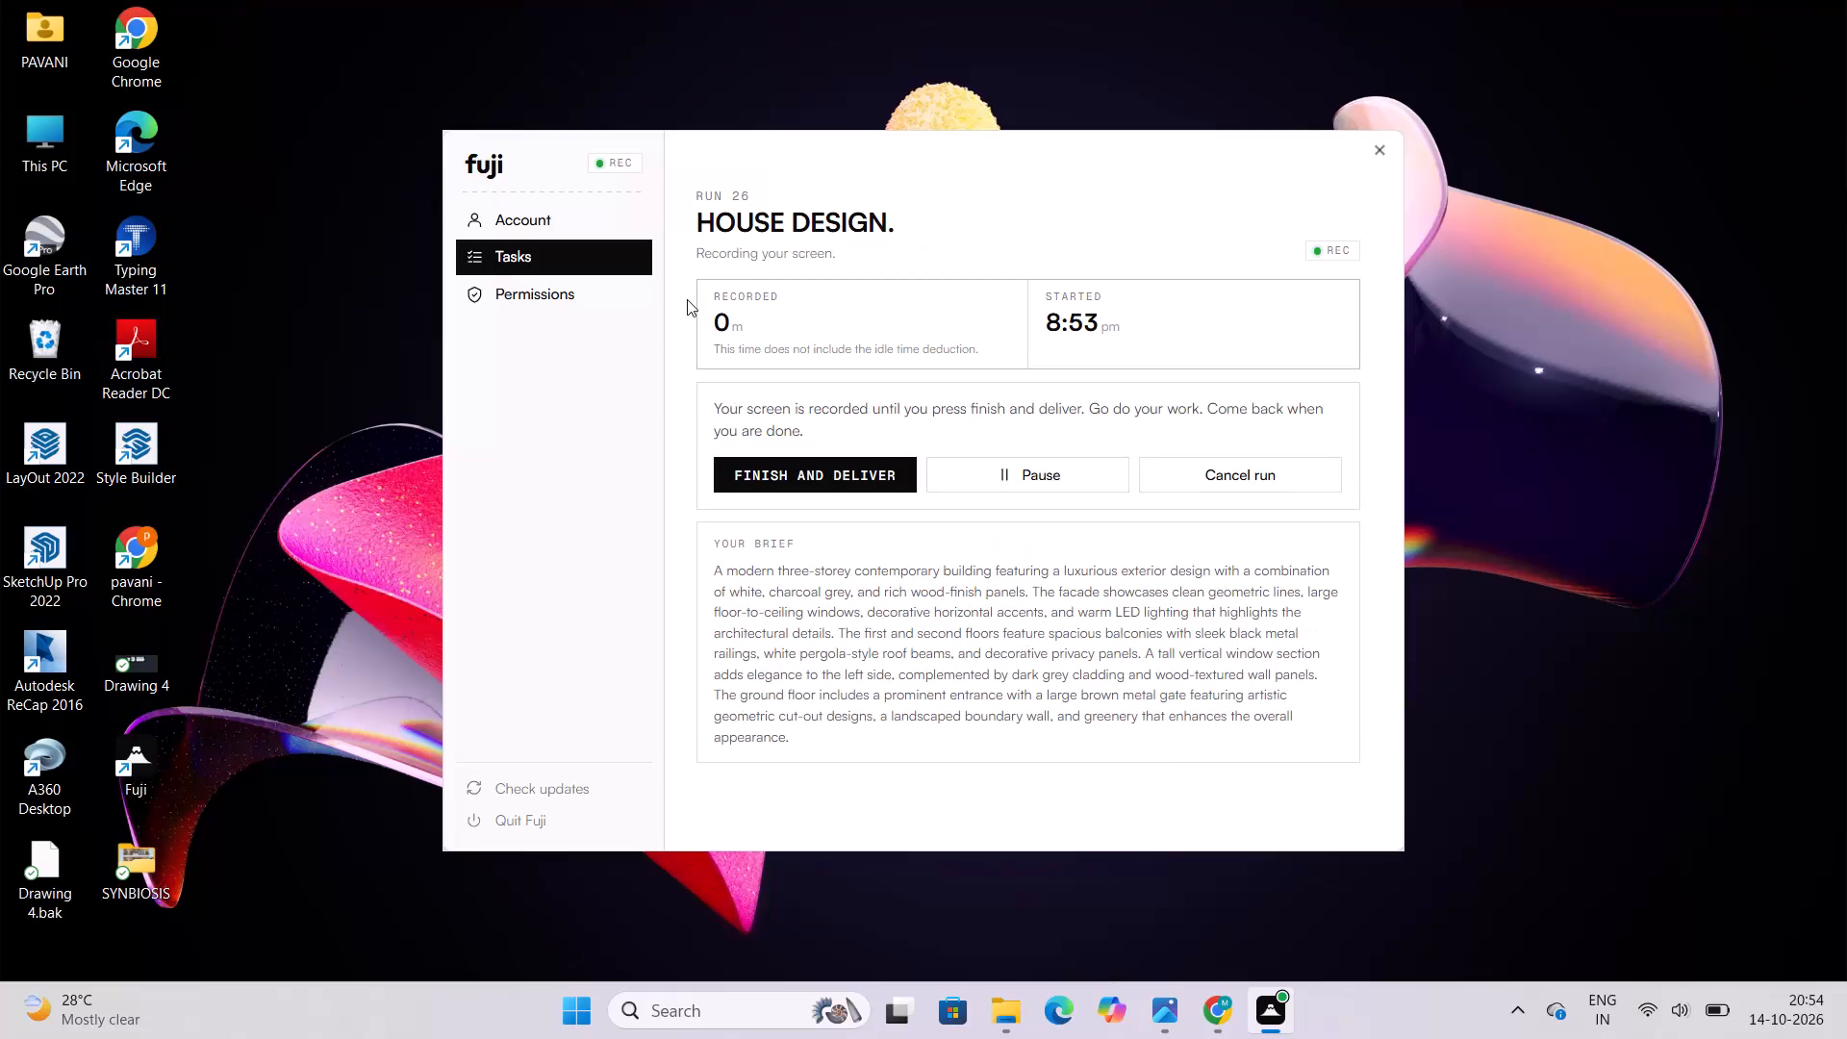
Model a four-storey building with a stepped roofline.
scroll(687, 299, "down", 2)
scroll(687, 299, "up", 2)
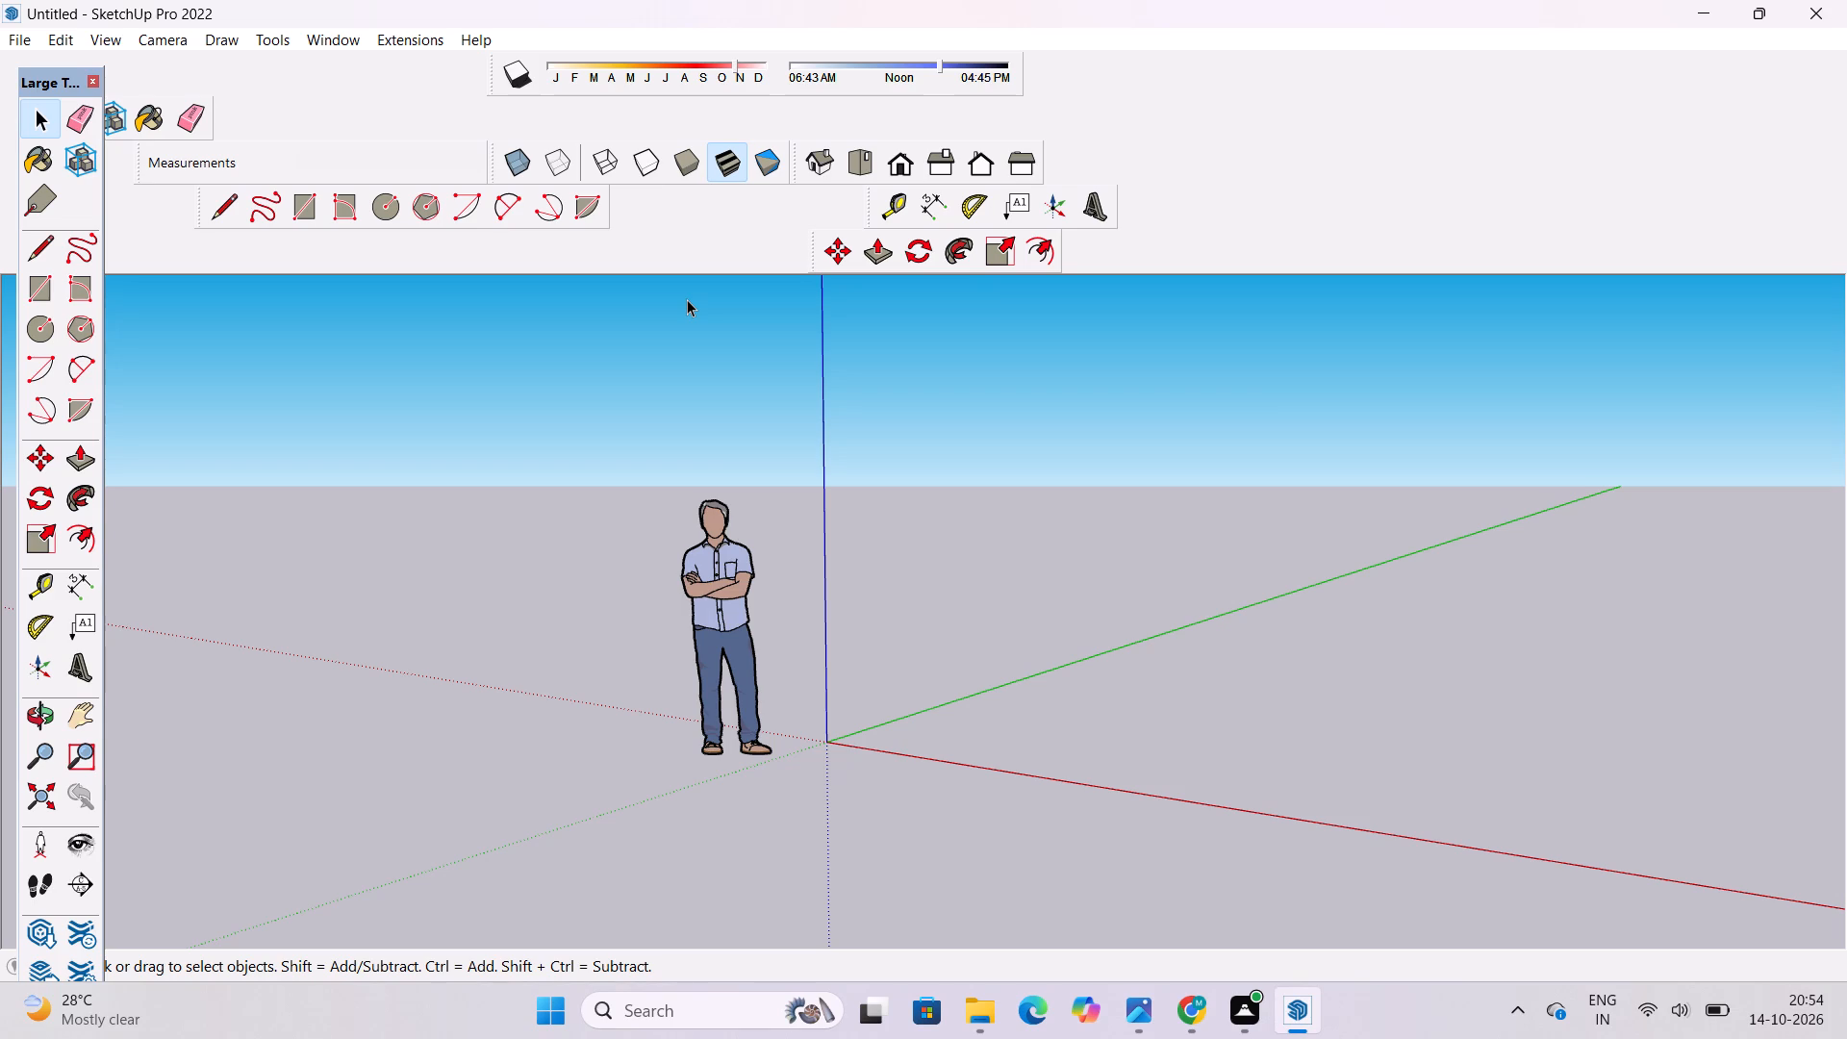
Switch the camera to the top view of the new, untitled model.
scroll(650, 414, "down", 2)
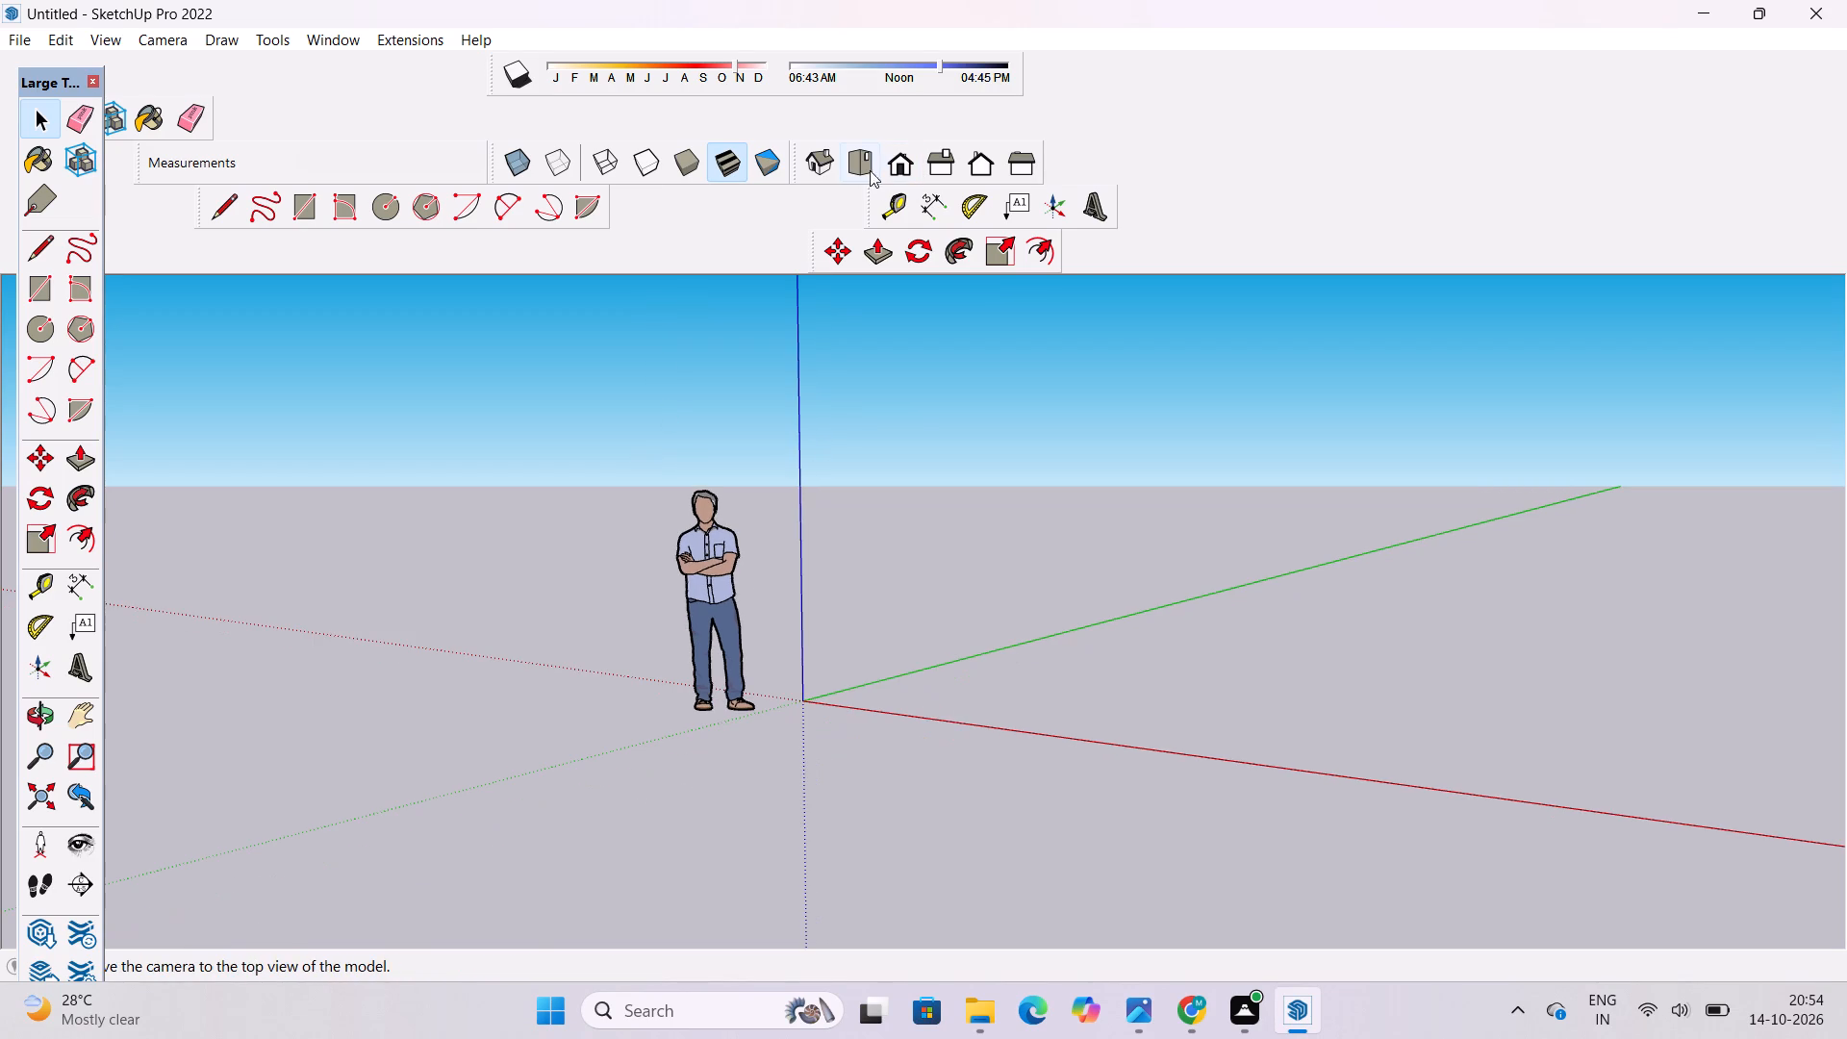
left_click(862, 165)
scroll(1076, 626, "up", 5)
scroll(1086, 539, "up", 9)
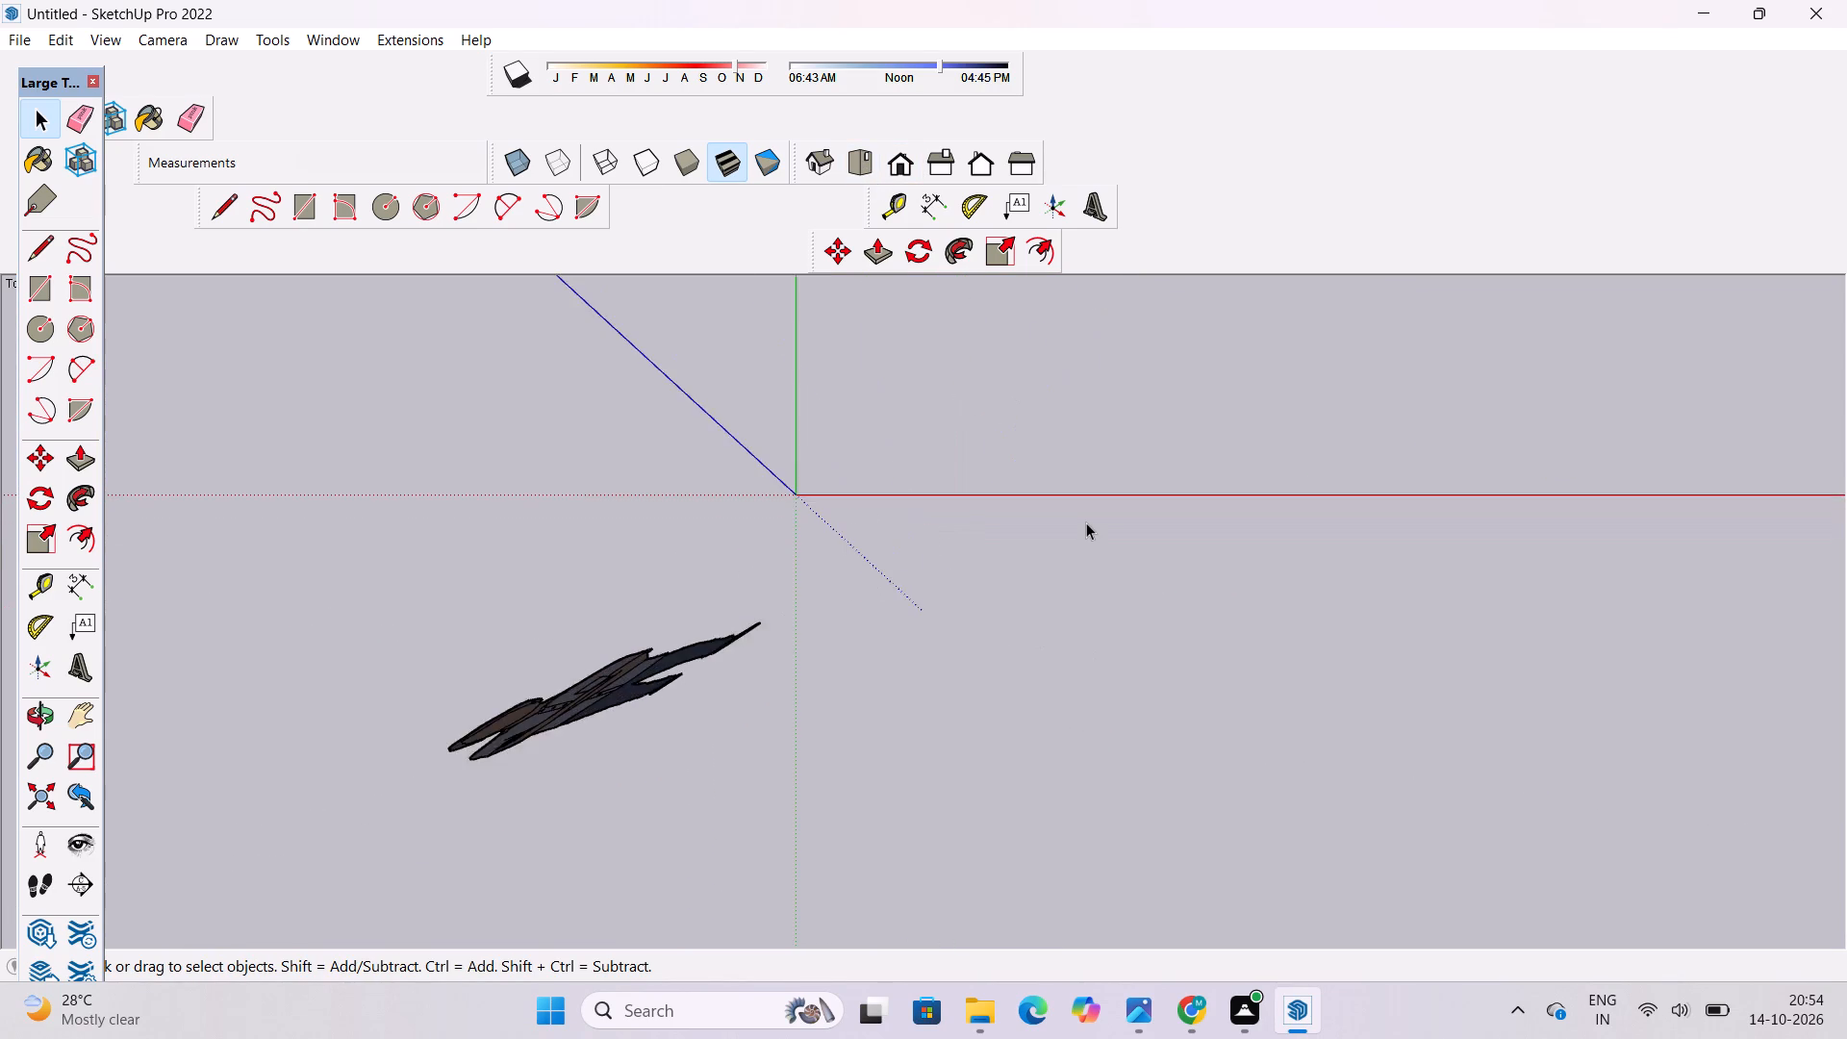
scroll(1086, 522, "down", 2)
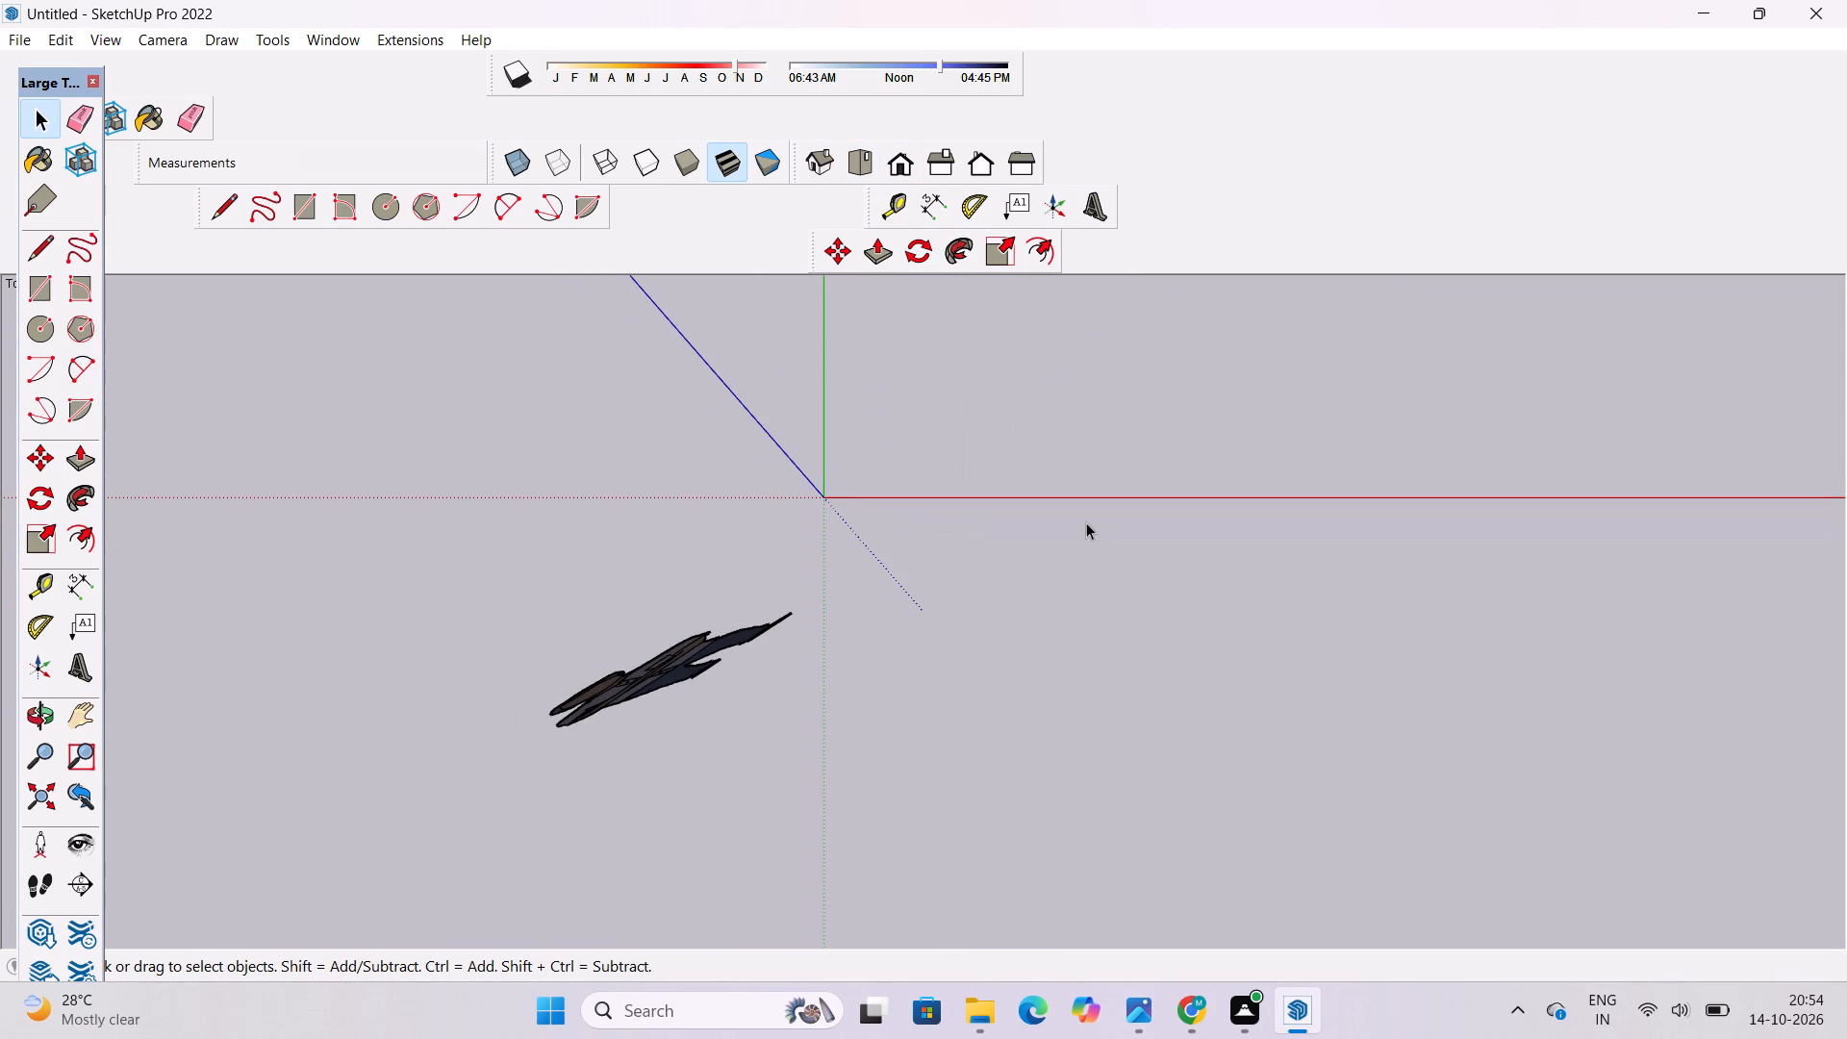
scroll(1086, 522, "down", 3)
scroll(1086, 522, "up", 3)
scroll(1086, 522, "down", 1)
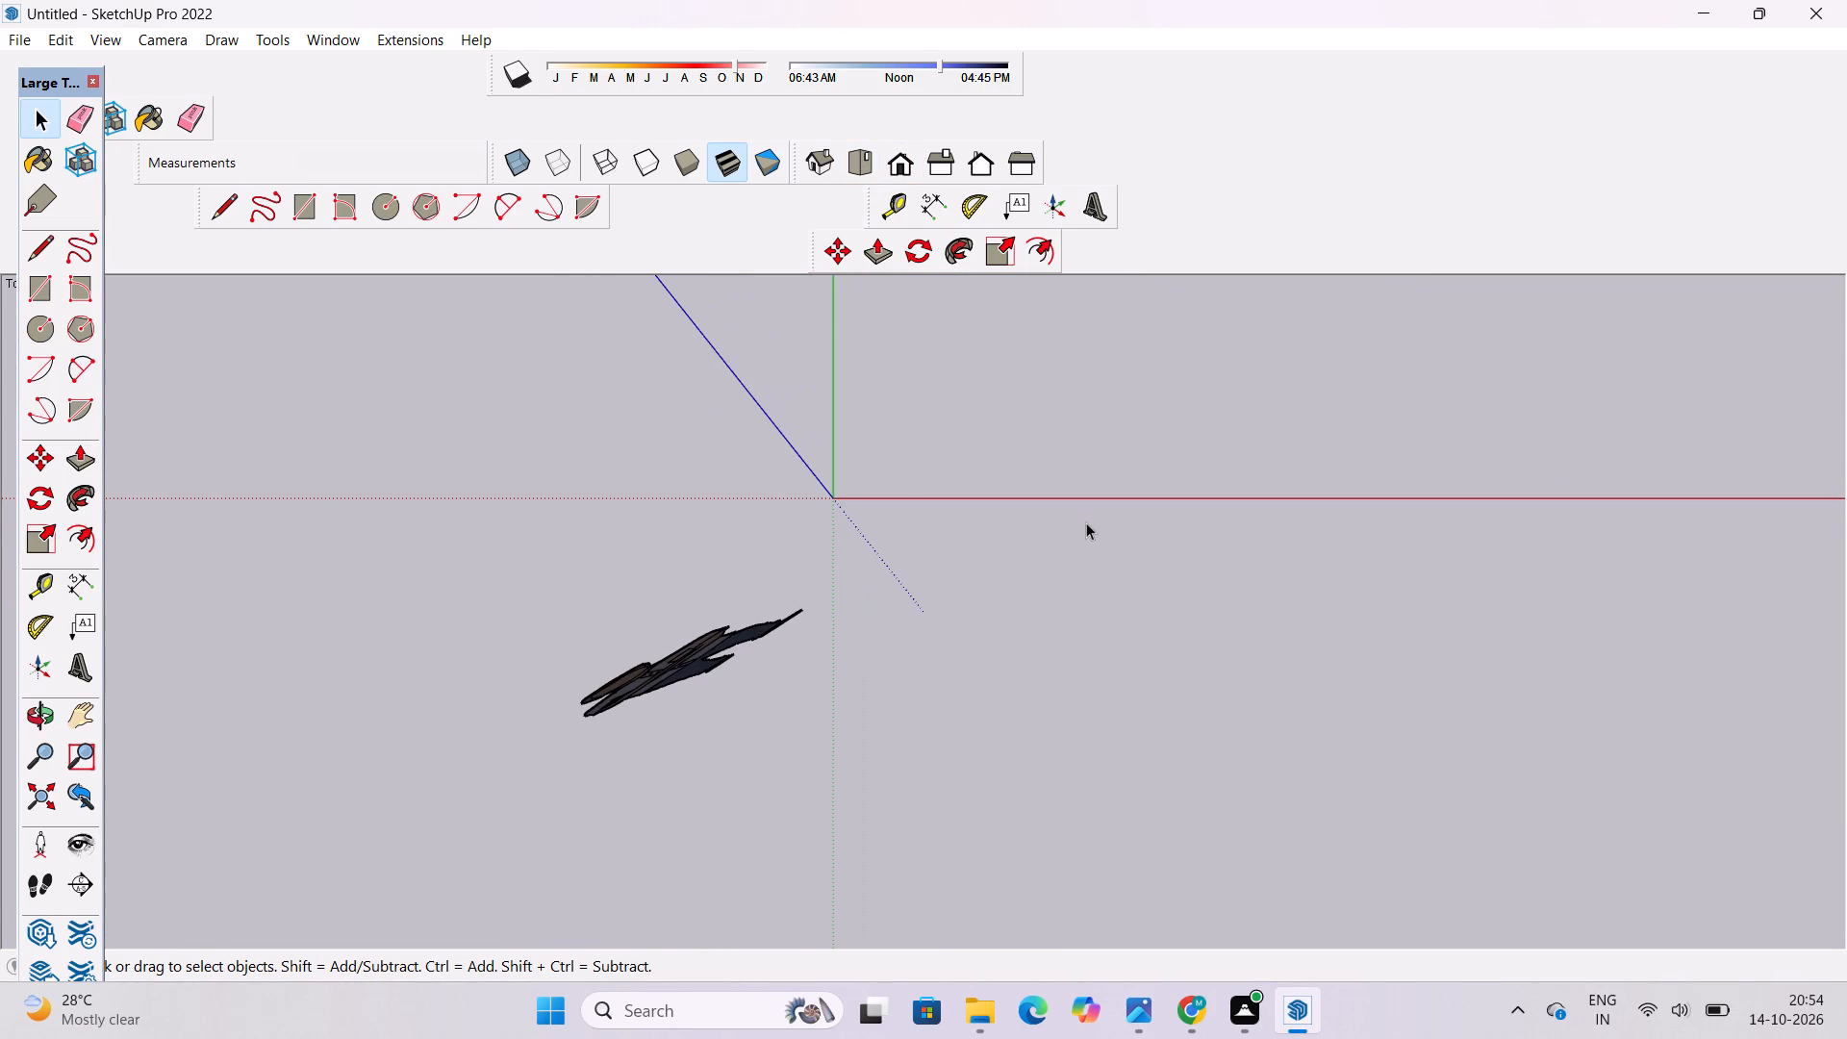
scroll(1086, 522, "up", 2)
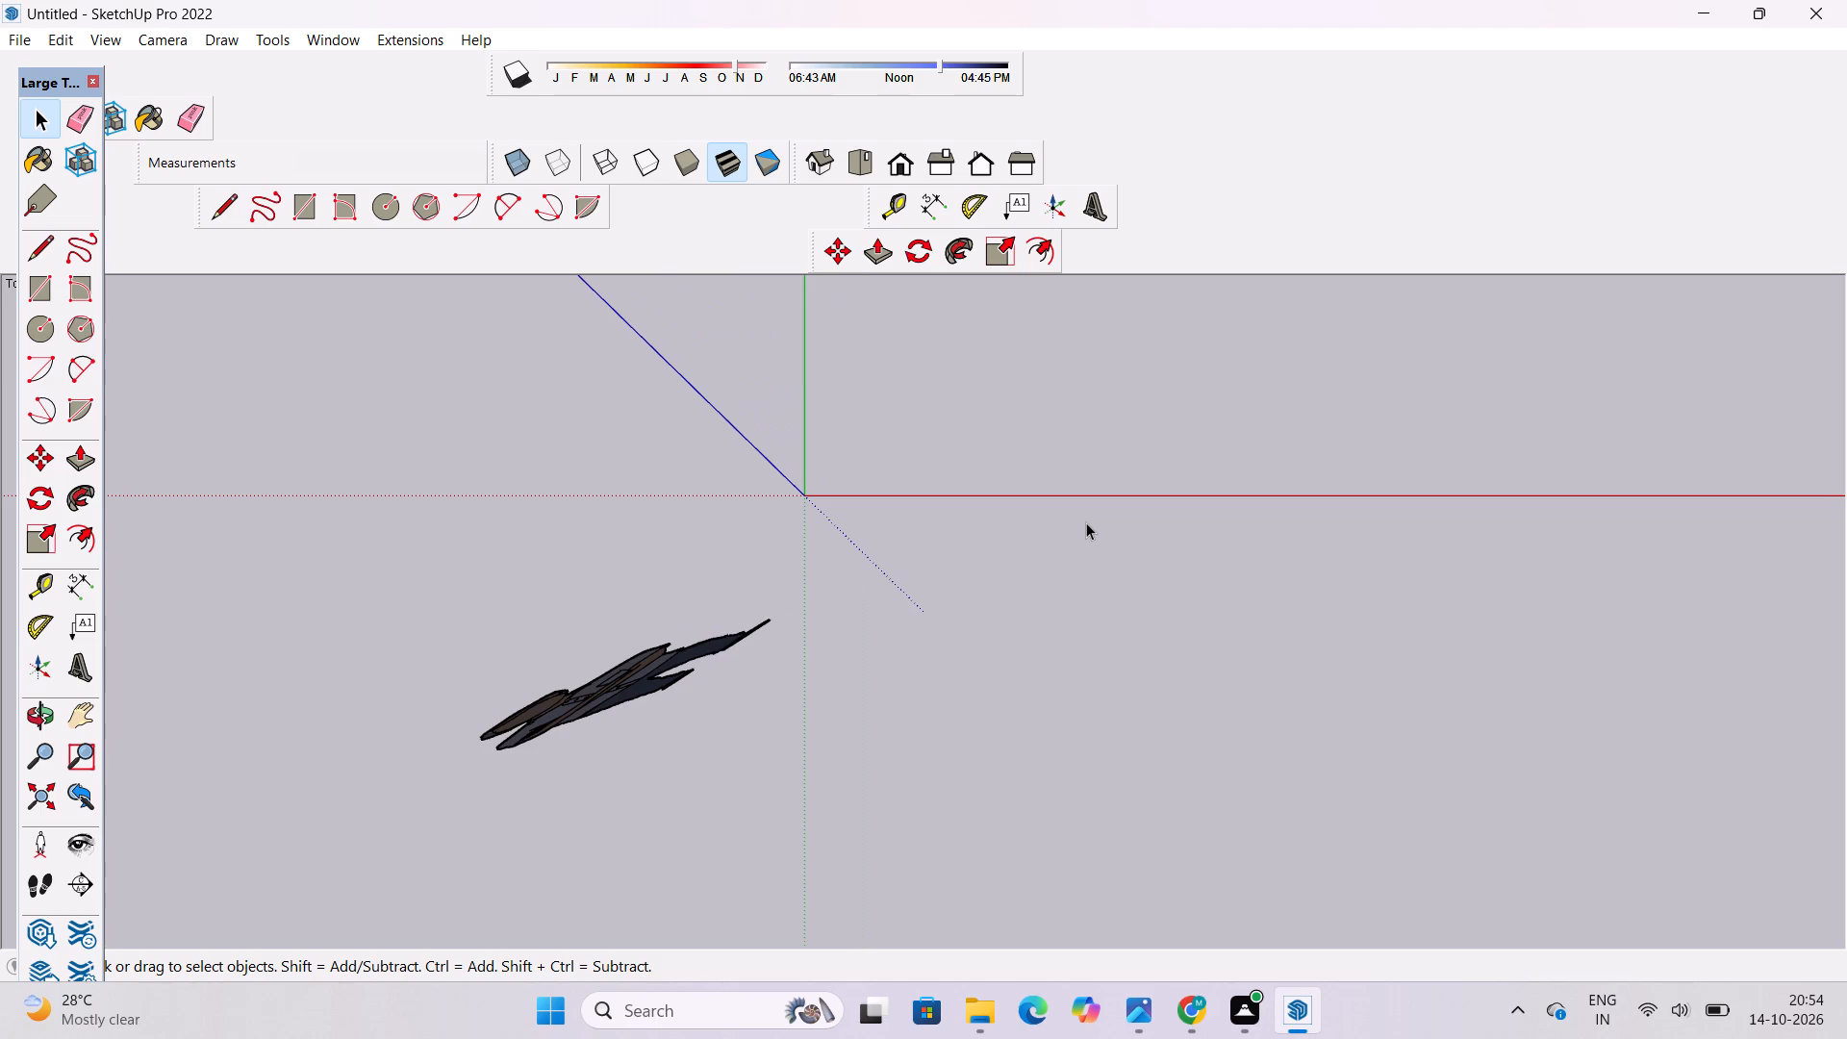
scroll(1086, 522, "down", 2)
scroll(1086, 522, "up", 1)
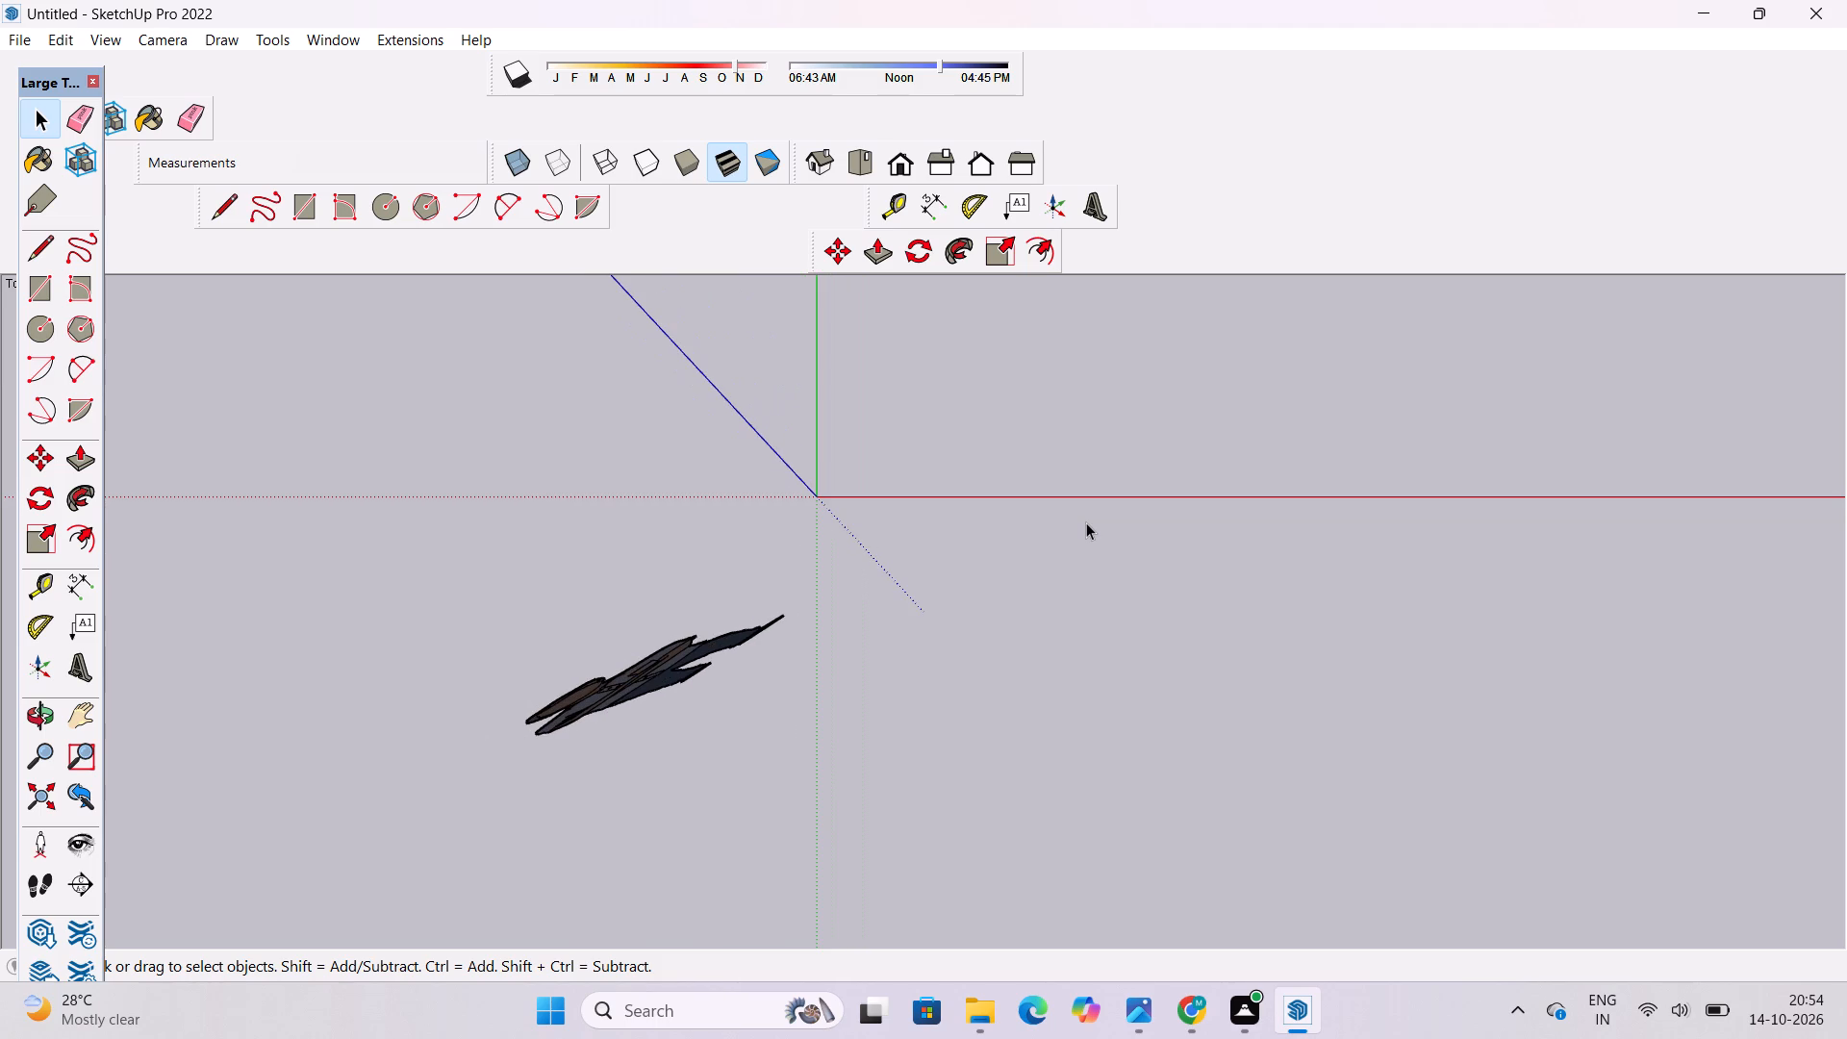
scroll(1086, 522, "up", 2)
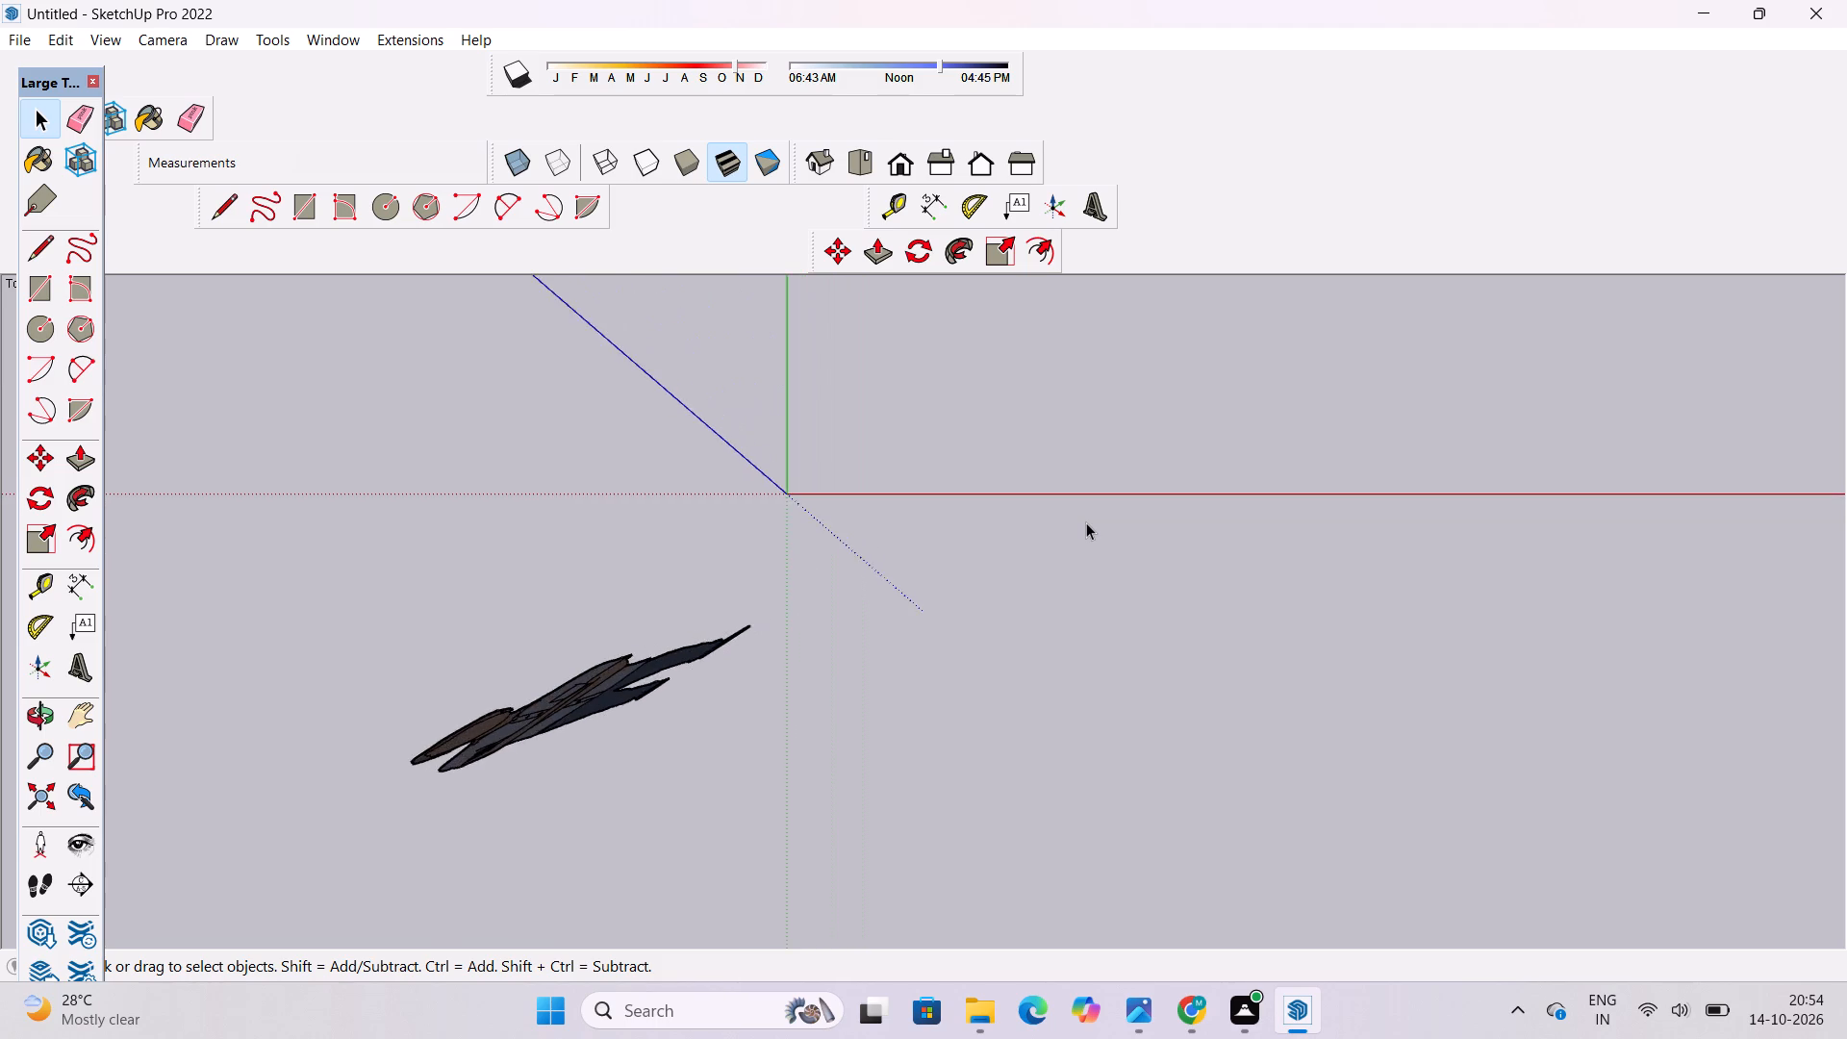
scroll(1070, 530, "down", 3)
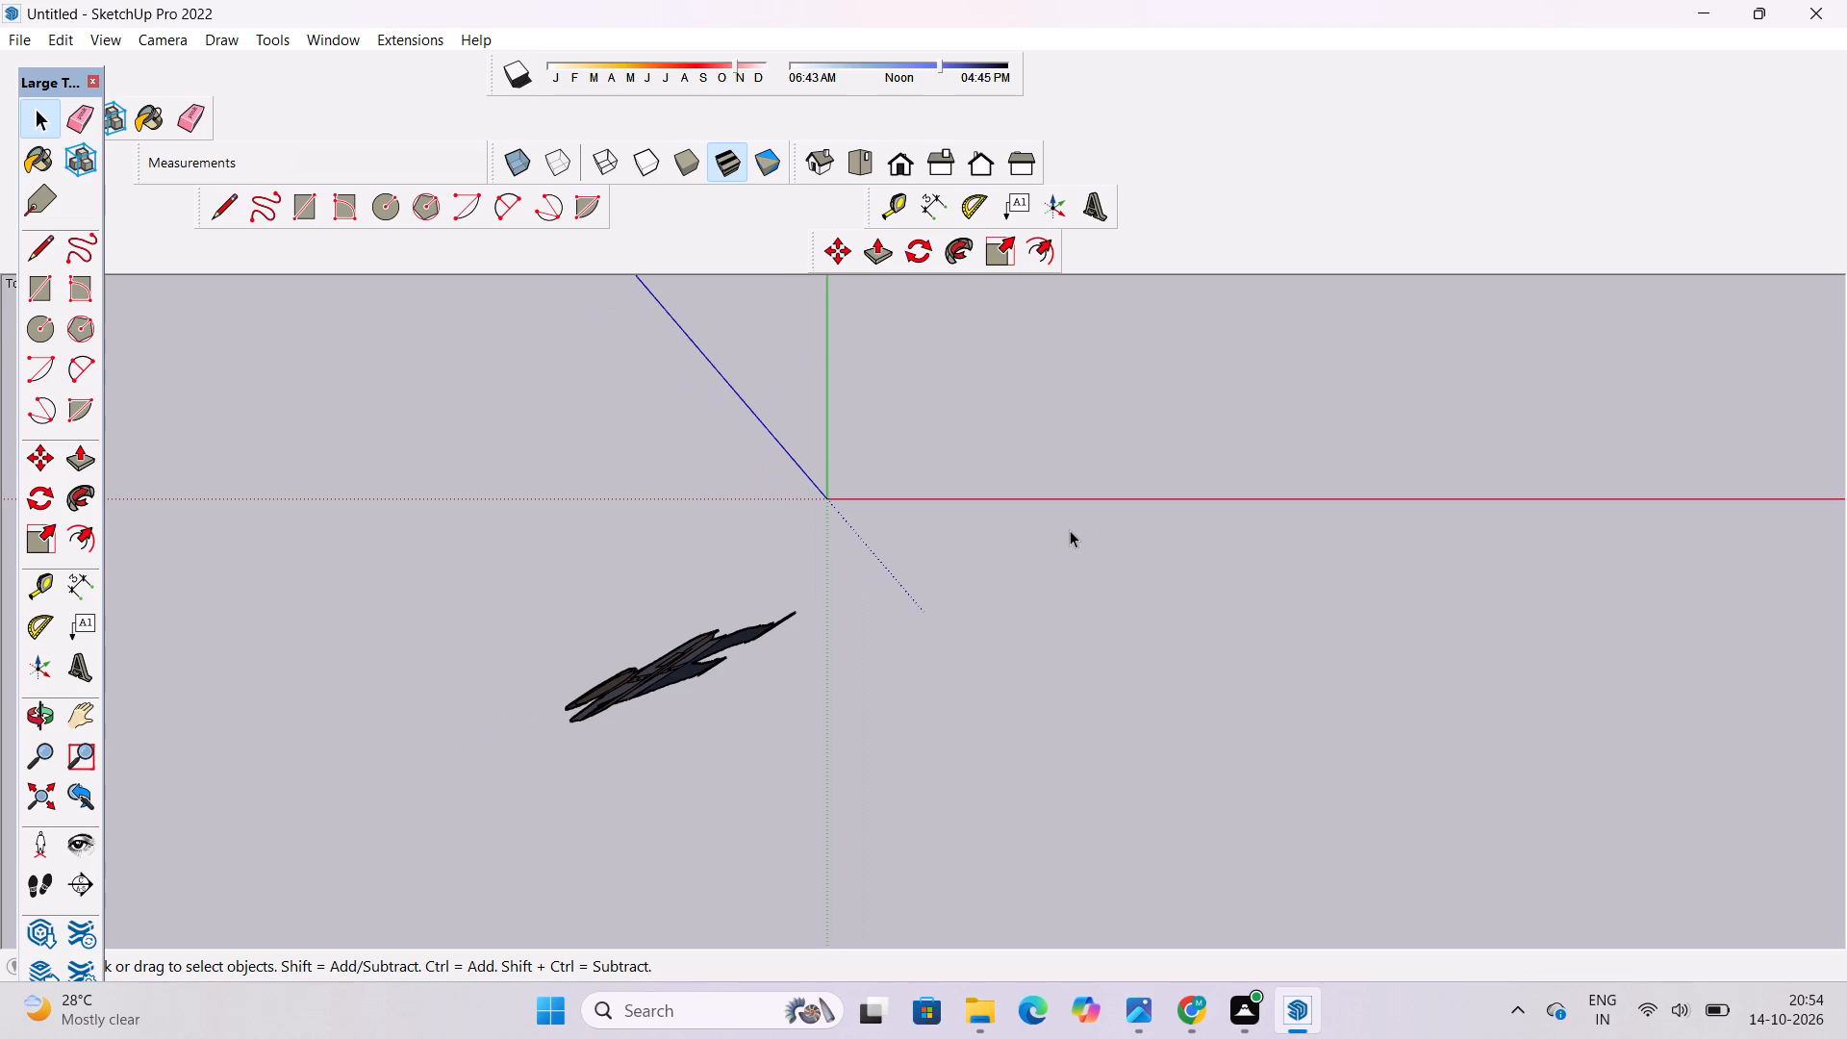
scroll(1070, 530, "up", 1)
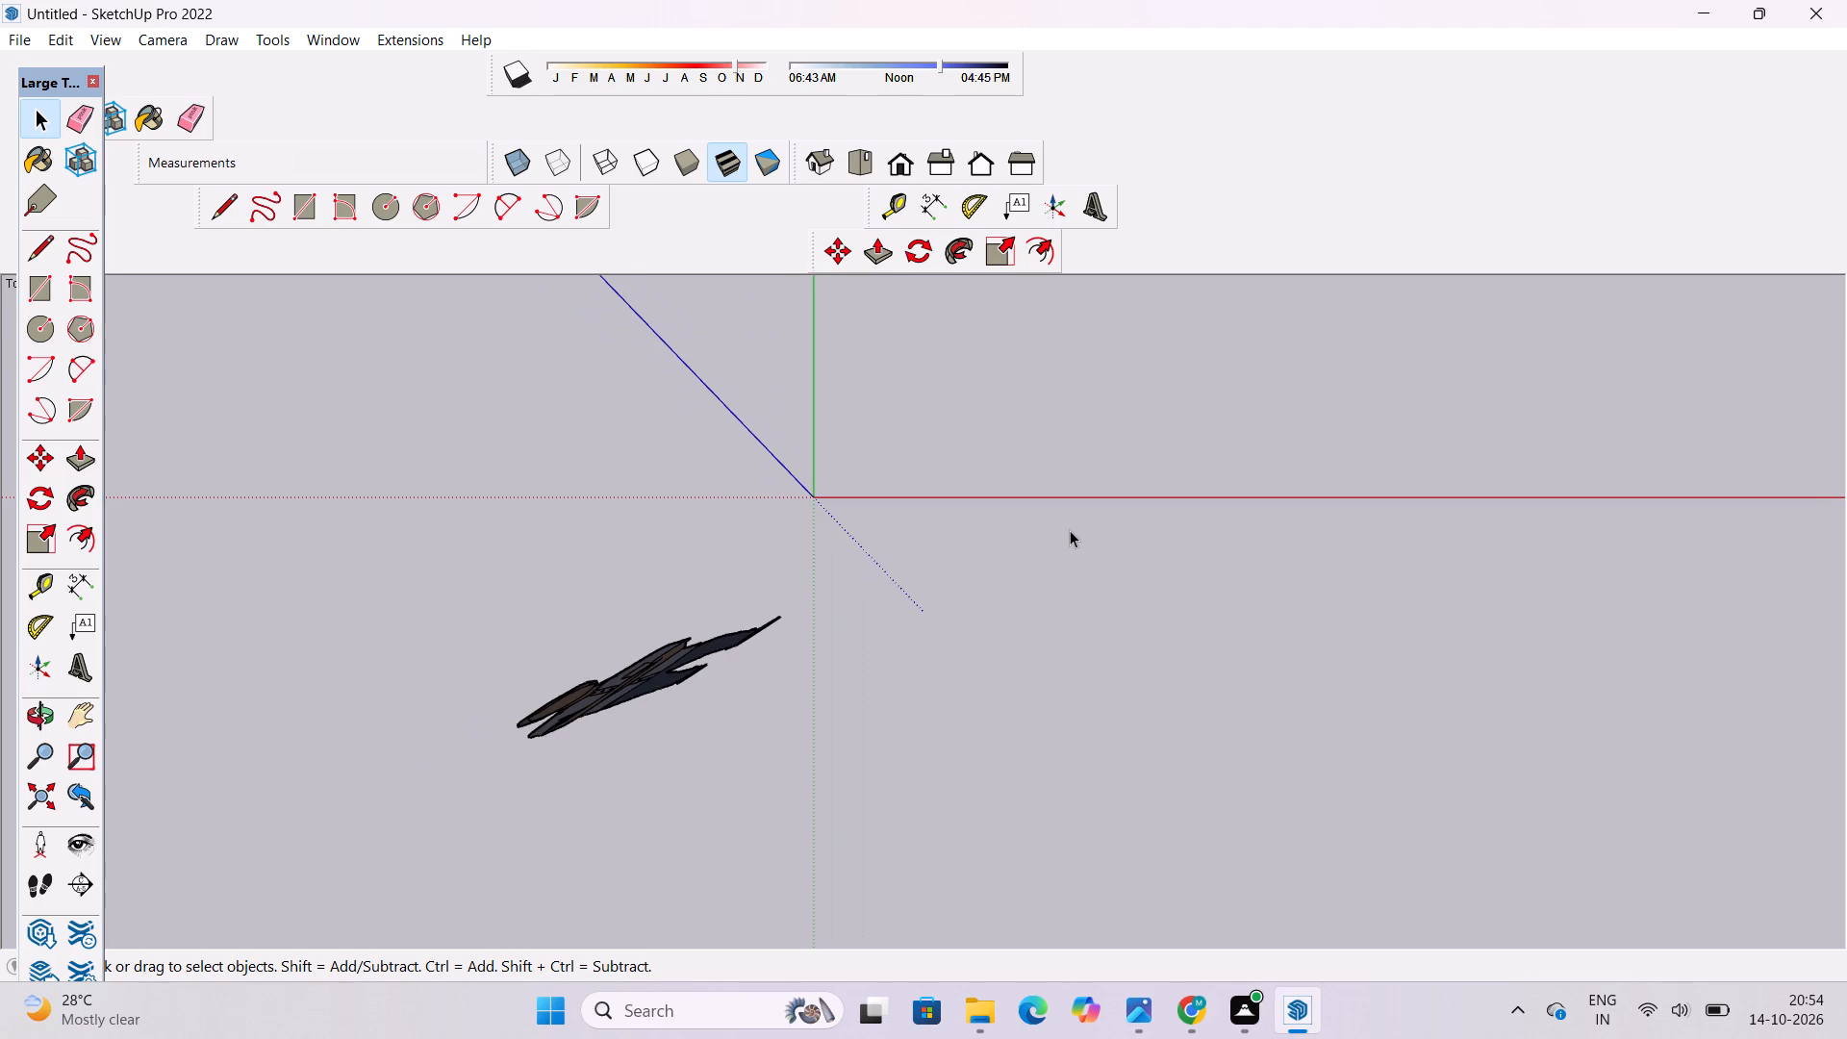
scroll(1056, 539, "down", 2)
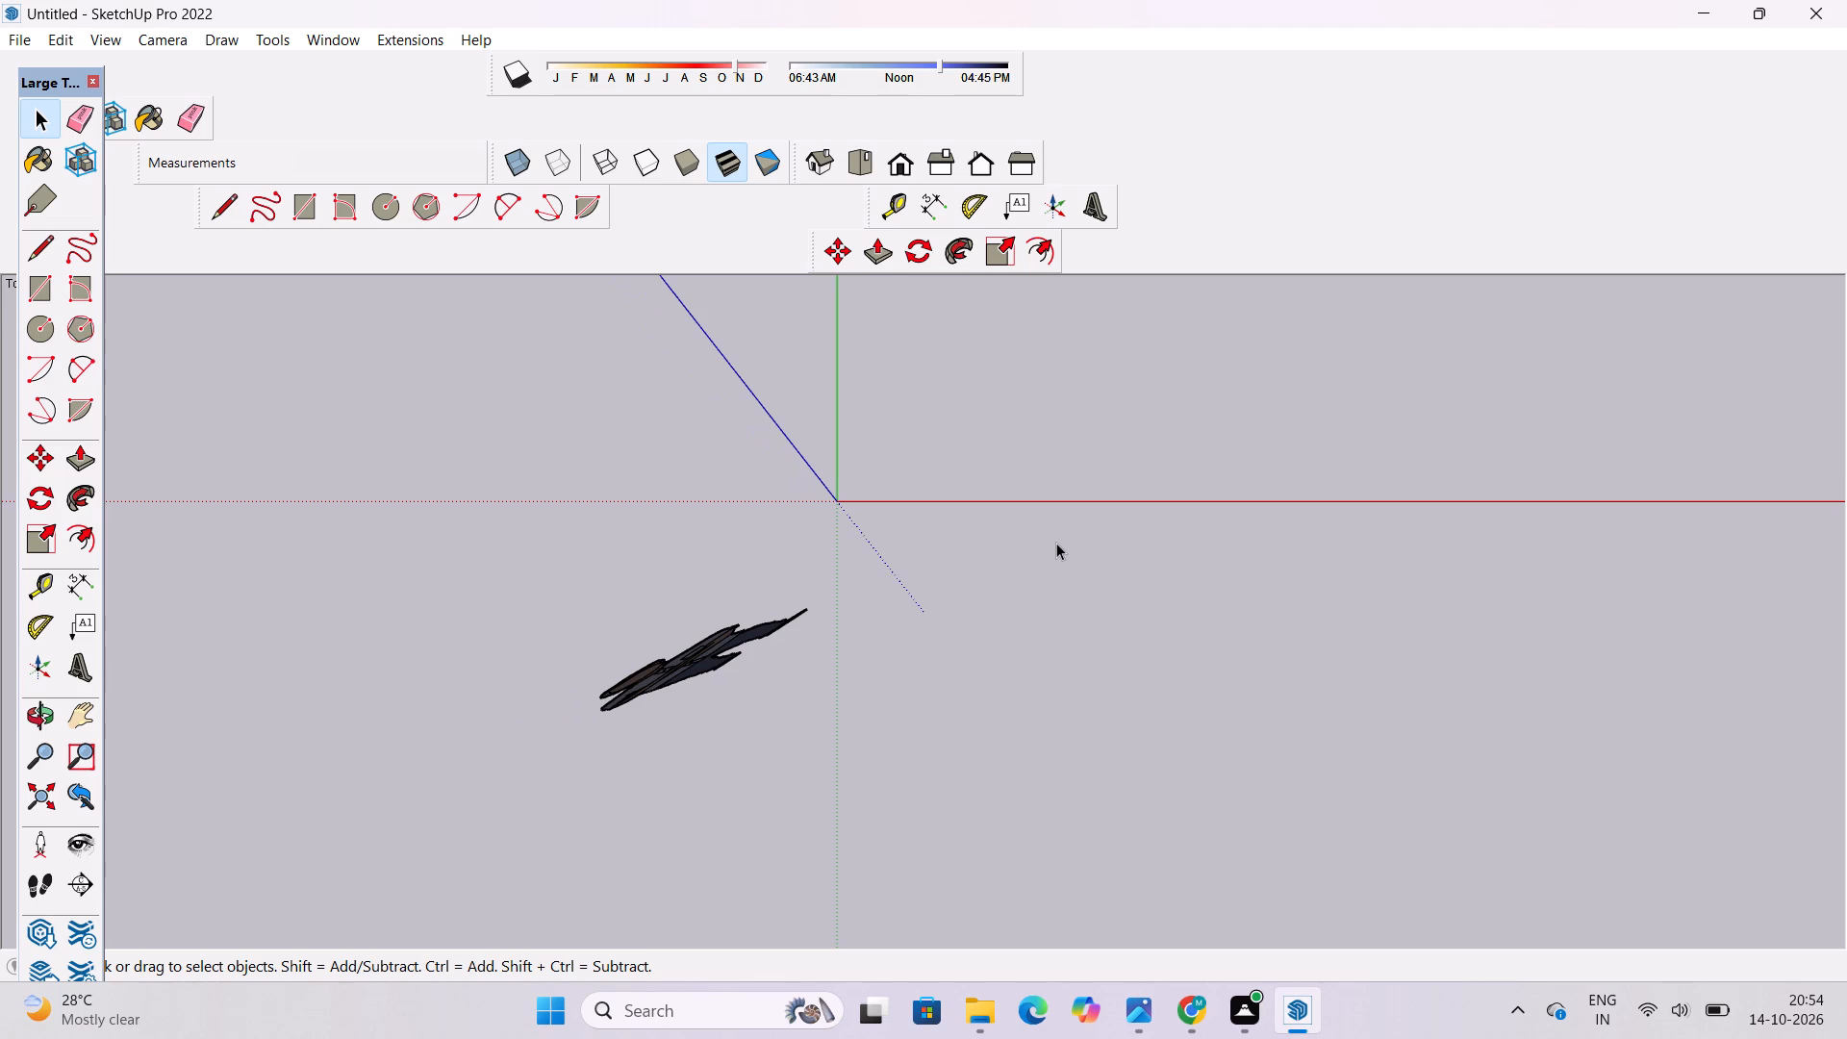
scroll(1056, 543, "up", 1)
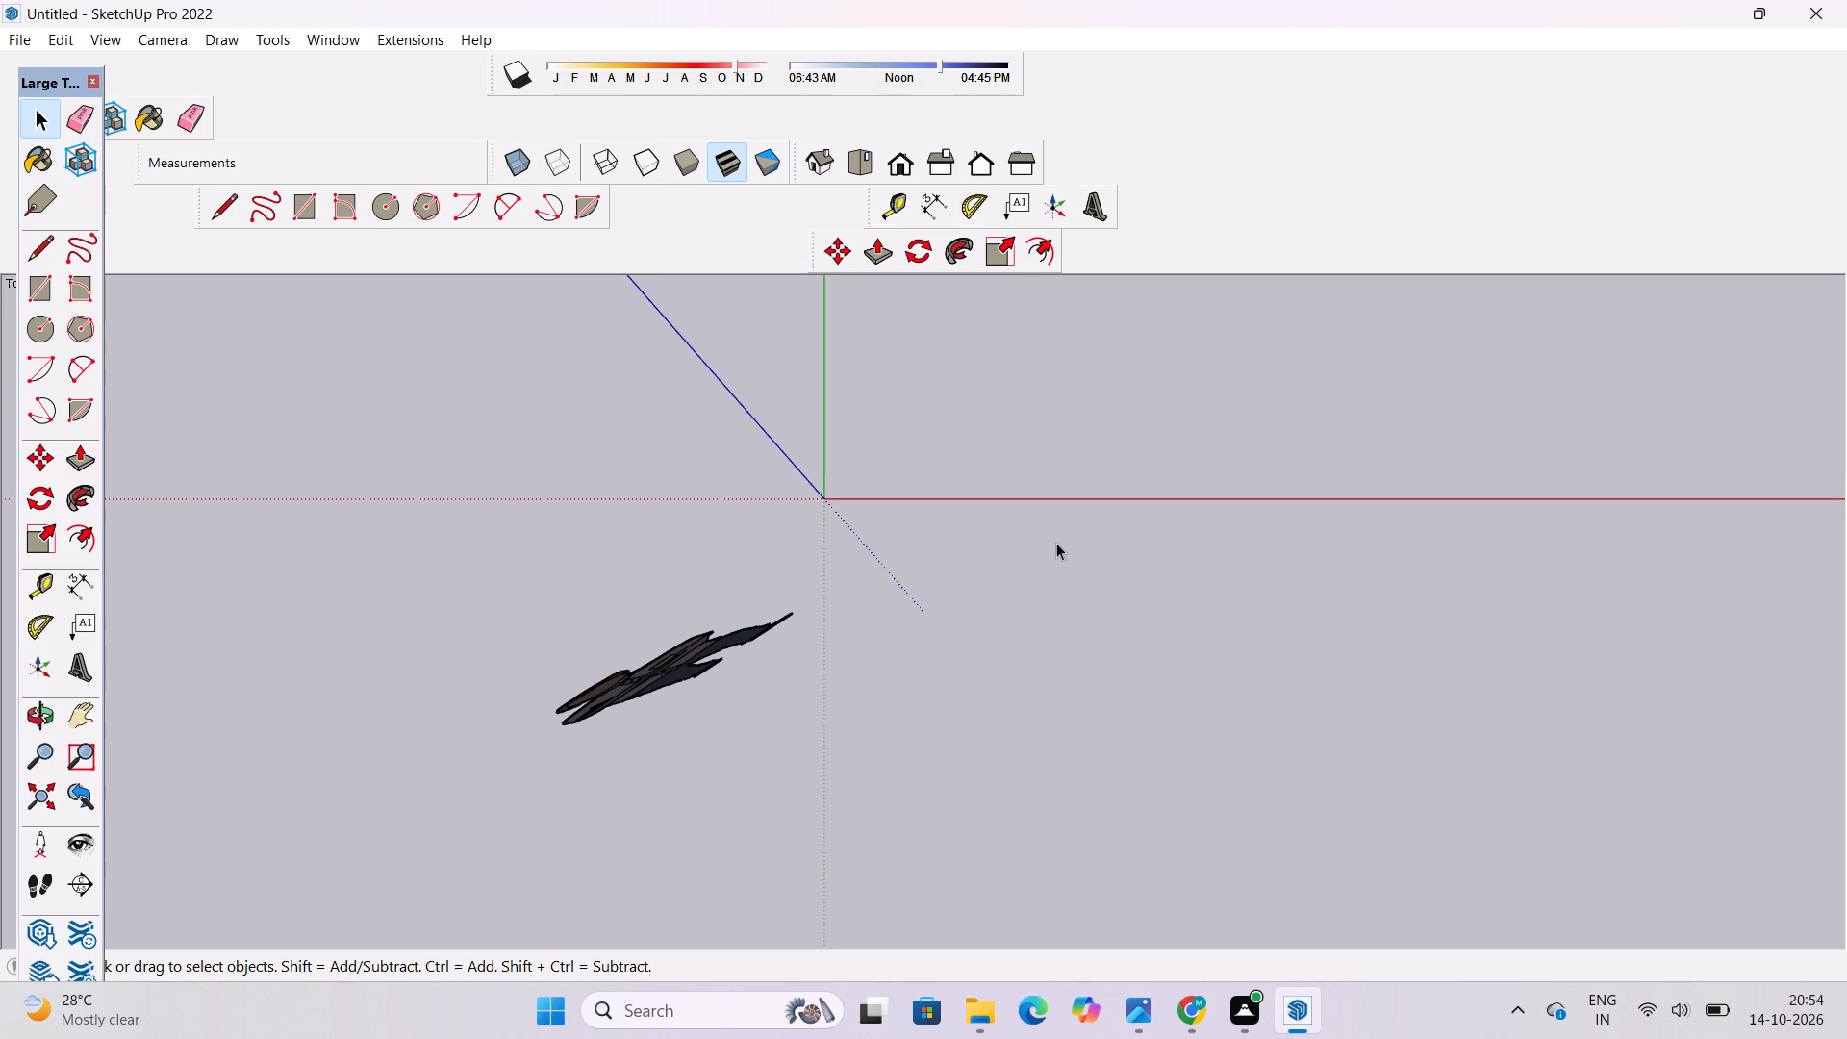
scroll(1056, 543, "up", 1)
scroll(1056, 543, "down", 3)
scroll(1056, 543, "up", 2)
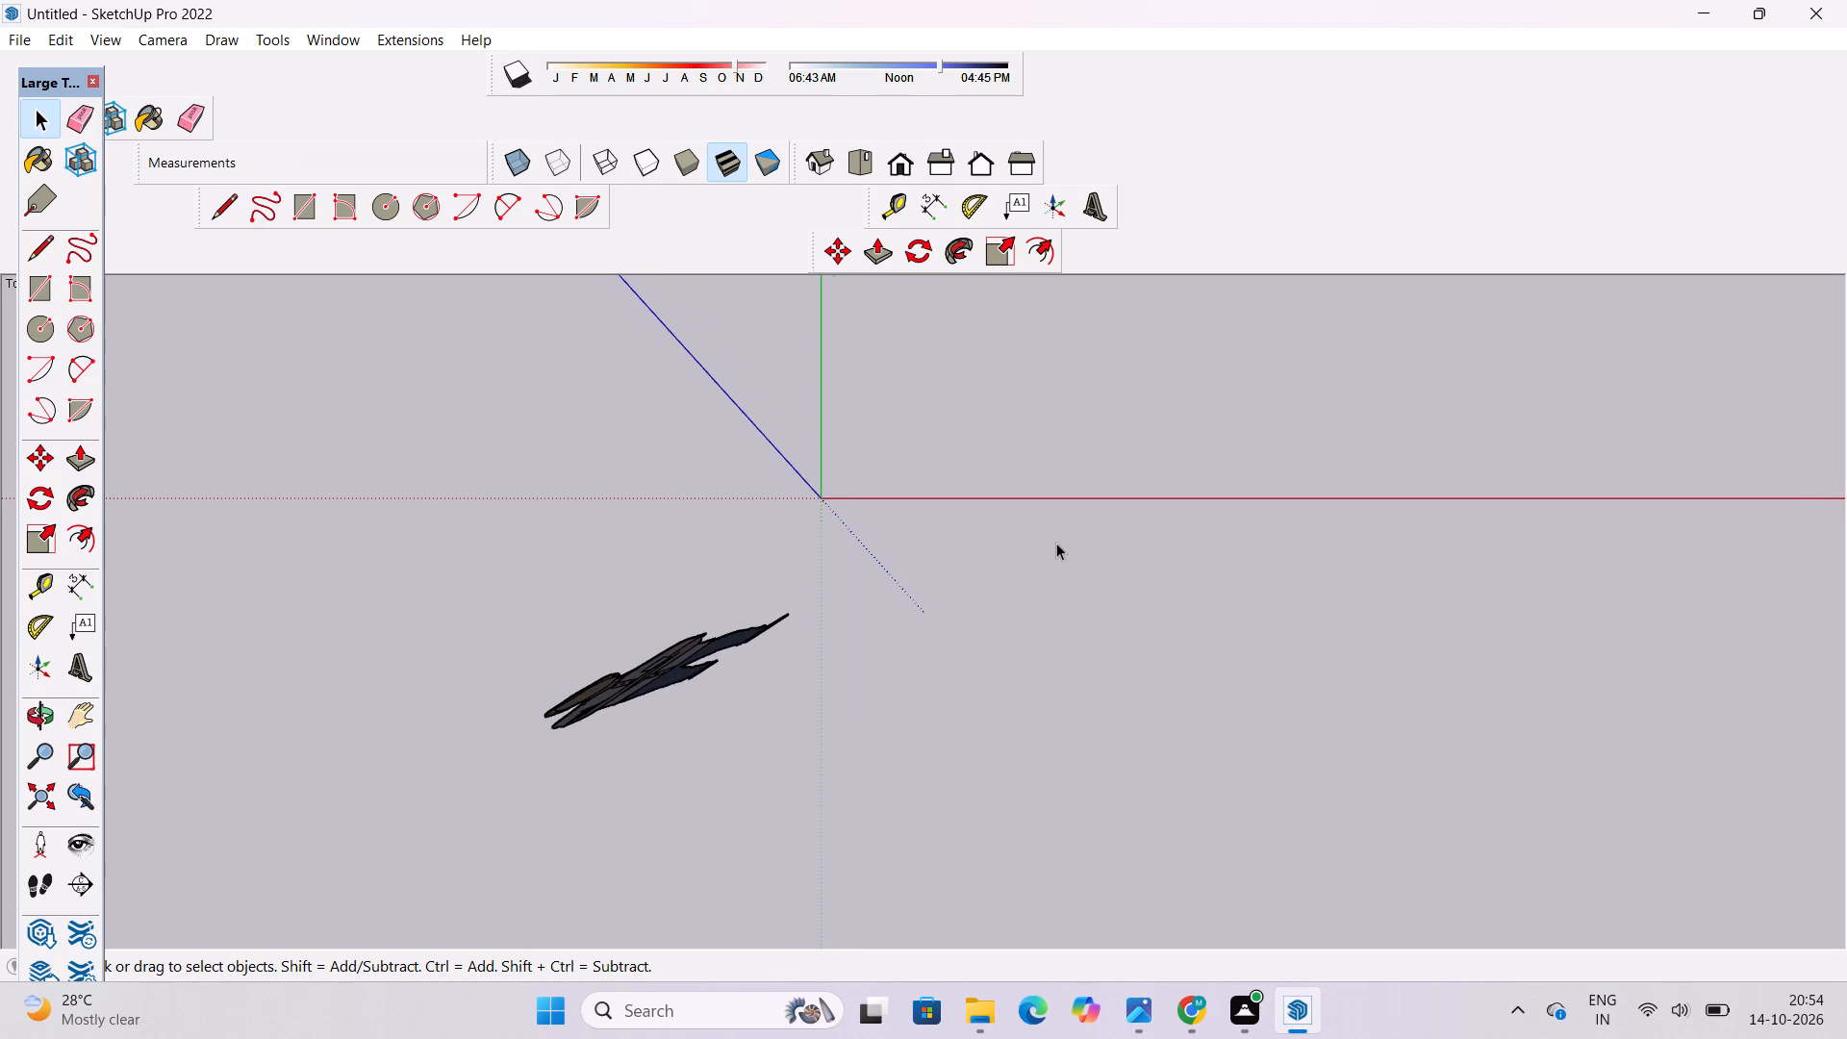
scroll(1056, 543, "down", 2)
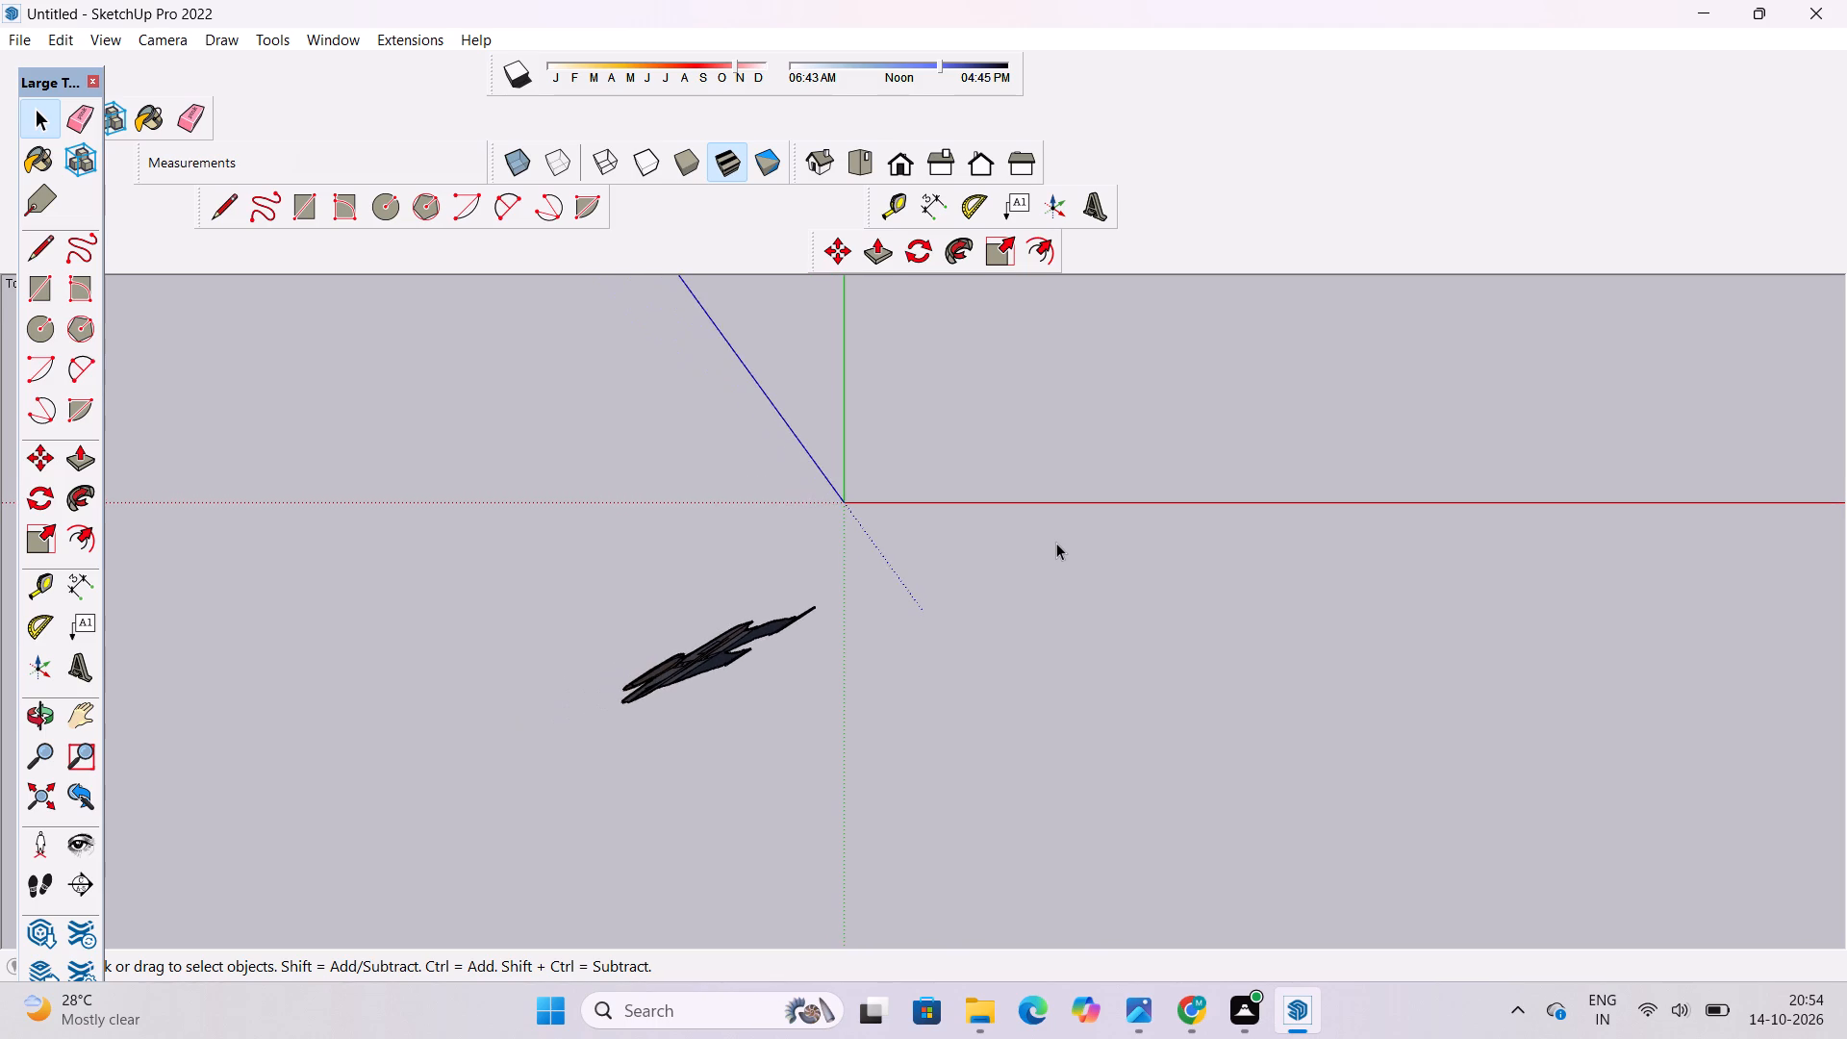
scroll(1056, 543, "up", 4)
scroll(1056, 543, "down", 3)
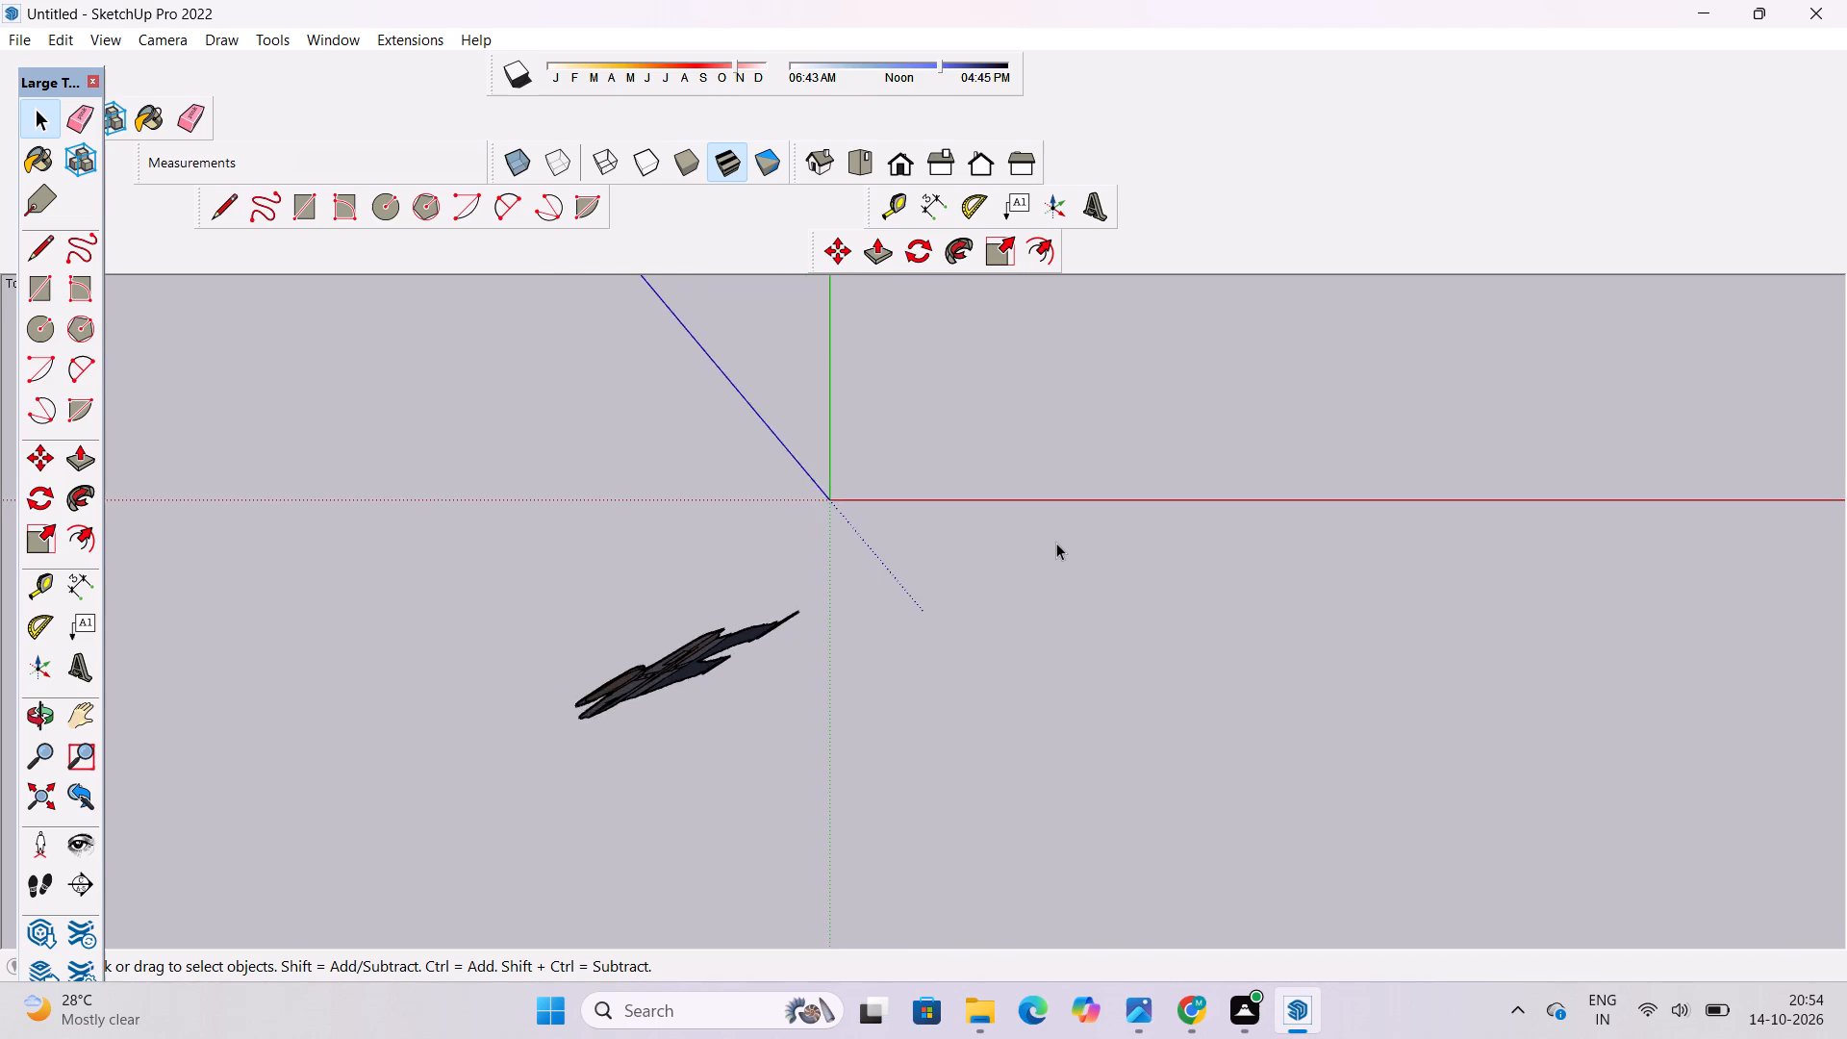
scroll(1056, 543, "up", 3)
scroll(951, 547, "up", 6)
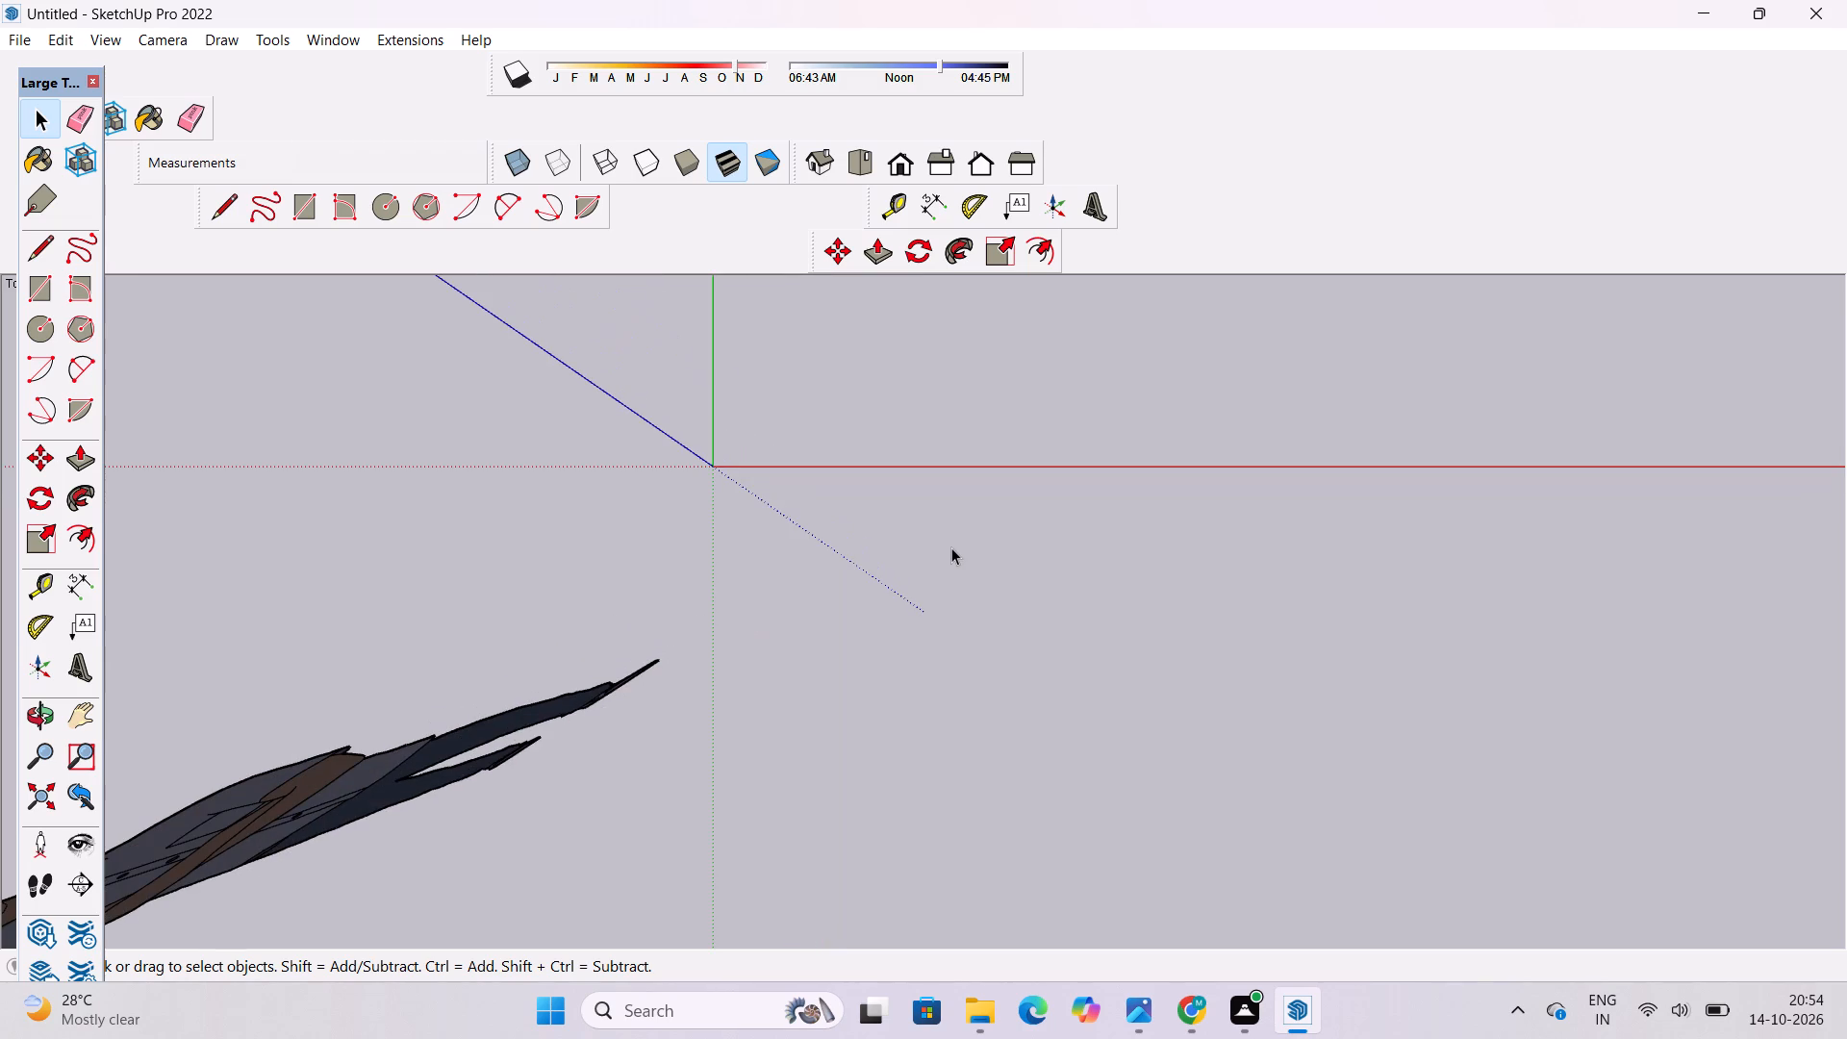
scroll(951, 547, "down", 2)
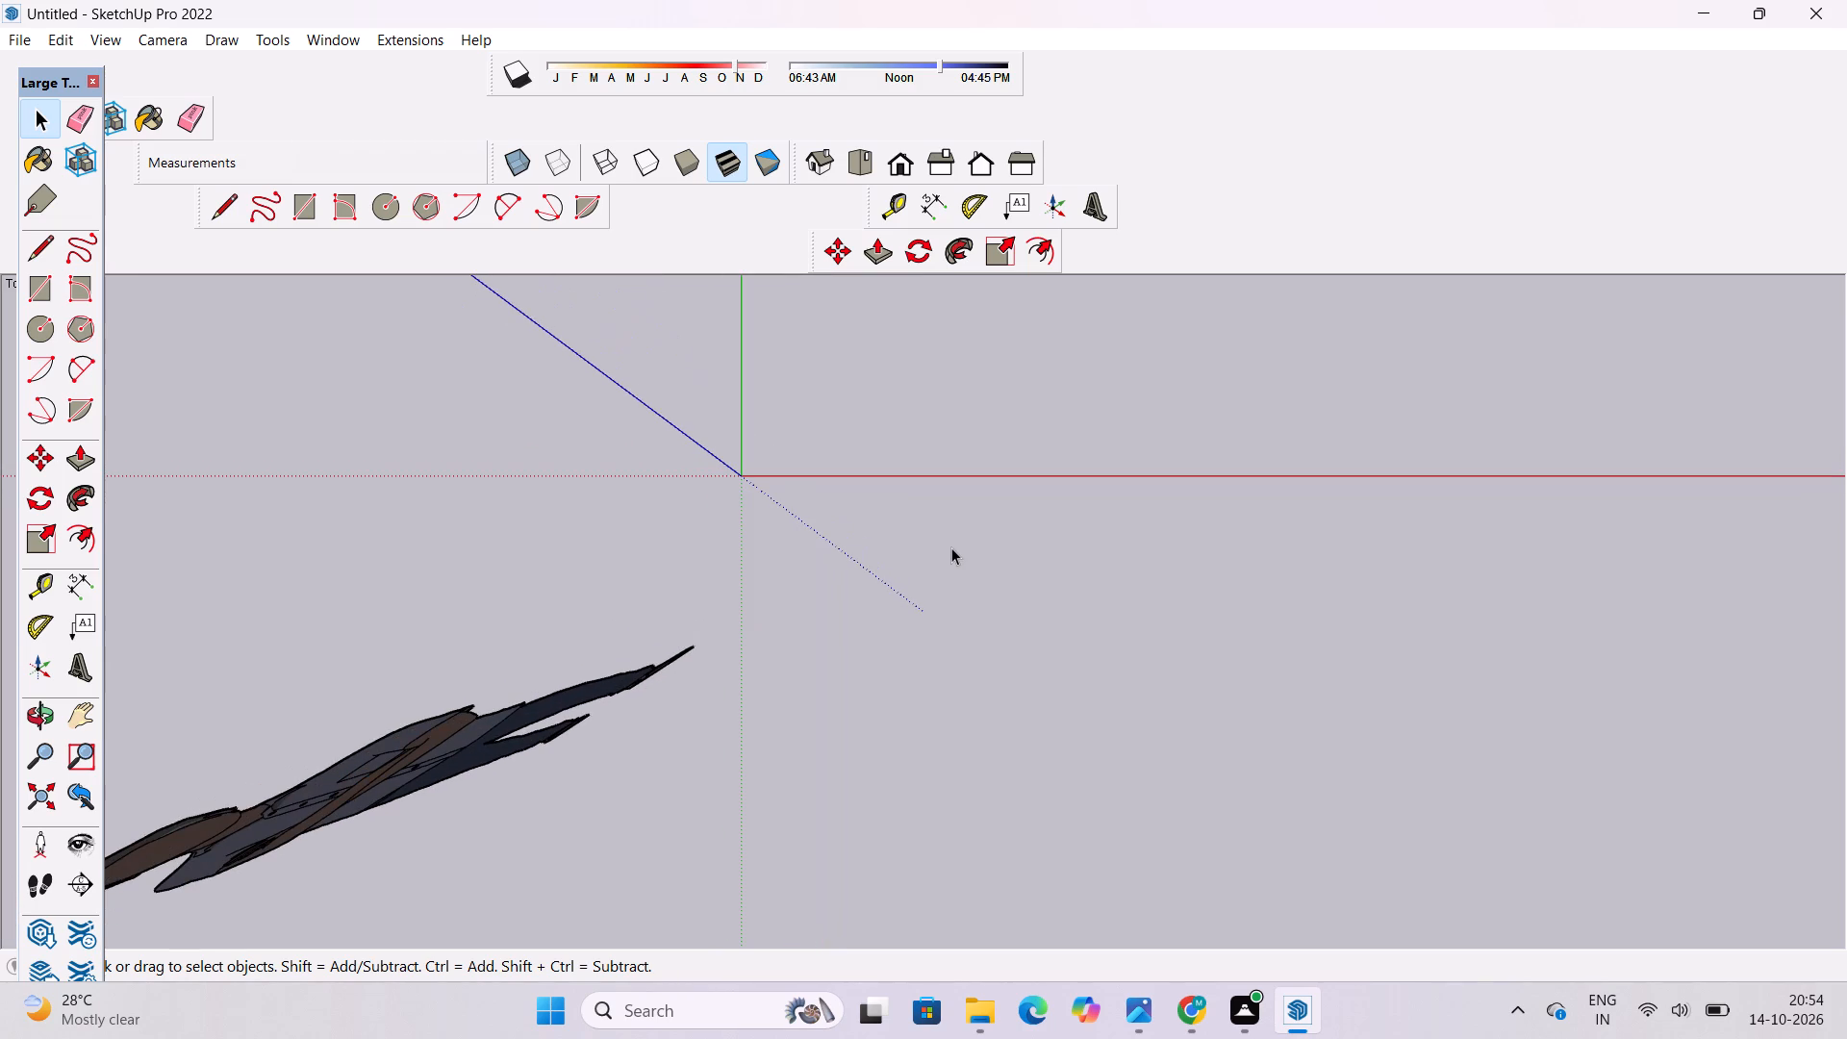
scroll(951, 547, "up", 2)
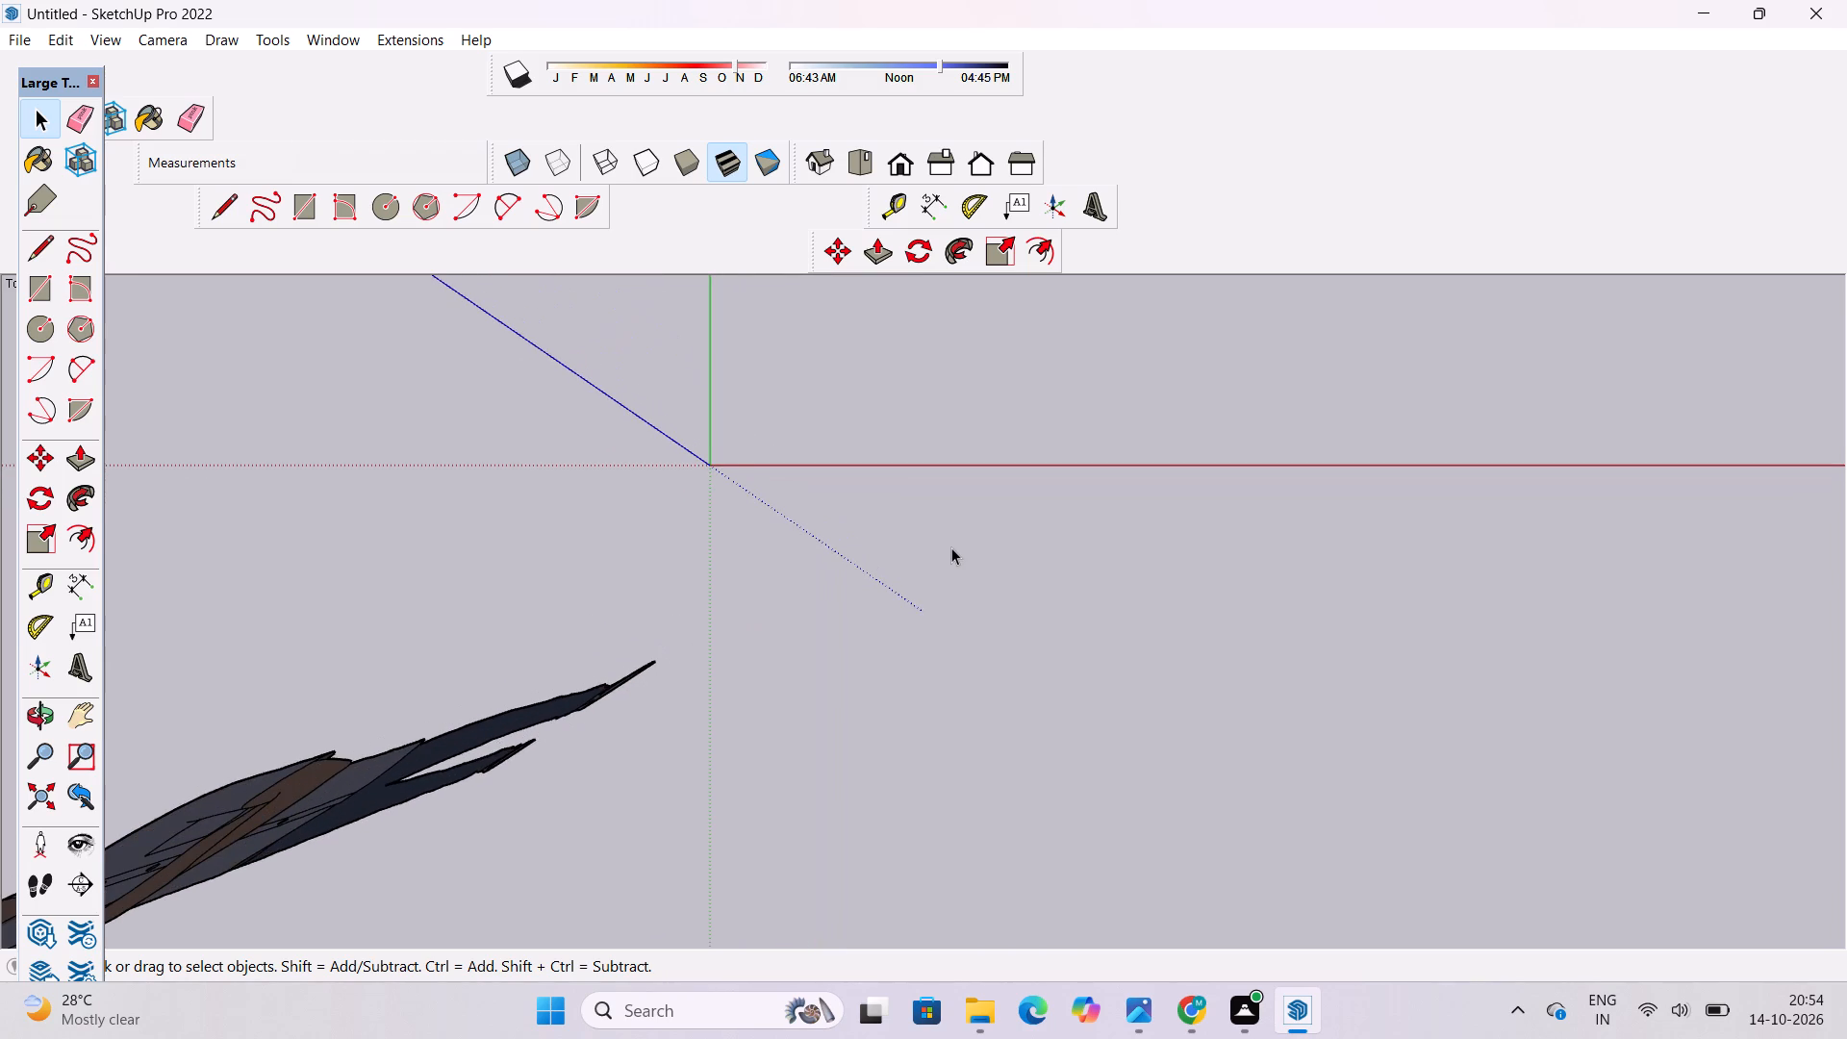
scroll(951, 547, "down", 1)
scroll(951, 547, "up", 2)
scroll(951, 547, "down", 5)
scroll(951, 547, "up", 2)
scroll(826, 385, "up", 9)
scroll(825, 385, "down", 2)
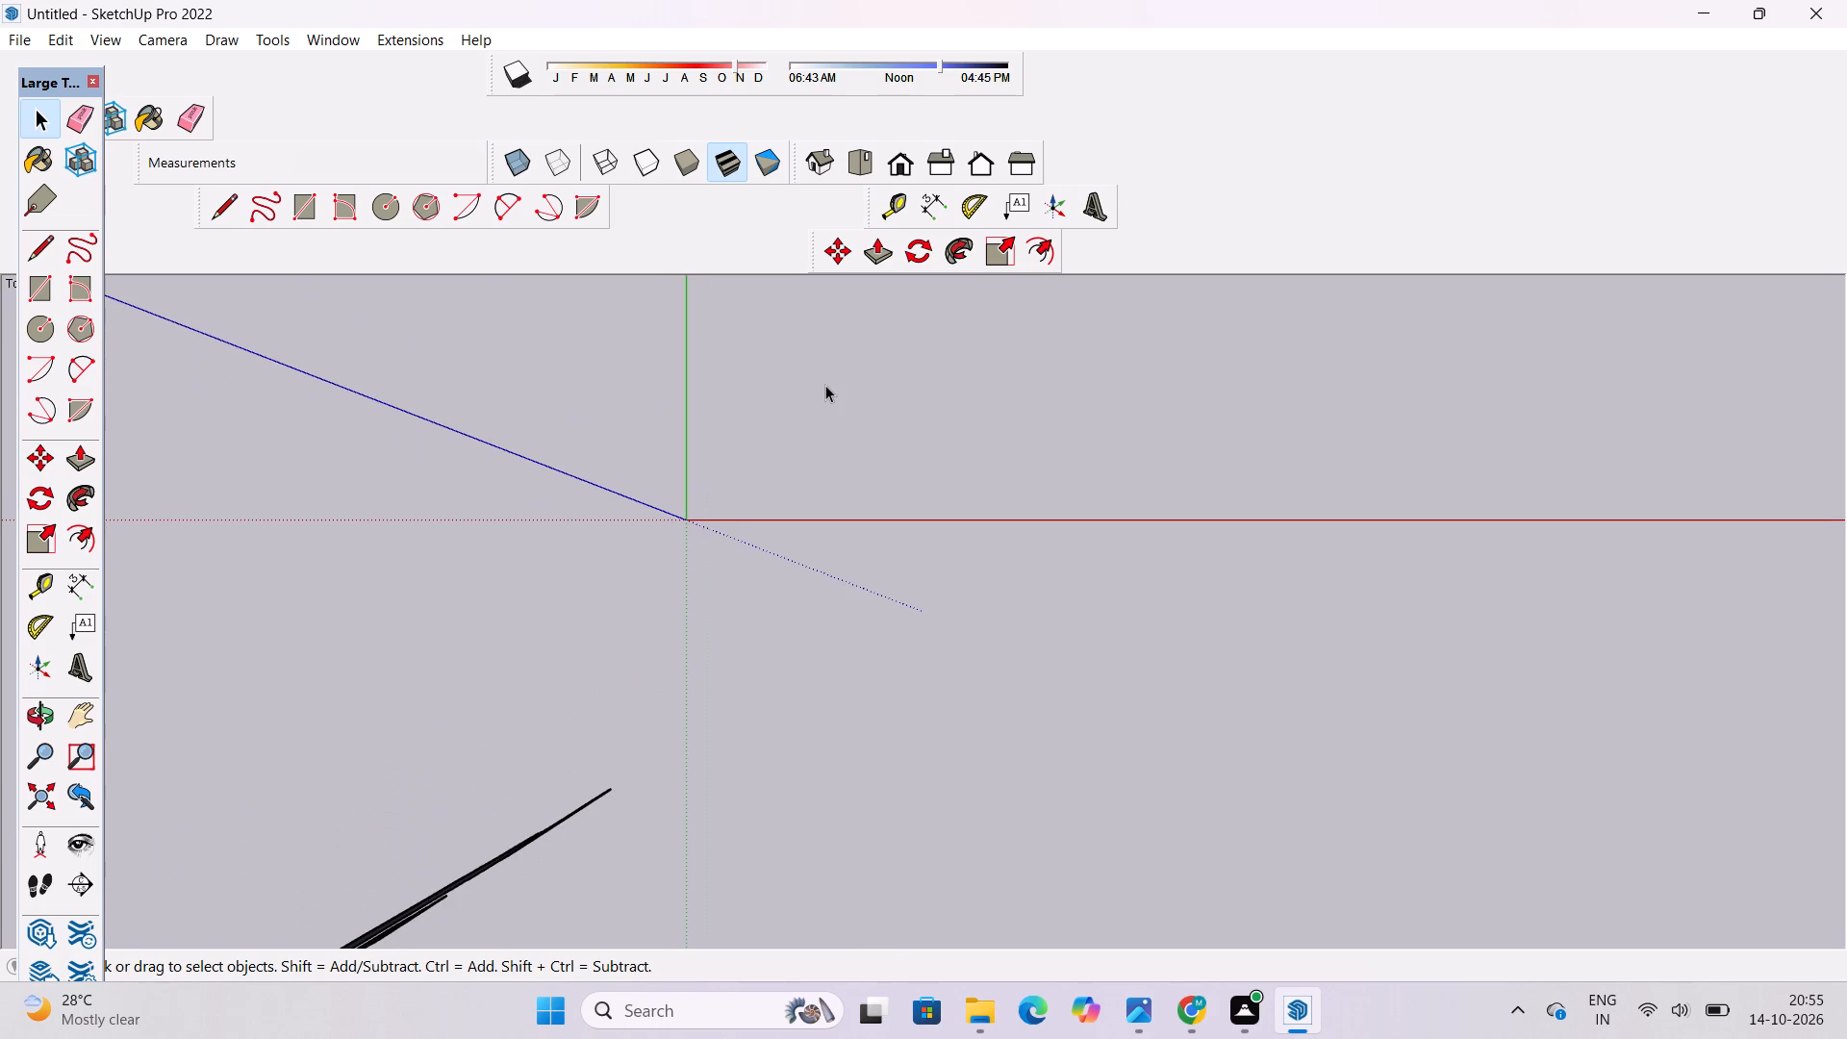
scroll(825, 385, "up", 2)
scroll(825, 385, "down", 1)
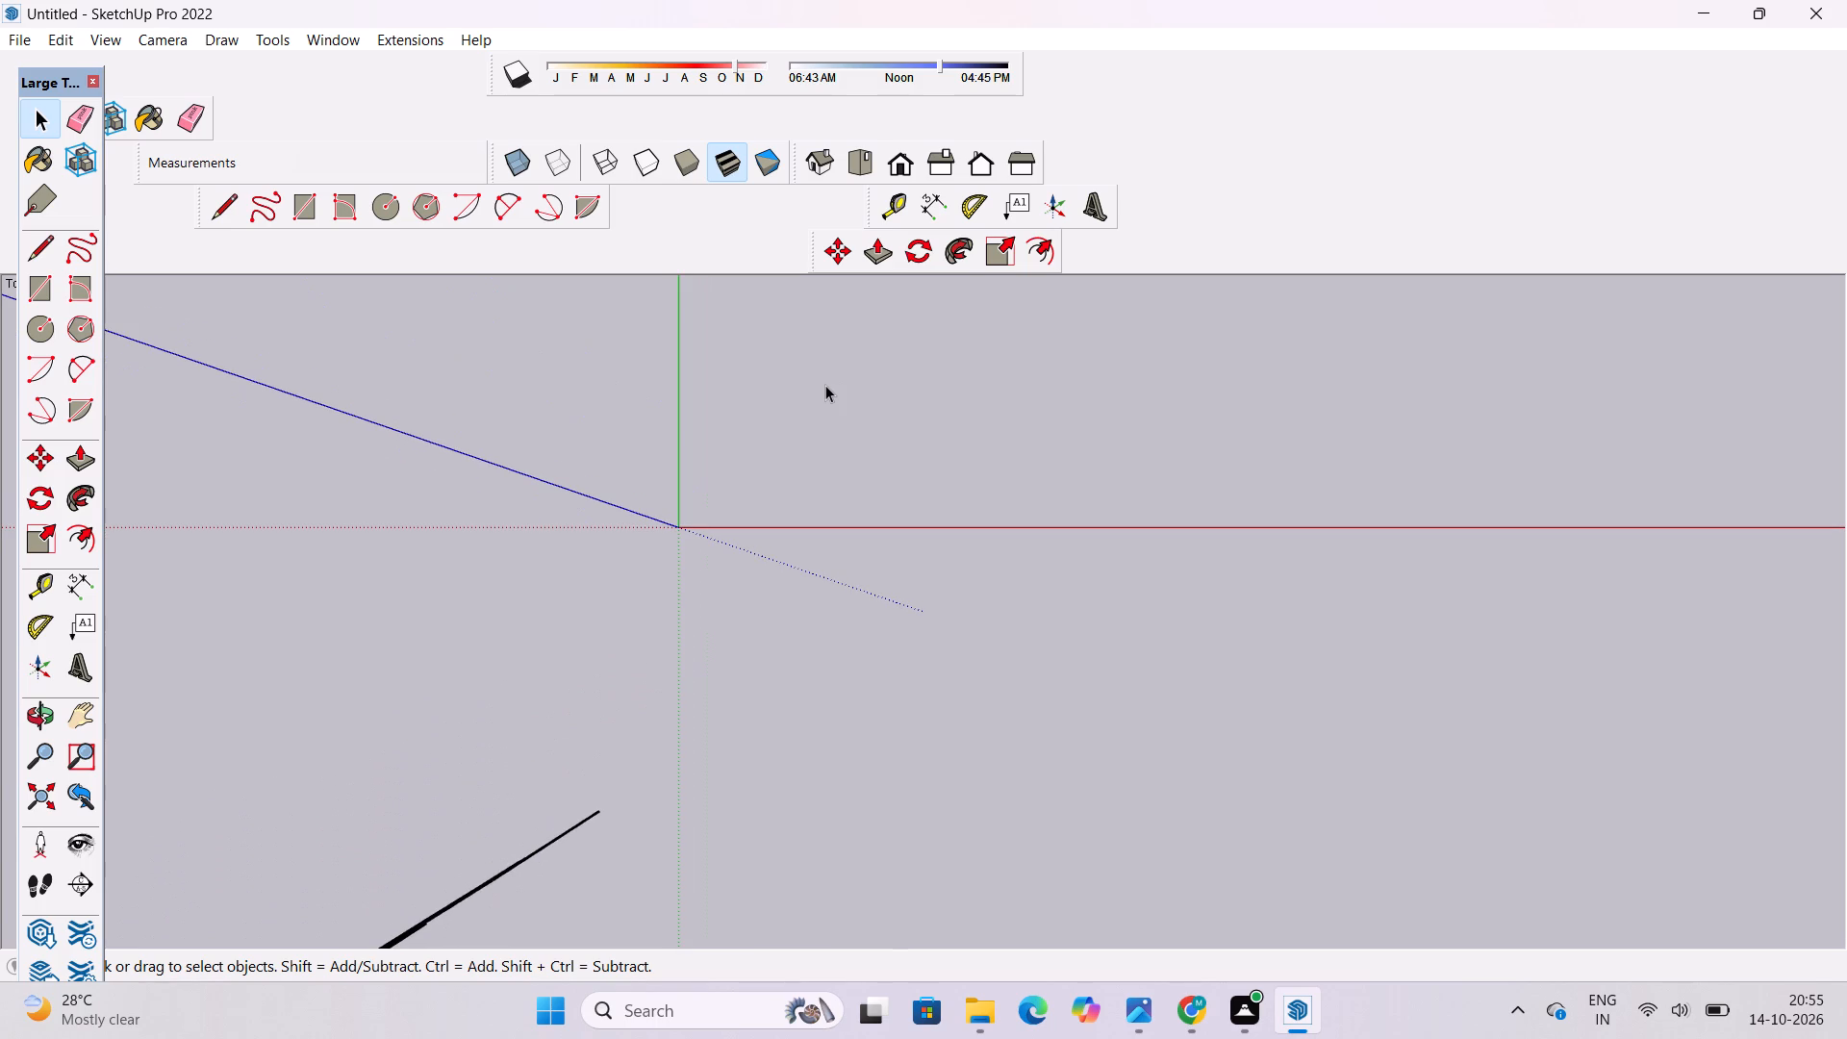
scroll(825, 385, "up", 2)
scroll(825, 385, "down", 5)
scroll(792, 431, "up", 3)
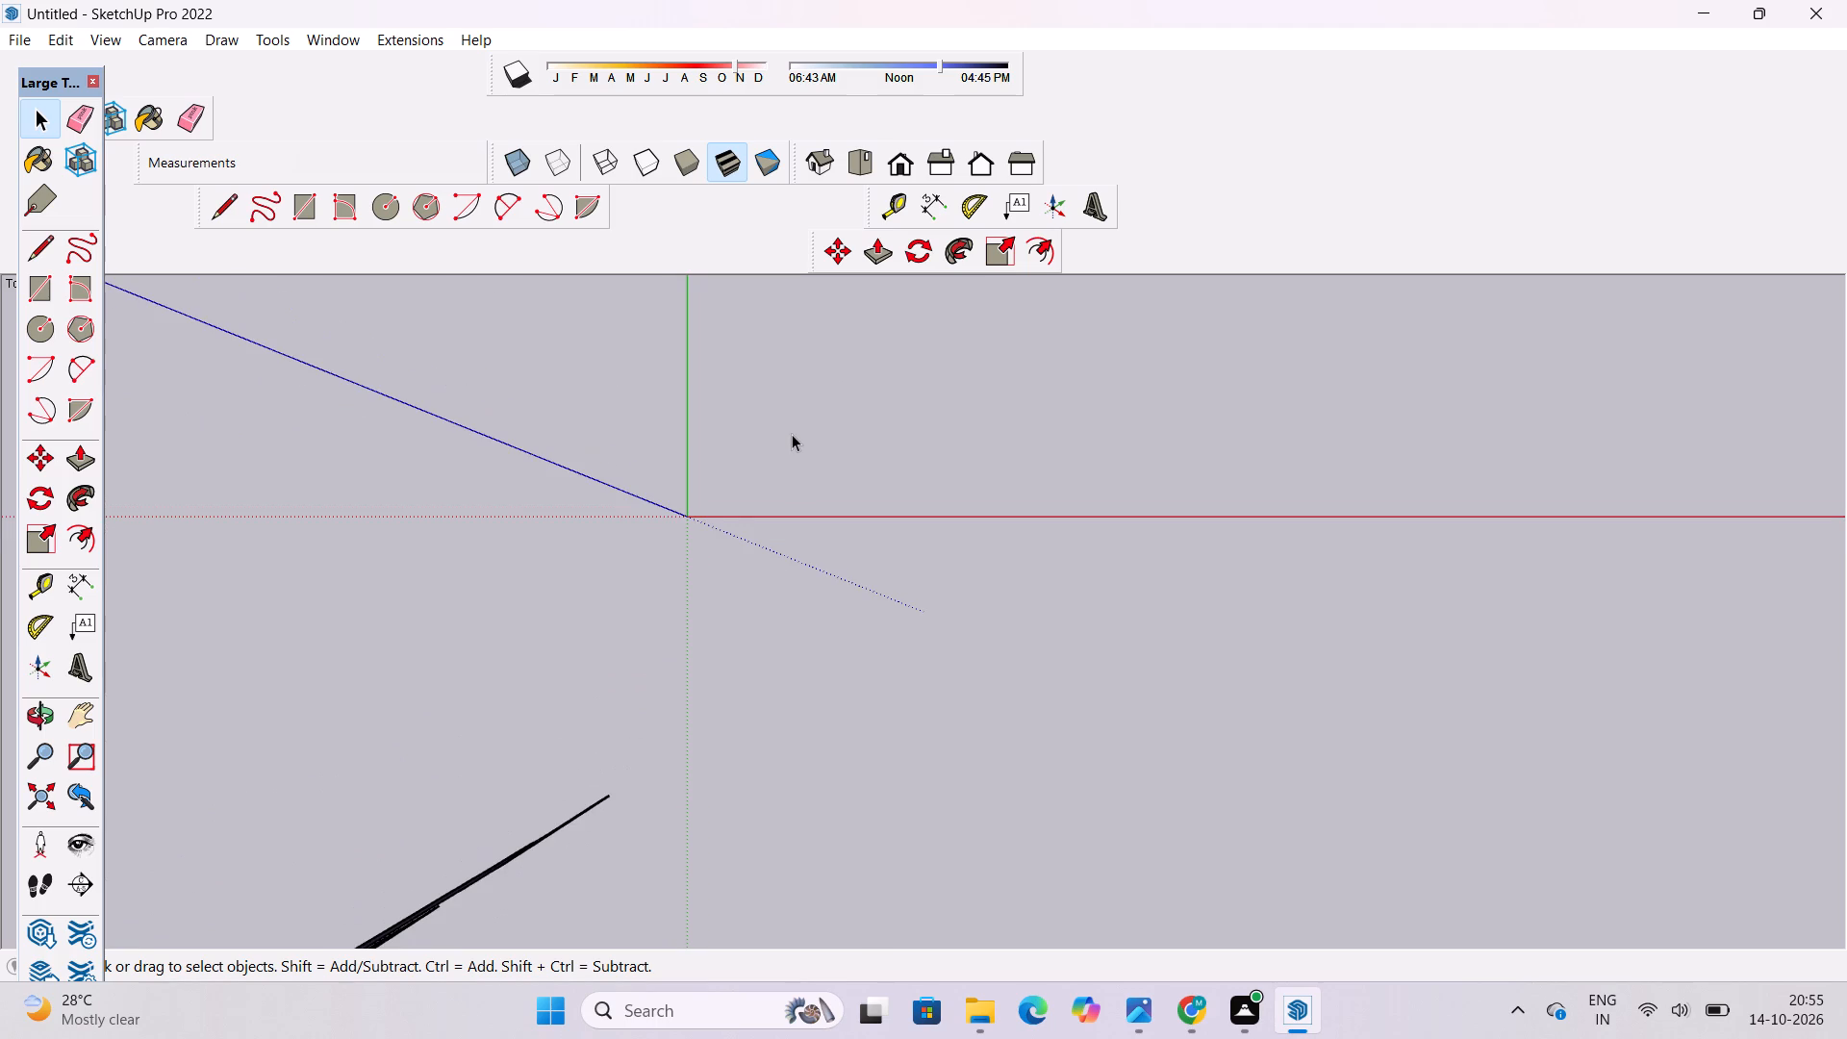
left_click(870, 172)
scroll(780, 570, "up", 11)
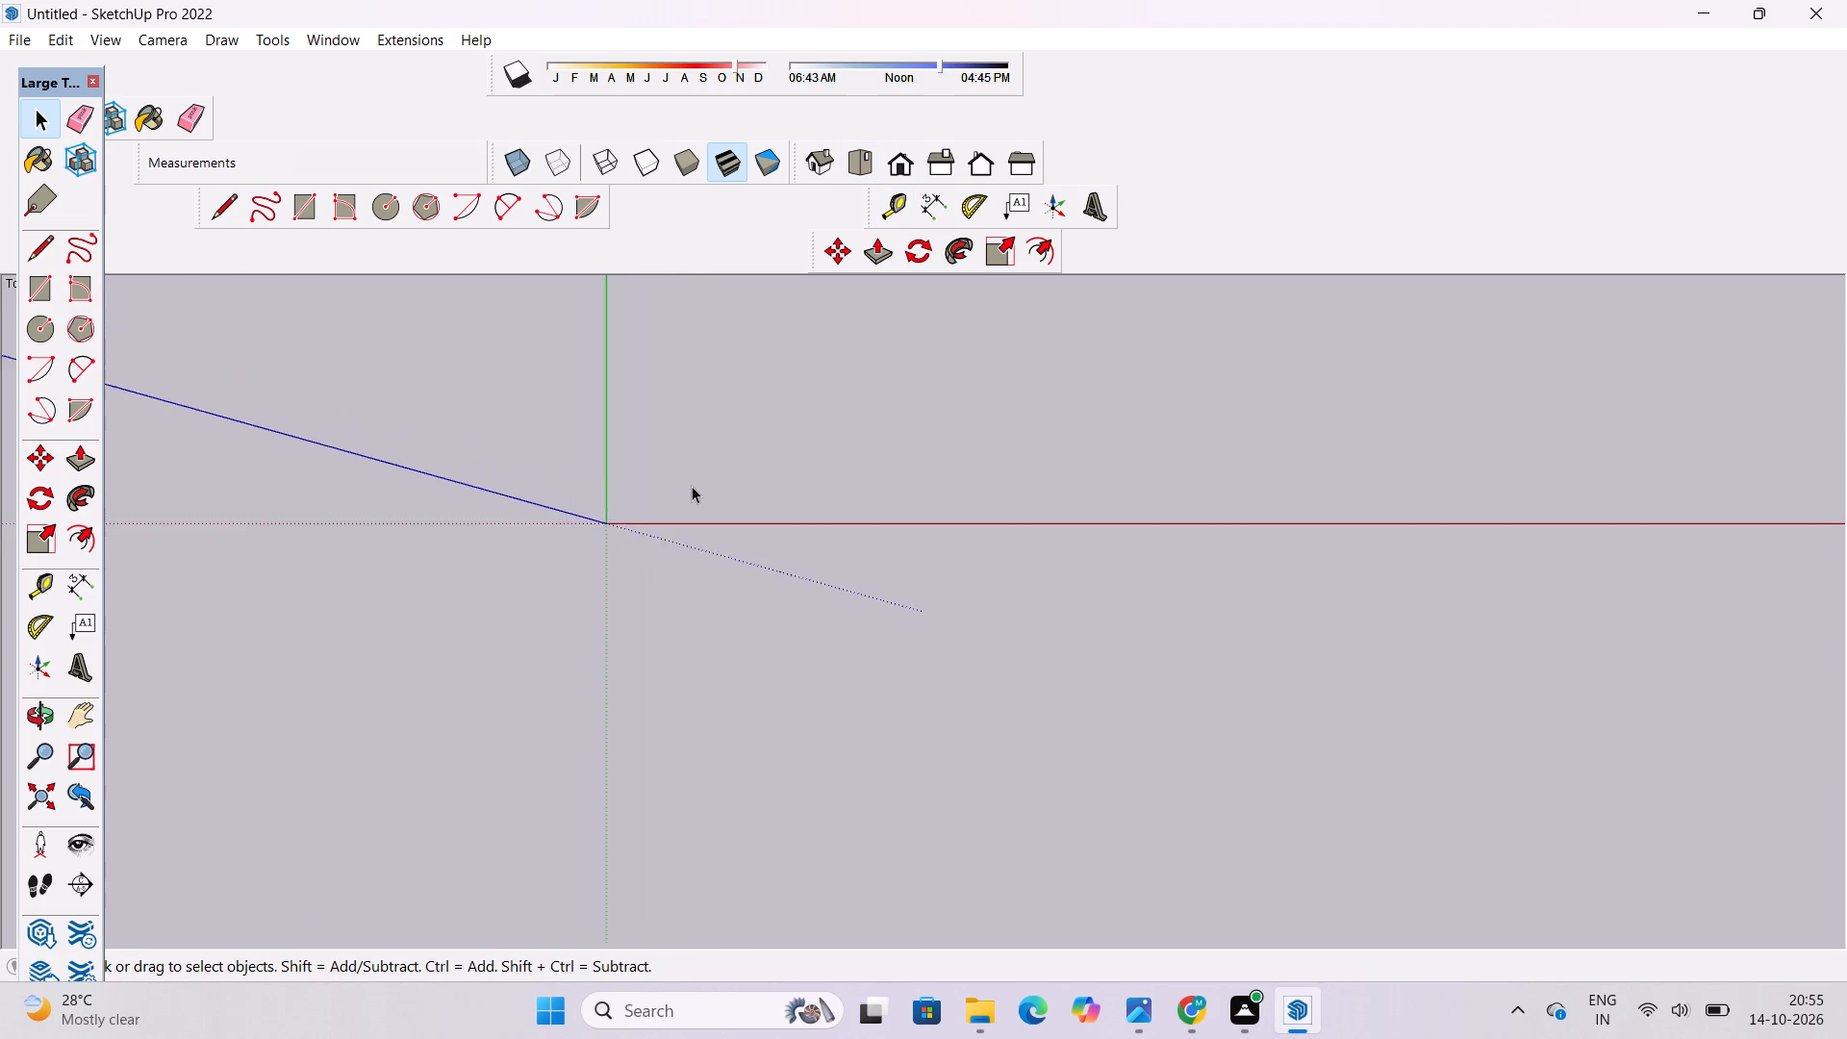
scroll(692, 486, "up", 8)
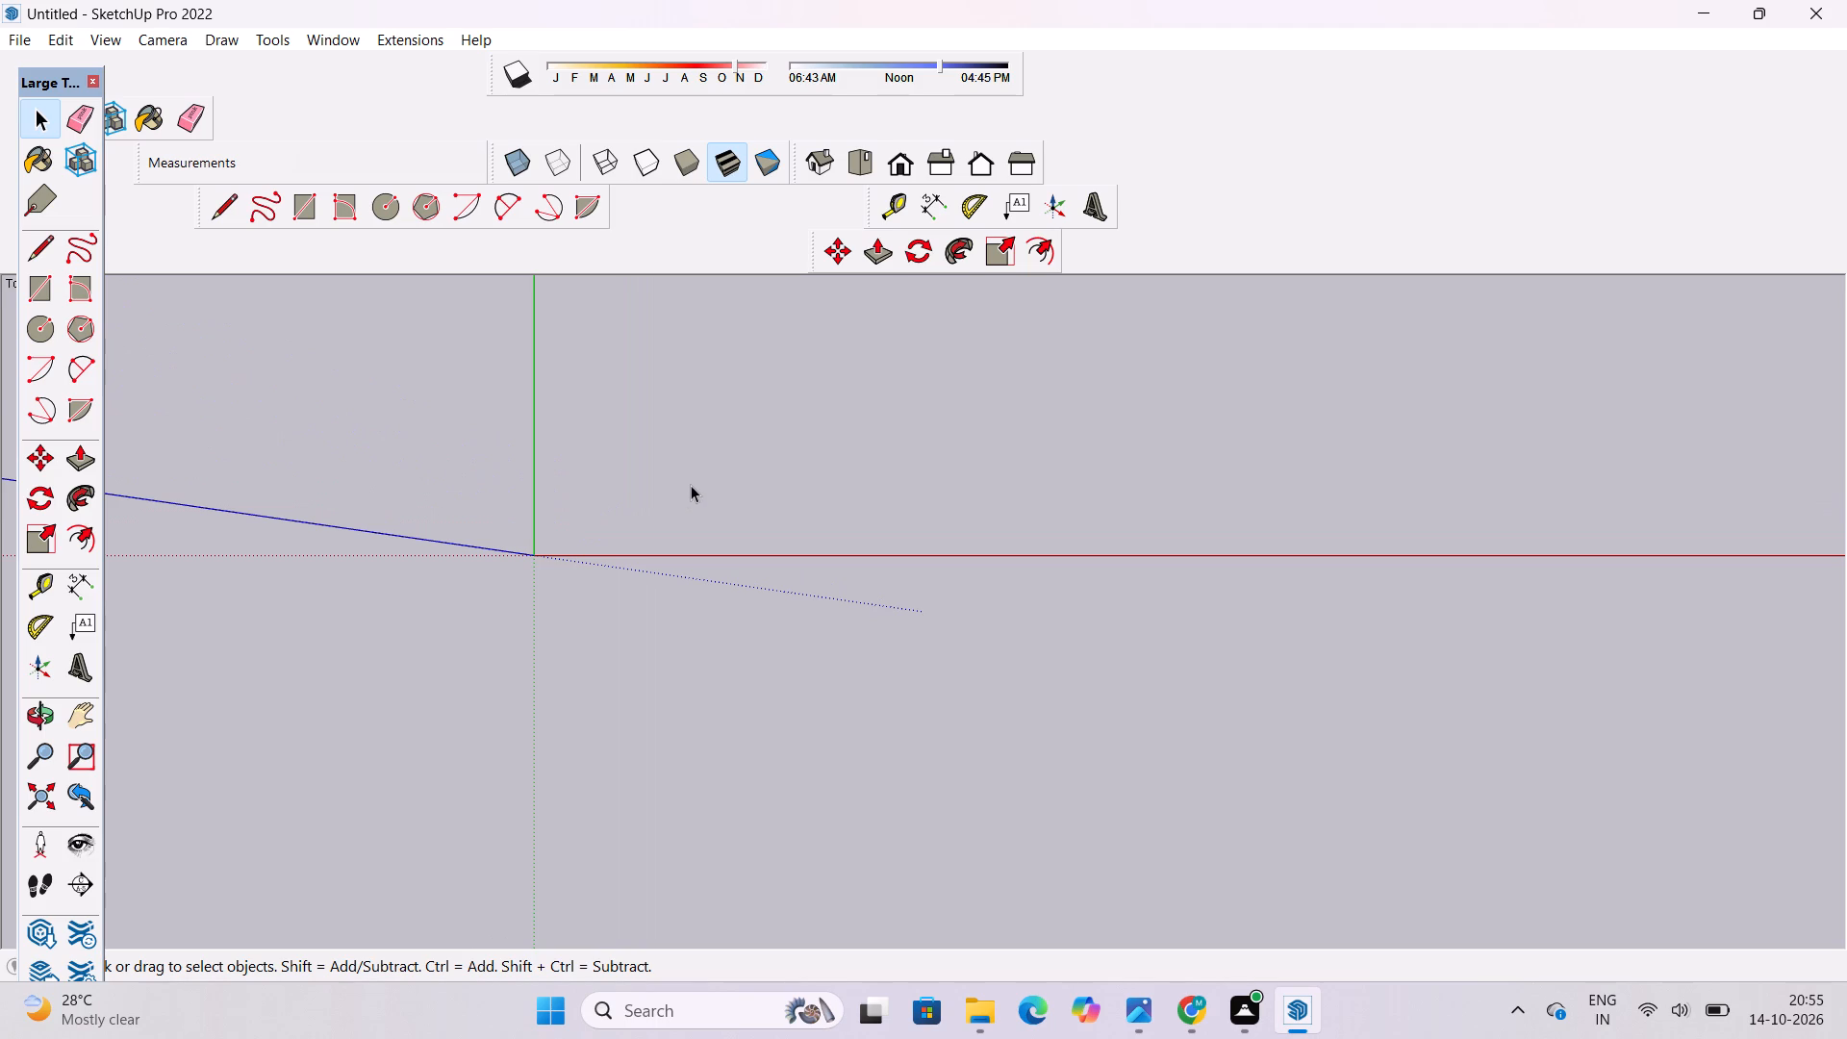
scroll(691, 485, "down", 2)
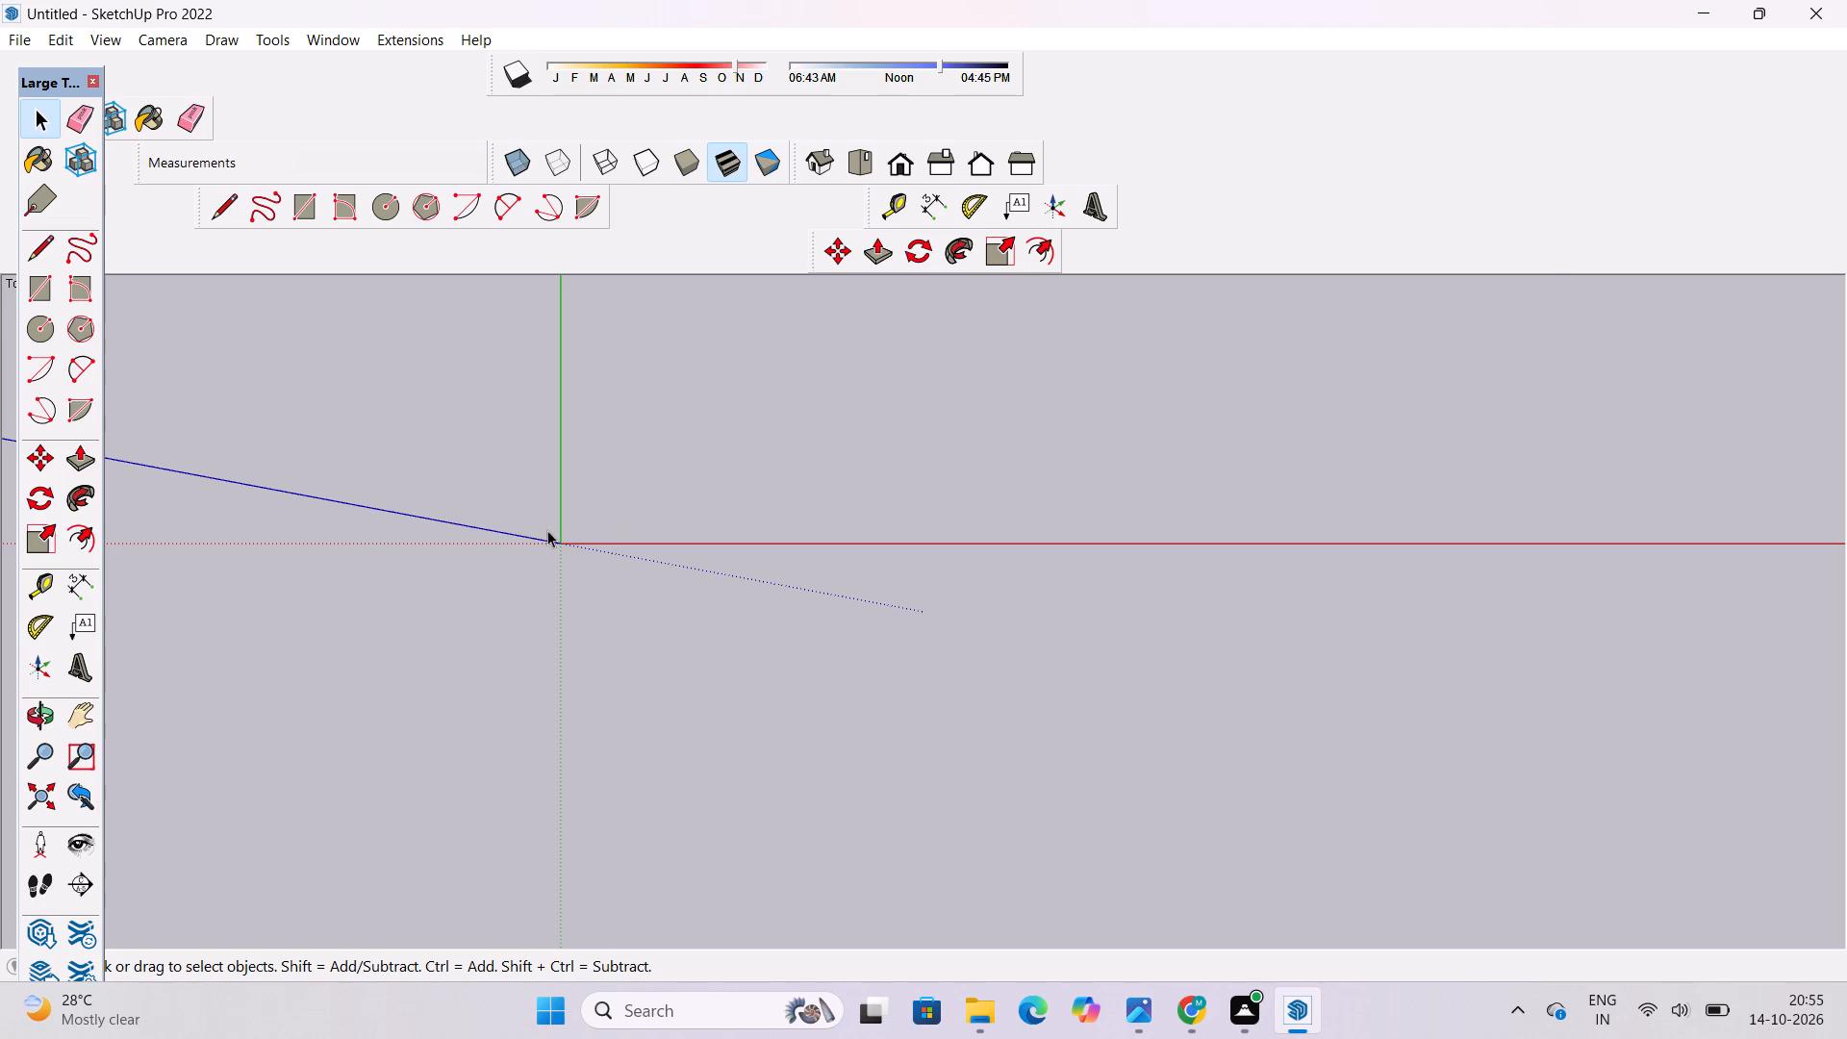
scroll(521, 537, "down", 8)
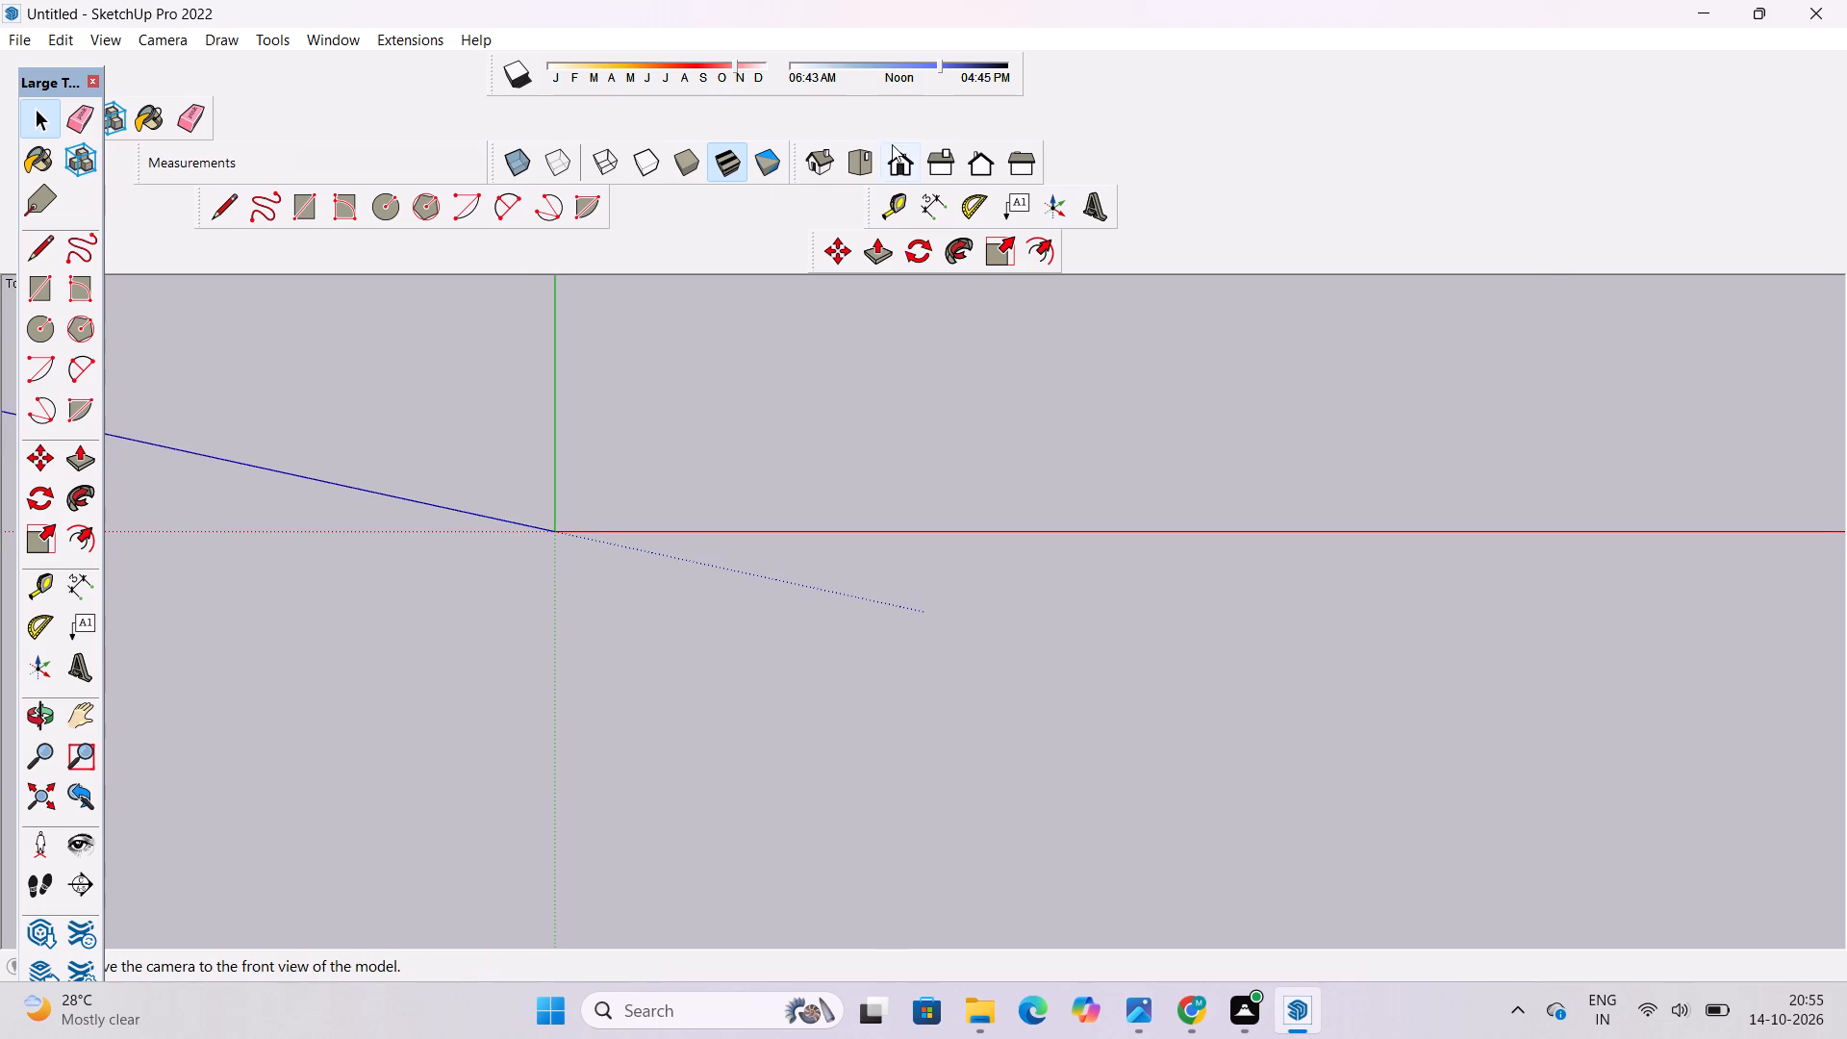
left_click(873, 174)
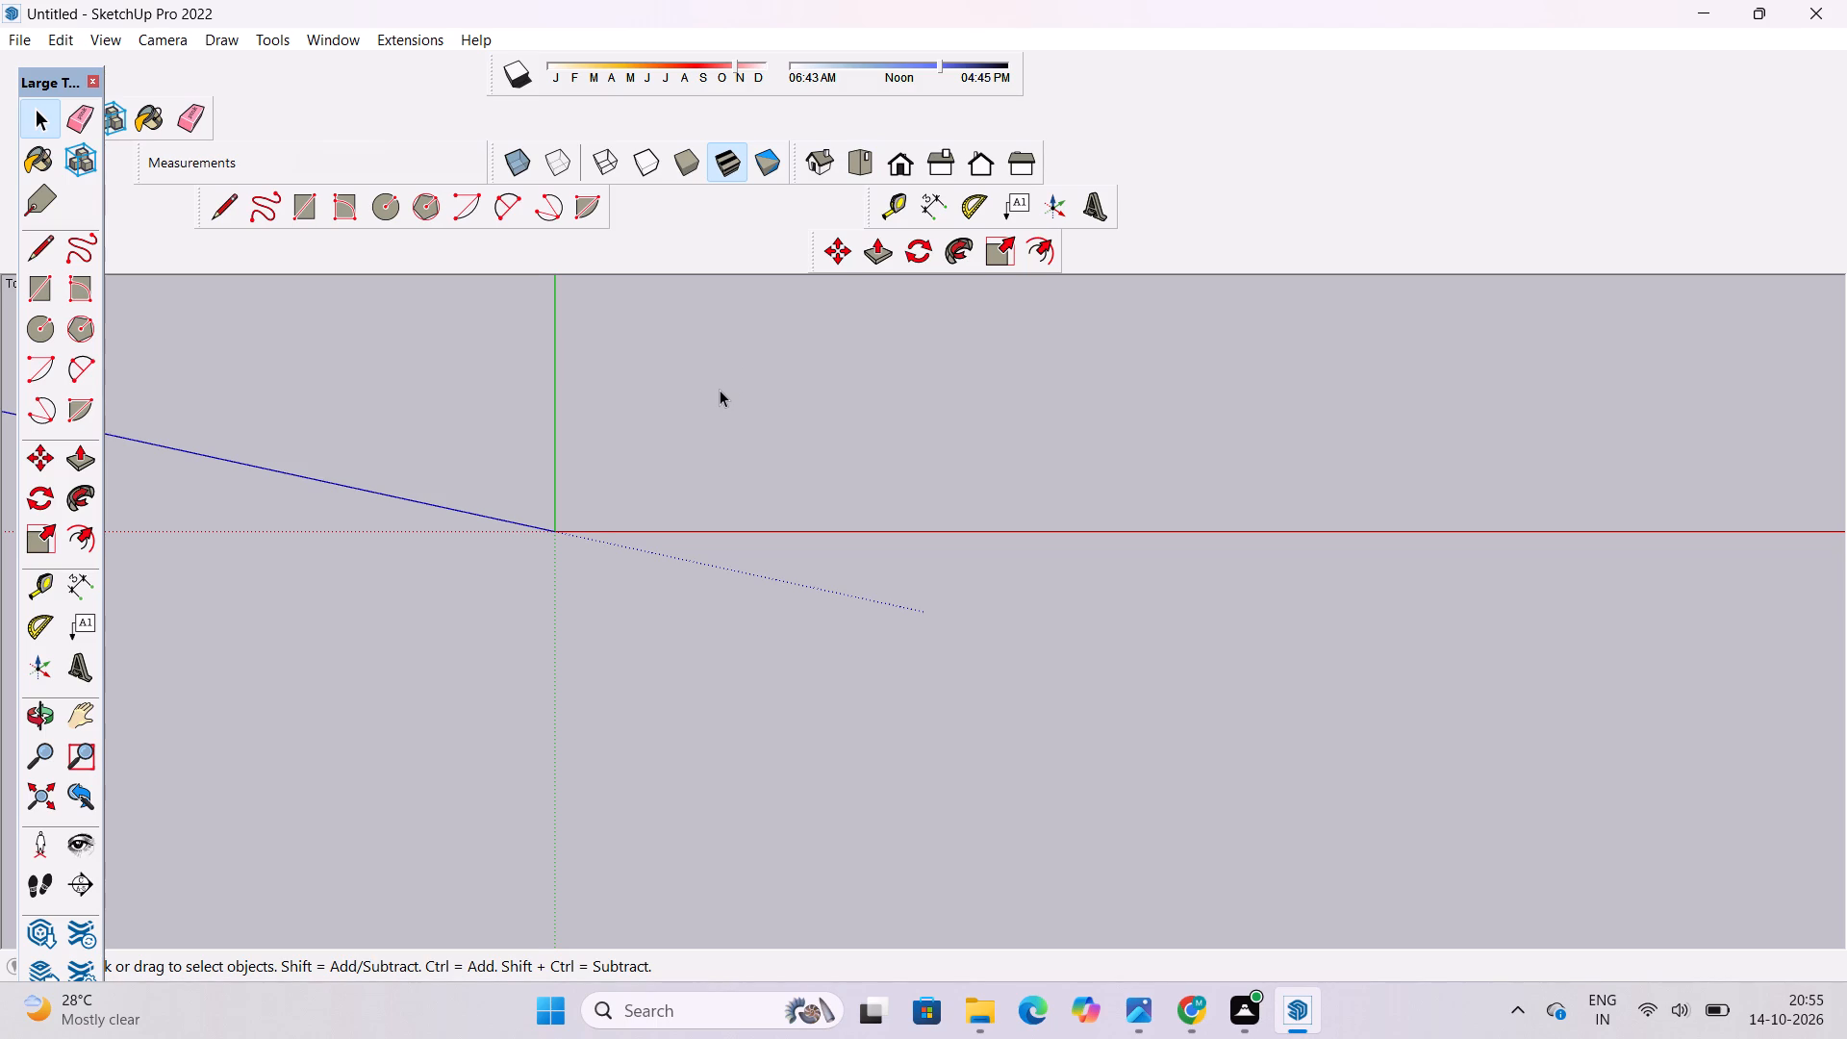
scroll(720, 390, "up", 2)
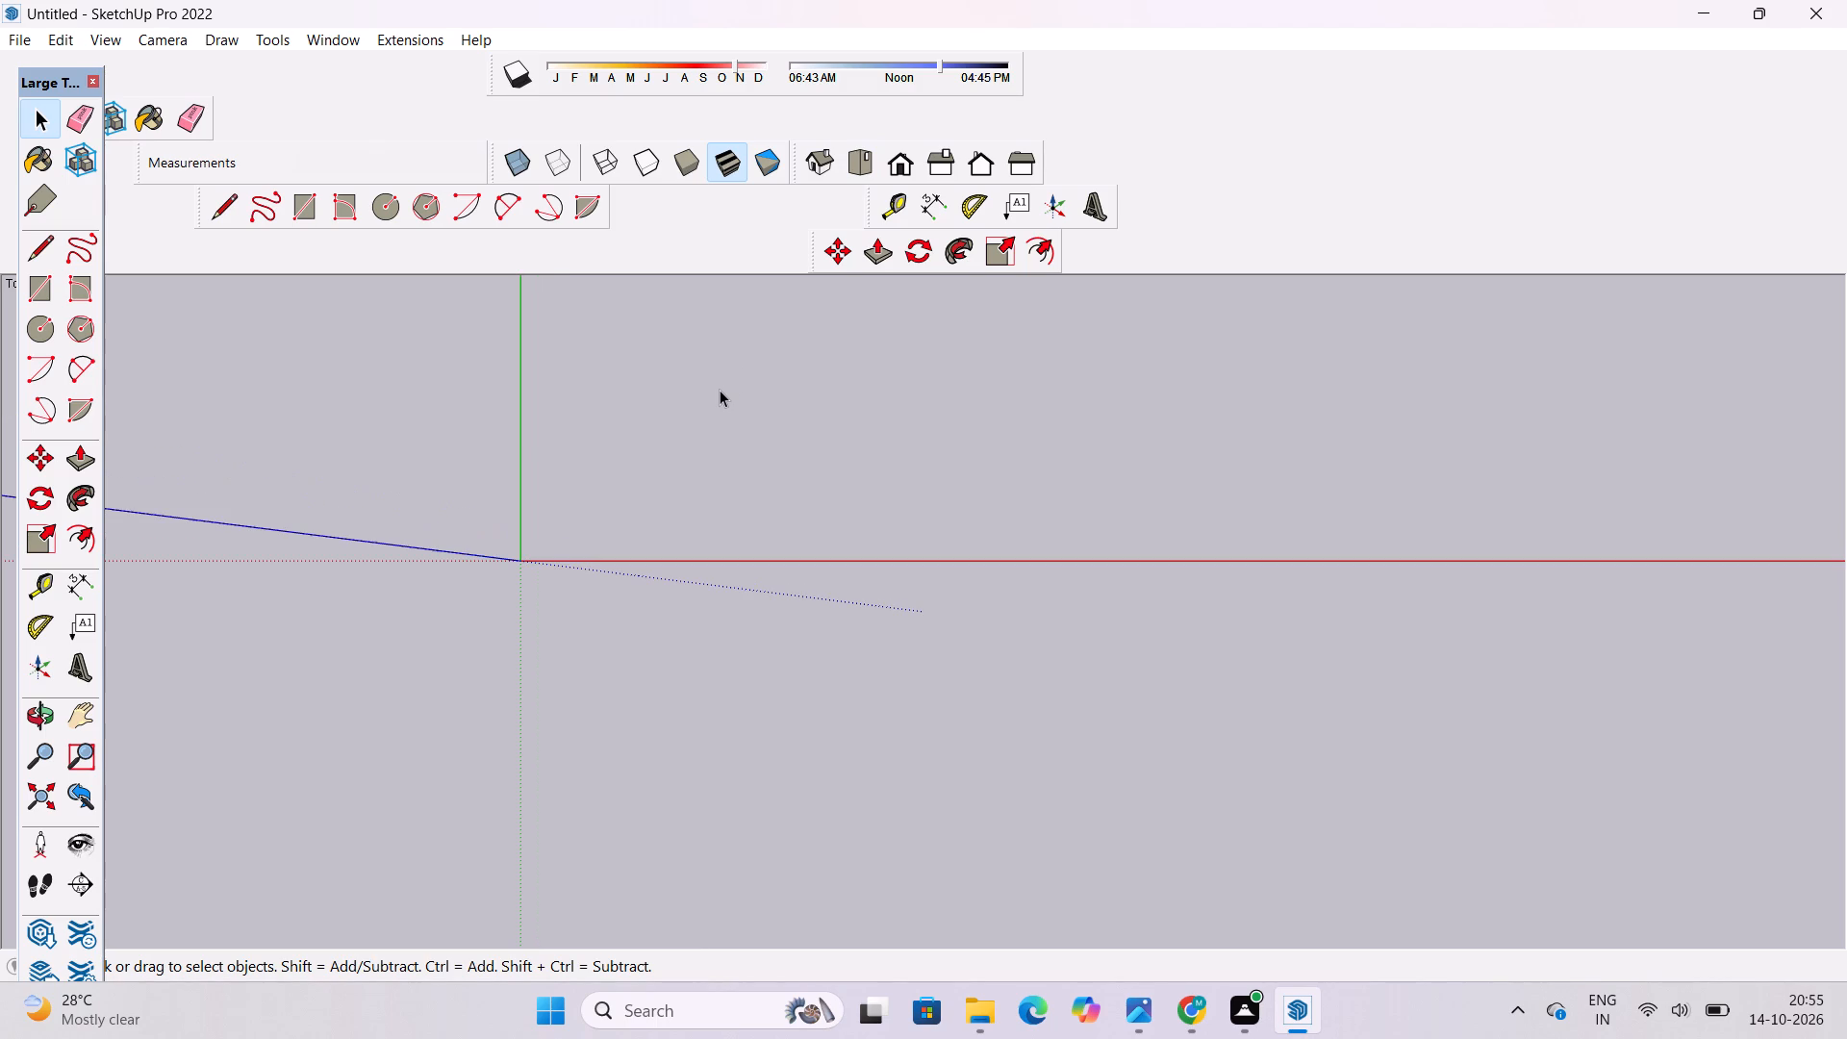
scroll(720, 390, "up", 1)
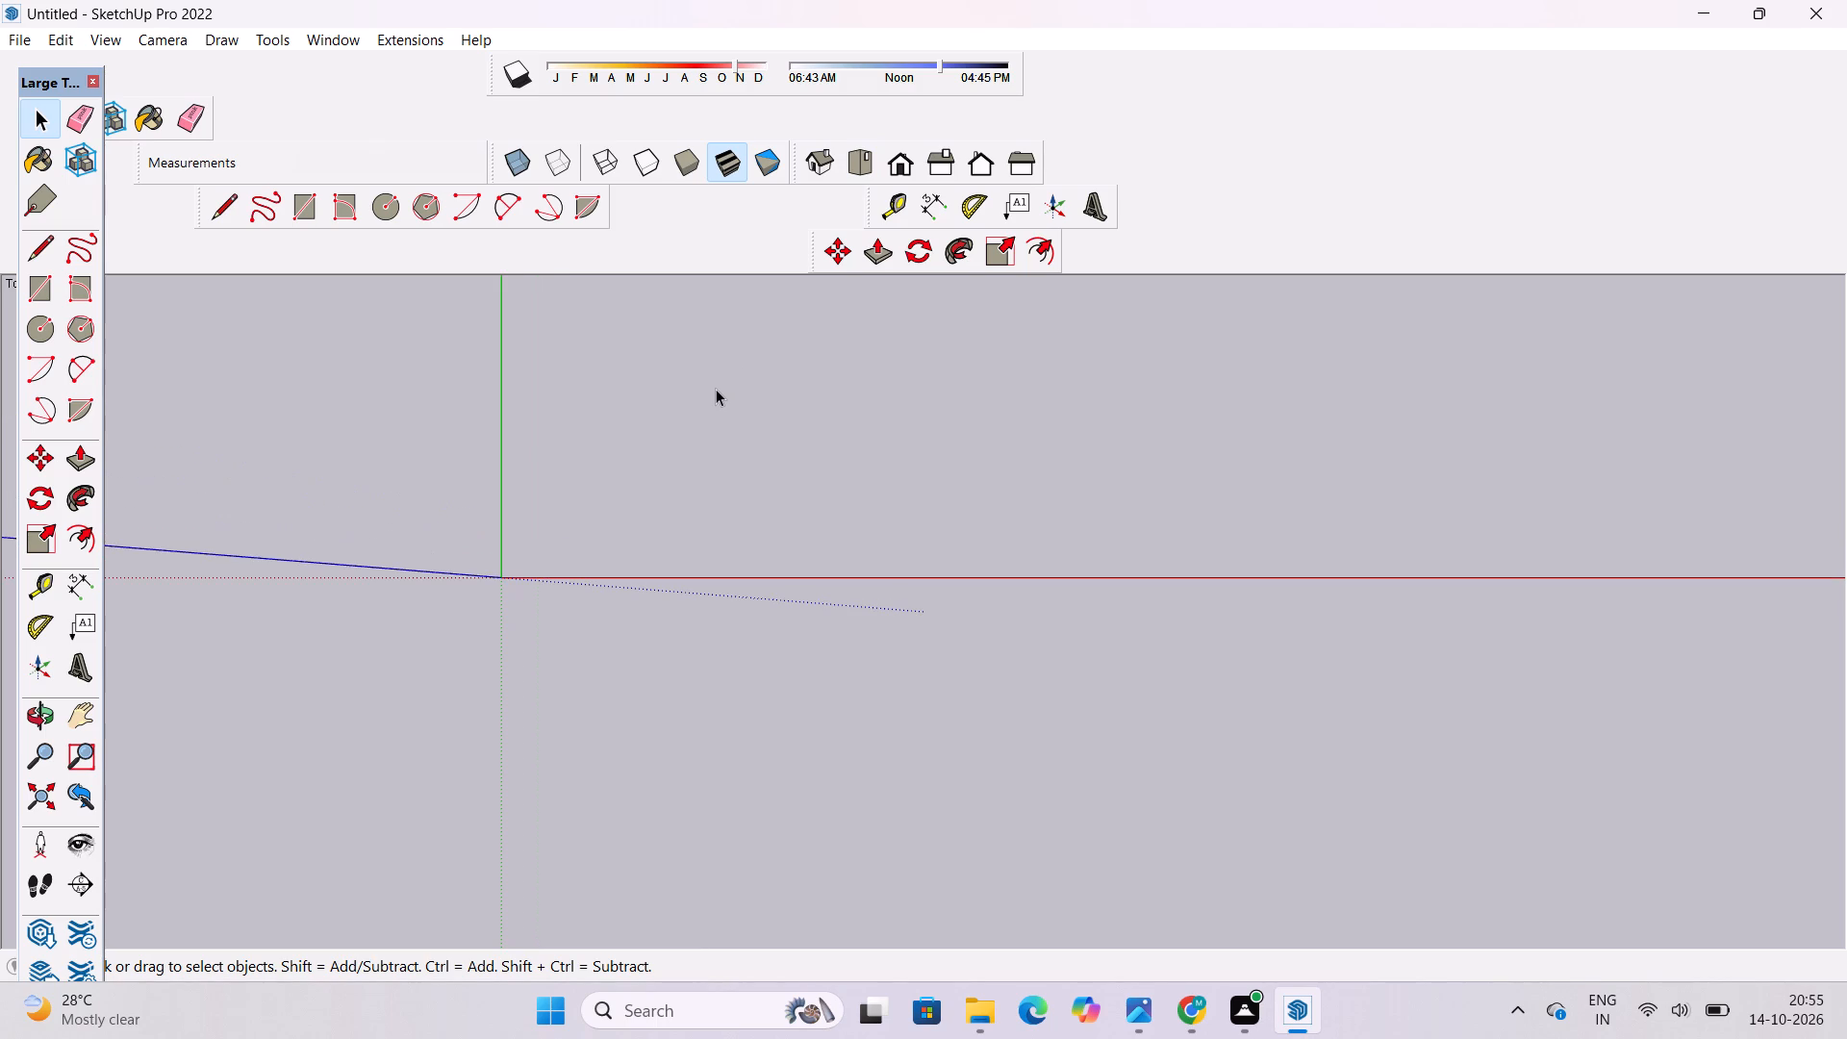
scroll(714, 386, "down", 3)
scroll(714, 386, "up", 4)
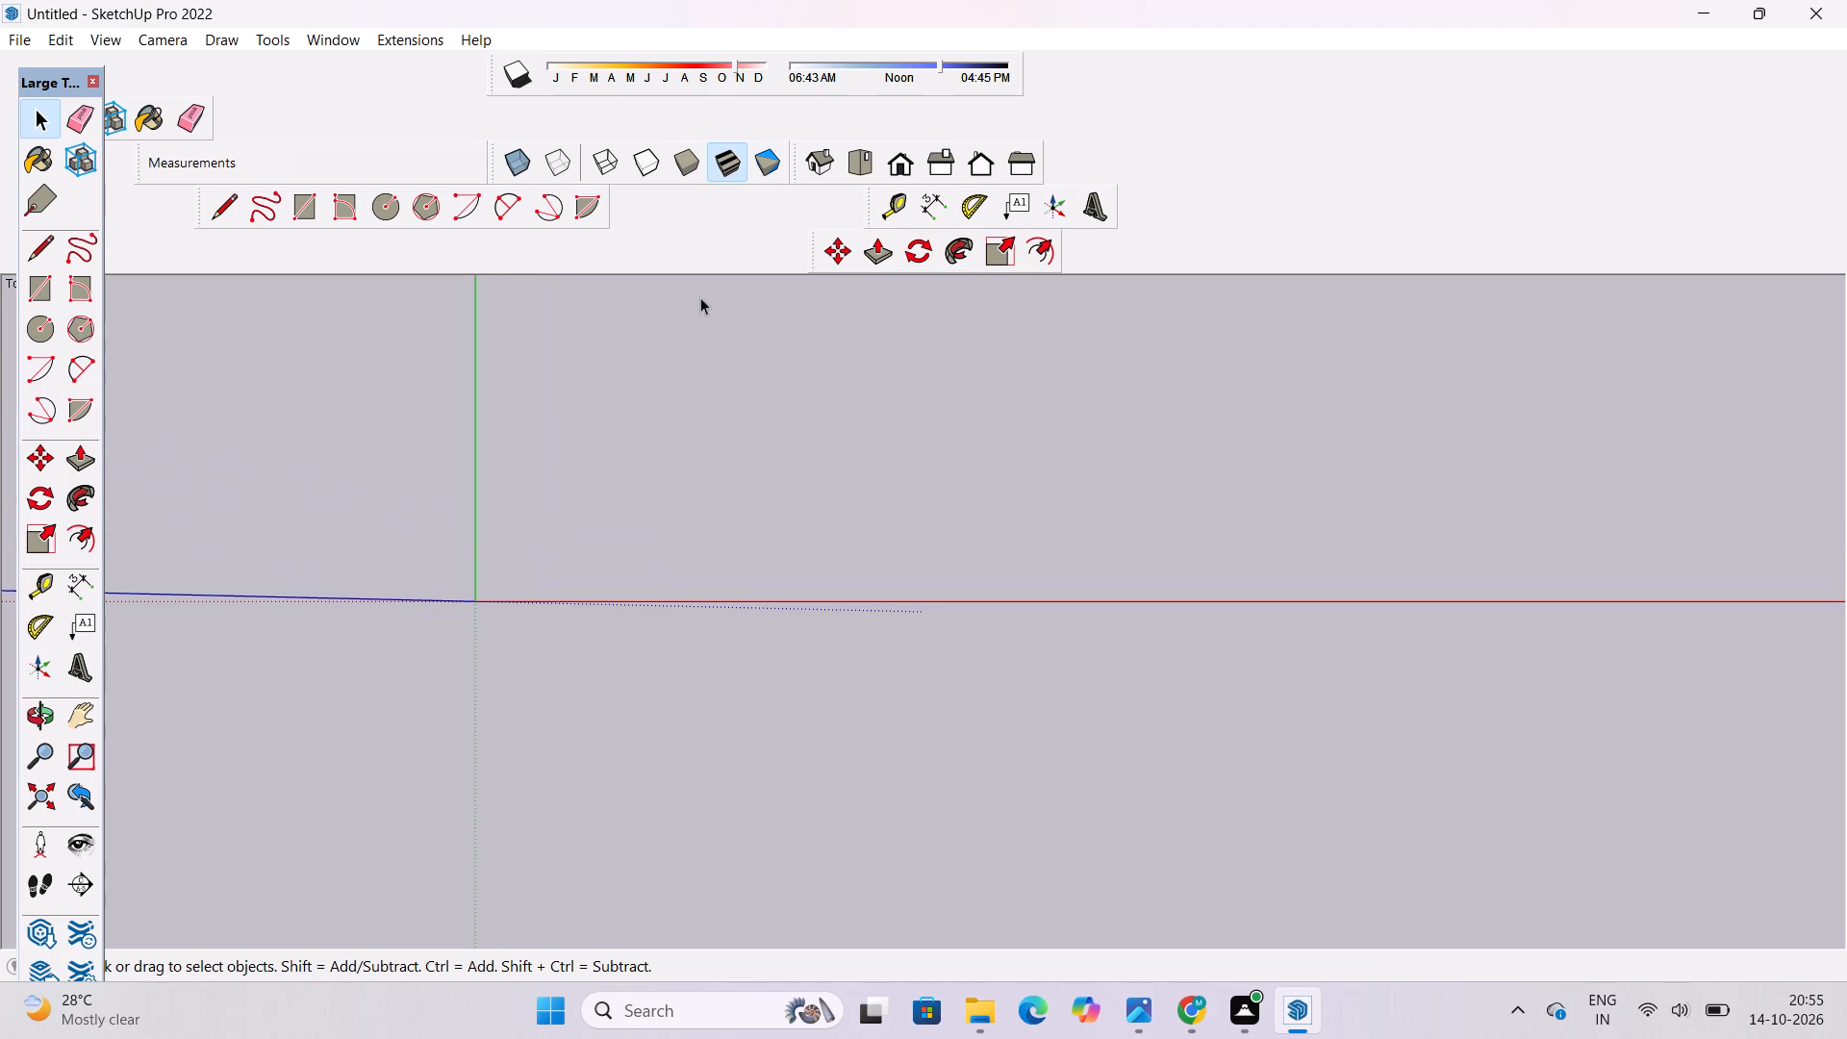
Reset the camera to the standard top view of the model.
left_click(839, 170)
left_click(862, 162)
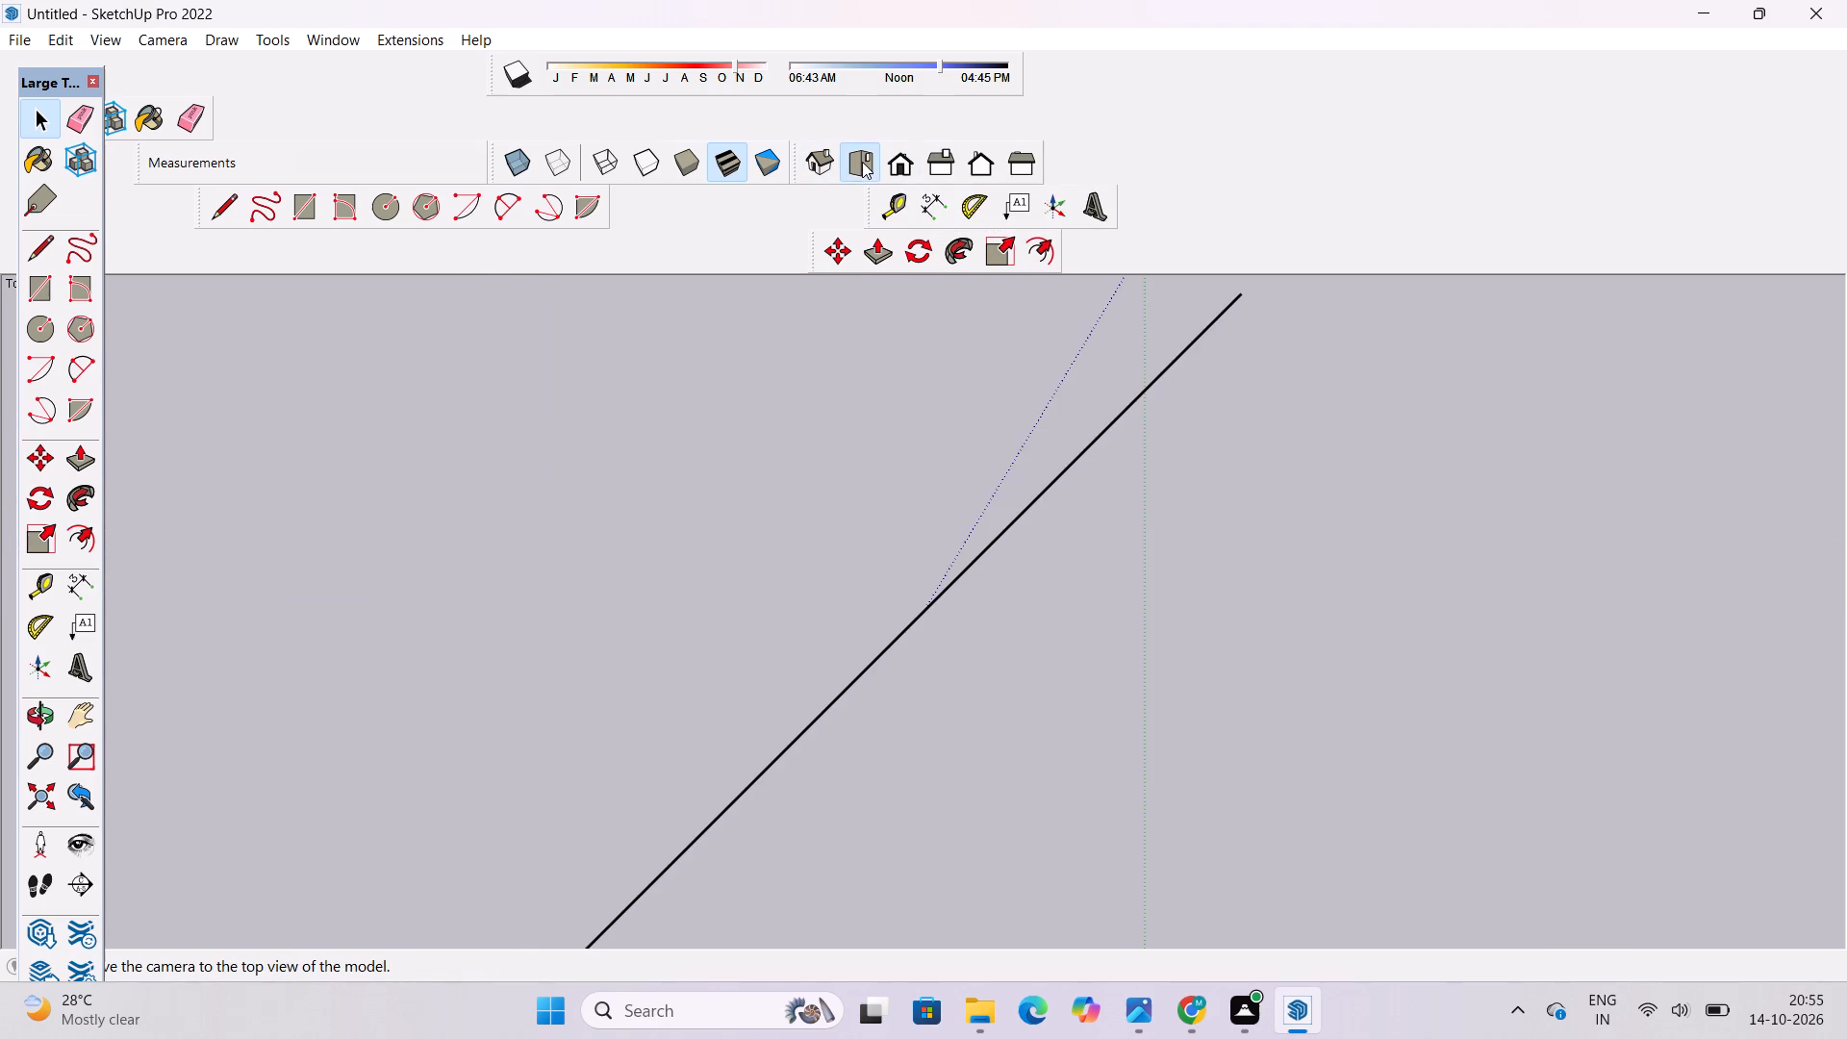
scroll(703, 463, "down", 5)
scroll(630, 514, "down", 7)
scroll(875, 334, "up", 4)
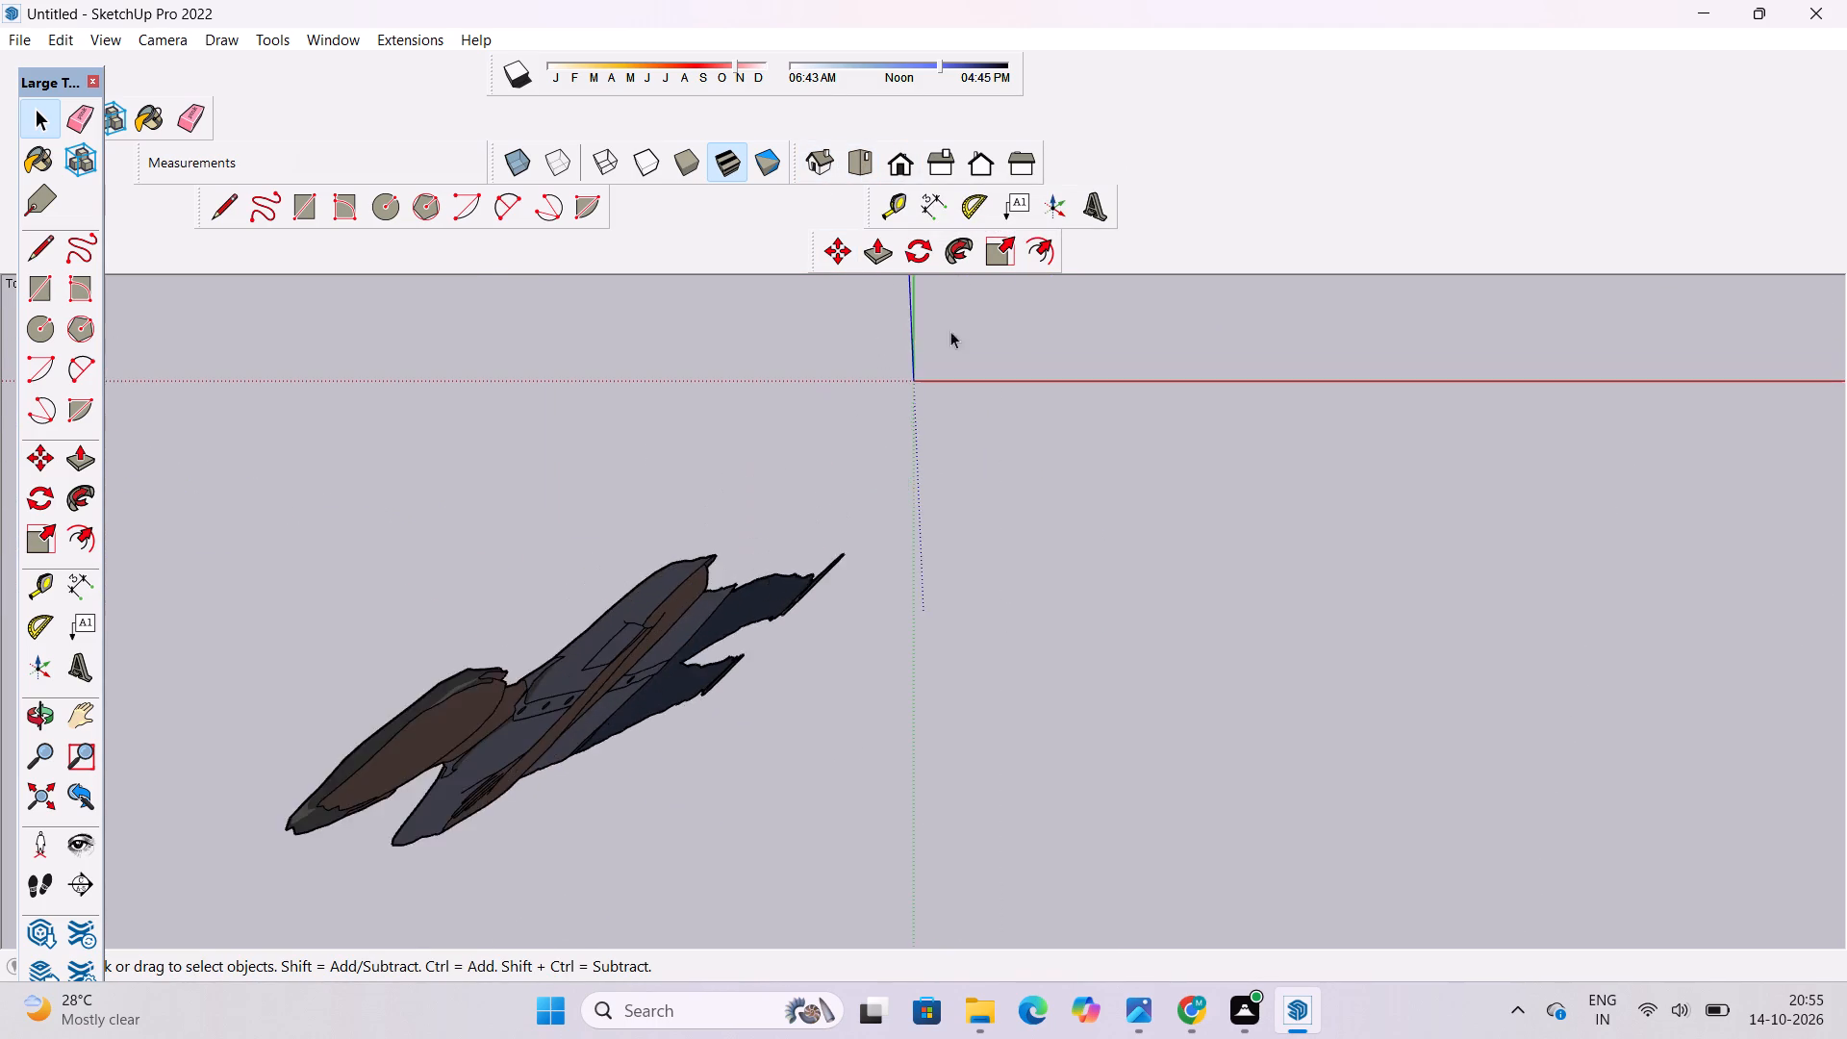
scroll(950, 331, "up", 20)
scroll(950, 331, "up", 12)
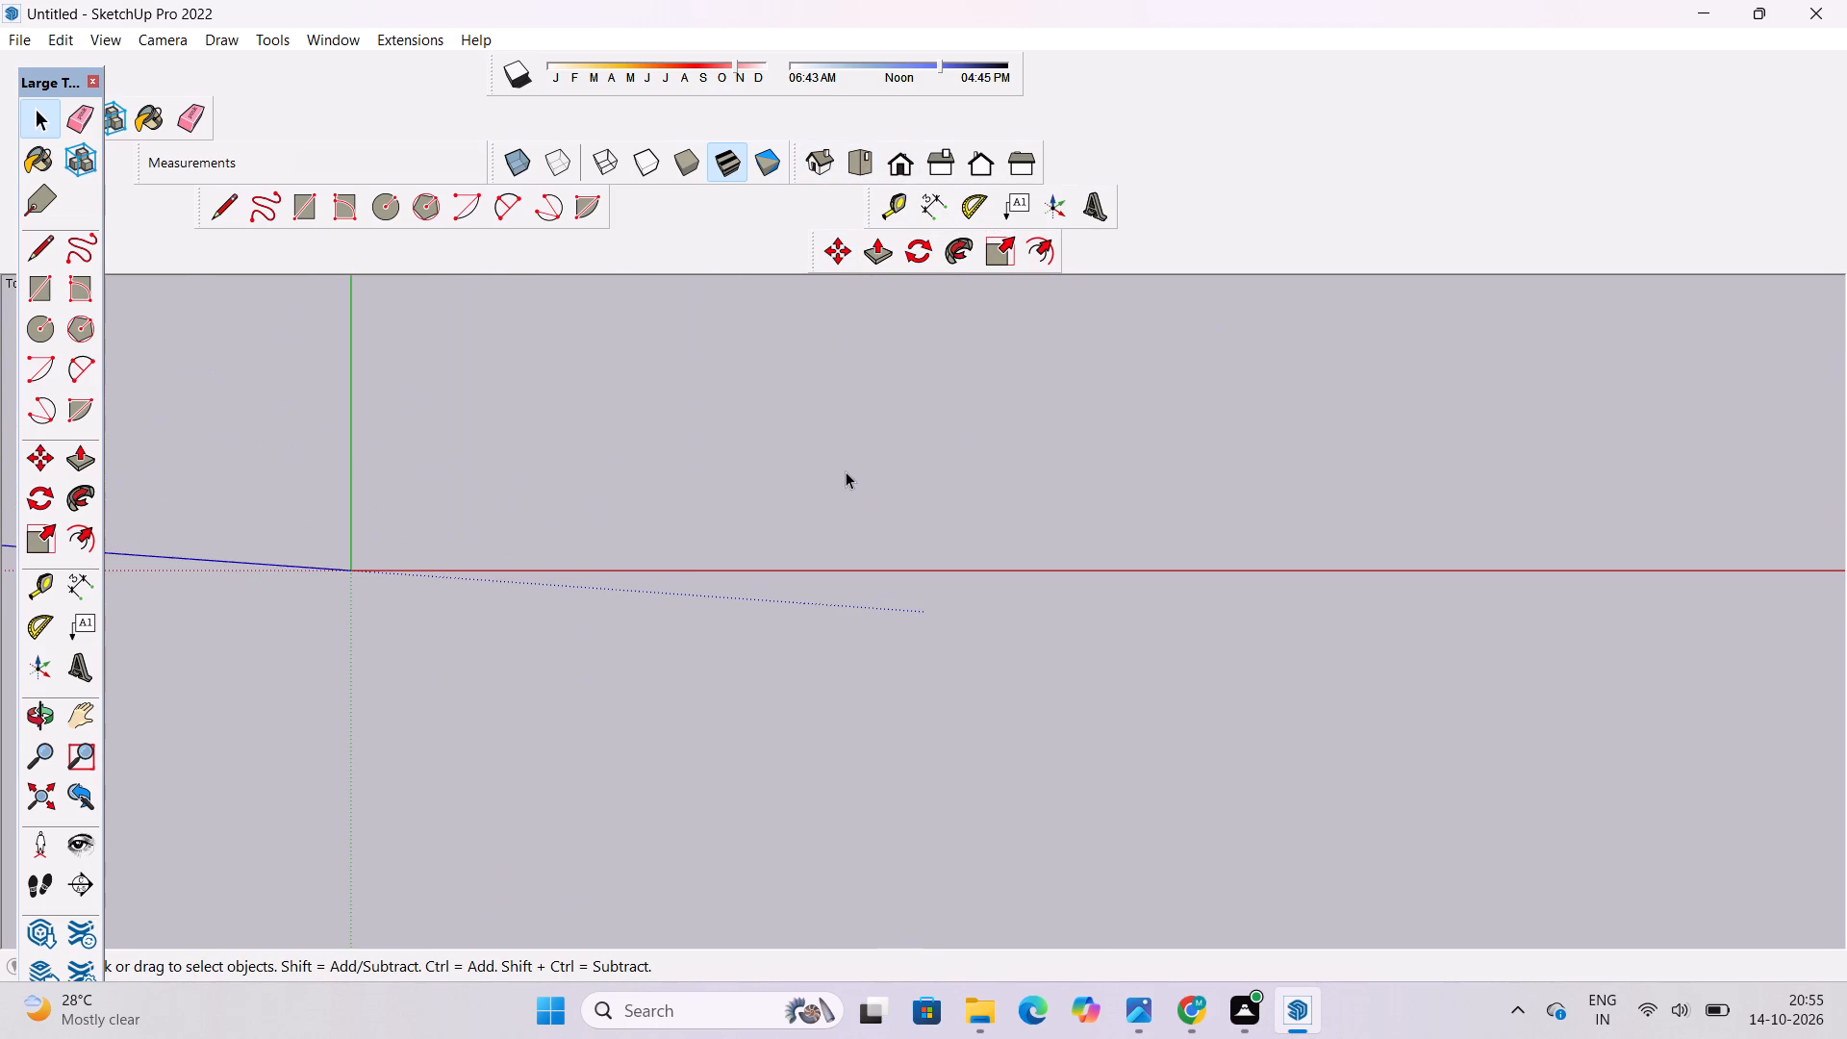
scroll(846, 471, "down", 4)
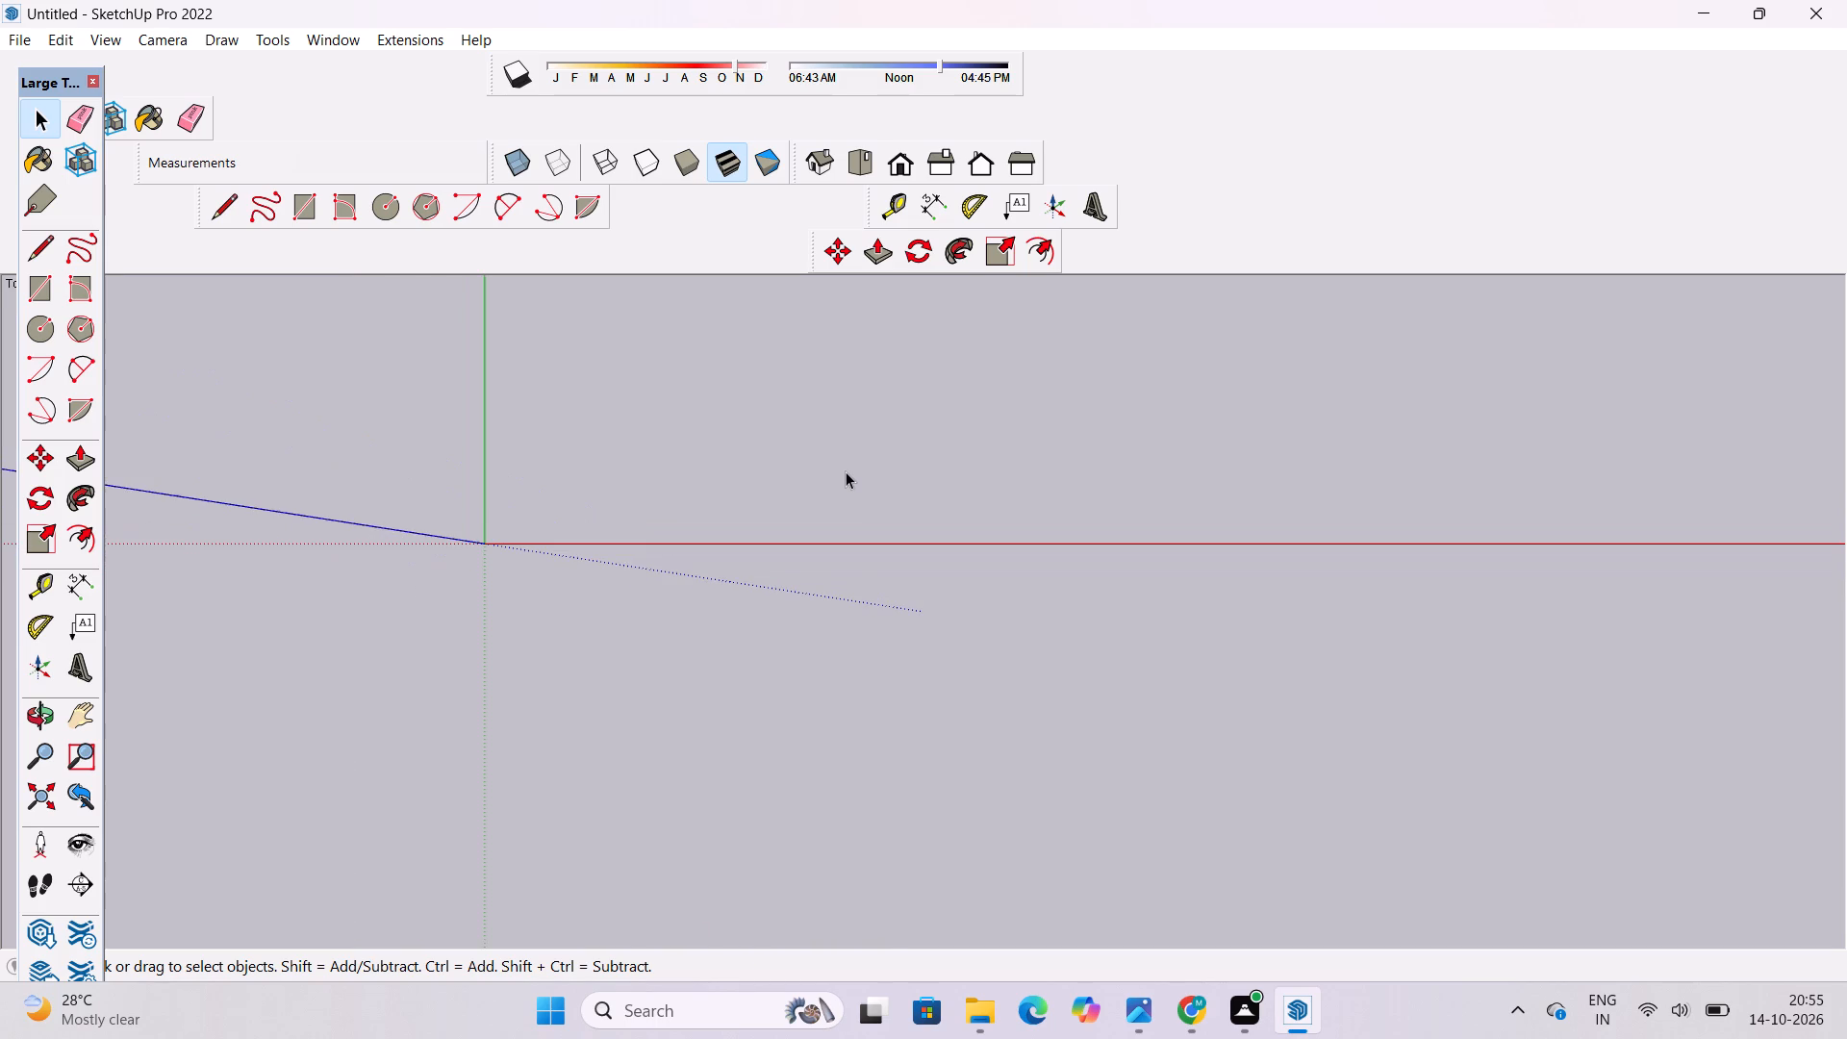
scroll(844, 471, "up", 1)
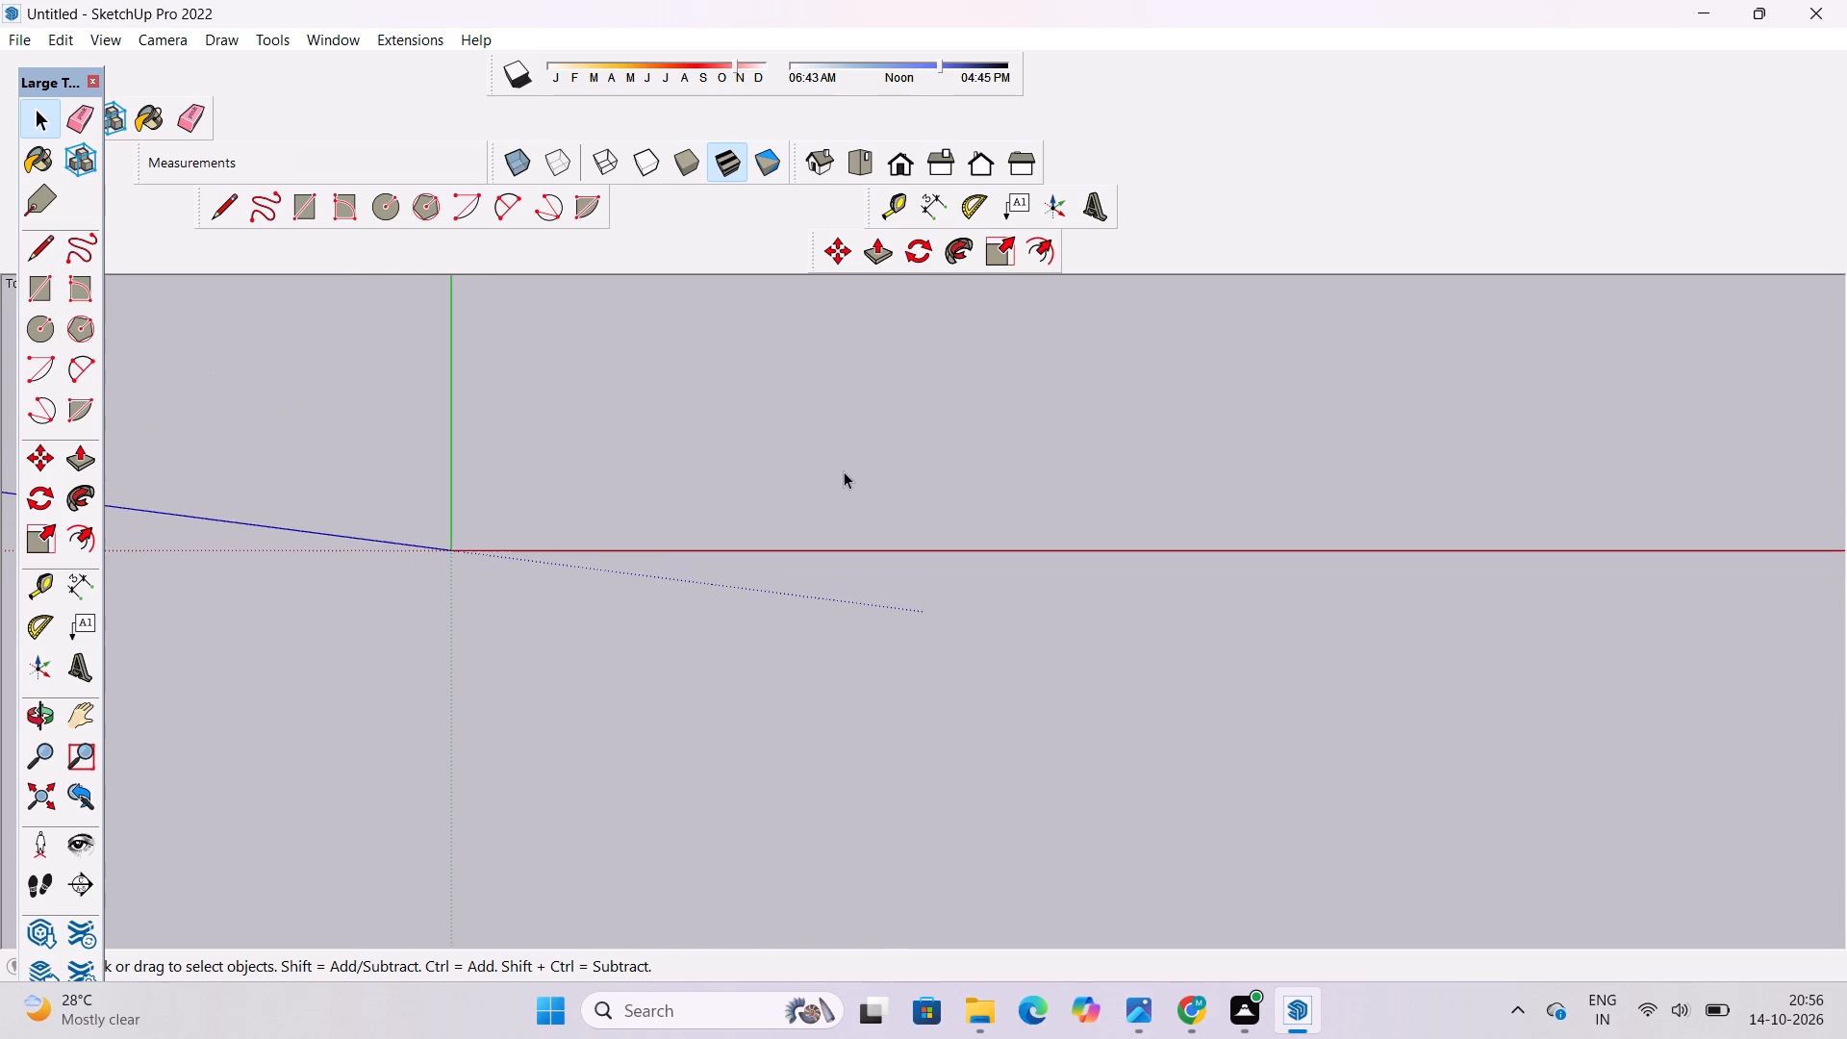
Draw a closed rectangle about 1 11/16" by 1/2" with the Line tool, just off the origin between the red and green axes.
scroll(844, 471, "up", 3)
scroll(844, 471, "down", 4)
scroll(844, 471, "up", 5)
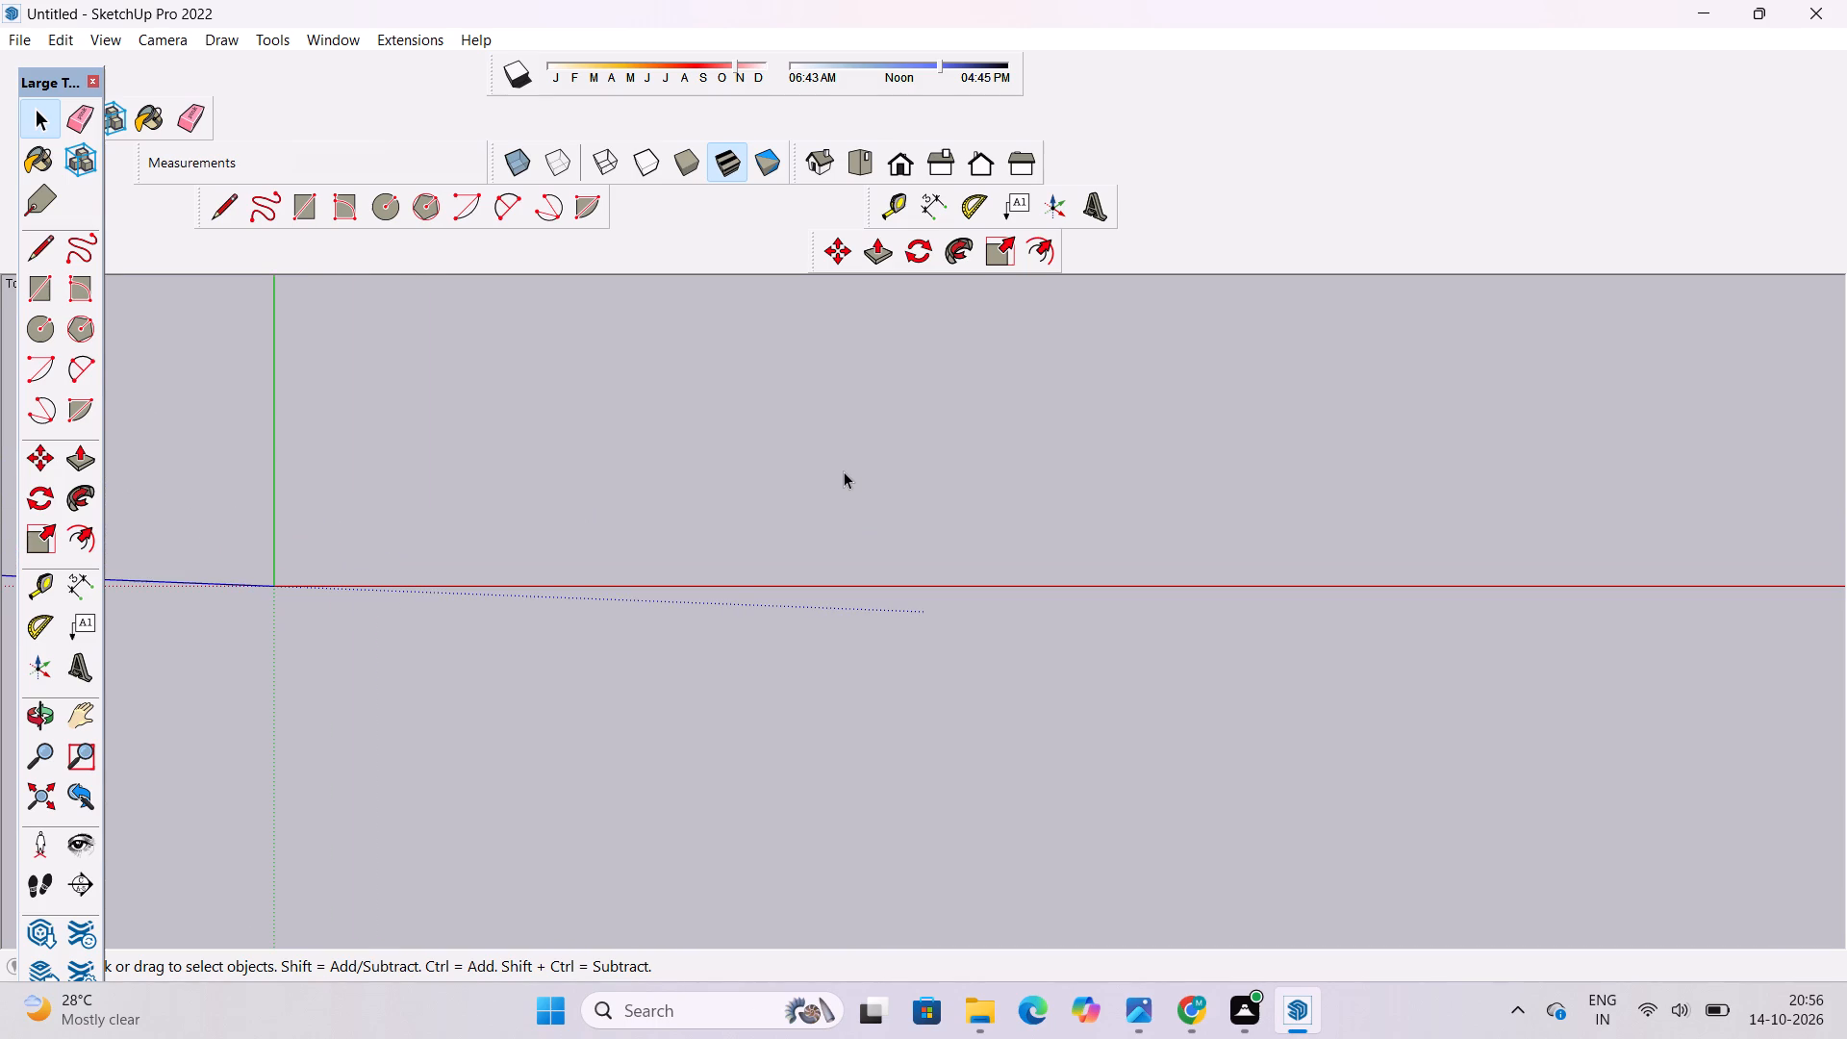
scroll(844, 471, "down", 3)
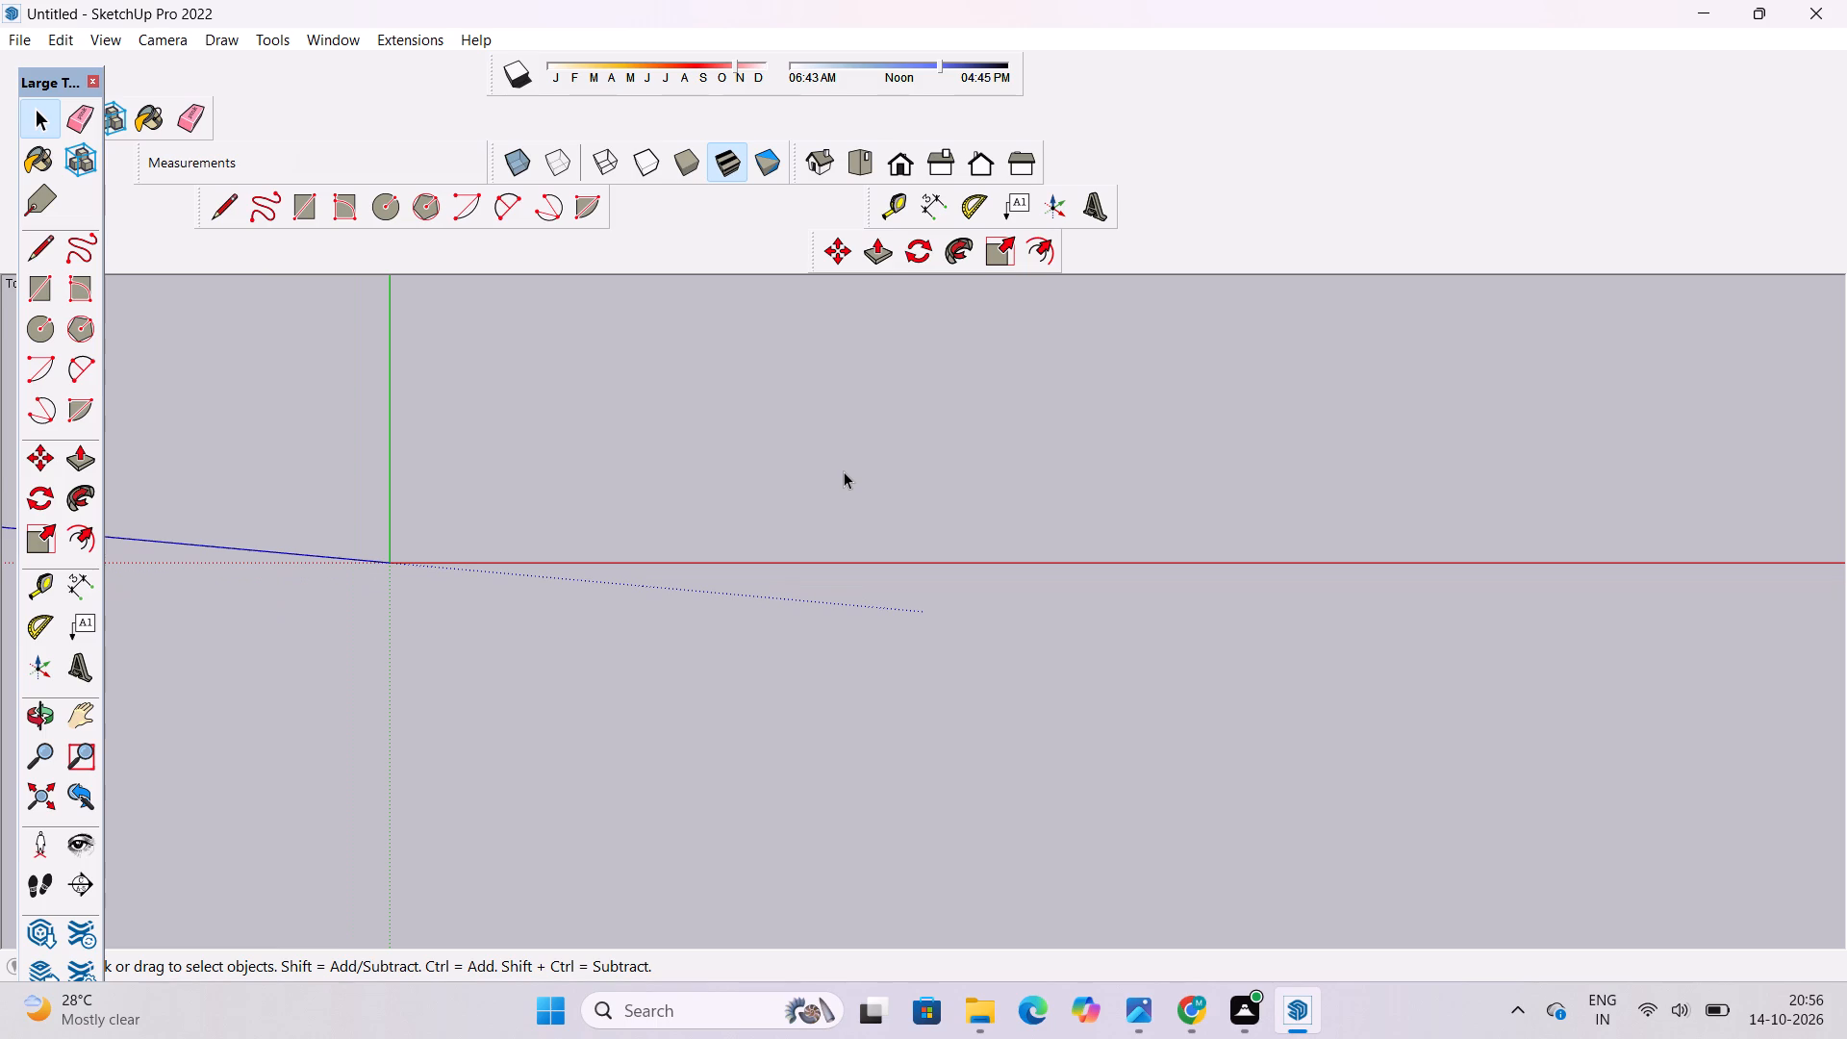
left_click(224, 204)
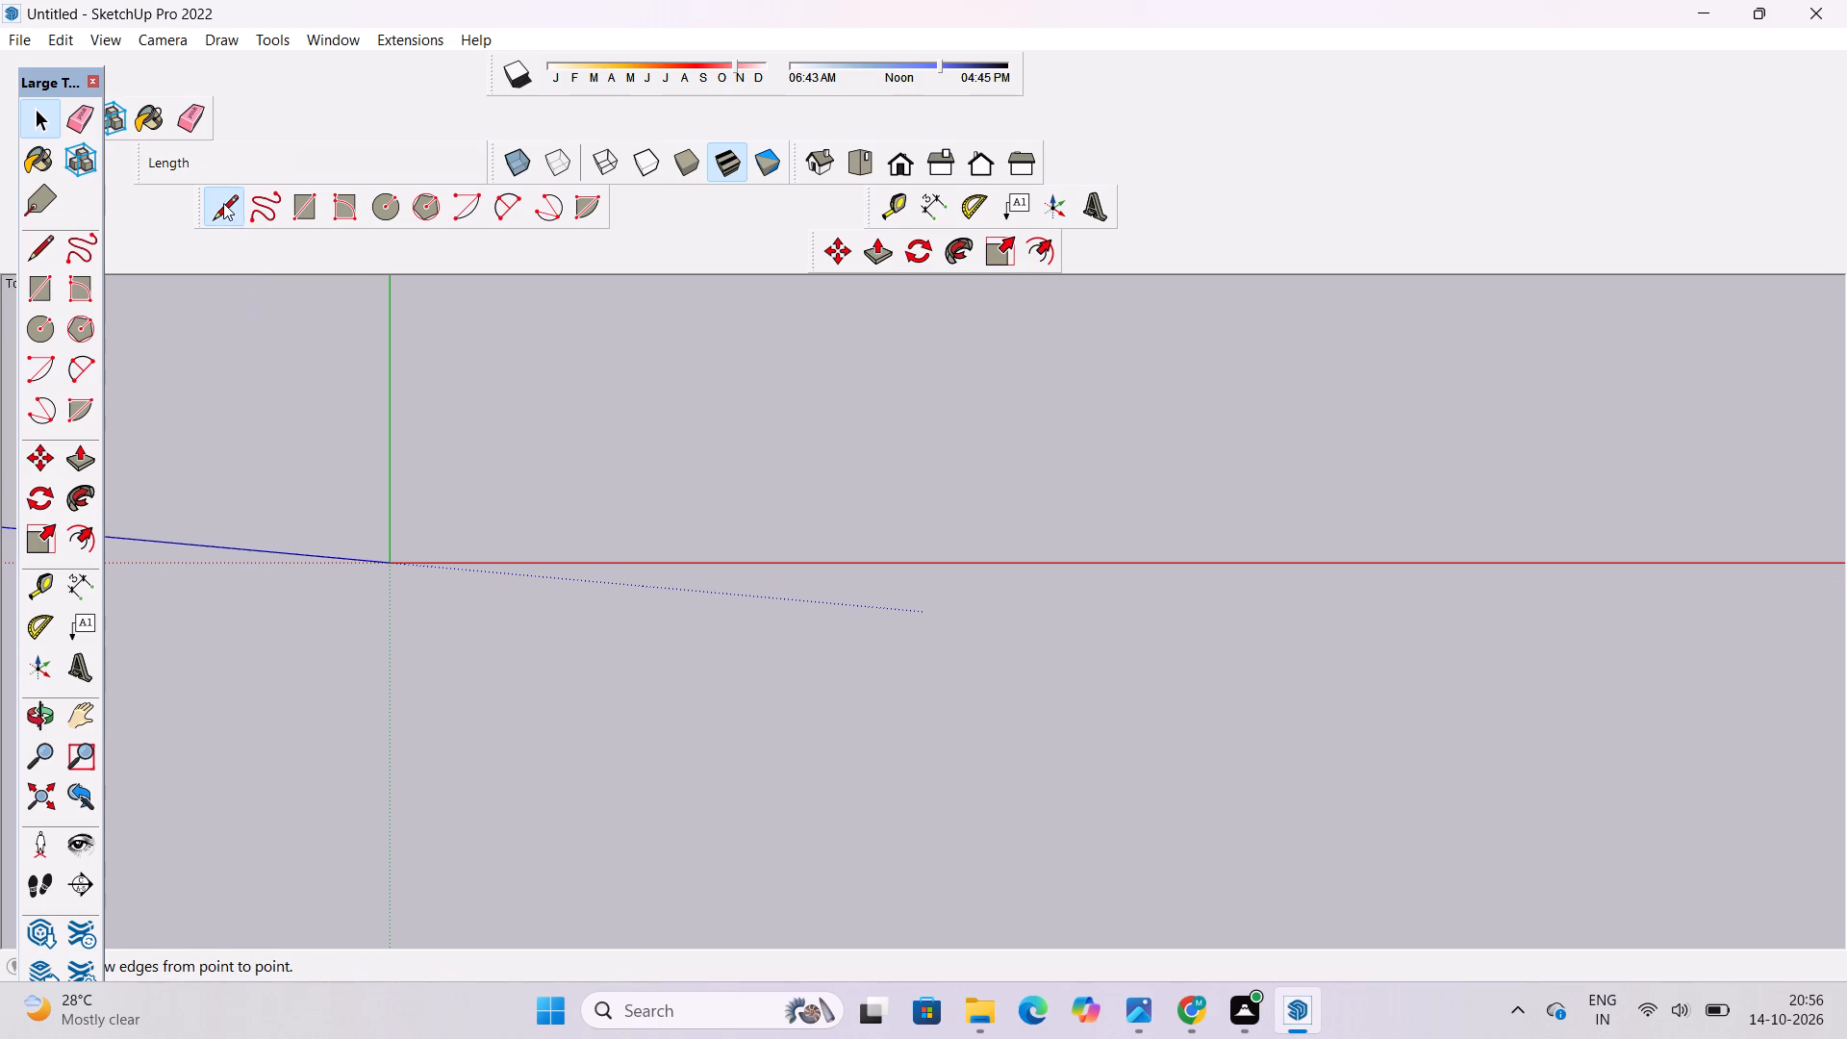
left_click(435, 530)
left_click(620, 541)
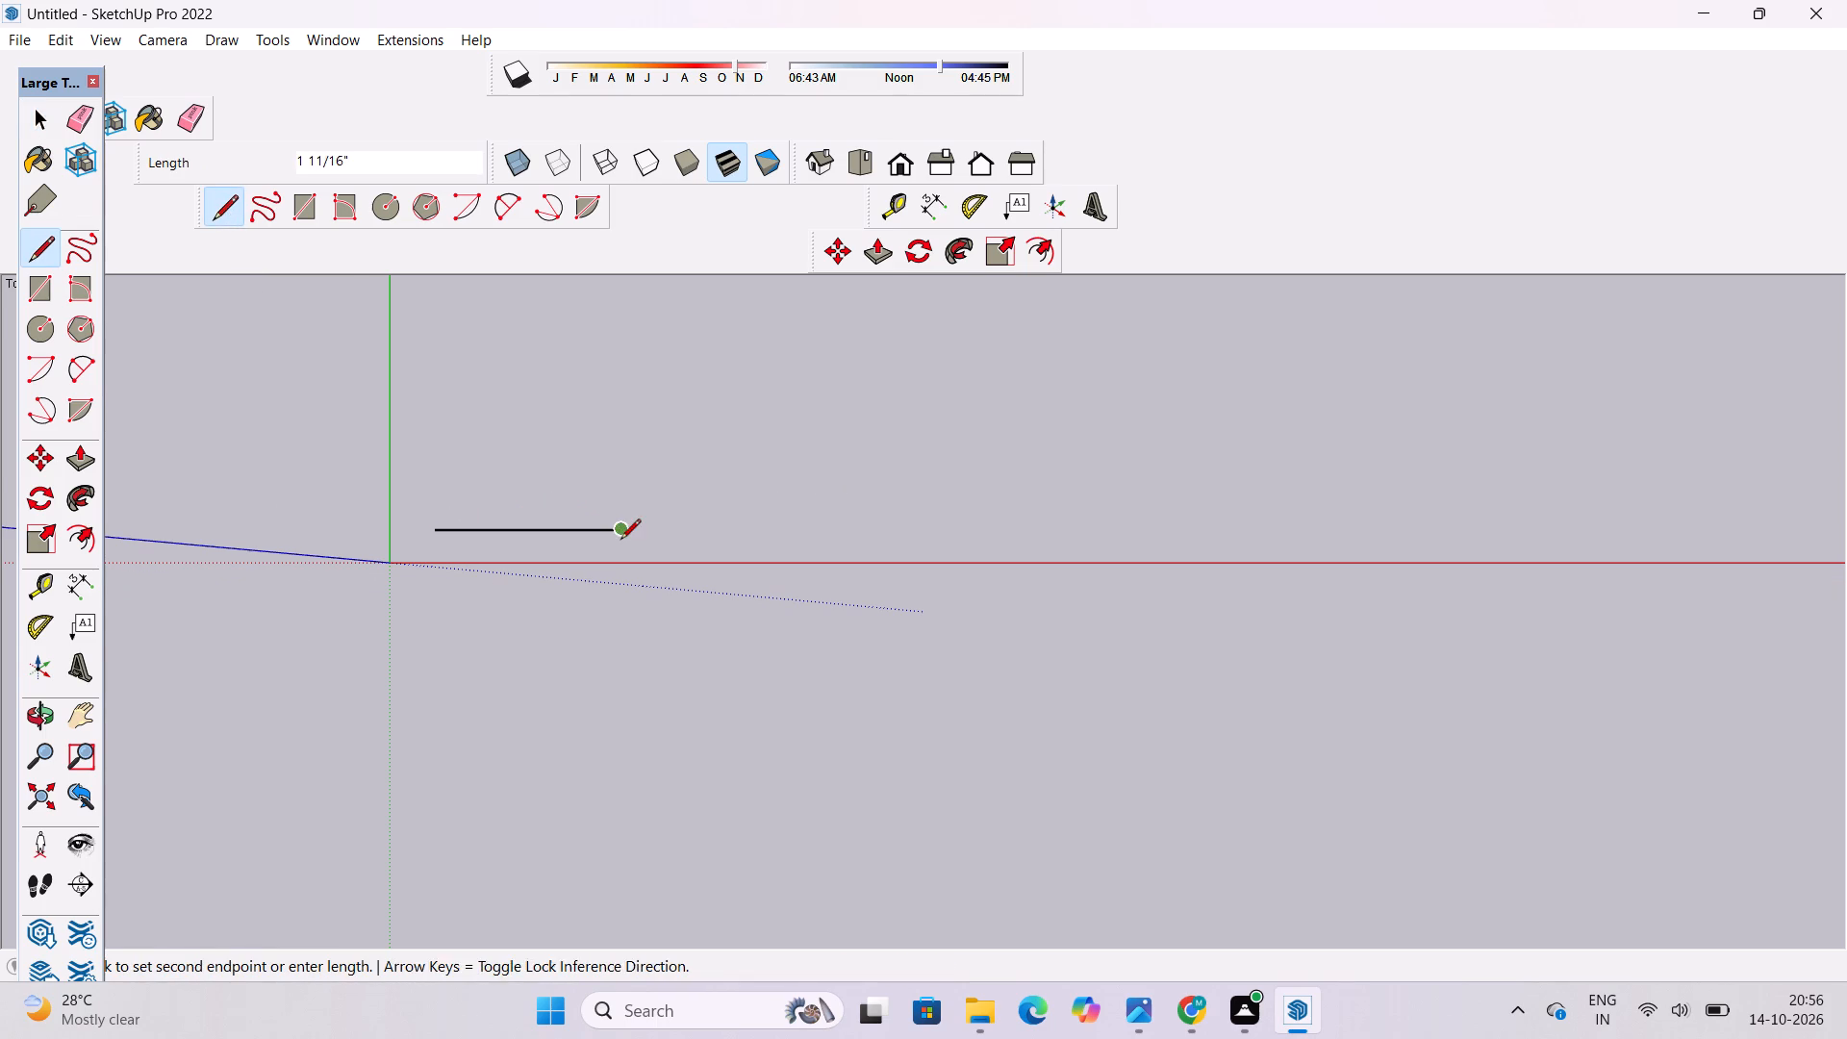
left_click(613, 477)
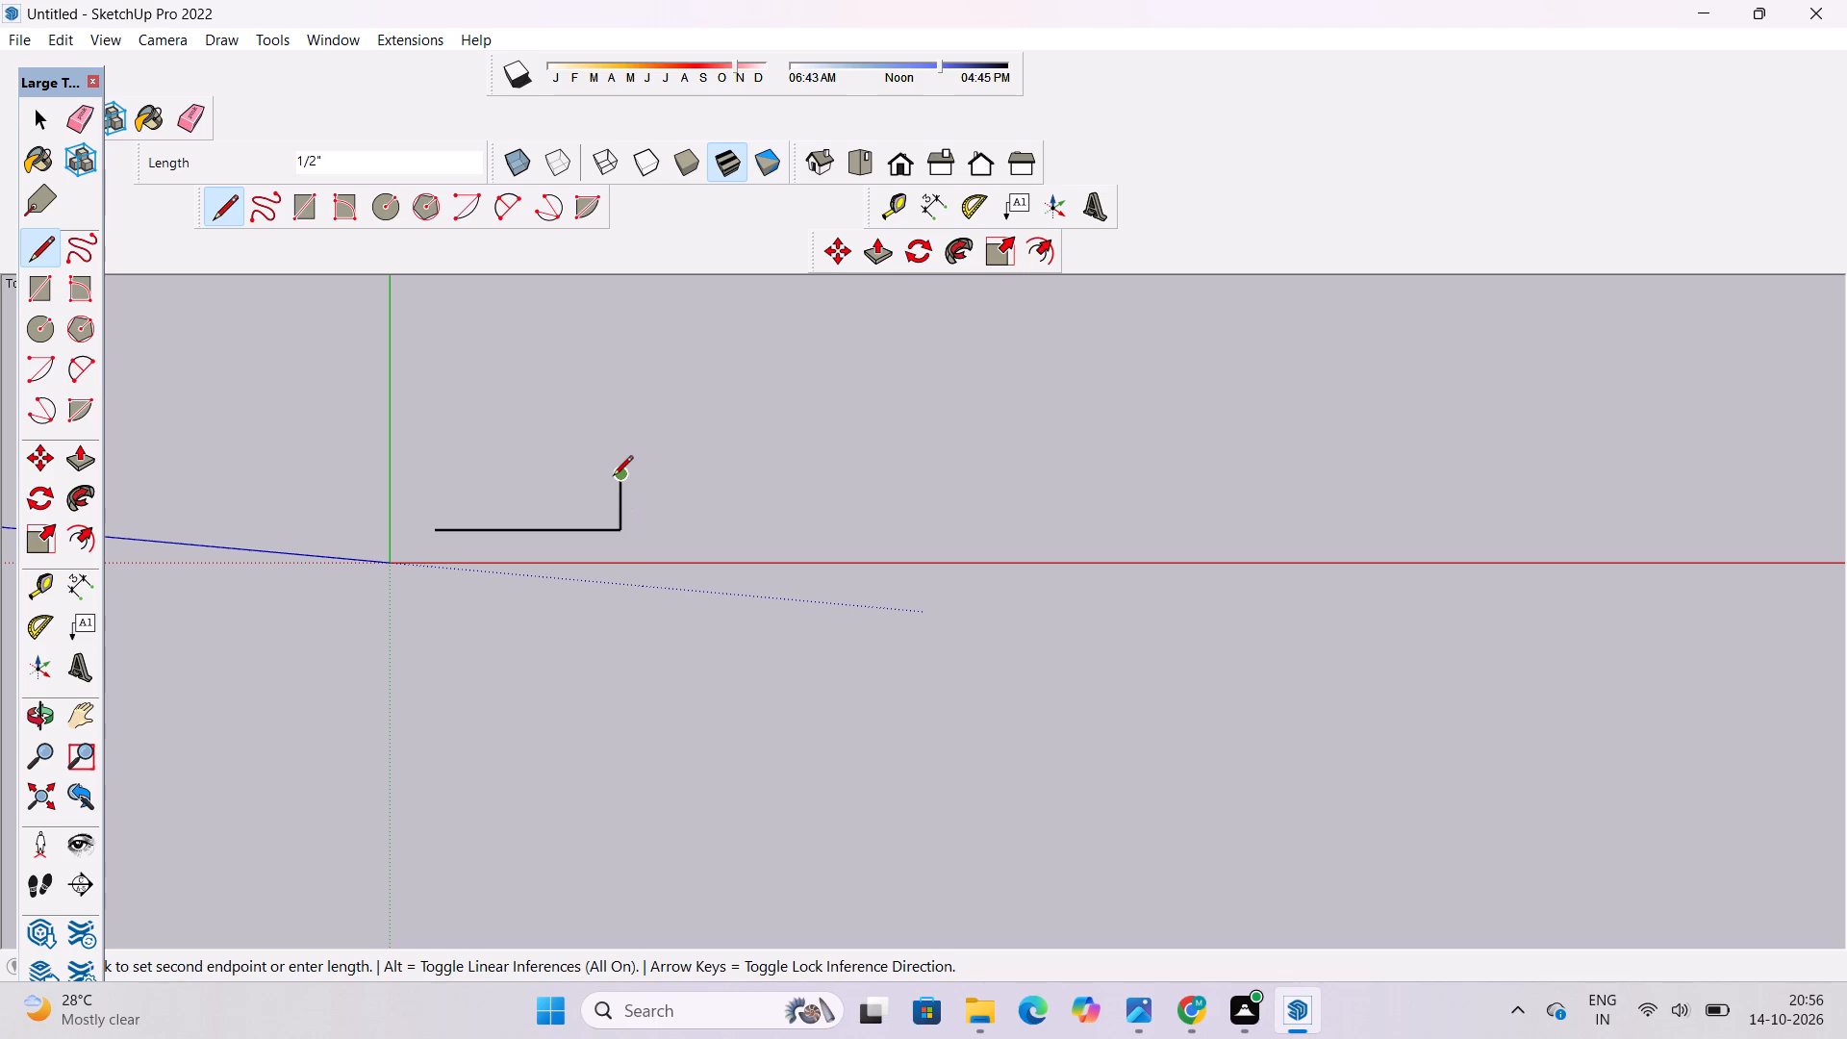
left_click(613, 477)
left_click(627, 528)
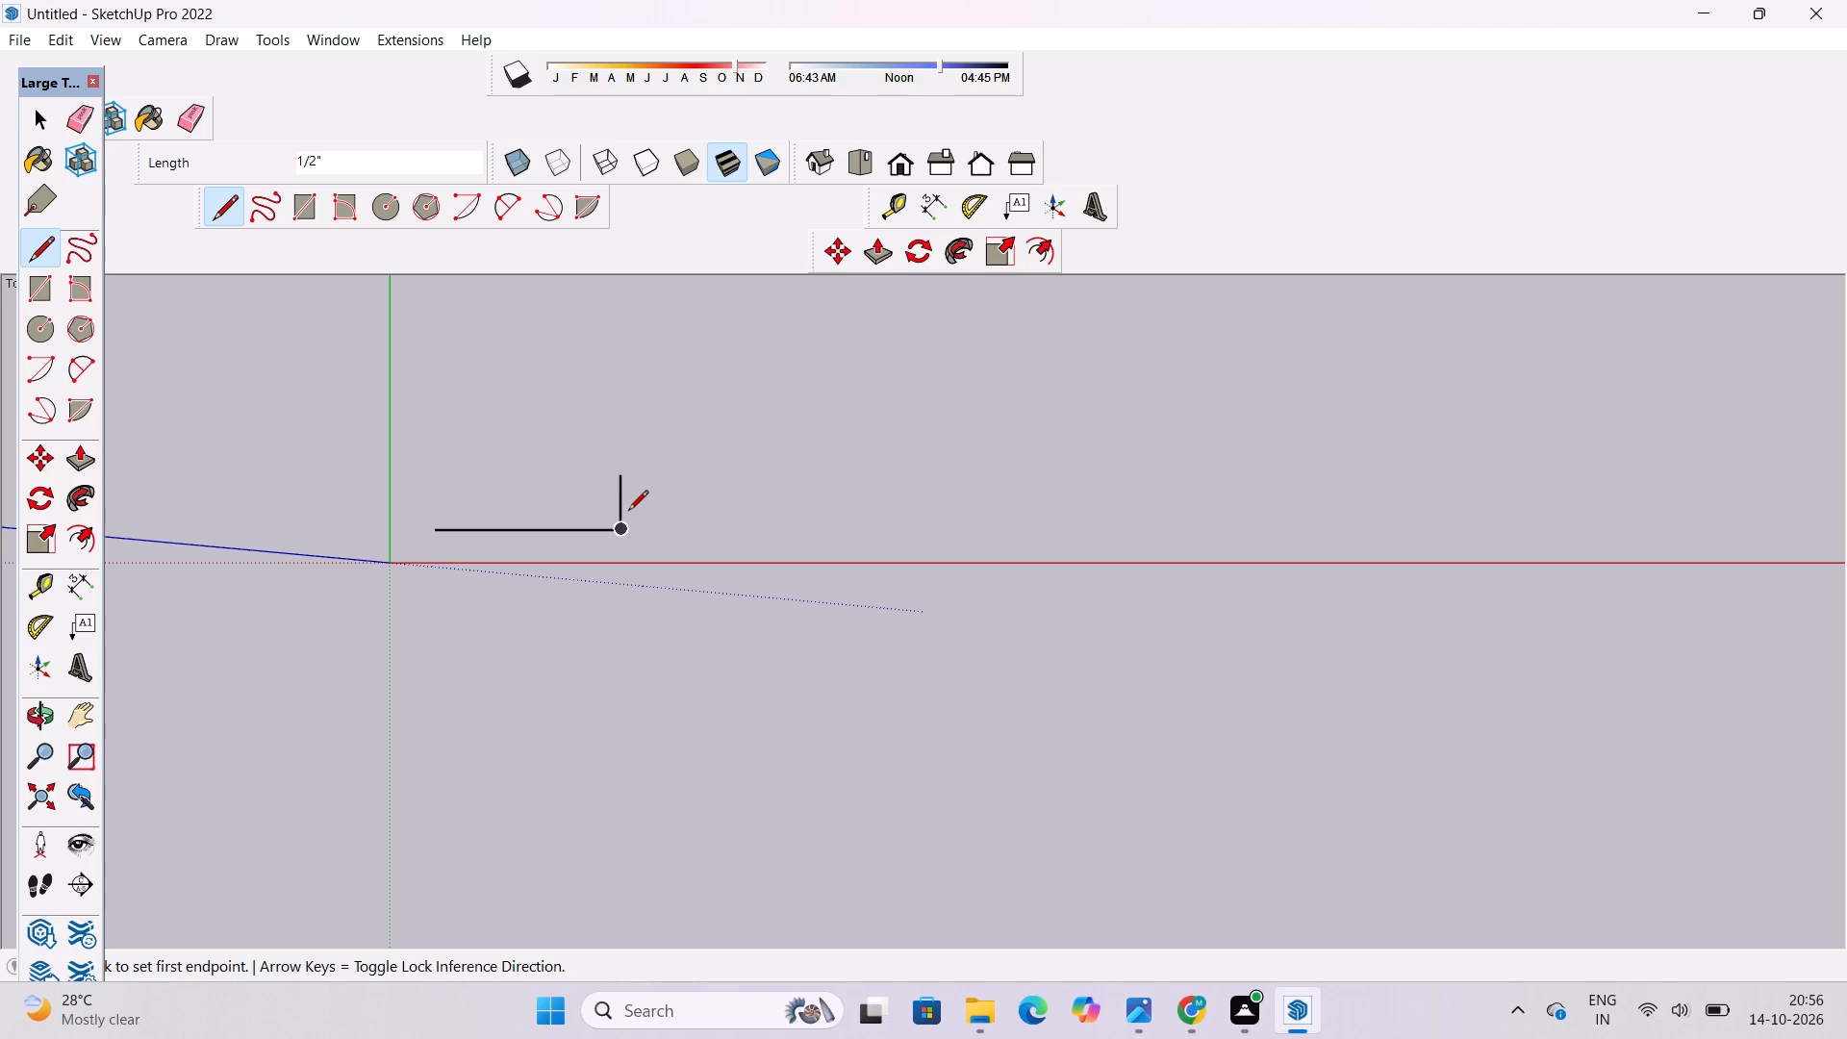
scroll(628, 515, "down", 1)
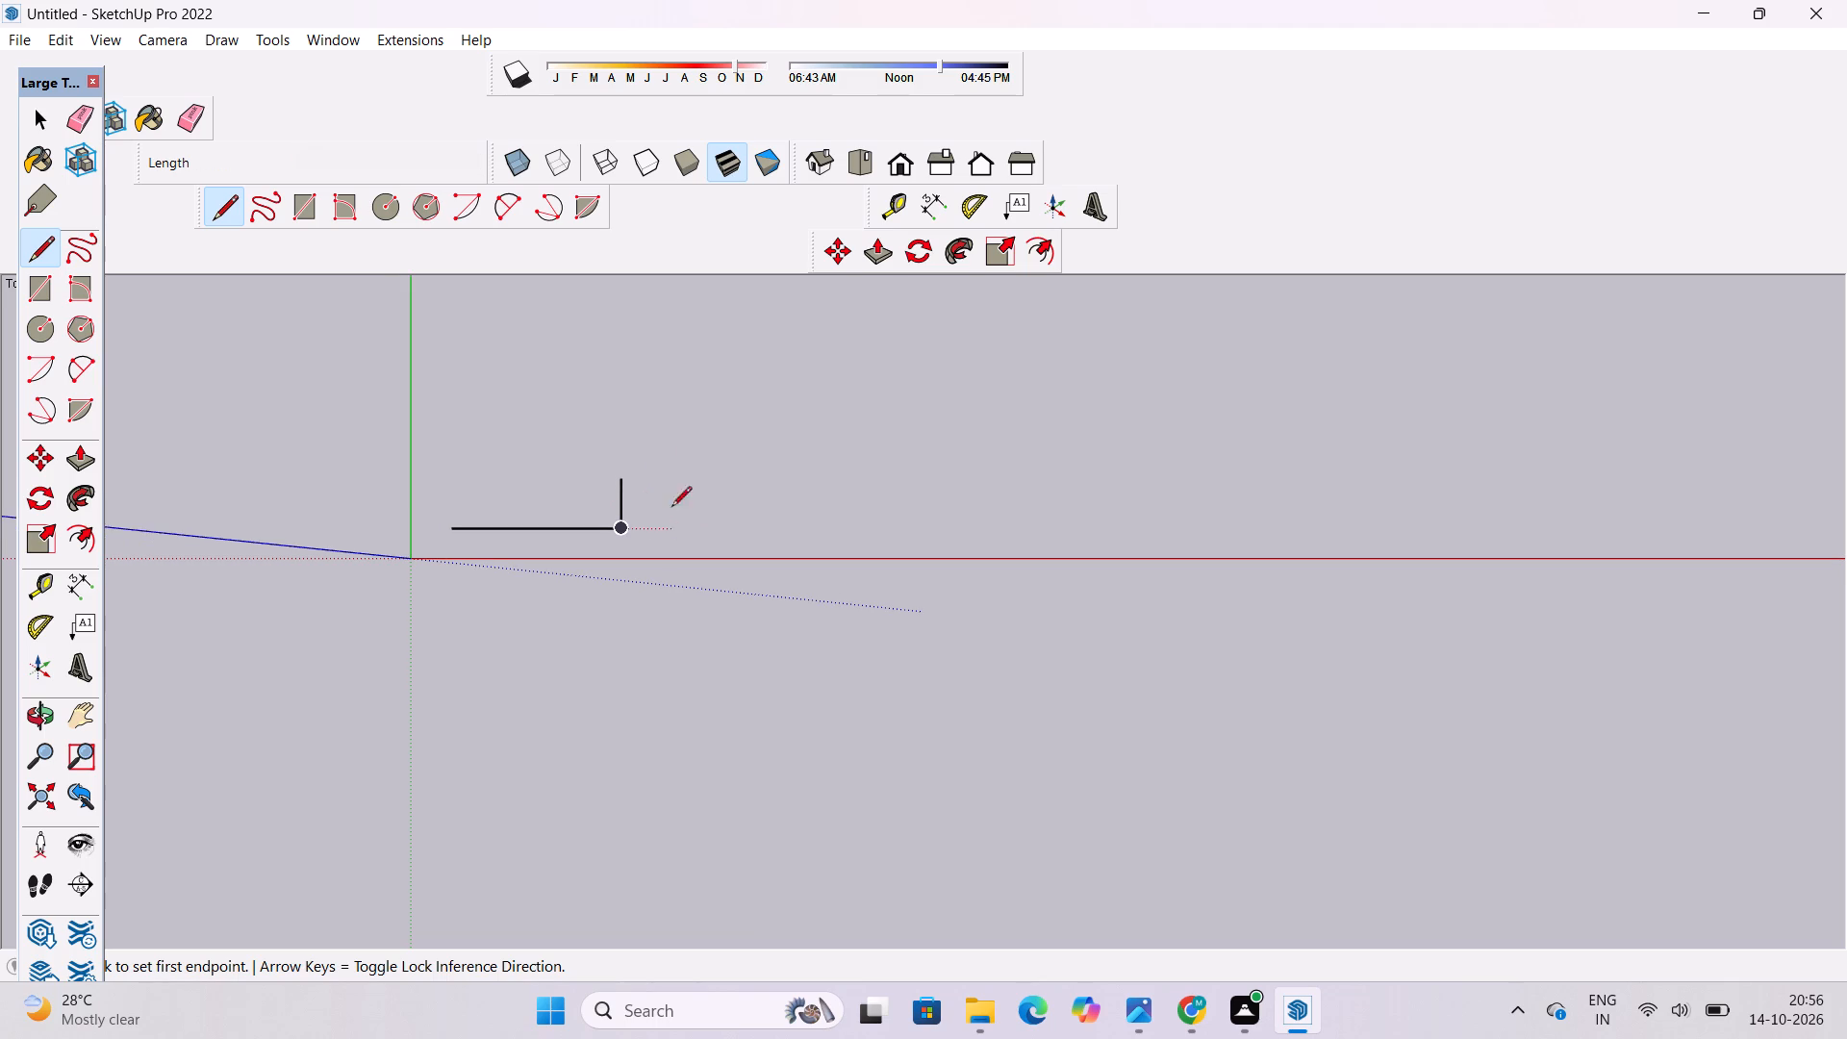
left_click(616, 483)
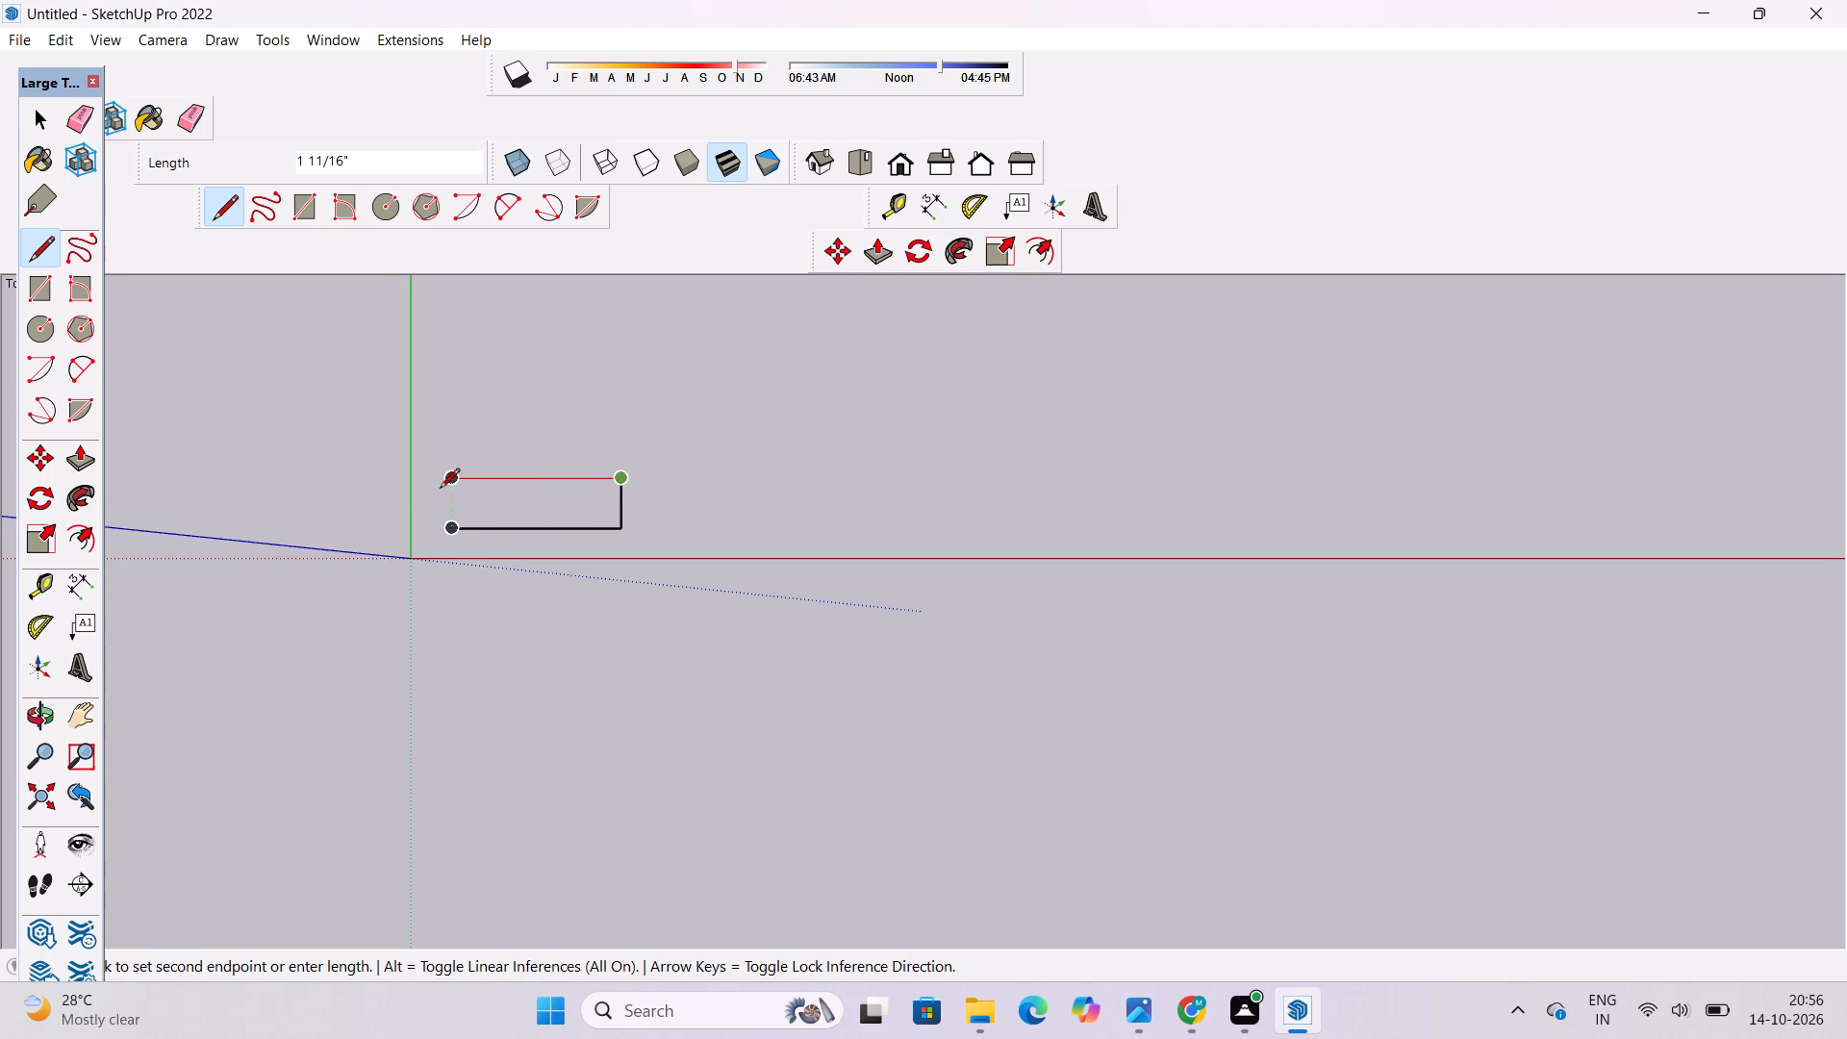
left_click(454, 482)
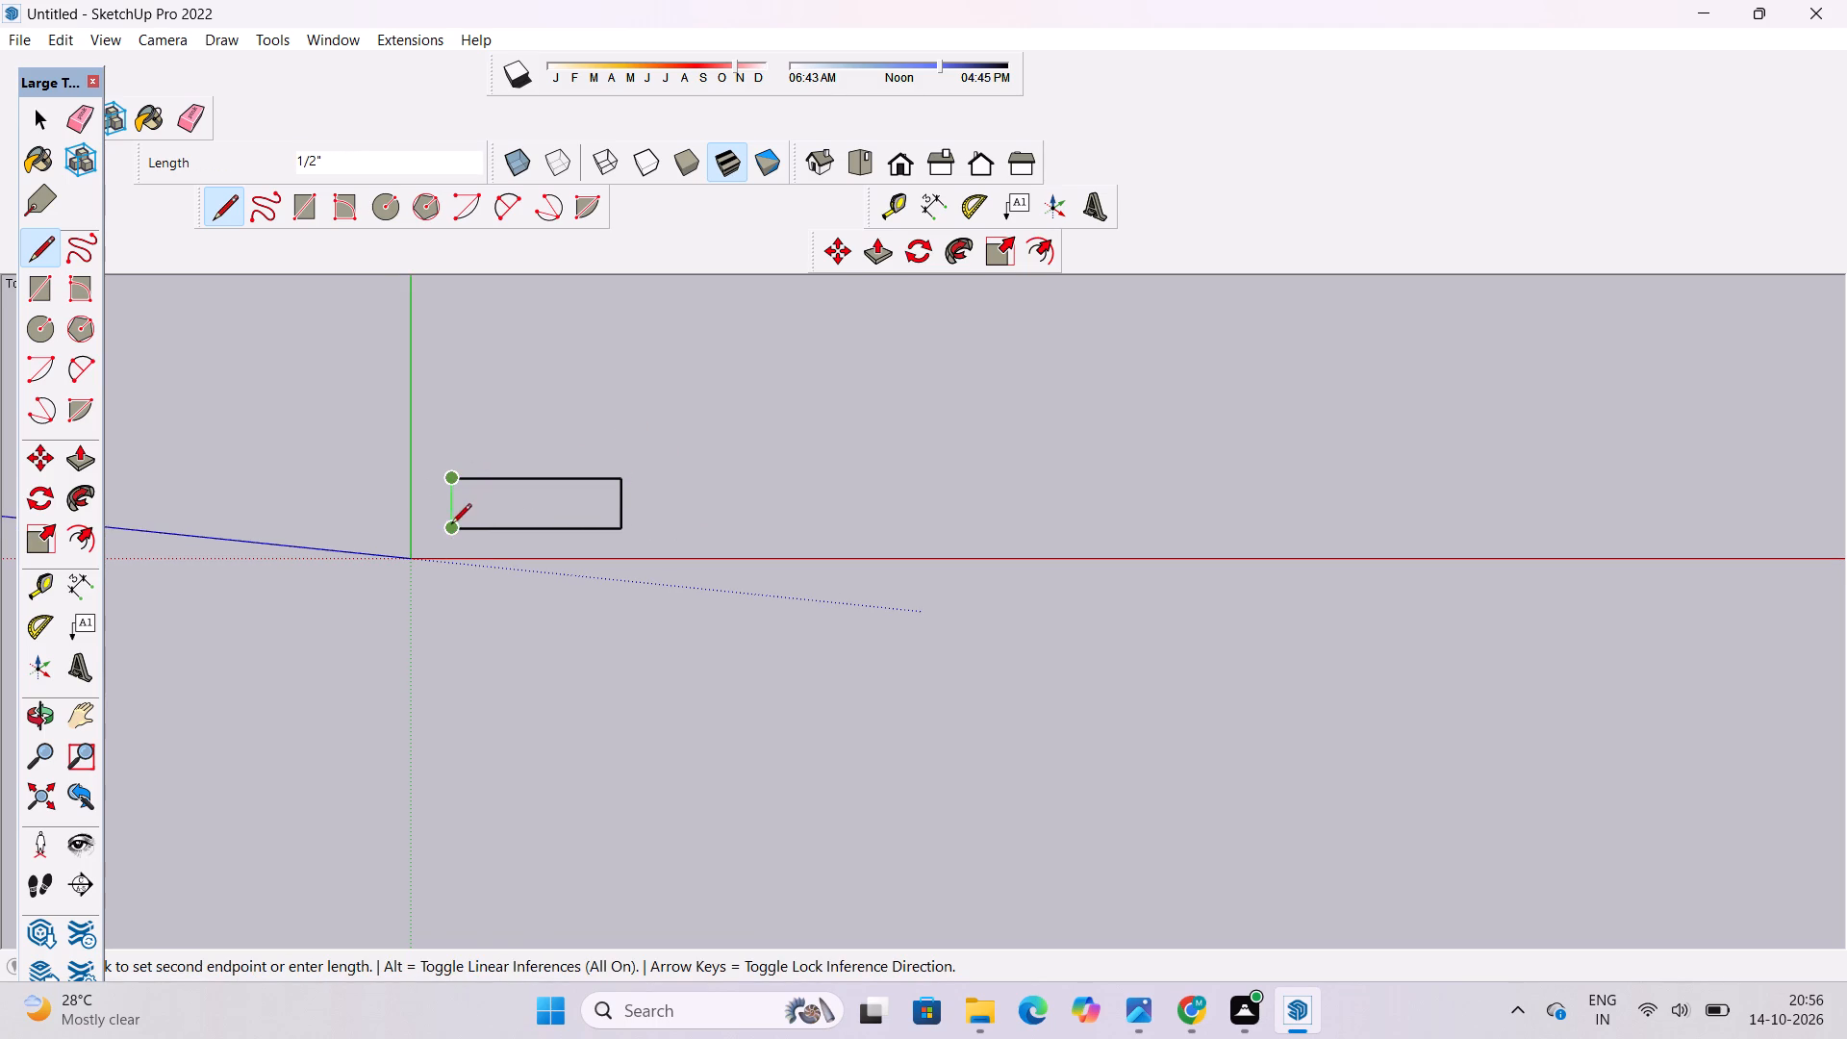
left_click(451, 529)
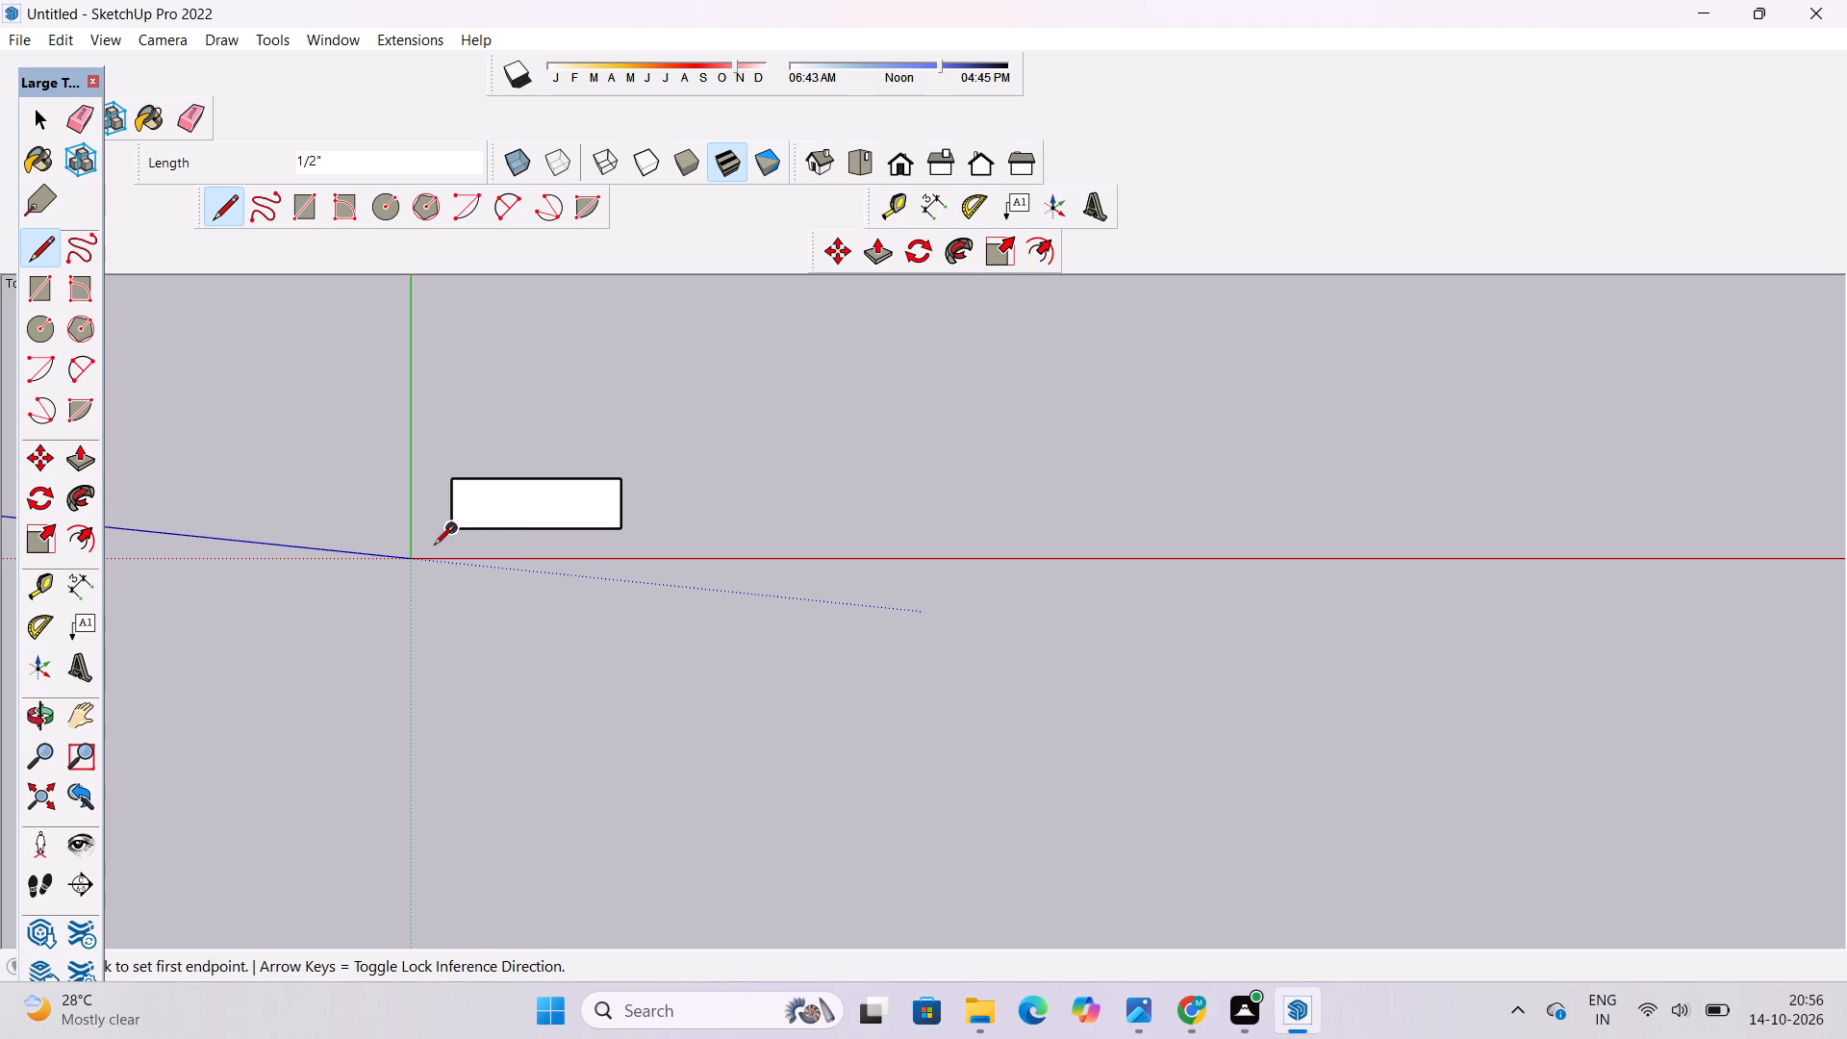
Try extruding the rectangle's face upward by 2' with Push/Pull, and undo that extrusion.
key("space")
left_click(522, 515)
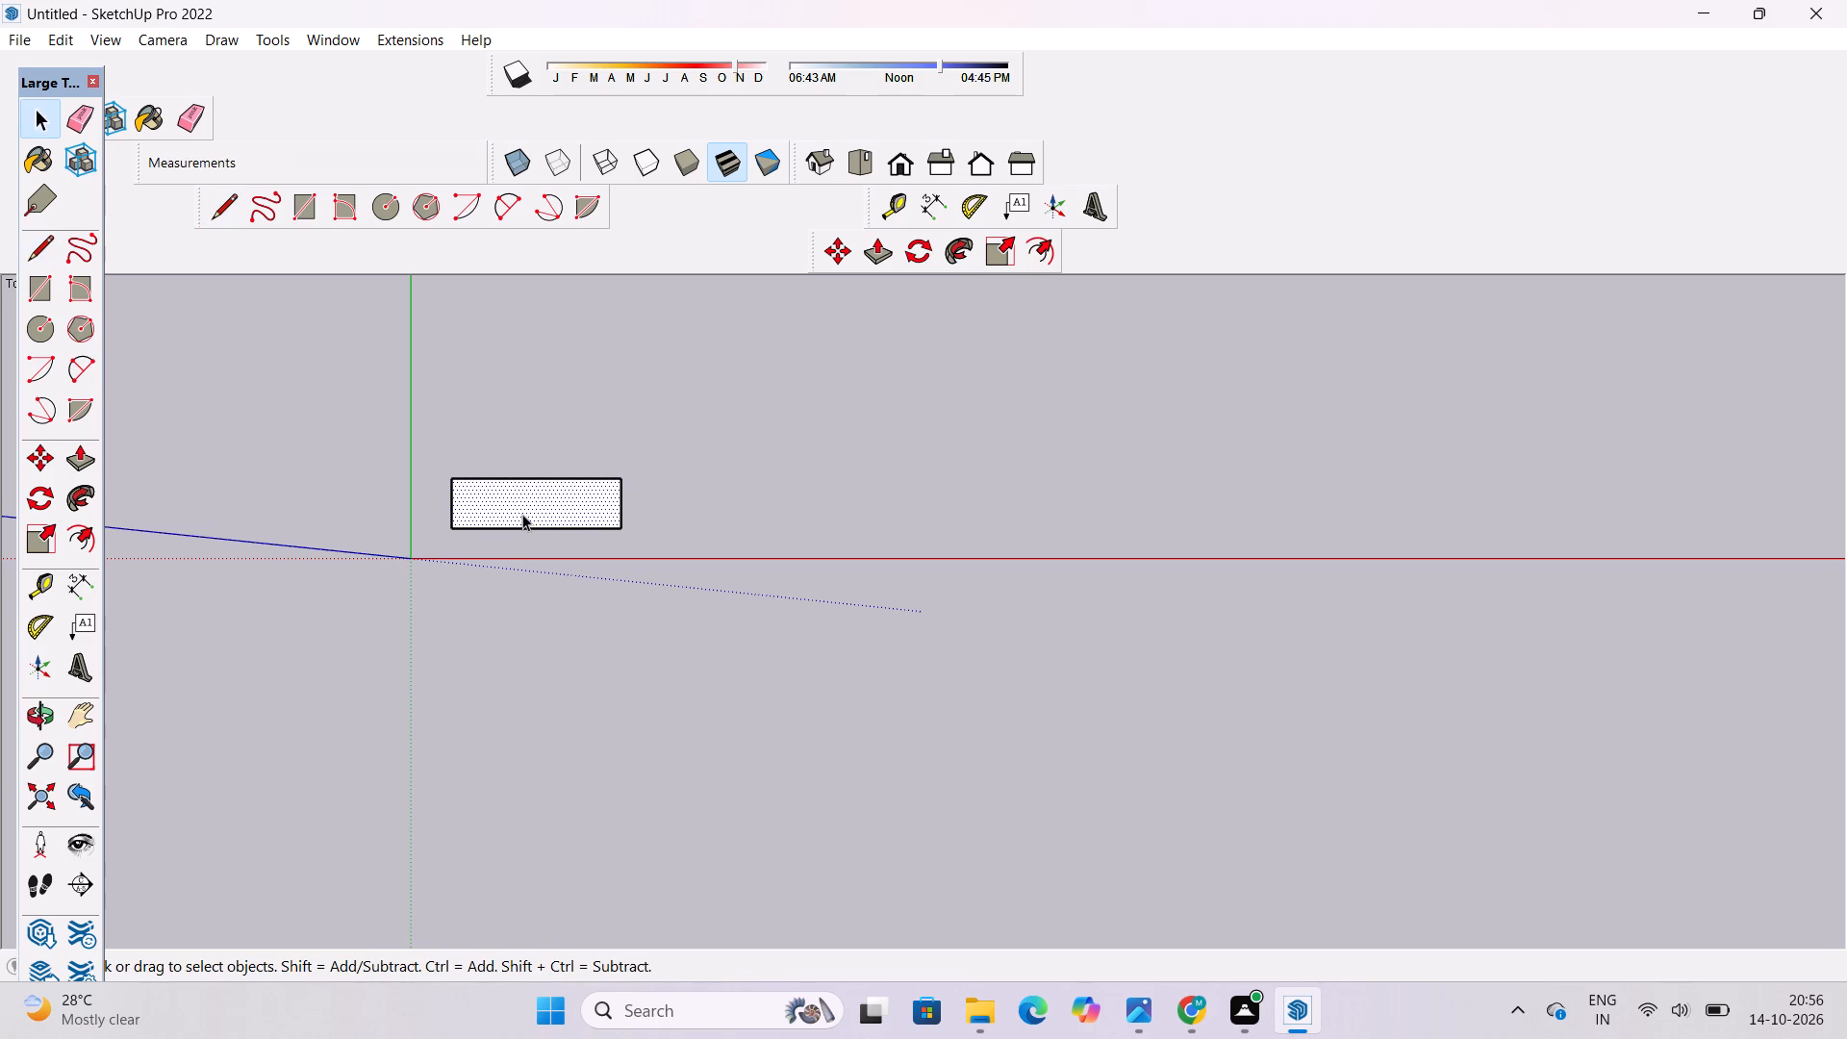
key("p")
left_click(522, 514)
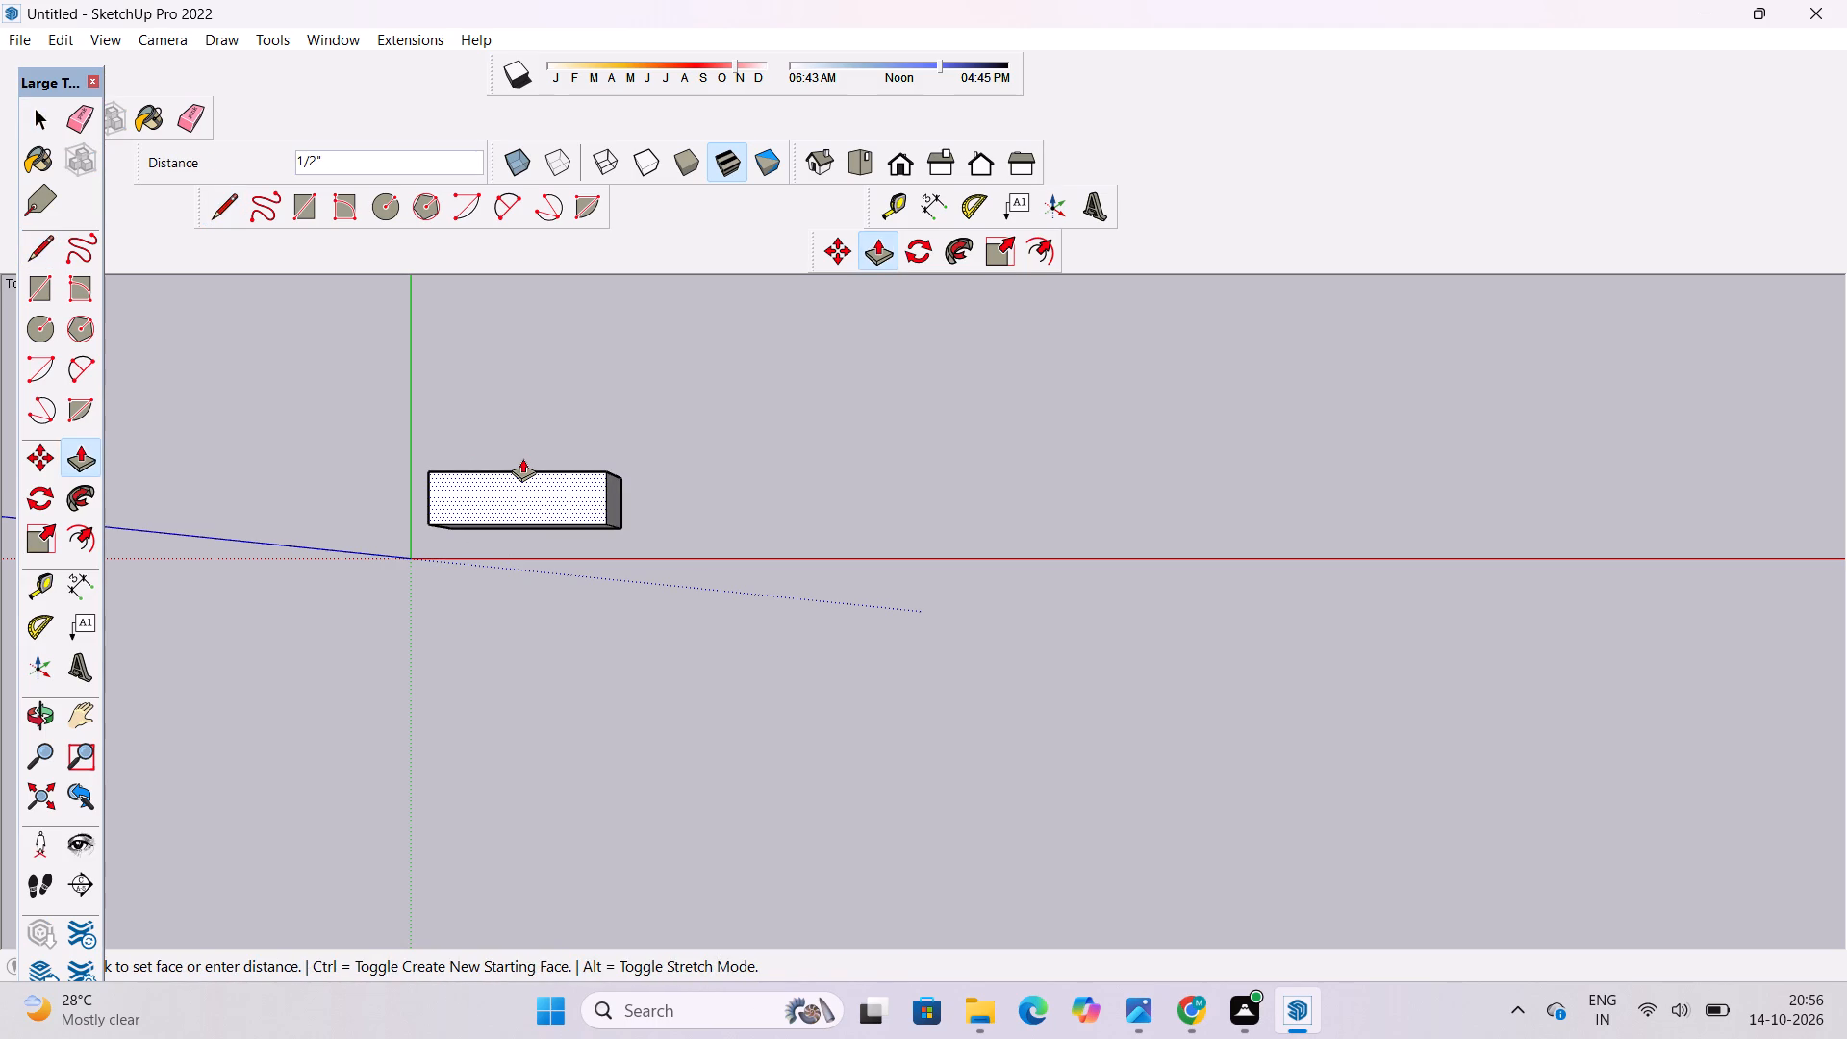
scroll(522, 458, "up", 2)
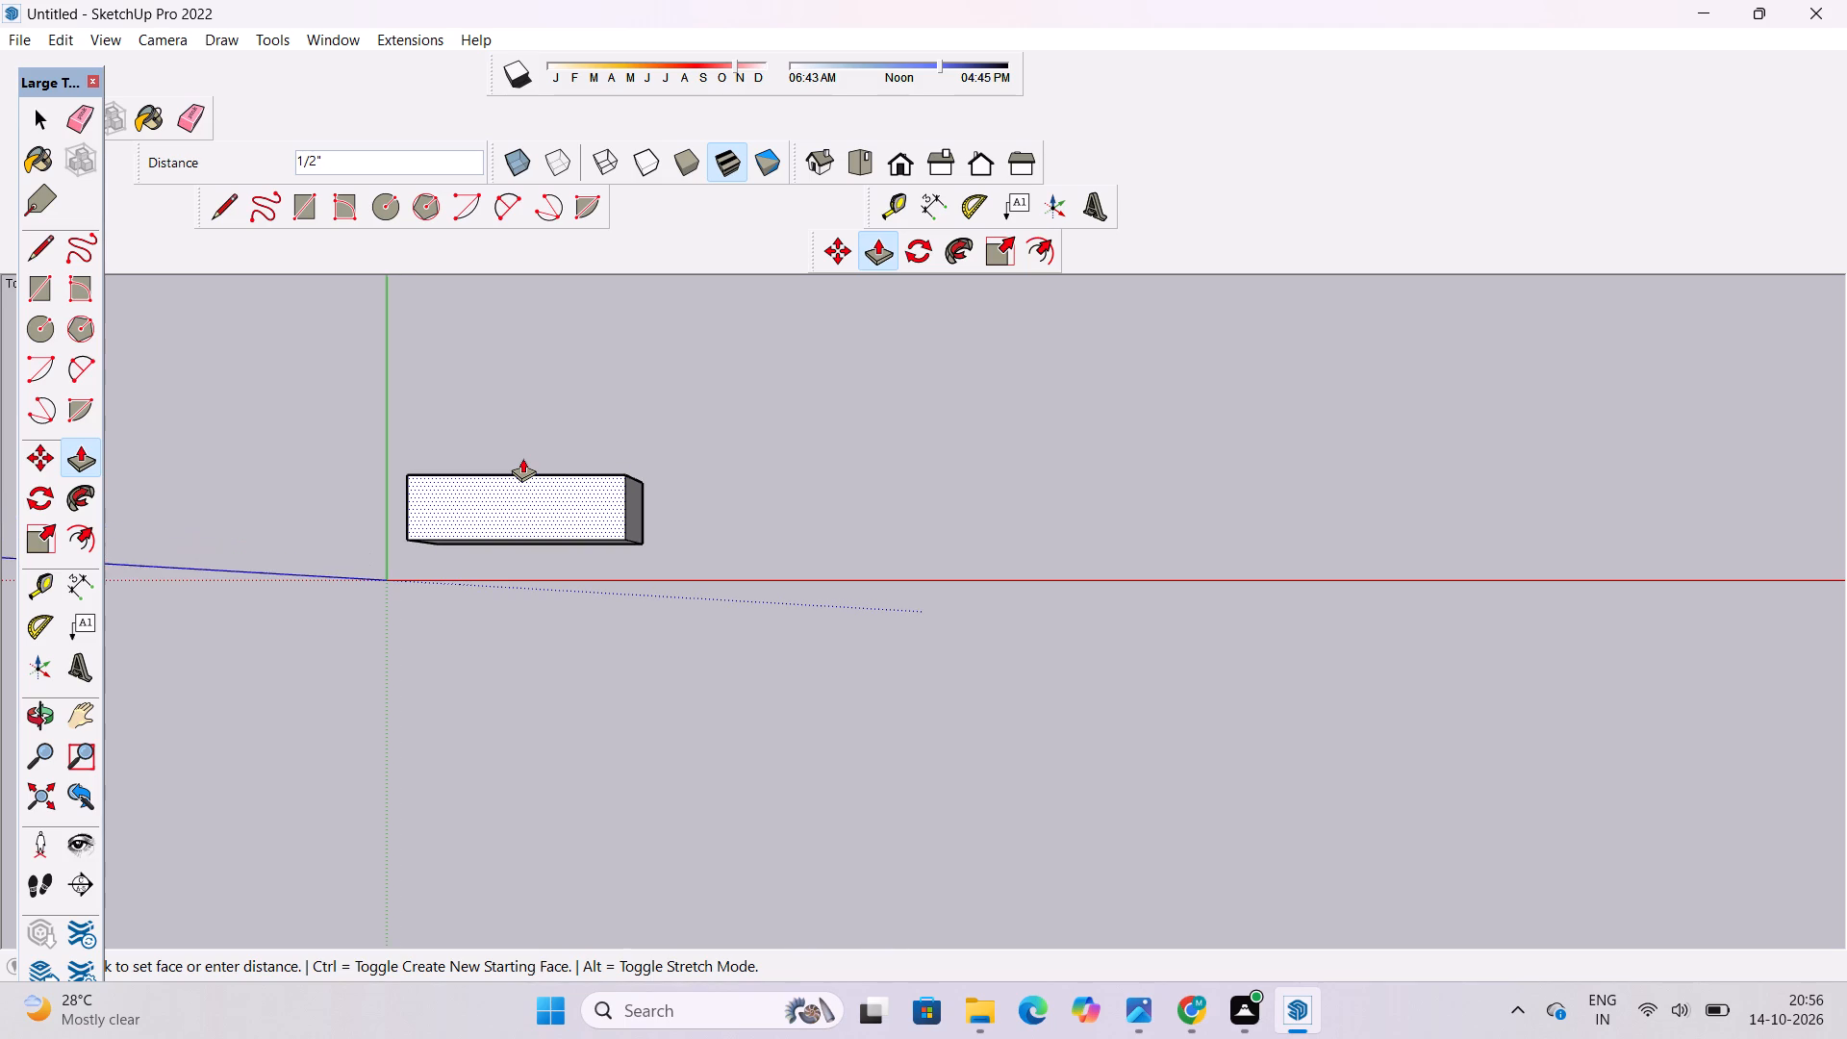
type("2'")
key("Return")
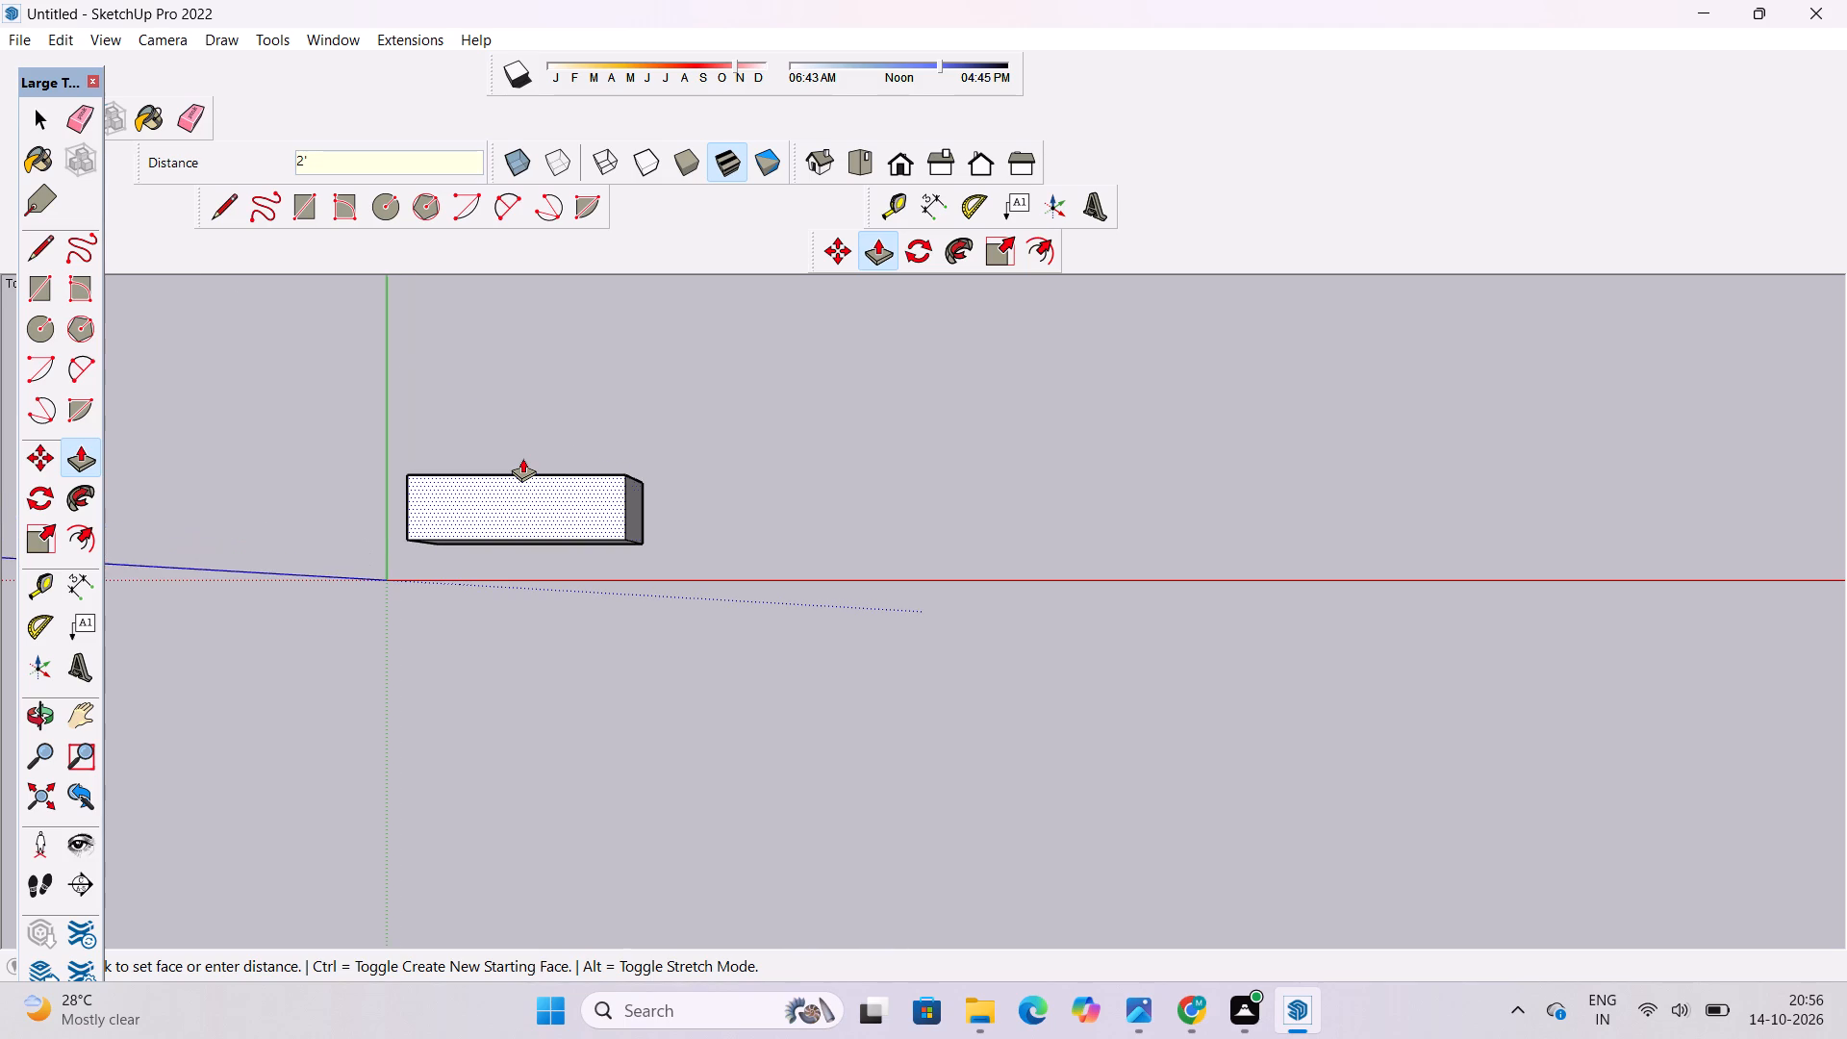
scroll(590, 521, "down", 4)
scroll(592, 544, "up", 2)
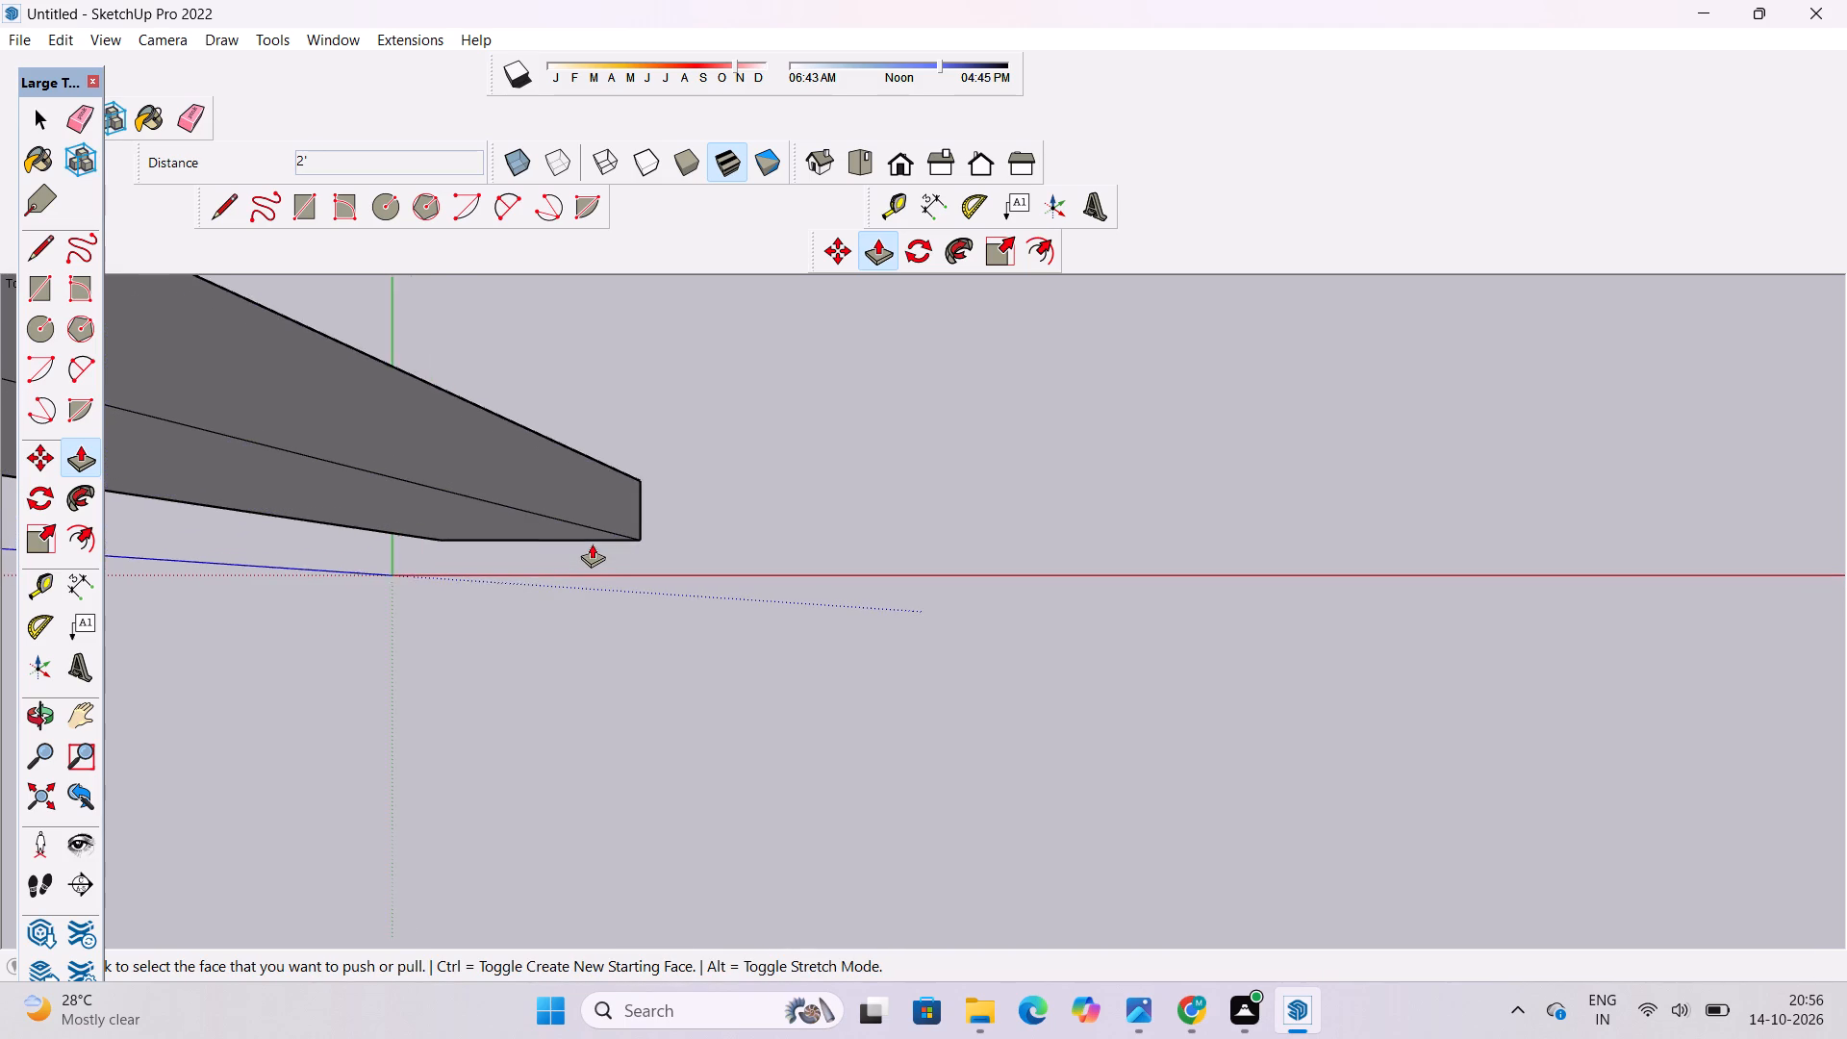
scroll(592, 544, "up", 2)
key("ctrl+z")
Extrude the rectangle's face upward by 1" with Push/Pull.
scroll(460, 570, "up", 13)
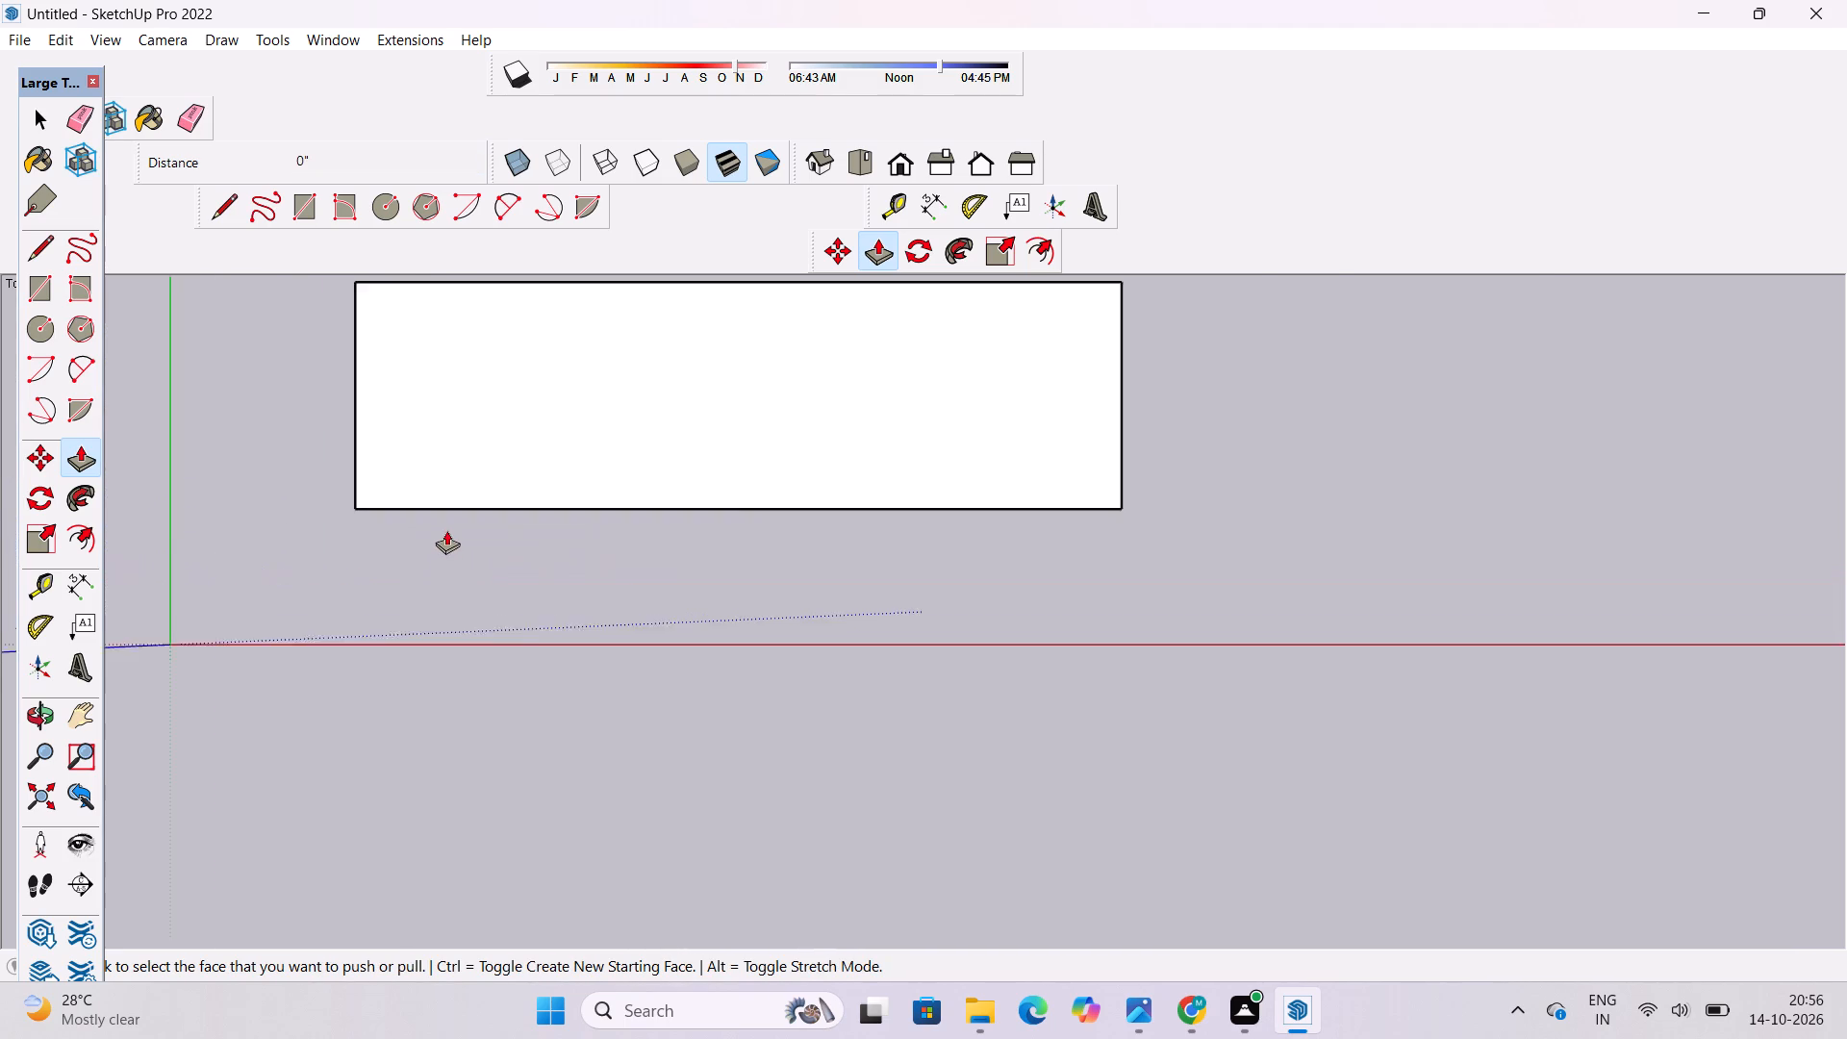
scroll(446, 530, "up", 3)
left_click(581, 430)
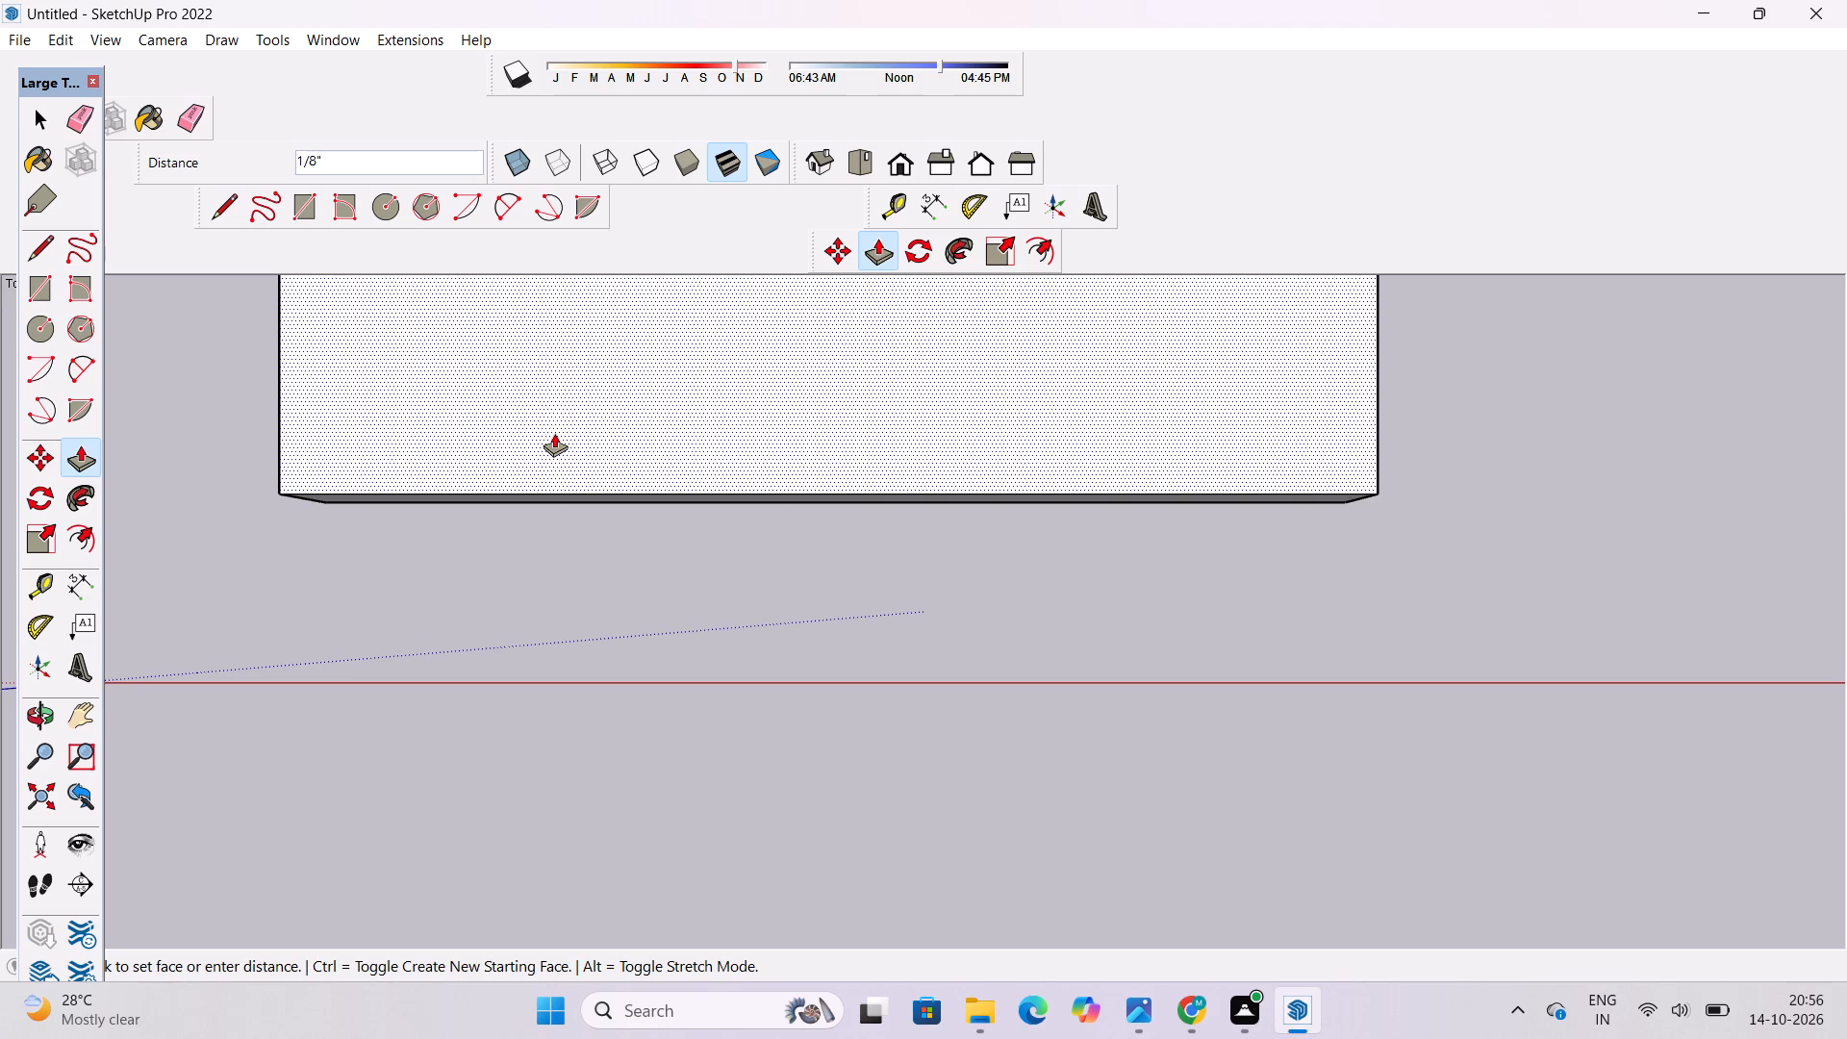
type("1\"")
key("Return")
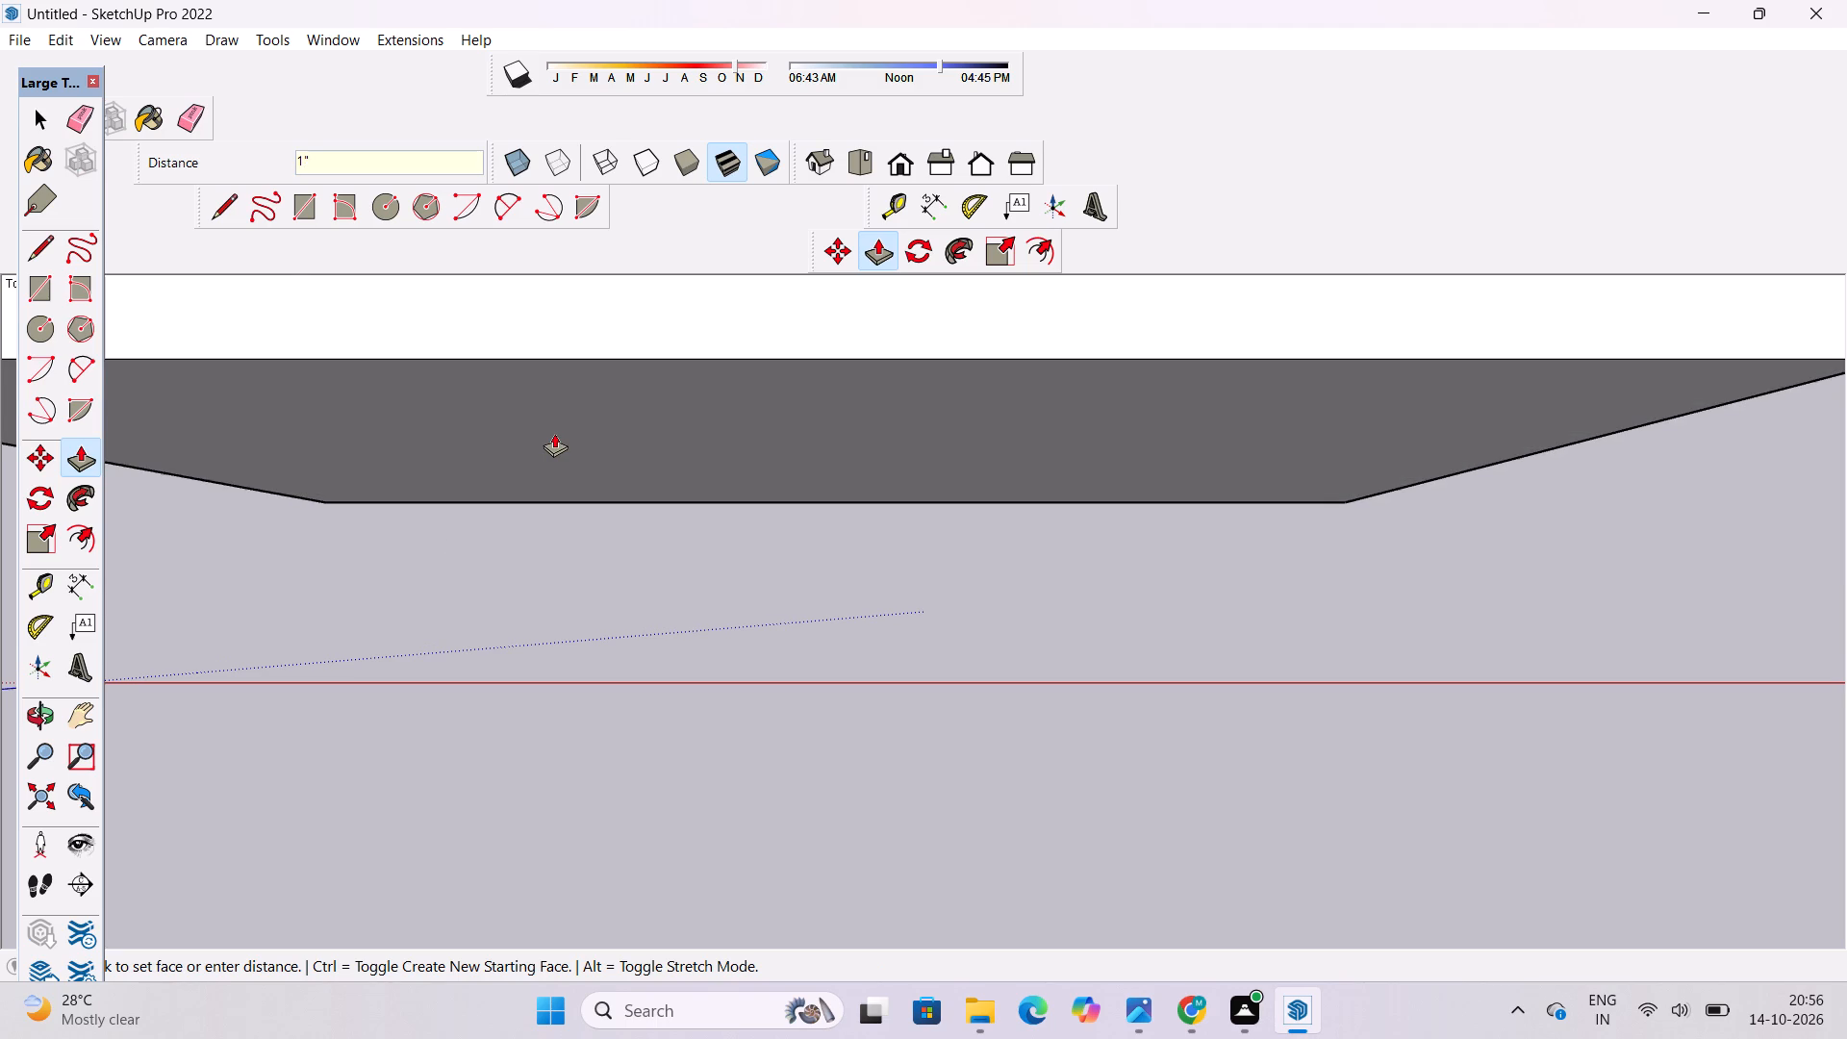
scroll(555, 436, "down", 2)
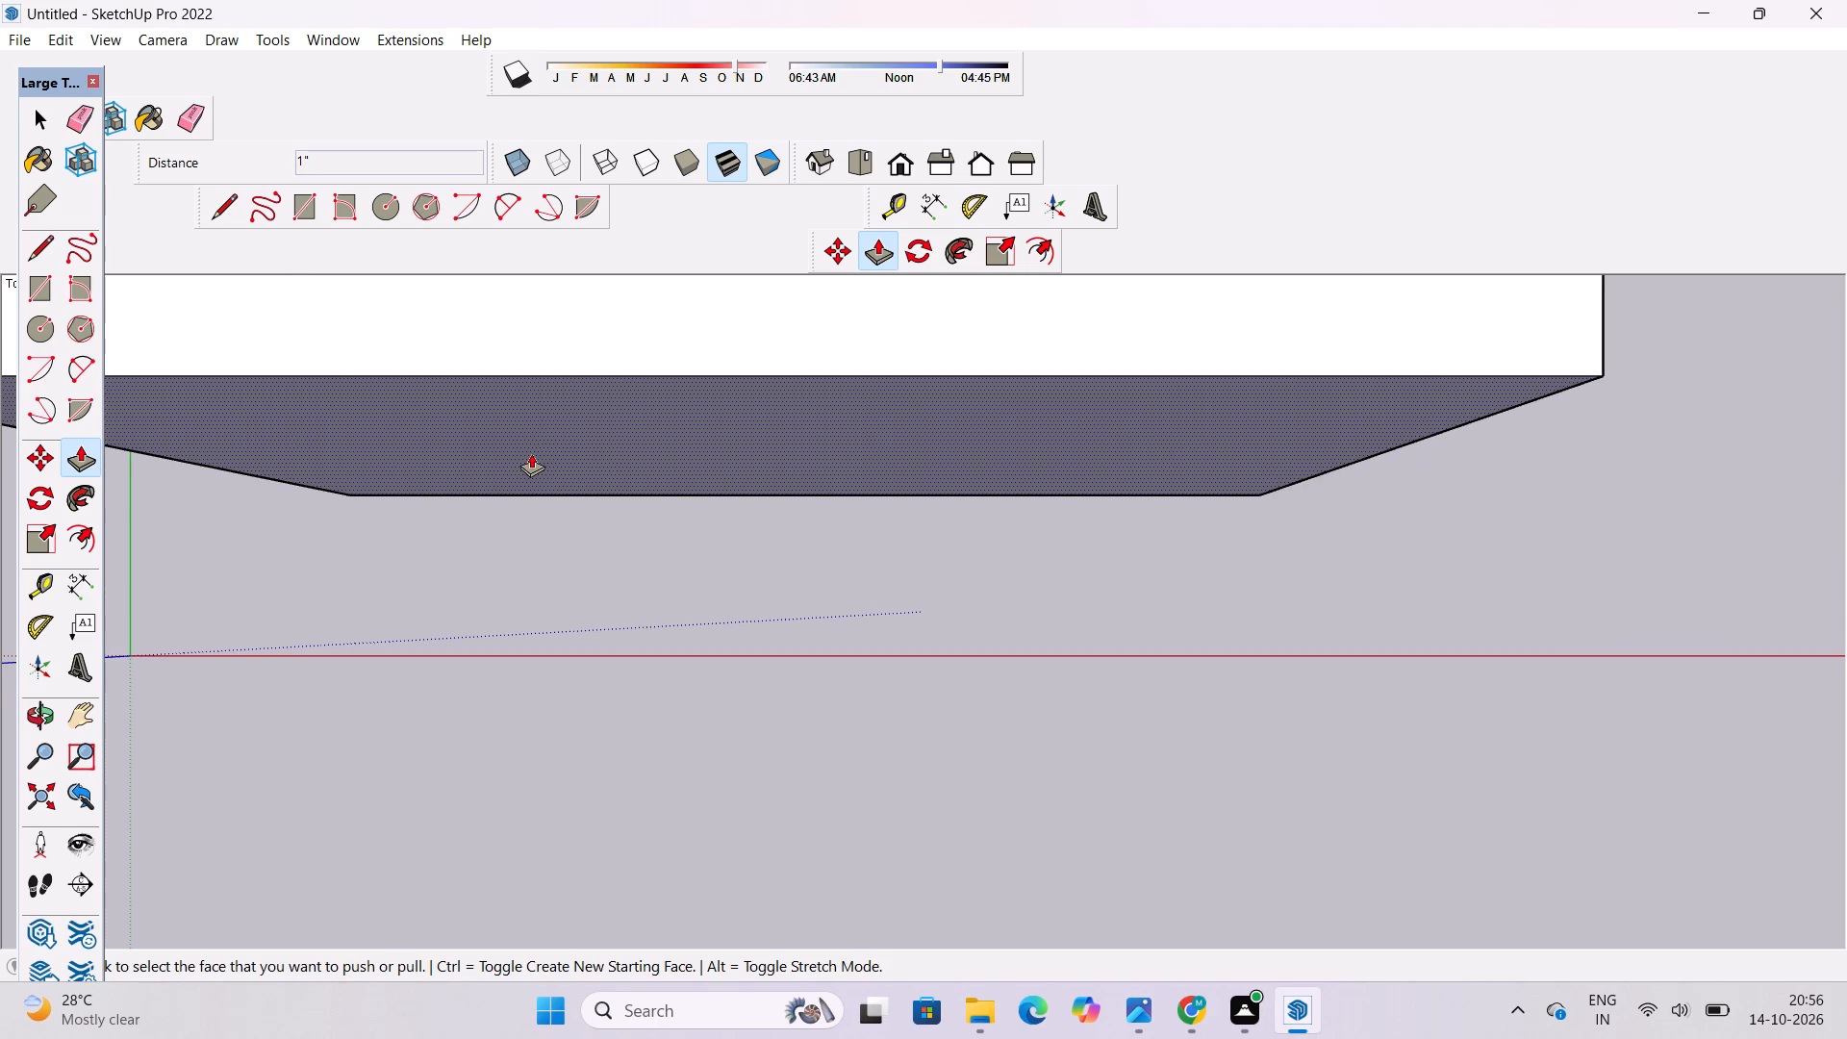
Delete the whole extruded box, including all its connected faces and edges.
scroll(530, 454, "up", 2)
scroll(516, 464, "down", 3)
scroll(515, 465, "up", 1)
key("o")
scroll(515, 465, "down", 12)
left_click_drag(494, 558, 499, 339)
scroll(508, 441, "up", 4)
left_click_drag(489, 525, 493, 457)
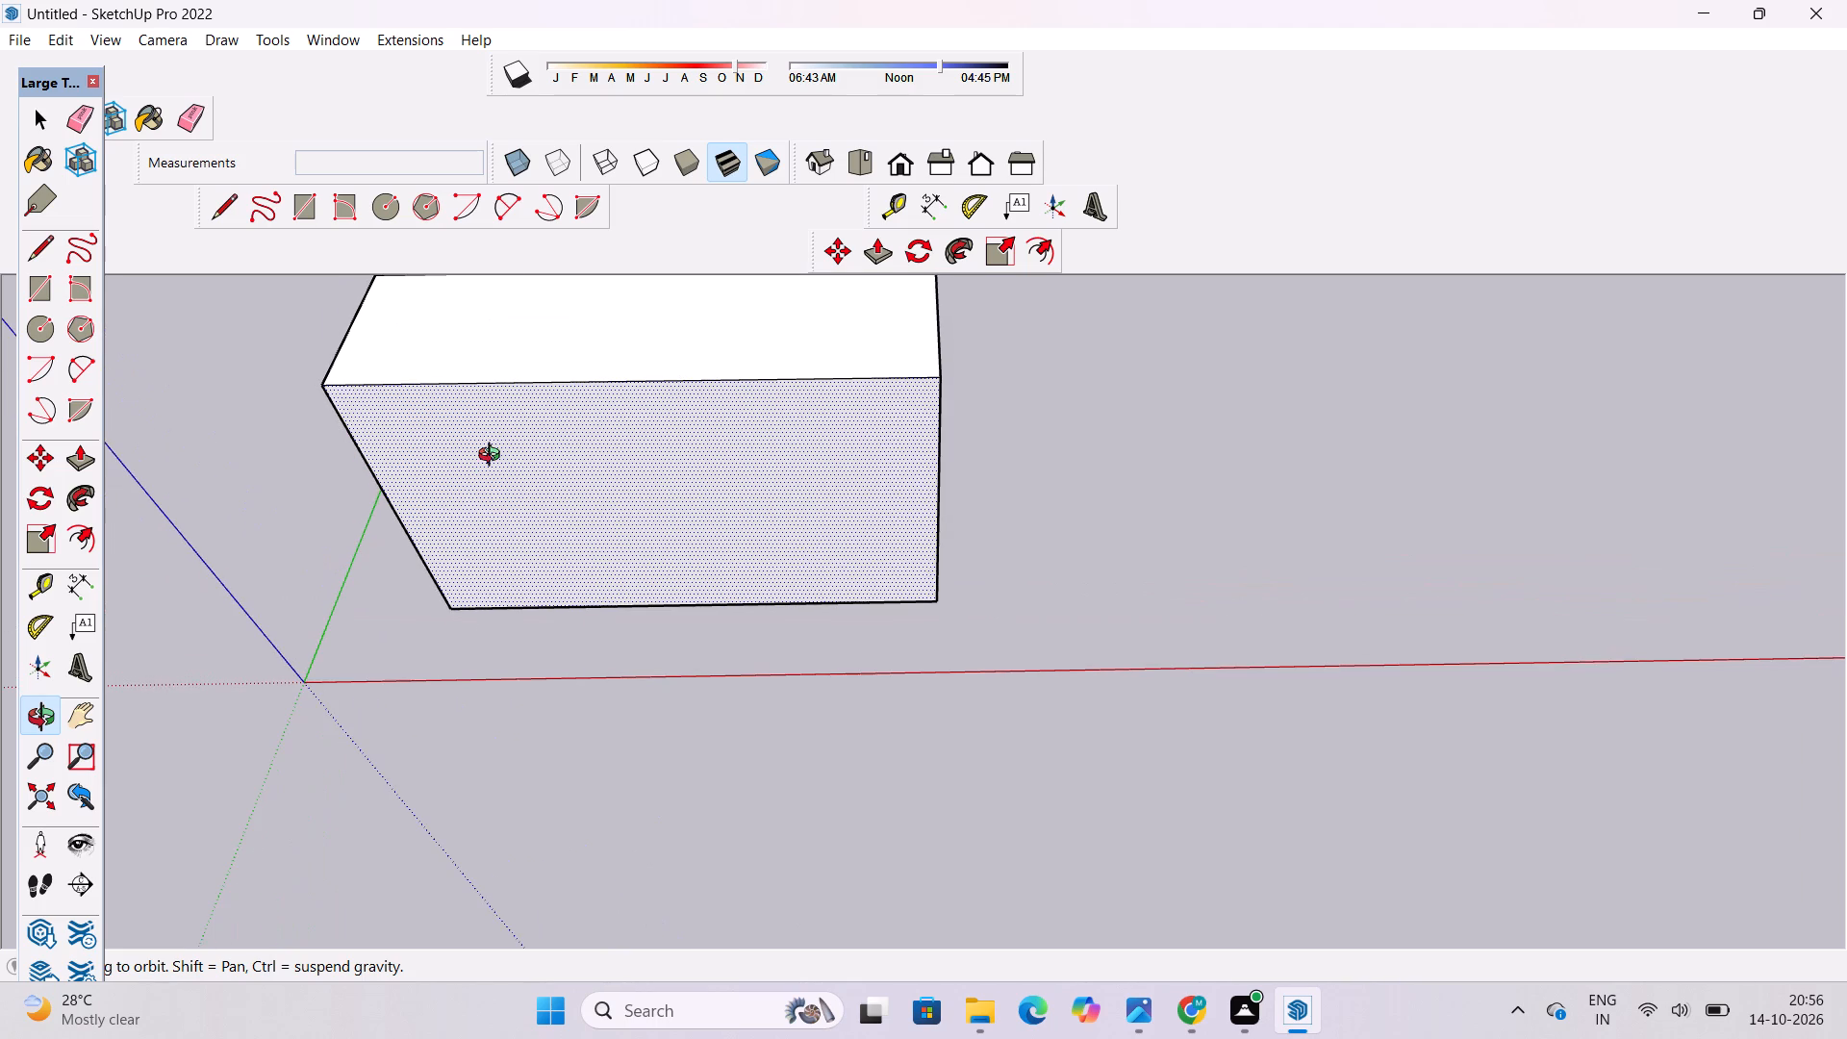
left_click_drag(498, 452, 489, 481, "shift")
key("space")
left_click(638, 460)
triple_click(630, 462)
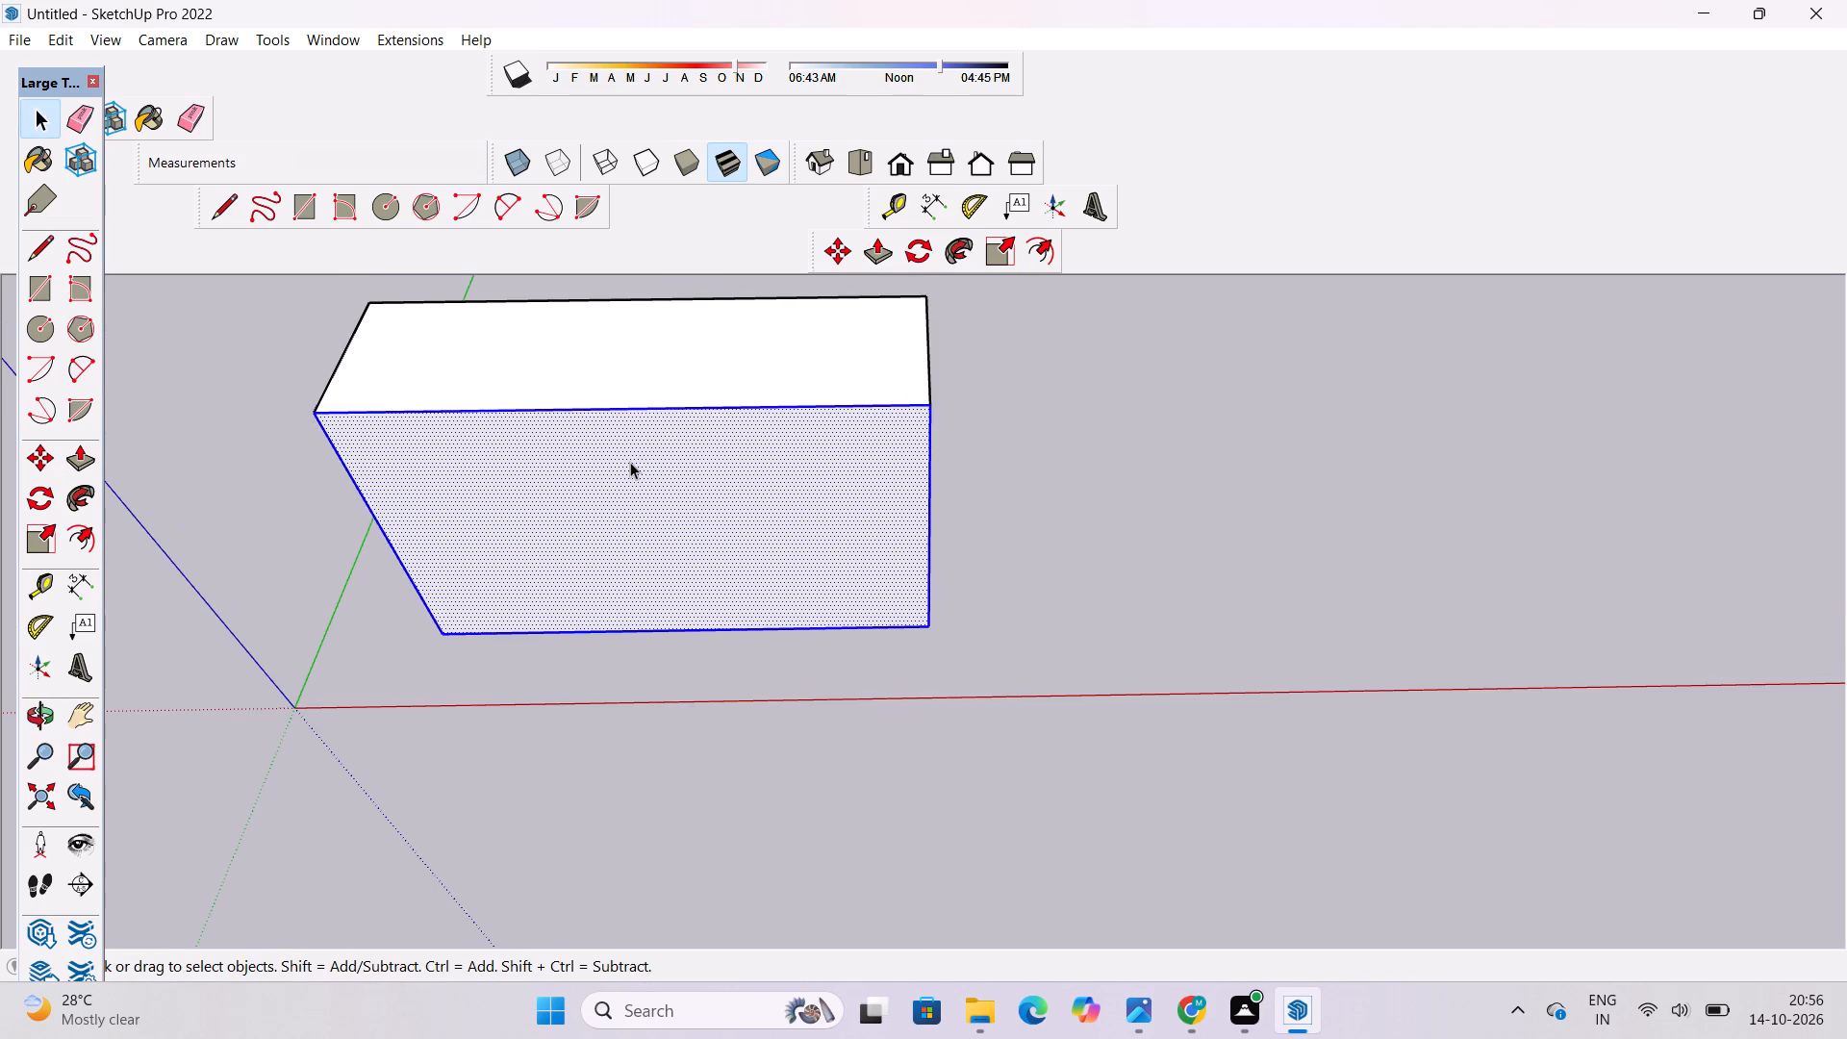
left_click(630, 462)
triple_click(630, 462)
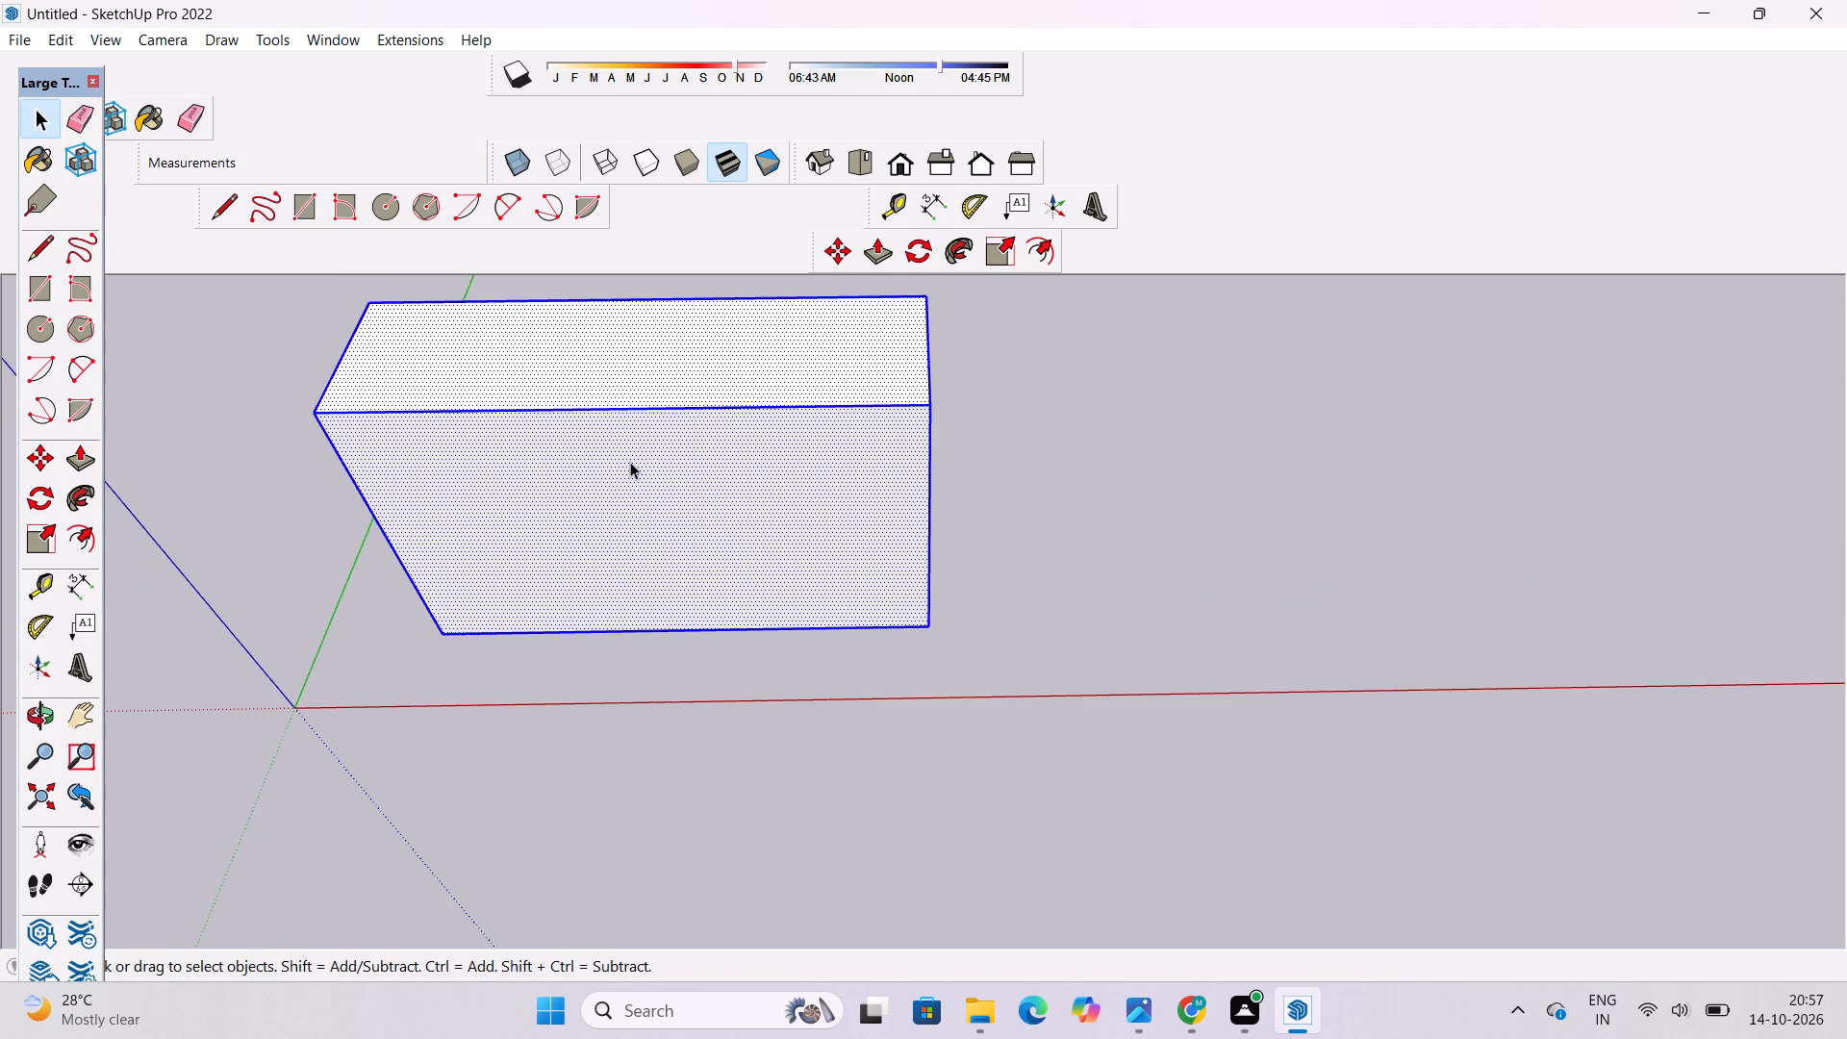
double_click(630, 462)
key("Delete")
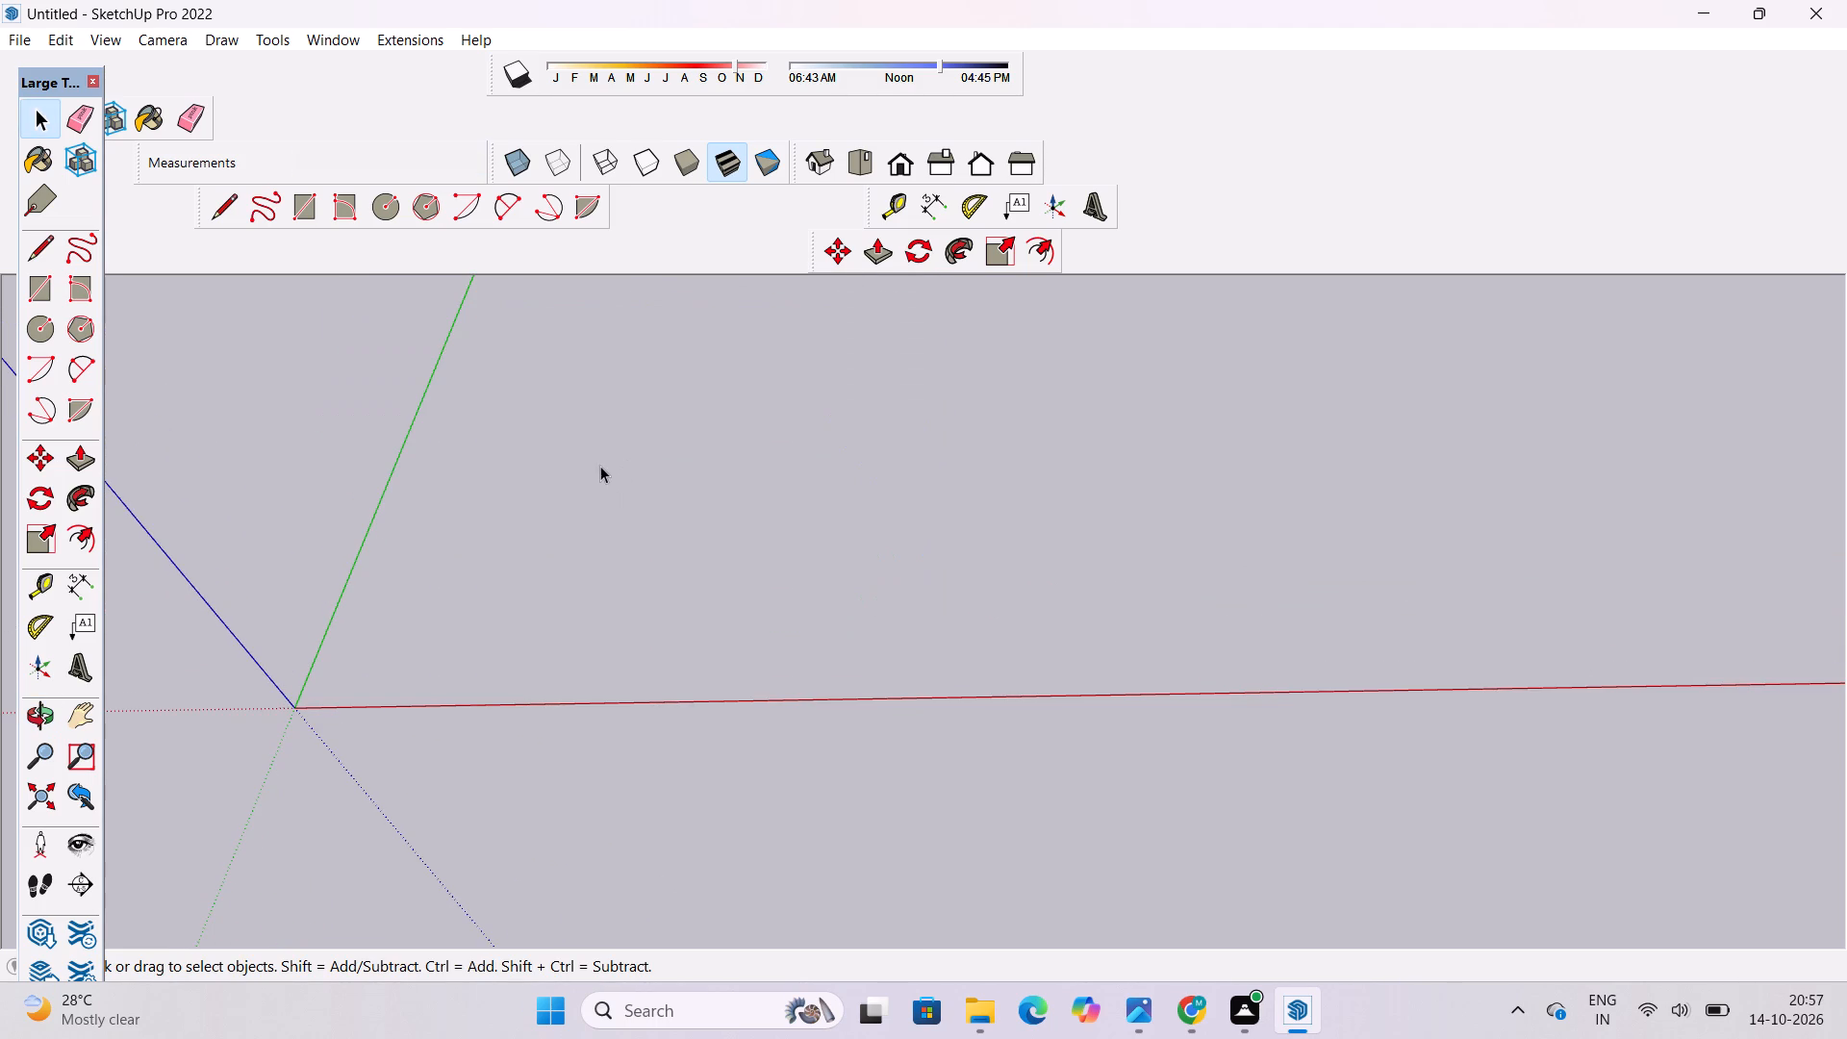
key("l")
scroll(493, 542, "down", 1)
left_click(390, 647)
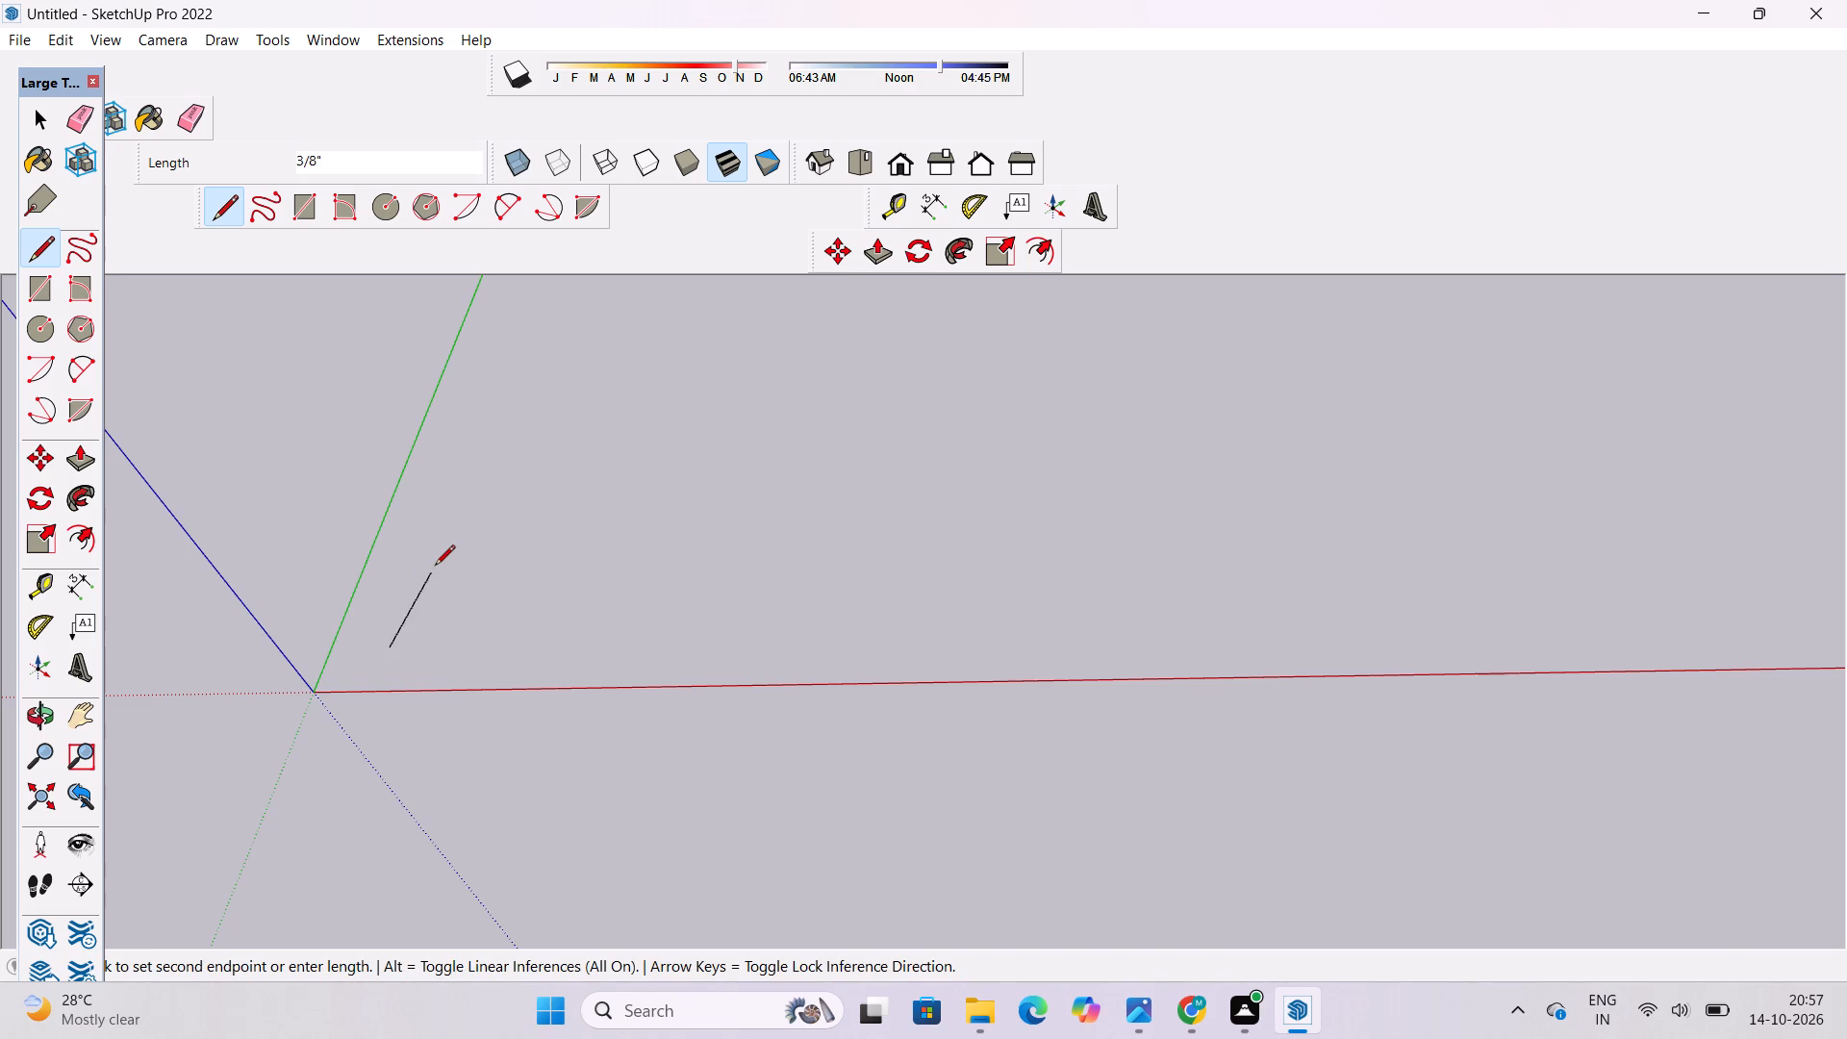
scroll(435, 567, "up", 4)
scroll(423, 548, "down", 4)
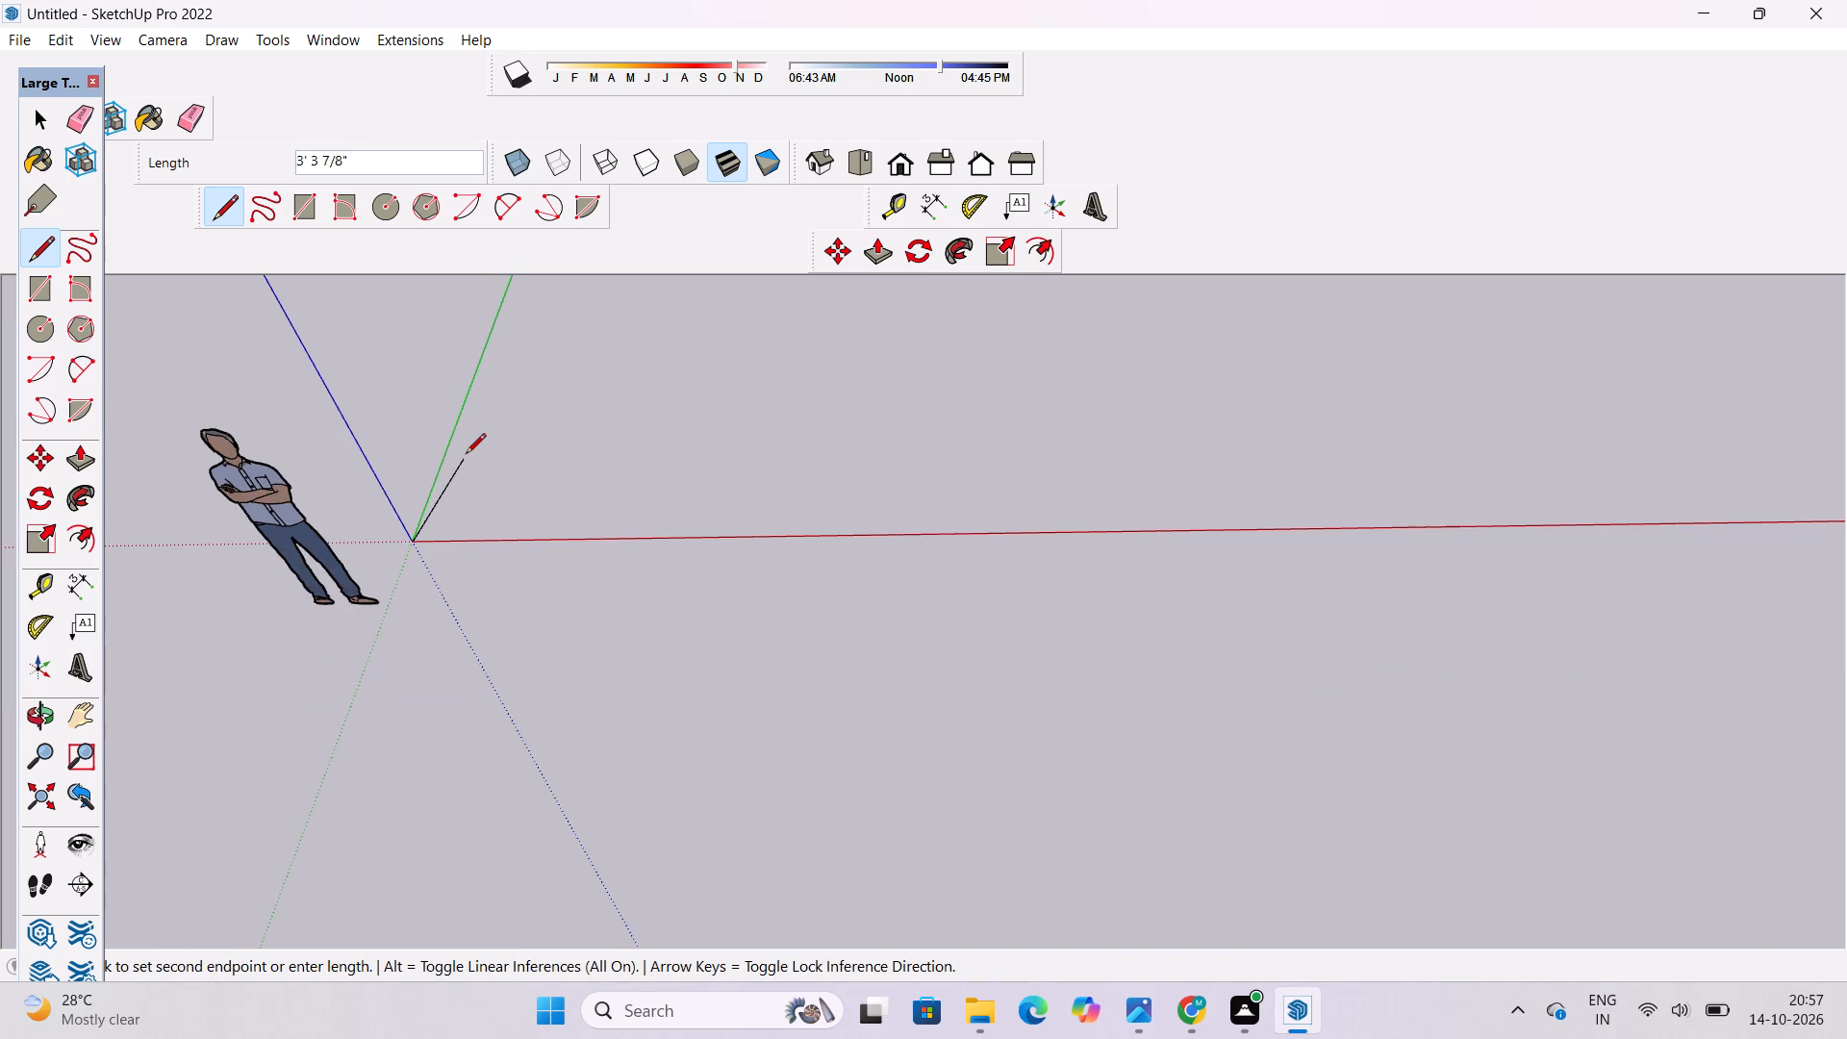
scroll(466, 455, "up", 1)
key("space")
Draw a closed rectangle about 7/8" by 1 1/16" with the Line tool, just off the origin between the red and green axes.
type("l")
scroll(557, 523, "up", 2)
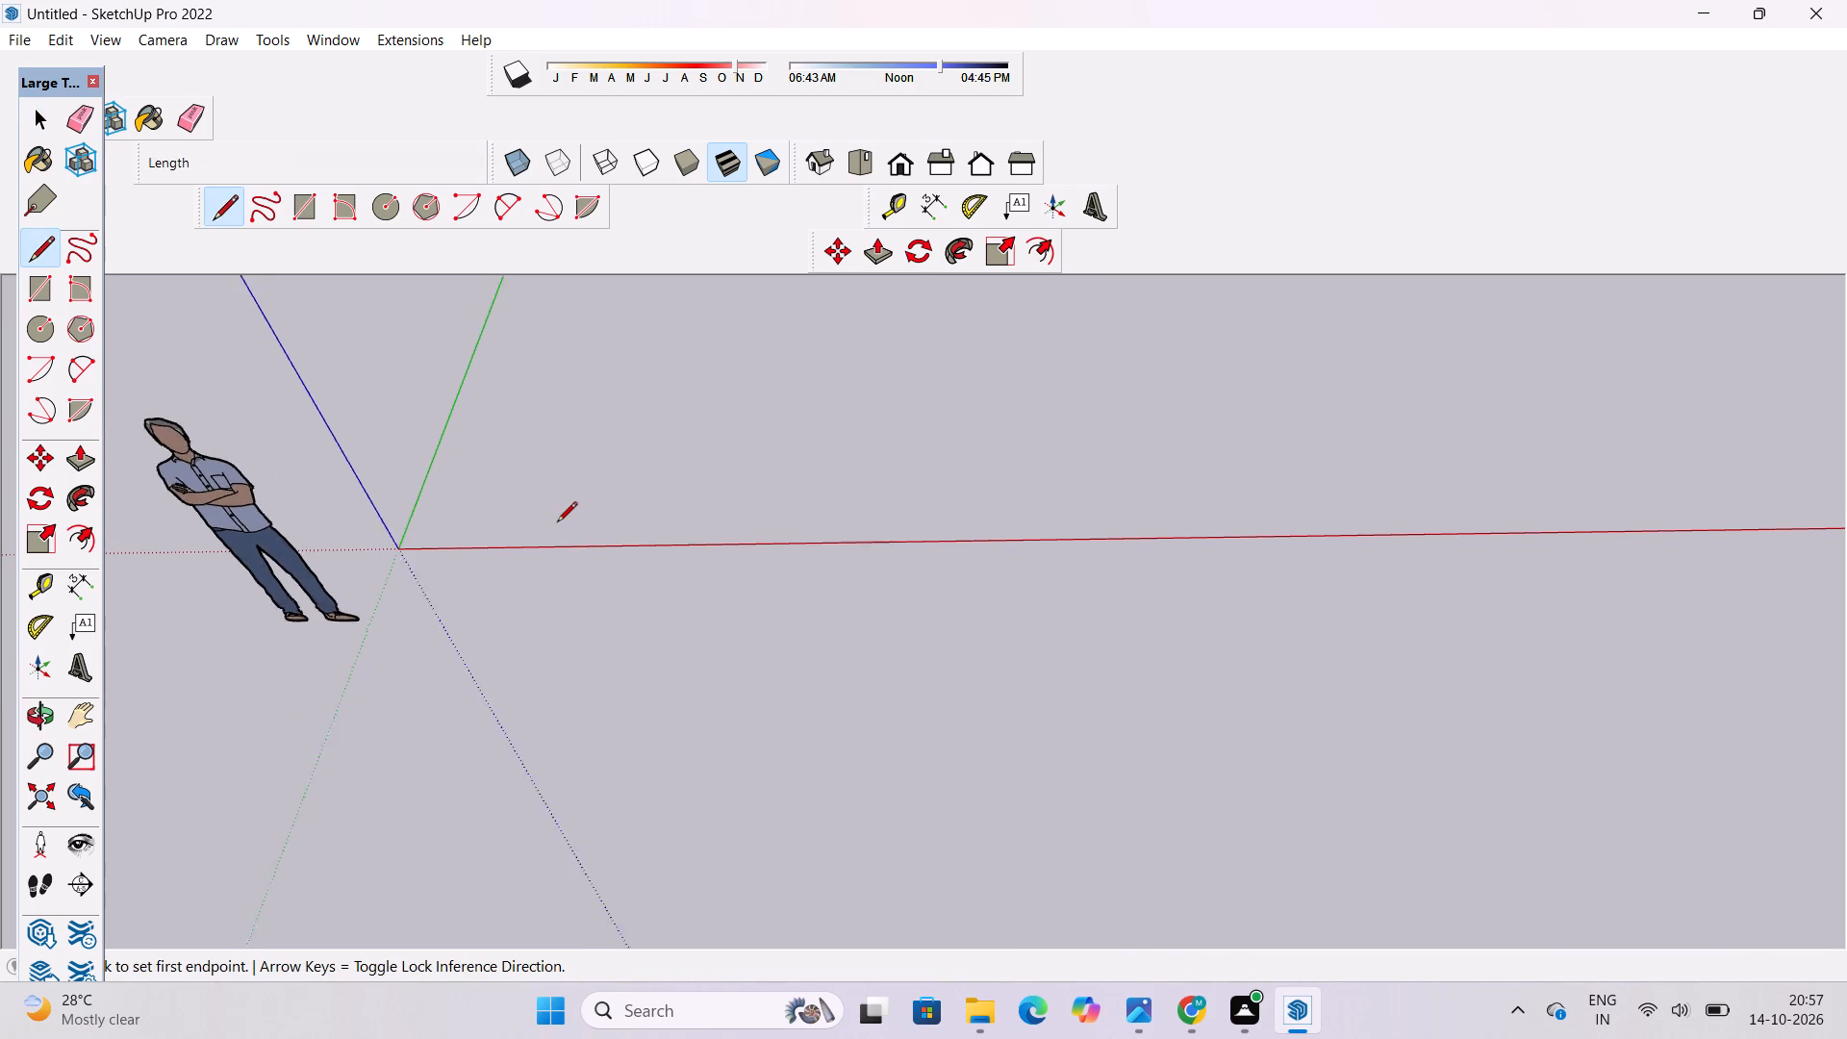
scroll(557, 523, "up", 11)
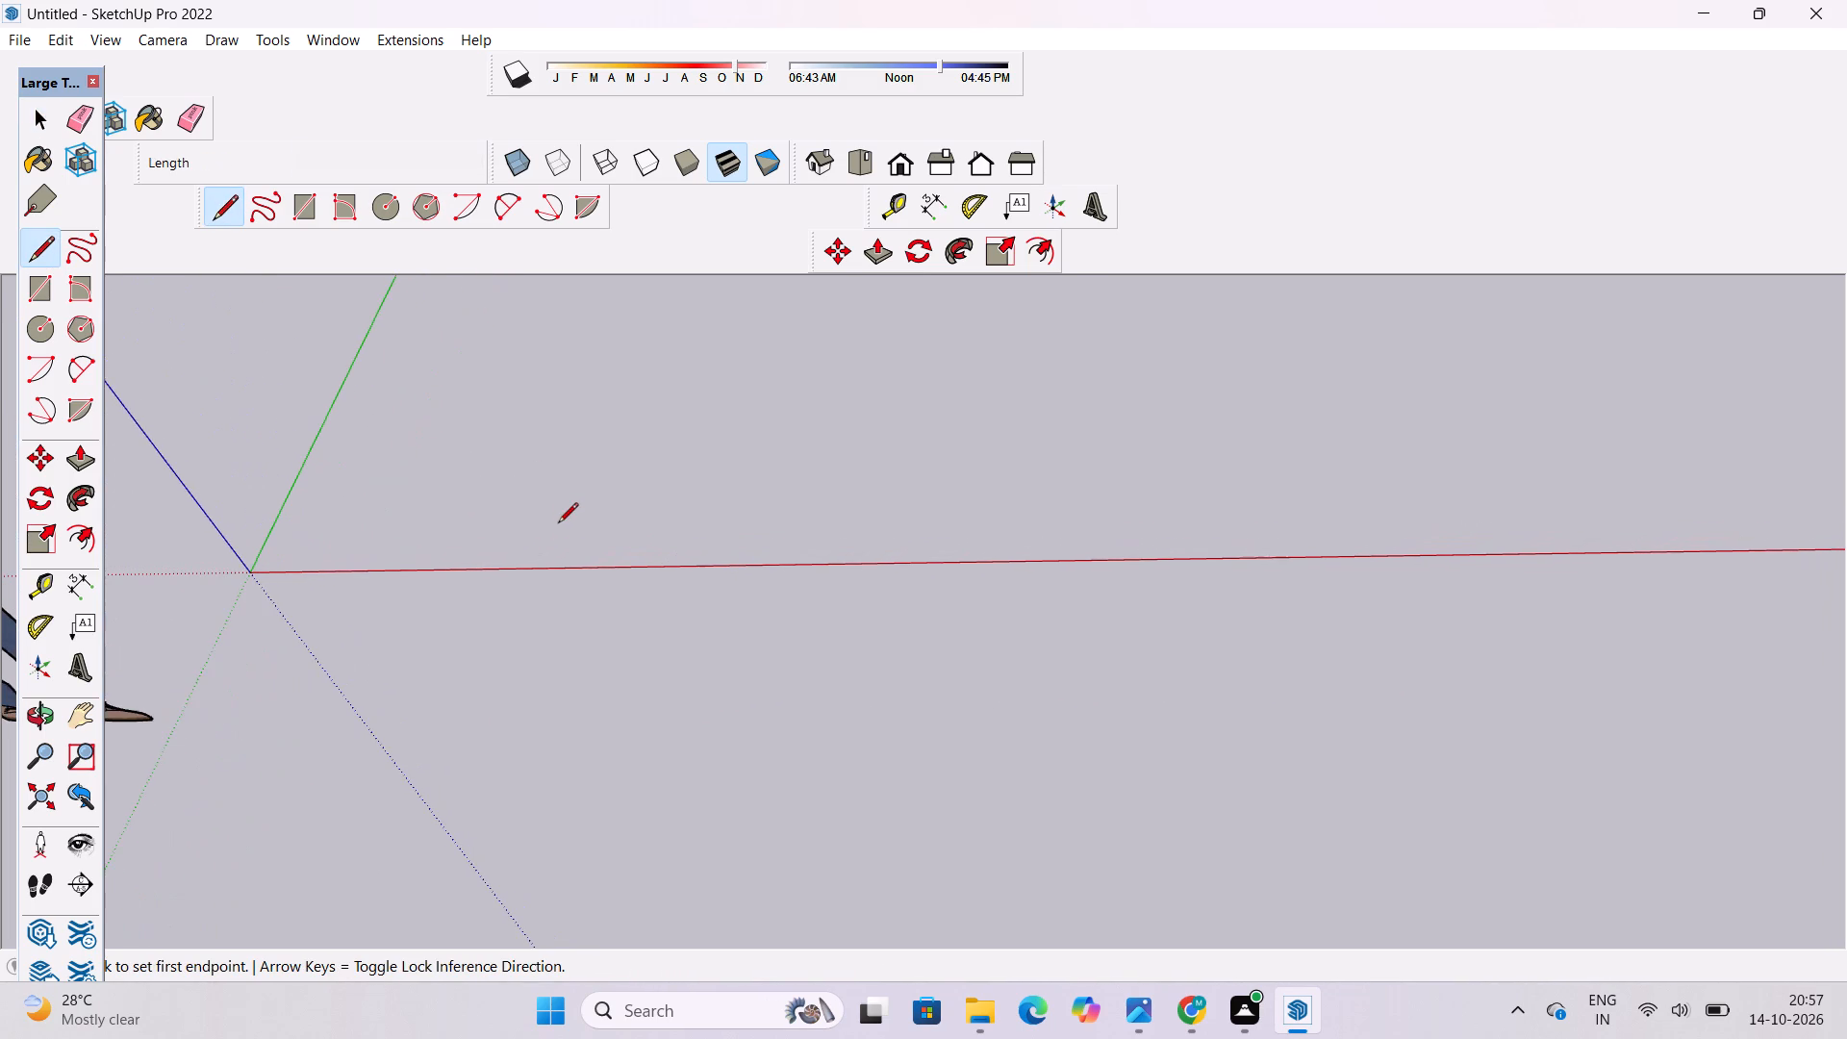
scroll(558, 524, "up", 4)
scroll(558, 524, "down", 1)
scroll(216, 529, "up", 3)
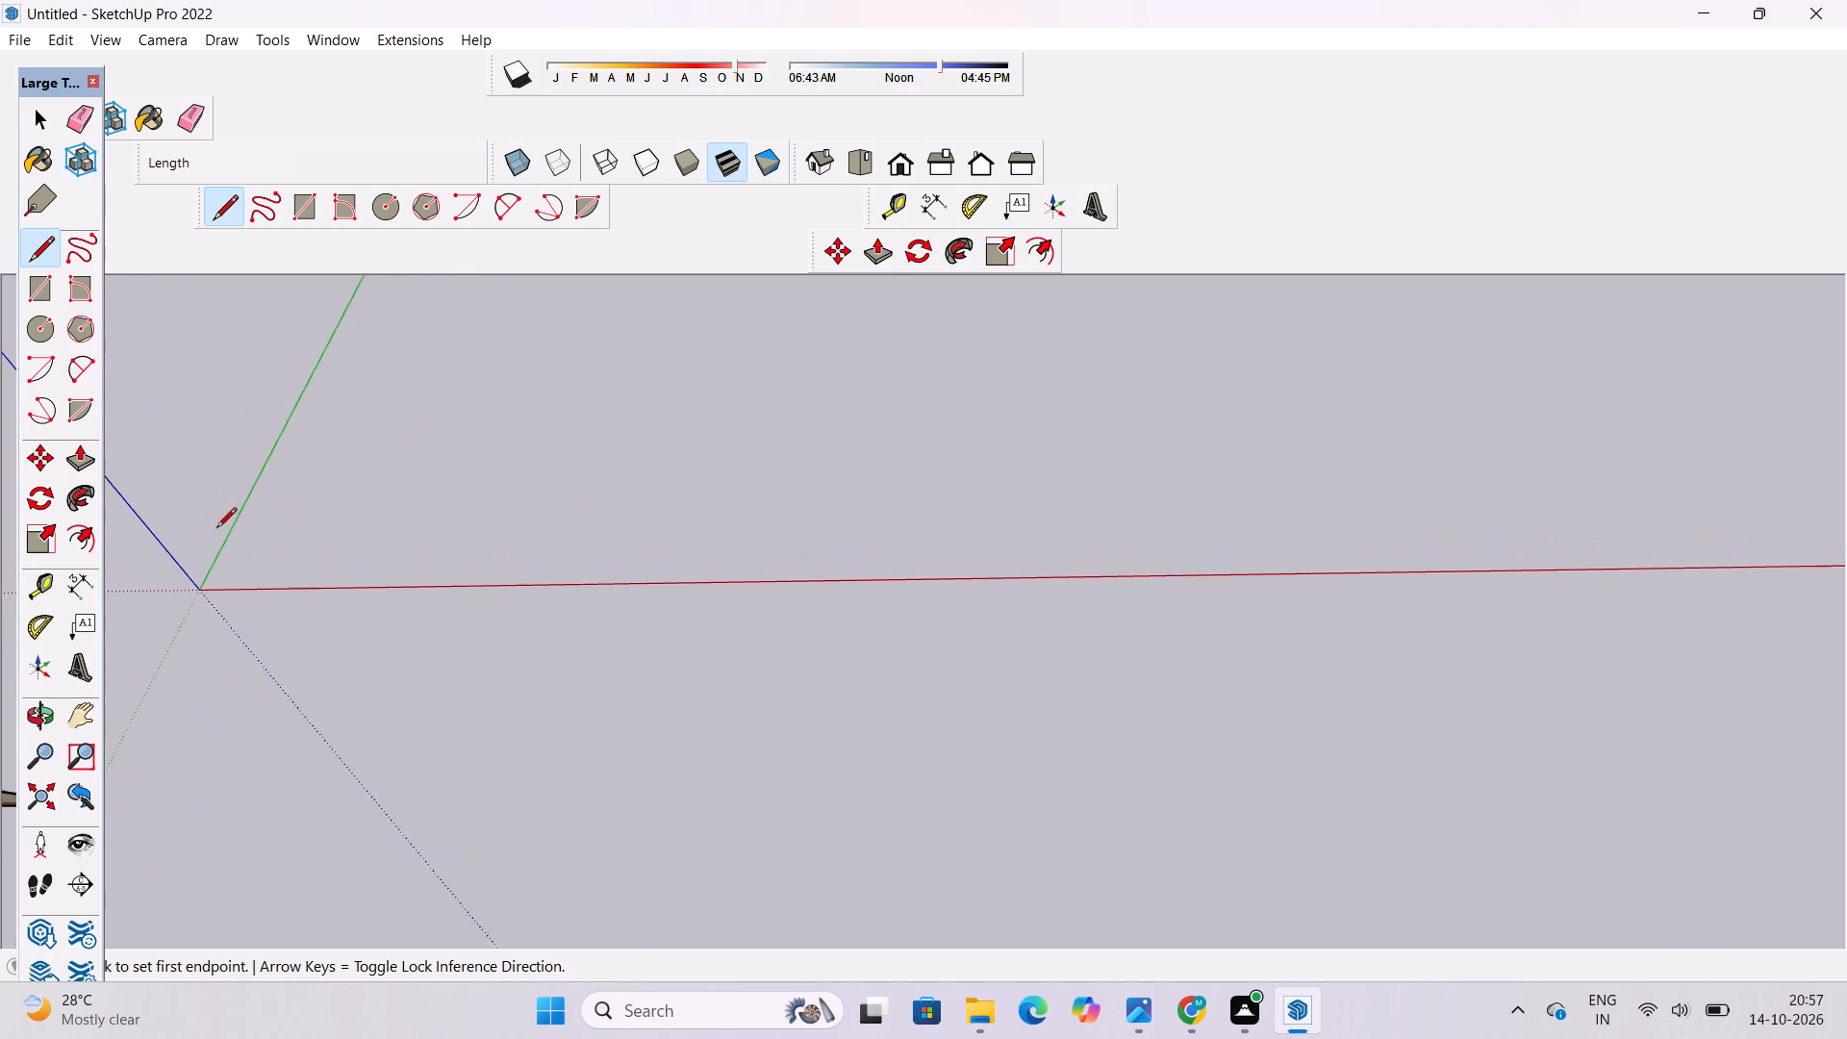
scroll(216, 529, "up", 14)
scroll(299, 548, "down", 1)
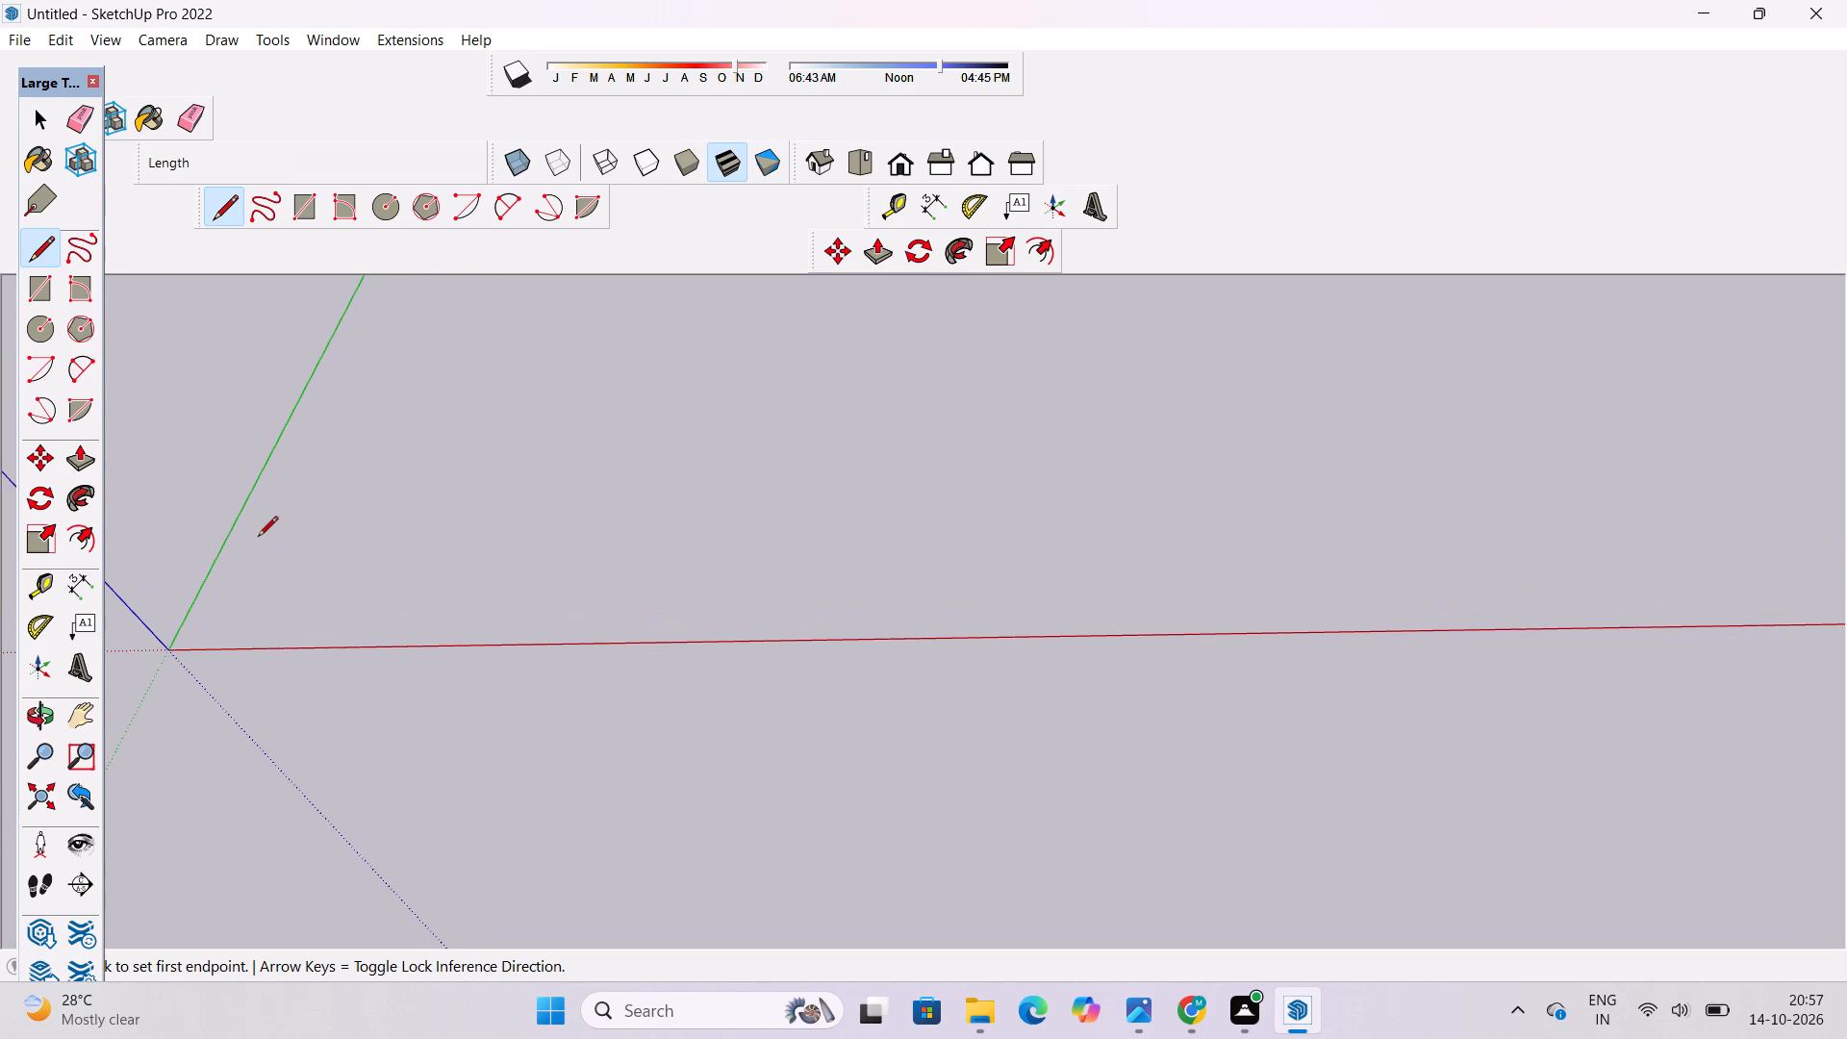
scroll(258, 538, "up", 4)
scroll(258, 538, "down", 2)
scroll(201, 538, "up", 2)
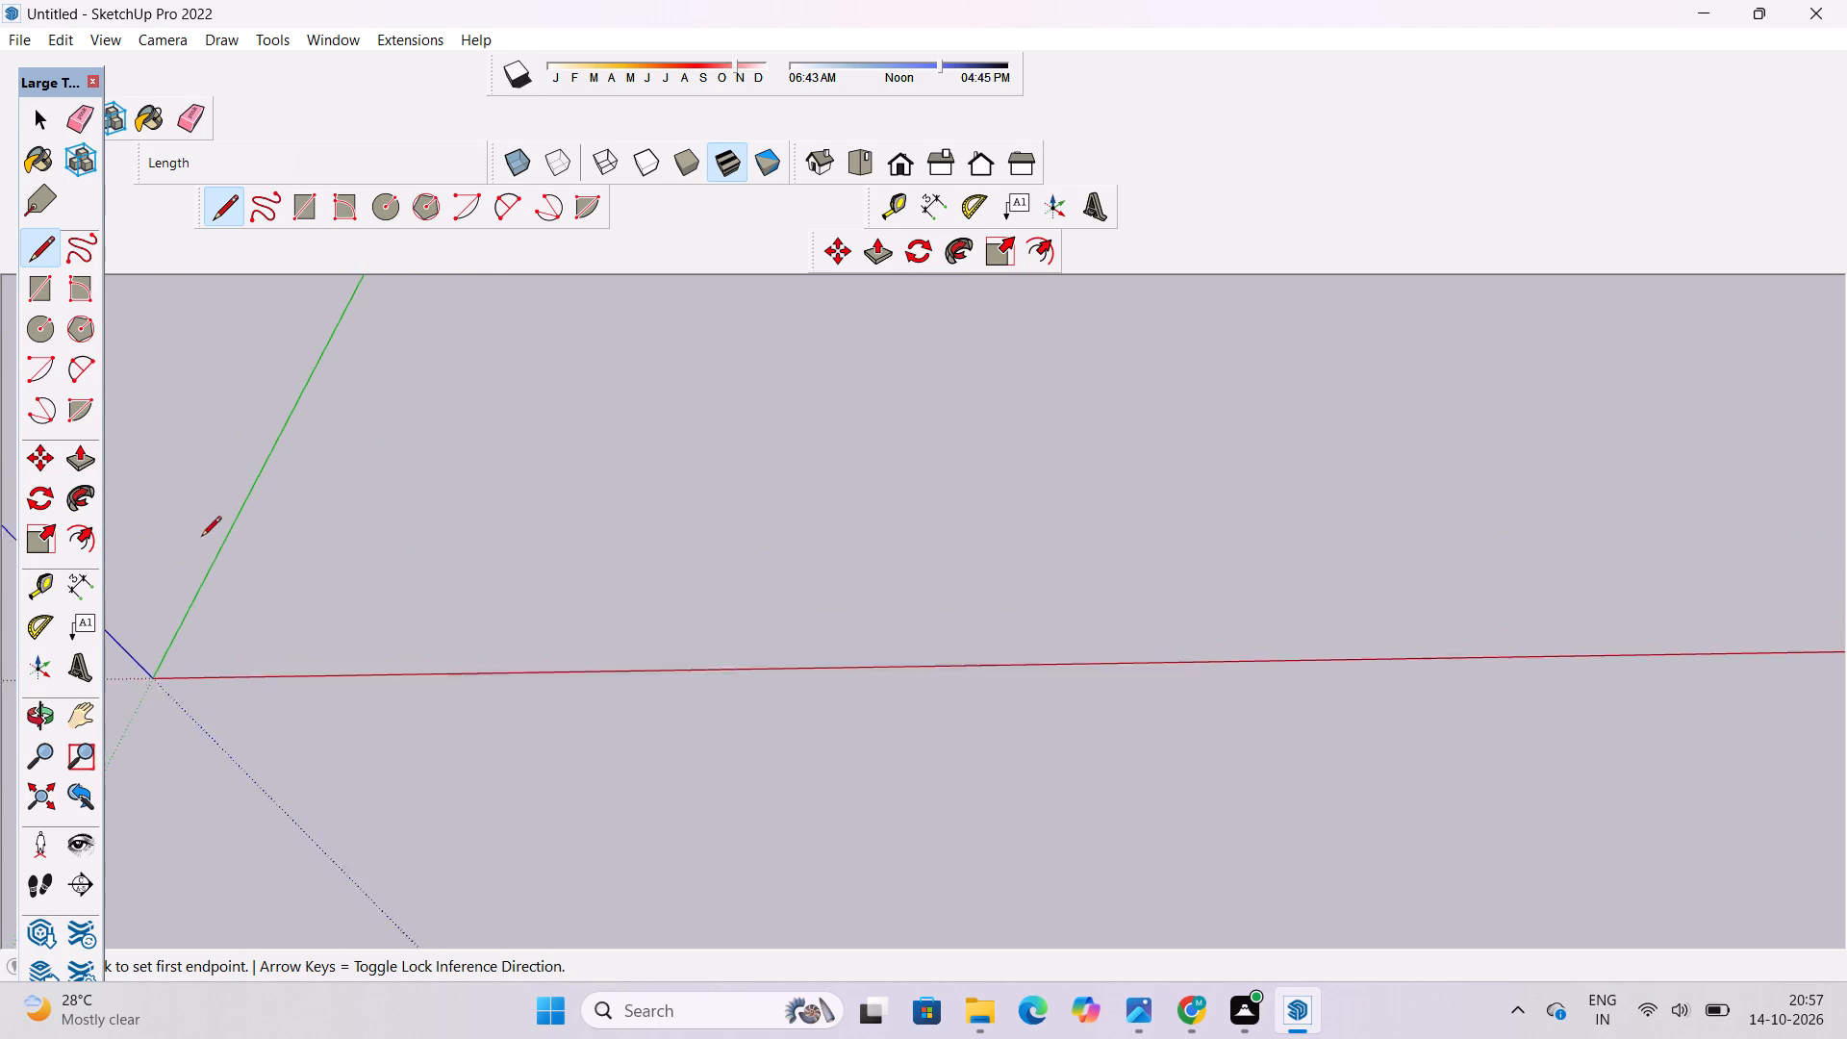
scroll(201, 538, "up", 6)
scroll(413, 578, "down", 5)
scroll(170, 695, "up", 12)
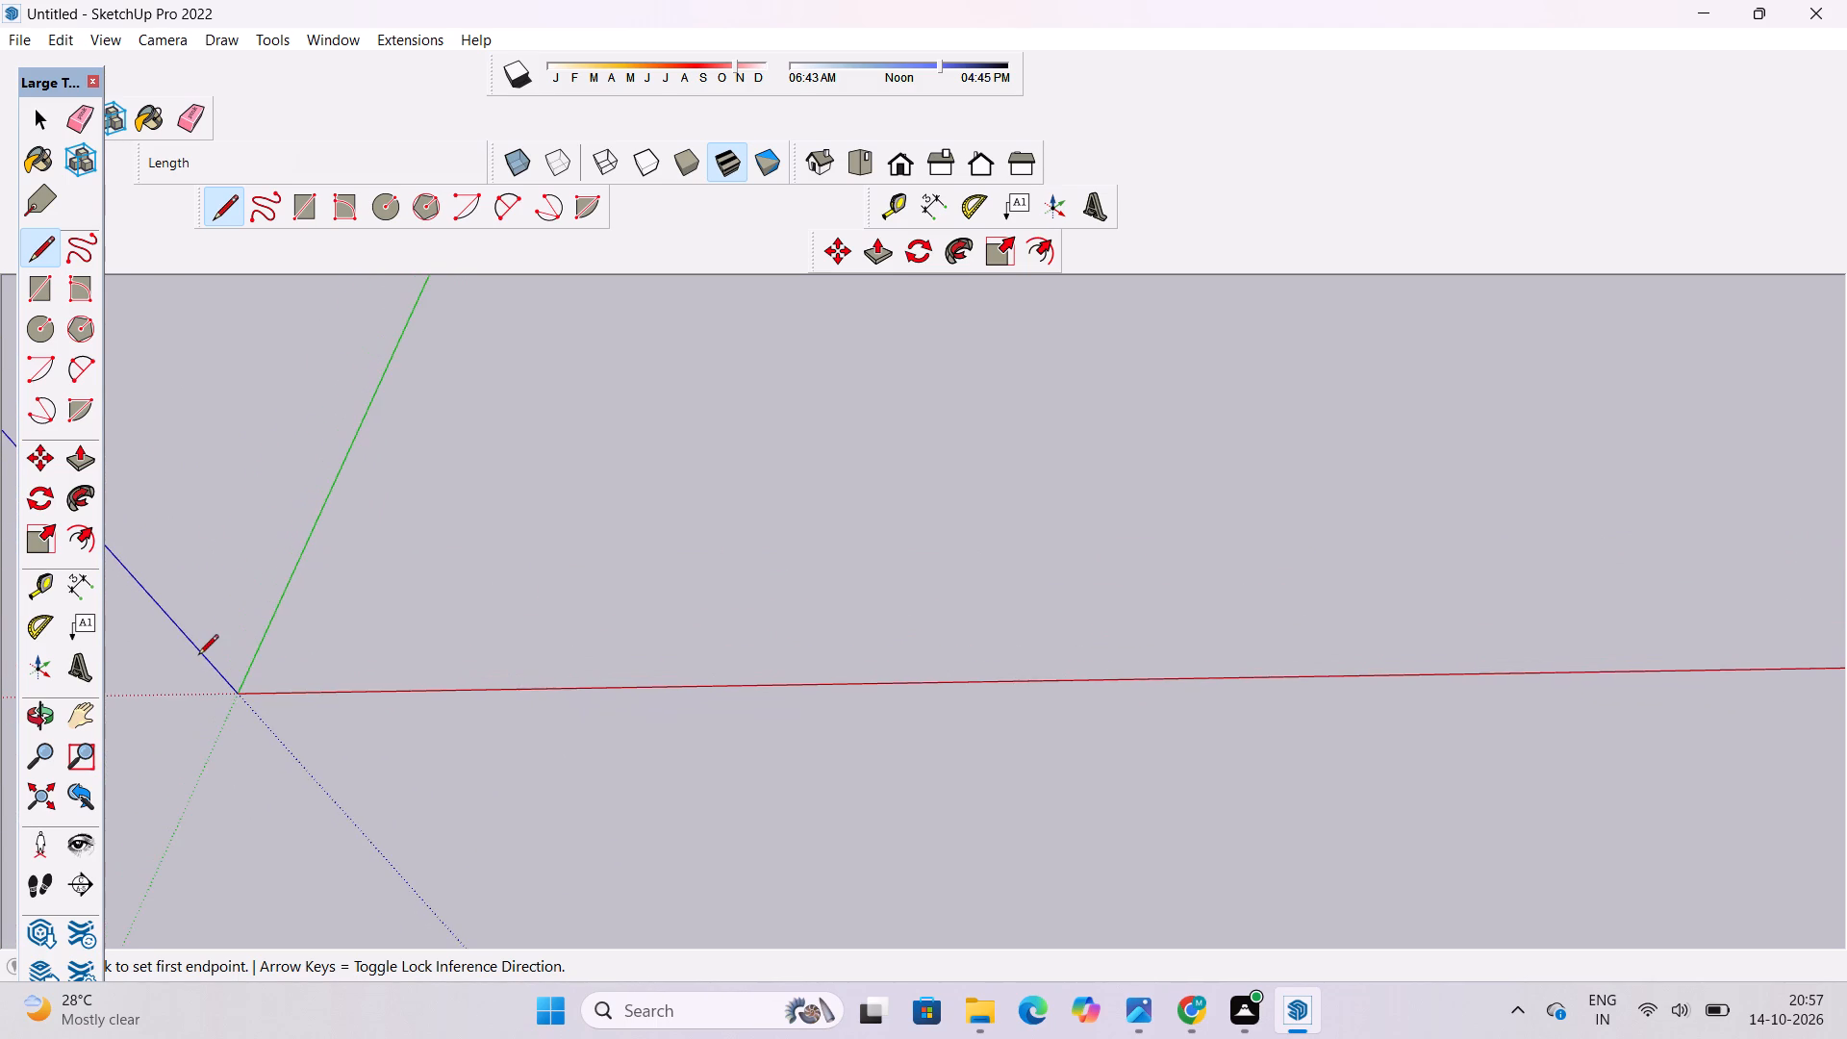
scroll(198, 656, "up", 1)
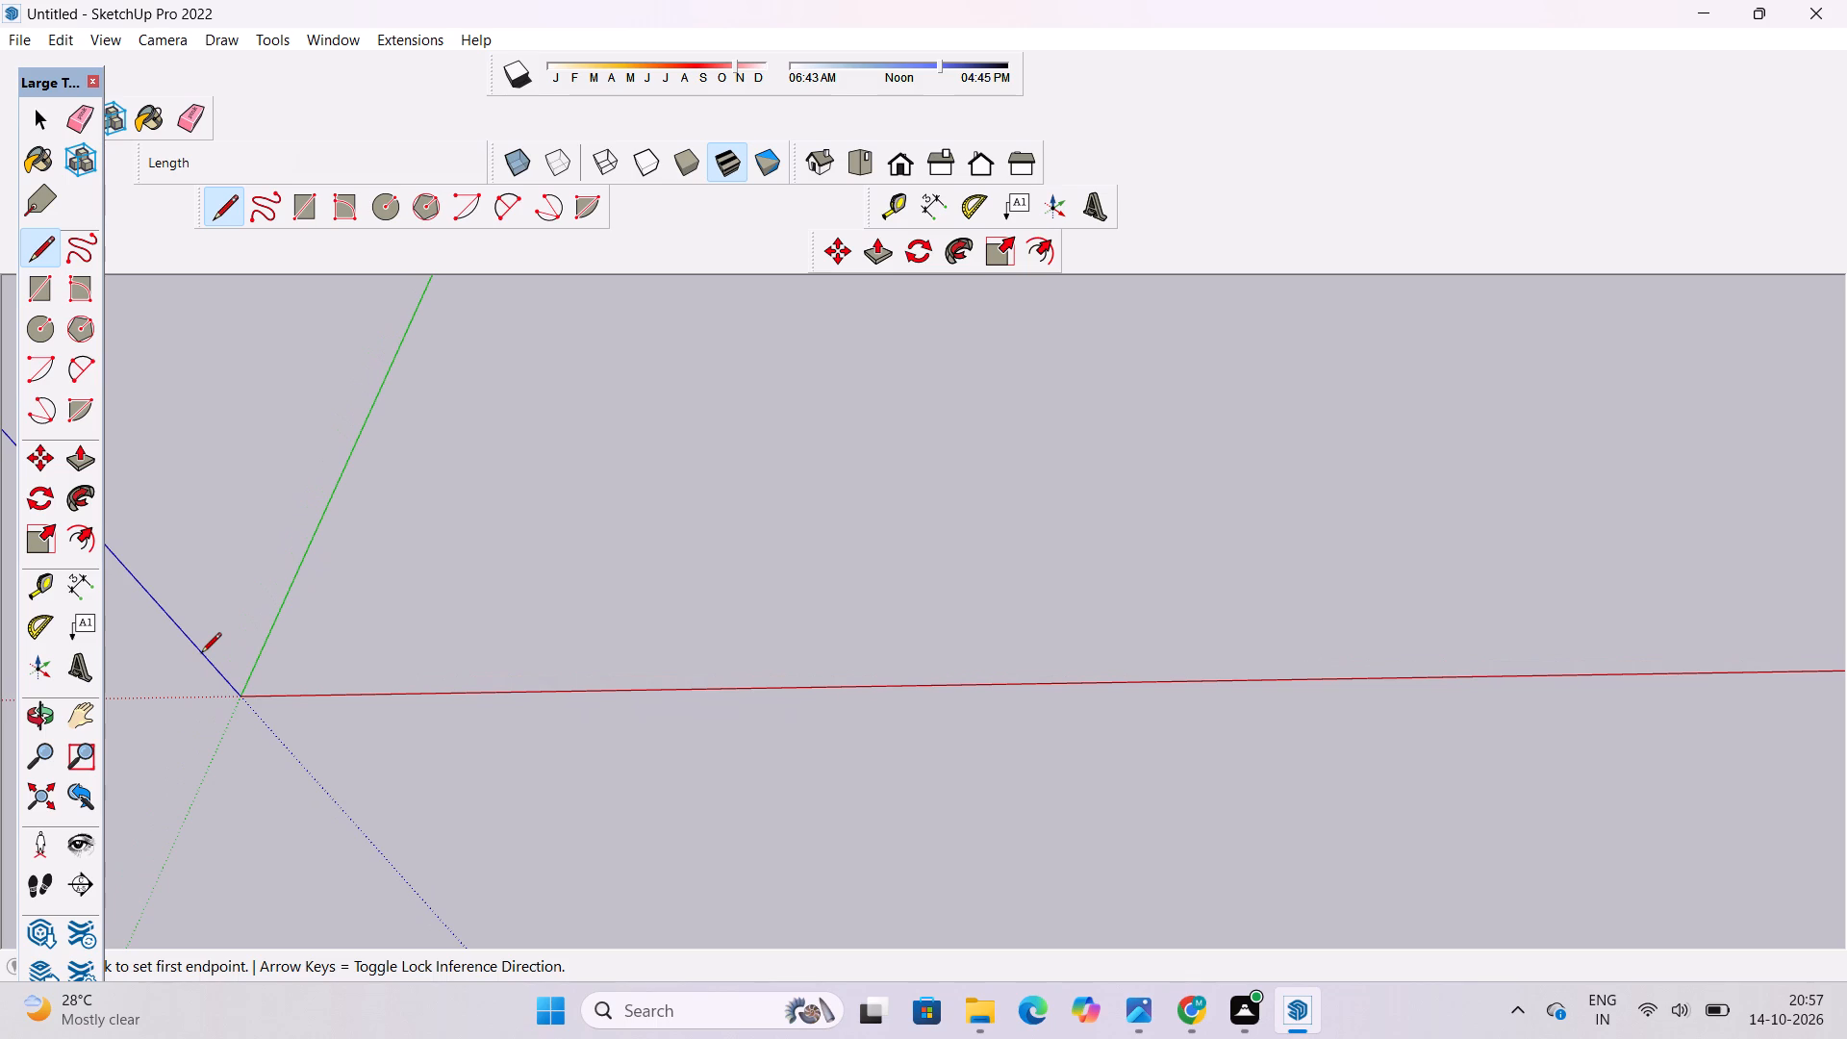
scroll(218, 654, "down", 1)
scroll(240, 681, "up", 4)
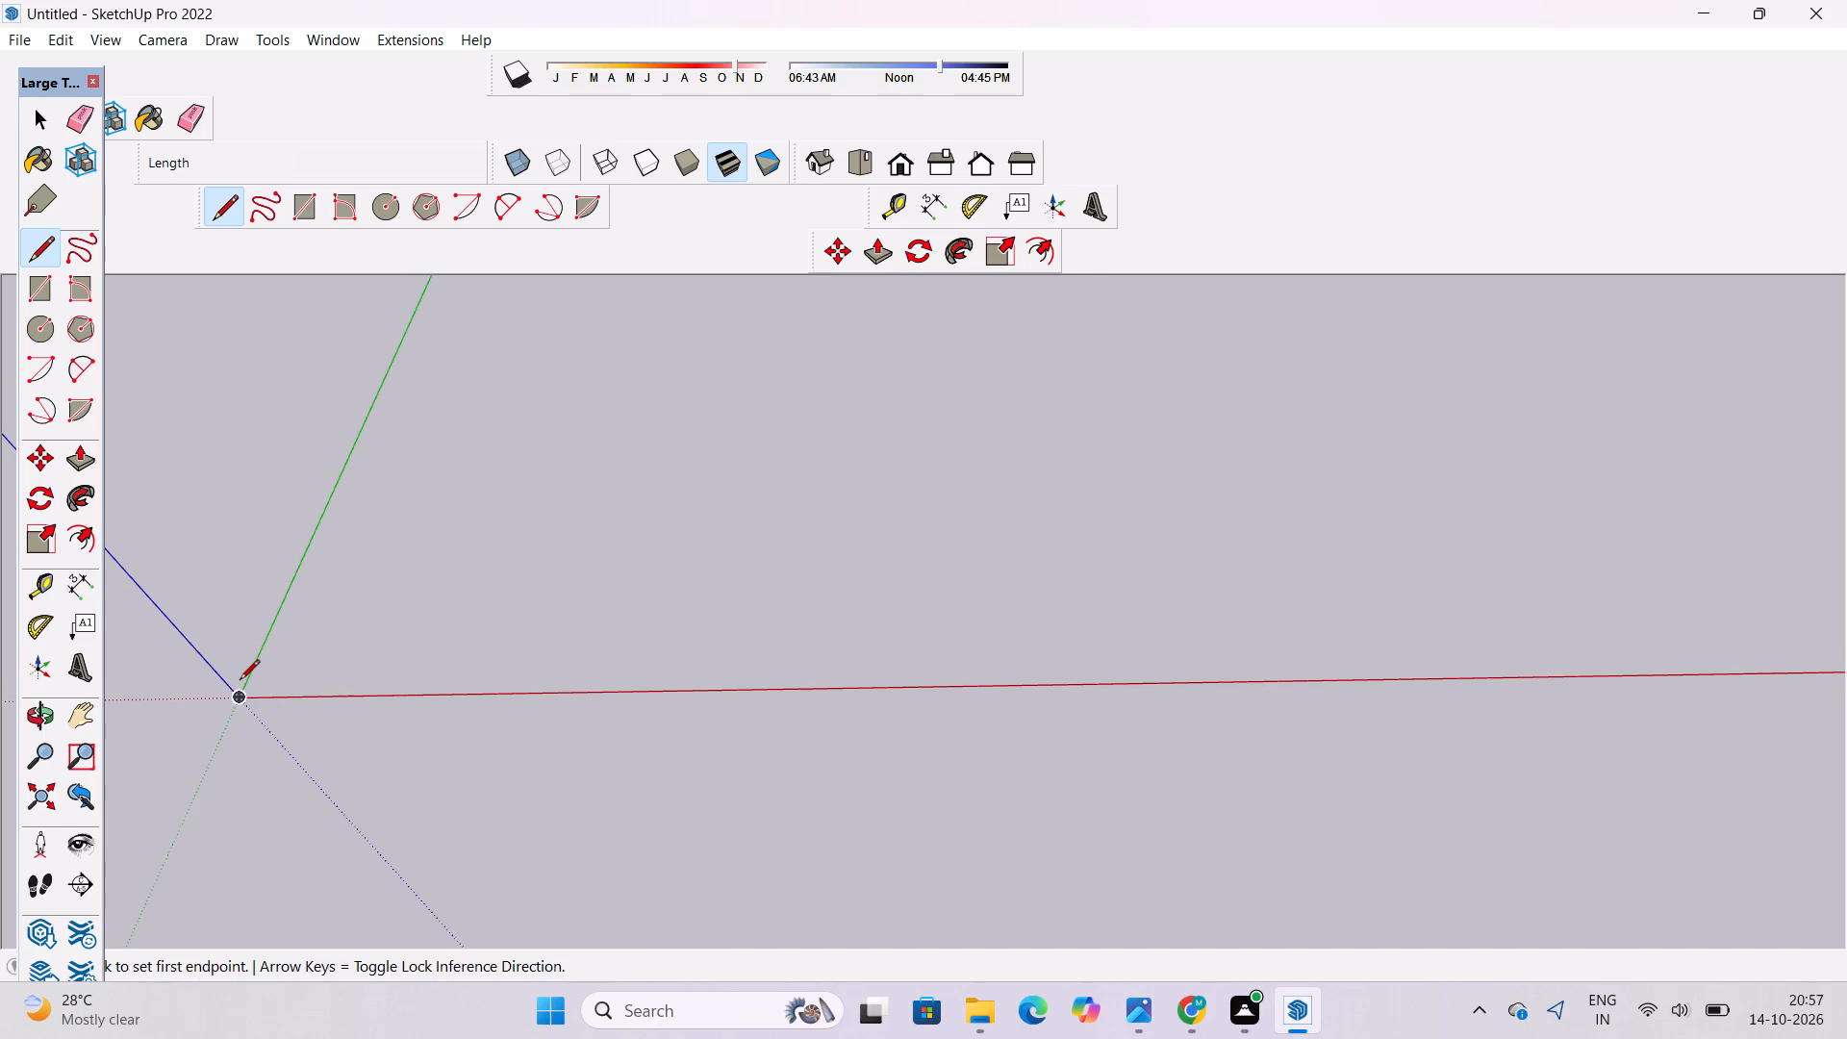
scroll(239, 681, "up", 5)
left_click(292, 667)
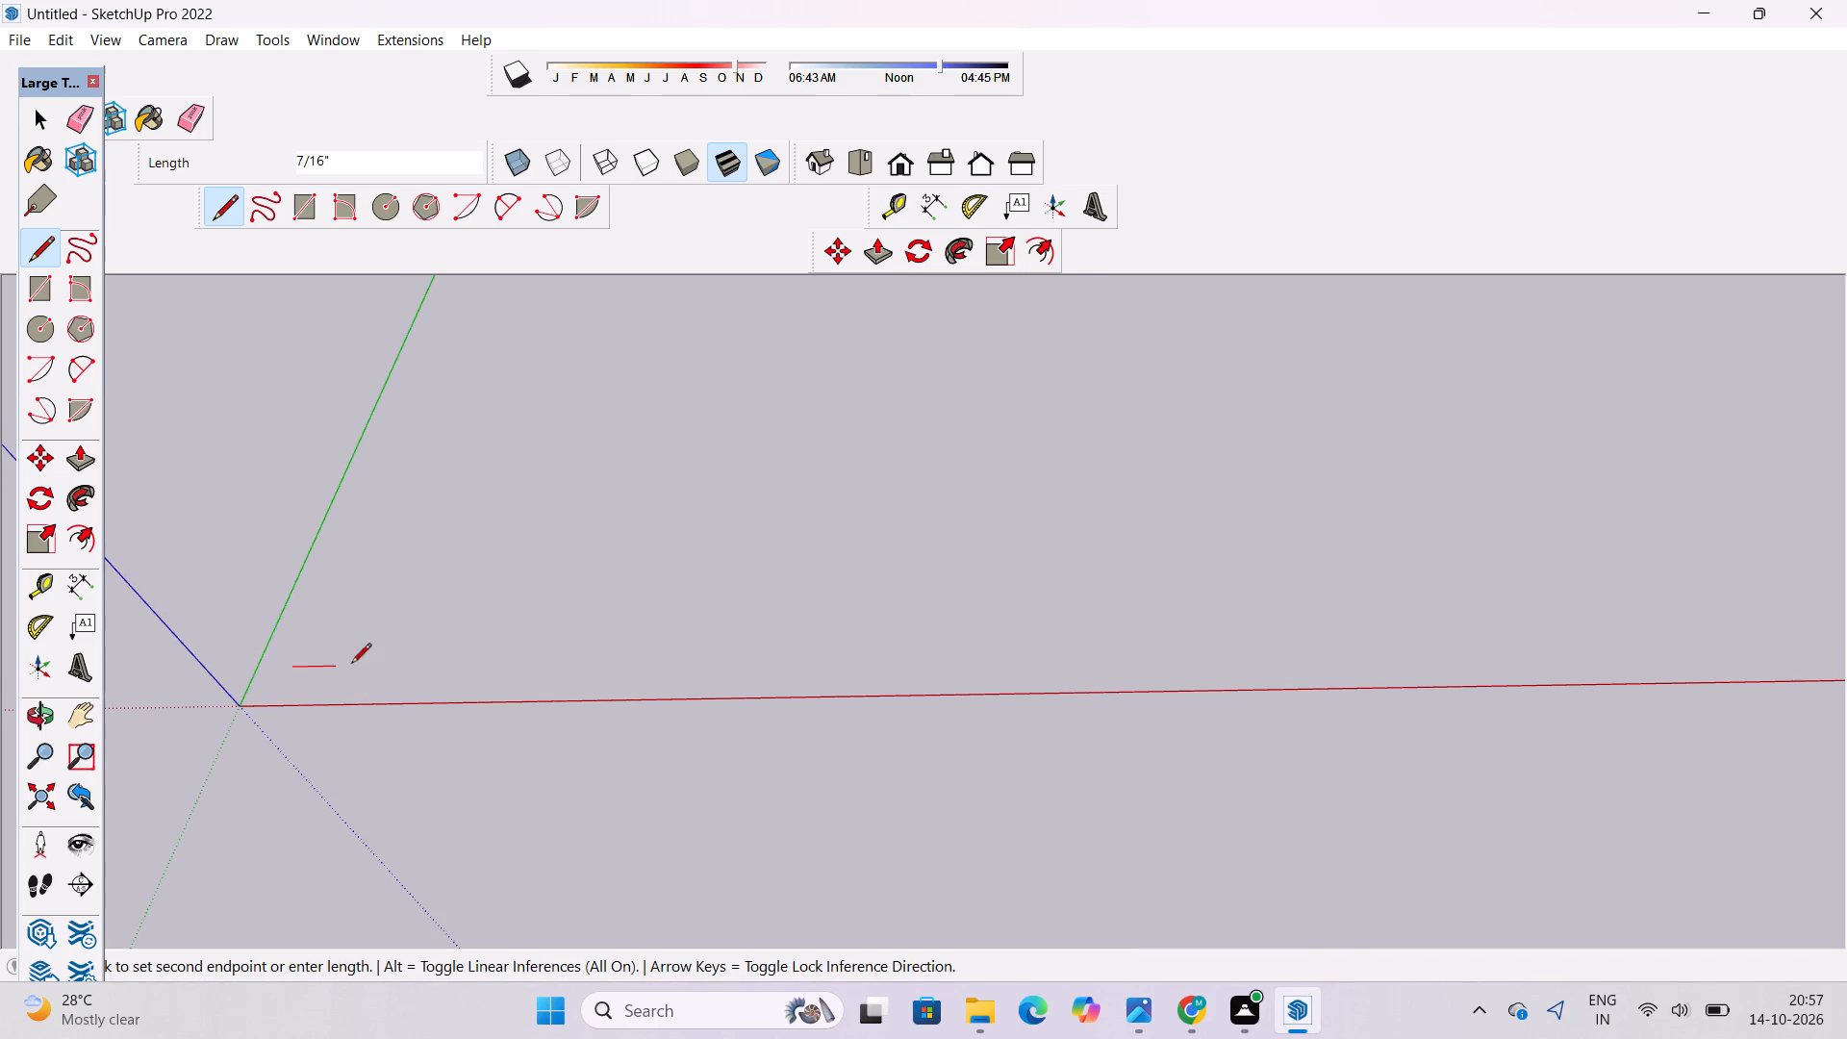
left_click(363, 665)
left_click(402, 588)
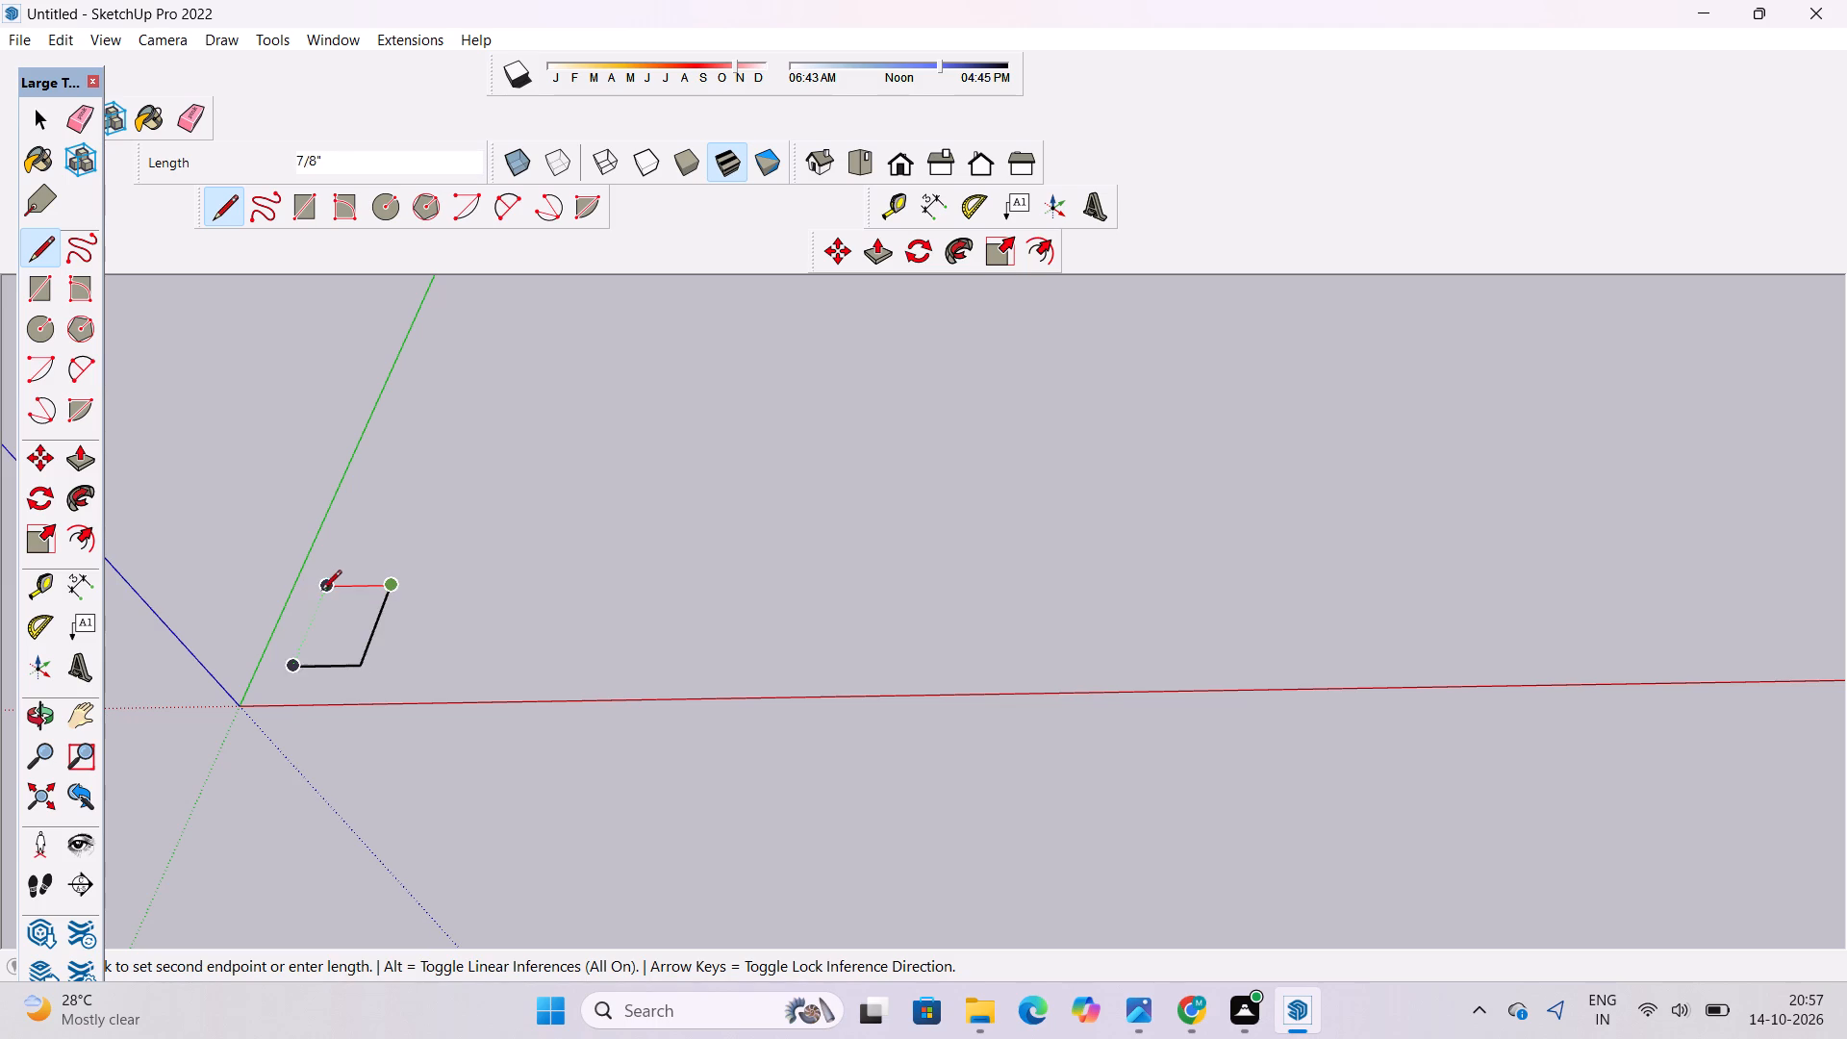
left_click(323, 593)
left_click(290, 666)
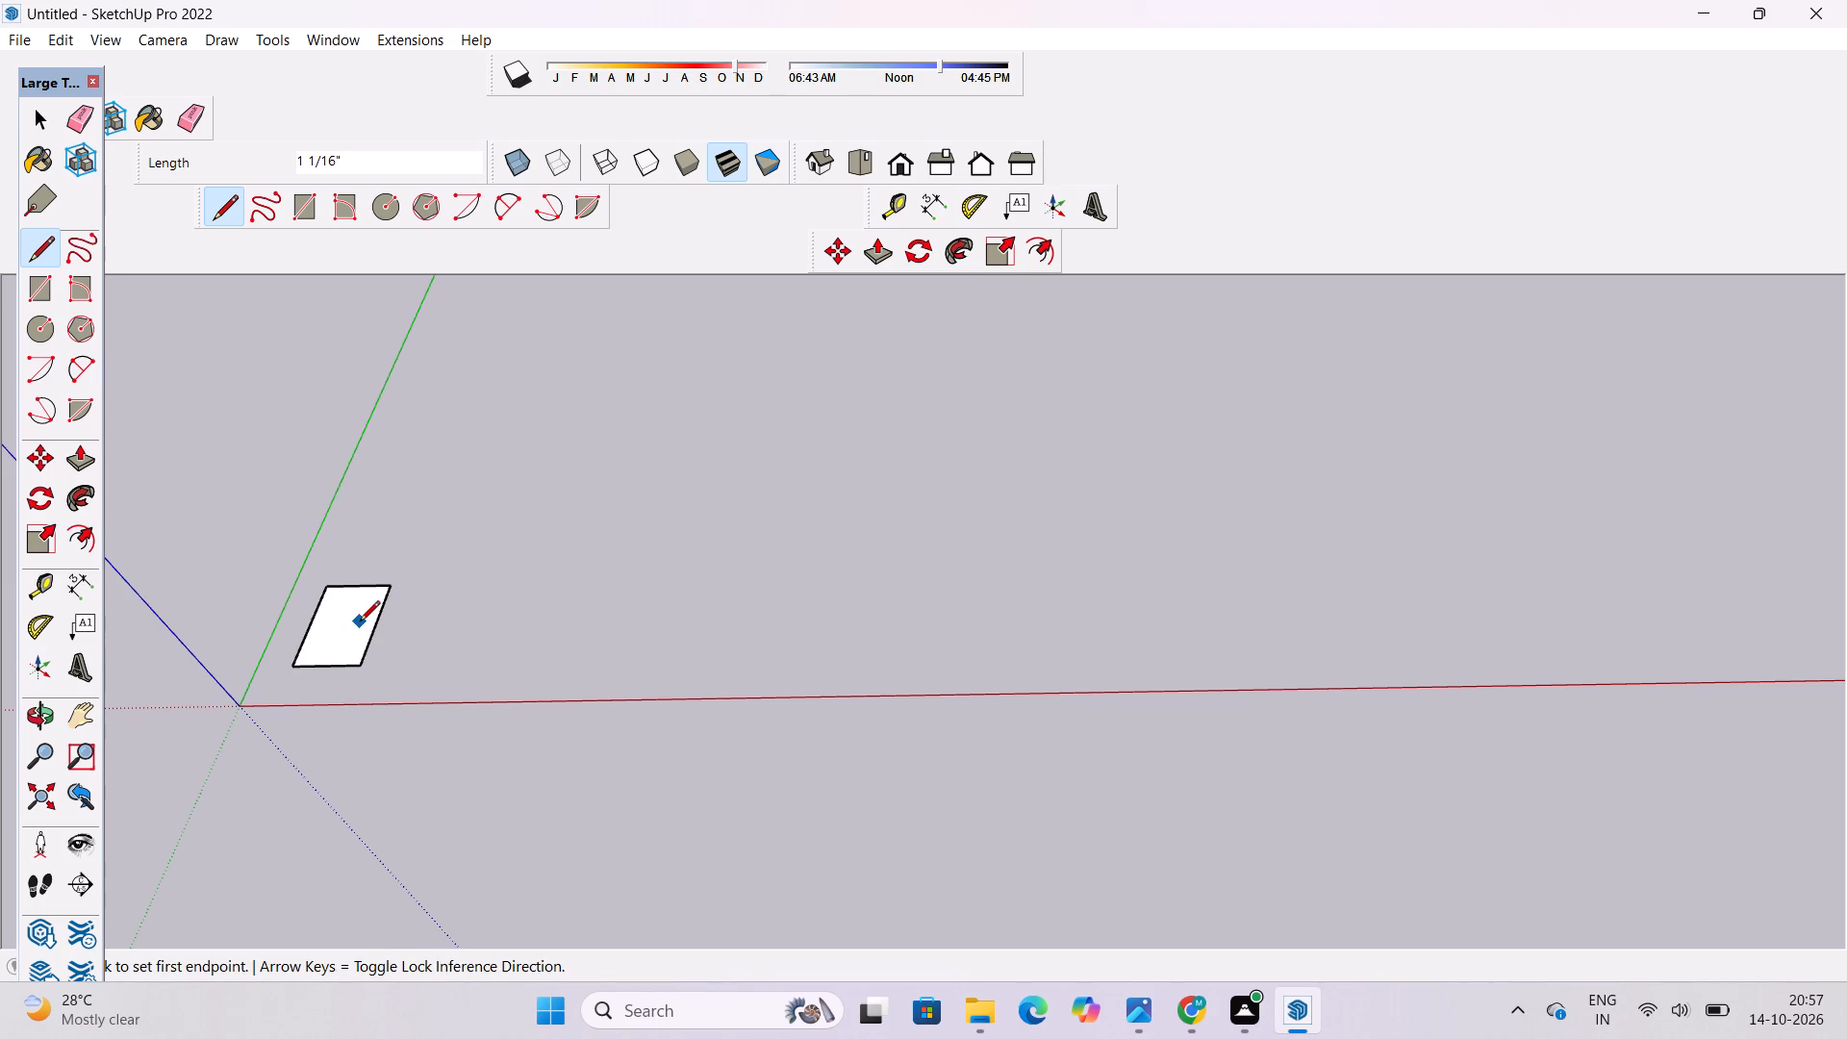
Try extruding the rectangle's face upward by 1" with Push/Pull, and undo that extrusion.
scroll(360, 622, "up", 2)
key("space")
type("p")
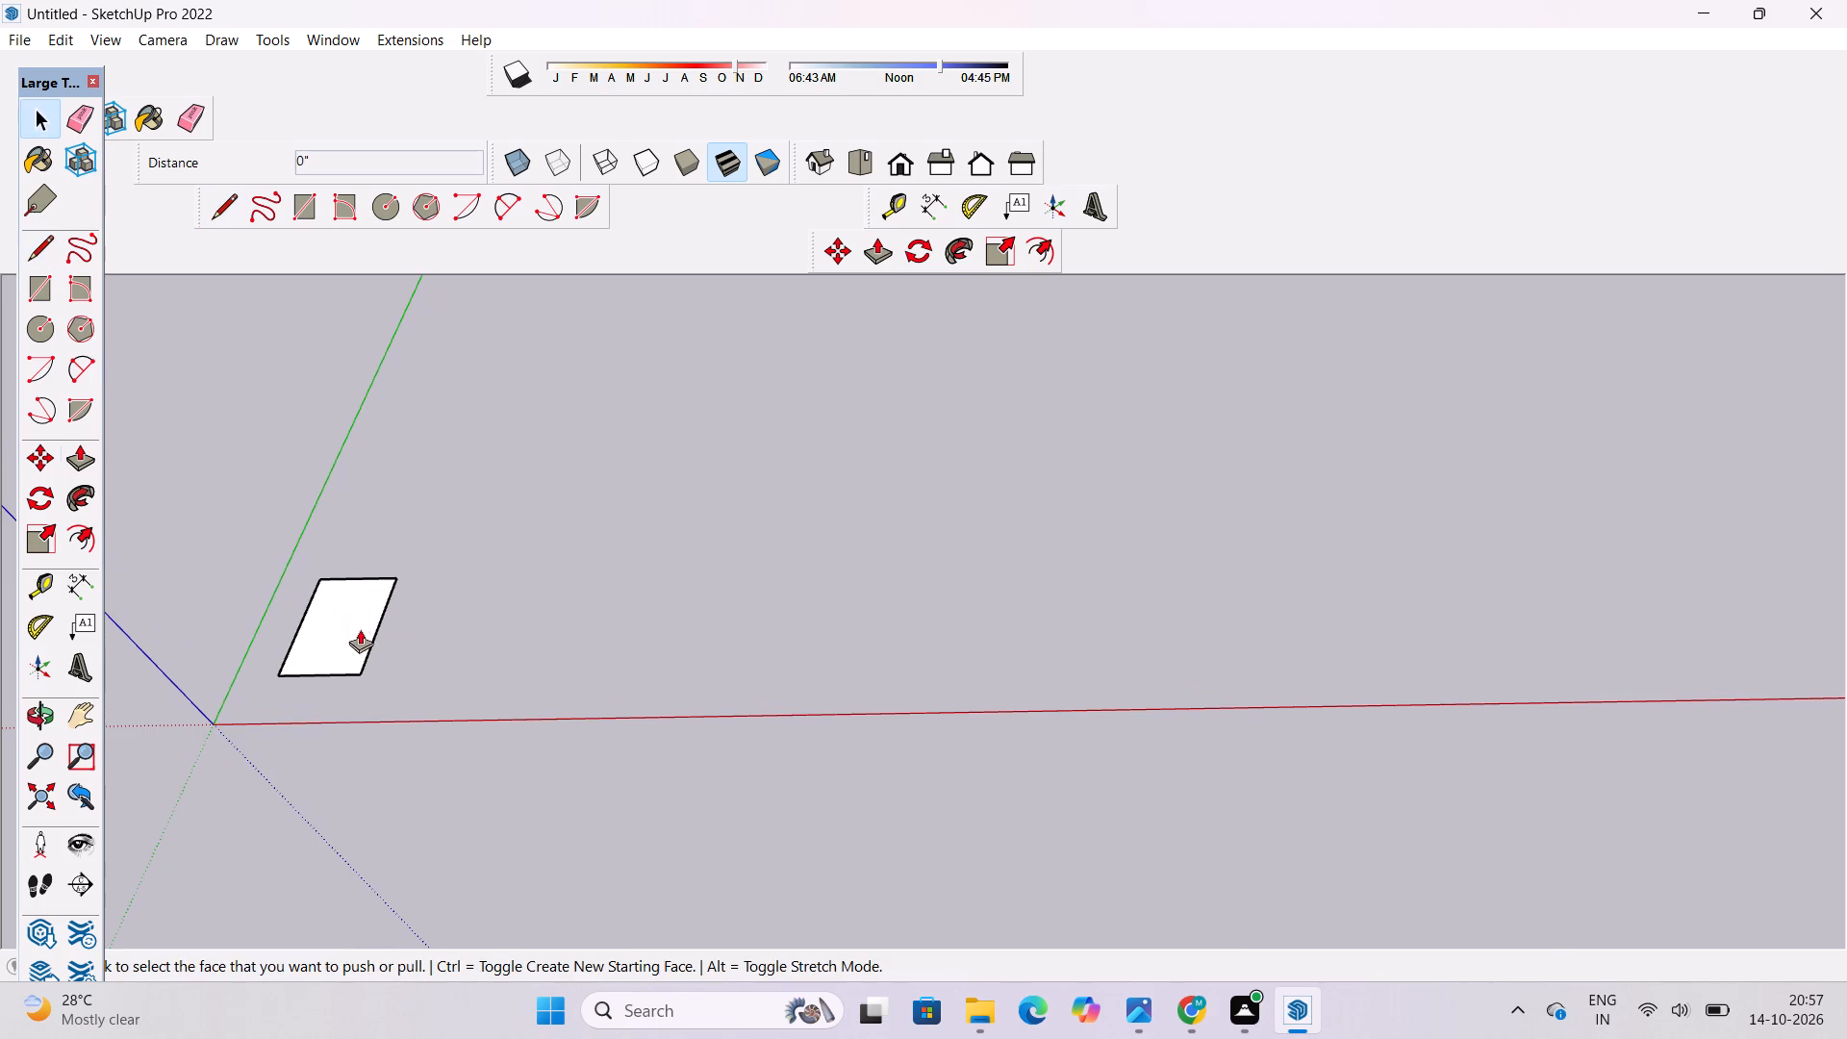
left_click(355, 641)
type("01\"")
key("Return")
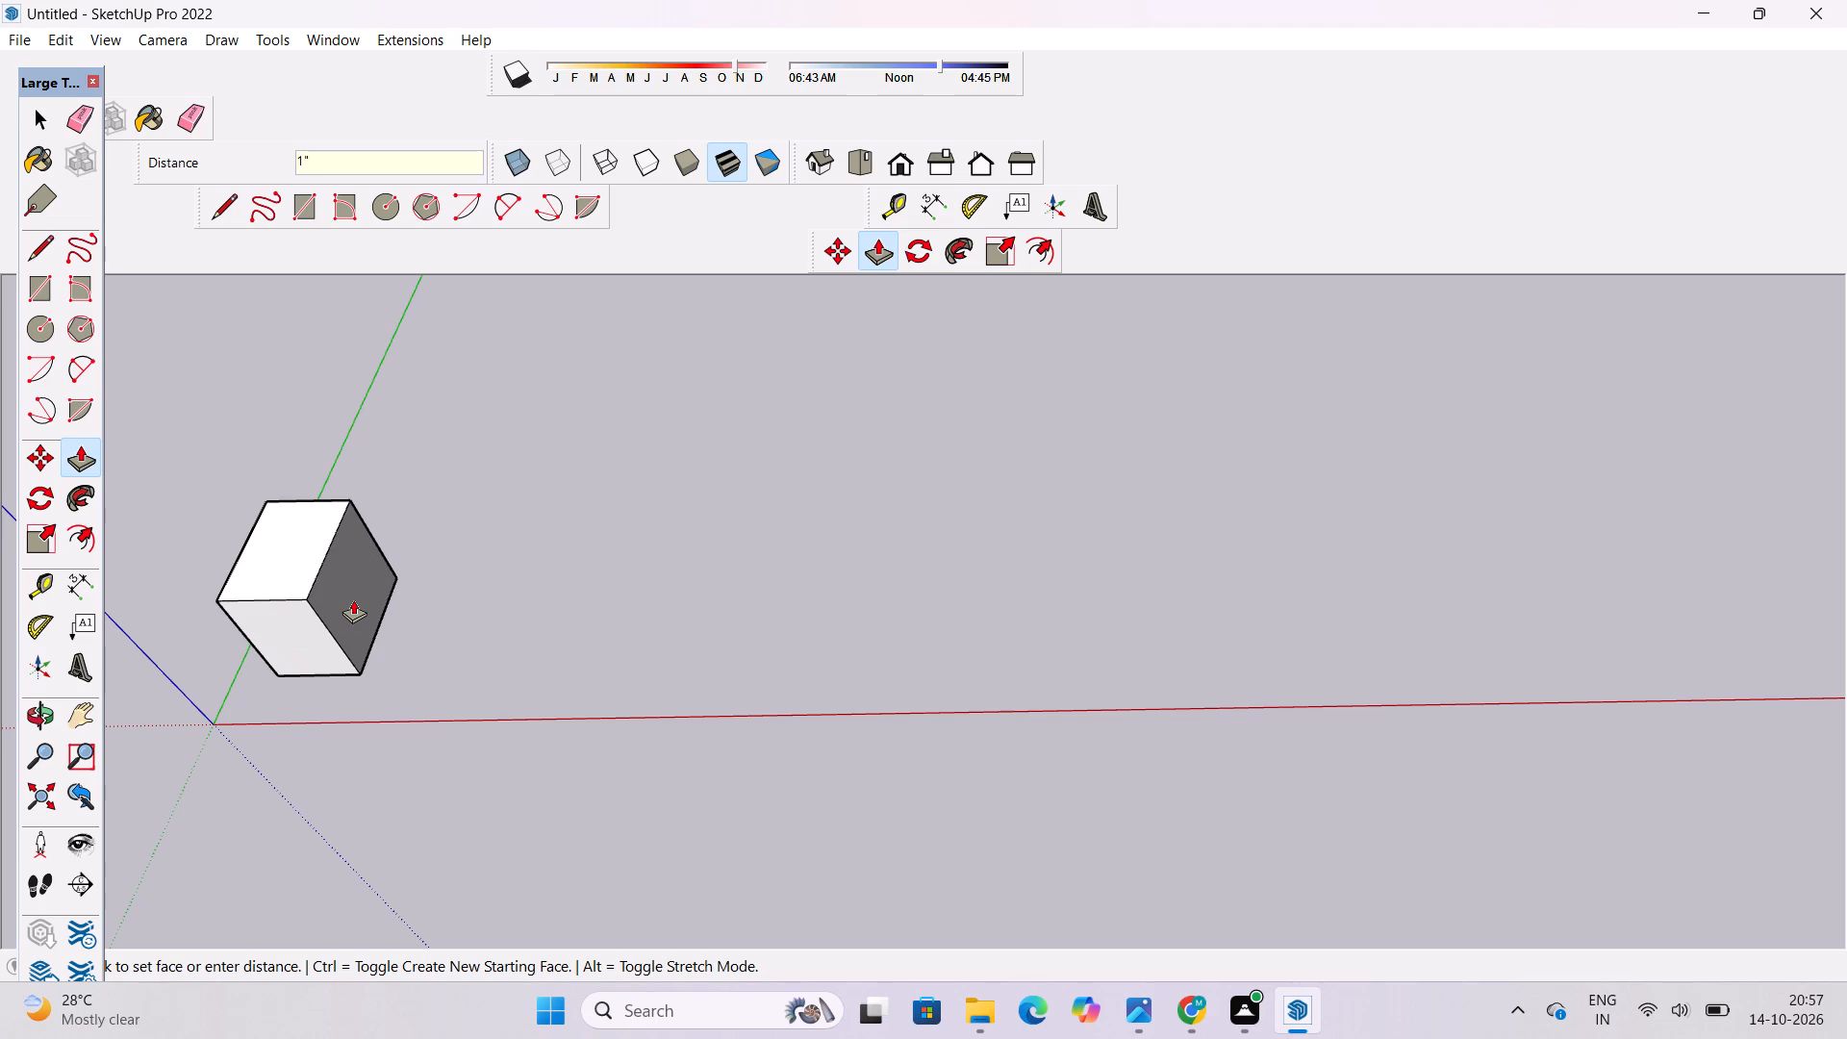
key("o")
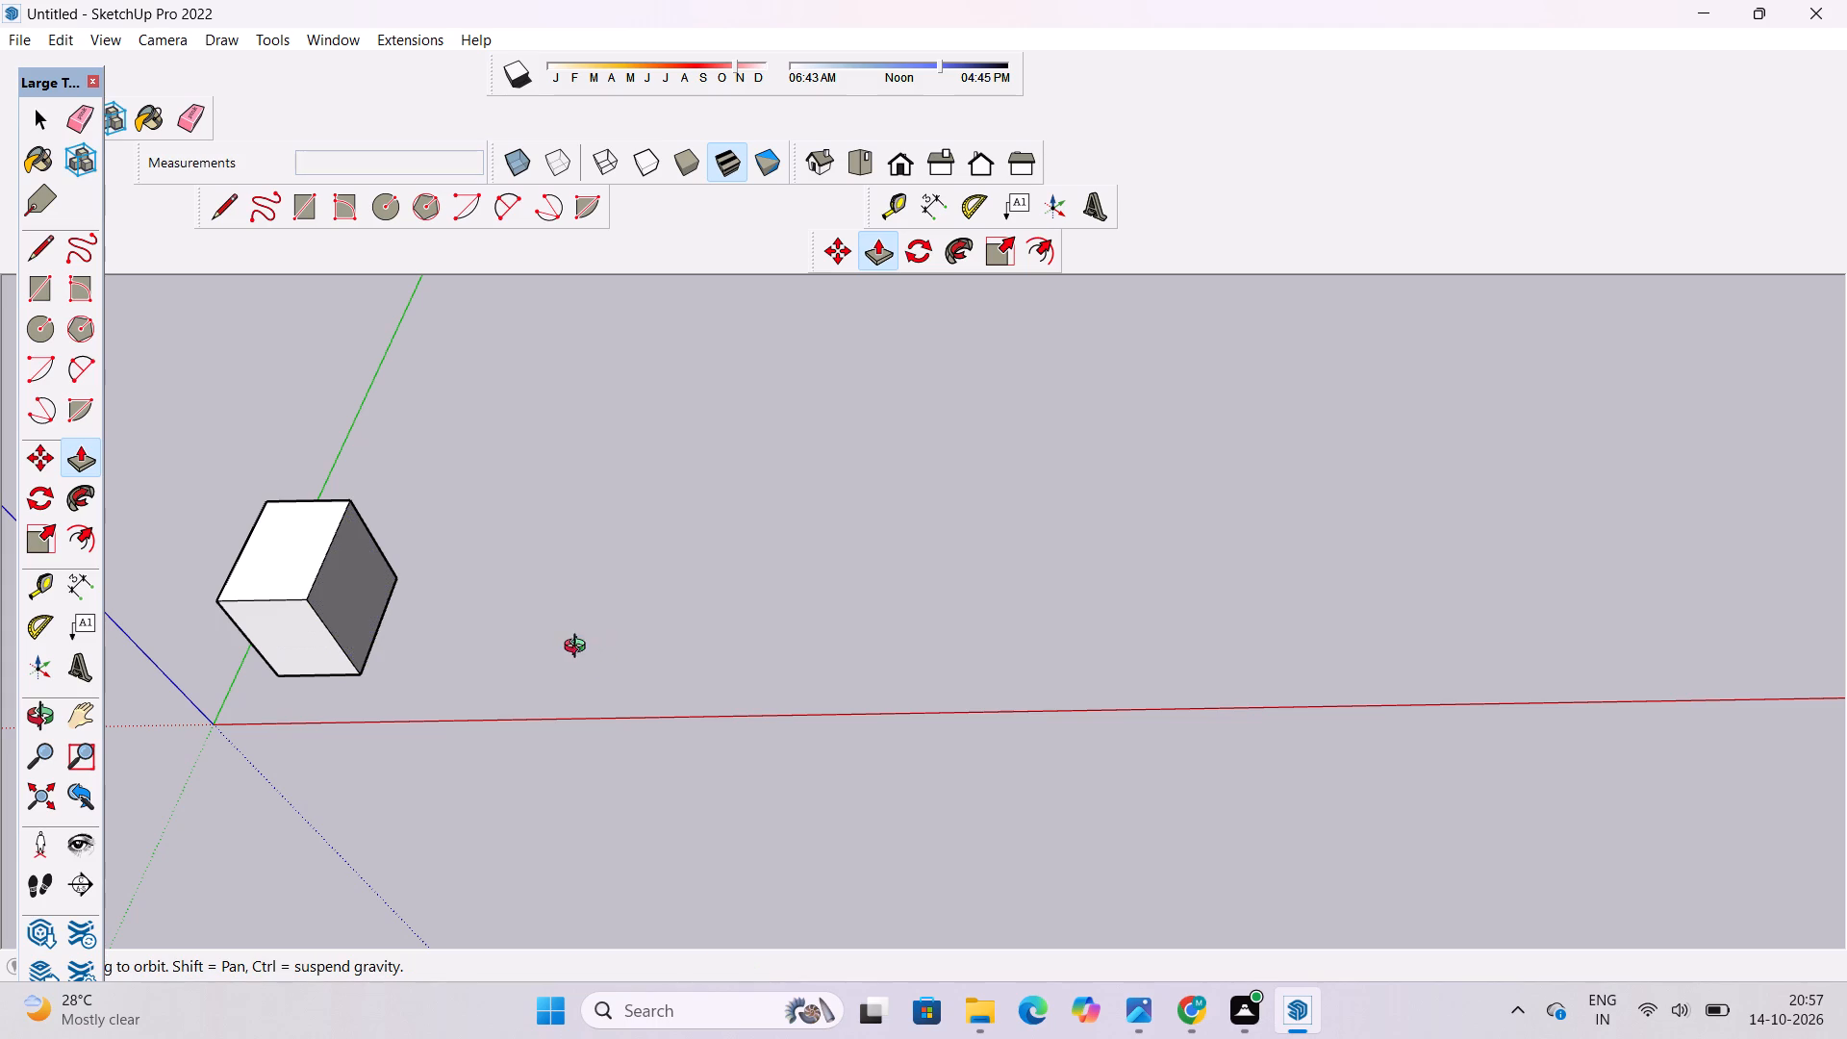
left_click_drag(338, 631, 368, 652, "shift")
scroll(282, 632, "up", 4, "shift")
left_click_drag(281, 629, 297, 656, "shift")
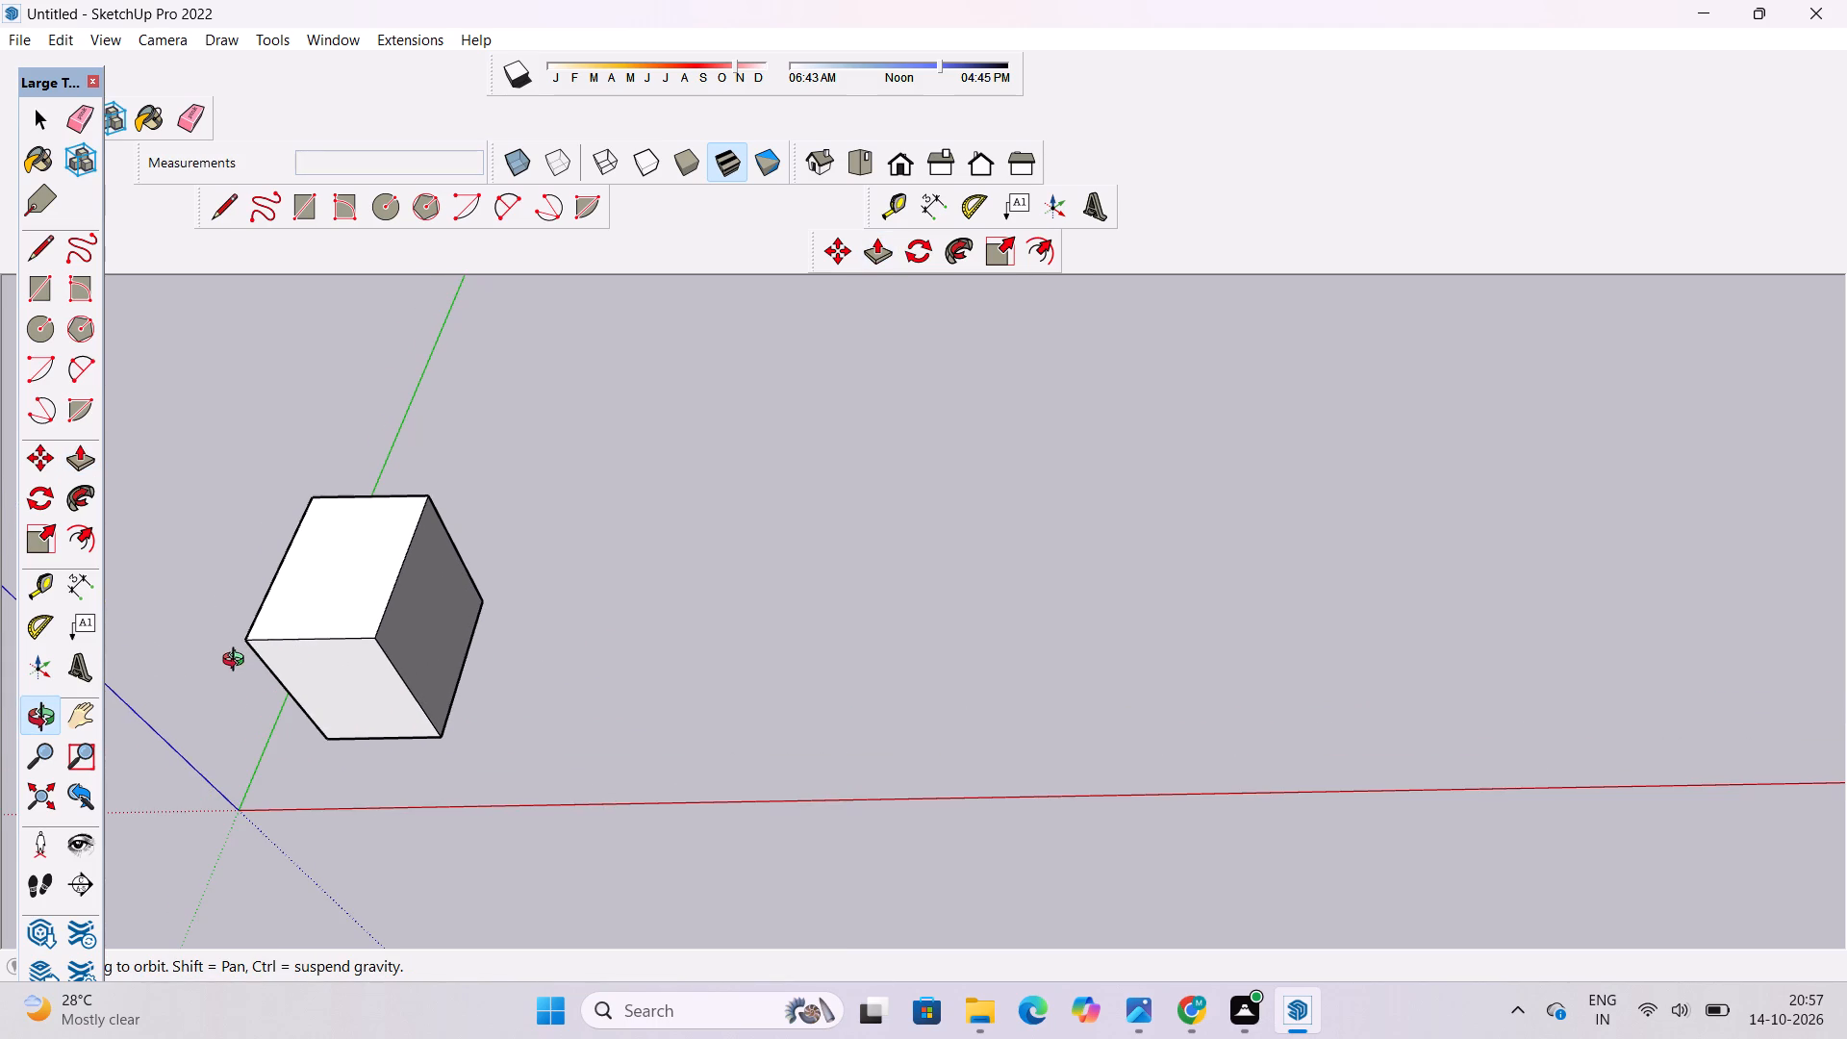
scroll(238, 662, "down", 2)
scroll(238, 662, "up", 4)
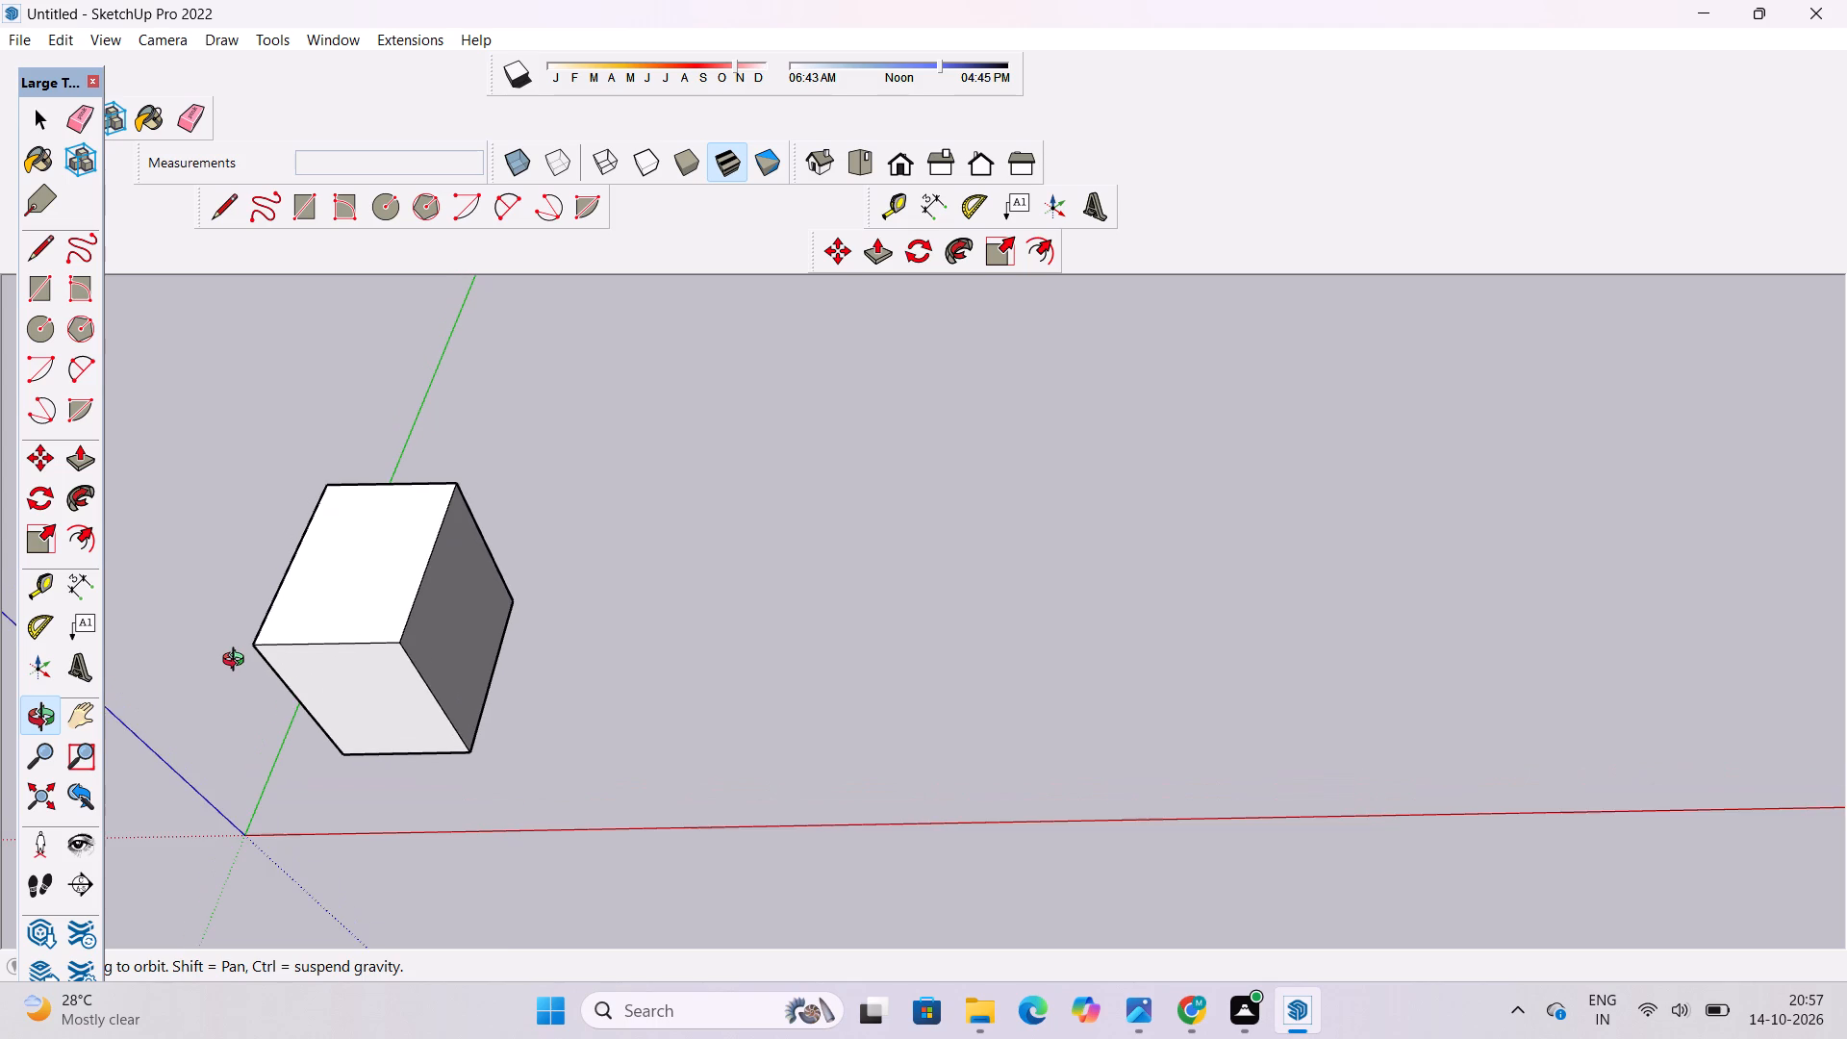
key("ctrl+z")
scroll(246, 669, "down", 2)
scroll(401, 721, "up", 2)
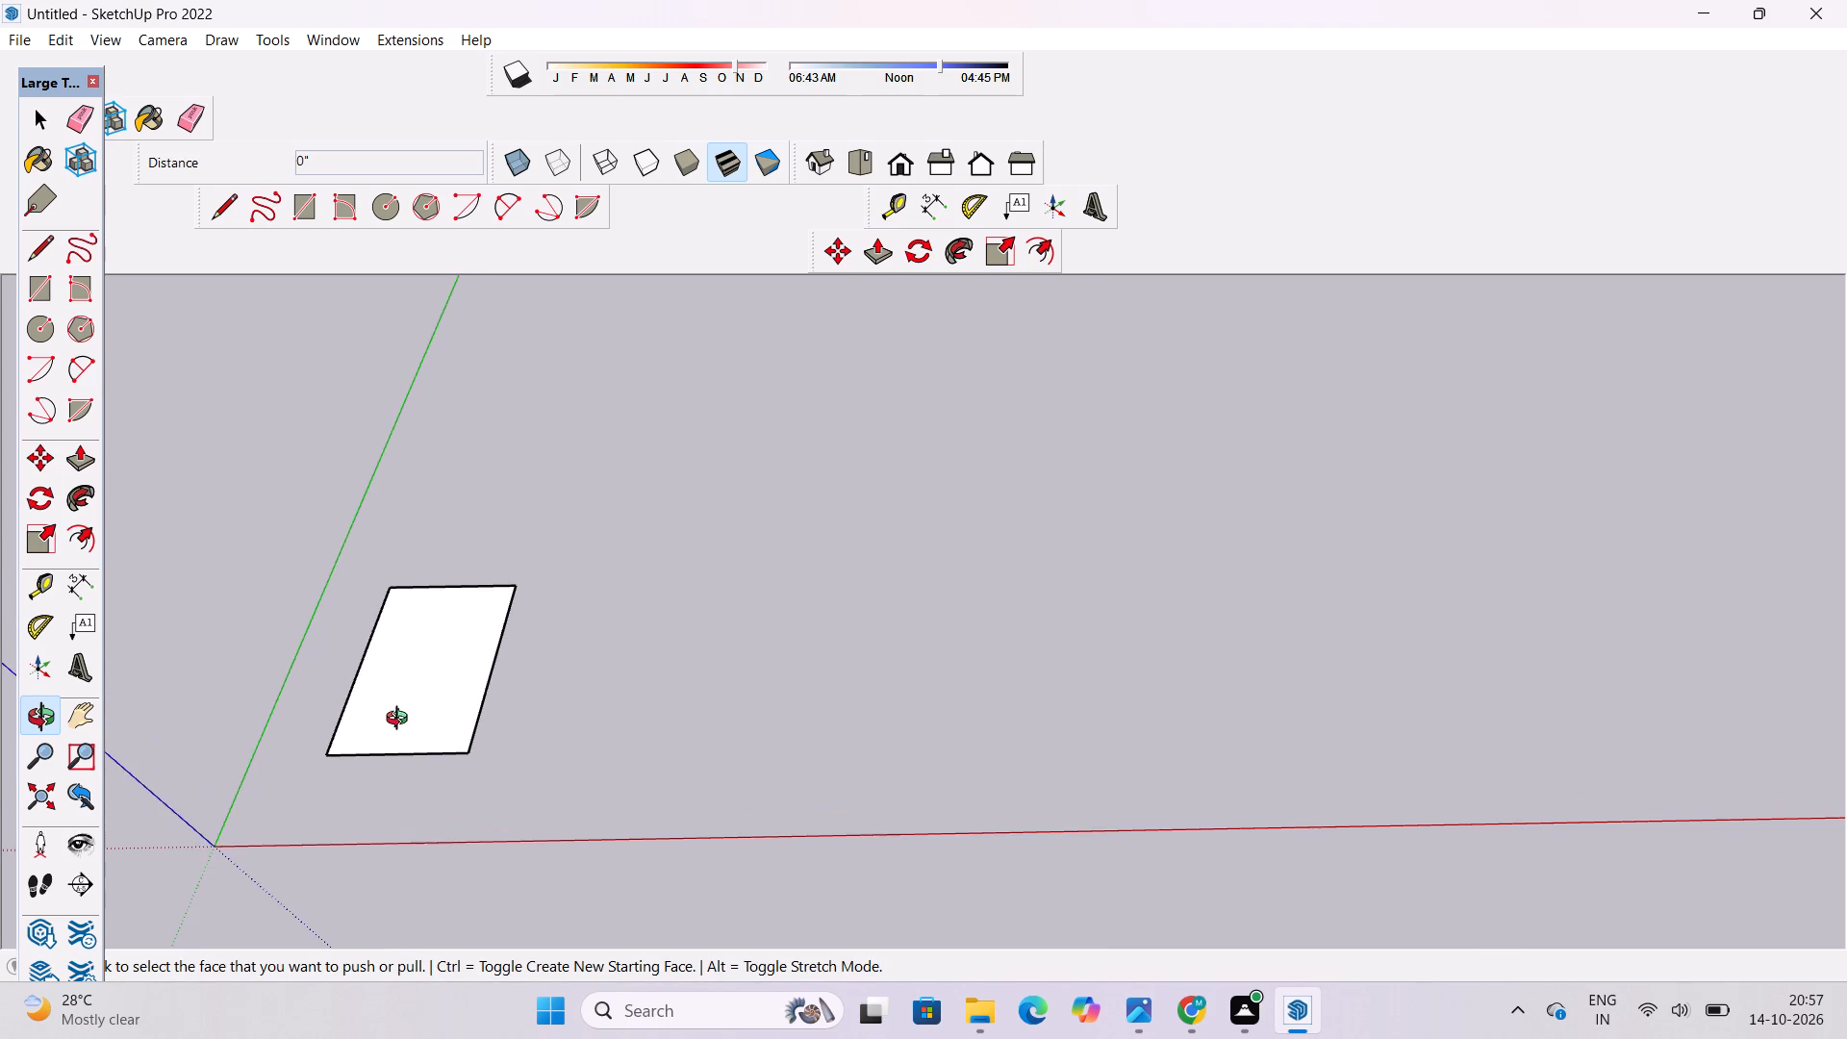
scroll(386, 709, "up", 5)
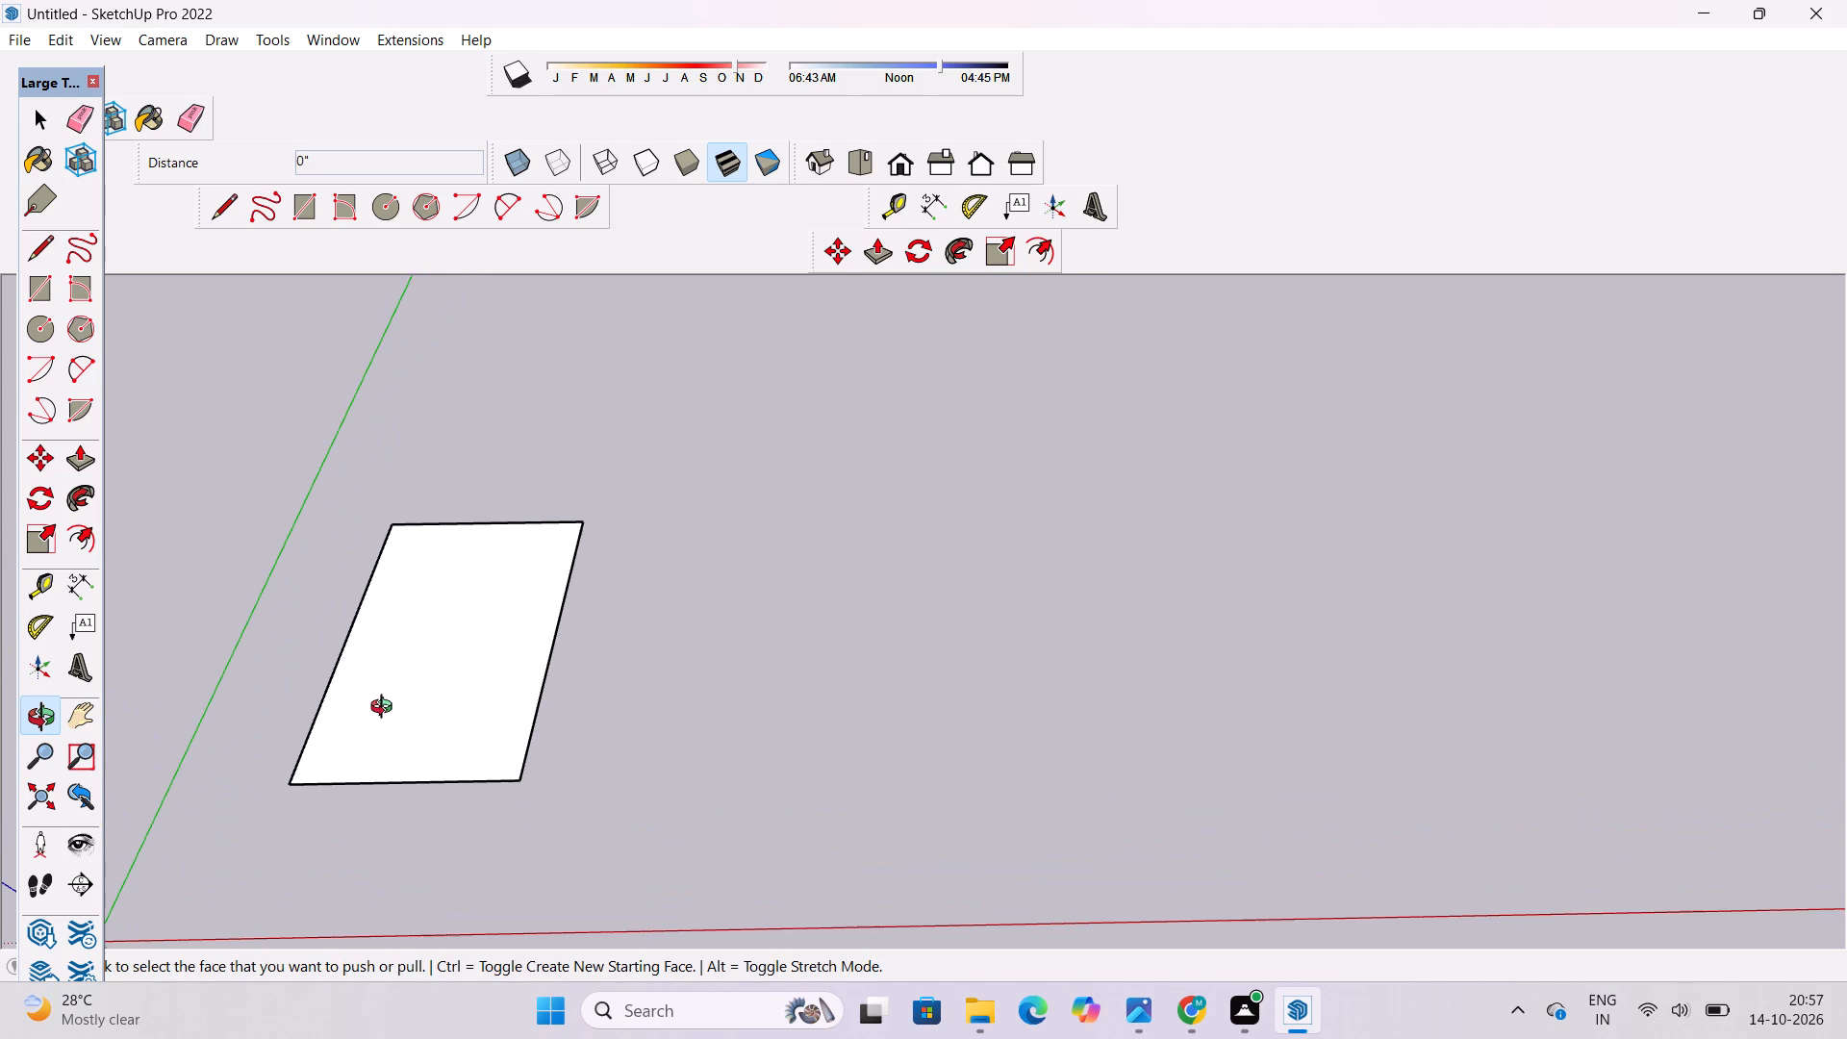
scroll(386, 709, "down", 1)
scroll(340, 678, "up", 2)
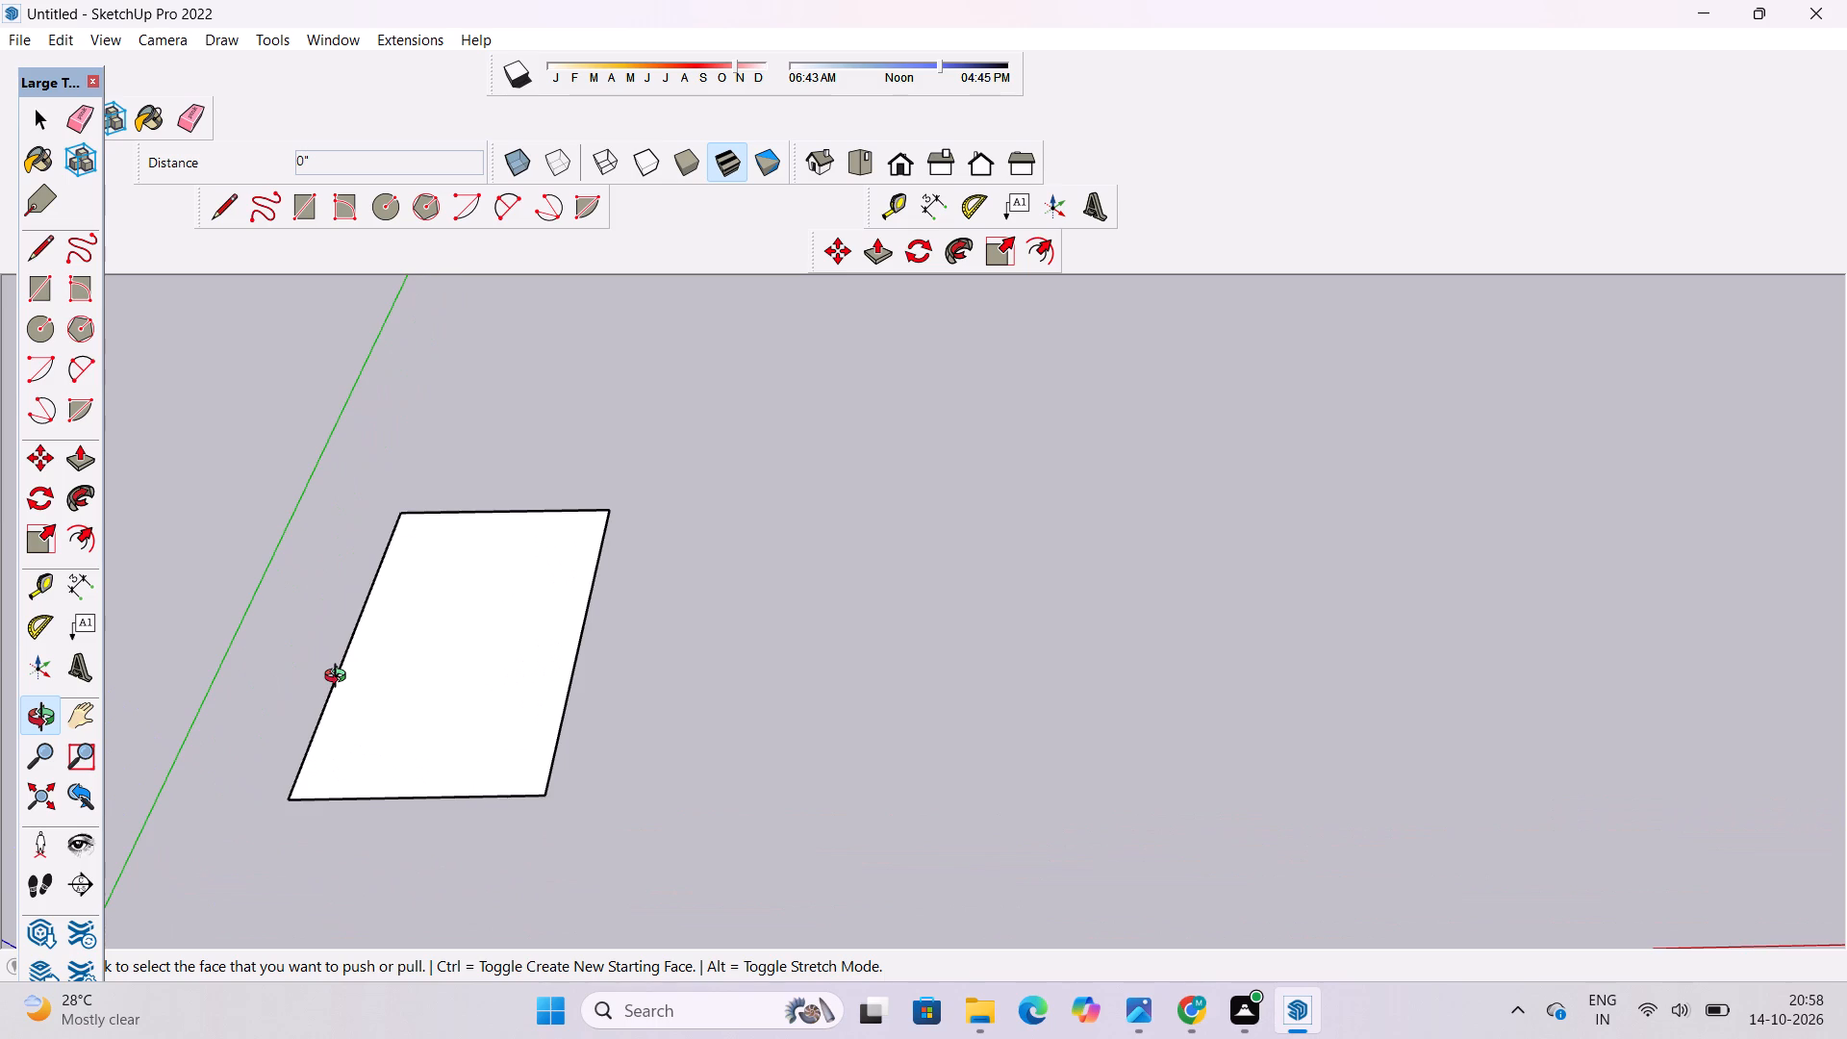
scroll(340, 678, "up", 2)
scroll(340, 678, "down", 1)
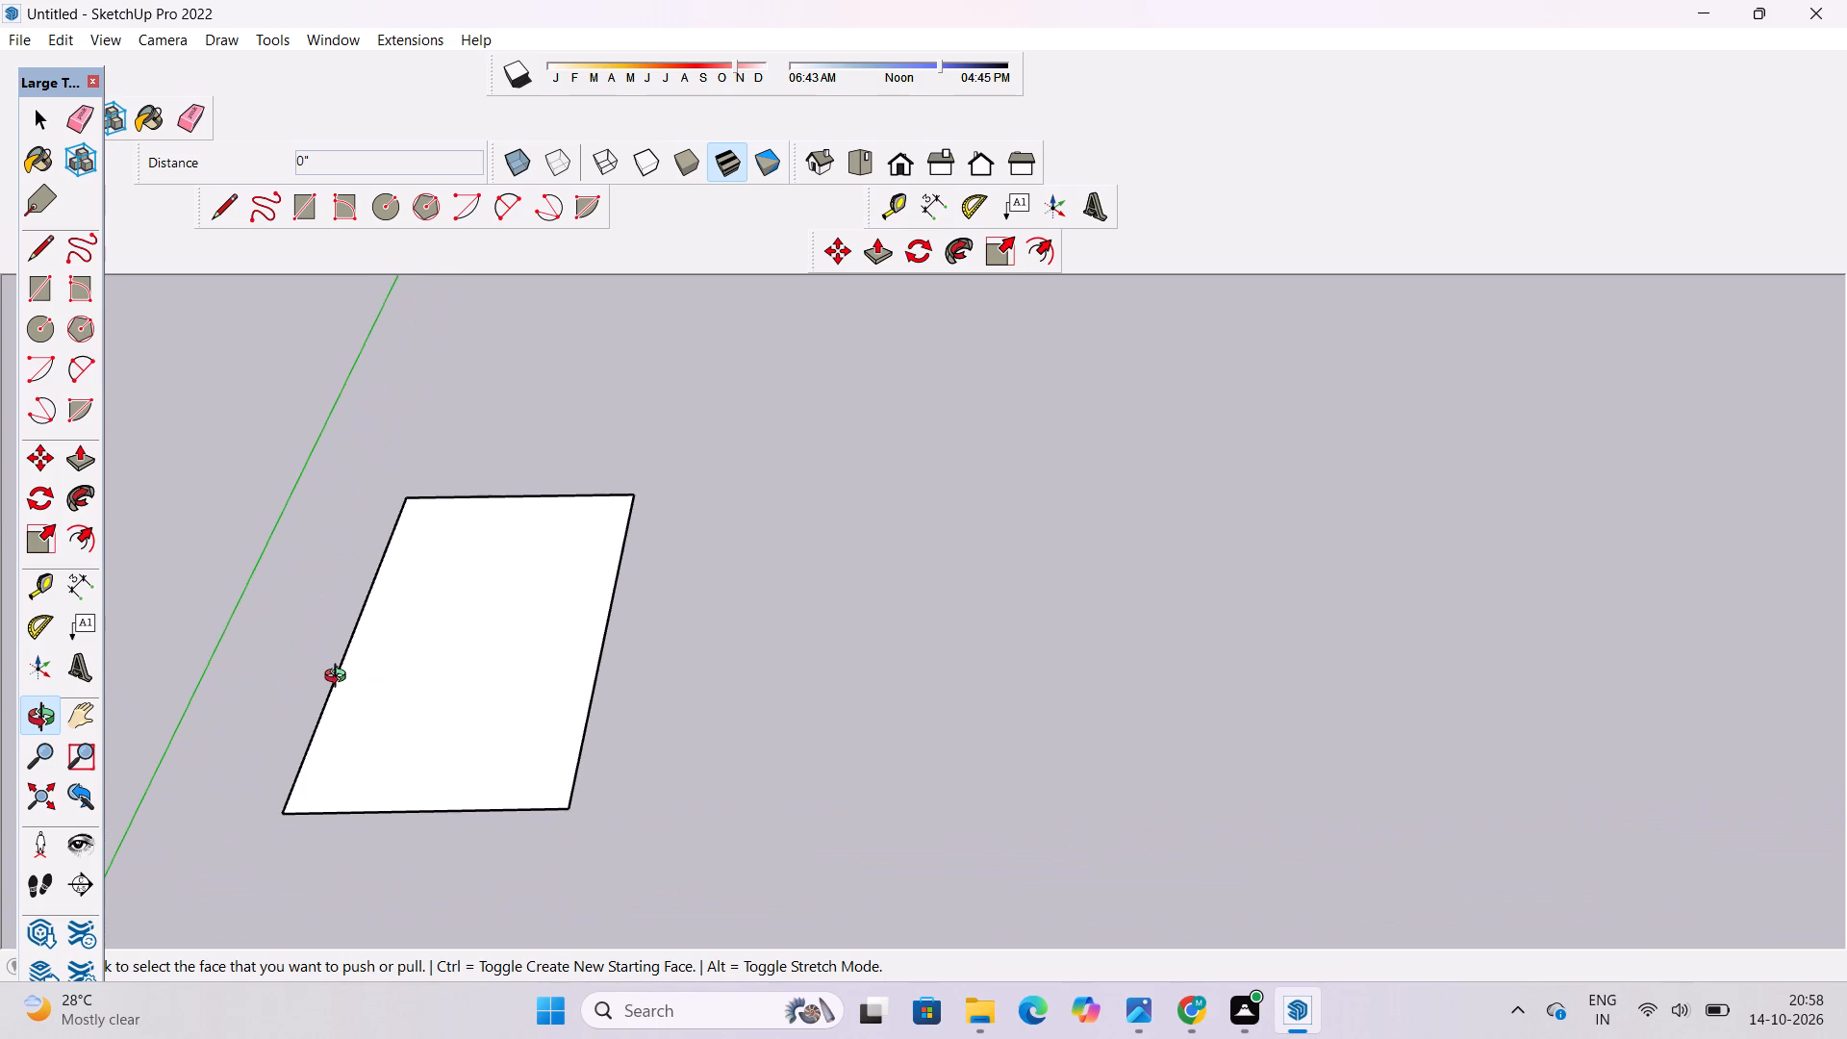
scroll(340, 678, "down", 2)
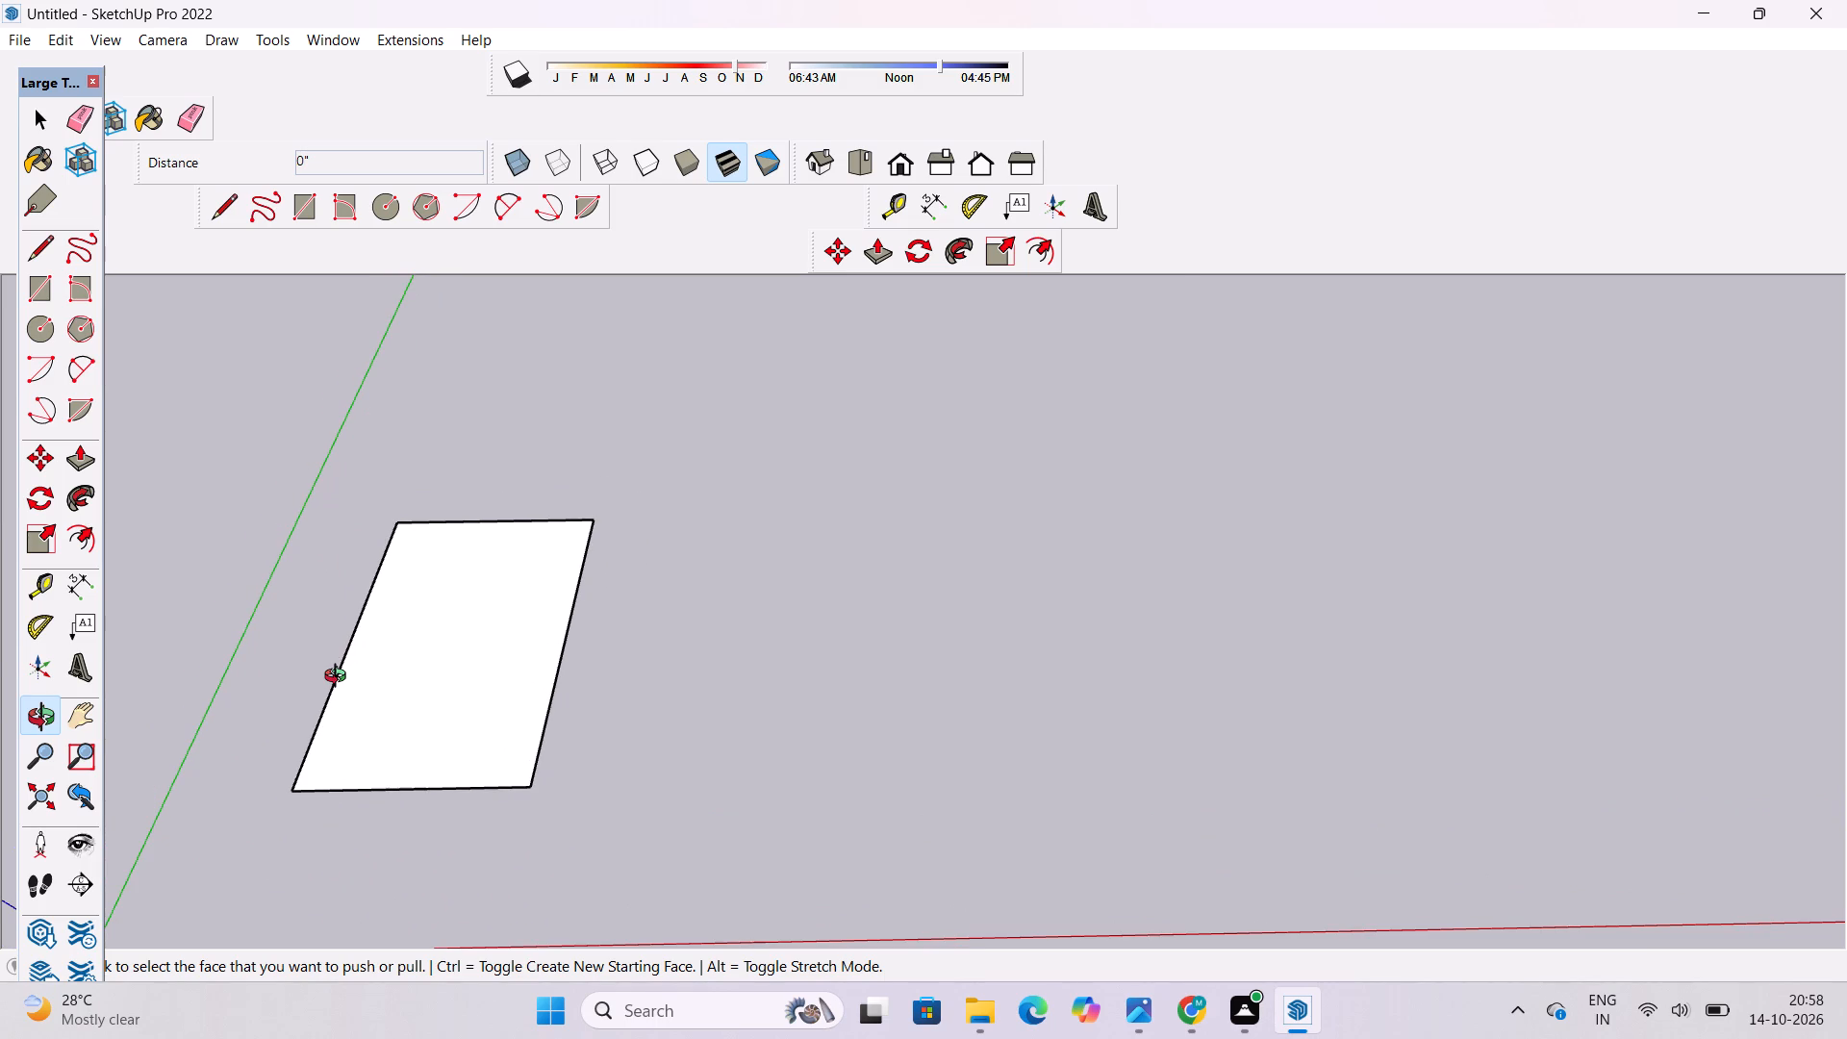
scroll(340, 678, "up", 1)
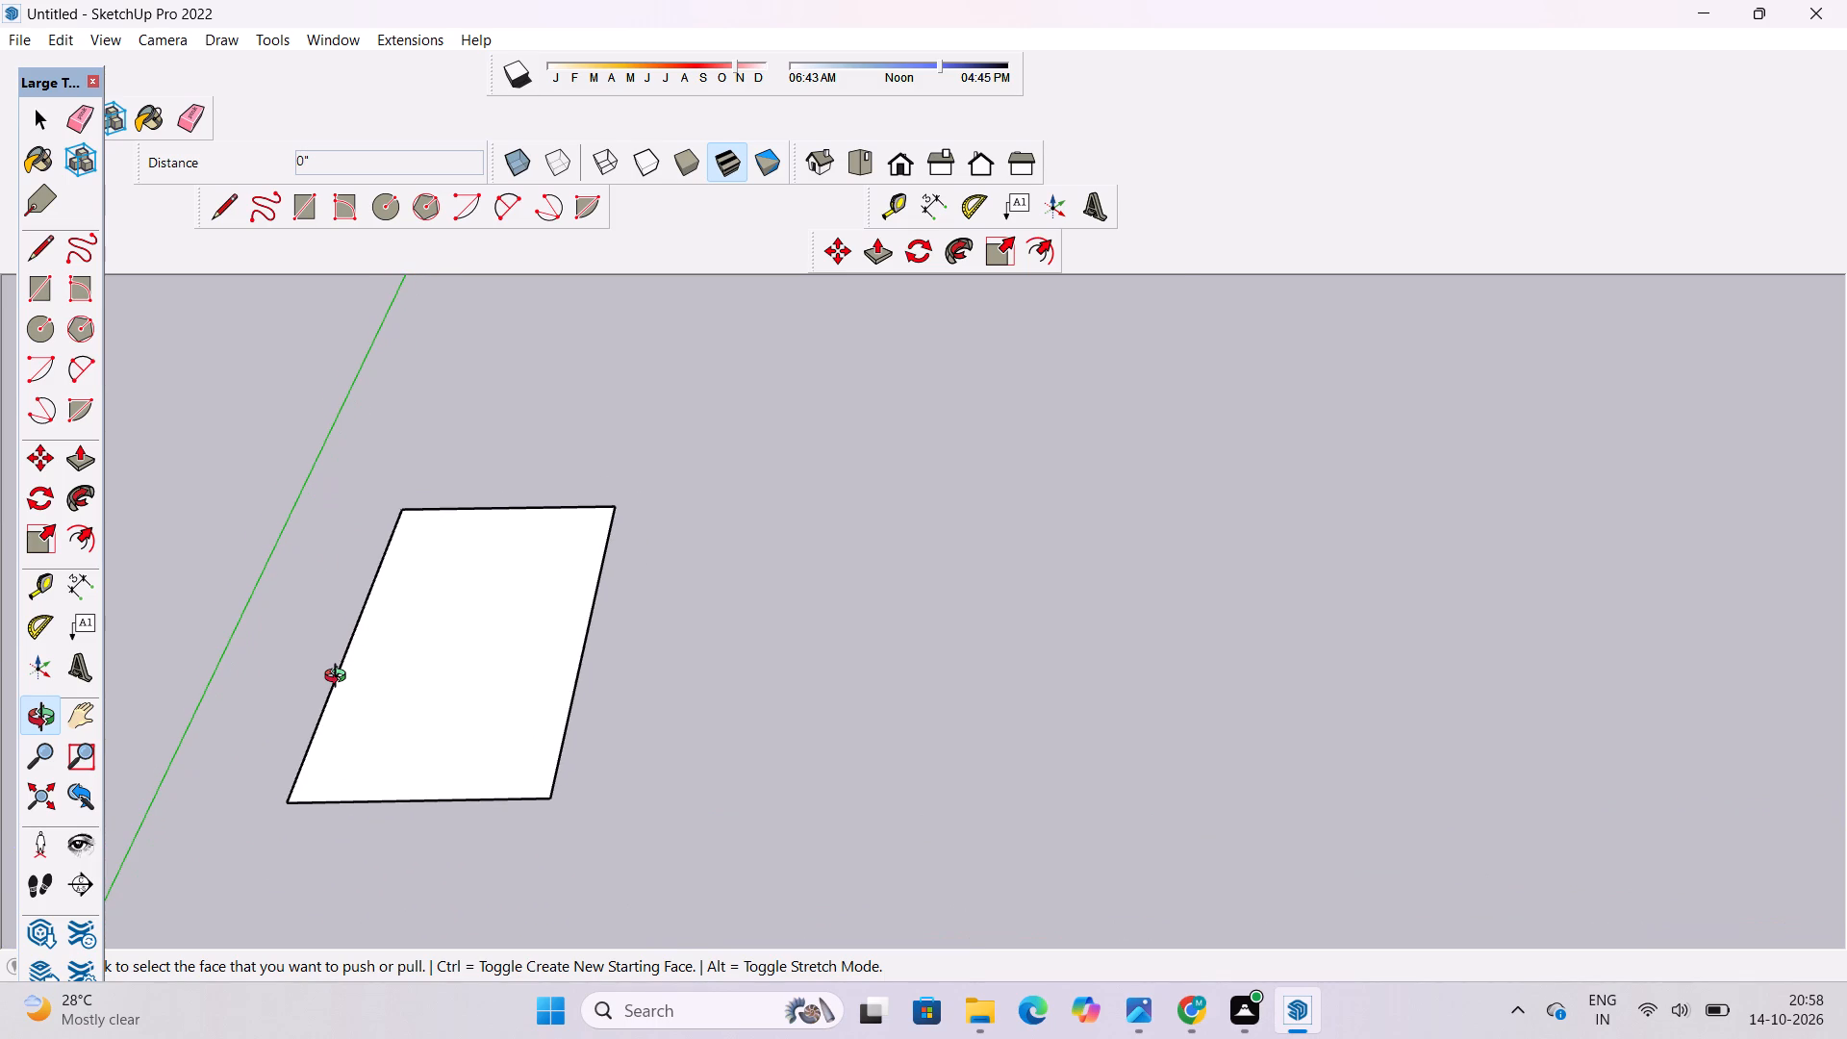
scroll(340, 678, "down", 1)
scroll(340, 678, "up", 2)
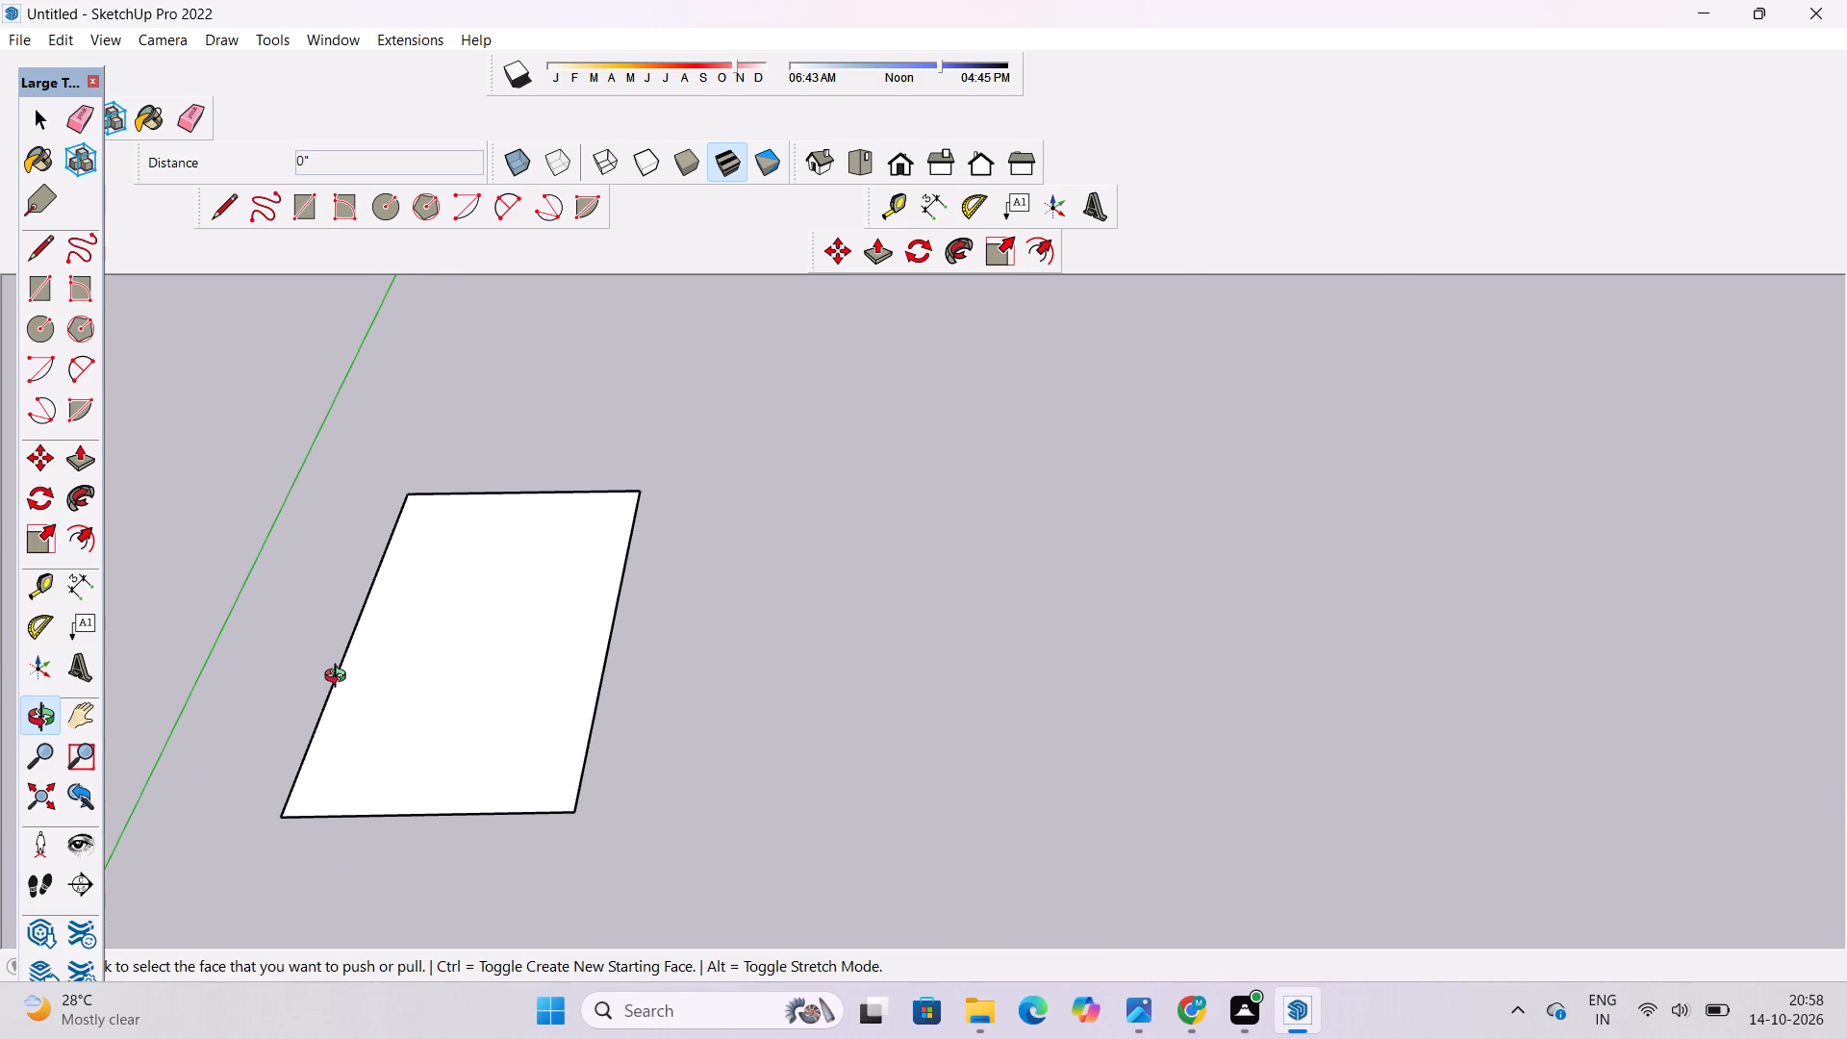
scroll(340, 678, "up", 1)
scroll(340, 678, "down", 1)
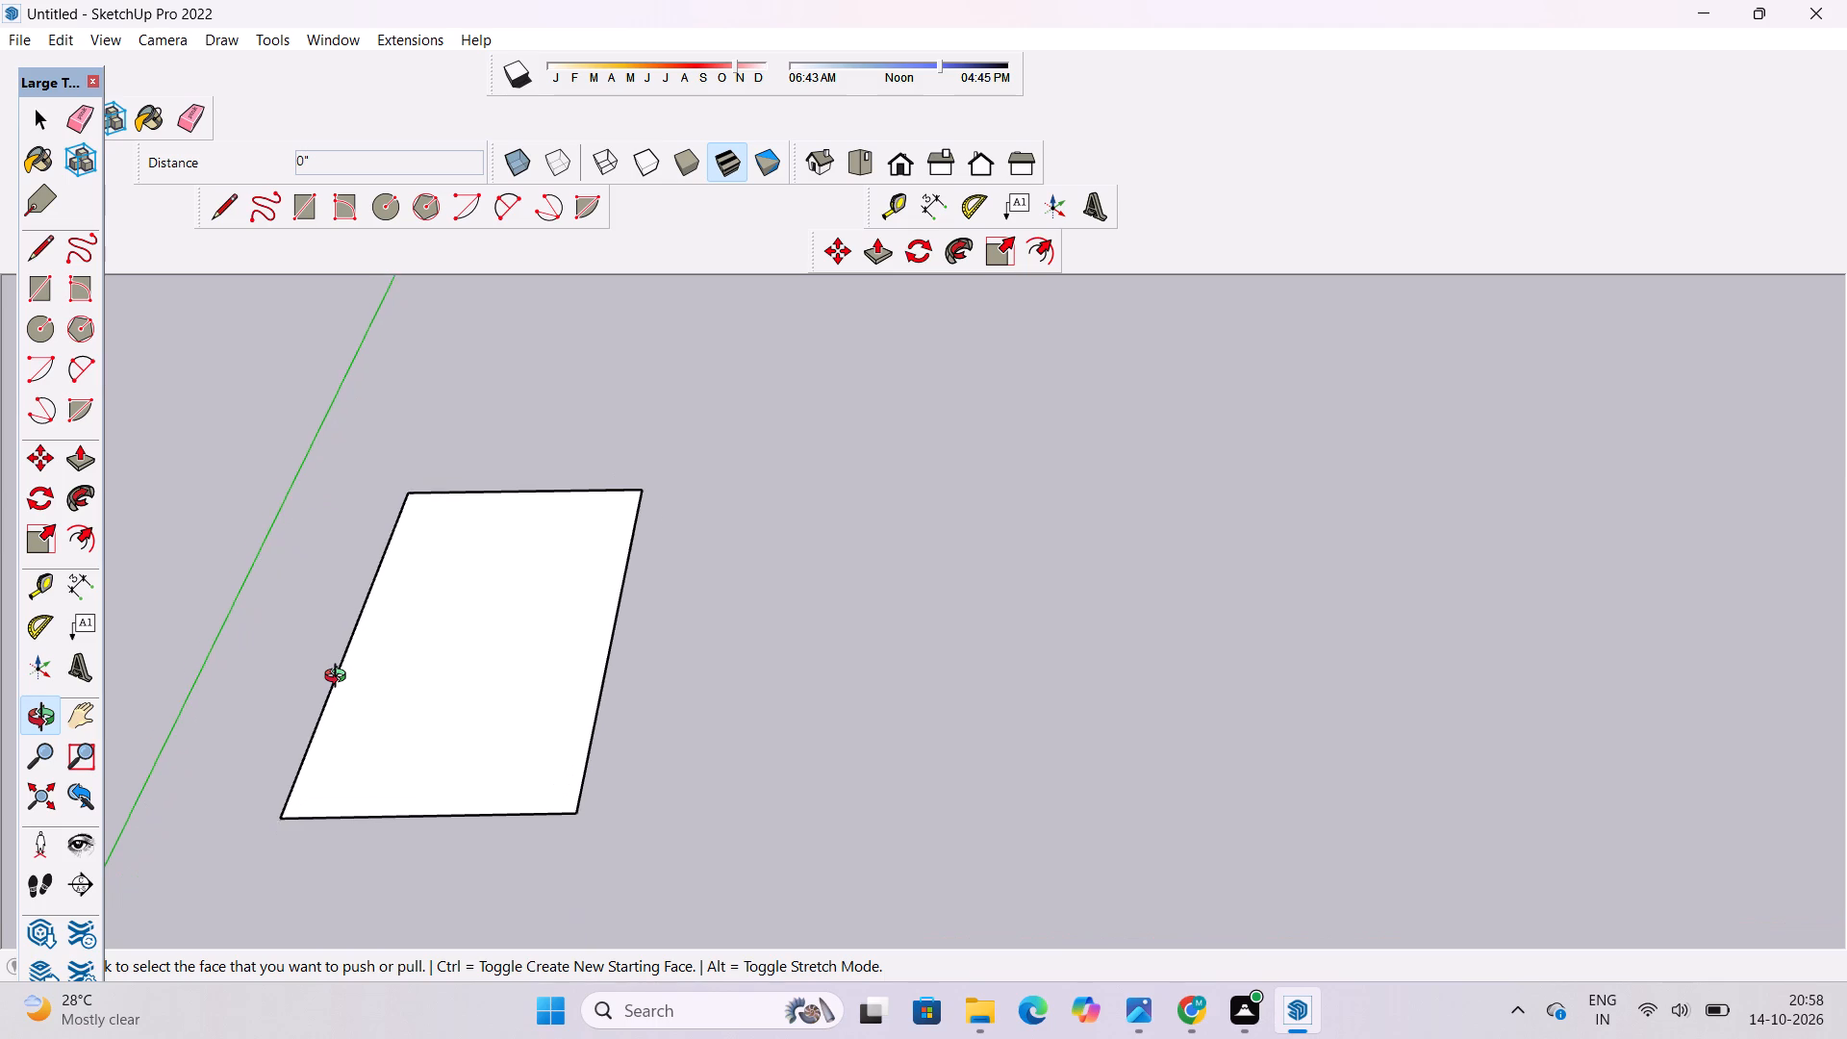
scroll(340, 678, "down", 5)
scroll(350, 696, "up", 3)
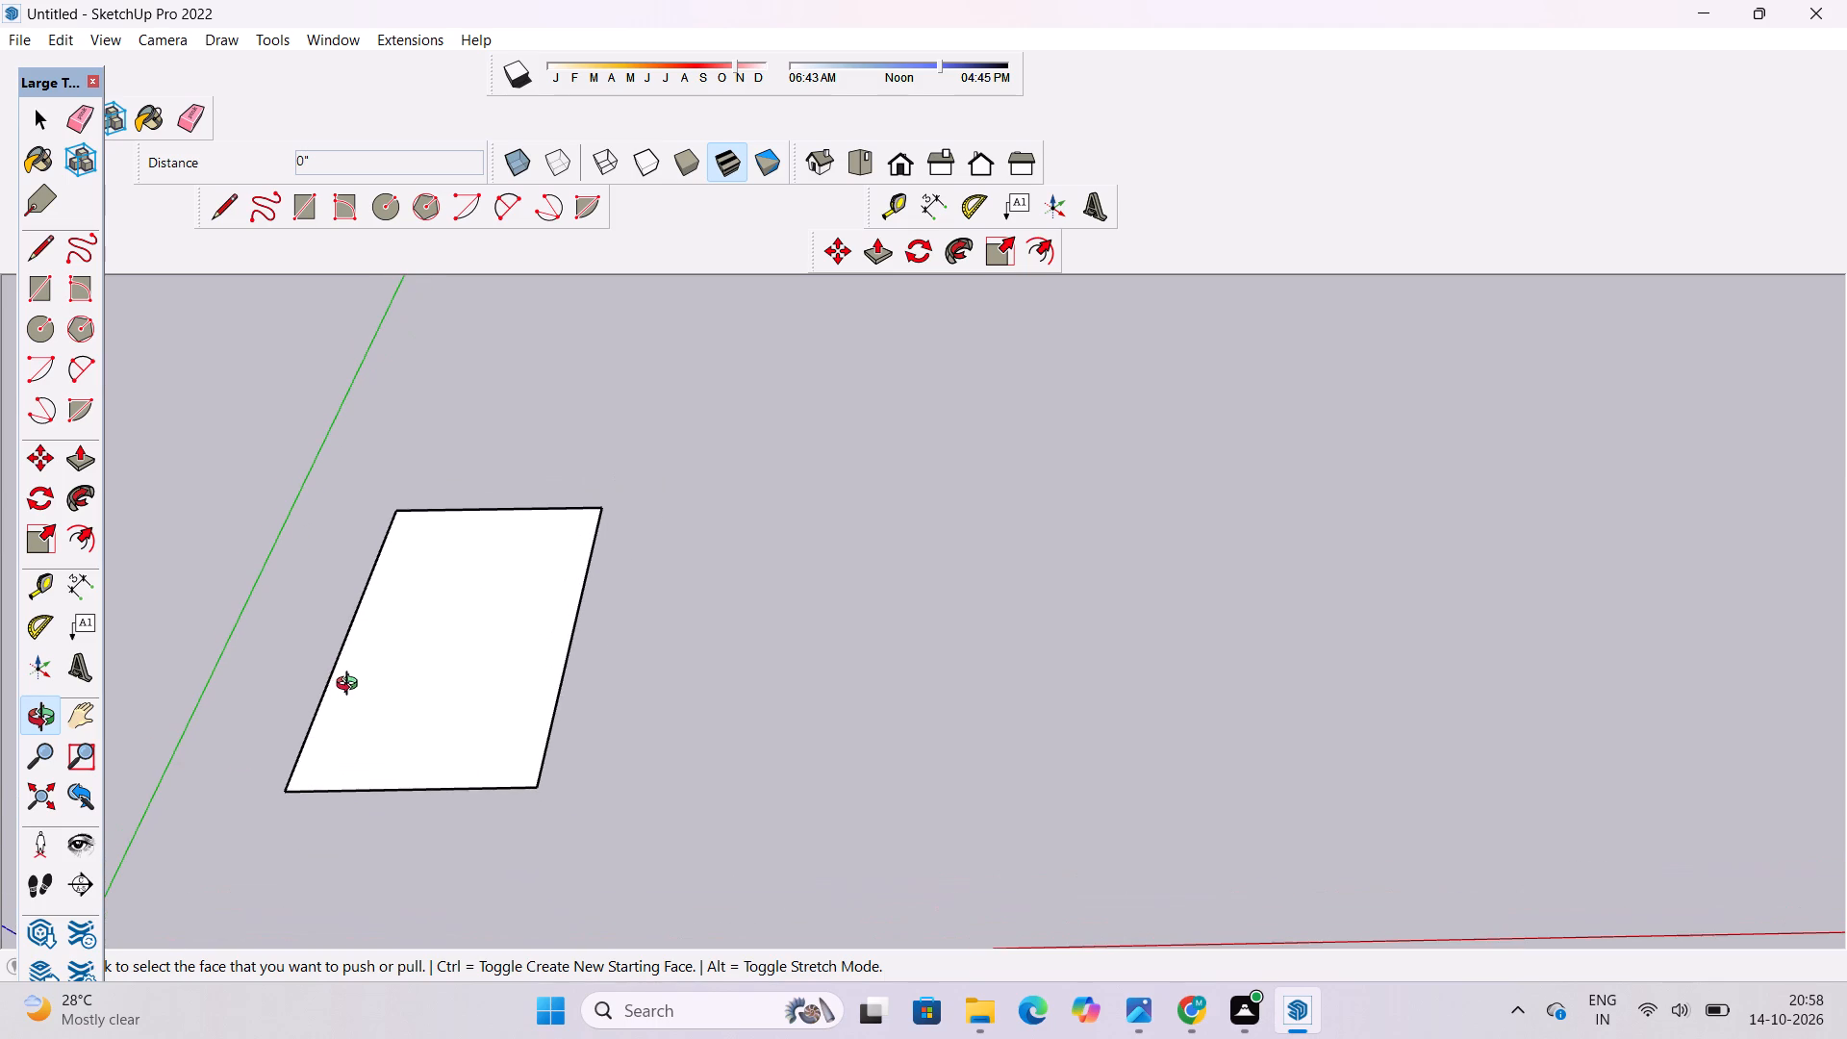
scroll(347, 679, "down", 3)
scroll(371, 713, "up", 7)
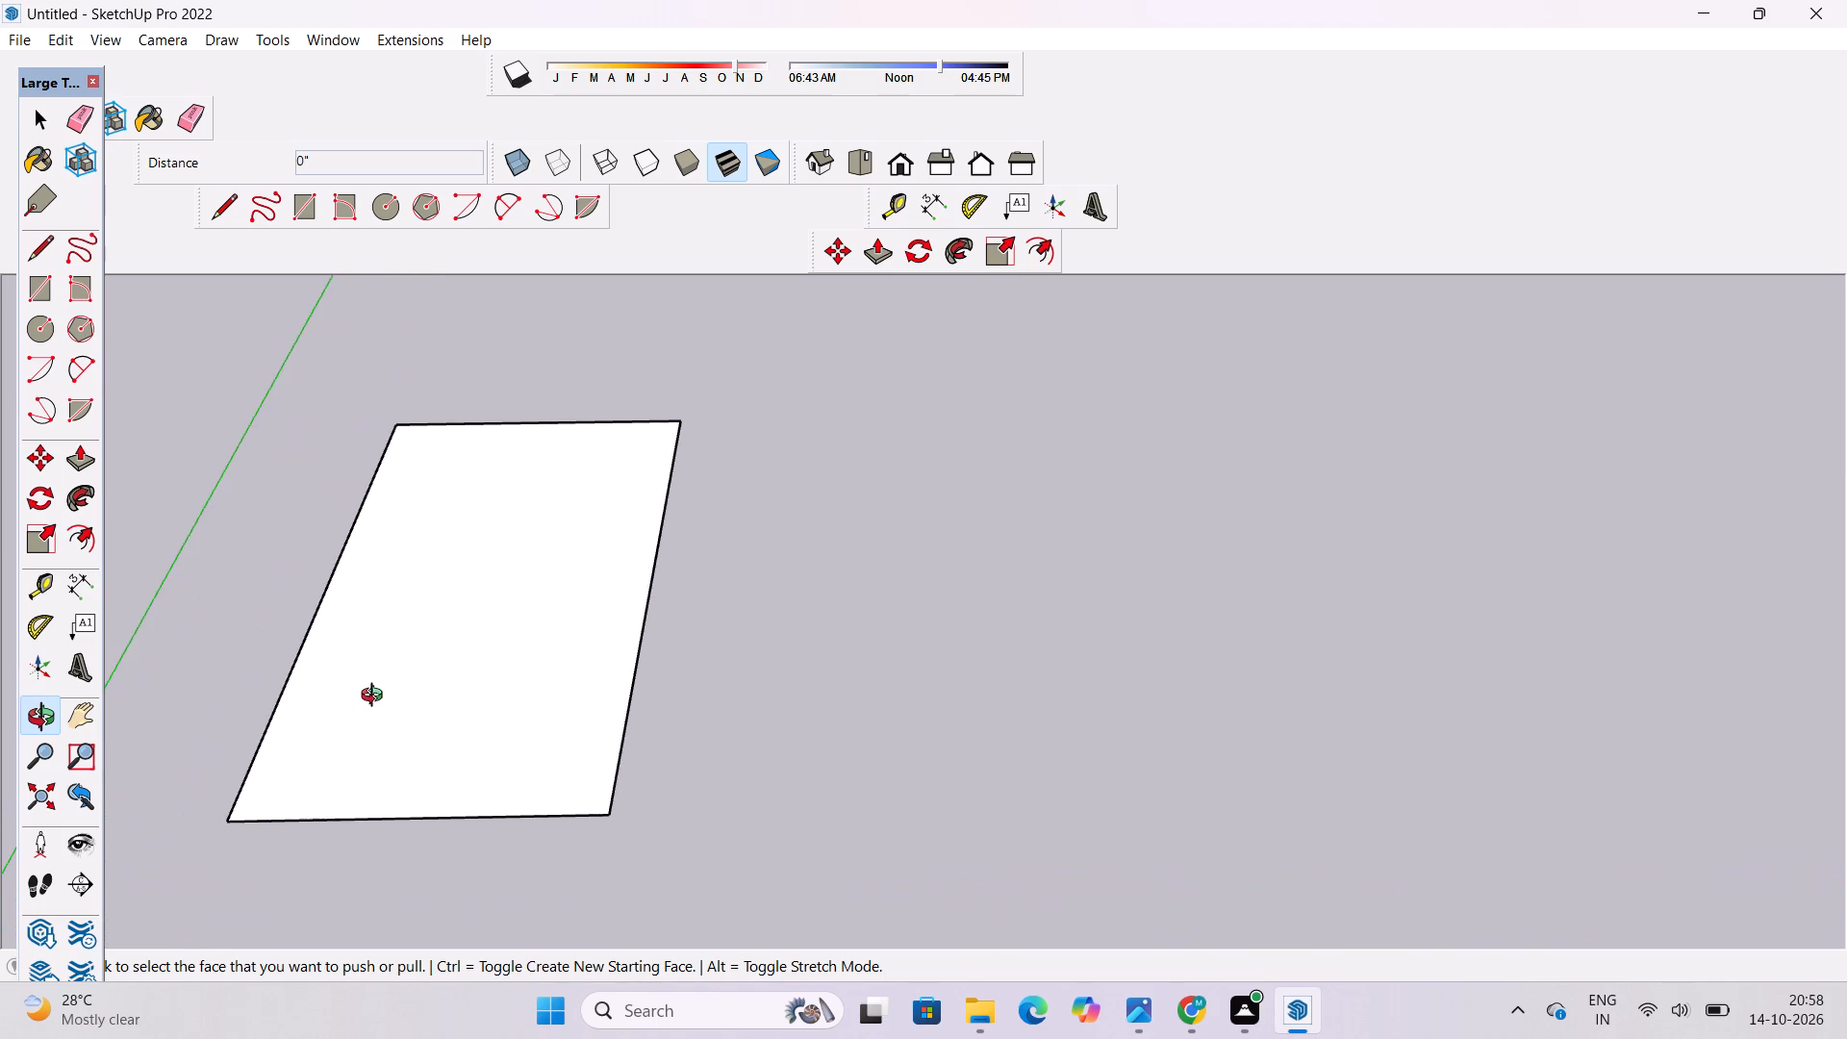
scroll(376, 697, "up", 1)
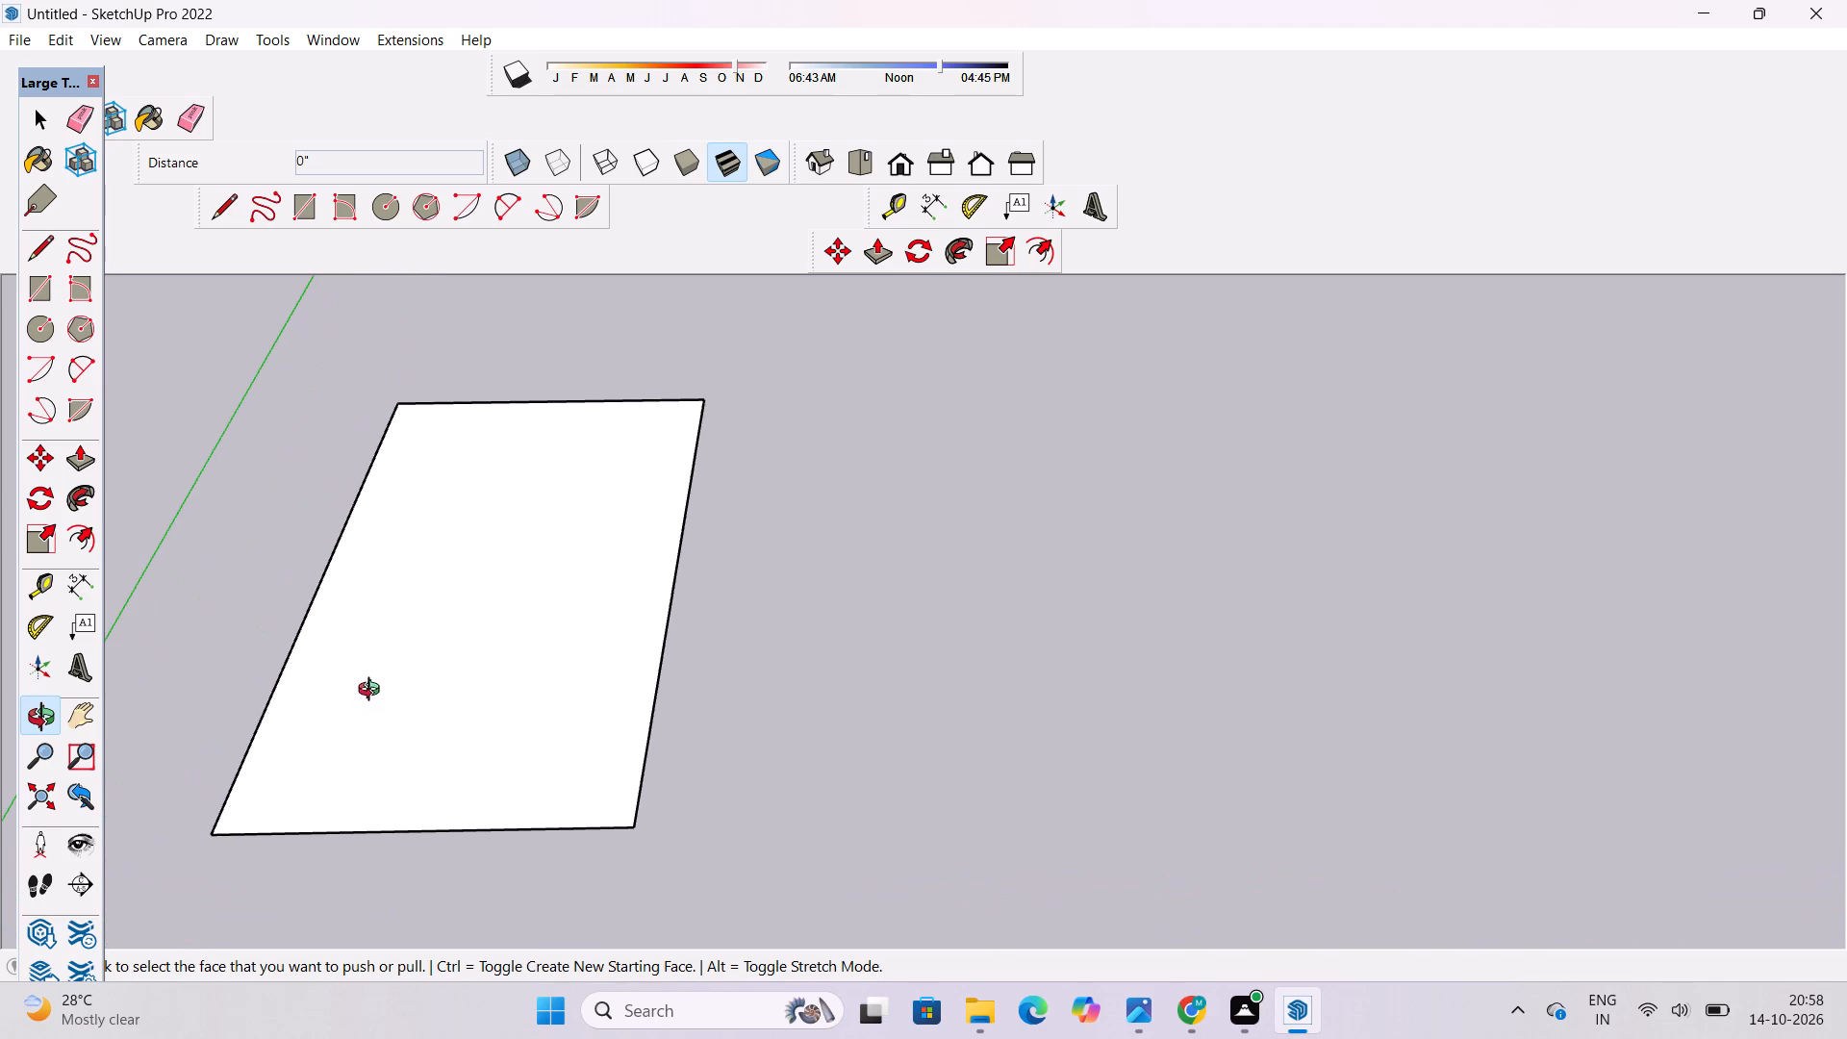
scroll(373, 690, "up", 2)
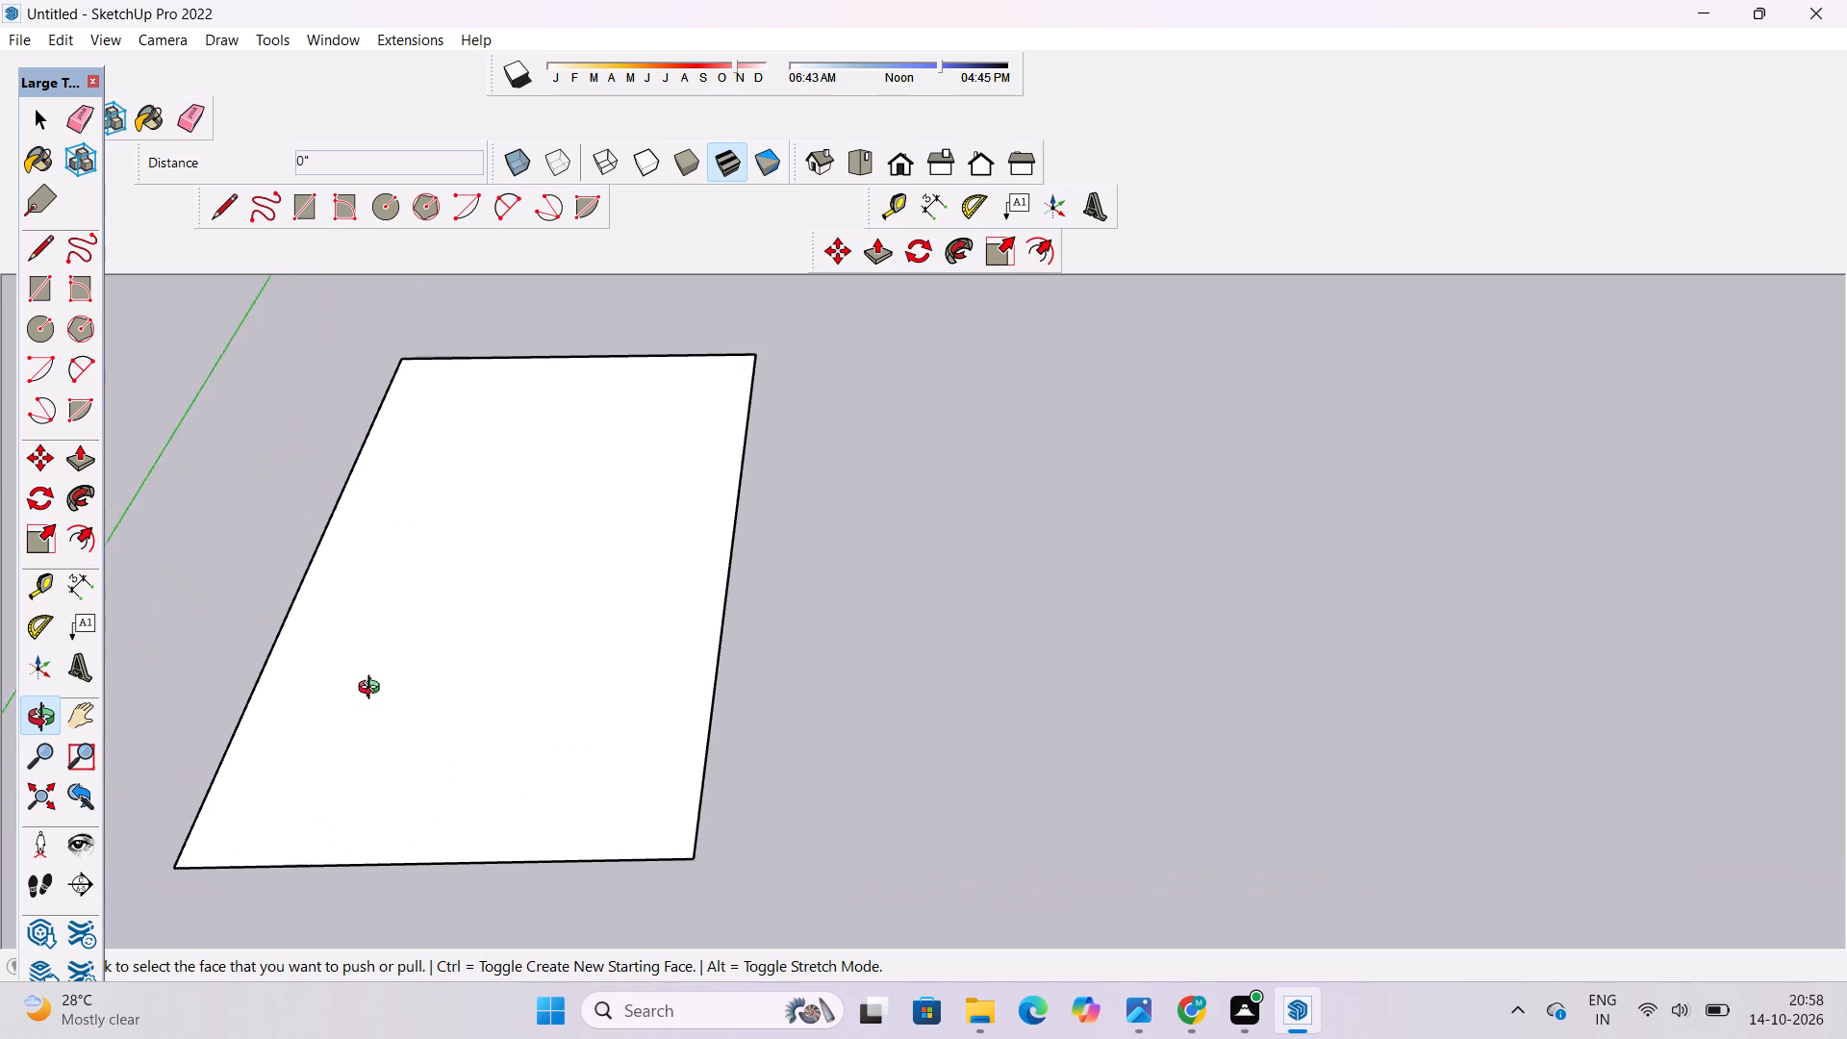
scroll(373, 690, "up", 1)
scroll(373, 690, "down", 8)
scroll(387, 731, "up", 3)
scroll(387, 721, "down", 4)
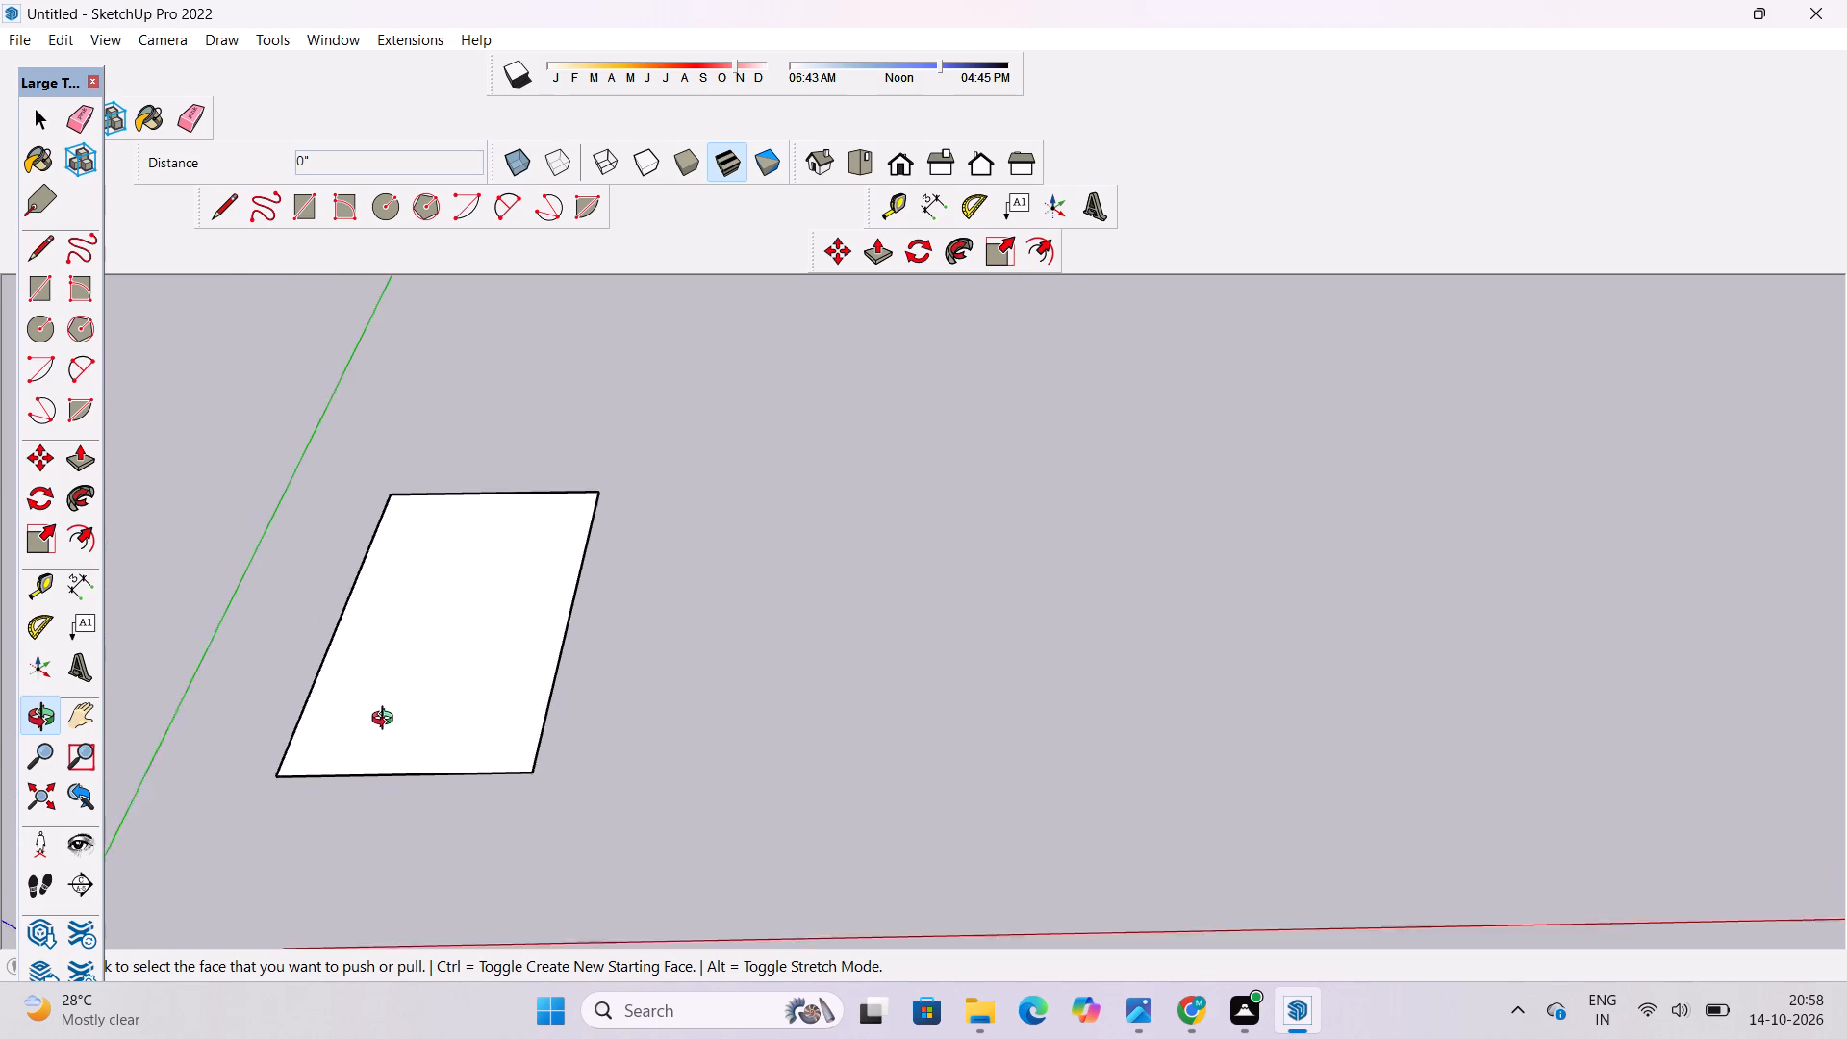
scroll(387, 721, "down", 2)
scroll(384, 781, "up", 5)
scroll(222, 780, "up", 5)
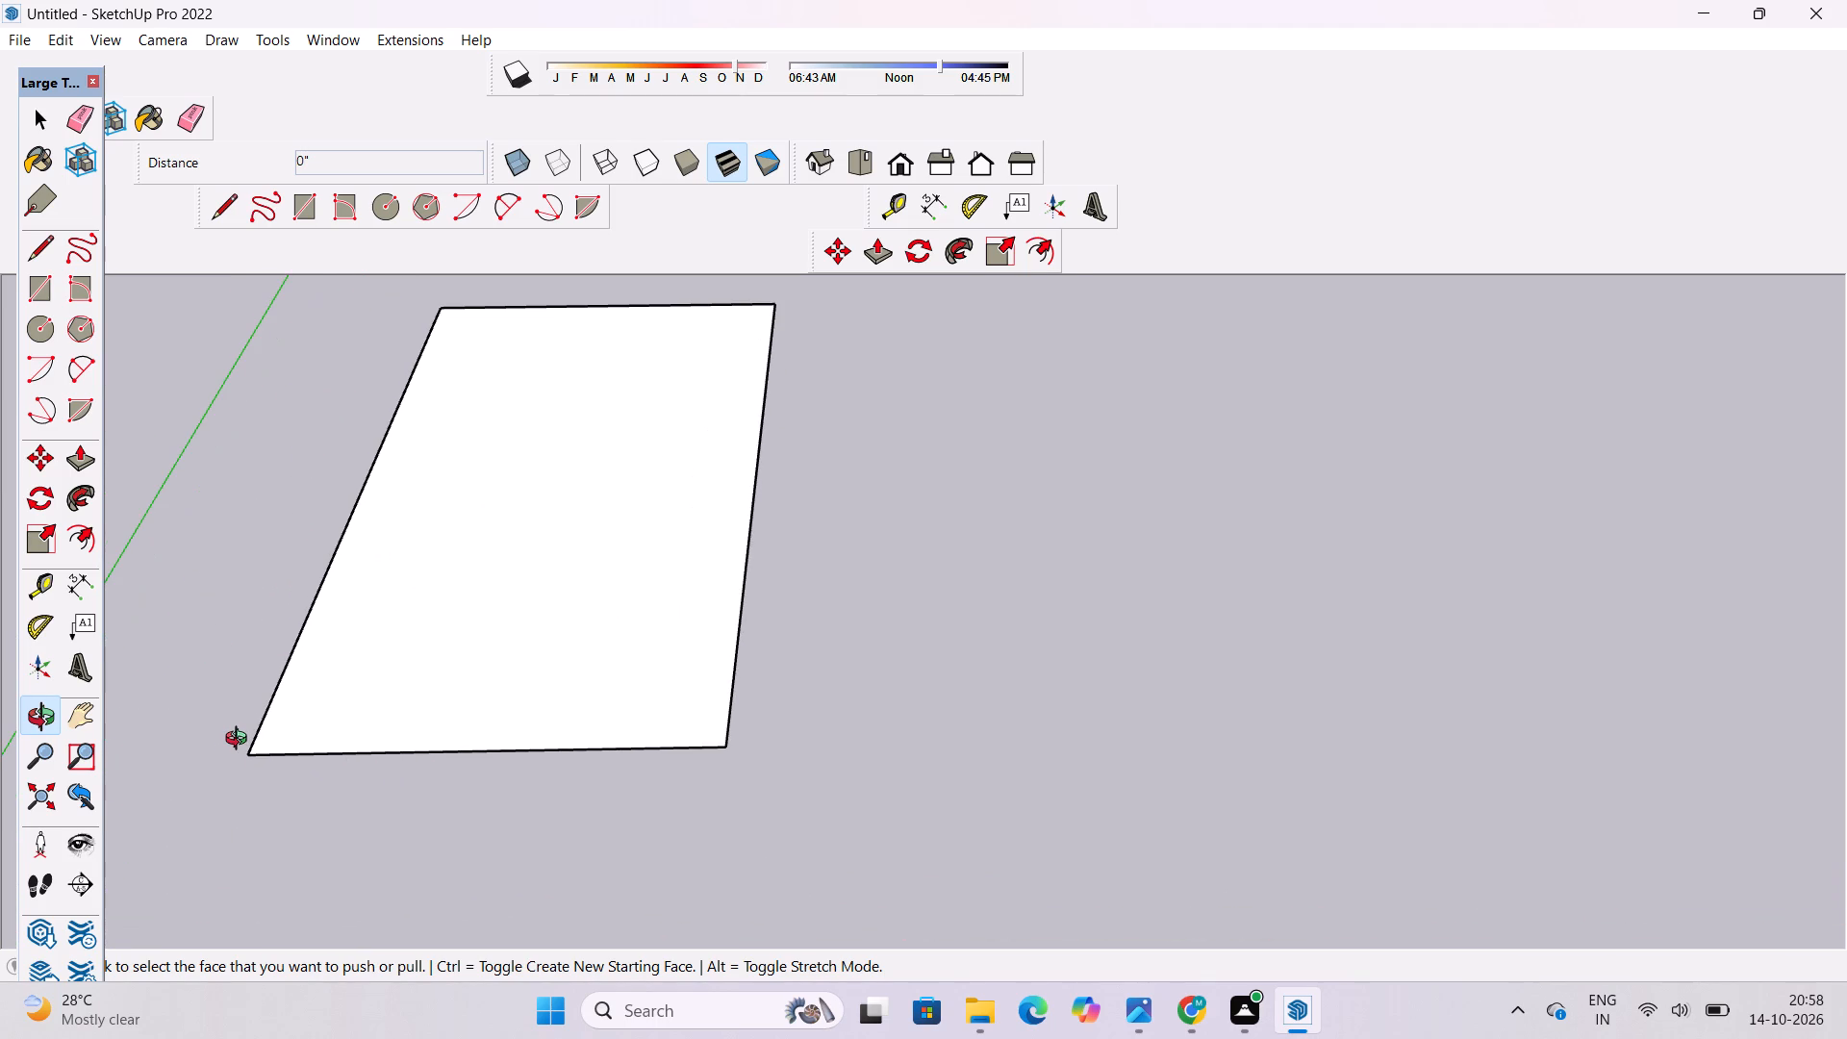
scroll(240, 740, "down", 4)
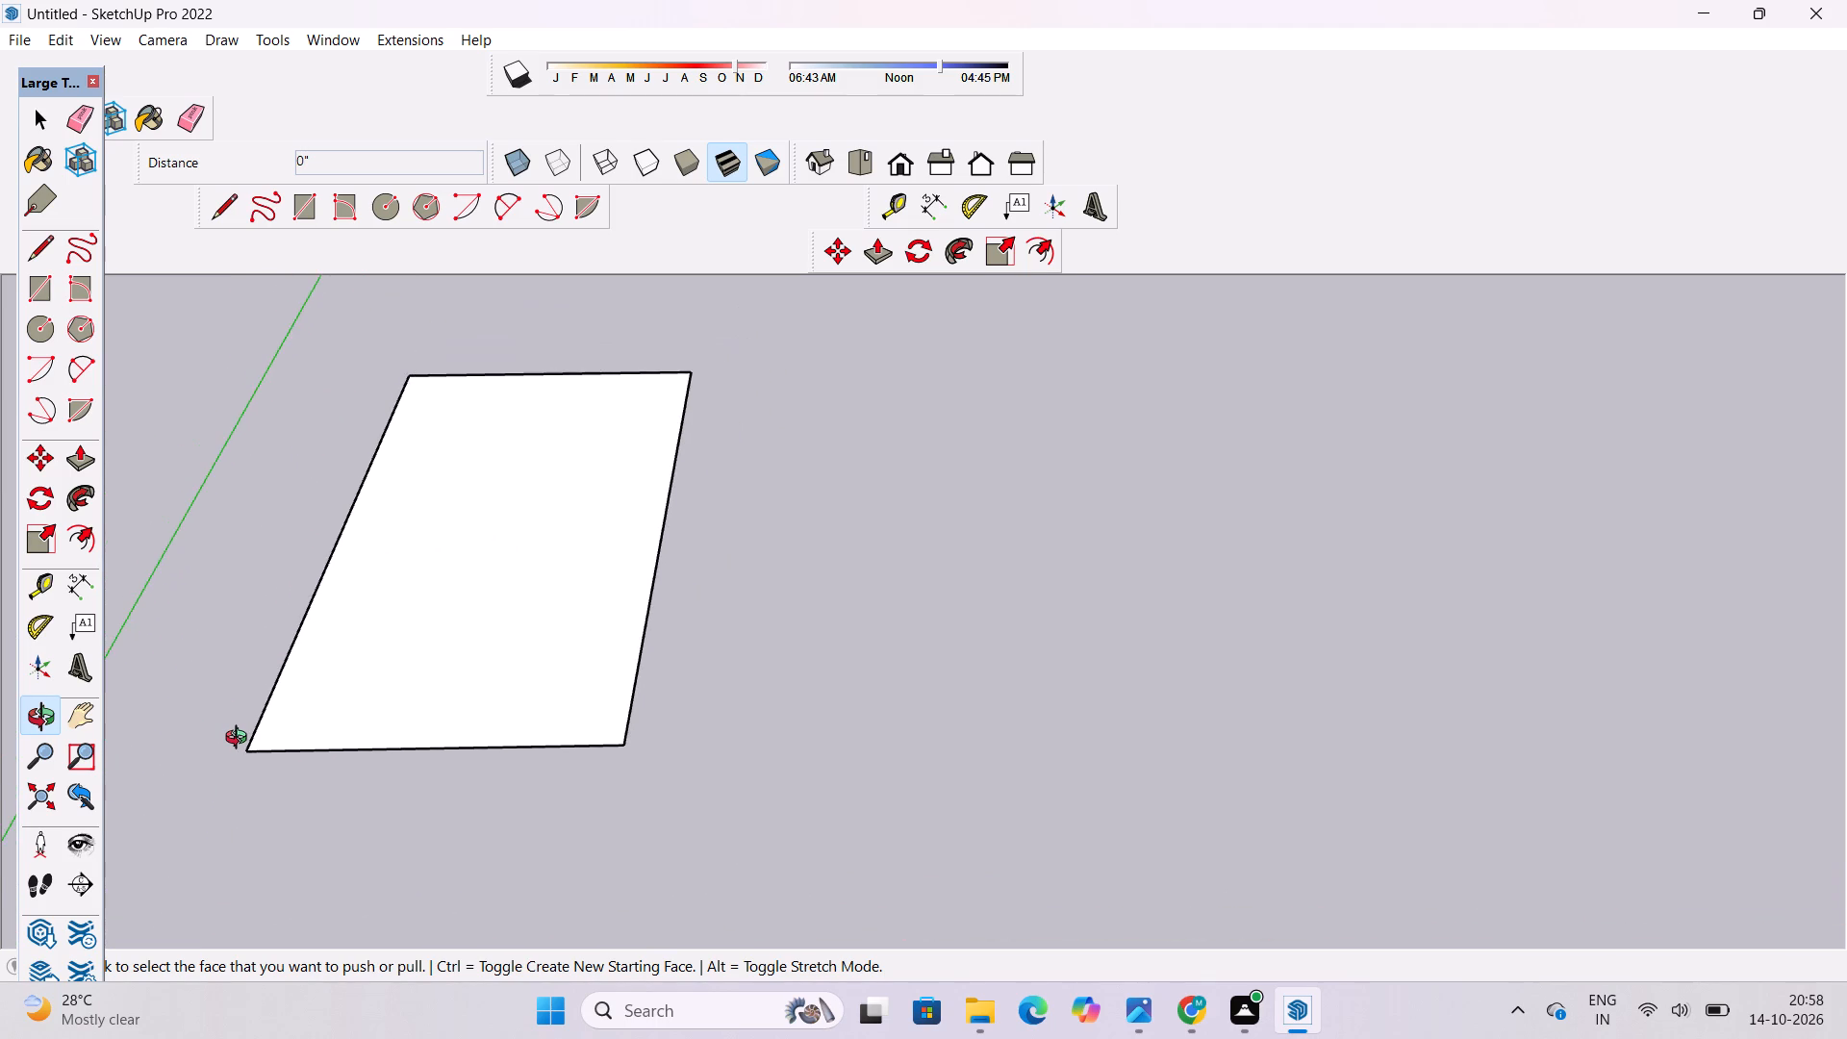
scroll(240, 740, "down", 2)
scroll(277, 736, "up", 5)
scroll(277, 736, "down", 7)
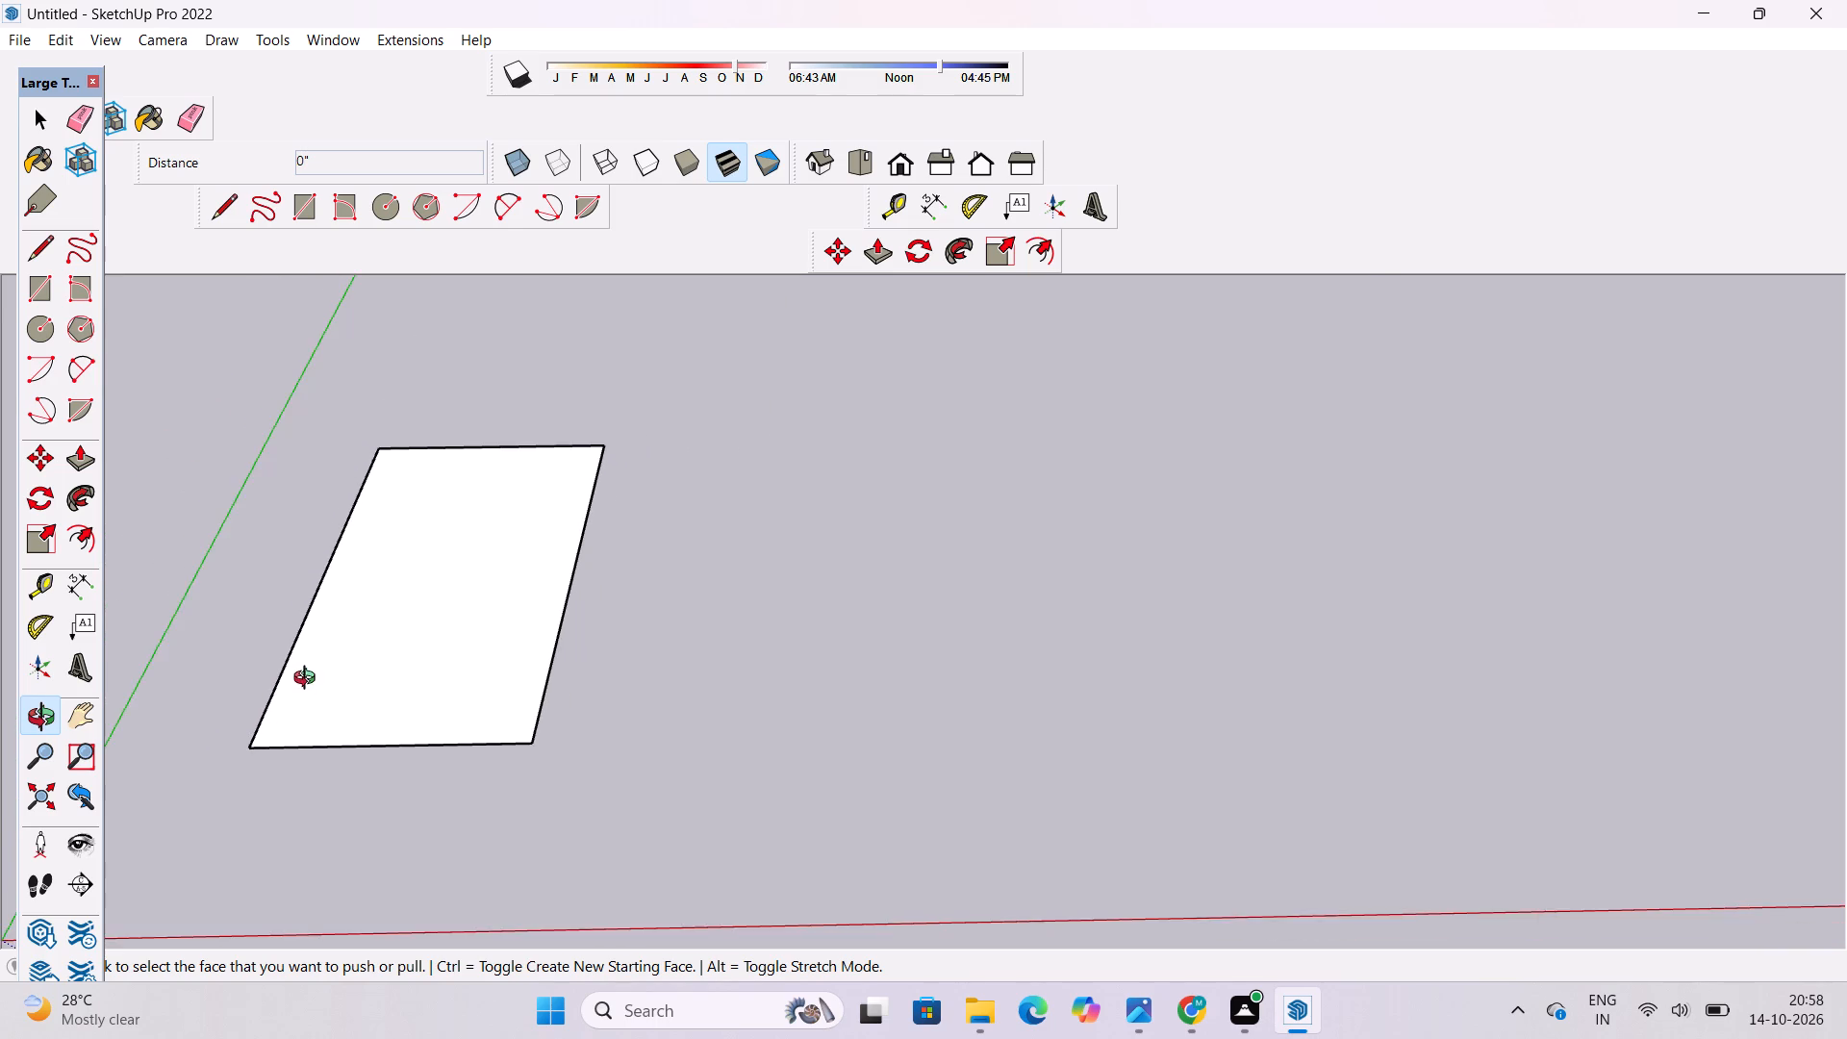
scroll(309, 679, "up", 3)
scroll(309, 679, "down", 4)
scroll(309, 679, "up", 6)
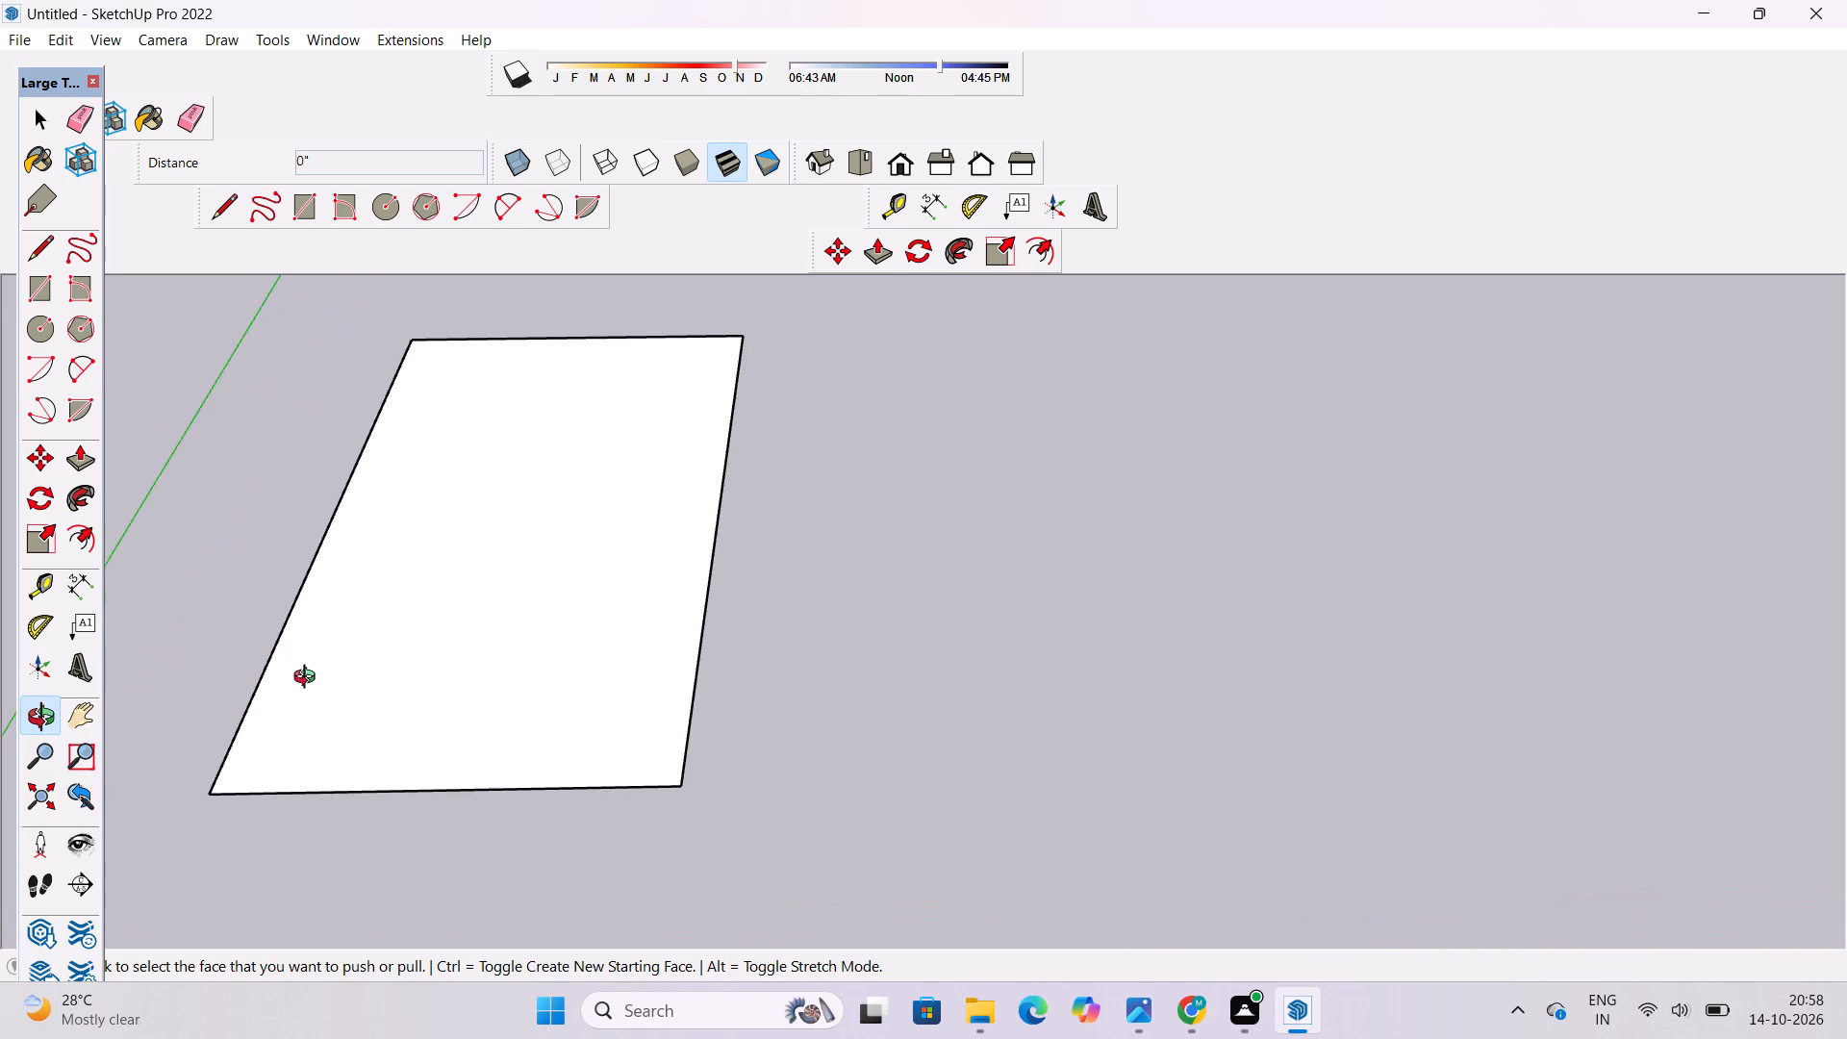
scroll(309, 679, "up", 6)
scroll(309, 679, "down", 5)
Extrude the rectangle's face upward by 1" with Push/Pull.
key("p")
scroll(309, 679, "down", 4)
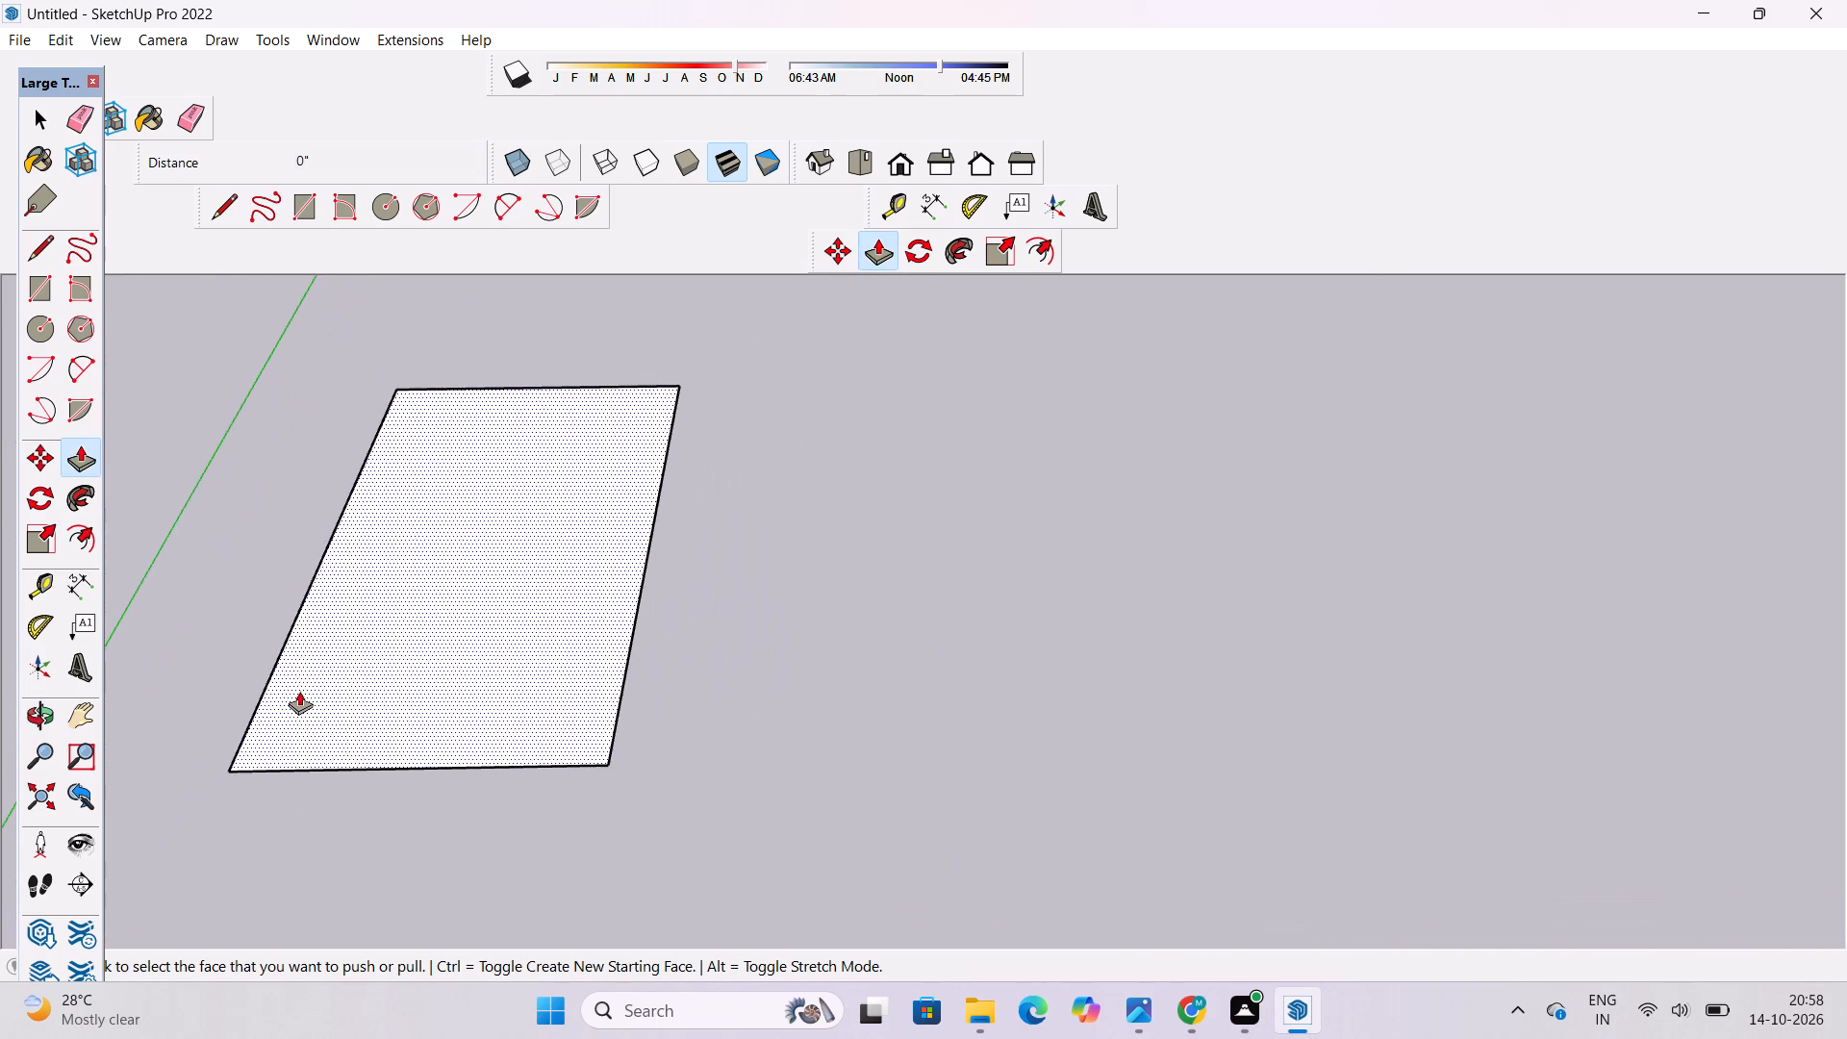
left_click(416, 726)
type("1\"")
key("Return")
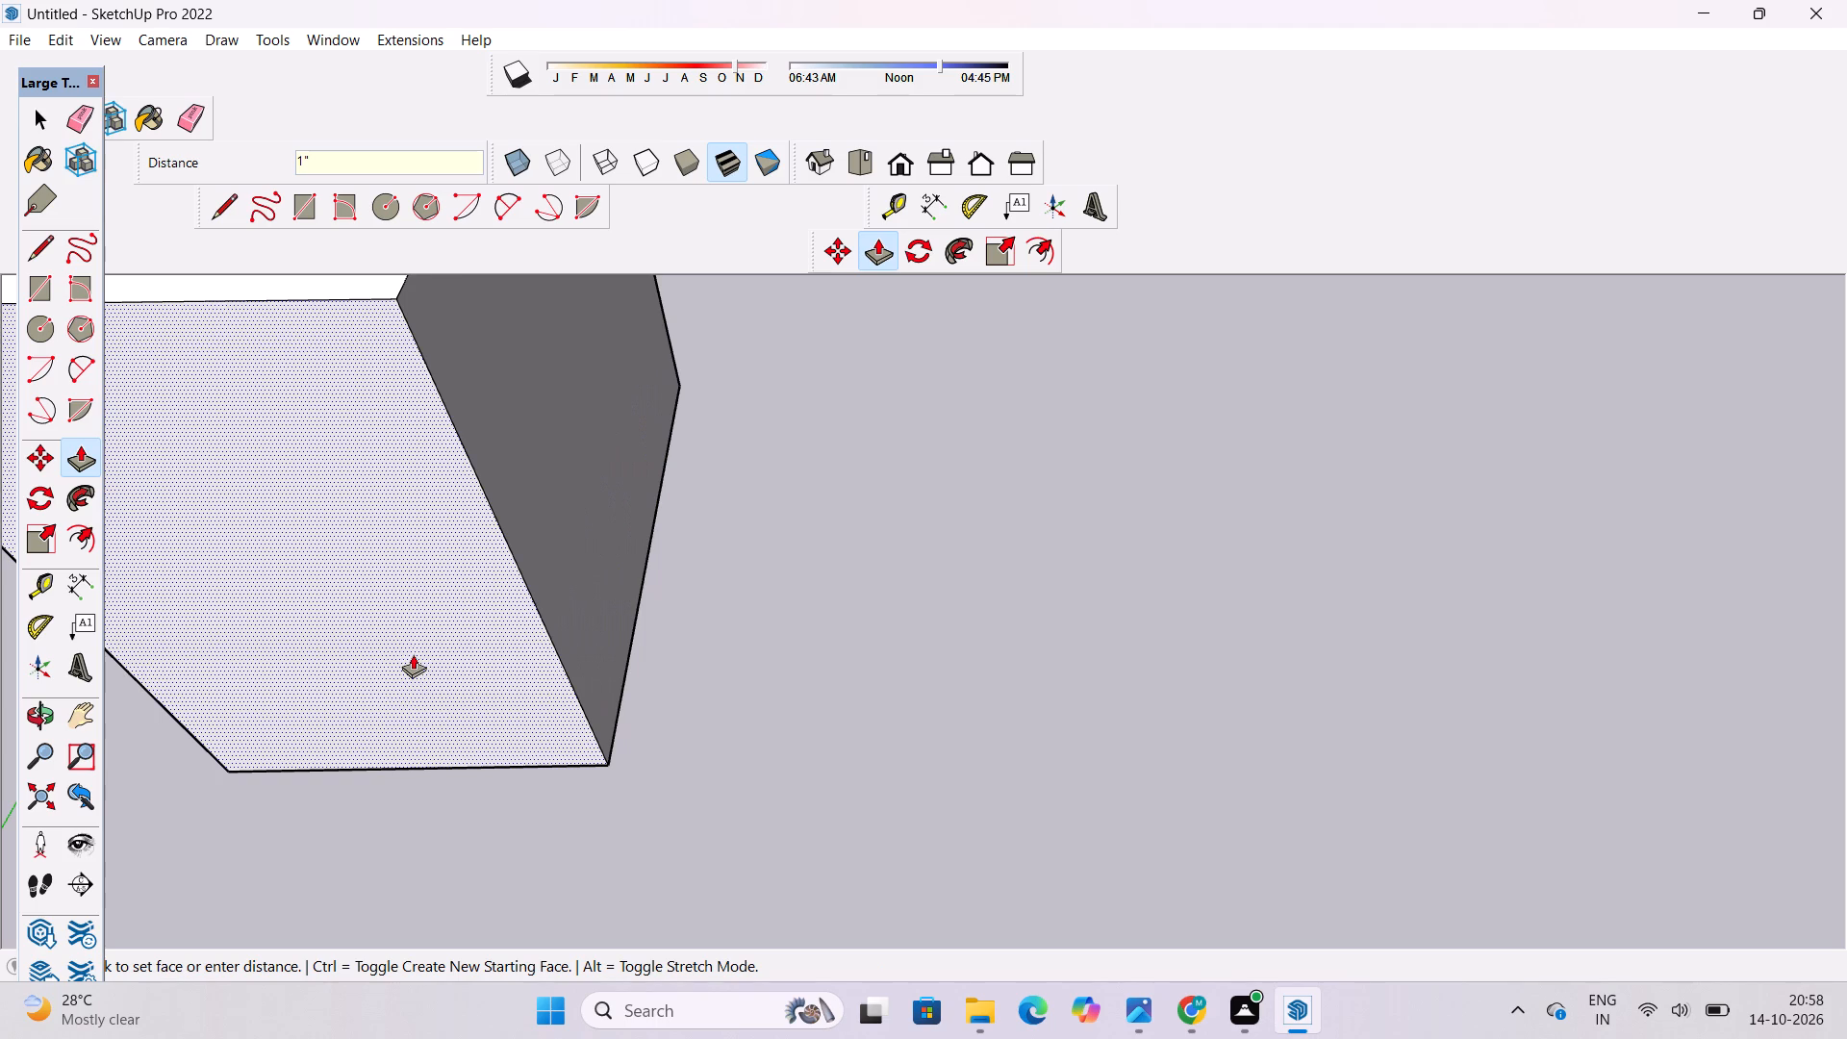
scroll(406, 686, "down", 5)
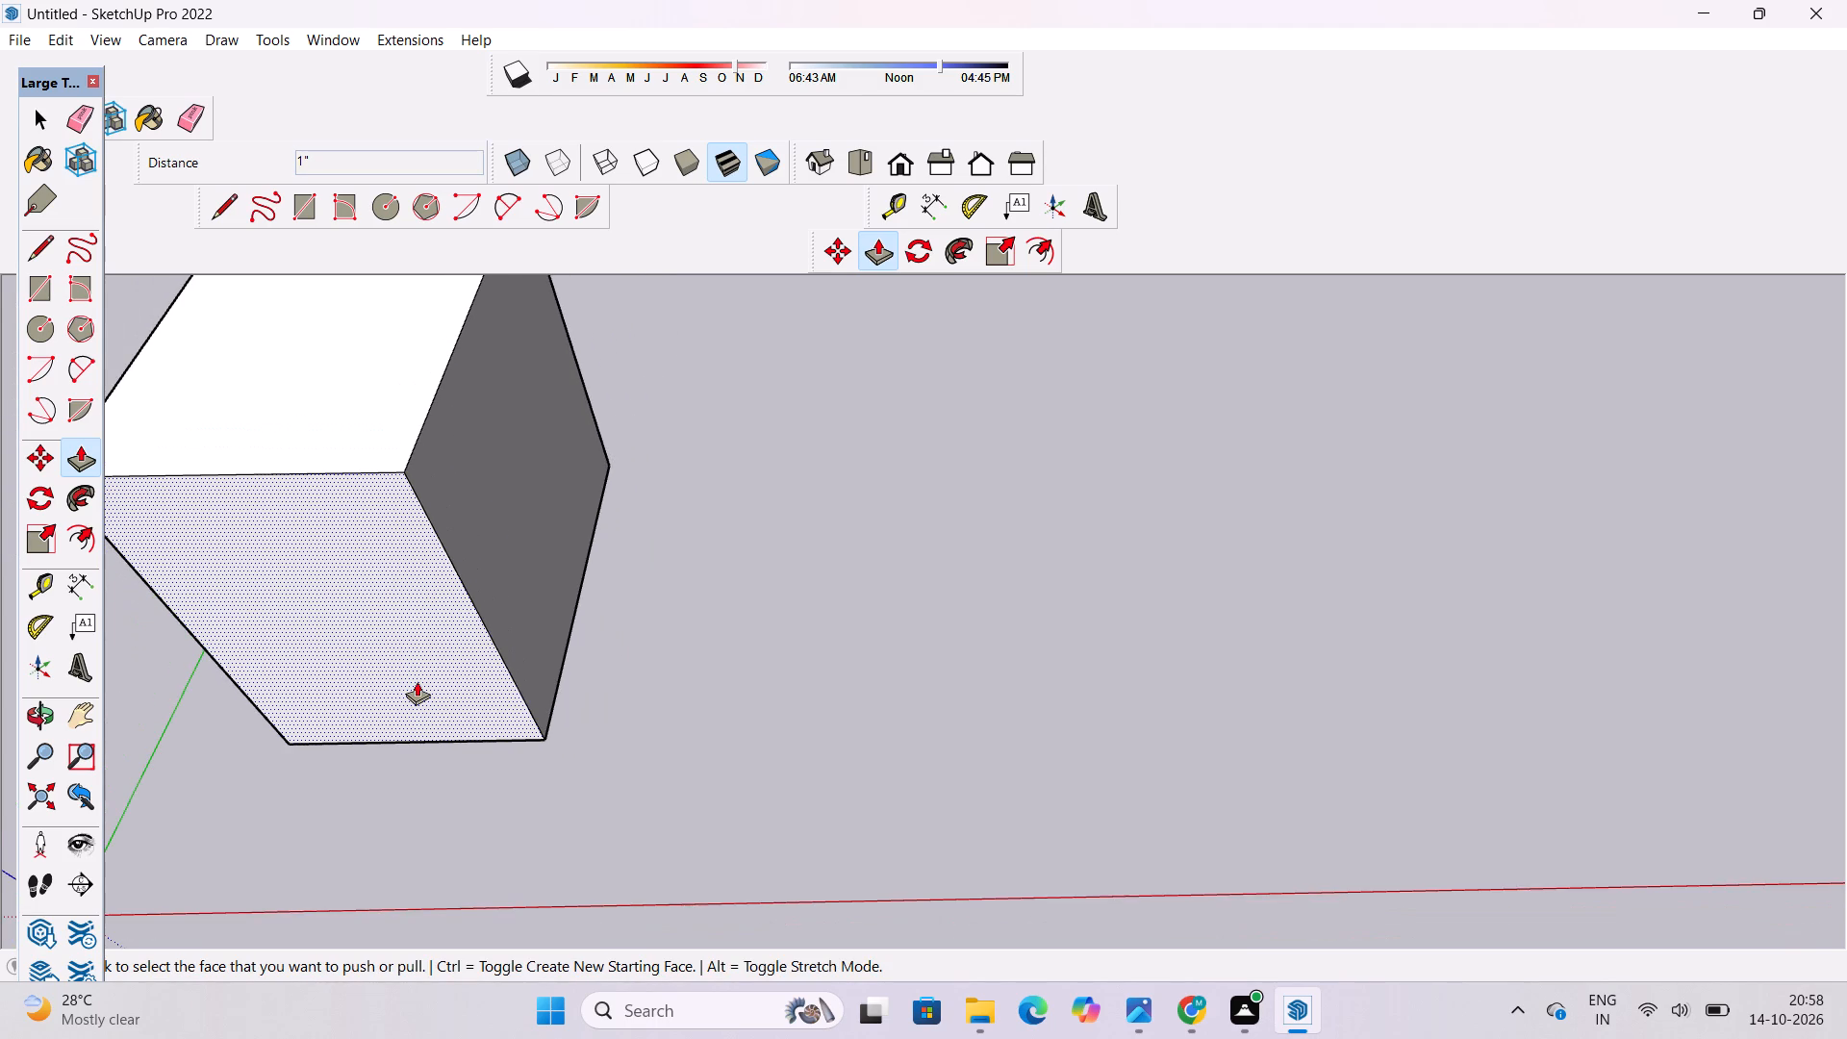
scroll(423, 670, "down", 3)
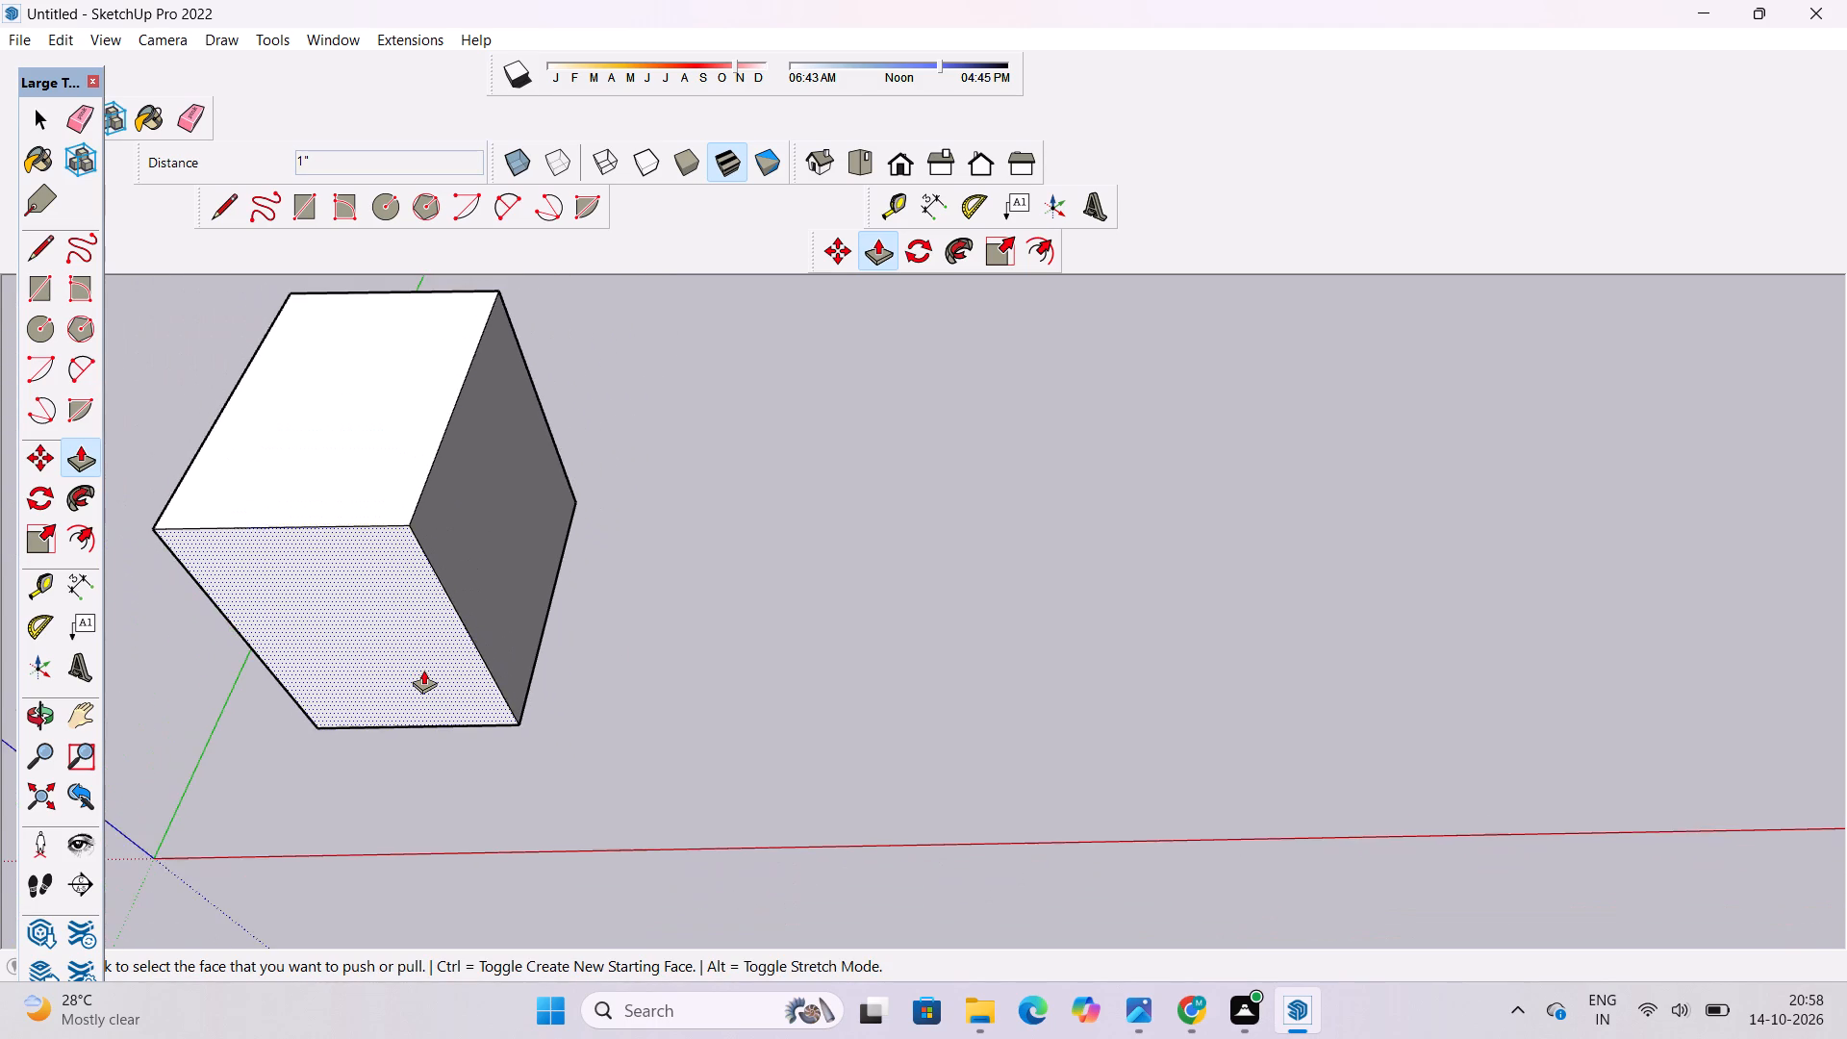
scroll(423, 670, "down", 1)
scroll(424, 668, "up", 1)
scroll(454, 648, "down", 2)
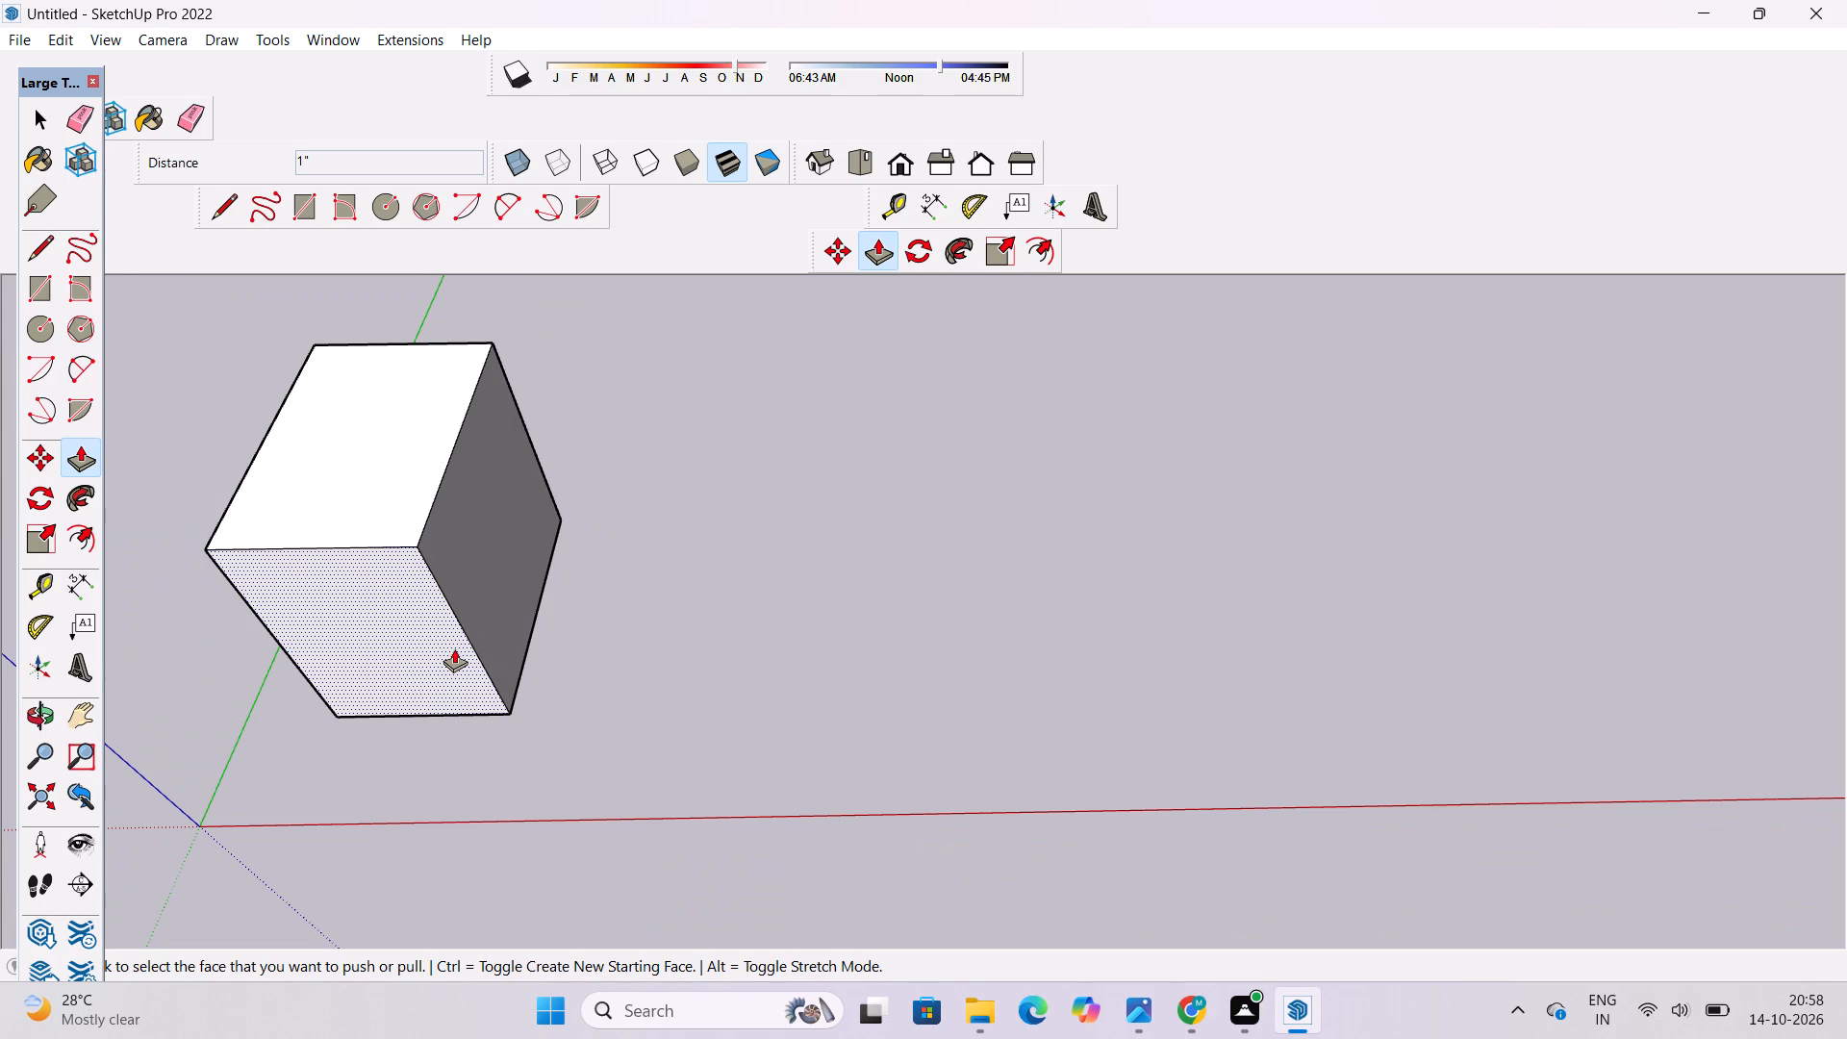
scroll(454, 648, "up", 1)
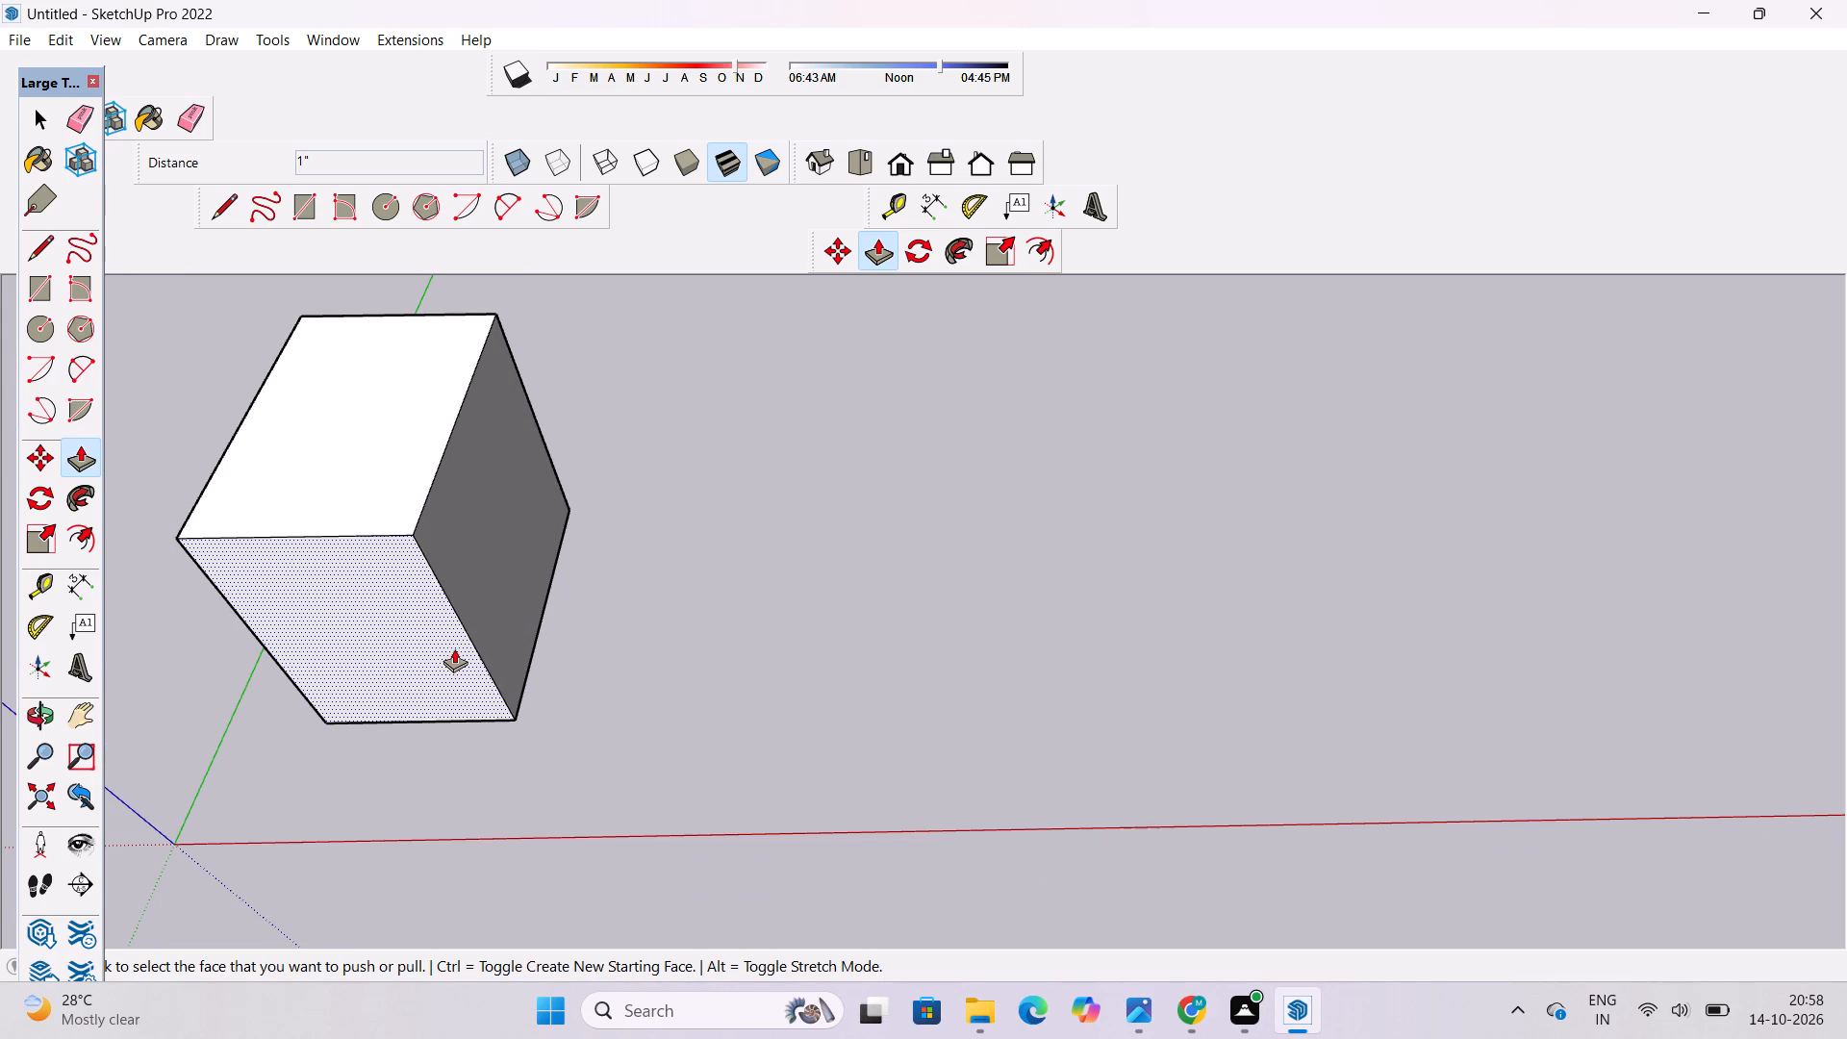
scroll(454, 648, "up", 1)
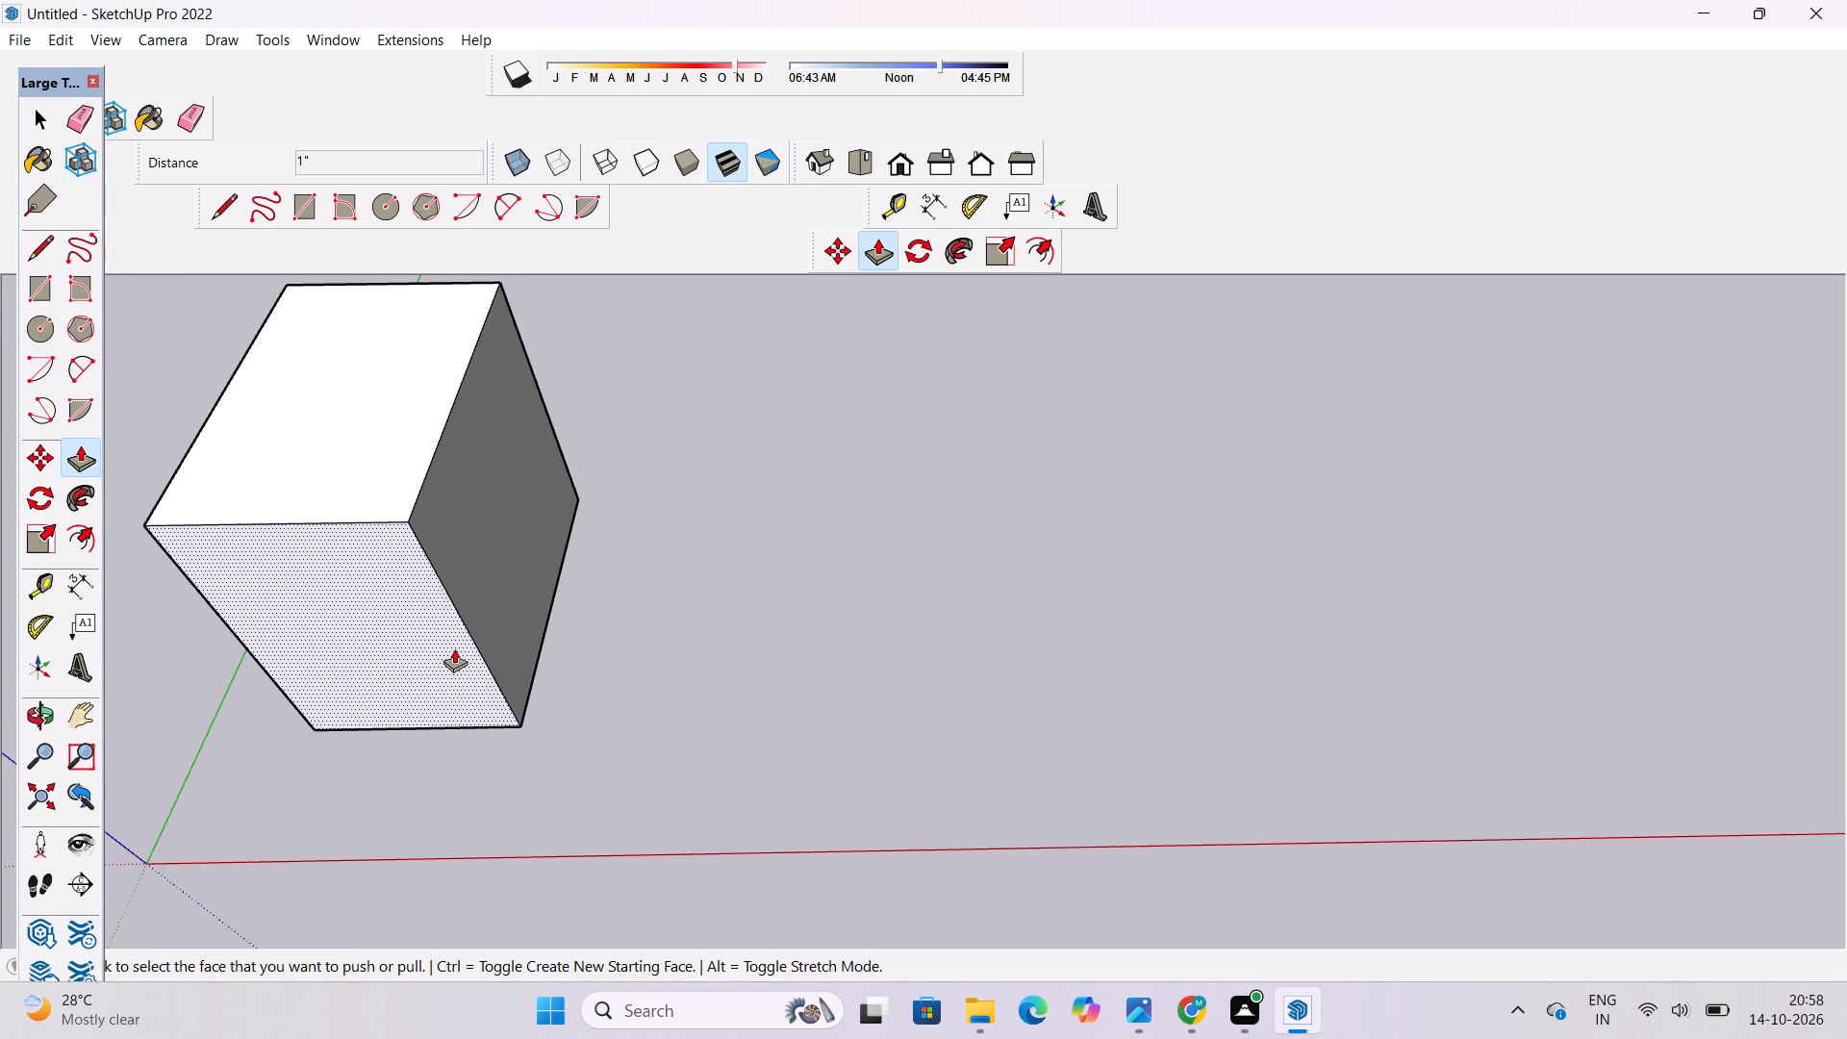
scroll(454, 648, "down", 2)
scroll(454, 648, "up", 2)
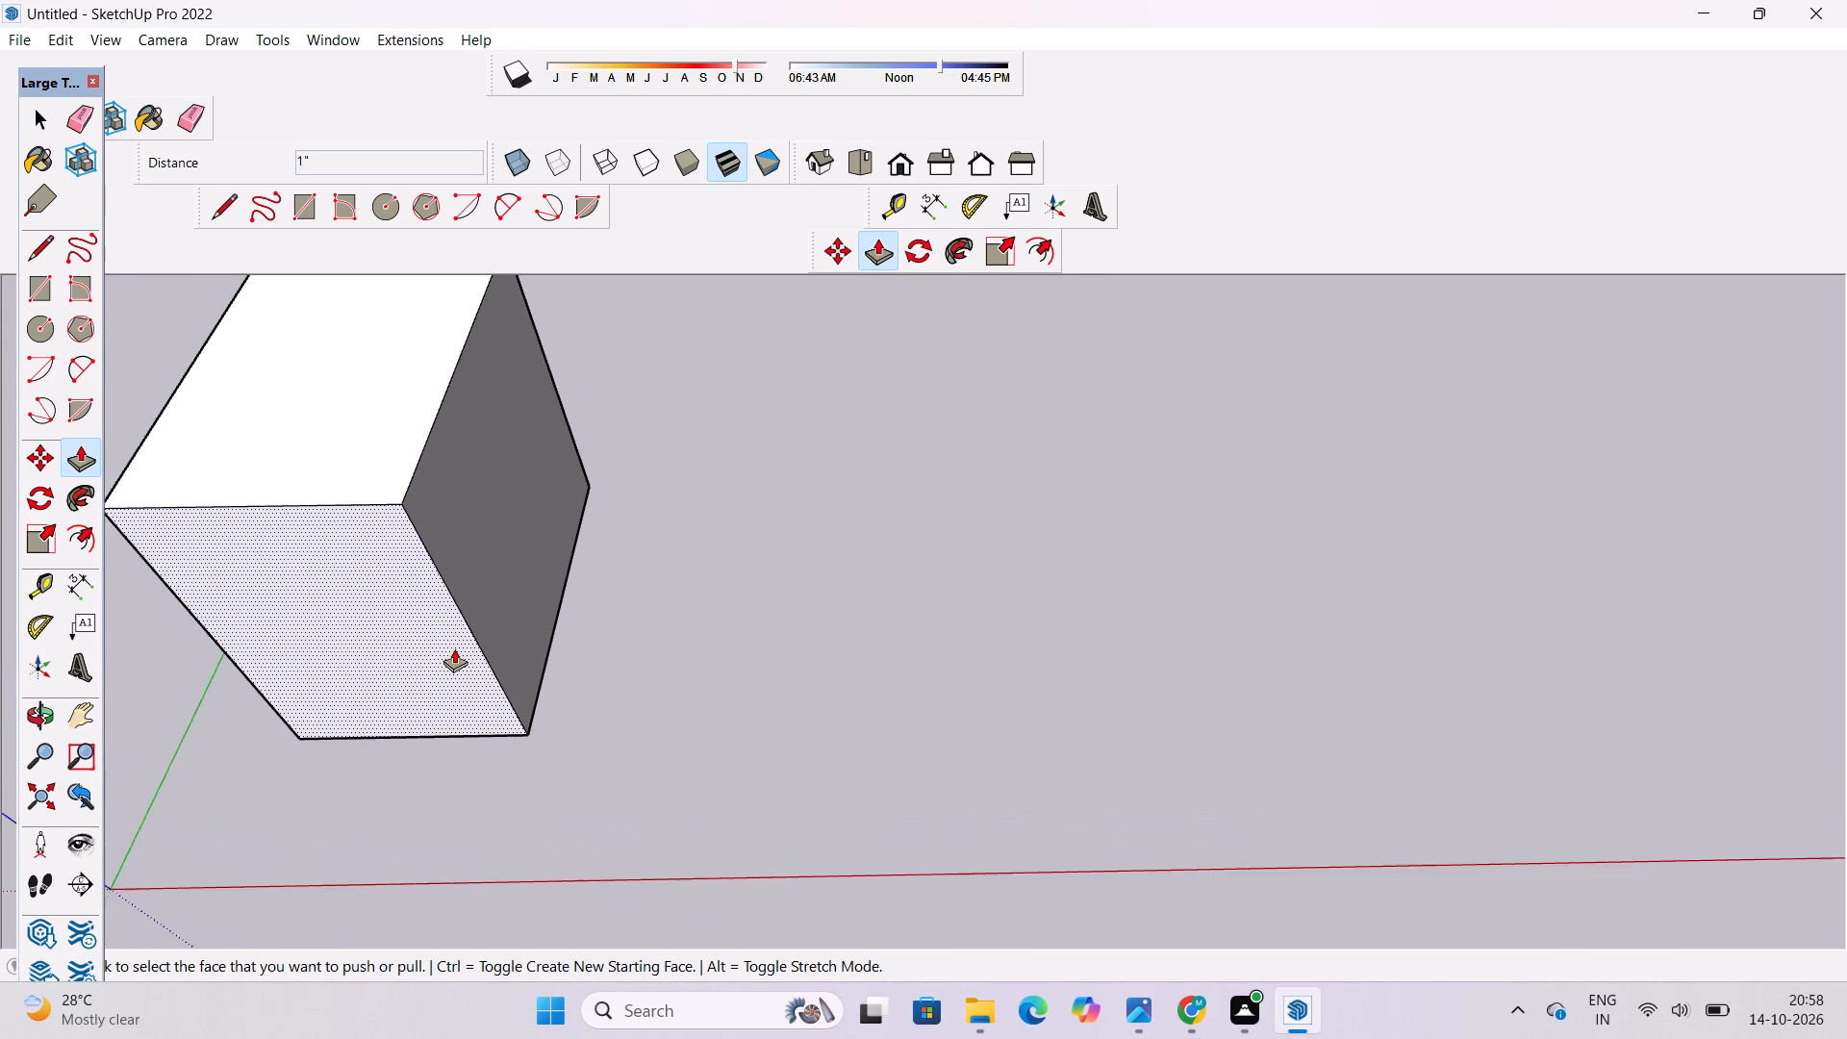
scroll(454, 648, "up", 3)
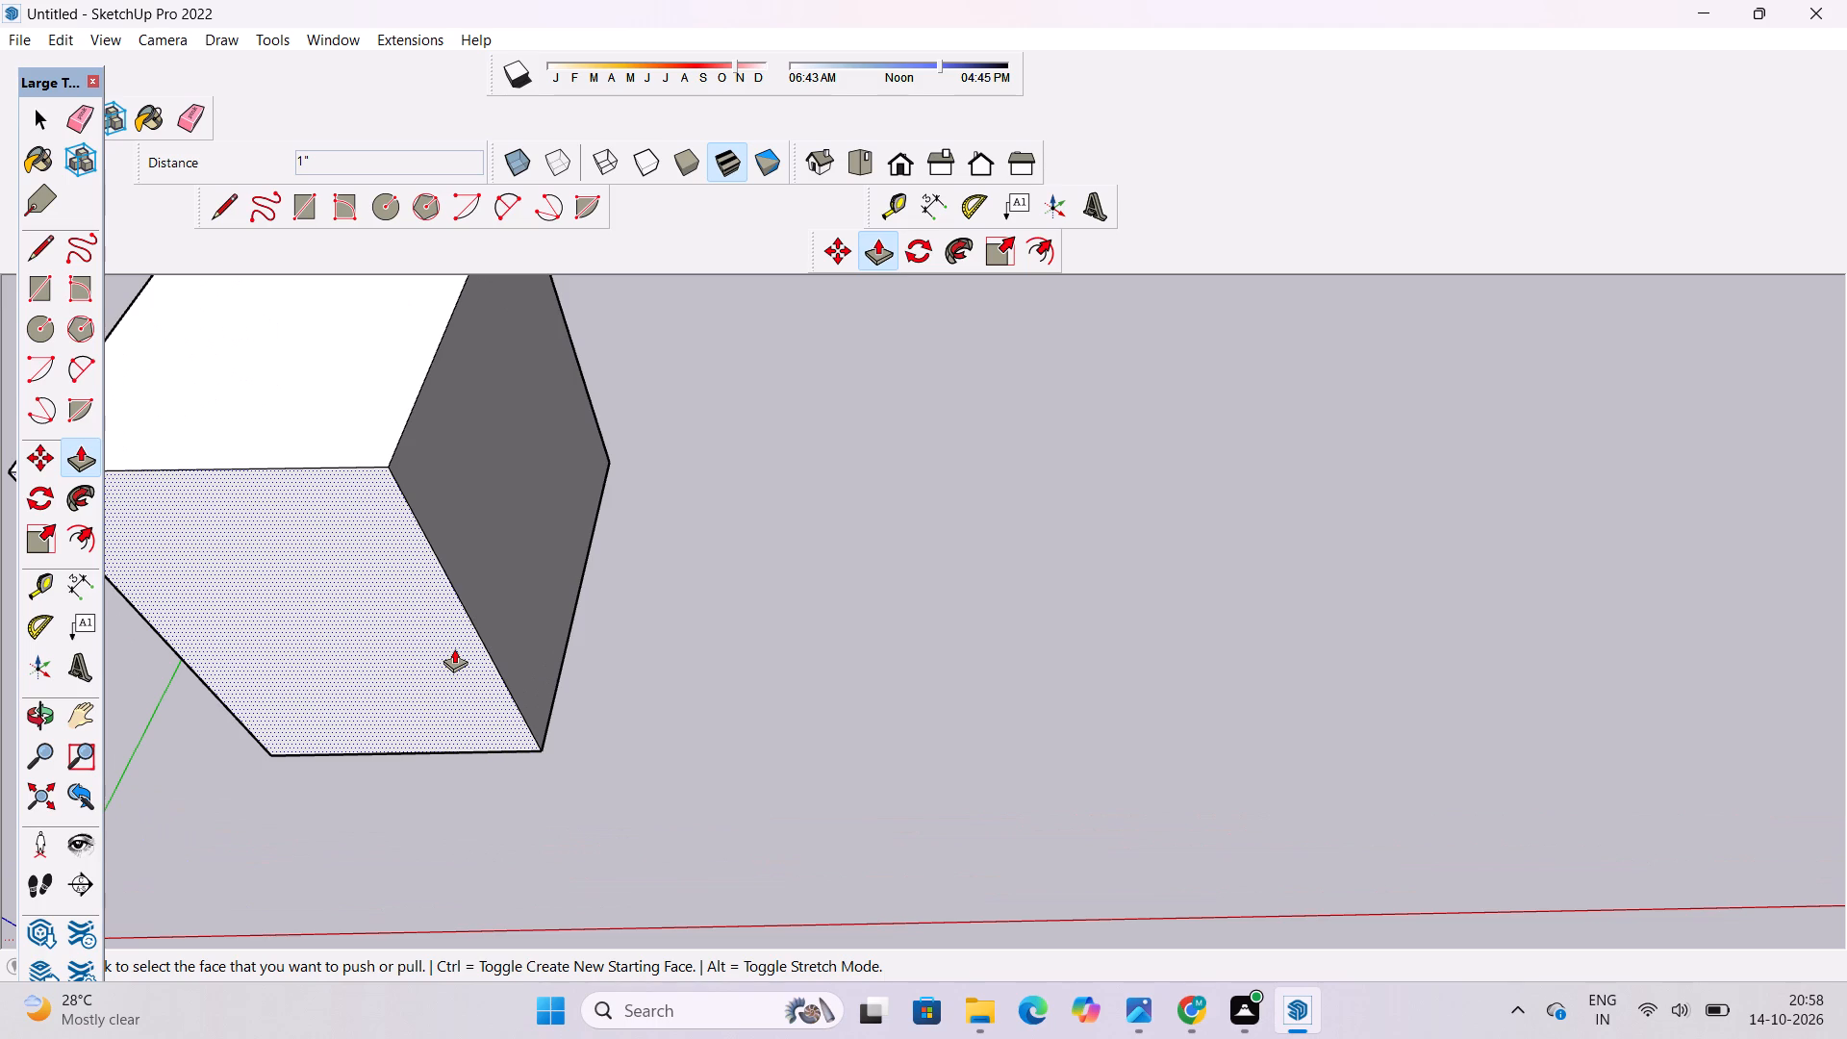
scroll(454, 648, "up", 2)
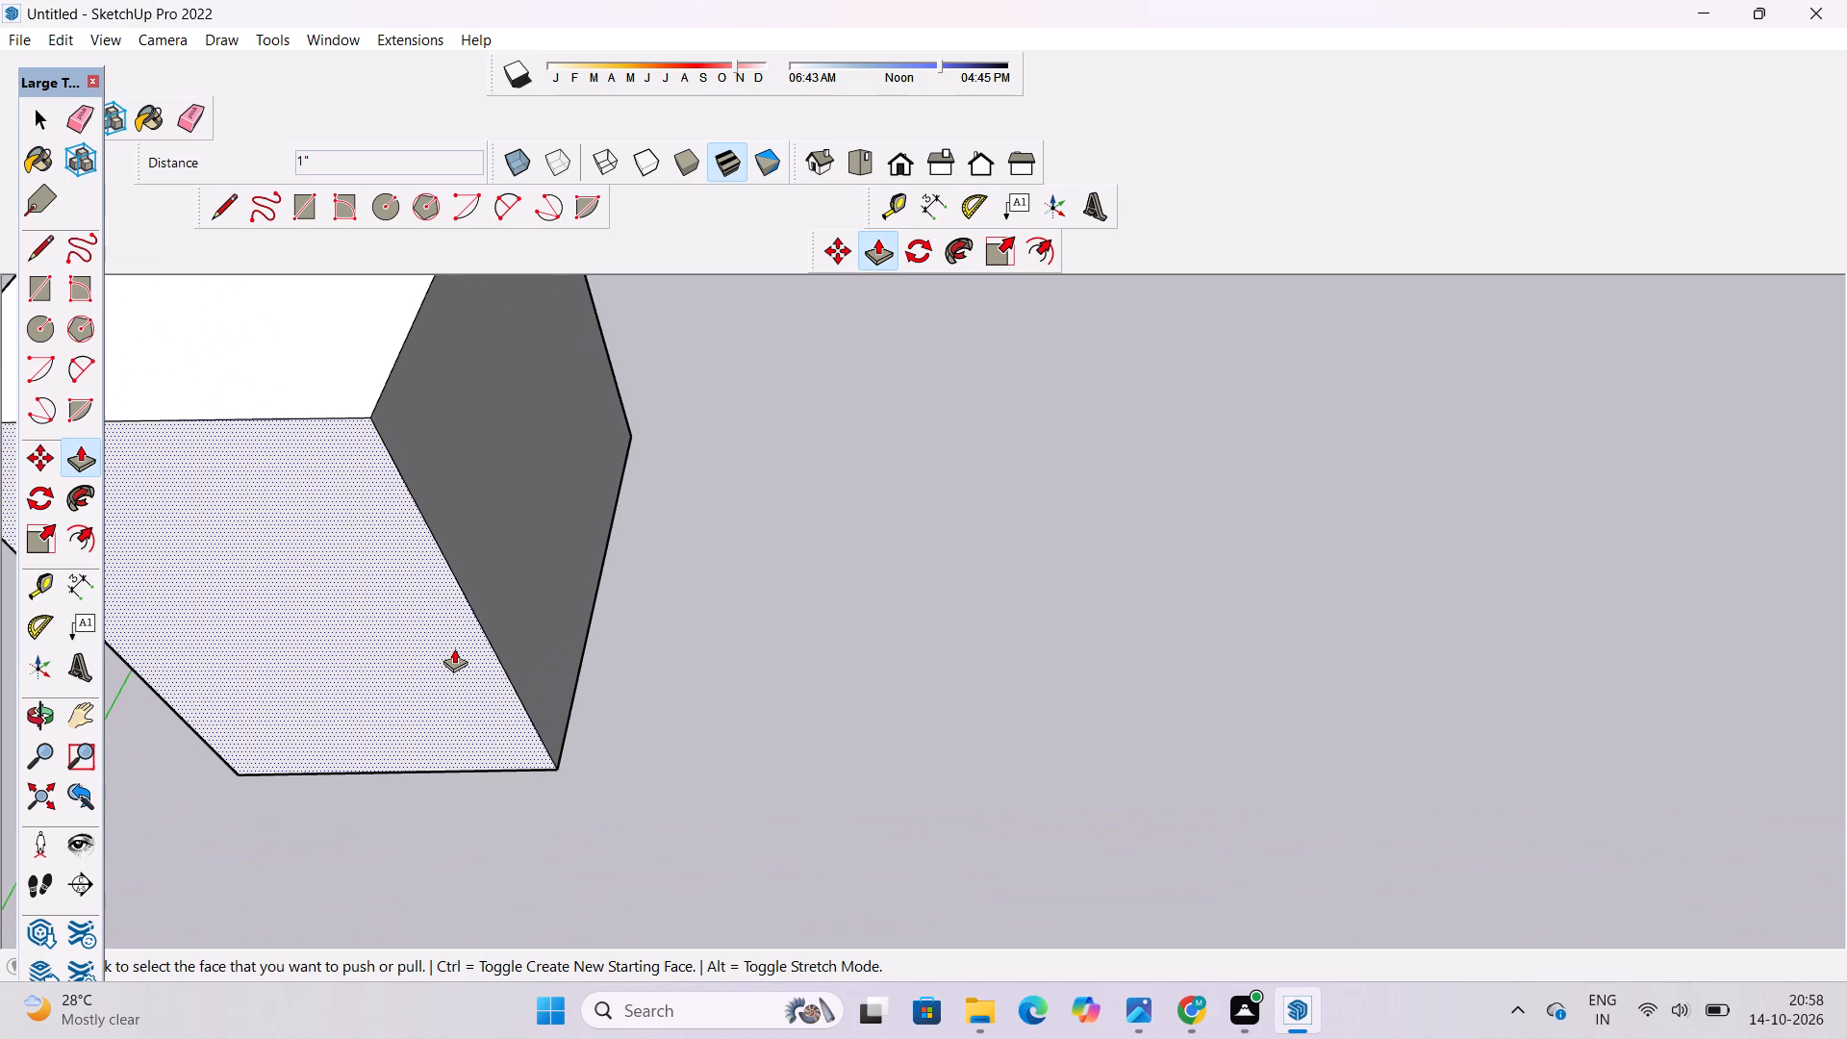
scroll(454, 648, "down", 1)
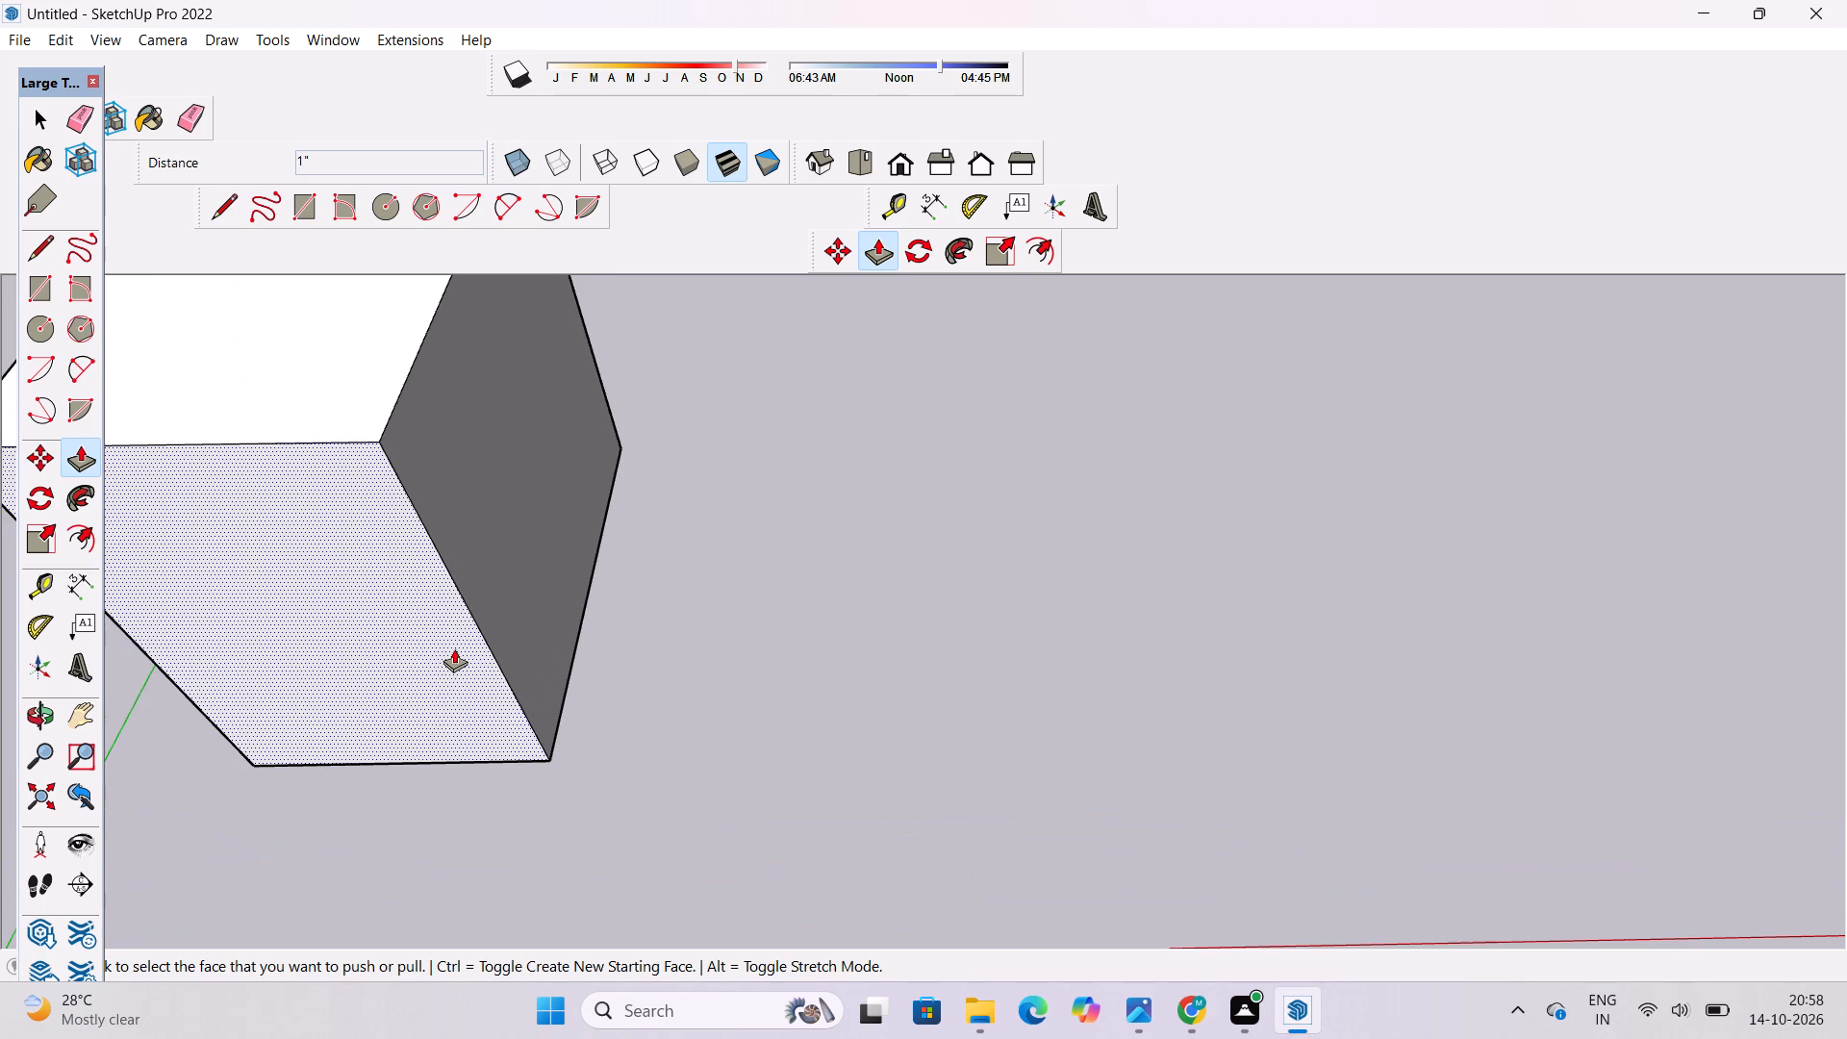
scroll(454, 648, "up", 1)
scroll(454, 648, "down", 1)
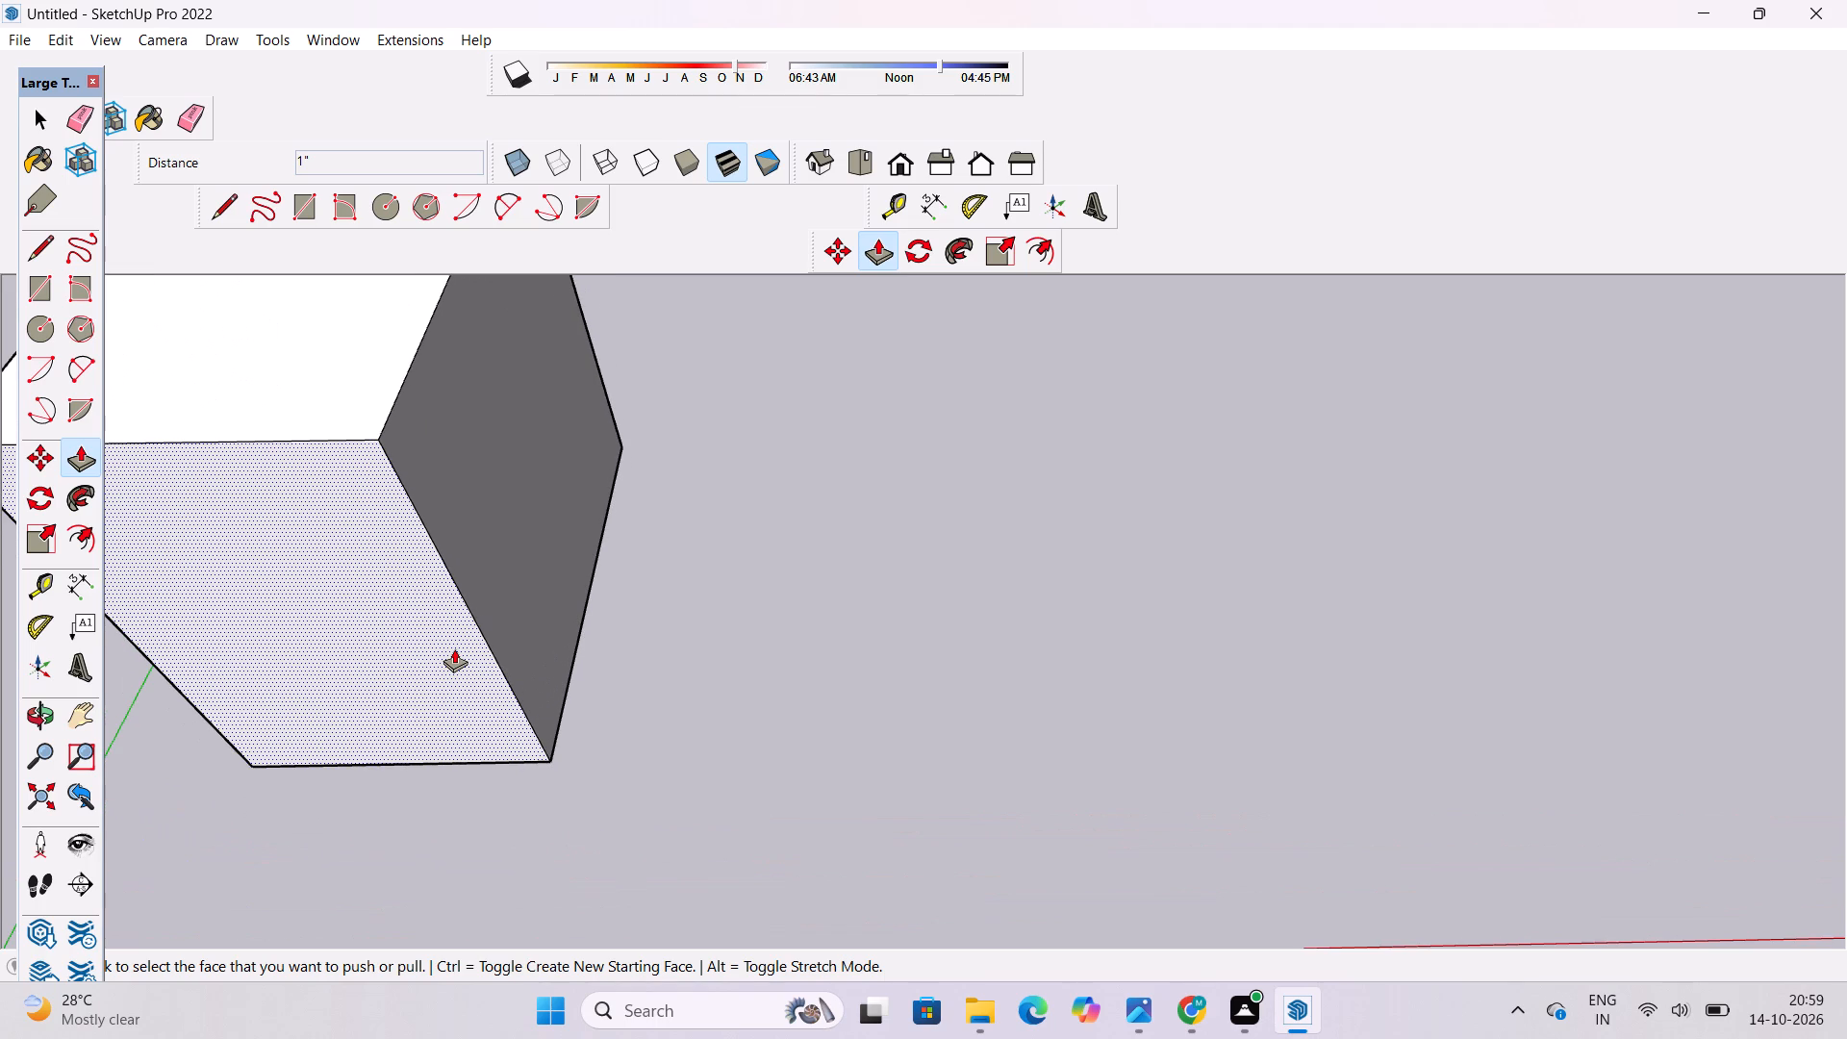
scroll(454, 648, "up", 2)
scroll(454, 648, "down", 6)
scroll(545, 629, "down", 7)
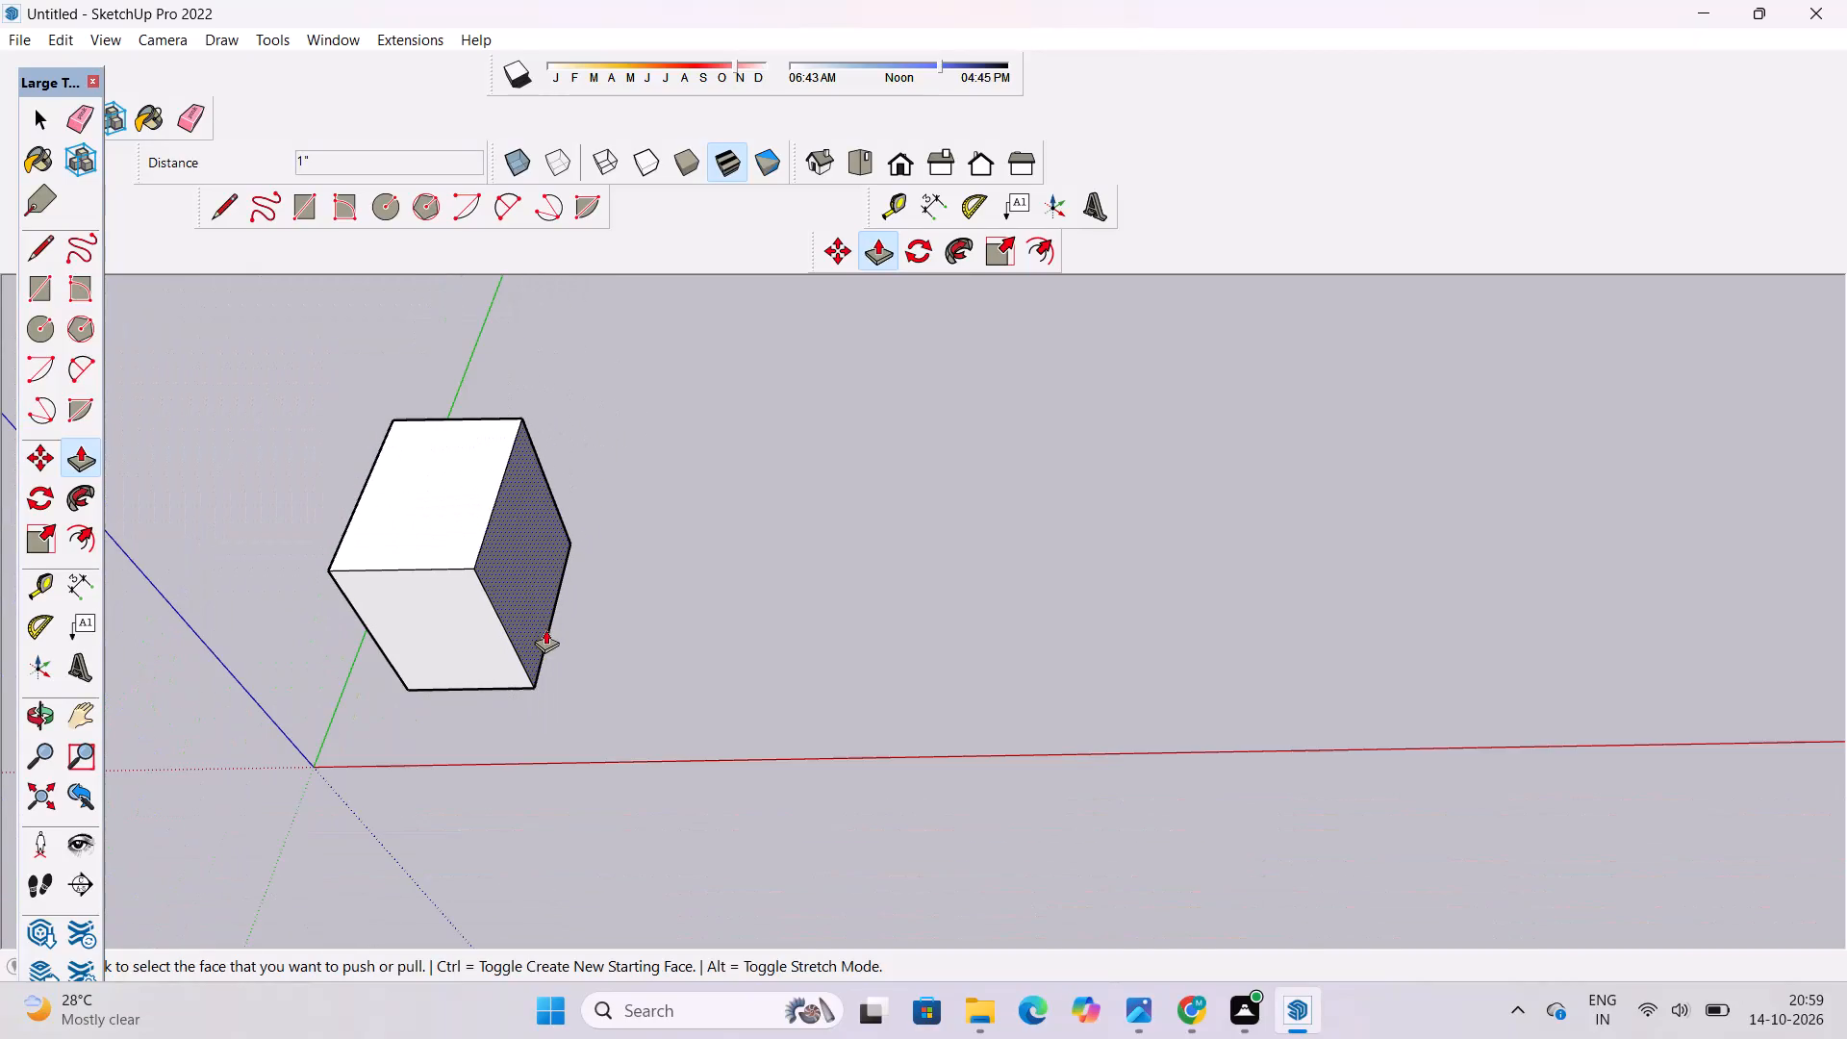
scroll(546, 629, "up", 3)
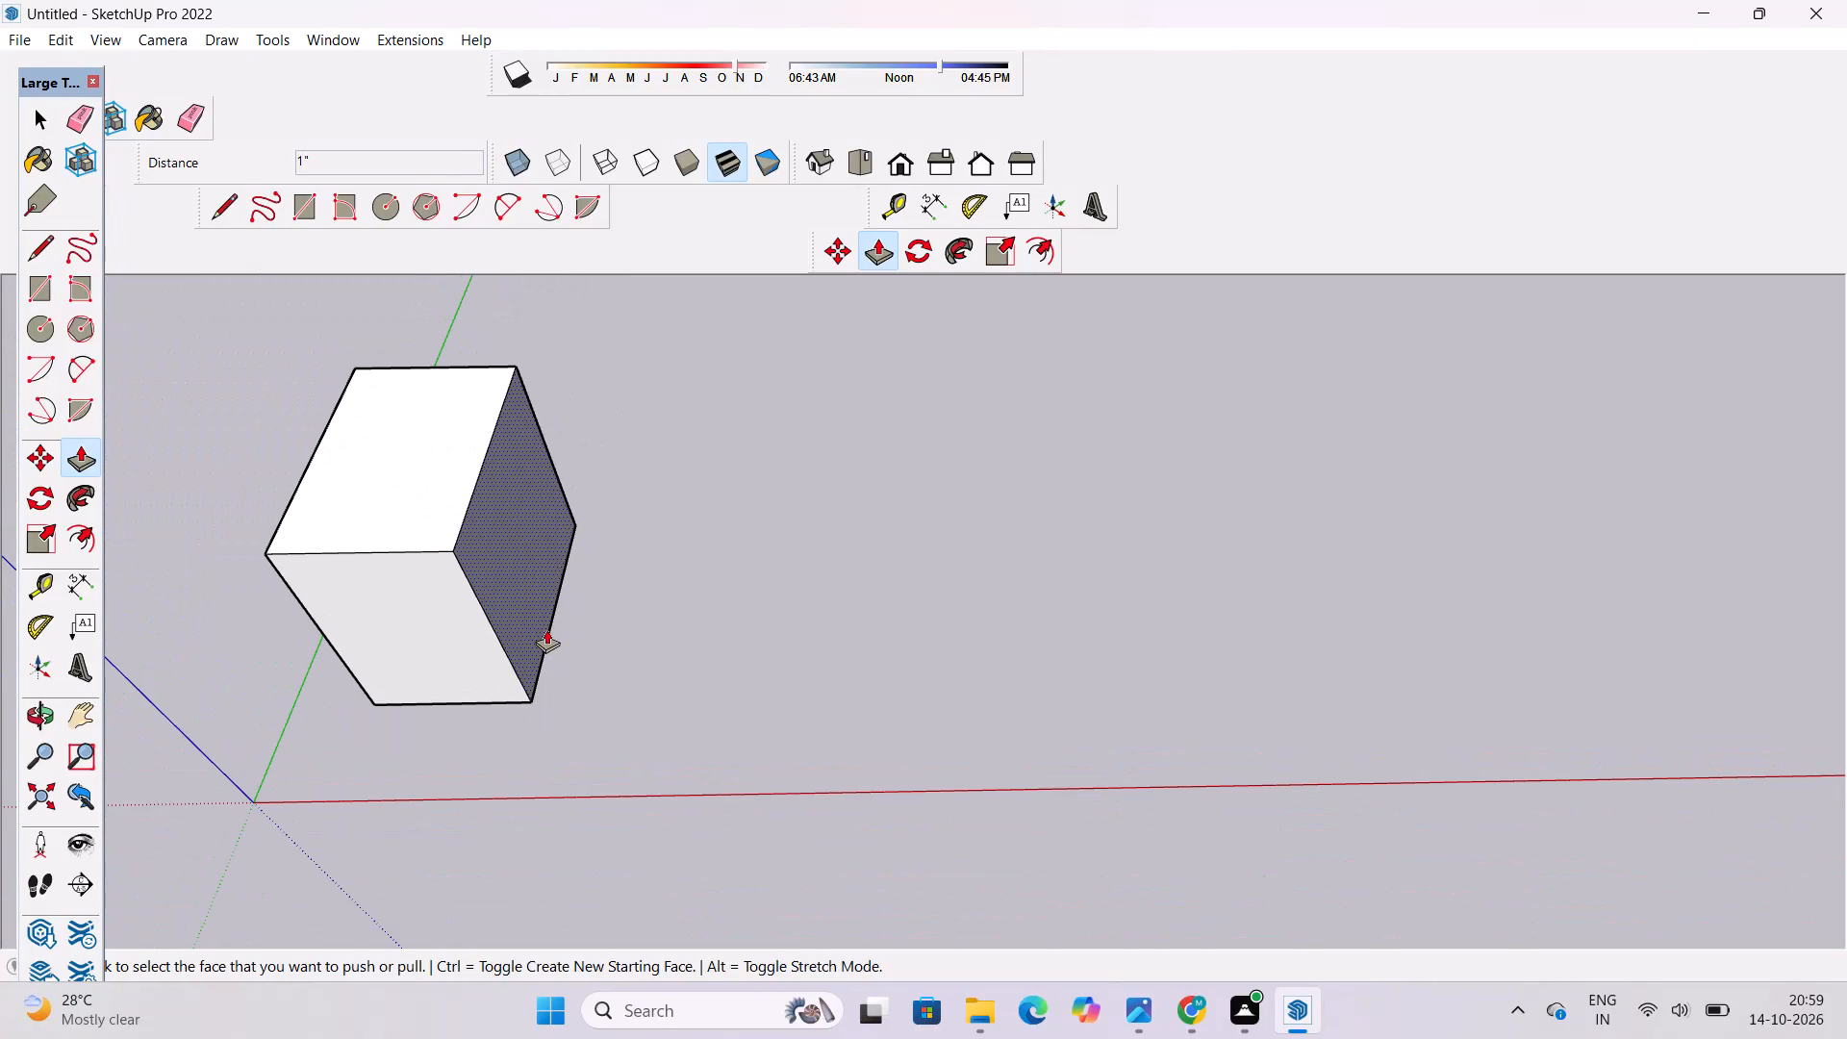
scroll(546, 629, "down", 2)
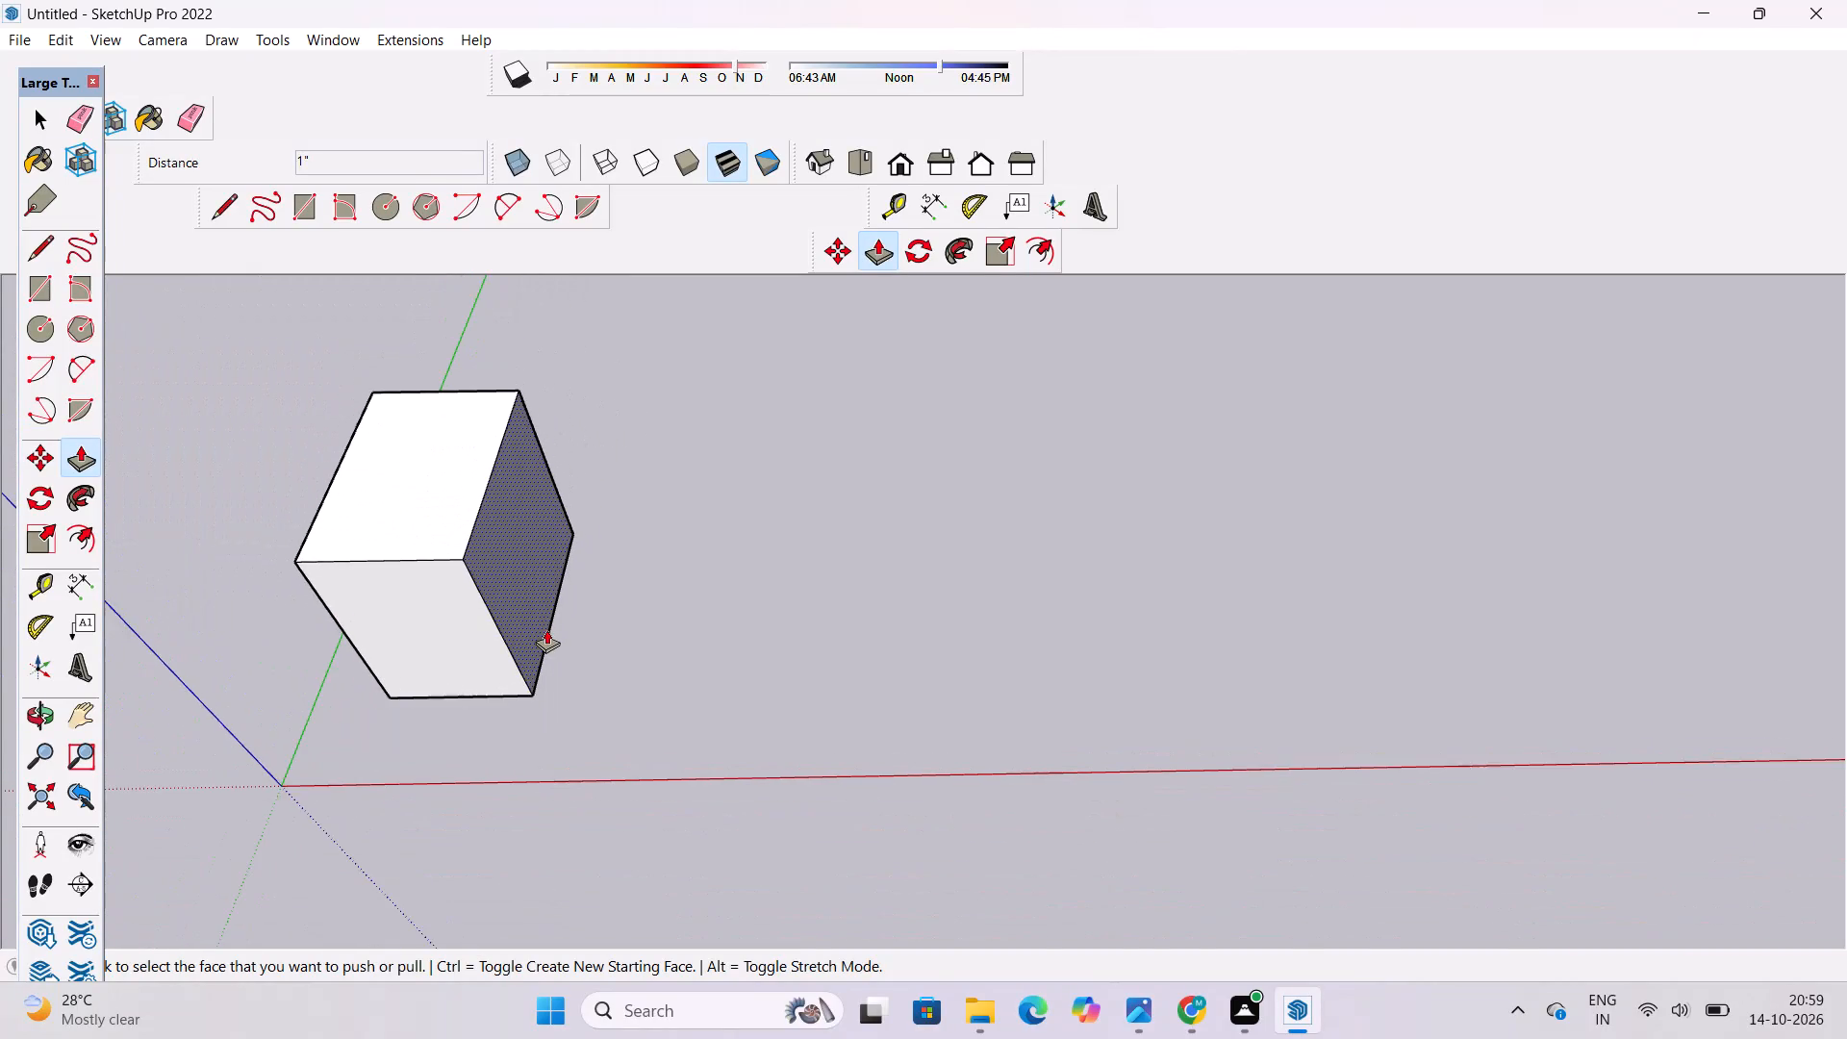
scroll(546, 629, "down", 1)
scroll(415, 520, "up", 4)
Lower the box's top face with Push/Pull by about 11/16" and by about another 1/8", leaving a thin slab.
left_click(415, 520)
left_click(486, 633)
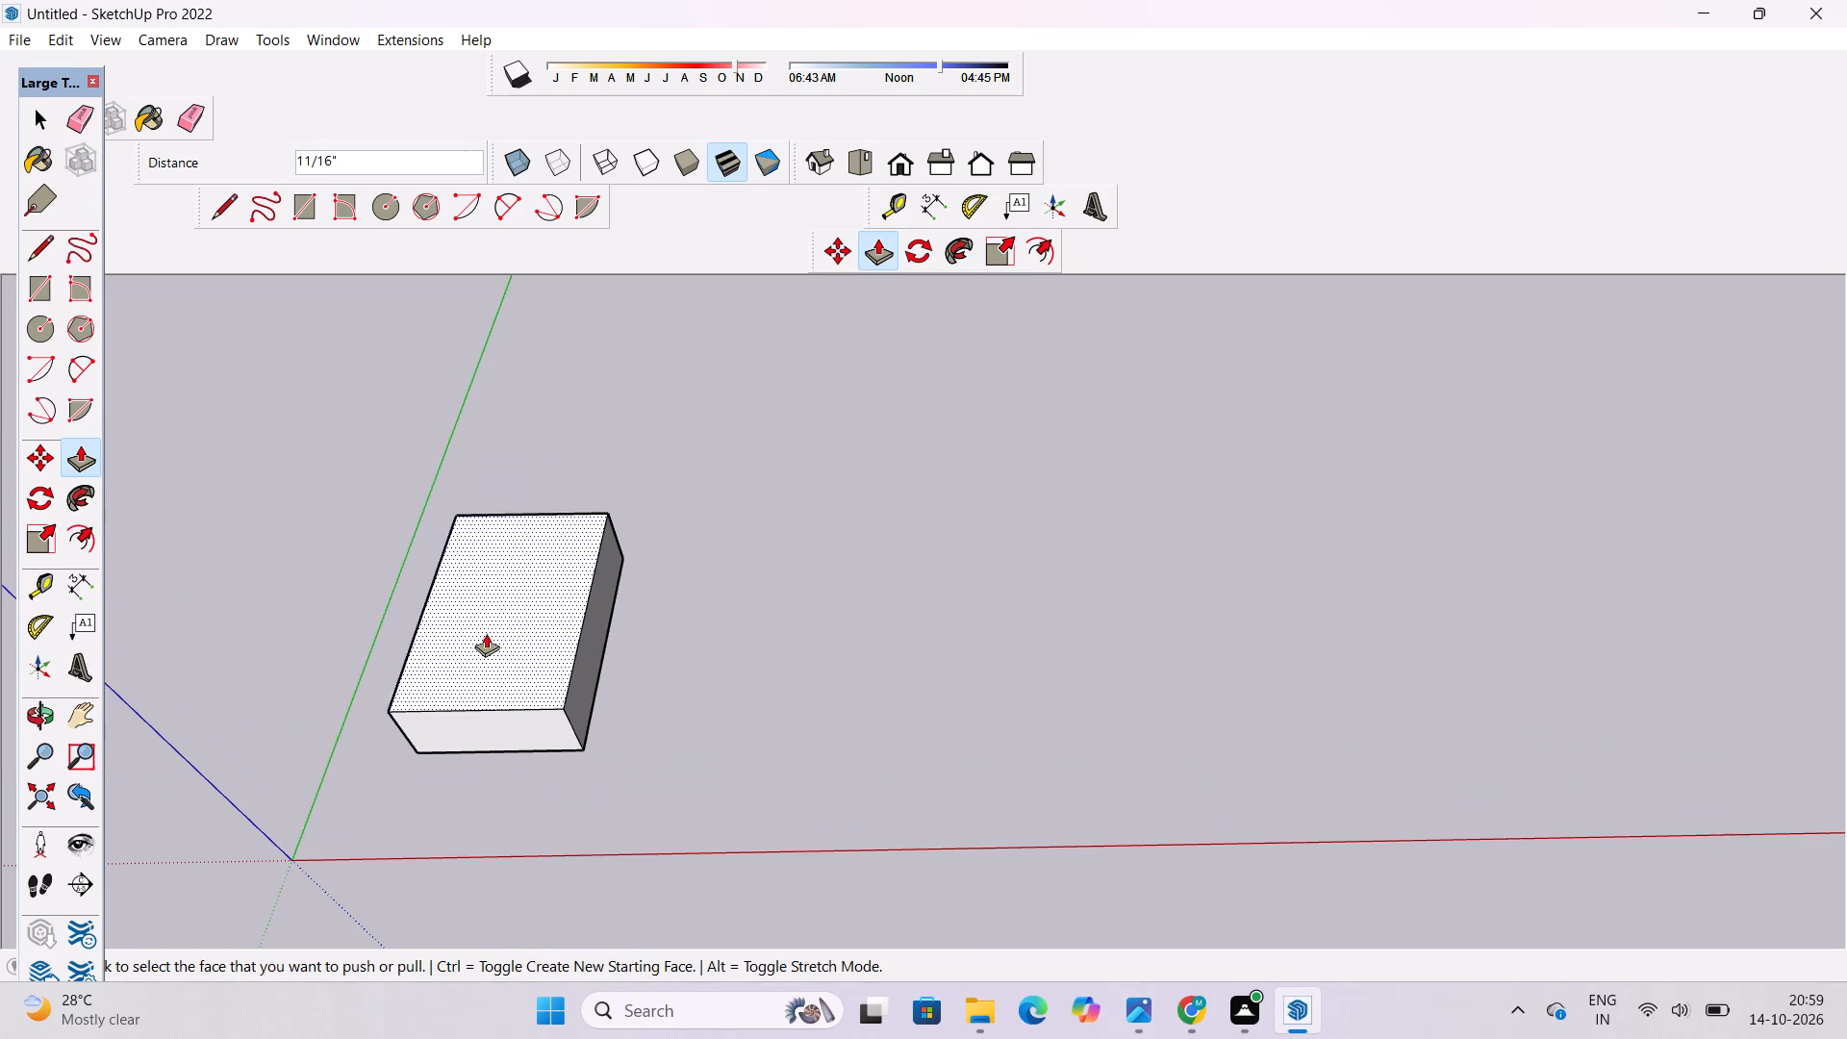
scroll(372, 618, "down", 2)
scroll(372, 612, "up", 2)
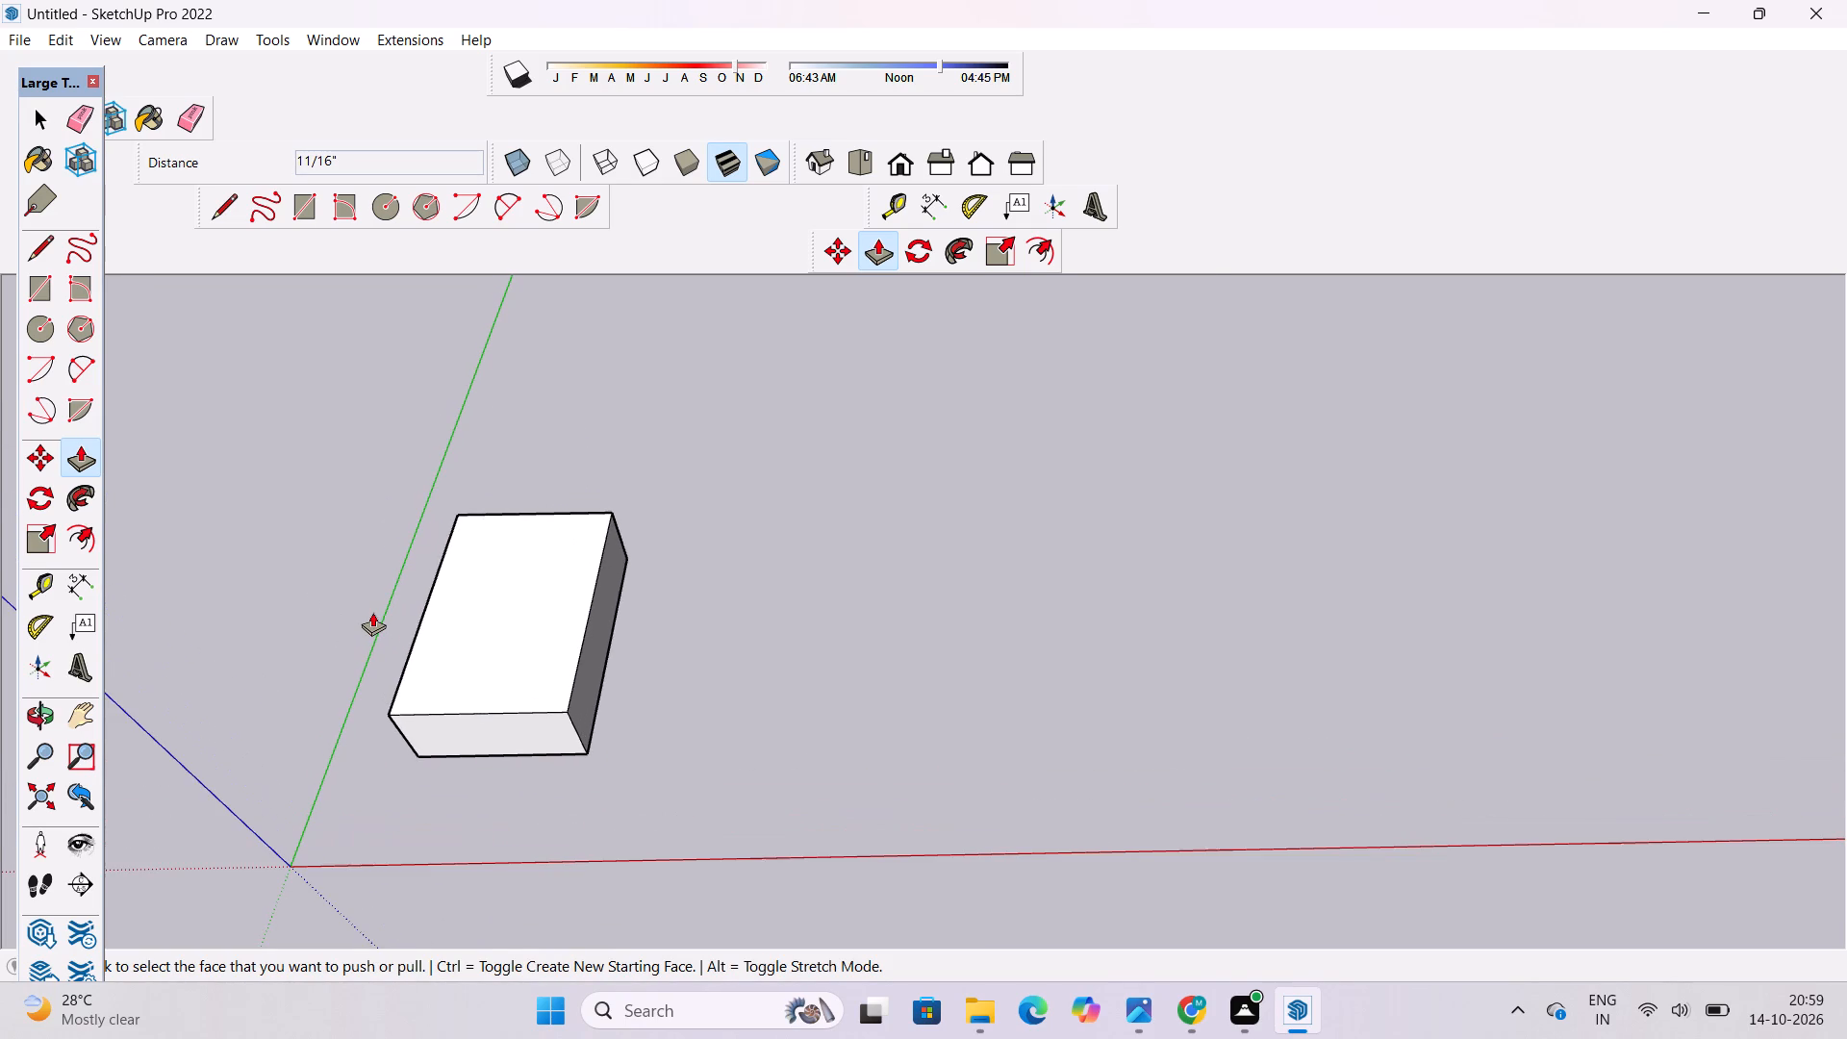
left_click(496, 697)
left_click(505, 717)
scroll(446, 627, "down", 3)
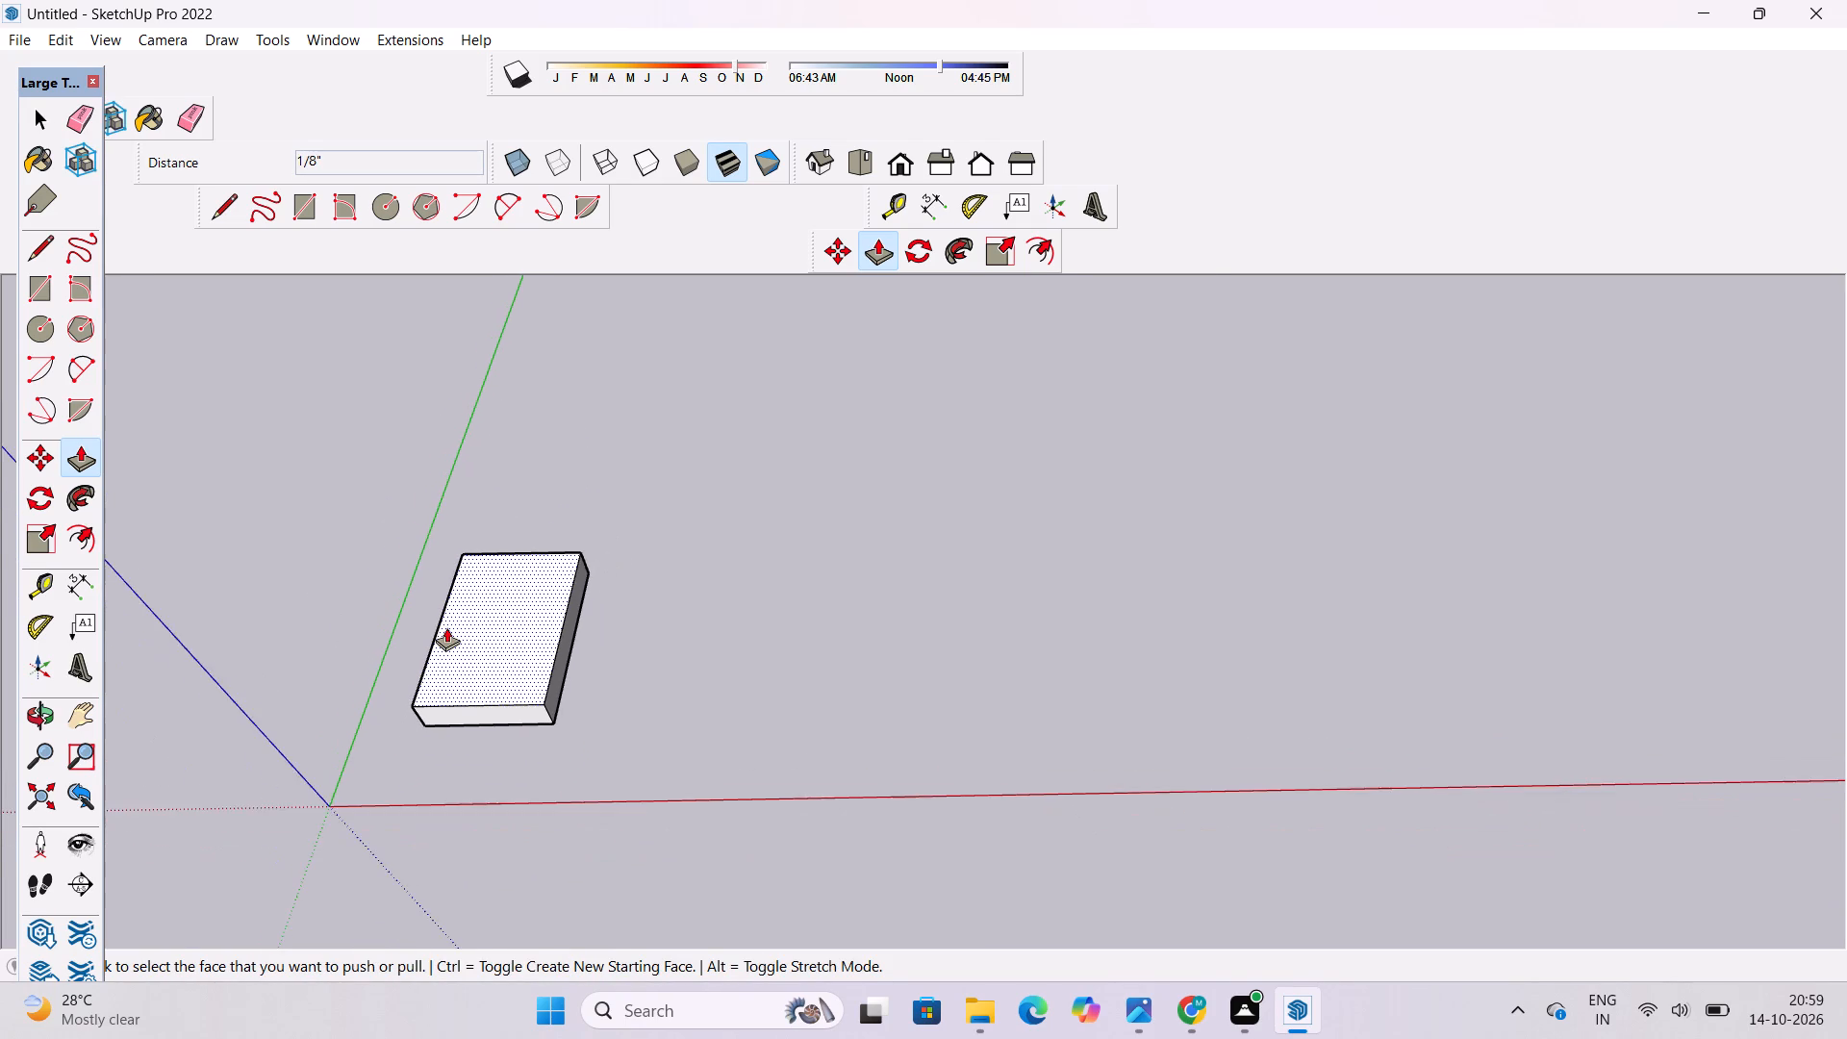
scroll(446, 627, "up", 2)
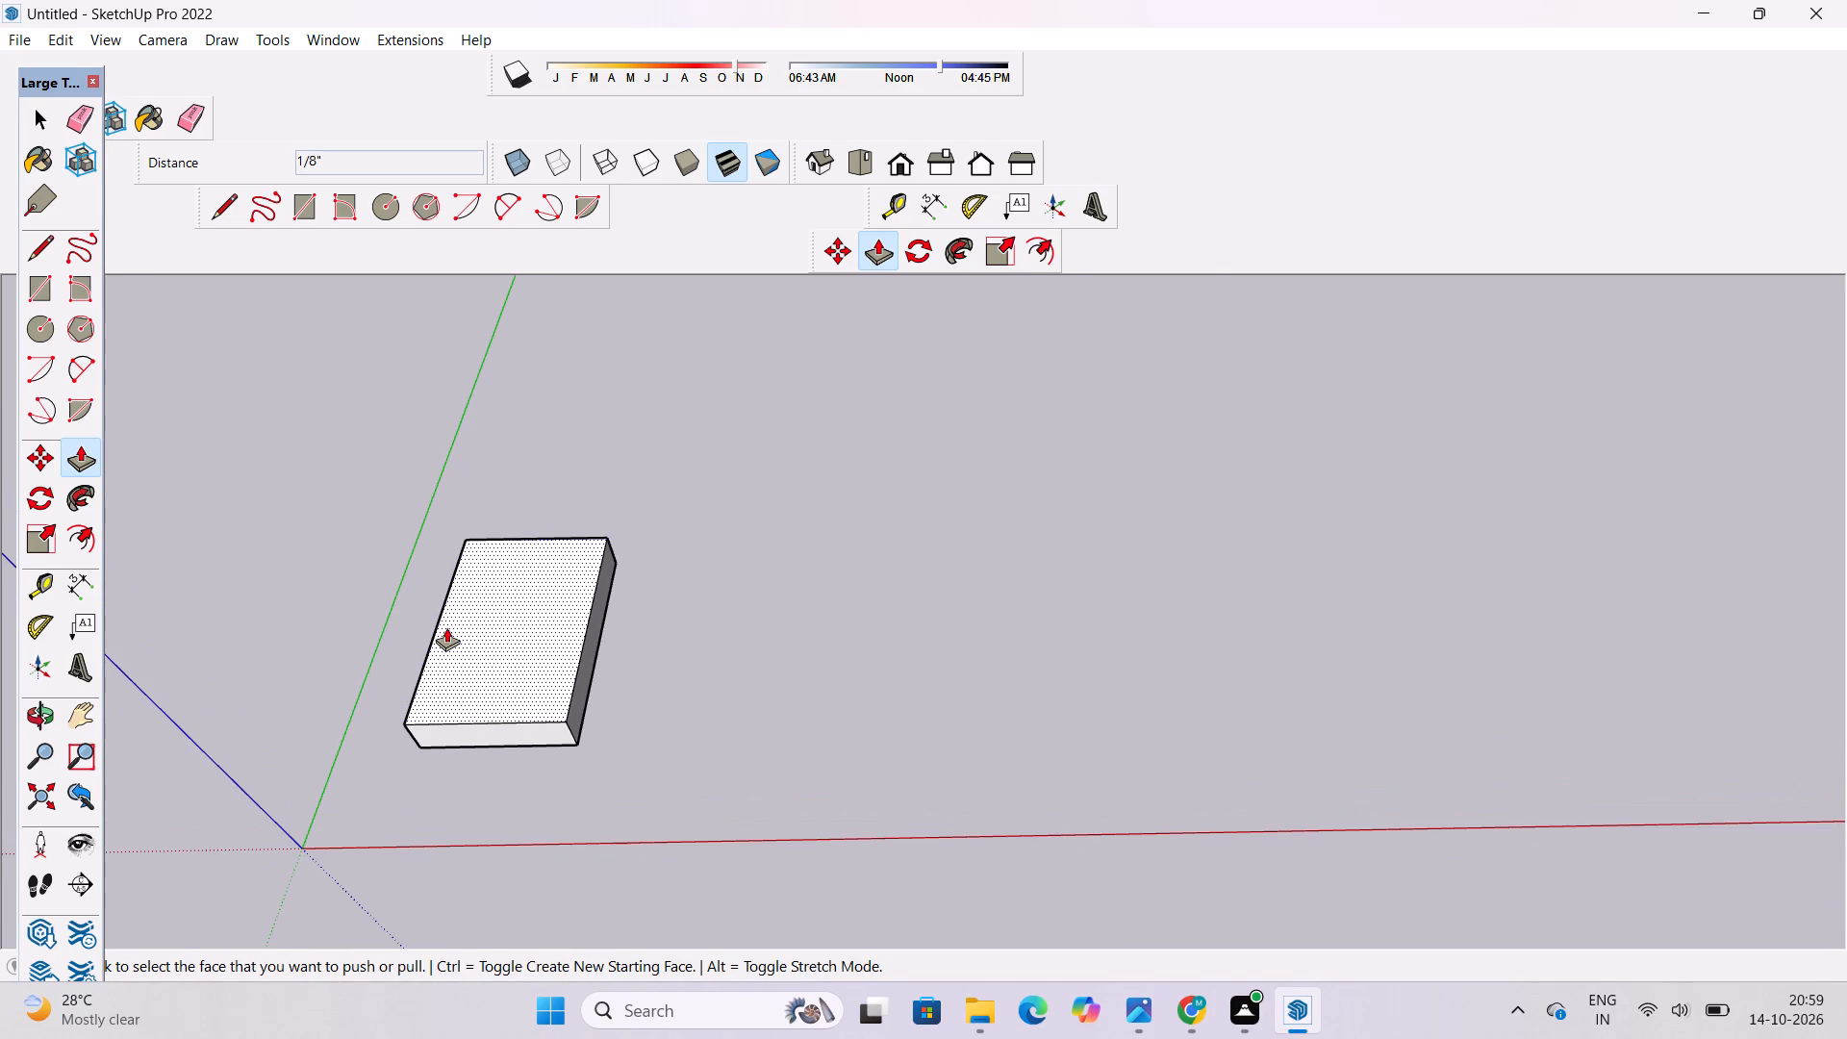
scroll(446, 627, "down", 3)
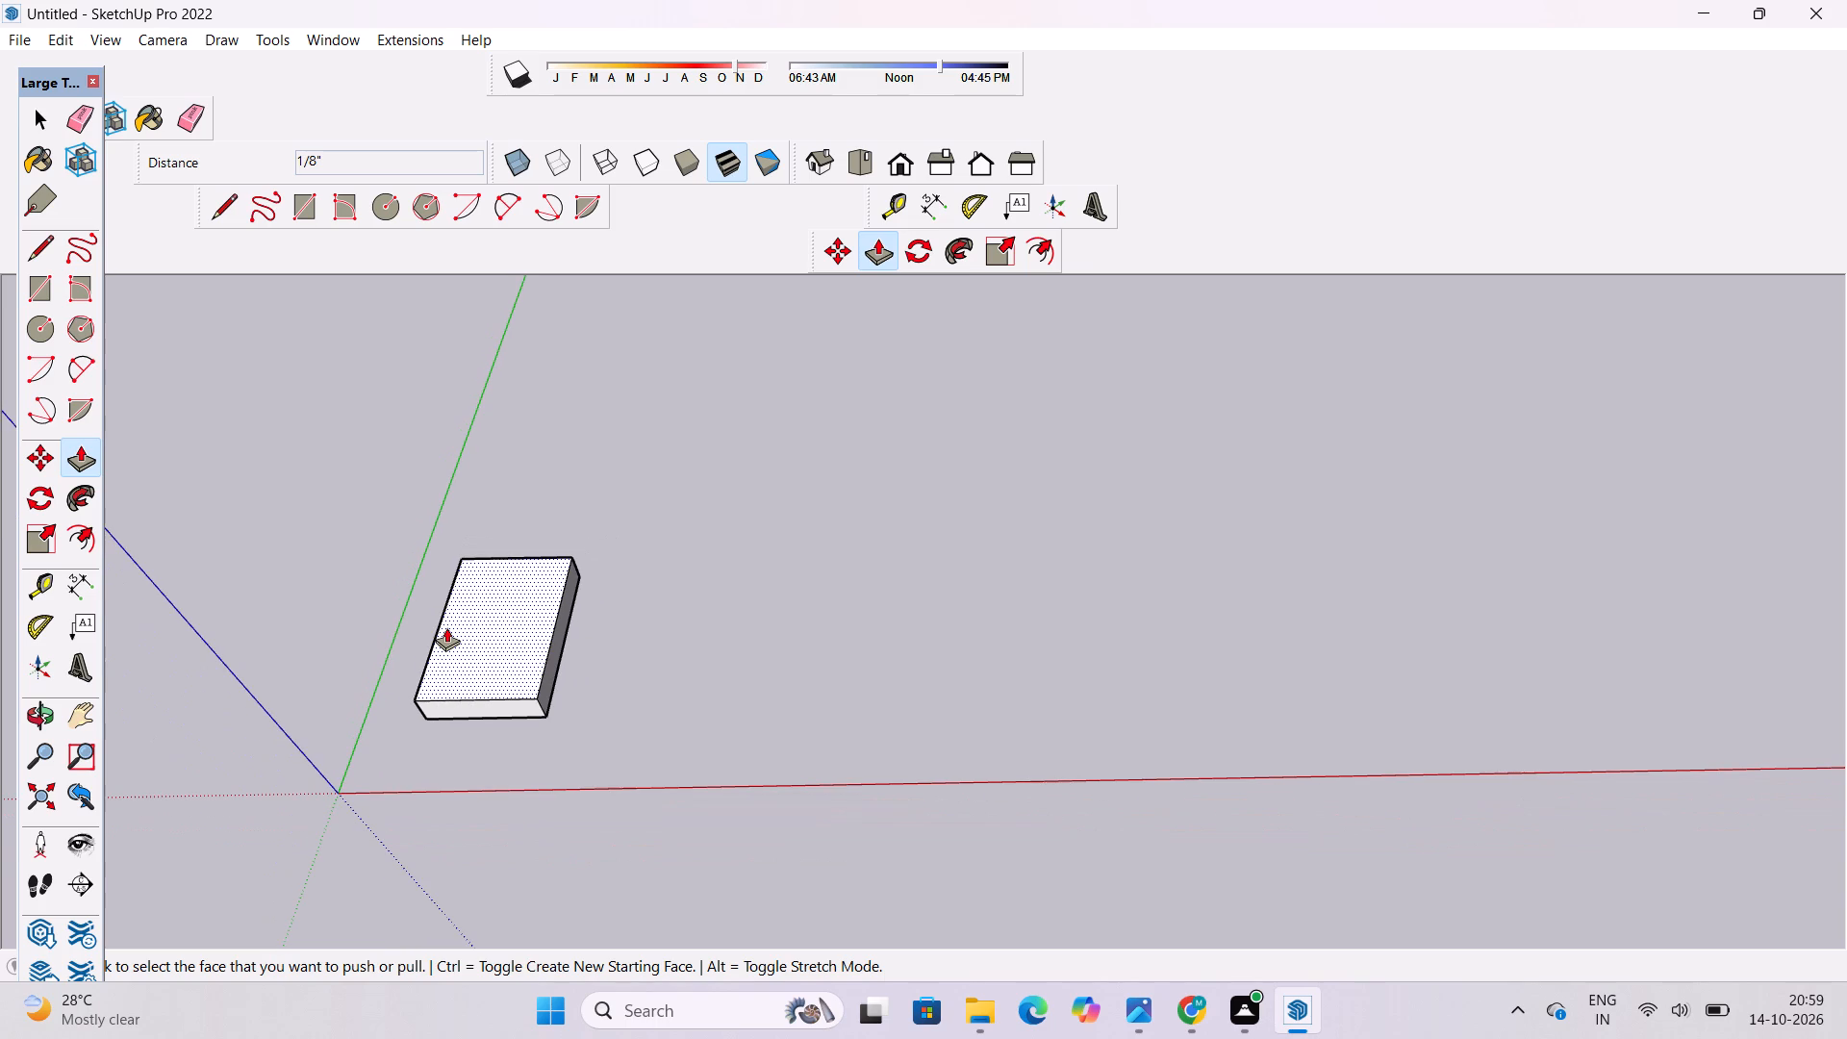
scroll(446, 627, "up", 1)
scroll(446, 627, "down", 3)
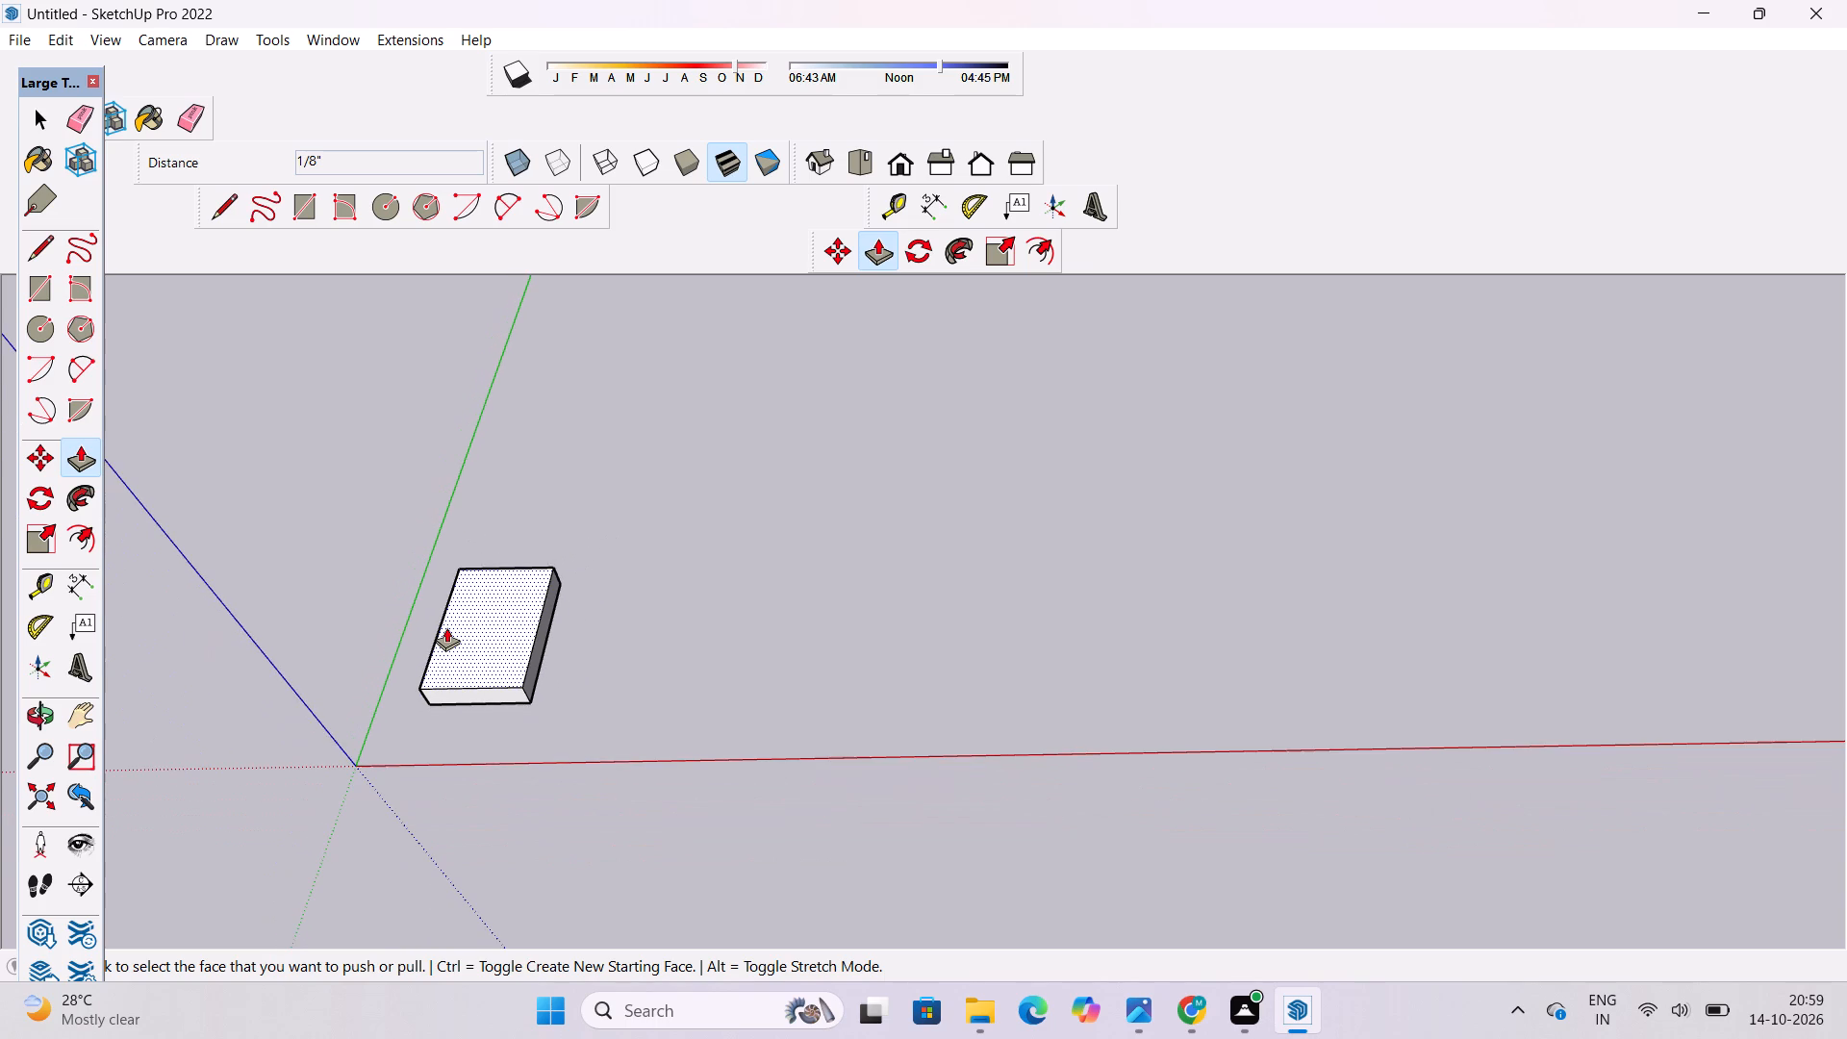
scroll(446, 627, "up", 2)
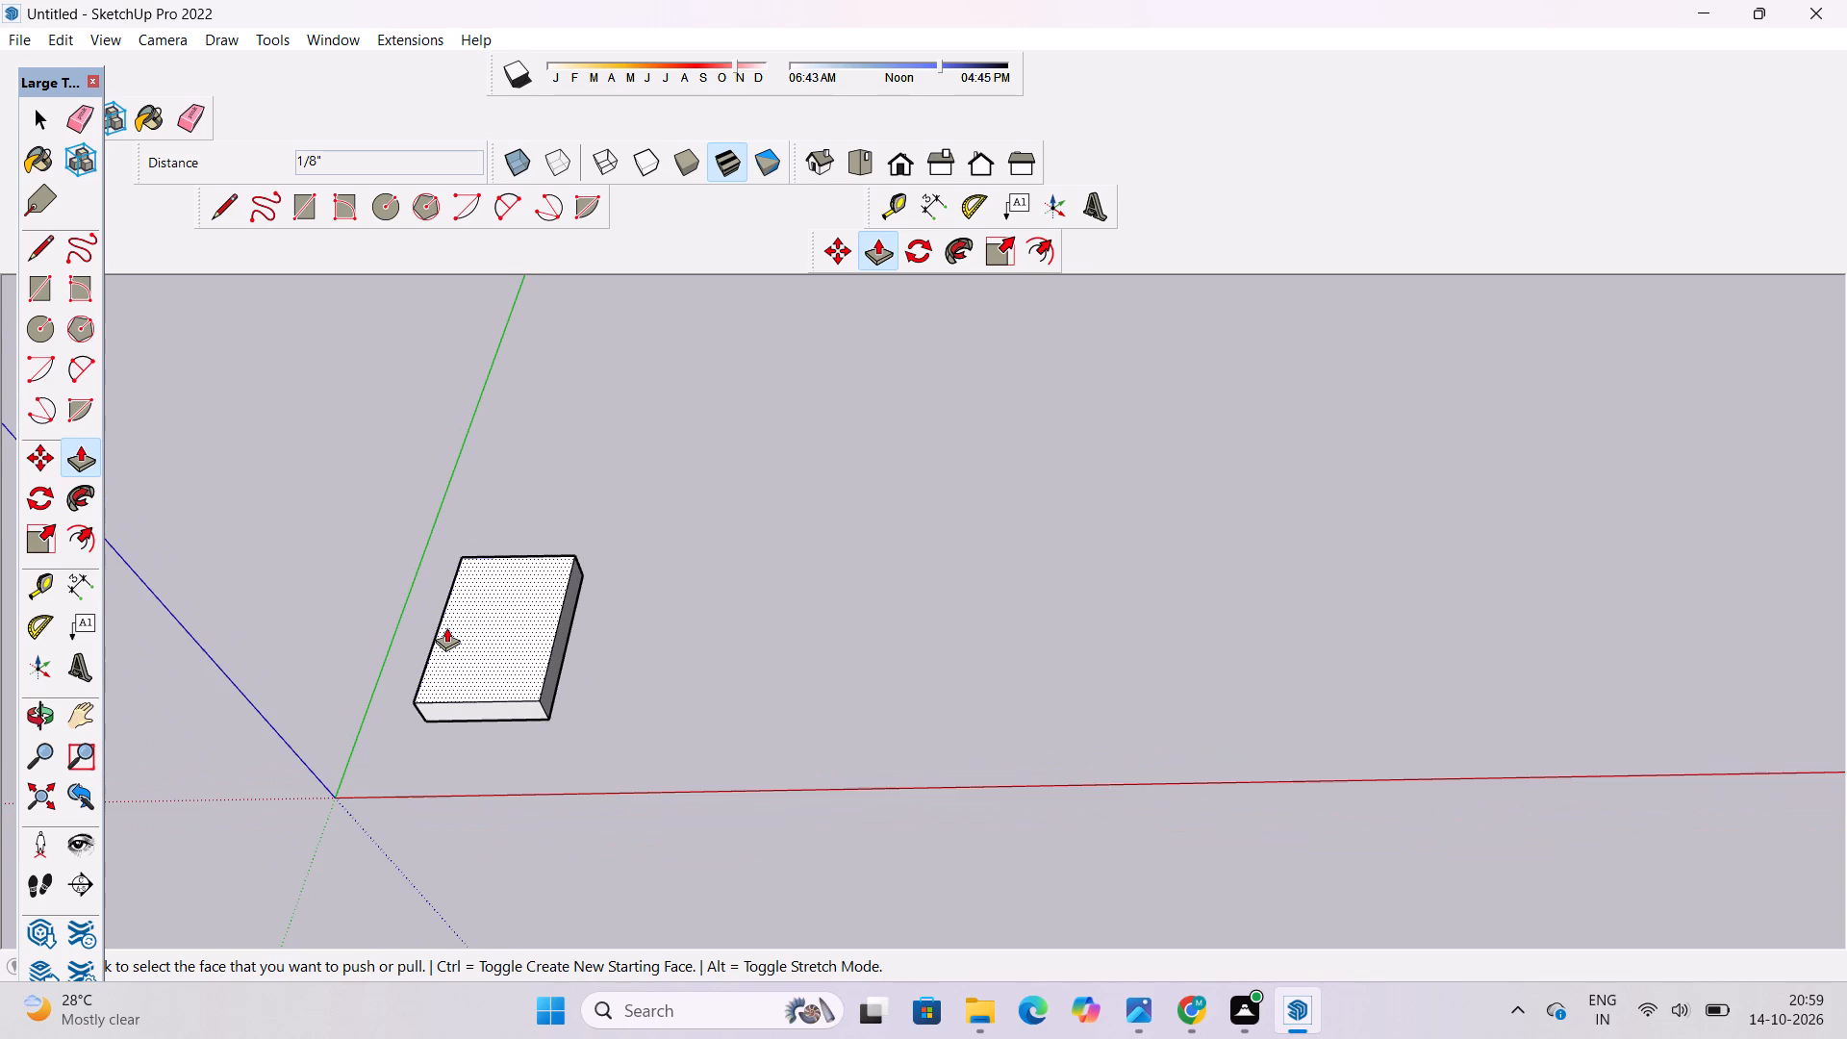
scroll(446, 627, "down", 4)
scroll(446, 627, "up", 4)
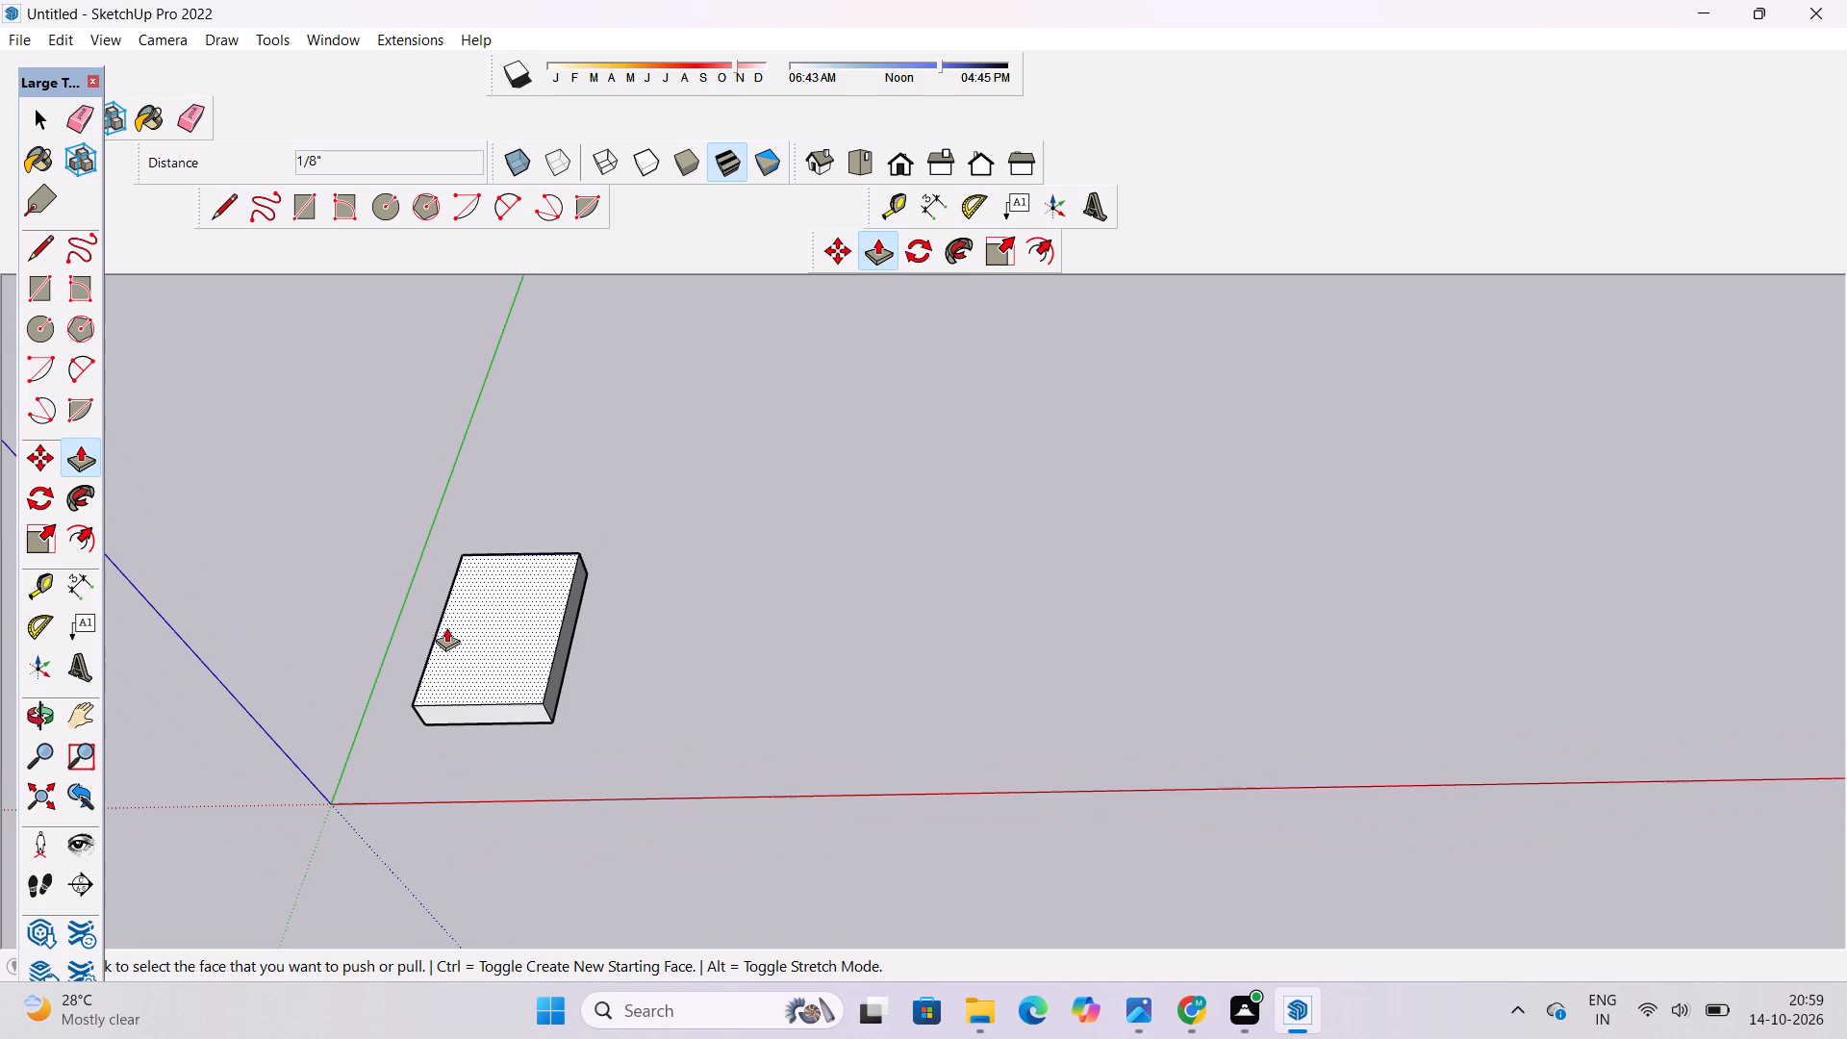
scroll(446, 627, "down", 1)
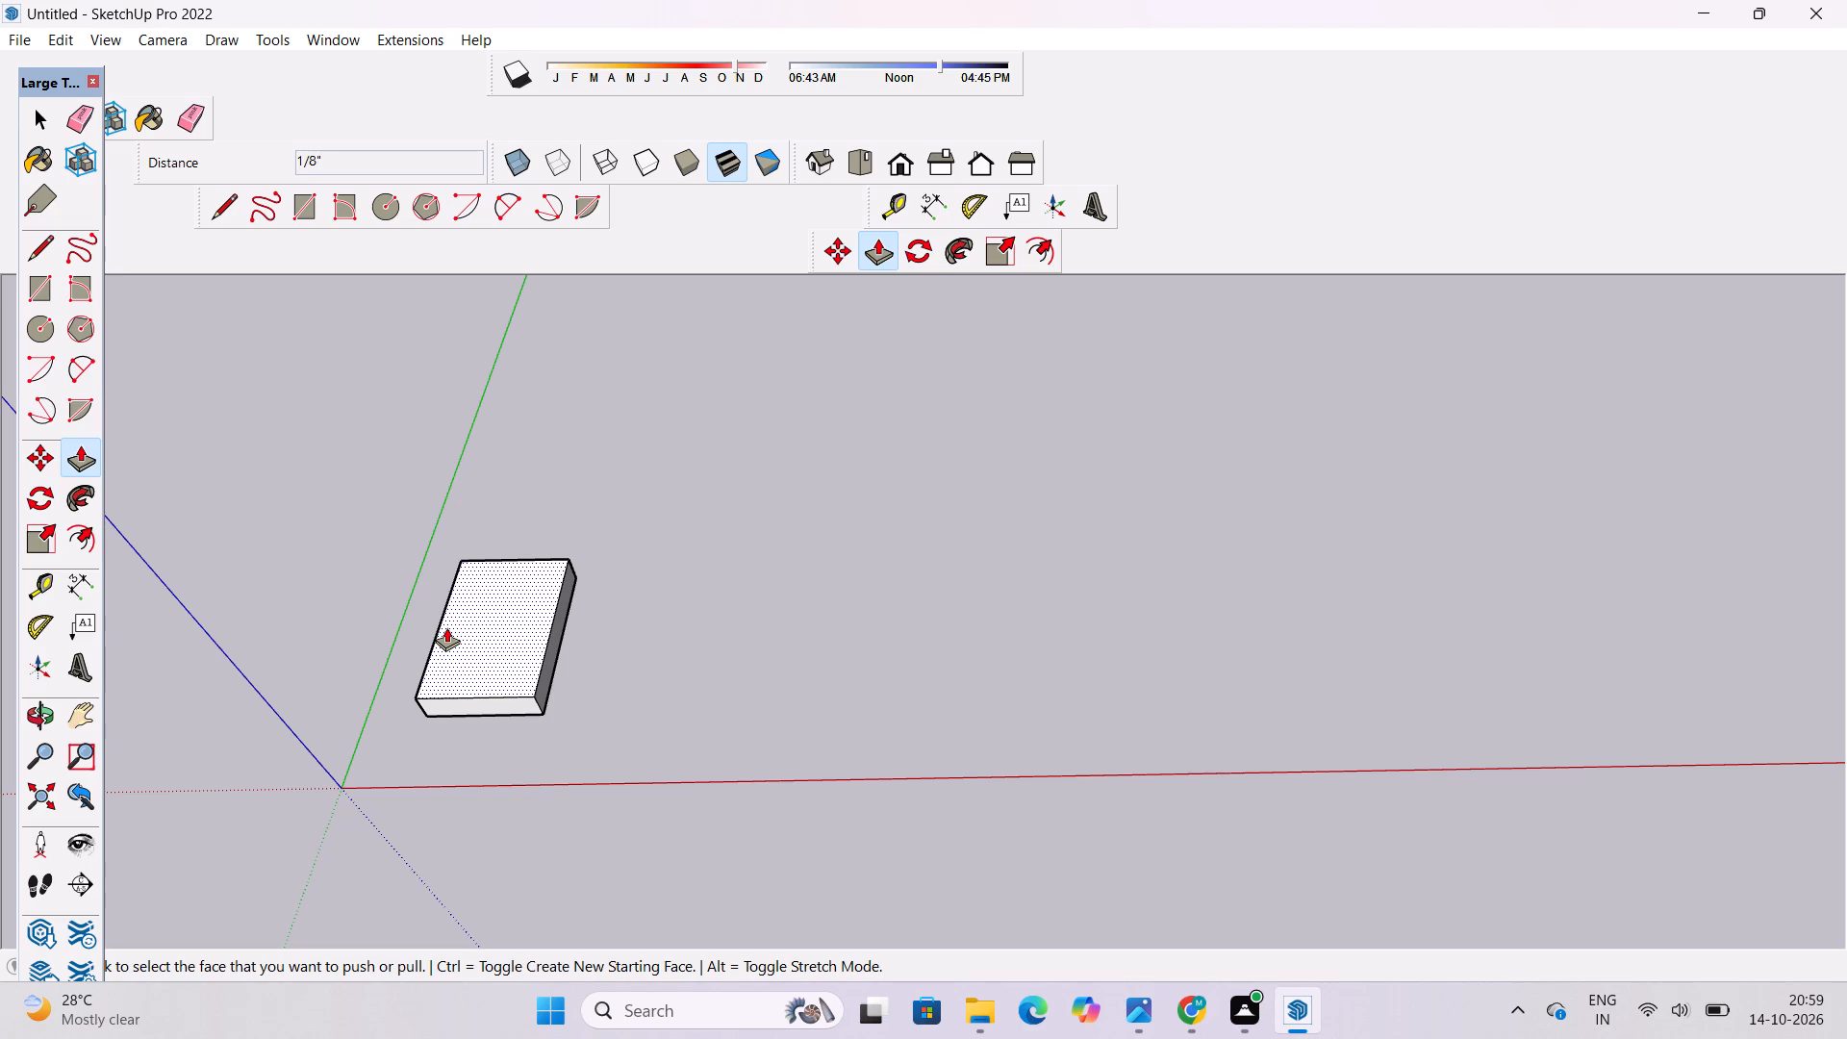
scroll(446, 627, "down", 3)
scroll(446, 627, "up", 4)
Push/Pull the slab's top face by a distance of 0.01".
left_click(470, 665)
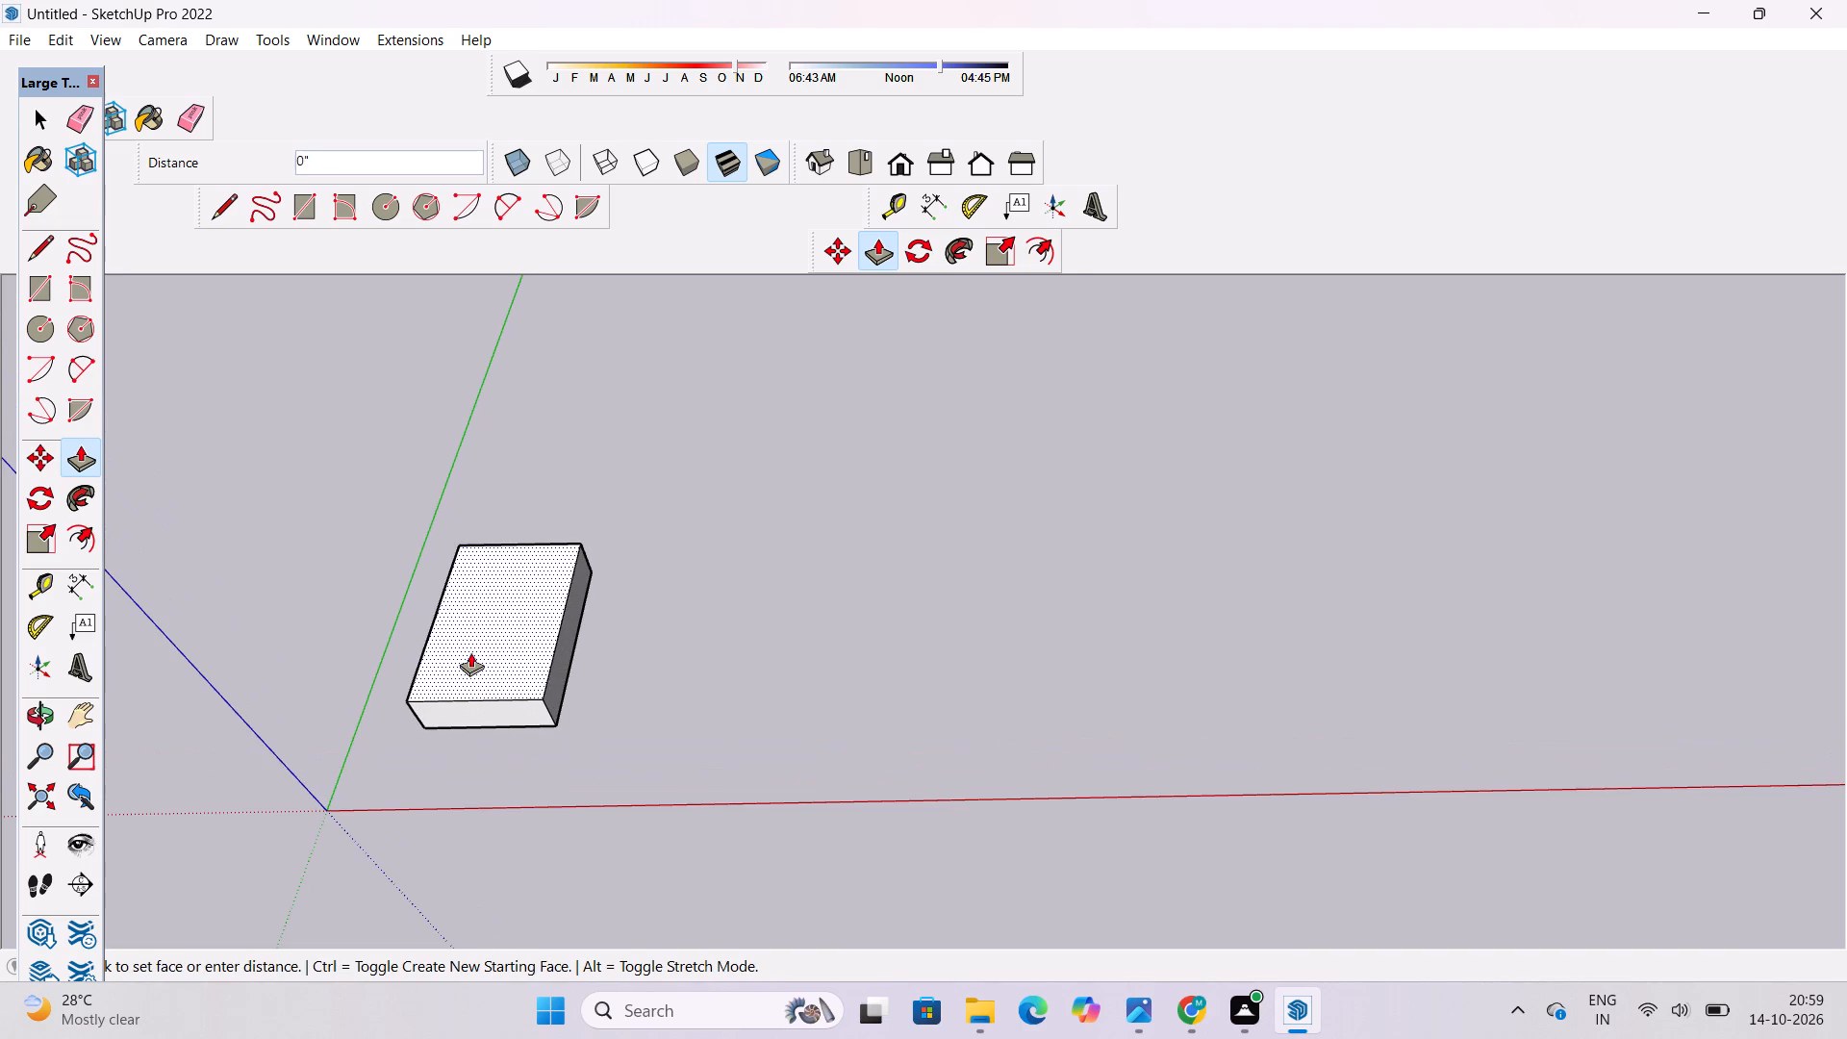
type("0.01\"")
key("Return")
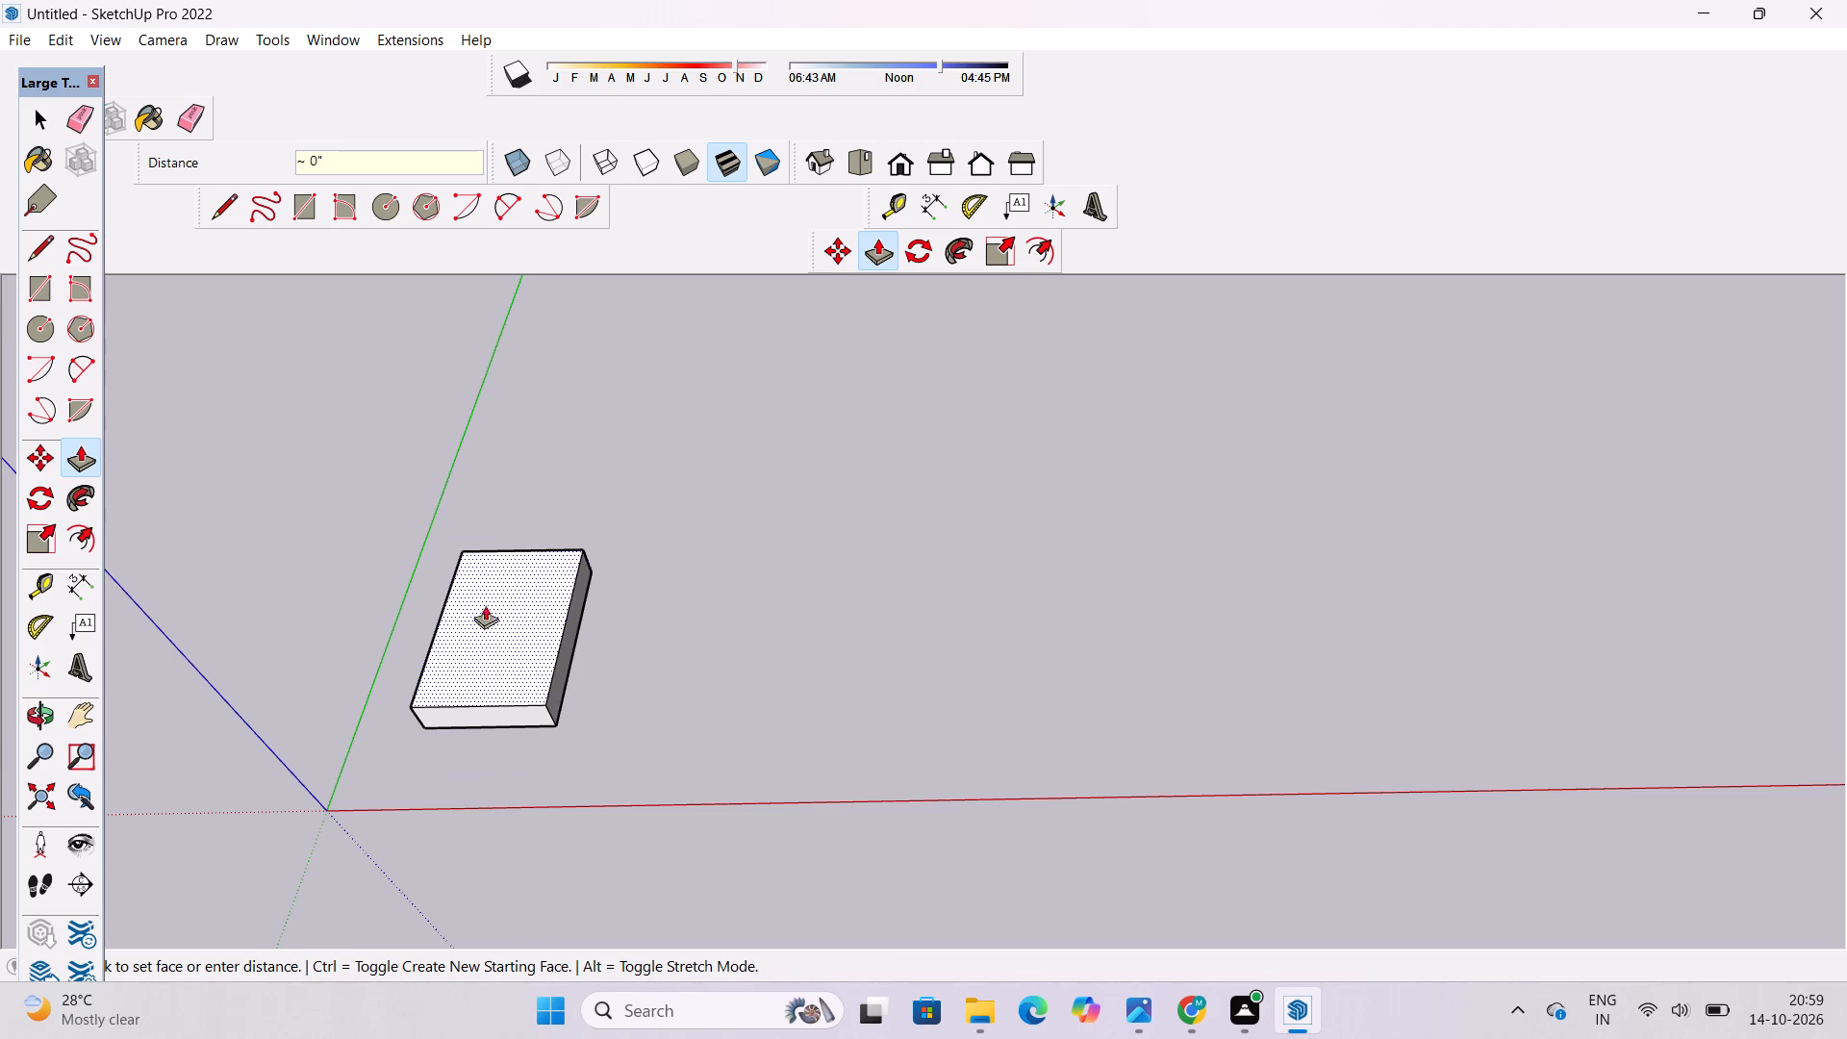
scroll(499, 620, "up", 1)
scroll(495, 621, "down", 5)
left_click(622, 675)
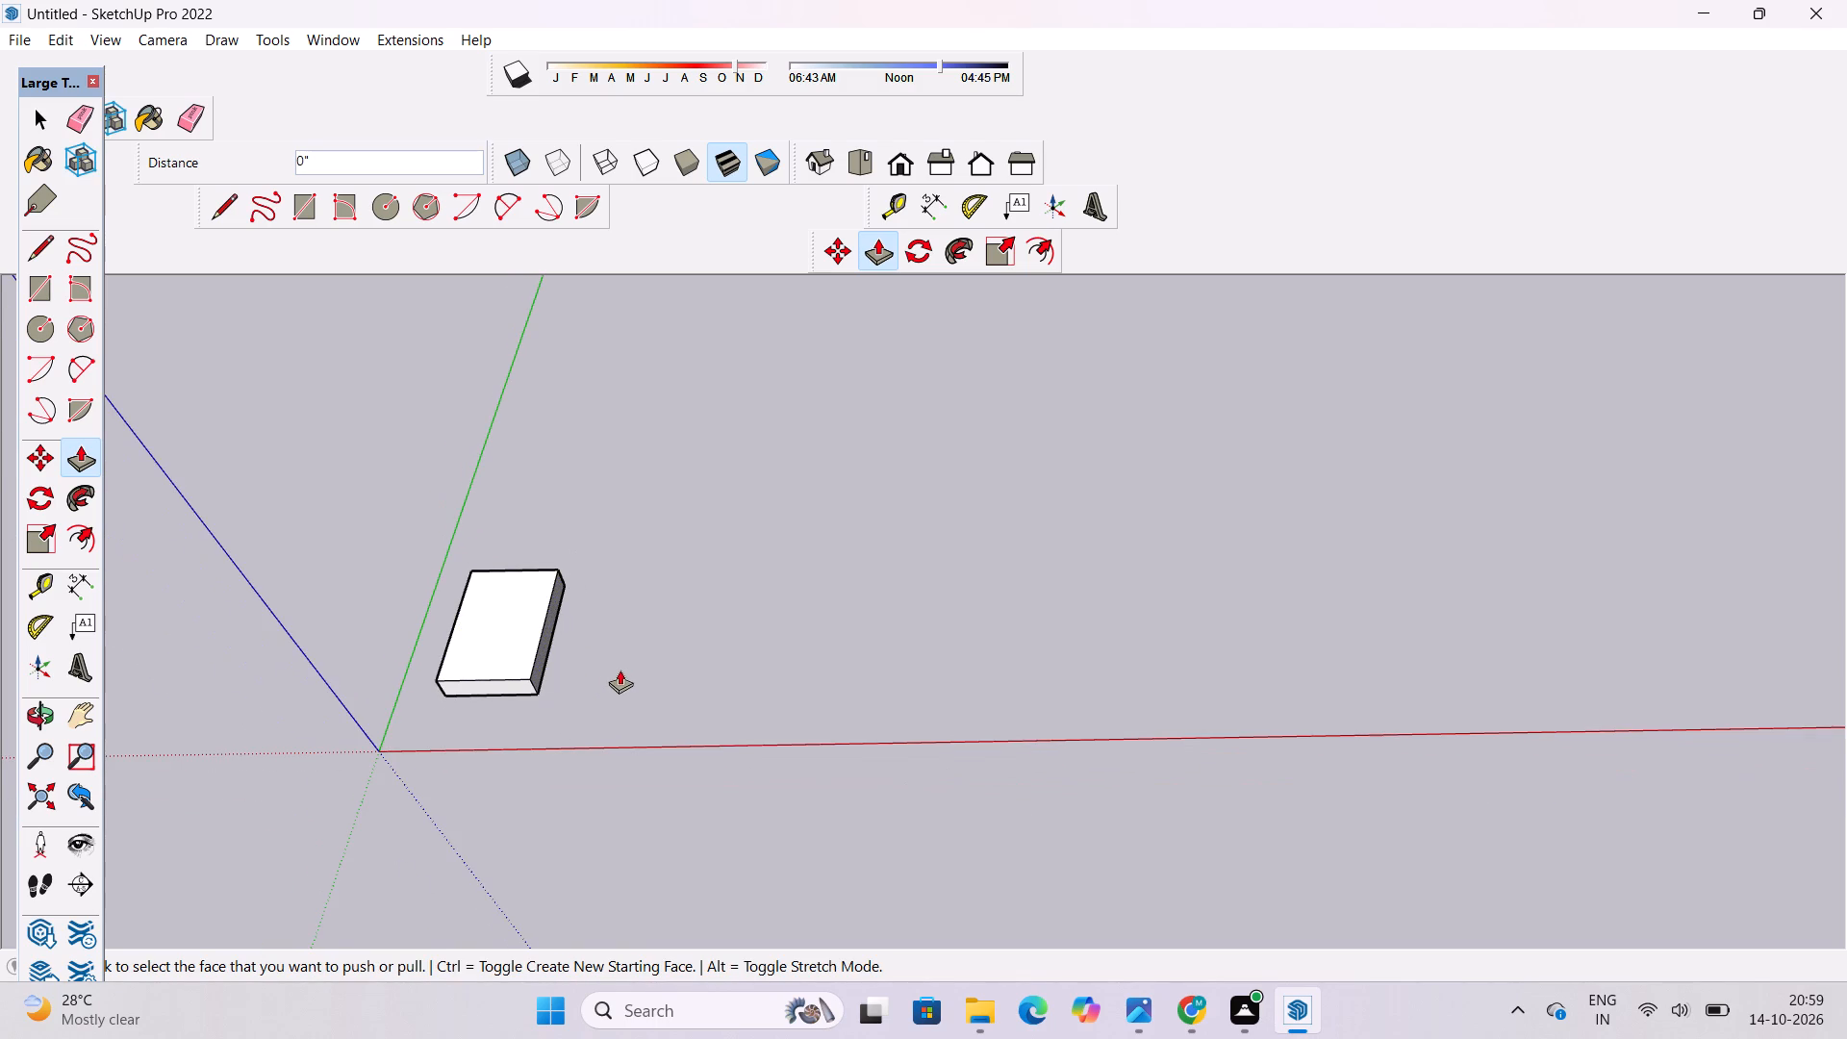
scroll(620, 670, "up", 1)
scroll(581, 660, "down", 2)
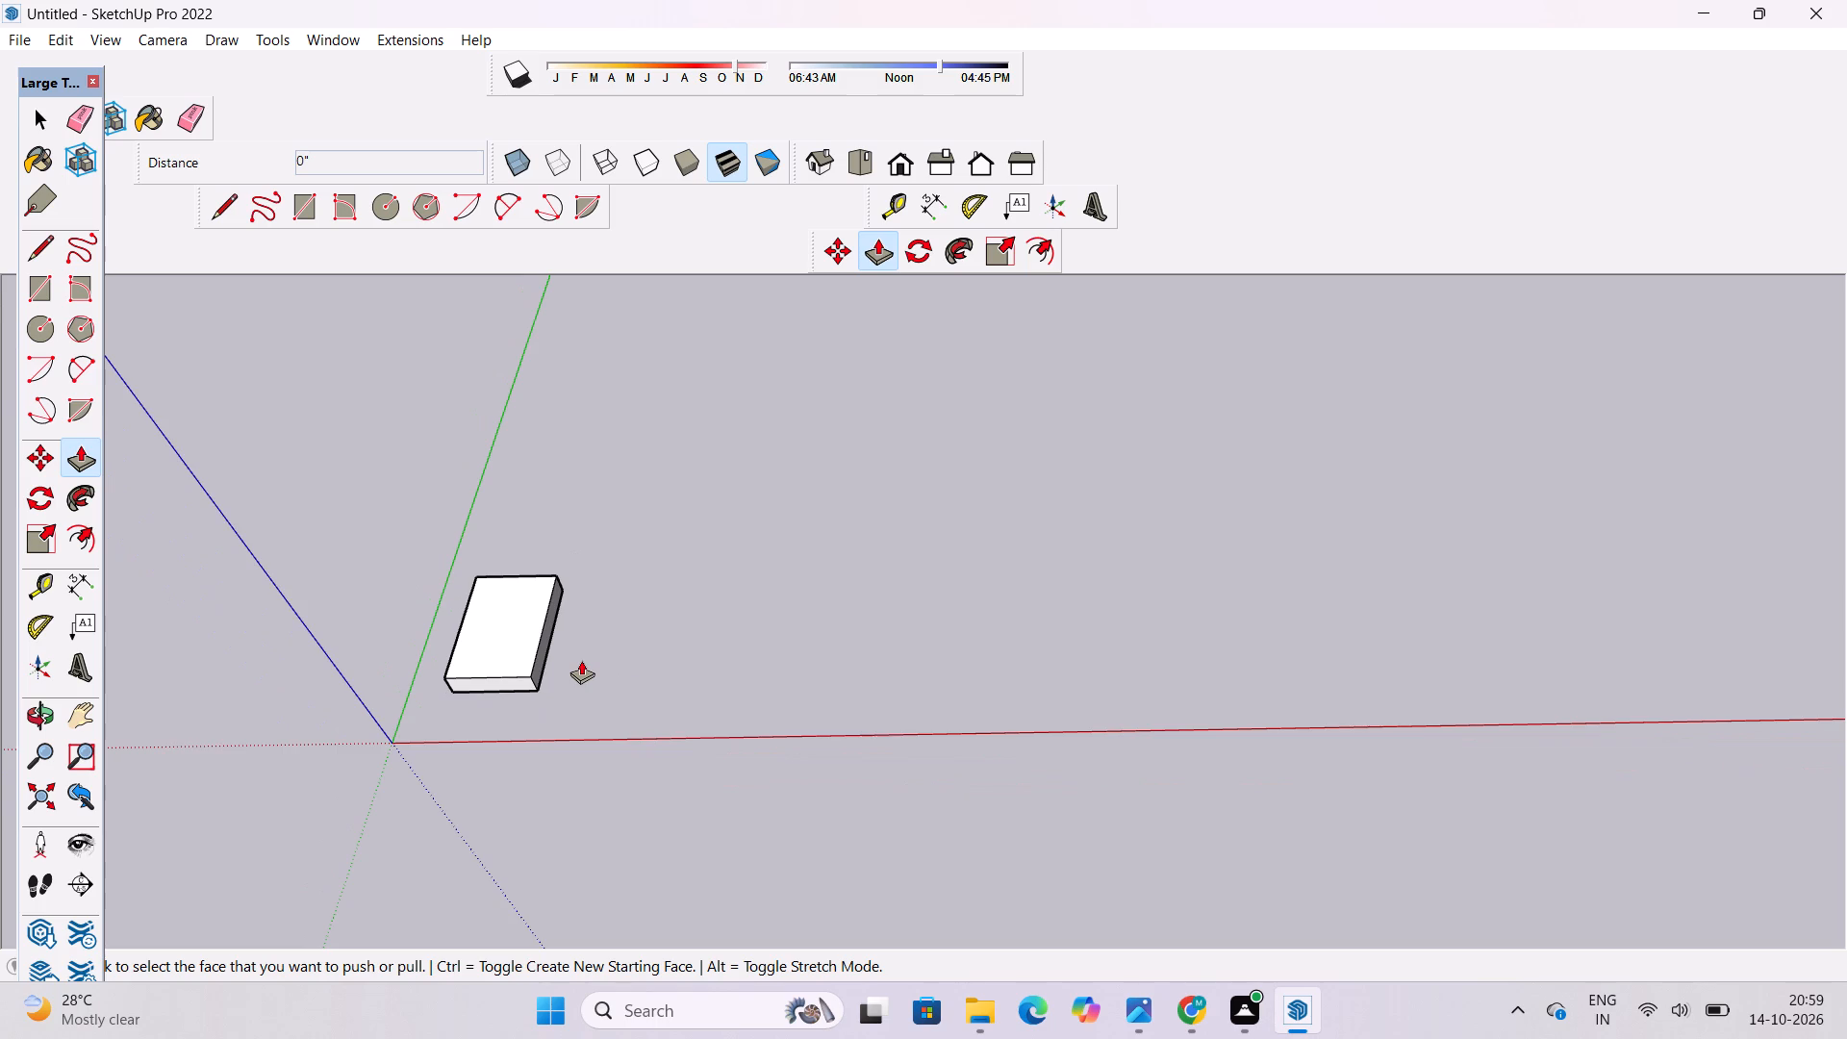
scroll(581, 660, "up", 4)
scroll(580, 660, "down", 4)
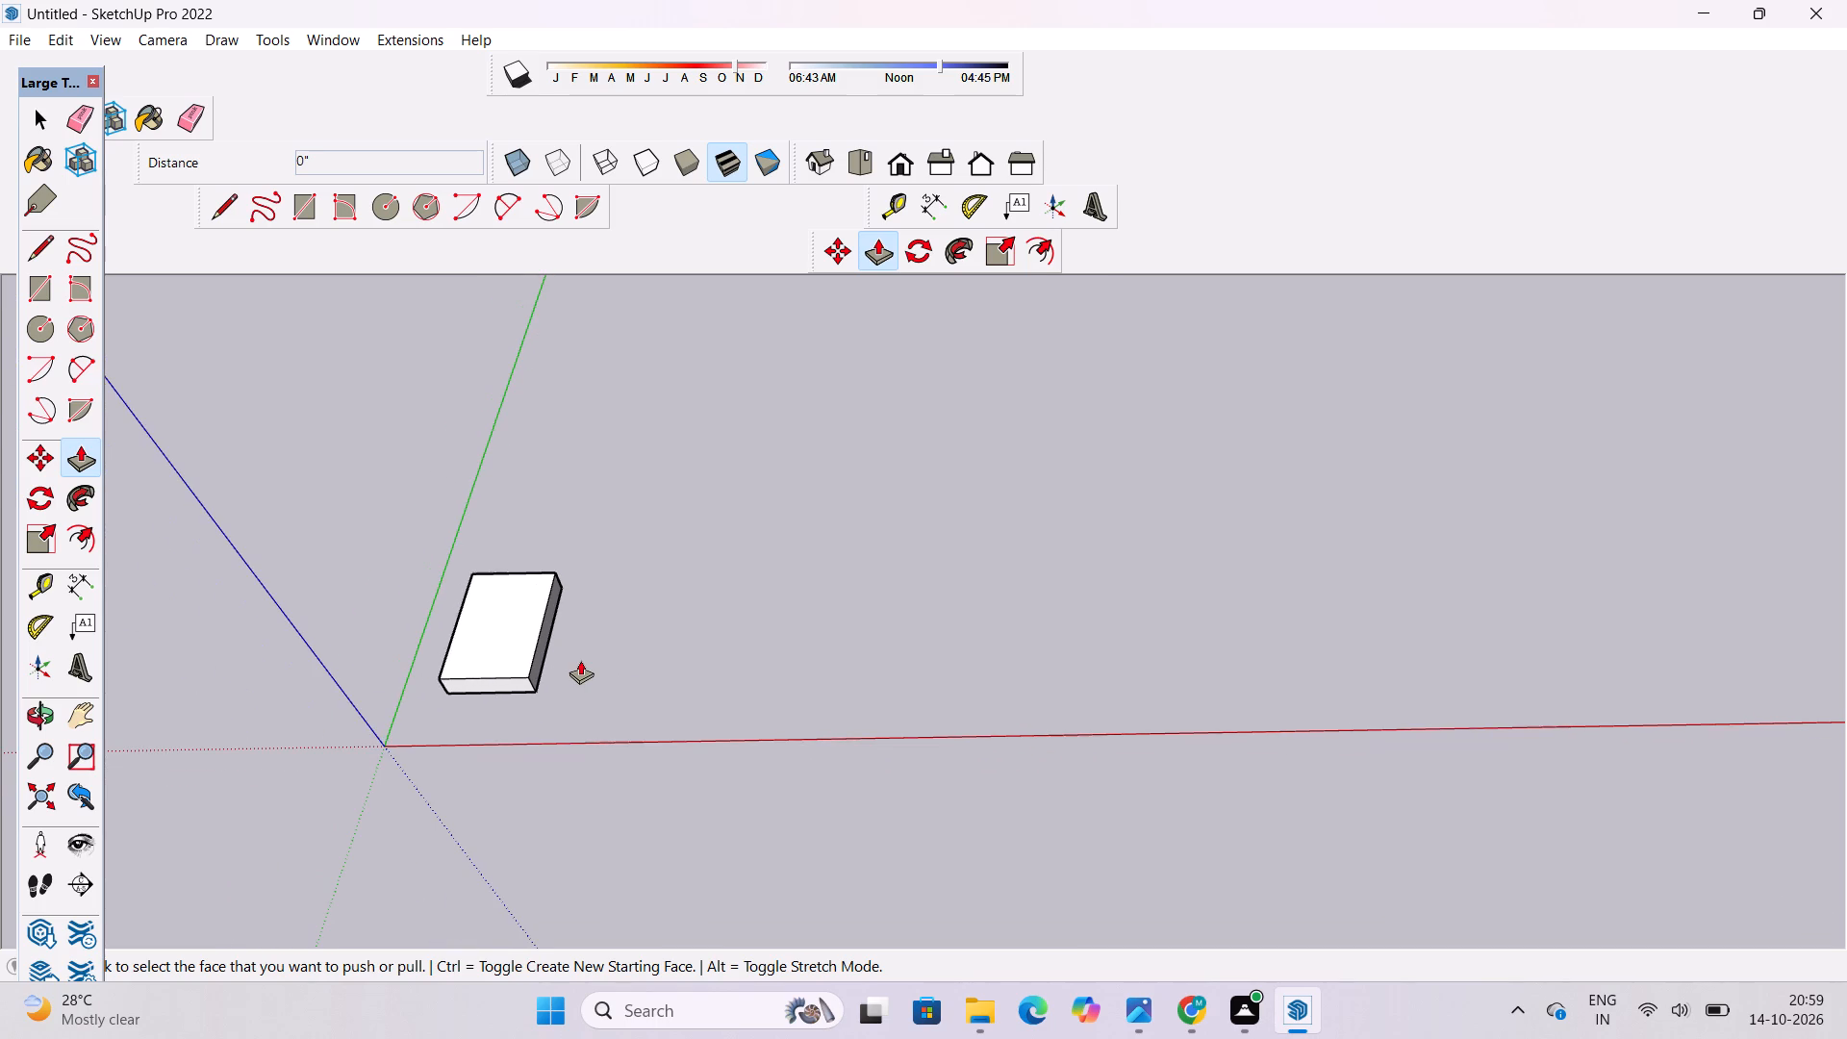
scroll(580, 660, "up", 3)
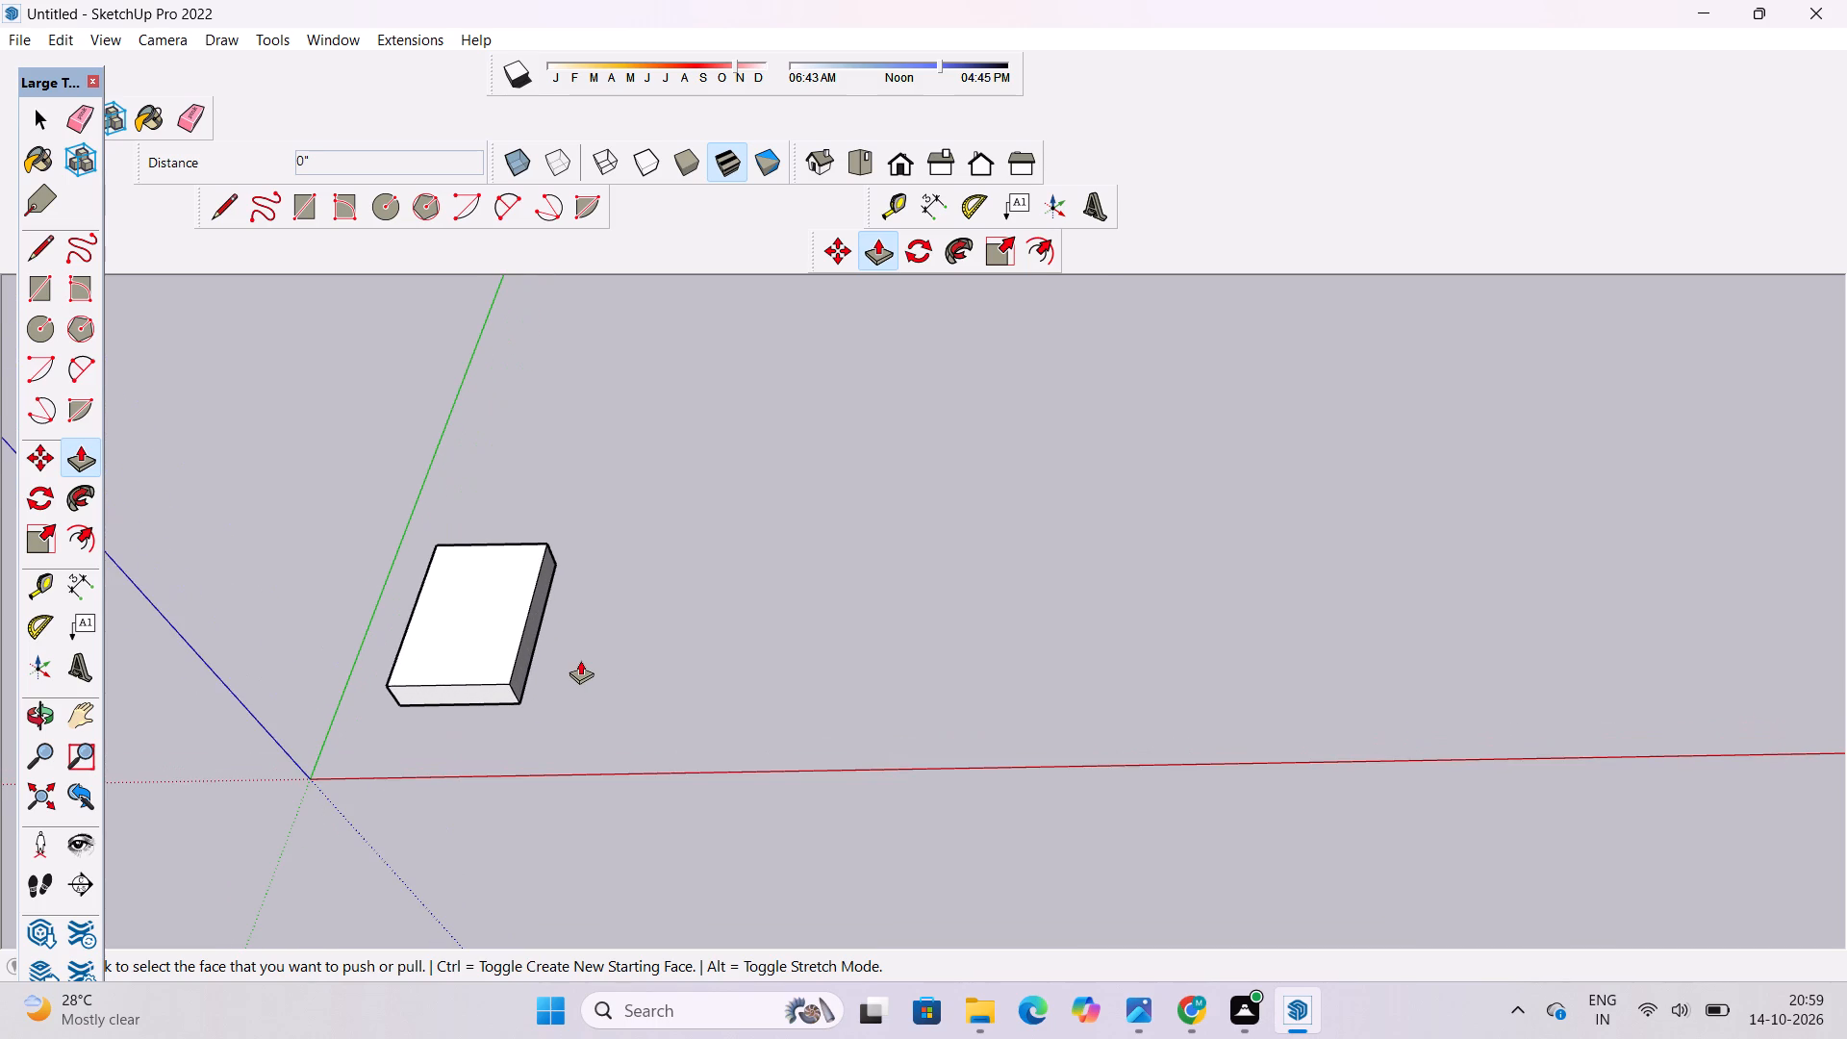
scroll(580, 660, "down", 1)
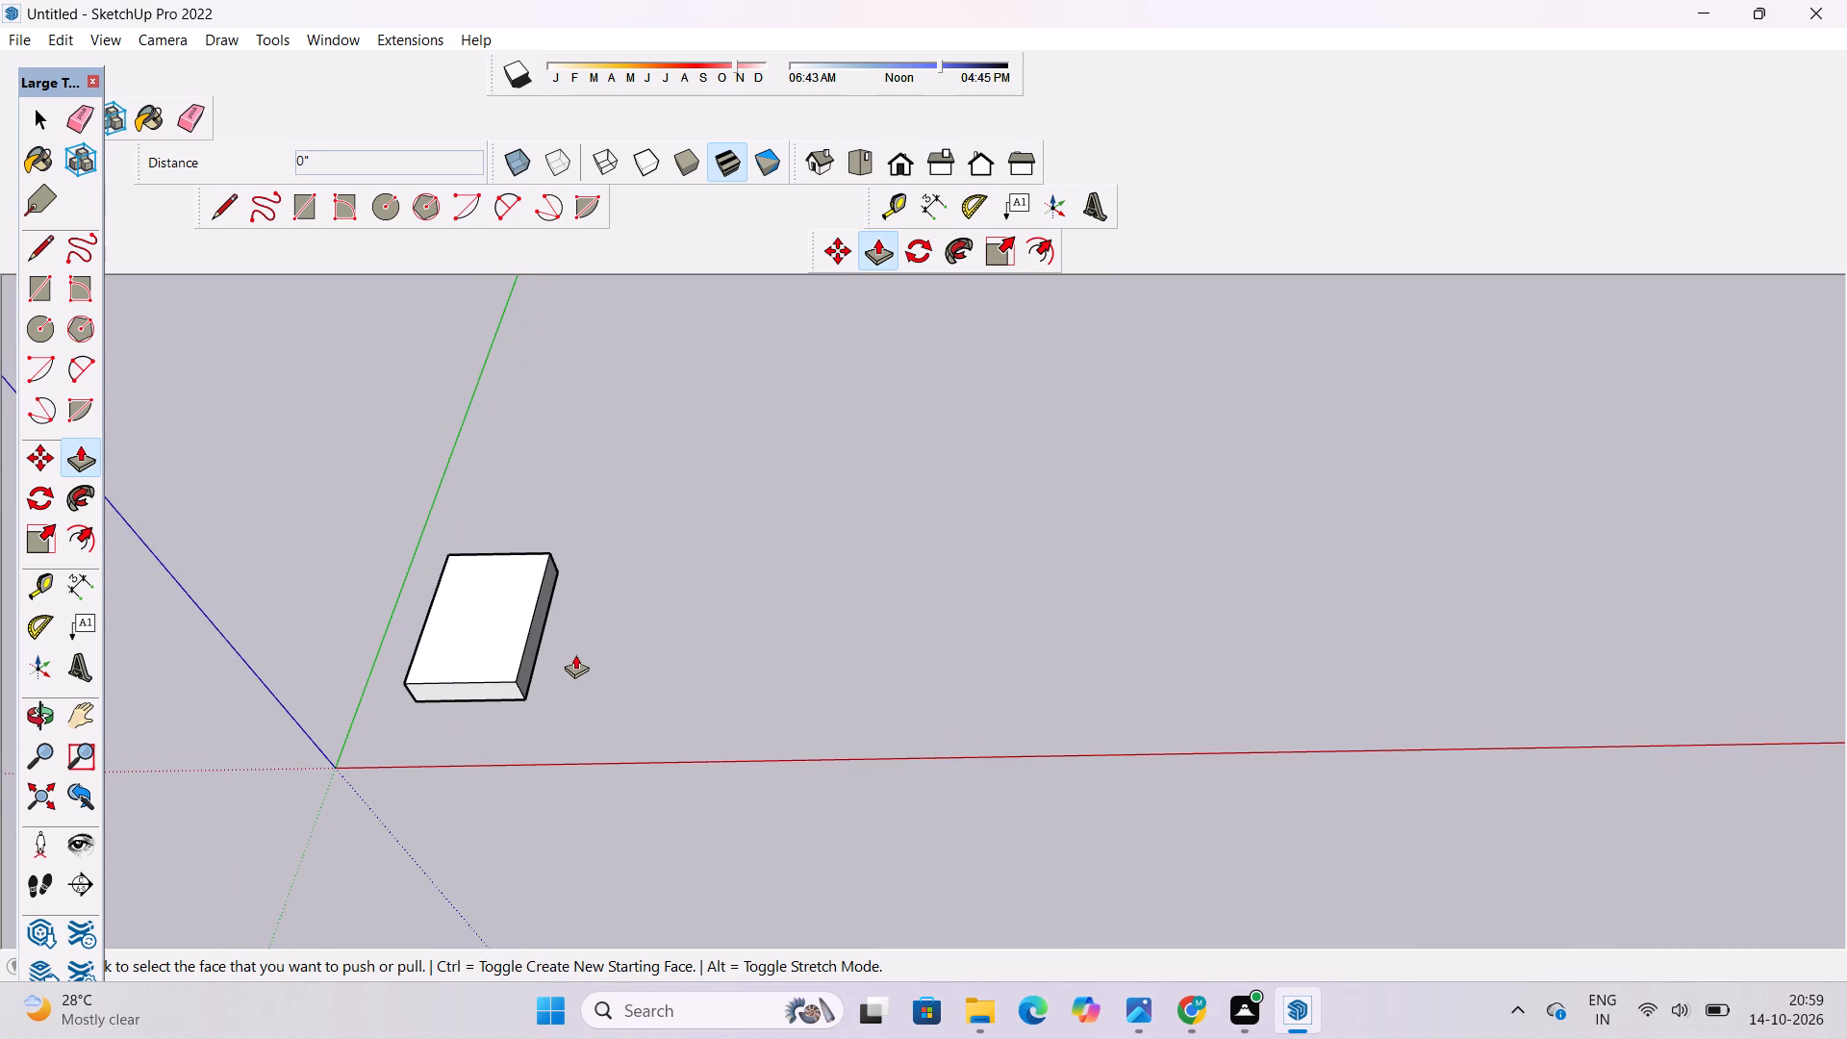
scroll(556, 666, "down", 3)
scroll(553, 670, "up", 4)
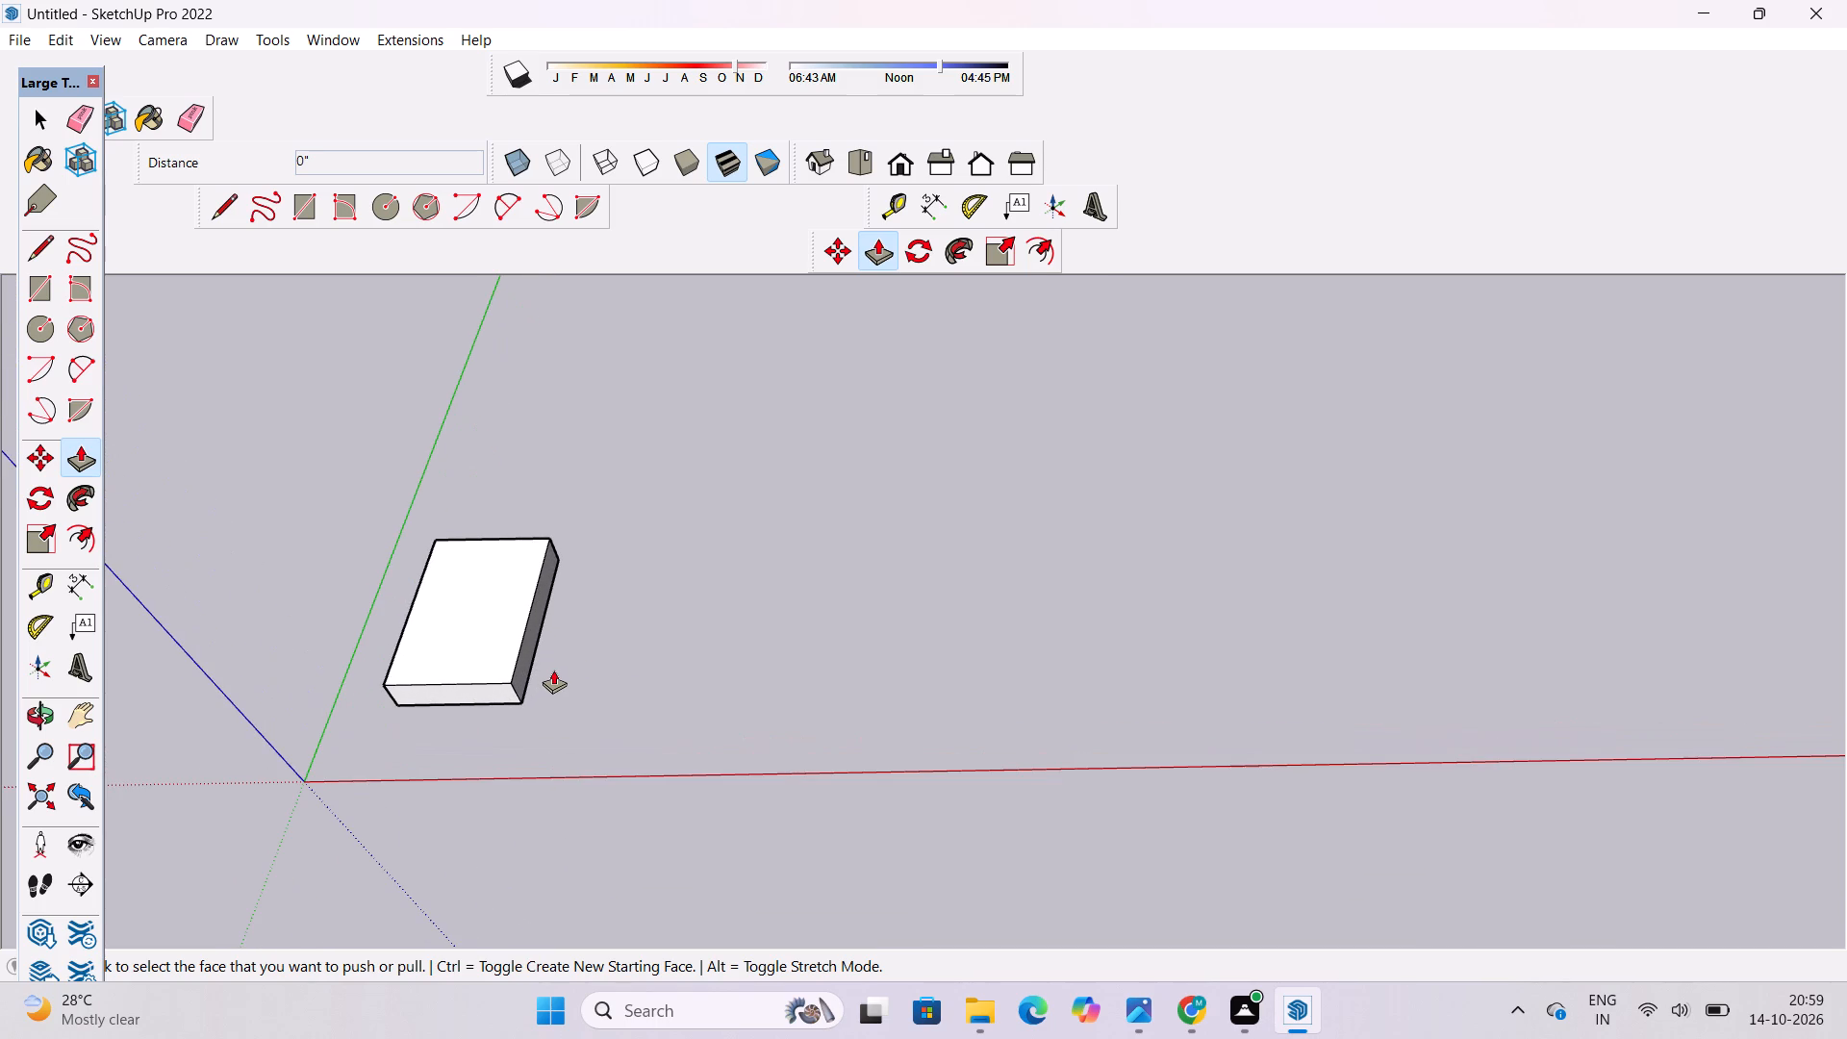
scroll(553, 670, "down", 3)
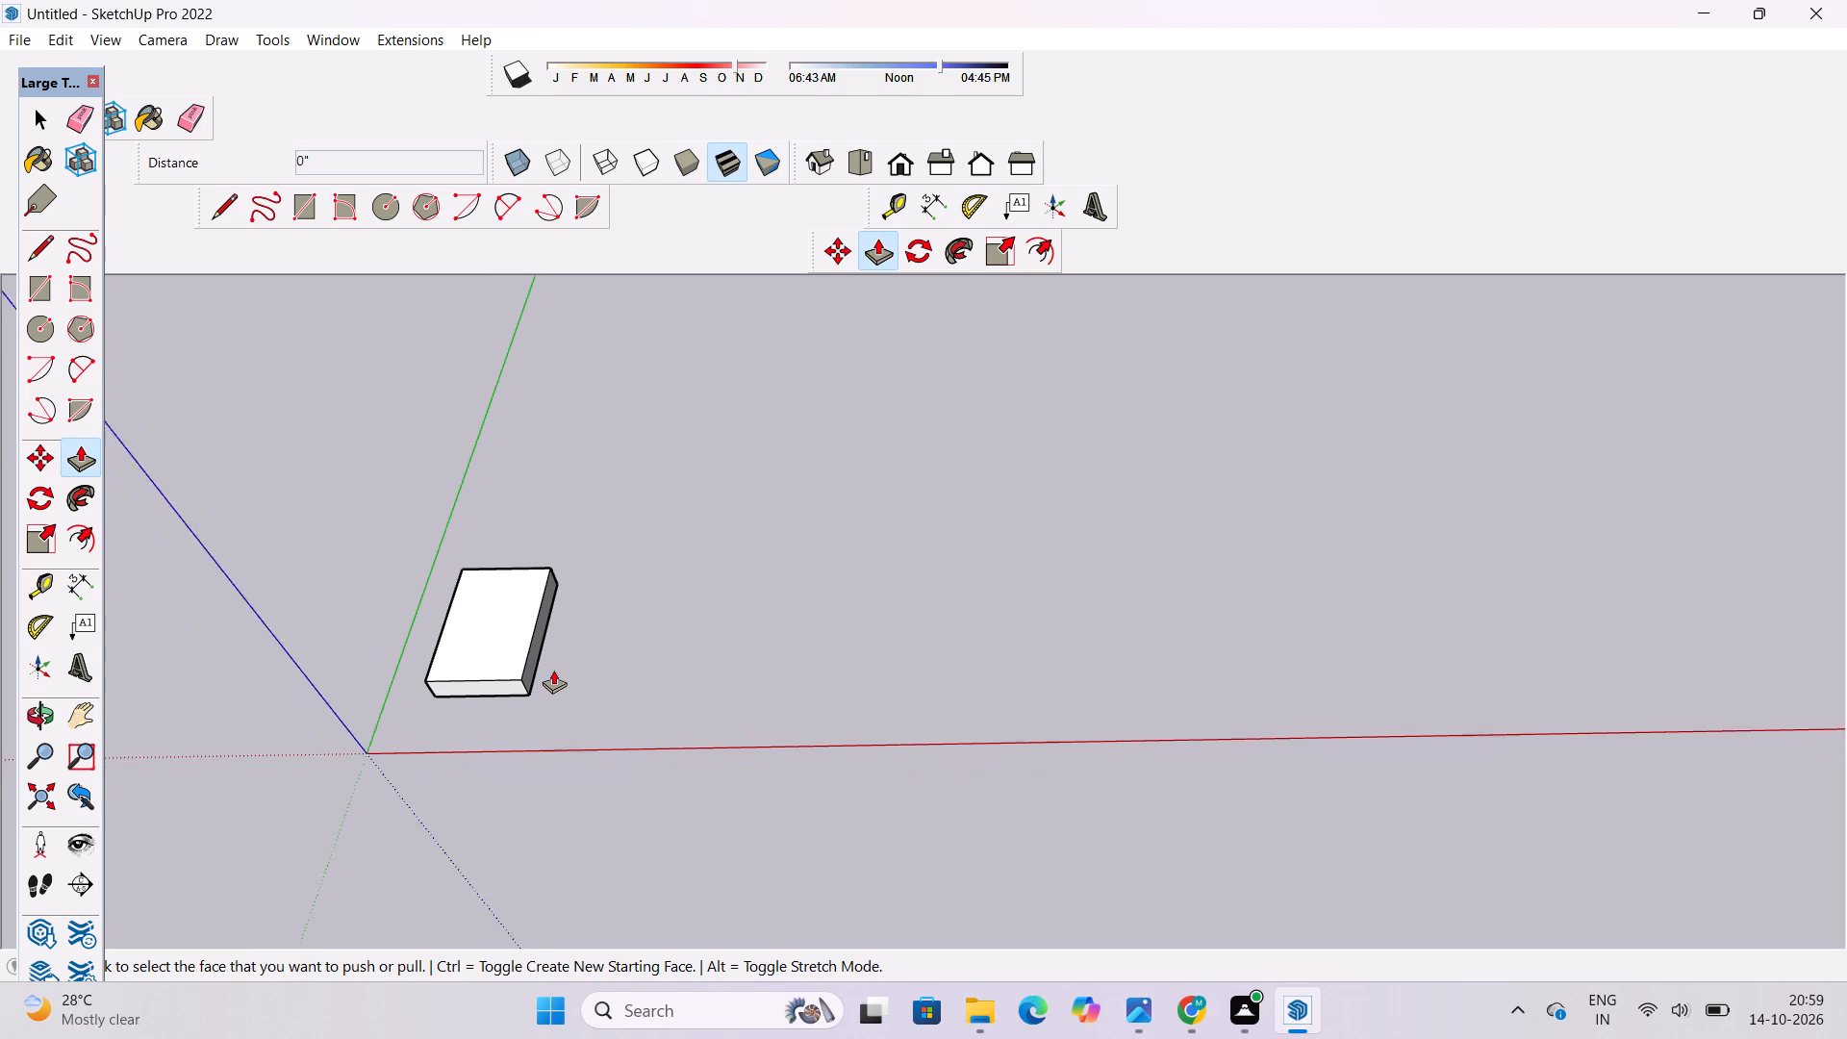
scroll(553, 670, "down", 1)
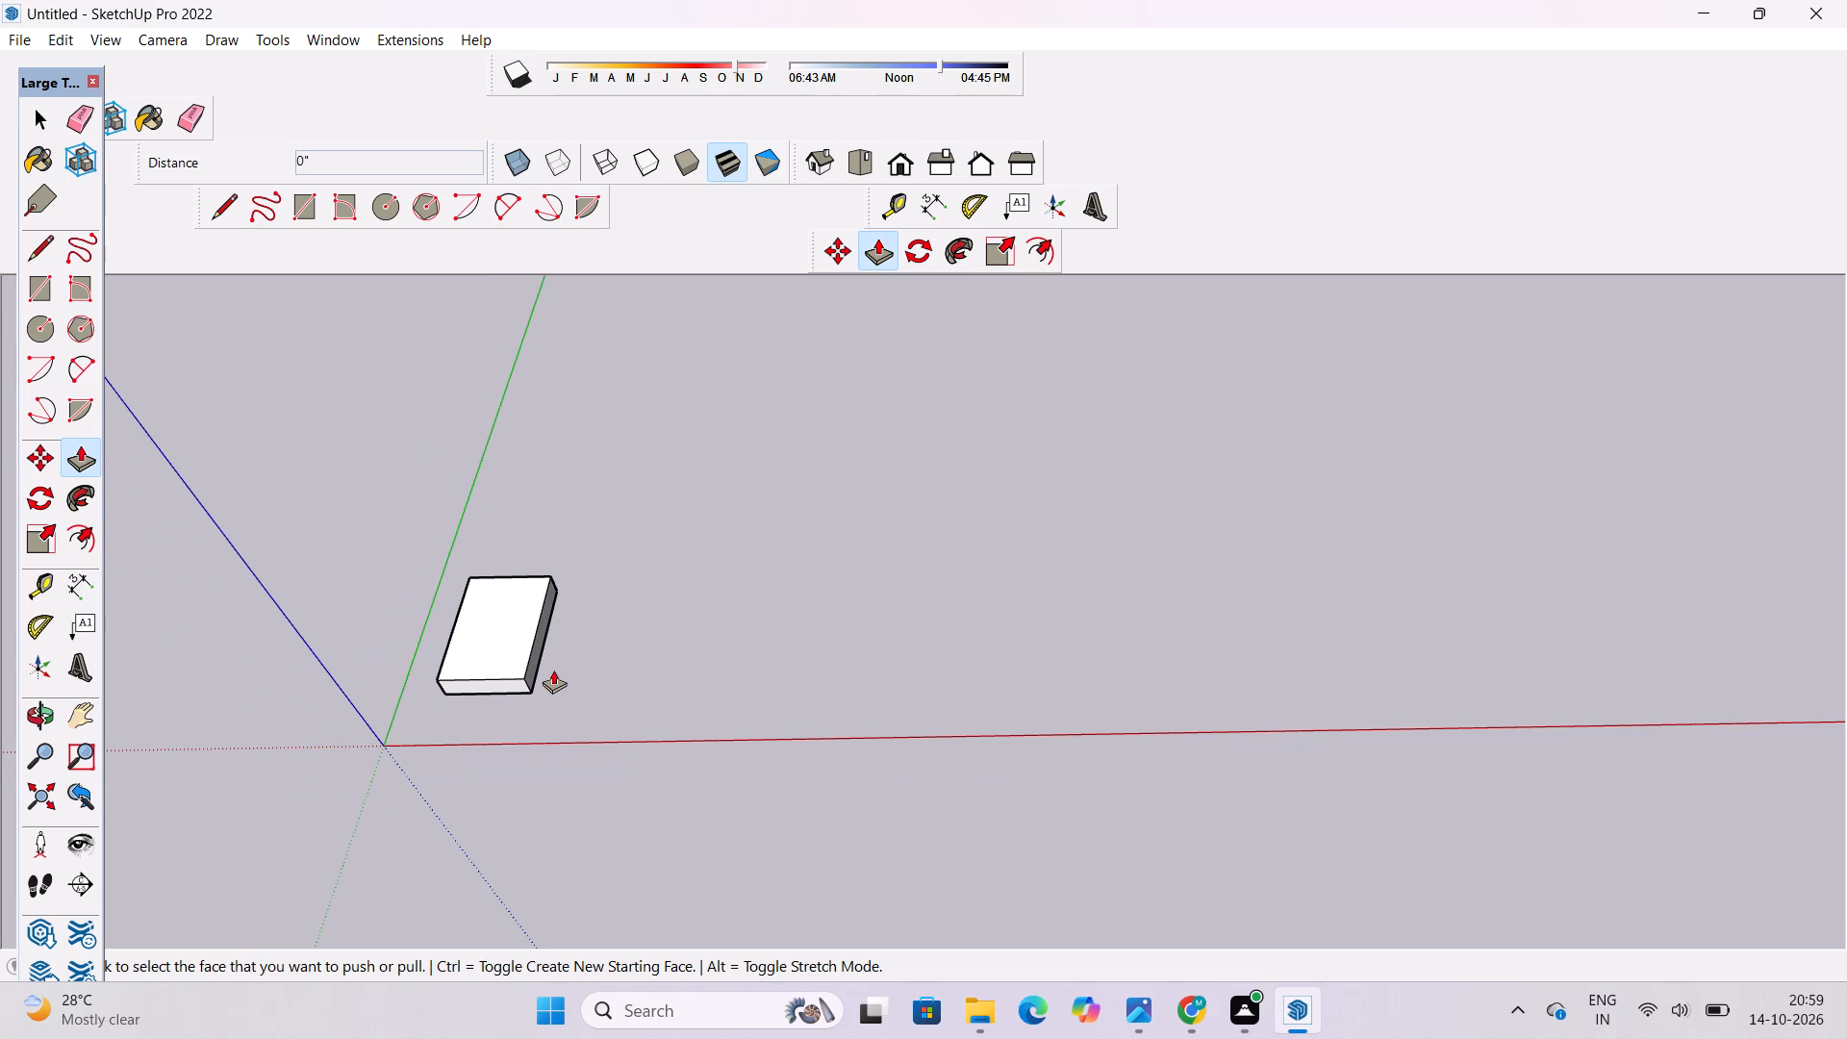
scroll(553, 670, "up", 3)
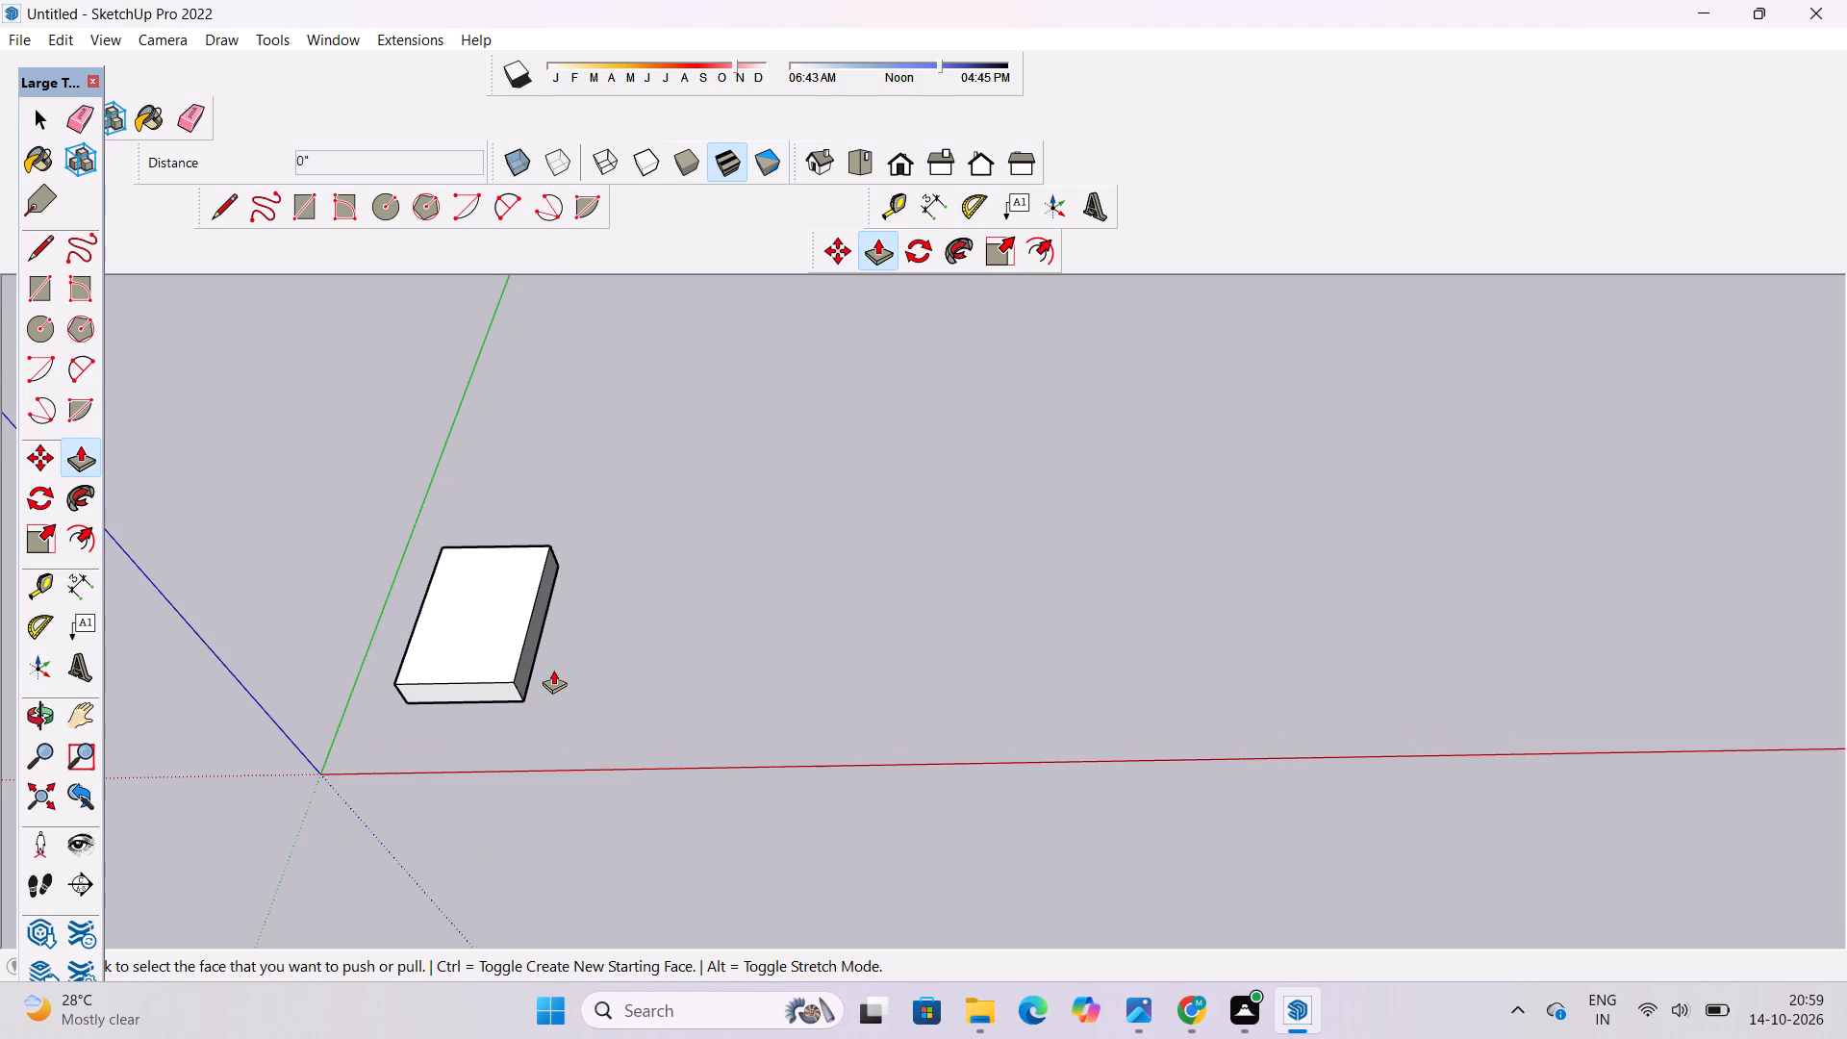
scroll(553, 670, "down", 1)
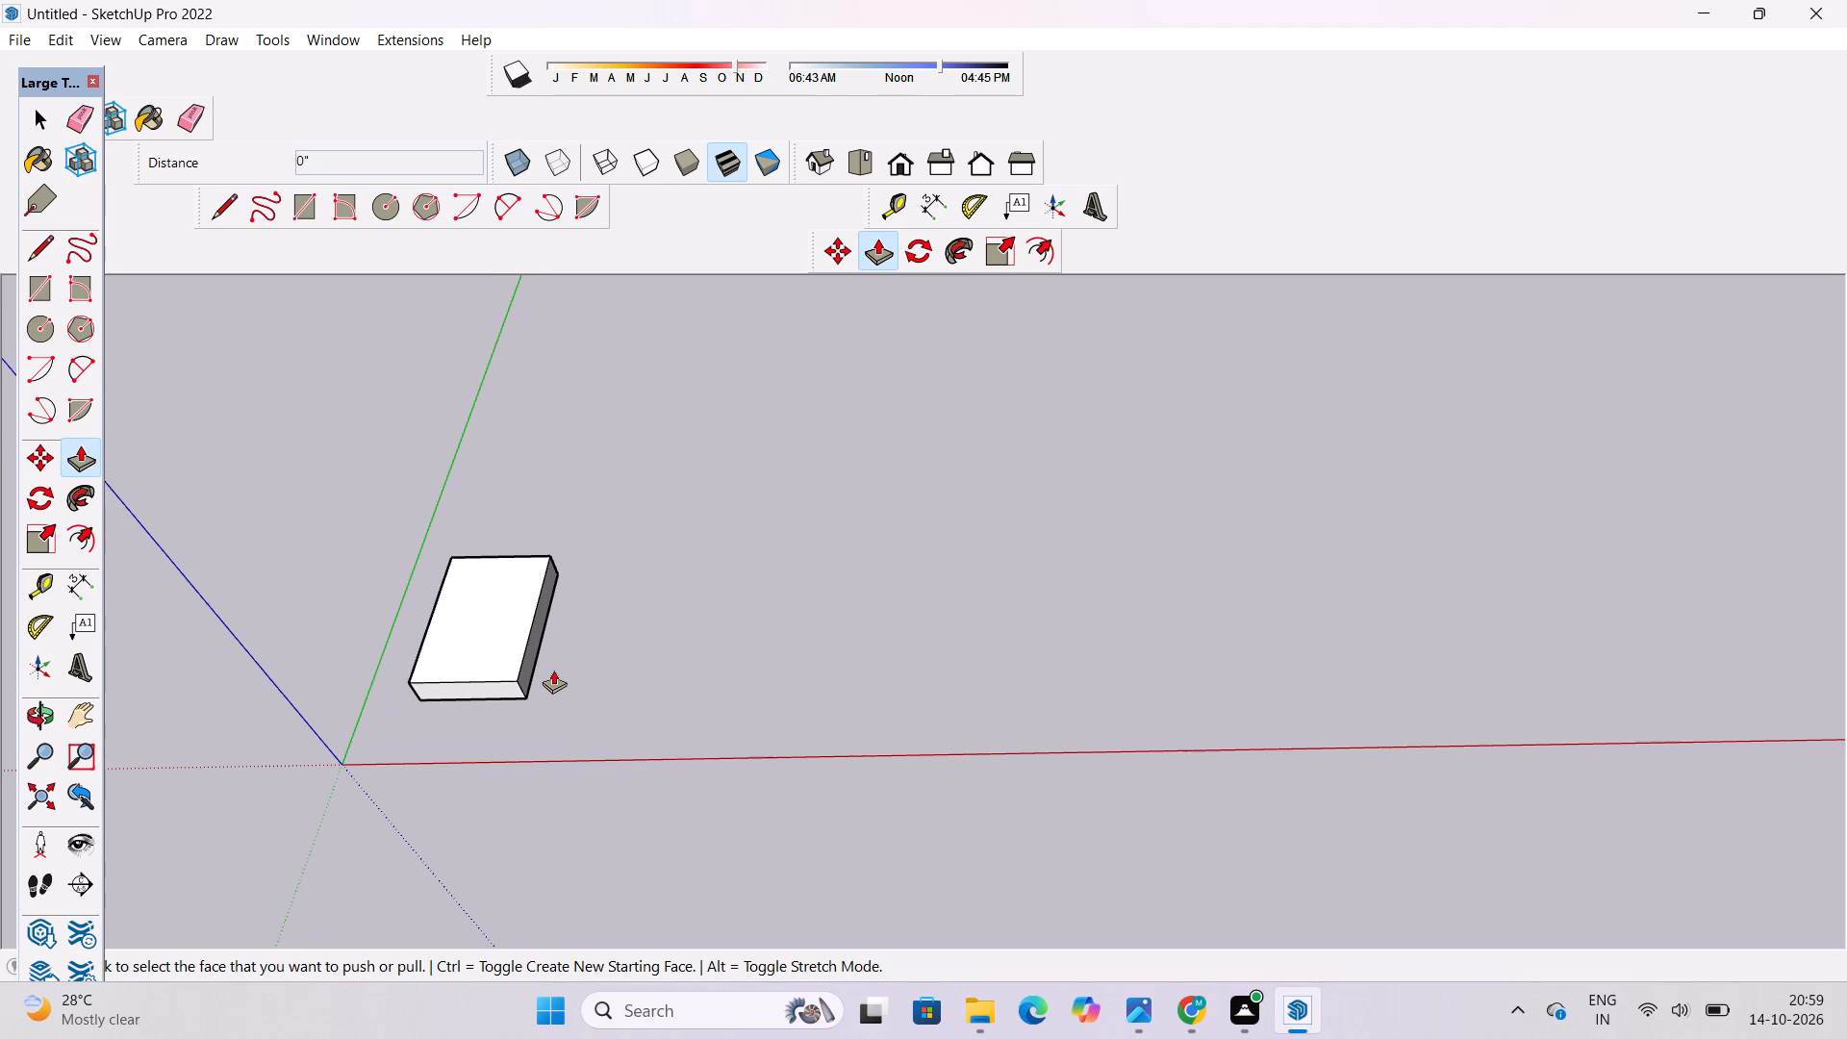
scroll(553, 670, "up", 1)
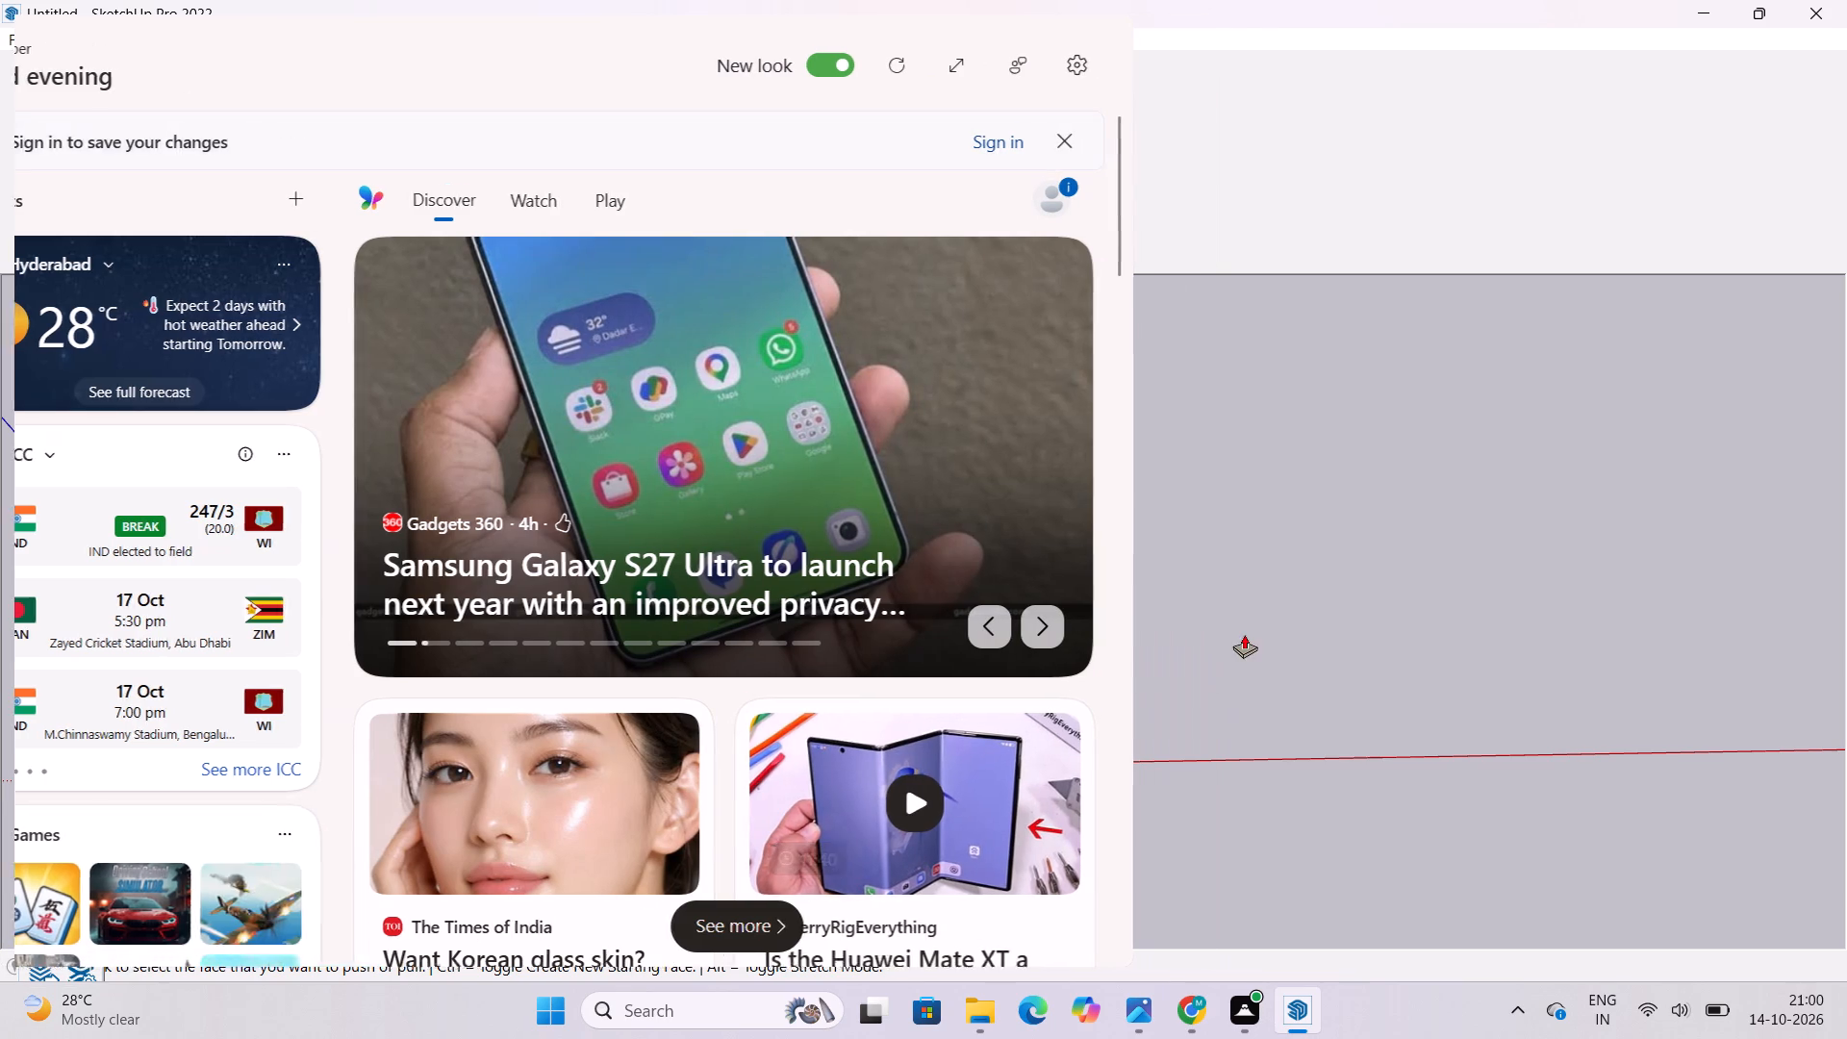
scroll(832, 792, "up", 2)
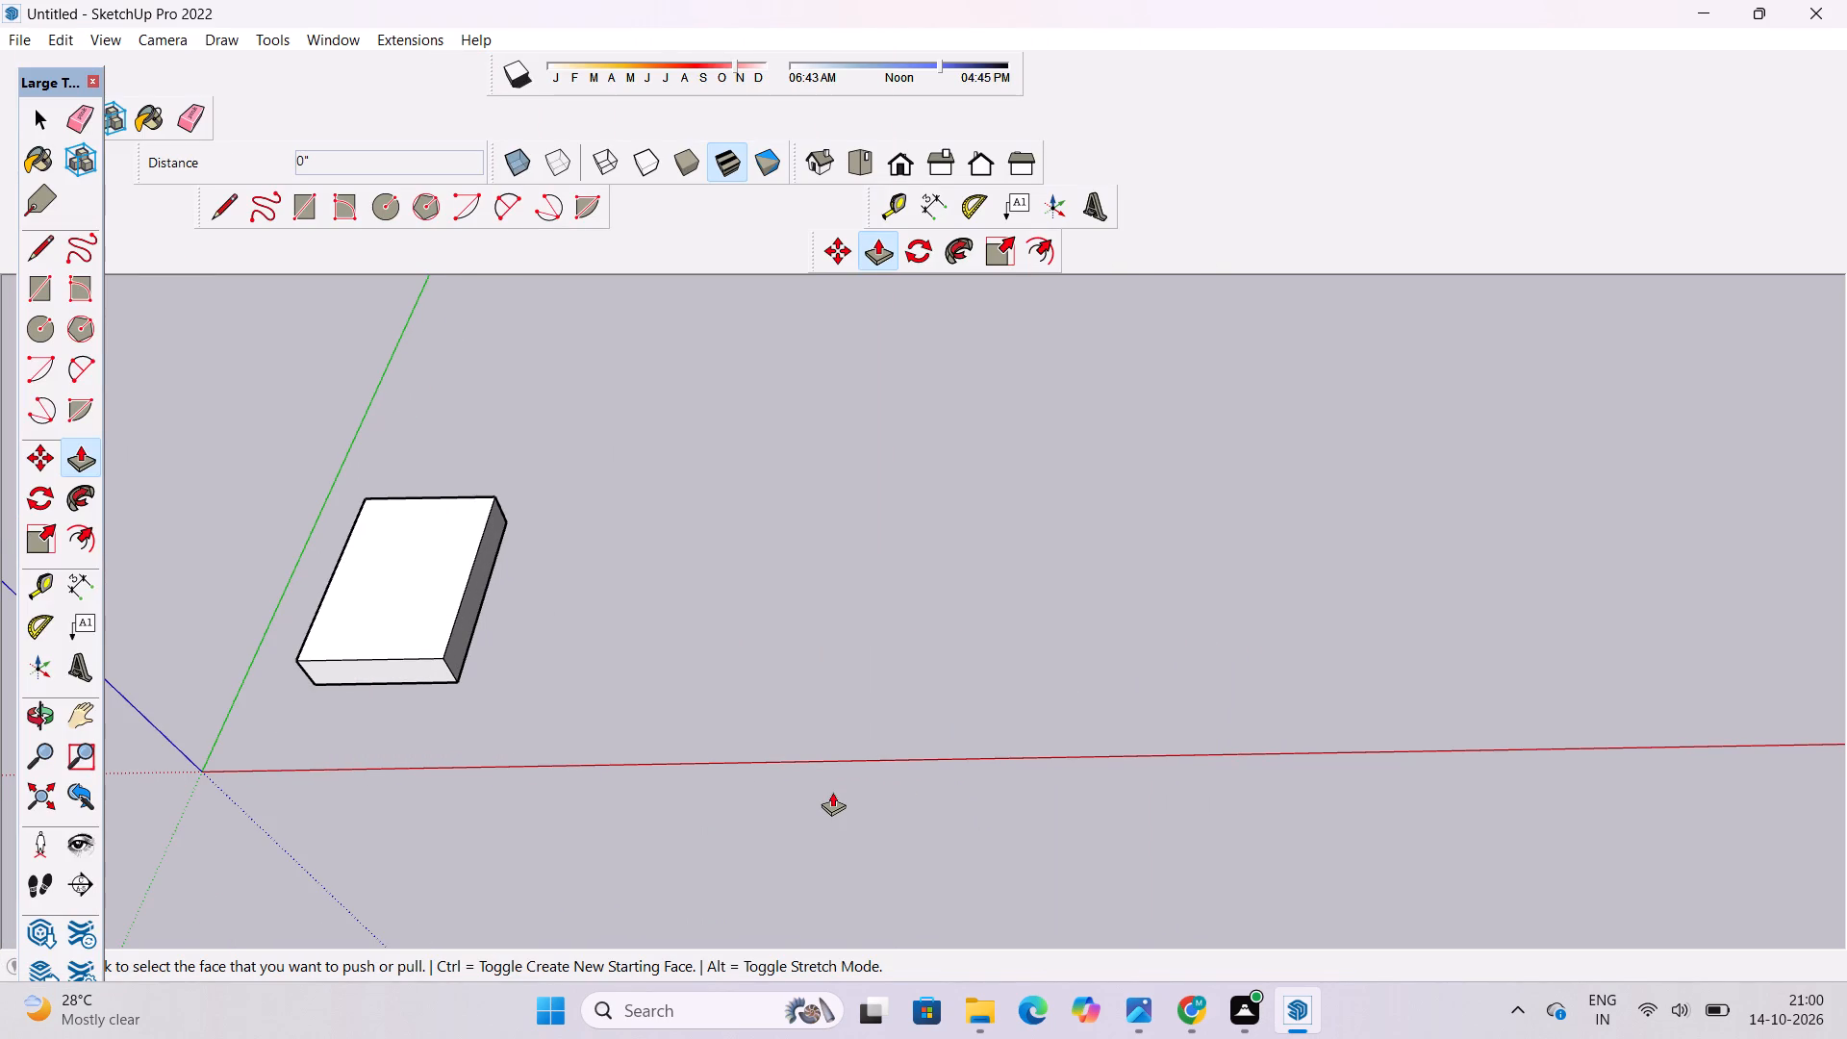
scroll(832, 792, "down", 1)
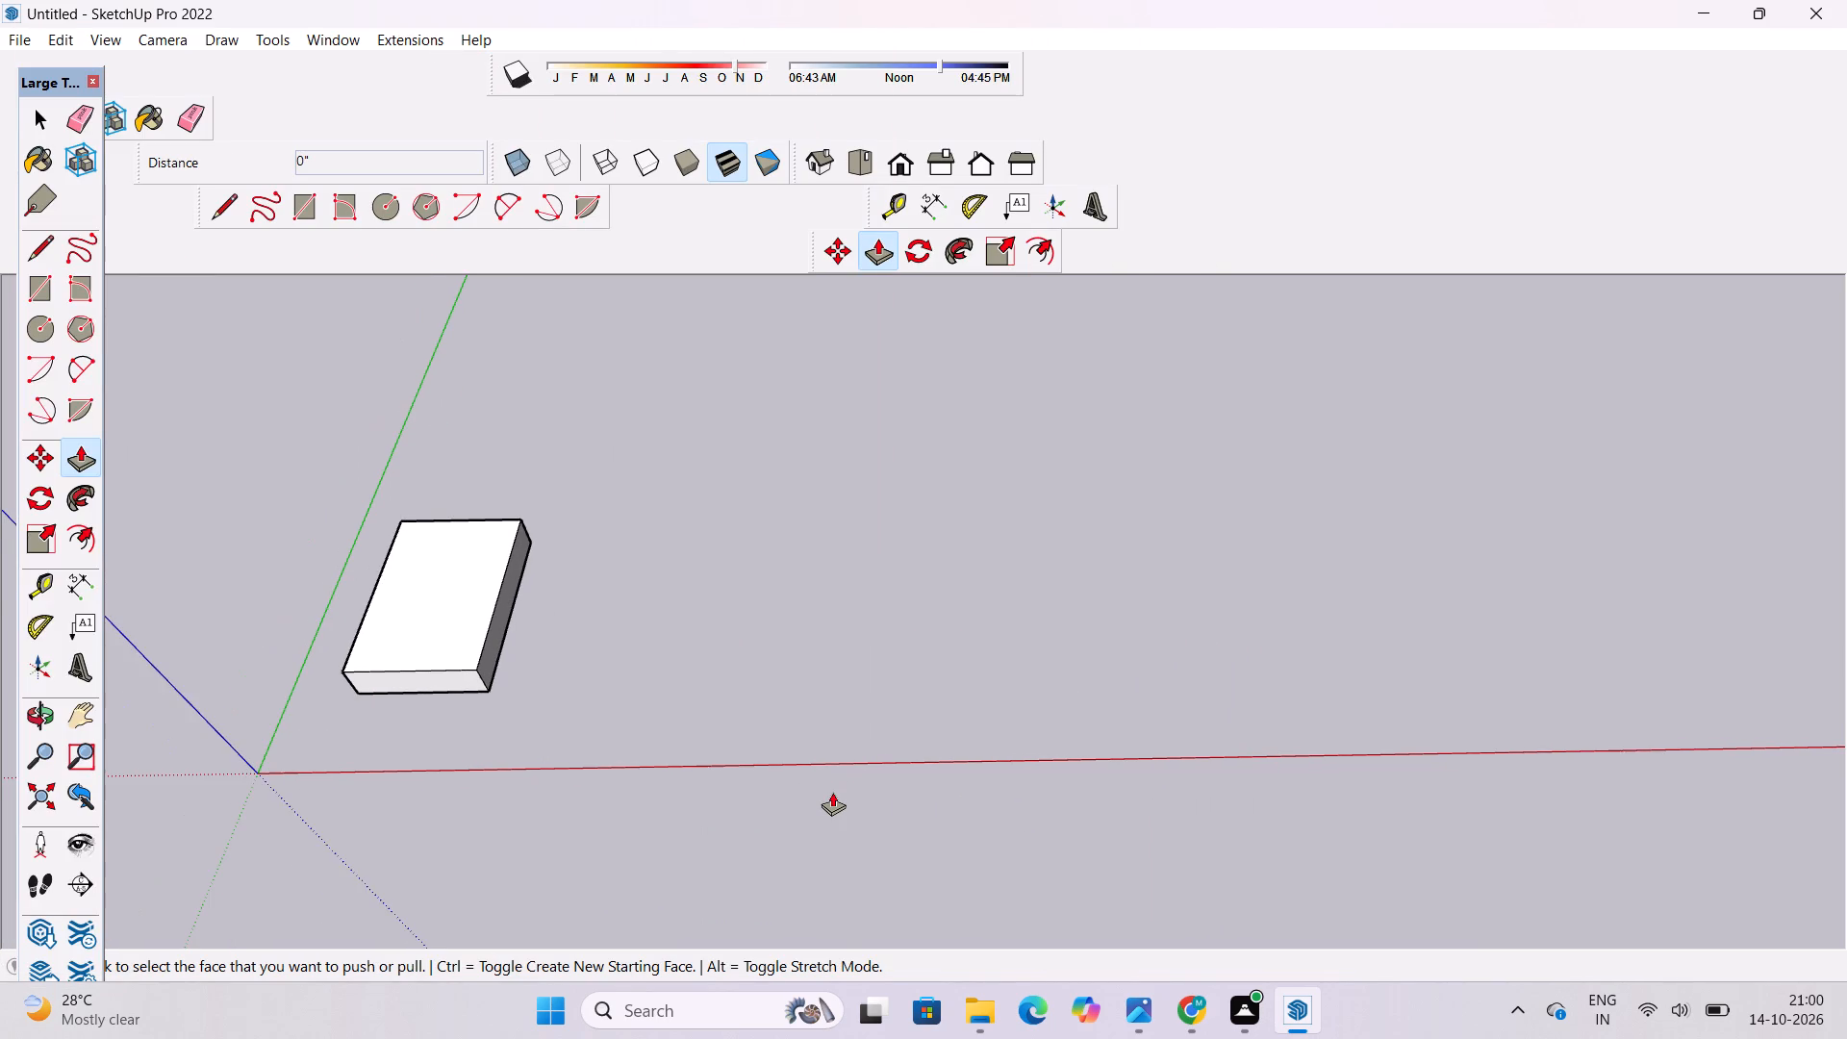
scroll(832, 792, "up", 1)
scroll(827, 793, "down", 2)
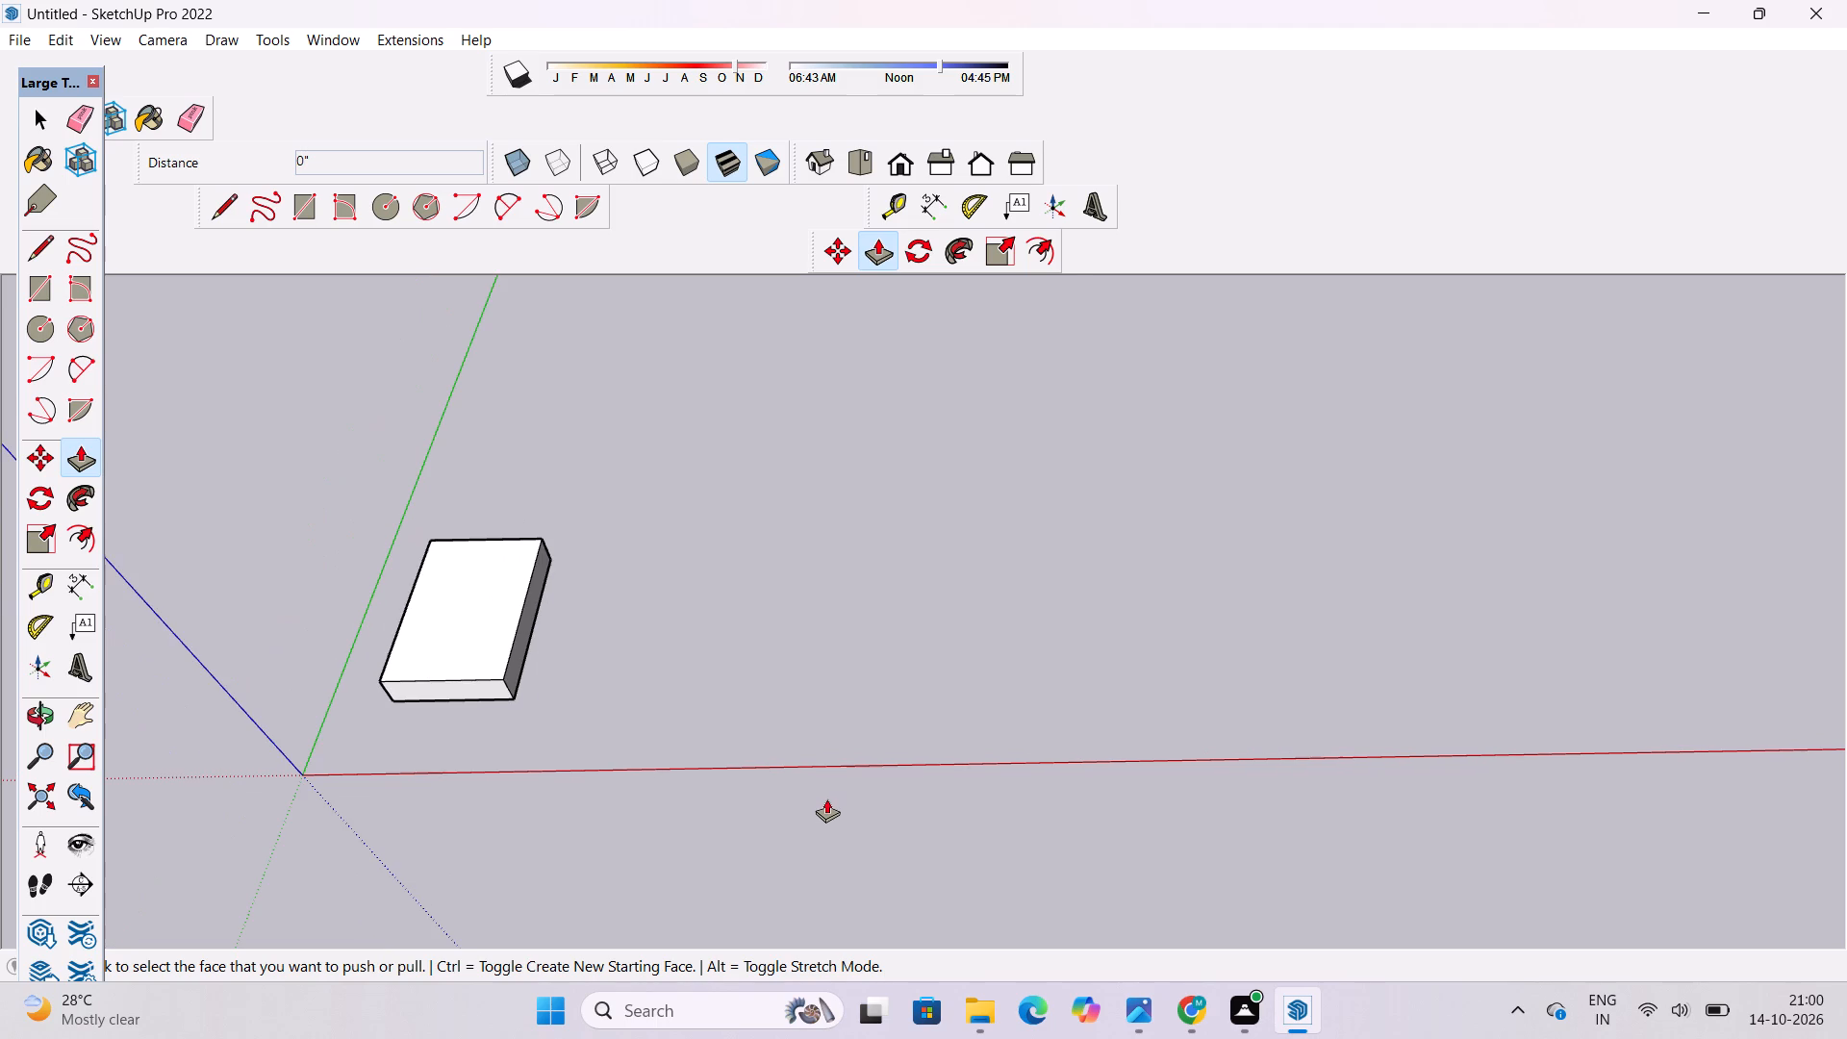
Select the whole thin slab with all its connected faces and edges and delete it.
key("o")
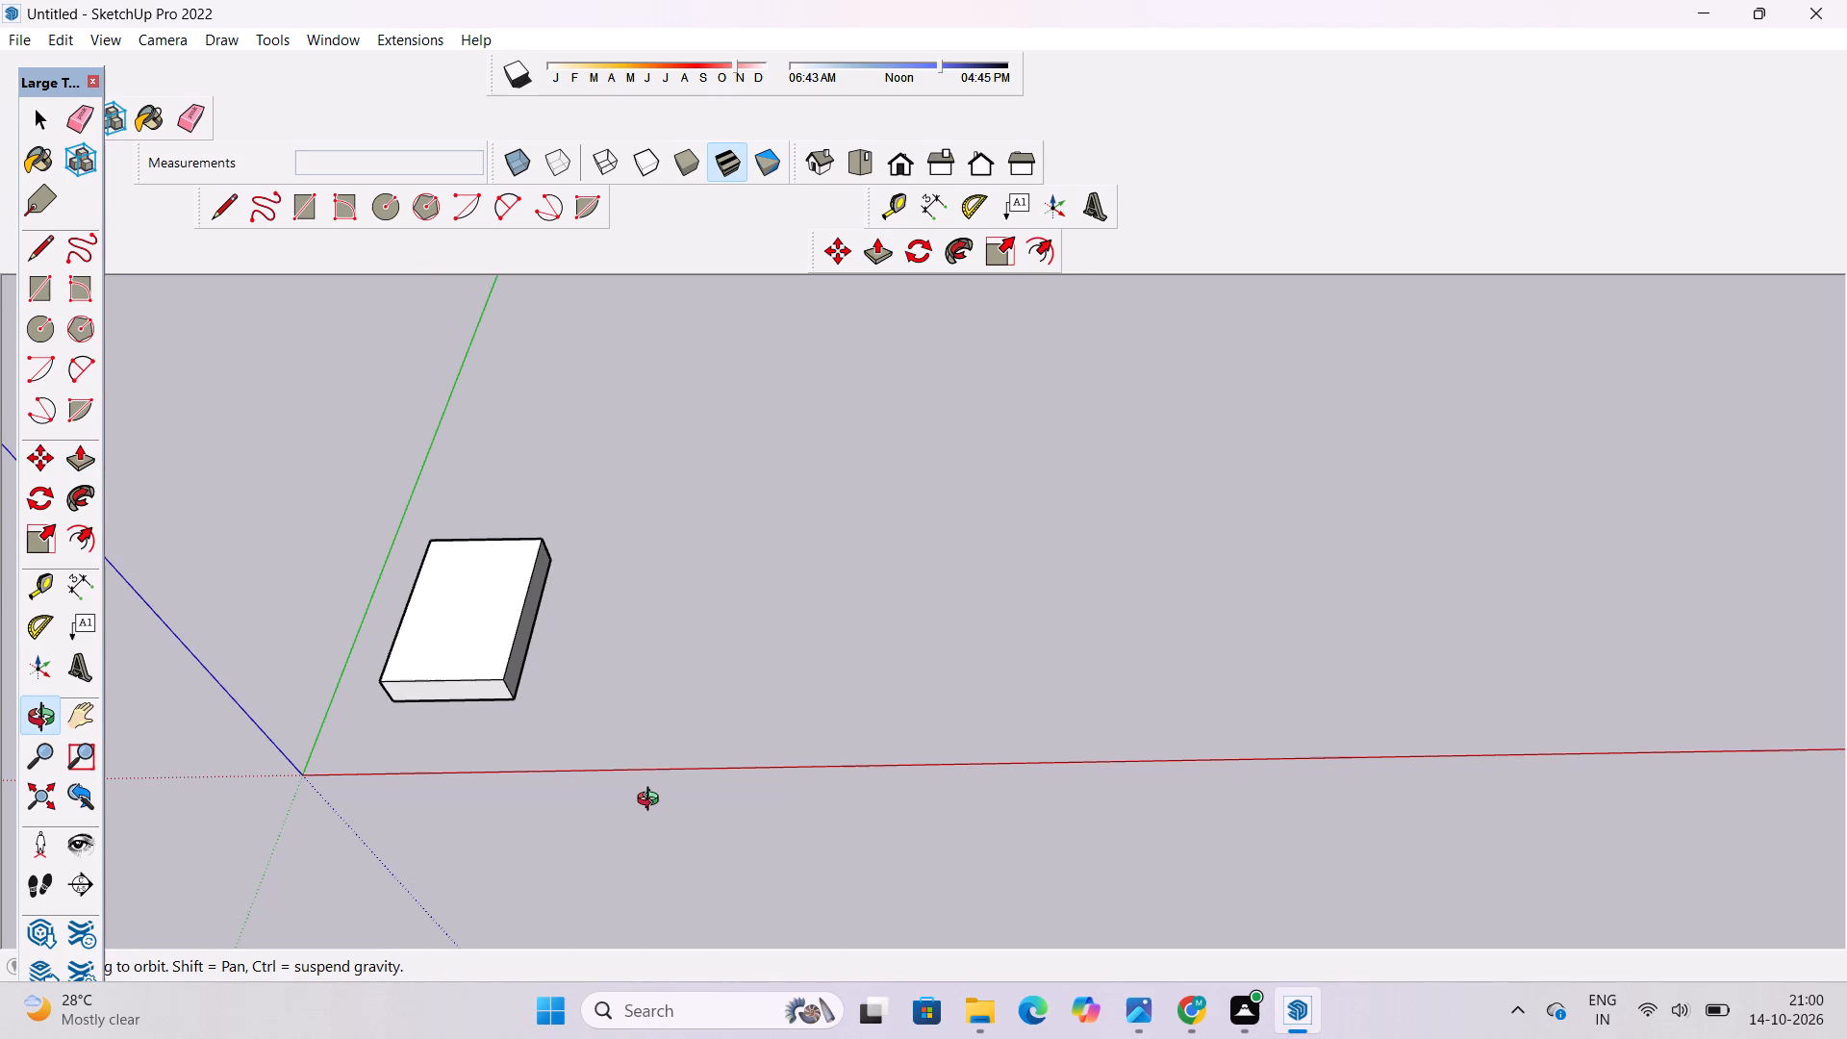
scroll(652, 801, "down", 1)
scroll(393, 737, "up", 7)
left_click_drag(435, 683, 541, 744, "shift")
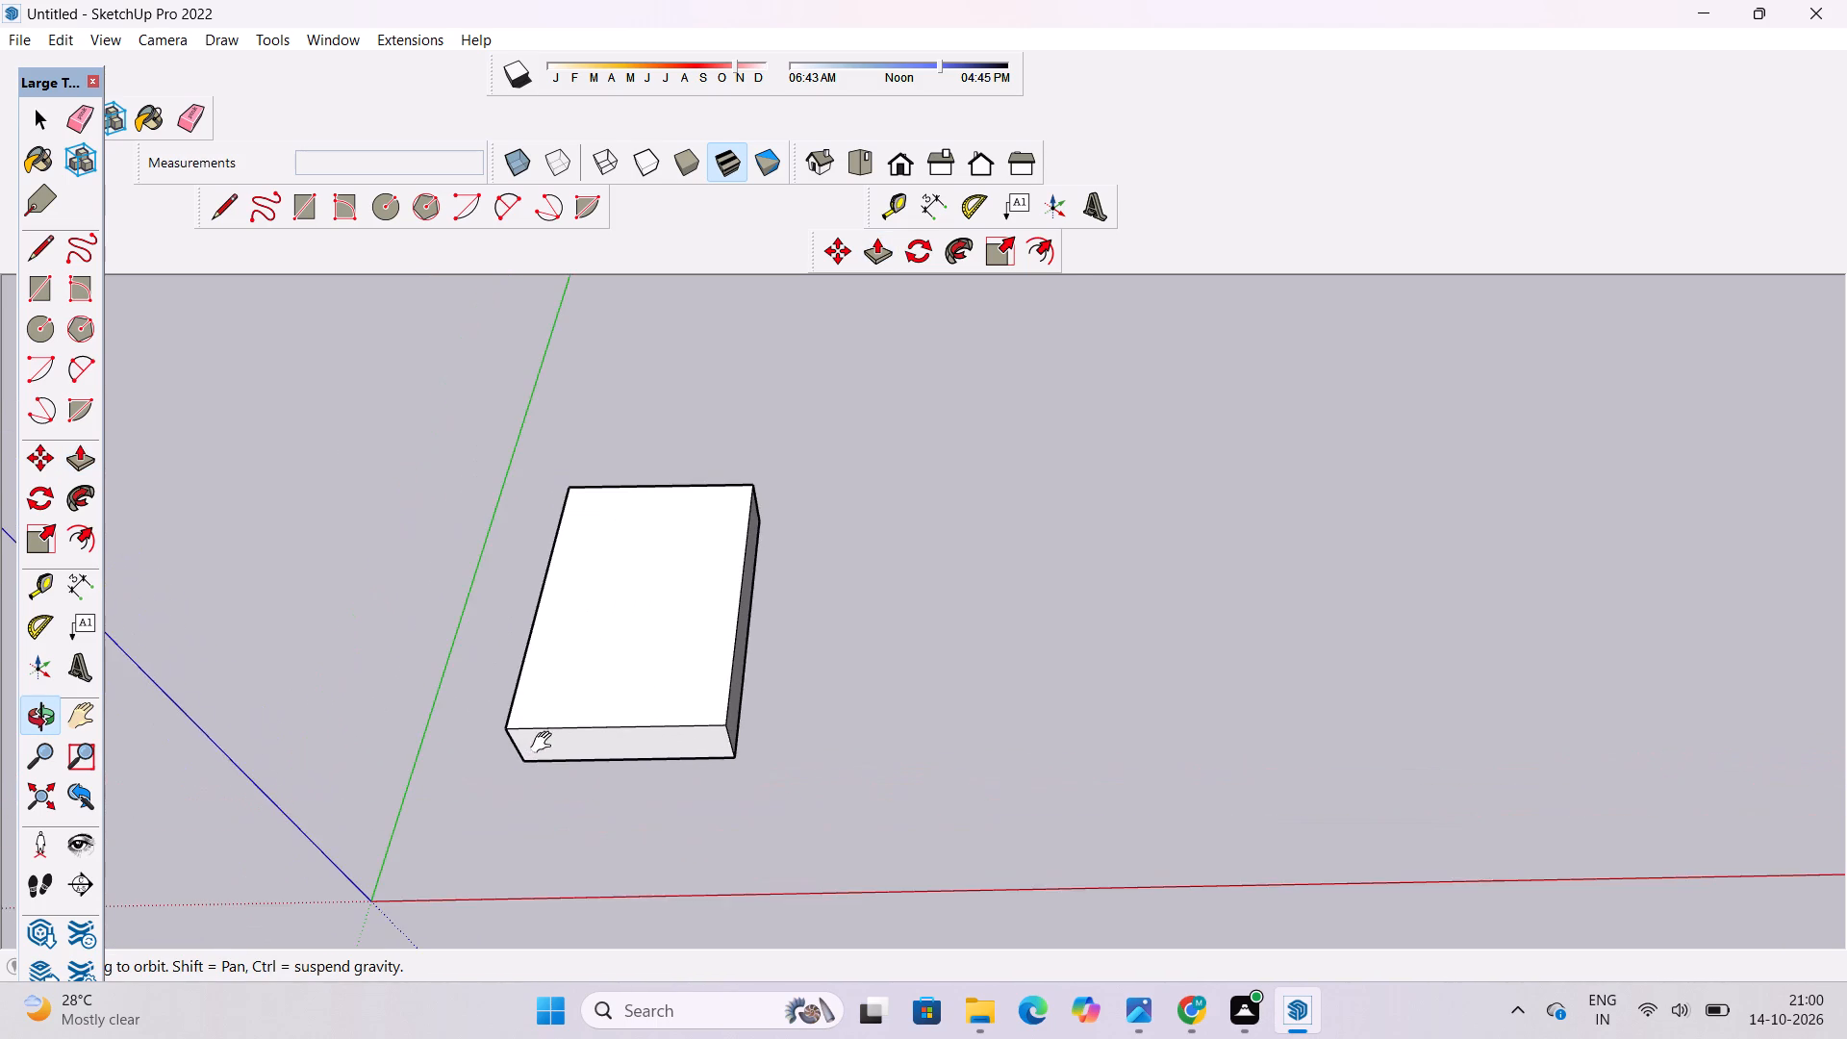
scroll(545, 743, "up", 3, "shift")
left_click_drag(546, 741, 490, 735, "shift")
left_click(493, 745)
key("space")
triple_click(556, 632)
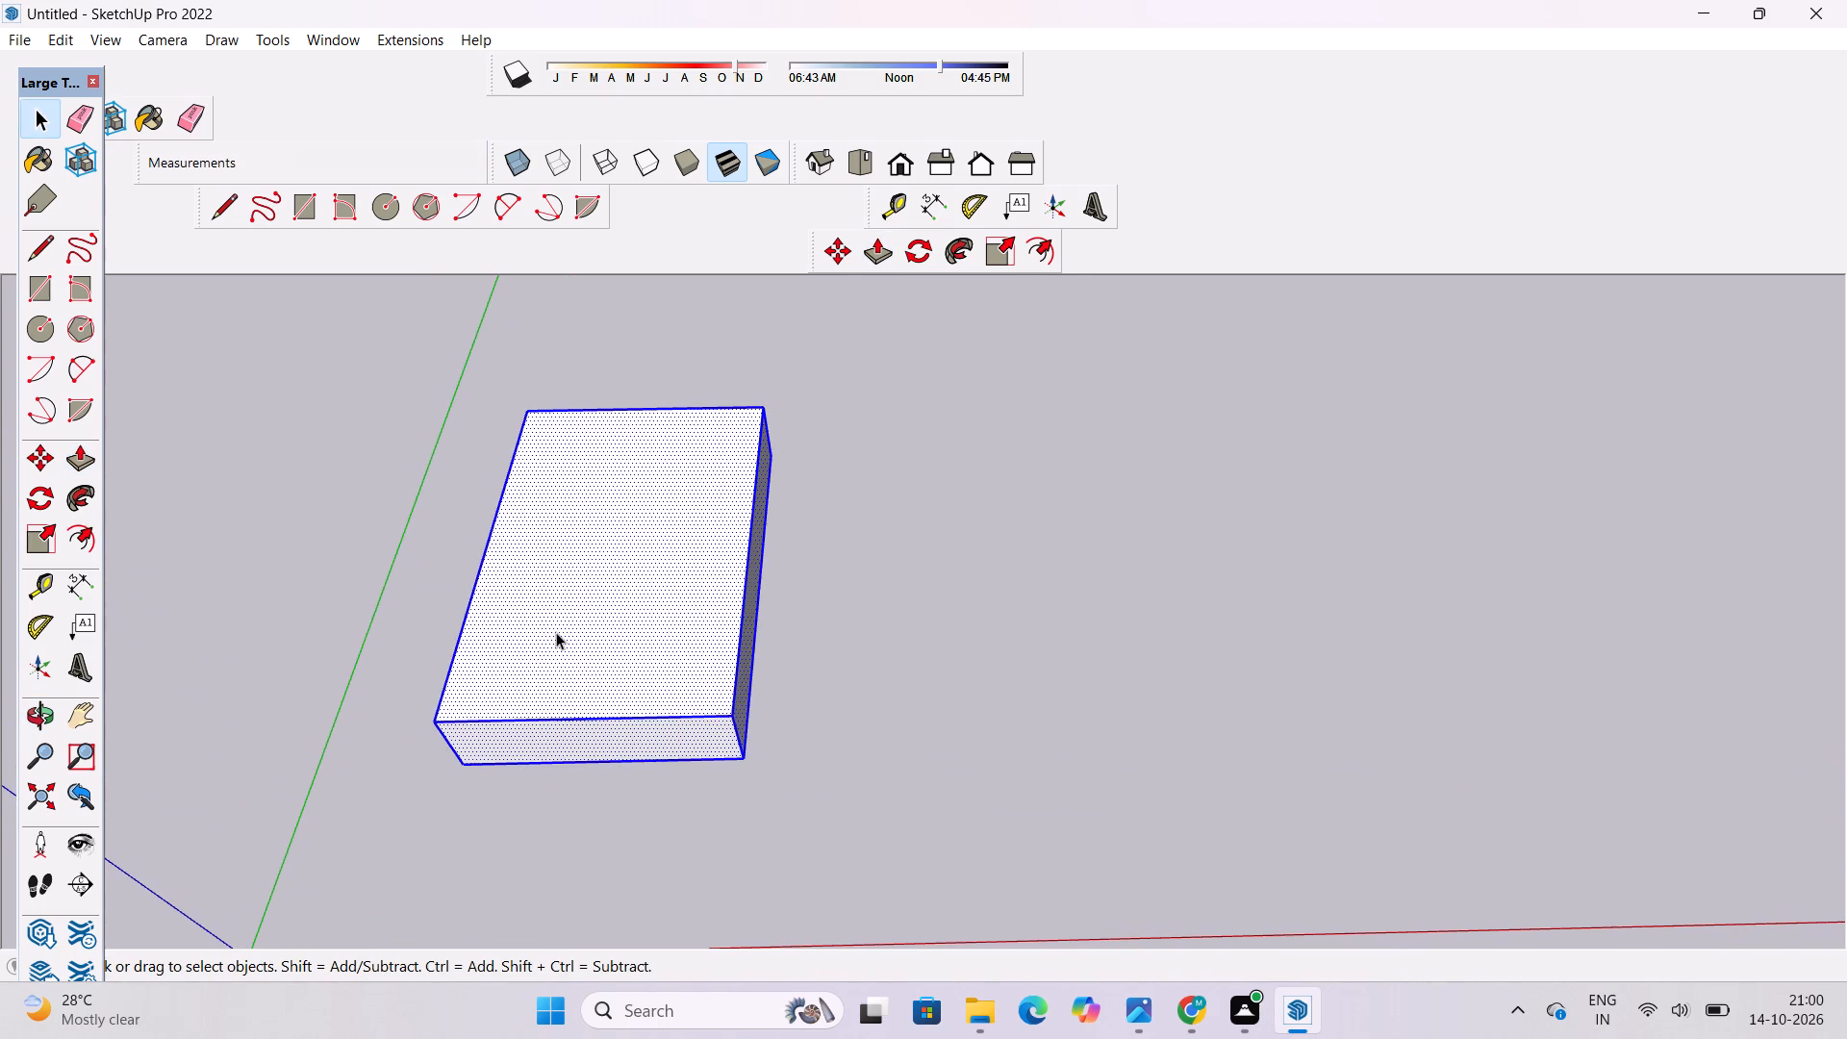
left_click(556, 632)
key("Delete")
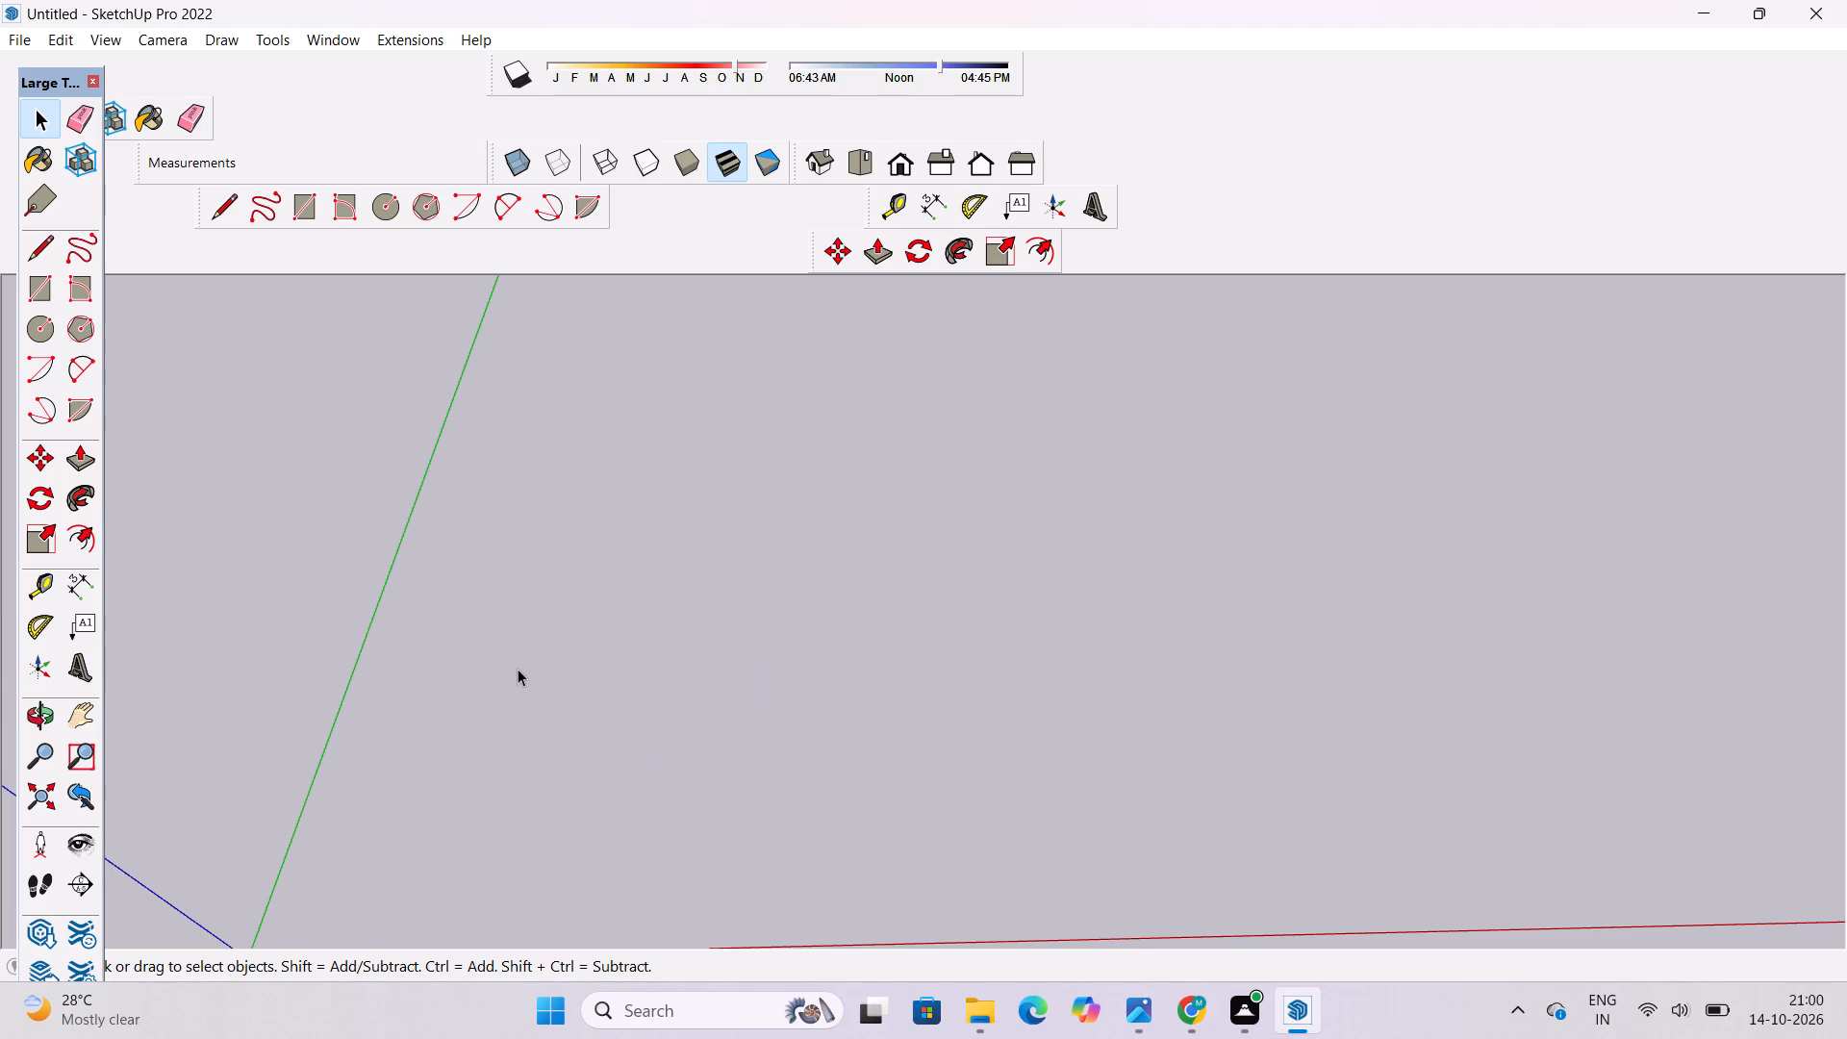
Switch the model view to the standard top view.
key("o")
scroll(516, 671, "down", 1)
left_click_drag(468, 742, 468, 699, "shift")
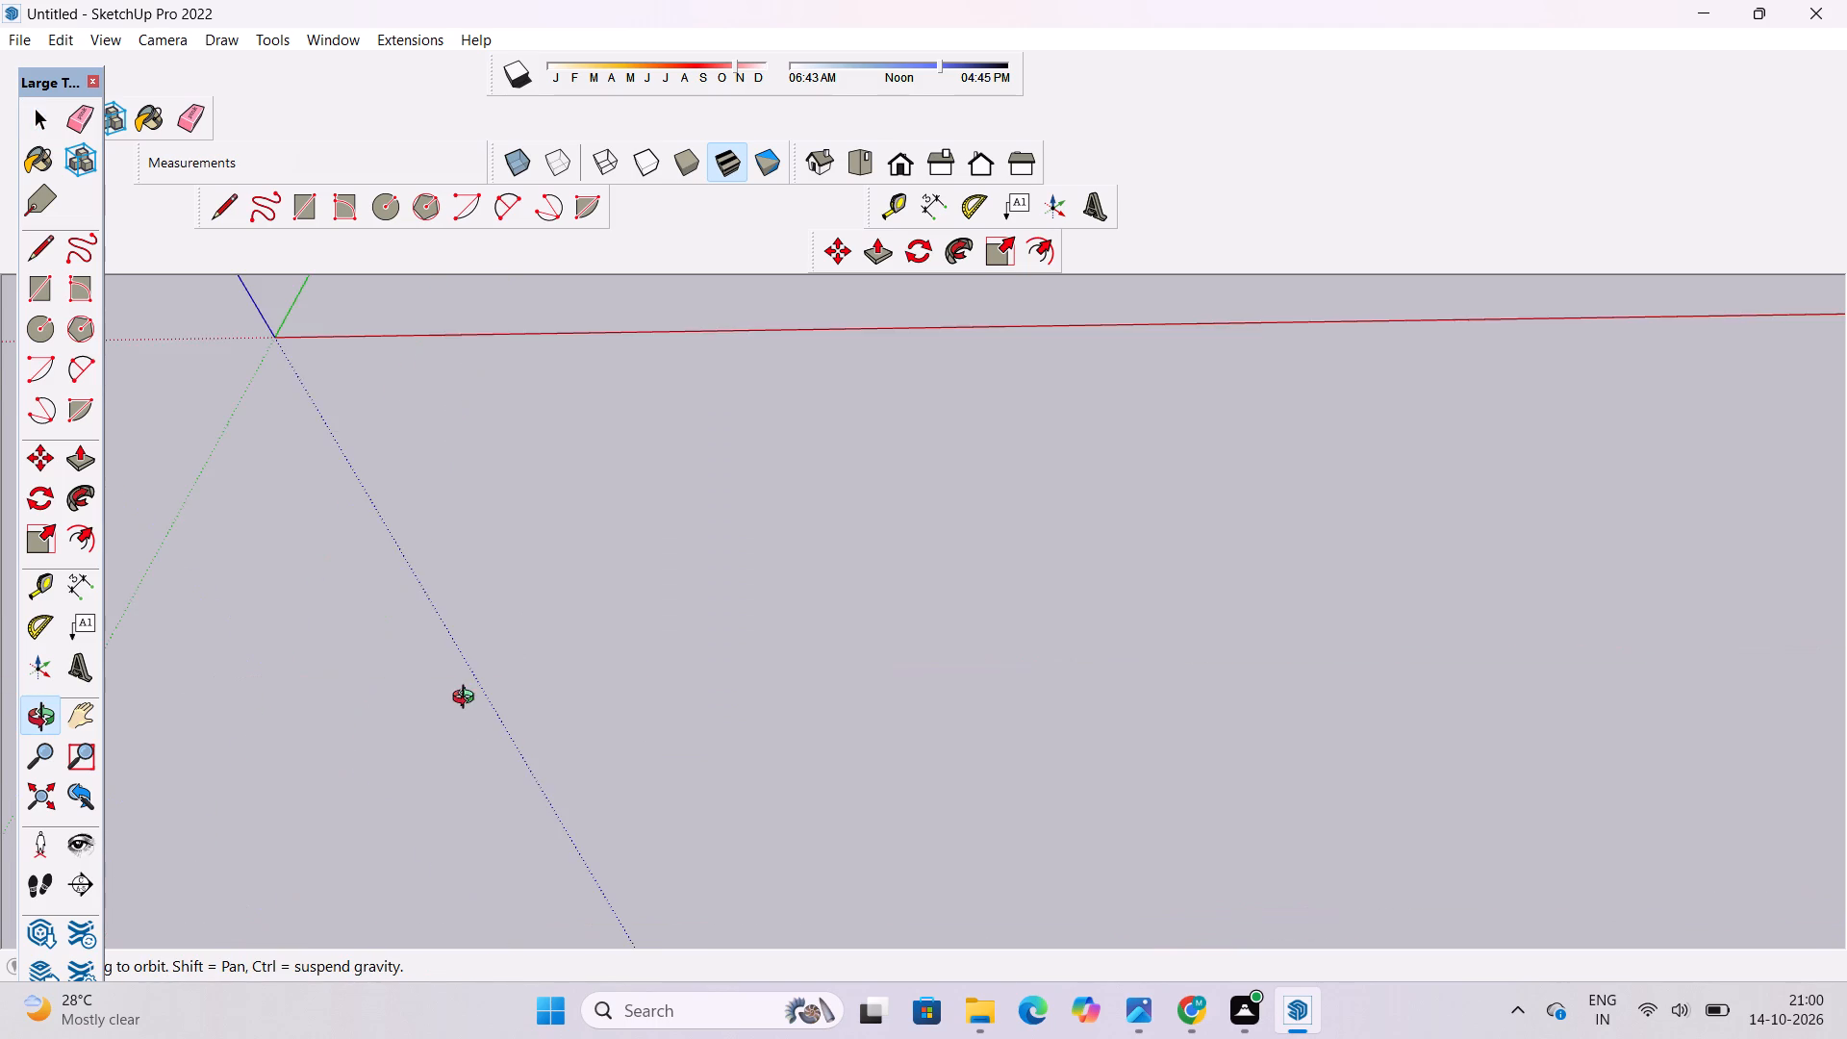
scroll(468, 699, "down", 4)
scroll(444, 703, "up", 1)
scroll(448, 690, "down", 3)
left_click(871, 160)
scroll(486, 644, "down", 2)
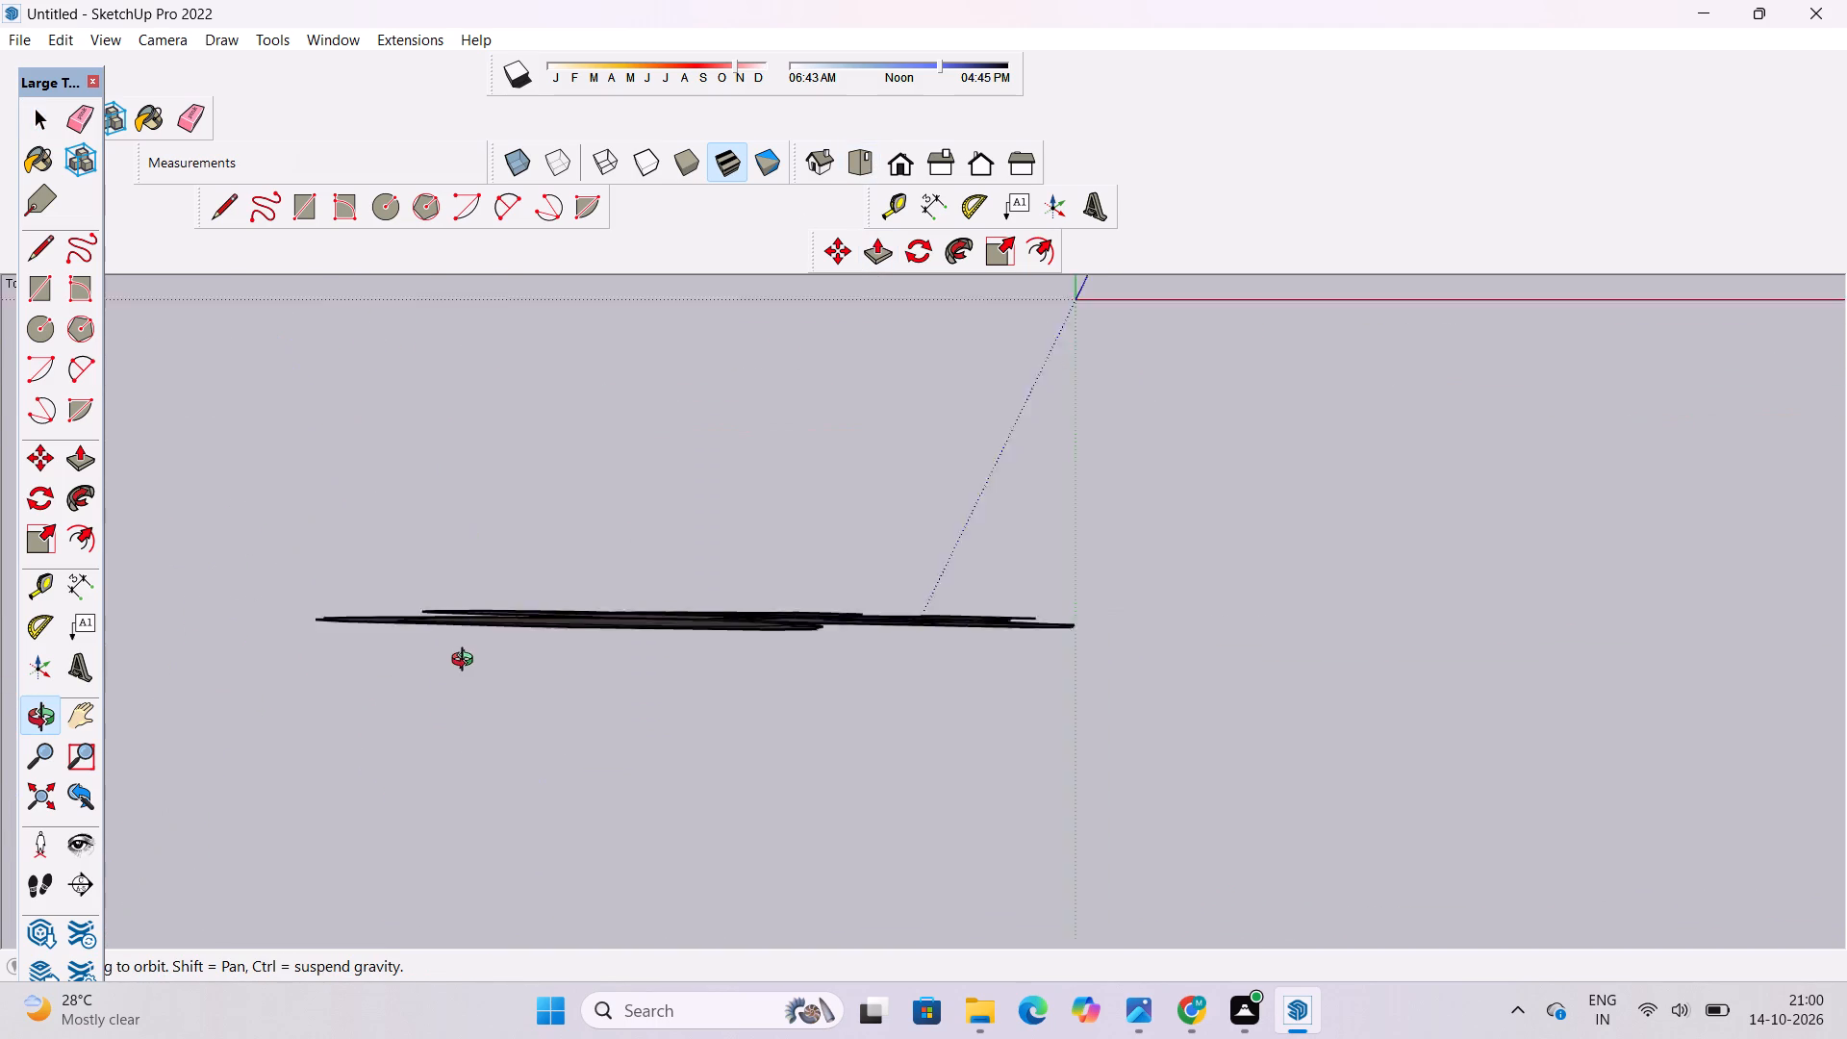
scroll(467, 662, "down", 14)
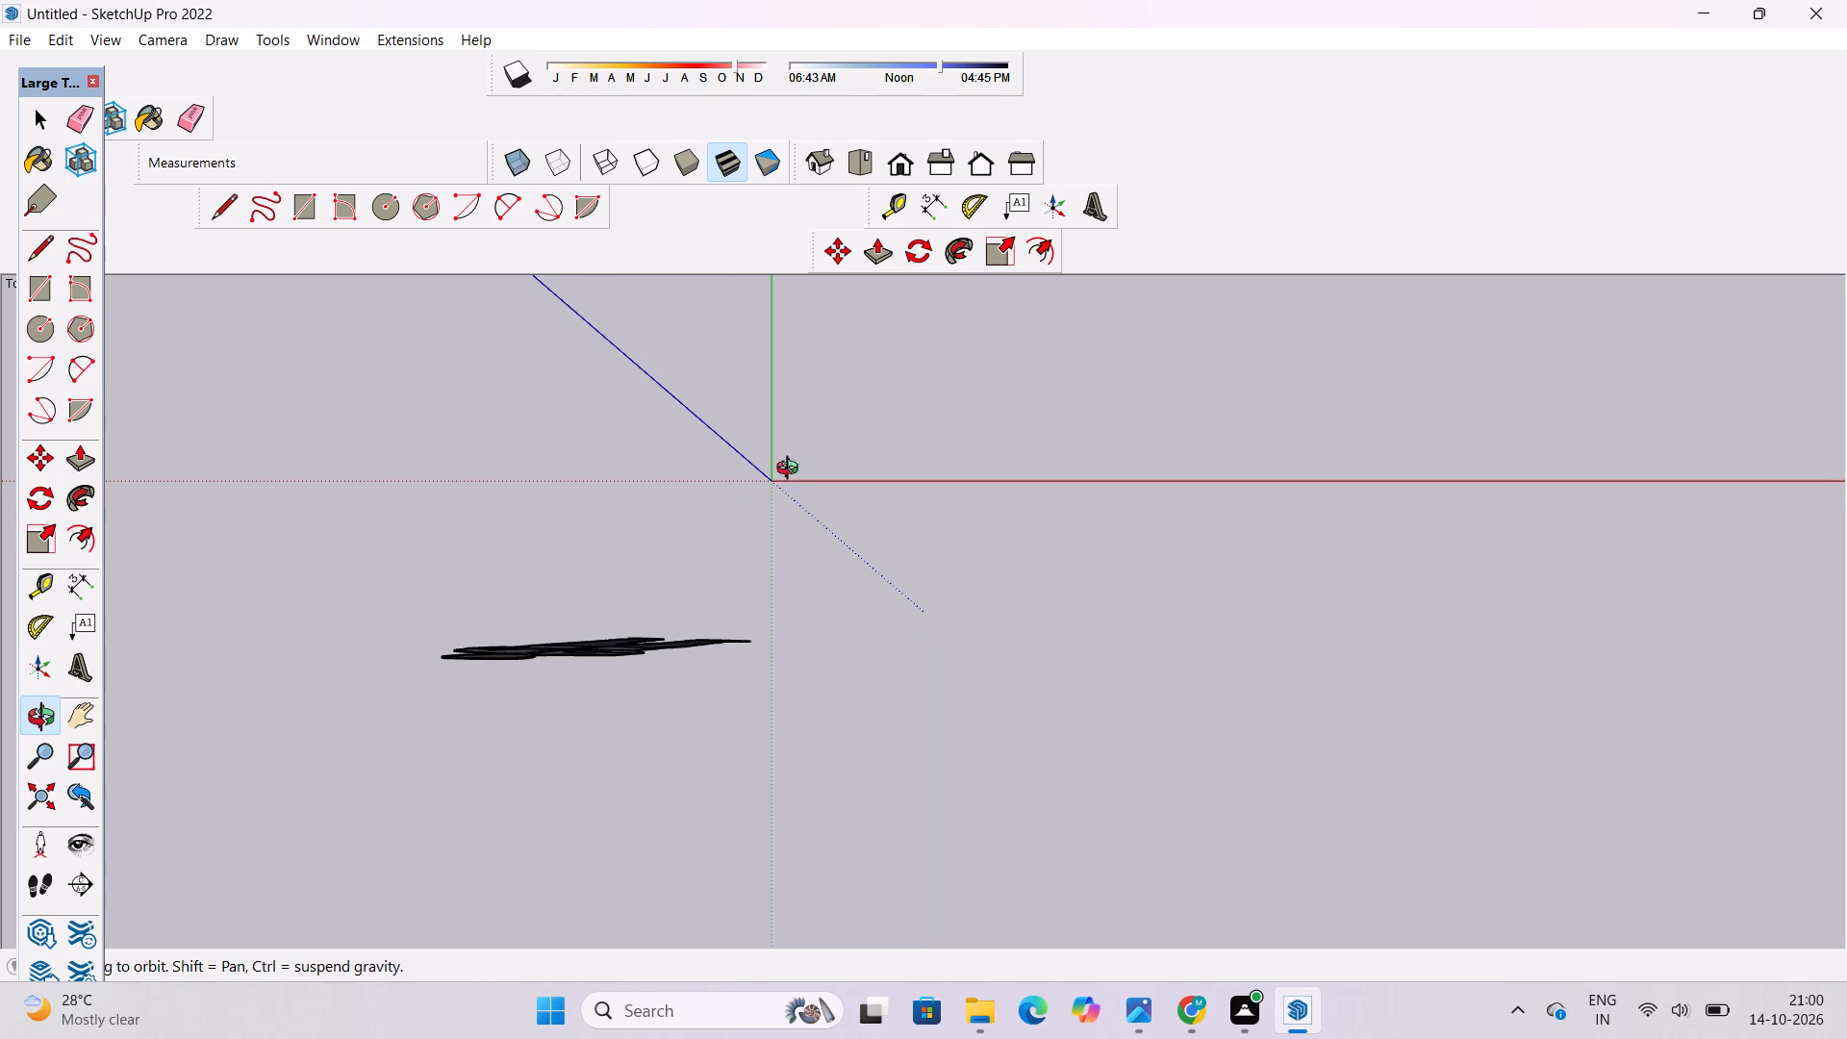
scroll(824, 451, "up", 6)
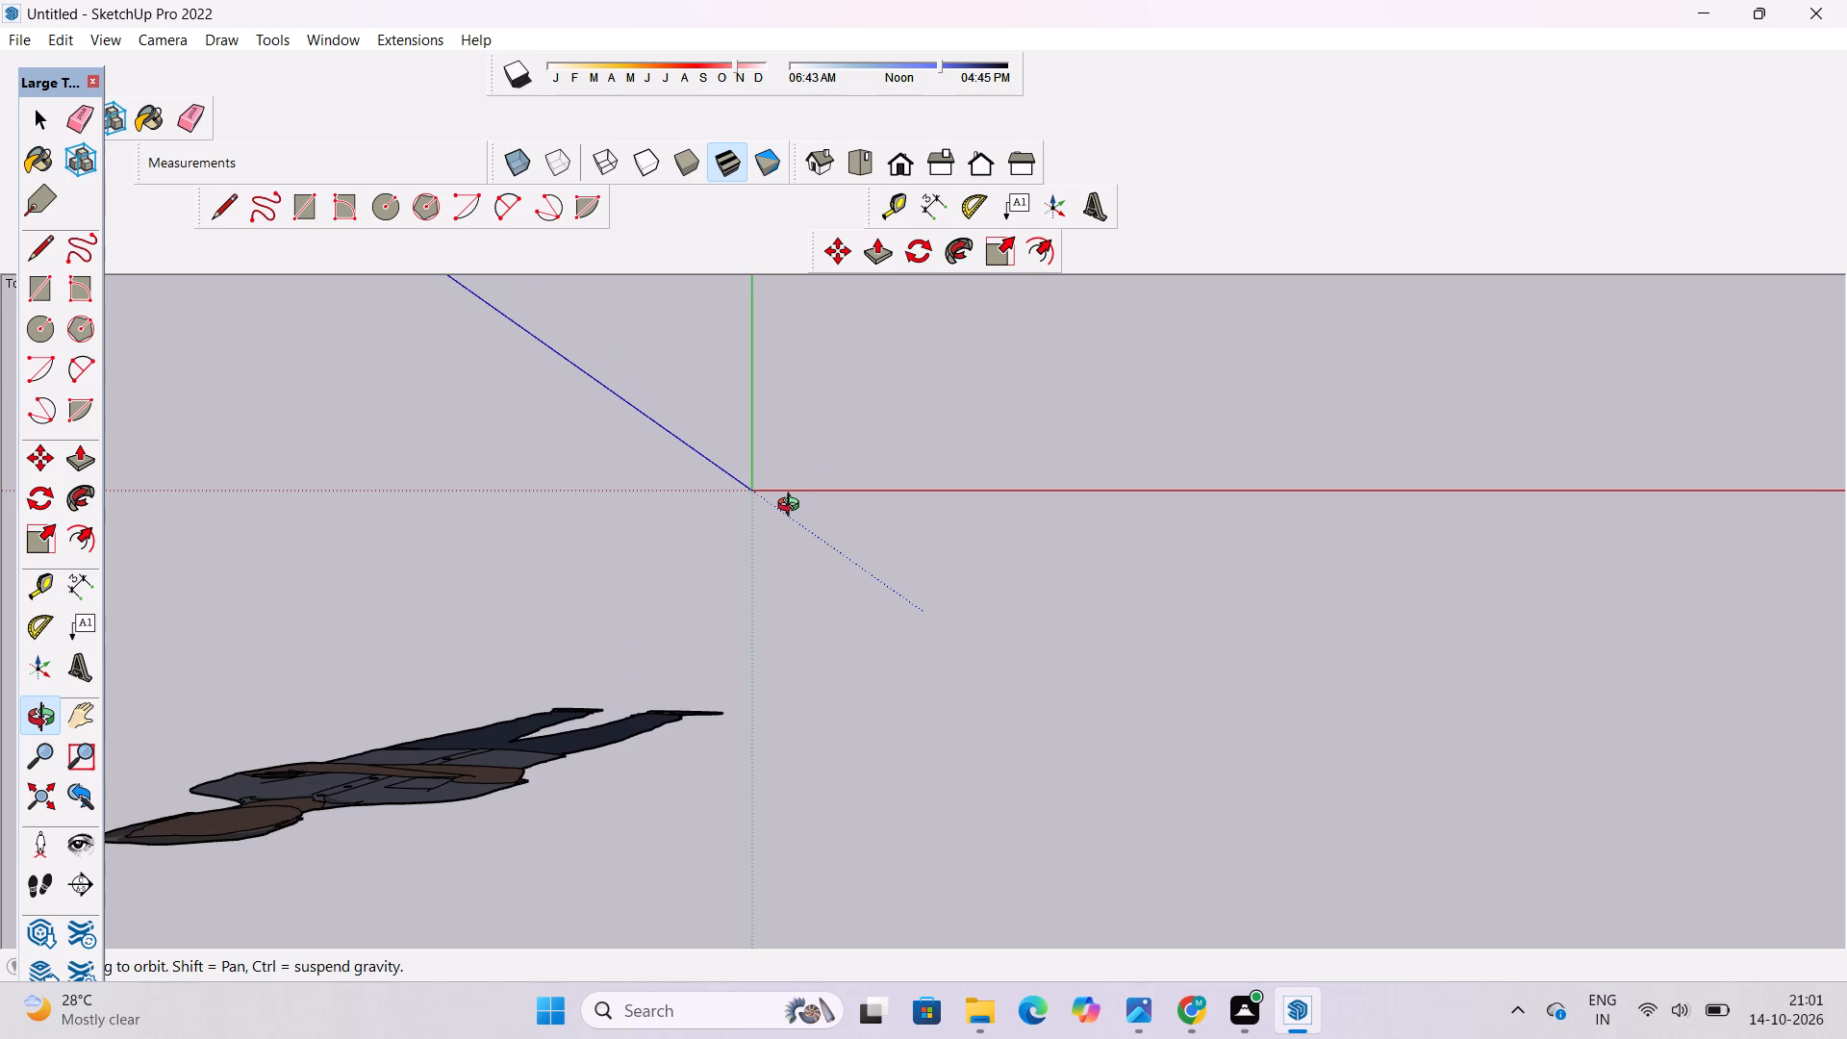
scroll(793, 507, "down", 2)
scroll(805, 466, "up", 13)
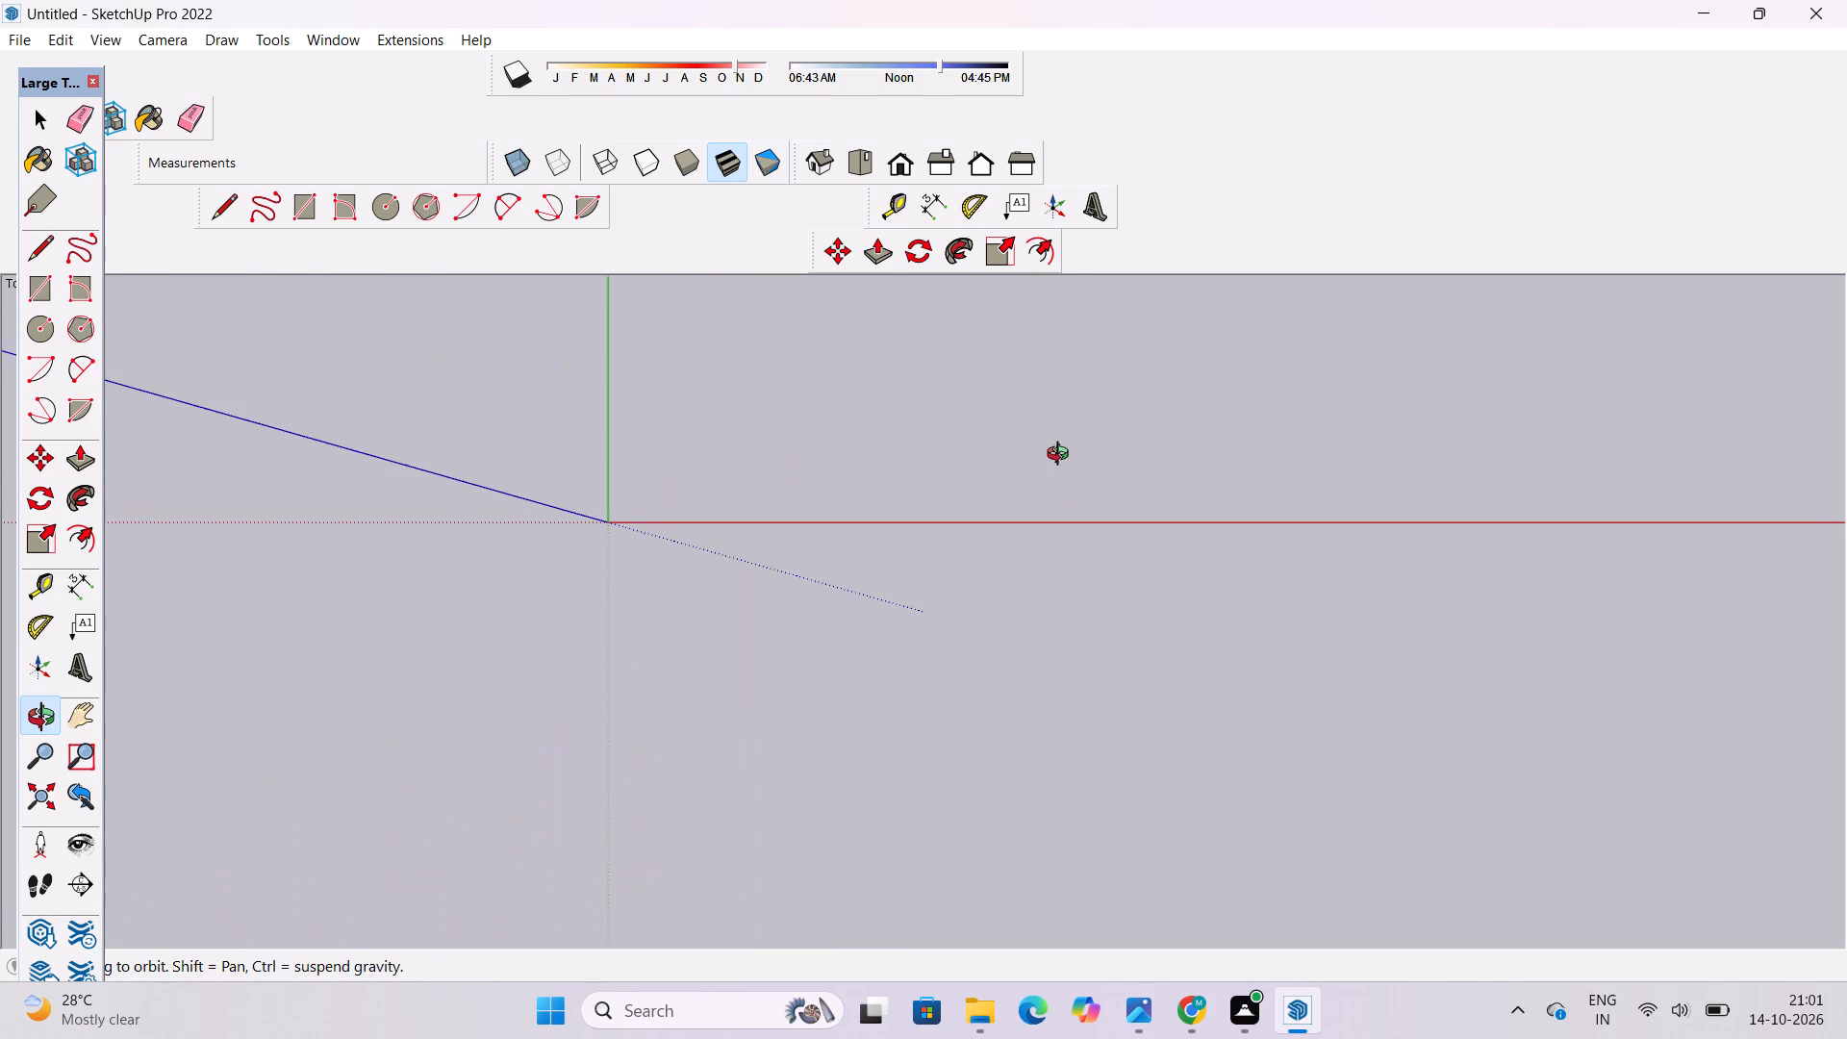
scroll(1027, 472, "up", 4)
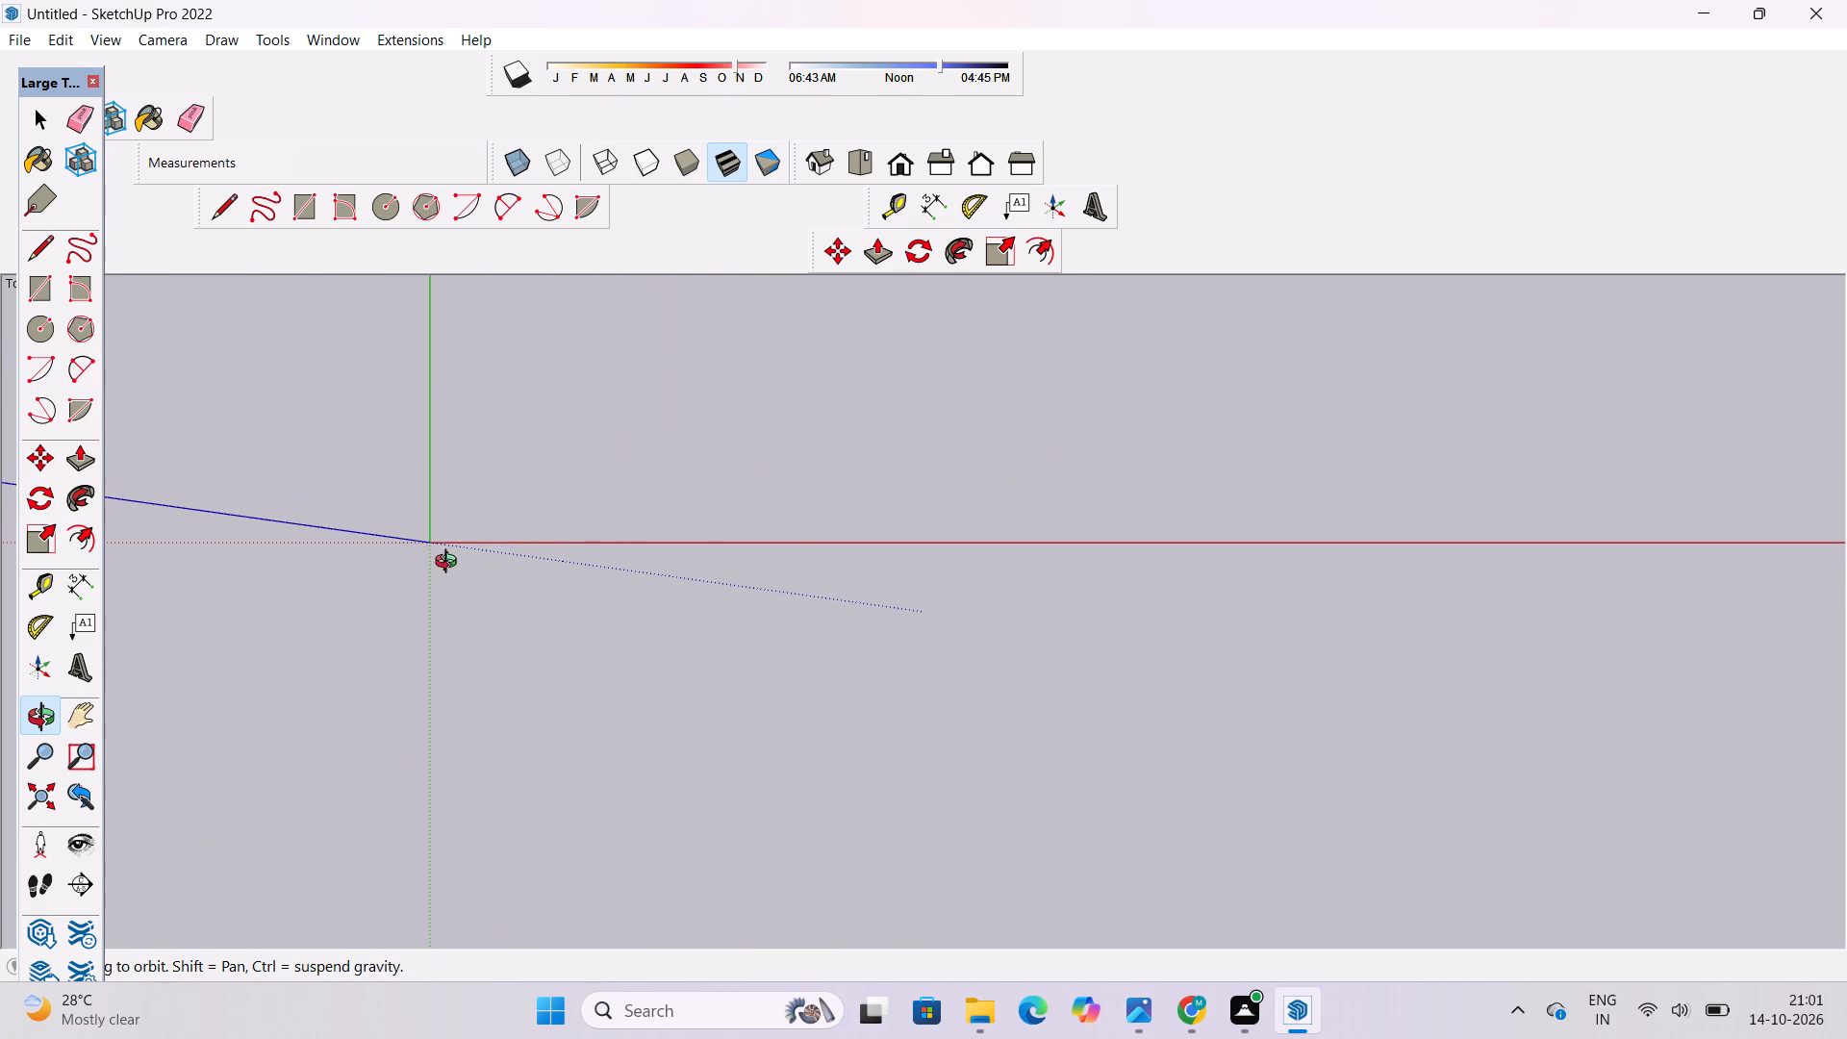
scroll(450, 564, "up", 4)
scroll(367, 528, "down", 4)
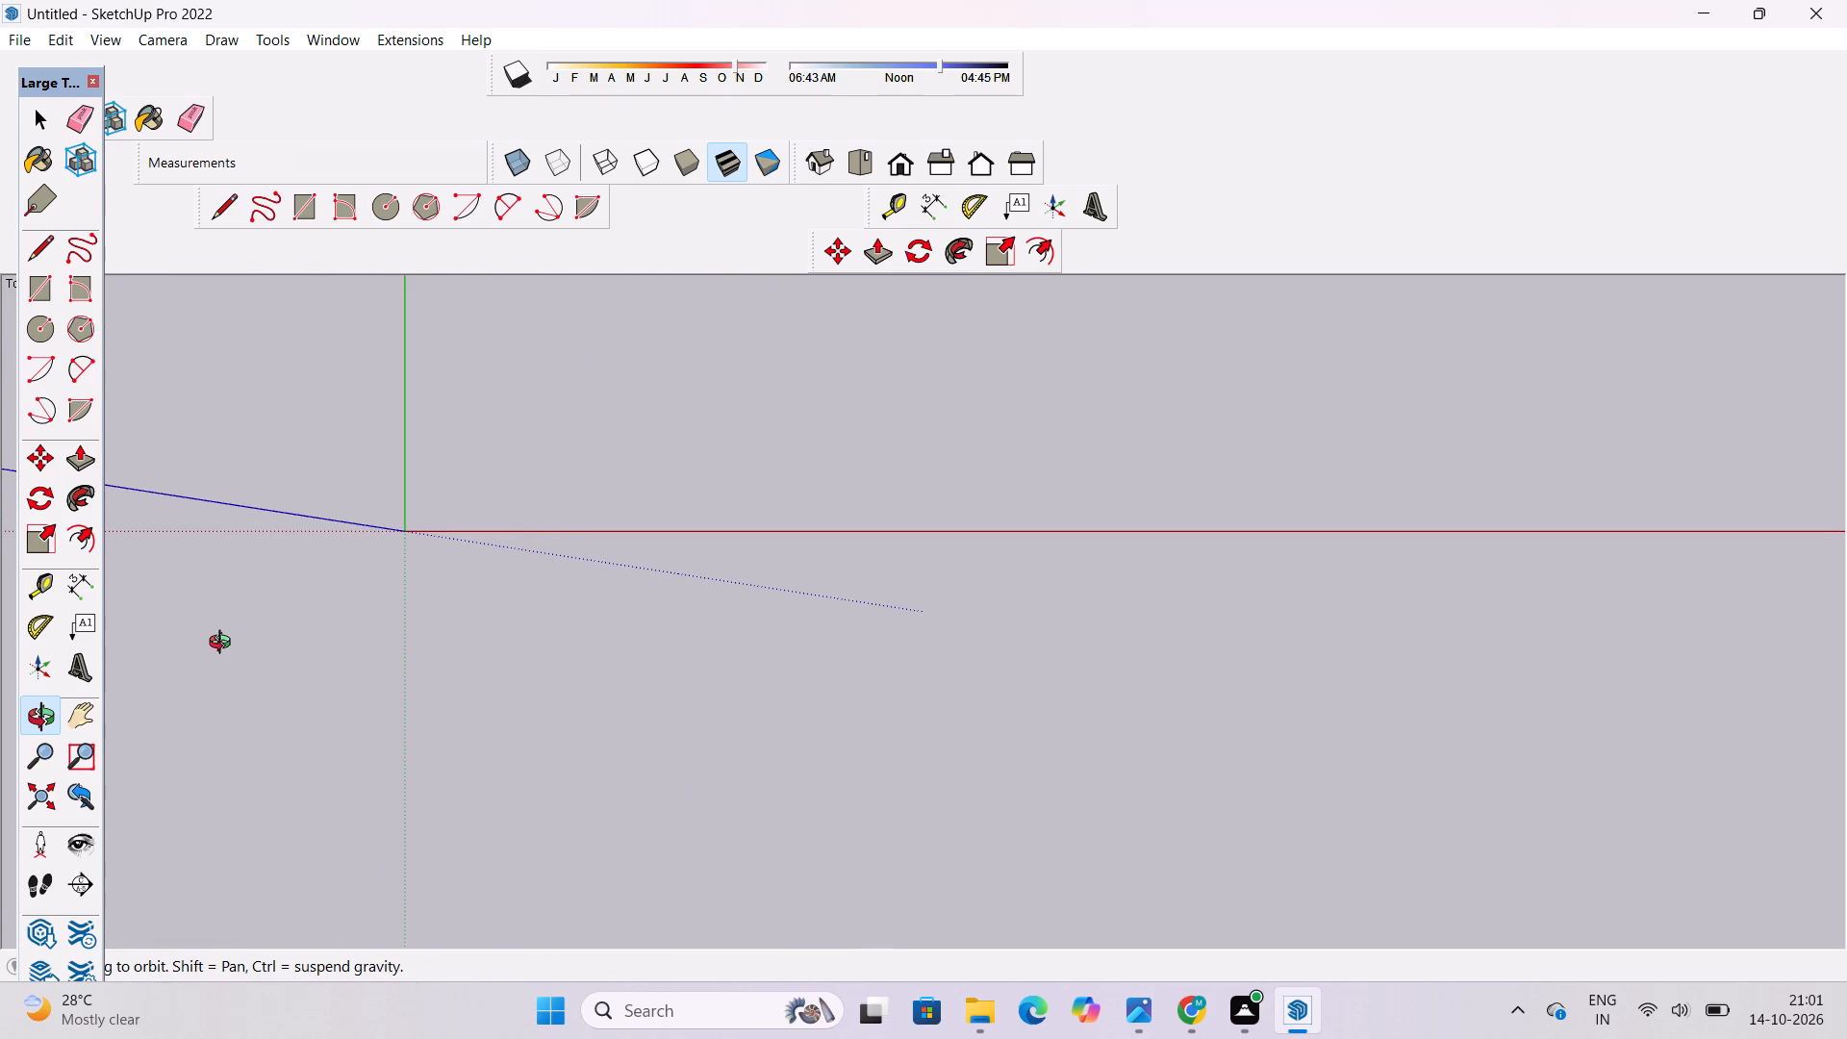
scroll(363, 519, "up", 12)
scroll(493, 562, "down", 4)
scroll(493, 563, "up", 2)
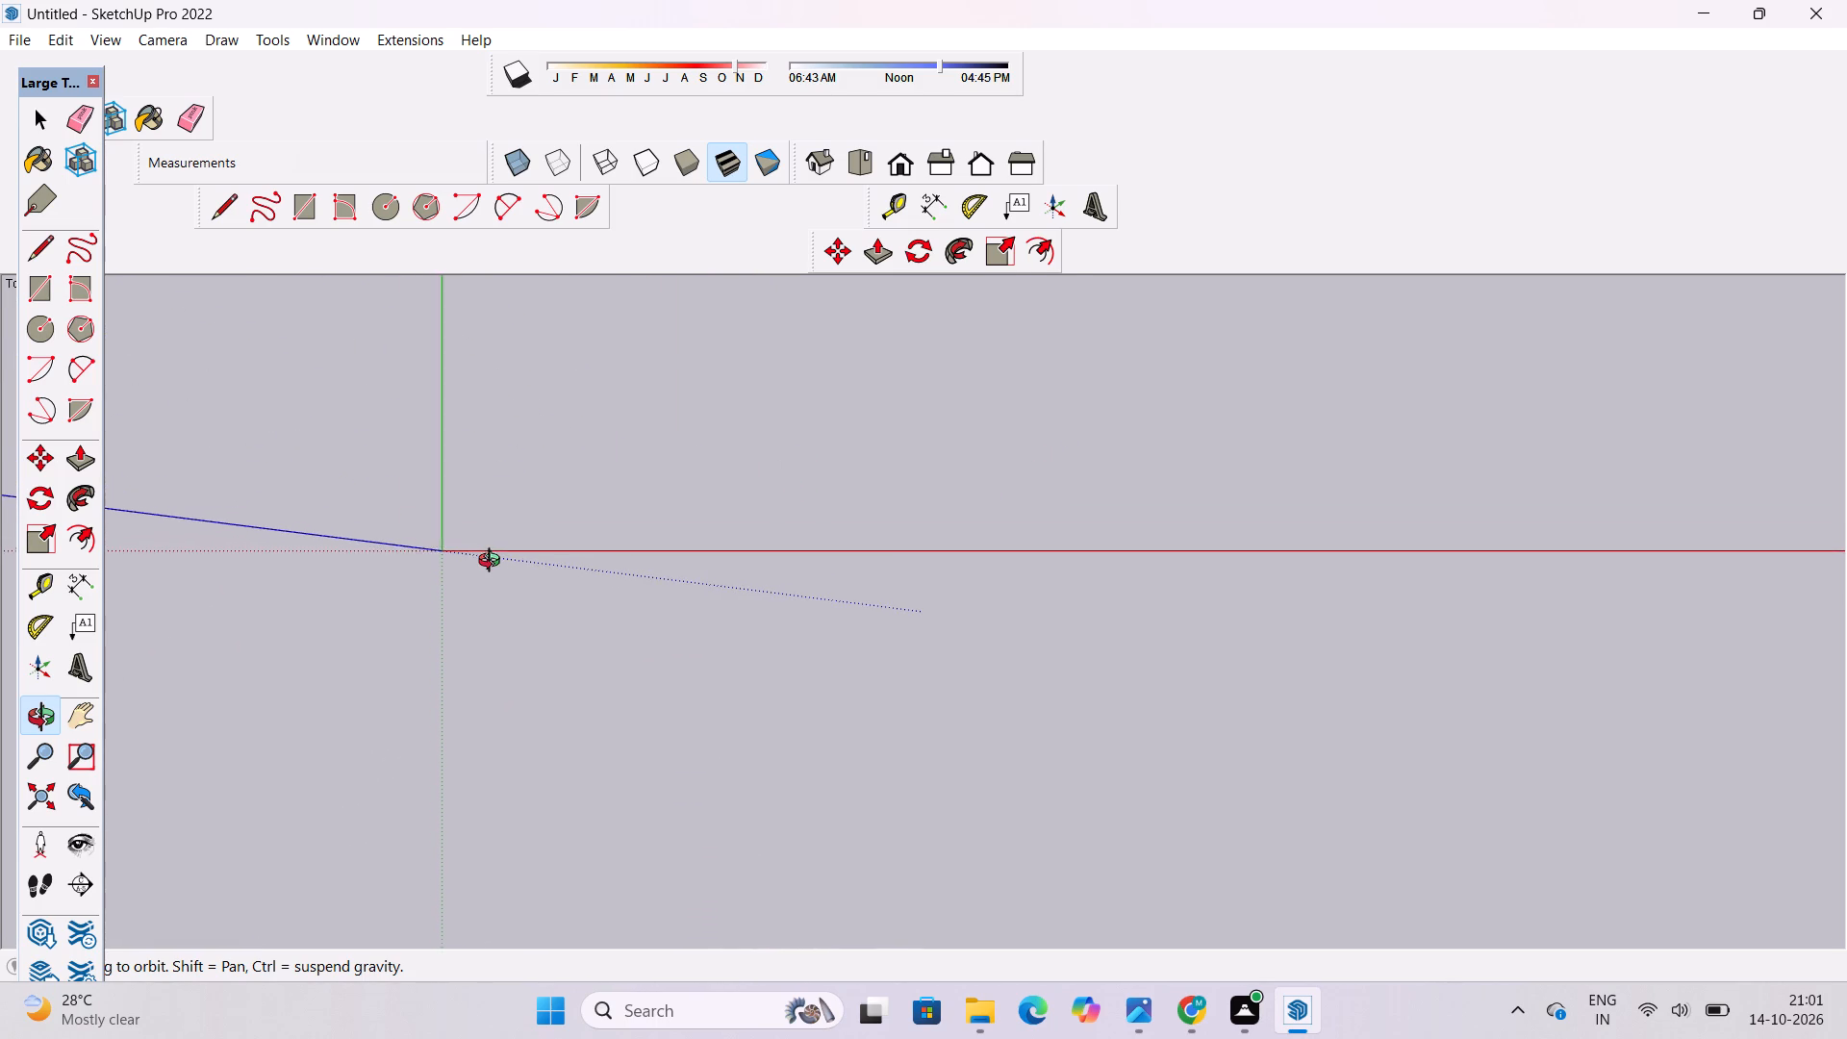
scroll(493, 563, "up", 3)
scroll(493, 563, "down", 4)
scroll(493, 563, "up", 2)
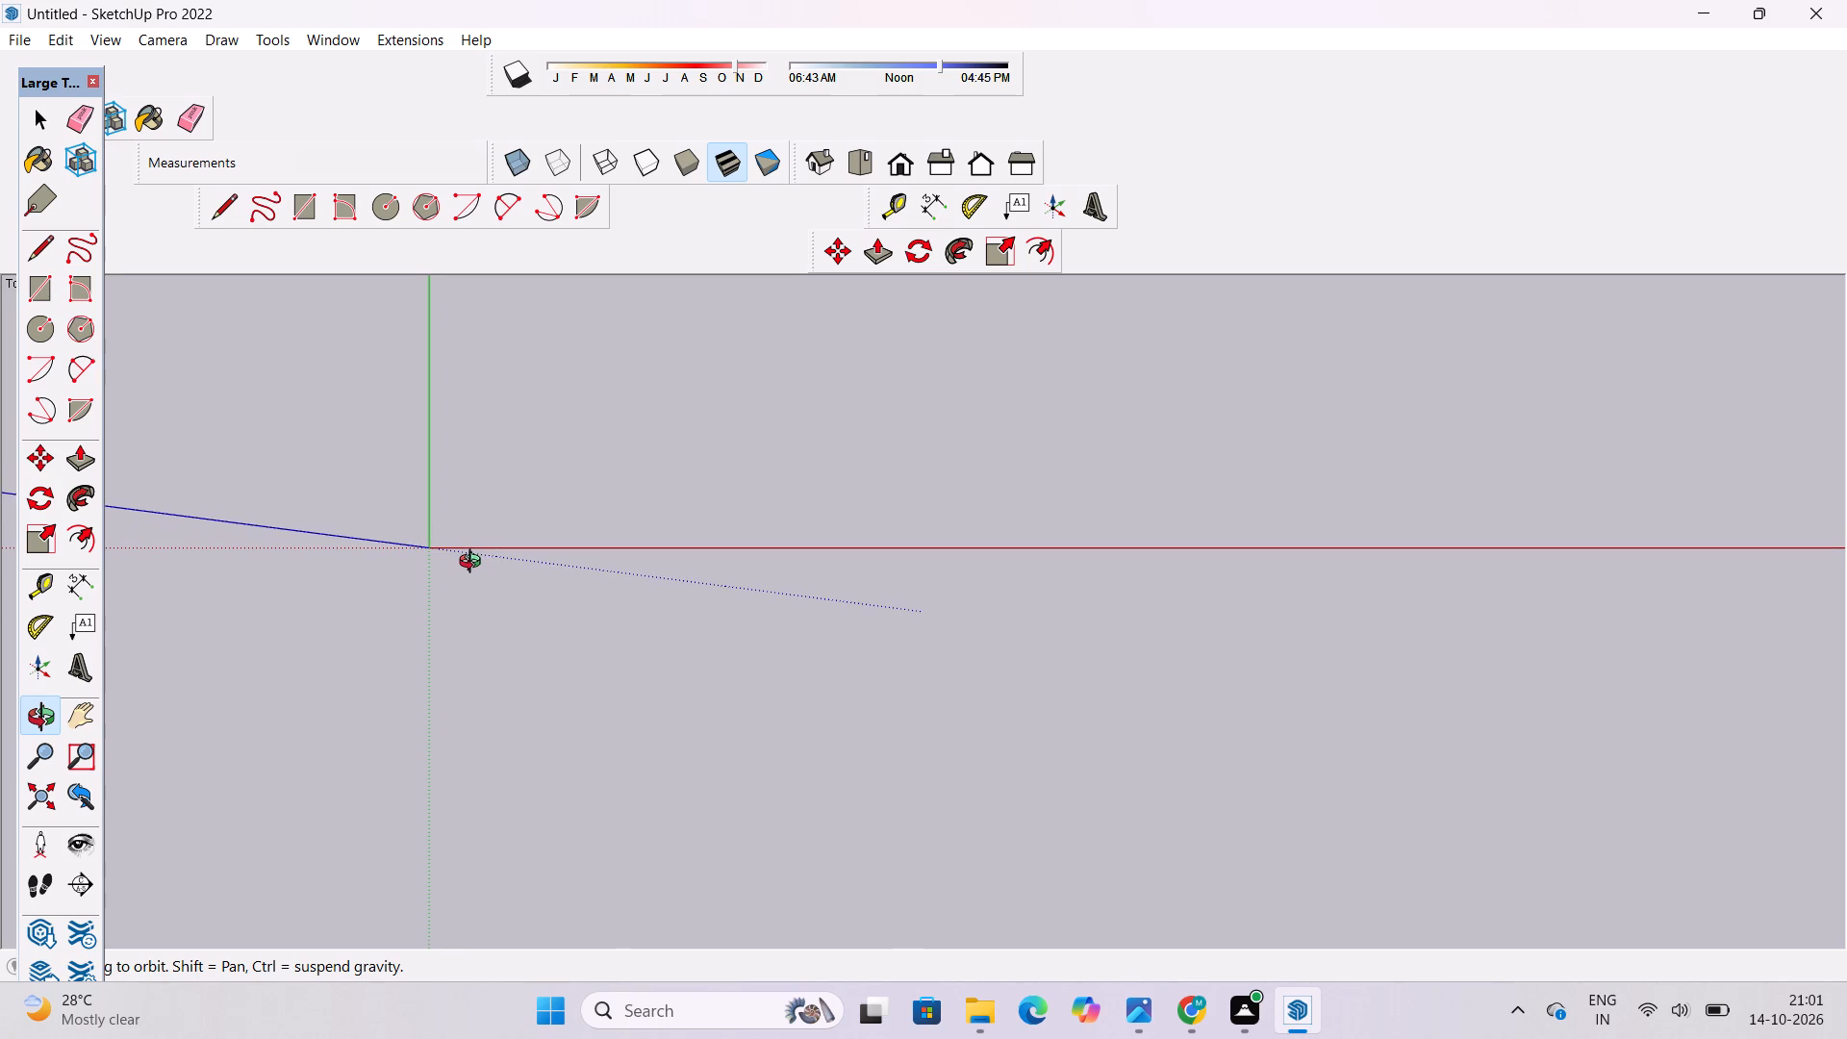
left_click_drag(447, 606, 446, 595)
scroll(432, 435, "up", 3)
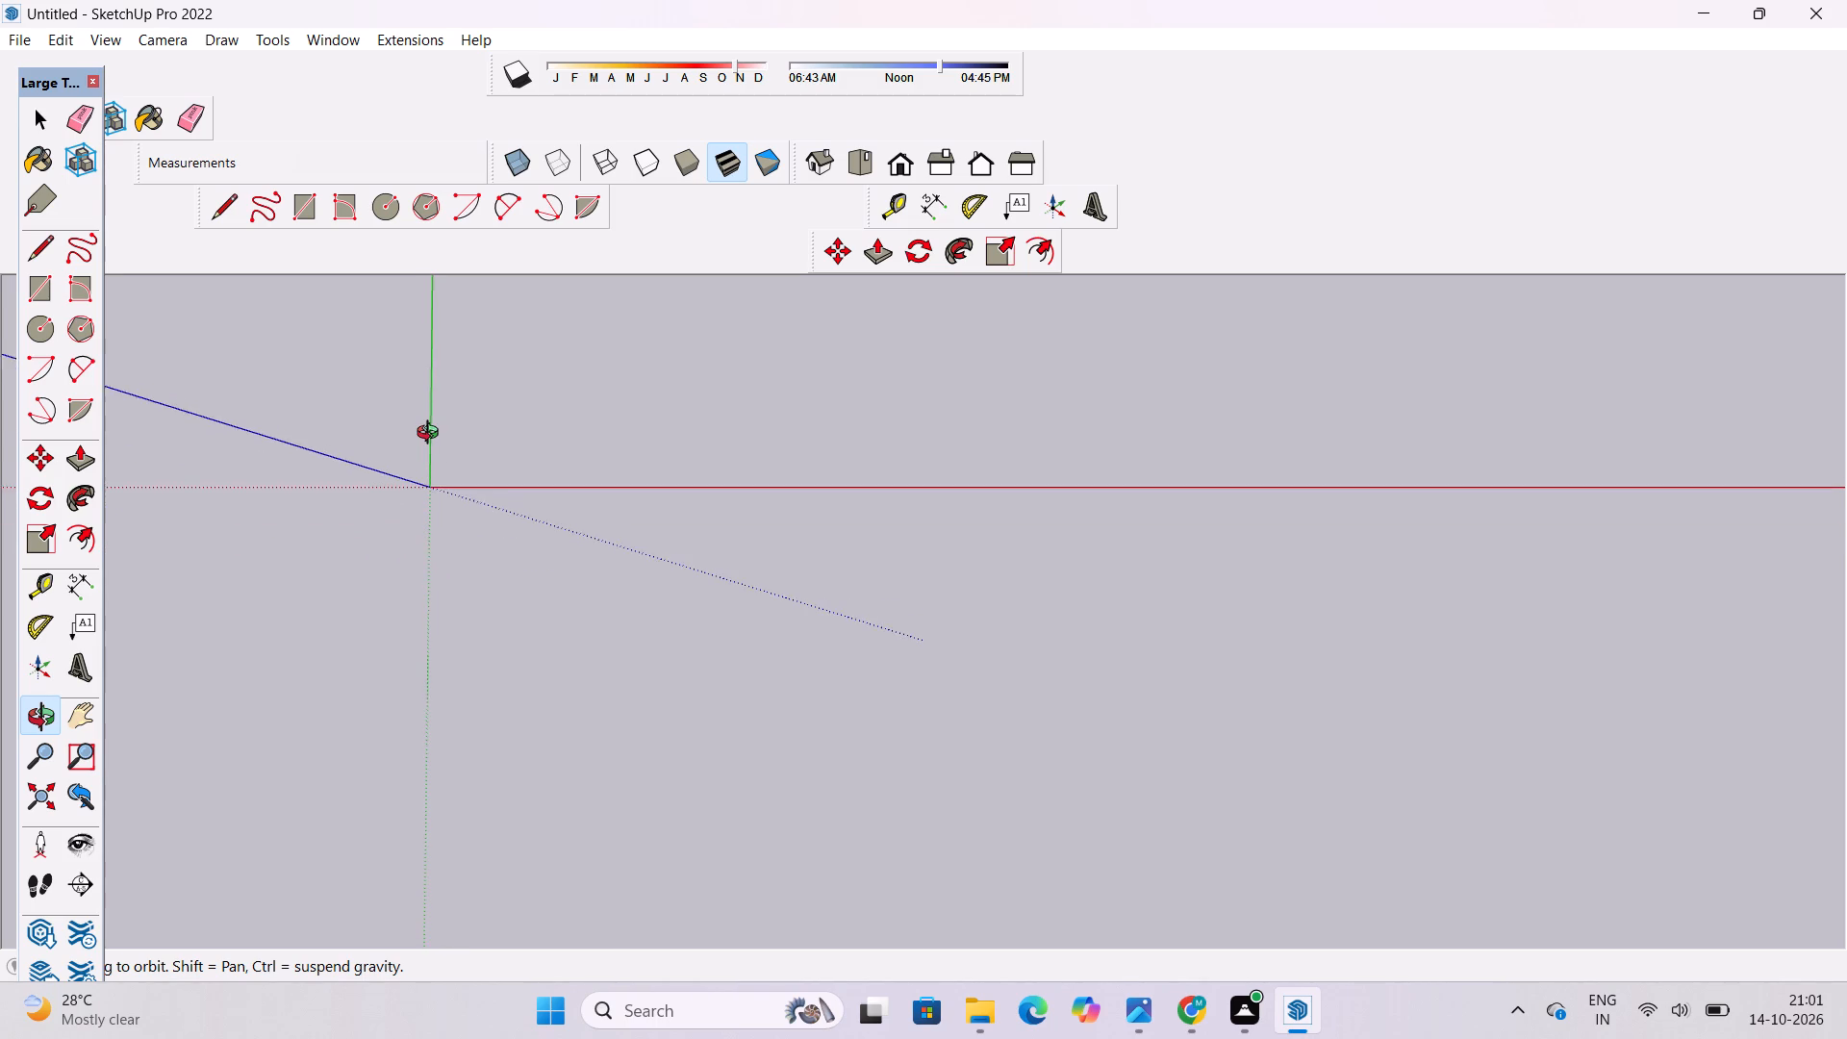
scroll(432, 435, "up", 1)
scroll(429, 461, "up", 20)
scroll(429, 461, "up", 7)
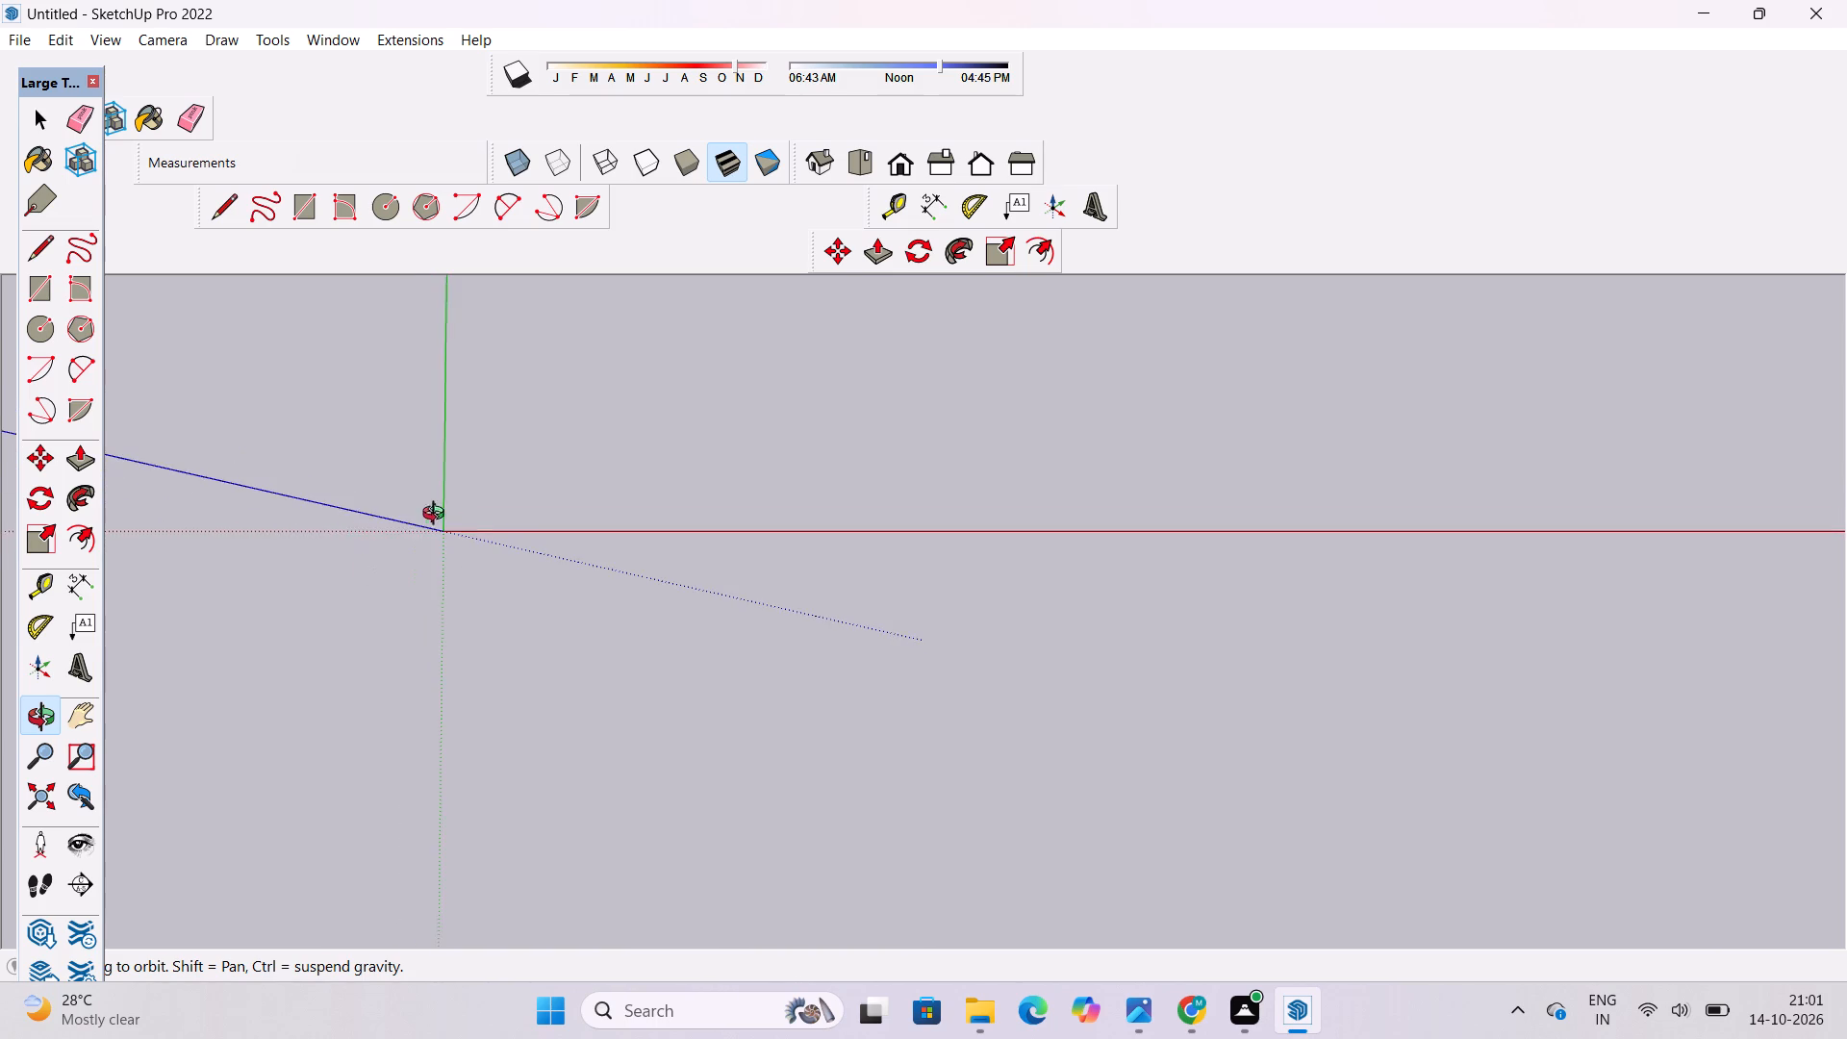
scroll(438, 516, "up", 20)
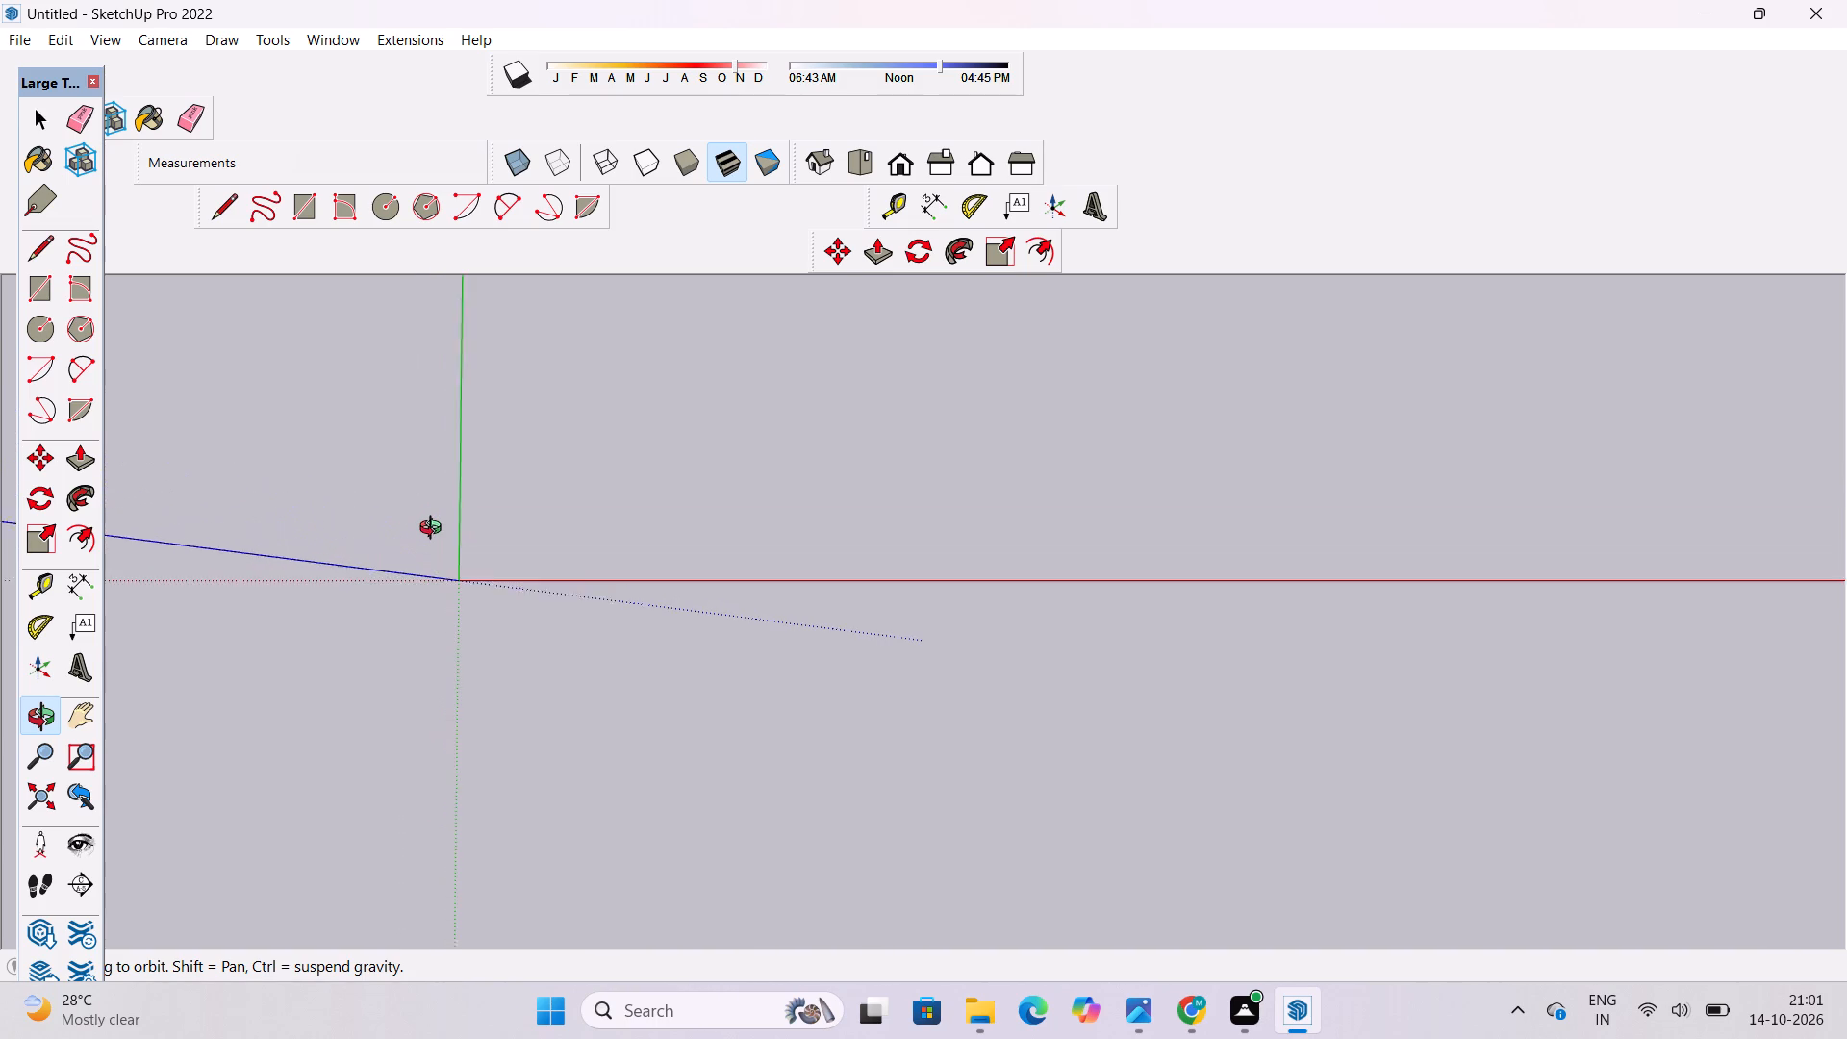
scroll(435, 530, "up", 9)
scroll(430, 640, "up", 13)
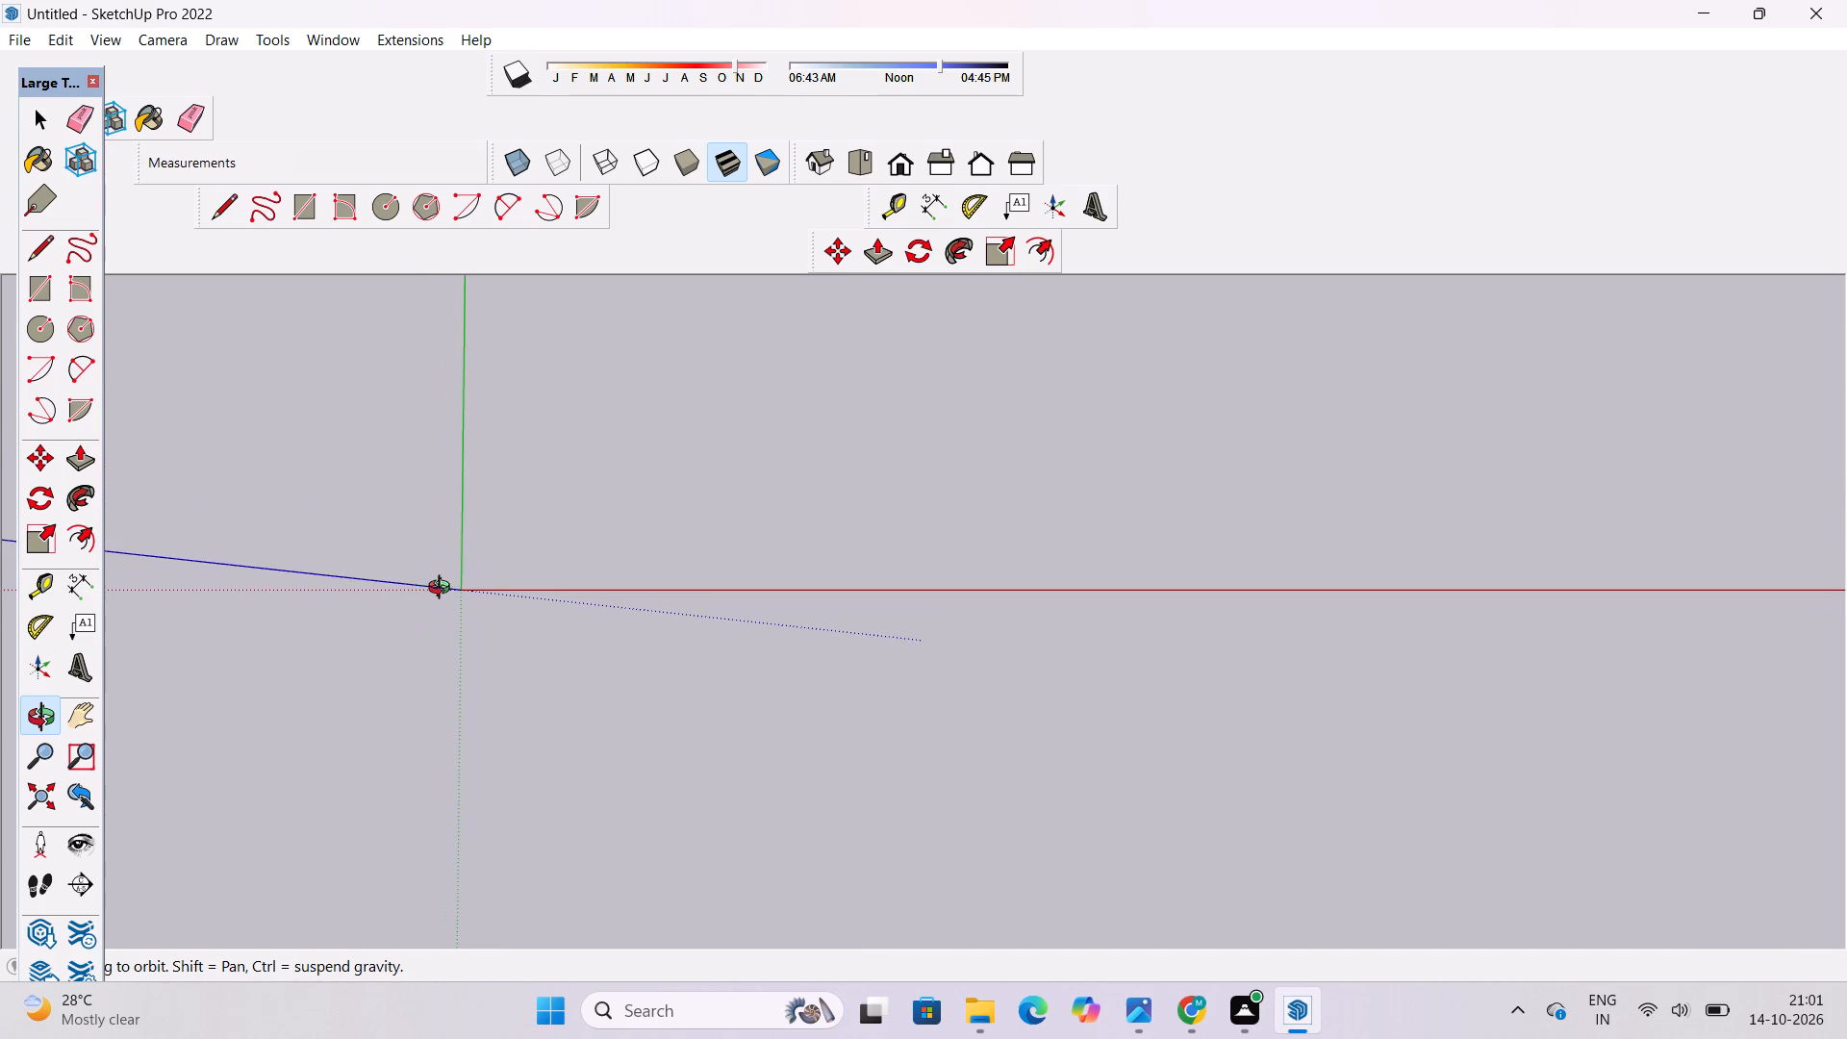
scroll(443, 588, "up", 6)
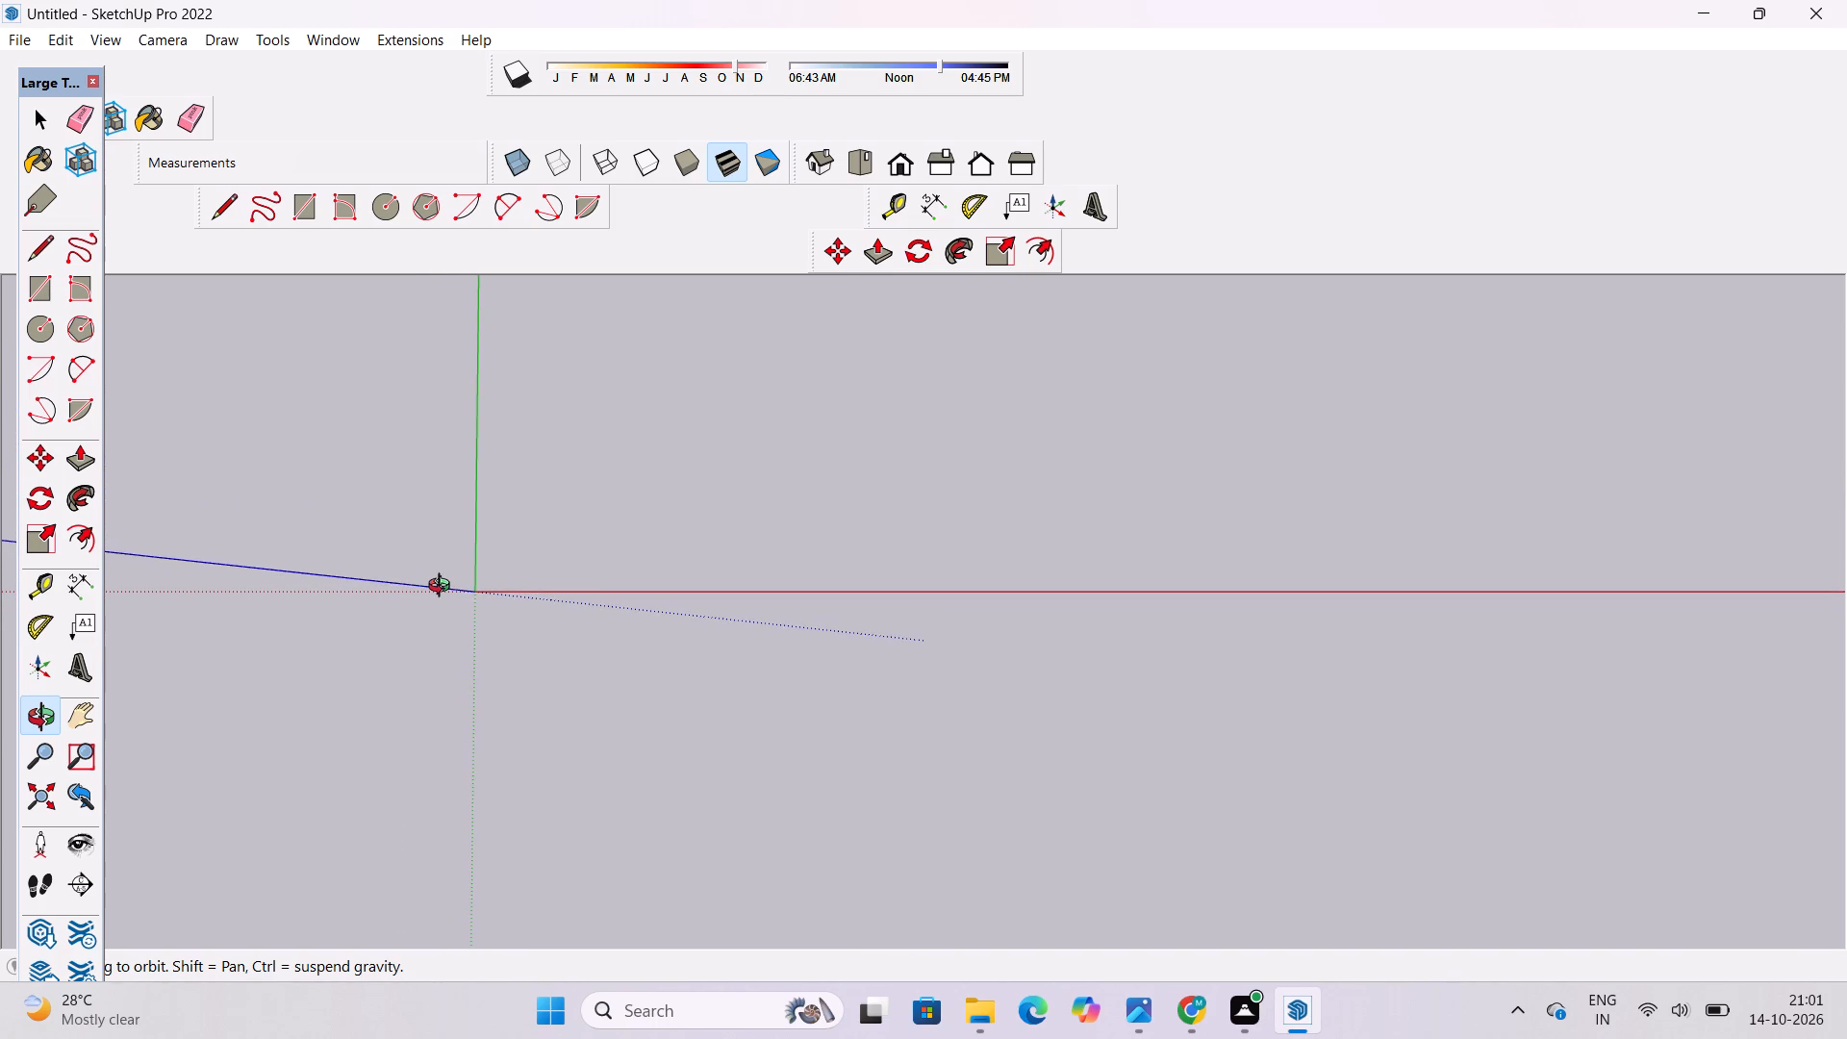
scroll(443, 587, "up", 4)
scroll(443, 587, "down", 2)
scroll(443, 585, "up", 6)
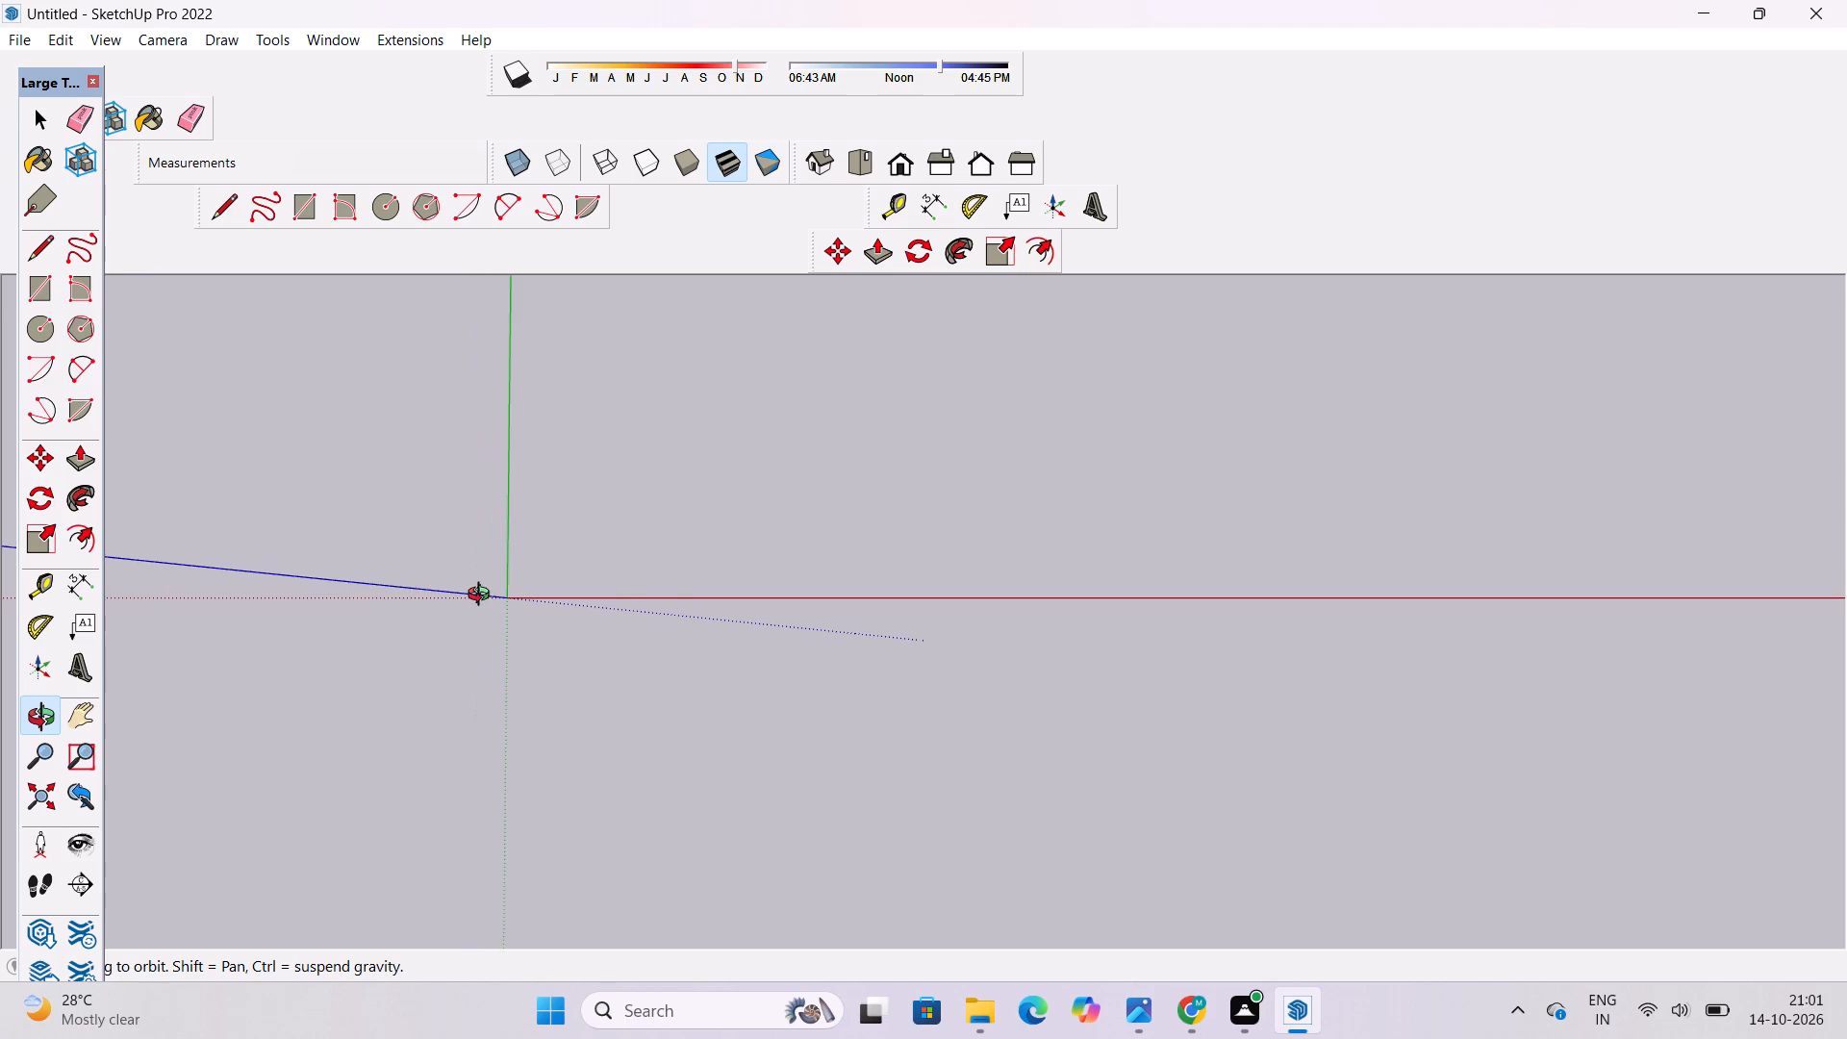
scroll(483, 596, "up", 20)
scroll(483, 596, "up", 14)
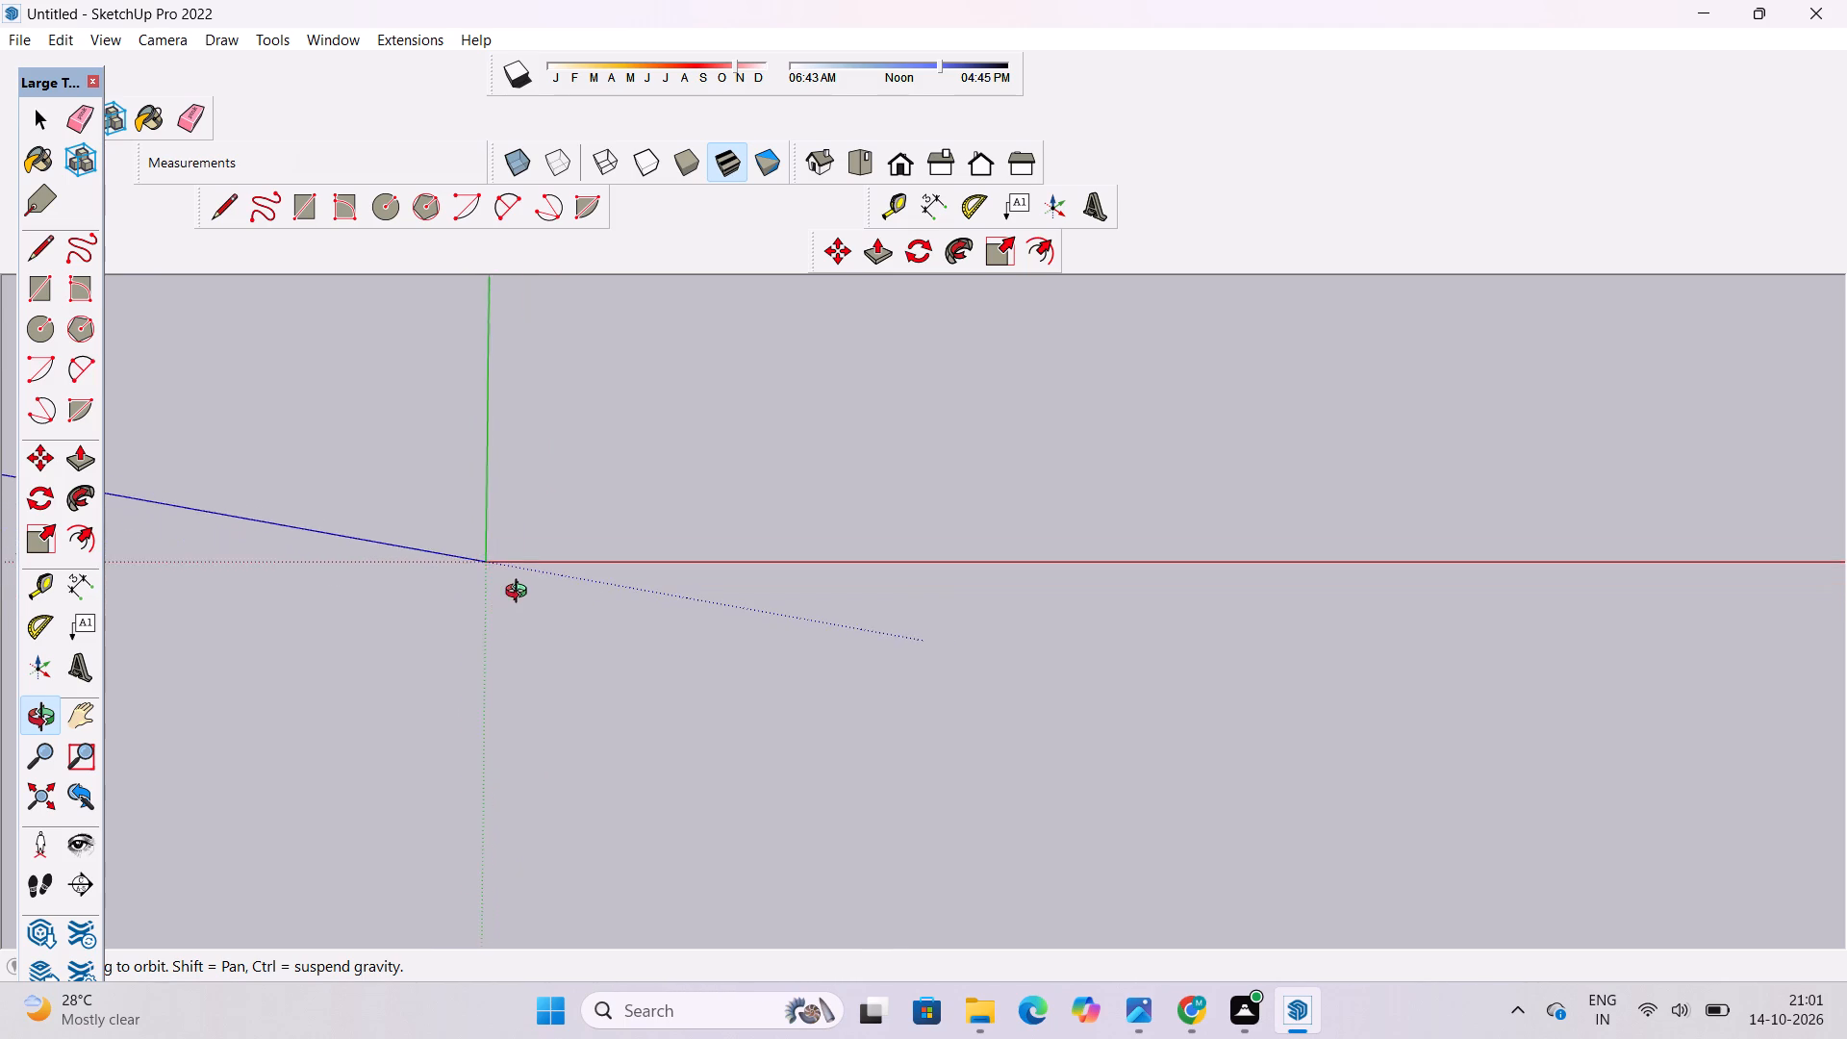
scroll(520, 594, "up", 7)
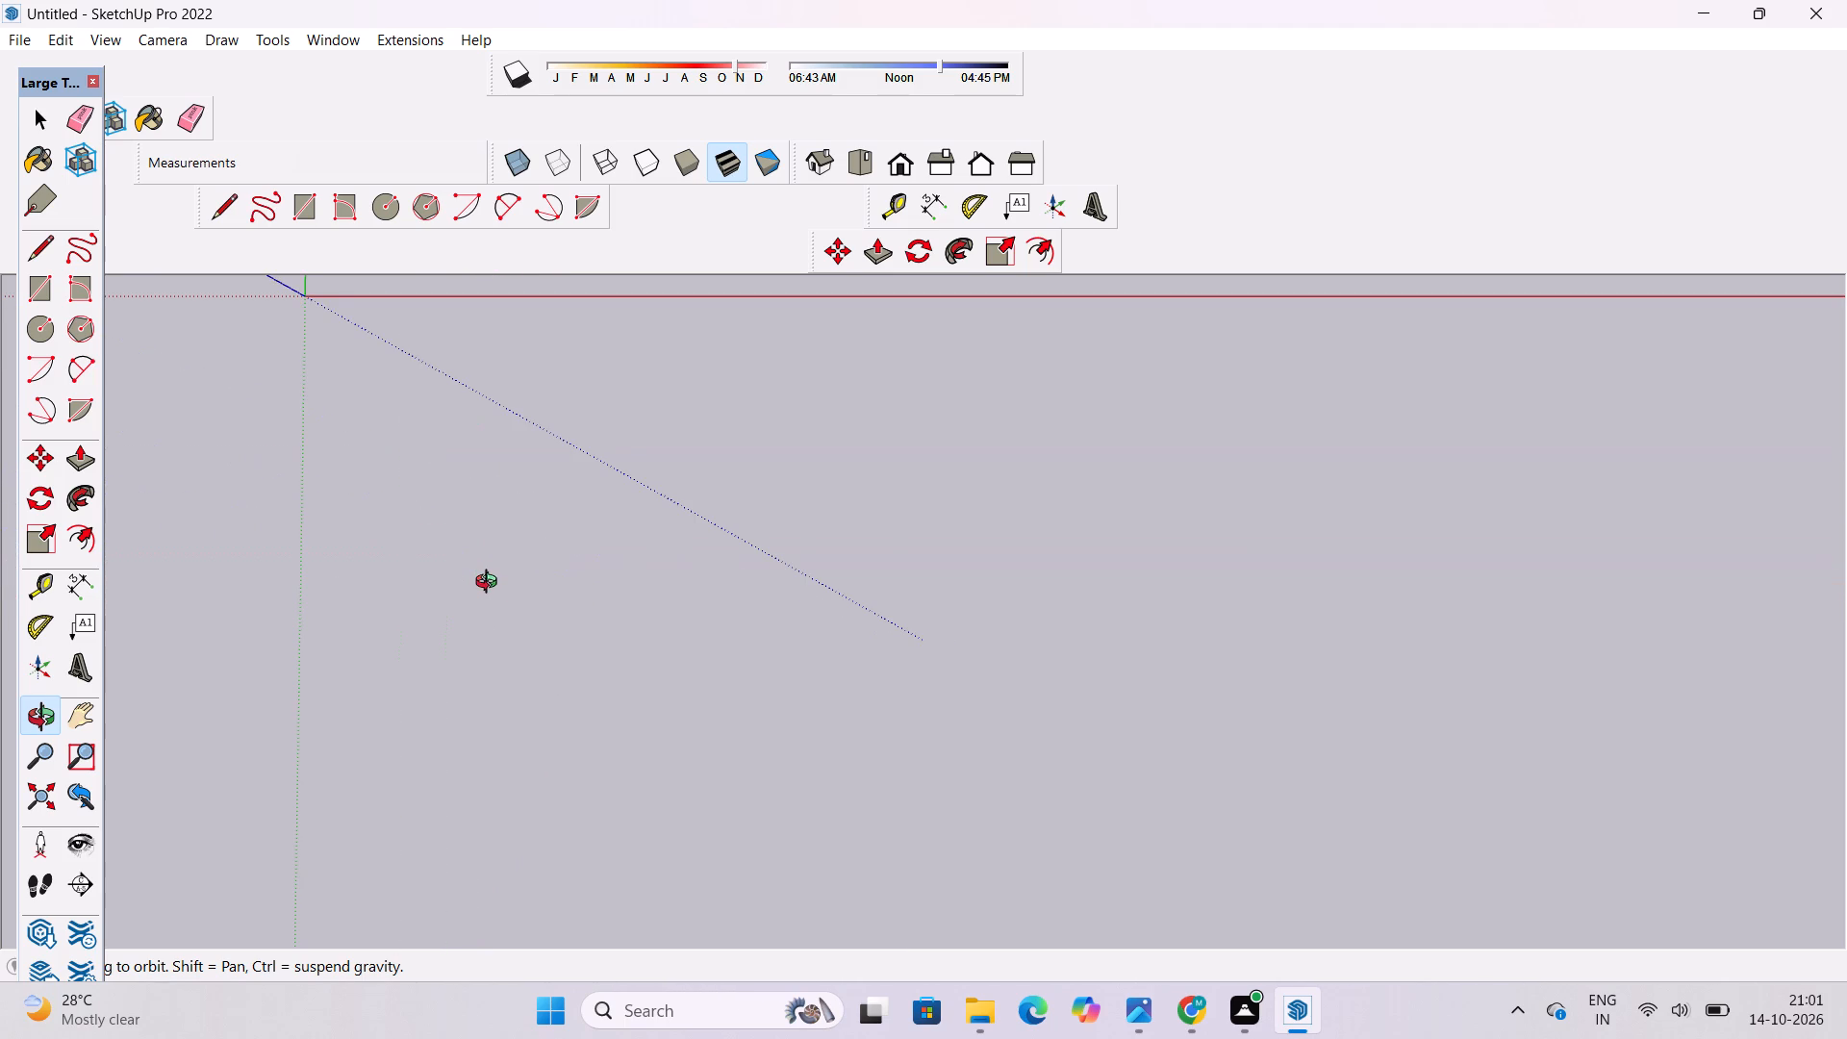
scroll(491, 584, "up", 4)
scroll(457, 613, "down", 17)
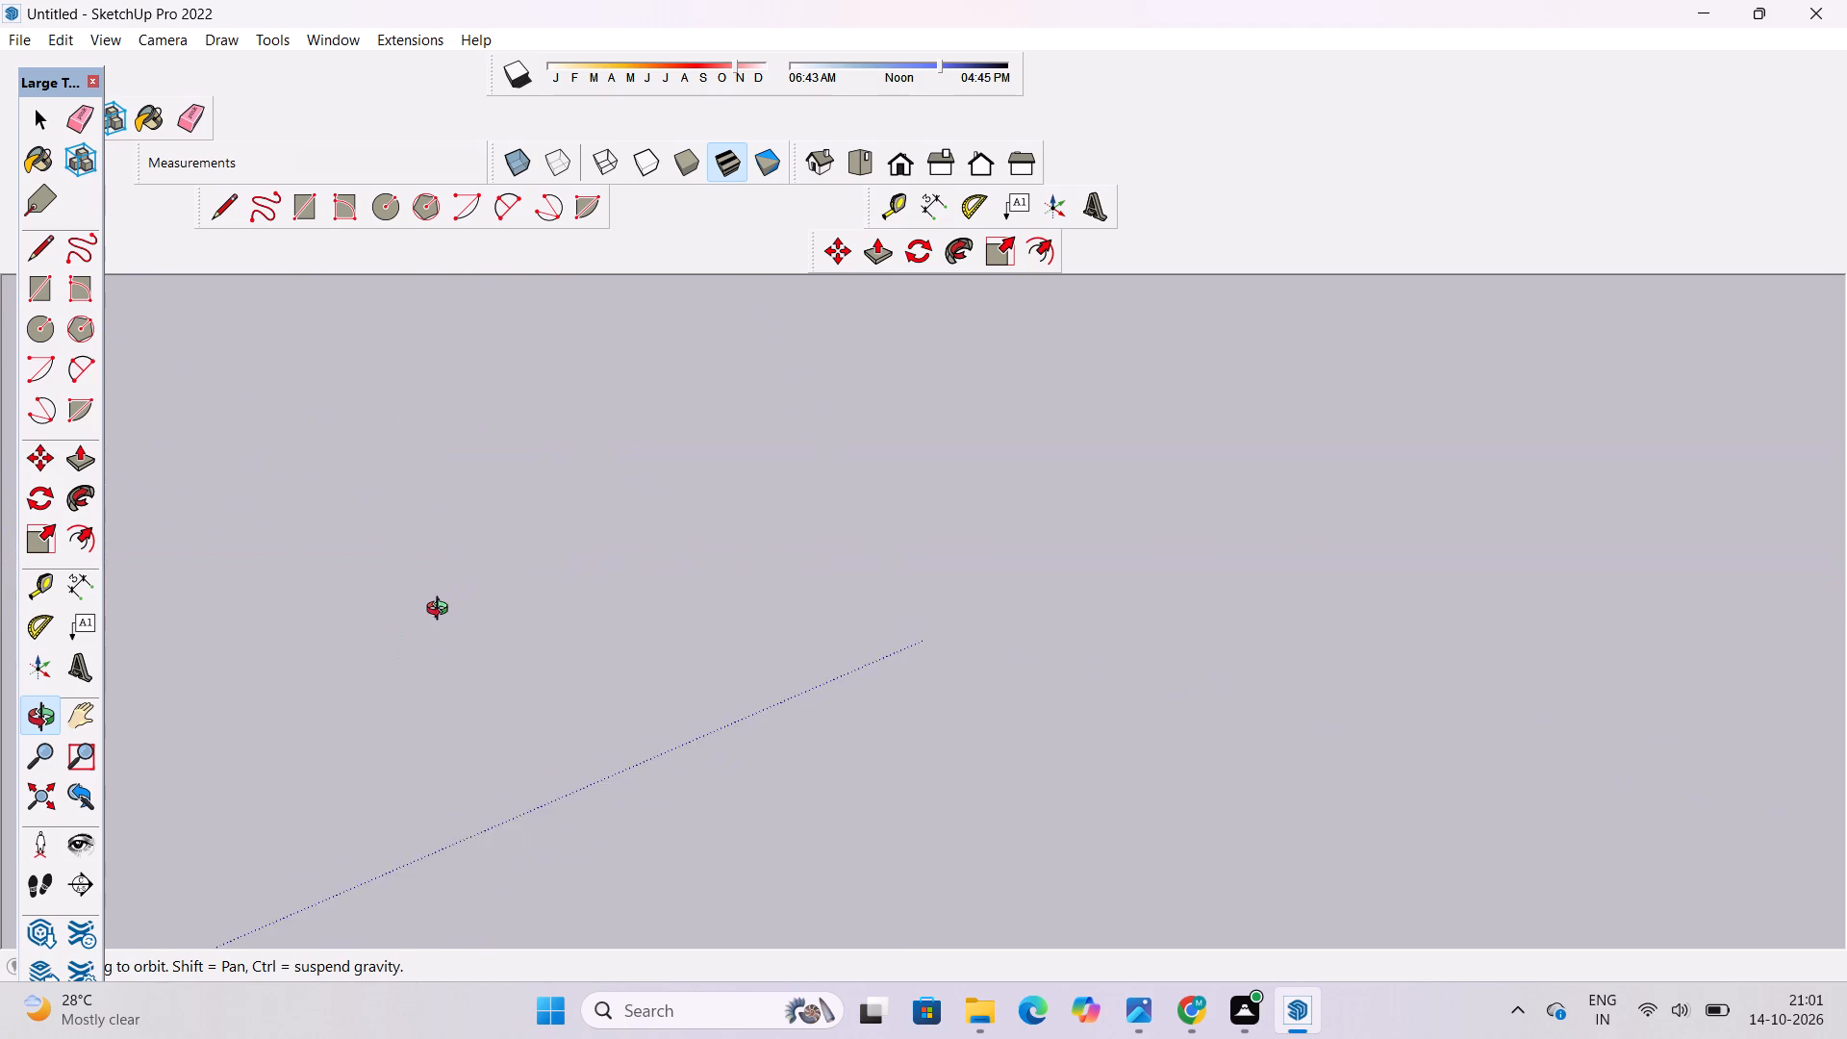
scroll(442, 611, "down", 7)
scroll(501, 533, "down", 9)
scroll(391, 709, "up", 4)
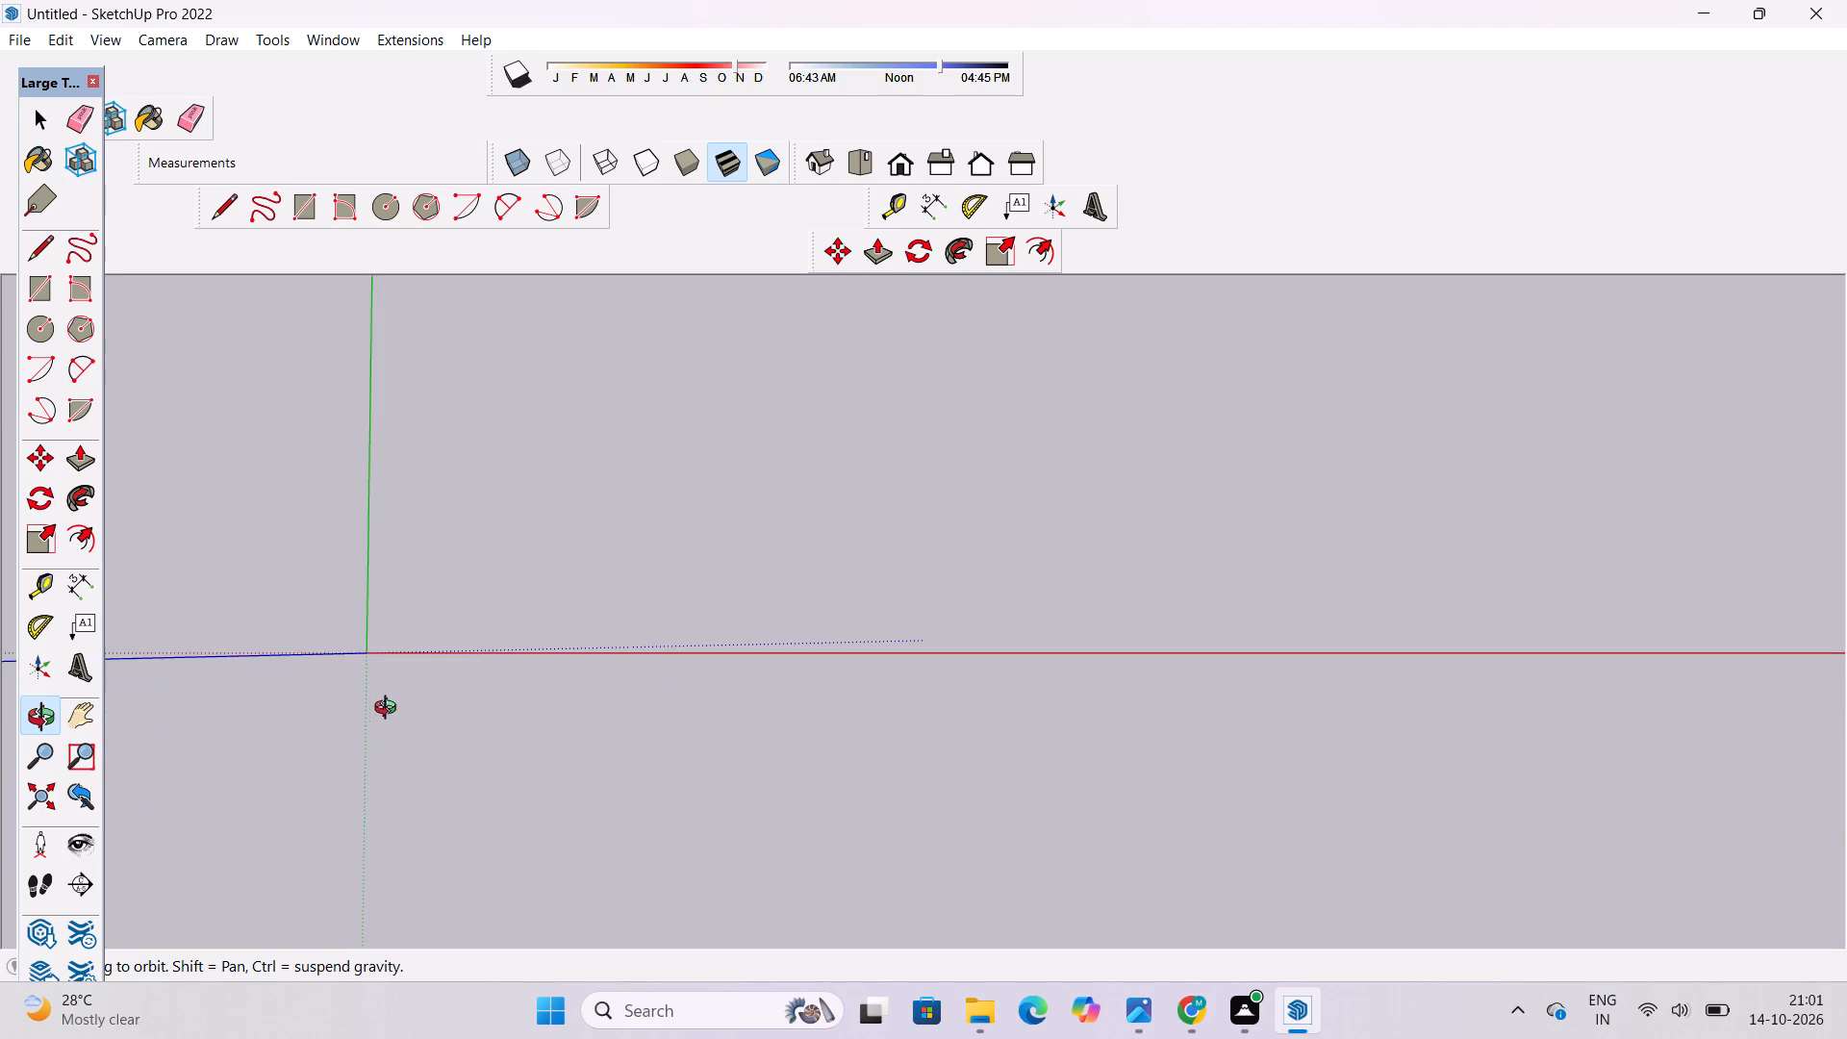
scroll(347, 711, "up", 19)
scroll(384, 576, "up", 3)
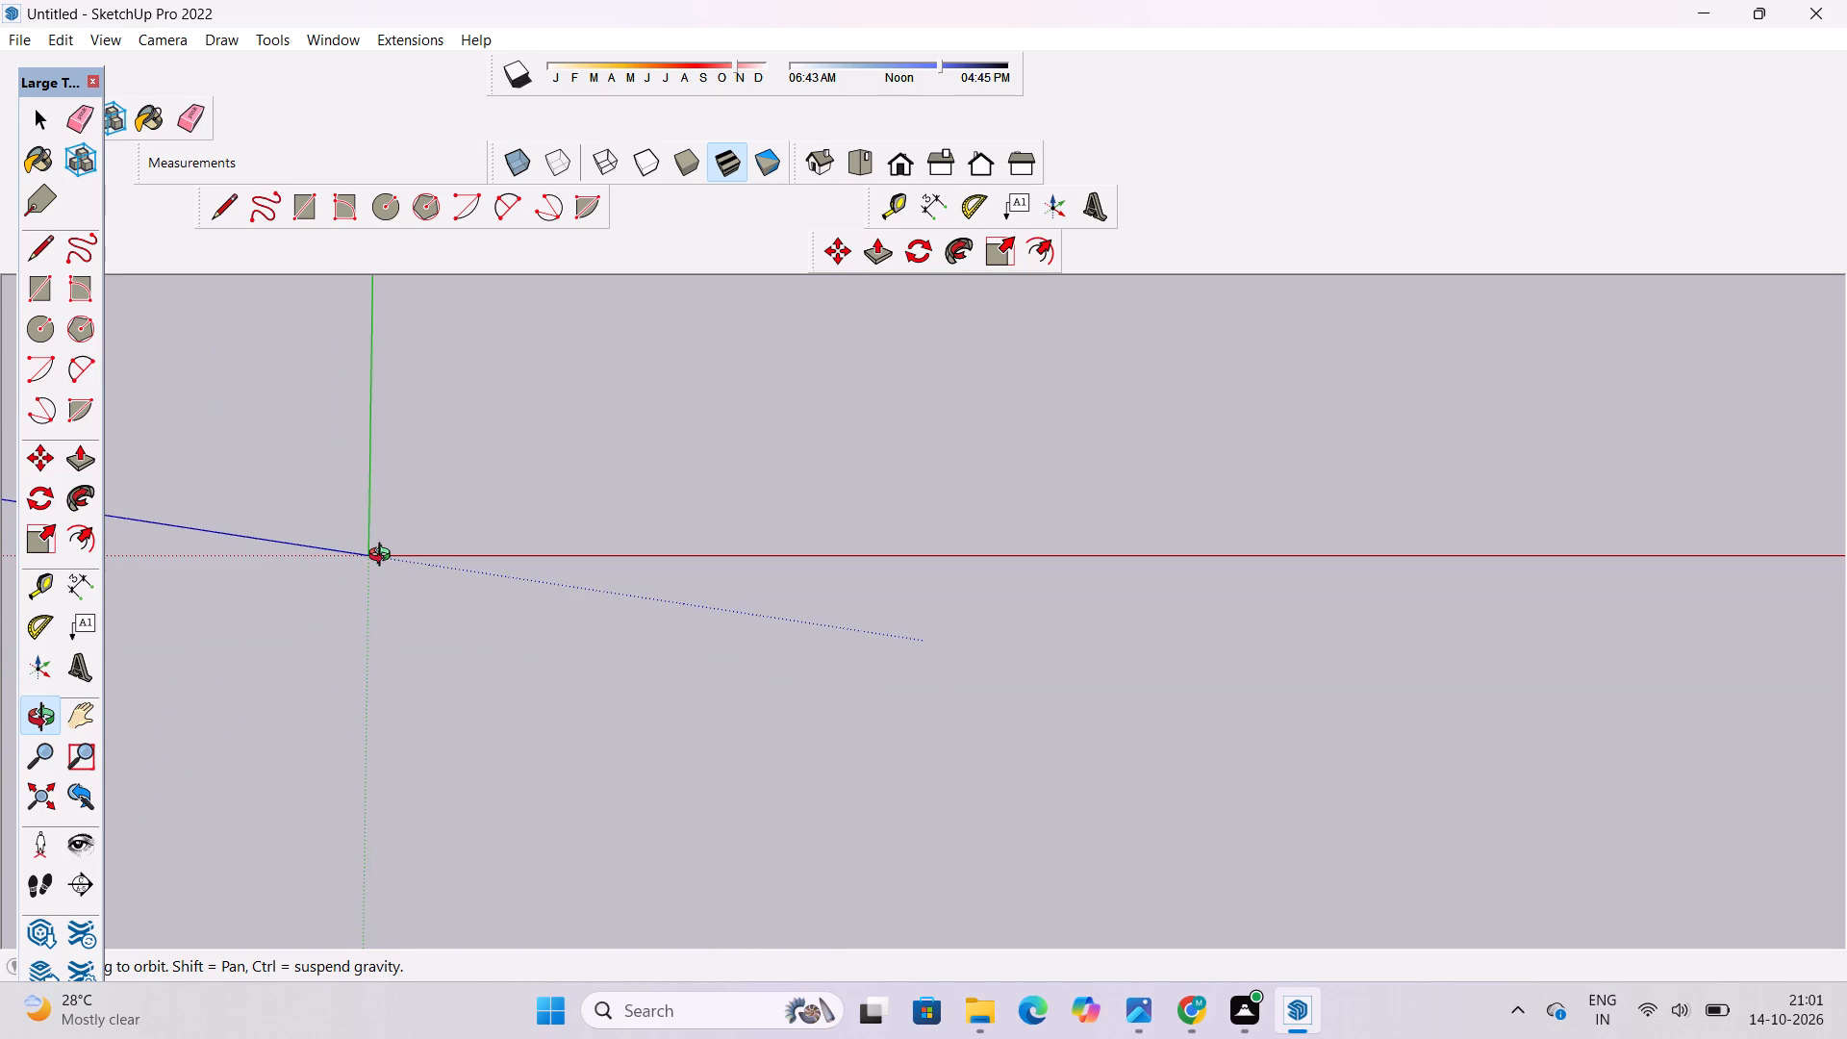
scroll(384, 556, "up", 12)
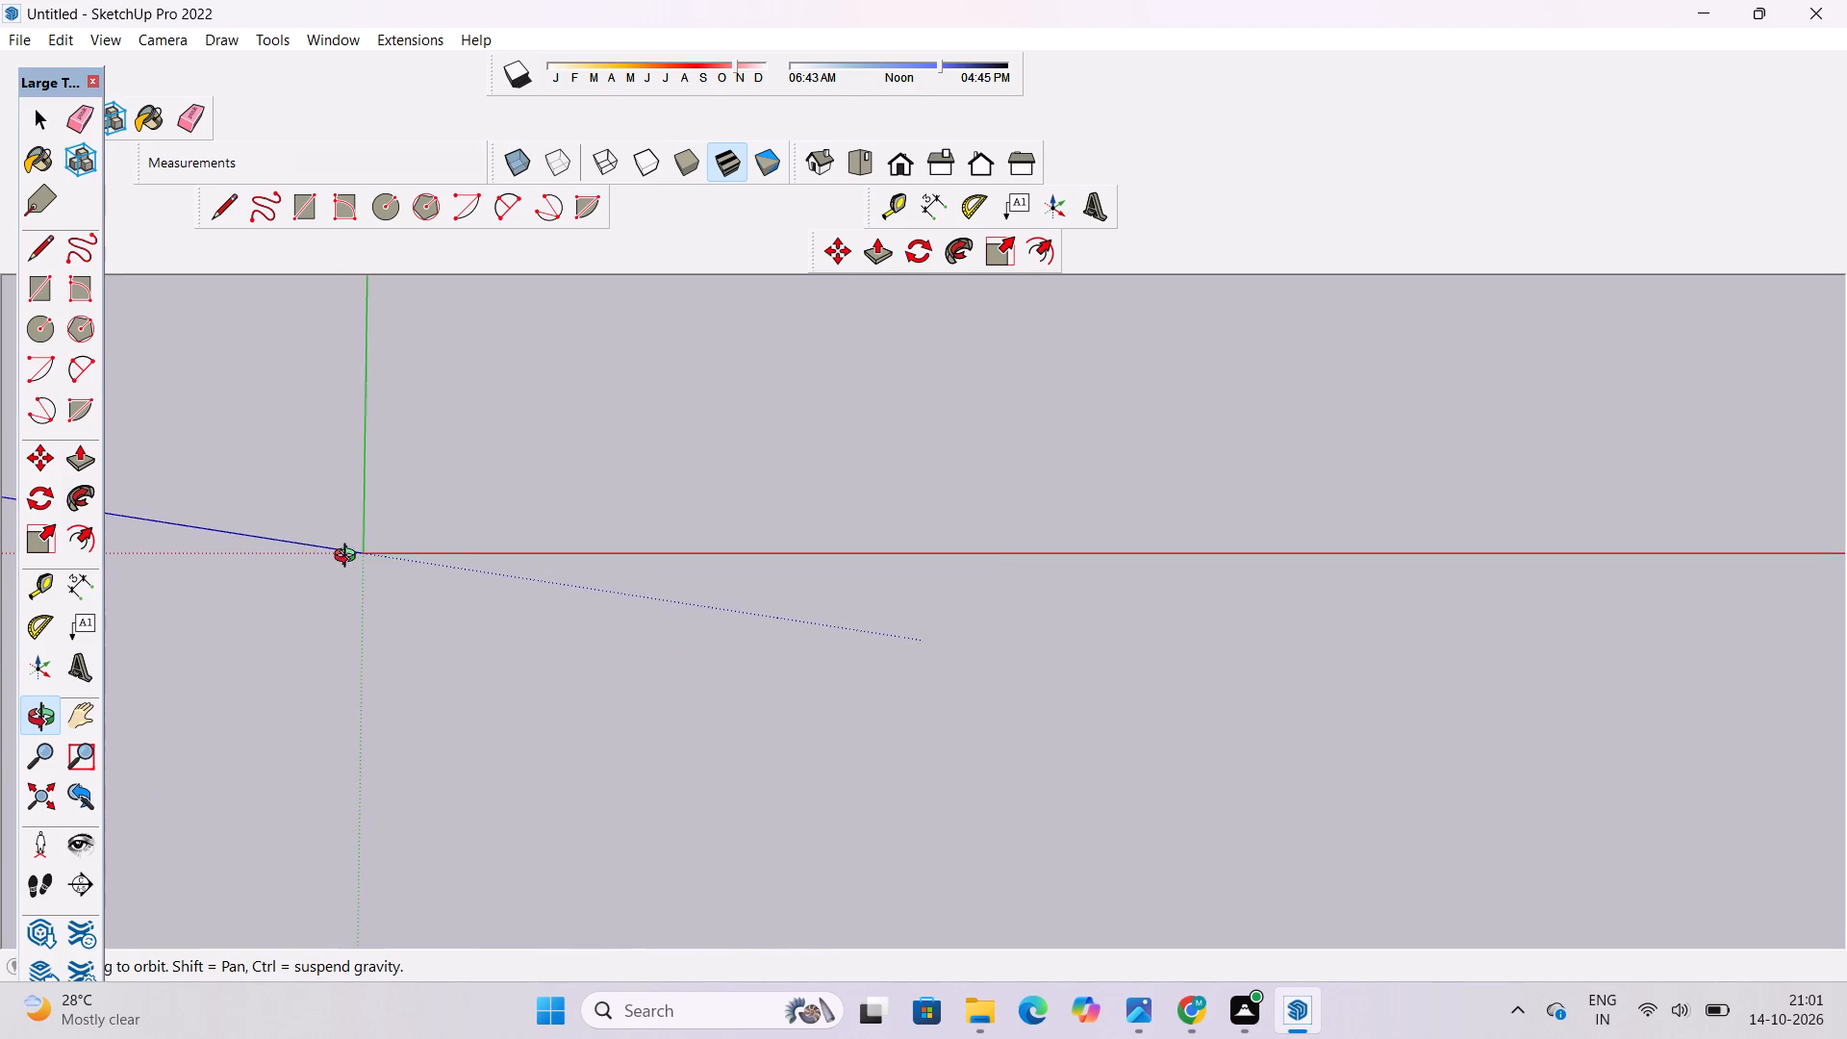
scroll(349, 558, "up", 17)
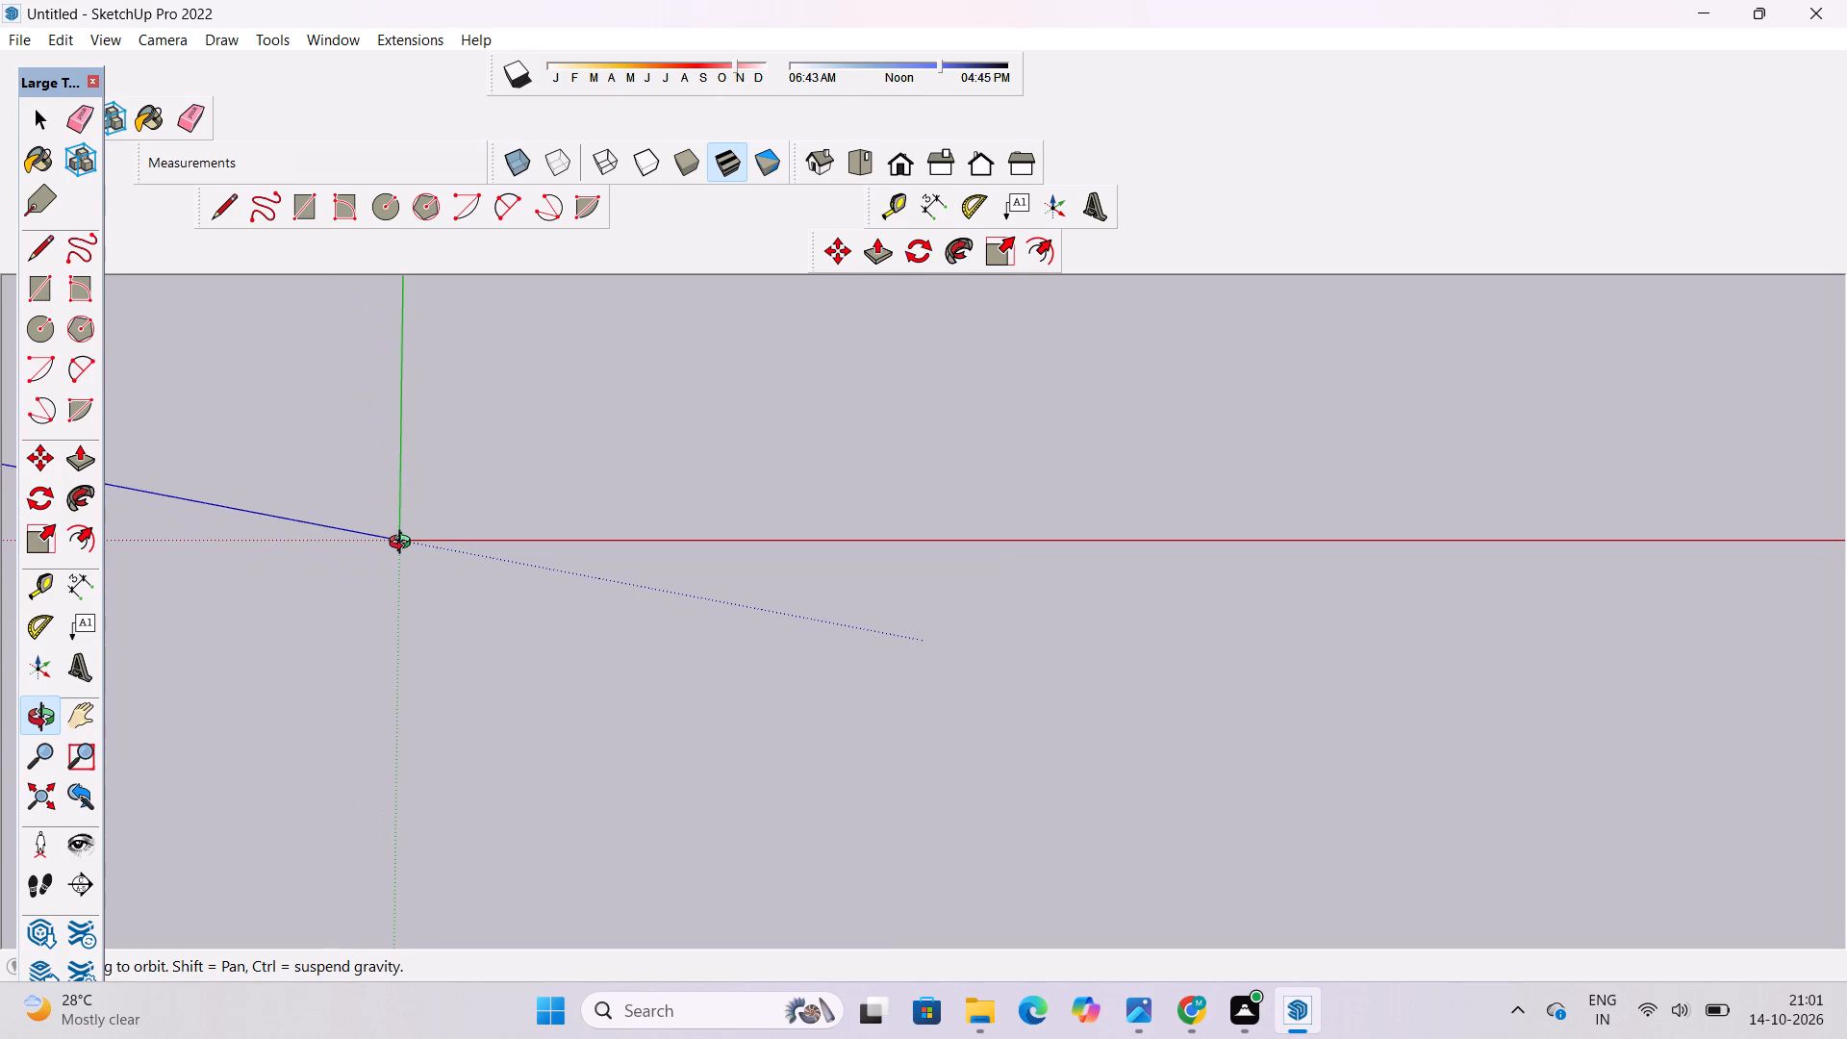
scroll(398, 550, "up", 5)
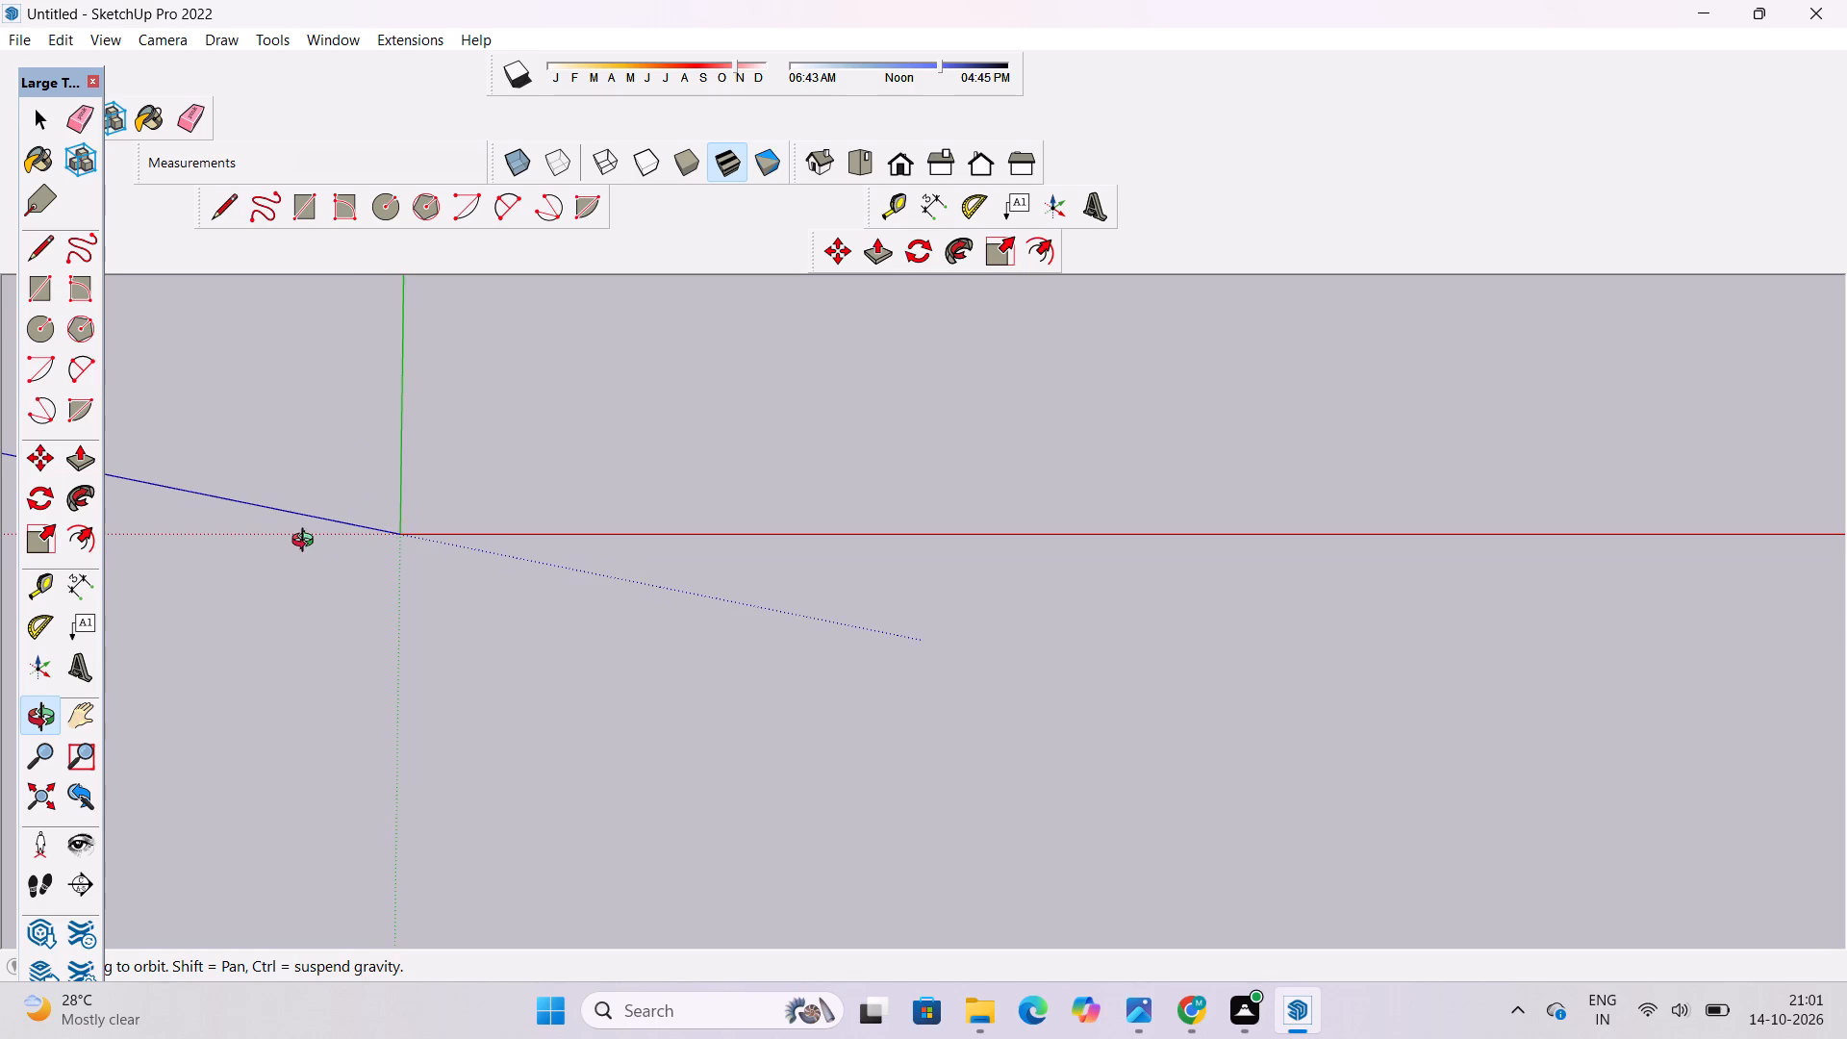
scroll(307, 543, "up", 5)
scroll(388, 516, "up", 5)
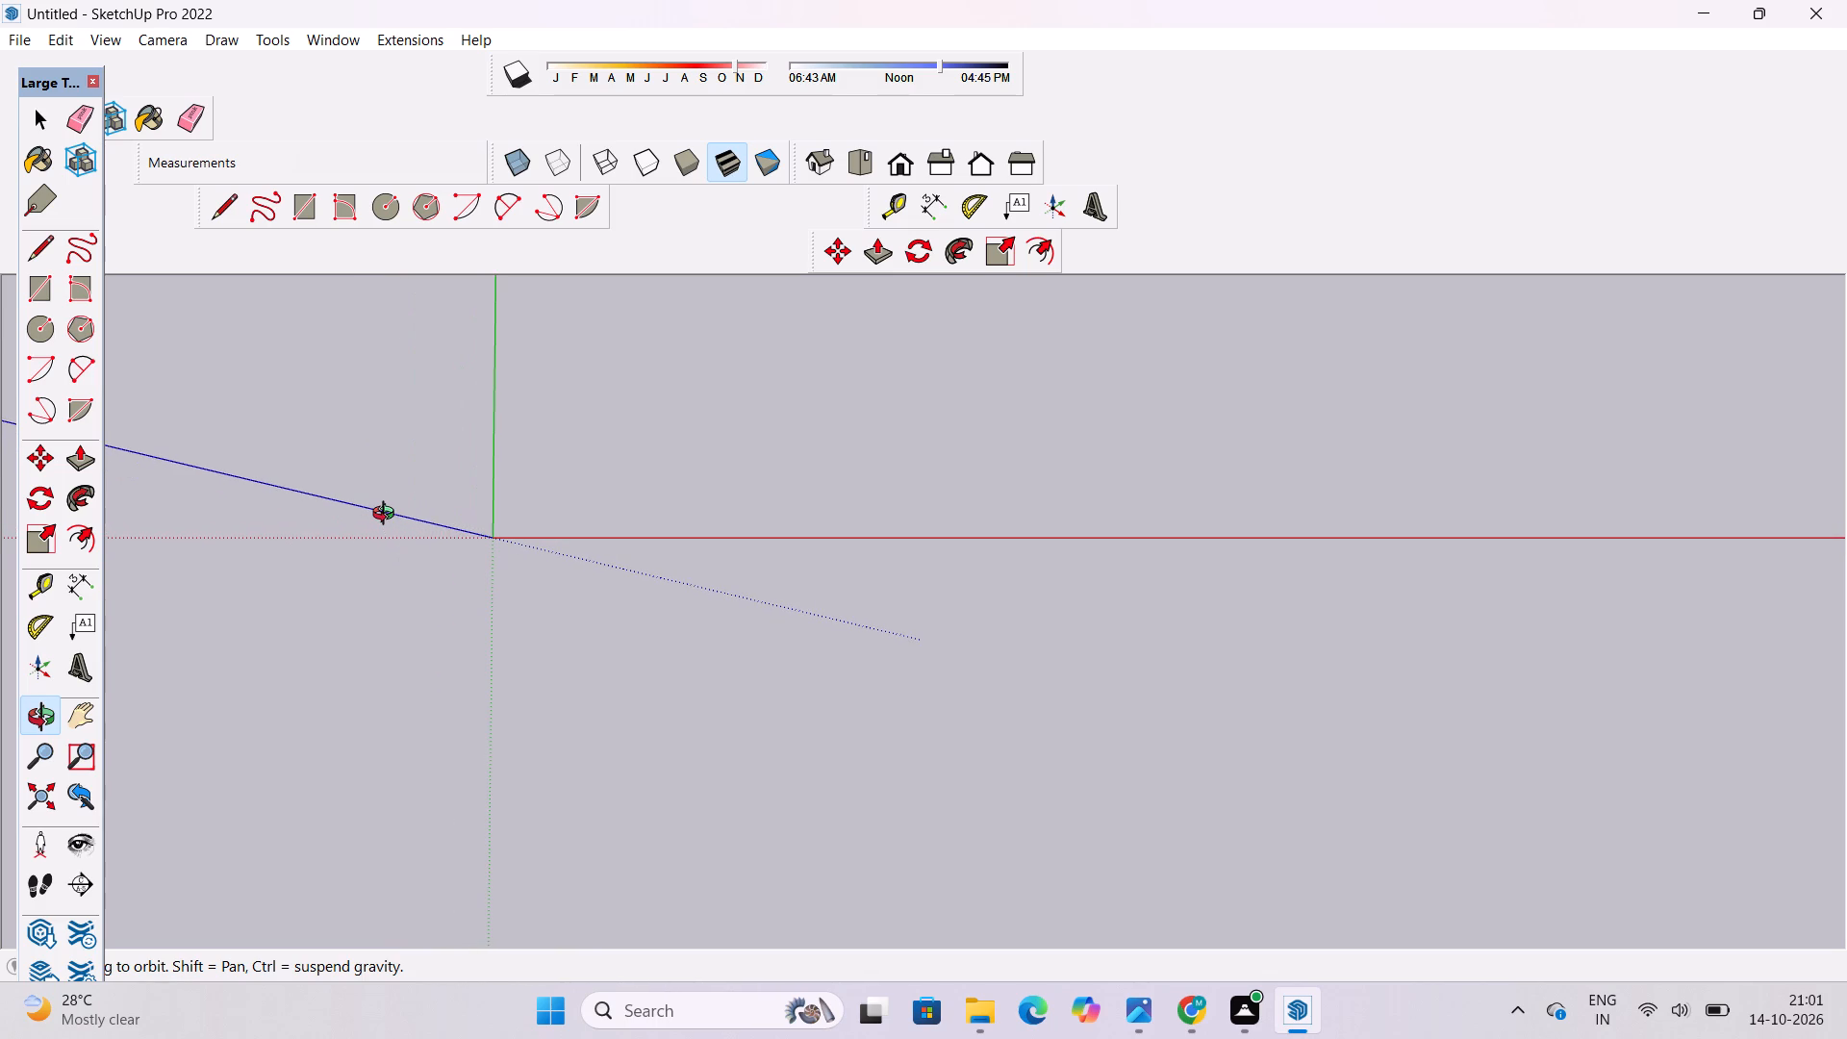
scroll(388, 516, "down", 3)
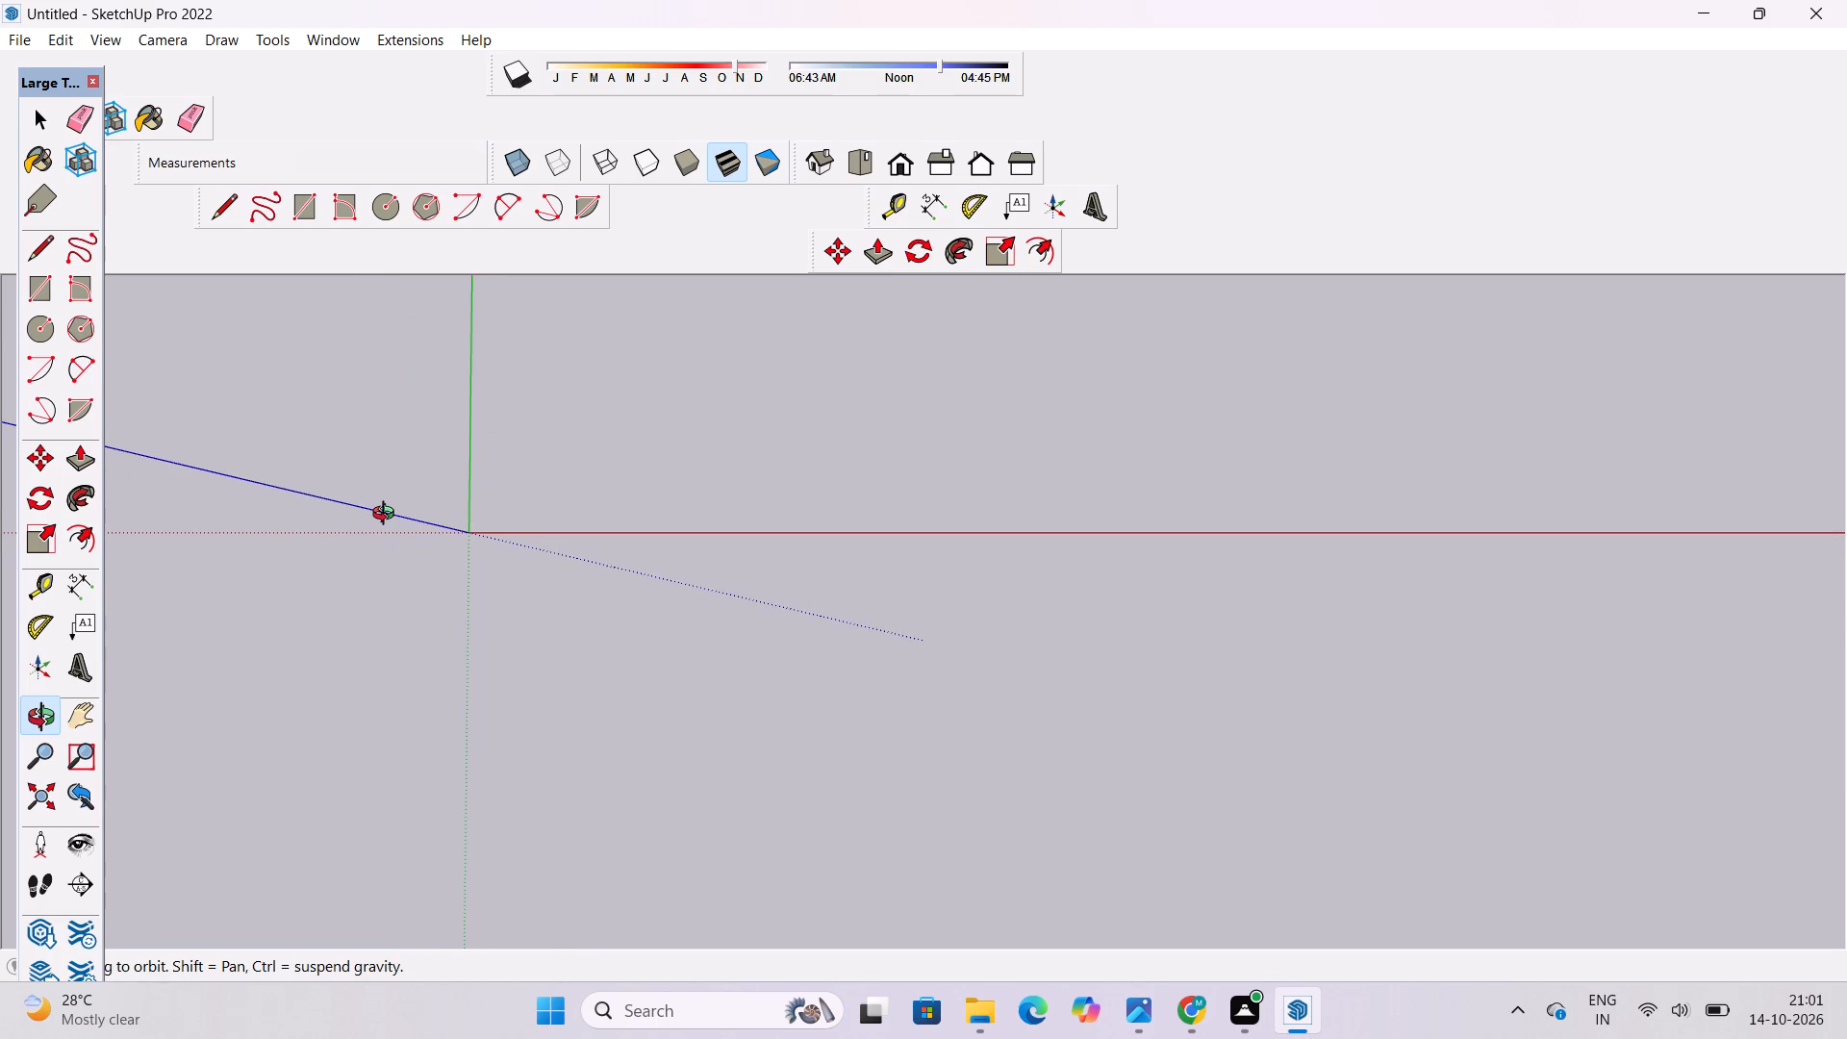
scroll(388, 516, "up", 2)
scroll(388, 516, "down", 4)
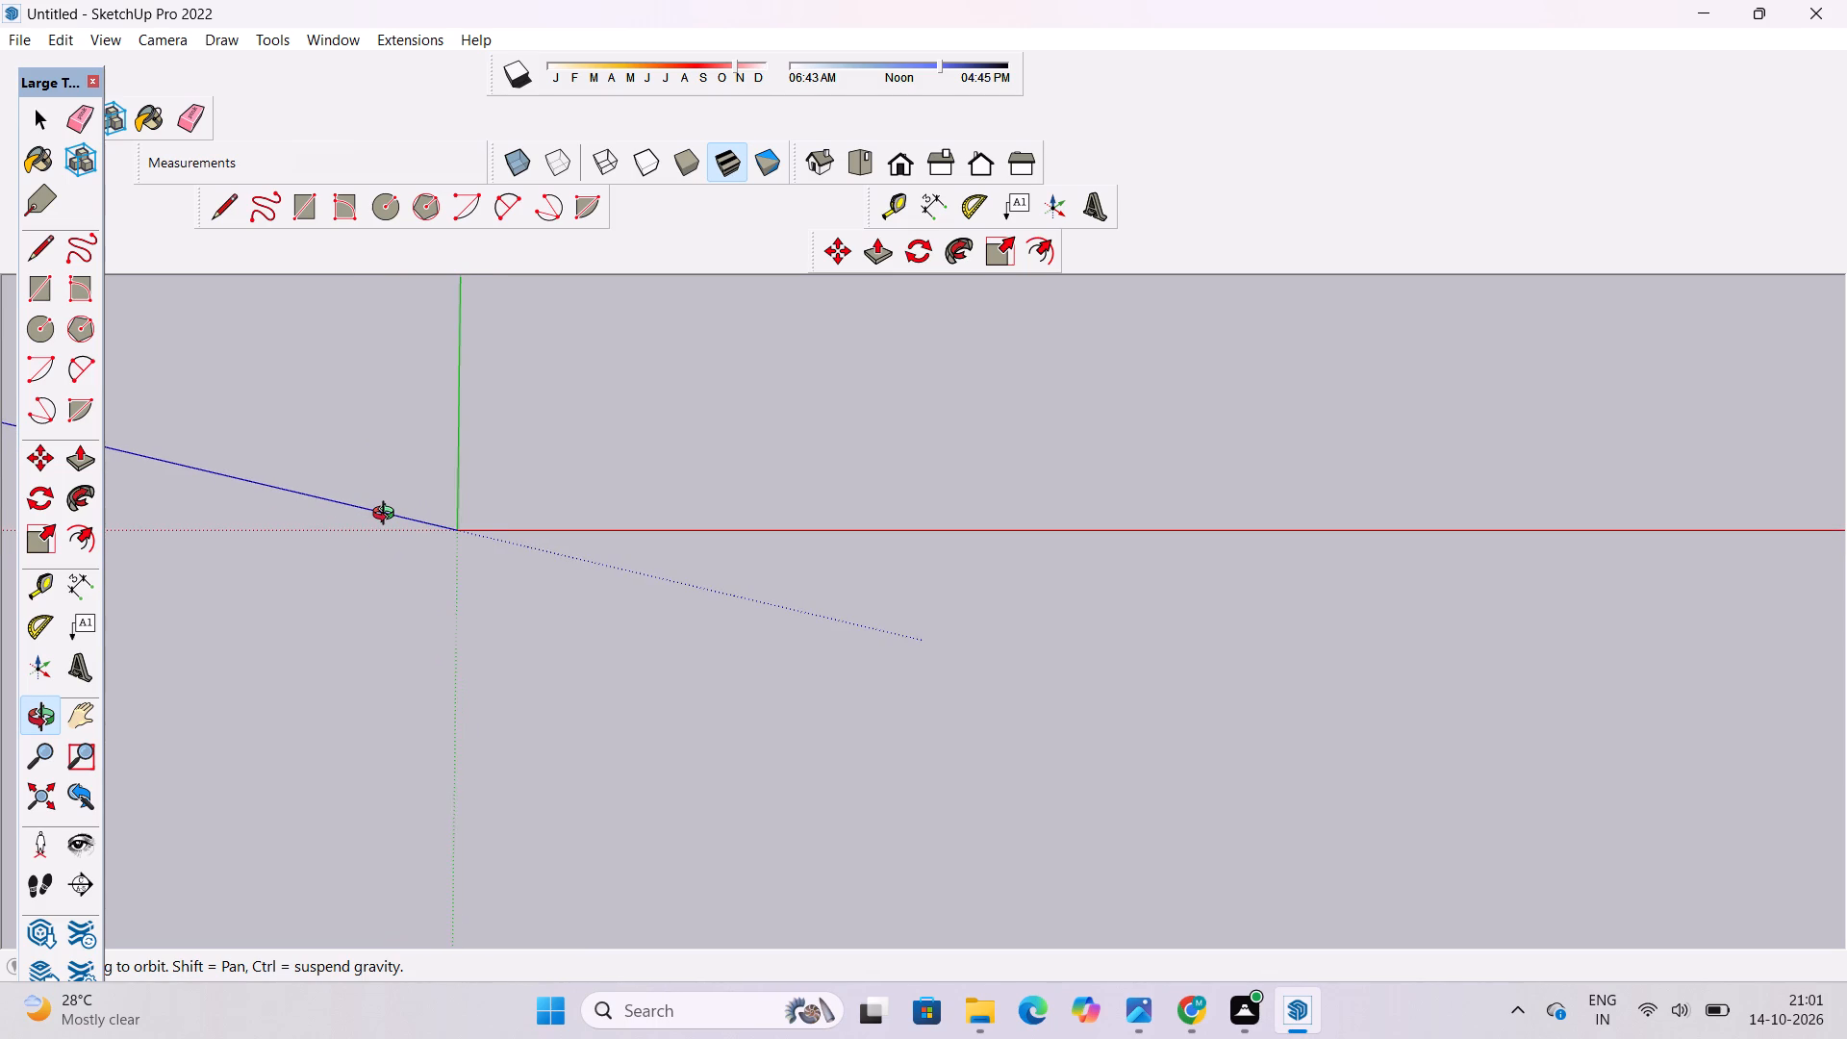
Draw a 50' line parallel to the red axis, starting just beside the origin.
scroll(388, 516, "down", 4)
scroll(389, 515, "up", 1)
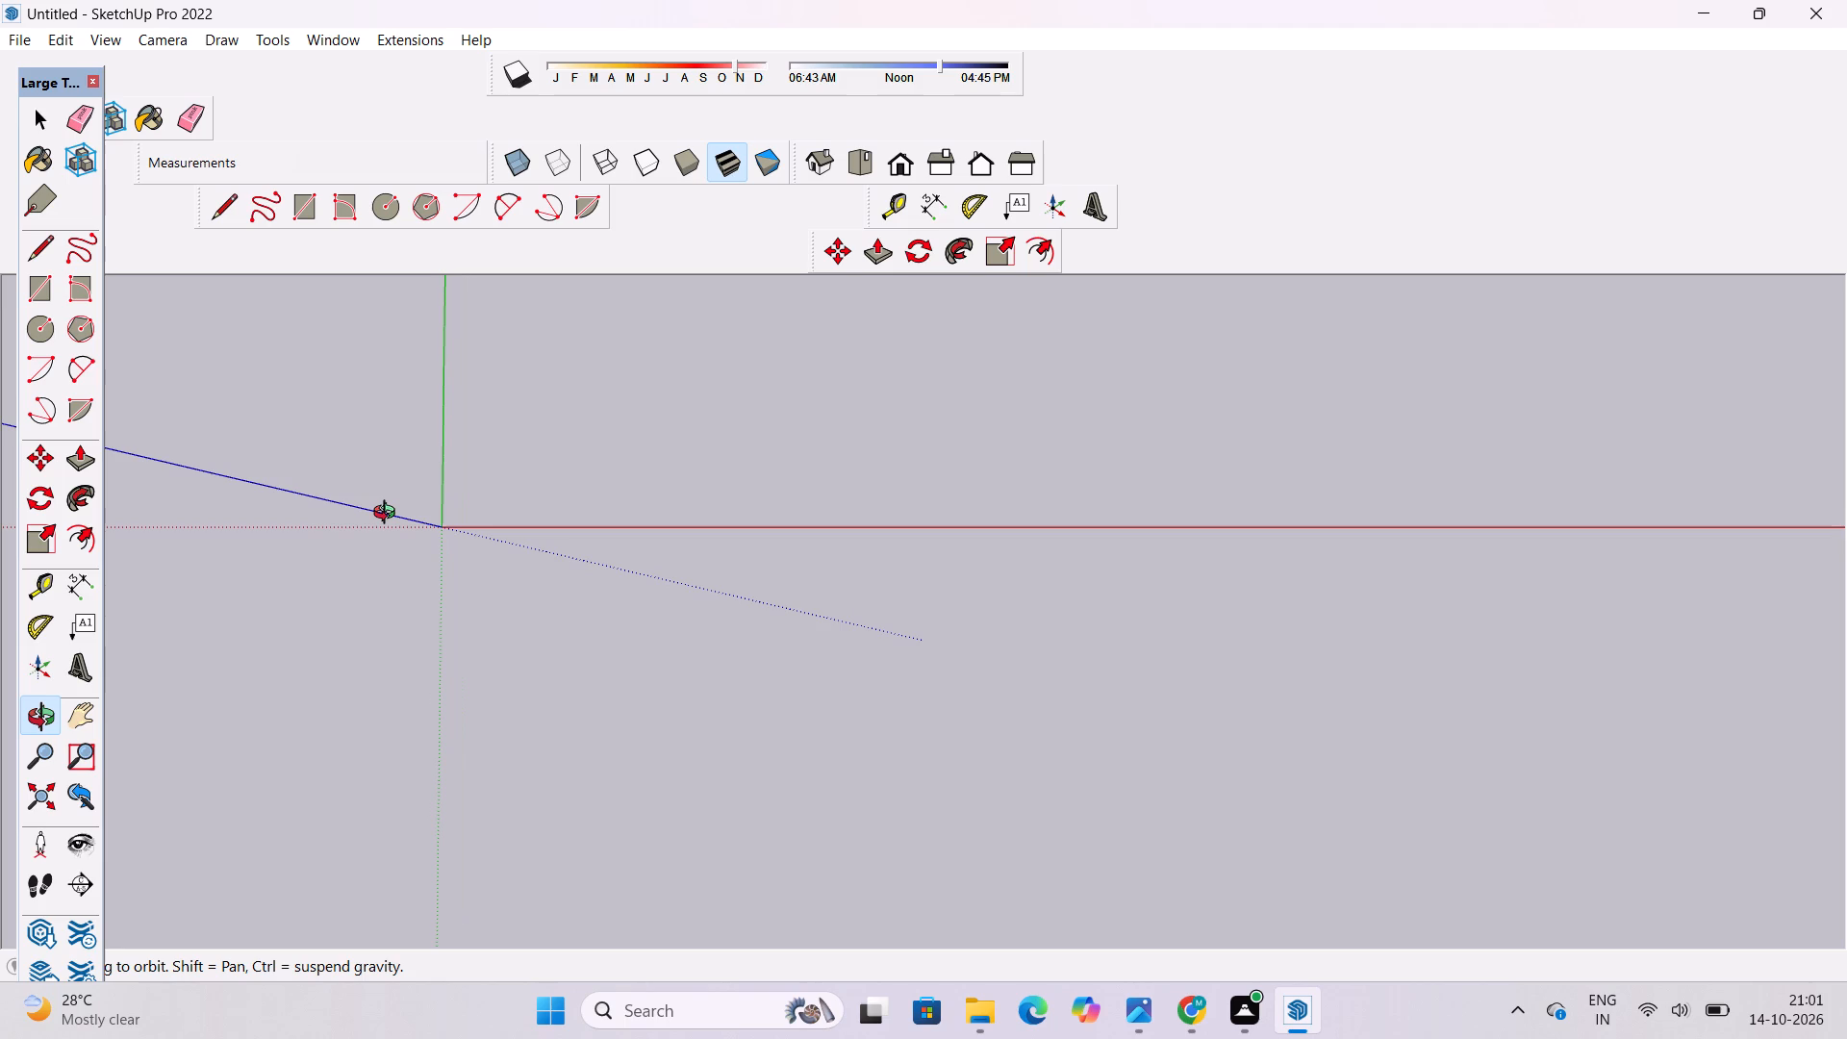
scroll(389, 515, "up", 3)
scroll(531, 535, "up", 2)
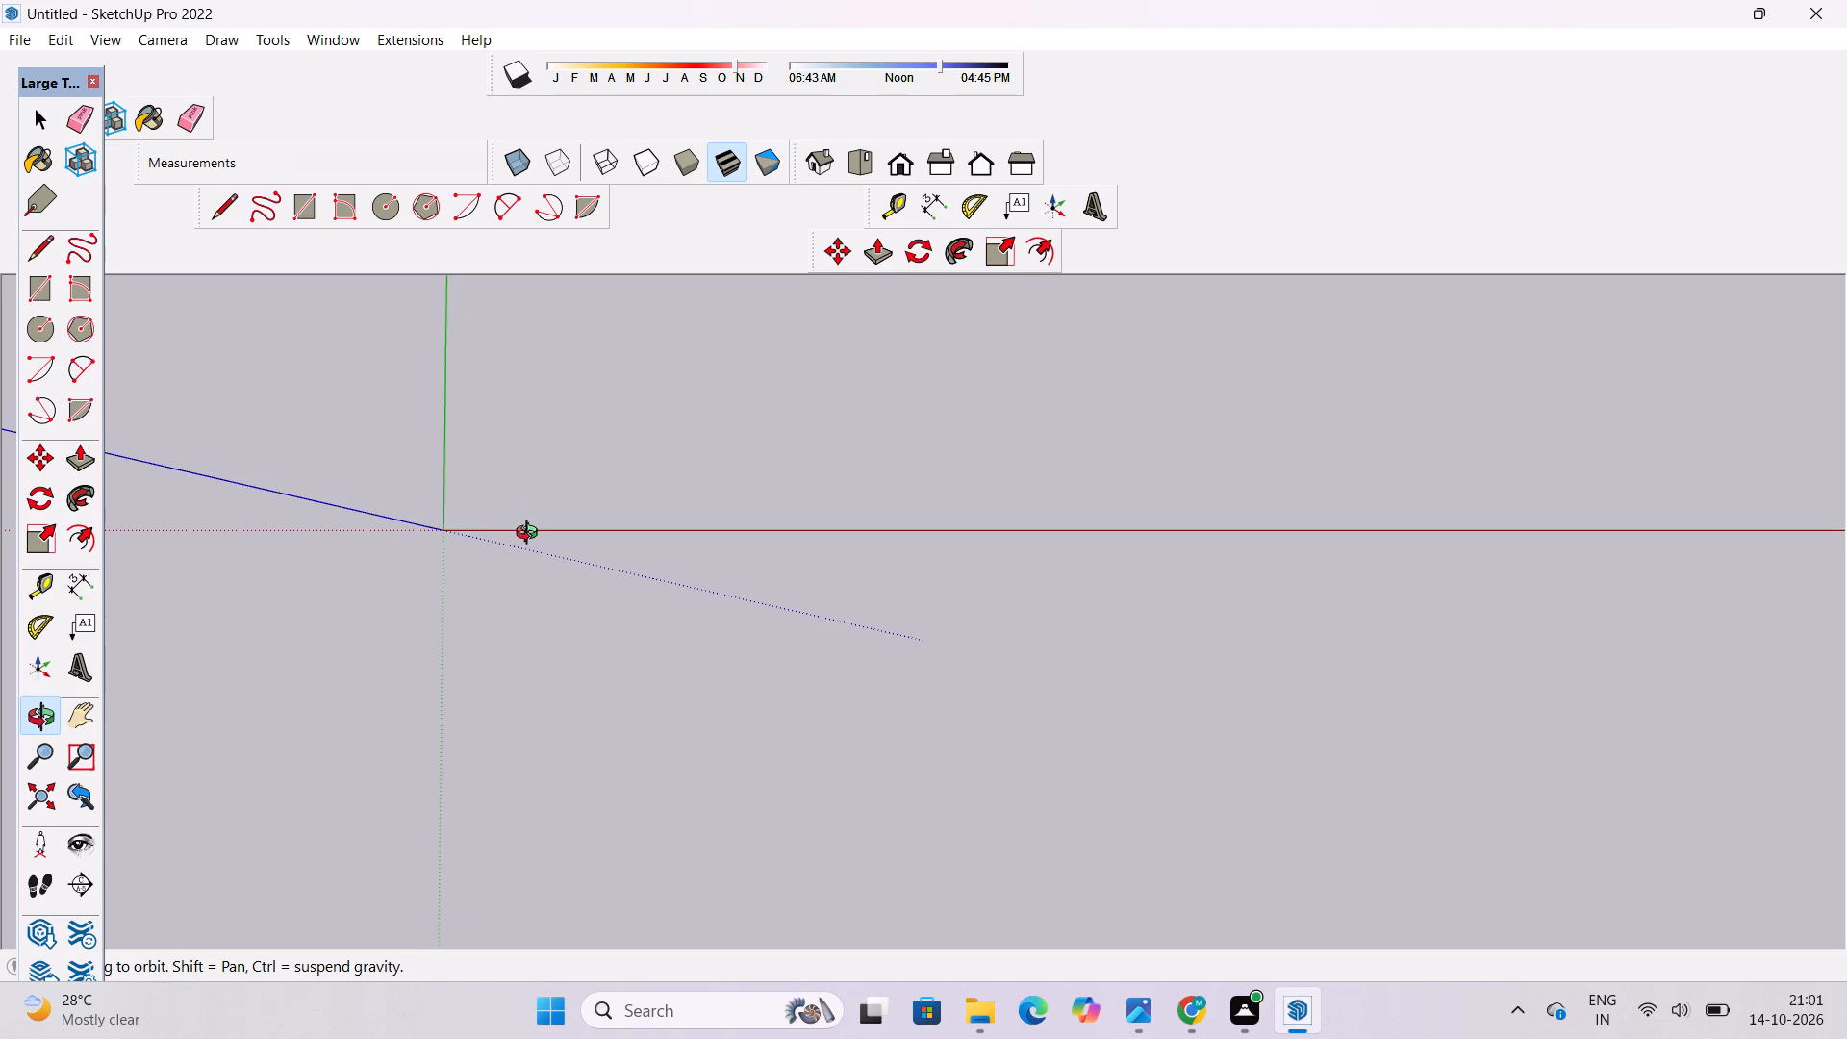
scroll(515, 545, "down", 1)
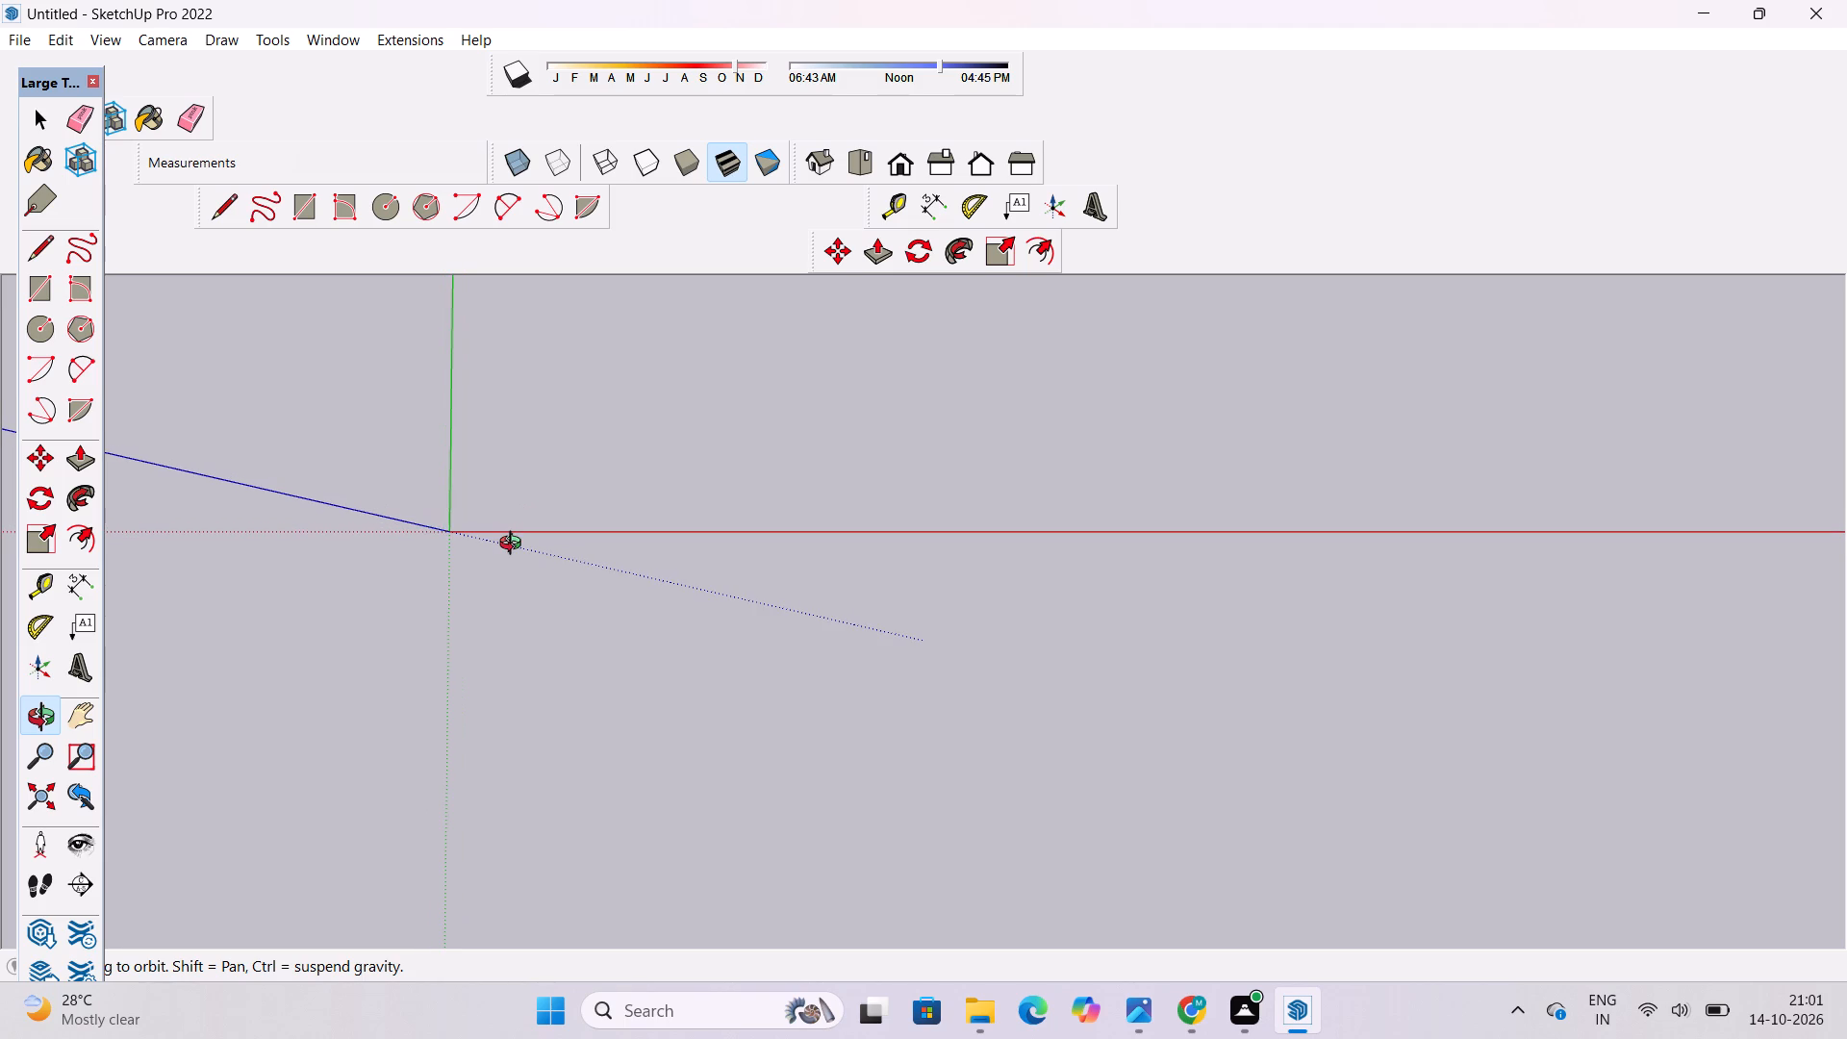
scroll(514, 545, "up", 8)
scroll(431, 523, "up", 1)
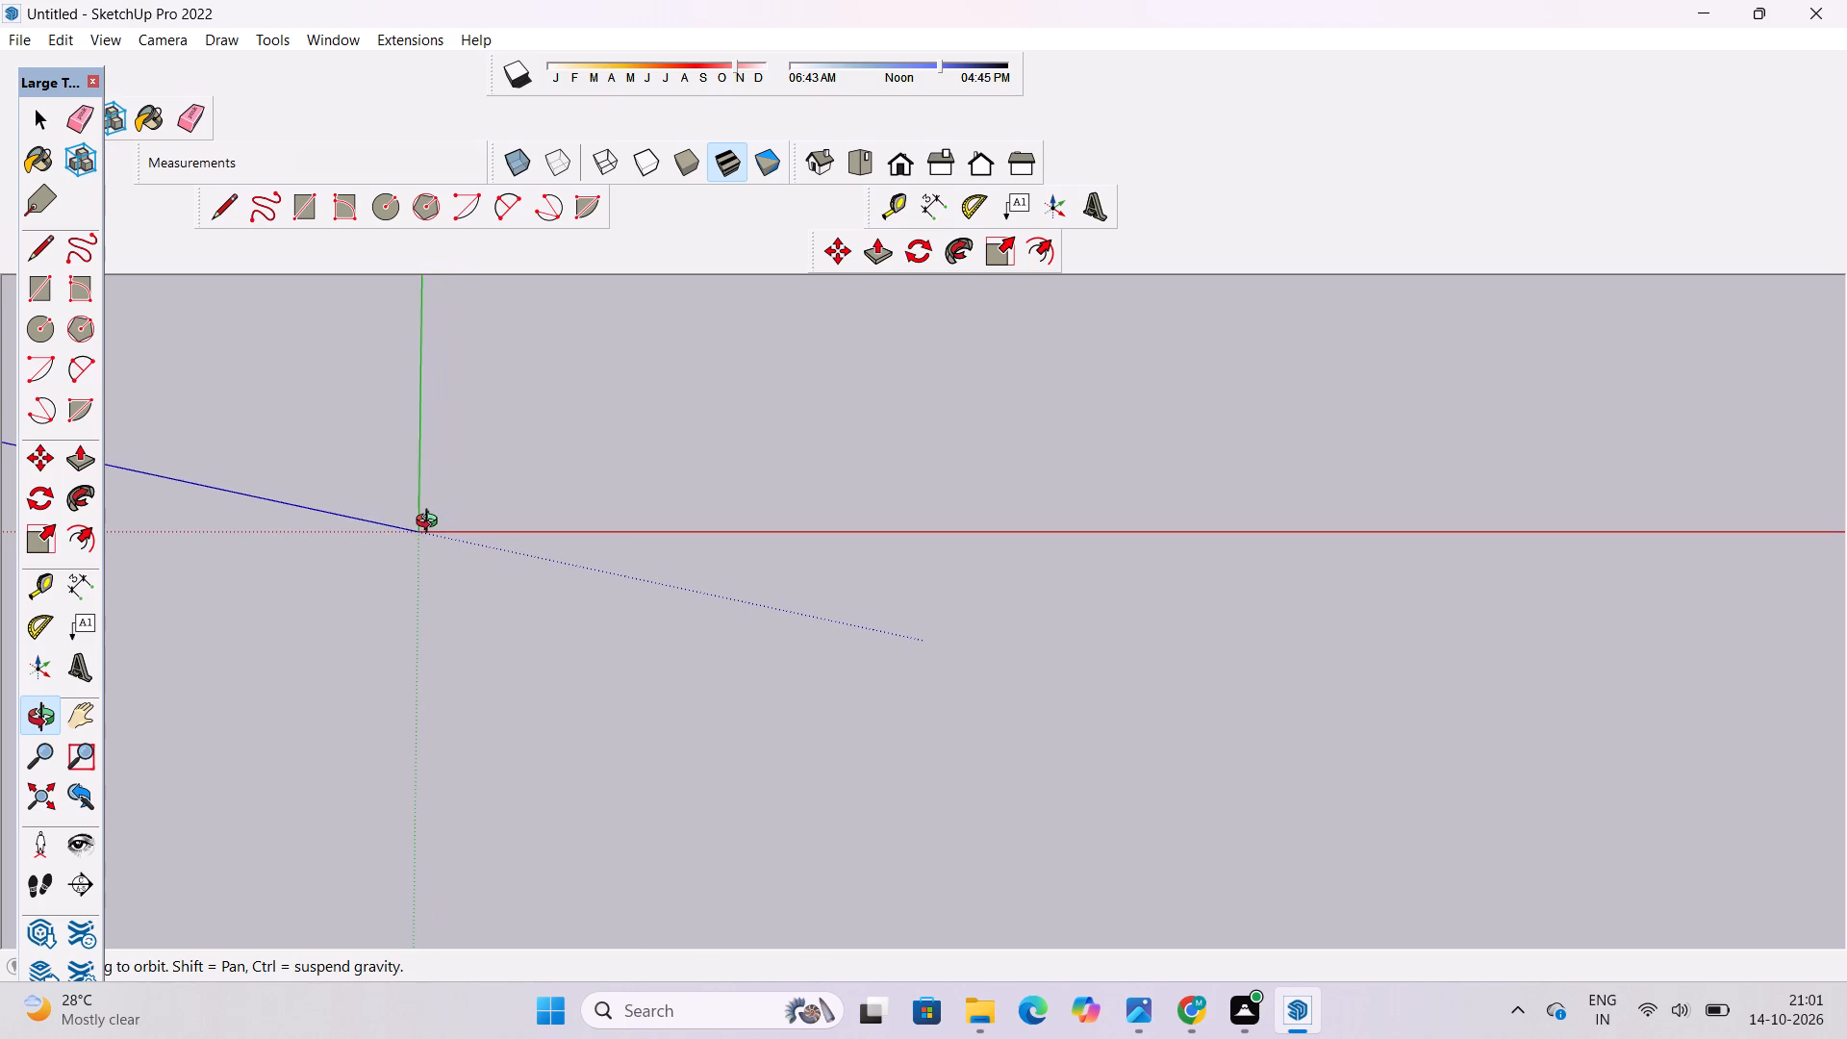
scroll(431, 523, "up", 1)
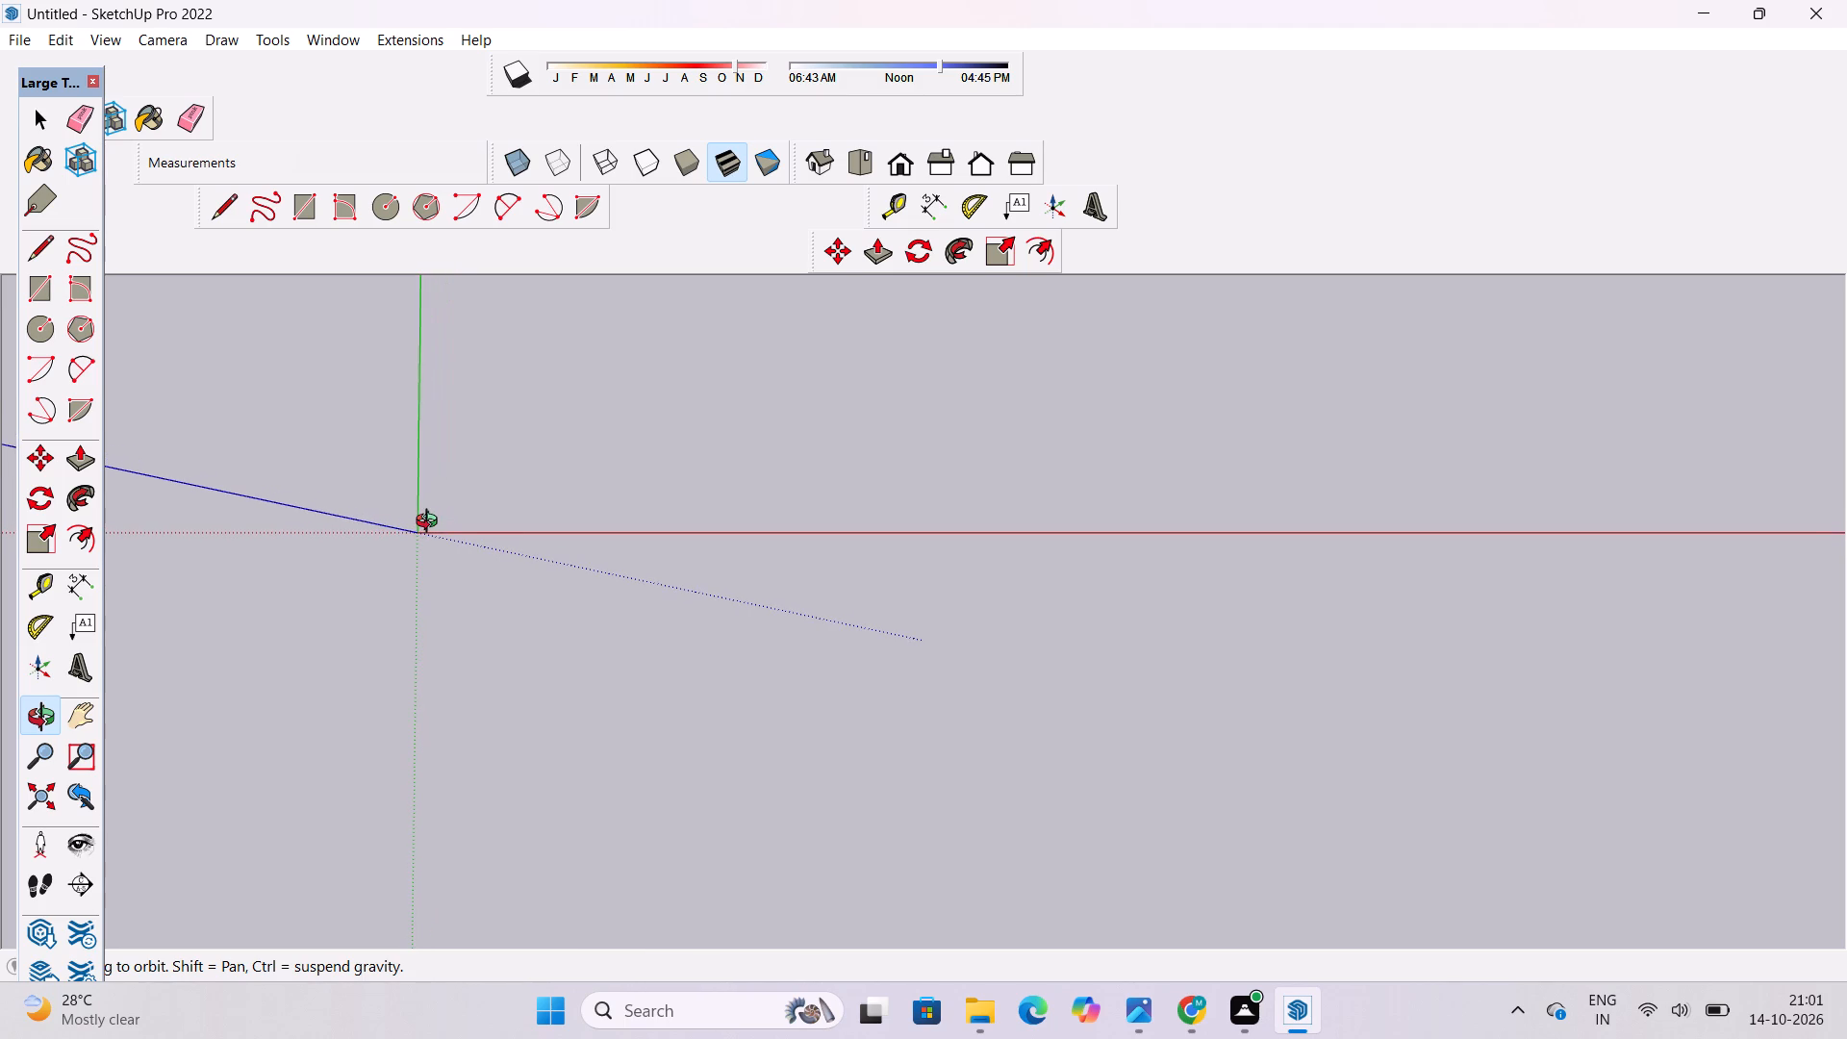
scroll(430, 525, "up", 12)
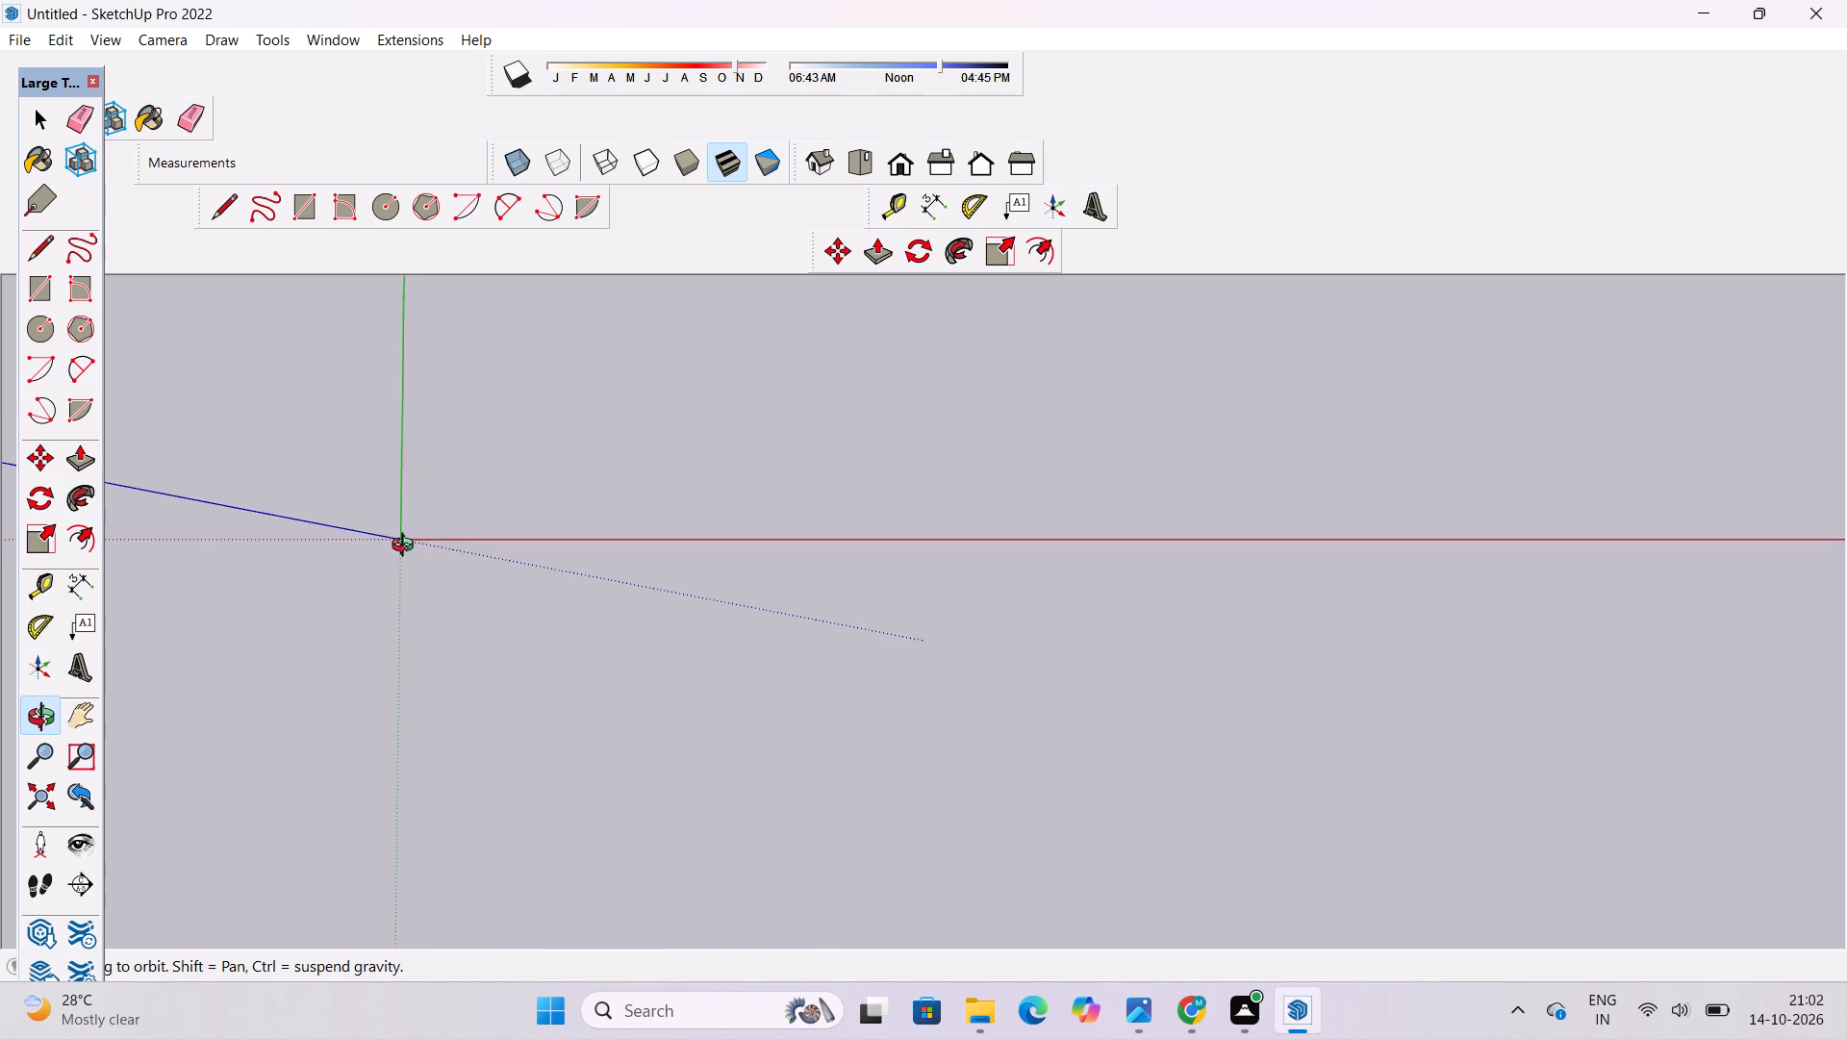
scroll(407, 547, "up", 11)
scroll(373, 522, "down", 4)
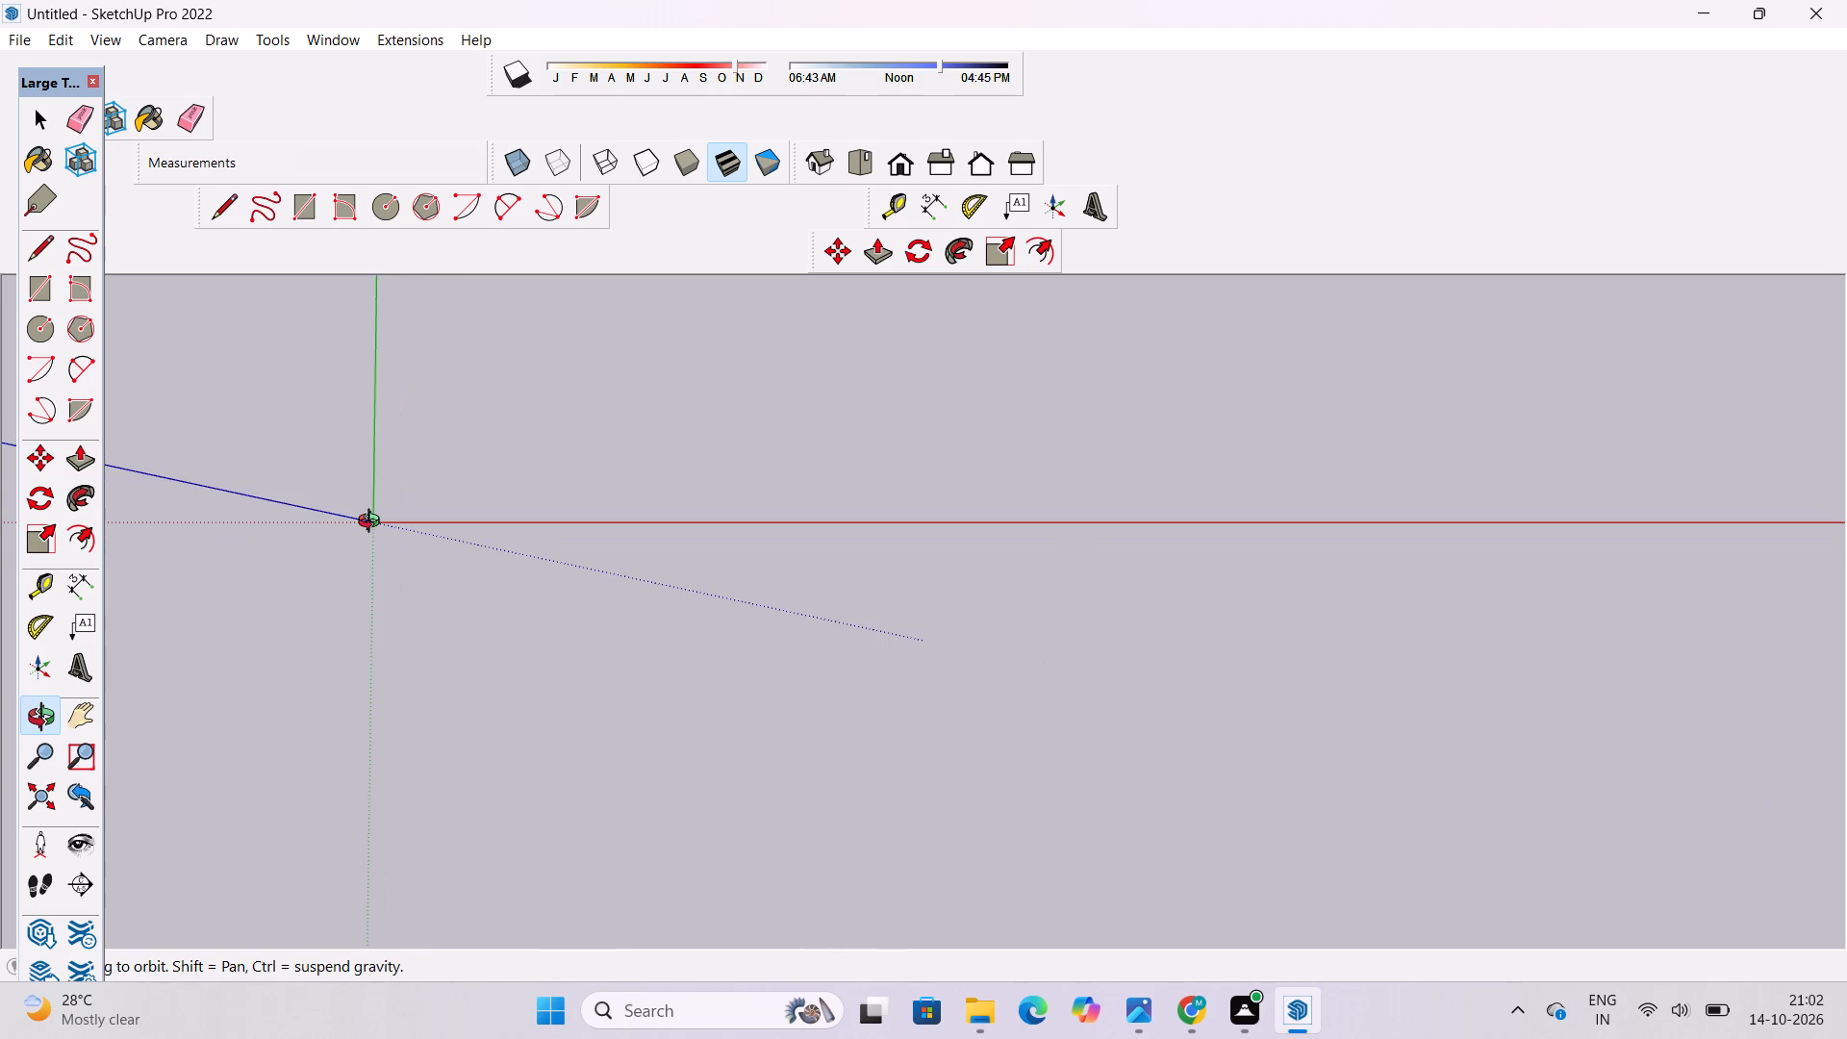
scroll(373, 523, "up", 8)
key("l")
left_click(422, 497)
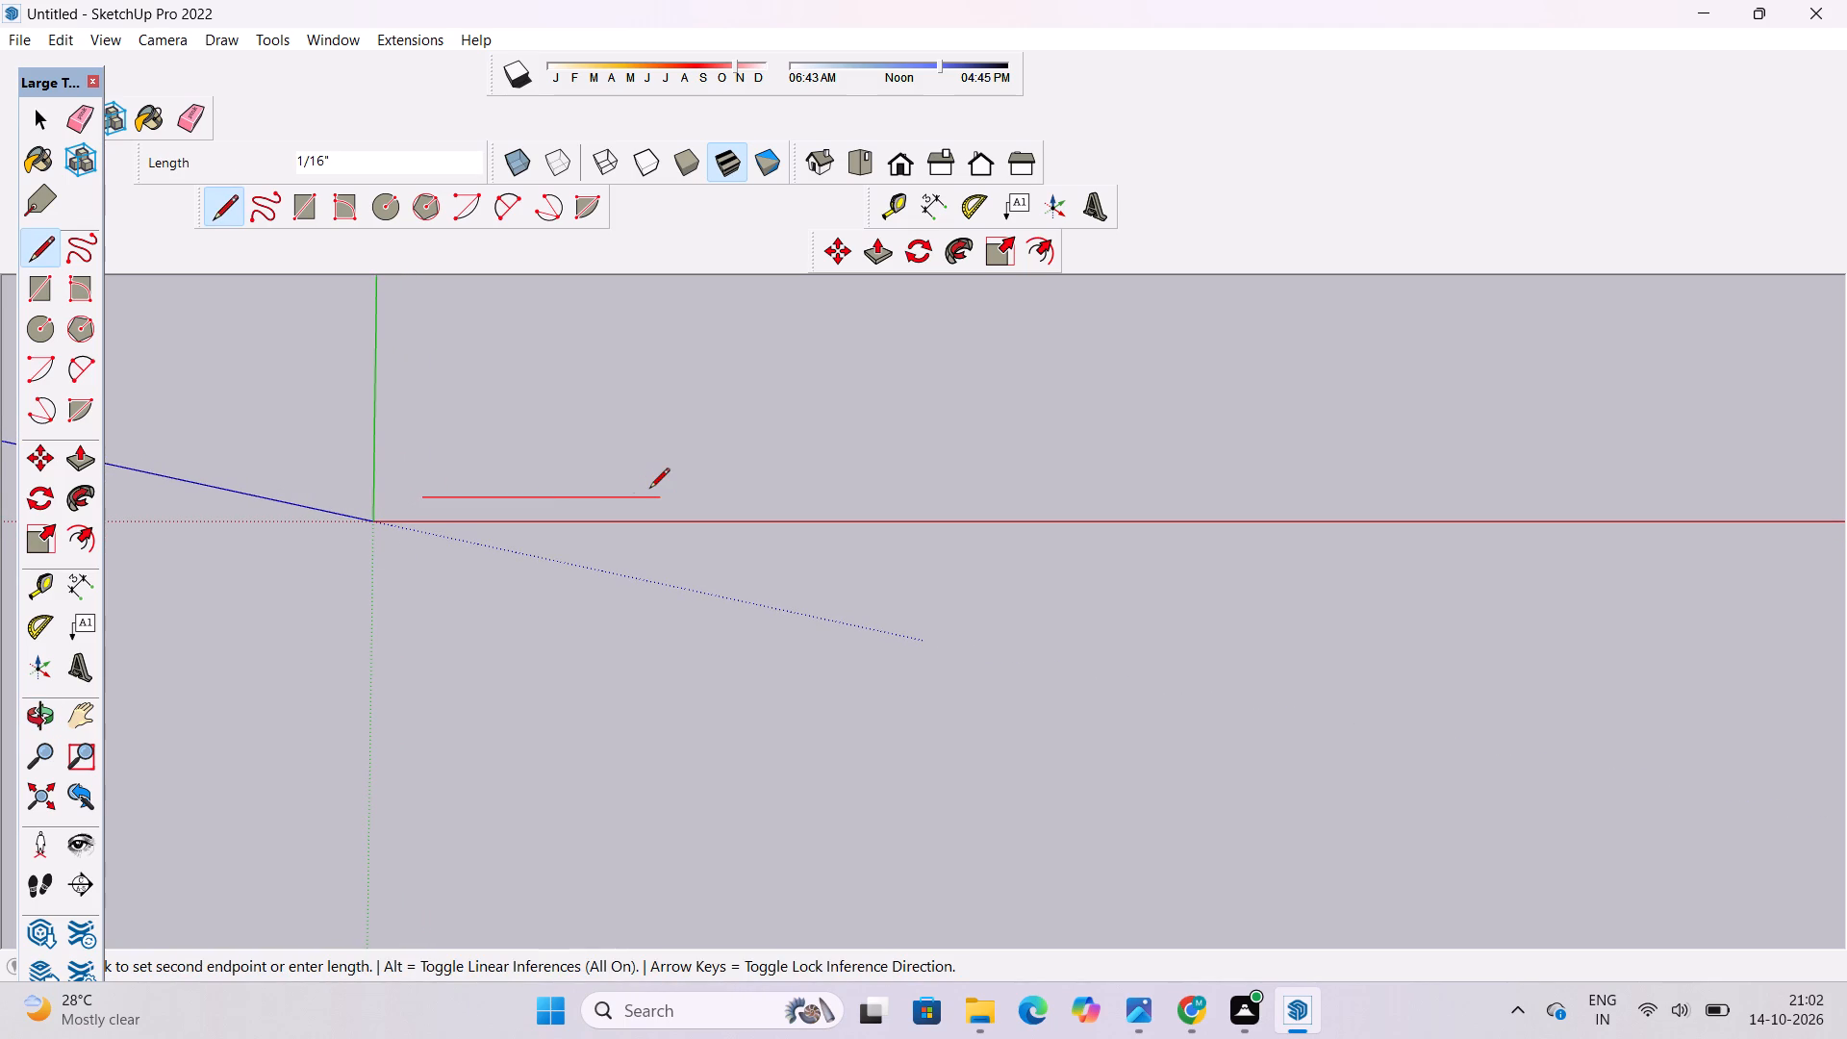
type("50")
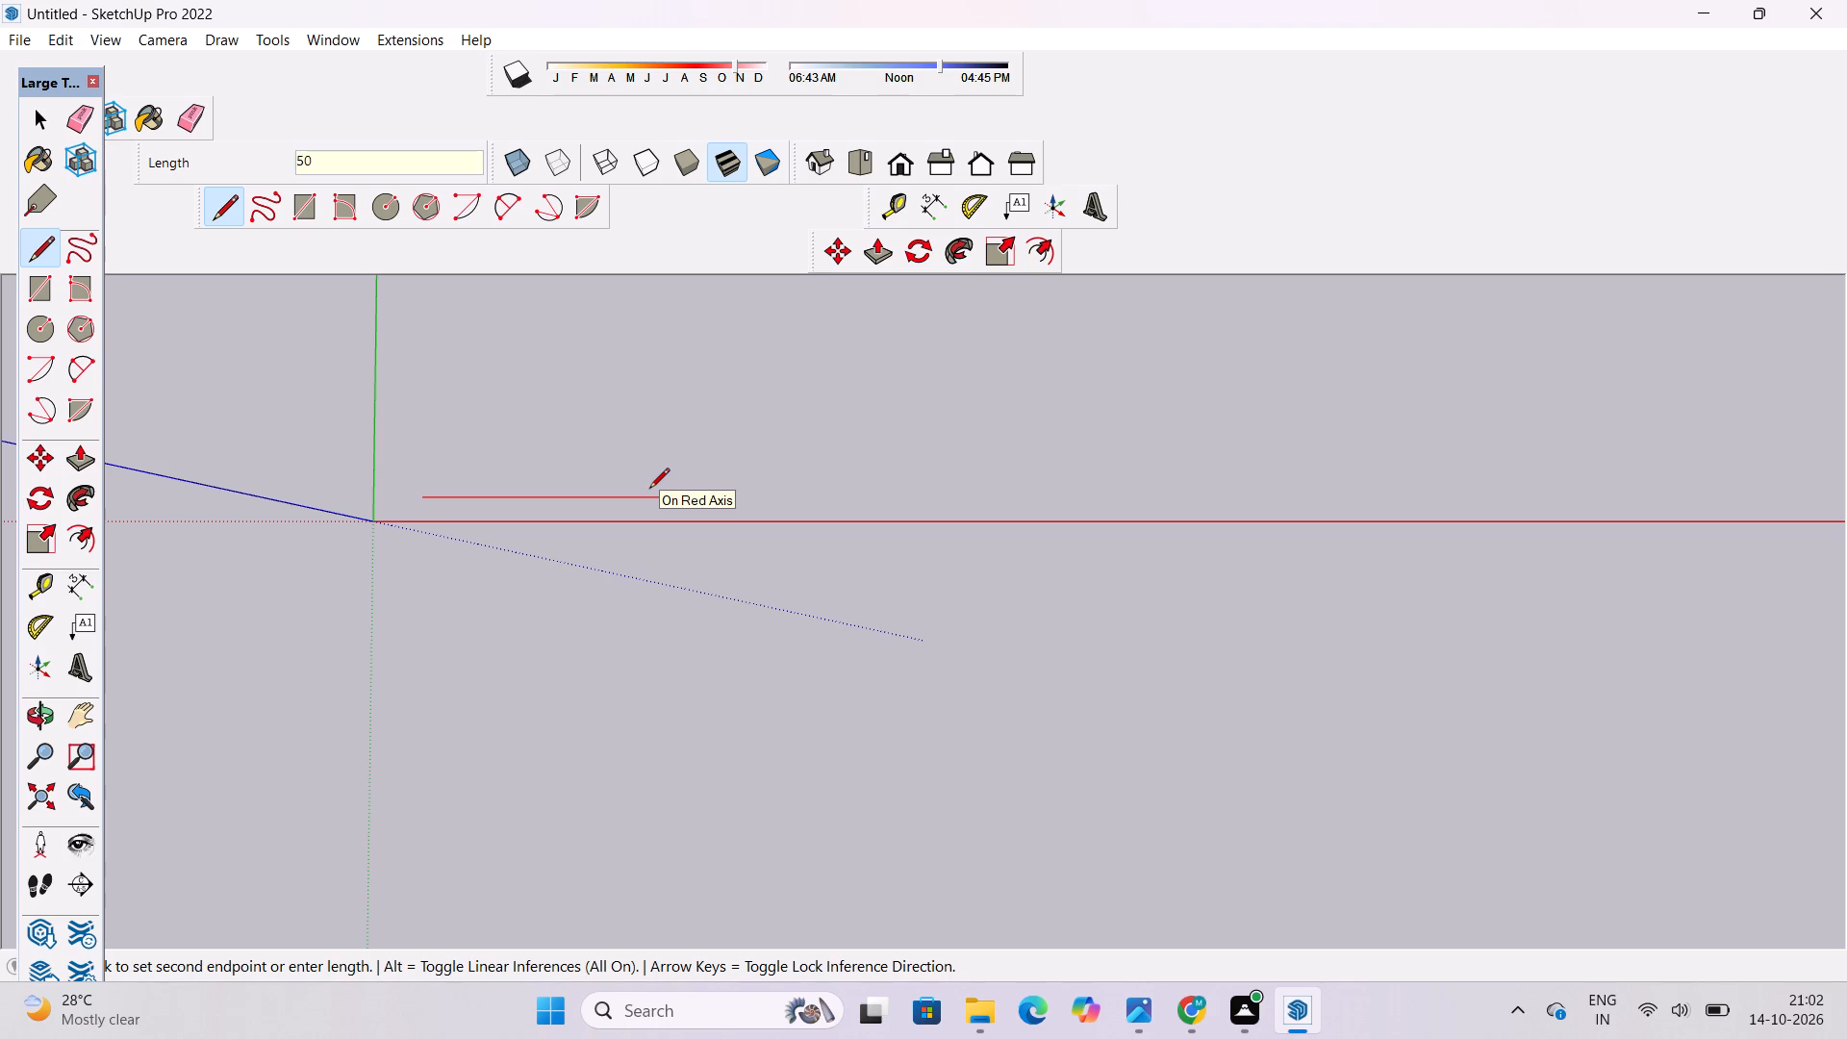
key("apostrophe")
key("Return")
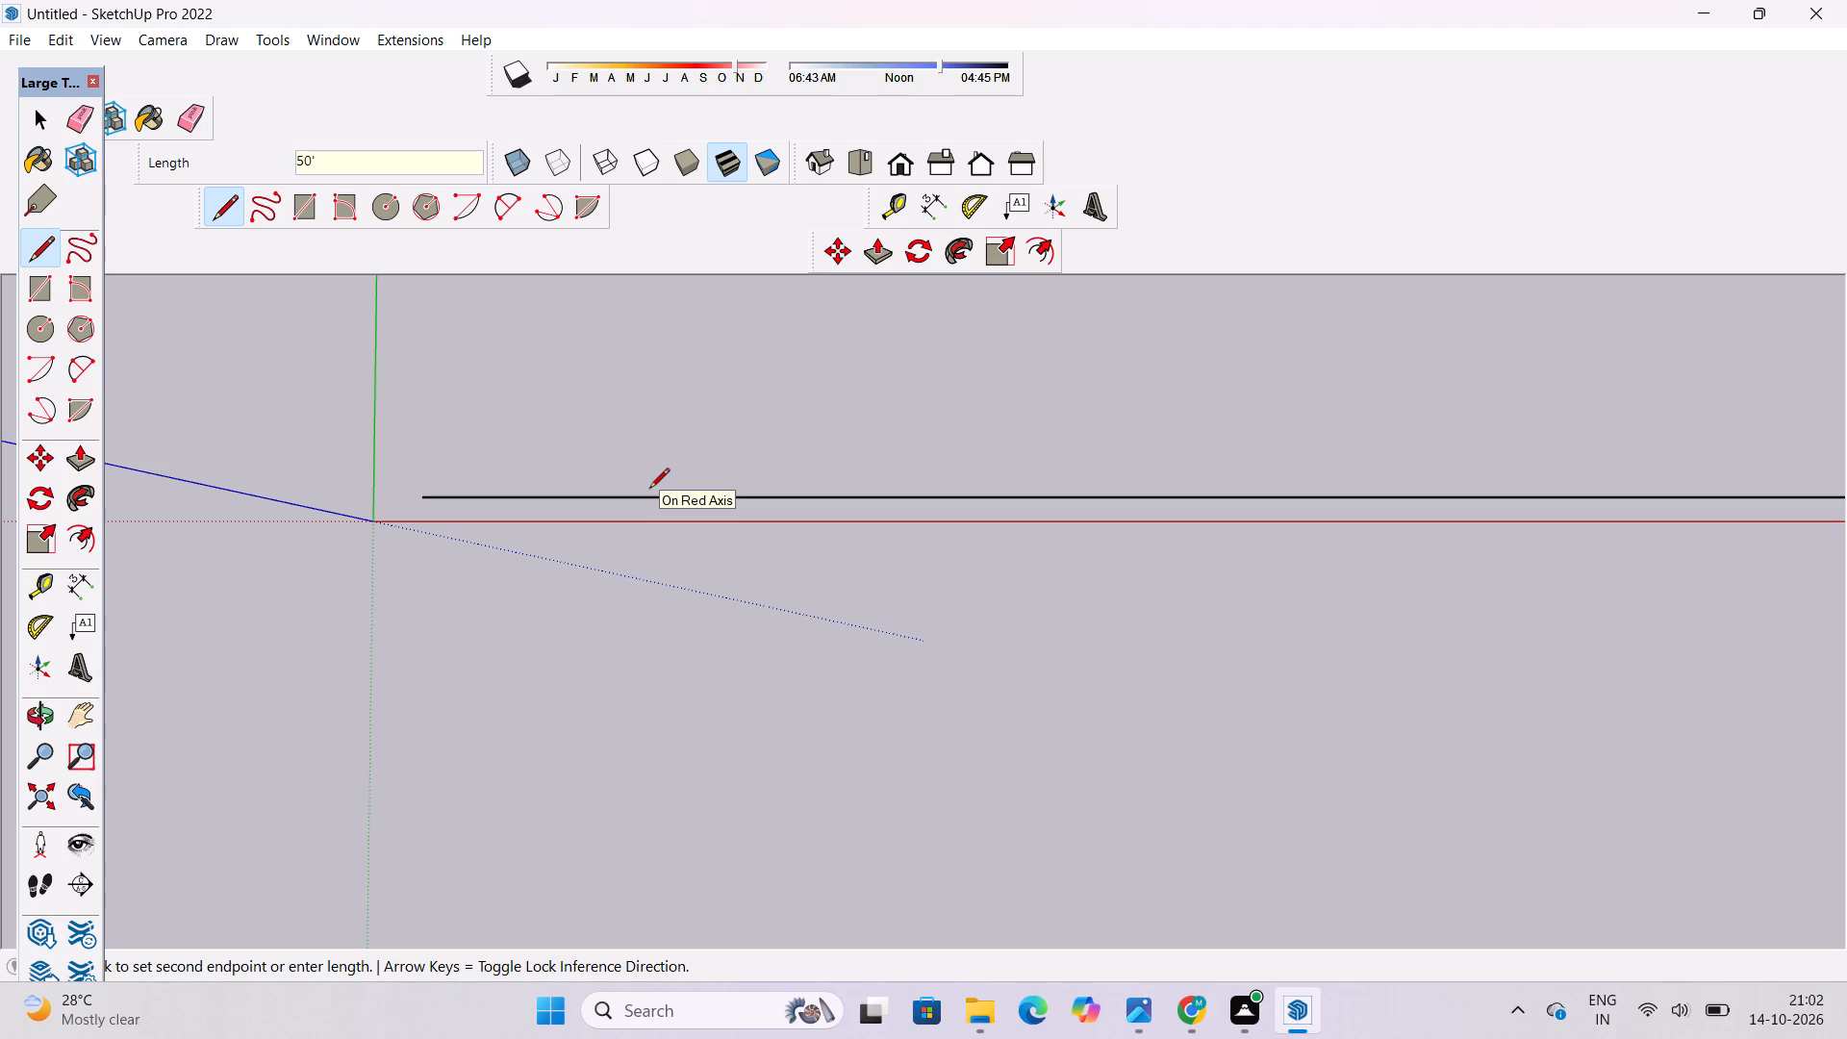
Draw a 30' line along the green axis direction from the 50' line's end near the origin.
scroll(649, 490, "down", 2)
scroll(649, 490, "up", 1)
scroll(649, 490, "down", 3)
scroll(649, 490, "up", 1)
scroll(649, 490, "down", 2)
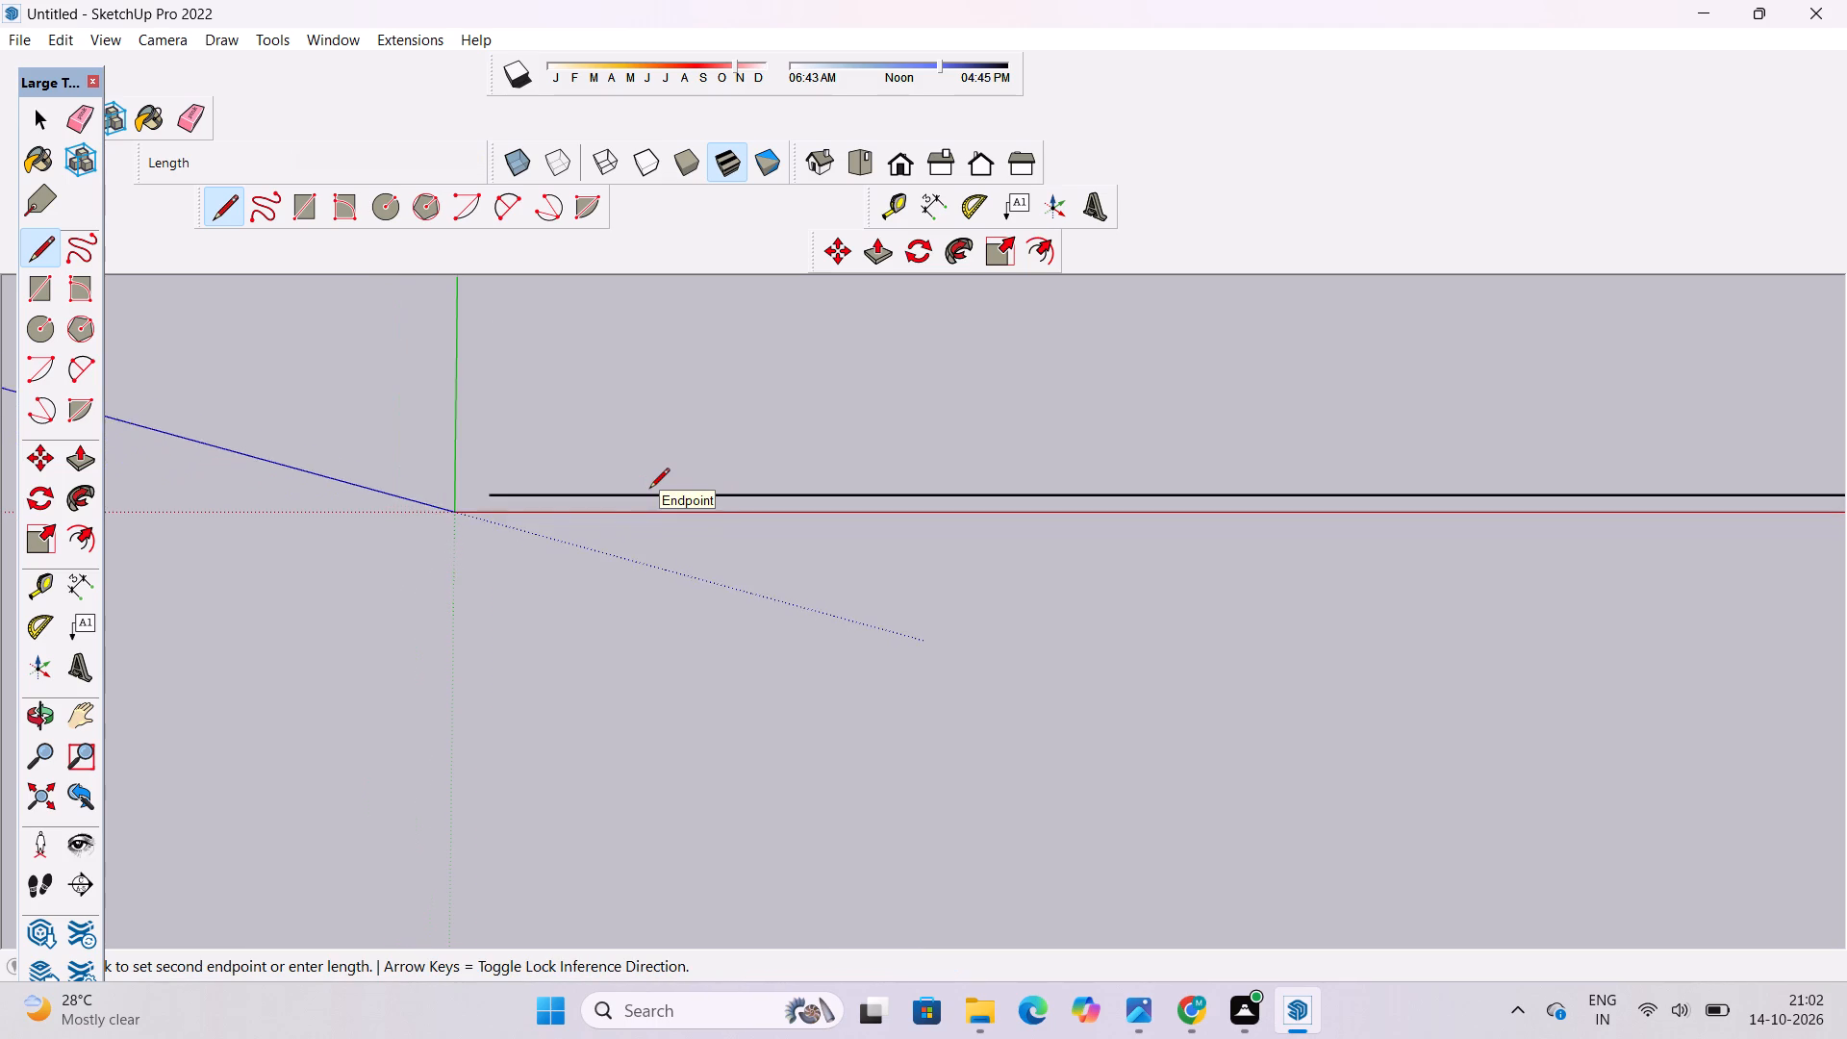
scroll(649, 490, "down", 5)
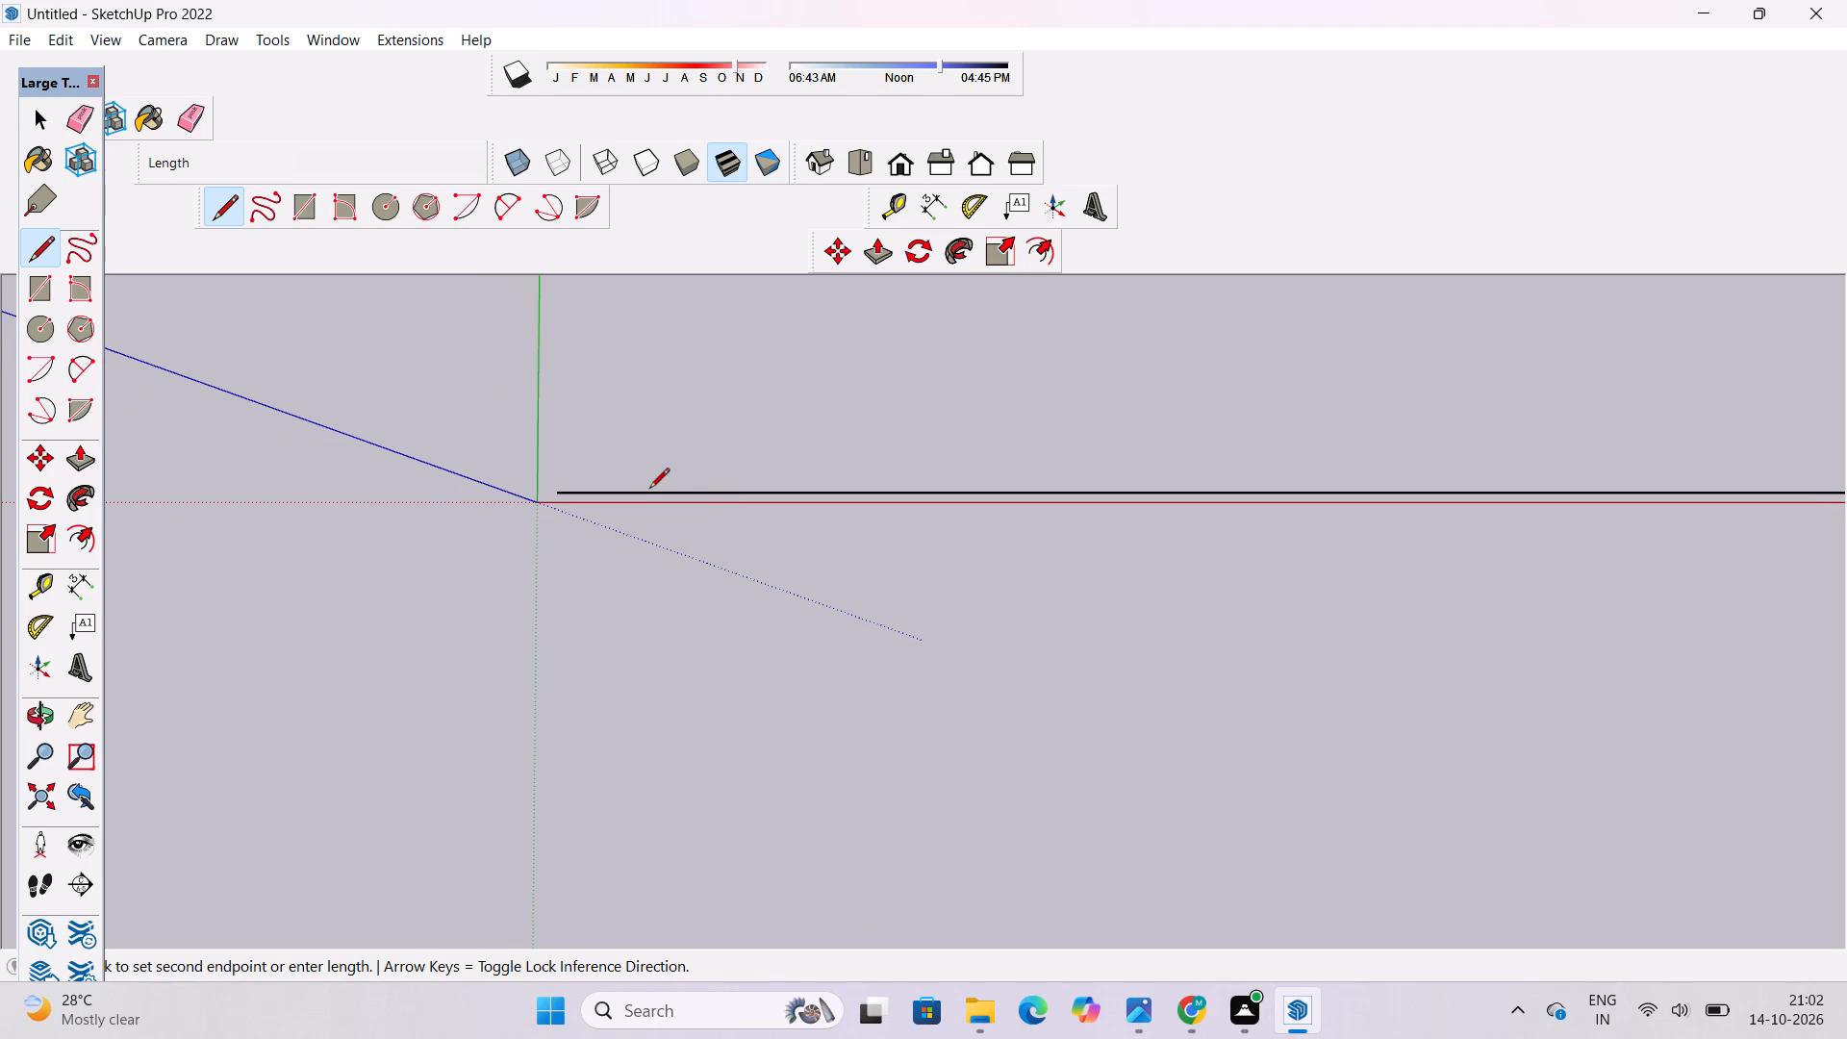
scroll(649, 490, "up", 5)
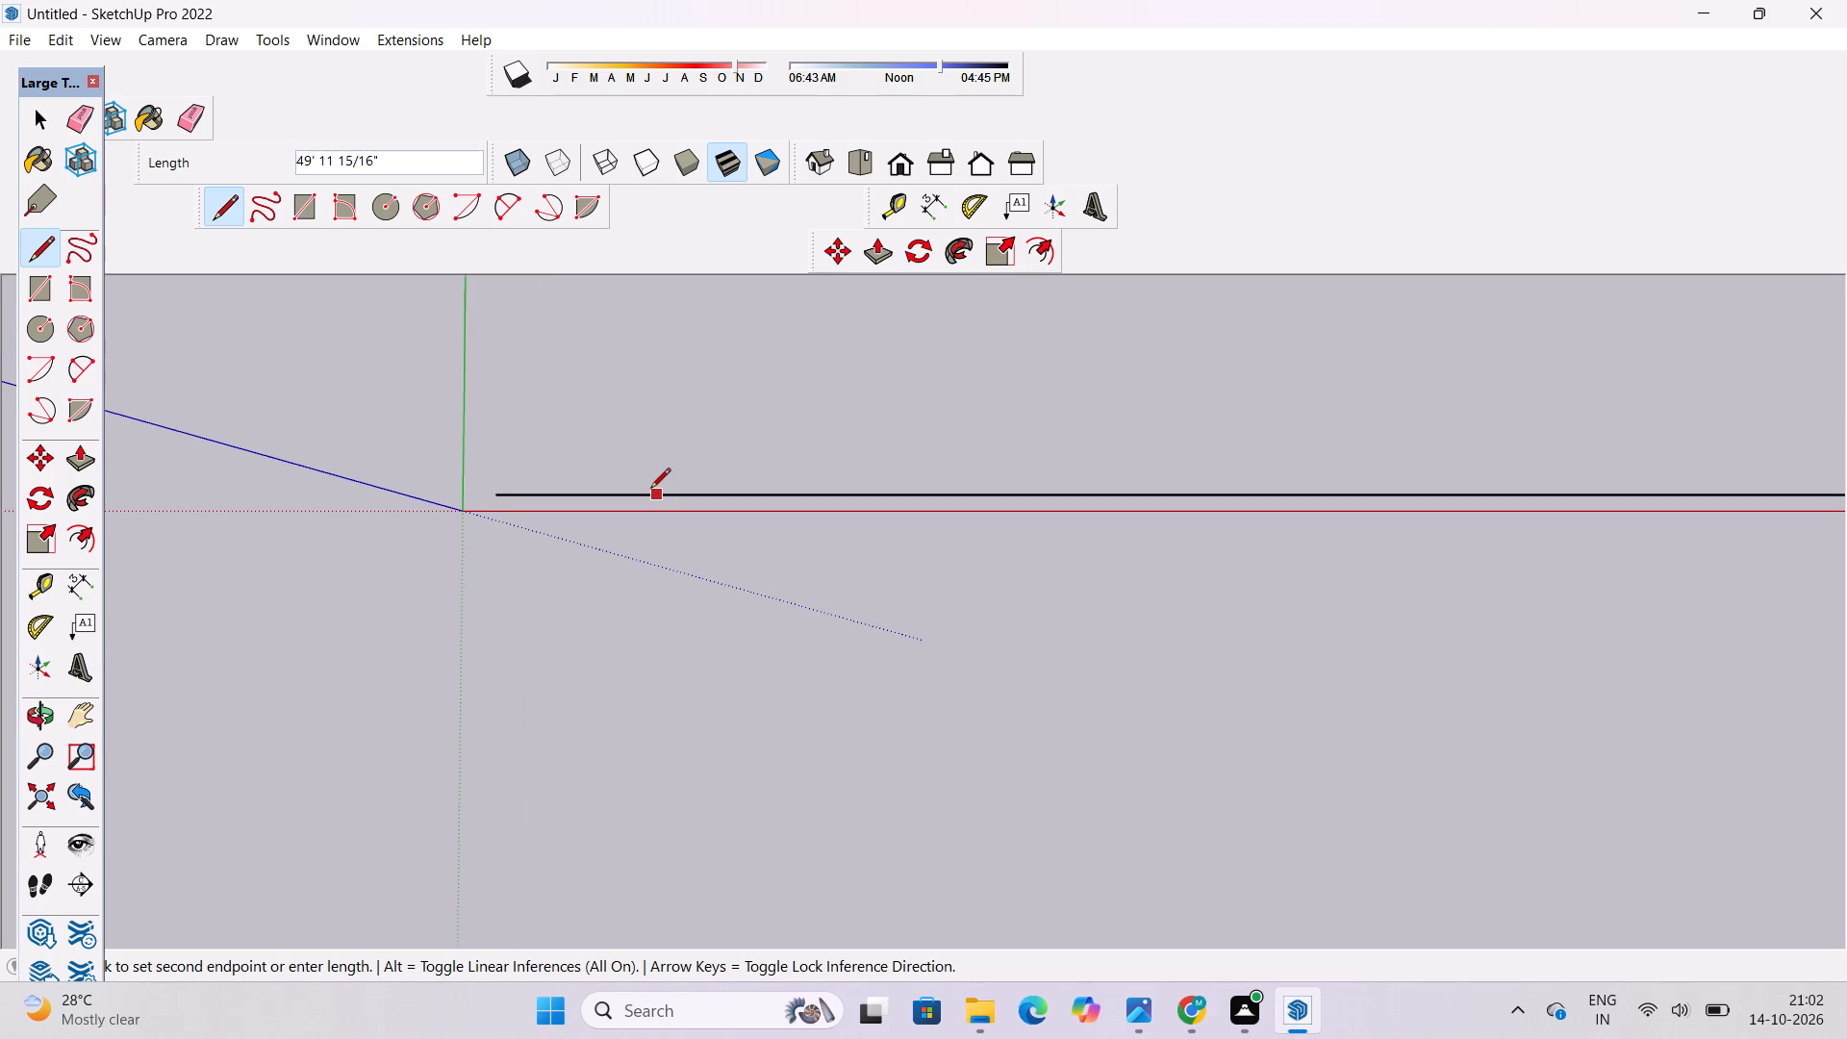
scroll(650, 490, "down", 11)
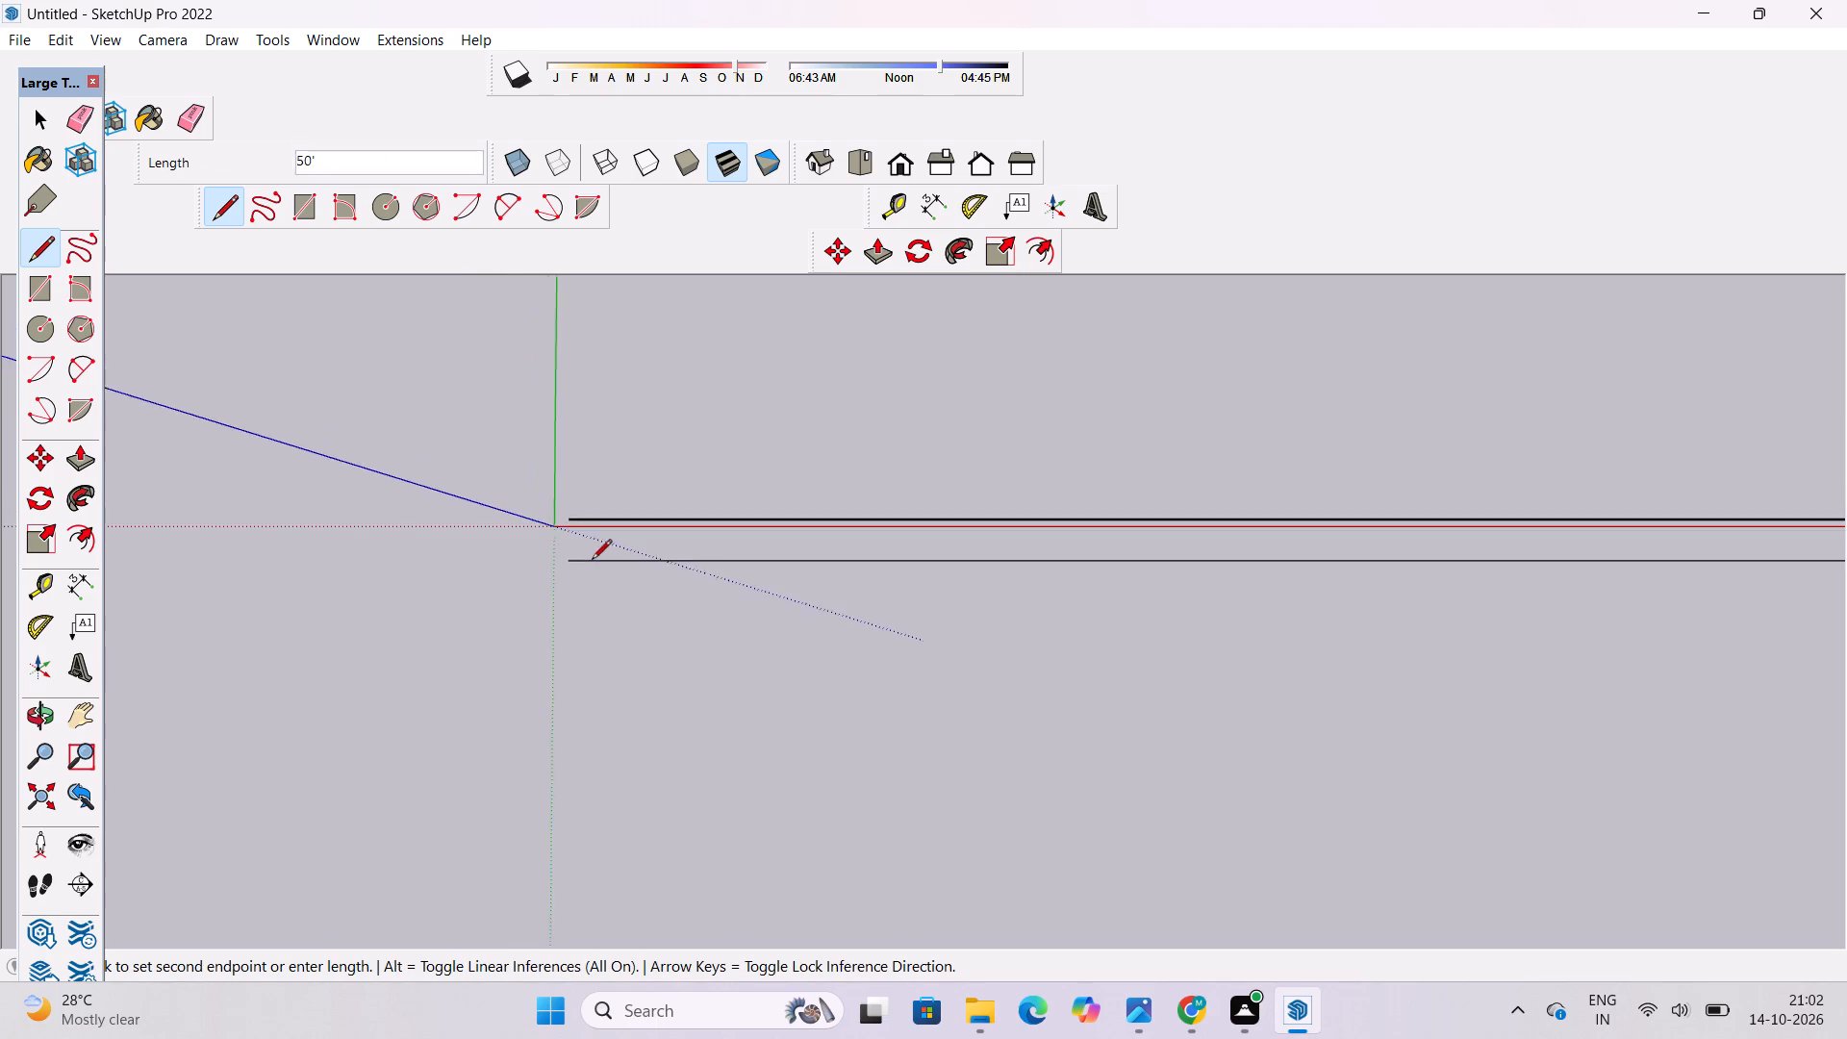
scroll(592, 561, "down", 8)
key("space")
key("o")
scroll(520, 536, "down", 7)
left_click_drag(546, 560, 527, 616, "shift")
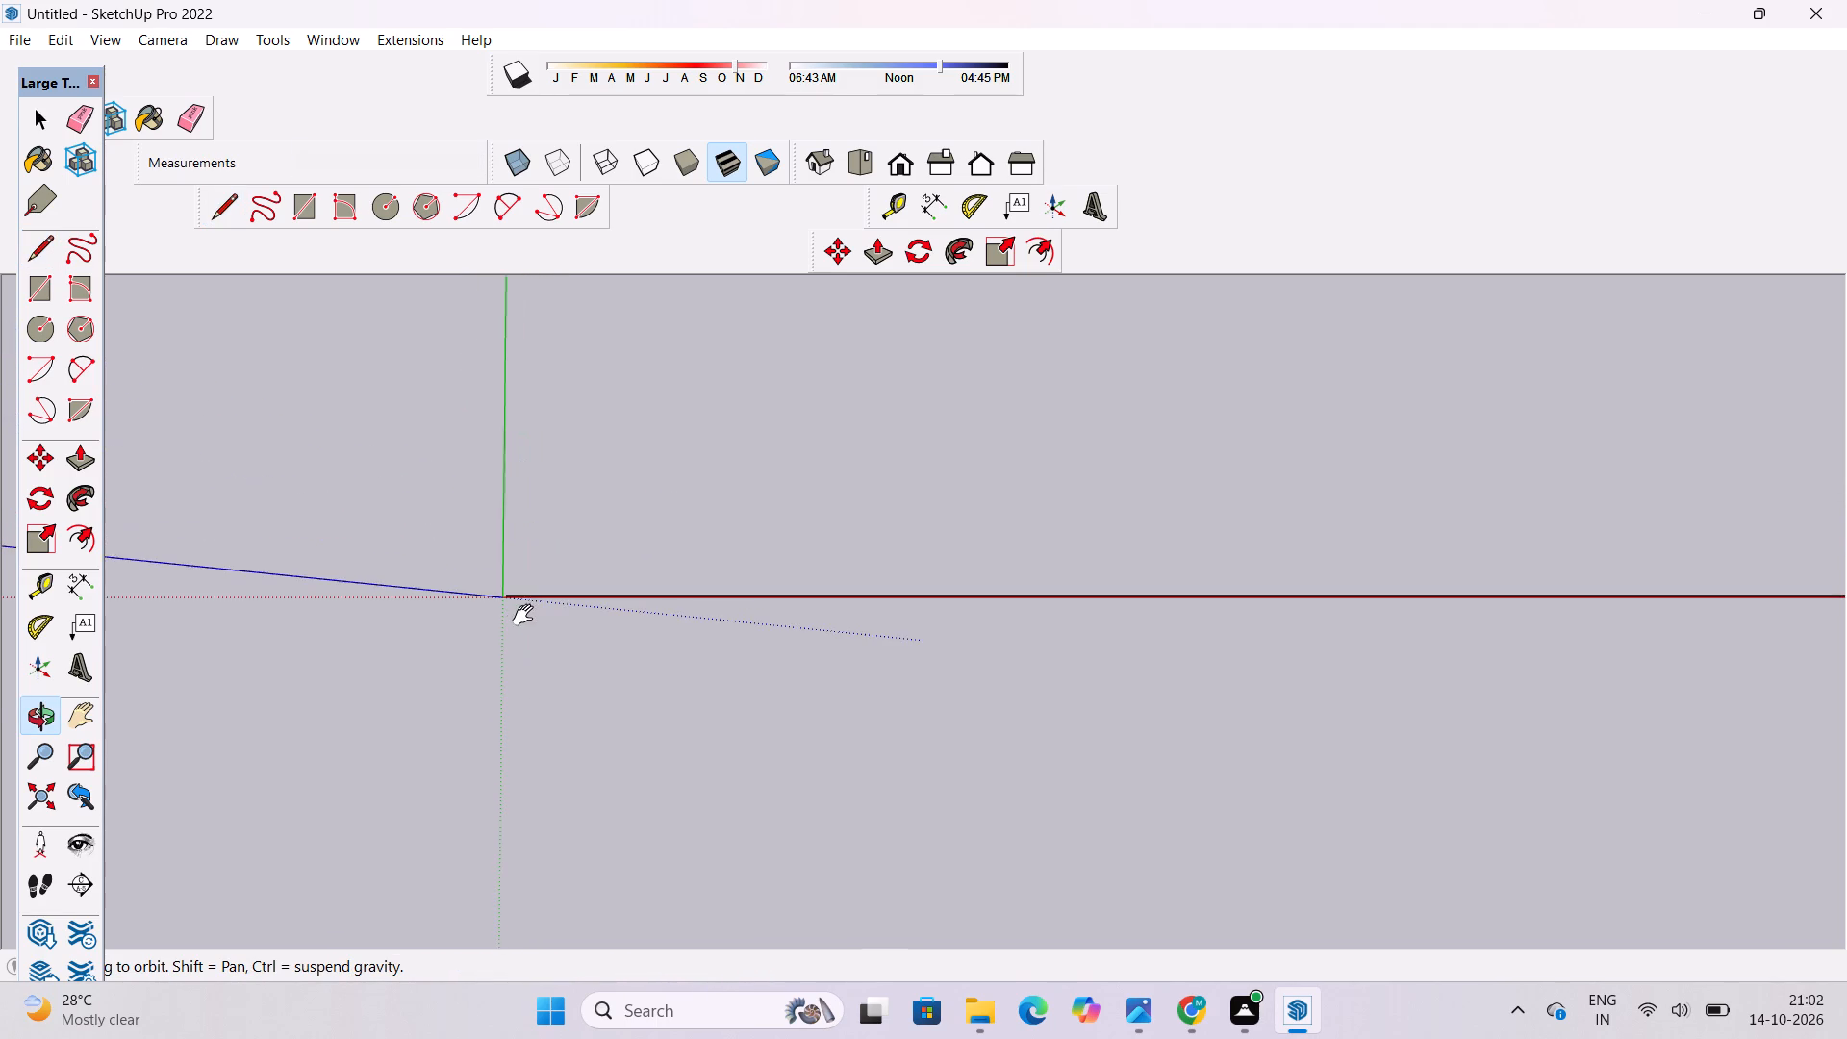
left_click_drag(527, 616, 527, 618, "shift")
scroll(527, 610, "up", 4, "shift")
left_click(525, 600, "shift")
scroll(521, 604, "up", 3)
left_click(518, 595, "shift")
scroll(518, 595, "up", 2, "shift")
scroll(515, 593, "down", 4, "shift")
scroll(515, 592, "up", 4, "shift")
left_click(515, 592, "shift")
key("l")
left_click(468, 592)
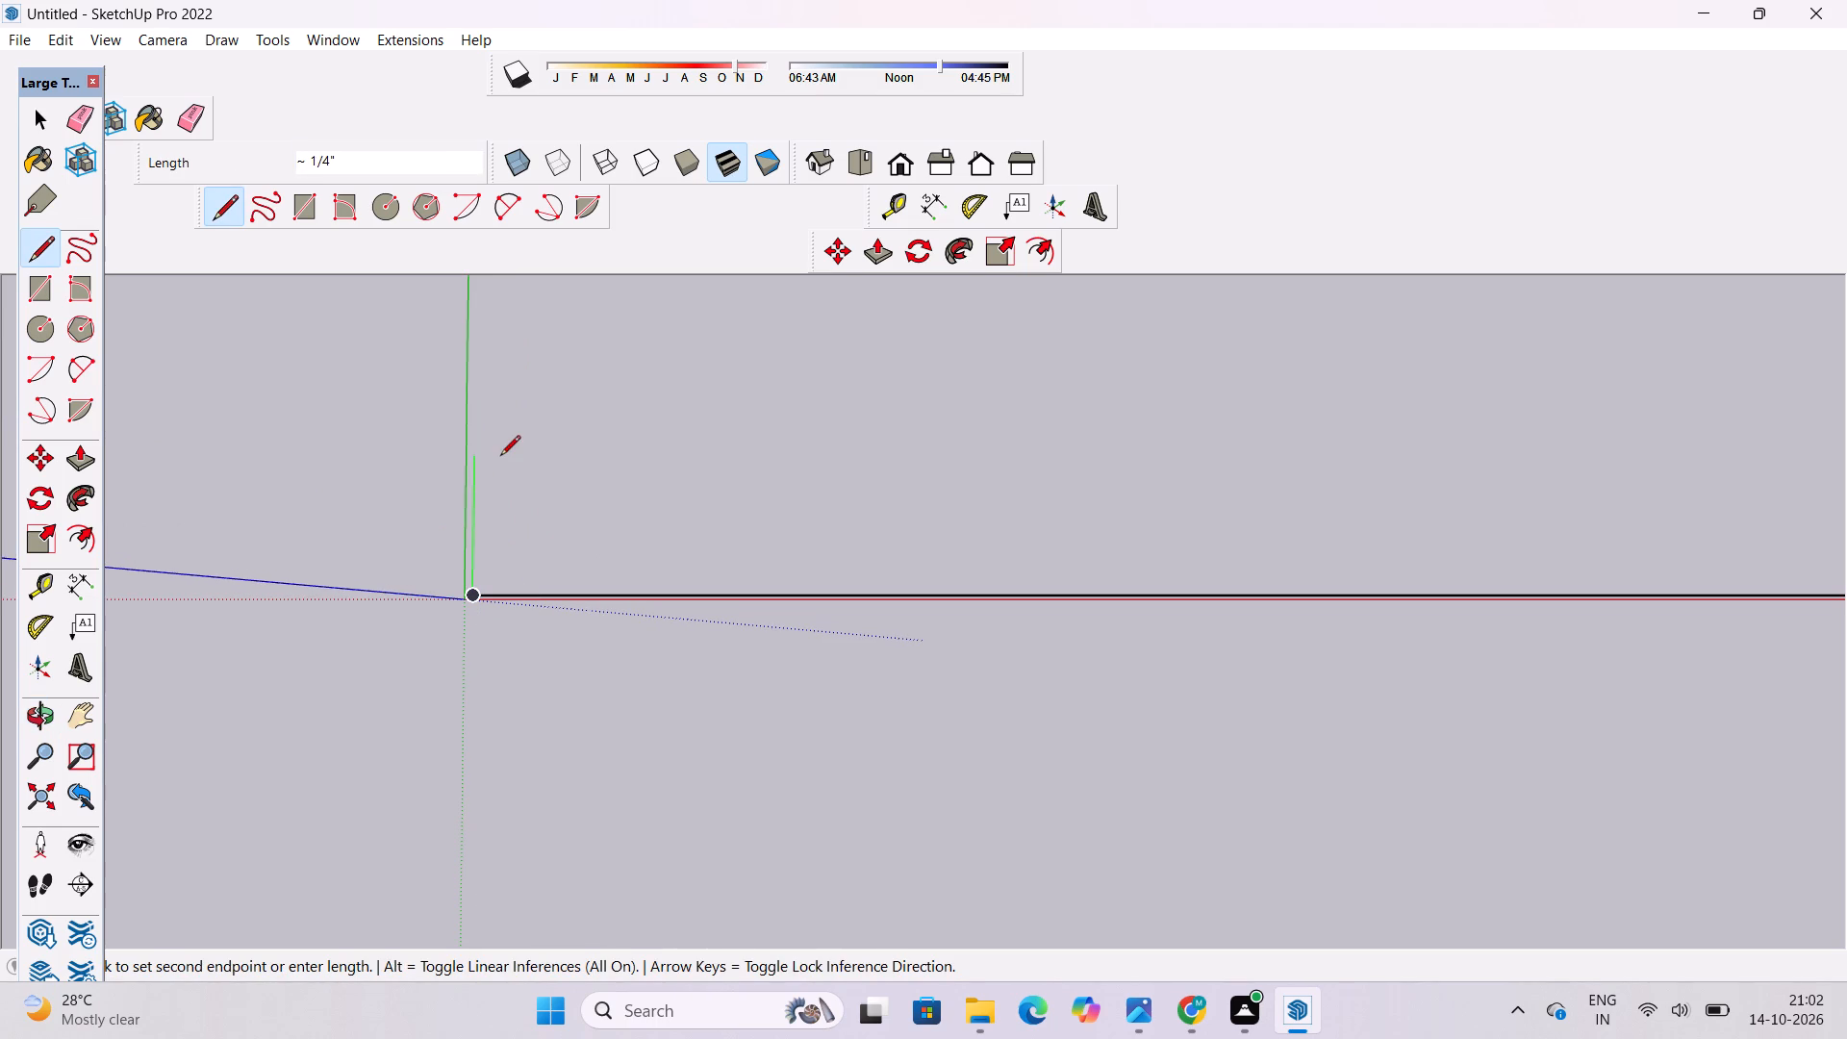
type("30'")
key("Return")
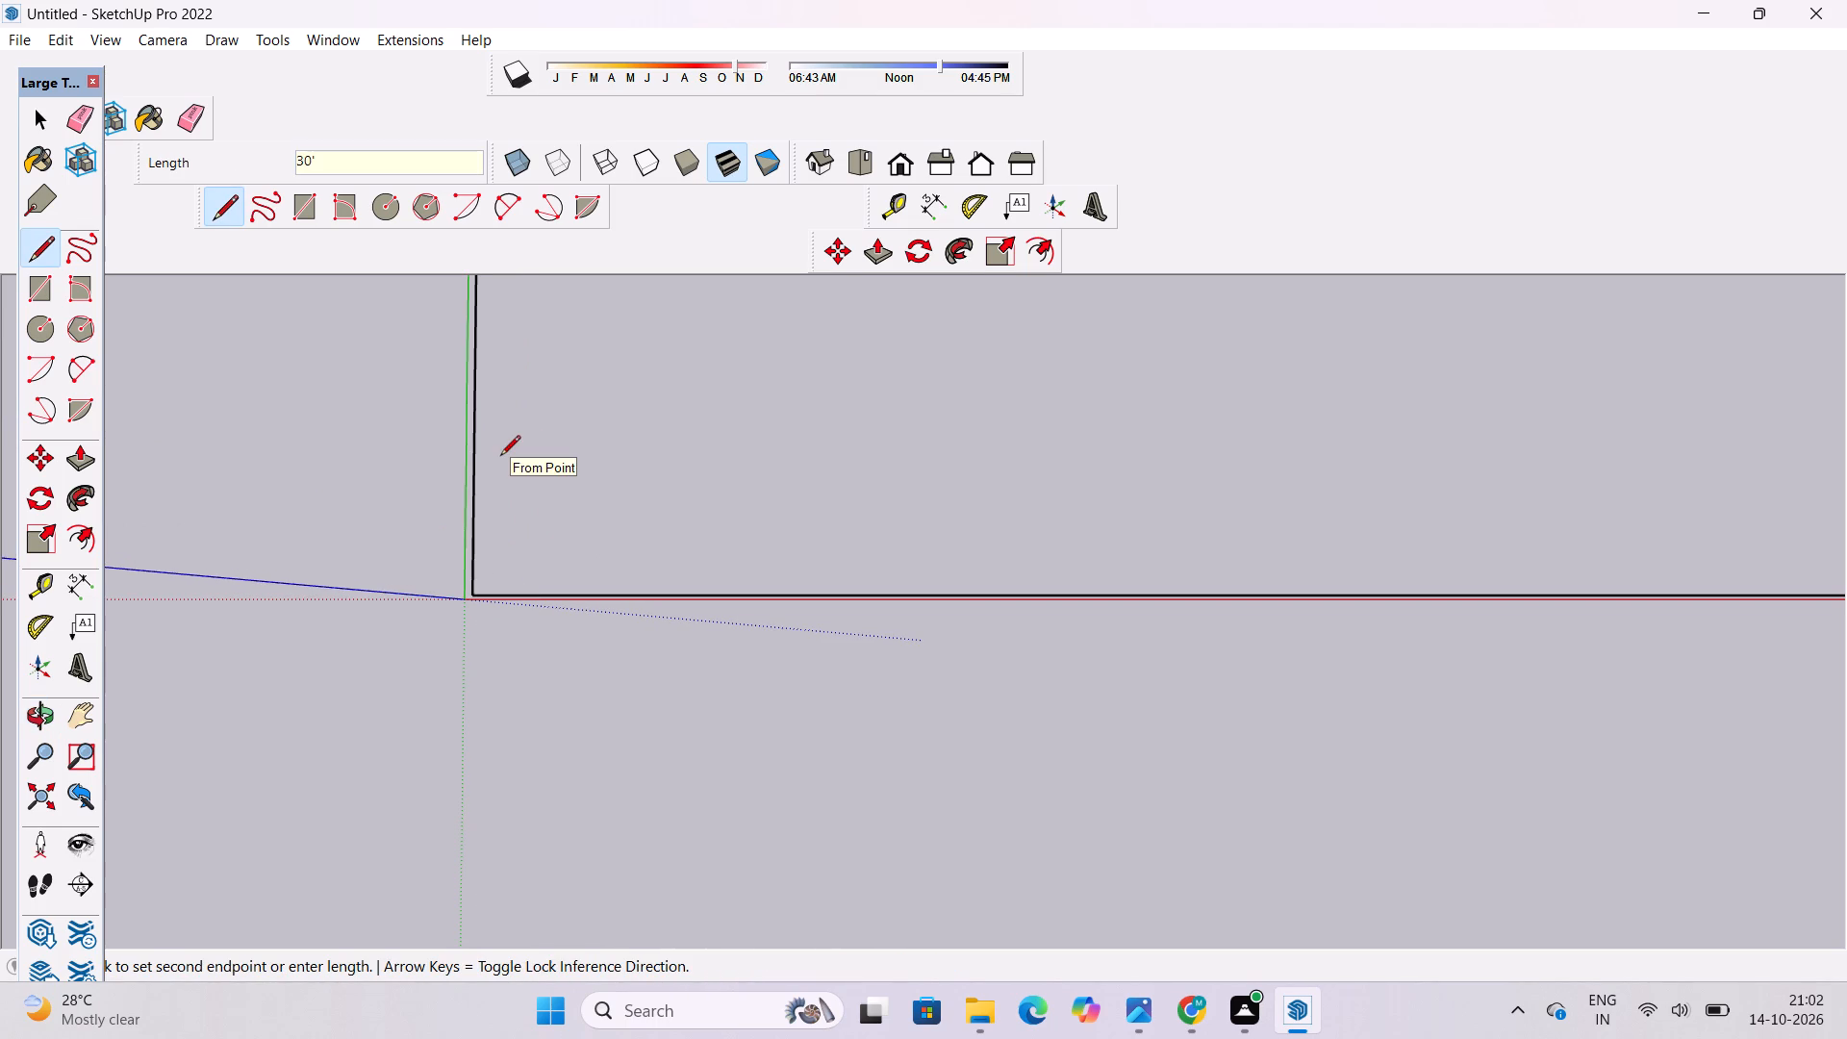
Orbit from the top view to an angled view that takes in both lines in full.
key("o")
scroll(558, 555, "down", 15)
left_click_drag(738, 442, 390, 932, "shift")
scroll(403, 777, "down", 5, "shift")
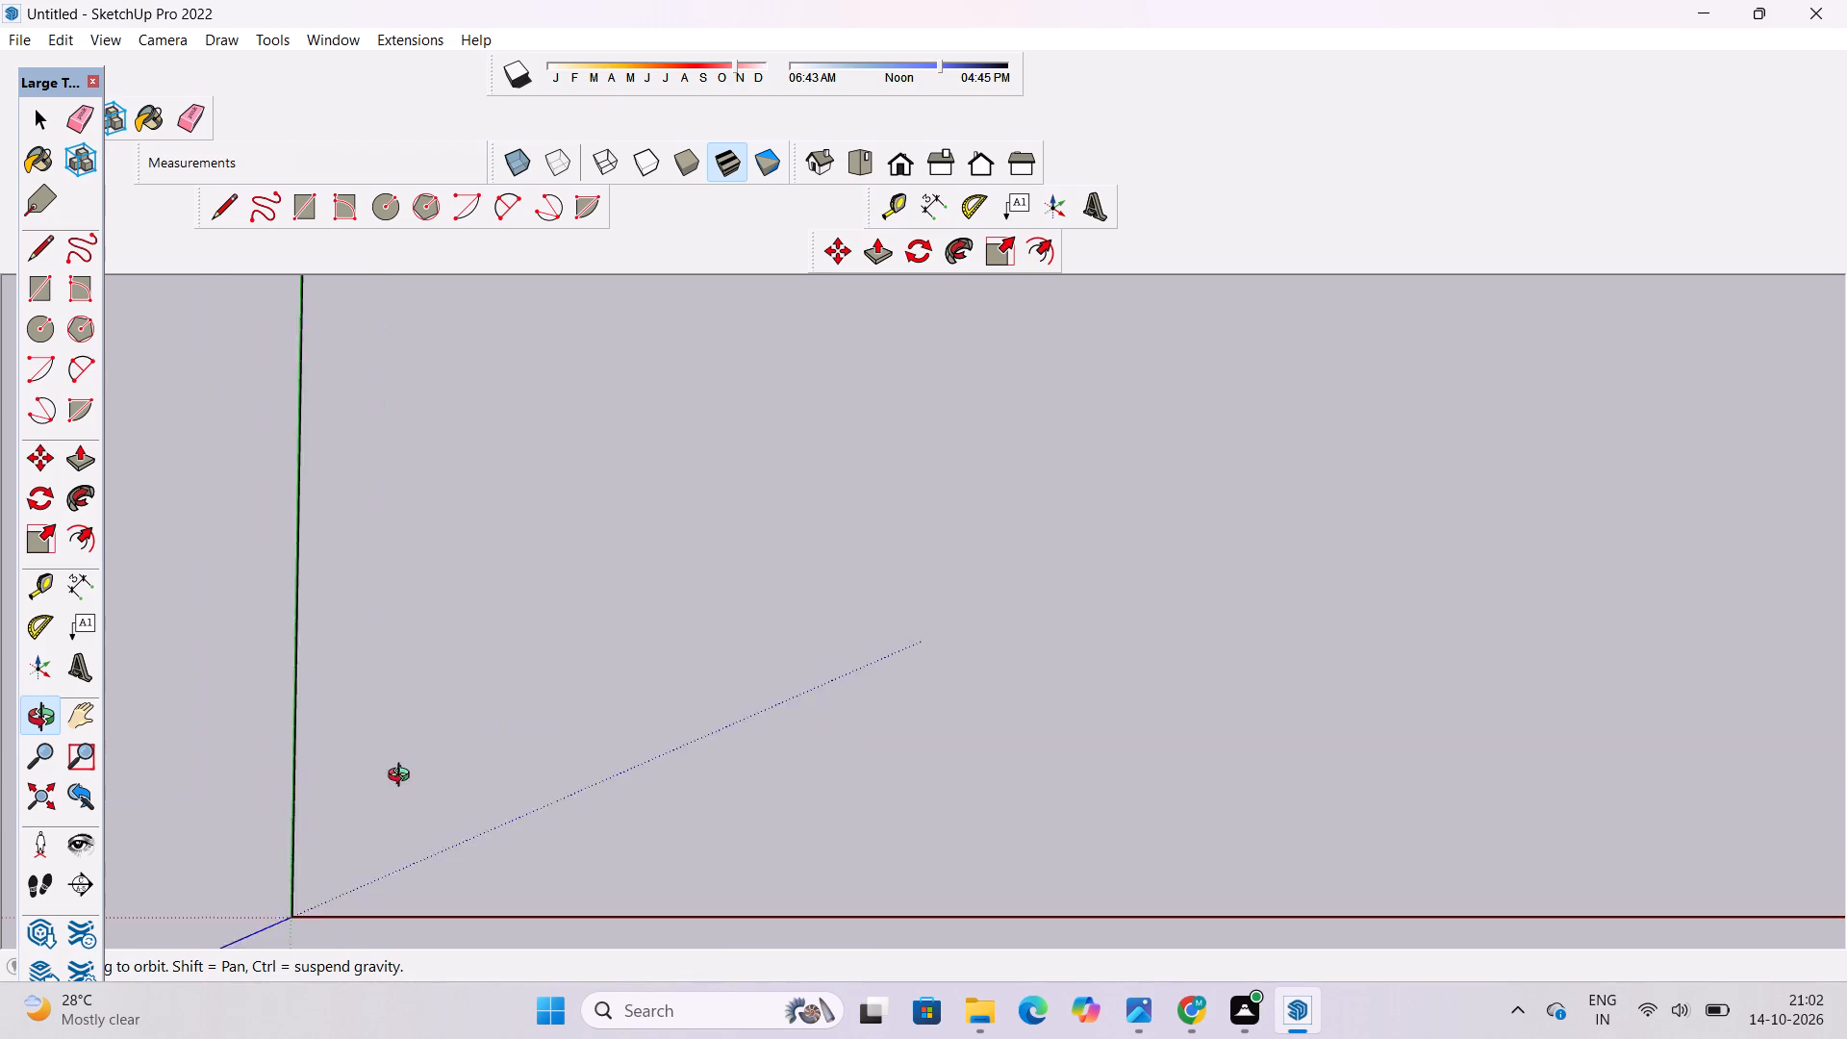
scroll(403, 777, "down", 20, "shift")
scroll(403, 777, "down", 5, "shift")
left_click_drag(498, 848, 519, 326, "shift")
scroll(531, 524, "down", 6)
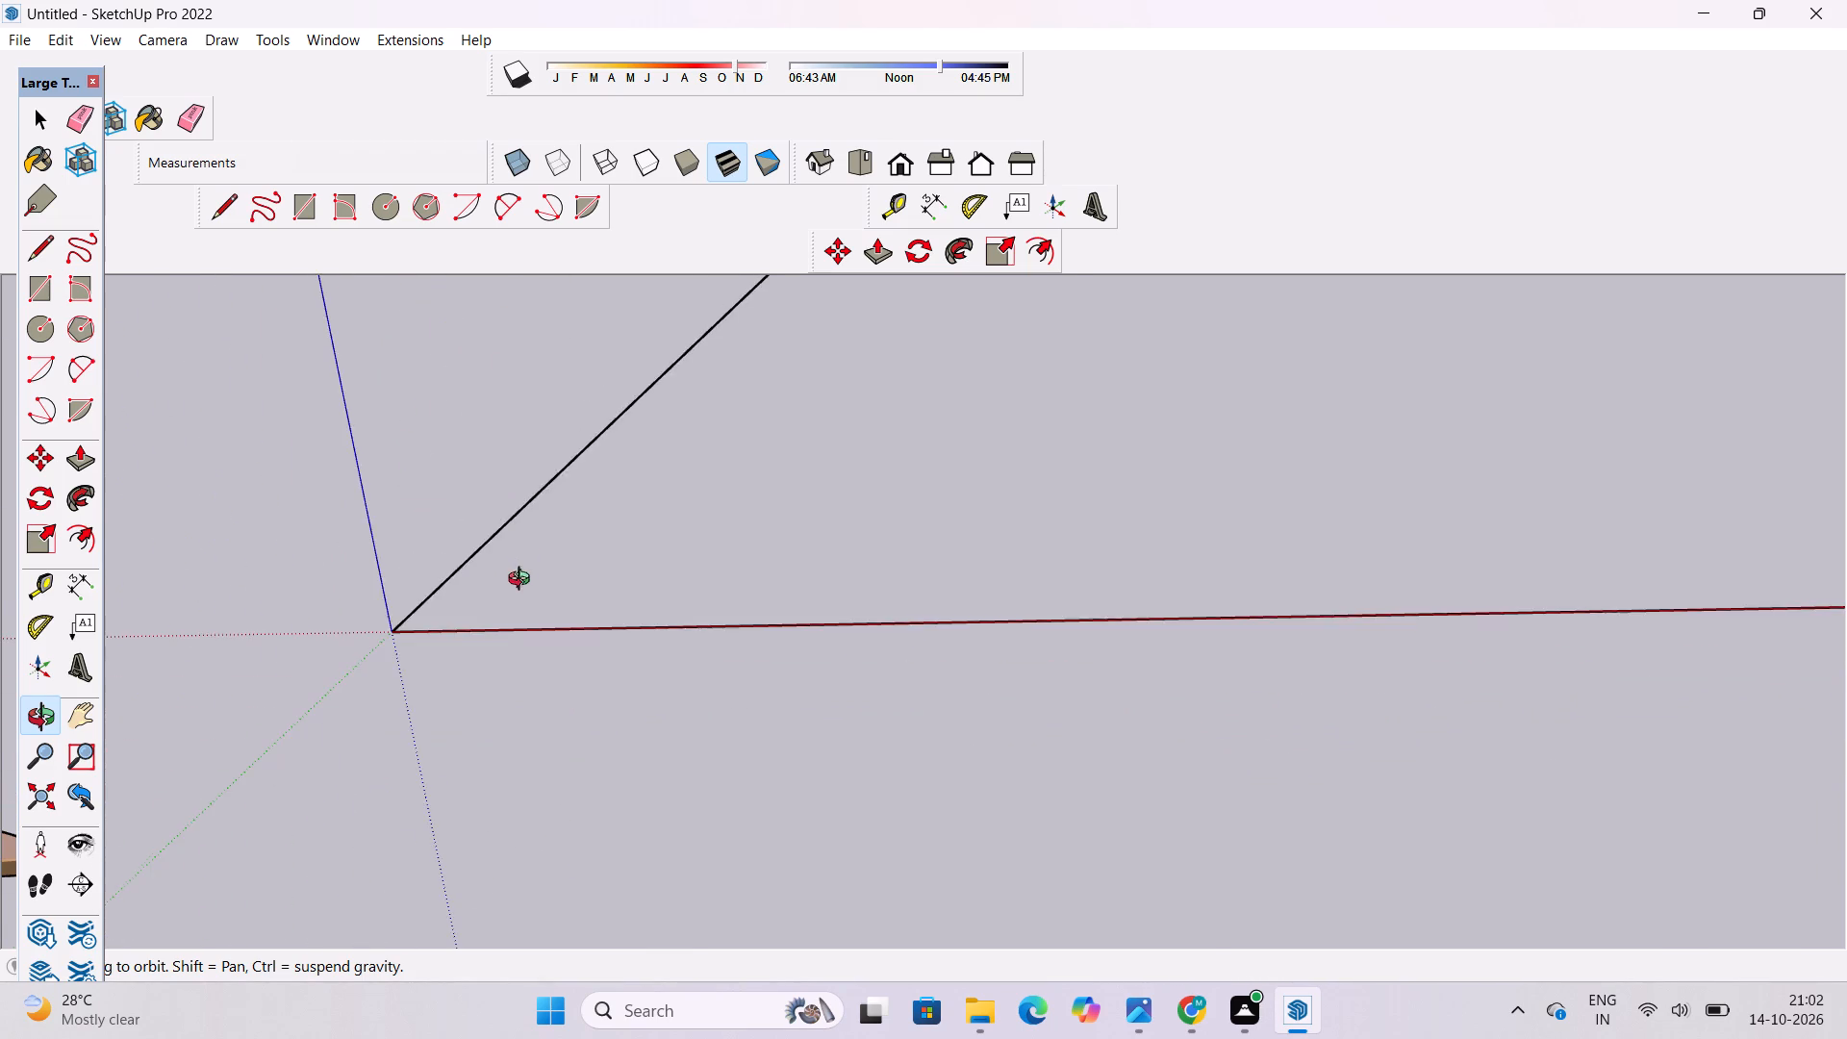
scroll(618, 479, "down", 7)
left_click_drag(821, 515, 608, 626, "shift")
scroll(614, 610, "down", 12, "shift")
left_click_drag(770, 575, 771, 611)
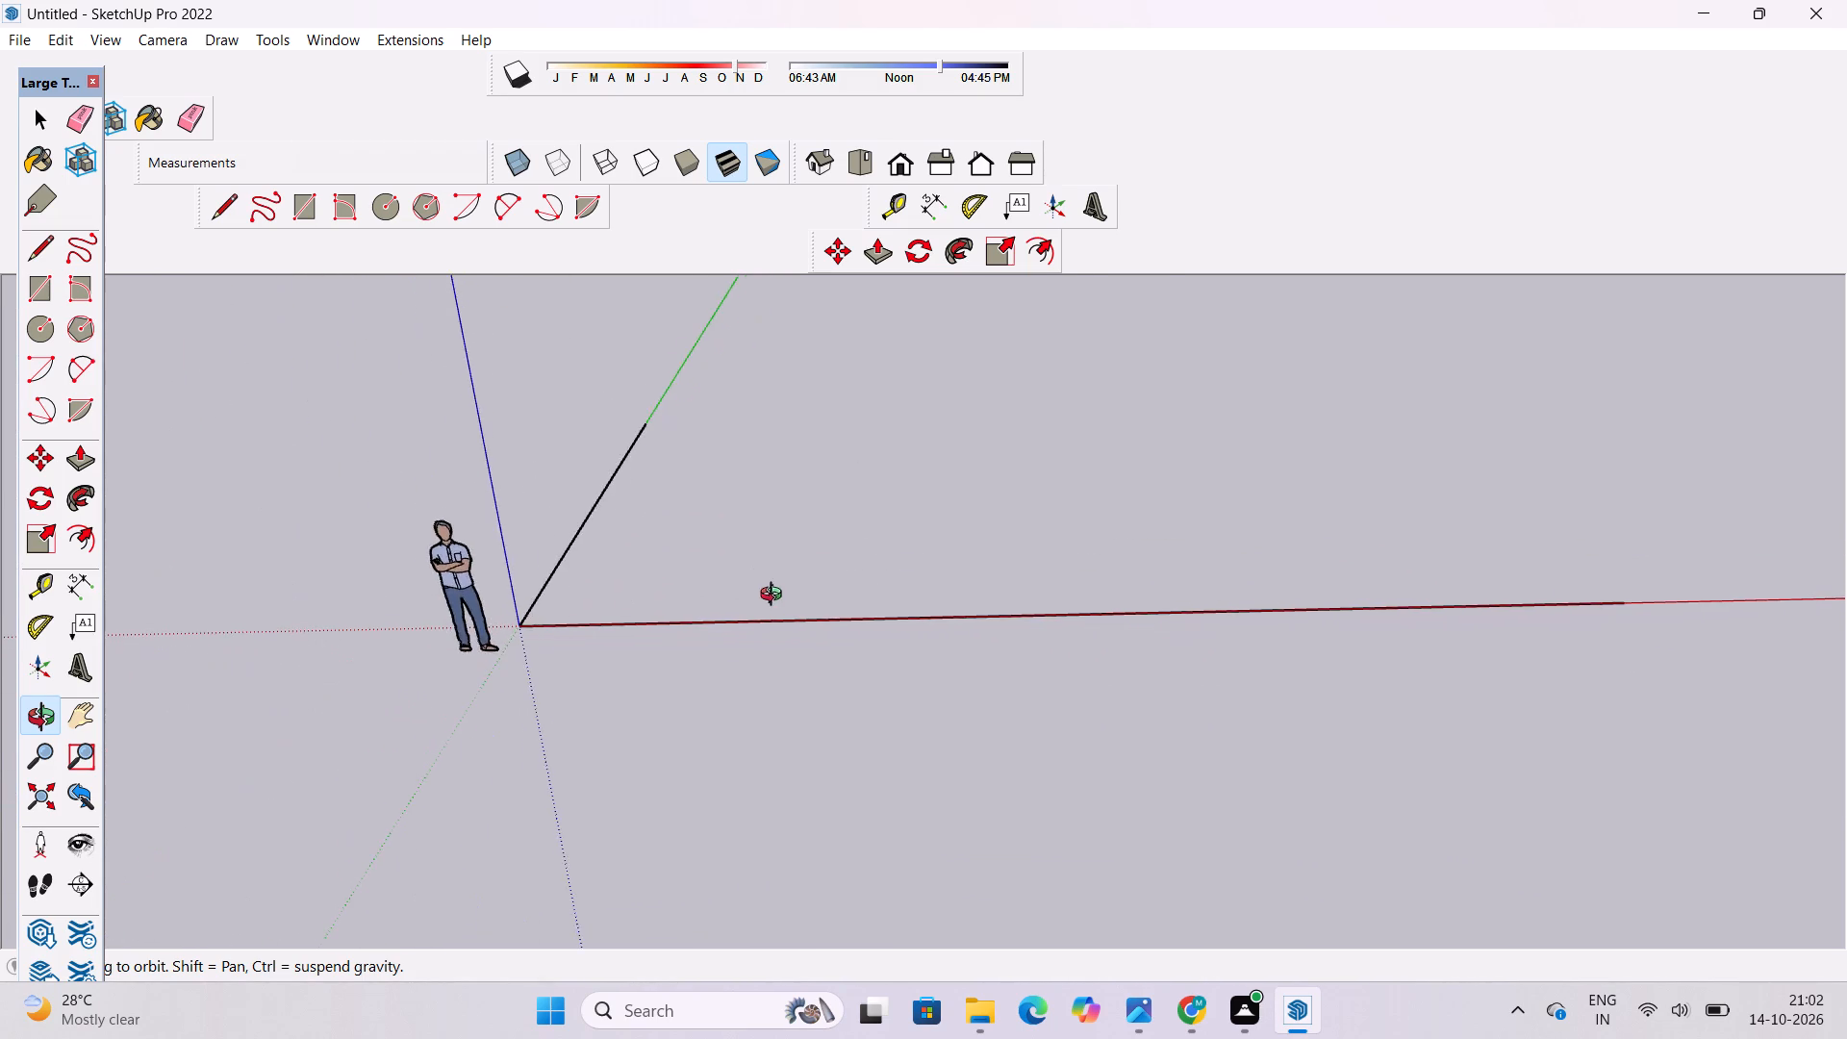
scroll(775, 596, "down", 7)
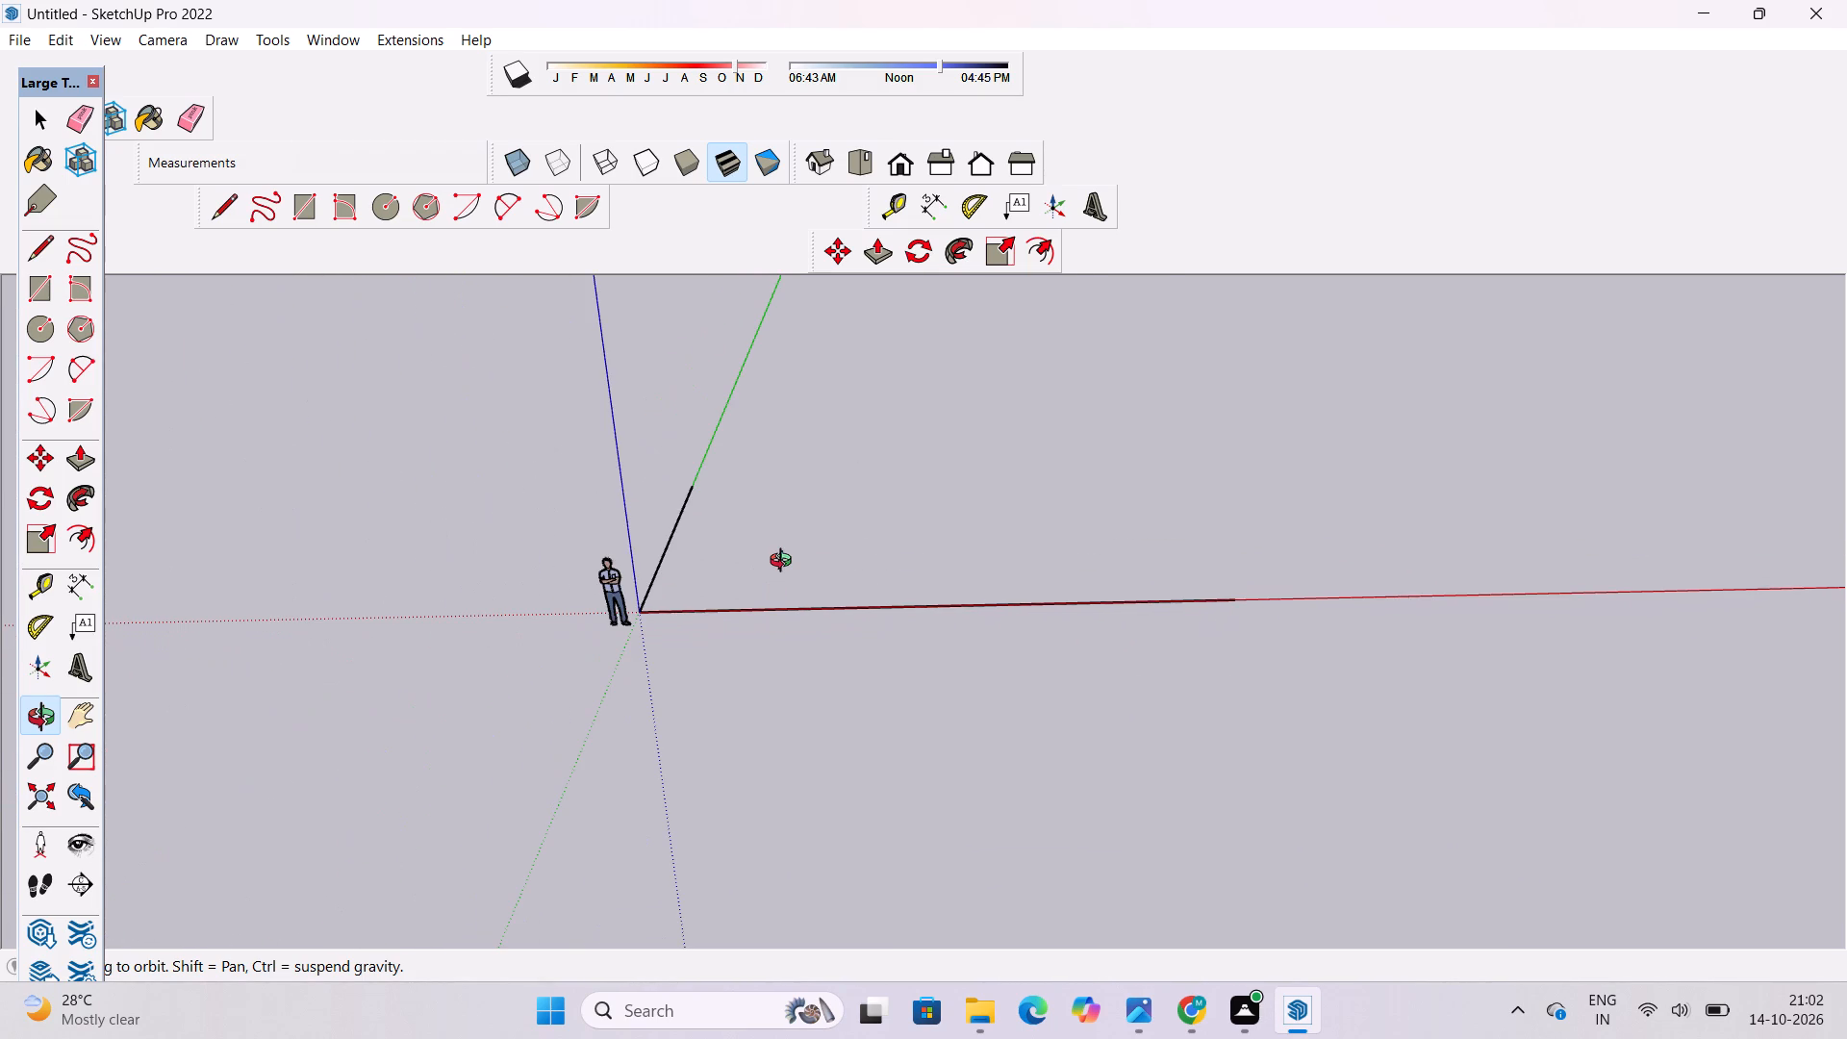
left_click_drag(823, 580, 846, 654)
left_click_drag(845, 676, 848, 623)
left_click_drag(848, 623, 844, 657, "shift")
left_click_drag(844, 657, 802, 702, "shift")
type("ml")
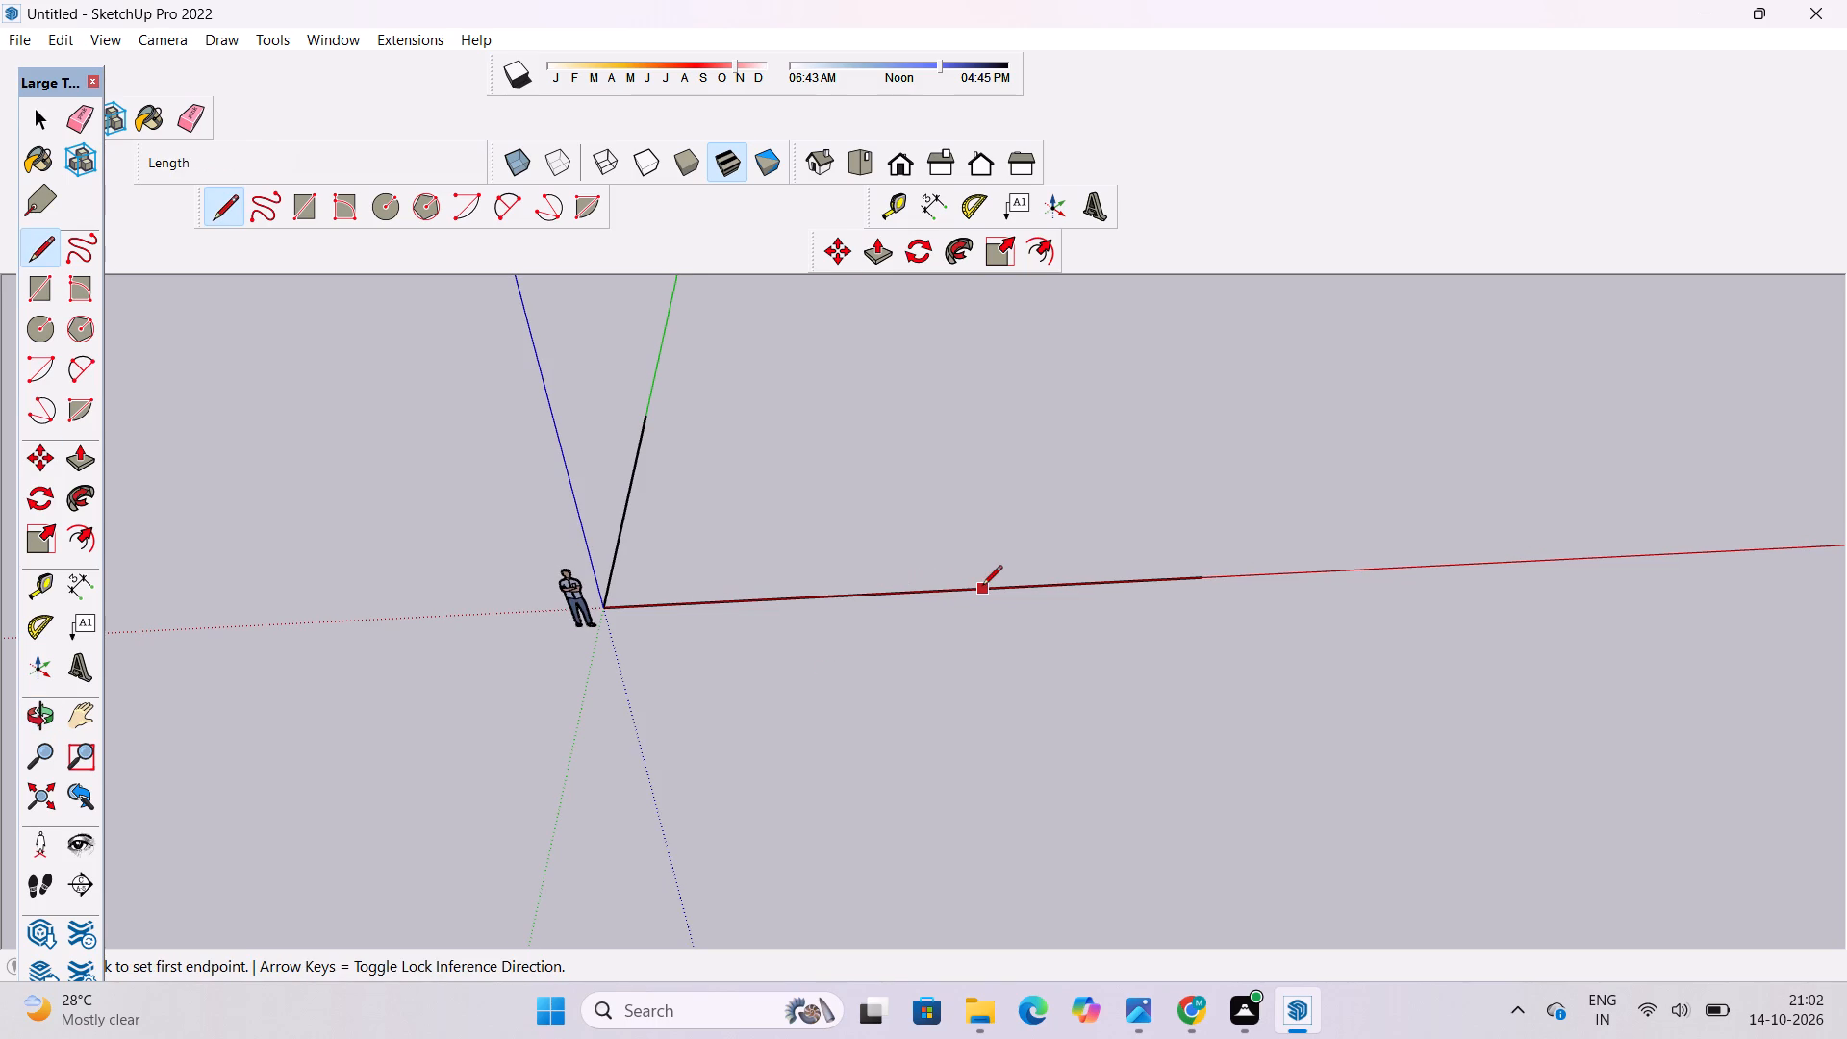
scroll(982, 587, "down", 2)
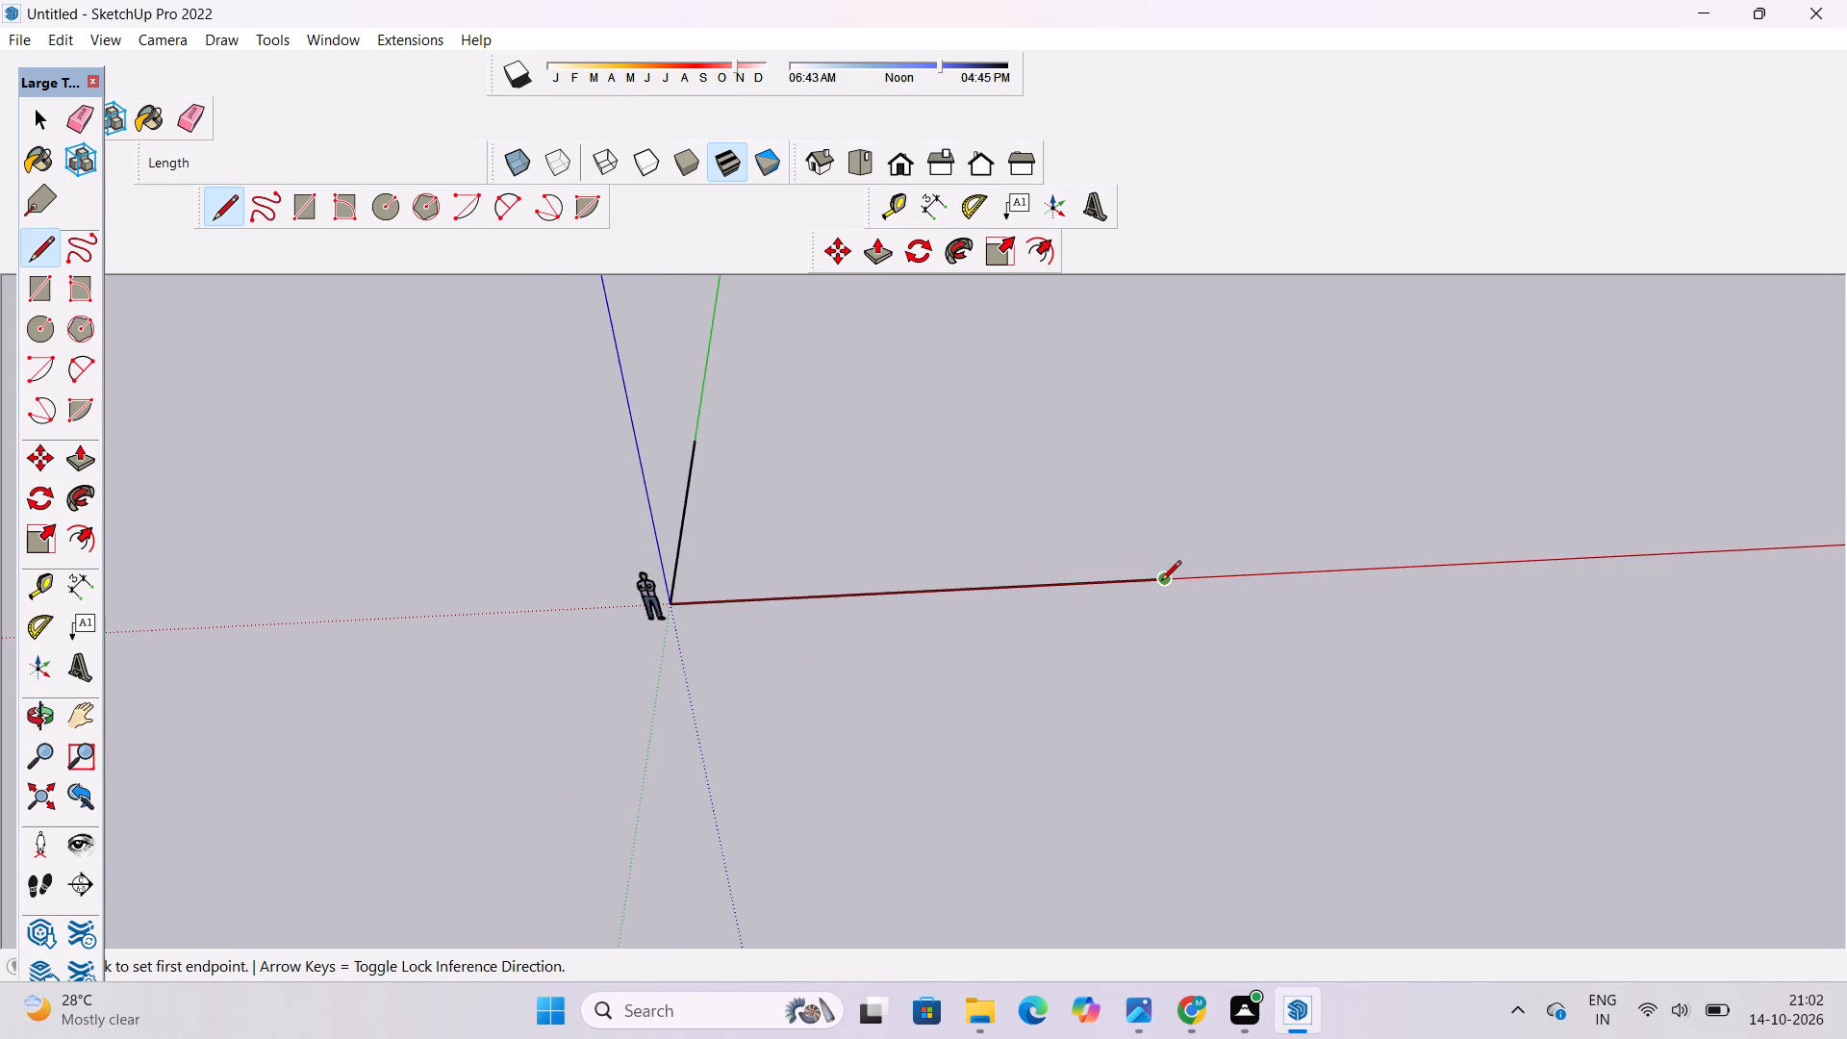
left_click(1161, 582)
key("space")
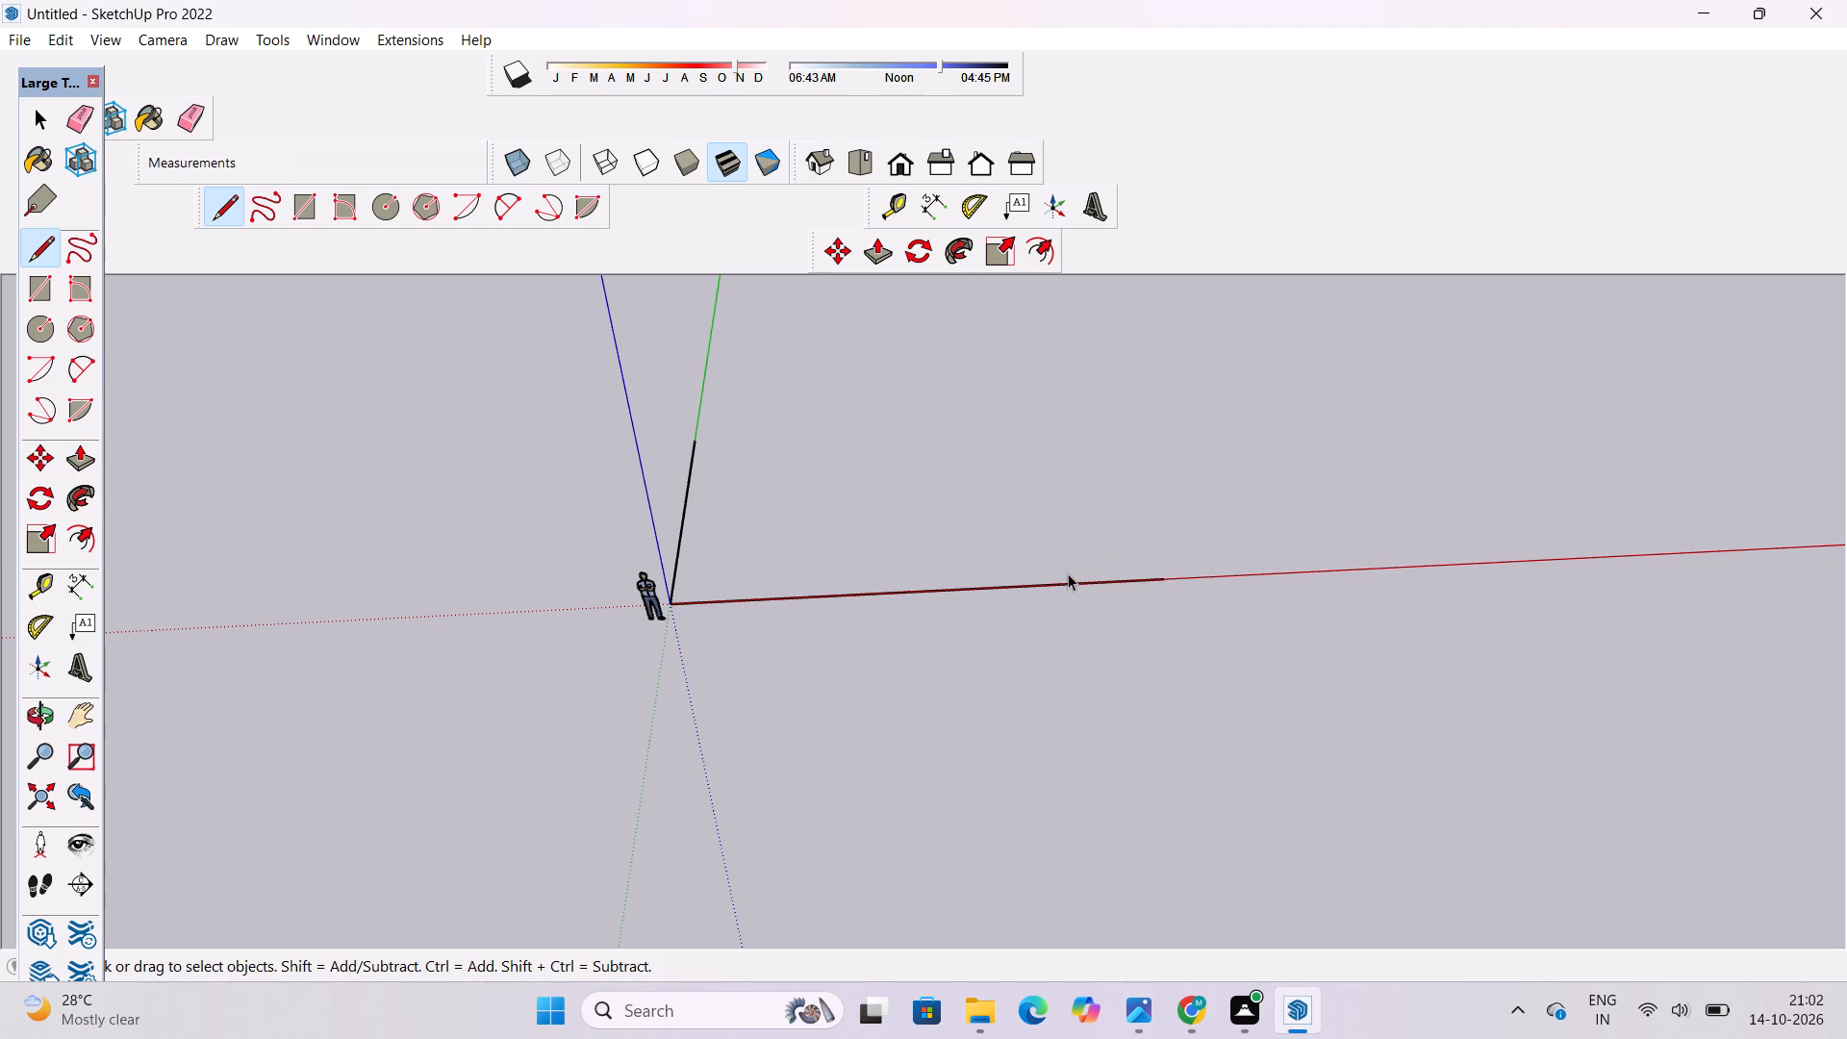
Draw the remaining two edges from the 30' line's far end, closing a 50' by 30' rectangular face.
scroll(1066, 571, "down", 5)
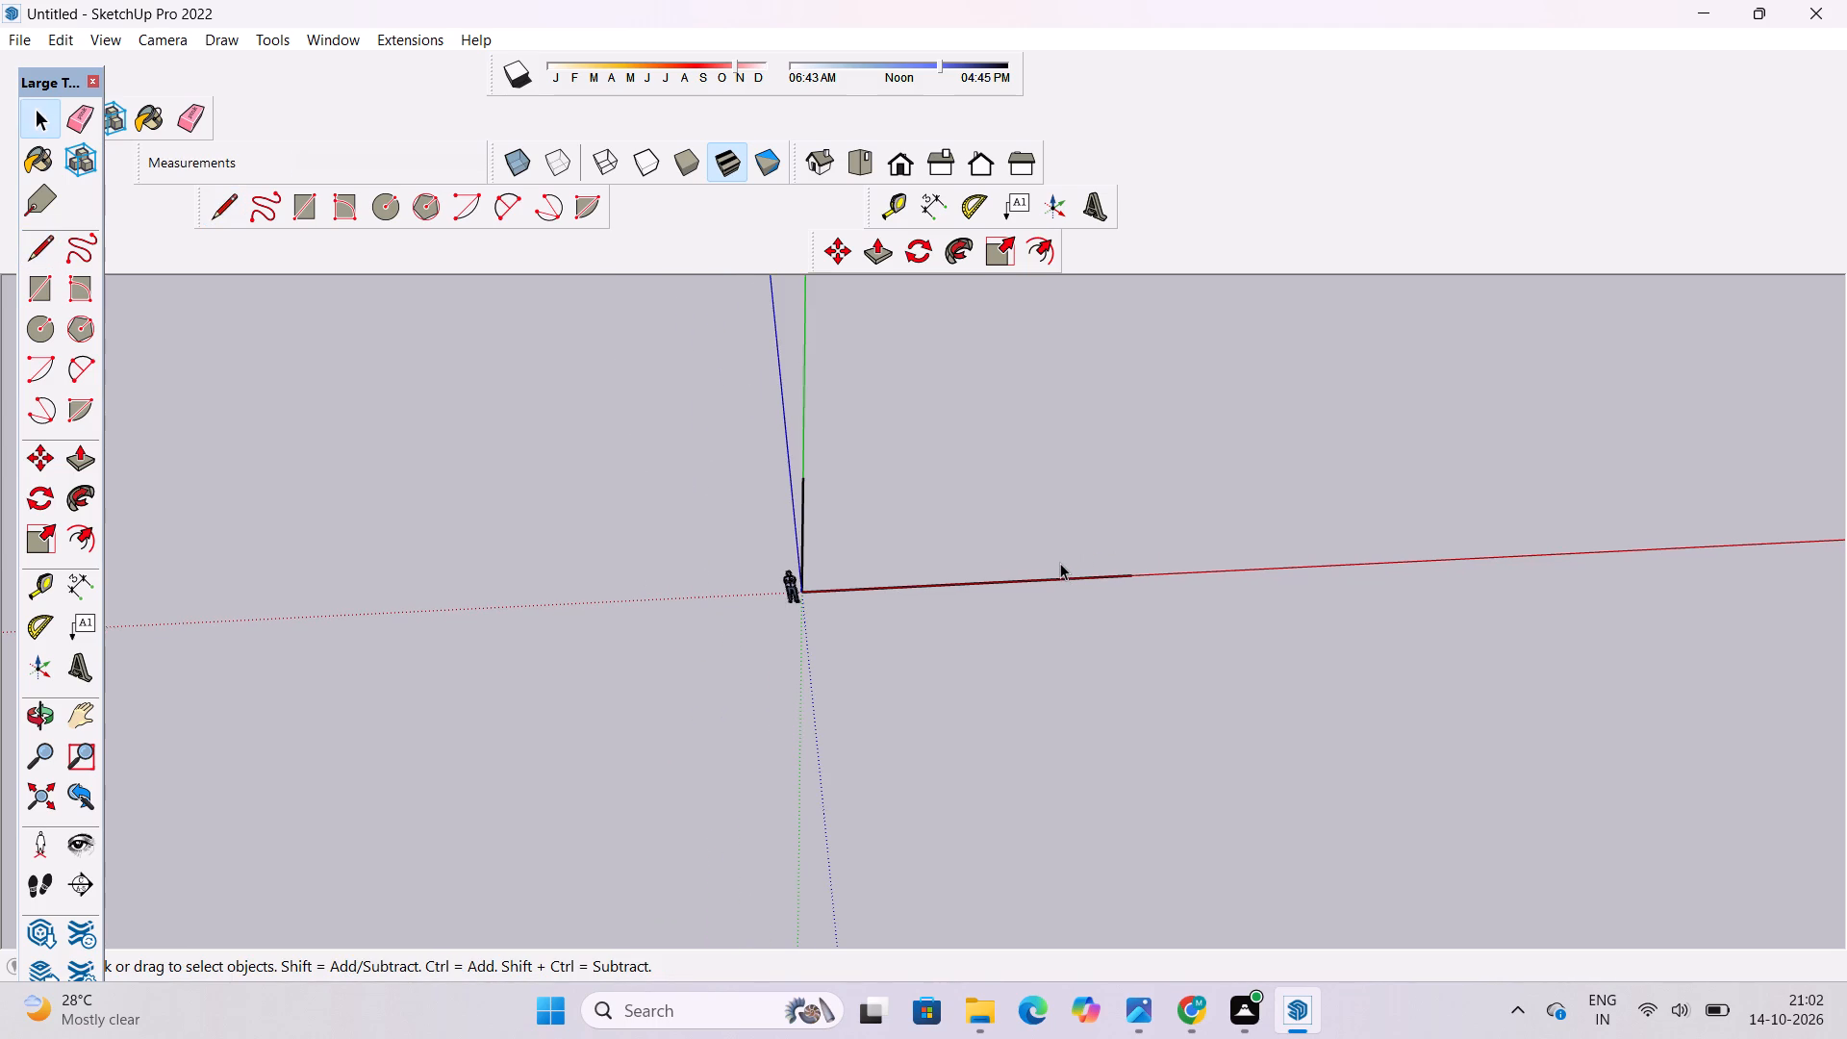
scroll(825, 571, "down", 4)
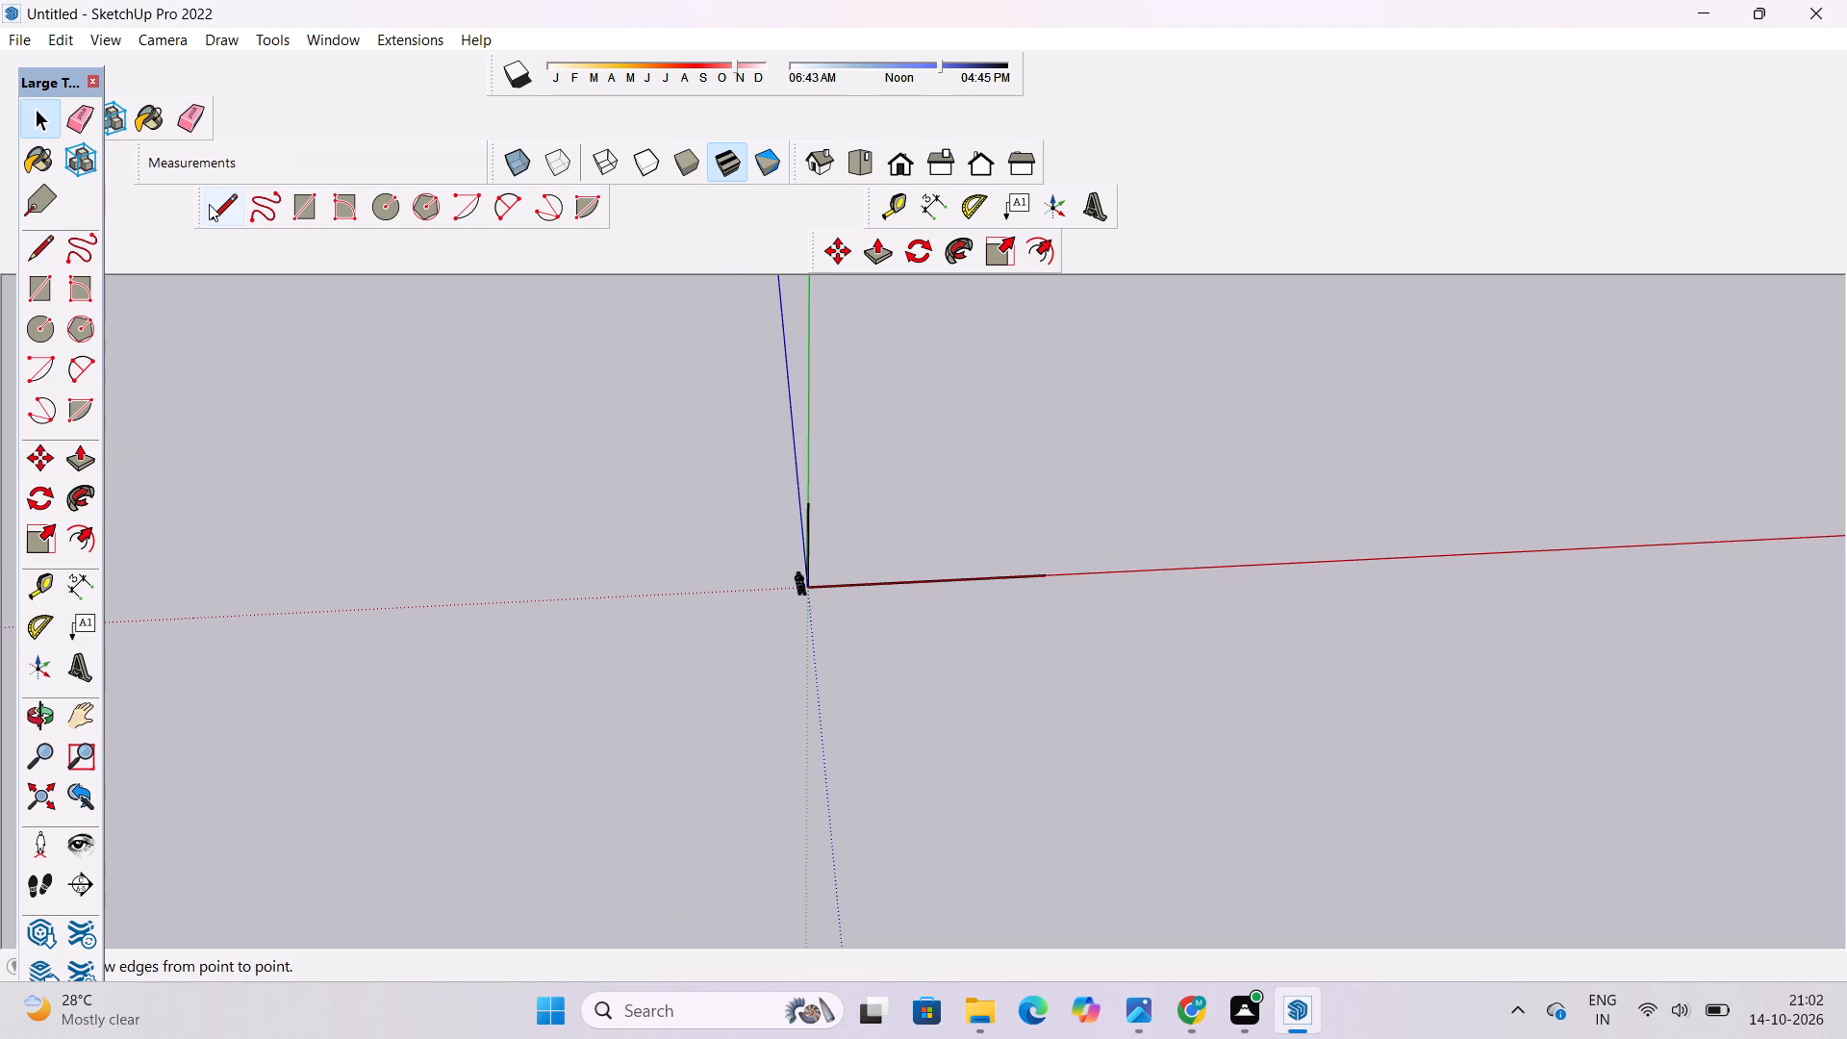
left_click(207, 204)
scroll(336, 466, "down", 5)
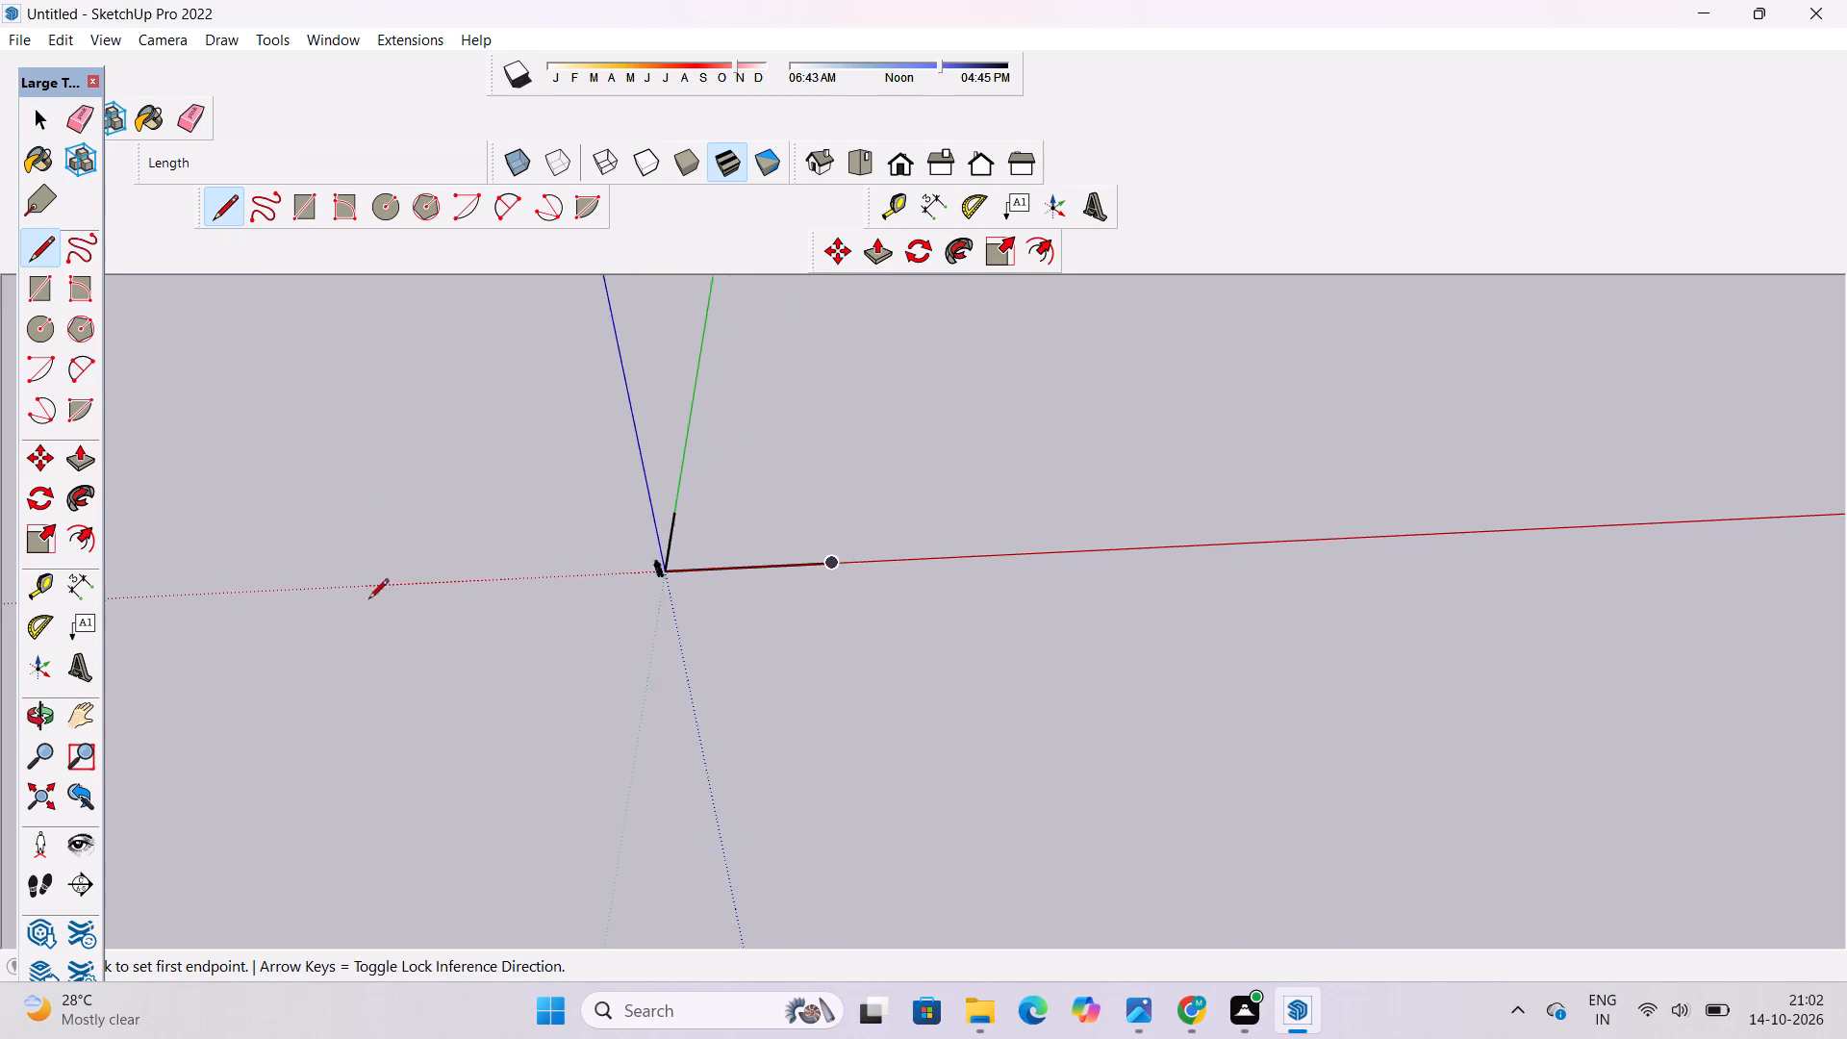
scroll(368, 600, "down", 2)
scroll(678, 524, "up", 14)
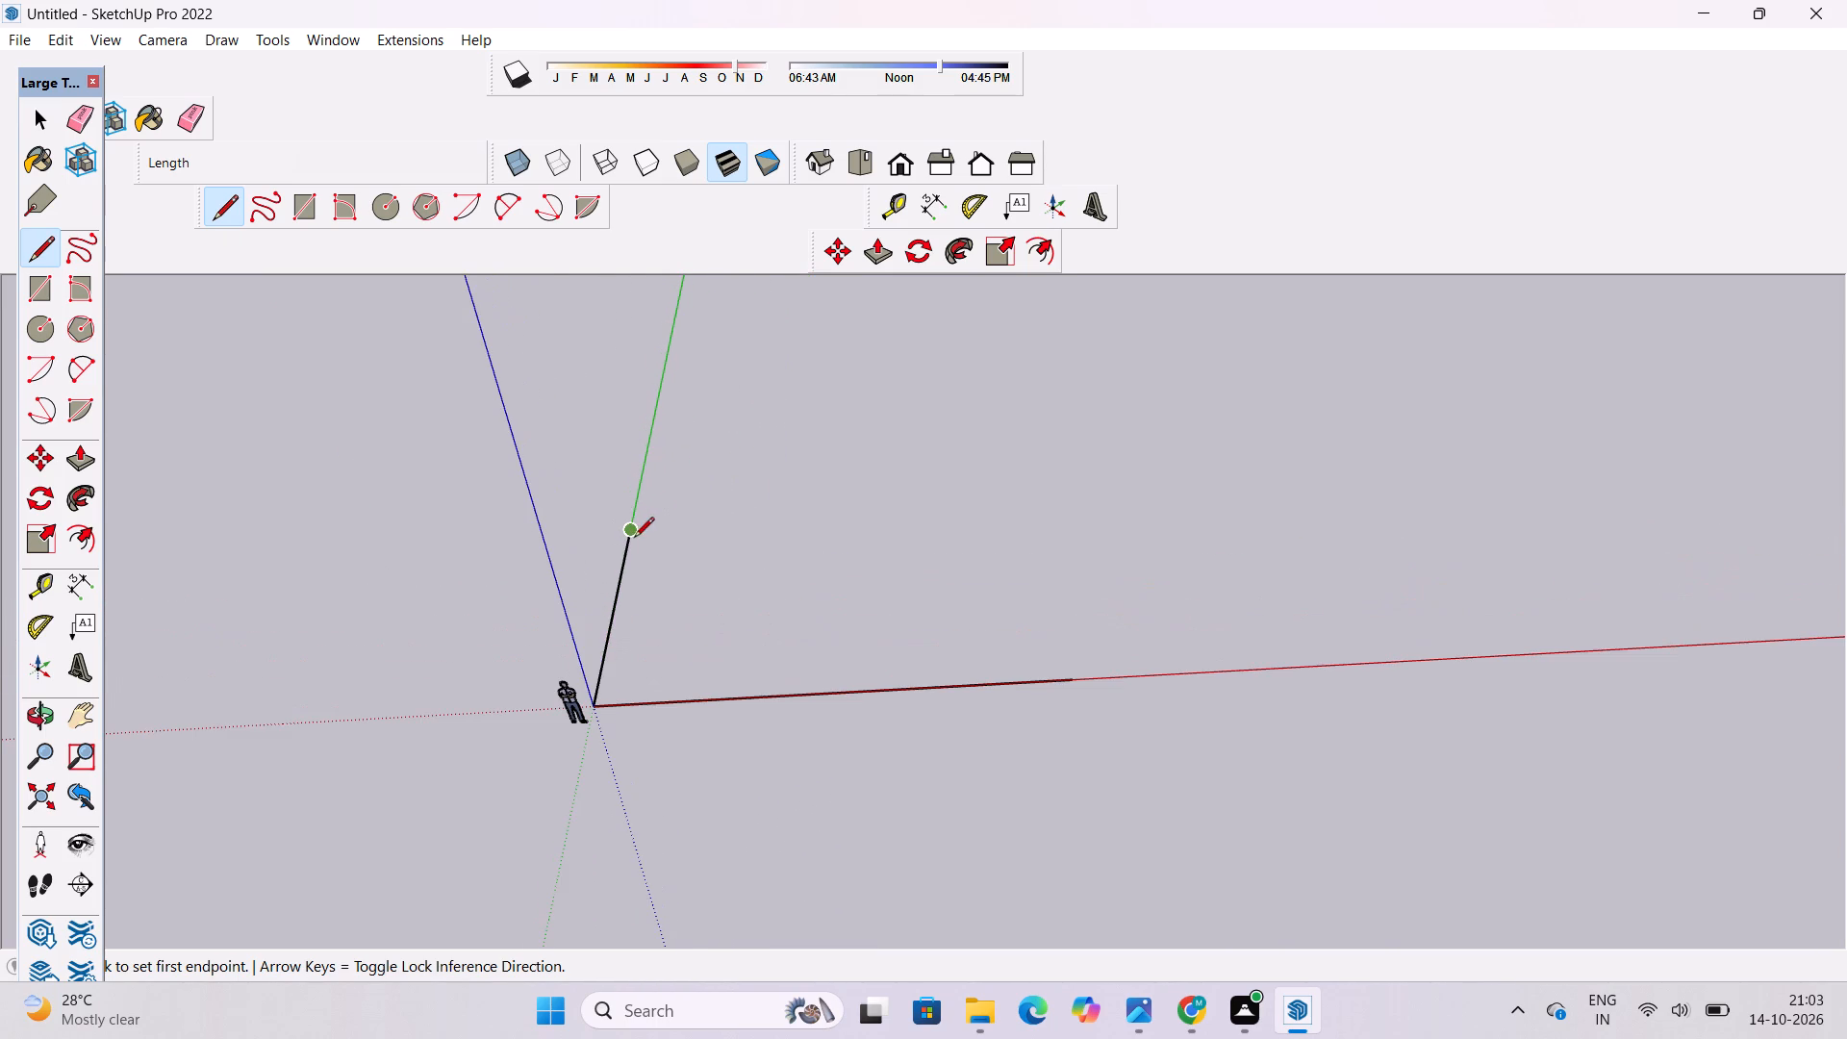
left_click(631, 533)
scroll(630, 532, "down", 6)
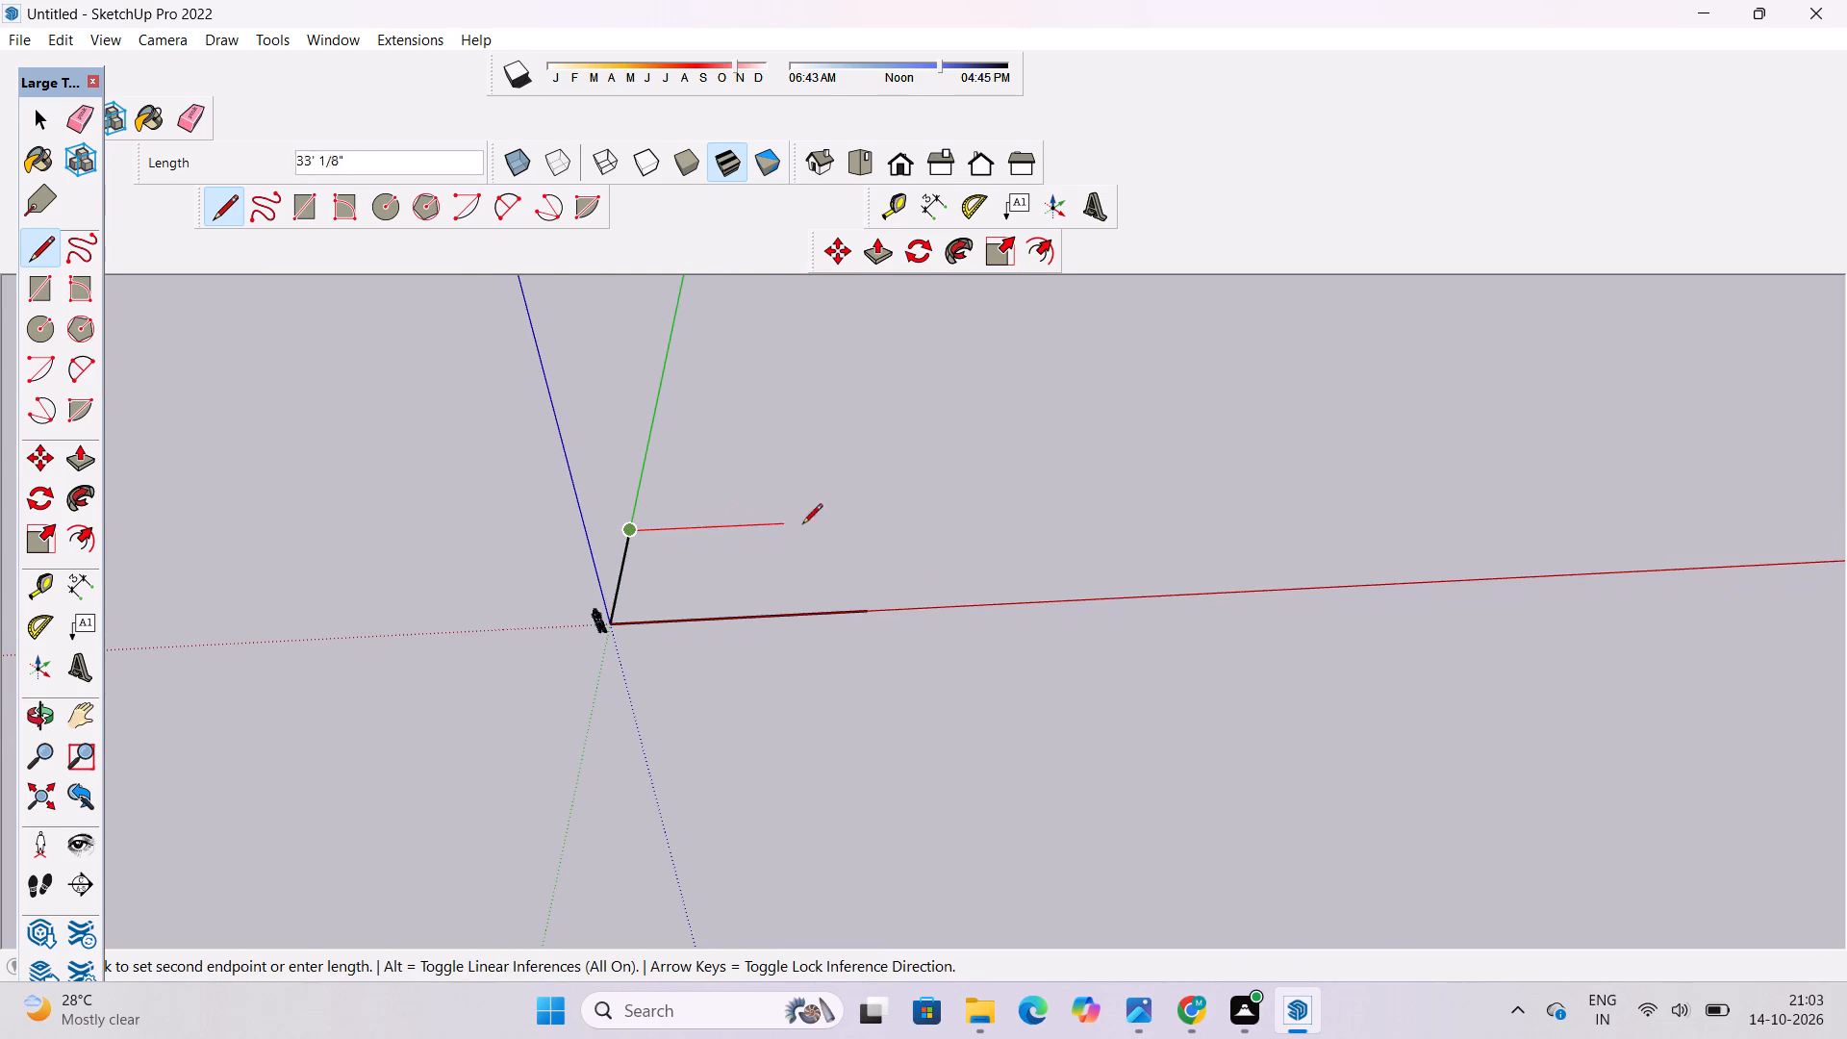
left_click(863, 525)
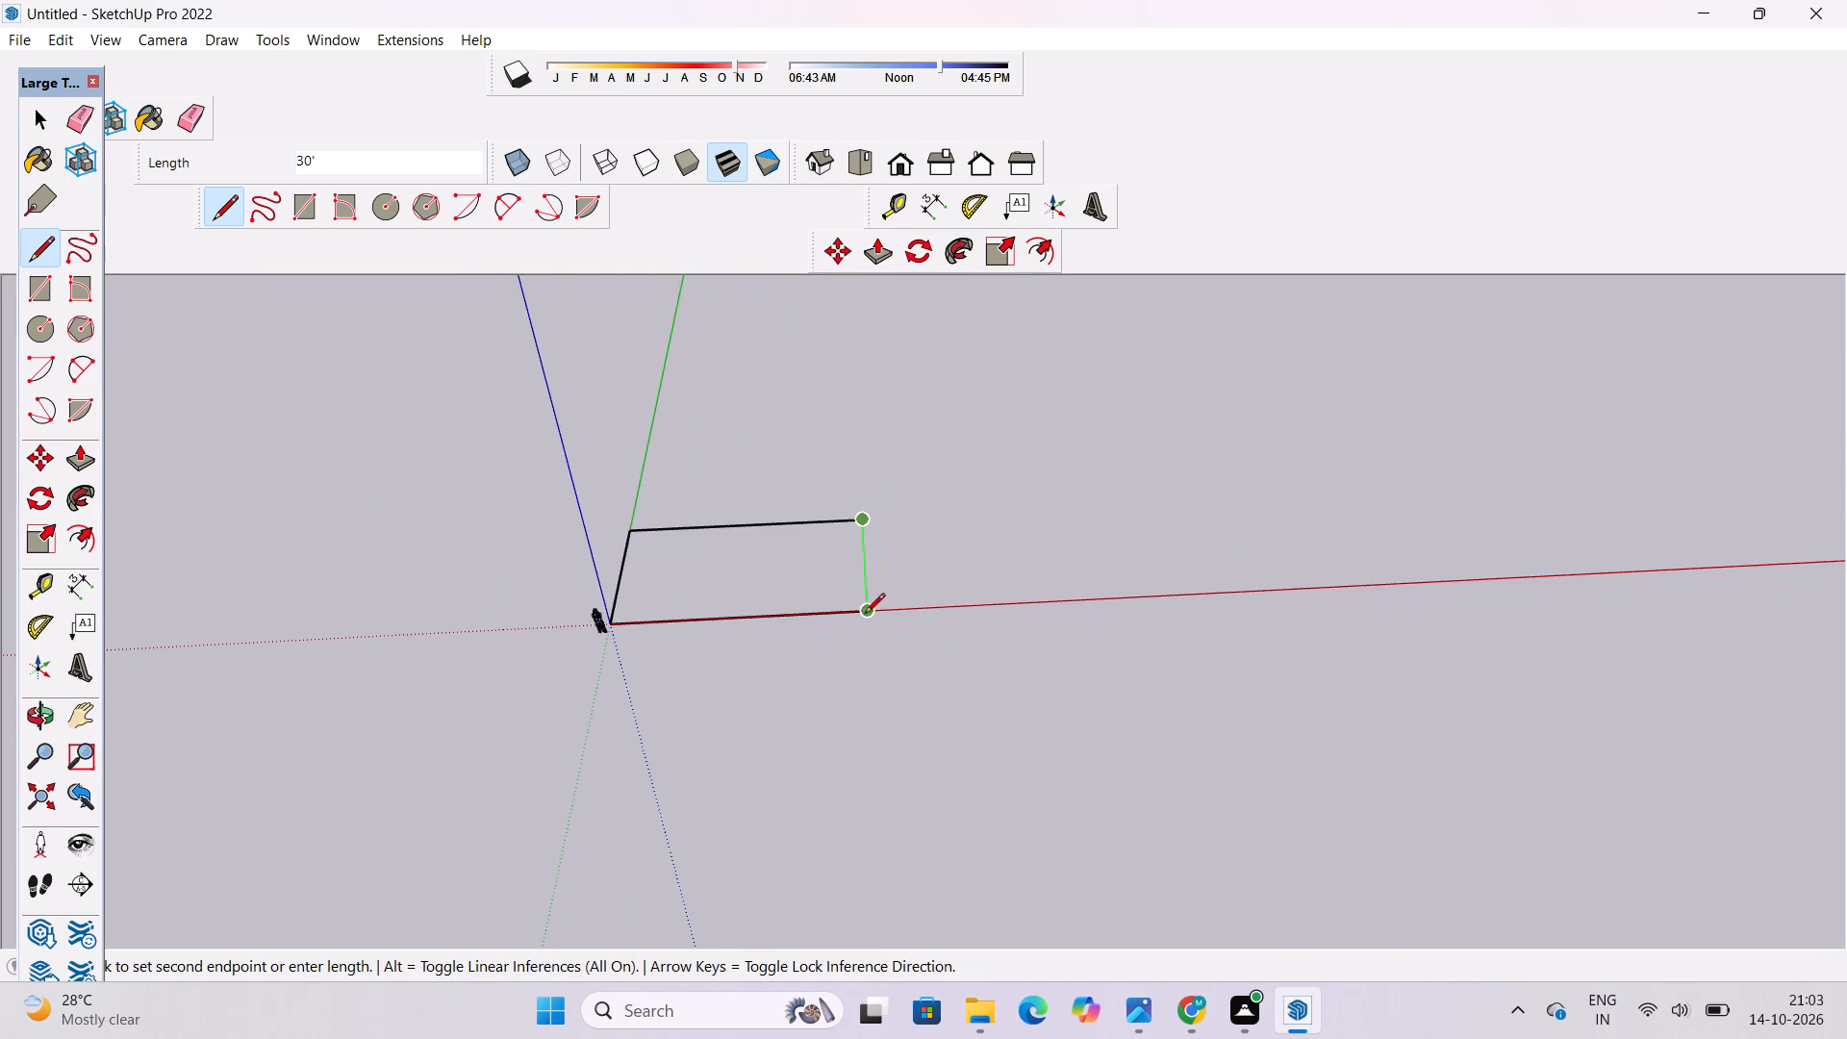
left_click(865, 615)
key("space")
Move the rectangular face with its edges about 26' 4" along the red axis, away from the origin.
key("o")
scroll(681, 593, "up", 2)
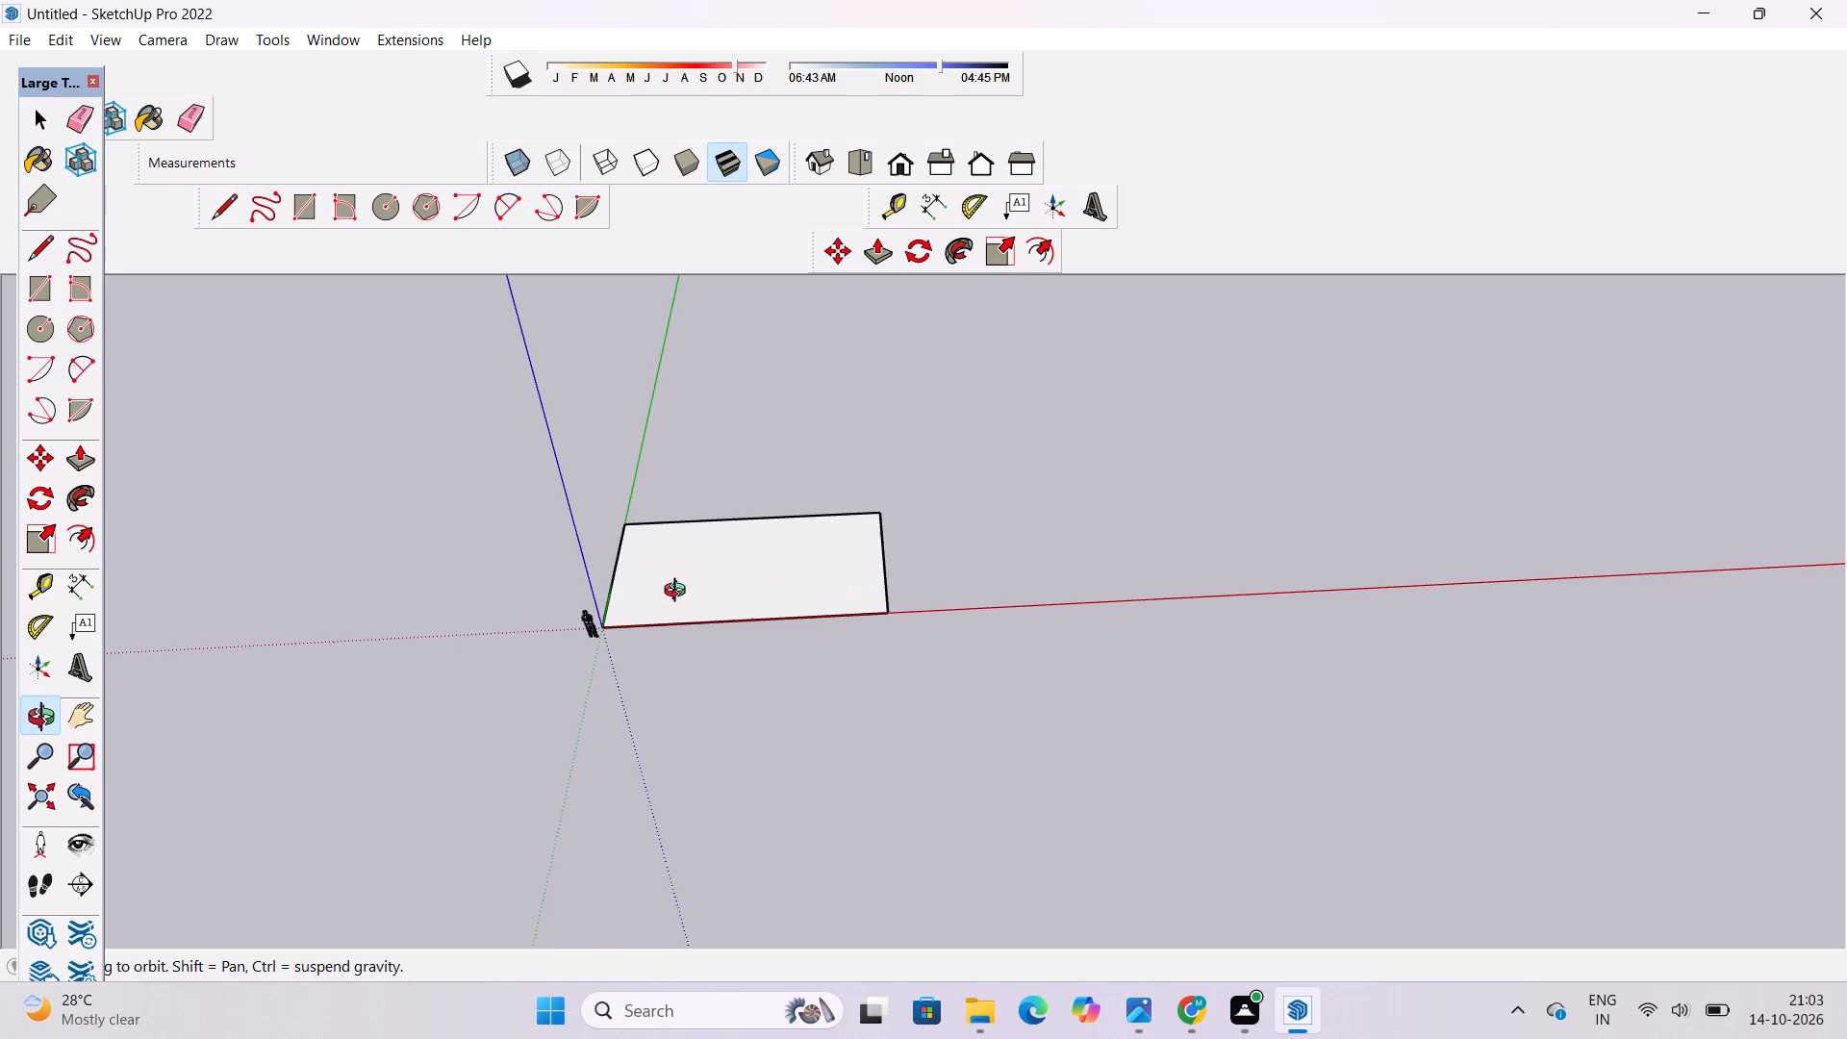
left_click(664, 593, "shift")
key("space")
double_click(664, 596)
key("m")
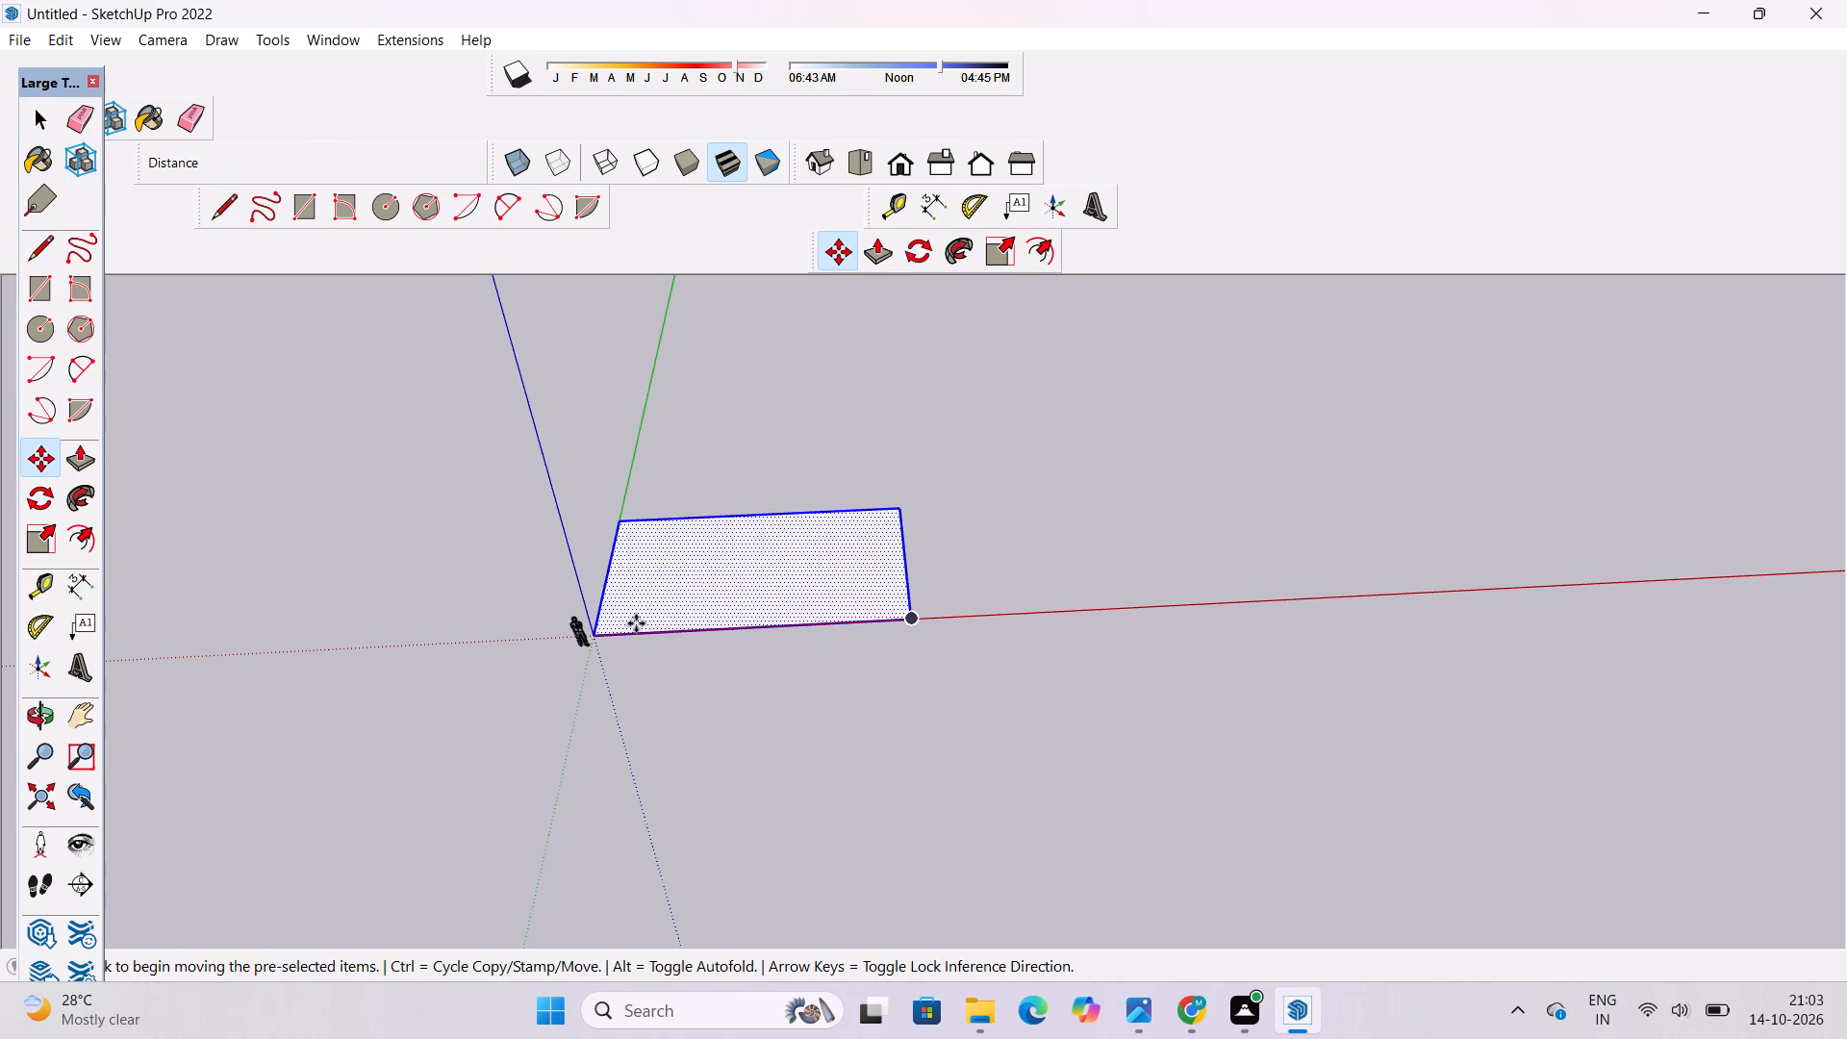
left_click(604, 632)
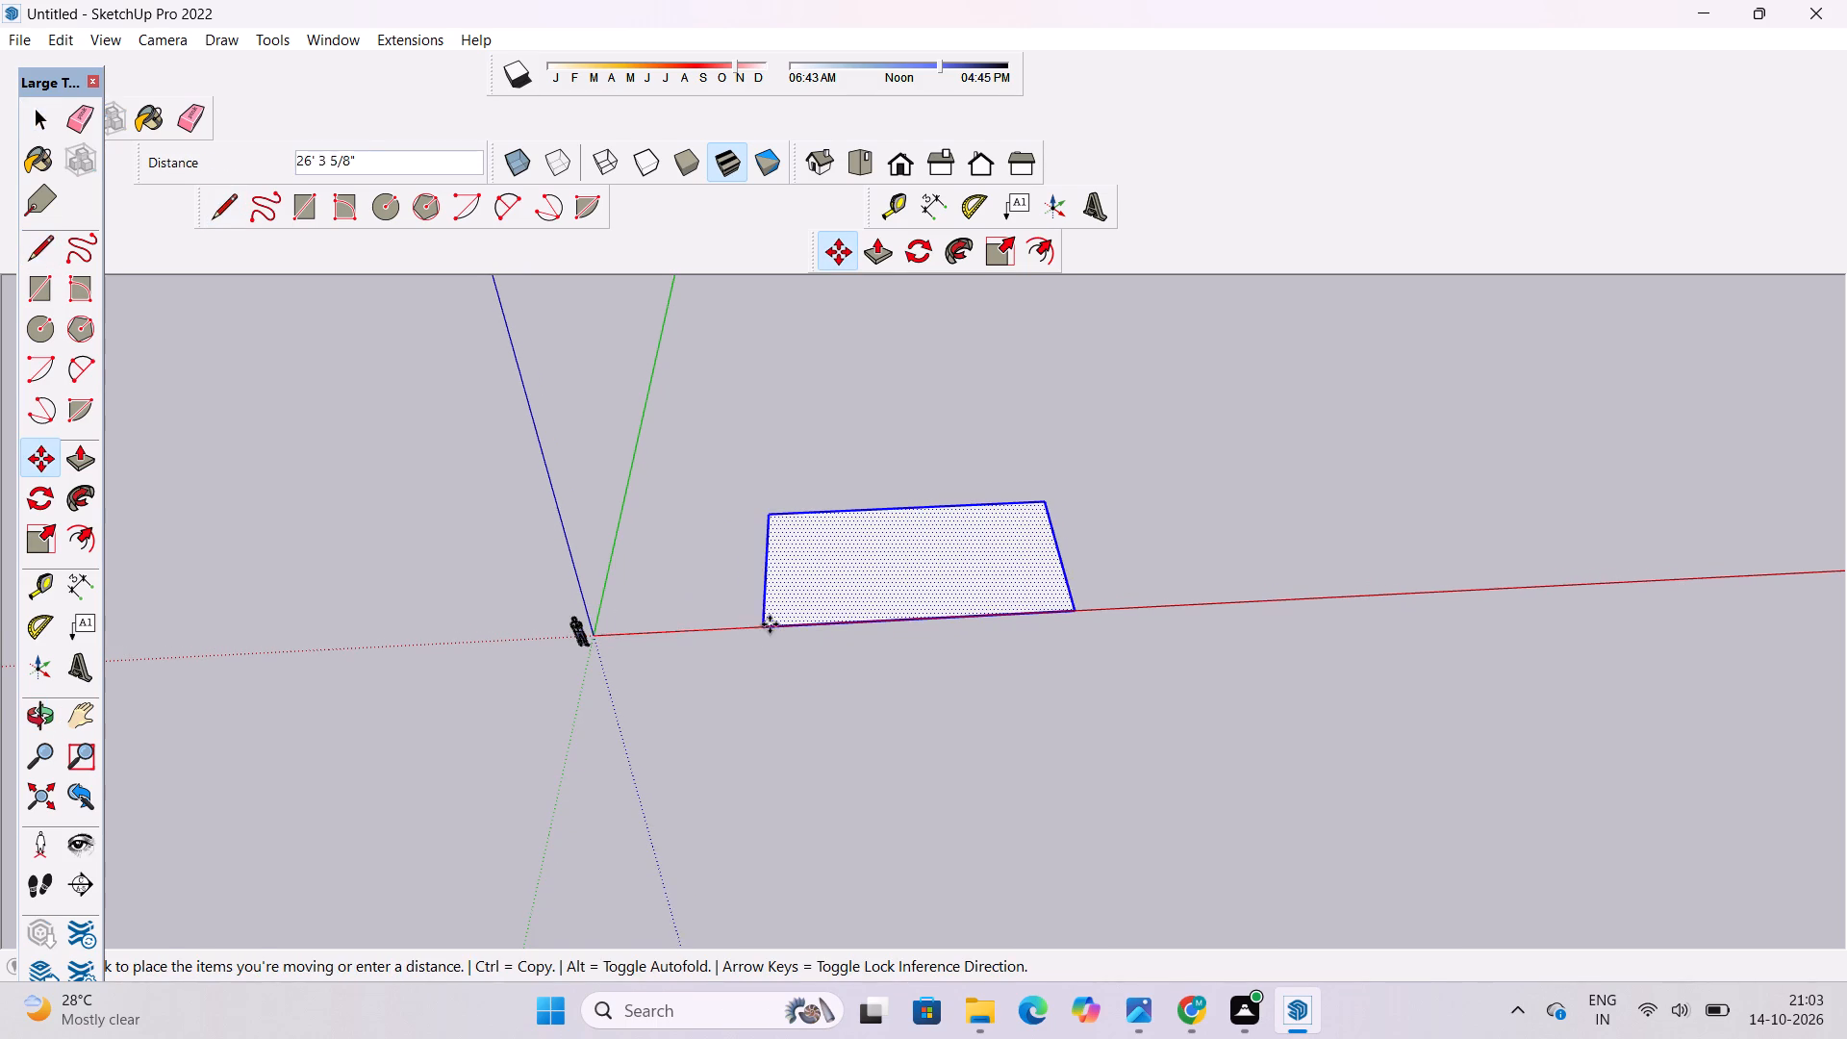
left_click(771, 624)
key("space")
left_click(684, 570)
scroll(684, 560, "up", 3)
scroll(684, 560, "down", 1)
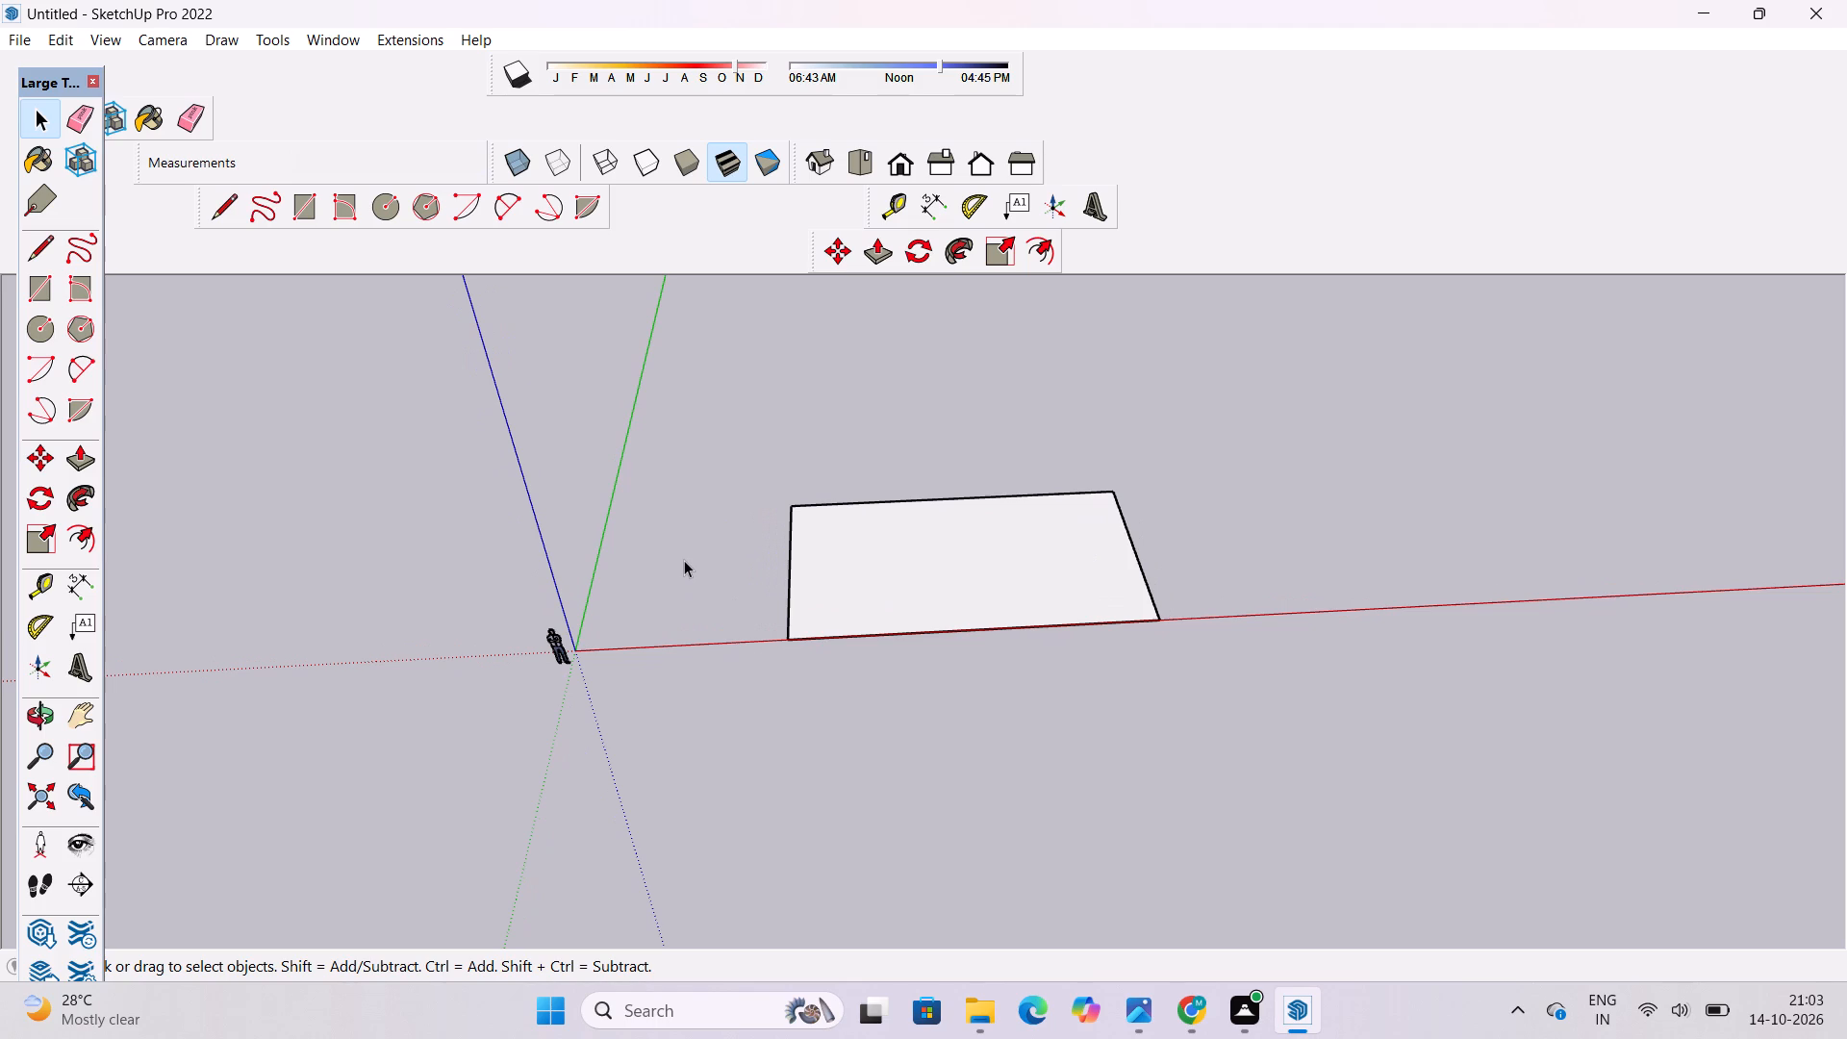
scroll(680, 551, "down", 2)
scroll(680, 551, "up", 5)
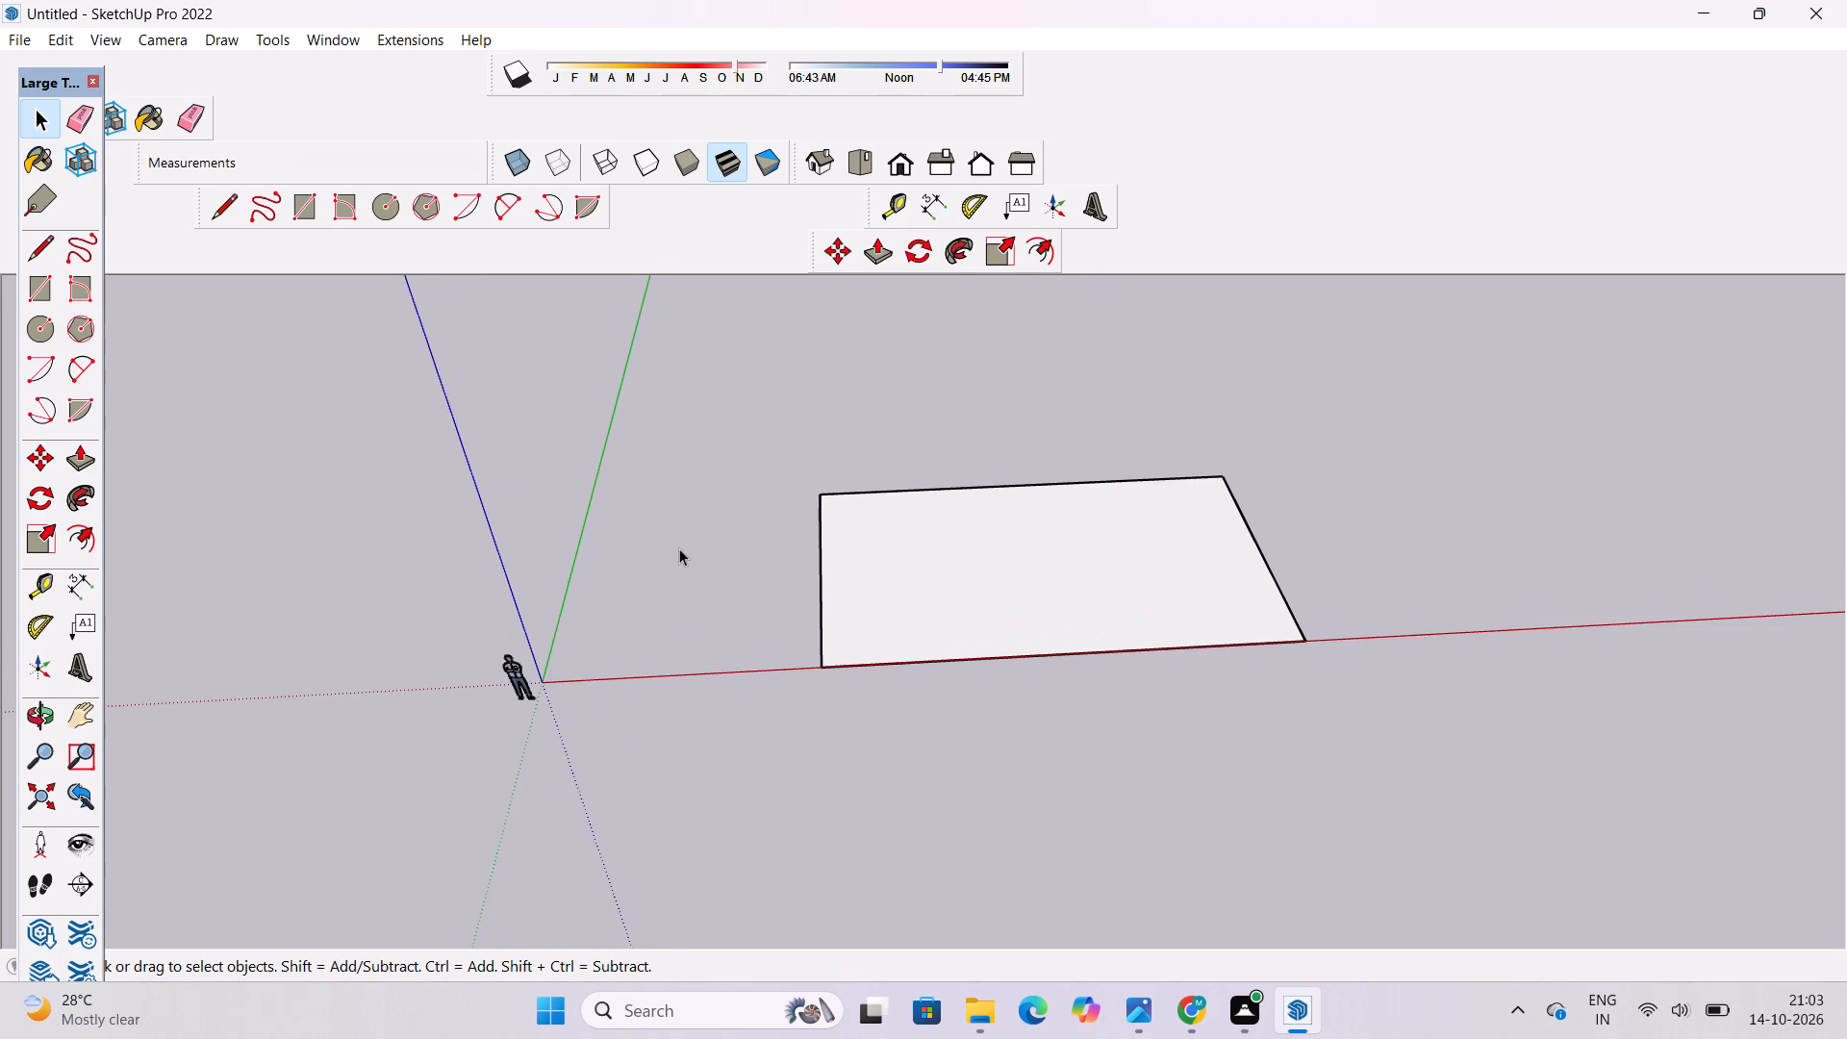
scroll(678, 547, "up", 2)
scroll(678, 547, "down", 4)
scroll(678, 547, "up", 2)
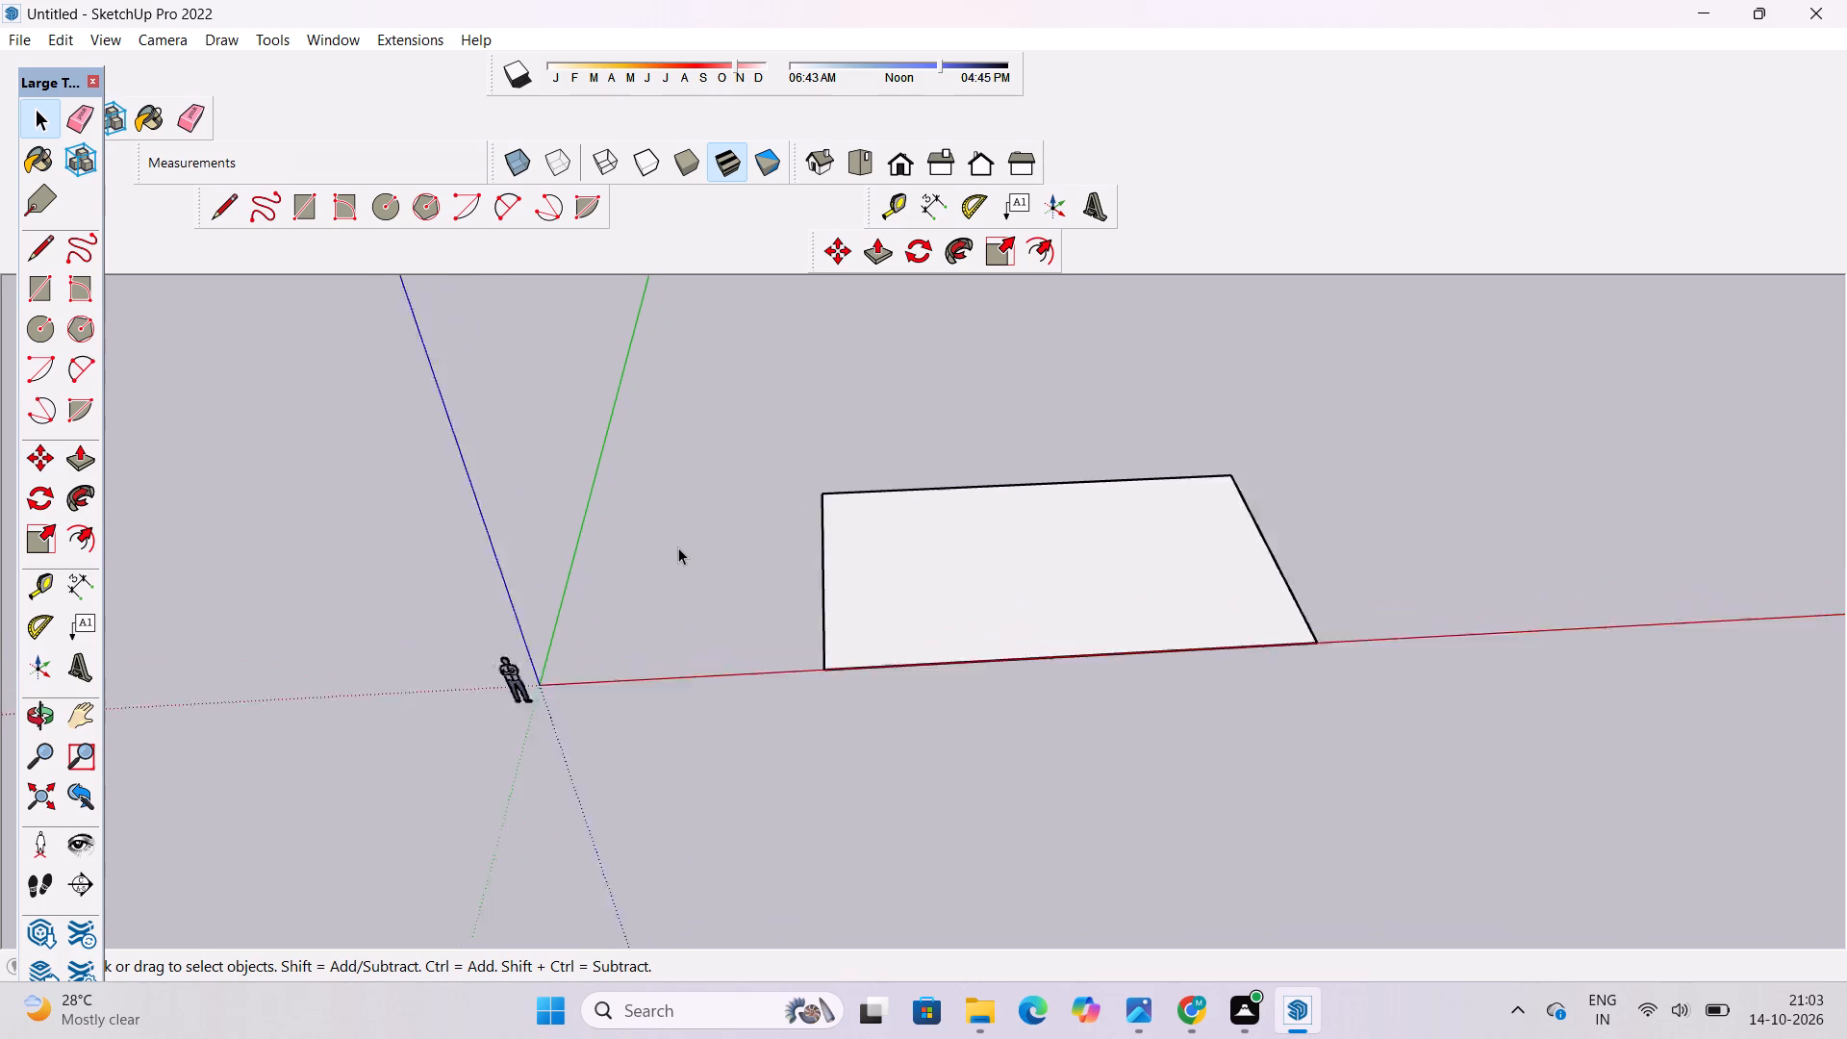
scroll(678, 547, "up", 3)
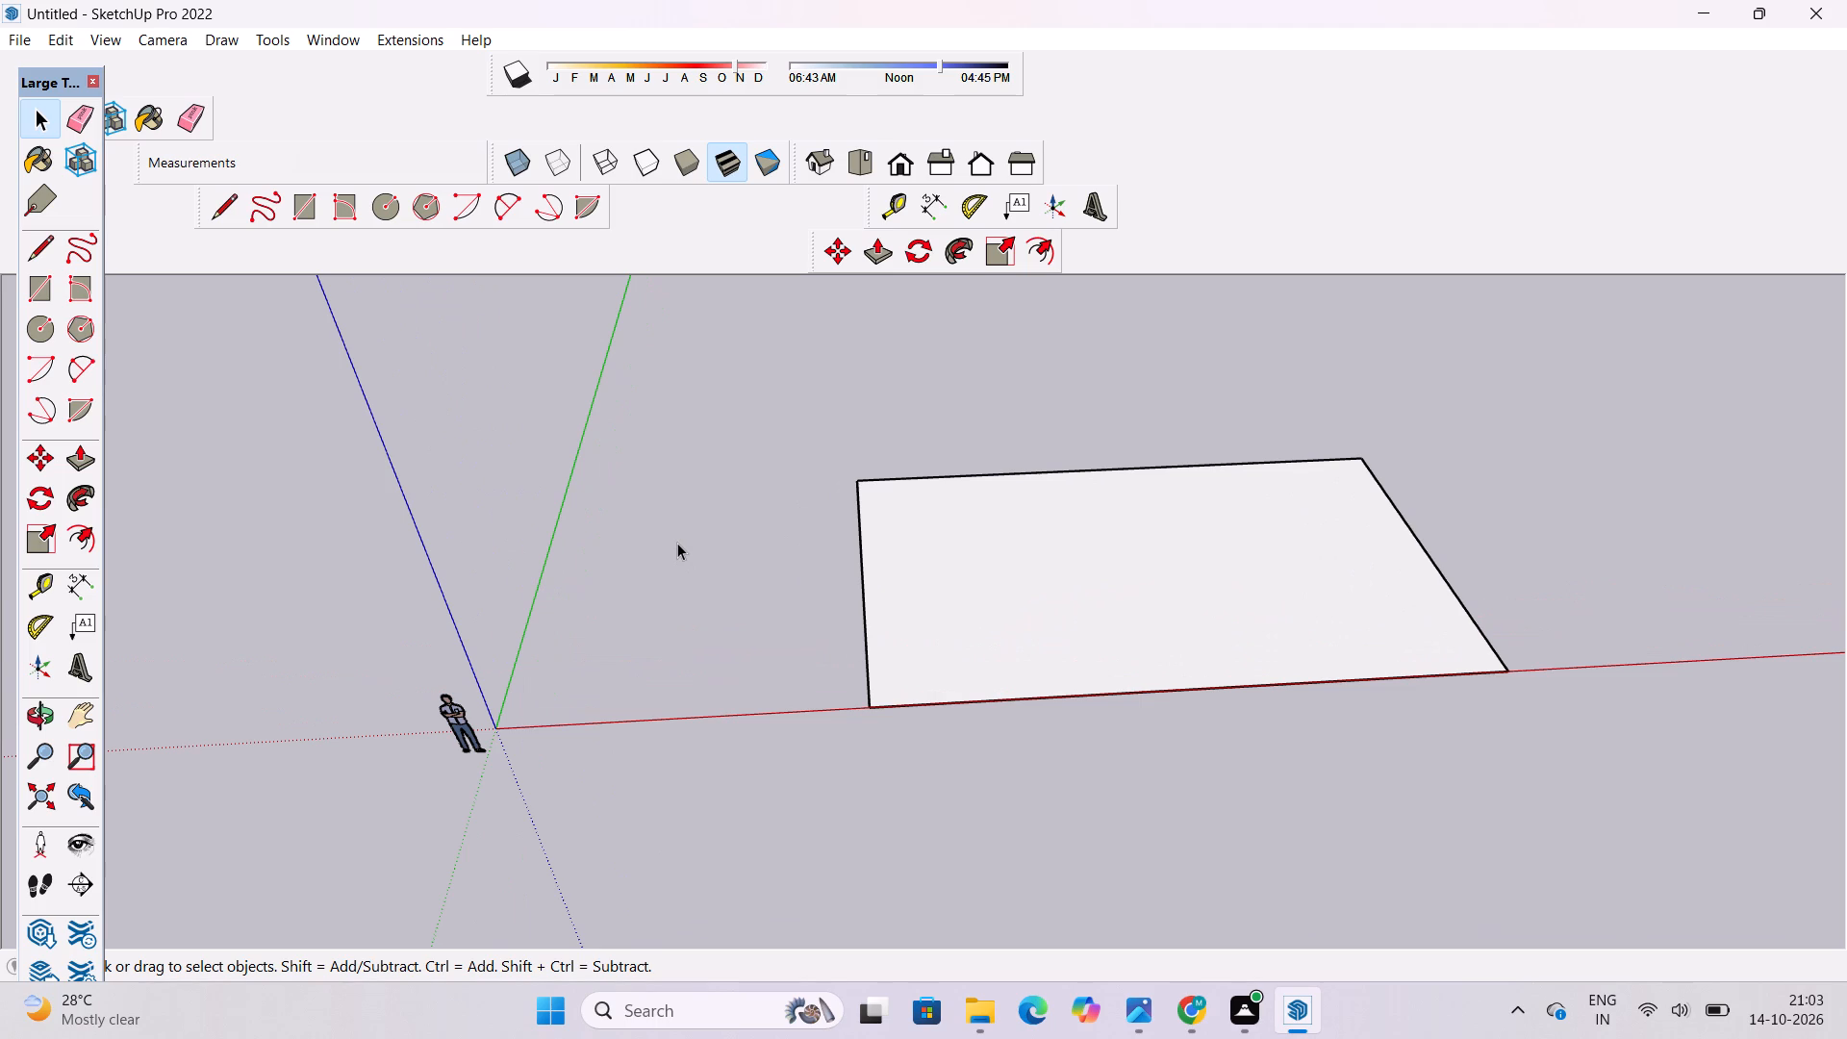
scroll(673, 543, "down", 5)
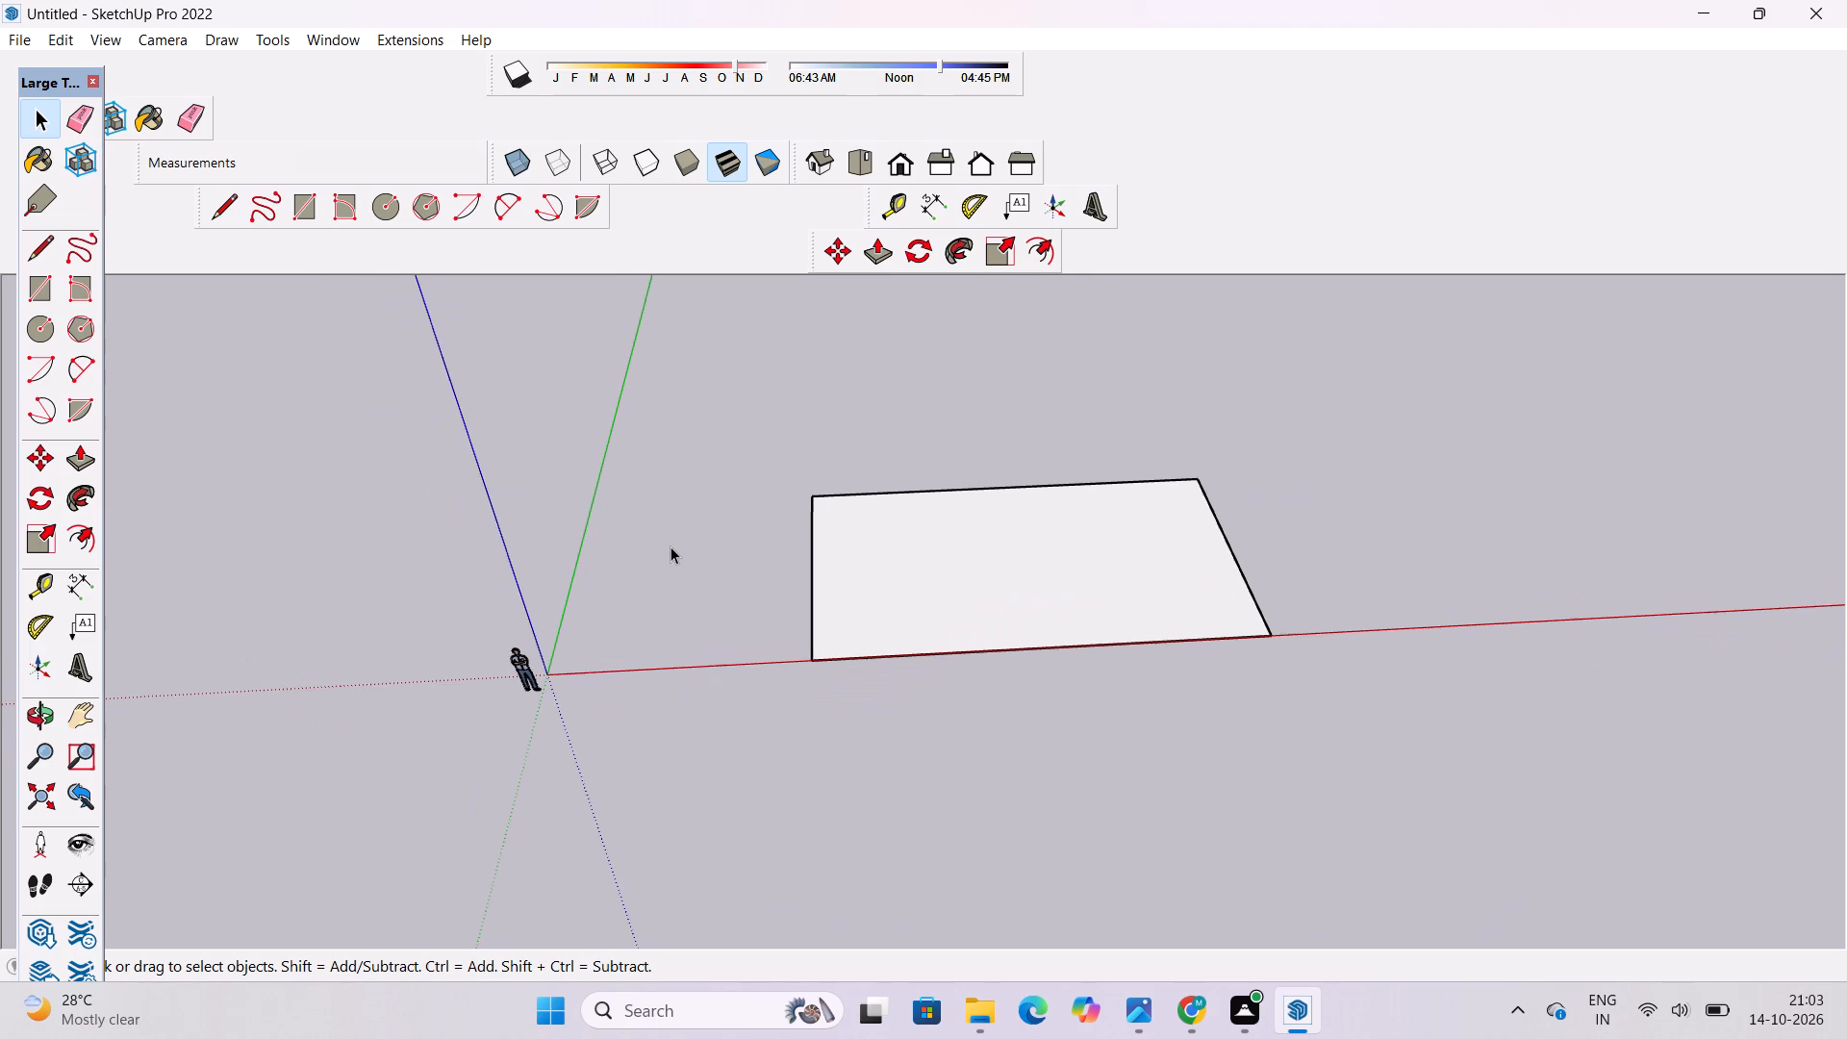
Examine the 50' by 30' rectangular face from several angles around the origin side.
key("o")
left_click_drag(818, 545, 795, 699)
scroll(893, 587, "up", 4)
left_click_drag(895, 571, 678, 547, "shift")
left_click_drag(691, 564, 835, 627)
left_click_drag(841, 651, 605, 644)
left_click_drag(758, 532, 772, 442)
left_click_drag(730, 748, 754, 571)
scroll(755, 566, "down", 2)
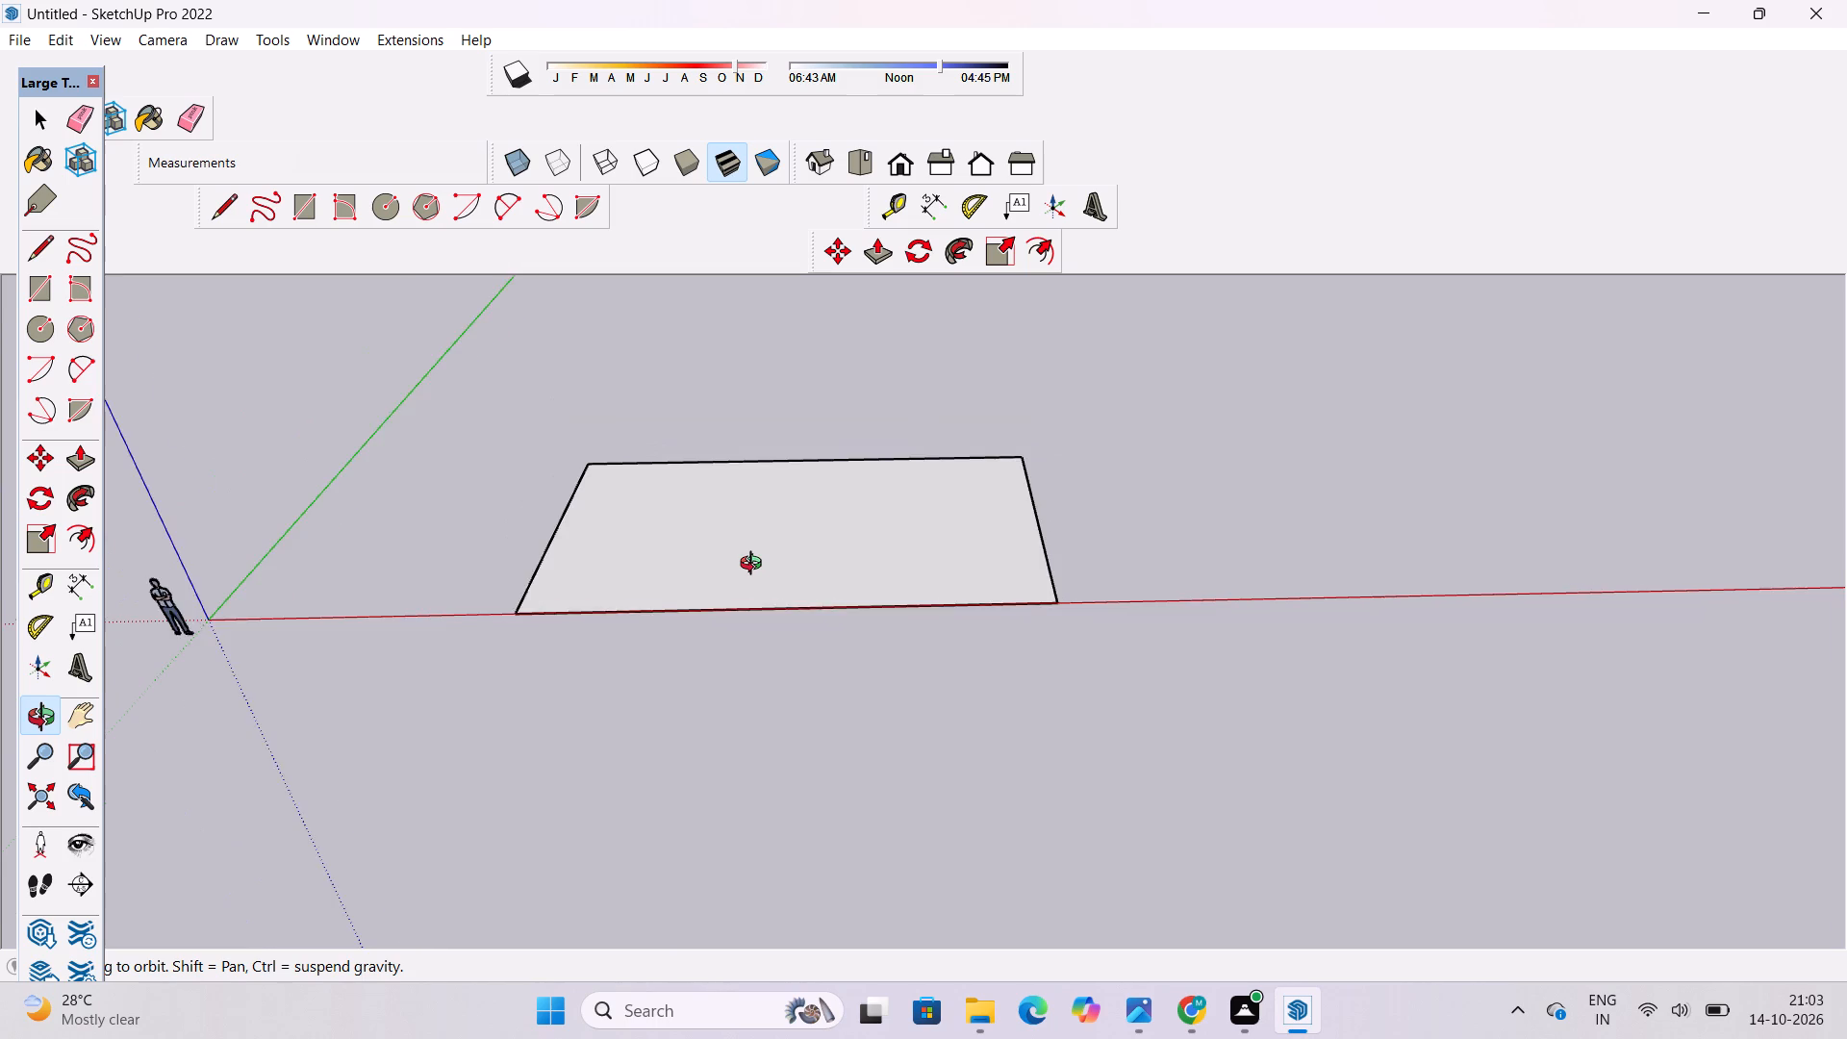
scroll(755, 566, "down", 2)
left_click_drag(755, 560, 807, 732)
scroll(601, 632, "up", 3)
left_click_drag(603, 618, 635, 666, "shift")
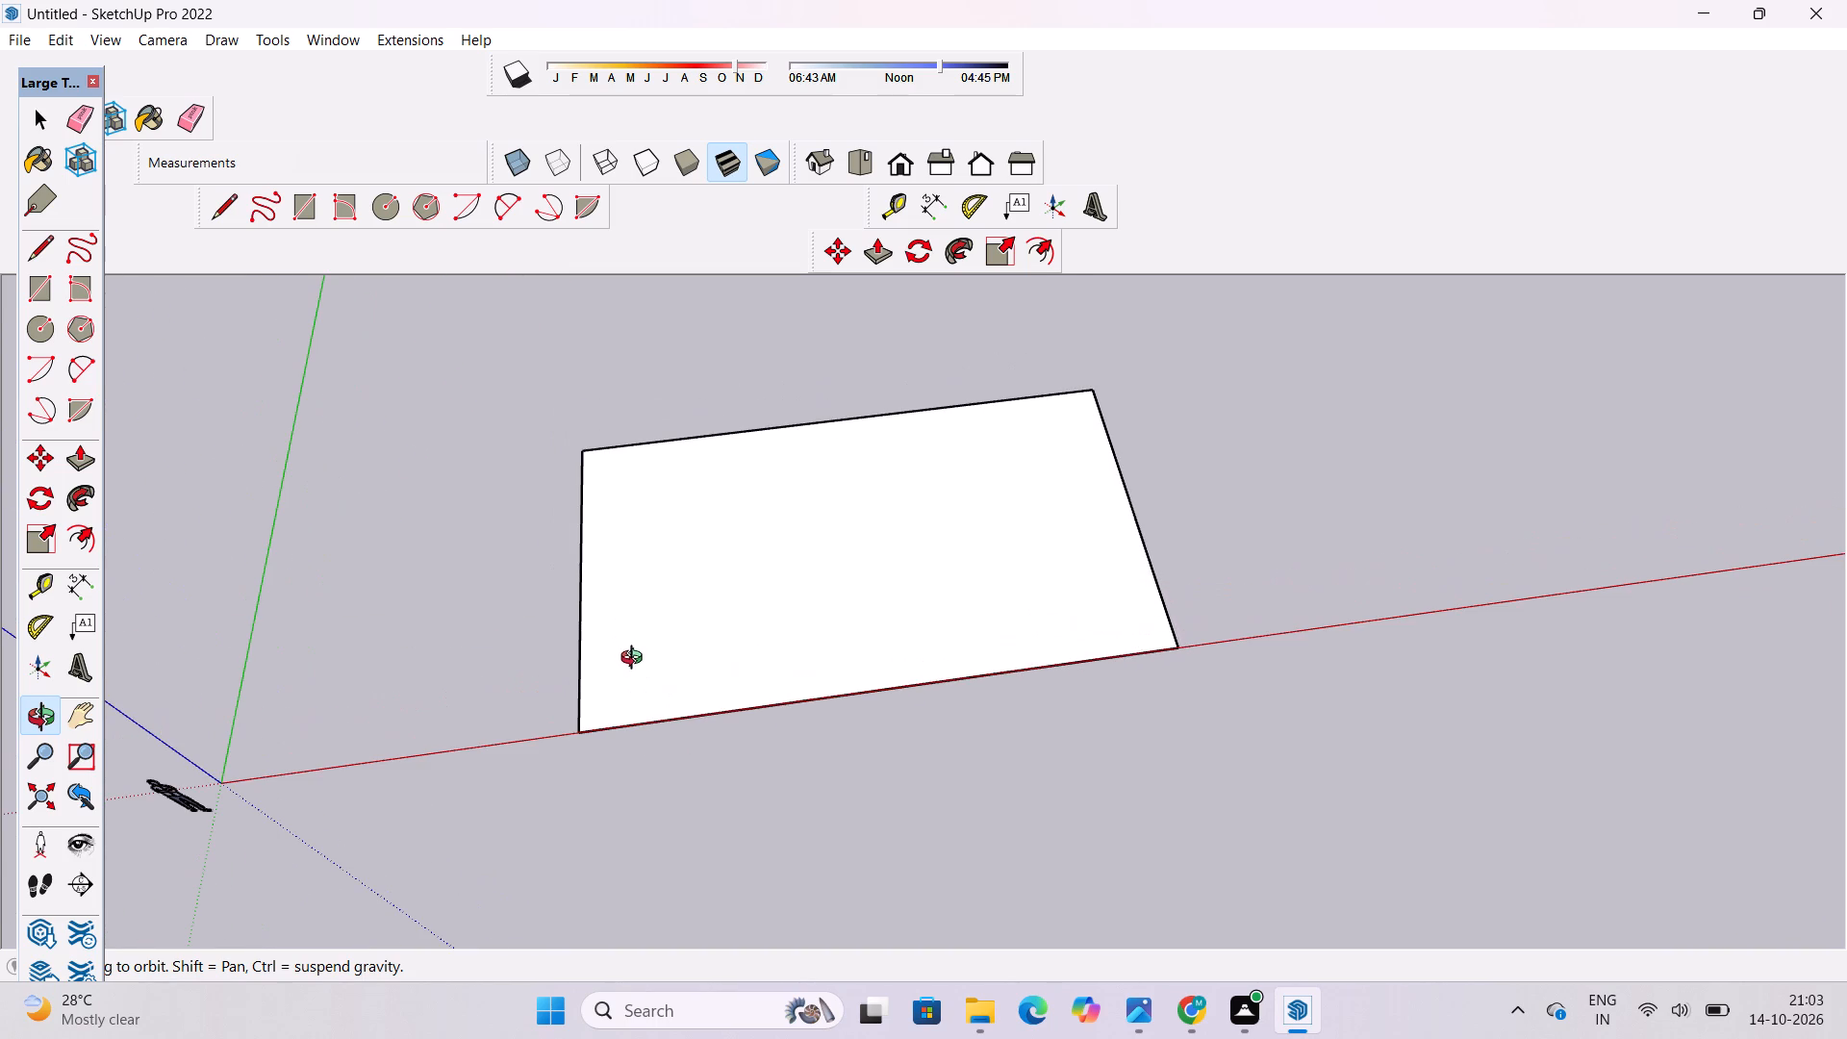
scroll(637, 651, "down", 1)
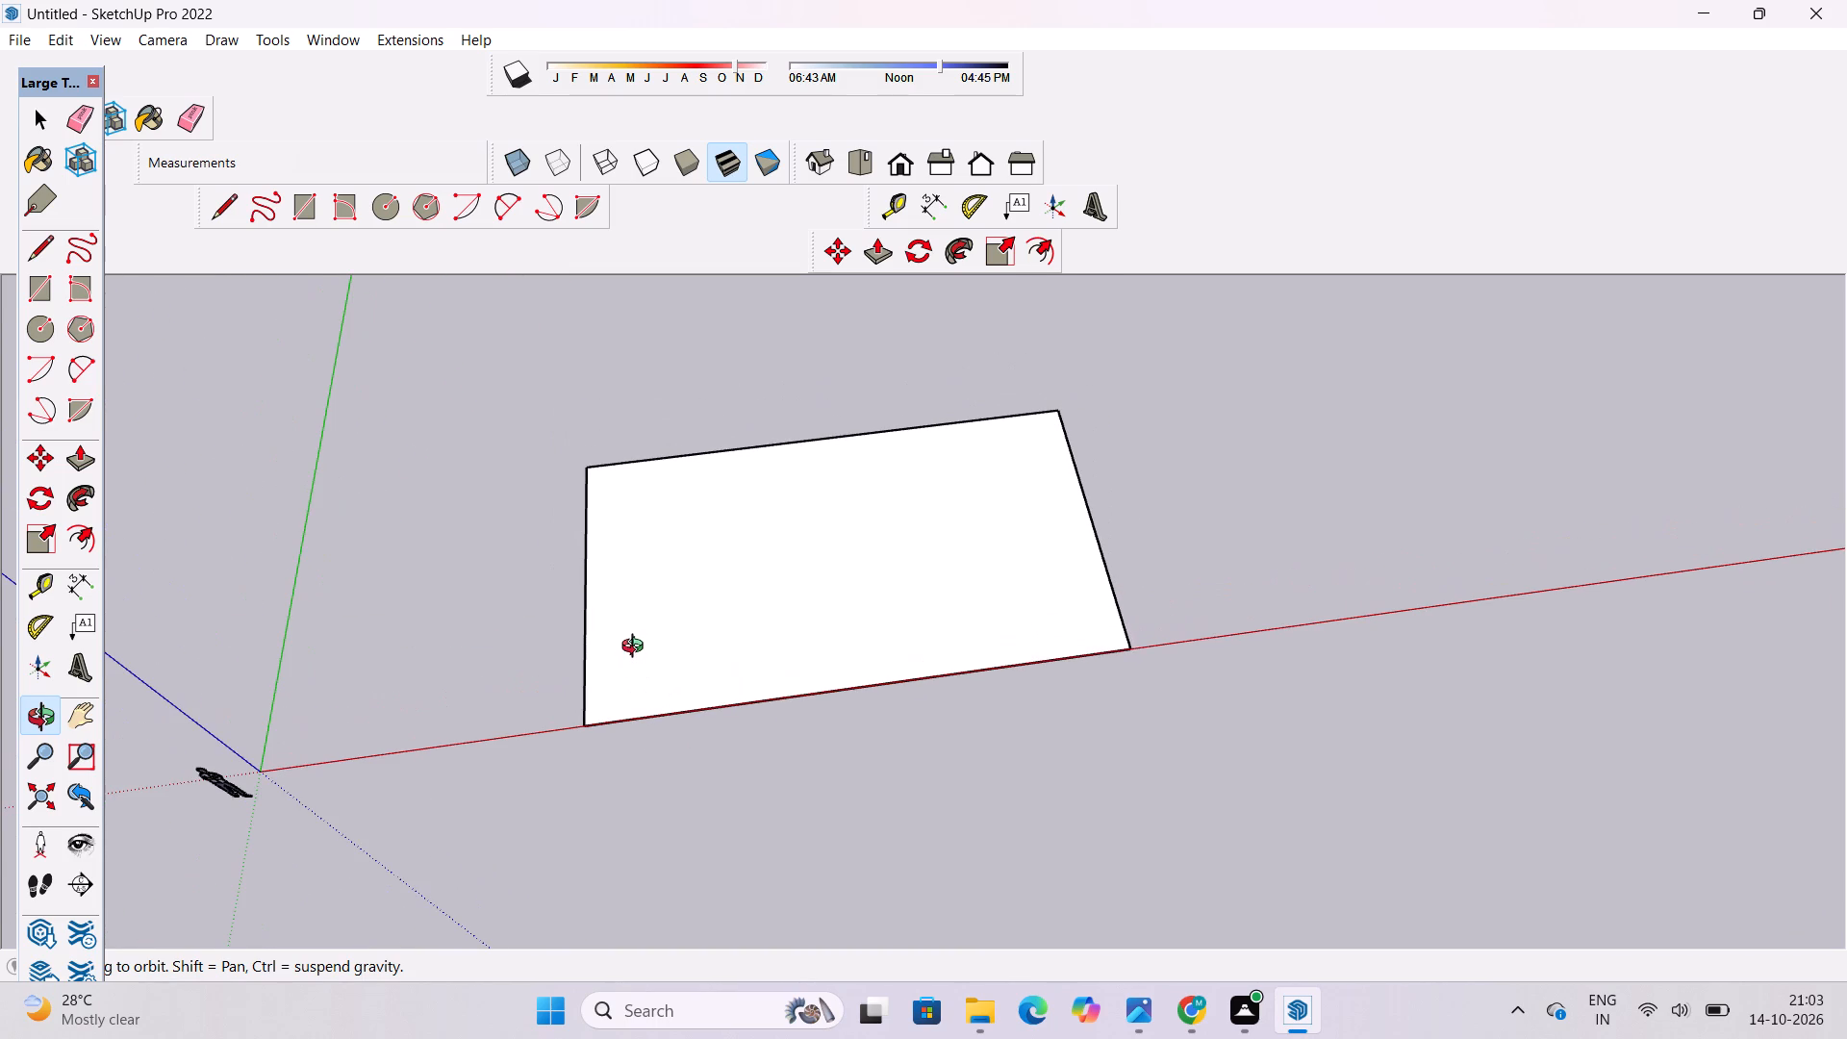
scroll(637, 648, "up", 2)
left_click_drag(645, 654, 653, 684, "shift")
left_click_drag(685, 698, 549, 698, "shift")
scroll(571, 656, "down", 5)
Push/Pull the 50' by 30' rectangular face up by 1' into a base slab.
left_click_drag(630, 655, 538, 620)
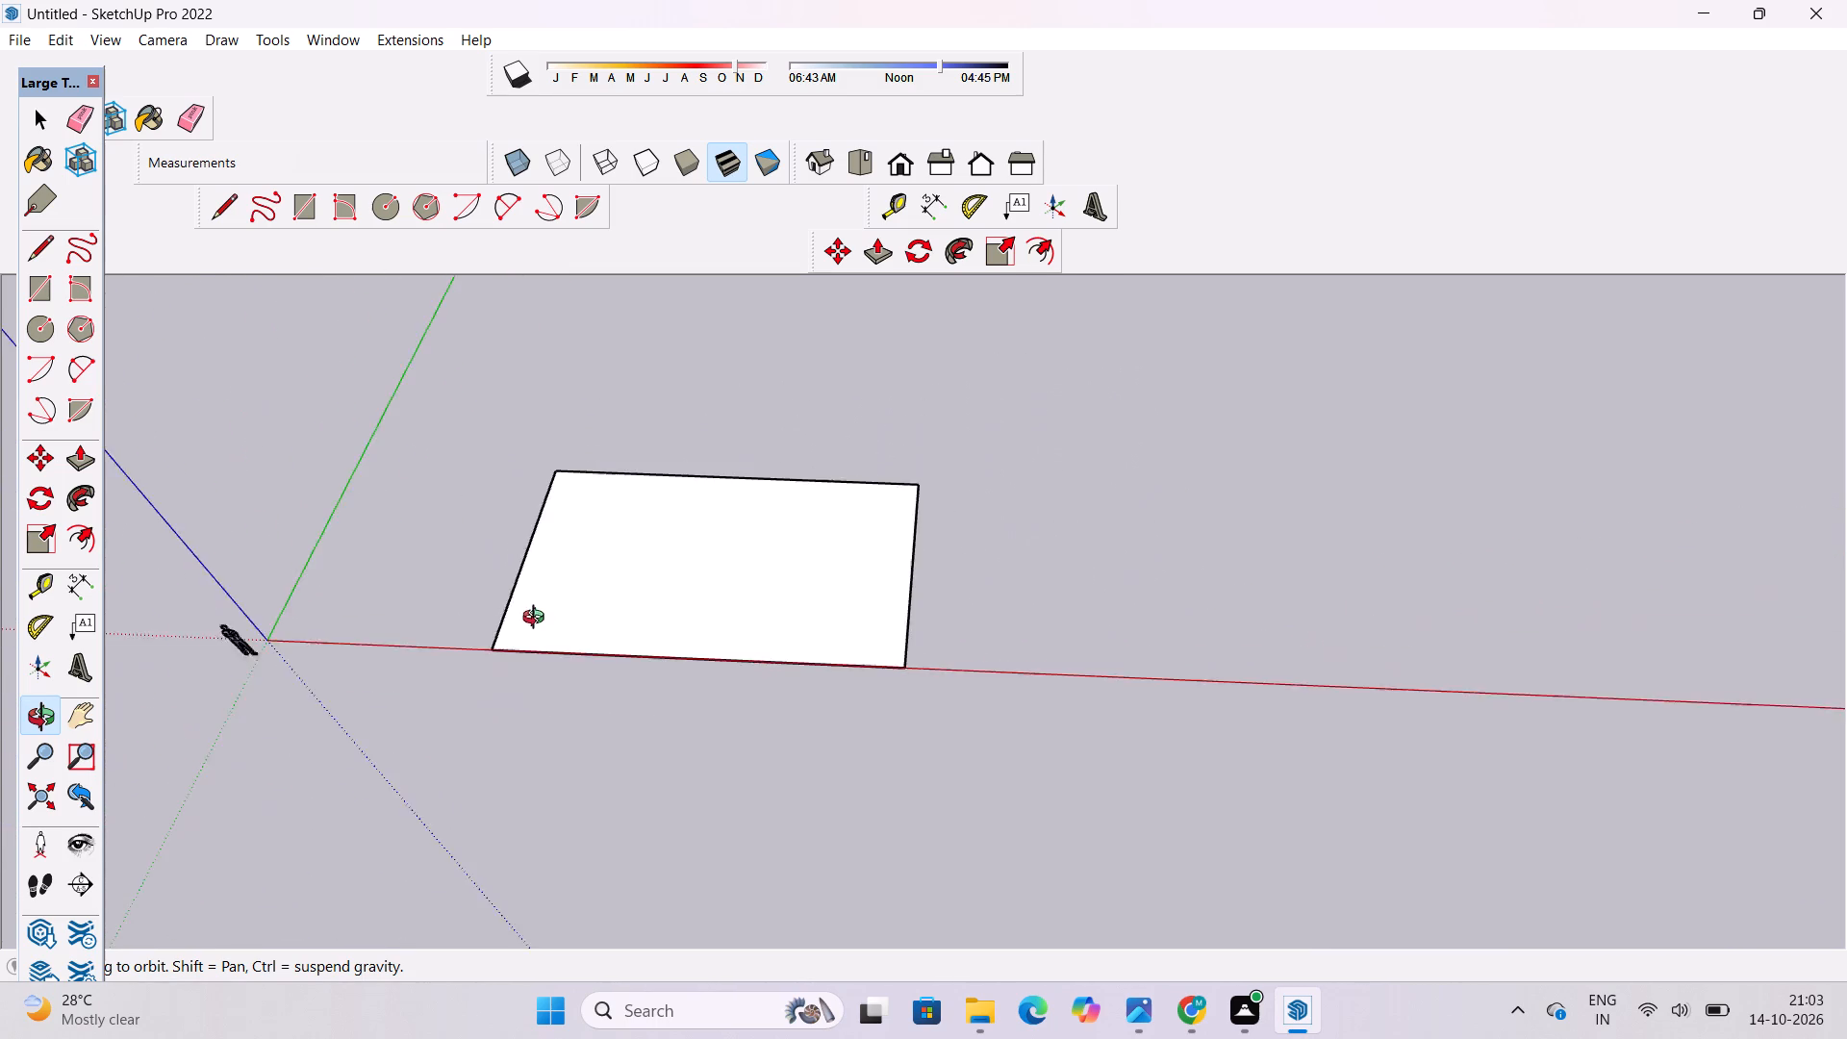
left_click_drag(538, 620, 582, 760, "shift")
left_click_drag(588, 752, 594, 704)
key("p")
scroll(594, 700, "down", 2)
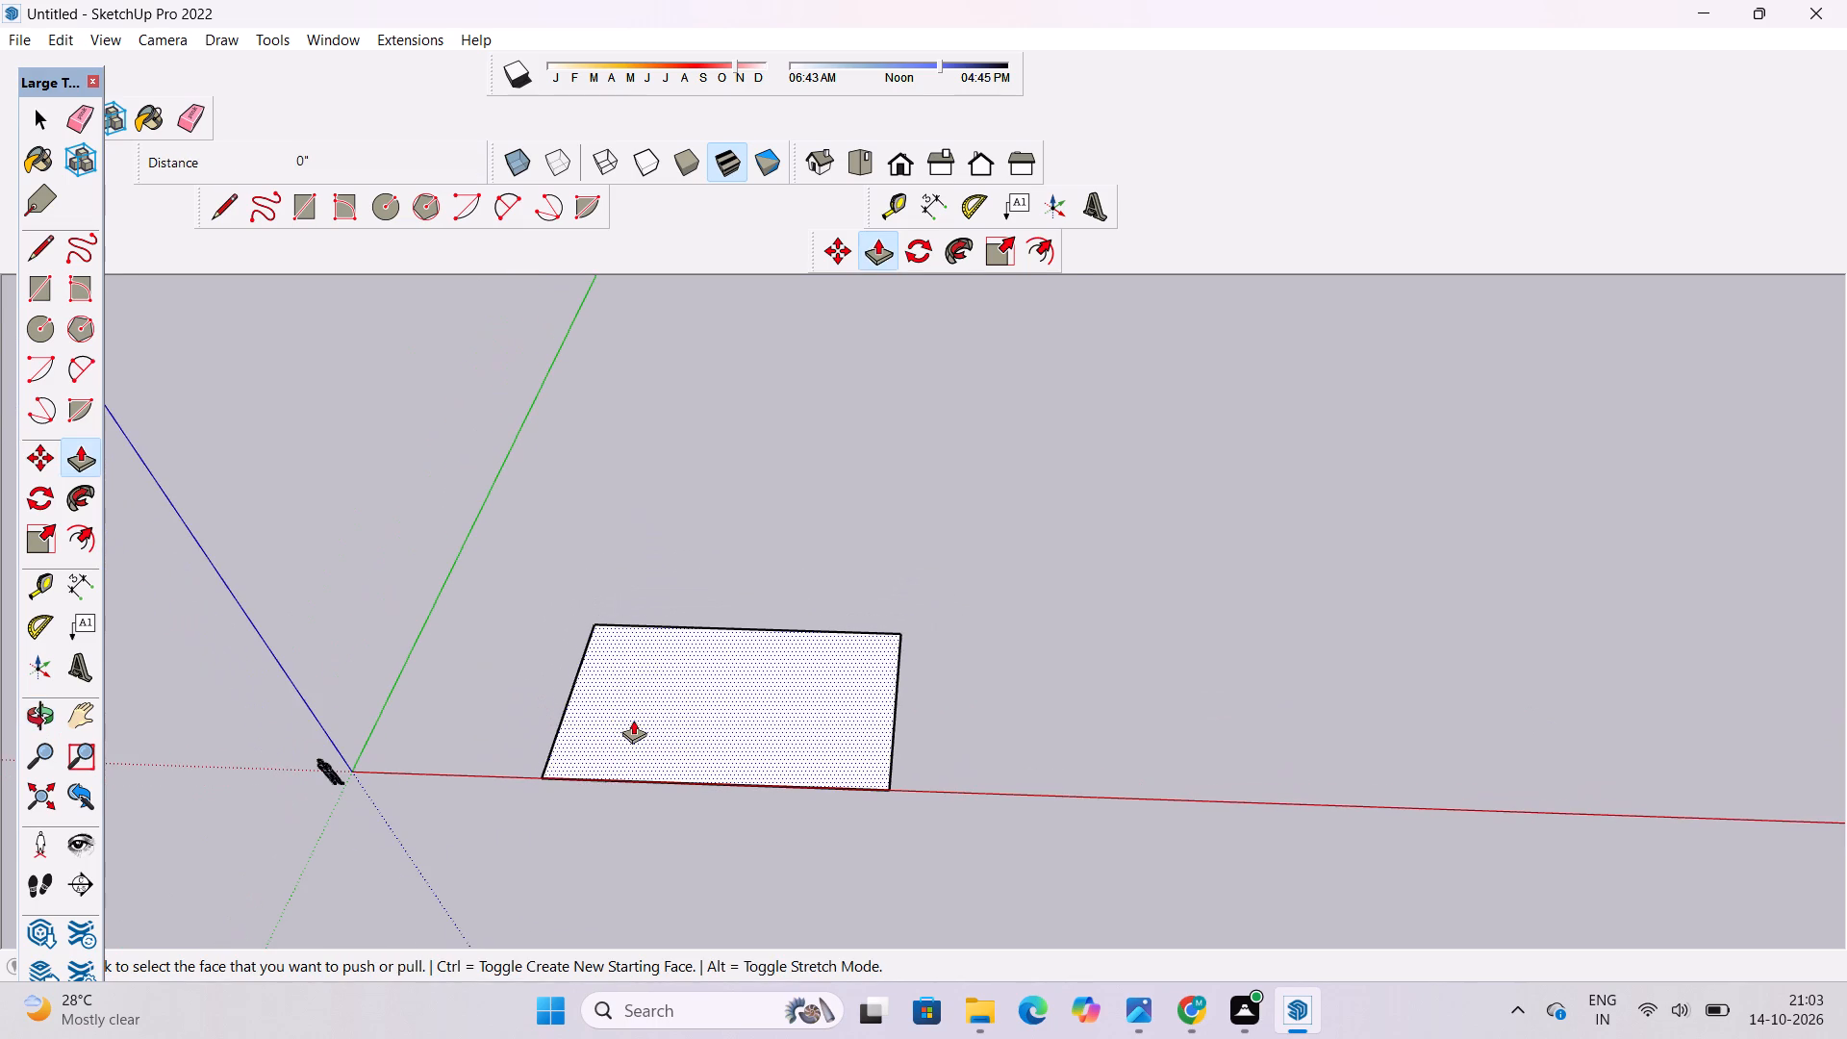
left_click(634, 720)
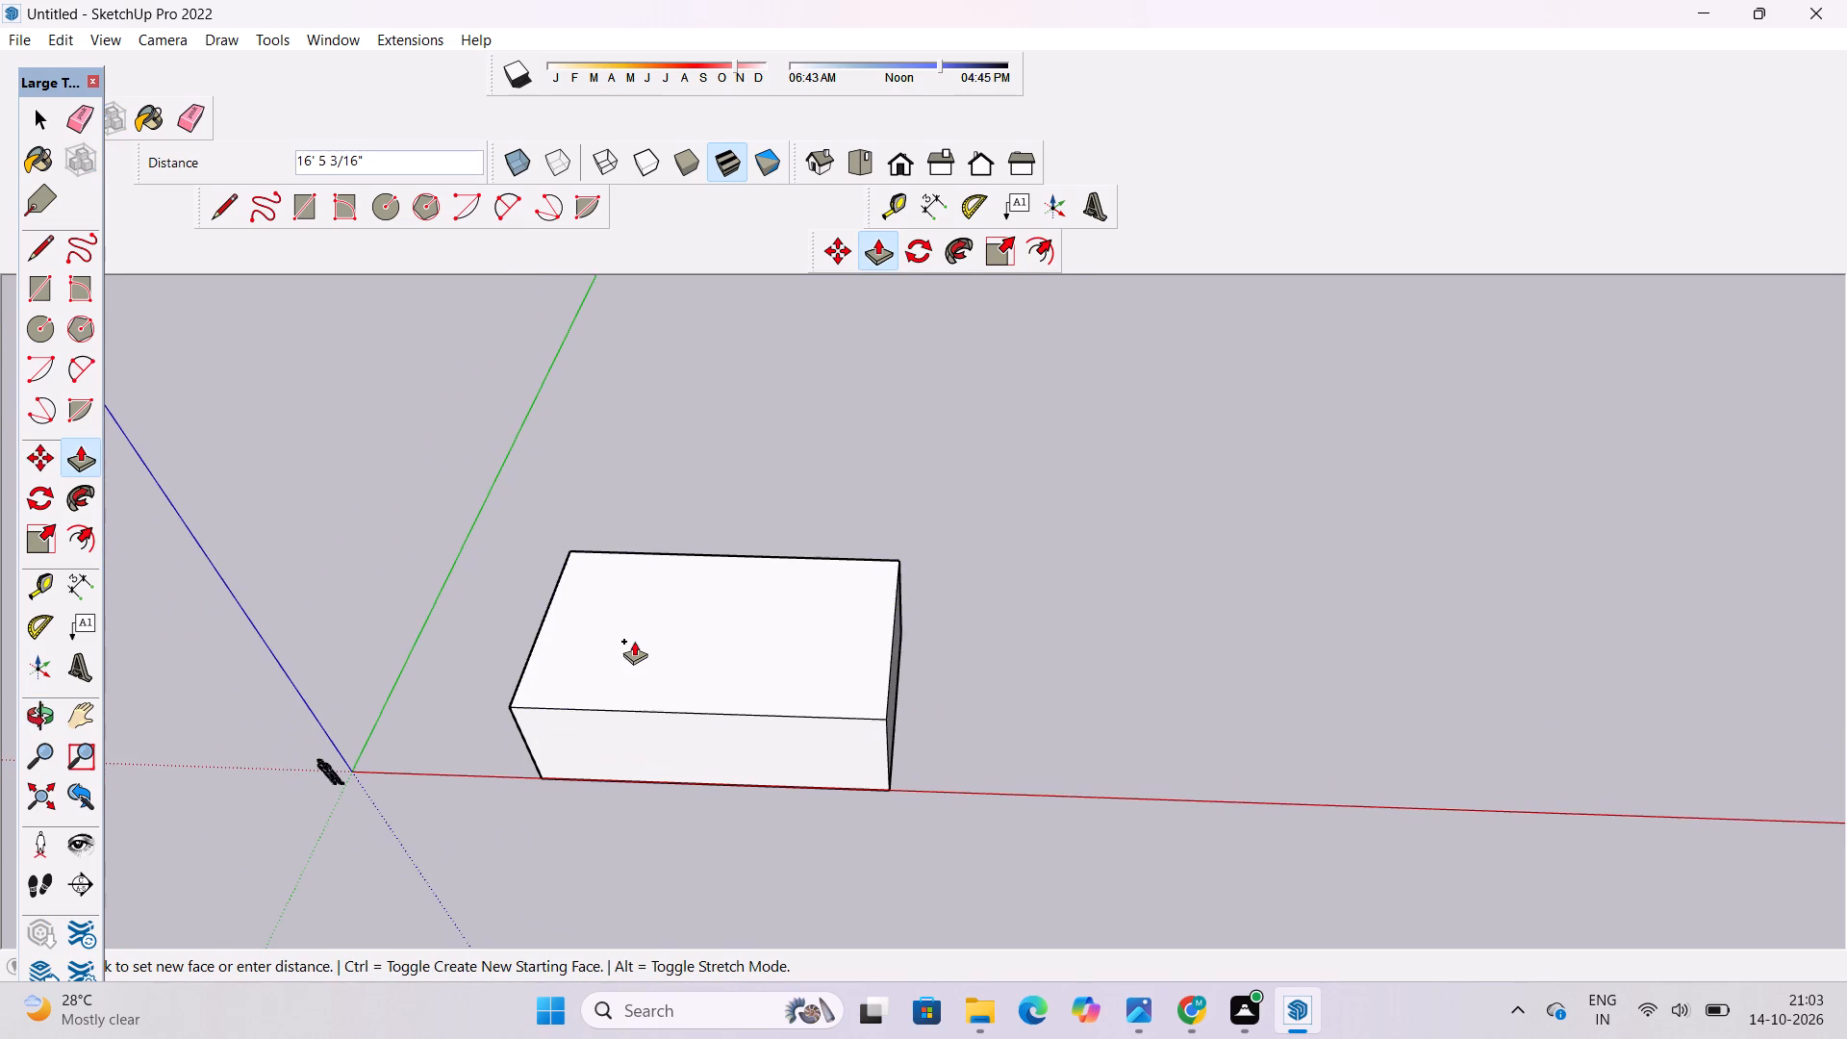
type("1'")
key("Return")
key("space")
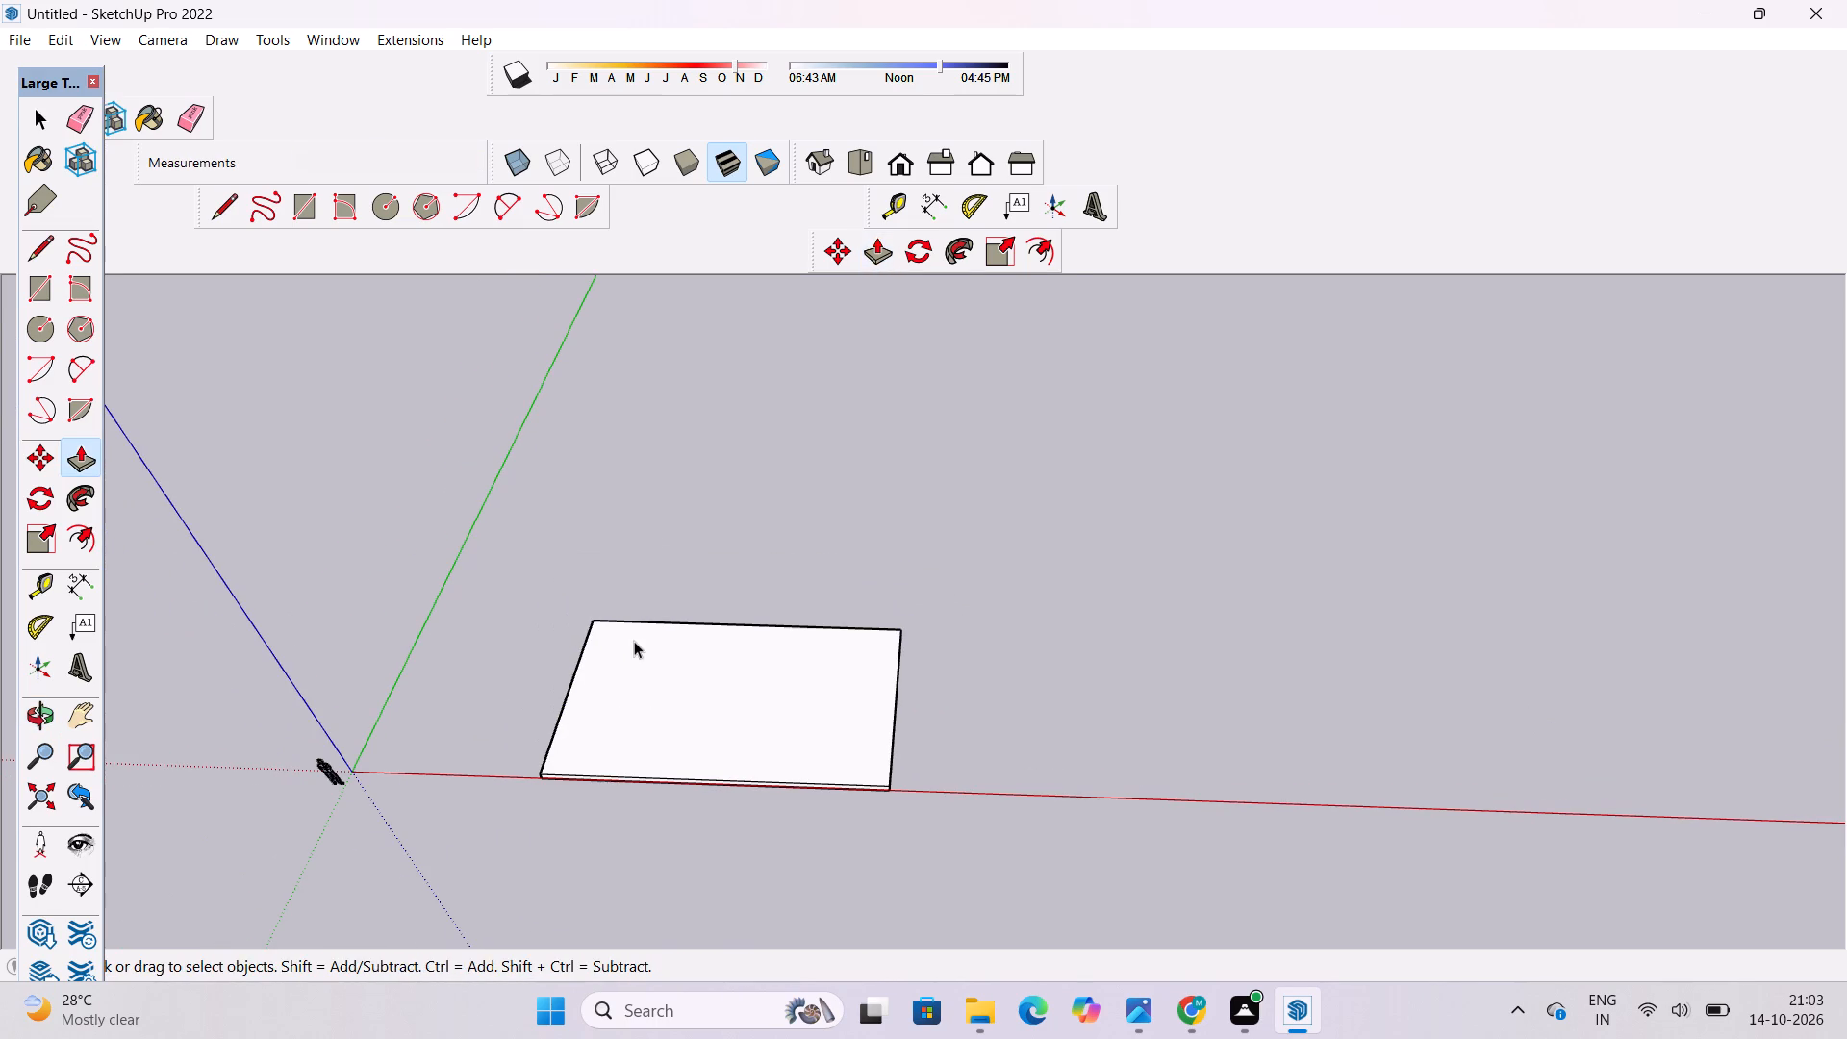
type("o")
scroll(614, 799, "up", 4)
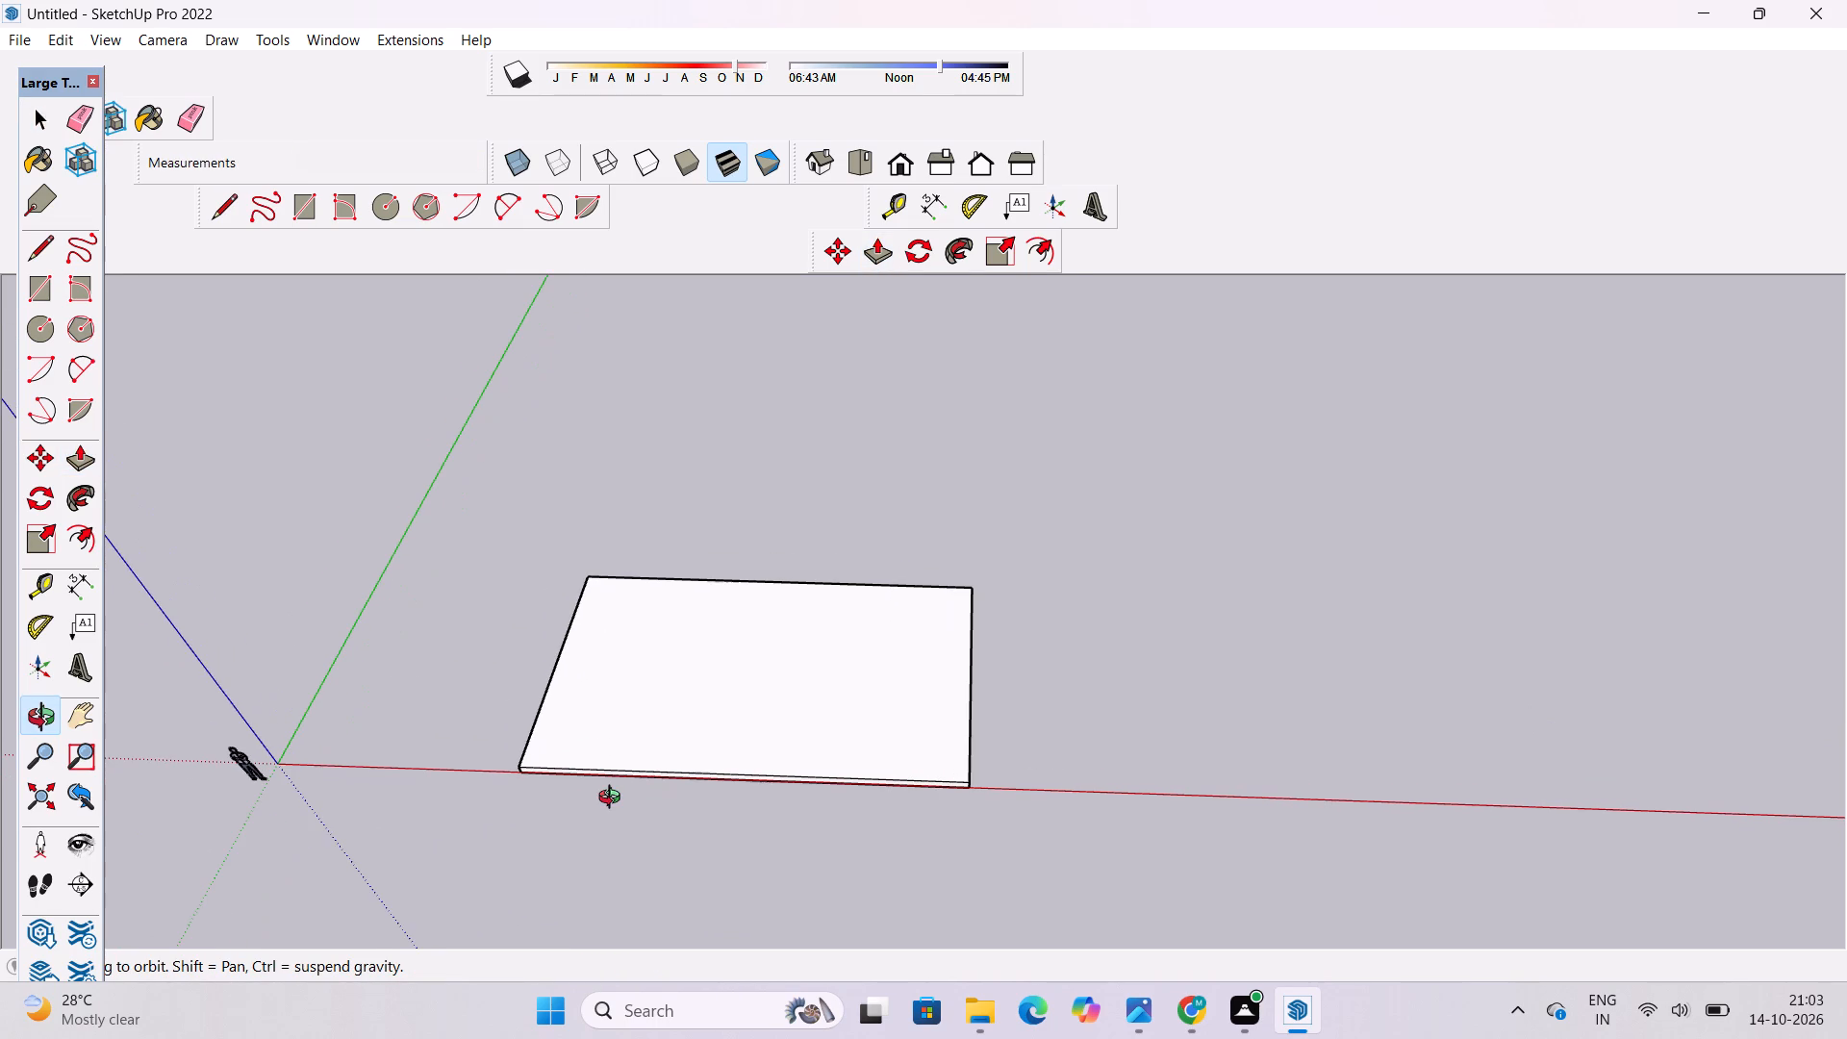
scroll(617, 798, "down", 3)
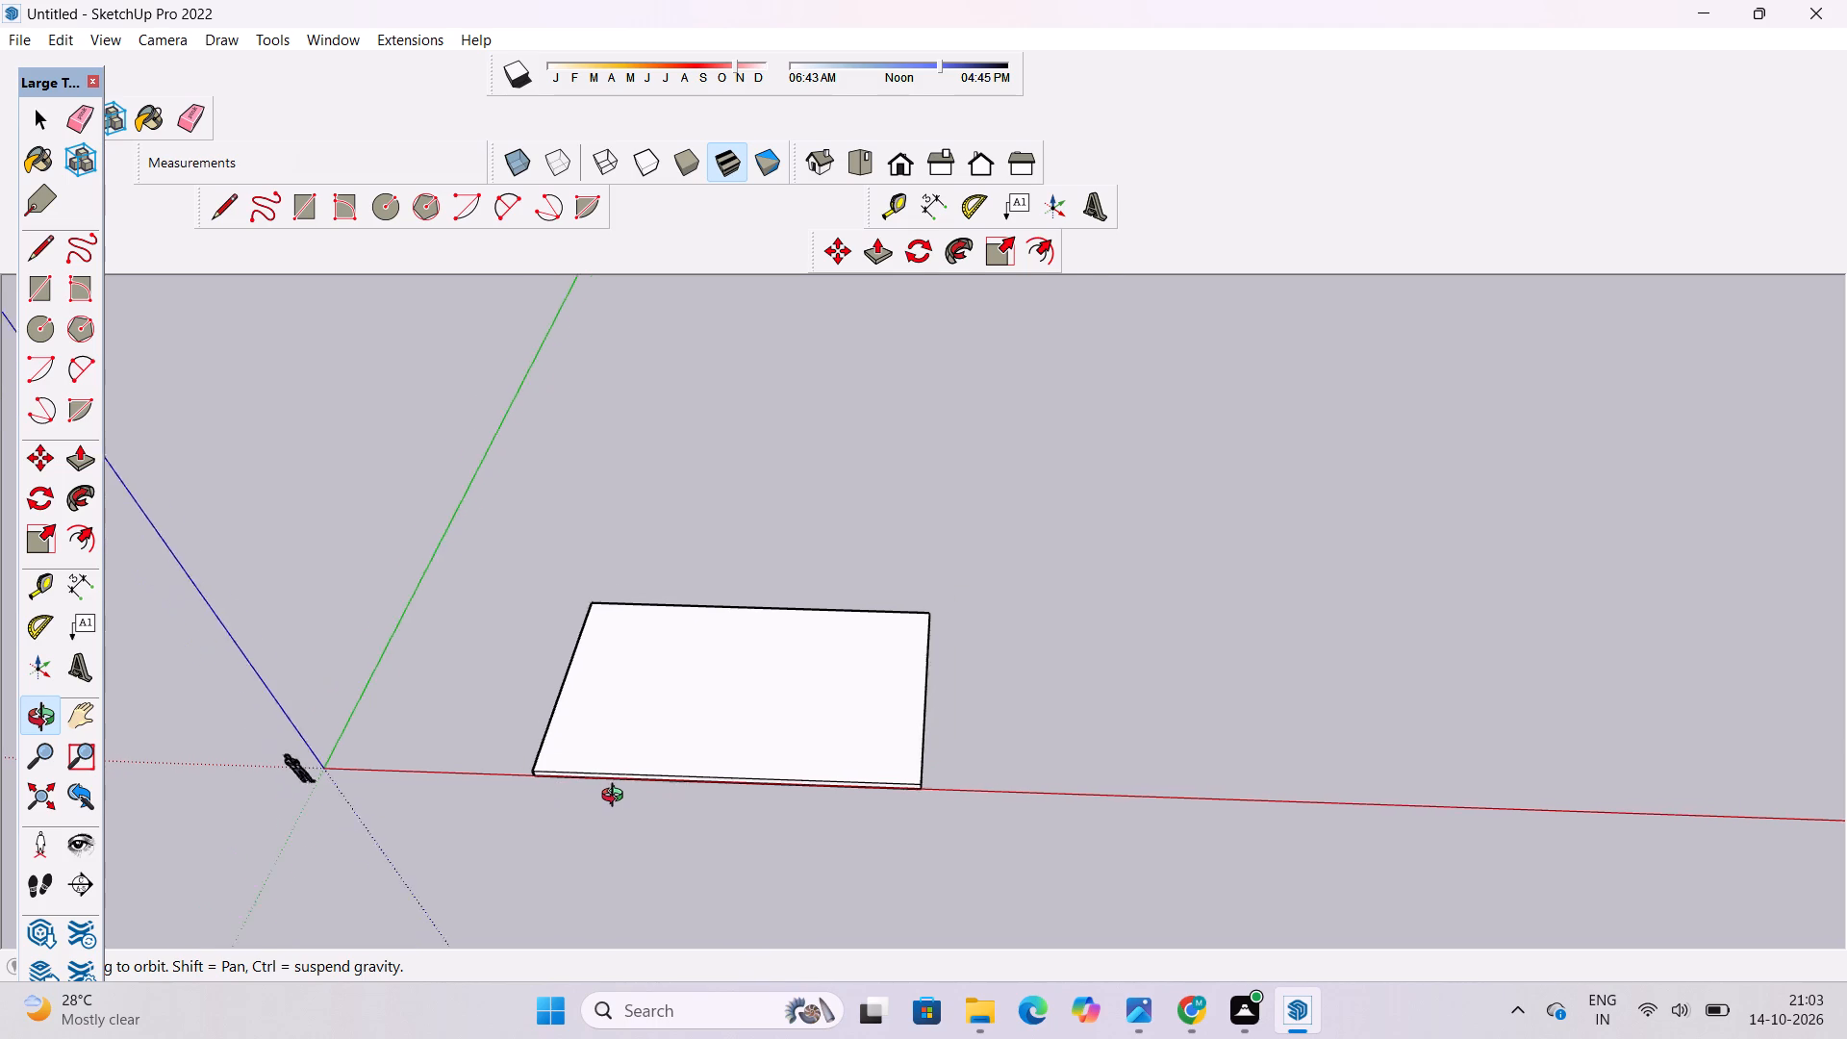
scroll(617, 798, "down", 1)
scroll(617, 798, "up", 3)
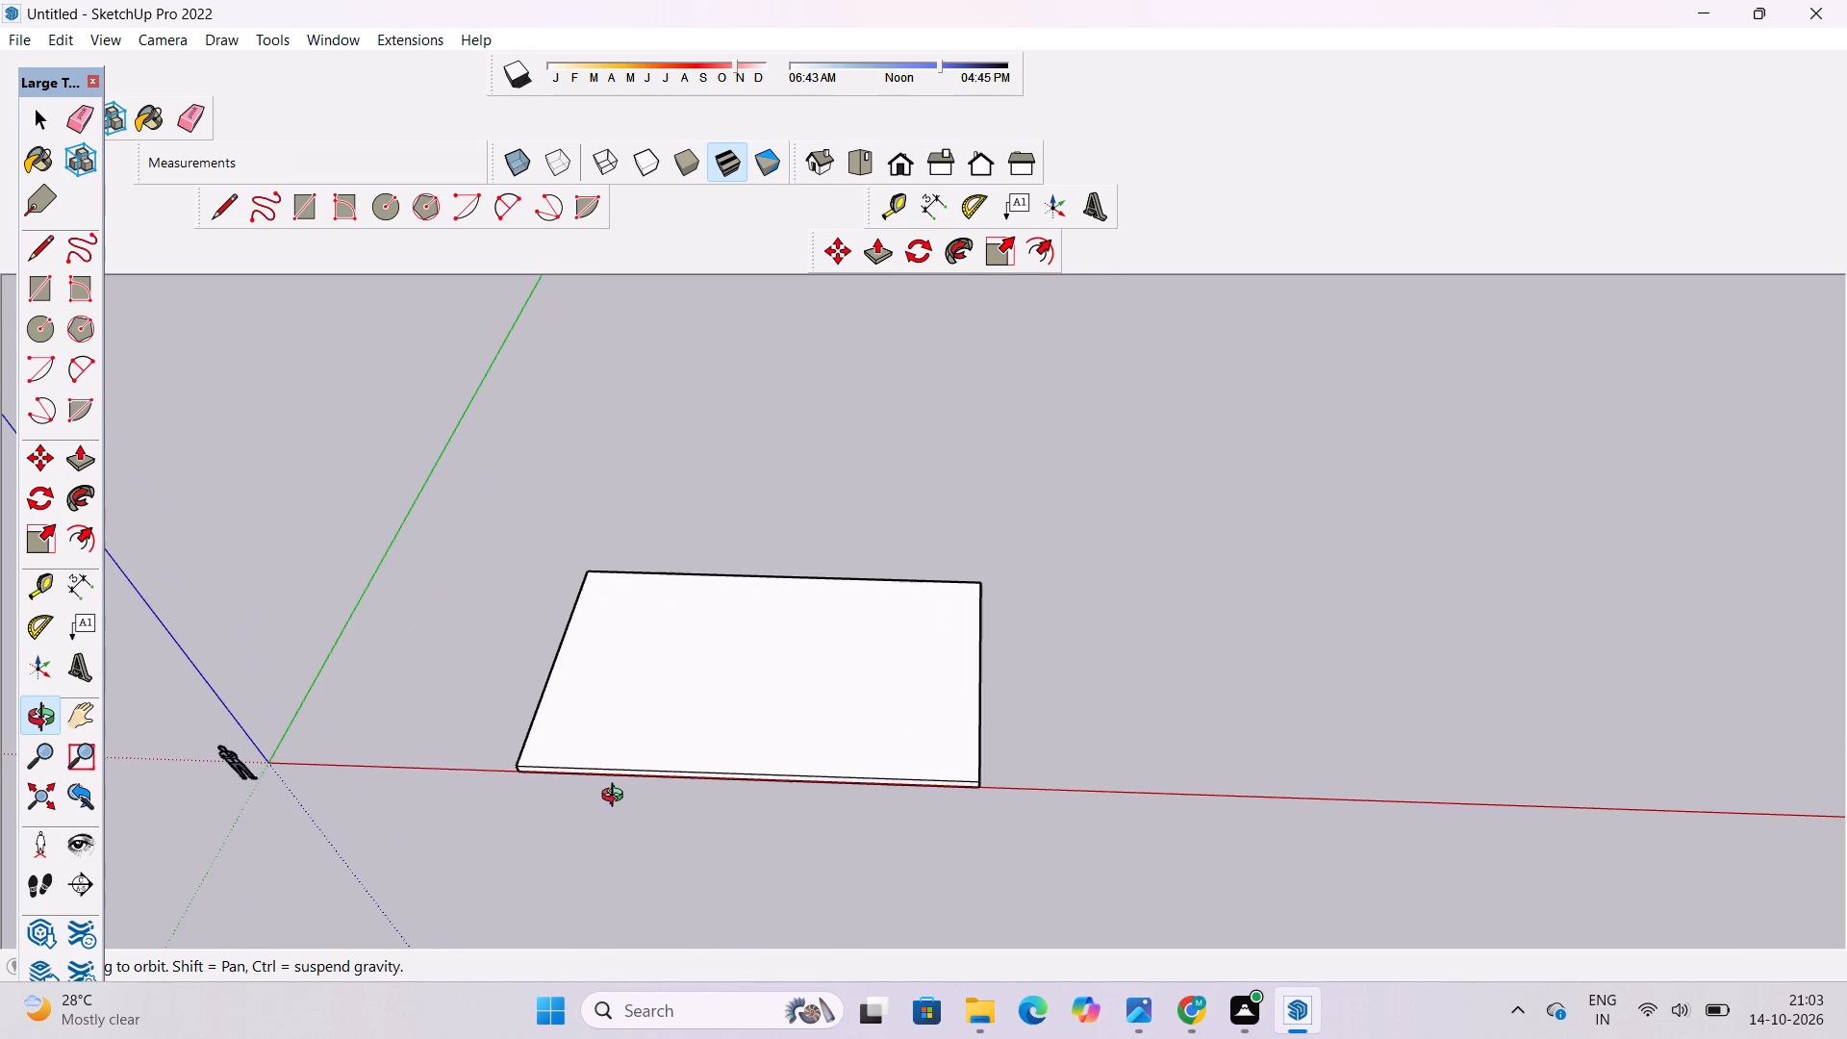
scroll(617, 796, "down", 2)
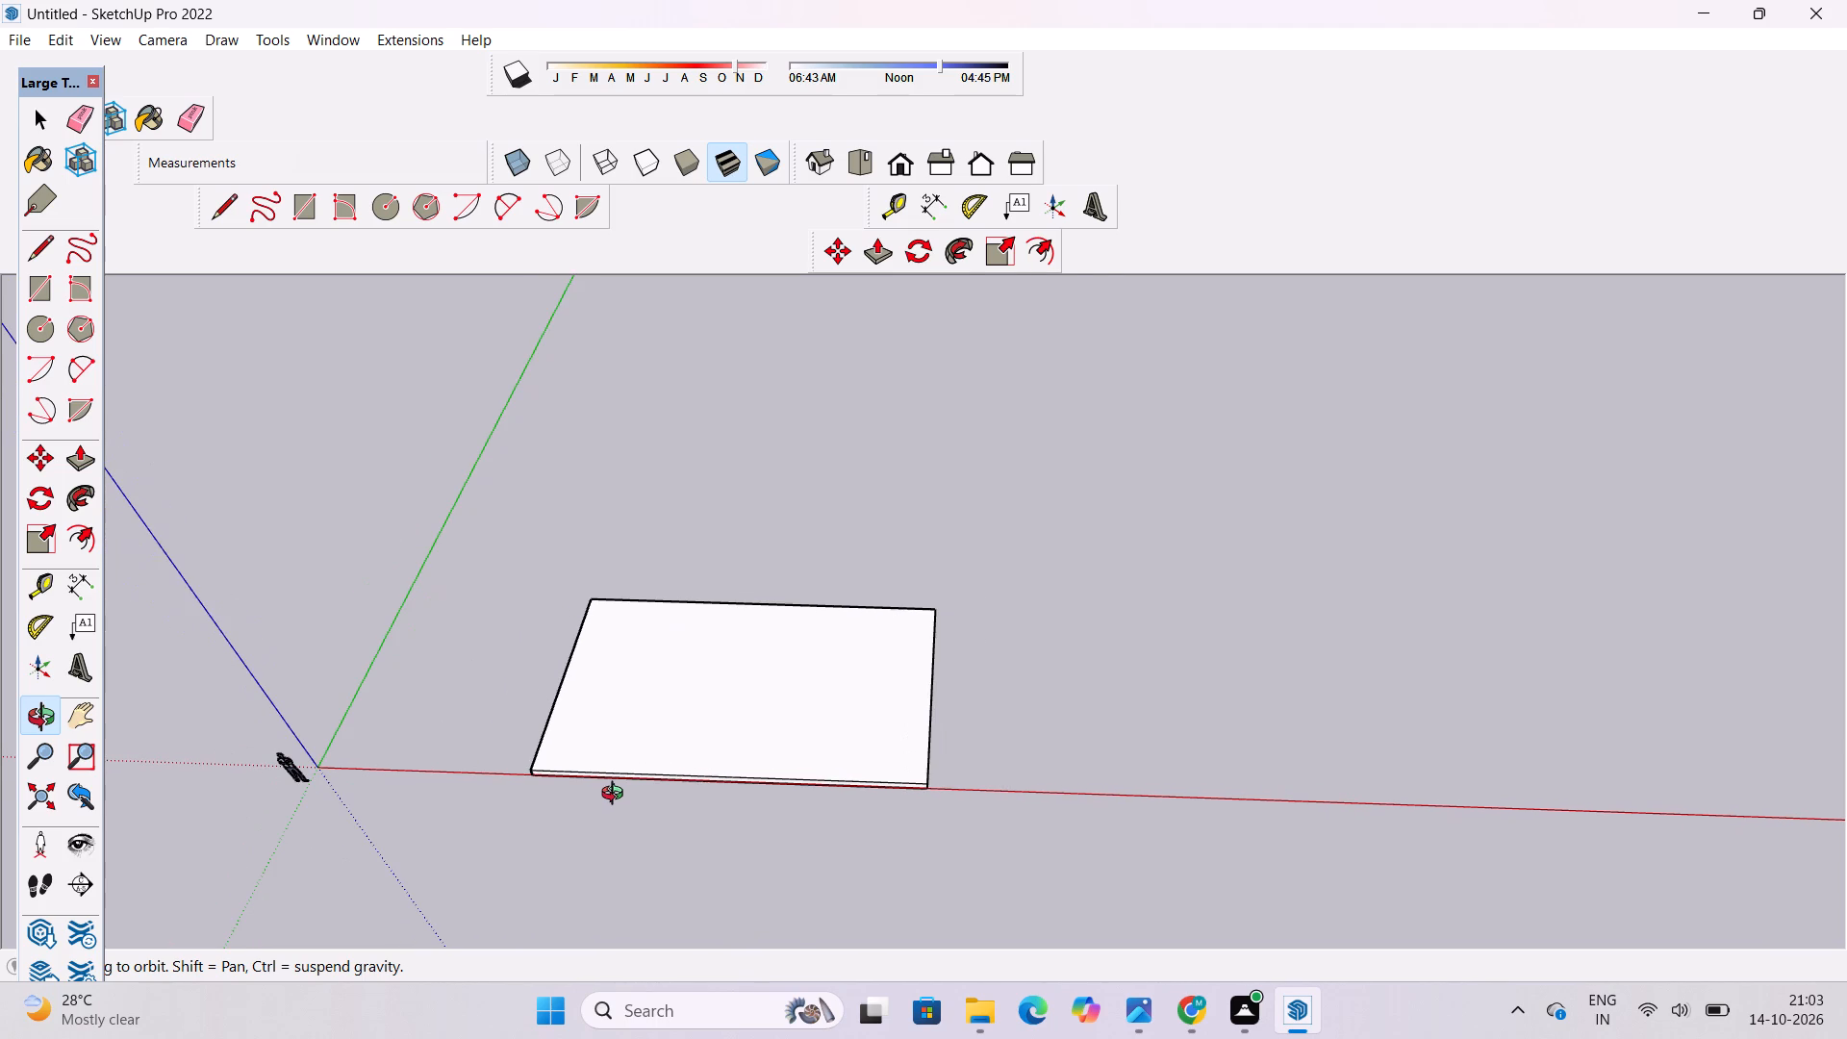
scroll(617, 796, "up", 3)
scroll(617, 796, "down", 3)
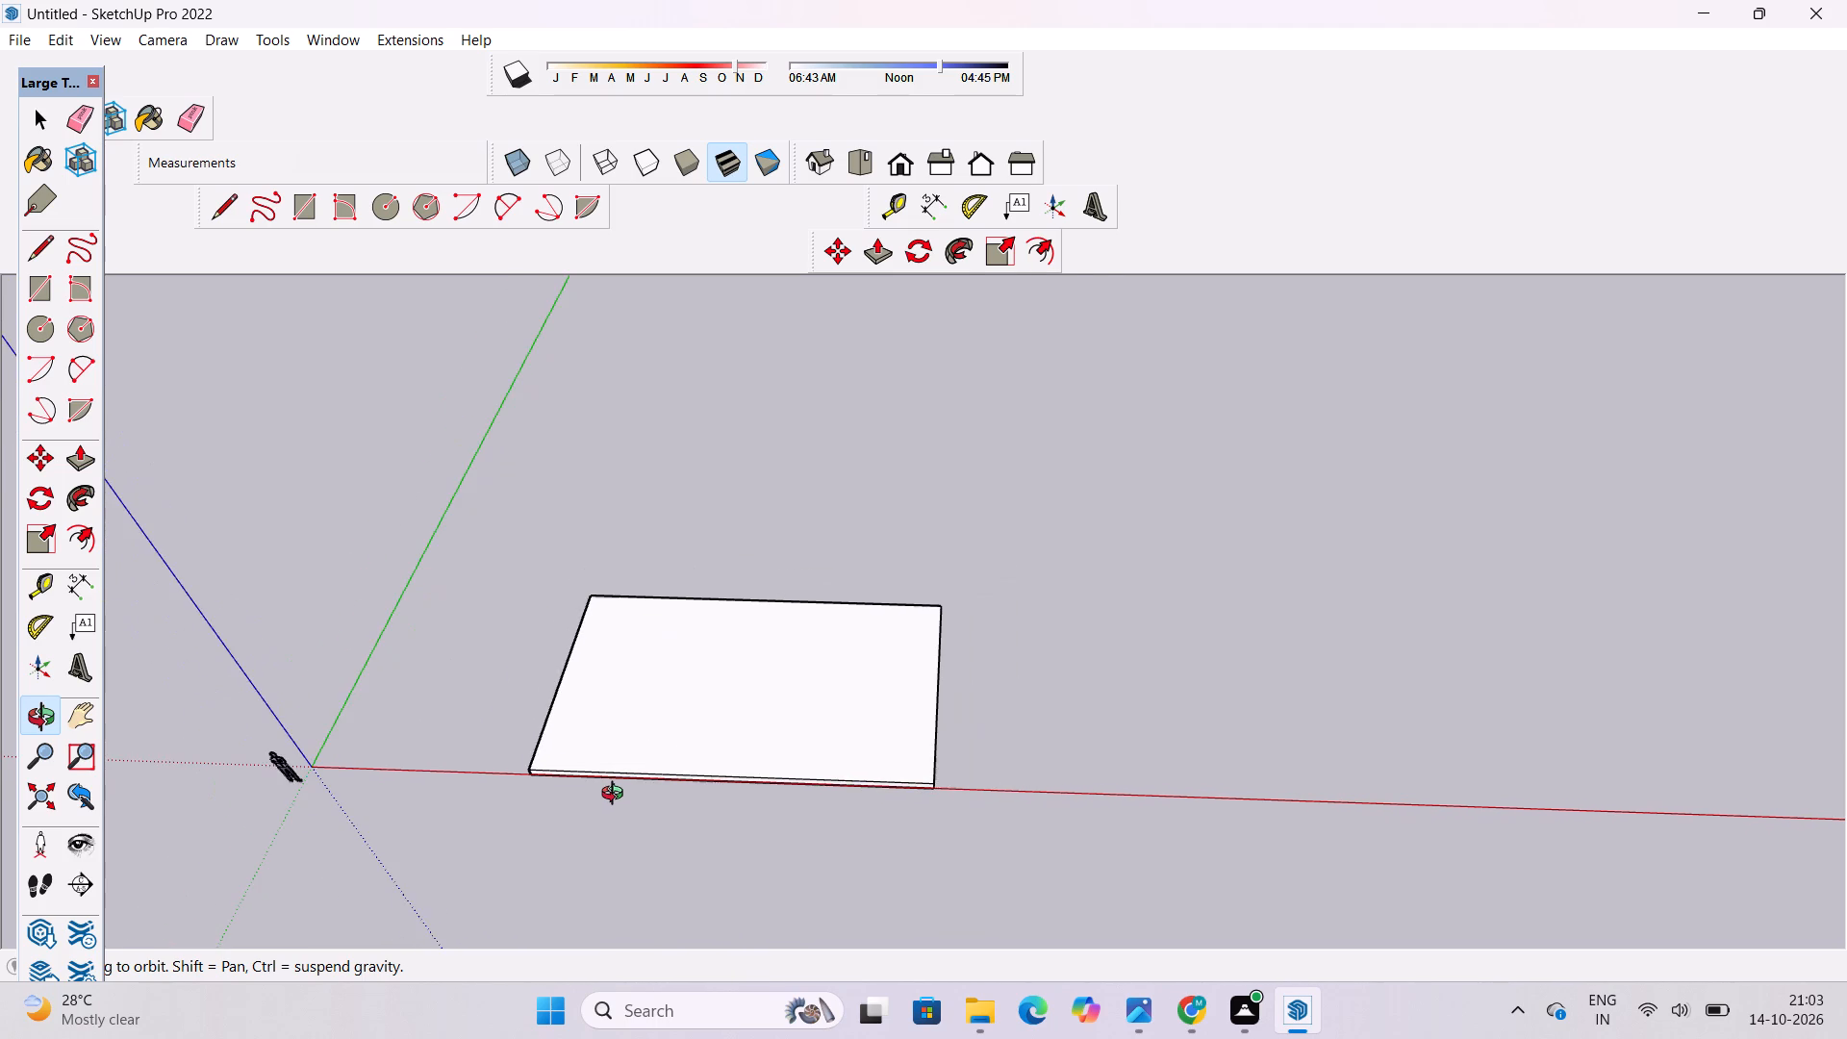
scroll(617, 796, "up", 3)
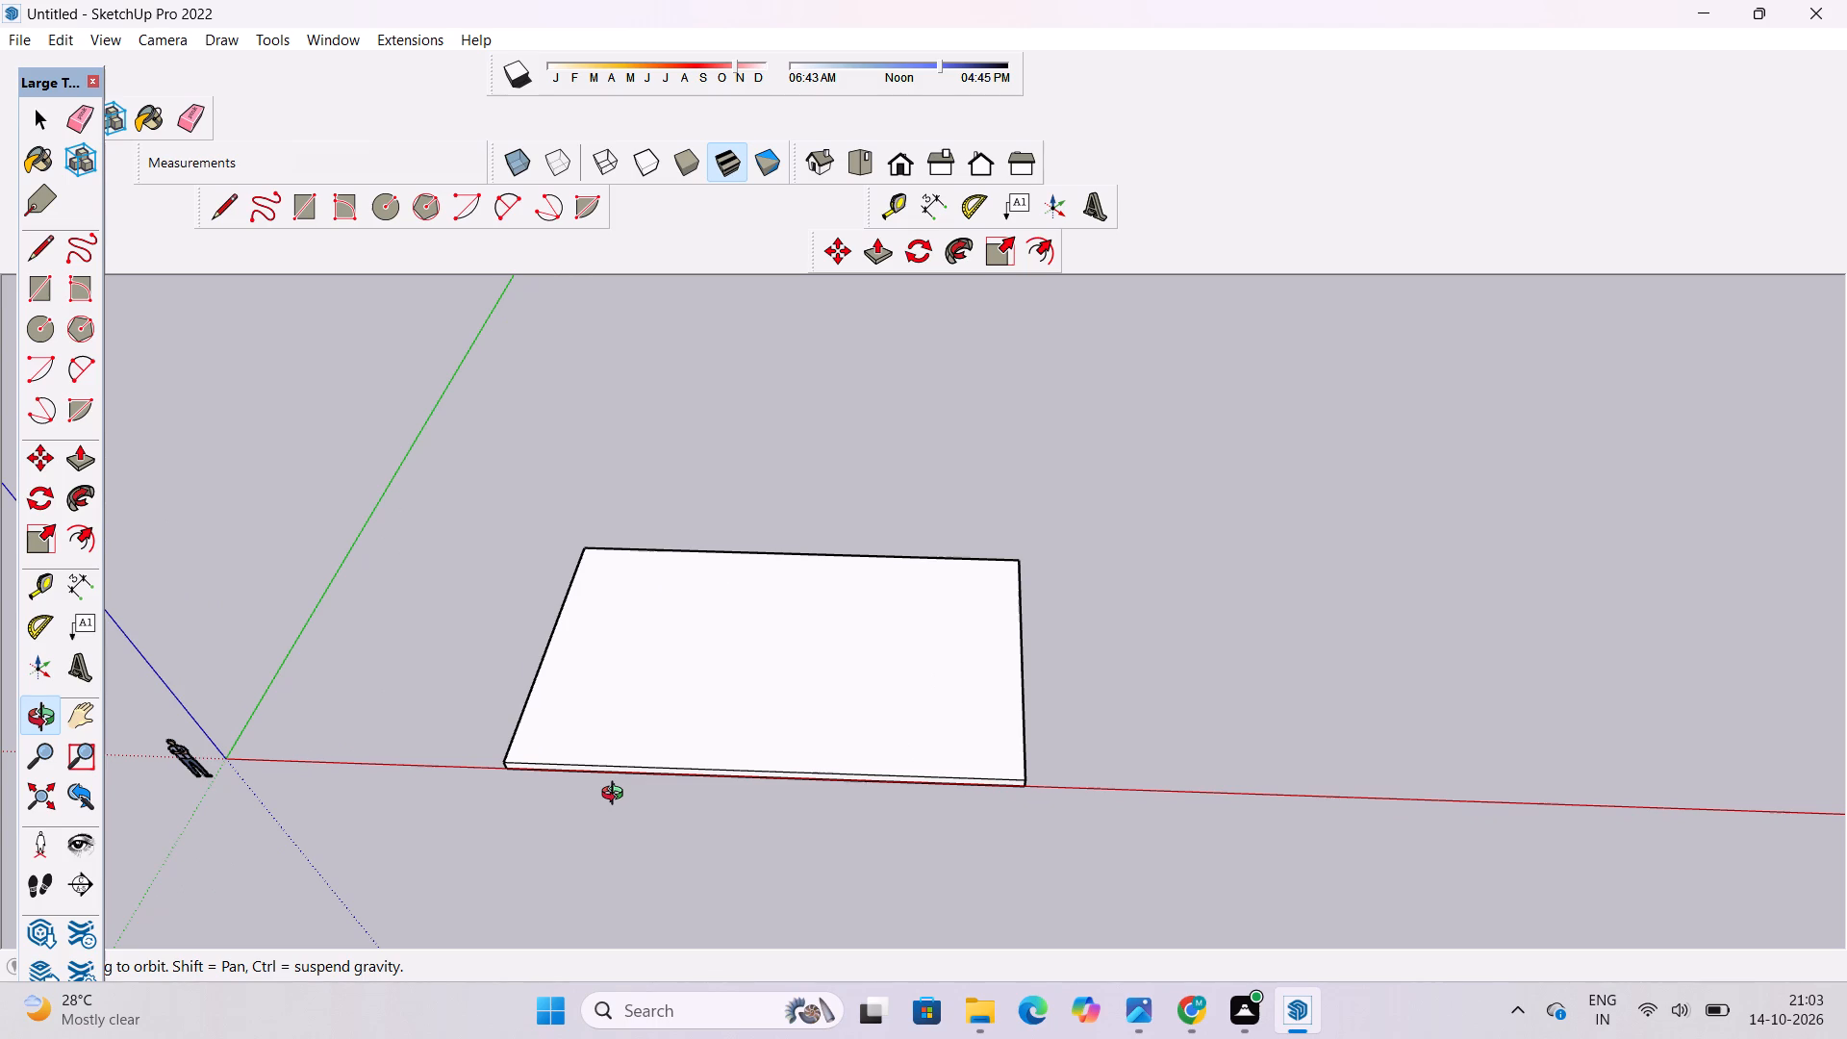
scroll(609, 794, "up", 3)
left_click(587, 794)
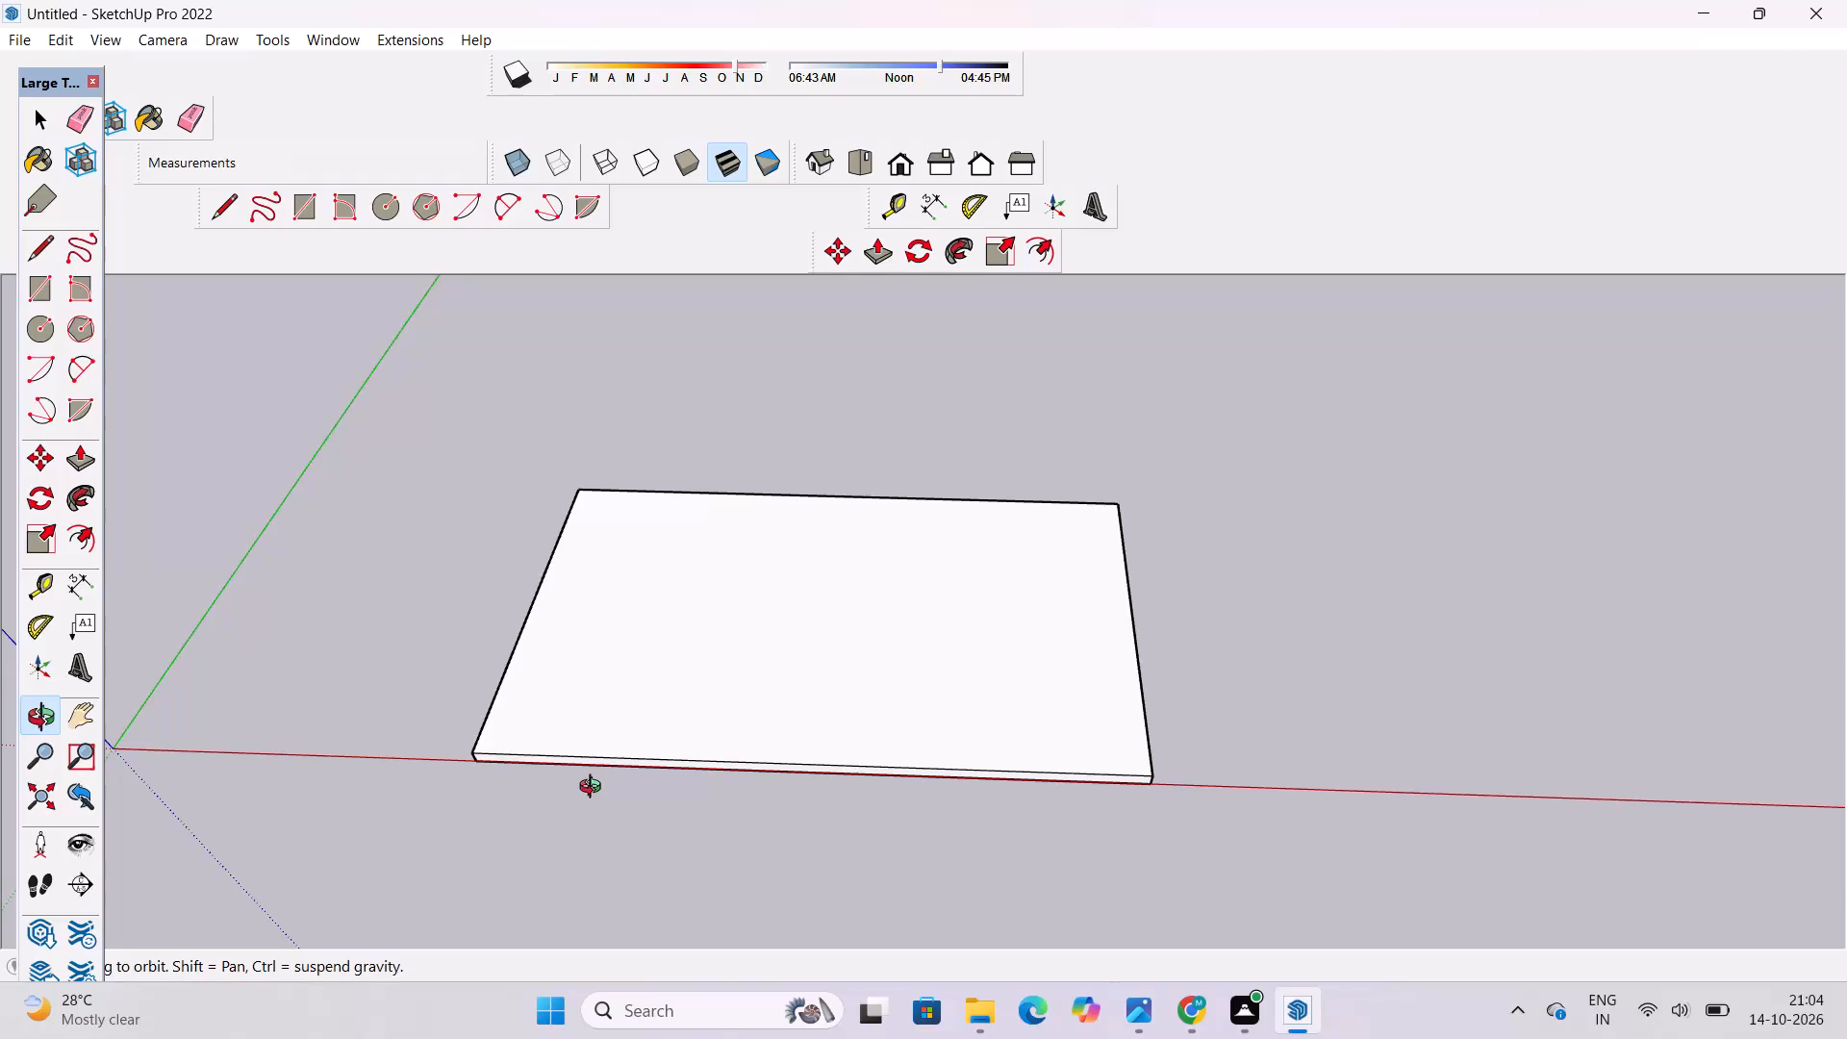
Examine the base slab from several angles and distances, including its long edge on the red axis.
scroll(554, 628, "down", 3)
left_click_drag(612, 718, 581, 678, "shift")
left_click_drag(584, 678, 628, 731)
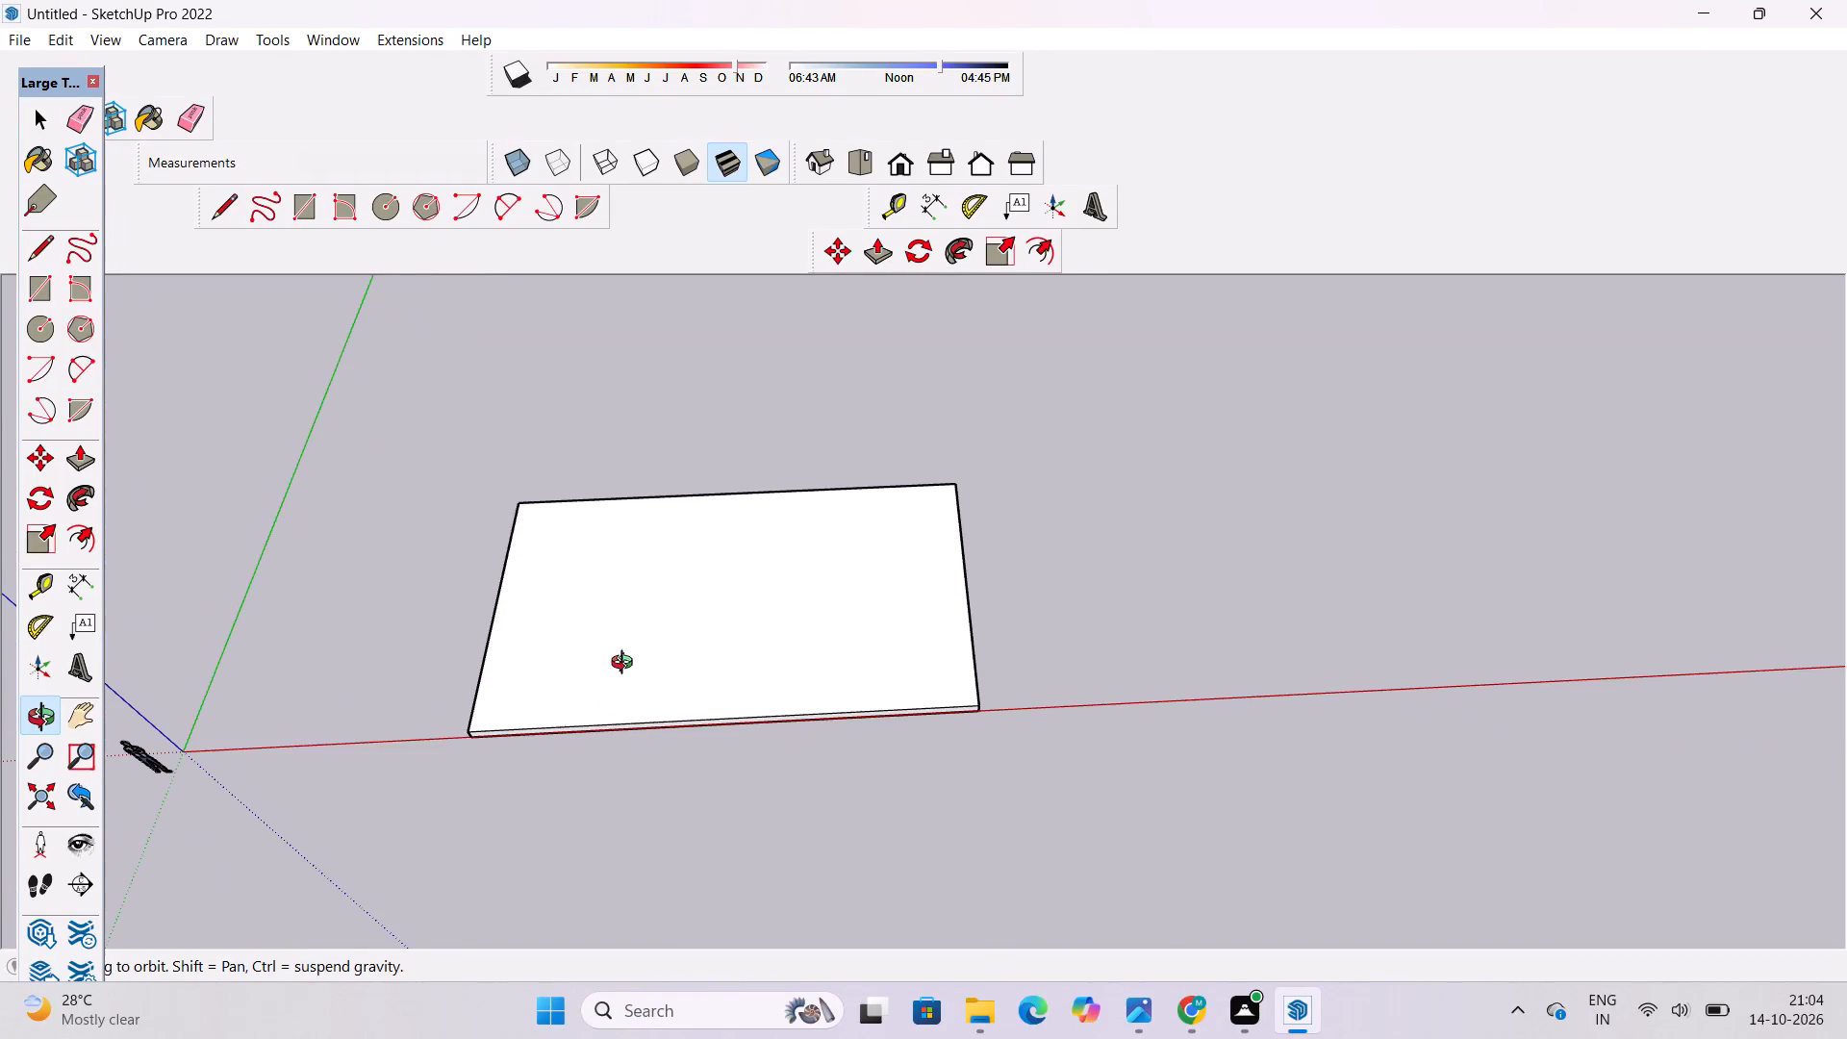
scroll(652, 697, "up", 4)
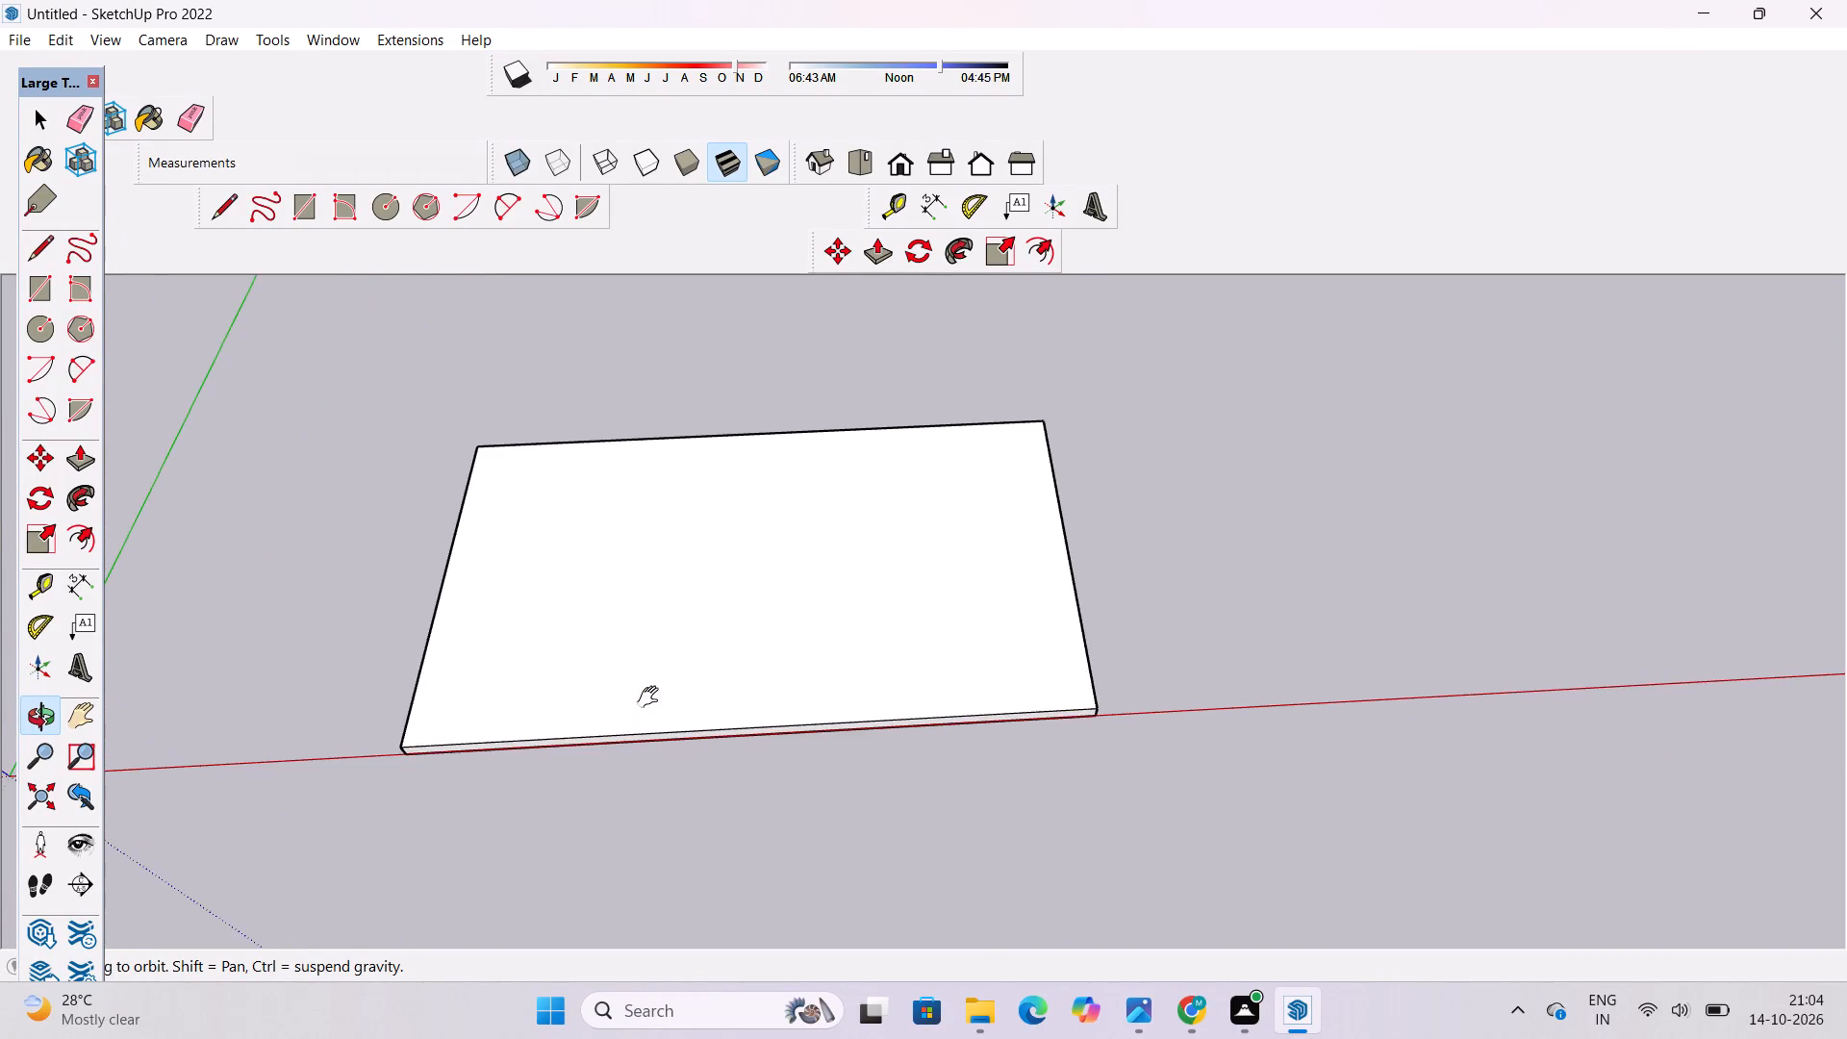
left_click_drag(690, 699, 605, 710, "shift")
left_click_drag(602, 857, 595, 710)
scroll(595, 696, "down", 5)
left_click_drag(592, 694, 683, 750)
left_click_drag(683, 750, 682, 749)
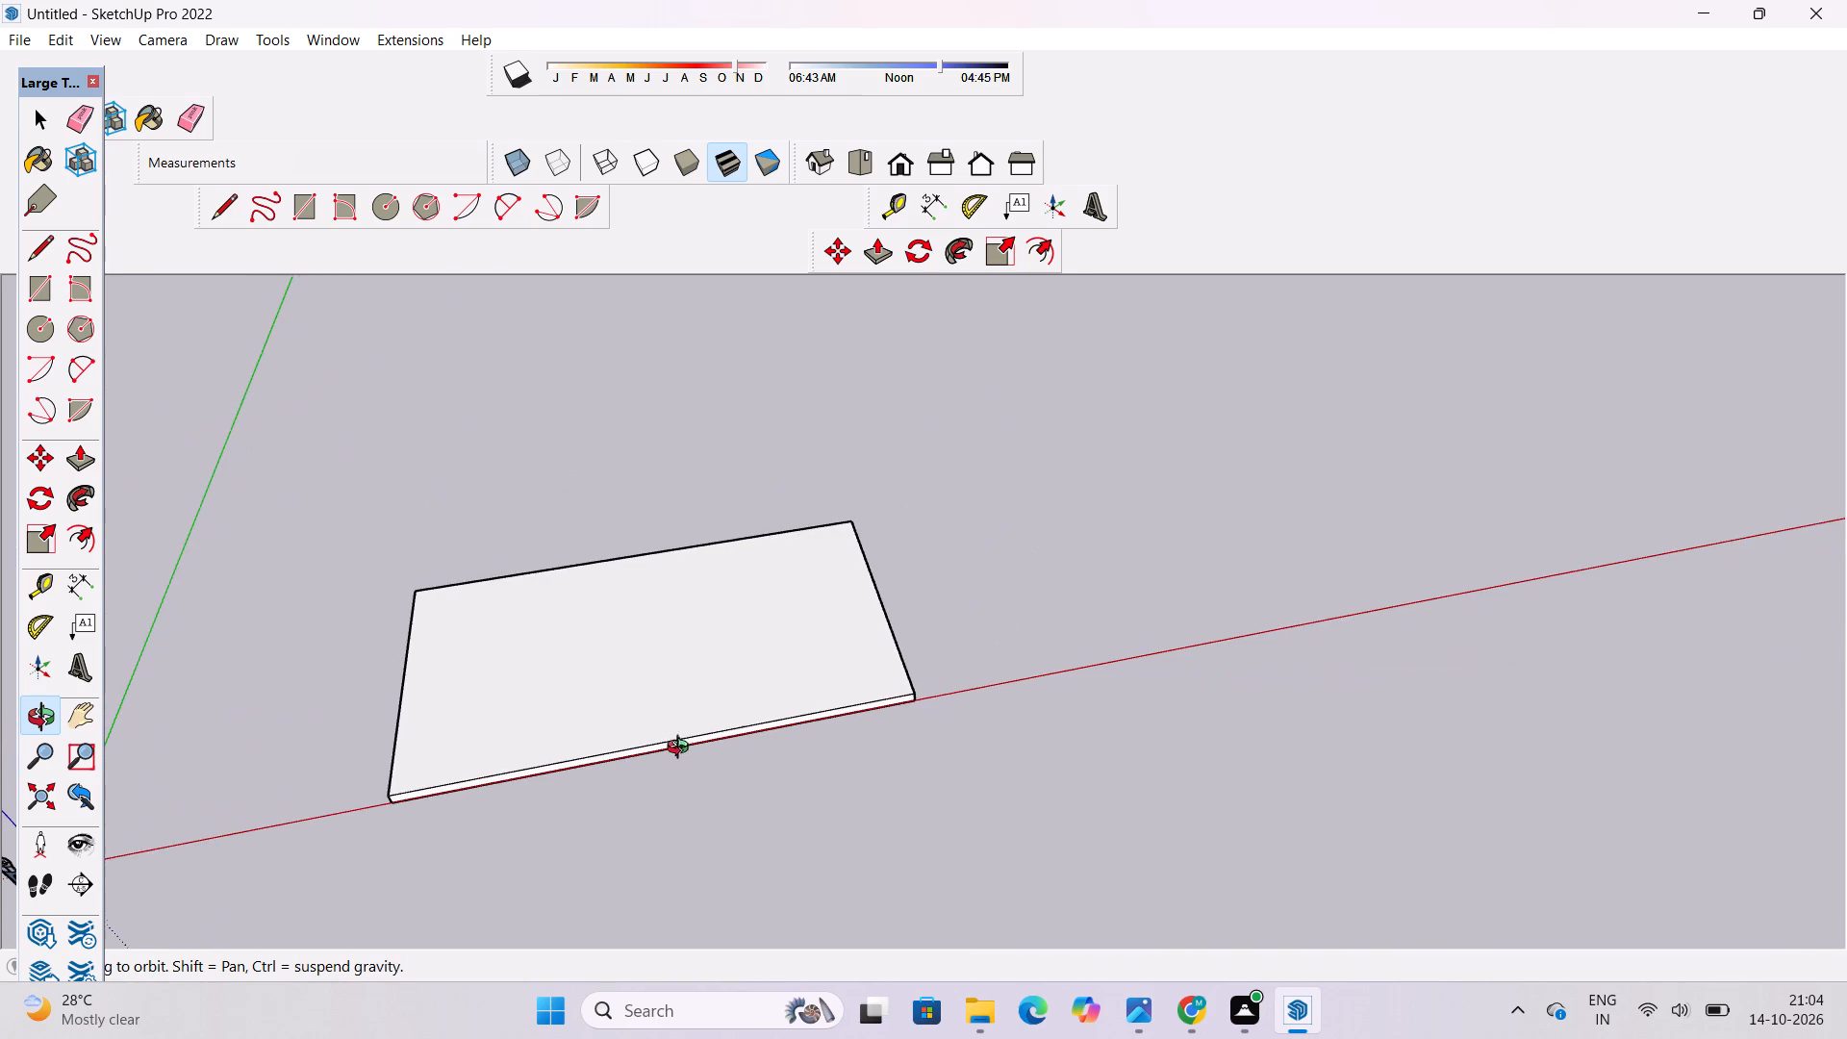
left_click_drag(682, 749, 671, 742)
left_click_drag(663, 729, 643, 697, "shift")
left_click_drag(642, 694, 643, 717)
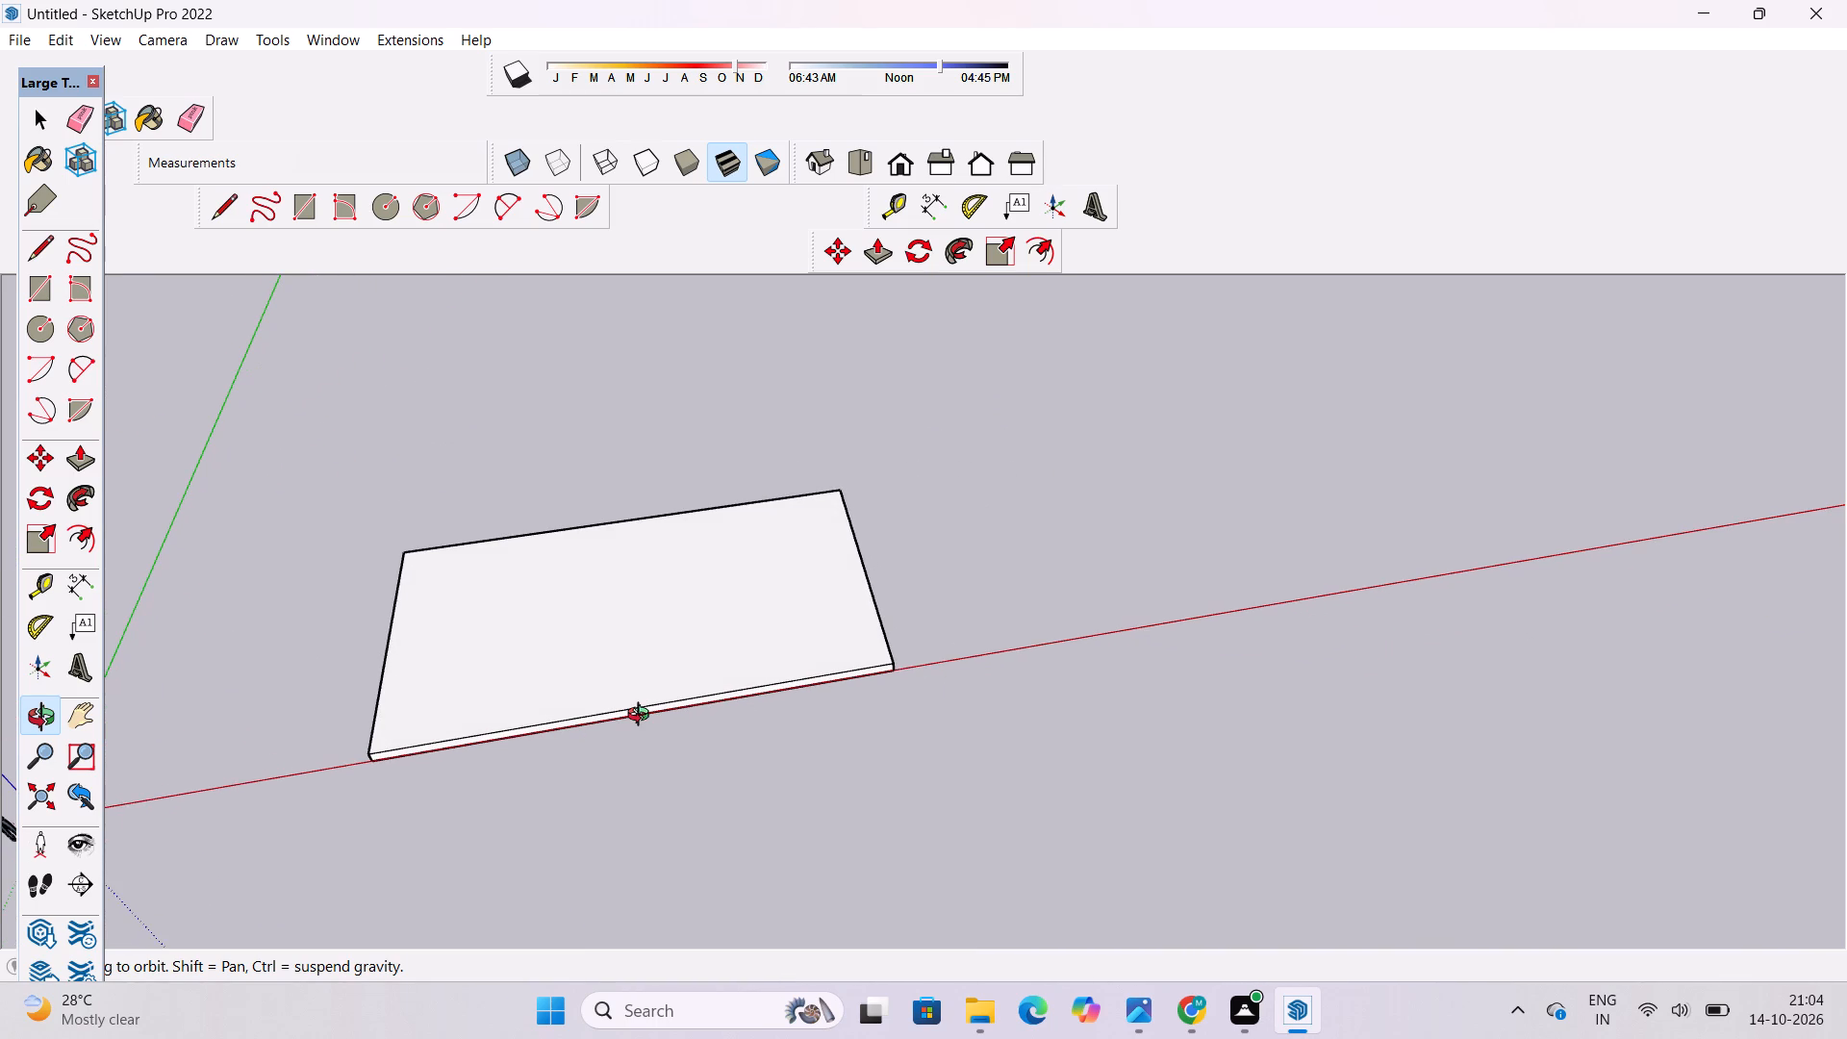
scroll(643, 716, "down", 5)
left_click_drag(645, 692, 626, 759)
scroll(626, 759, "up", 4)
left_click_drag(627, 757, 556, 739)
scroll(555, 738, "up", 2)
left_click_drag(555, 738, 563, 697)
scroll(578, 675, "down", 3)
left_click_drag(561, 680, 793, 672)
left_click_drag(793, 672, 812, 725)
scroll(685, 666, "up", 3)
scroll(685, 666, "down", 3)
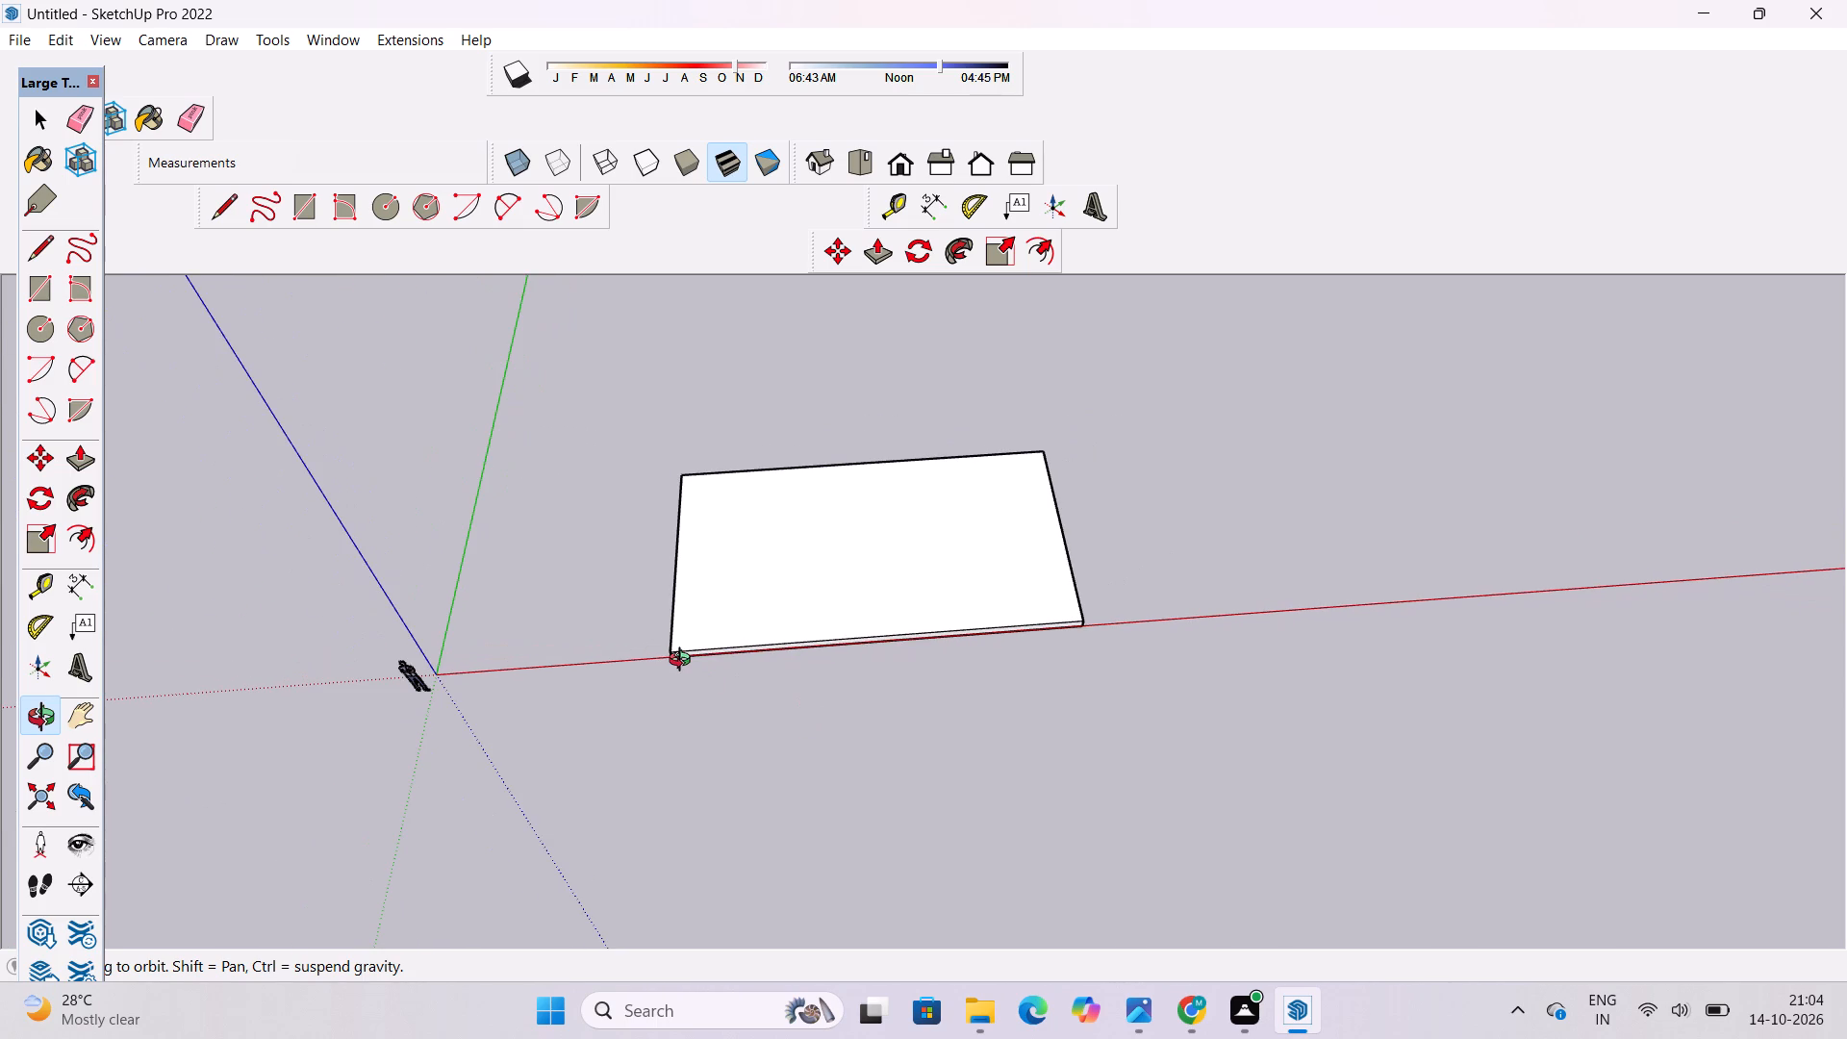
left_click_drag(684, 662, 670, 628)
scroll(910, 563, "up", 3)
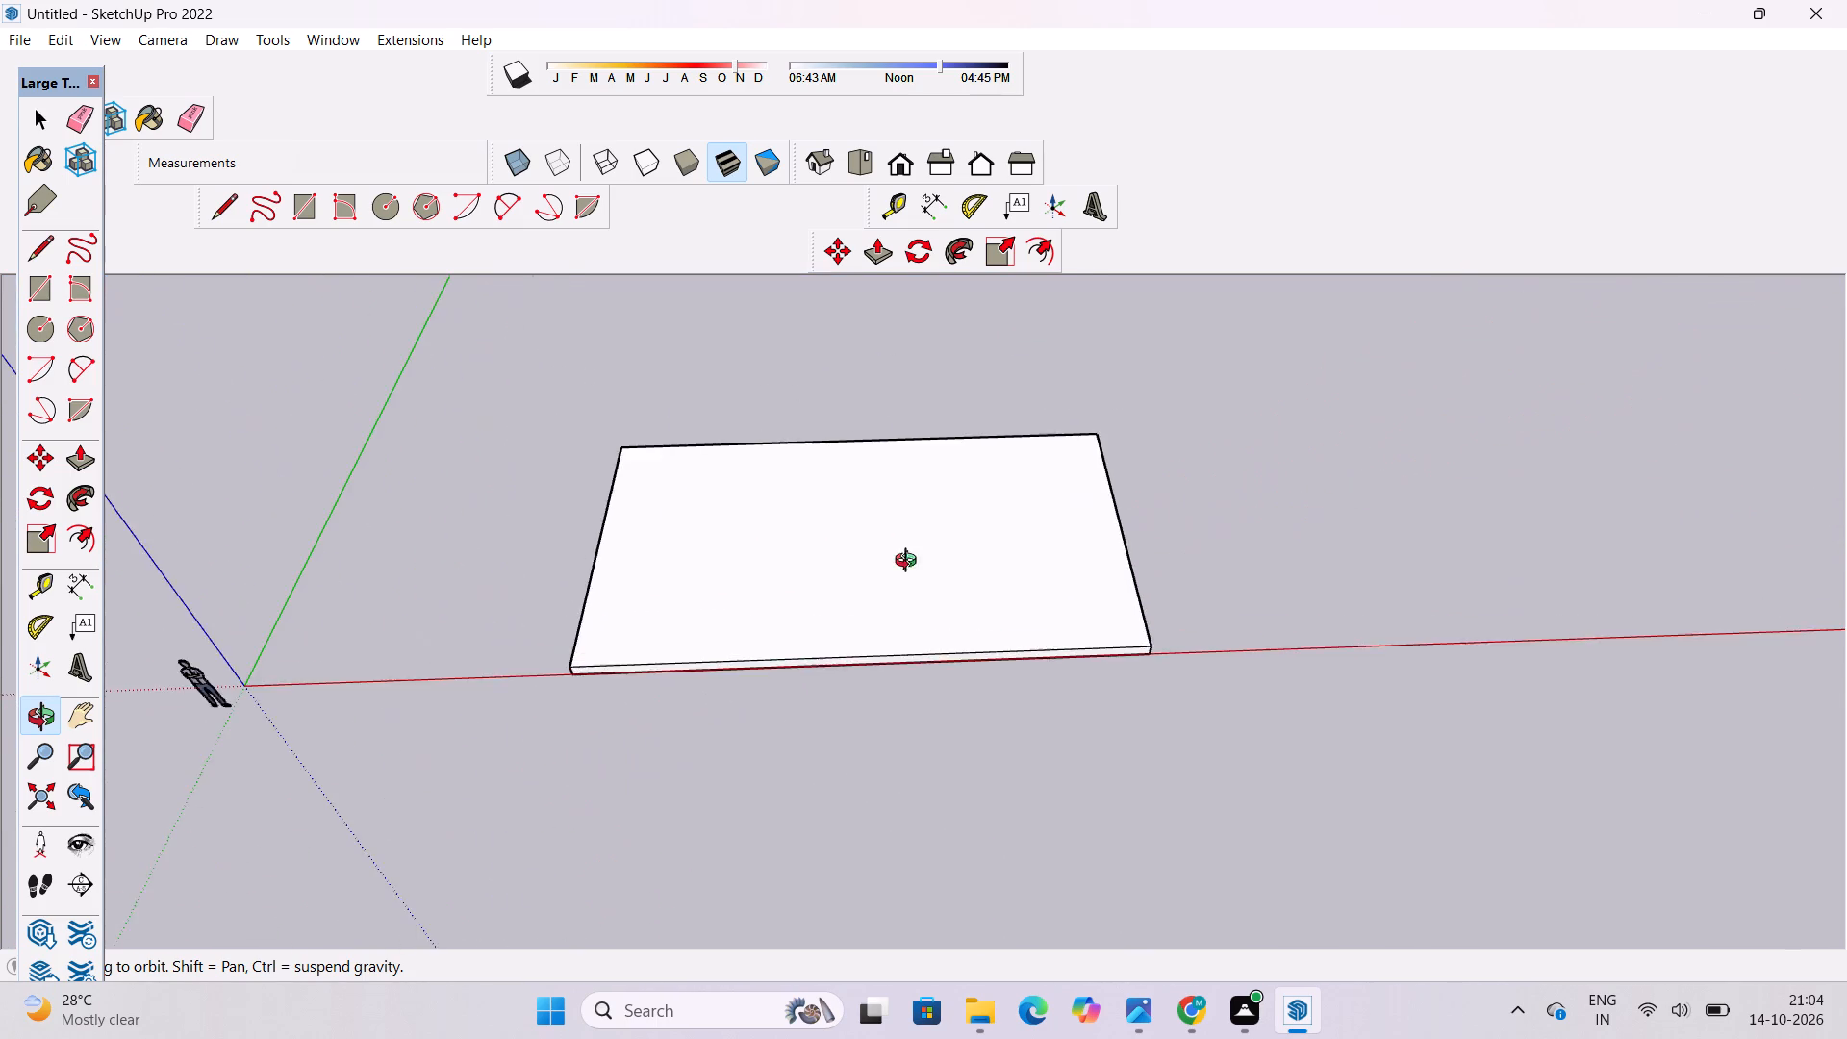
left_click_drag(942, 601, 794, 670, "shift")
left_click_drag(743, 731, 771, 665)
scroll(752, 633, "down", 3)
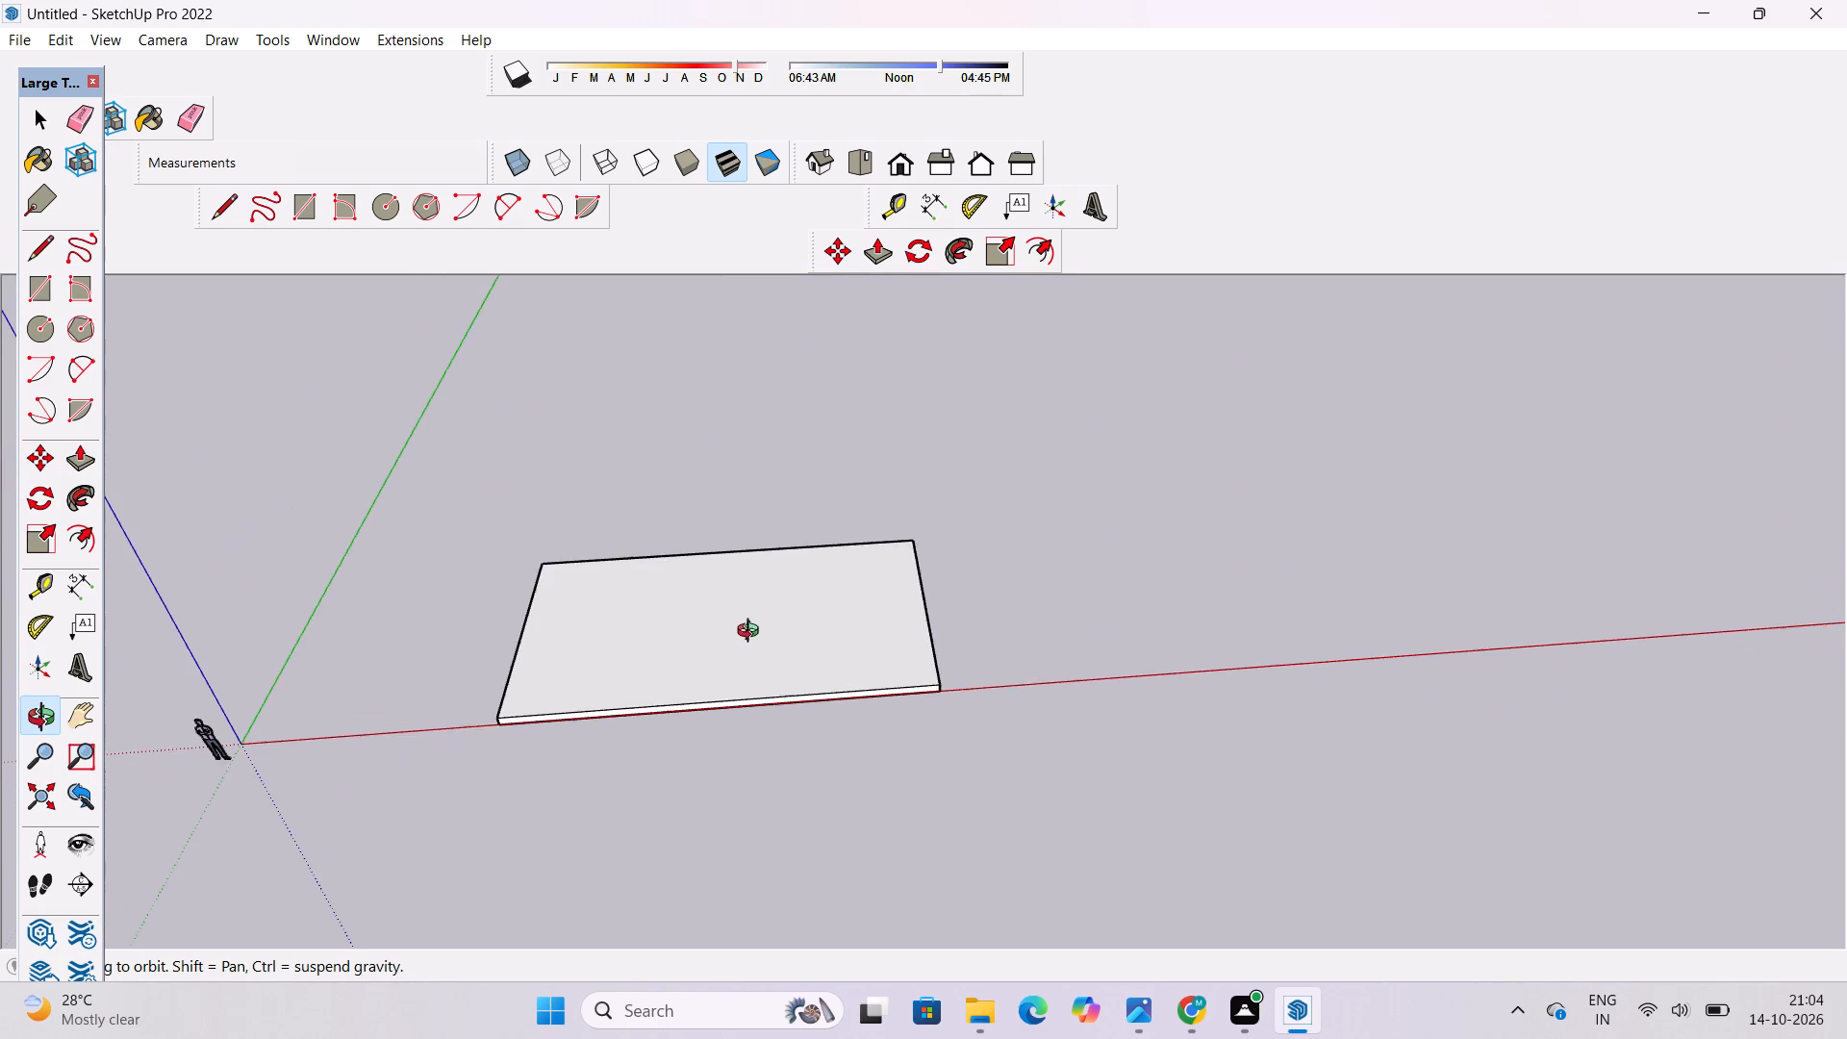
left_click_drag(733, 651, 751, 652, "shift")
scroll(735, 627, "up", 4)
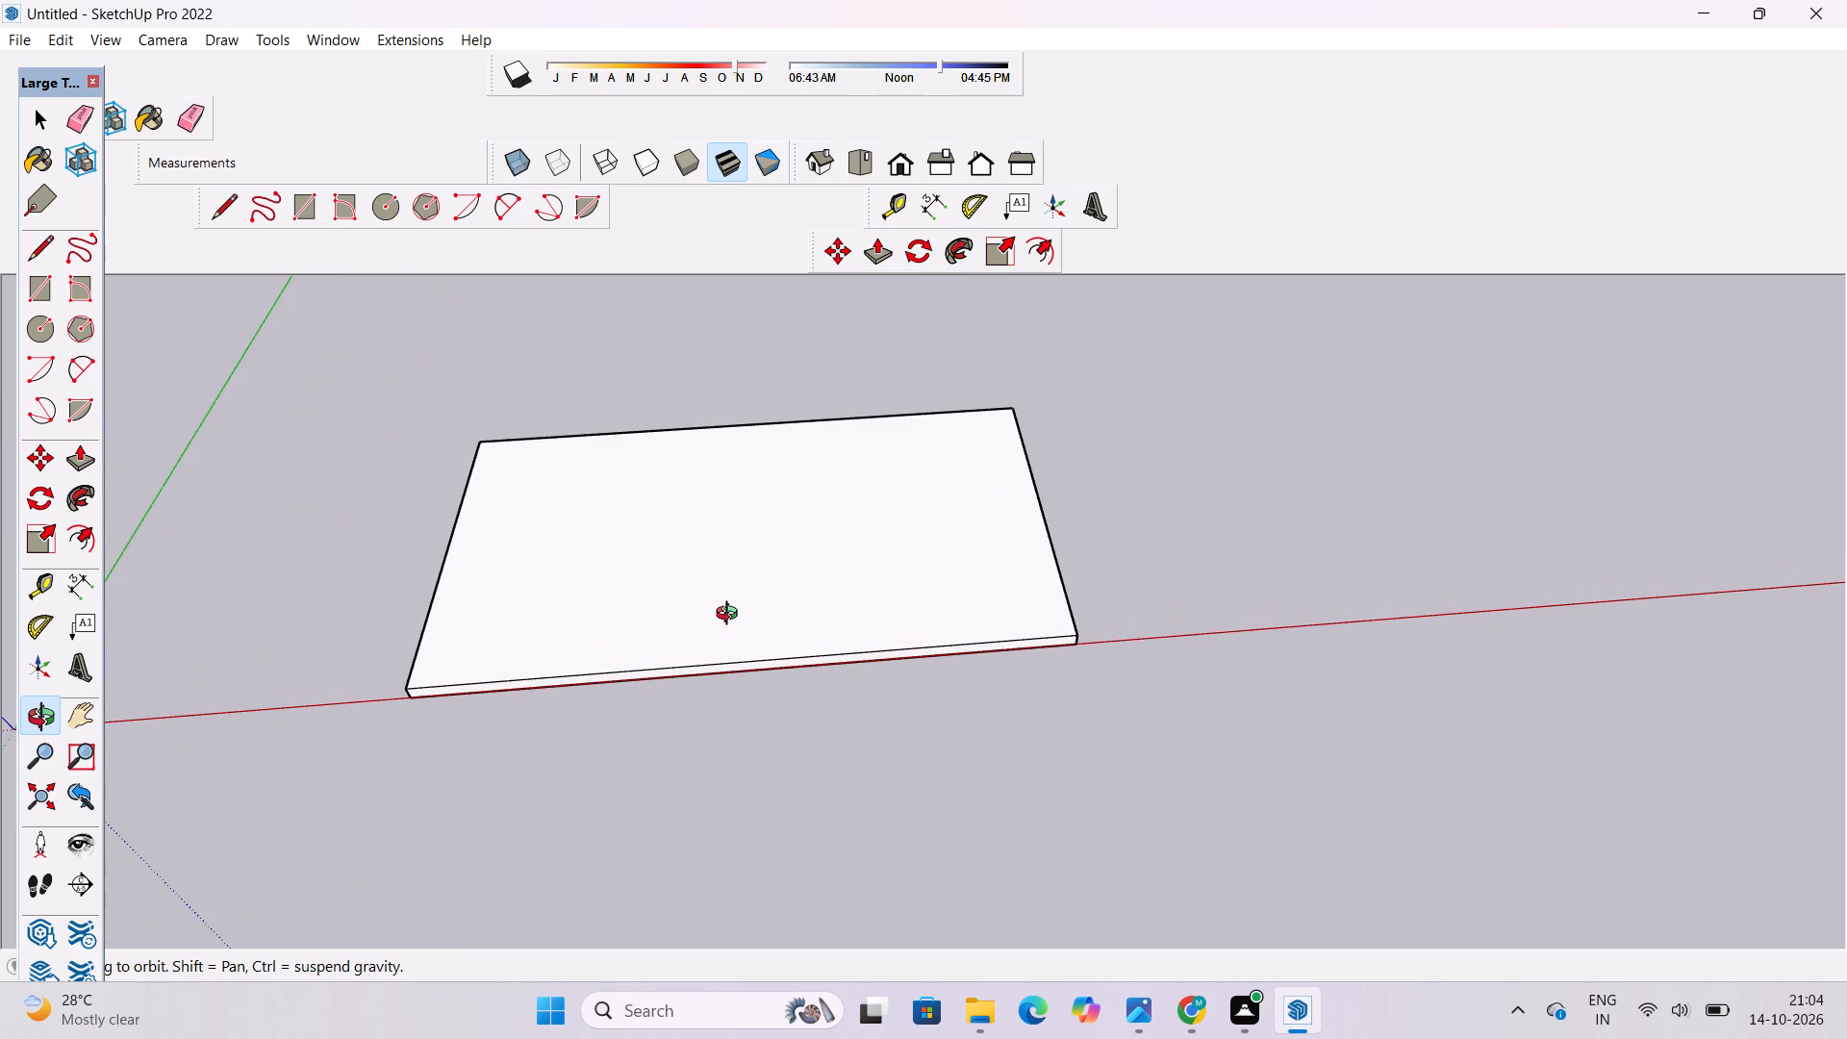
scroll(730, 616, "down", 2)
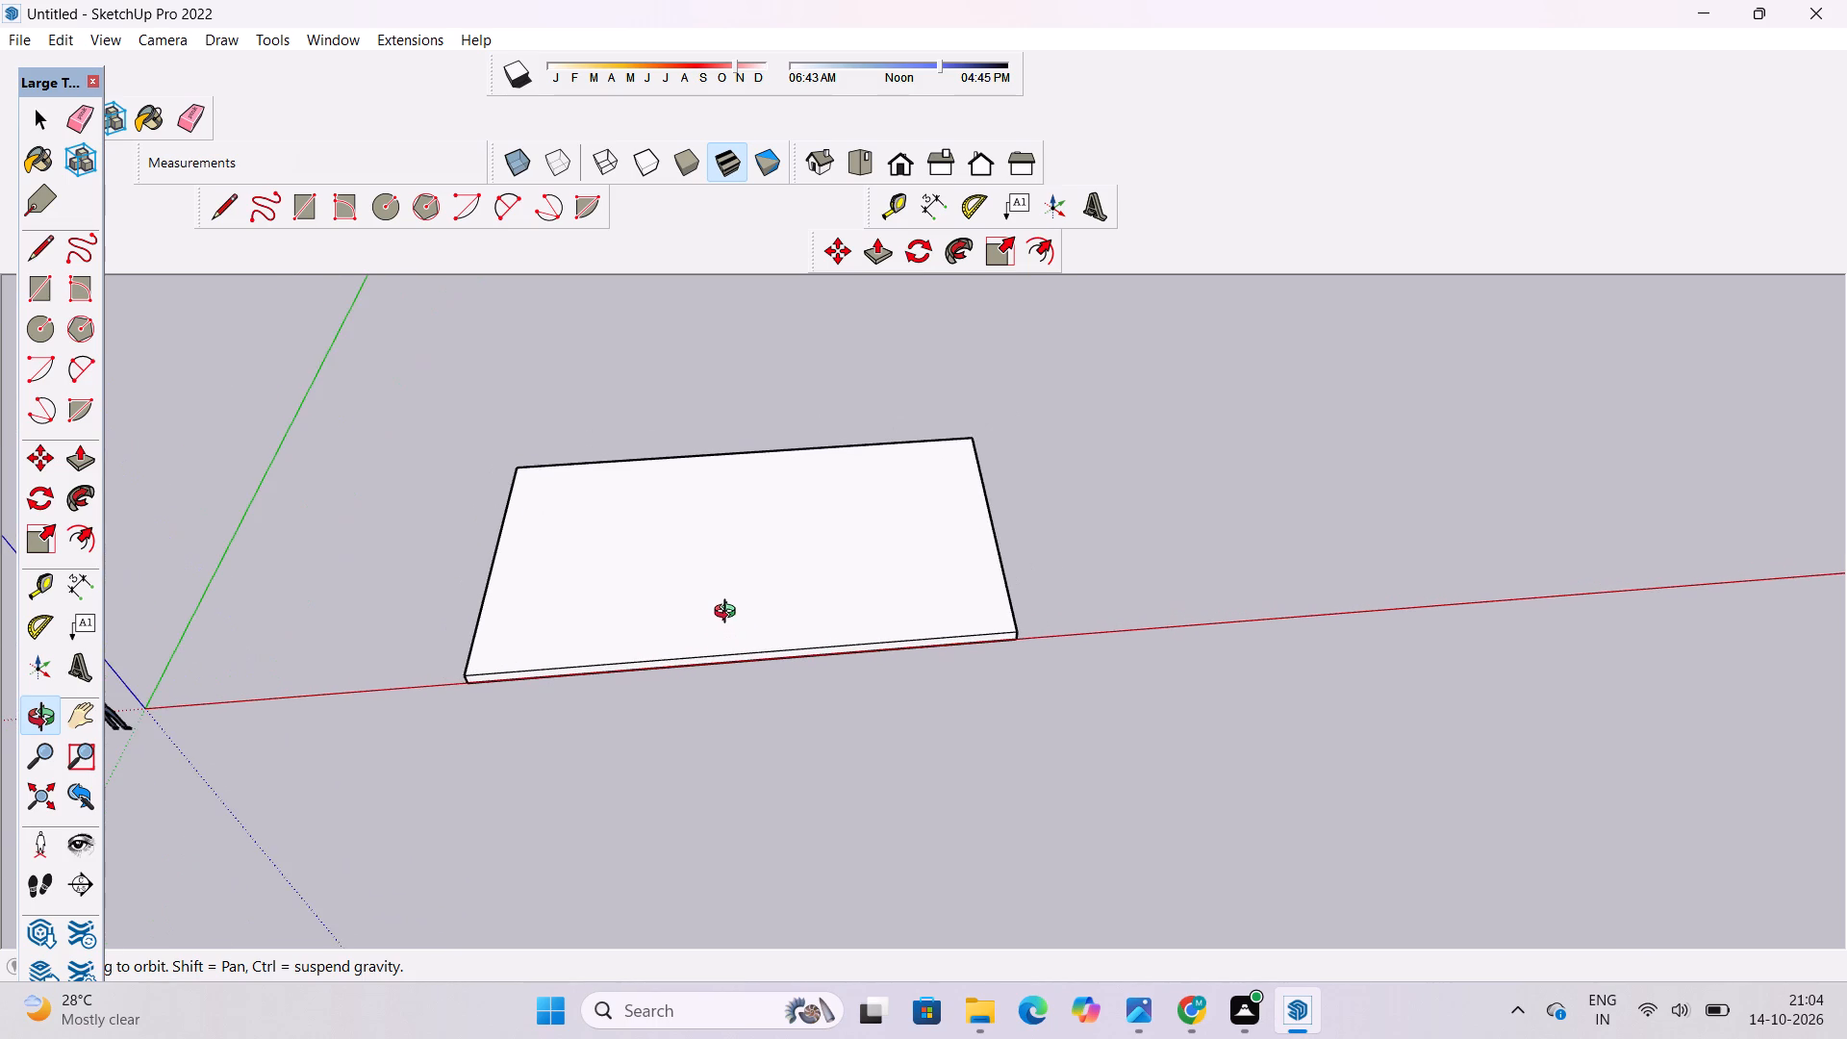
scroll(729, 614, "up", 3)
left_click_drag(737, 662, 737, 596)
scroll(737, 592, "down", 5)
left_click_drag(725, 623, 729, 642, "shift")
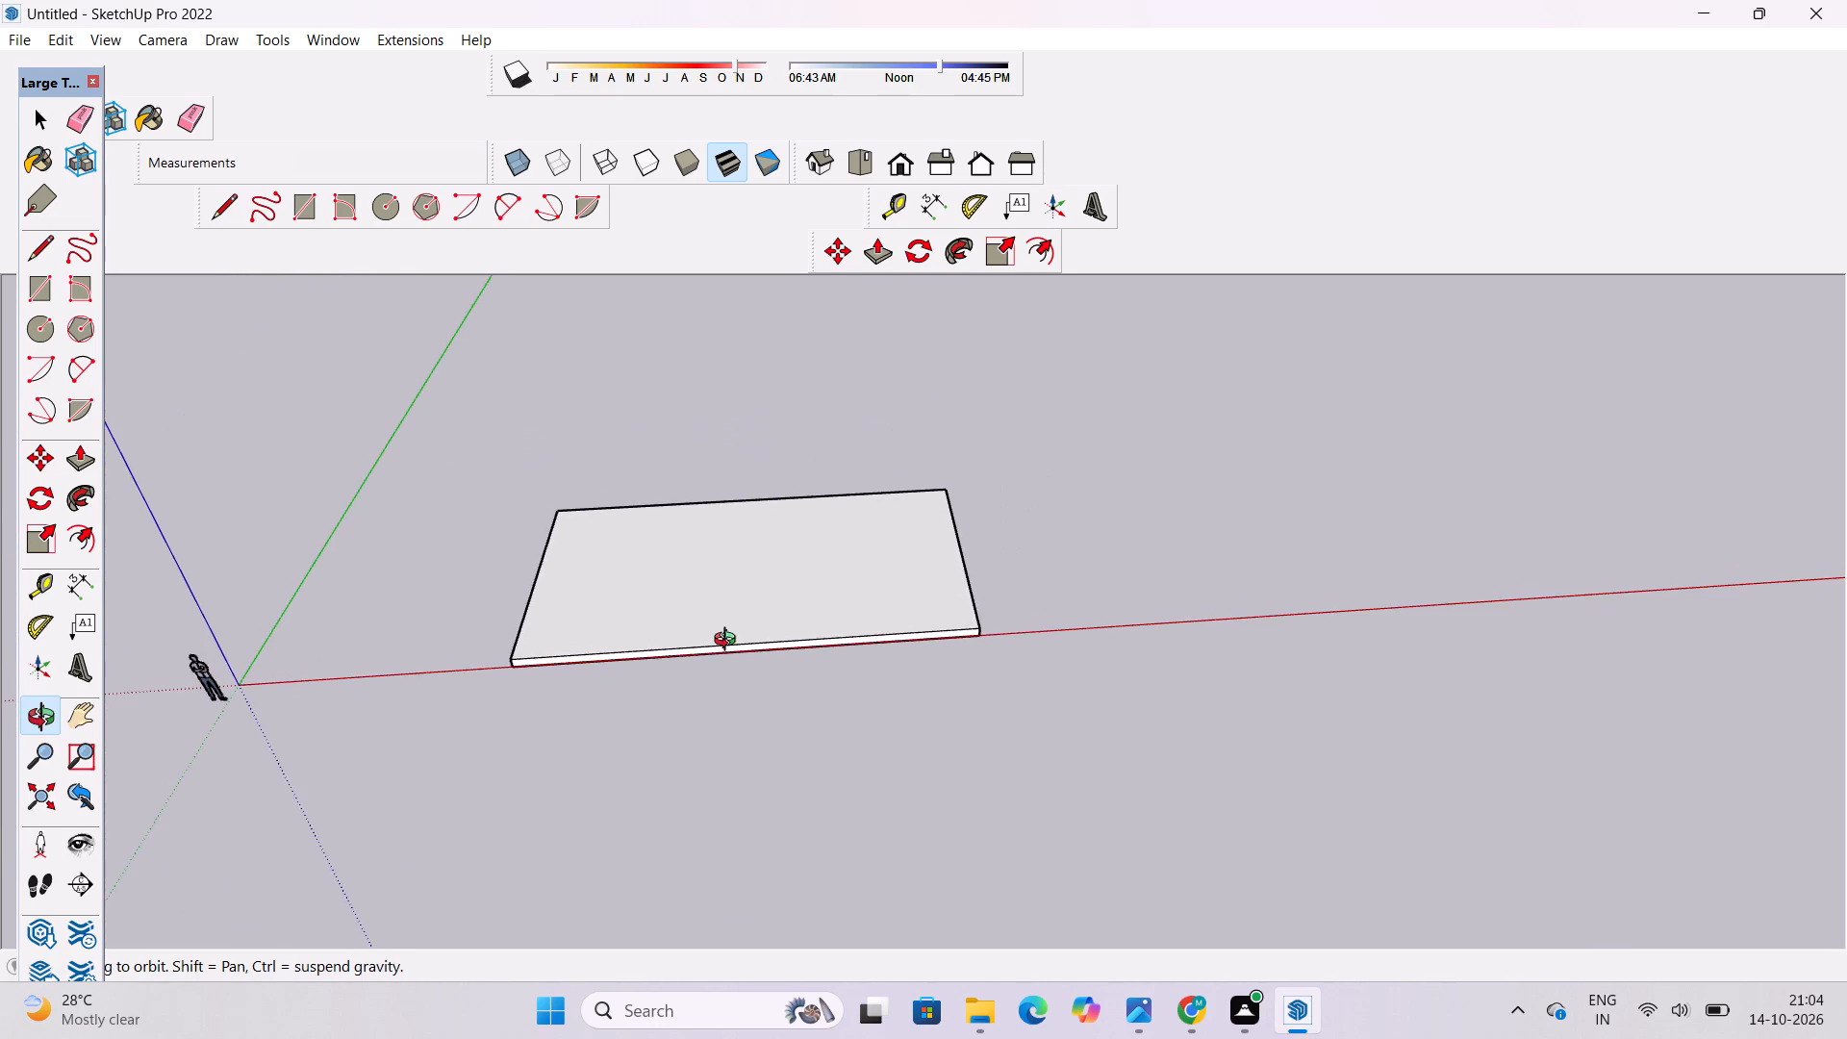
scroll(729, 642, "up", 4)
scroll(722, 612, "down", 3)
left_click_drag(722, 609, 727, 626)
left_click_drag(727, 627, 757, 752)
left_click_drag(873, 694, 721, 671)
scroll(716, 664, "up", 3)
left_click_drag(687, 678, 696, 730, "shift")
left_click_drag(586, 758, 876, 675)
left_click_drag(862, 695, 852, 554, "shift")
left_click_drag(852, 554, 865, 645)
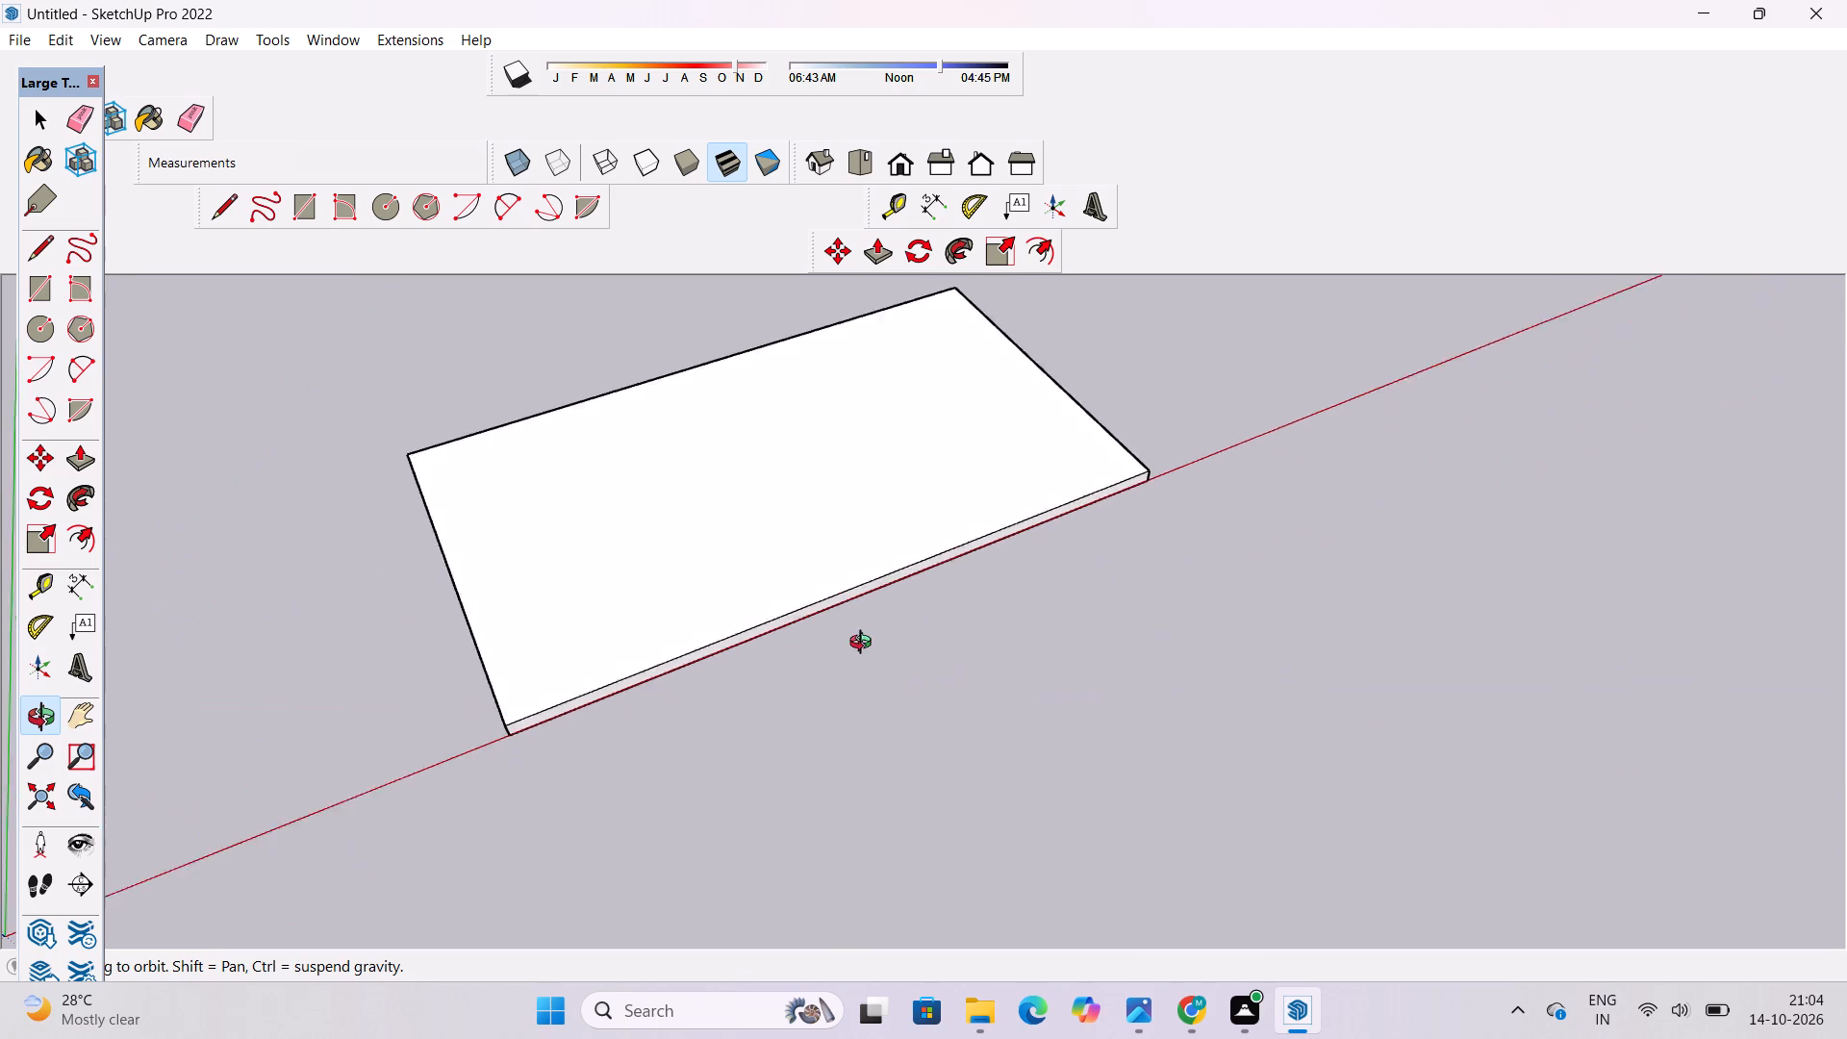
left_click_drag(865, 645, 867, 652)
Place a guide line 15' in from the slab's long top edge along the red axis, through the short edge's midpoint.
scroll(824, 612, "down", 6)
left_click_drag(822, 595, 842, 653, "shift")
left_click_drag(842, 654, 839, 635)
left_click_drag(839, 635, 837, 658)
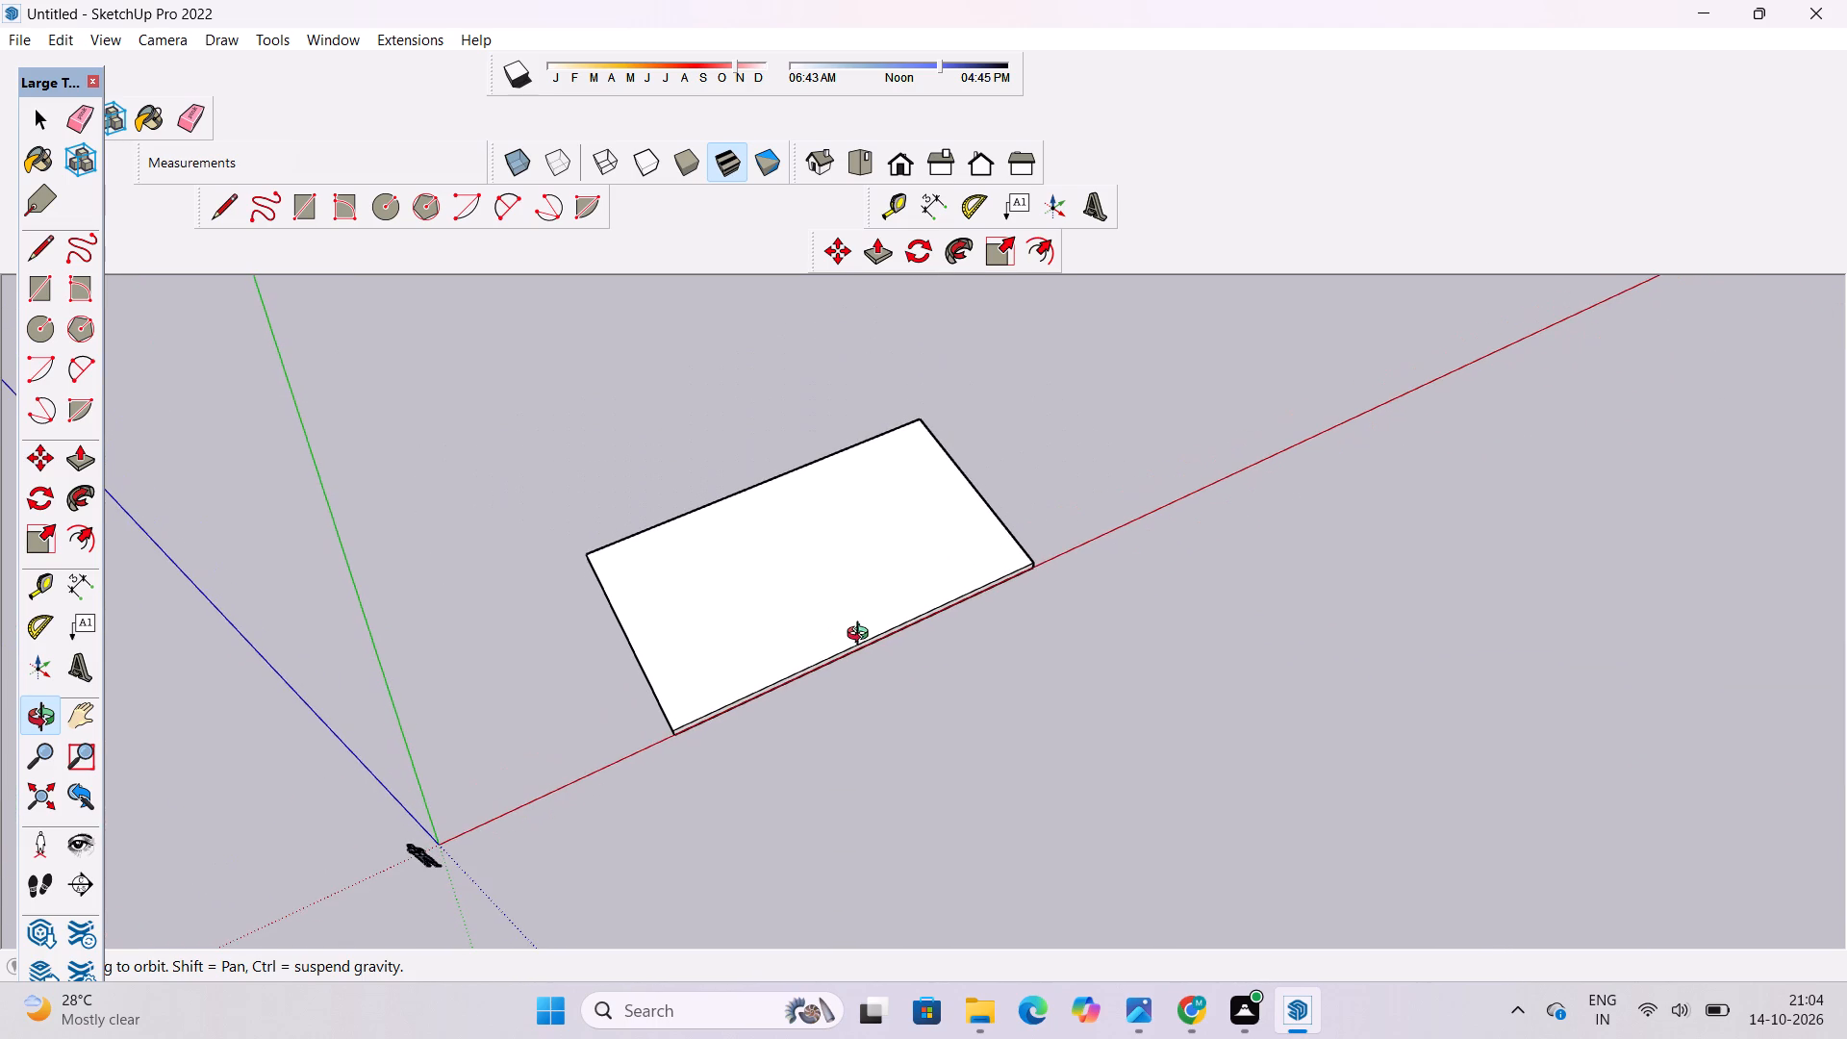
key("t")
scroll(862, 636, "up", 8)
left_click(866, 648)
scroll(866, 648, "down", 1)
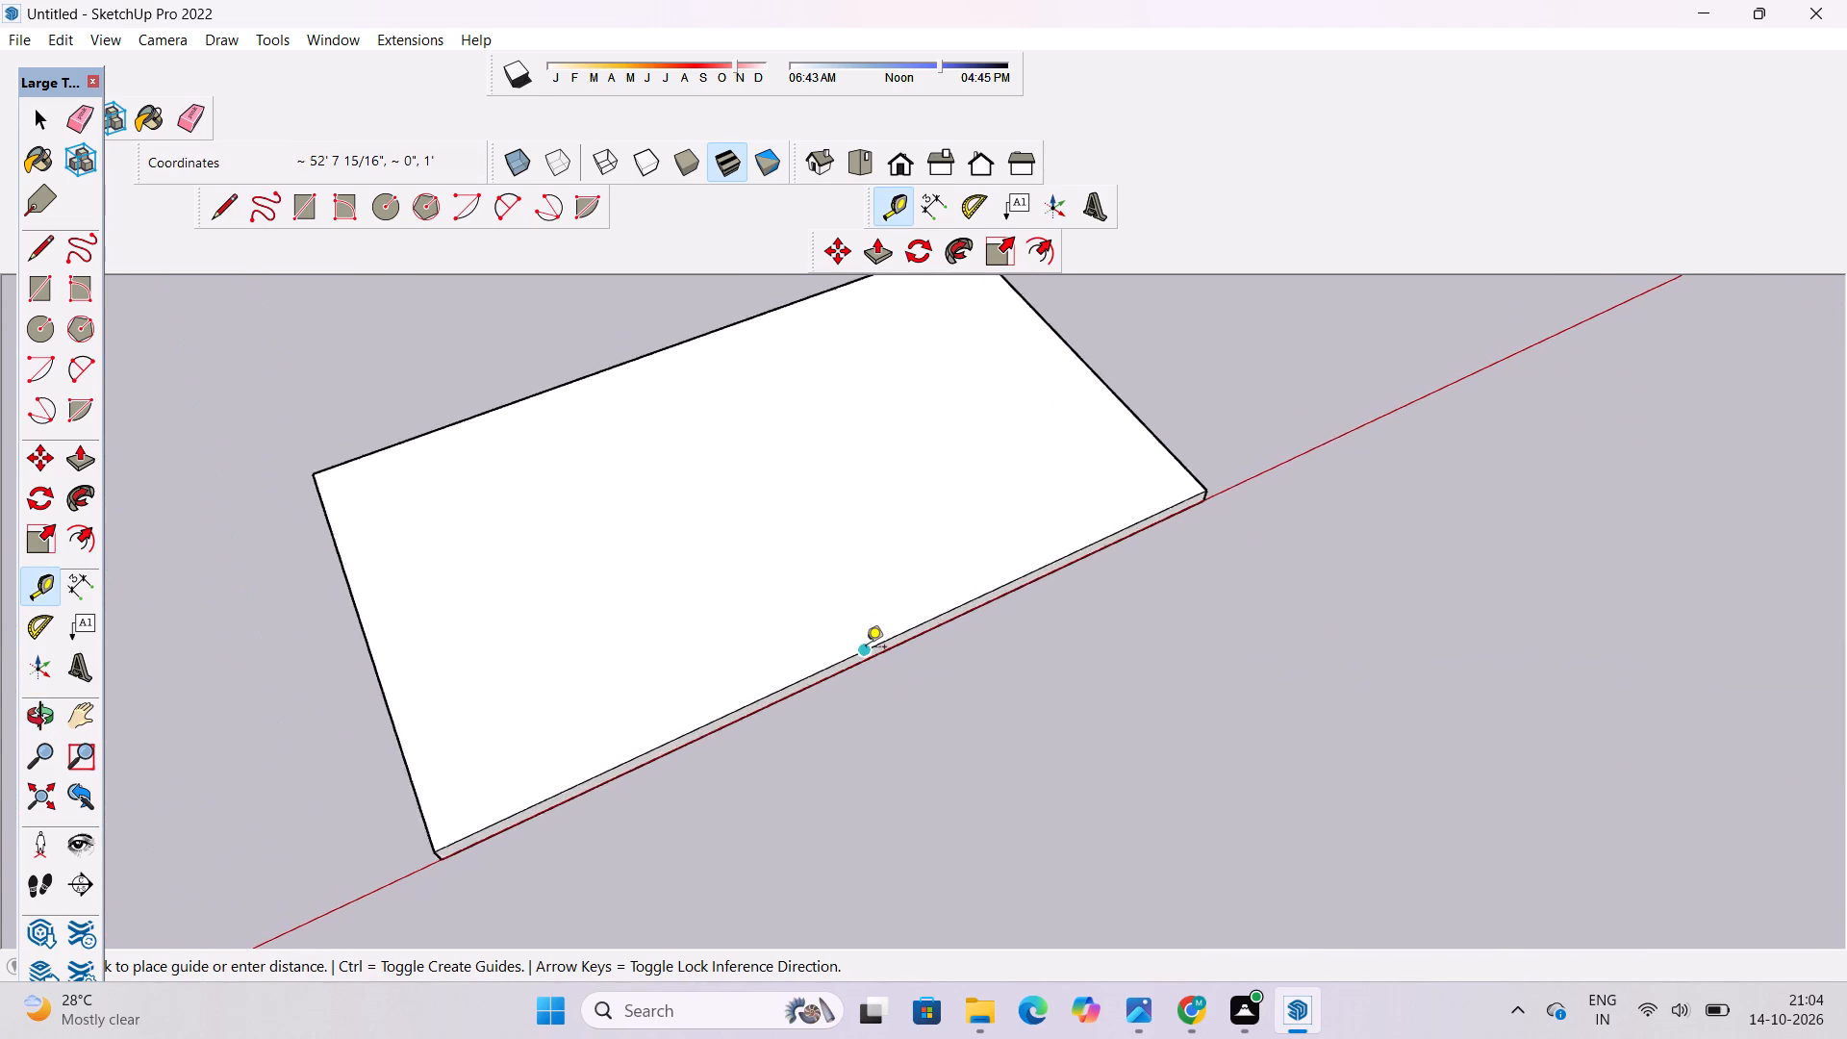
scroll(866, 648, "down", 5)
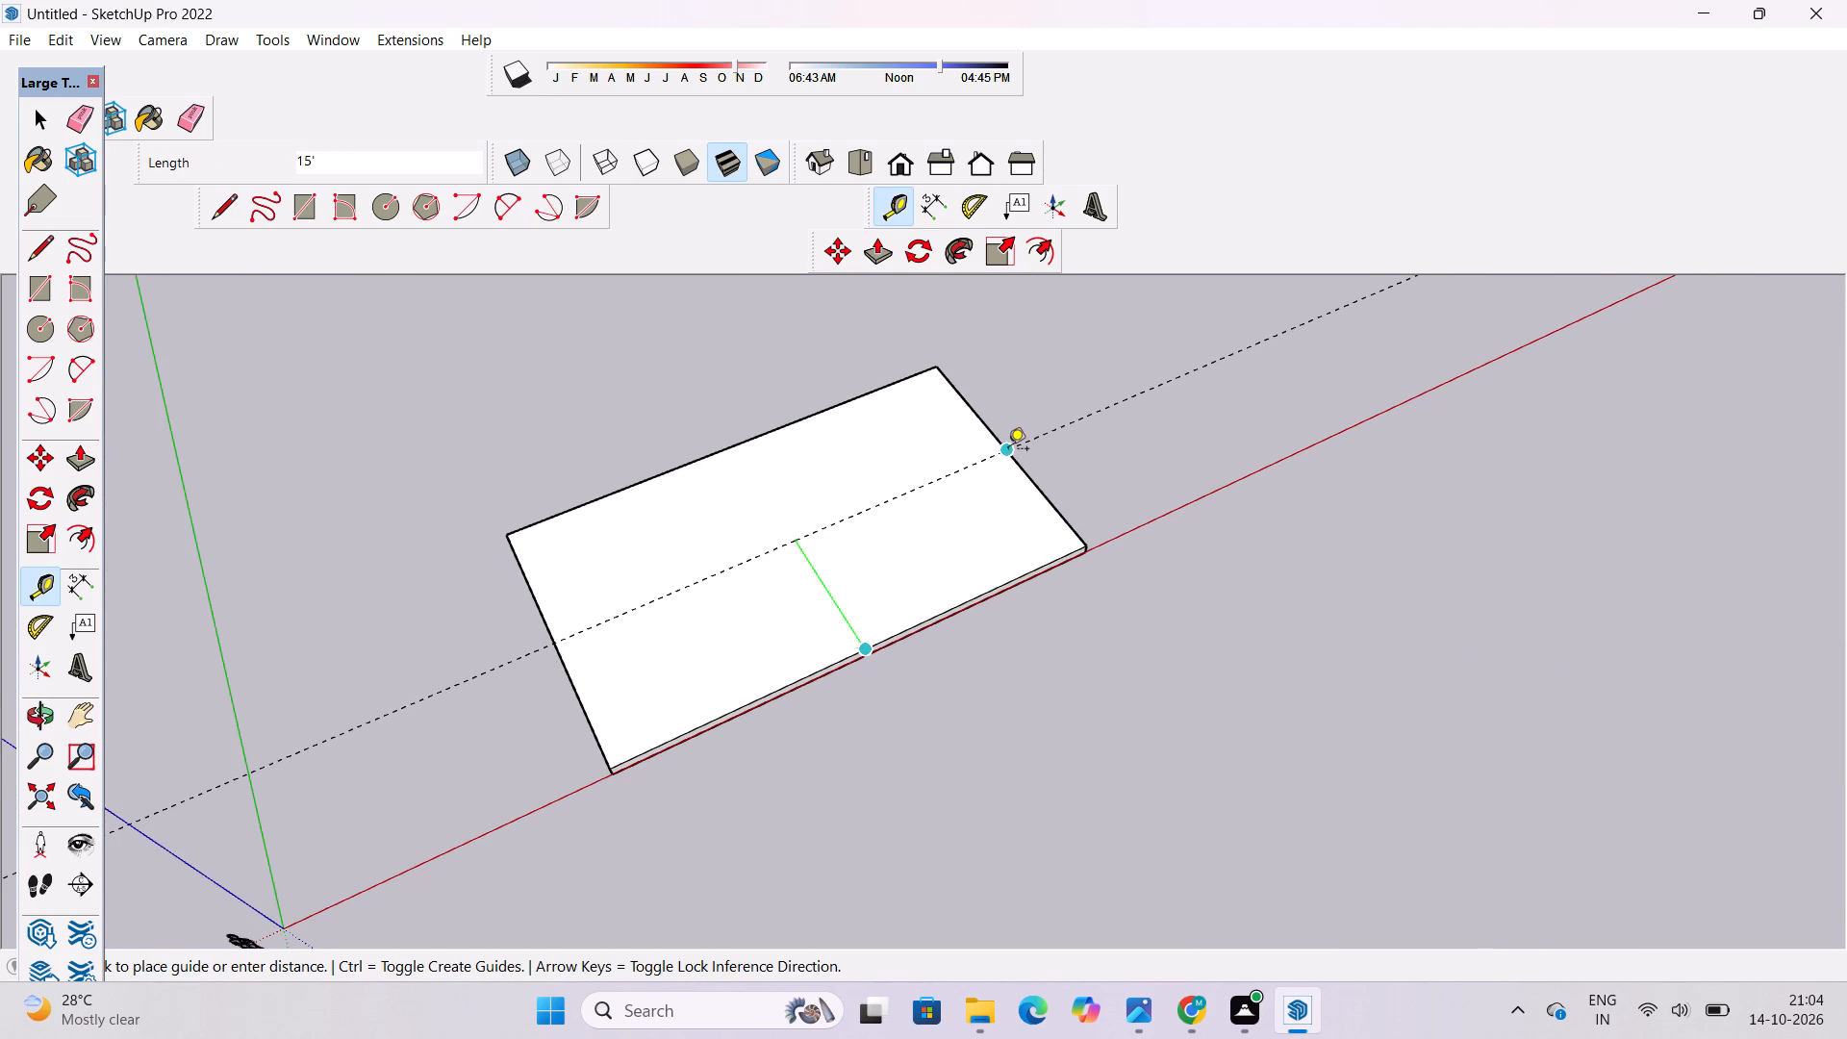
left_click(1008, 450)
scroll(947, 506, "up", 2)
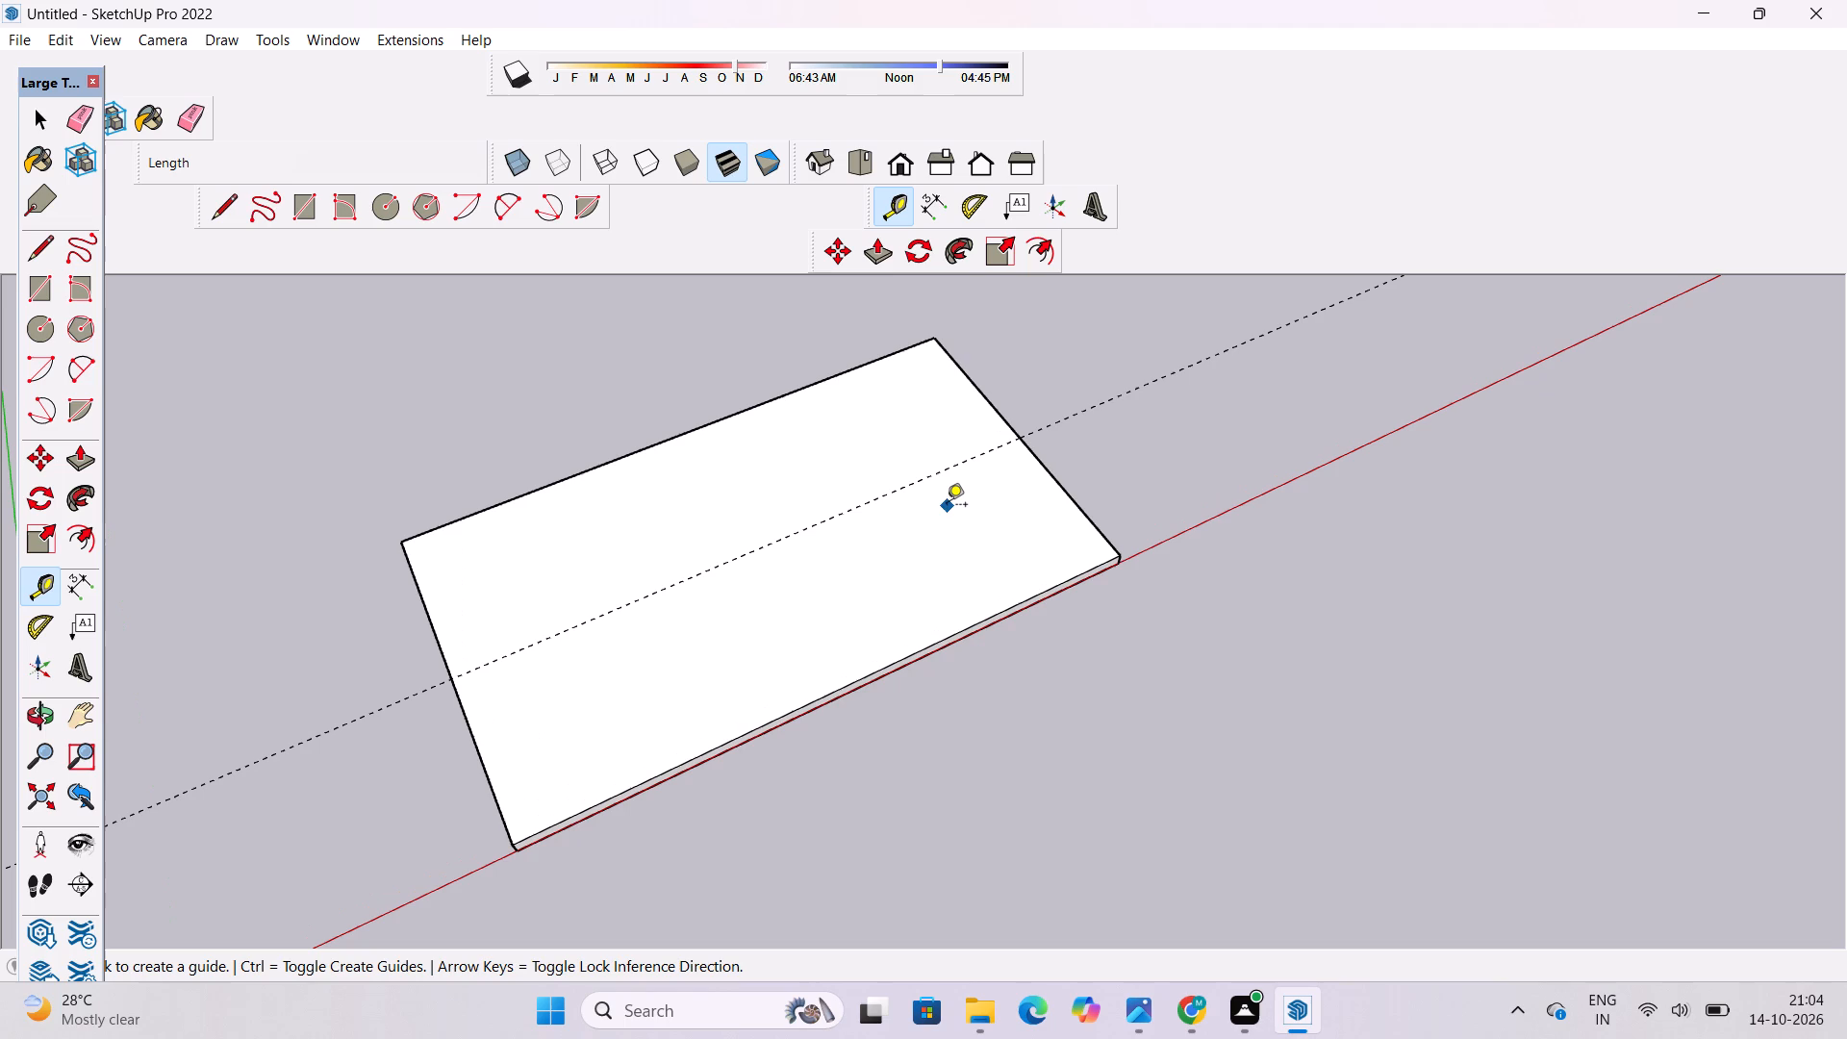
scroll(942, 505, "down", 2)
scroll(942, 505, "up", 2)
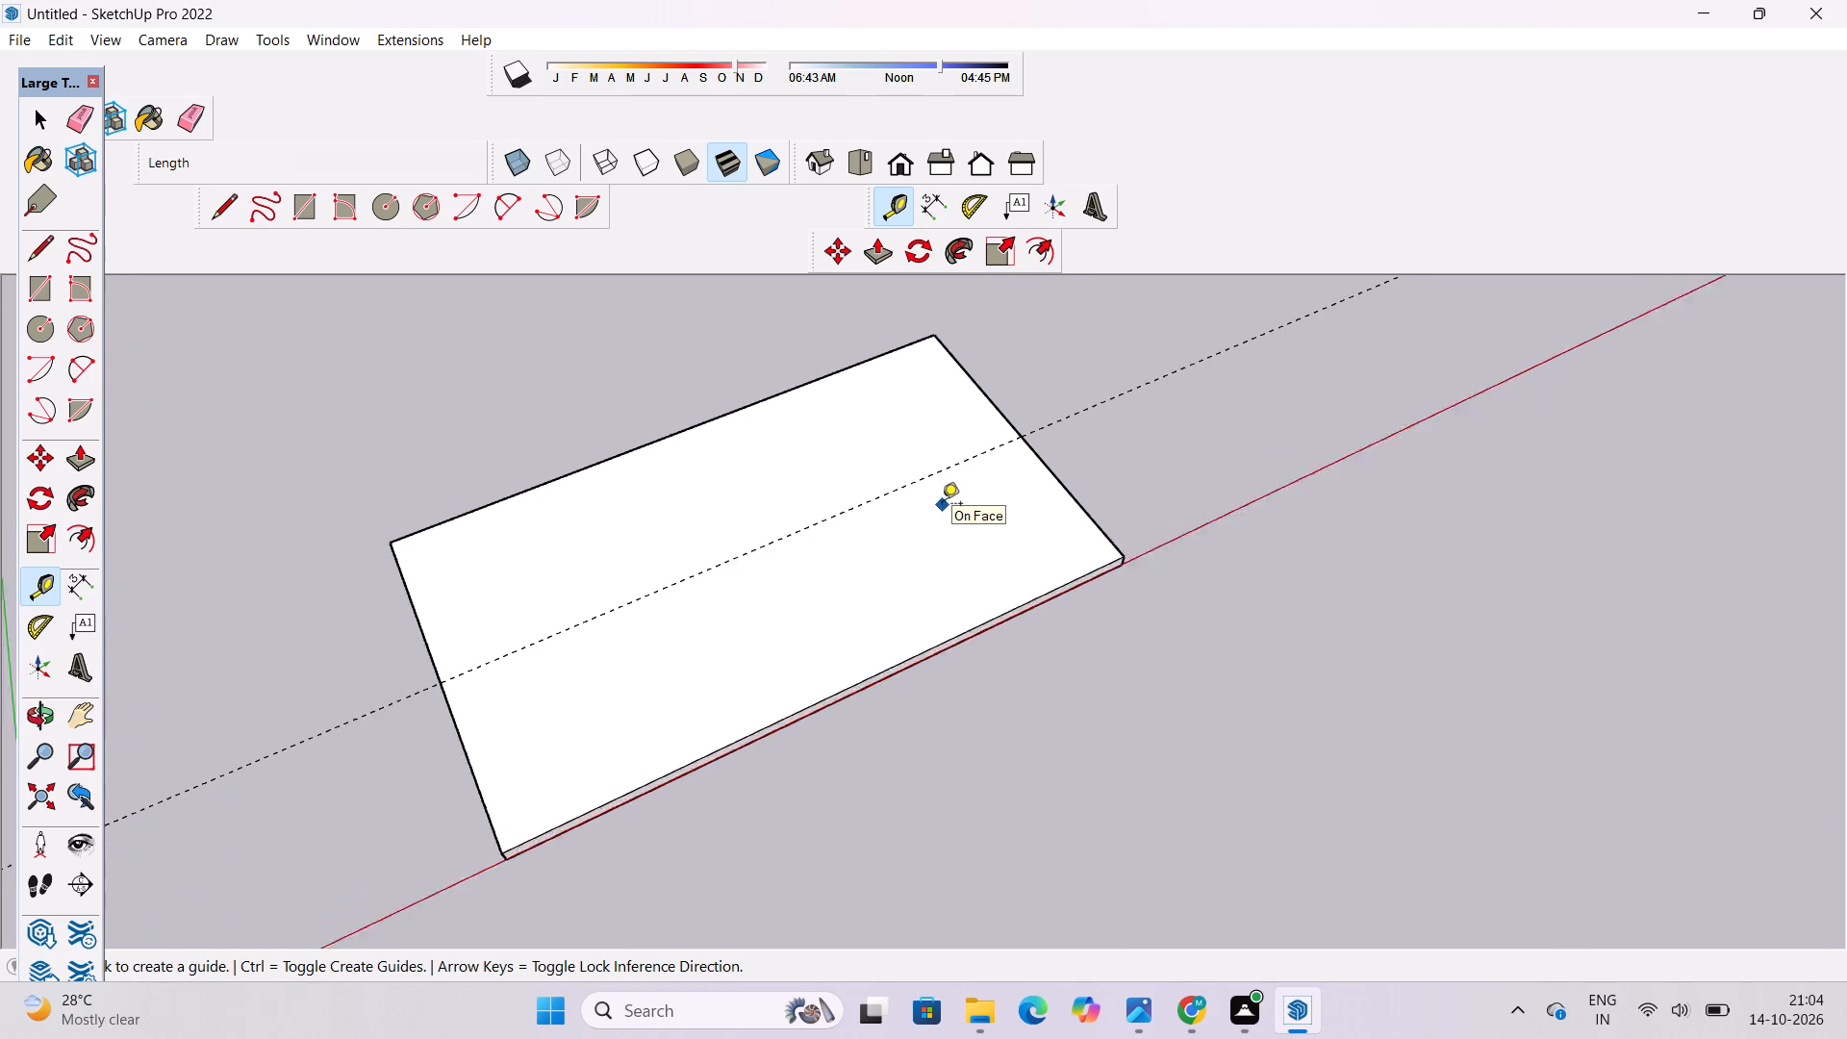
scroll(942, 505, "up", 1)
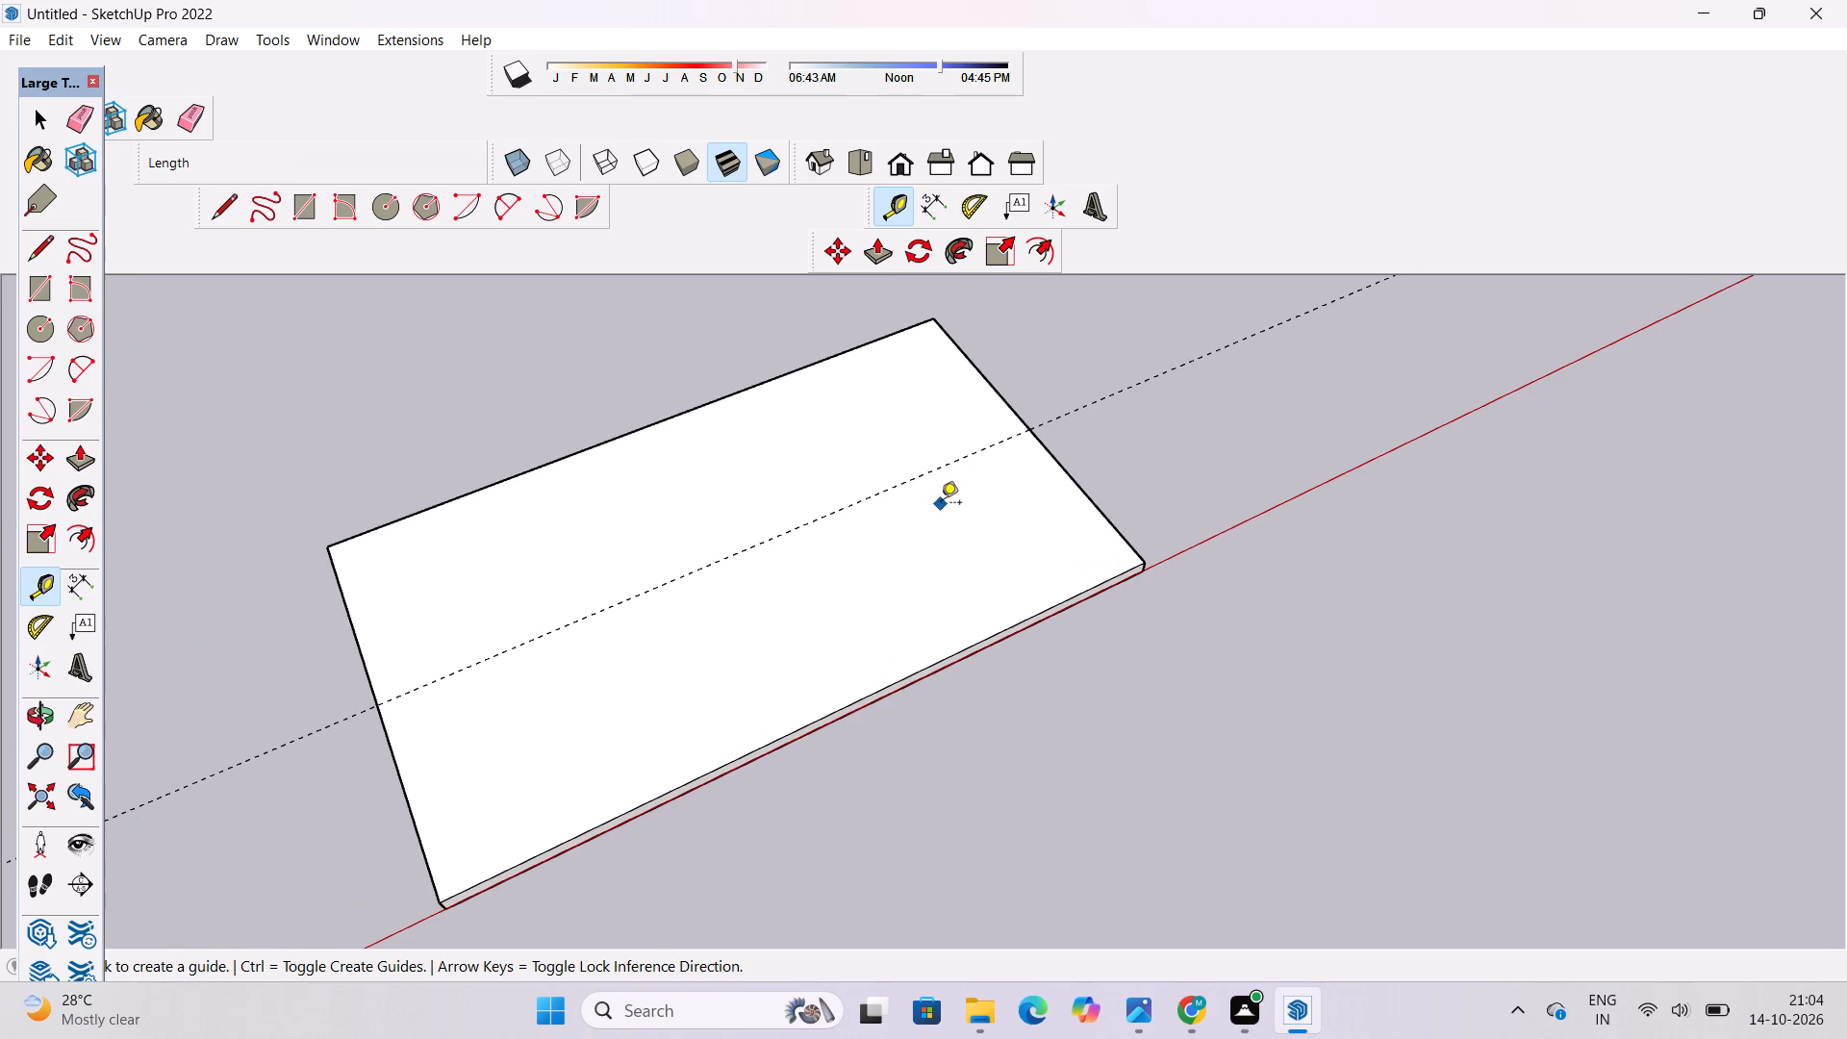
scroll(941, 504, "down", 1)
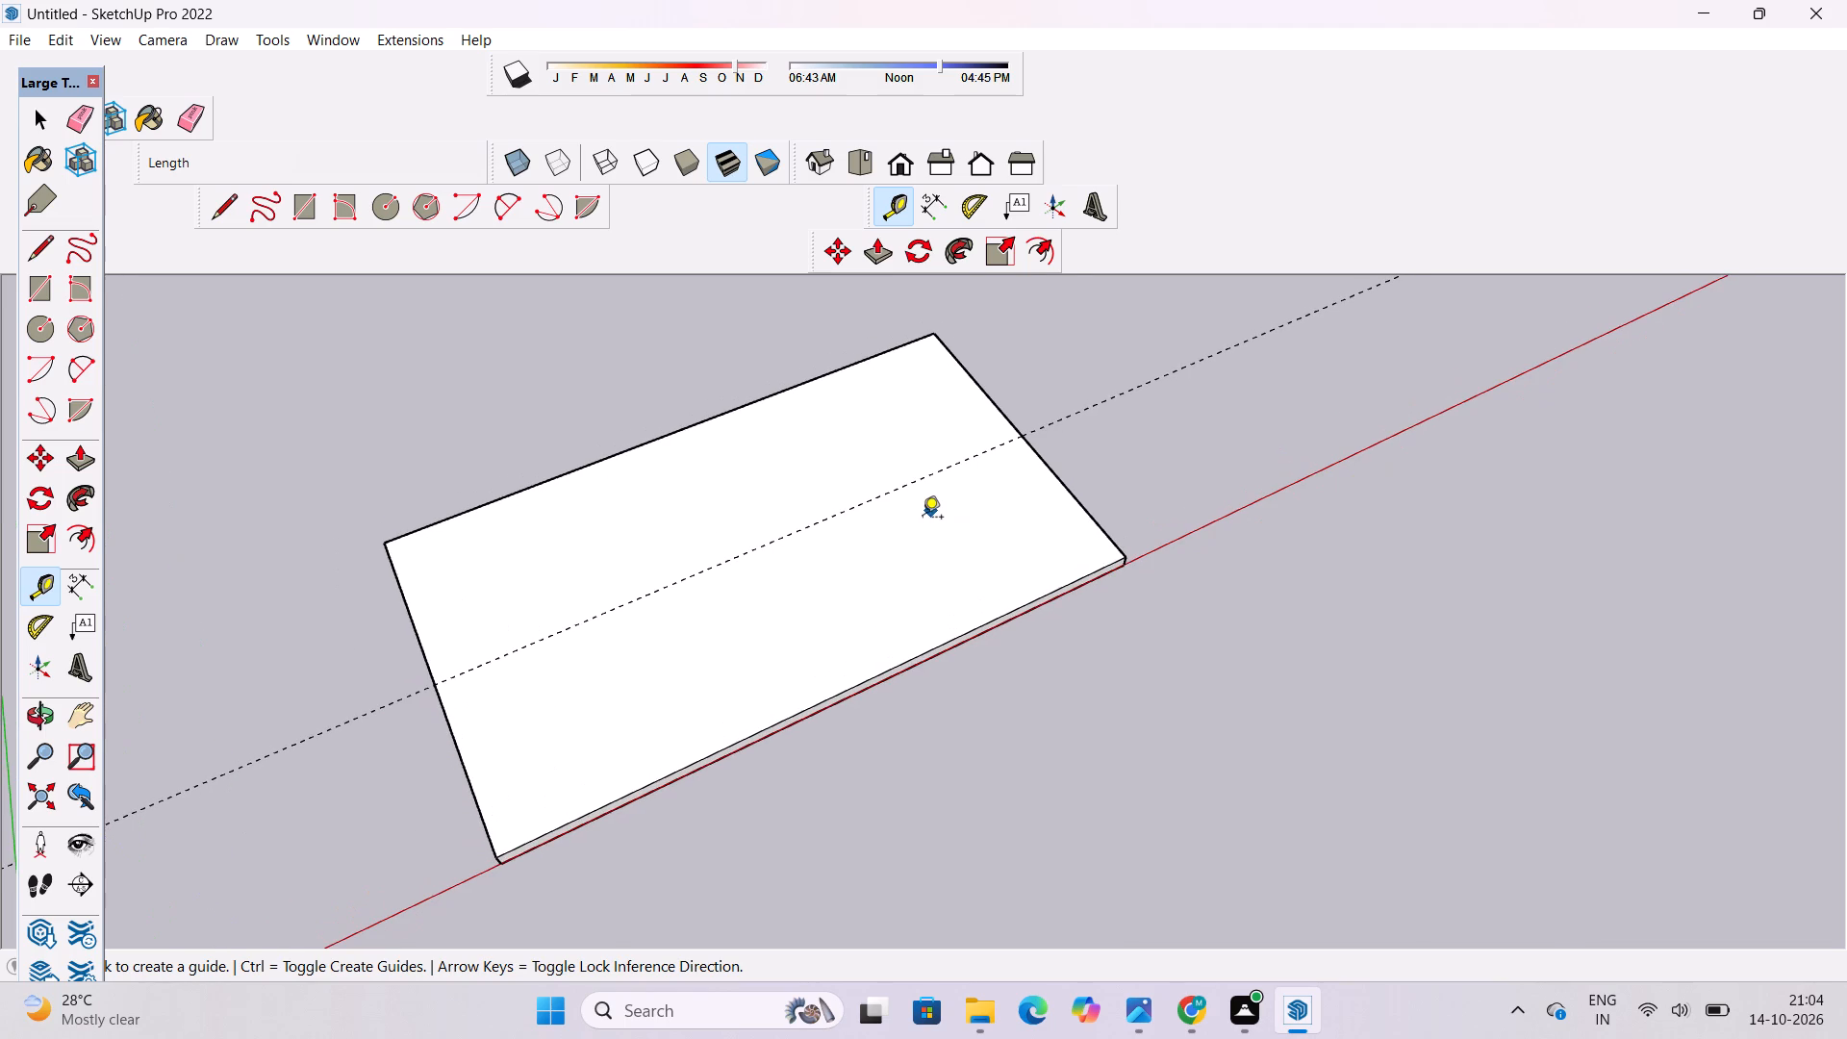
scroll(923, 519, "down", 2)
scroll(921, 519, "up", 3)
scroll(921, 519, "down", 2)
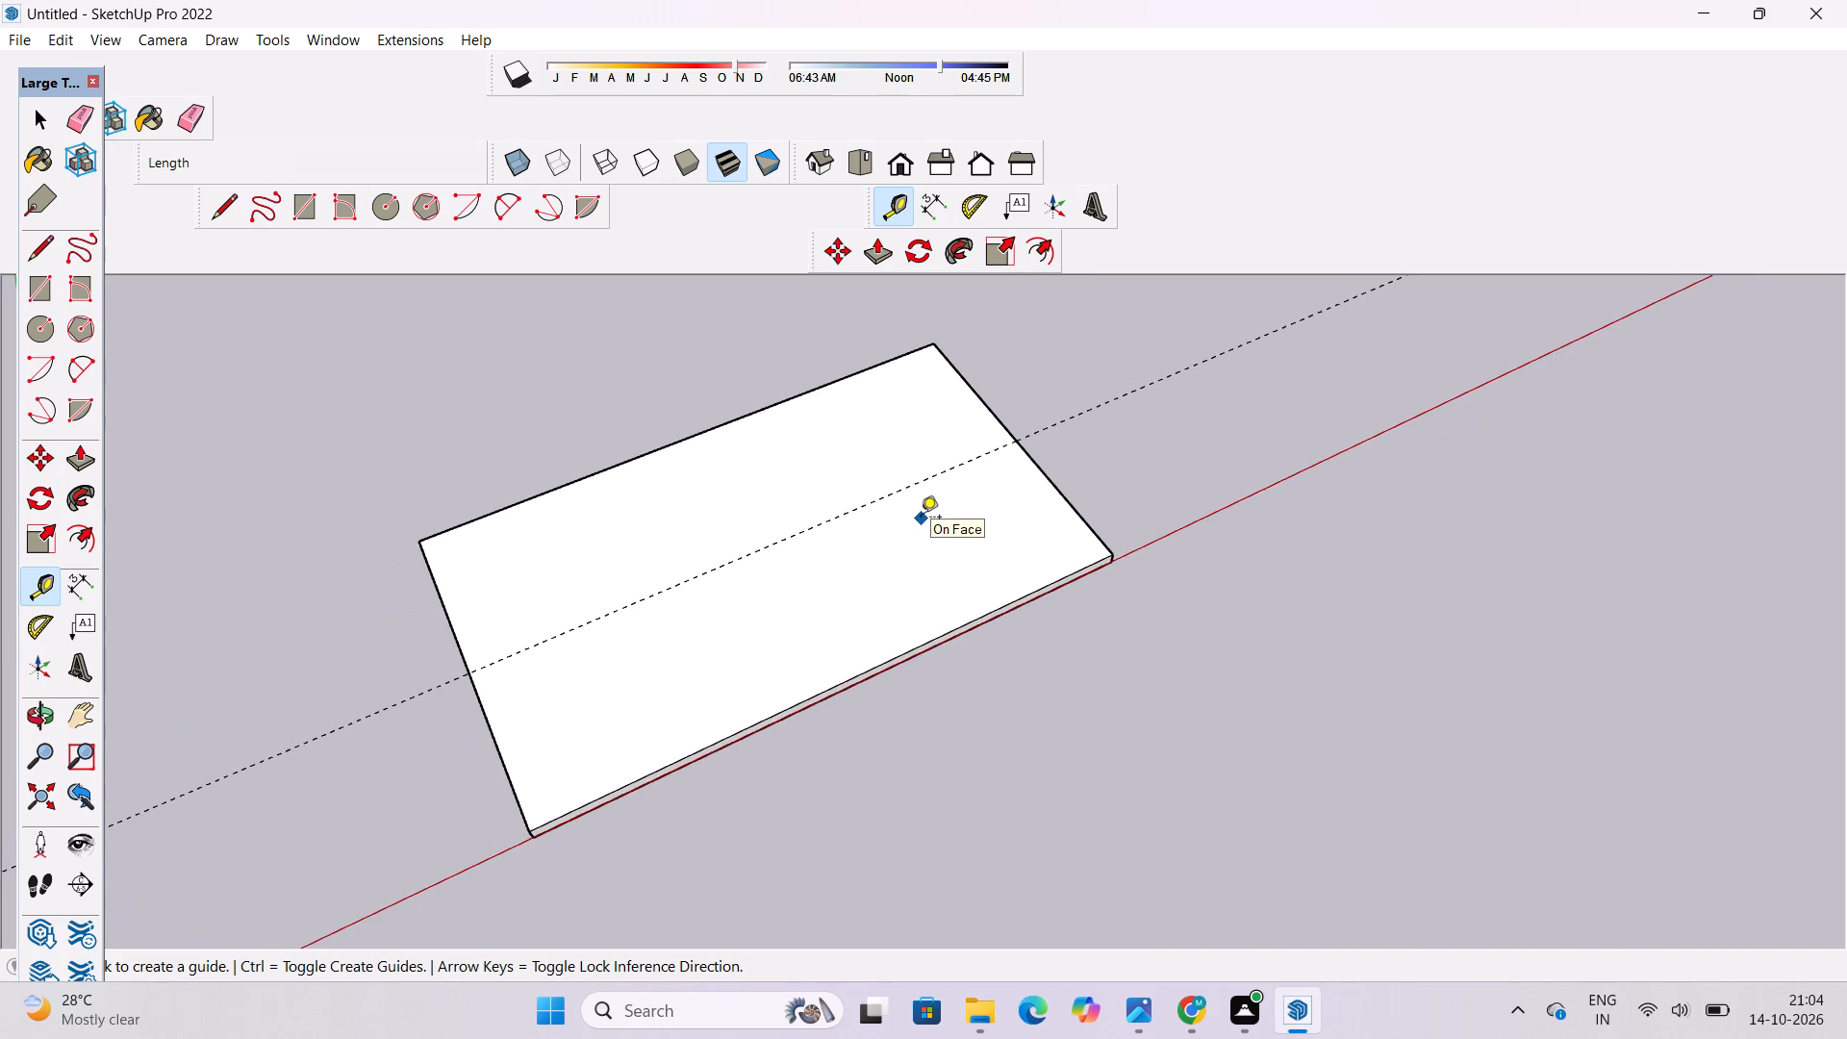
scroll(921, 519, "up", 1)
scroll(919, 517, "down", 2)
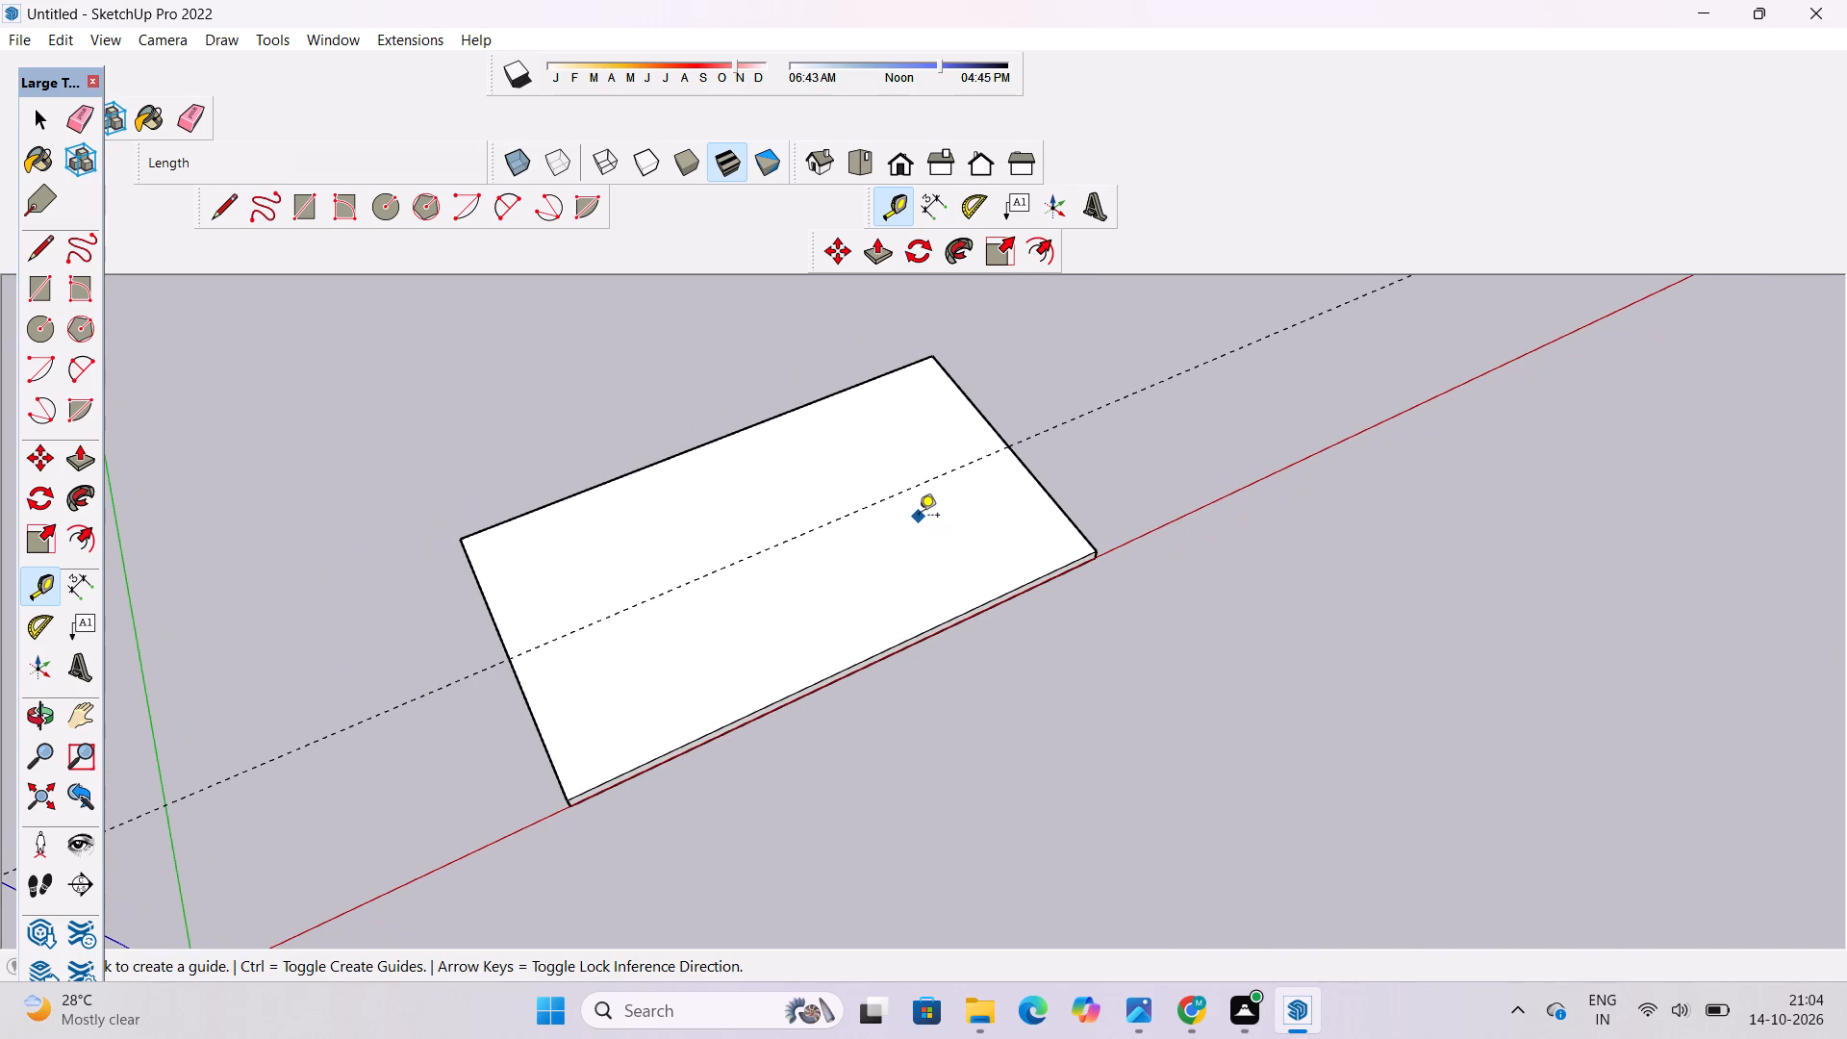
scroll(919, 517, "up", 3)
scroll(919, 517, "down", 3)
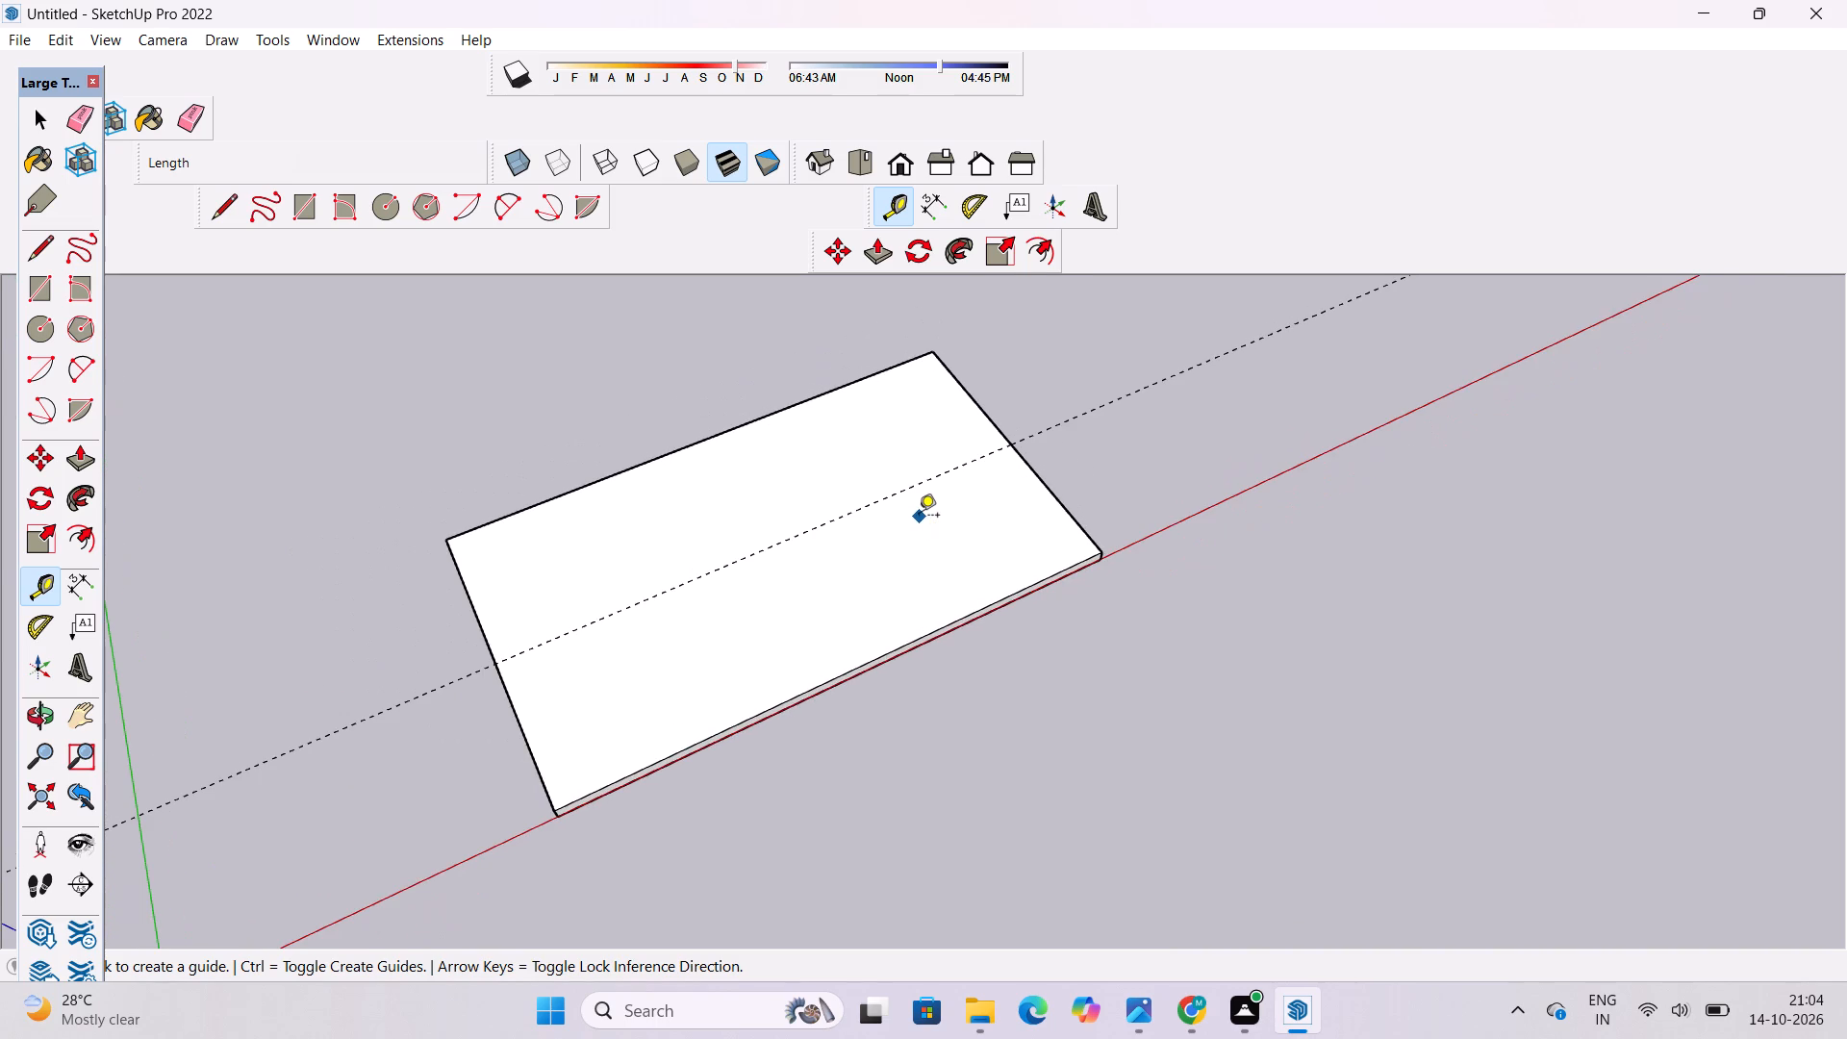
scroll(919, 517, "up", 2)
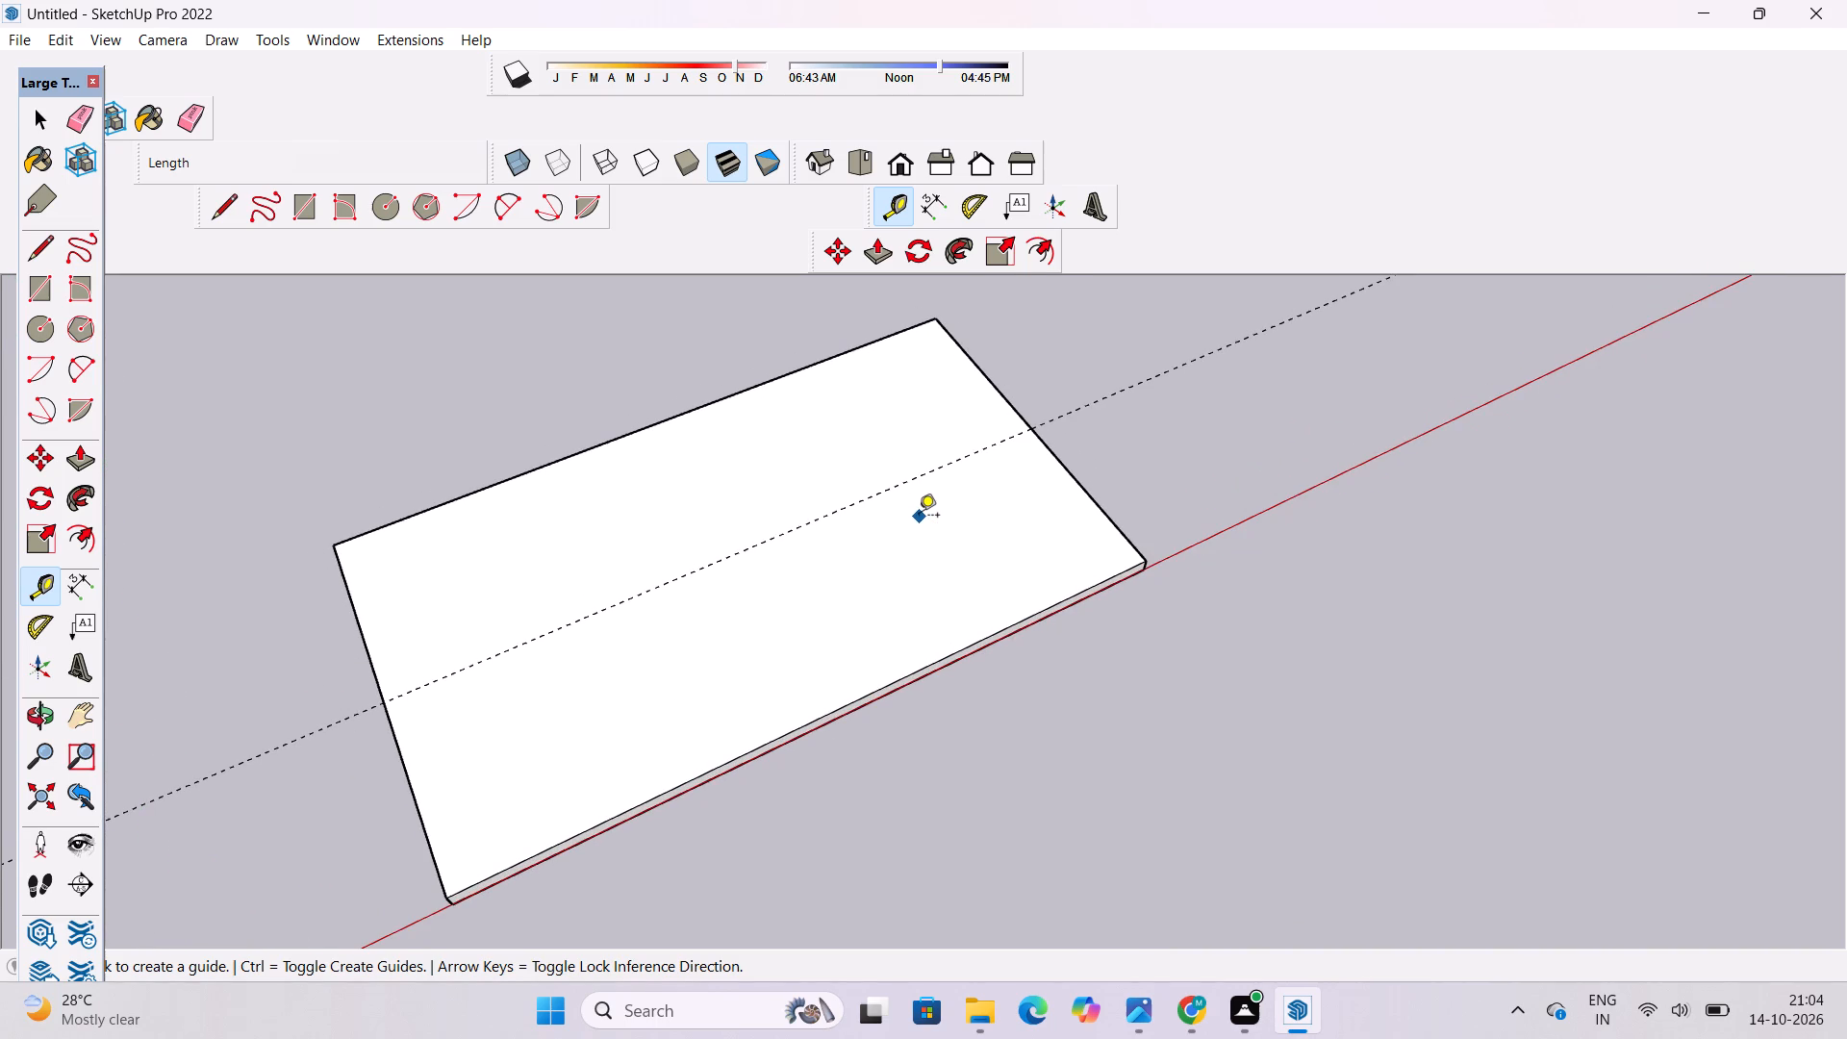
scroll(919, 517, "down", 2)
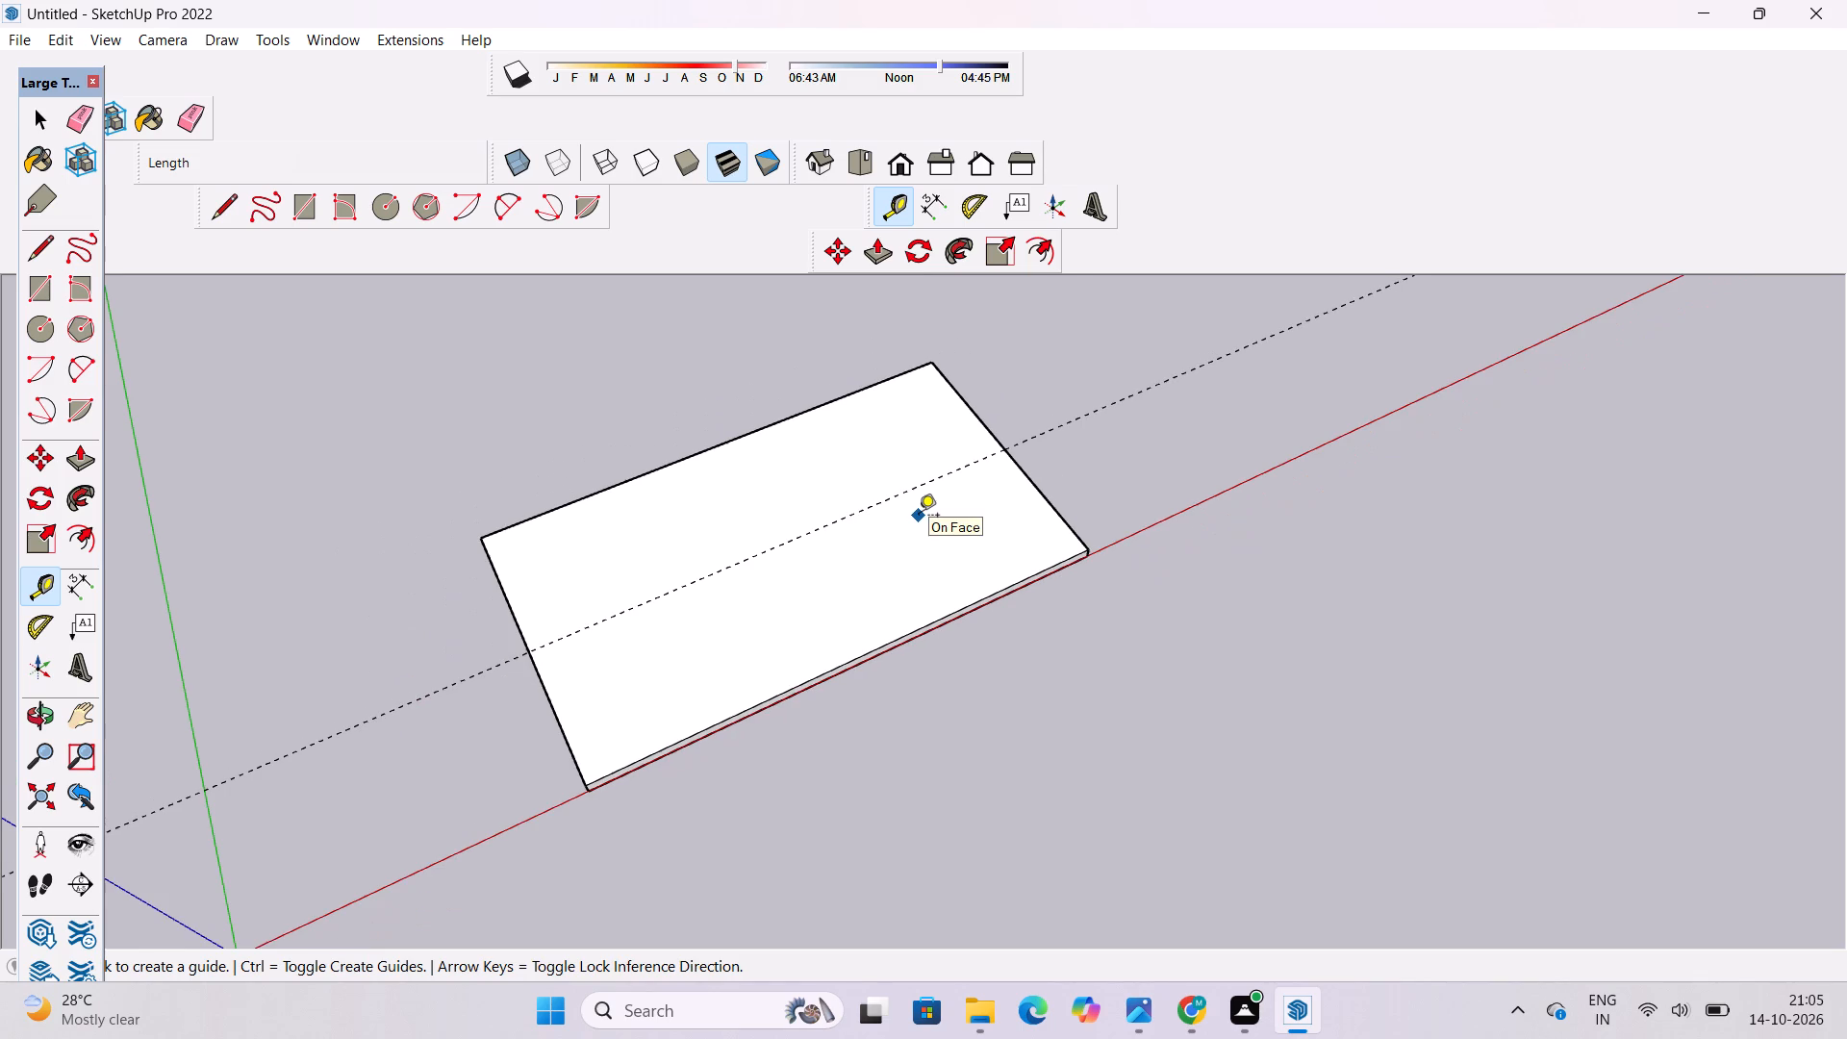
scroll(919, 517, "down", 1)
Erase the guide line that runs lengthwise across the middle of the base slab.
key("space")
type("o")
left_click_drag(672, 603, 791, 521)
left_click_drag(838, 524, 744, 621)
left_click_drag(728, 618, 728, 661)
left_click_drag(719, 666, 772, 572, "shift")
scroll(778, 563, "up", 4)
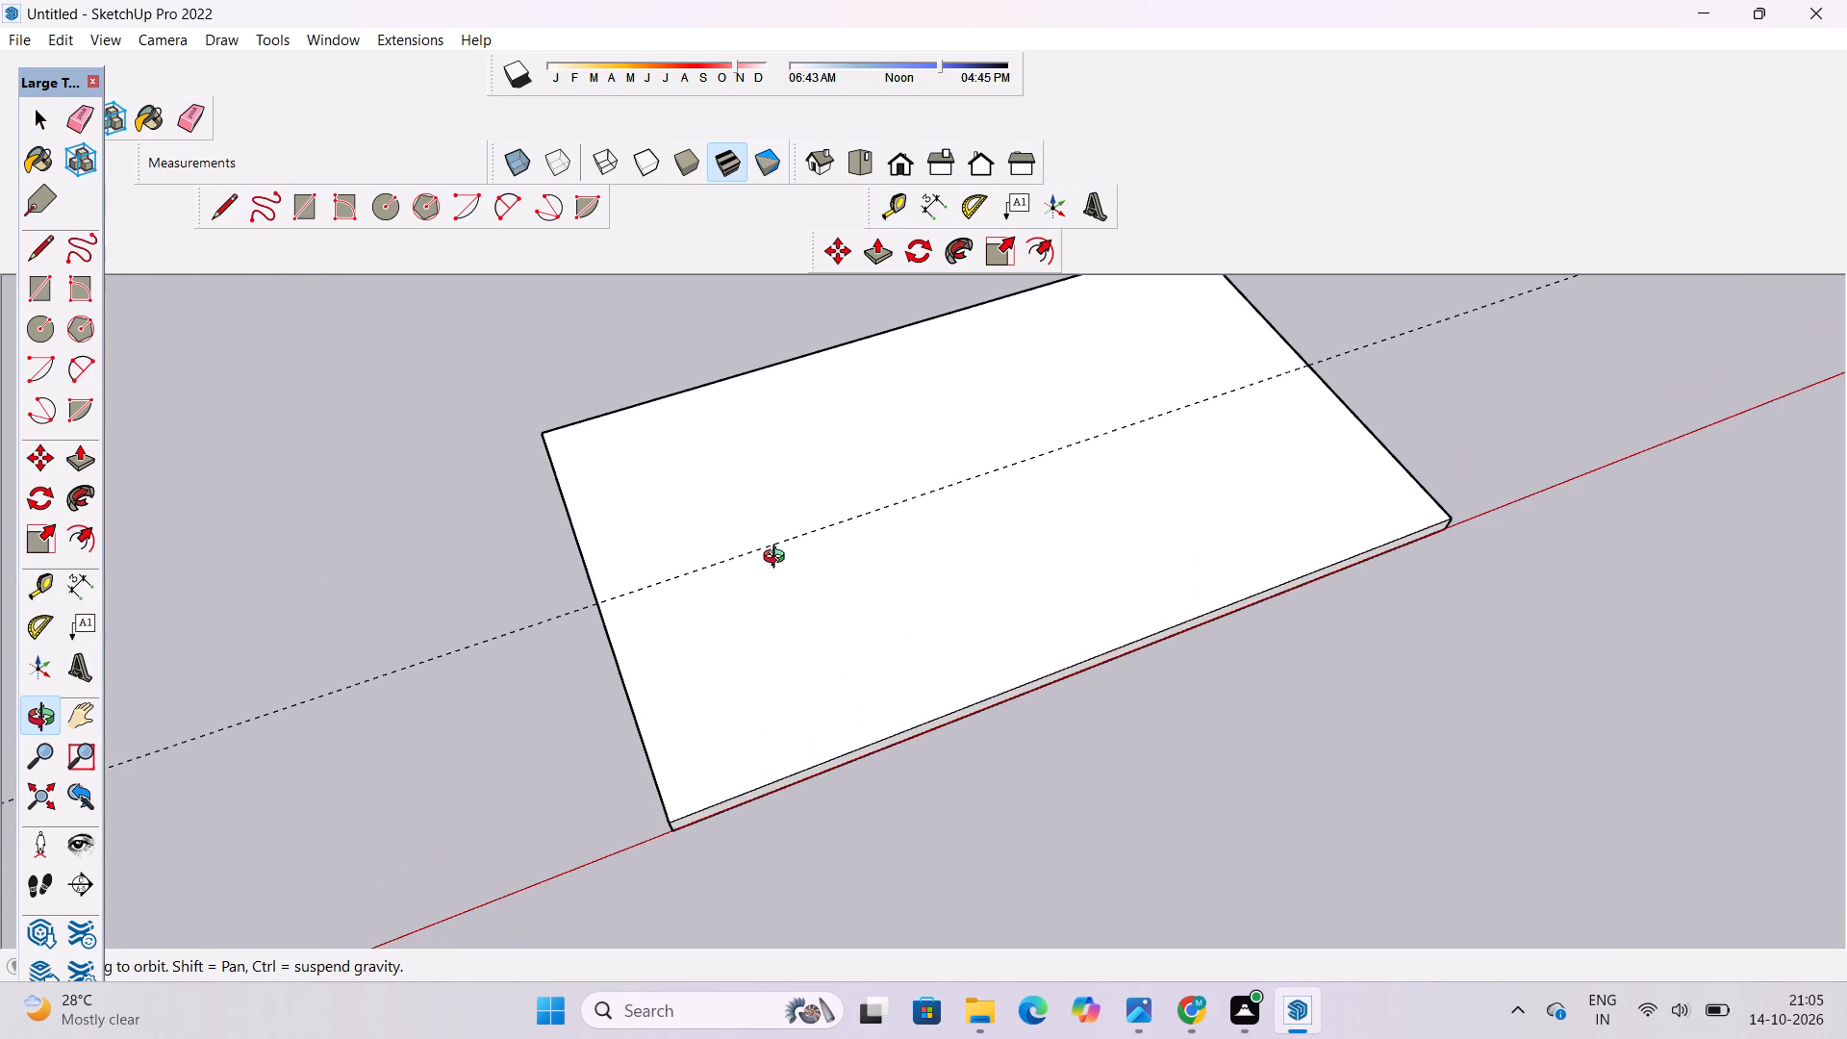
scroll(778, 554, "down", 2)
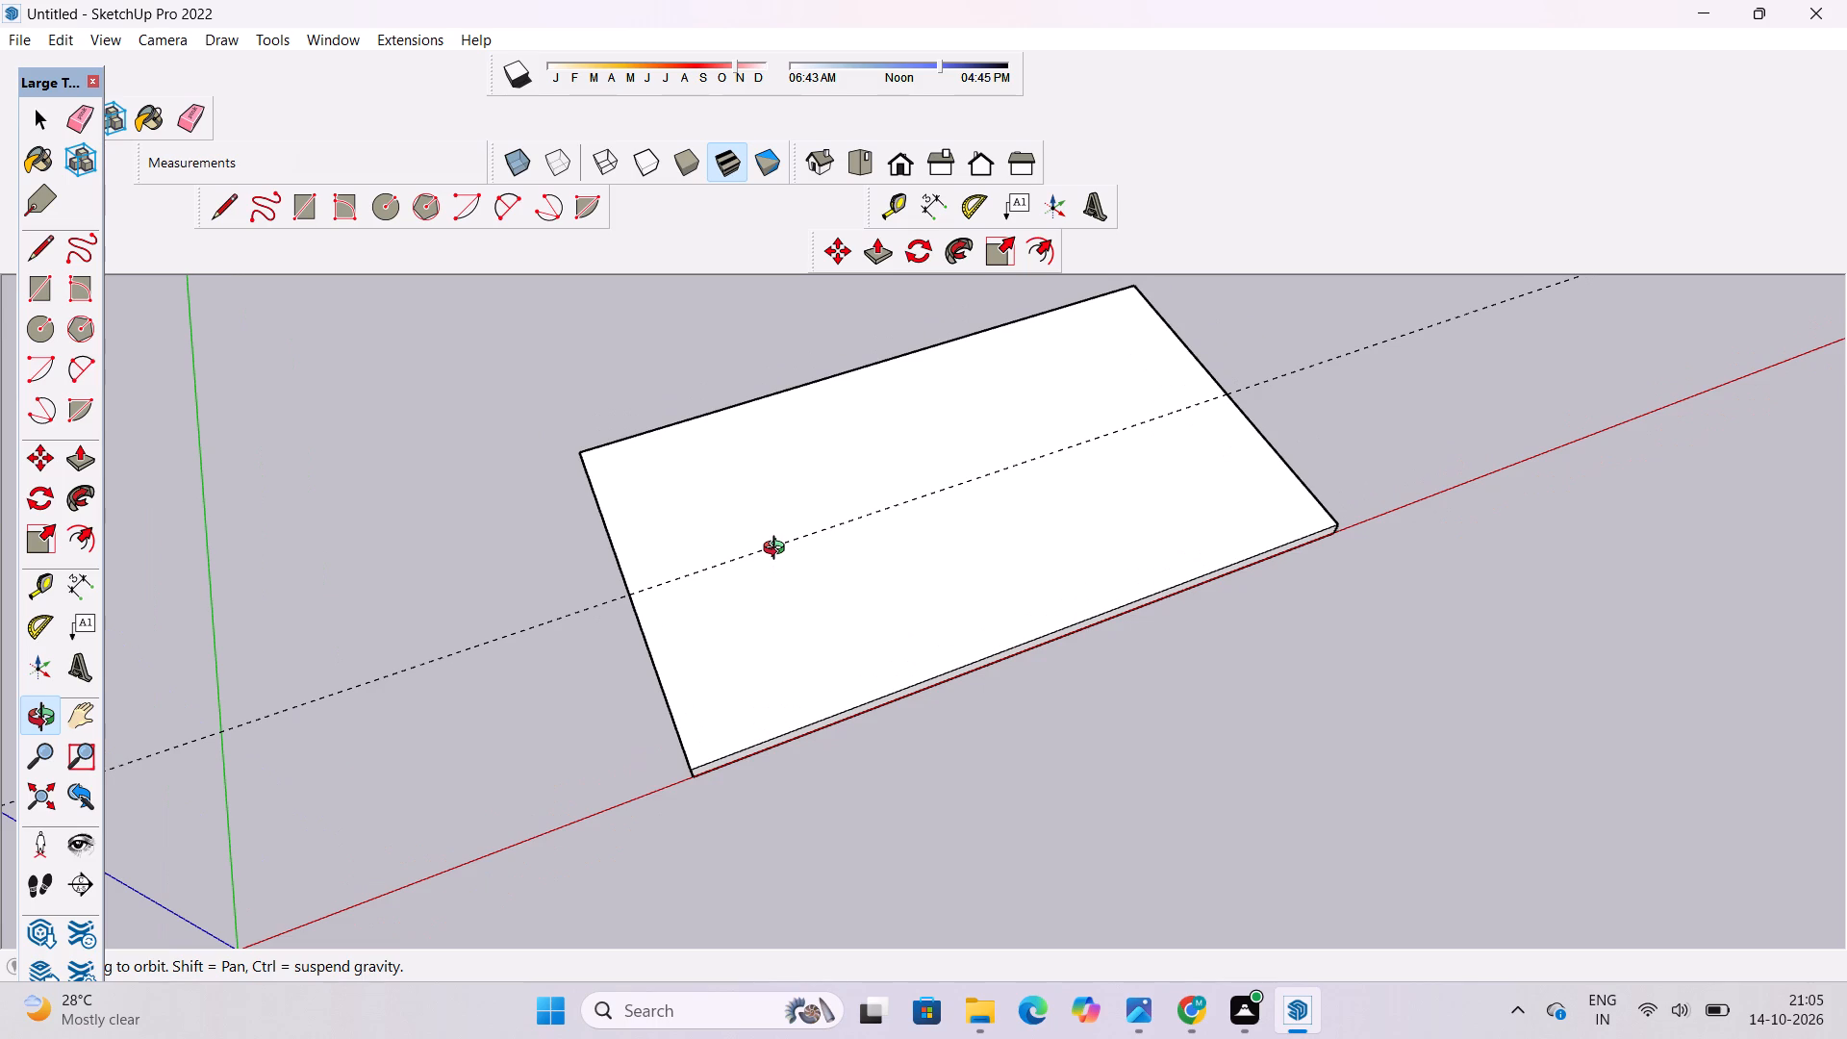
scroll(683, 604, "up", 1)
left_click_drag(671, 630, 683, 609, "shift")
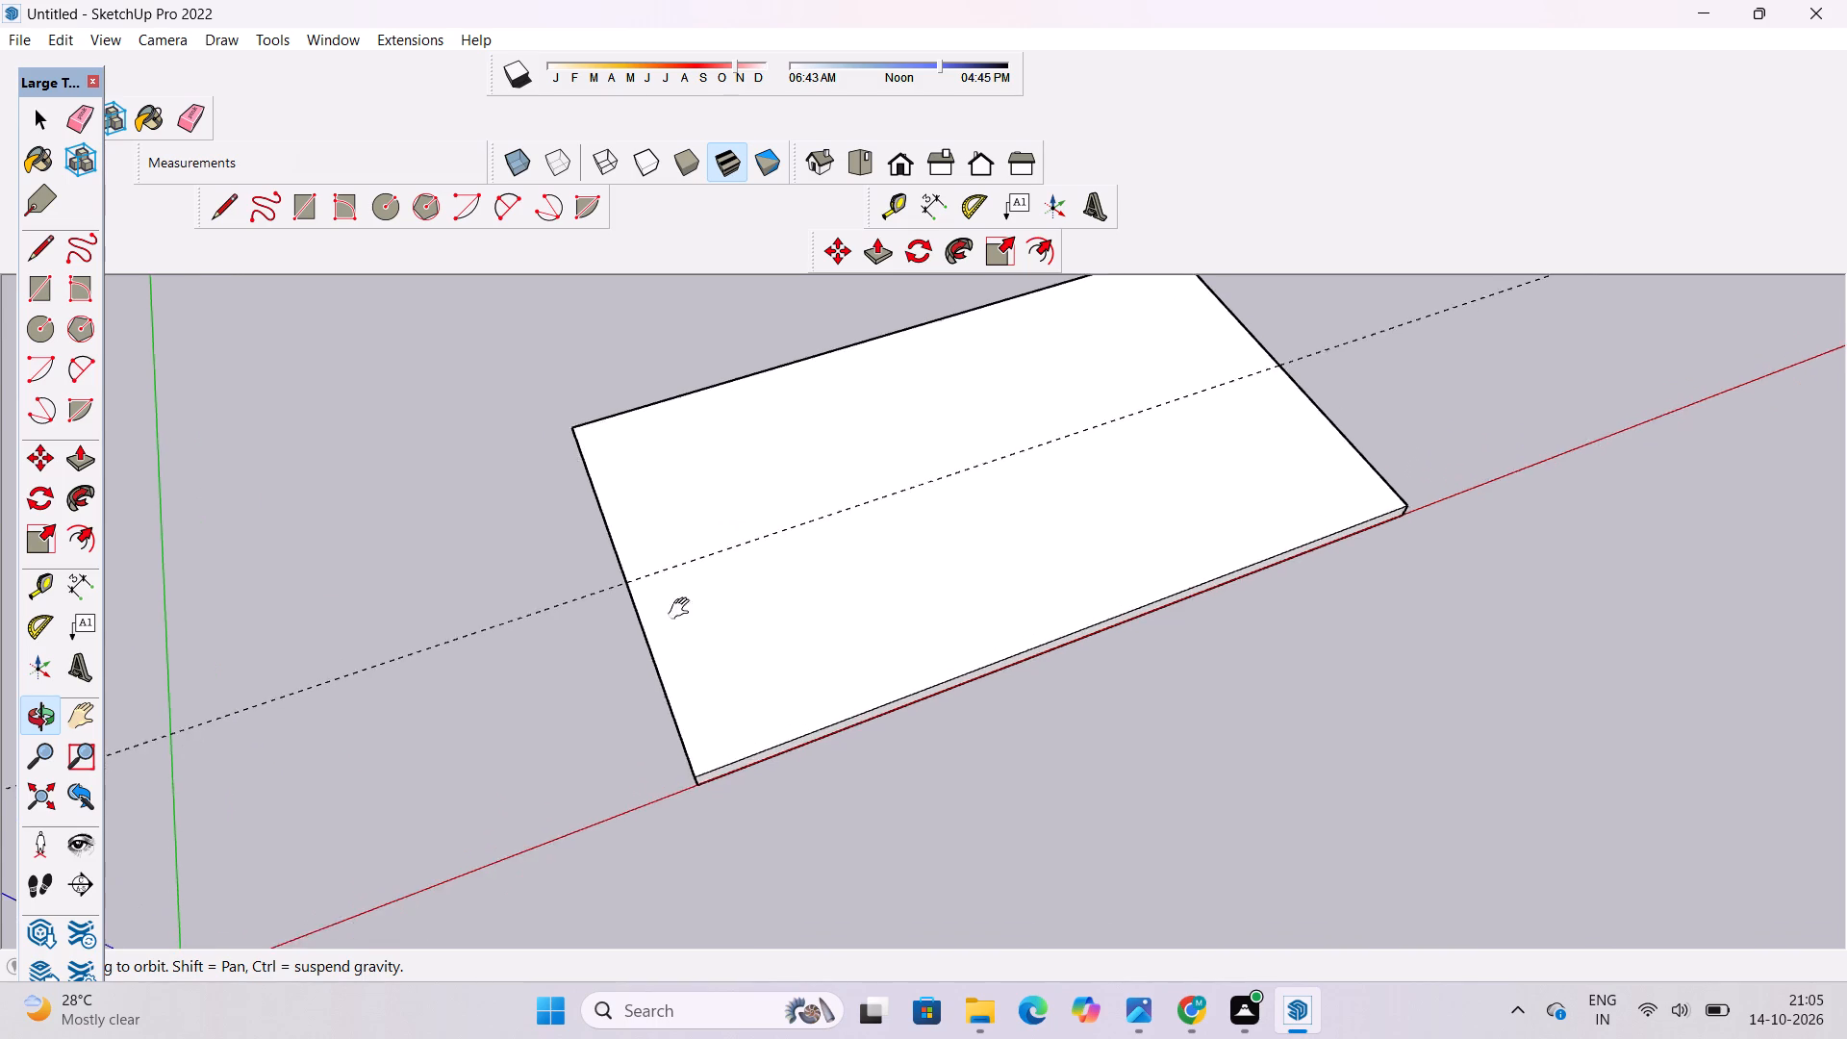
left_click_drag(683, 609, 731, 545, "shift")
left_click_drag(733, 544, 855, 456)
left_click_drag(847, 501, 838, 525, "shift")
left_click_drag(746, 602, 872, 489)
scroll(682, 621, "up", 2, "shift")
left_click_drag(704, 565, 690, 596)
key("e")
left_click_drag(690, 558, 702, 582)
key("space")
Examine the base slab from several angles, from its red-axis side around to its opposite long side.
key("o")
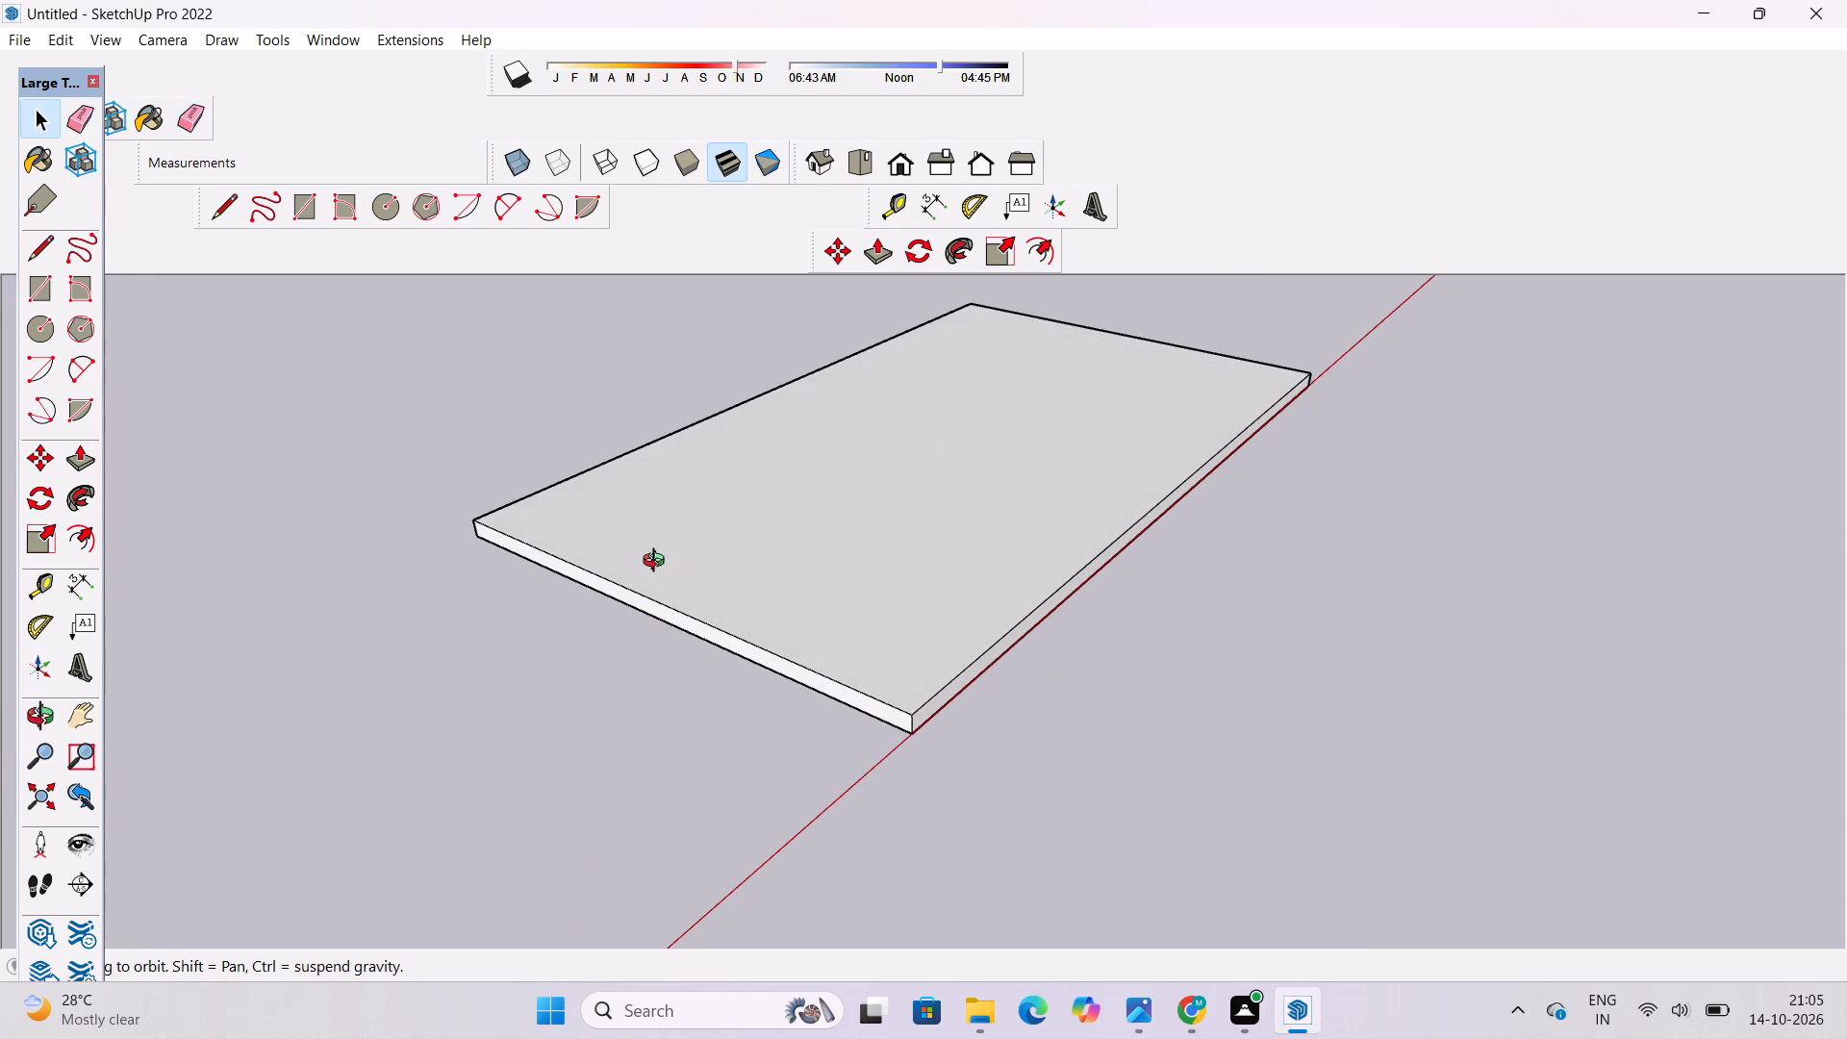
scroll(644, 564, "down", 1)
left_click_drag(674, 555, 651, 560)
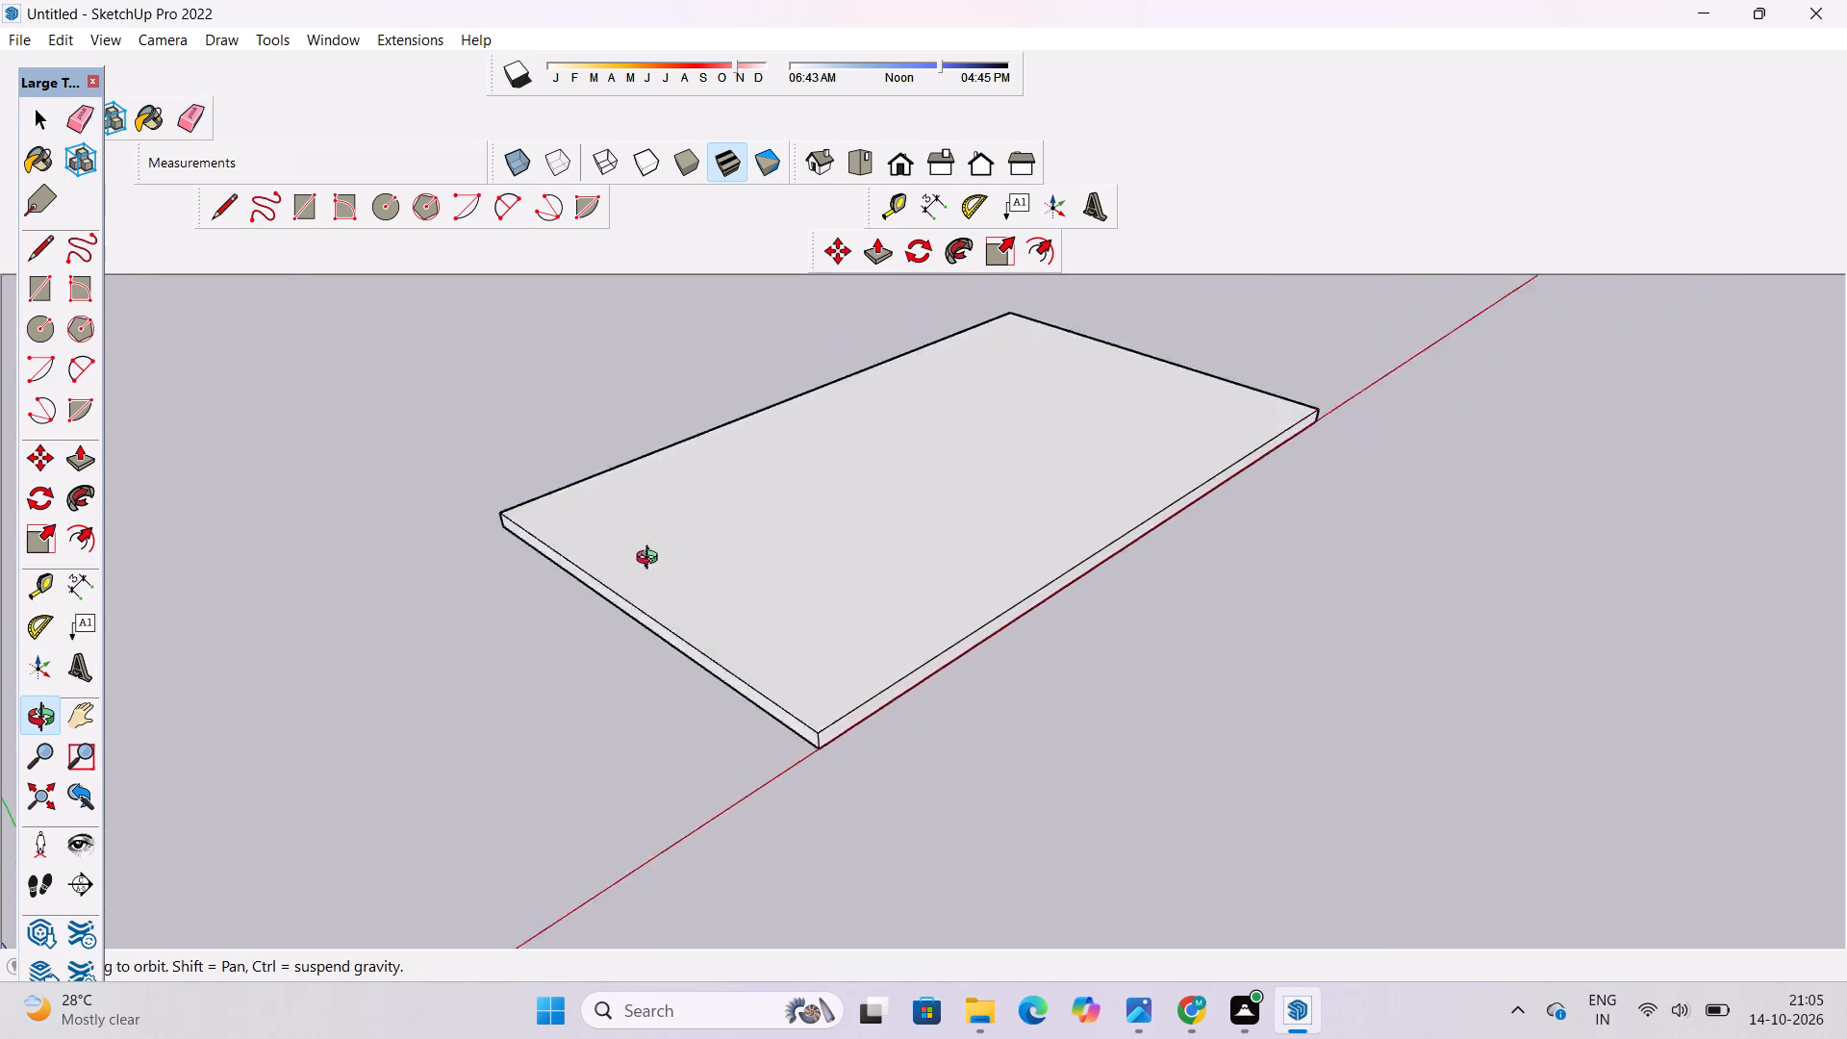
left_click_drag(651, 560, 738, 470)
left_click_drag(739, 479, 782, 560)
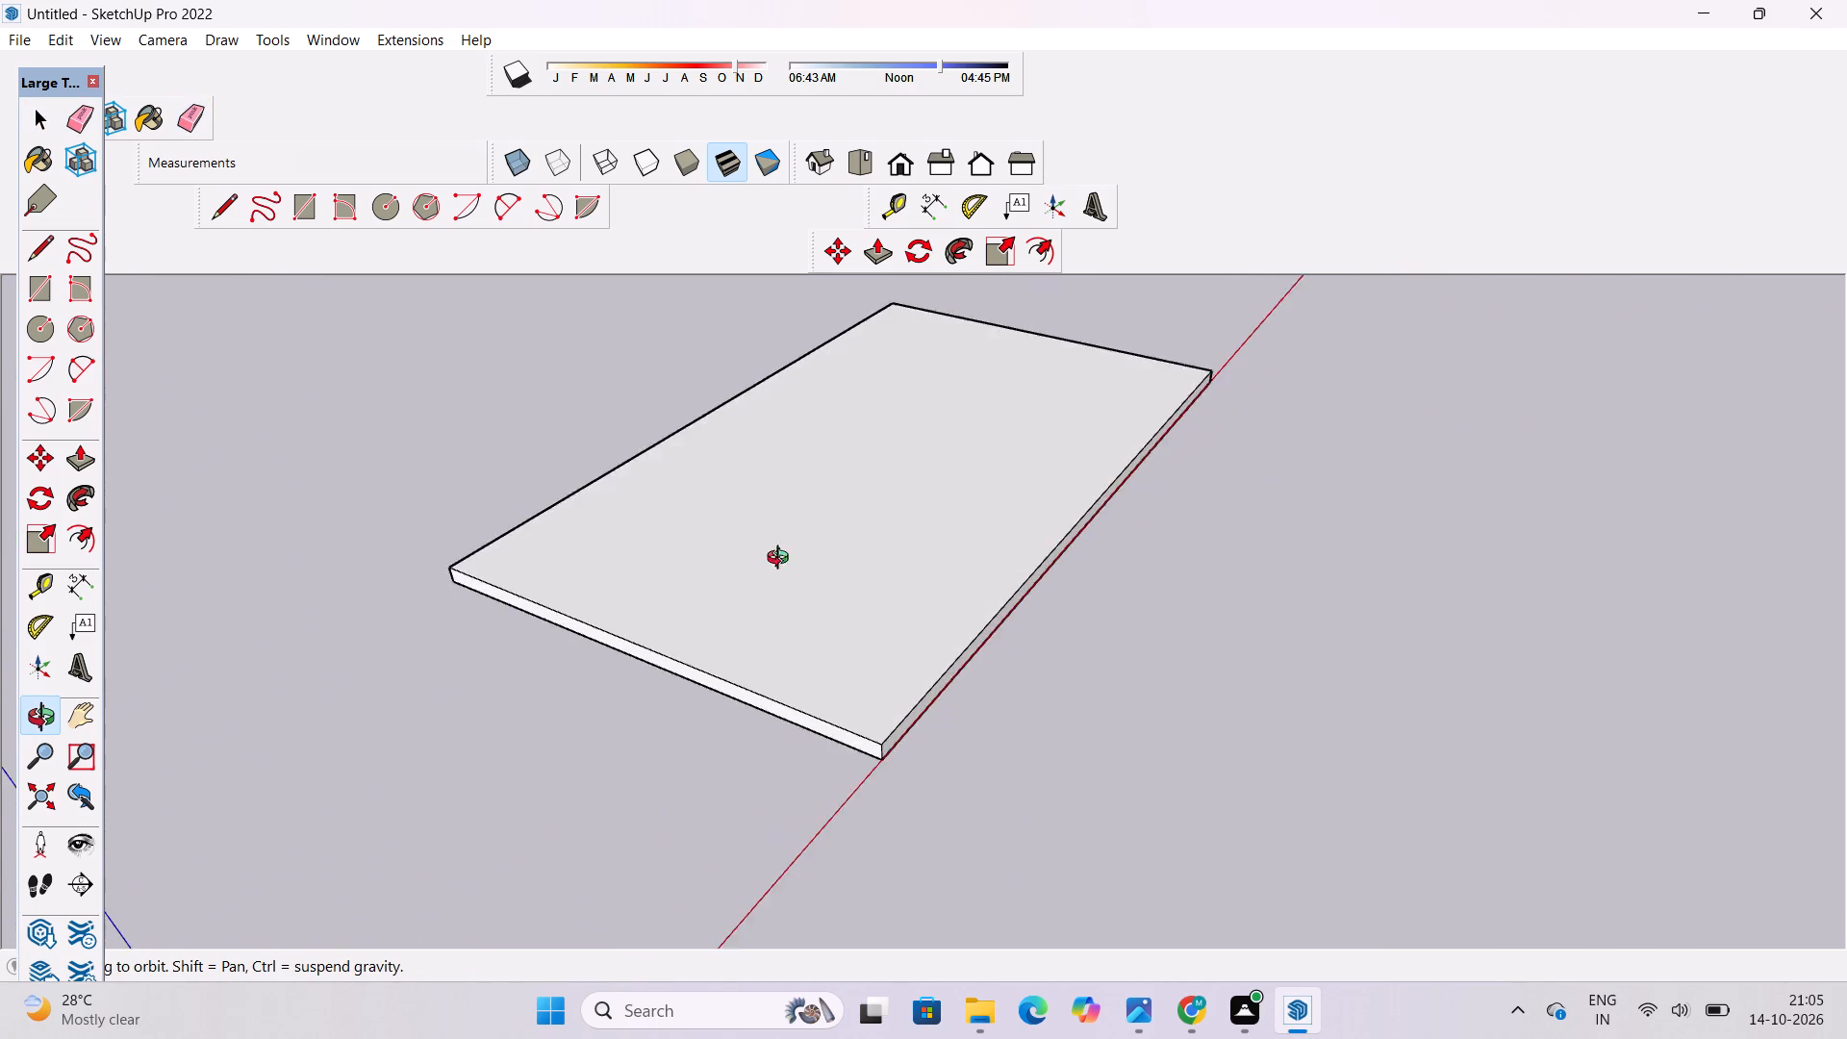
left_click_drag(782, 560, 634, 708)
scroll(676, 695, "down", 6)
left_click_drag(708, 696, 669, 568, "shift")
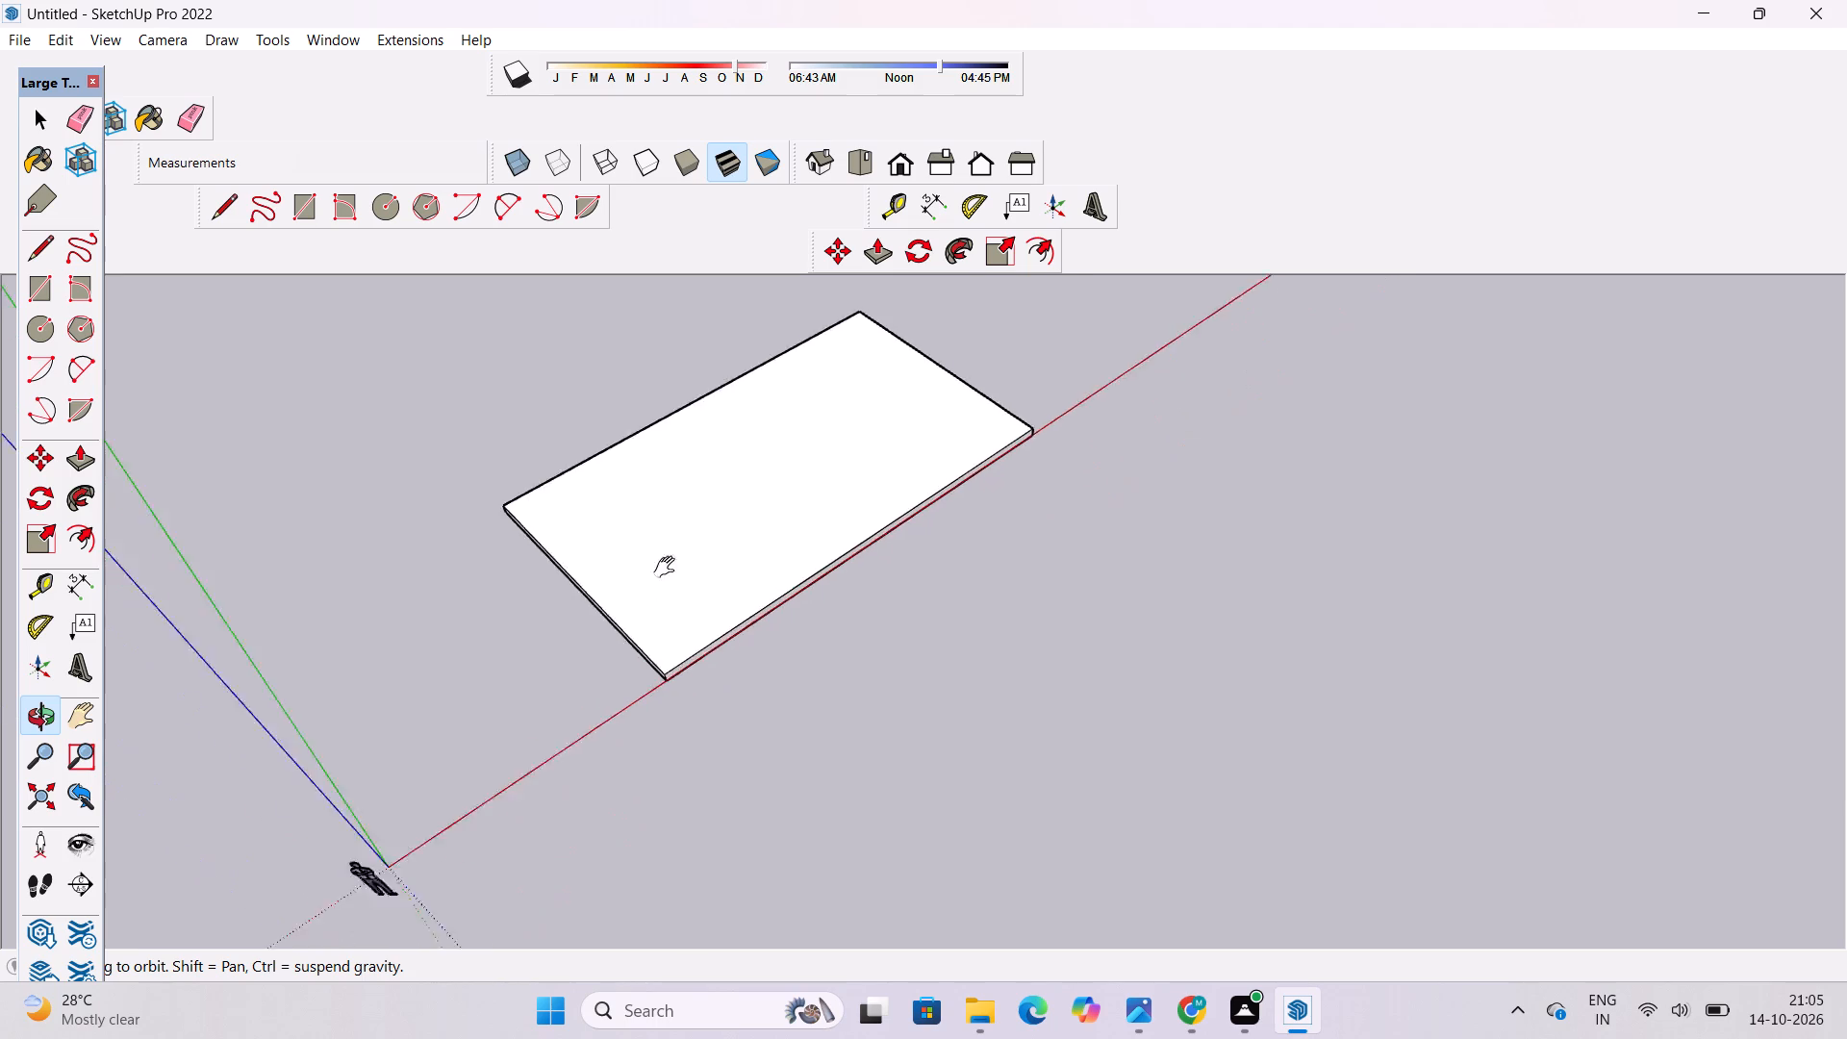
left_click_drag(669, 568, 697, 472, "shift")
scroll(603, 558, "up", 3)
left_click_drag(595, 564, 692, 568)
left_click_drag(677, 607, 676, 649, "shift")
left_click_drag(672, 659, 834, 626)
left_click_drag(772, 663, 844, 469, "shift")
left_click_drag(836, 483, 1055, 487)
left_click_drag(553, 625, 1042, 559, "shift")
scroll(1042, 545, "down", 4)
left_click_drag(869, 605, 863, 701, "shift")
left_click_drag(817, 714, 860, 690)
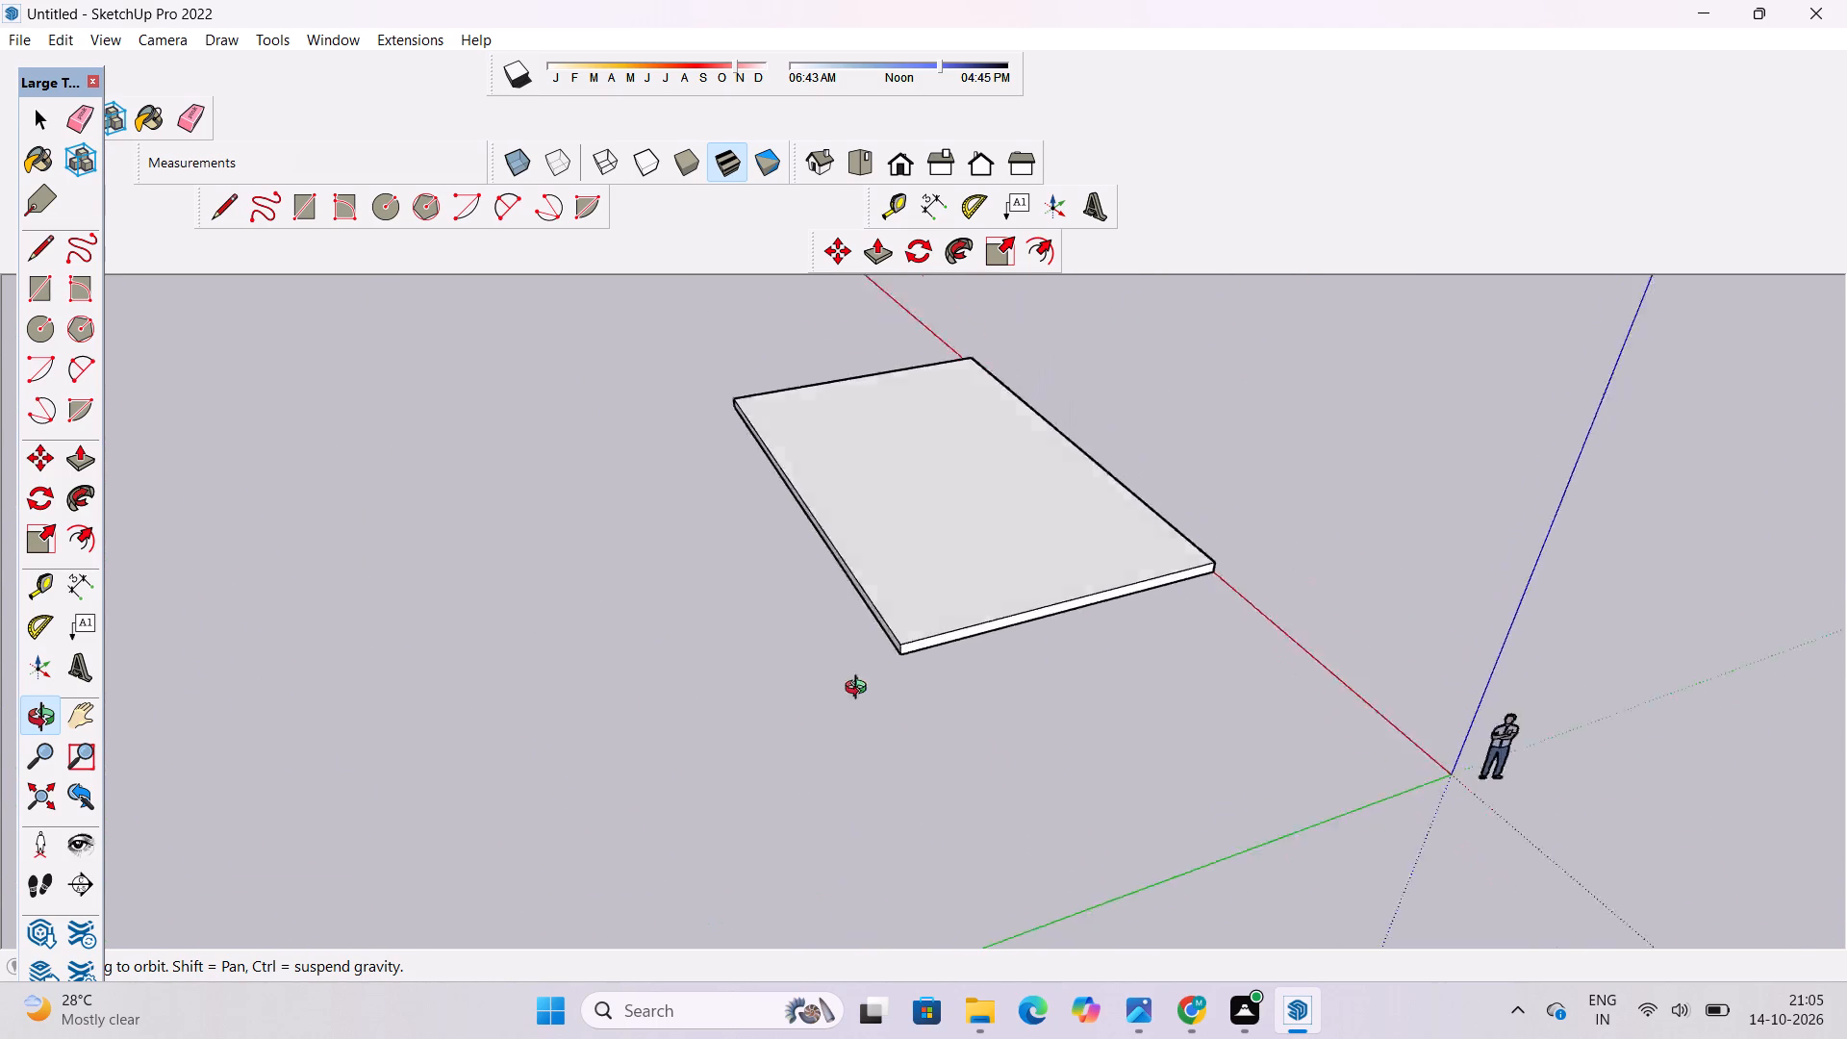
Push/Pull the base slab's long side face opposite the red axis outward by 30'.
left_click_drag(860, 690, 974, 624)
scroll(974, 620, "up", 4)
left_click_drag(963, 589, 950, 609, "shift")
left_click_drag(948, 624, 937, 679)
scroll(887, 646, "up", 5)
left_click_drag(890, 637, 882, 581, "shift")
left_click_drag(875, 617, 872, 659)
scroll(872, 659, "up", 2)
left_click(872, 659, "shift")
key("p")
scroll(870, 665, "down", 2)
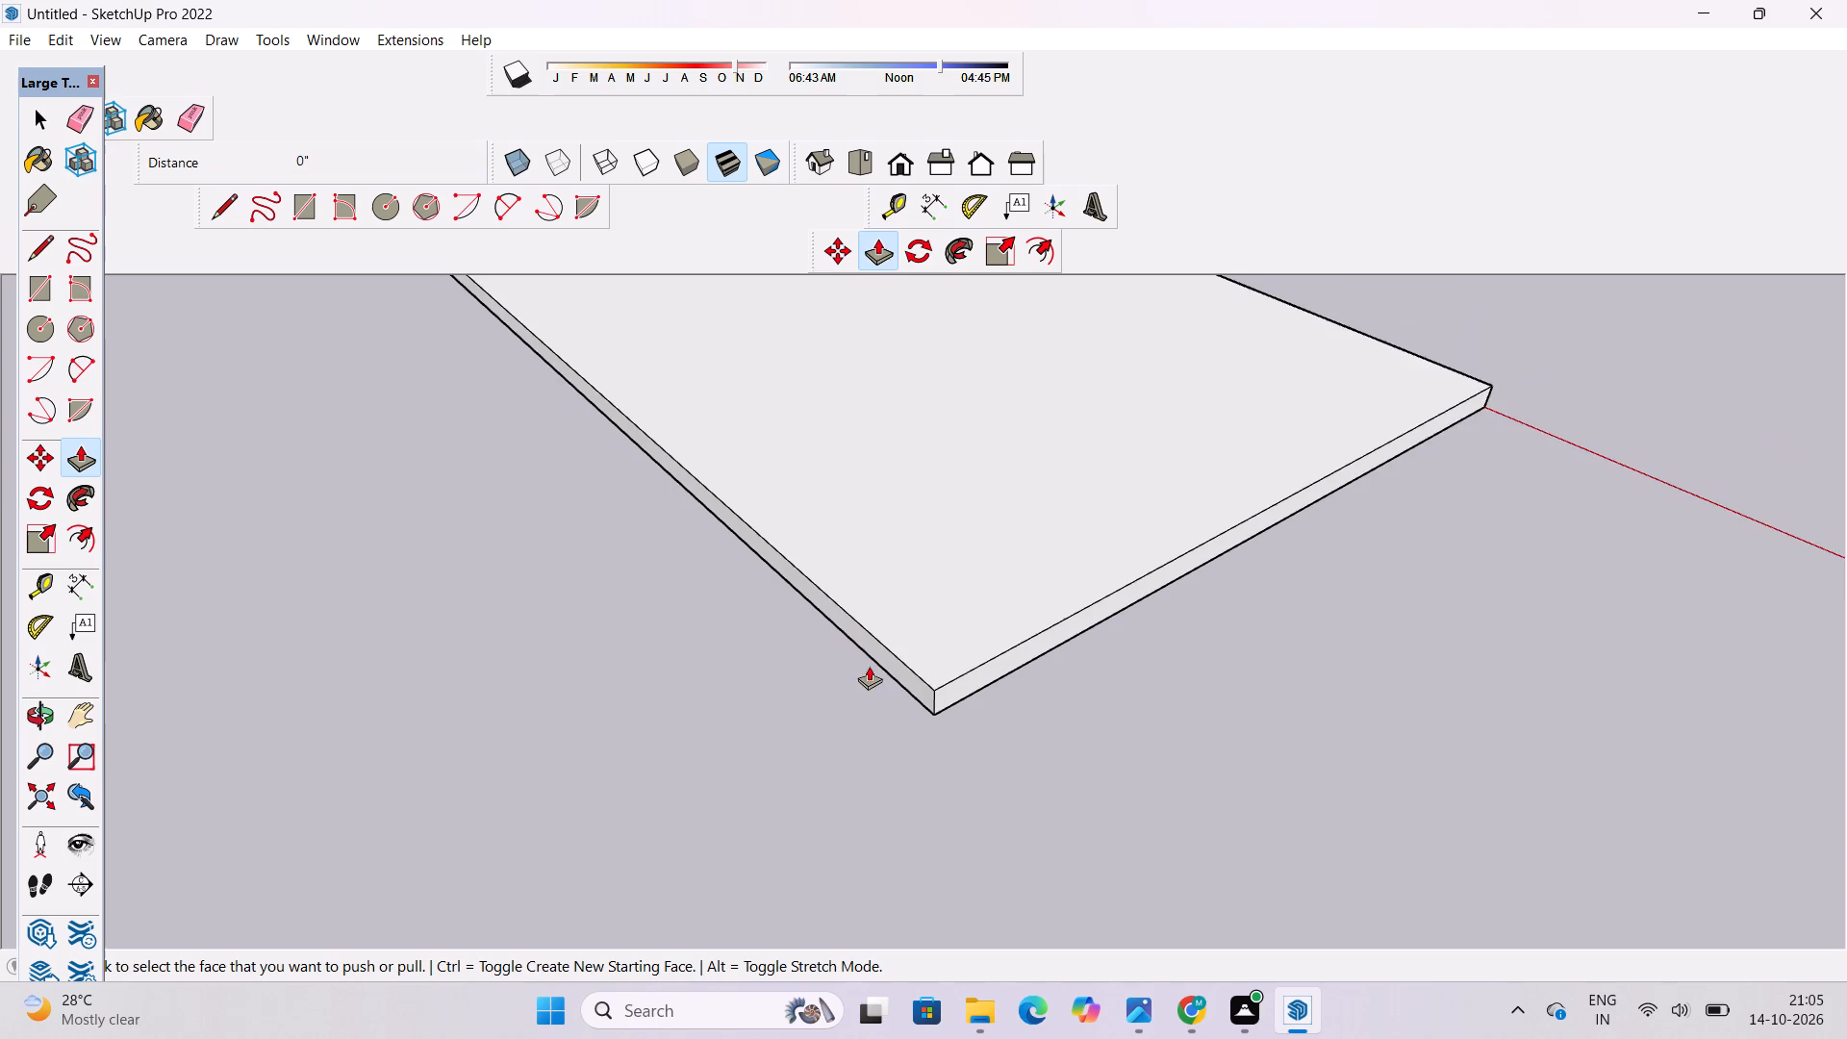
scroll(869, 666, "down", 2)
left_click(897, 675)
scroll(829, 692, "down", 9)
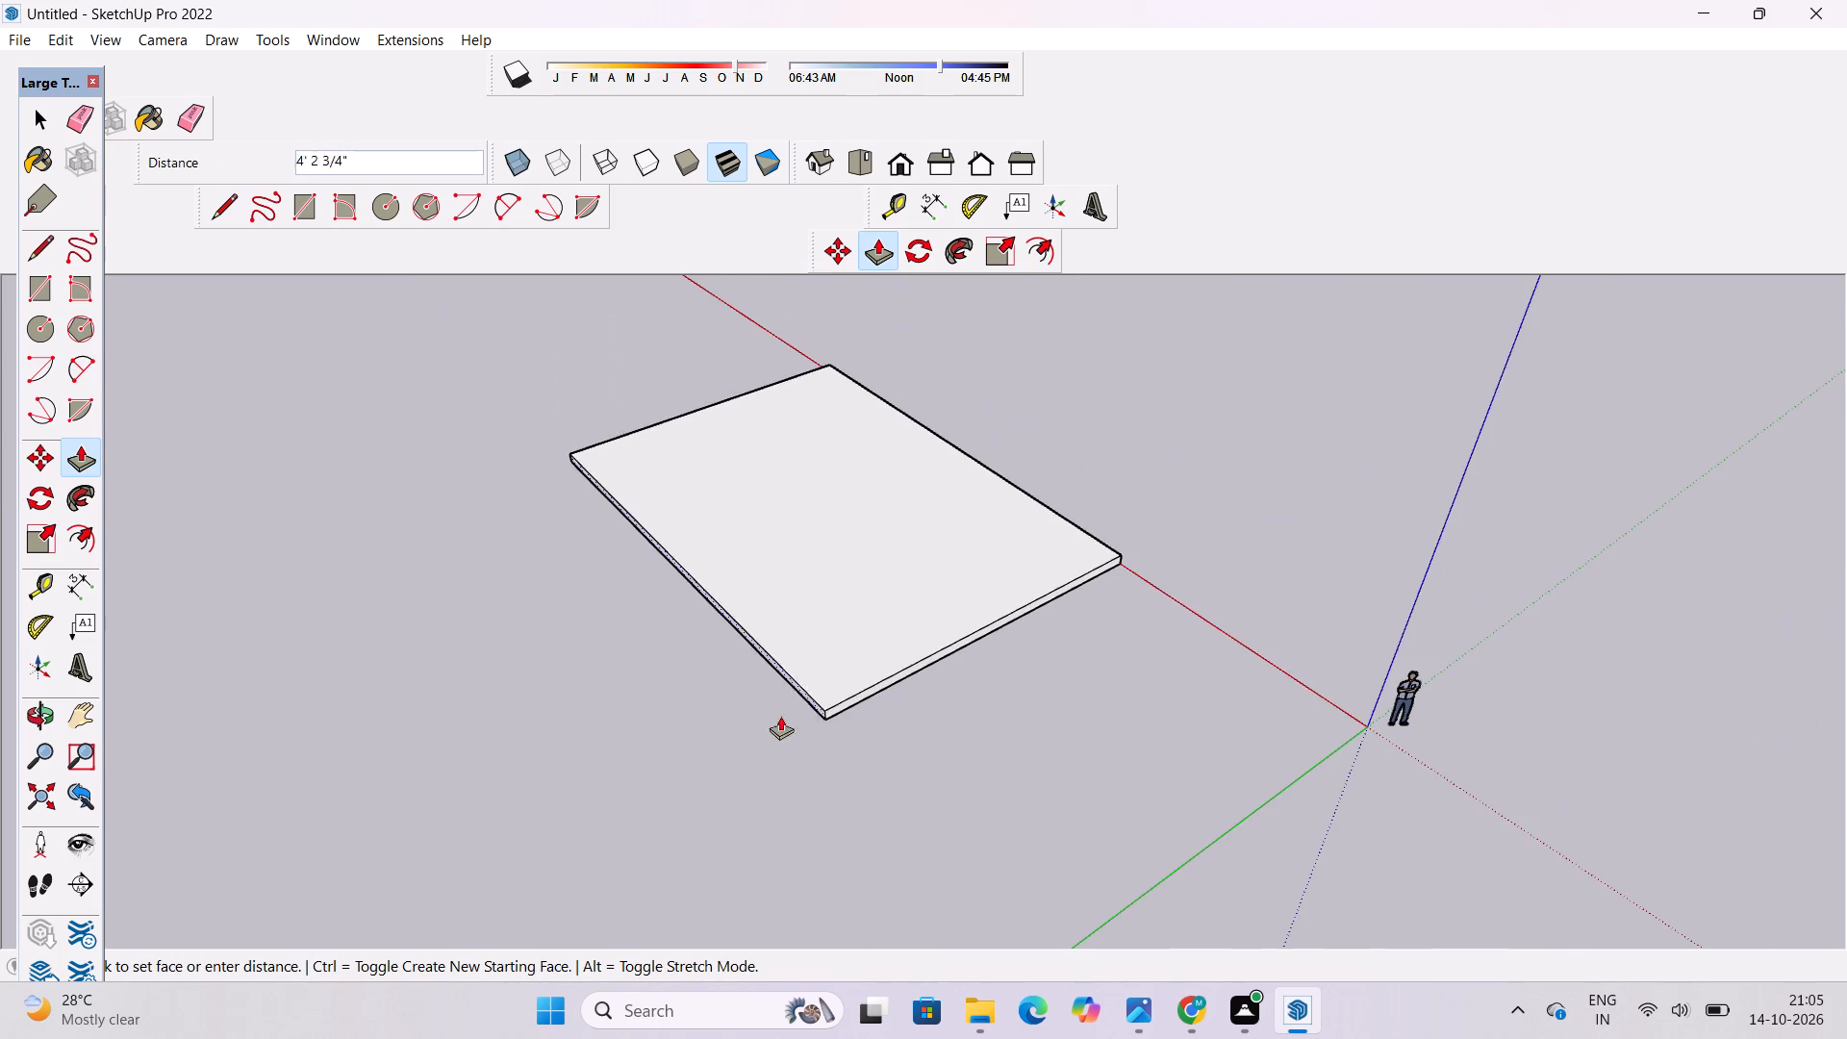
scroll(712, 733, "up", 3)
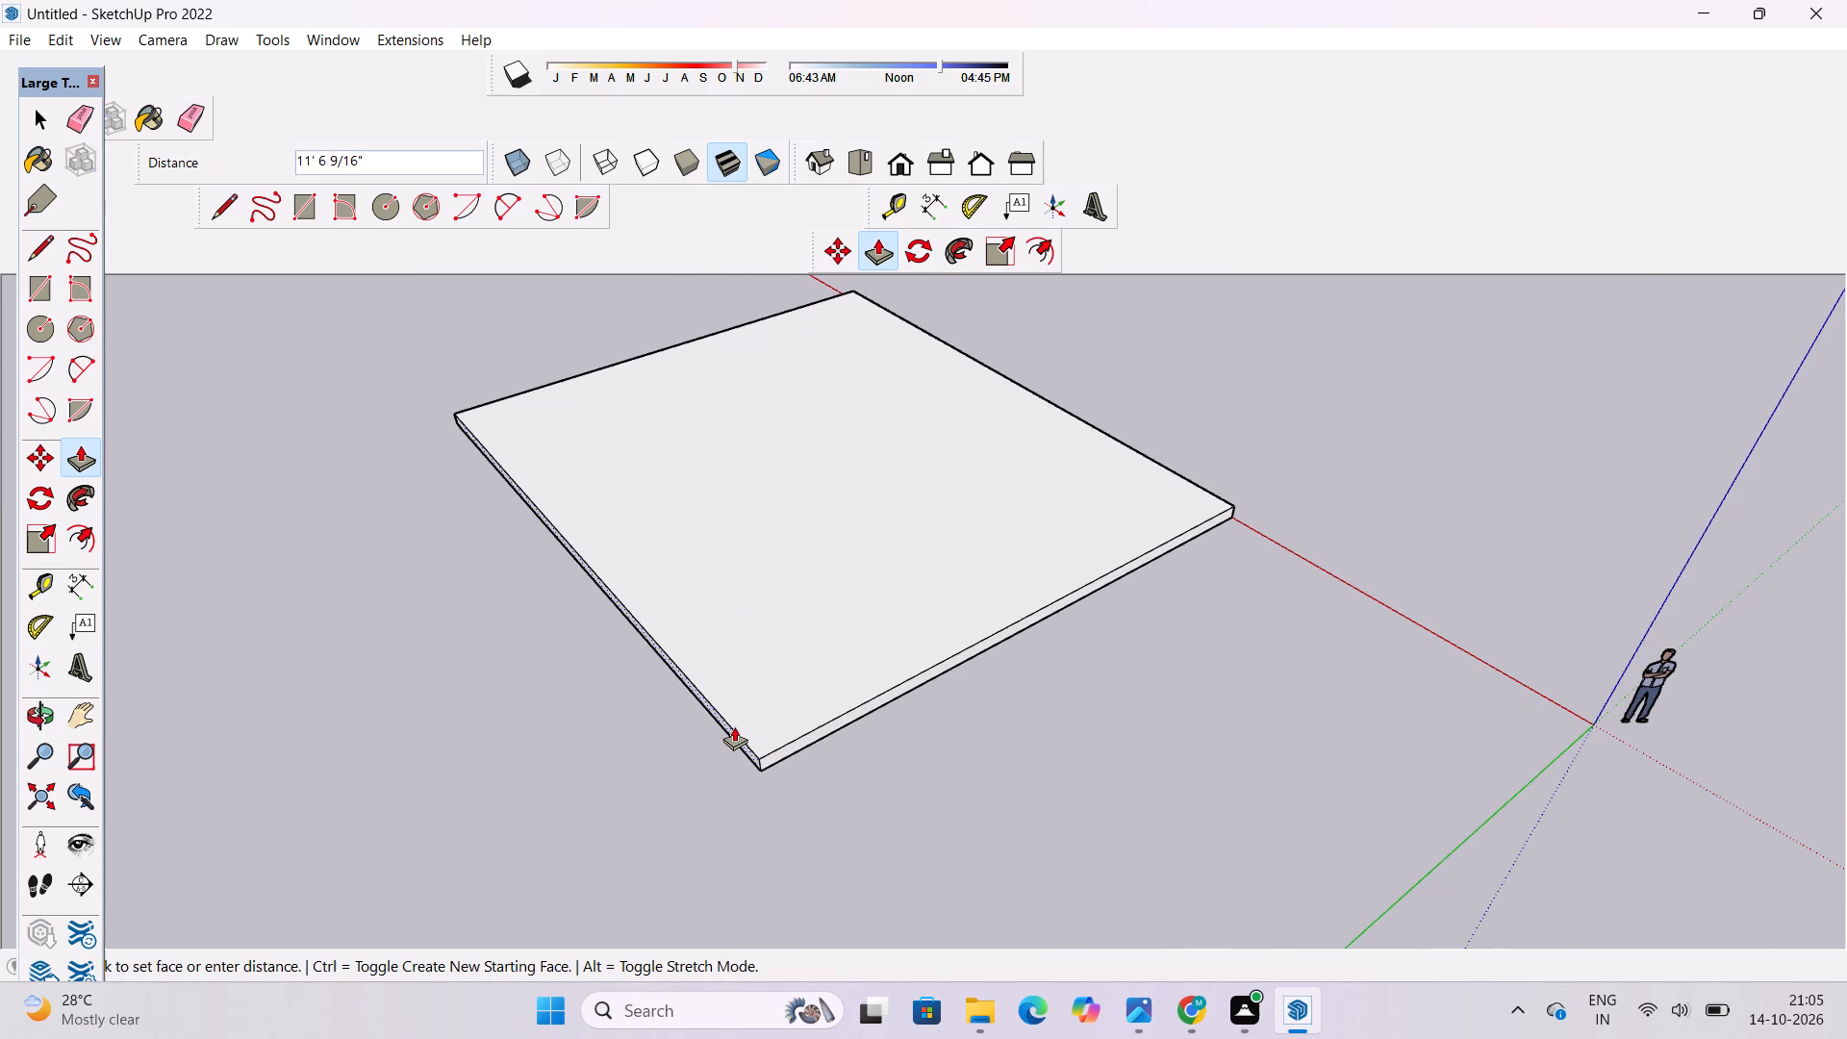
type("30'")
key("Return")
Push/Pull the slab's side face nearest the origin outward along the red axis, stopping freehand short of the origin.
key("o")
scroll(714, 684, "down", 4)
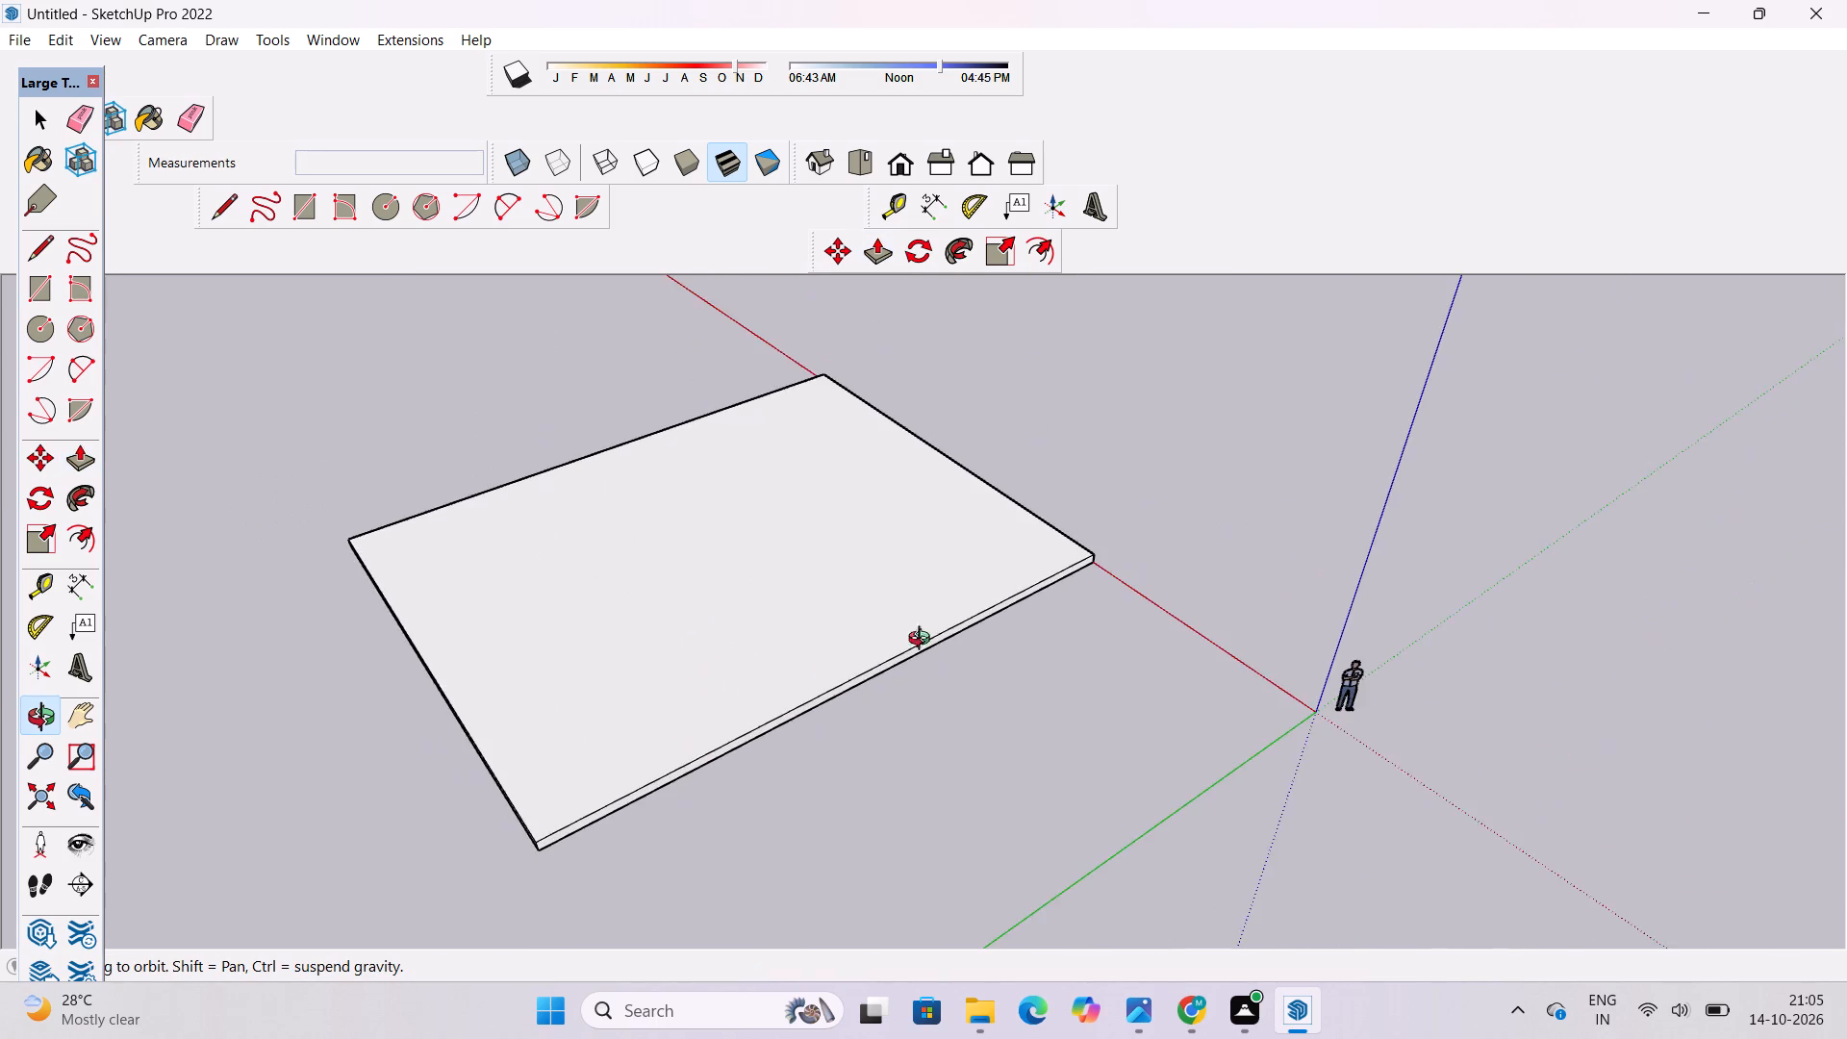
left_click_drag(1119, 613, 265, 696)
left_click_drag(731, 633, 710, 497, "shift")
left_click_drag(772, 696, 780, 558, "shift")
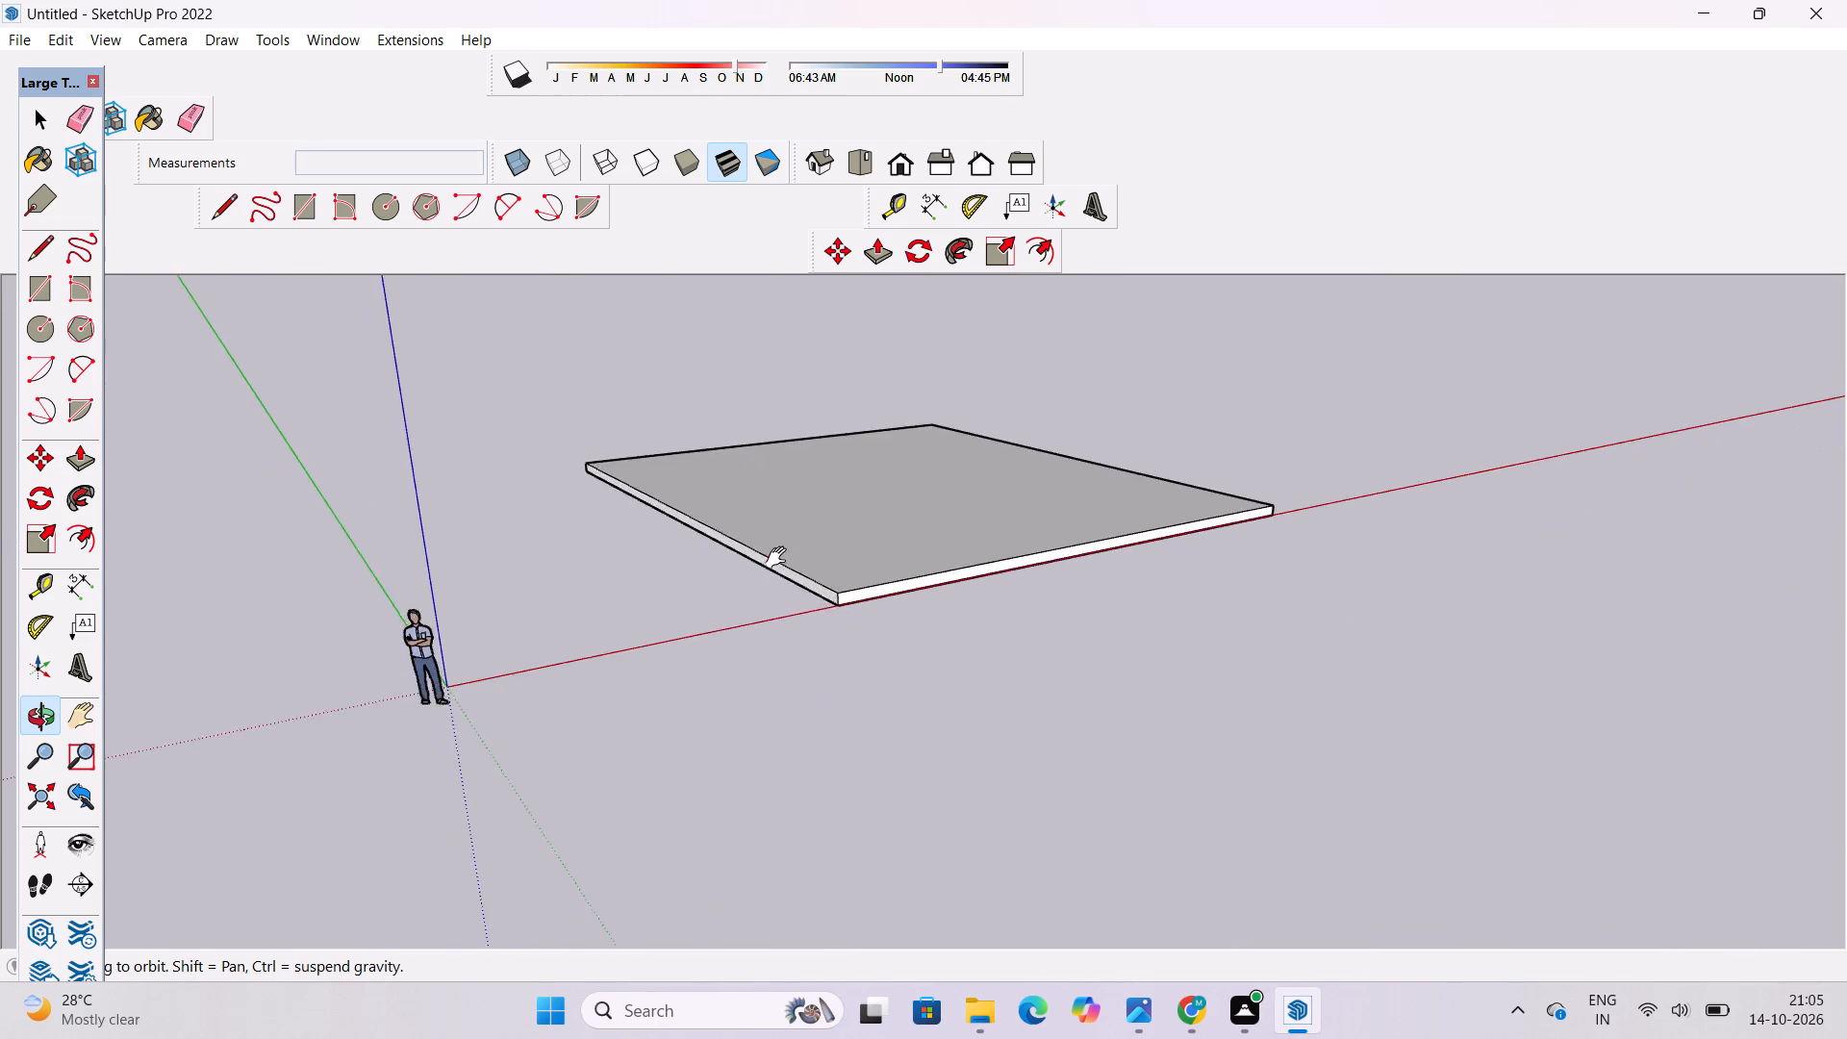
left_click_drag(780, 558, 865, 707)
scroll(831, 736, "up", 2)
left_click(814, 727, "shift")
key("p")
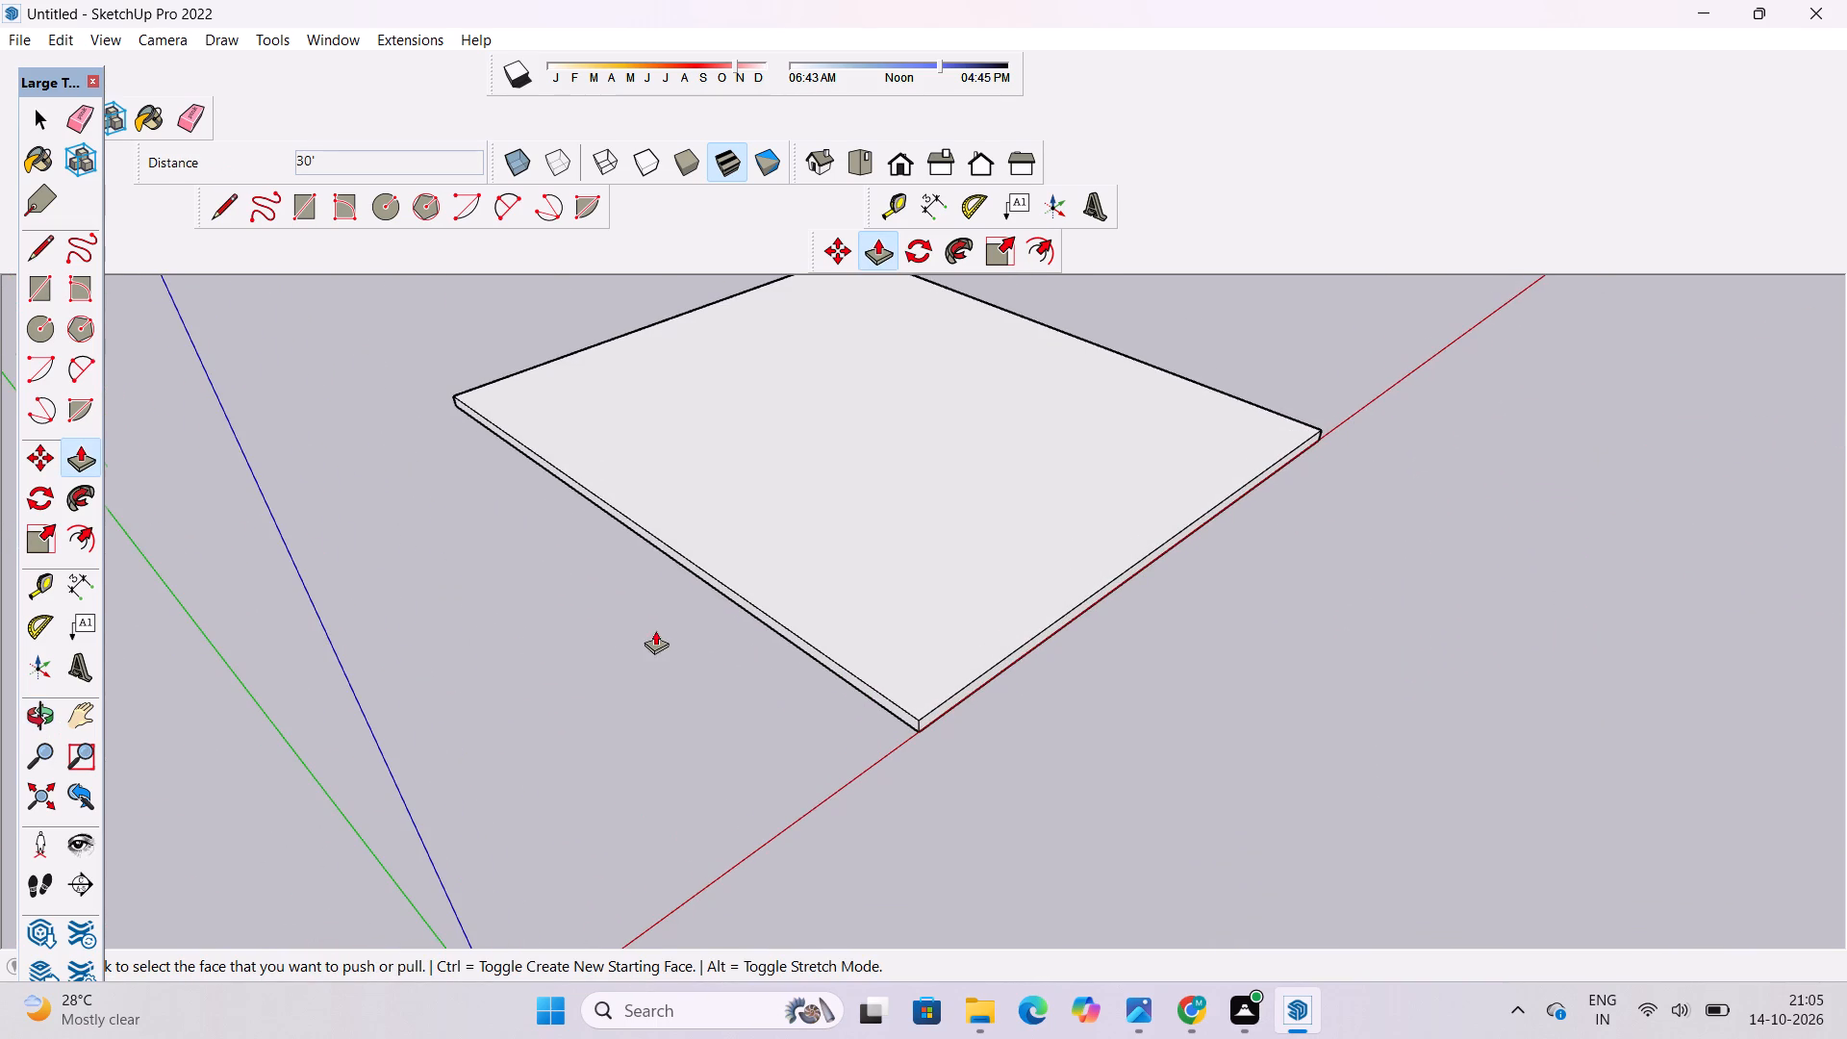
scroll(655, 630, "down", 4)
scroll(742, 693, "up", 2)
scroll(643, 629, "down", 3)
scroll(750, 697, "up", 10)
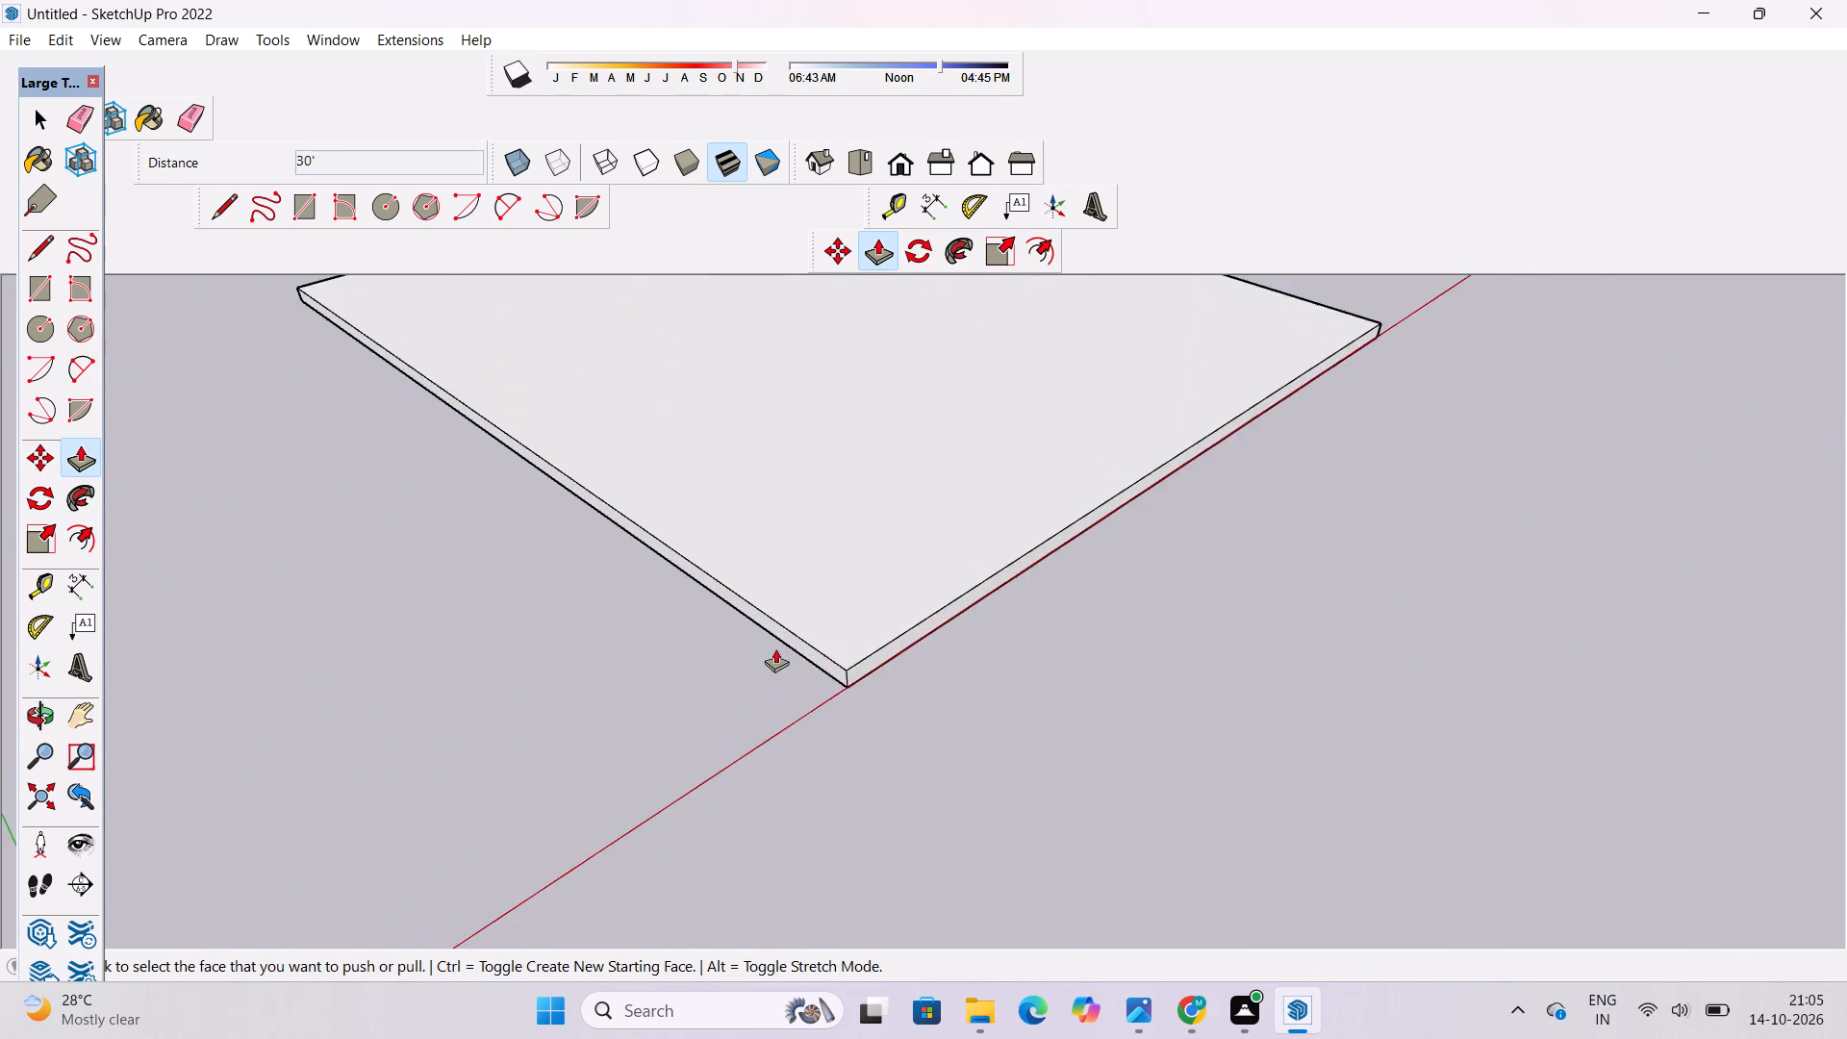
scroll(775, 648, "up", 2)
left_click(823, 656)
scroll(696, 656, "down", 9)
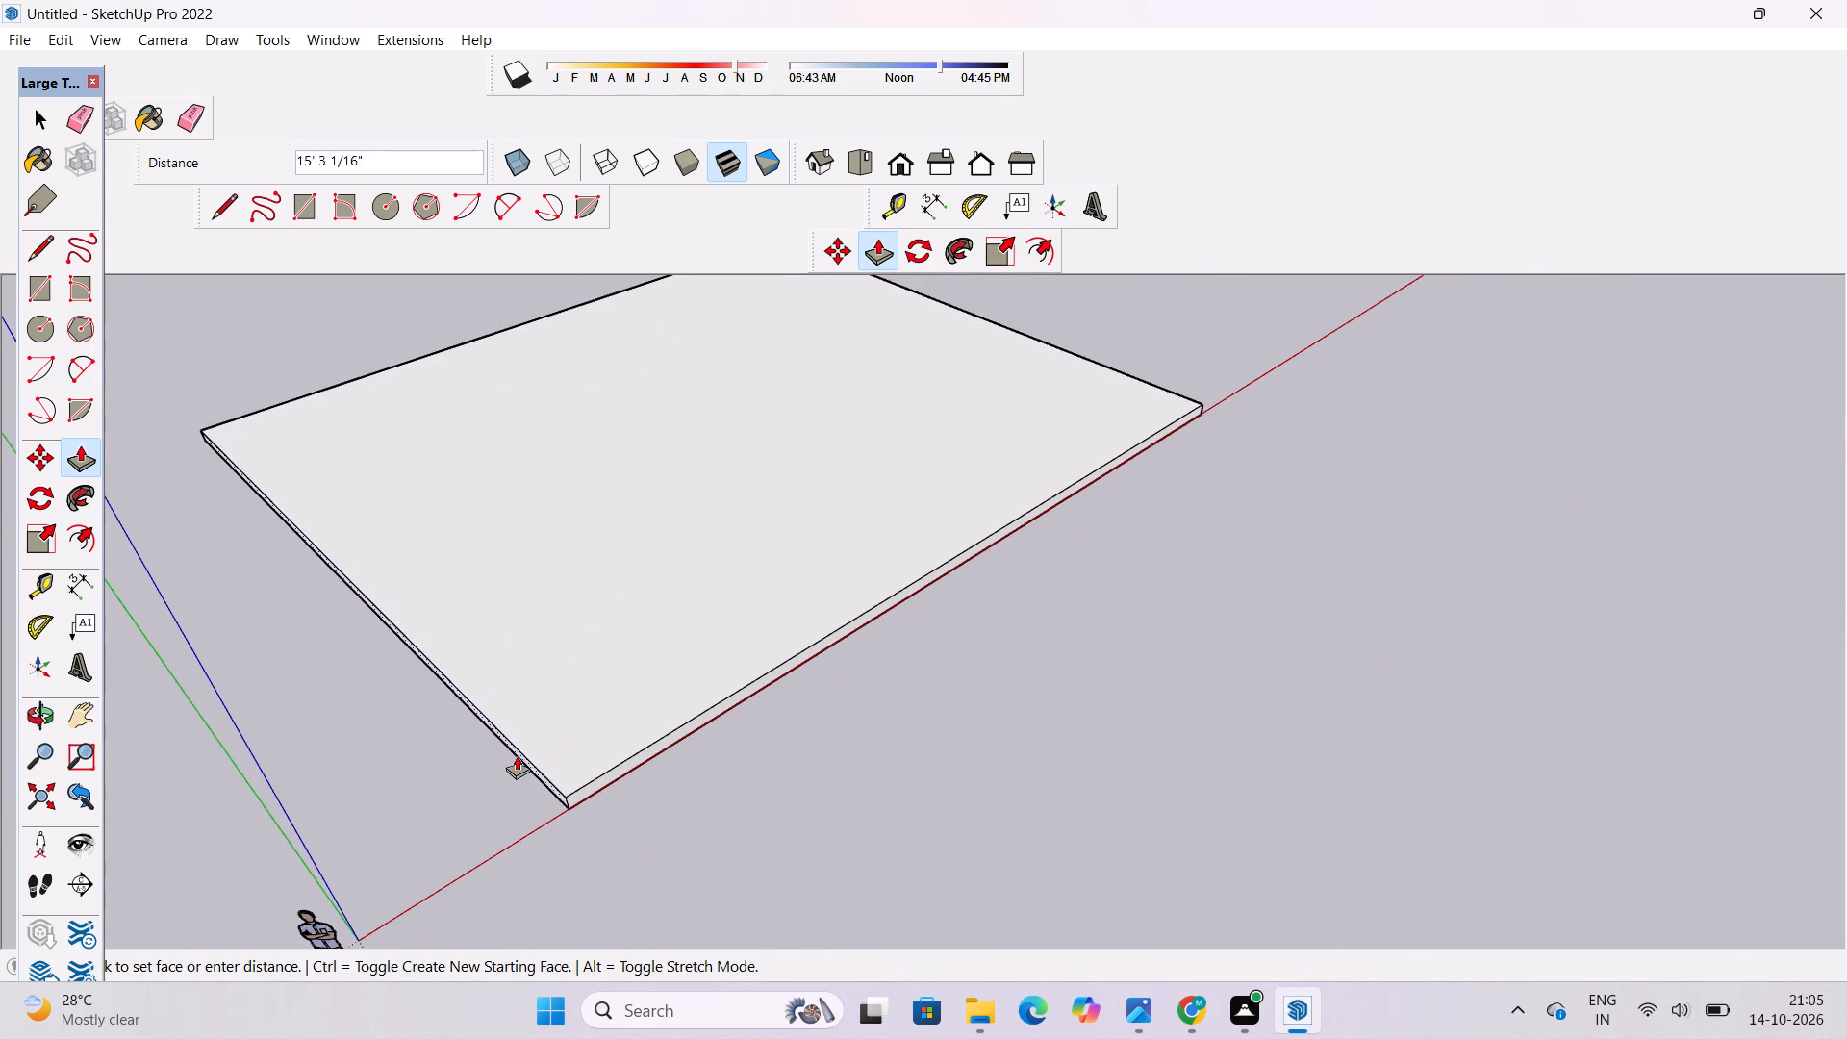
scroll(517, 755, "down", 5)
left_click(514, 755)
key("space")
Push/Pull the slab's side face farthest from the origin outward by 20' along the red axis.
key("o")
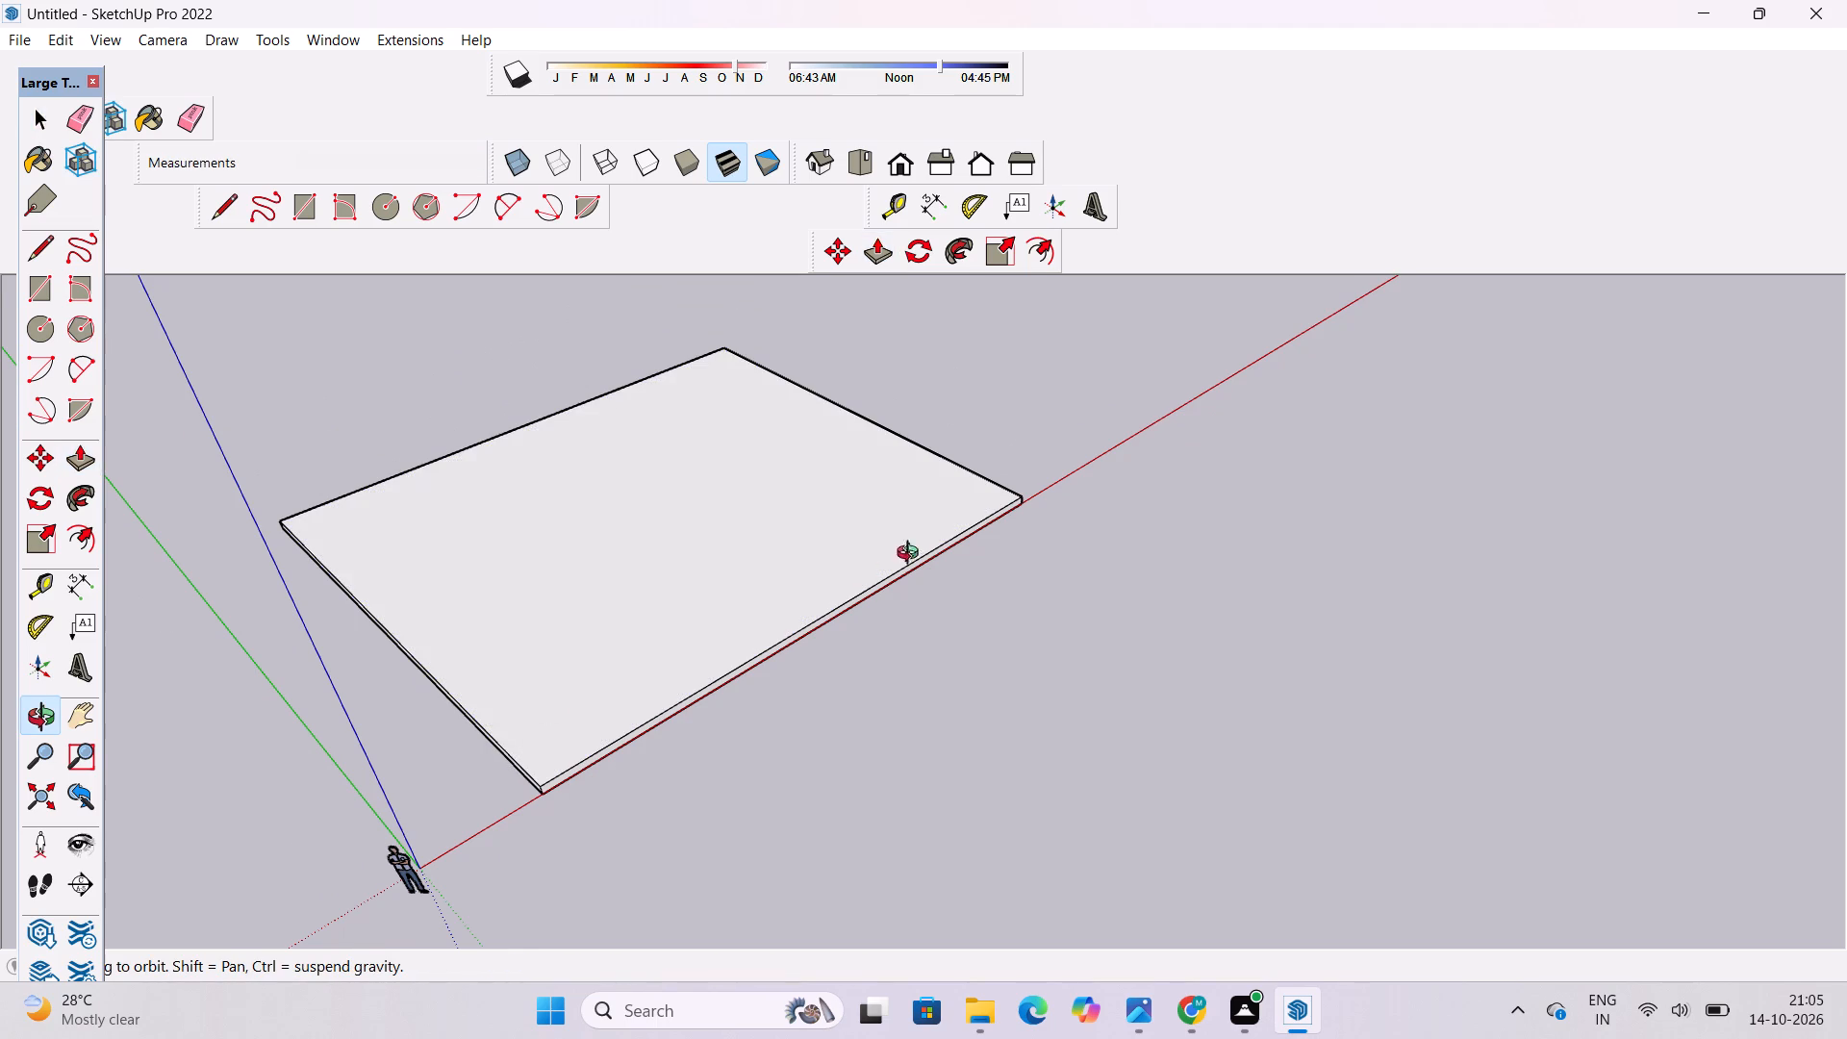
left_click_drag(917, 556, 650, 714)
scroll(682, 580, "down", 5)
left_click_drag(716, 524, 720, 646, "shift")
left_click_drag(644, 673, 1121, 544)
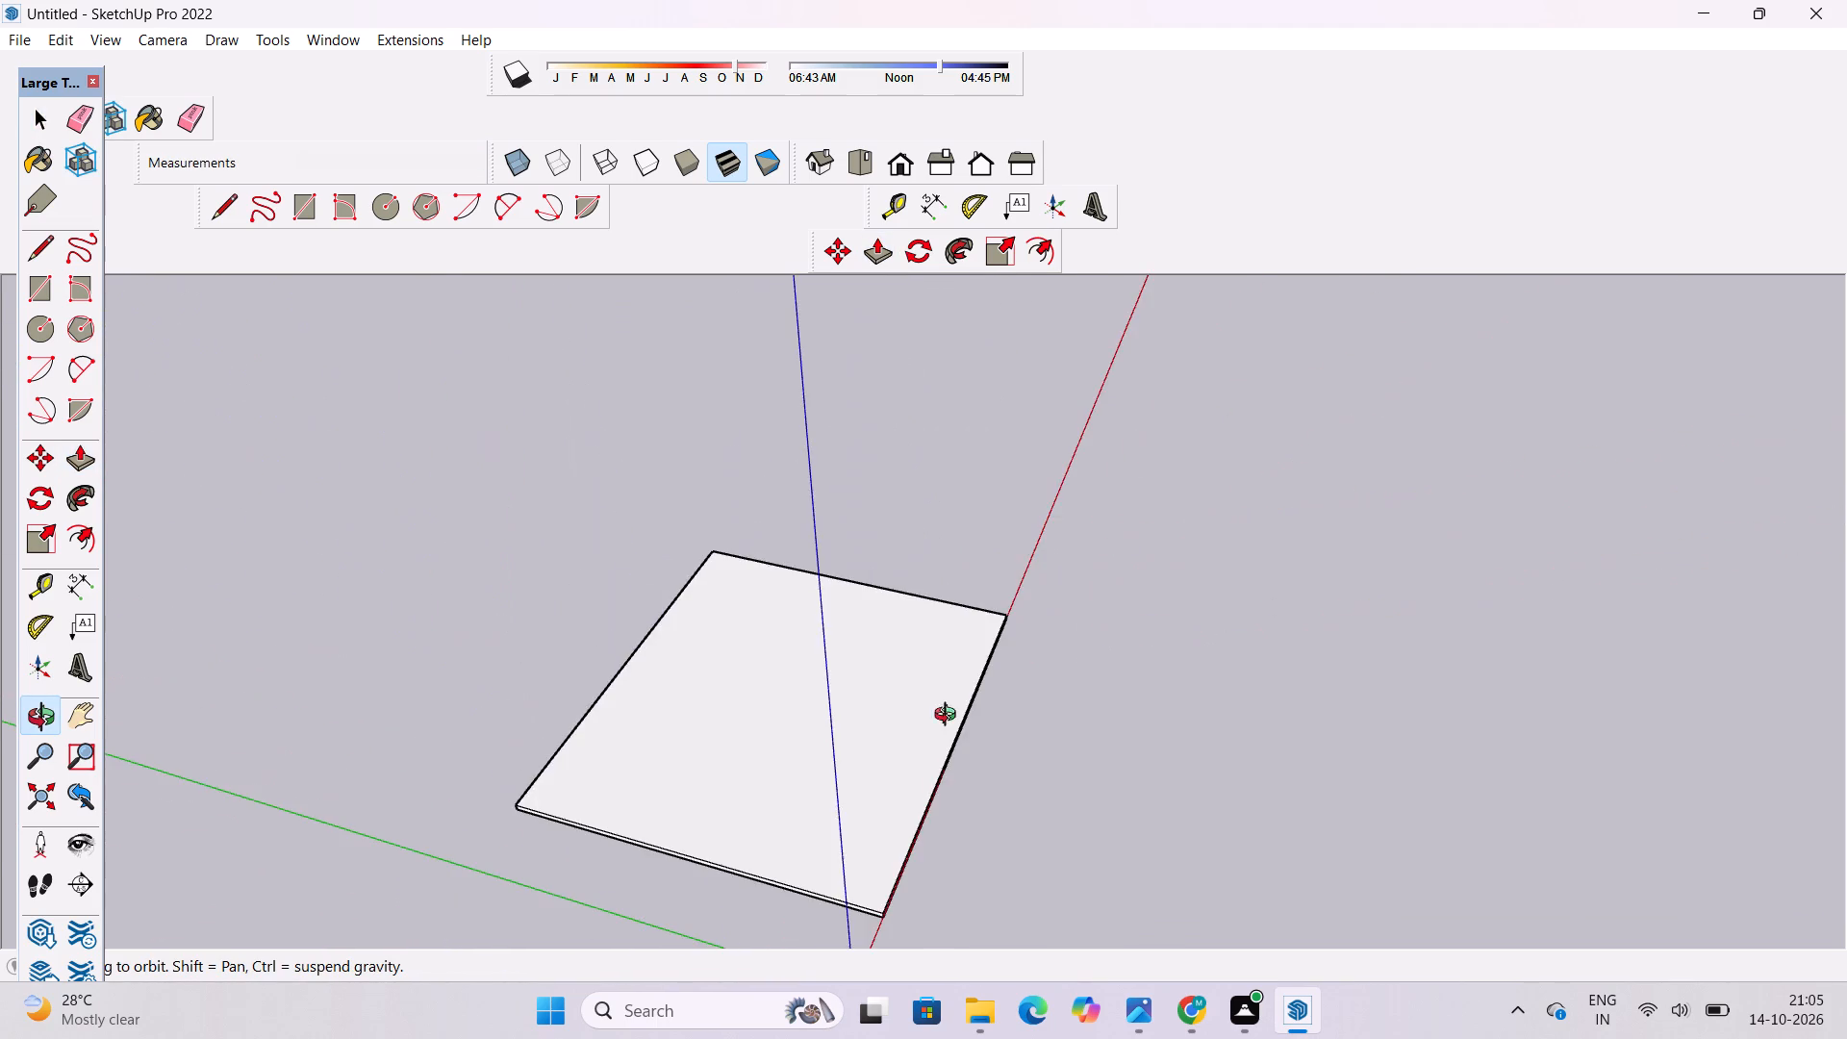
left_click_drag(949, 717, 392, 719, "shift")
left_click_drag(1080, 493, 907, 602, "shift")
left_click_drag(984, 593, 758, 537)
scroll(868, 610, "up", 5)
left_click_drag(1007, 602, 696, 602, "shift")
left_click_drag(697, 613, 674, 572, "shift")
scroll(584, 560, "up", 4)
left_click_drag(584, 560, 637, 628, "shift")
left_click_drag(635, 652, 576, 599)
scroll(571, 588, "up", 4)
scroll(571, 588, "down", 3)
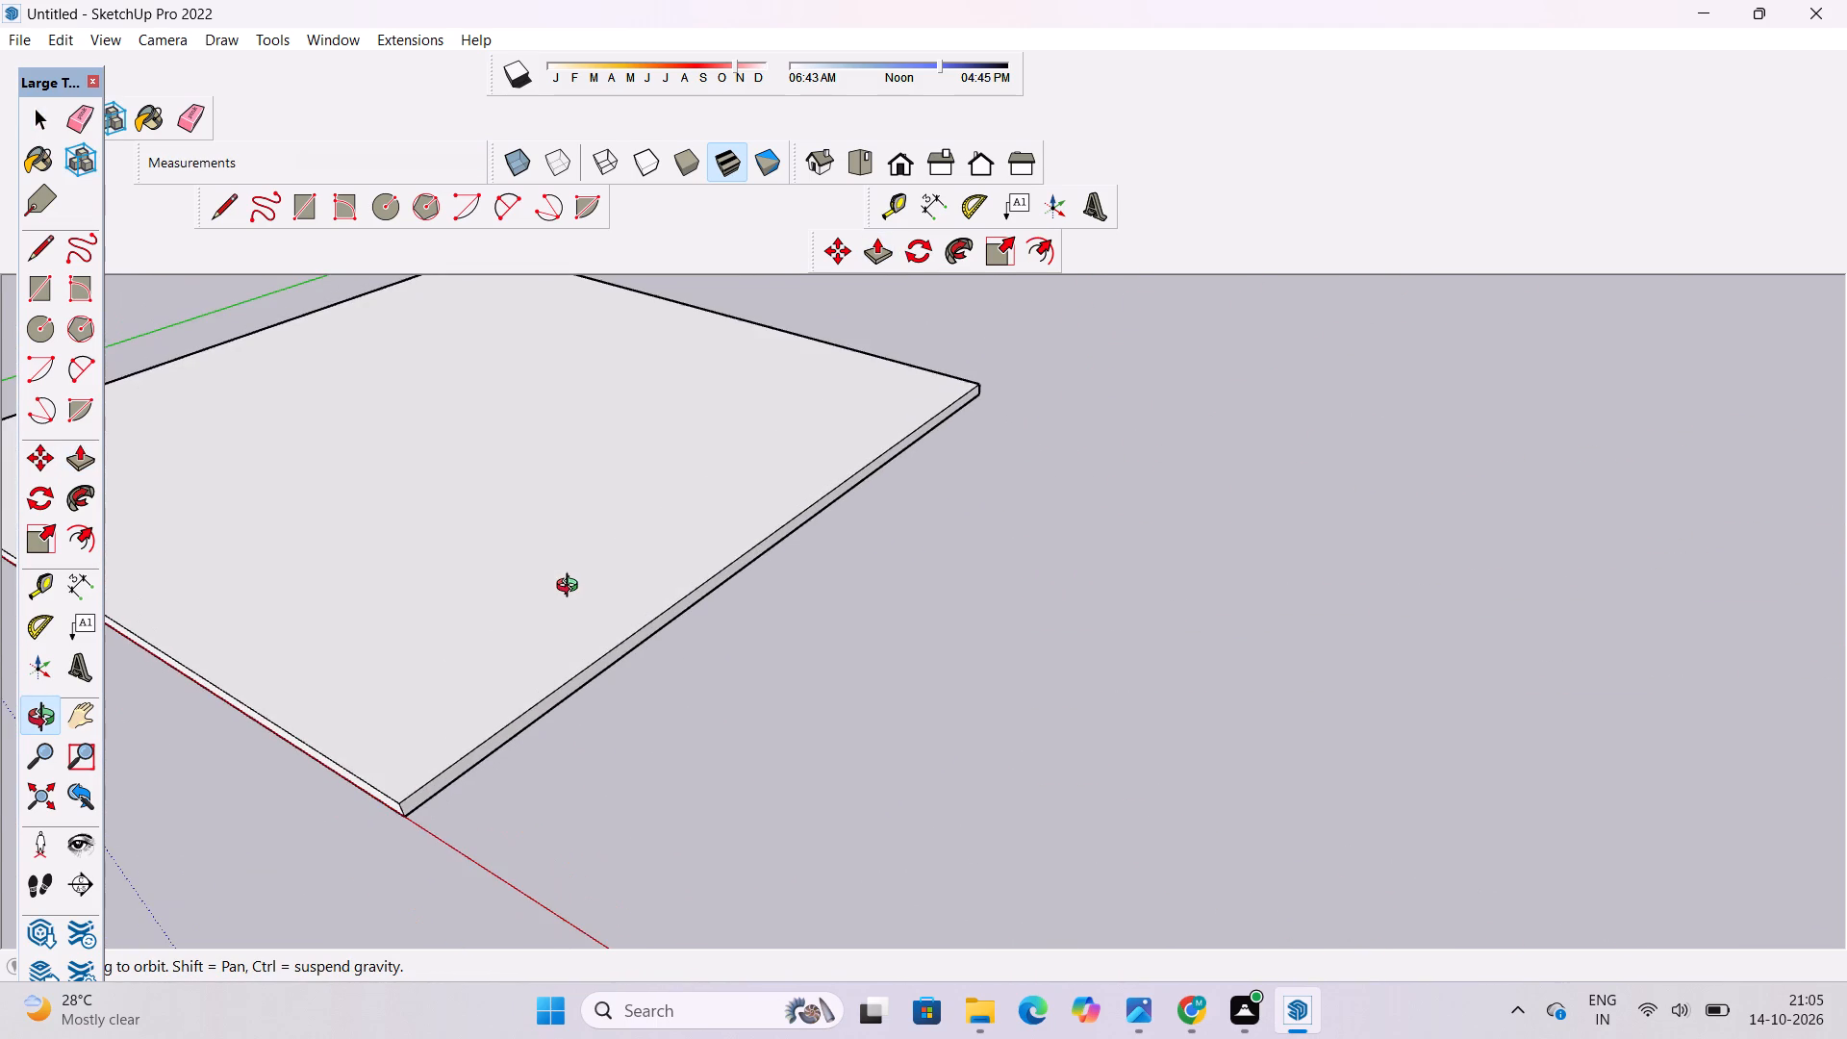
key("p")
scroll(590, 558, "down", 4)
scroll(604, 616, "up", 6)
left_click(608, 626)
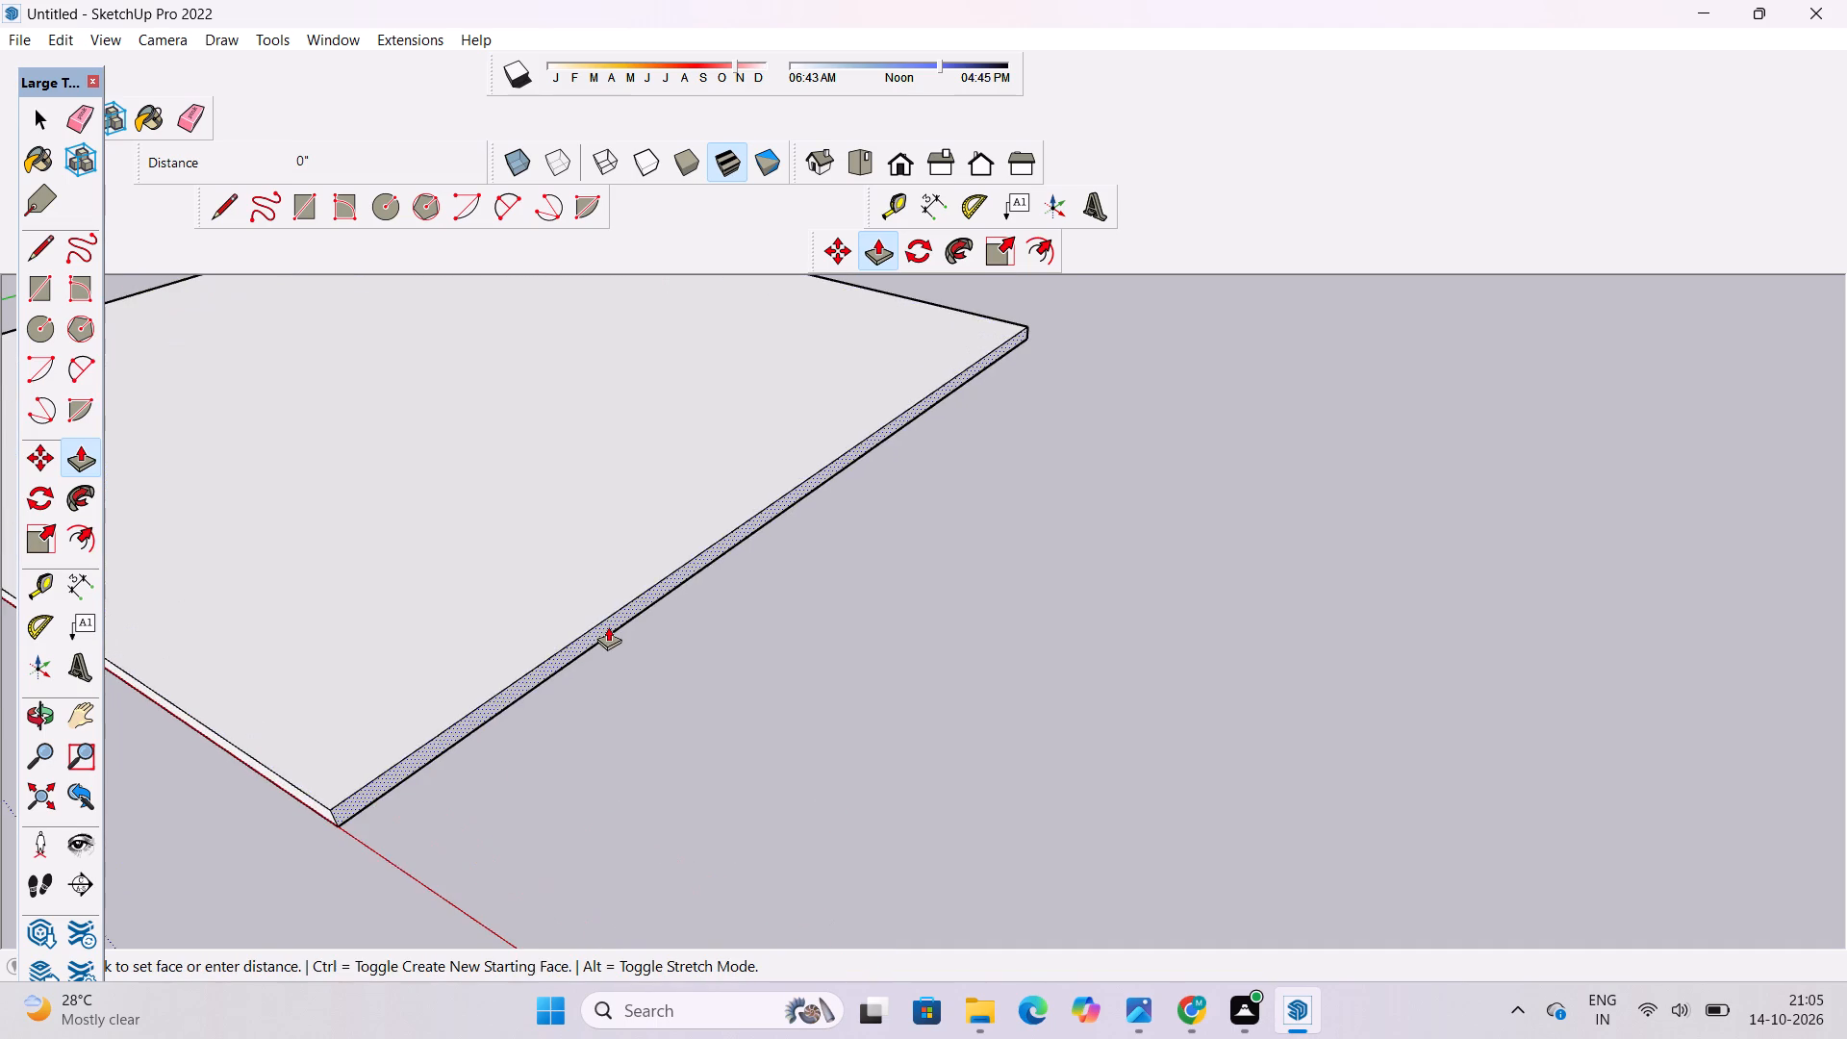
scroll(710, 626, "down", 7)
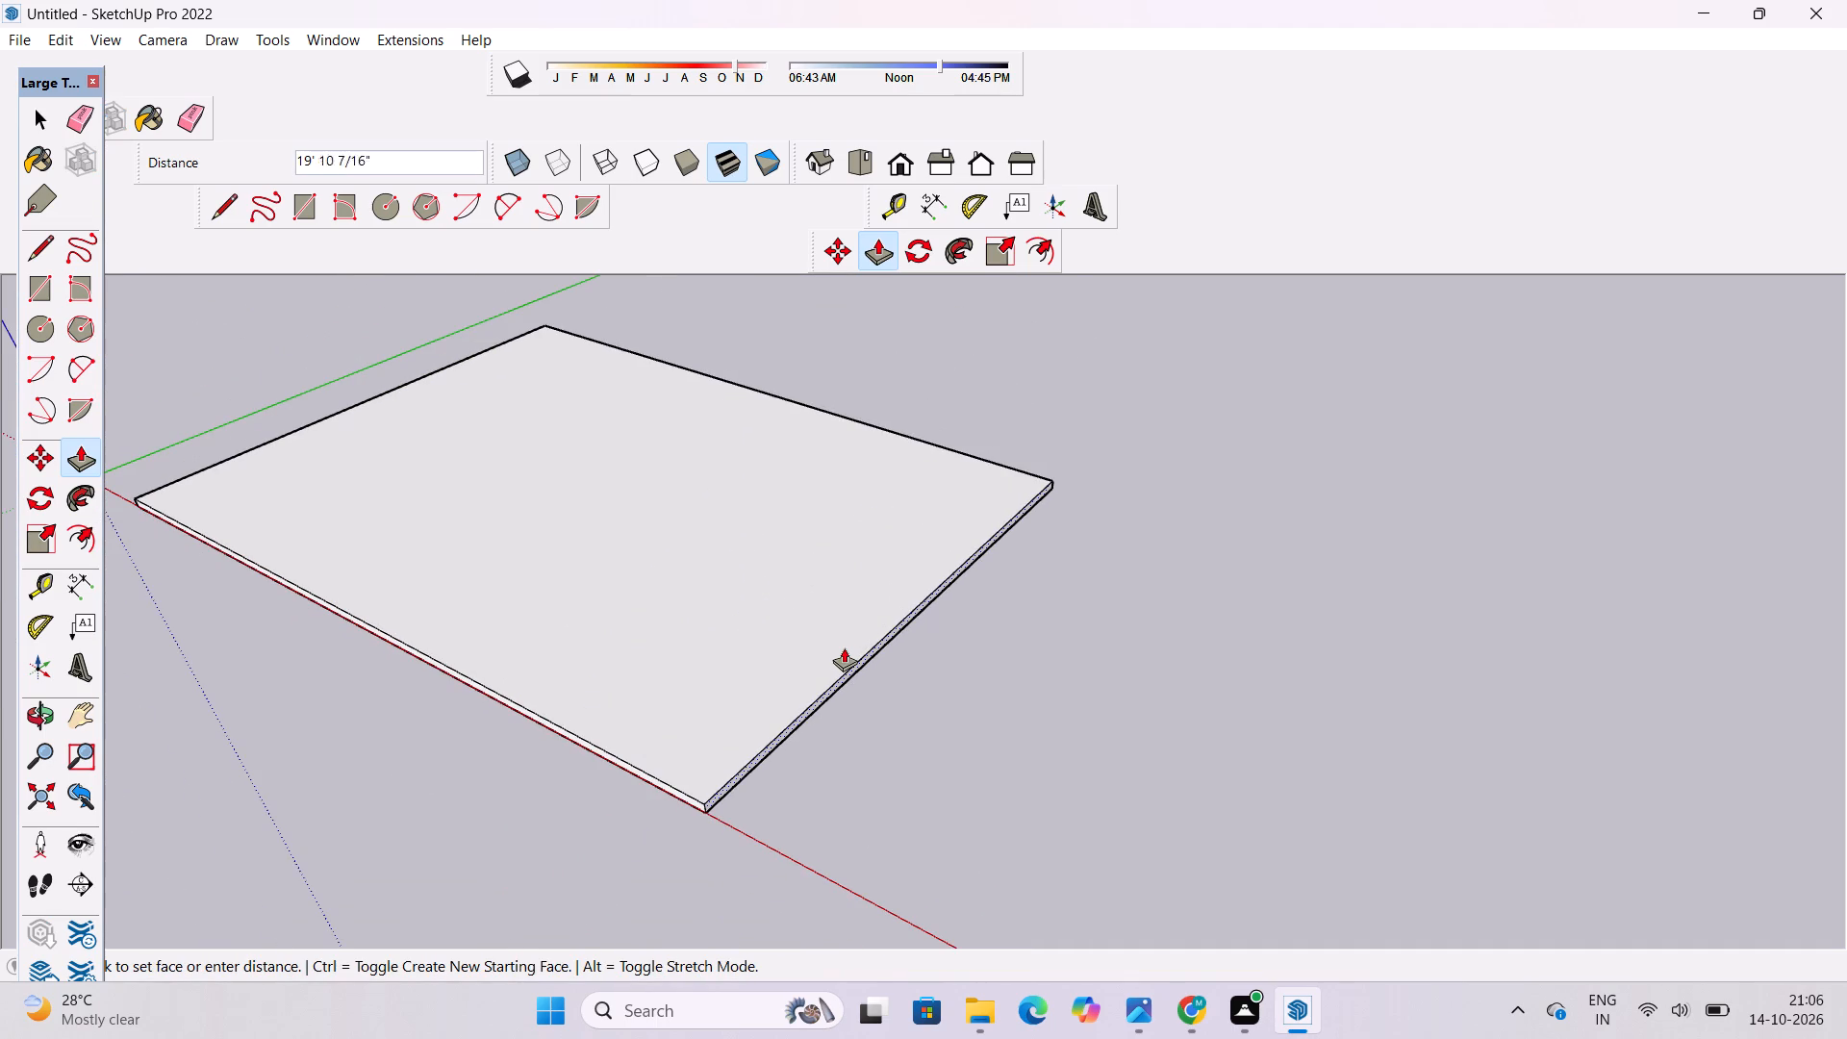
type("20'")
key("Return")
key("space")
Examine the extended base slab from its red-axis side and from above.
type("o")
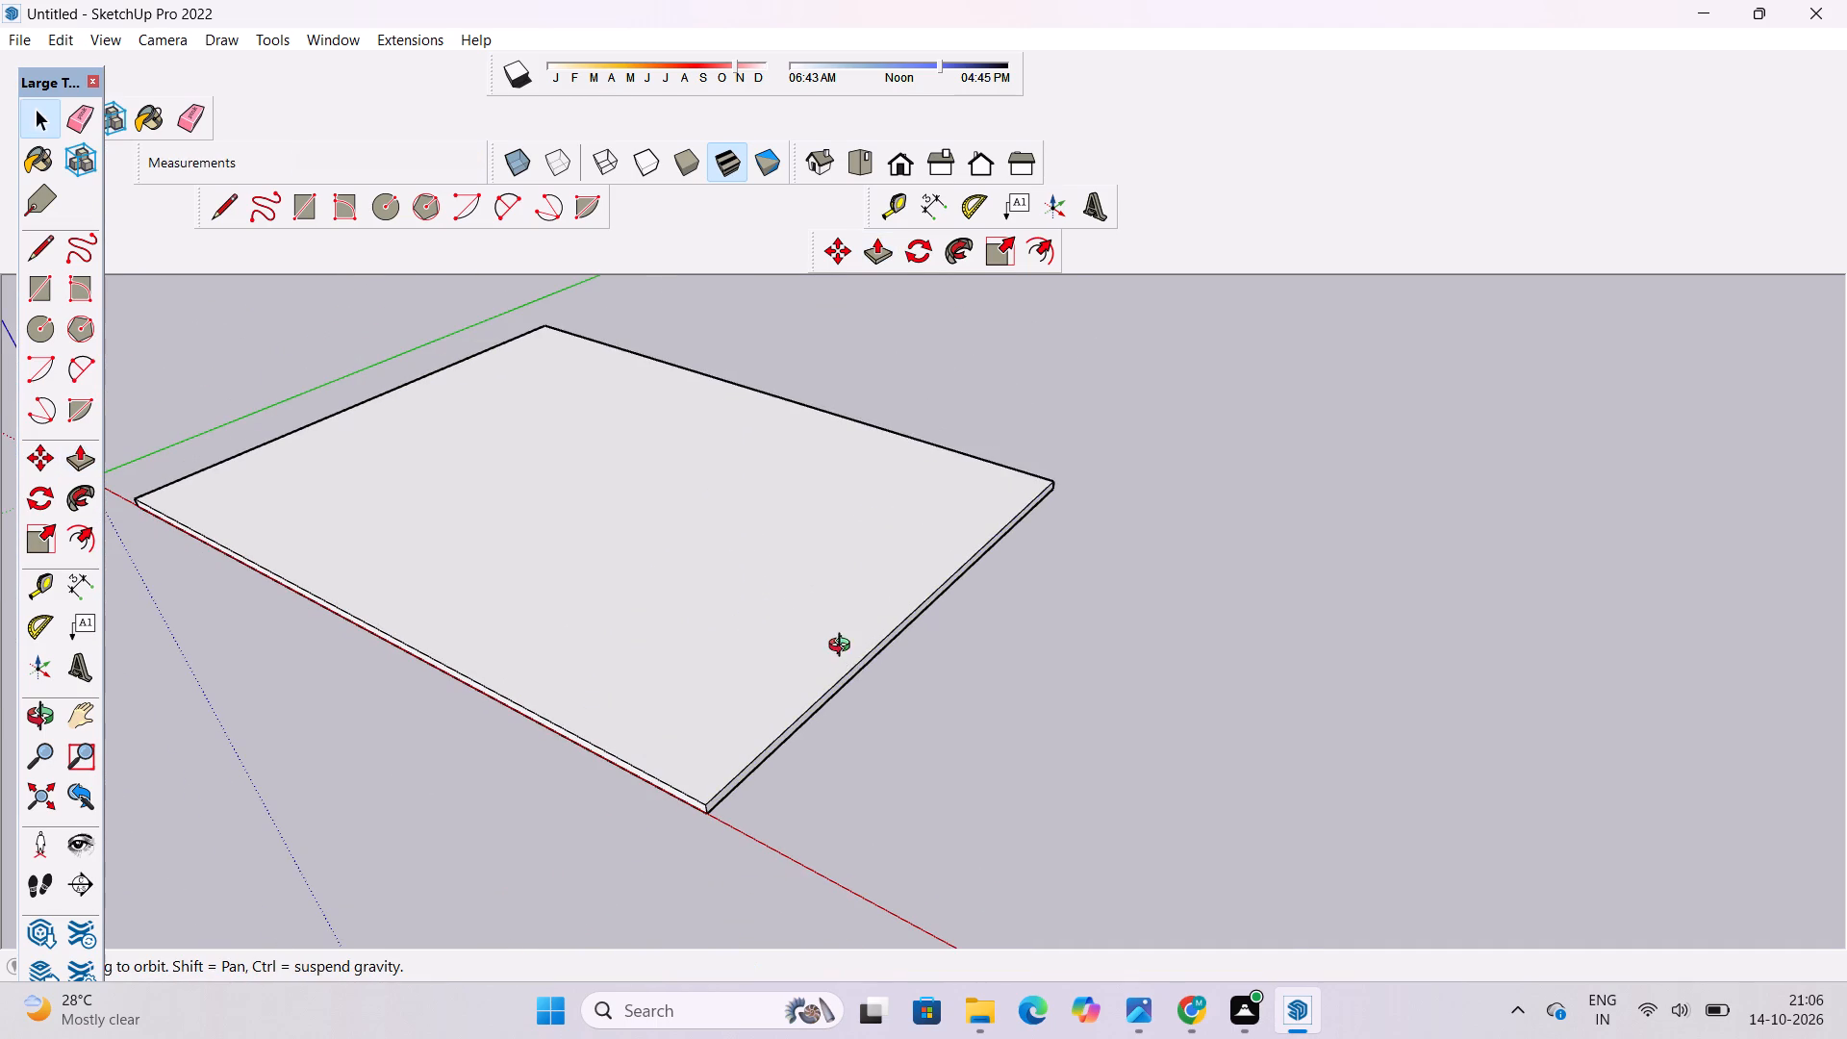
scroll(867, 621, "down", 7)
left_click_drag(483, 677, 665, 645)
left_click_drag(660, 645, 728, 562)
left_click_drag(728, 562, 770, 627)
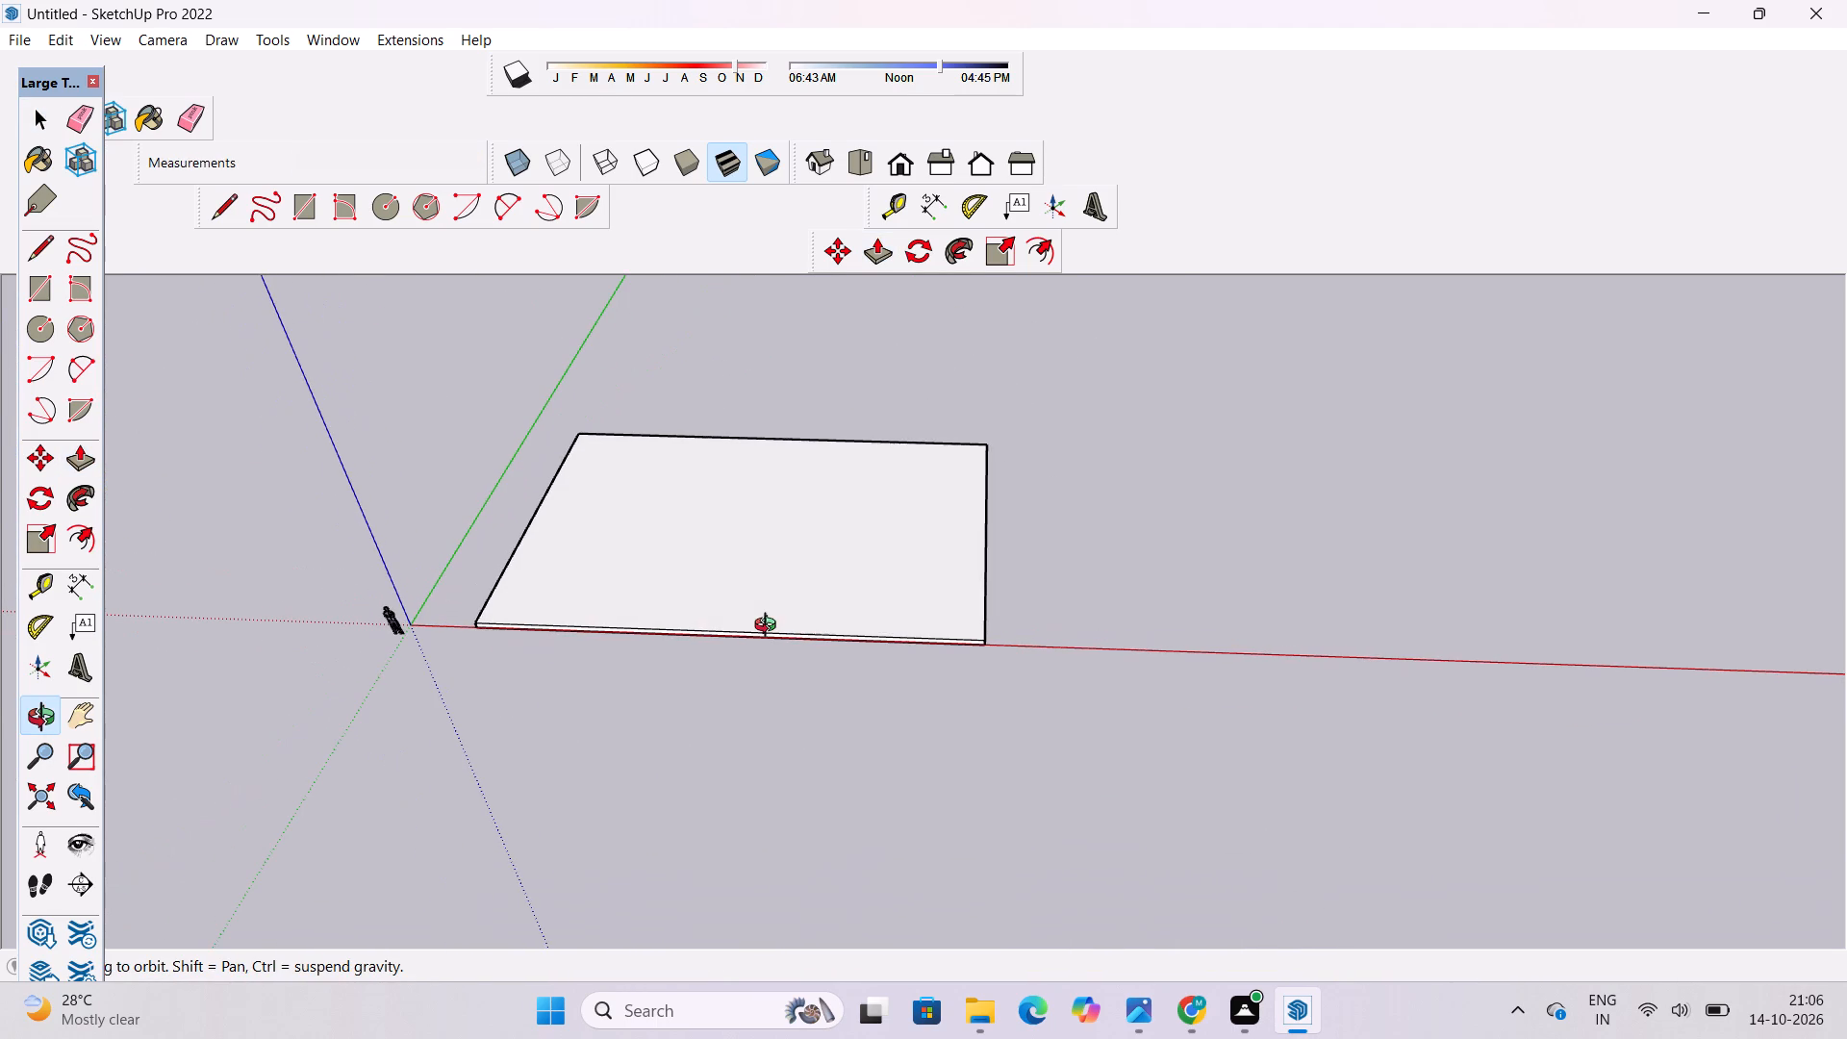
scroll(765, 585, "down", 6)
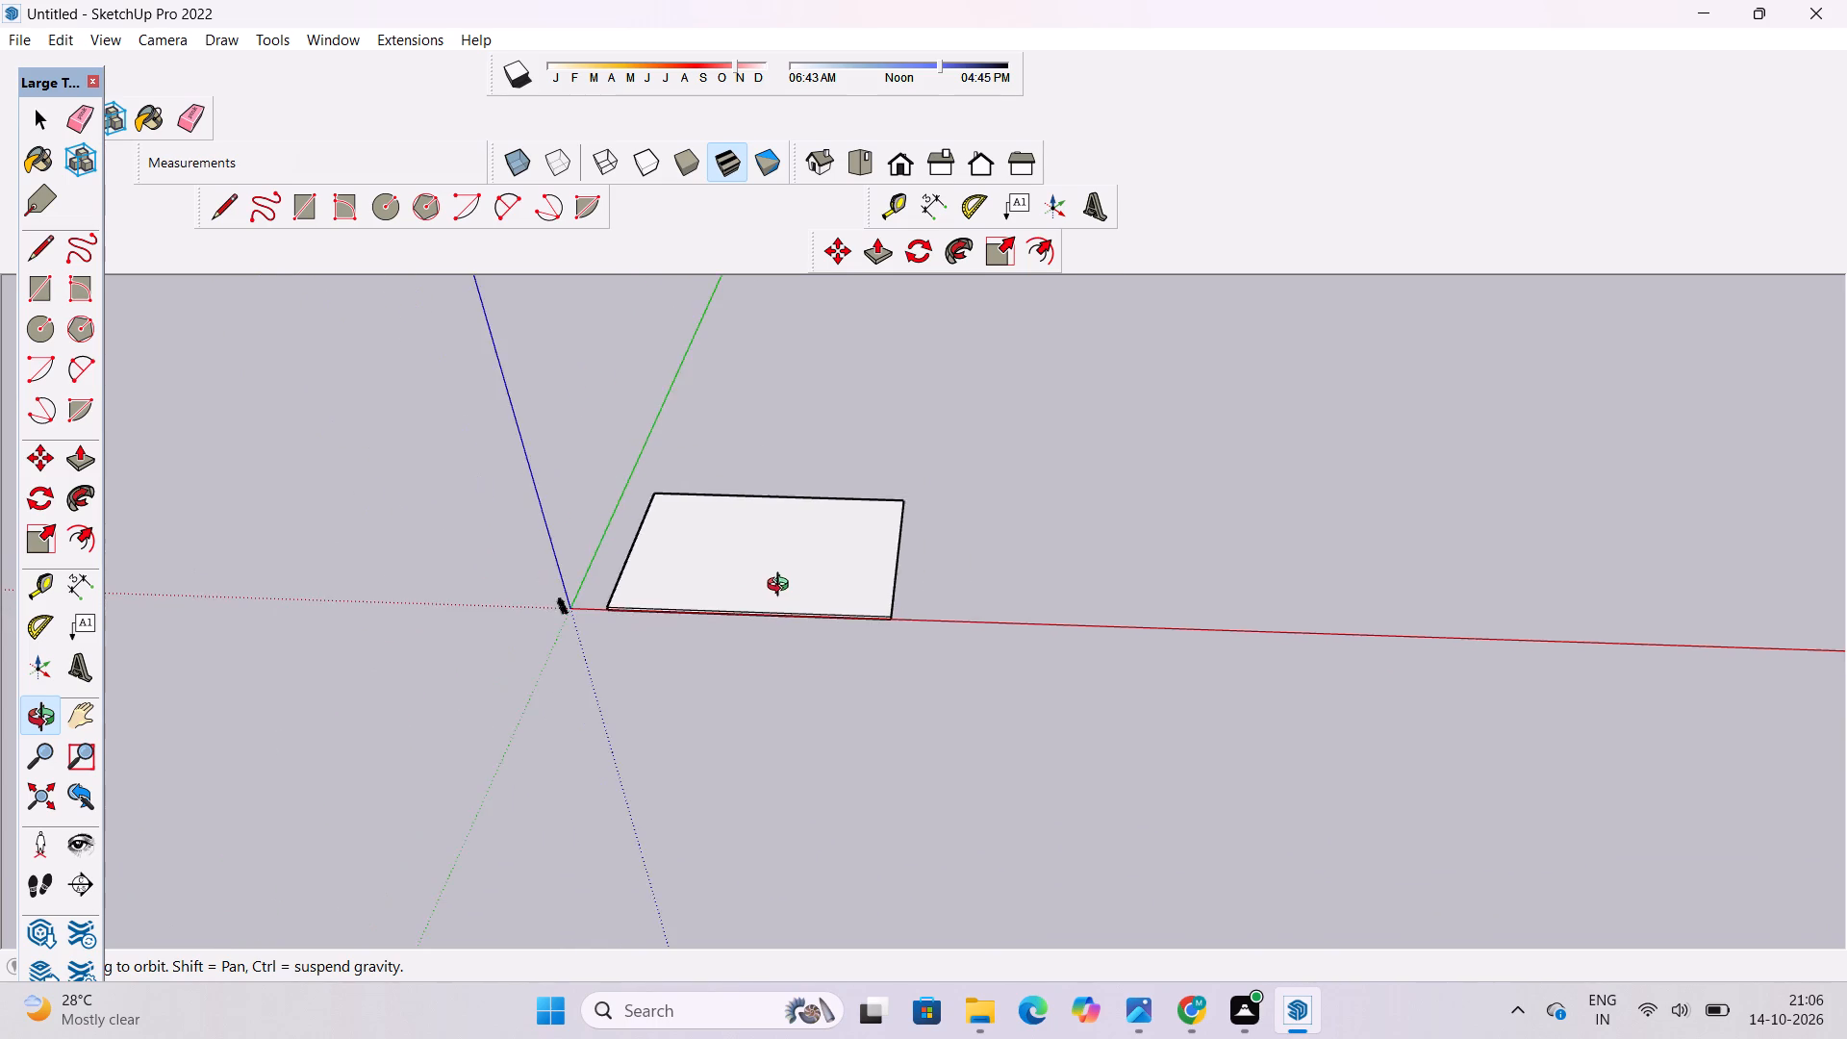
left_click_drag(782, 587, 823, 751)
scroll(593, 644, "up", 6)
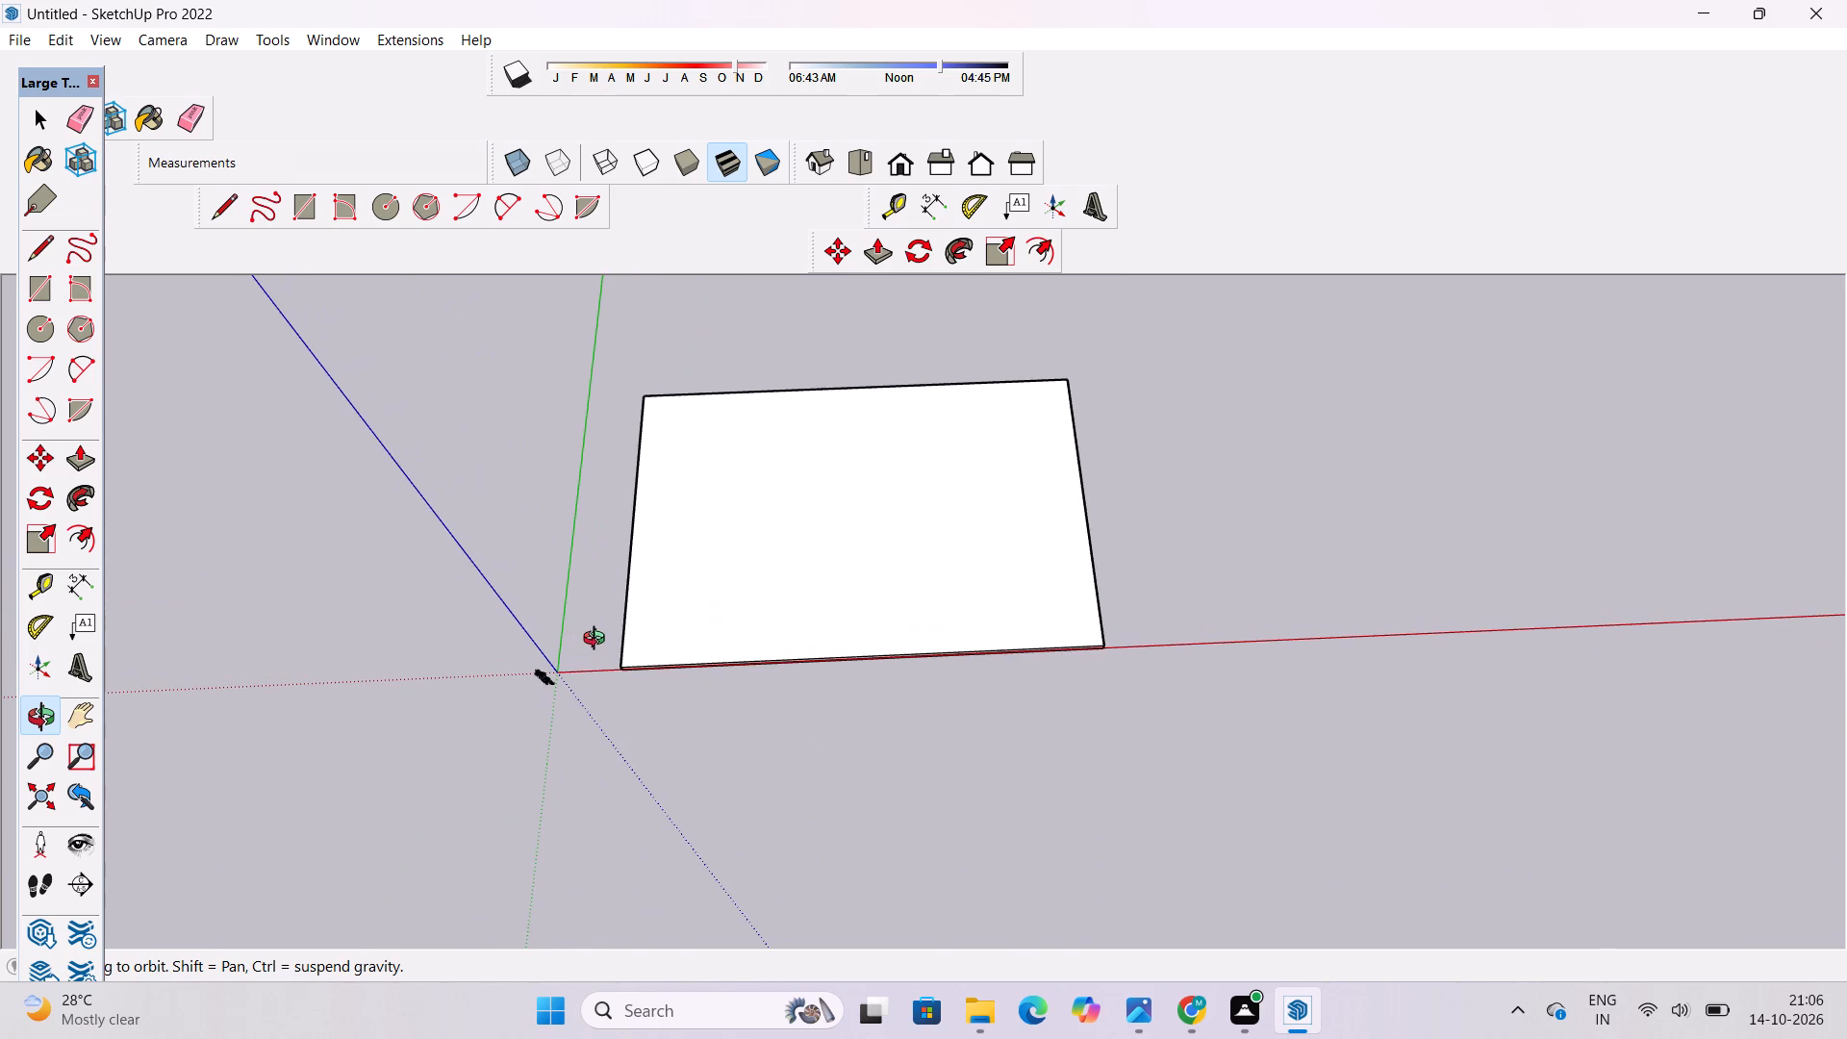
left_click_drag(640, 618, 665, 630, "shift")
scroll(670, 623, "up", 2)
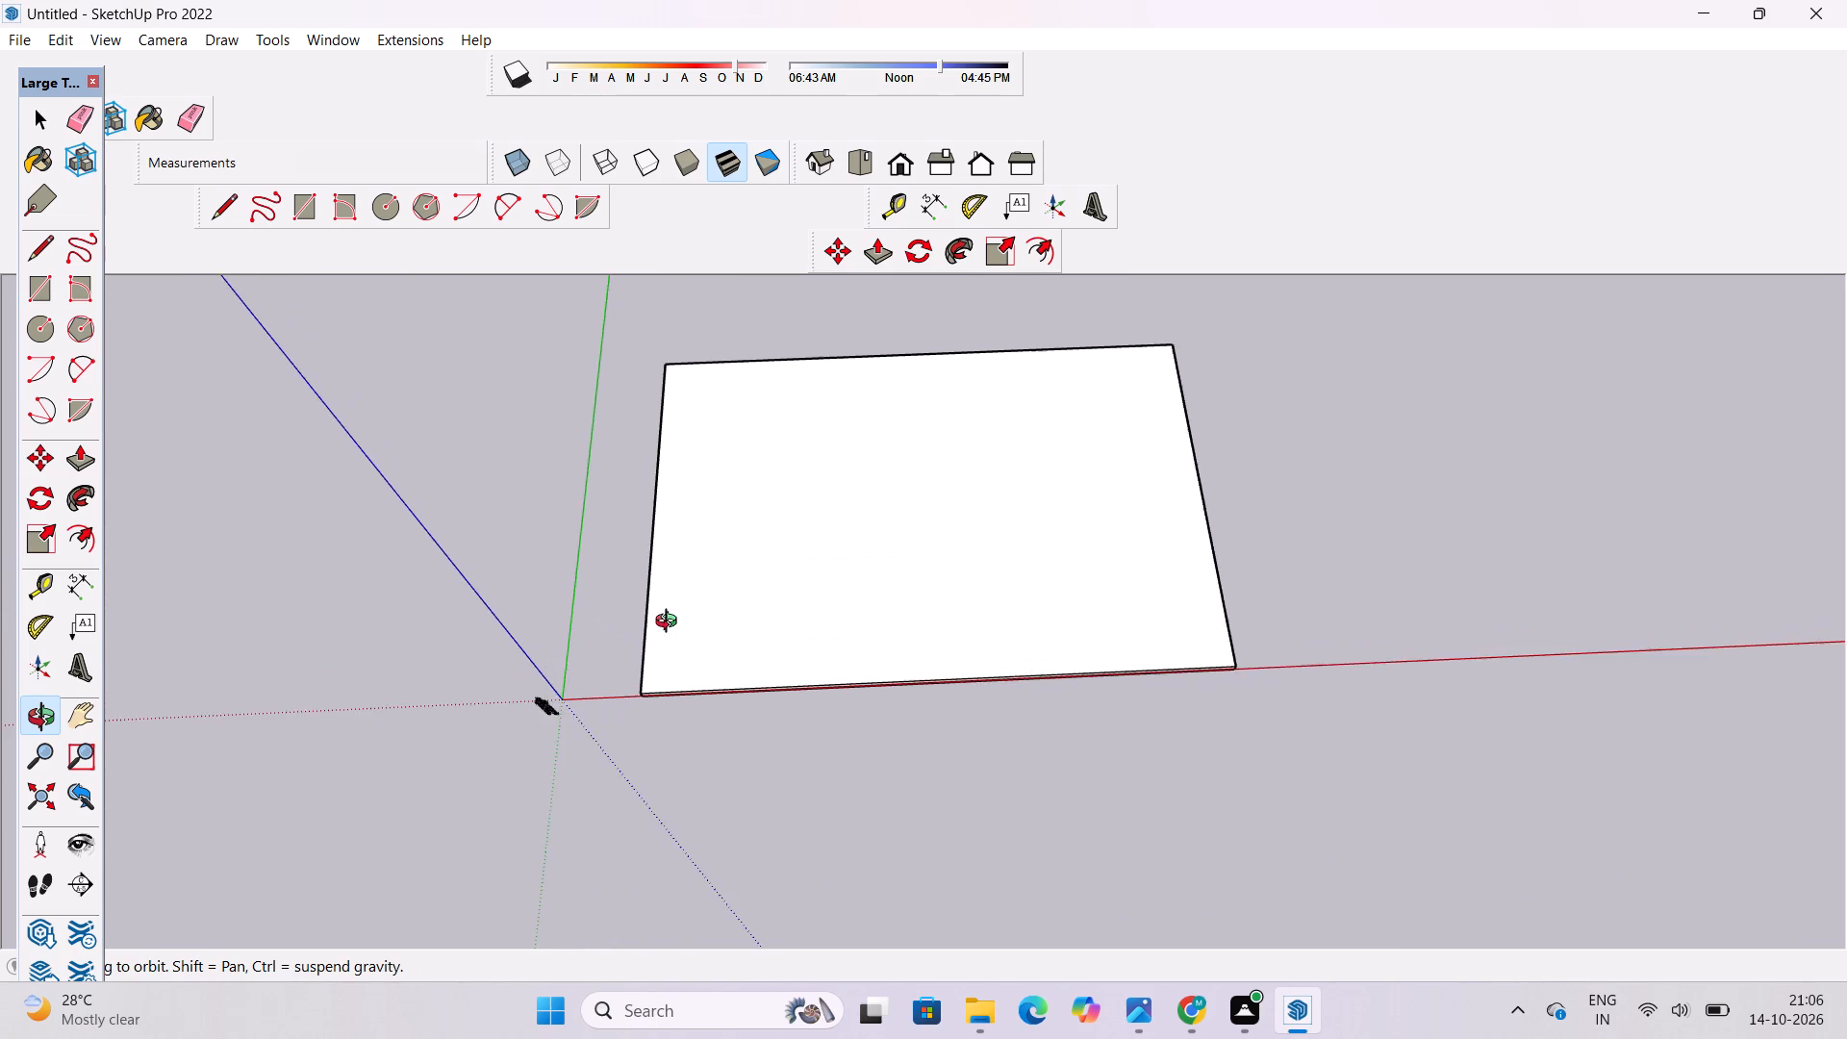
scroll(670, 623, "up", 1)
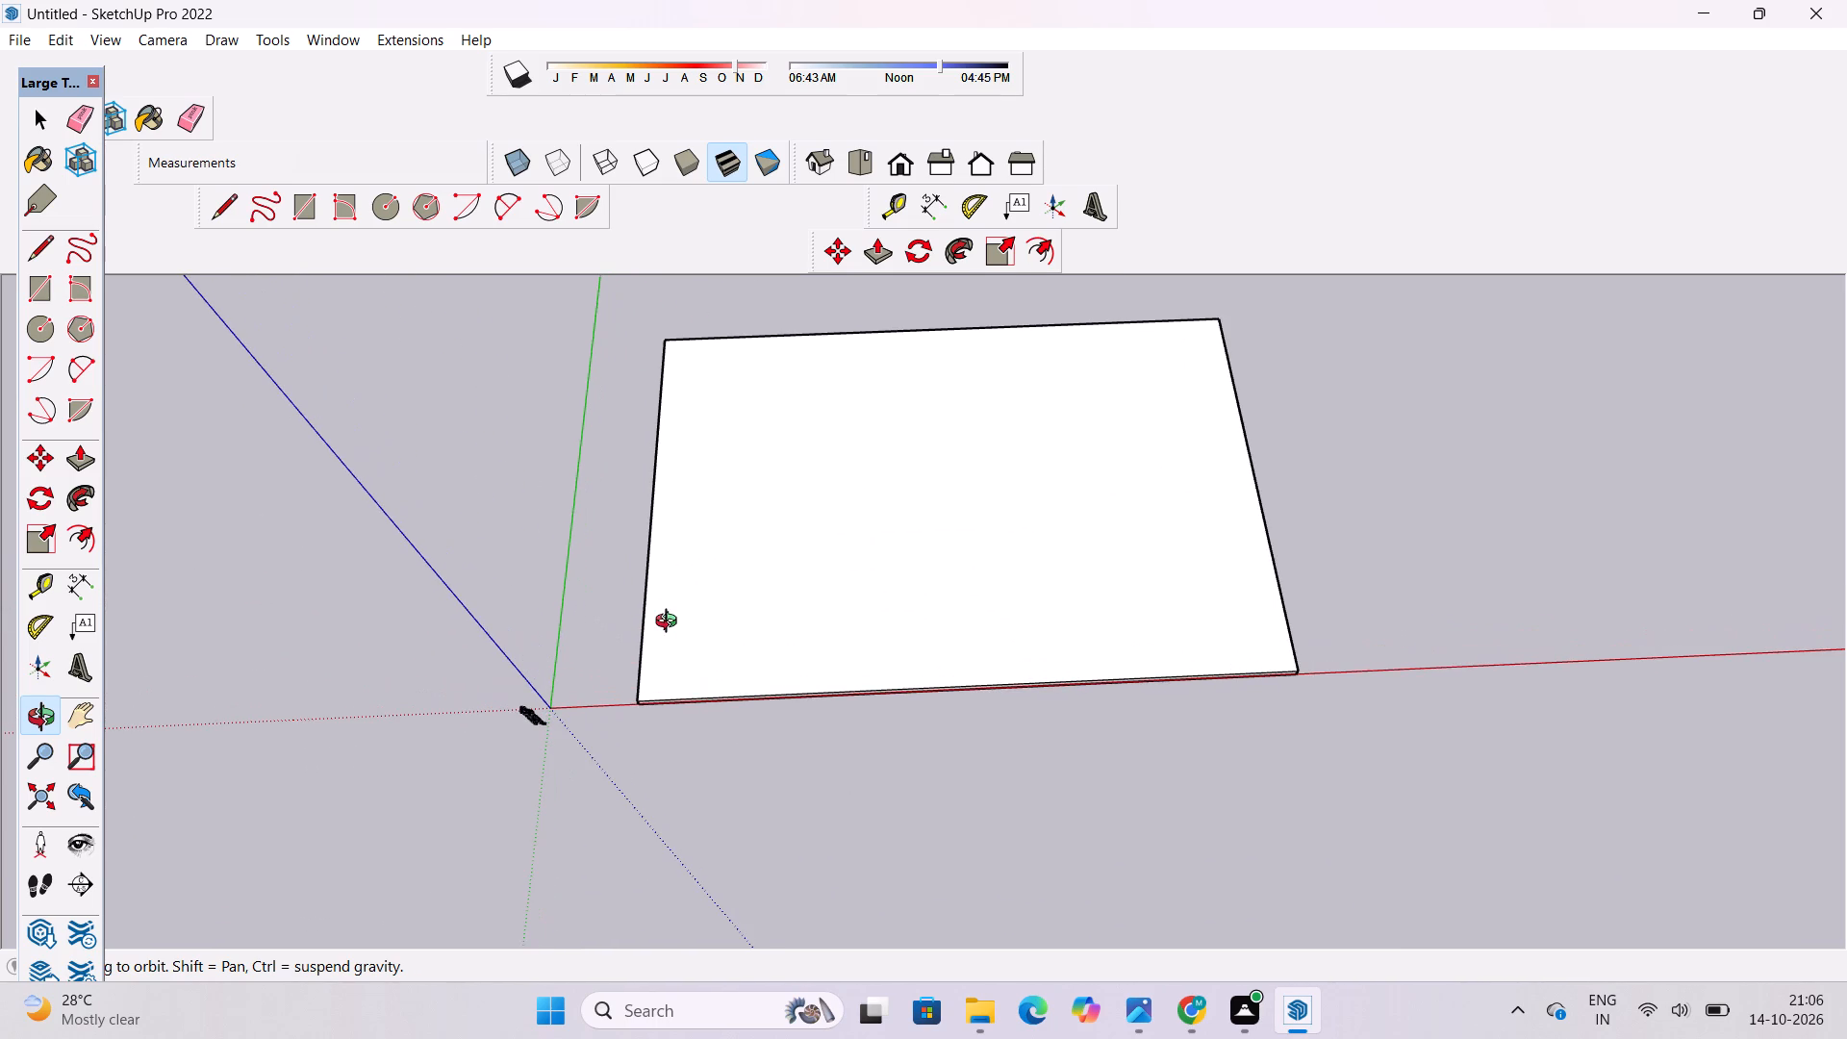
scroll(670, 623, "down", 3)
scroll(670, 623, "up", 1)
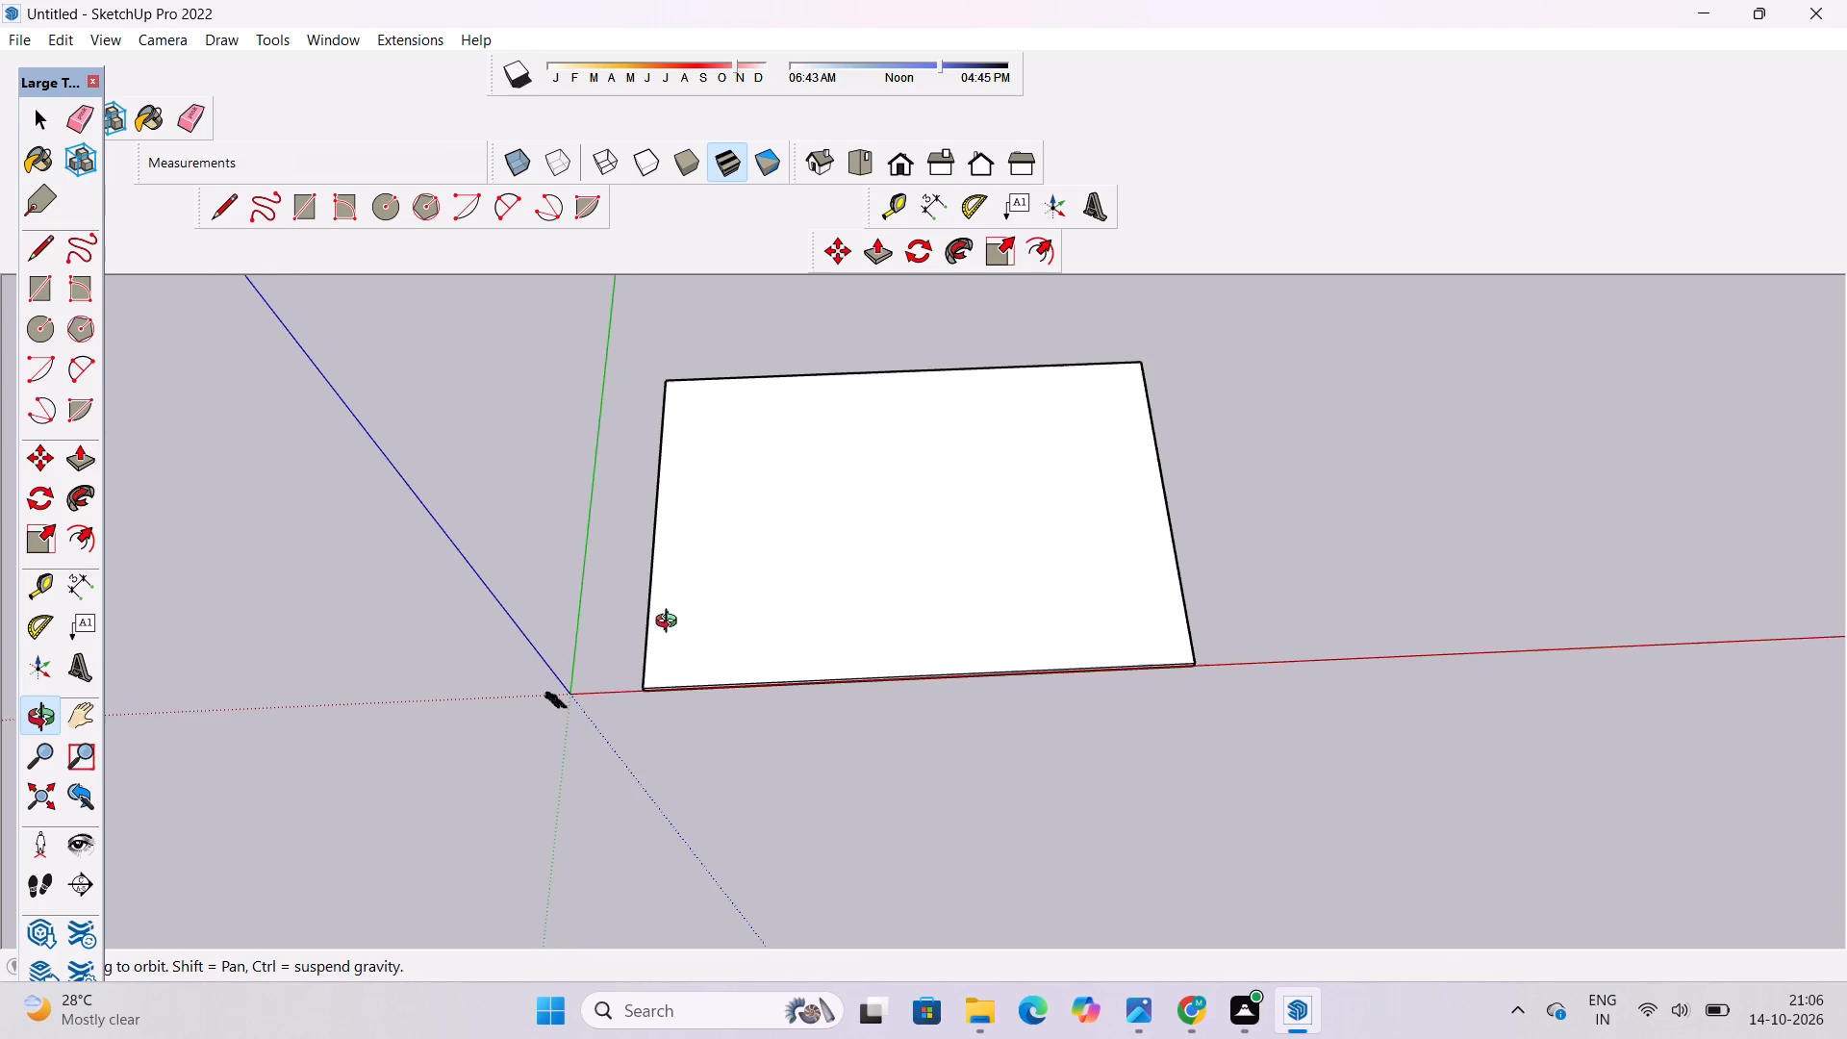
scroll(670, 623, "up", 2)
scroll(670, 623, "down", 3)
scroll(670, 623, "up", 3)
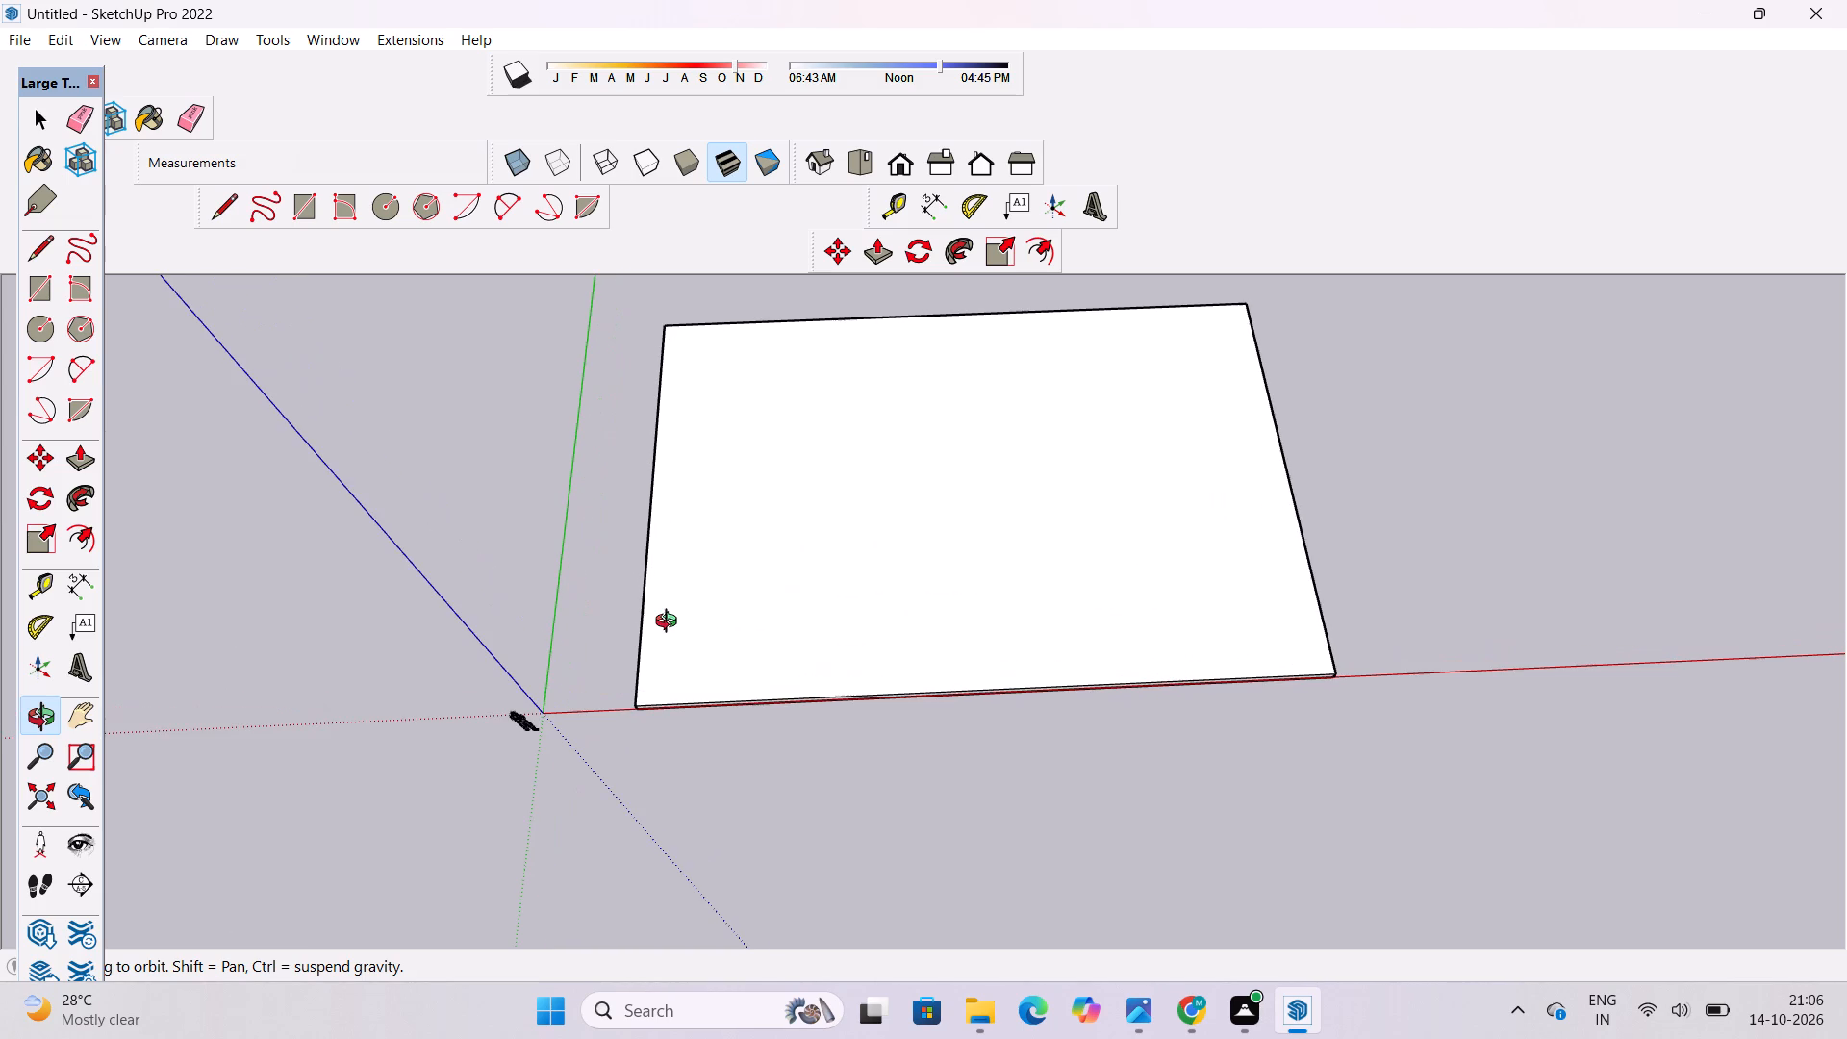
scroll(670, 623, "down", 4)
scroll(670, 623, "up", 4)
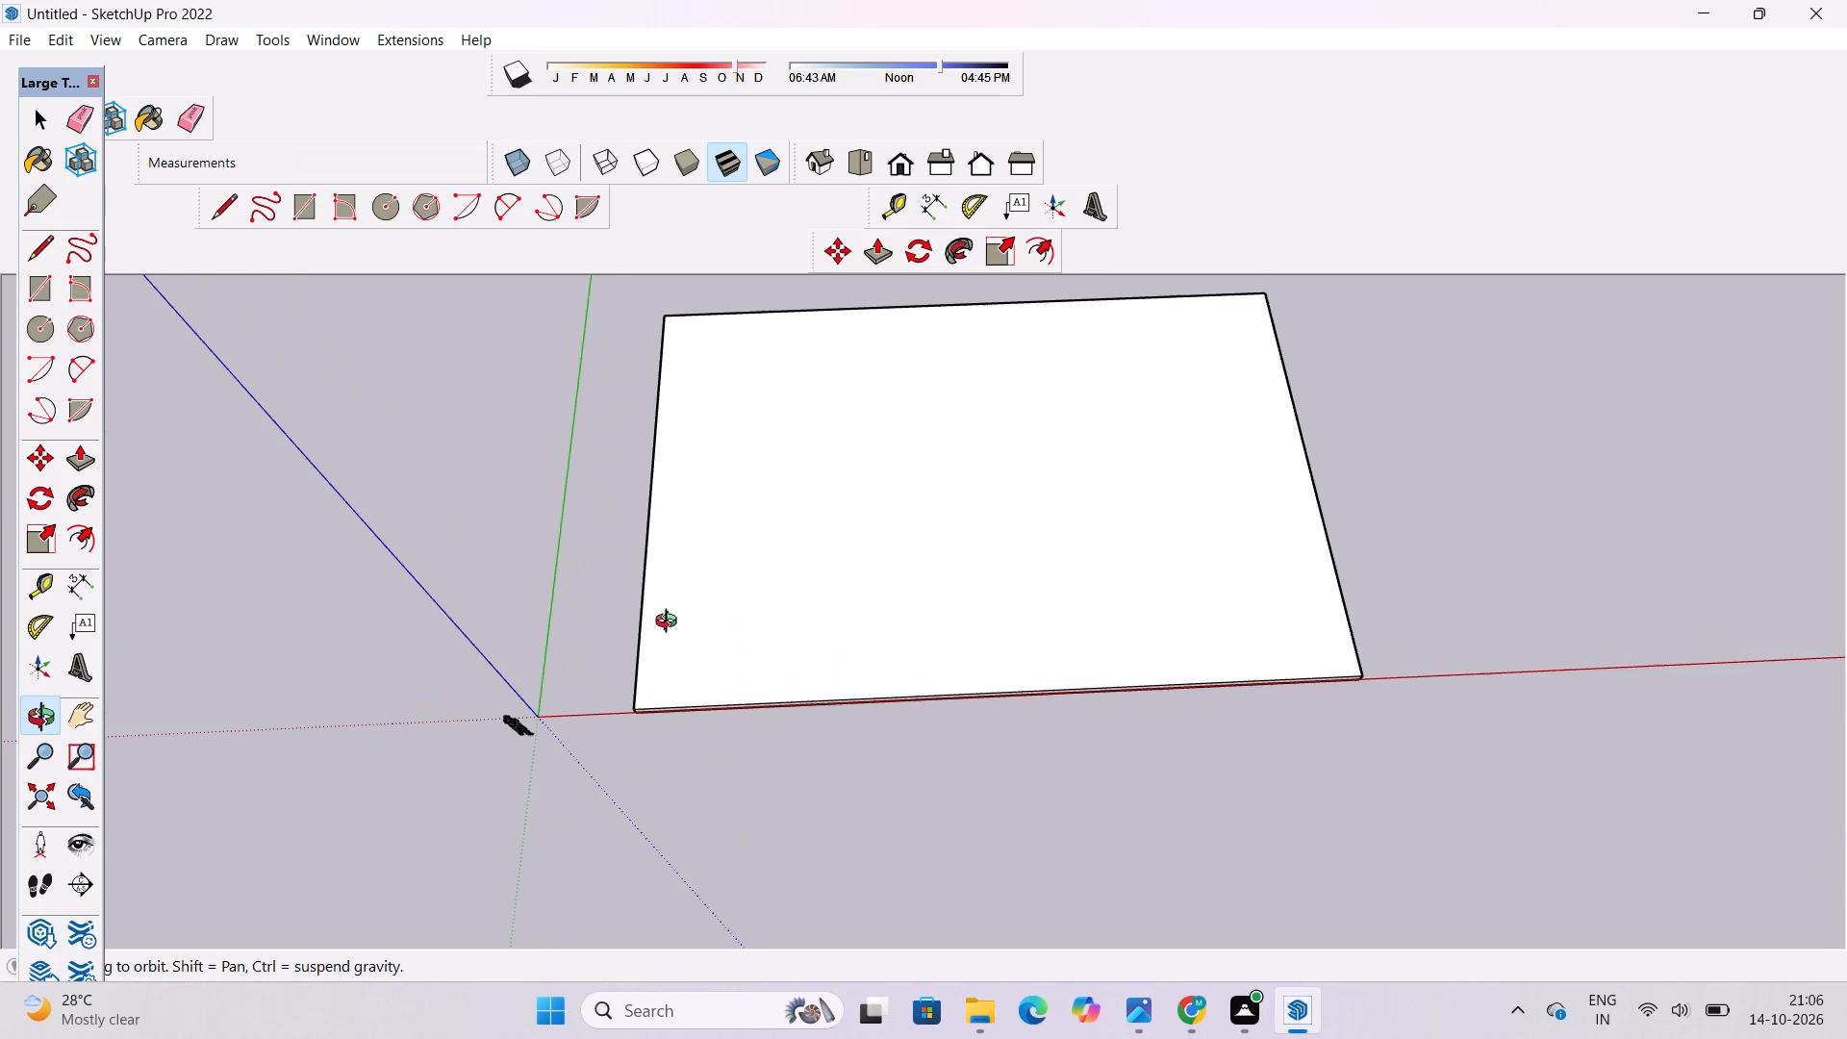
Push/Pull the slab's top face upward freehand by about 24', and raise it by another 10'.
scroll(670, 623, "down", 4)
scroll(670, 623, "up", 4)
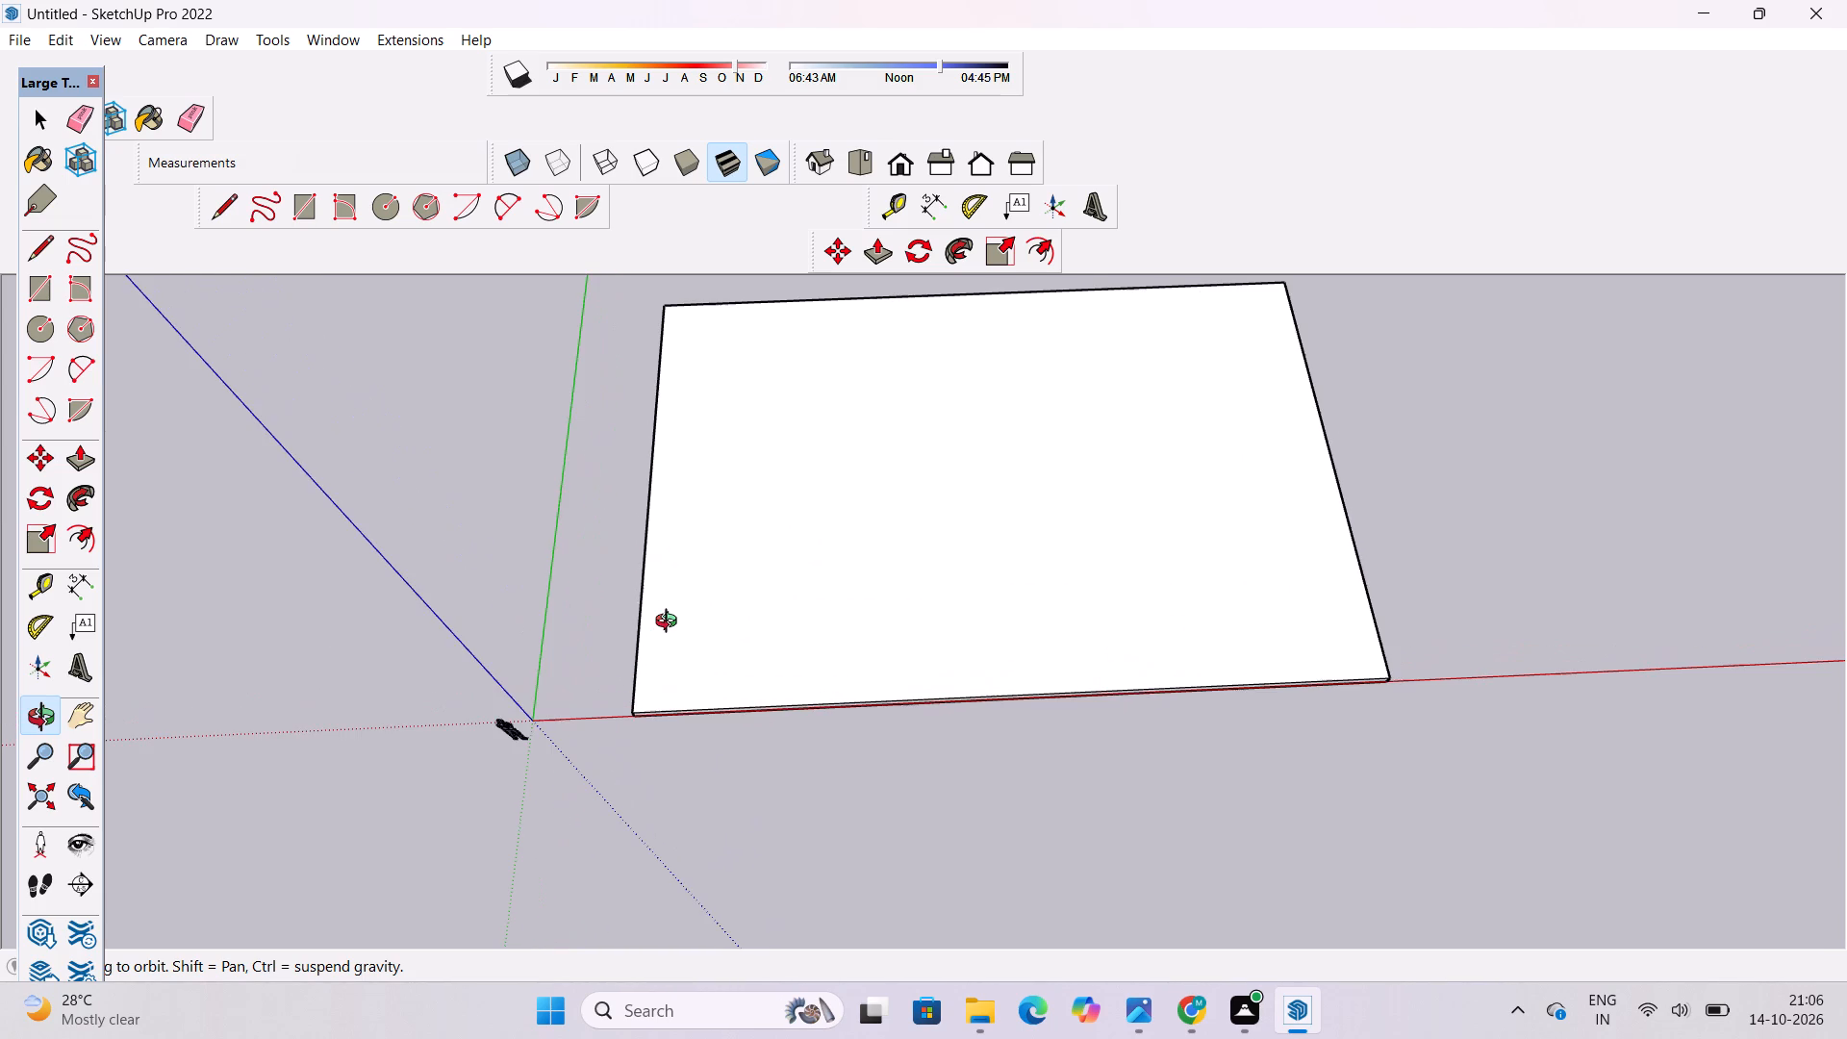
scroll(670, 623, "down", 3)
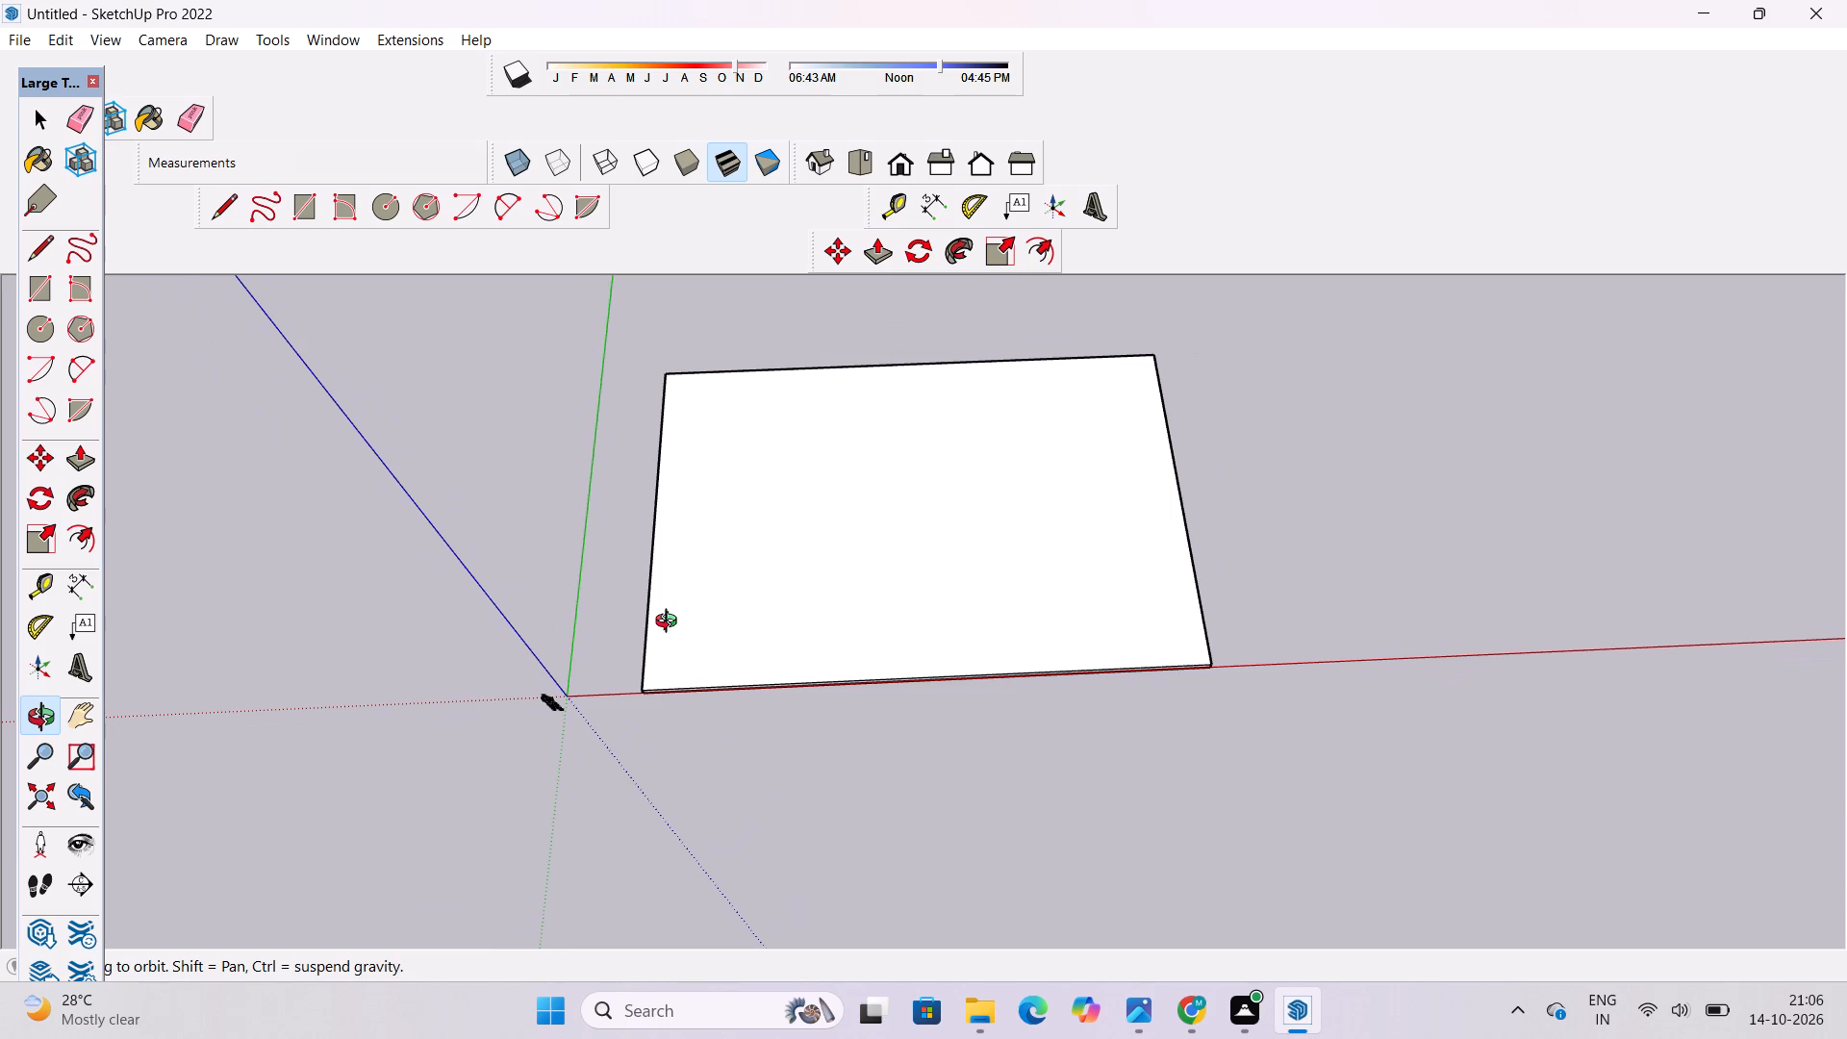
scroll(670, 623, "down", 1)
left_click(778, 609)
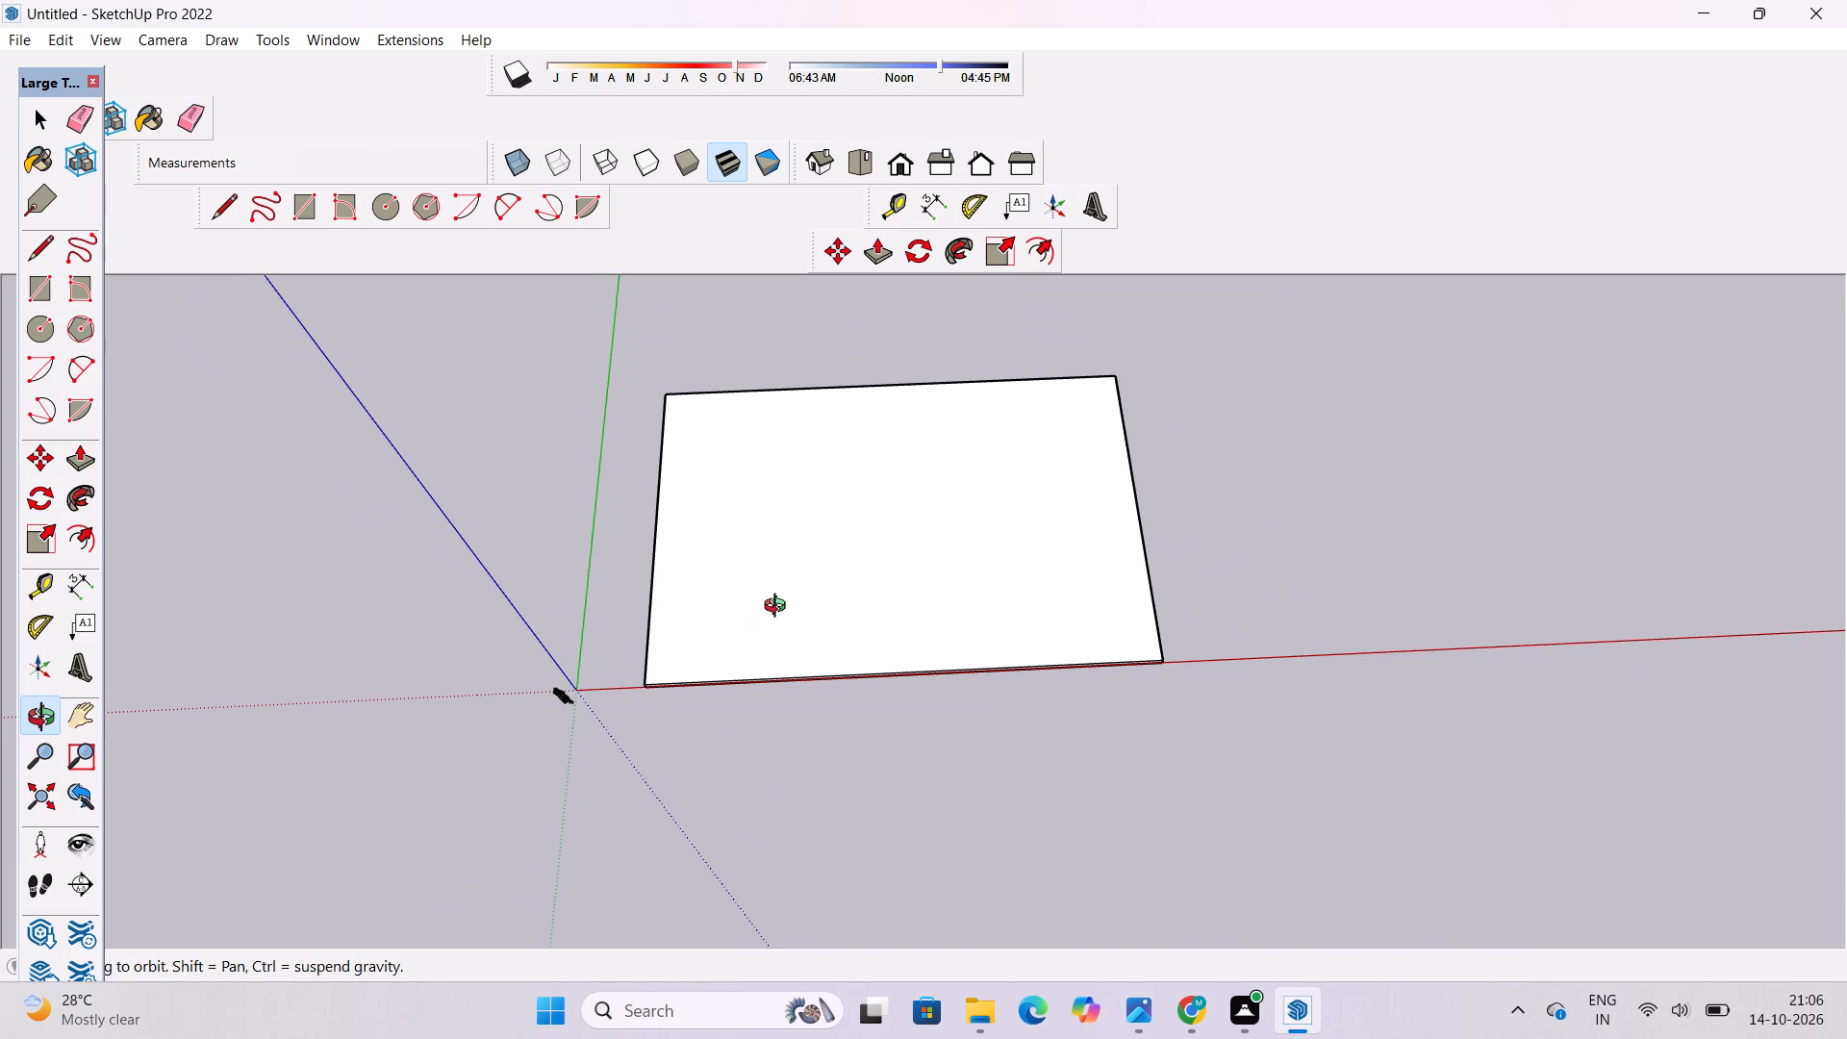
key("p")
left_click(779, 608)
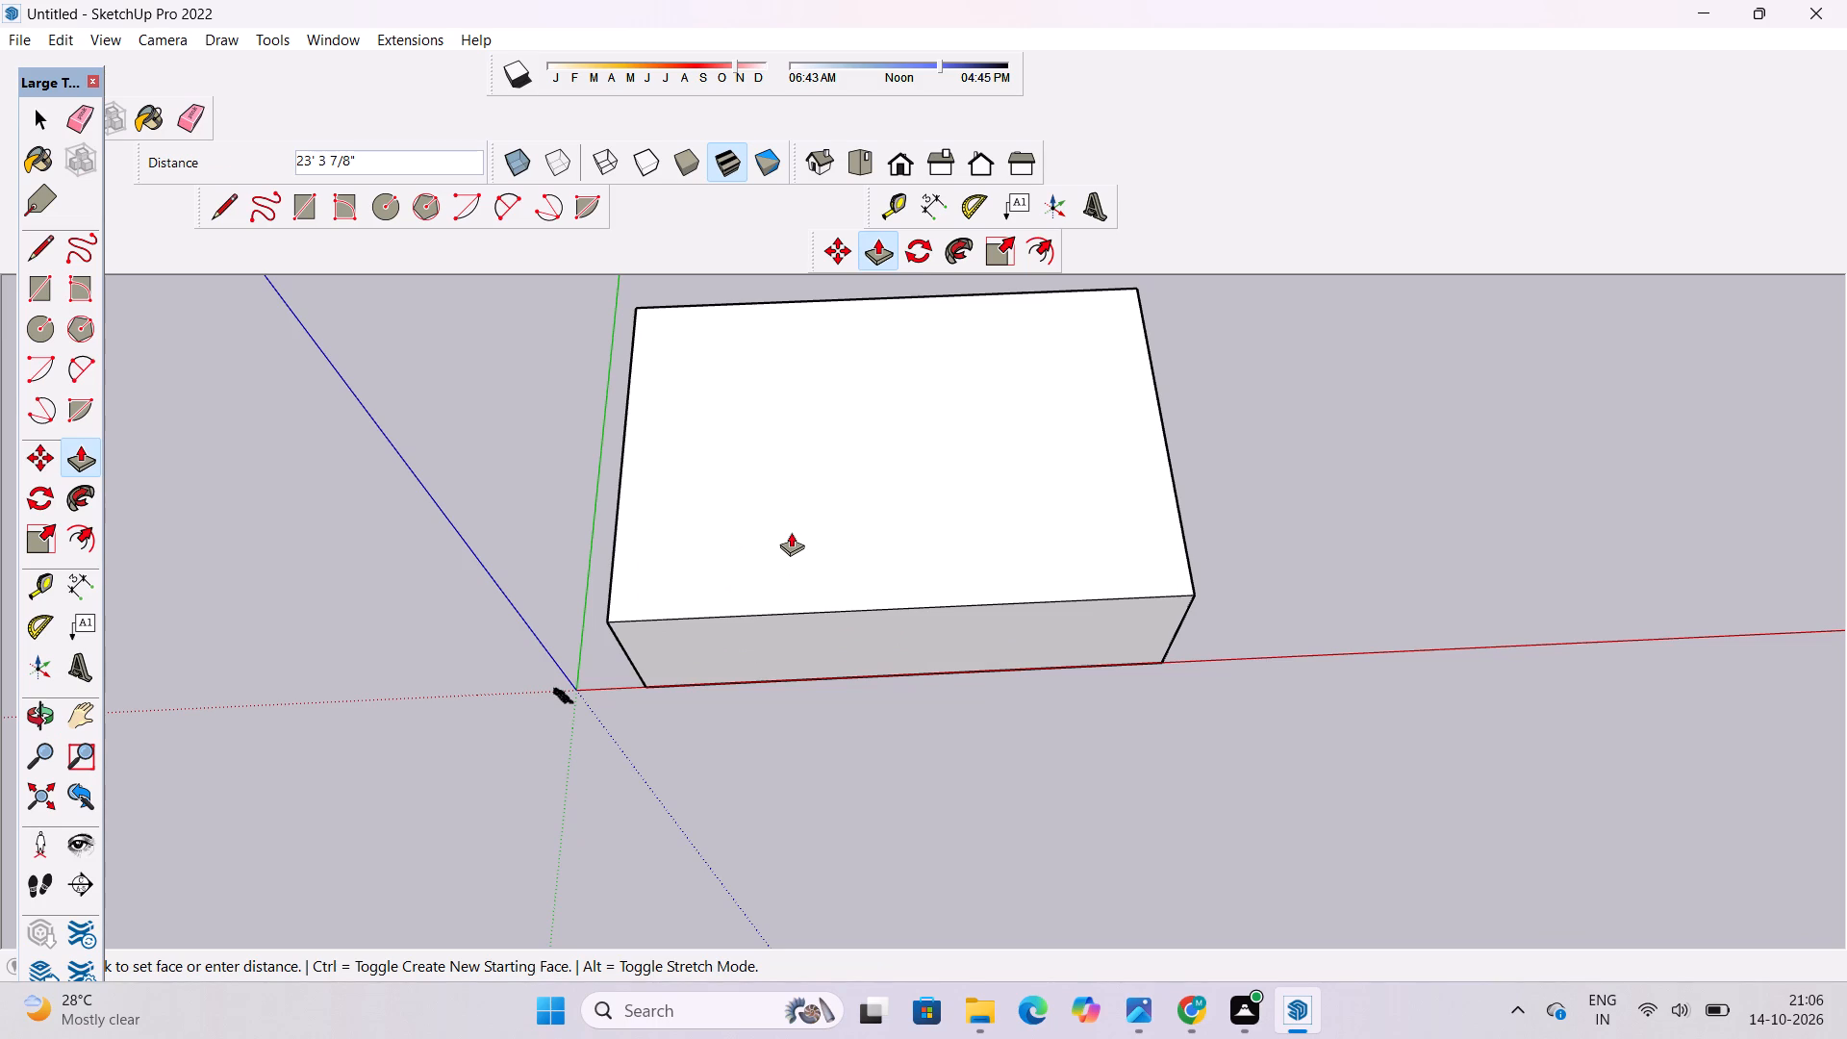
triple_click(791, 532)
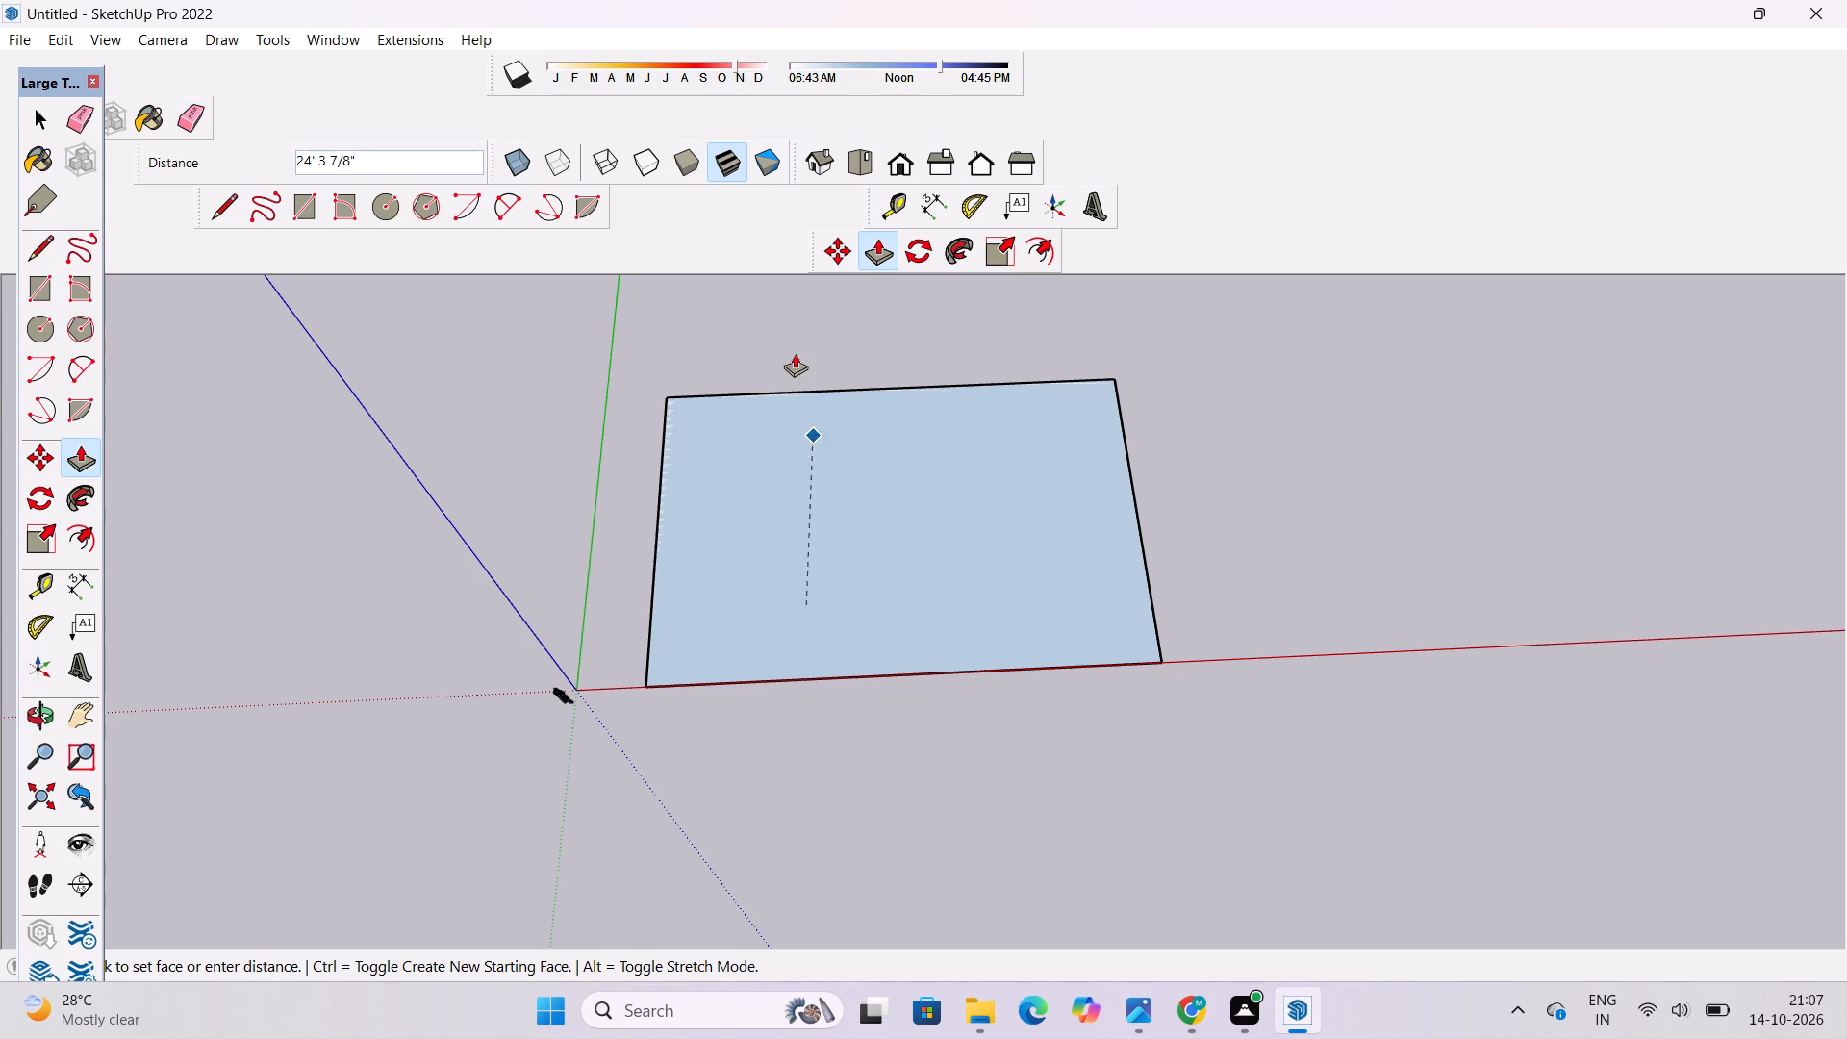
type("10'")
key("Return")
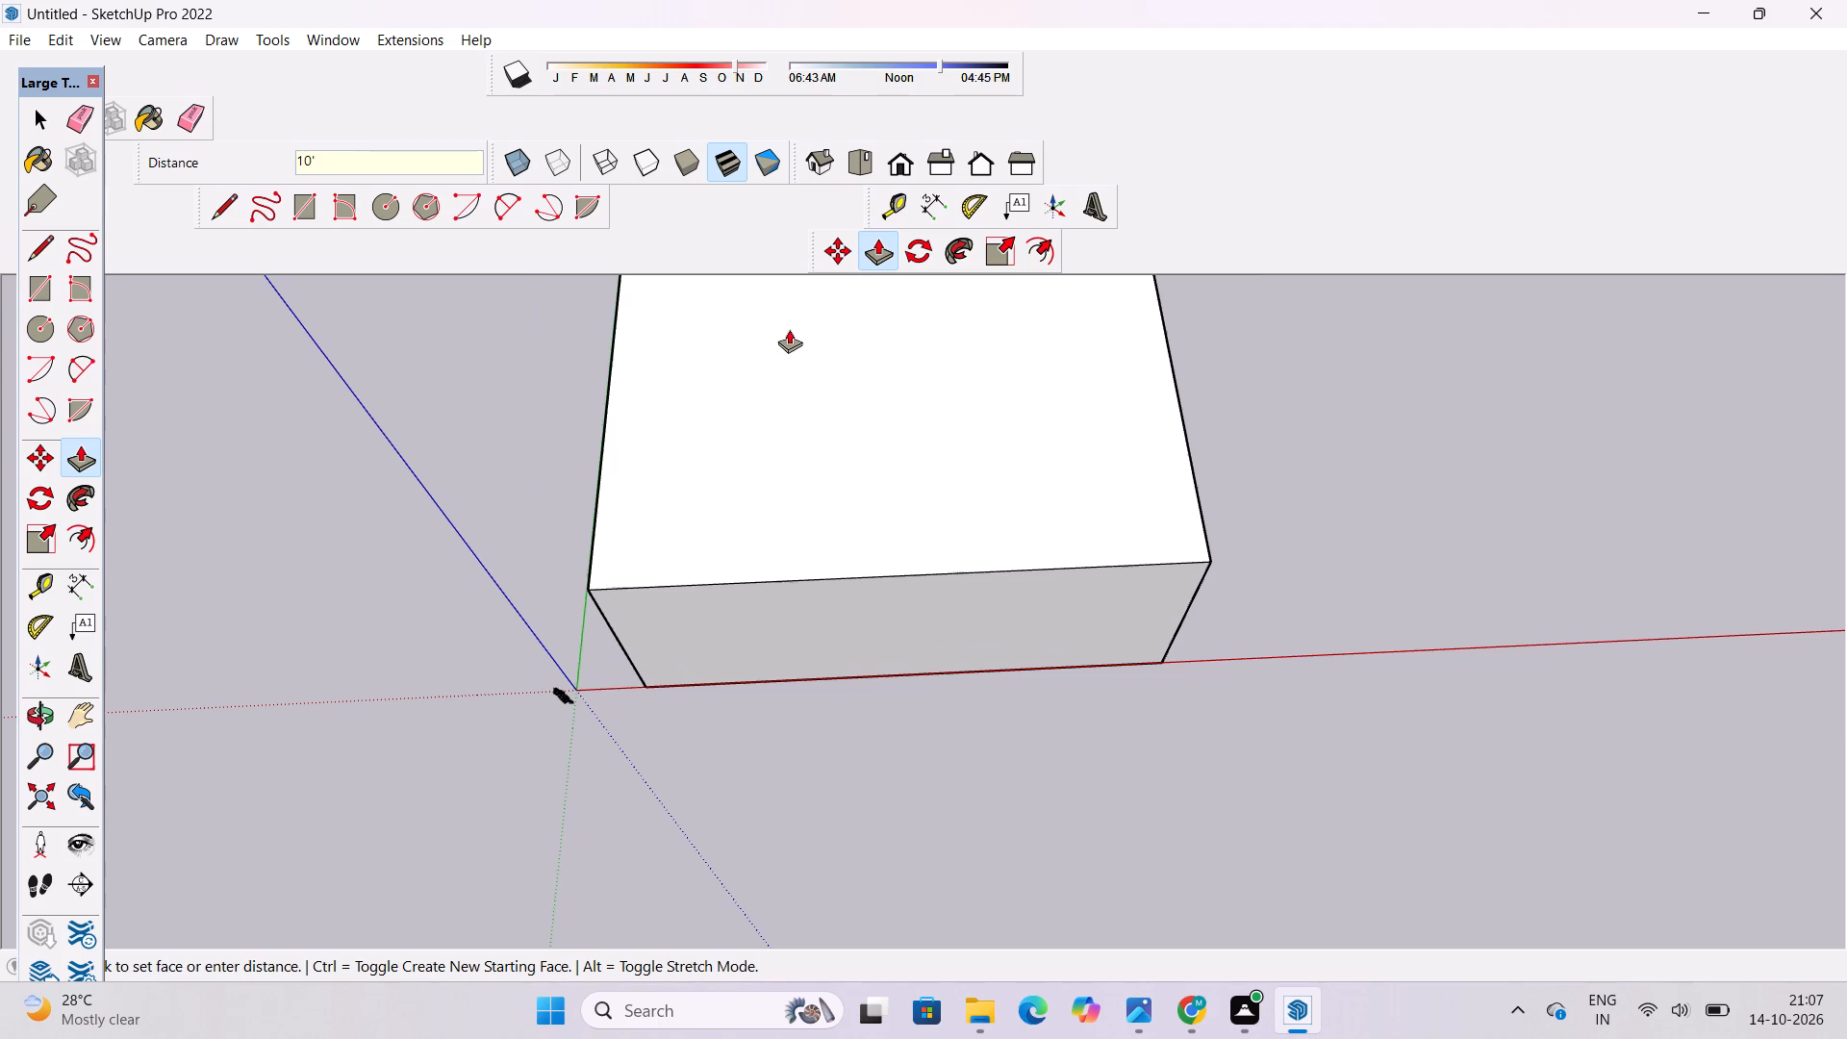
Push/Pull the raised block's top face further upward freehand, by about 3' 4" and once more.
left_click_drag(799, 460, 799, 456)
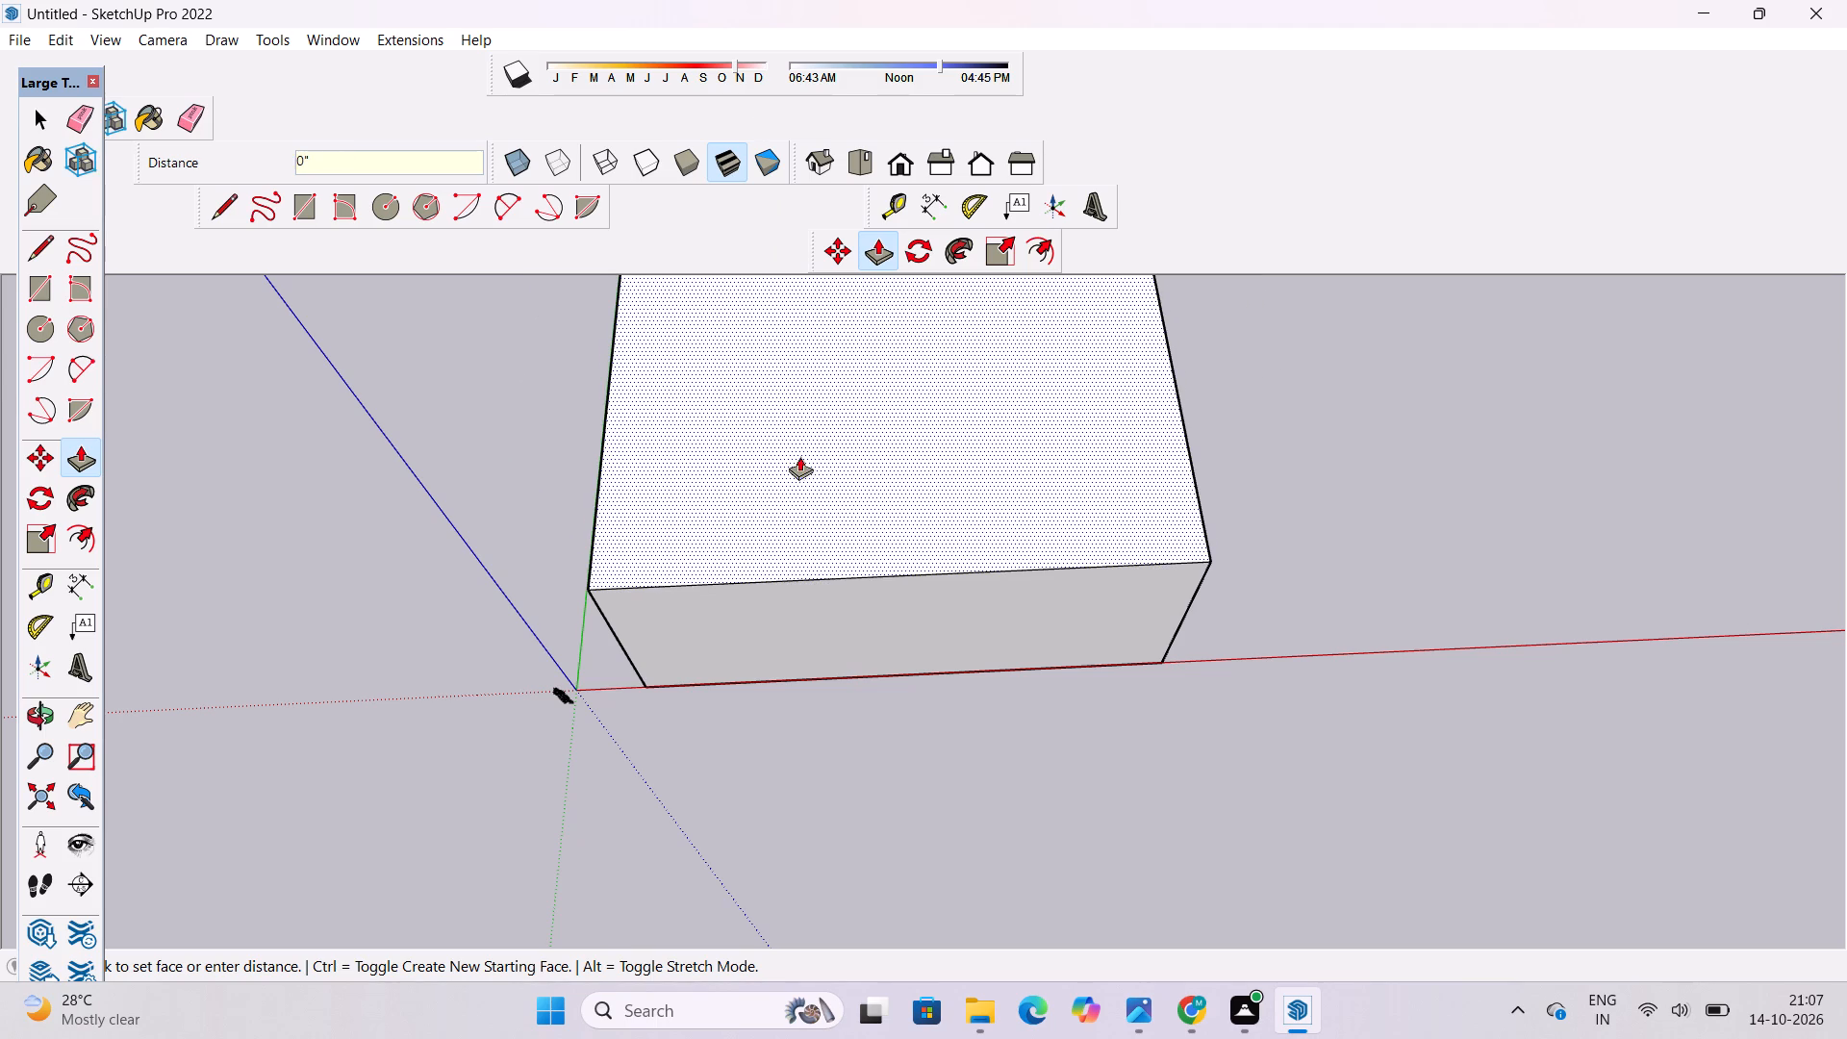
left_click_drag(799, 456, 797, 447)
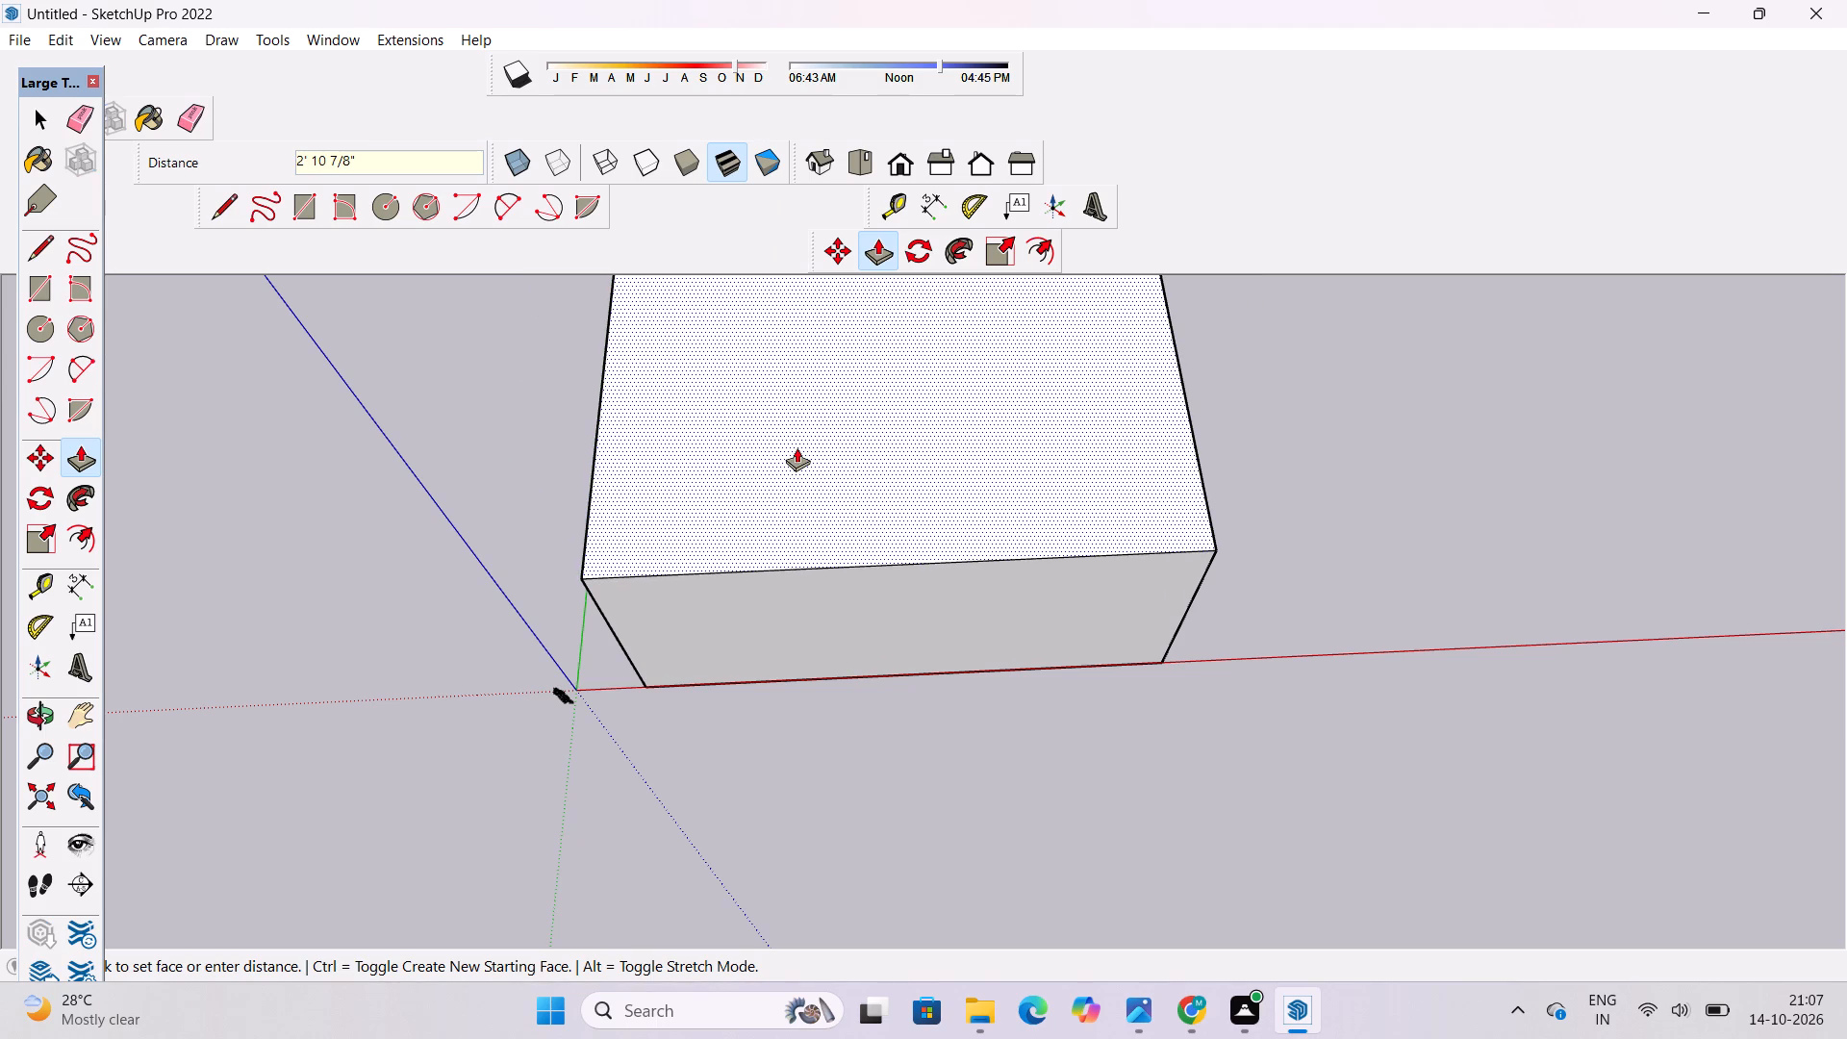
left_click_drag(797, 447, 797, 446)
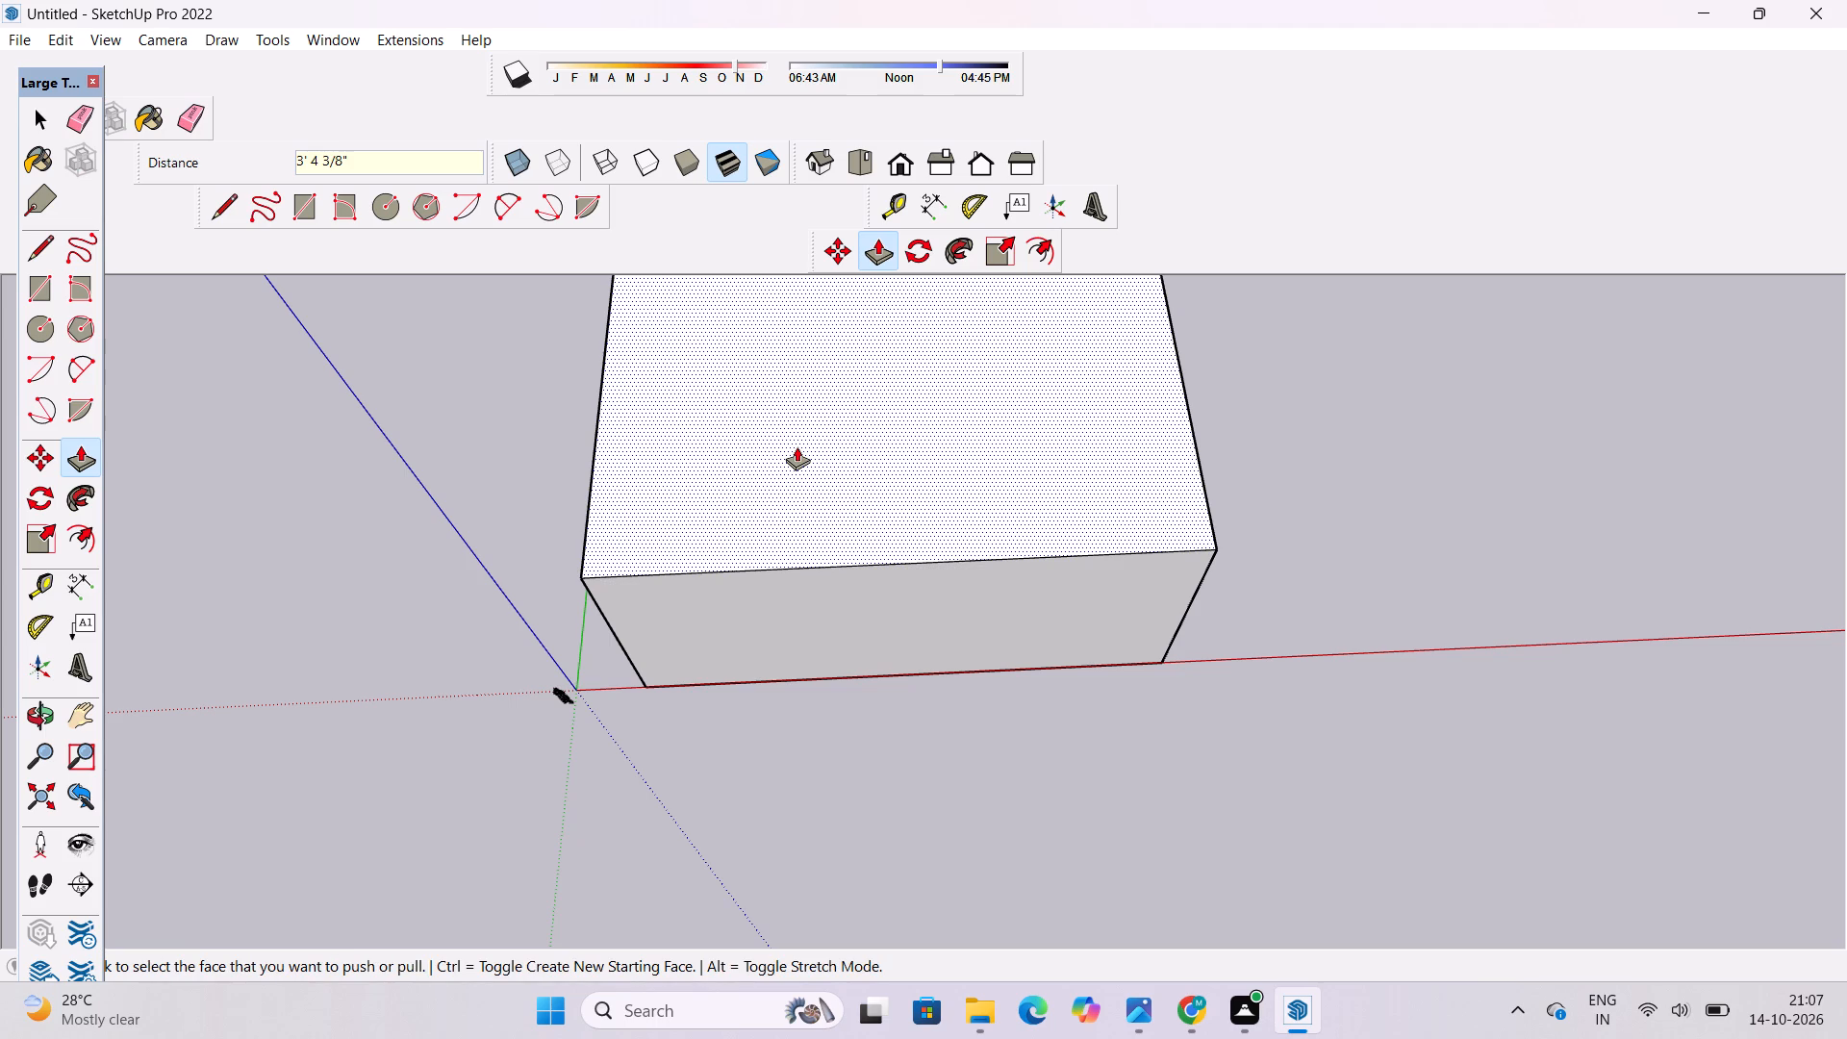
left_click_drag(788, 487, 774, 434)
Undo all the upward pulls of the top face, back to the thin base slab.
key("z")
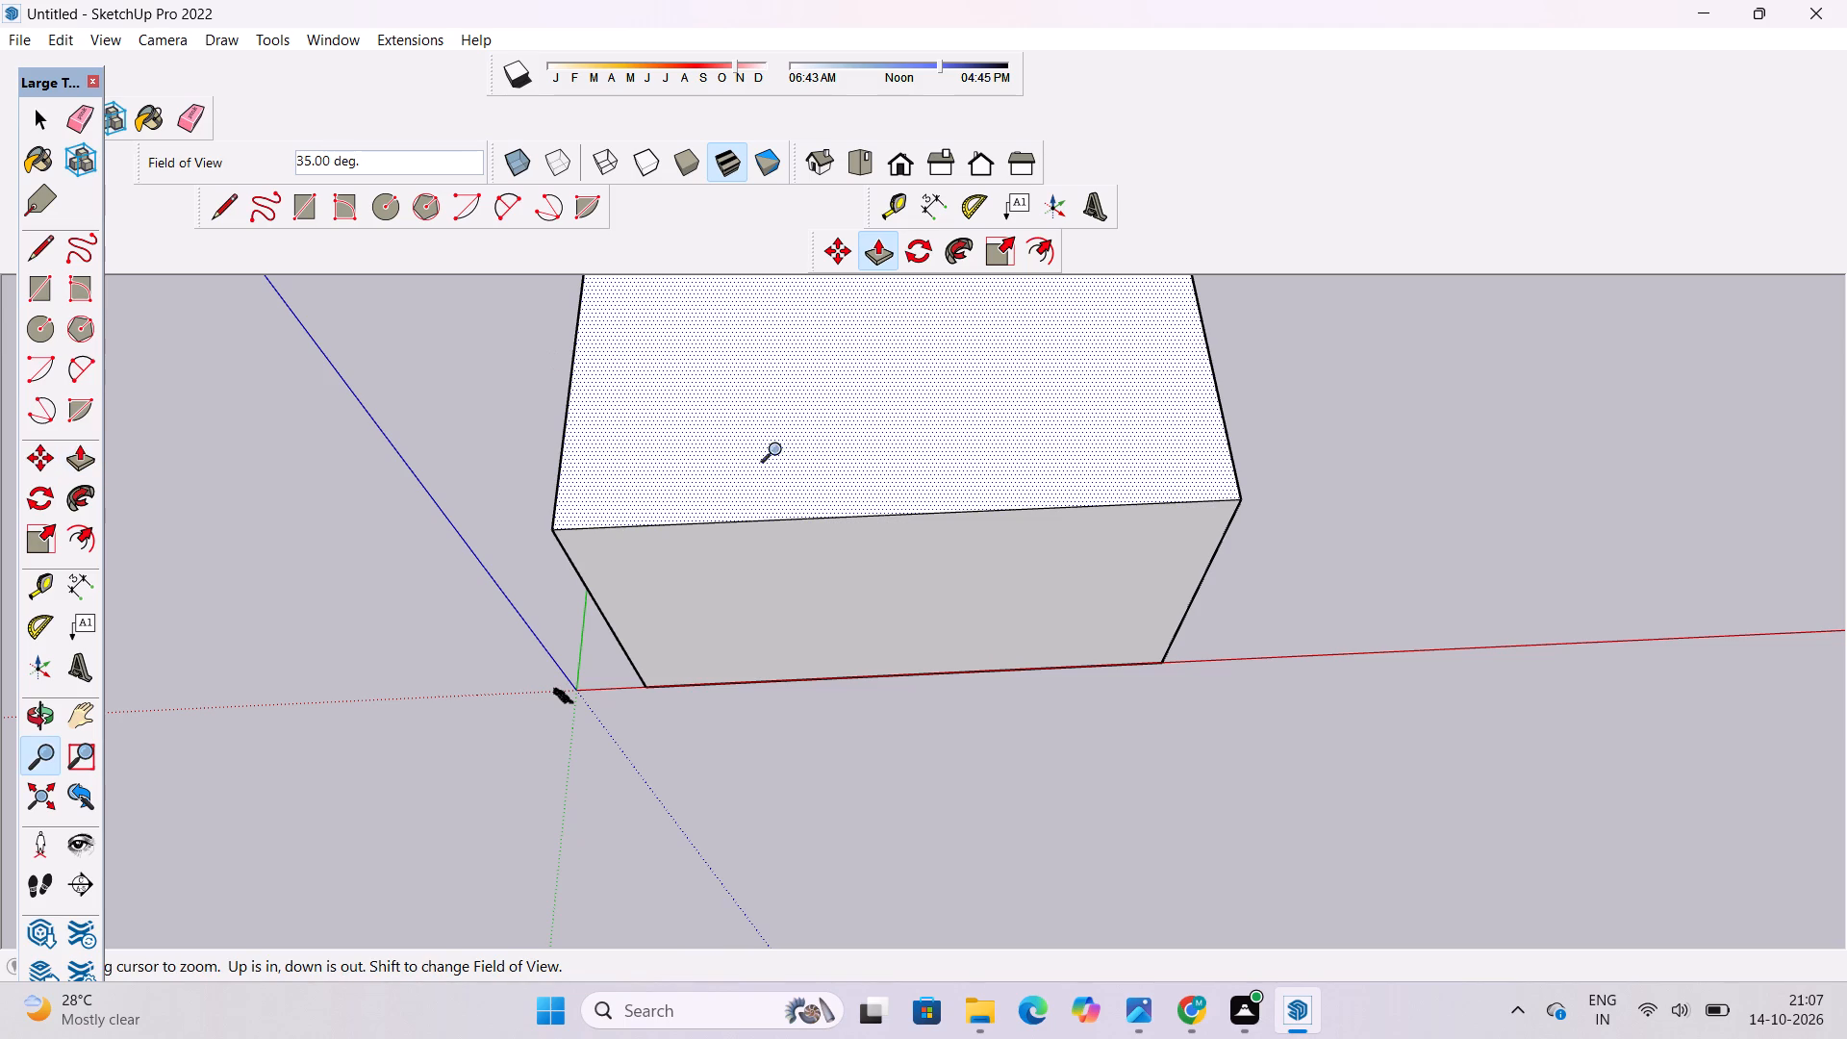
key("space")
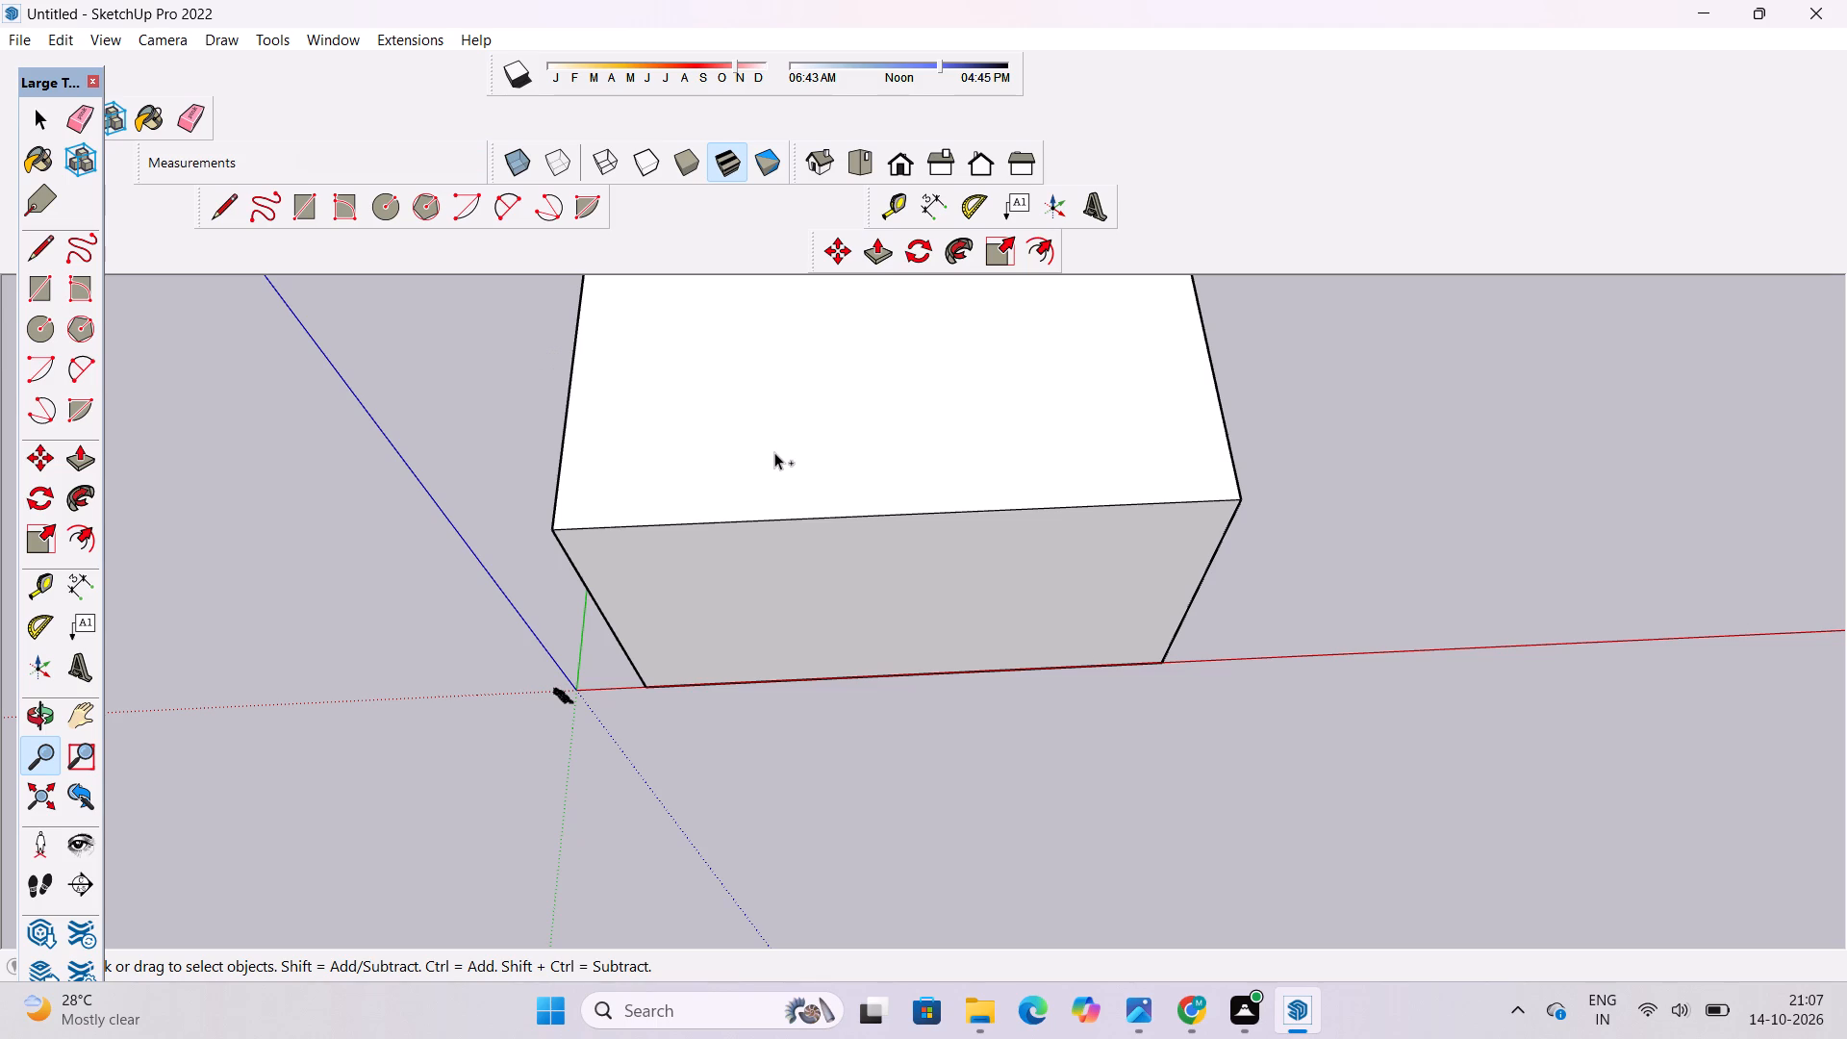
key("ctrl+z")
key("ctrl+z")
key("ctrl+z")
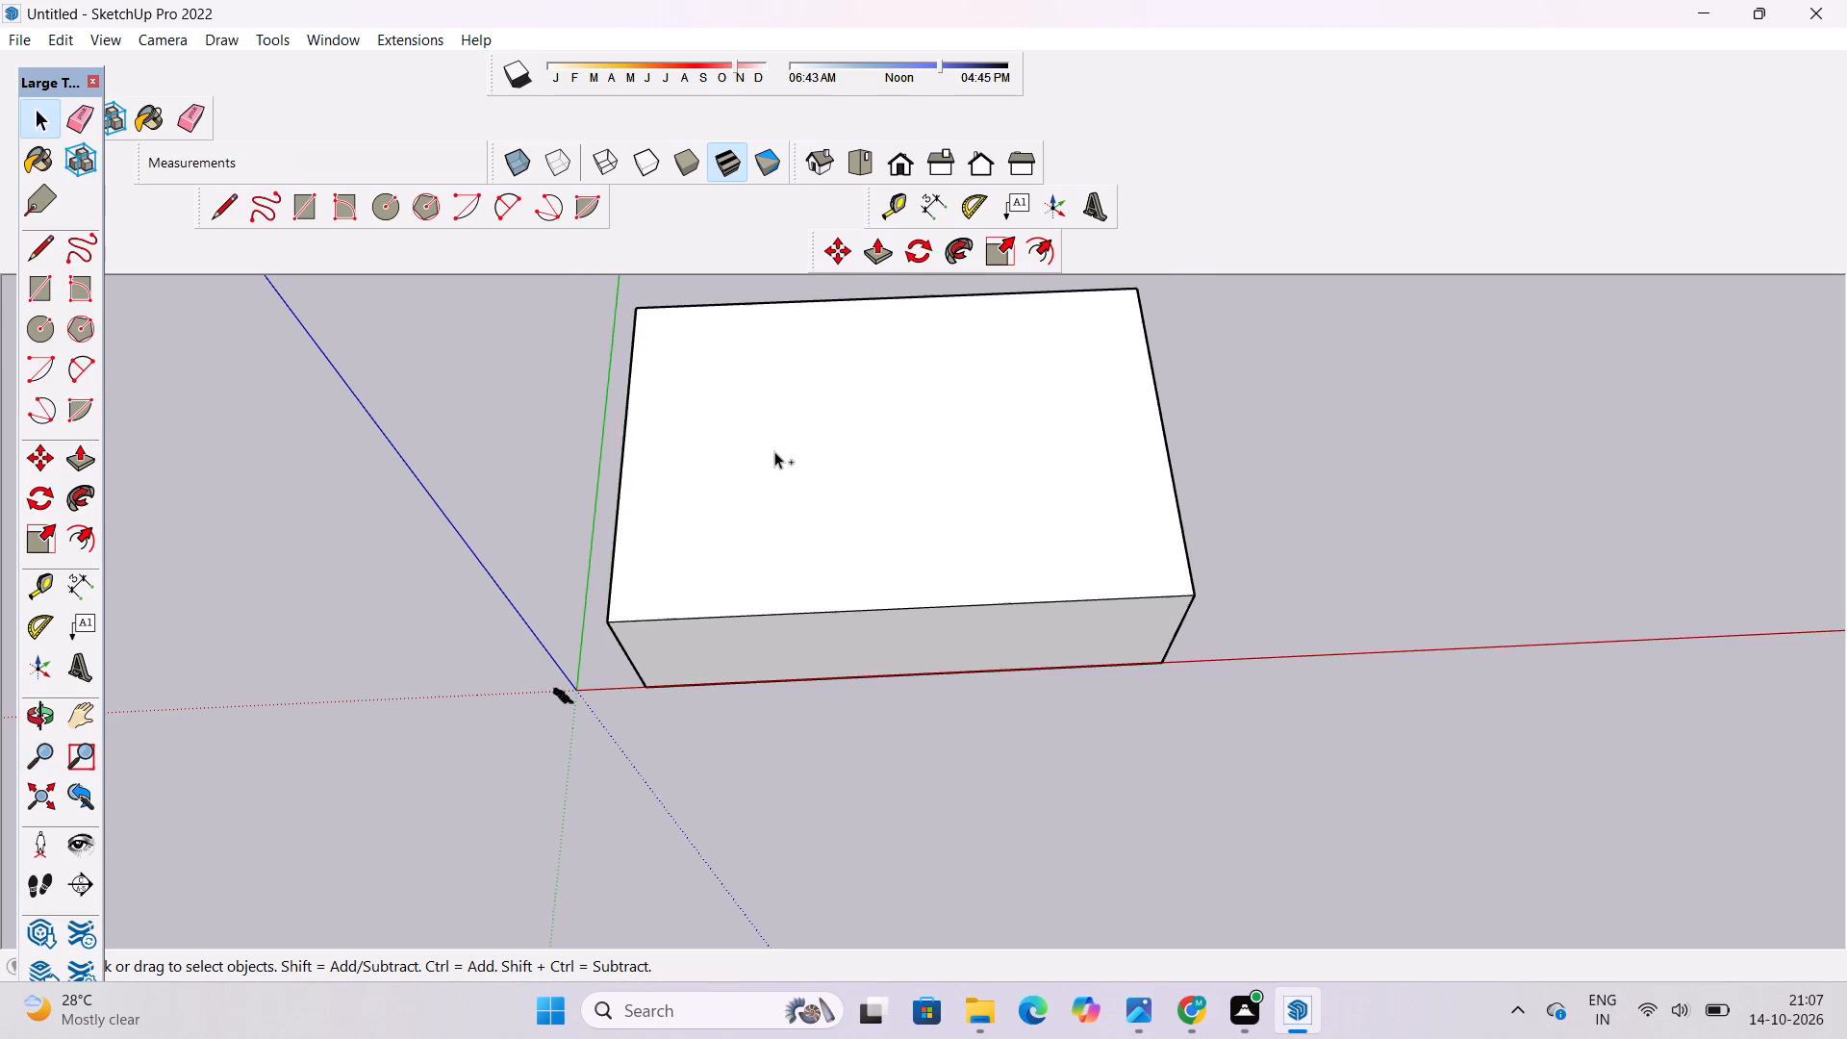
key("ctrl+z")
Examine the base slab from above and at a lower angle along its red-axis edge.
key("o")
scroll(710, 615, "up", 4)
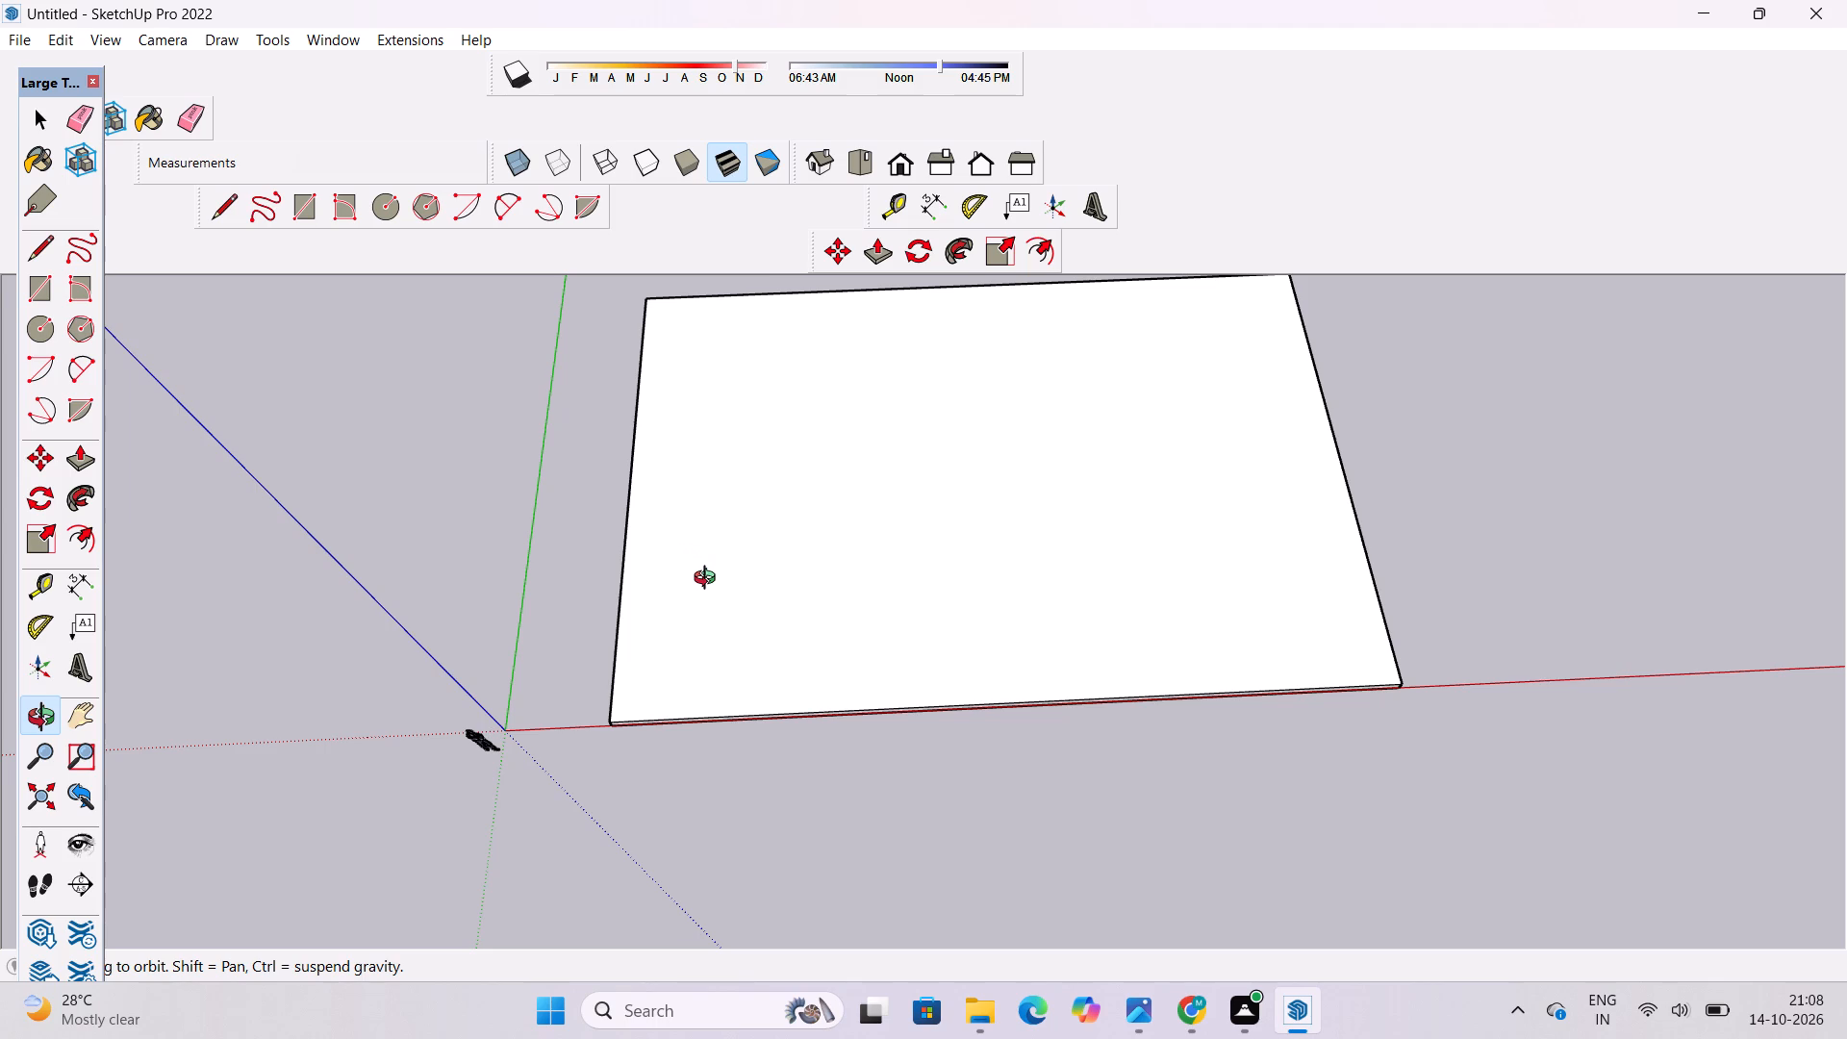
scroll(709, 580, "down", 3)
scroll(735, 638, "up", 1)
key("o")
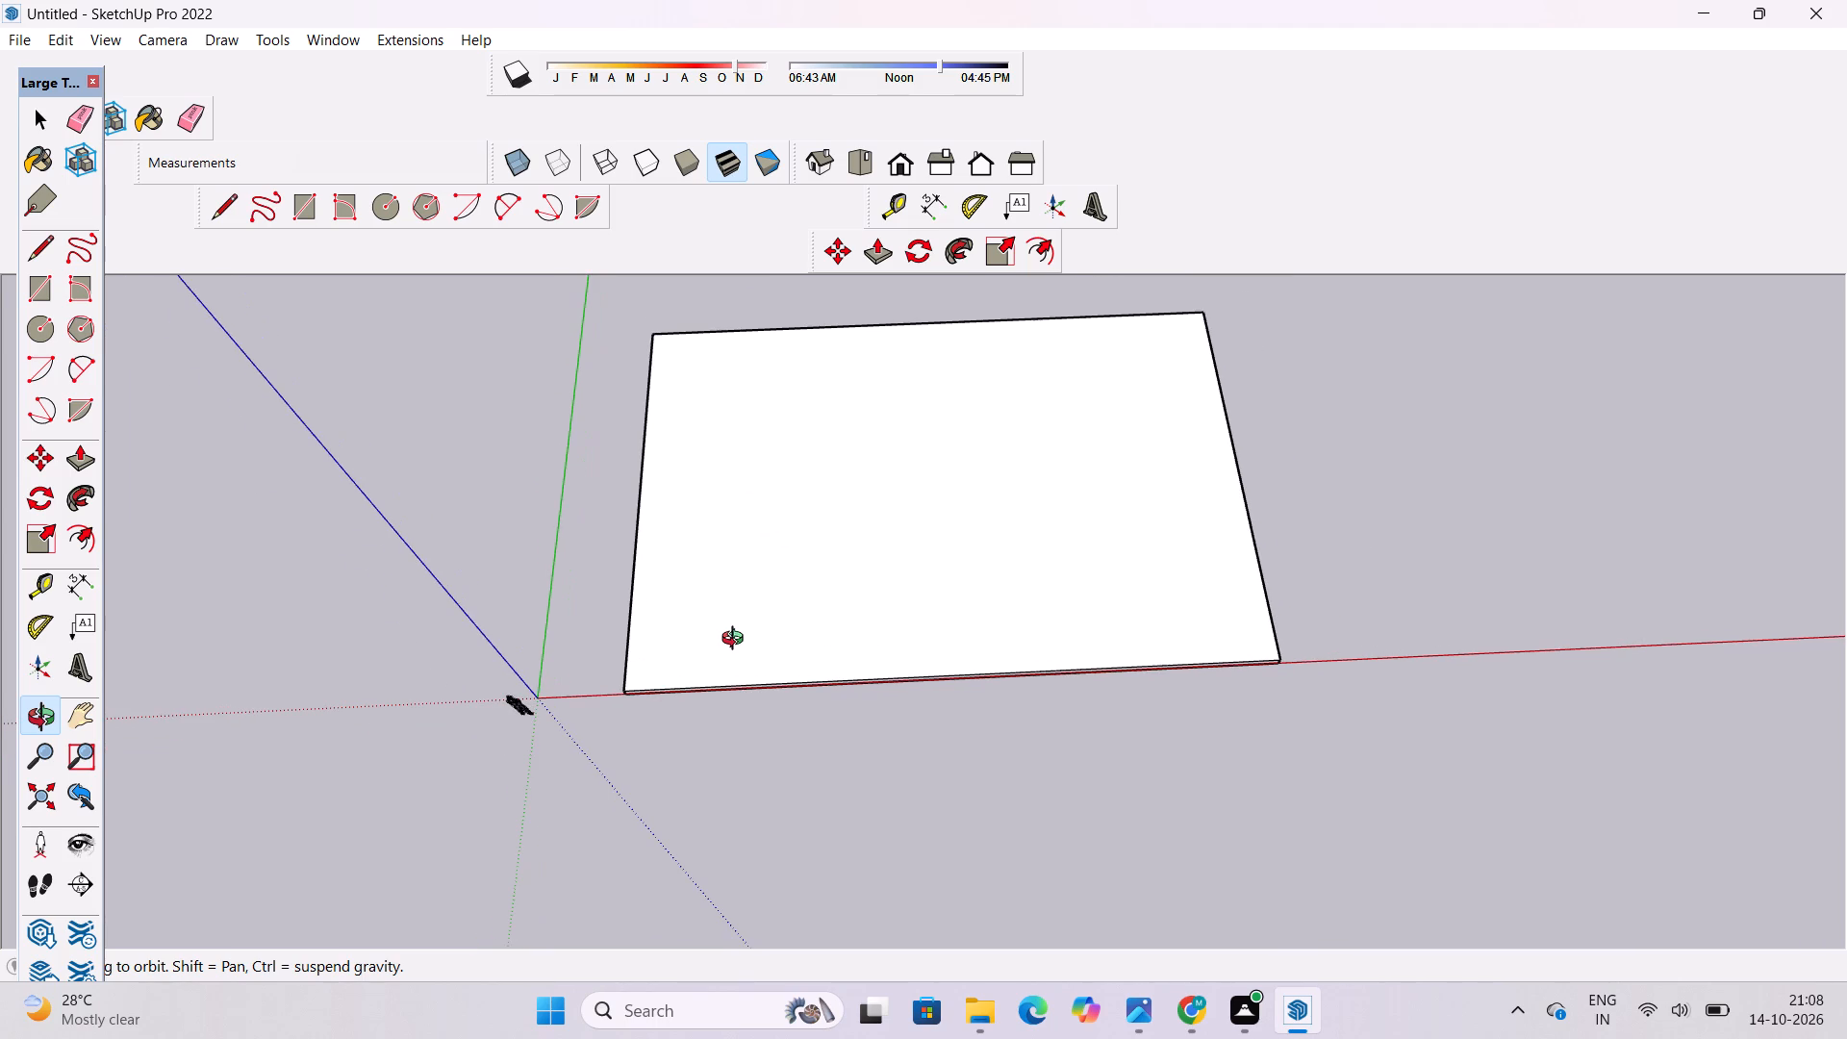
left_click_drag(742, 648, 758, 609, "shift")
left_click_drag(790, 651, 802, 611)
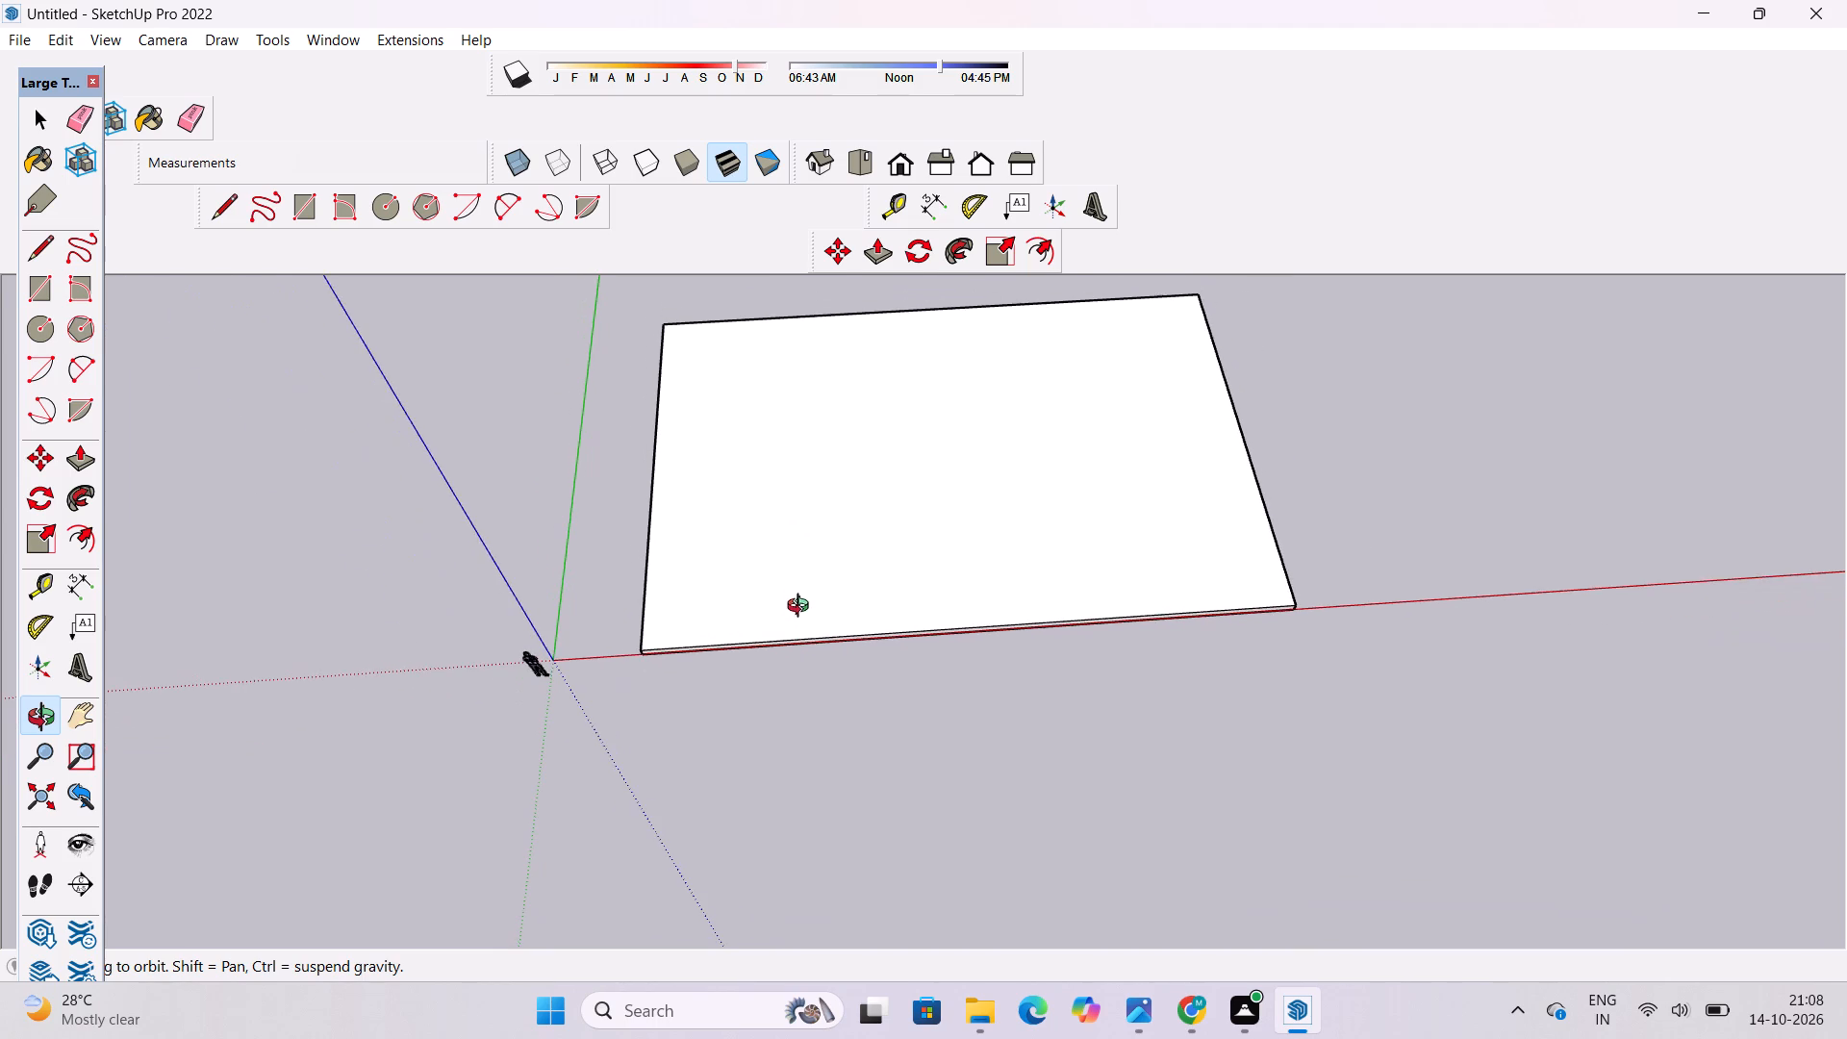
scroll(793, 604, "up", 2)
left_click_drag(783, 639, 783, 649, "shift")
left_click_drag(782, 661, 780, 498)
left_click_drag(803, 645, 804, 679, "shift")
left_click_drag(802, 684, 744, 699, "shift")
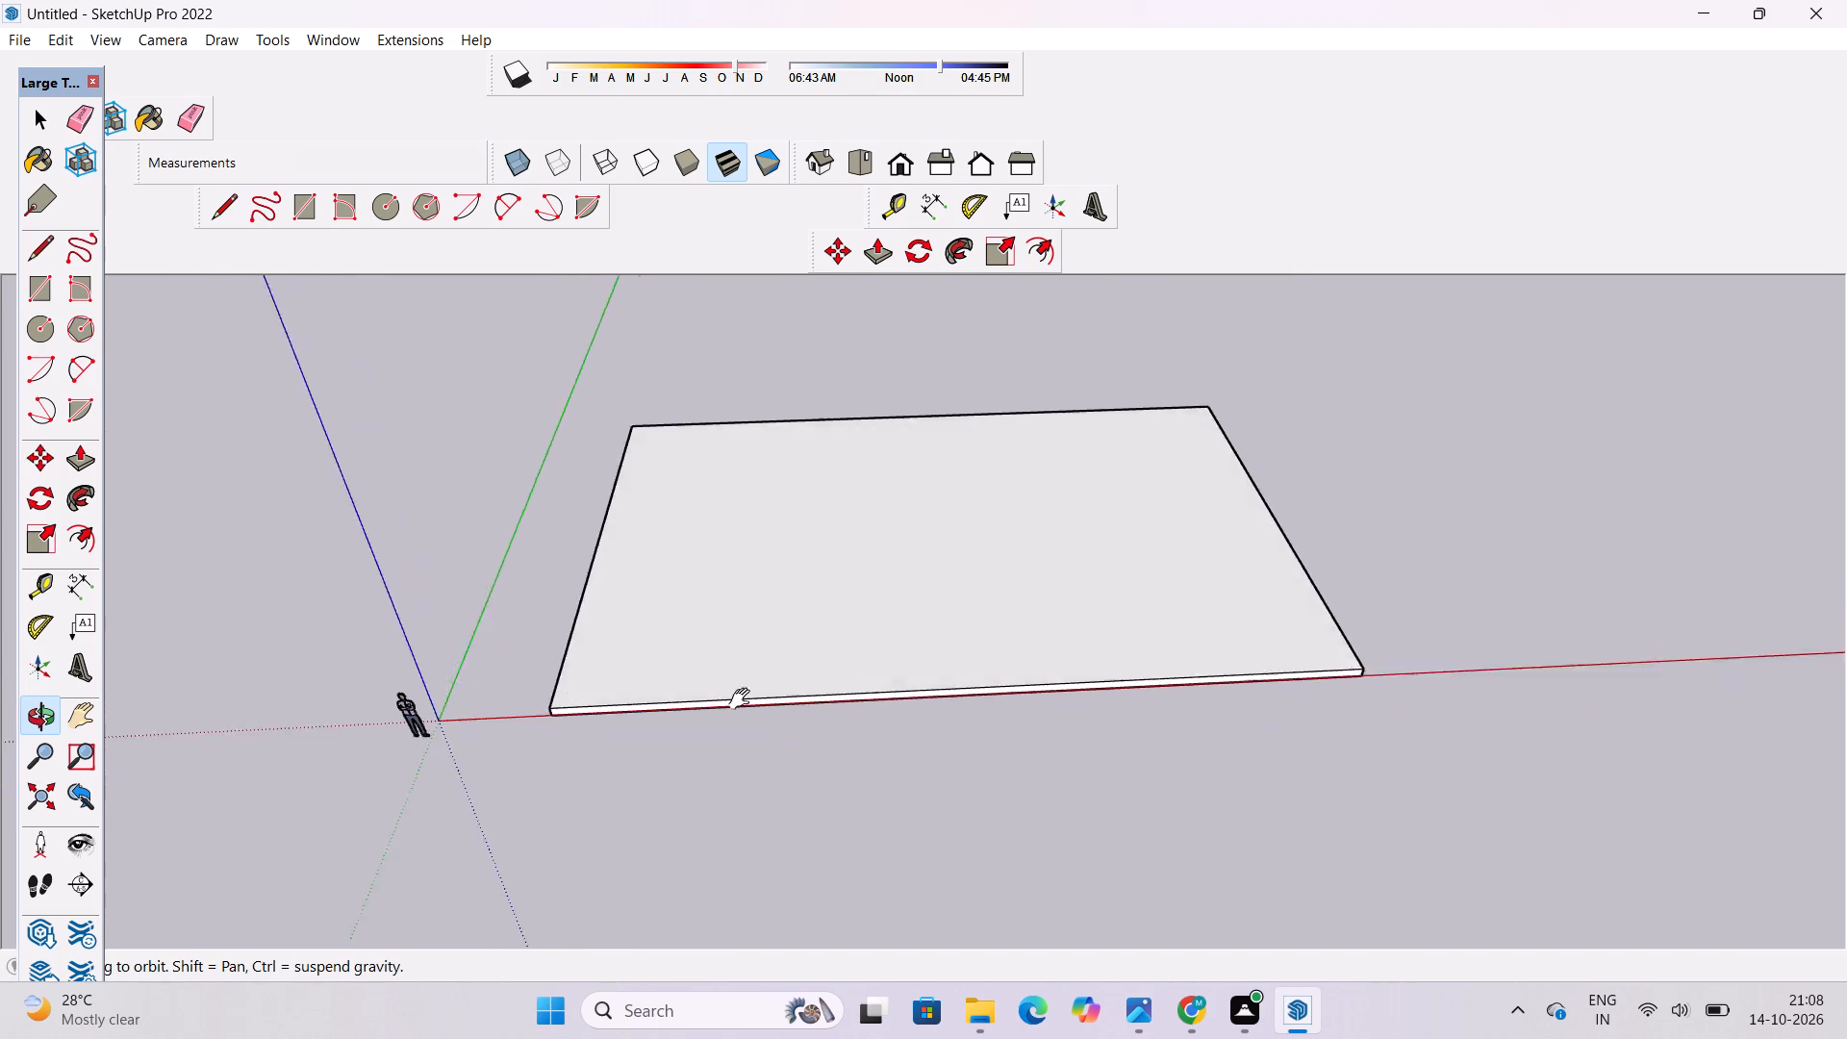
left_click_drag(744, 699, 738, 632, "shift")
left_click_drag(738, 636, 739, 696)
left_click_drag(739, 699, 741, 638, "shift")
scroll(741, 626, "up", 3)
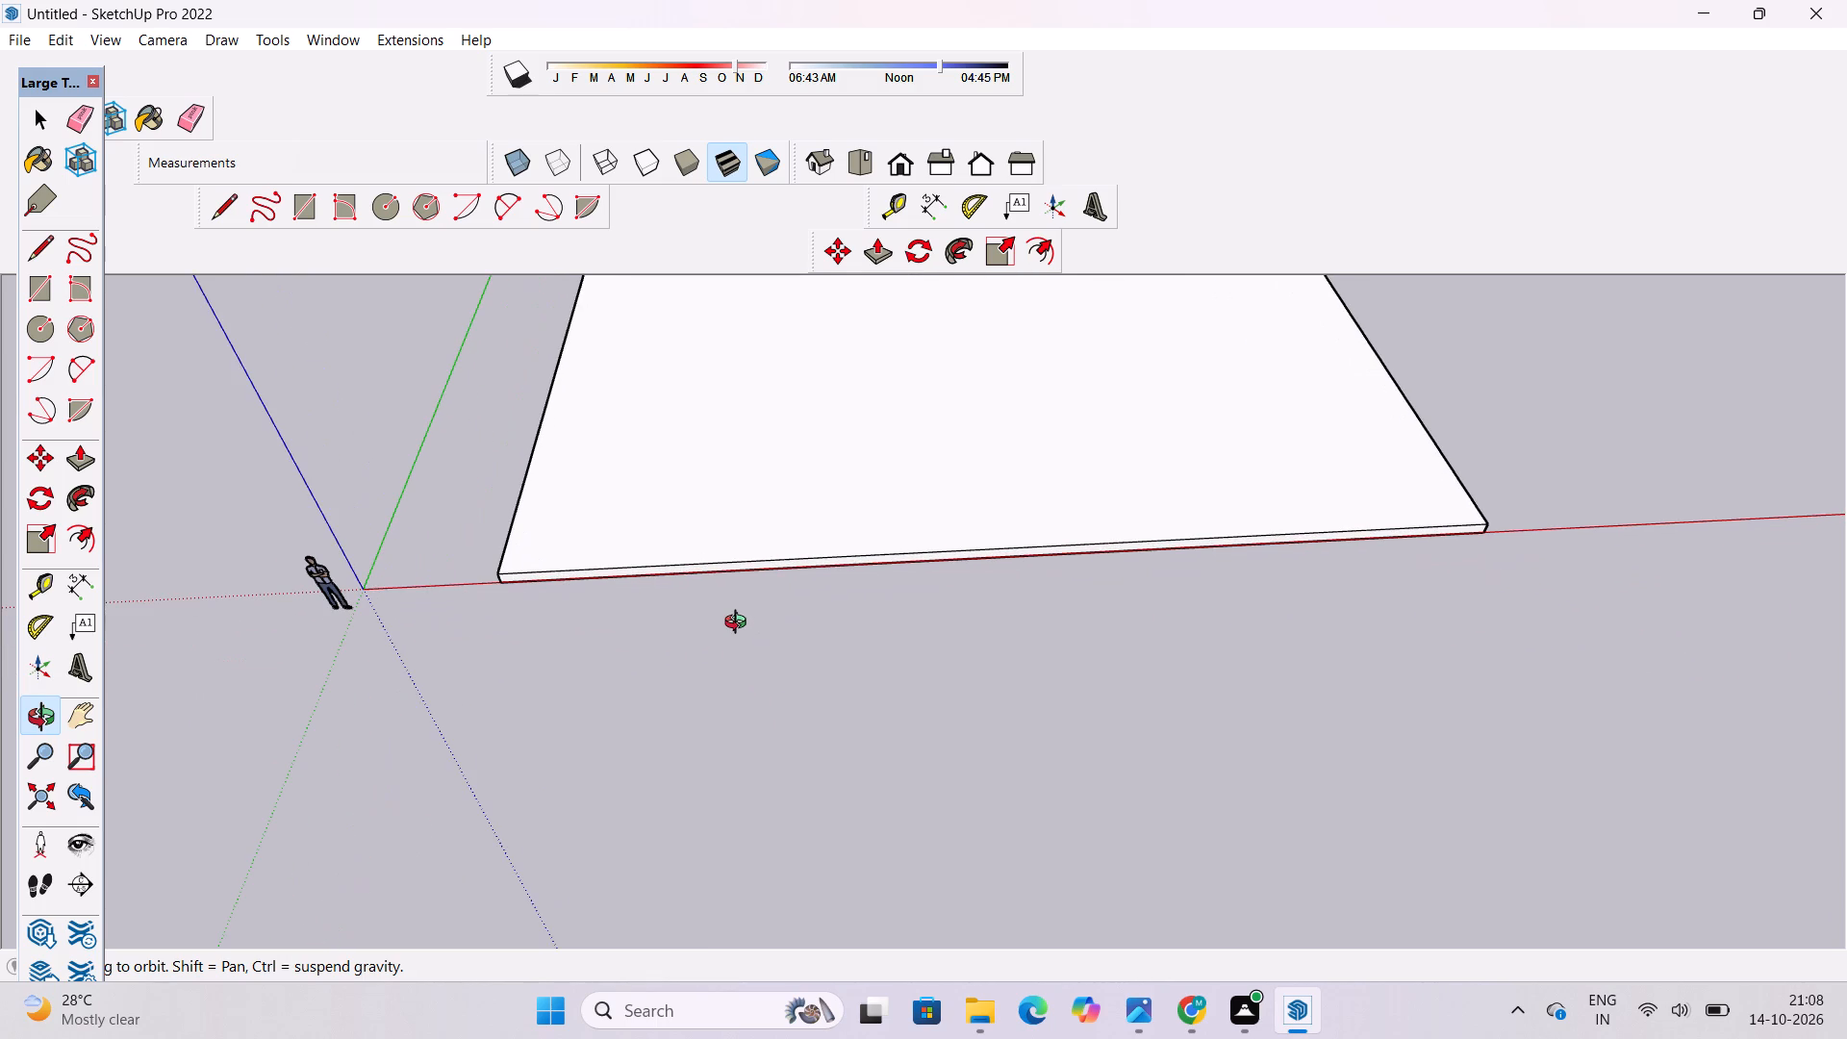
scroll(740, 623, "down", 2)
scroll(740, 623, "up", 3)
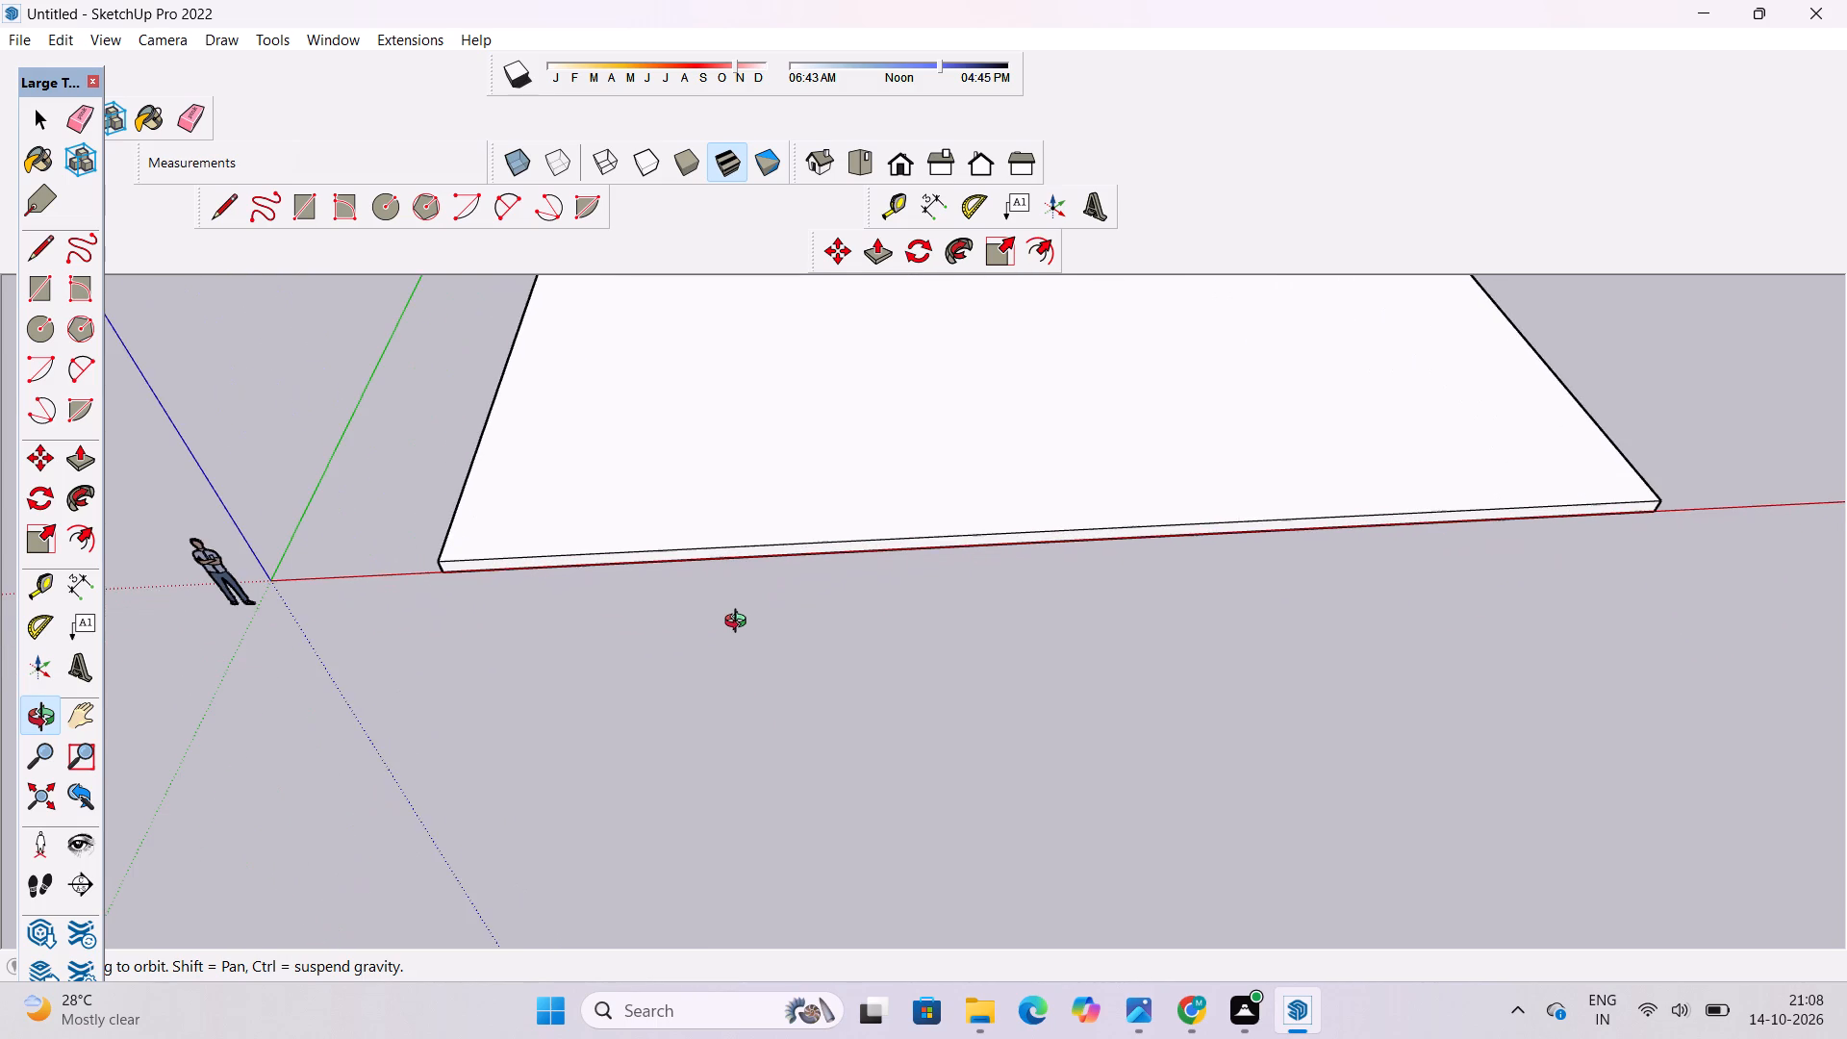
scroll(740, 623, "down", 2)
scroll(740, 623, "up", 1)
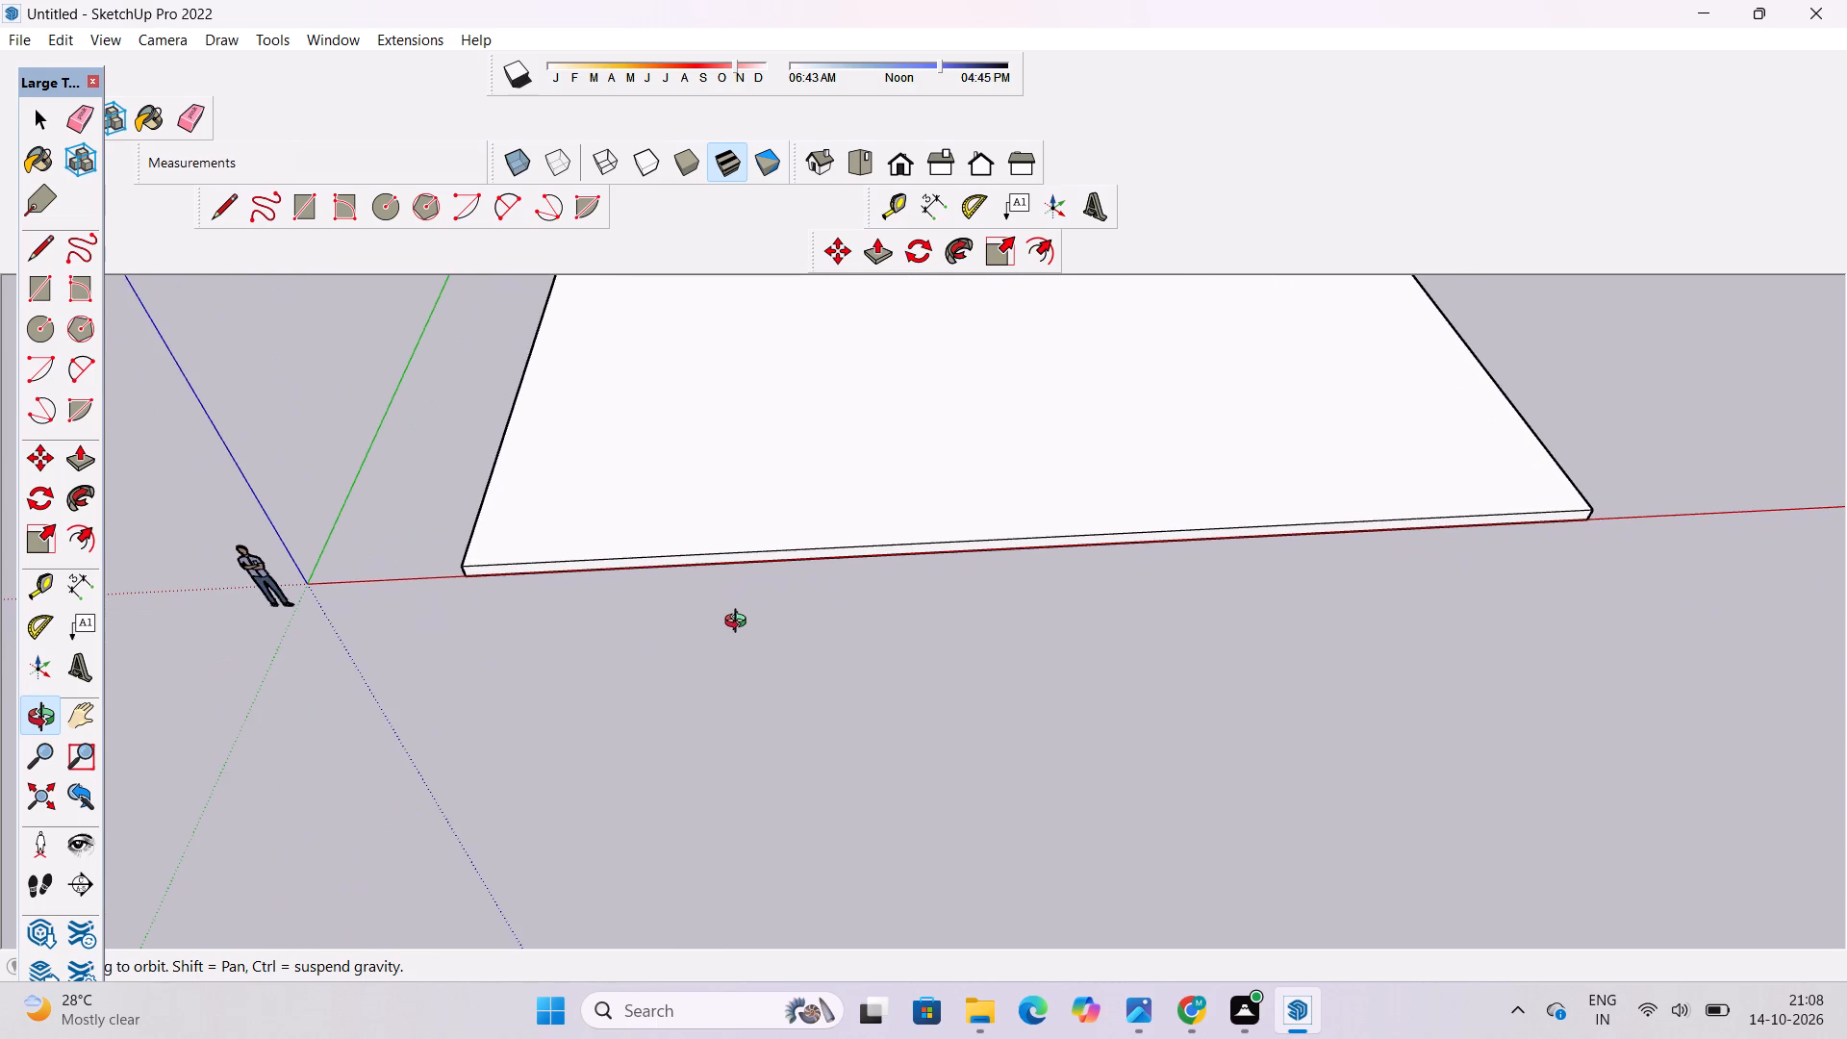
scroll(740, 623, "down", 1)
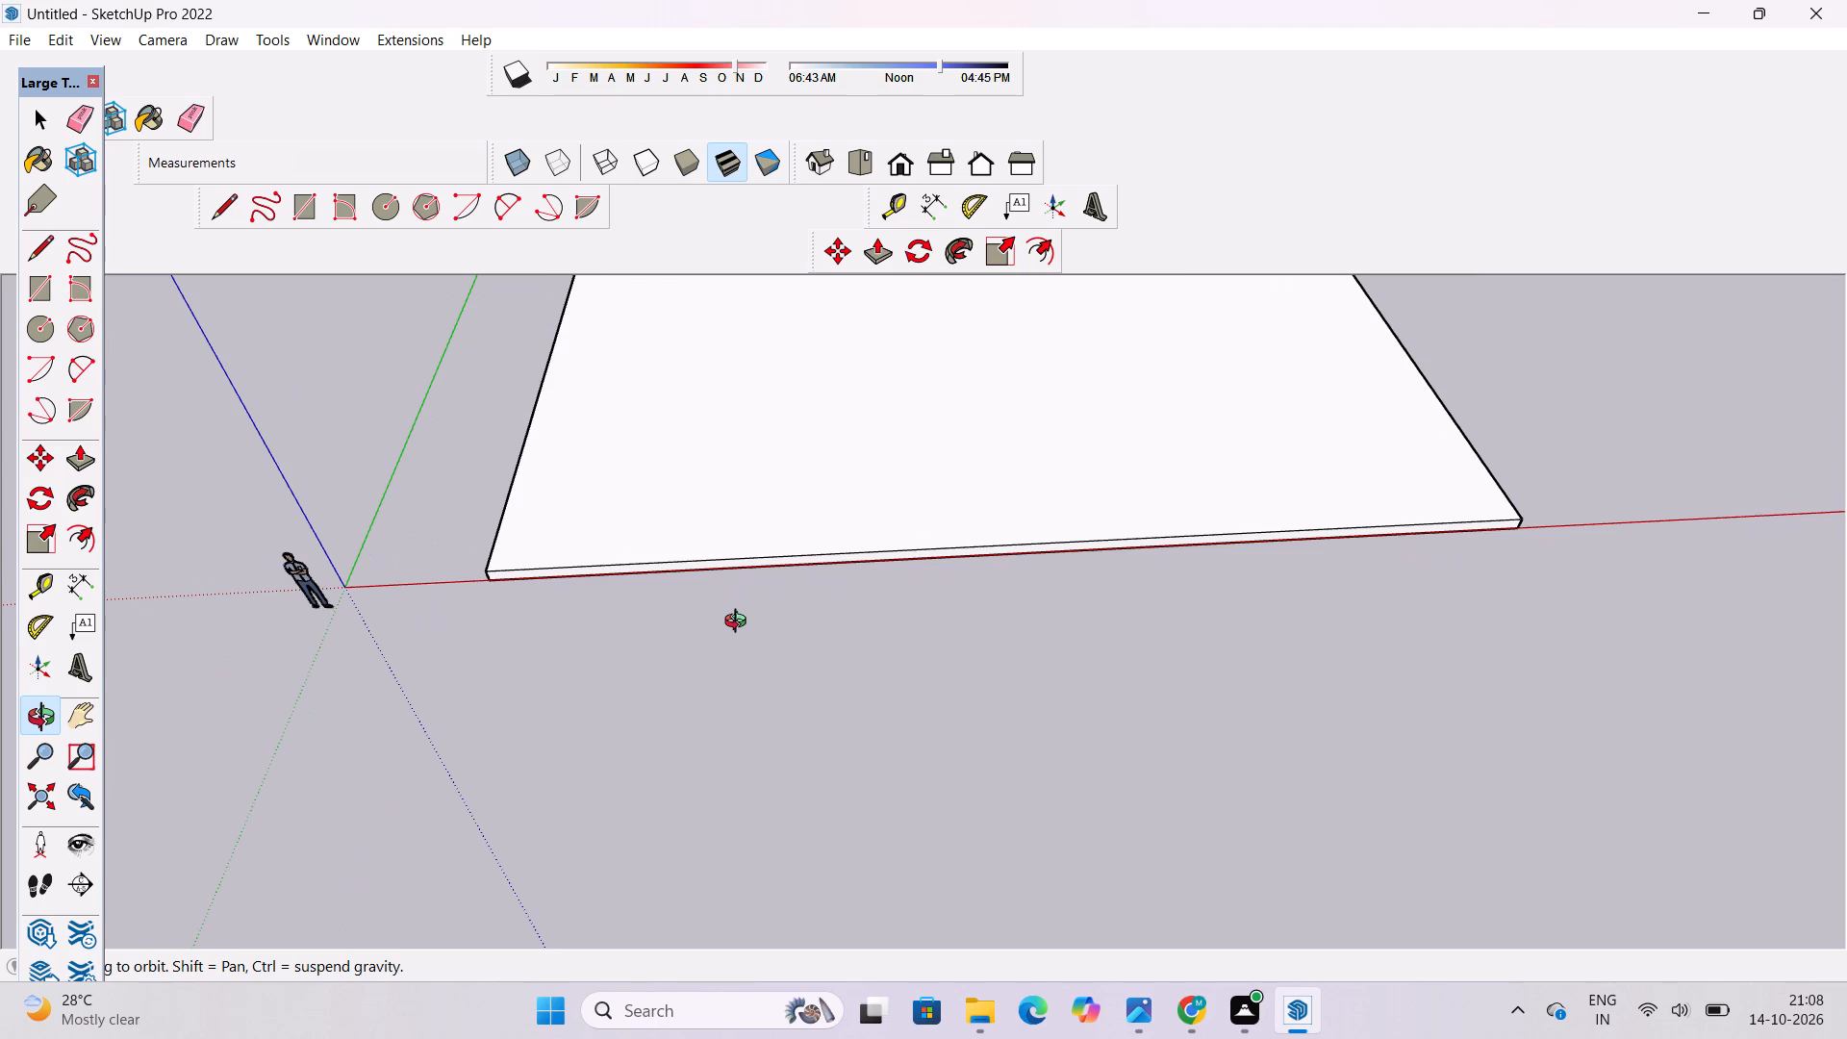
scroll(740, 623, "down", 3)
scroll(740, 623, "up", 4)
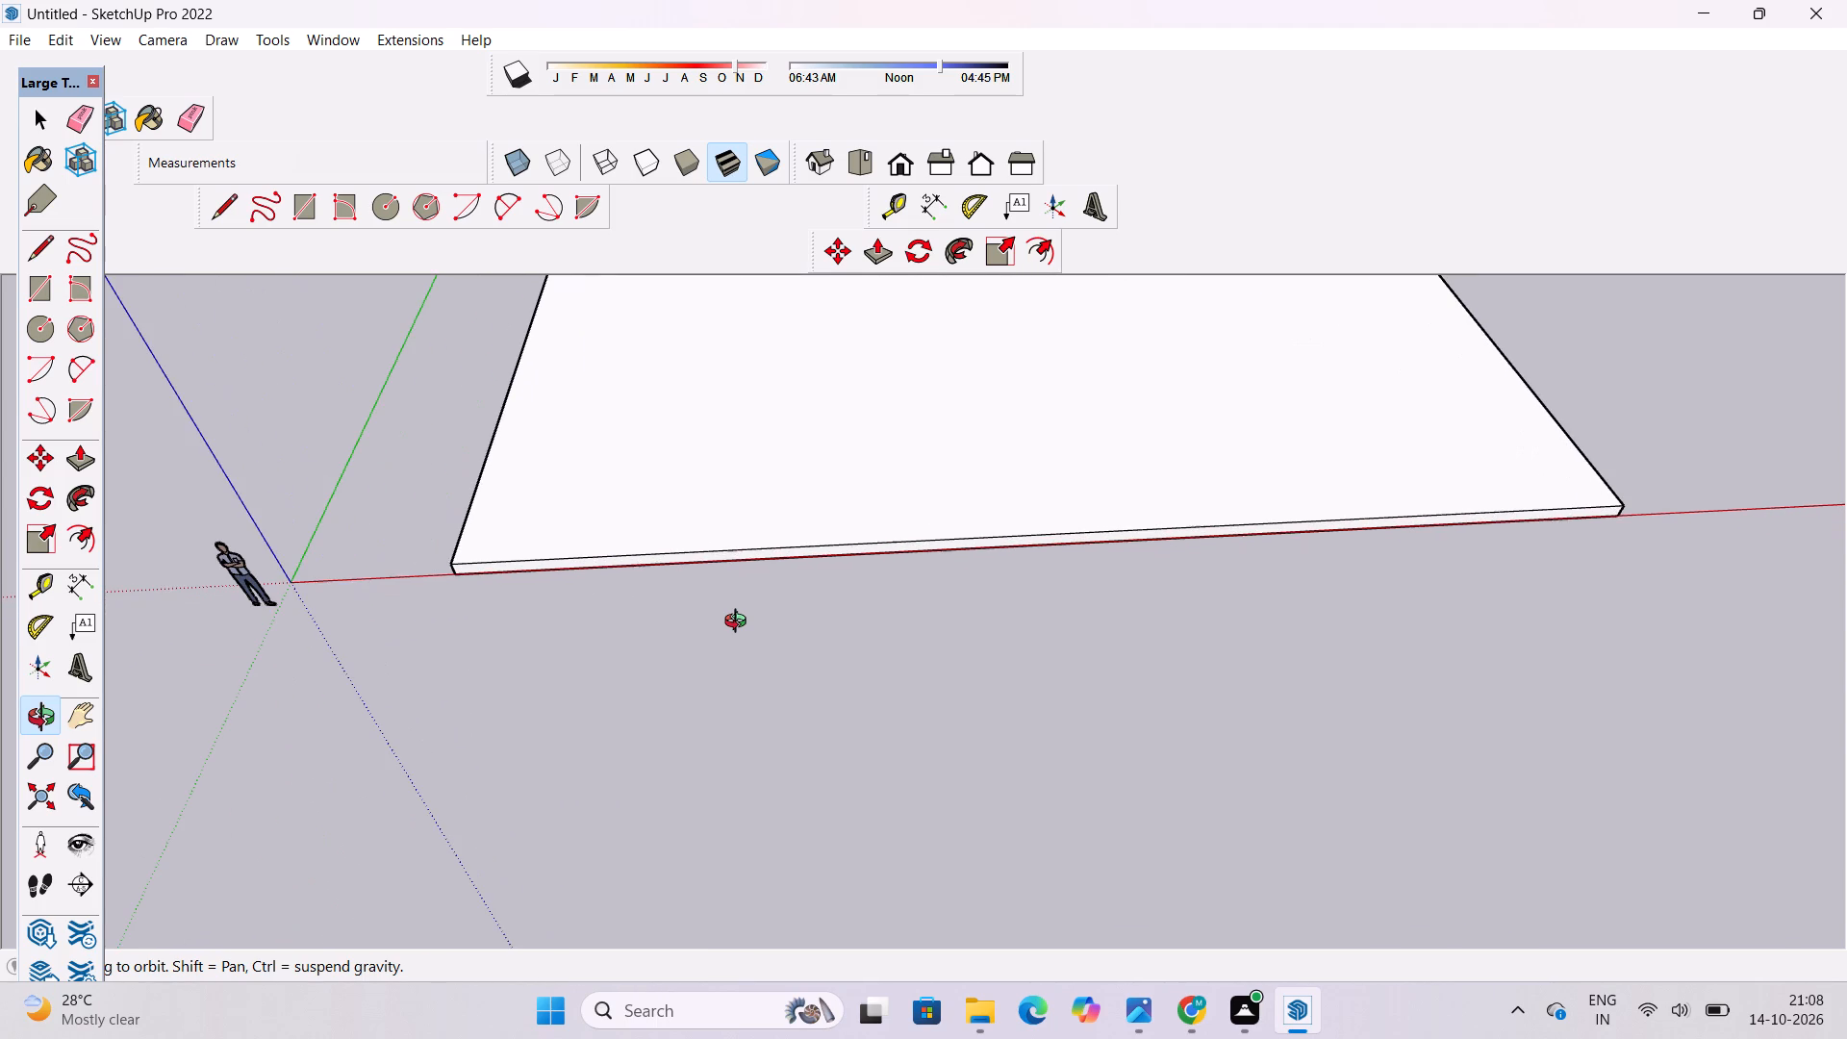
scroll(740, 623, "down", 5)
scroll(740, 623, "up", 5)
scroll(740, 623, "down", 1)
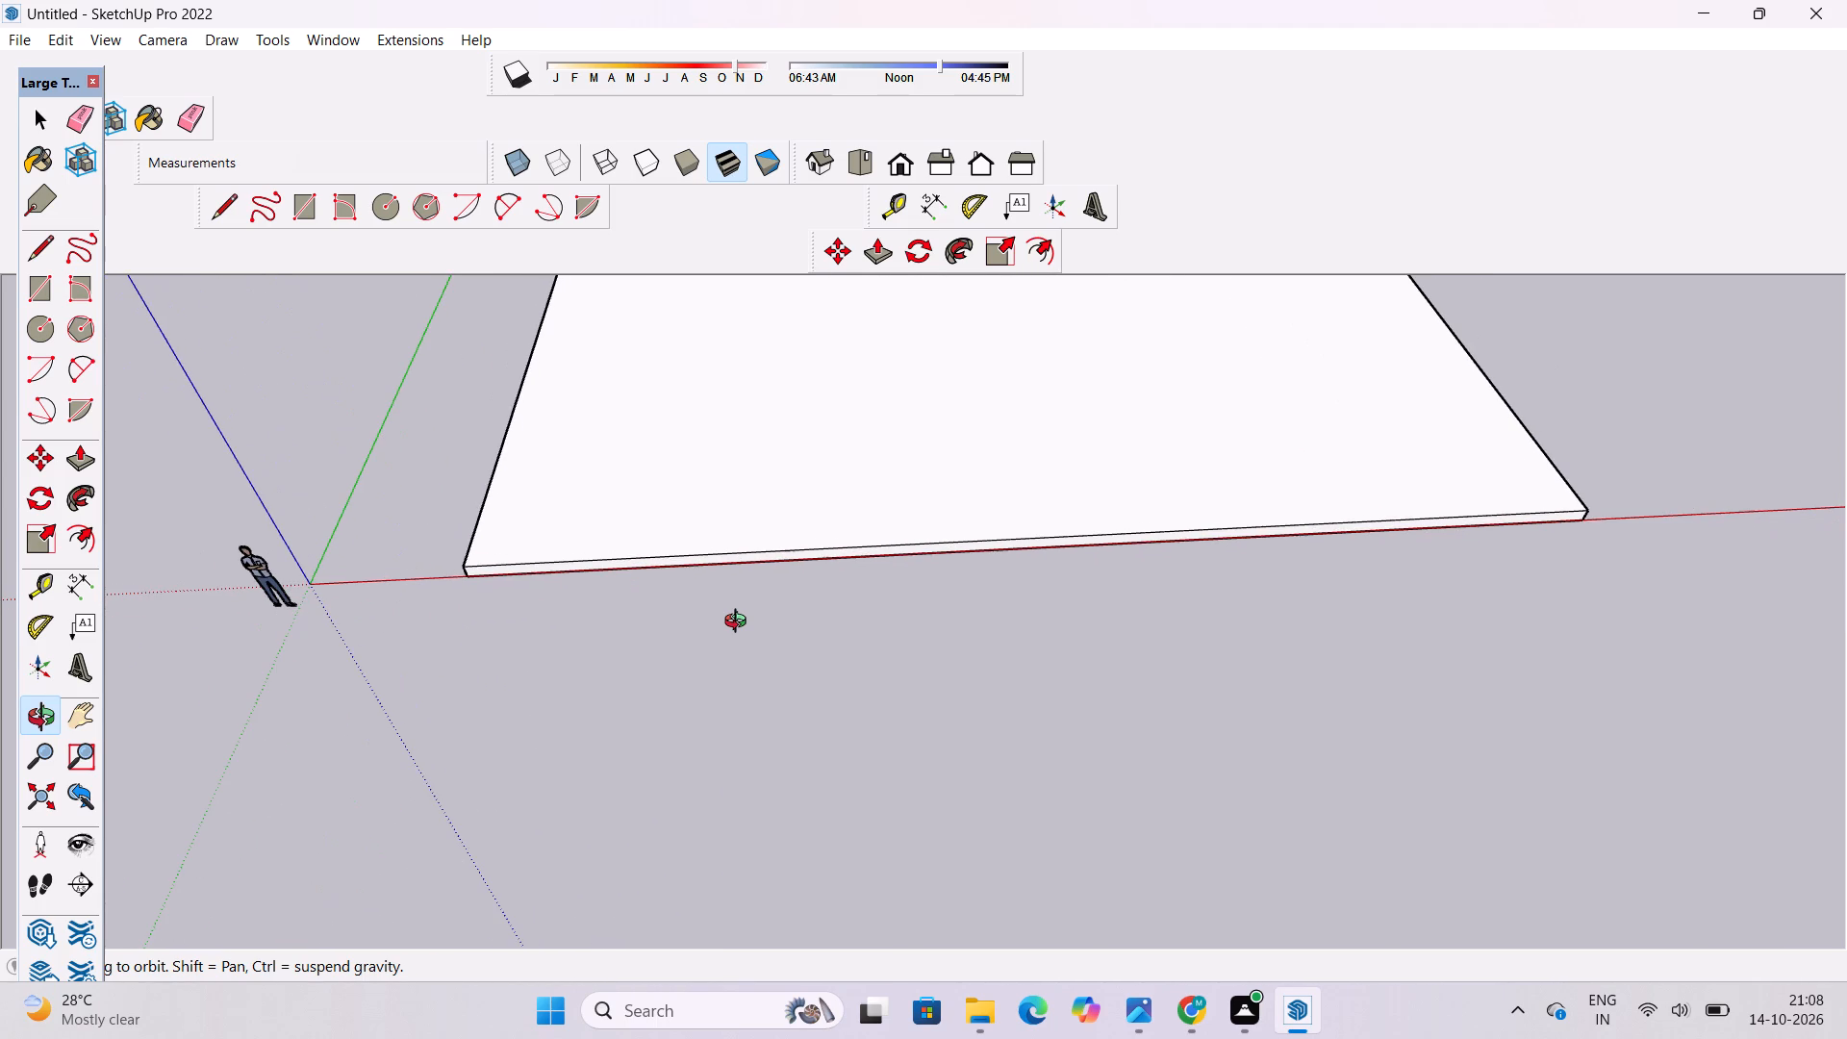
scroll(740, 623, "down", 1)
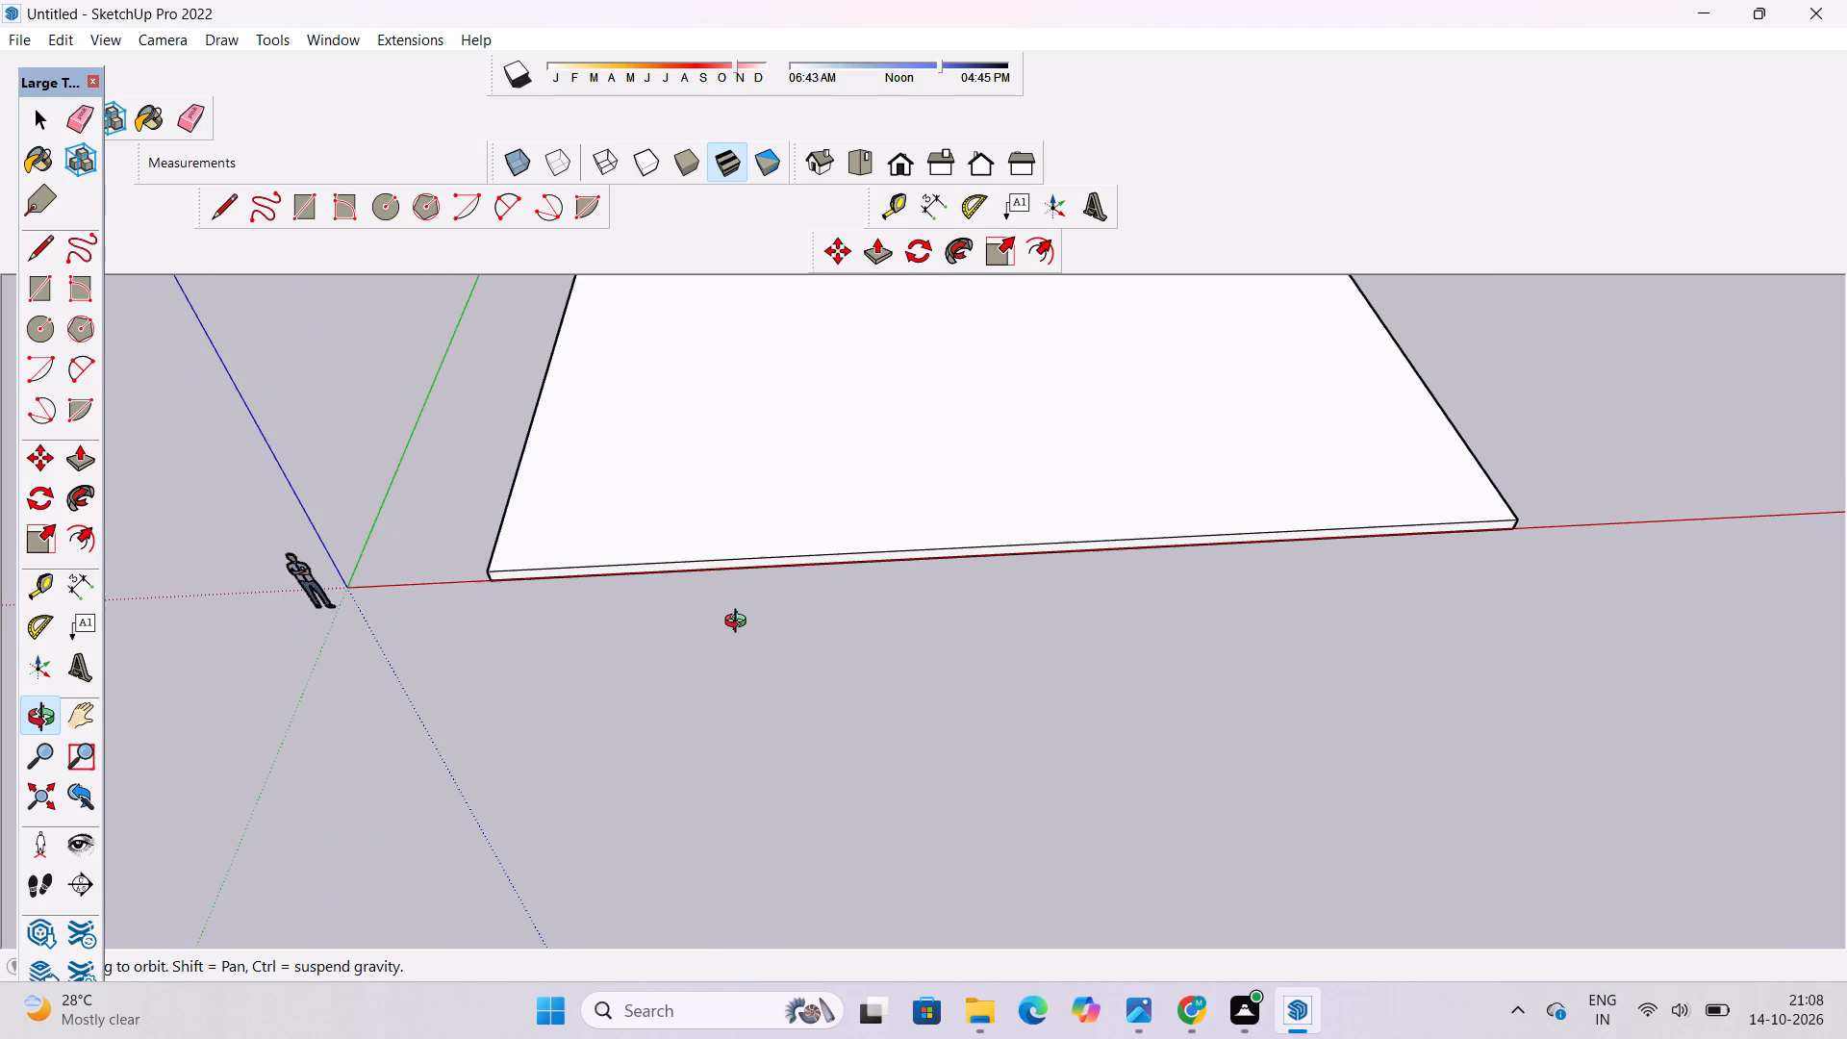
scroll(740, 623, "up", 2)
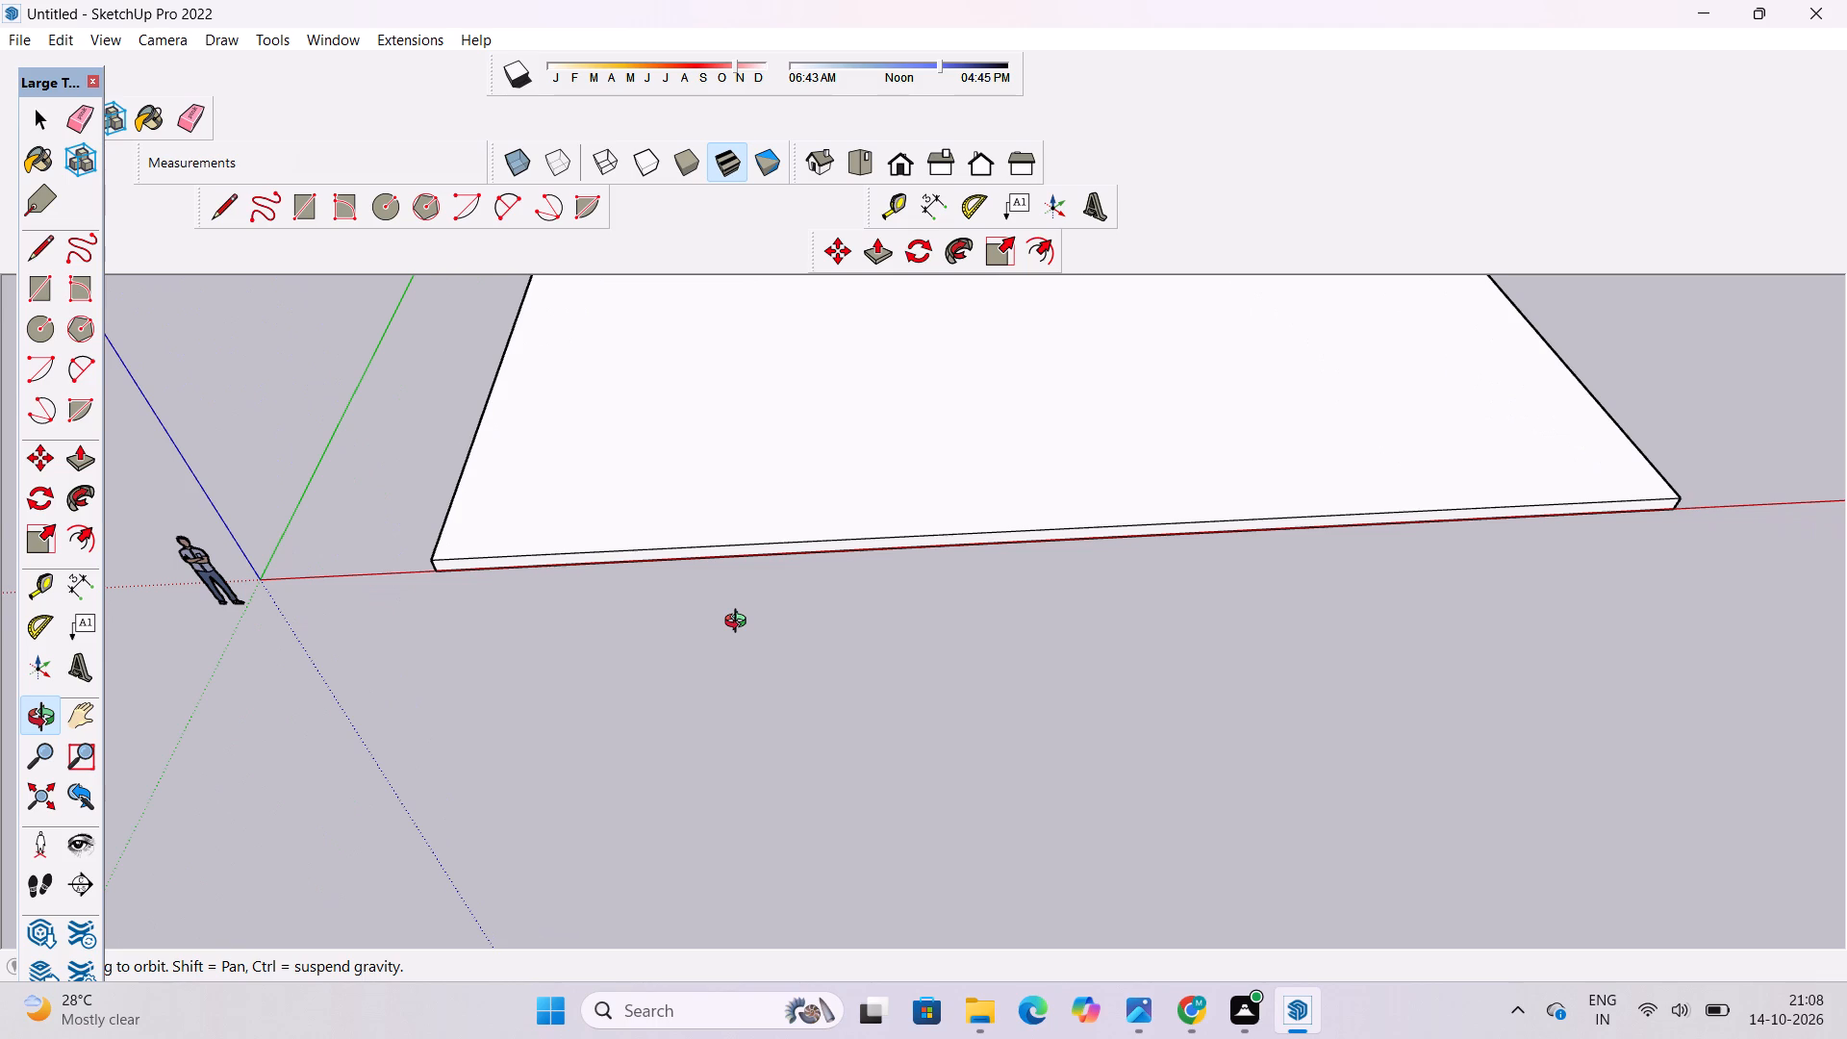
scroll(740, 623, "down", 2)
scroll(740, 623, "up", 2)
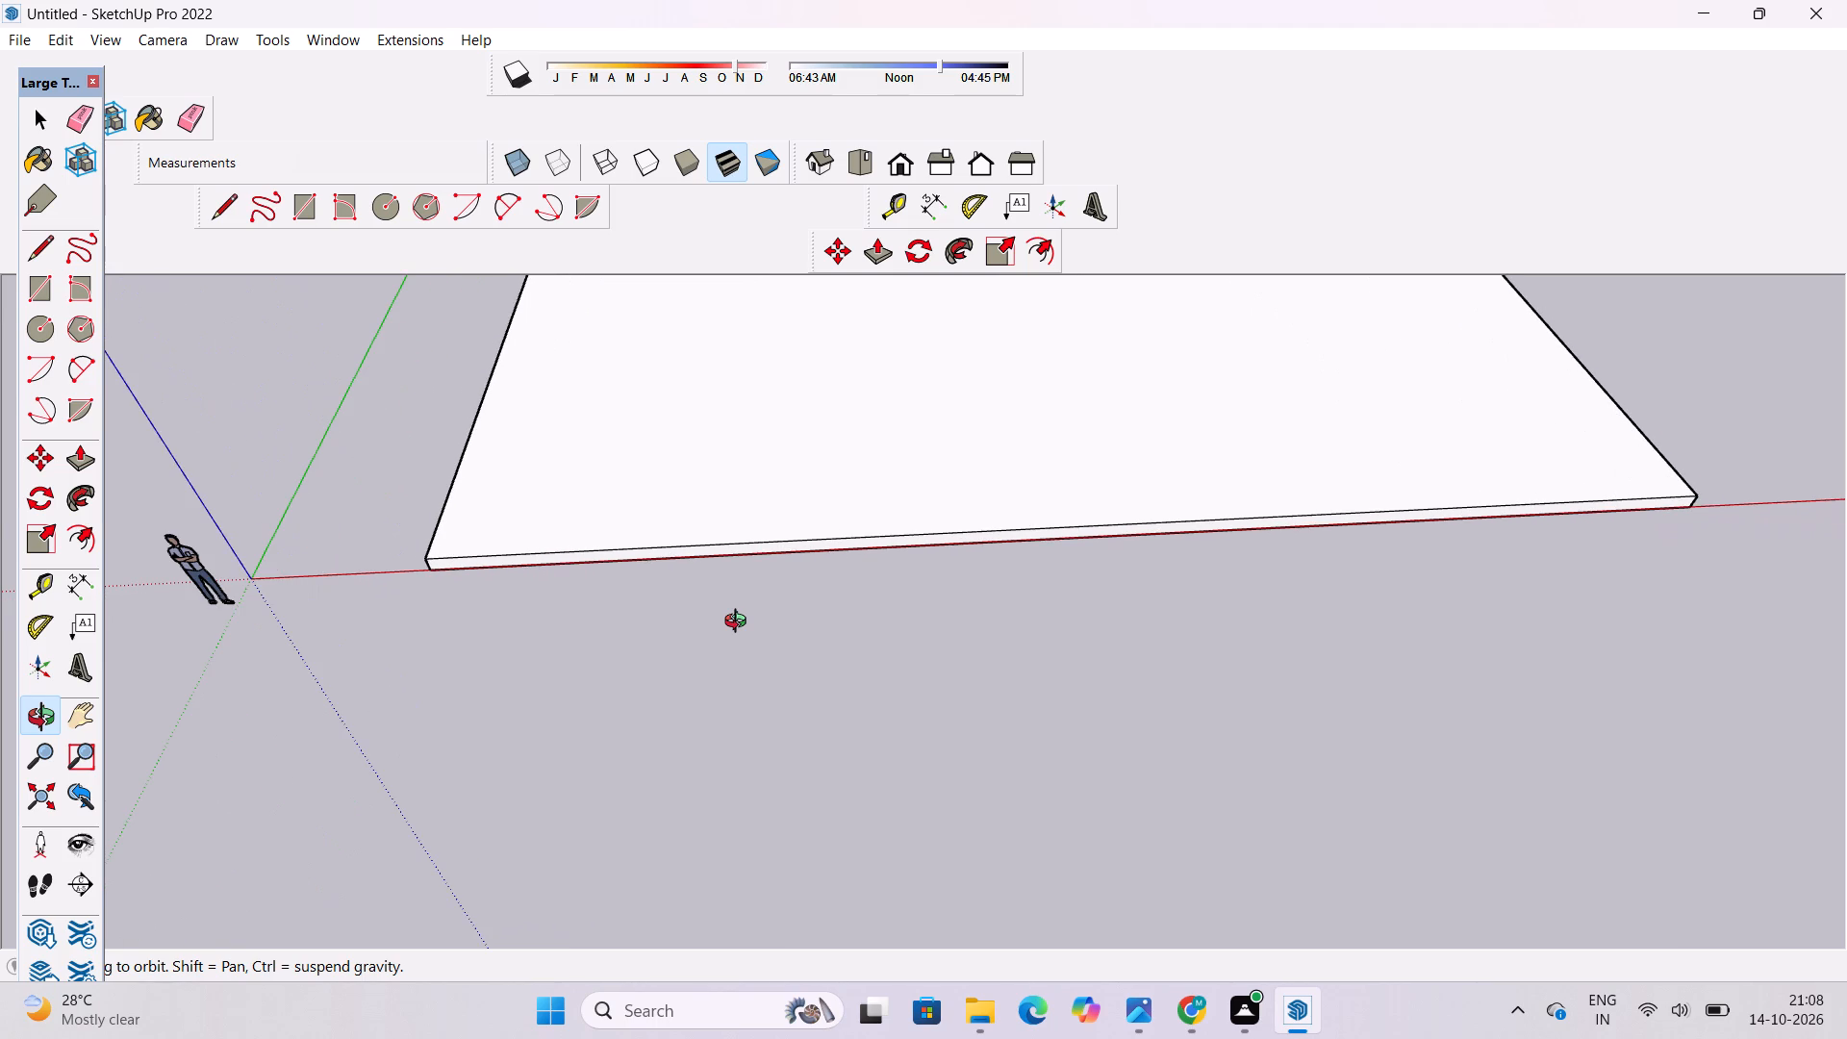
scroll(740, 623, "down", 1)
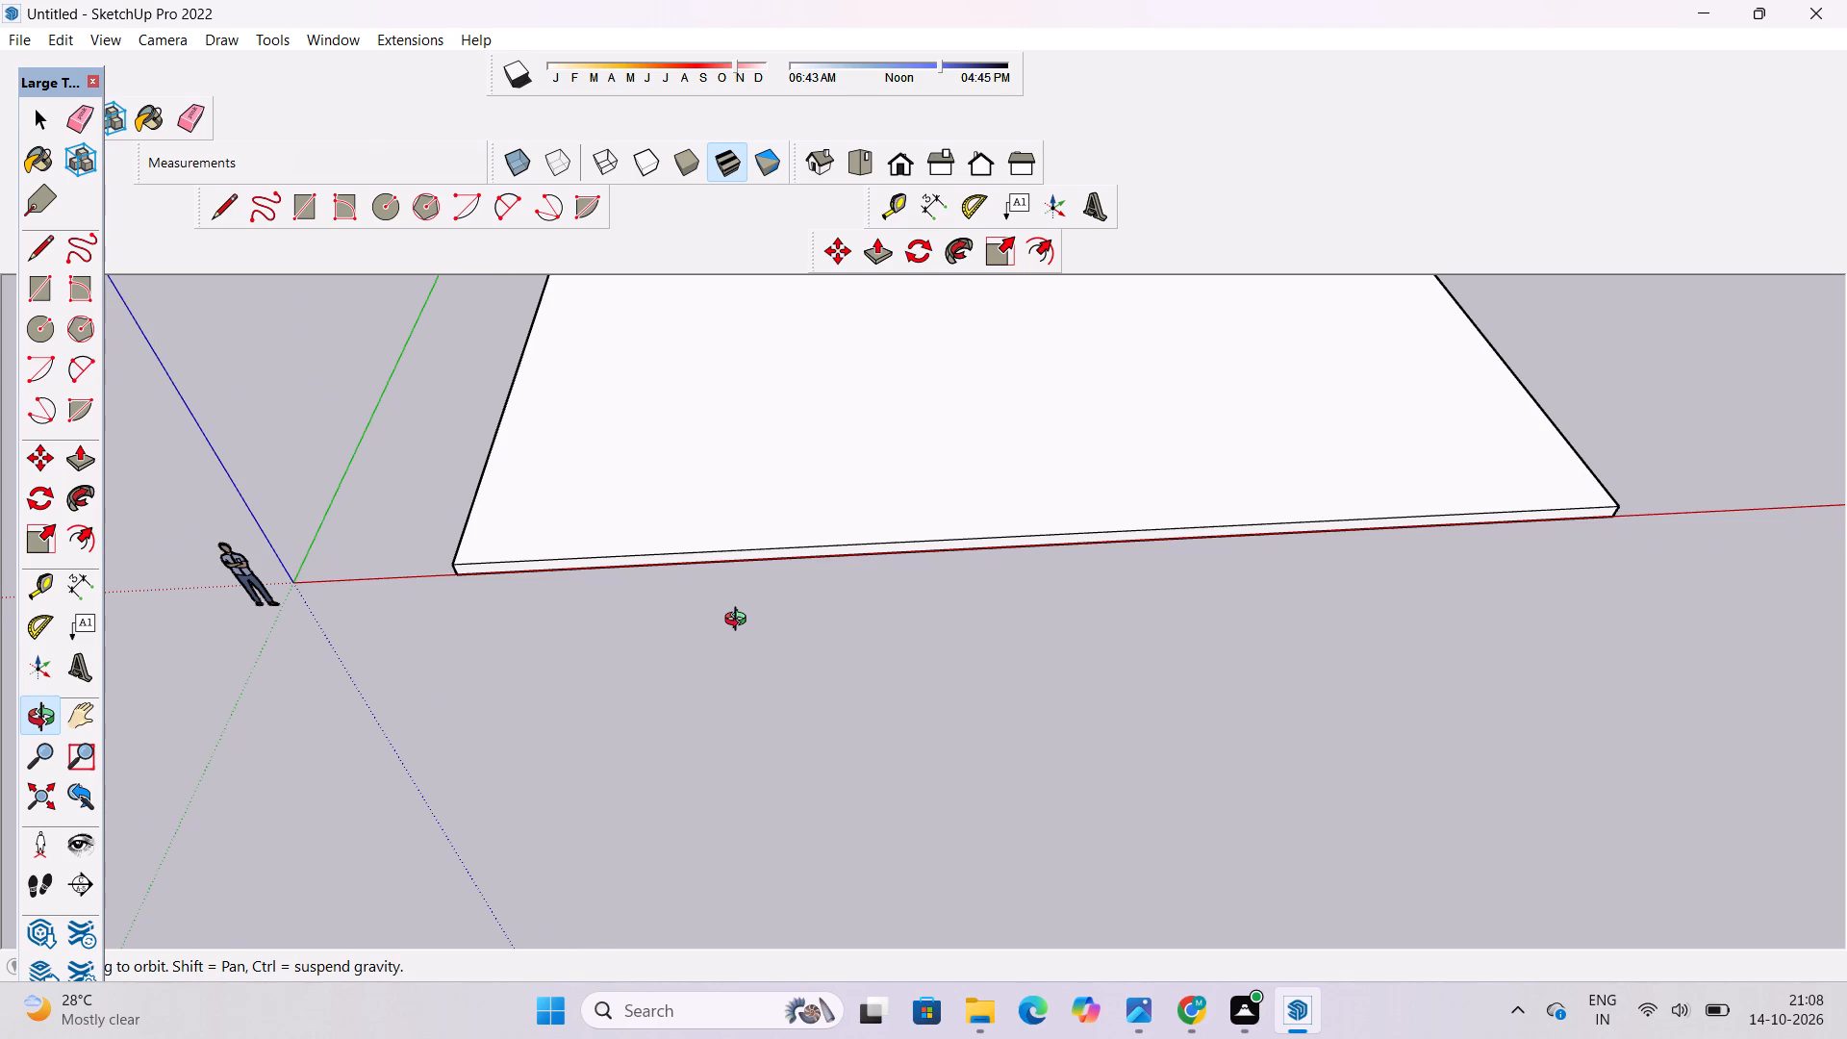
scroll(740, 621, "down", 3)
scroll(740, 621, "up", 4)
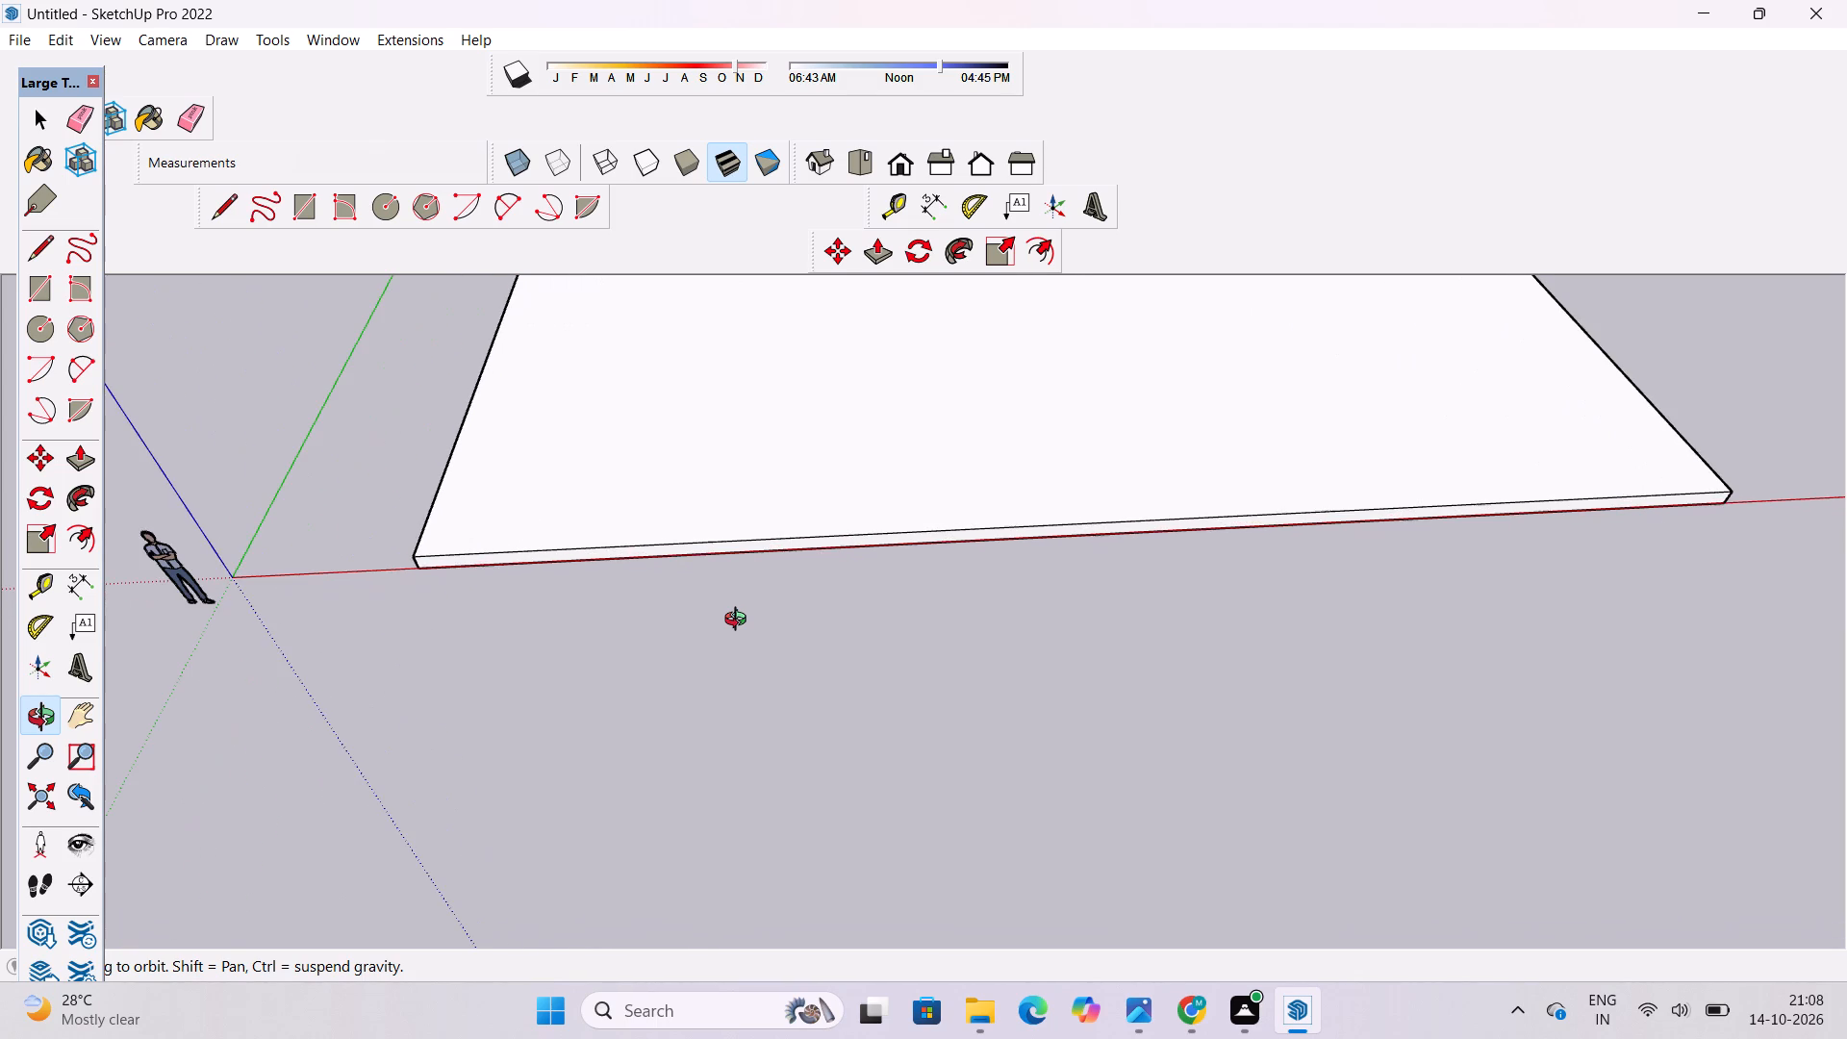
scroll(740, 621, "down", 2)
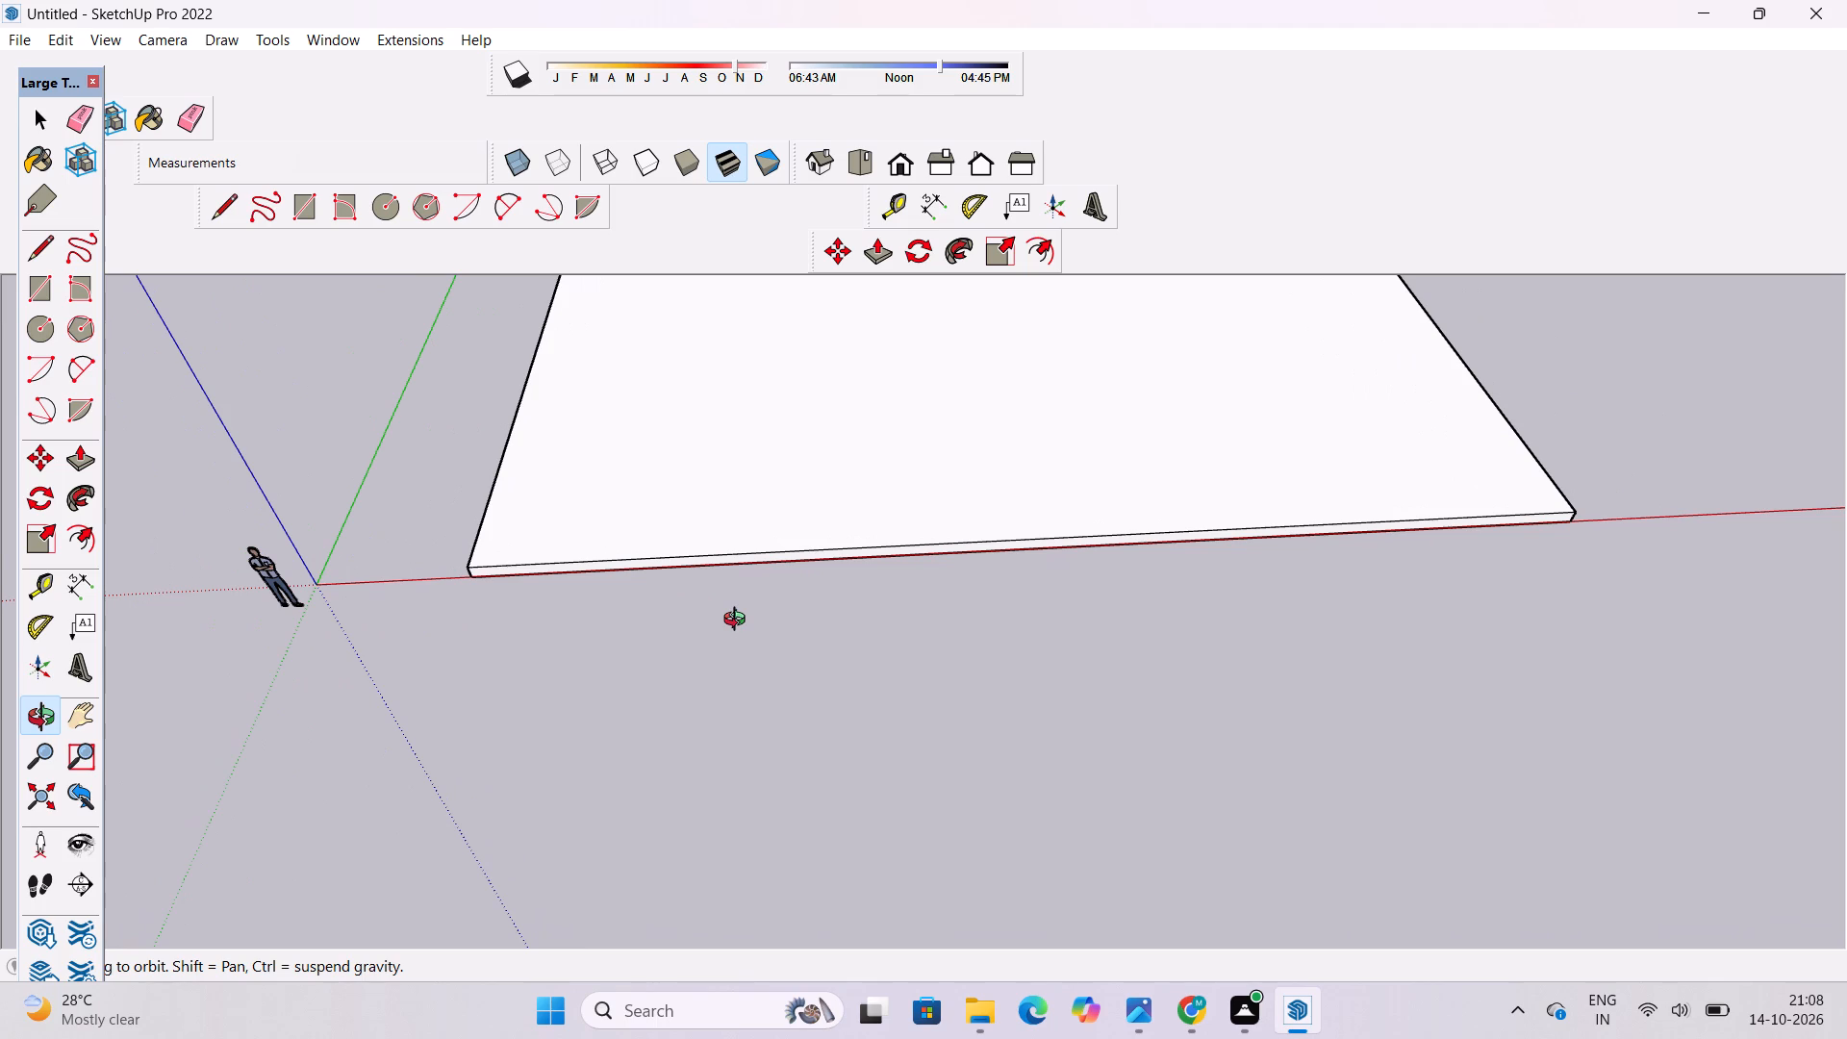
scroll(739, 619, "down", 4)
Push/Pull the slab's side face farthest from the origin outward by 8' along the red axis.
left_click_drag(748, 589, 721, 634, "shift")
left_click_drag(719, 703, 734, 804)
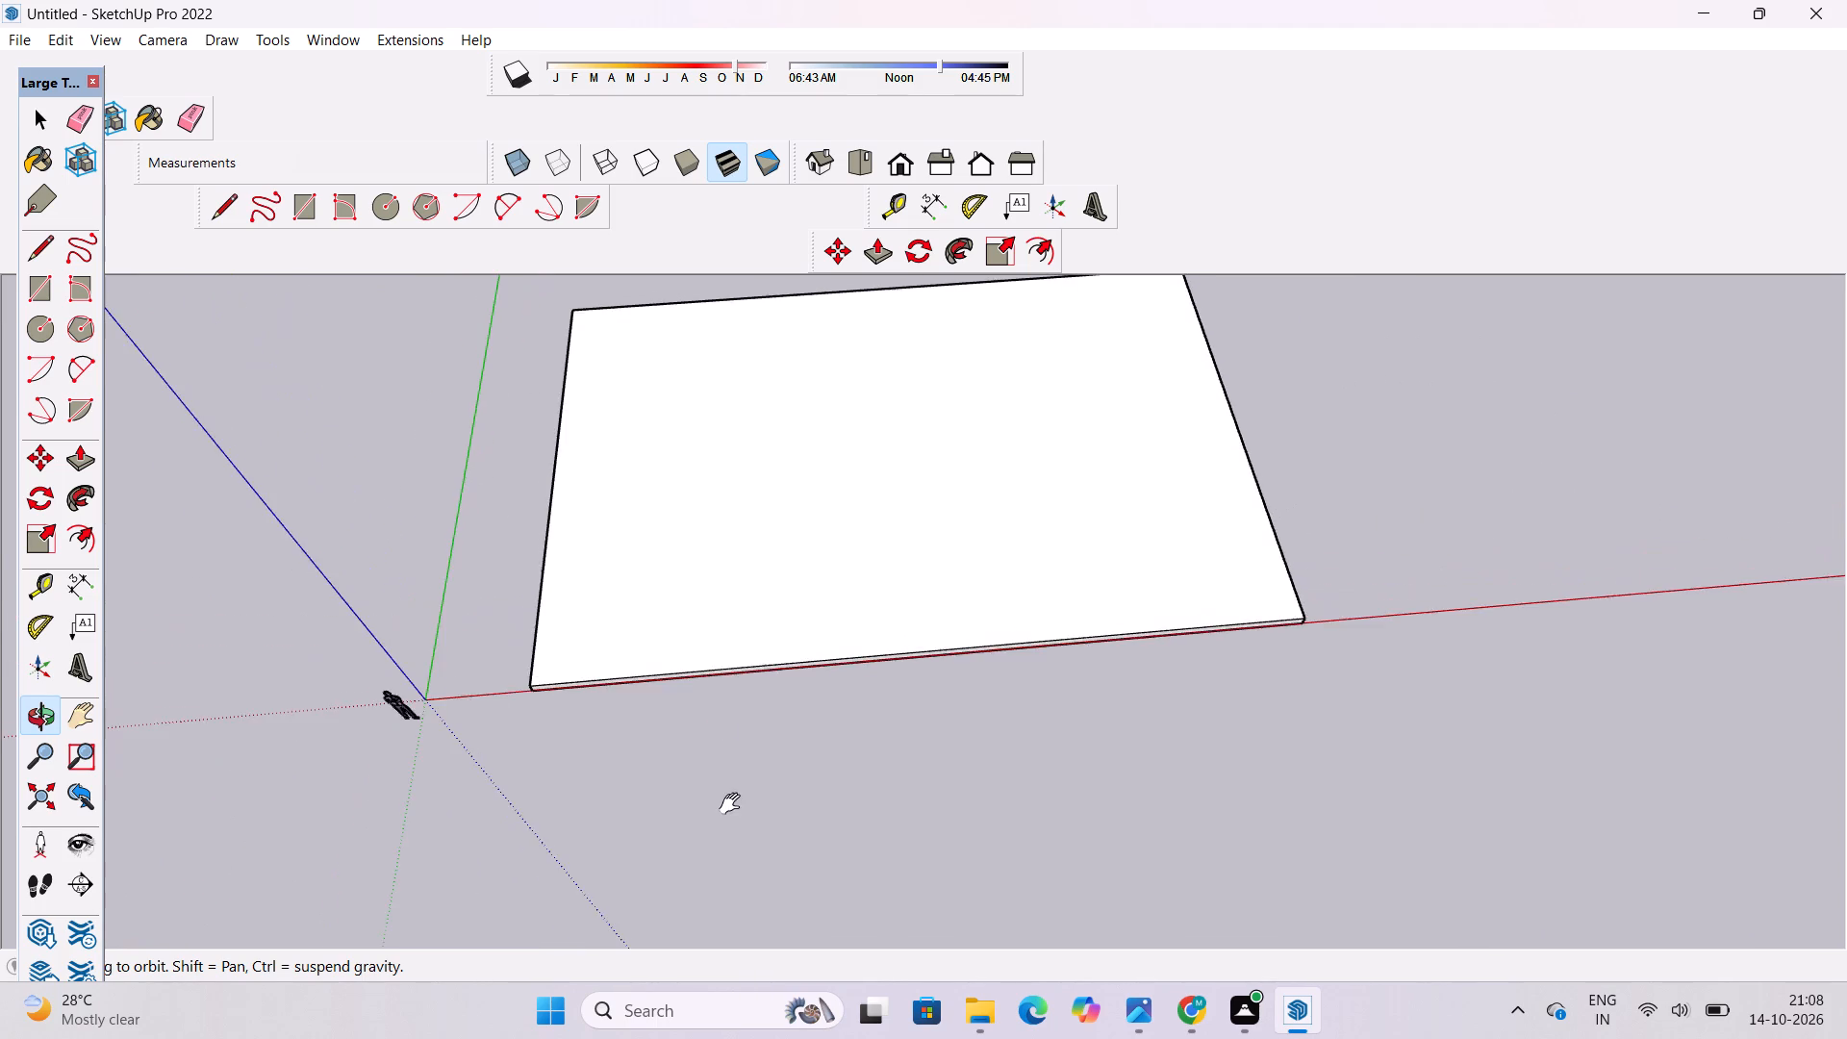
left_click_drag(734, 804, 674, 680)
left_click_drag(671, 650, 686, 757, "shift")
left_click_drag(686, 757, 700, 596, "shift")
scroll(711, 569, "down", 5)
left_click_drag(695, 623, 906, 556, "shift")
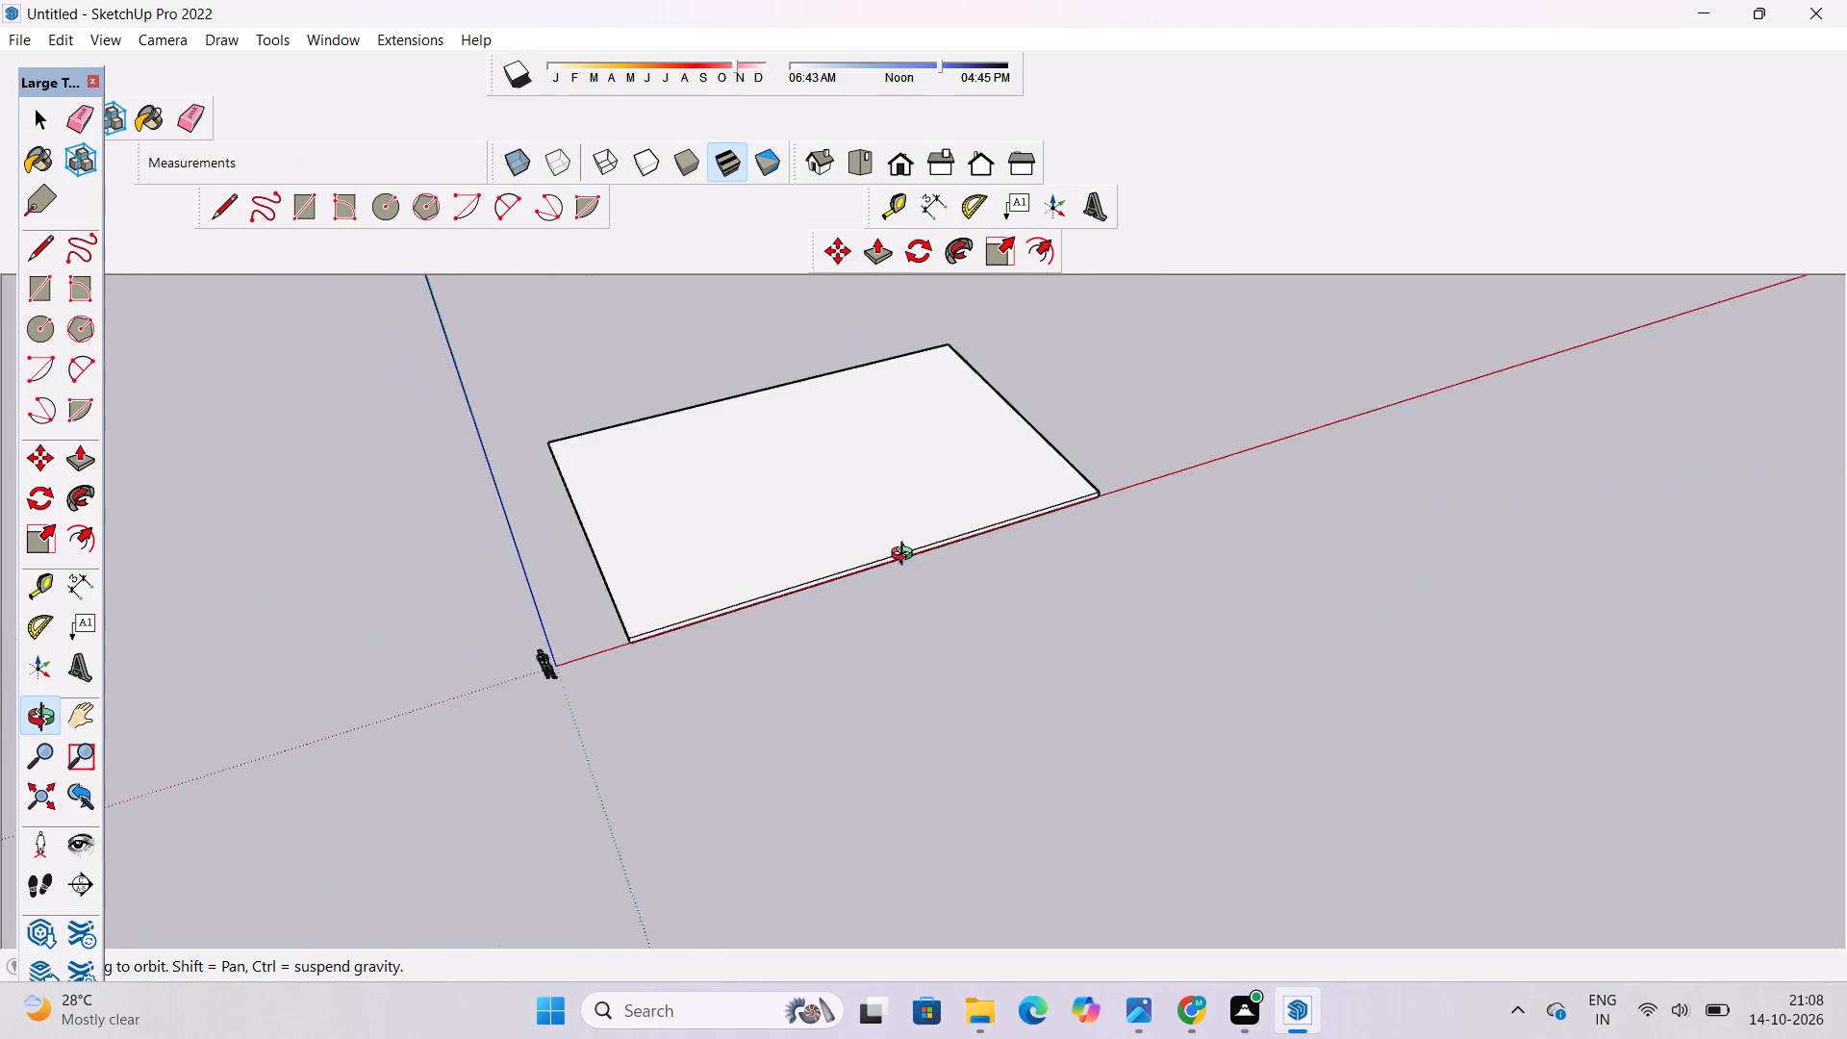
left_click_drag(906, 556, 417, 762, "shift")
left_click_drag(985, 635, 684, 651, "shift")
scroll(725, 691, "up", 5)
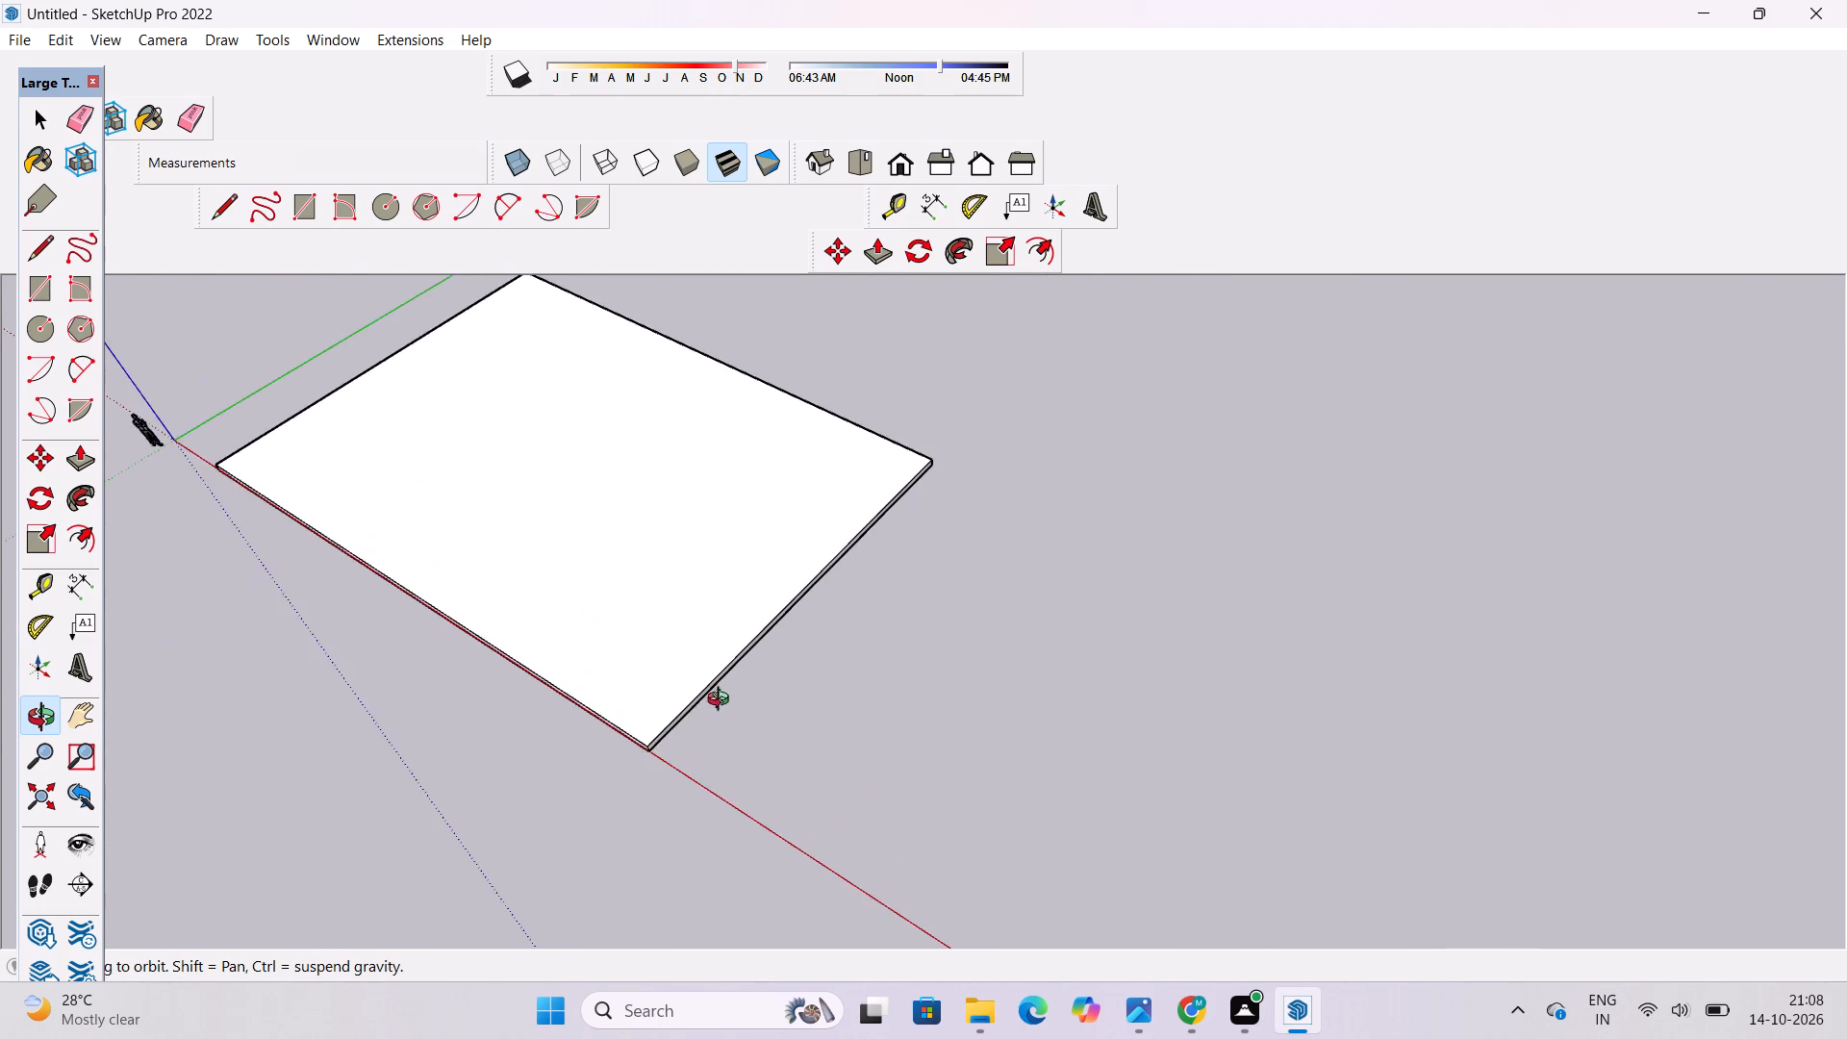
left_click_drag(722, 706, 726, 614, "shift")
scroll(718, 734, "up", 4, "shift")
left_click_drag(709, 704, 738, 621, "shift")
left_click_drag(738, 621, 751, 638)
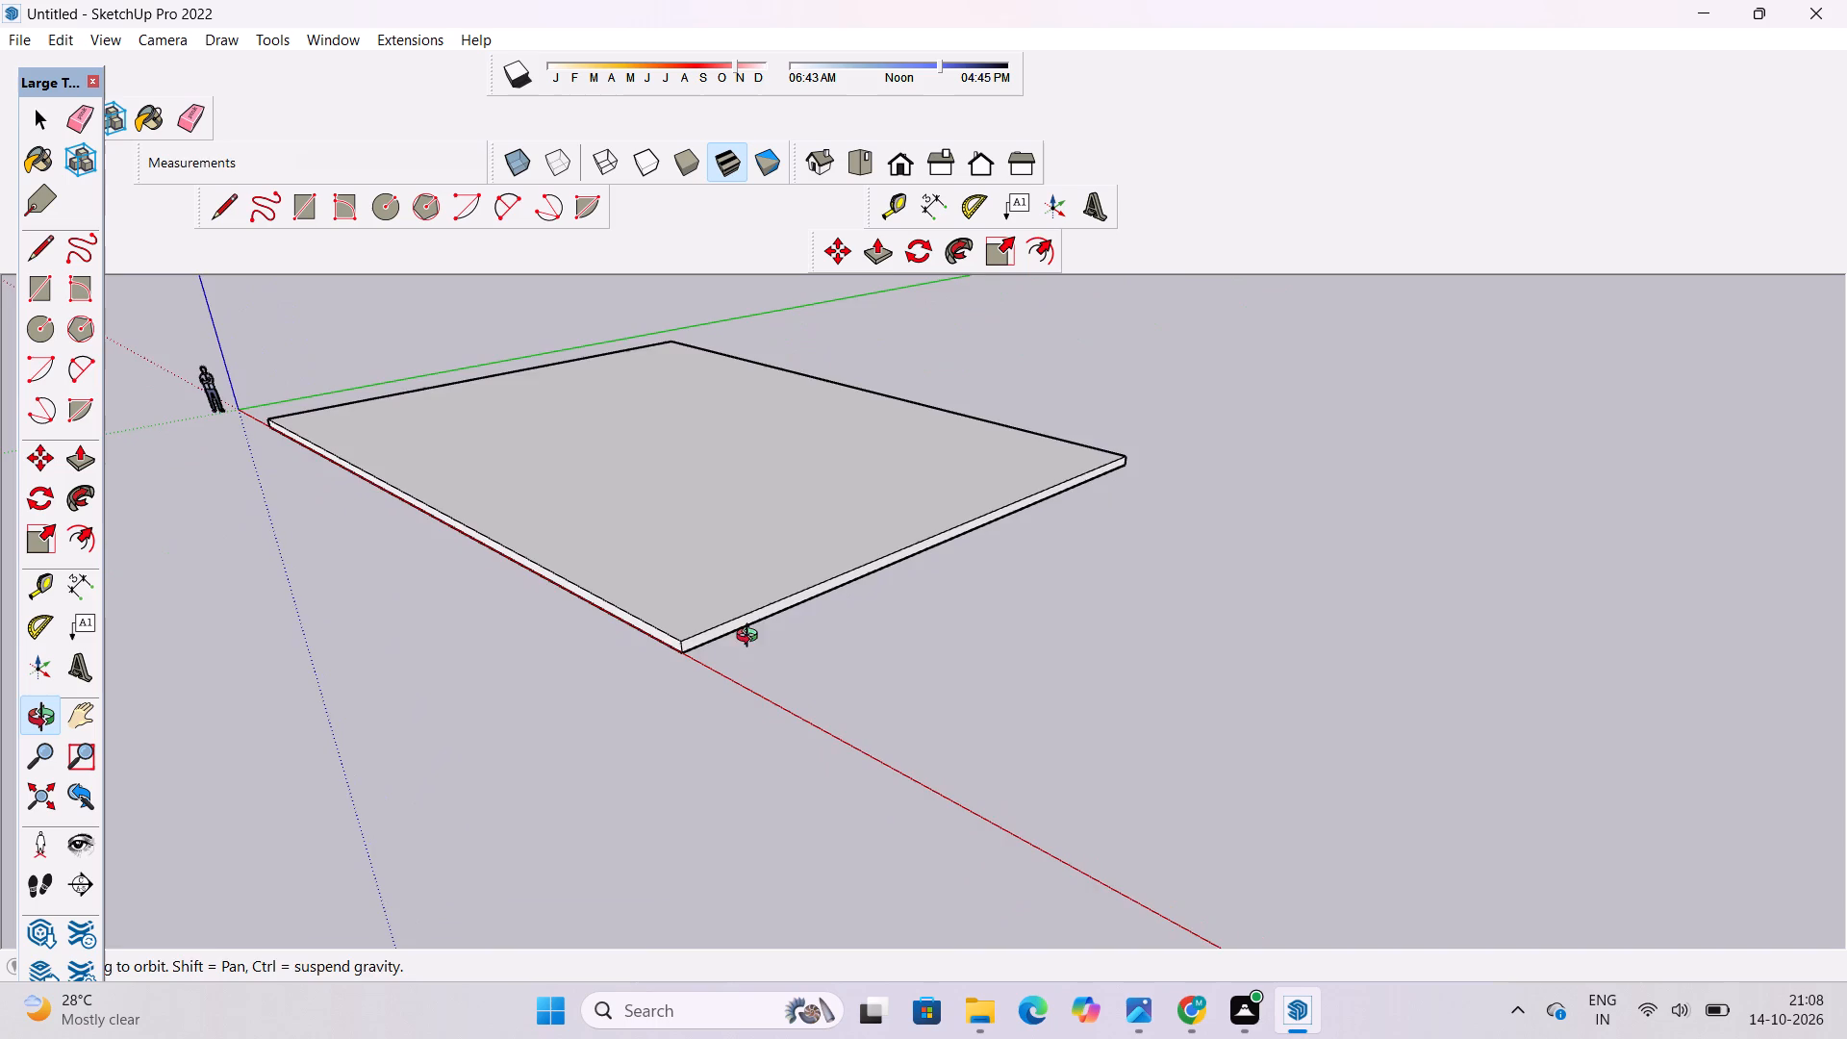
key("p")
scroll(766, 585, "down", 5)
scroll(750, 652, "up", 8)
left_click(728, 578)
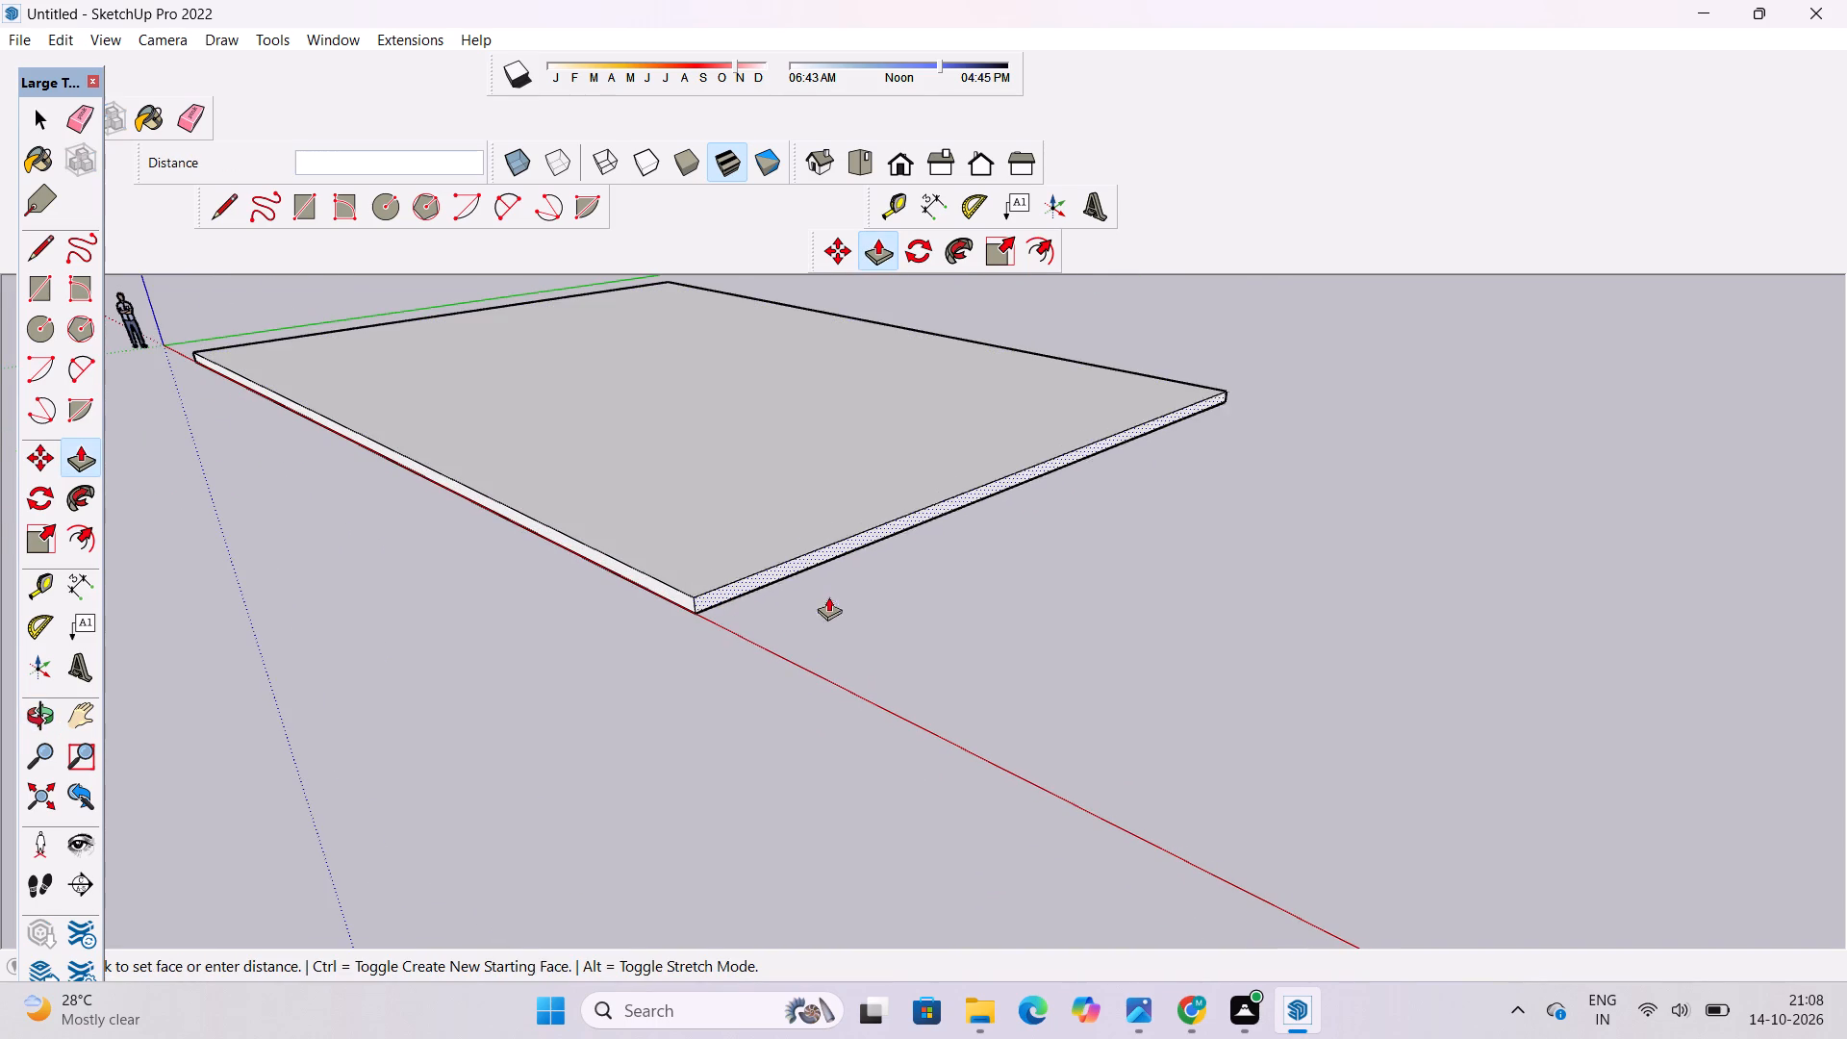
type("8'")
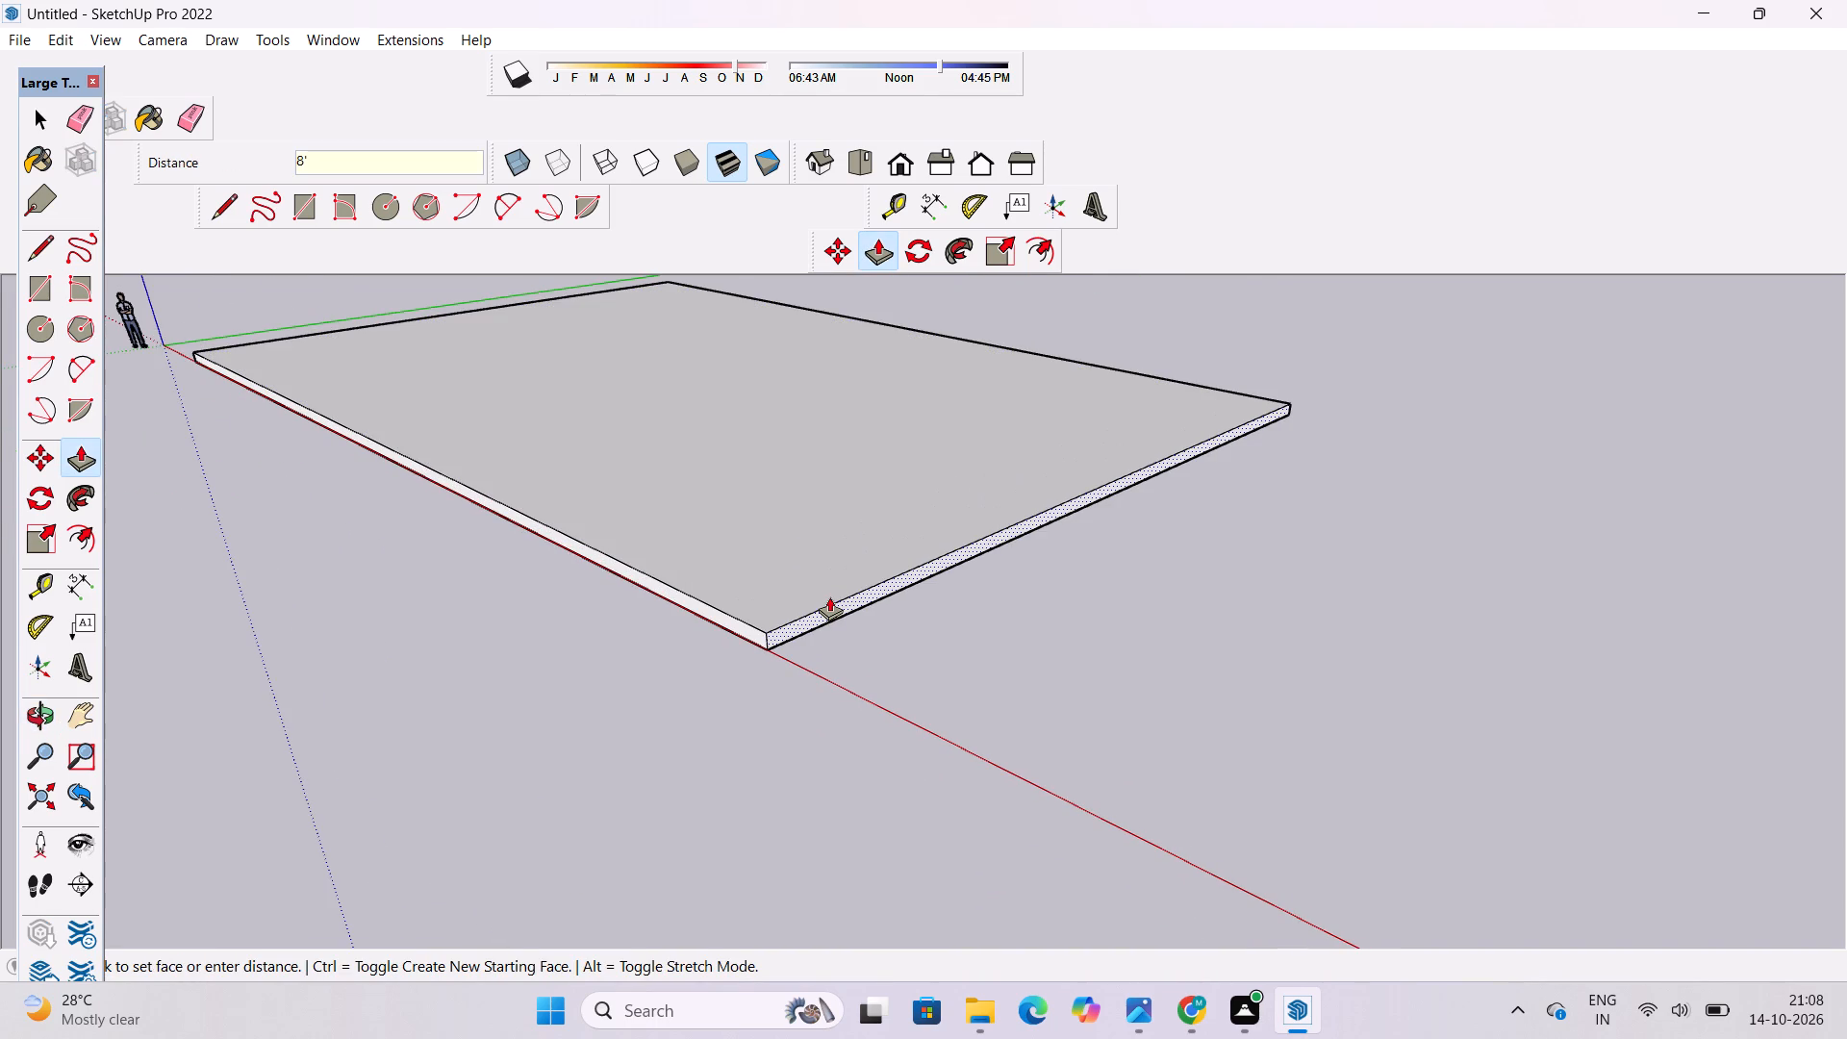
key("Return")
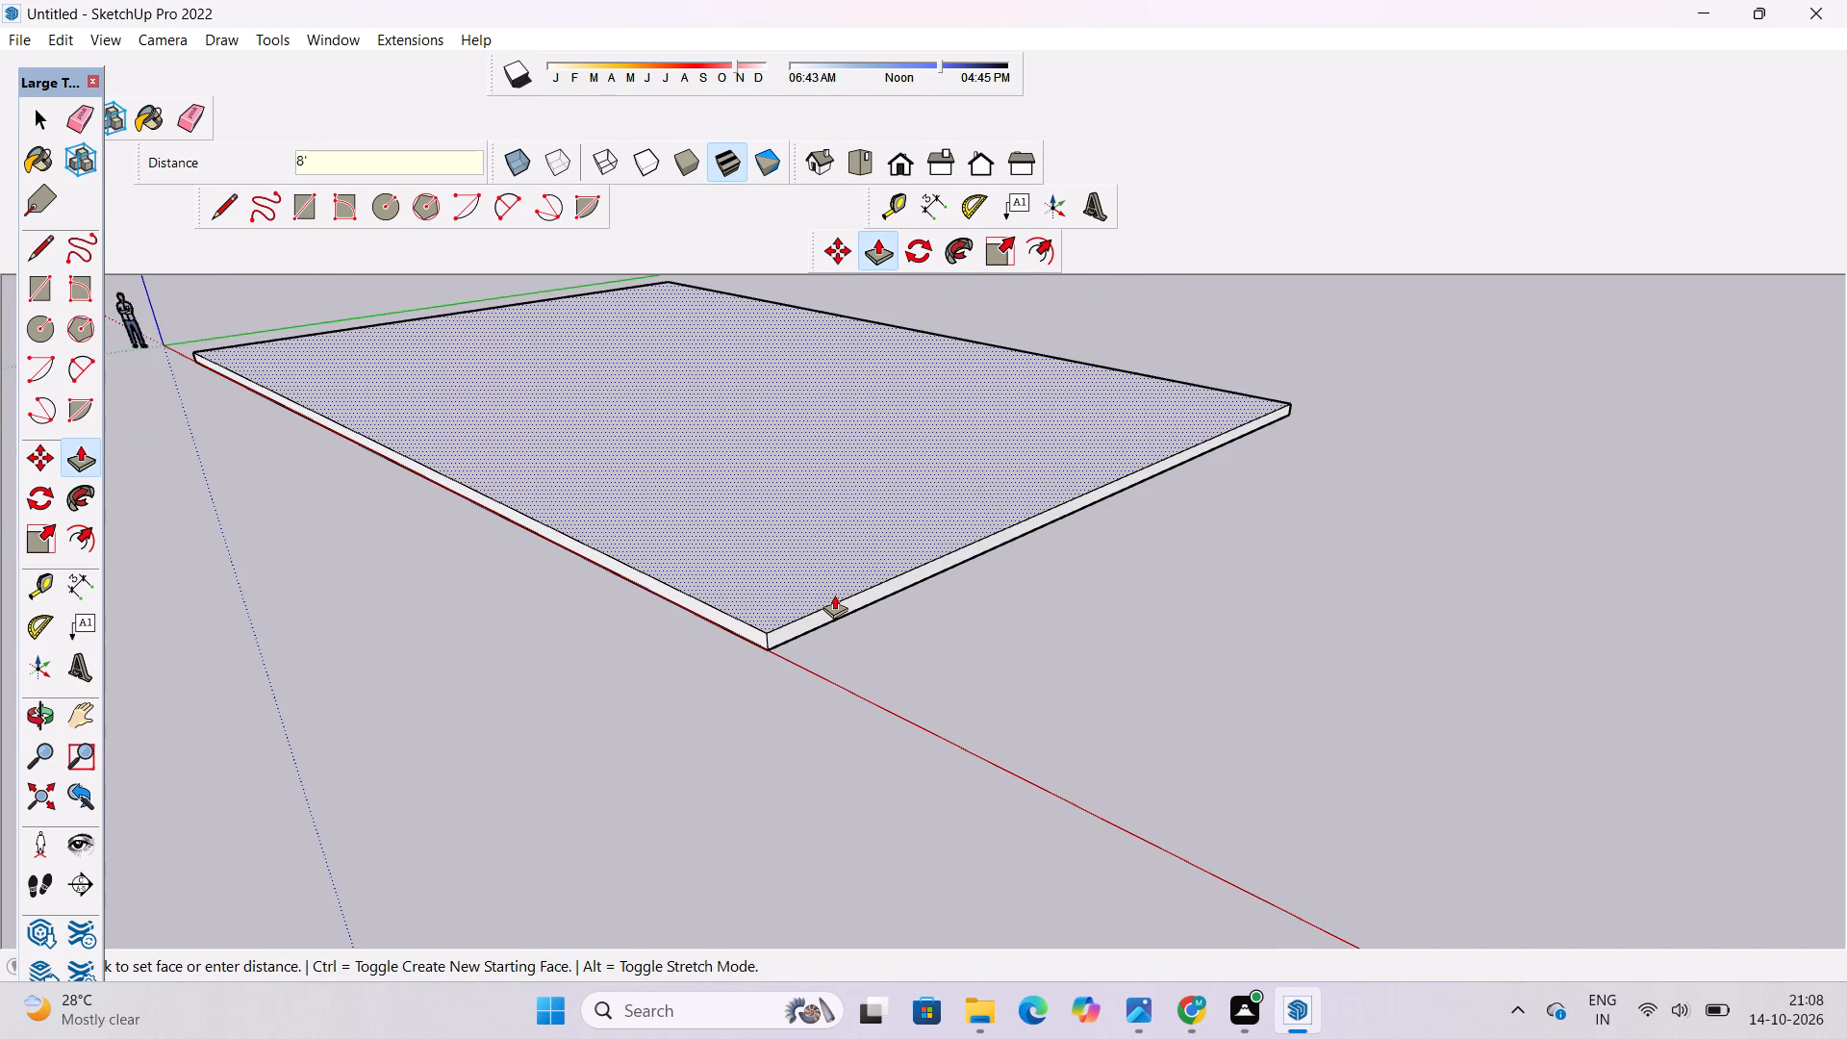
Examine the extended base slab from above, from below and around its sides.
key("o")
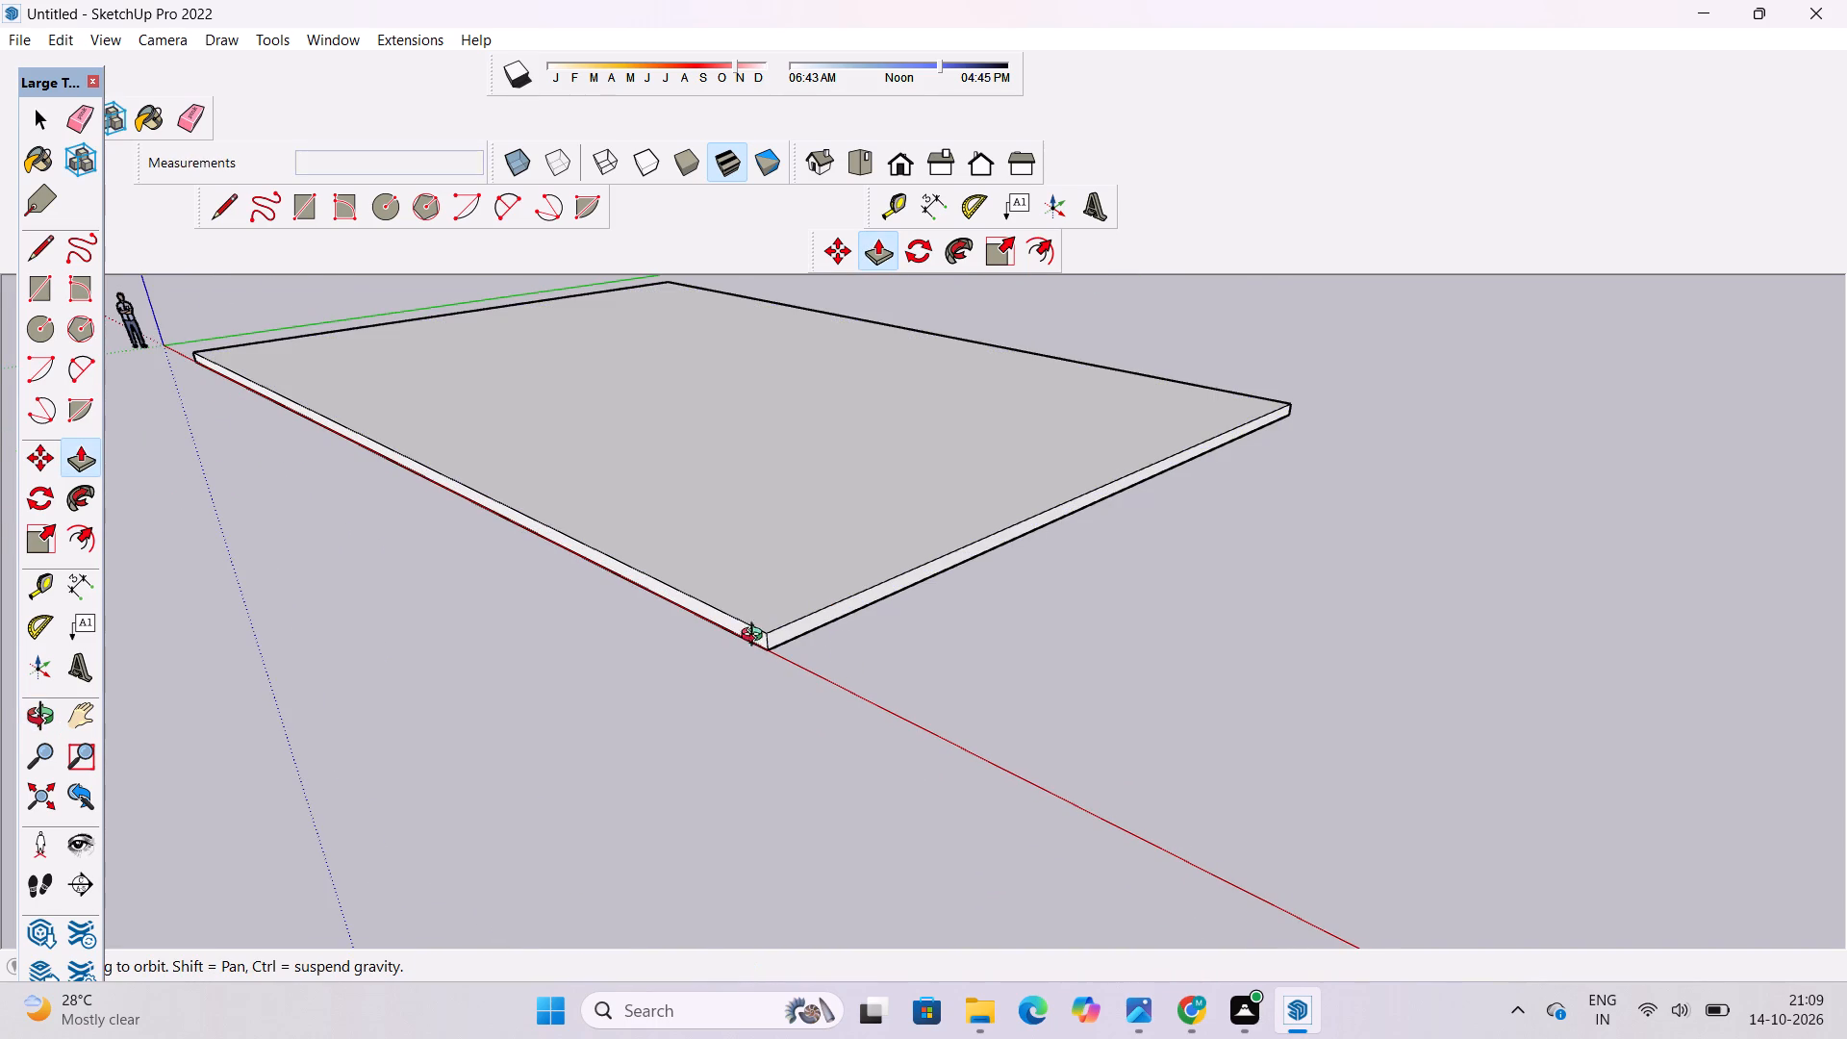
scroll(733, 626, "down", 8)
left_click_drag(715, 621, 872, 744)
left_click_drag(584, 710, 746, 690, "shift")
left_click_drag(746, 690, 1087, 634)
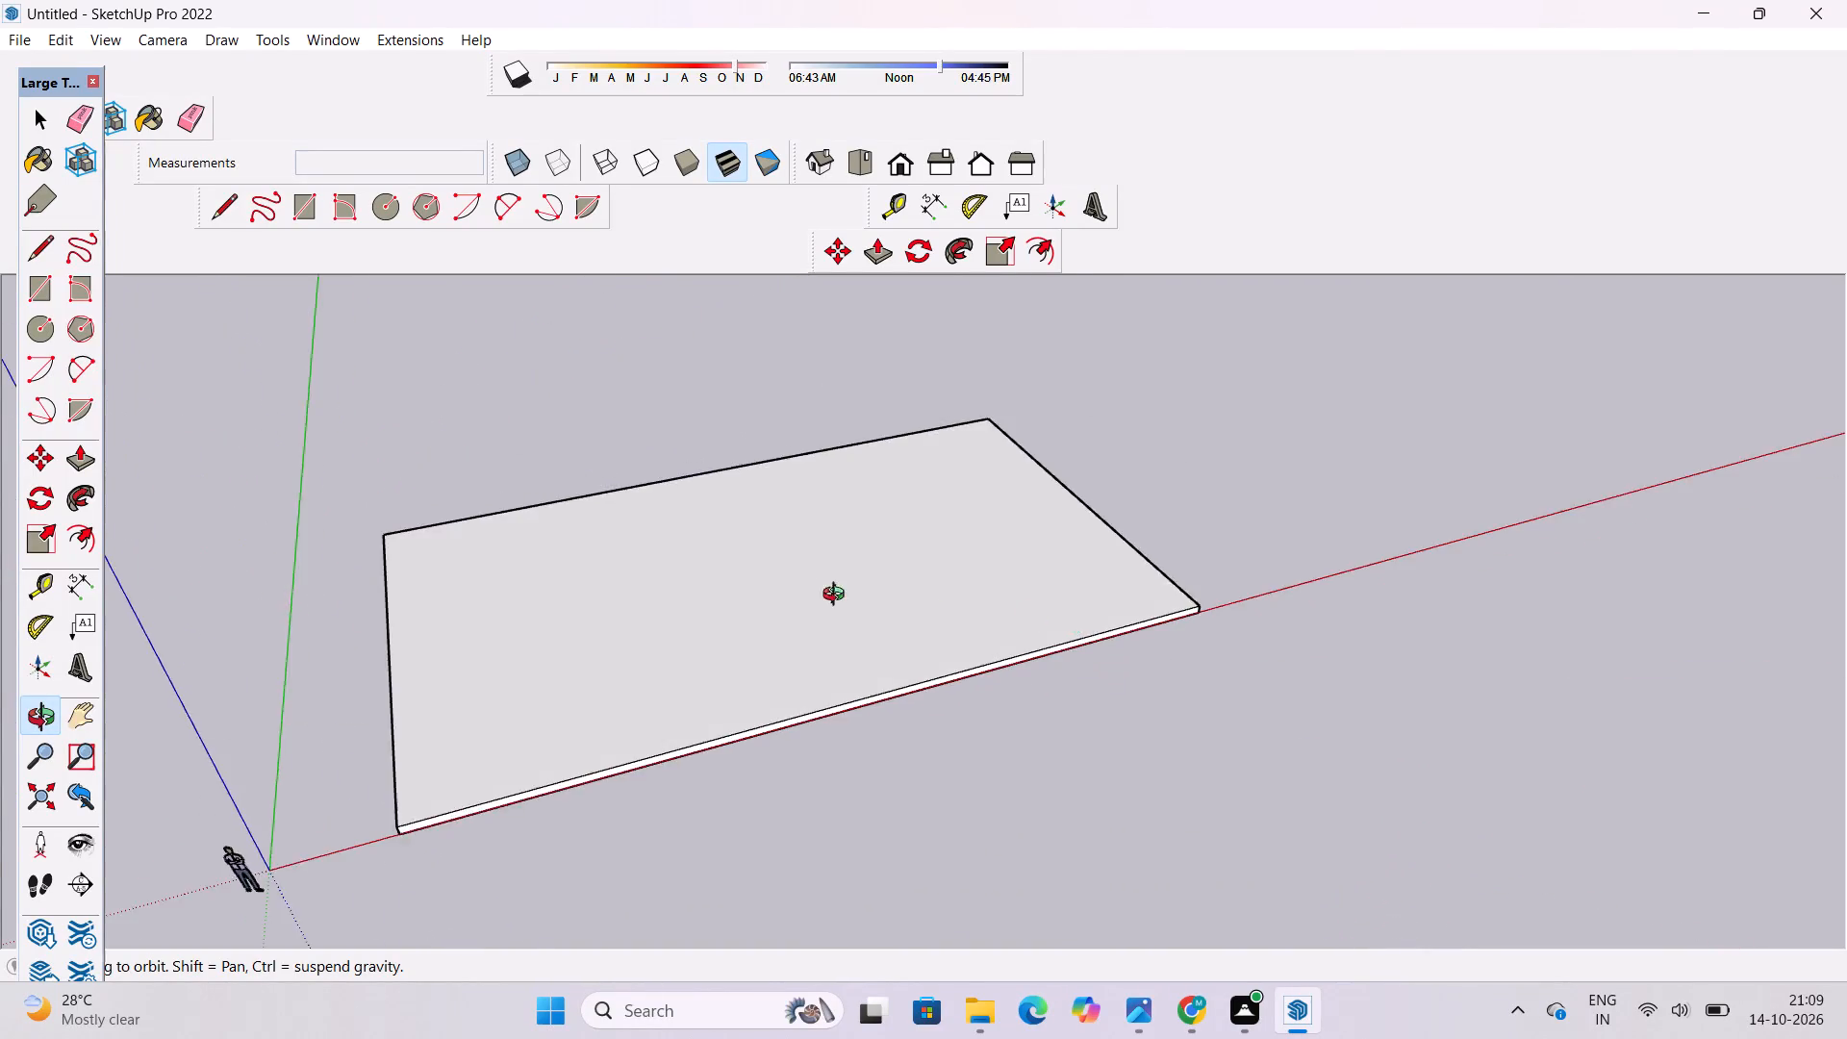
scroll(809, 587, "down", 12)
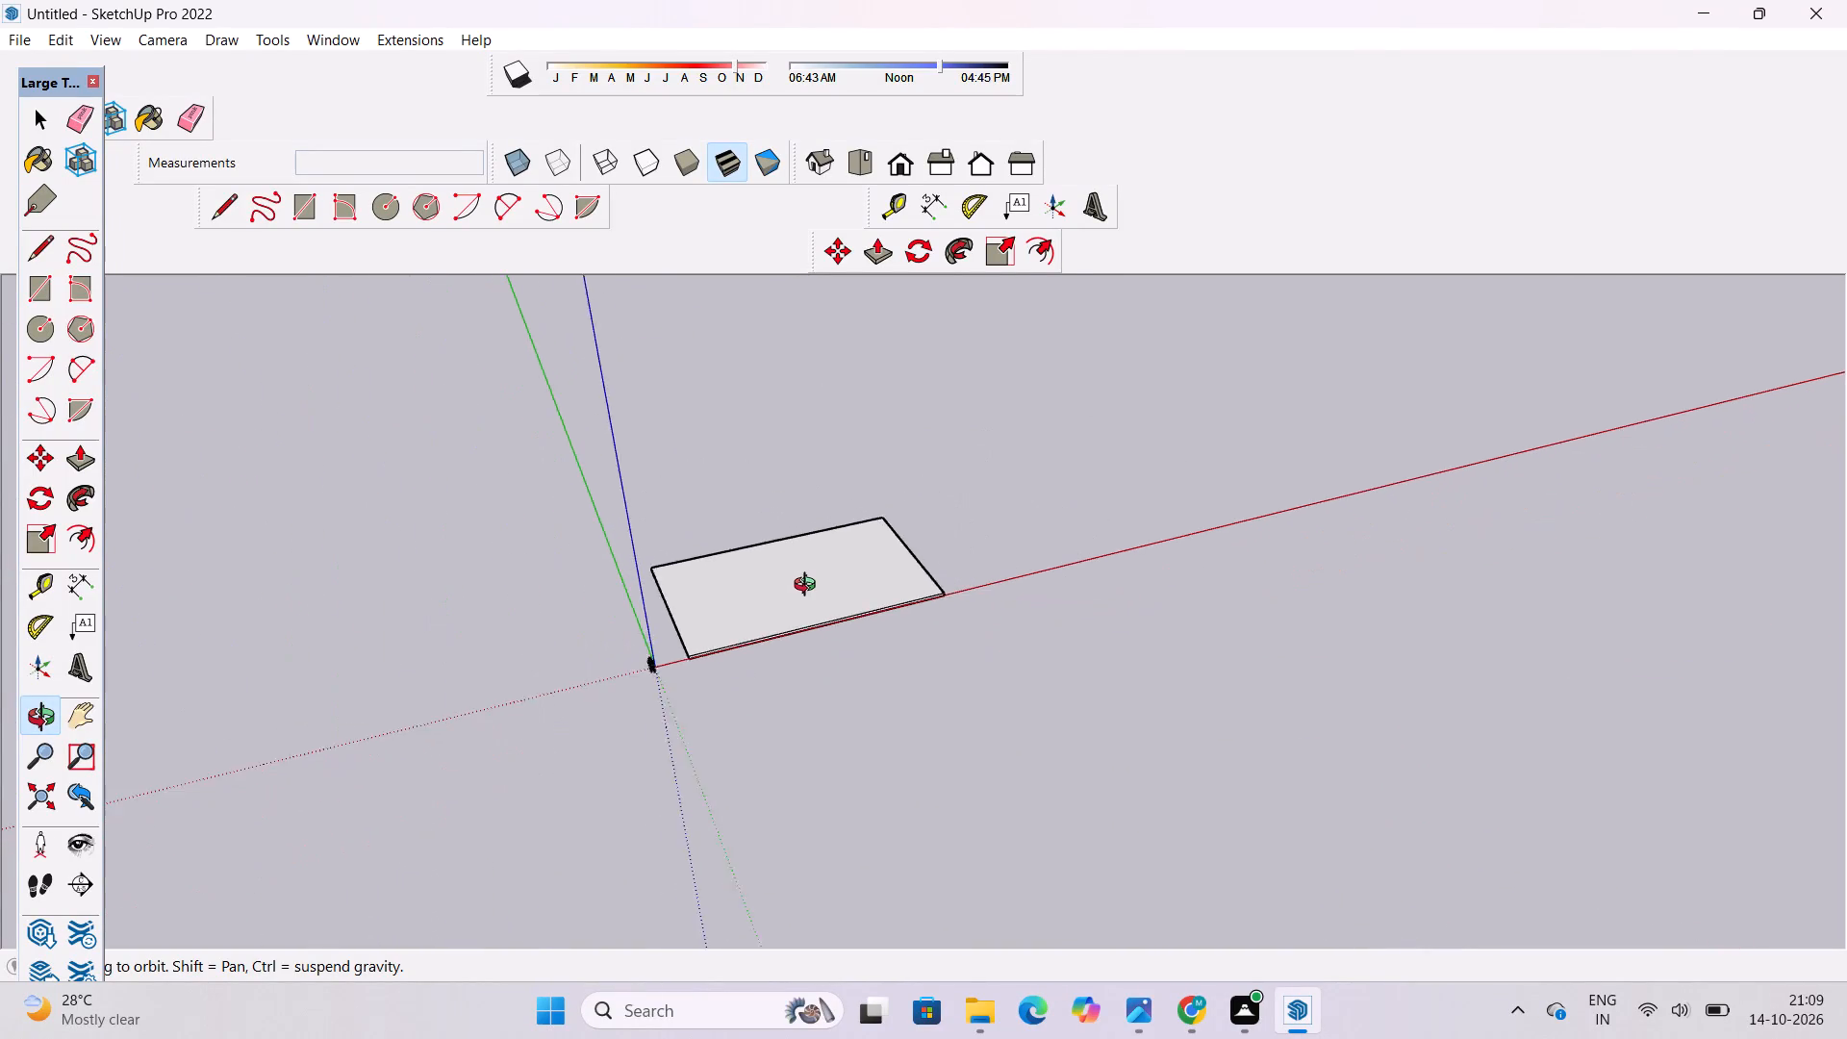
scroll(809, 587, "down", 2)
left_click_drag(807, 643, 829, 829)
scroll(749, 751, "up", 3)
left_click_drag(728, 646, 734, 766, "shift")
left_click_drag(758, 790, 895, 416)
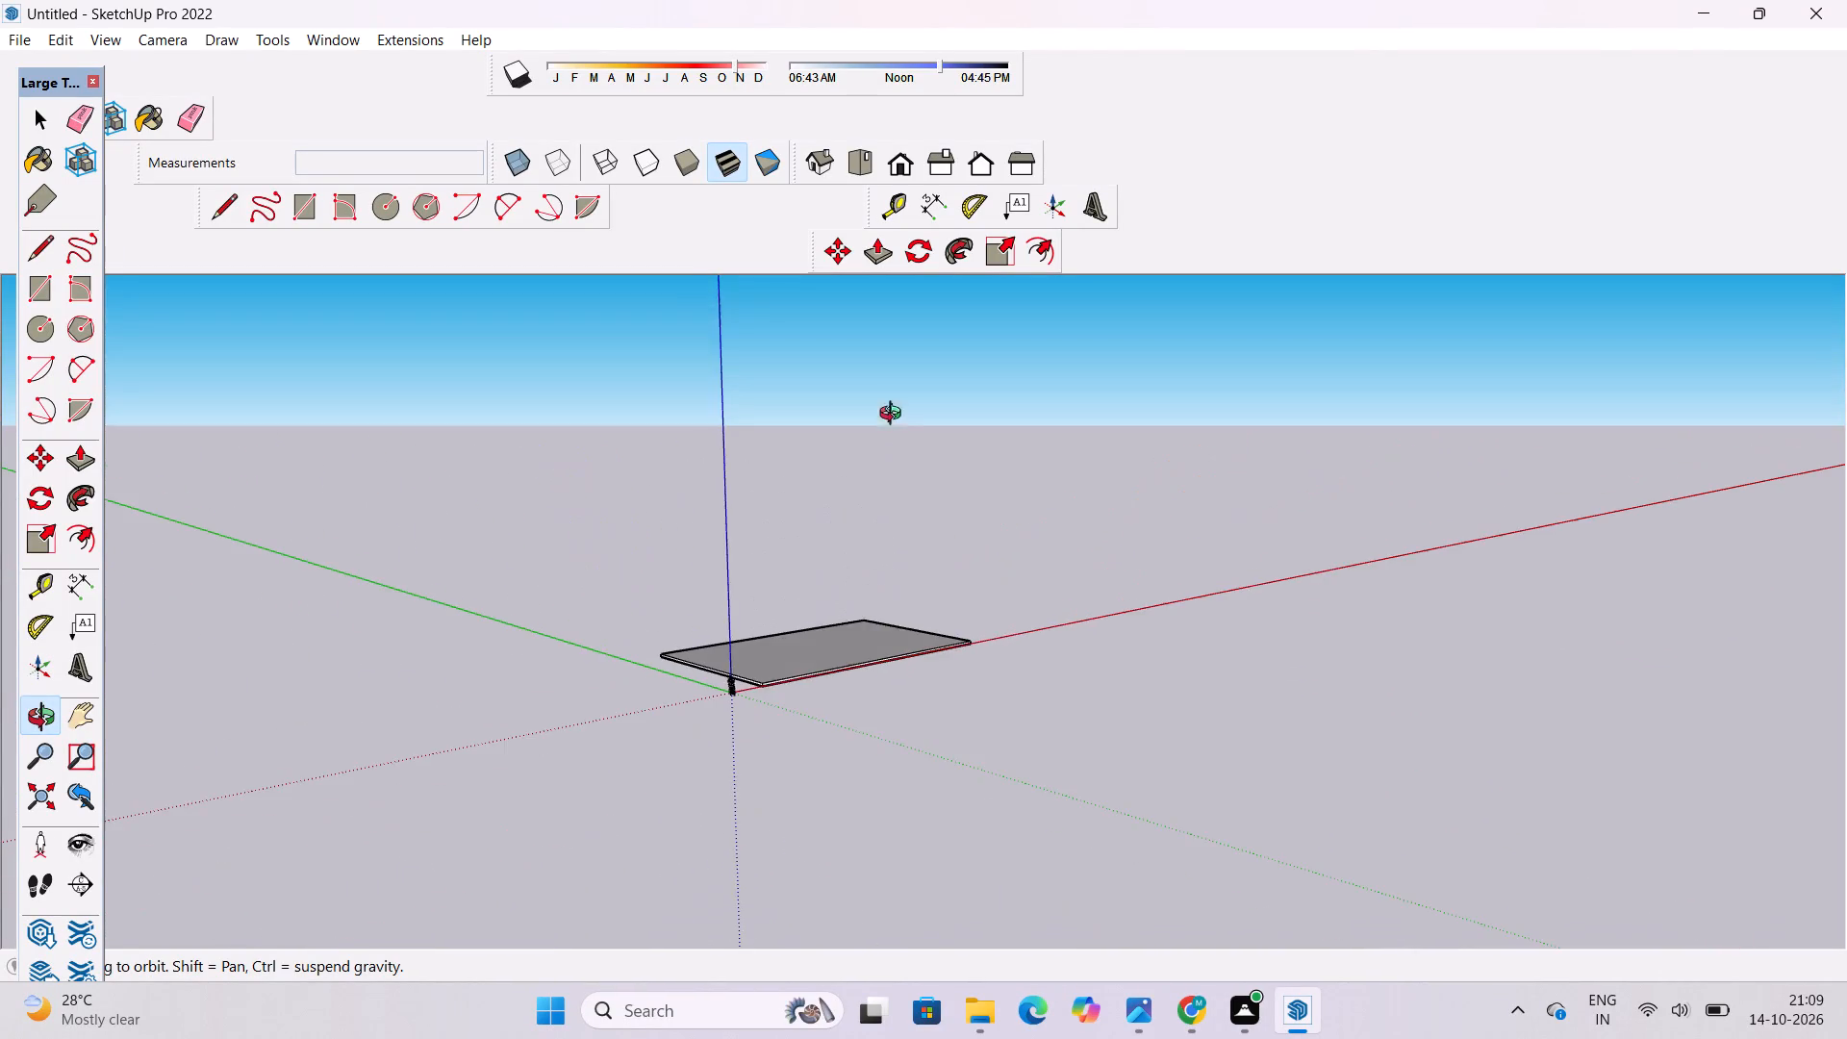
scroll(756, 756, "up", 8)
left_click_drag(836, 600, 684, 753, "shift")
left_click_drag(947, 571, 890, 635, "shift")
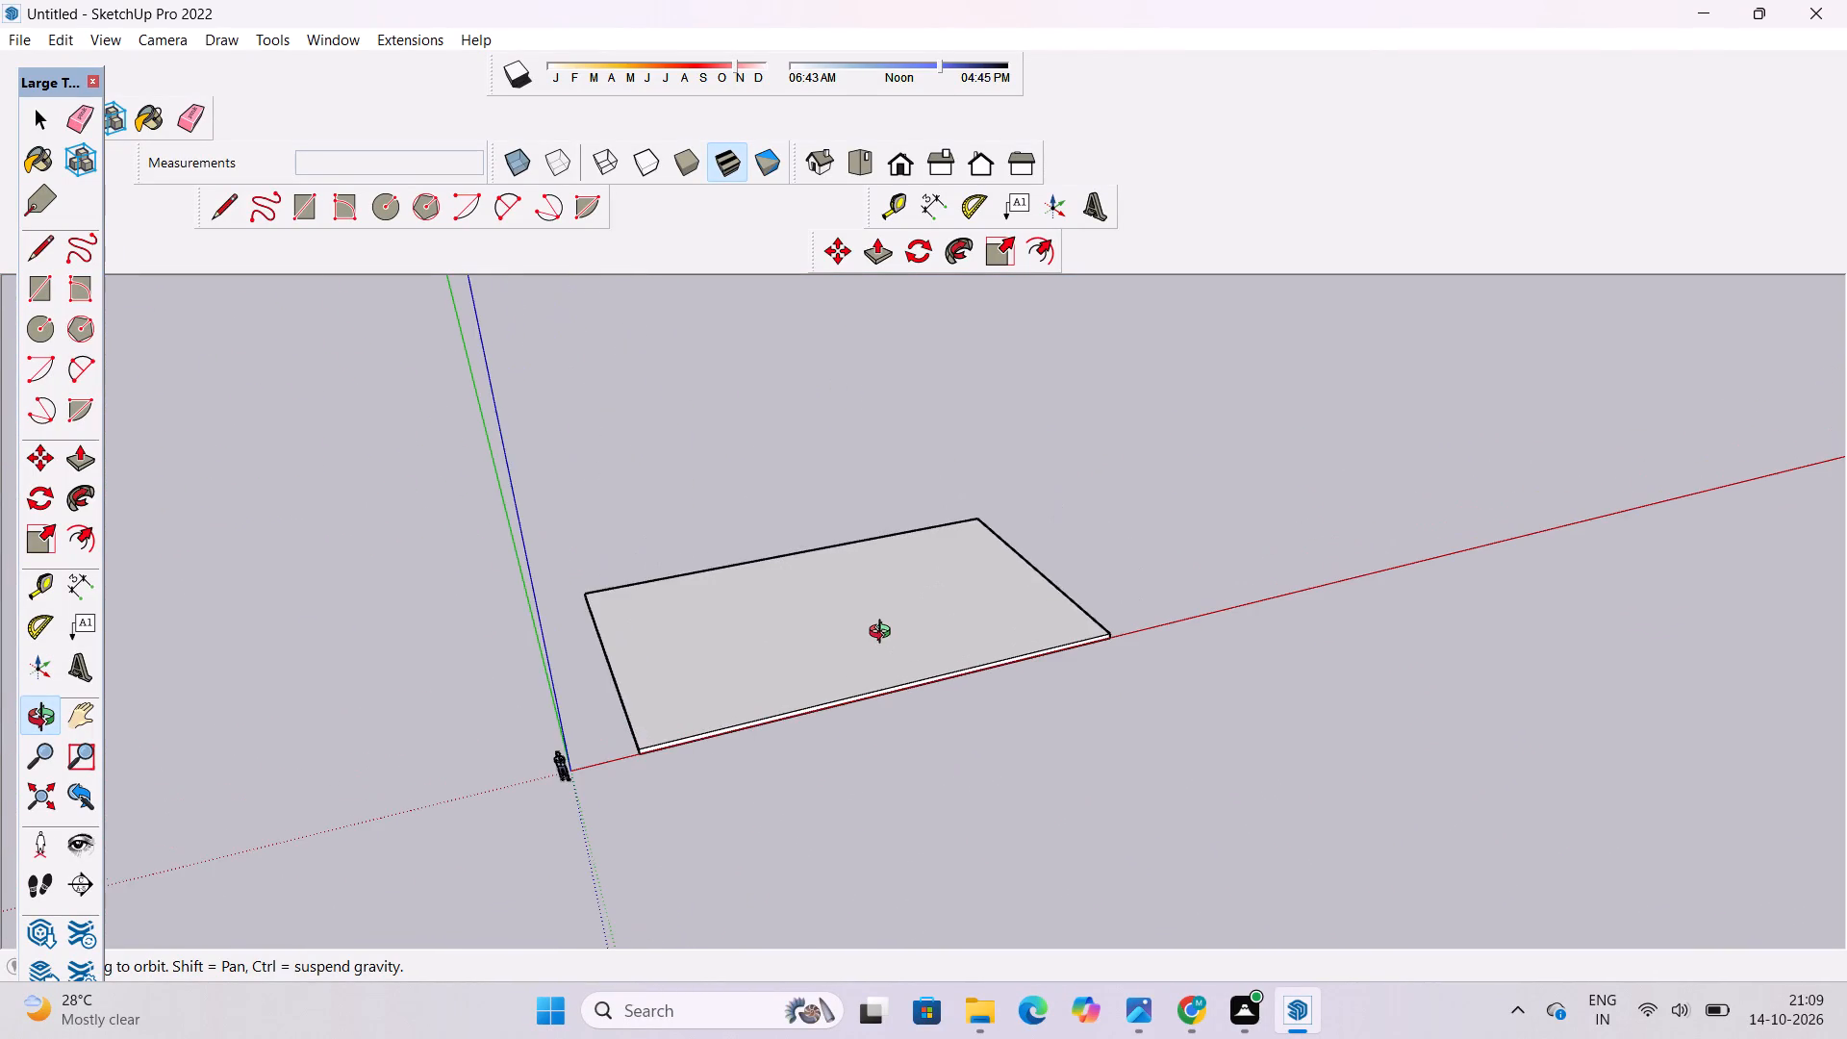
scroll(884, 634, "down", 1)
left_click_drag(881, 624, 811, 668, "shift")
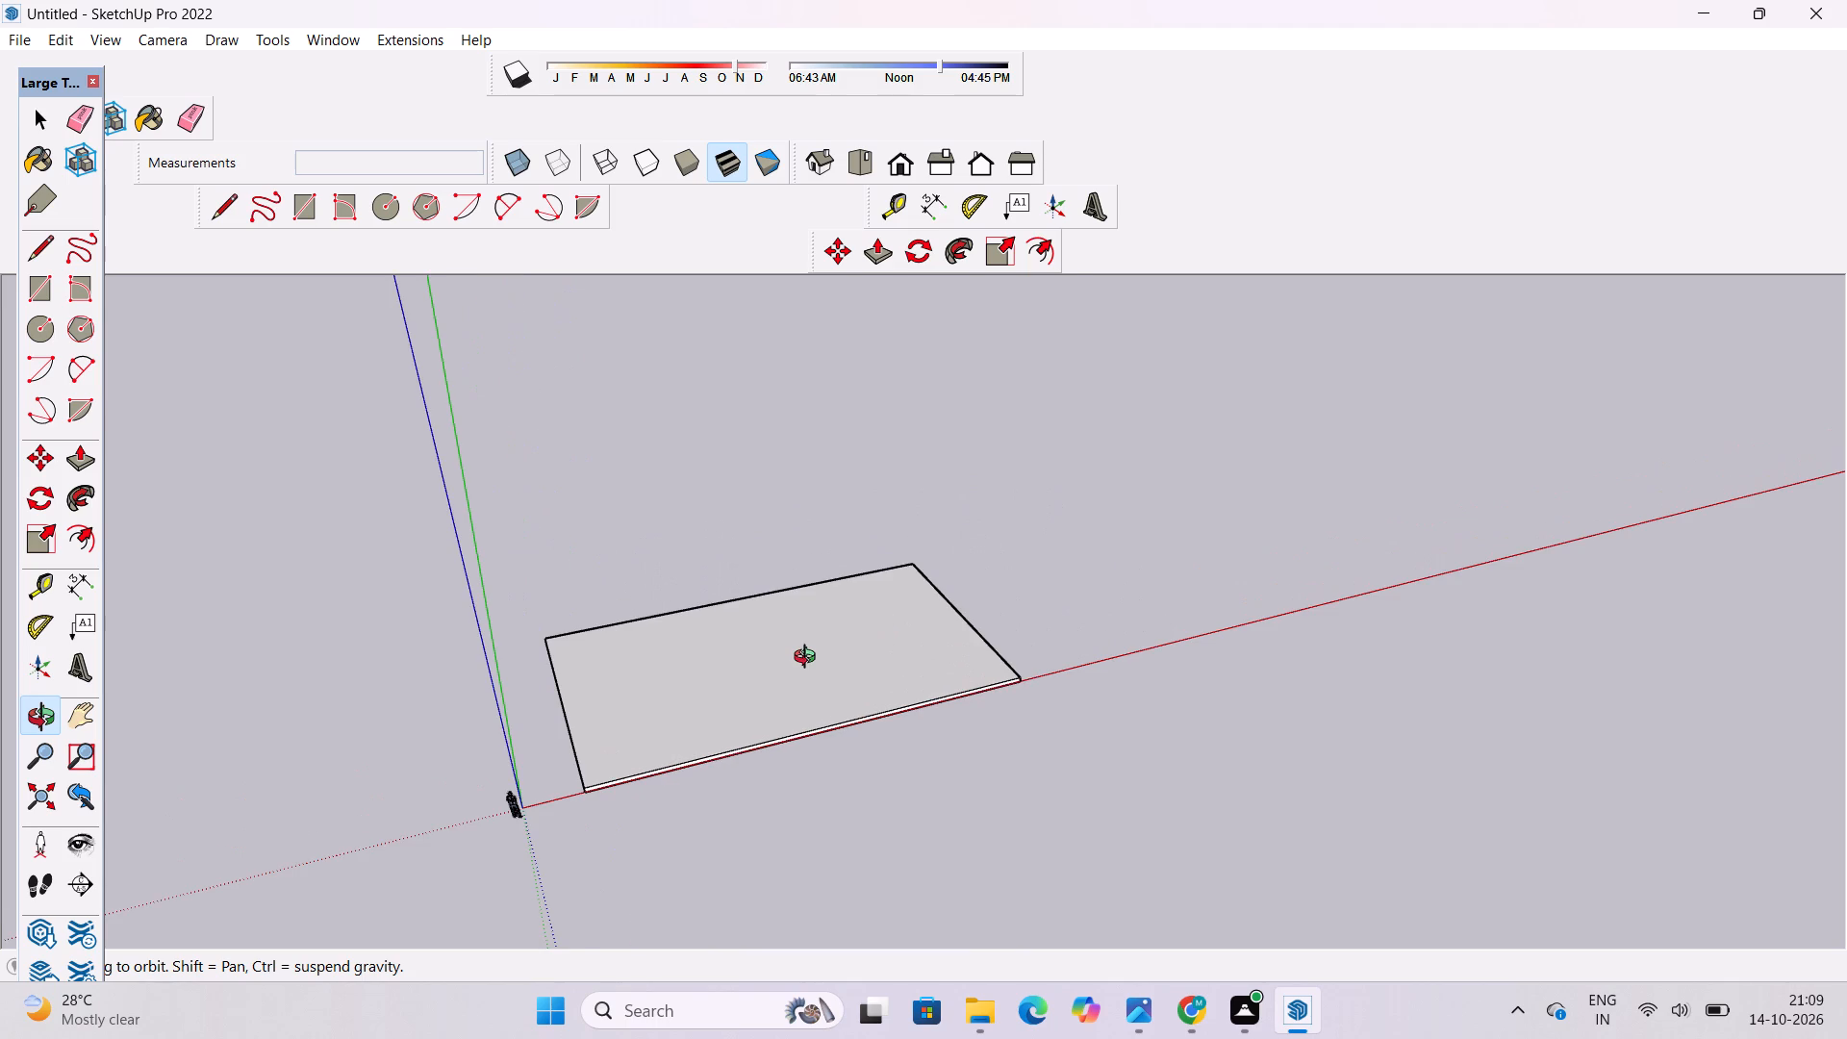
scroll(809, 659, "down", 1)
scroll(809, 659, "up", 1)
left_click_drag(791, 688, 855, 528, "shift")
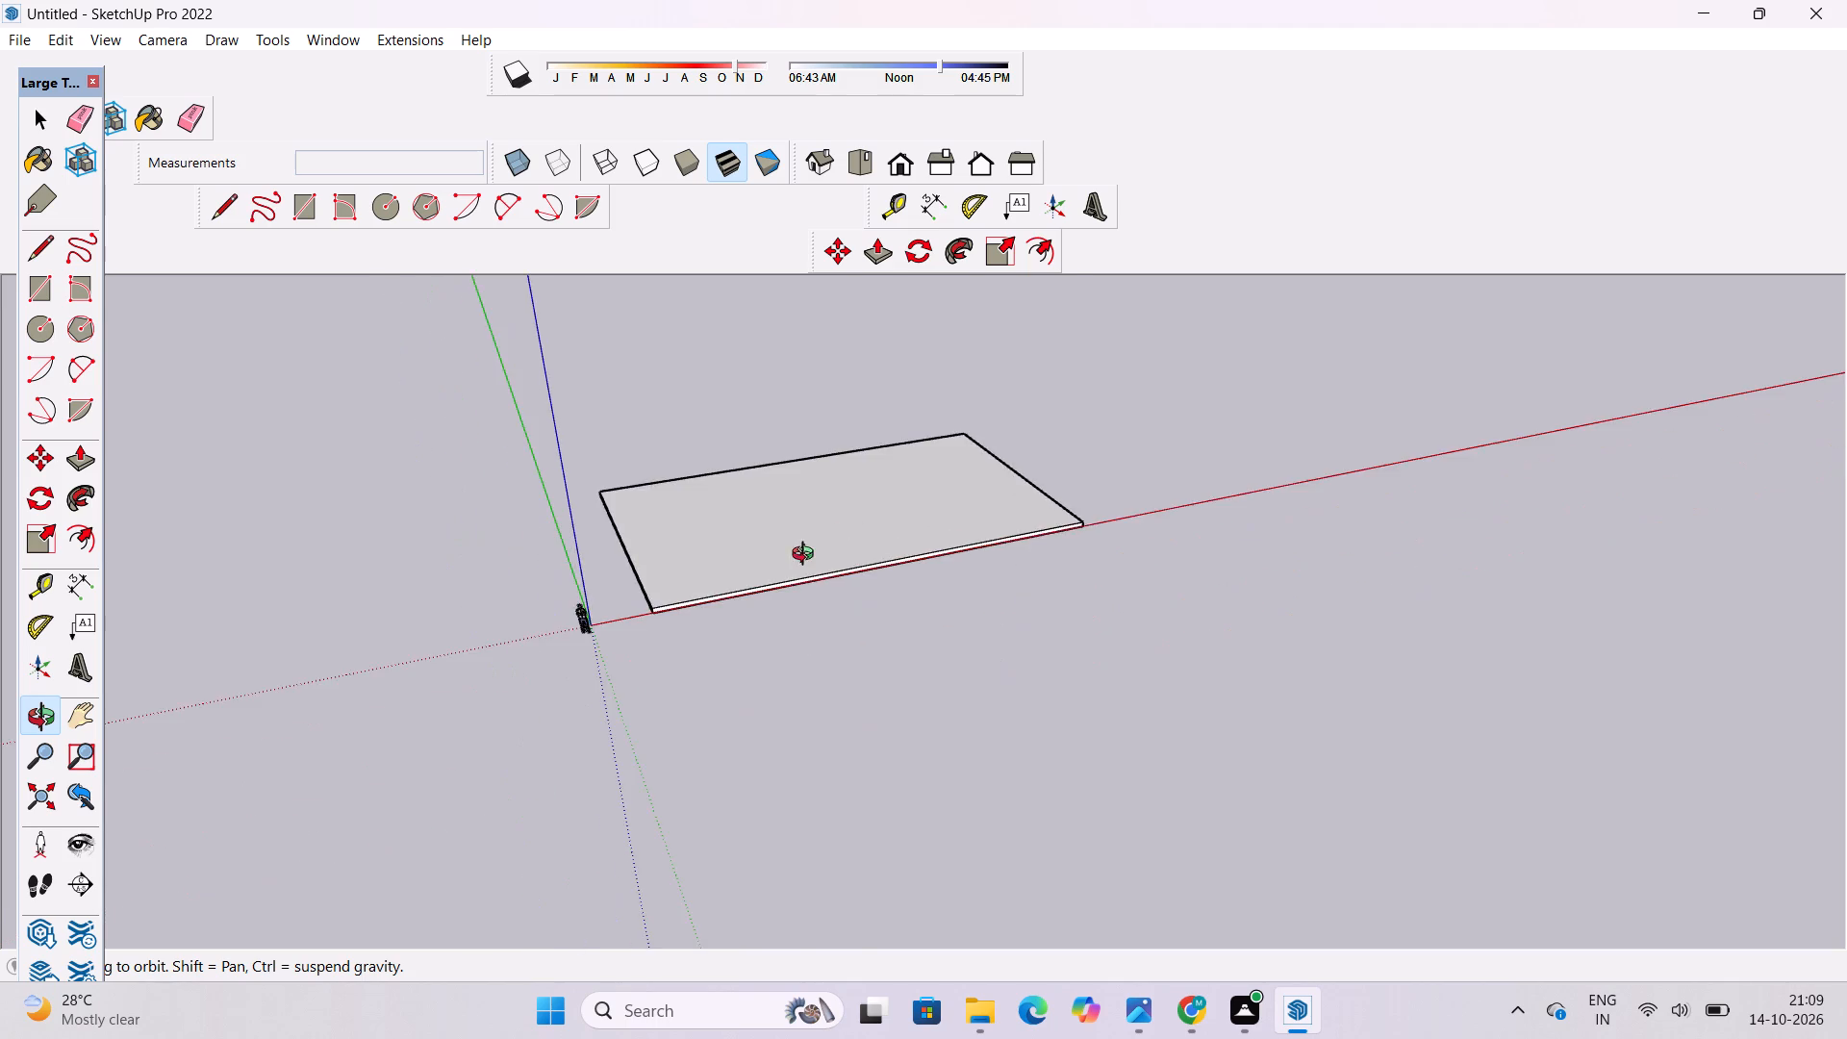
left_click_drag(807, 556, 919, 578)
scroll(790, 608, "up", 4)
scroll(767, 593, "up", 1, "shift")
left_click_drag(767, 570, 763, 690, "shift")
left_click_drag(681, 715, 1199, 440)
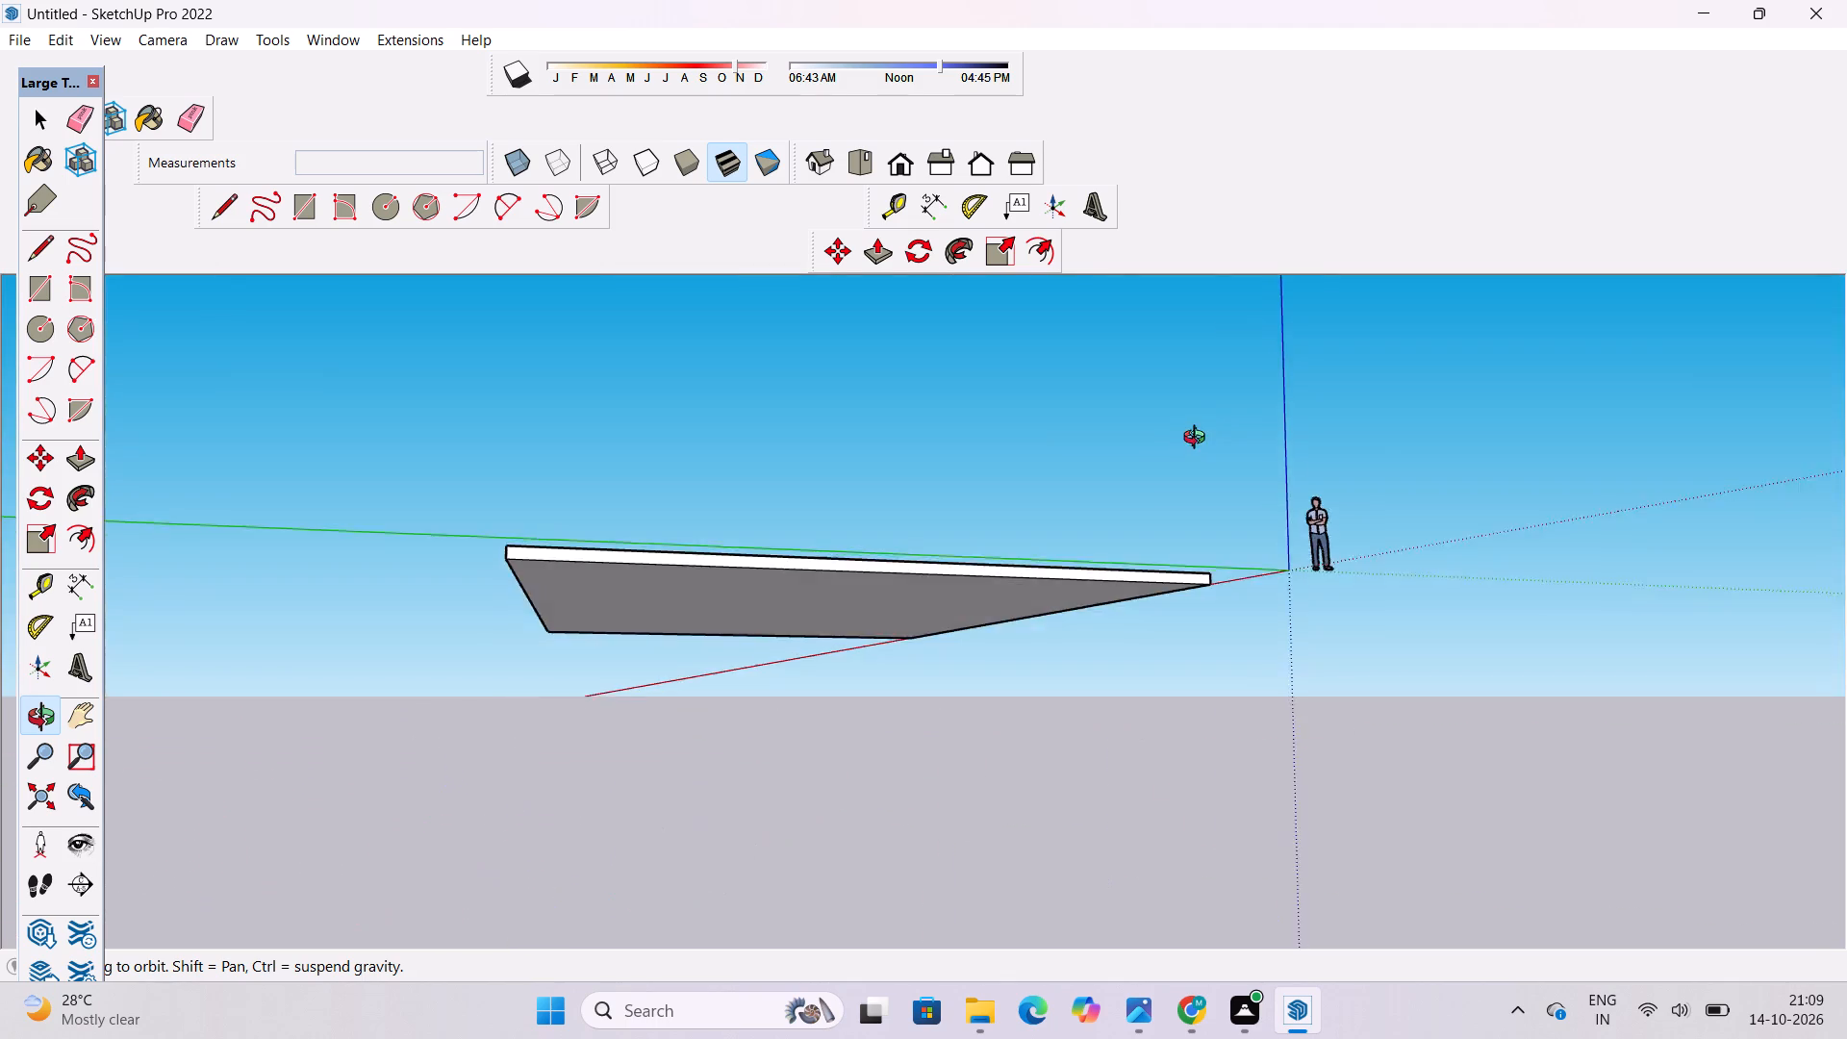
left_click_drag(1199, 440, 515, 766)
left_click_drag(1077, 656, 641, 755, "shift")
left_click_drag(950, 677, 904, 534)
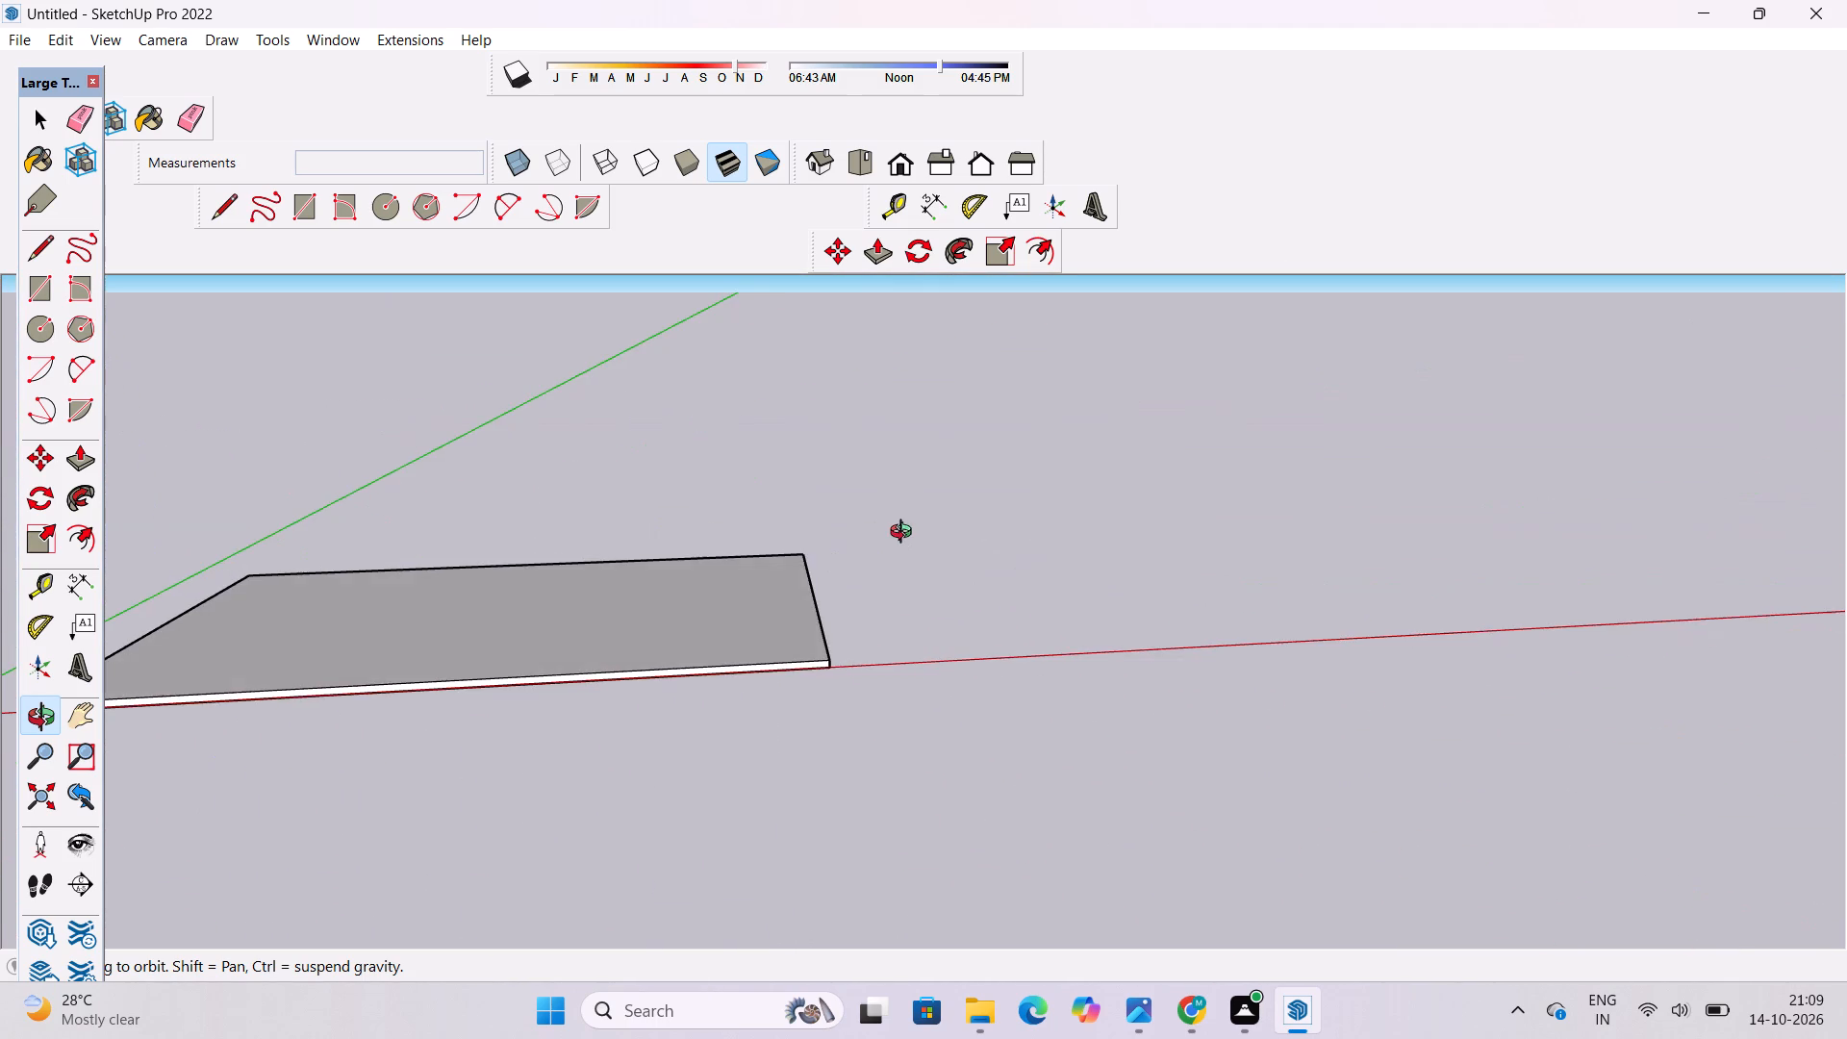
scroll(901, 510, "down", 2)
left_click_drag(648, 601, 909, 631)
left_click_drag(359, 795, 984, 555, "shift")
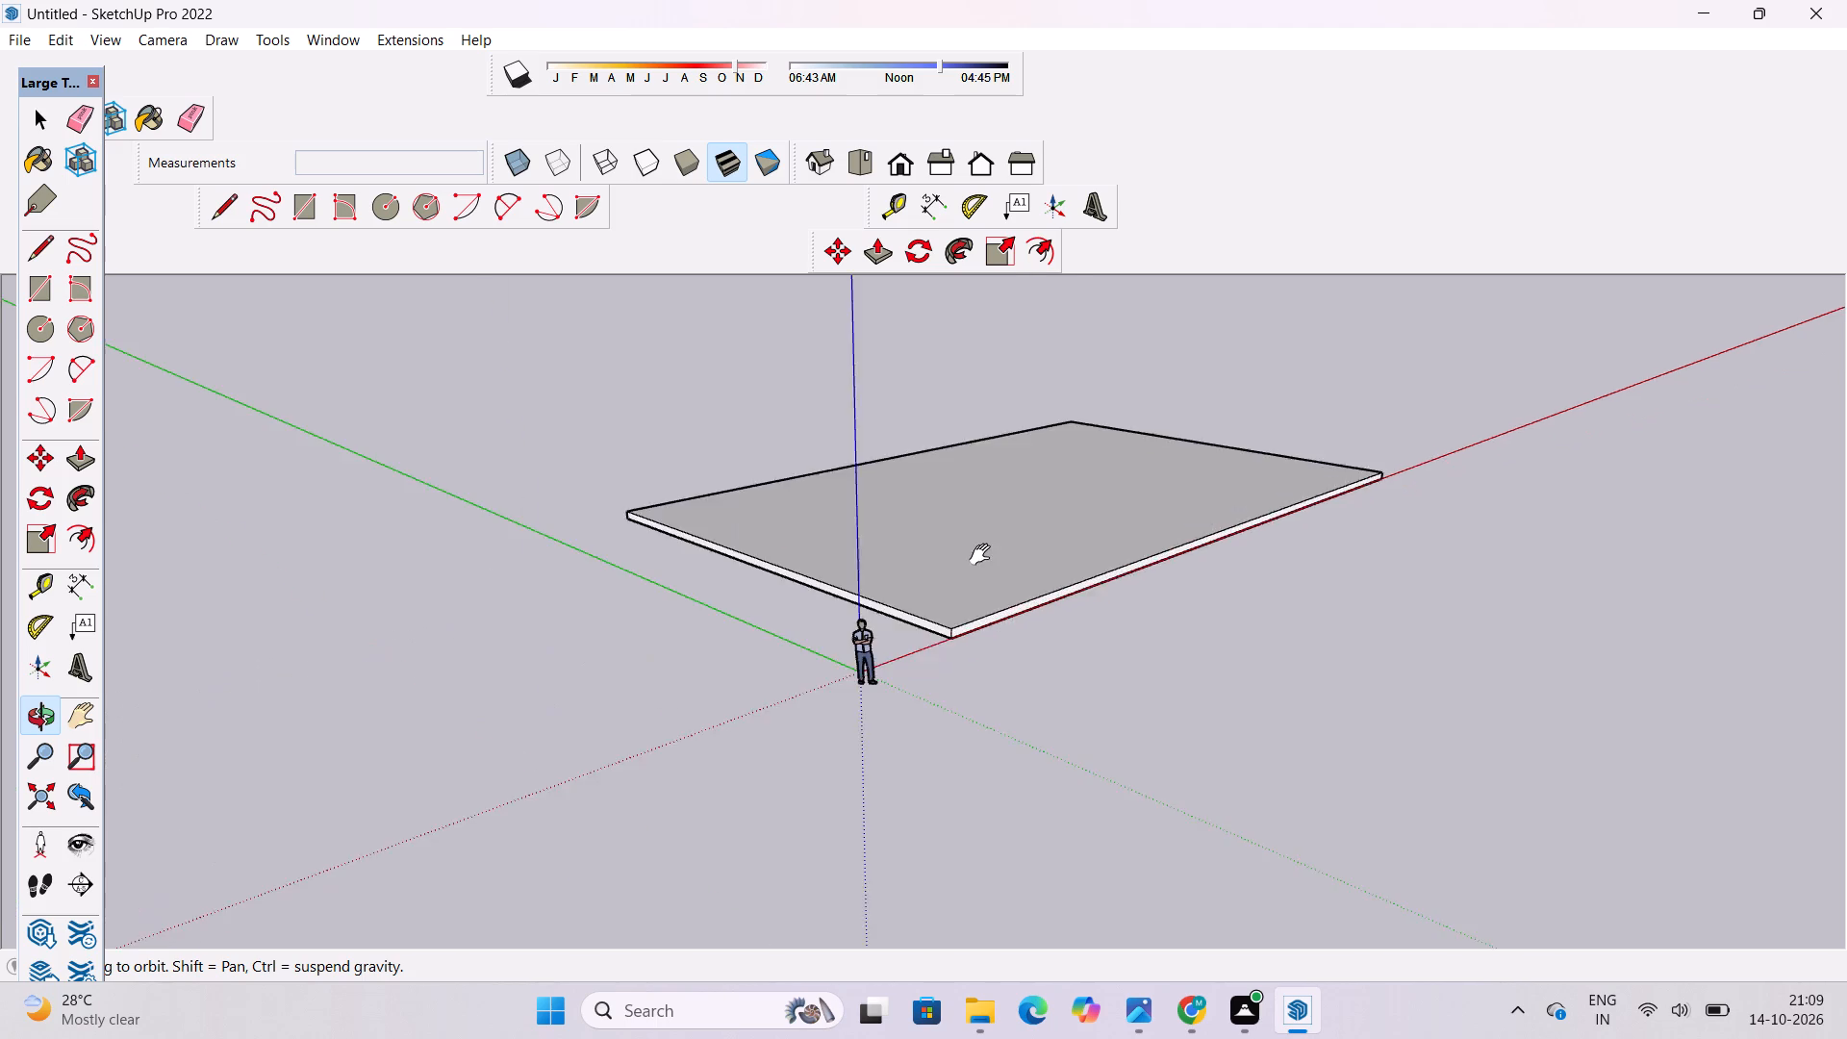
left_click_drag(984, 555, 1254, 605, "shift")
left_click_drag(1109, 621, 1006, 633, "shift")
left_click_drag(914, 659, 522, 870)
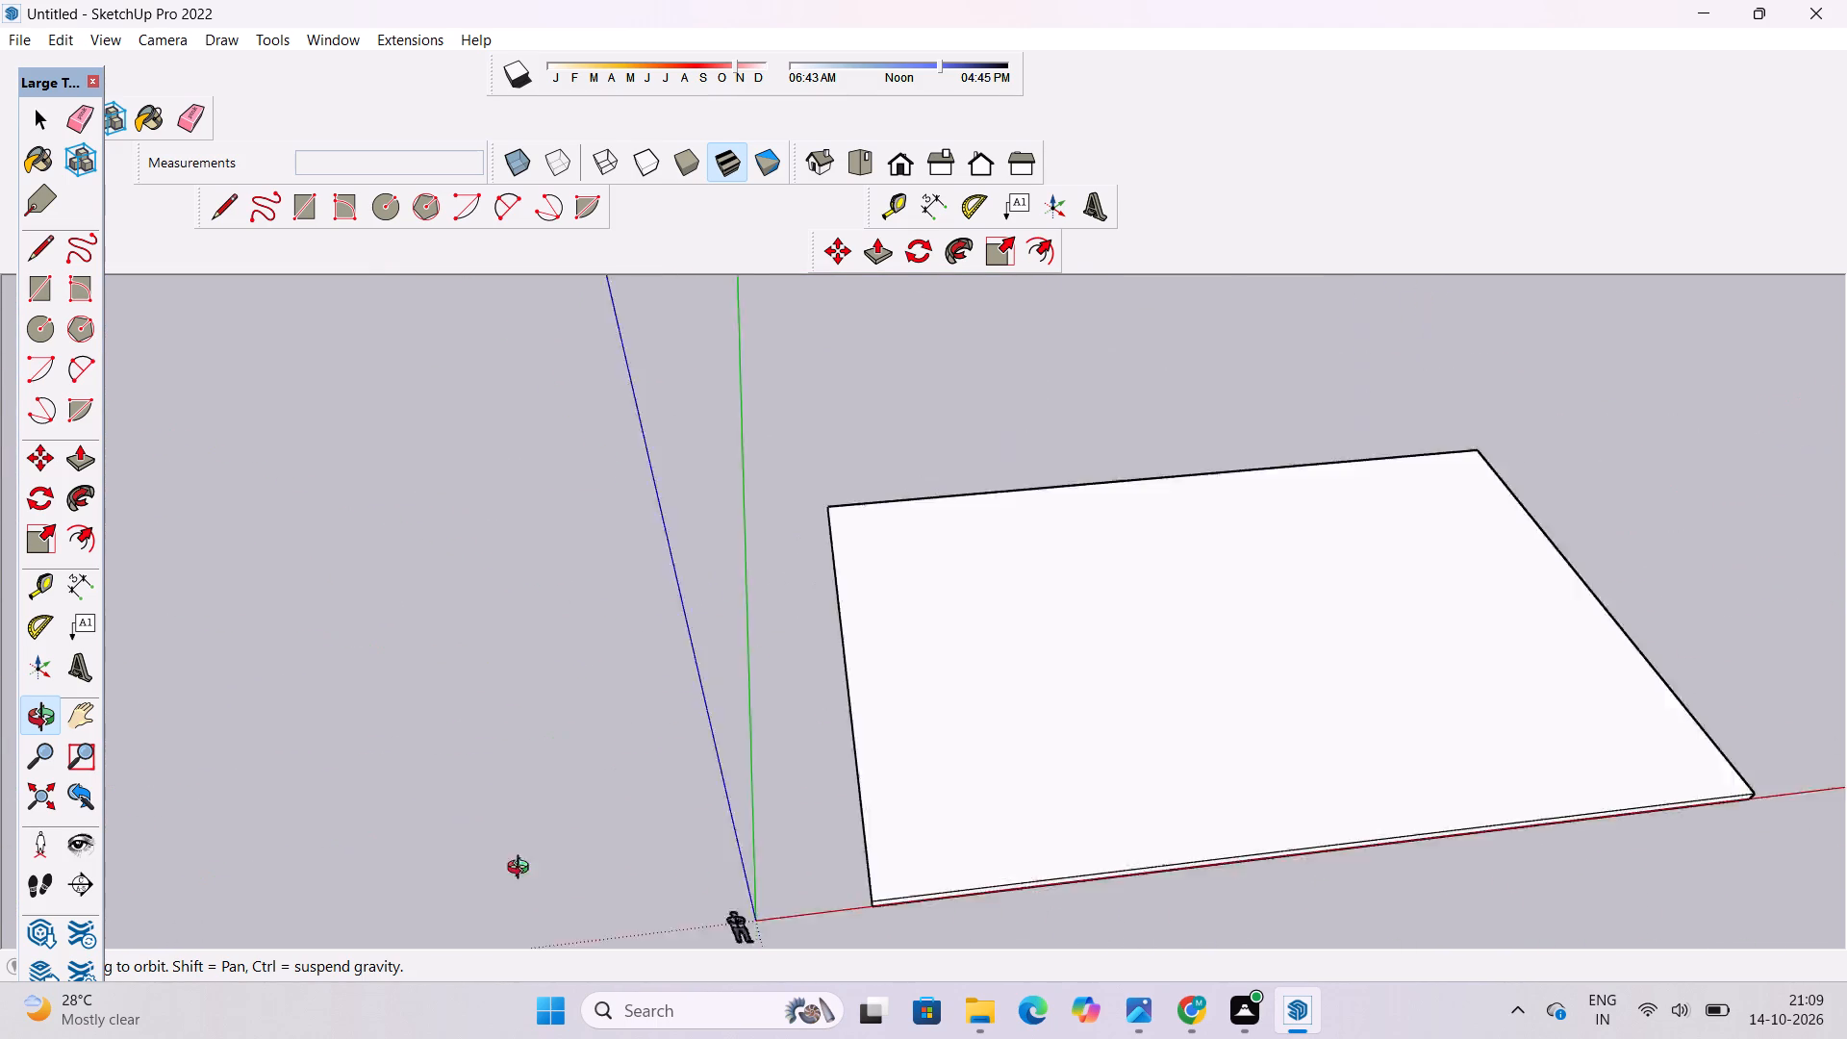
left_click_drag(522, 870, 420, 853)
left_click_drag(949, 777, 830, 523, "shift")
scroll(801, 554, "down", 7)
left_click_drag(768, 569, 940, 519)
left_click_drag(929, 544, 902, 544, "shift")
left_click_drag(899, 553, 898, 591)
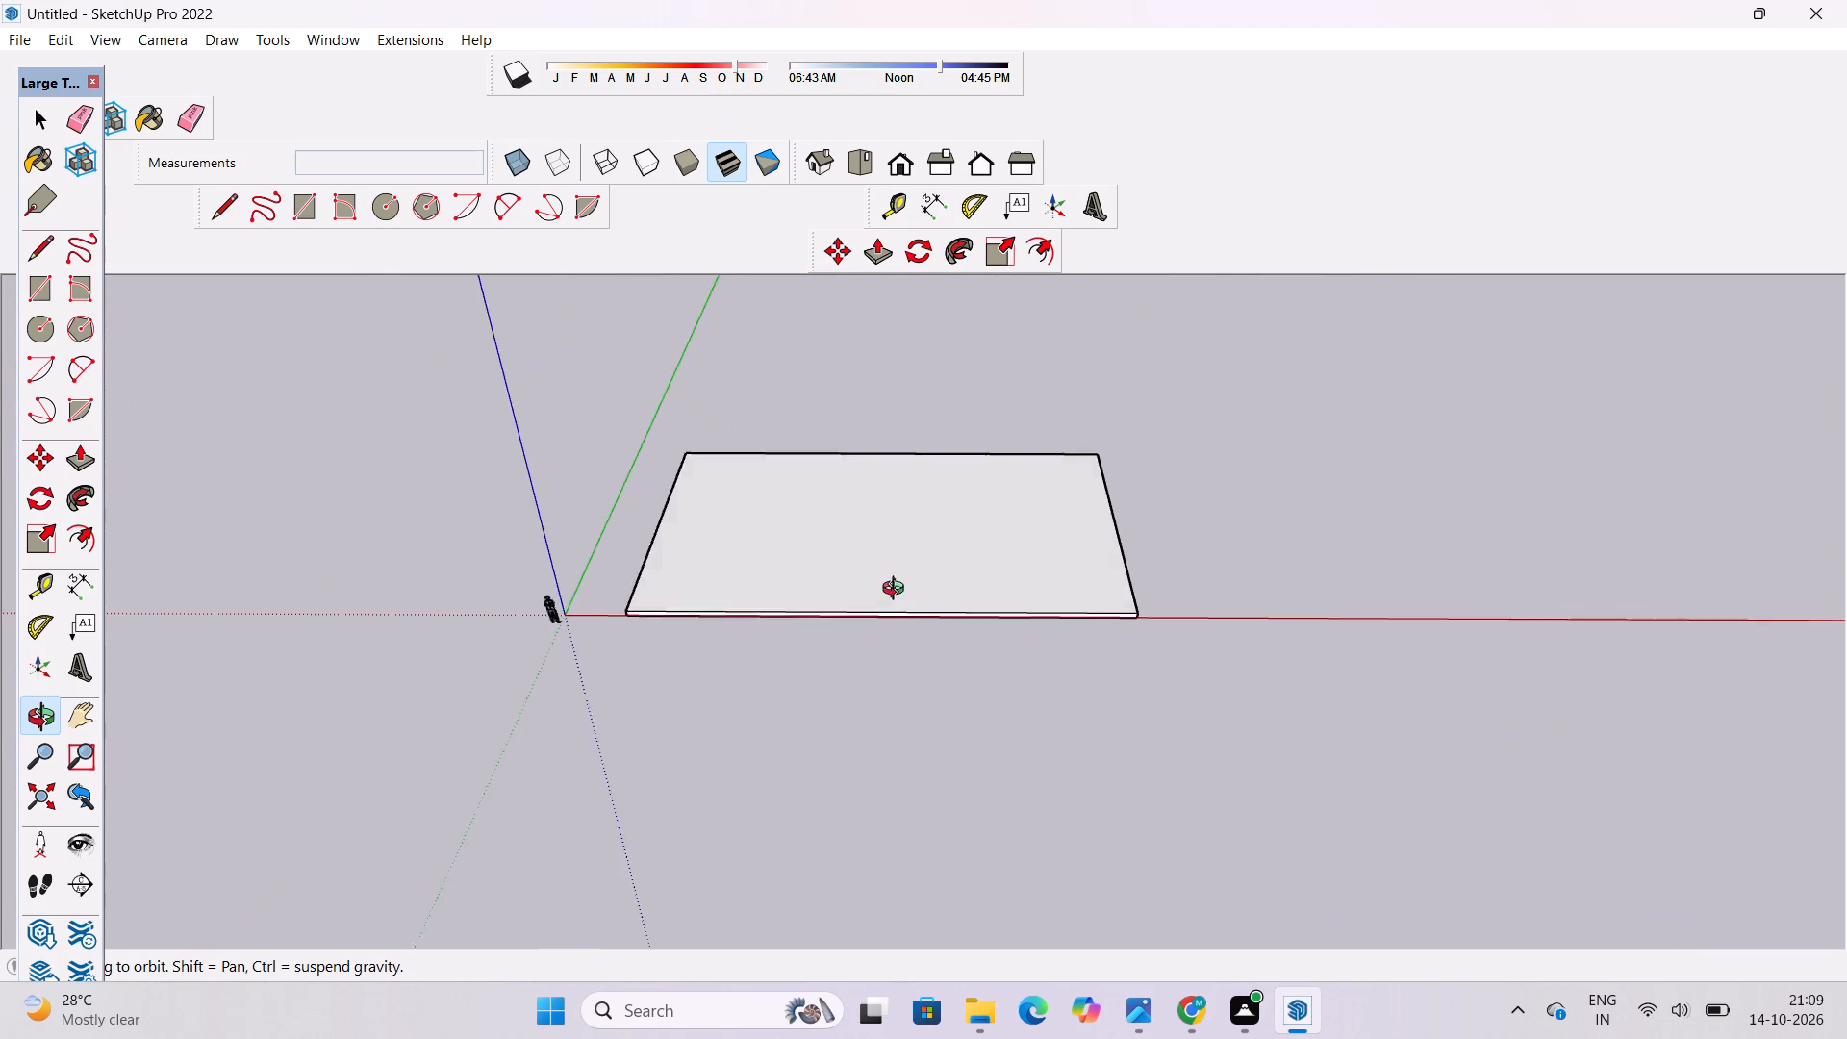
Push/Pull the slab's end face farthest from the origin outward by 10' along the red axis.
left_click_drag(898, 591, 933, 670)
left_click_drag(926, 653, 750, 672)
left_click_drag(873, 624, 762, 733, "shift")
left_click_drag(924, 714, 799, 706)
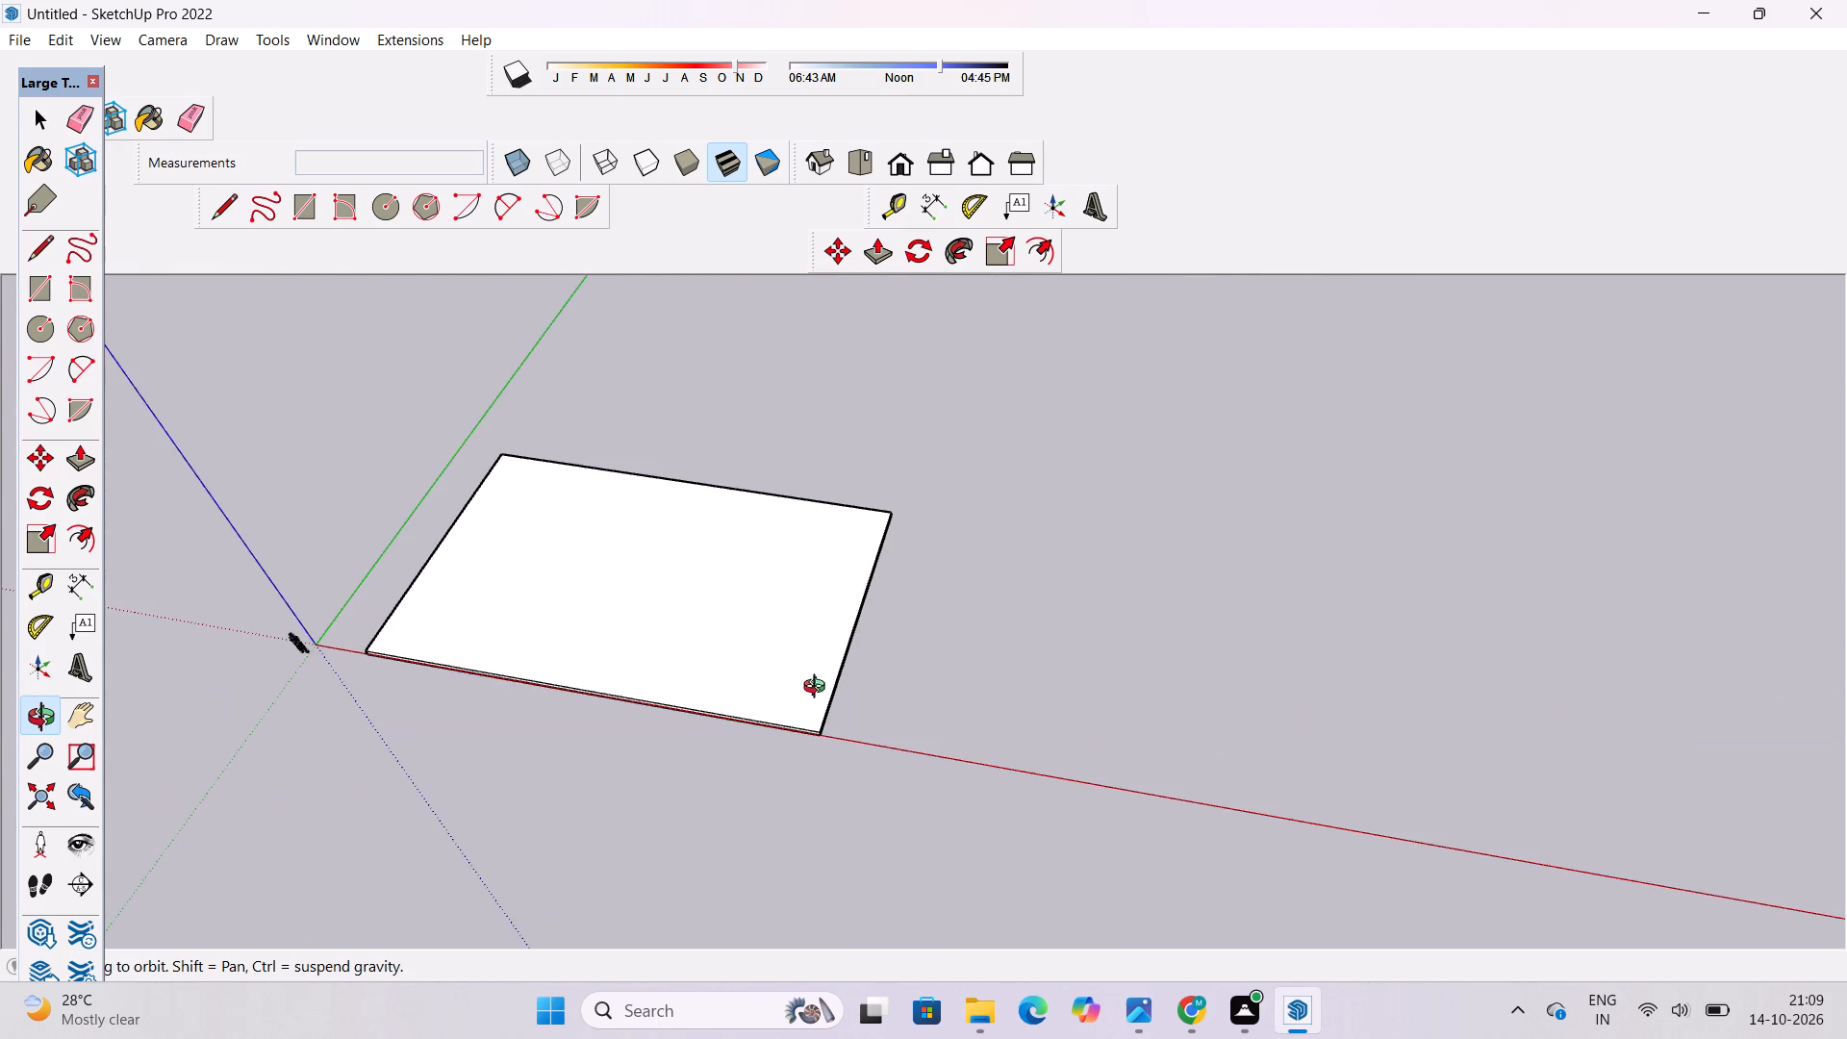
scroll(826, 688, "up", 5)
left_click_drag(853, 690, 869, 721, "shift")
left_click_drag(892, 728, 759, 657)
scroll(821, 658, "up", 5)
left_click_drag(823, 658, 796, 635, "shift")
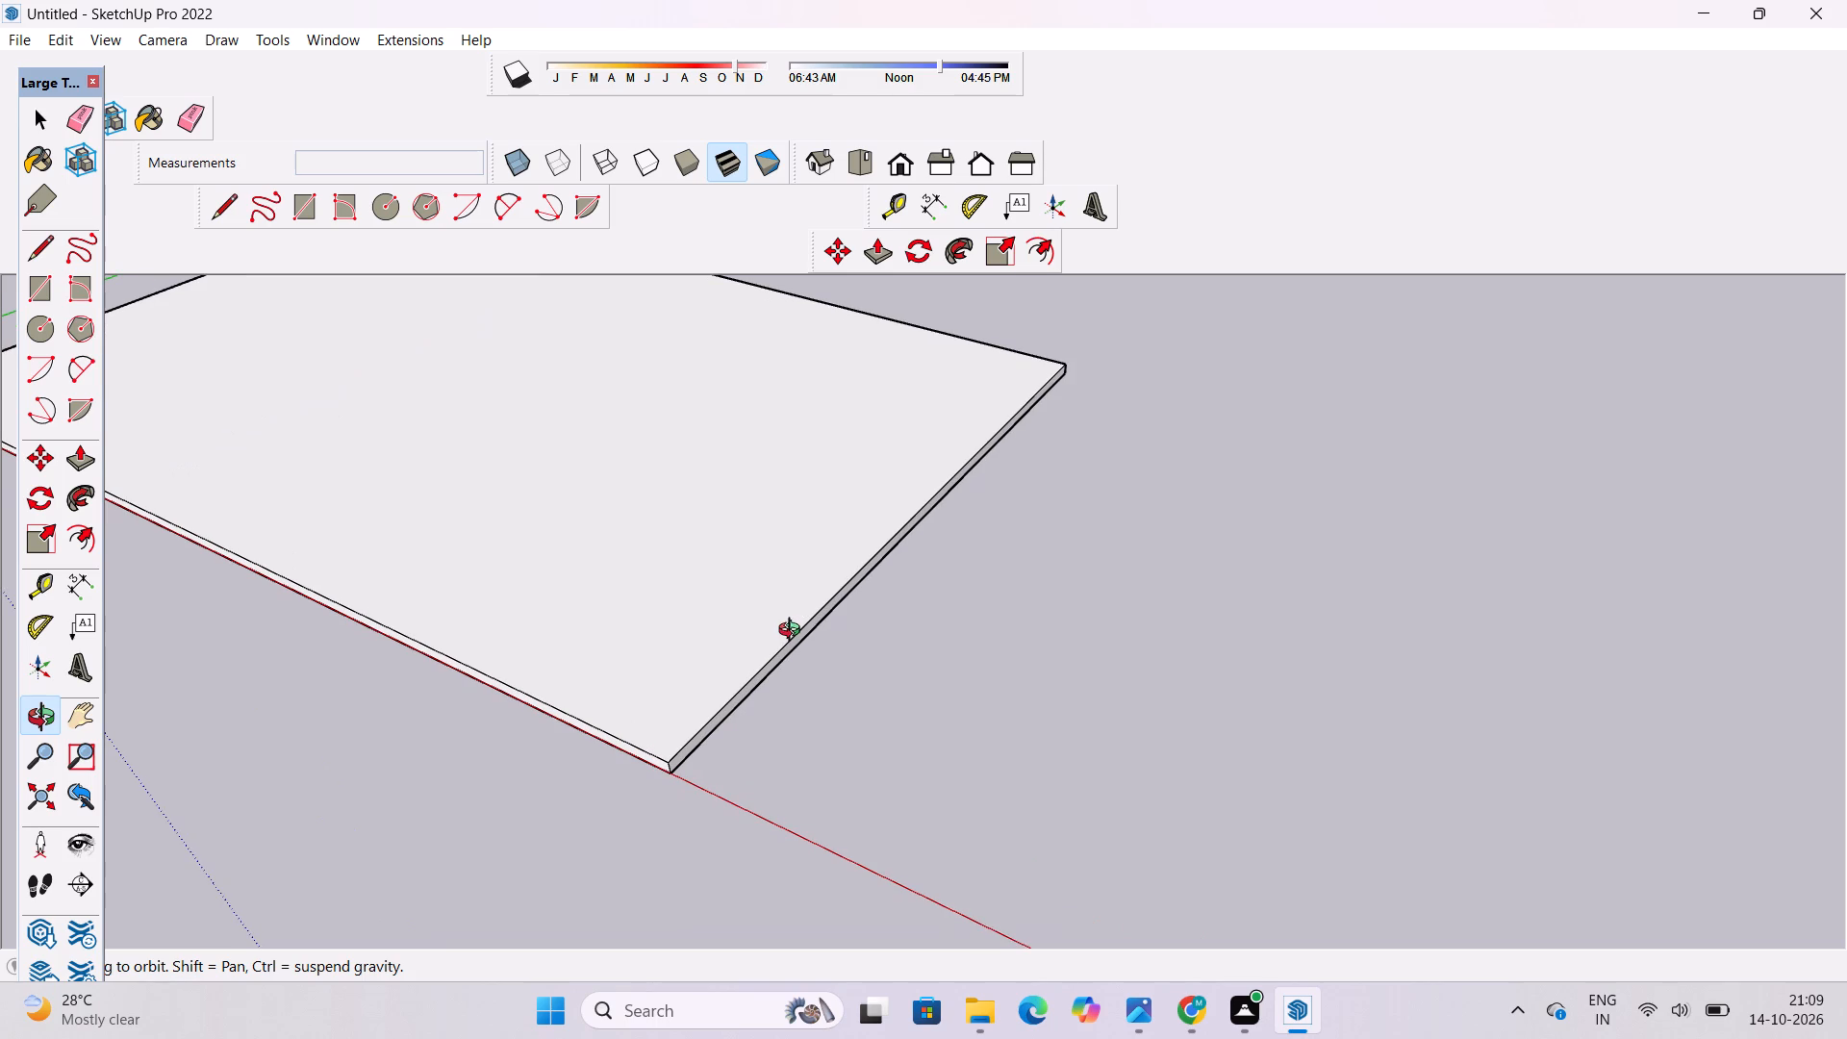
key("p")
scroll(796, 642, "up", 4)
scroll(669, 576, "down", 5)
scroll(719, 676, "up", 10)
left_click(683, 636)
scroll(921, 678, "down", 13)
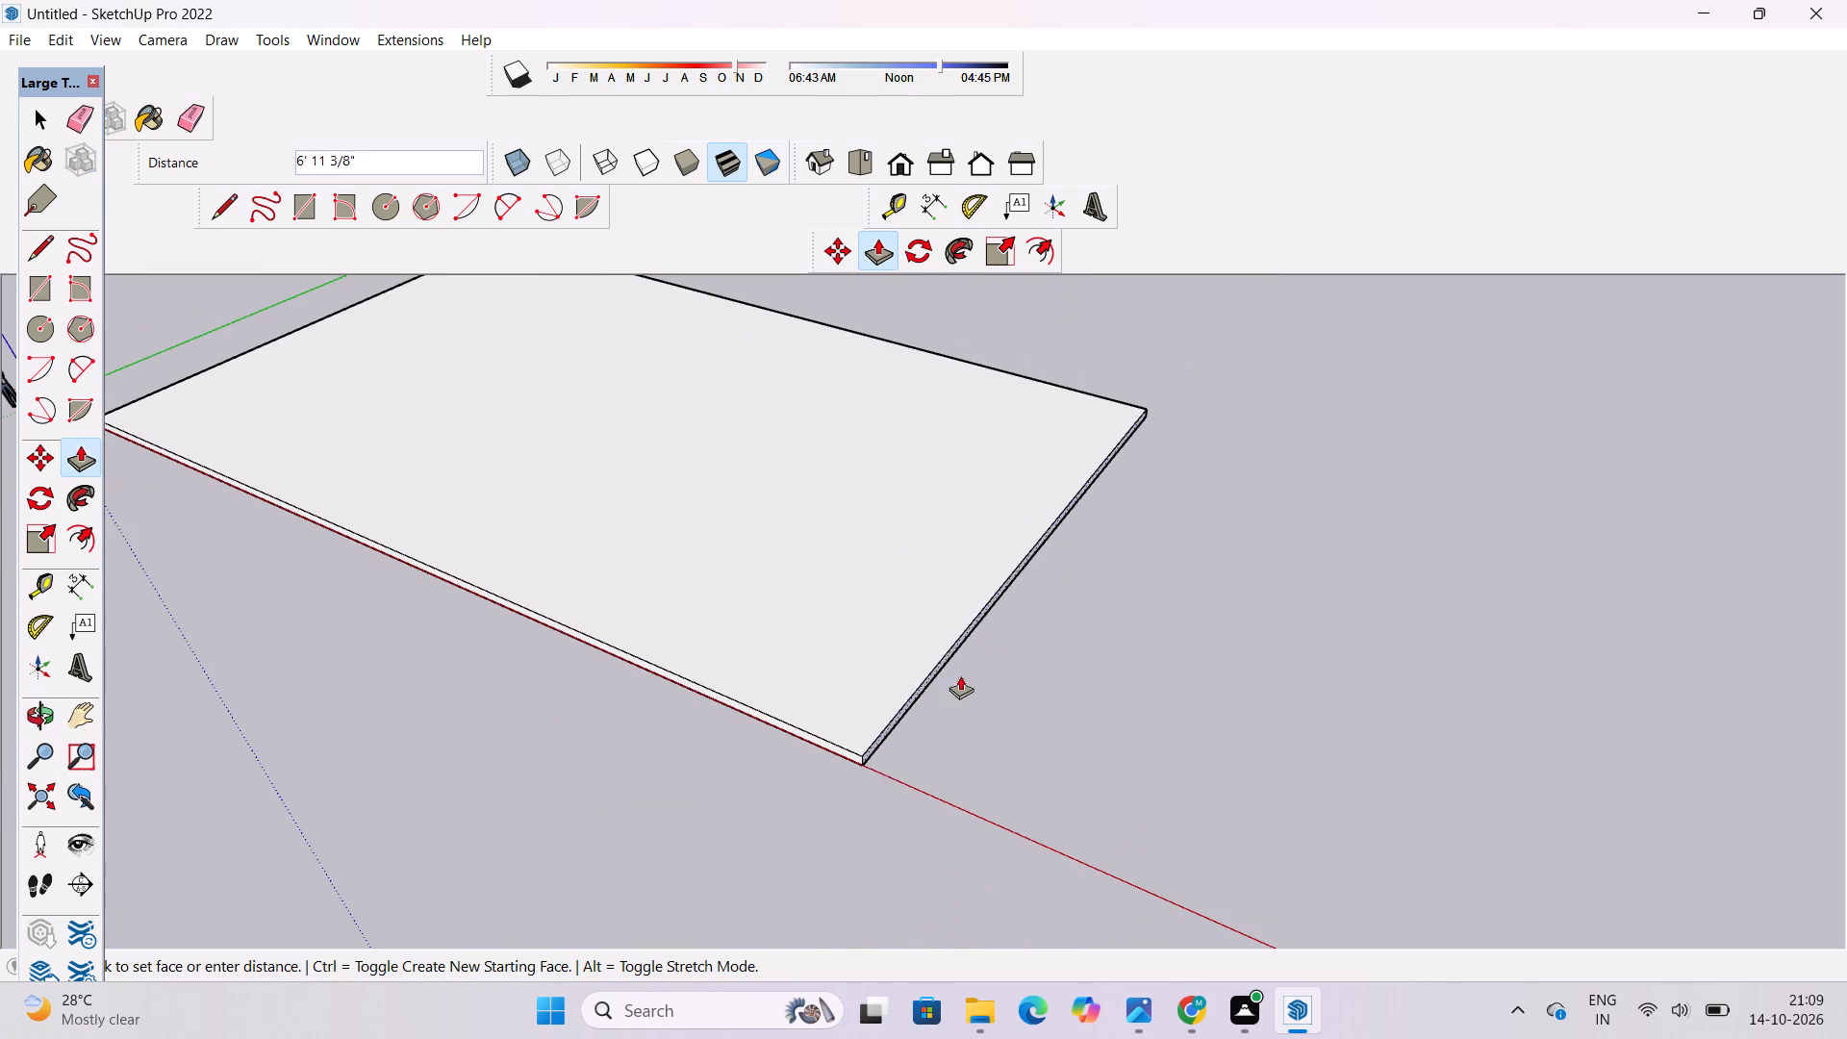
type("10'")
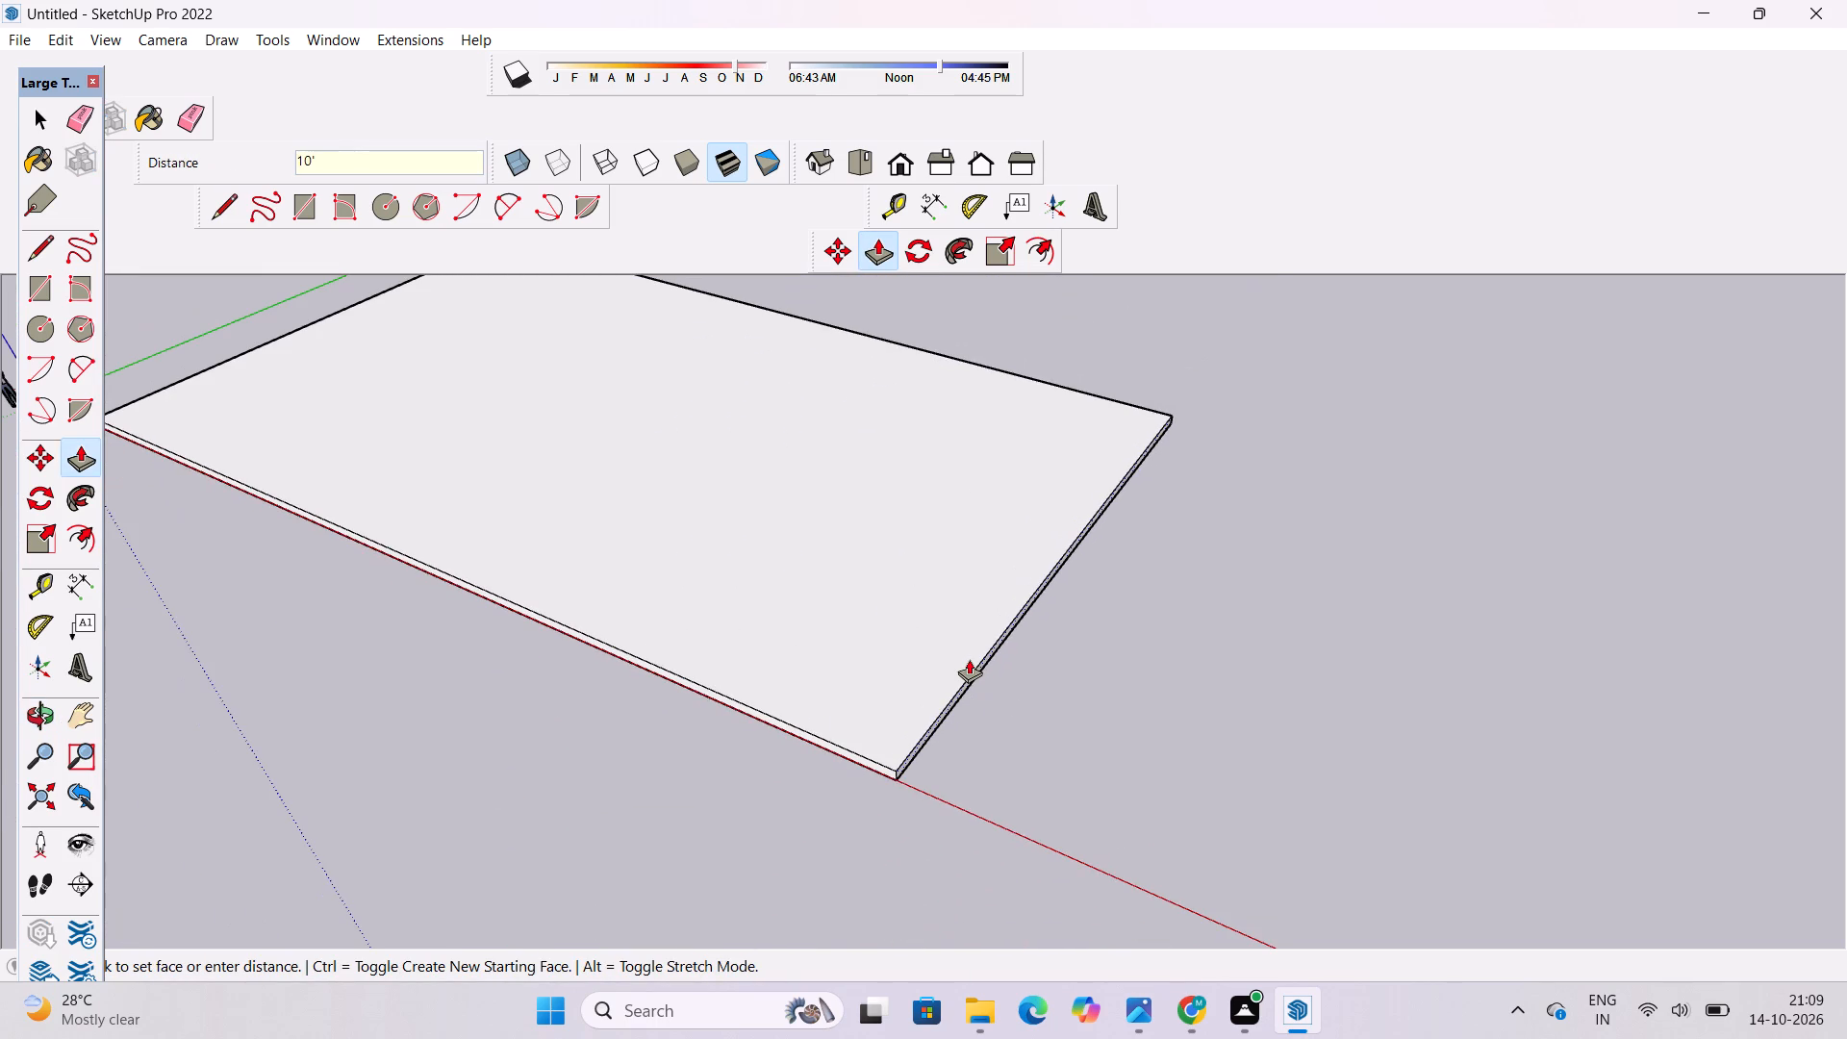
key("Return")
key("space")
Push/Pull the slab's long side face opposite the red axis outward by 6' along the green axis.
key("o")
scroll(1326, 553, "down", 3)
left_click_drag(541, 694, 996, 694)
left_click_drag(1003, 695, 1317, 721)
left_click_drag(1006, 581, 855, 793, "shift")
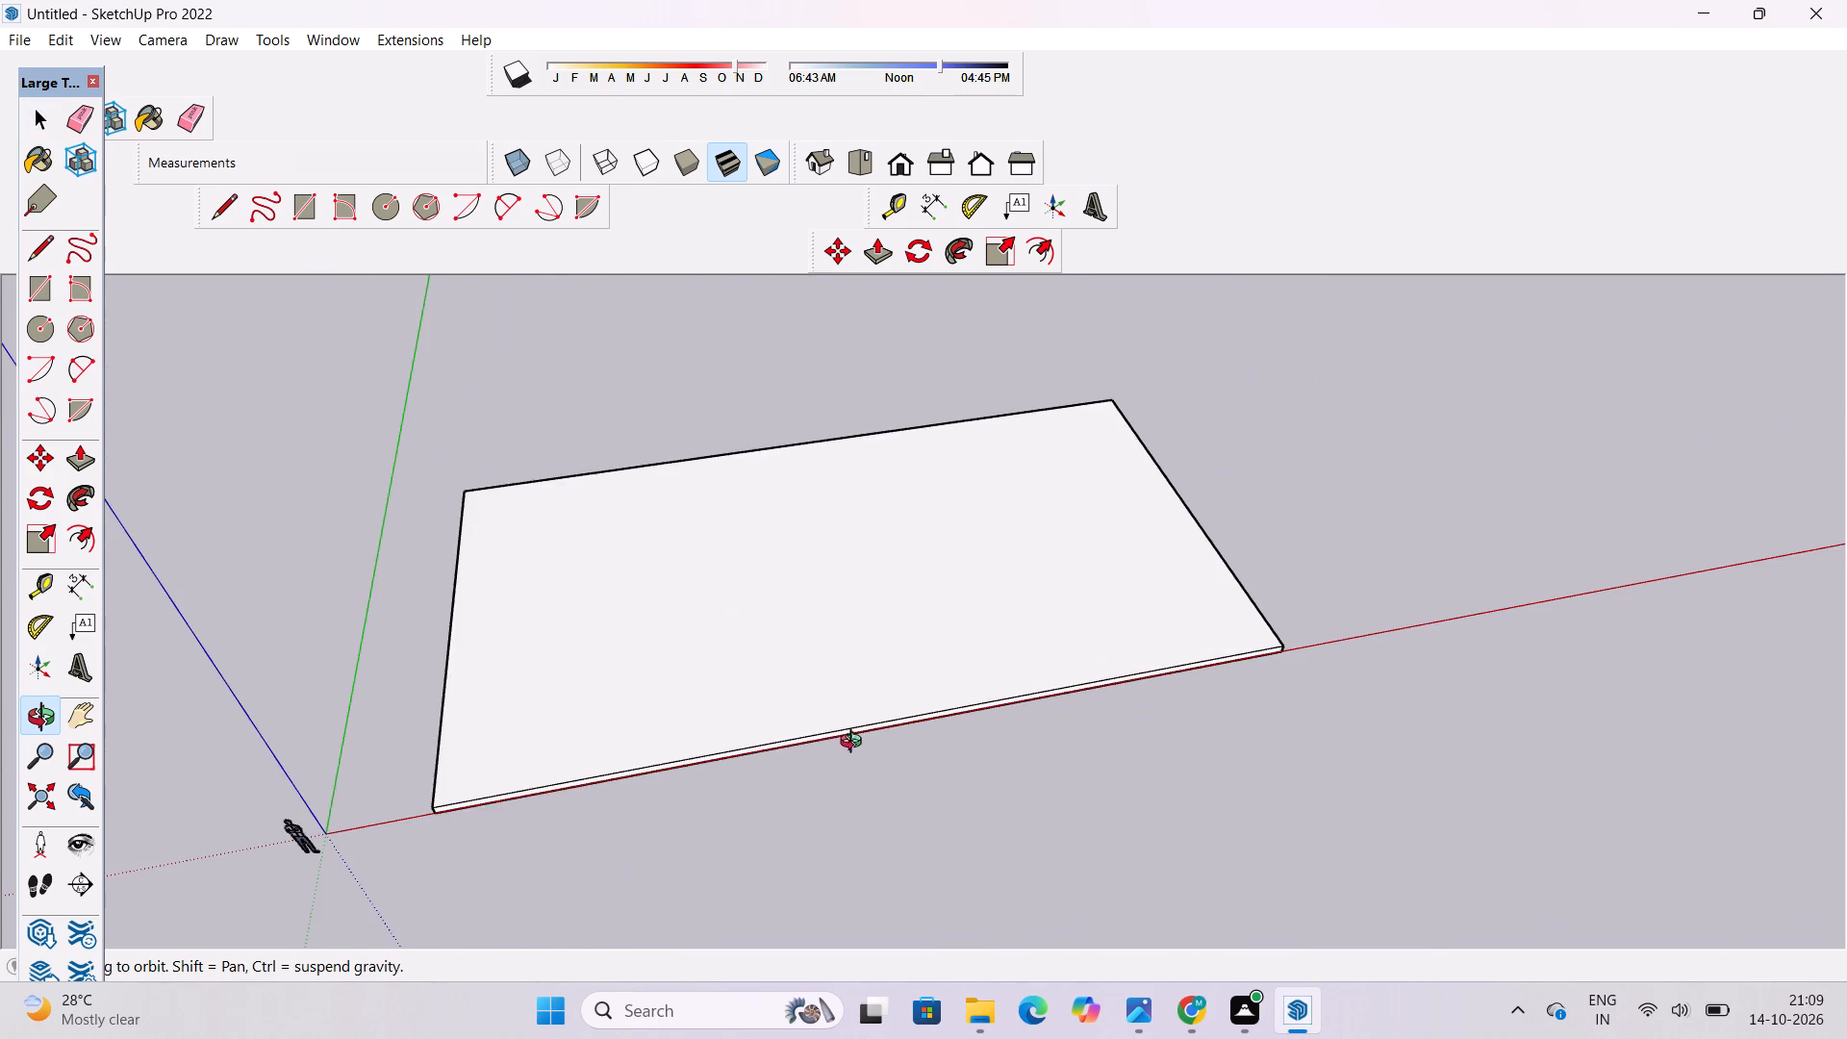
scroll(888, 669, "down", 5, "shift")
left_click_drag(795, 695, 1277, 700)
left_click_drag(1164, 722, 1182, 621, "shift")
left_click_drag(764, 697, 967, 697)
left_click_drag(615, 799, 1002, 753, "shift")
left_click_drag(1016, 758, 1281, 672)
left_click_drag(1281, 672, 974, 775)
scroll(937, 727, "up", 5)
left_click_drag(937, 727, 992, 728, "shift")
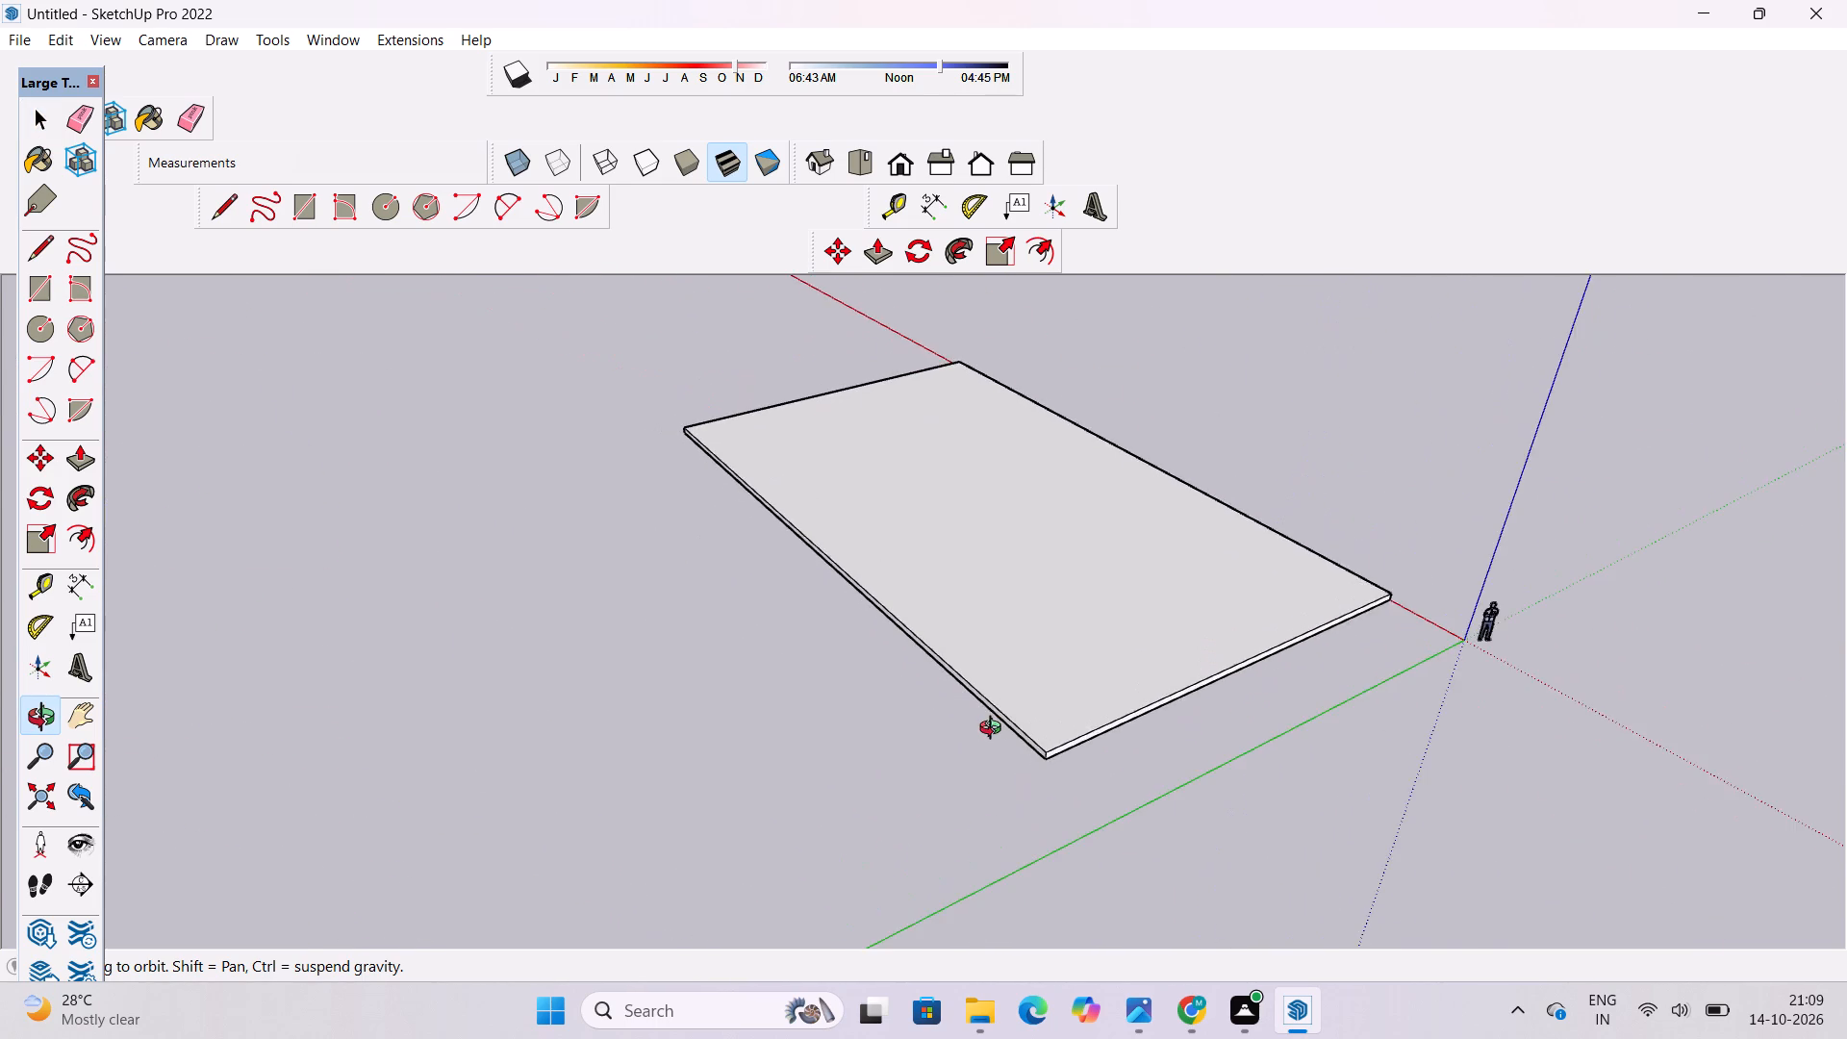
scroll(995, 730, "up", 2)
key("p")
scroll(758, 621, "down", 4)
scroll(948, 695, "up", 9)
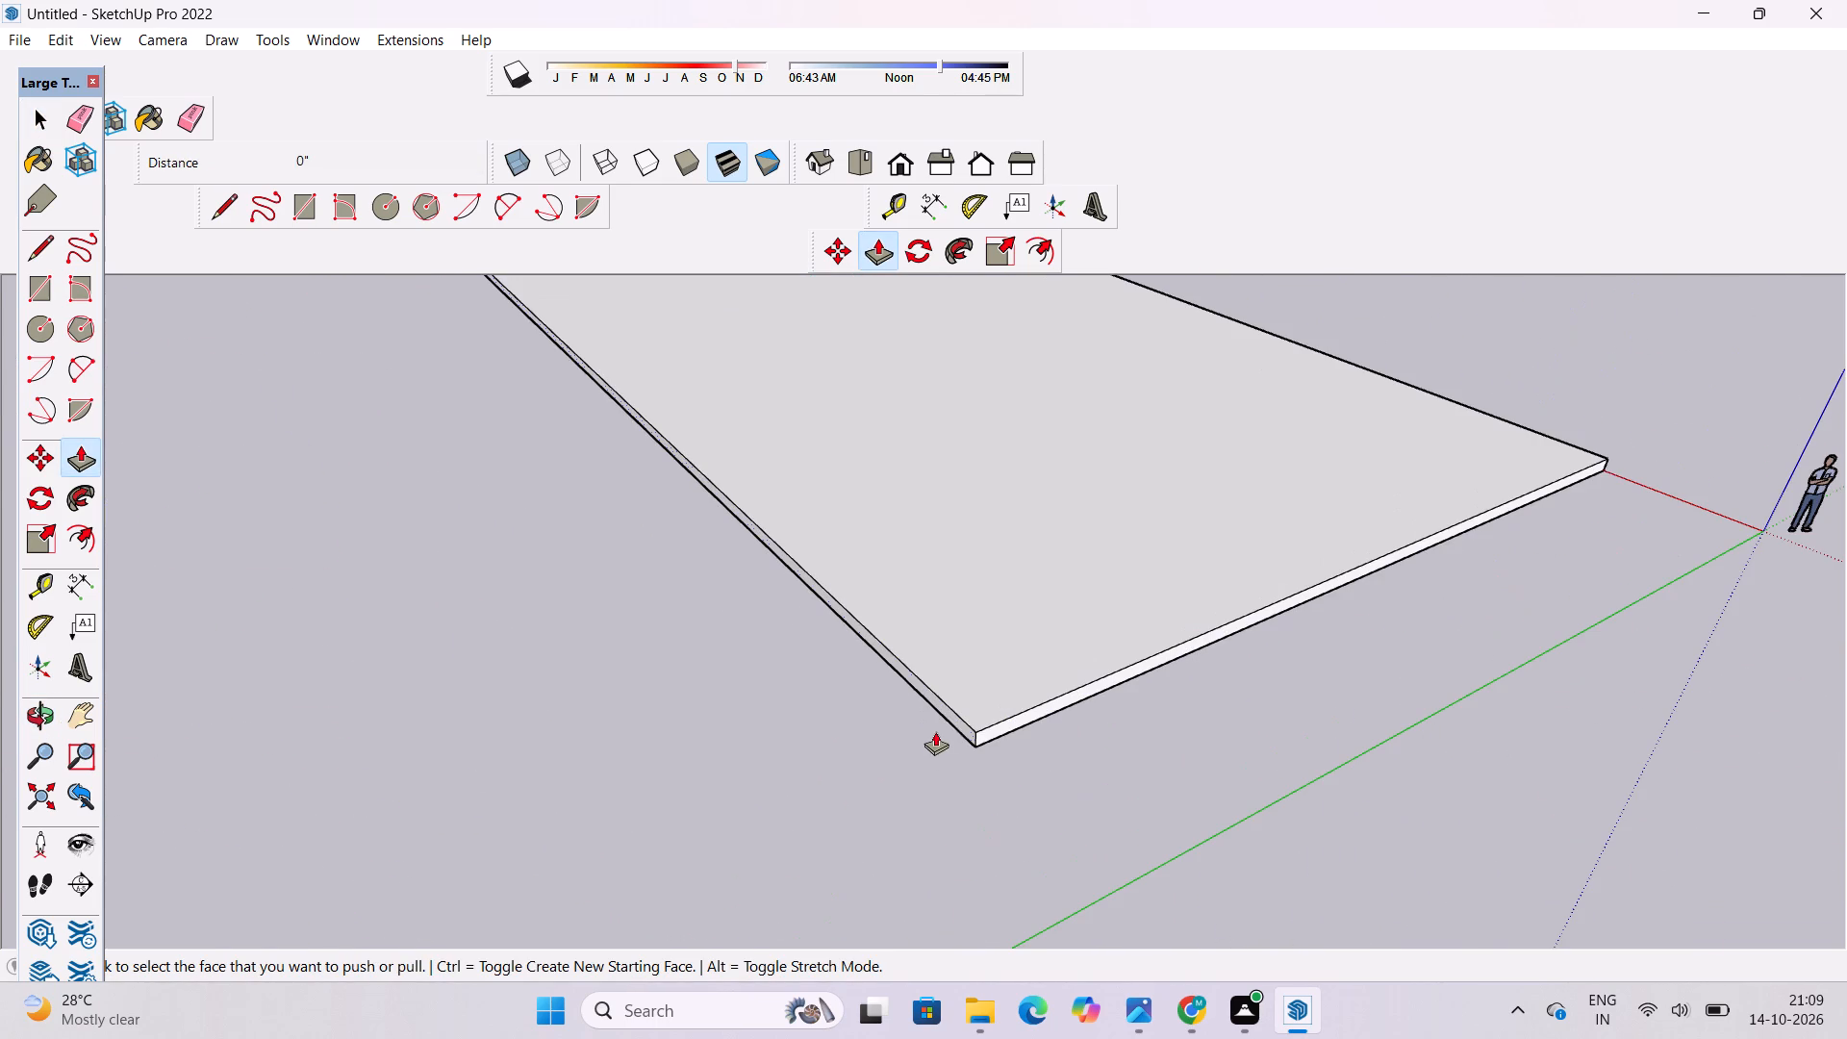
left_click(957, 726)
scroll(957, 729, "down", 4)
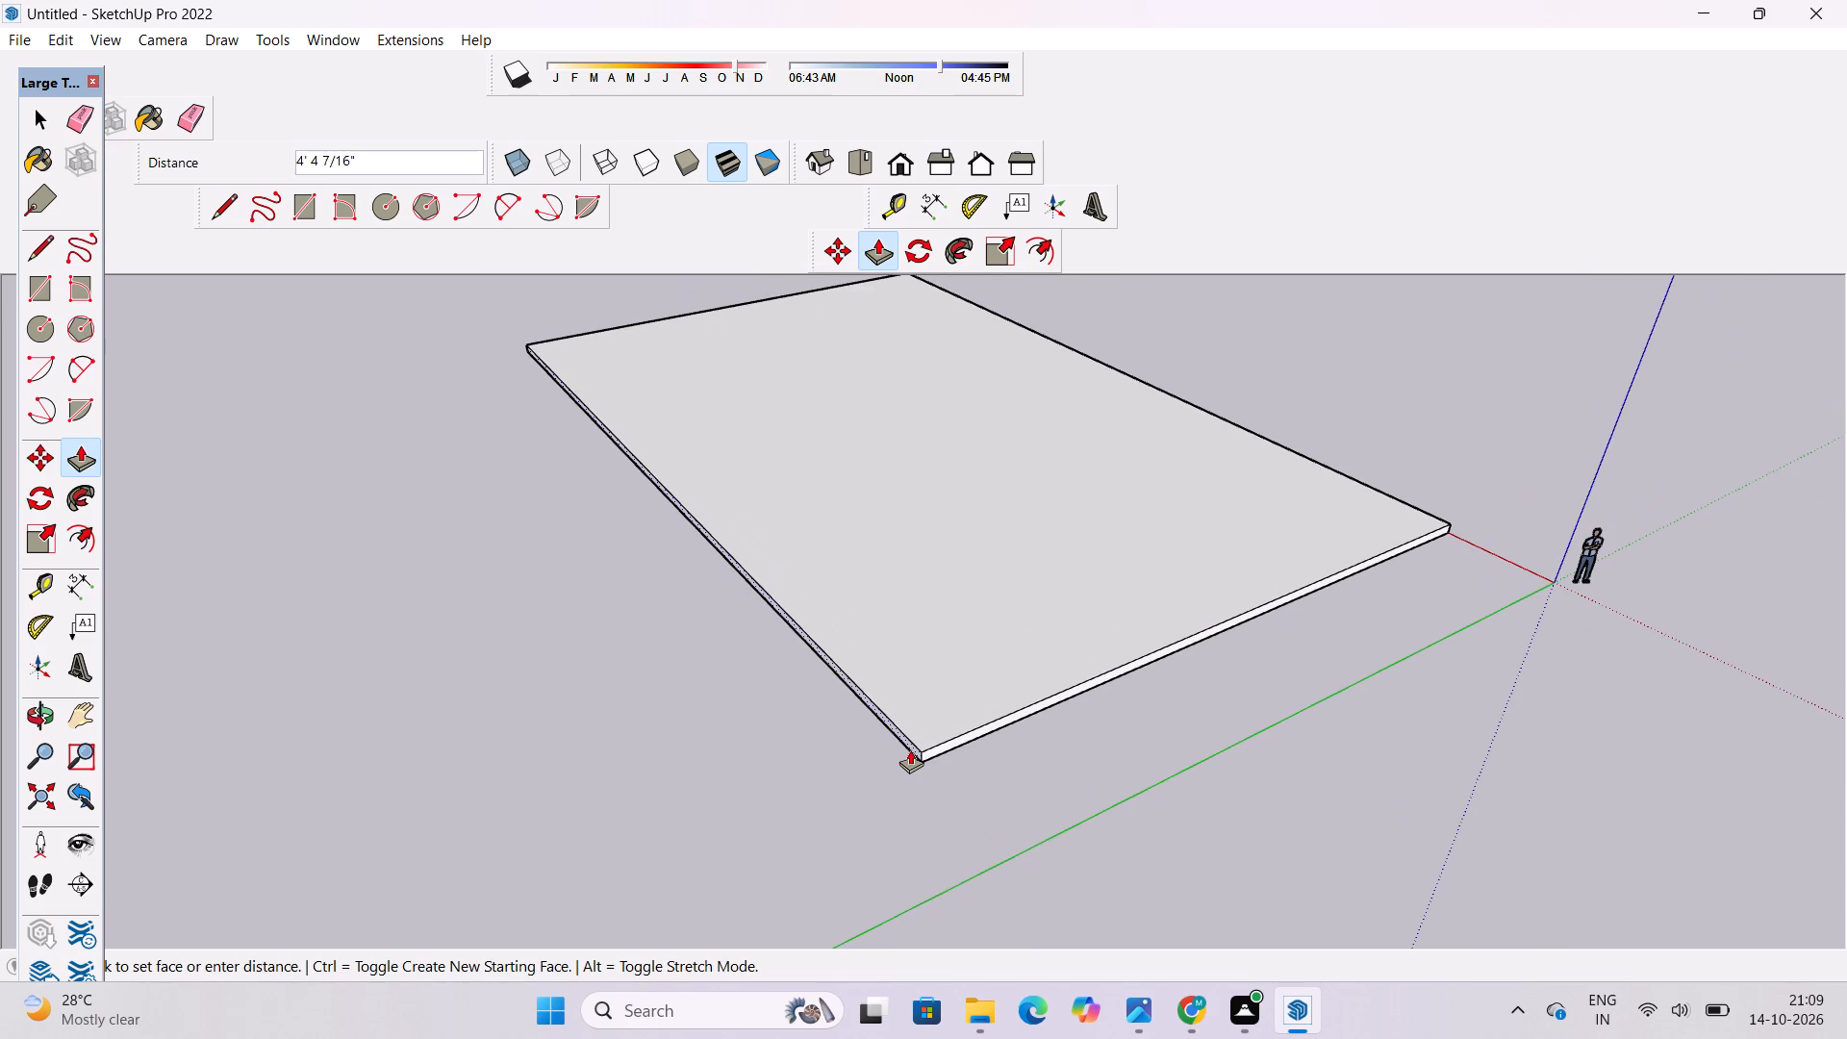
type("6'")
key("Return")
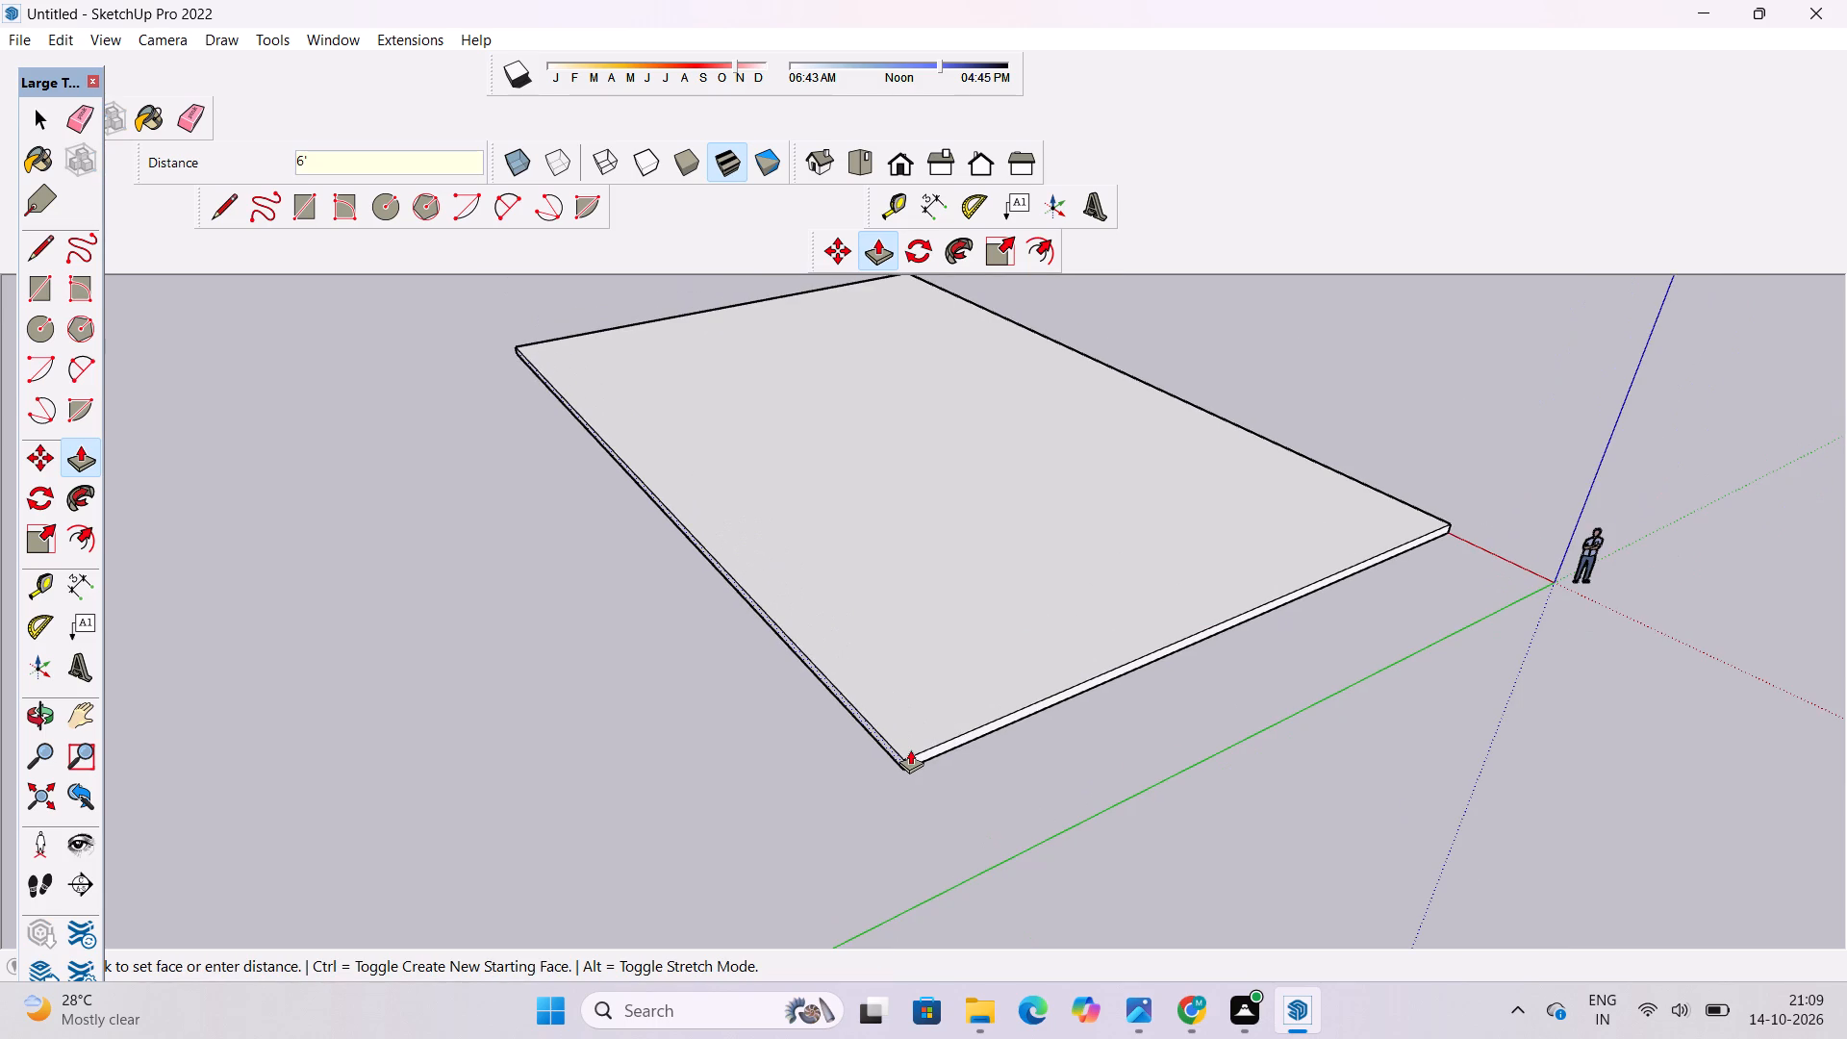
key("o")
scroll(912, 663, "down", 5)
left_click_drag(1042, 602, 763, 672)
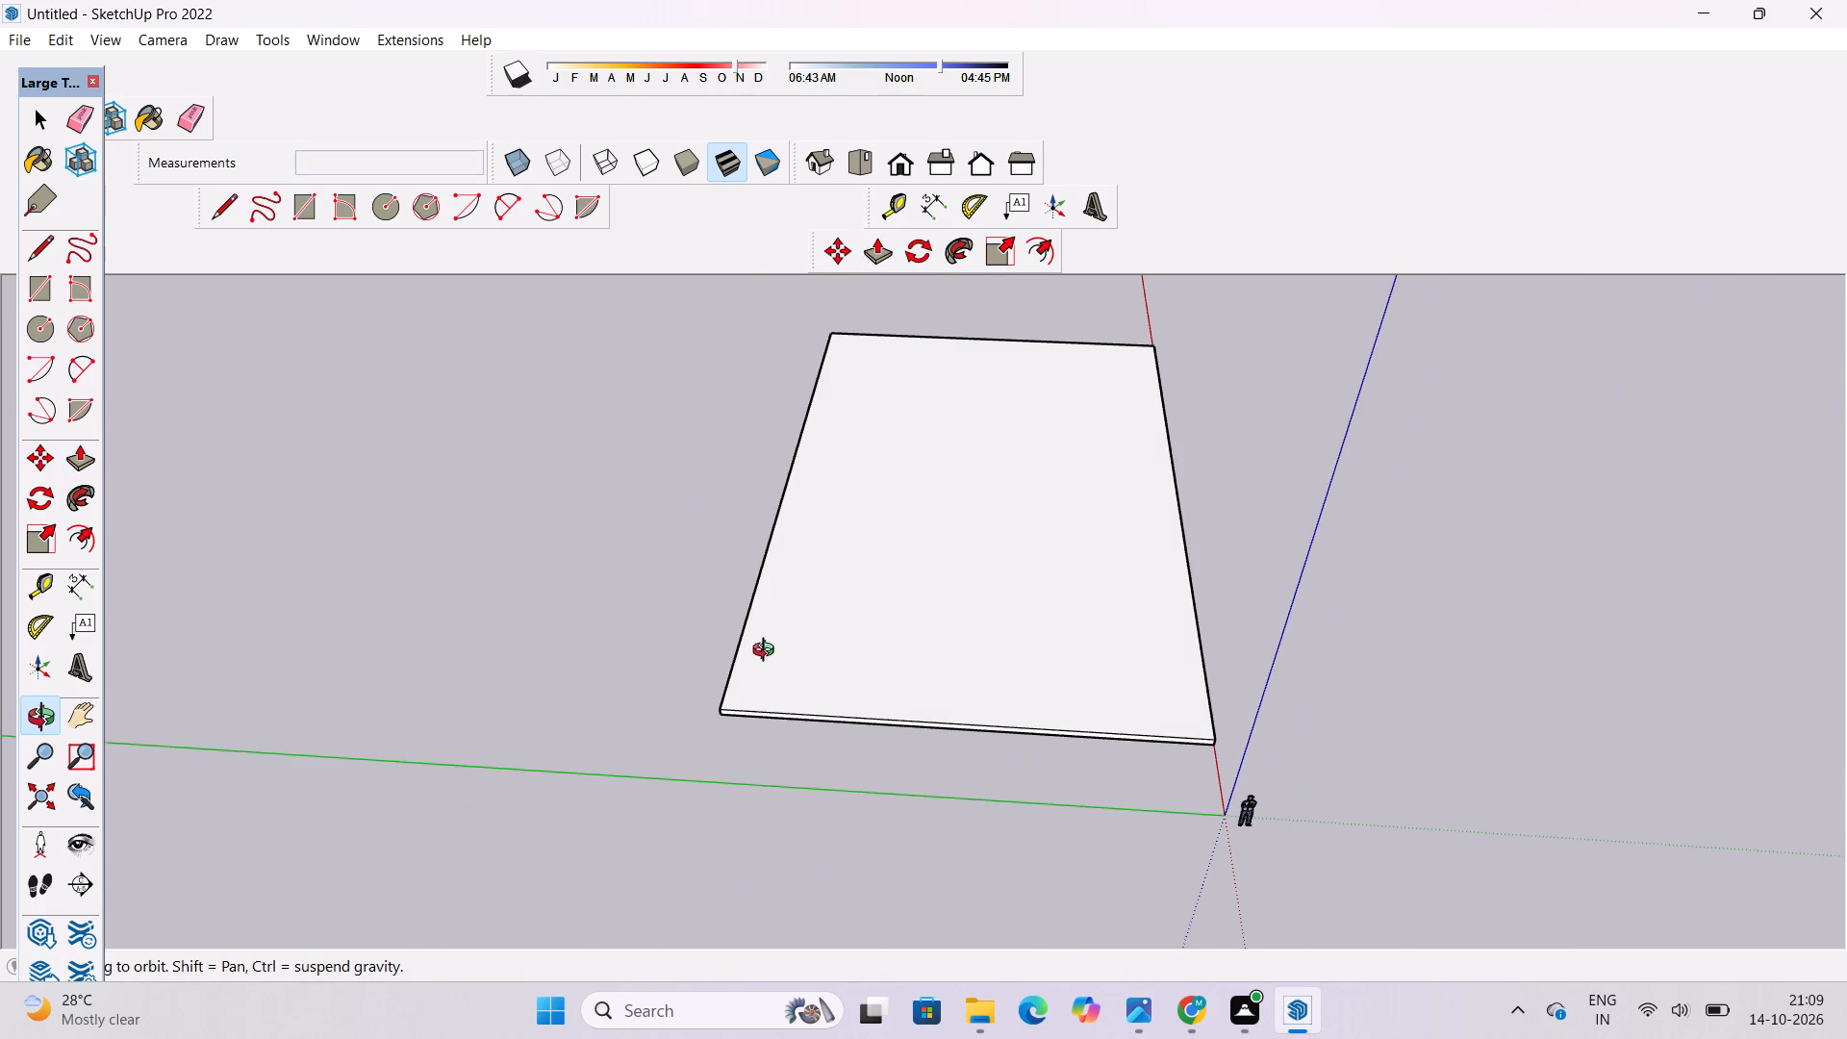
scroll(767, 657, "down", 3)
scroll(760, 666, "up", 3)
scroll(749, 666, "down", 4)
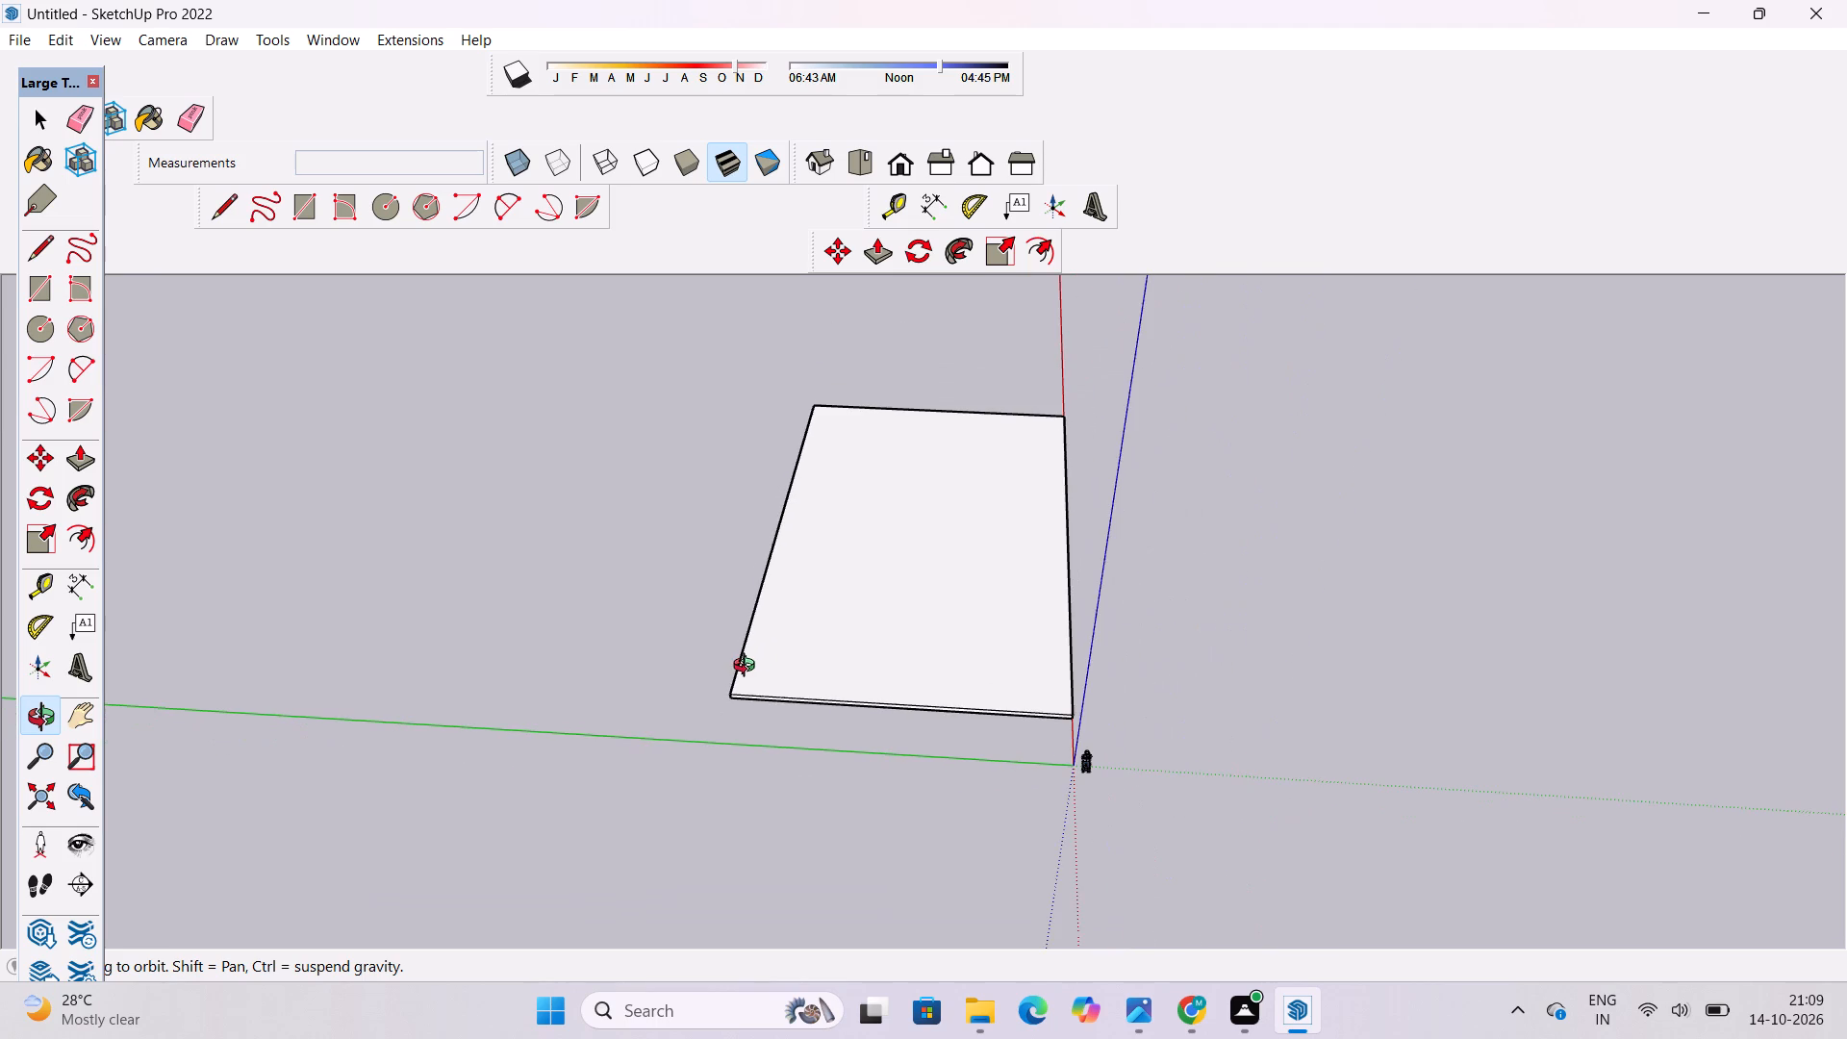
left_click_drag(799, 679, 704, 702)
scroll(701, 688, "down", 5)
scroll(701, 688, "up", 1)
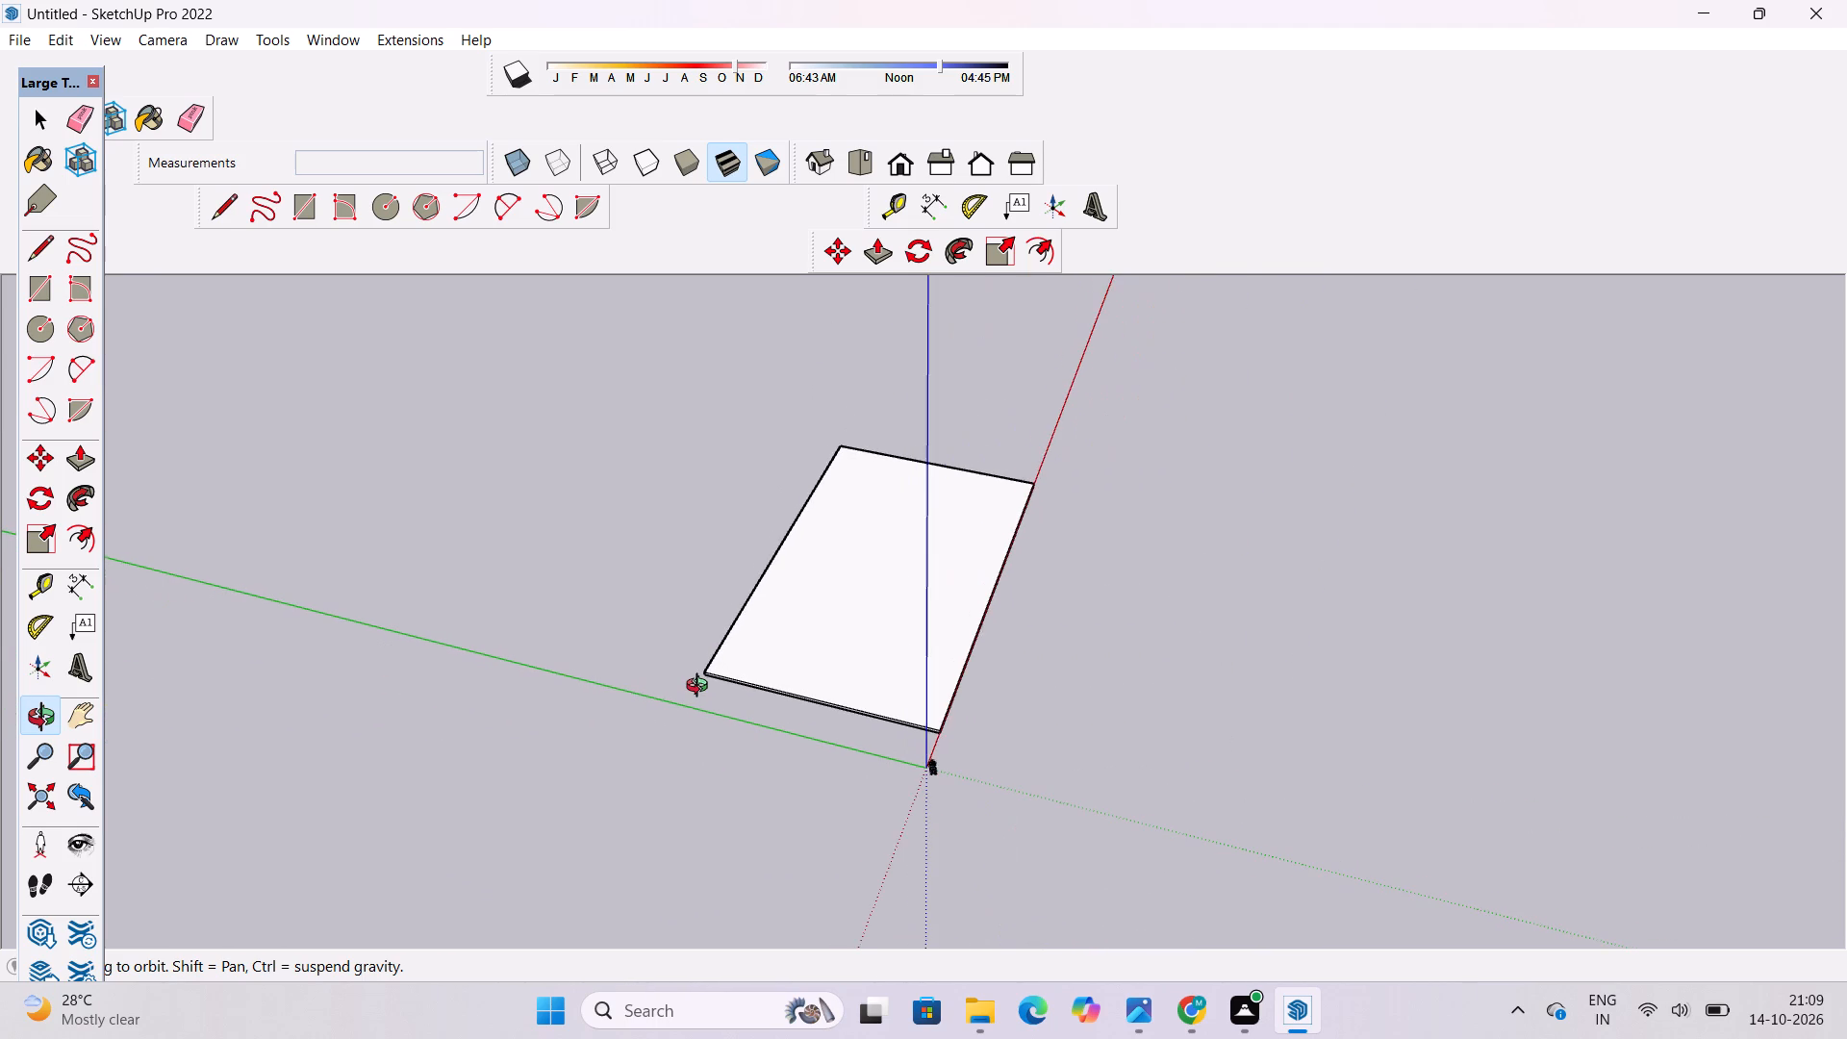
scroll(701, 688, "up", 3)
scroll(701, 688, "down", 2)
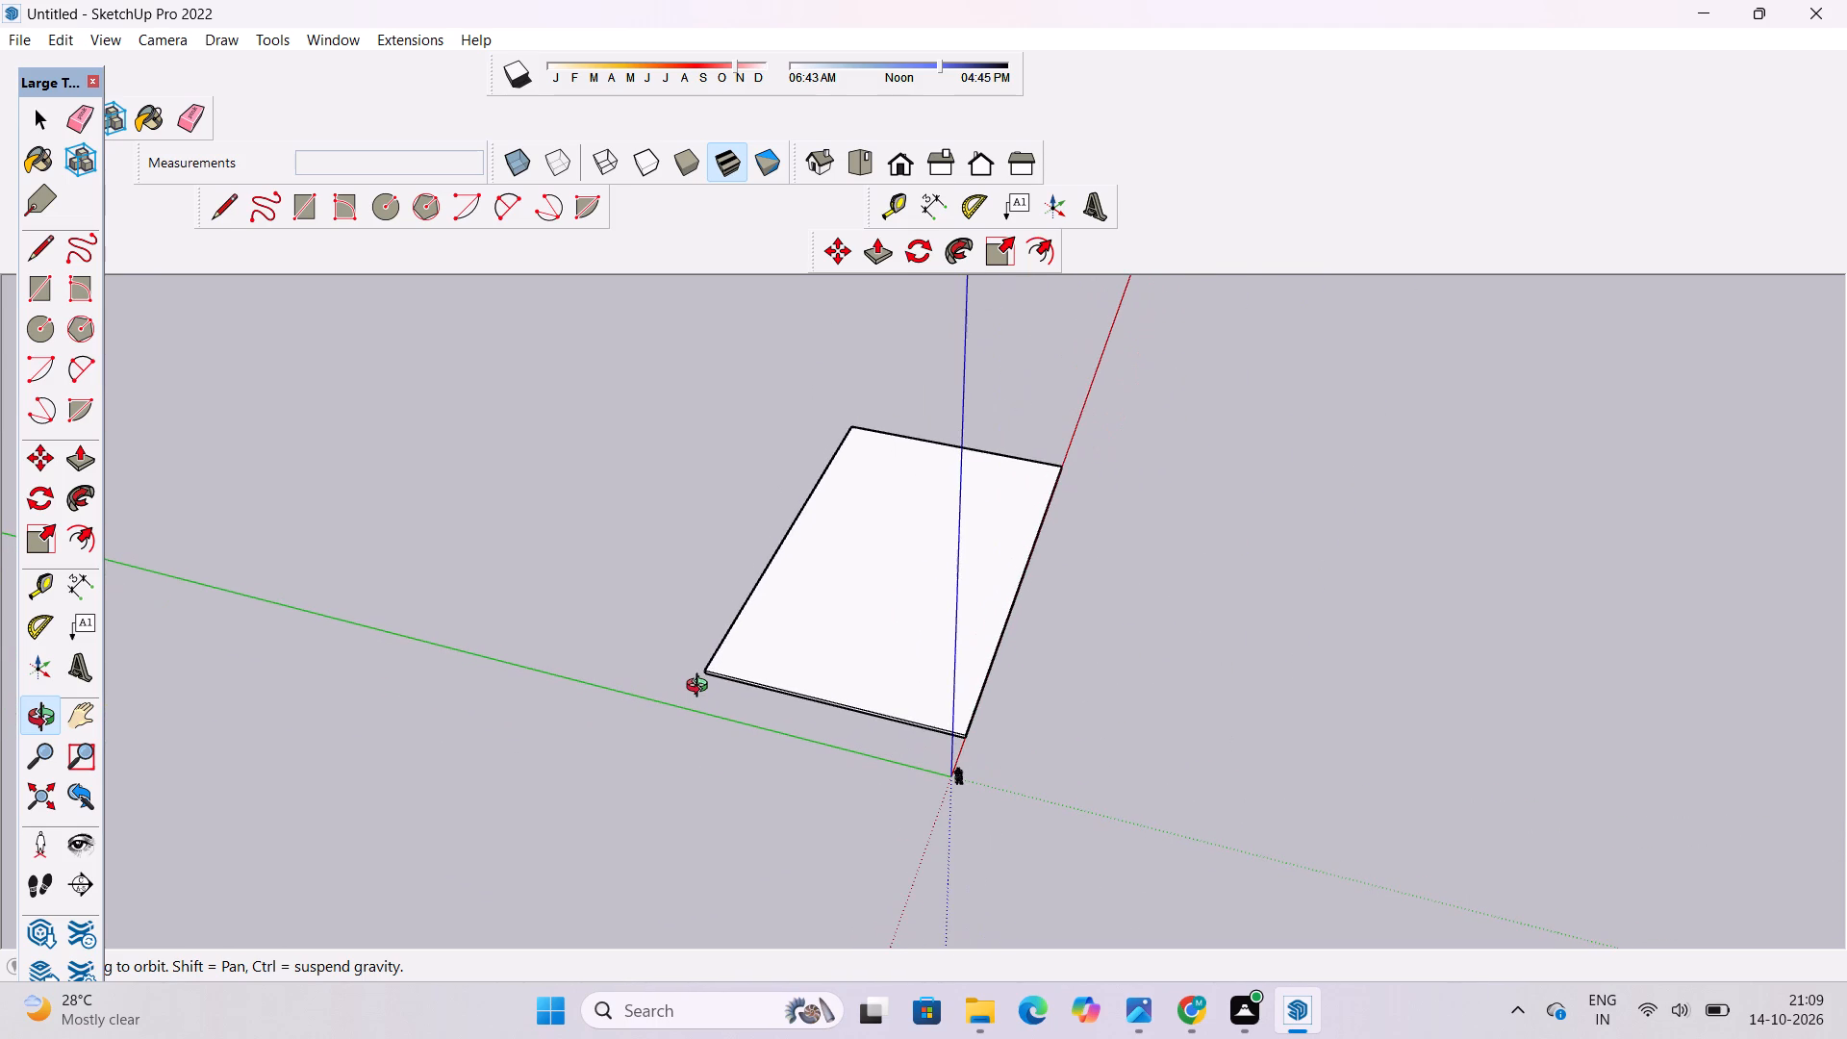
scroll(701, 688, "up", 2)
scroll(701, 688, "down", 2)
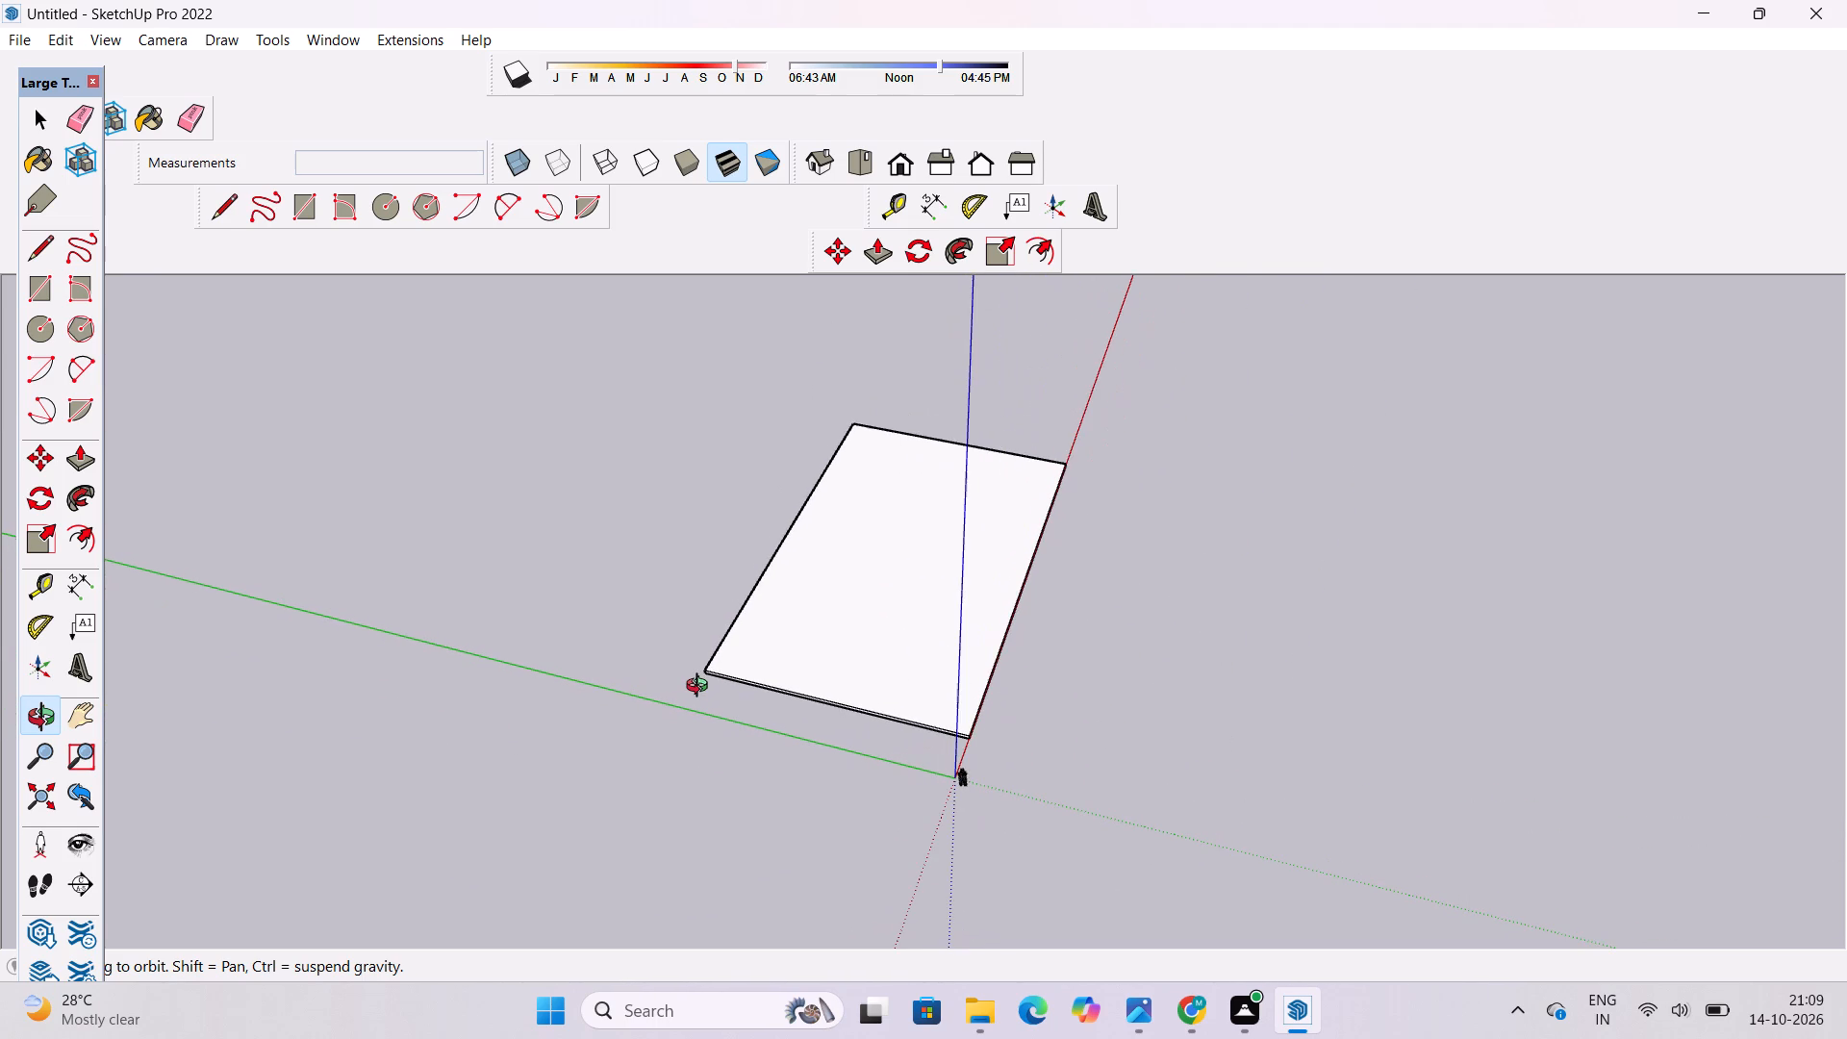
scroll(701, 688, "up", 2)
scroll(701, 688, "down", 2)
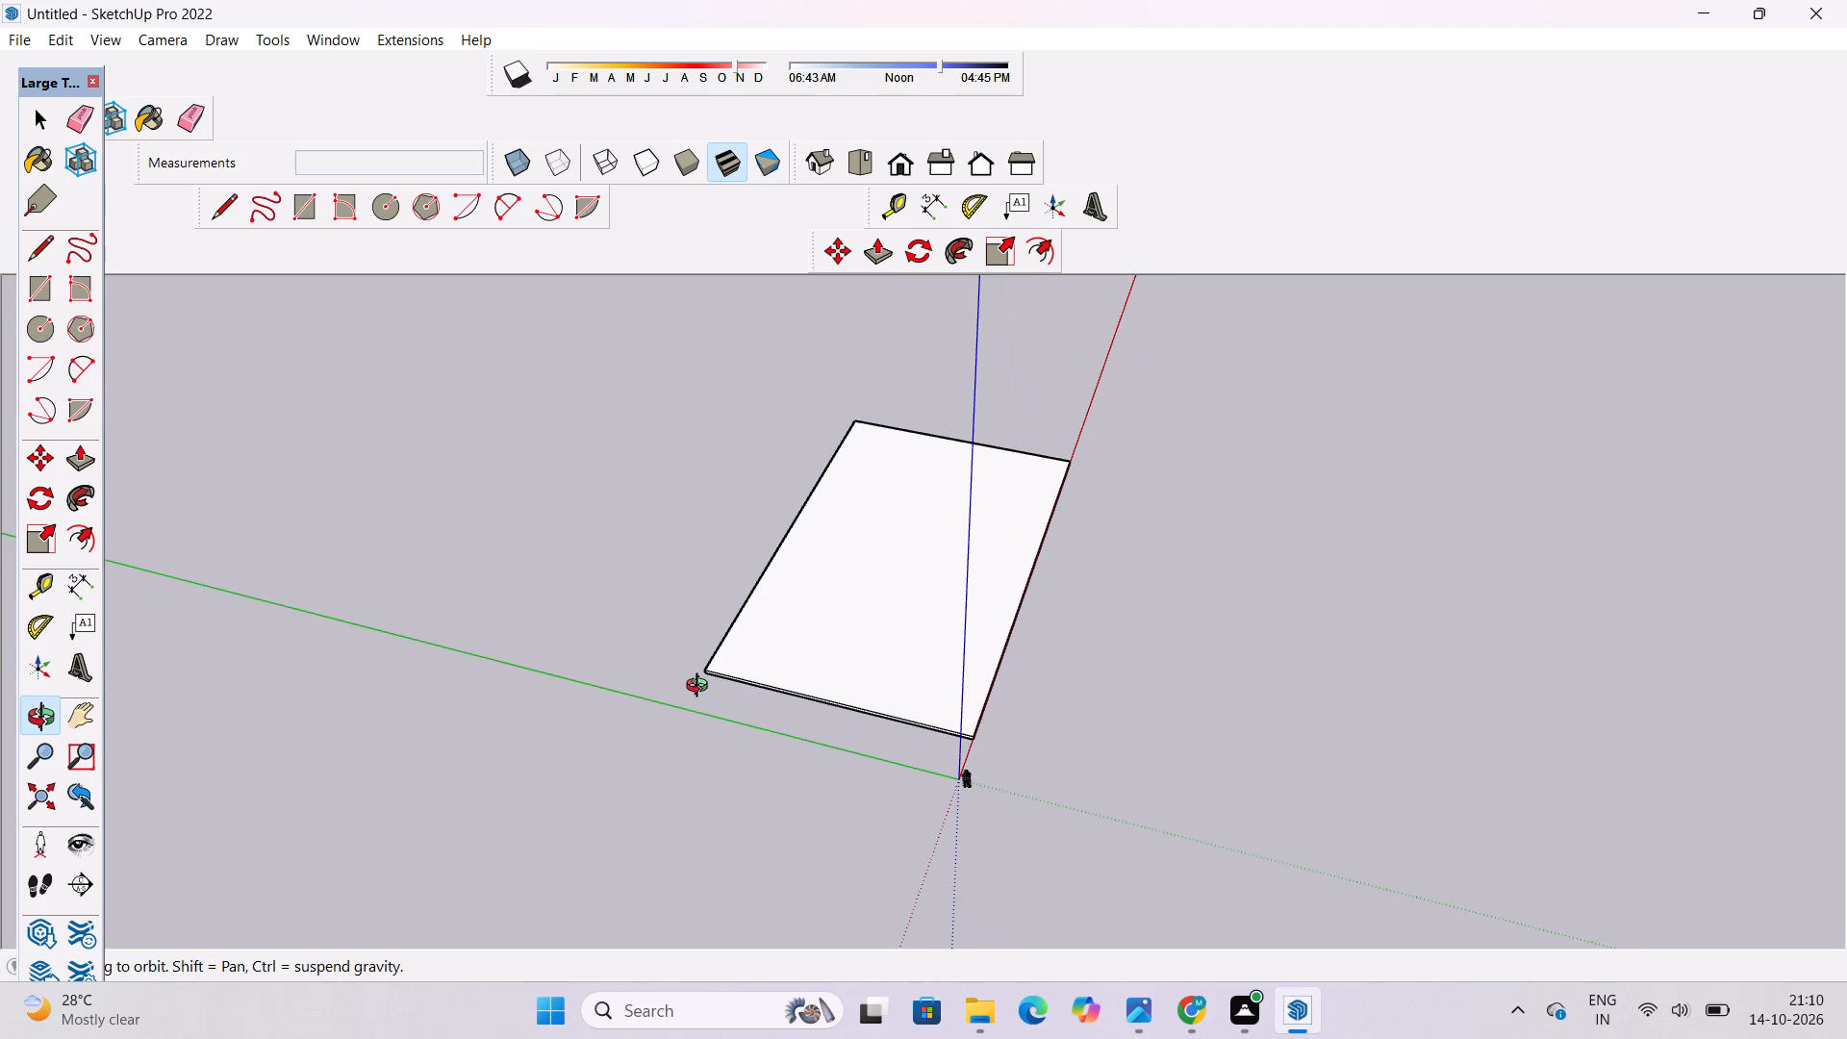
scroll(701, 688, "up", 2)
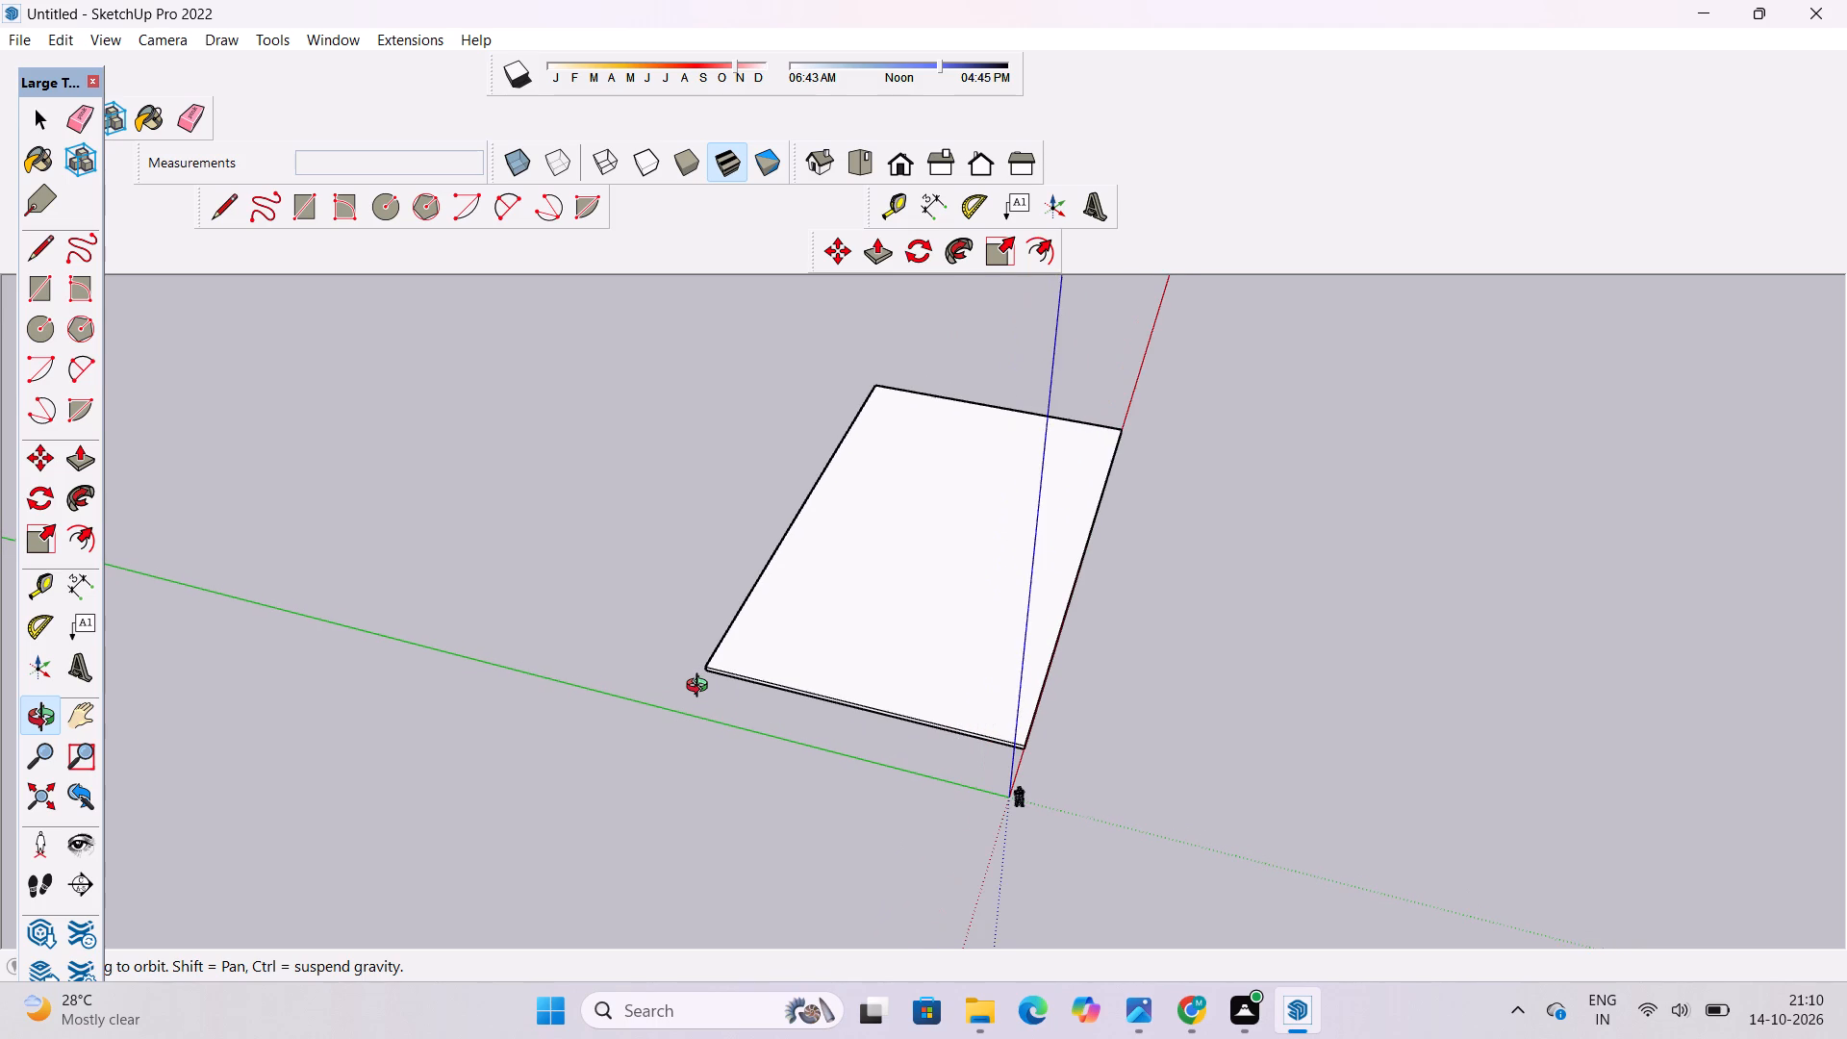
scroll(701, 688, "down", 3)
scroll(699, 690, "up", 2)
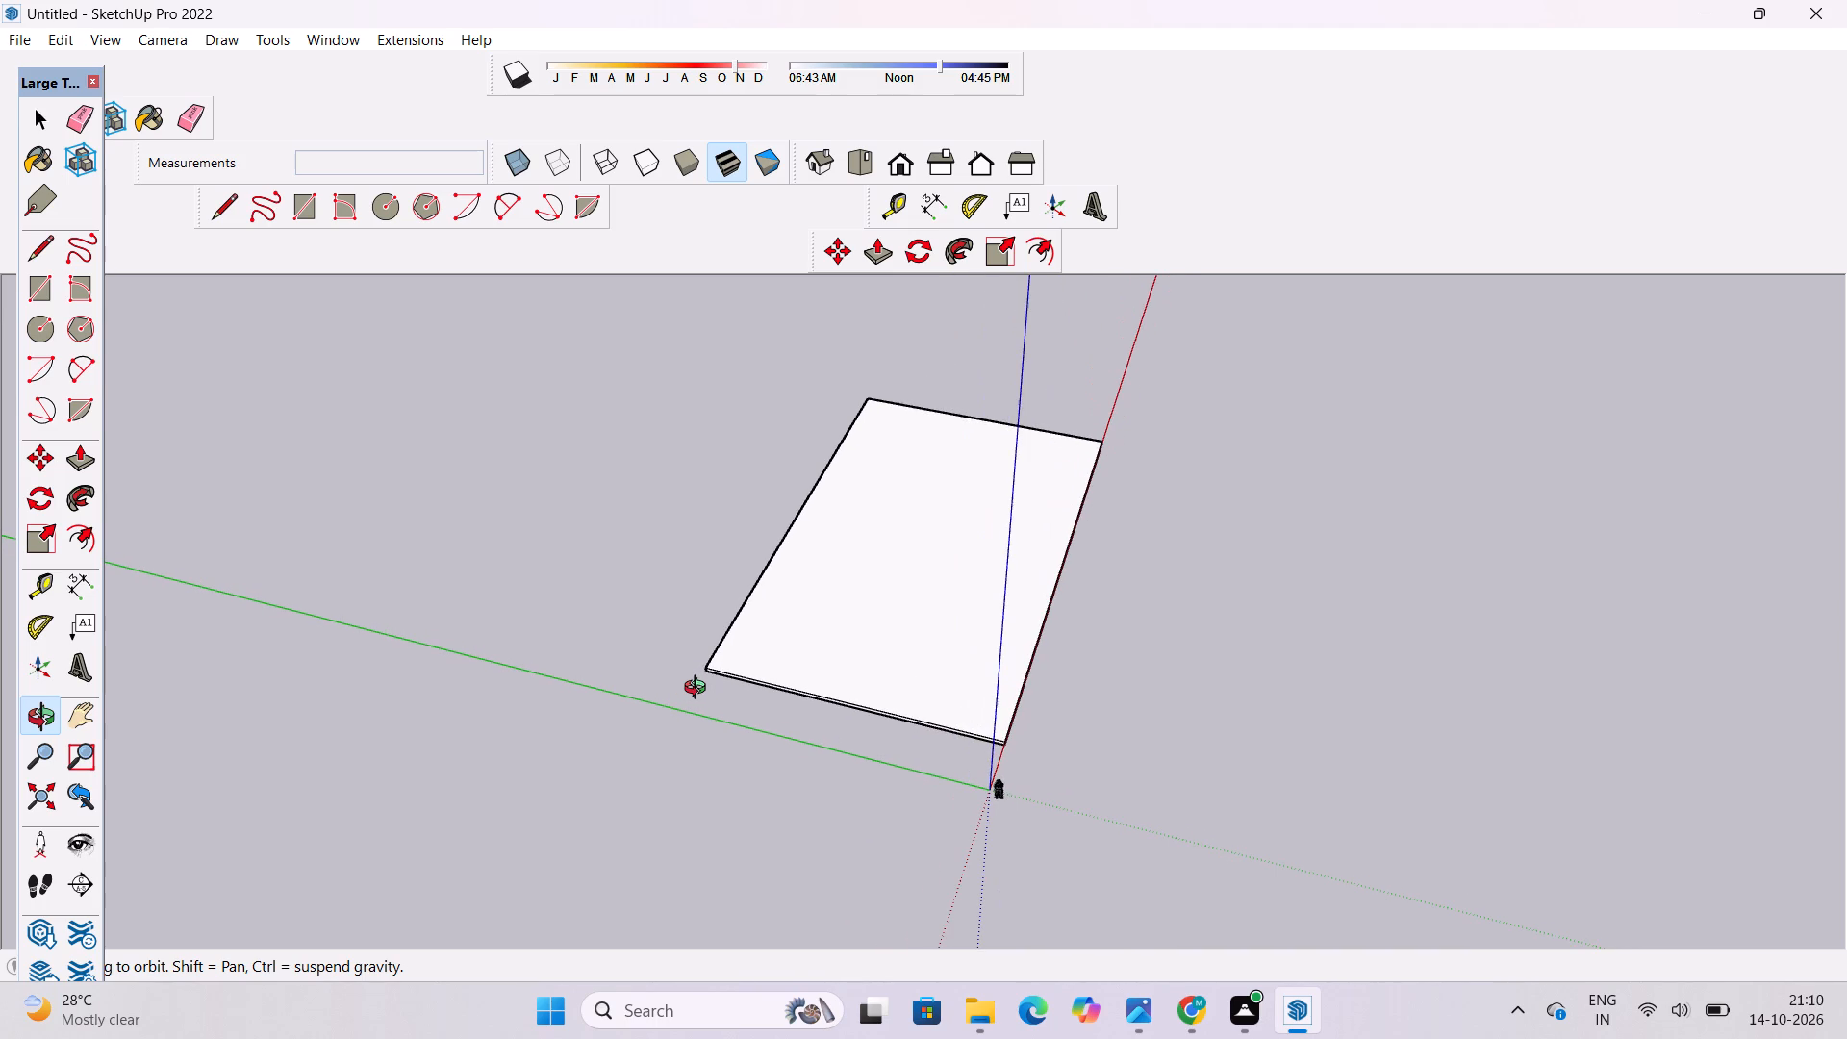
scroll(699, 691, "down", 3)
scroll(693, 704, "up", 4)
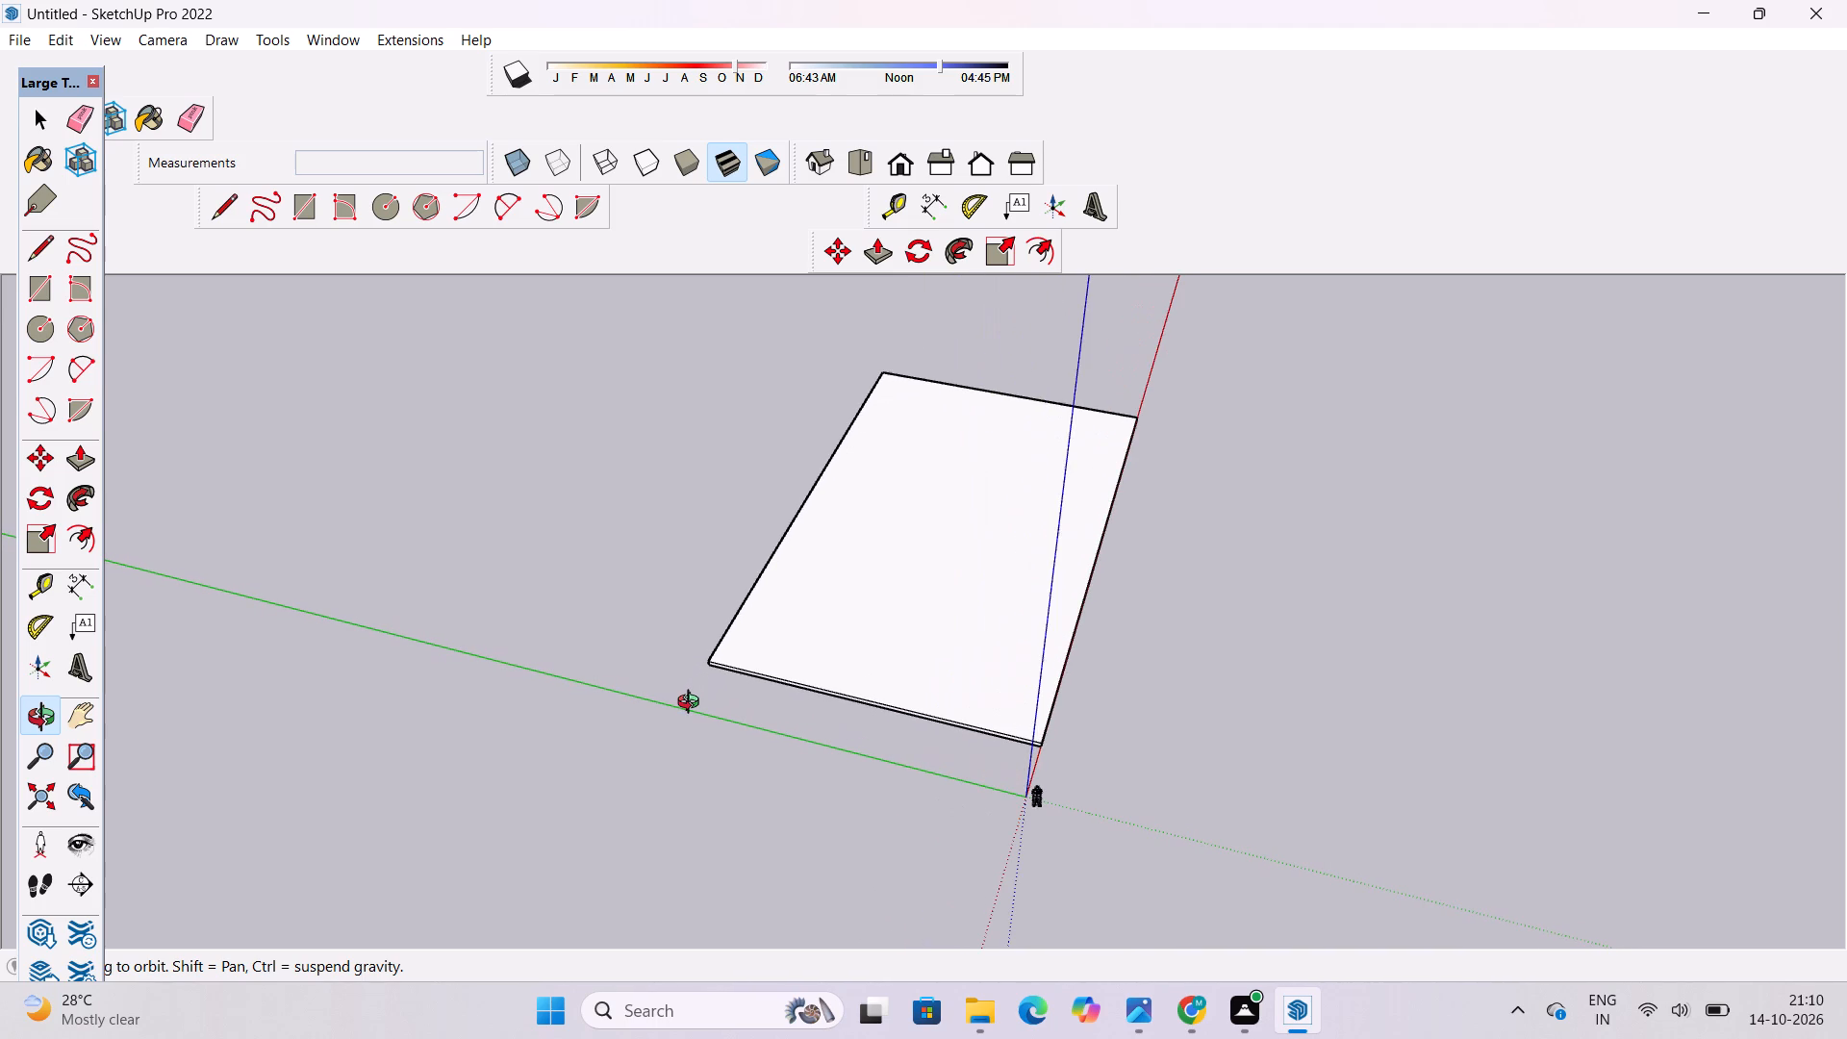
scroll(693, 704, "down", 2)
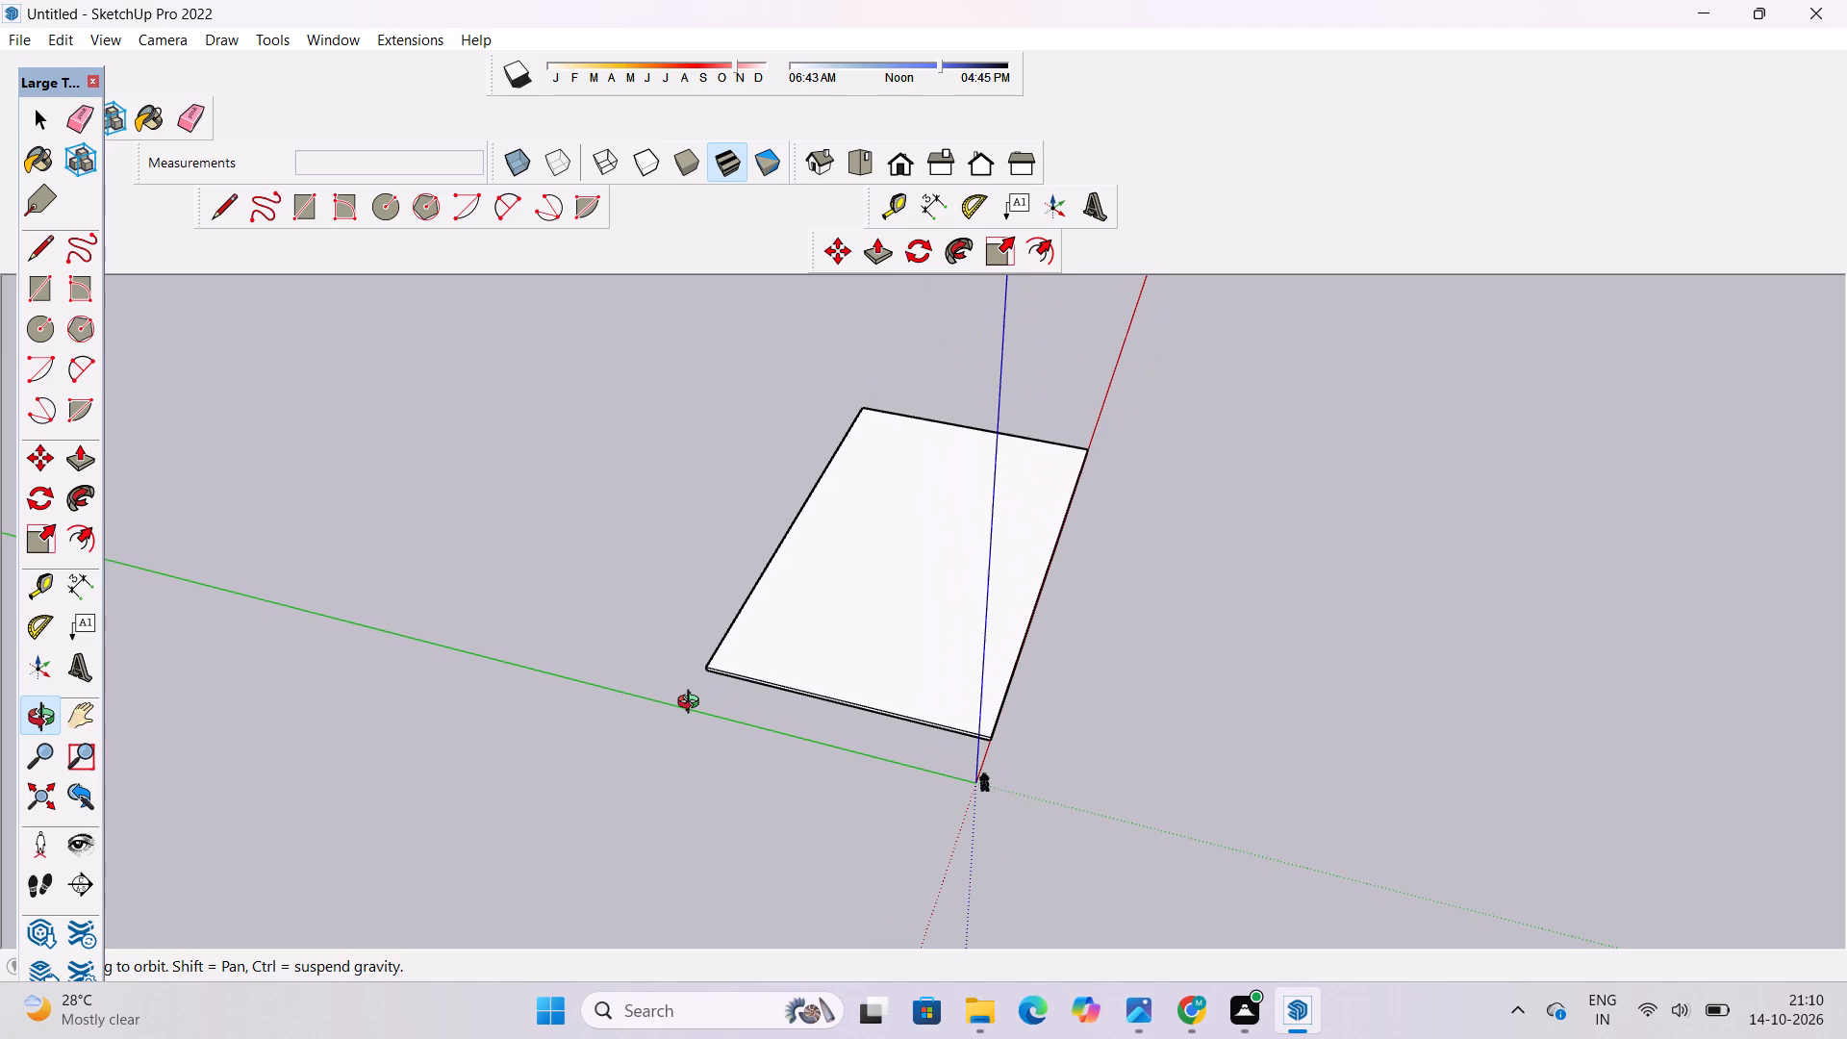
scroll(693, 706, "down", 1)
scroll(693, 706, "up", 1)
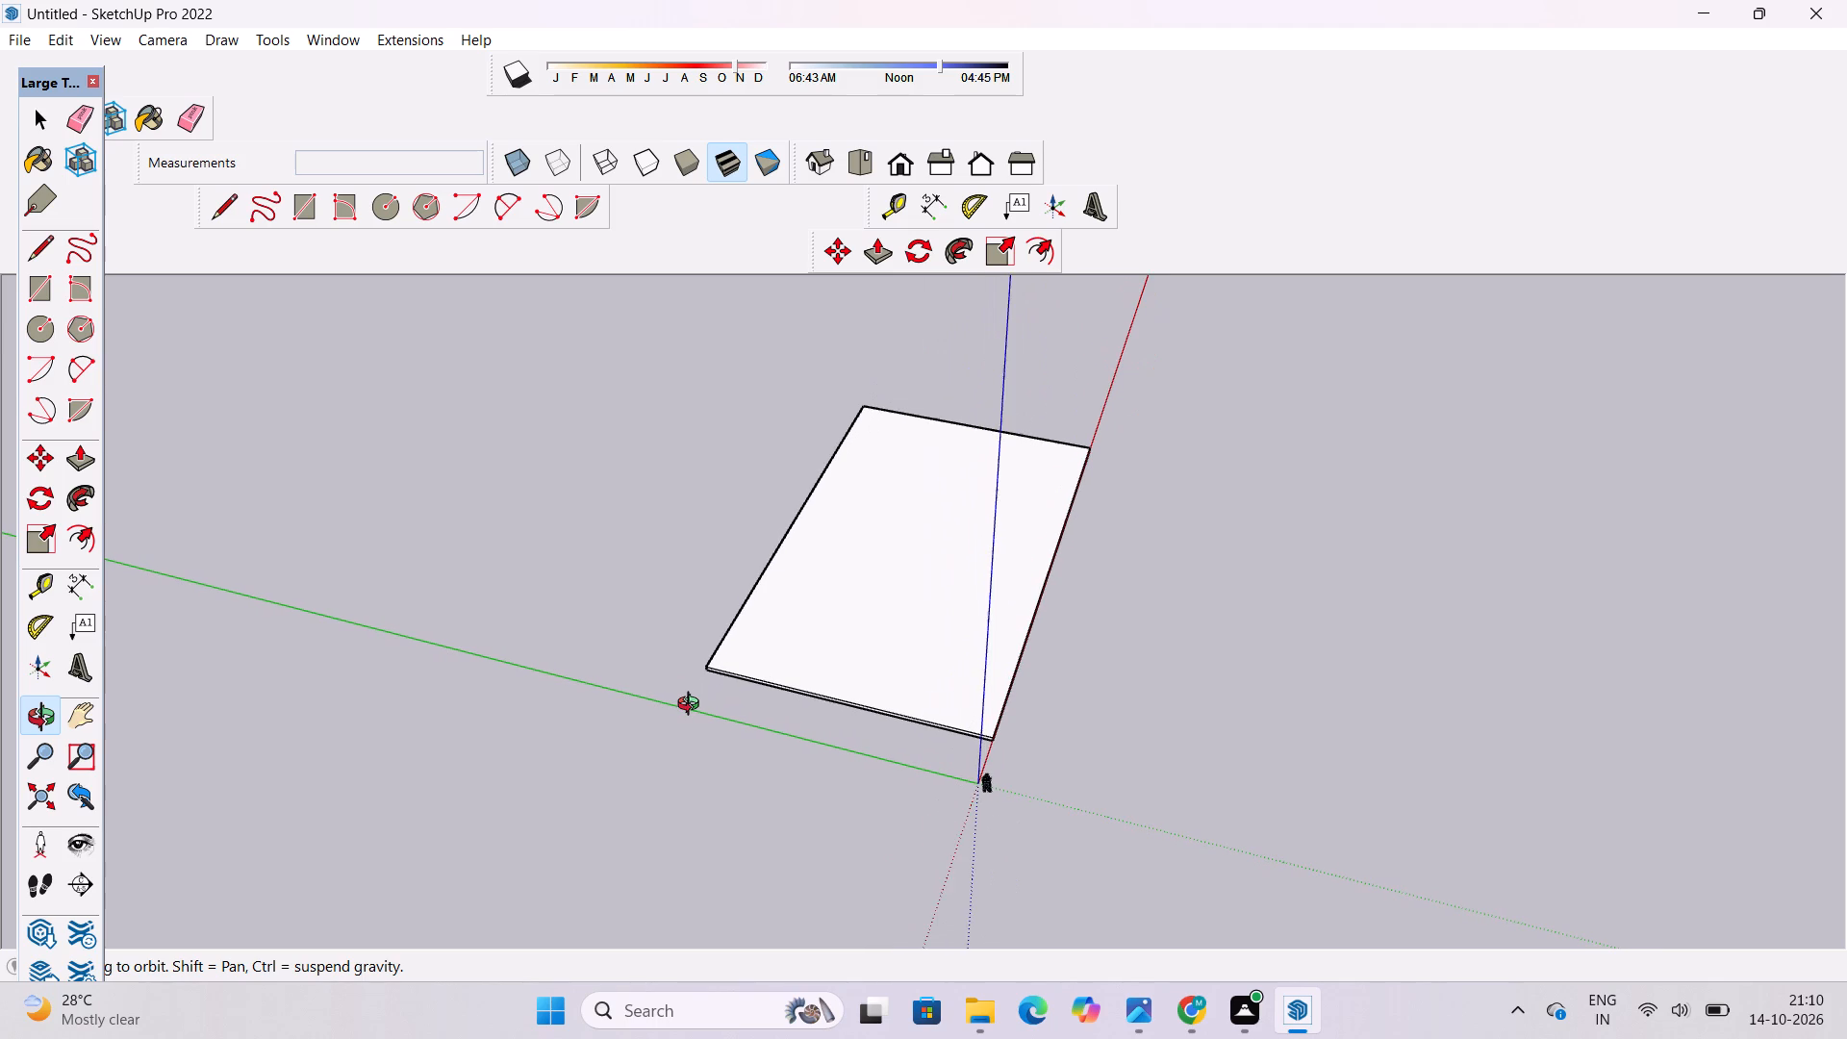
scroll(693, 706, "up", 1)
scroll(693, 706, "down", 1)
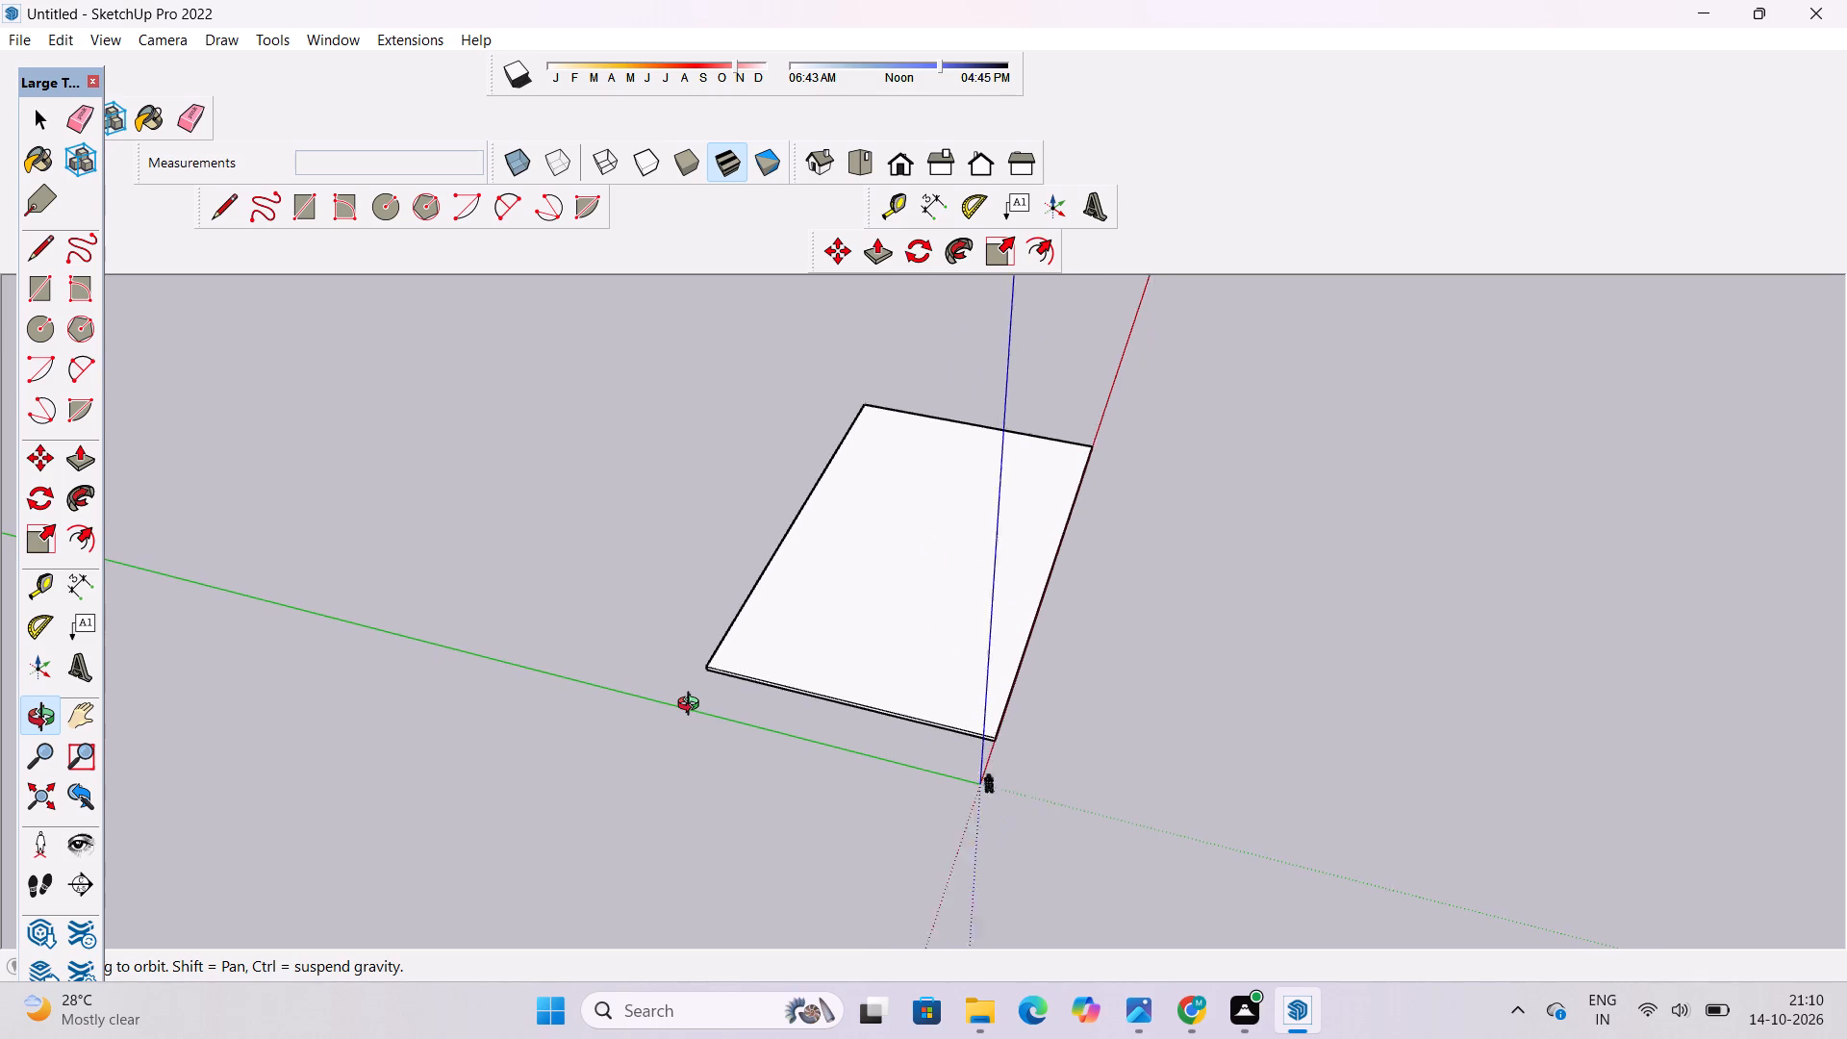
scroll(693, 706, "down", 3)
Examine the widened slab's proportions from several sides, including its red-axis edge and far end.
left_click_drag(832, 767, 677, 764)
scroll(901, 708, "up", 4, "shift")
left_click_drag(898, 693, 896, 771, "shift")
left_click_drag(1024, 788, 521, 550)
left_click_drag(664, 575, 767, 677, "shift")
left_click_drag(792, 668, 931, 794)
left_click_drag(932, 794, 871, 768)
left_click_drag(842, 761, 960, 778)
scroll(859, 702, "up", 3)
left_click_drag(839, 708, 655, 775, "shift")
left_click_drag(999, 737, 628, 735)
left_click_drag(1013, 716, 997, 700)
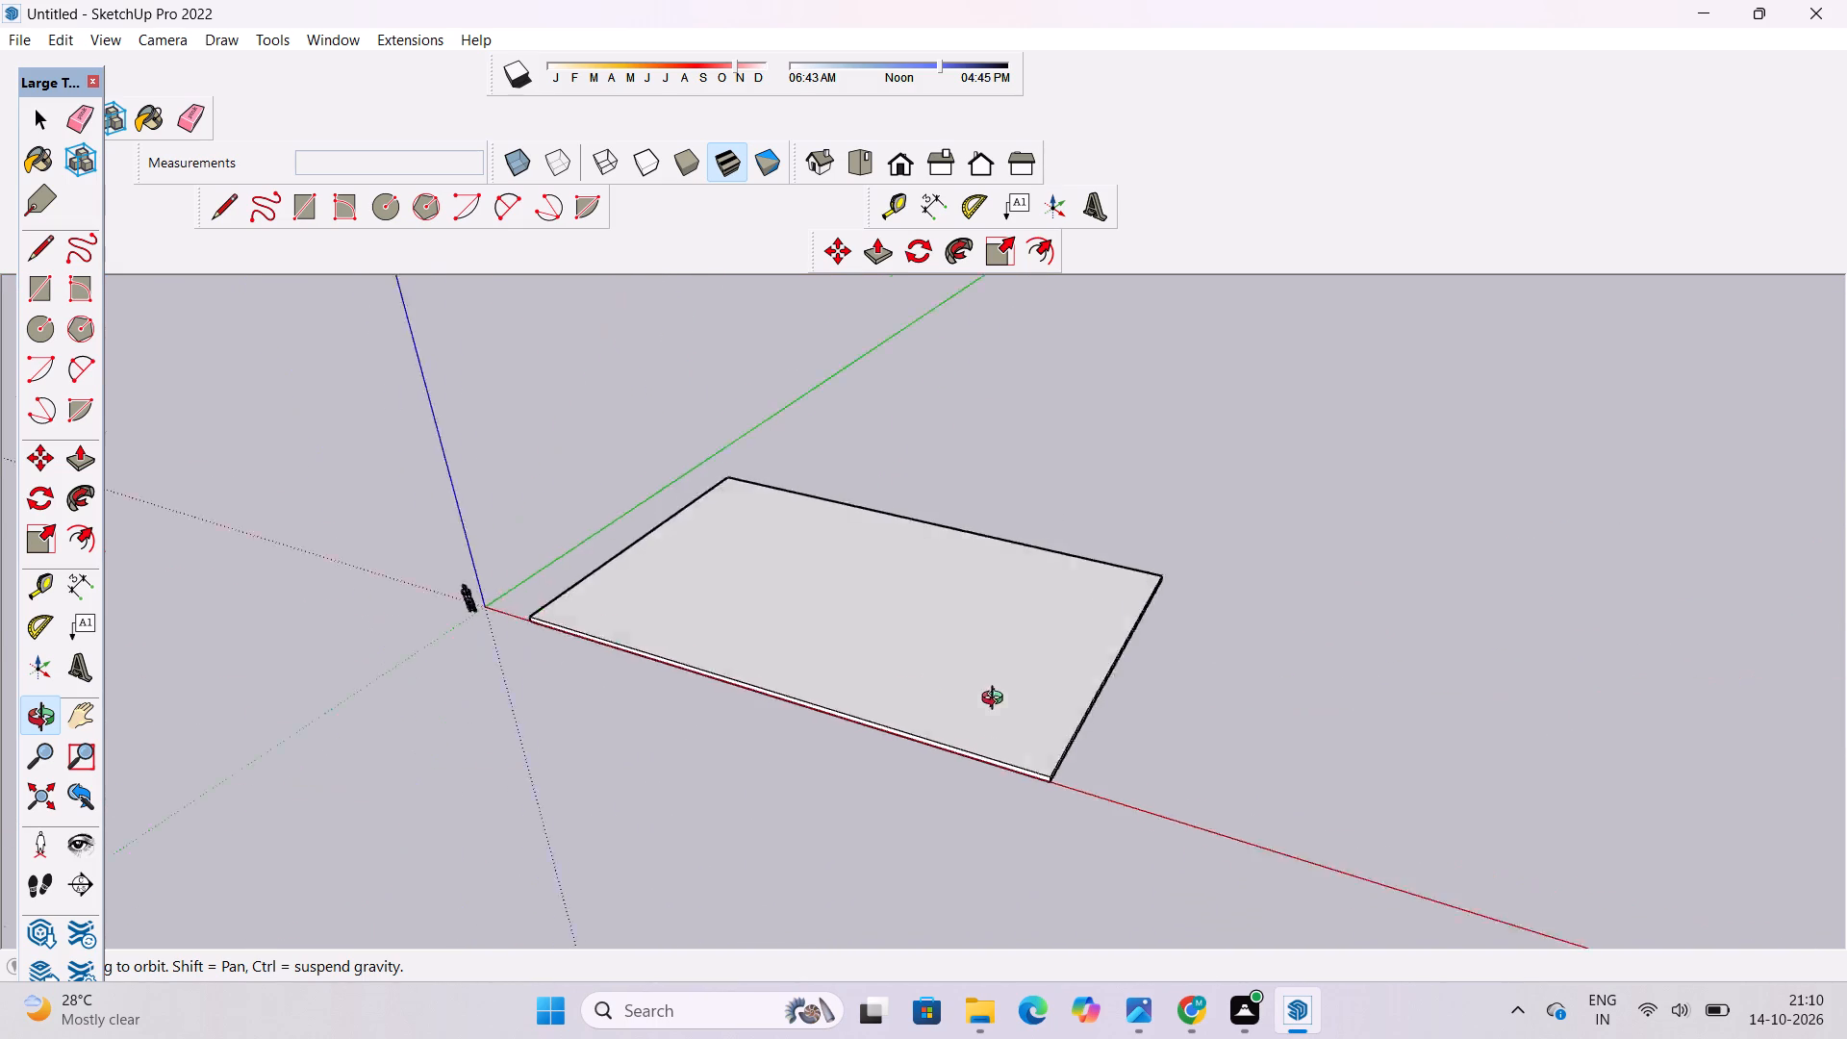
left_click_drag(997, 700, 862, 691)
left_click_drag(860, 691, 1047, 651, "shift")
left_click_drag(1047, 651, 838, 638, "shift")
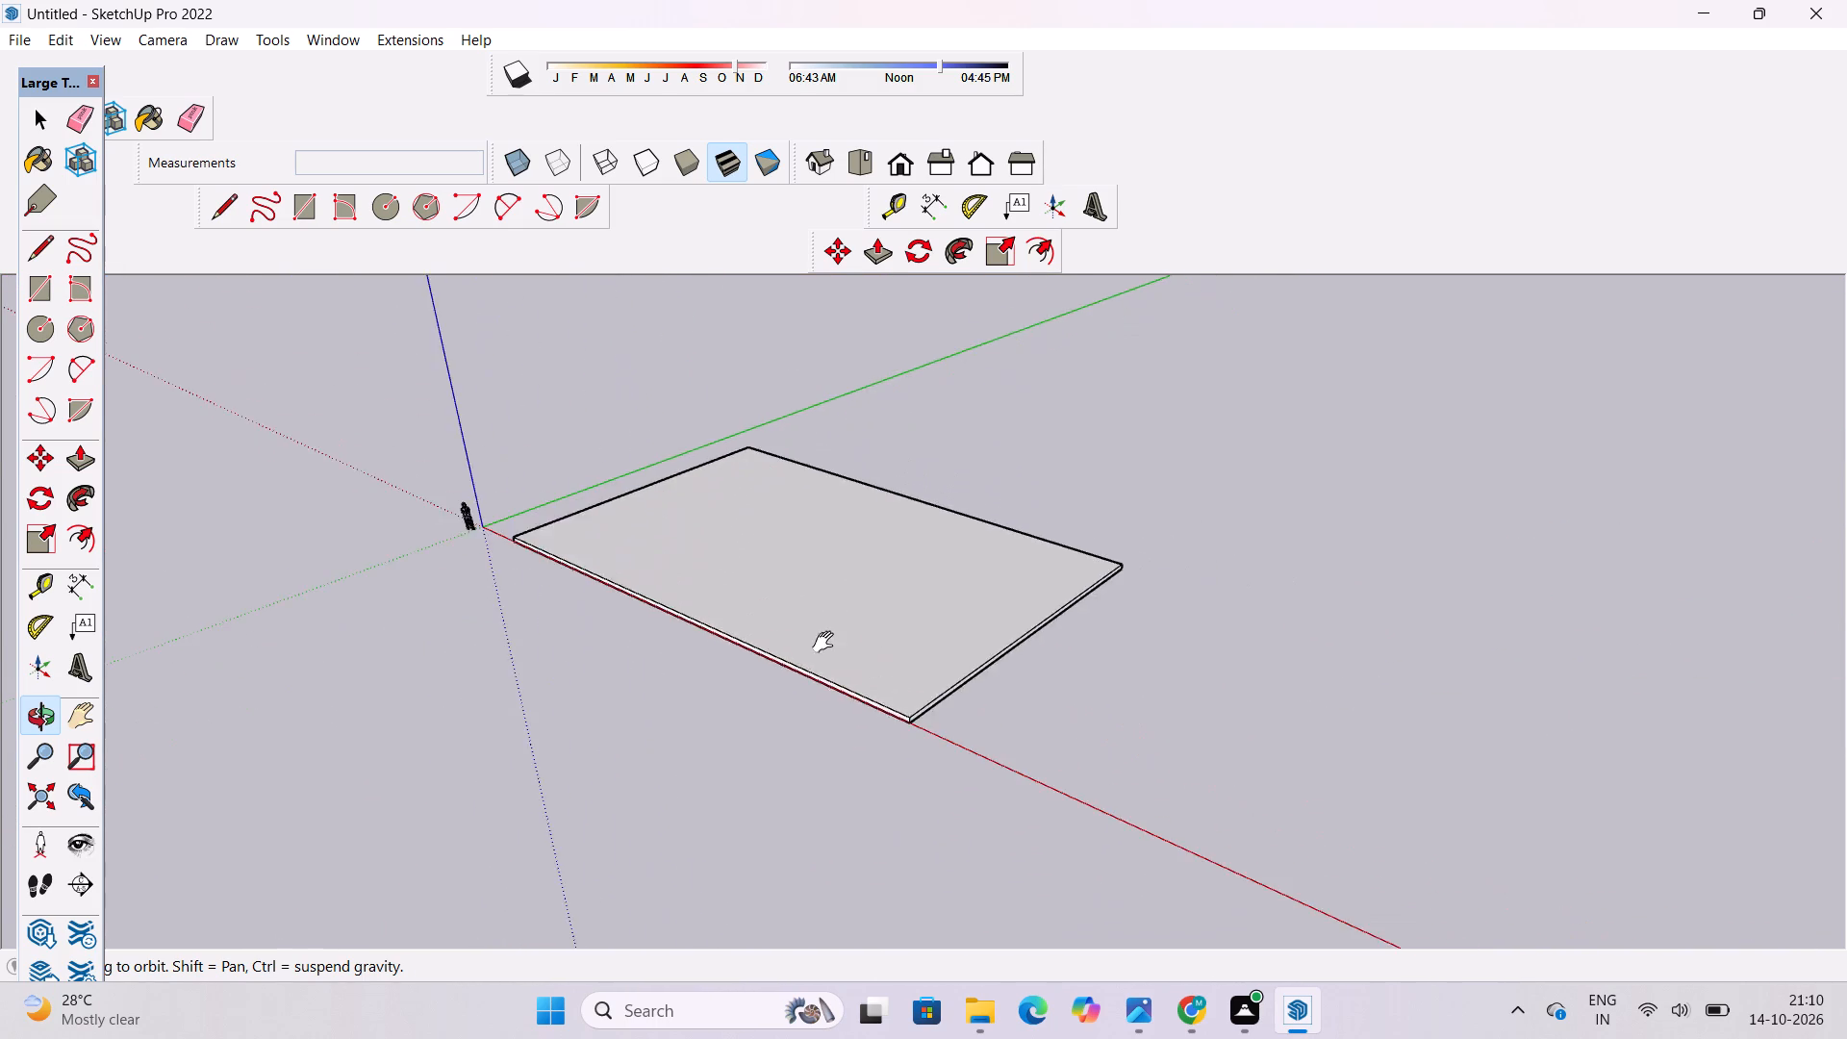
Examine the widened slab's top face, corners and red-axis edge from several sides.
left_click_drag(761, 688, 1130, 671)
left_click_drag(792, 653, 984, 692)
left_click_drag(589, 798, 613, 725, "shift")
left_click_drag(613, 725, 630, 779)
scroll(613, 837, "up", 2)
left_click_drag(603, 823, 695, 781, "shift")
left_click_drag(695, 781, 865, 747, "shift")
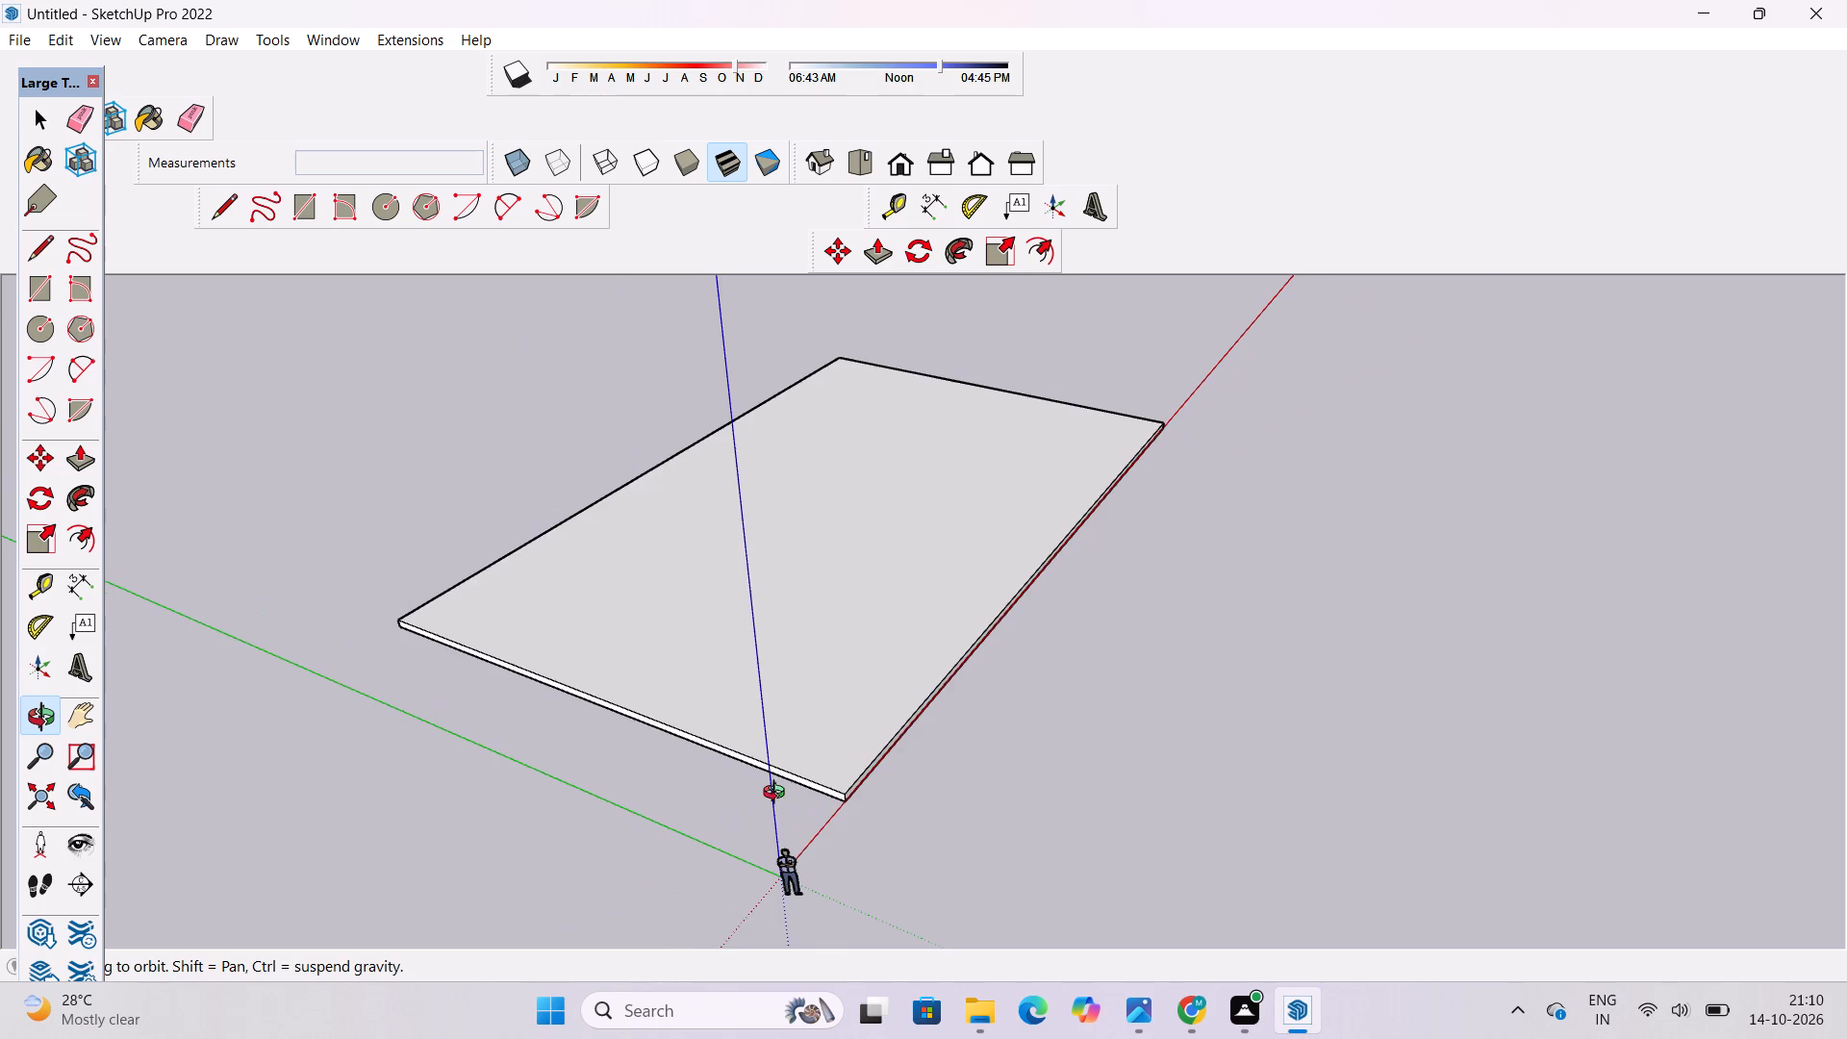
left_click_drag(777, 795, 748, 824, "shift")
left_click_drag(943, 741, 646, 806)
left_click_drag(838, 747, 656, 795, "shift")
left_click_drag(772, 741, 639, 771)
left_click_drag(760, 684, 670, 767, "shift")
left_click_drag(690, 760, 679, 758)
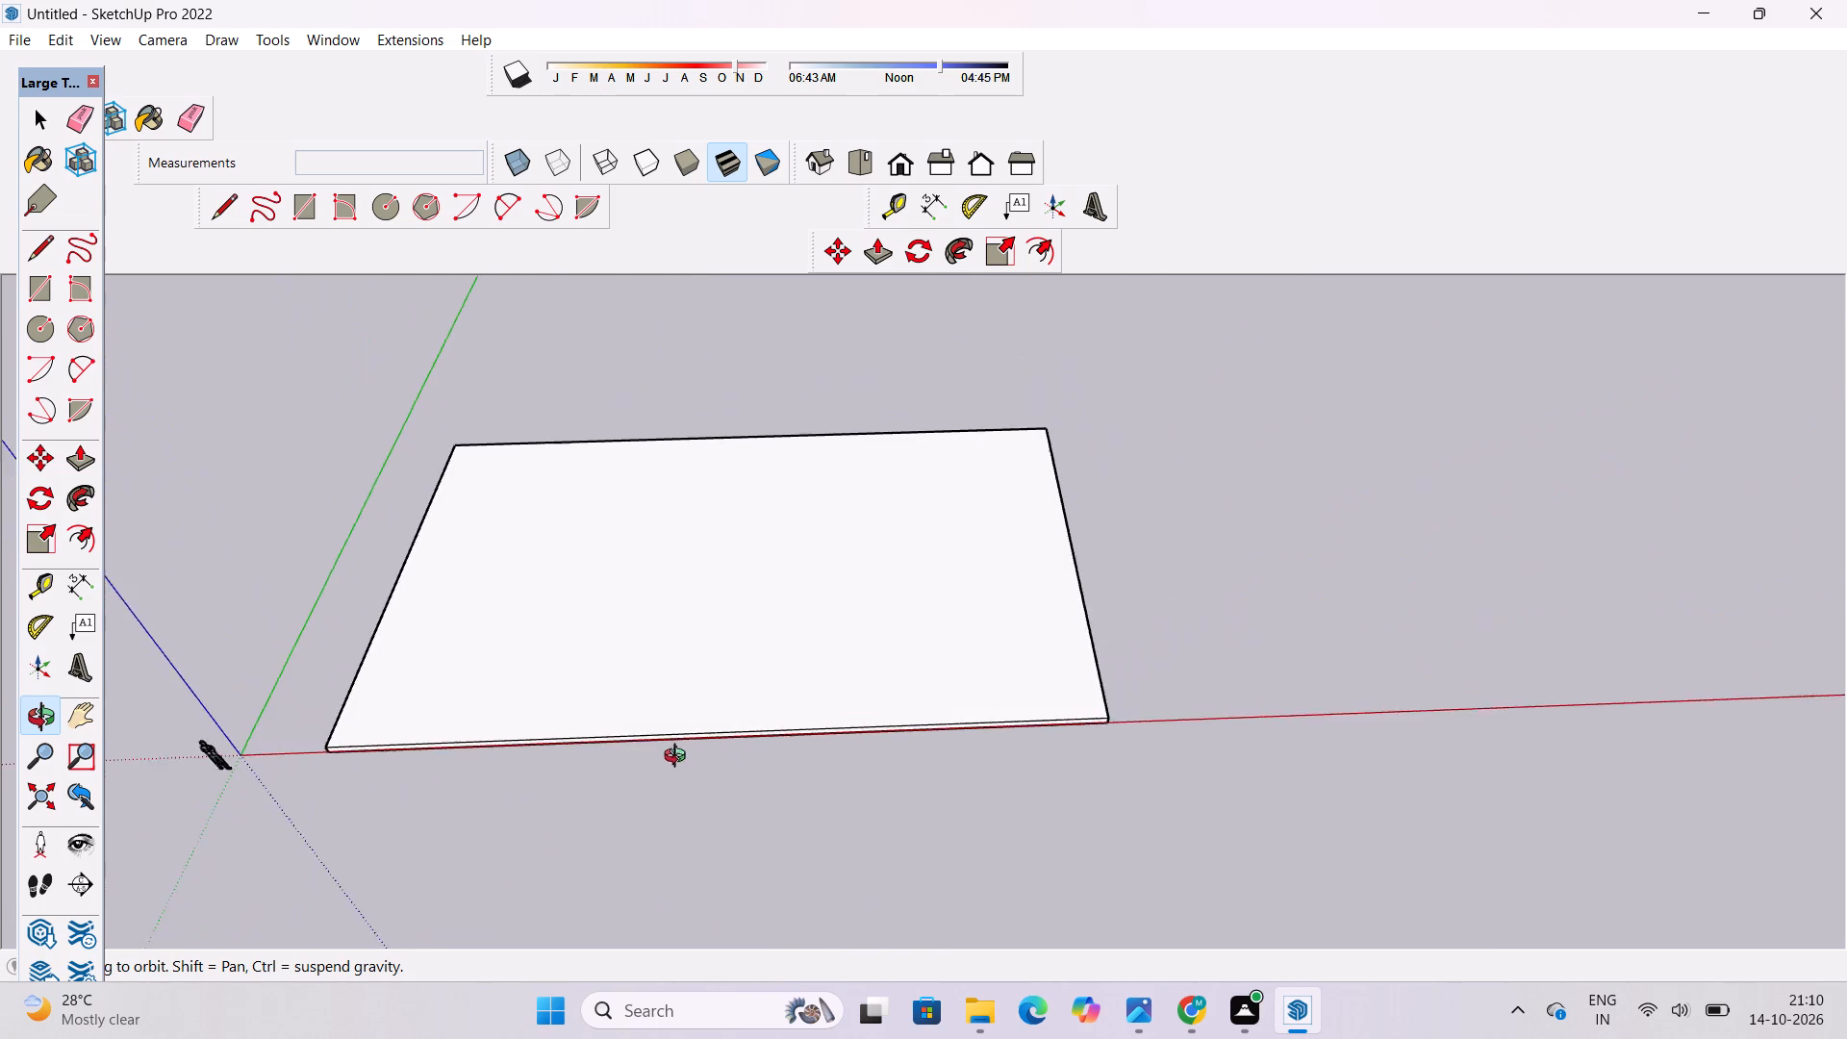
left_click_drag(679, 758, 610, 755)
left_click_drag(644, 727, 592, 763, "shift")
left_click_drag(592, 763, 612, 785)
left_click_drag(612, 785, 720, 788, "shift")
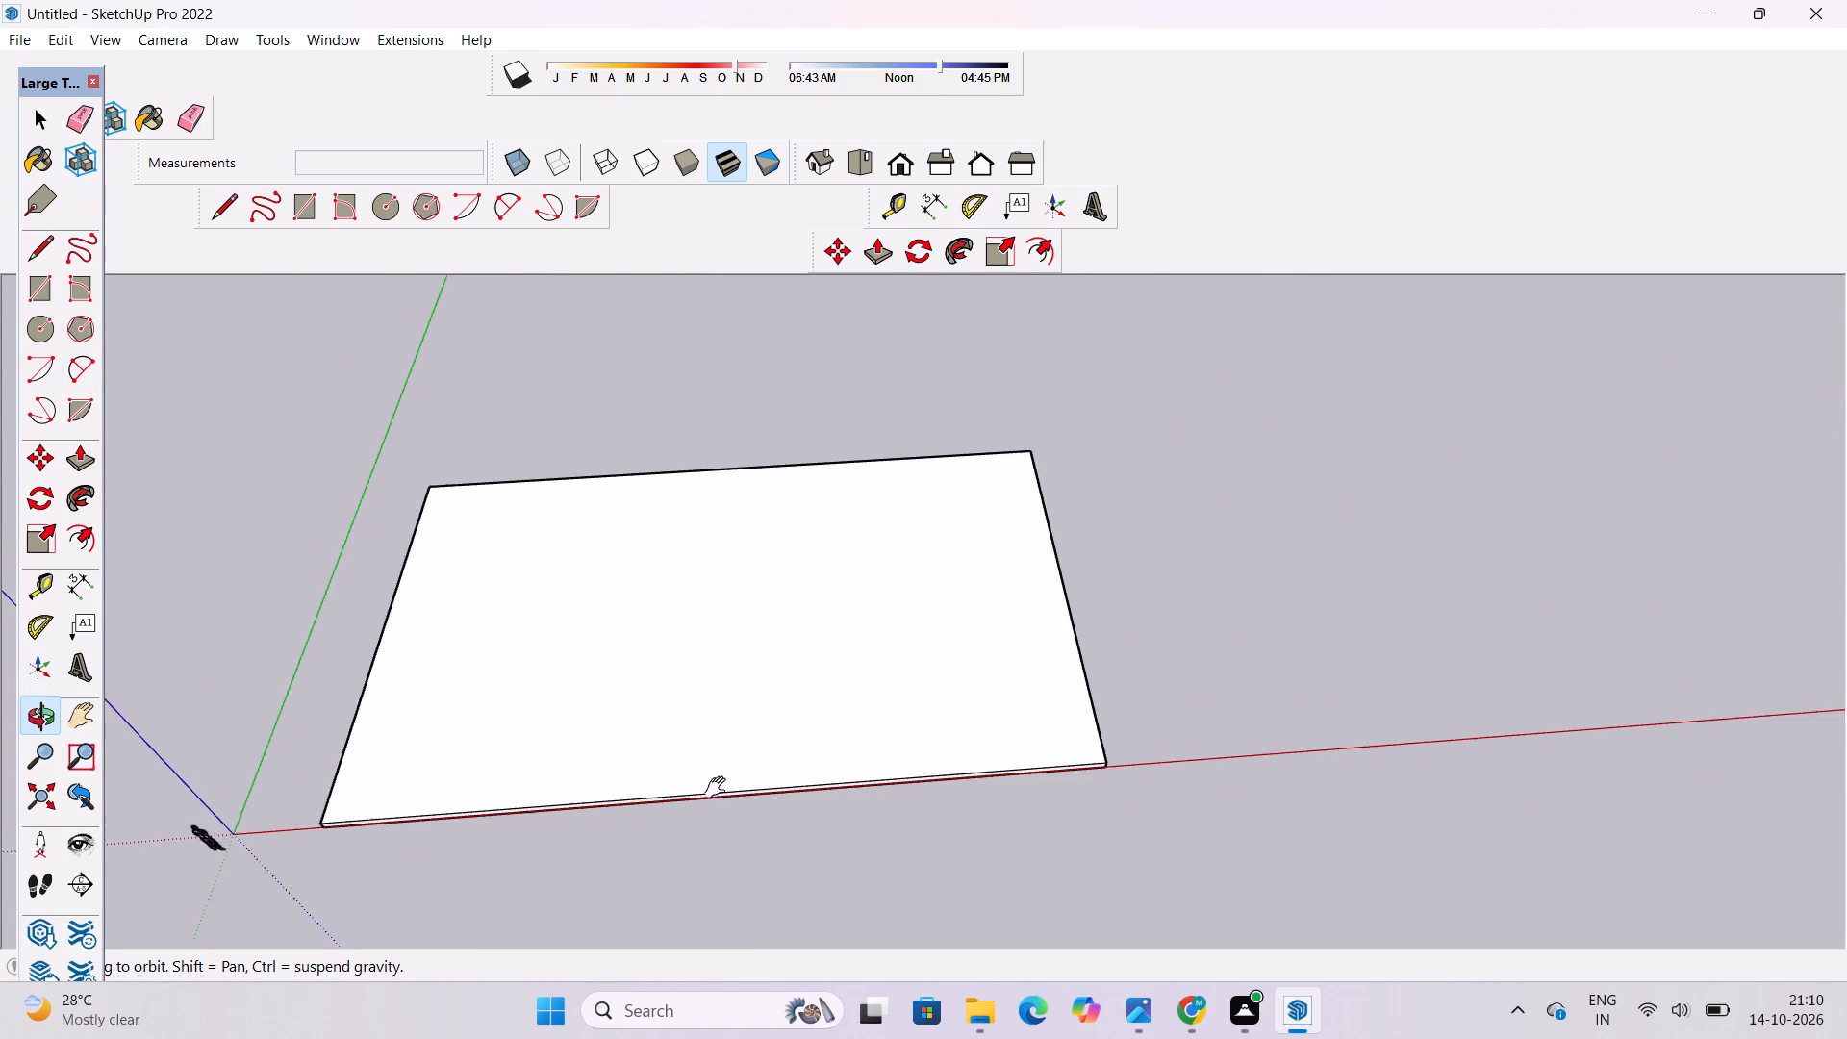
left_click_drag(720, 788, 819, 760, "shift")
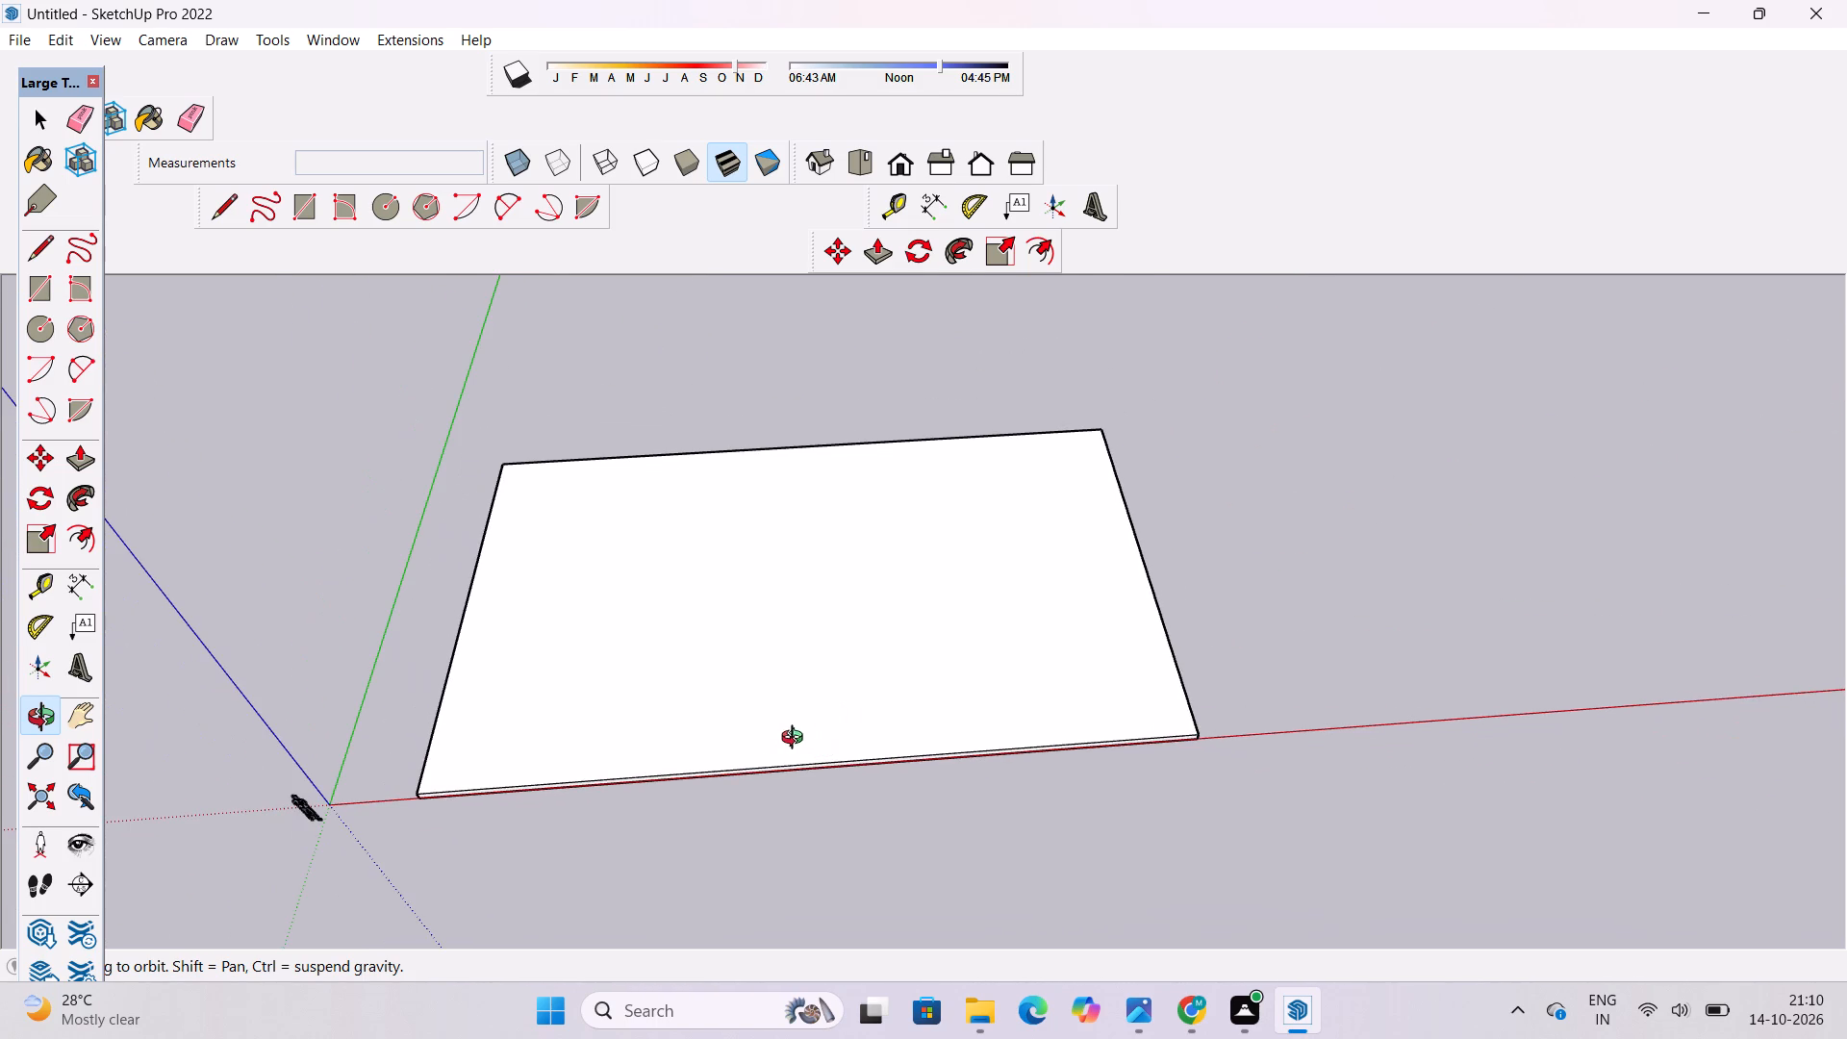
left_click_drag(796, 740, 784, 779, "shift")
left_click_drag(784, 781, 808, 779)
left_click_drag(808, 785, 808, 781, "shift")
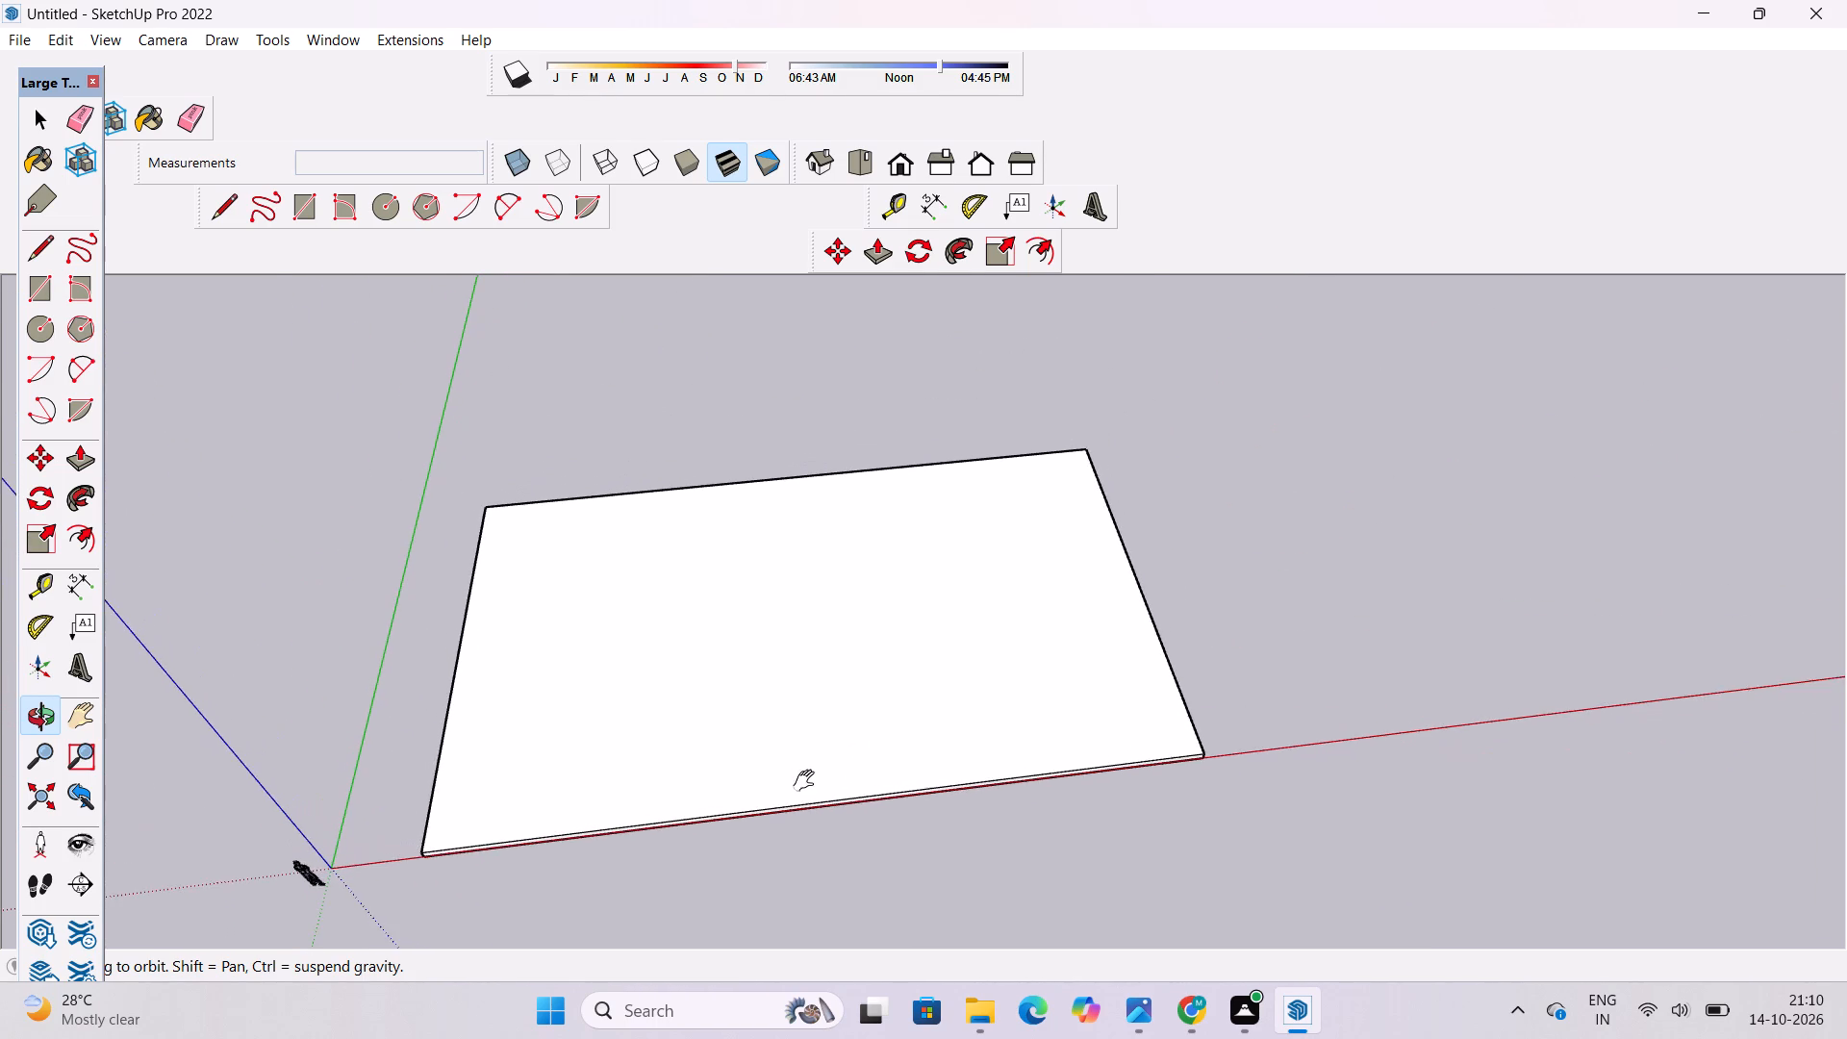
left_click_drag(808, 781, 945, 761, "shift")
Place a Tape Measure guide on the slab's top face, parallel to its red-axis edge and 33' in from it, through the end edge's midpoint.
key("t")
scroll(788, 651, "down", 5)
scroll(796, 723, "up", 3)
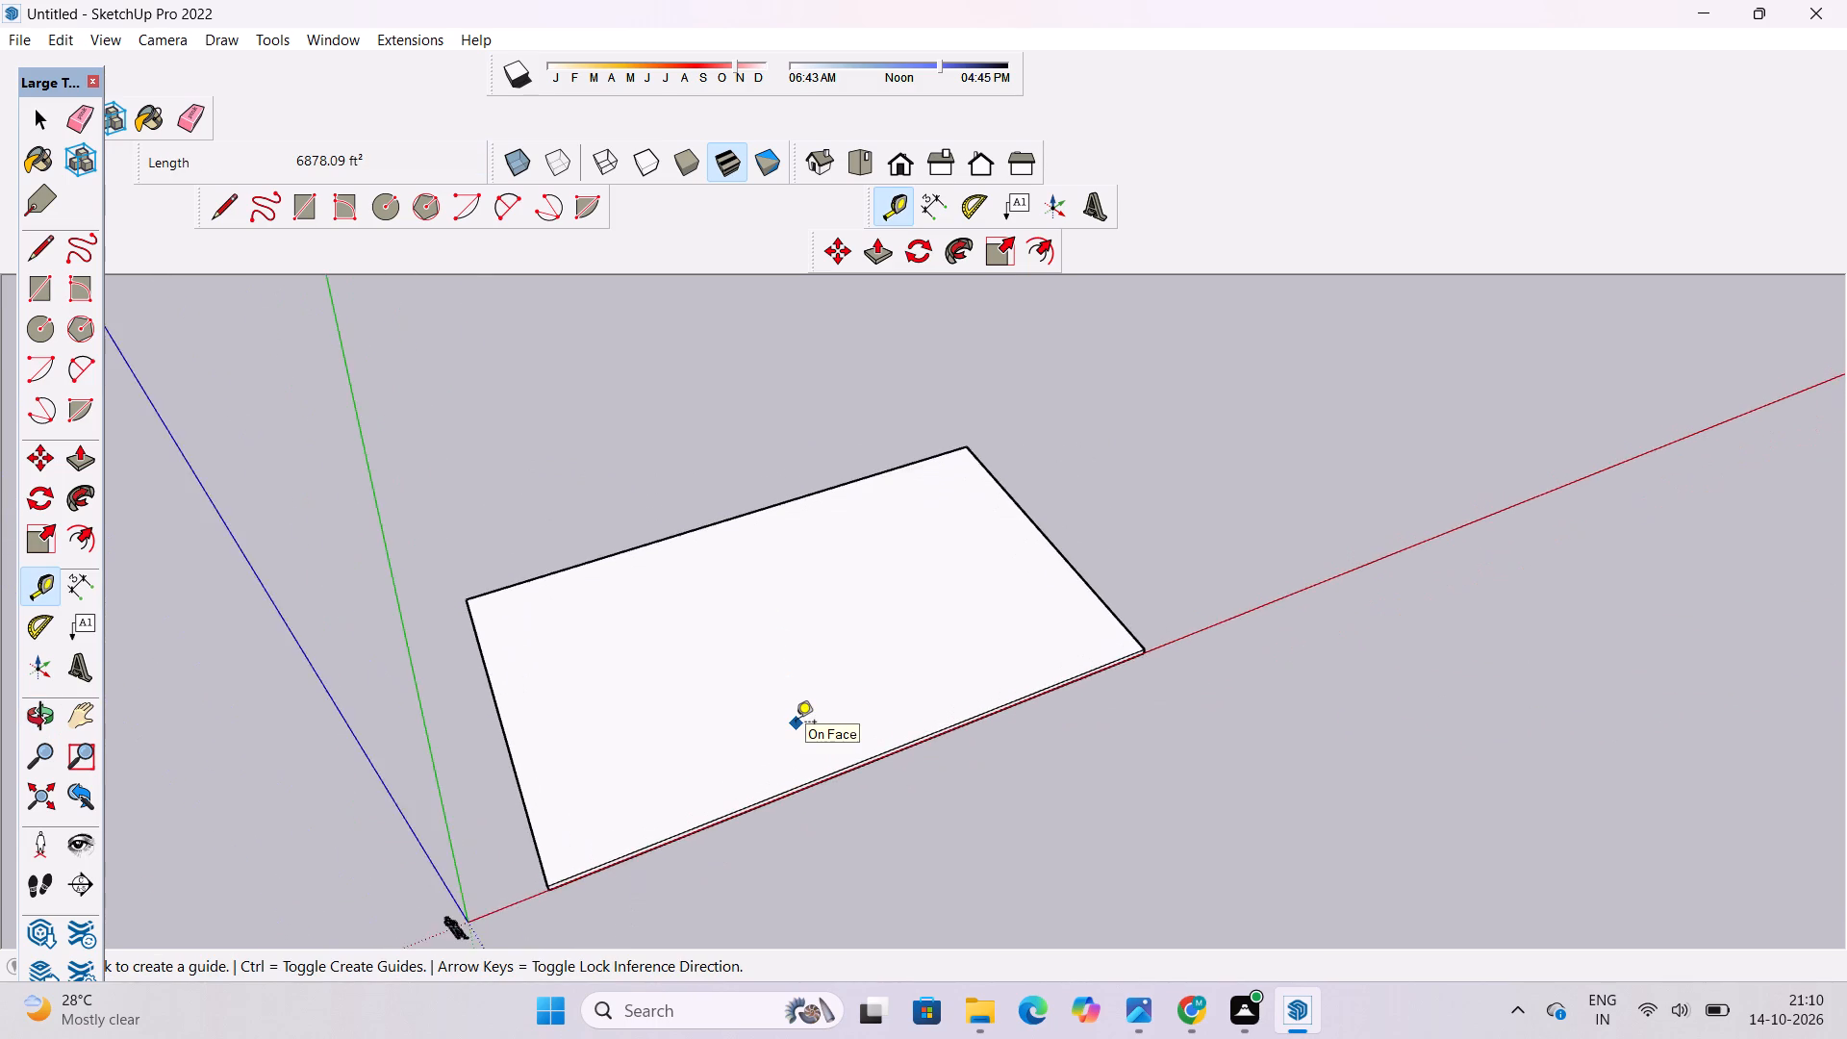
scroll(796, 723, "up", 1)
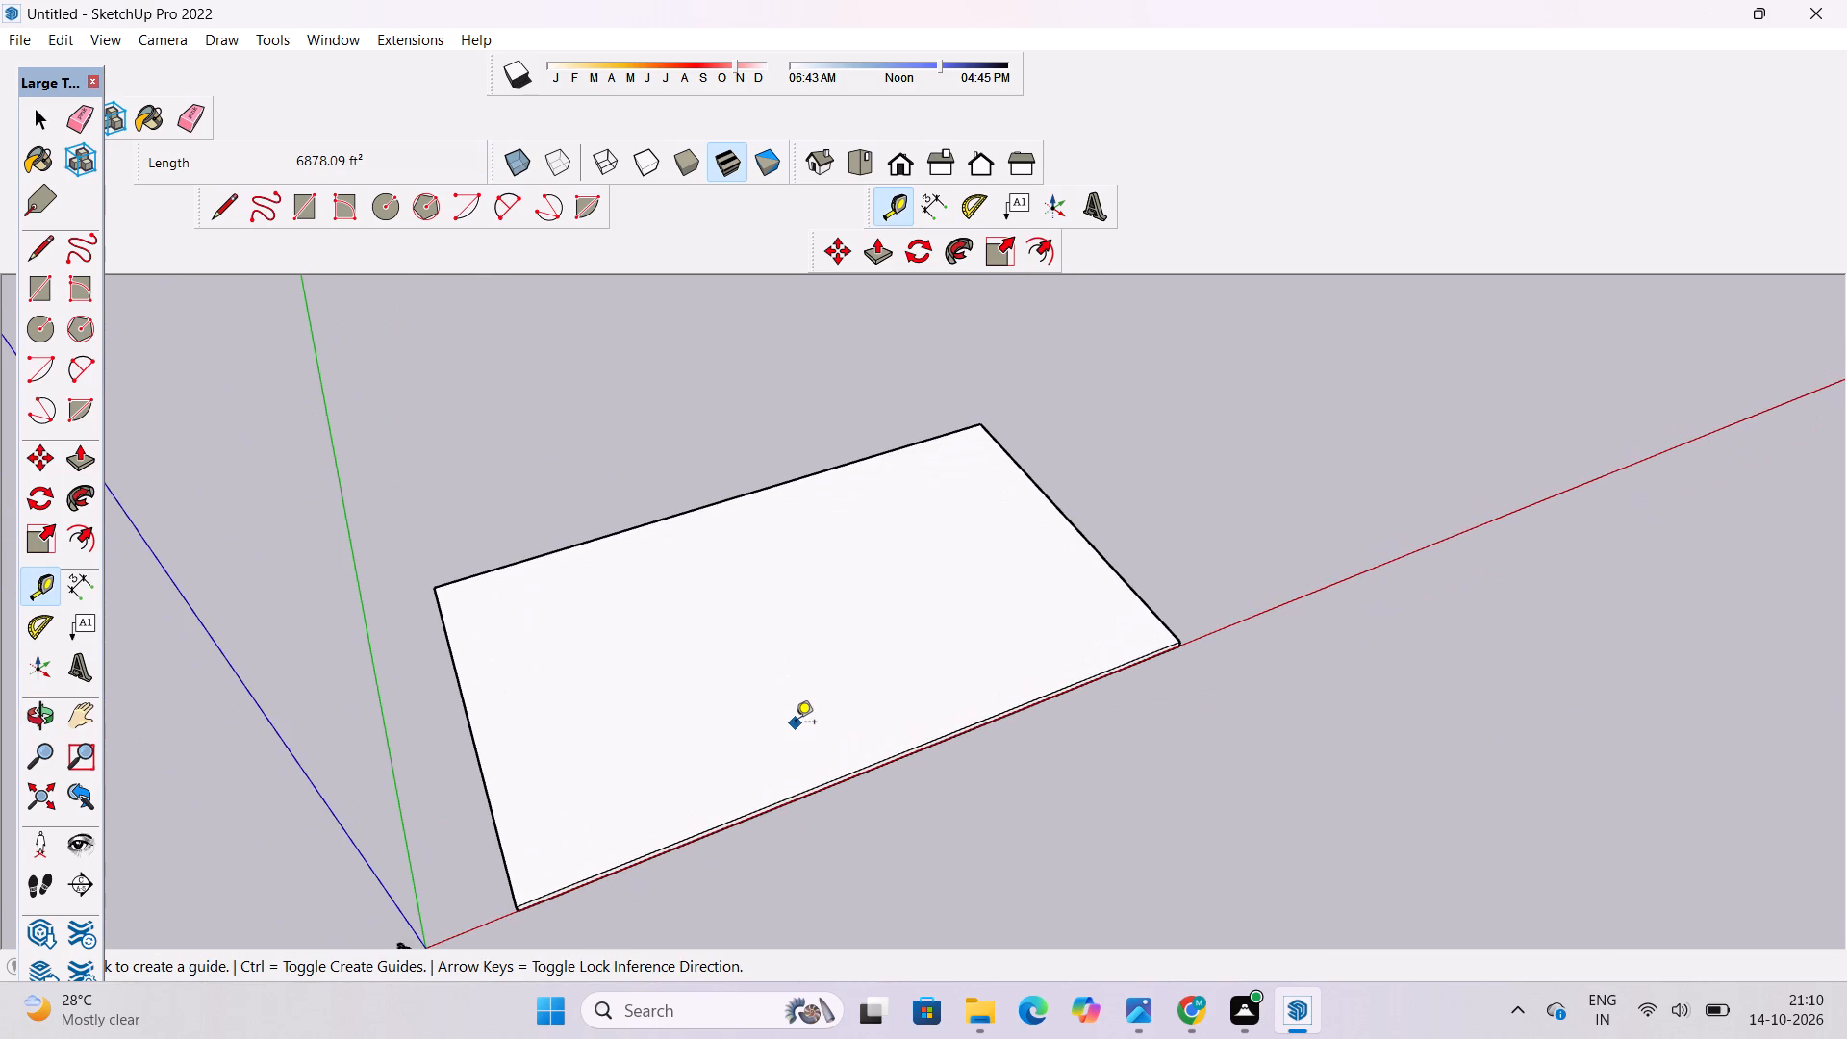
scroll(796, 723, "down", 1)
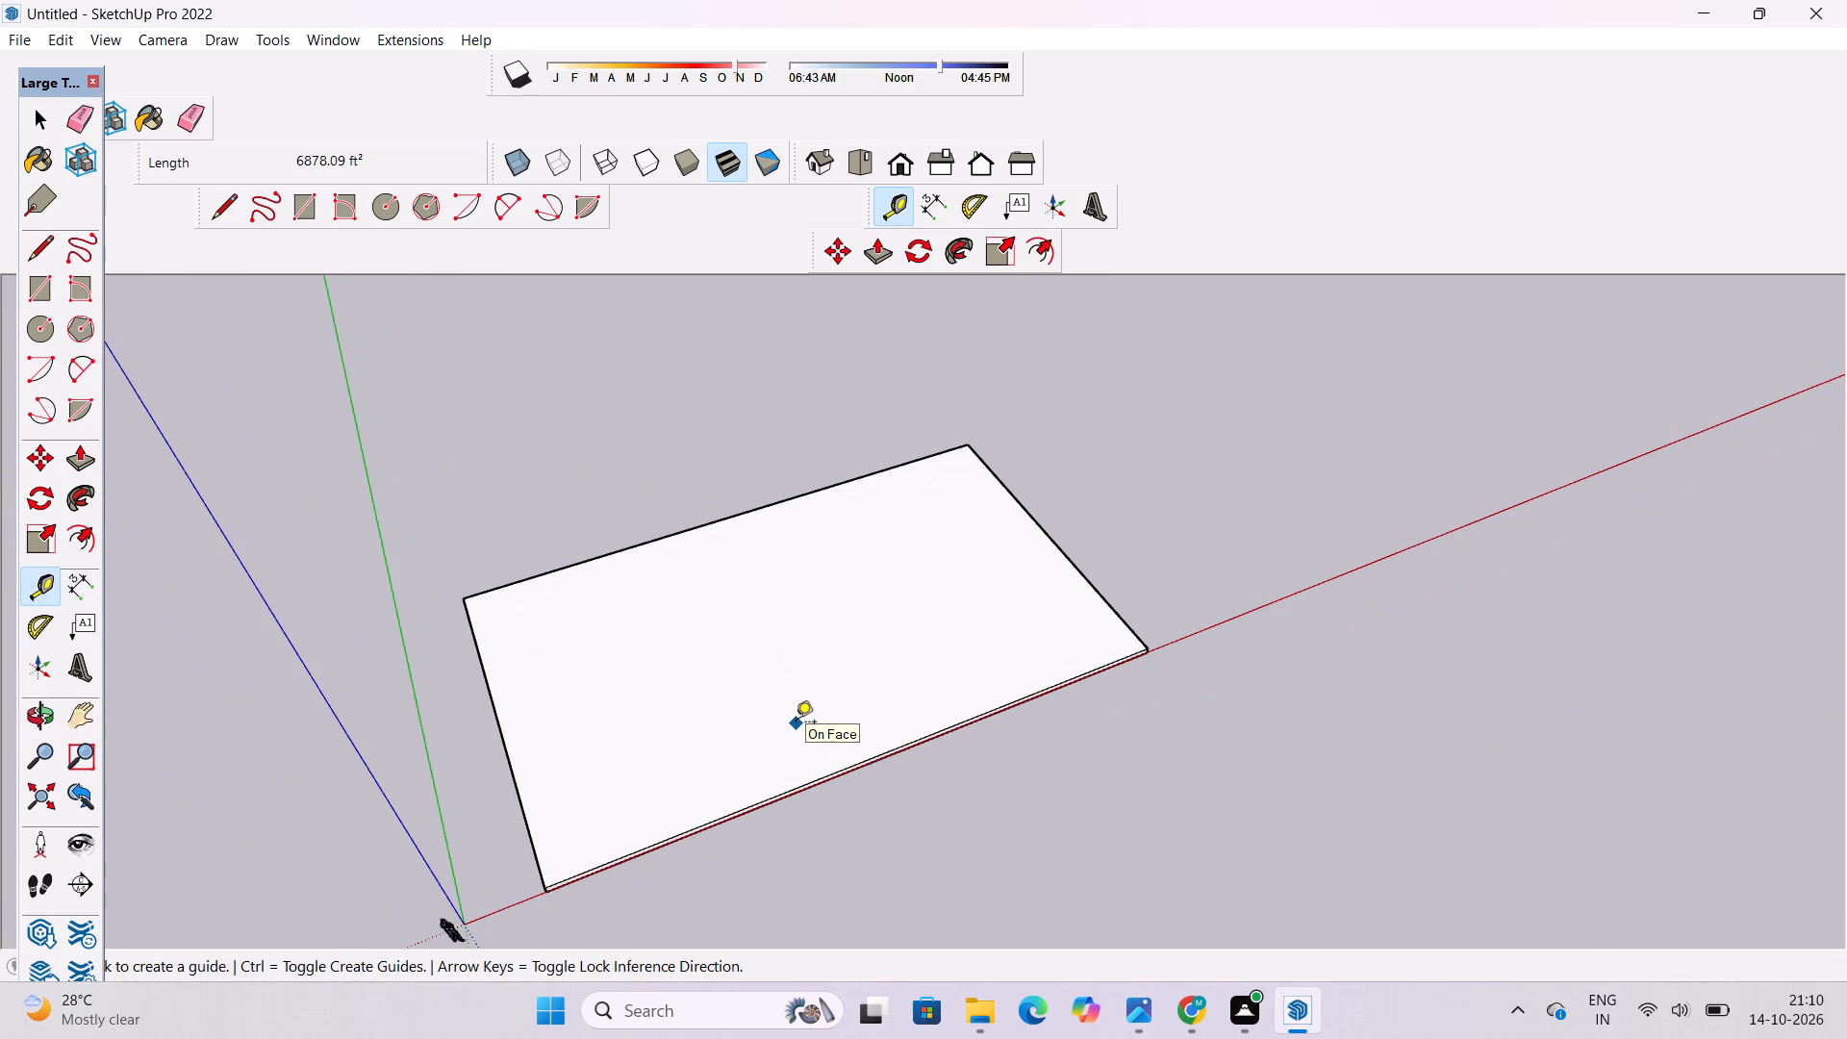
scroll(796, 723, "up", 1)
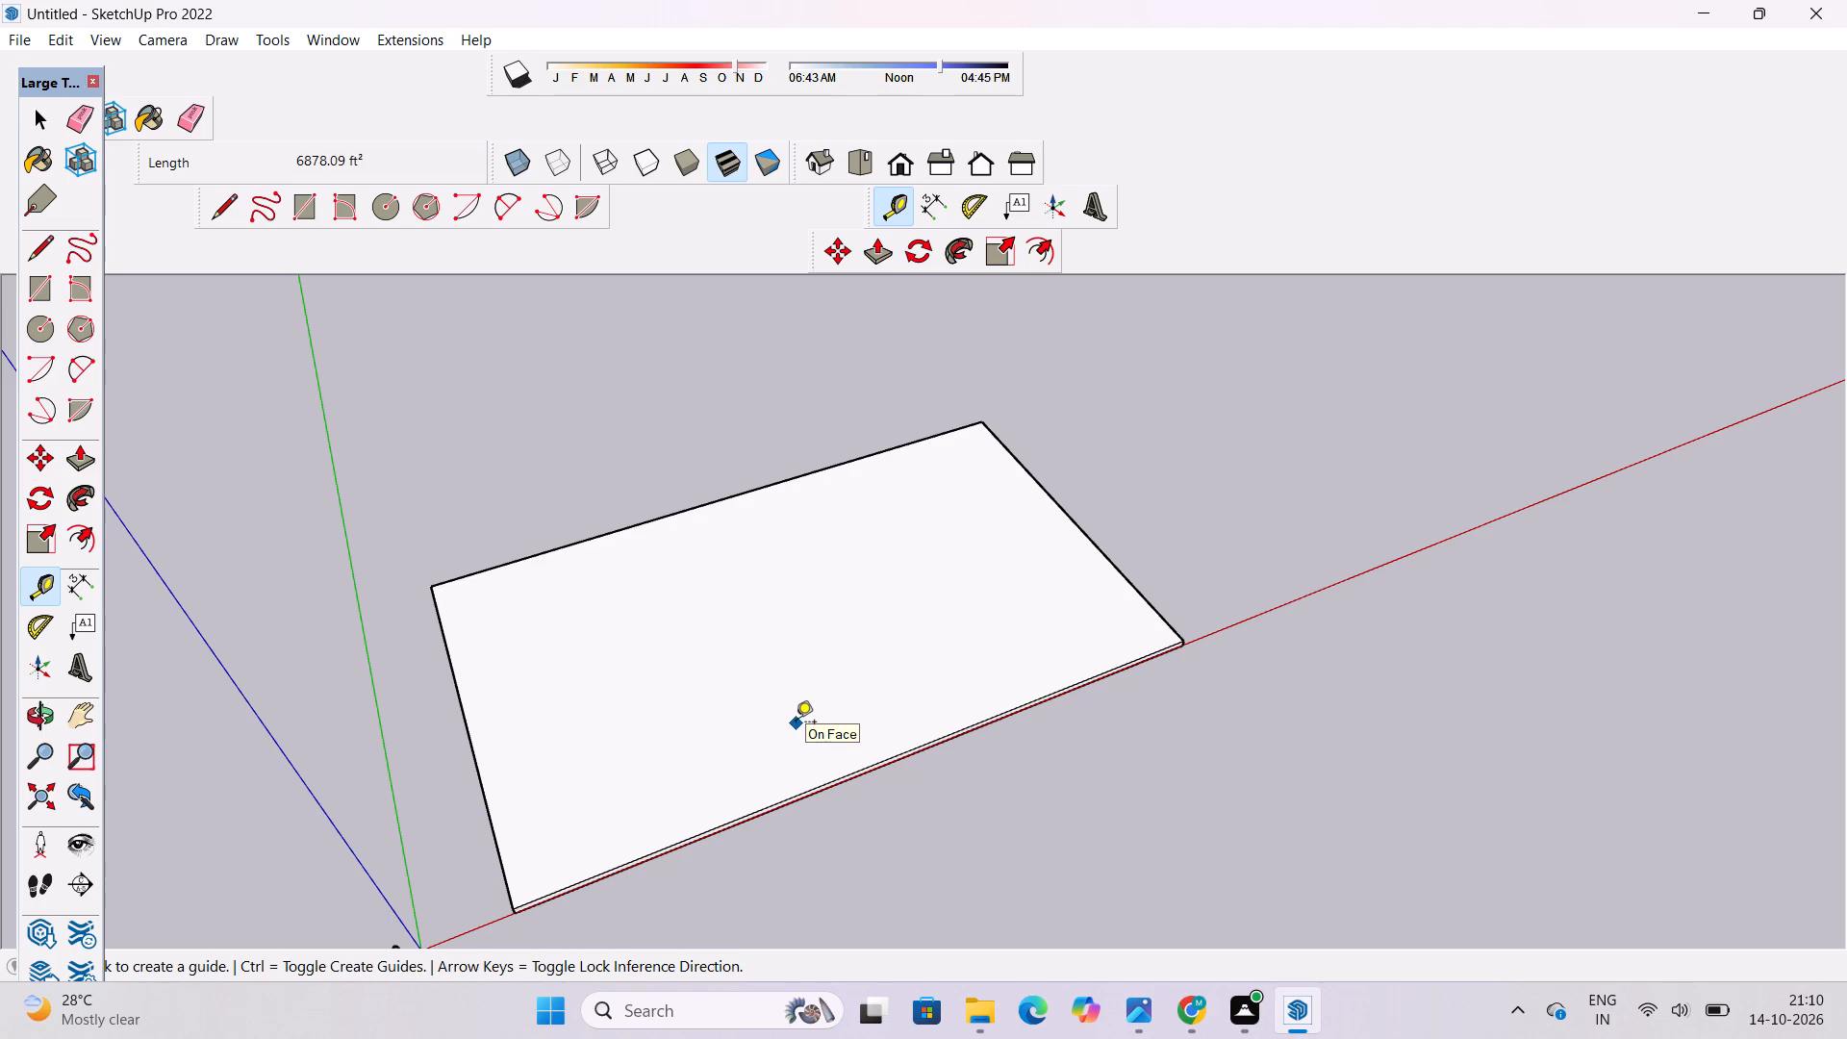
scroll(796, 723, "down", 4)
scroll(797, 740, "up", 4)
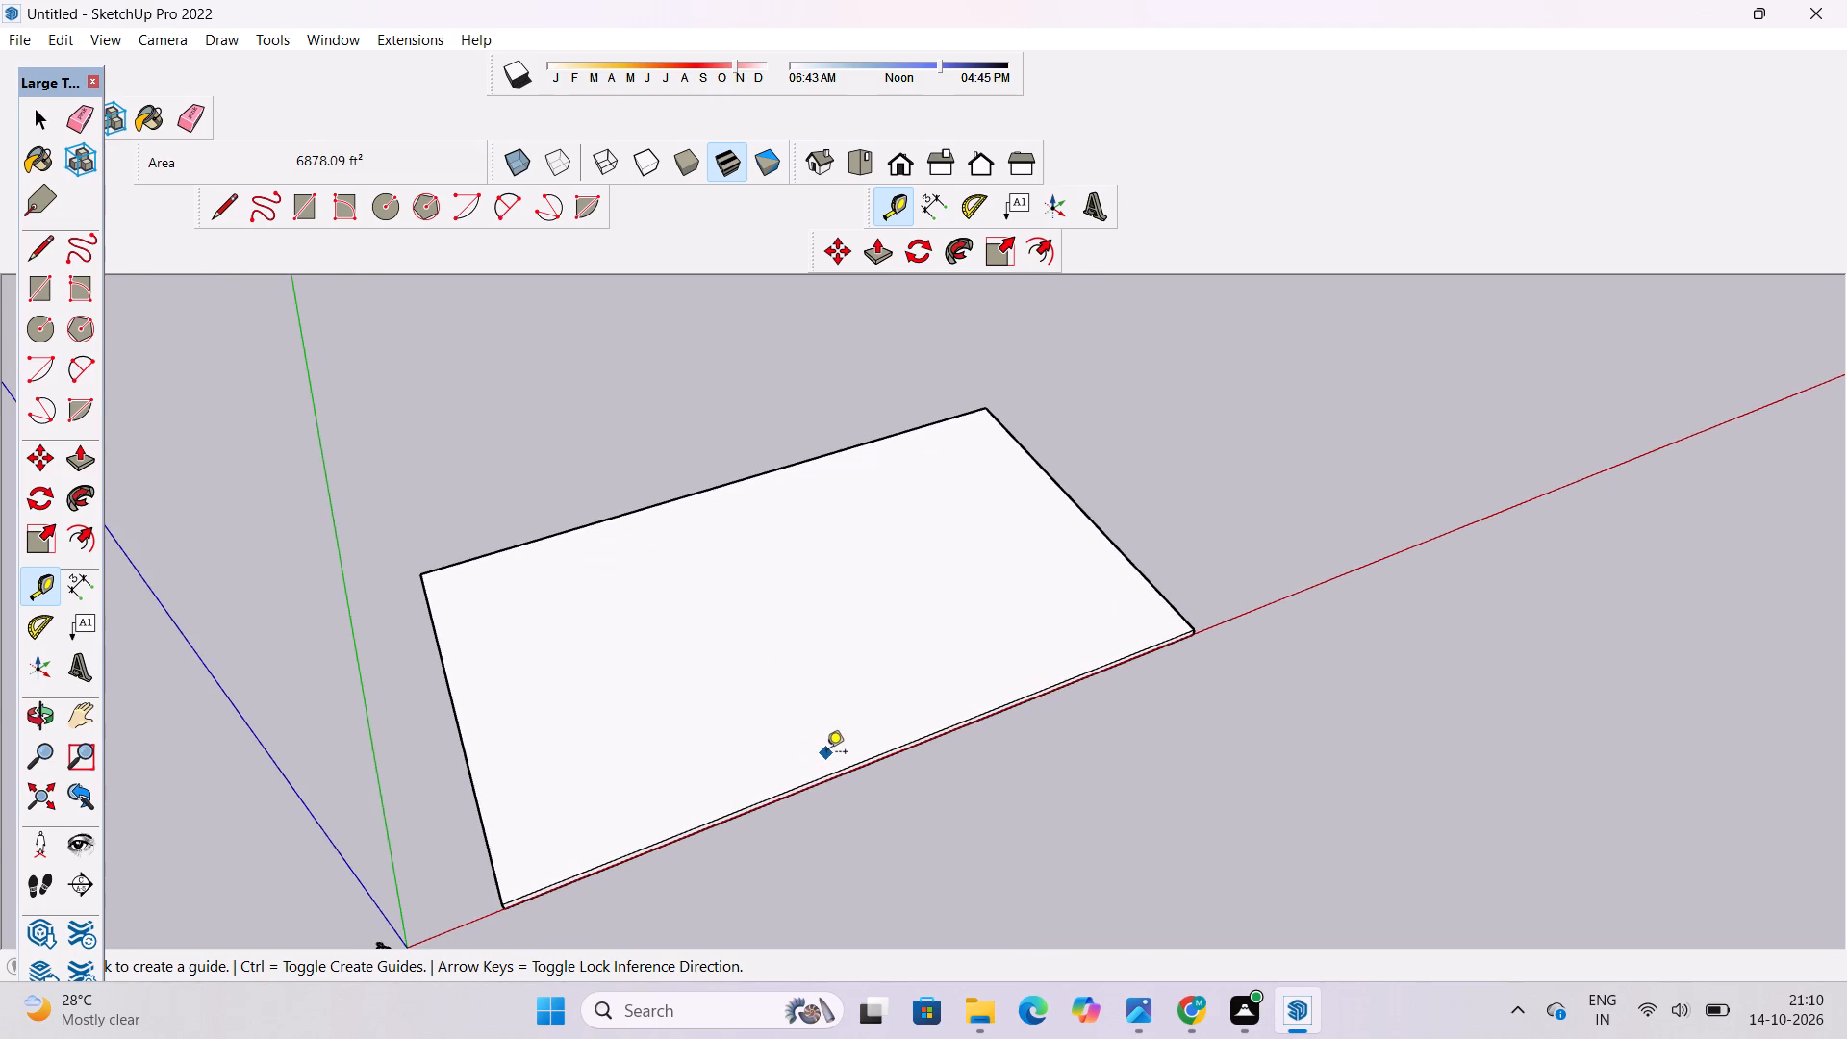
scroll(826, 753, "up", 3)
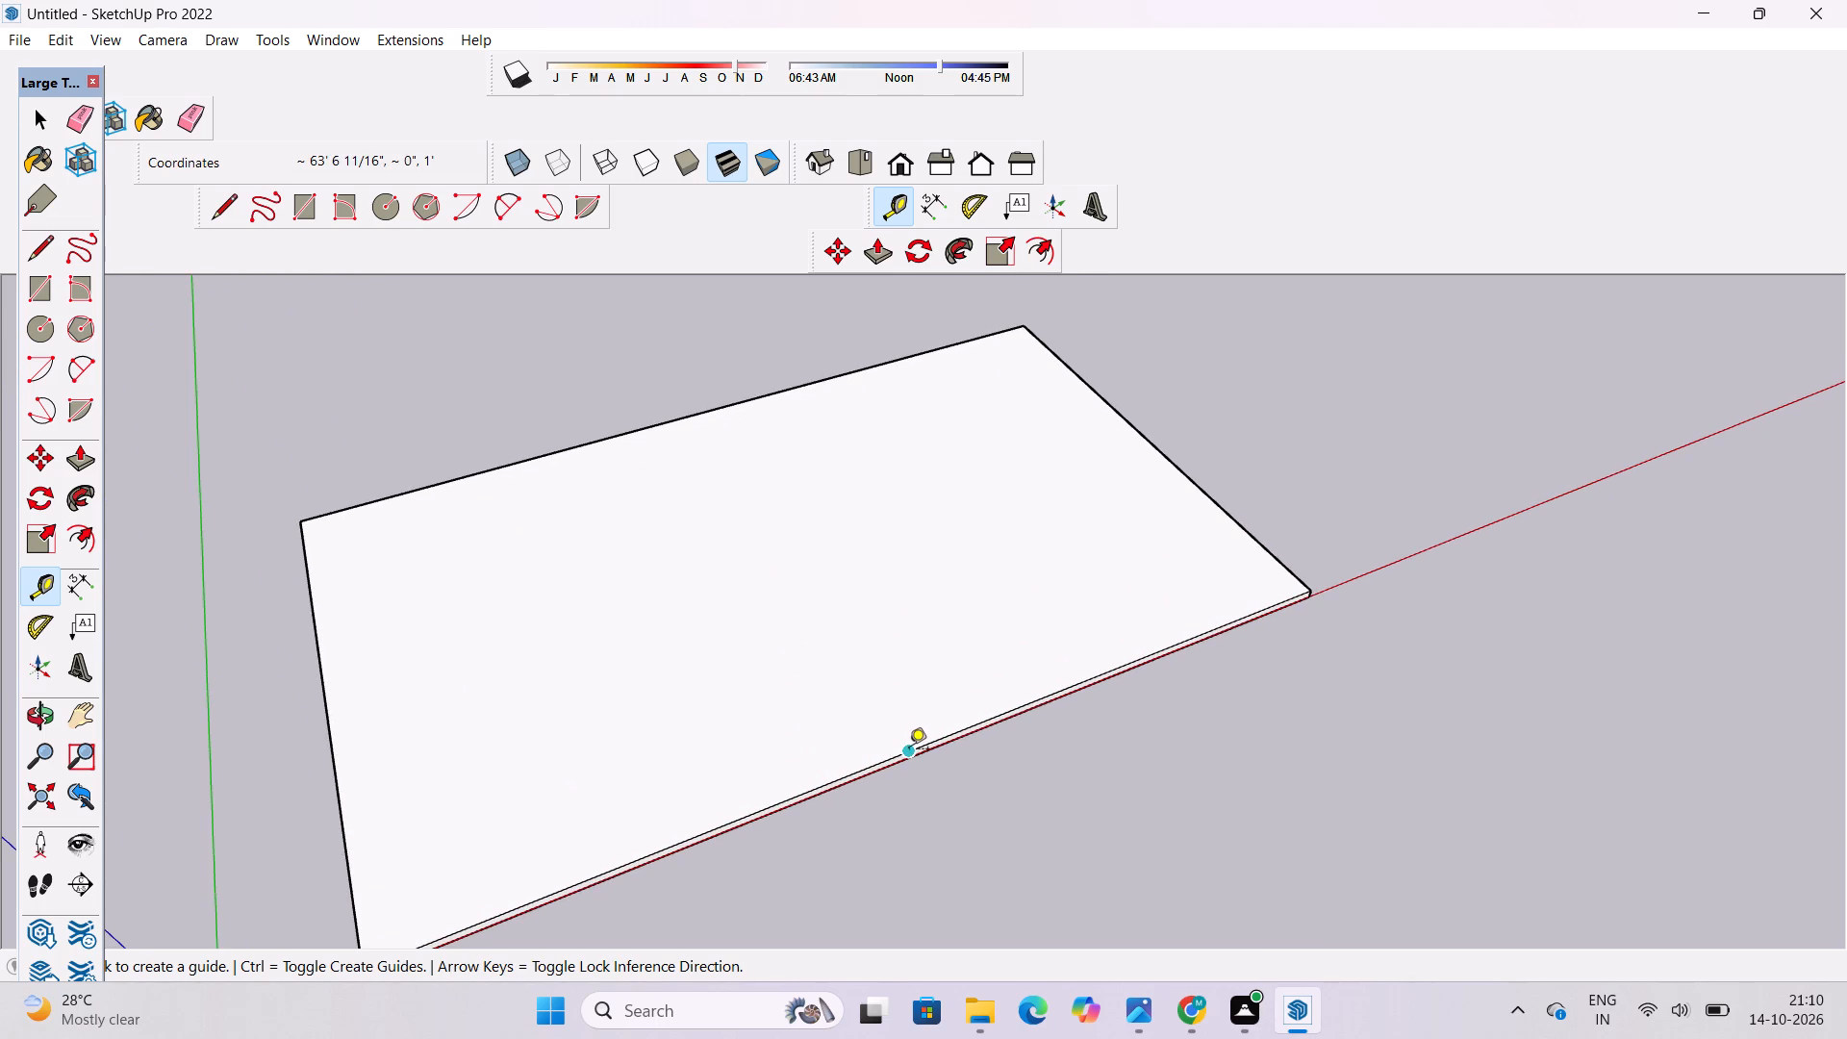
left_click(910, 750)
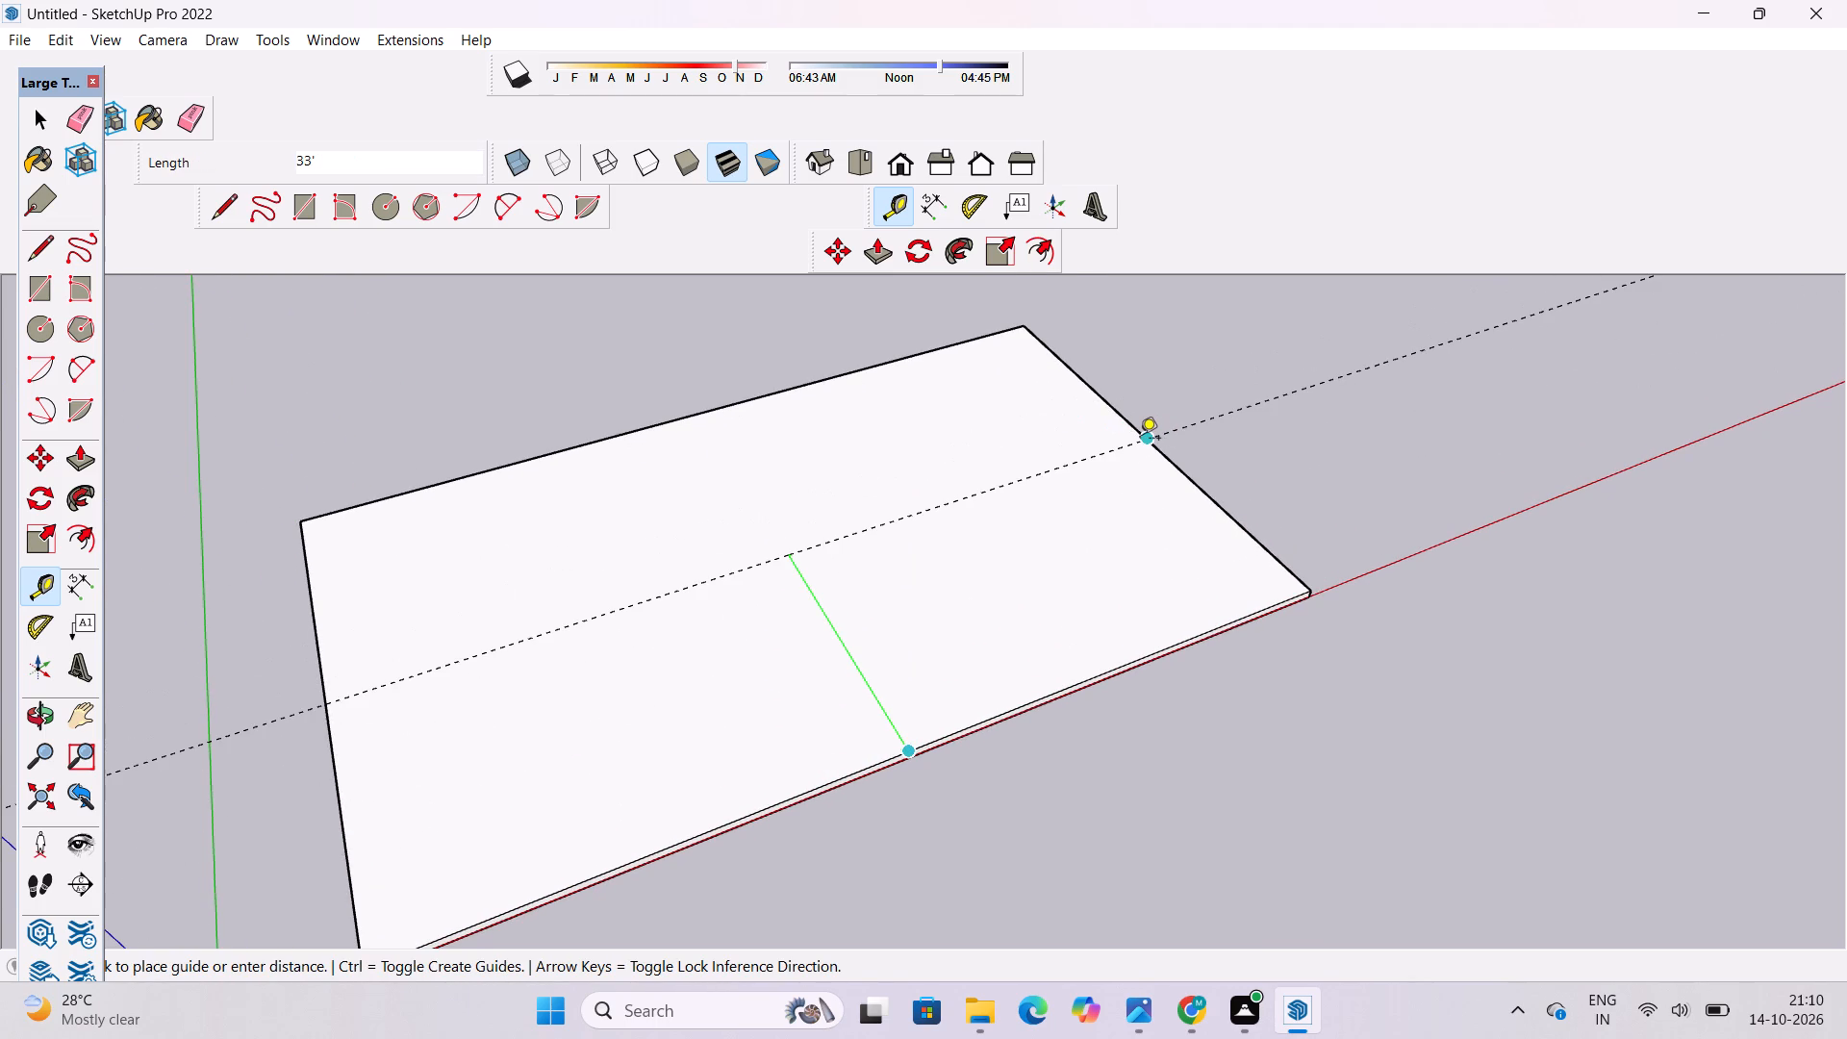
left_click(1145, 442)
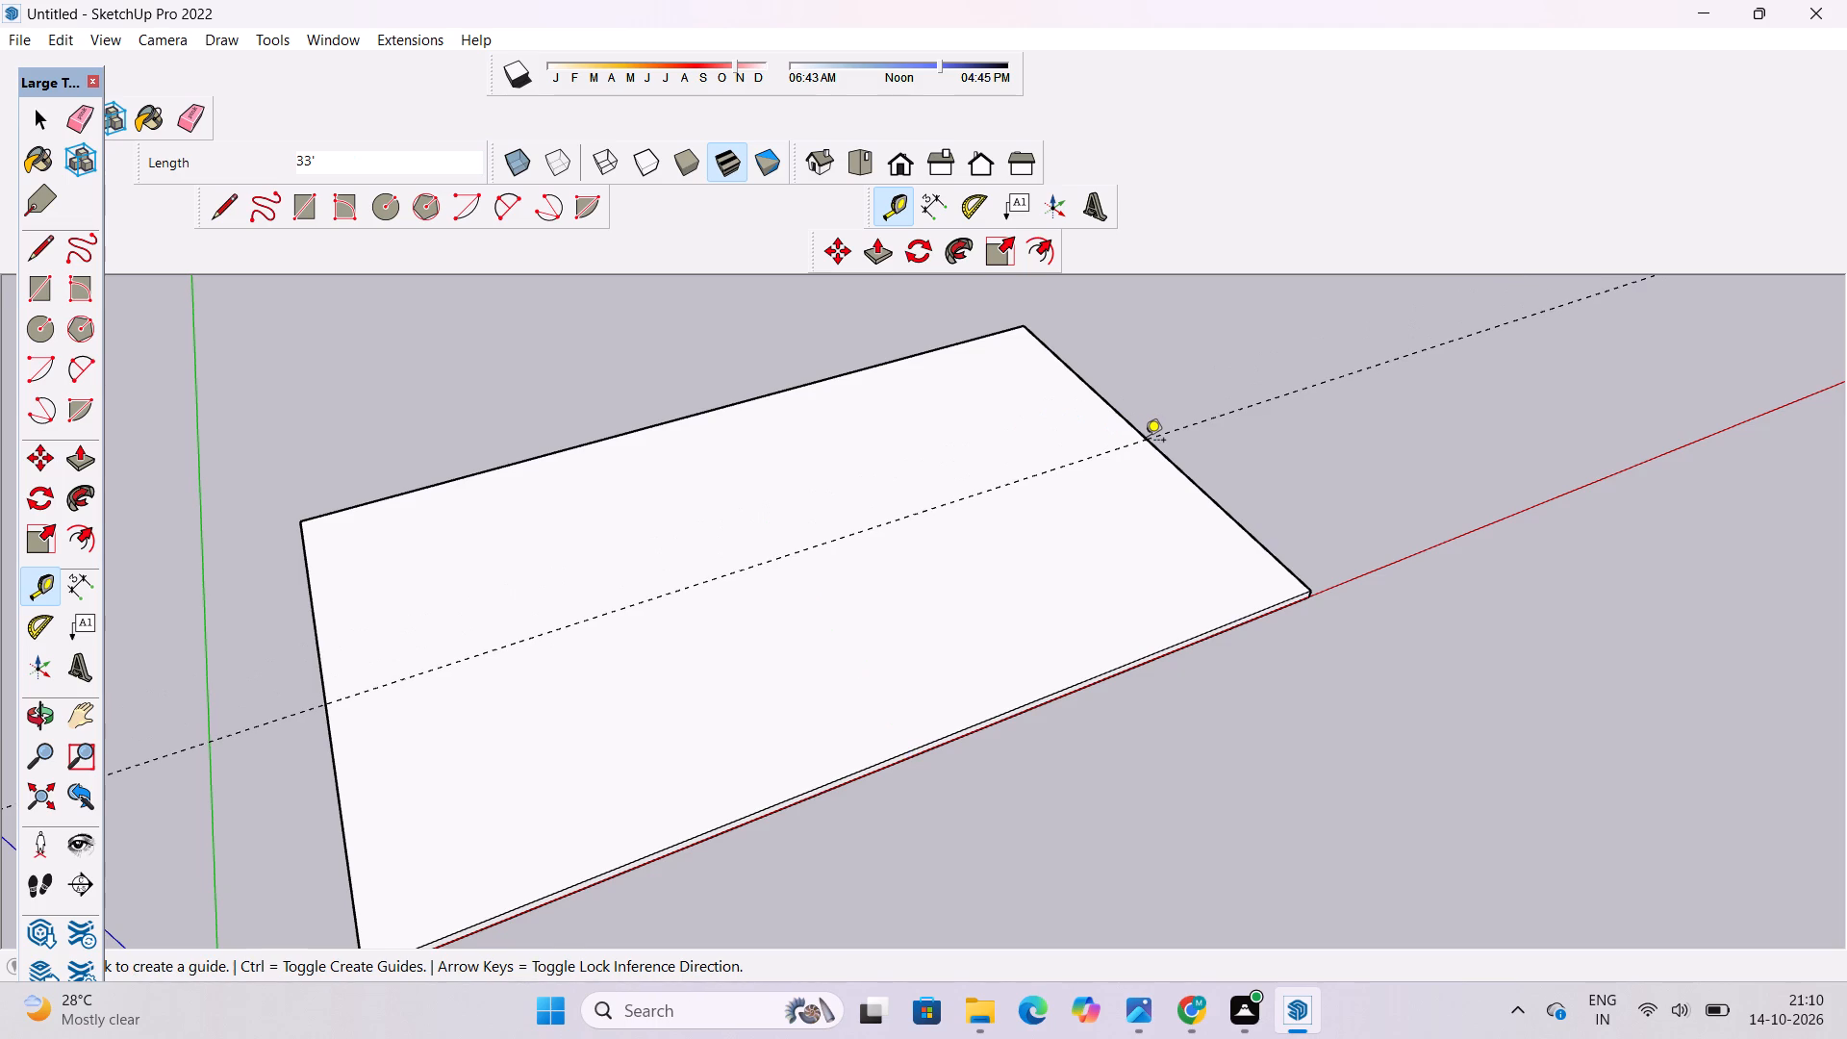
Draw a line along the guide across the slab's top face, from one end edge to the other, about 104' 2 9/16" long.
key("l")
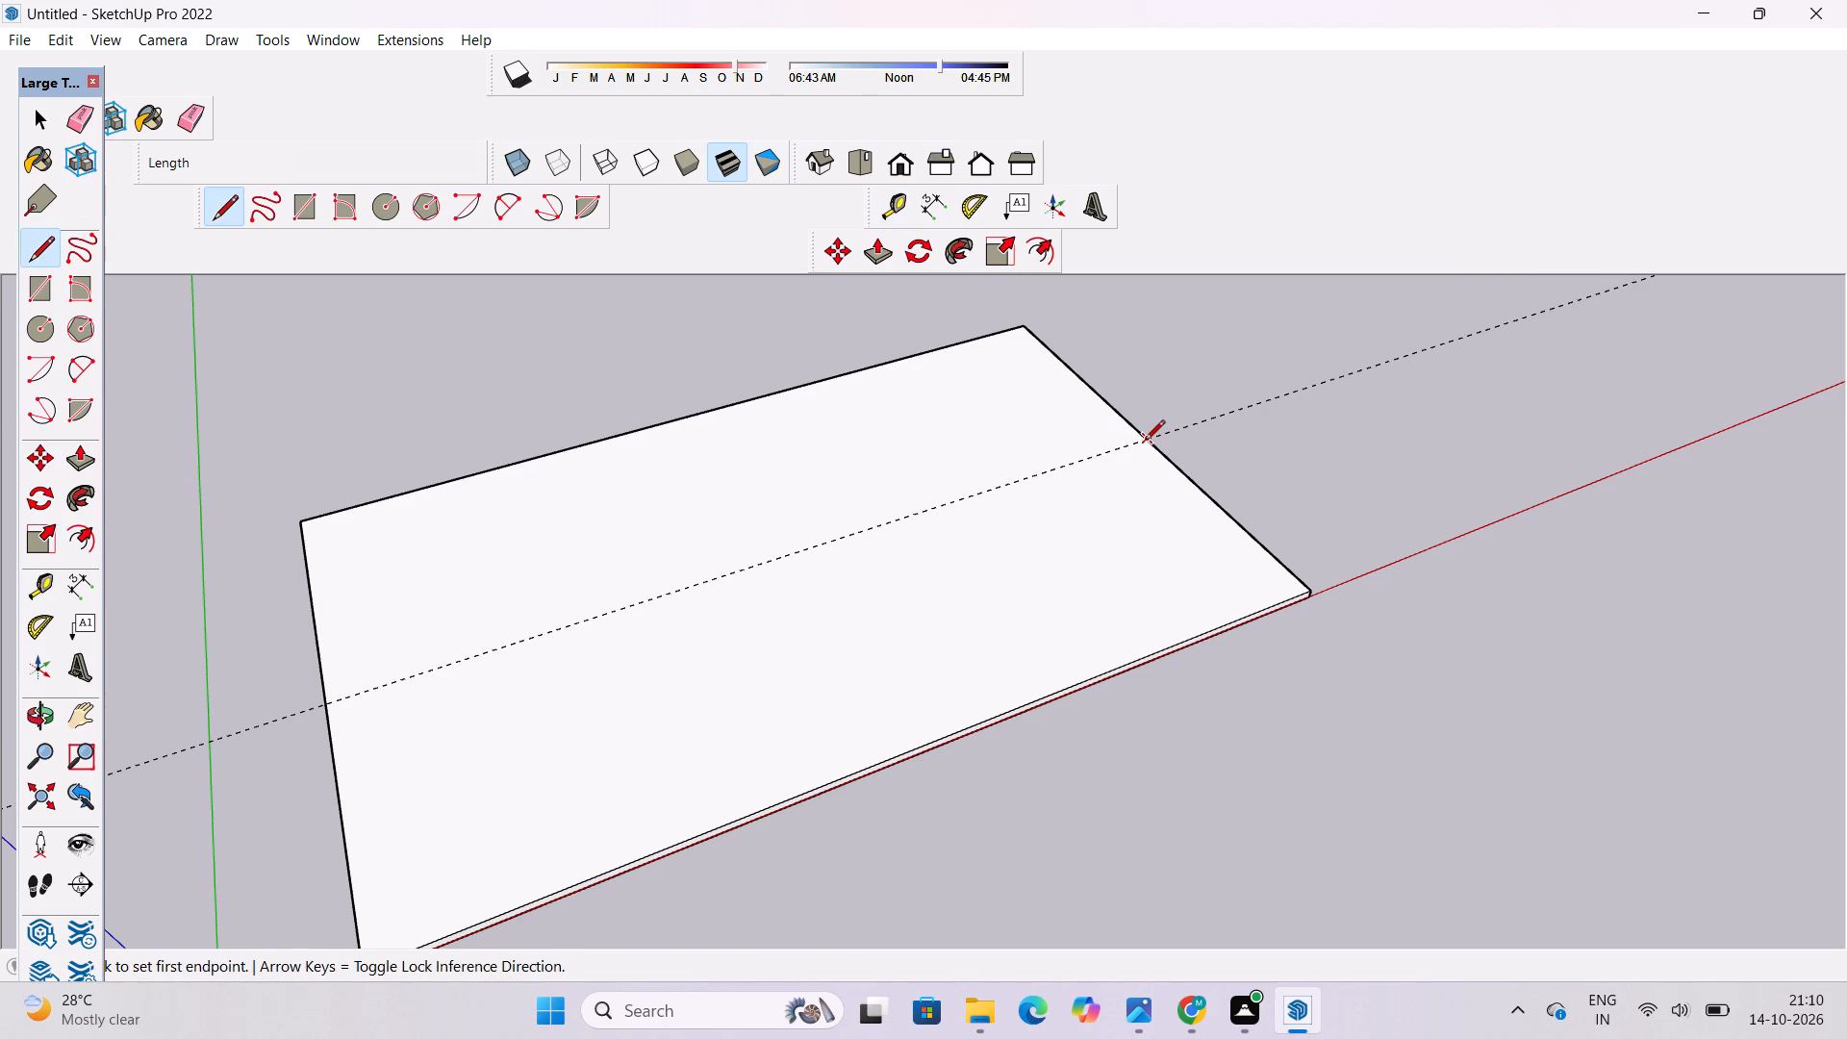
scroll(1145, 442, "up", 2)
scroll(1145, 442, "down", 2)
scroll(1145, 442, "up", 1)
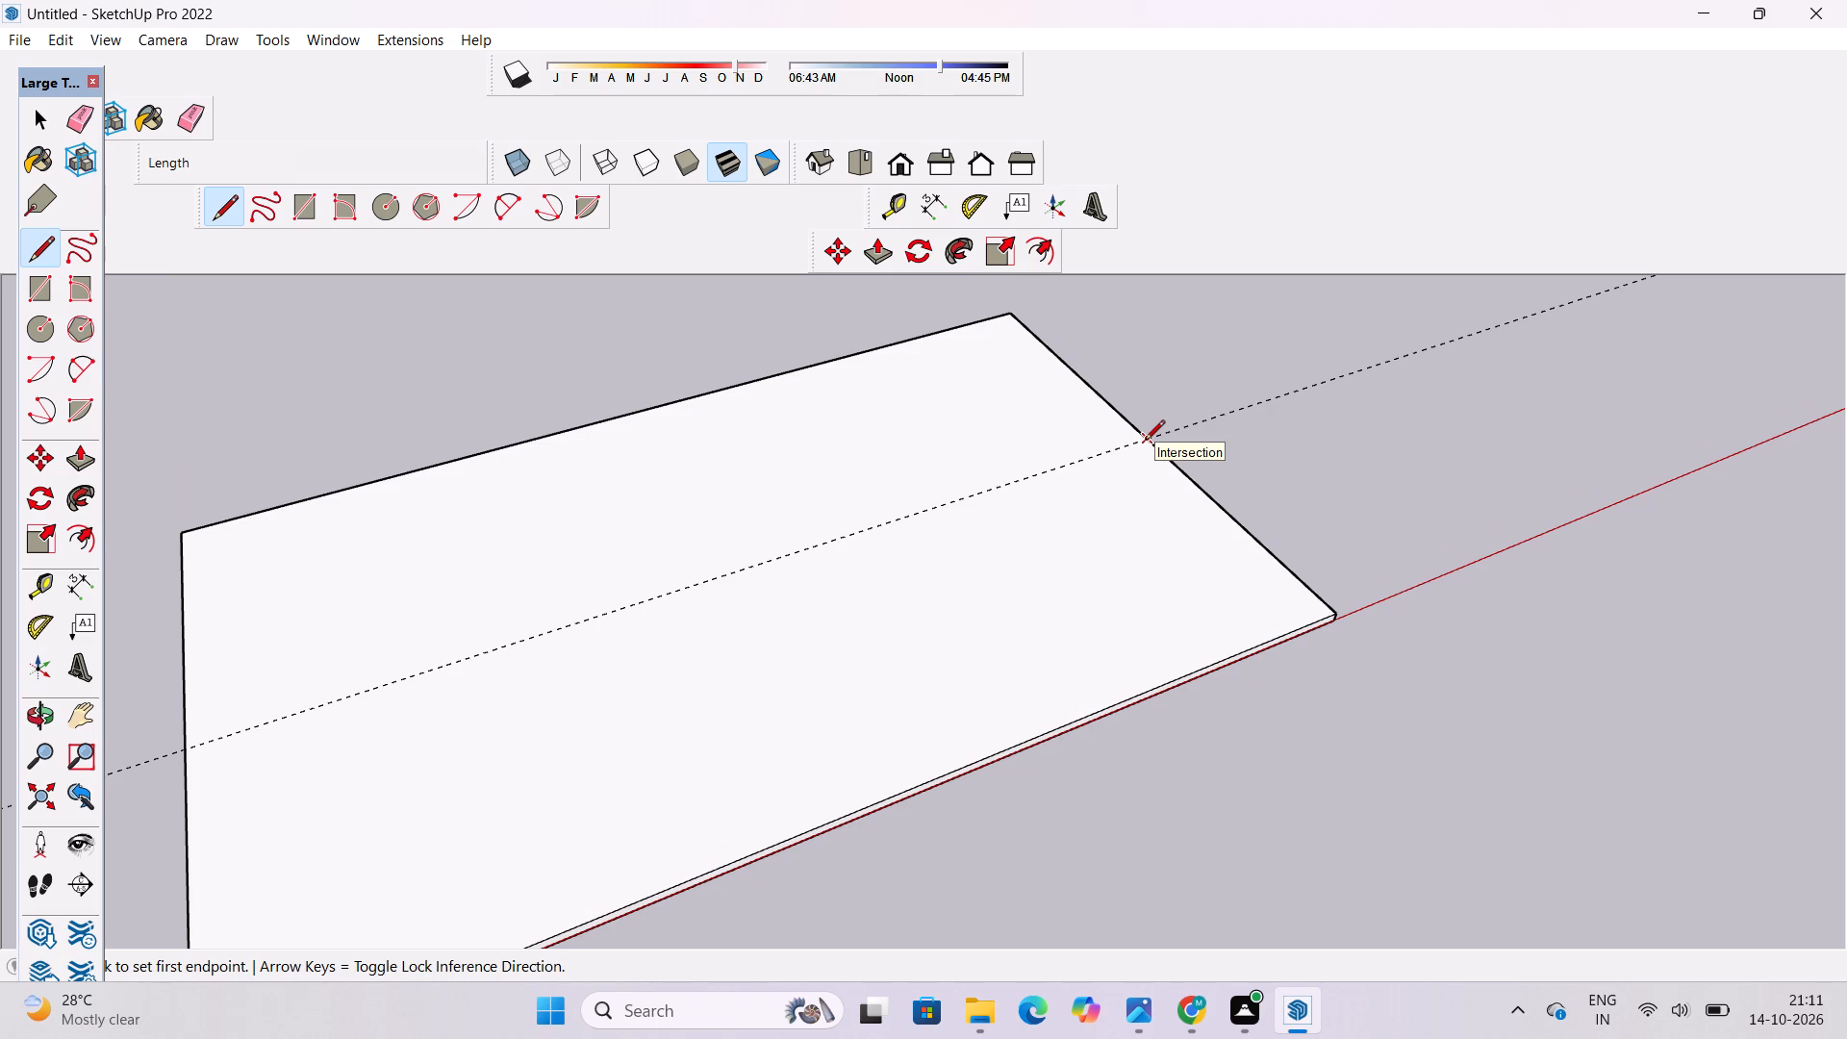
scroll(1145, 442, "up", 1)
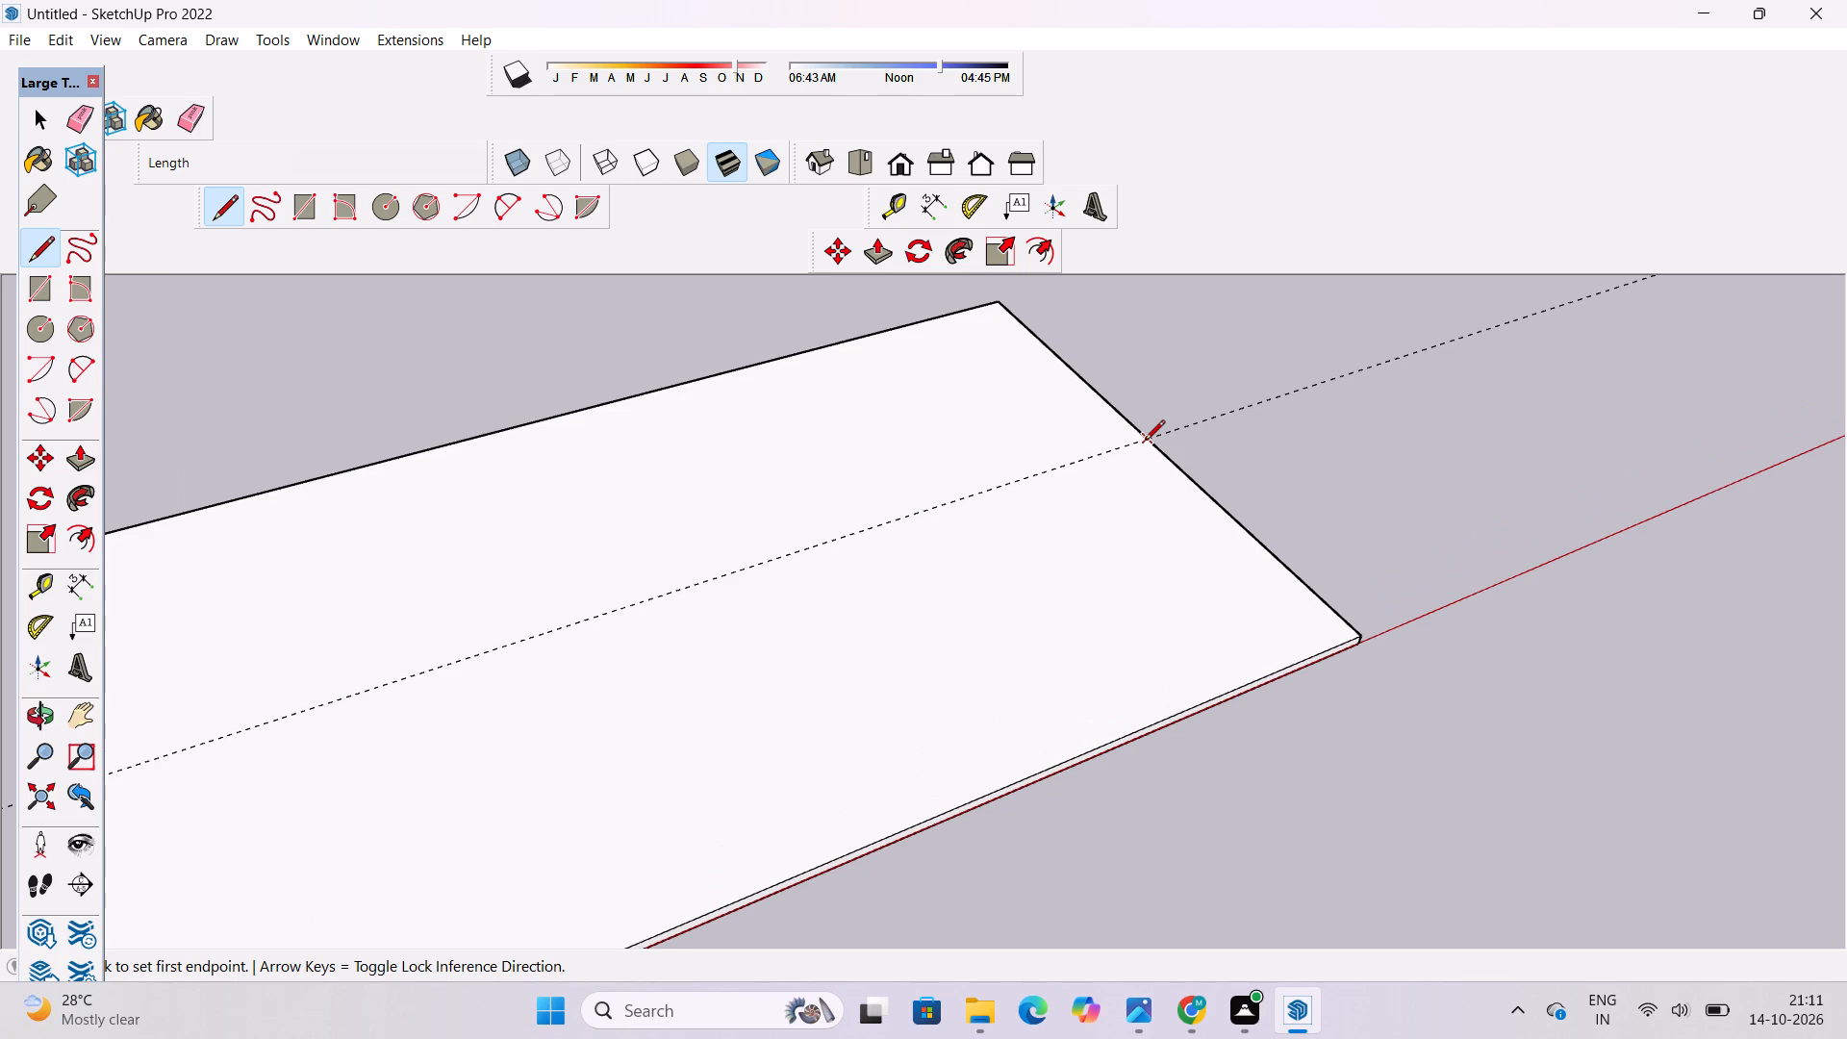
scroll(1145, 442, "down", 3)
left_click(1145, 442)
key("space")
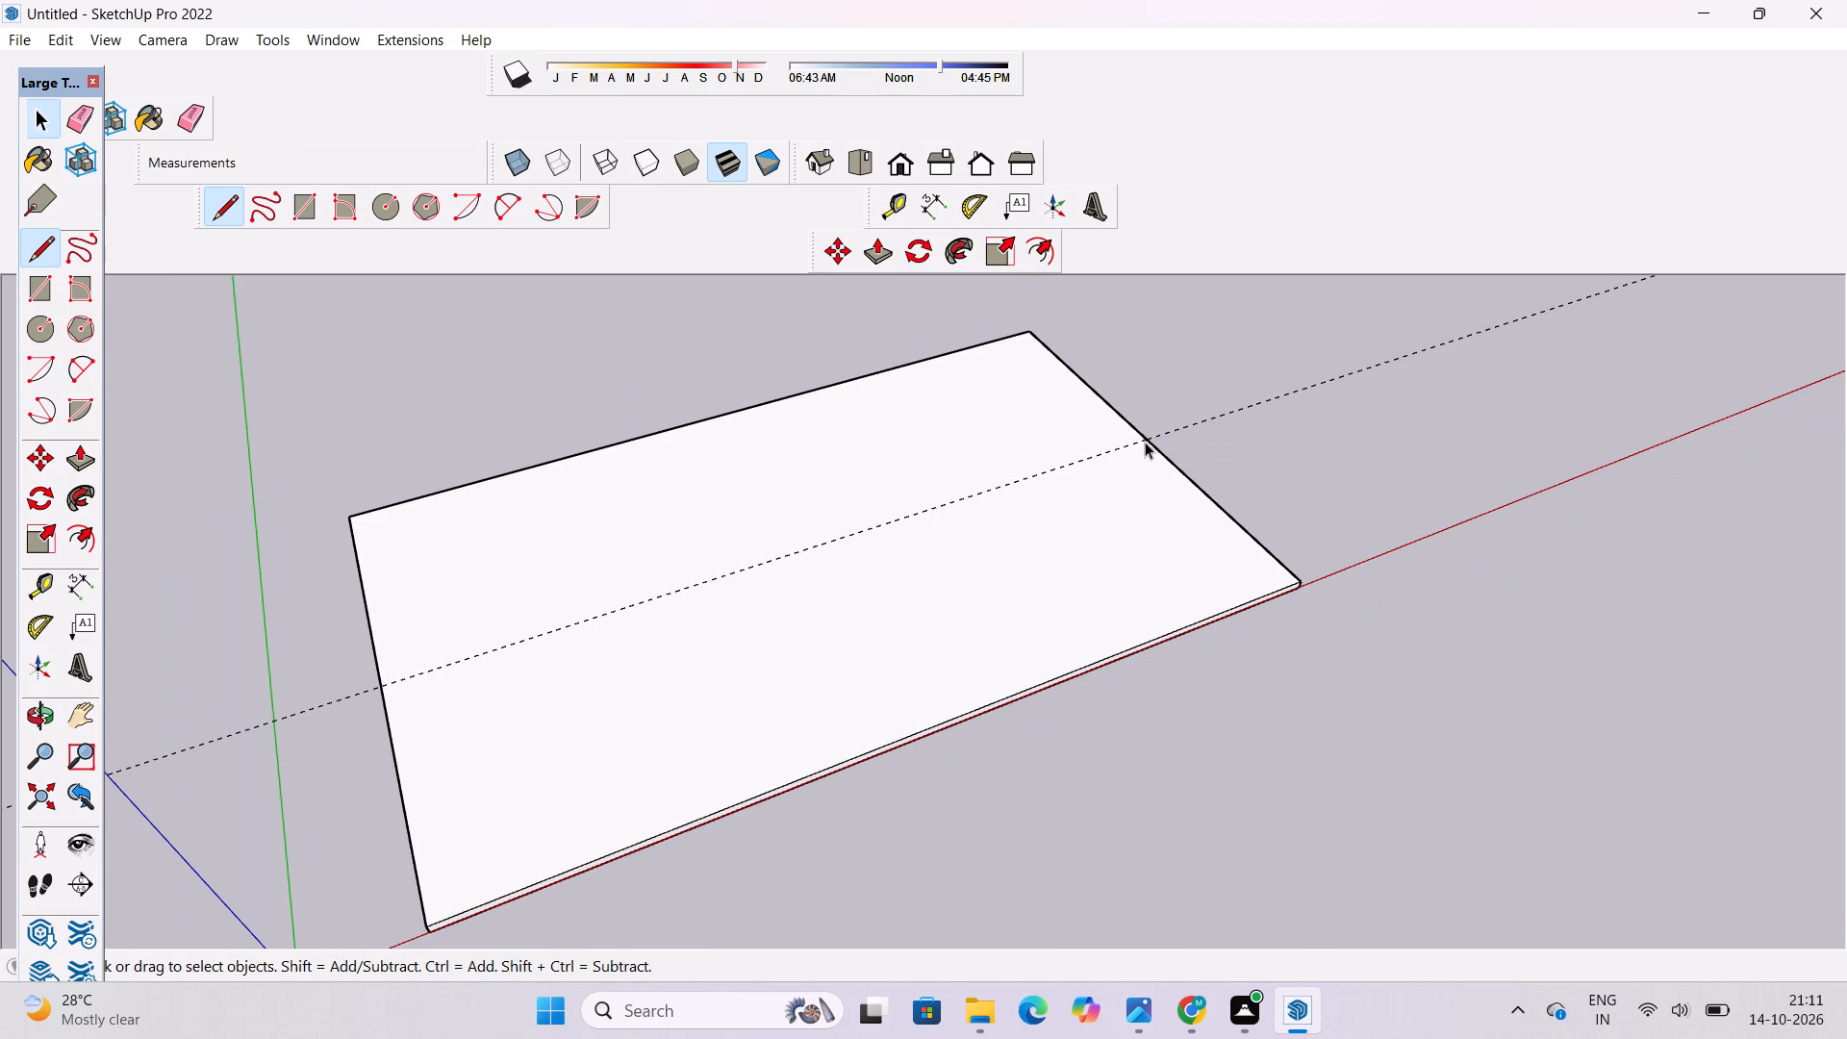
type("l")
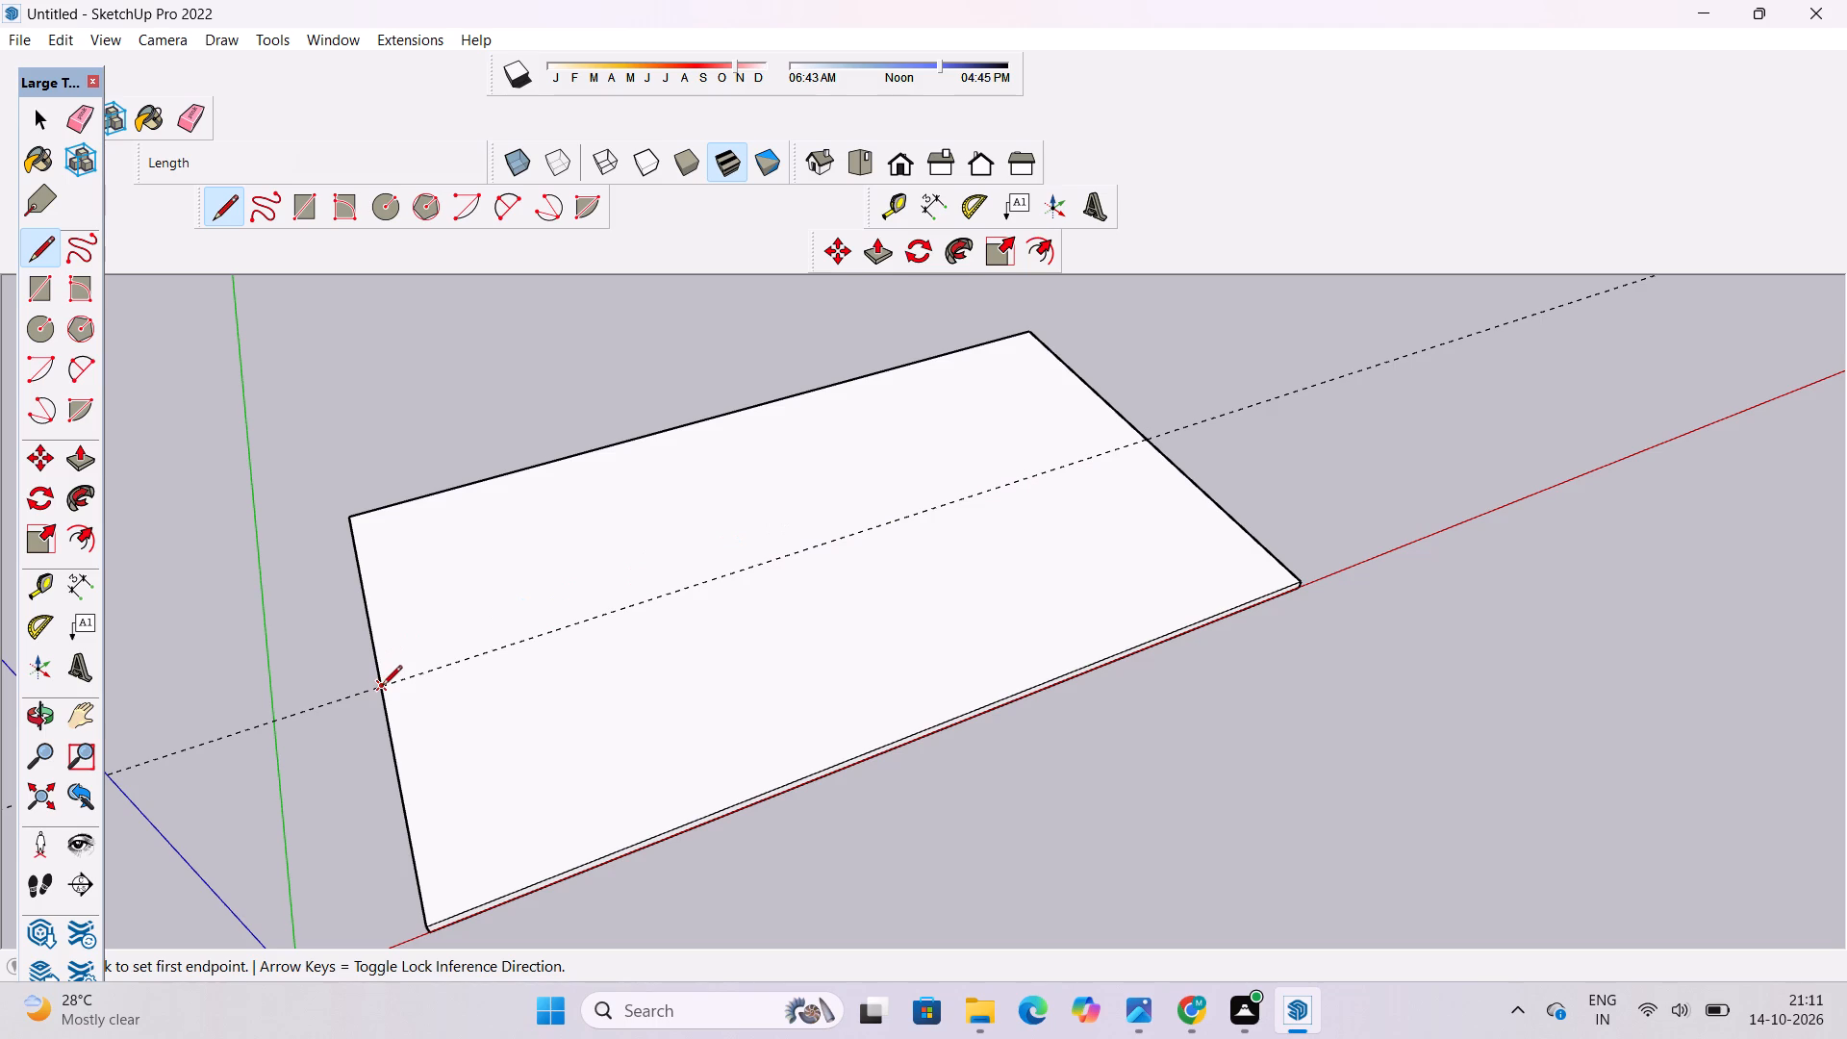
left_click(382, 687)
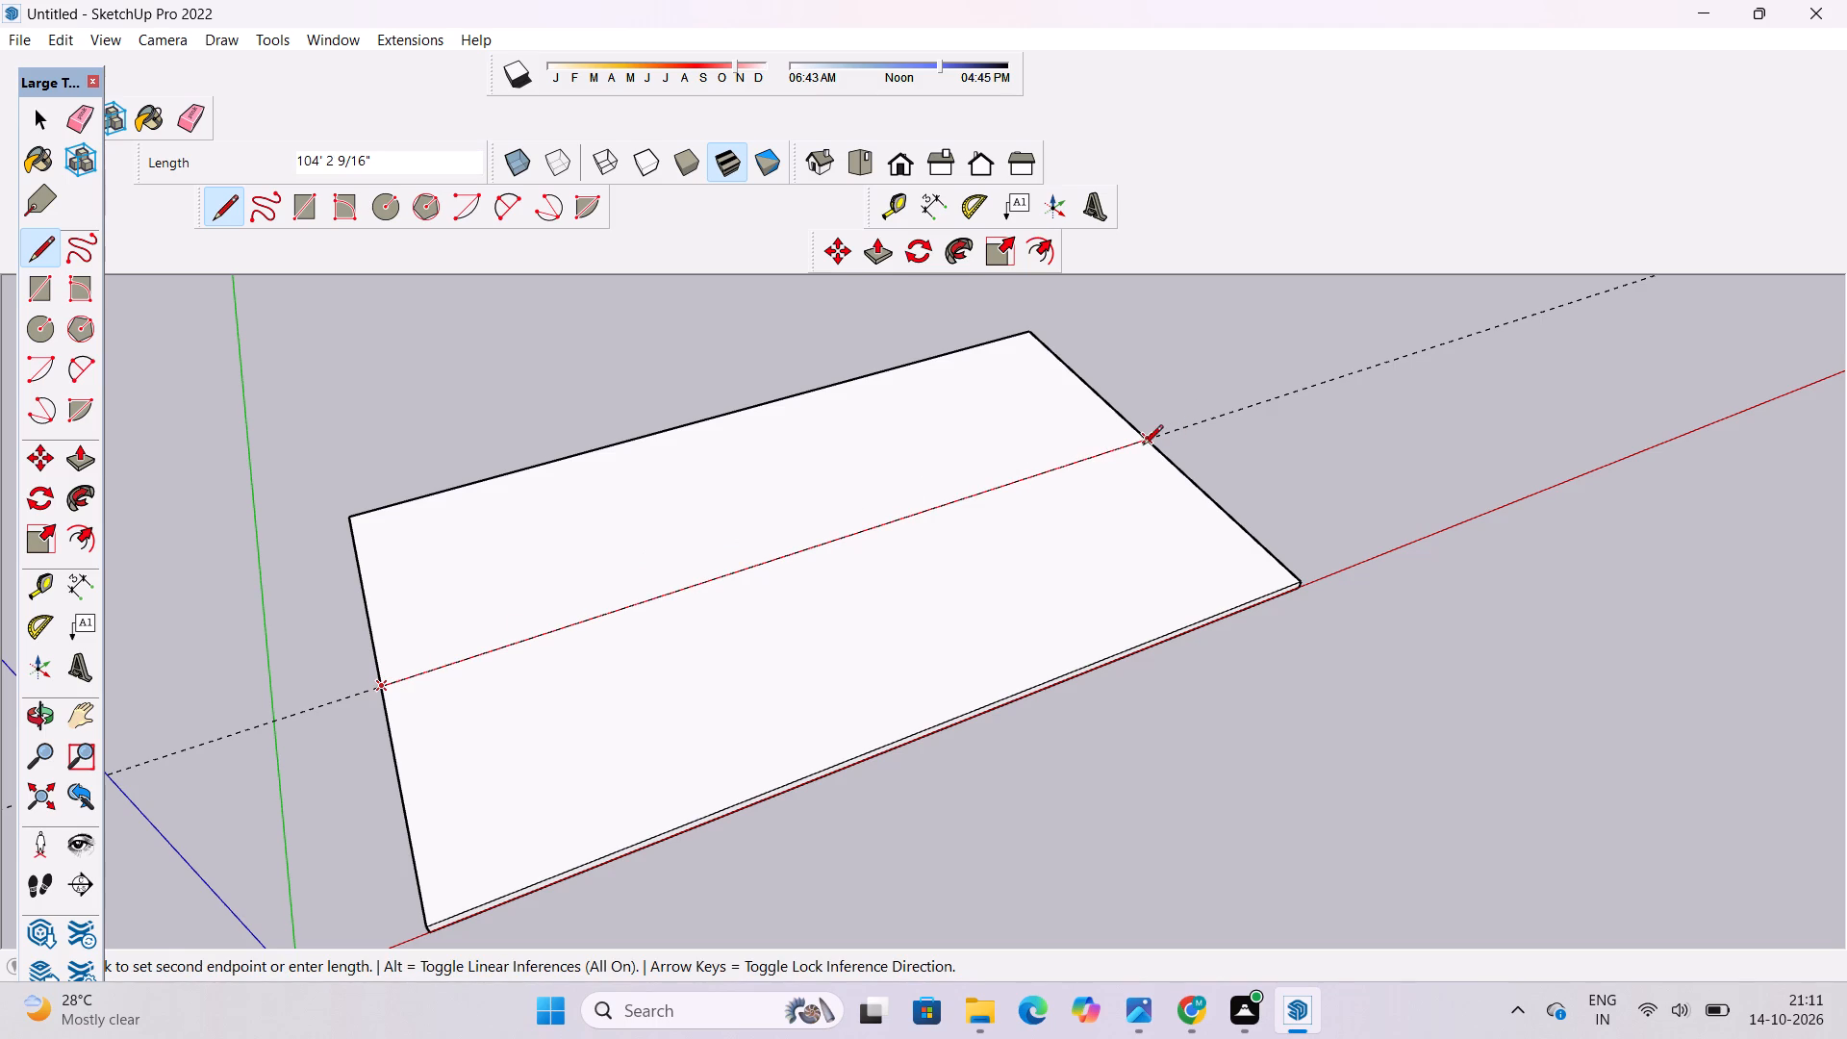
left_click(1143, 442)
key("space")
Erase the dashed guide running through the middle of the slab, keeping the dividing line drawn on the top face.
type("e")
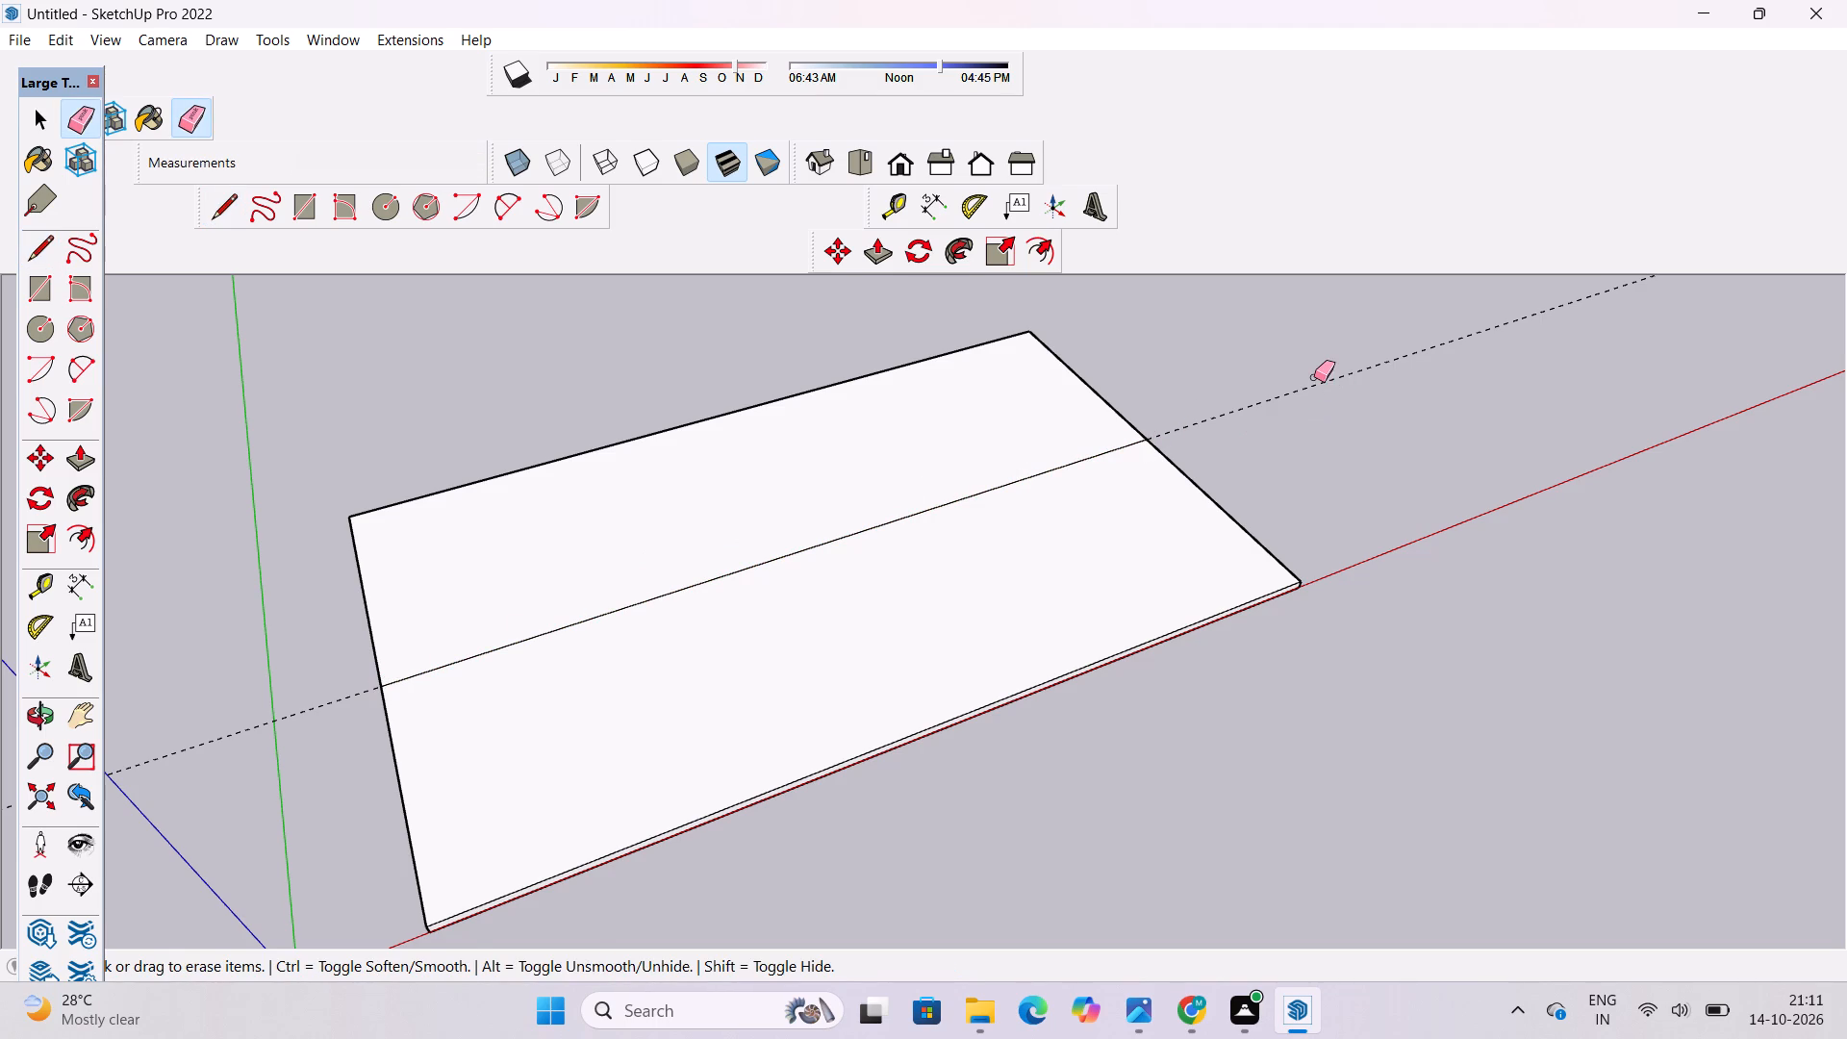
left_click(1313, 376)
scroll(1306, 386, "down", 1)
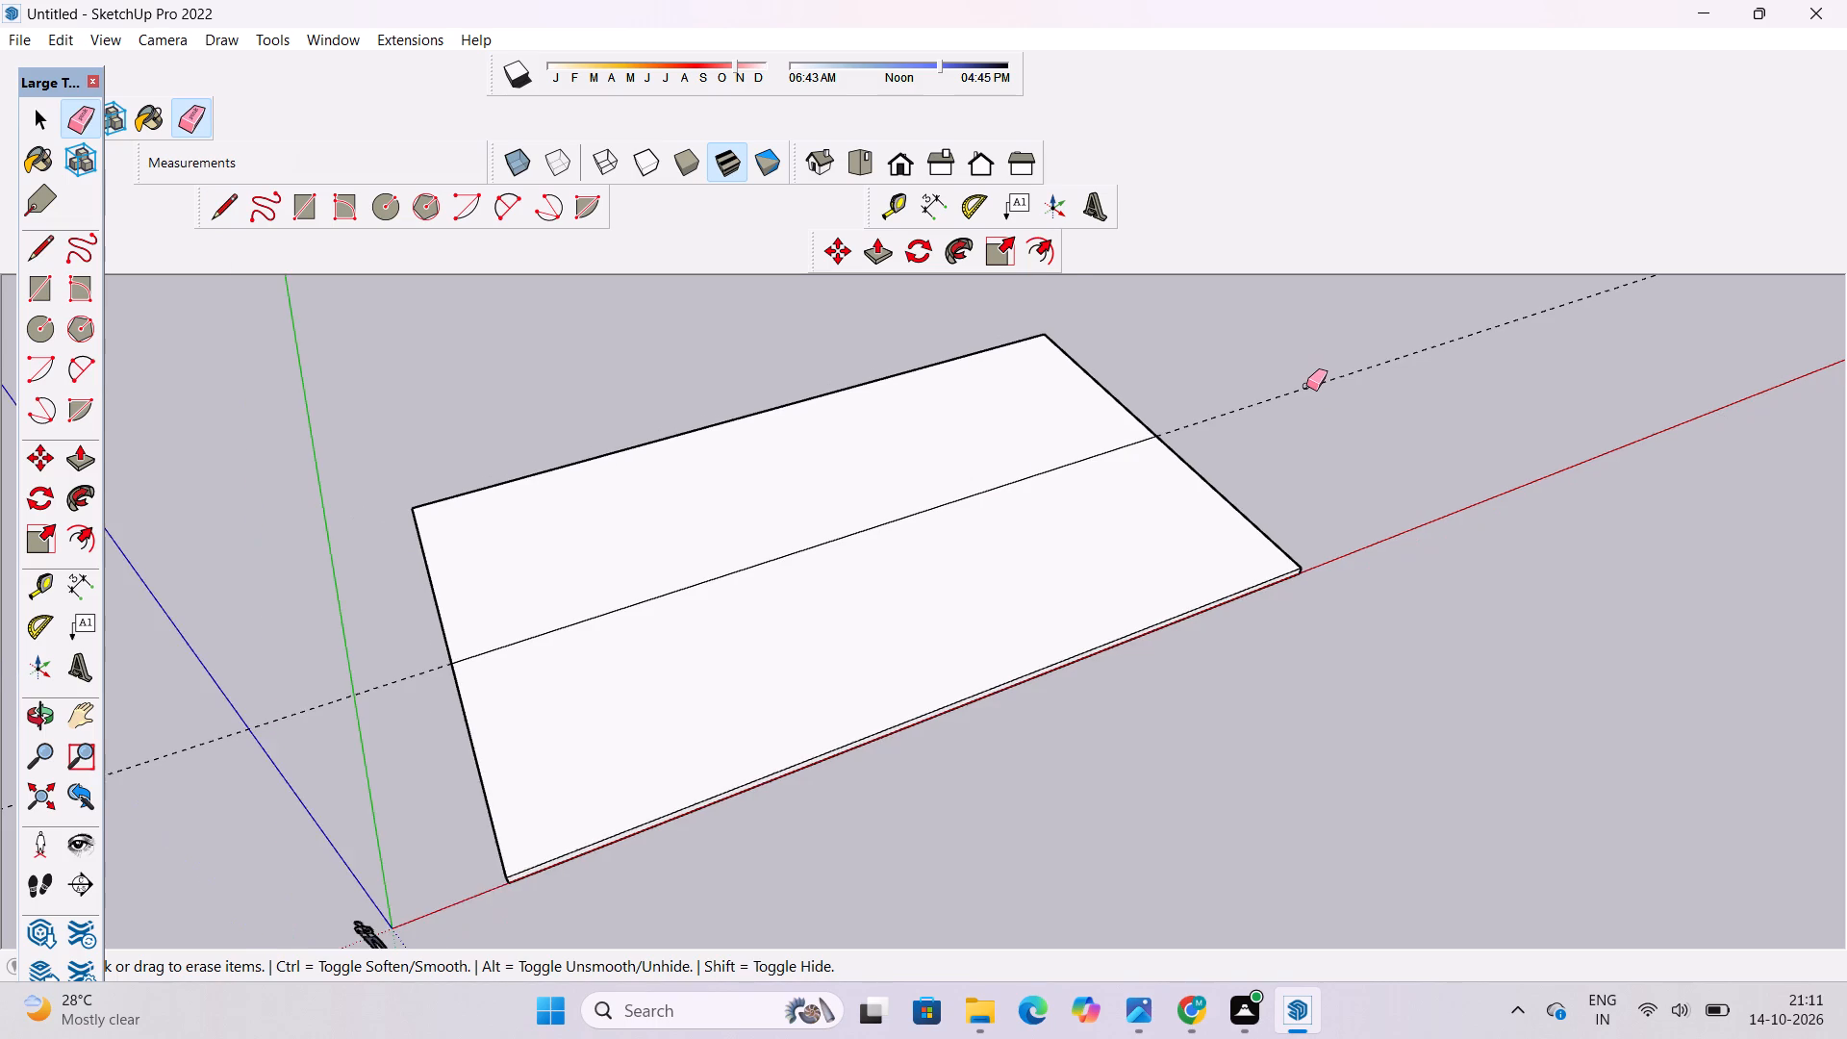
scroll(1305, 386, "up", 1)
scroll(1305, 386, "down", 2)
scroll(1305, 386, "up", 2)
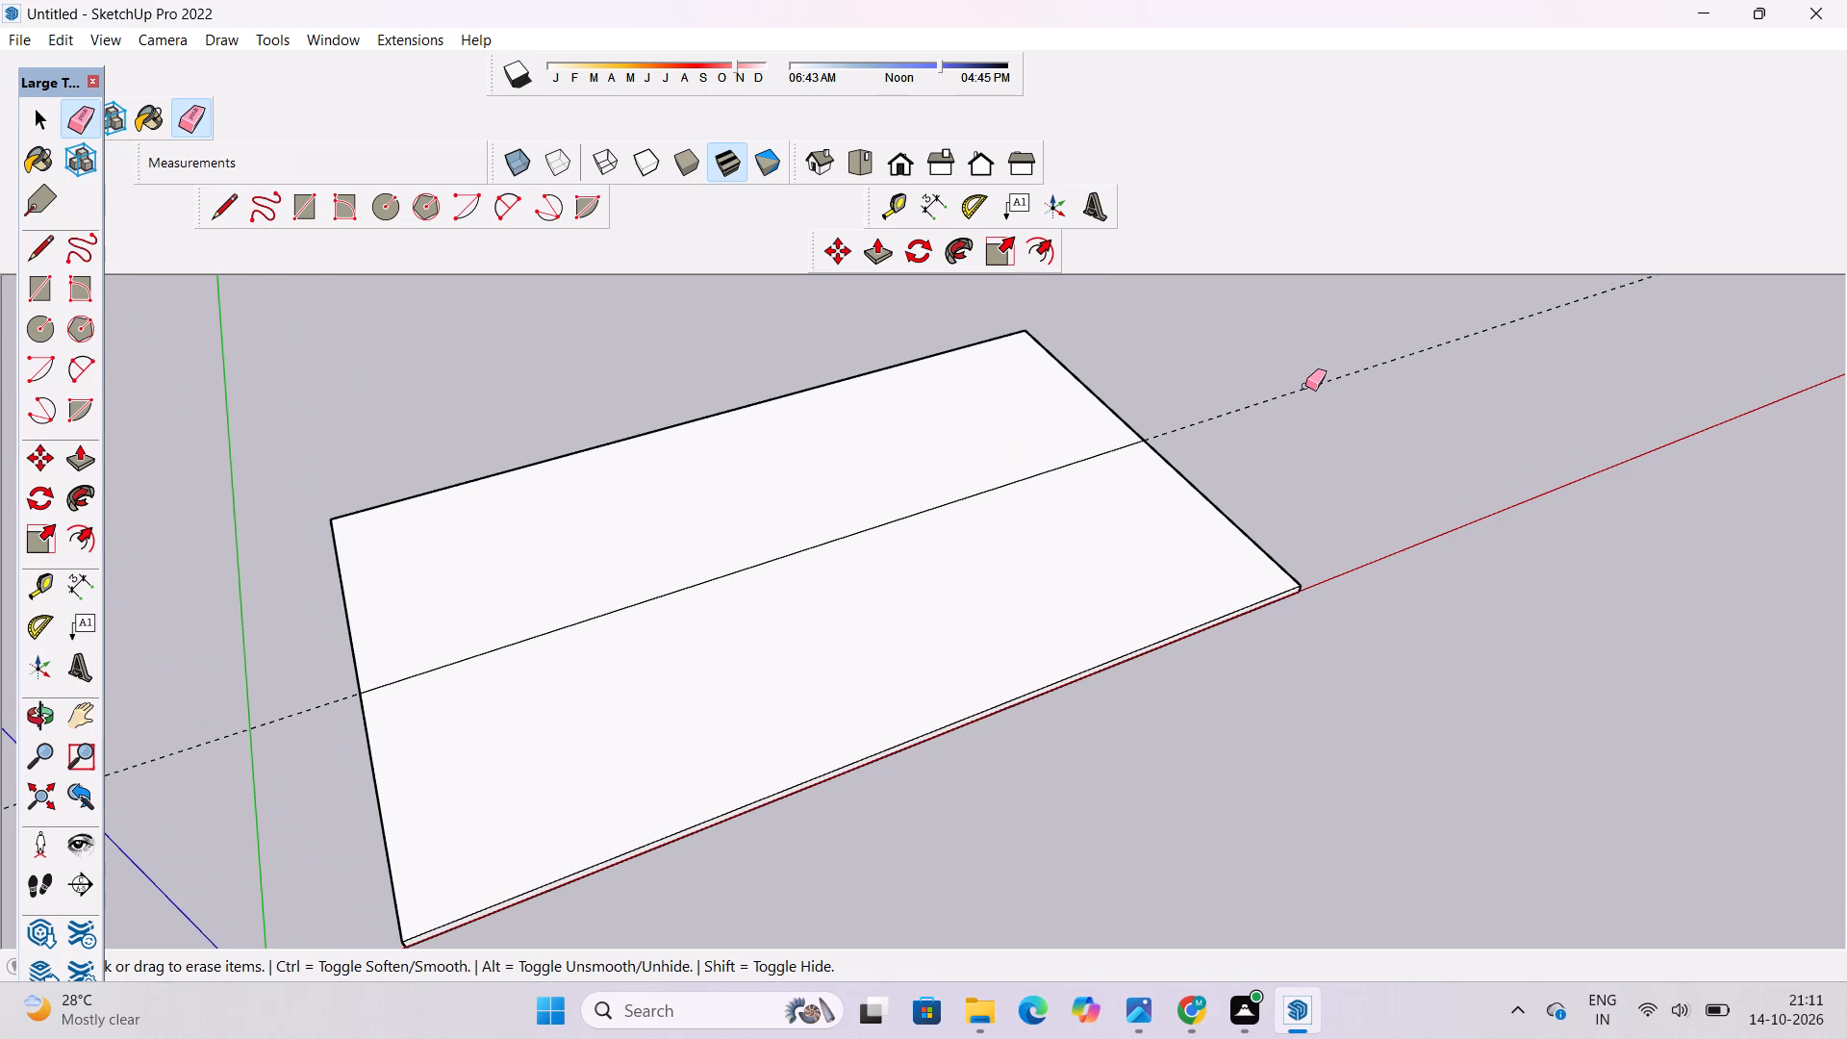
scroll(1303, 386, "down", 3)
key("o")
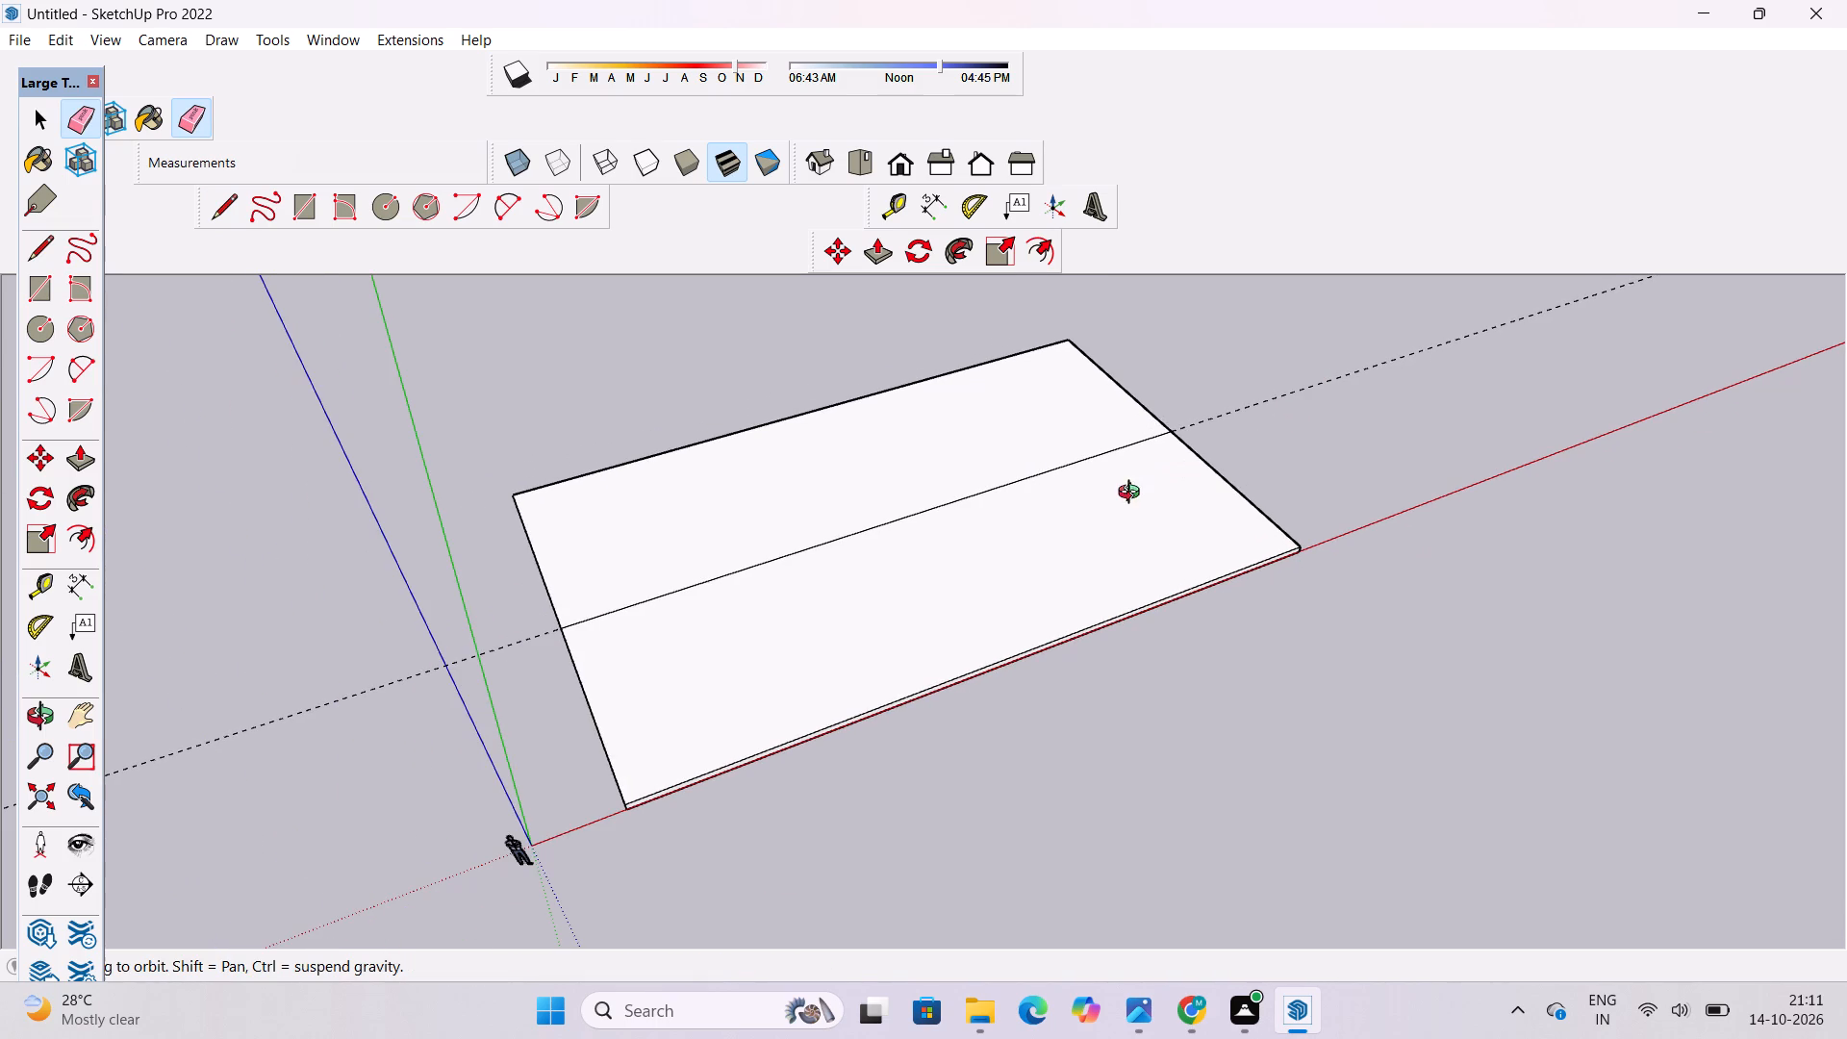
left_click_drag(696, 633, 1040, 528, "shift")
left_click_drag(1023, 550, 1316, 440)
left_click_drag(1047, 586, 1035, 654, "shift")
left_click_drag(868, 690, 927, 599)
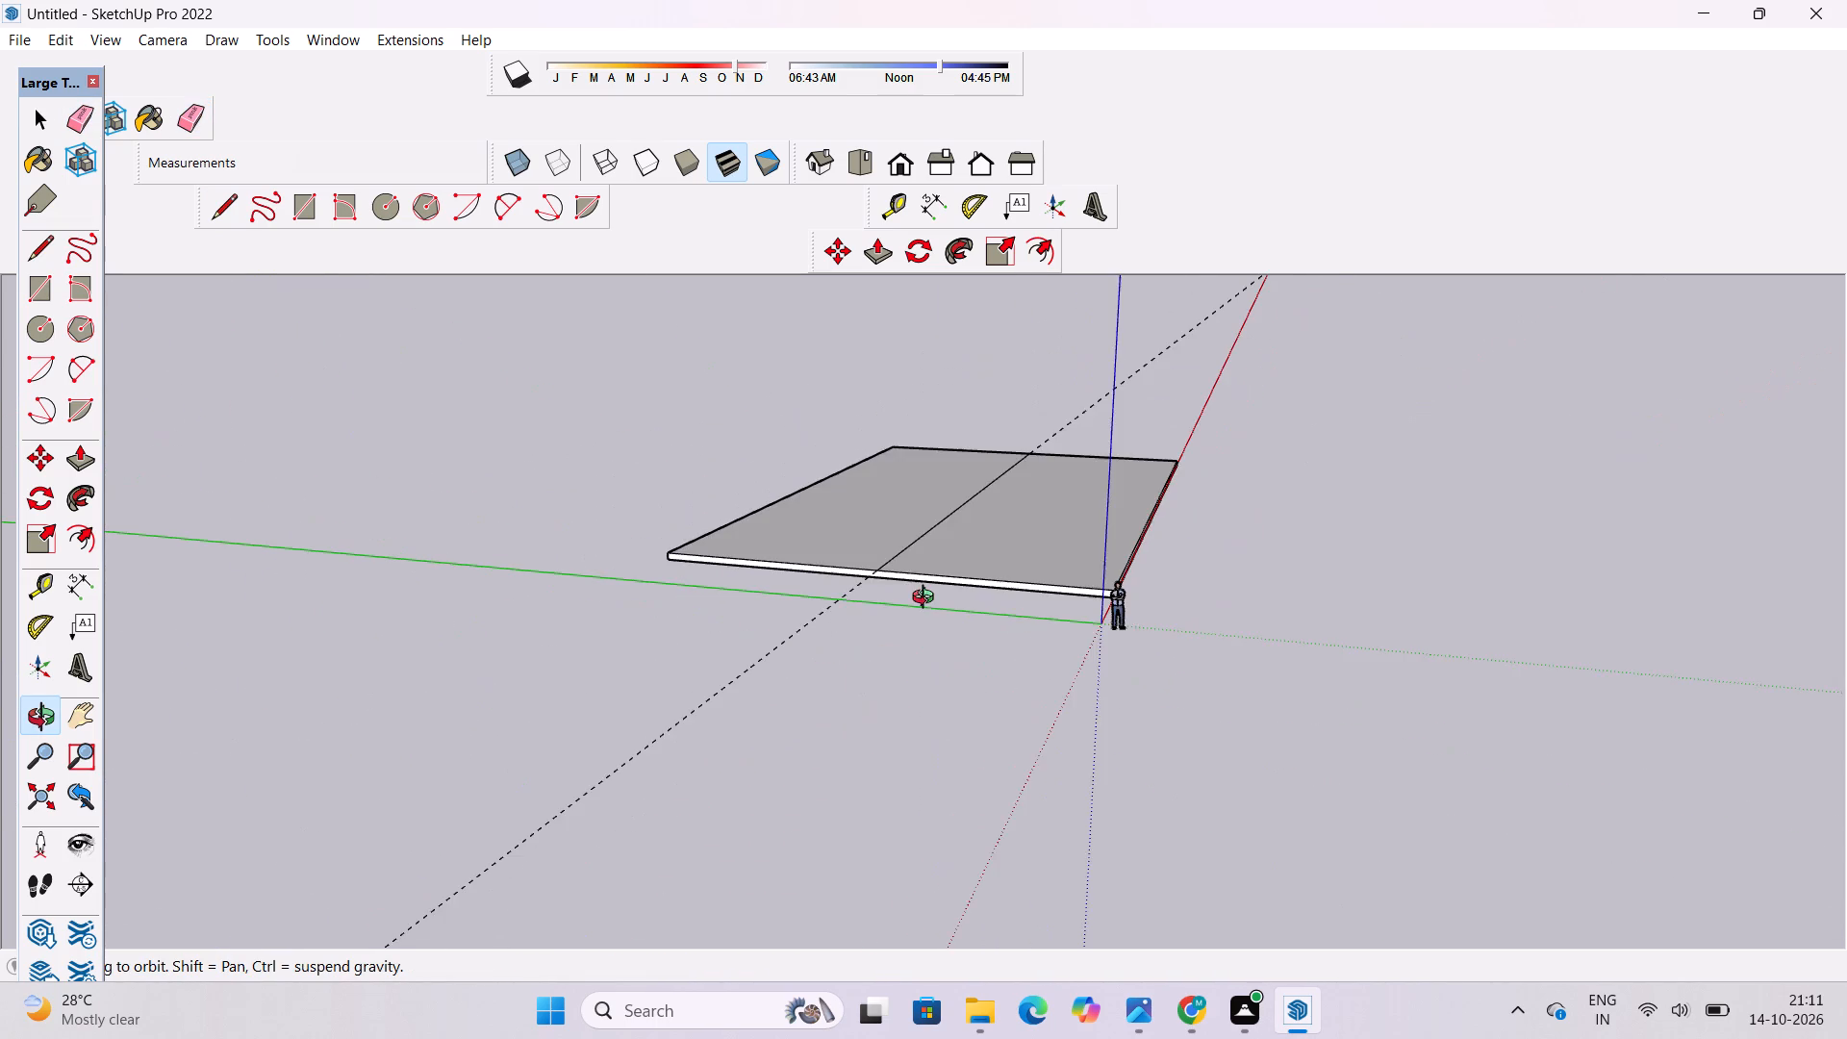
left_click_drag(927, 599, 901, 639)
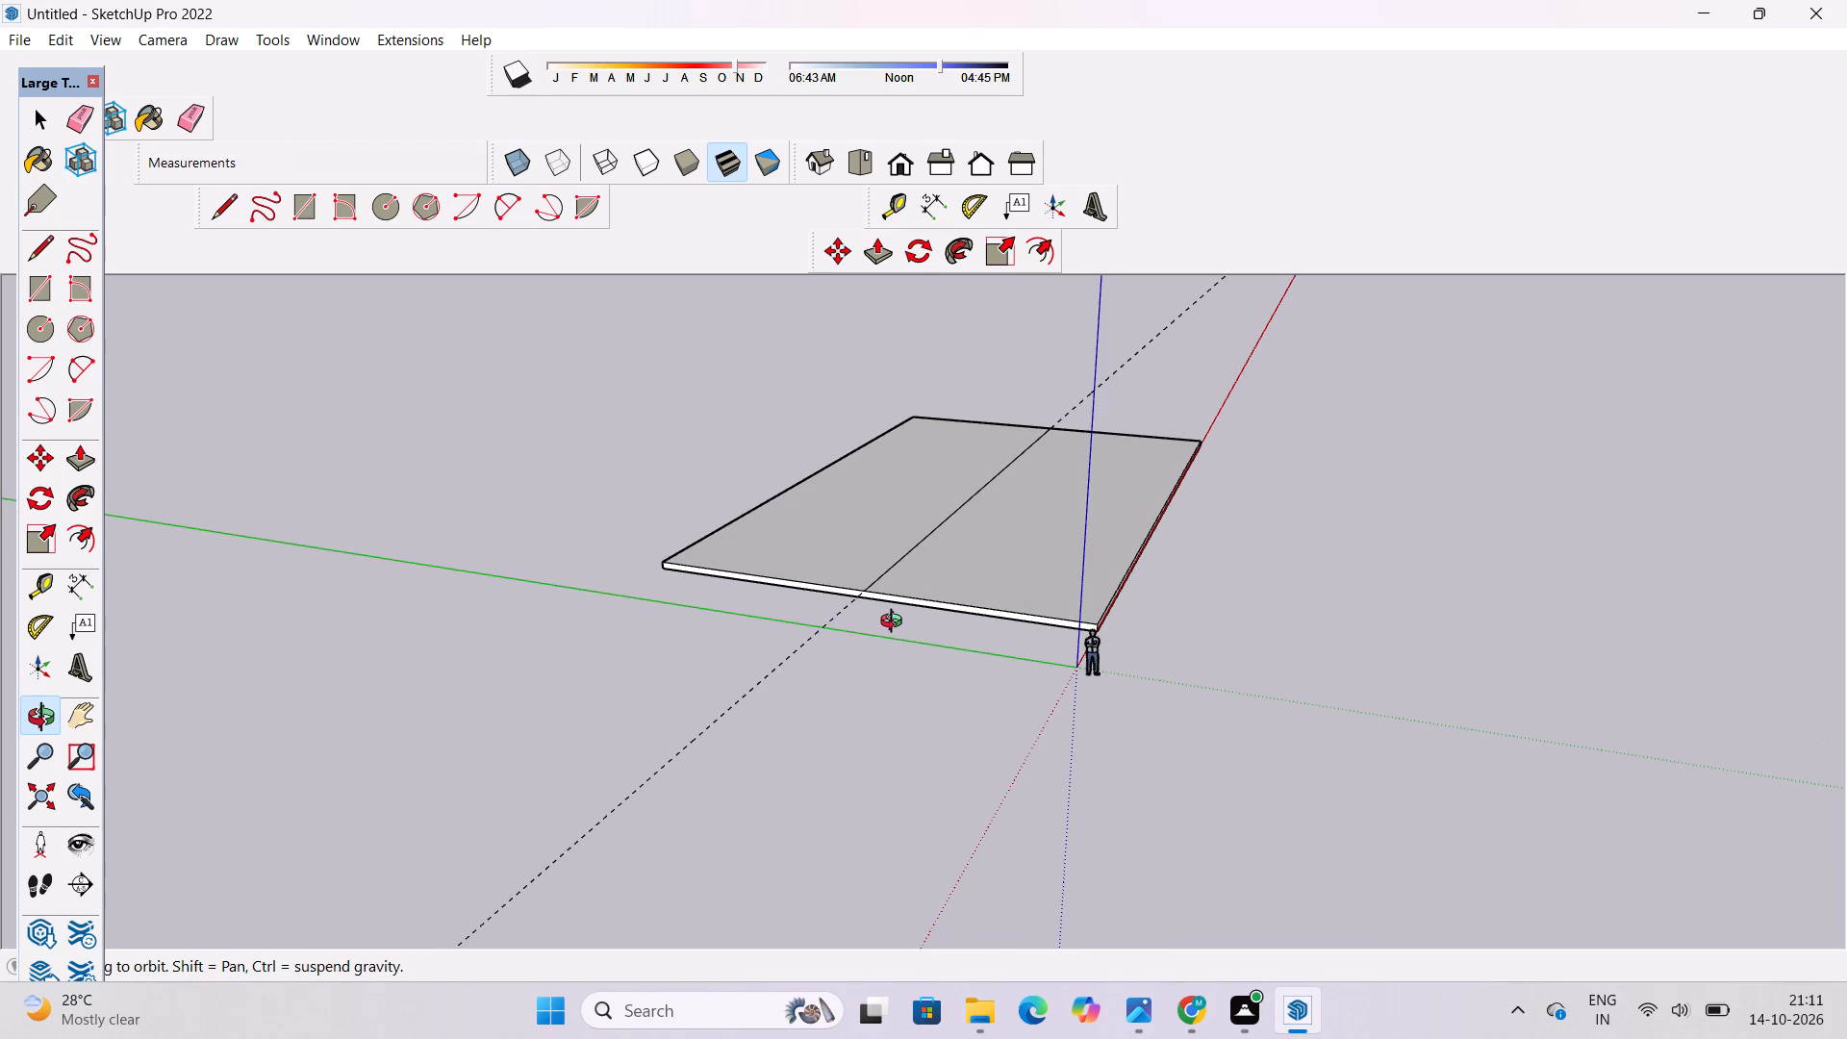
left_click_drag(937, 623, 788, 653)
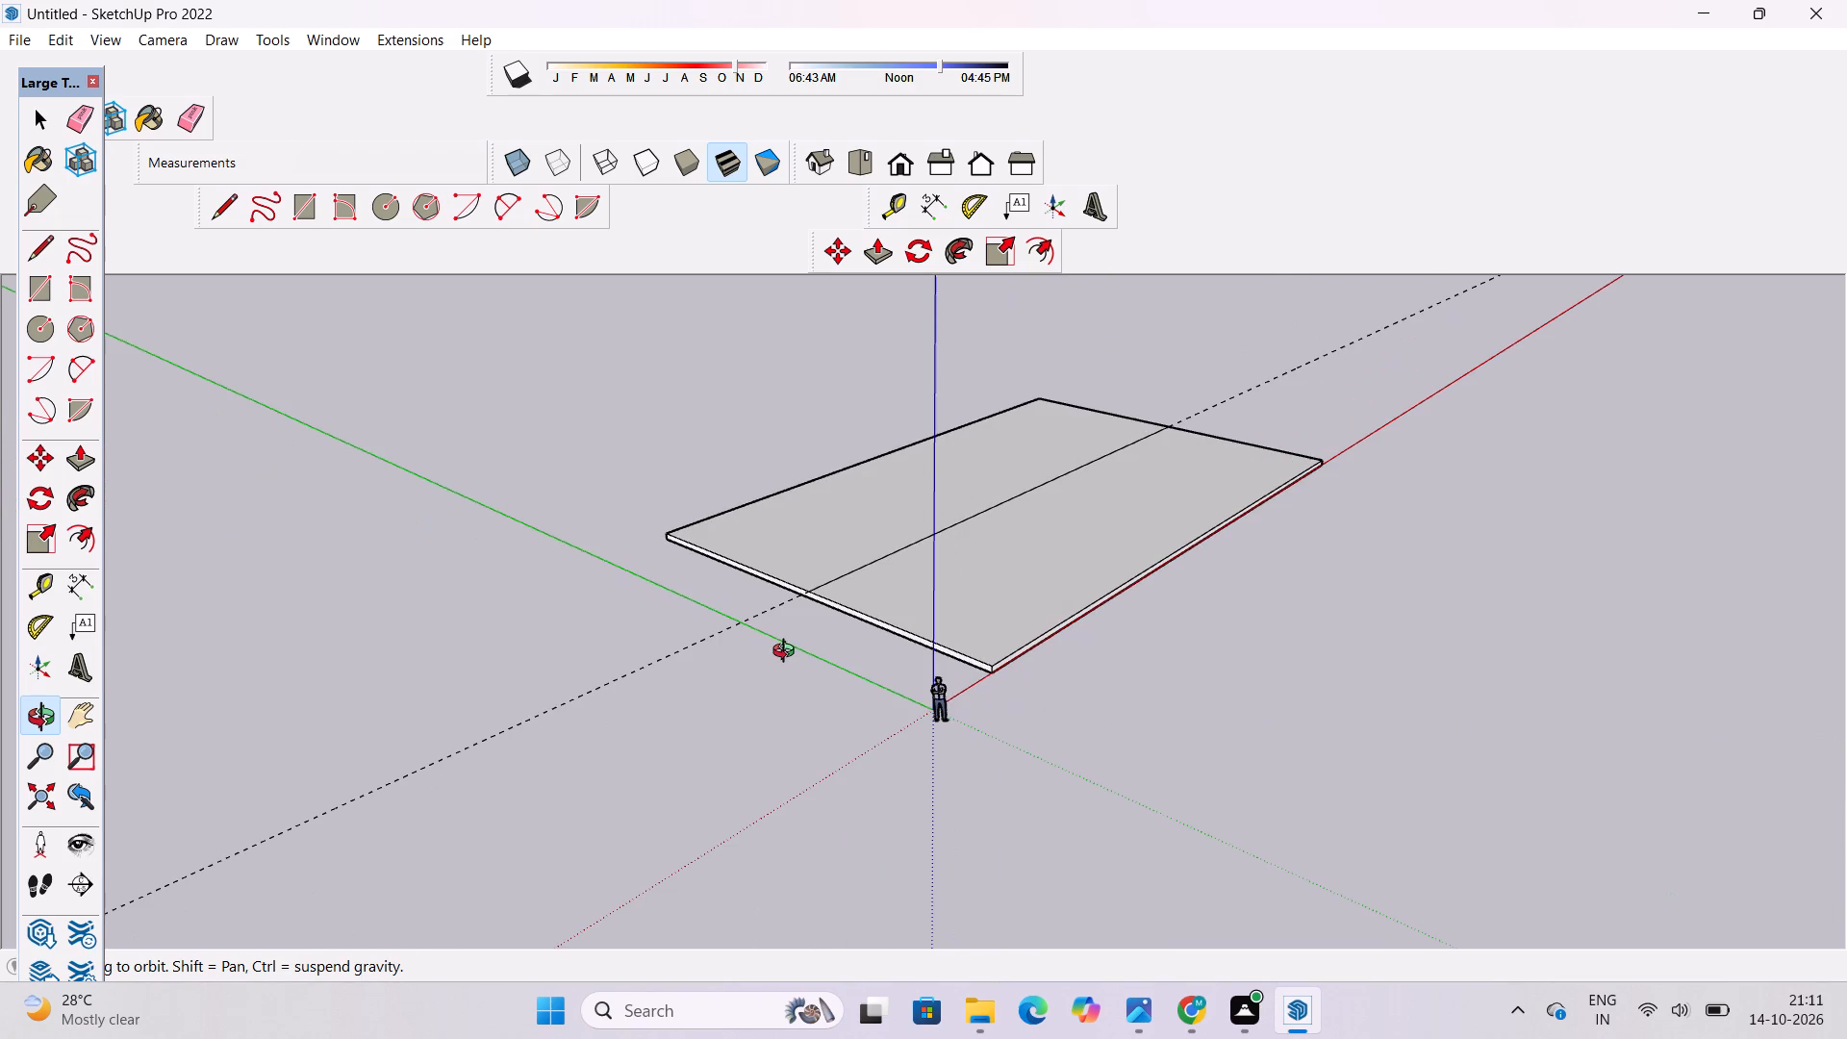
left_click_drag(1059, 655, 874, 684)
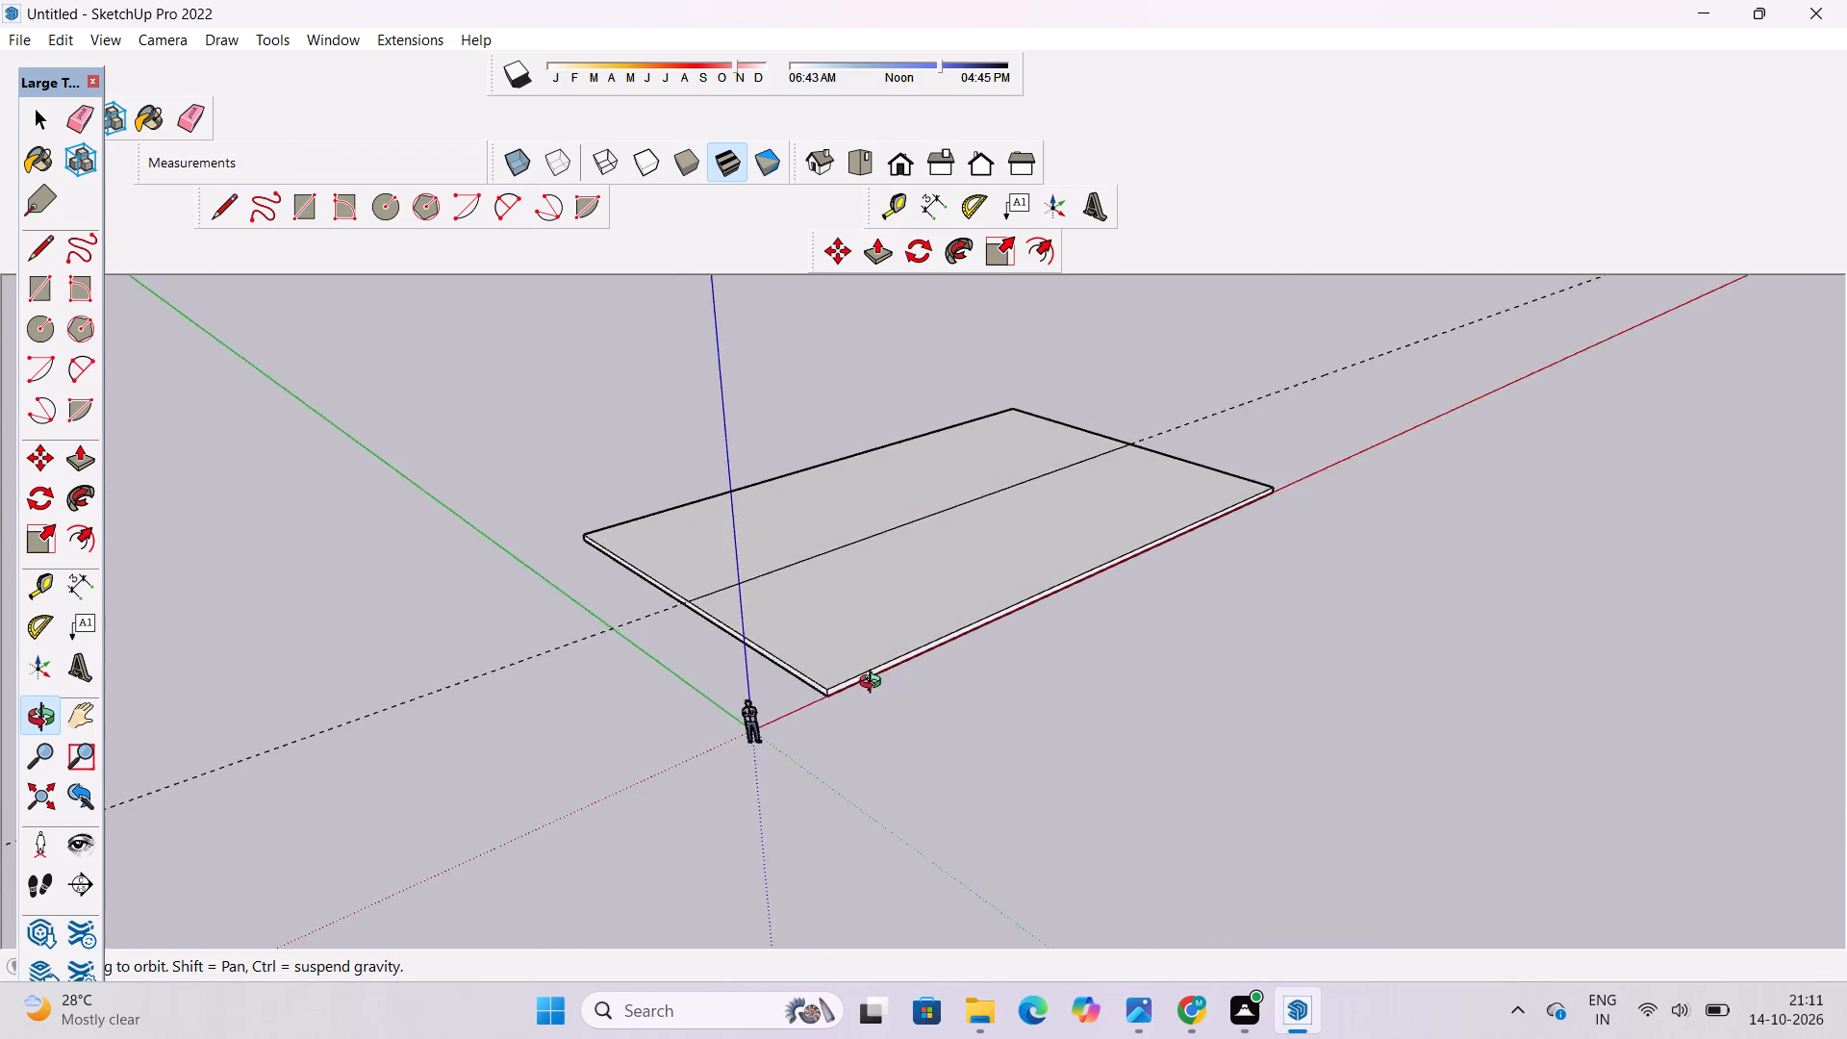
left_click_drag(874, 684, 850, 686)
scroll(859, 665, "down", 4)
left_click_drag(1022, 606, 1044, 723, "shift")
left_click_drag(1024, 740, 1001, 639)
left_click_drag(838, 679, 874, 674, "shift")
key("e")
left_click_drag(599, 607, 607, 655)
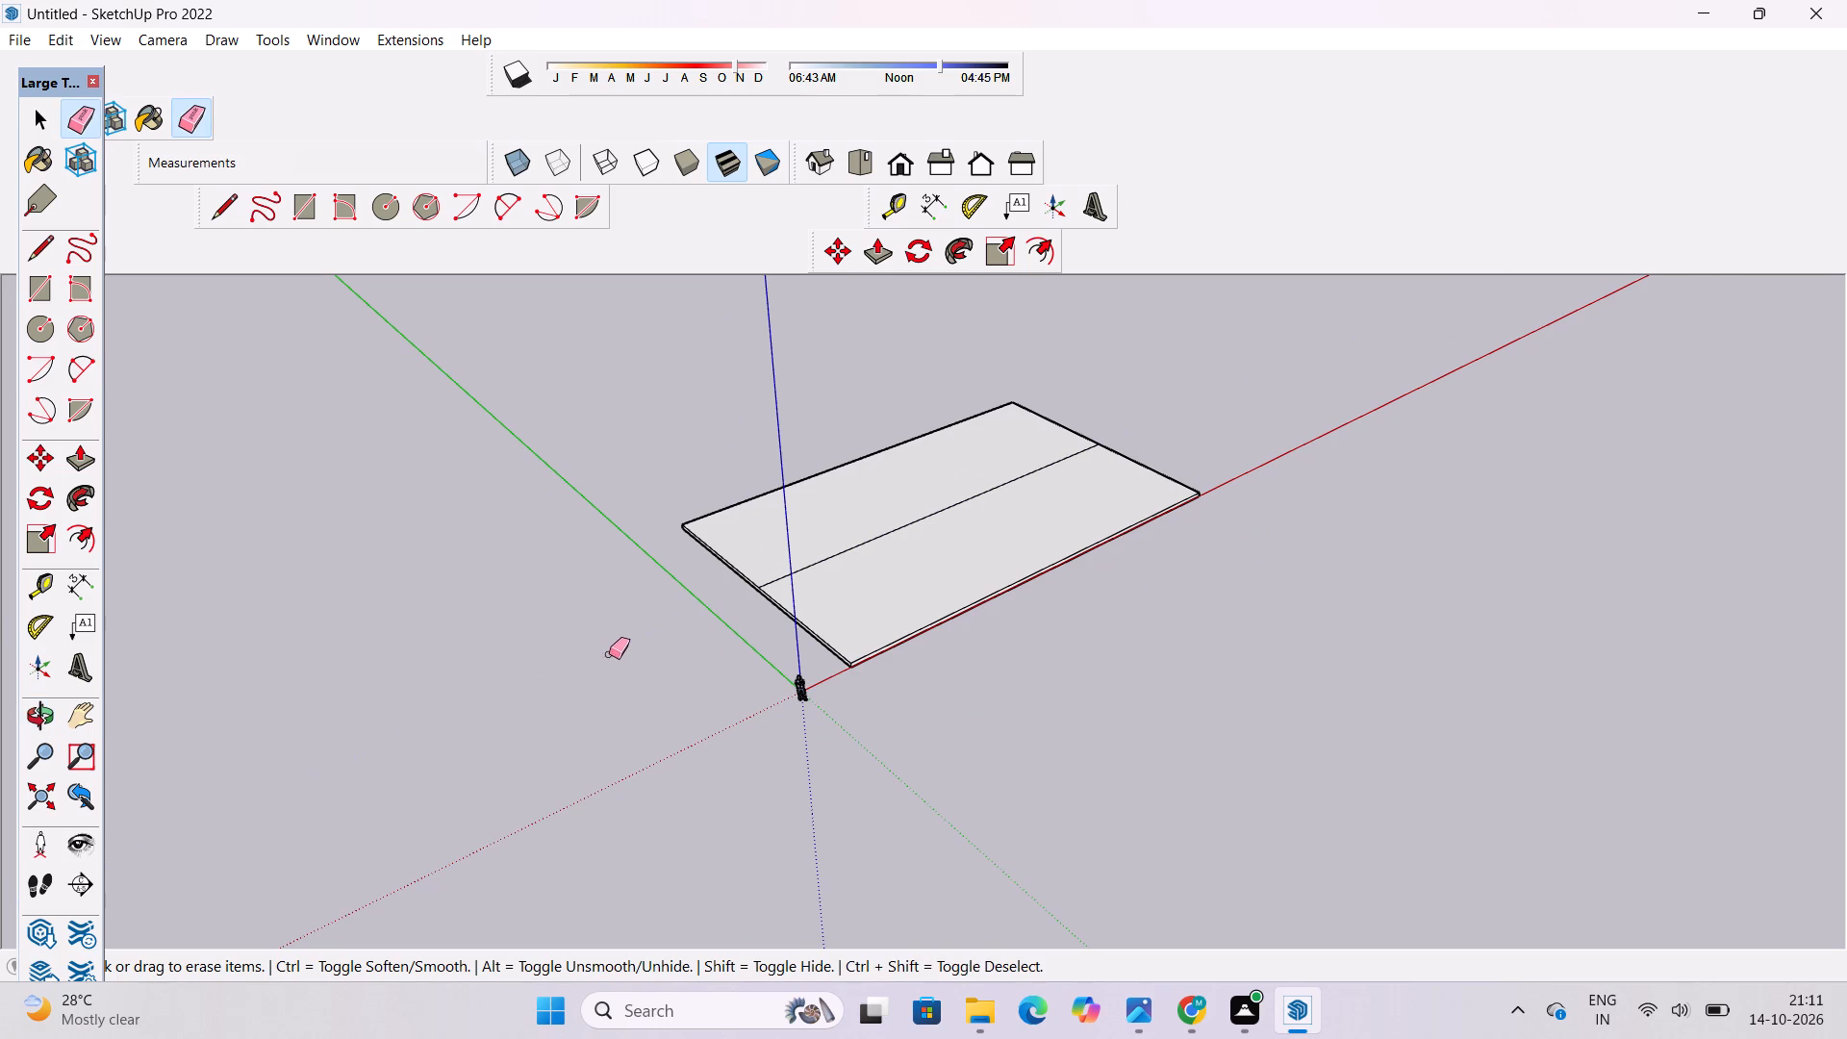
key("space")
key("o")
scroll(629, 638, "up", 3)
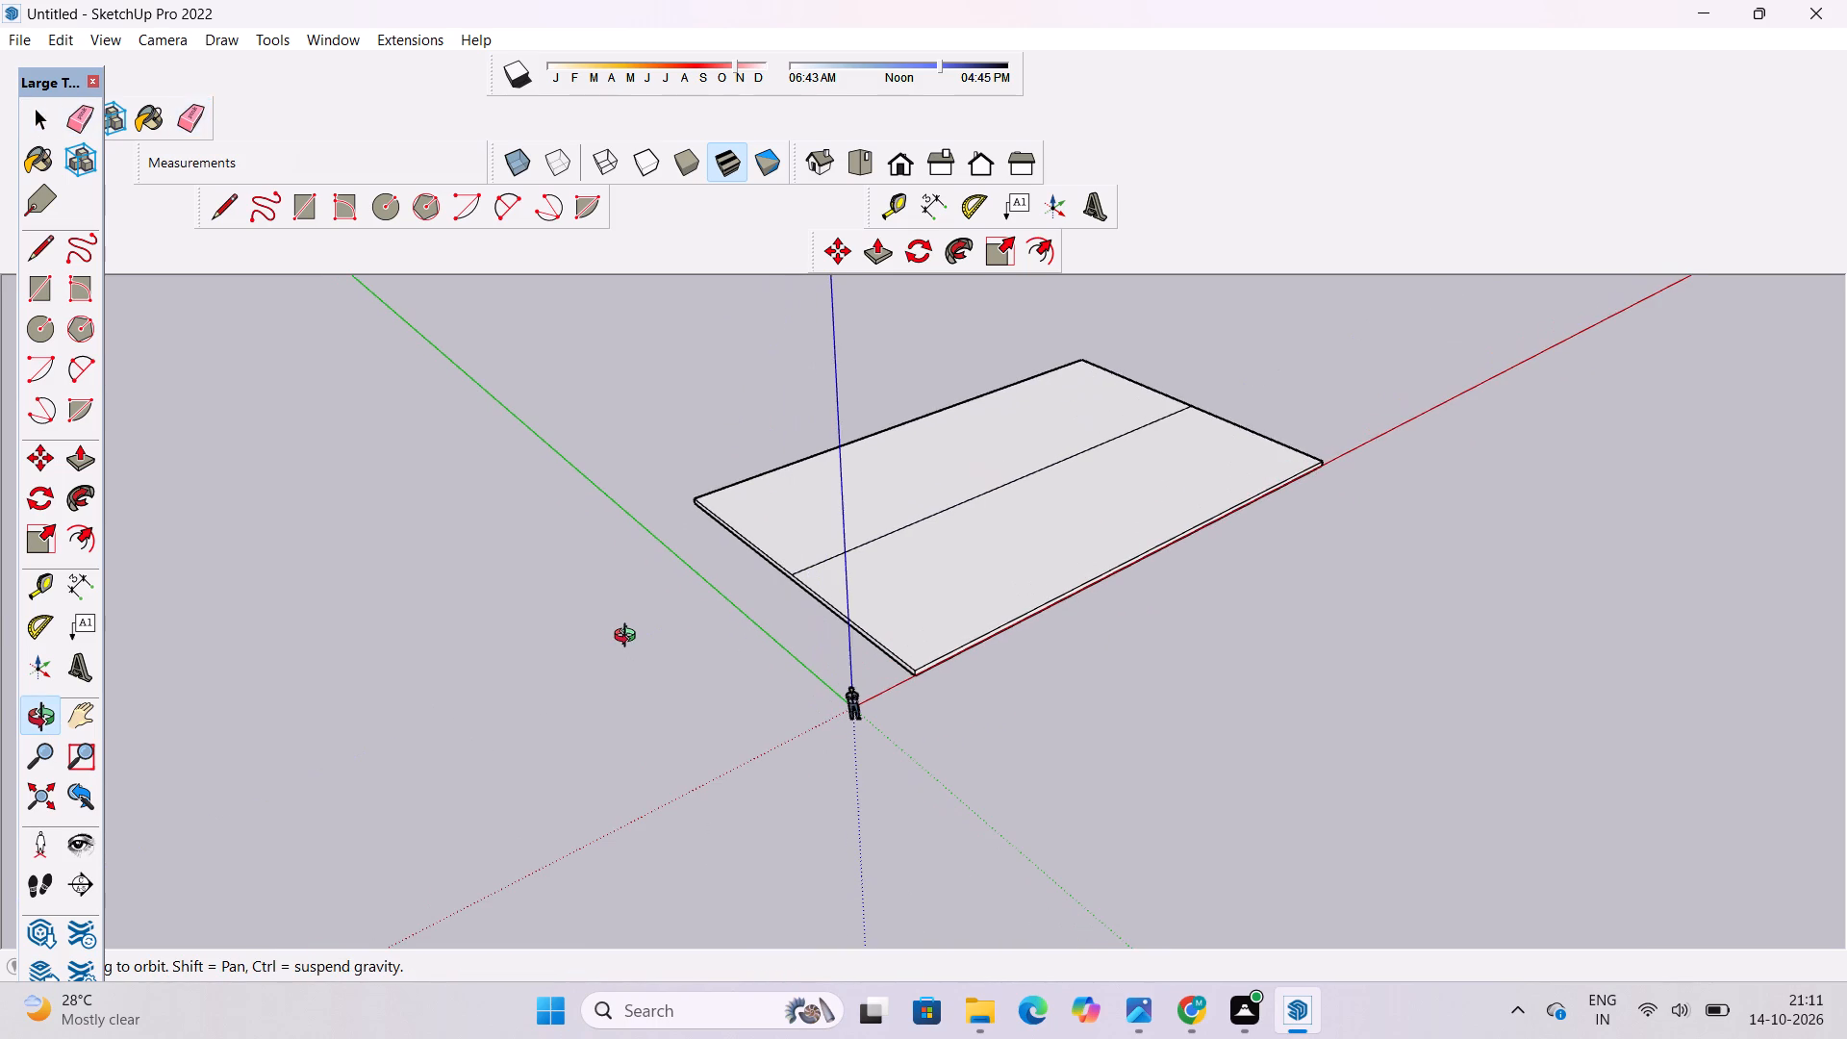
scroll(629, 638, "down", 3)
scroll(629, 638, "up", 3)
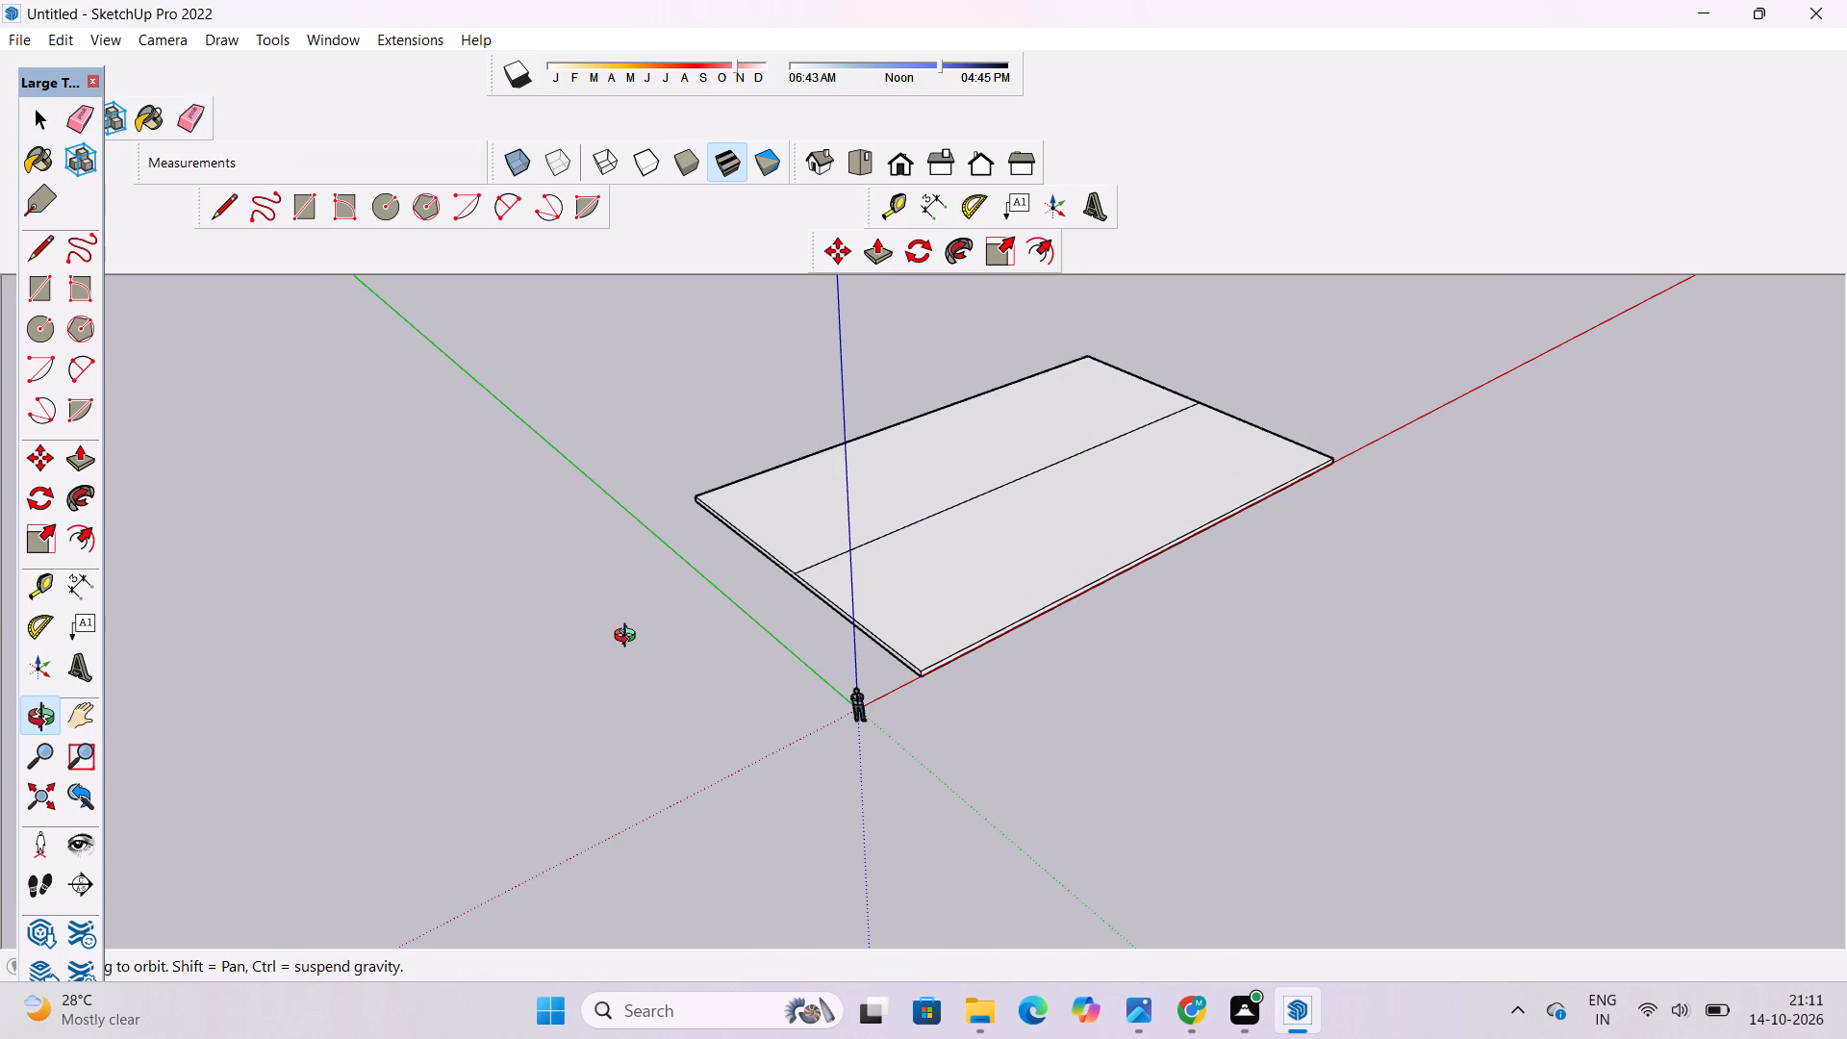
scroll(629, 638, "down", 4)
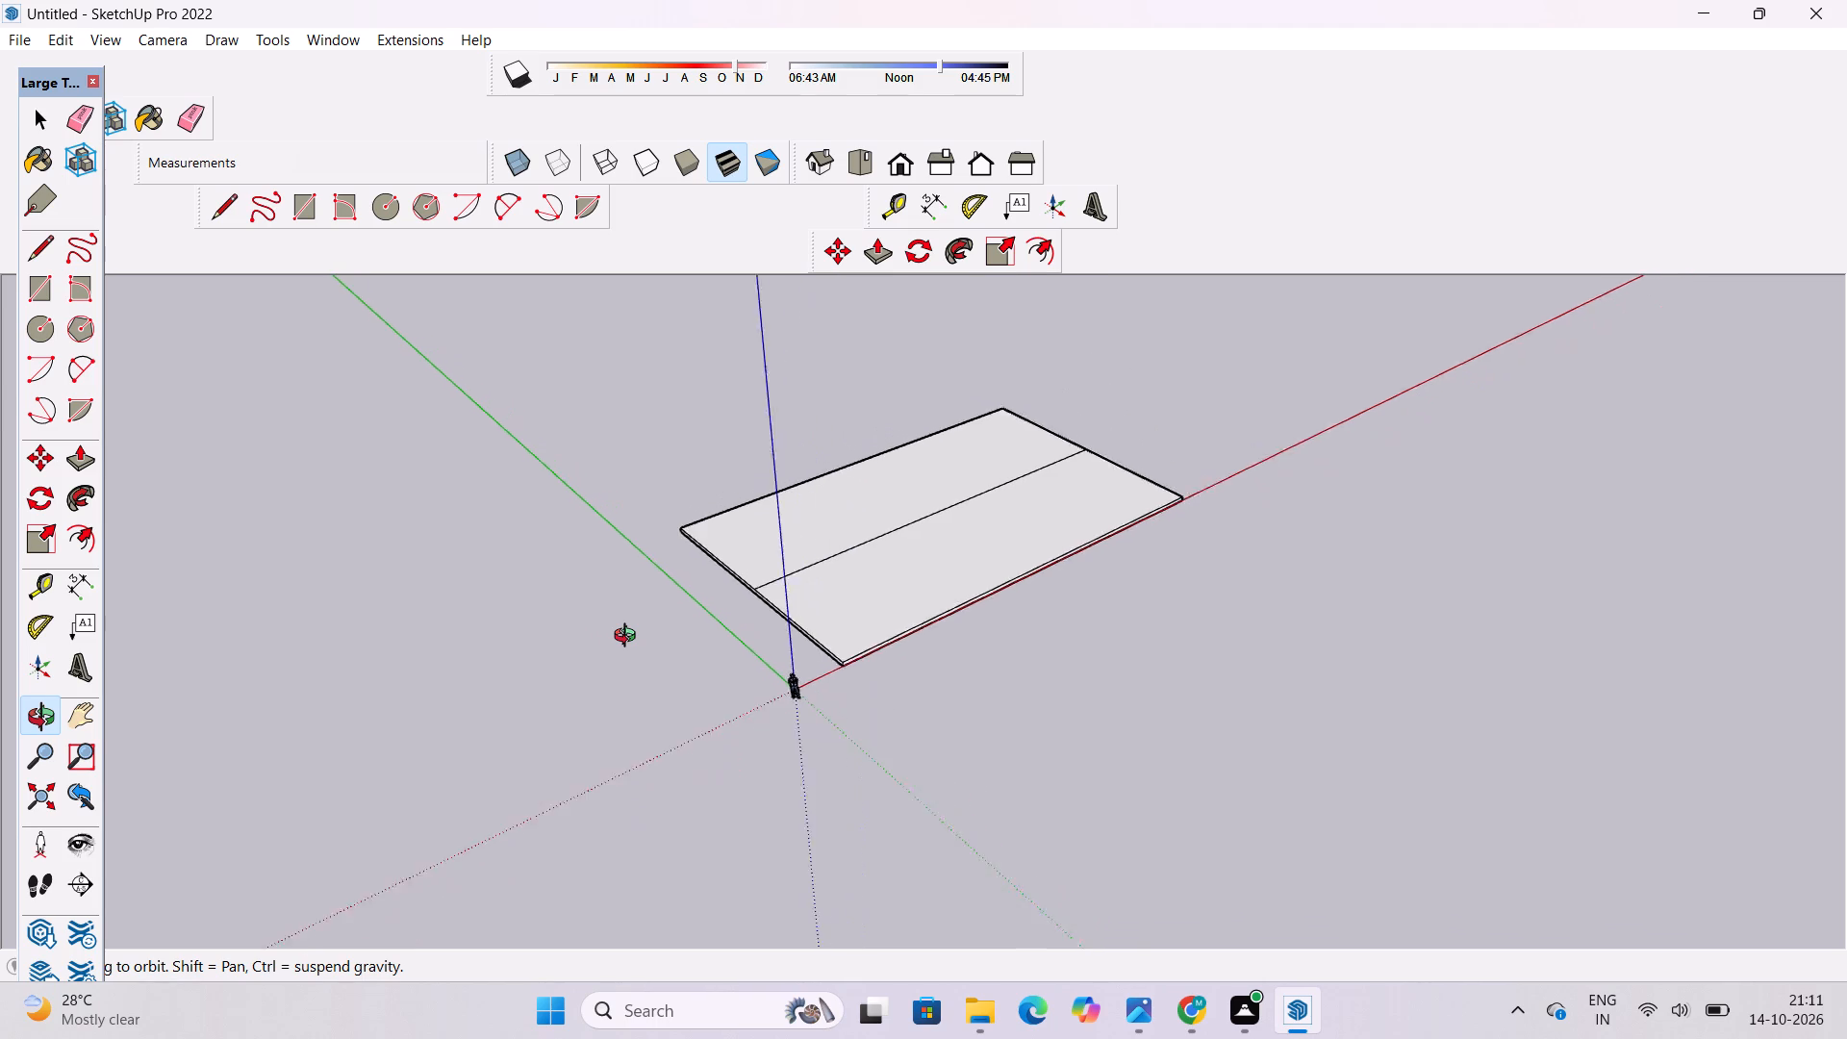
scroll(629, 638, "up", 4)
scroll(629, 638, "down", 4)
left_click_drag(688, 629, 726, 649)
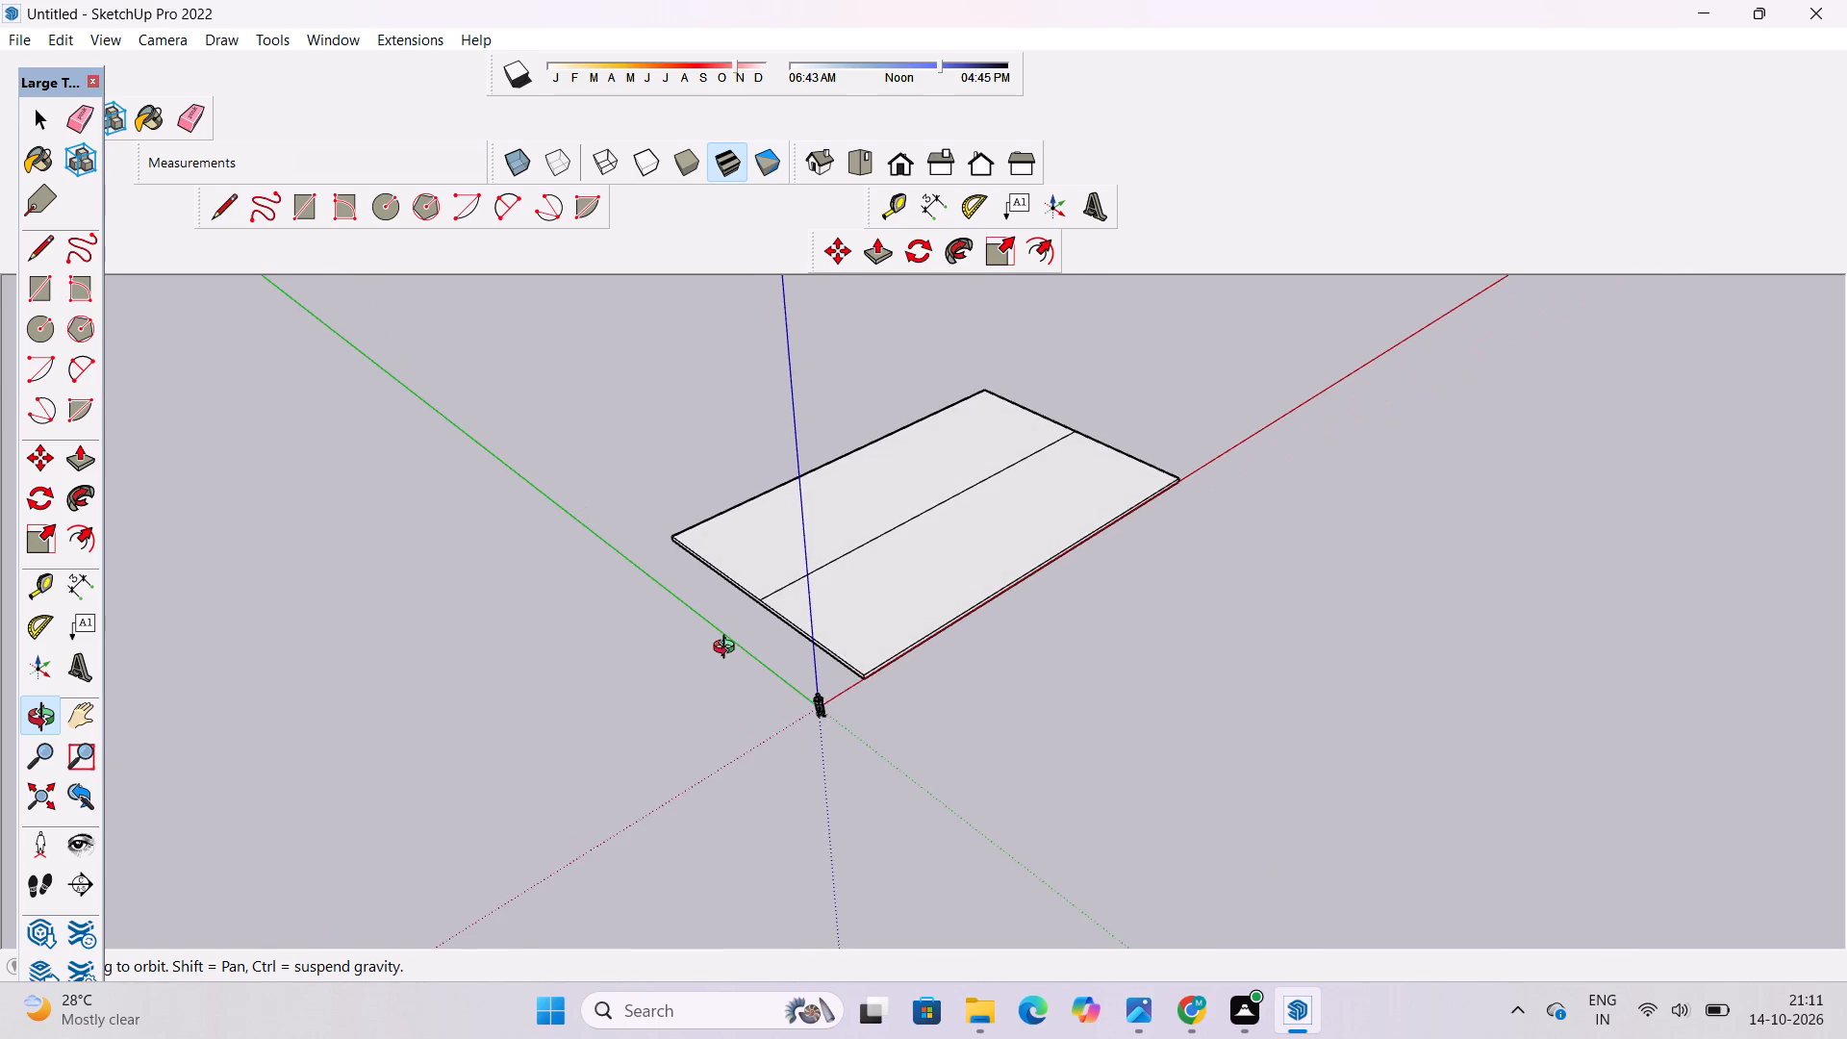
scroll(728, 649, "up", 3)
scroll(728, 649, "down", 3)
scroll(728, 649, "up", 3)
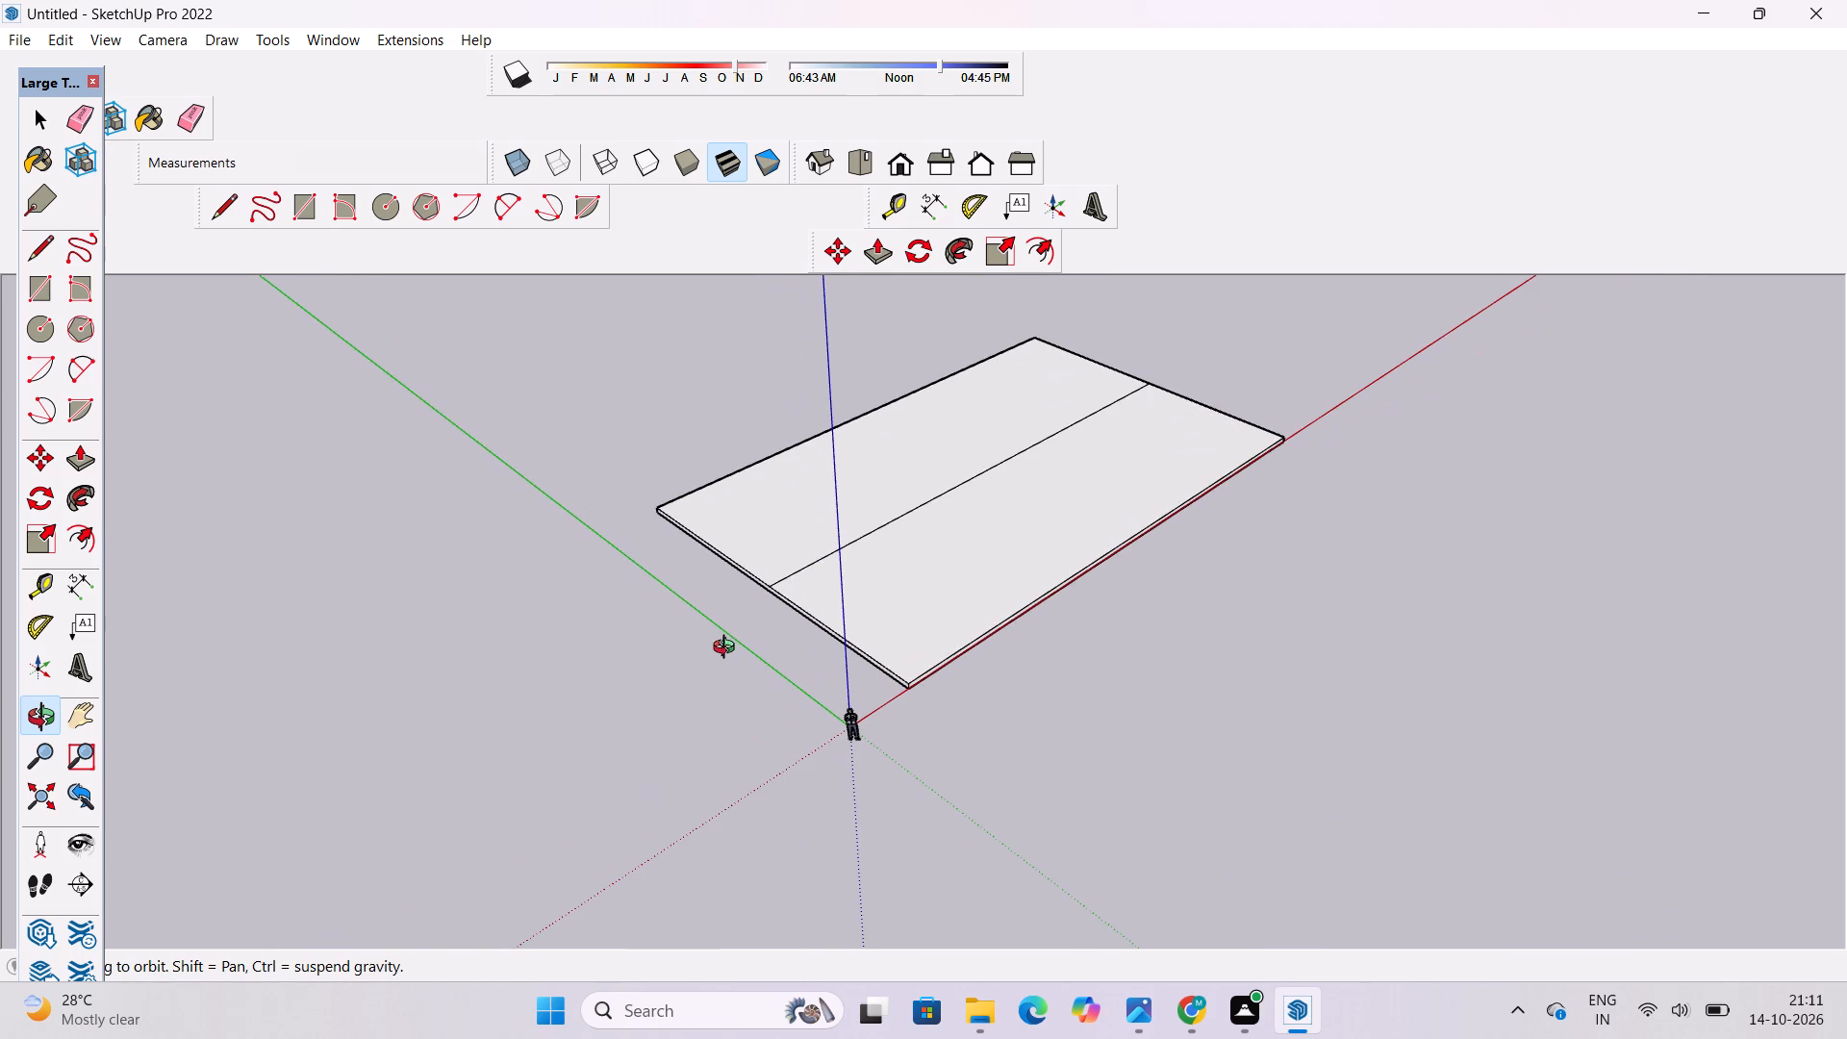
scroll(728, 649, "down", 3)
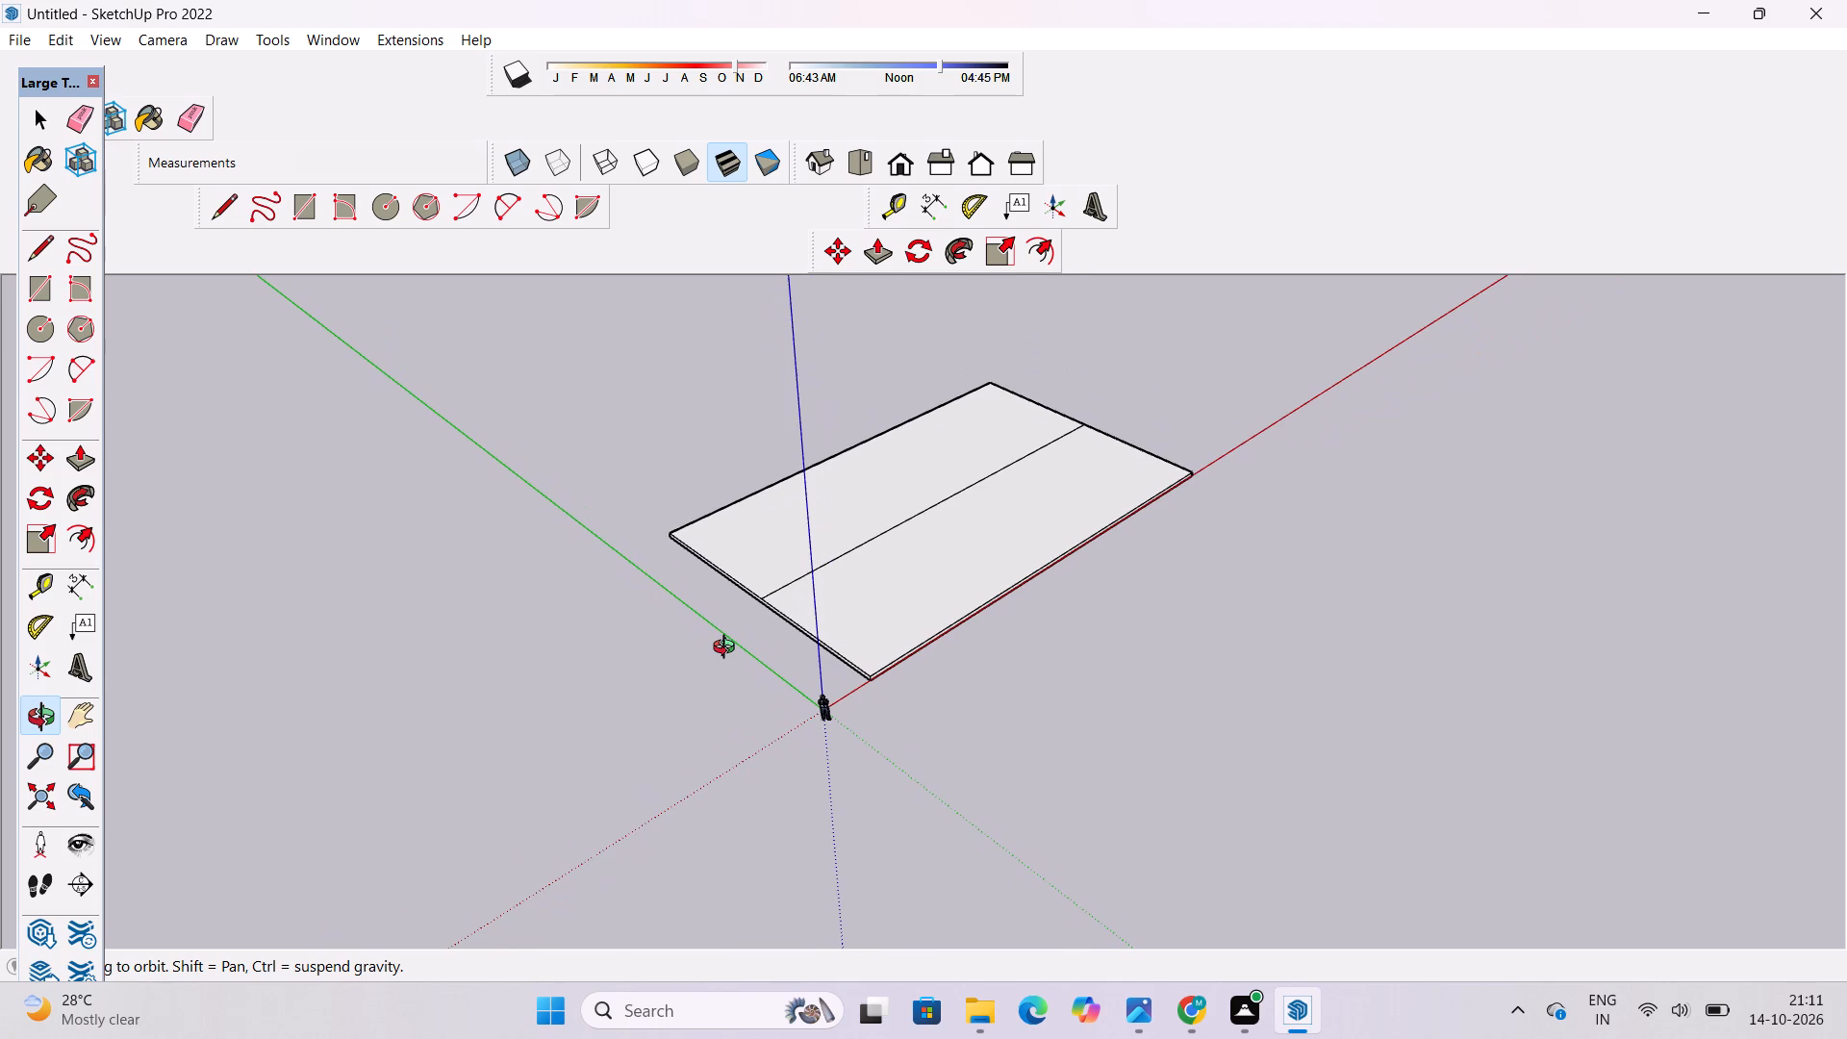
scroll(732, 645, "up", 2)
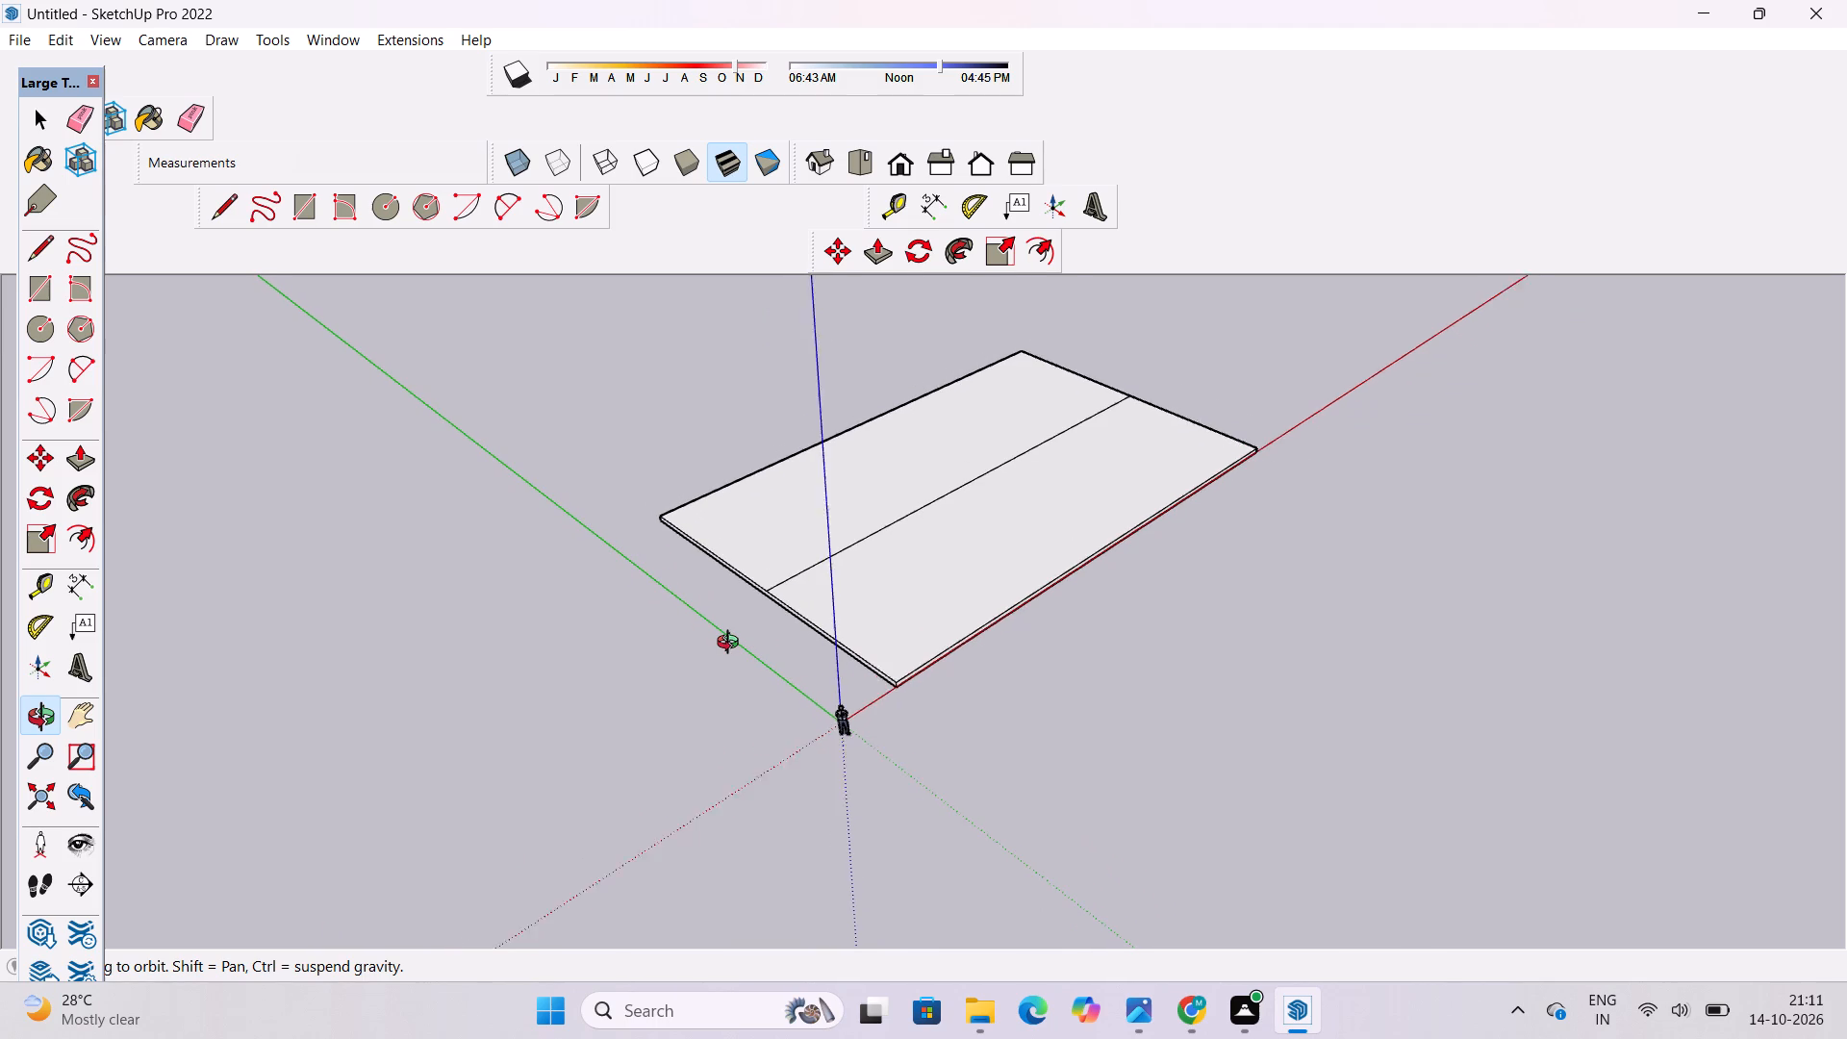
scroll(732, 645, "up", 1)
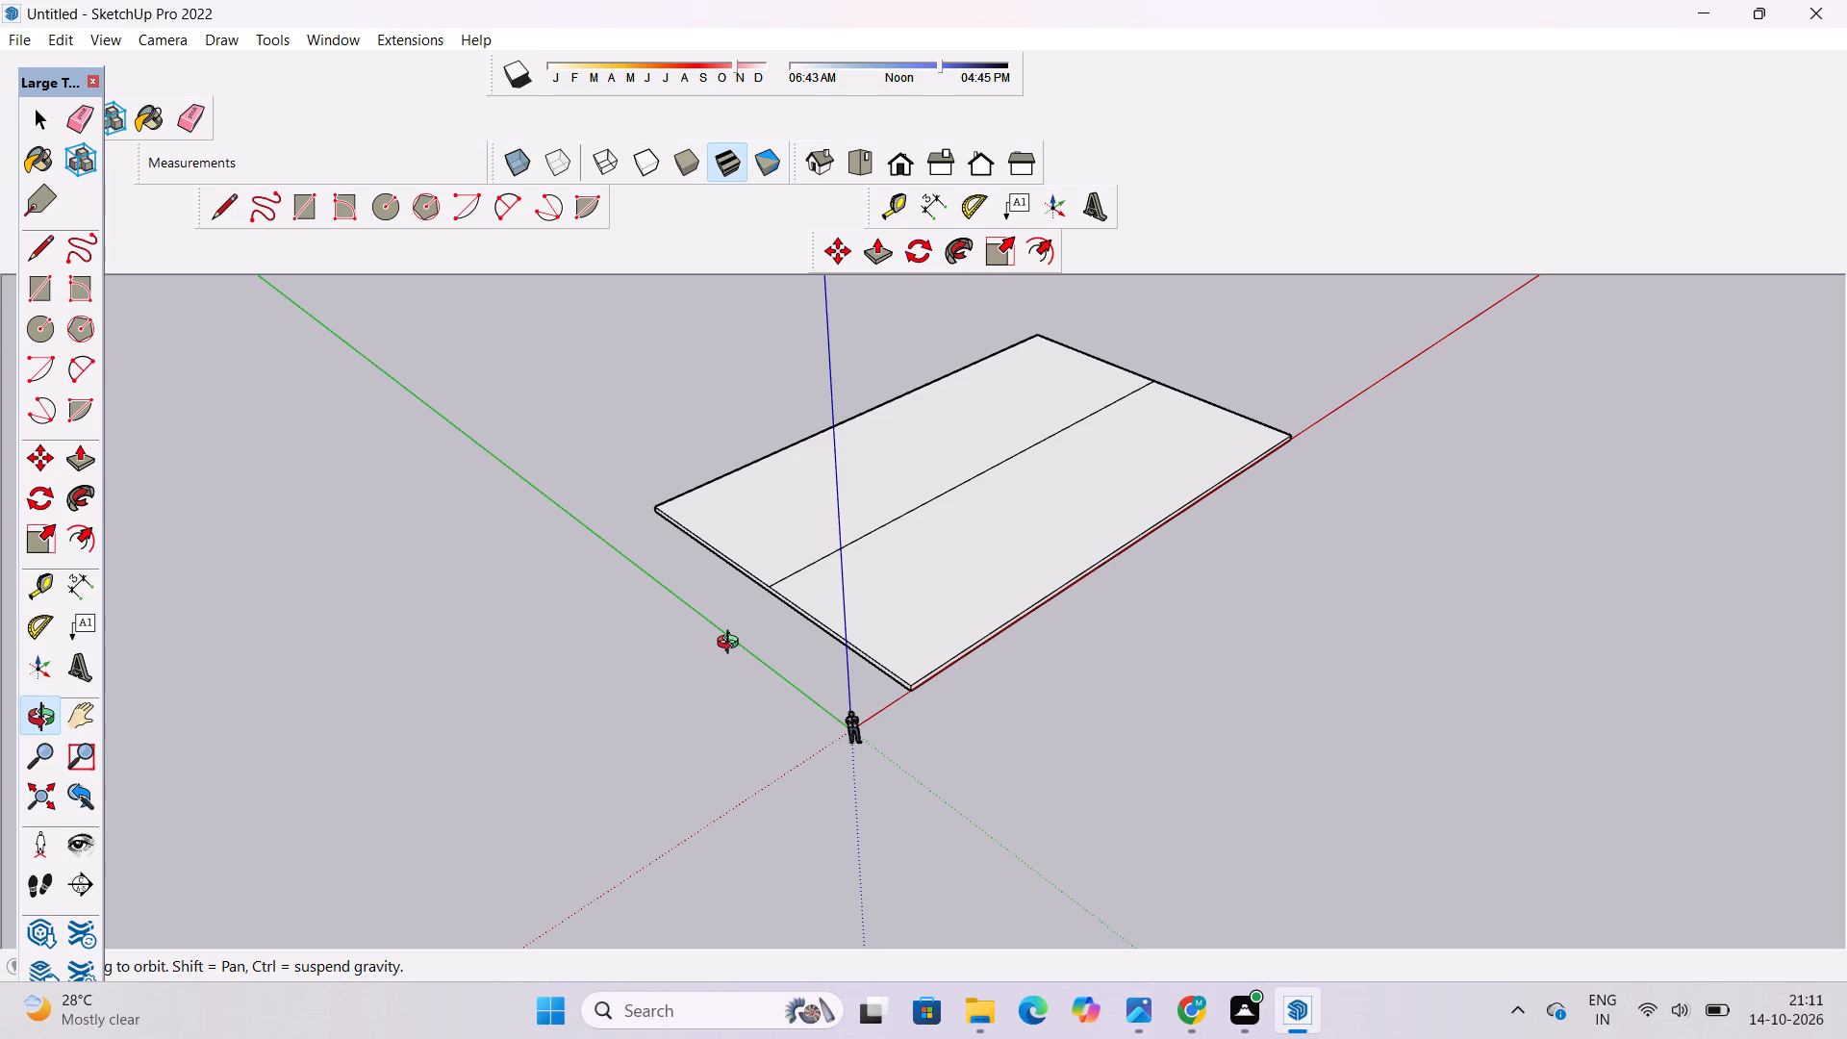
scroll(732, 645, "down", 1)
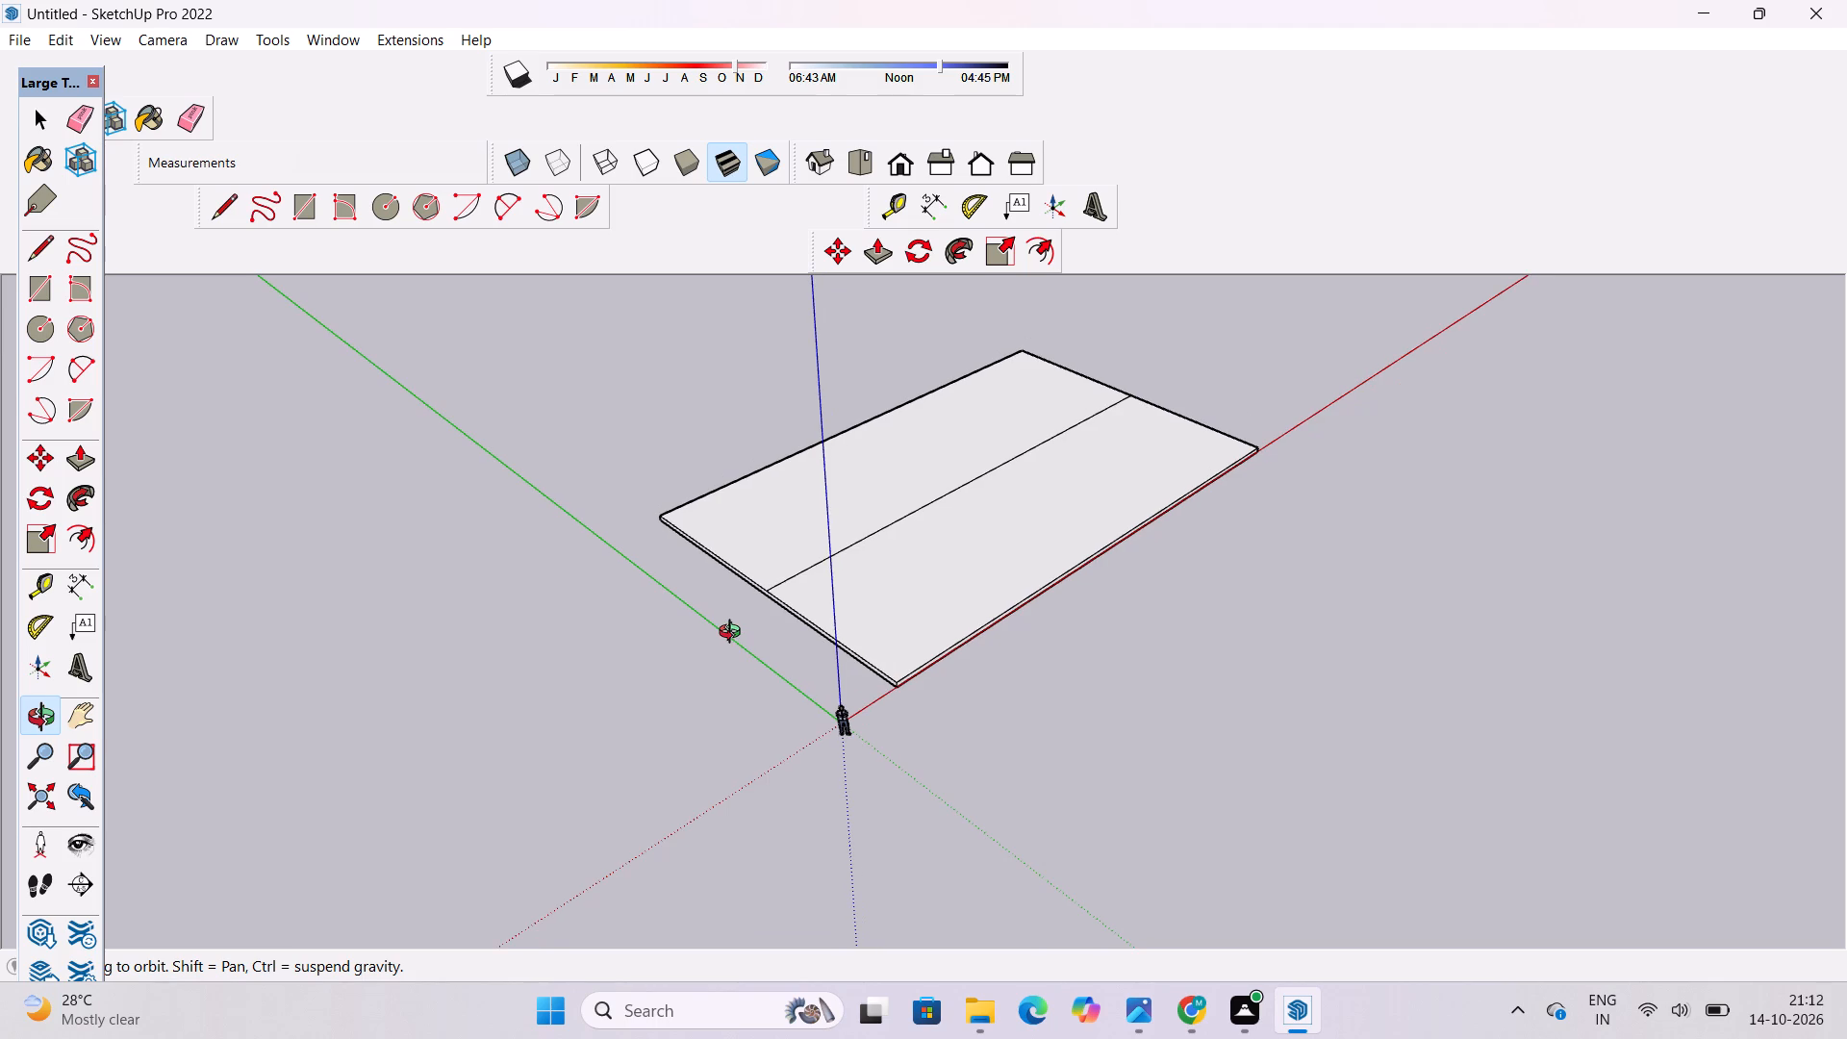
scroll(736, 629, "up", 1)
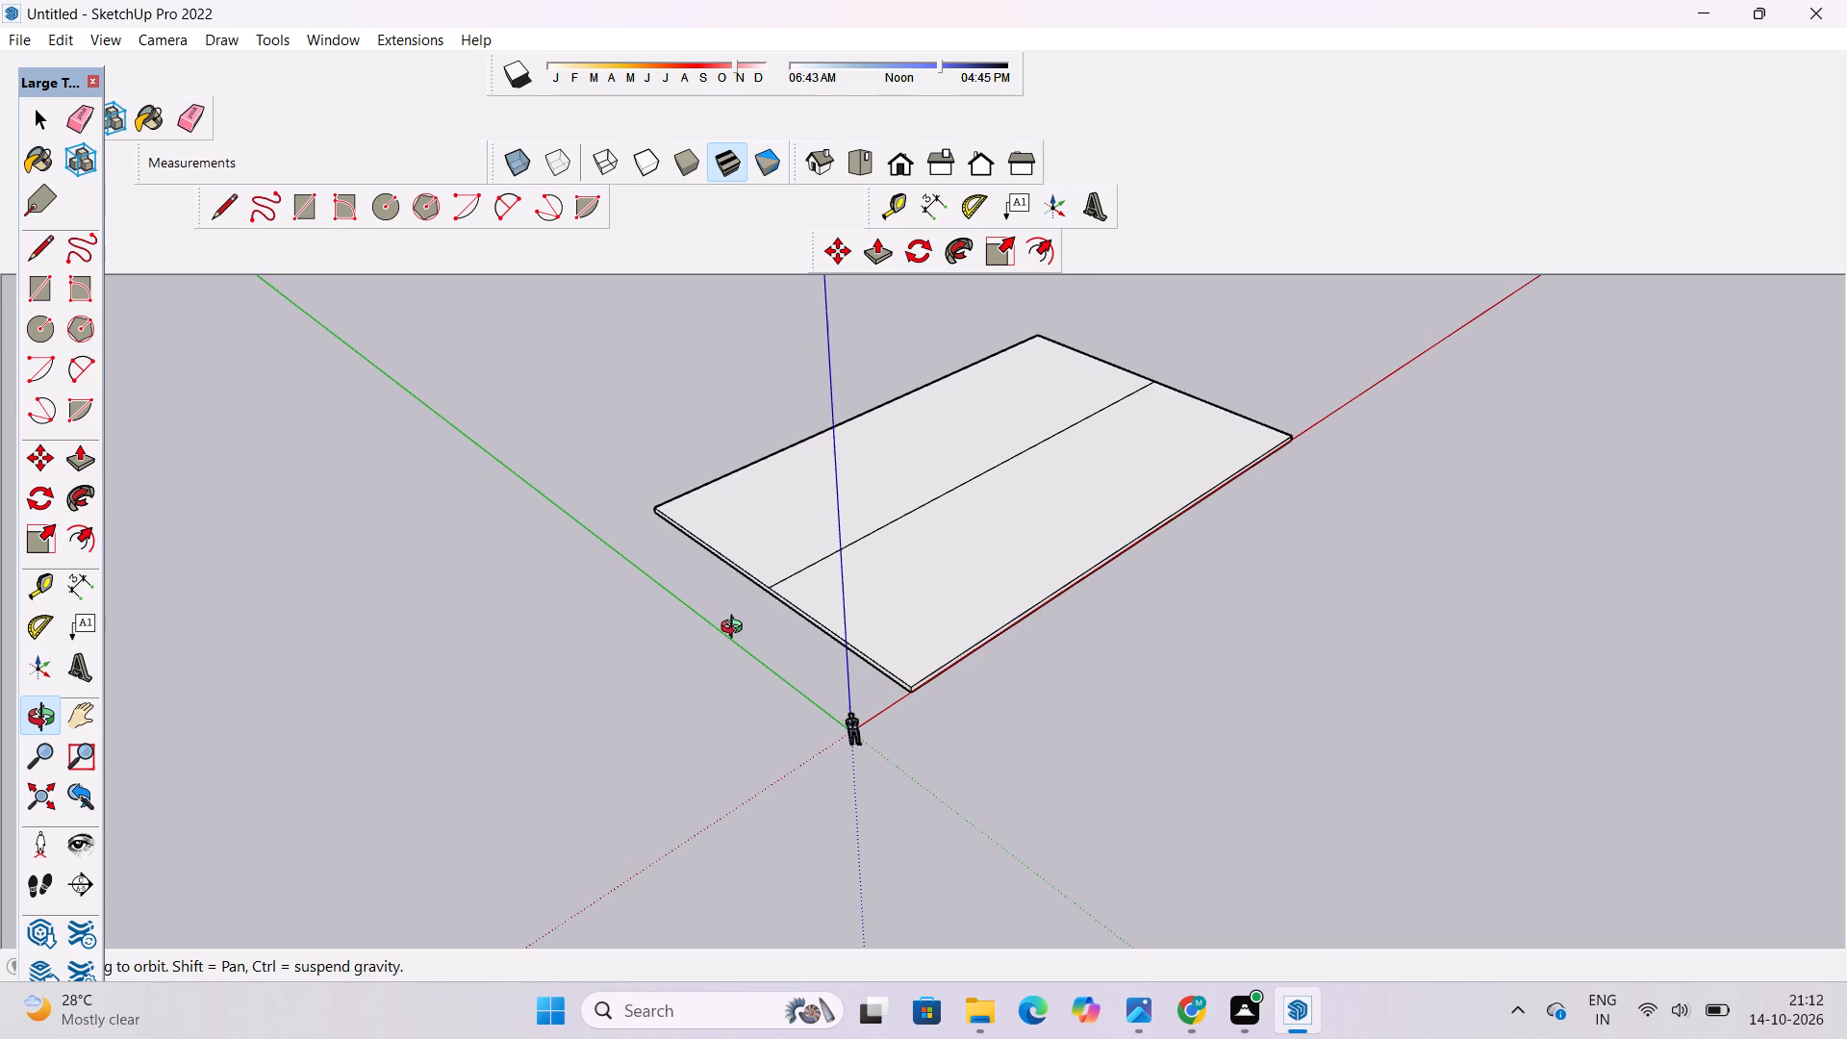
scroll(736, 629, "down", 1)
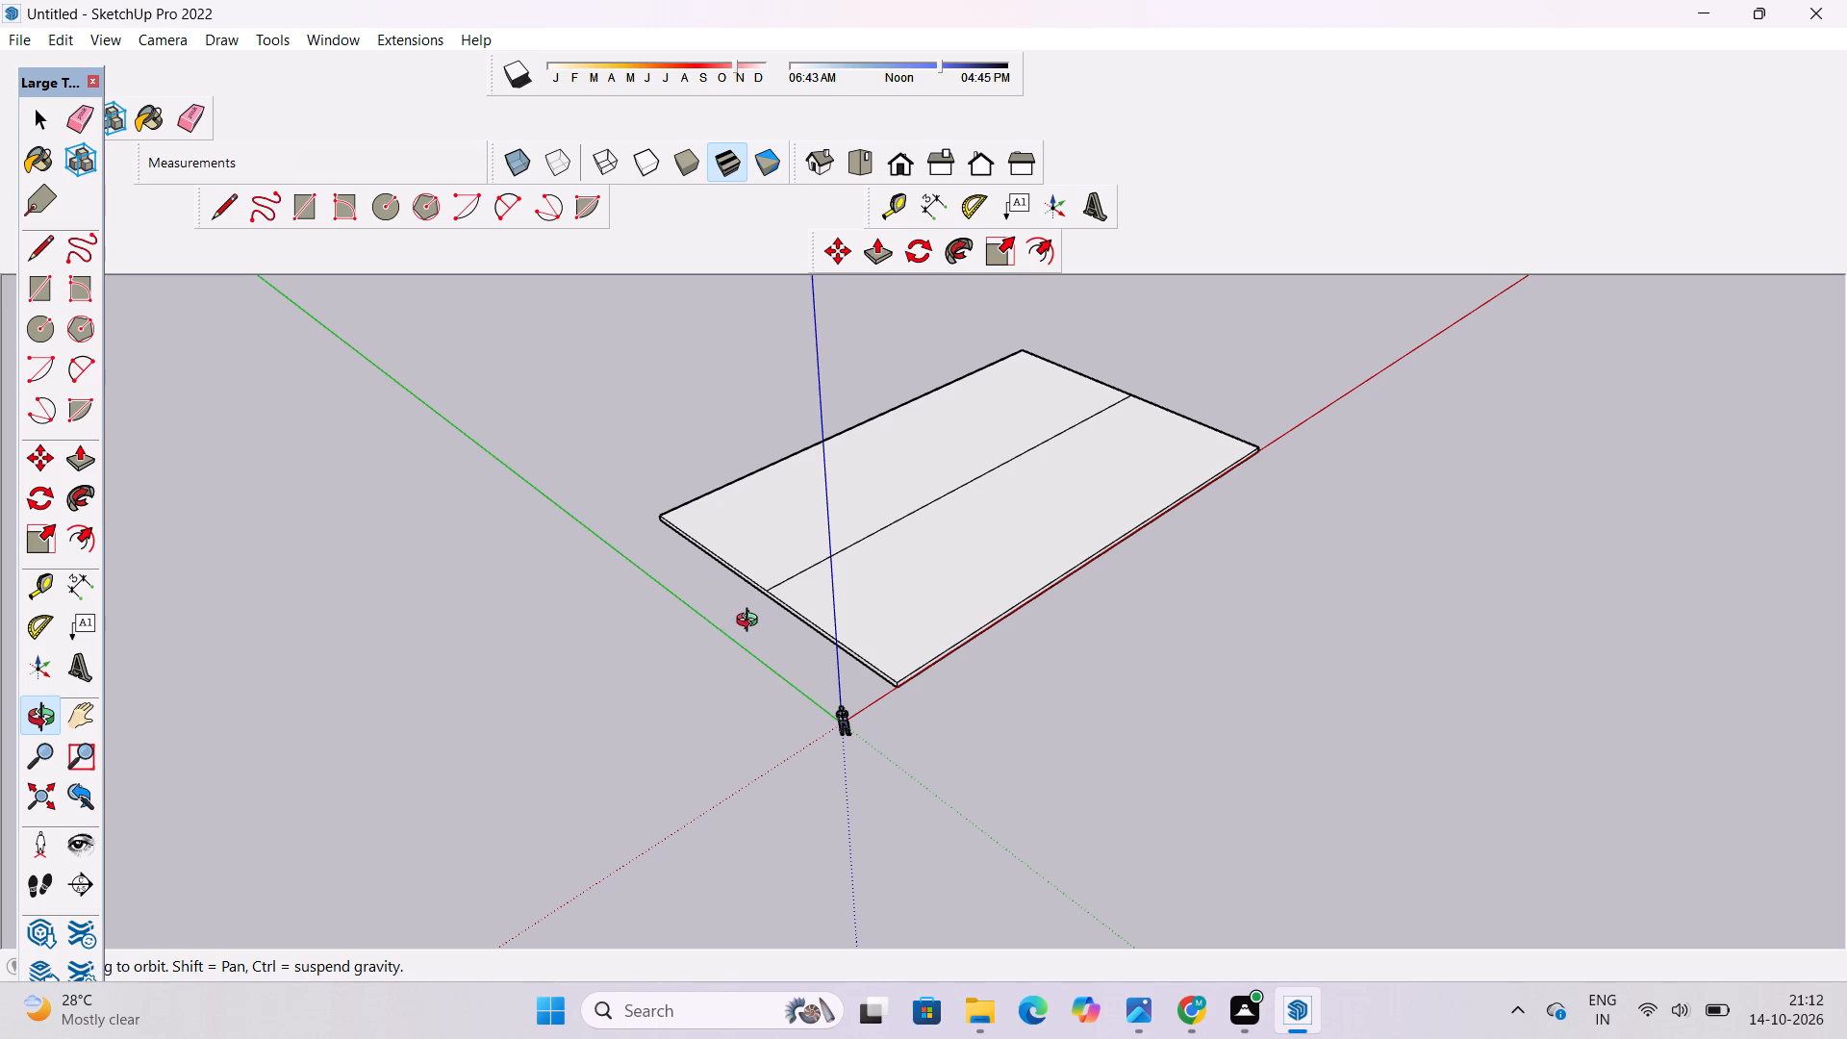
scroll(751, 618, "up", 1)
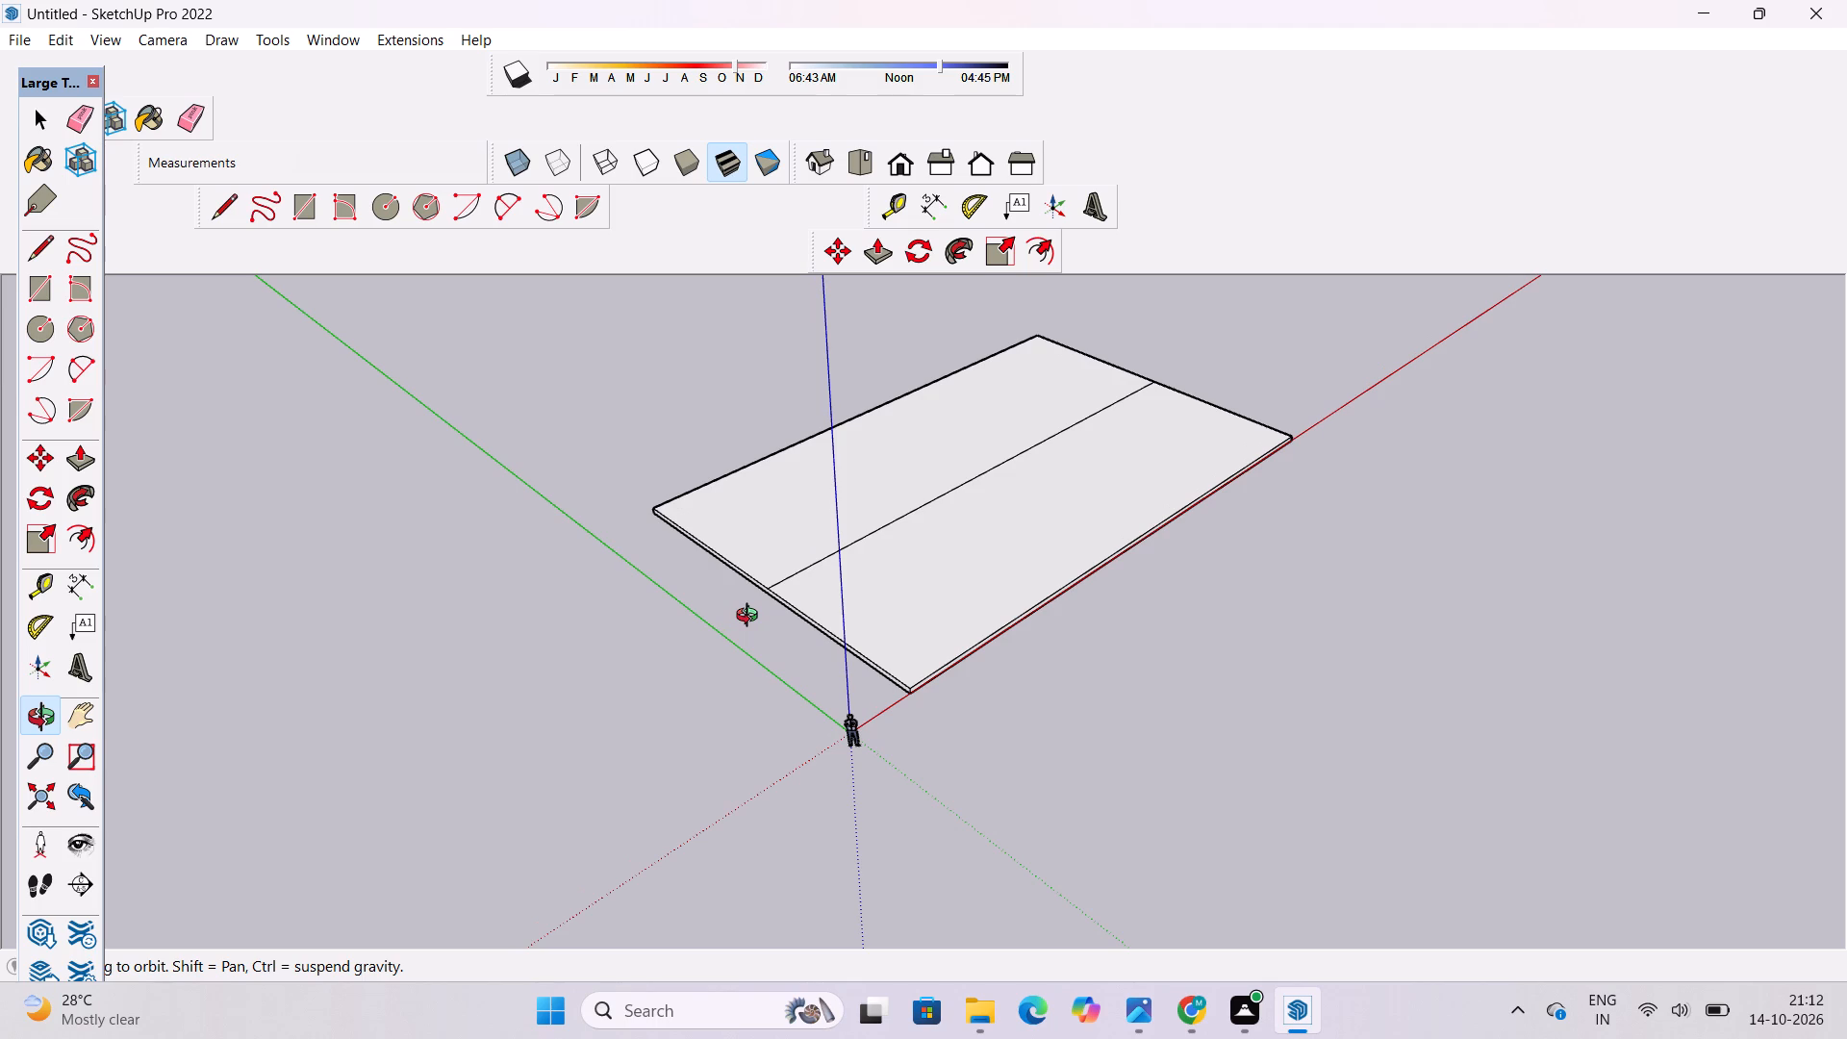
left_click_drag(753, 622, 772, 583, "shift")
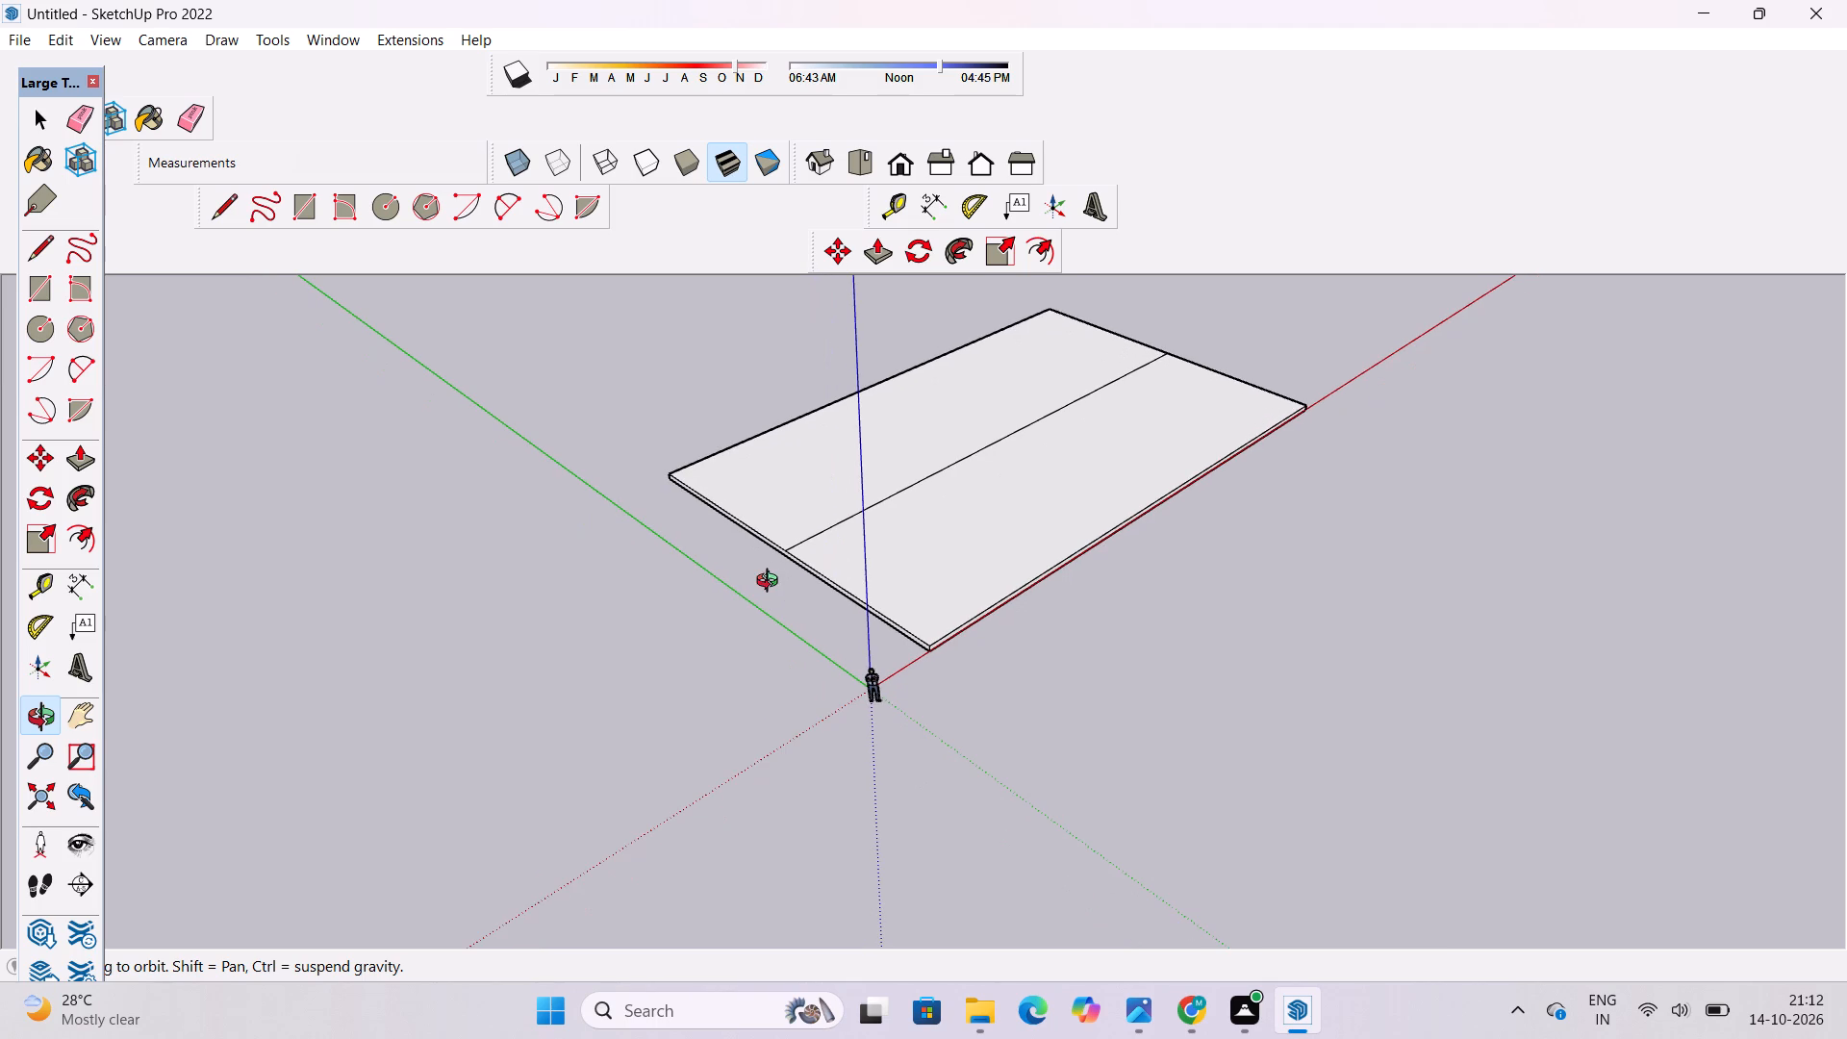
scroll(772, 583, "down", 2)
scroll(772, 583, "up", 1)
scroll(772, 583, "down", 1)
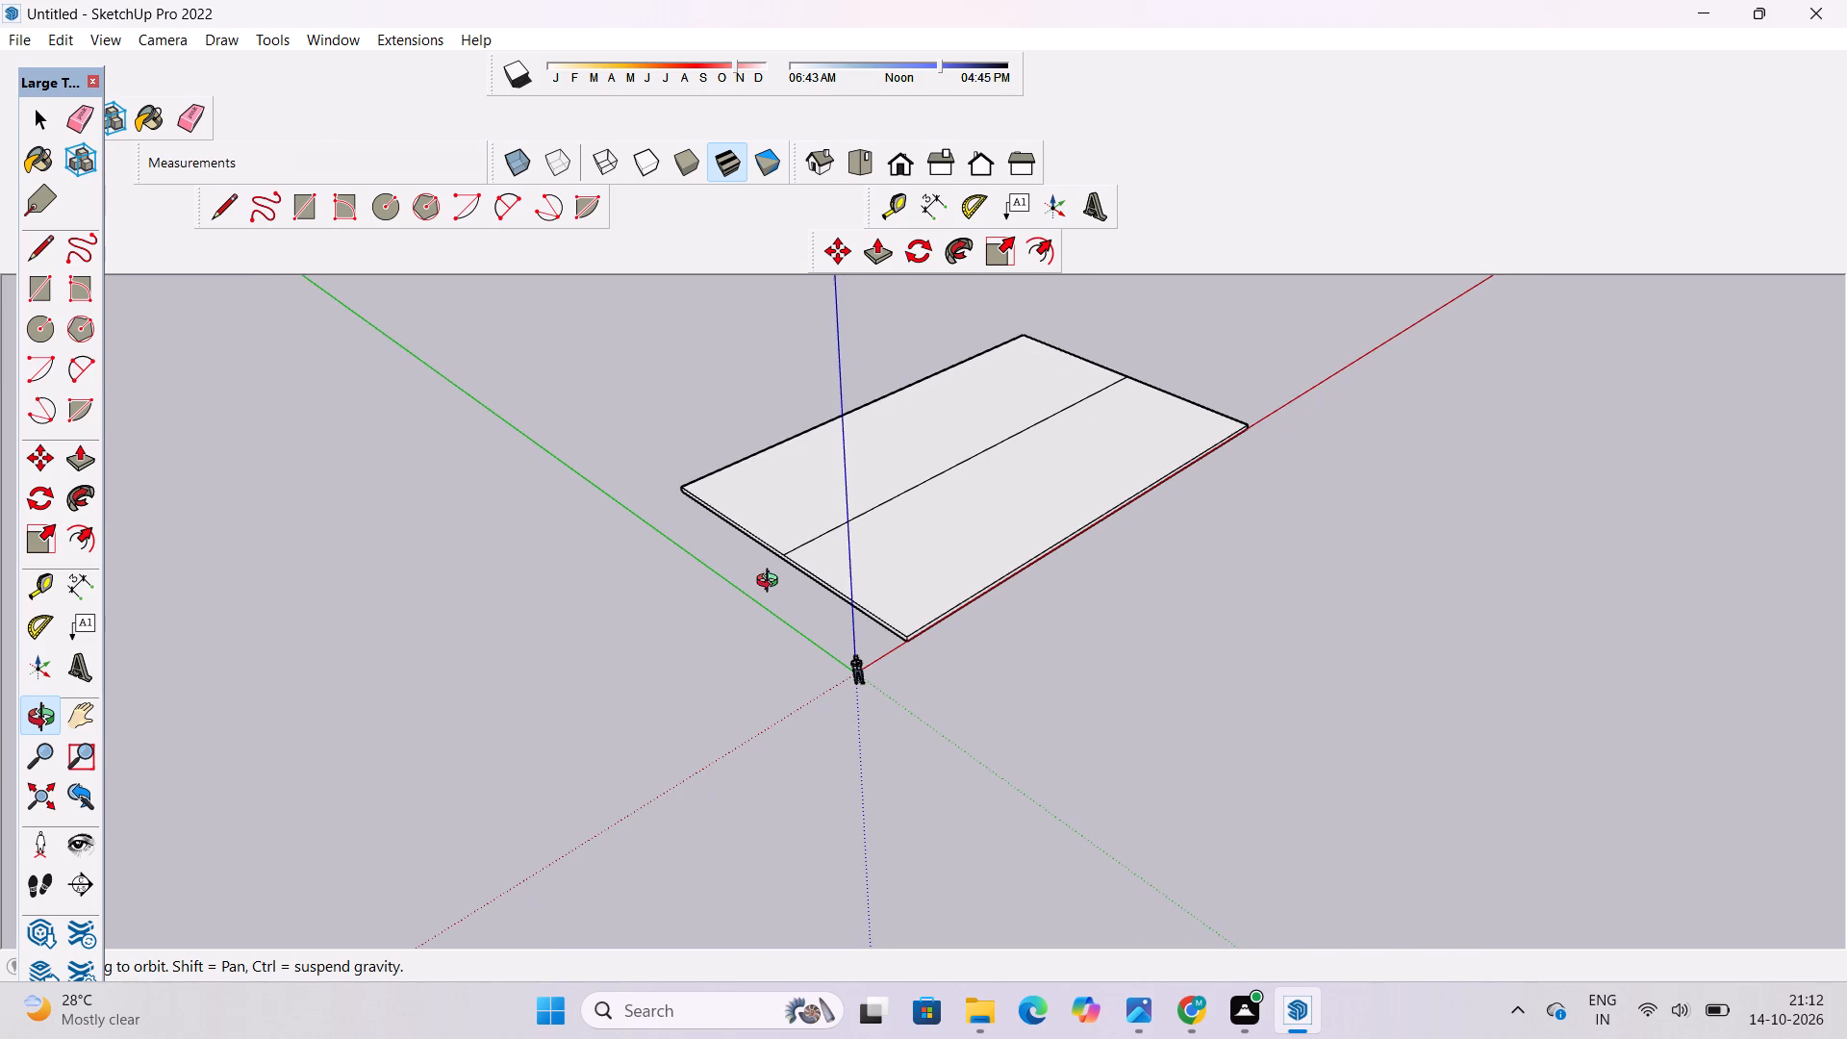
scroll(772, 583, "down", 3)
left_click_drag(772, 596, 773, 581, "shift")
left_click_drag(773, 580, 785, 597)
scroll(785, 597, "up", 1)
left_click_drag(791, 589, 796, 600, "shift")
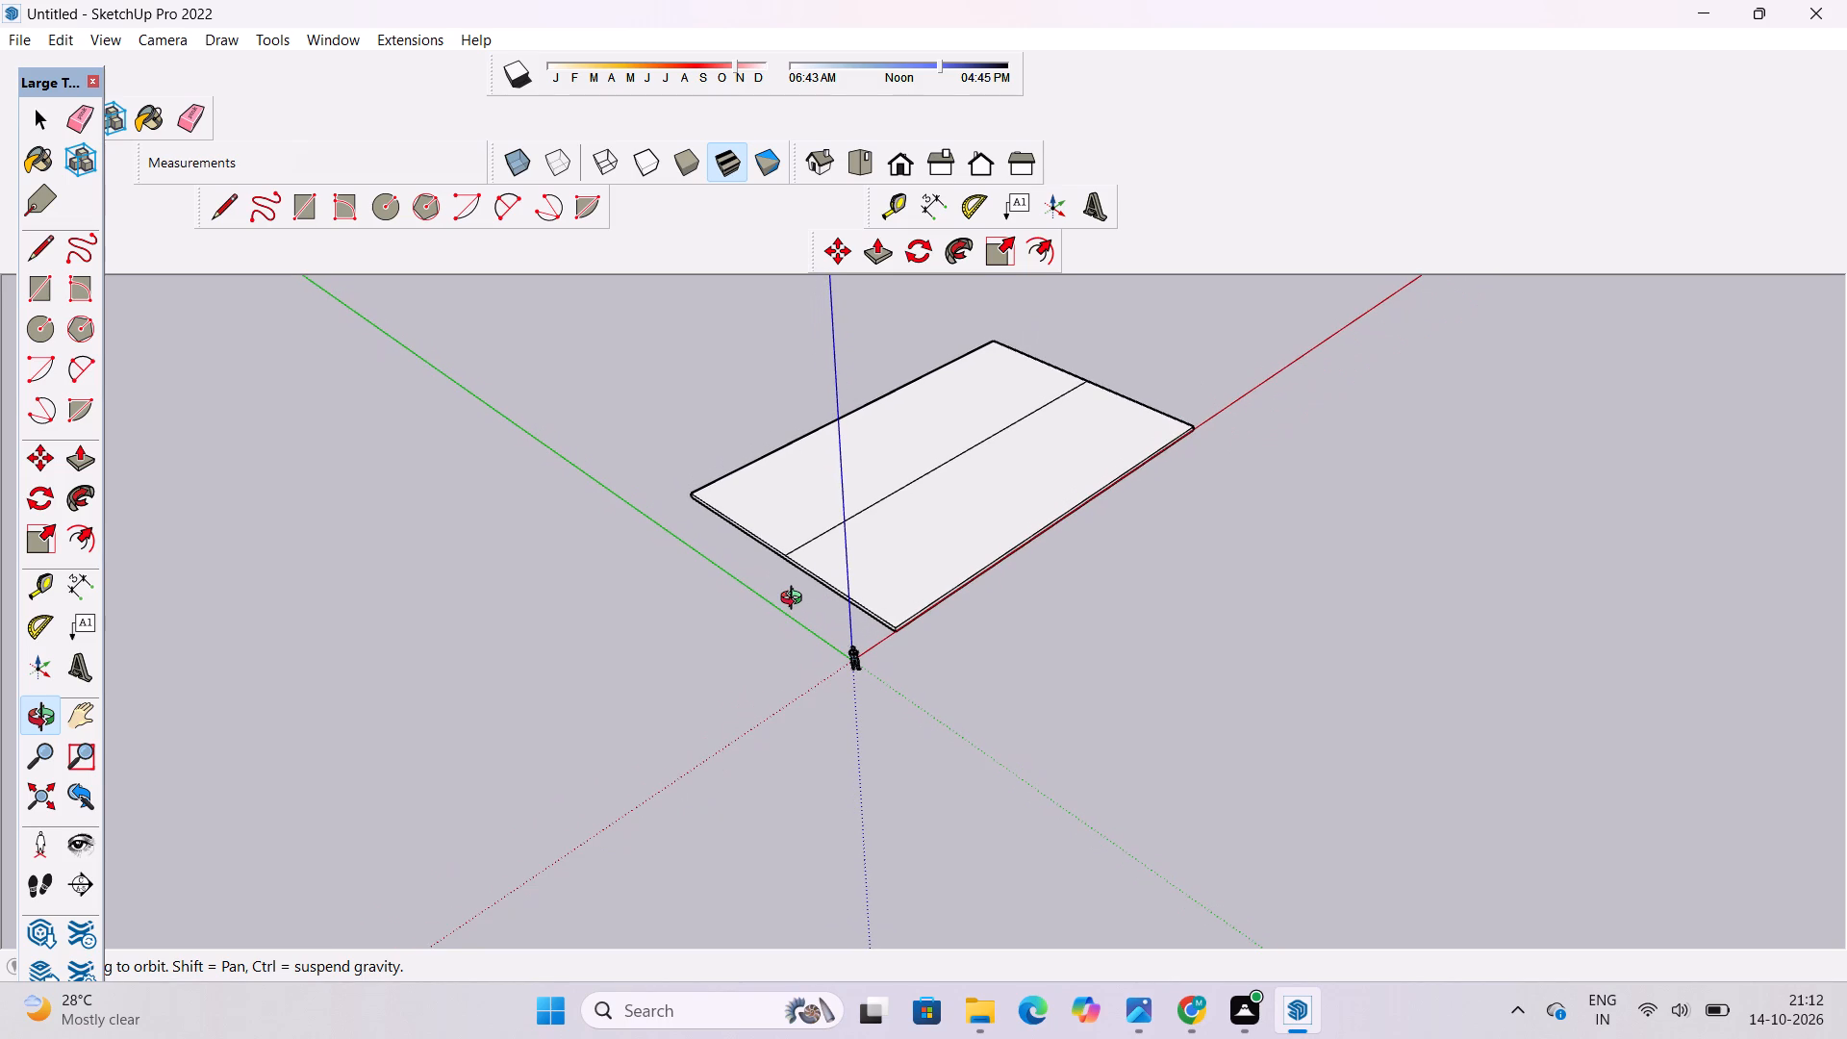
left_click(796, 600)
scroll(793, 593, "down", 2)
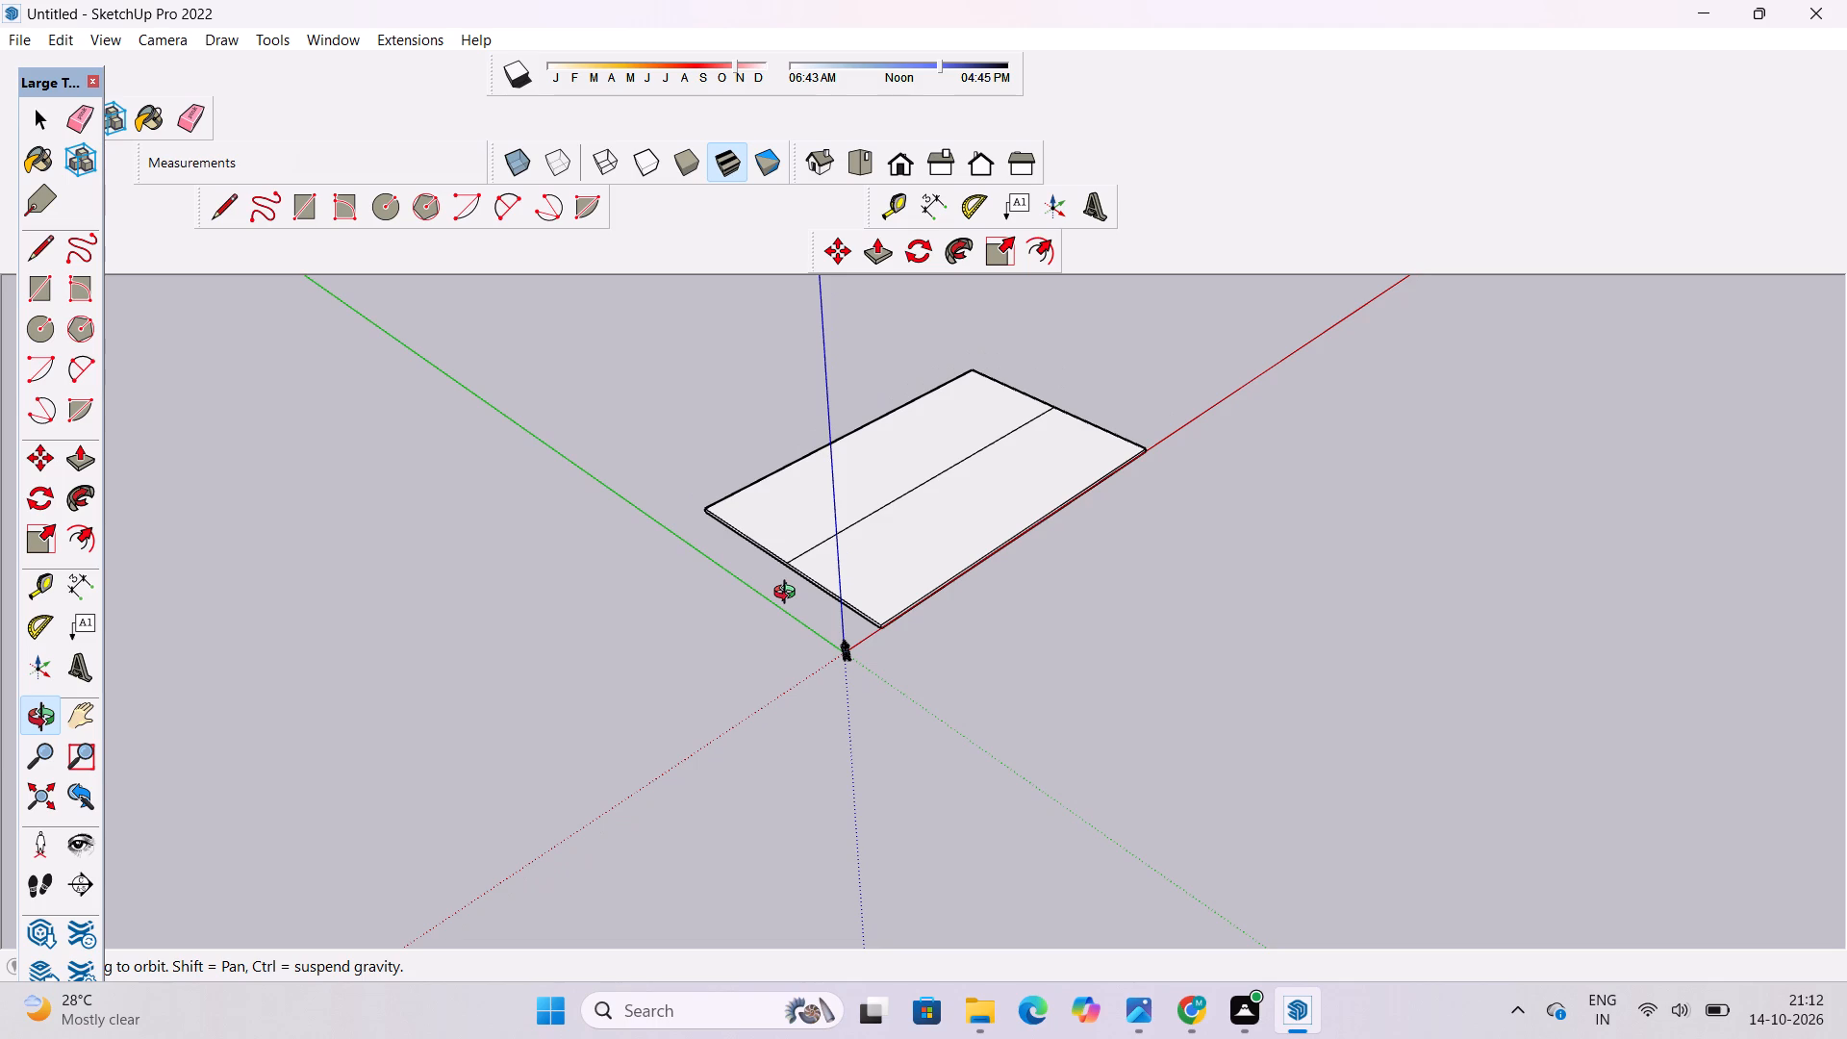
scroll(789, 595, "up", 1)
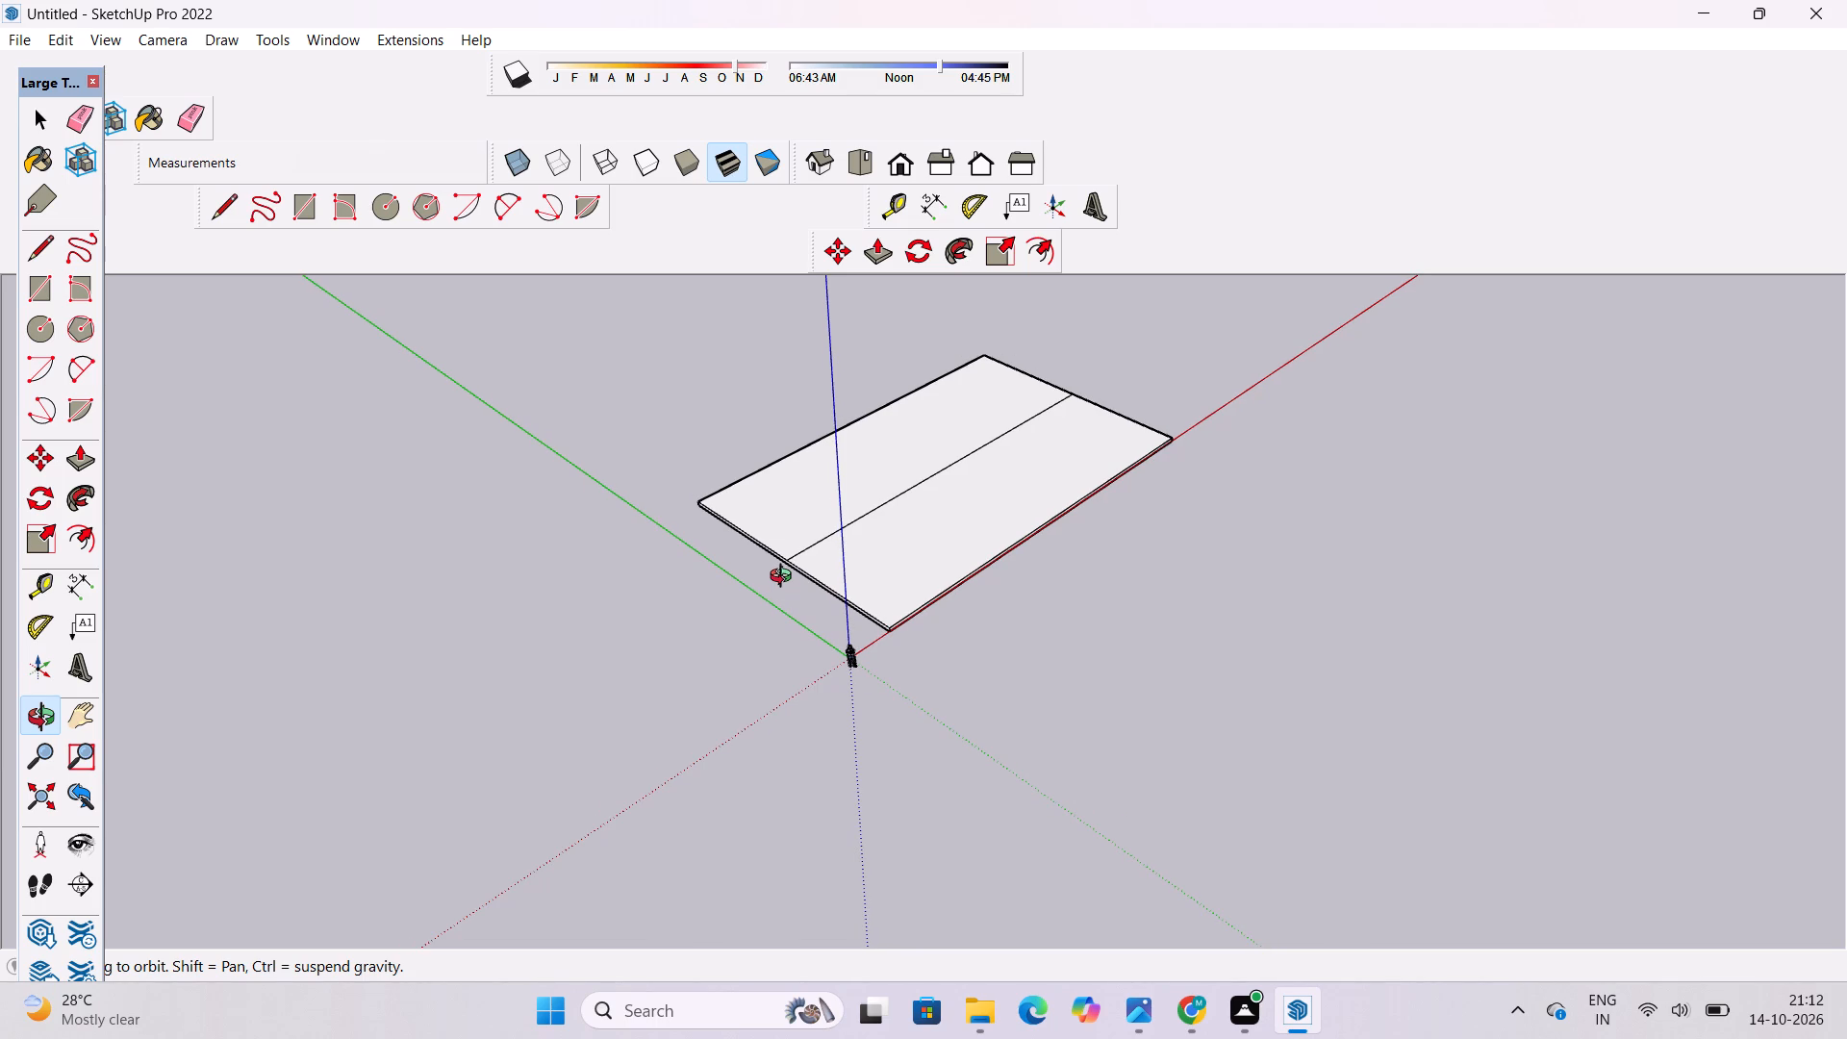
Examine the slab's top face, its lengthwise dividing line and its end edges from several sides.
left_click_drag(873, 594, 885, 655)
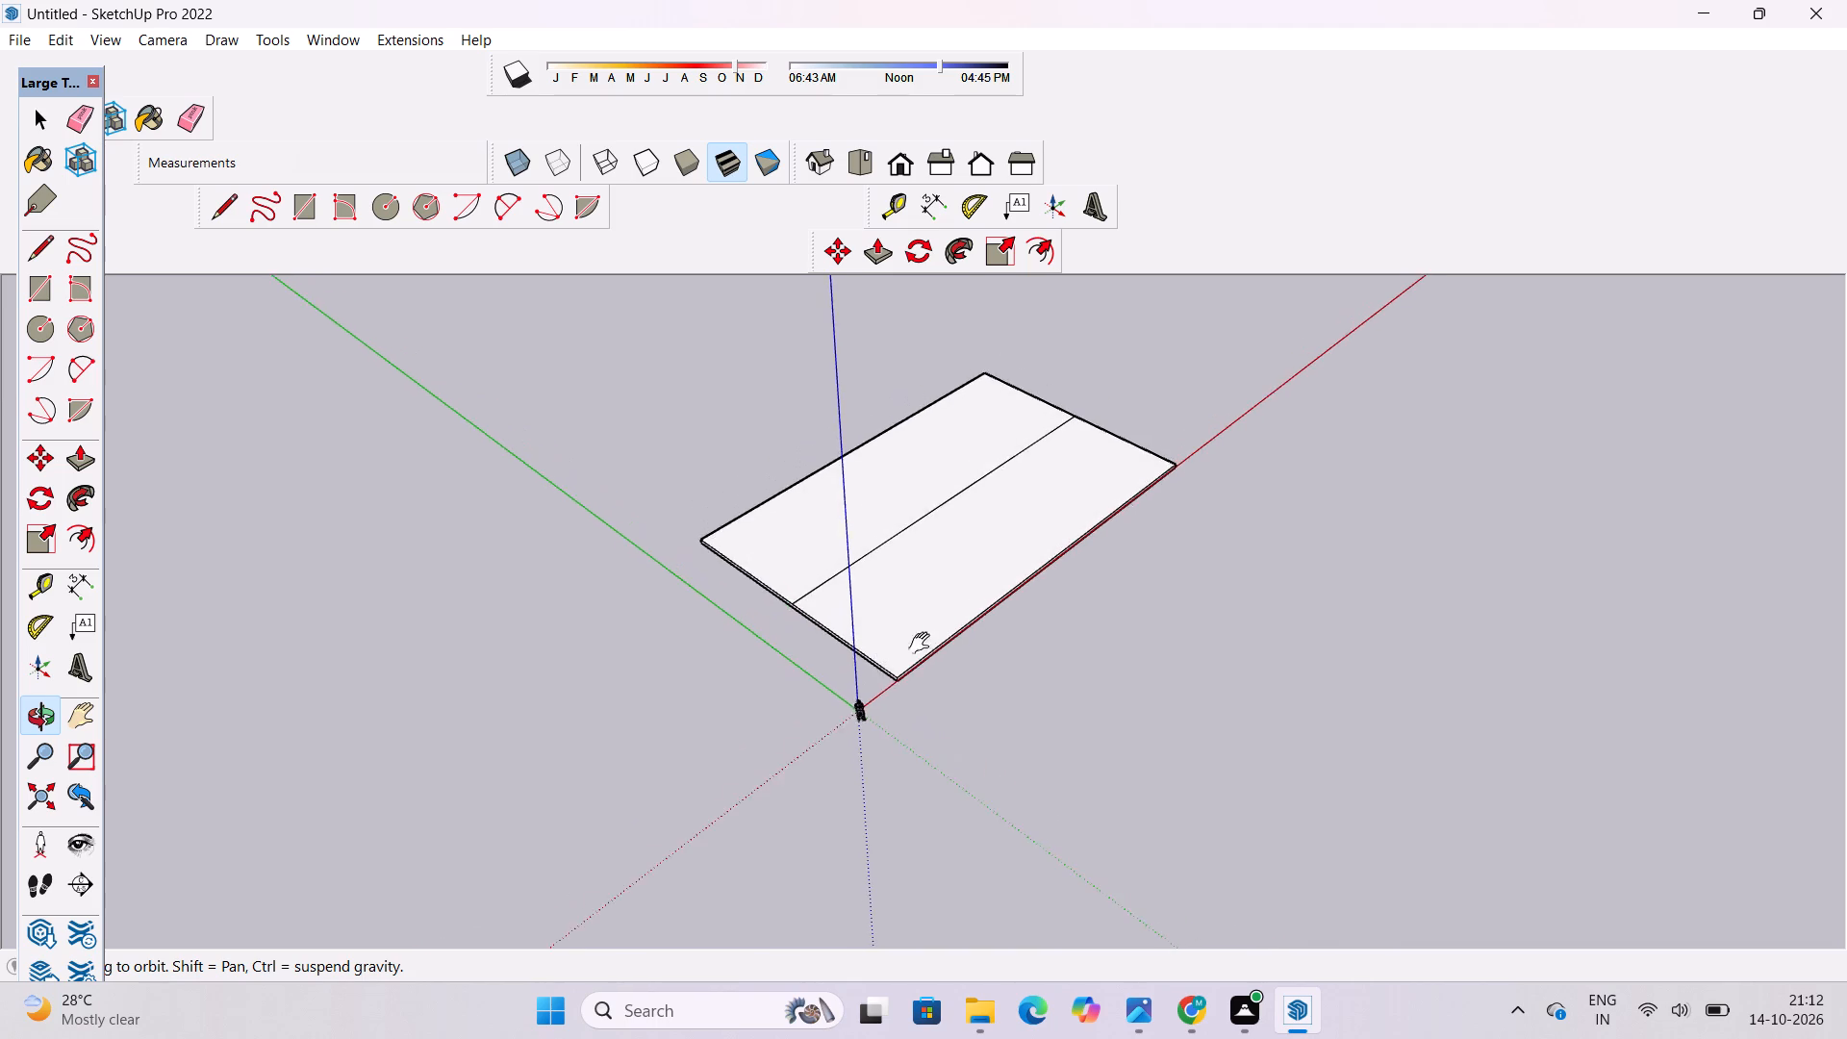
scroll(939, 610, "up", 2)
left_click_drag(961, 592, 814, 631, "shift")
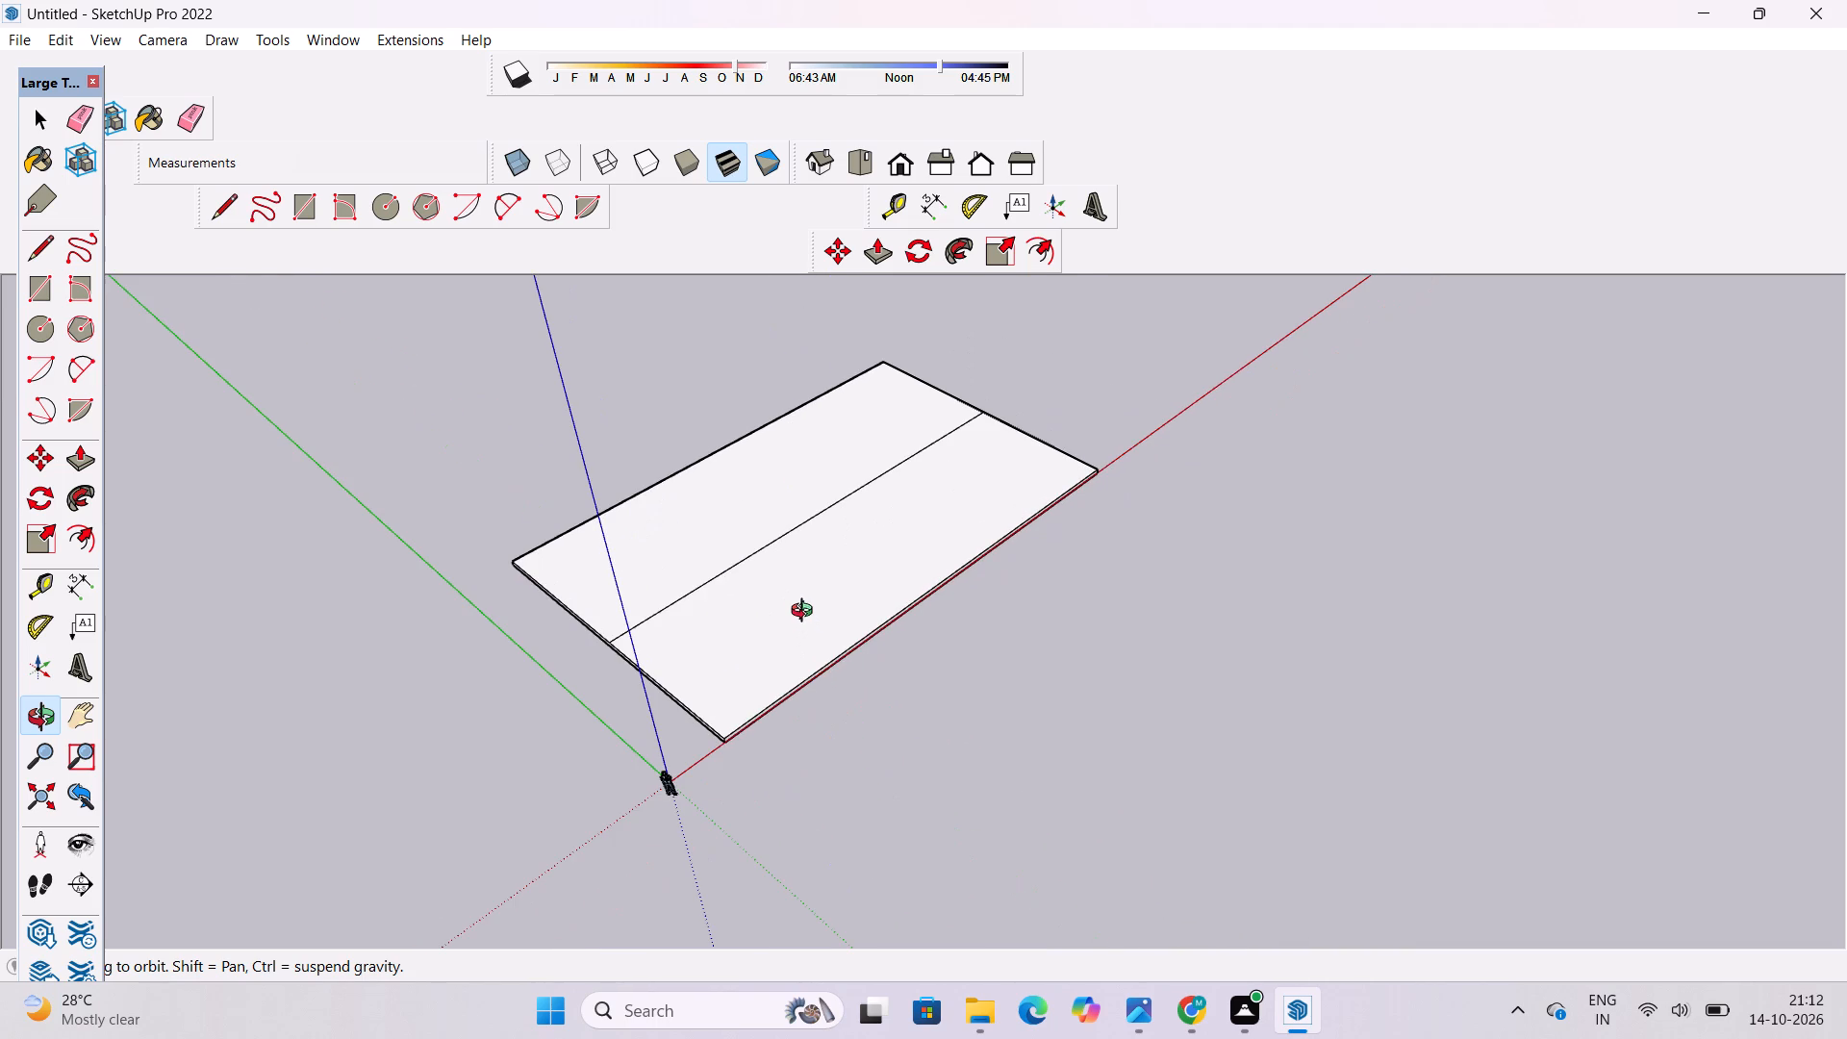
left_click_drag(676, 711, 562, 718)
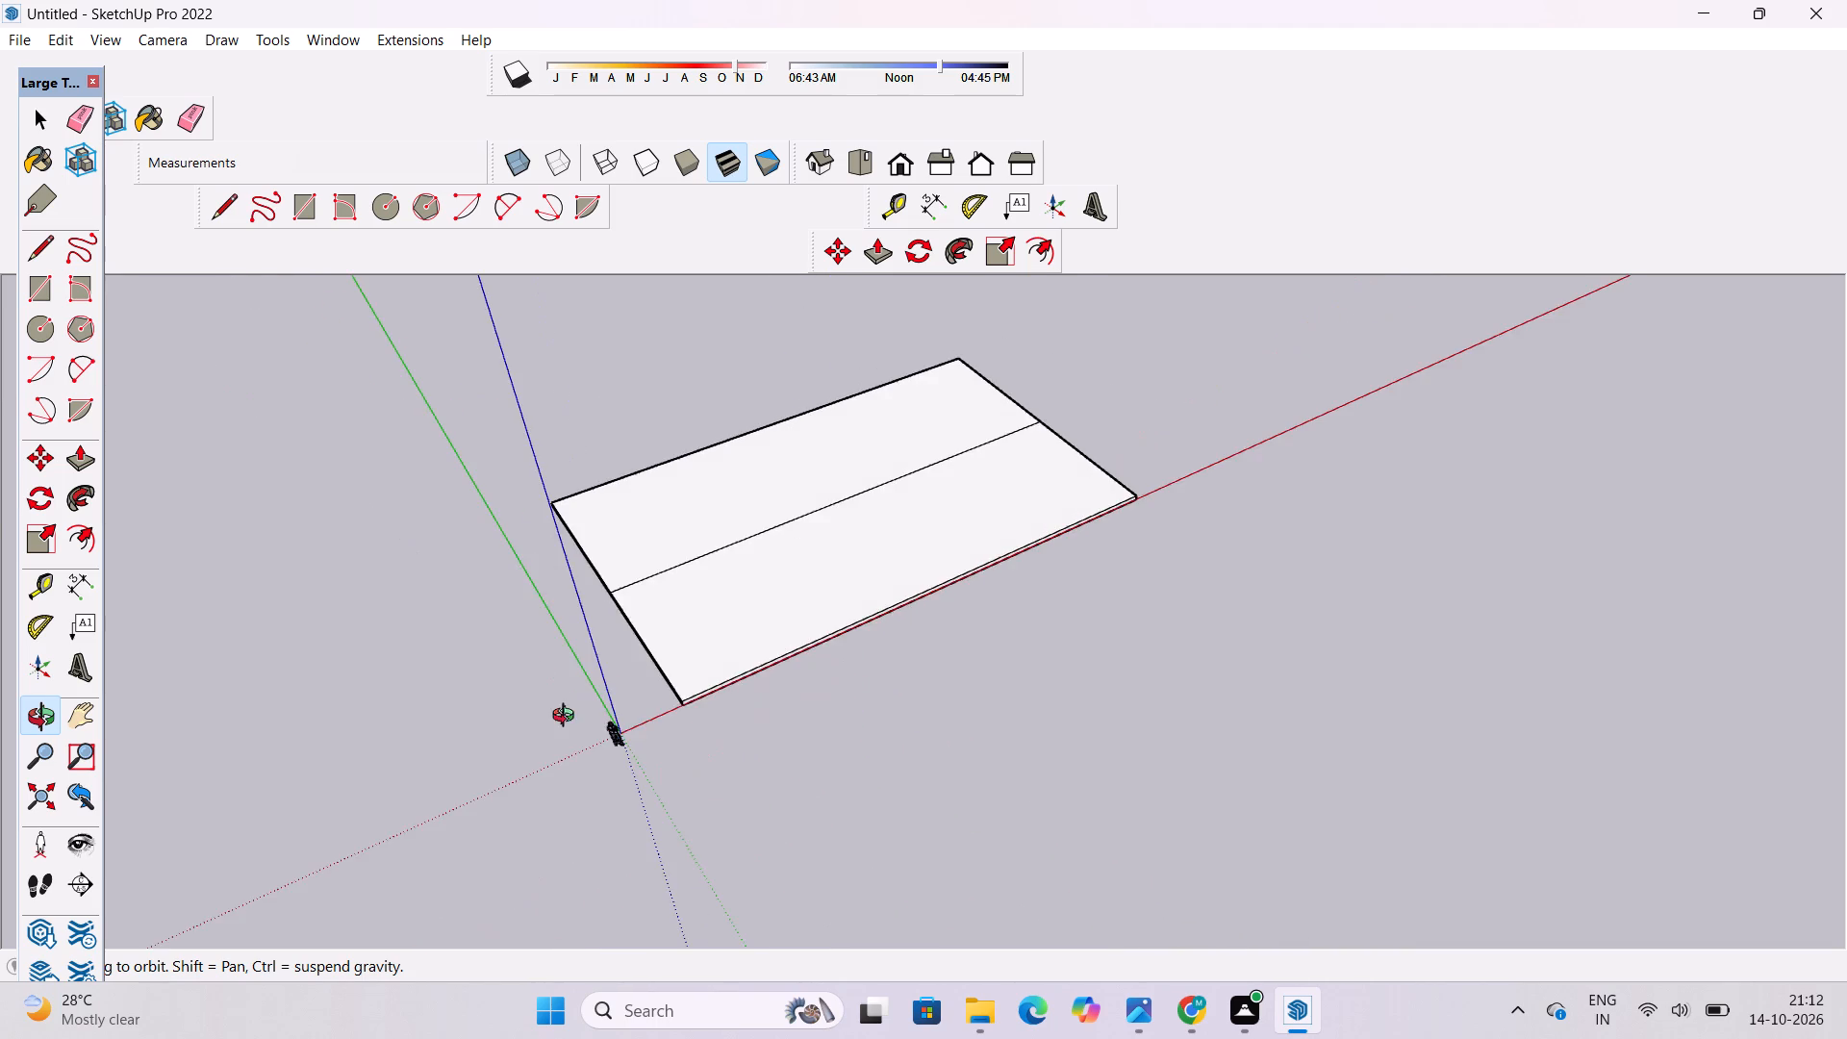
left_click_drag(572, 716, 825, 656)
scroll(743, 756, "up", 5)
left_click_drag(740, 756, 761, 630, "shift")
left_click_drag(764, 629, 777, 692)
left_click_drag(791, 630, 753, 765)
left_click_drag(753, 765, 755, 644)
scroll(779, 645, "down", 5)
left_click_drag(1188, 566, 668, 641, "shift")
left_click_drag(804, 516, 806, 517, "shift")
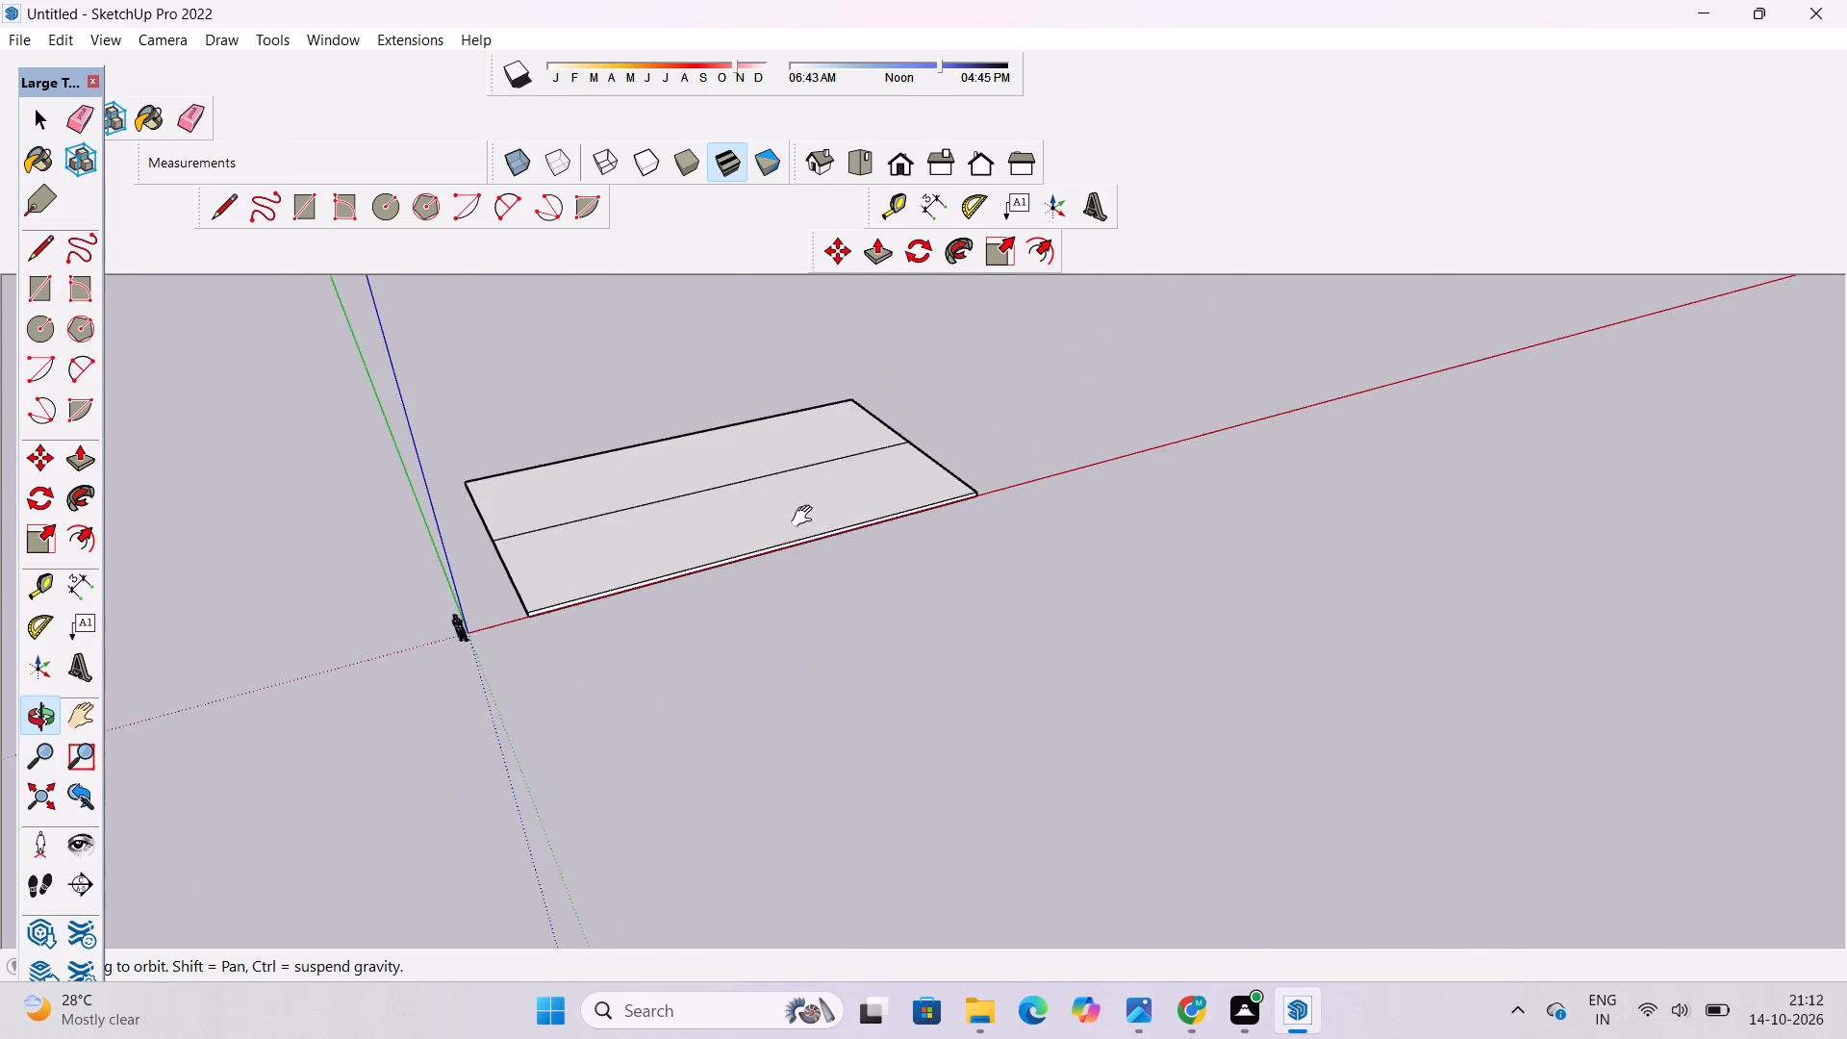
left_click_drag(806, 517, 834, 583, "shift")
left_click_drag(793, 610, 972, 518, "shift")
scroll(723, 682, "up", 2)
left_click_drag(1162, 525, 859, 653, "shift")
left_click_drag(1020, 570, 1005, 635, "shift")
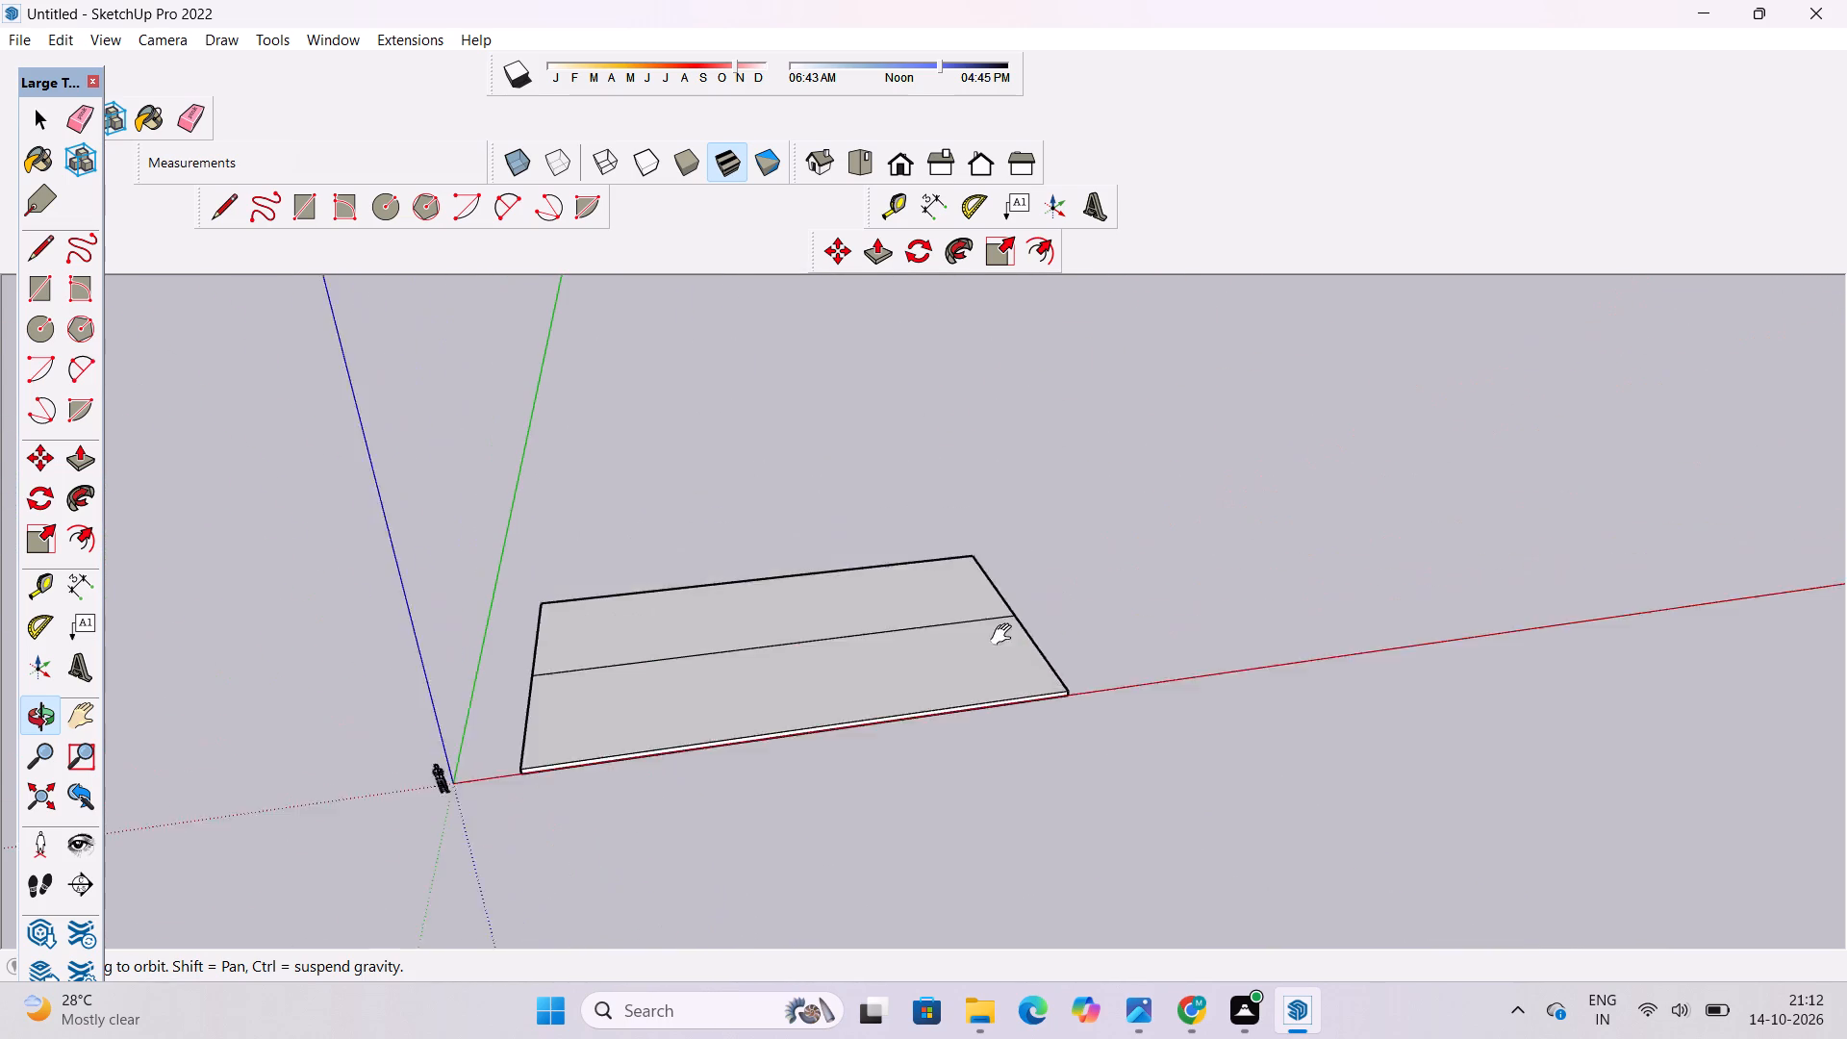
left_click_drag(1005, 635, 1041, 637, "shift")
left_click_drag(1127, 618, 809, 651)
scroll(939, 673, "up", 4)
left_click_drag(1171, 710, 950, 692, "shift")
left_click_drag(944, 700, 844, 591)
left_click_drag(844, 591, 942, 601)
left_click_drag(943, 607, 1021, 655)
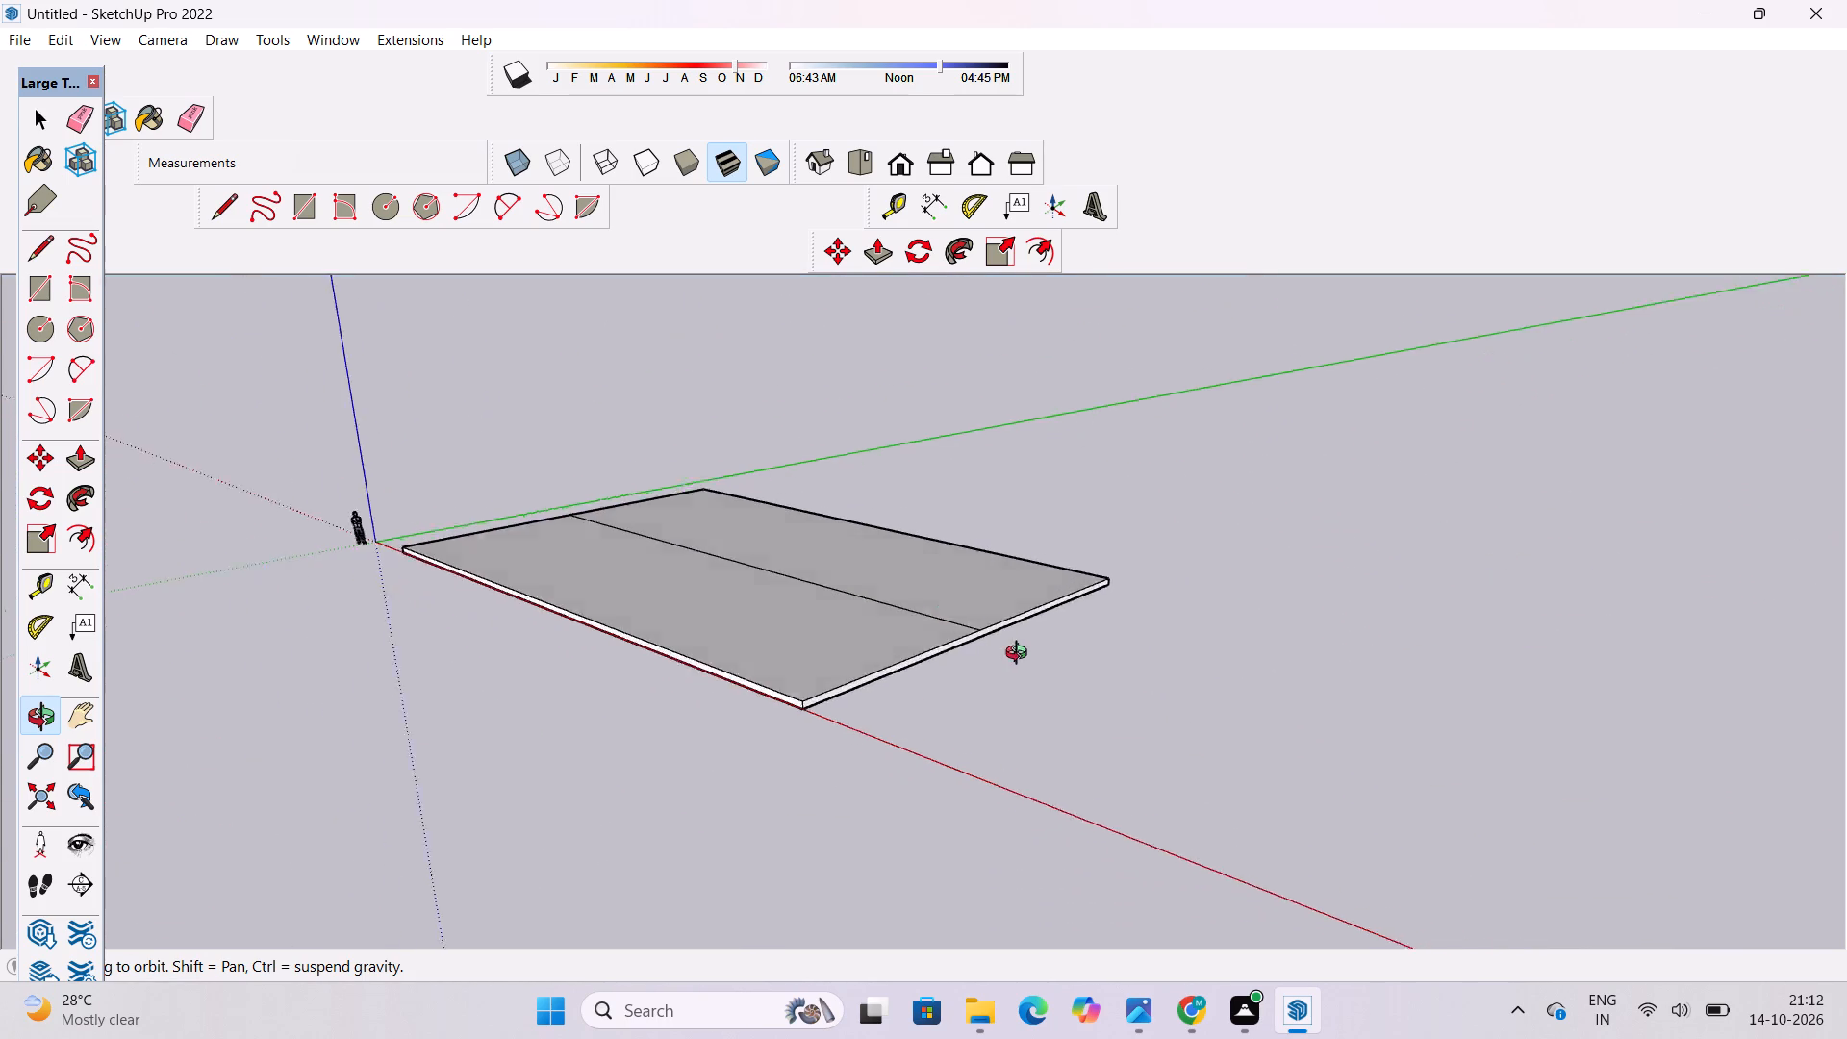
left_click_drag(1021, 655, 1036, 662)
scroll(914, 648, "down", 1)
left_click_drag(856, 664, 1269, 667)
left_click_drag(1269, 667, 1269, 561)
scroll(841, 621, "down", 5, "shift")
left_click_drag(722, 648, 1025, 651)
left_click_drag(878, 733, 900, 704, "shift")
left_click_drag(900, 704, 922, 770)
scroll(808, 775, "up", 3)
left_click_drag(803, 765, 830, 722, "shift")
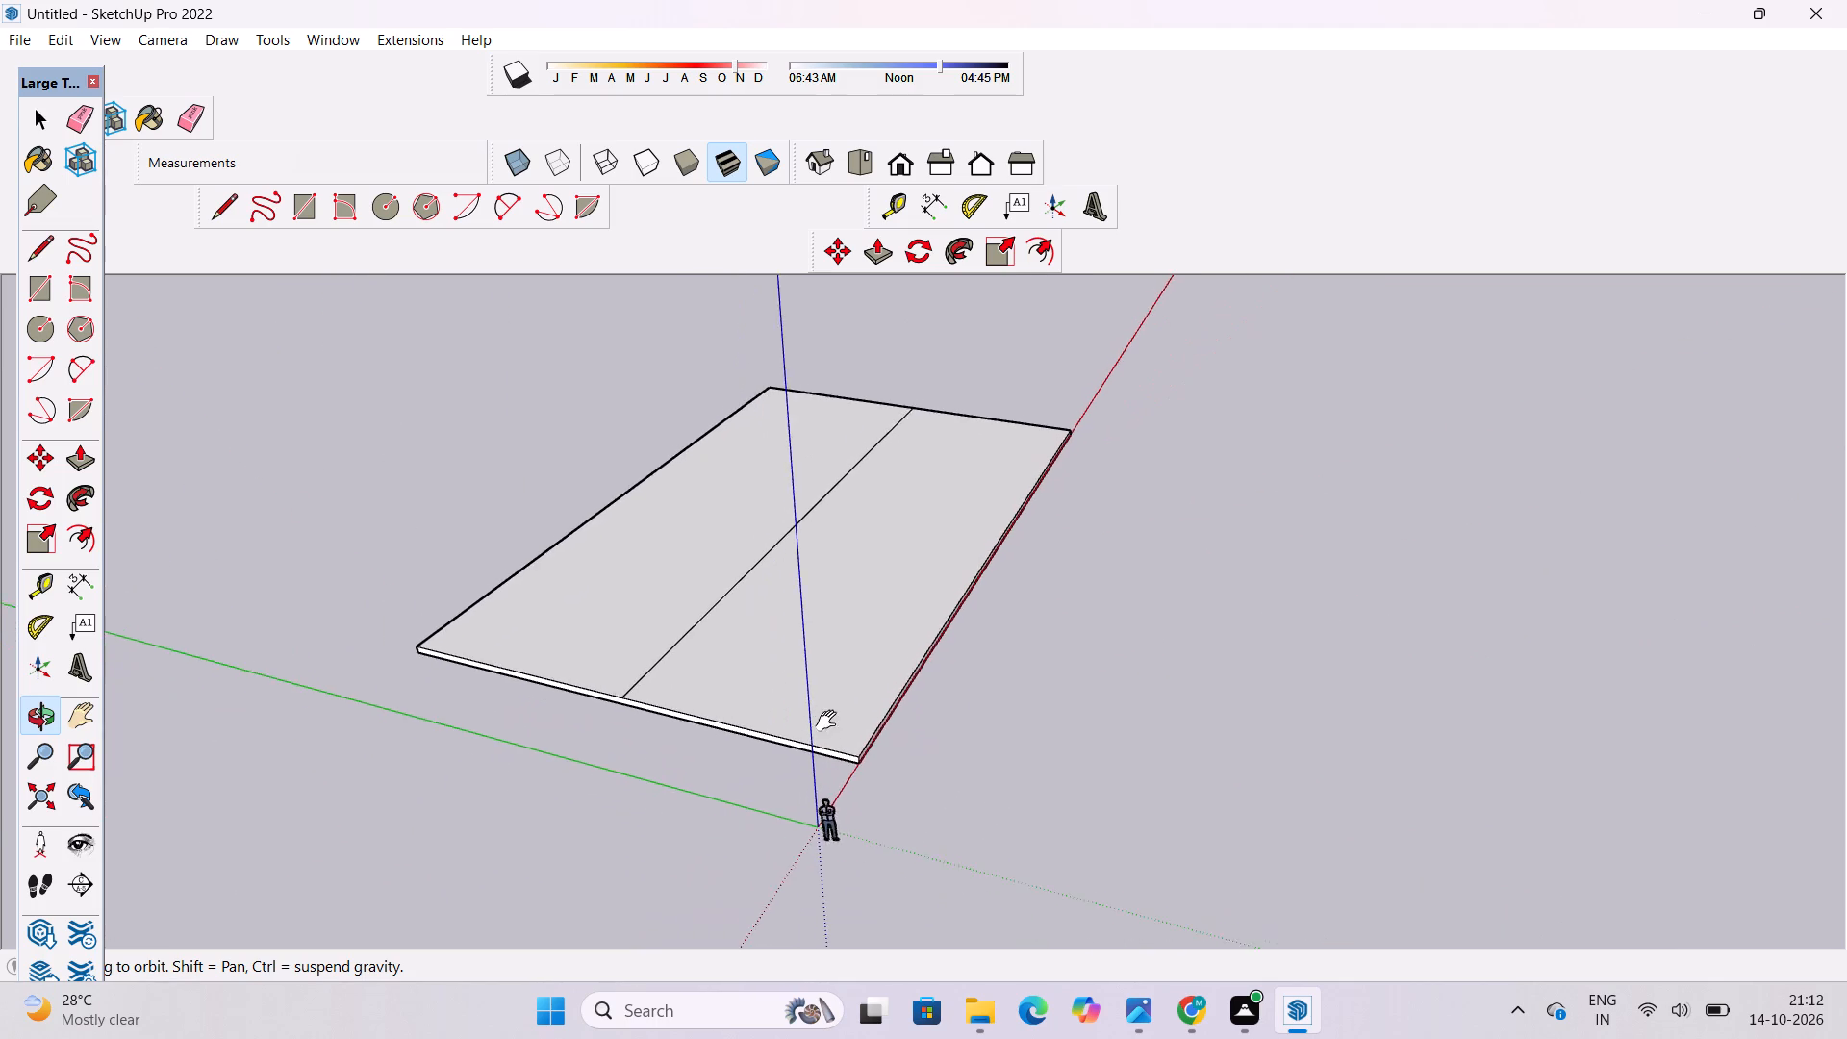
left_click_drag(830, 722, 844, 723, "shift")
Erase the lengthwise dividing line running through the middle of the slab's top face.
key("e")
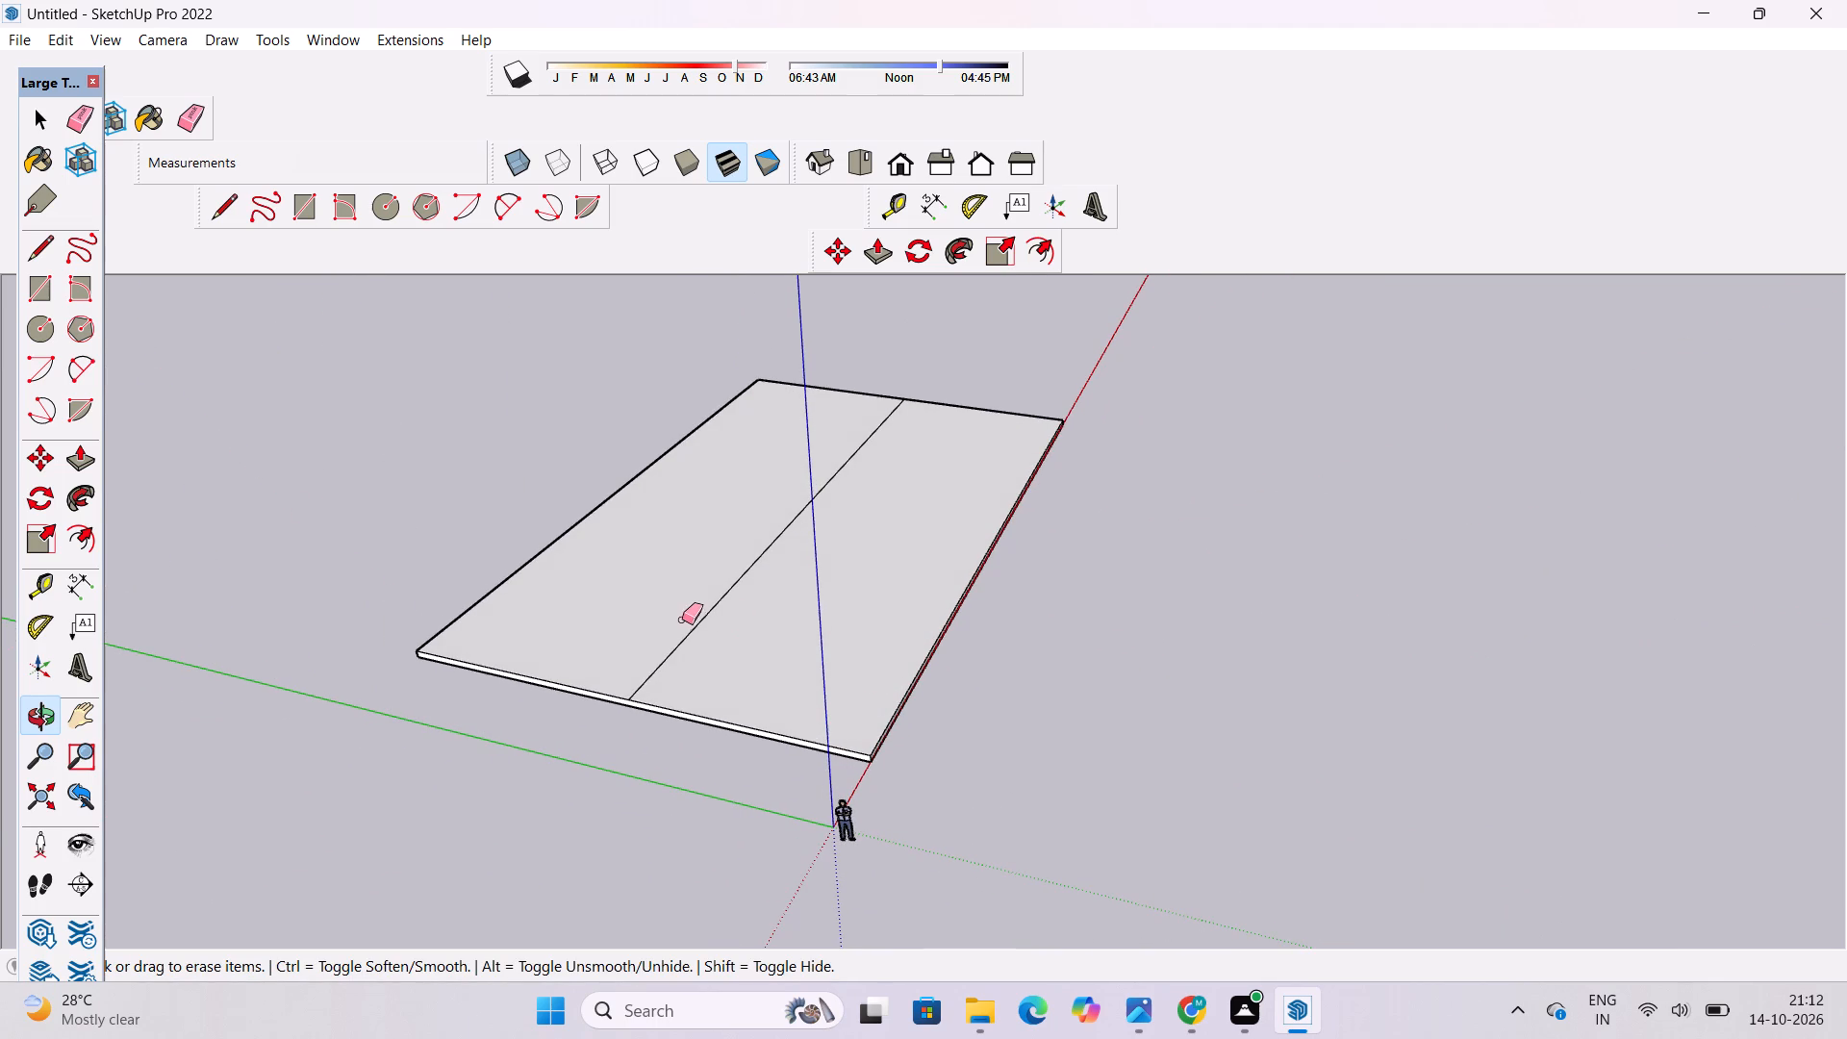
left_click(708, 615)
key("space")
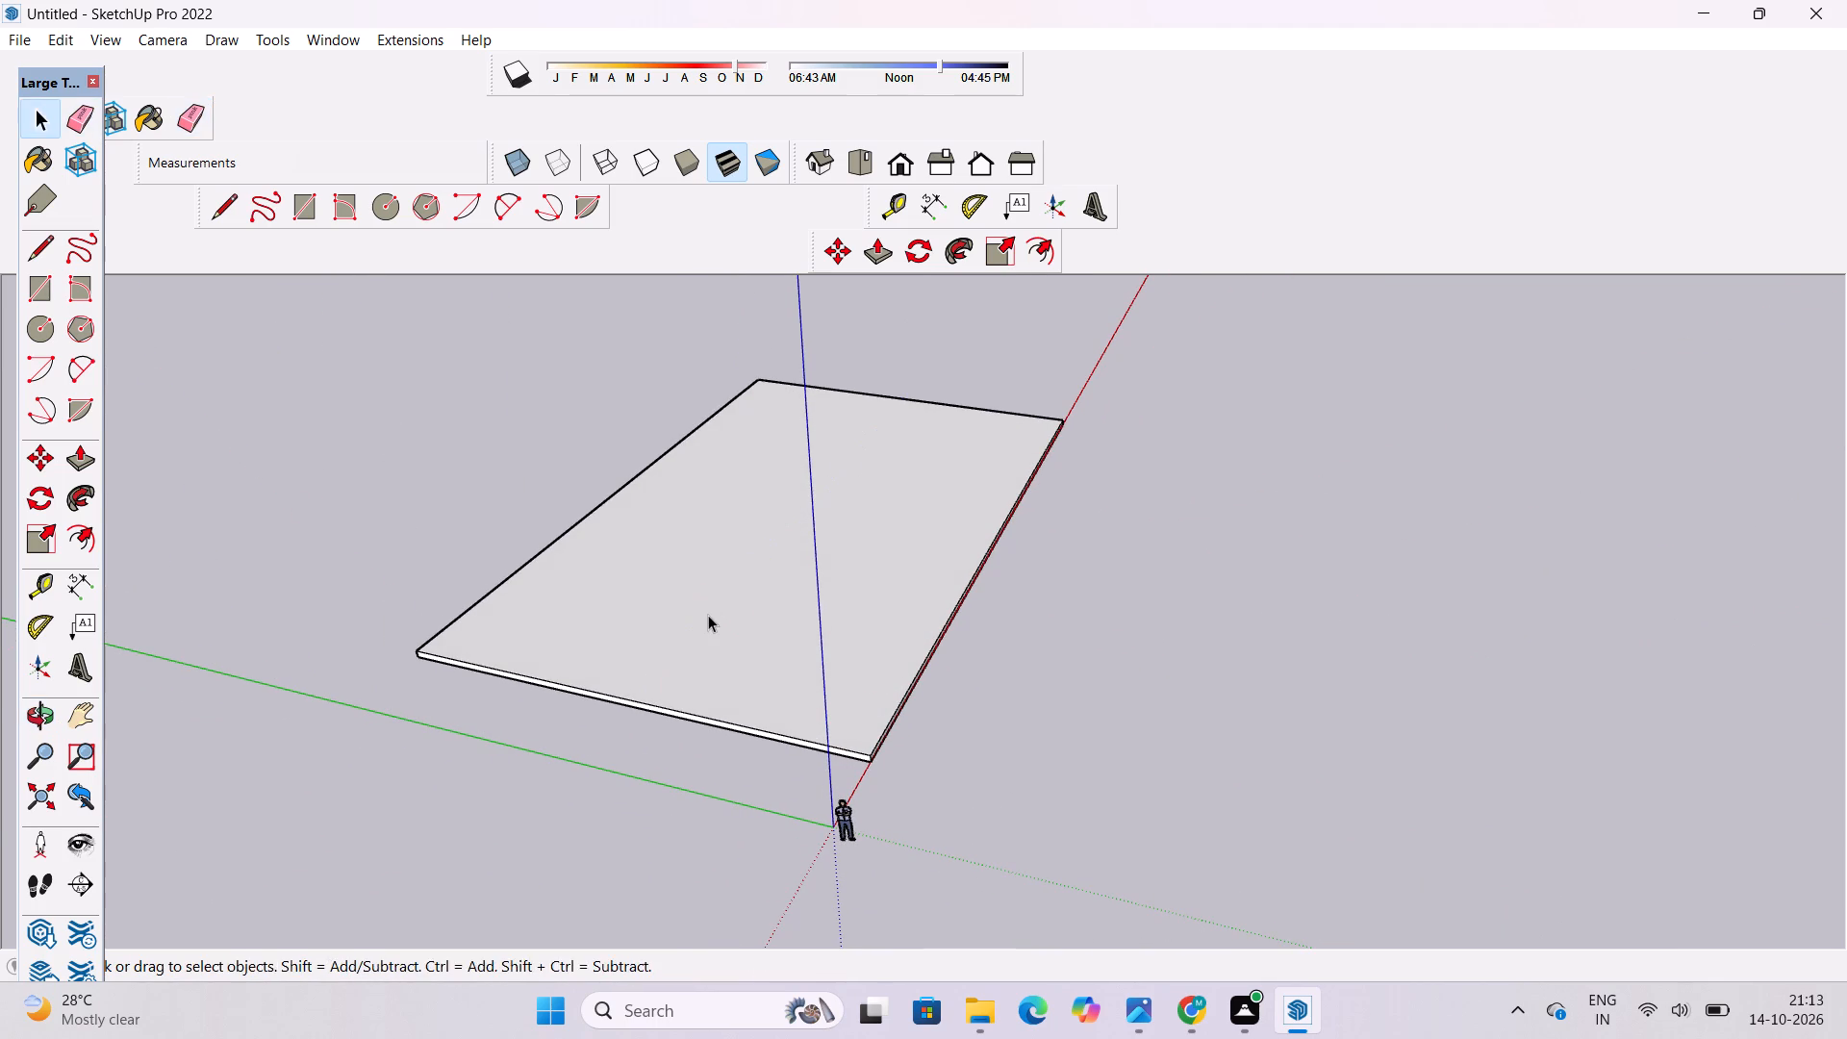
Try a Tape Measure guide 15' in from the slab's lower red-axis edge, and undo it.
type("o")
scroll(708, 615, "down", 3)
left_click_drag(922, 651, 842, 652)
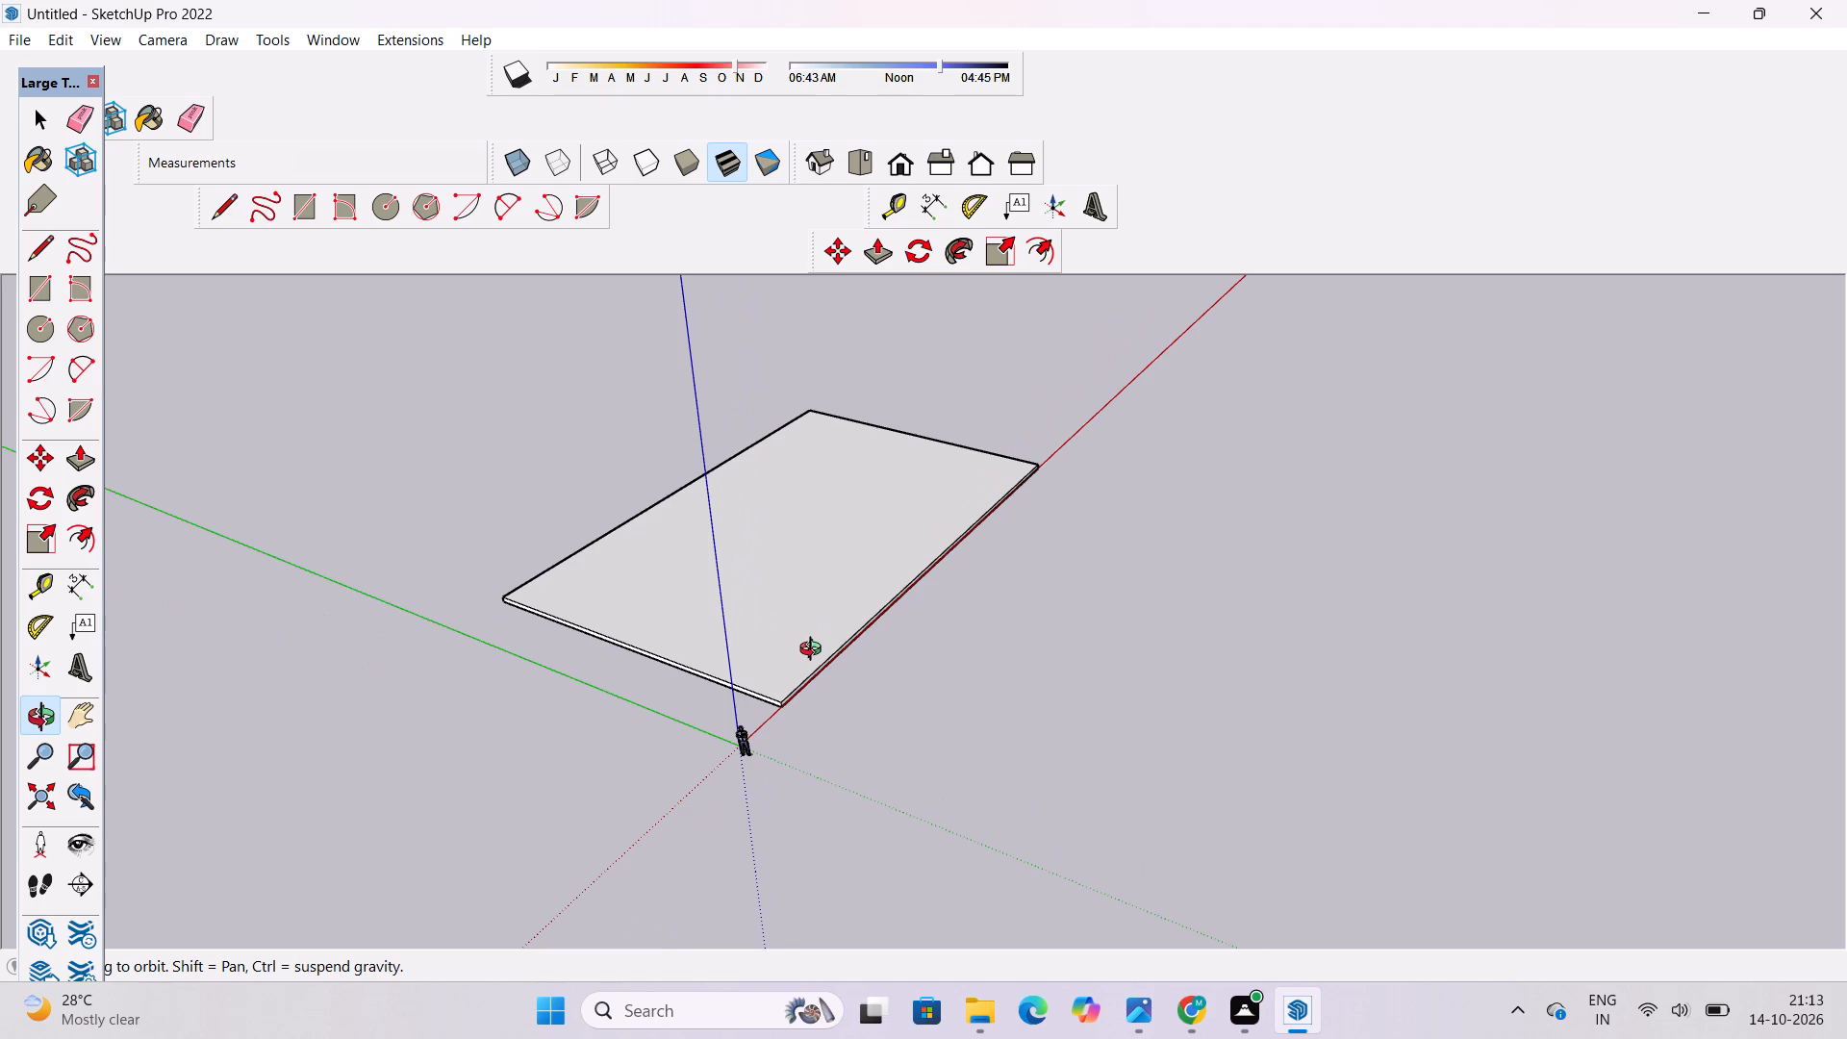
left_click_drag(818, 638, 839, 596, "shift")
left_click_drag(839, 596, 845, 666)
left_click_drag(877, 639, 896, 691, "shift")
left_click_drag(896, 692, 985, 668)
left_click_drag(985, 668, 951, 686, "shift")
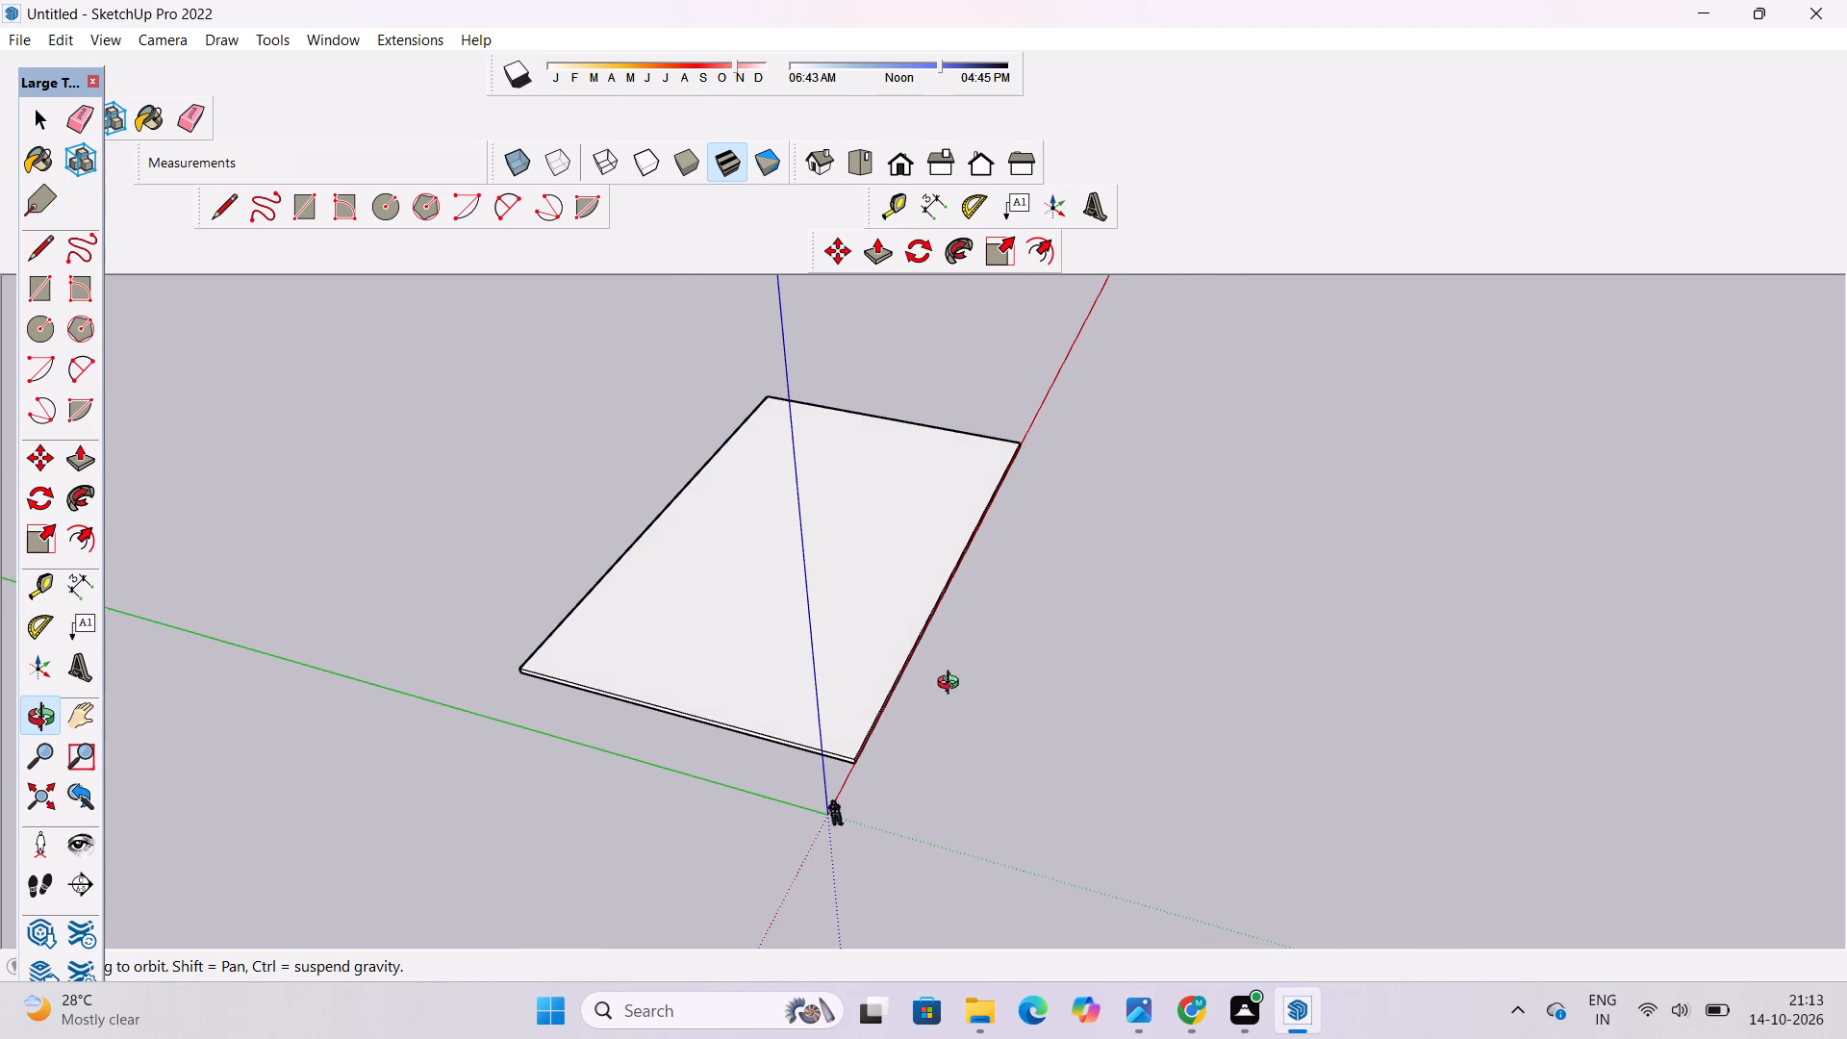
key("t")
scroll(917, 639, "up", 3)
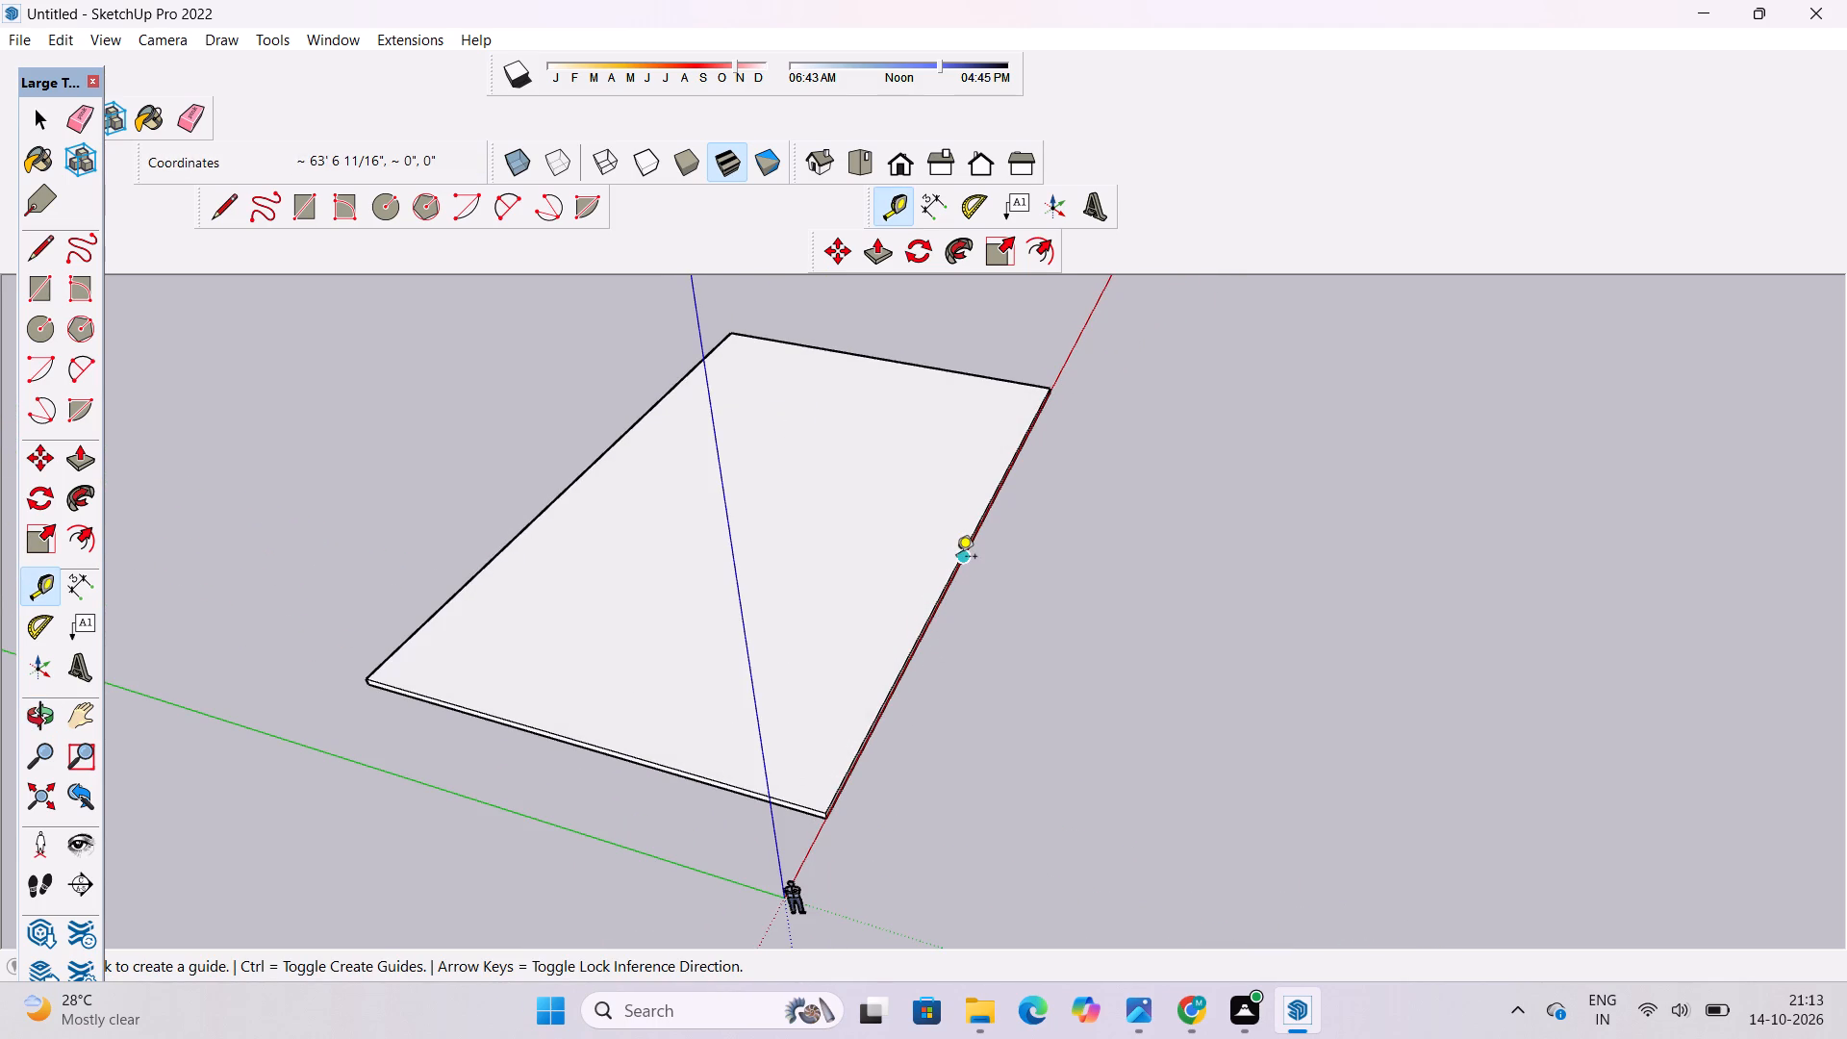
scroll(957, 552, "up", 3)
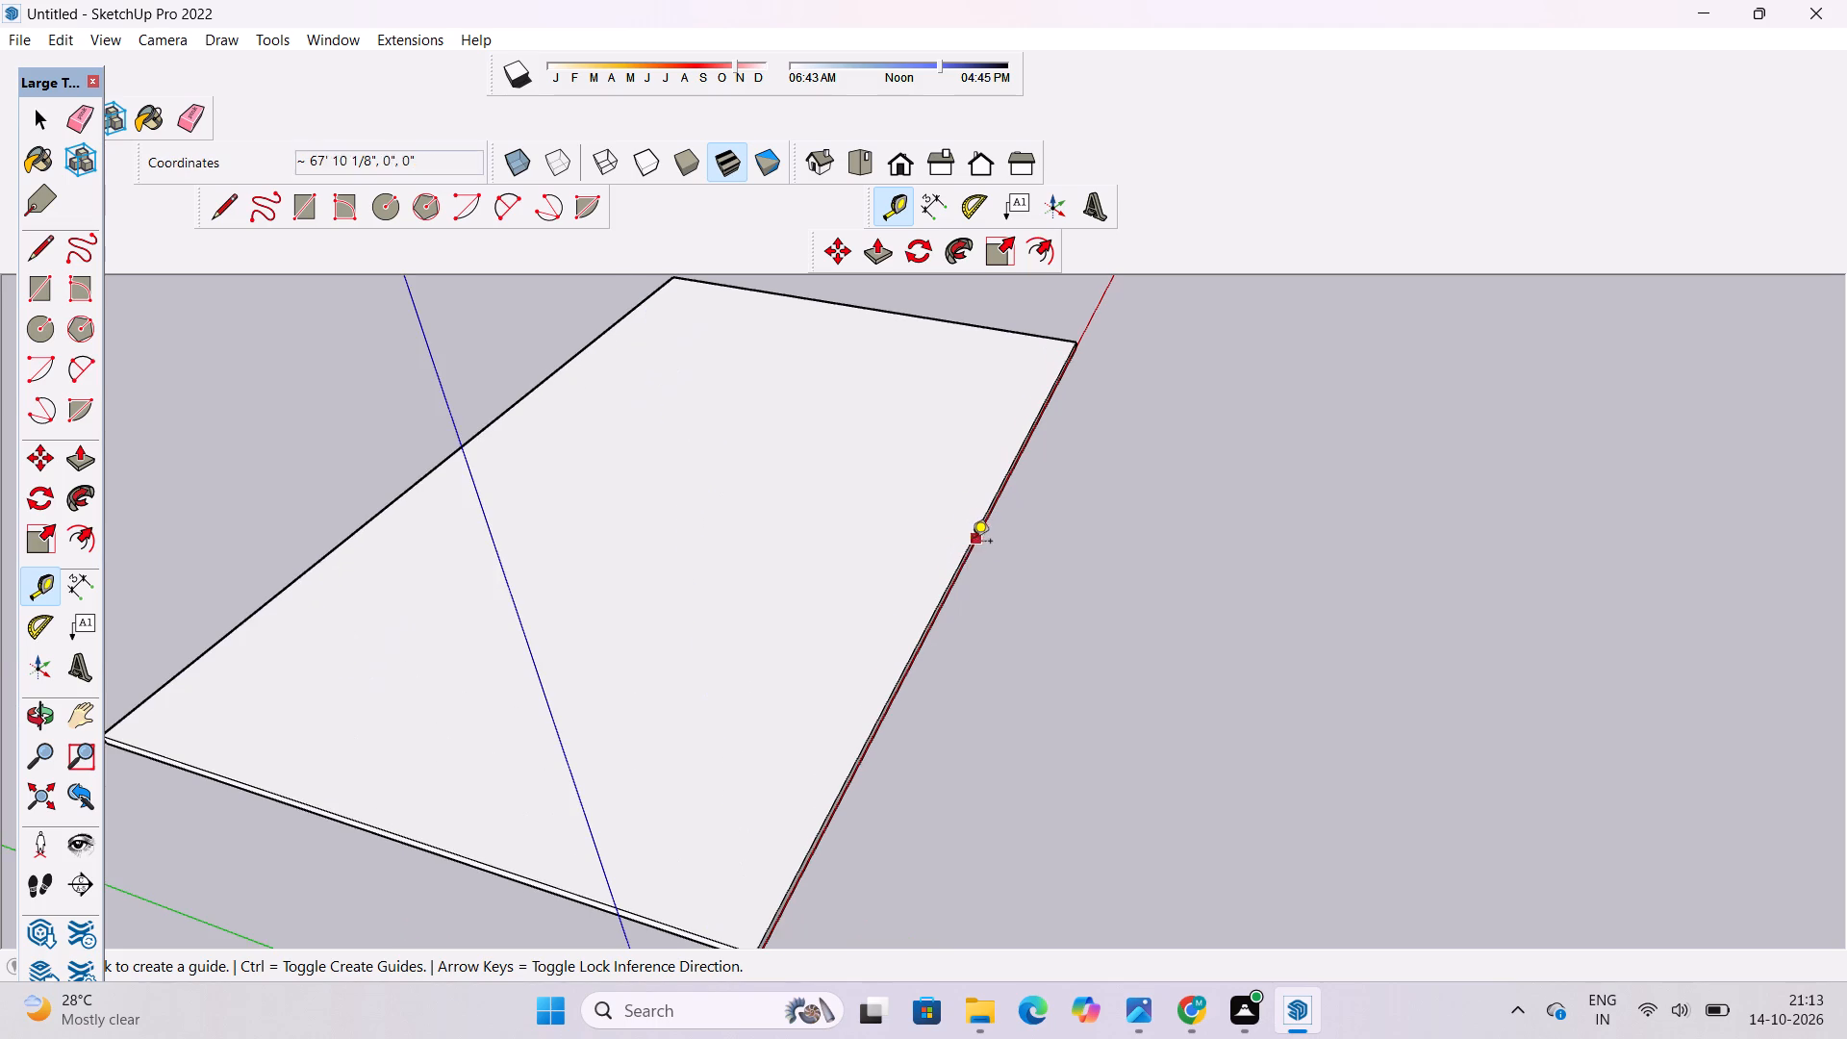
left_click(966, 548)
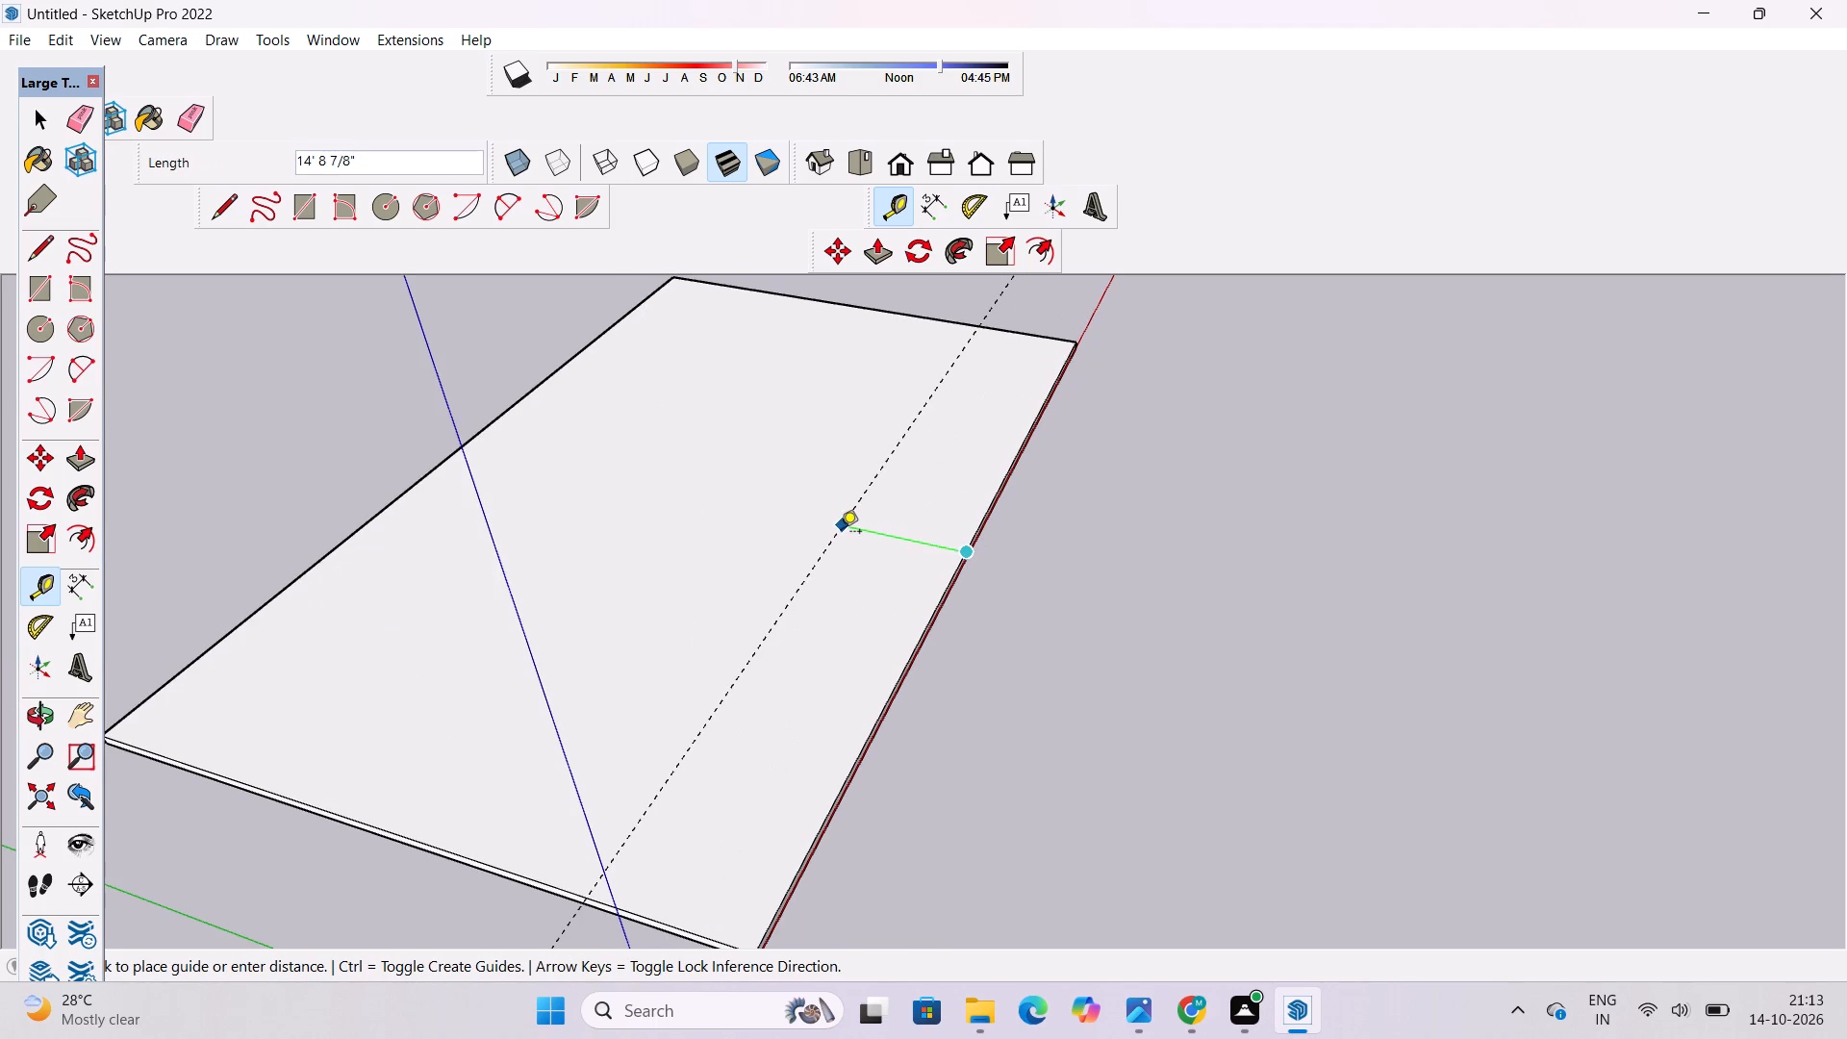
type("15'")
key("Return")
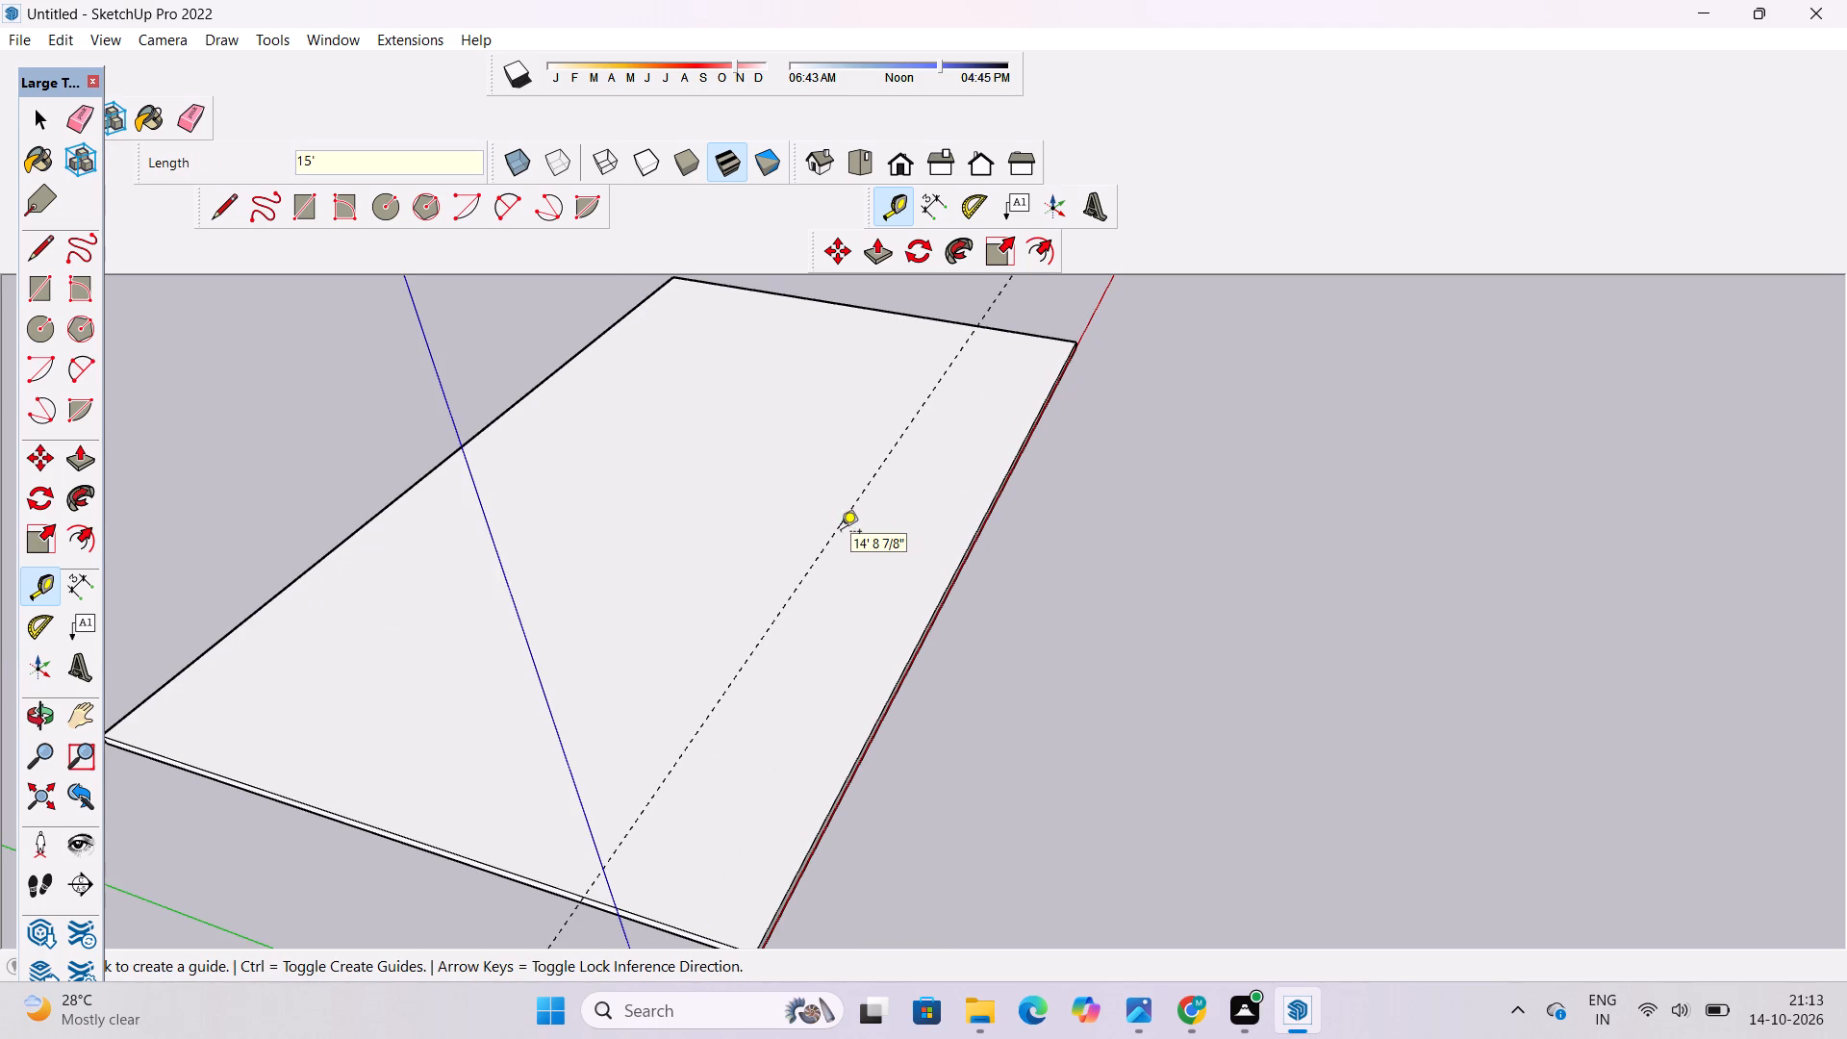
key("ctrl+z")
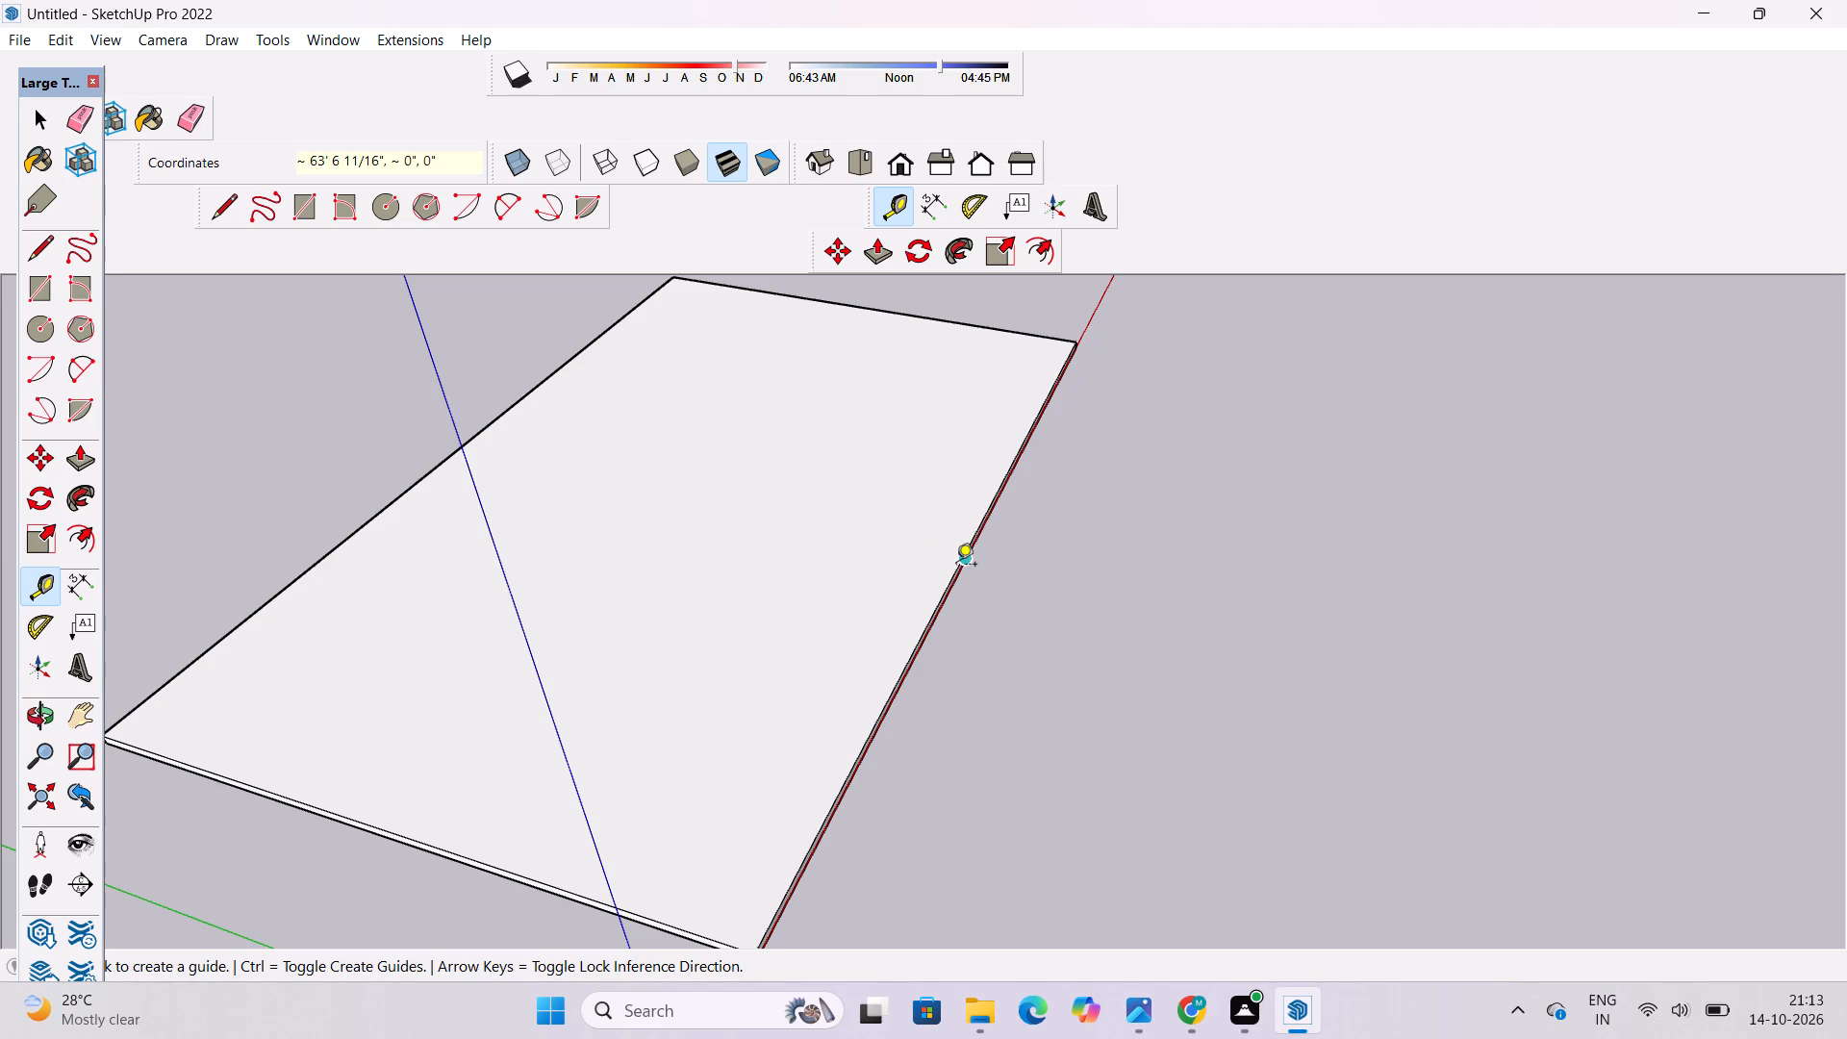
Place a Tape Measure guide on the slab's top face, parallel to its upper red-axis edge and 20' in from it.
scroll(930, 579, "up", 8)
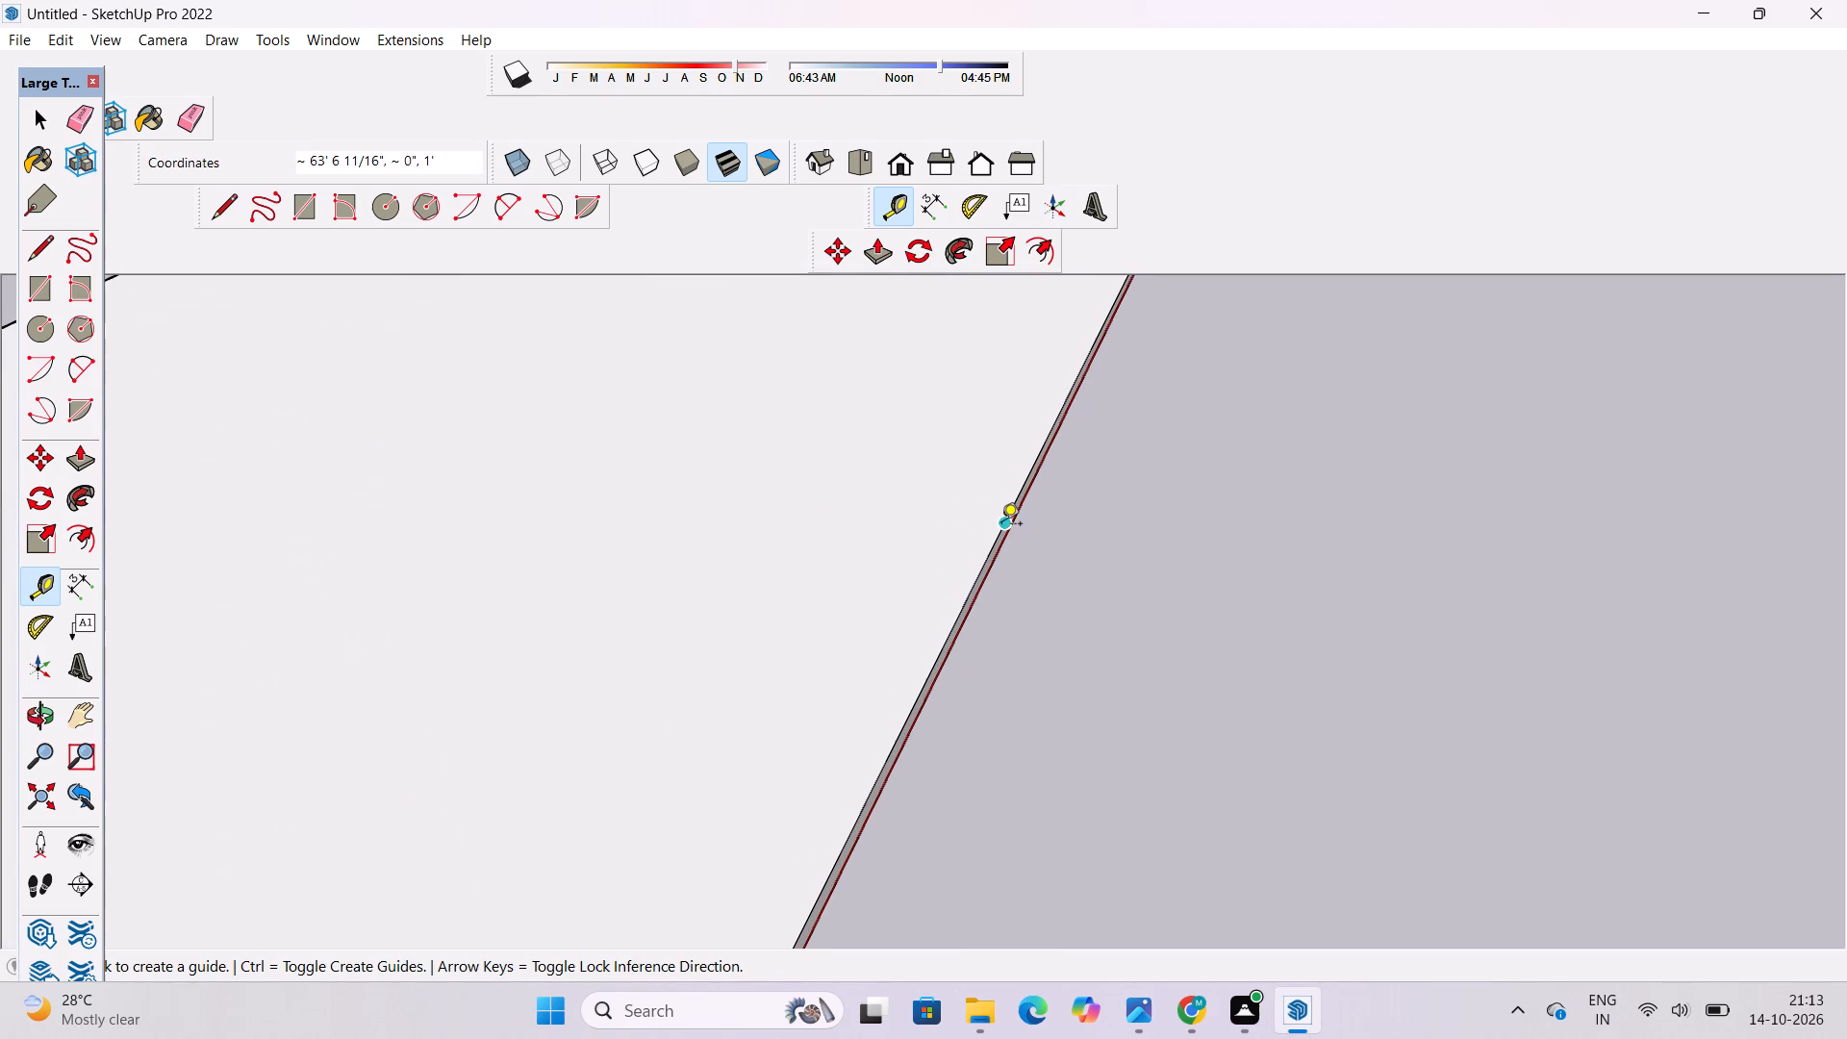
left_click(1001, 525)
scroll(1001, 525, "down", 4)
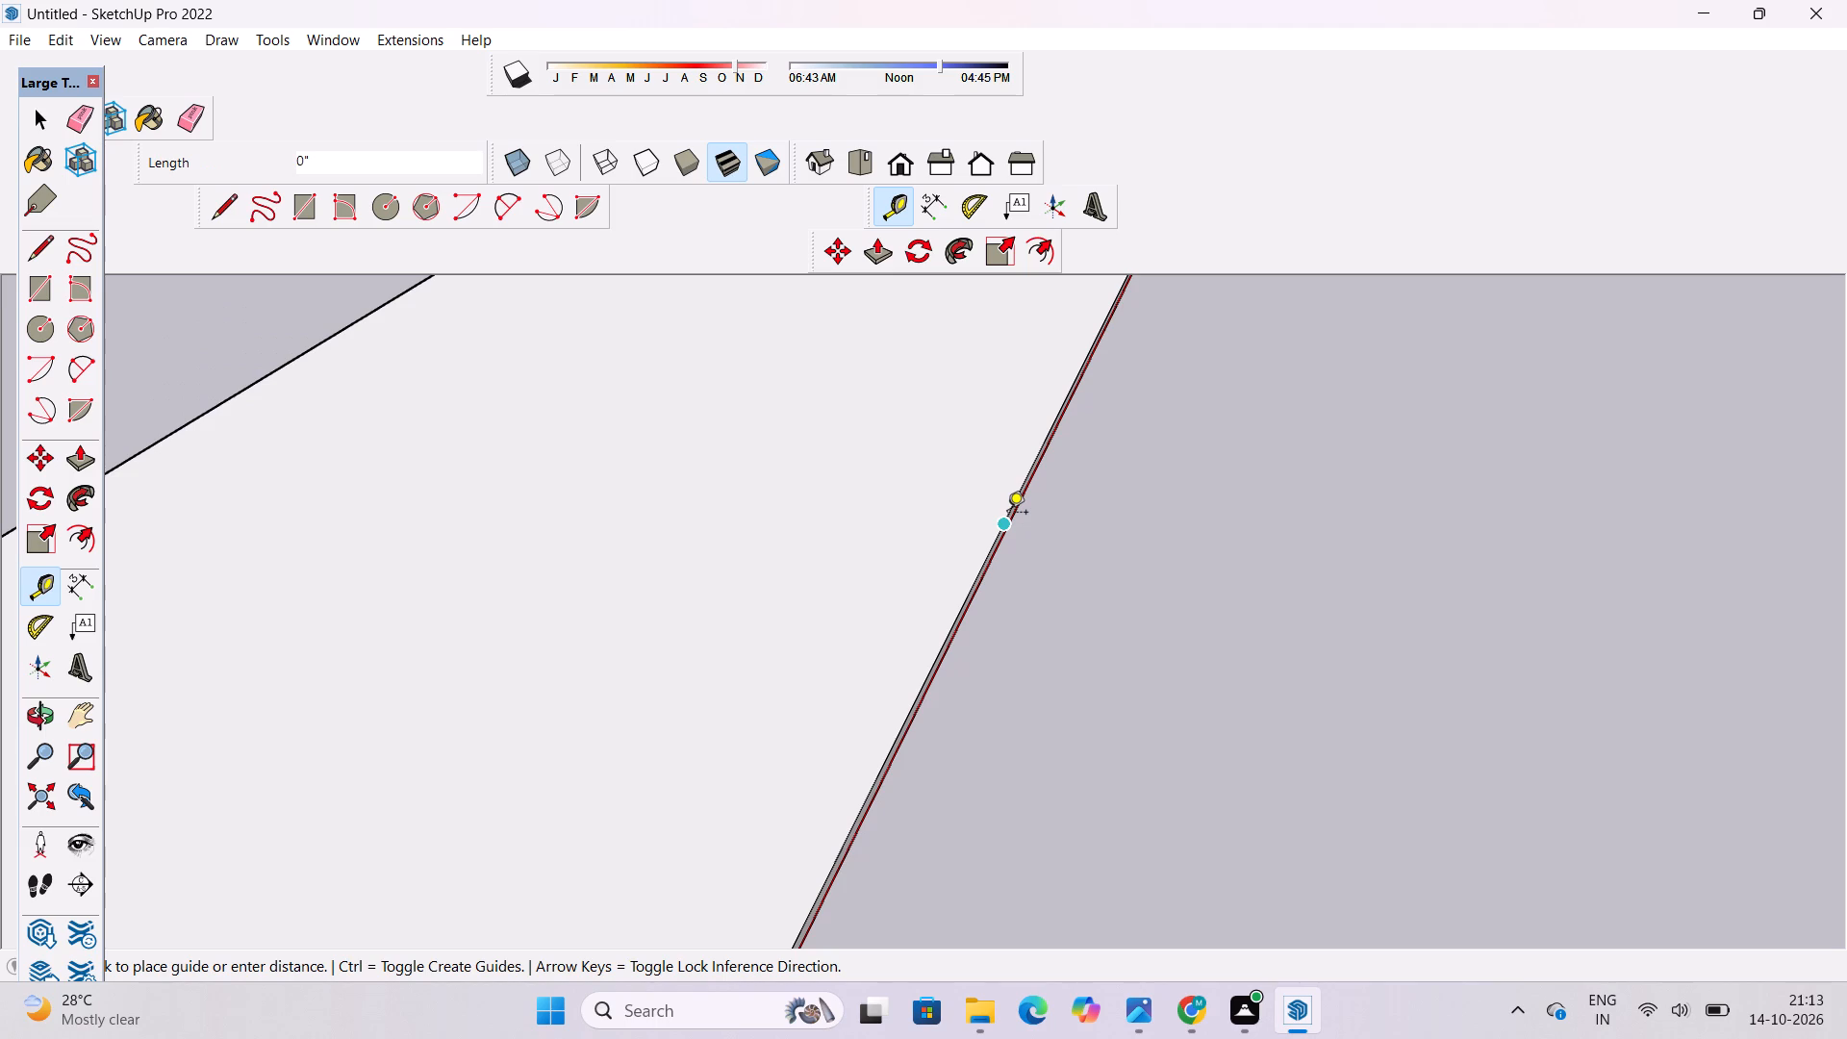
scroll(1105, 509, "down", 7)
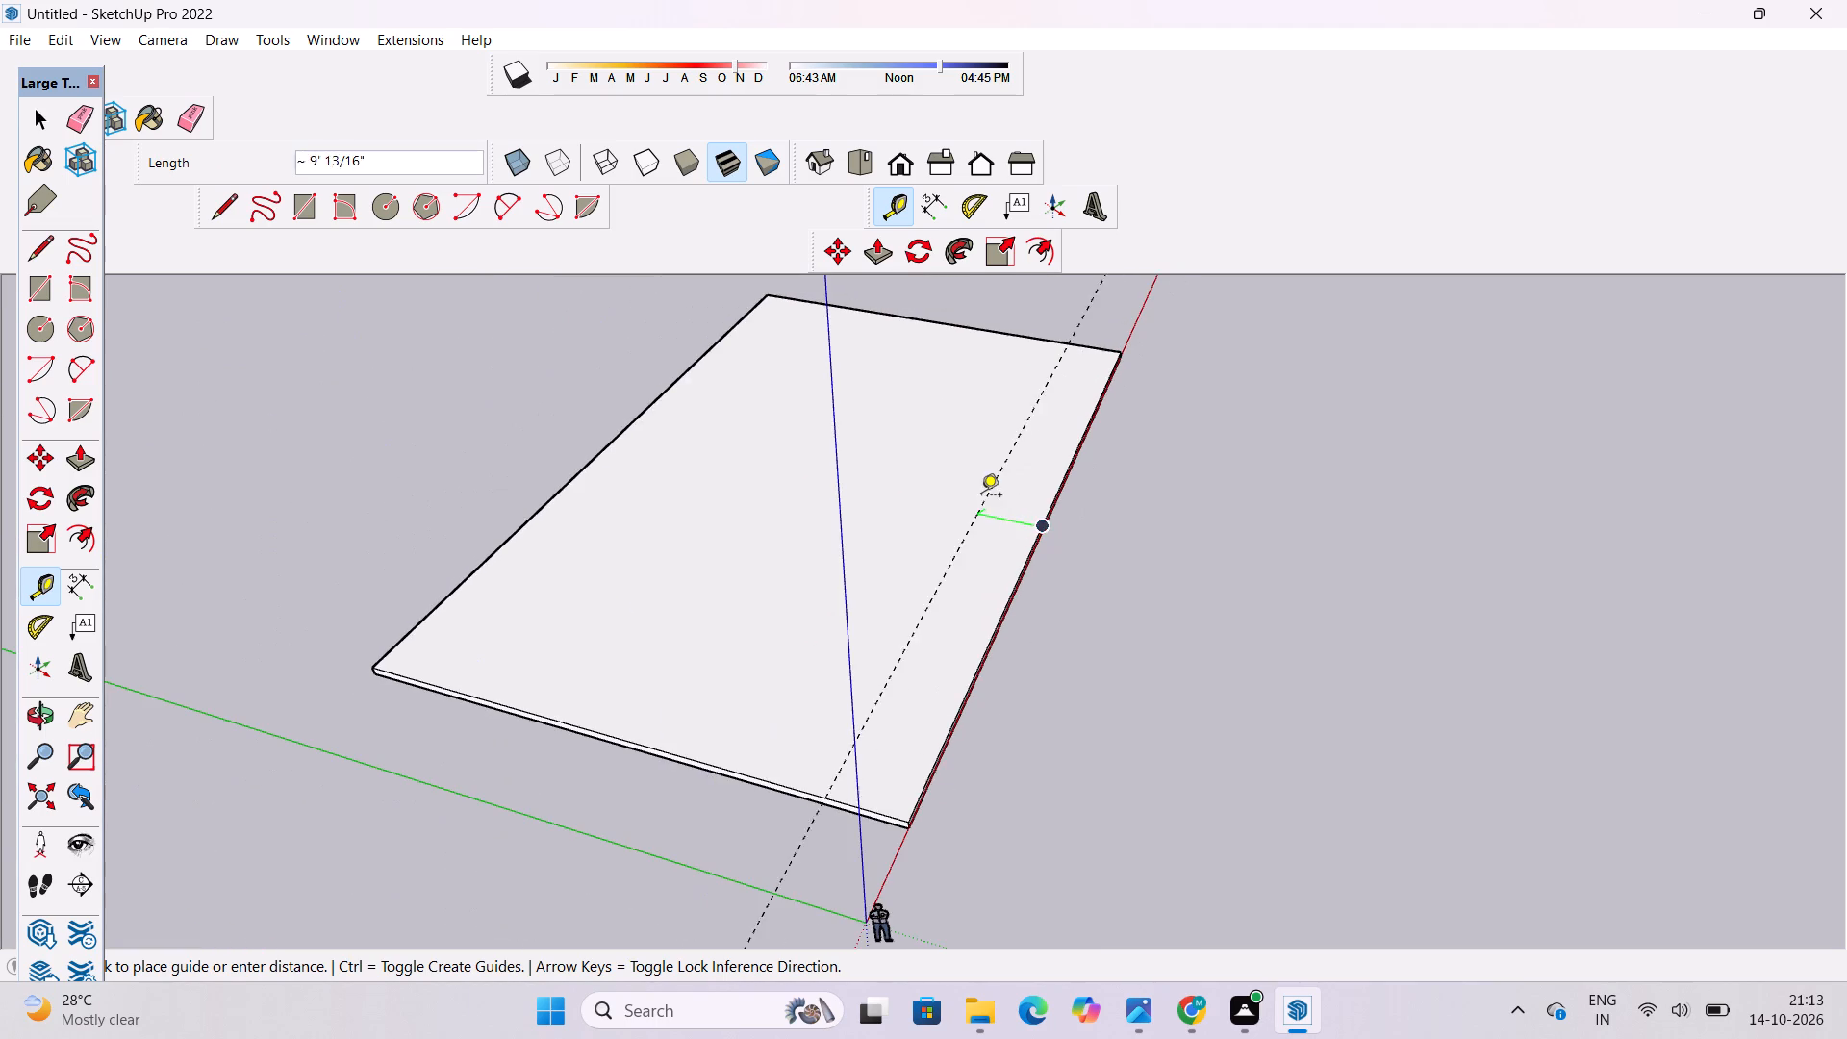
scroll(979, 496, "up", 2)
scroll(898, 496, "down", 3)
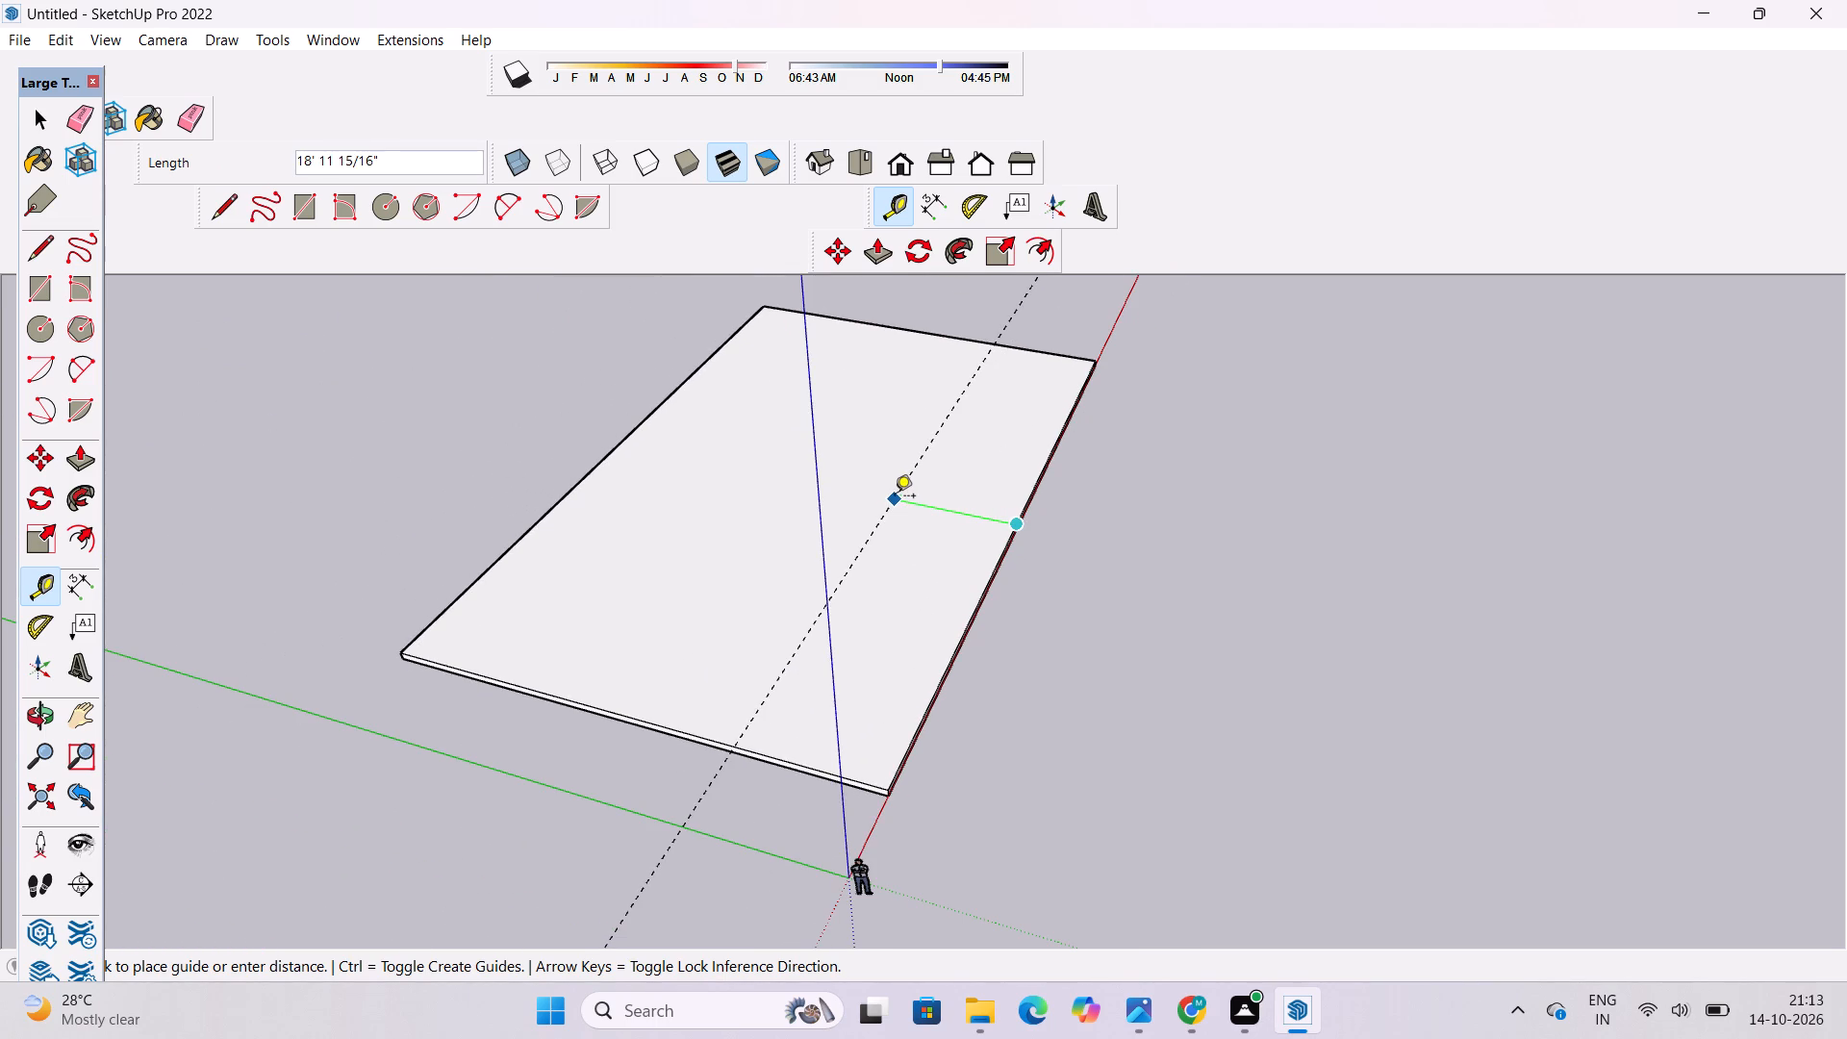
type("20'")
key("Return")
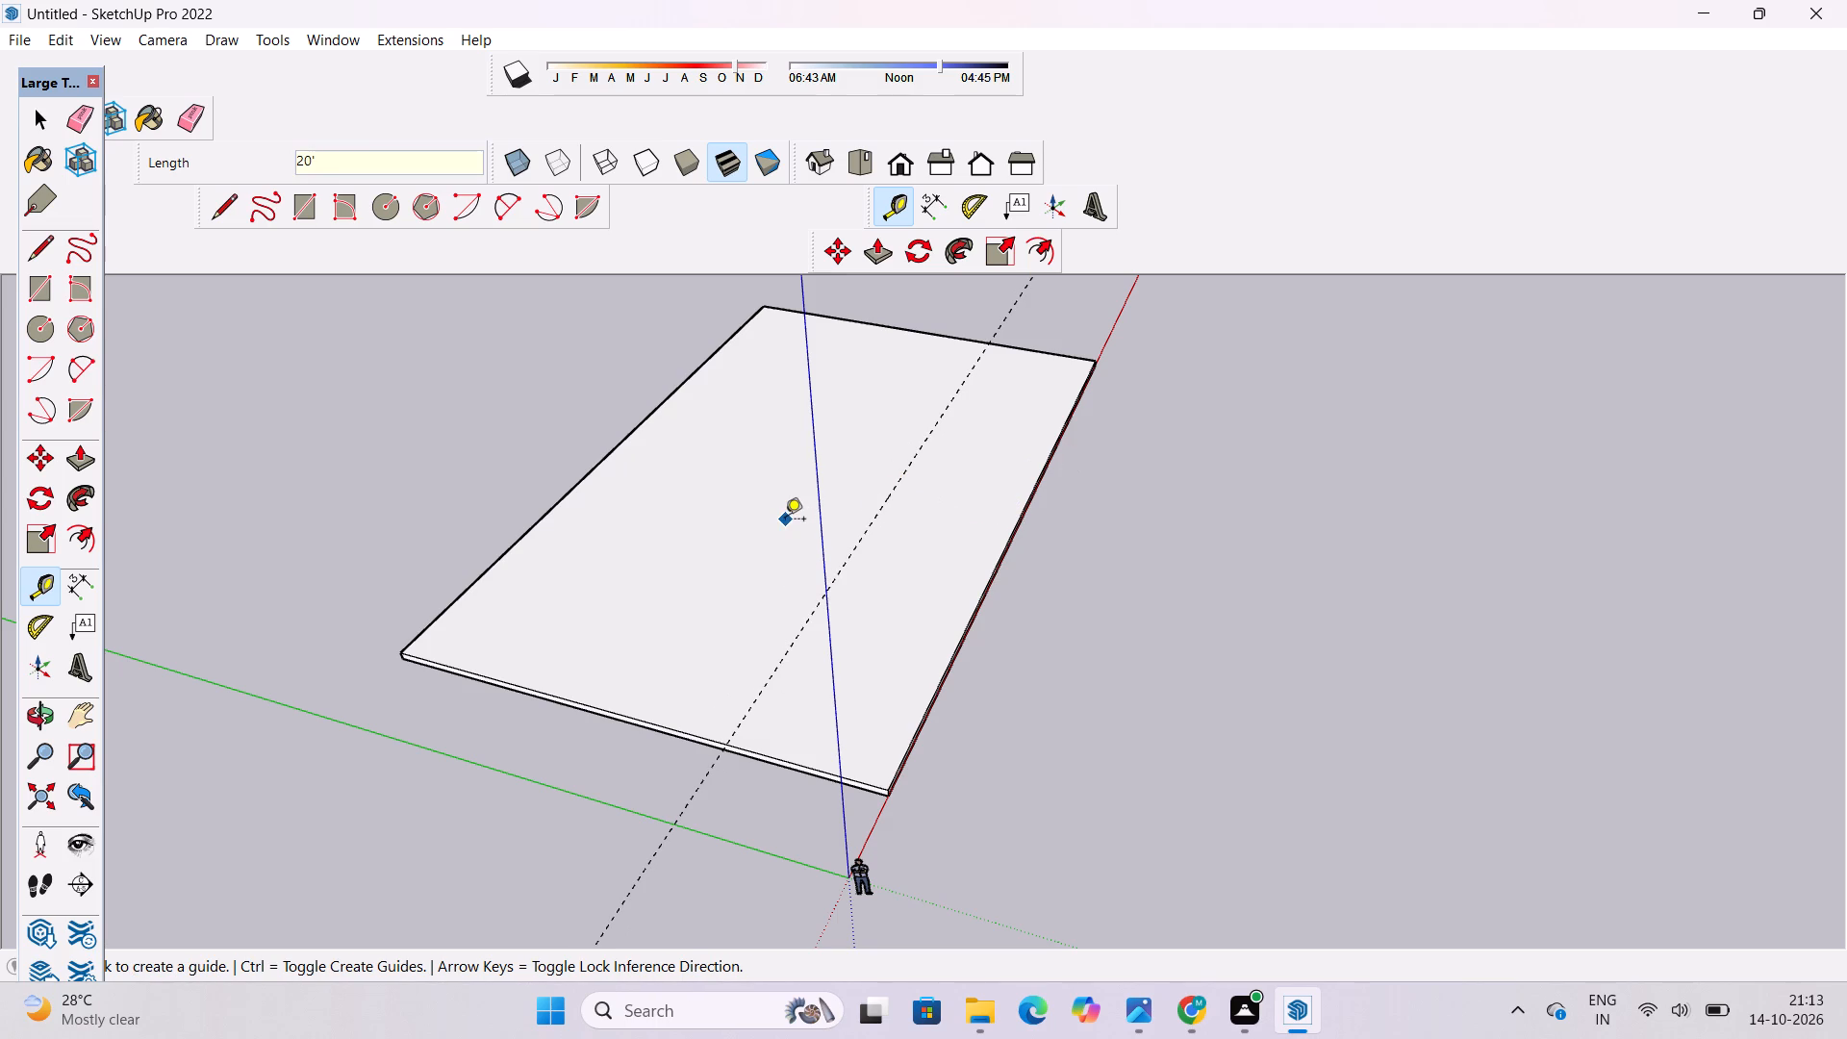
Draw a line along the 20' guide from end to end of the slab's top face, and erase the guide.
key("l")
scroll(746, 754, "up", 4)
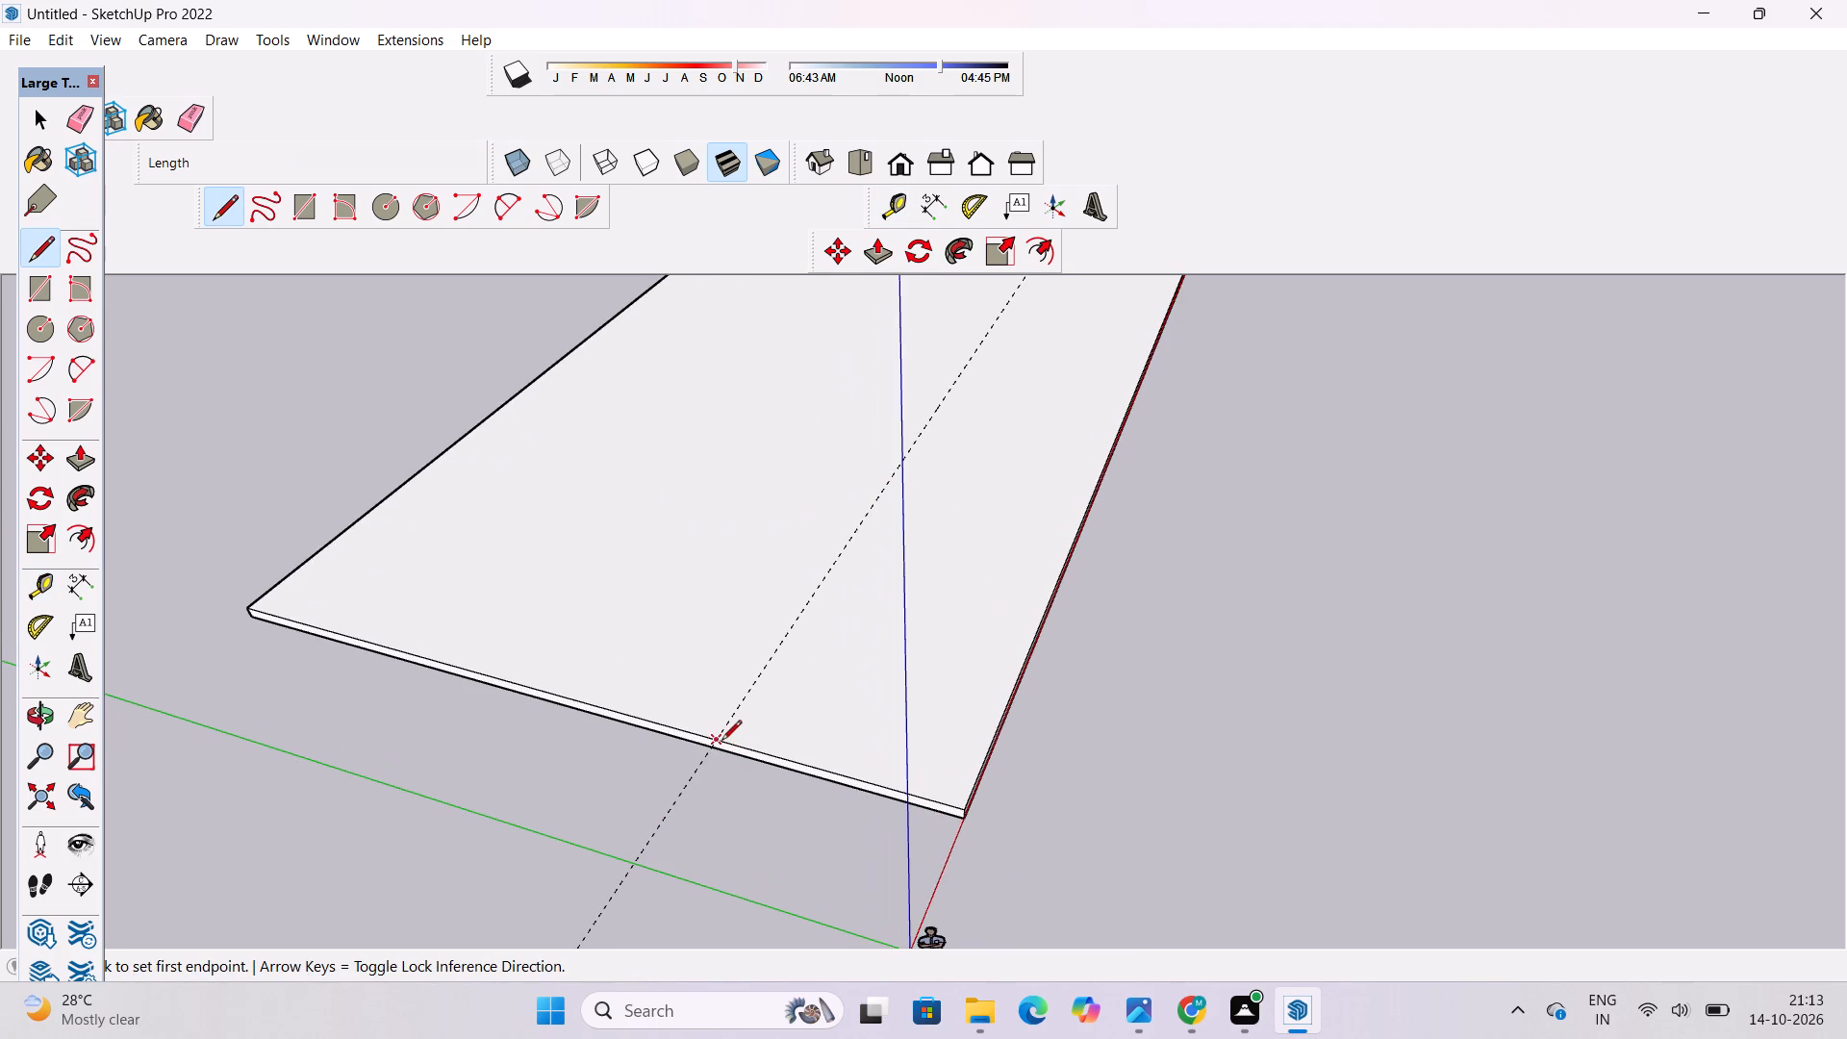
left_click(717, 740)
scroll(717, 740, "down", 4)
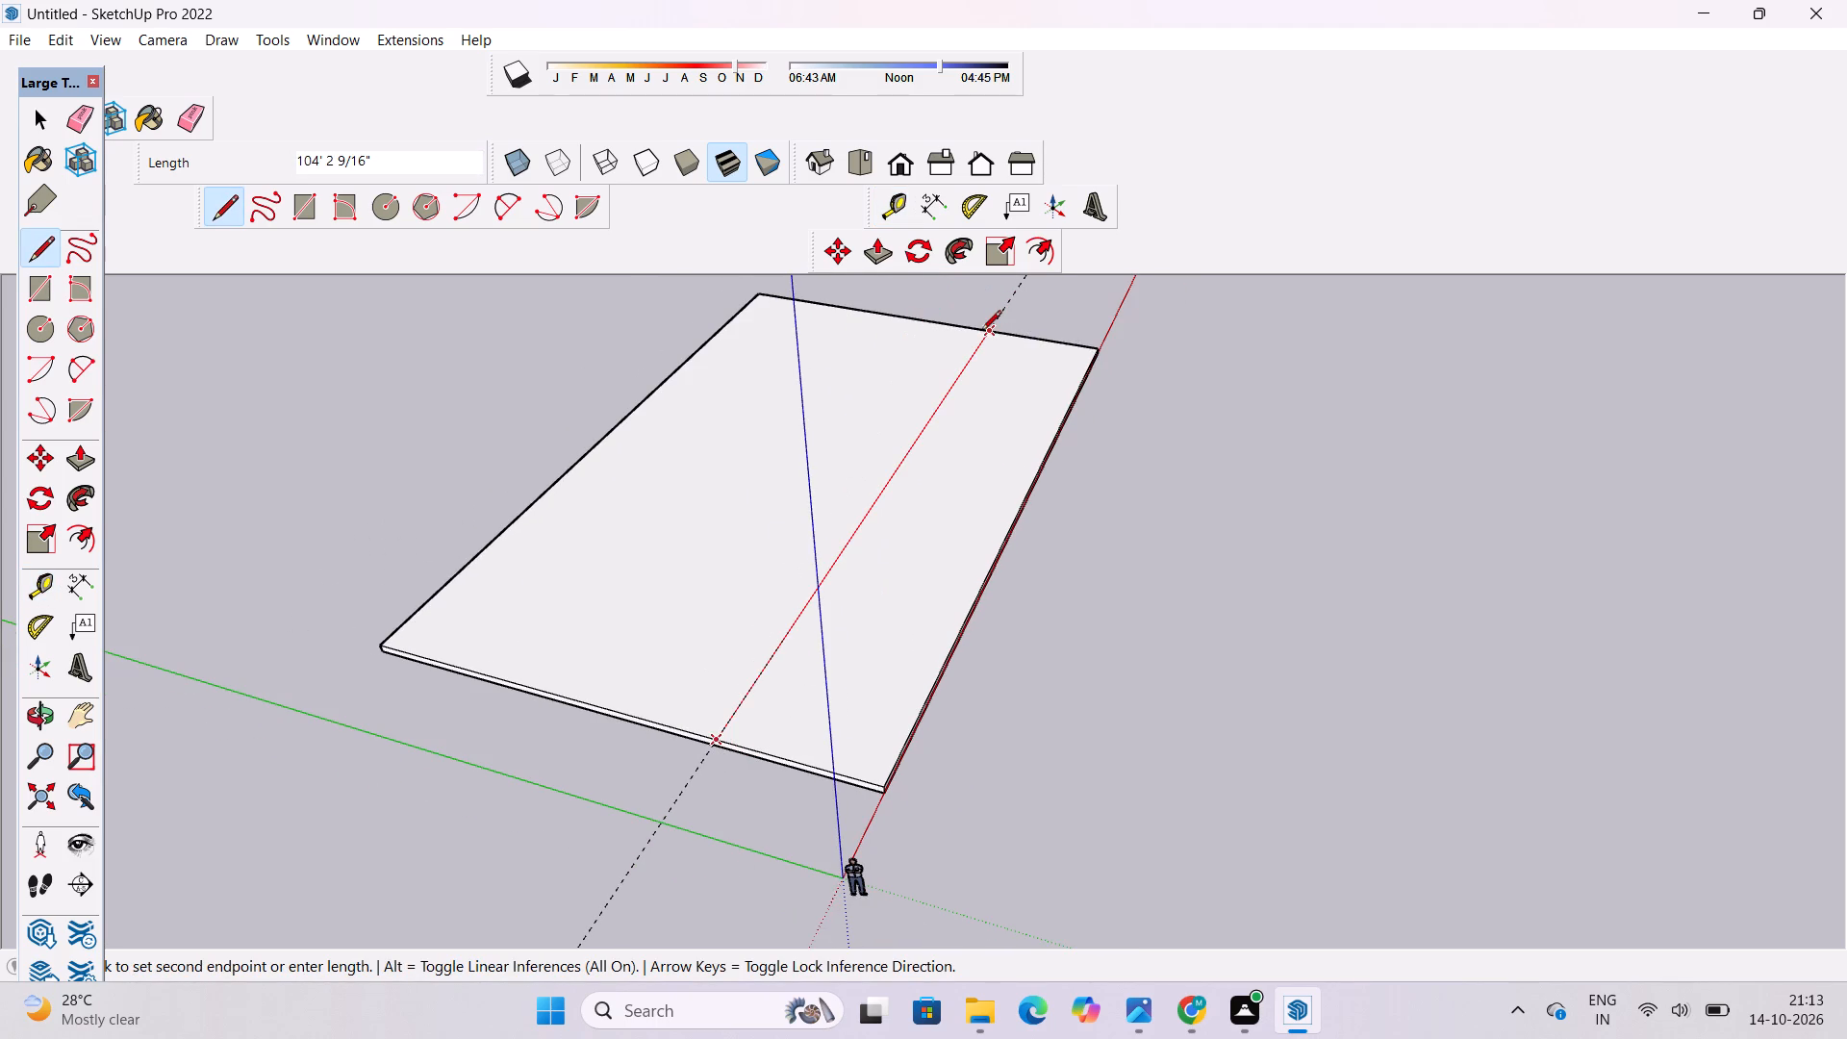
left_click(981, 332)
key("space")
type("e")
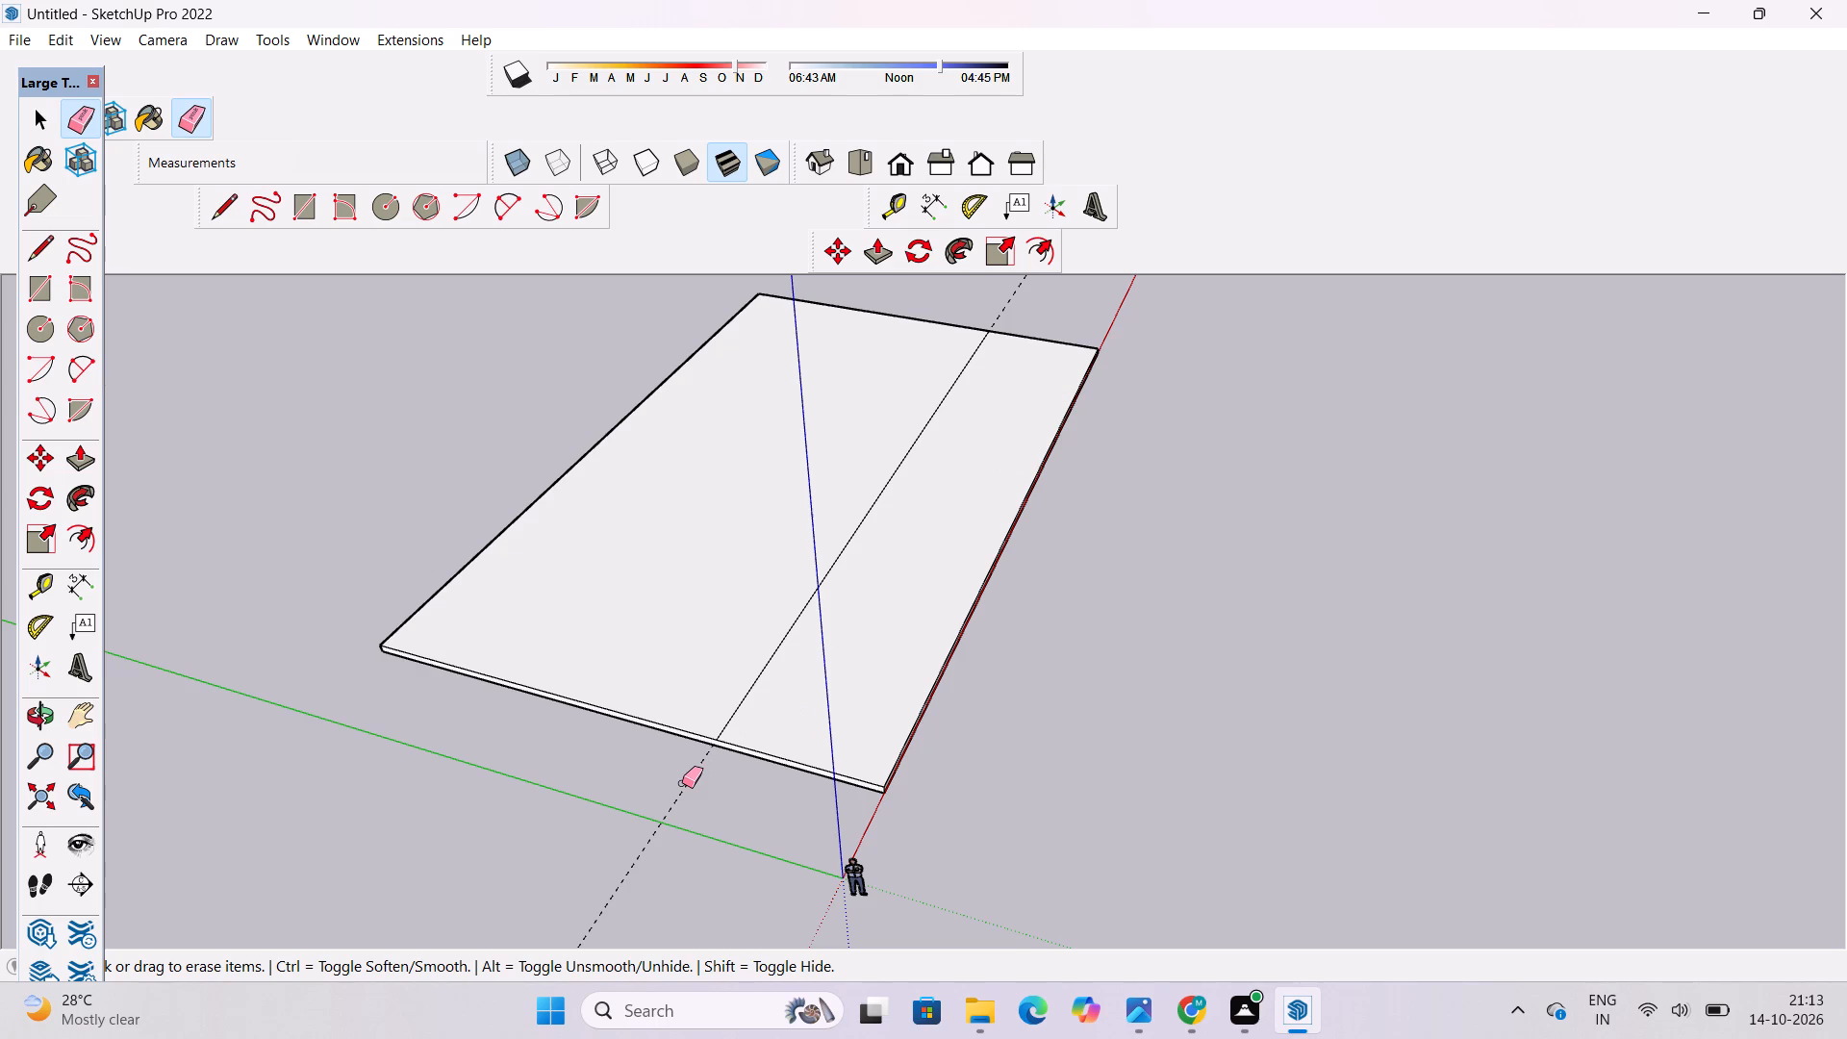
left_click(685, 788)
Examine the slab and its new lengthwise dividing line from several sides.
key("o")
scroll(680, 760, "down", 4)
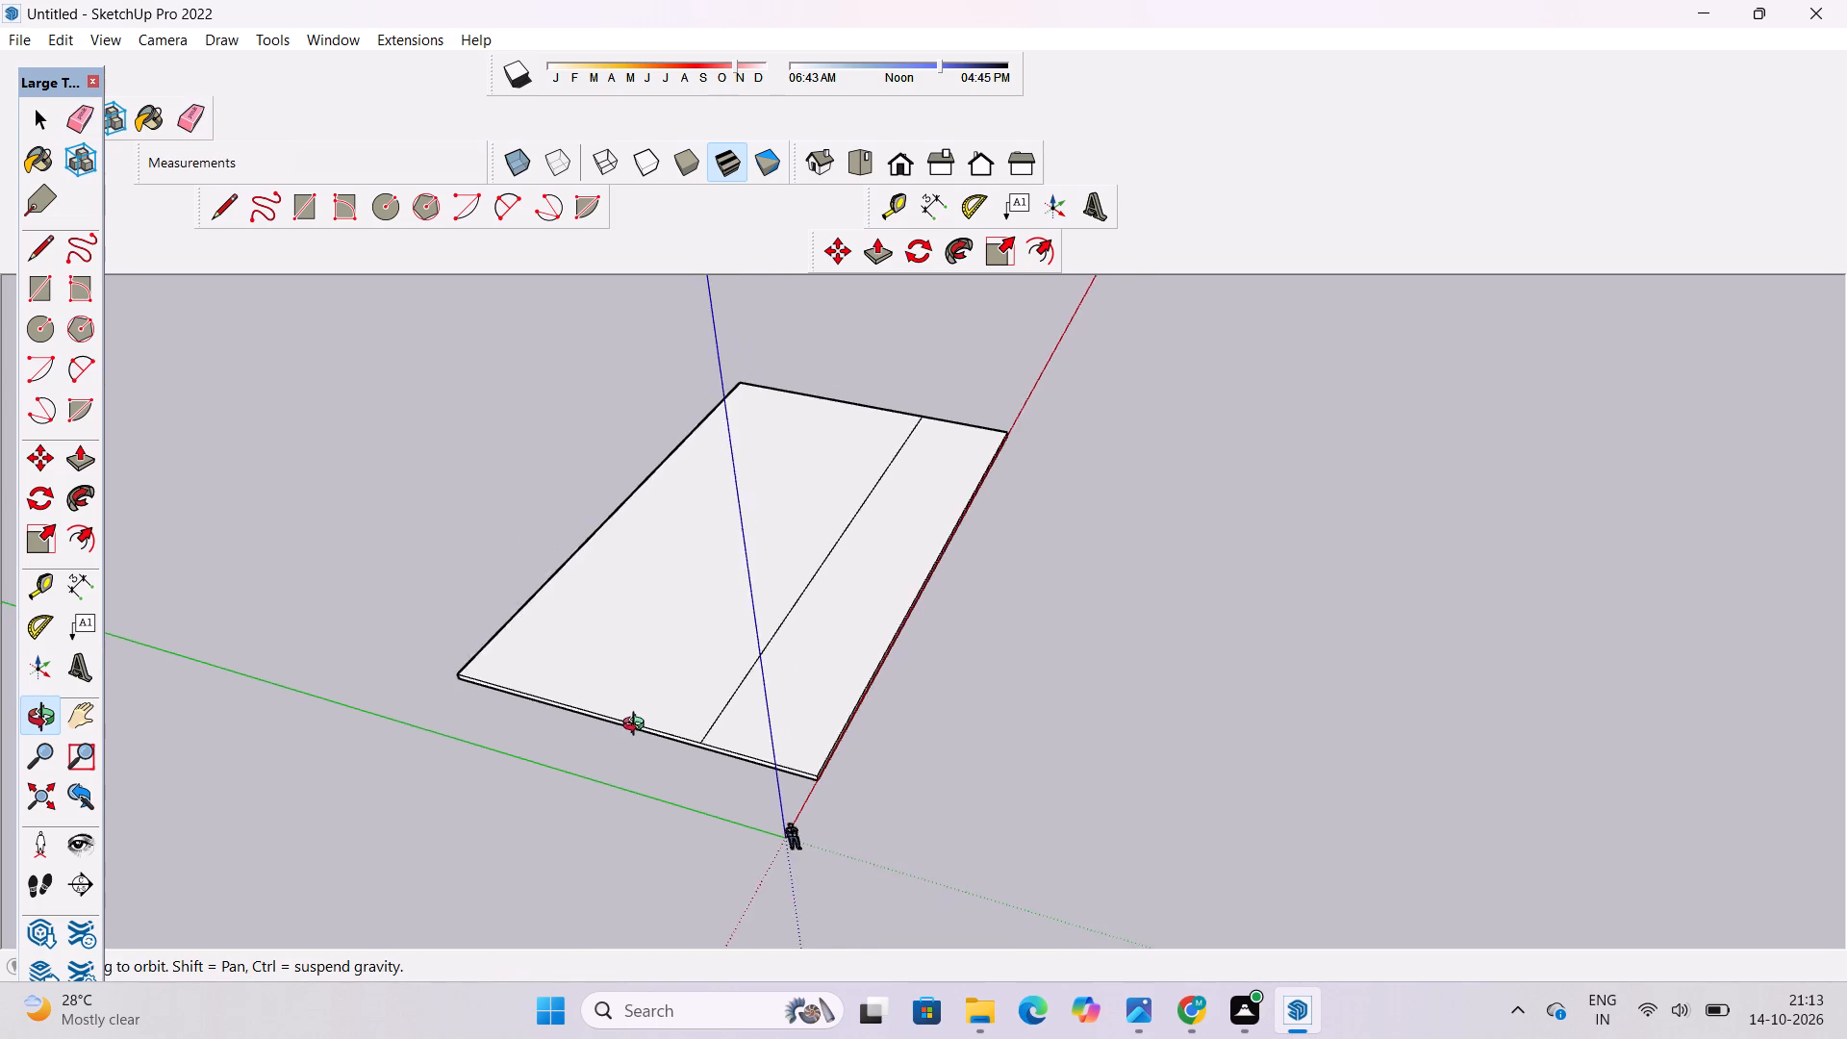
left_click_drag(638, 726, 717, 799)
left_click_drag(717, 799, 711, 782)
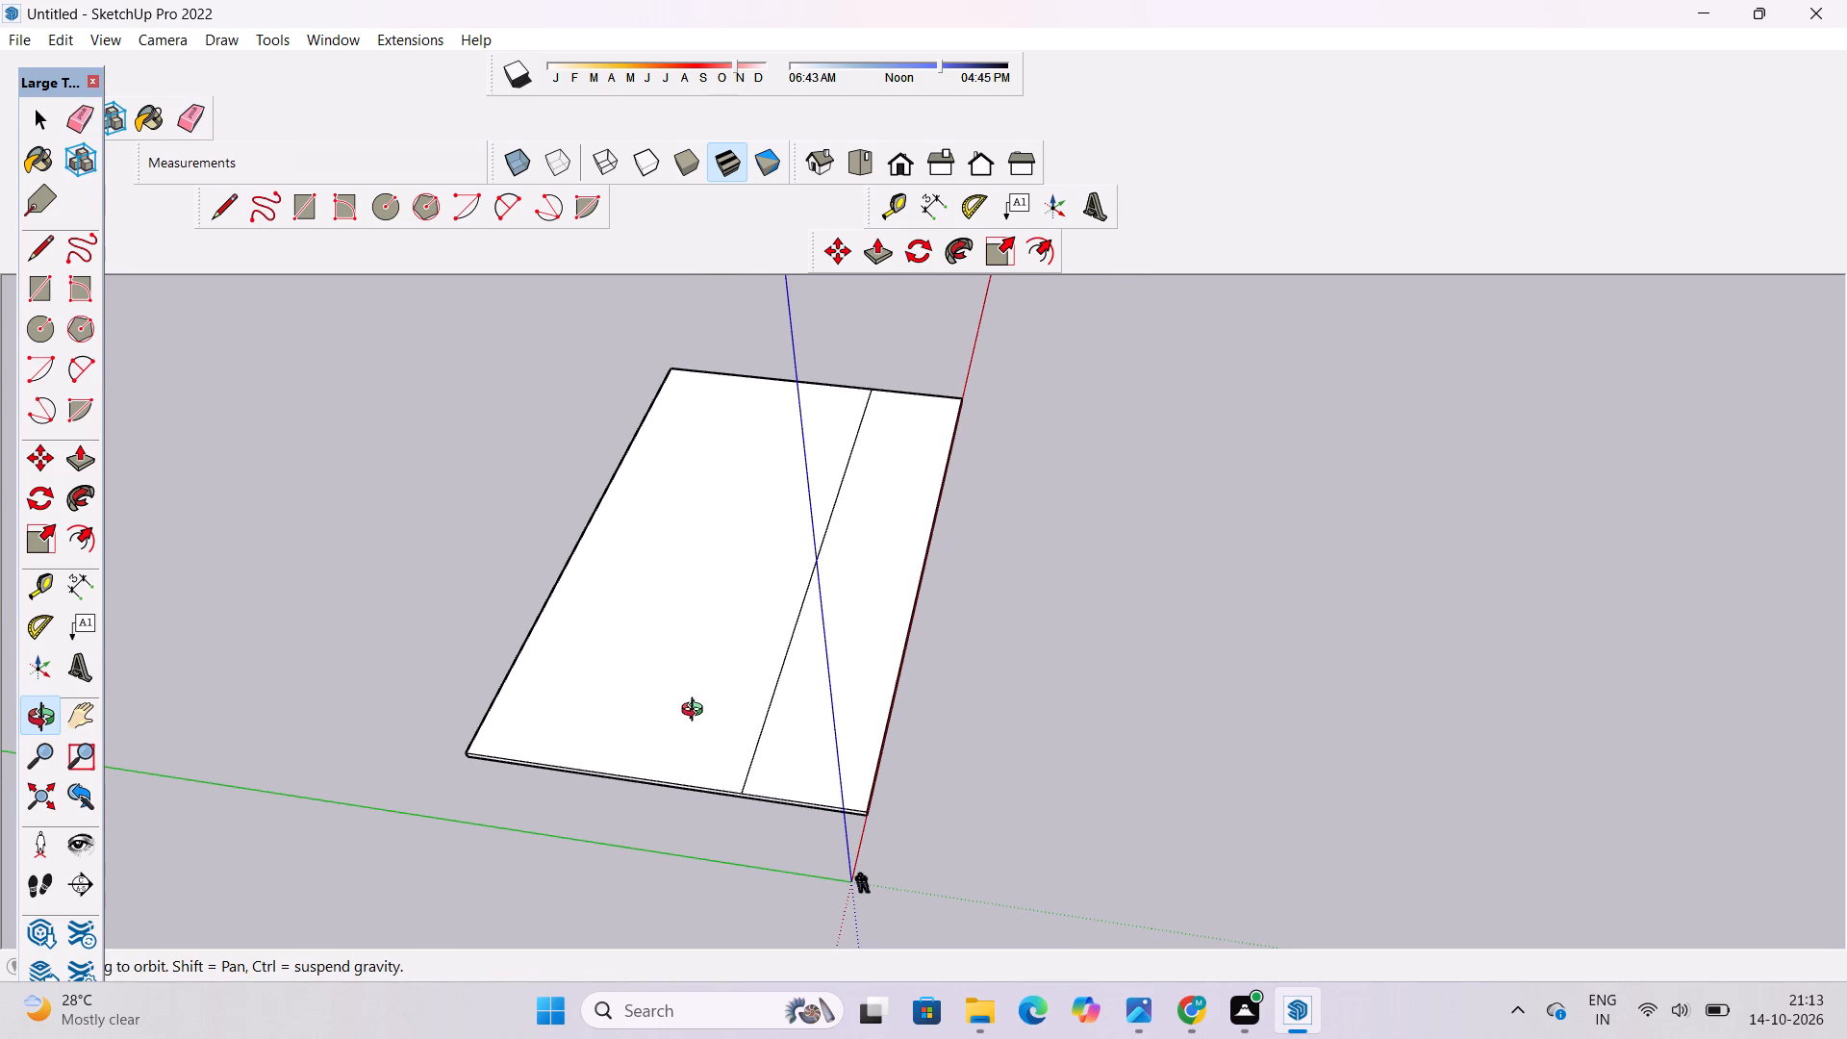
left_click_drag(705, 731, 705, 773, "shift")
left_click_drag(716, 807, 716, 607)
scroll(716, 607, "up", 1)
left_click_drag(709, 619, 864, 617)
left_click_drag(873, 642, 848, 661)
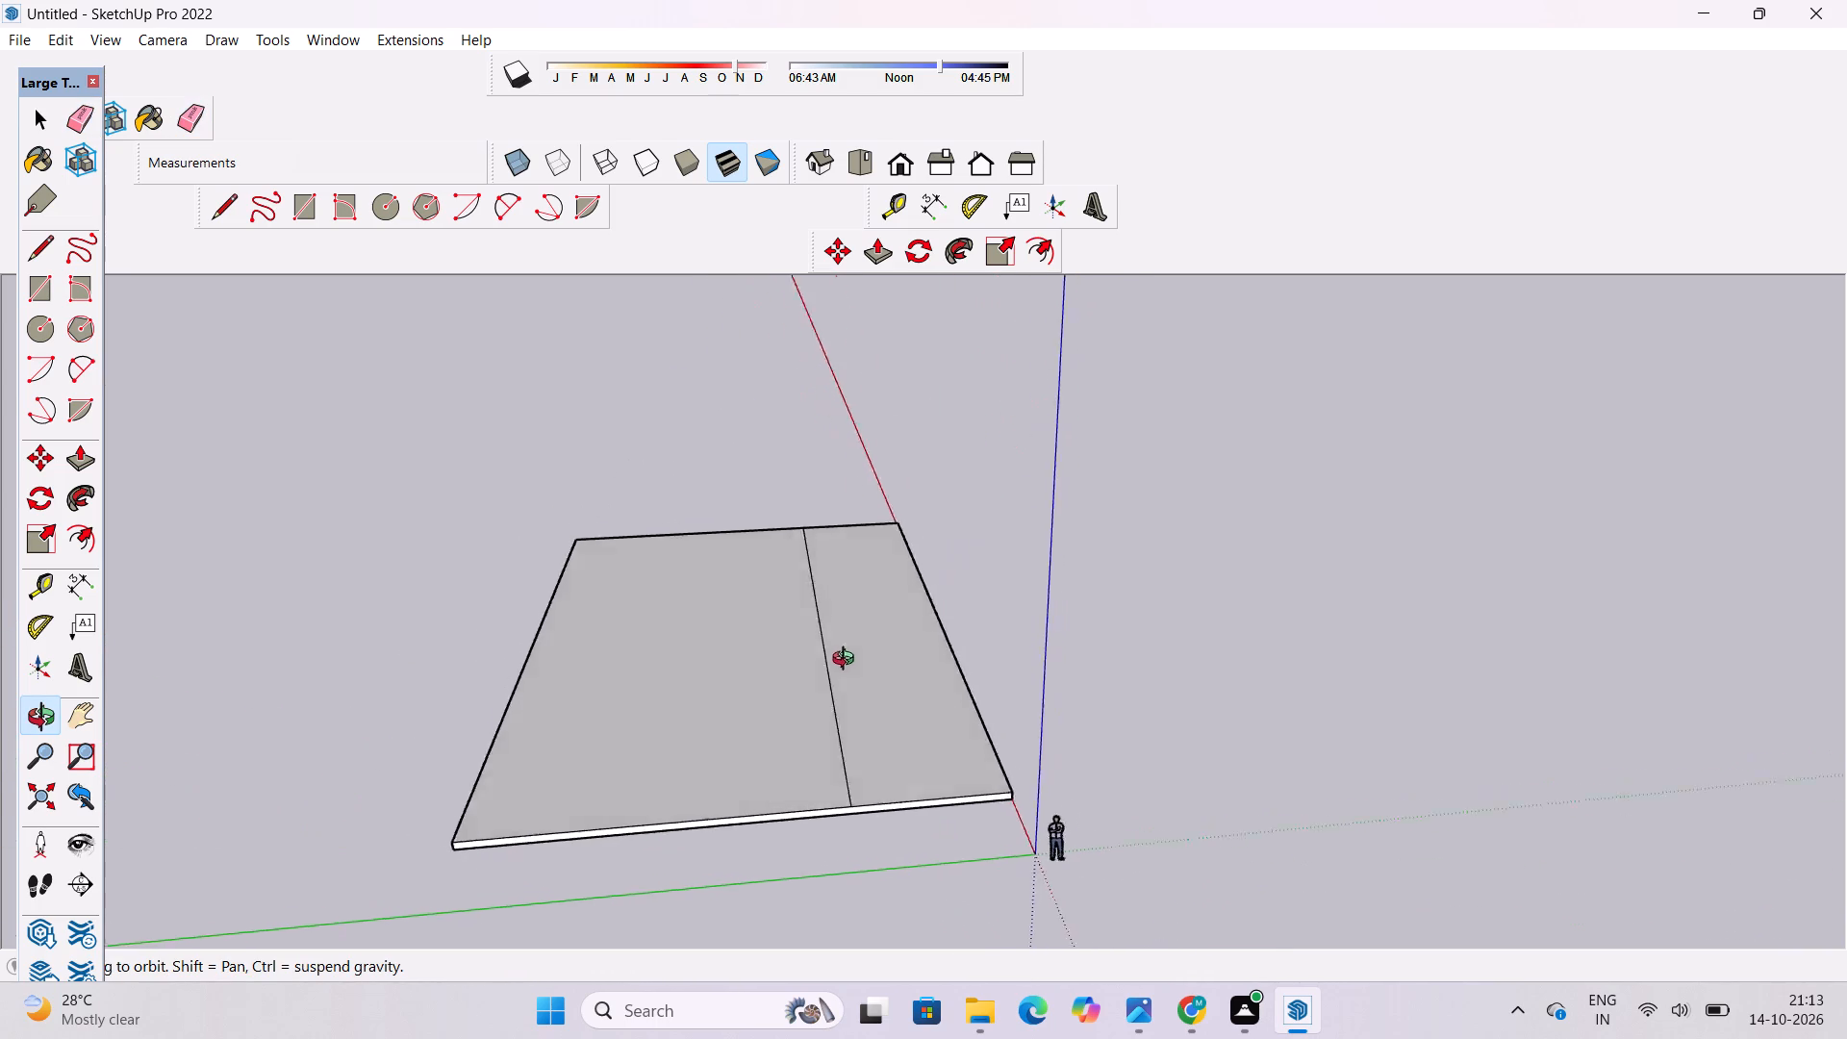
left_click_drag(848, 661, 635, 710)
scroll(687, 619, "down", 5)
left_click_drag(687, 619, 788, 688)
left_click_drag(797, 684, 863, 689)
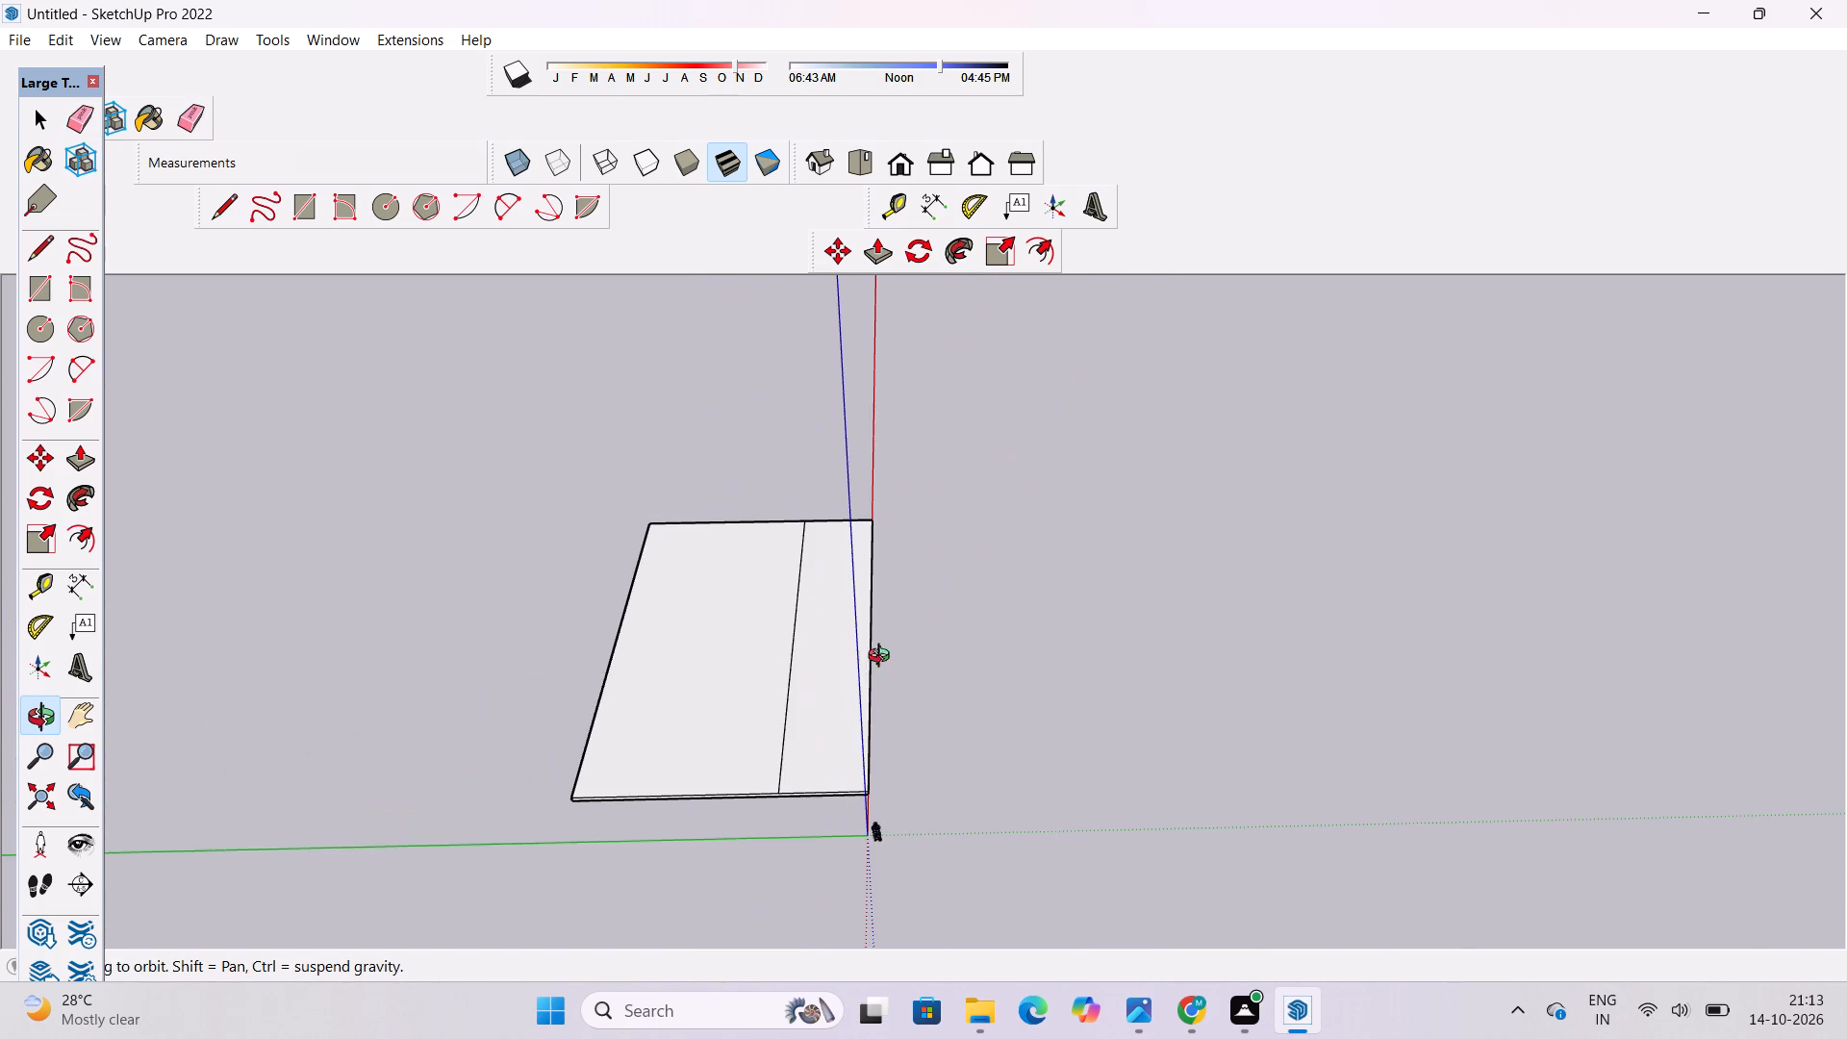
scroll(833, 685, "up", 3)
left_click_drag(966, 654, 681, 673)
left_click_drag(819, 602, 726, 590, "shift")
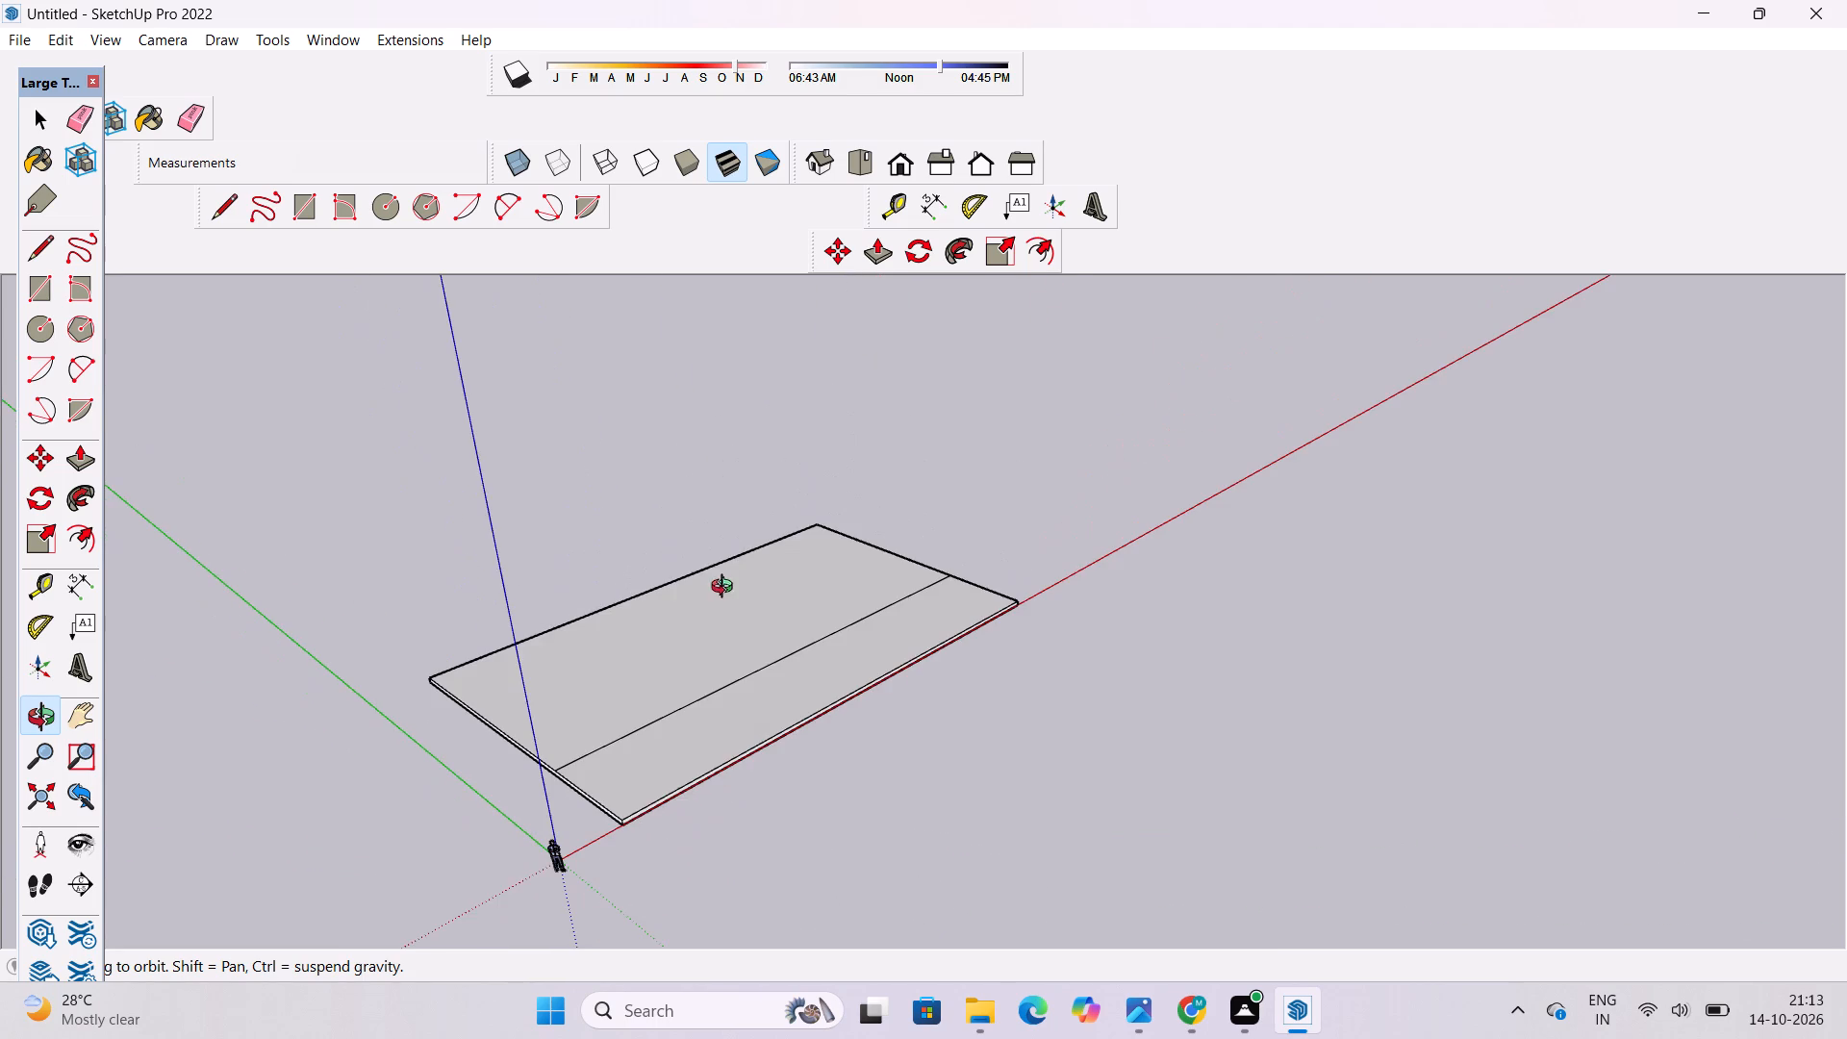
left_click_drag(719, 719, 772, 576)
left_click_drag(792, 660, 832, 791)
scroll(721, 734, "up", 4)
left_click_drag(772, 726, 719, 632, "shift")
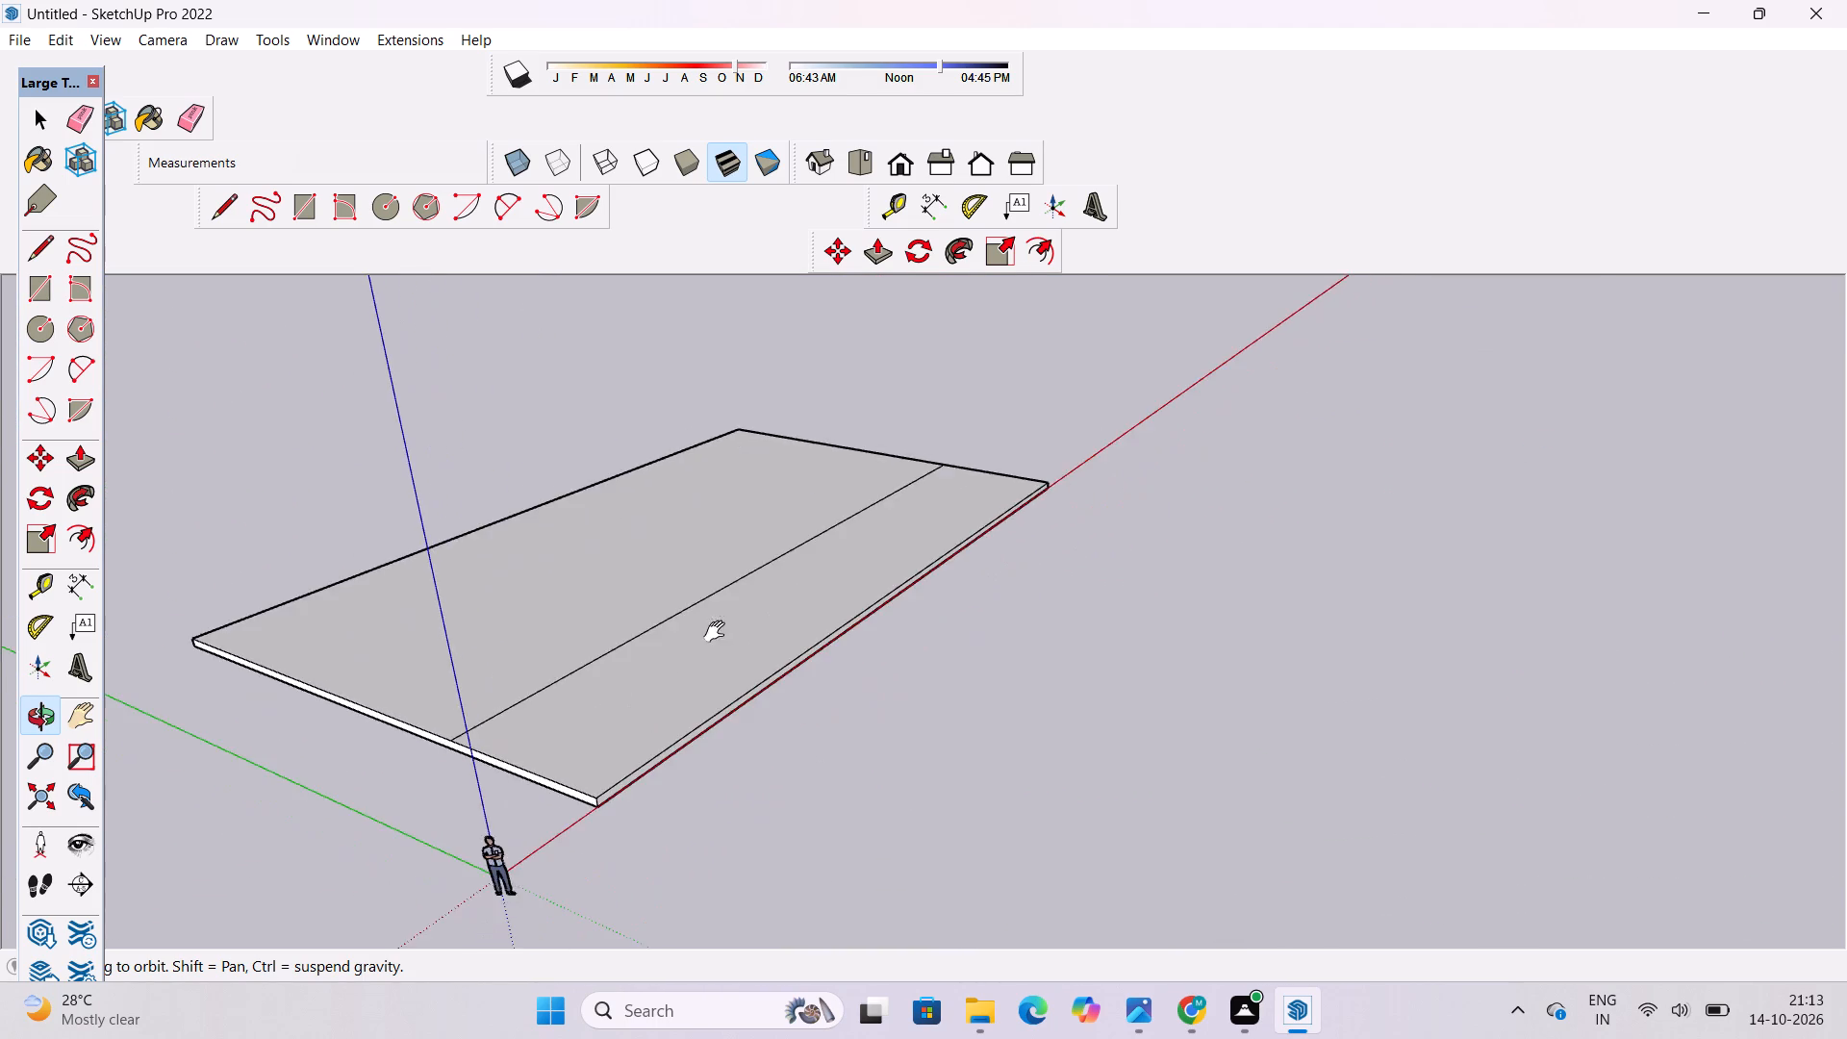
left_click_drag(719, 632, 721, 643, "shift")
scroll(684, 512, "down", 4)
left_click_drag(1078, 545, 922, 646)
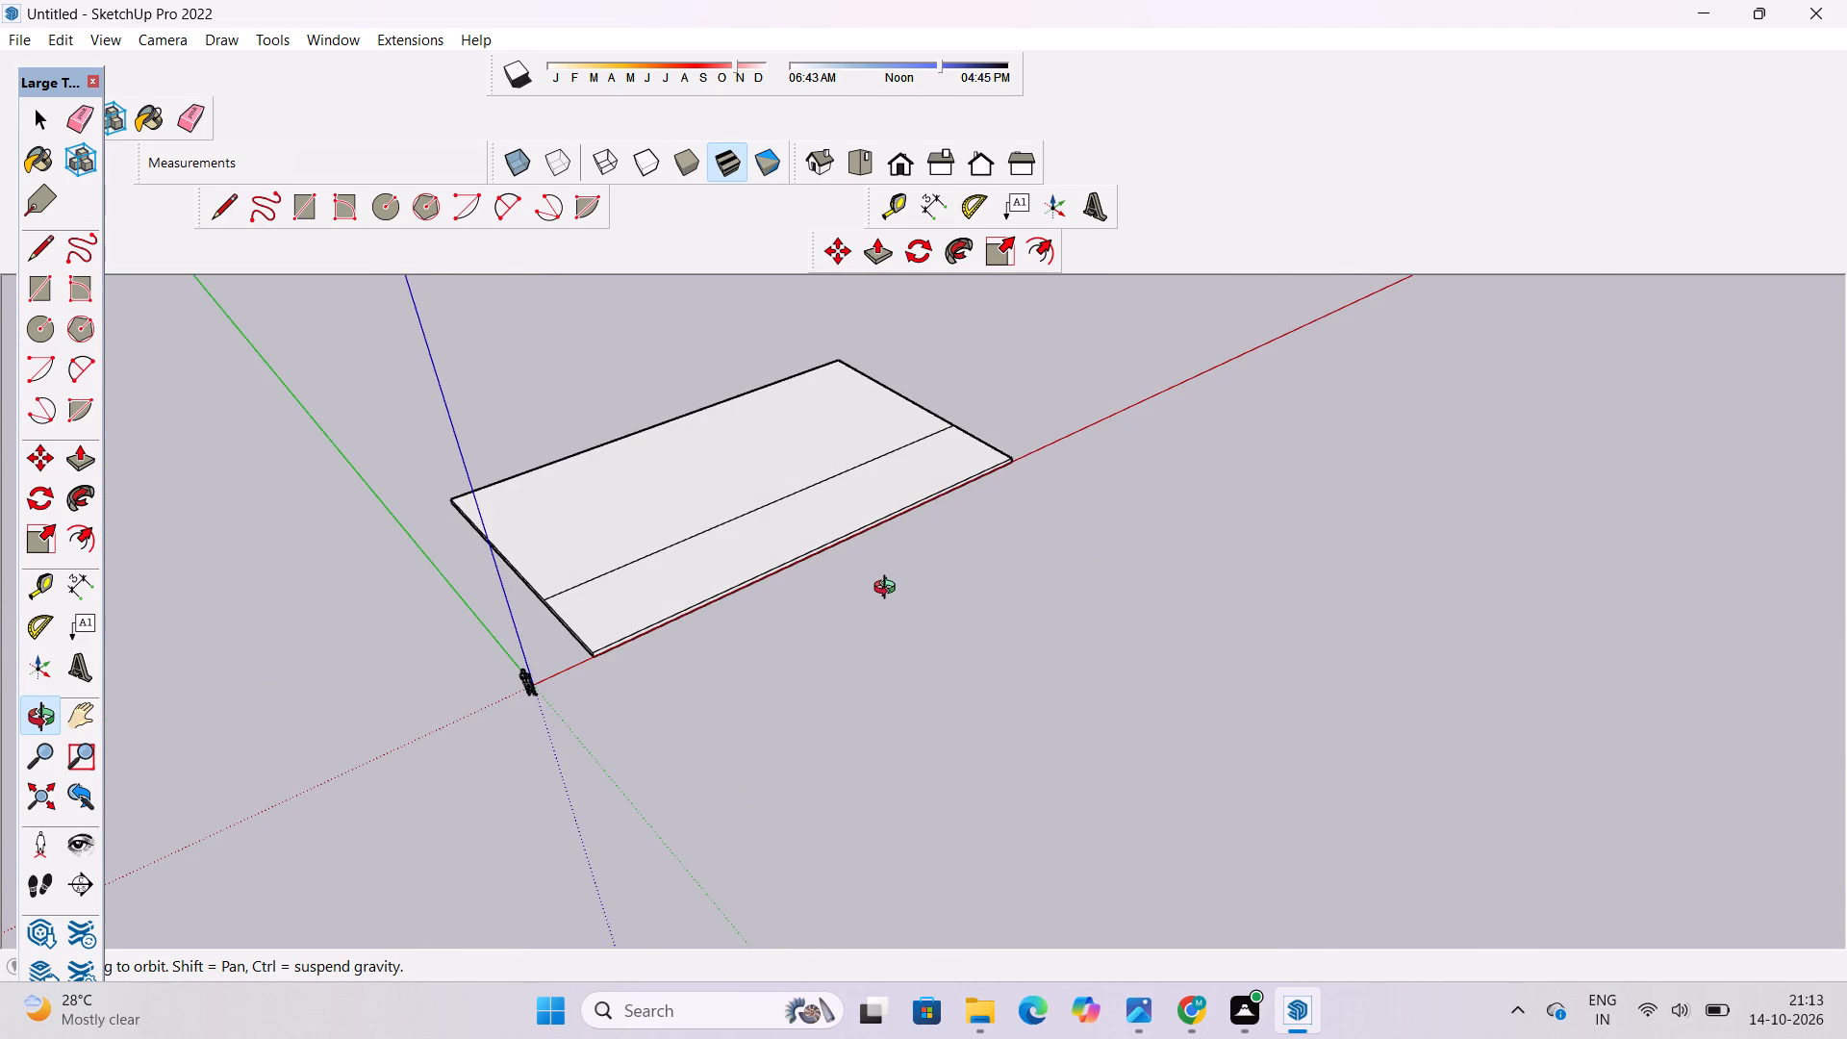
scroll(888, 584, "down", 1)
left_click_drag(885, 584, 887, 625)
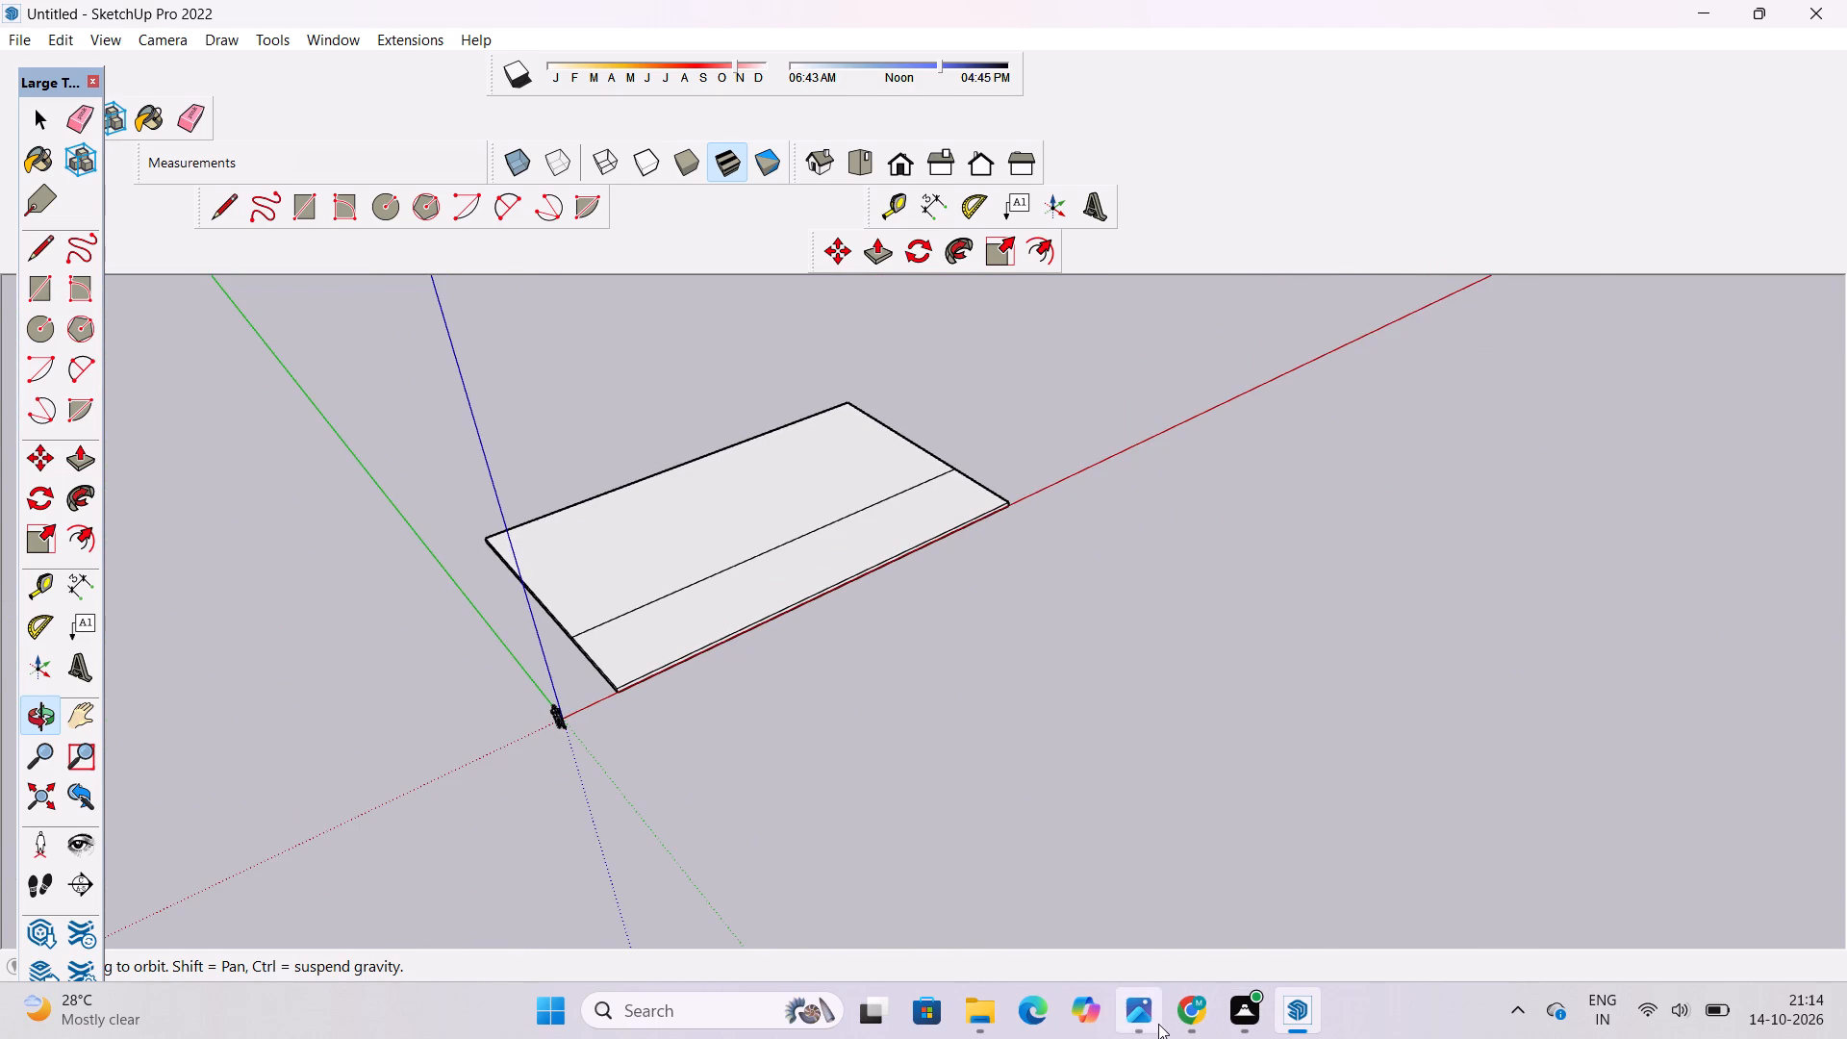
Switch to the house reference picture in Photos and study the facade layout, from the ground-floor gate up to the balconies.
left_click(1154, 1023)
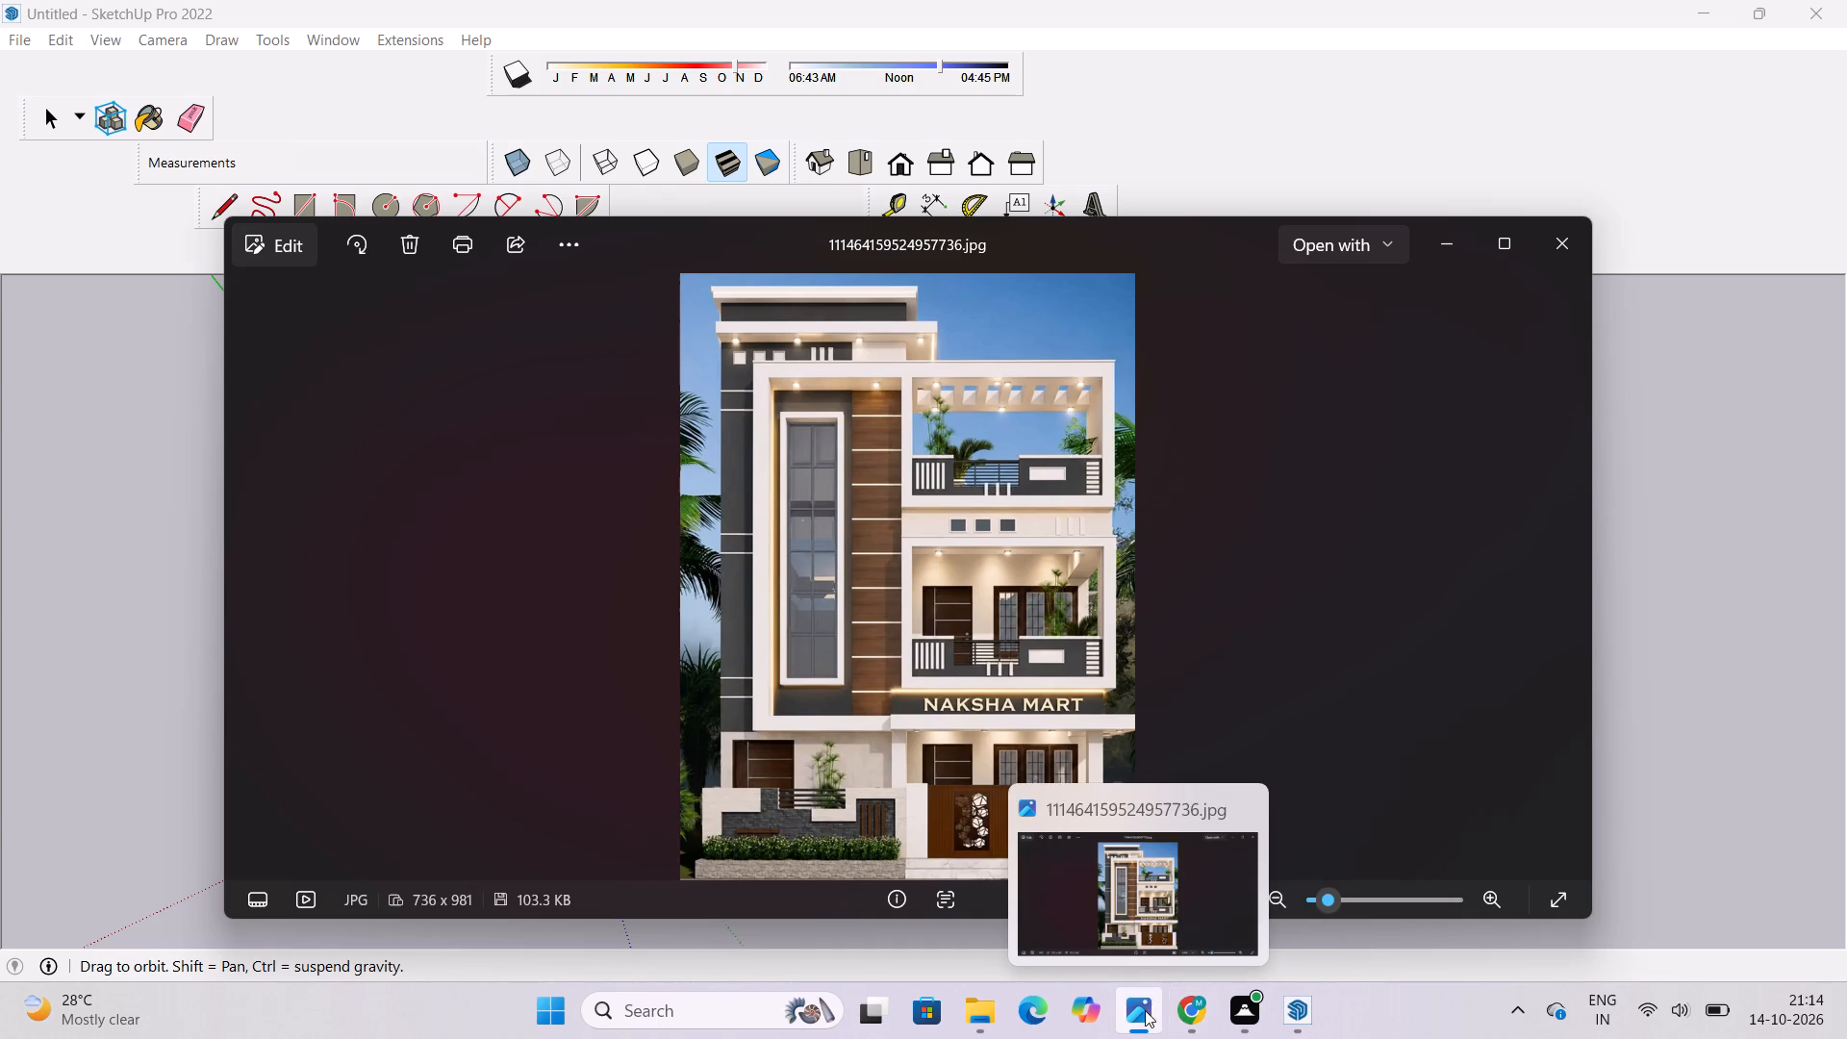
left_click(1145, 1010)
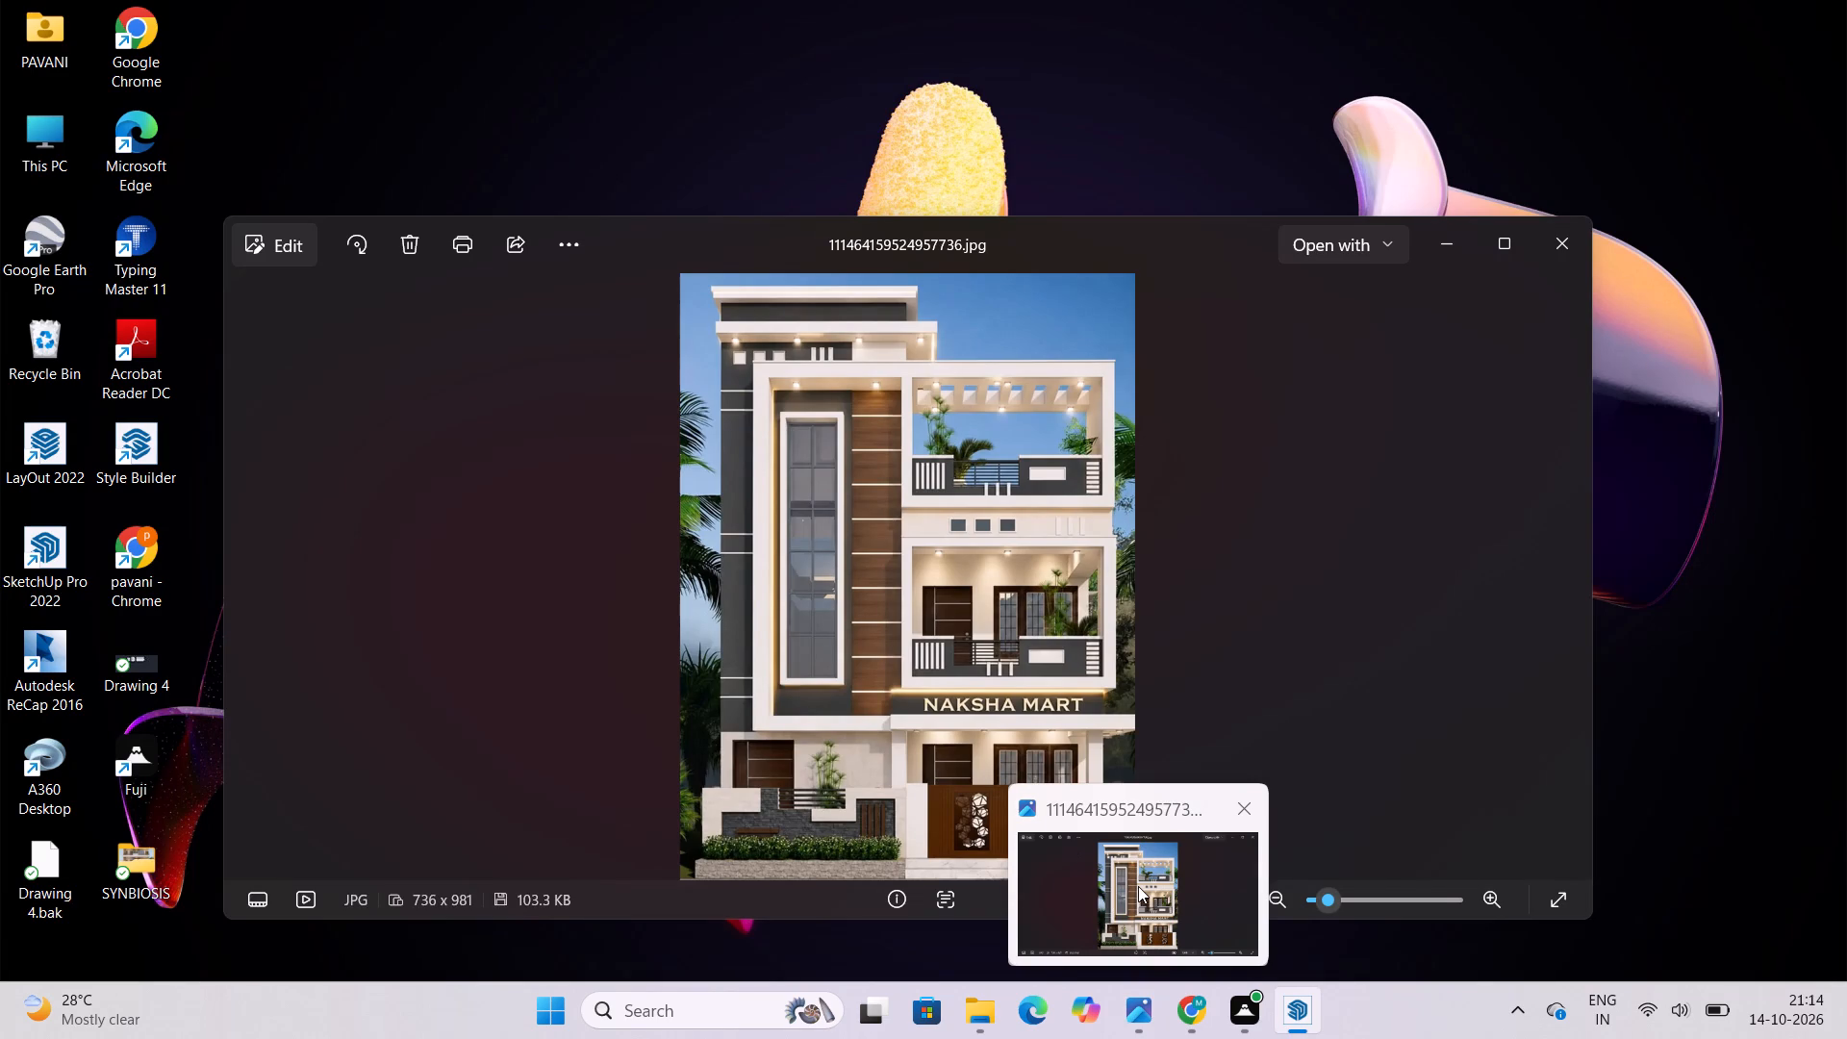
left_click(1138, 886)
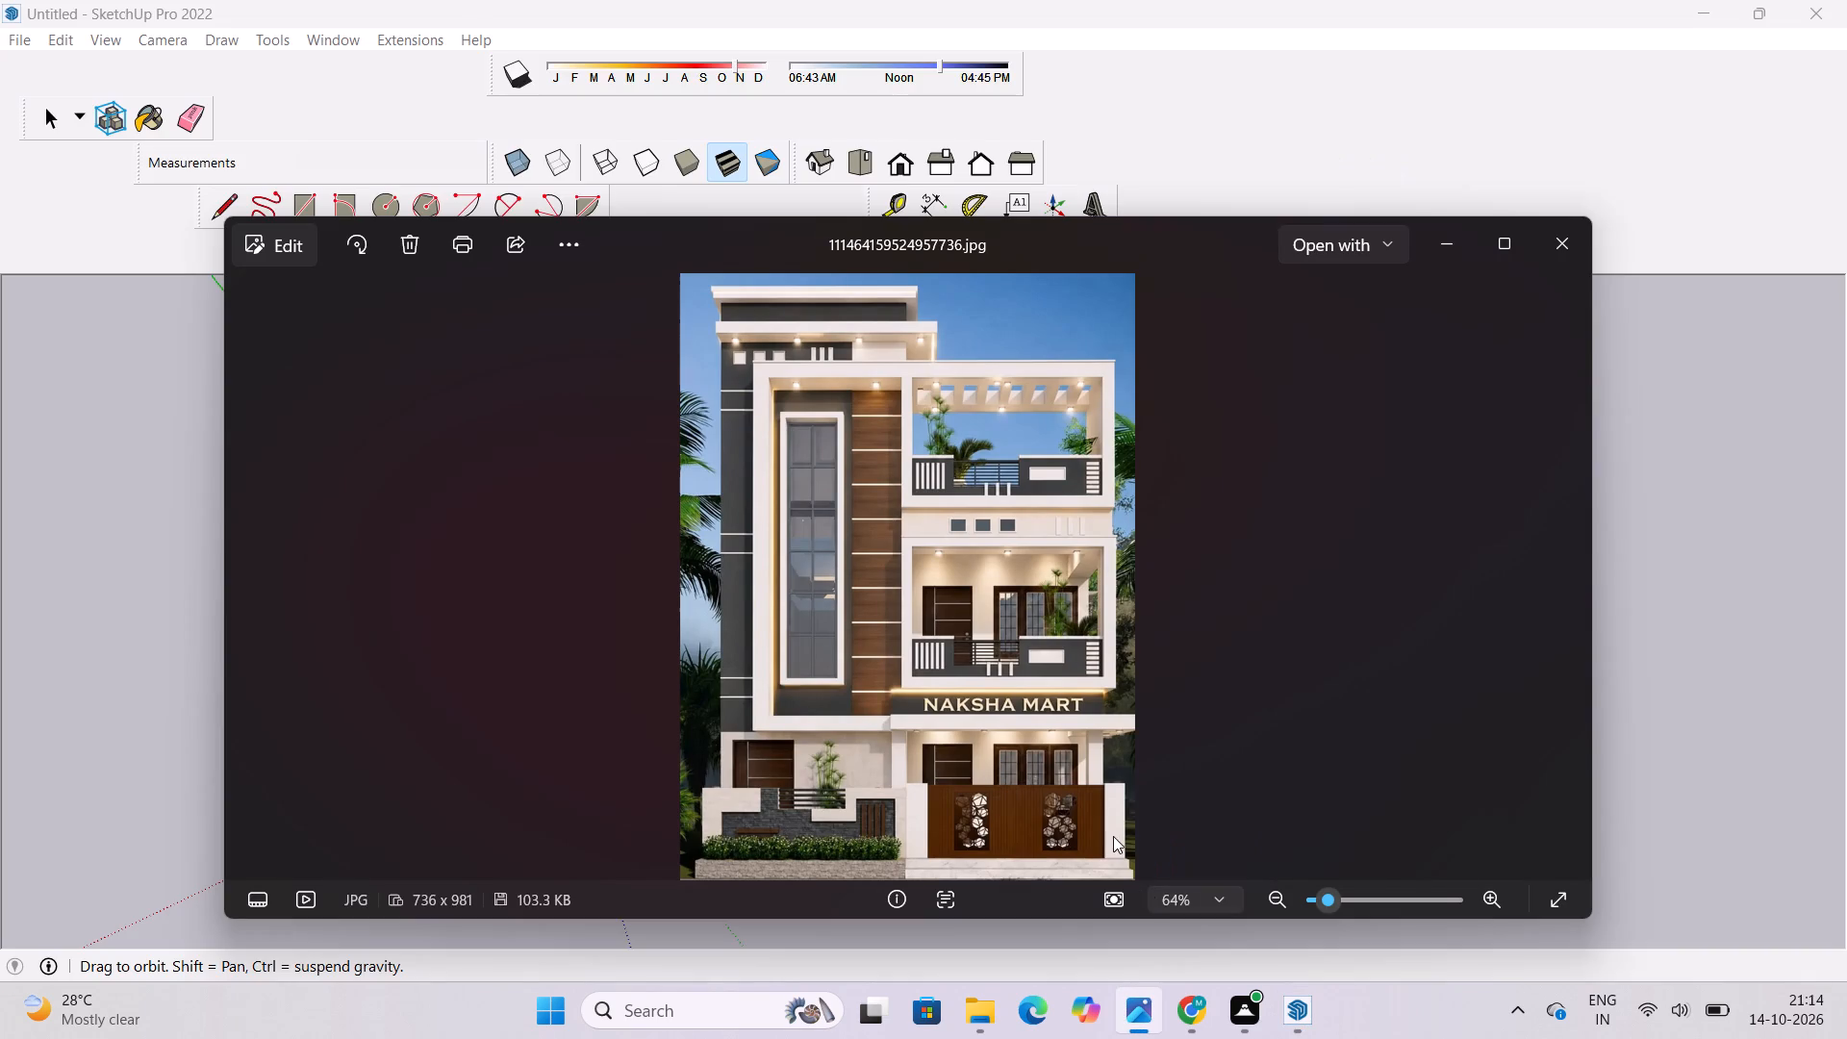
left_click(993, 672)
left_click(1647, 490)
Back in SketchUp, inspect the wide and narrow strips of the slab's top face from close up and from several sides.
scroll(823, 485, "up", 2)
left_click_drag(820, 485, 846, 529, "shift")
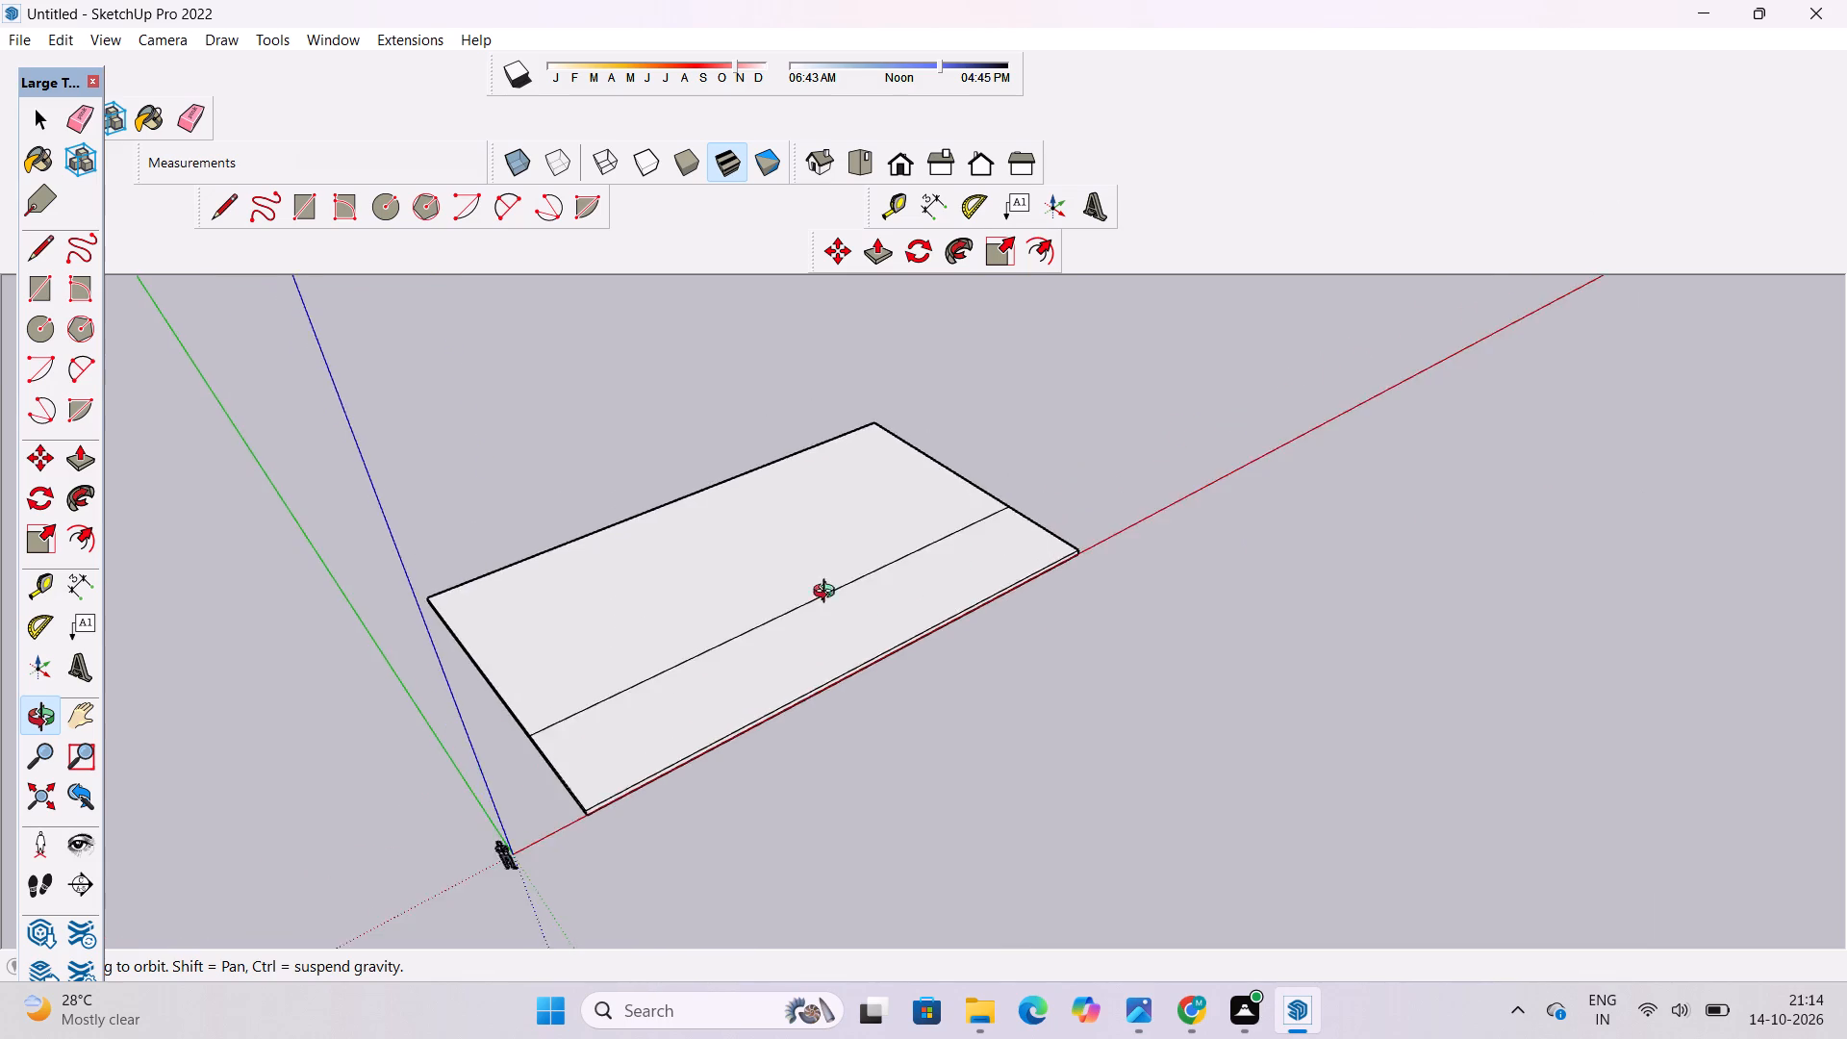
left_click_drag(828, 596, 918, 666)
left_click_drag(719, 727, 811, 569)
scroll(684, 635, "up", 3)
left_click_drag(638, 608, 689, 521, "shift")
scroll(689, 586, "up", 4)
left_click_drag(689, 586, 667, 631, "shift")
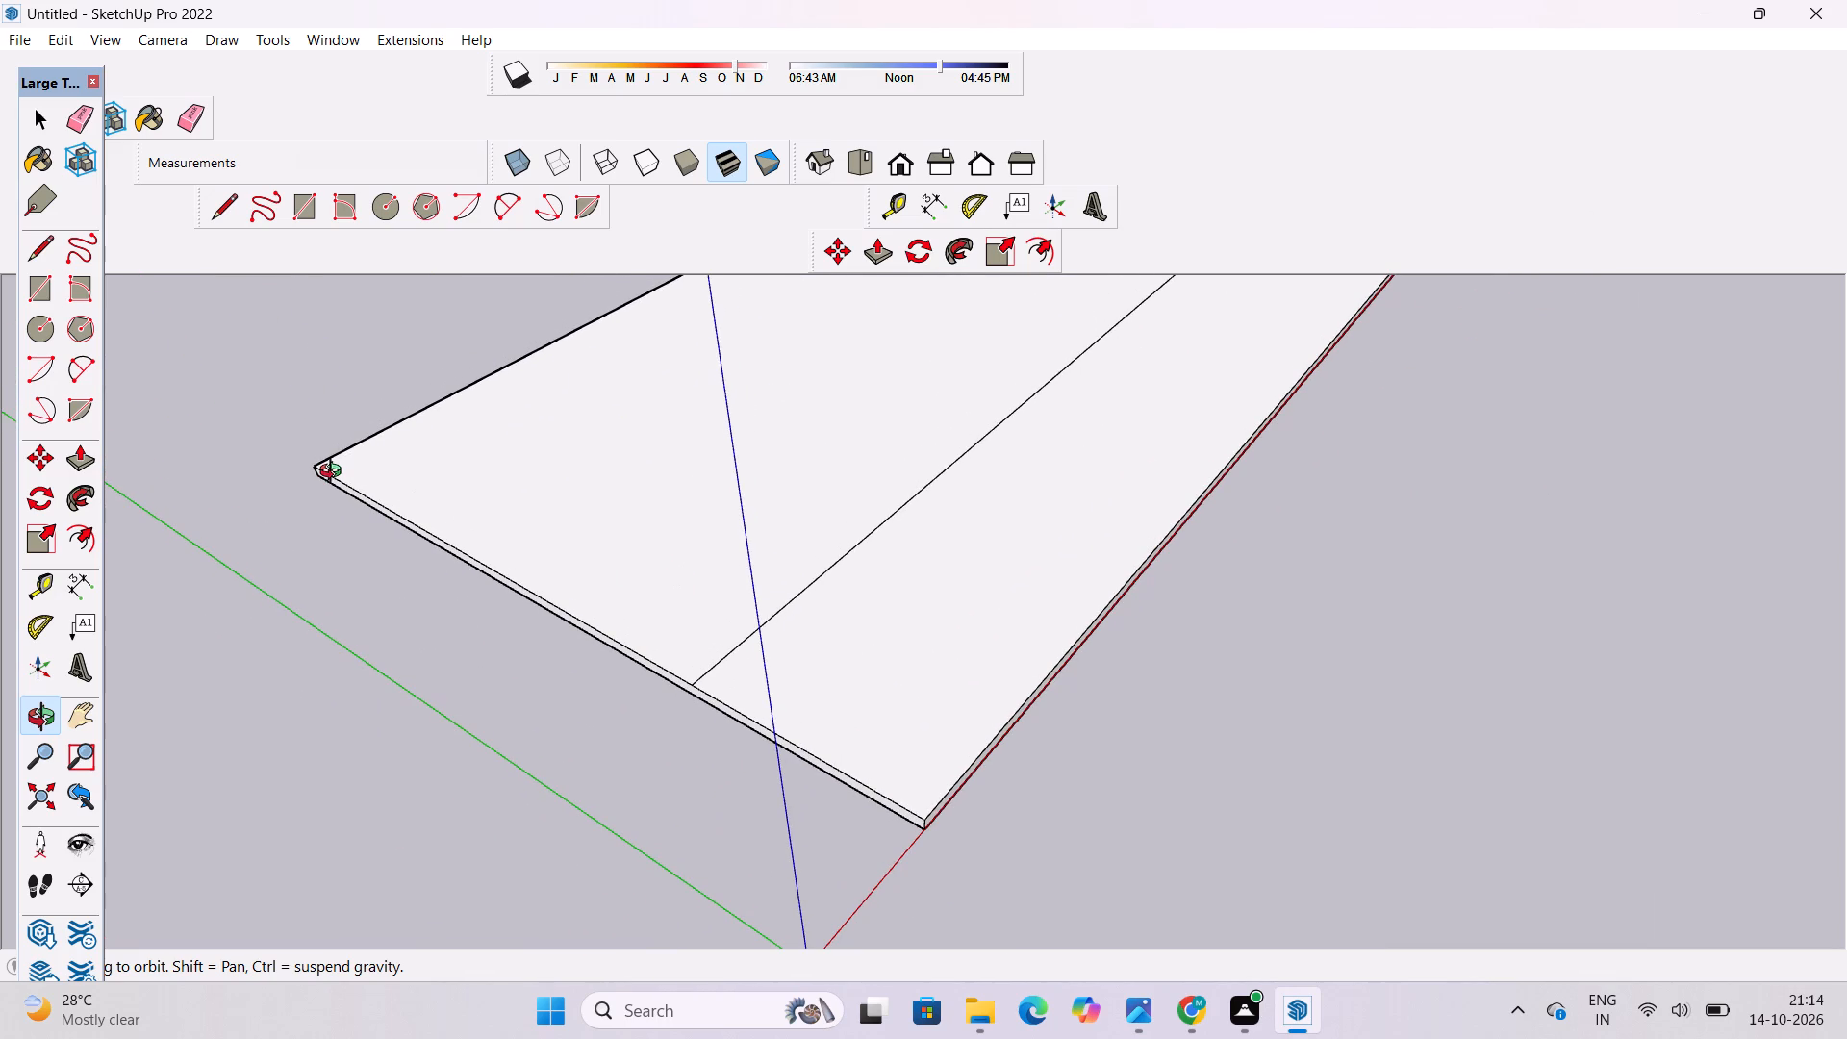
scroll(407, 469, "down", 6)
left_click_drag(566, 368, 572, 546, "shift")
left_click_drag(582, 602, 614, 626)
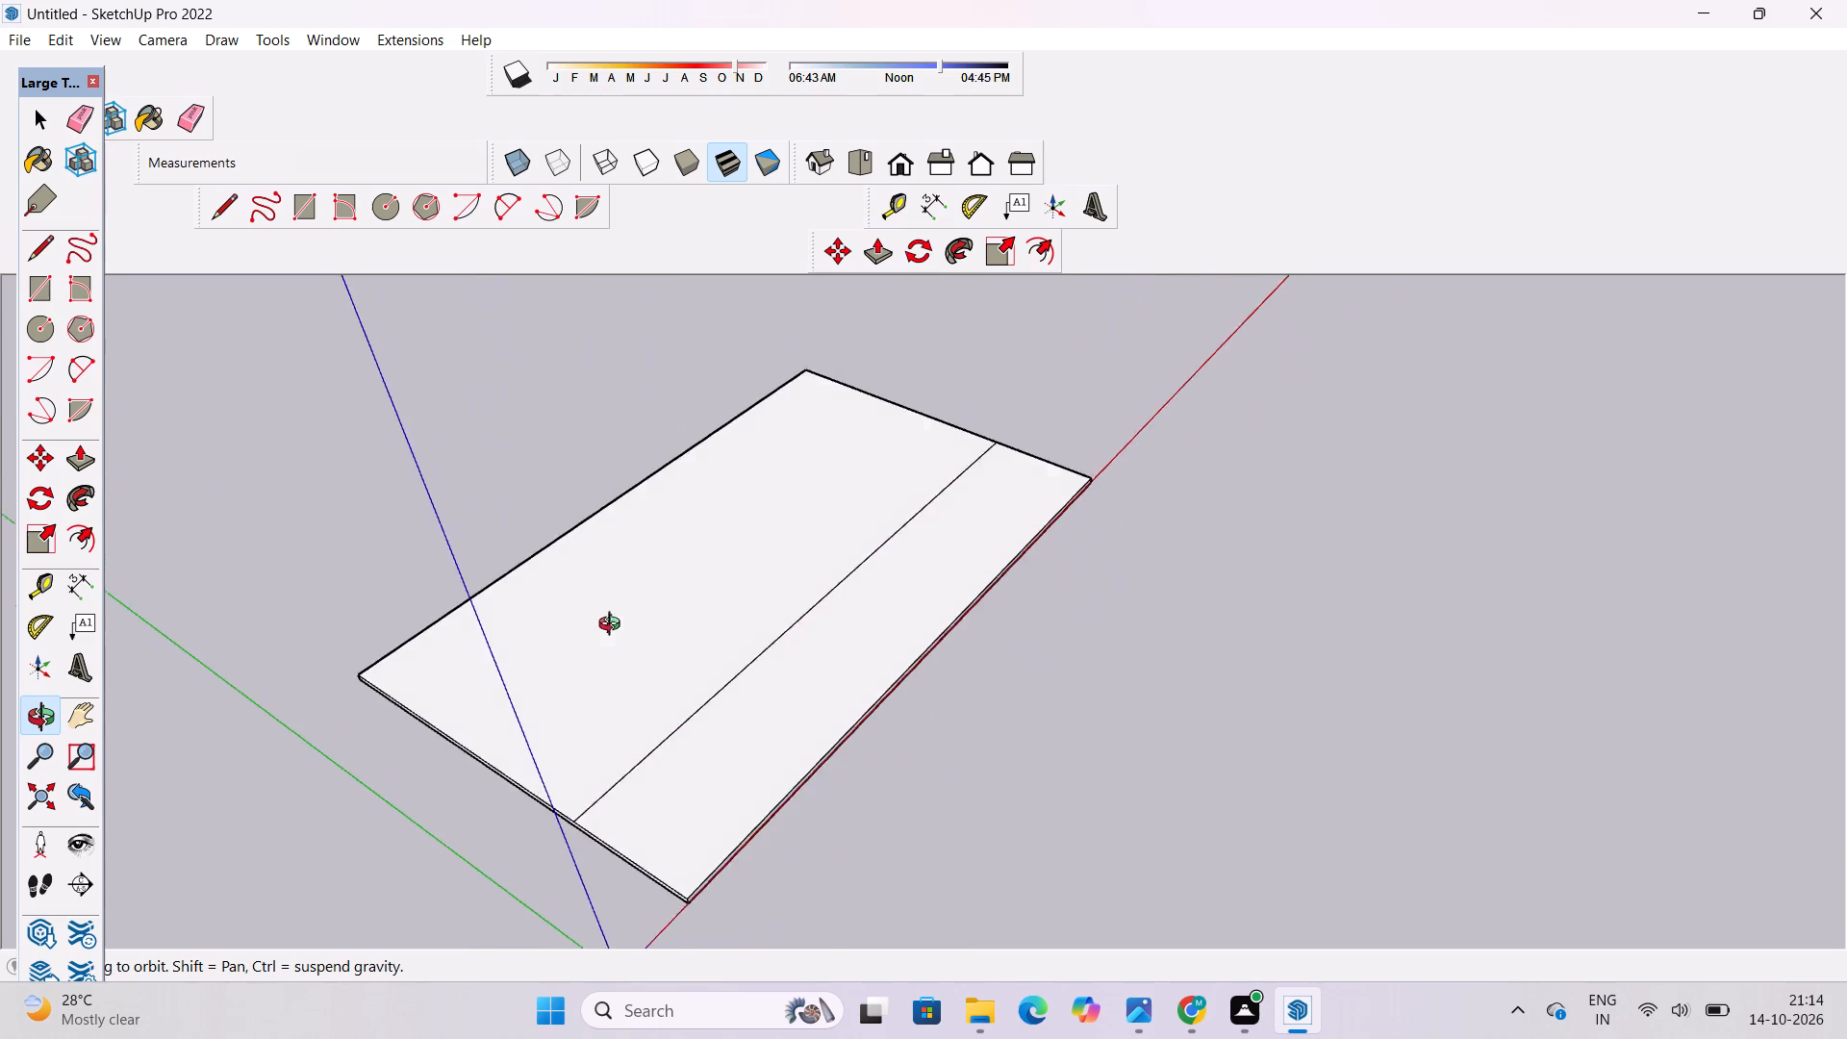
left_click_drag(614, 626, 624, 637)
left_click_drag(624, 658, 603, 583)
left_click_drag(546, 688, 545, 564)
left_click_drag(568, 608, 707, 602)
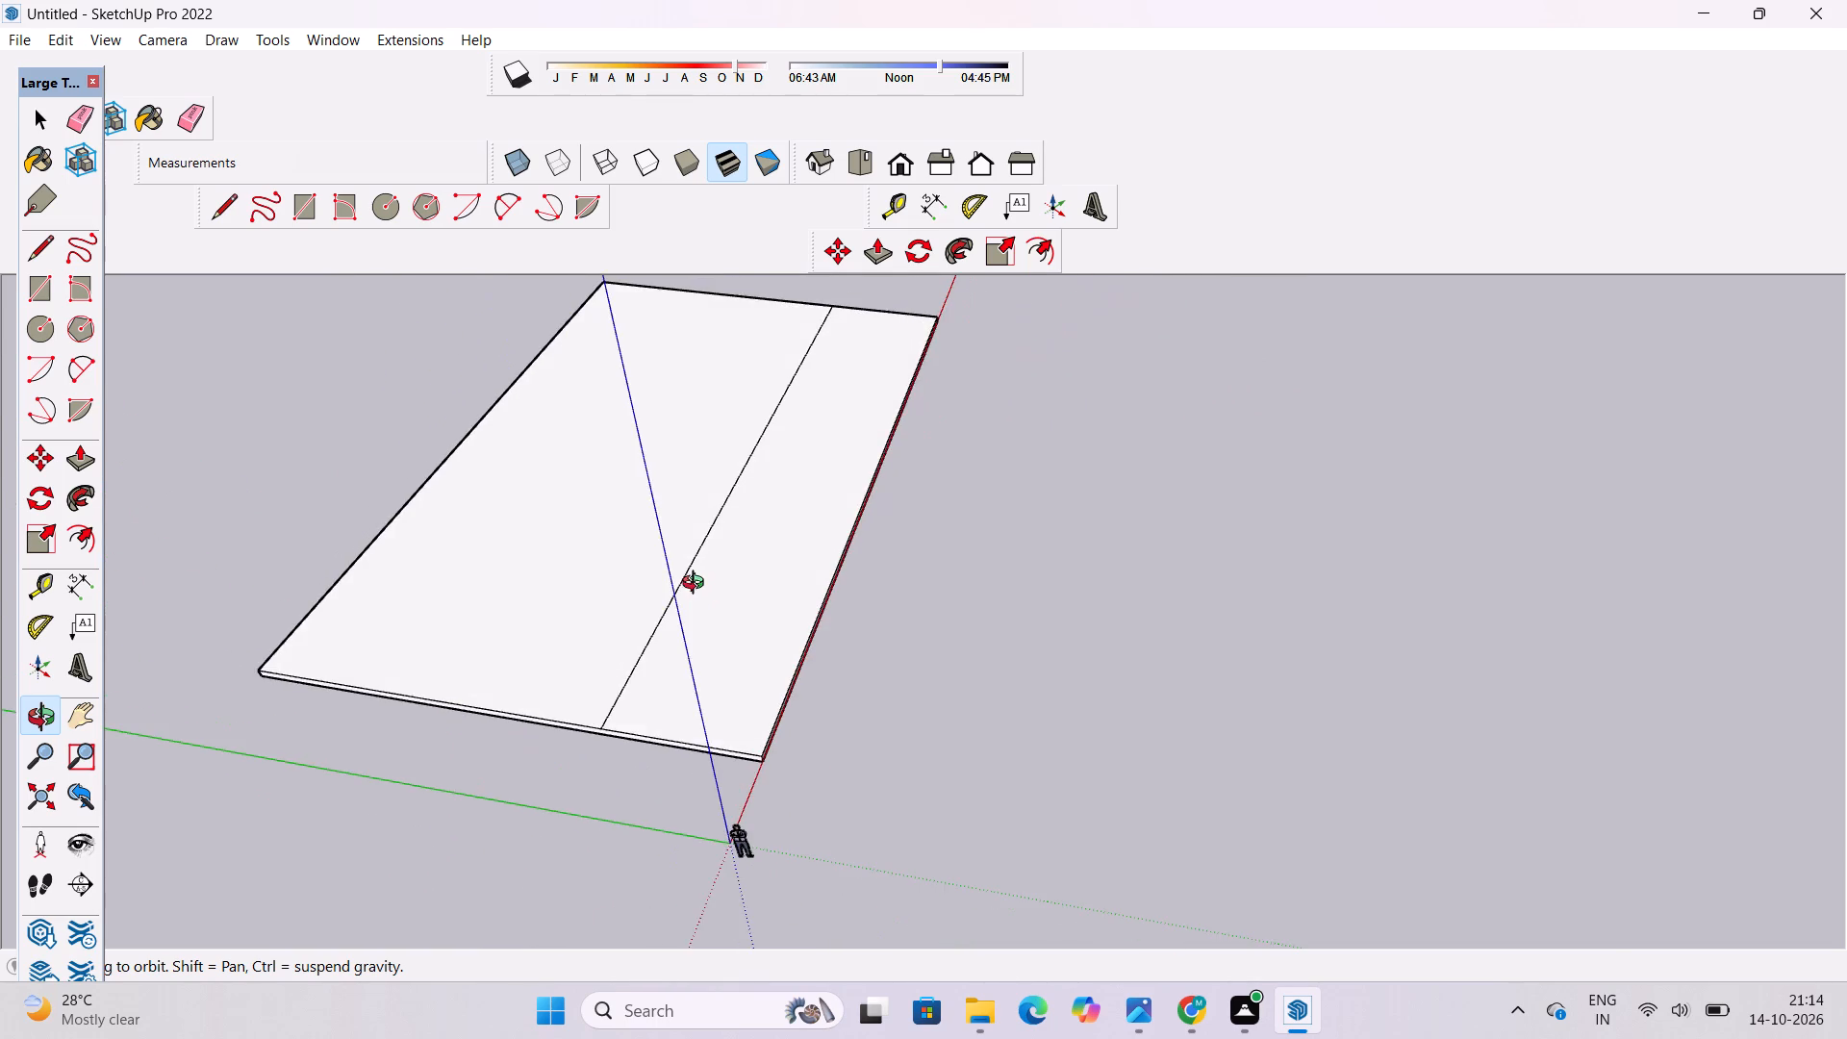
scroll(691, 581, "down", 2)
left_click_drag(682, 587, 551, 645)
left_click_drag(551, 649, 567, 590)
left_click_drag(569, 628, 583, 572)
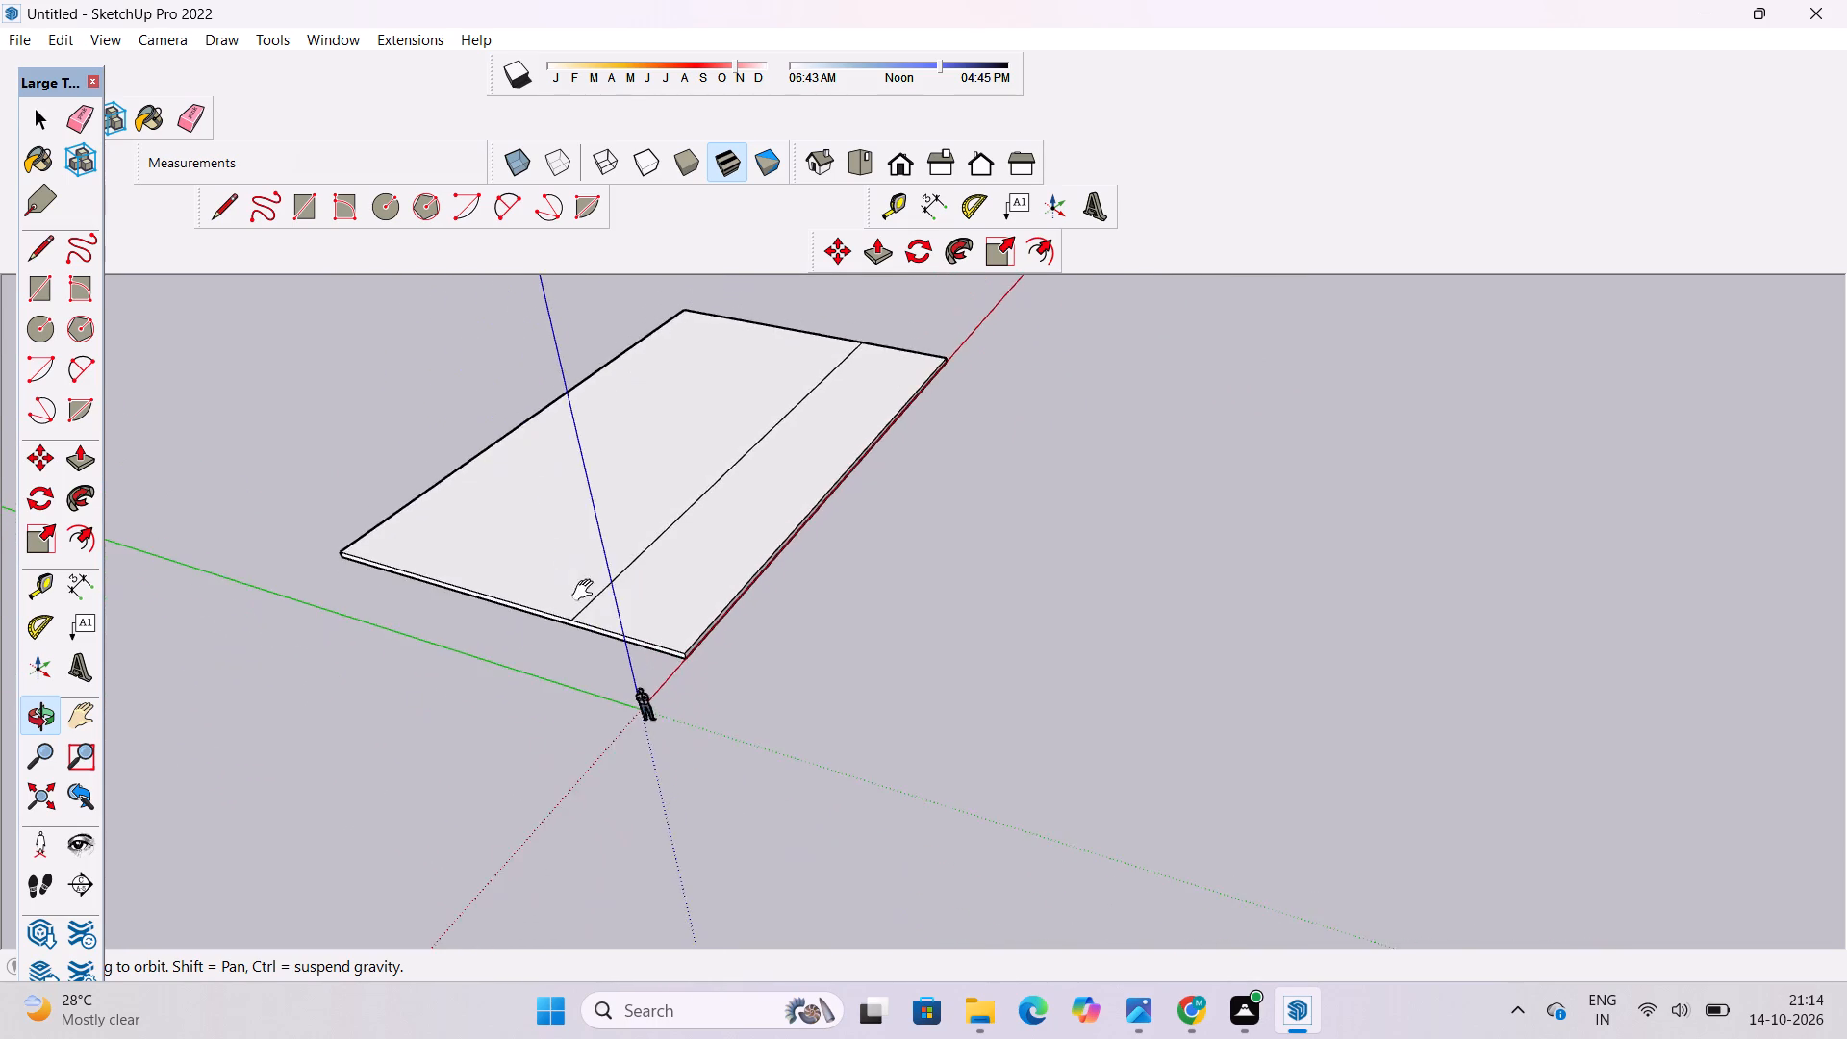
left_click_drag(587, 594, 597, 683, "shift")
left_click_drag(597, 685, 598, 637)
scroll(529, 653, "up", 3)
left_click_drag(529, 651, 601, 594, "shift")
scroll(603, 592, "up", 1, "shift")
left_click_drag(602, 581, 589, 594, "shift")
left_click_drag(587, 596, 582, 610, "shift")
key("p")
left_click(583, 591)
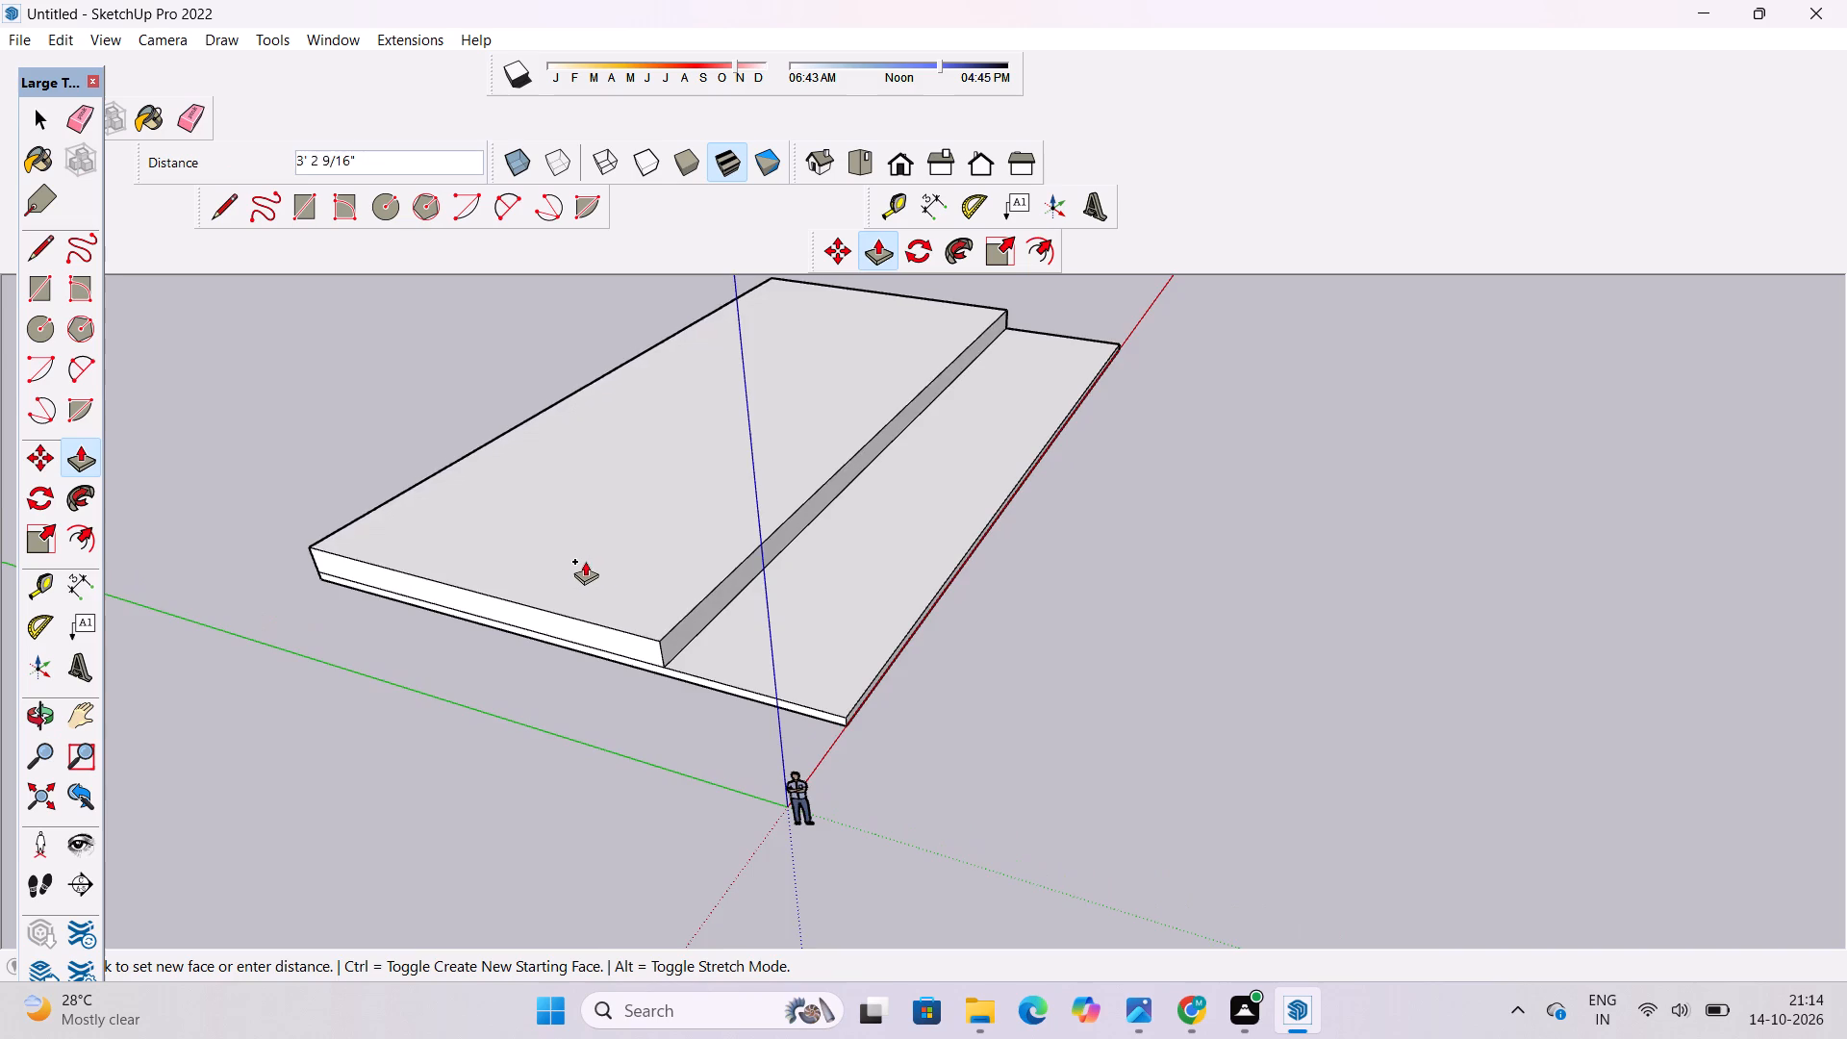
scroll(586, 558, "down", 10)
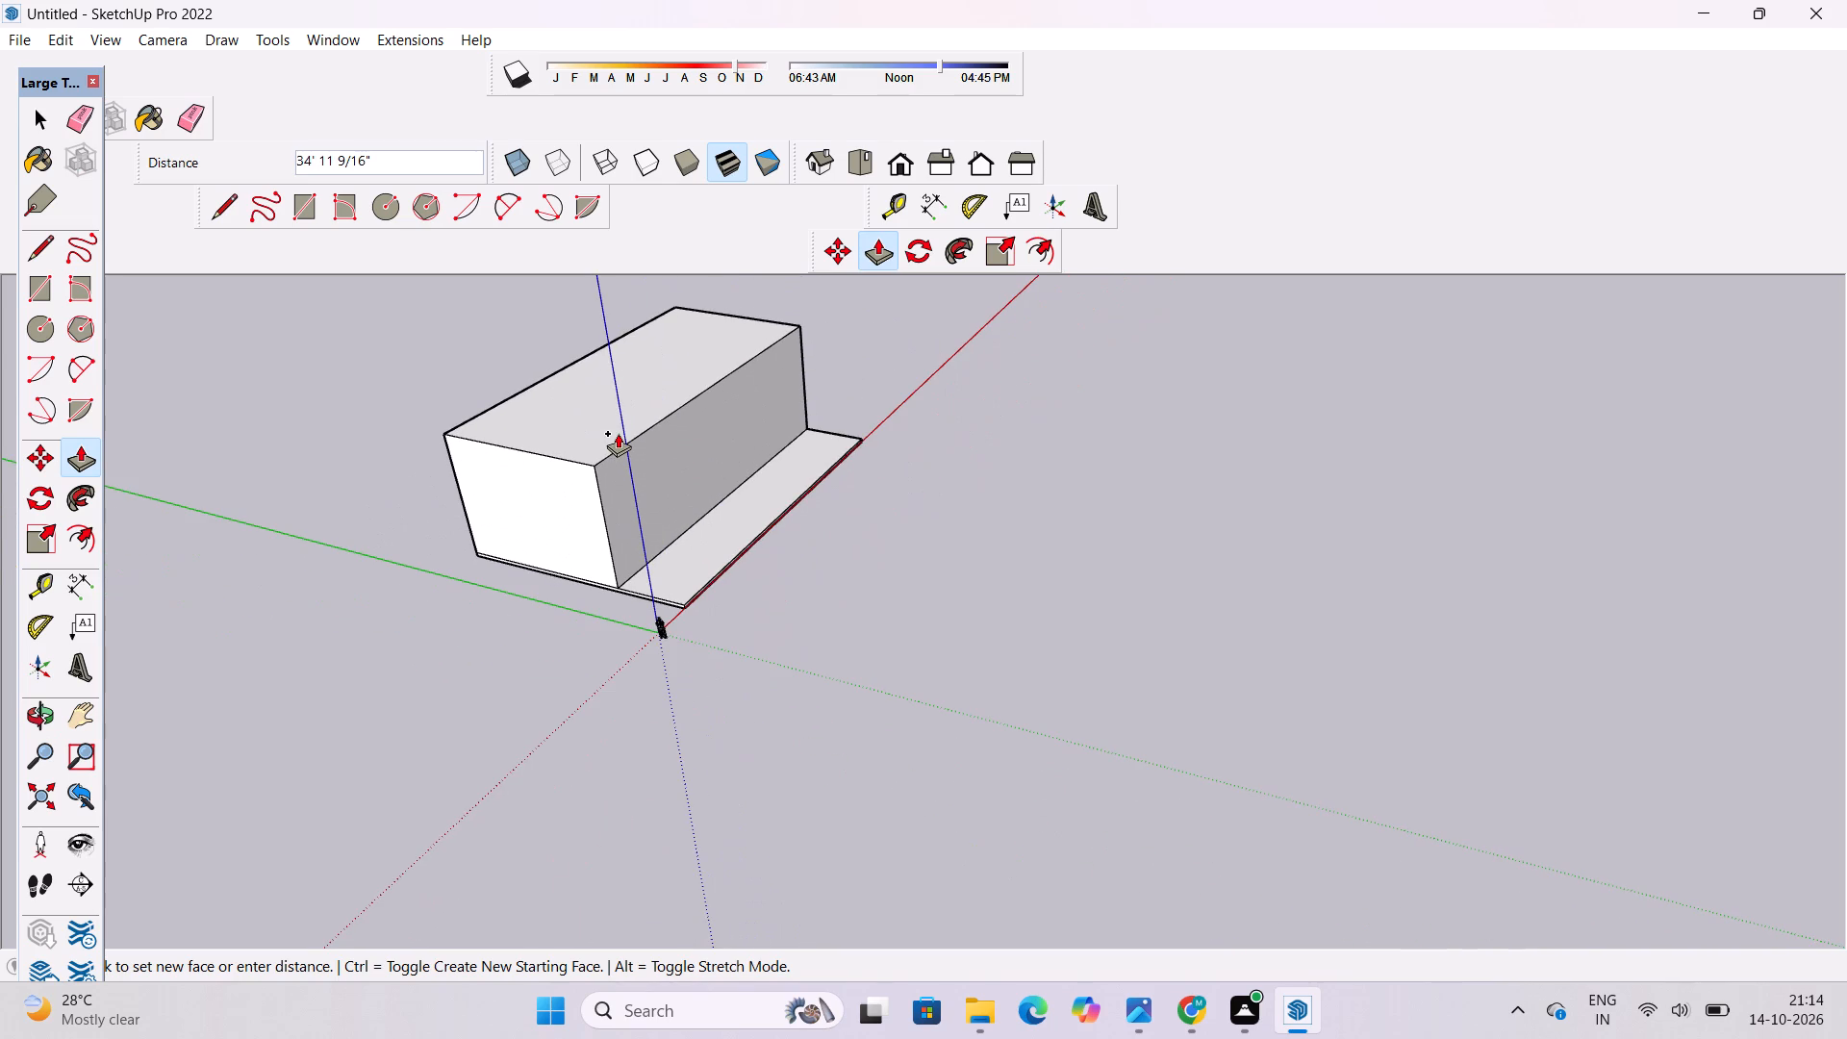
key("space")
Examine the slab from its long red-axis side and compare it with the house reference picture in Photos.
key("o")
left_click_drag(894, 412, 709, 525)
scroll(676, 530, "up", 1)
left_click_drag(763, 468, 716, 598, "shift")
left_click_drag(717, 599, 622, 600)
left_click_drag(733, 545, 734, 601, "shift")
left_click_drag(734, 613, 734, 503)
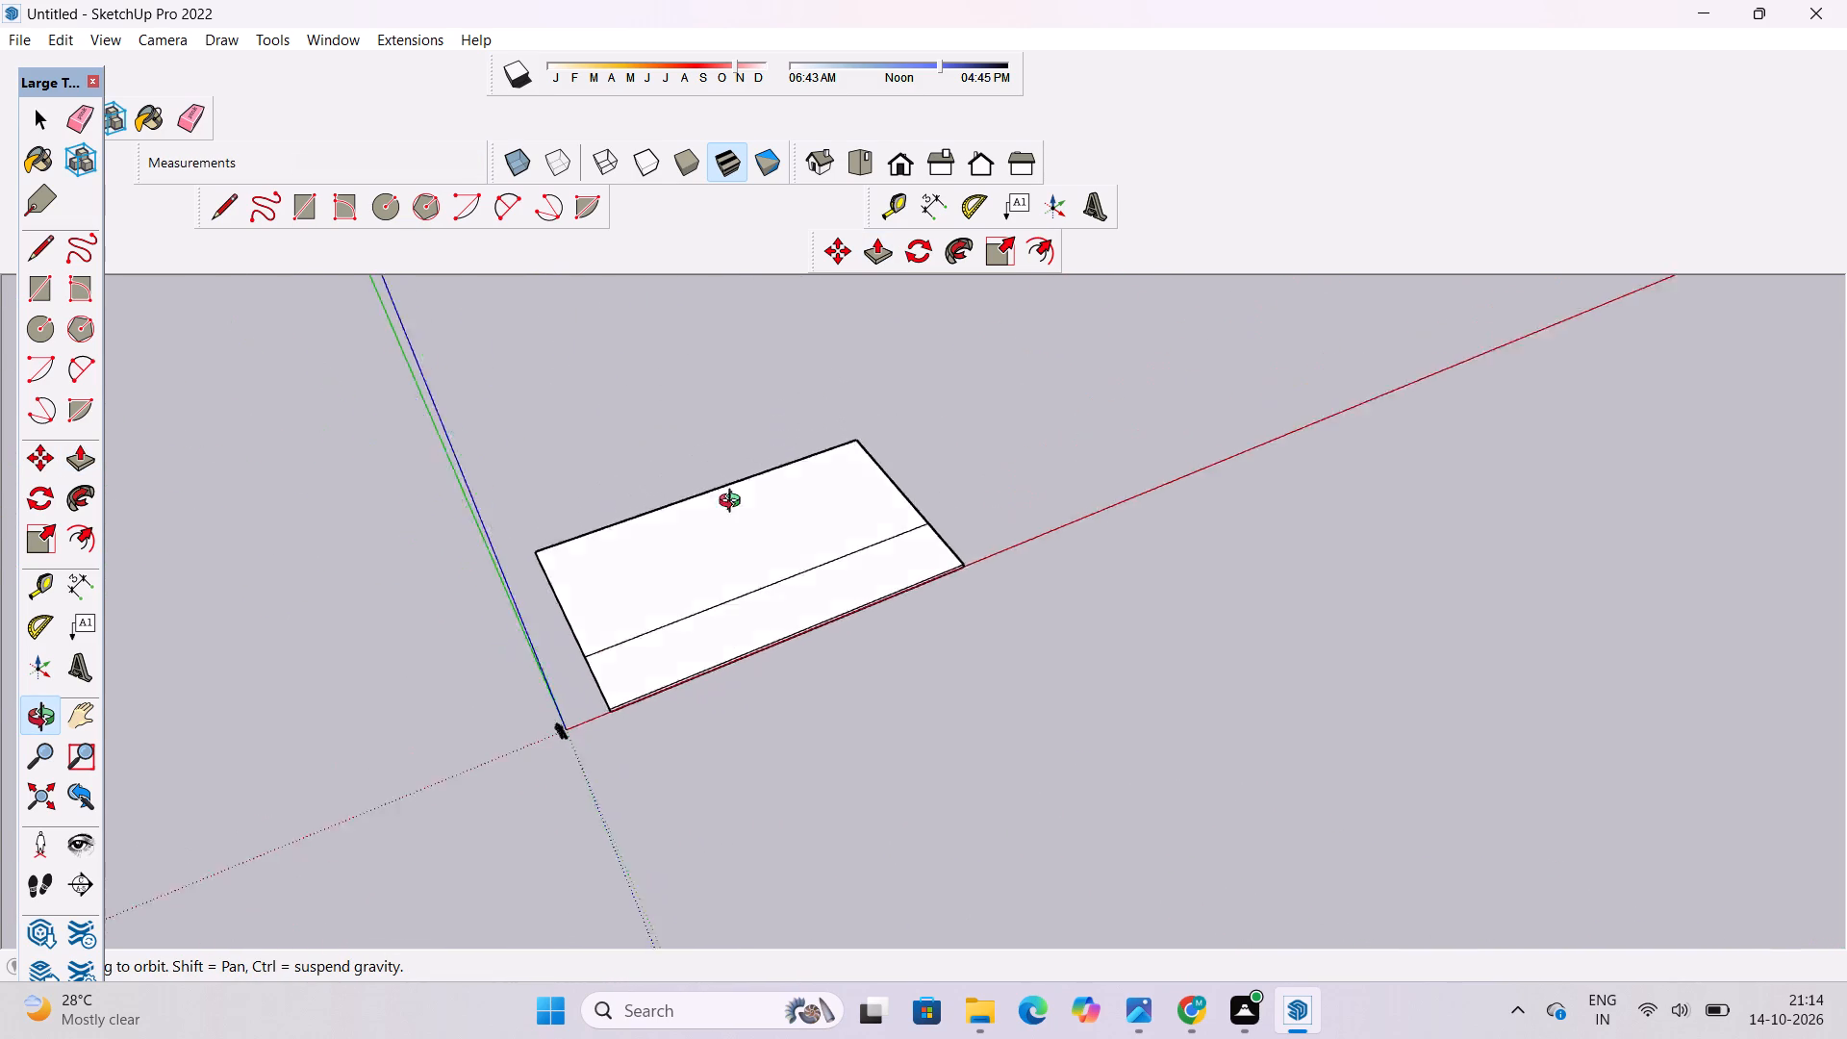
left_click_drag(734, 503, 732, 456)
scroll(974, 495, "up", 3)
left_click_drag(992, 504, 740, 567)
left_click_drag(881, 566, 751, 579, "shift")
scroll(855, 540, "up", 3)
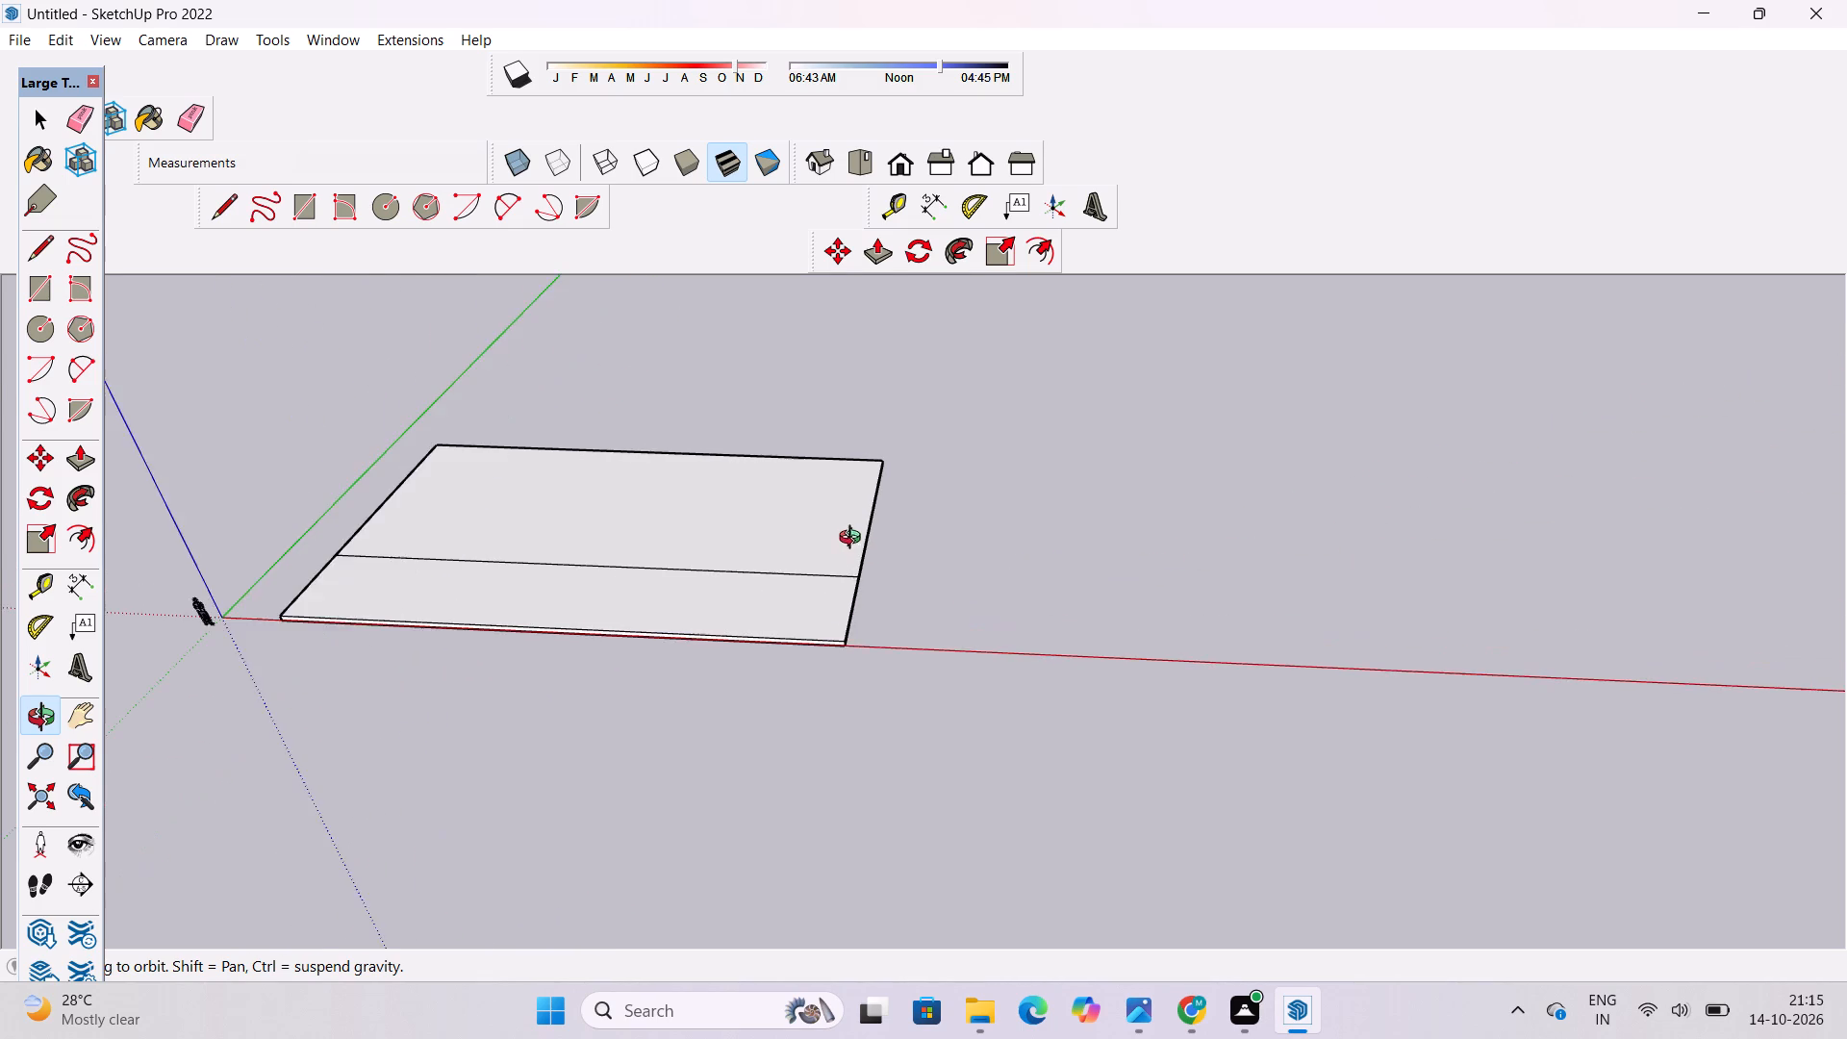
left_click(821, 543, "shift")
left_click_drag(825, 542, 835, 556)
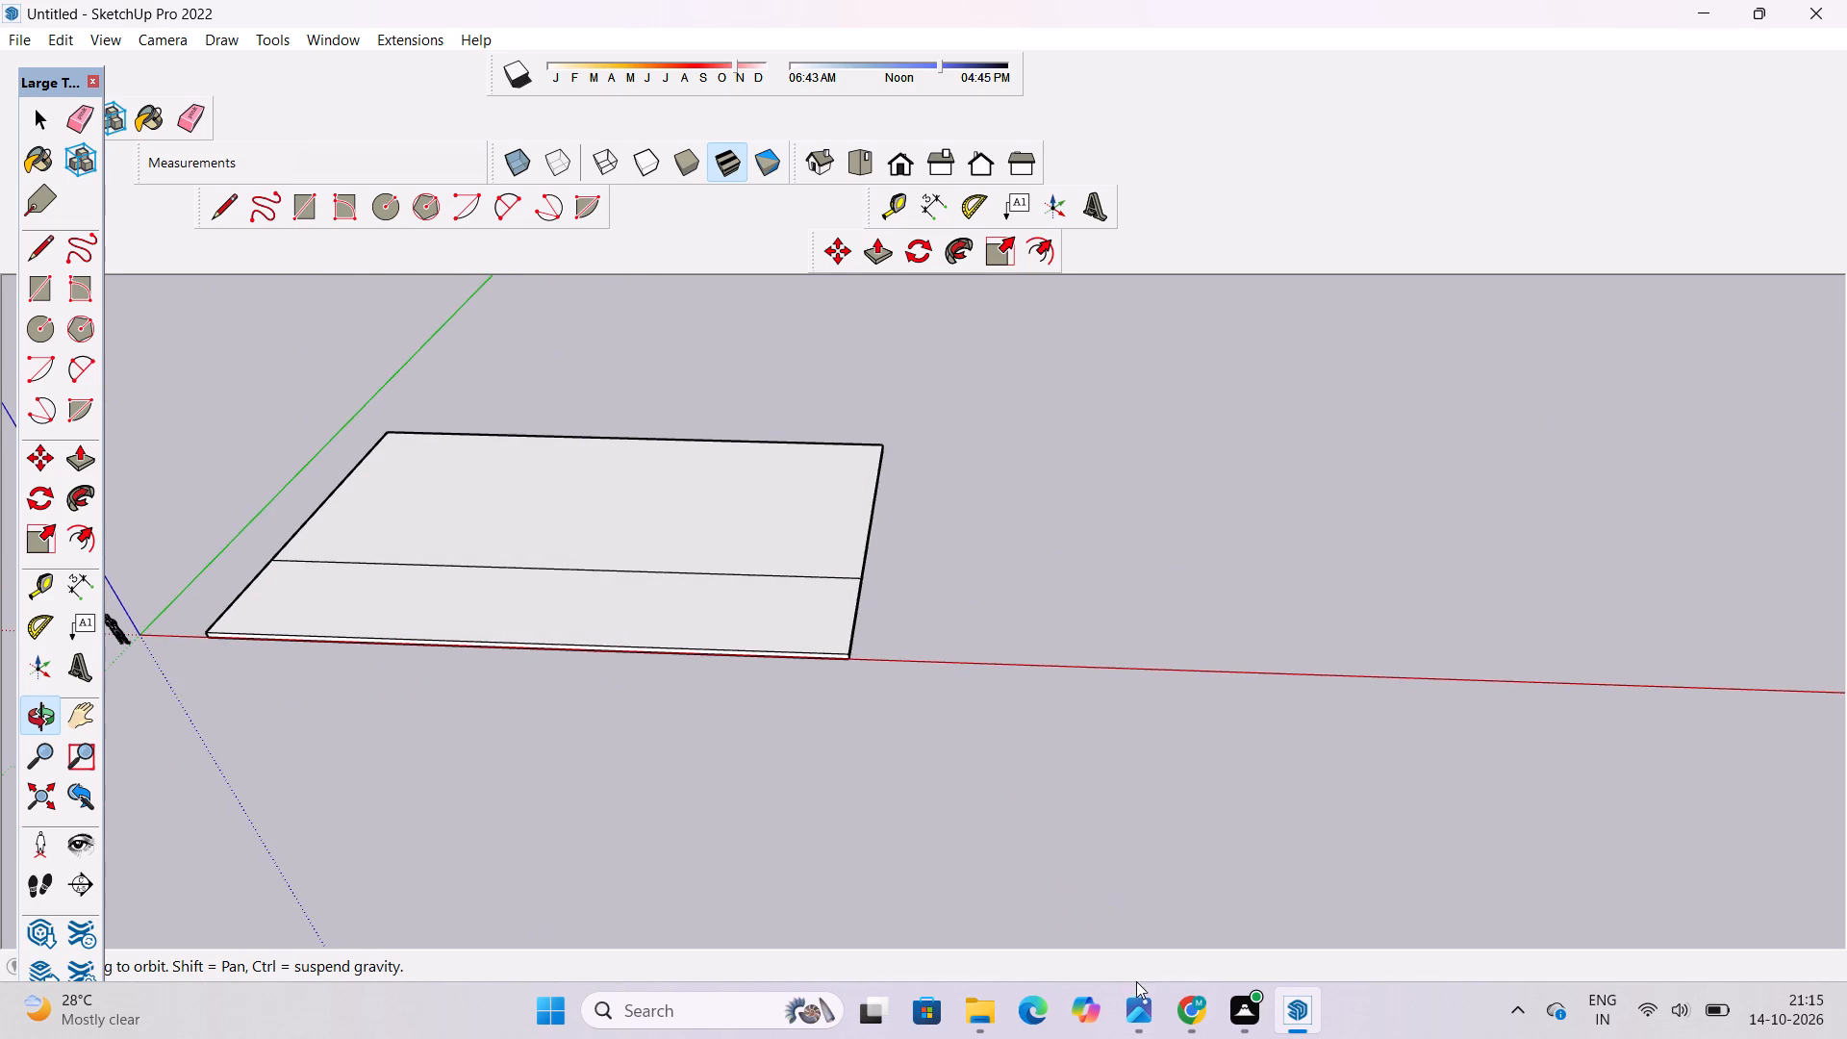
left_click(1143, 1007)
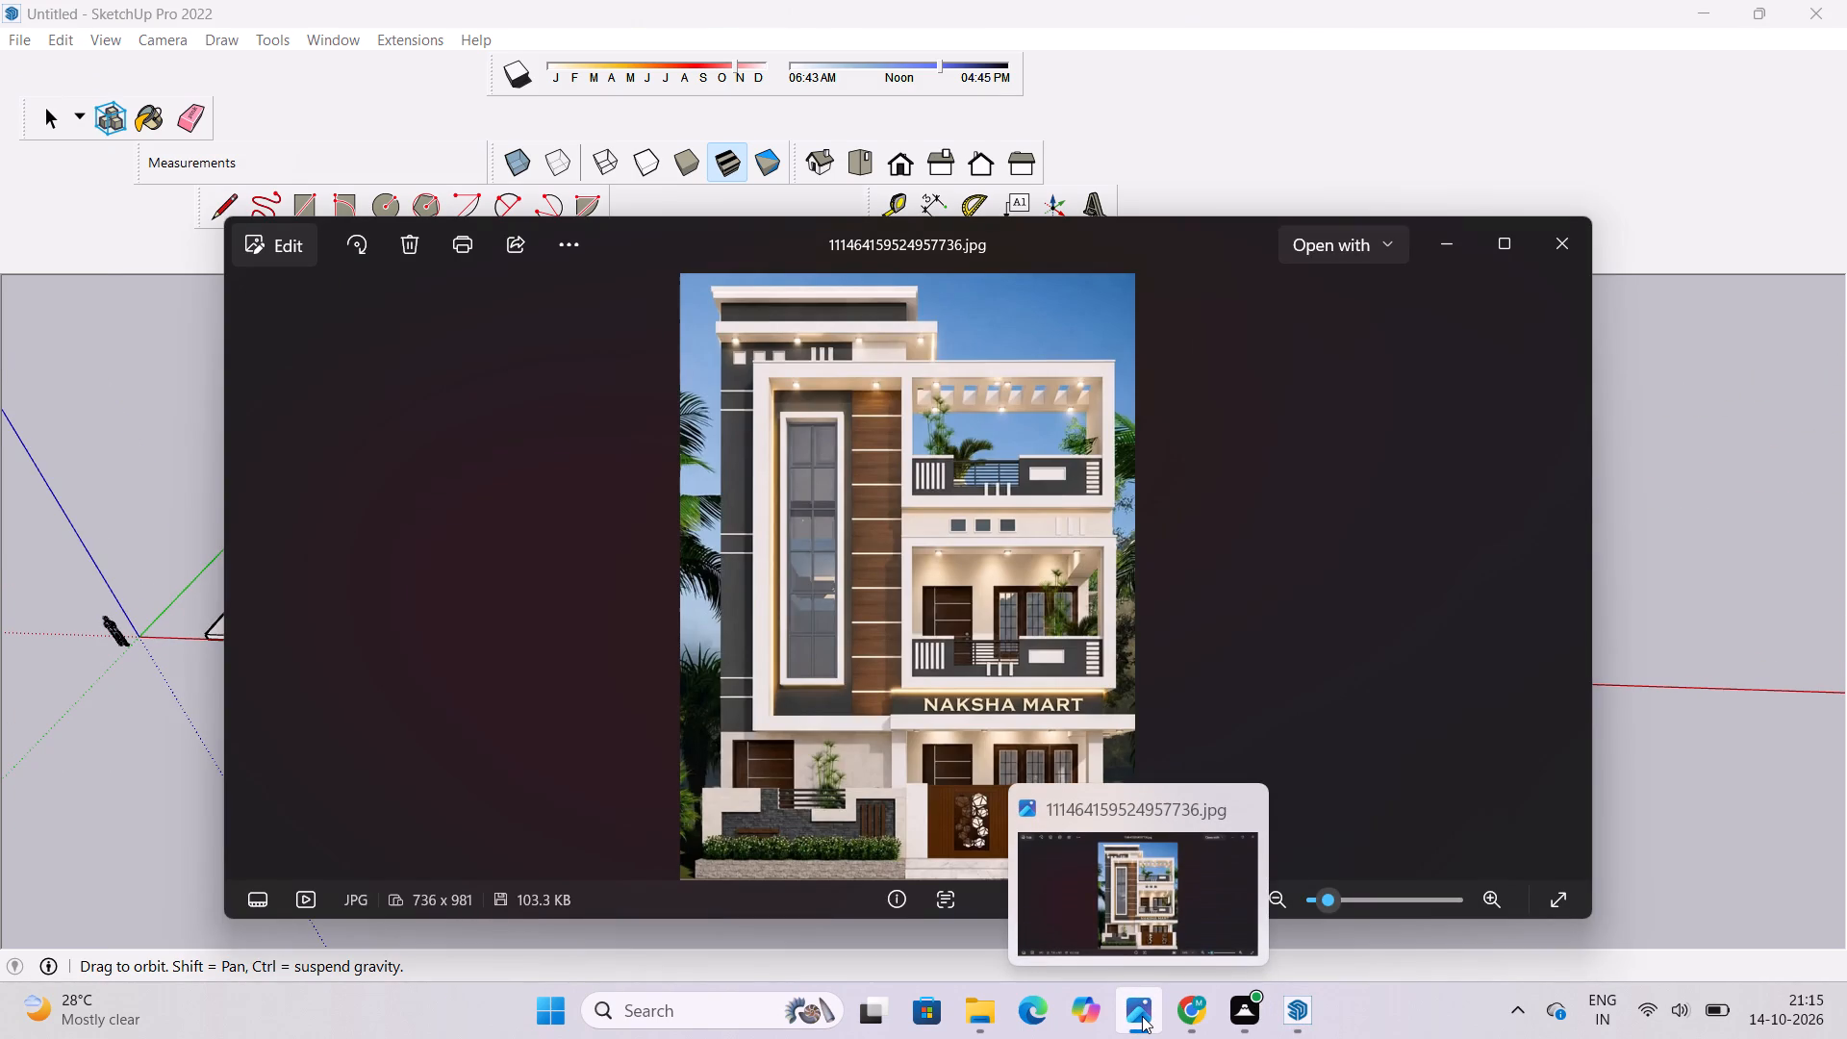
left_click(1143, 1015)
Place a Tape Measure guide about 52' 1" in from the slab's end edge farthest from the origin, through the long edge's midpoint.
scroll(1036, 775, "down", 3)
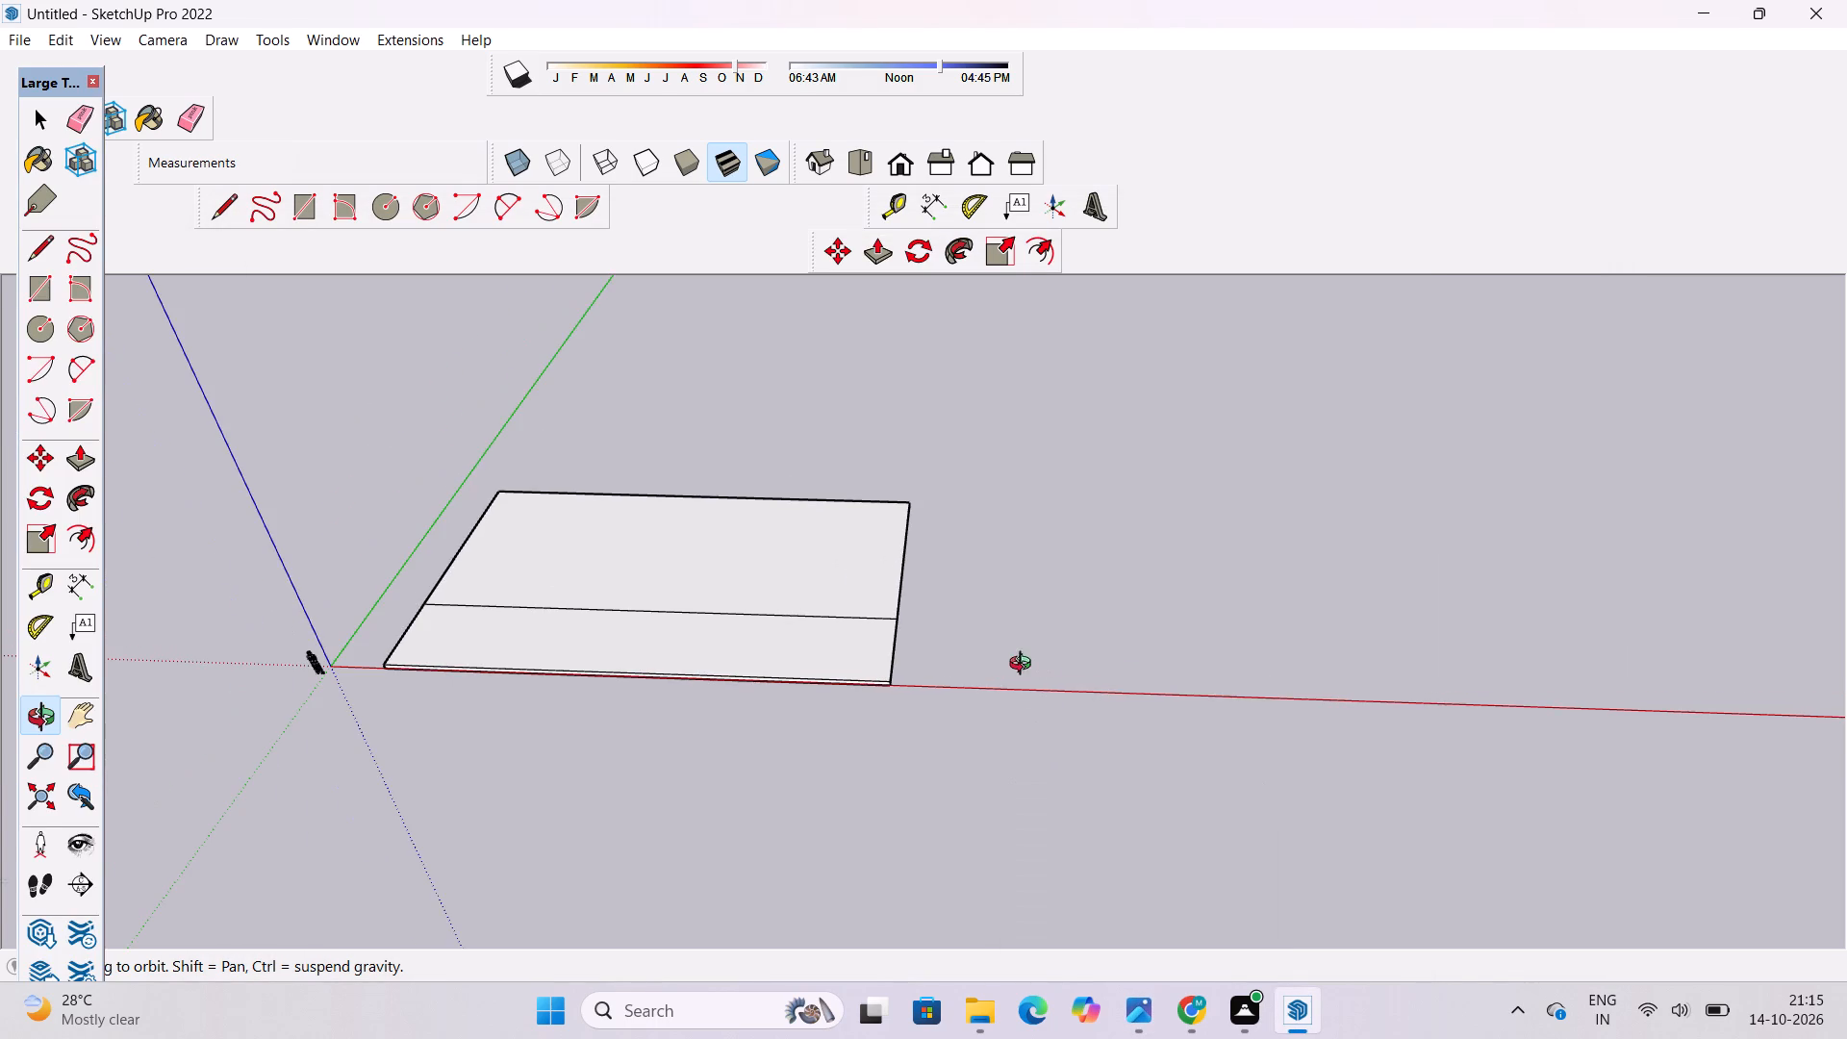
left_click_drag(1023, 668, 1121, 683, "shift")
scroll(884, 748, "up", 2)
left_click_drag(822, 560, 898, 700, "shift")
left_click_drag(898, 703, 897, 586, "shift")
left_click_drag(897, 585, 897, 620)
left_click_drag(894, 642, 893, 663)
key("t")
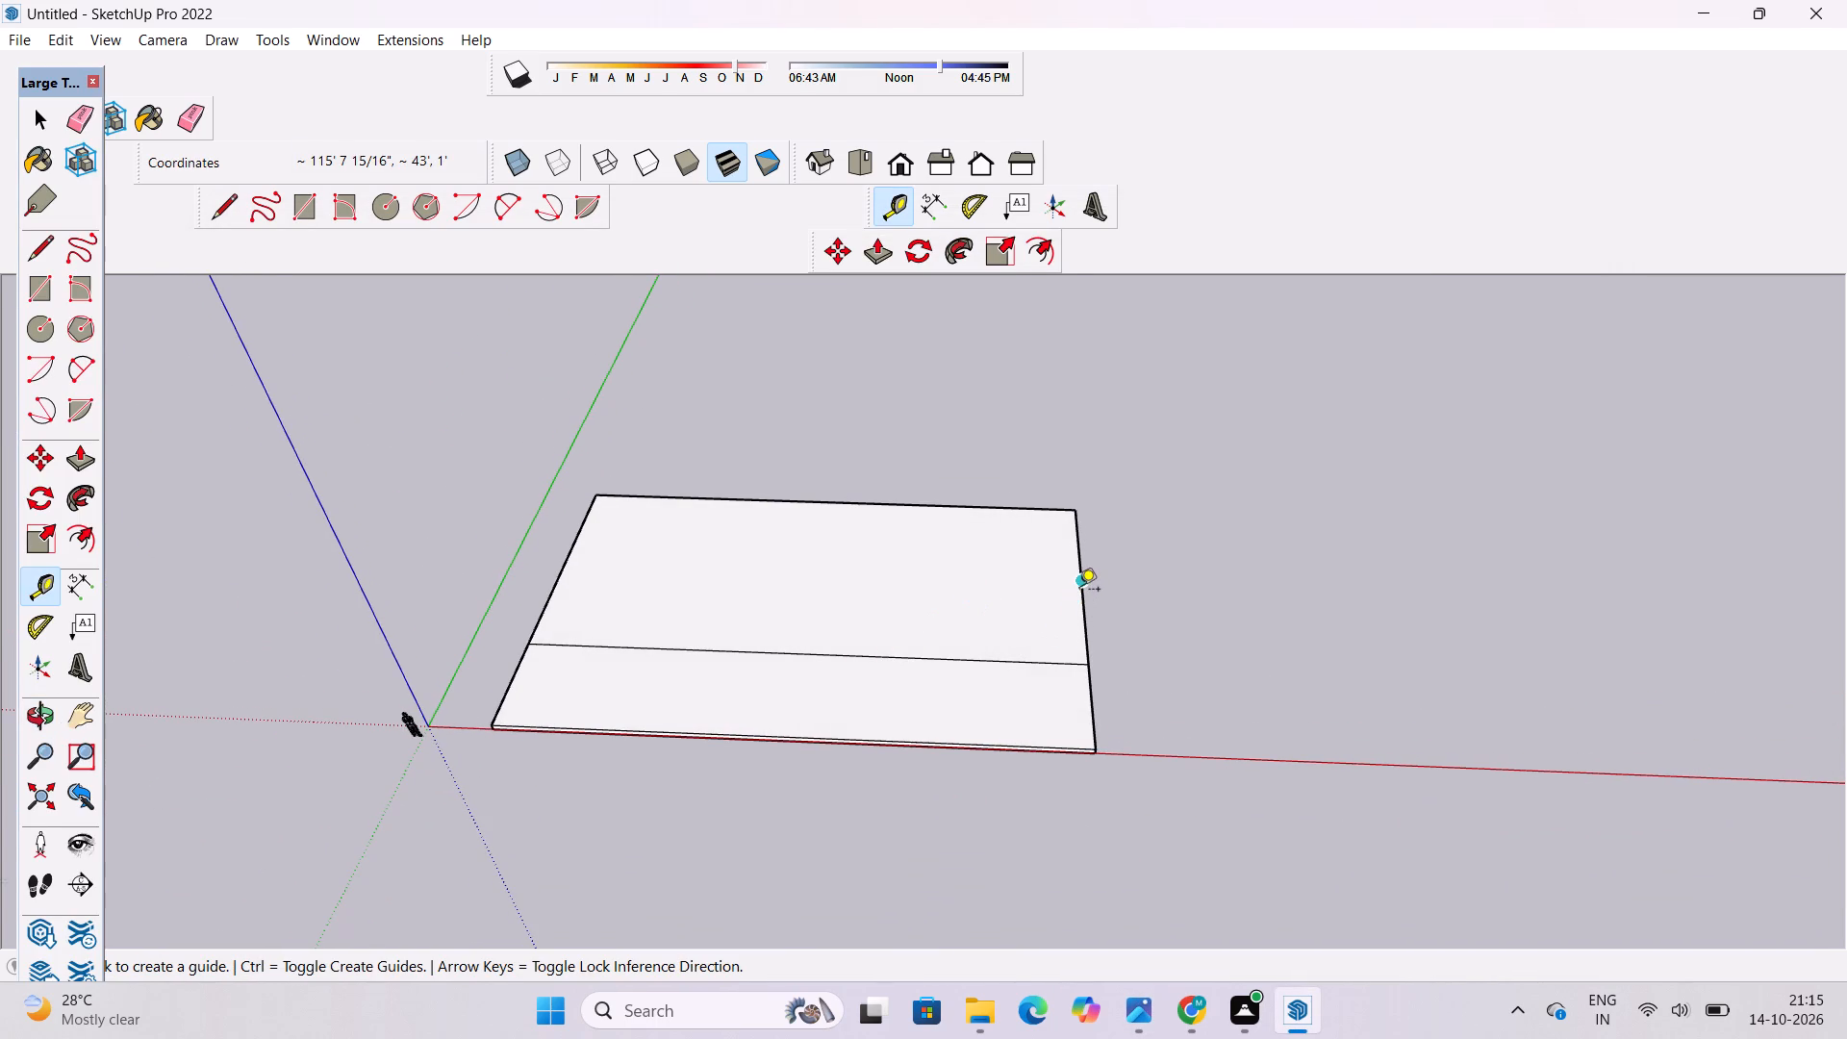
left_click(1079, 582)
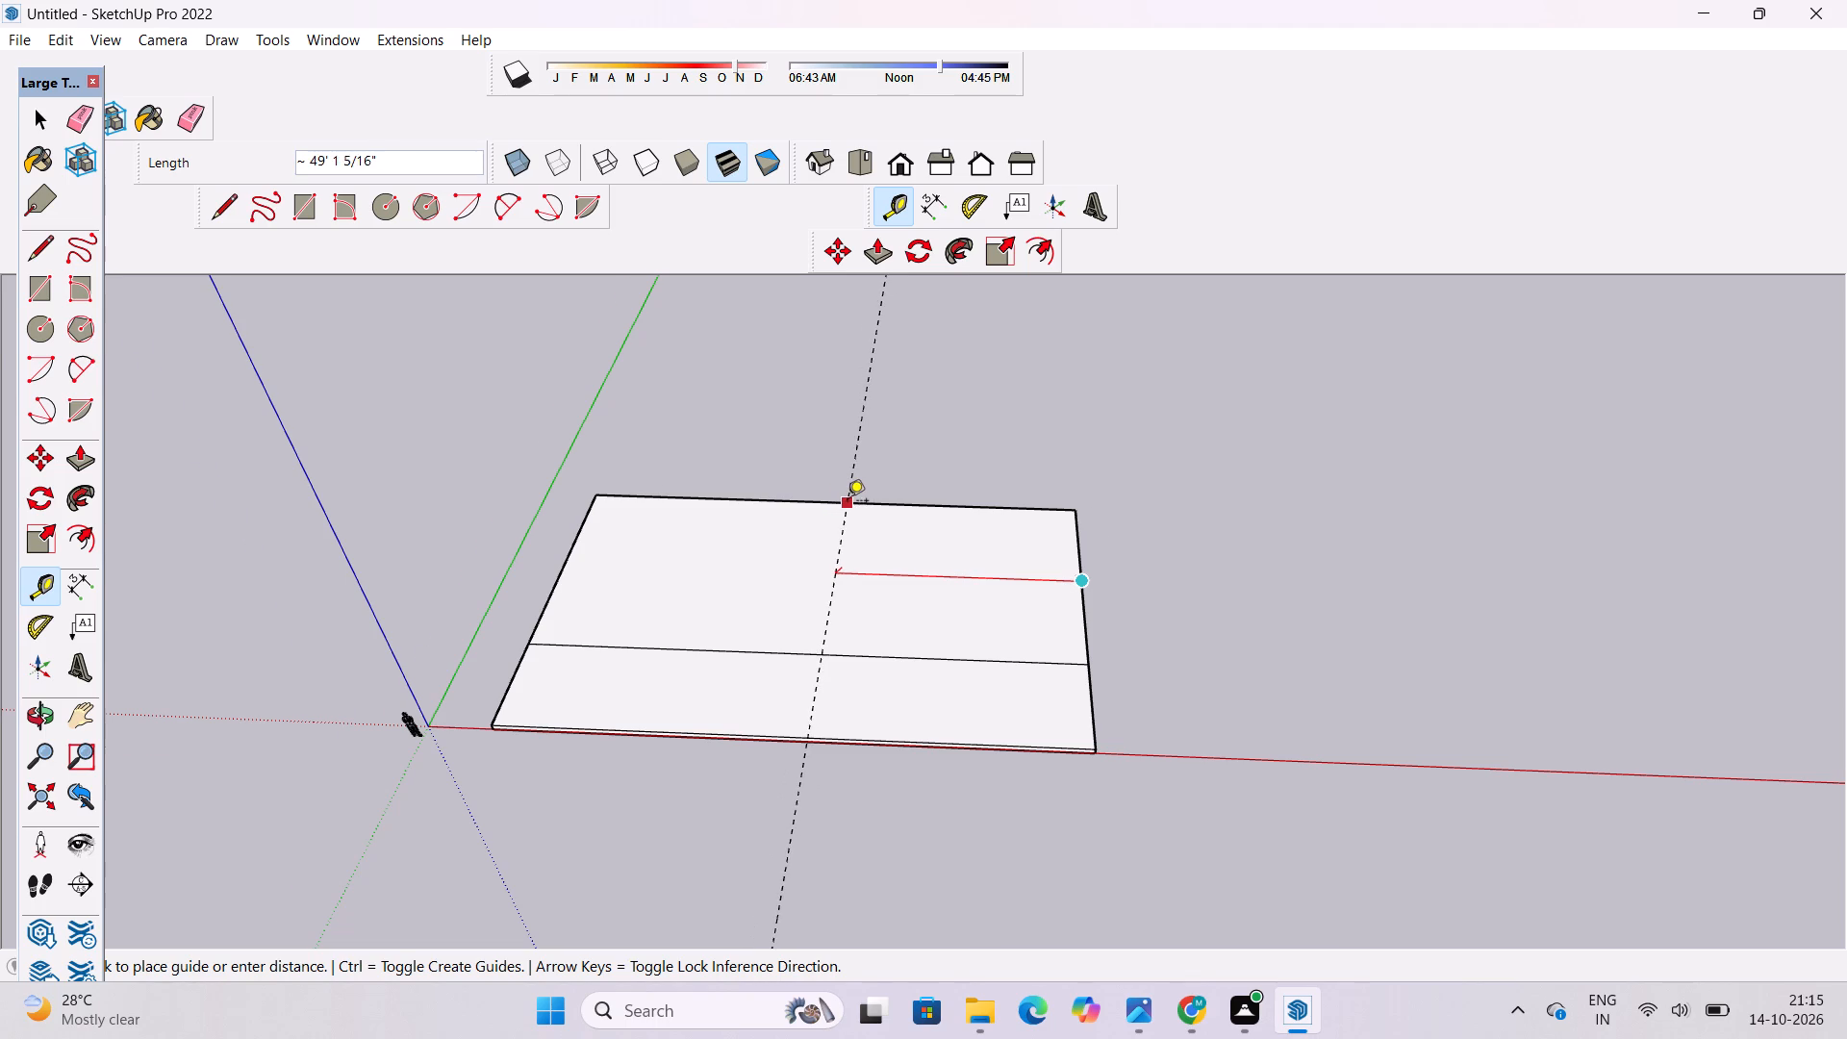
scroll(848, 502, "up", 6)
scroll(814, 496, "down", 6)
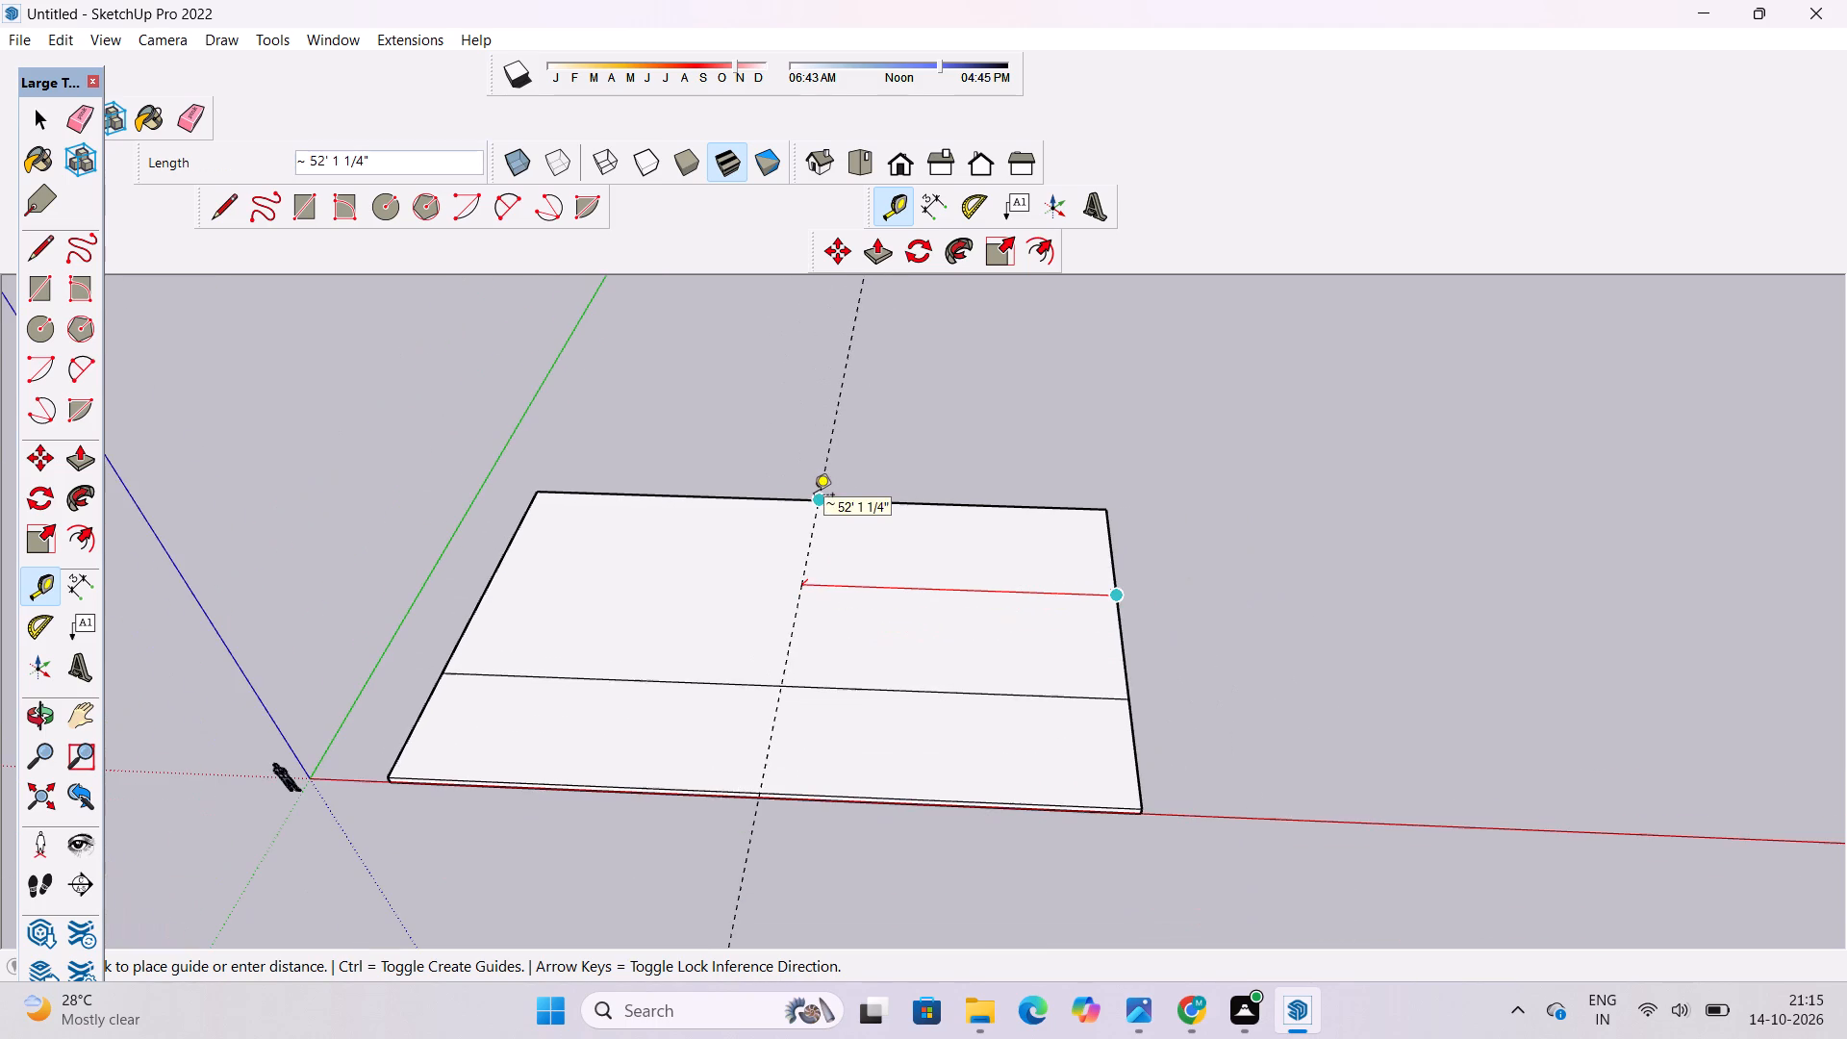
left_click(817, 496)
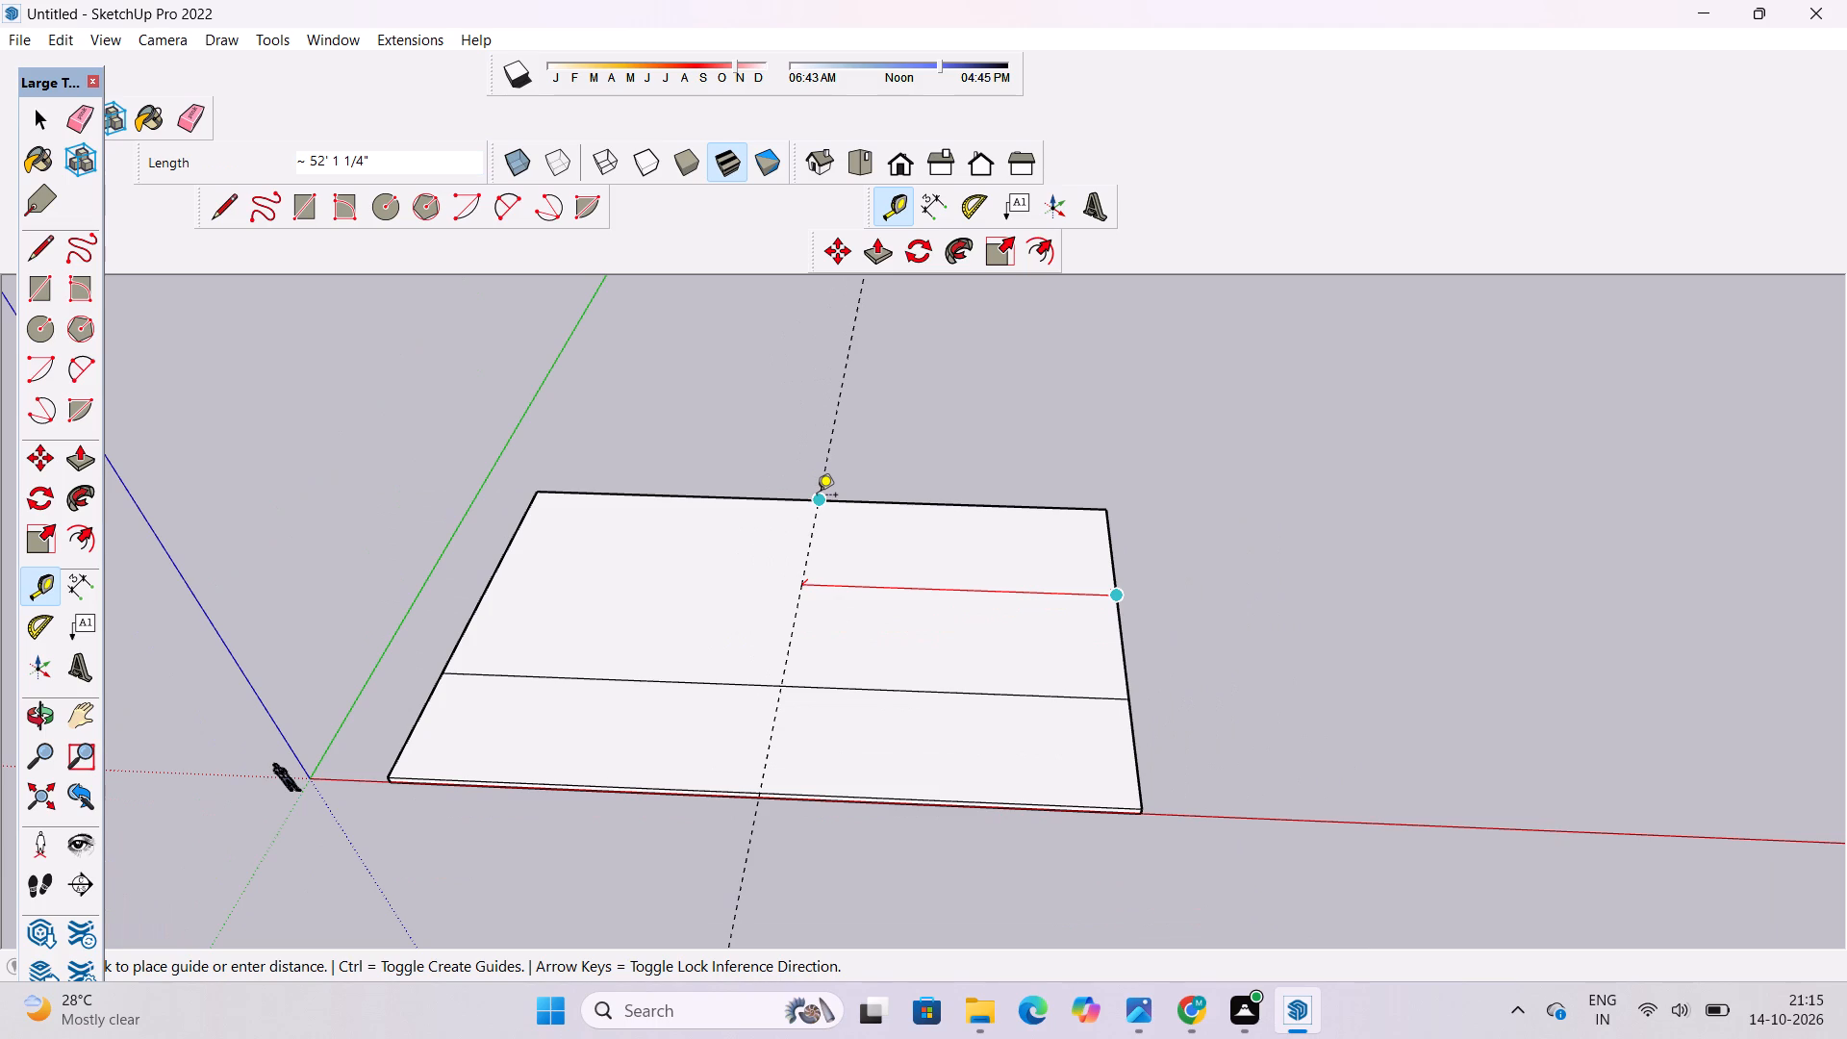
Draw a 46' line along the guide from the lengthwise dividing line to the slab's far long edge, and erase the guide.
key("l")
scroll(791, 672, "up", 2)
scroll(751, 667, "down", 2)
left_click(775, 683)
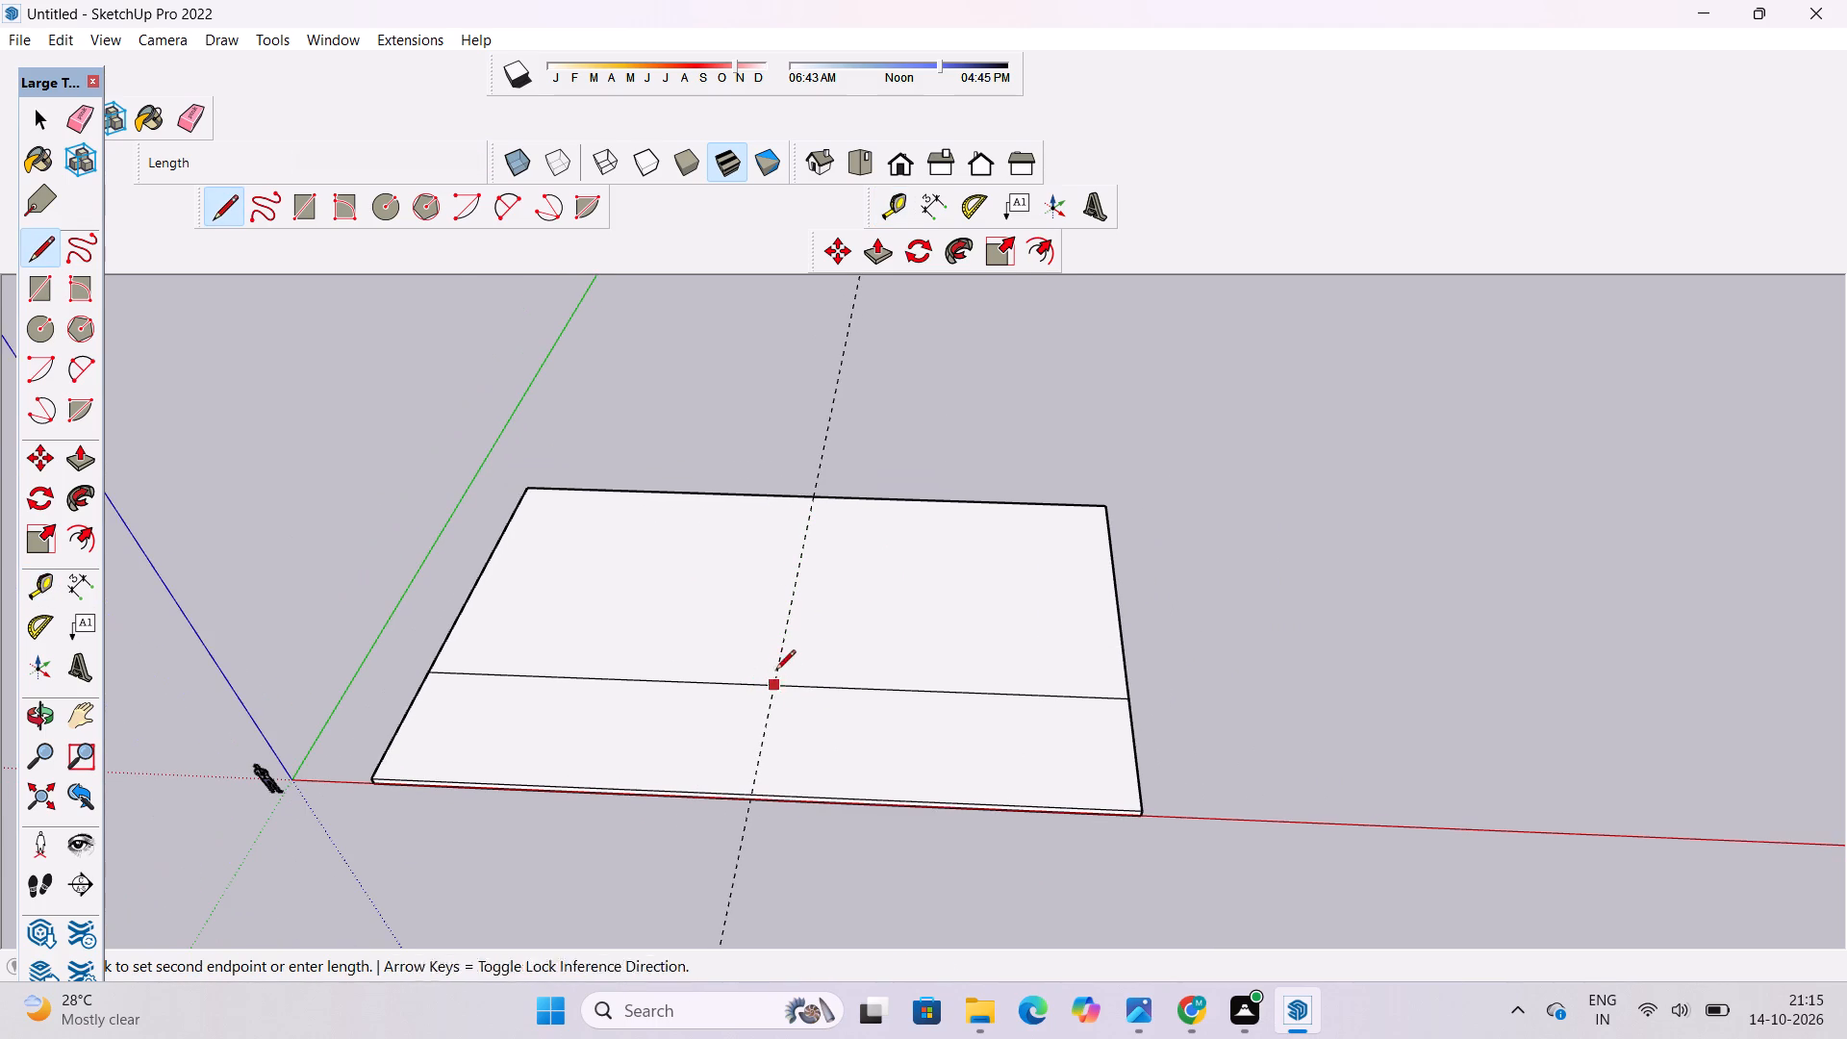
left_click(818, 497)
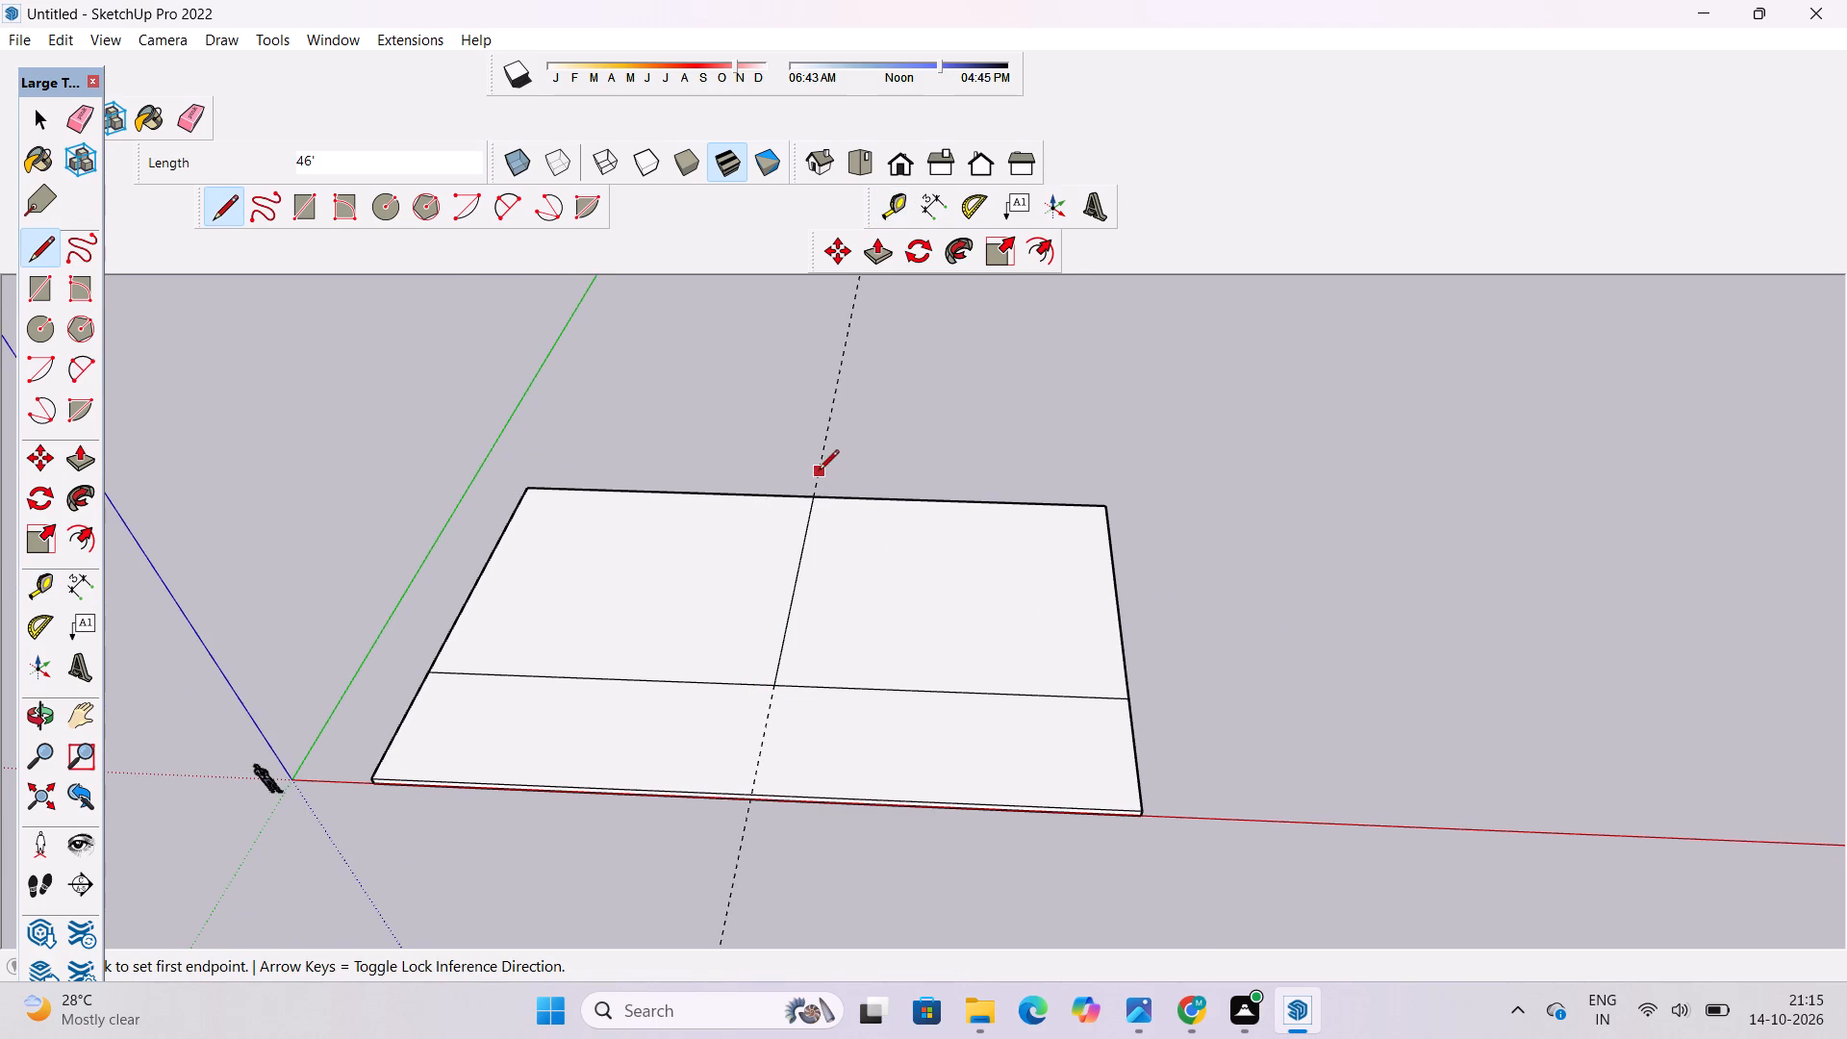
key("e")
left_click_drag(848, 393, 826, 424)
key("space")
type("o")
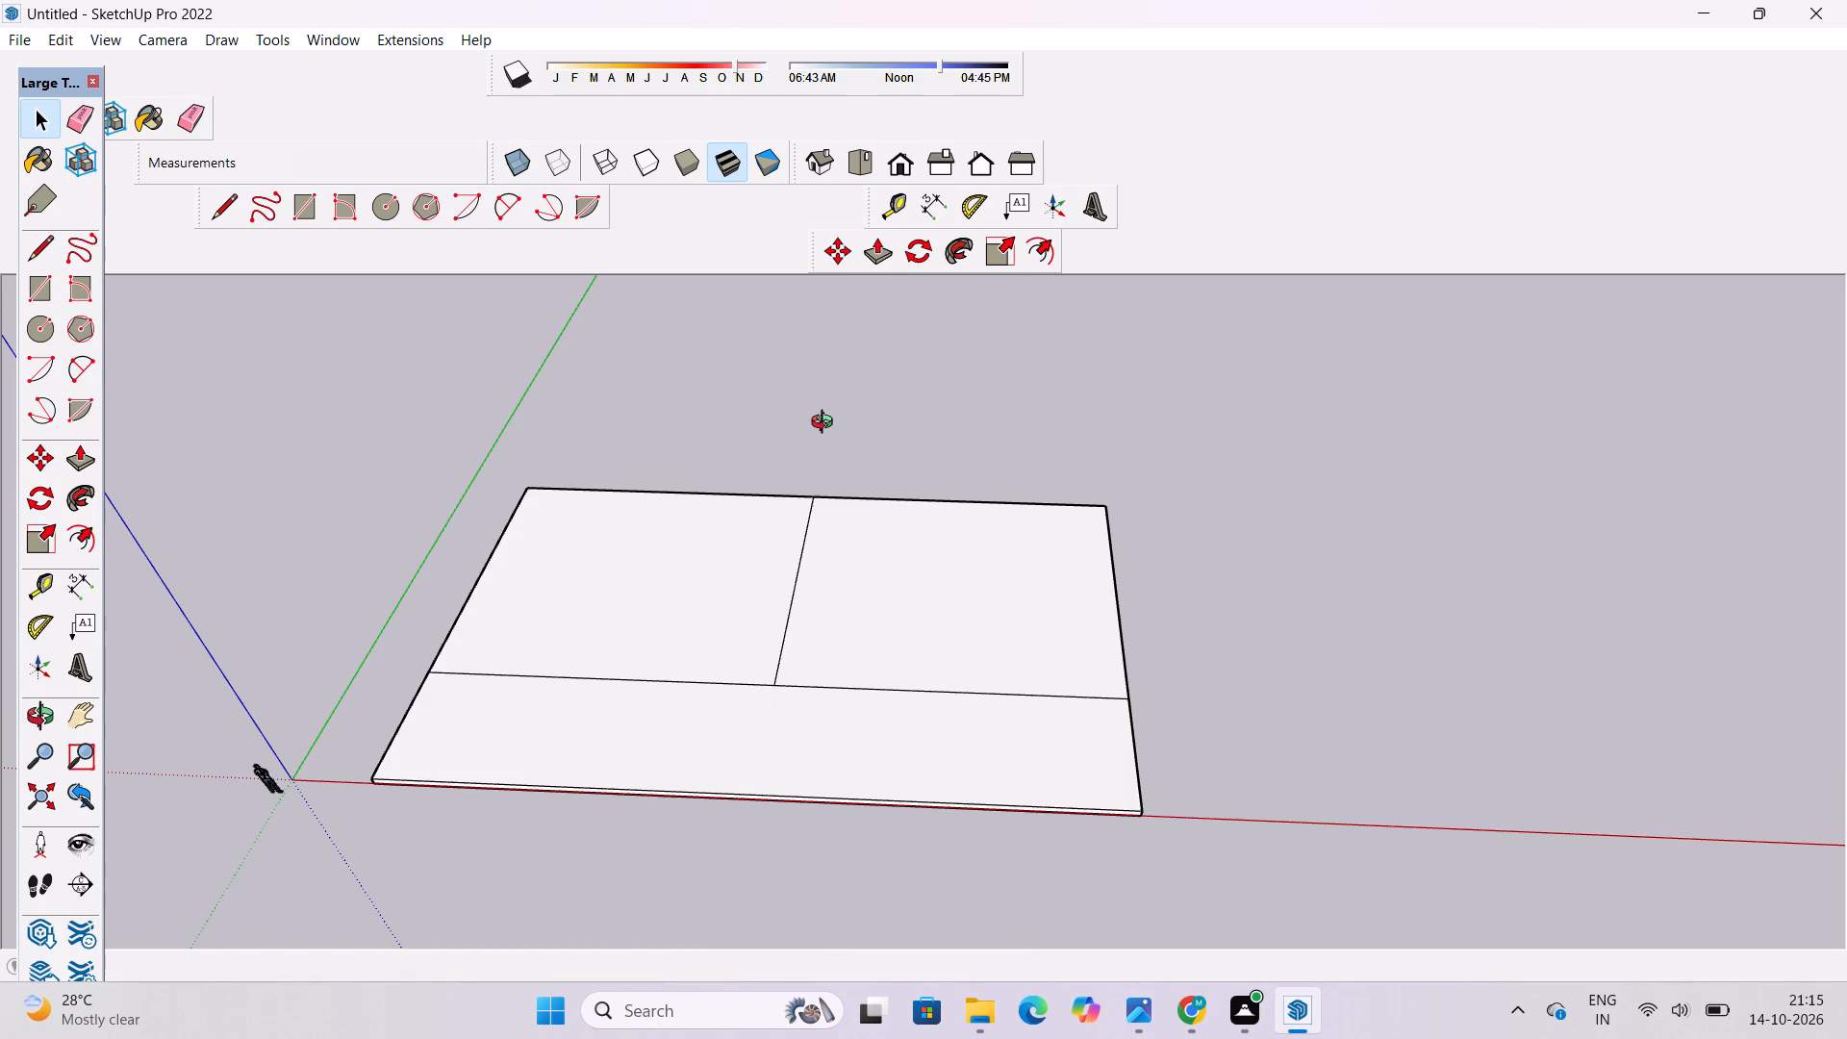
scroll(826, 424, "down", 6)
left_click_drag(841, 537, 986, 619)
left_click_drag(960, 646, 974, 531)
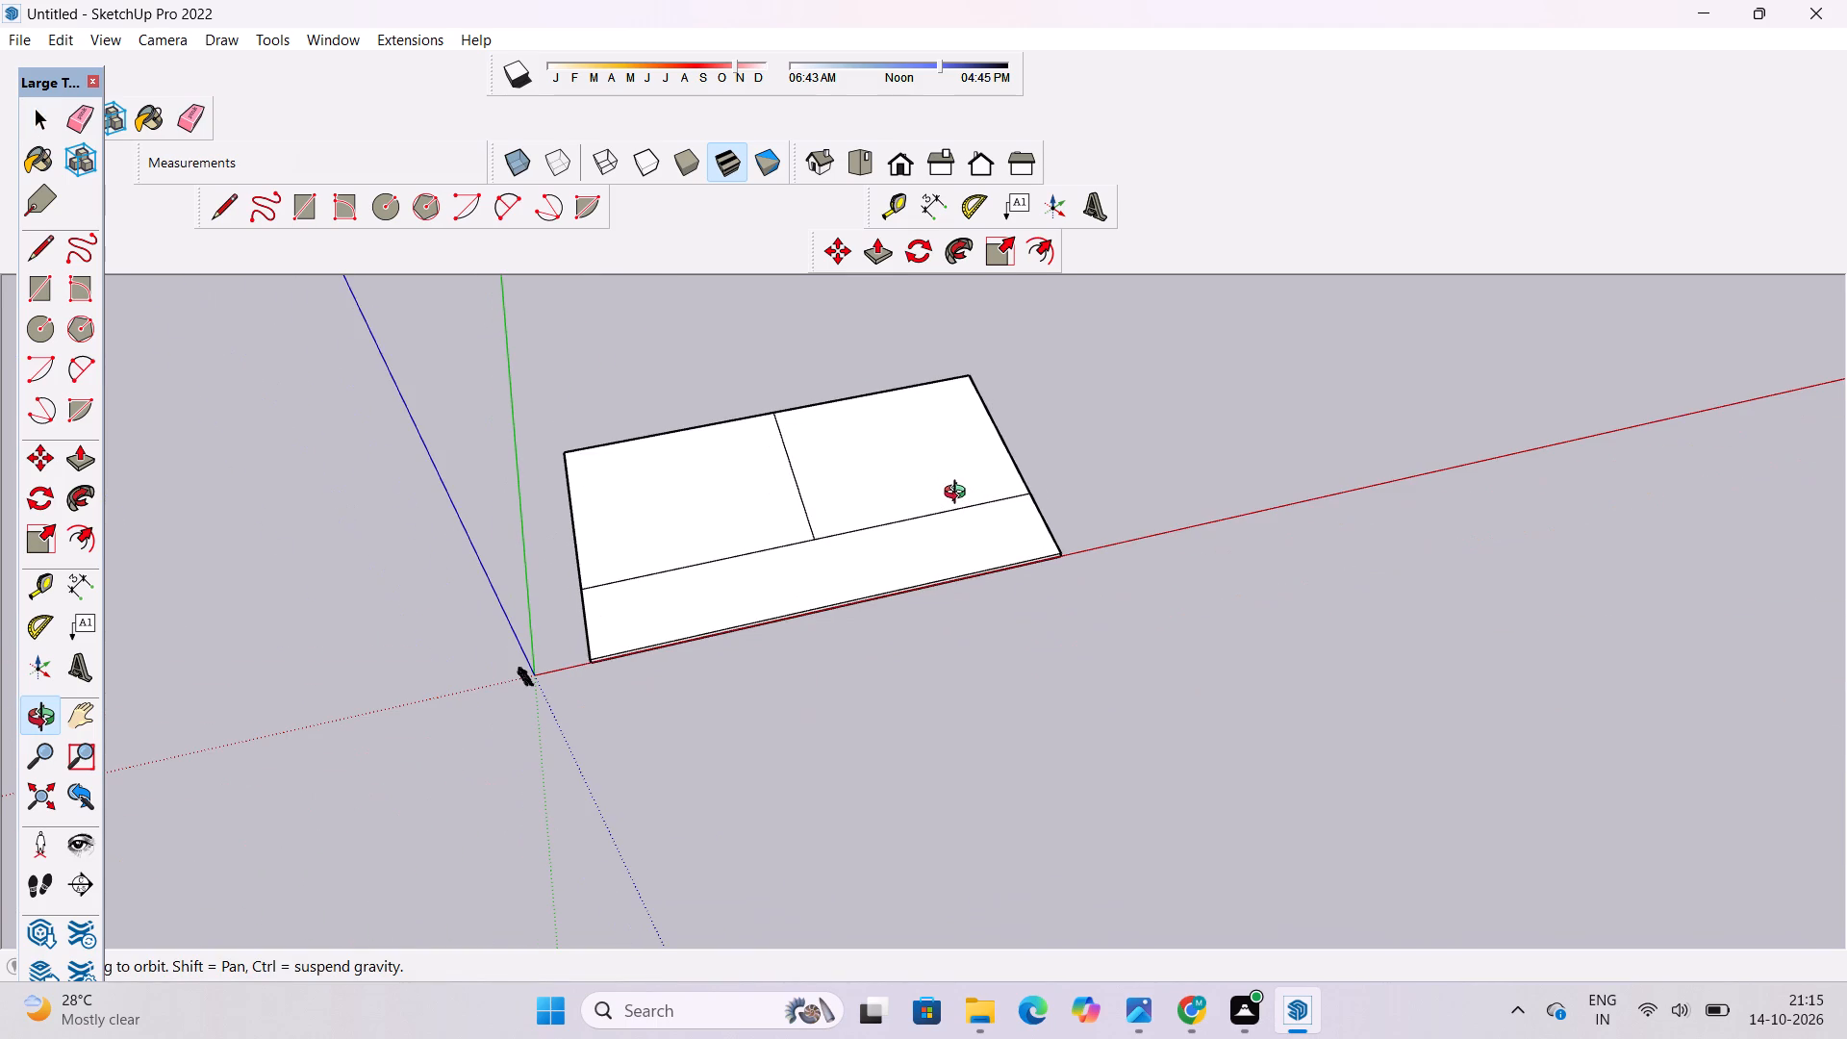
Examine the divided slab from several sides and from below, and compare it with the house reference picture in Photos.
left_click_drag(956, 493, 957, 543)
left_click_drag(957, 545, 921, 557)
left_click_drag(873, 579, 873, 539)
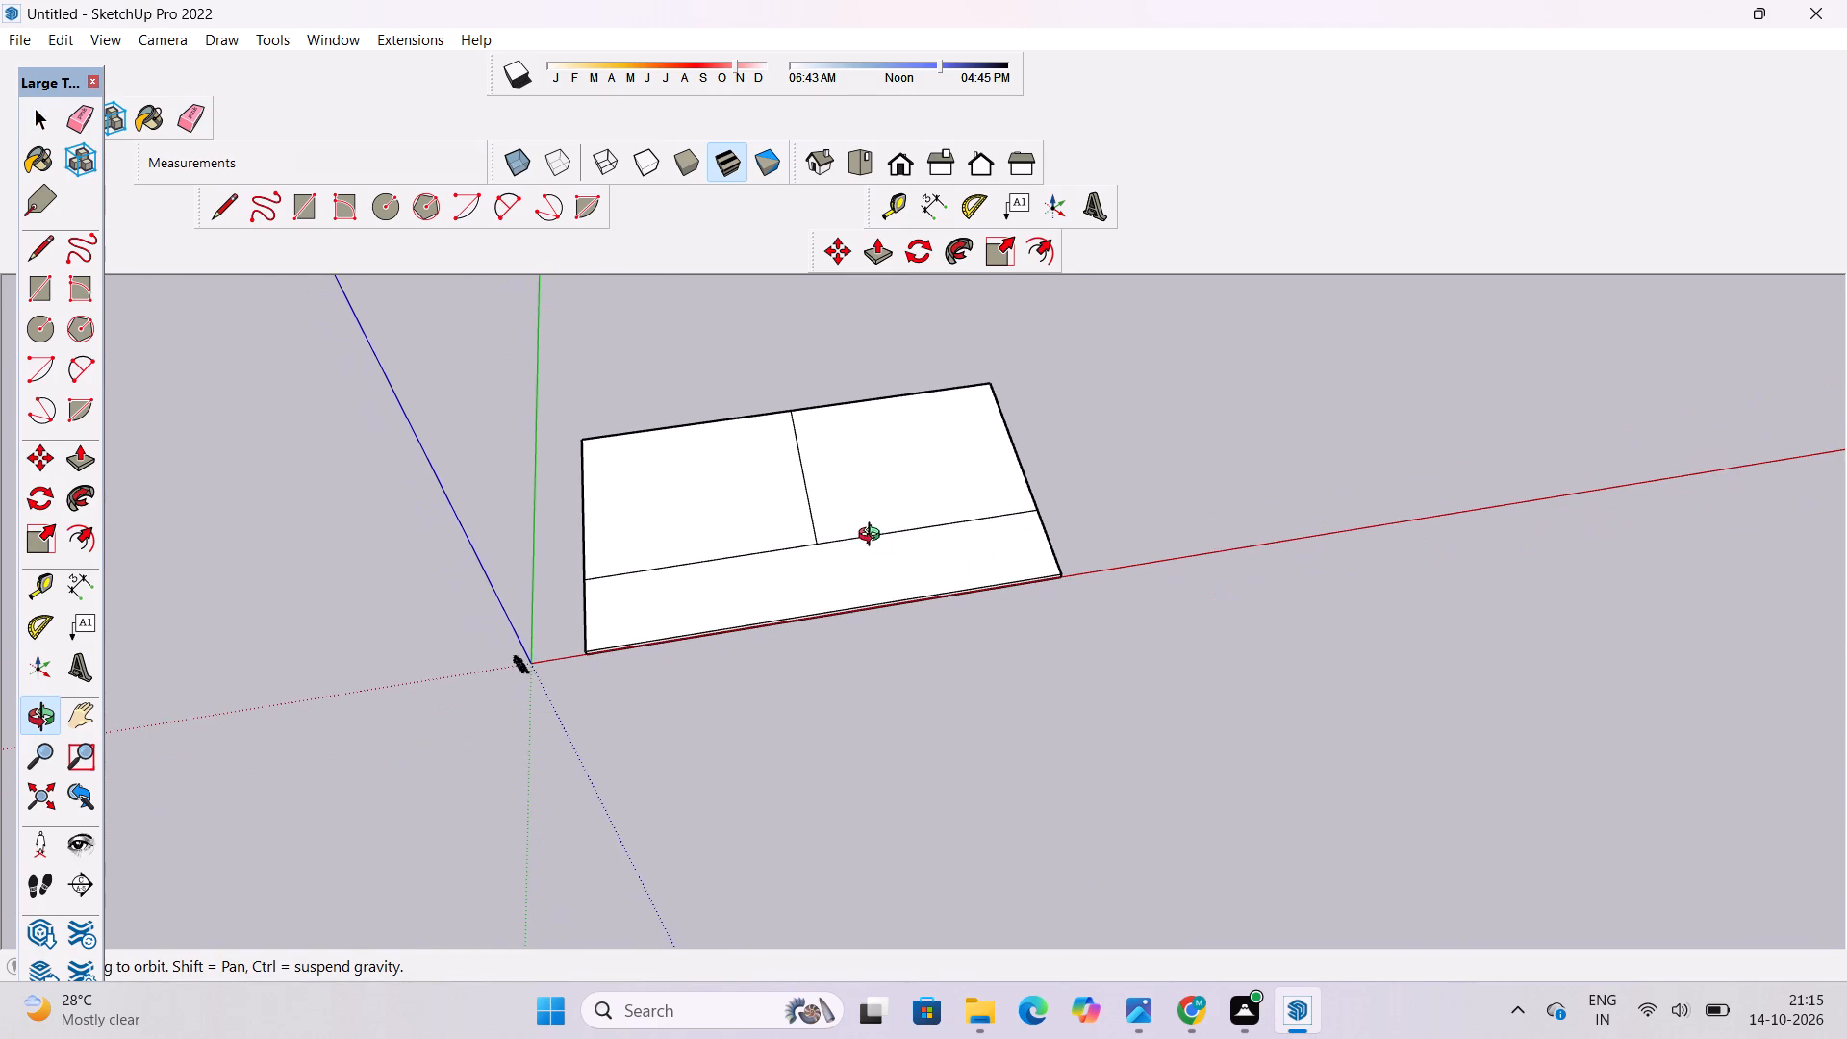
left_click_drag(824, 565, 1158, 495)
left_click_drag(1101, 551, 878, 552)
scroll(853, 536, "up", 3)
left_click_drag(725, 615, 751, 593, "shift")
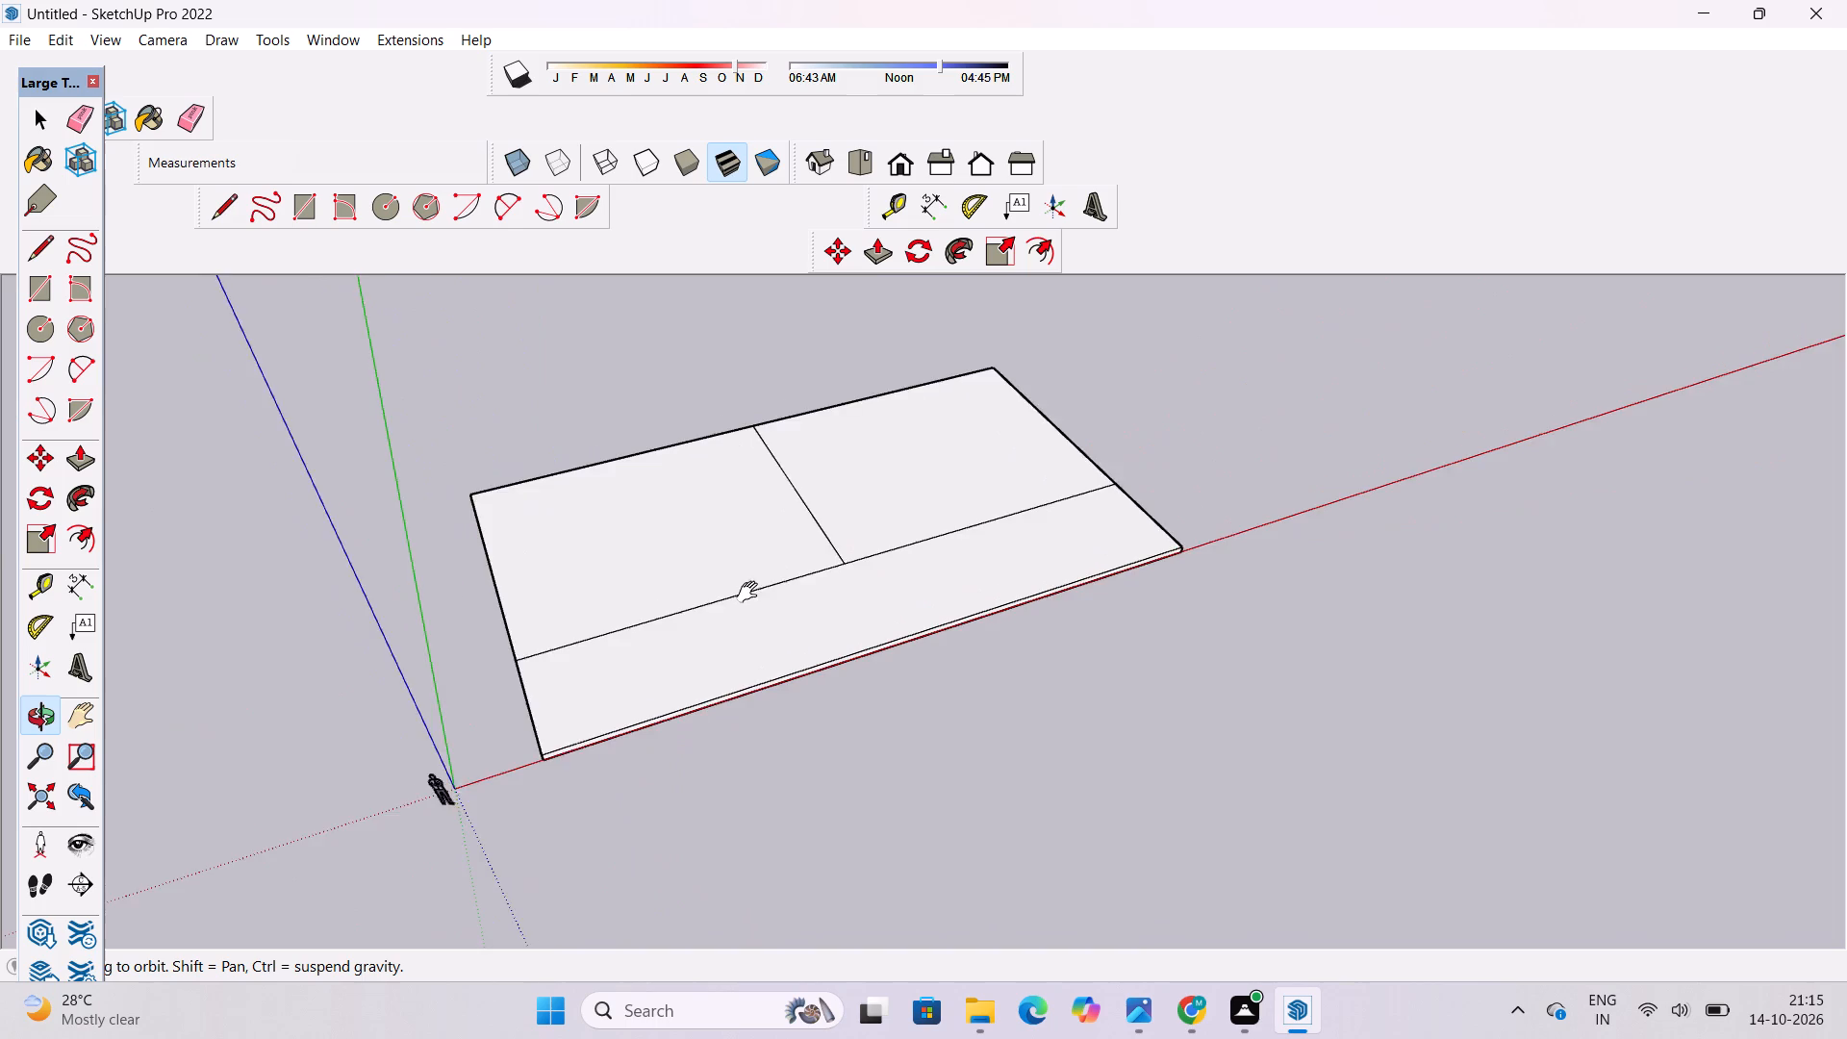
left_click_drag(751, 593, 777, 575, "shift")
left_click_drag(802, 575, 1130, 294)
left_click_drag(1141, 399, 663, 603)
left_click_drag(838, 520, 818, 570, "shift")
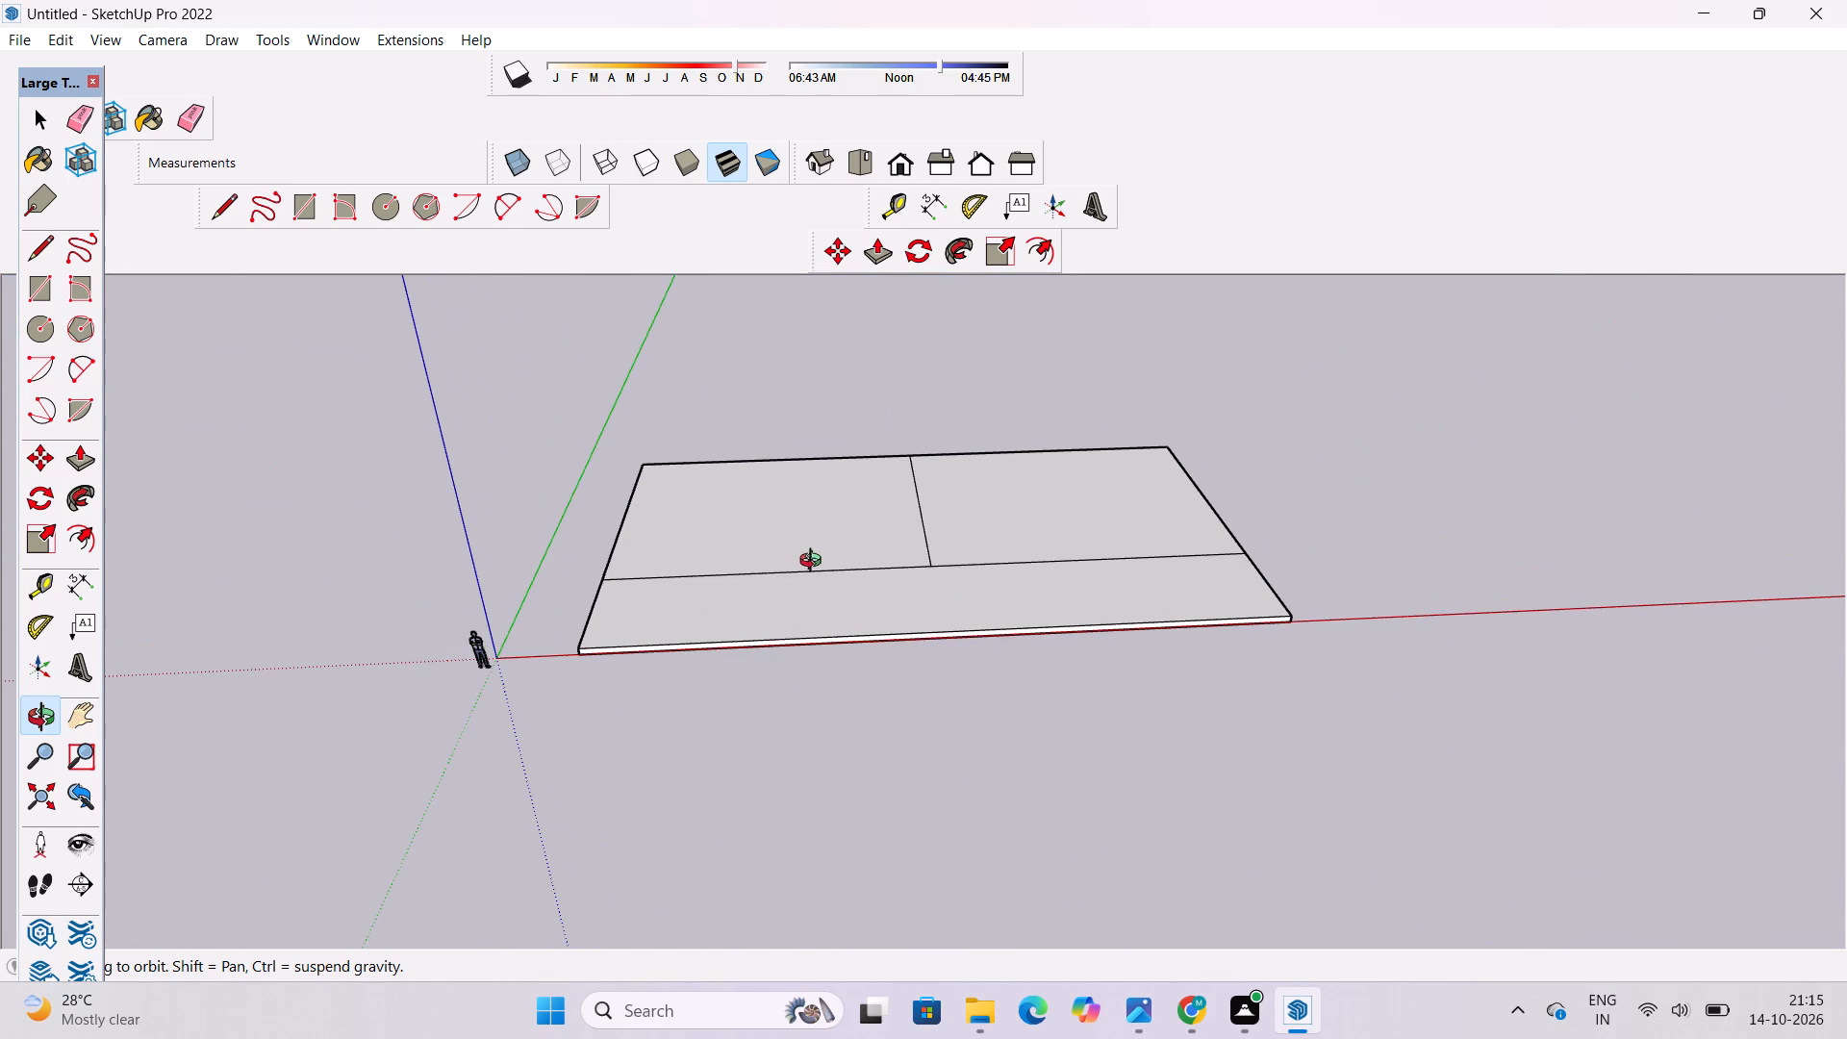
left_click_drag(813, 543, 1036, 566)
left_click_drag(1036, 566, 946, 566, "shift")
scroll(935, 555, "down", 2)
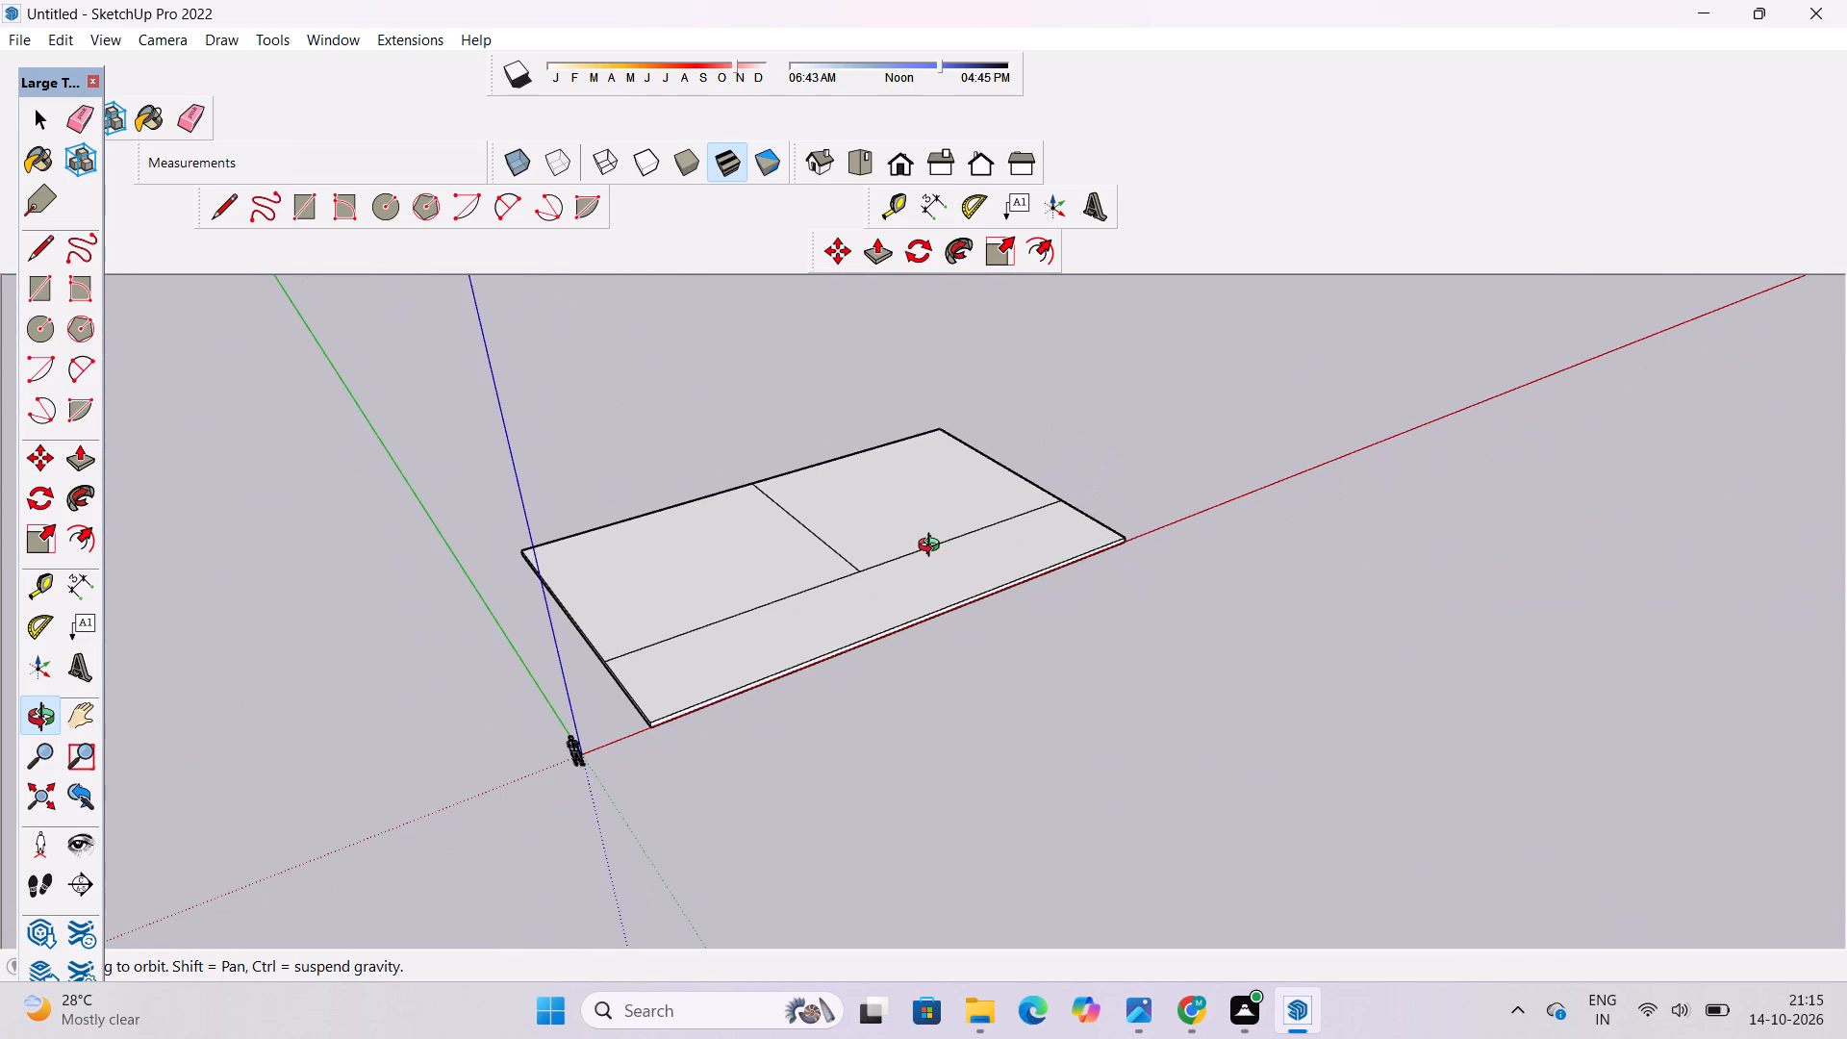
left_click_drag(931, 546, 939, 586, "shift")
left_click_drag(939, 586, 684, 666)
left_click_drag(674, 669, 933, 494, "shift")
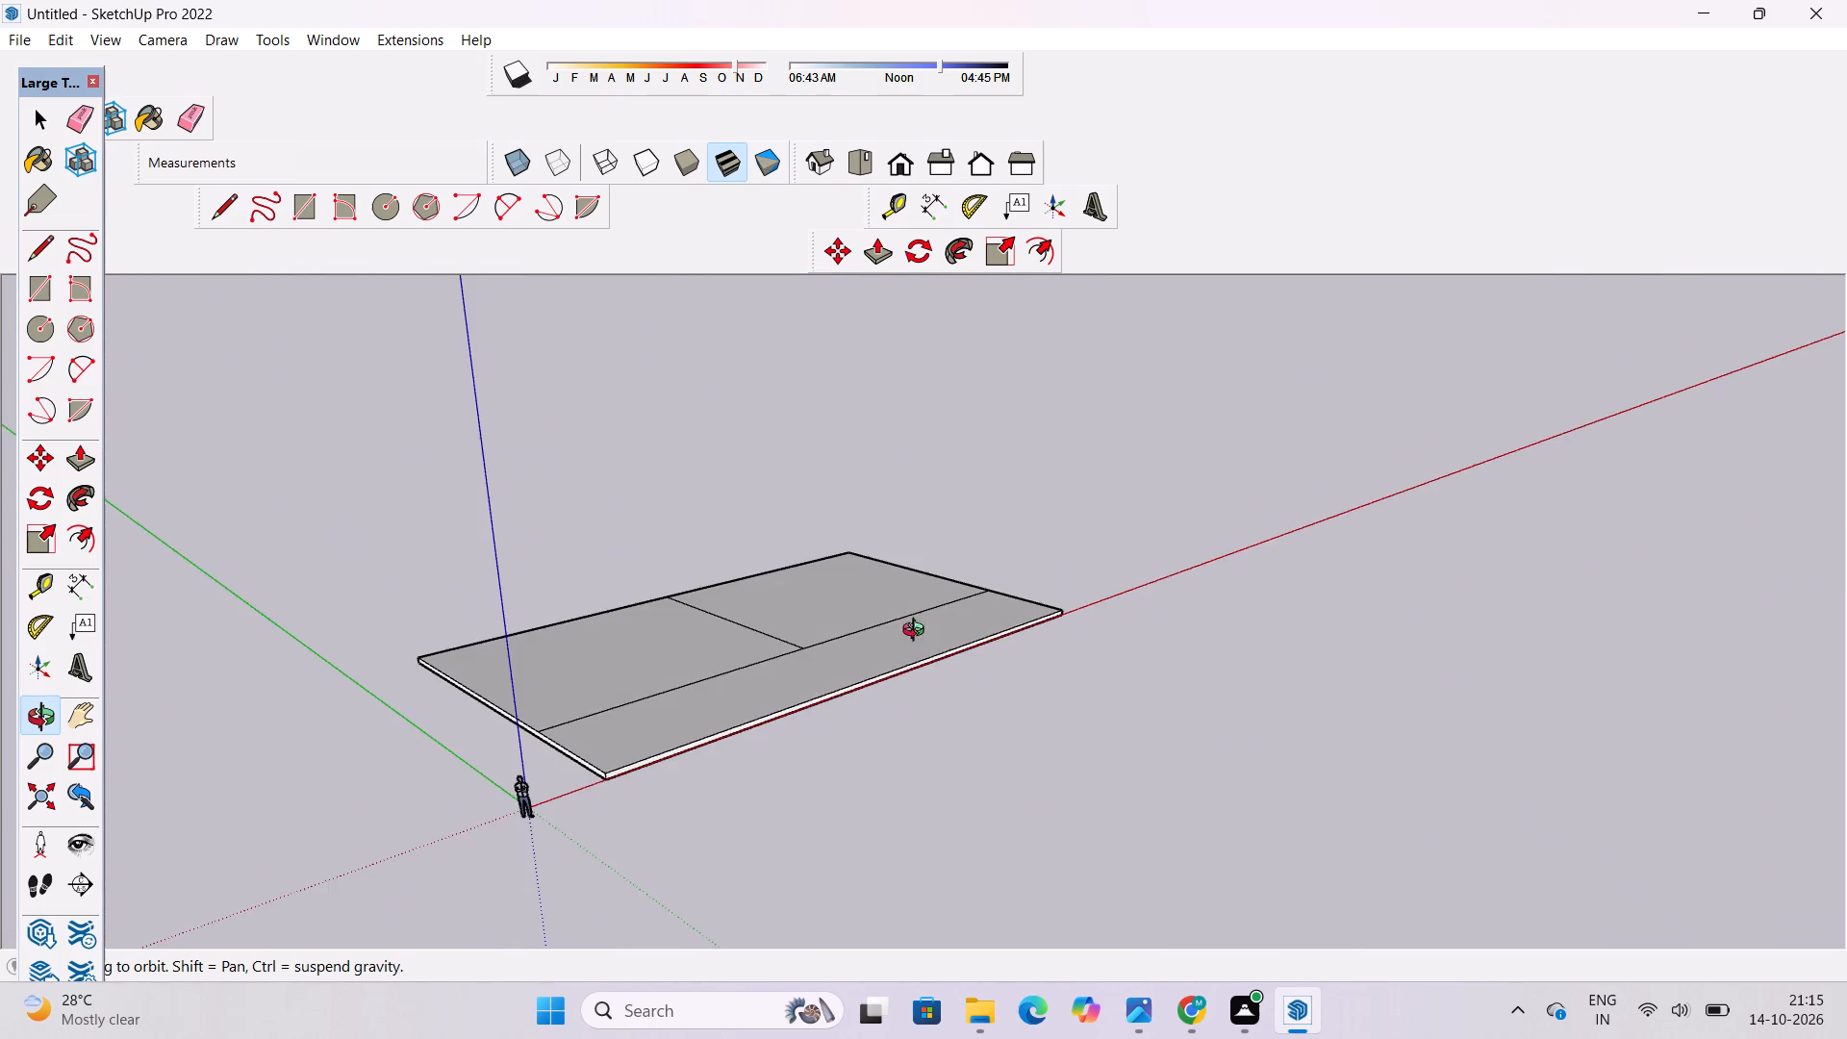
left_click_drag(911, 658, 977, 520, "shift")
scroll(1089, 443, "down", 1)
left_click_drag(1089, 471, 1089, 525)
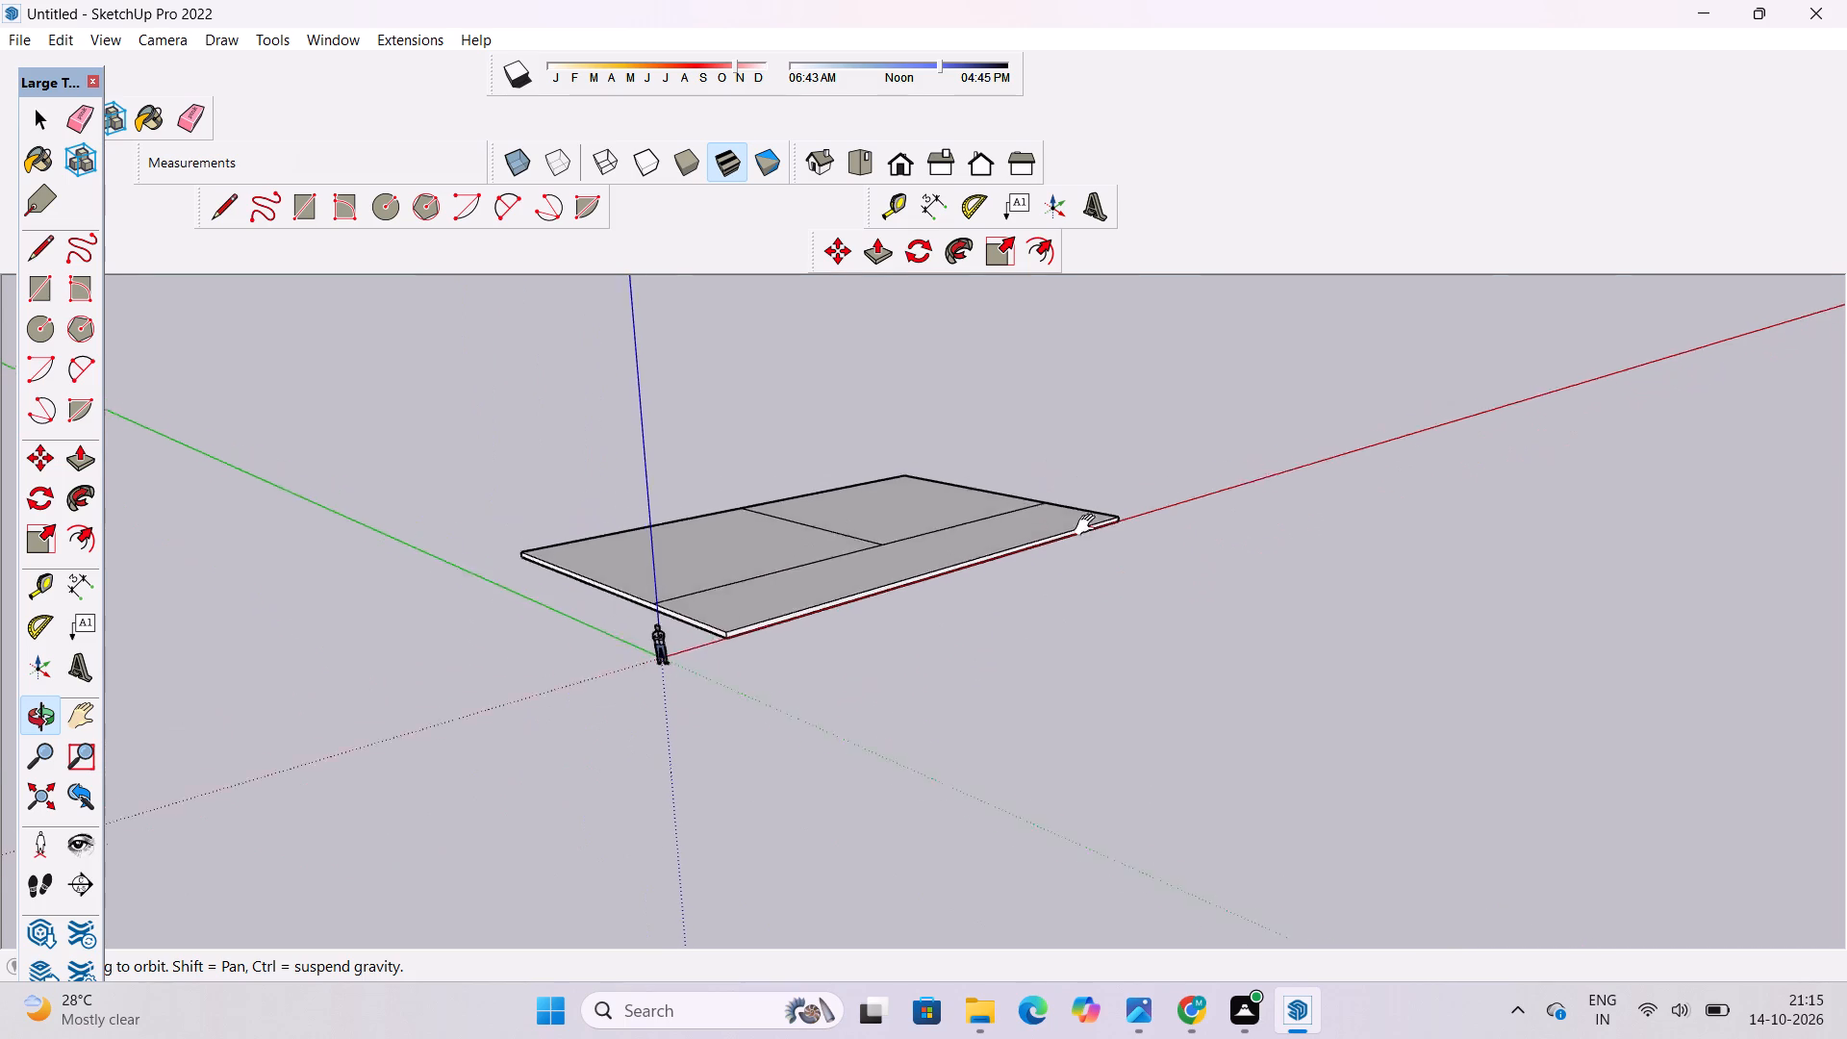
left_click_drag(1089, 525, 877, 671)
scroll(869, 636, "up", 3)
left_click_drag(881, 584, 826, 640, "shift")
left_click_drag(703, 706, 1152, 376)
left_click_drag(1152, 376, 826, 636)
scroll(924, 527, "down", 5)
left_click_drag(992, 524, 741, 695)
scroll(905, 686, "up", 3)
left_click_drag(1182, 615, 784, 650)
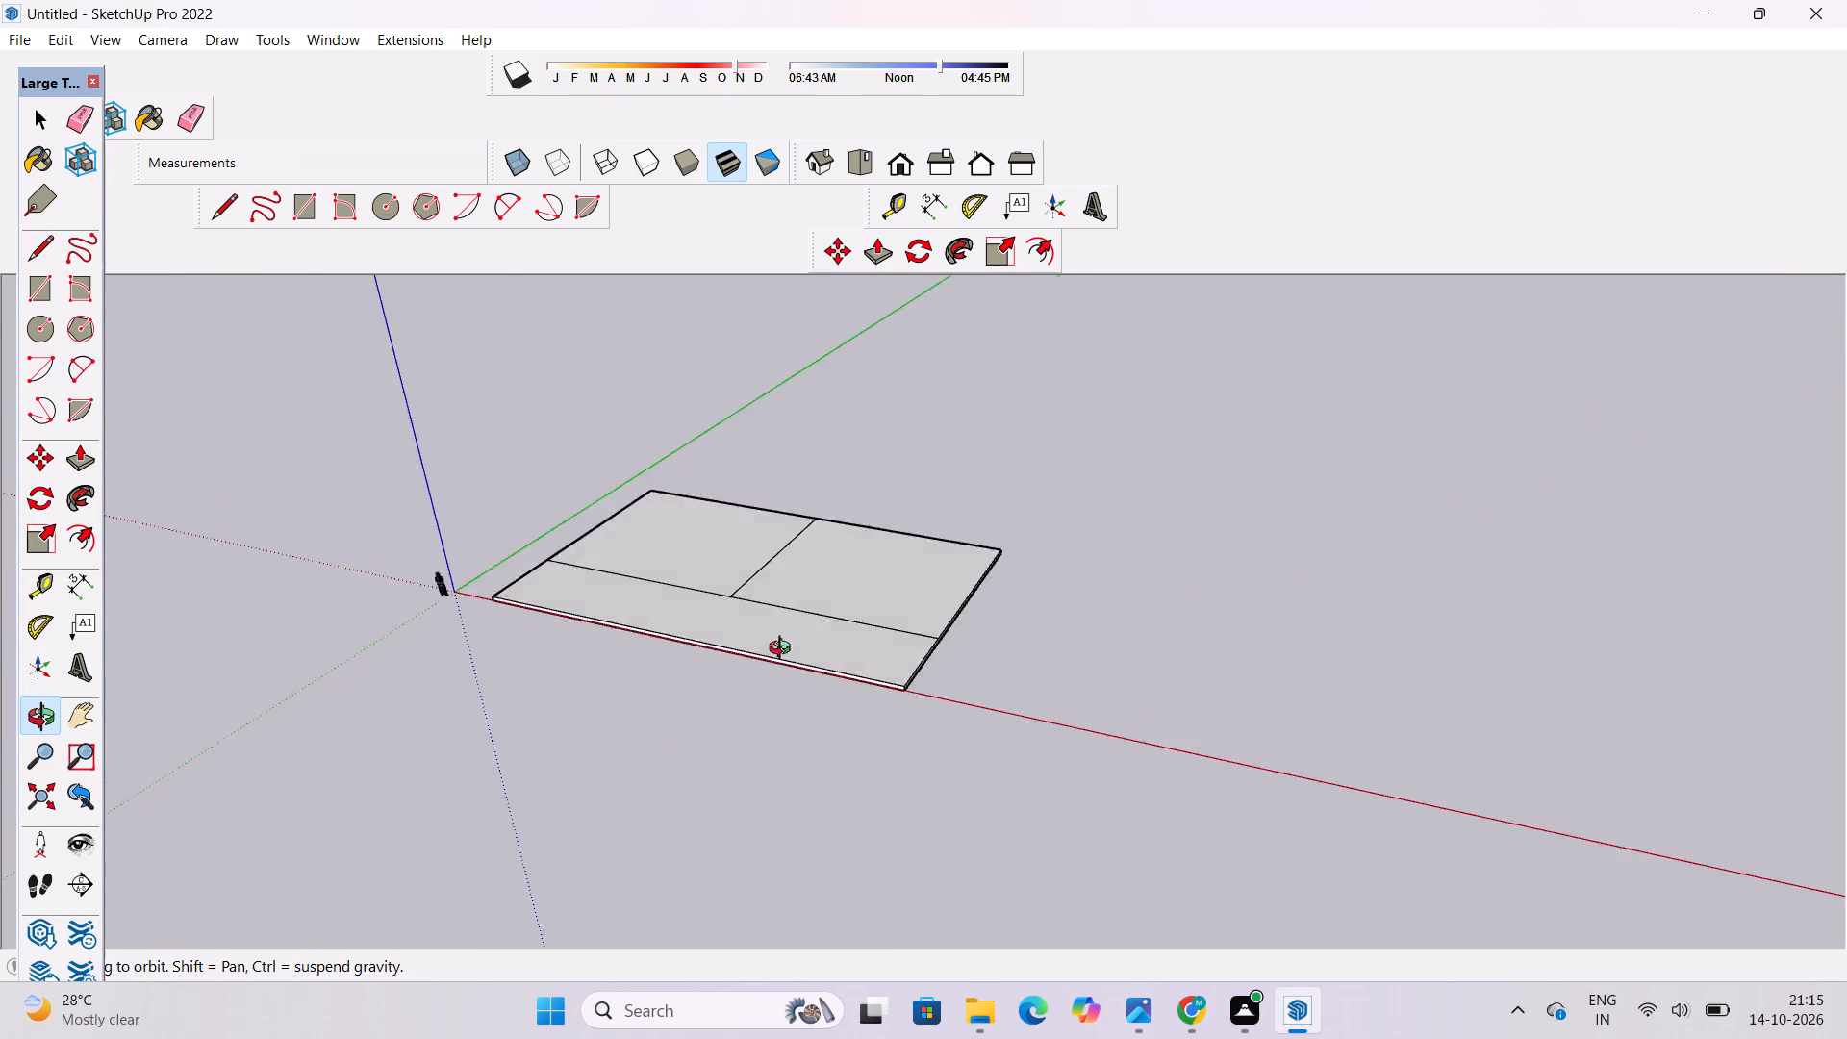
left_click_drag(784, 650, 567, 524)
scroll(775, 621, "up", 4)
left_click_drag(658, 679, 1290, 385)
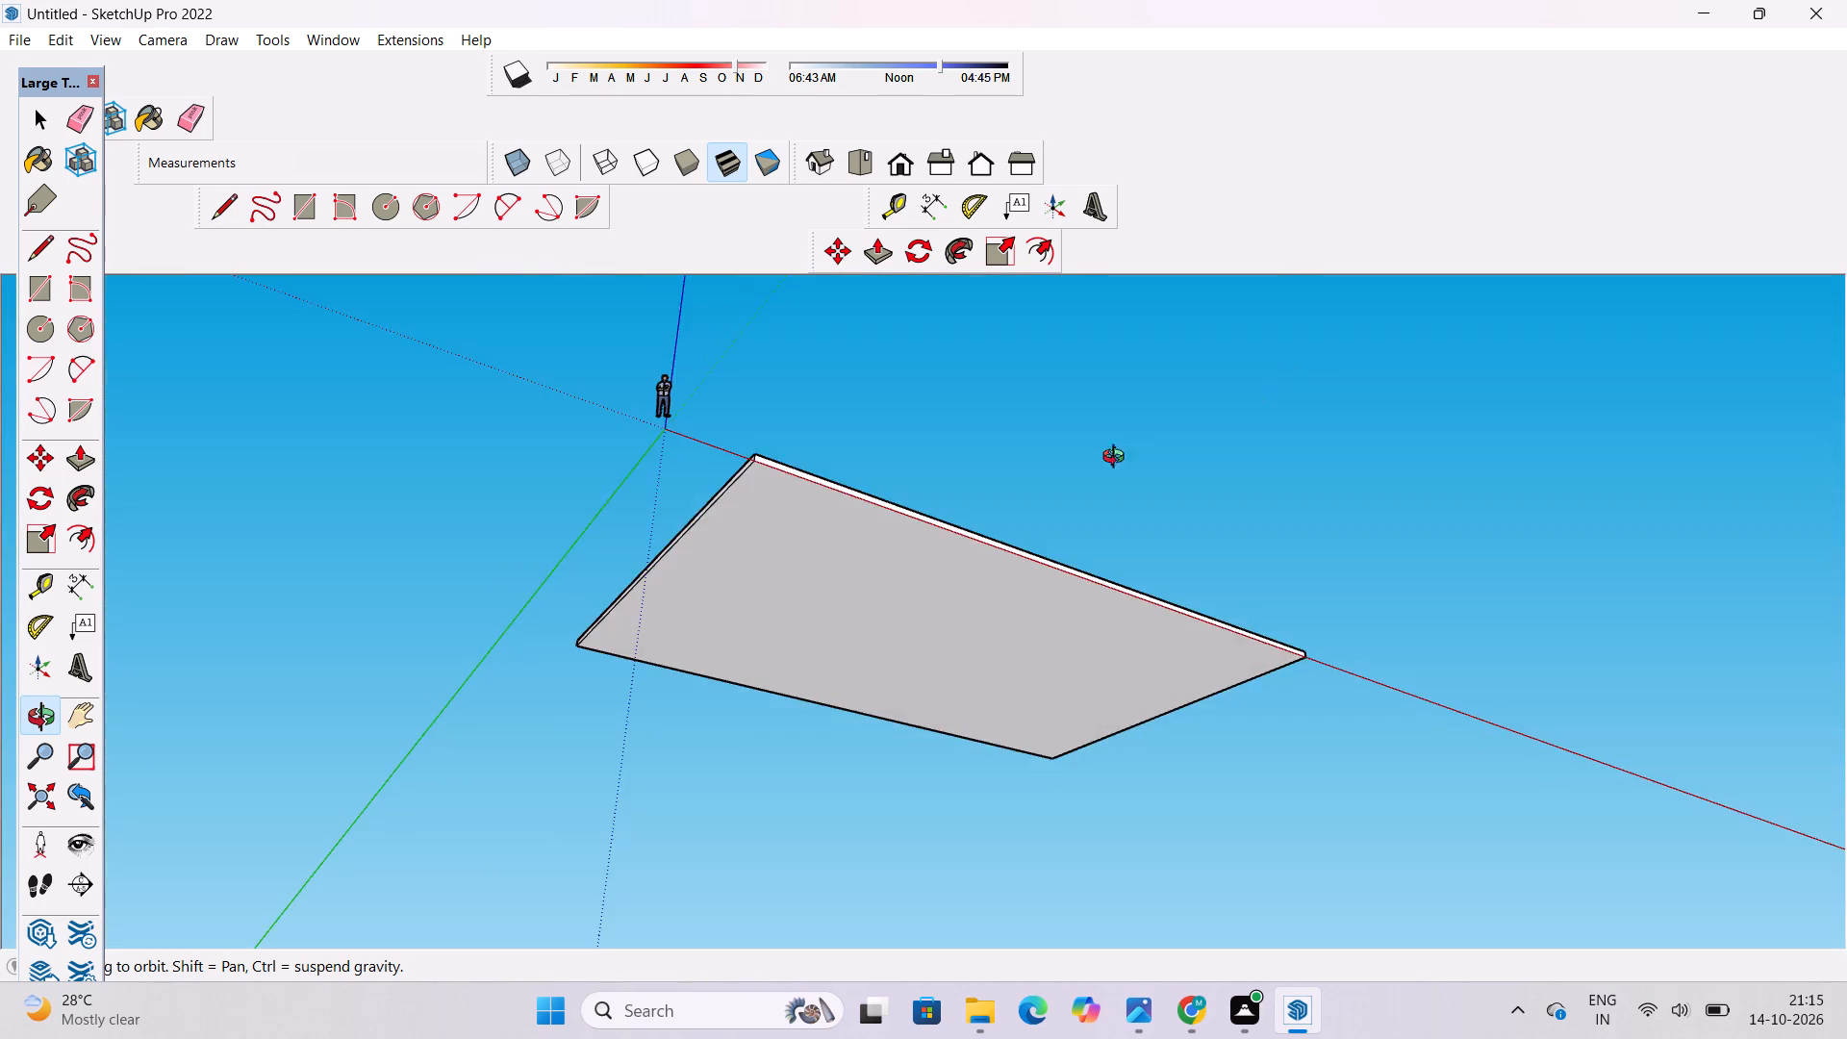
left_click_drag(1054, 489, 728, 829)
left_click_drag(1319, 711, 1043, 695, "shift")
left_click_drag(1059, 678, 977, 785)
scroll(991, 690, "down", 5)
left_click_drag(842, 644, 951, 703)
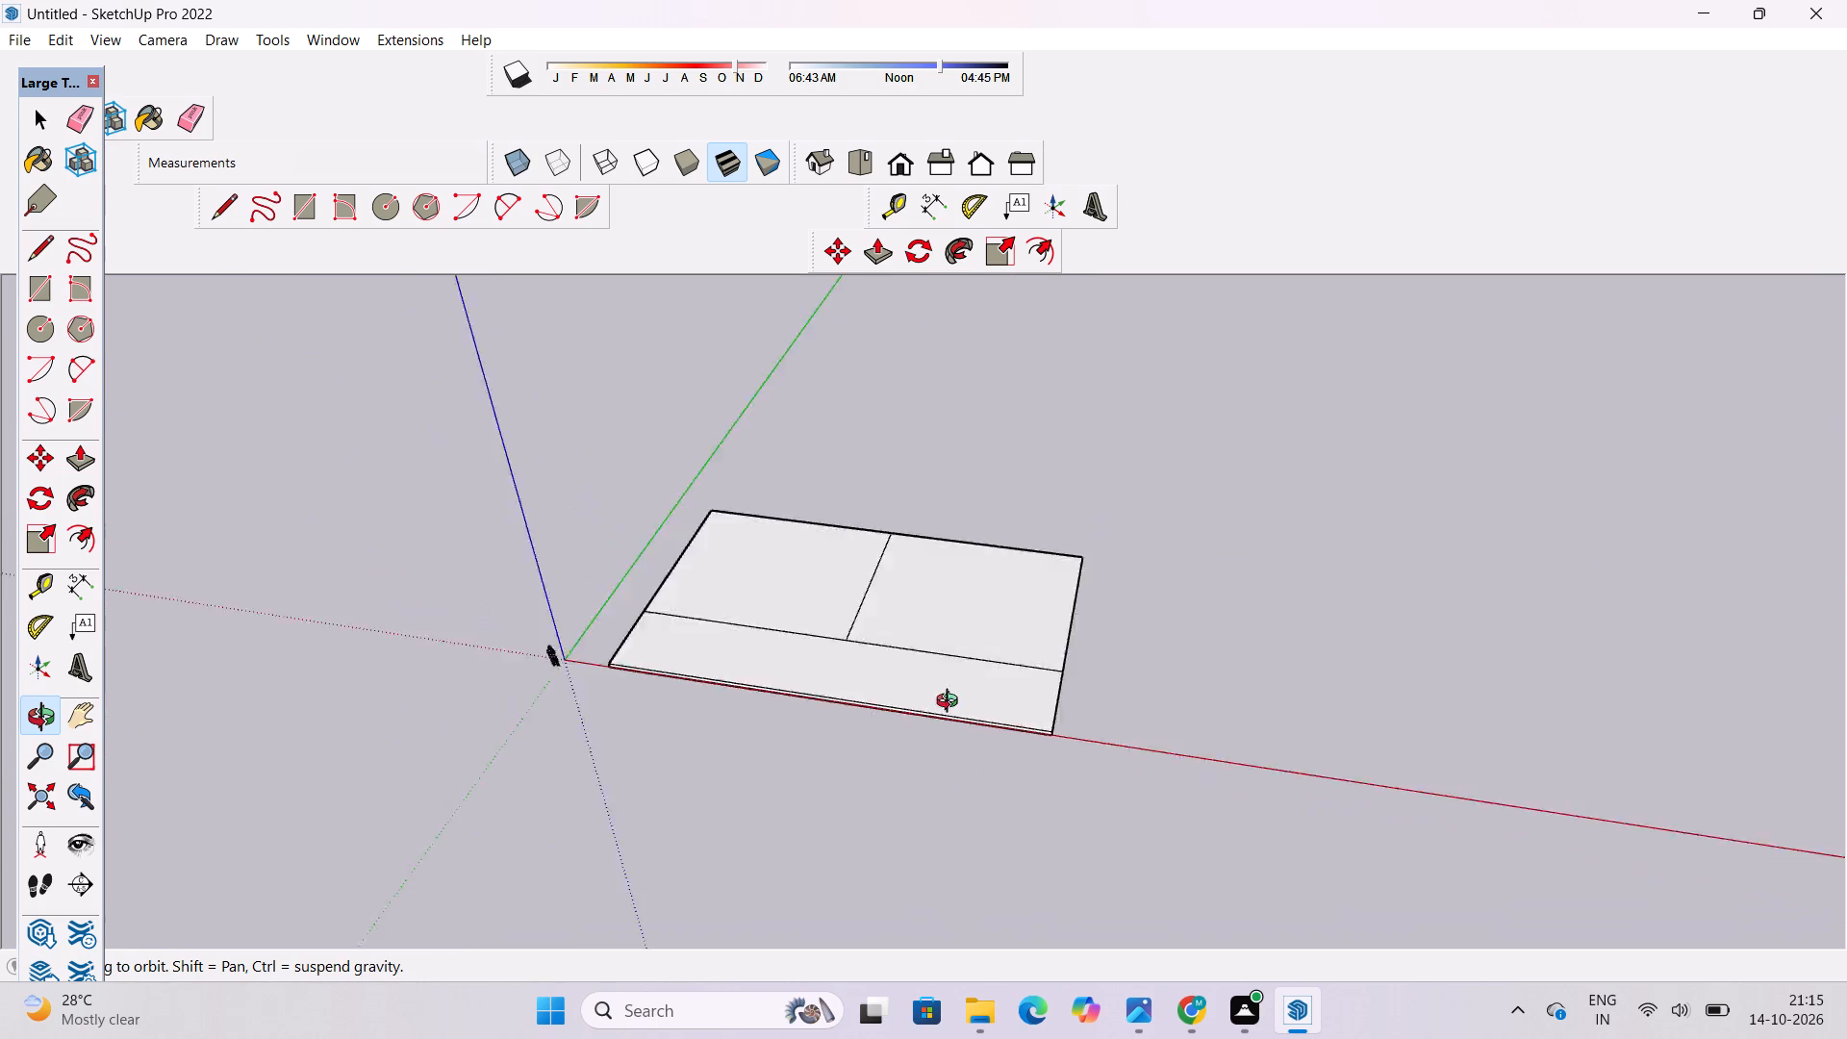
left_click_drag(951, 703, 1086, 729)
left_click_drag(889, 699, 917, 712)
left_click_drag(1048, 695, 997, 690)
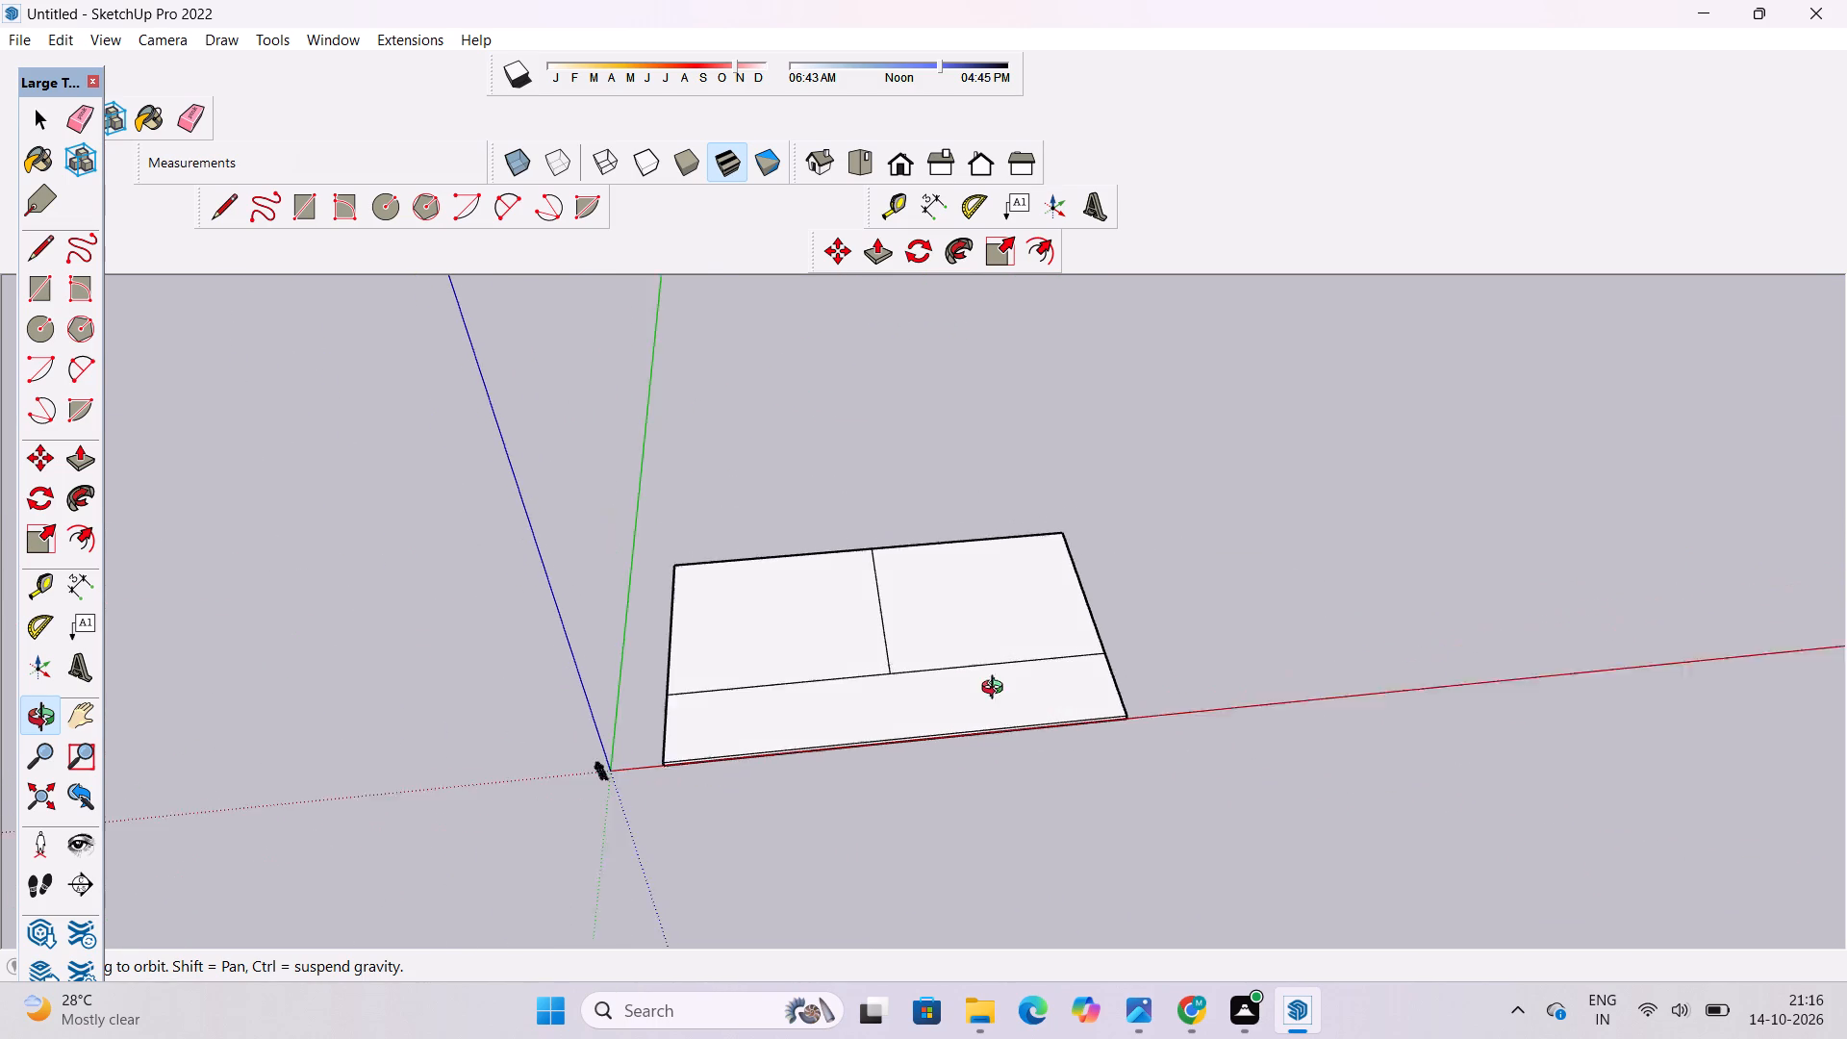
left_click_drag(997, 690, 992, 690)
left_click_drag(984, 690, 961, 650)
scroll(961, 650, "up", 4)
left_click_drag(974, 661, 911, 632, "shift")
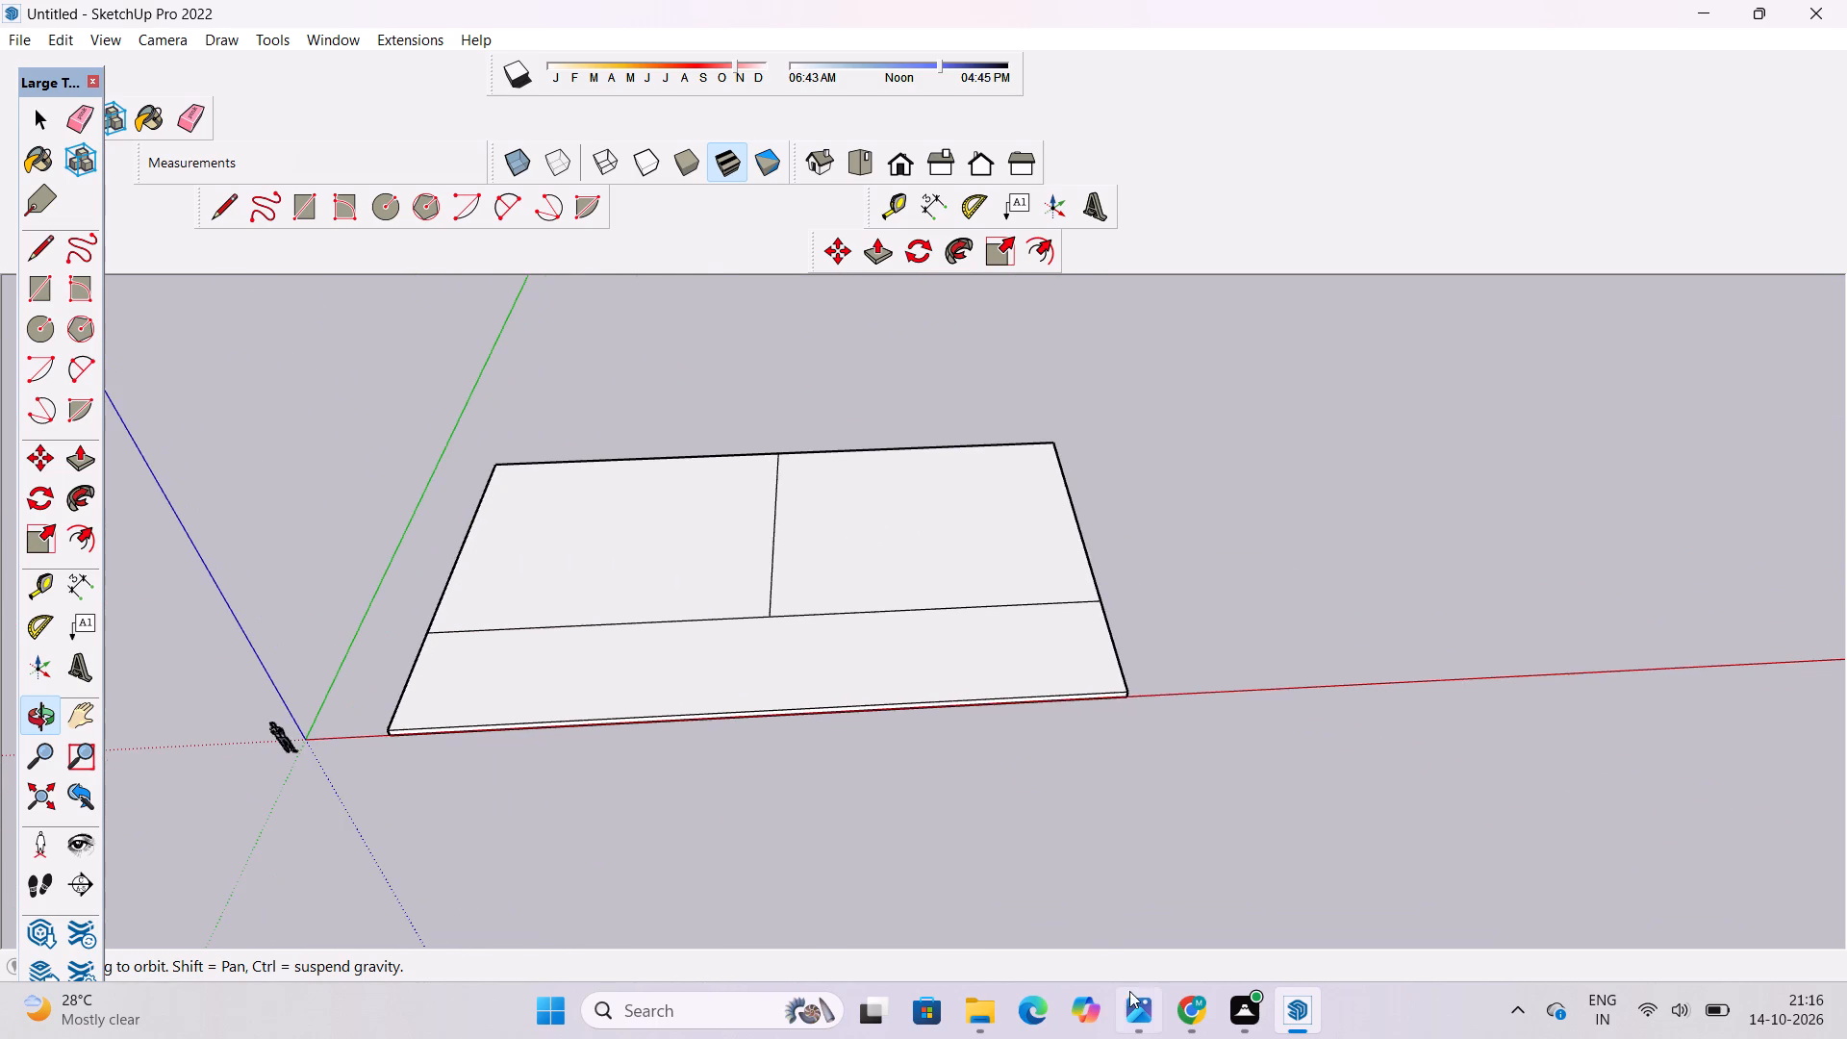
left_click(1139, 1004)
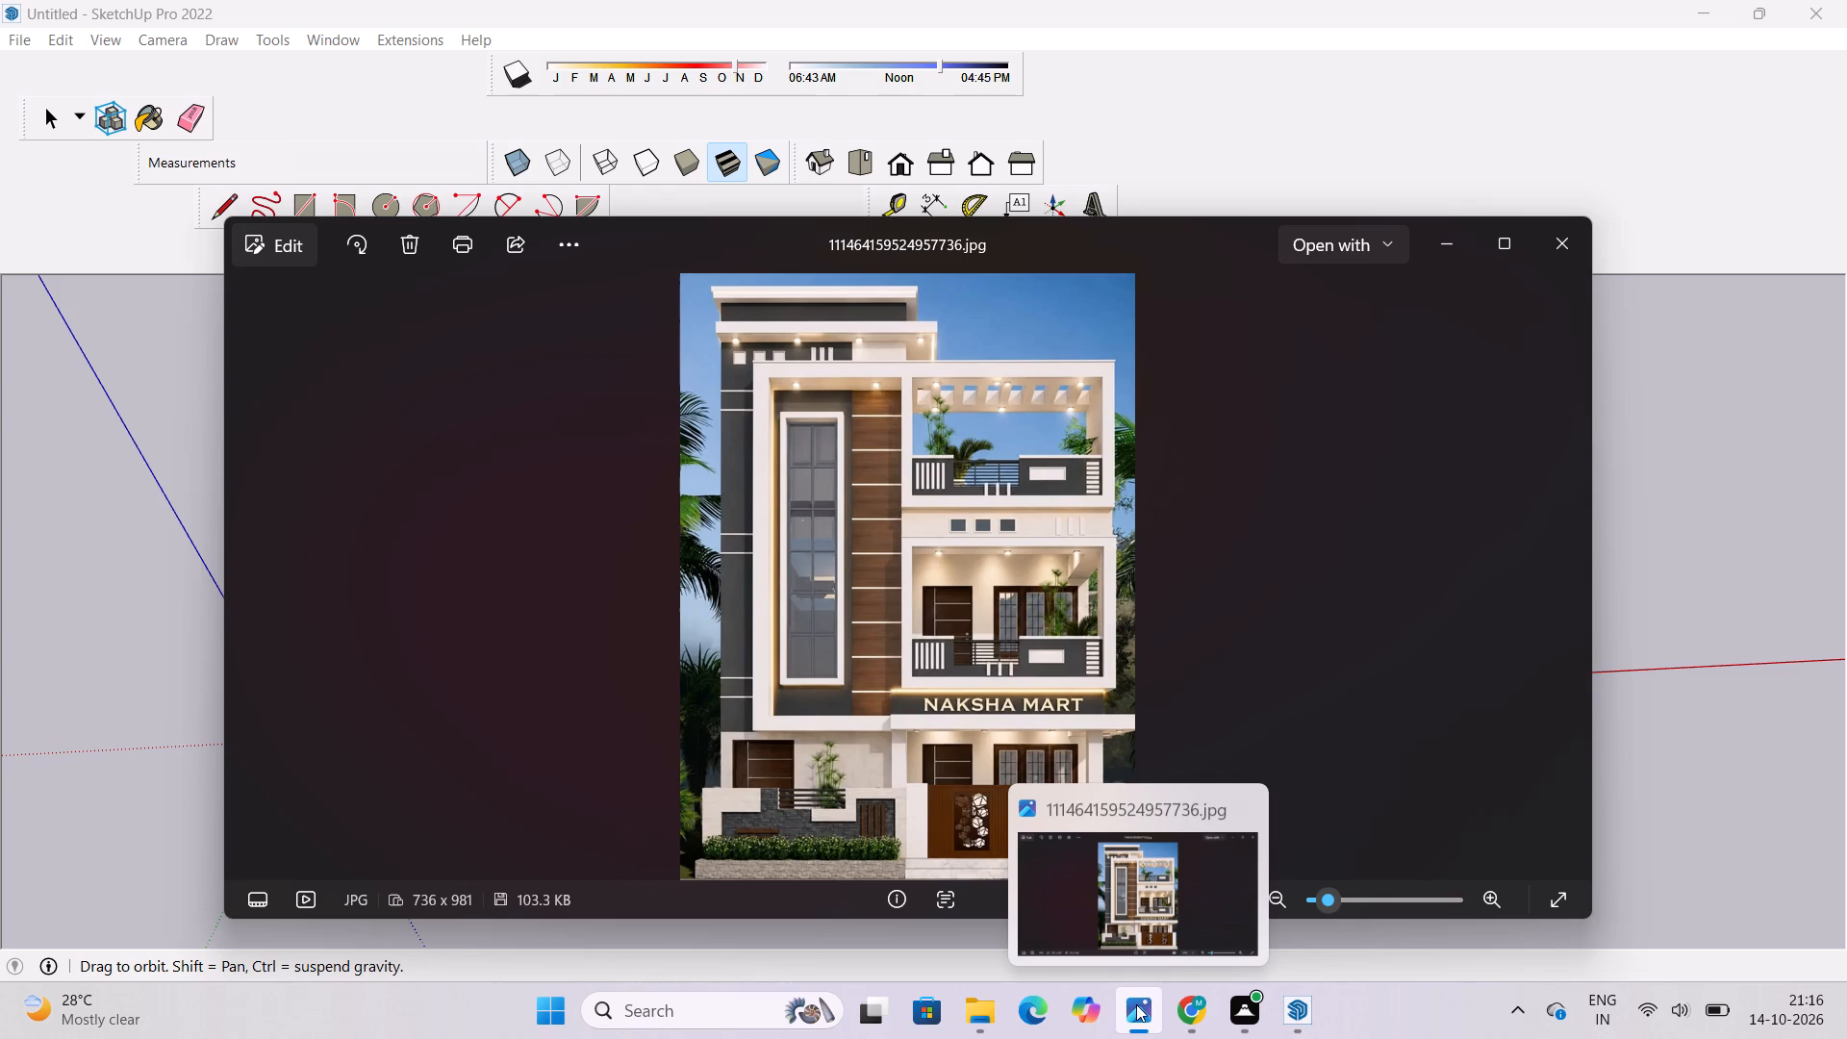
left_click(1136, 1004)
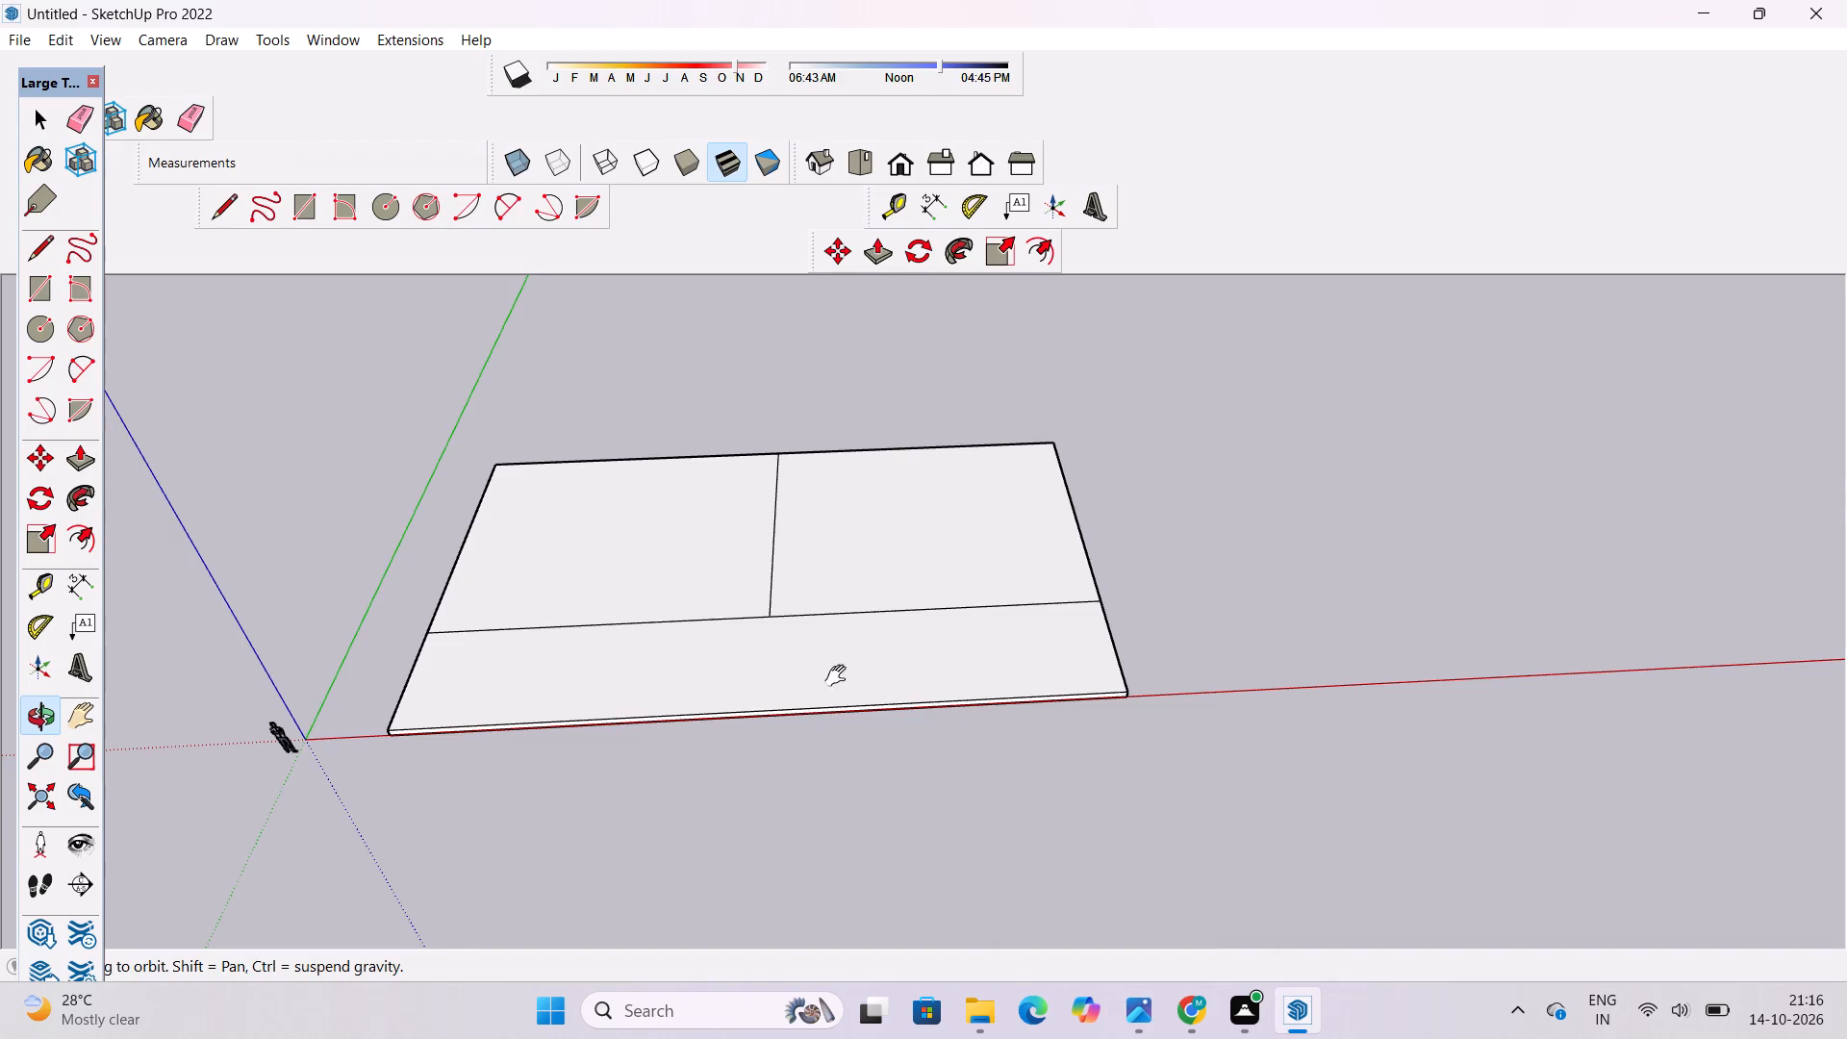
In SketchUp, undo the erasing of the guide and the drawing of the 46' crosswise line on the slab.
left_click_drag(840, 676, 911, 749, "shift")
left_click_drag(911, 749, 906, 761)
left_click(906, 761)
left_click_drag(842, 729, 858, 726, "shift")
left_click_drag(858, 726, 625, 647, "shift")
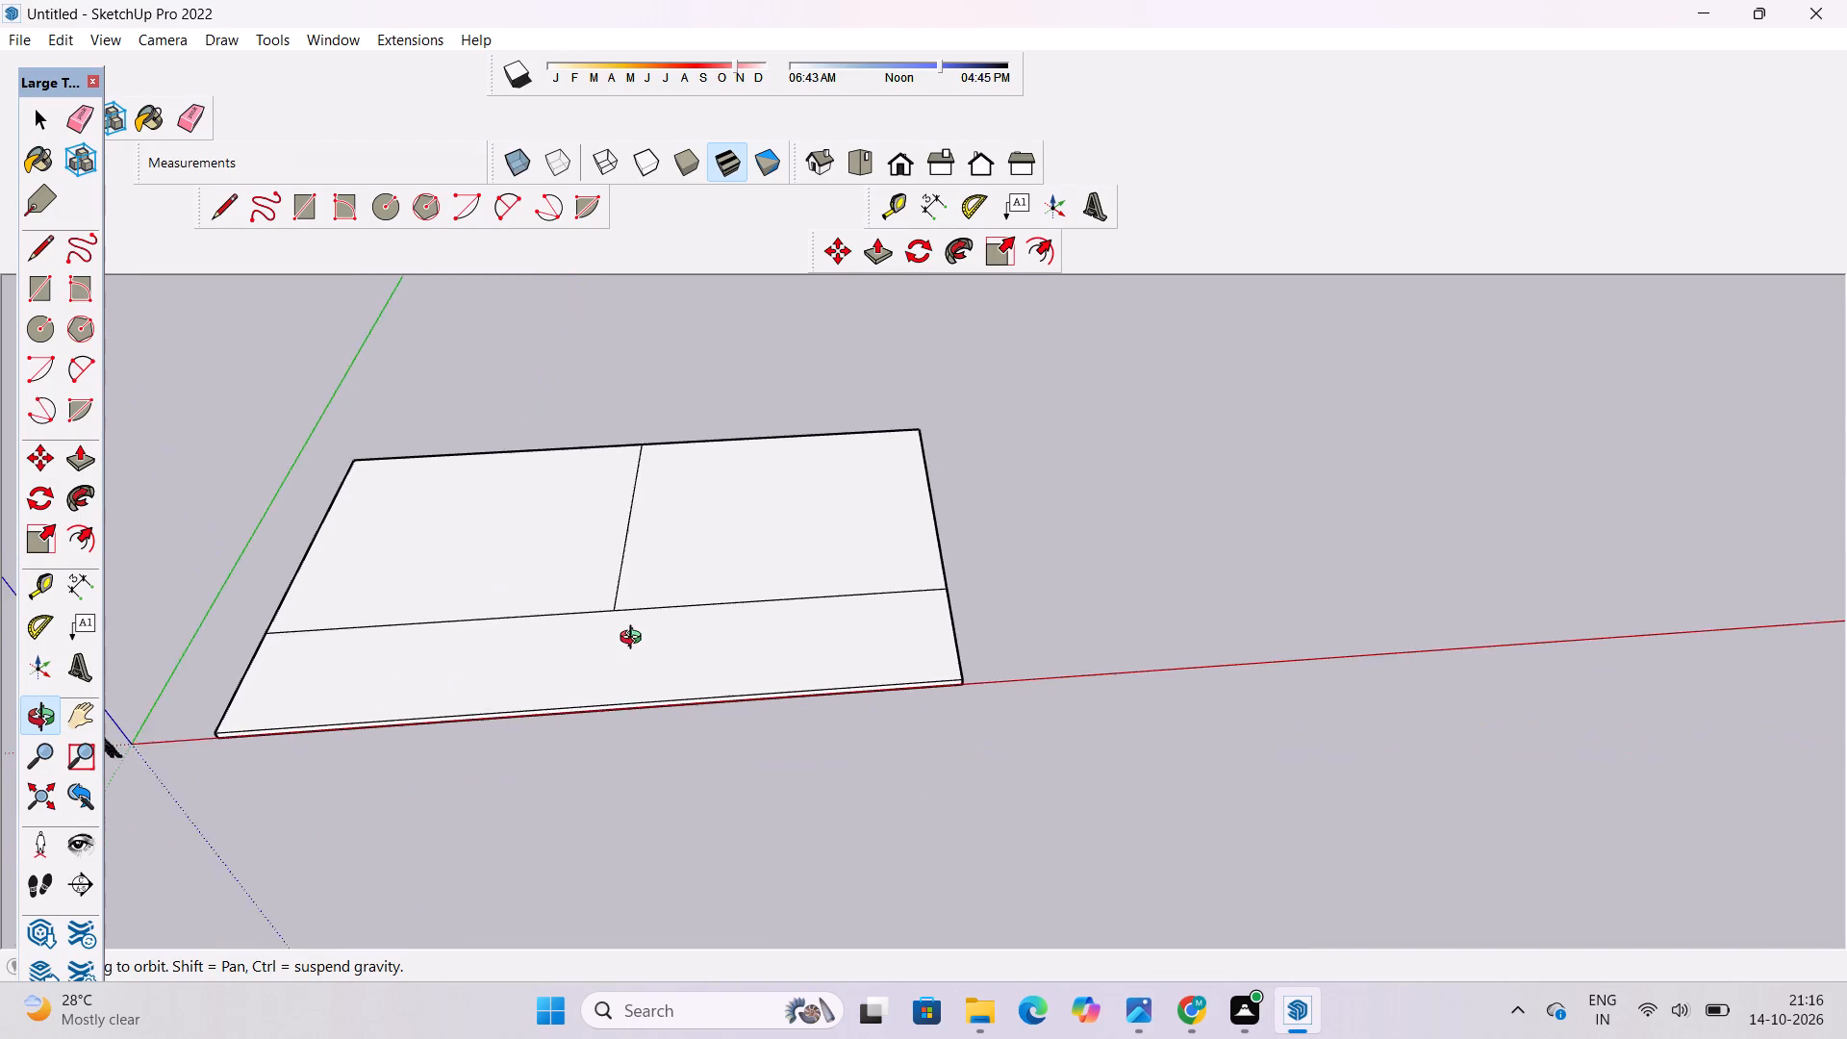
left_click_drag(640, 642, 648, 676)
key("ctrl+z")
left_click_drag(730, 655, 909, 711, "shift")
left_click_drag(909, 711, 821, 740)
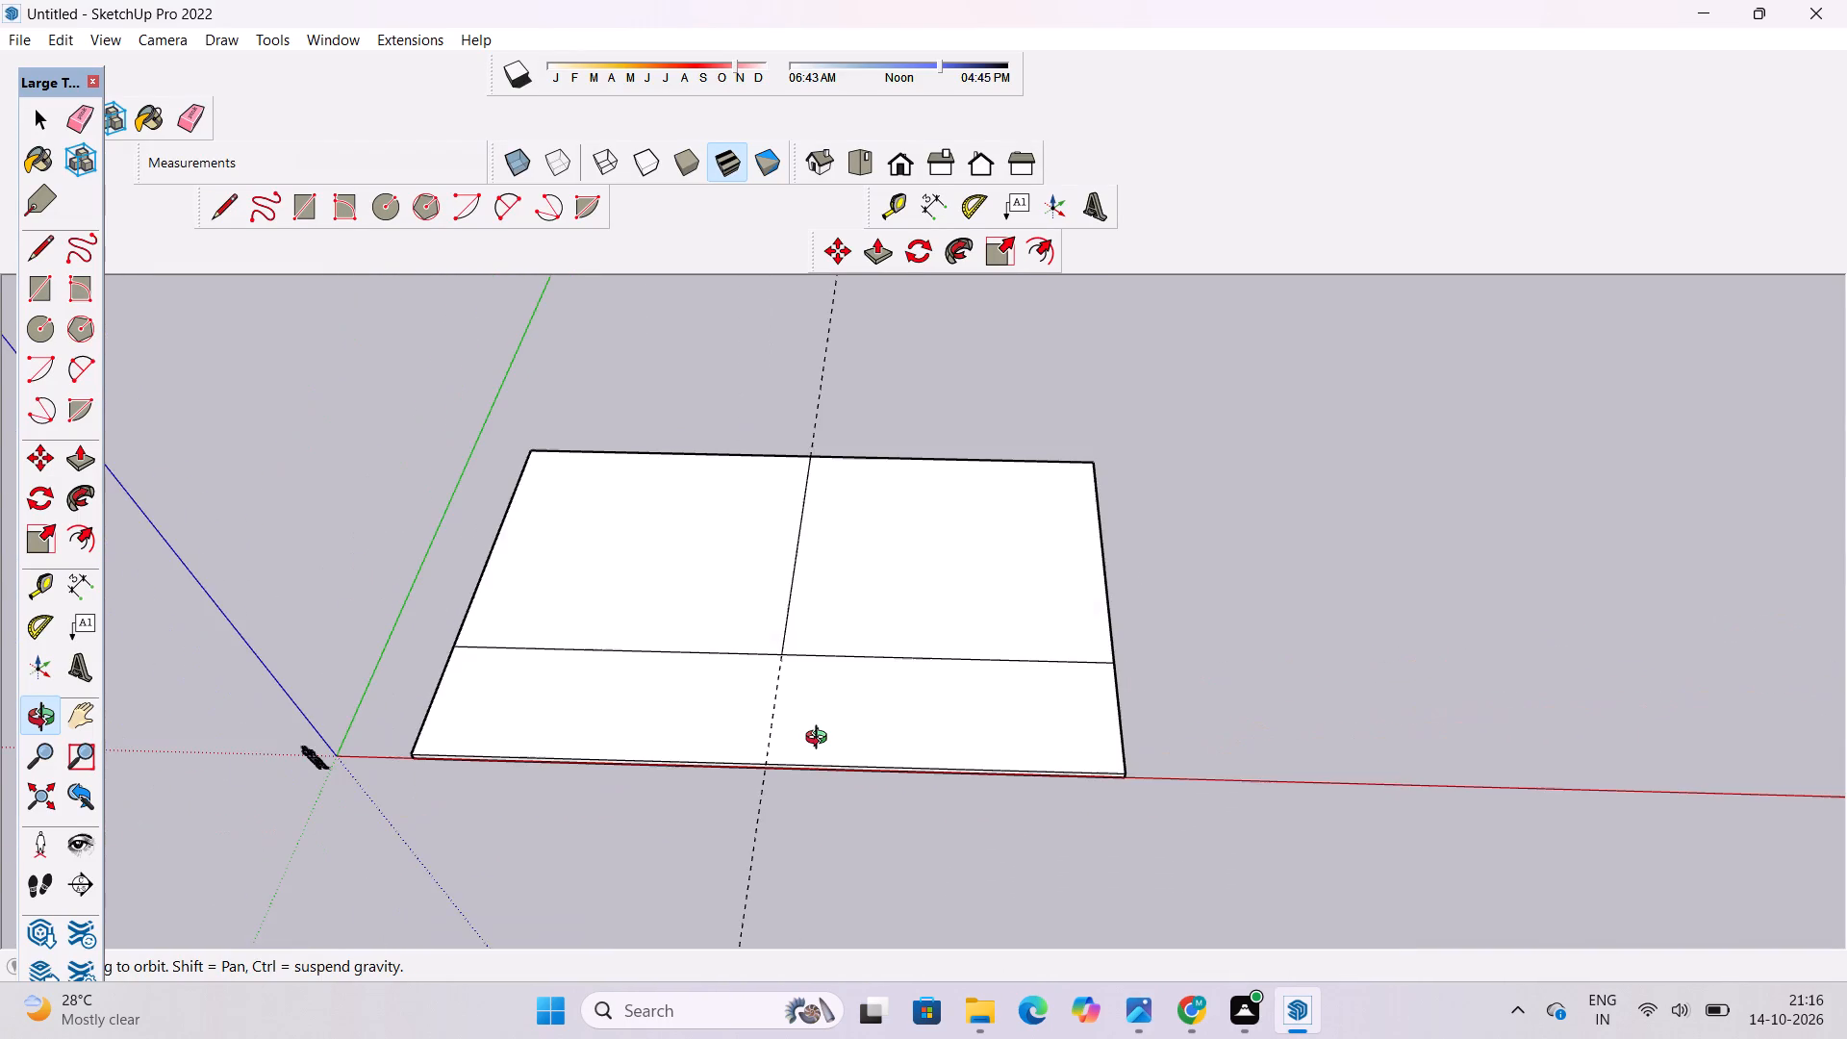
left_click_drag(821, 740, 818, 741)
key("ctrl+z")
Copy both top faces of the slab with their edges along the red axis, placing the copy beside the original with a gap.
left_click_drag(809, 718, 863, 717)
key("space")
double_click(818, 683, "ctrl")
double_click(848, 596, "ctrl")
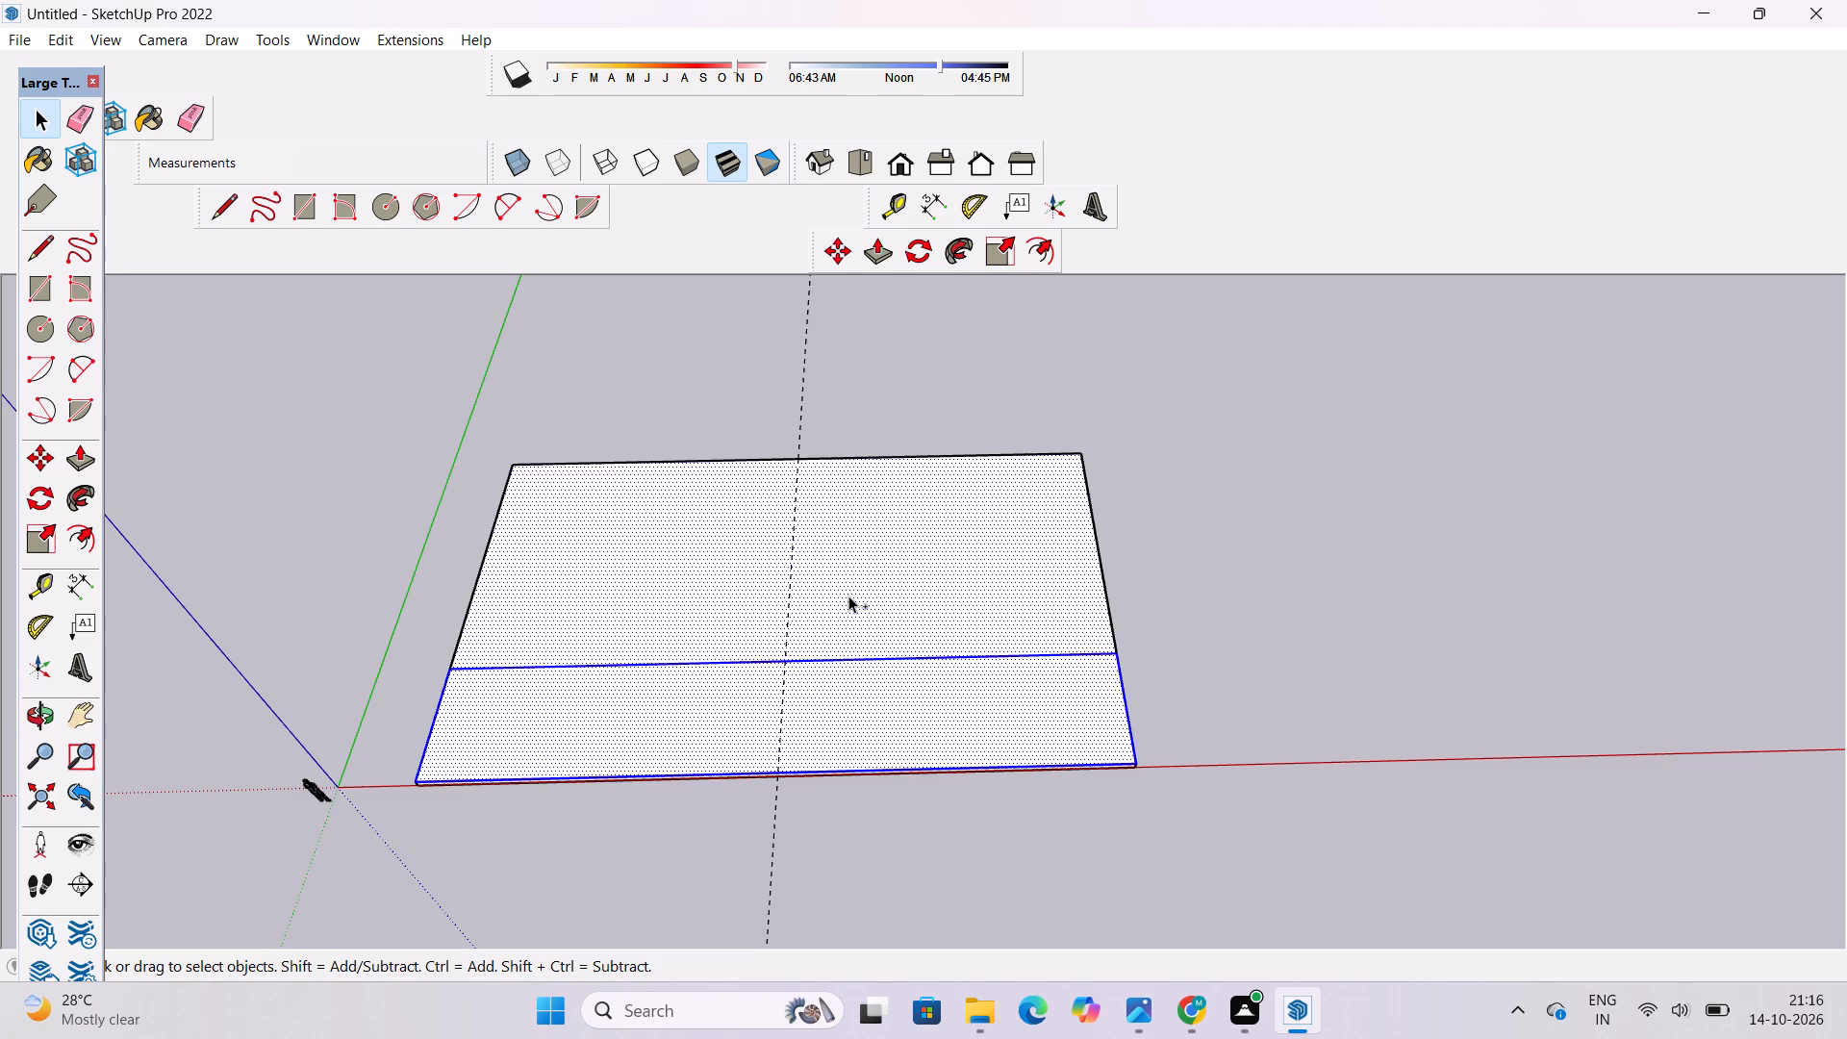
key("m")
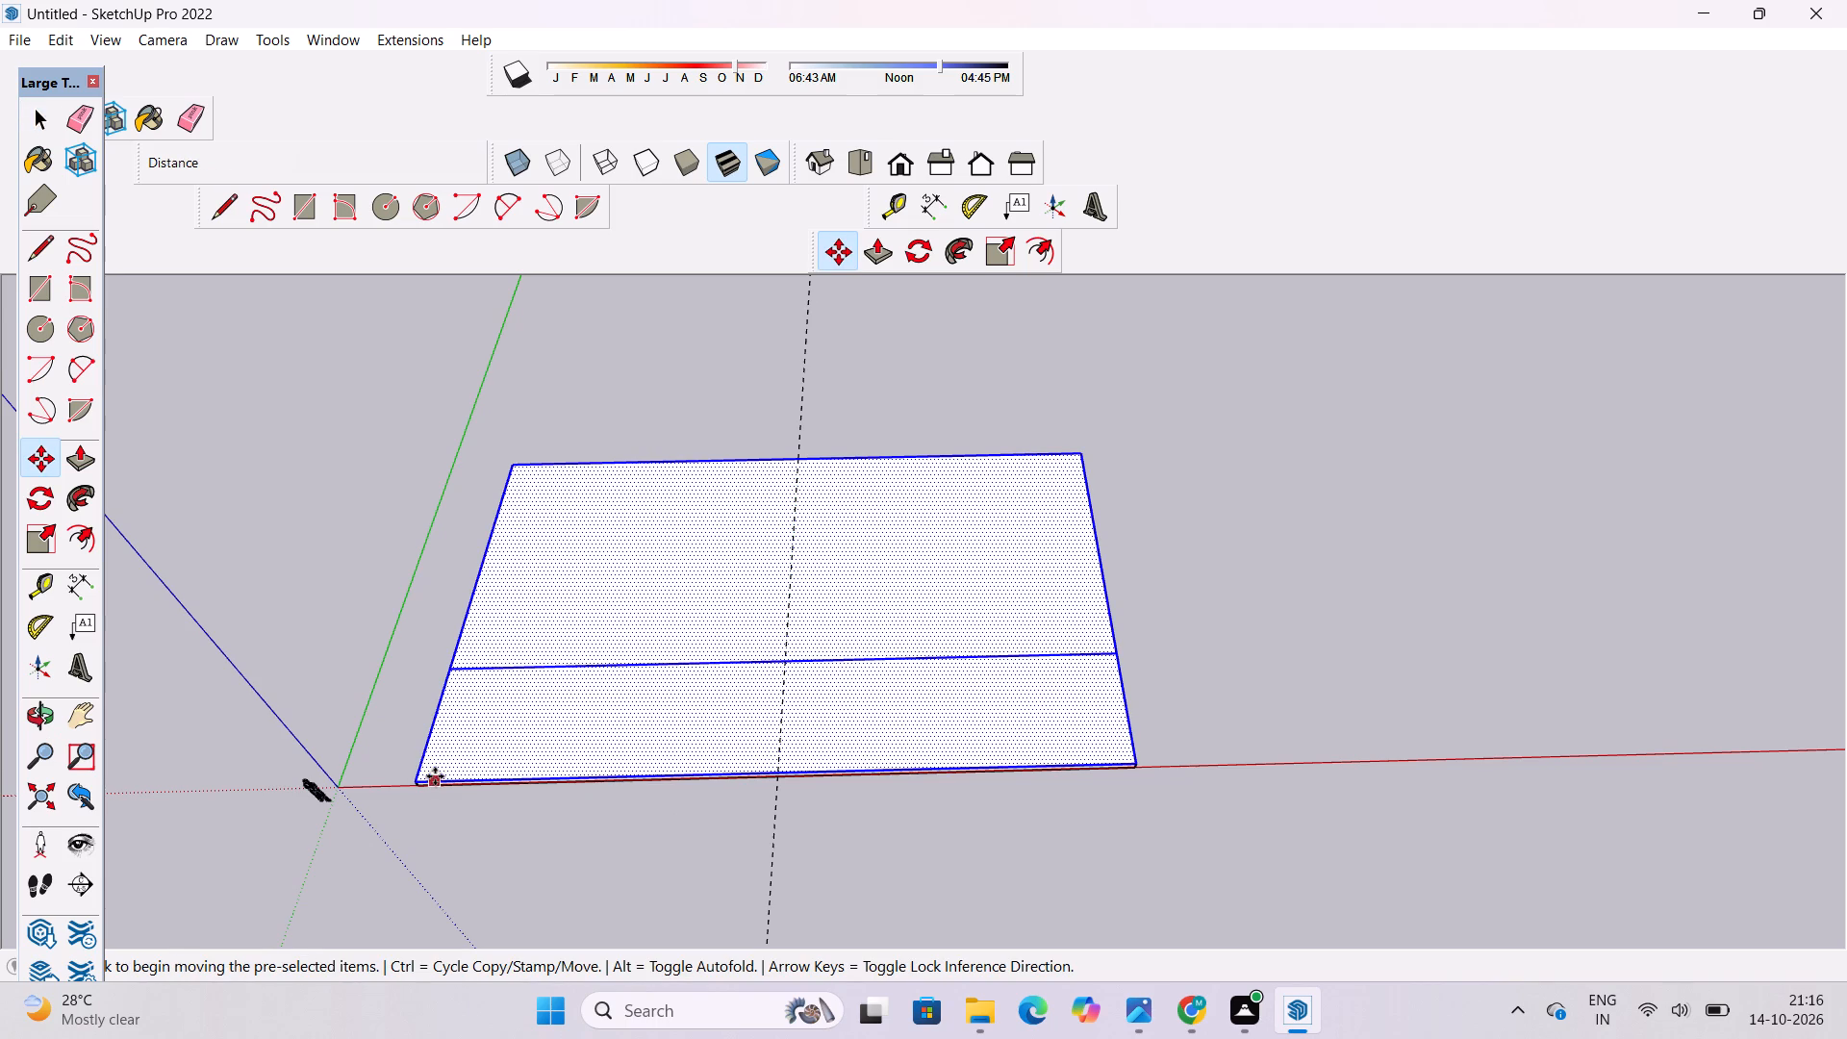
left_click(415, 775)
scroll(417, 773, "down", 7)
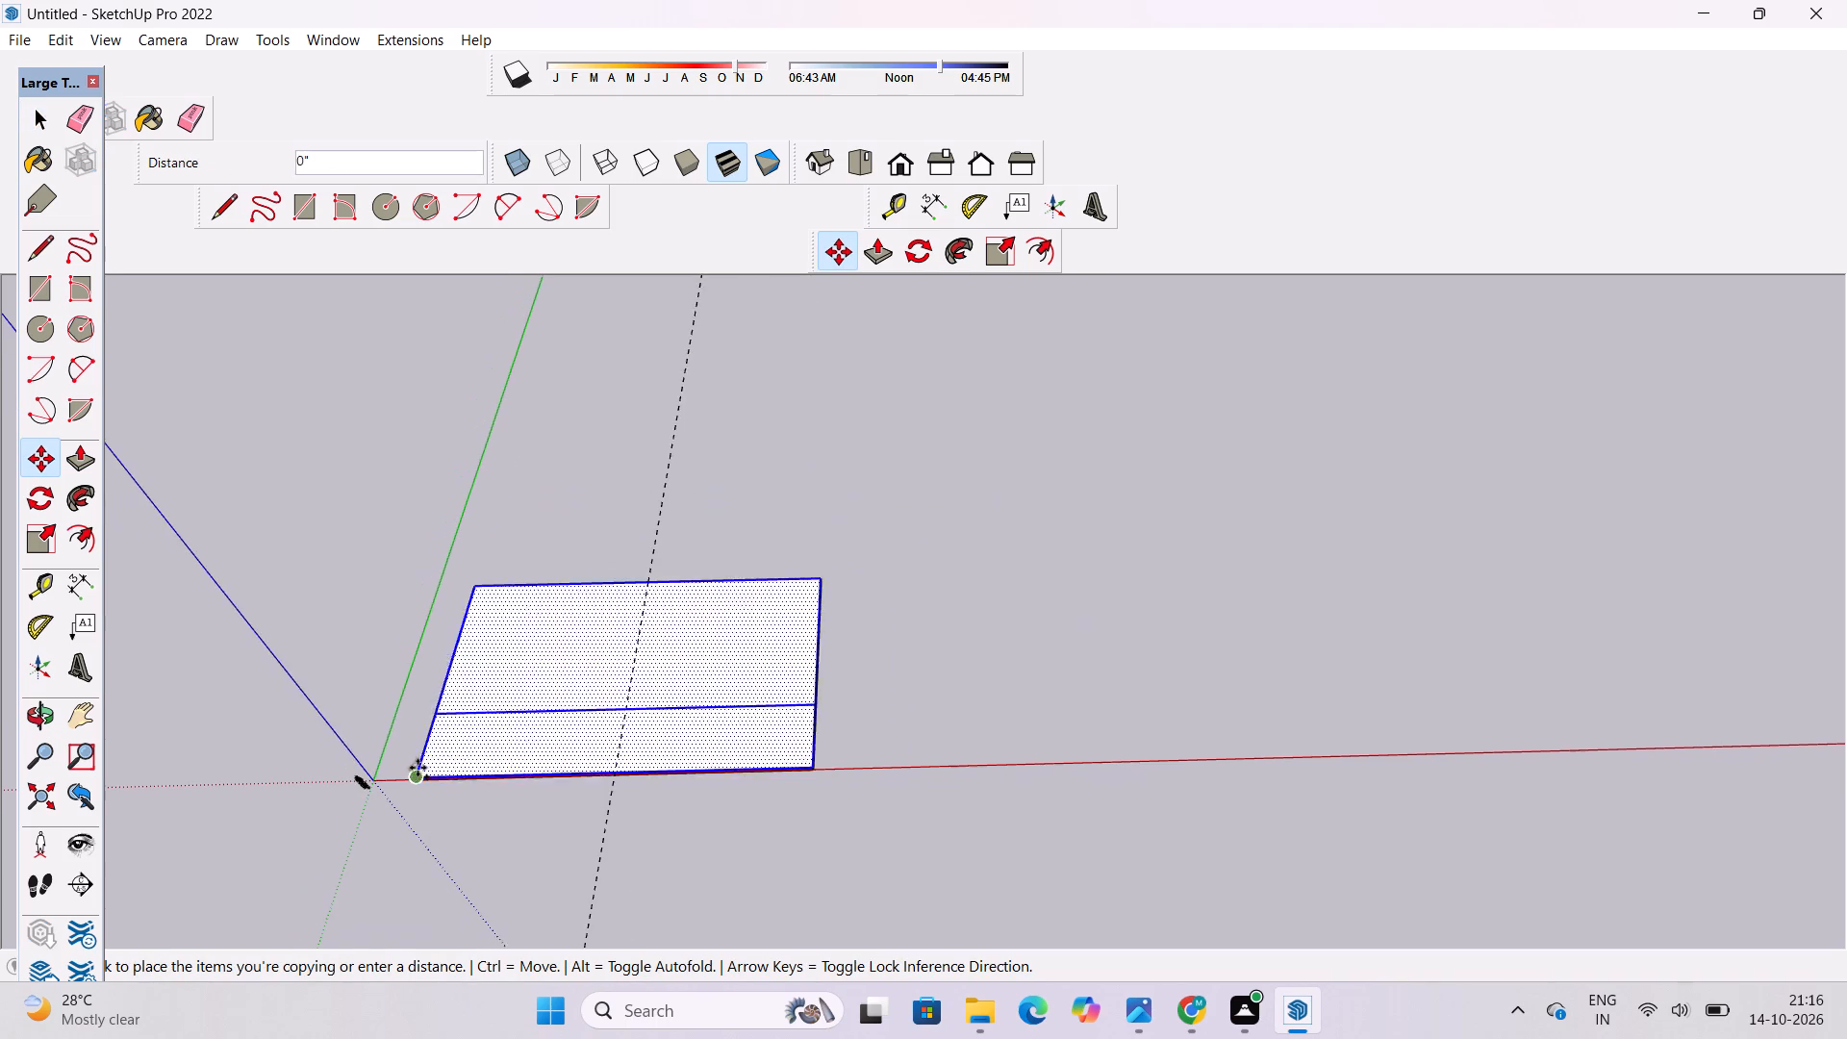
left_click(1010, 773)
key("space")
double_click(896, 643)
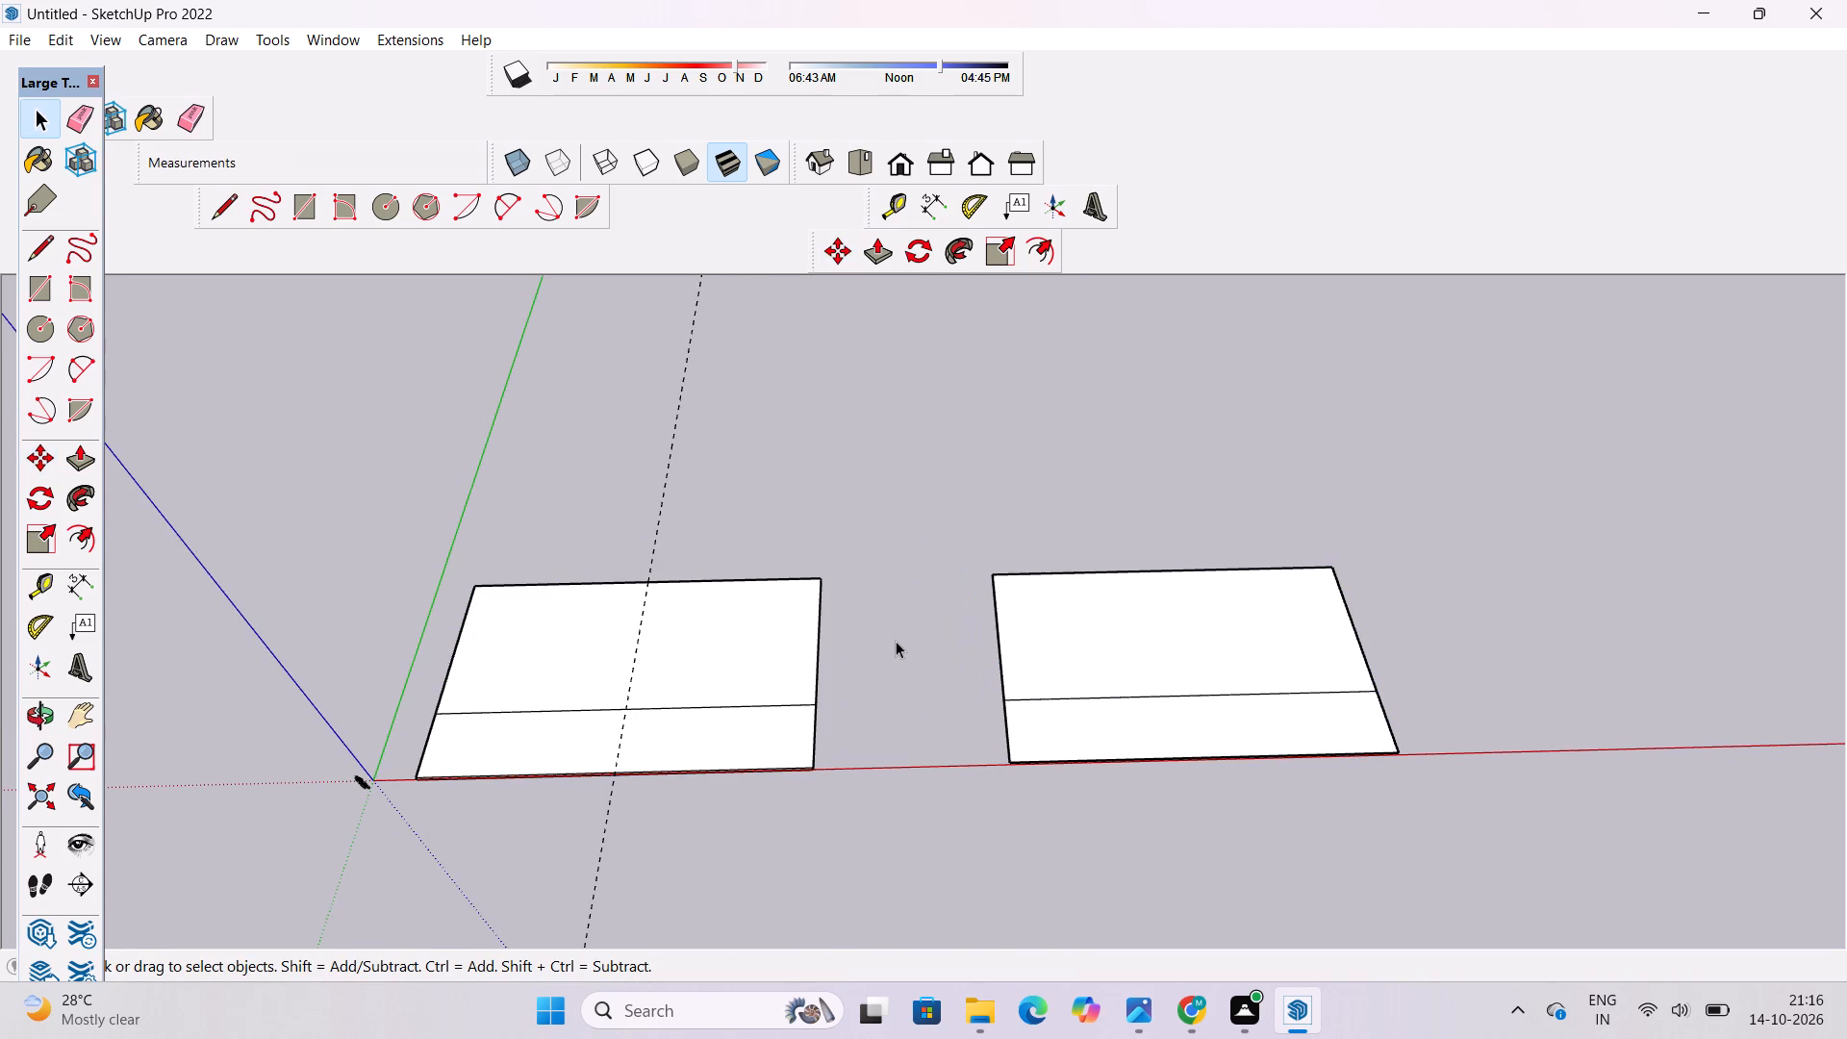
Erase the lengthwise dividing line on the copied face so it becomes one undivided rectangle.
key("o")
scroll(850, 676, "up", 1)
left_click_drag(850, 676, 898, 682, "shift")
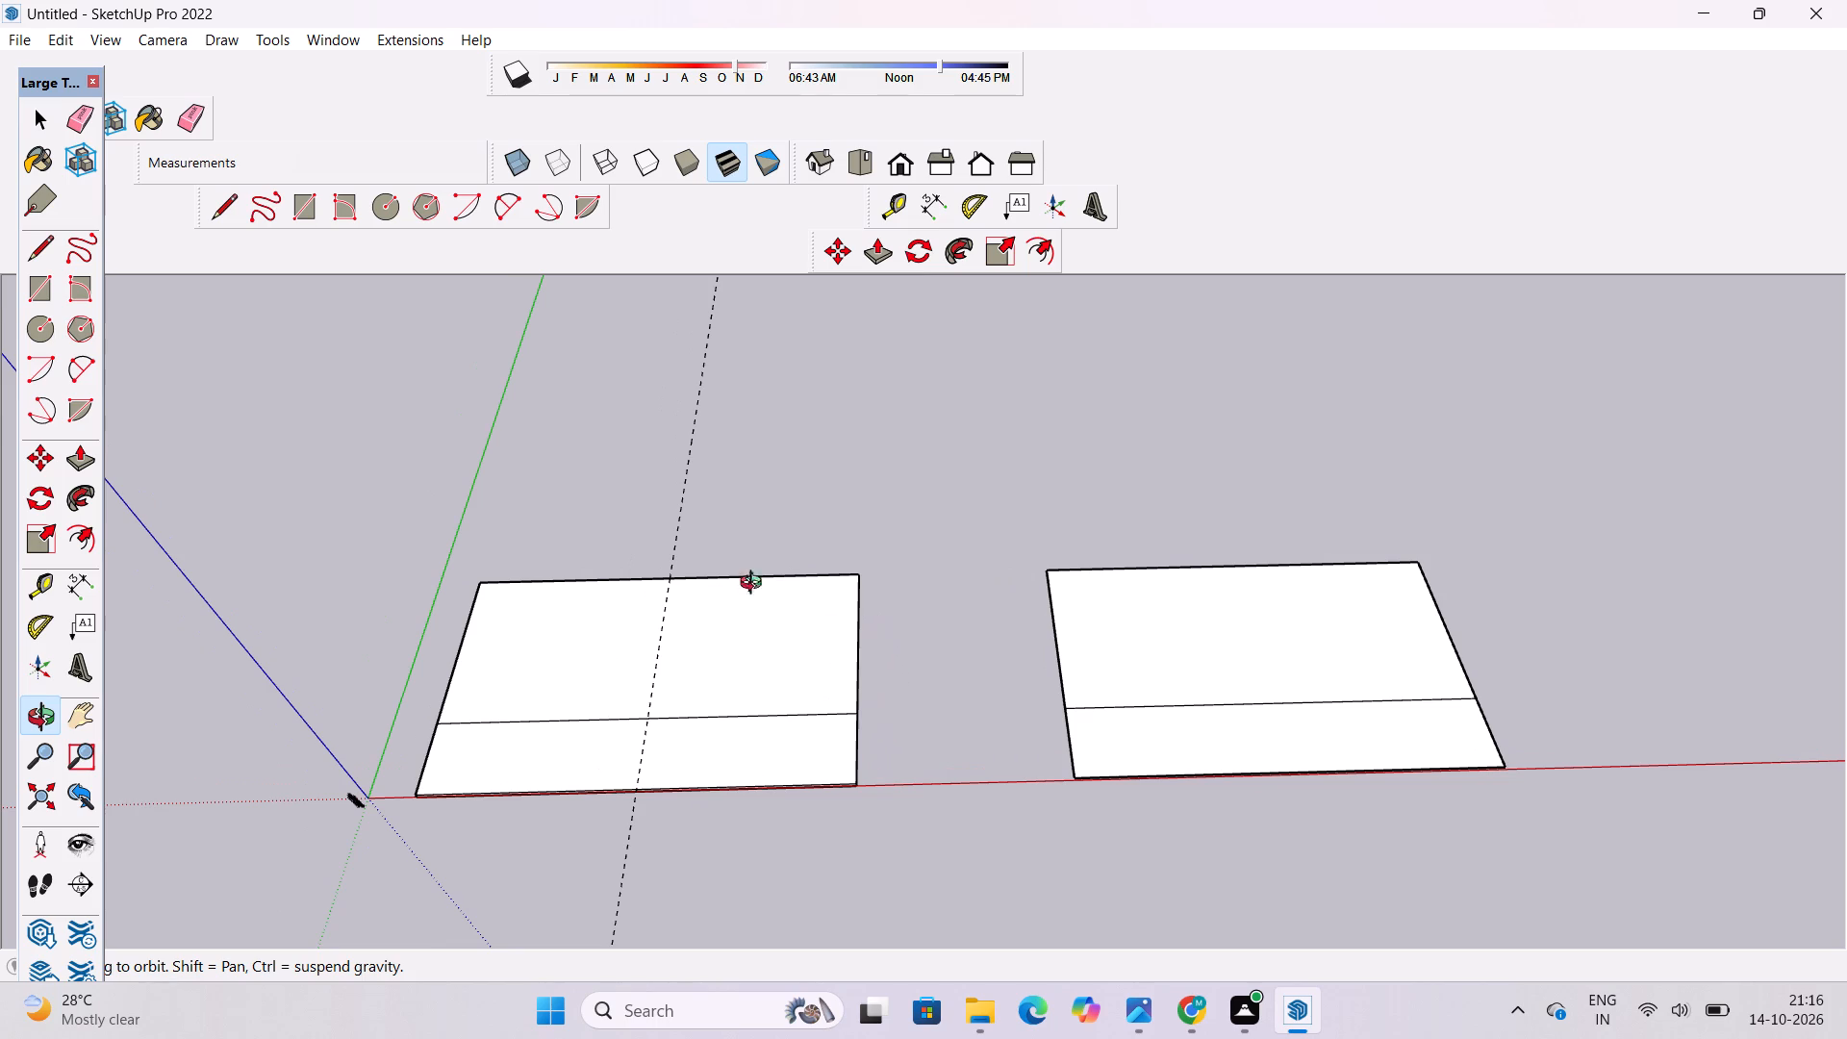
key("e")
left_click_drag(1156, 689, 1160, 712)
Examine the original slab and its undivided copy together along the red axis from several angles.
key("o")
scroll(1158, 703, "down", 5)
left_click(1133, 796)
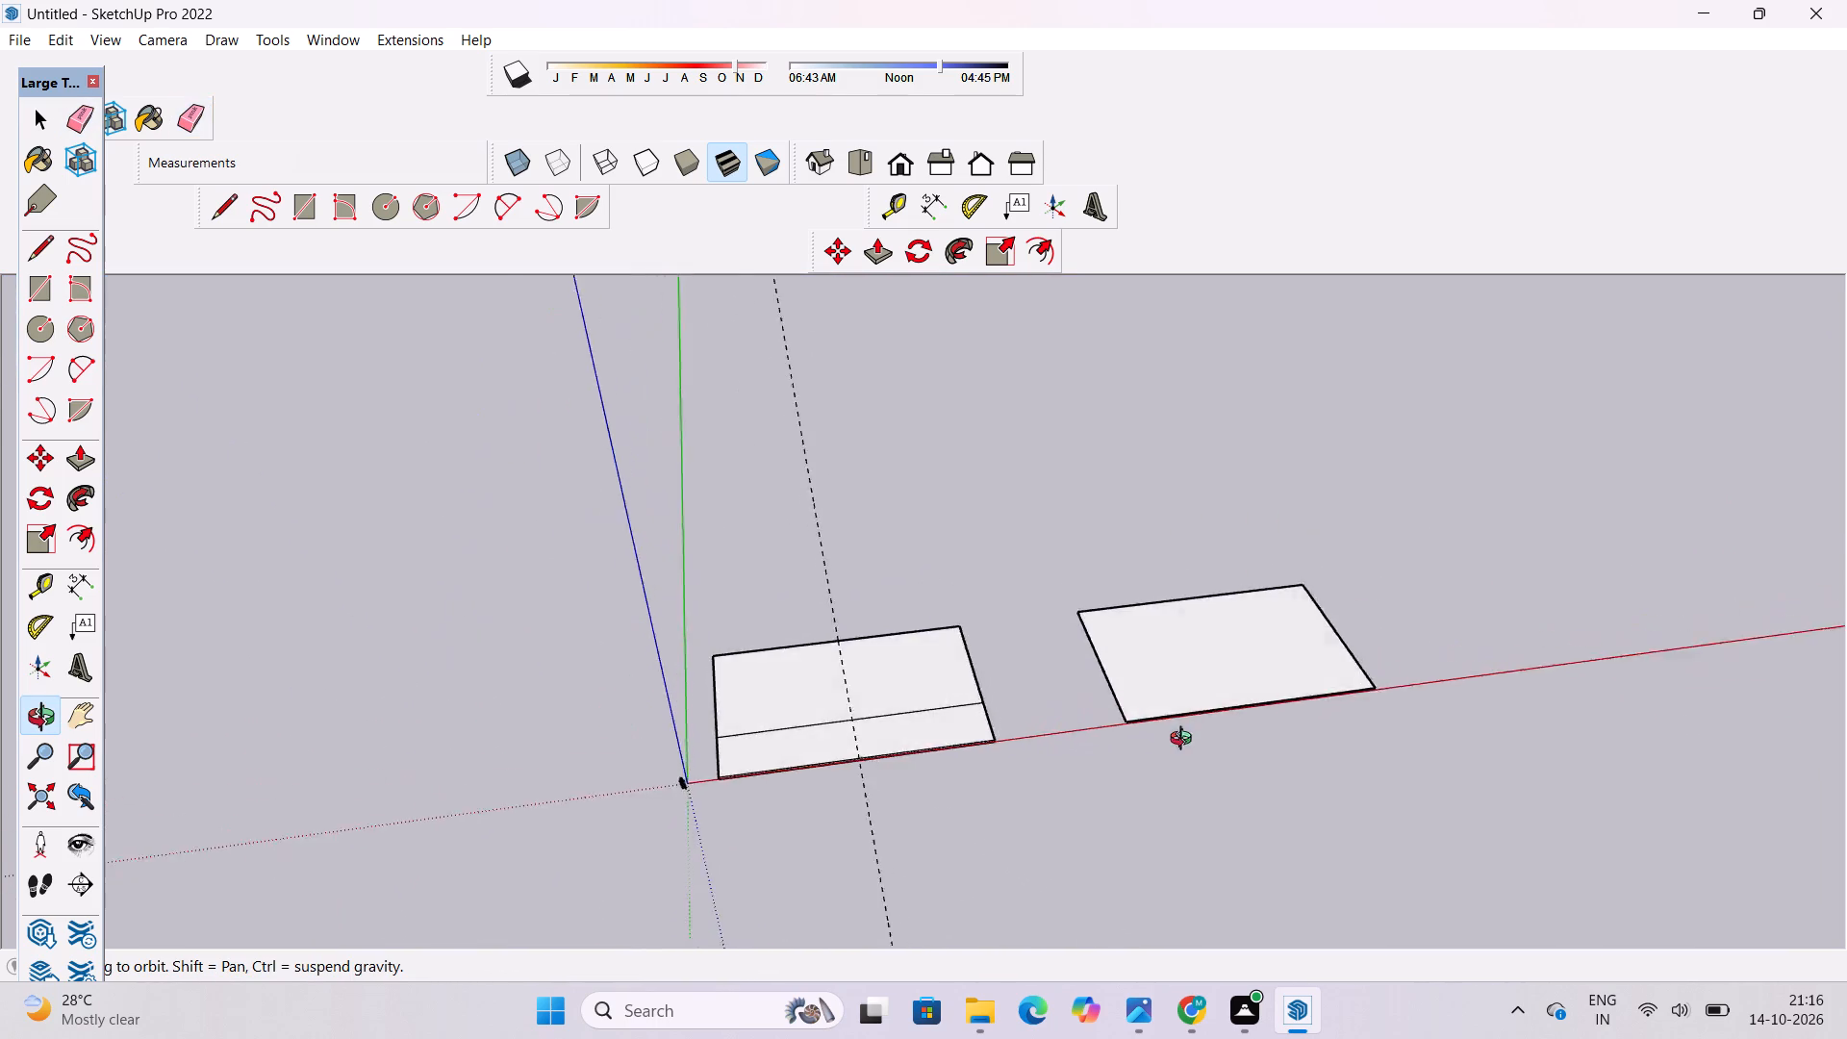
scroll(1021, 830, "up", 2)
left_click_drag(1005, 790, 988, 671, "shift")
left_click_drag(988, 670, 980, 757)
left_click_drag(1213, 623, 1011, 679)
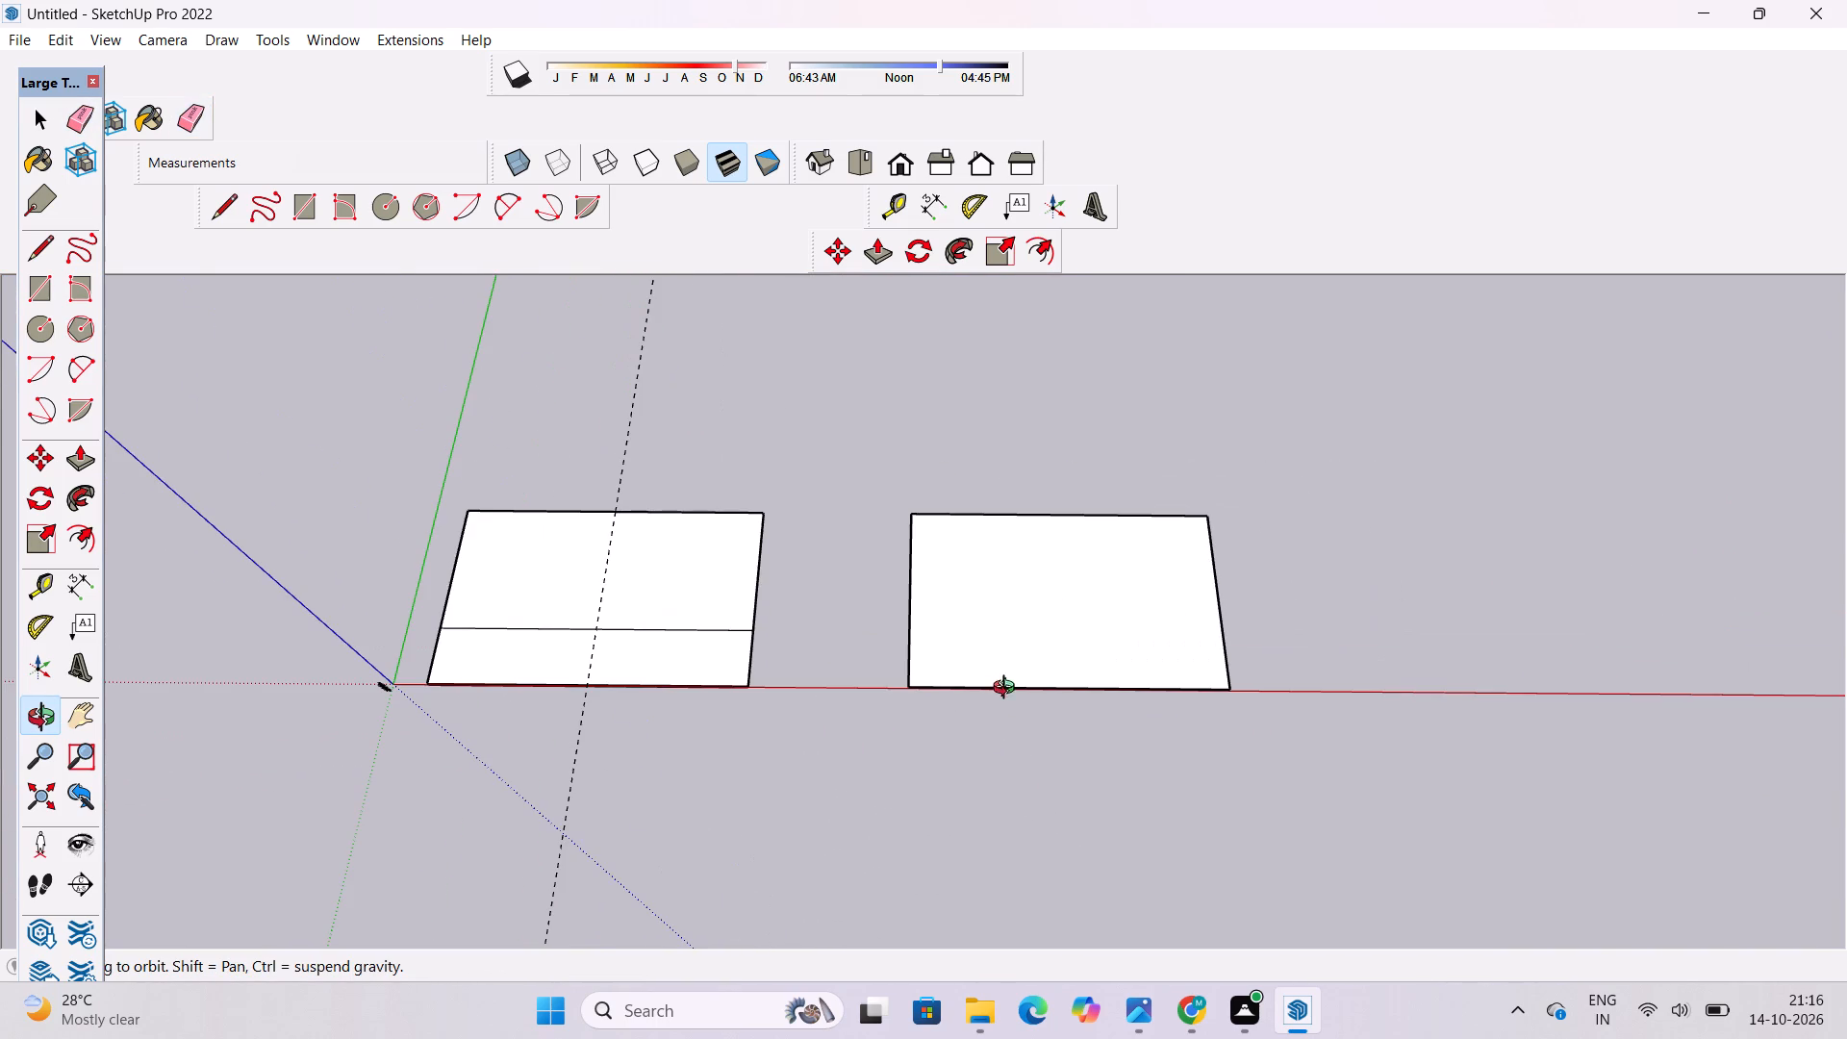
scroll(948, 675, "up", 3)
scroll(934, 653, "down", 3)
left_click_drag(846, 636, 1441, 471, "shift")
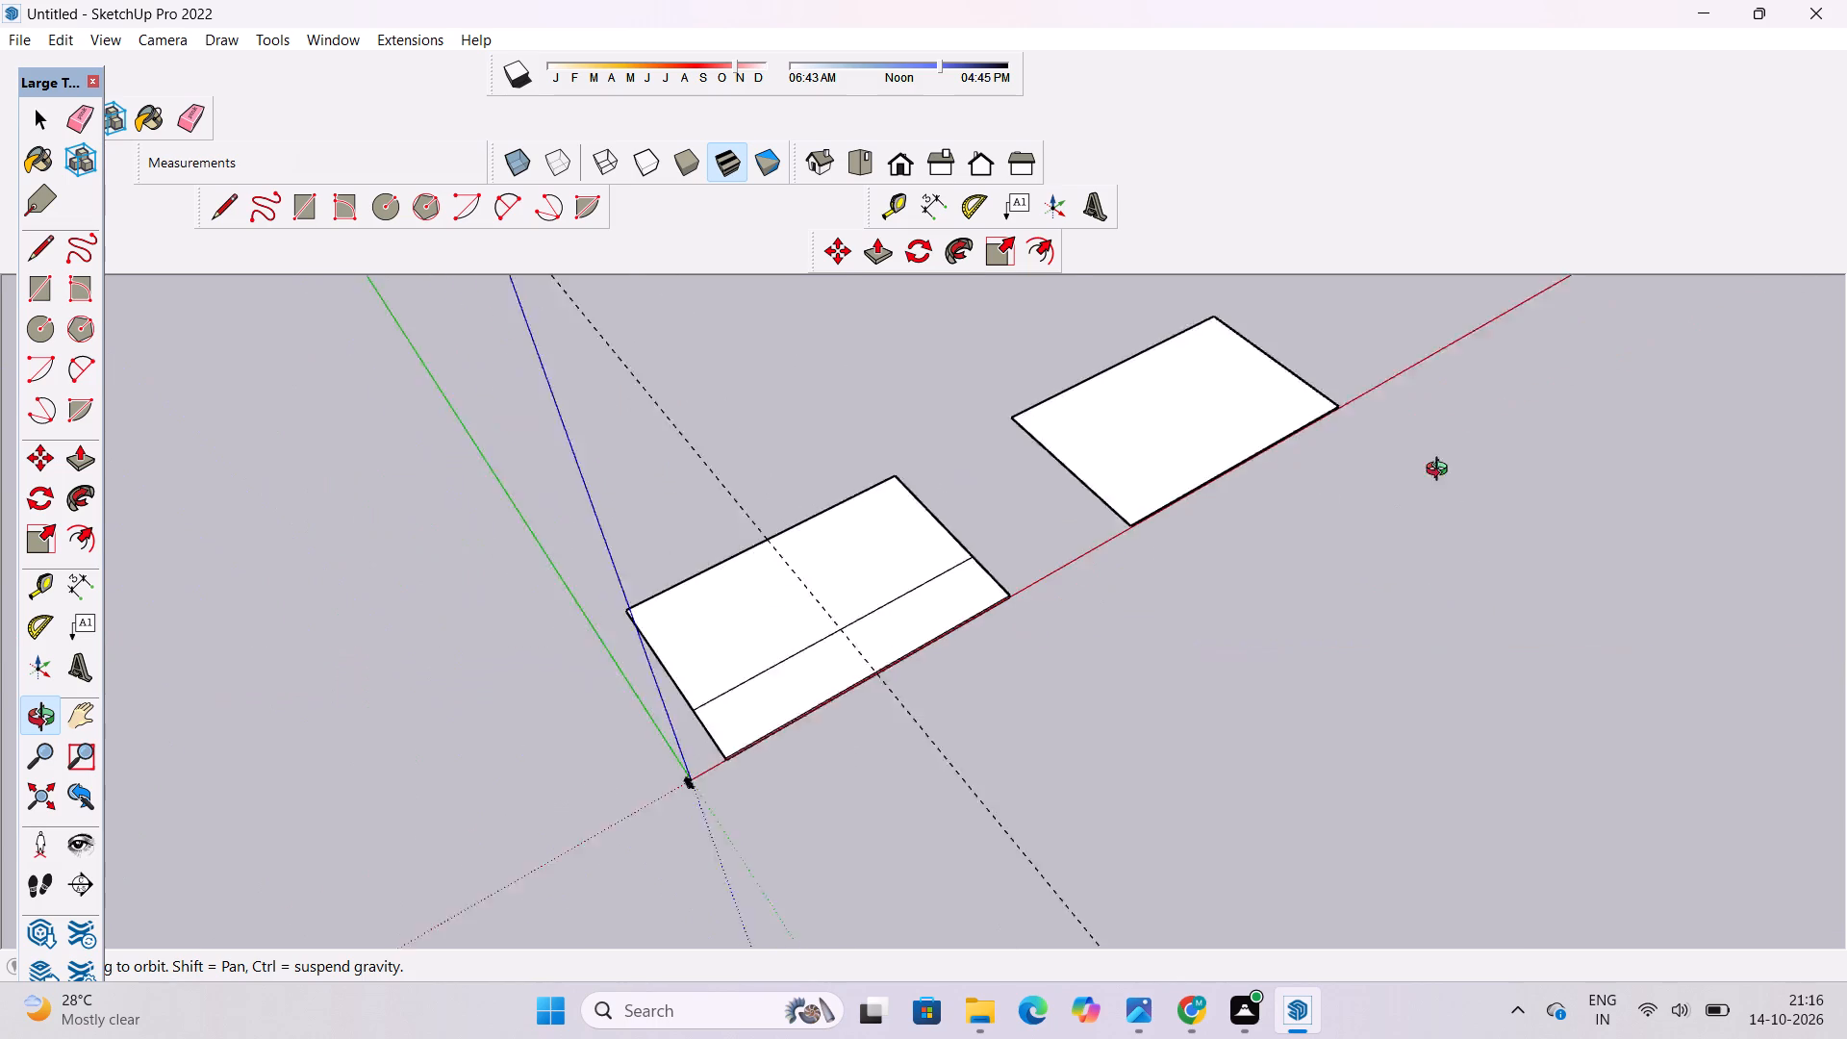
left_click_drag(1441, 471, 1505, 368, "shift")
left_click_drag(1505, 368, 1228, 541)
left_click(1228, 541)
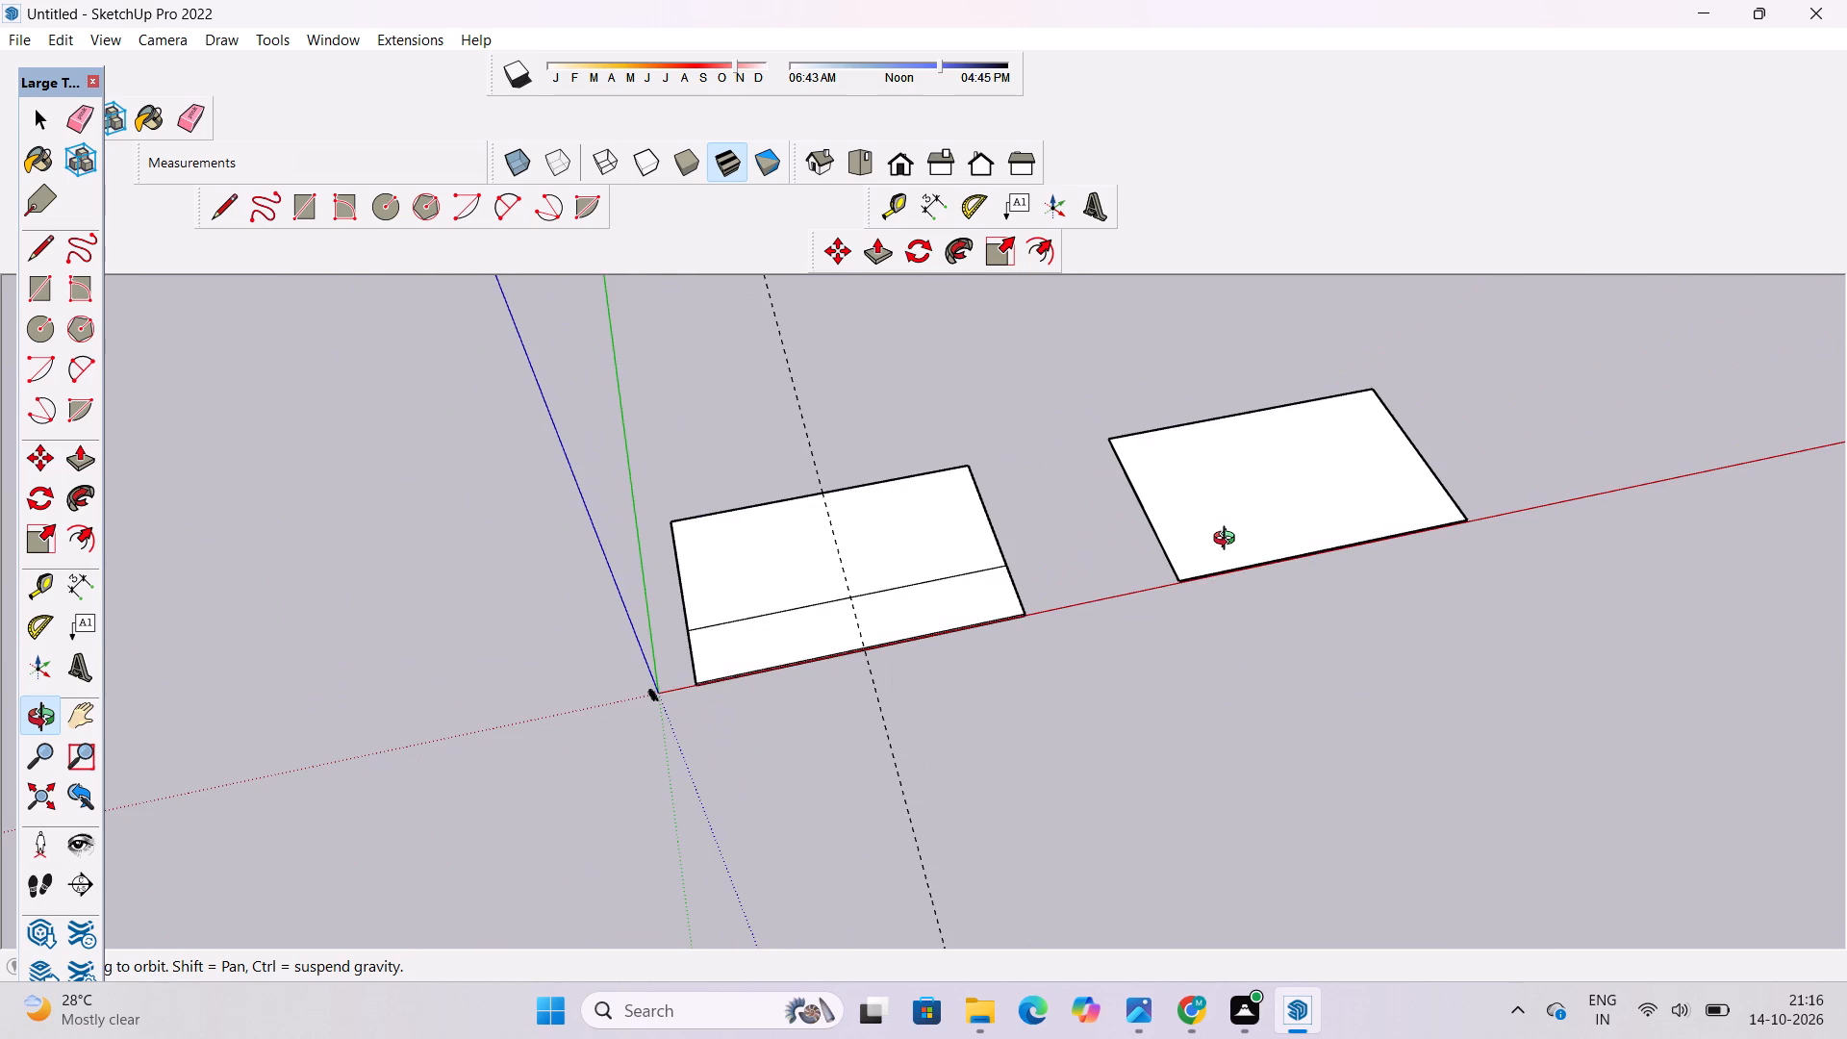
scroll(1228, 541, "down", 5)
left_click_drag(1228, 541, 1184, 637, "shift")
left_click_drag(1179, 639, 1242, 614)
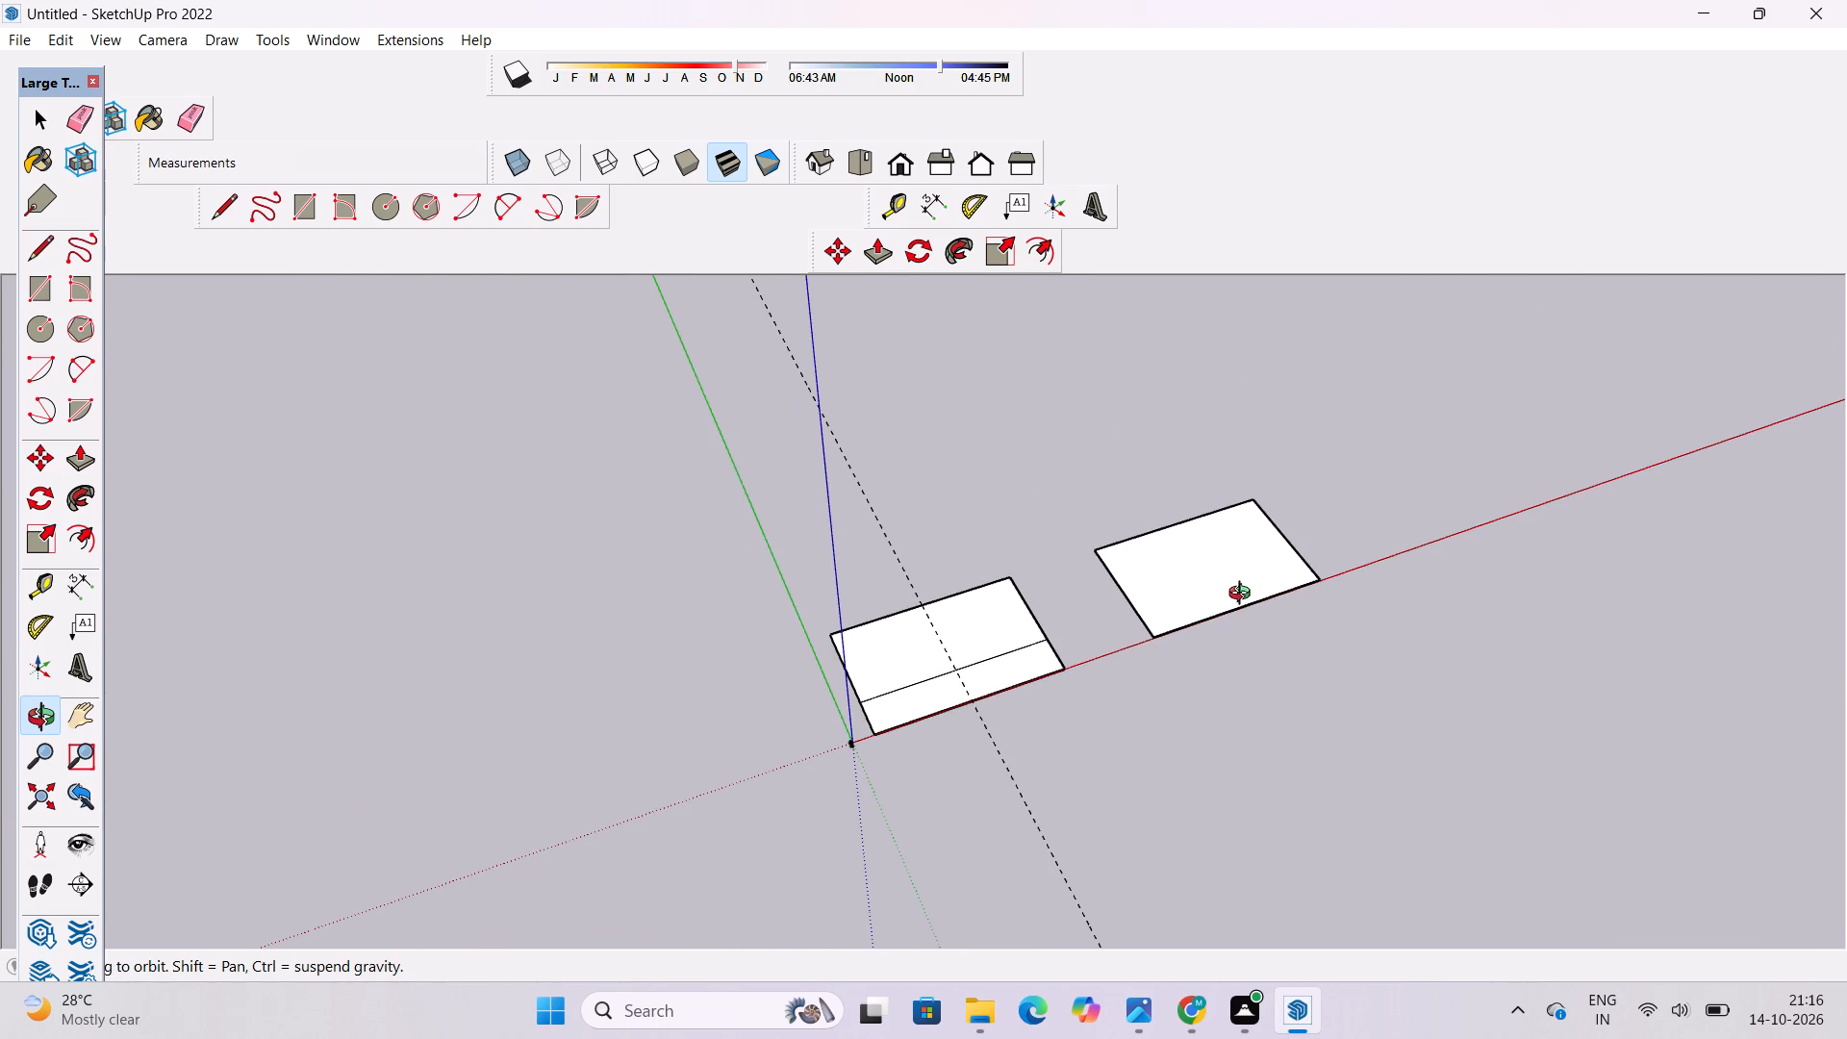
left_click_drag(1242, 581, 1203, 619)
left_click_drag(1189, 642, 1322, 779)
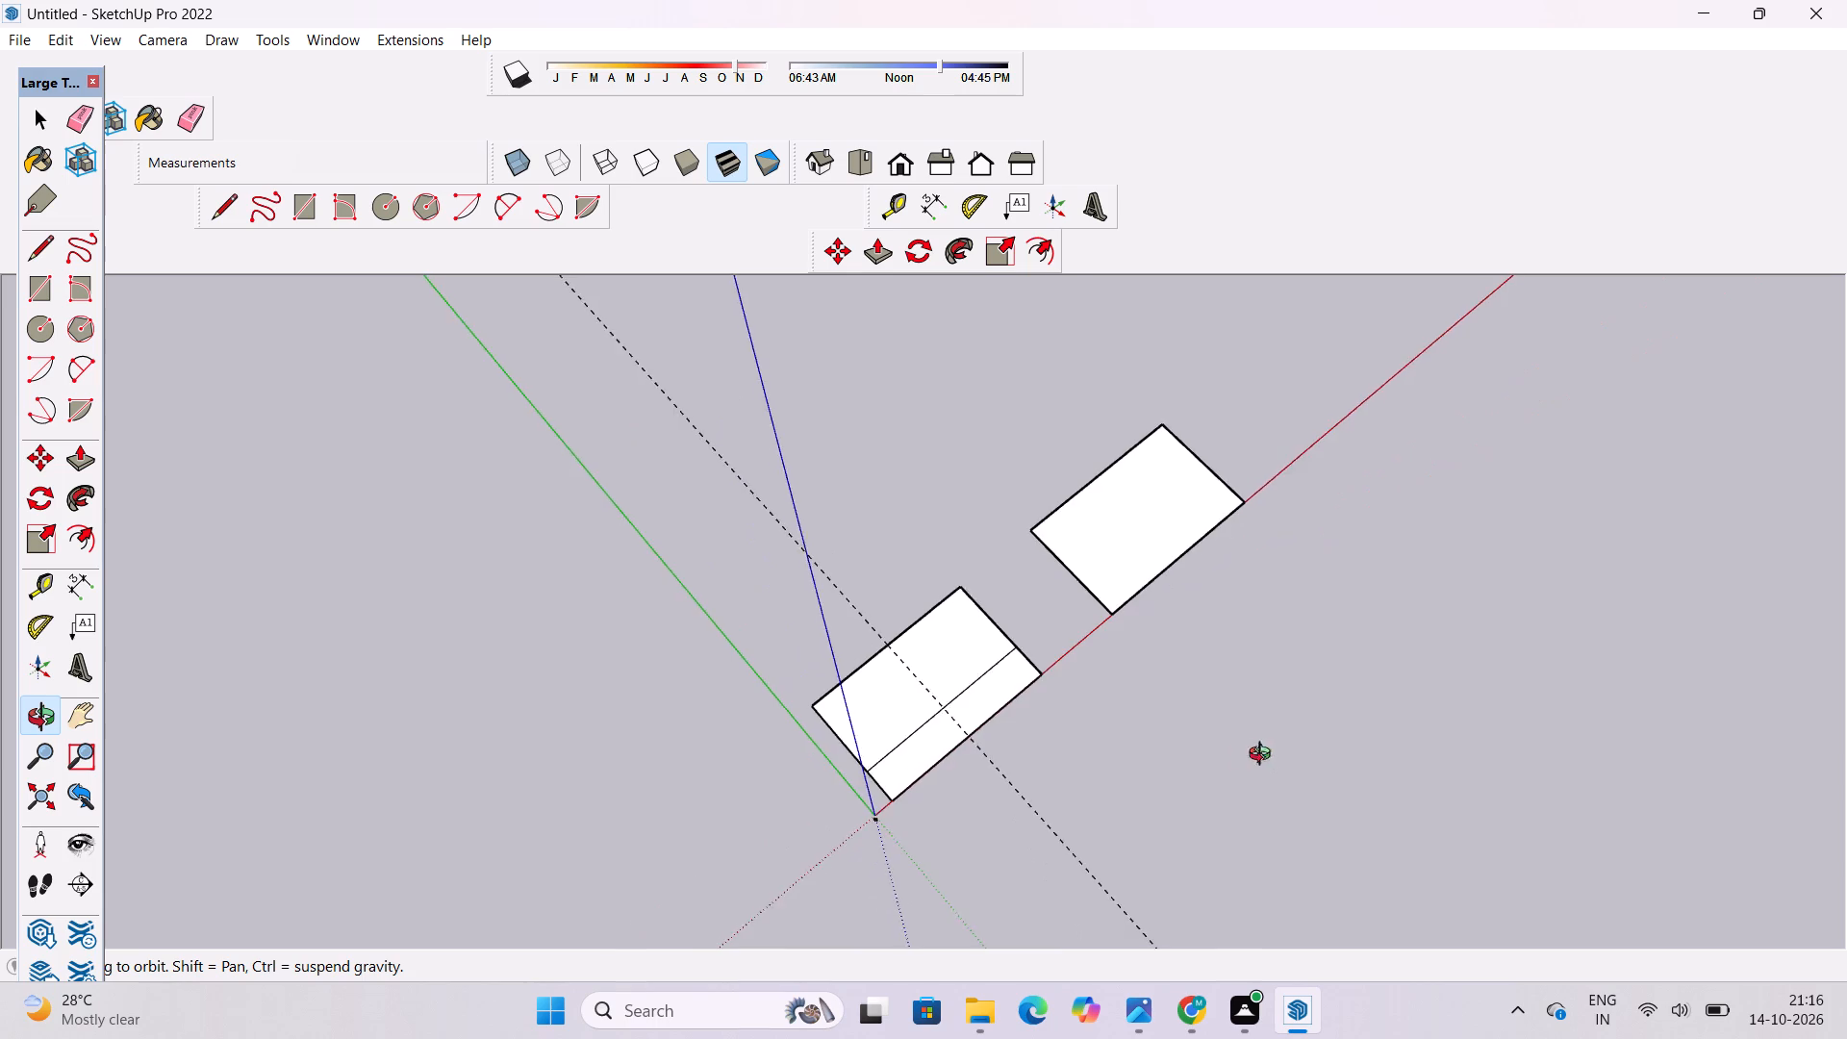
left_click_drag(1259, 756, 1128, 501)
scroll(1073, 683, "up", 5)
left_click_drag(1117, 668, 978, 570, "shift")
scroll(915, 656, "up", 3)
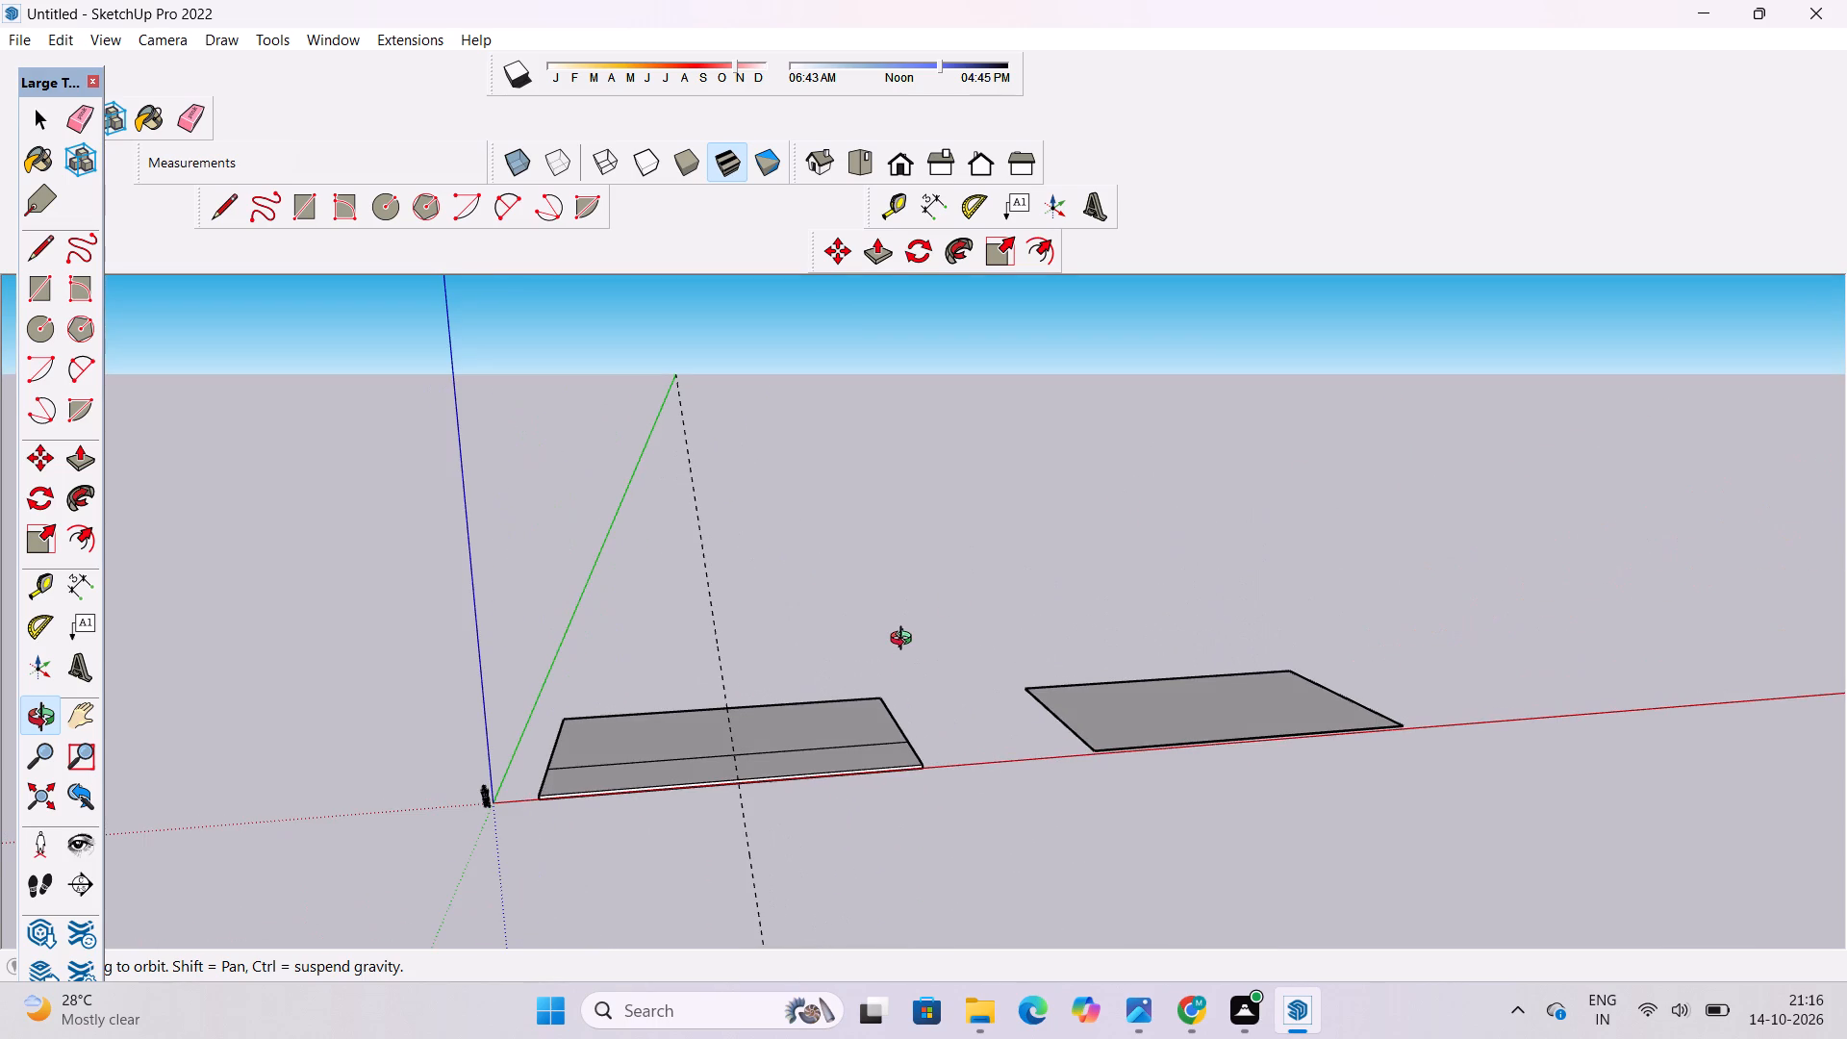
left_click_drag(732, 679, 732, 684, "shift")
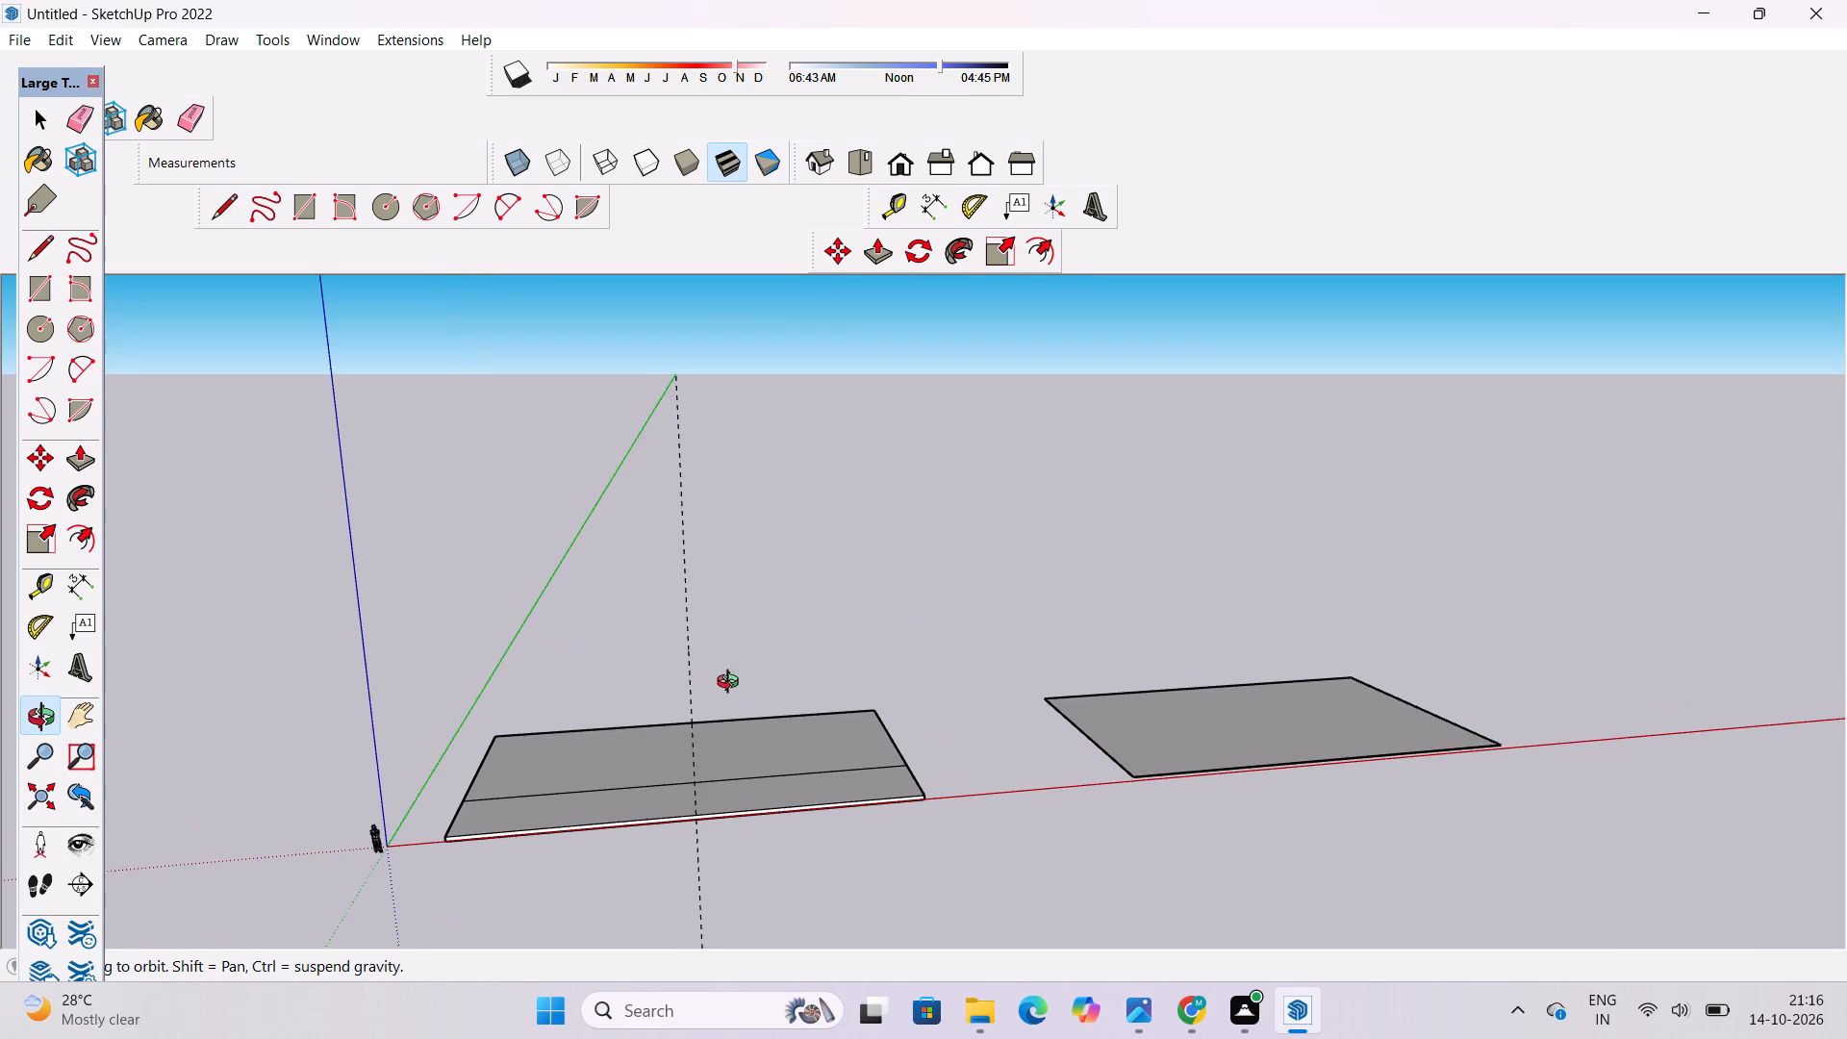
left_click_drag(732, 684, 741, 674, "shift")
left_click_drag(735, 710, 776, 697)
left_click_drag(793, 697, 860, 919)
scroll(839, 850, "down", 3)
scroll(689, 801, "up", 2)
left_click_drag(684, 731, 687, 721, "shift")
left_click(689, 712)
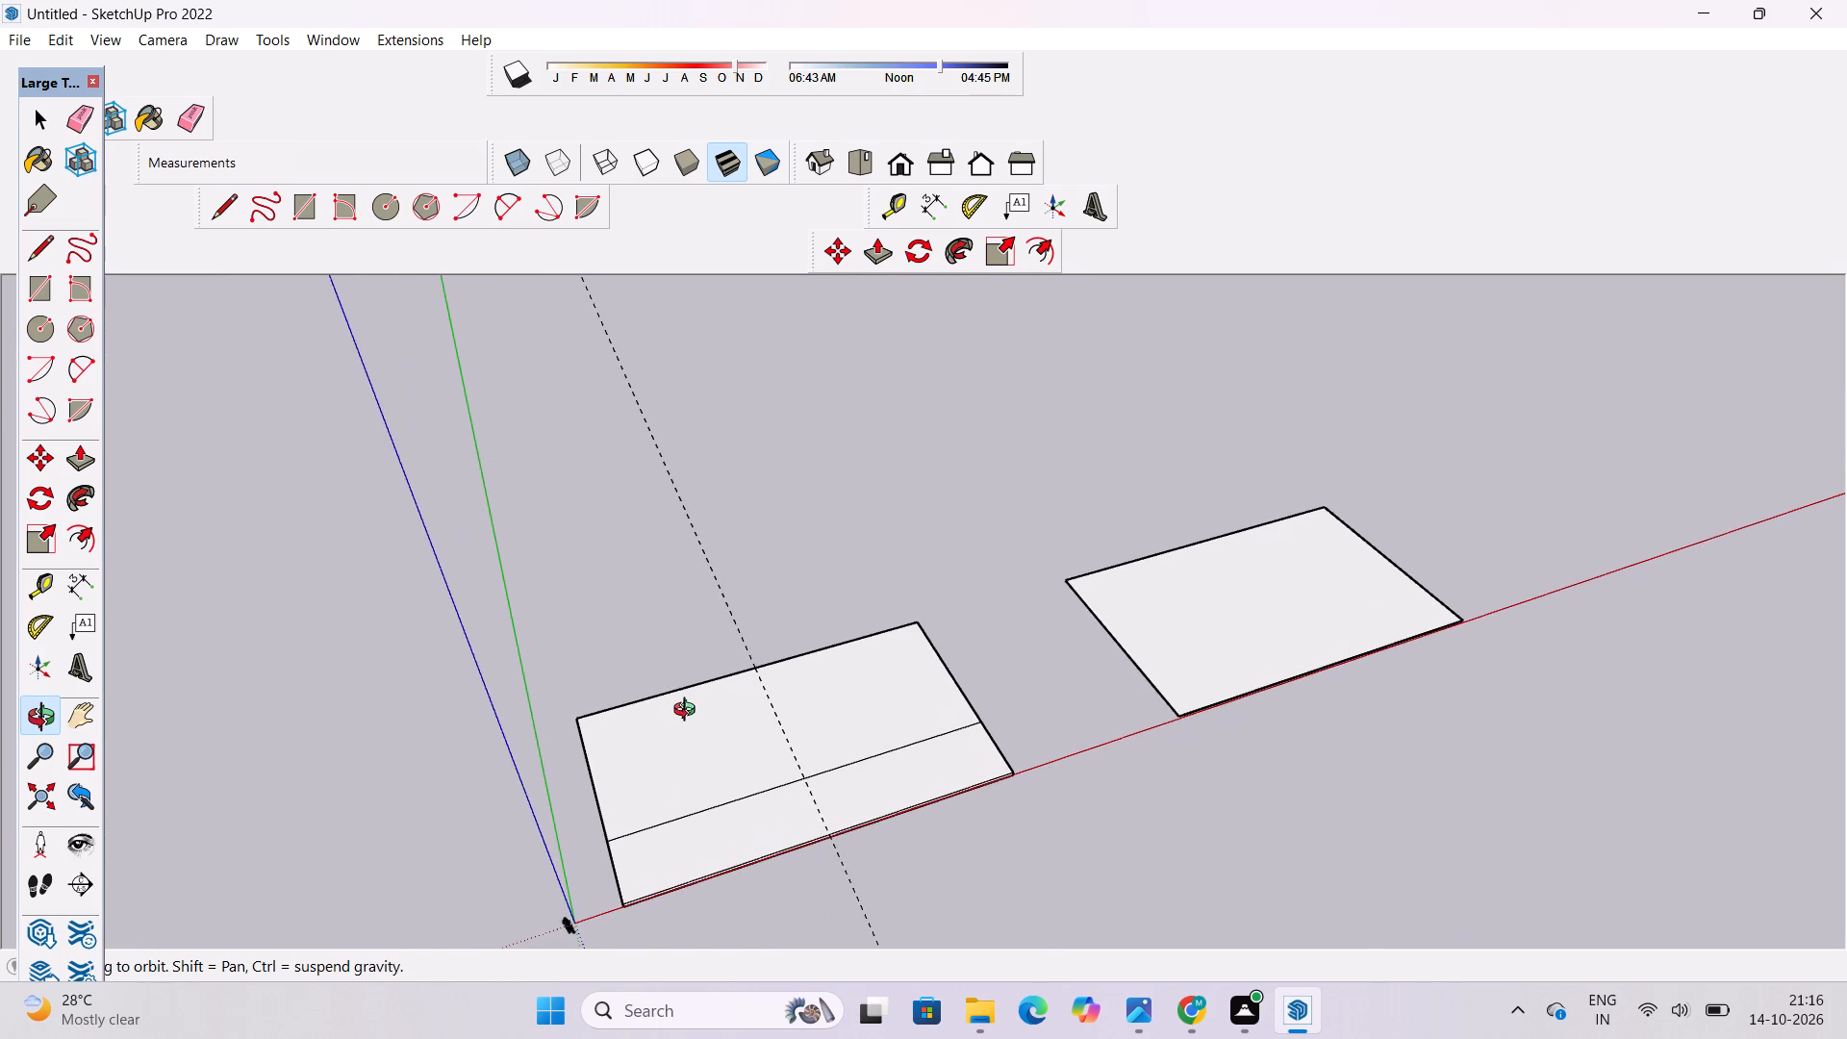
left_click_drag(821, 791, 790, 697)
left_click_drag(777, 734, 720, 822)
scroll(750, 784, "up", 2)
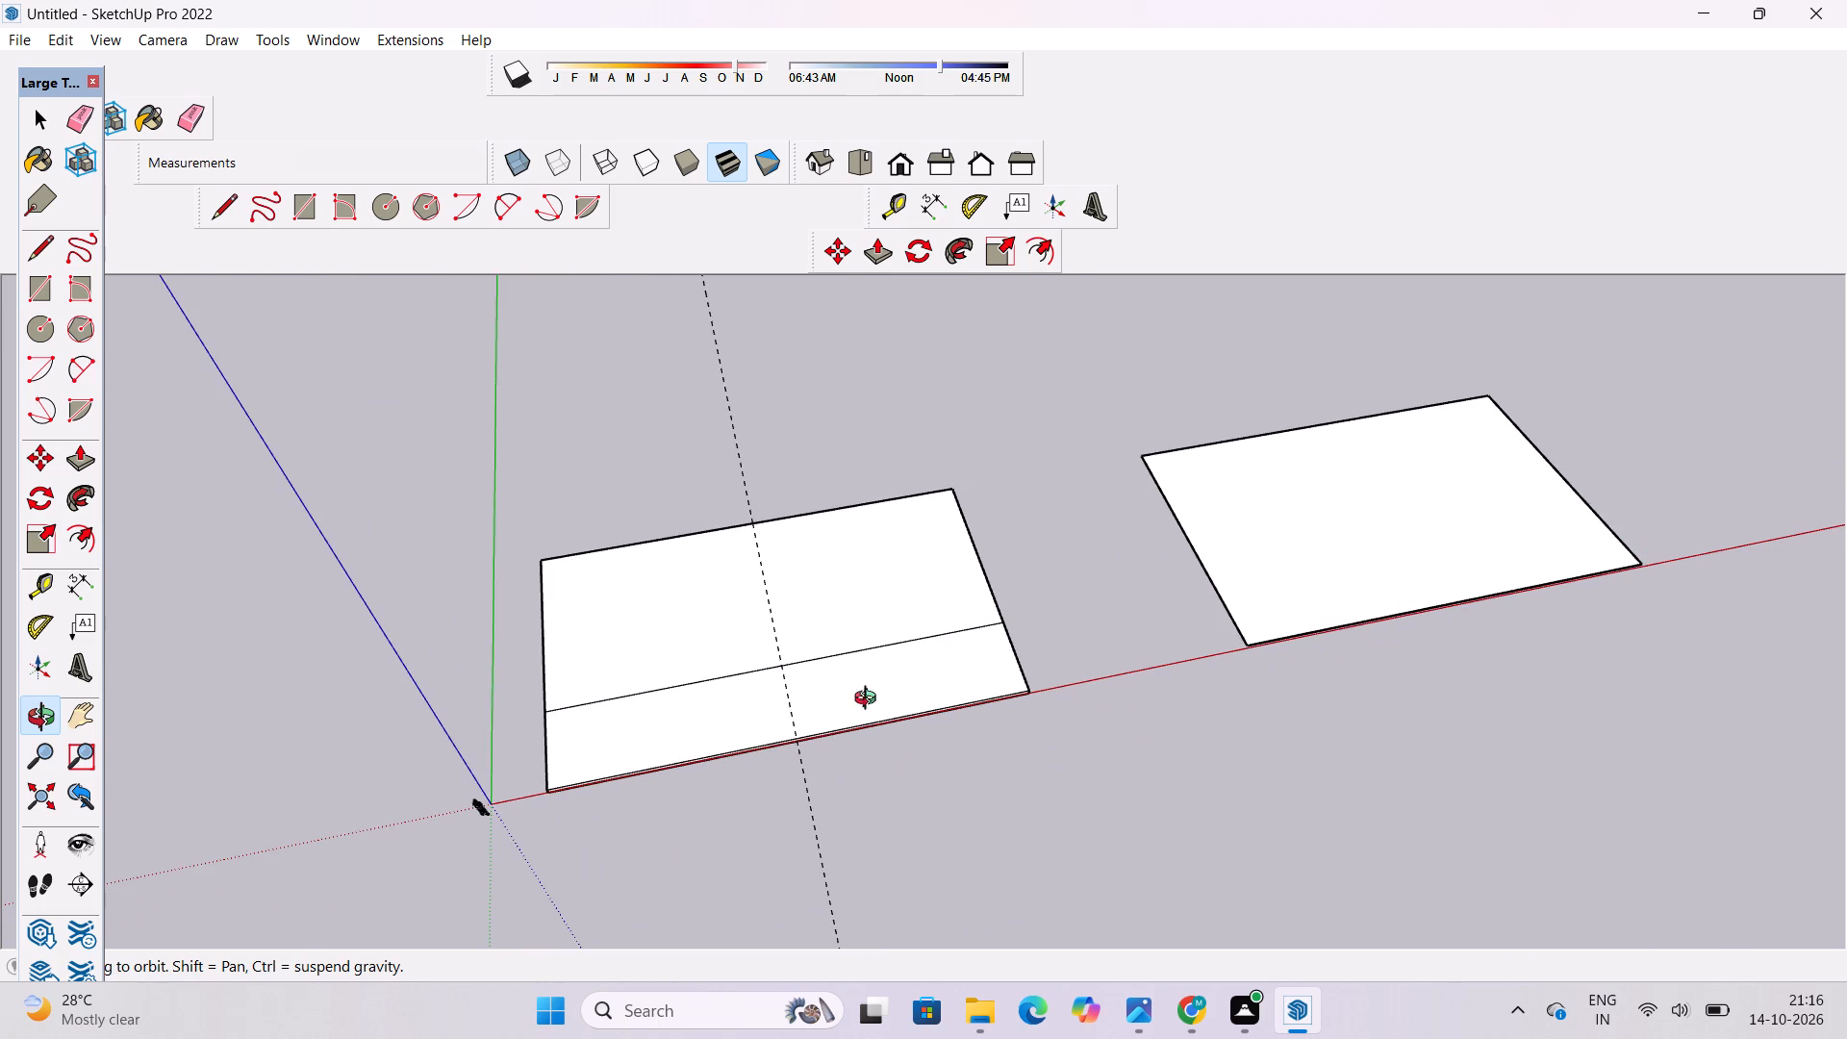
Inspect the original slab from close up, where the guide crosses its lengthwise dividing line and long red-axis edge.
scroll(1378, 31, "down", 2)
scroll(711, 657, "down", 5)
left_click_drag(690, 669, 976, 657, "shift")
left_click_drag(964, 721, 995, 619)
left_click_drag(993, 621, 1234, 589)
scroll(1097, 572, "up", 7)
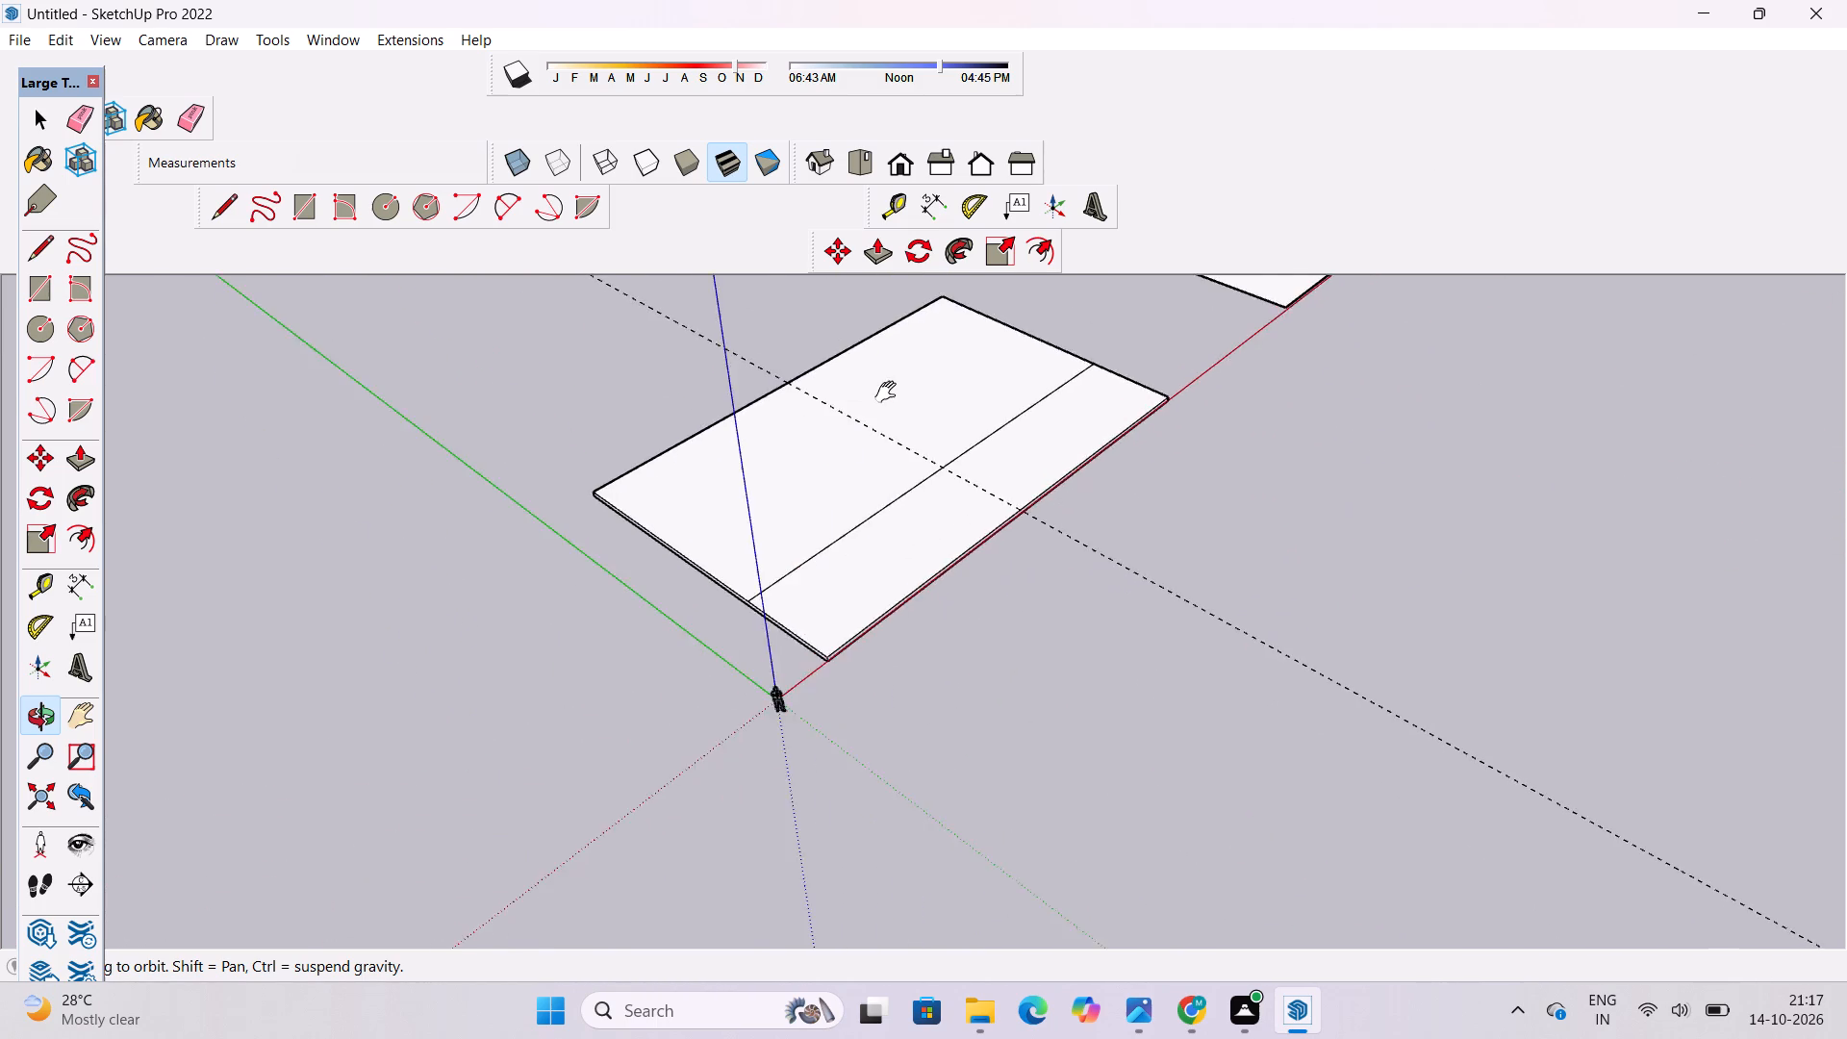
scroll(890, 393, "up", 1)
left_click_drag(894, 407, 881, 492, "shift")
left_click_drag(939, 559, 747, 458, "shift")
scroll(948, 568, "up", 5)
left_click_drag(1095, 662, 710, 636, "shift")
left_click_drag(695, 609, 741, 494)
left_click_drag(740, 494, 962, 443)
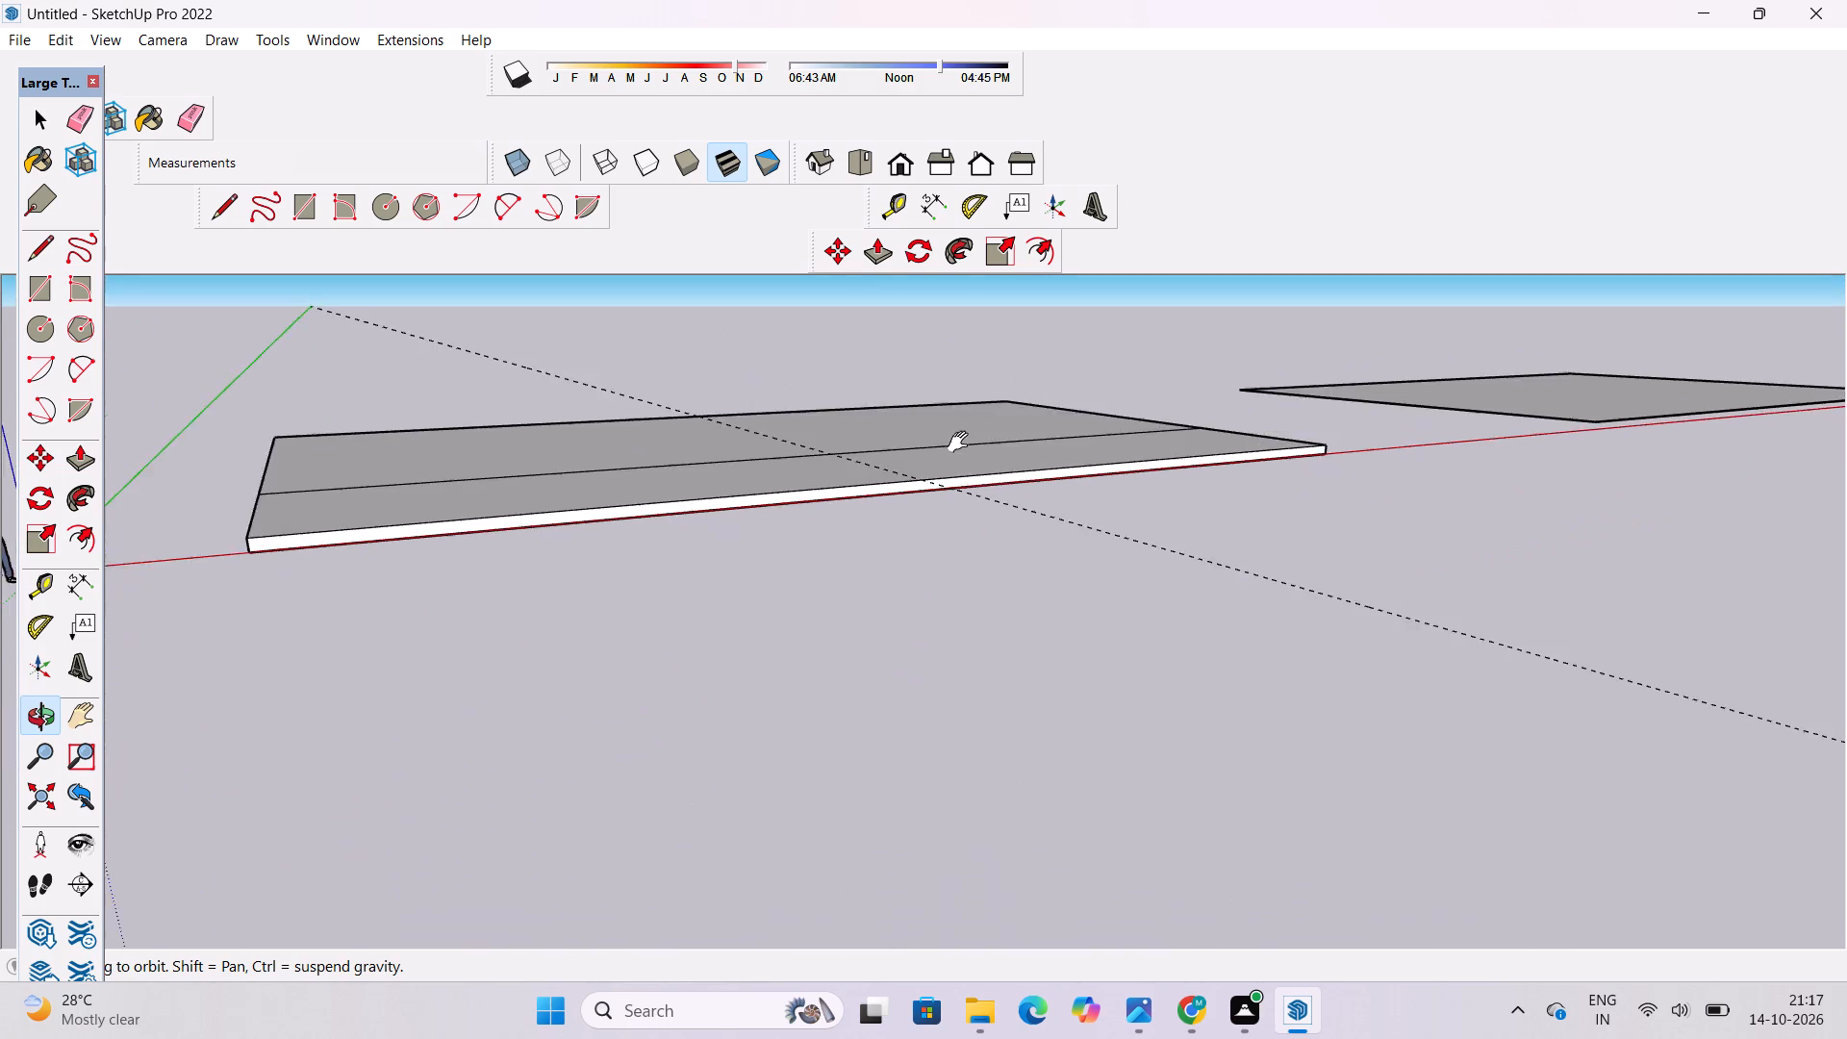
left_click_drag(962, 443, 966, 549)
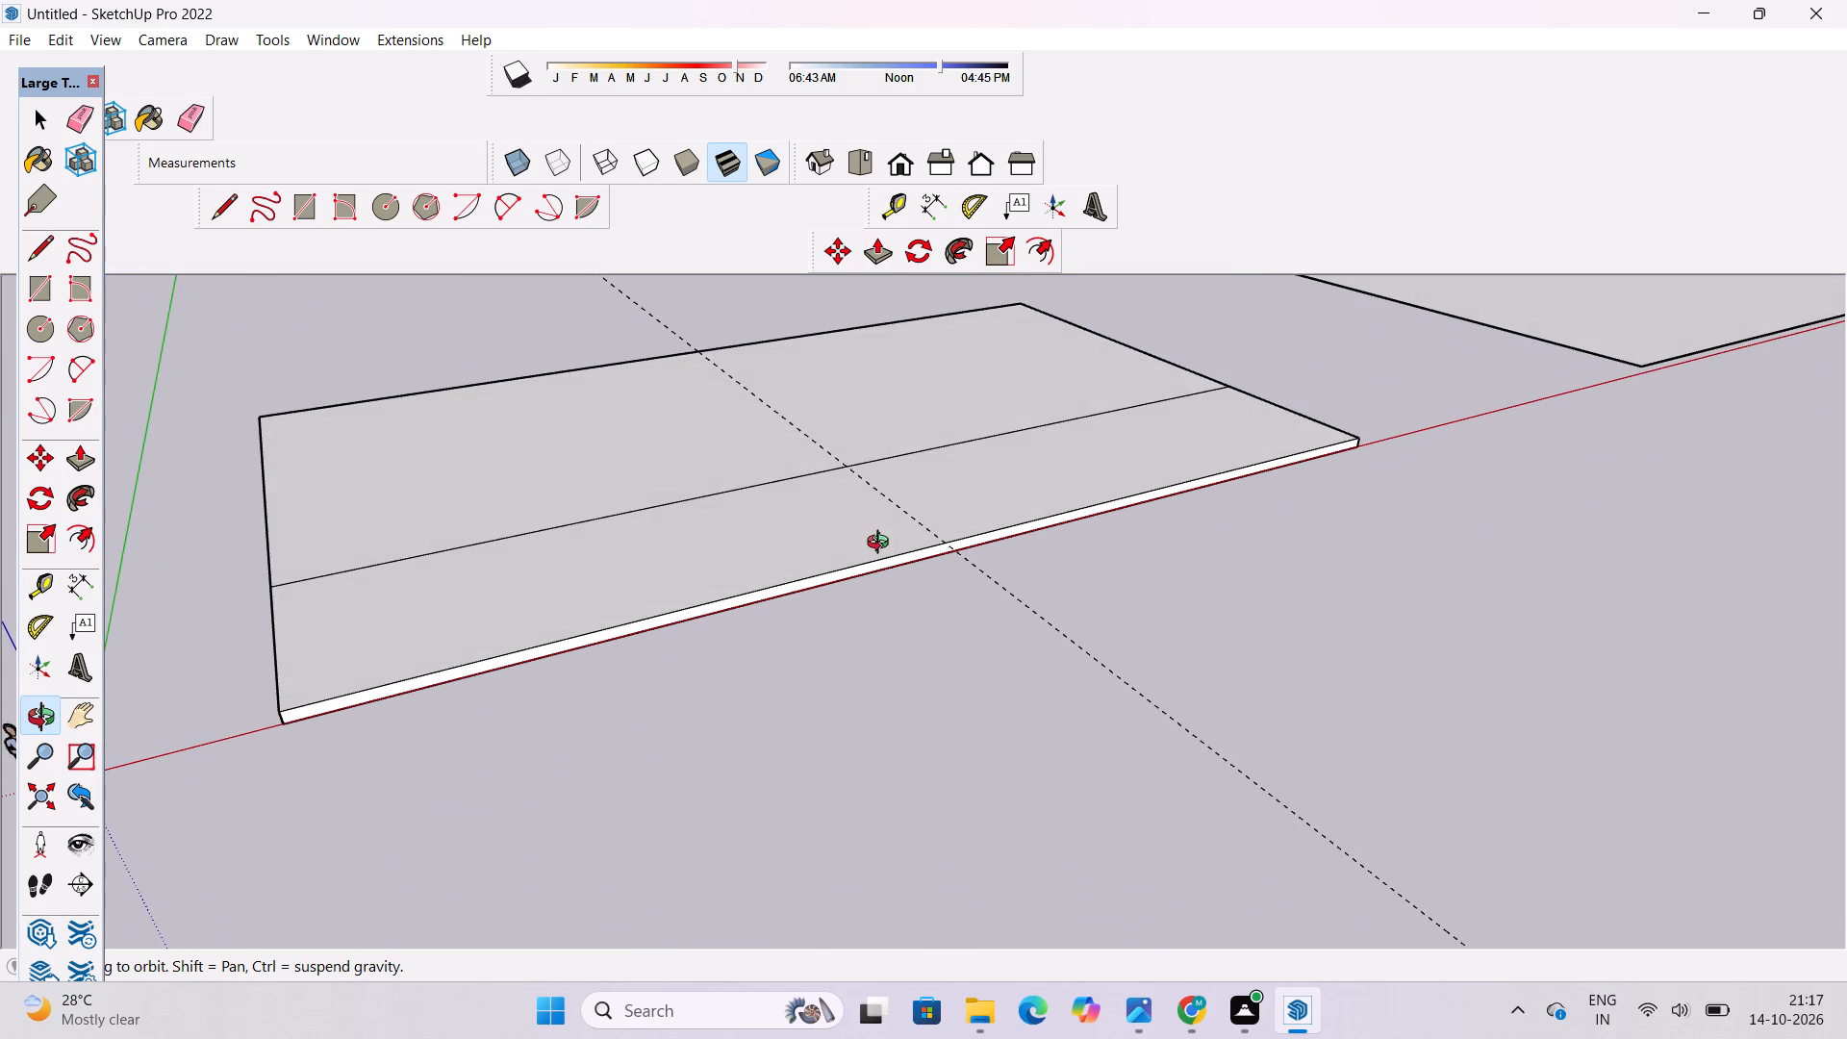
left_click_drag(909, 475, 909, 517, "shift")
left_click_drag(909, 519, 906, 546)
left_click(906, 546, "shift")
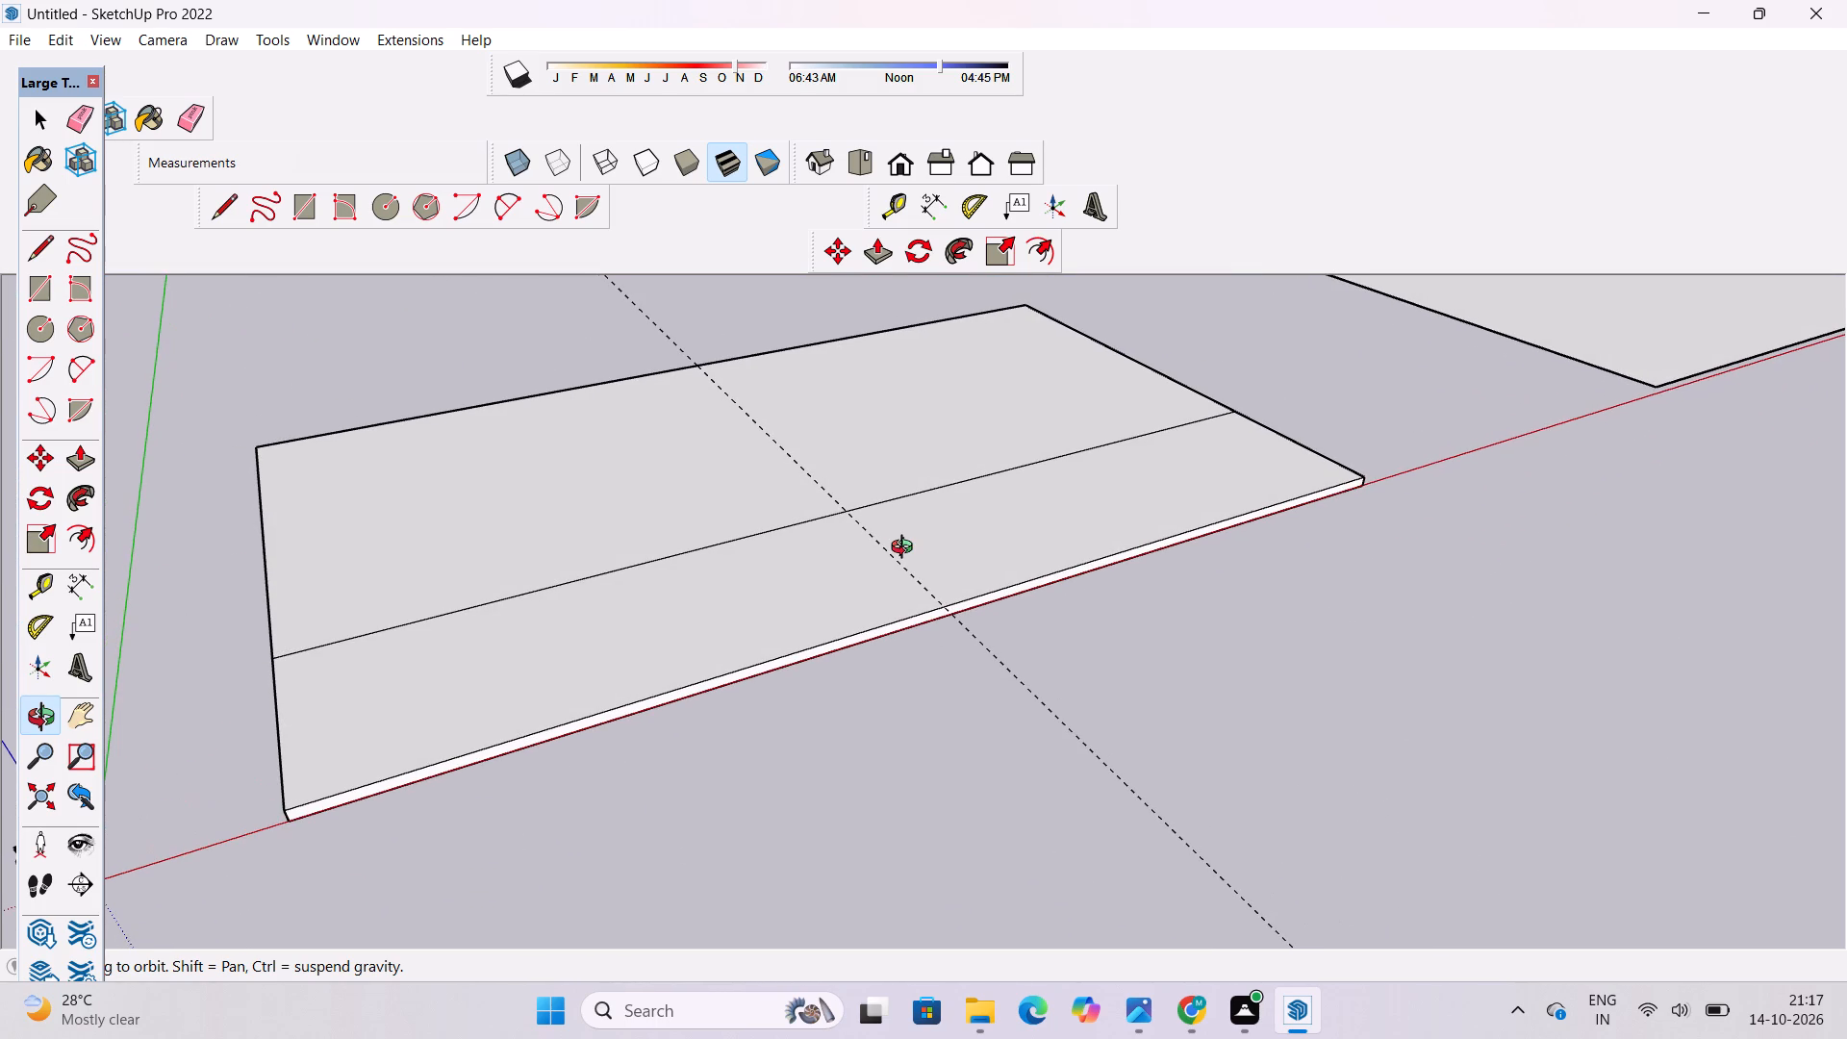
Examine the original slab, its crossing guide and the undivided copy beside it from several angles.
left_click_drag(901, 529, 901, 611, "shift")
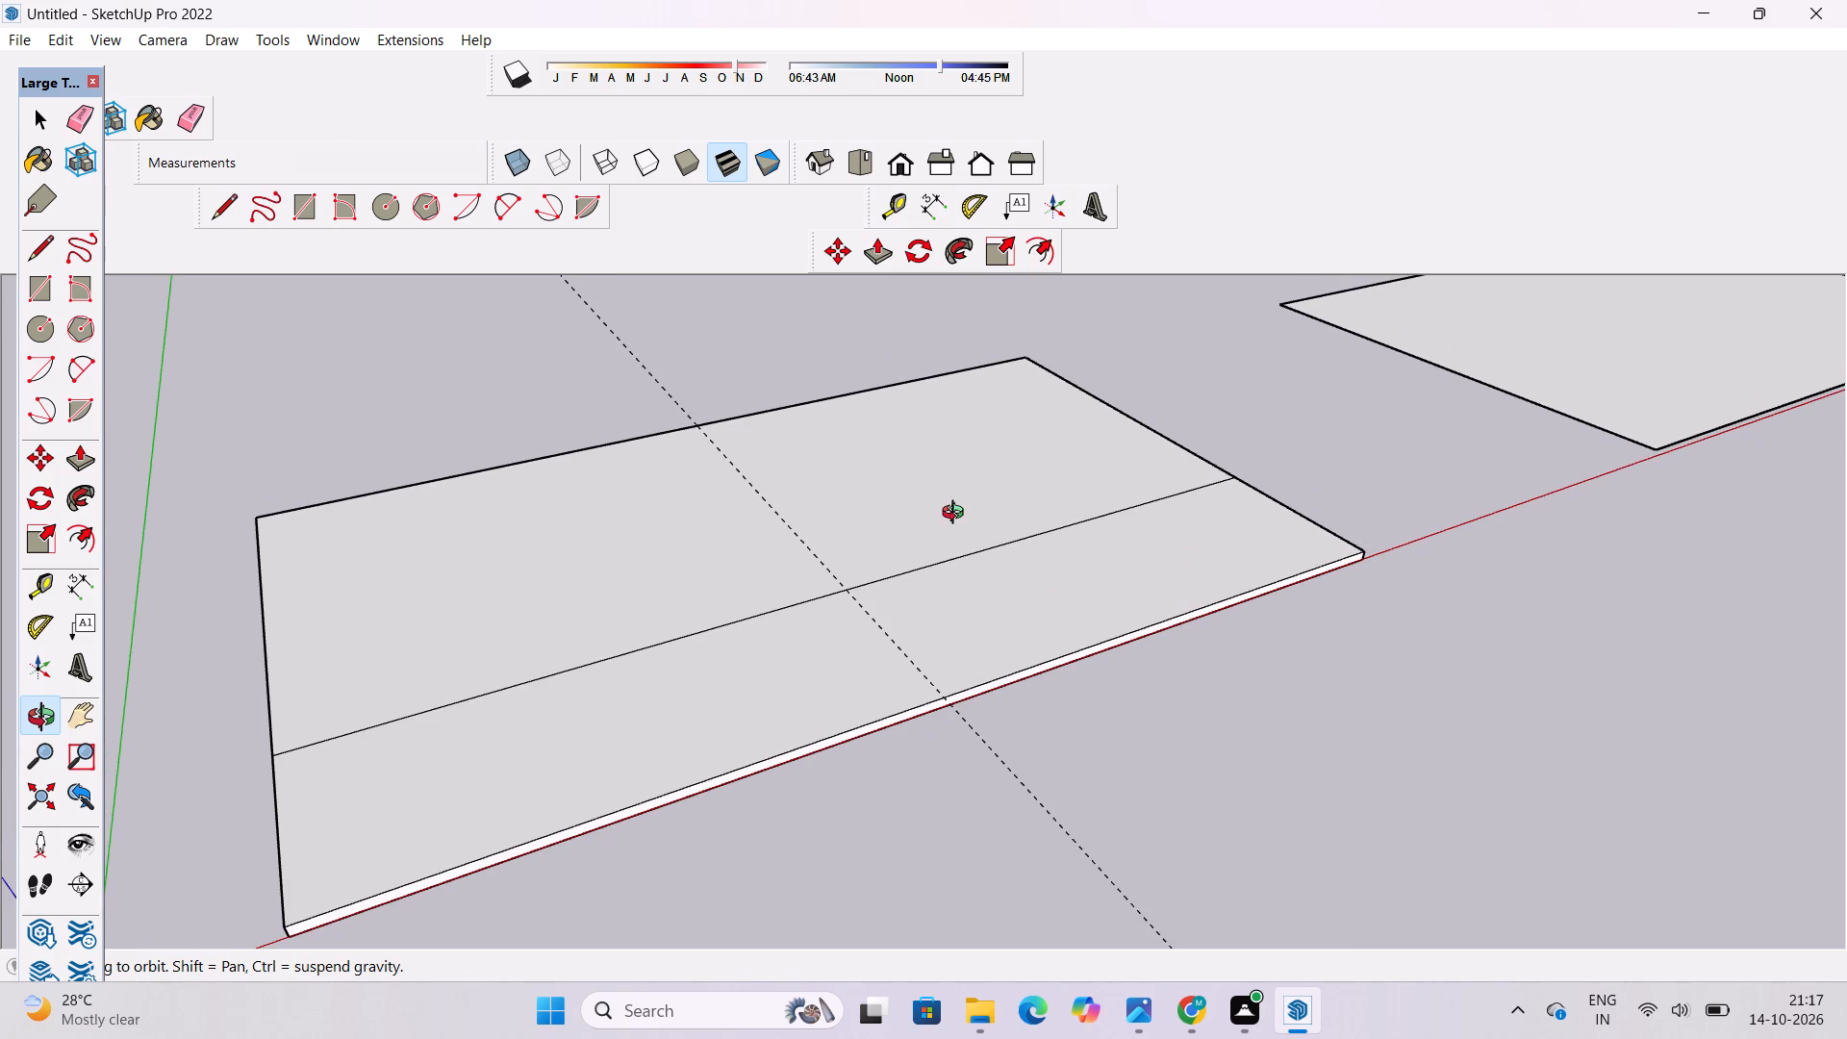
scroll(891, 669, "down", 4)
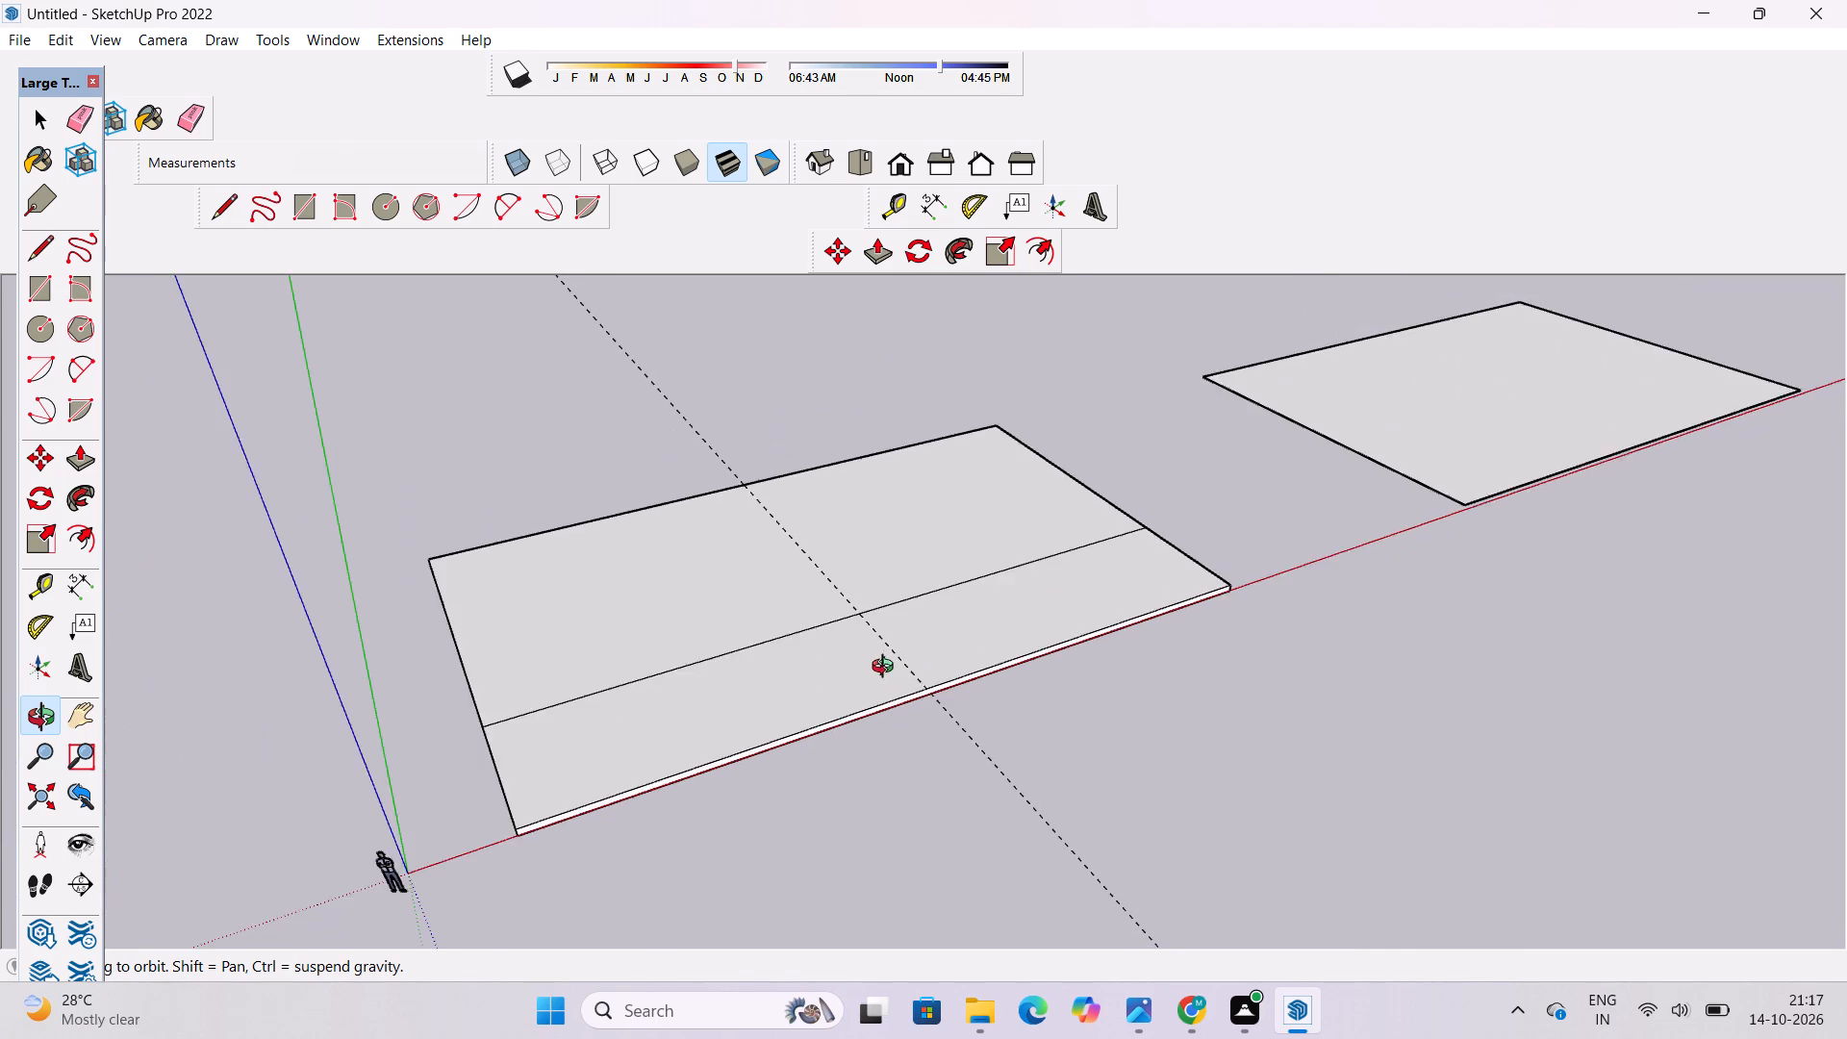
left_click_drag(884, 672, 965, 776)
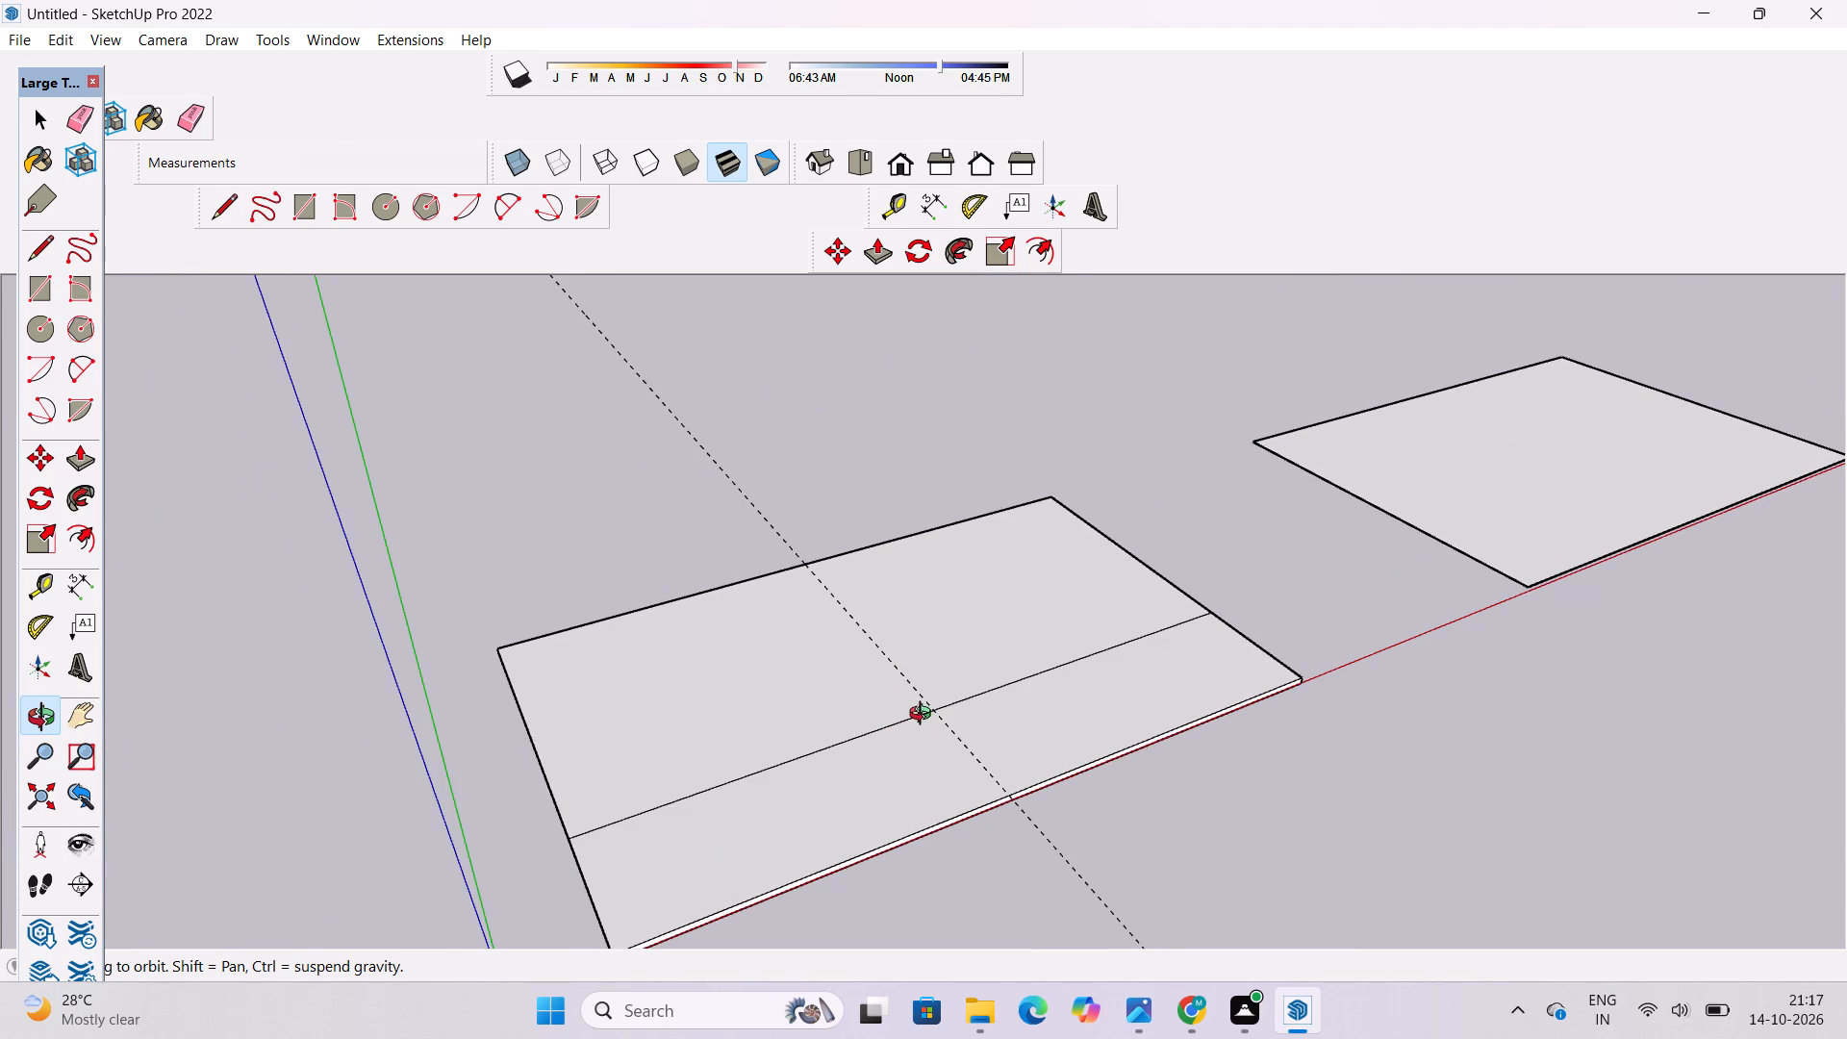
scroll(898, 654, "down", 3)
left_click_drag(898, 721, 951, 811)
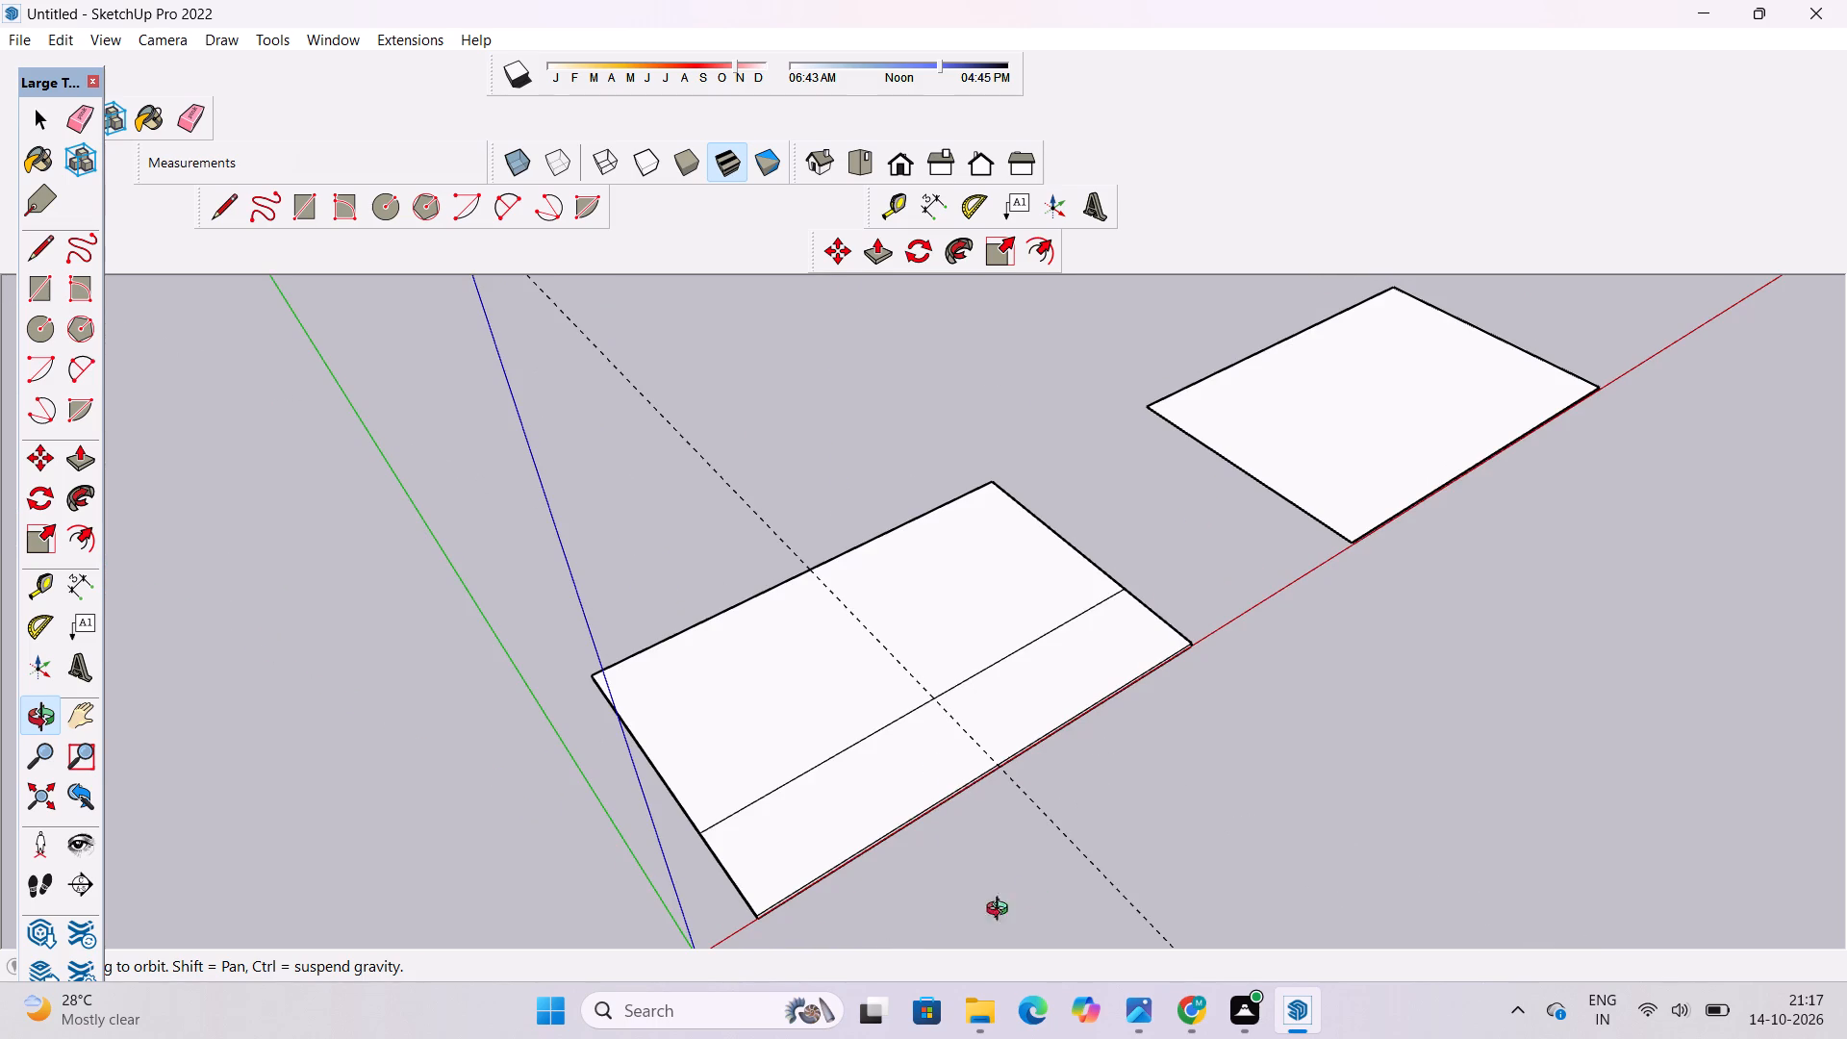
left_click_drag(940, 771, 898, 680)
scroll(894, 680, "up", 4)
left_click_drag(893, 680, 890, 695)
left_click_drag(934, 696, 821, 727)
scroll(826, 722, "down", 3)
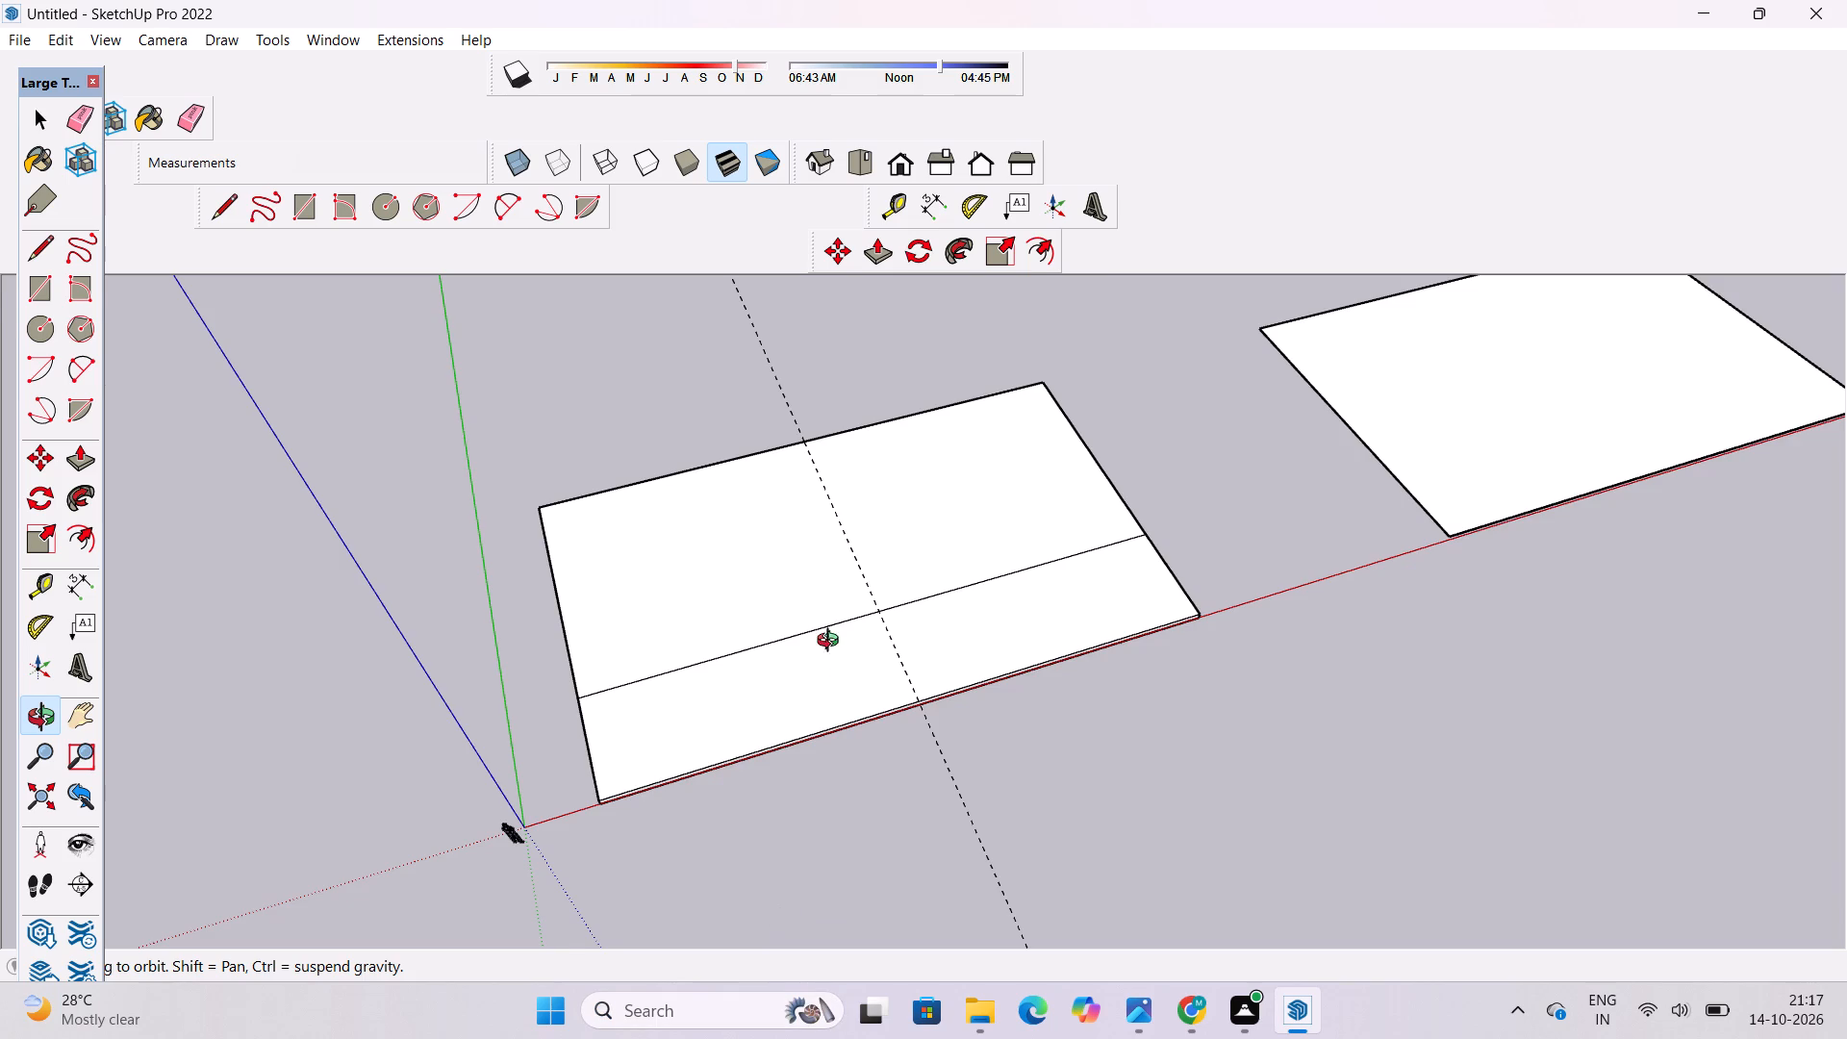
left_click_drag(832, 643, 971, 368)
left_click_drag(1013, 526, 854, 592, "shift")
left_click_drag(839, 706, 747, 817)
scroll(645, 773, "up", 3)
left_click_drag(648, 741, 861, 746, "shift")
Draw a line along the dashed guide from the slab's long red-axis edge to its lengthwise dividing line, splitting the front strip.
key("l")
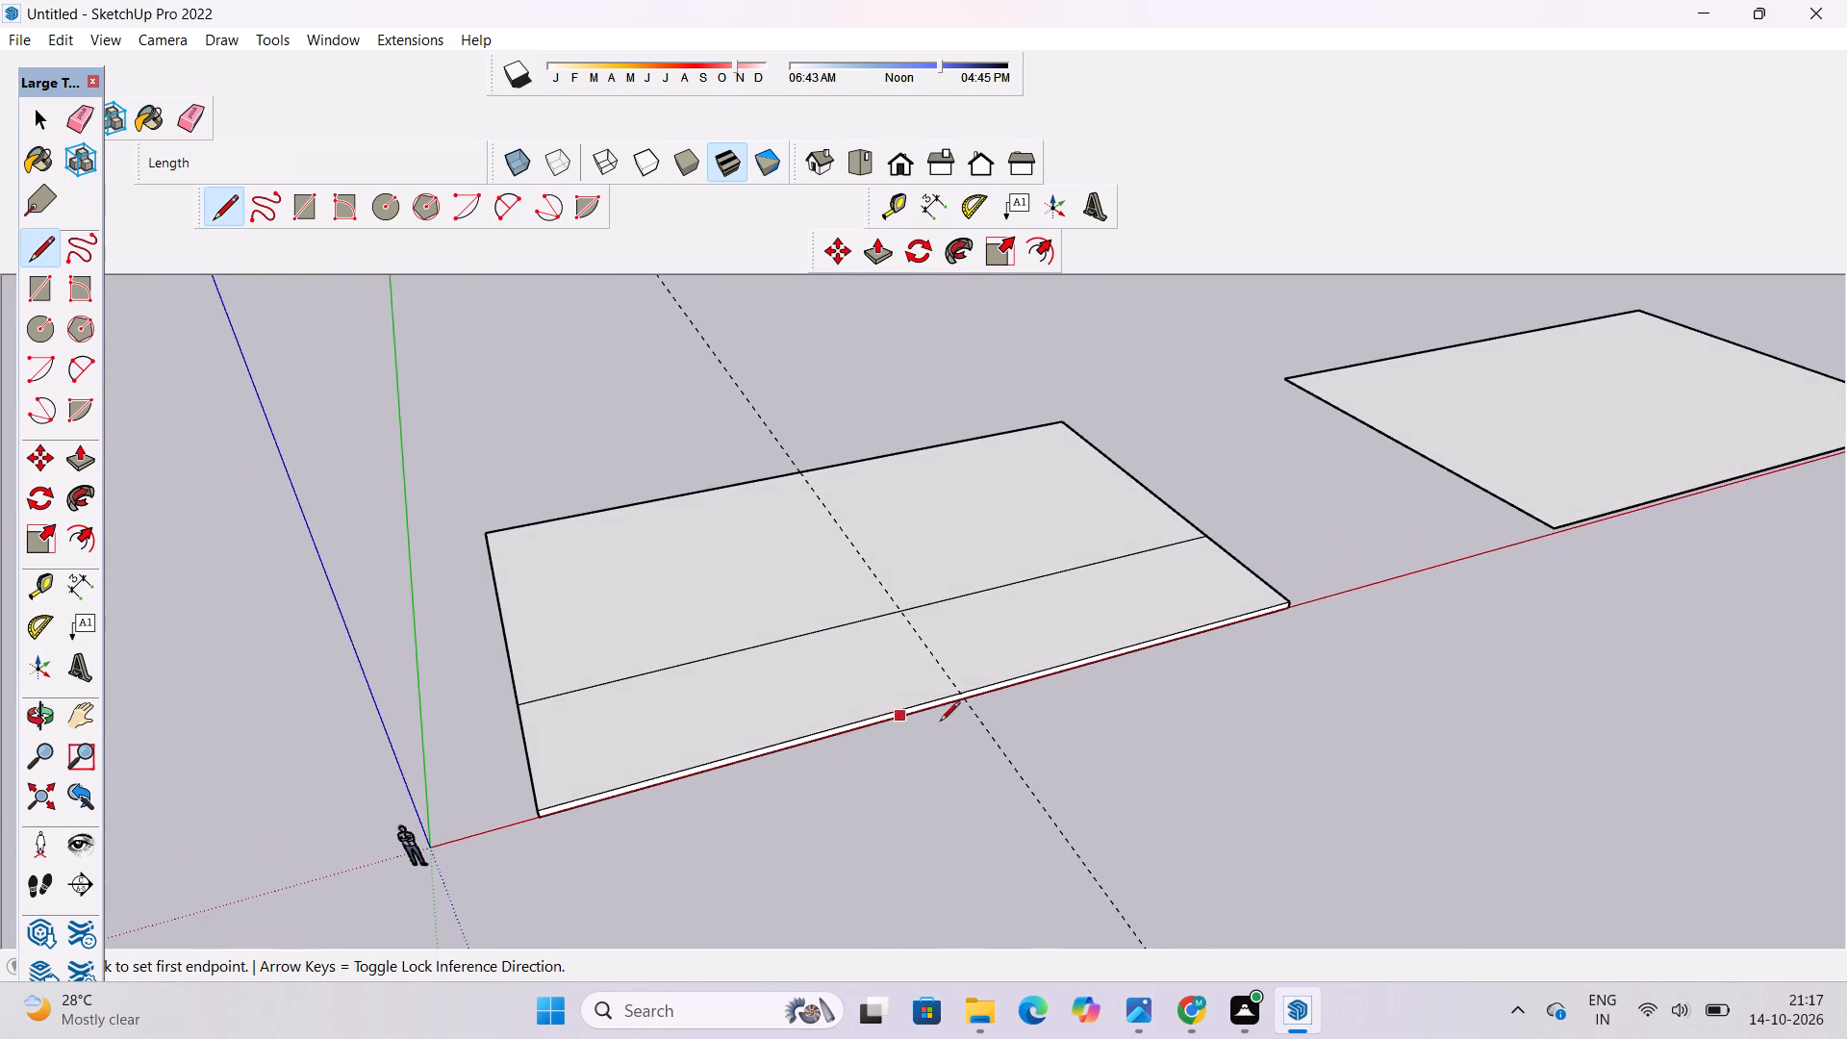
scroll(942, 720, "up", 7)
left_click(972, 692)
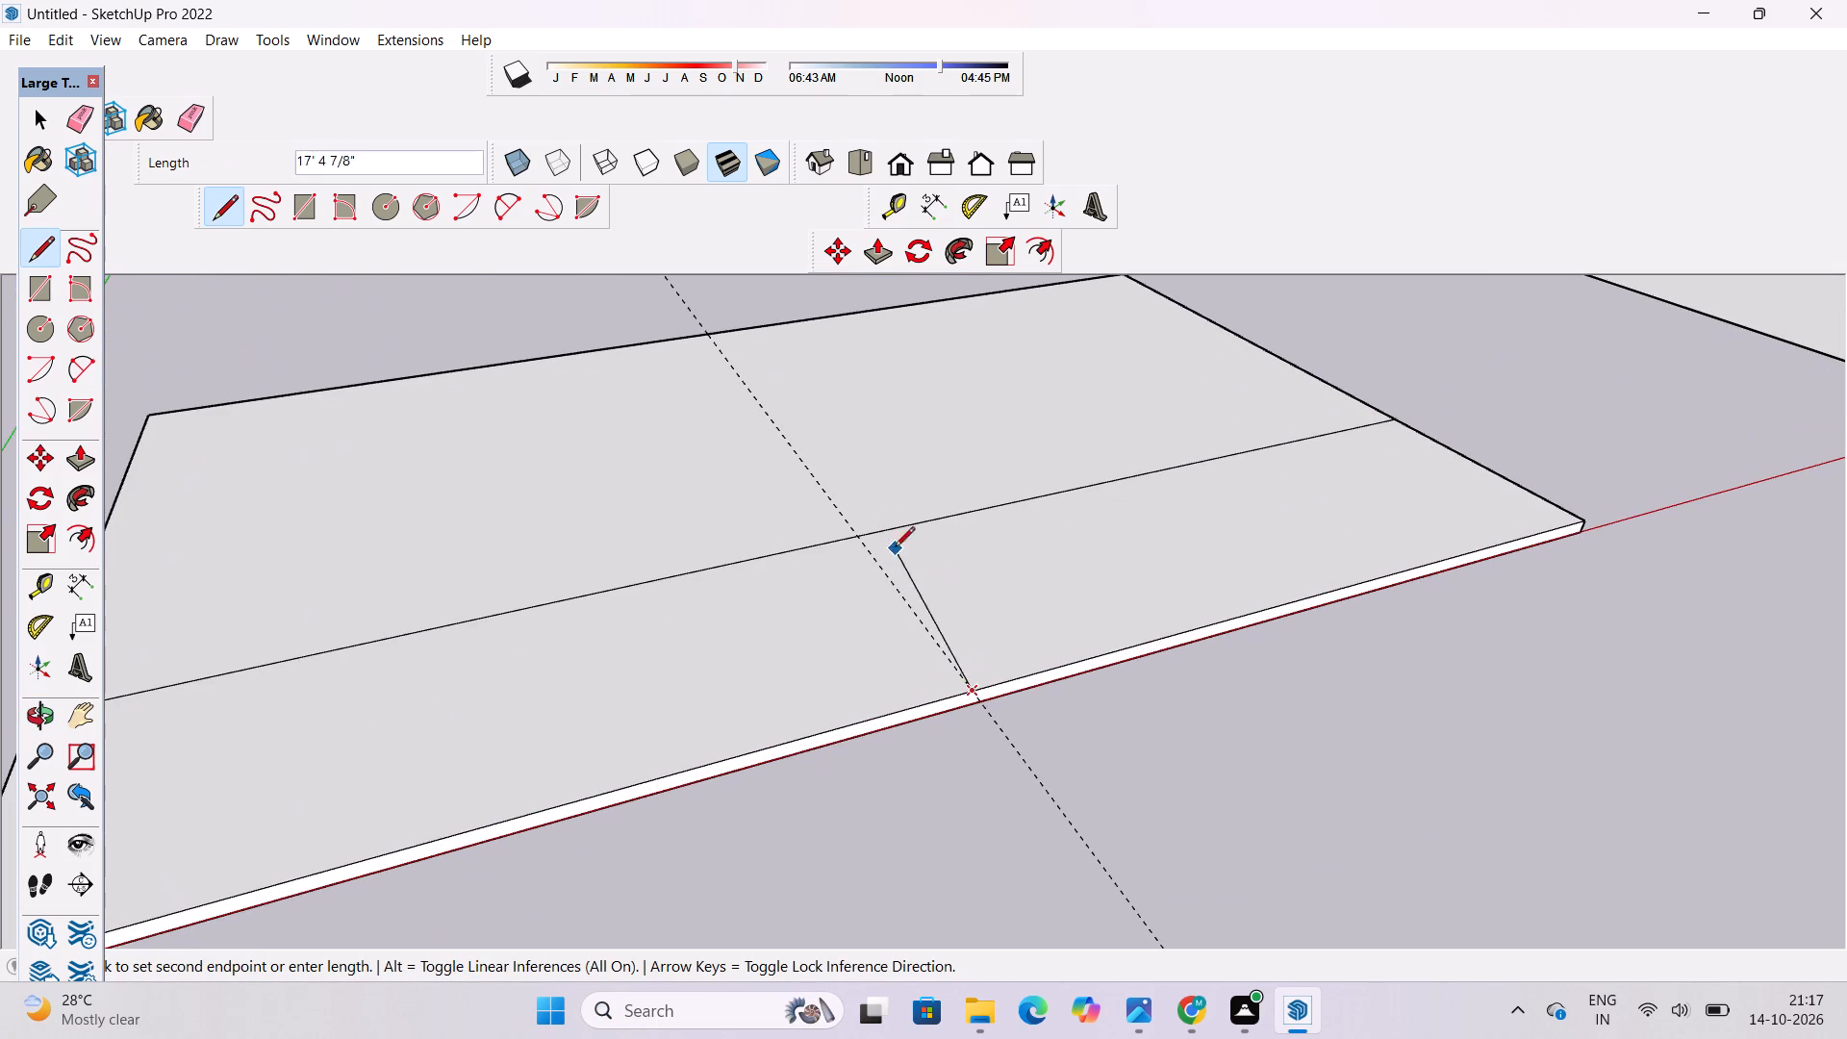
left_click(860, 536)
key("space")
Erase the dashed guide line that crosses the original slab.
type("o")
scroll(860, 536, "down", 5)
left_click_drag(887, 539, 793, 558)
left_click_drag(791, 562, 826, 619)
left_click_drag(826, 619, 891, 612, "shift")
left_click_drag(891, 612, 802, 544)
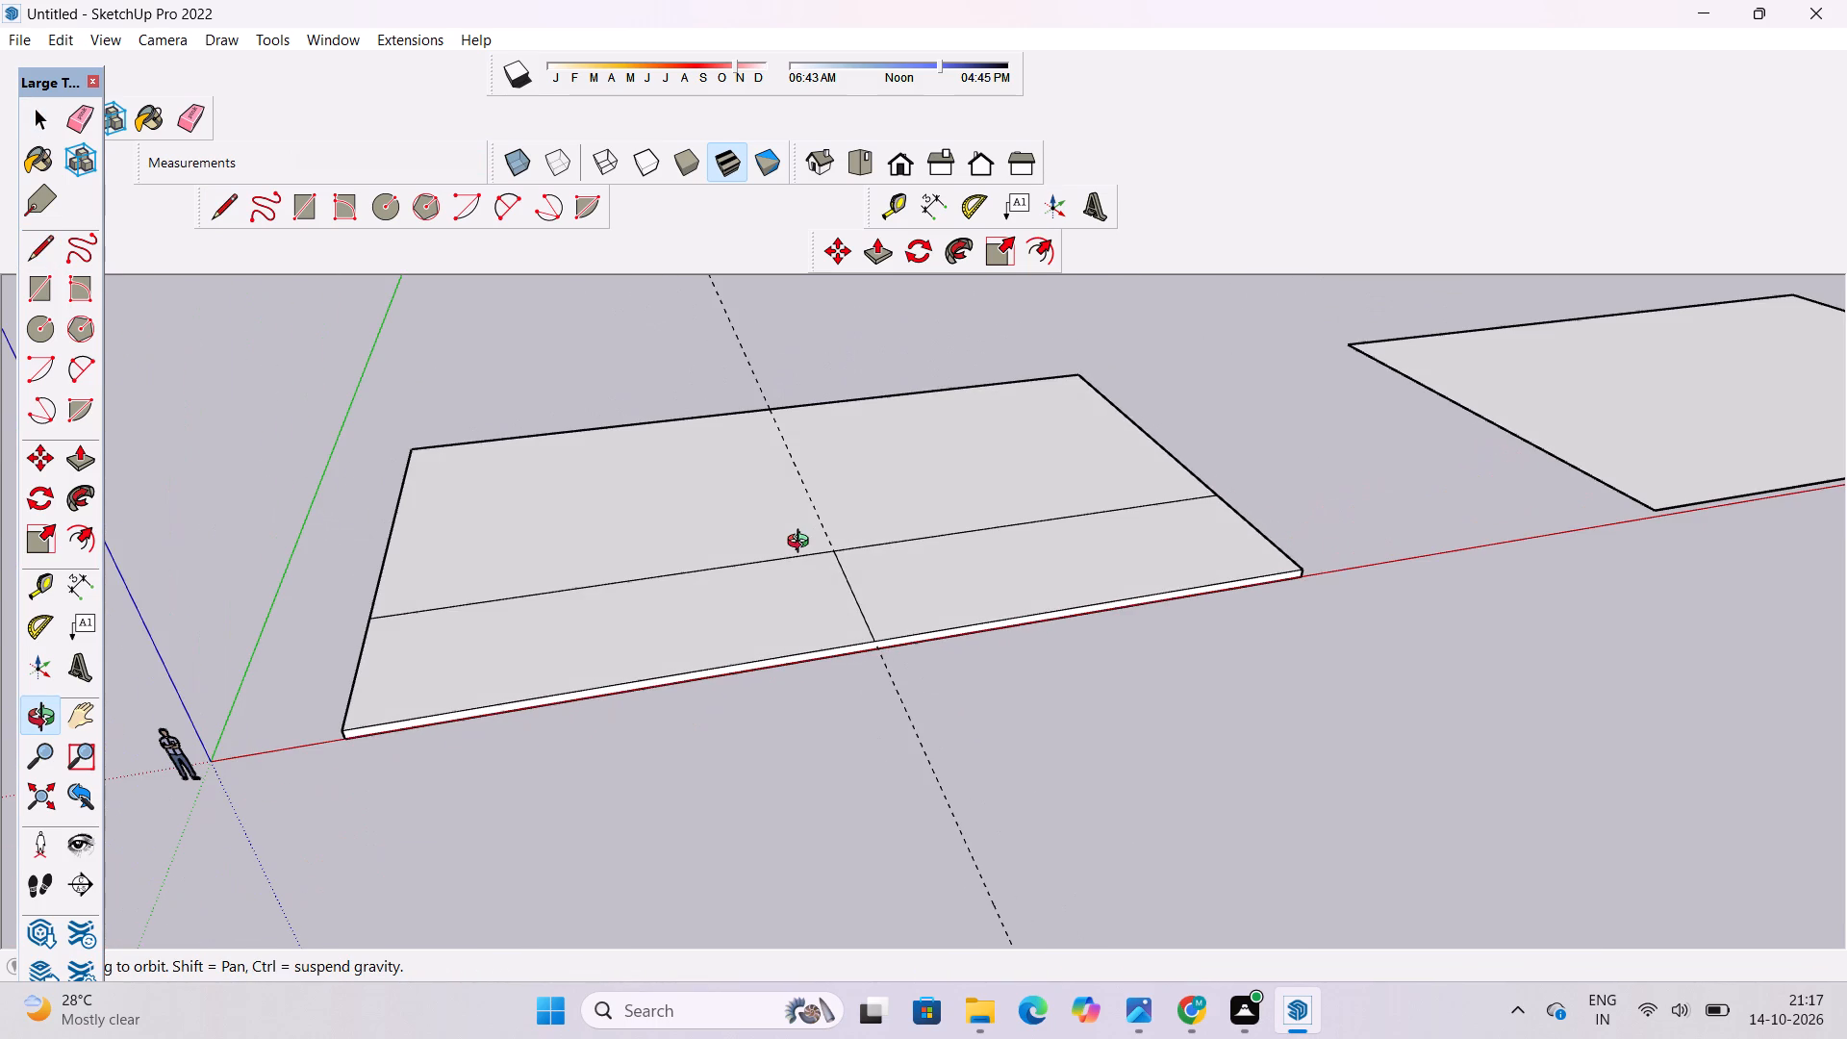
left_click_drag(803, 541, 812, 593, "shift")
left_click_drag(812, 593, 832, 620)
key("e")
left_click_drag(831, 479, 821, 502)
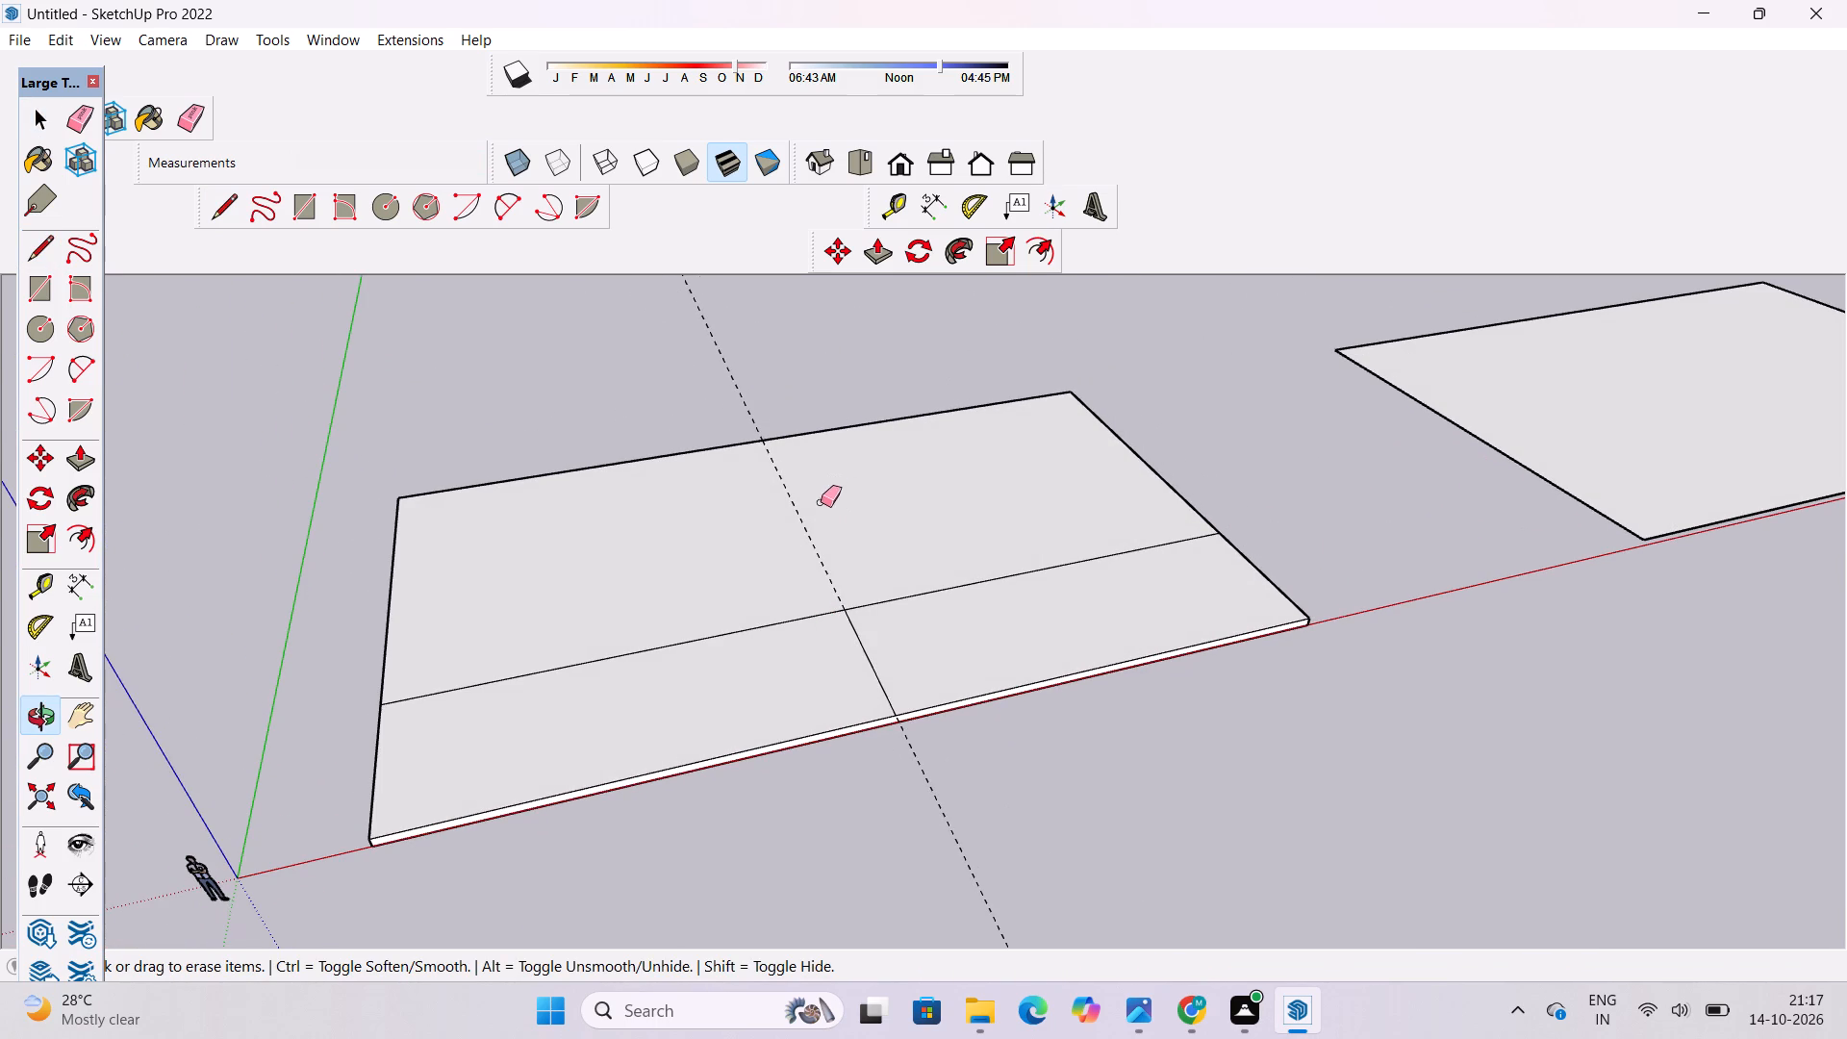
left_click_drag(821, 502, 811, 532)
left_click_drag(814, 528, 808, 546)
key("space")
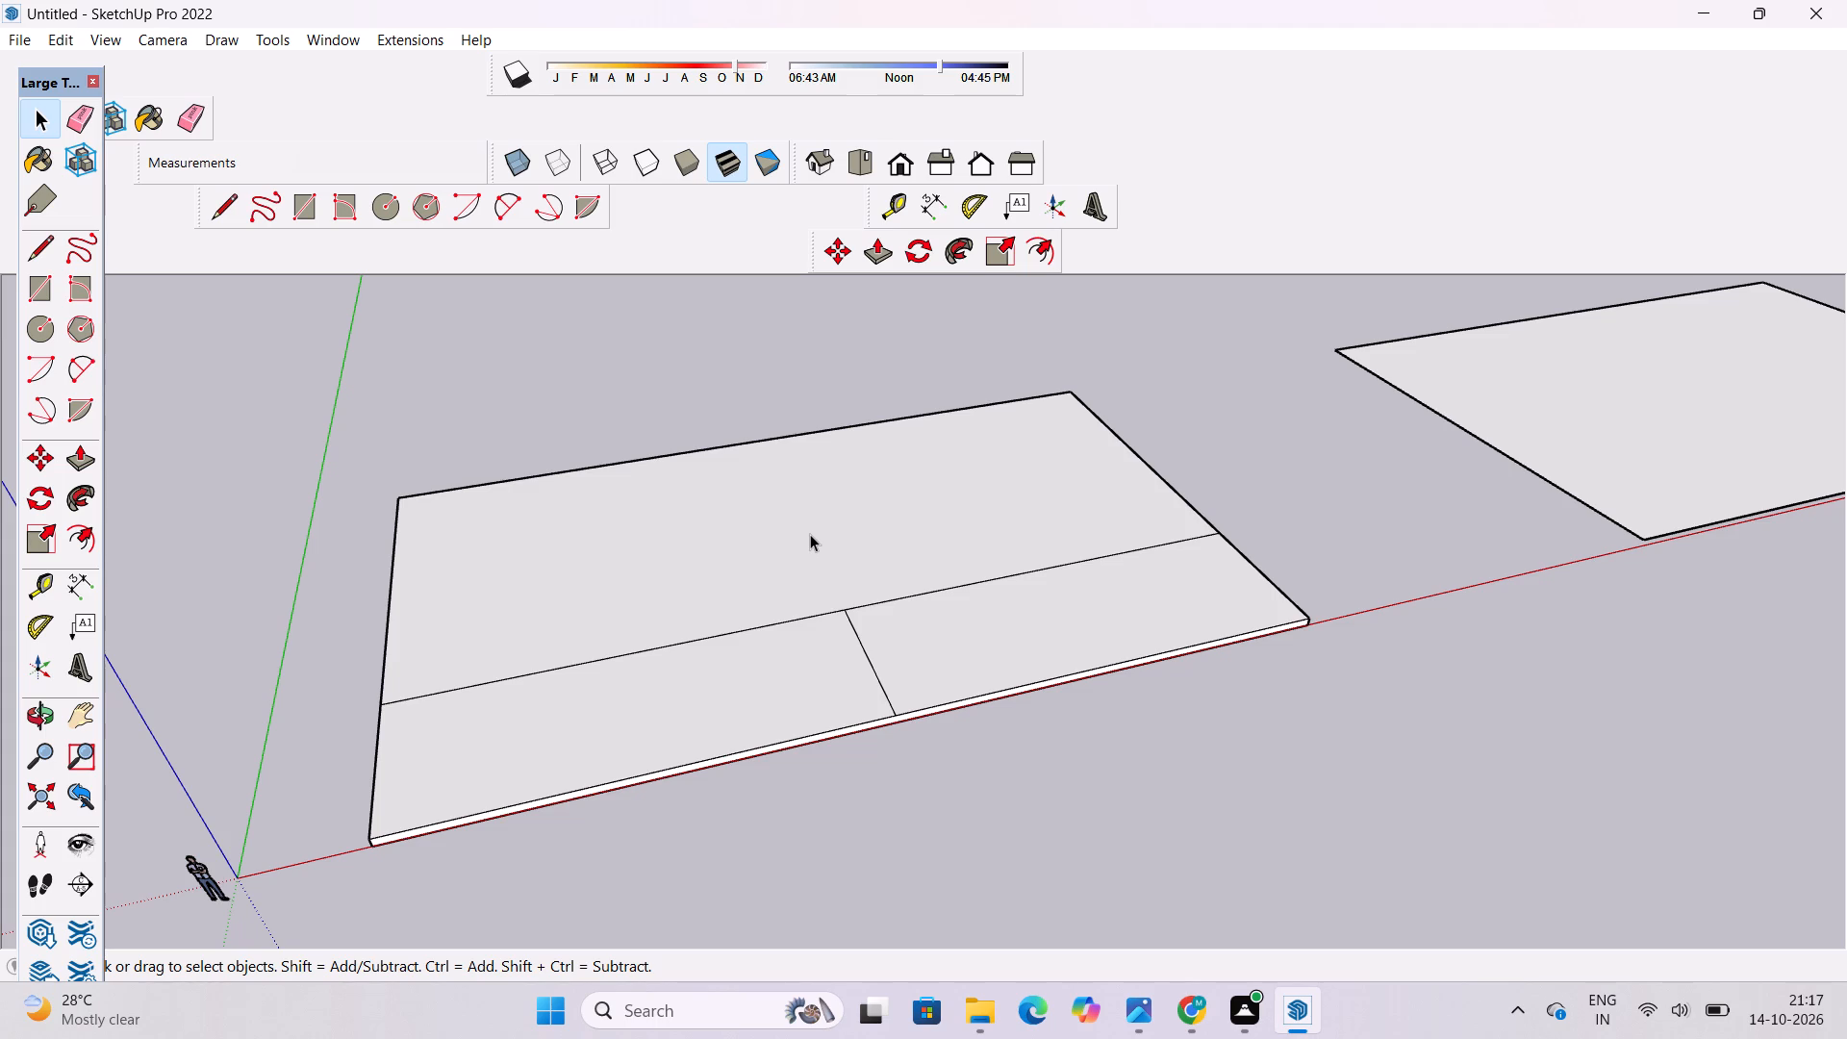
Examine the original slab's three top faces together with the undivided copy from high and low angles.
key("o")
scroll(858, 503, "down", 1)
left_click_drag(937, 576, 977, 630)
scroll(874, 604, "down", 2)
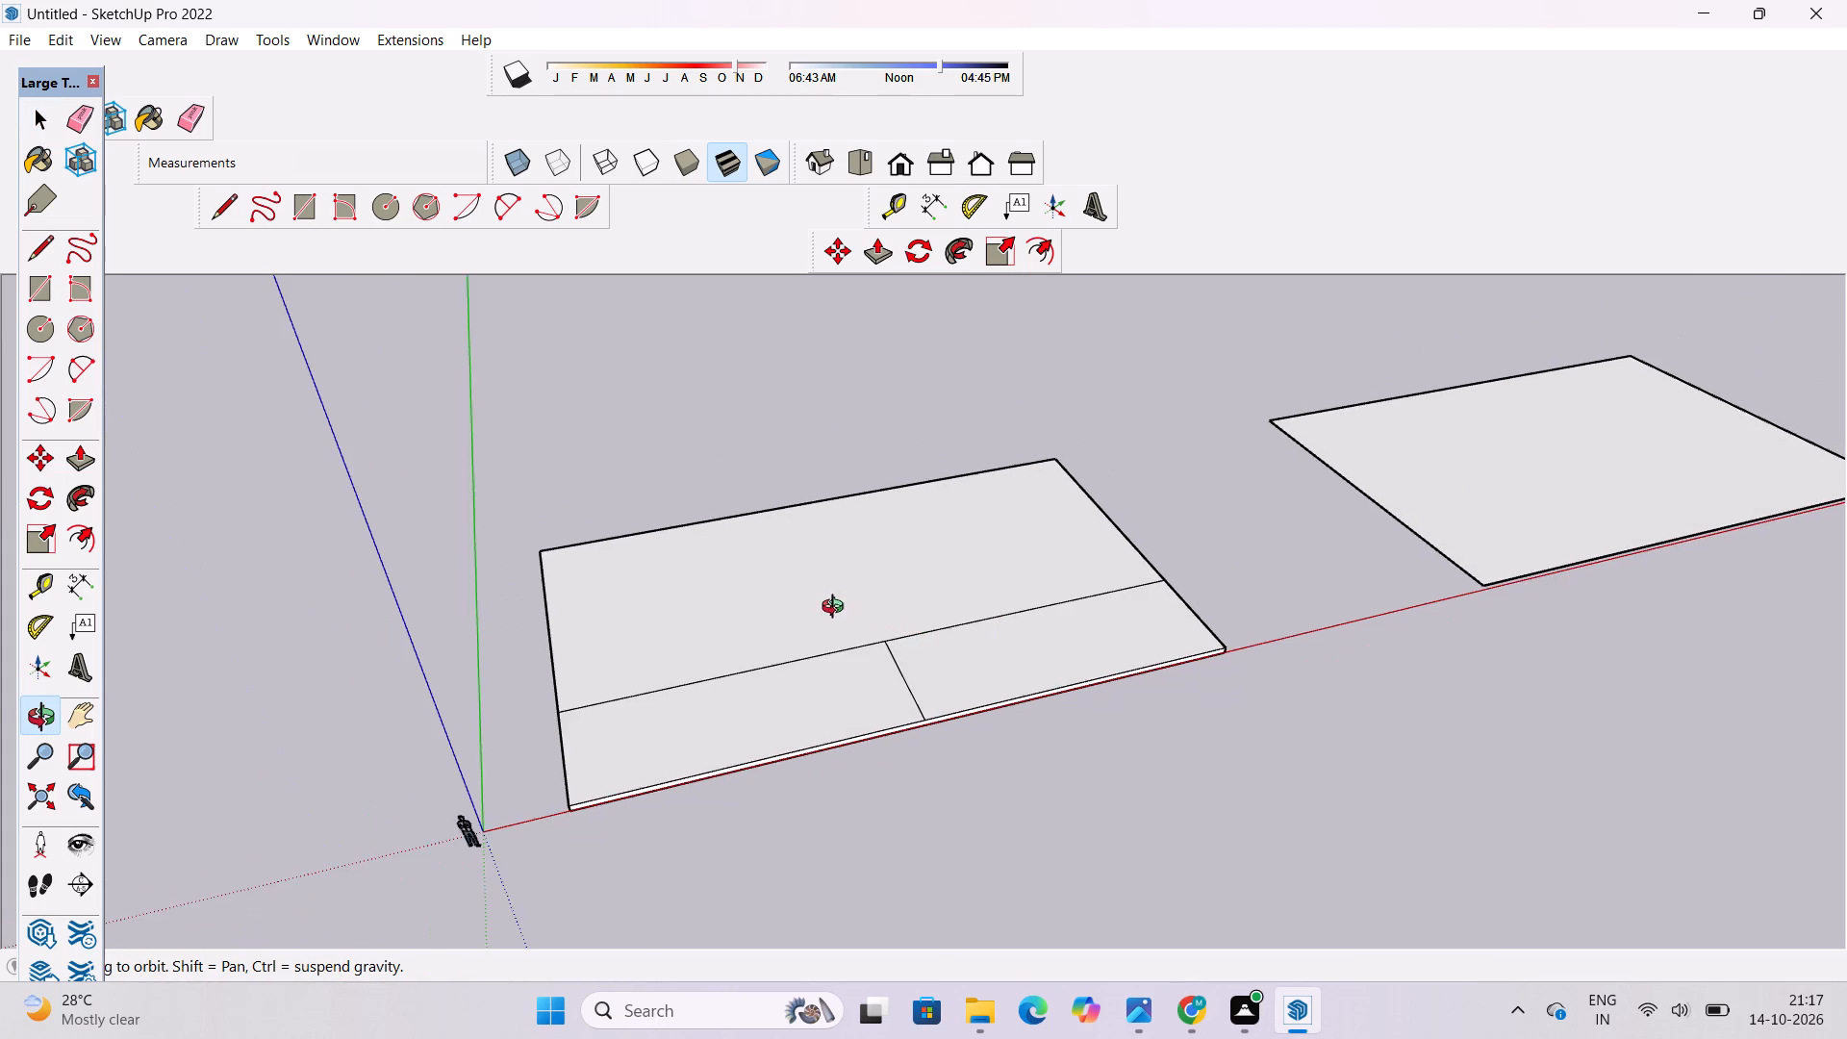
left_click_drag(837, 609, 913, 655)
left_click_drag(906, 658, 898, 614)
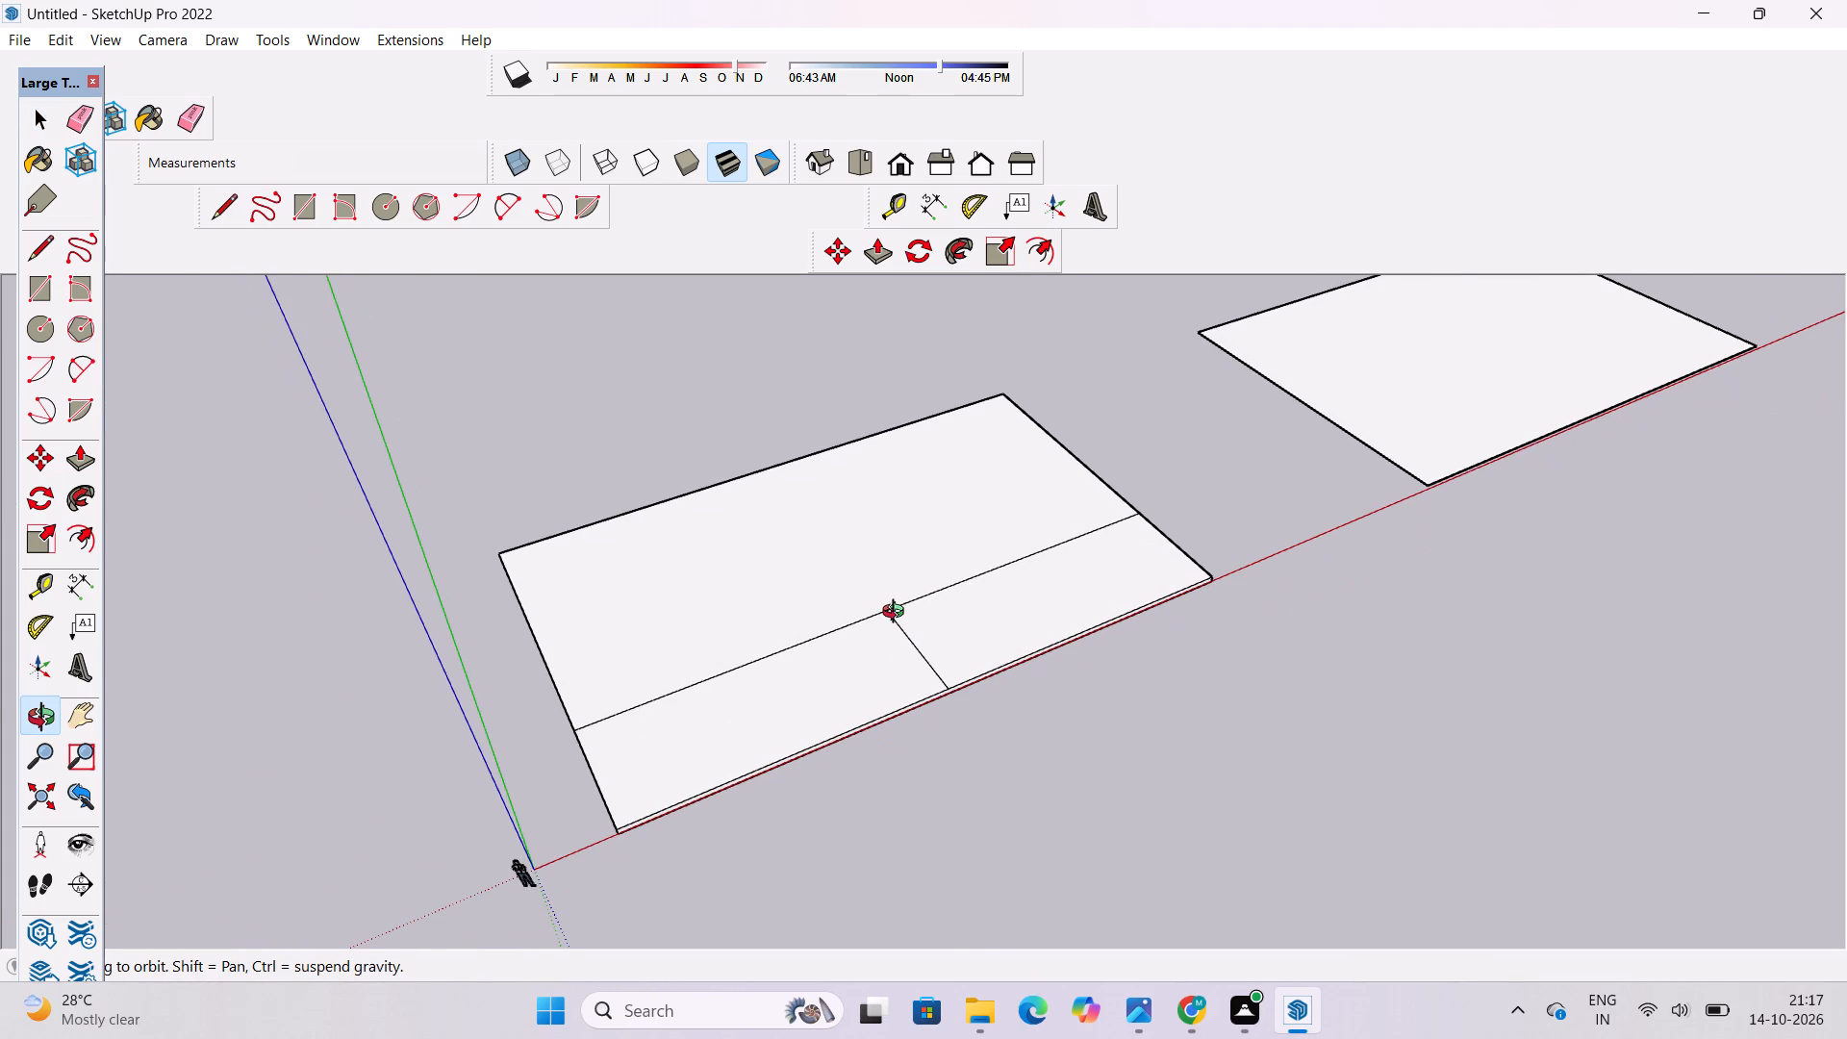
left_click_drag(898, 609, 886, 621)
left_click_drag(886, 621, 878, 572)
left_click_drag(944, 619, 737, 619)
left_click_drag(739, 616, 727, 627)
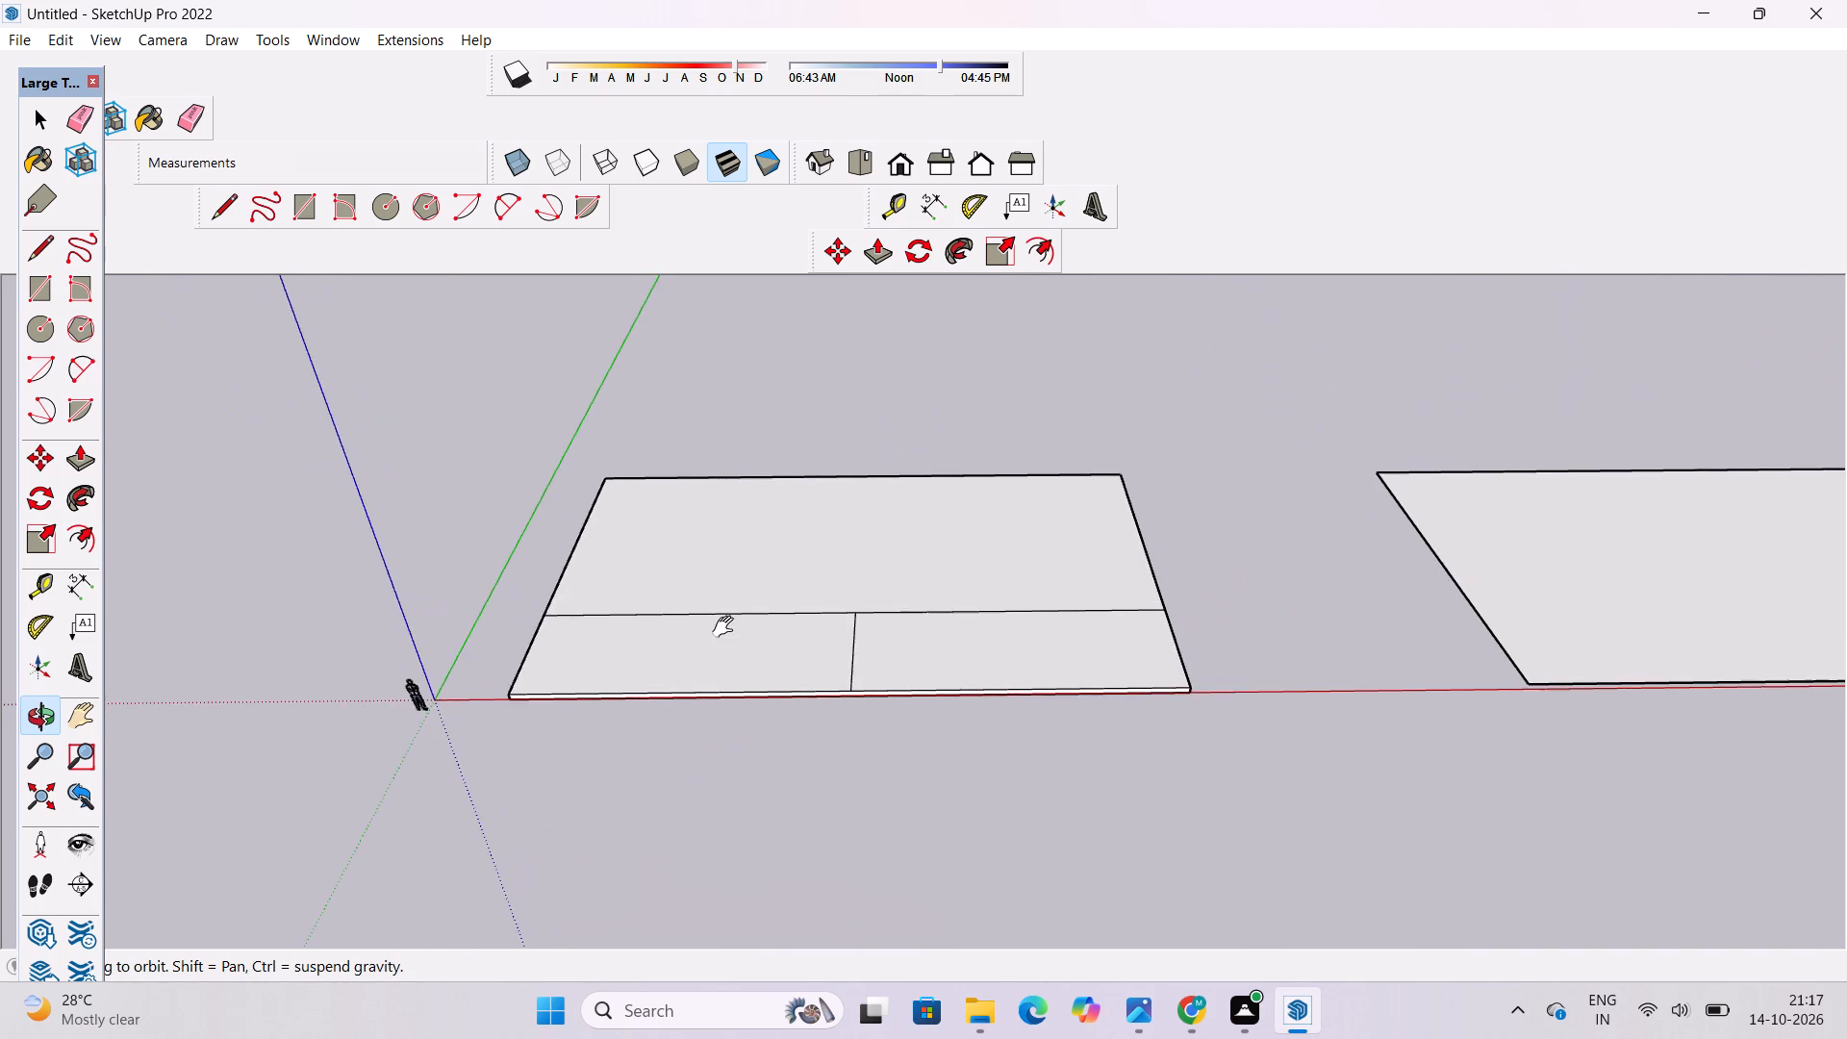
left_click_drag(727, 626, 830, 649)
left_click_drag(833, 643, 806, 607)
scroll(809, 577, "down", 6, "shift")
left_click_drag(809, 577, 941, 744, "shift")
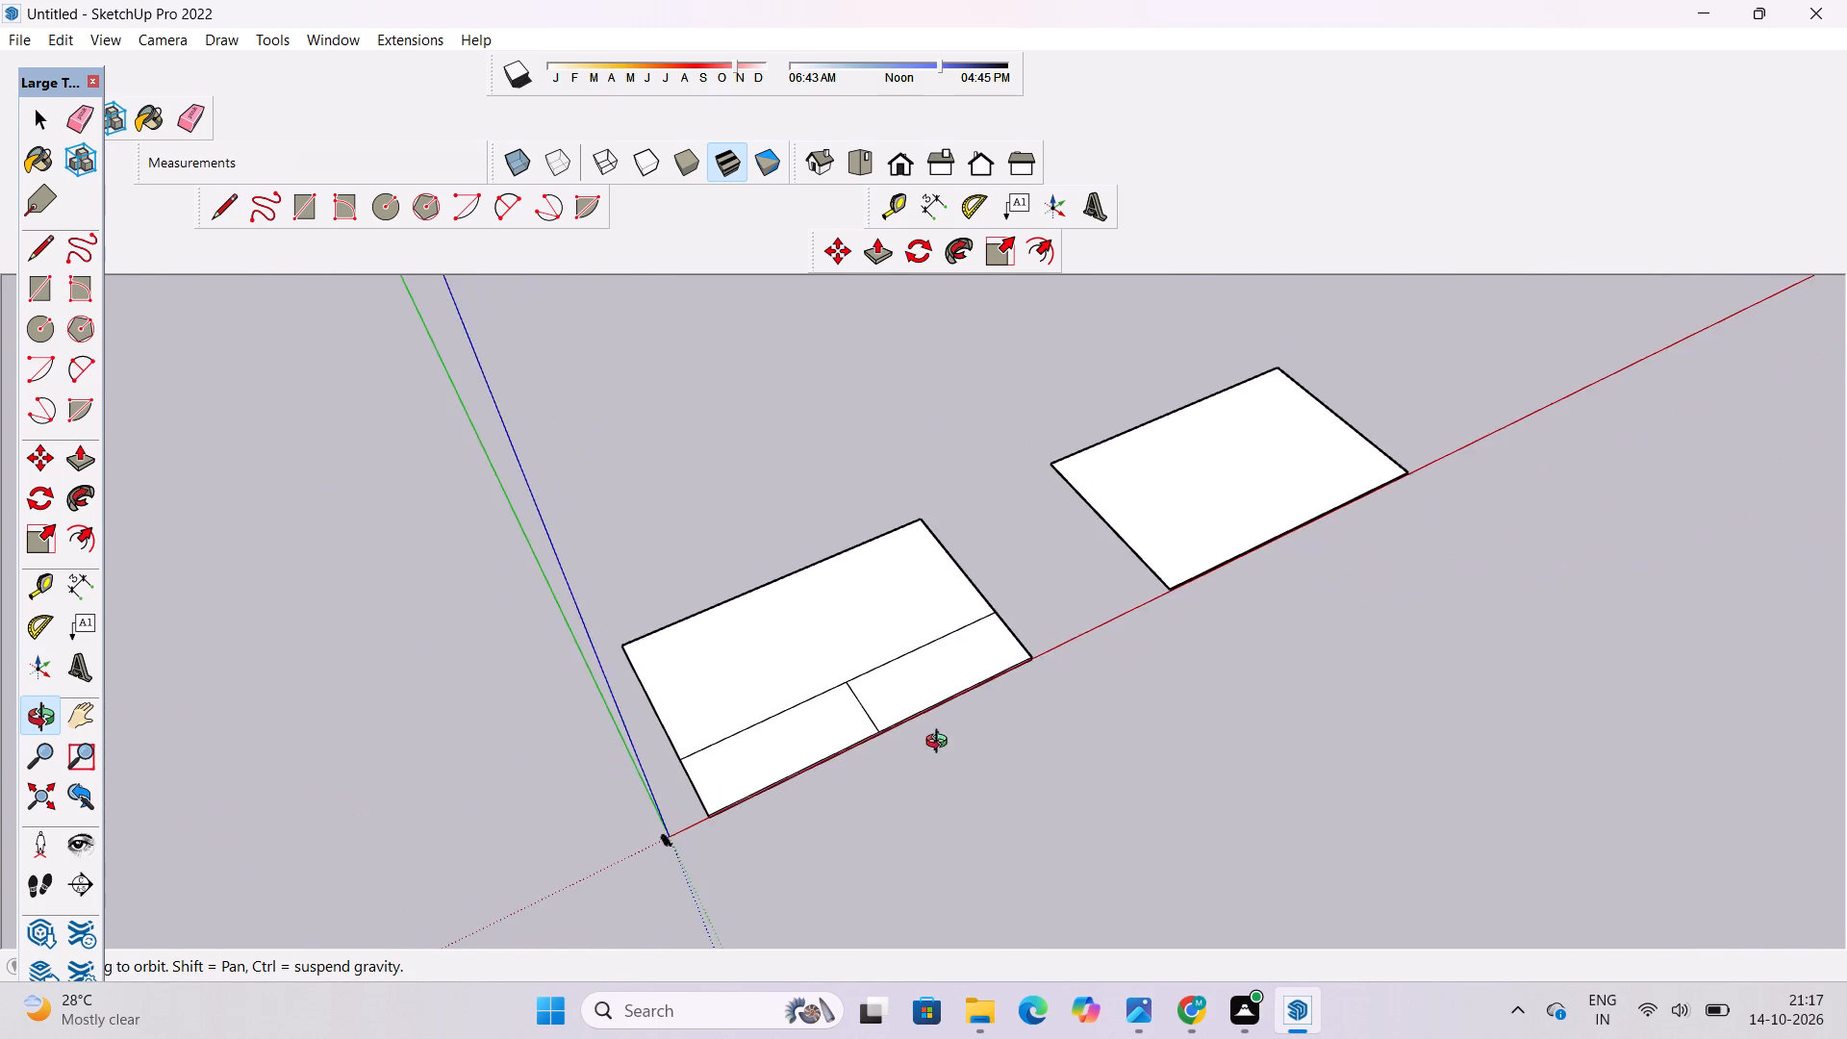
left_click_drag(941, 744, 867, 654, "shift")
Check the house front in the reference picture and compare it with the slab's front strip division from several angles.
left_click(1139, 1011)
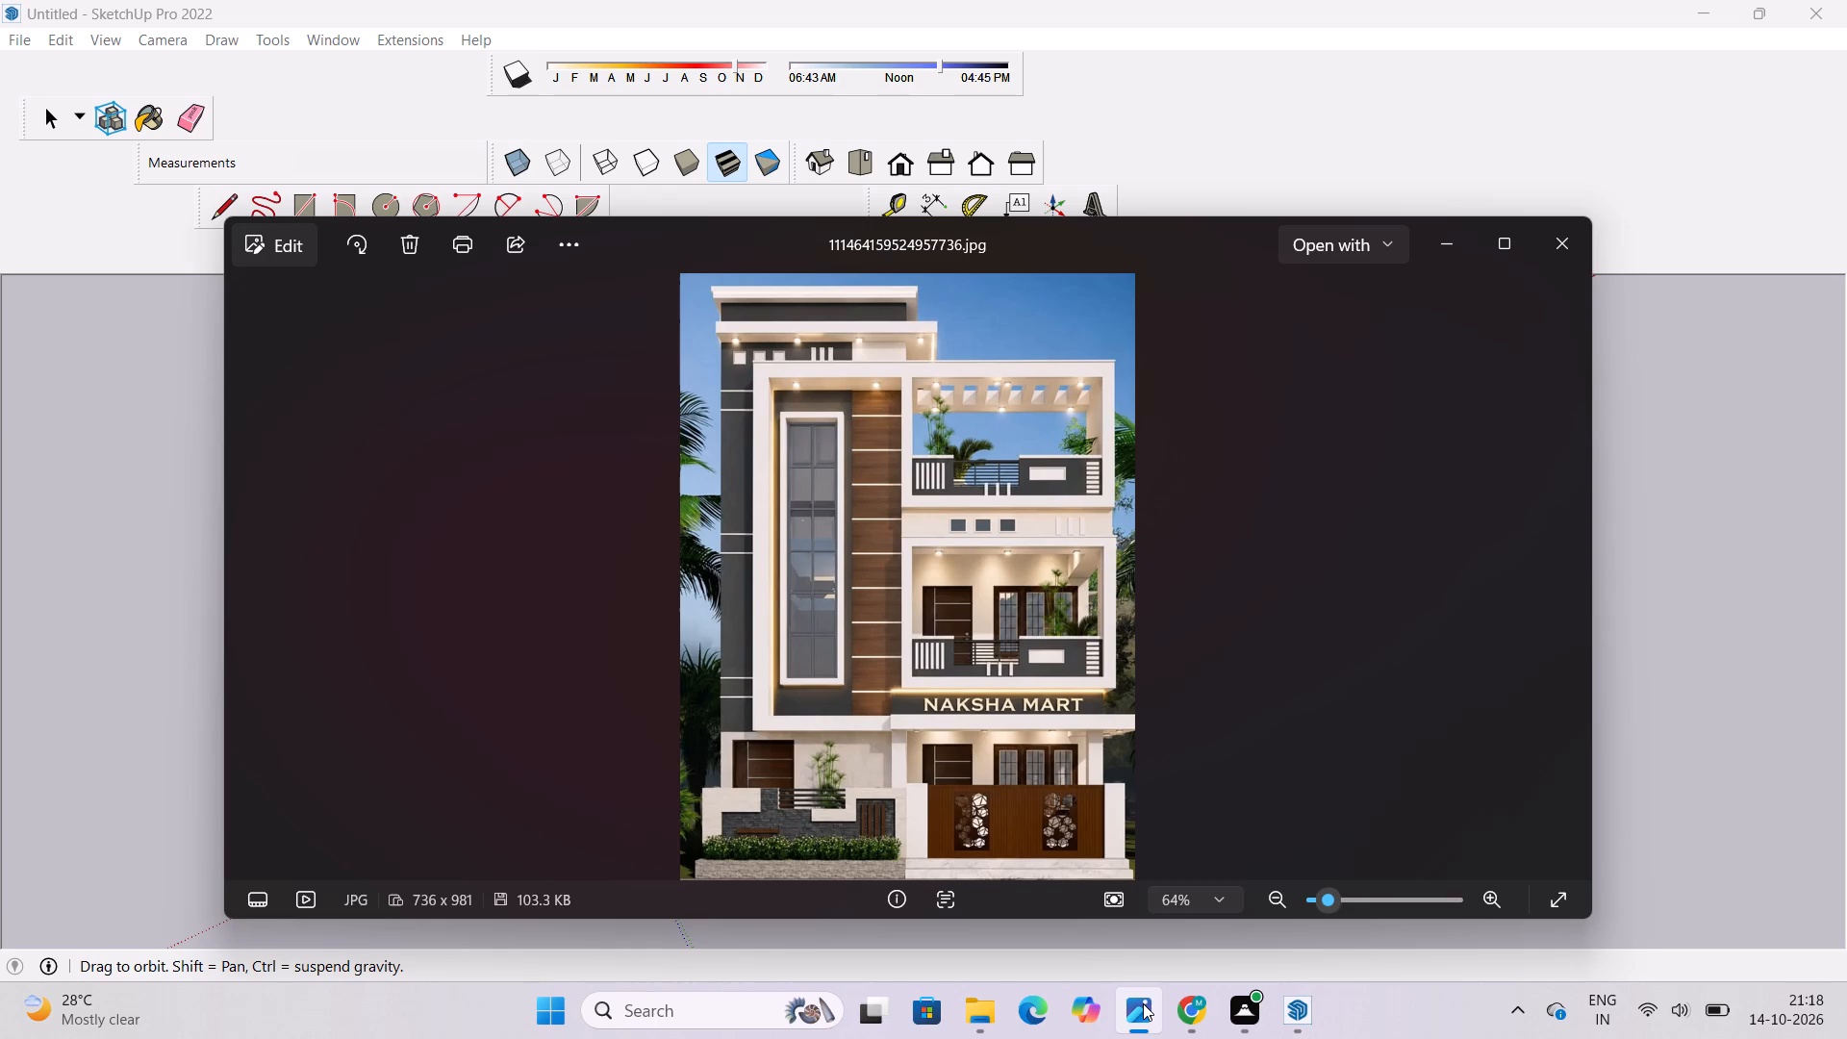
left_click(1143, 1003)
left_click_drag(899, 796, 980, 946, "shift")
left_click_drag(980, 946, 873, 821, "shift")
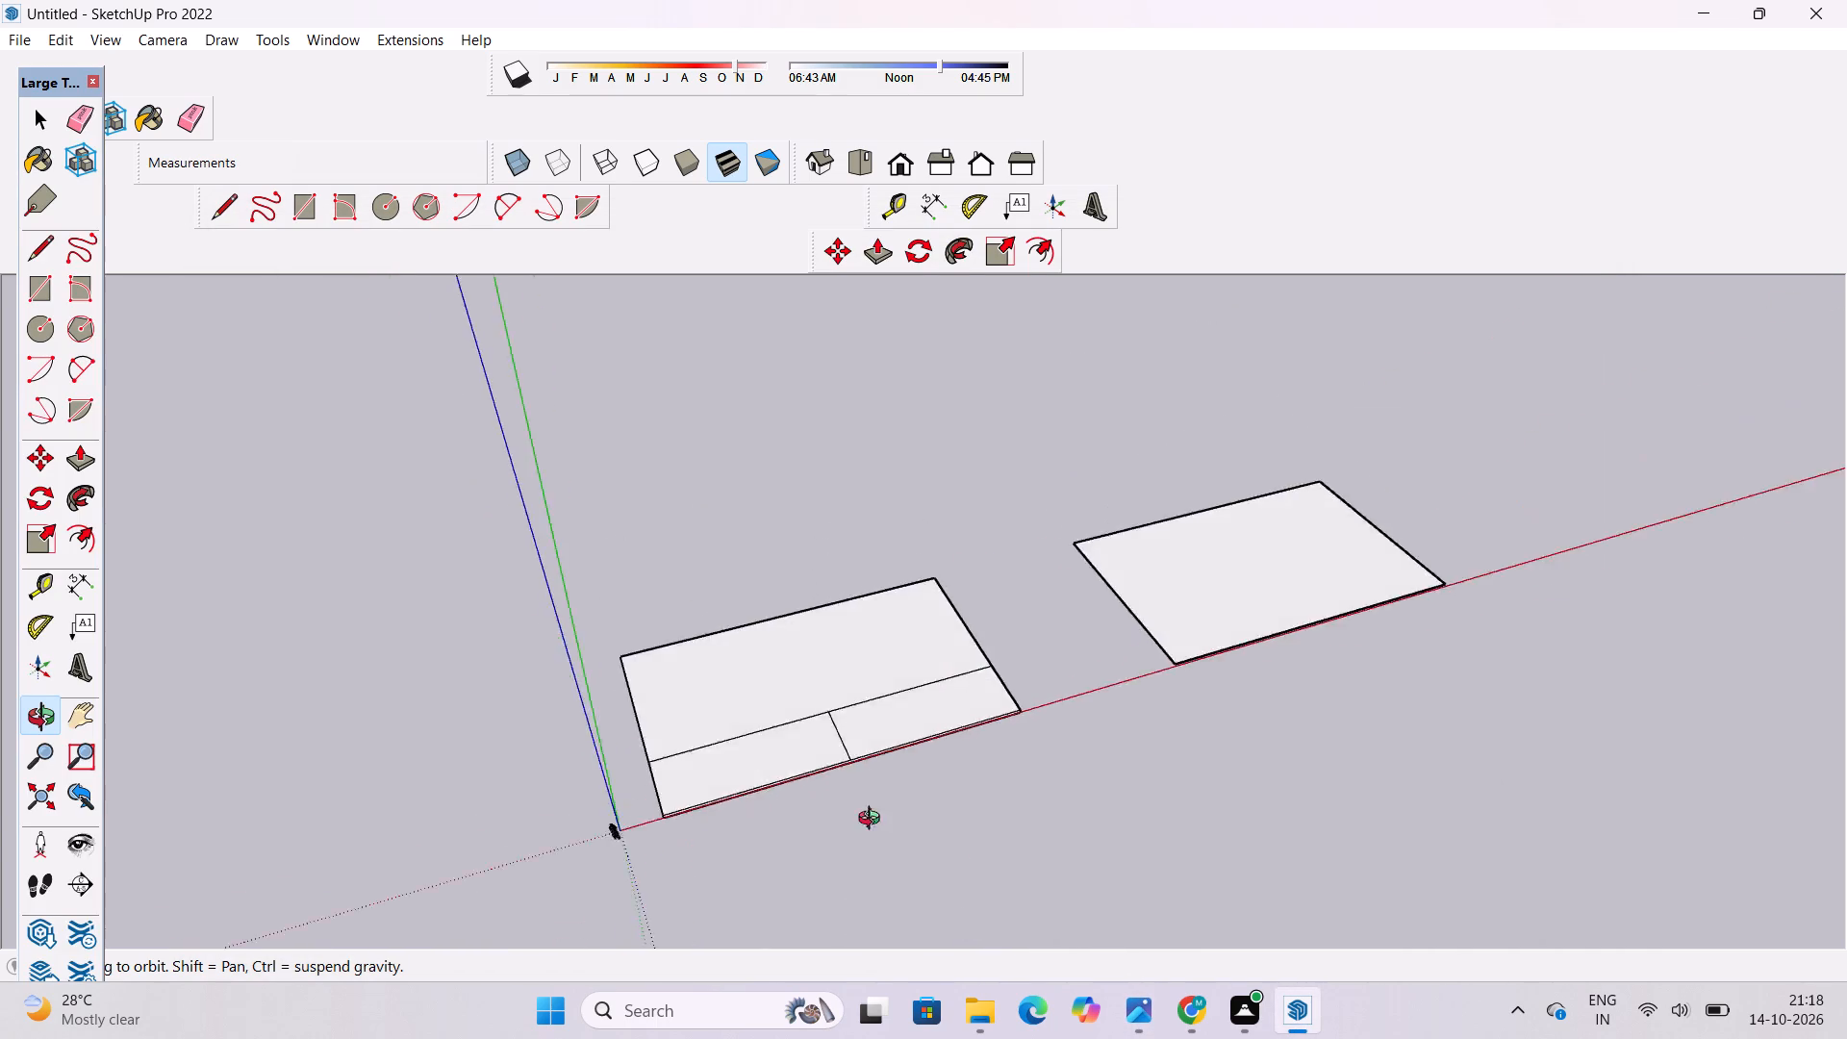
left_click_drag(873, 821, 831, 763, "shift")
scroll(815, 744, "up", 5)
left_click_drag(815, 743, 896, 752, "shift")
scroll(870, 727, "up", 2)
left_click_drag(840, 626, 839, 698, "shift")
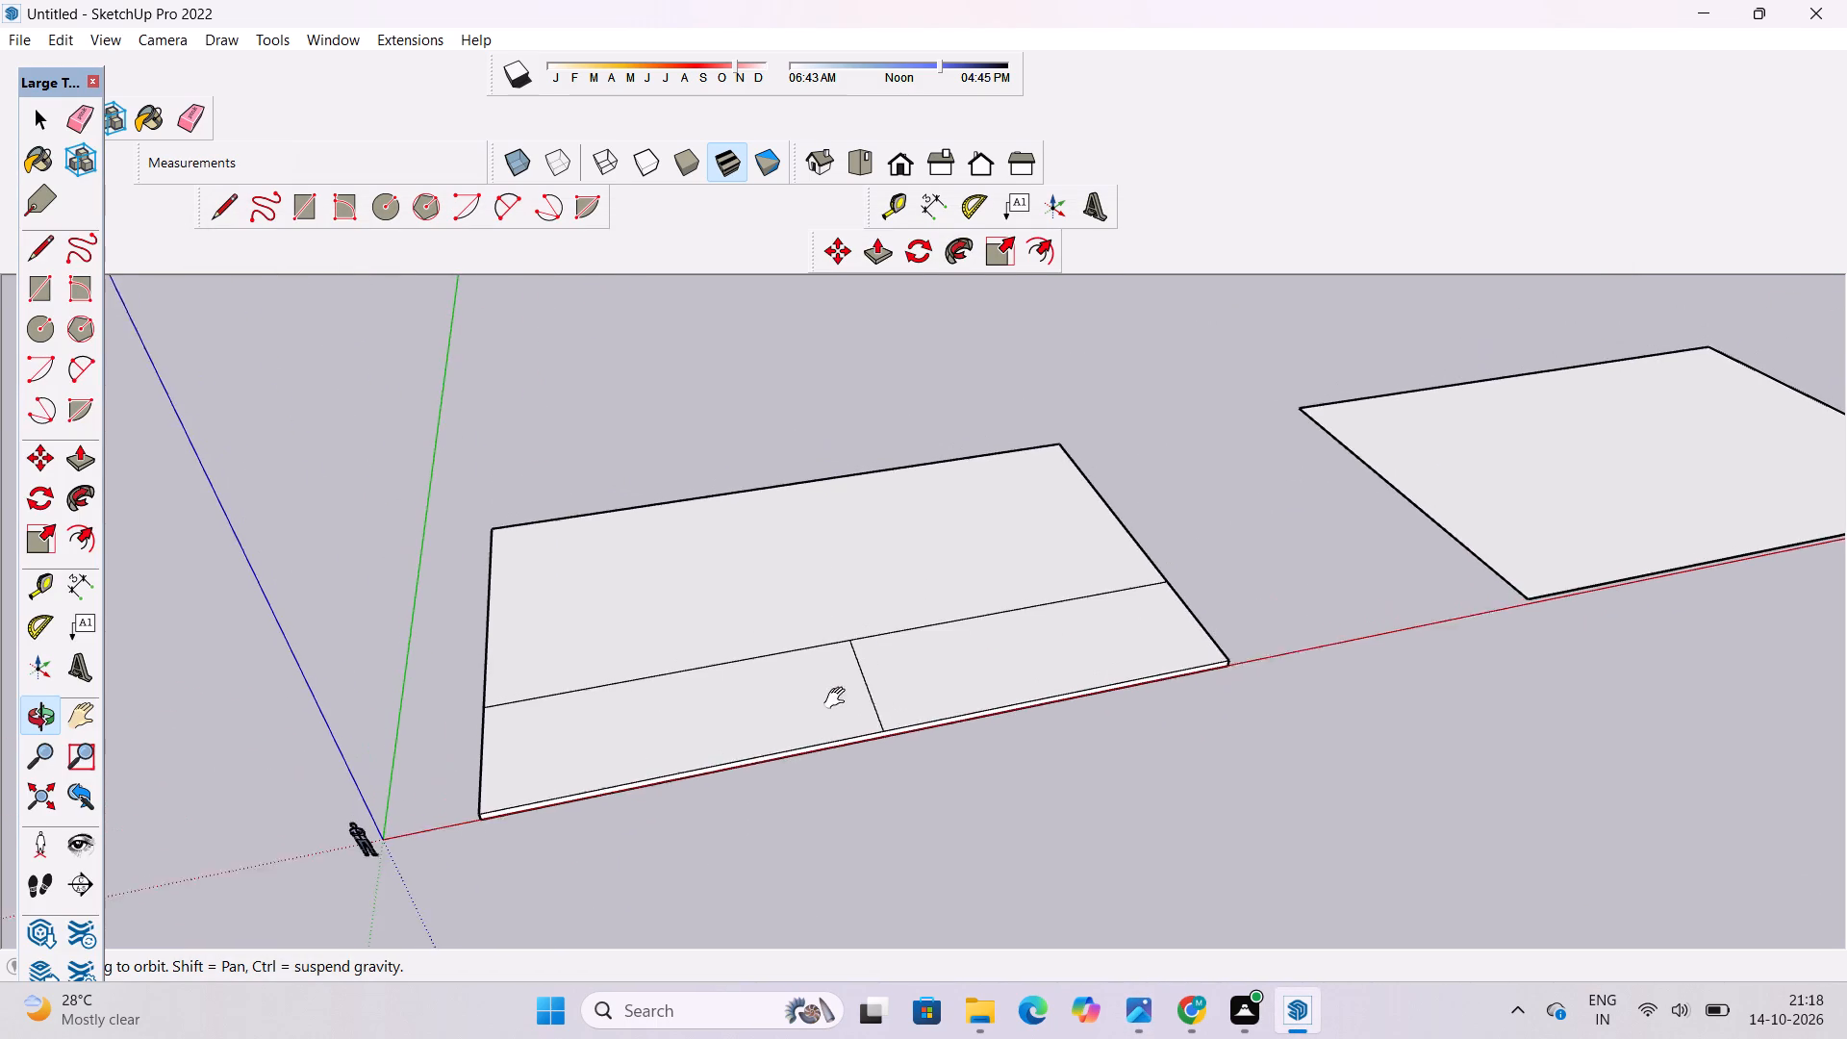
left_click_drag(839, 698, 839, 702, "shift")
left_click_drag(839, 712, 852, 712)
left_click_drag(855, 711, 967, 702, "shift")
left_click_drag(967, 702, 957, 703)
left_click_drag(957, 703, 948, 721)
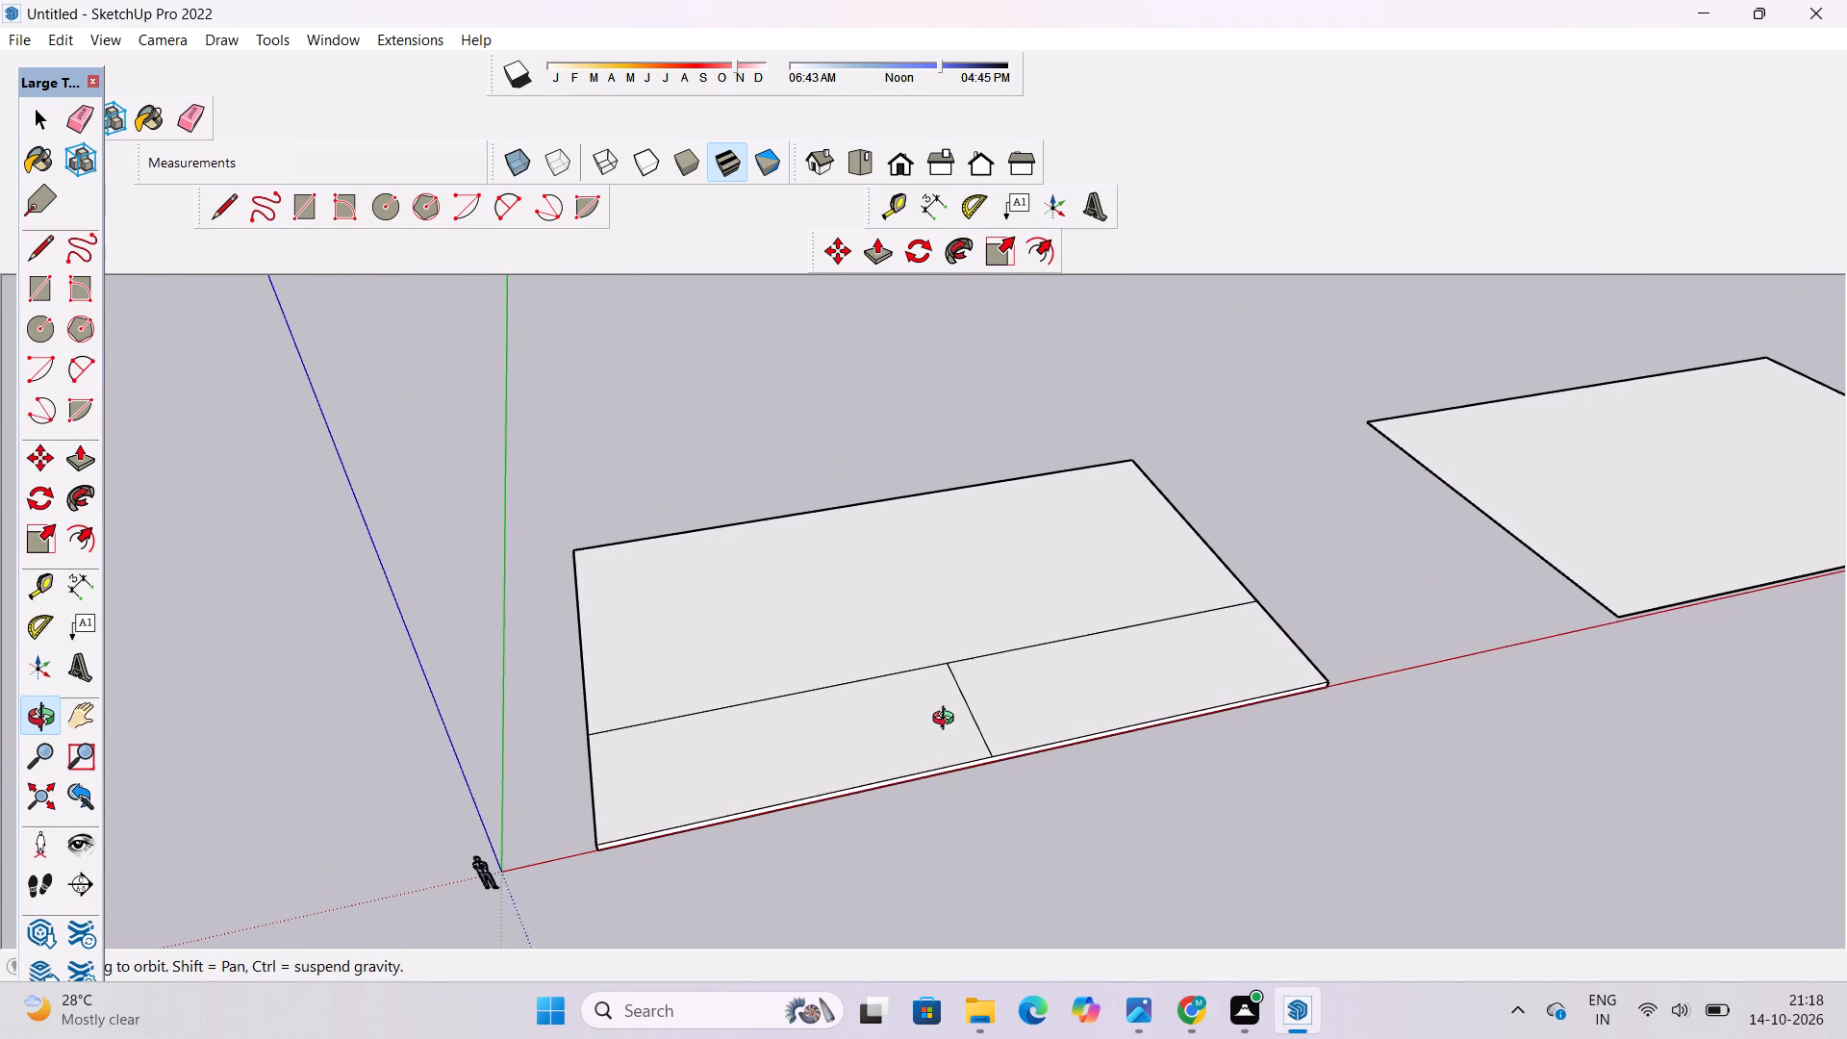
left_click(948, 721)
key("l")
key("space")
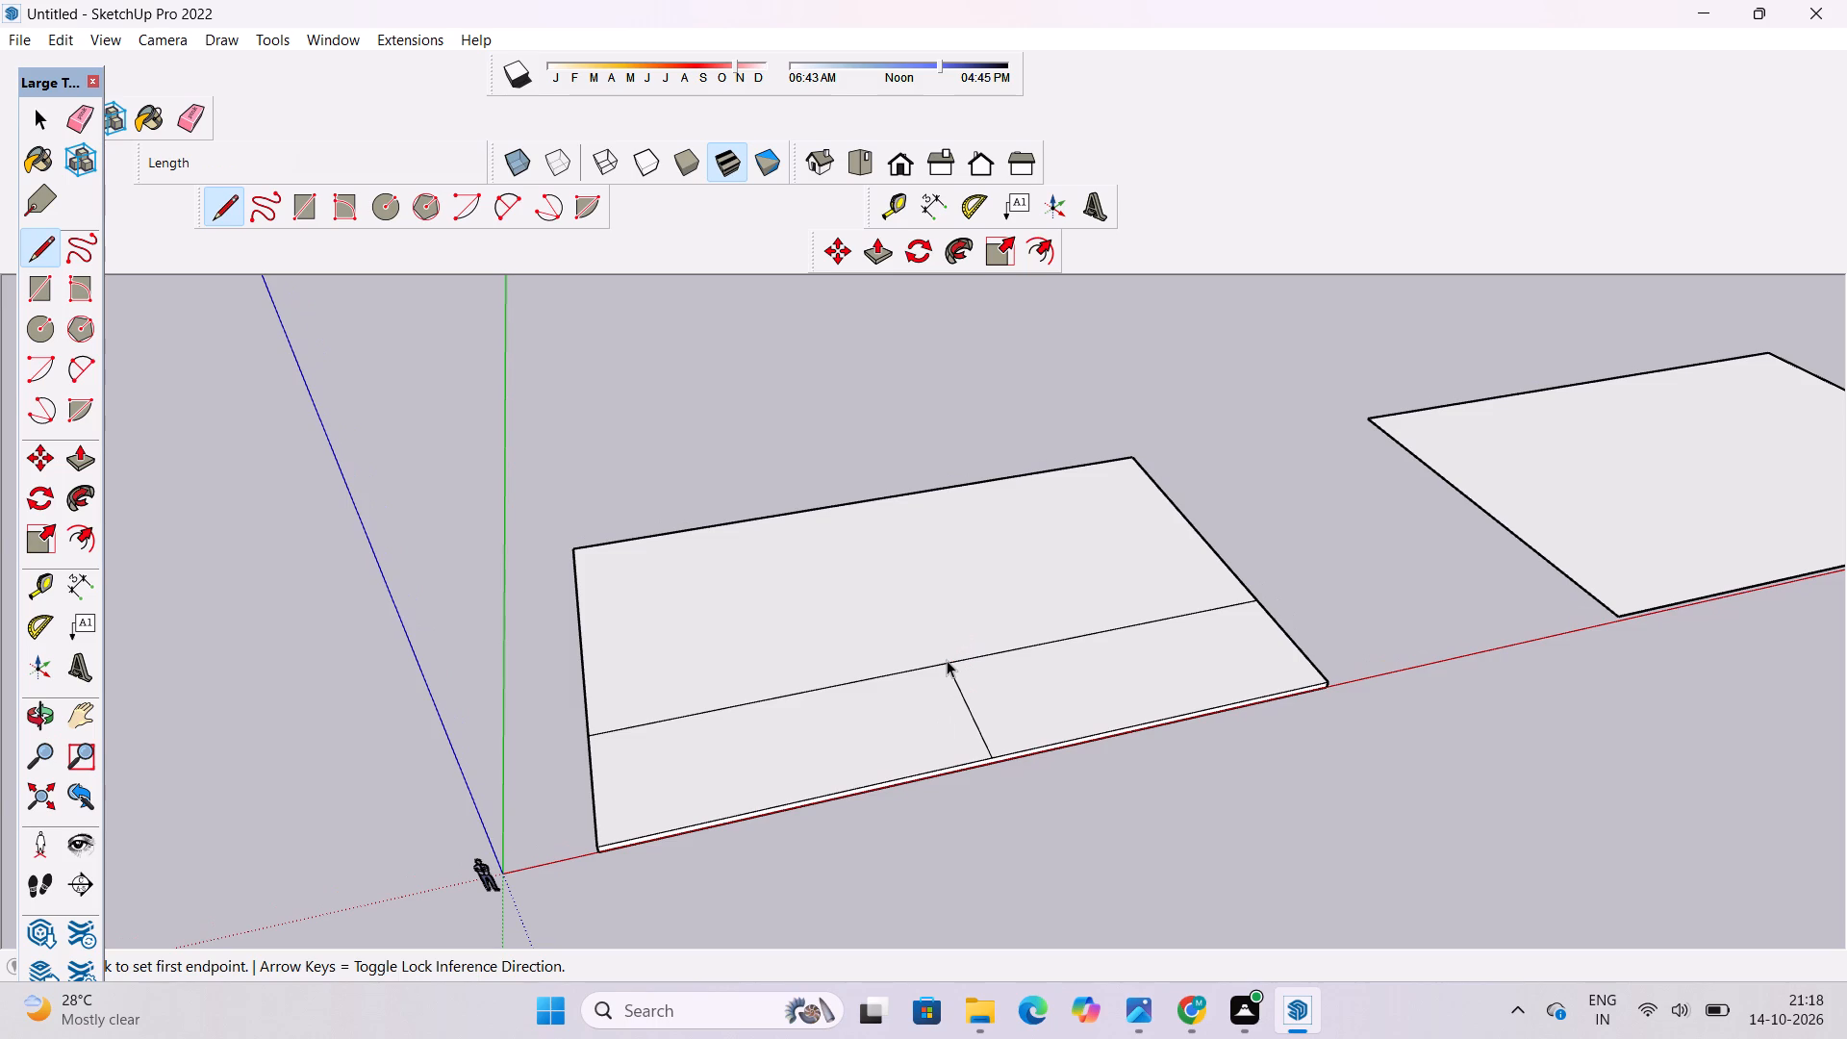
key("o")
left_click_drag(945, 721, 897, 643, "shift")
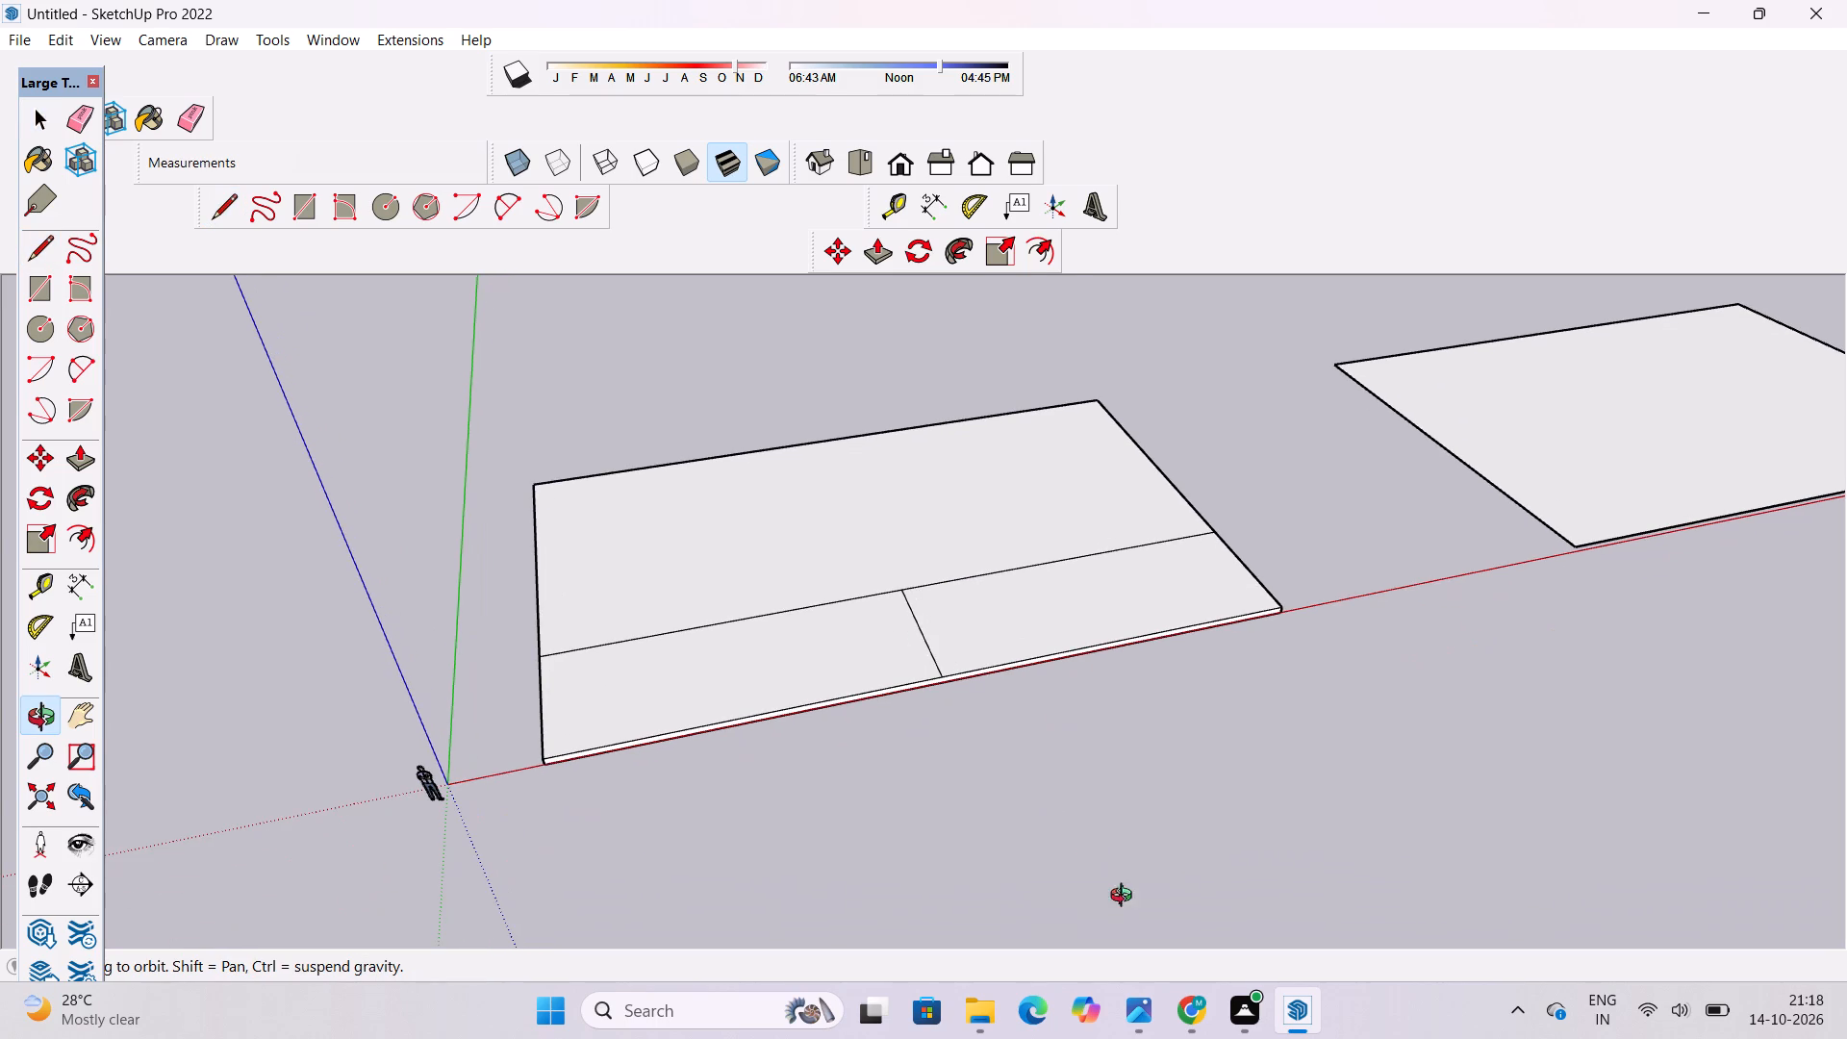
Study the house front in the reference picture in Photos, including a closer view of the balconies and ground floor.
left_click(1144, 1002)
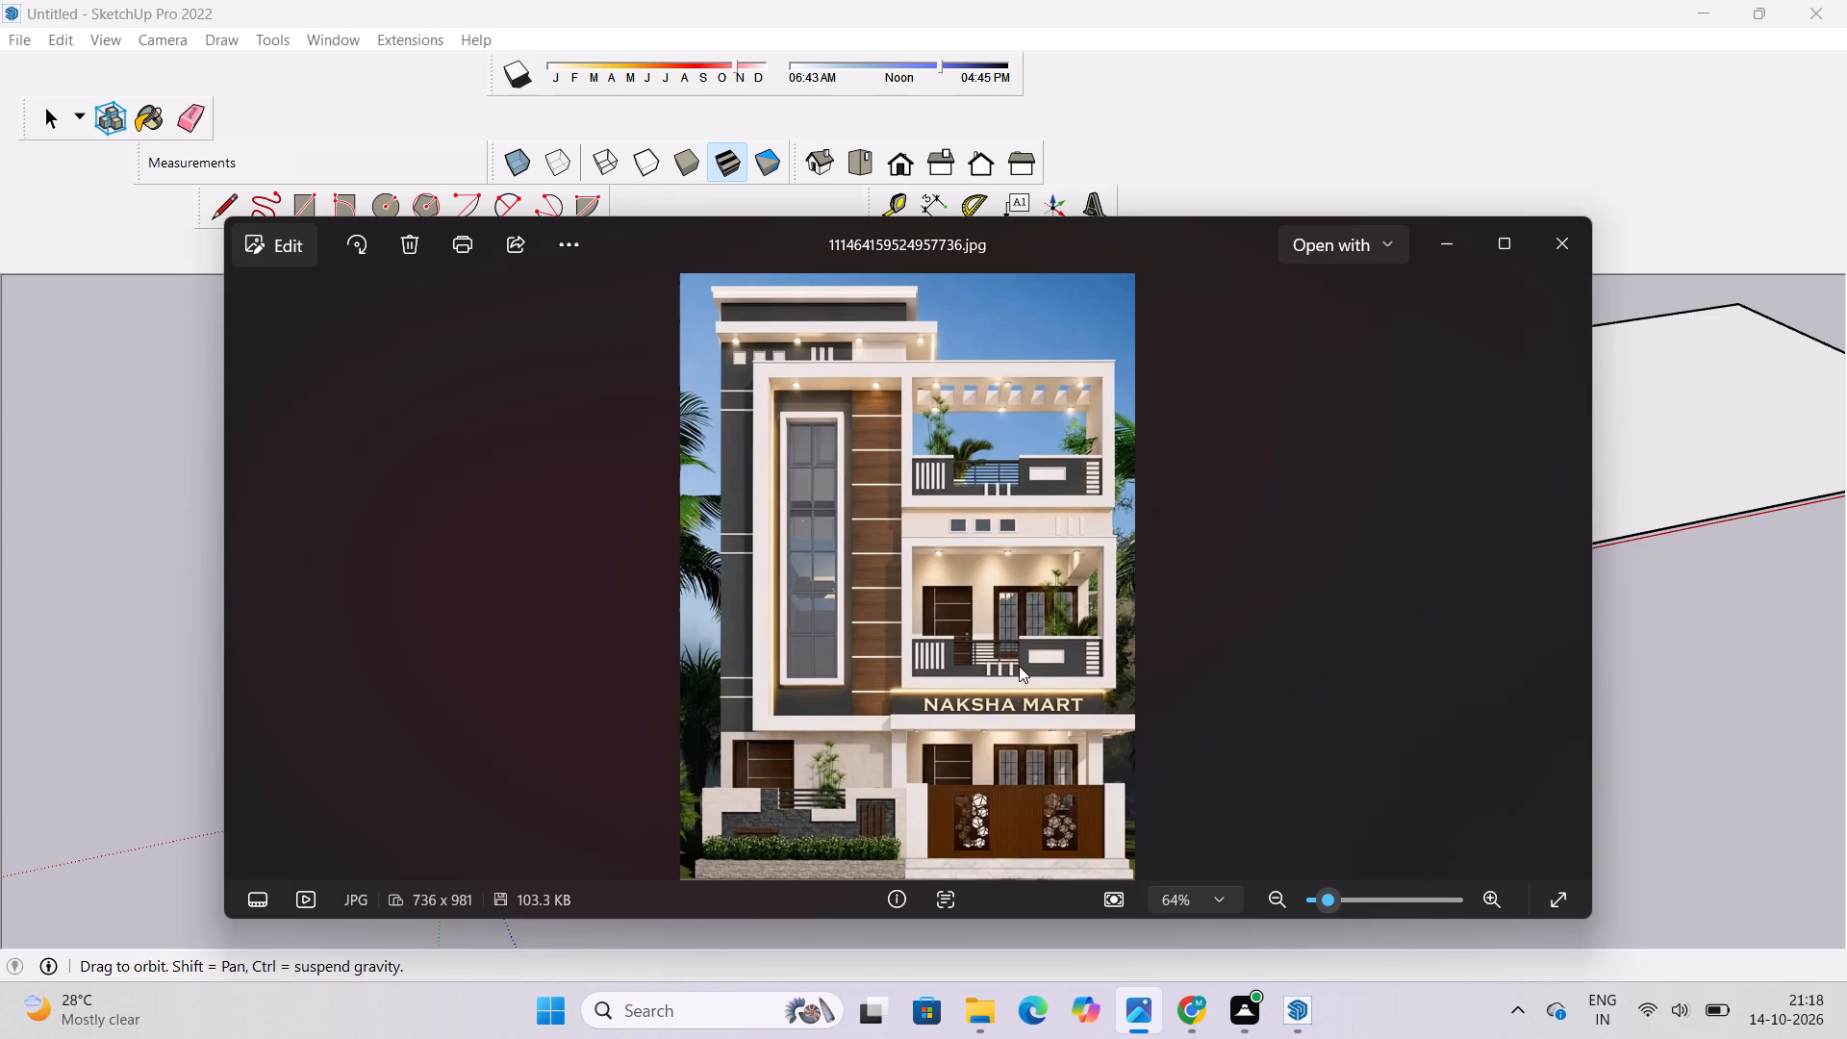
type("0o")
scroll(996, 673, "up", 5)
scroll(996, 673, "down", 3)
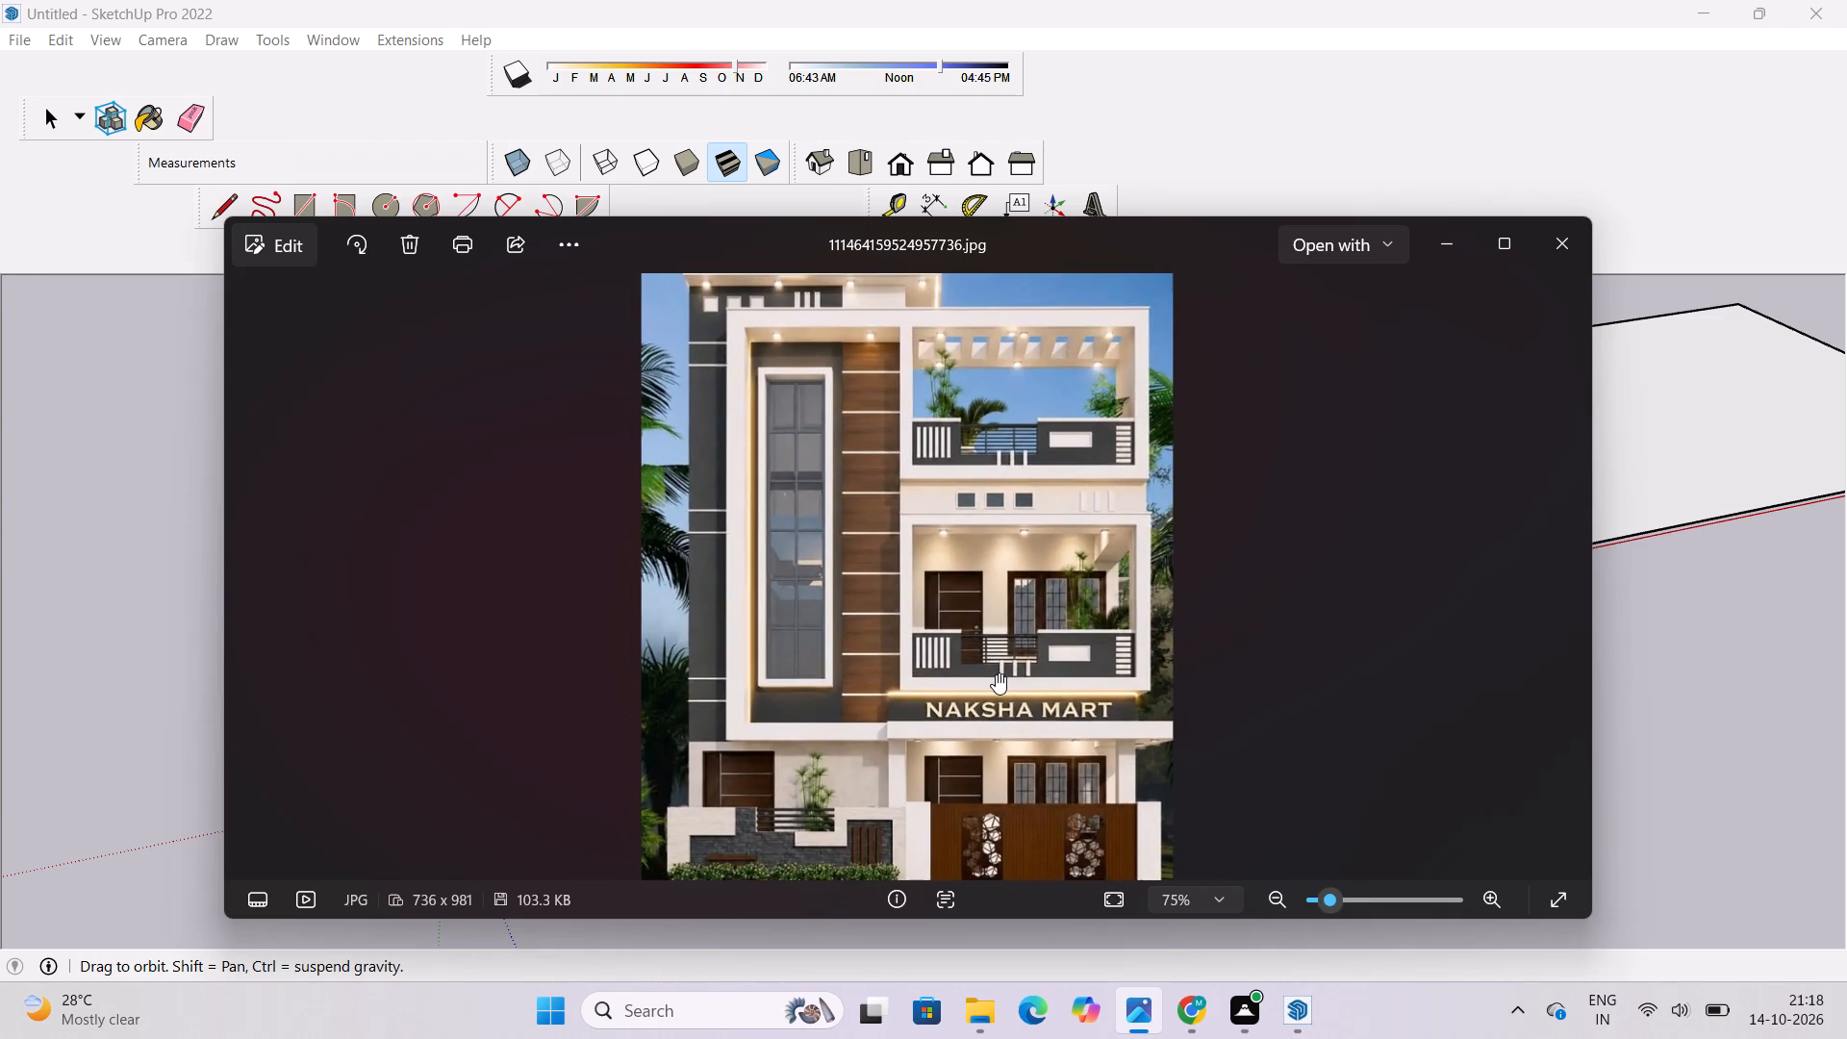
scroll(996, 673, "down", 5)
scroll(996, 673, "up", 6)
scroll(996, 673, "down", 8)
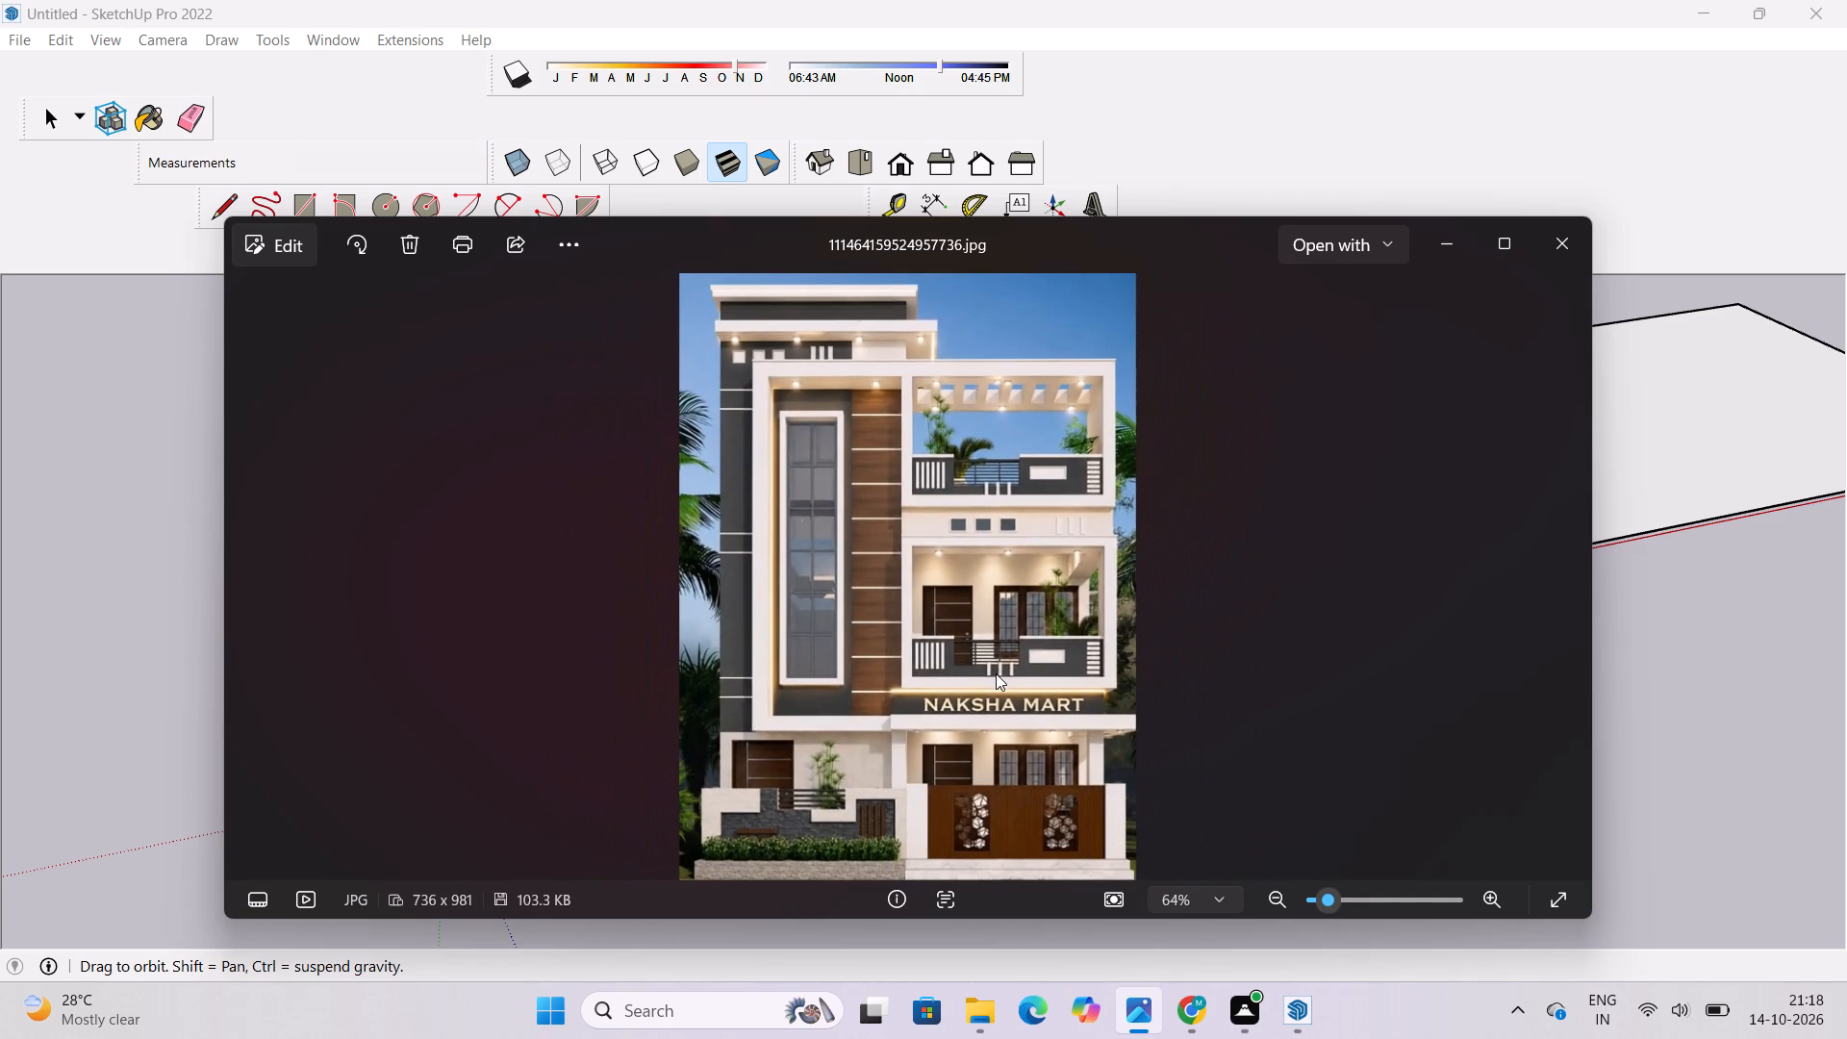
key("o")
left_click_drag(1123, 1004, 1125, 996)
left_click(1135, 1032)
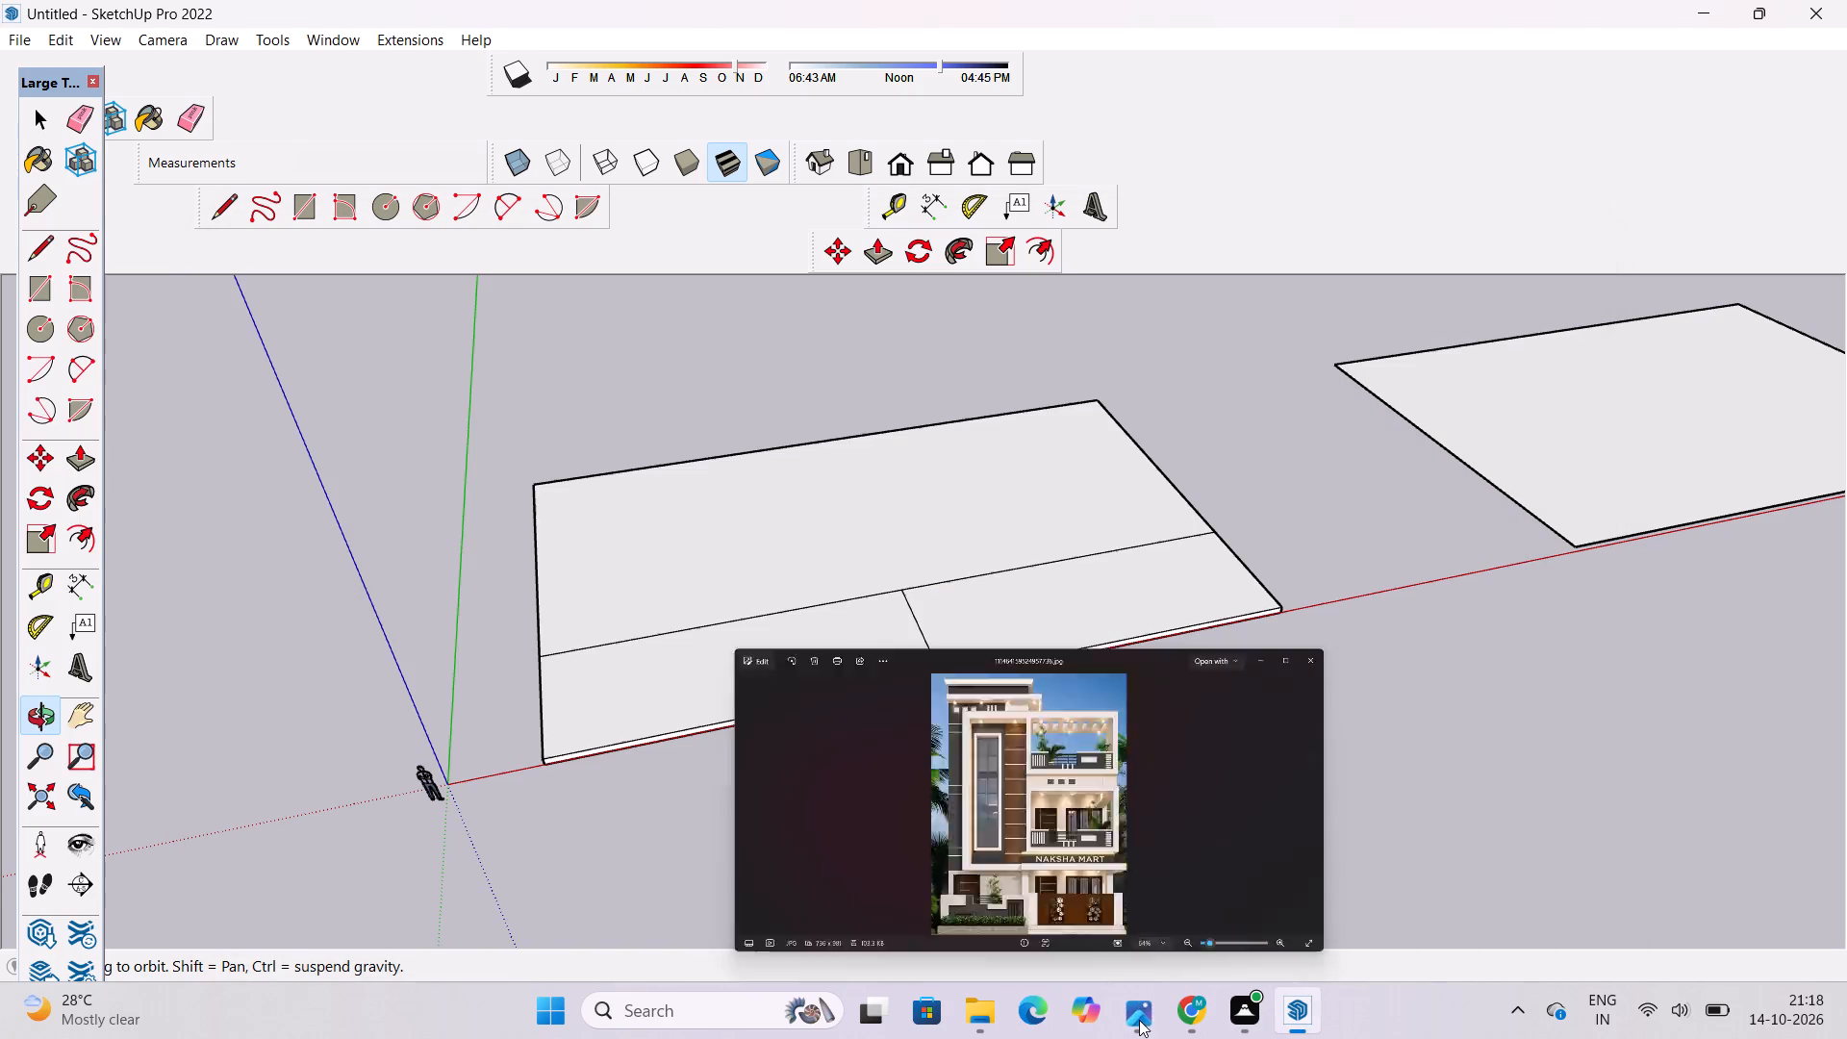
Compare the slab's divided layout, viewed from above and from the front, with the reference picture.
left_click_drag(736, 519, 743, 589, "shift")
left_click_drag(746, 591, 718, 615)
left_click_drag(719, 611, 702, 641)
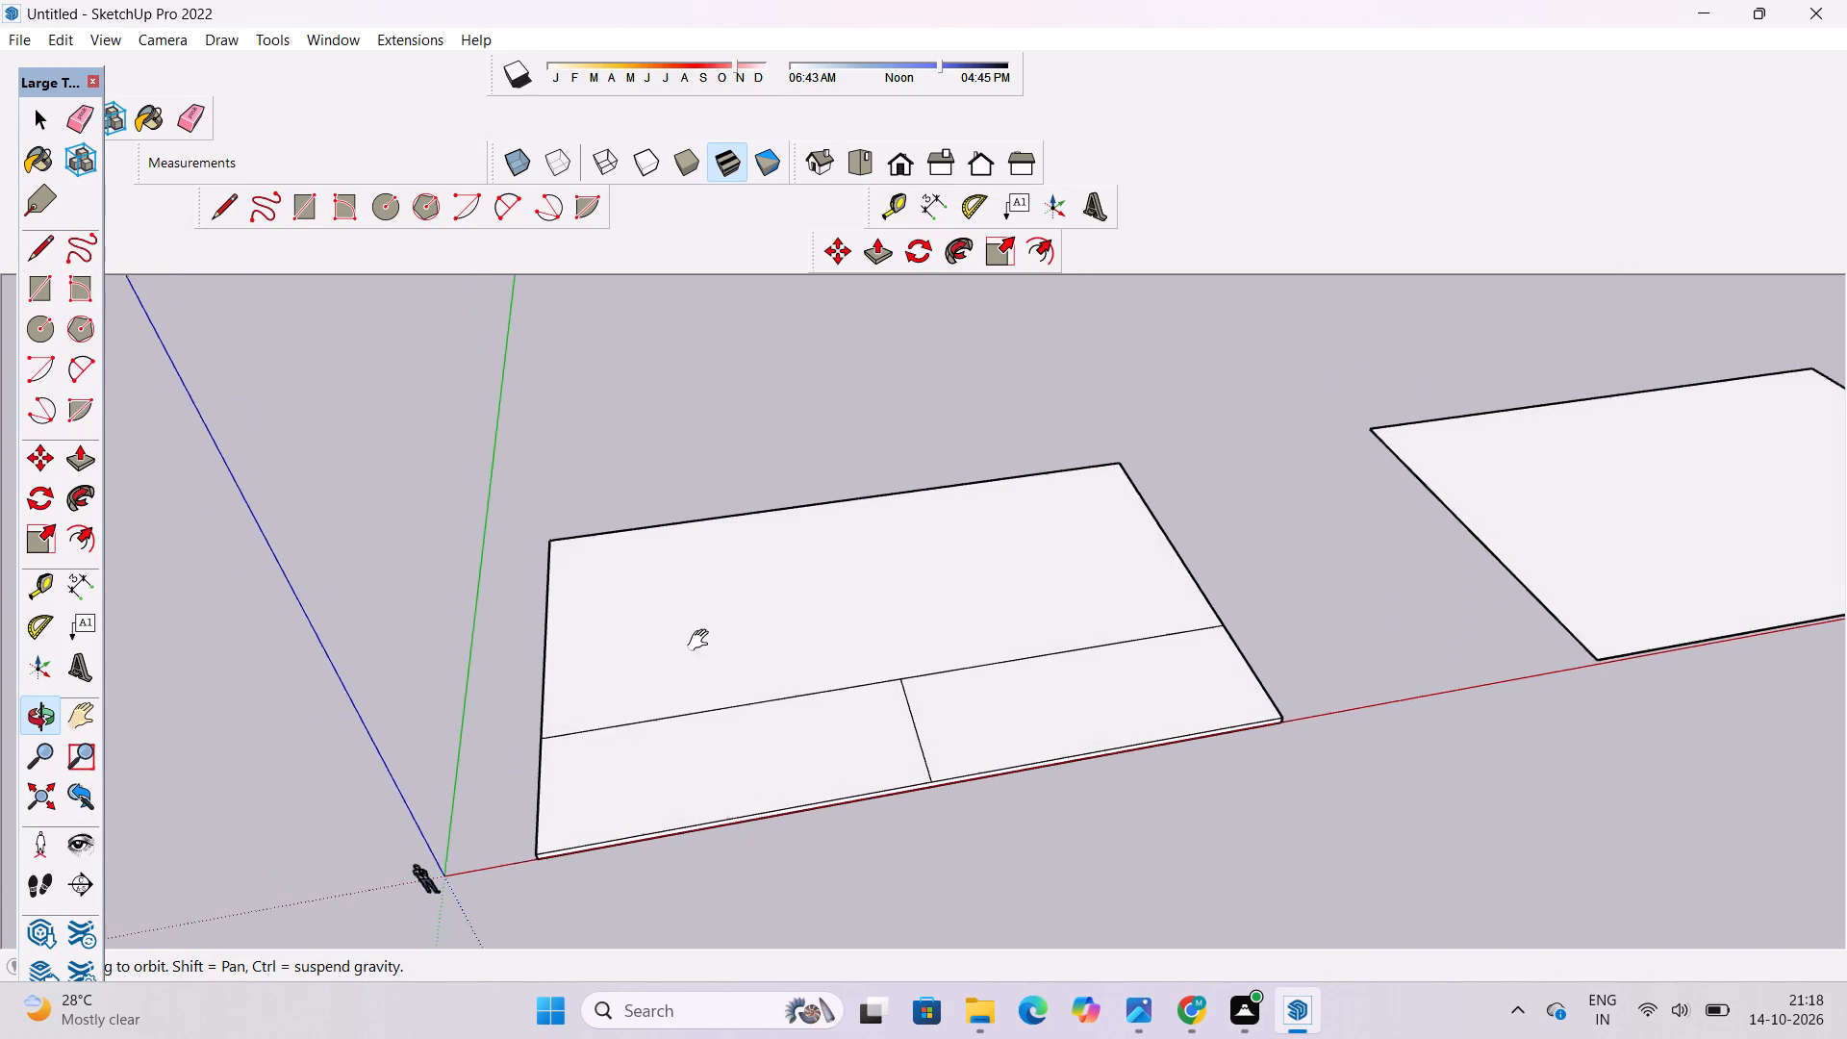
left_click_drag(702, 641, 701, 643)
scroll(697, 599, "down", 4)
left_click_drag(699, 596, 719, 544, "shift")
left_click_drag(714, 594, 735, 696)
scroll(693, 643, "up", 2)
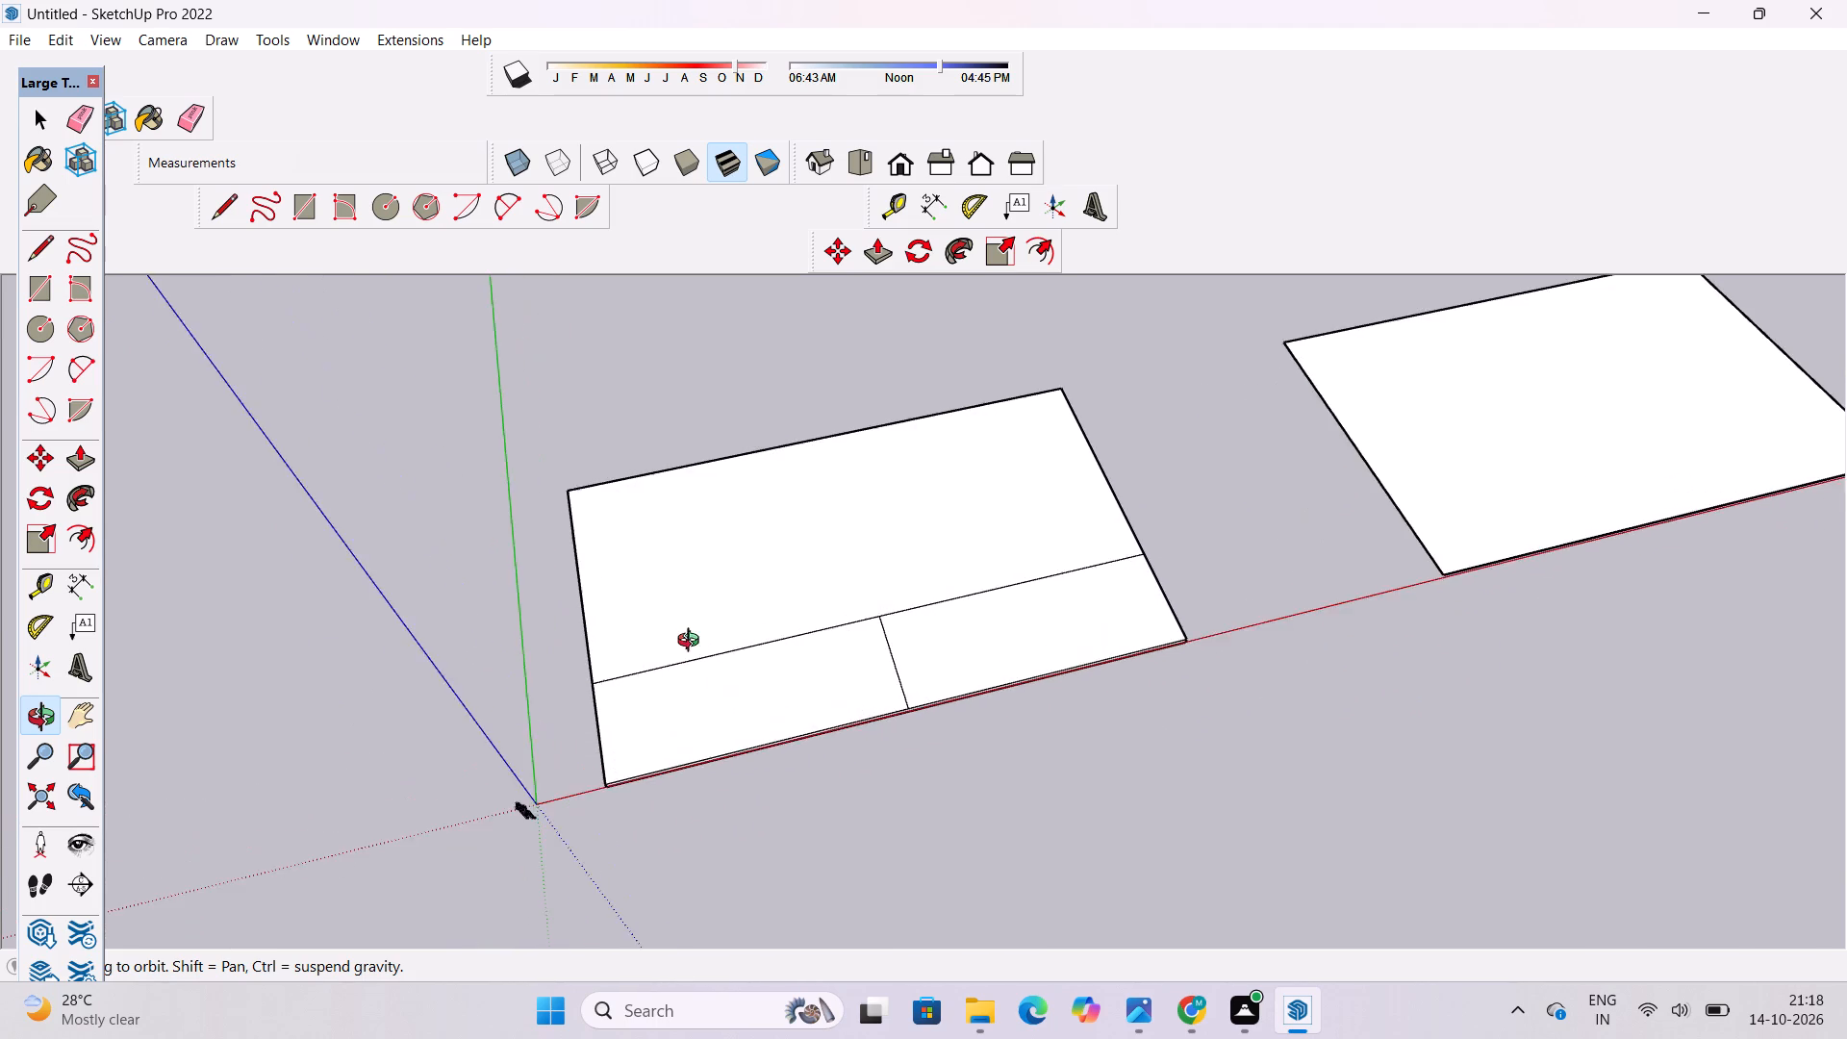
scroll(693, 643, "up", 1)
left_click_drag(693, 614, 681, 696, "shift")
left_click_drag(687, 699, 673, 587)
left_click_drag(889, 657, 772, 661)
left_click_drag(817, 674, 756, 669)
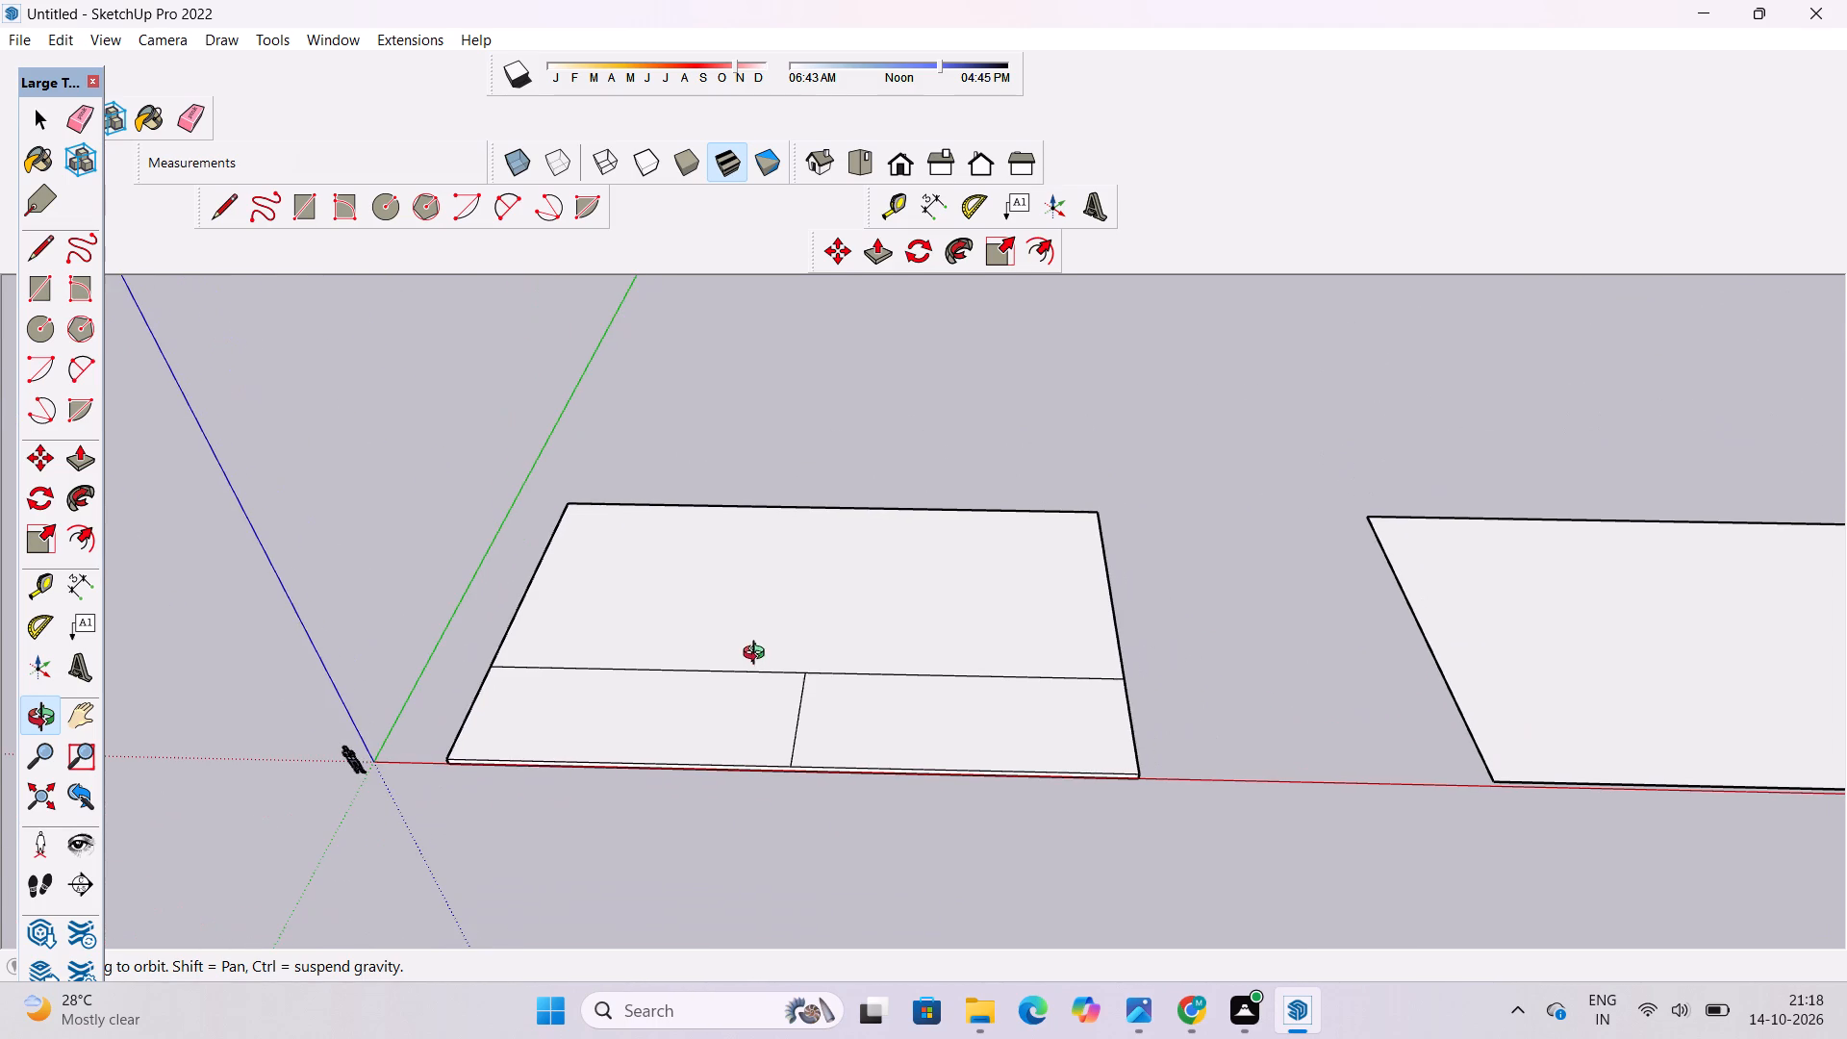
left_click(1144, 1012)
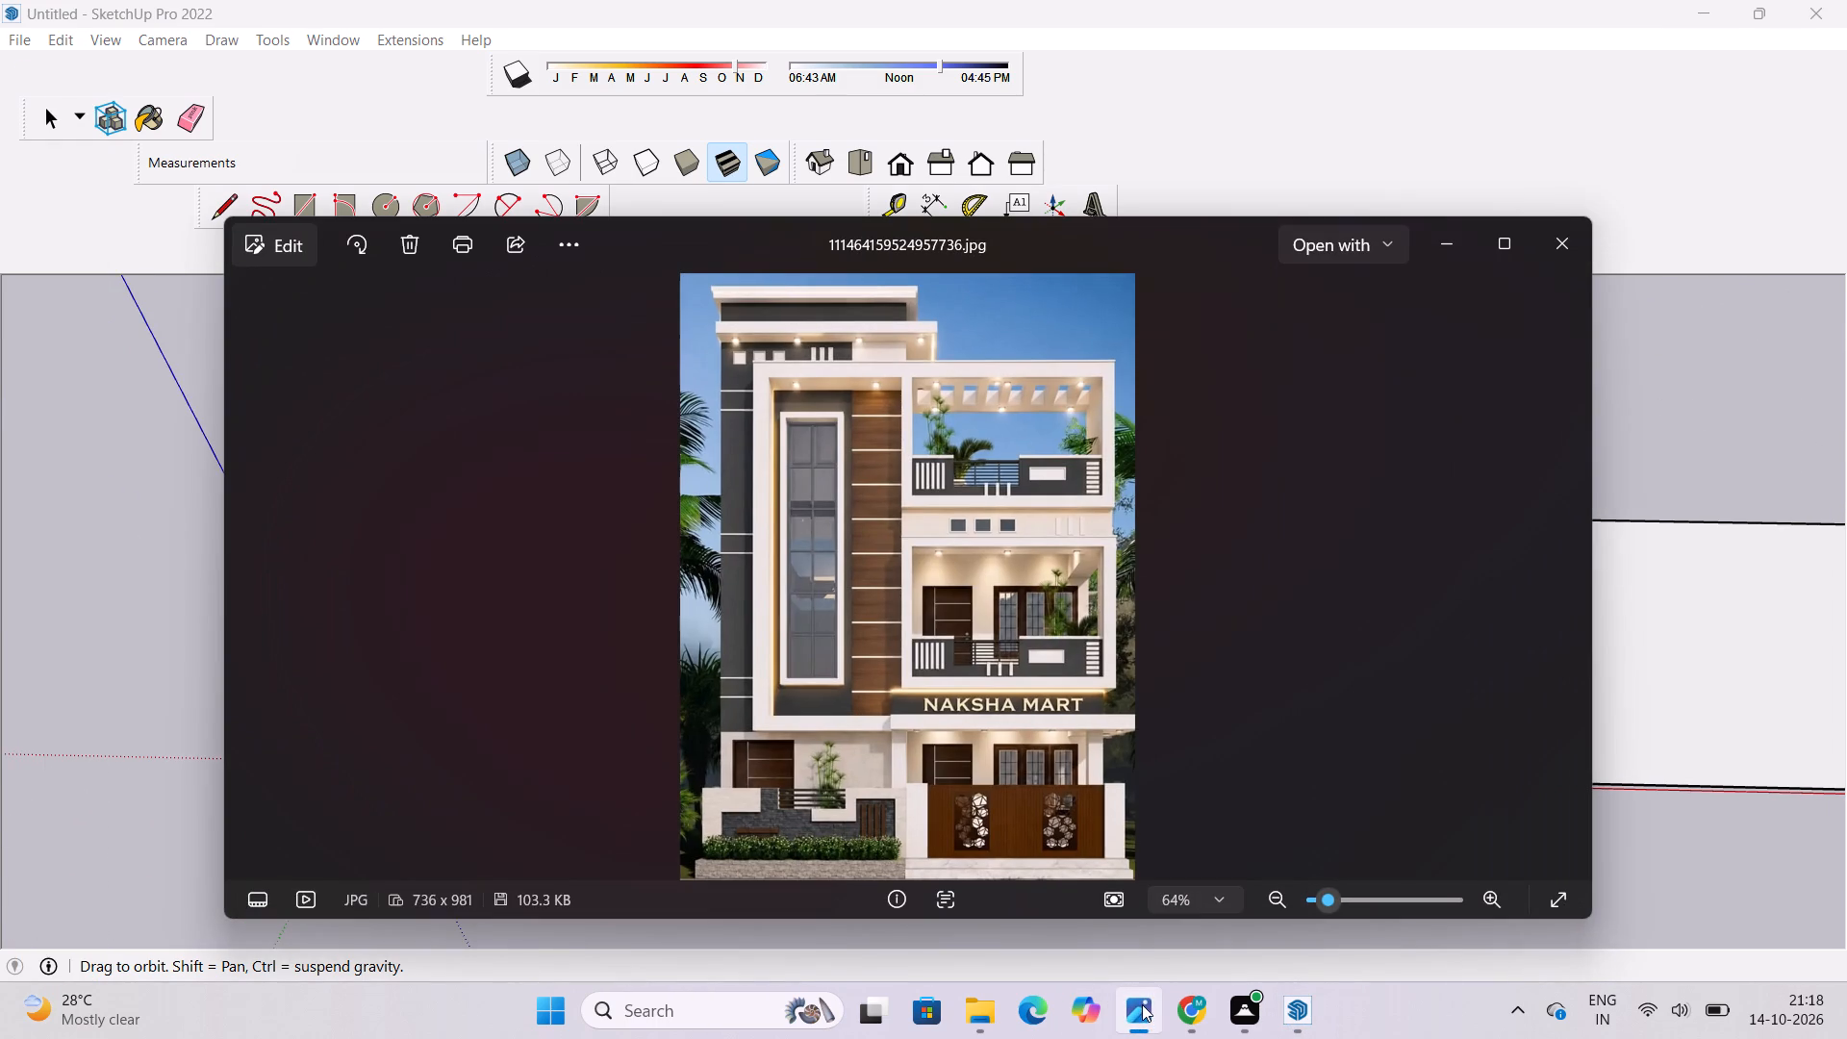
left_click(1140, 1015)
Raise the divided slab's large rear top face by 50' with Push/Pull.
left_click_drag(960, 775, 962, 805, "shift")
left_click_drag(962, 805, 1101, 798)
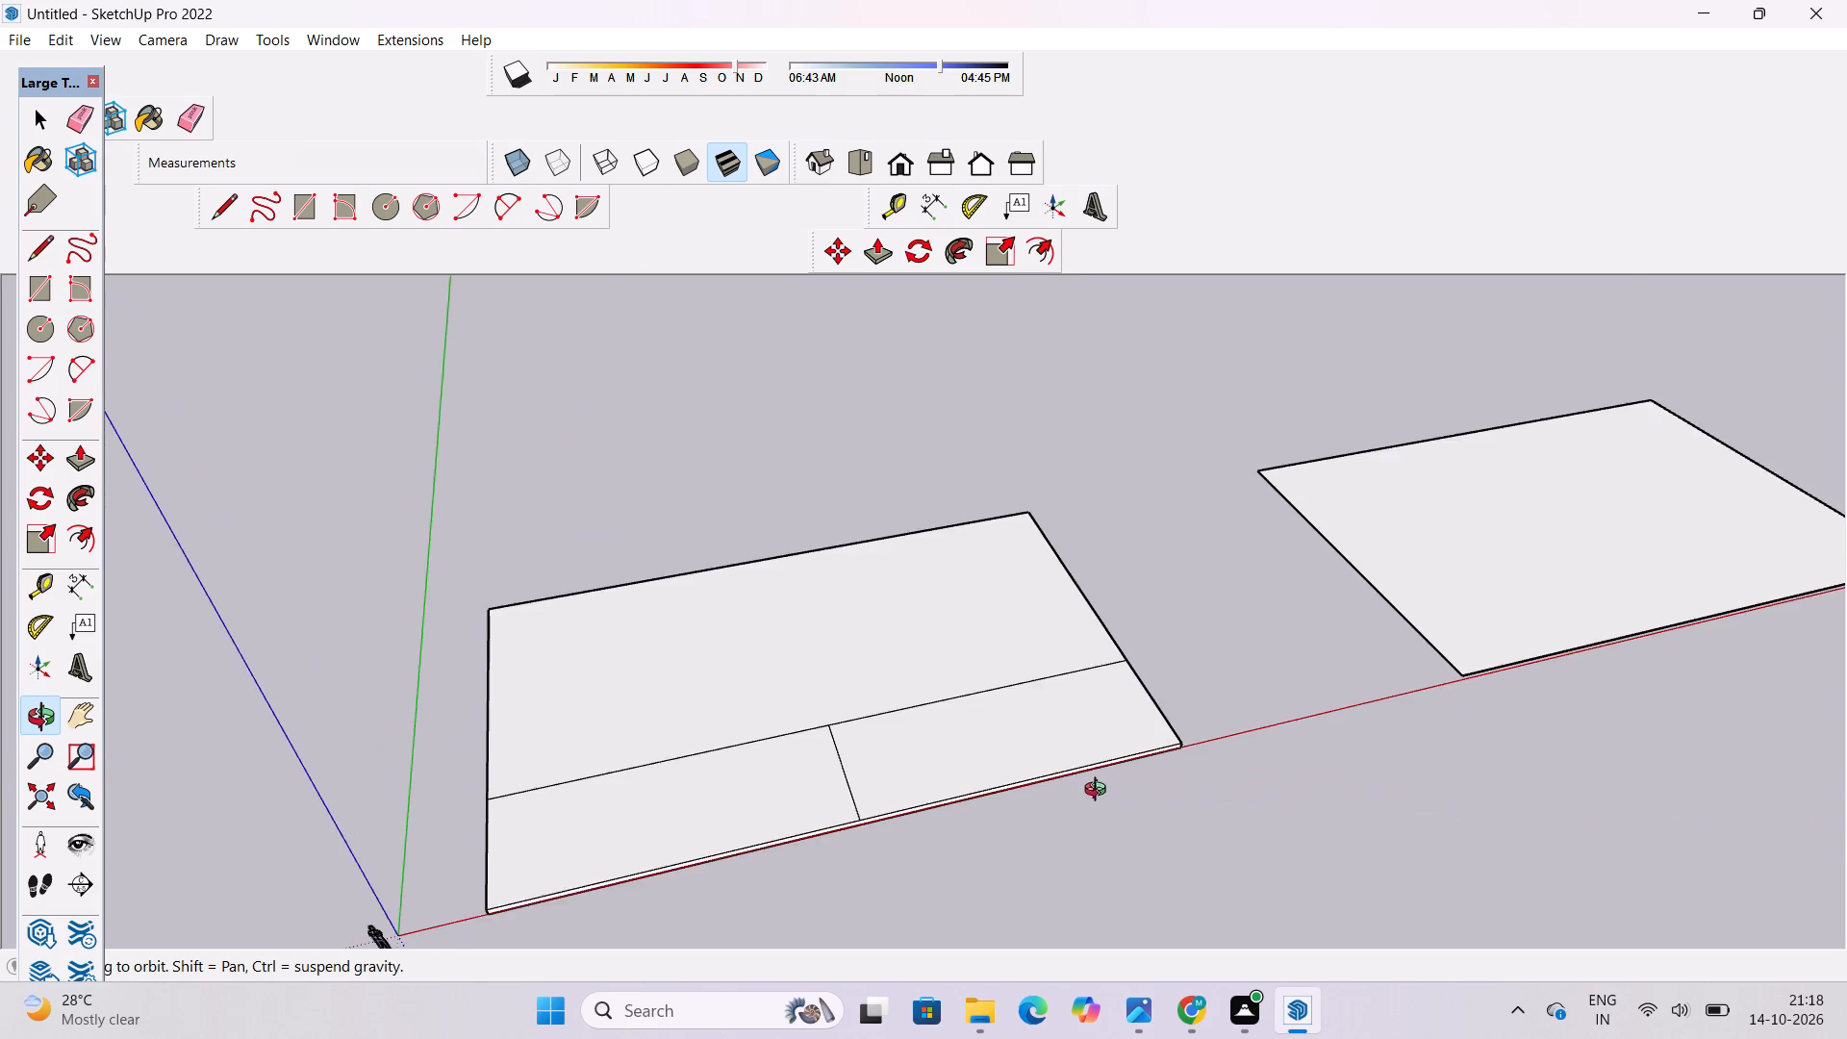
scroll(1079, 758, "down", 3)
left_click_drag(859, 728, 939, 789, "shift")
left_click_drag(950, 815, 1010, 708)
left_click(1010, 722, "shift")
key("p")
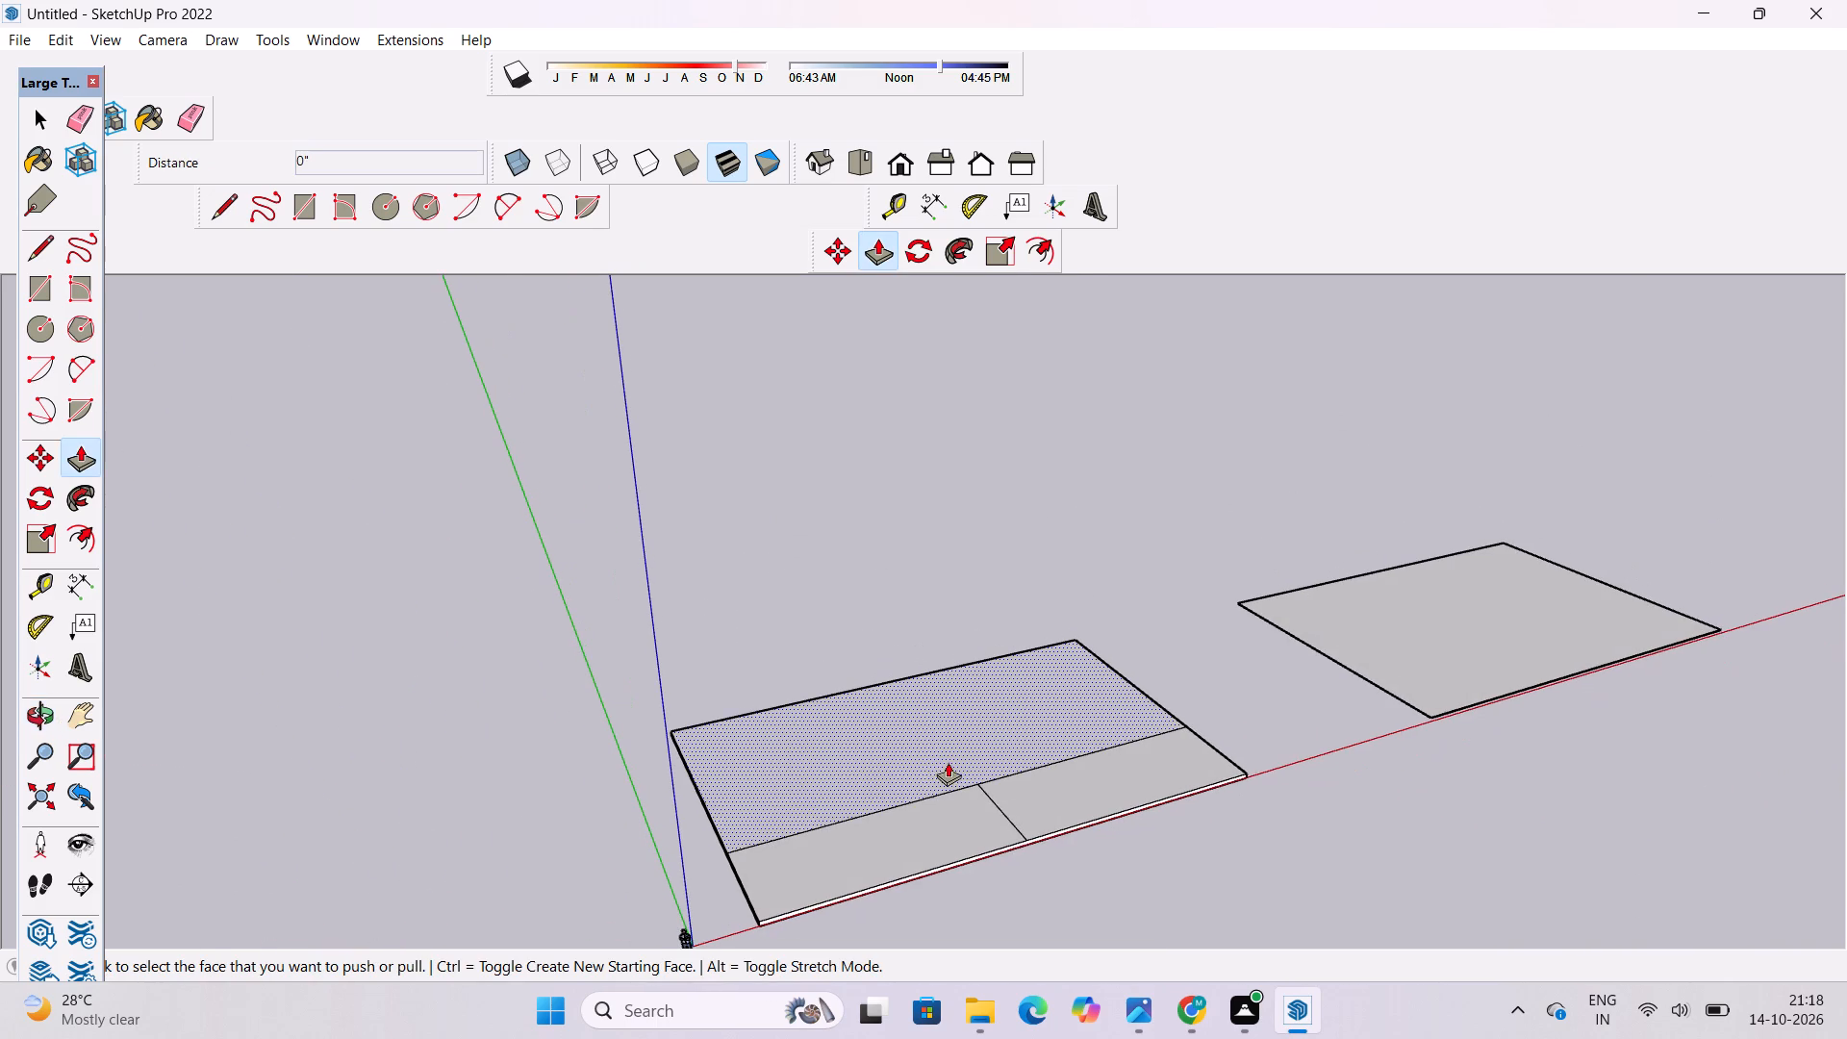
scroll(809, 798, "up", 7)
scroll(945, 674, "down", 10)
scroll(829, 783, "up", 5)
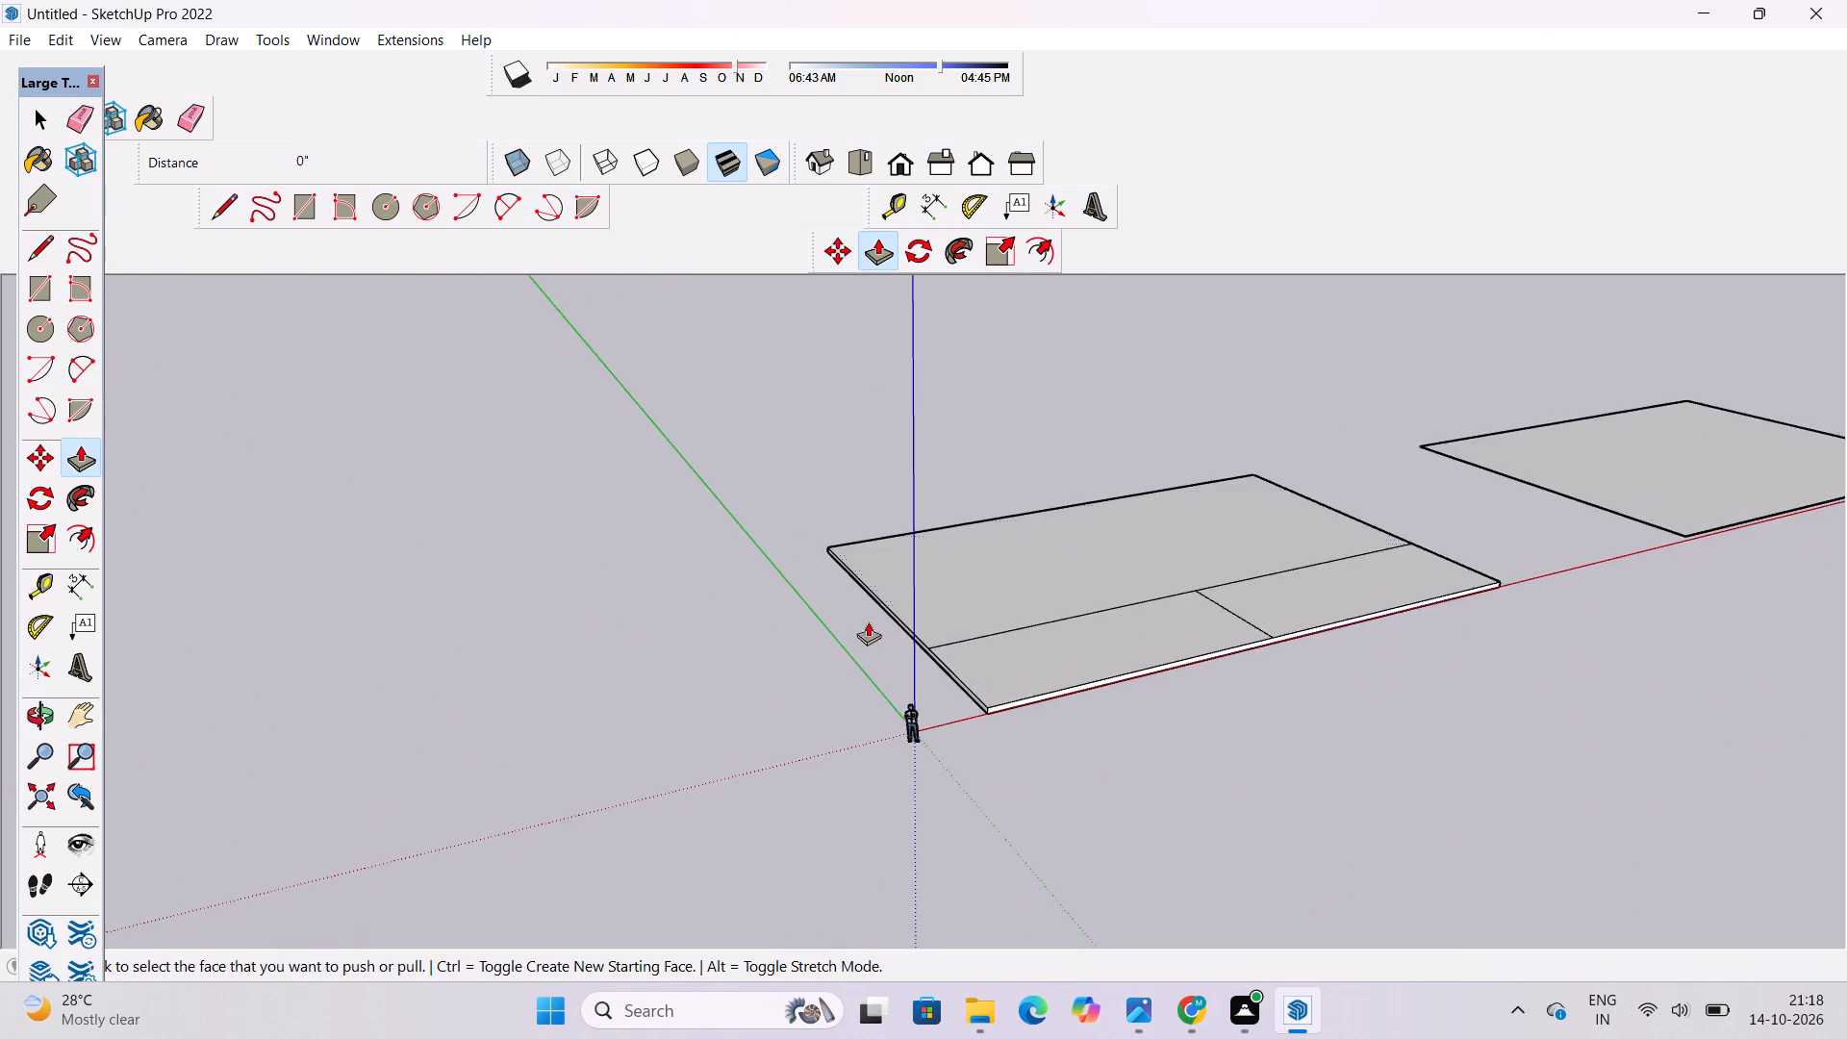
scroll(868, 621, "up", 11)
left_click(995, 667)
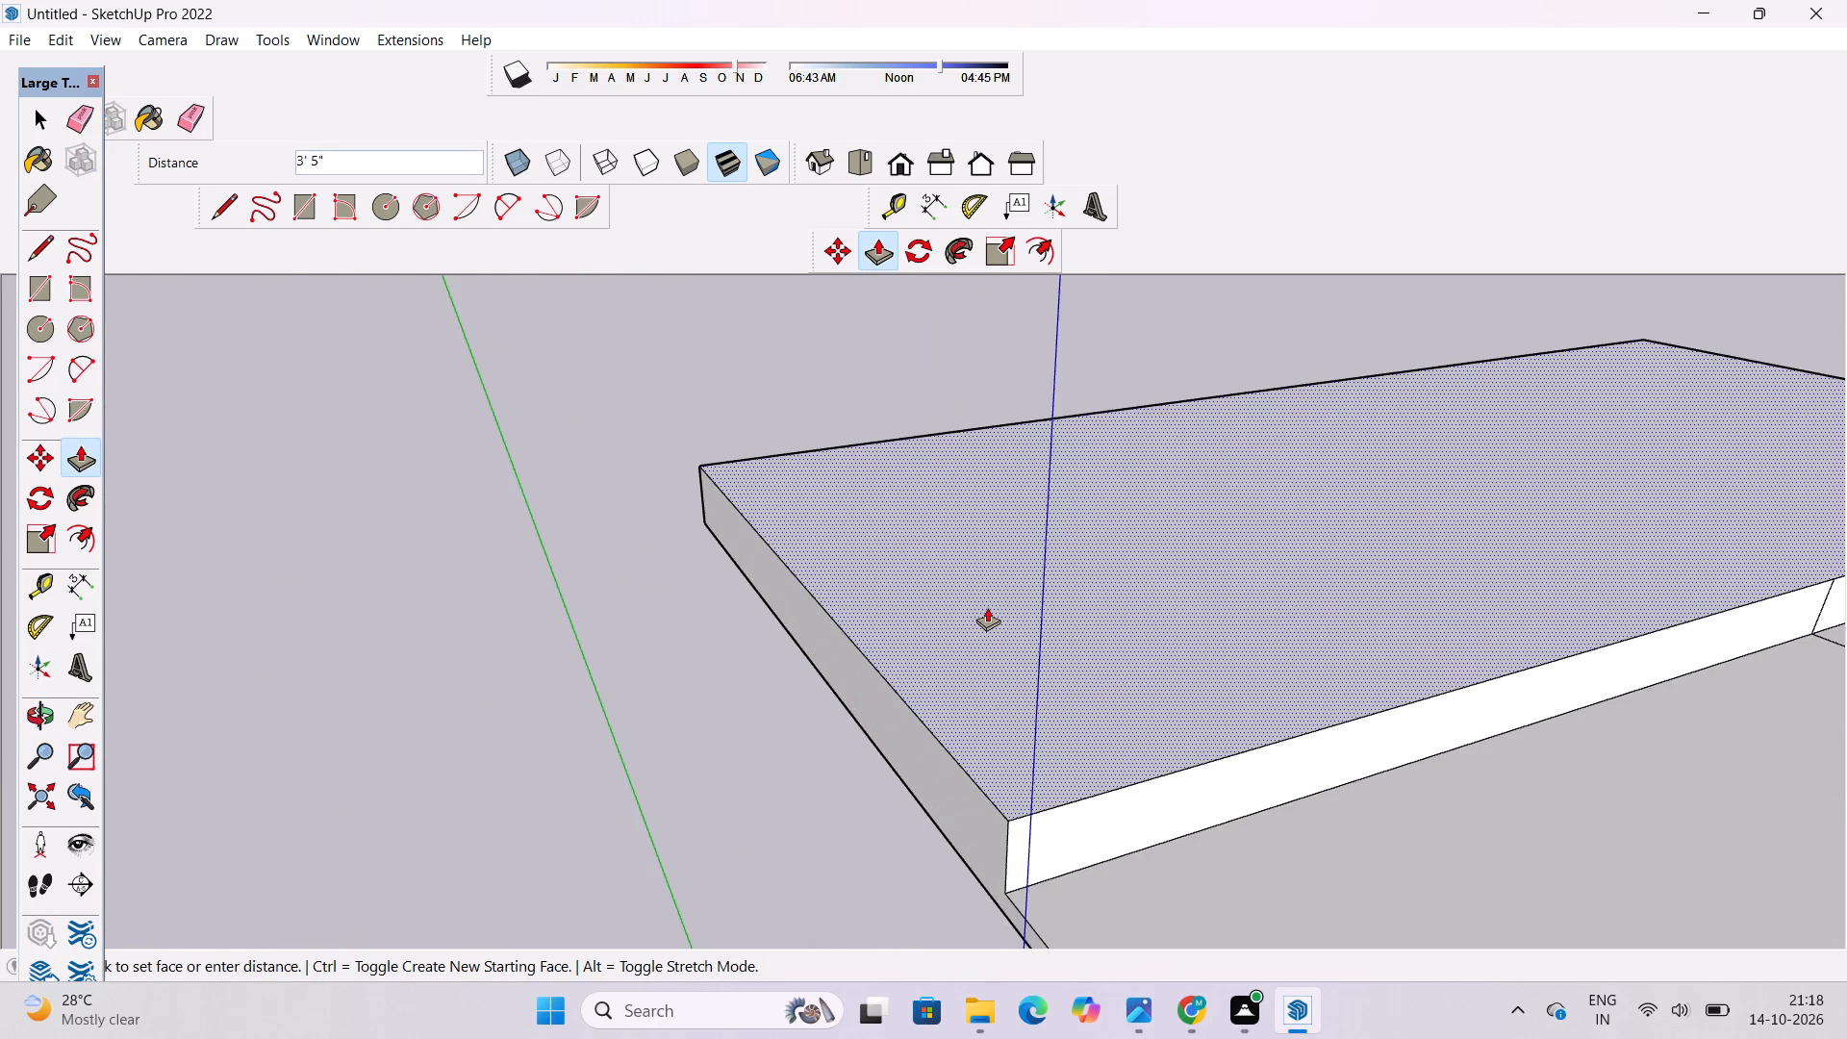
scroll(987, 605, "down", 20)
scroll(987, 605, "down", 3)
scroll(927, 499, "up", 3)
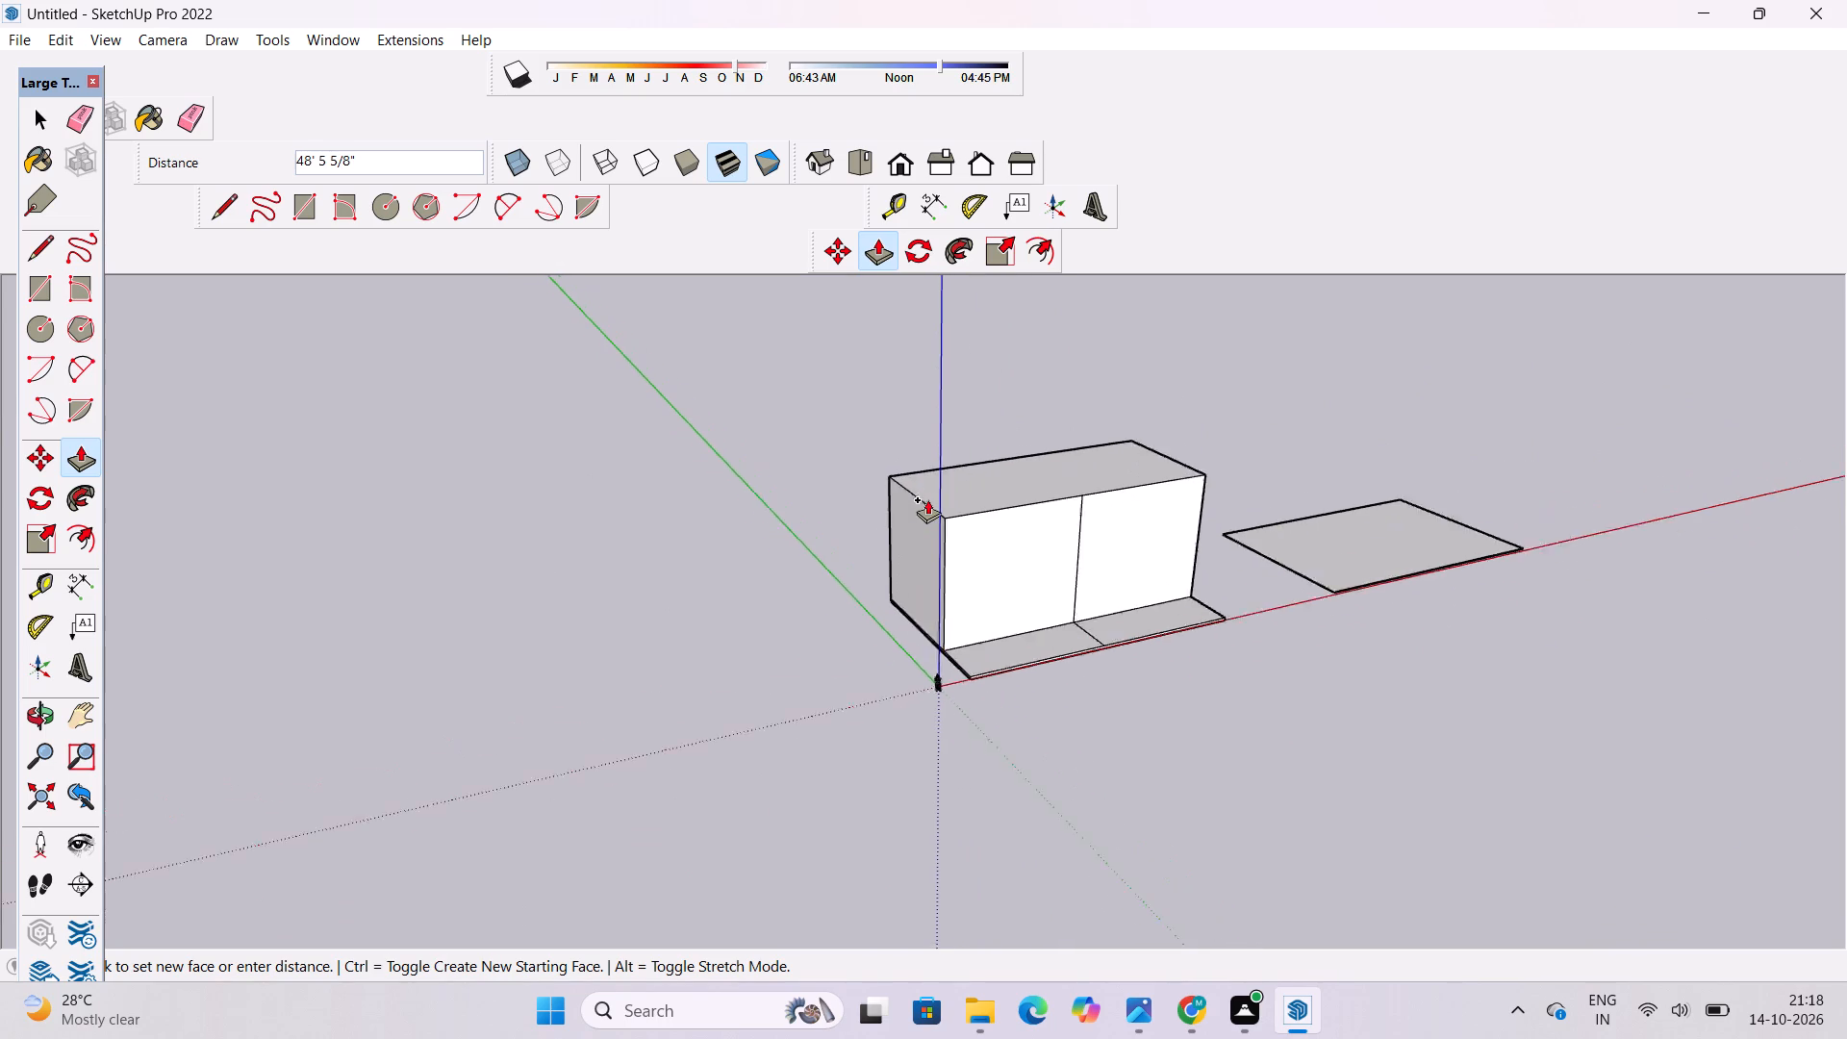
scroll(927, 499, "up", 2)
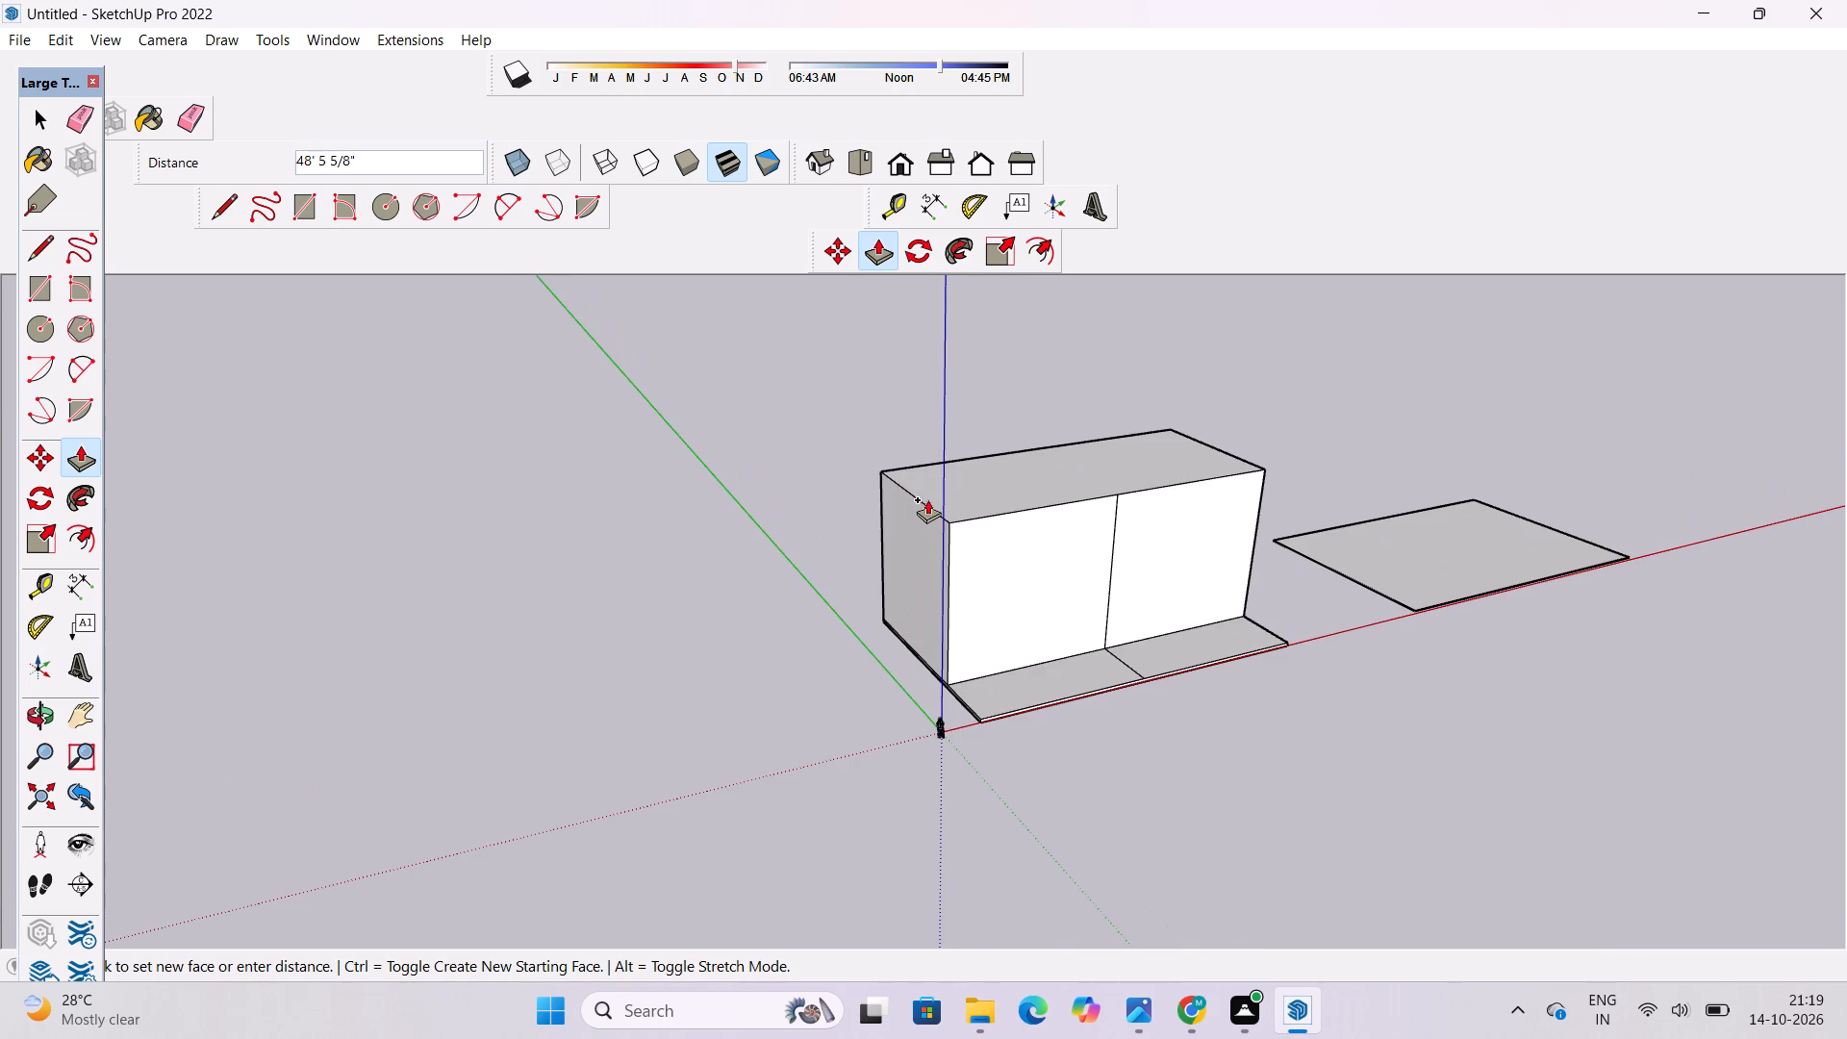
type("50'")
key("Return")
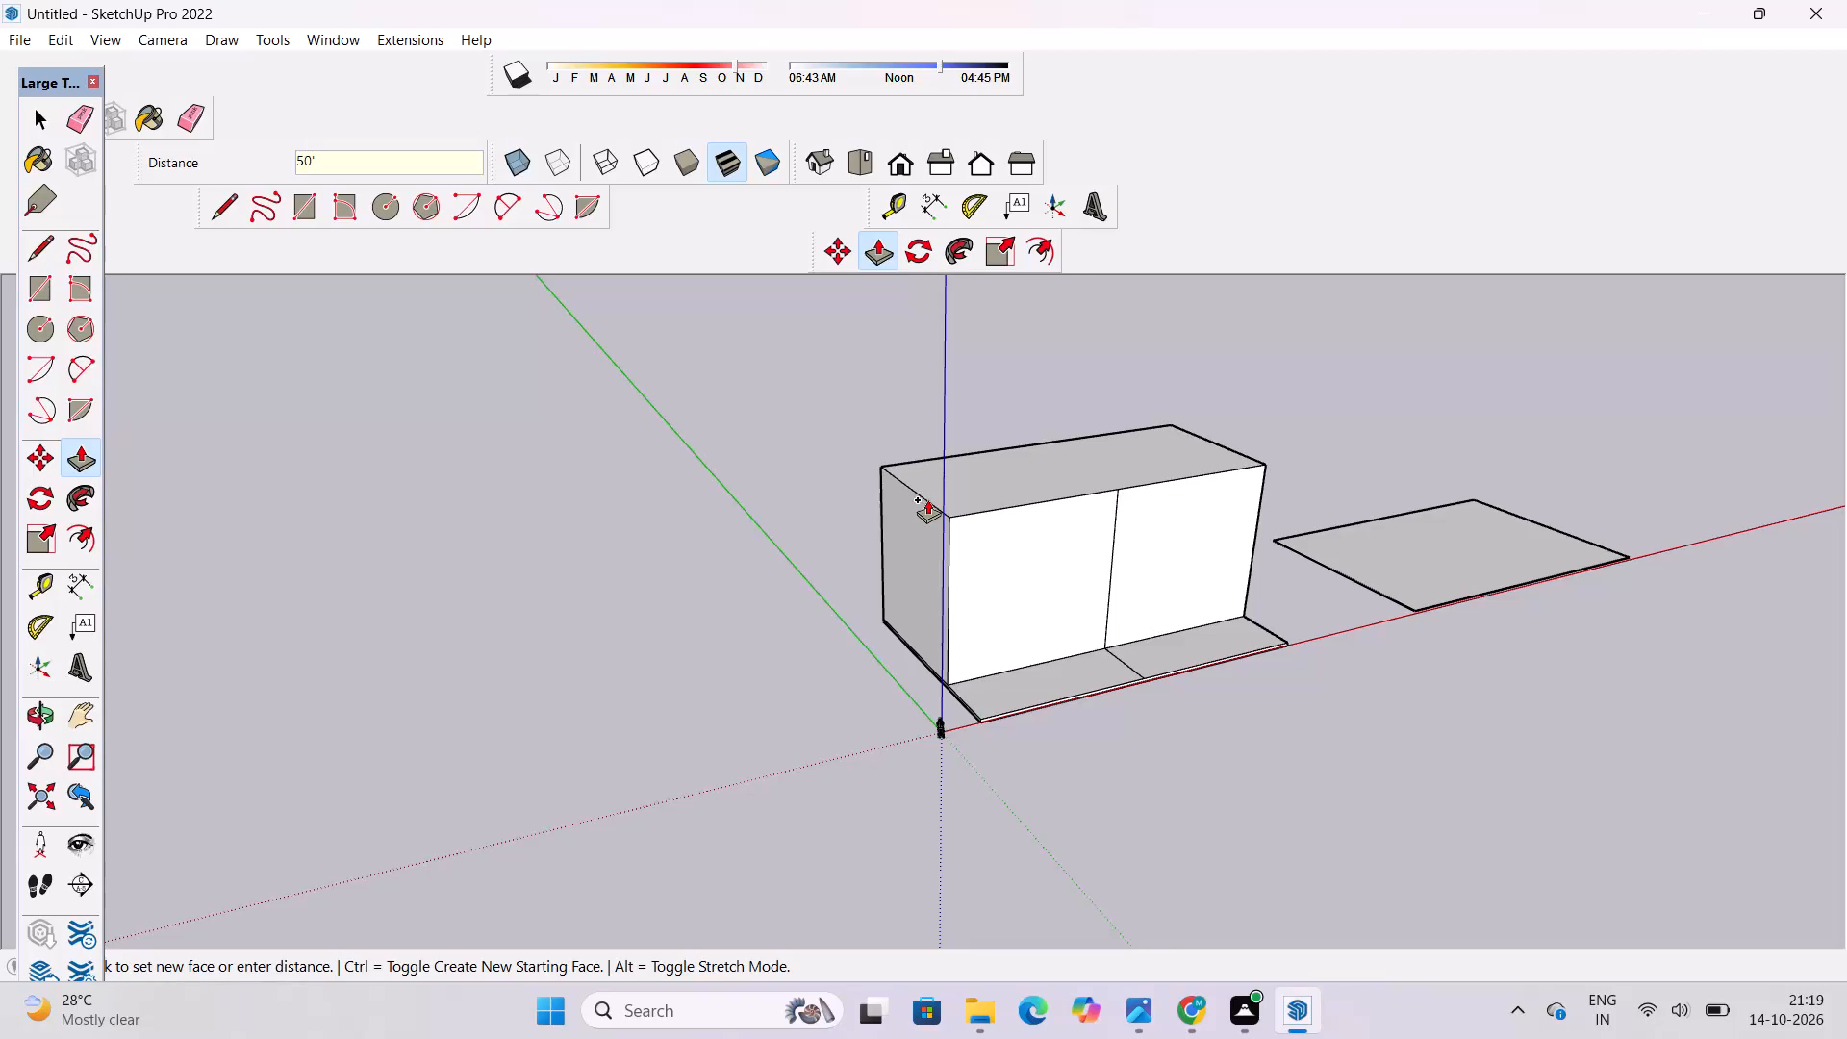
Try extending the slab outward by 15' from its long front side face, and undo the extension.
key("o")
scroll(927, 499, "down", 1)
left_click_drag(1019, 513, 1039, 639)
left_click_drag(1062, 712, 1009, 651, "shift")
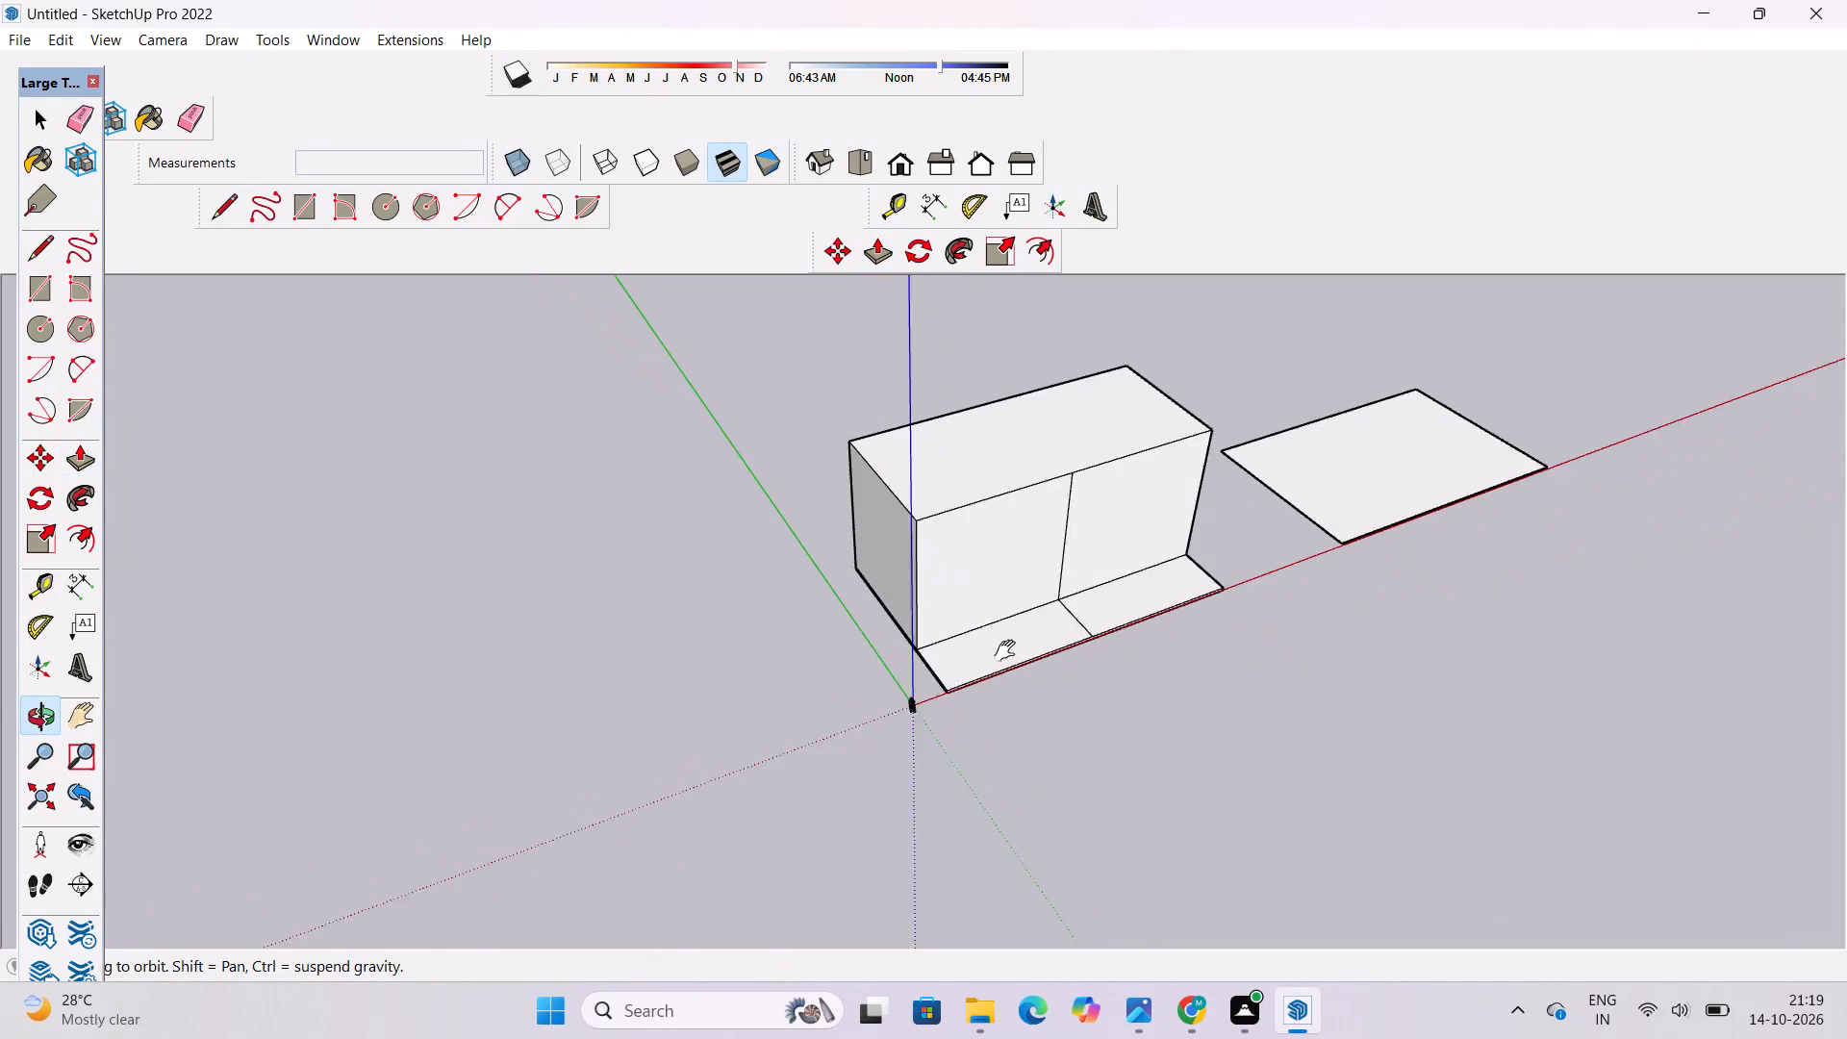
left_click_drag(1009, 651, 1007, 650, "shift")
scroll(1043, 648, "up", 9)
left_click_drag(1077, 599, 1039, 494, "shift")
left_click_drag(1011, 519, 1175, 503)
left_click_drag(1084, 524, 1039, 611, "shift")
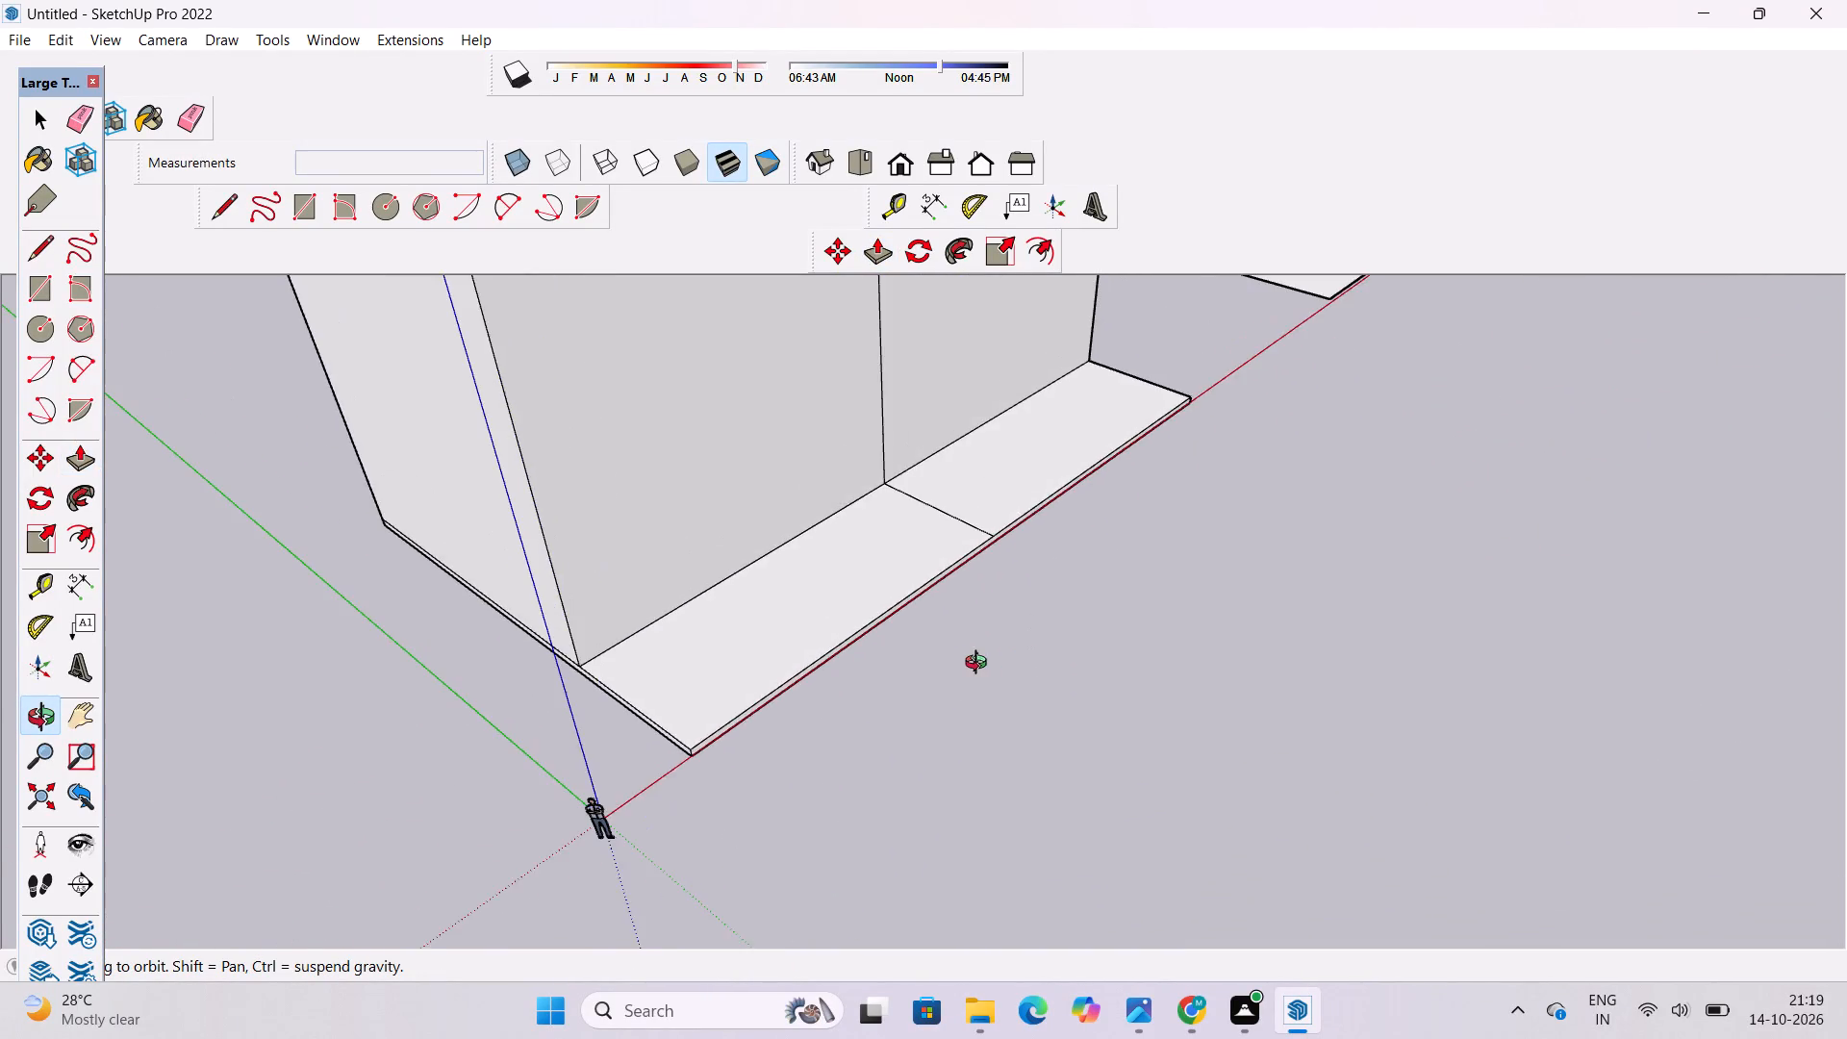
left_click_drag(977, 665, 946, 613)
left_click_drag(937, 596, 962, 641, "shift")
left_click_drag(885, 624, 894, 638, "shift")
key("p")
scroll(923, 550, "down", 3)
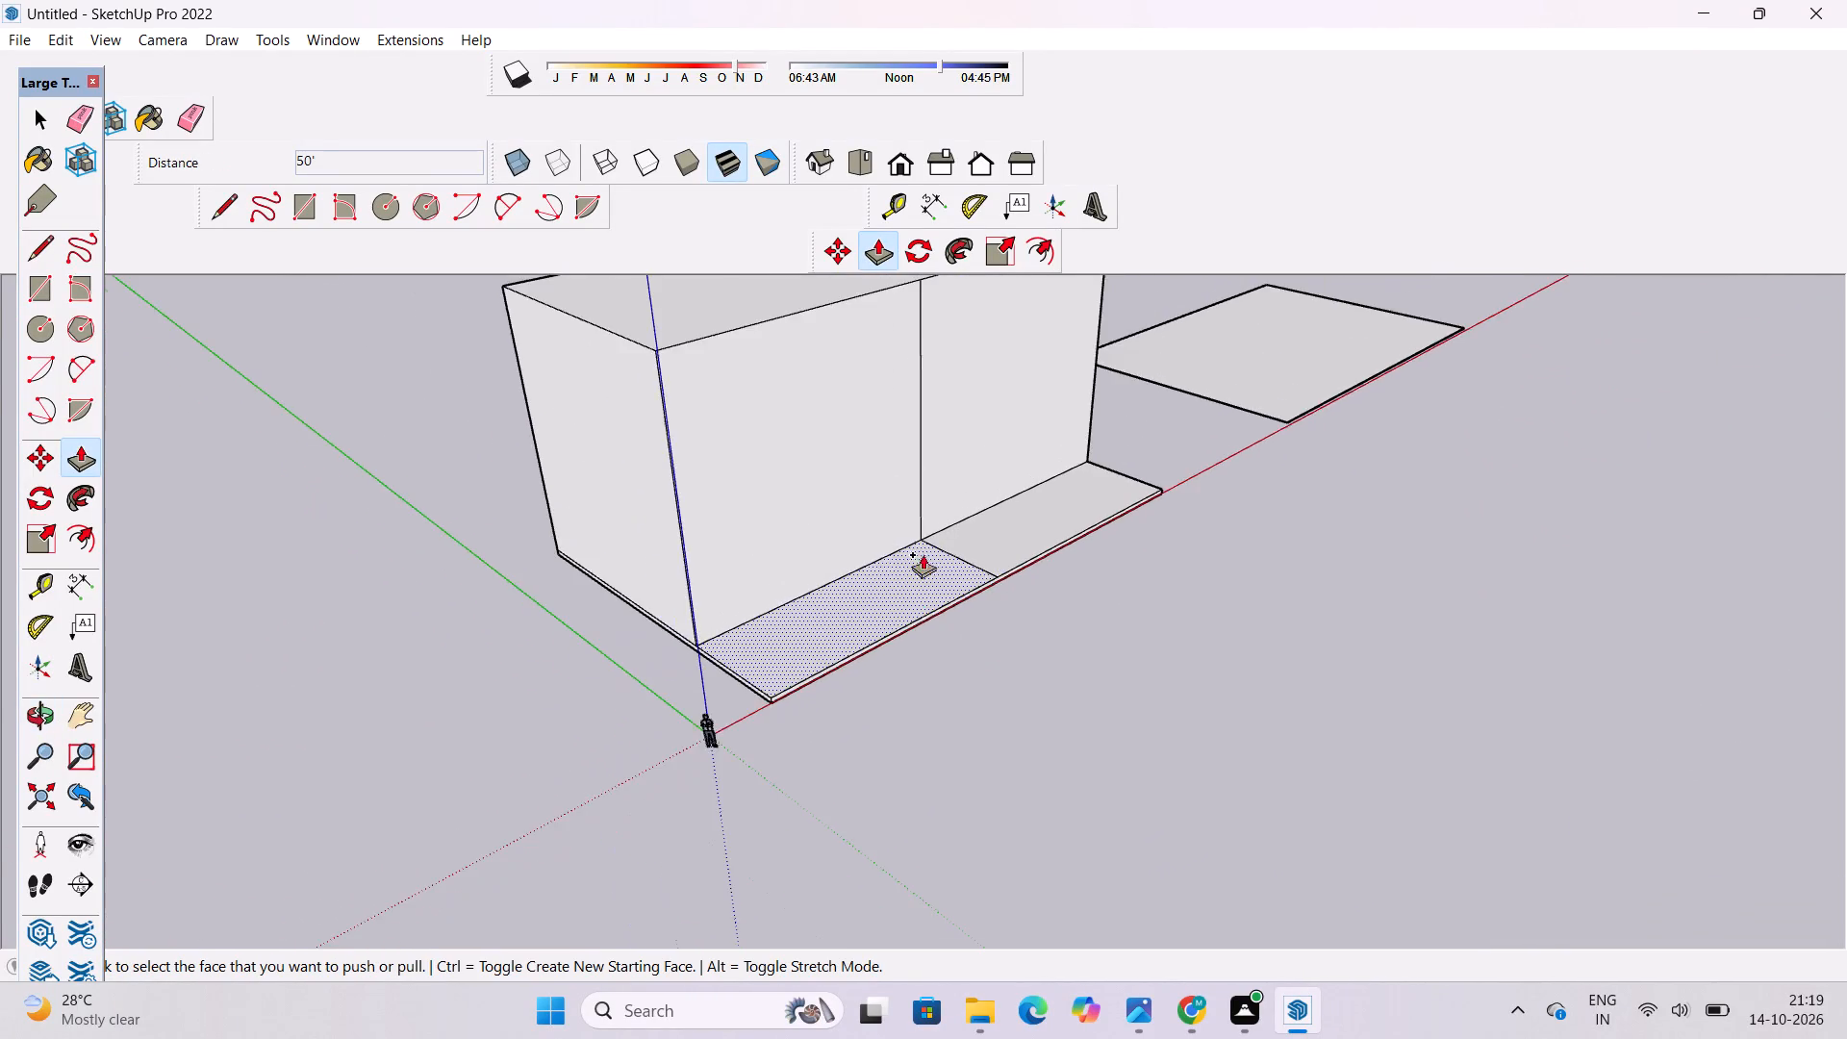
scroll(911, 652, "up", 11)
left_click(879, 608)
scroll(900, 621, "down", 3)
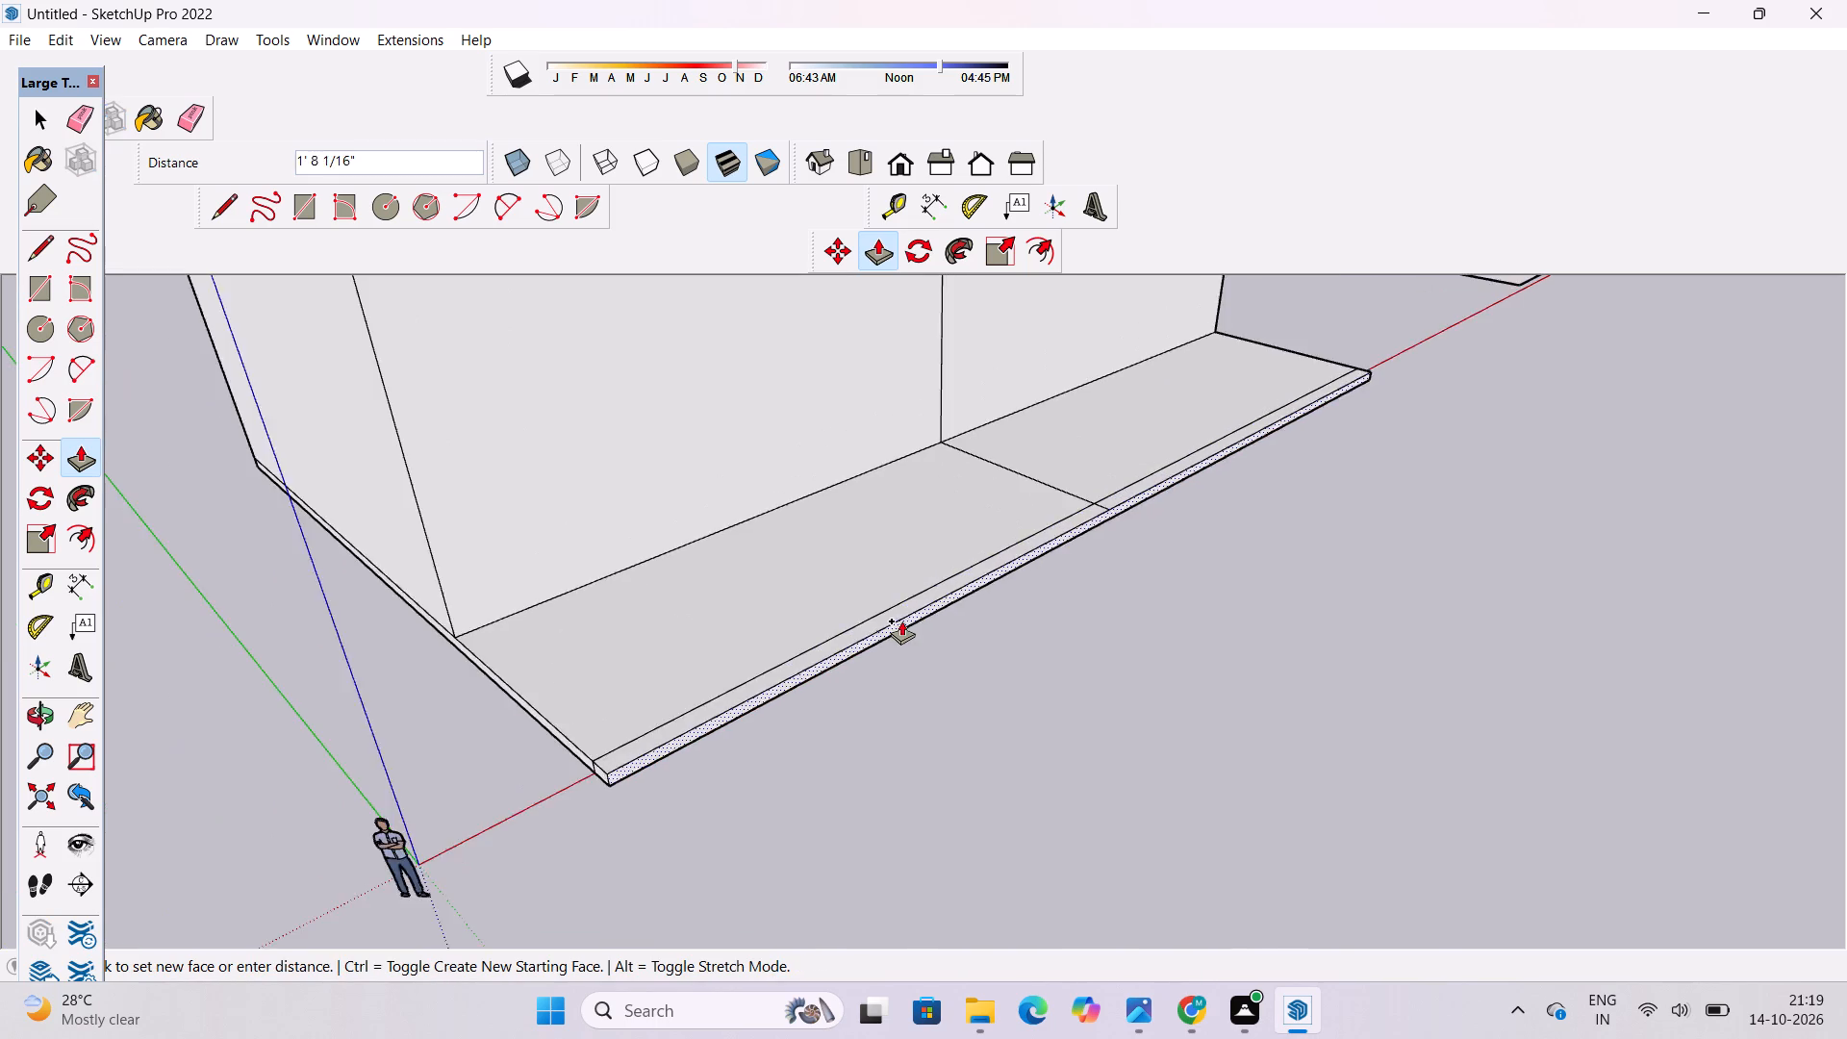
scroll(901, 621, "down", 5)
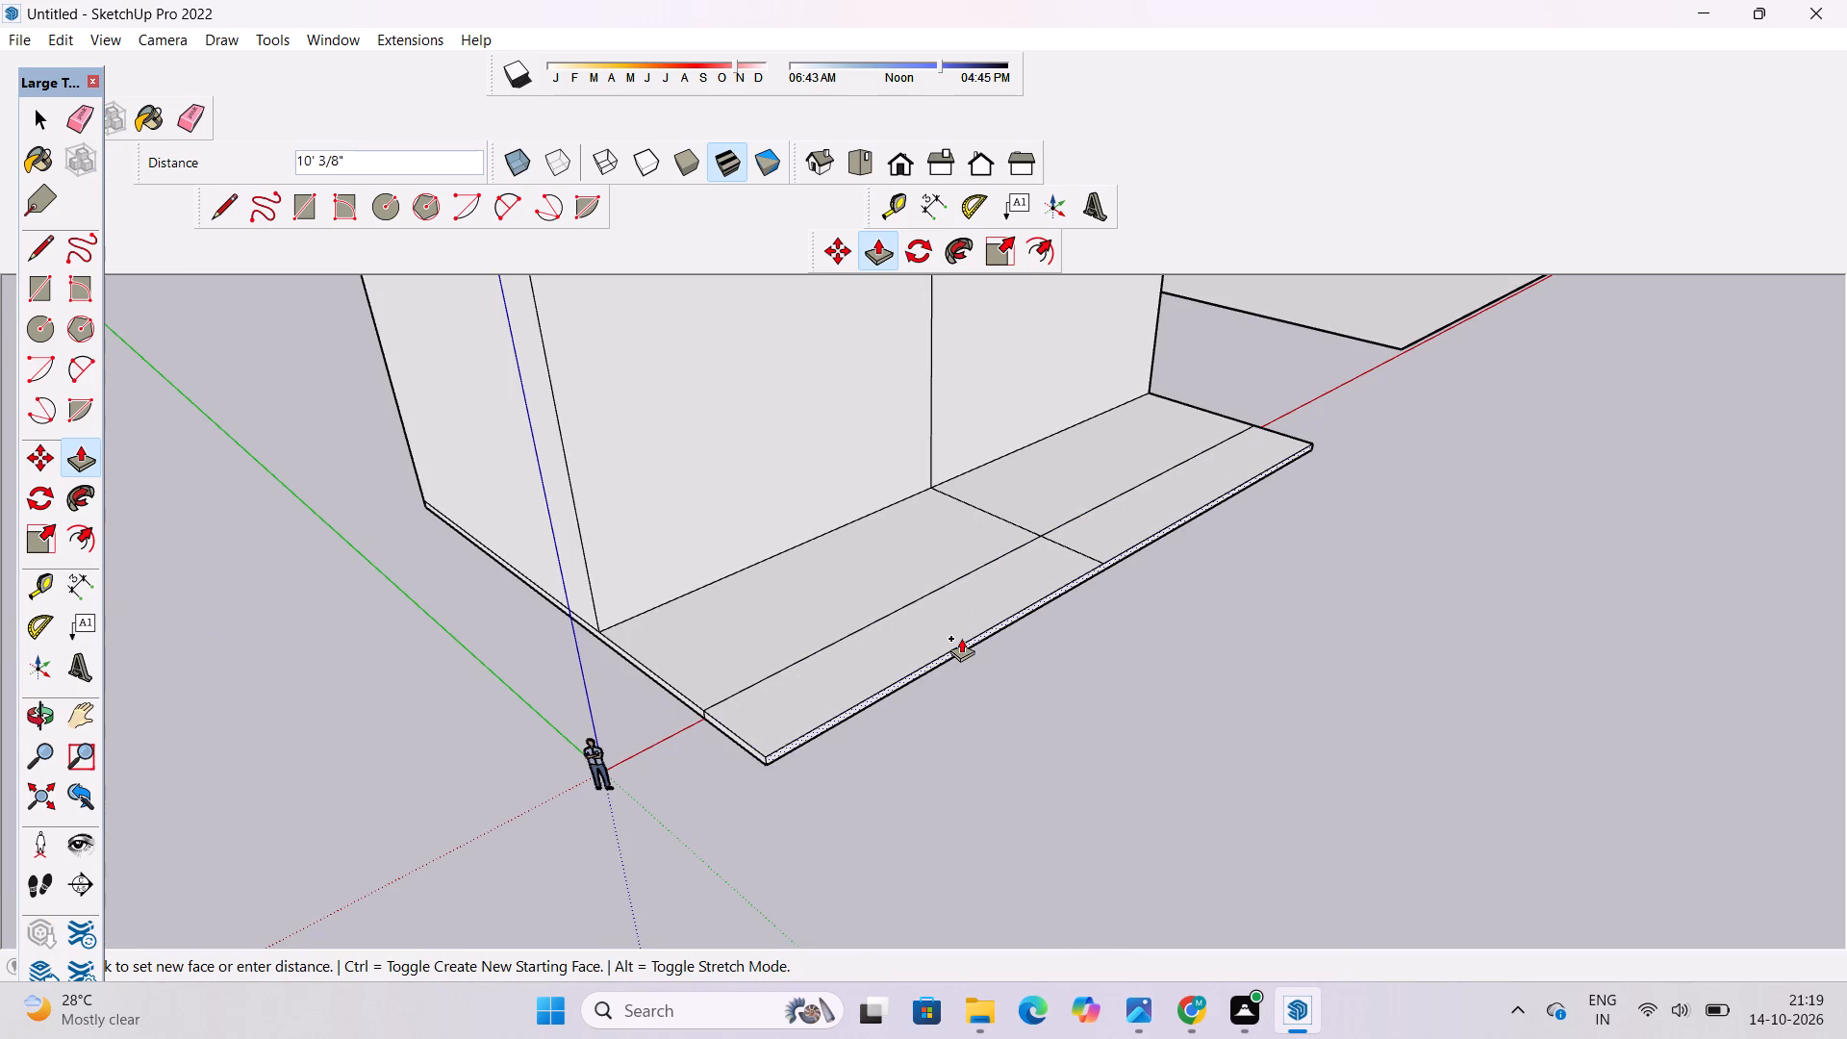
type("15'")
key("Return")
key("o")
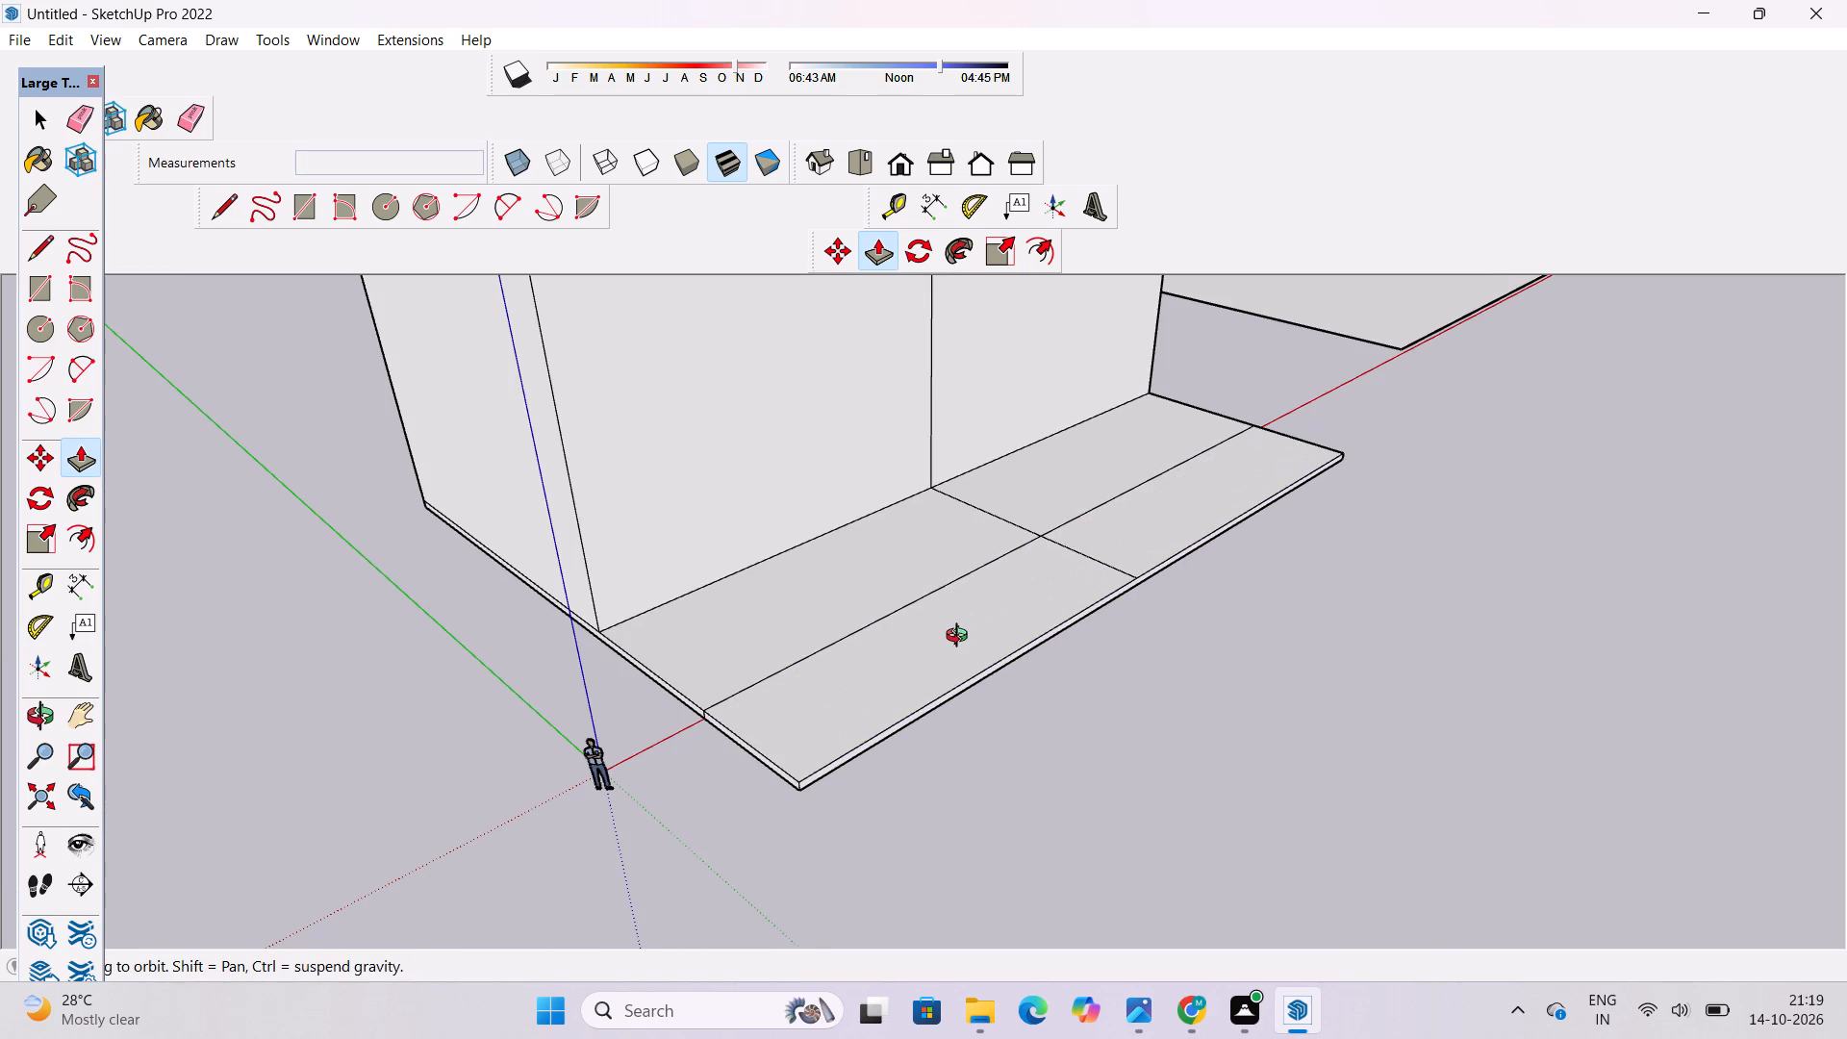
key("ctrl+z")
Extend the slab outward by 10' from its long front side face with Push/Pull.
scroll(857, 673, "up", 3)
key("p")
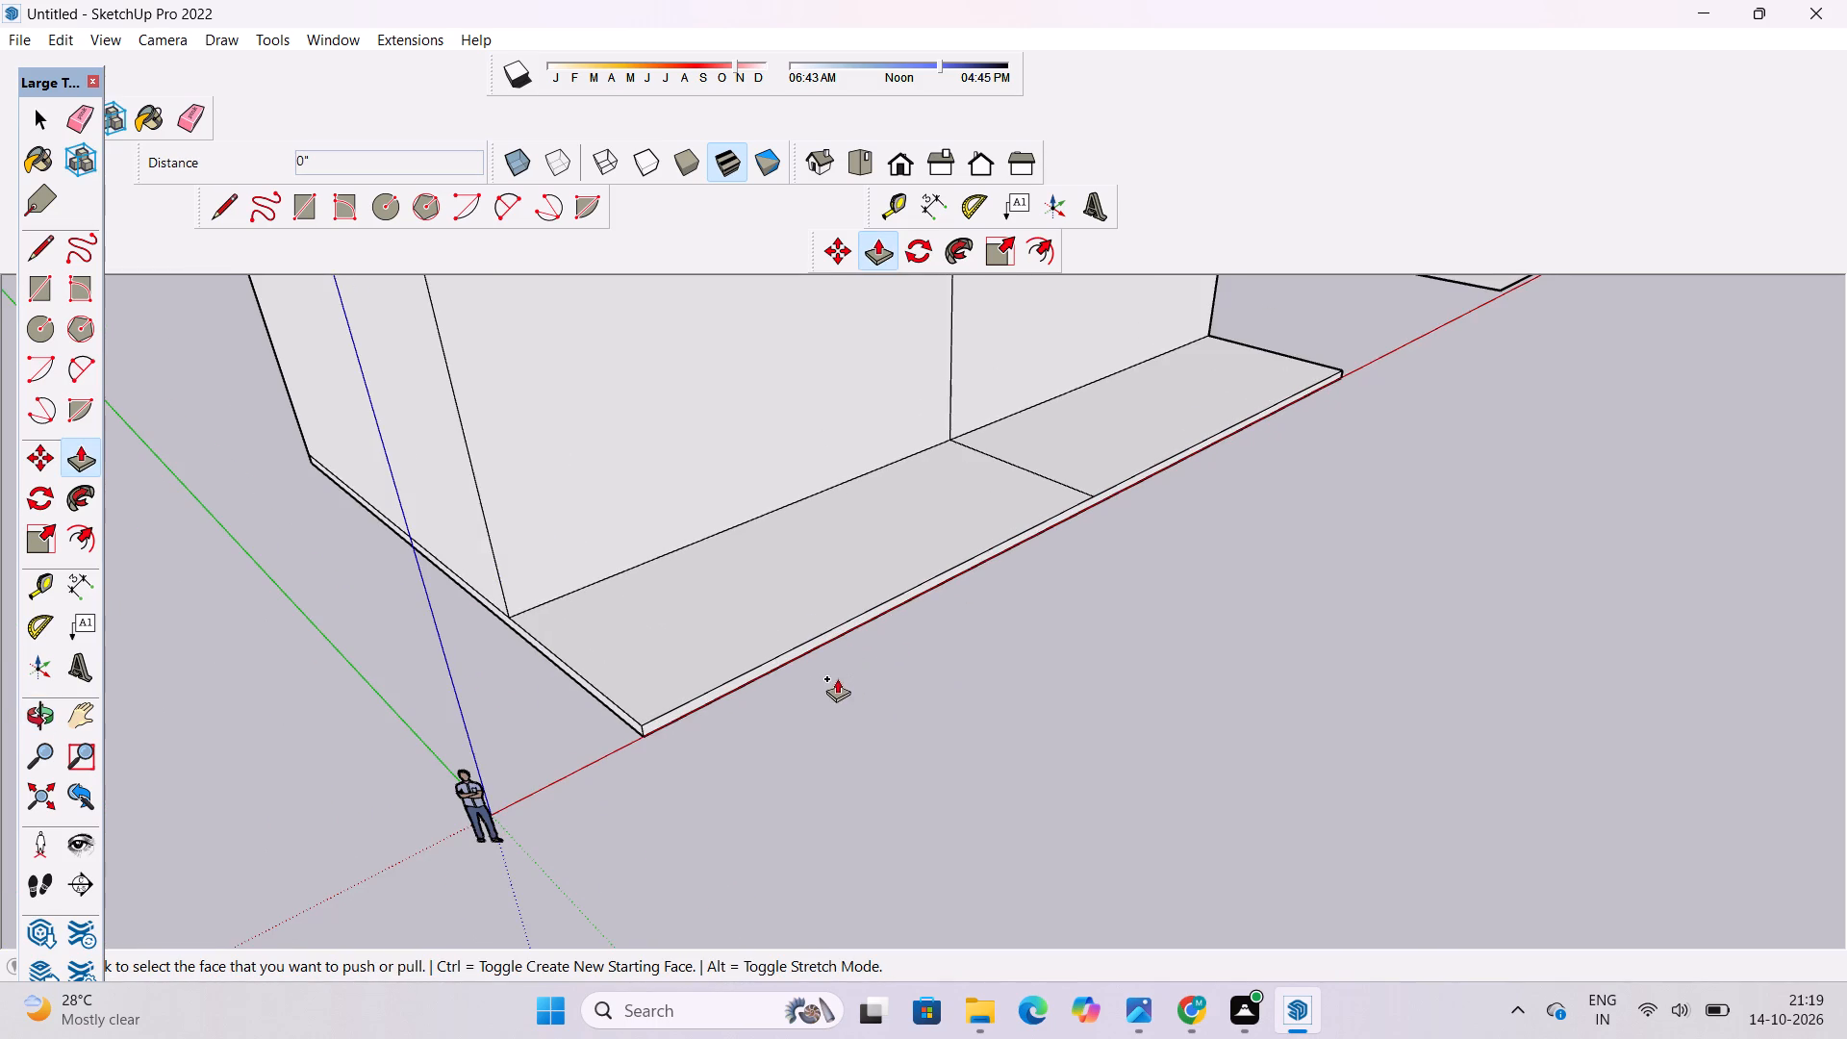
scroll(806, 660, "up", 1)
left_click(802, 645)
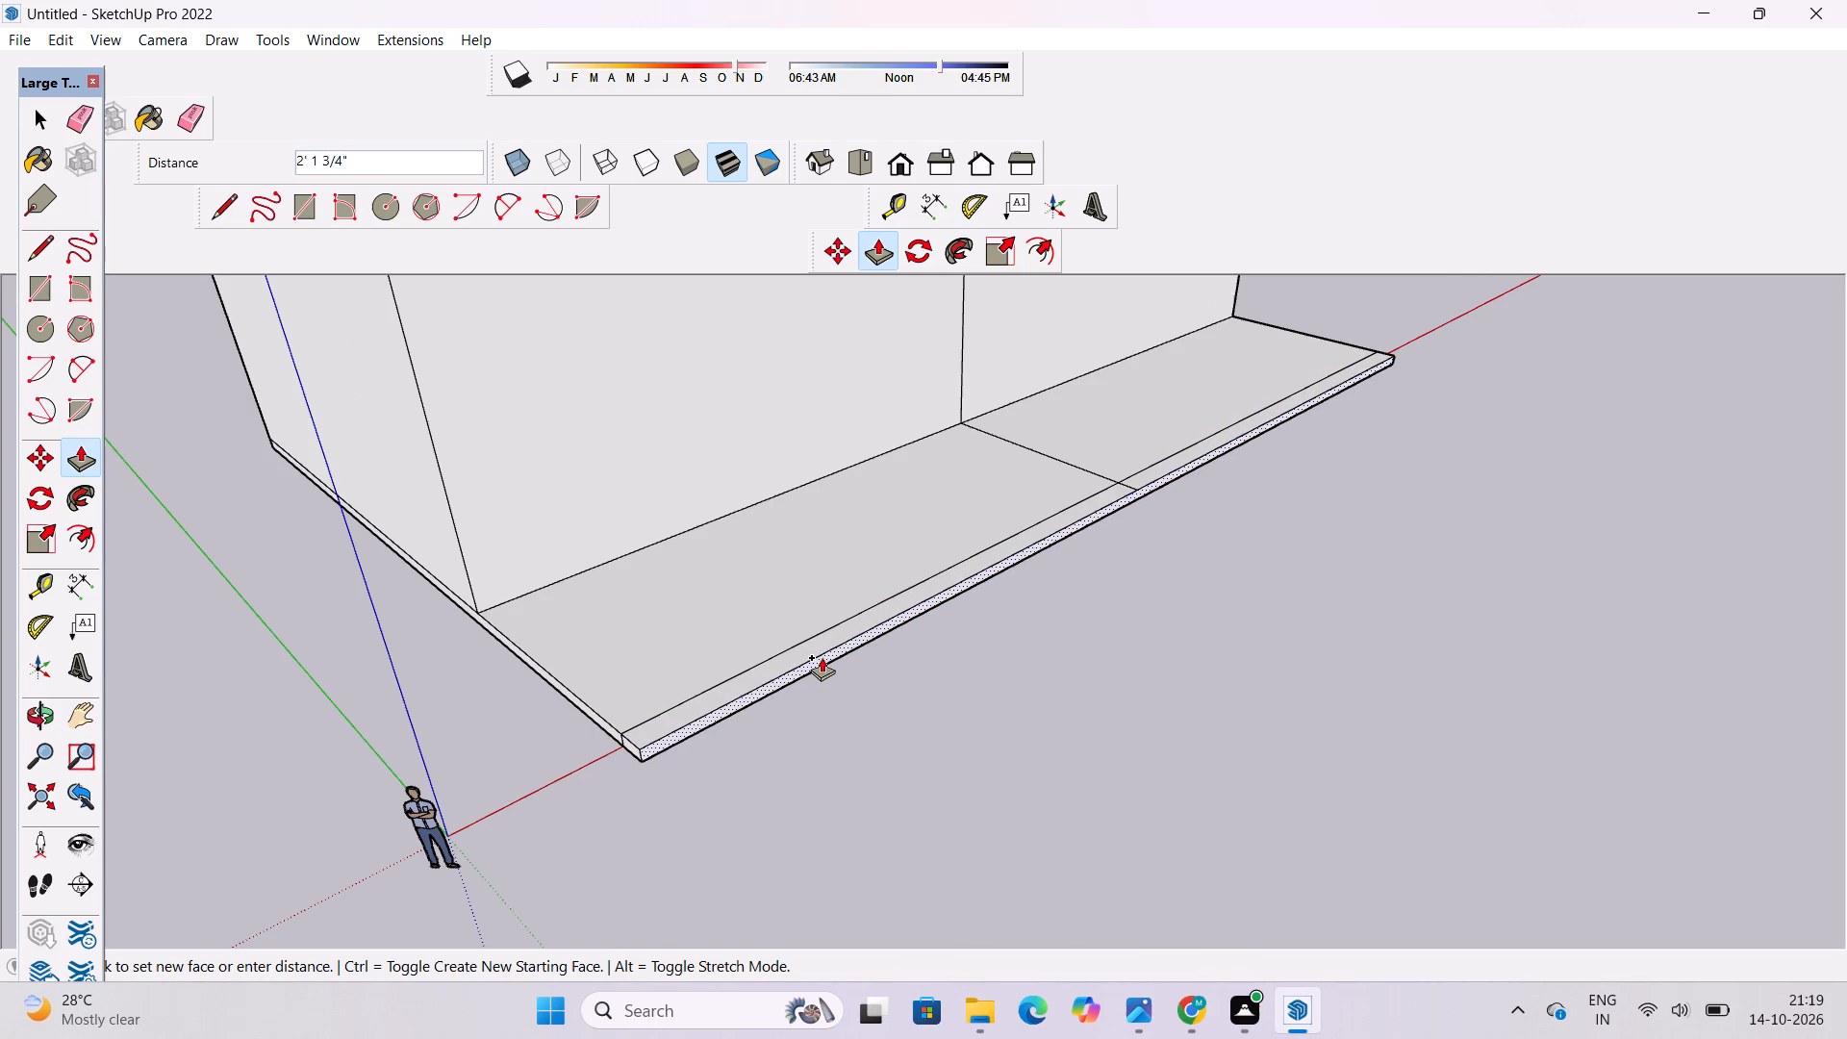
type("10'")
key("Return")
Erase both segments of the old front edge line running lengthwise across the extended front strip.
key("o")
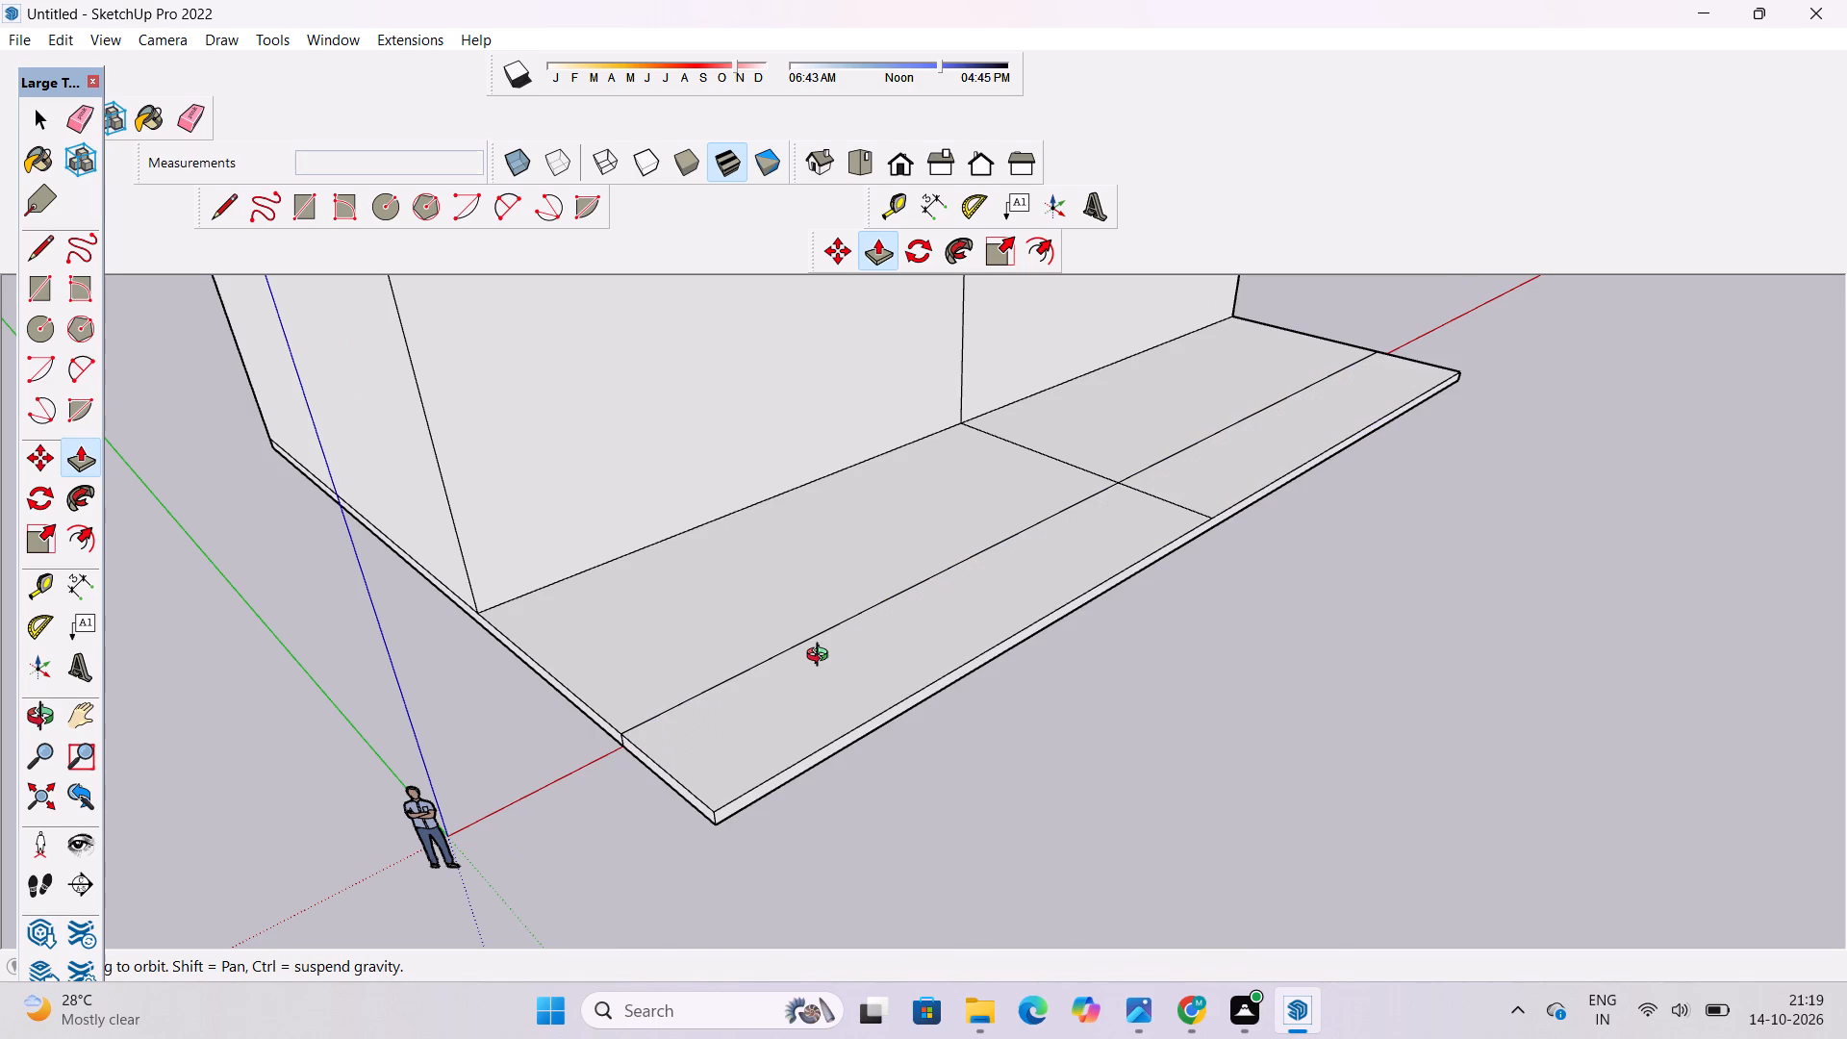
left_click_drag(840, 652, 764, 757)
left_click_drag(827, 702, 635, 758)
left_click_drag(770, 645, 770, 715)
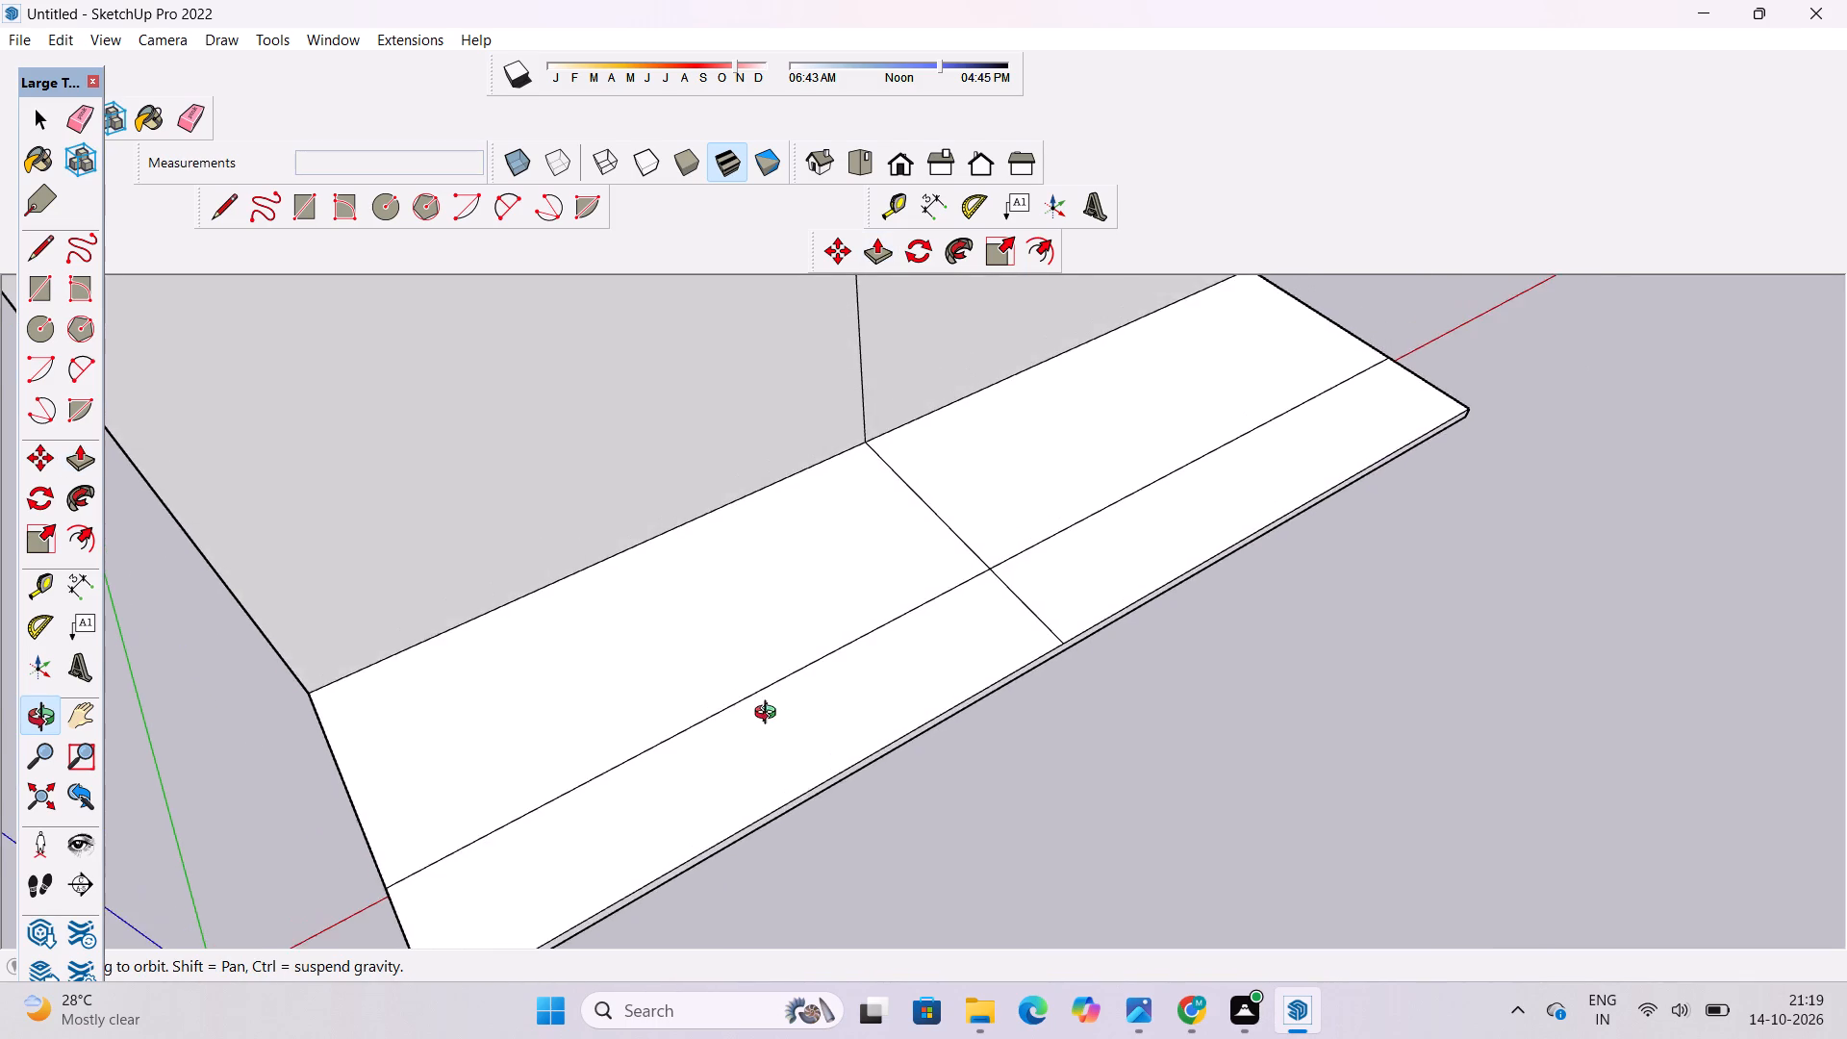
left_click(770, 715)
key("e")
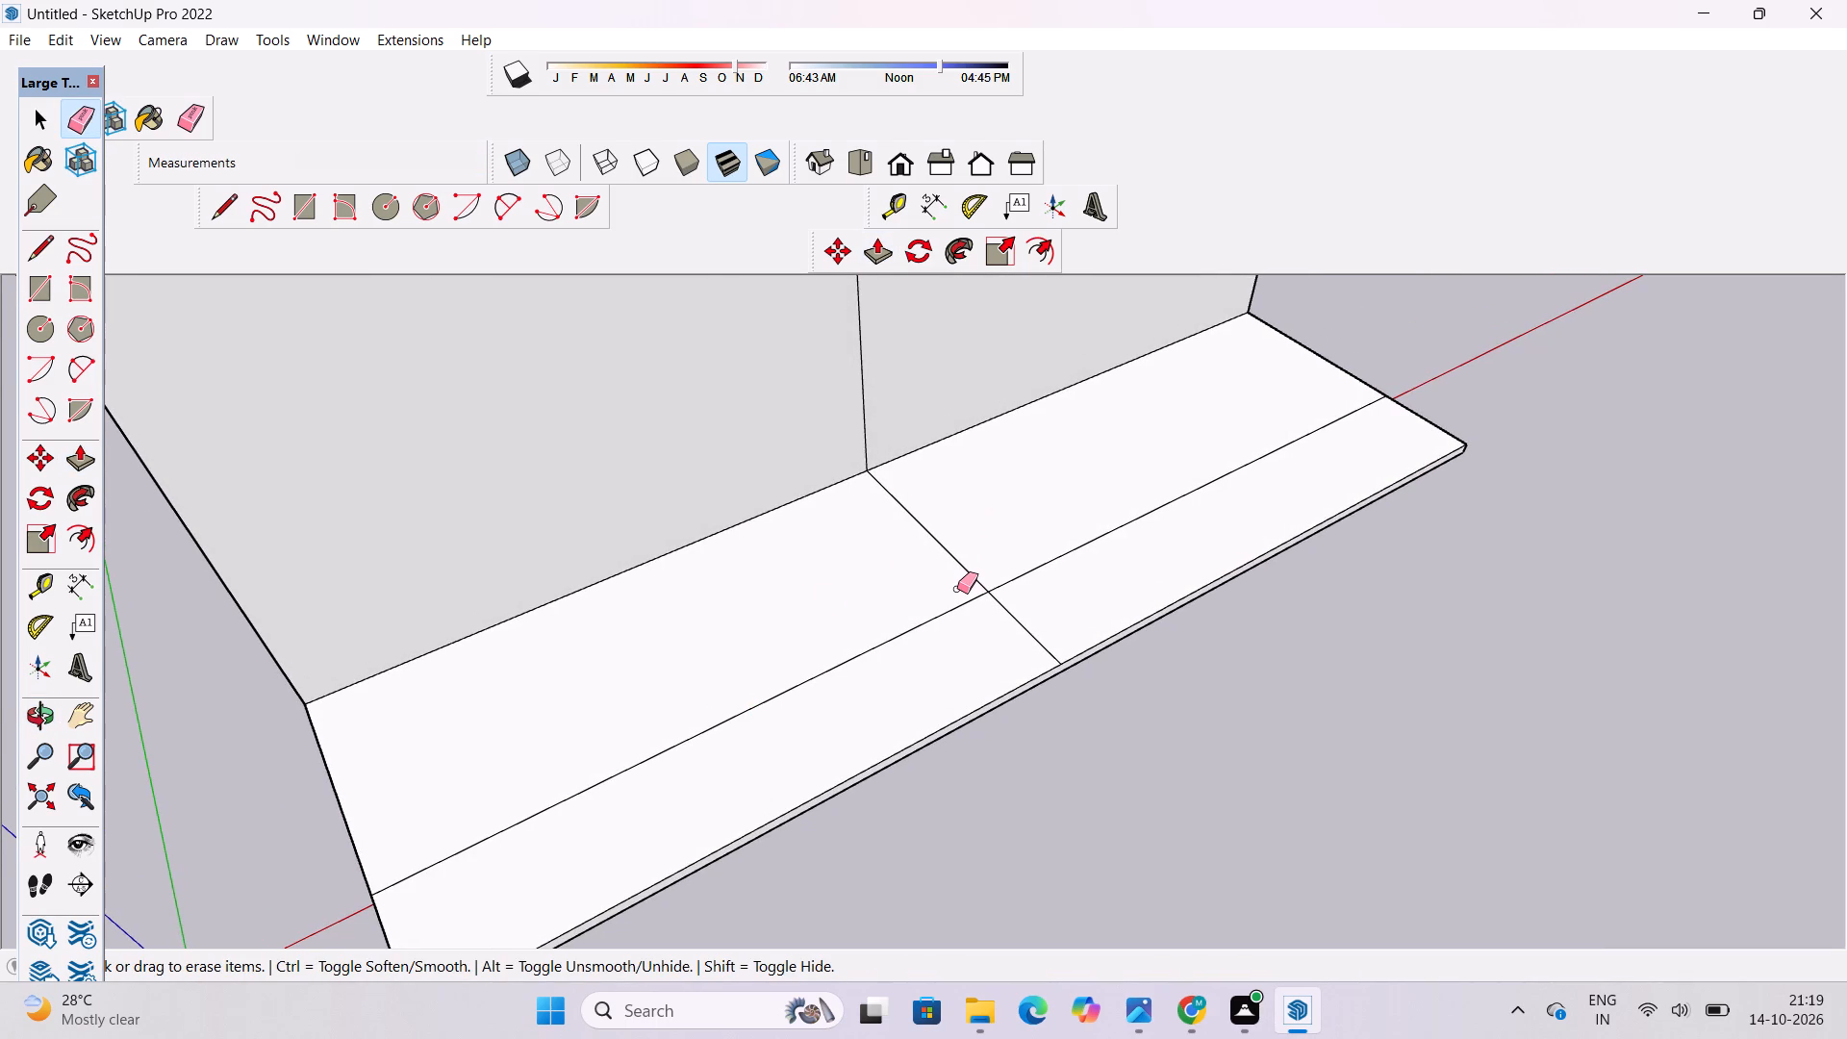
left_click_drag(923, 604, 936, 635)
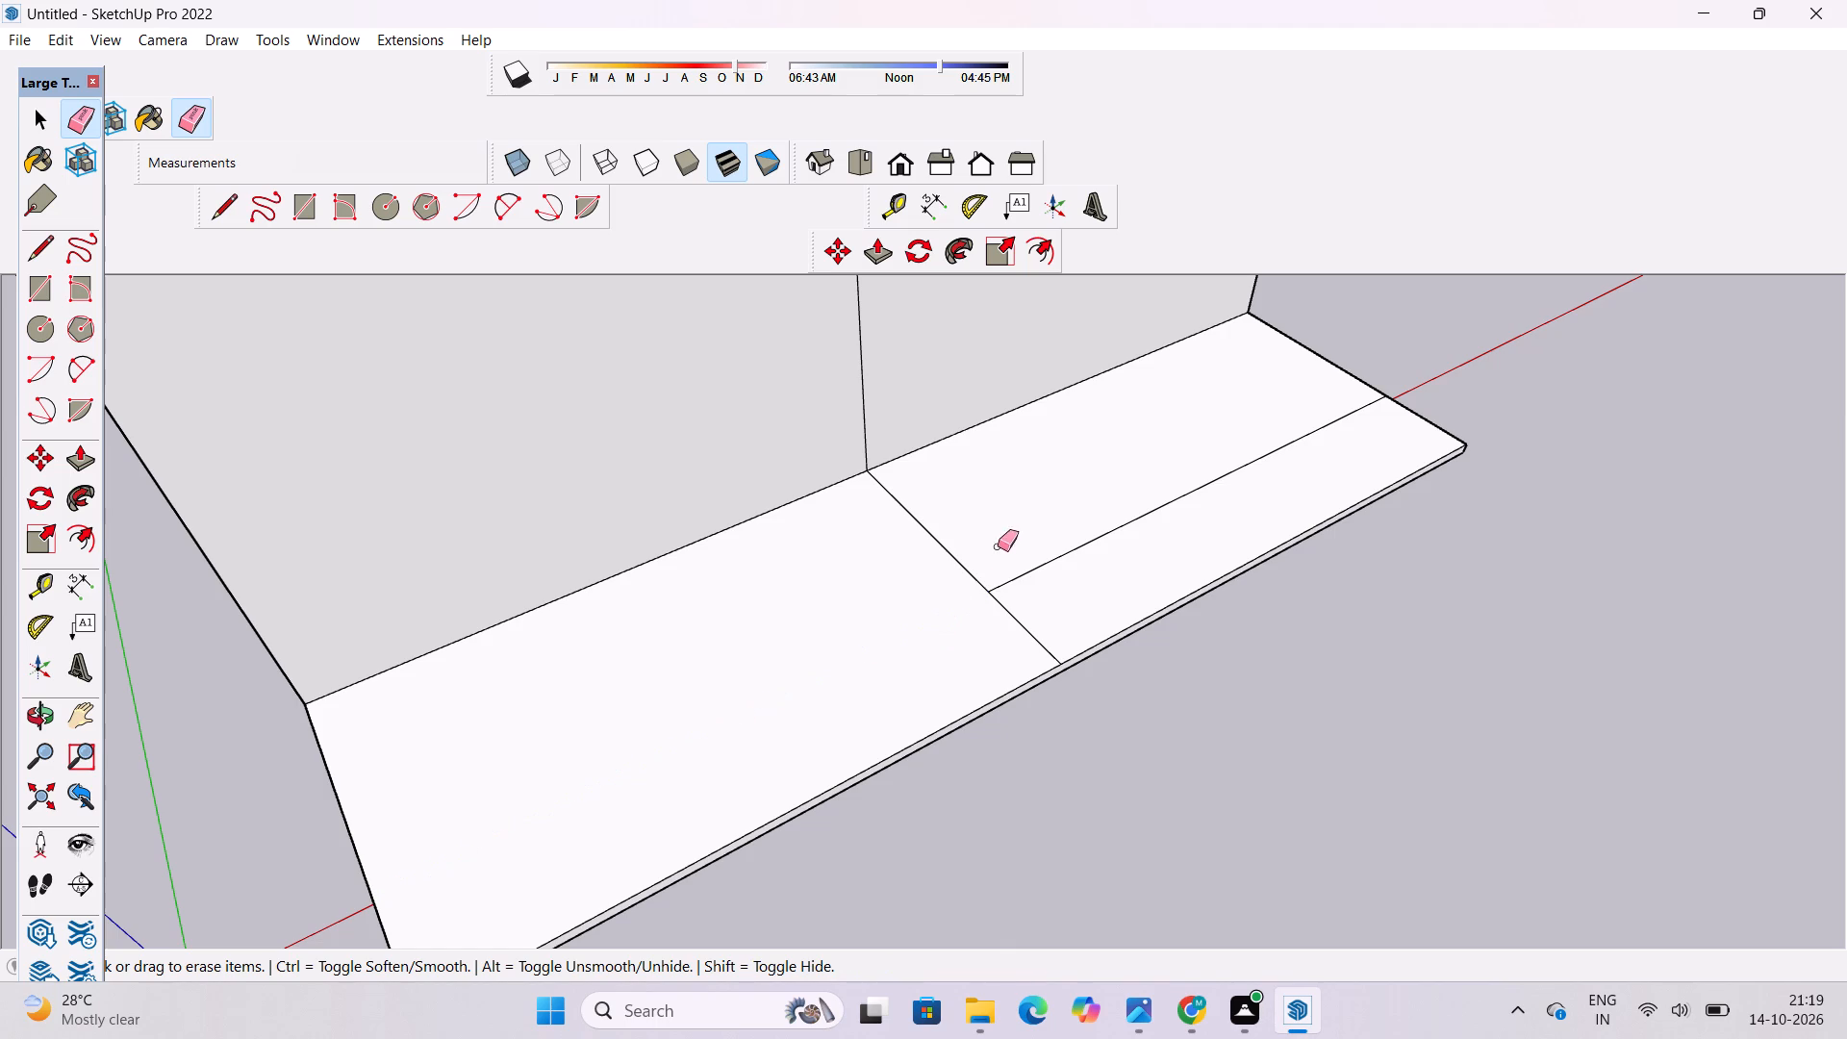
left_click_drag(998, 545, 1015, 582)
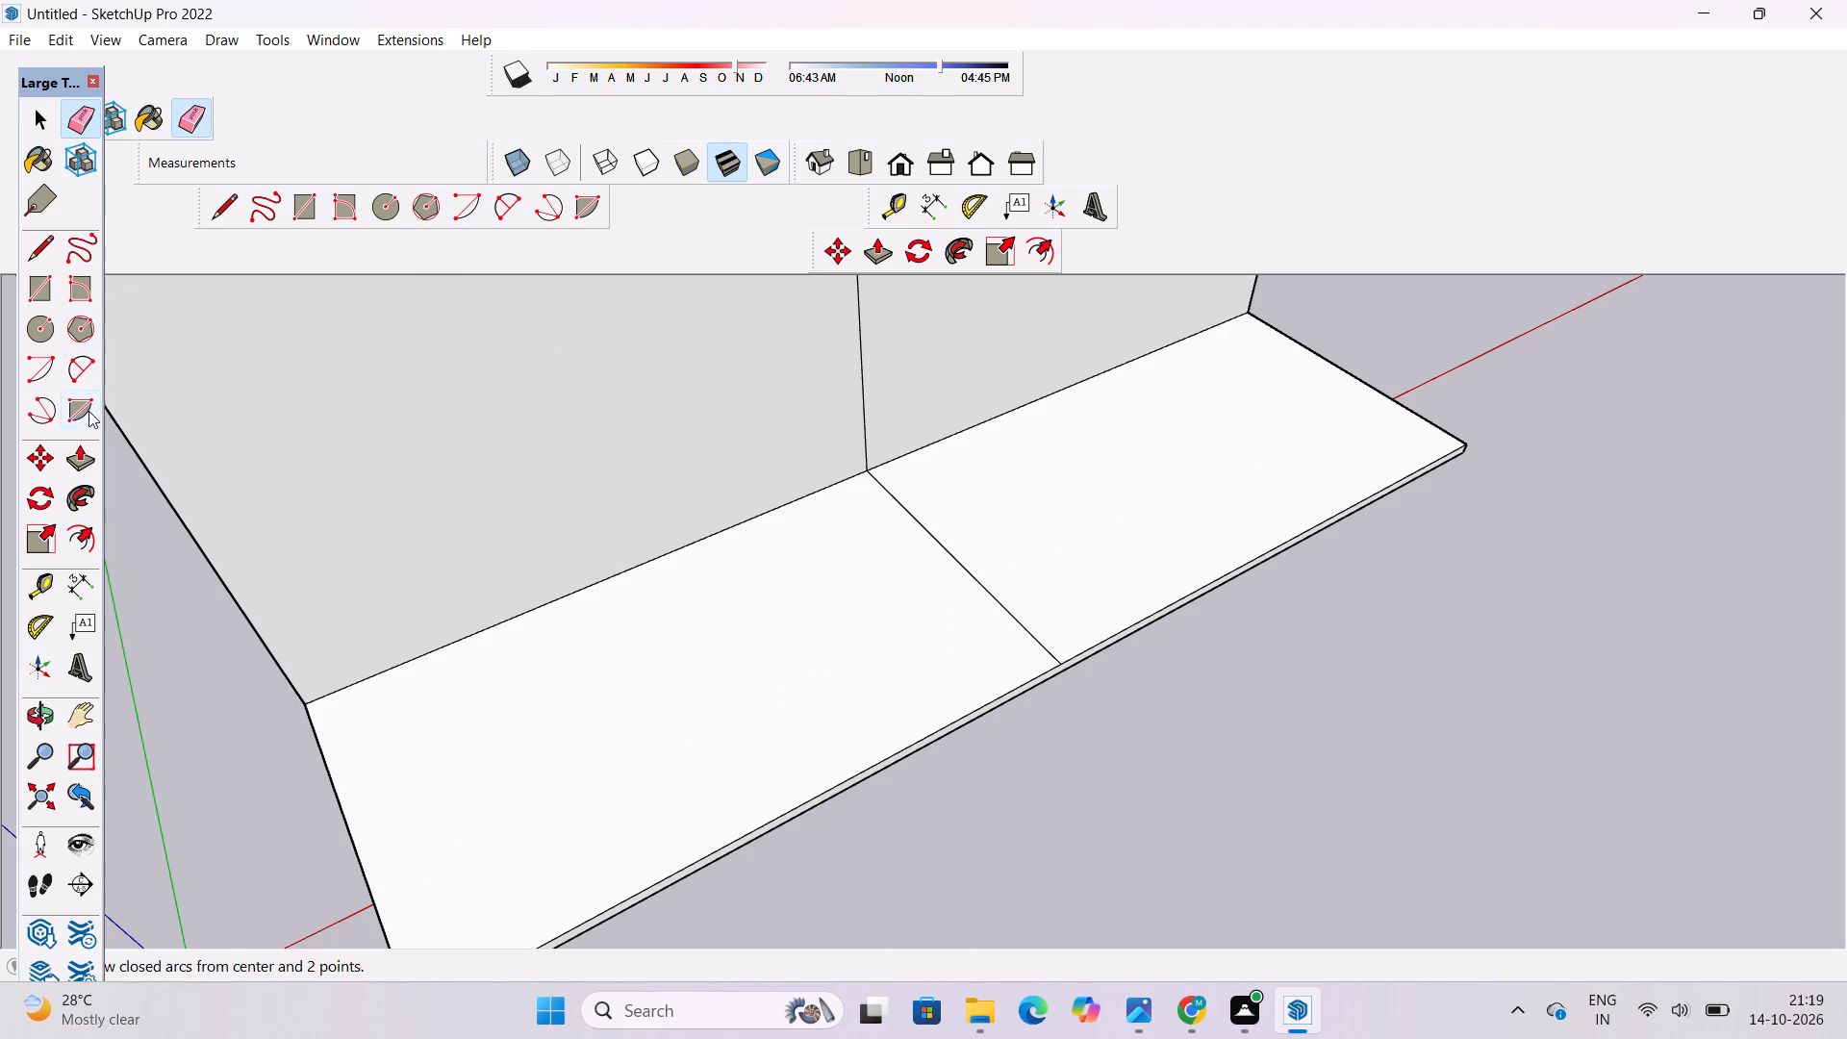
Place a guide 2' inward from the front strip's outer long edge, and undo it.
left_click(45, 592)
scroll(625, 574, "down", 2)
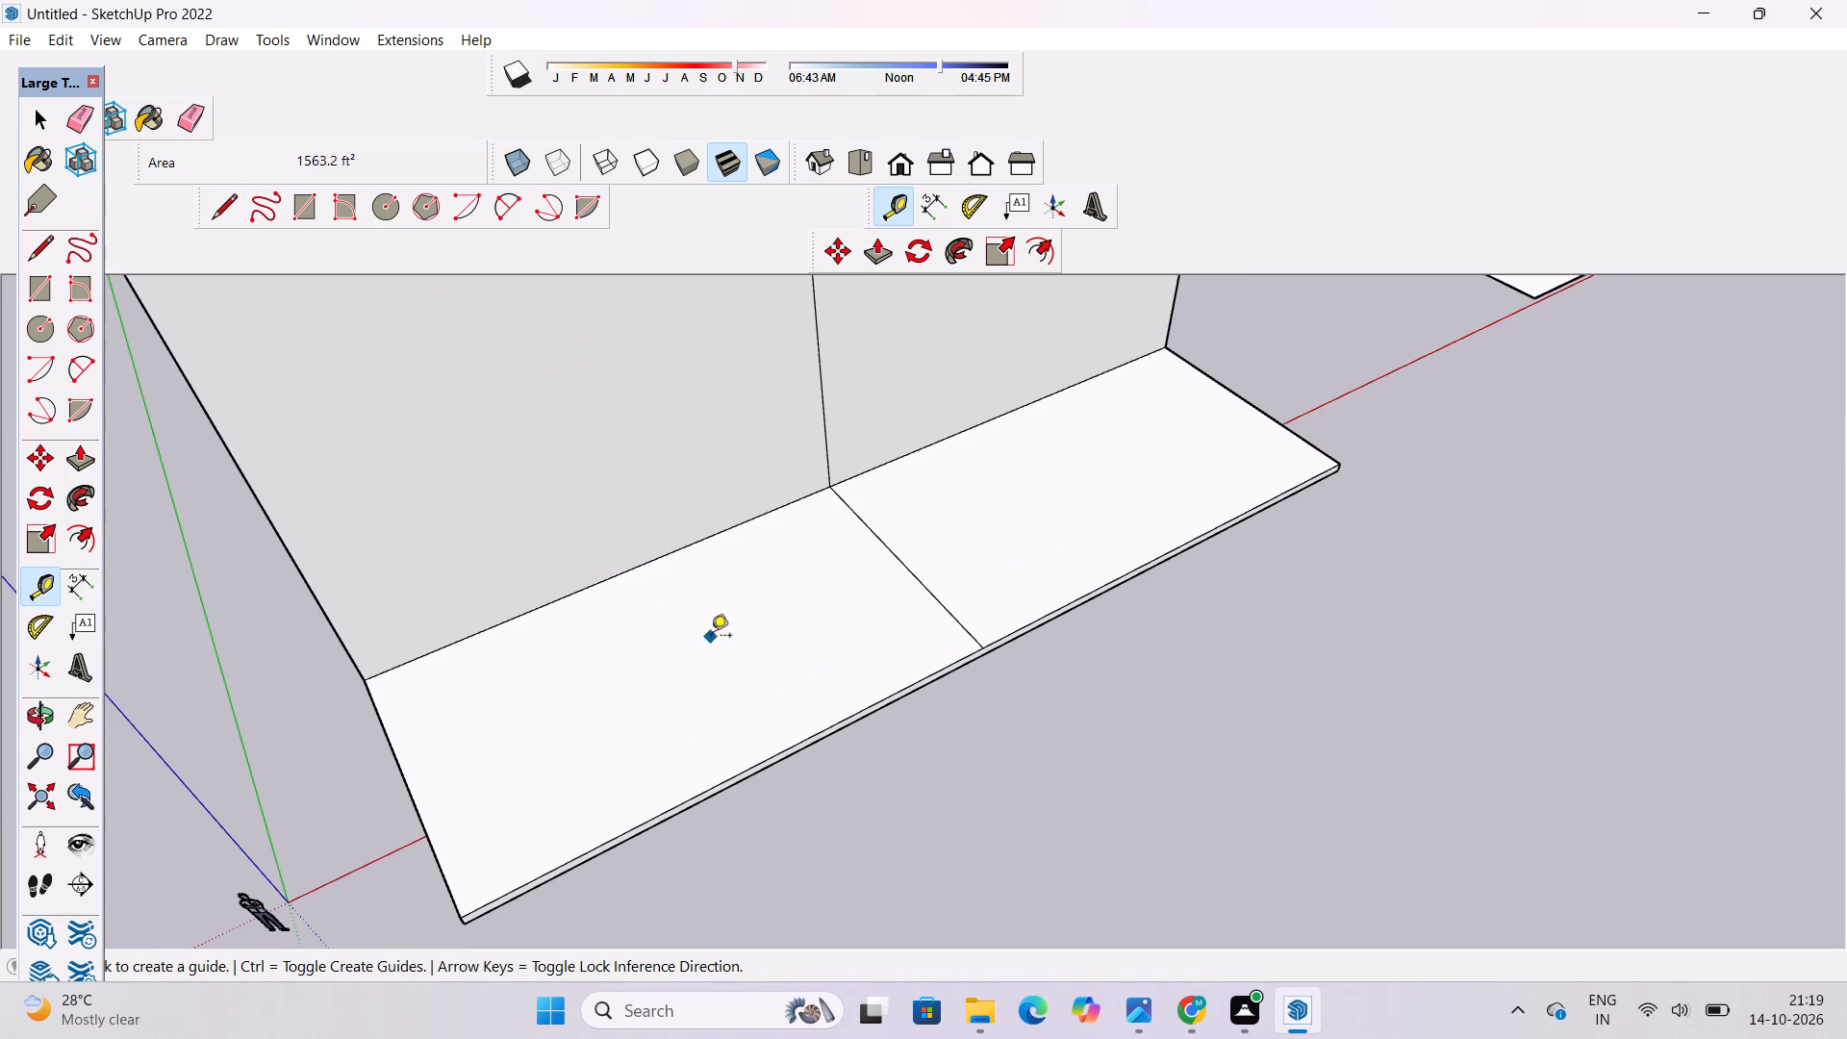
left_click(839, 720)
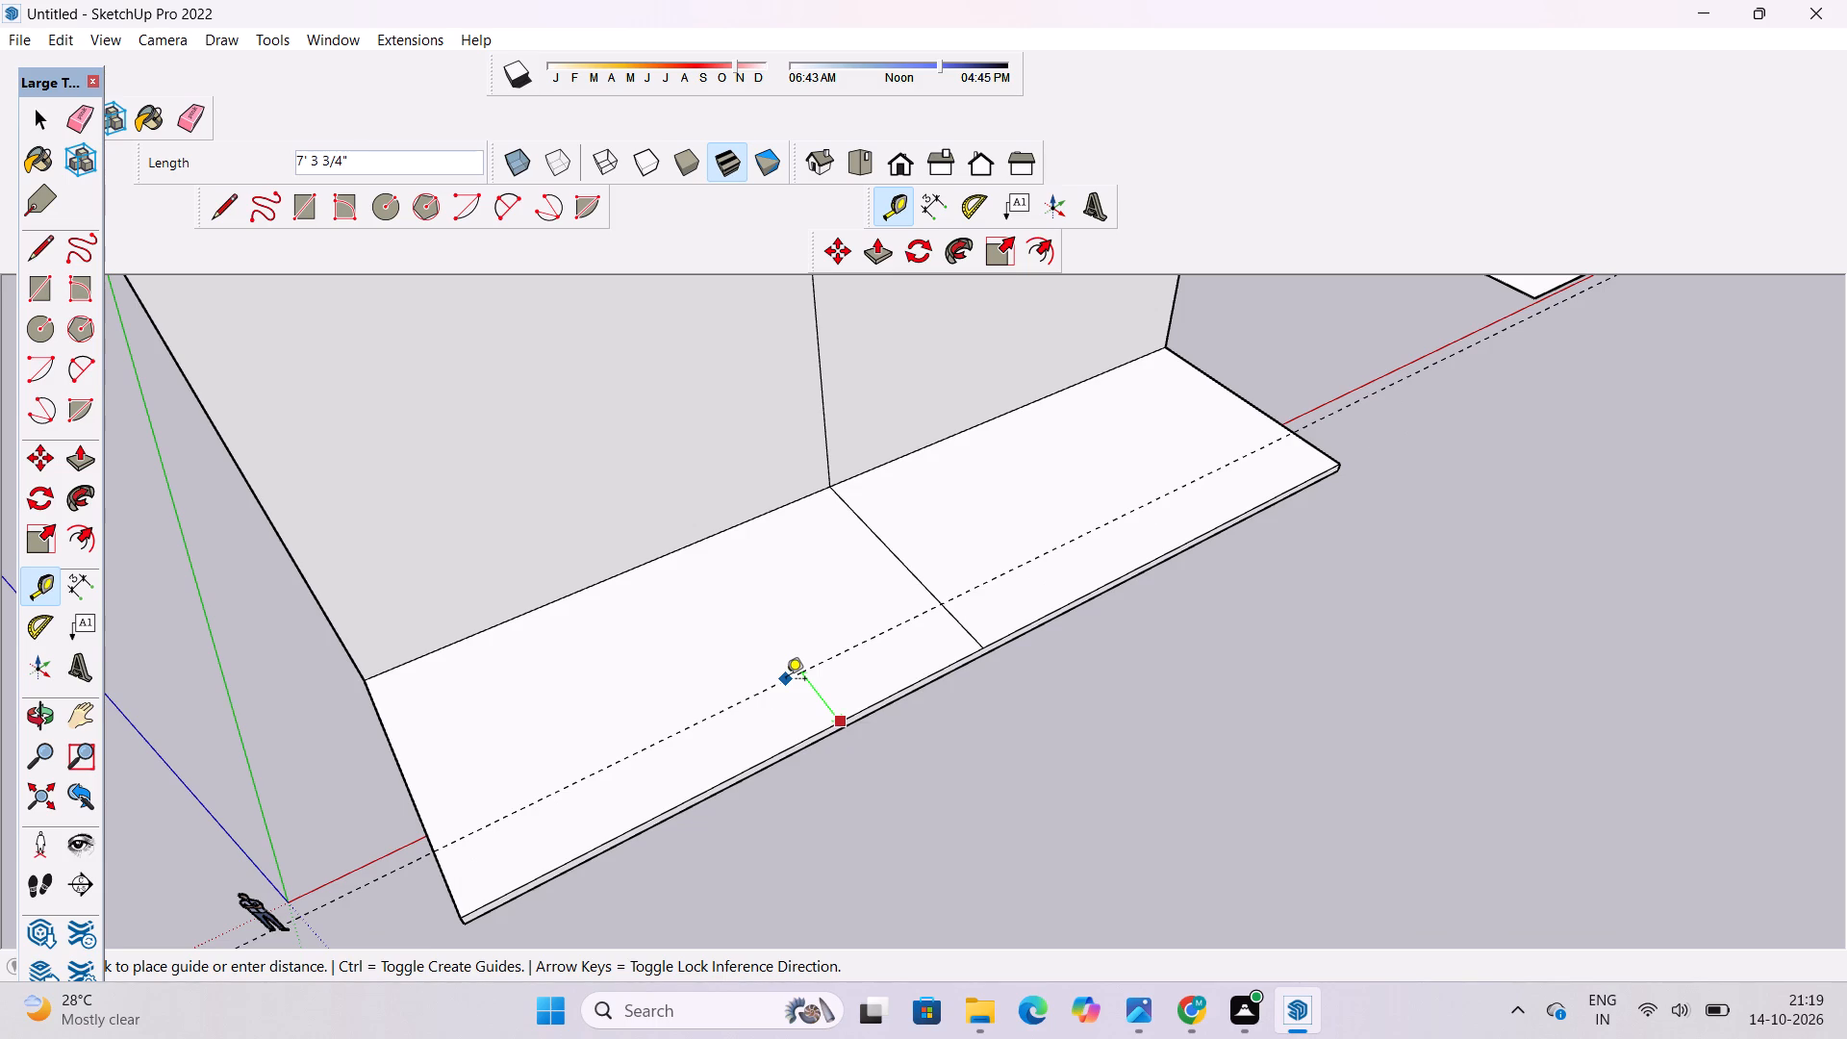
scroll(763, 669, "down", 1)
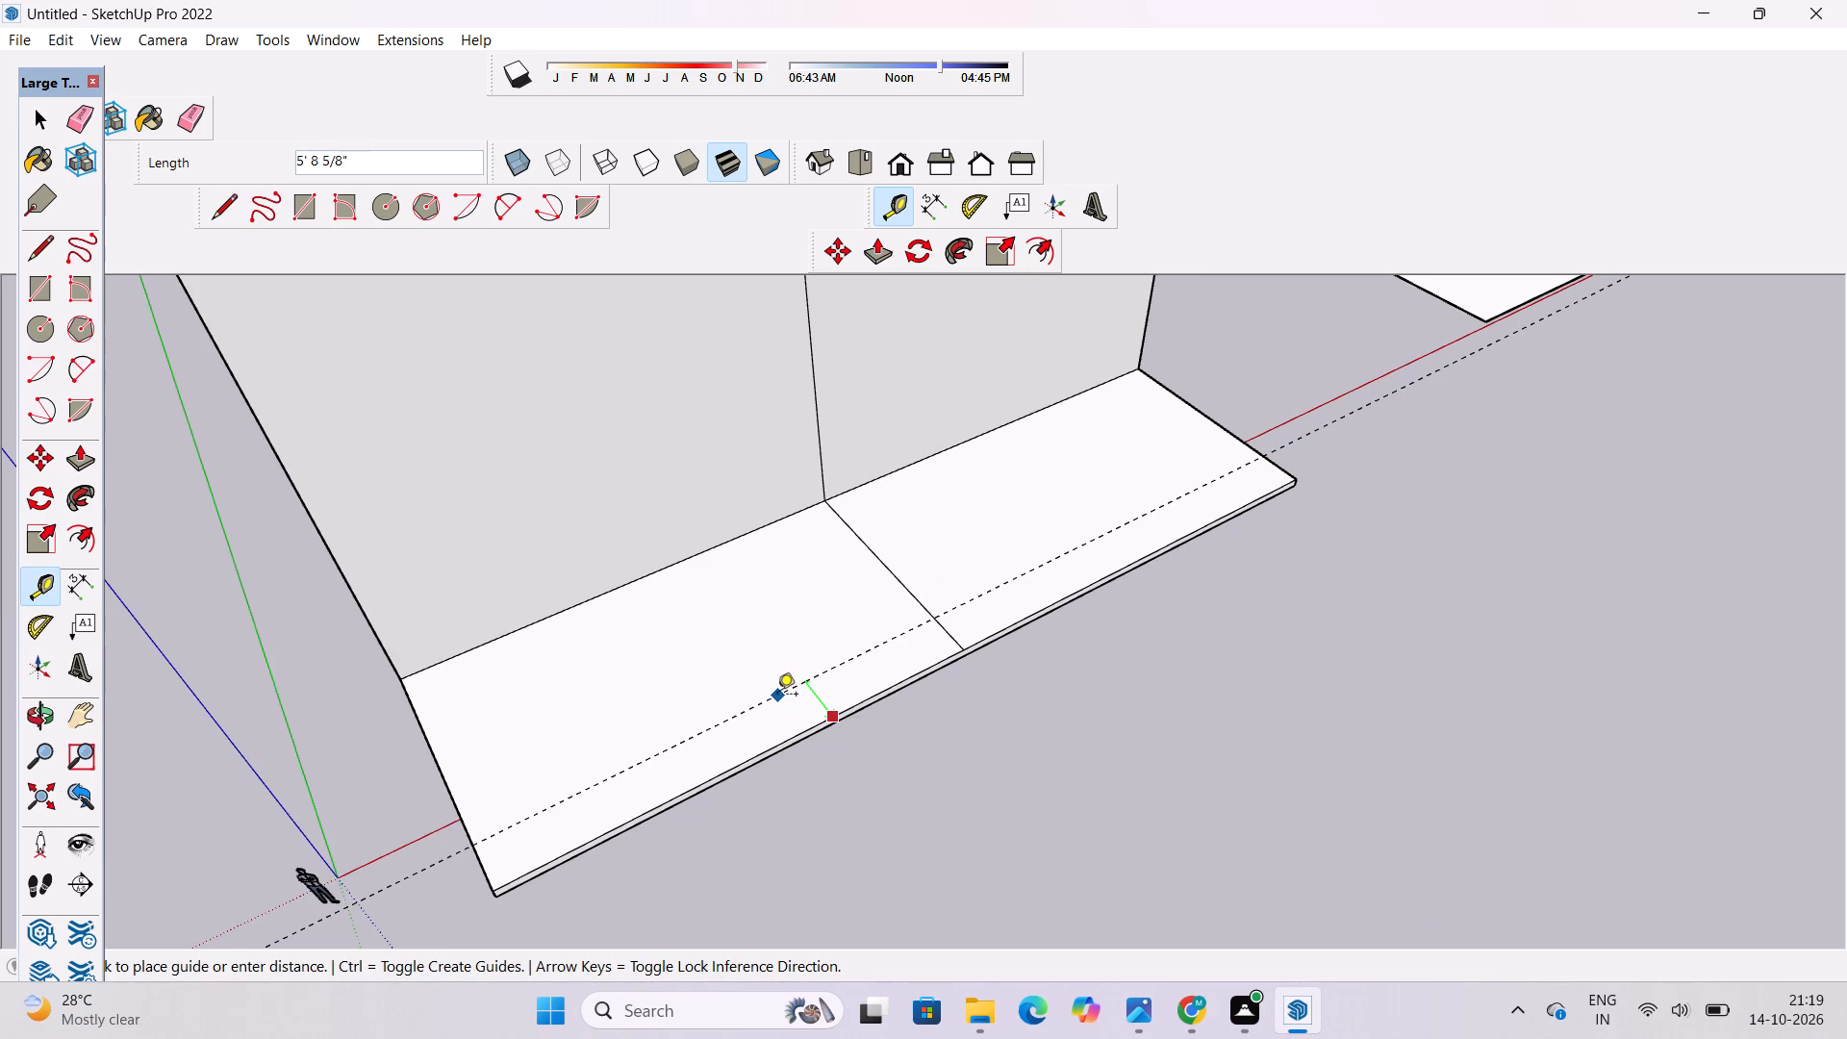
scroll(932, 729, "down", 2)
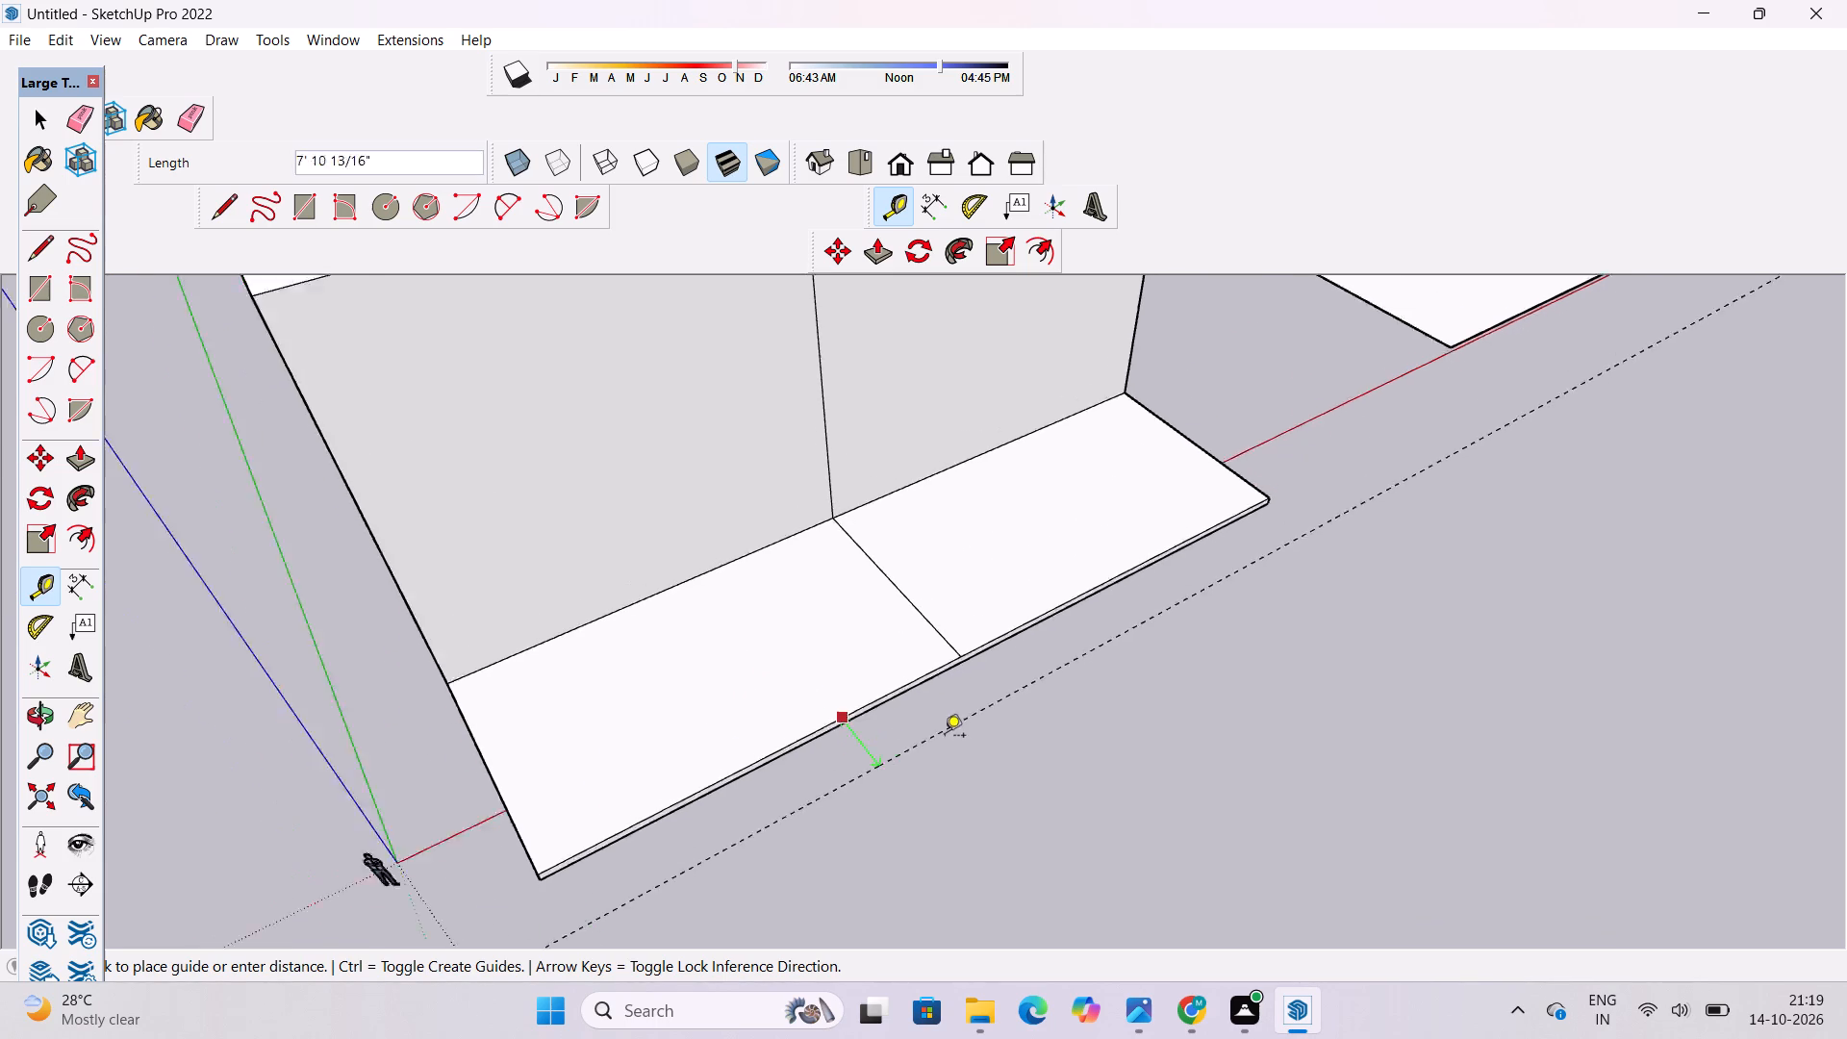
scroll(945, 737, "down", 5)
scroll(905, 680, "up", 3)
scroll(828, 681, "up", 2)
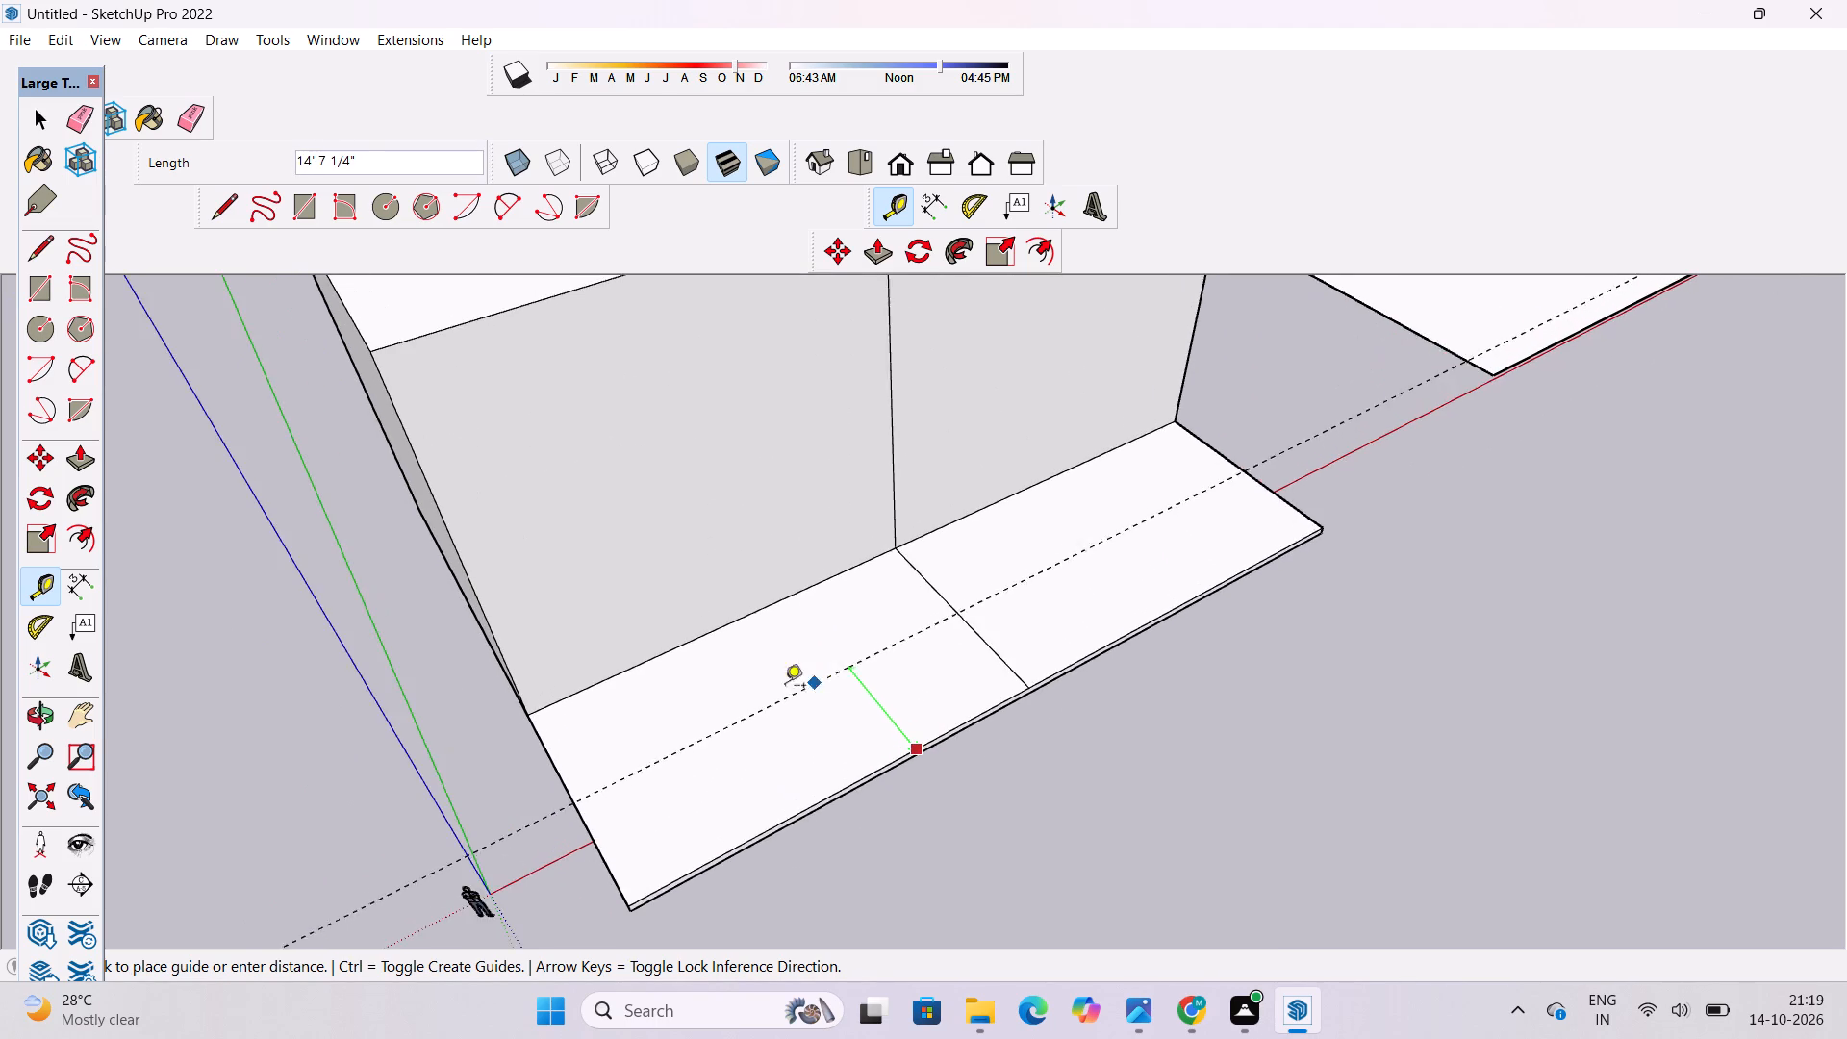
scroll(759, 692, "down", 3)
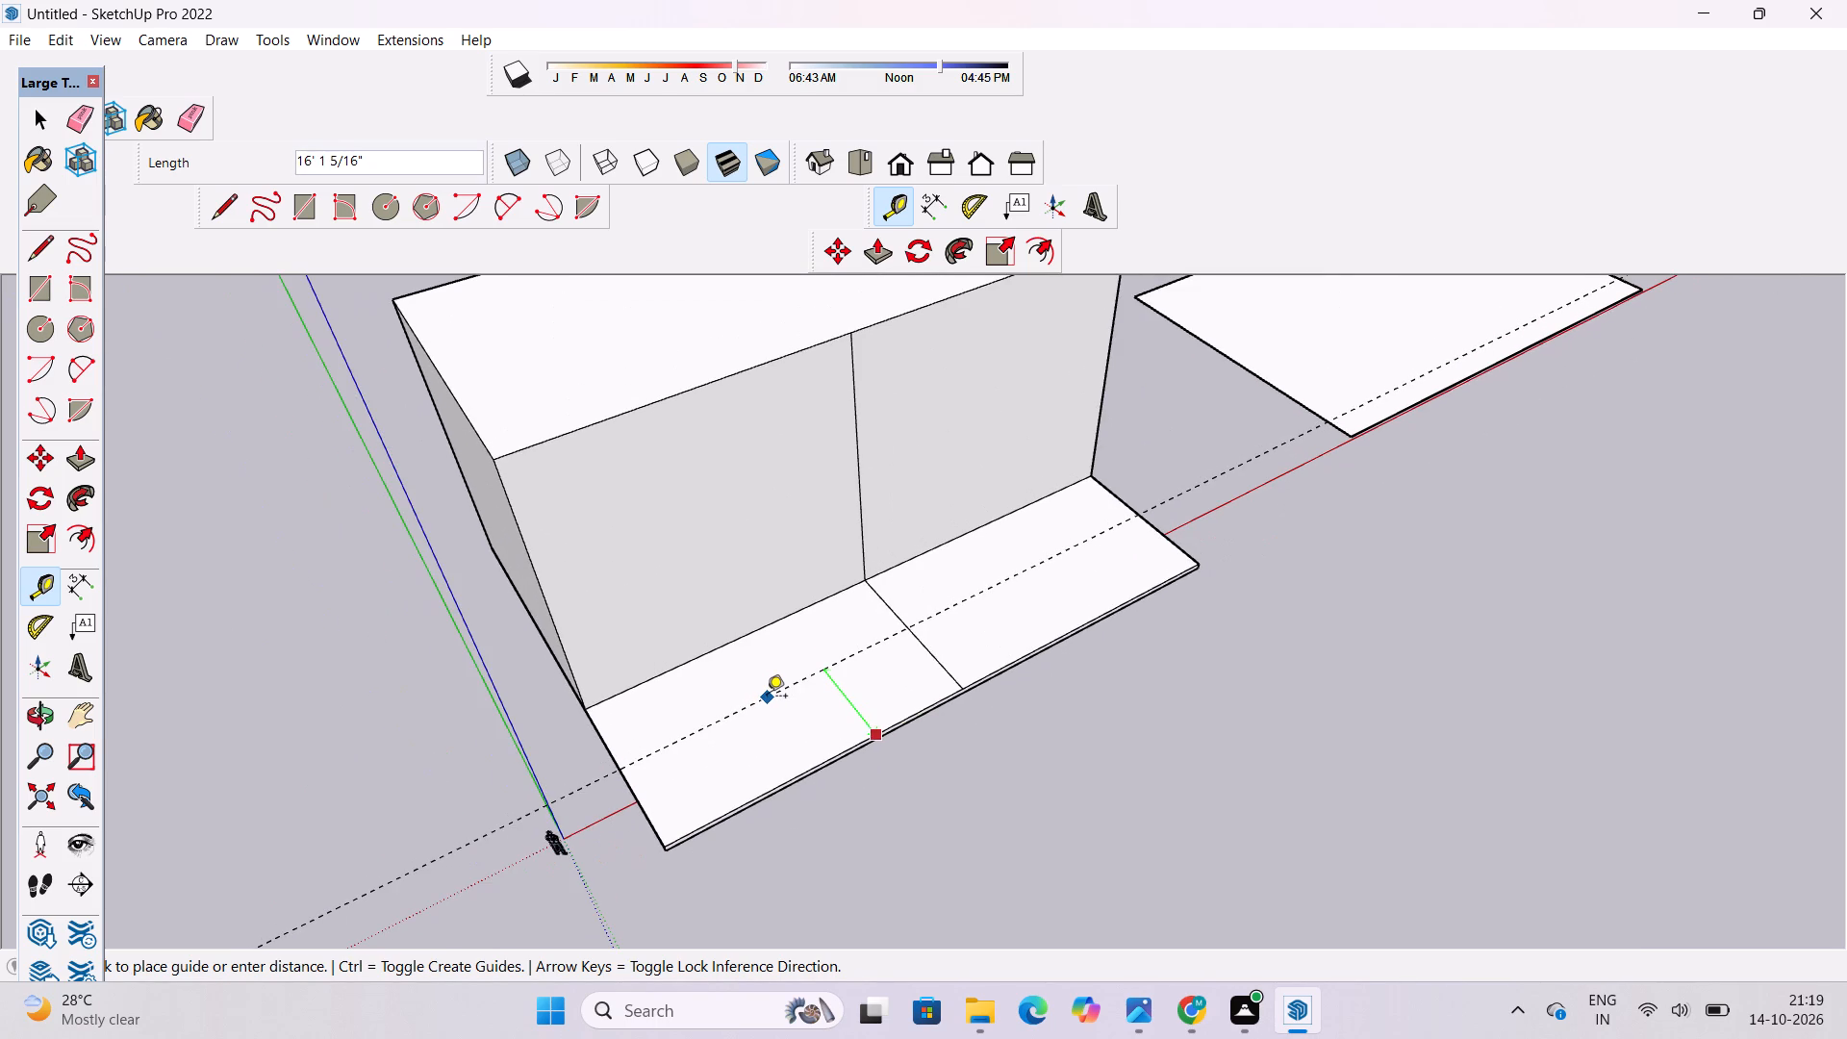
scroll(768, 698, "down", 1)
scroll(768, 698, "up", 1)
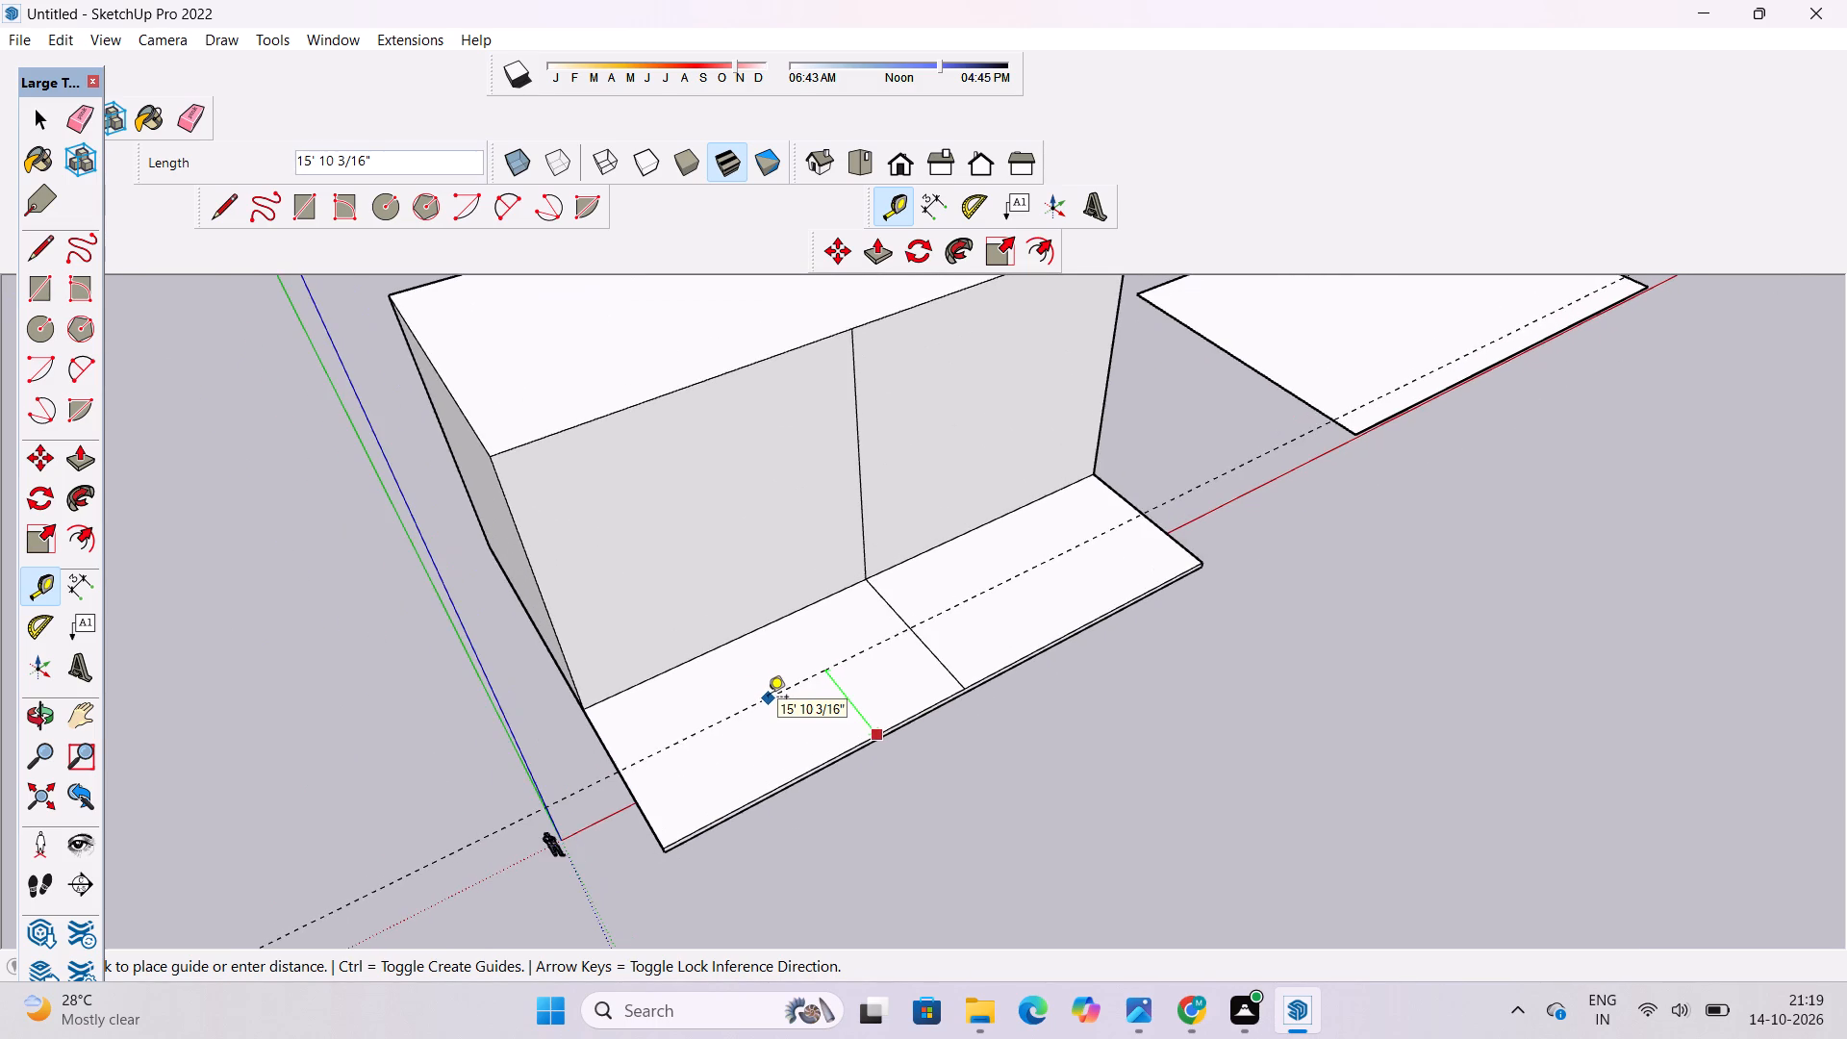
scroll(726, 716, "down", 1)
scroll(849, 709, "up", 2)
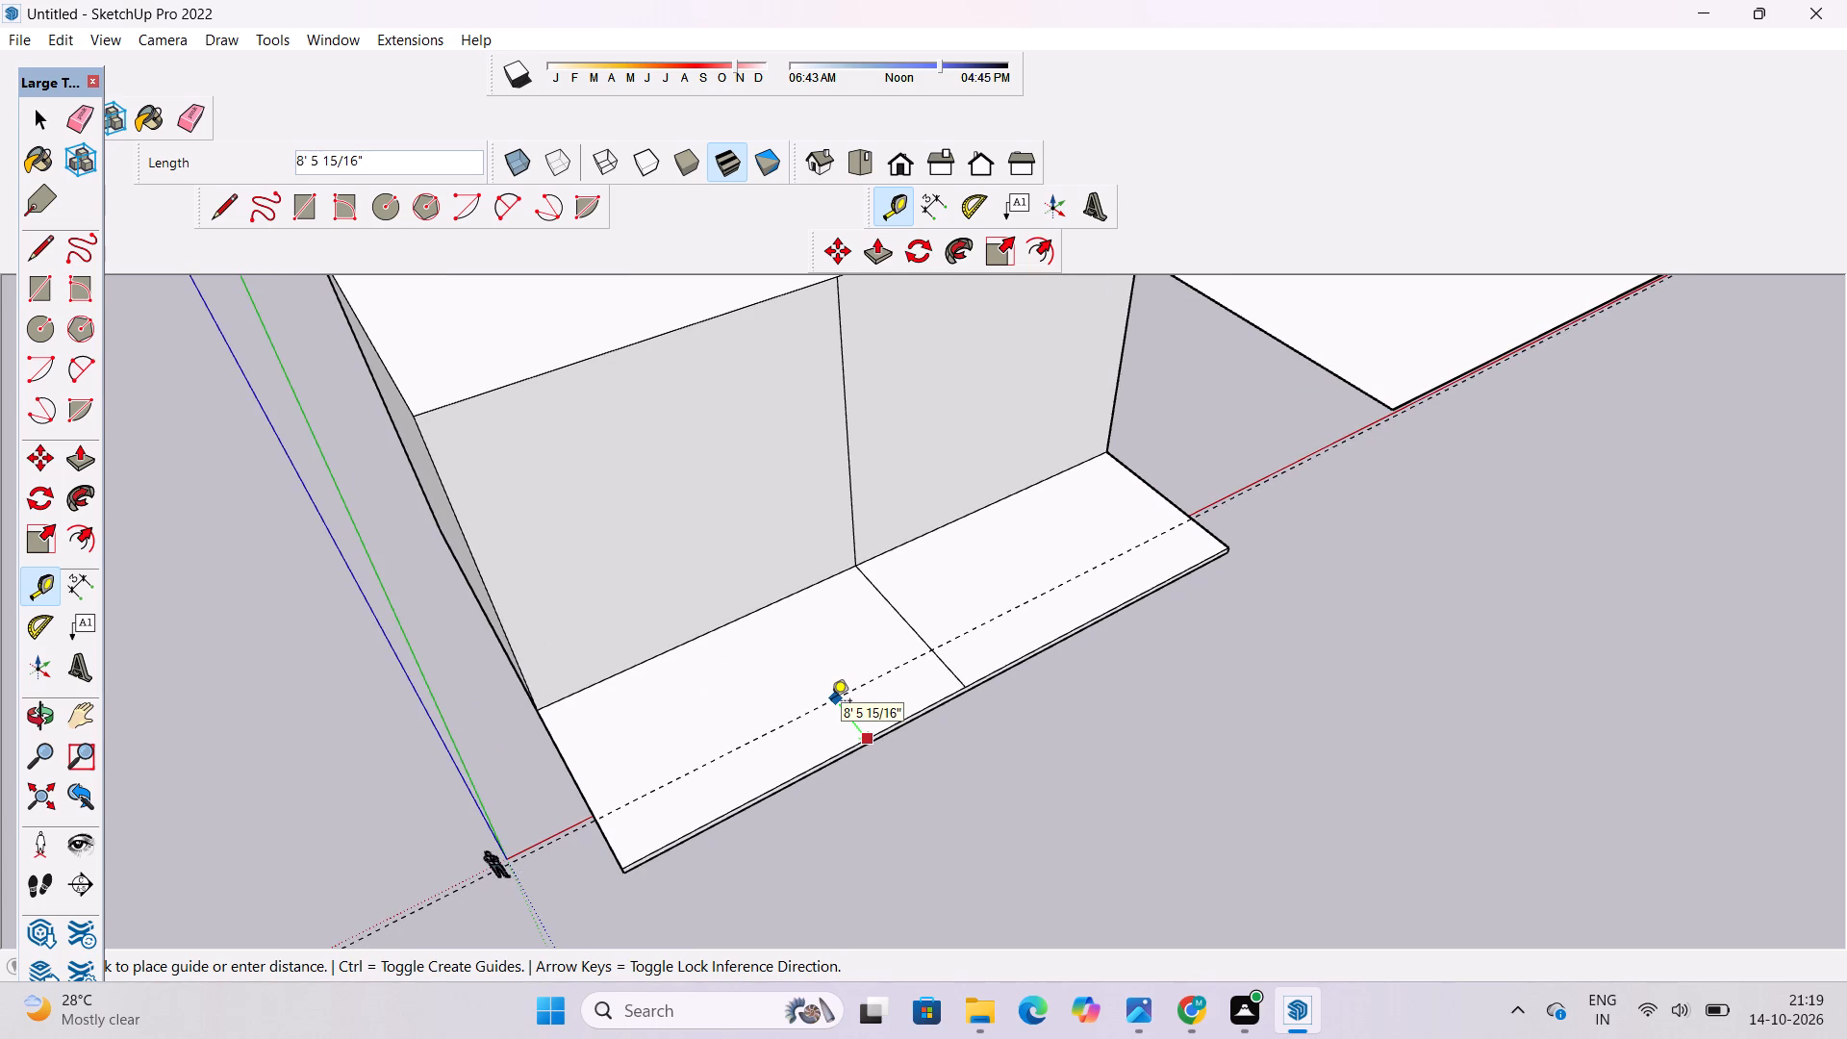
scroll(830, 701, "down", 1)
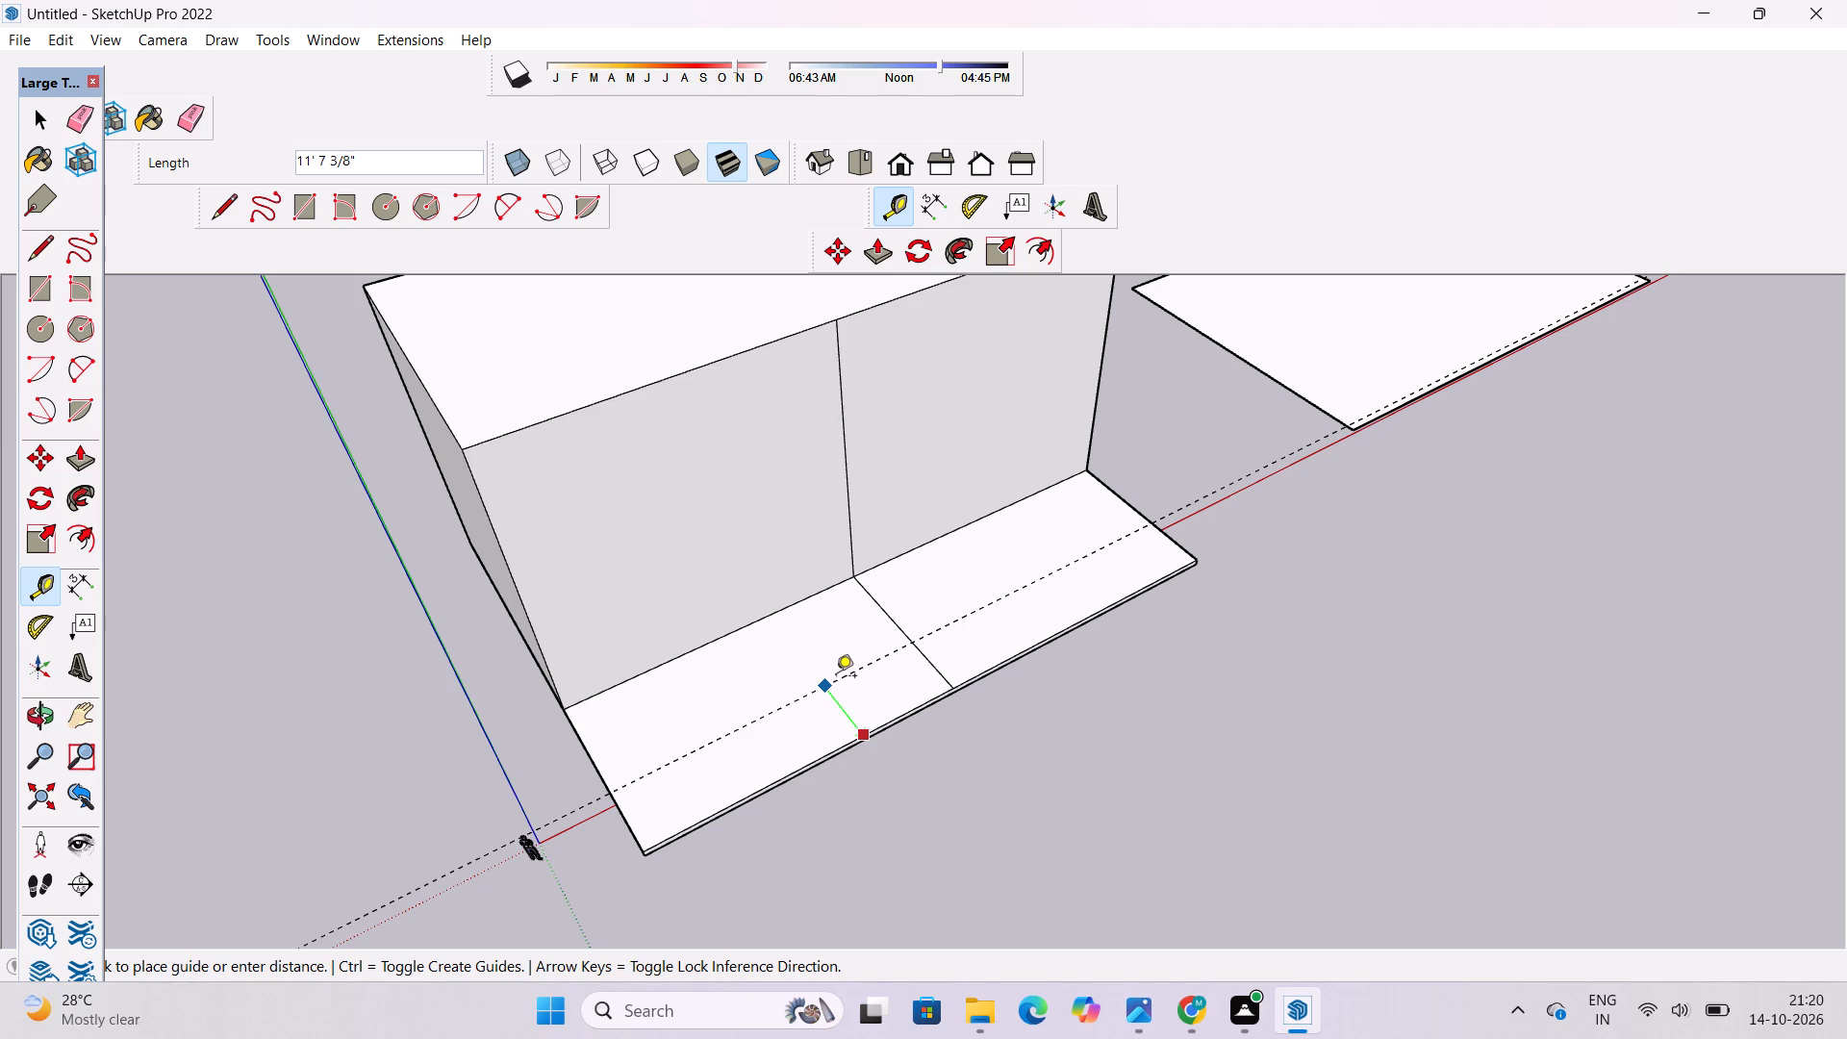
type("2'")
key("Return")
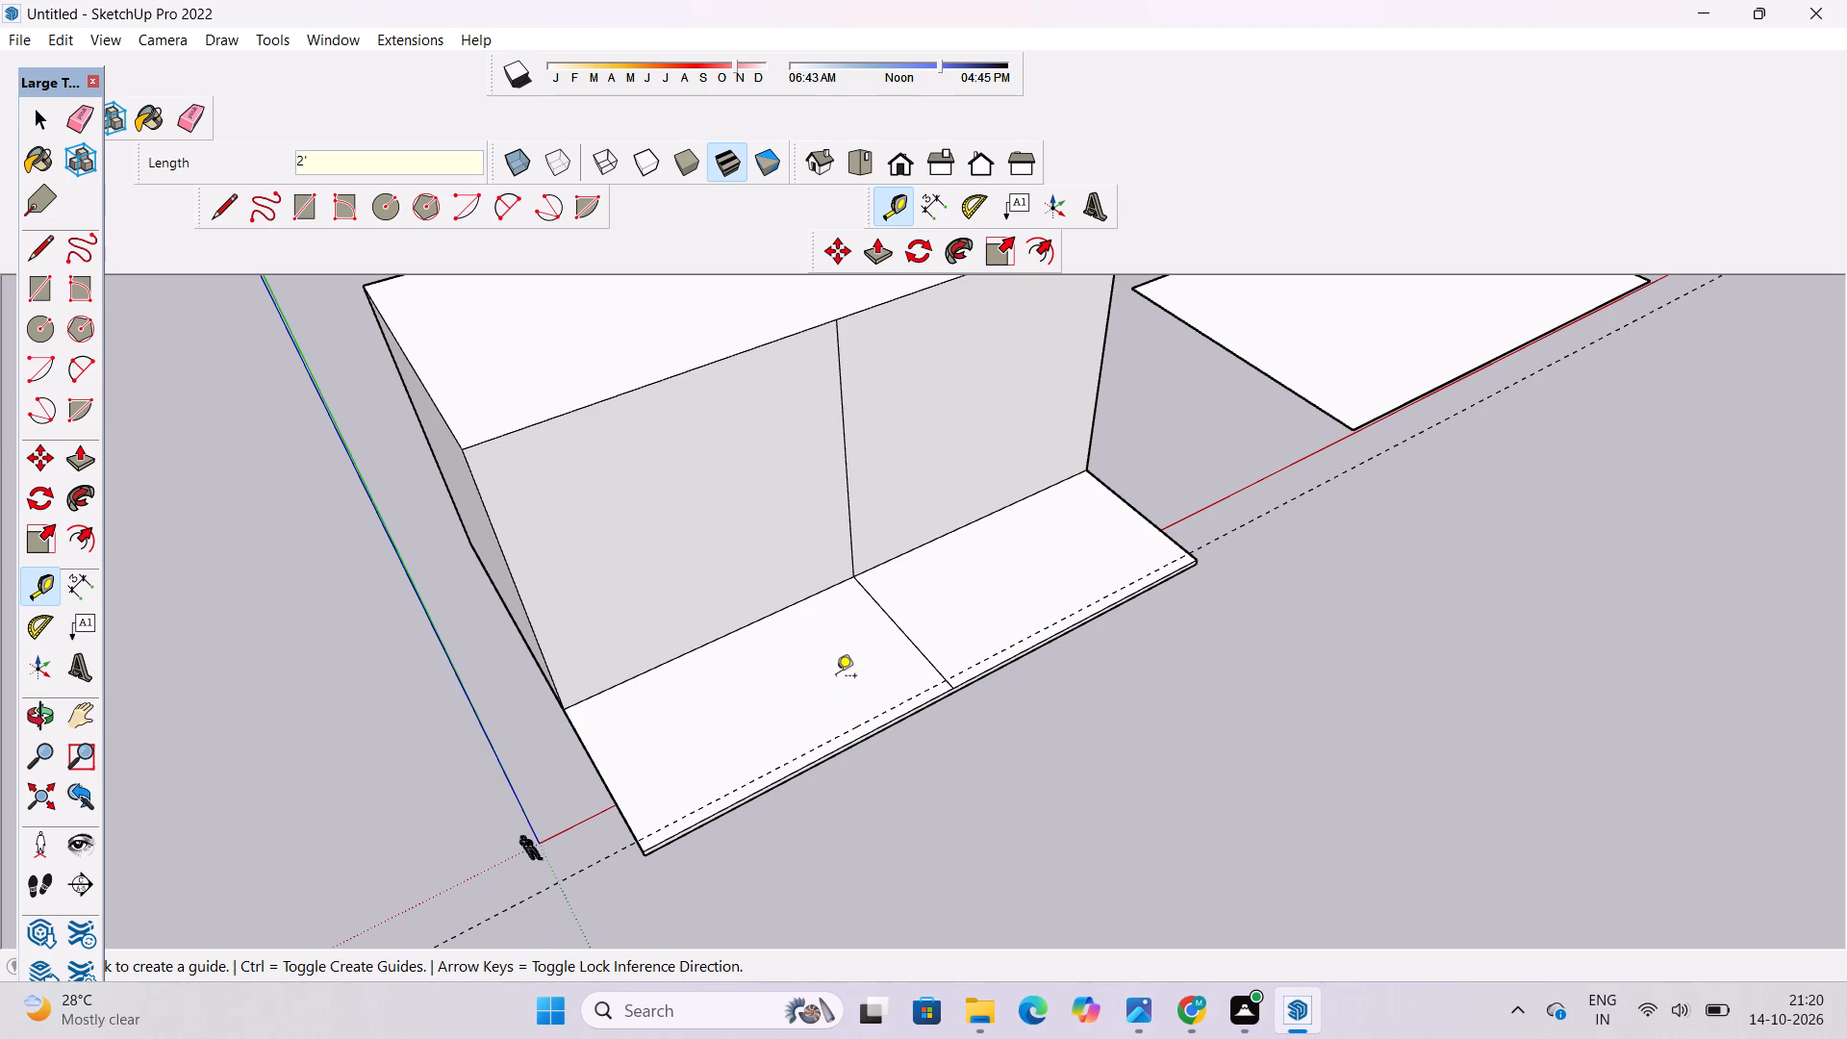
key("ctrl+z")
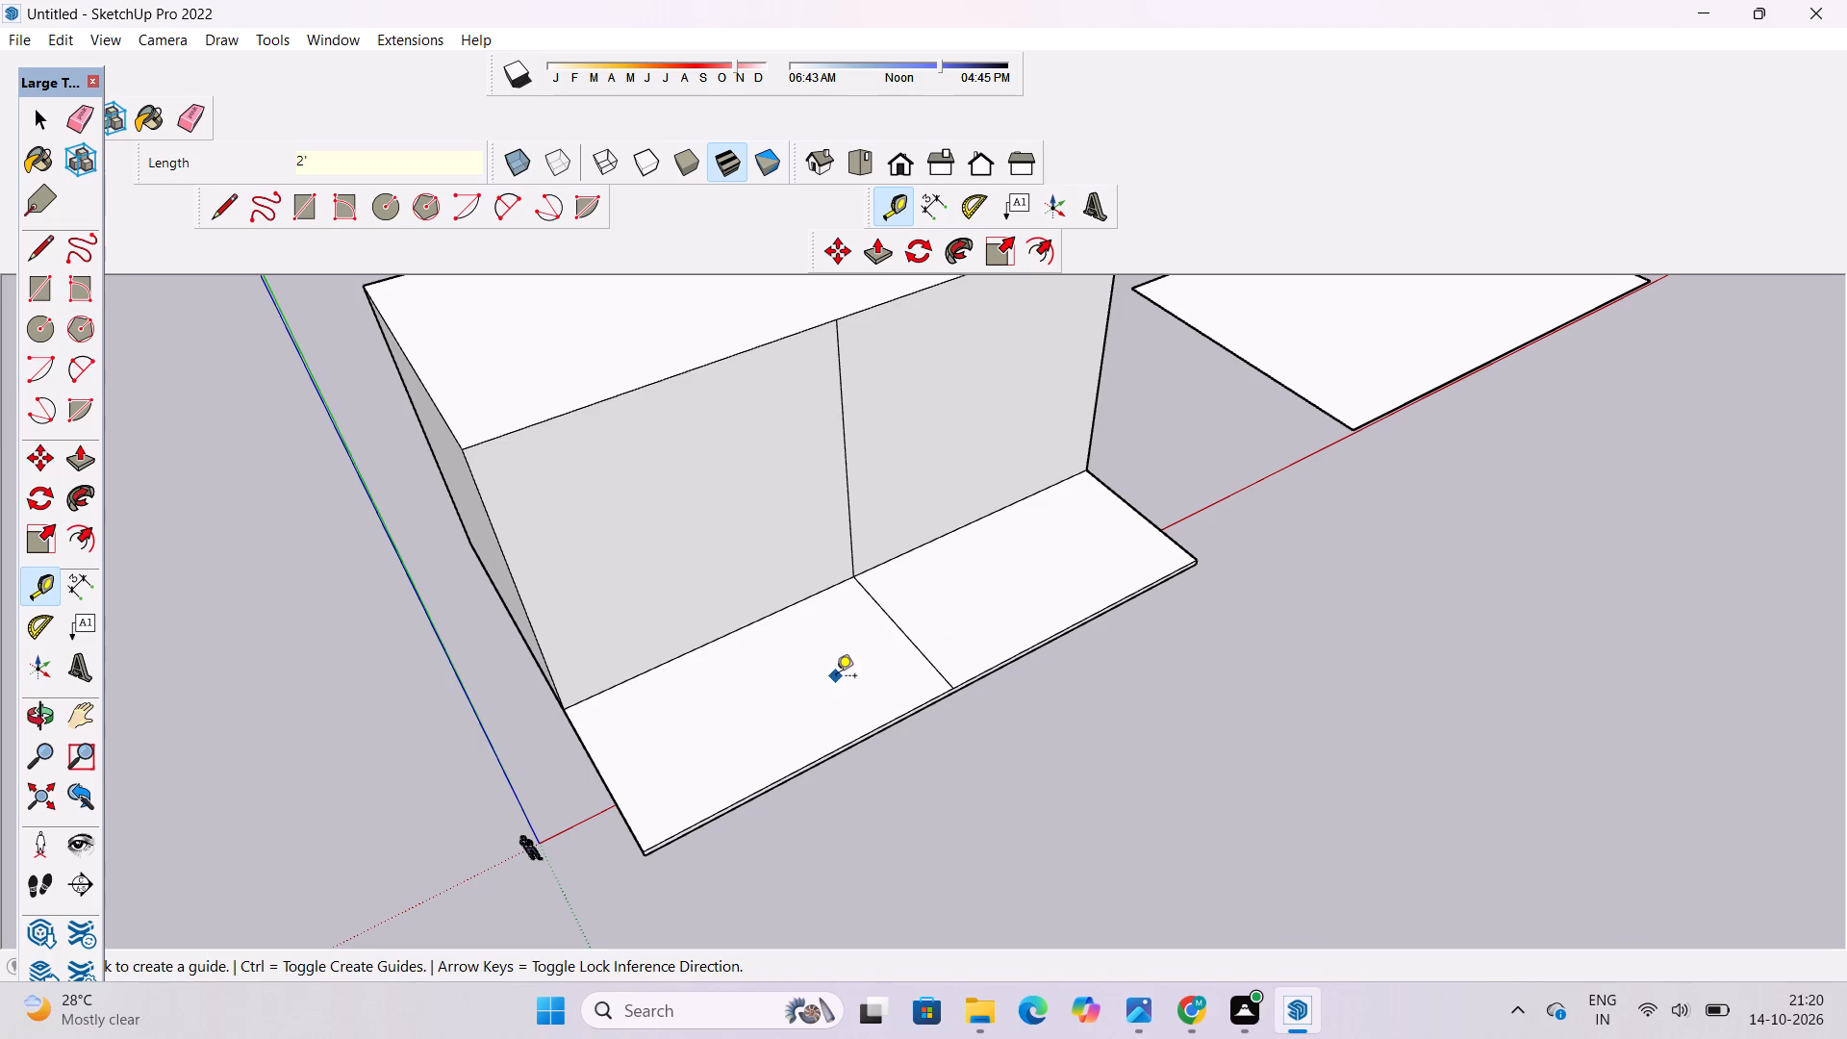
Place a guide line 2' inward from the front strip's outer long edge with the Tape Measure.
left_click(831, 757)
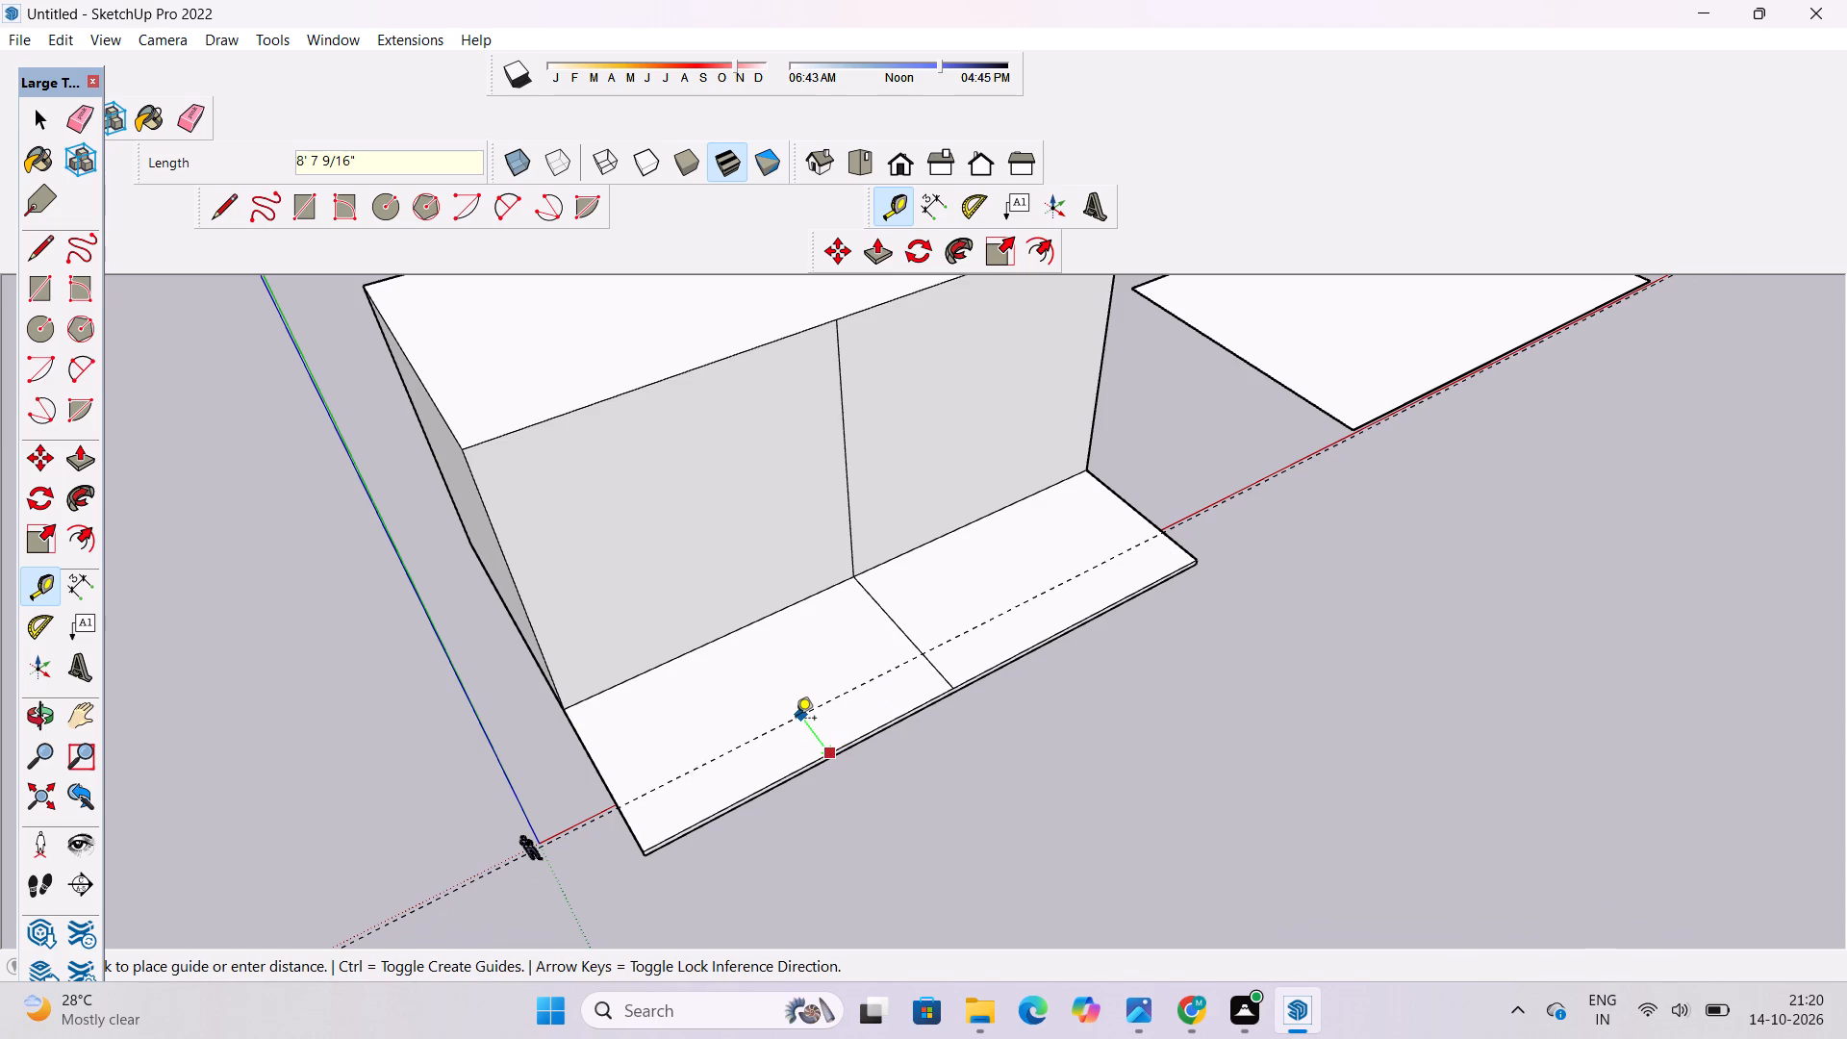
type("2'")
key("Return")
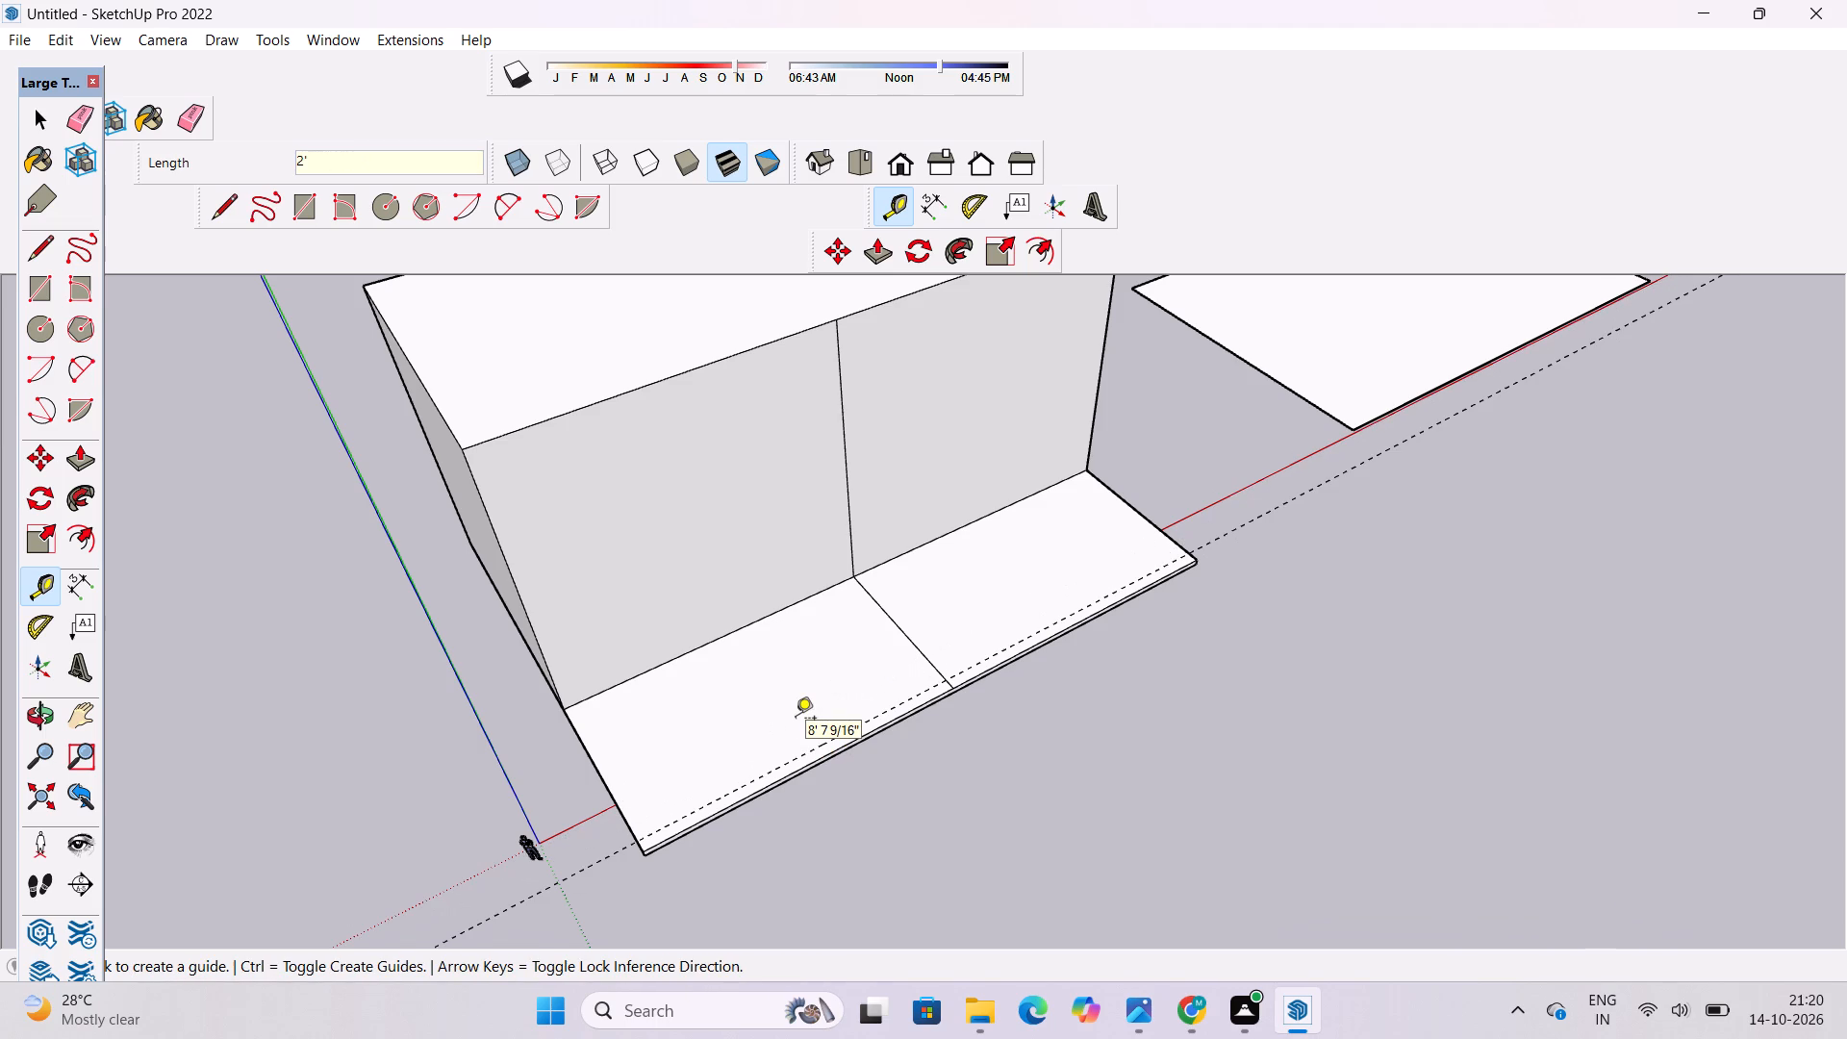
Place a guide line 2' inward from the front strip's short outer edge, near the origin, with the Tape Measure.
left_click(616, 800)
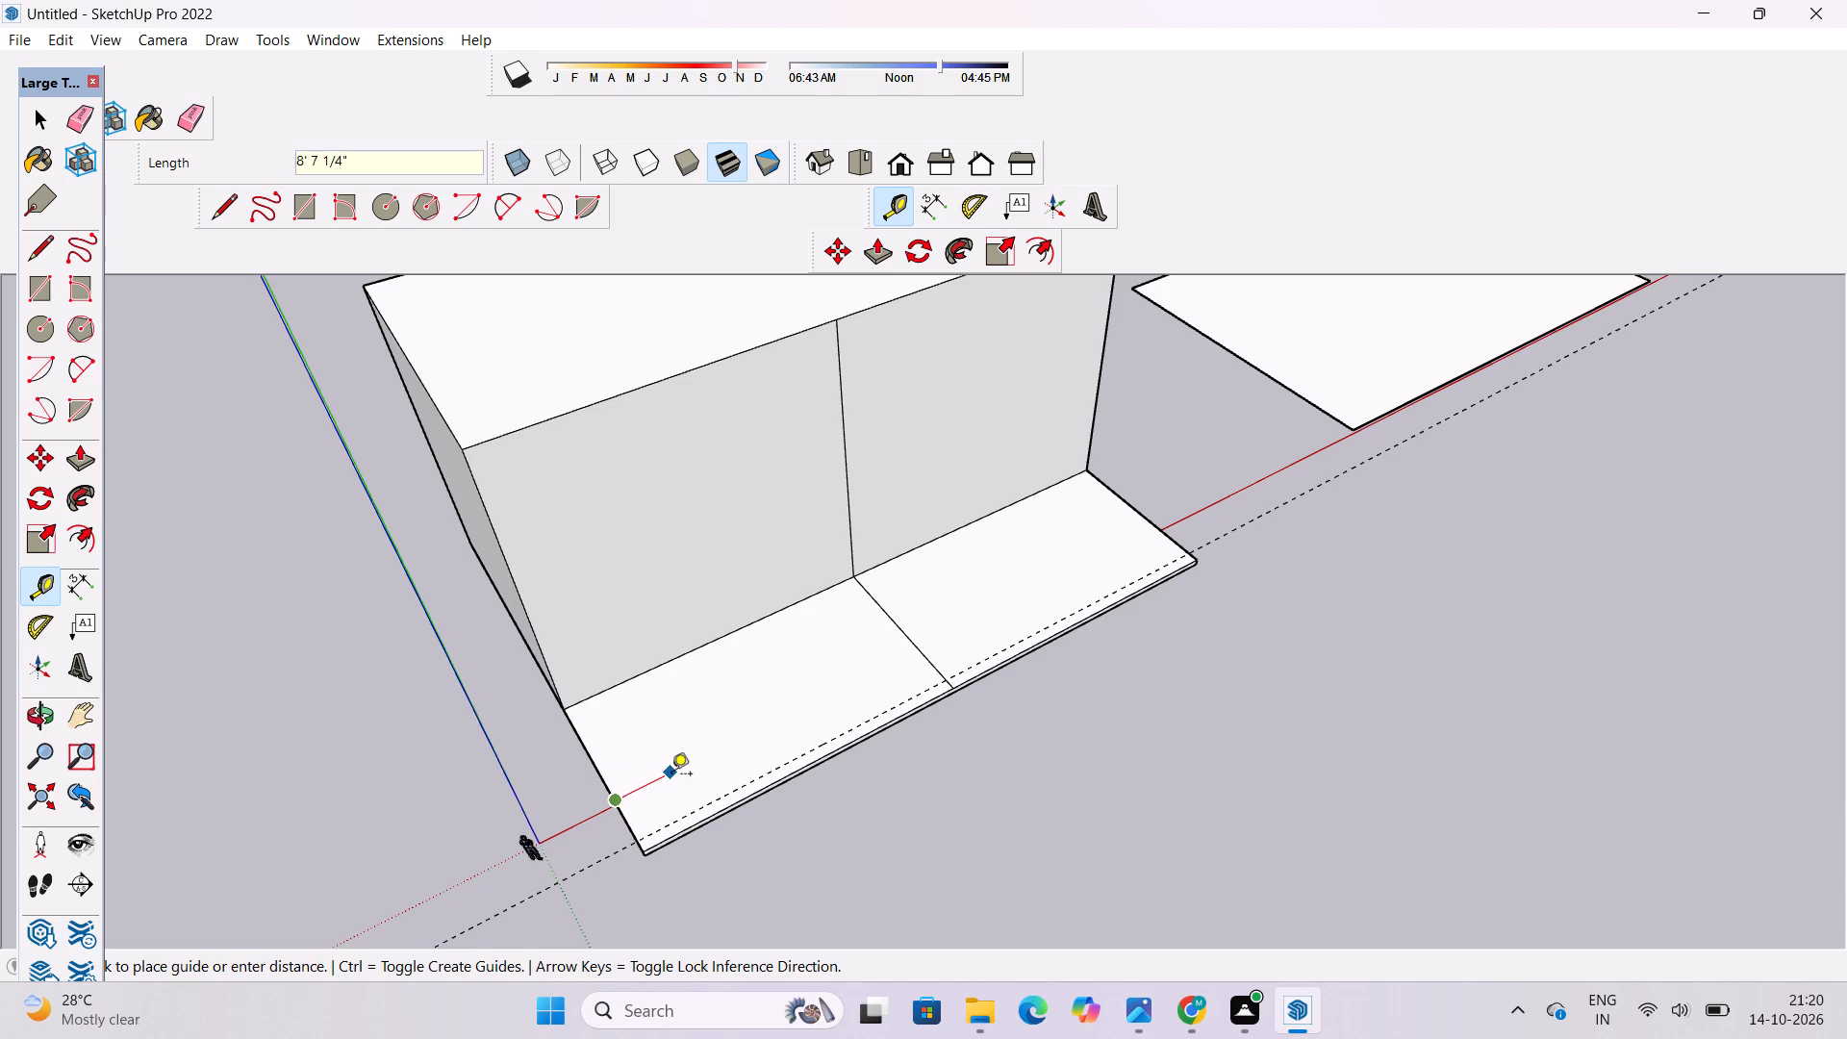
key("space")
type("t")
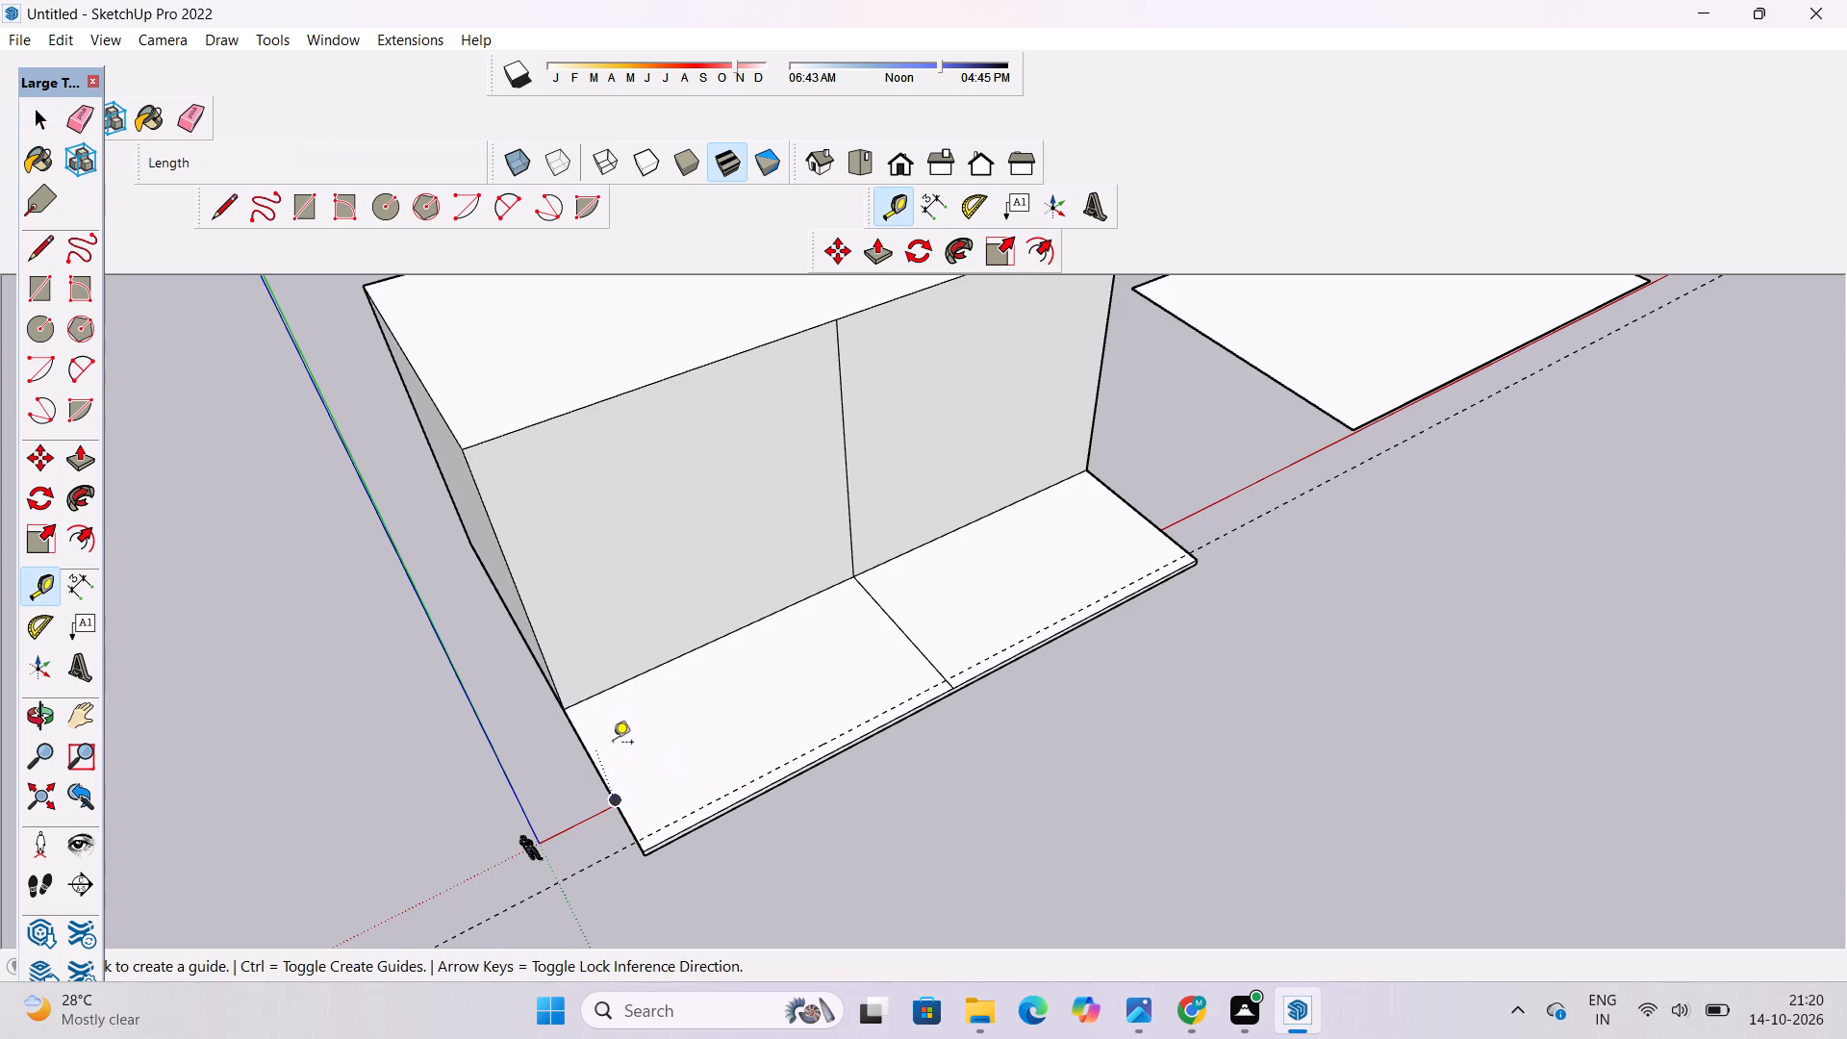
left_click(592, 755)
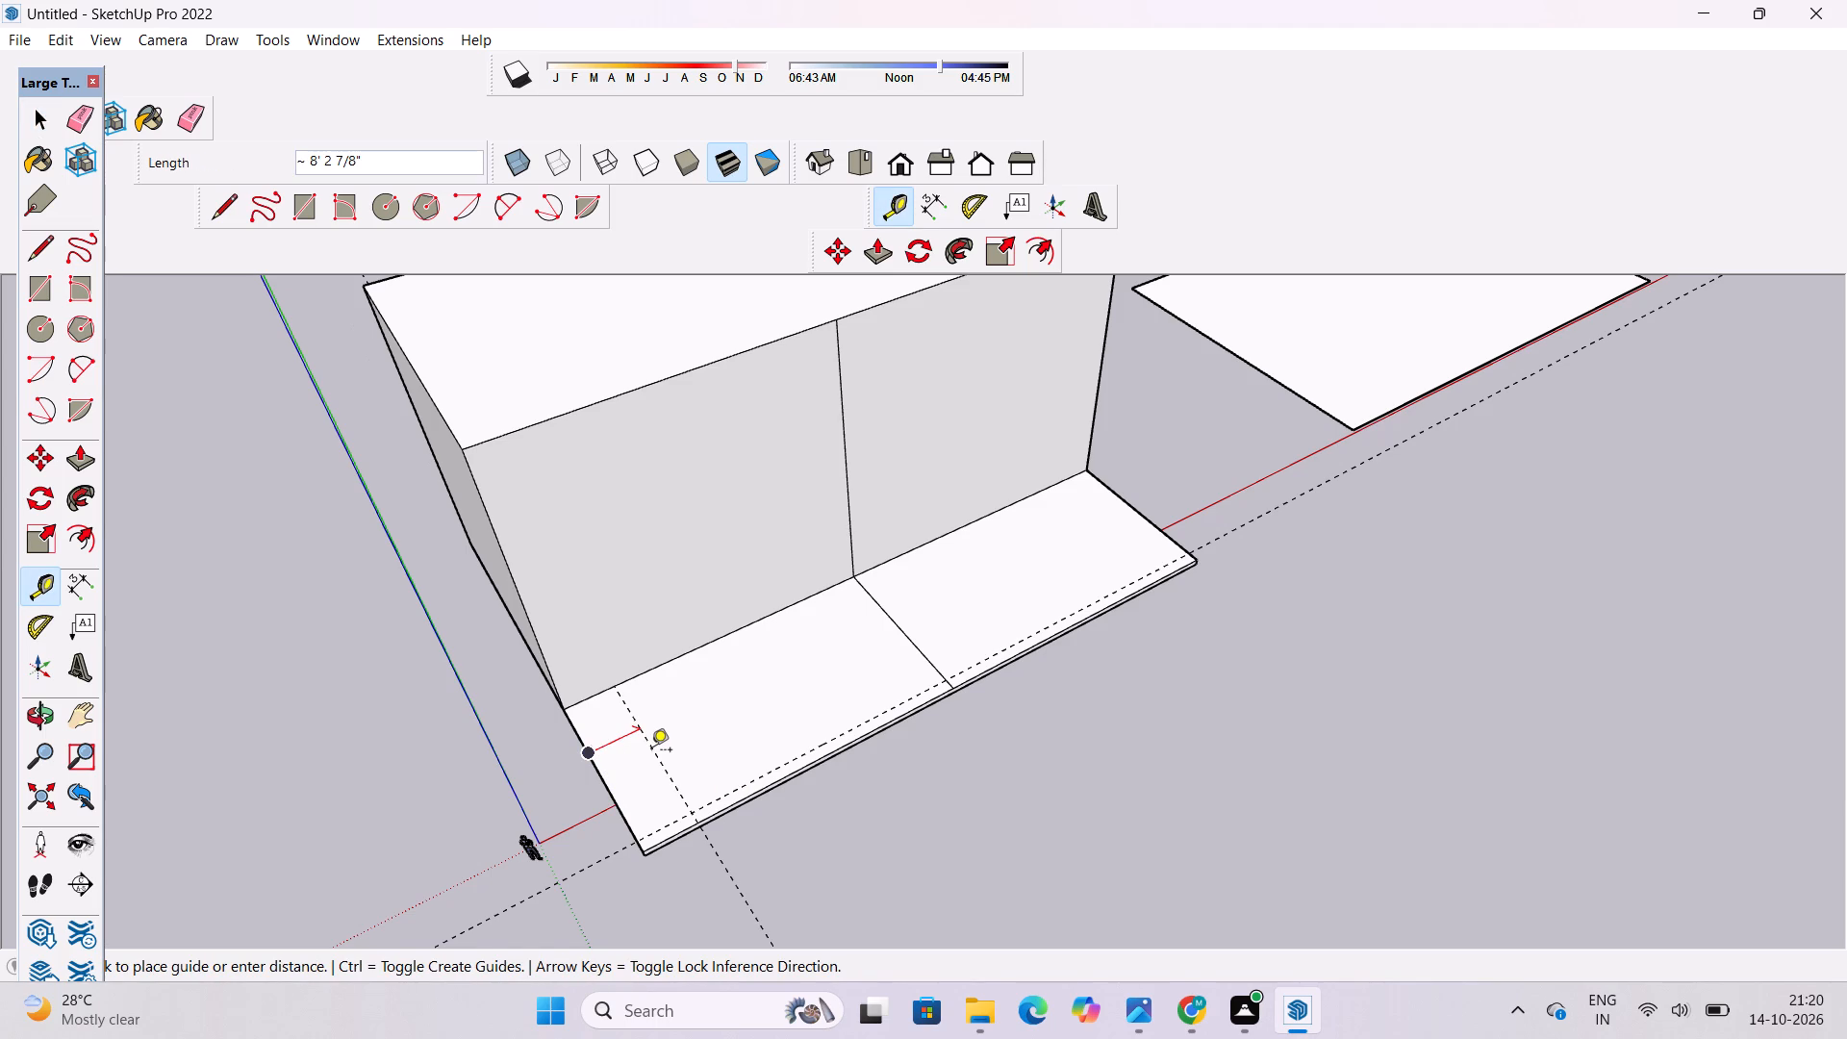
type("2'")
key("Return")
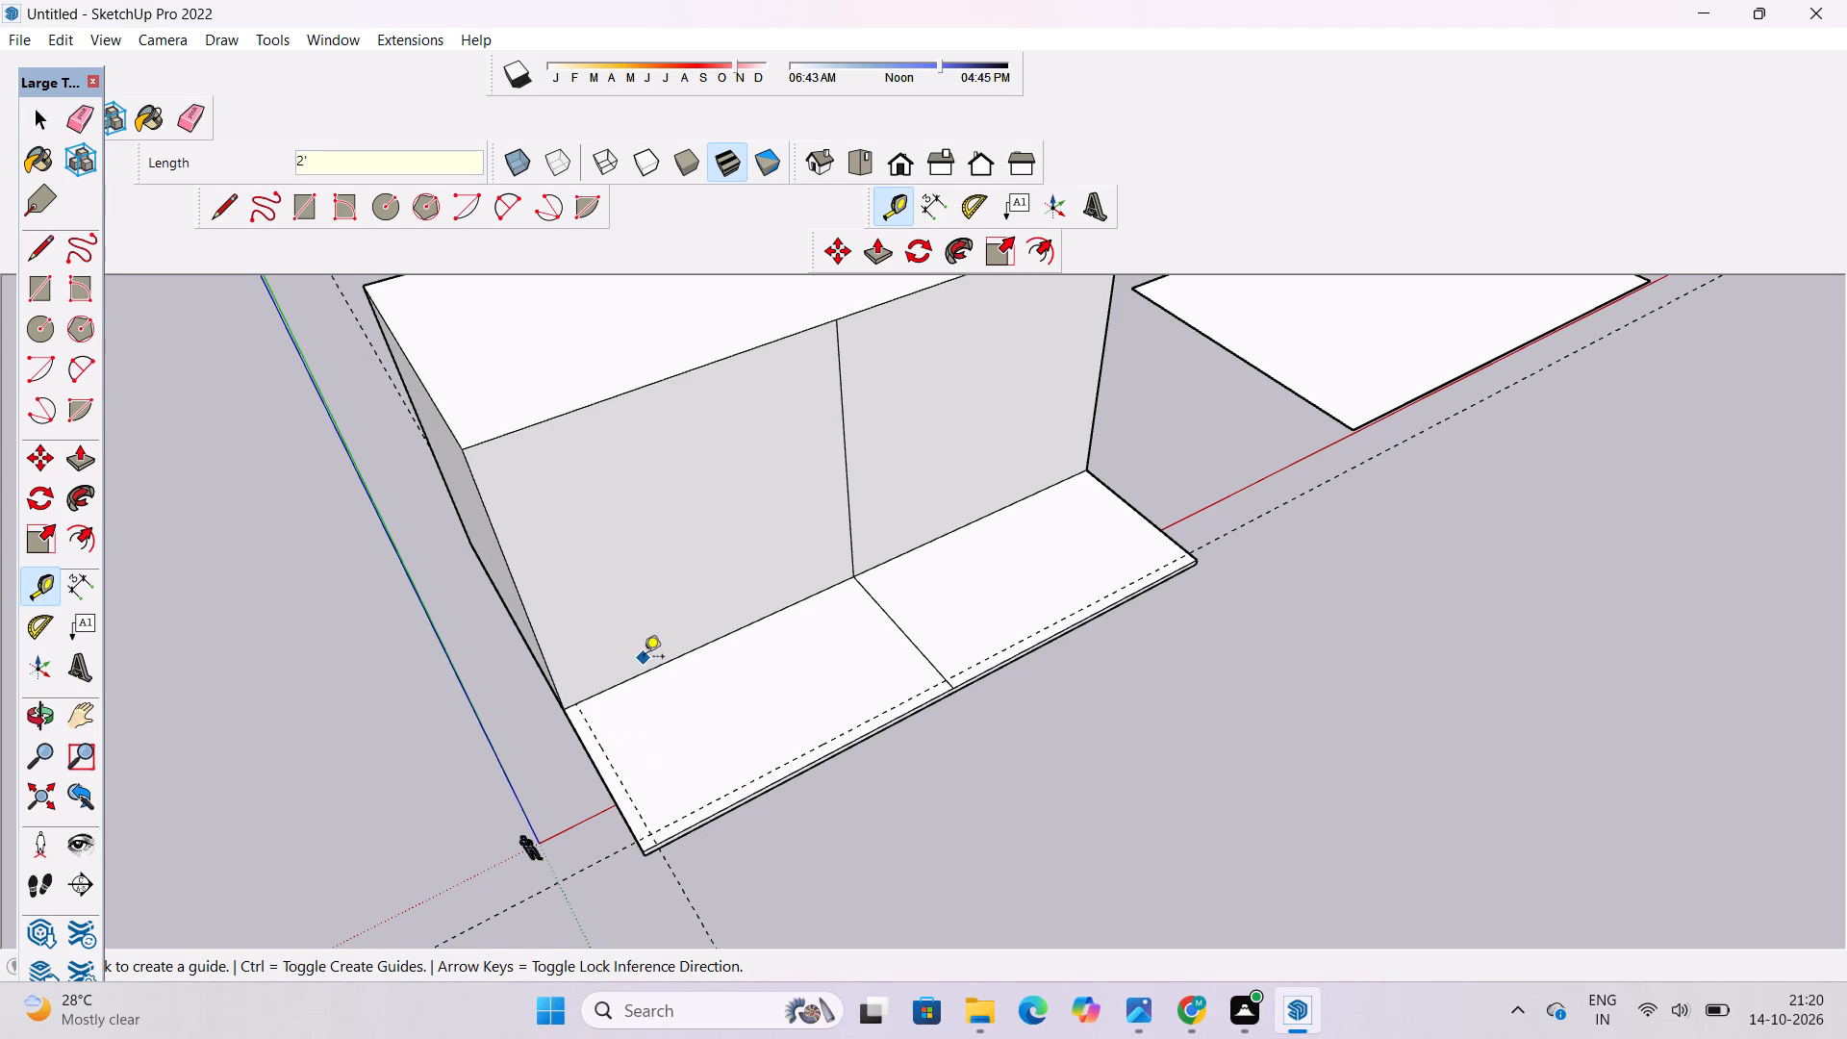
Draw lines along both guides, from the rear block's base to their intersection and on to the strip's cross line, outlining an L-shaped border.
left_click(228, 208)
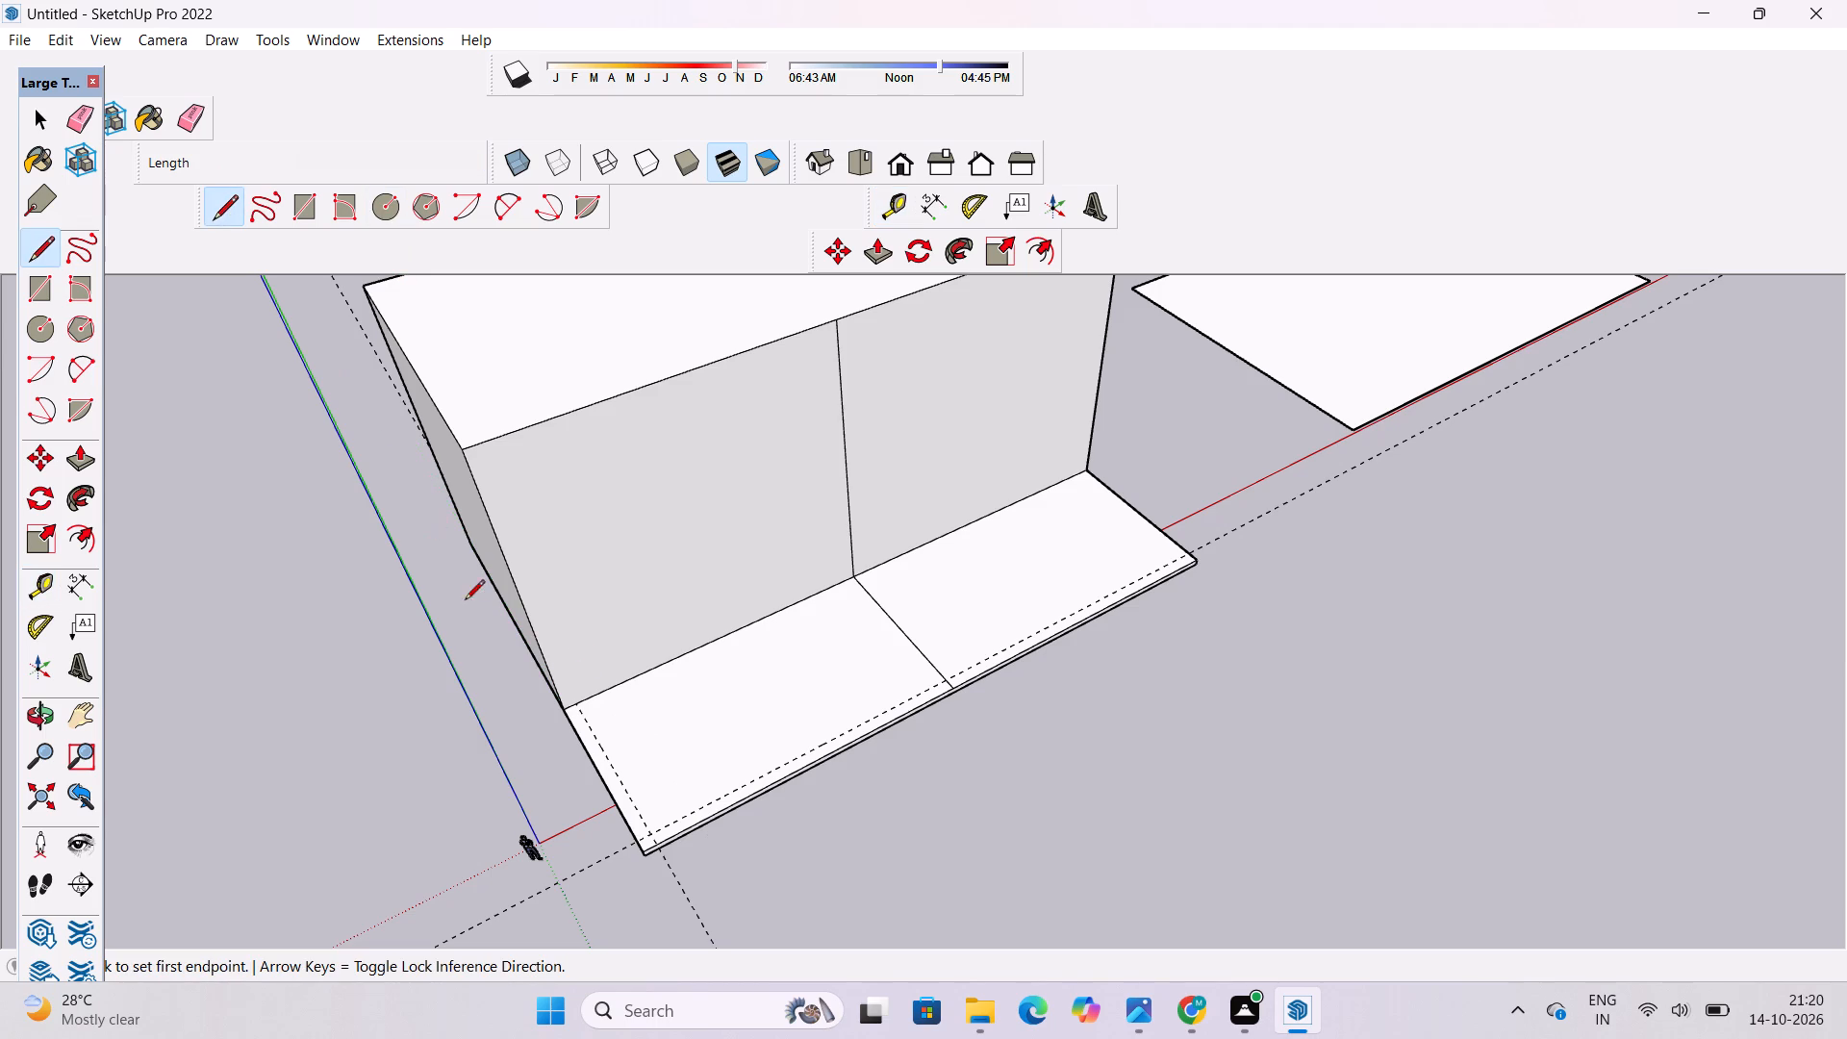
scroll(506, 701, "down", 3)
scroll(564, 724, "up", 2)
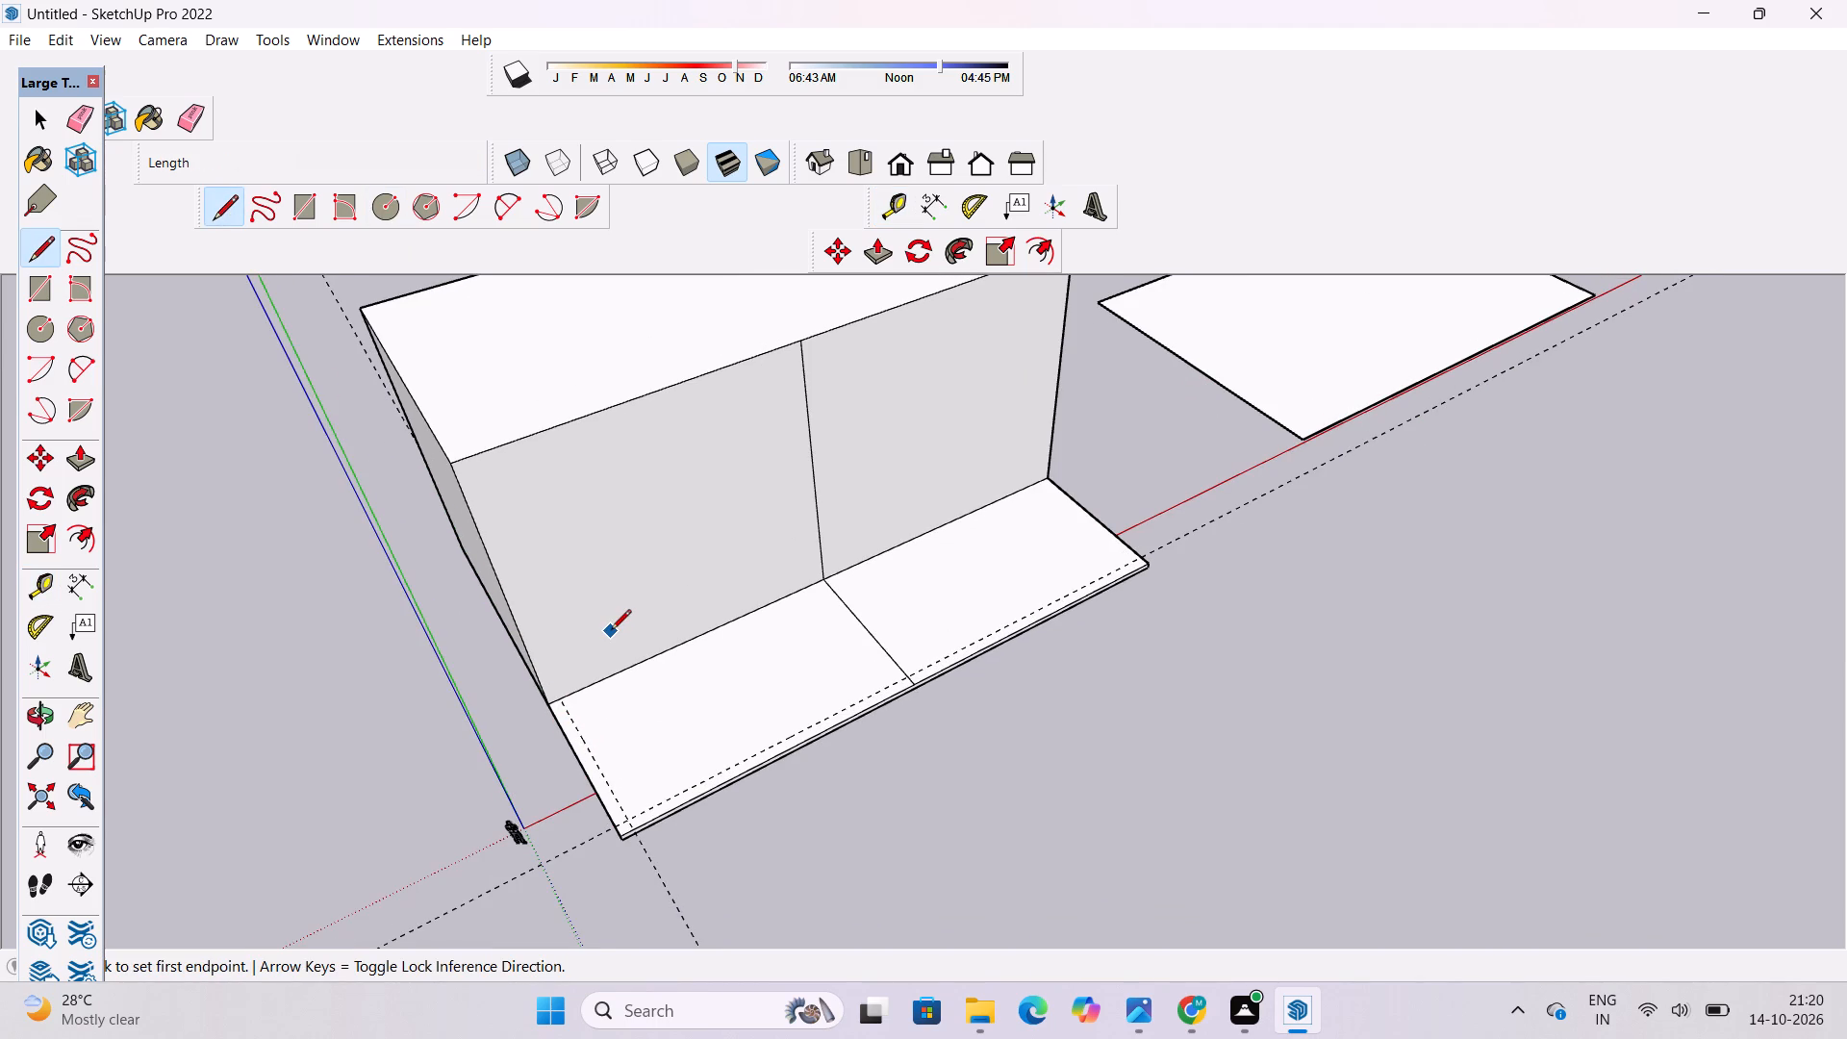
scroll(570, 596, "down", 4)
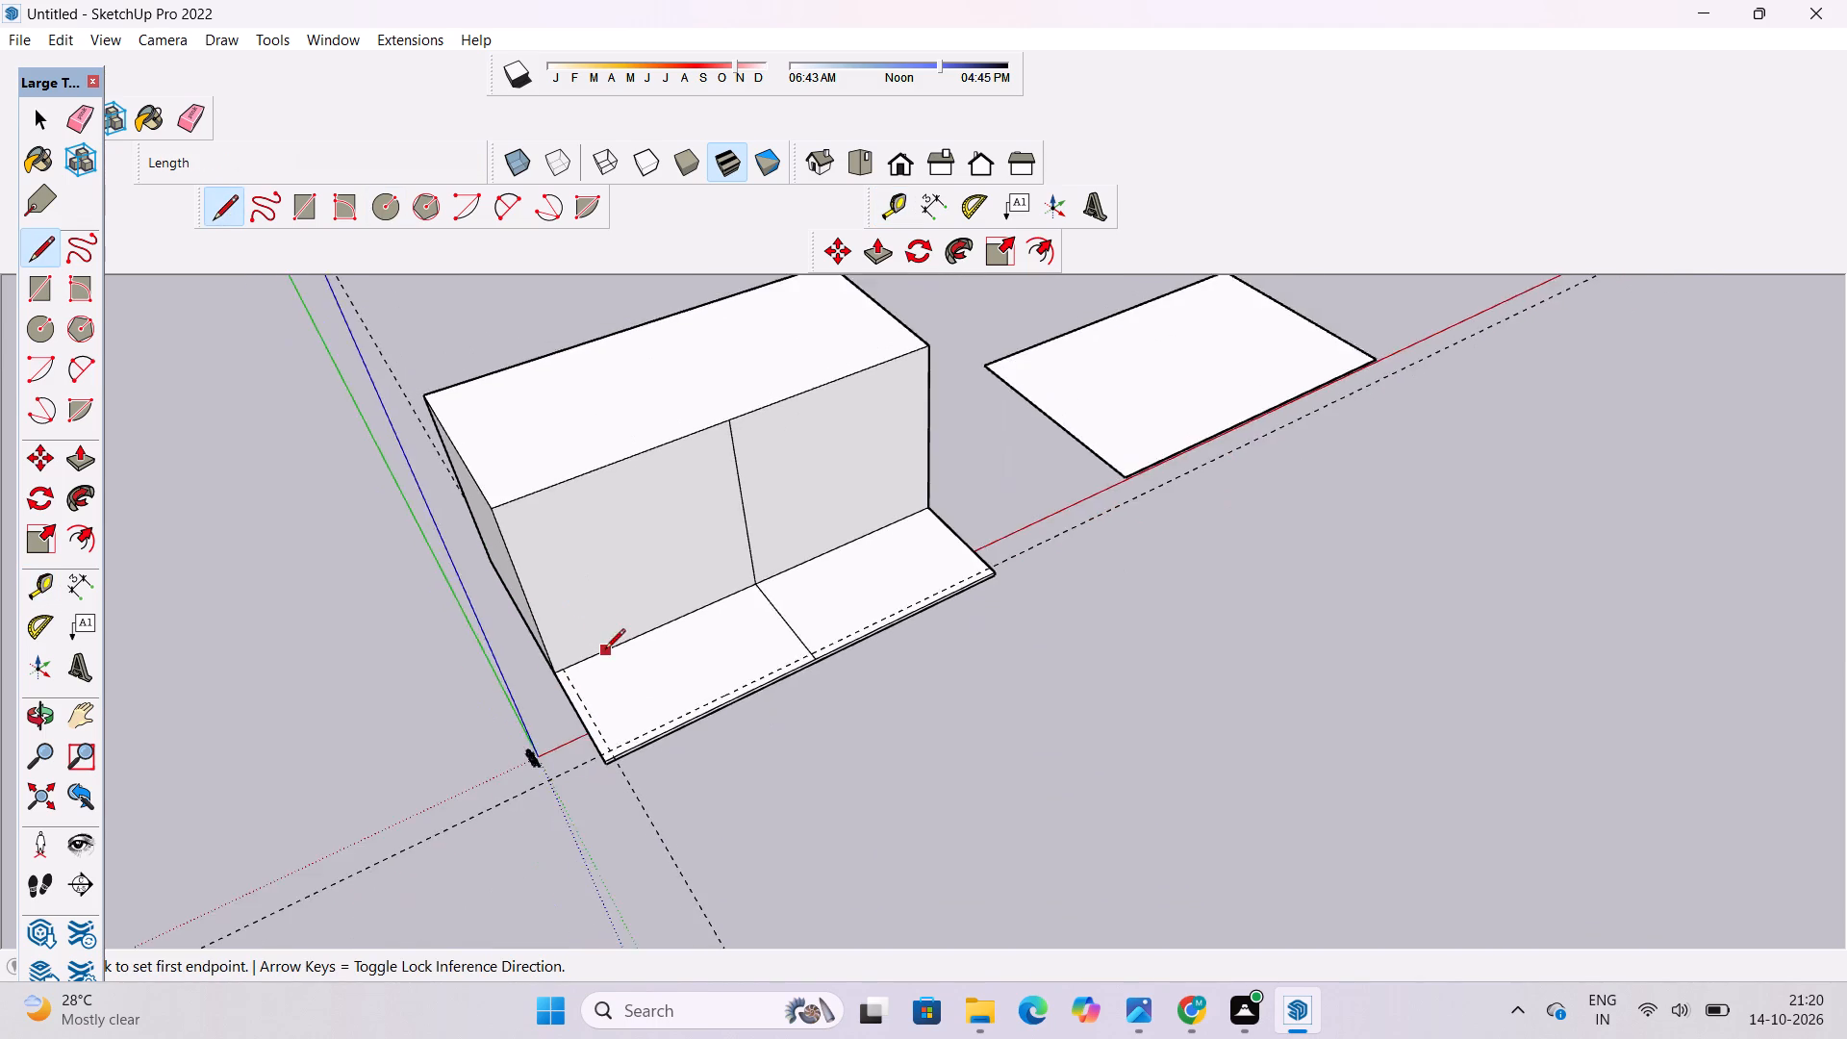
scroll(605, 650, "up", 7)
left_click(546, 663)
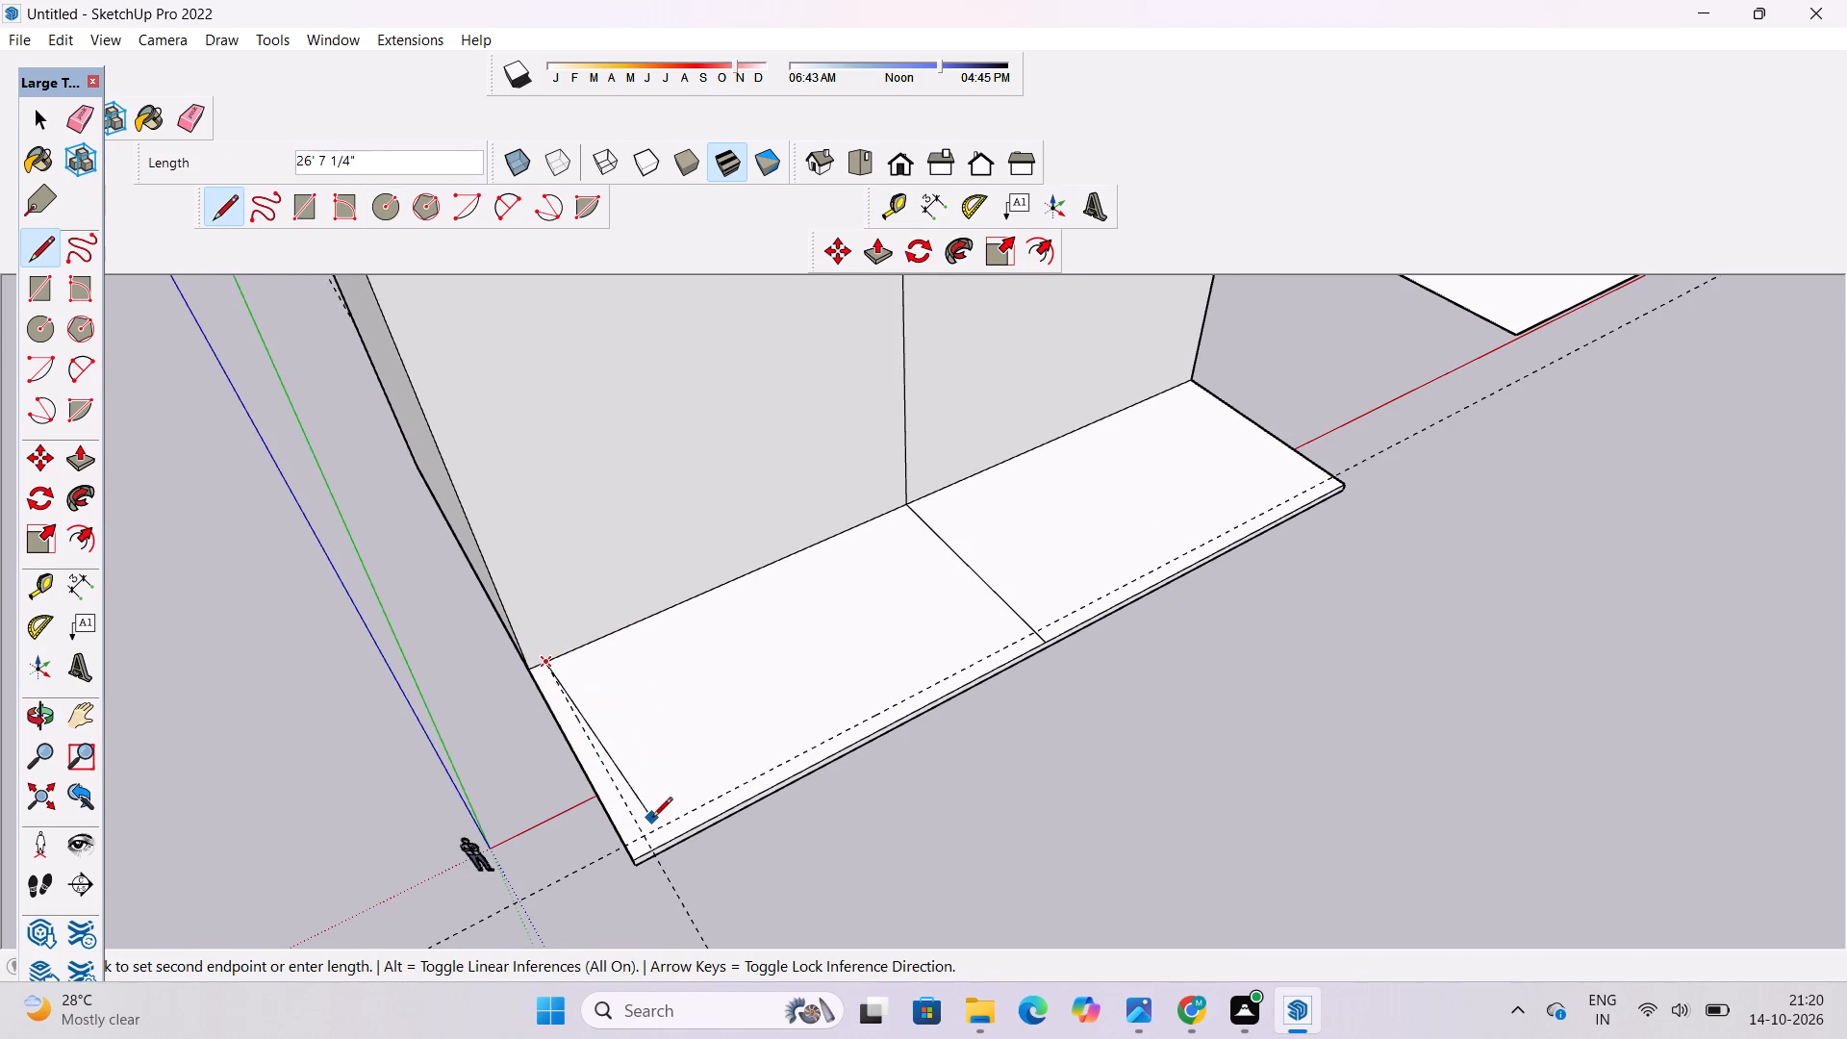
left_click(649, 837)
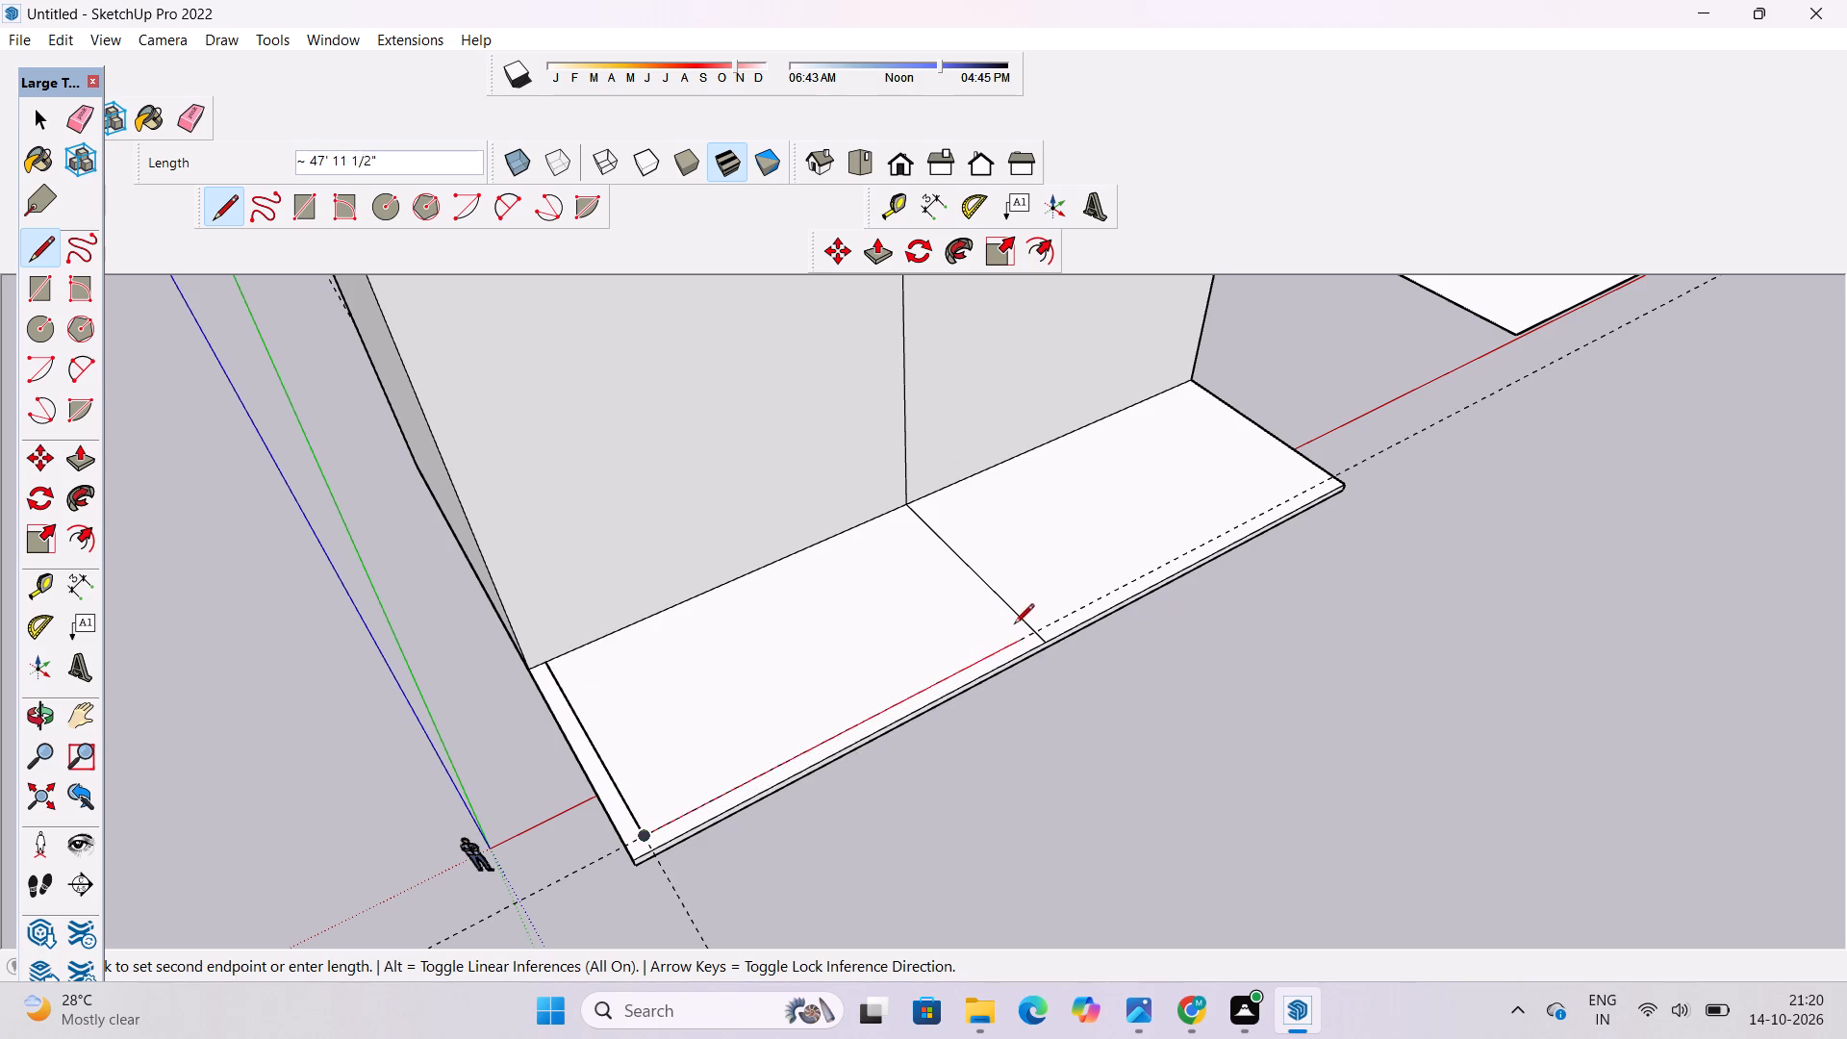
left_click(1031, 633)
key("space")
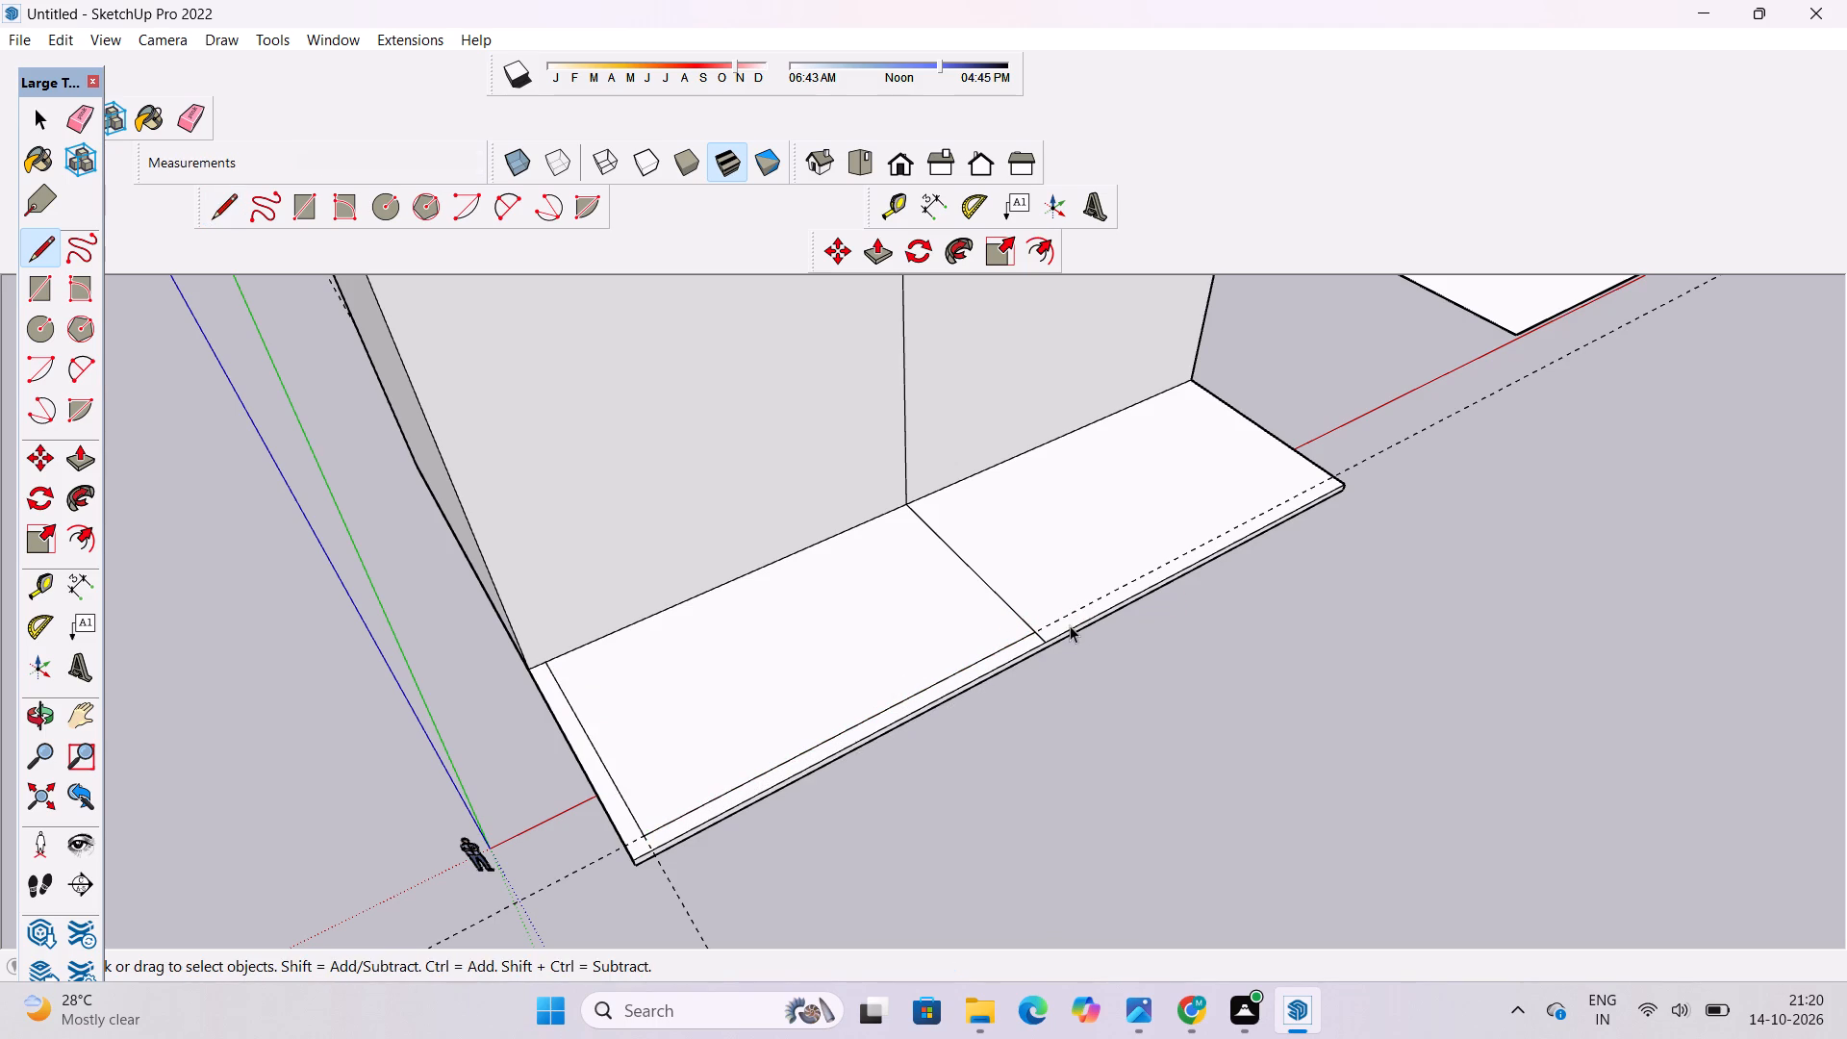
Erase the two dashed guide lines crossing at the front strip's corner.
type("e")
scroll(969, 752, "down", 3)
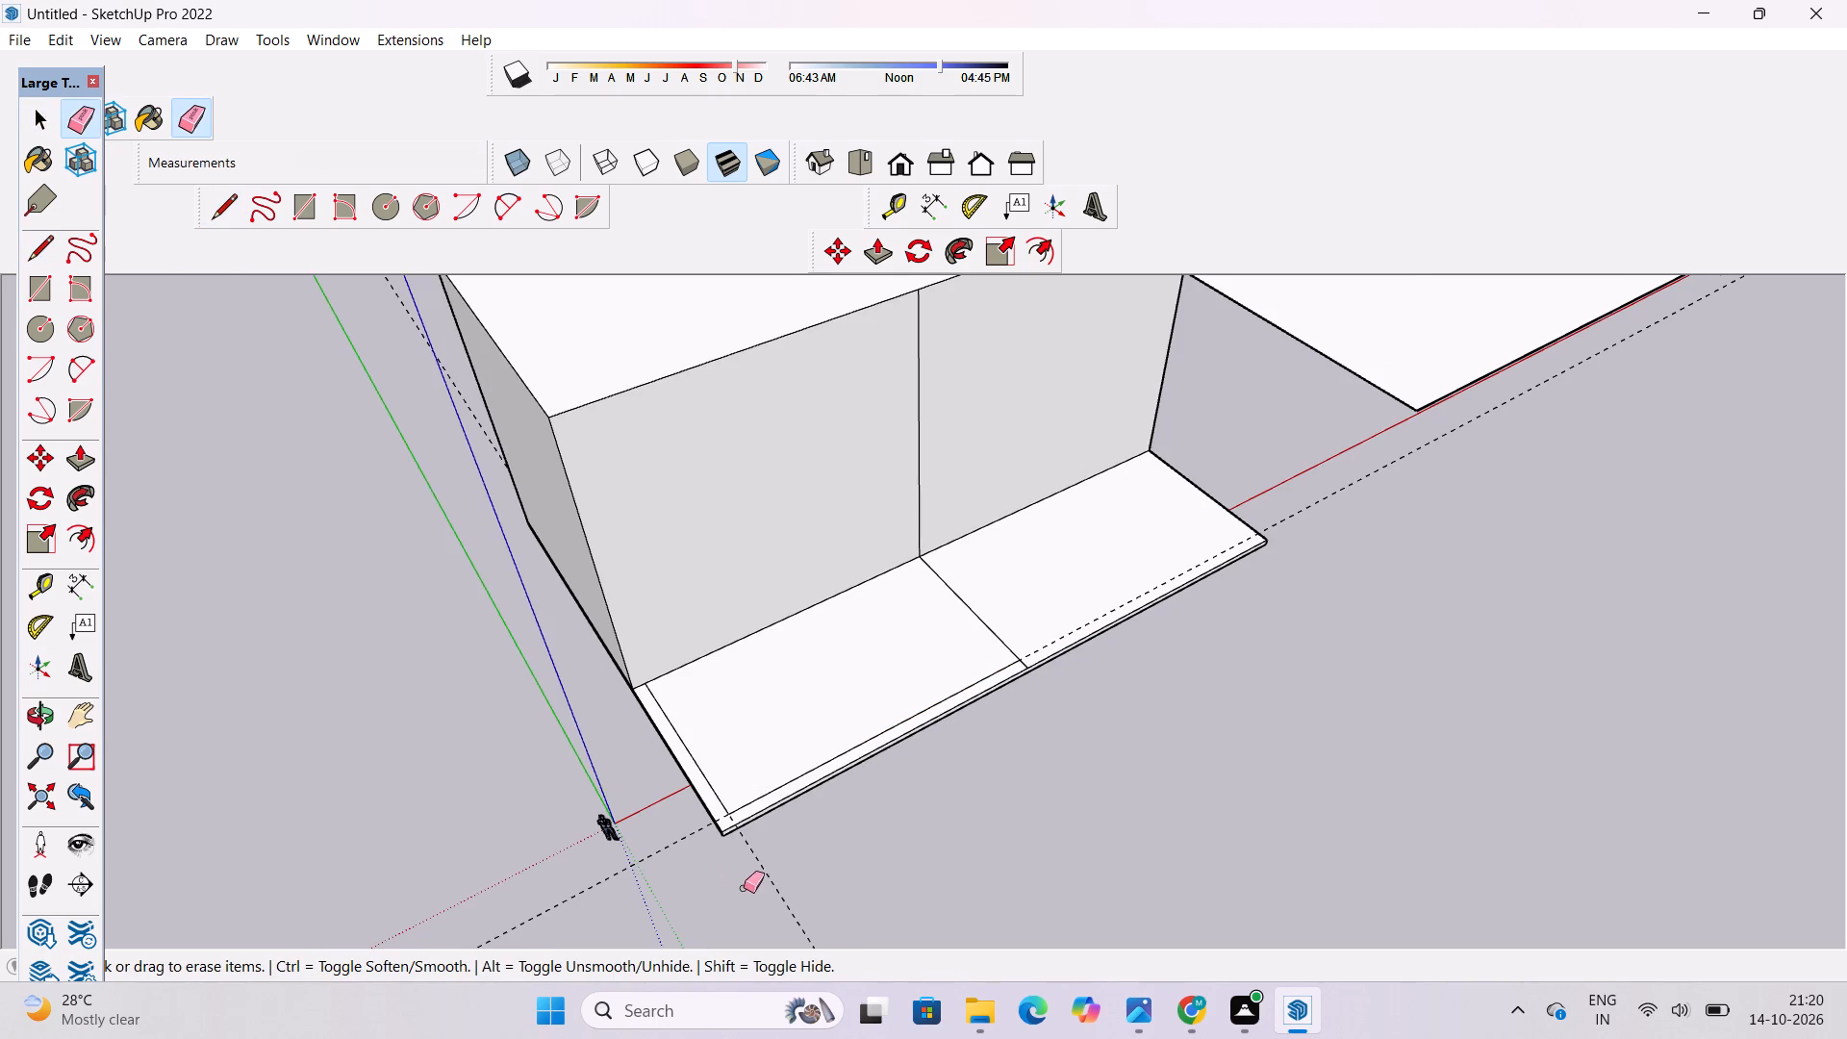
left_click_drag(814, 851, 677, 883)
left_click(661, 852)
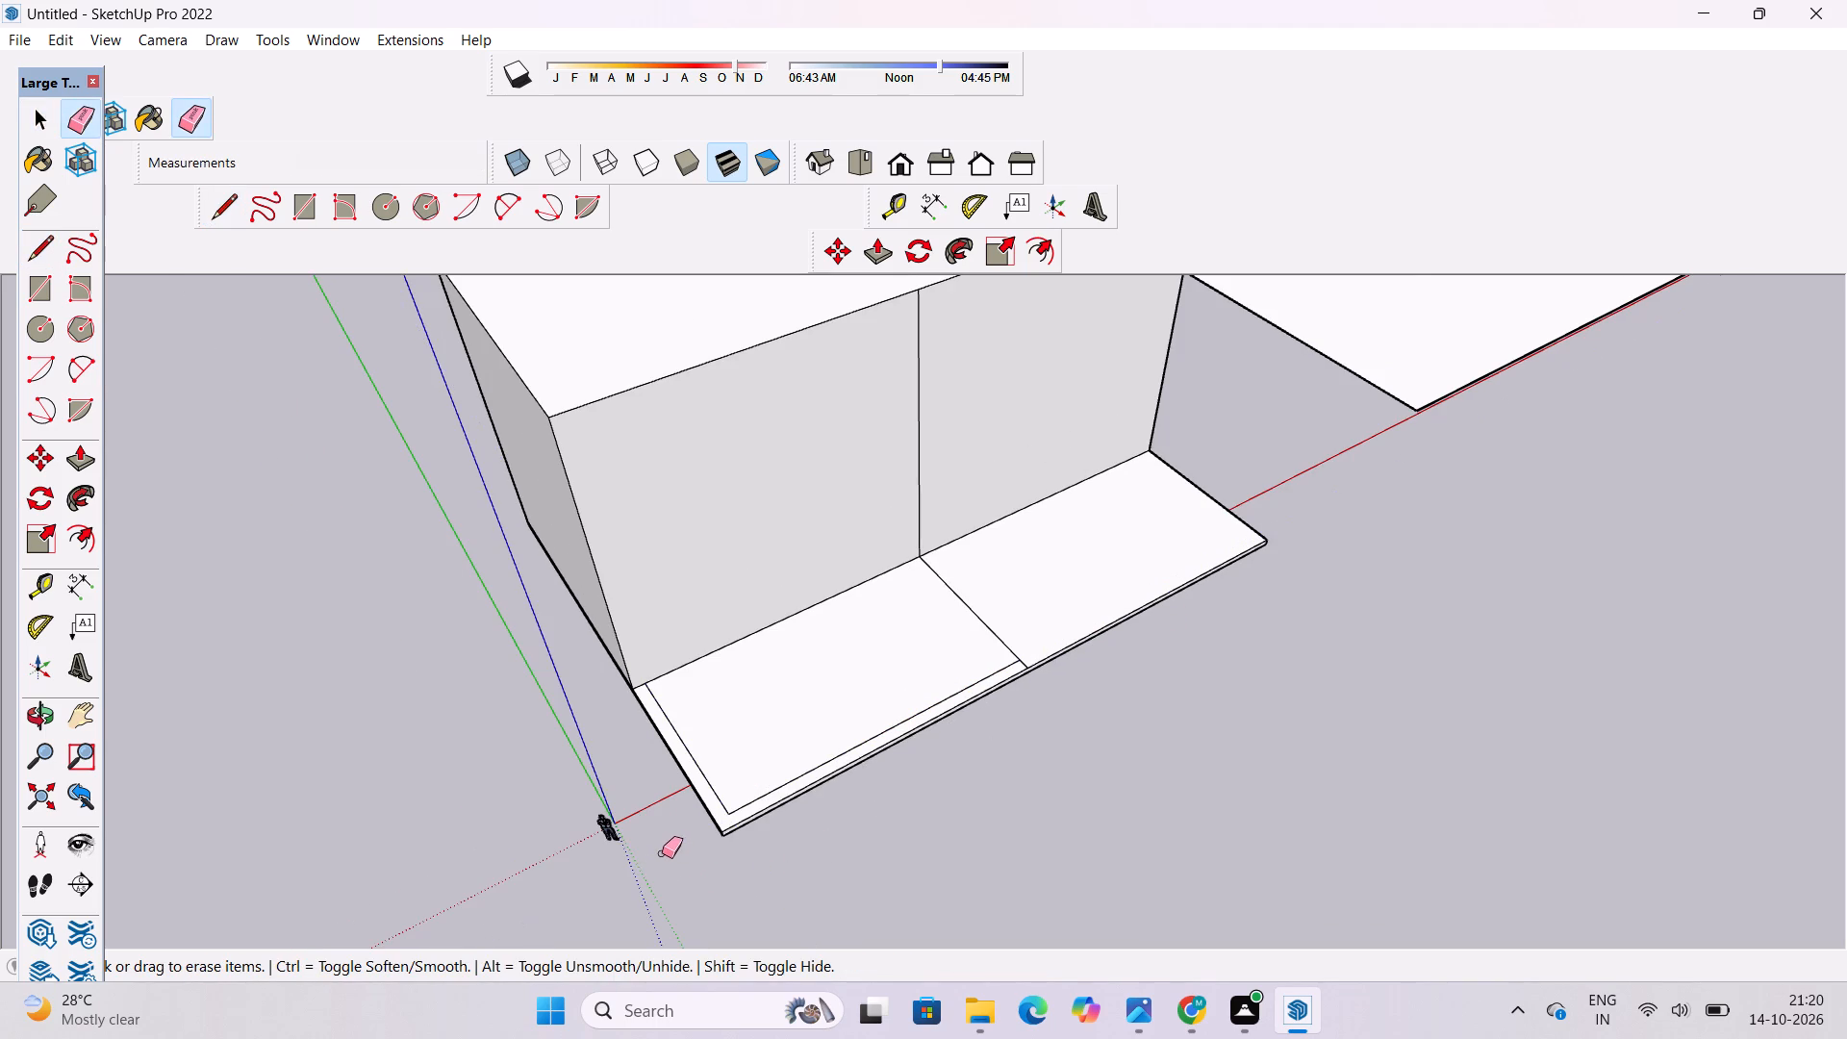
Push/Pull the L-shaped border of the front strip up 50', level with the top of the rear block.
key("o")
left_click_drag(796, 841, 800, 895)
left_click_drag(800, 895, 800, 851)
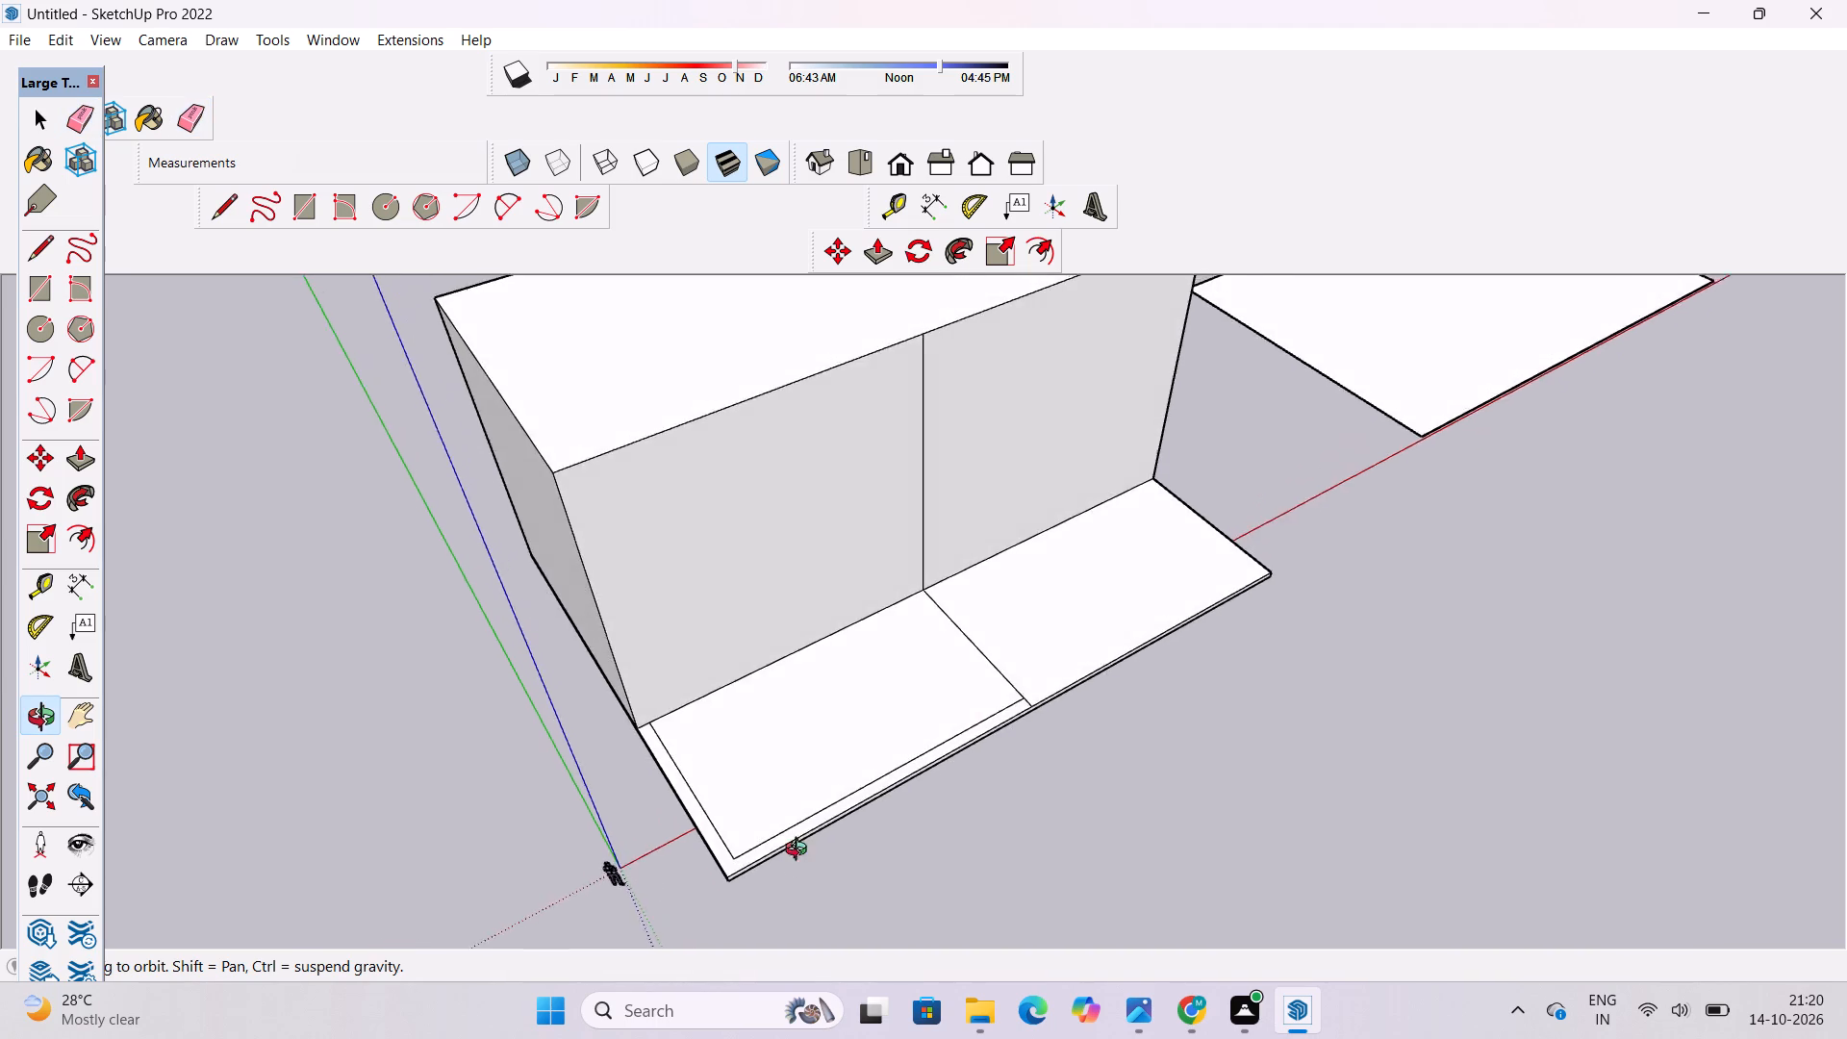
left_click_drag(800, 851, 800, 770)
scroll(811, 742, "down", 4)
left_click_drag(794, 742, 914, 828)
scroll(838, 837, "up", 3)
left_click_drag(841, 828, 847, 875, "shift")
left_click_drag(847, 875, 887, 828, "shift")
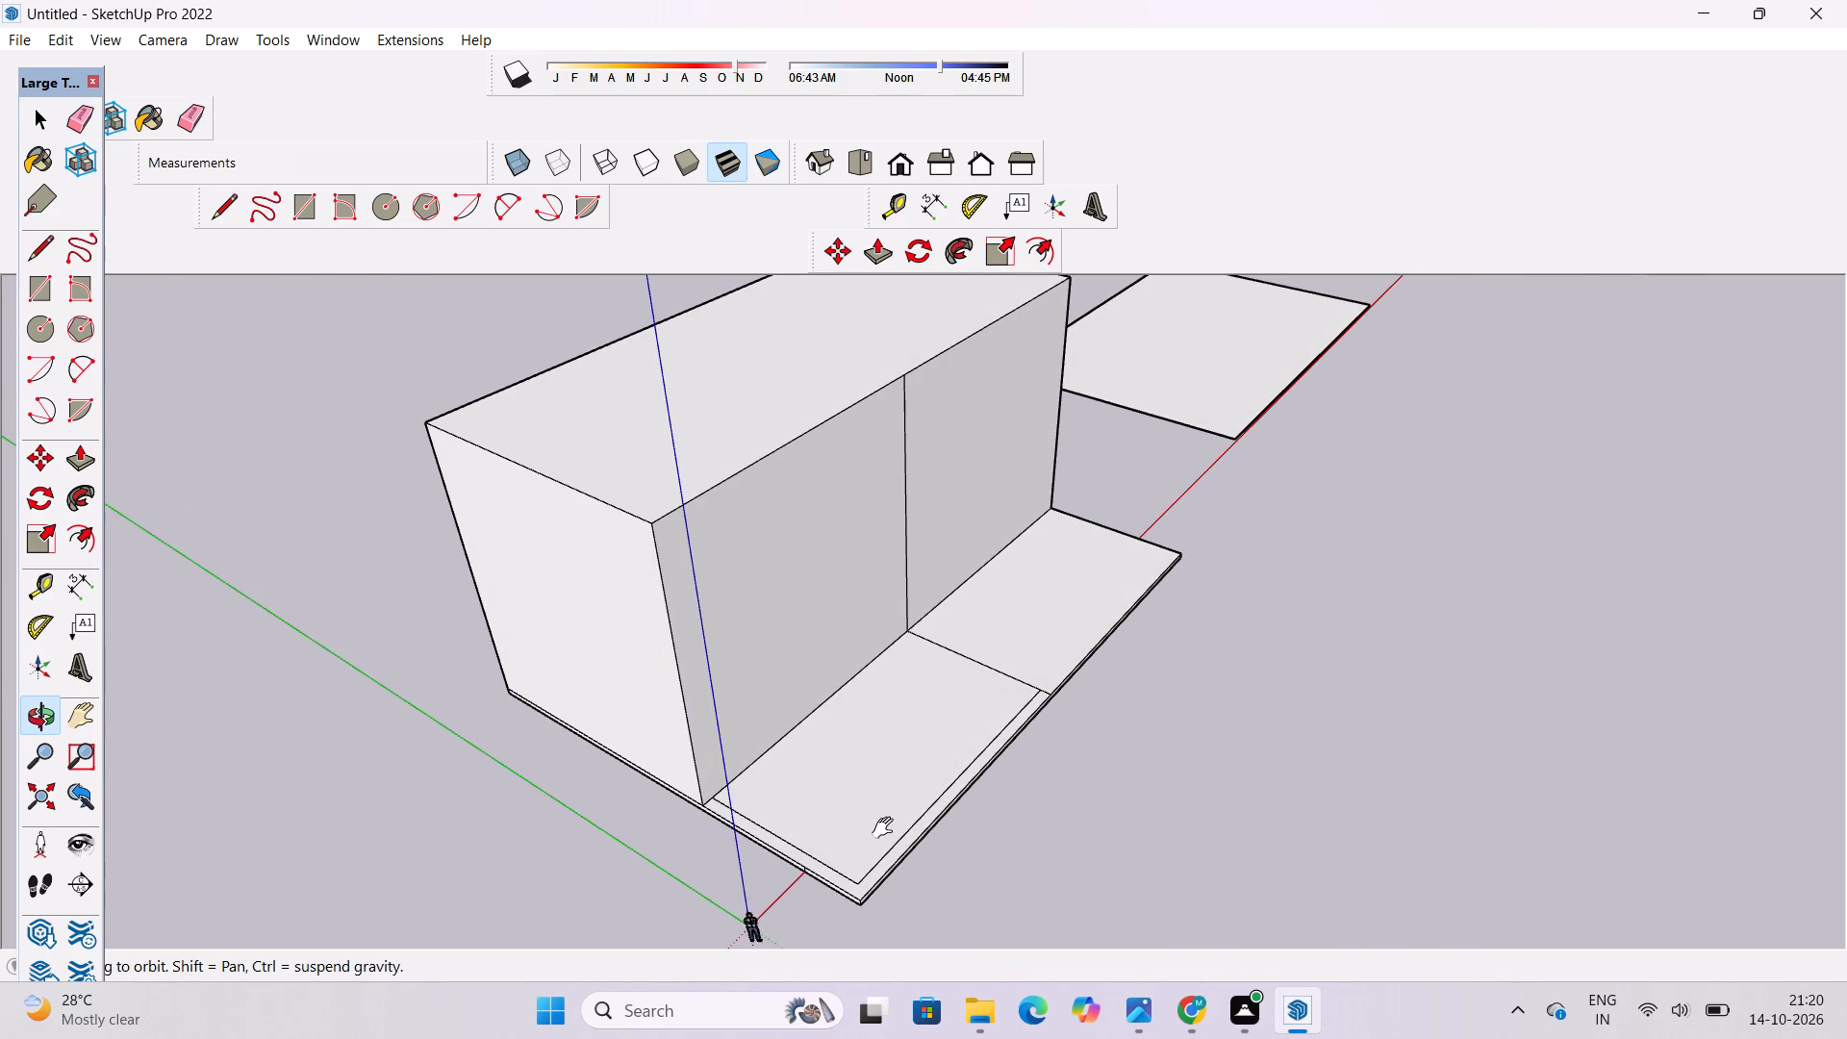
left_click(887, 828, "shift")
key("p")
scroll(860, 699, "down", 4)
scroll(760, 757, "up", 9)
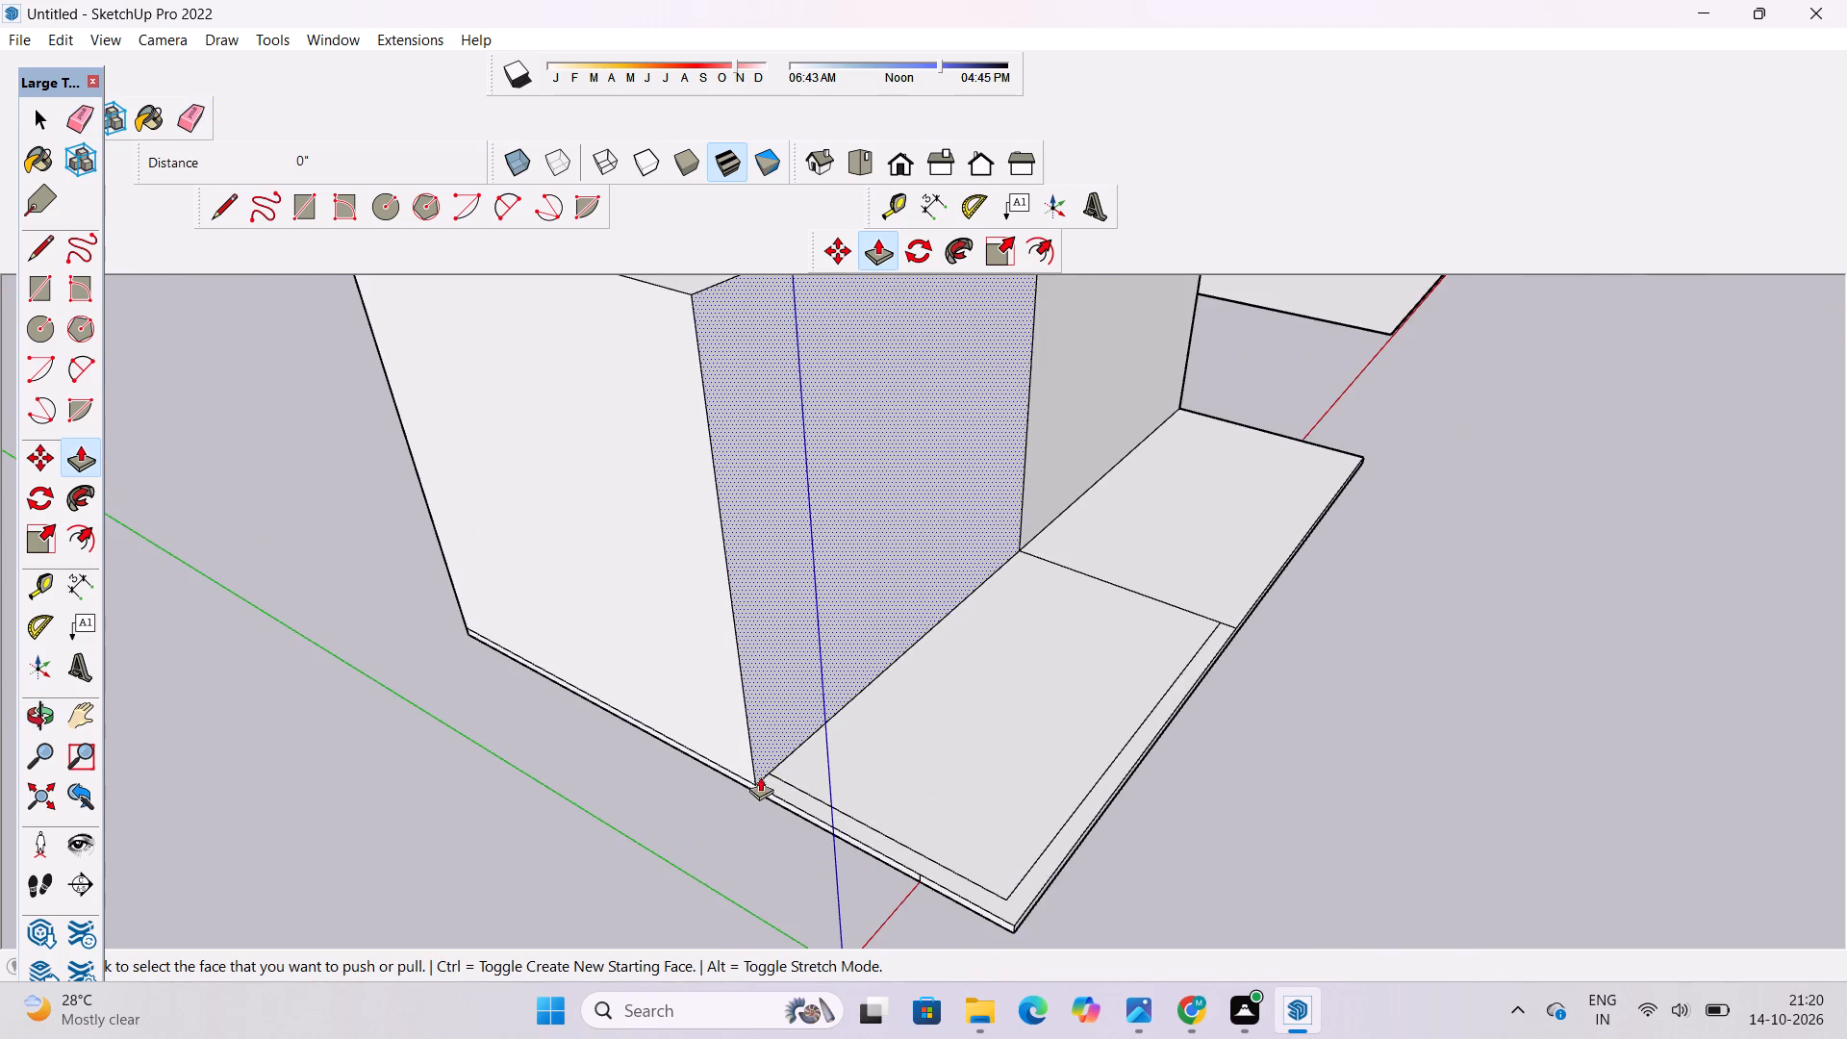
left_click(768, 791)
scroll(771, 774, "down", 3)
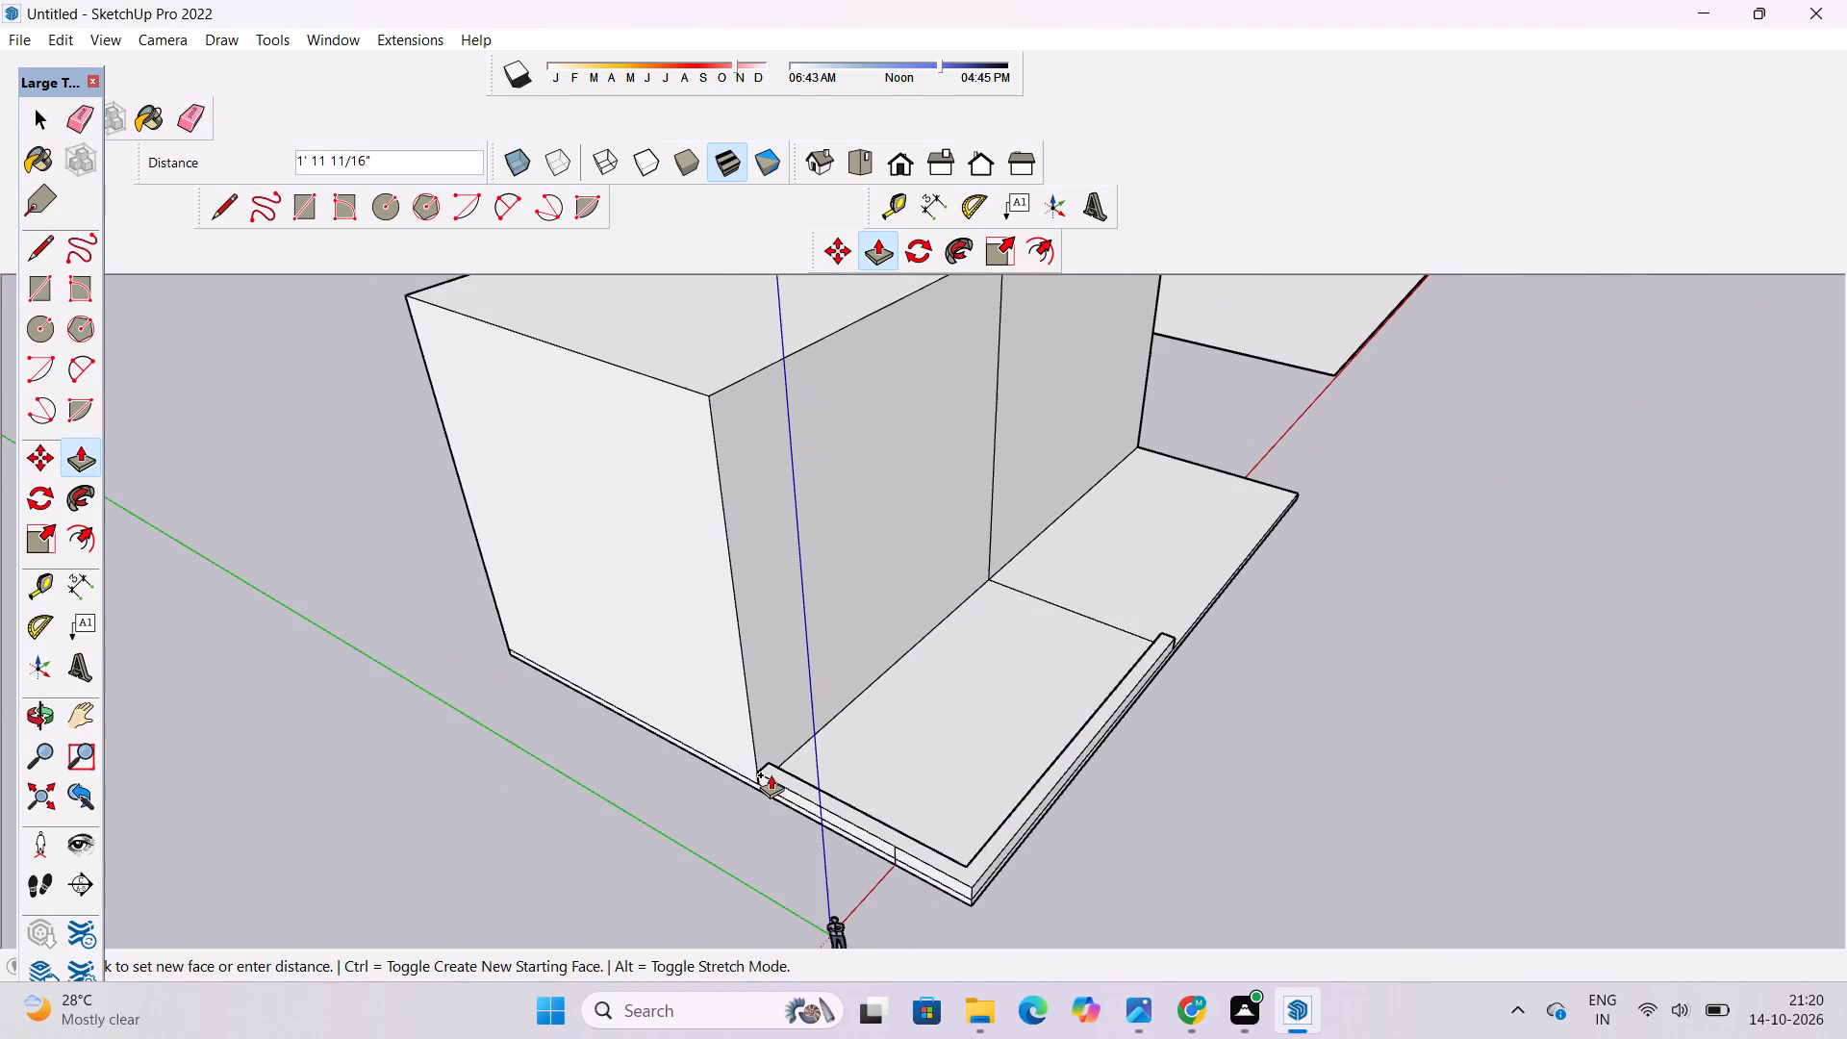
scroll(769, 755, "down", 2)
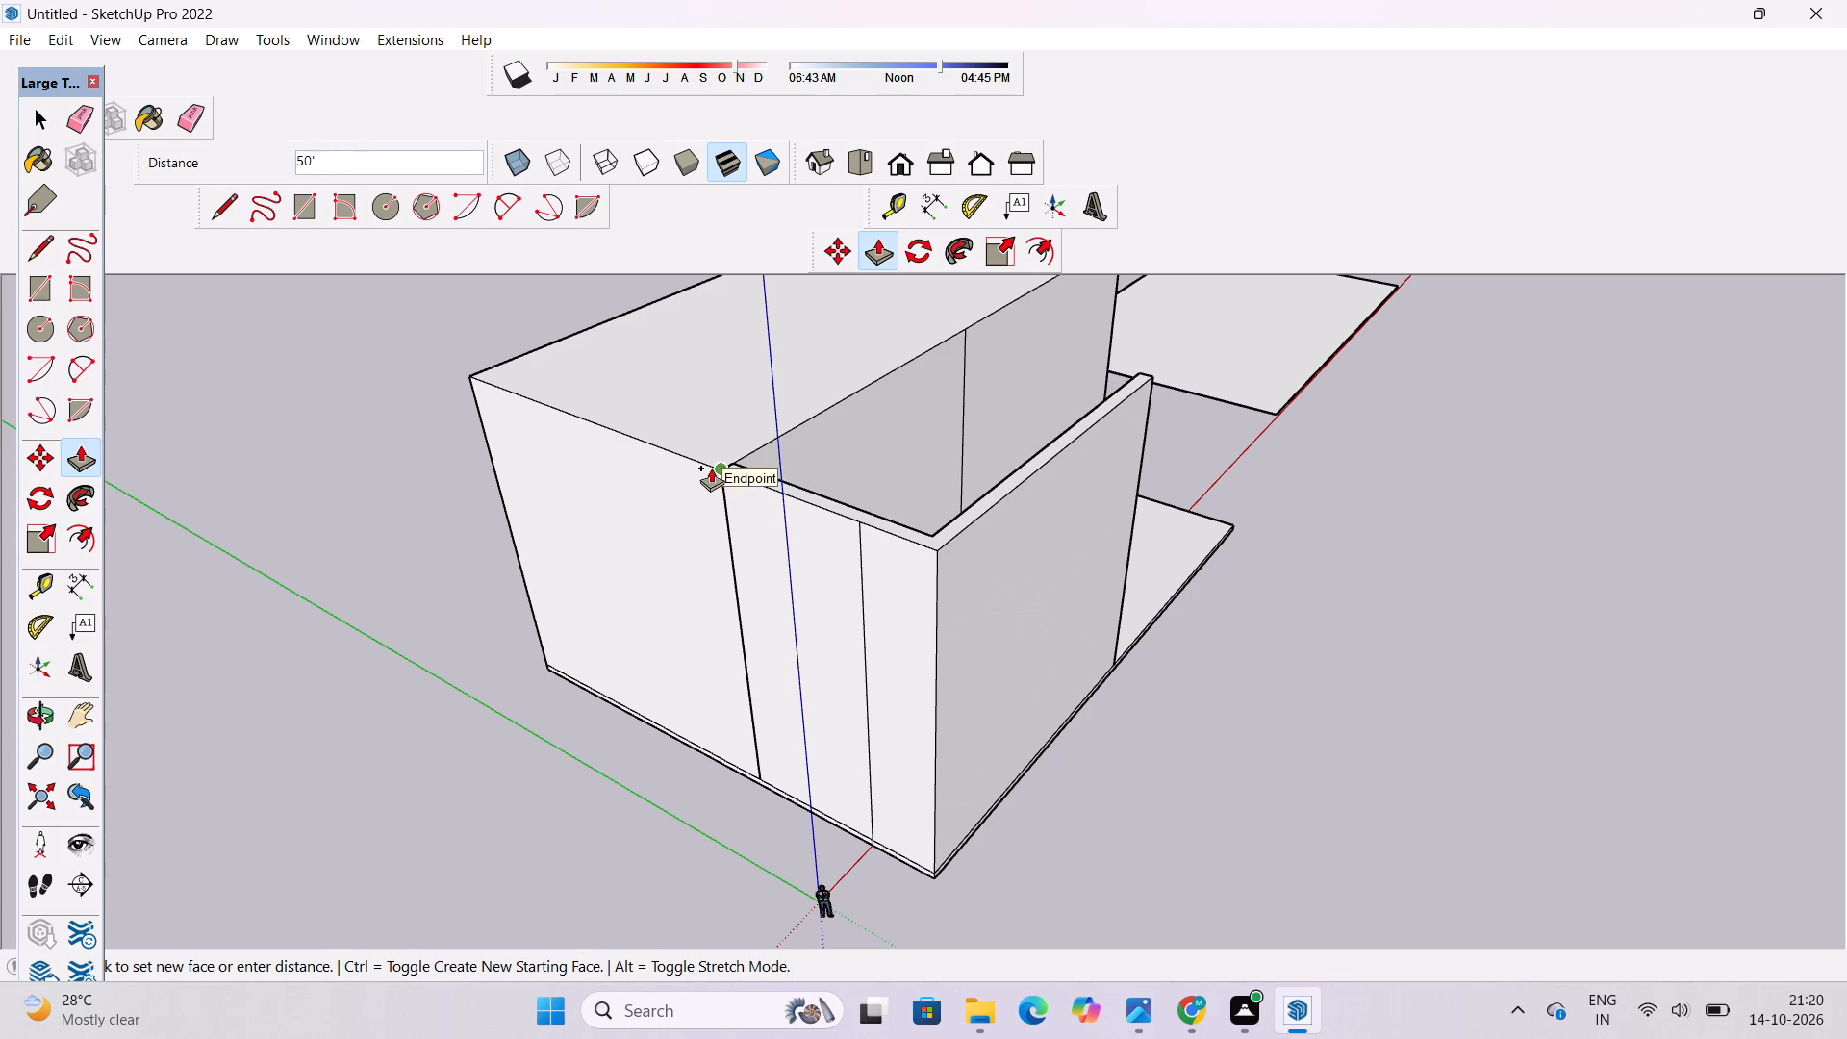
left_click(711, 468)
Push/Pull the separate rectangular face beside the house up 1' to form a slab.
key("o")
scroll(680, 515, "down", 6)
left_click_drag(763, 531, 690, 584)
left_click_drag(739, 567, 660, 596, "shift")
key("space")
key("o")
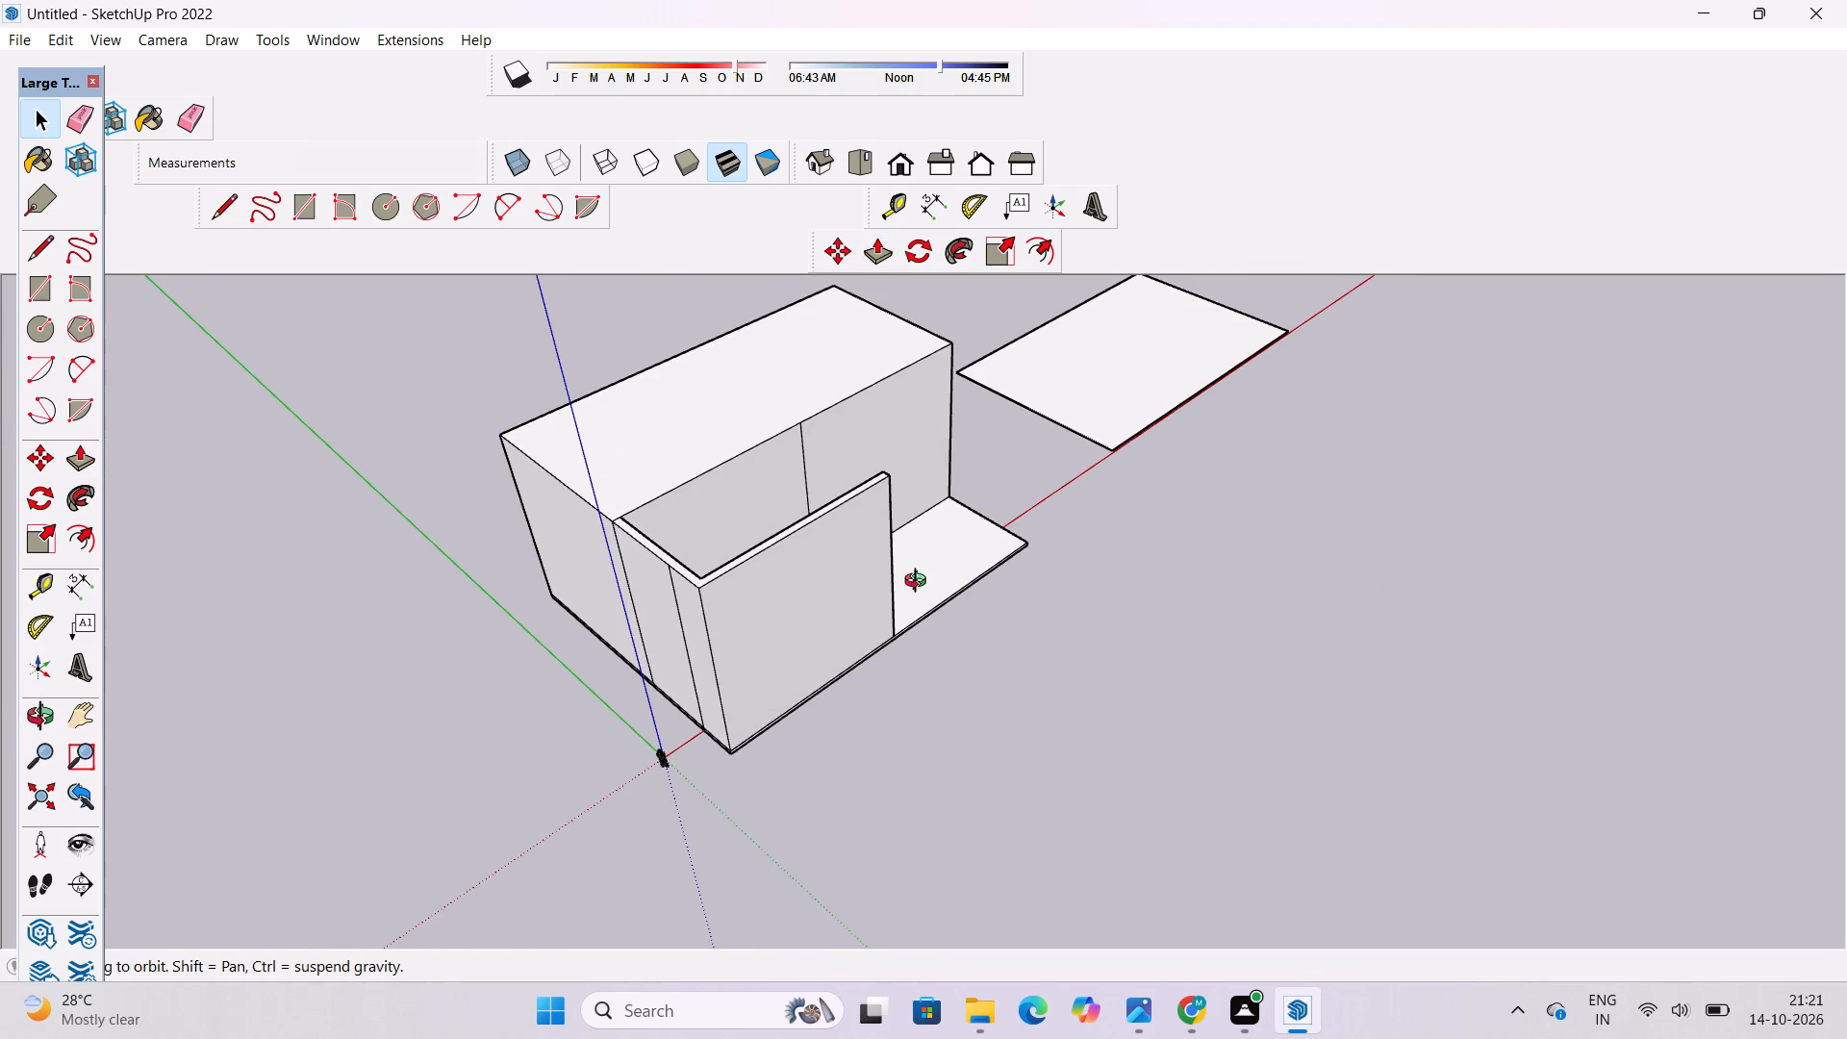
left_click_drag(939, 567, 857, 621, "shift")
left_click_drag(855, 623, 999, 532)
left_click_drag(999, 532, 977, 570, "shift")
left_click_drag(966, 580, 883, 613)
left_click_drag(883, 613, 854, 638, "shift")
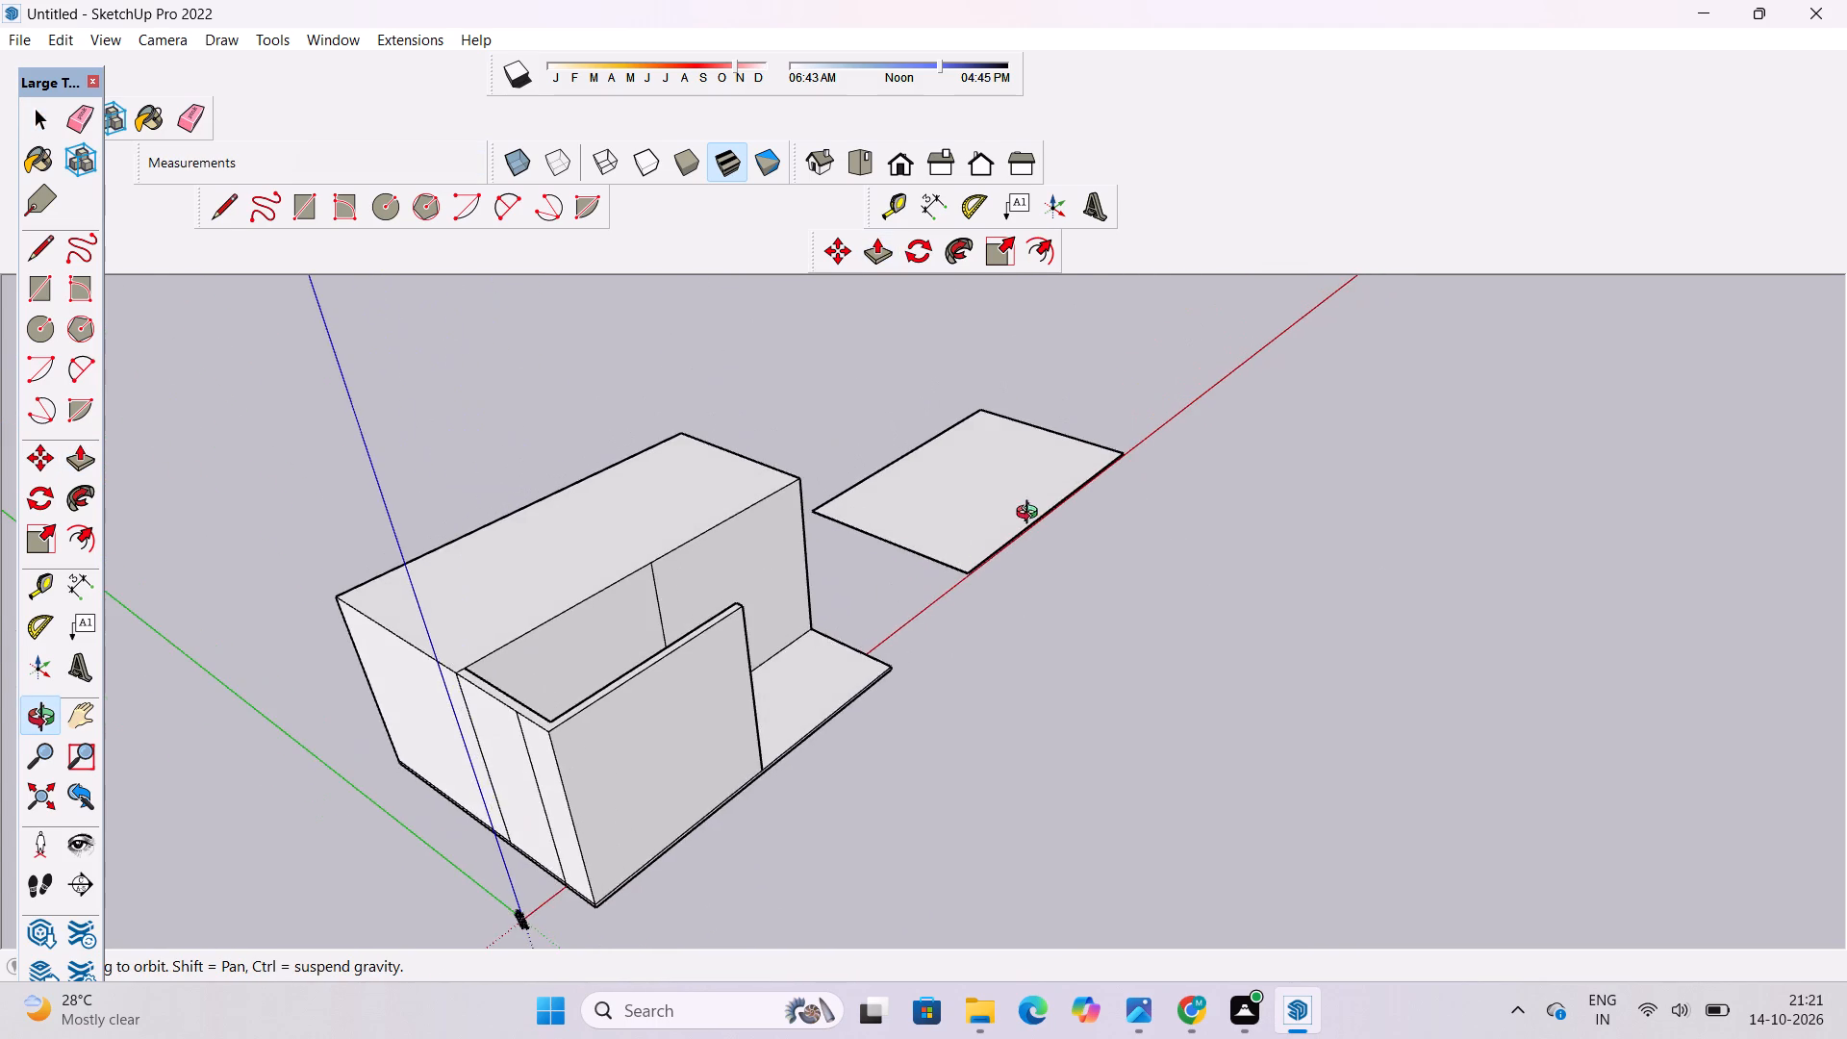
scroll(1031, 515, "up", 3)
key("space")
left_click_drag(1075, 548, 971, 575)
scroll(971, 575, "up", 1)
left_click(1187, 468)
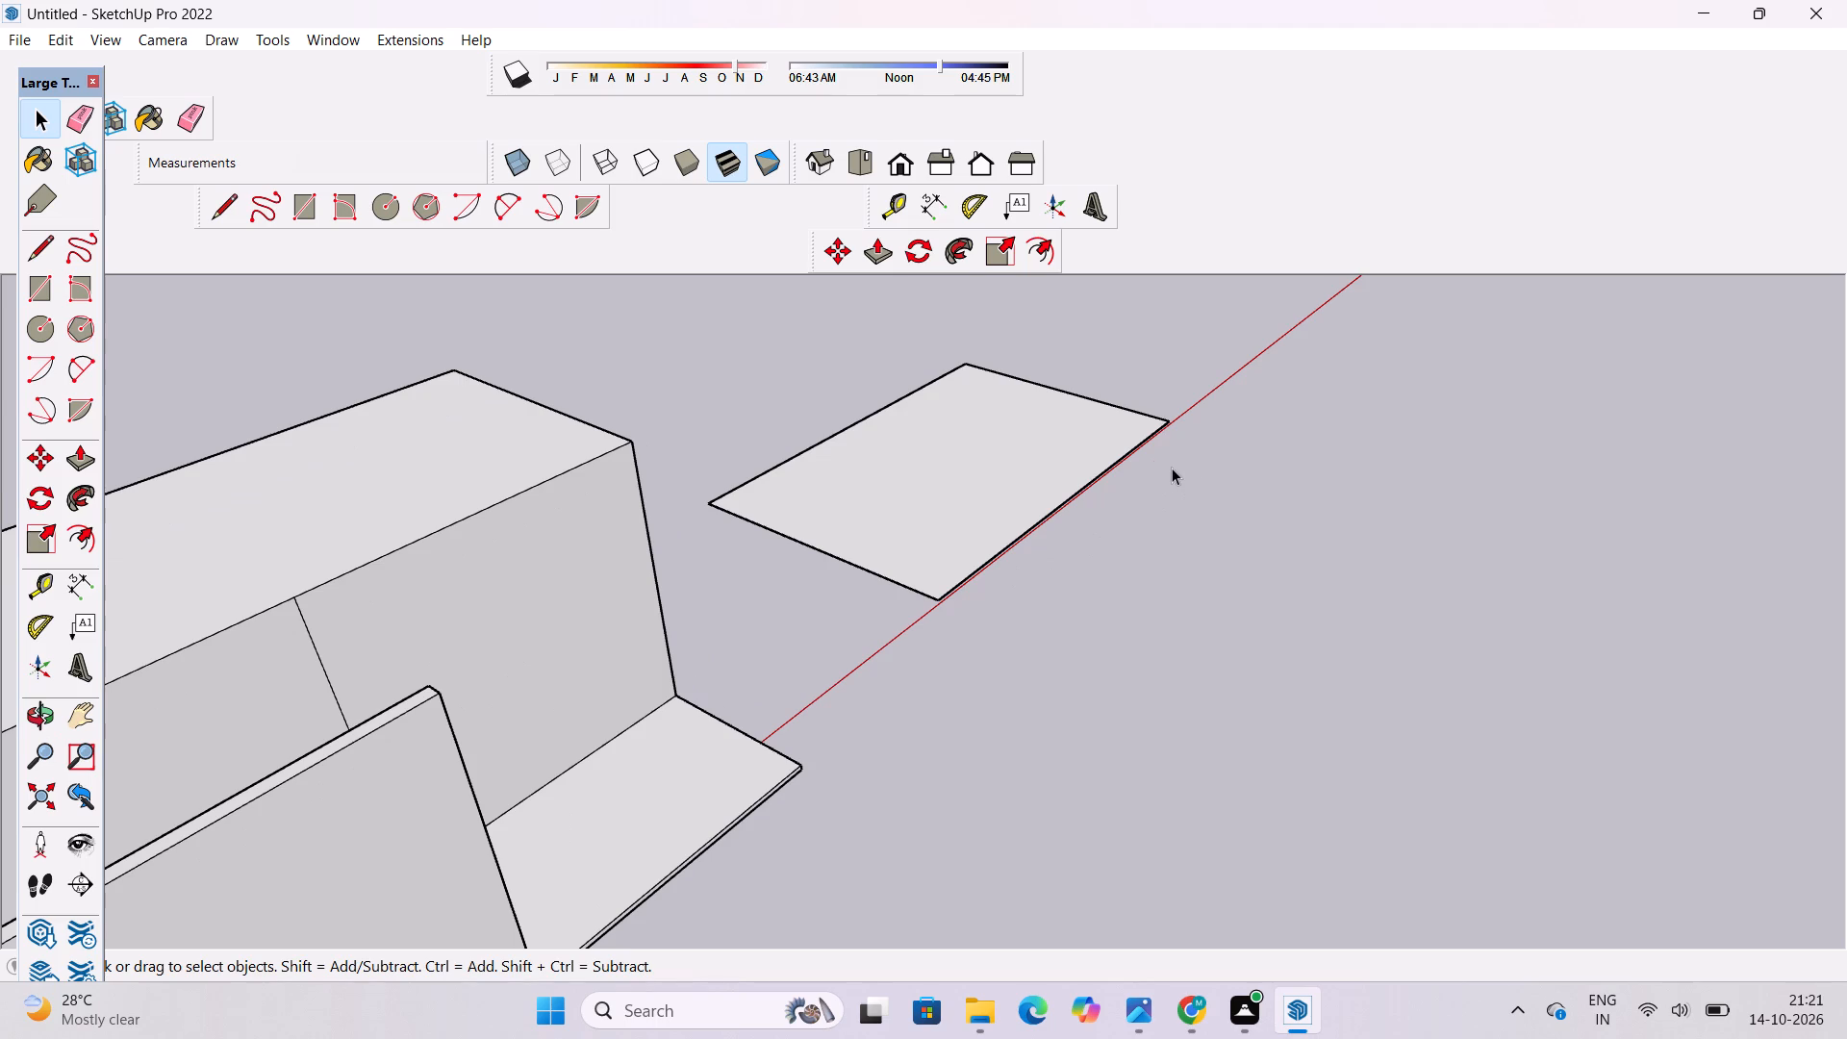
key("o")
left_click_drag(1106, 543, 1011, 530)
left_click_drag(1010, 529, 1035, 571, "shift")
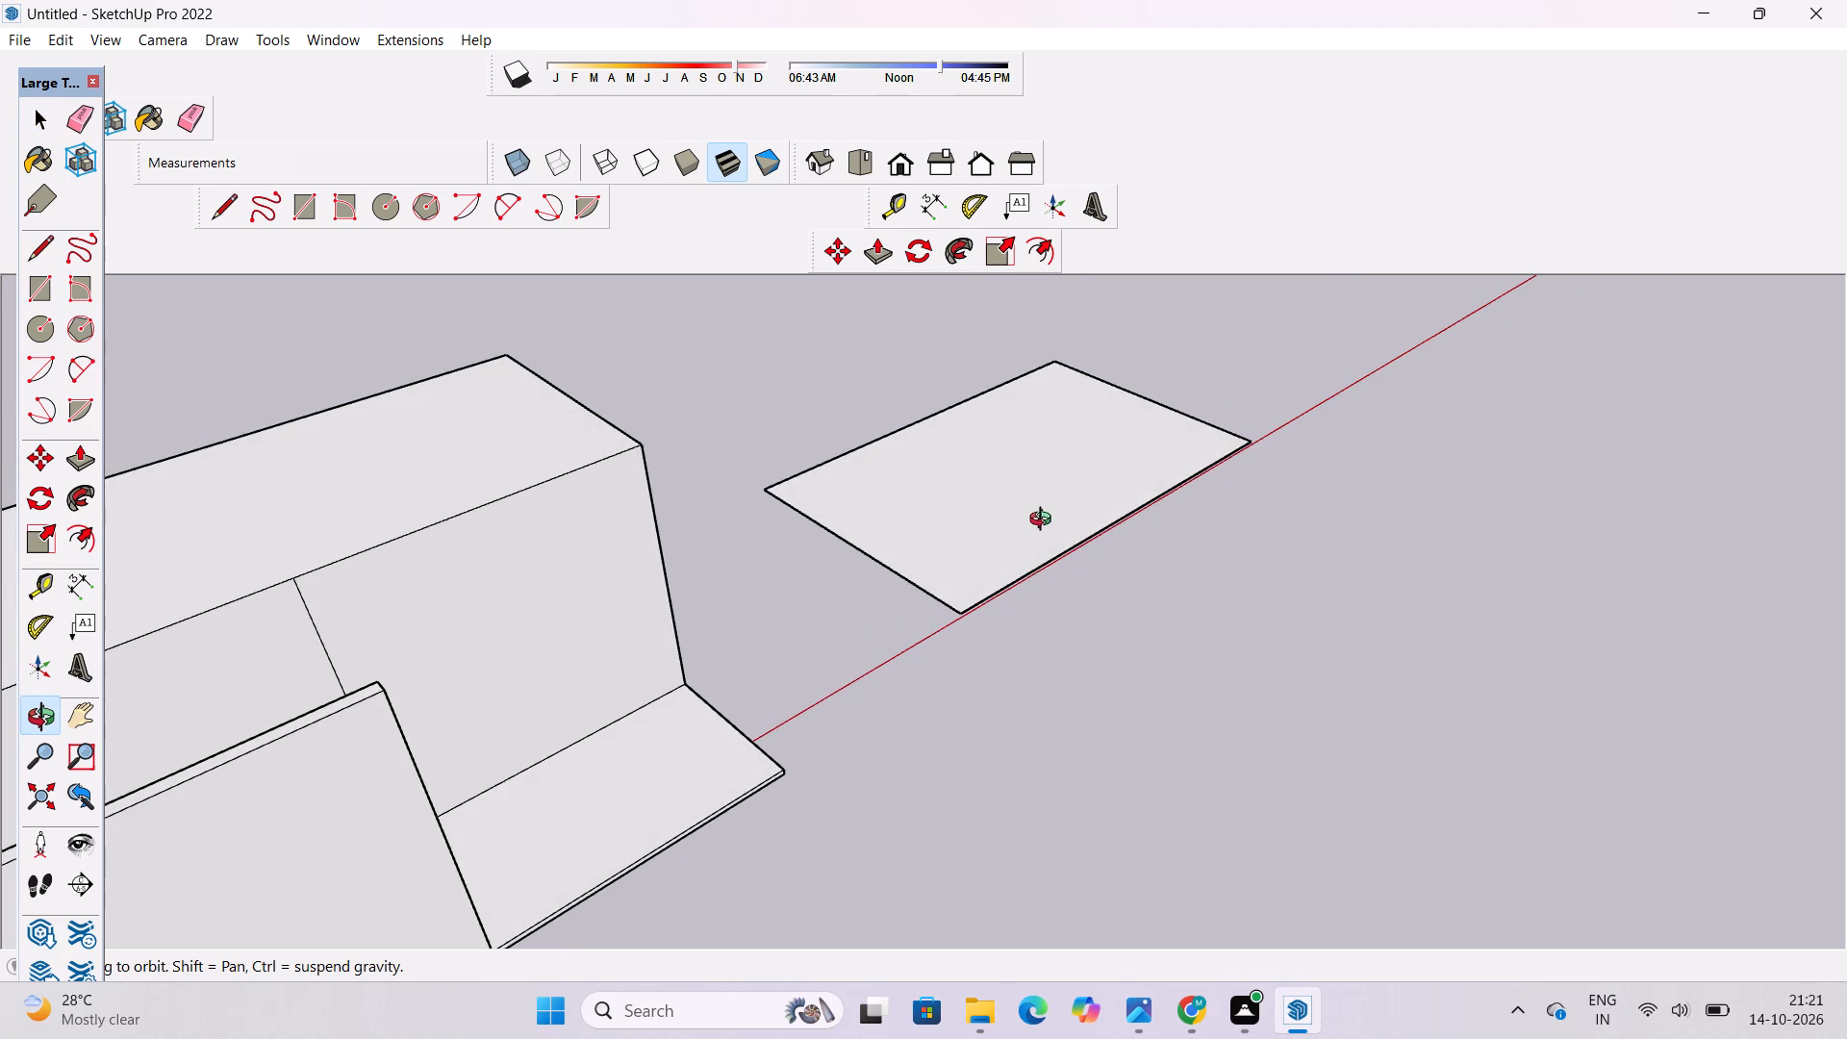
scroll(1028, 514, "down", 4)
left_click_drag(1022, 525, 1046, 542, "shift")
key("space")
triple_click(1006, 525)
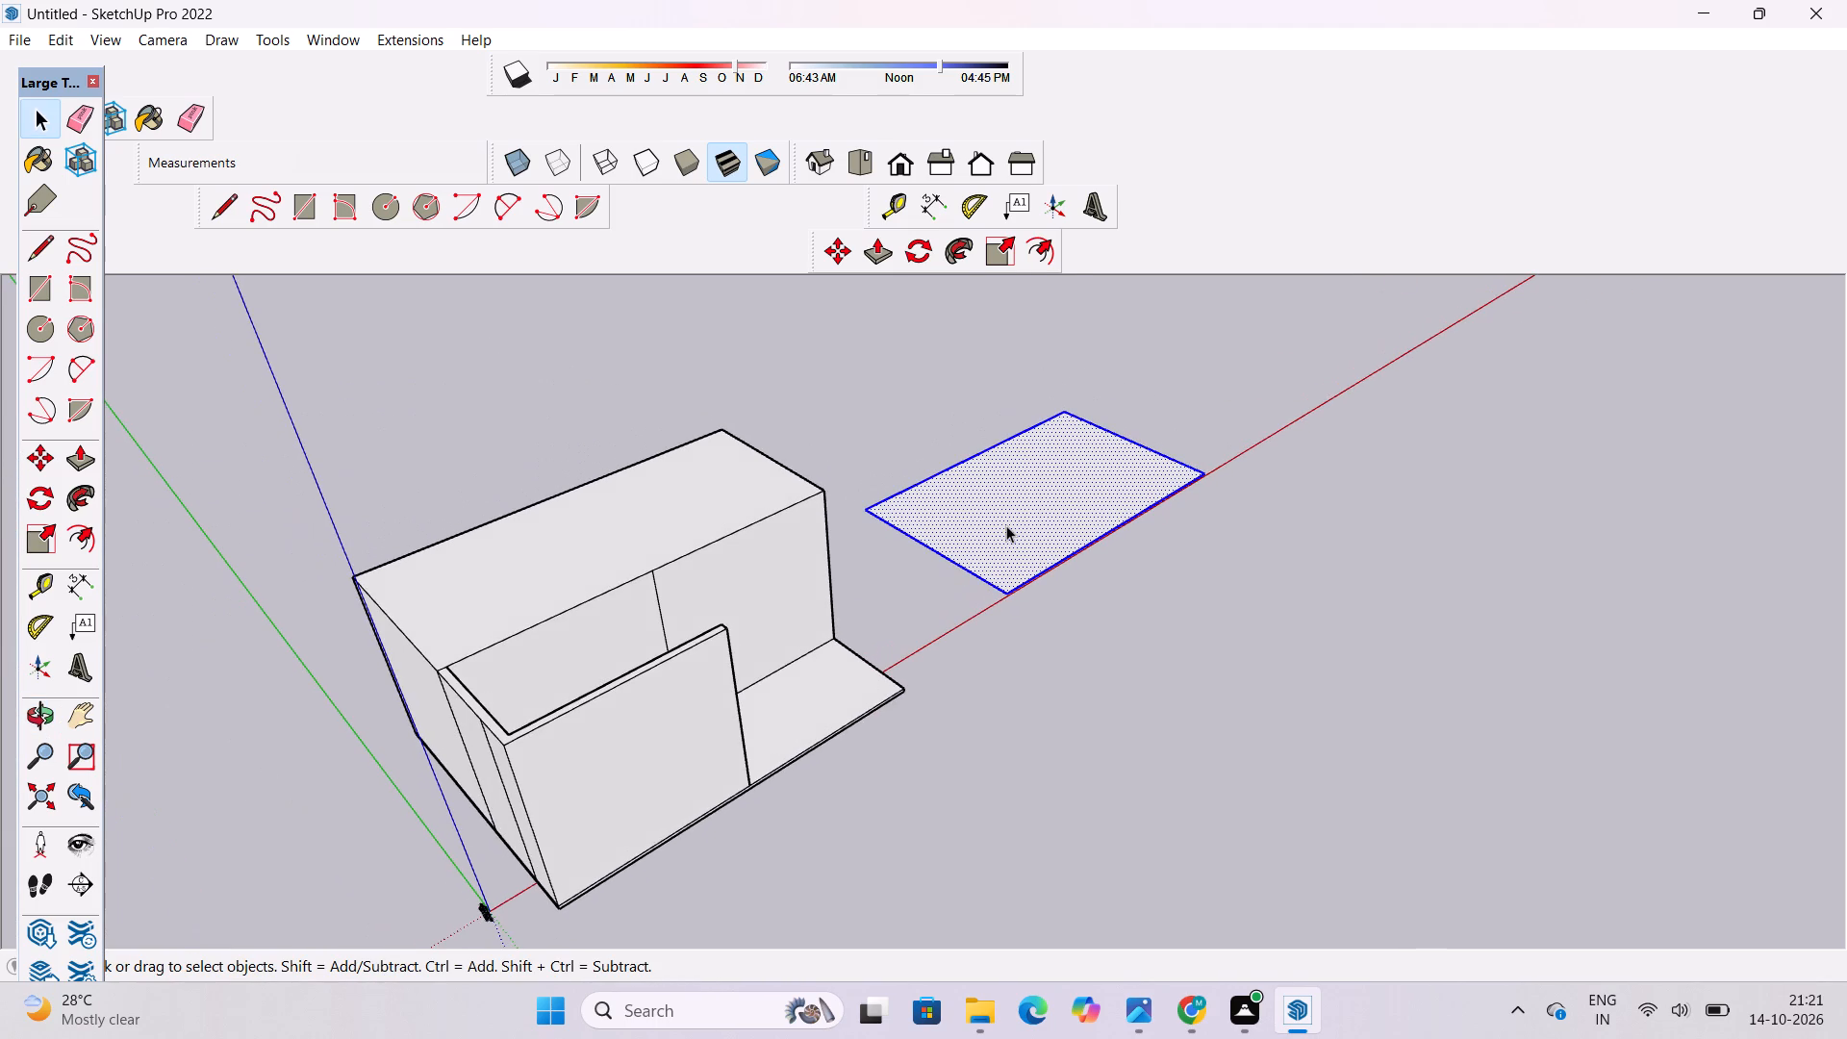
key("p")
left_click(1006, 525)
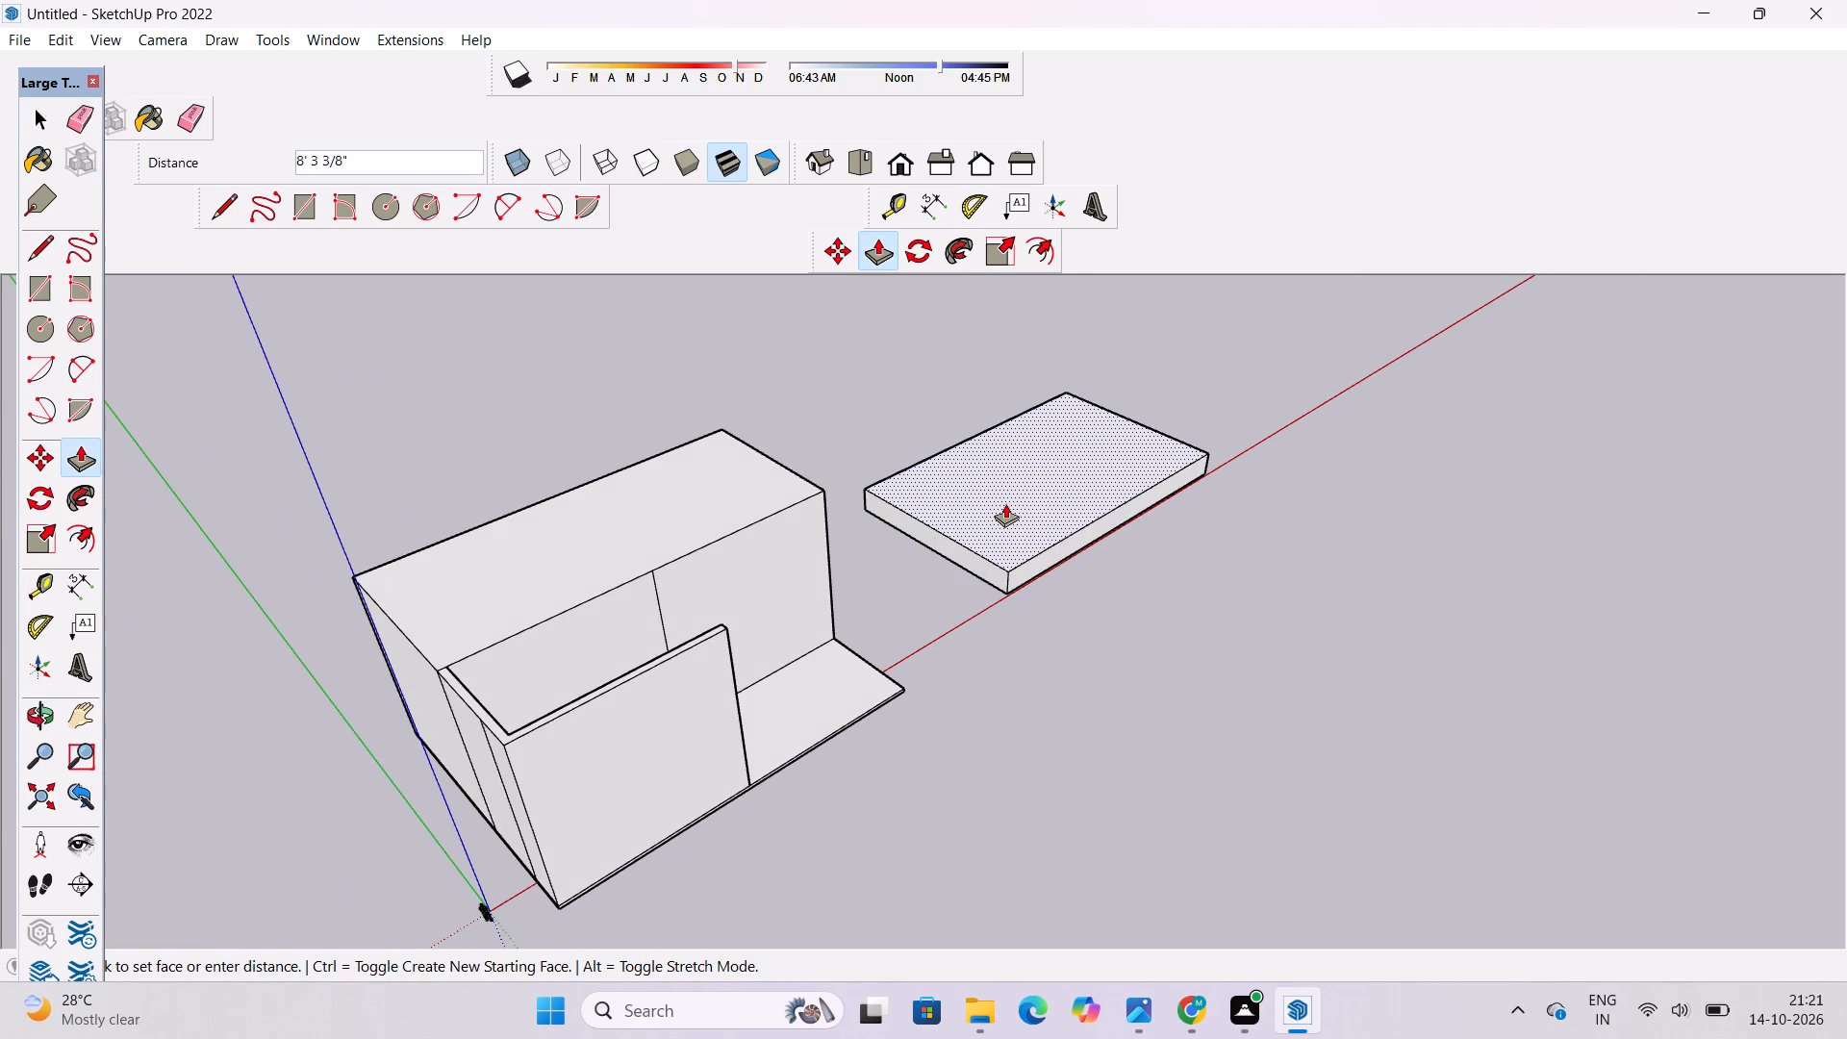
type("1'")
key("Return")
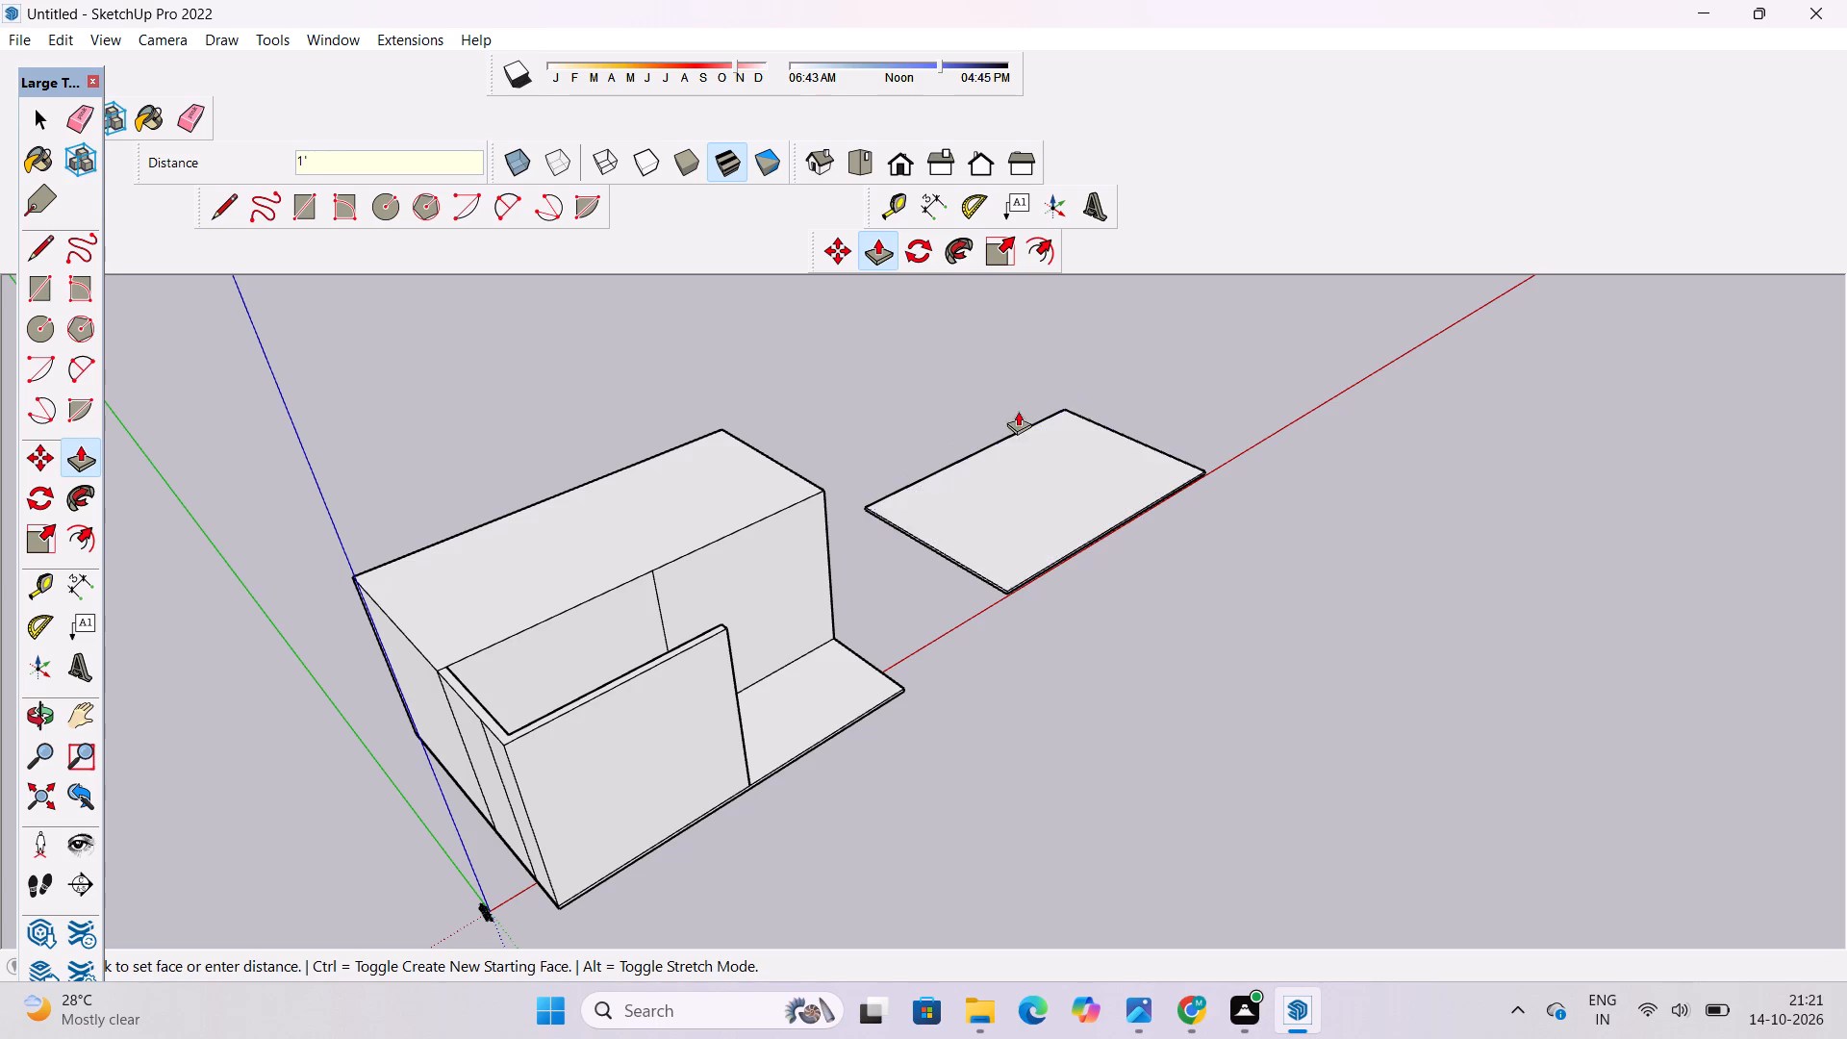
key("space")
left_click(1401, 544)
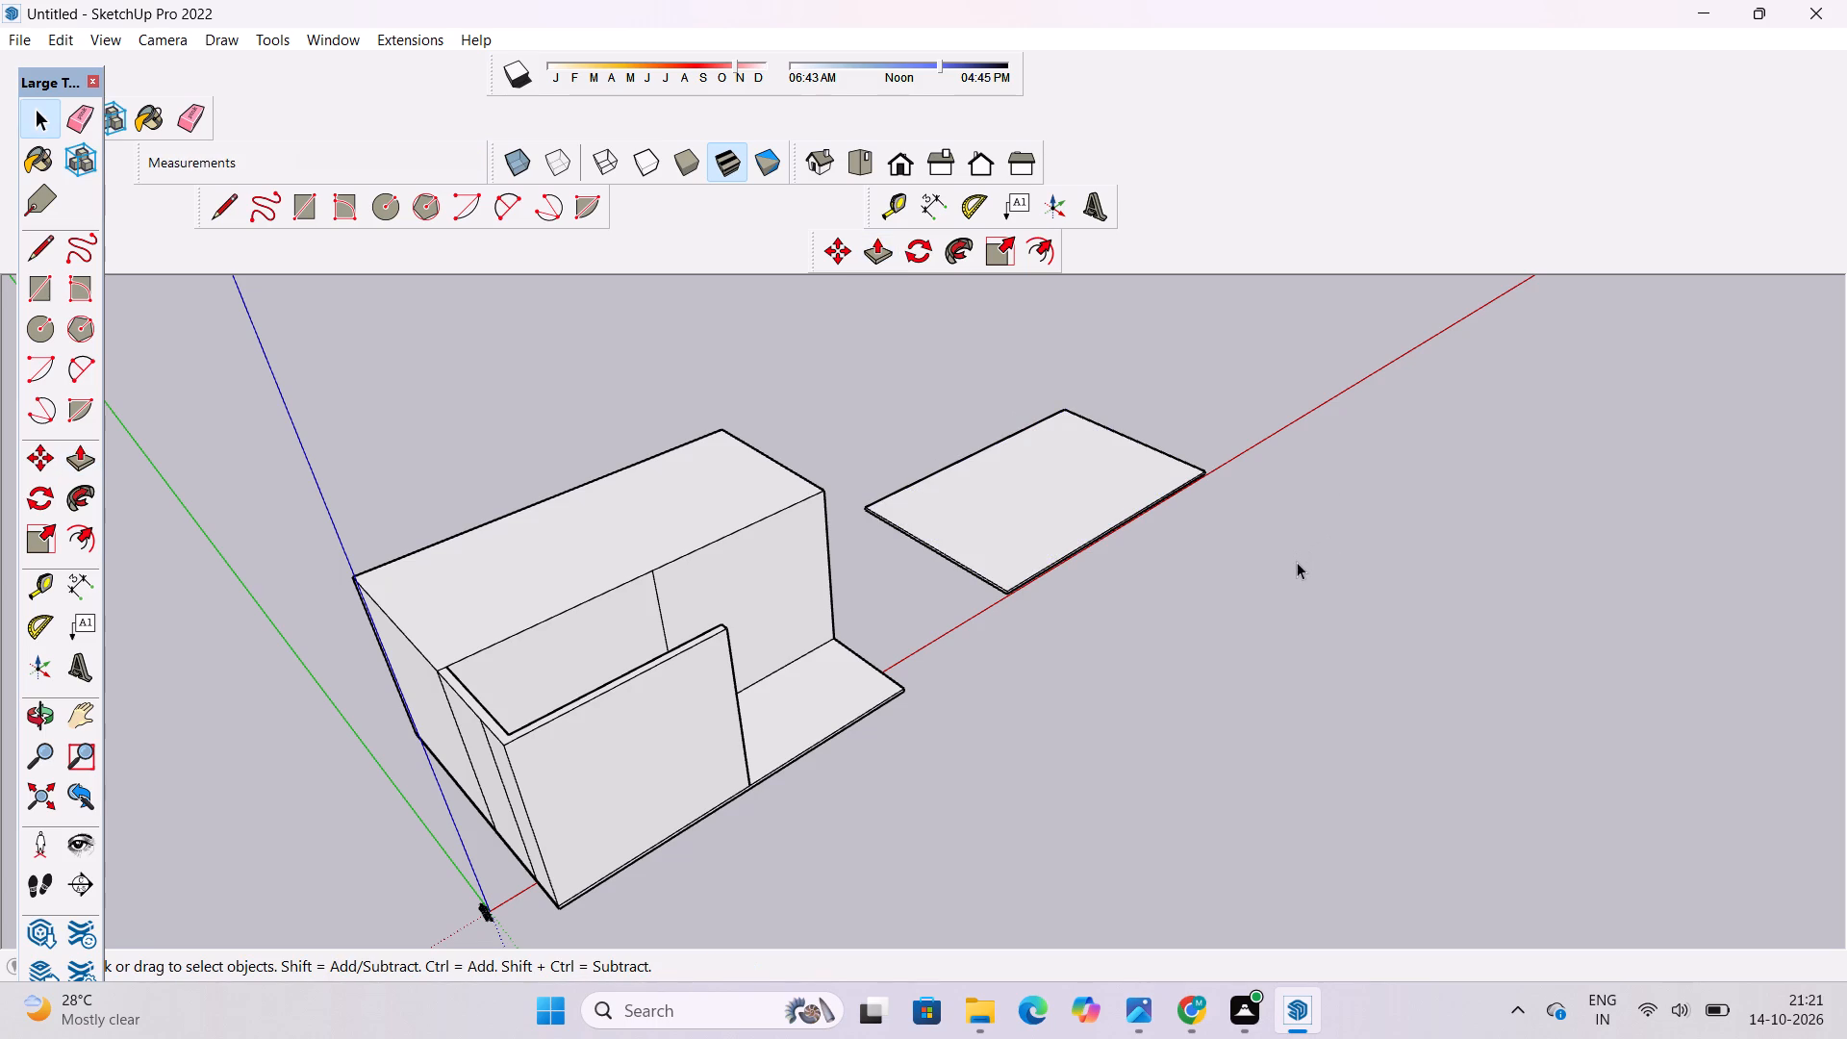
Select all the geometry of the separate 1' slab and make it a group.
triple_click(981, 519)
double_click(981, 519)
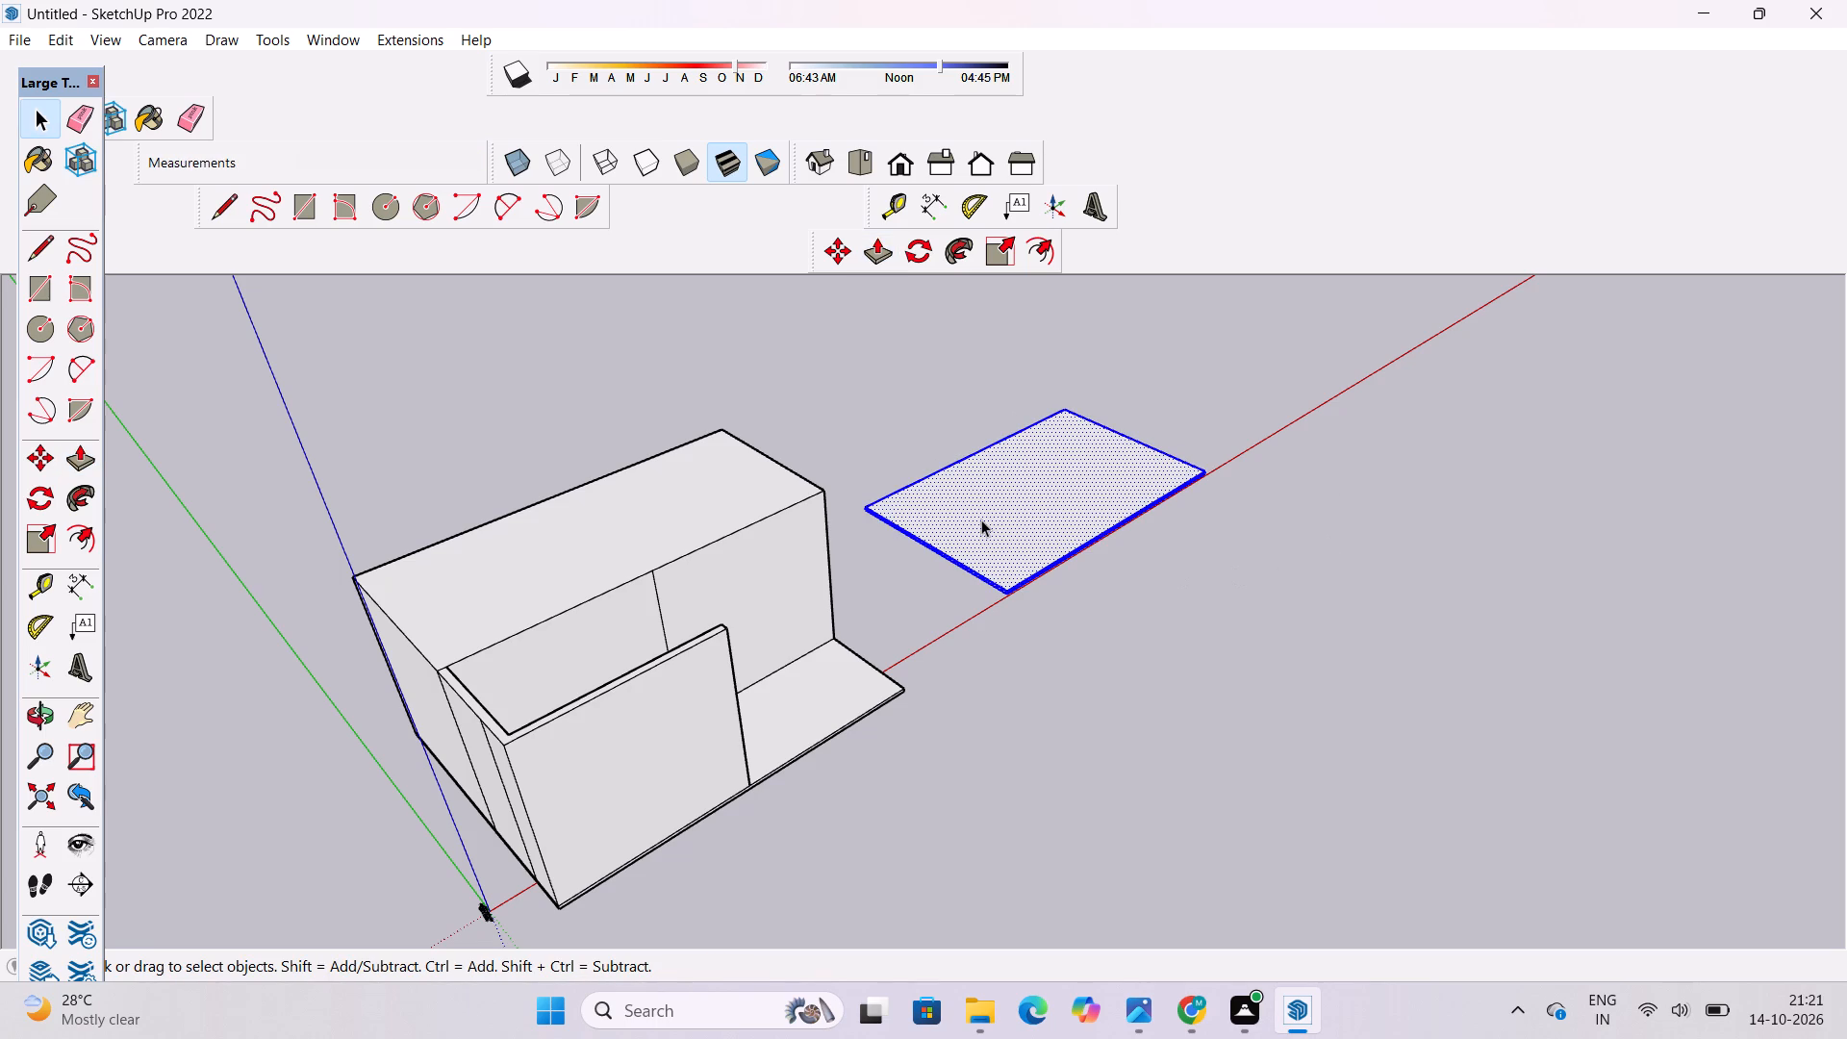
left_click(981, 519)
right_click(981, 519)
left_click(1087, 725)
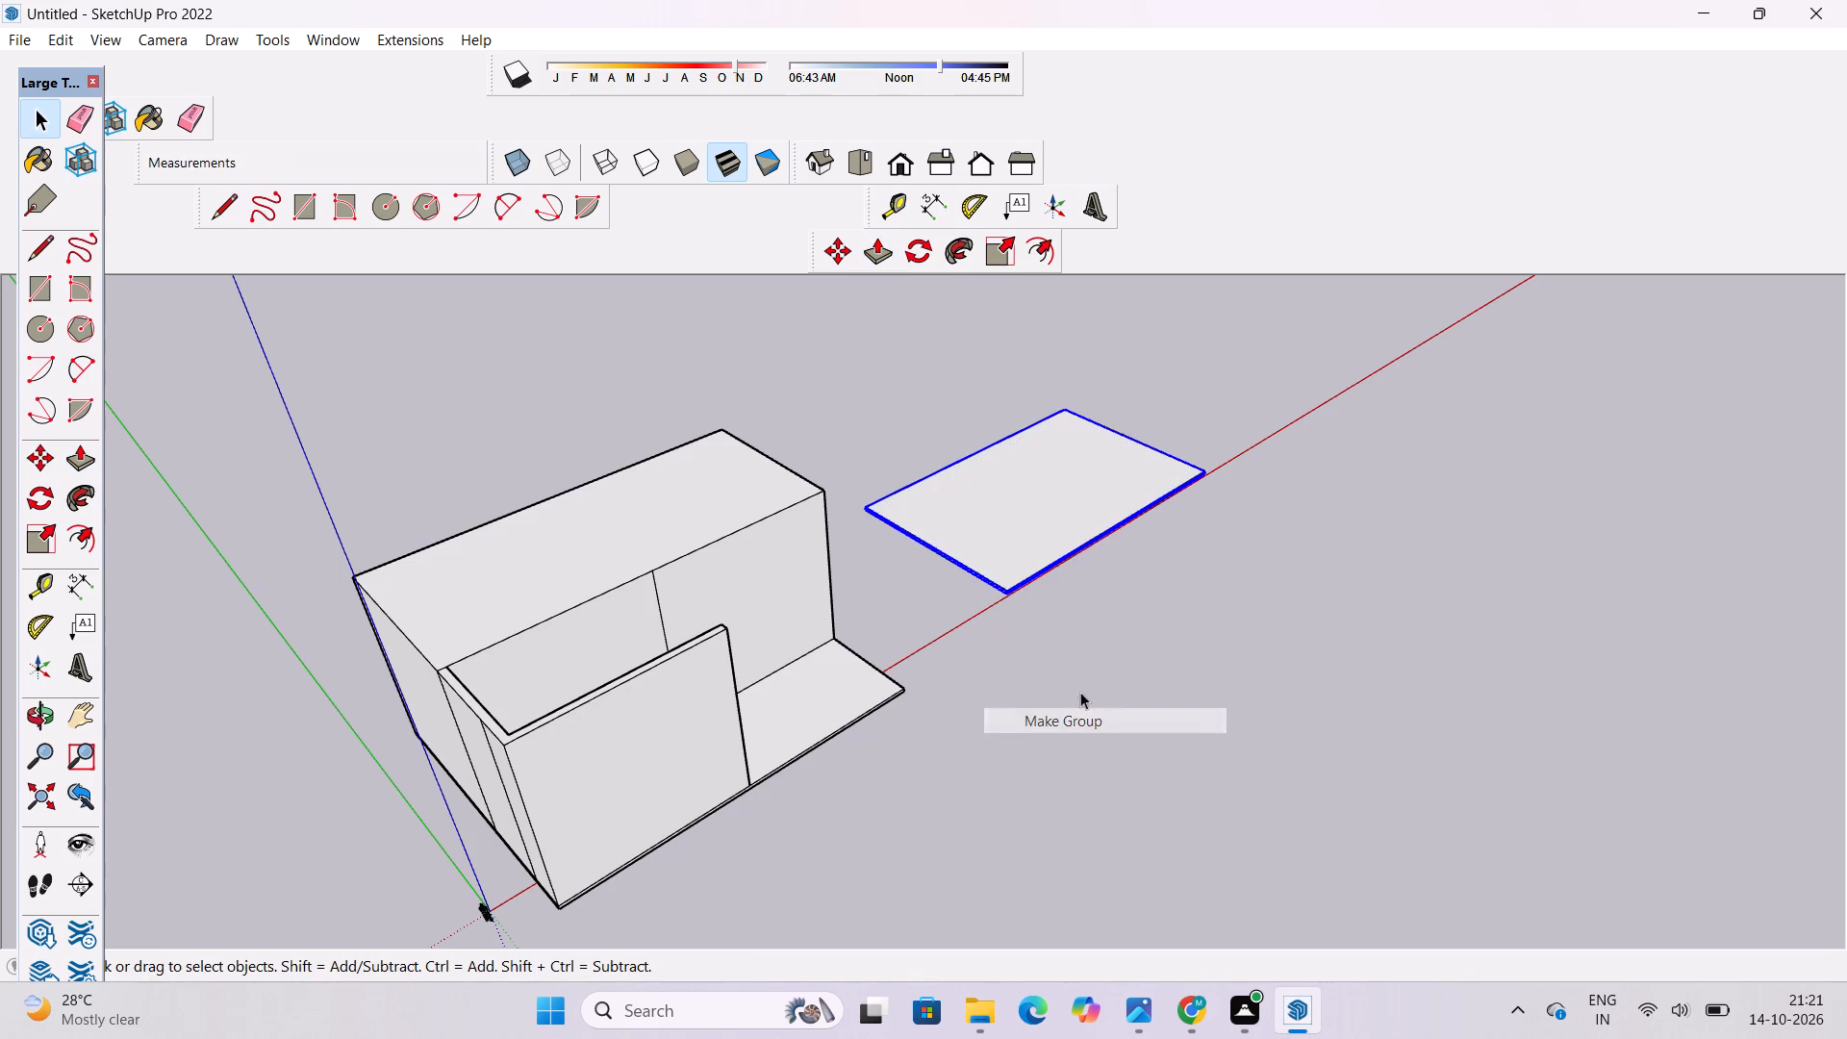
Copy the slab group by its bottom corner onto the matching rear corner of the house block's top.
key("m")
scroll(849, 493, "up", 6)
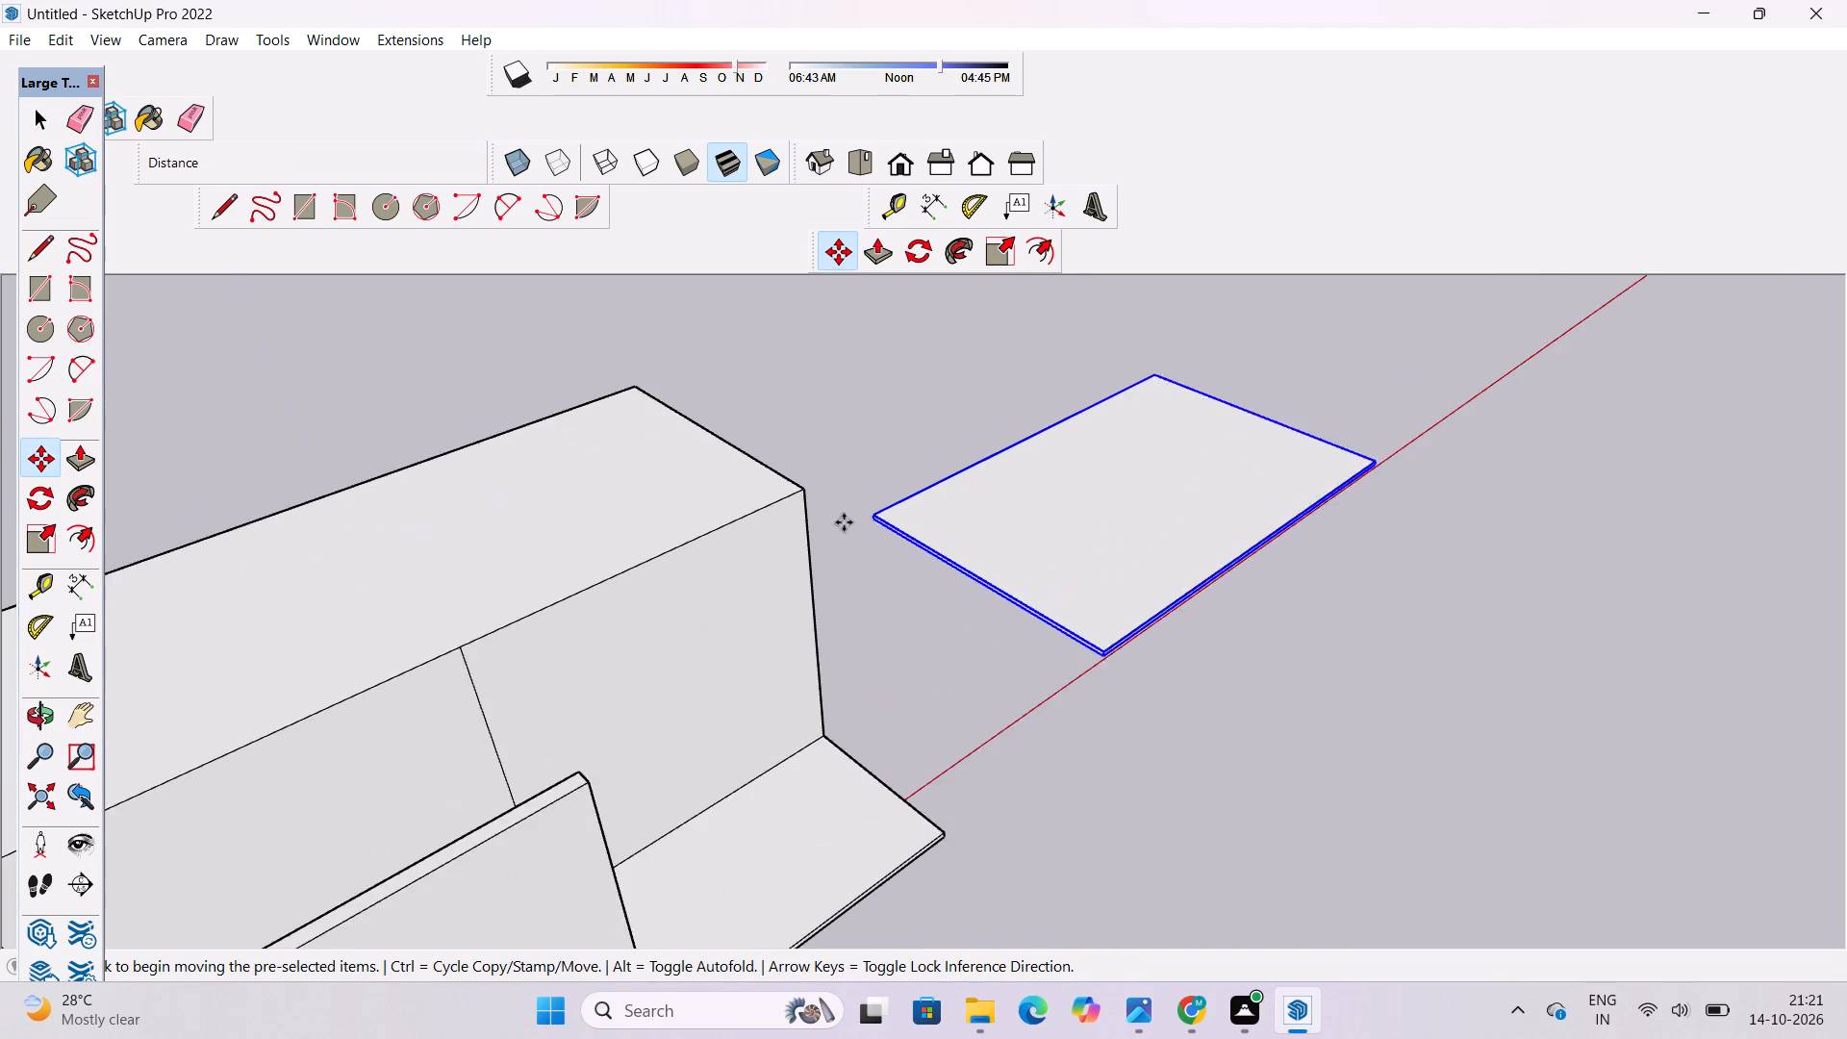
scroll(844, 522, "up", 10)
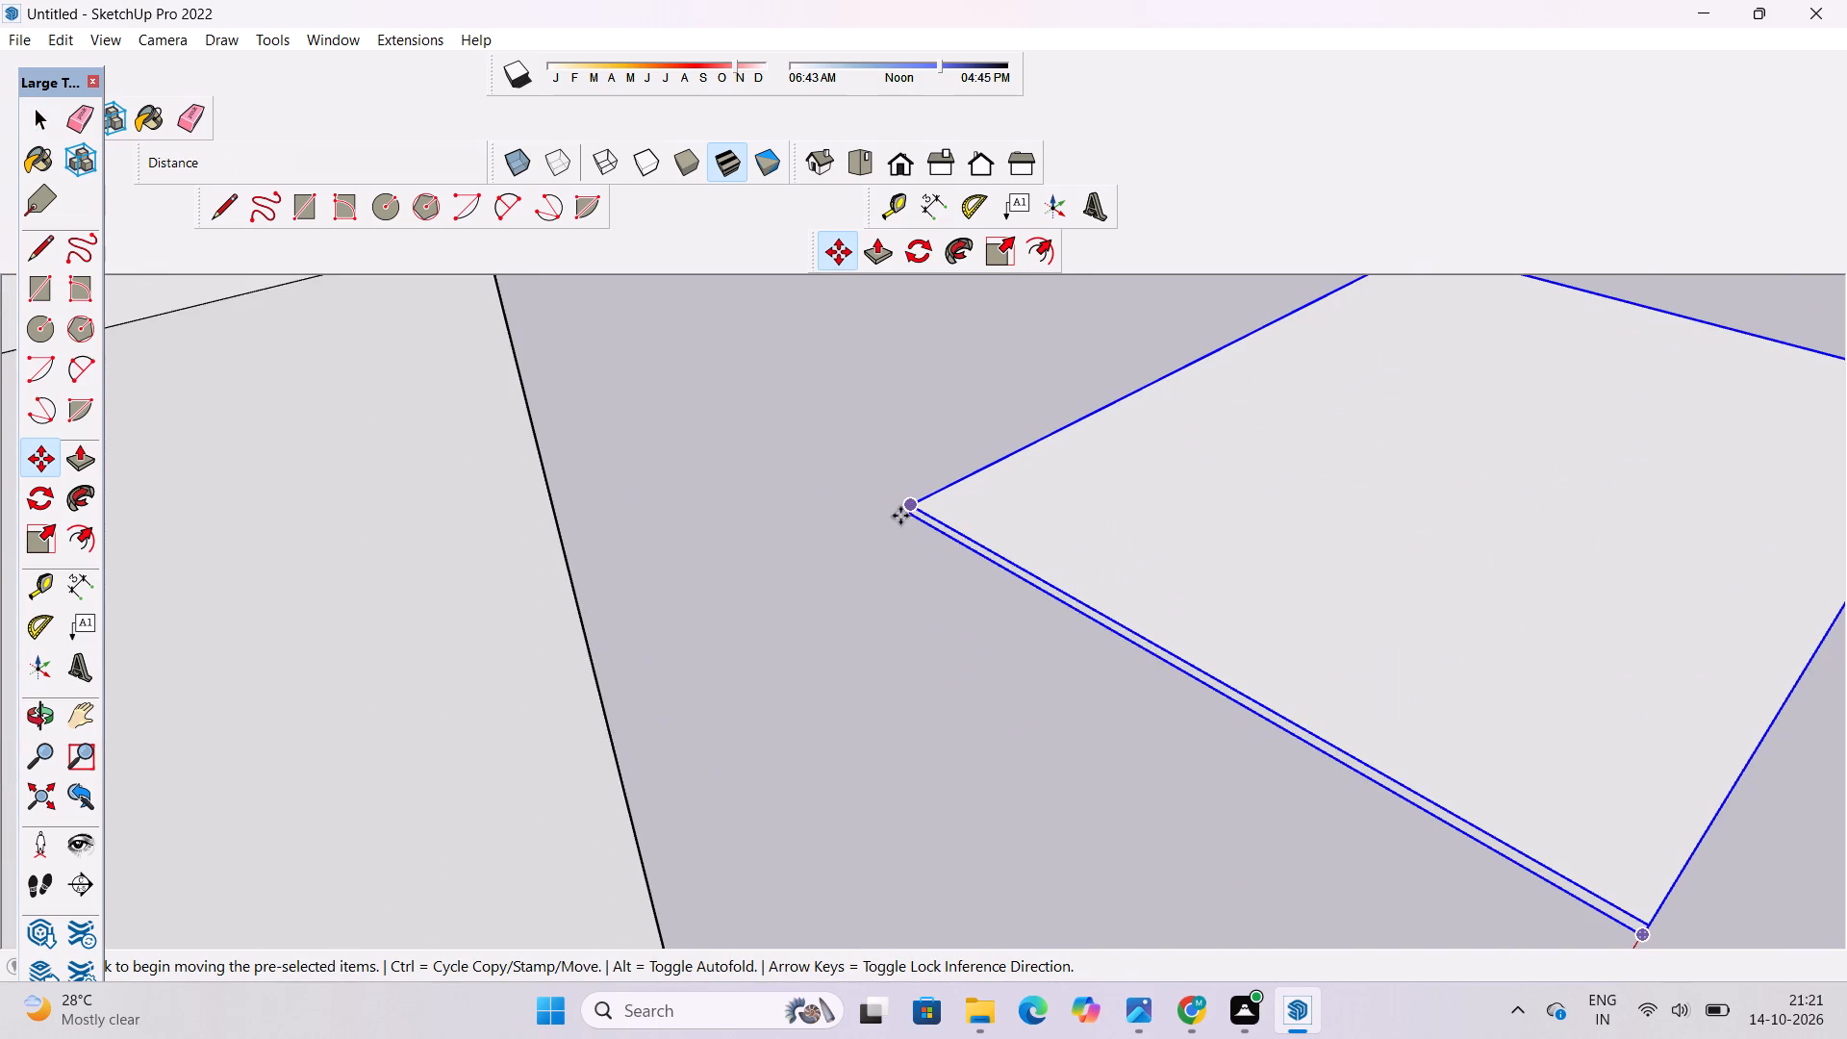
scroll(913, 527, "up", 8)
left_click(908, 501)
scroll(1041, 535, "down", 12)
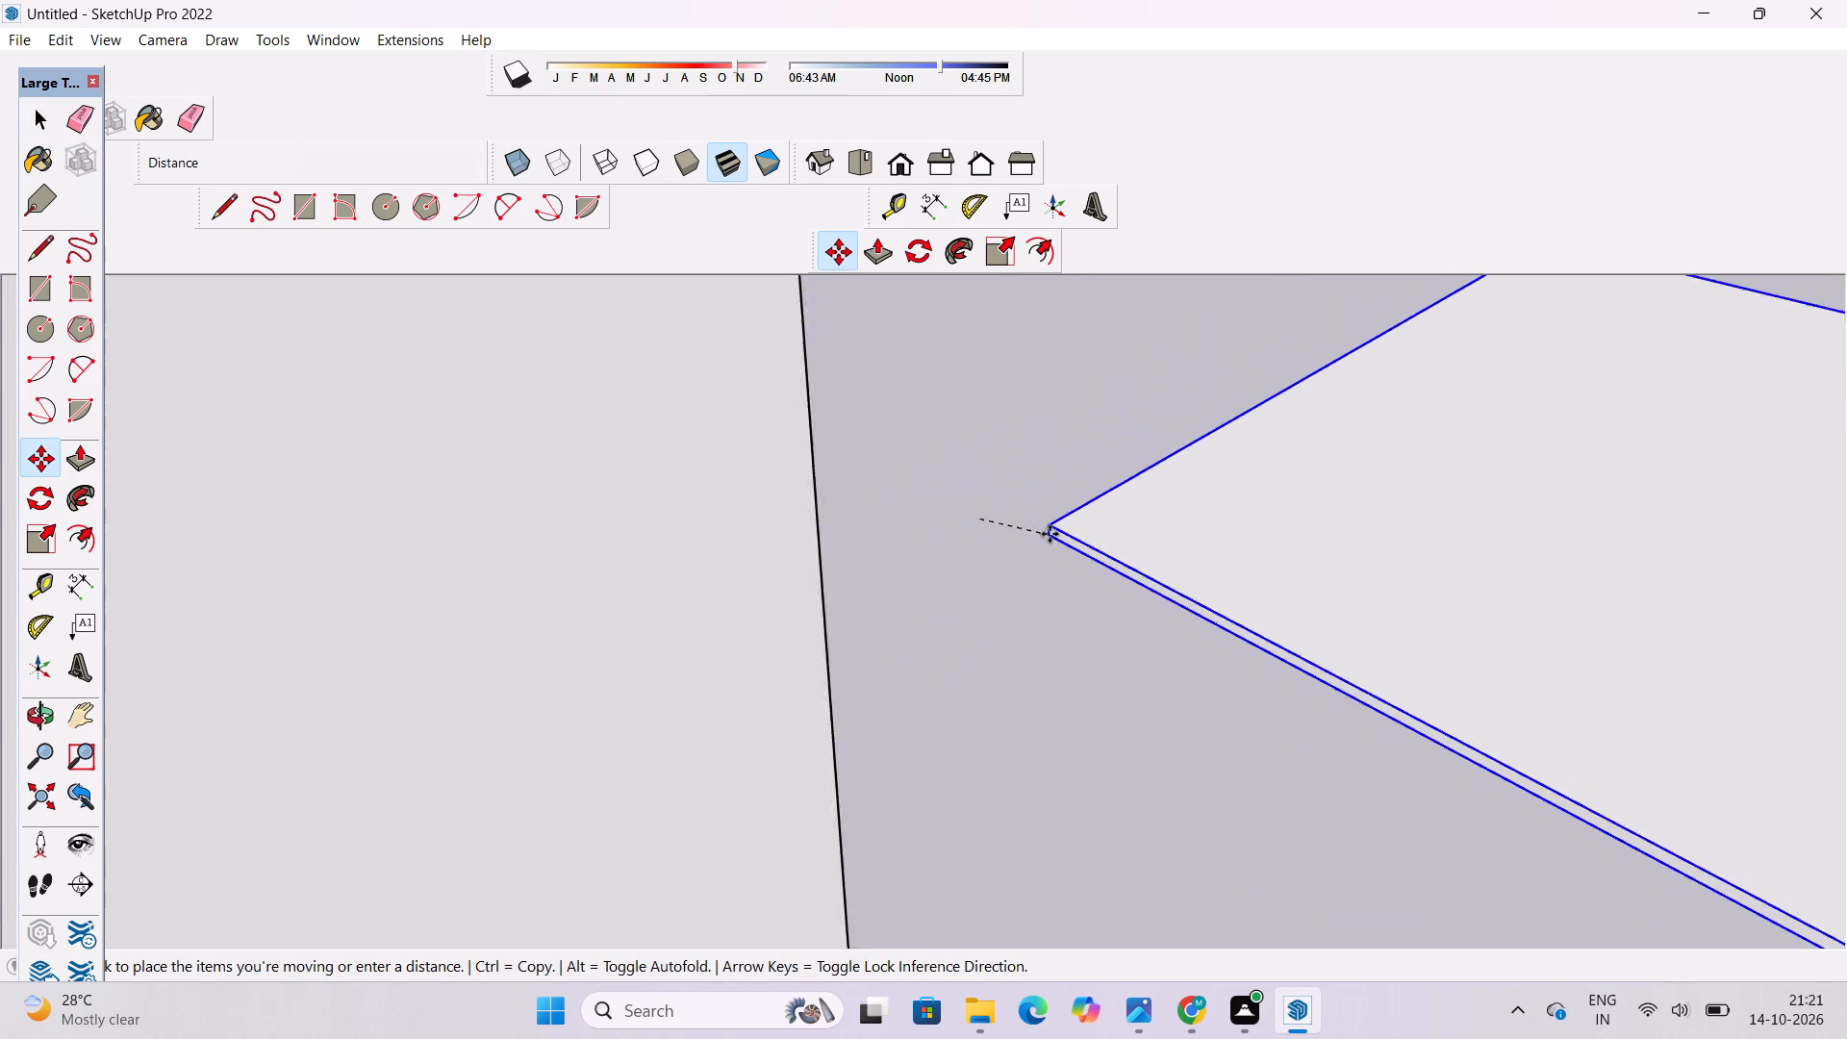
scroll(1115, 520, "down", 11)
scroll(1039, 579, "down", 2)
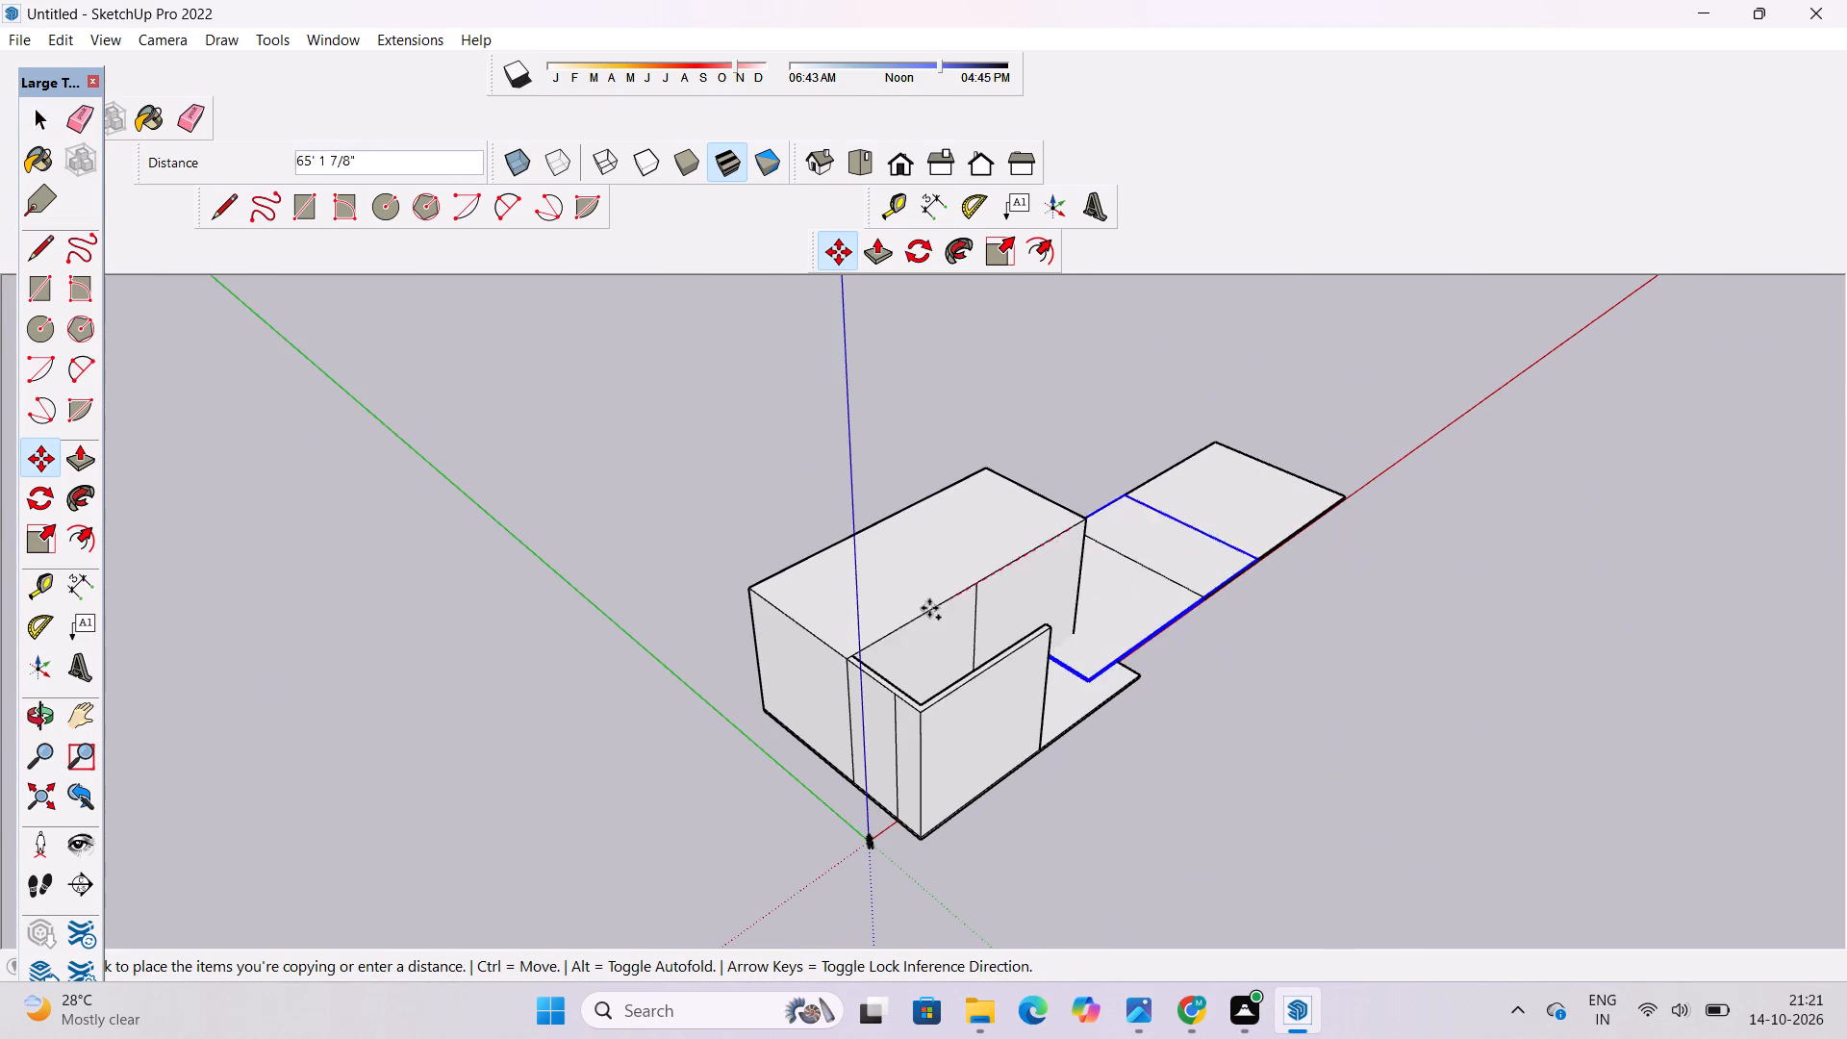
scroll(697, 601, "up", 1)
scroll(808, 597, "up", 8)
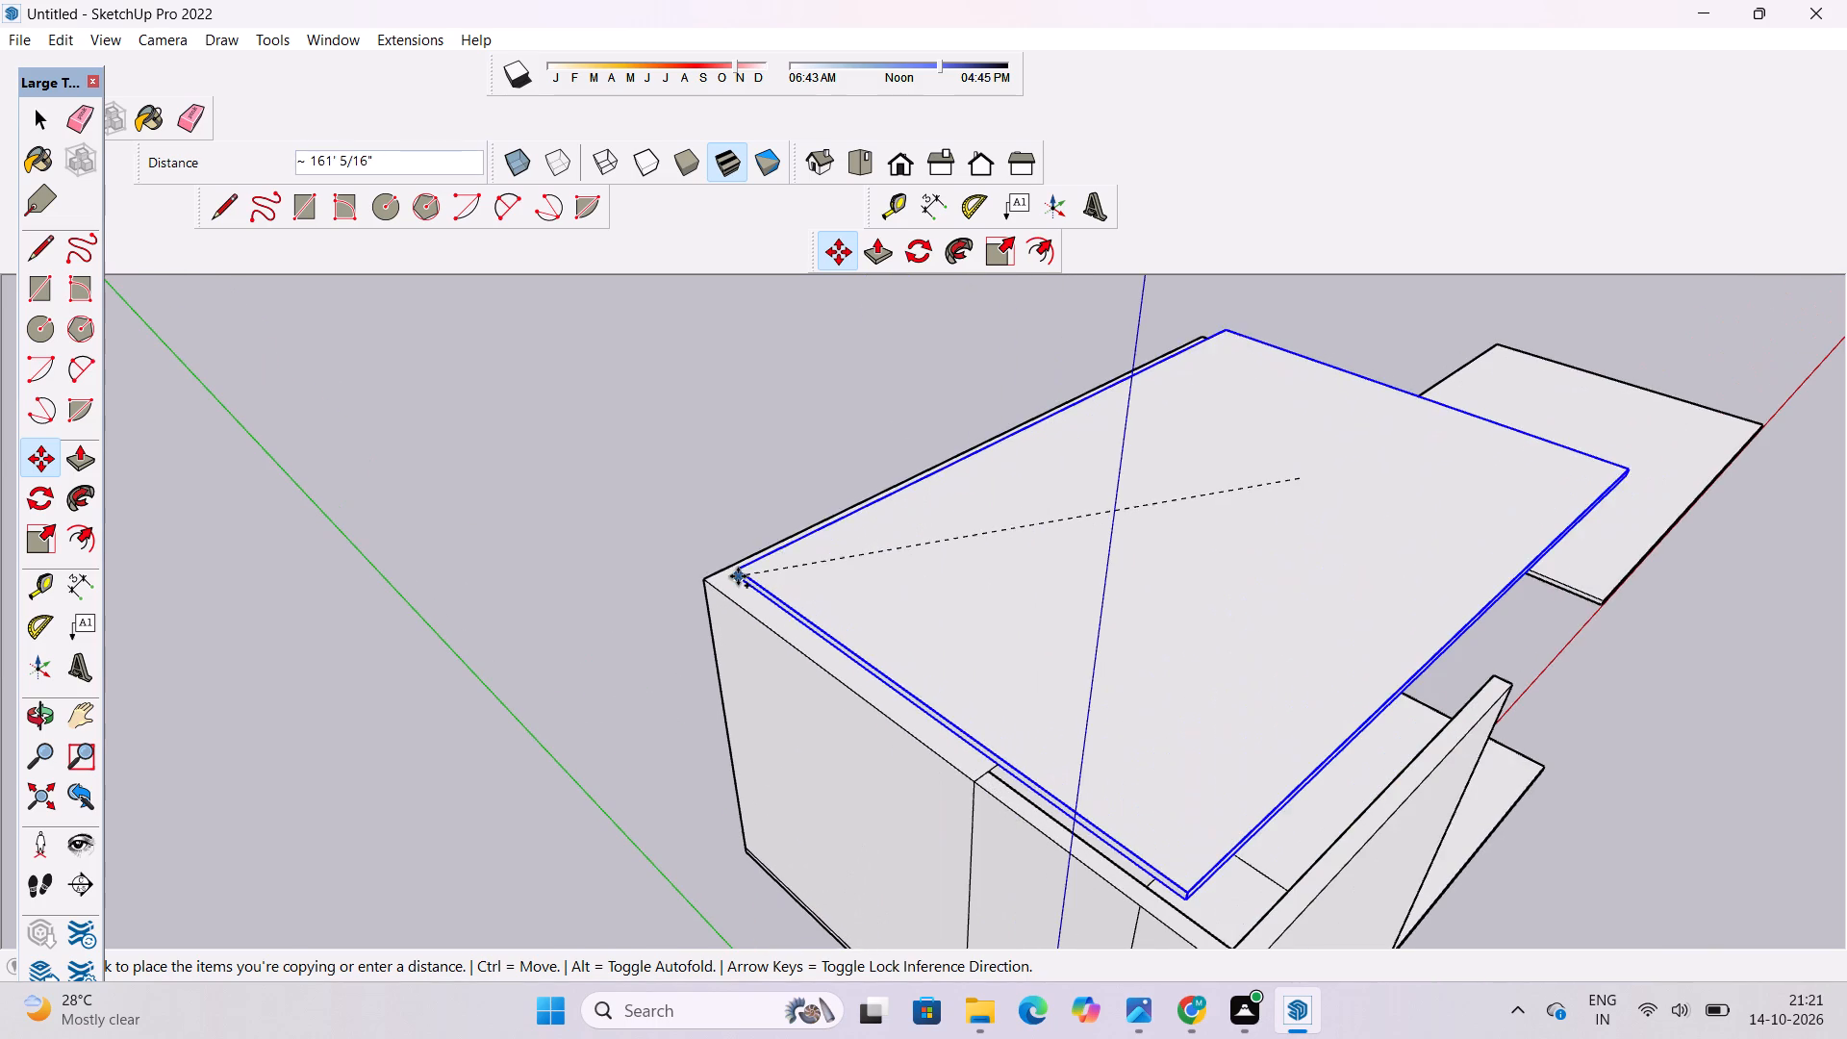
left_click(707, 581)
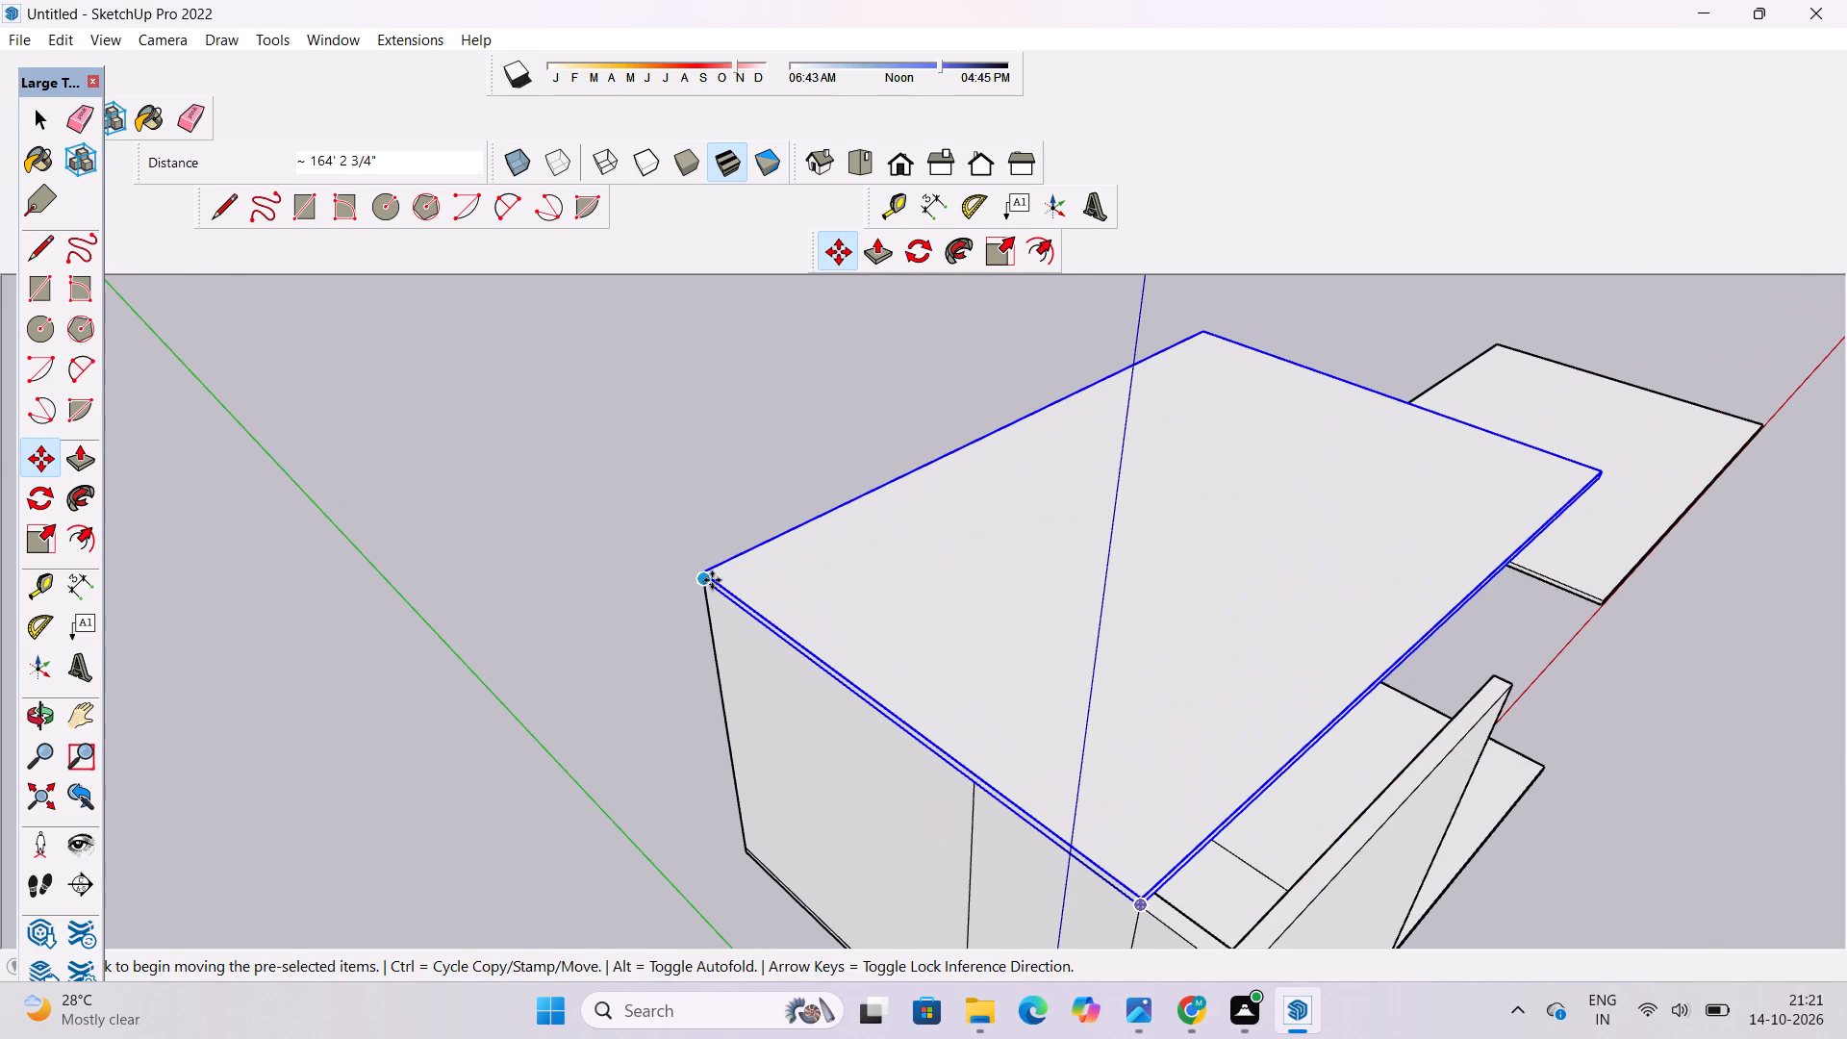
Explode the slab group copied onto the top of the house block and clear the selection.
key("space")
right_click_drag(855, 580, 841, 574)
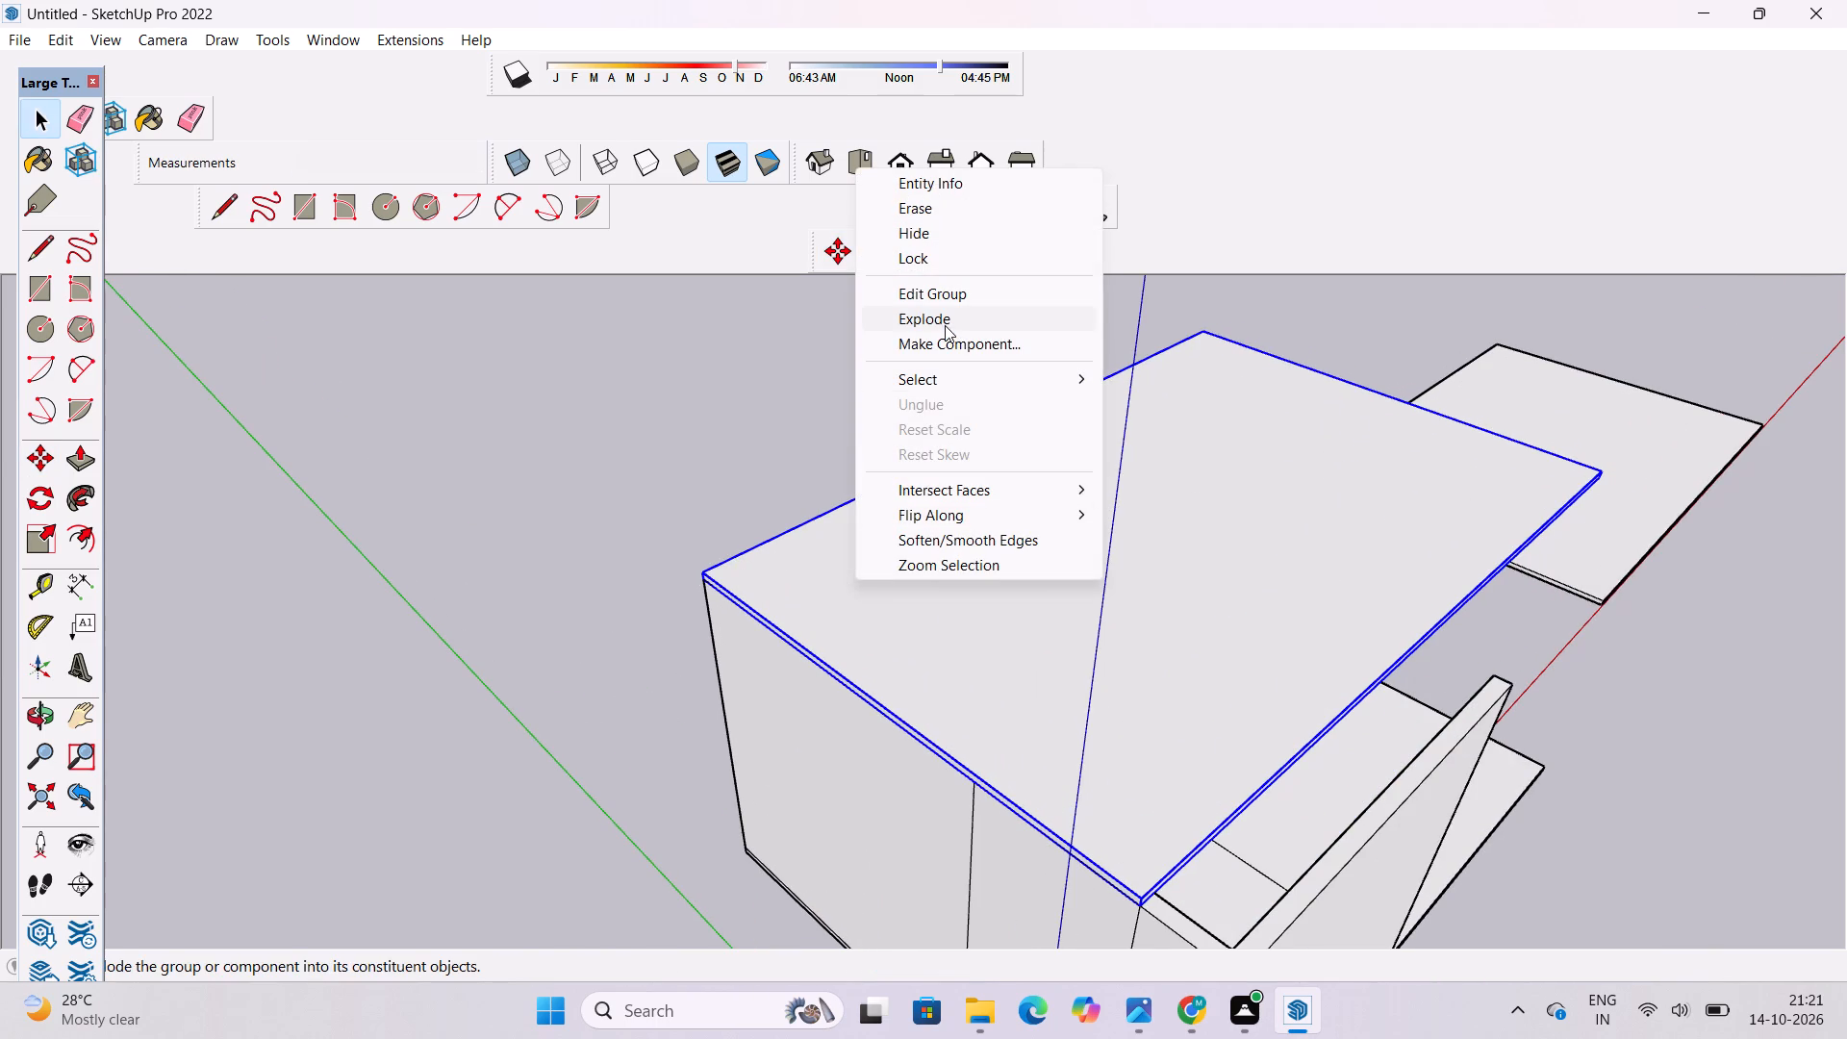
left_click(945, 325)
left_click(825, 442)
key("o")
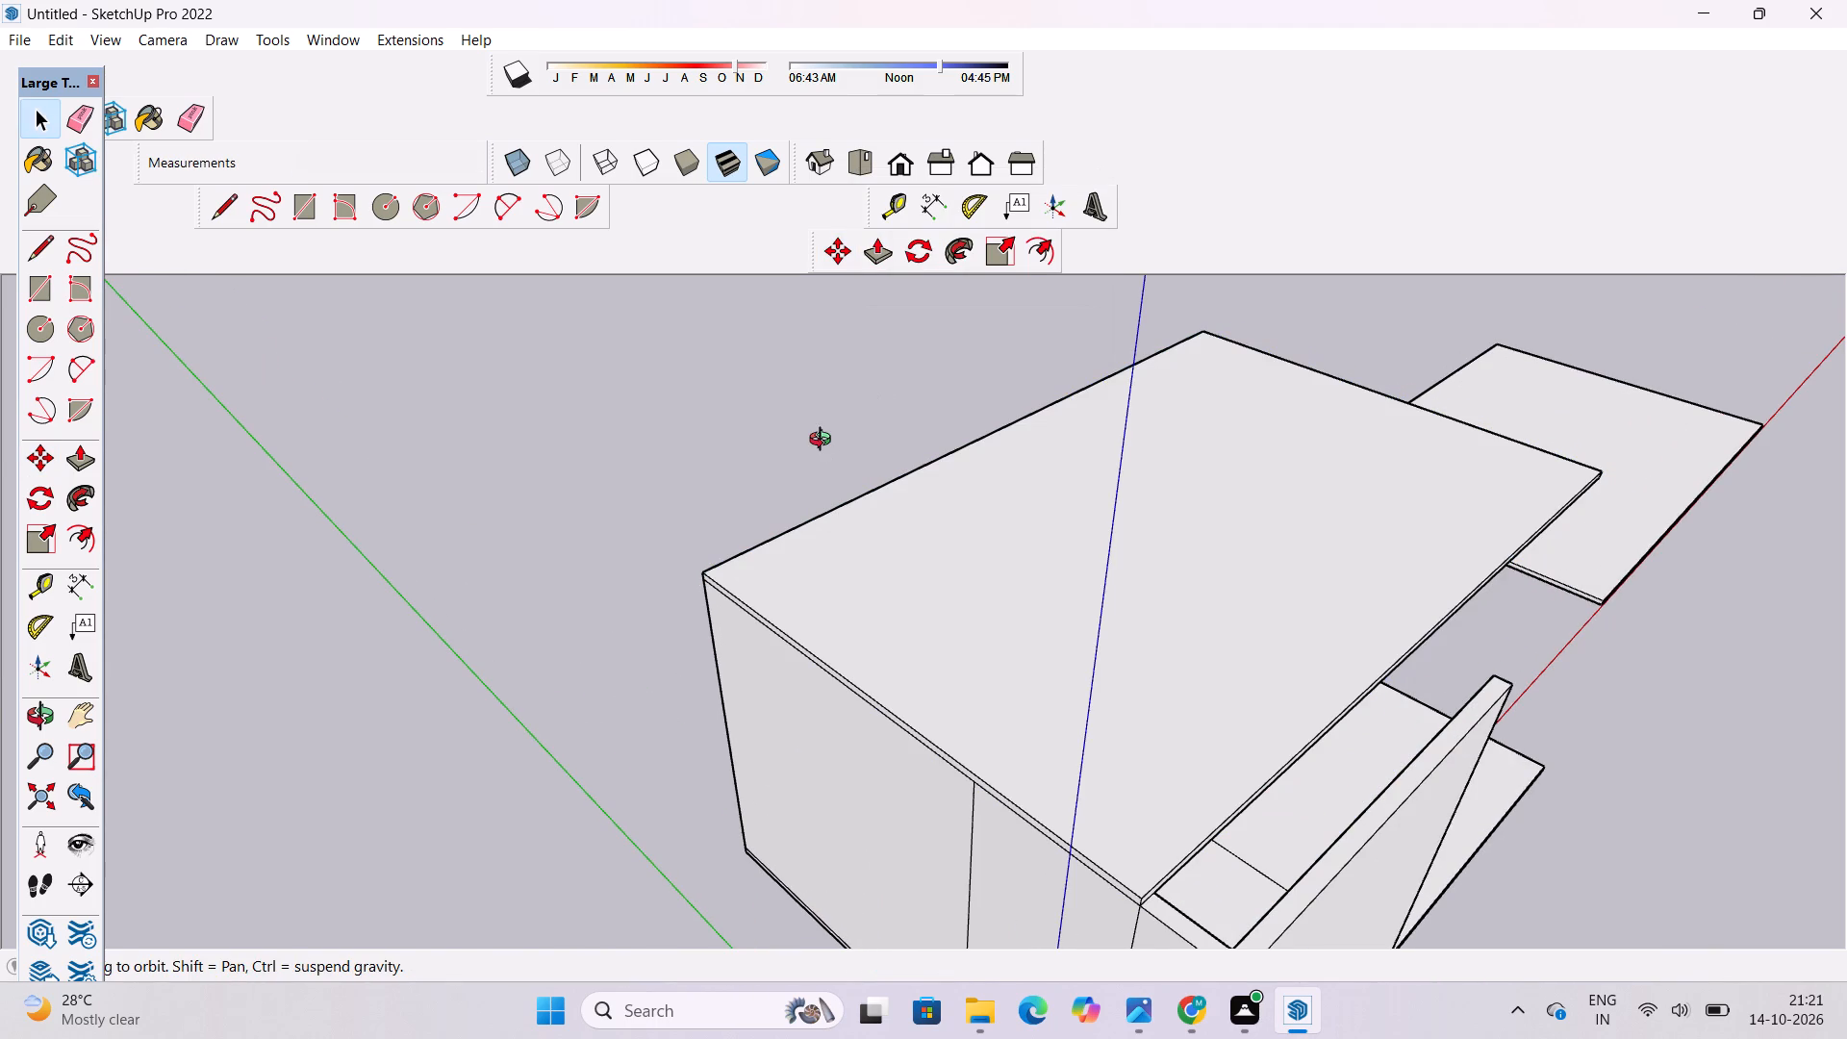
Push/Pull the front edge face of the roof slab outward until it is flush with the front wall.
scroll(824, 442, "down", 6)
left_click_drag(1033, 538, 859, 538)
left_click_drag(979, 580, 827, 630)
left_click_drag(843, 693, 847, 718)
scroll(848, 719, "up", 4)
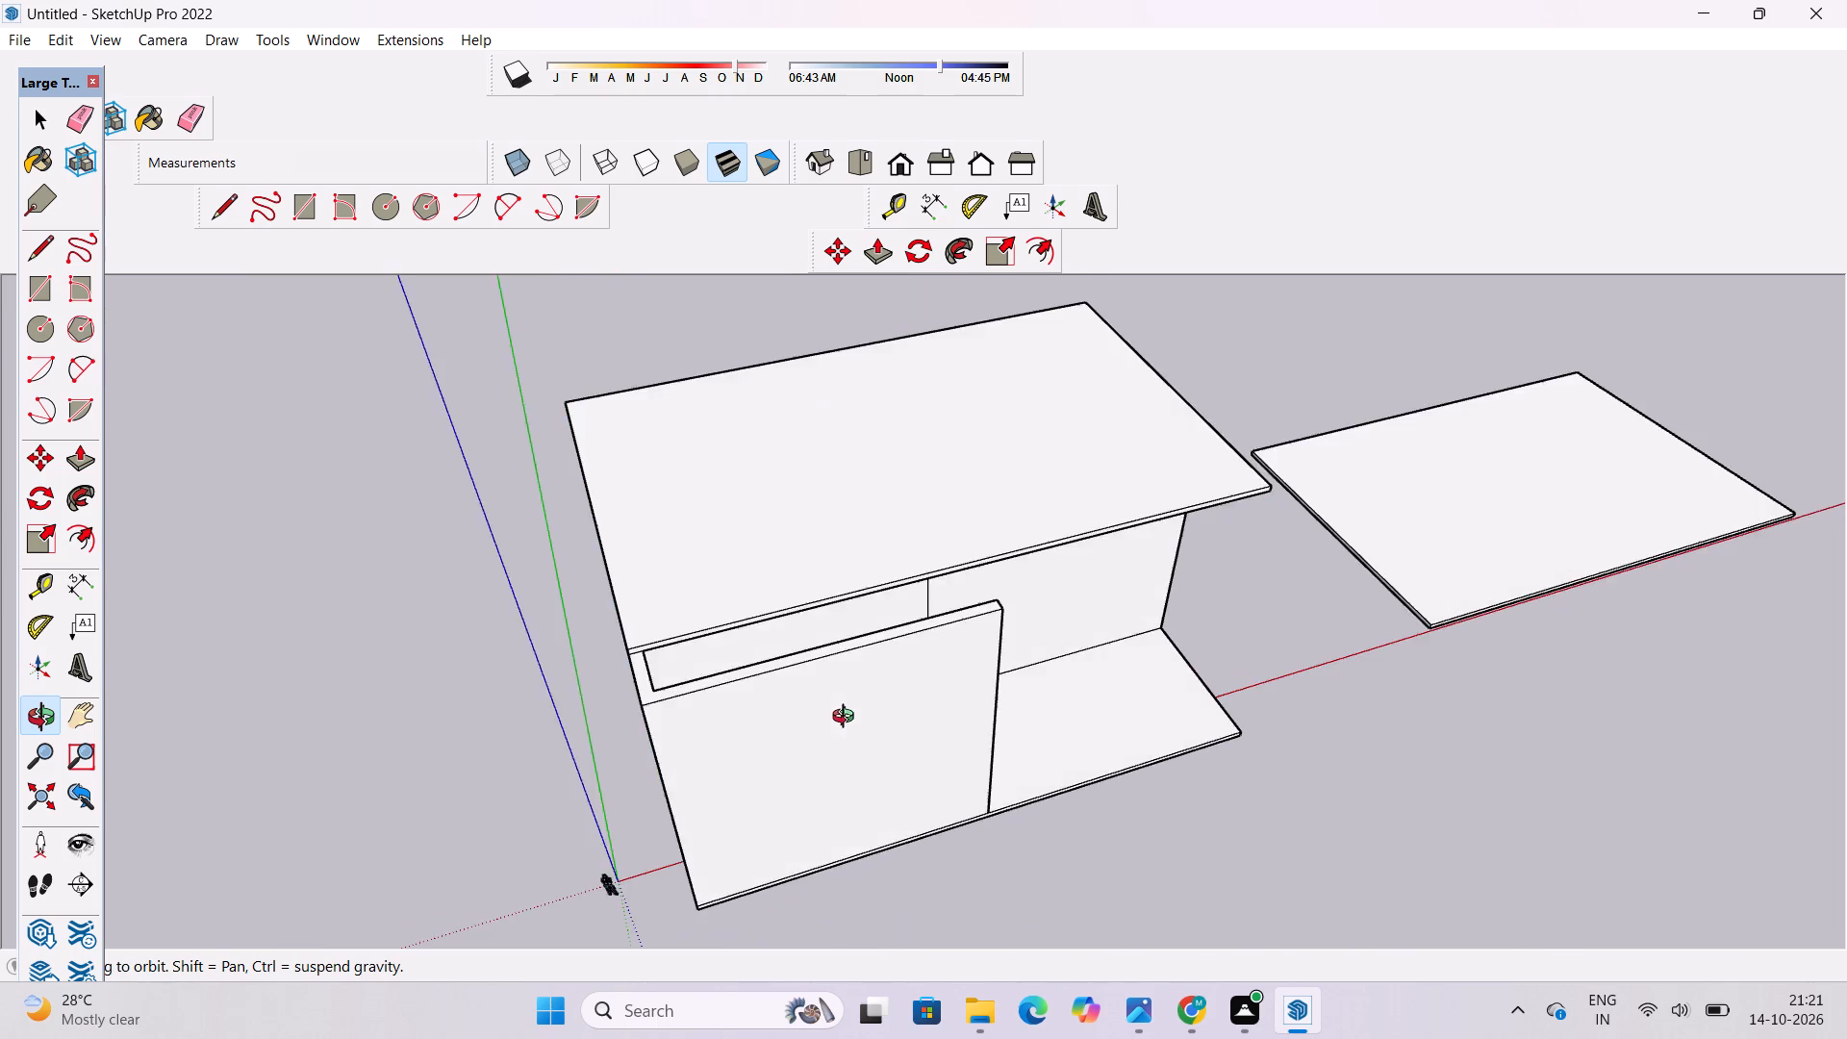
left_click_drag(827, 697, 827, 517)
left_click_drag(827, 517, 1161, 613, "shift")
left_click_drag(1161, 613, 995, 608)
scroll(898, 617, "up", 4, "shift")
left_click_drag(824, 617, 994, 585, "shift")
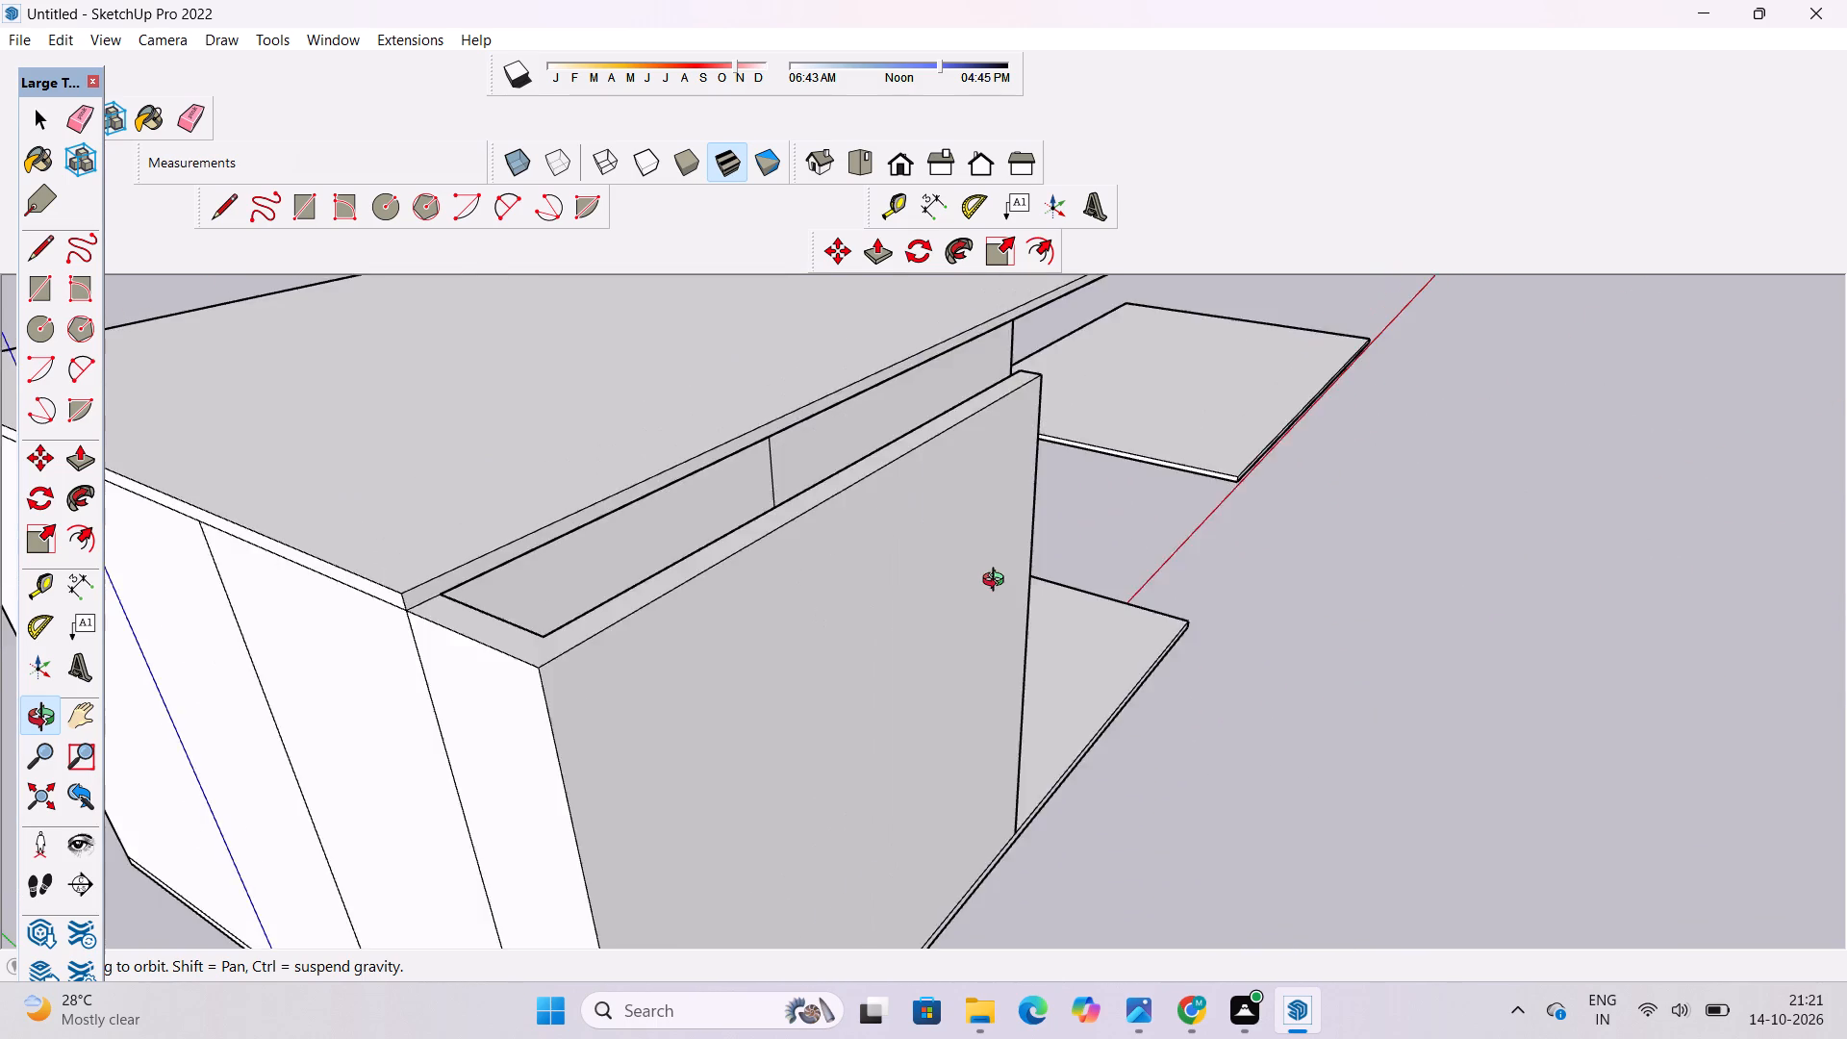
scroll(998, 582, "down", 6)
left_click_drag(819, 588, 820, 615, "shift")
scroll(820, 617, "up", 1)
key("p")
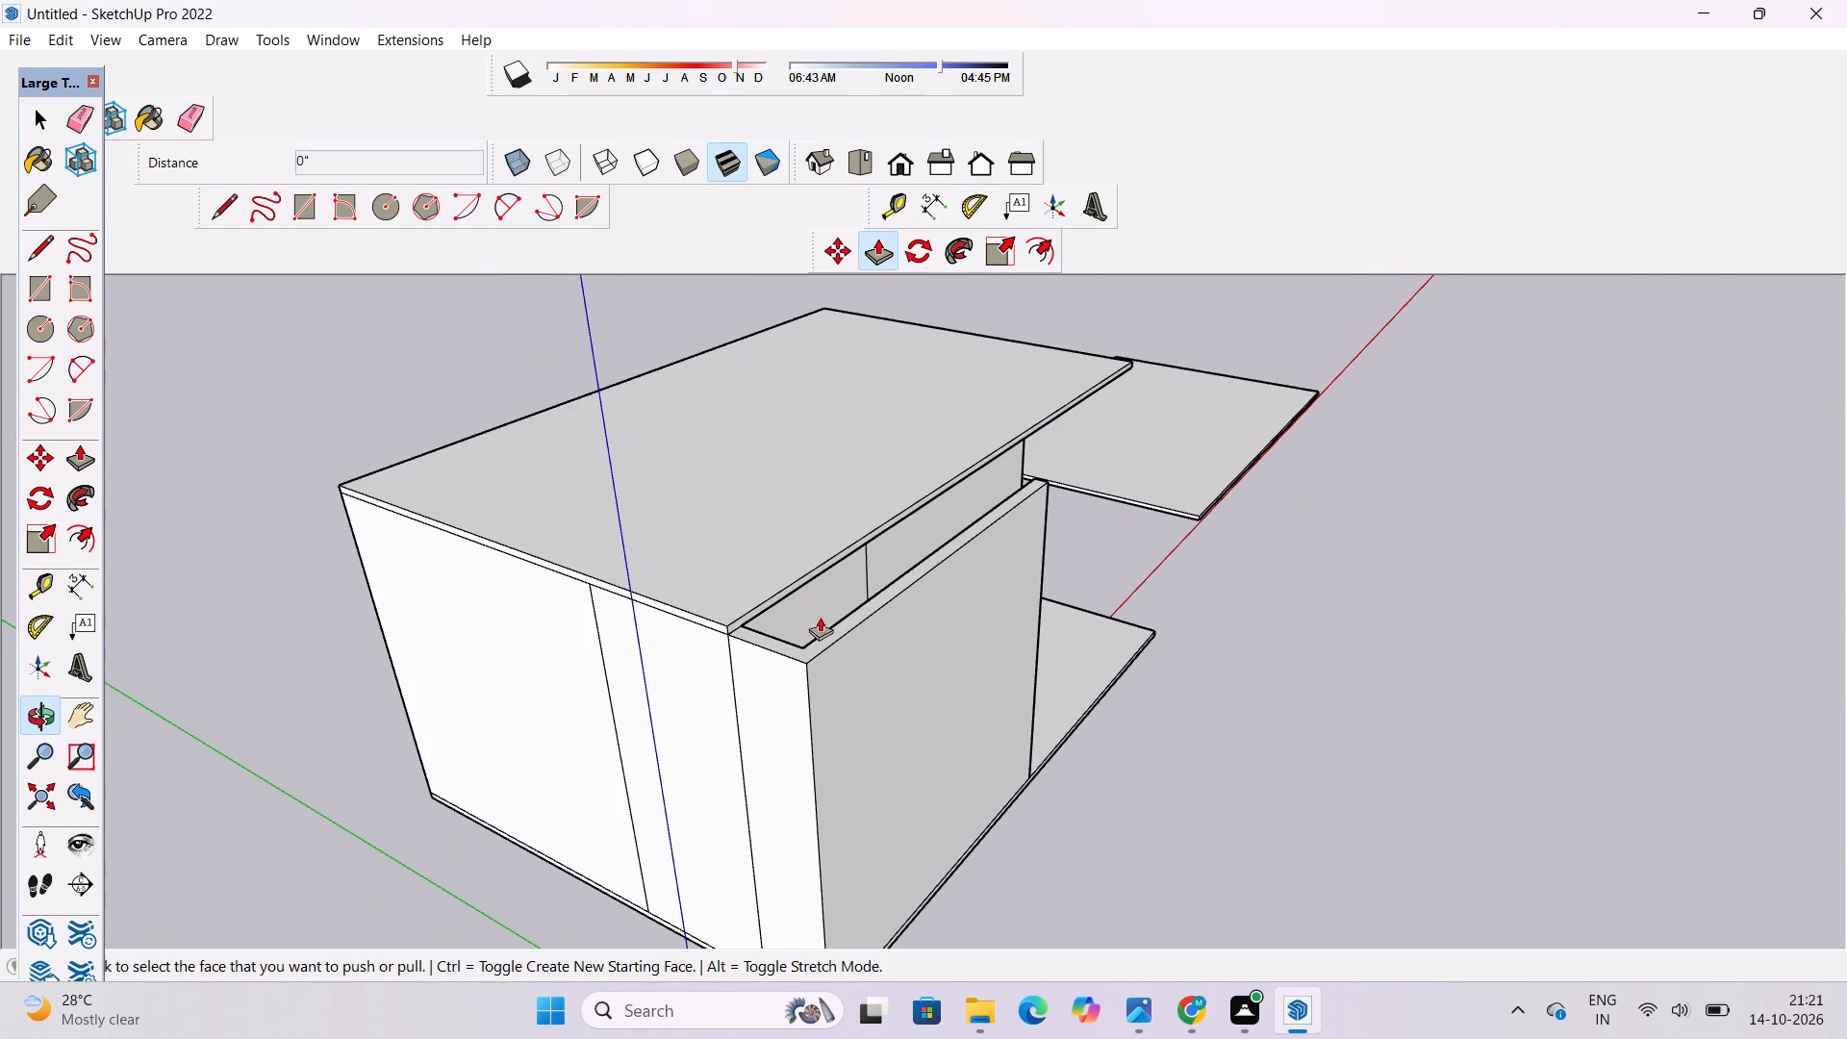
scroll(723, 647, "up", 8)
left_click(746, 596)
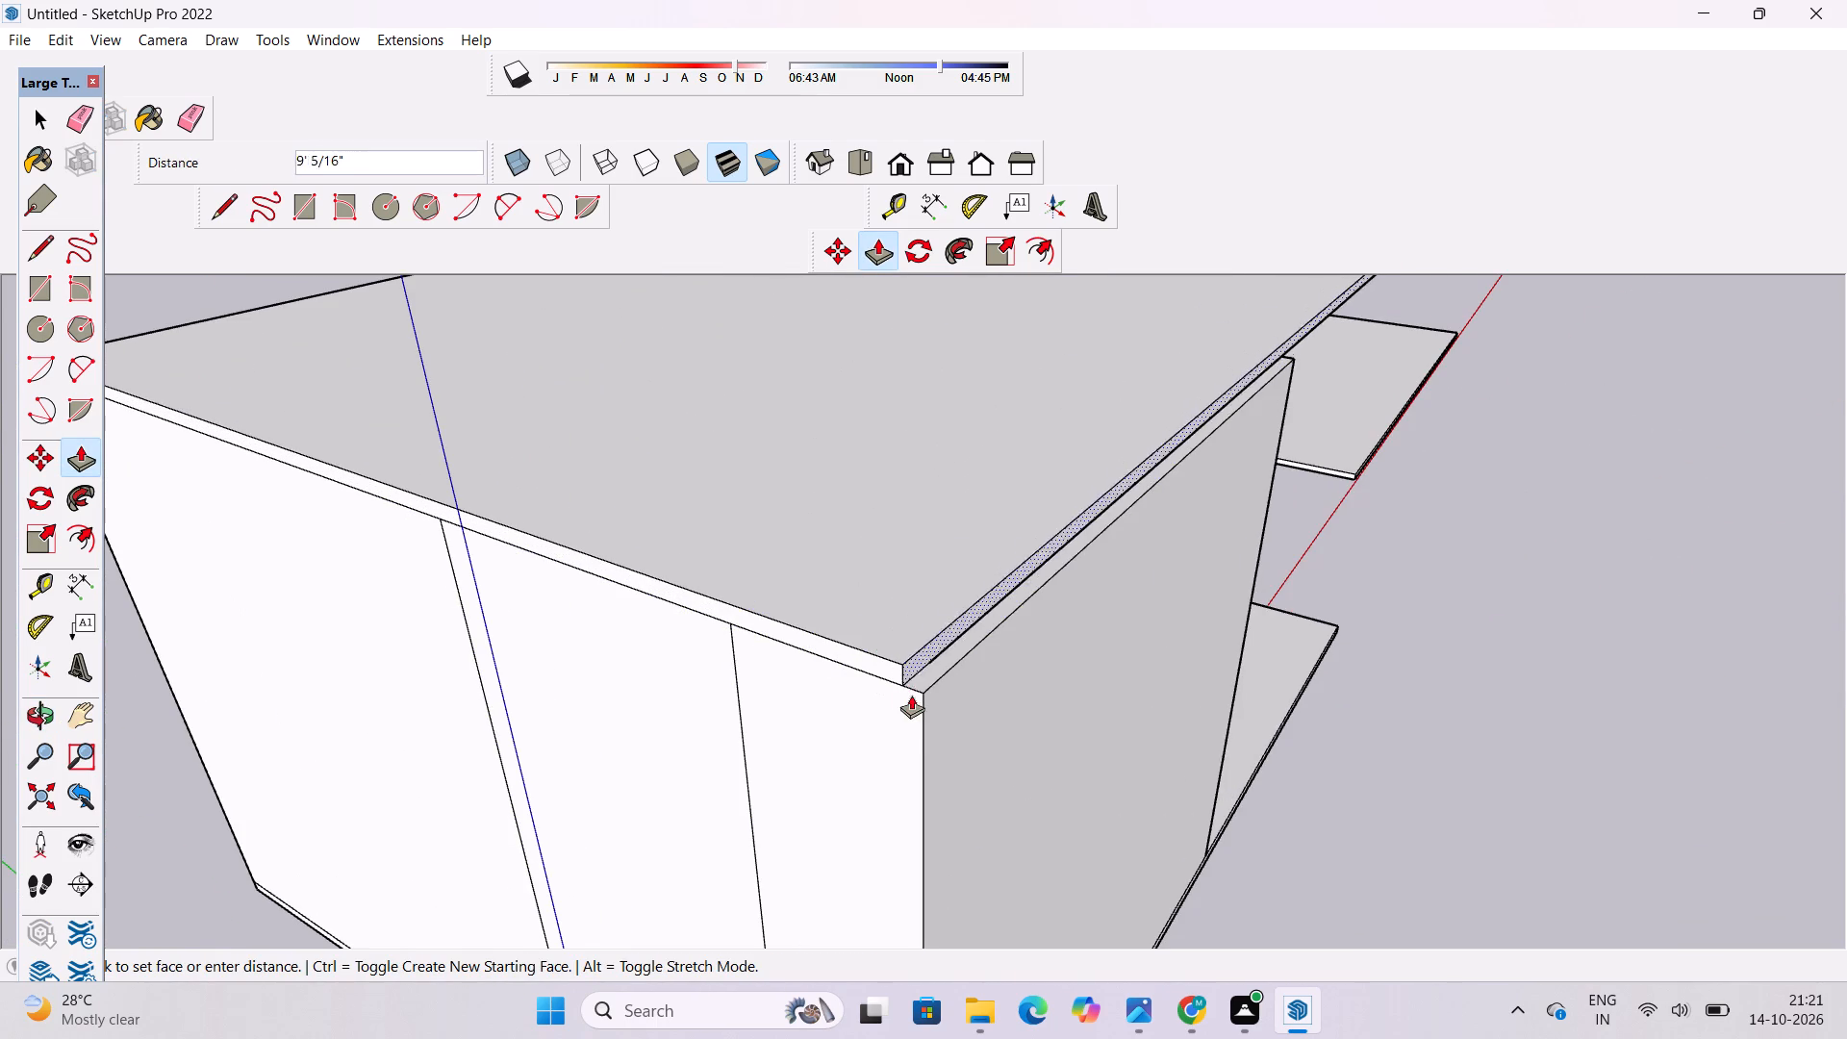
left_click(918, 724)
Examine the house block's roof, front wall and open bay from several angles.
key("o")
scroll(909, 681, "down", 7)
left_click_drag(1059, 717, 854, 717)
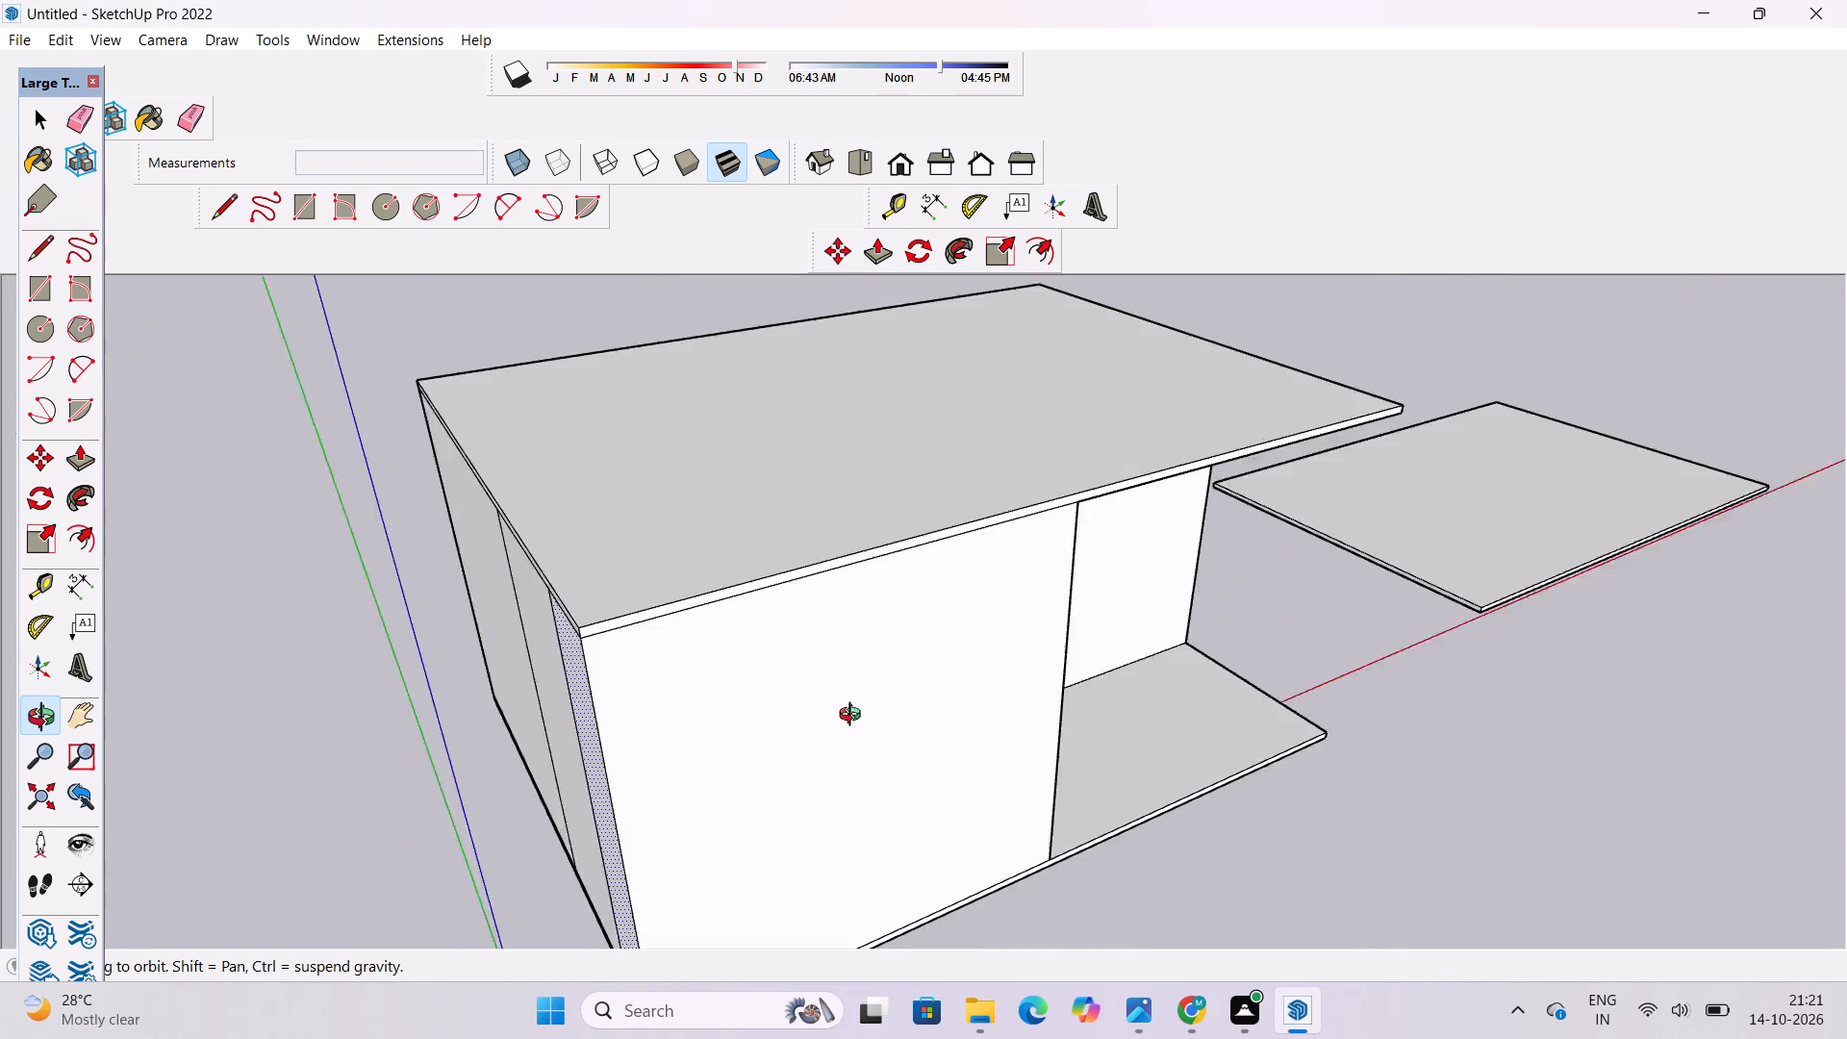
left_click_drag(854, 717, 847, 717)
scroll(793, 690, "down", 6)
left_click_drag(887, 718, 670, 668)
scroll(674, 656, "down", 5)
left_click_drag(685, 645, 720, 775, "shift")
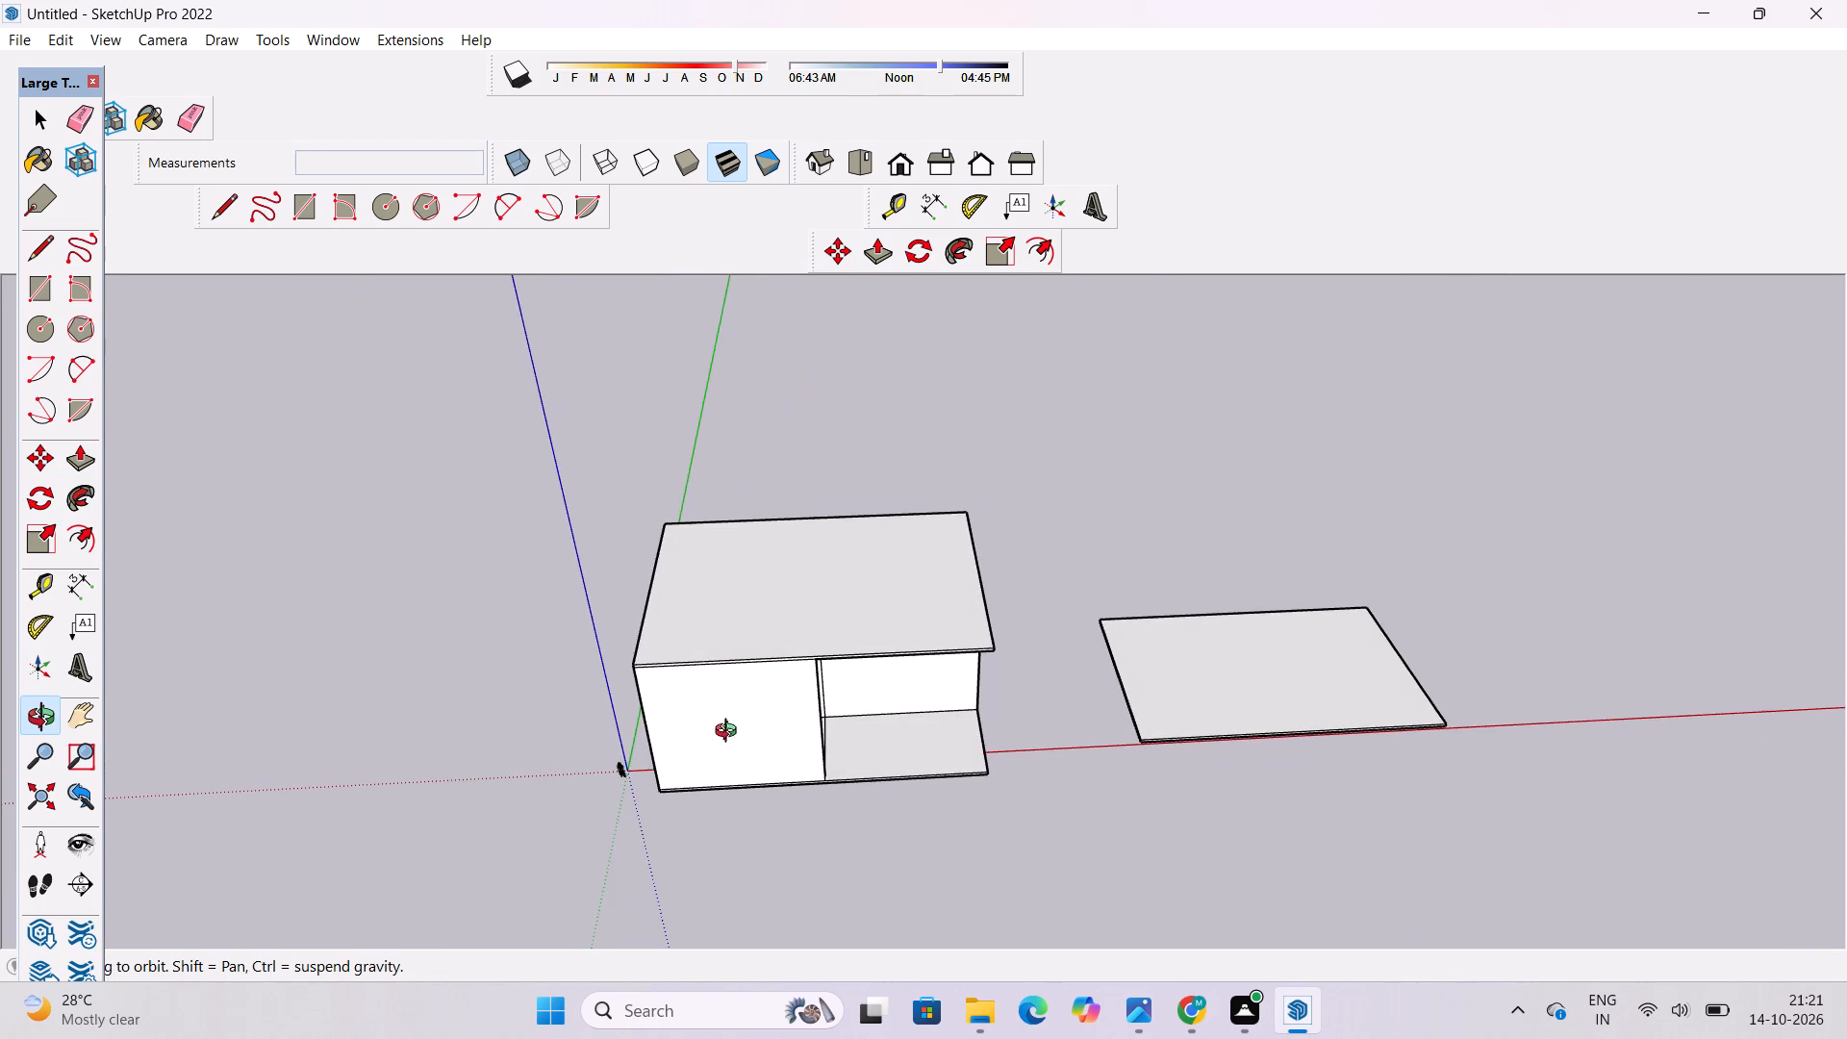
left_click_drag(746, 702, 781, 807)
left_click_drag(817, 822, 786, 696)
scroll(845, 778, "up", 5)
left_click_drag(906, 772, 849, 761)
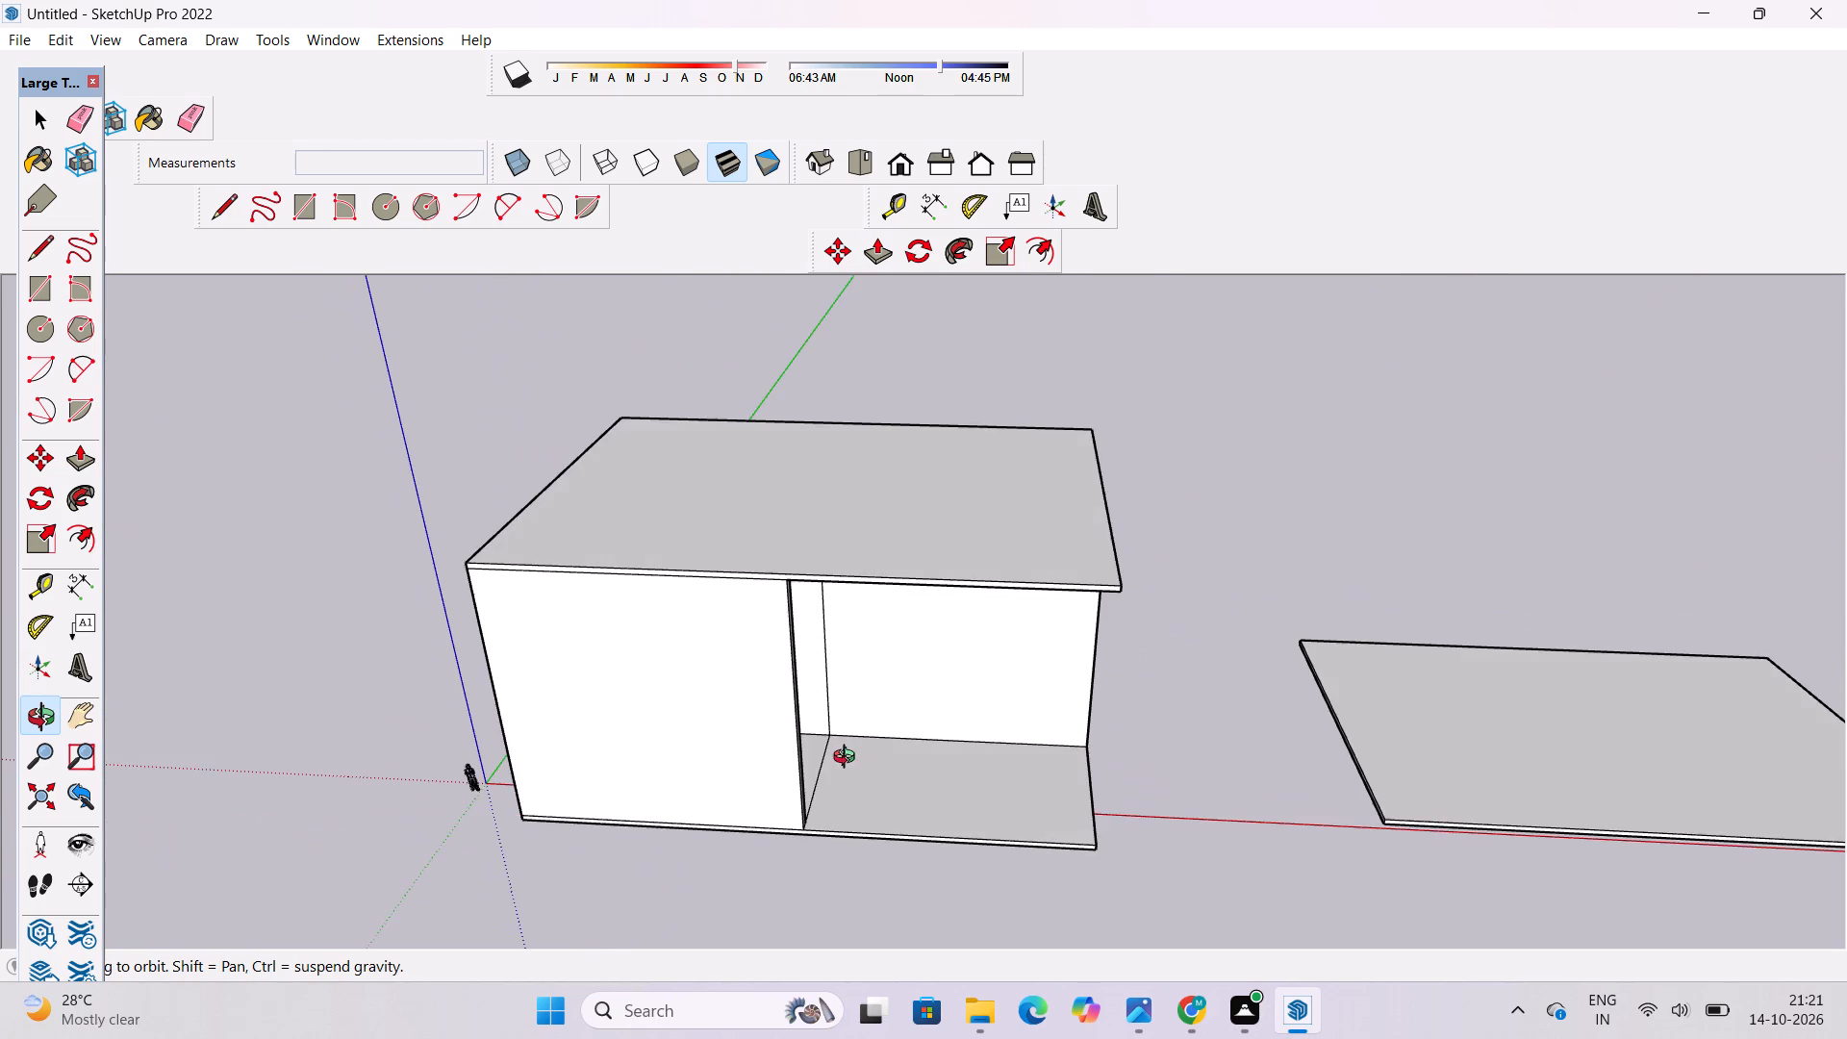
scroll(856, 754, "down", 6)
left_click_drag(831, 704, 828, 783, "shift")
left_click_drag(828, 787, 880, 720)
scroll(888, 742, "up", 2)
left_click_drag(942, 842, 938, 729)
left_click_drag(938, 728, 717, 718)
left_click_drag(717, 710, 756, 741)
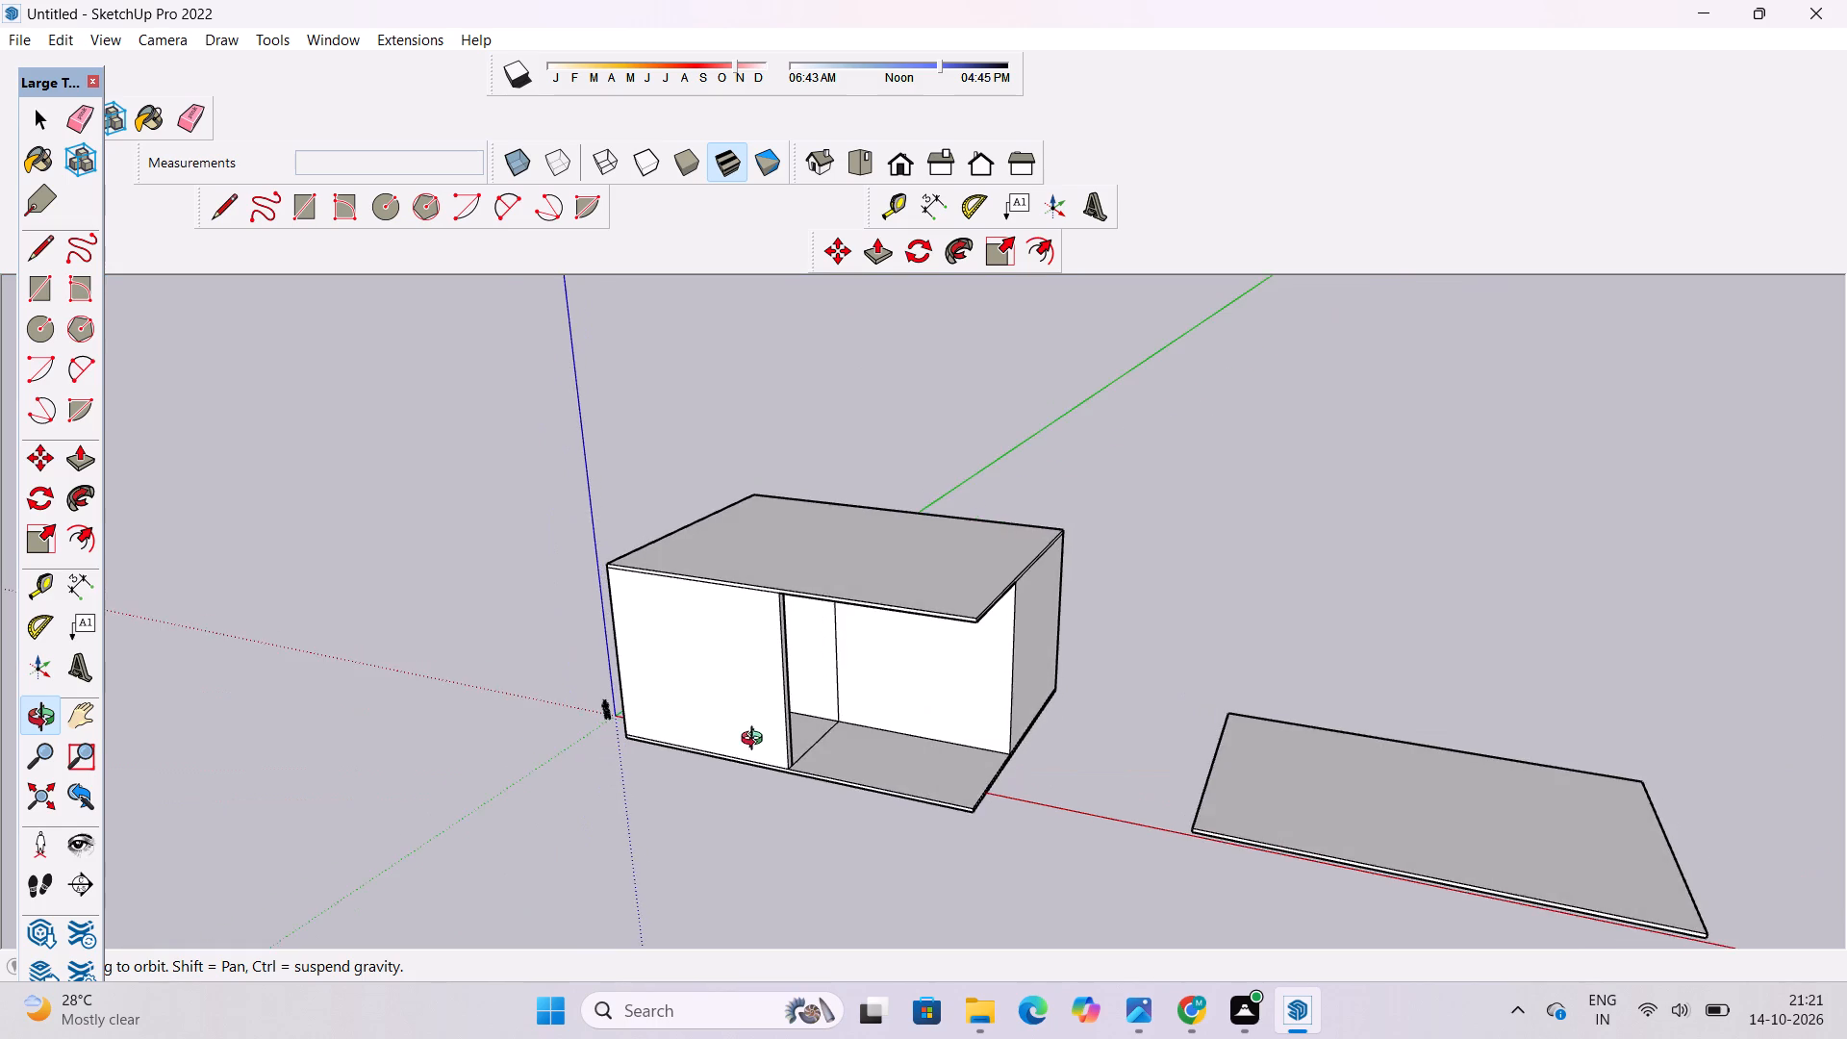
left_click_drag(756, 741, 758, 744)
left_click_drag(789, 726, 769, 789, "shift")
left_click_drag(772, 791, 829, 689)
scroll(840, 725, "up", 4)
left_click_drag(844, 728, 778, 693, "shift")
left_click_drag(778, 693, 791, 672)
left_click_drag(791, 672, 790, 673, "shift")
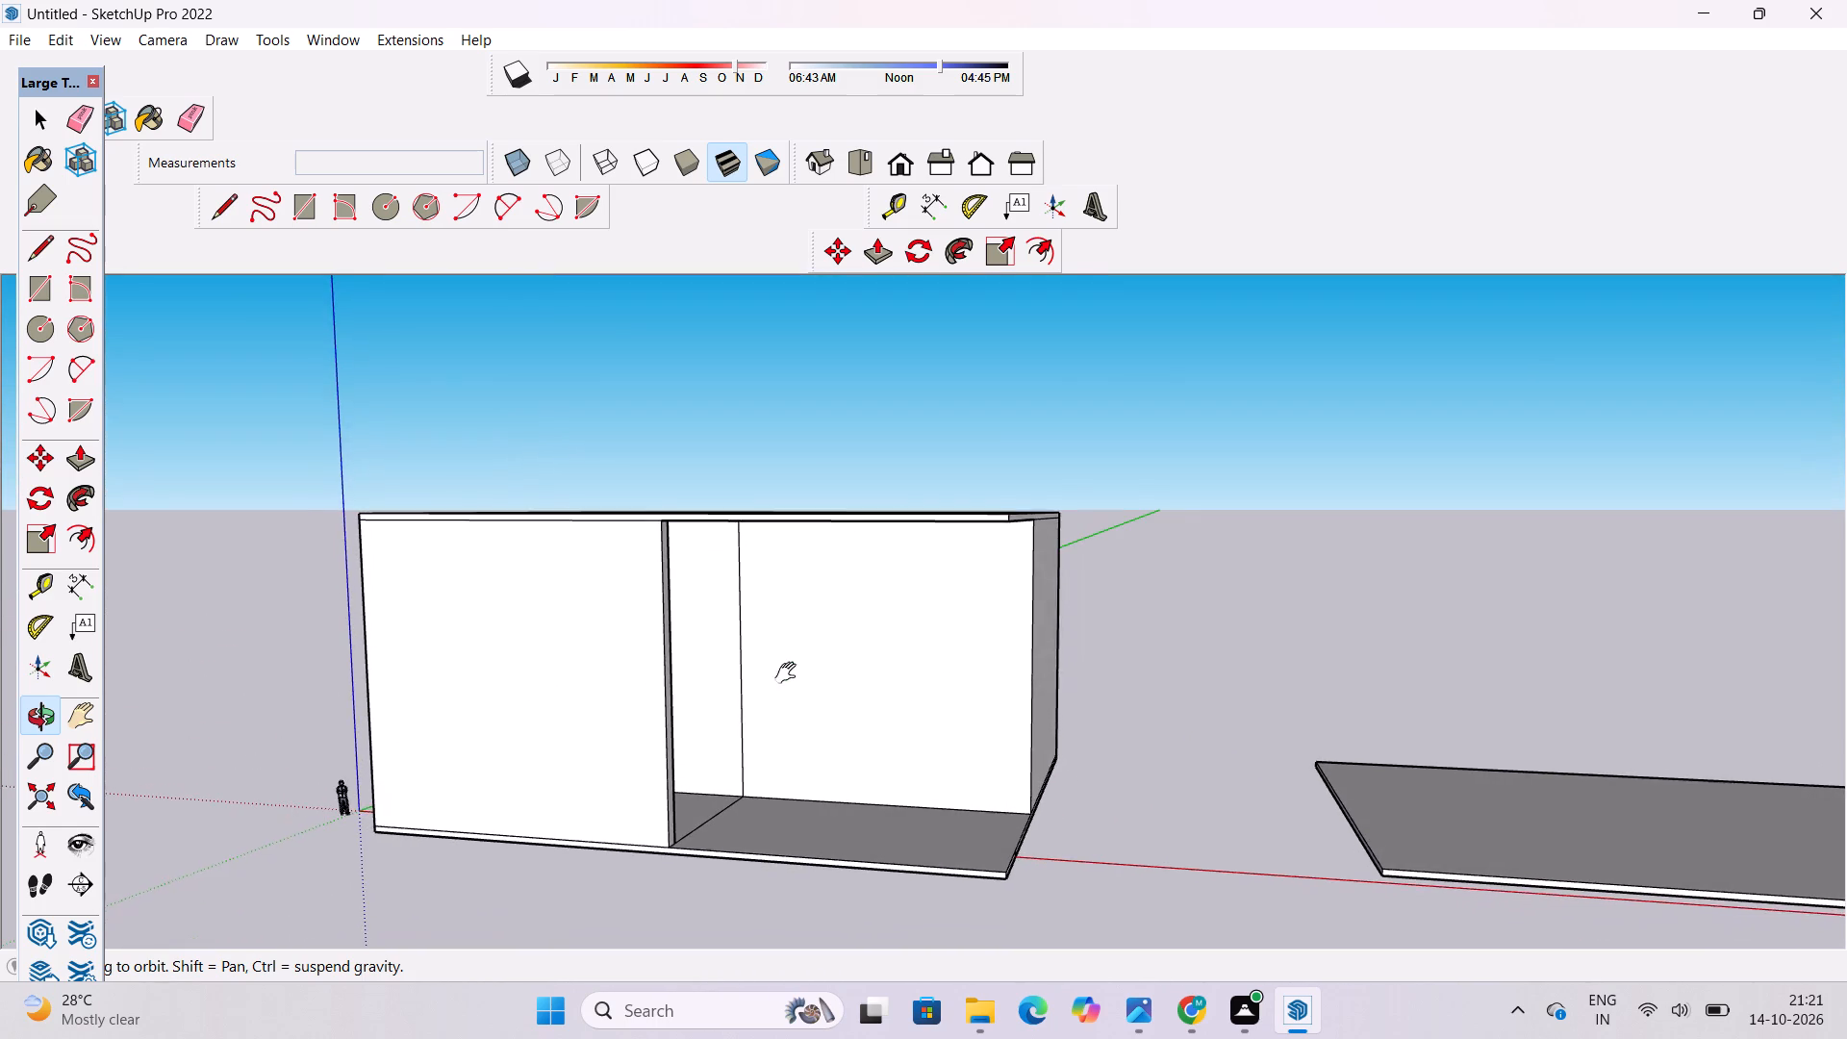
left_click_drag(790, 673, 779, 687, "shift")
key("e")
key("space")
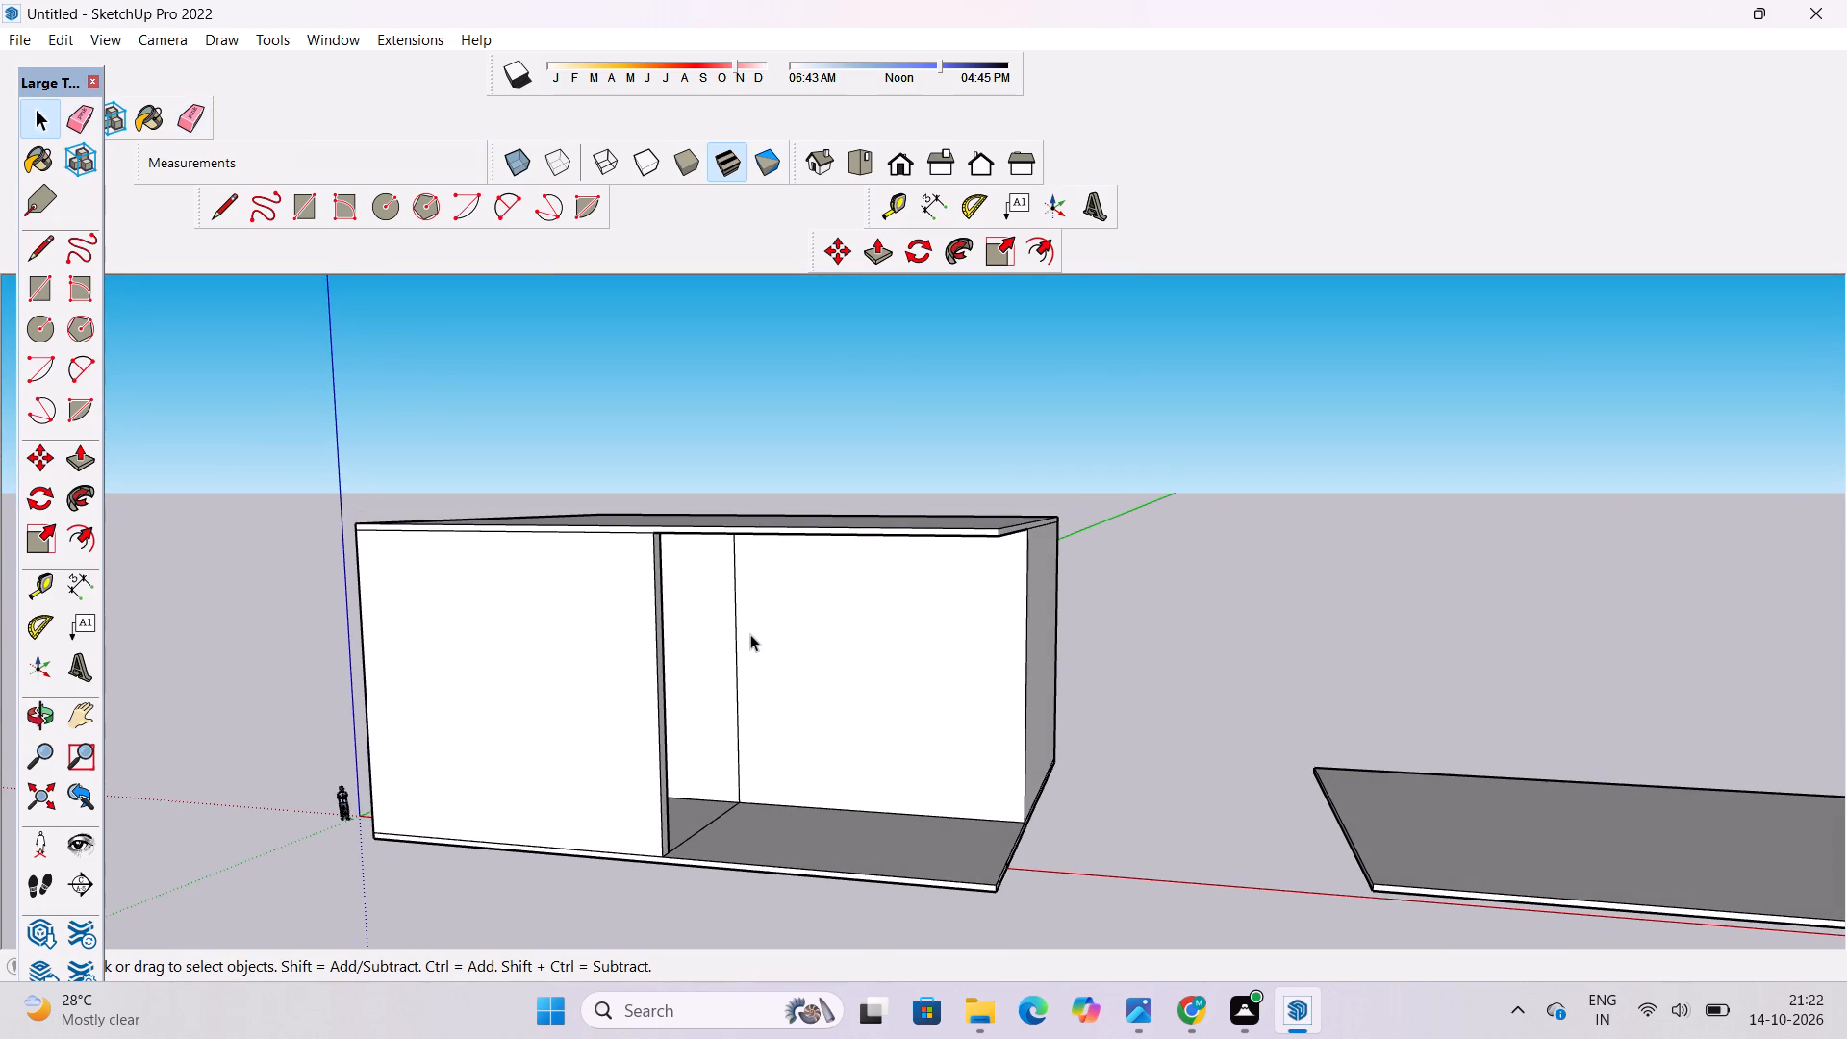
type("o")
scroll(750, 625, "down", 3)
left_click_drag(746, 624, 829, 677)
left_click_drag(859, 679, 858, 654, "shift")
scroll(865, 628, "down", 7)
left_click_drag(865, 619, 885, 715)
scroll(835, 692, "up", 7)
left_click_drag(827, 682, 836, 754, "shift")
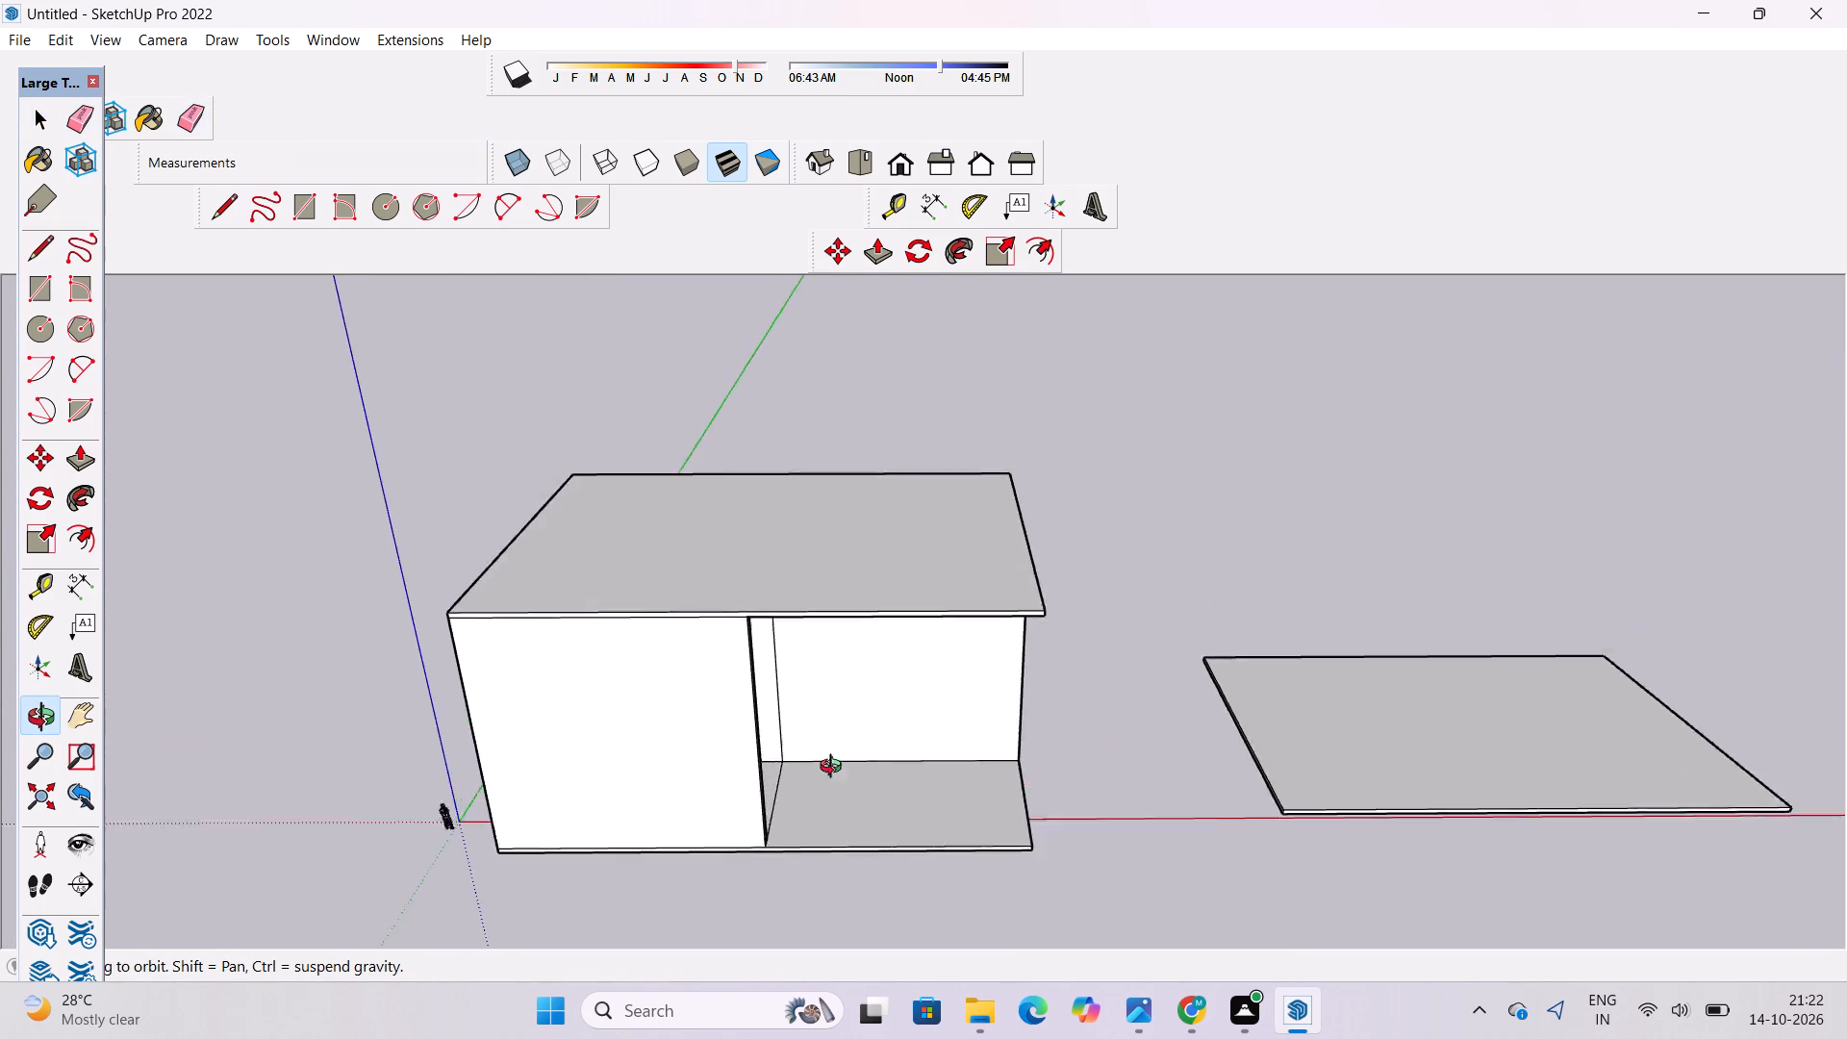
left_click_drag(834, 769, 818, 599)
scroll(793, 654, "up", 4)
left_click_drag(793, 657, 718, 588)
left_click_drag(718, 588, 803, 737)
left_click_drag(819, 730, 819, 714, "shift")
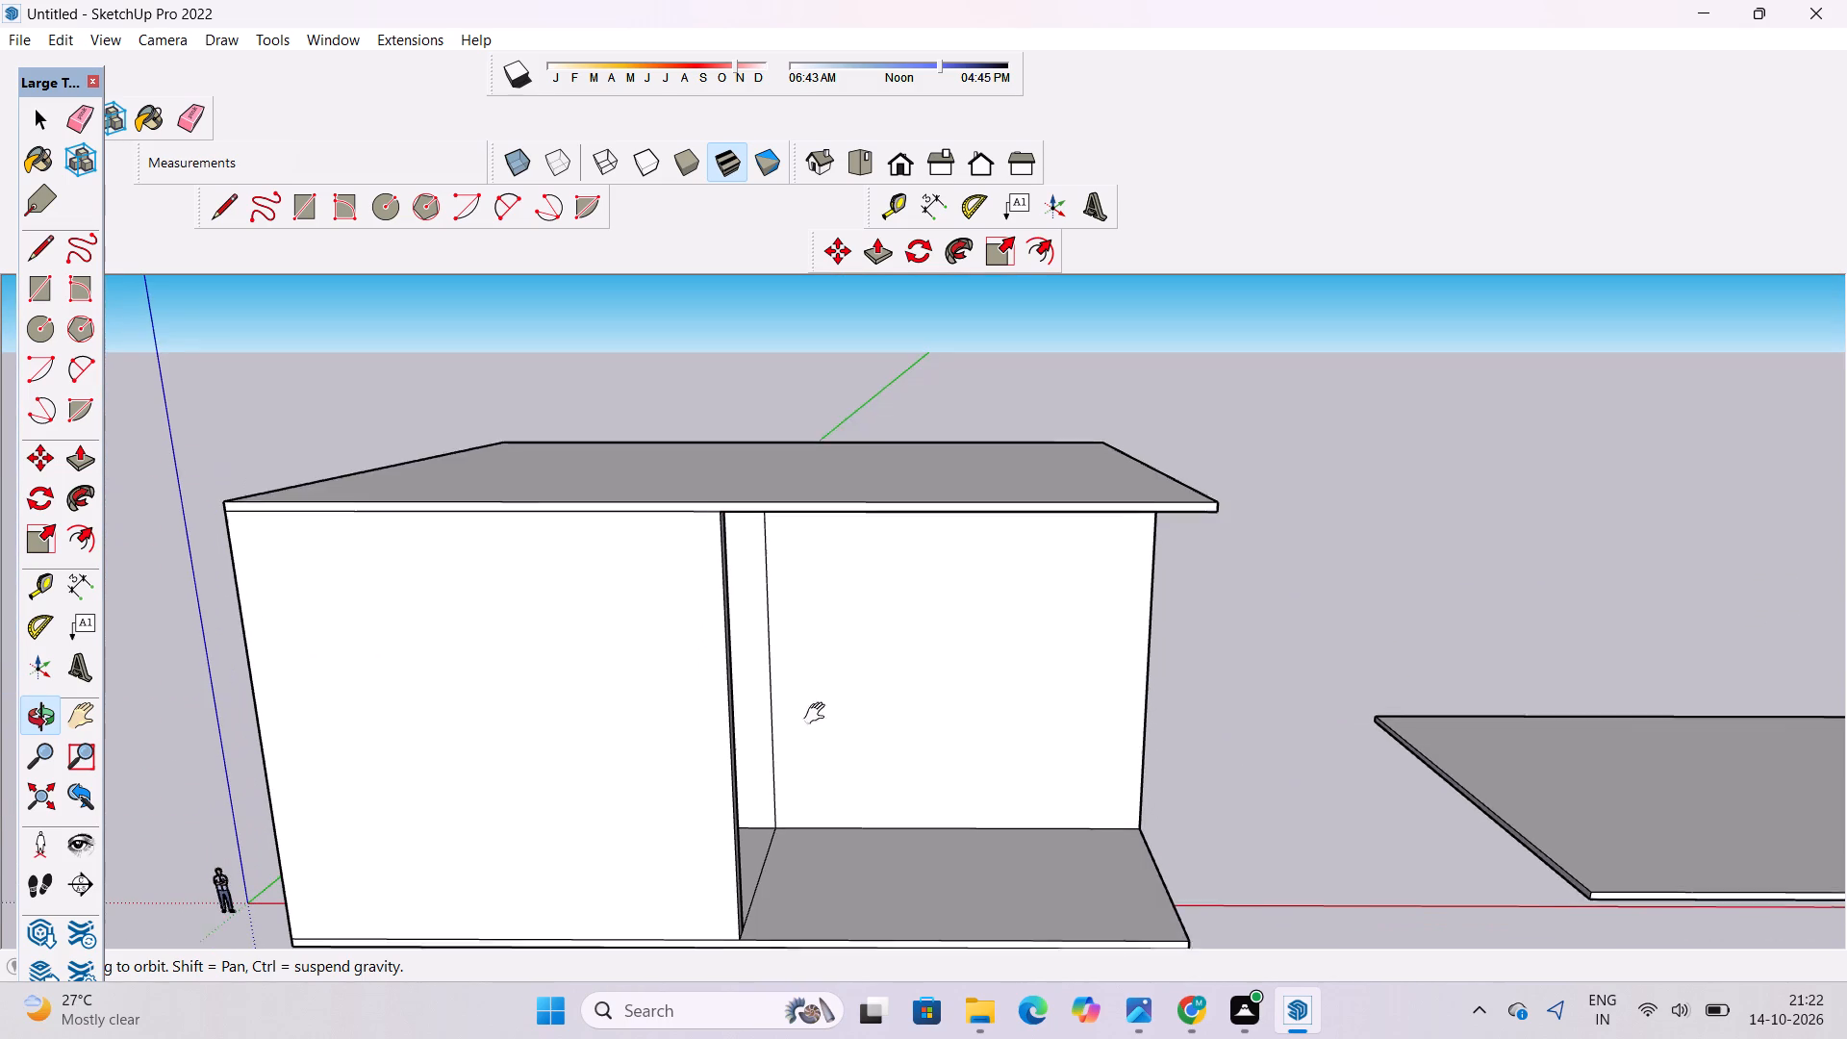
left_click_drag(819, 714, 819, 702, "shift")
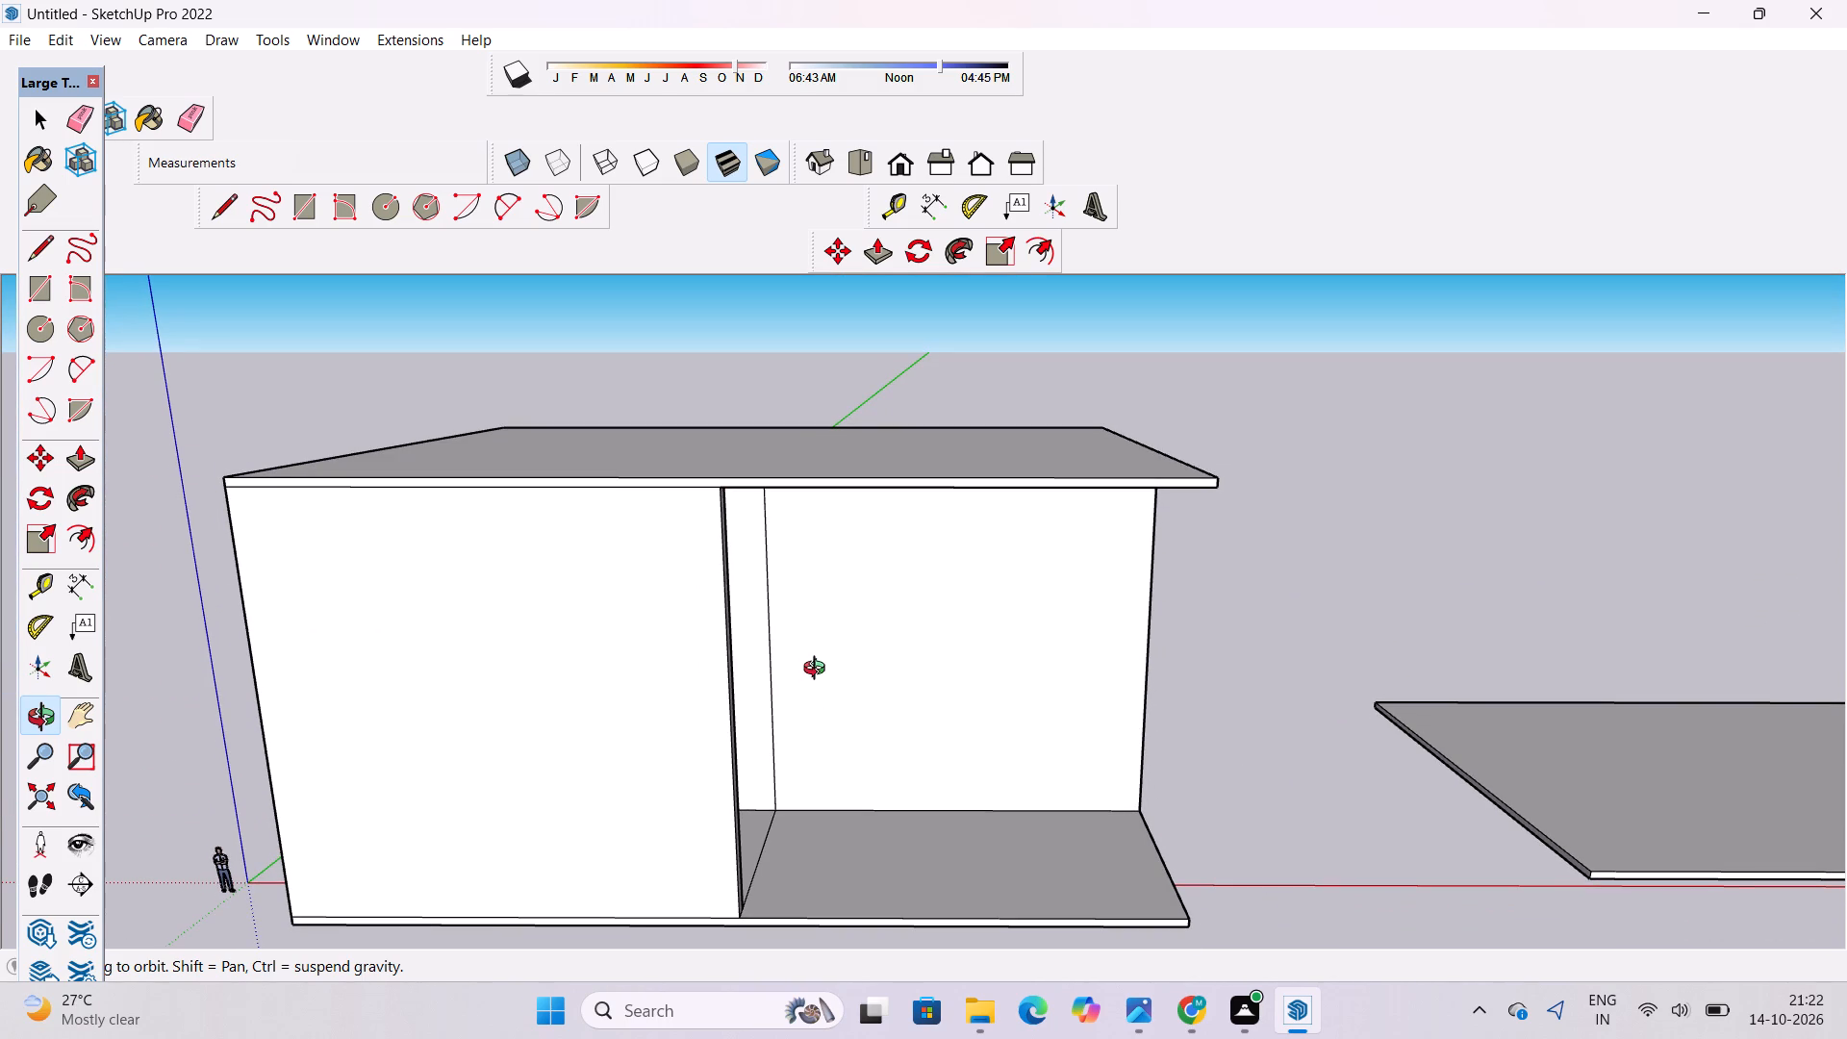
left_click_drag(818, 668, 817, 679, "shift")
left_click_drag(819, 691, 728, 736, "shift")
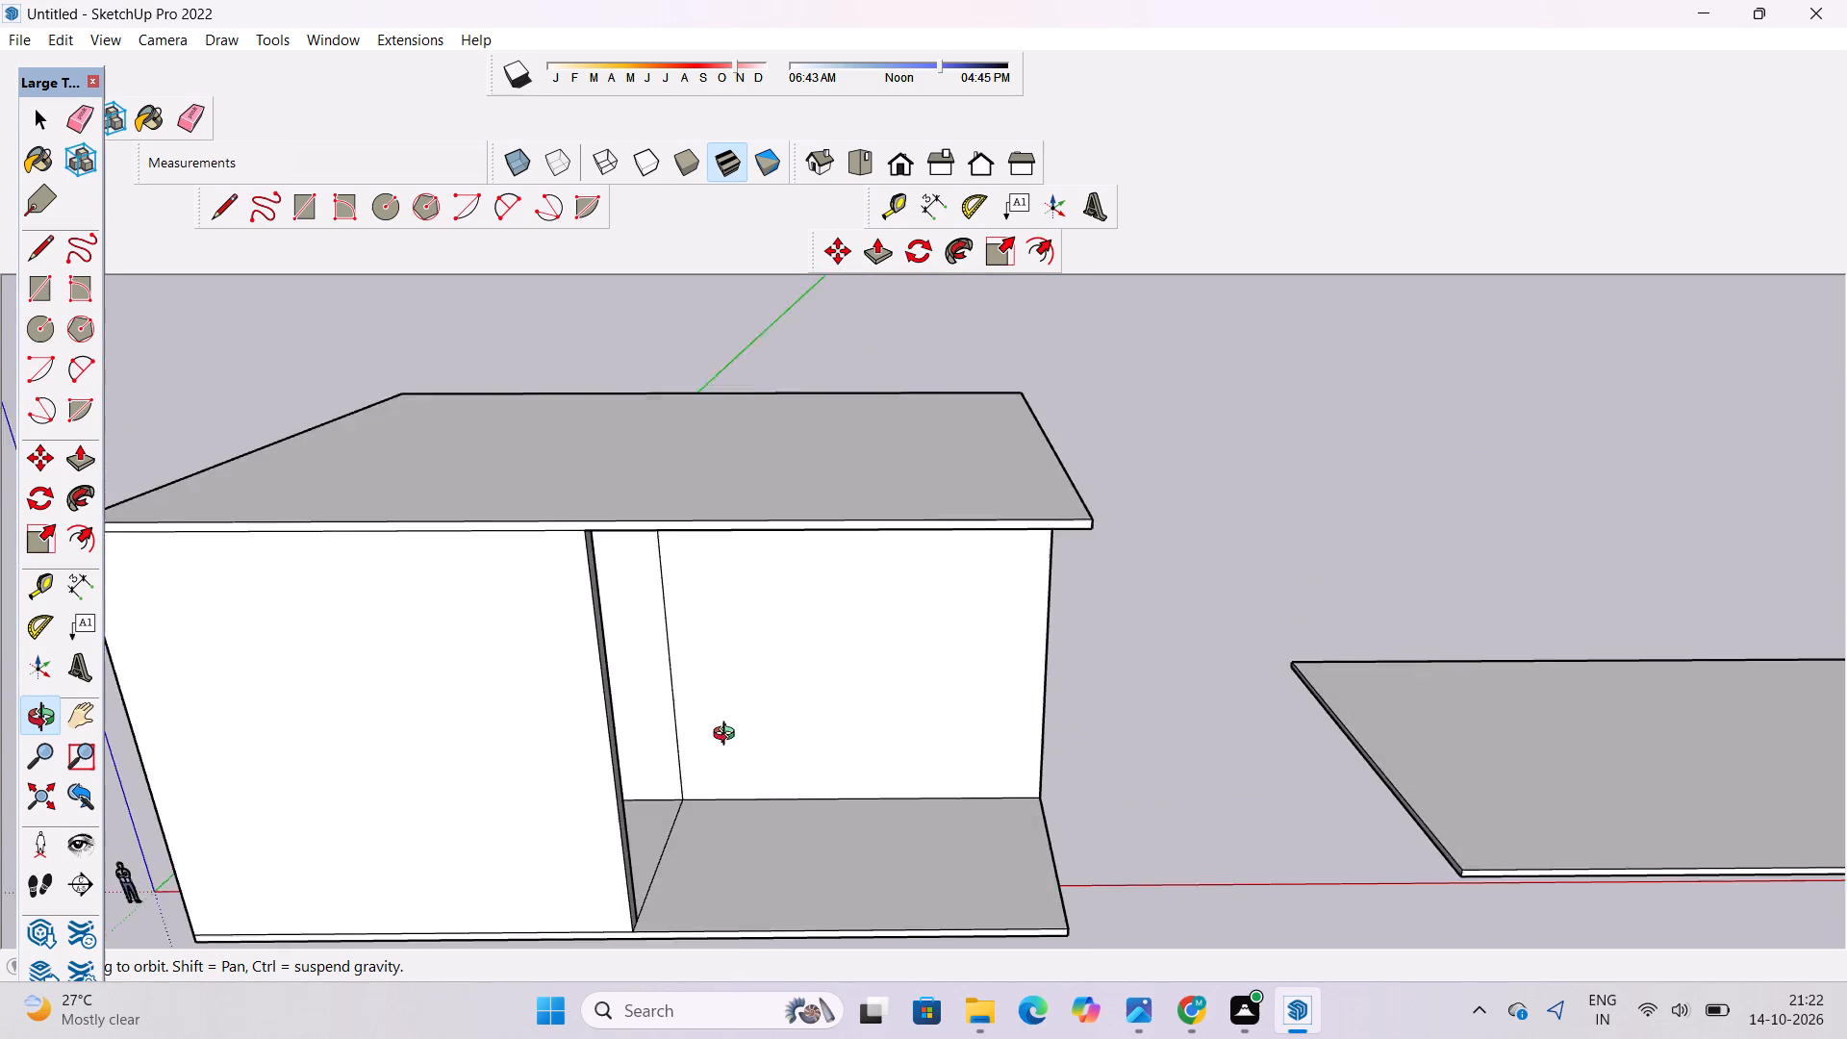
left_click_drag(728, 736, 735, 748, "shift")
left_click_drag(693, 726, 807, 709, "shift")
left_click_drag(767, 771, 770, 688)
scroll(816, 710, "up", 3)
left_click_drag(845, 728, 788, 741, "shift")
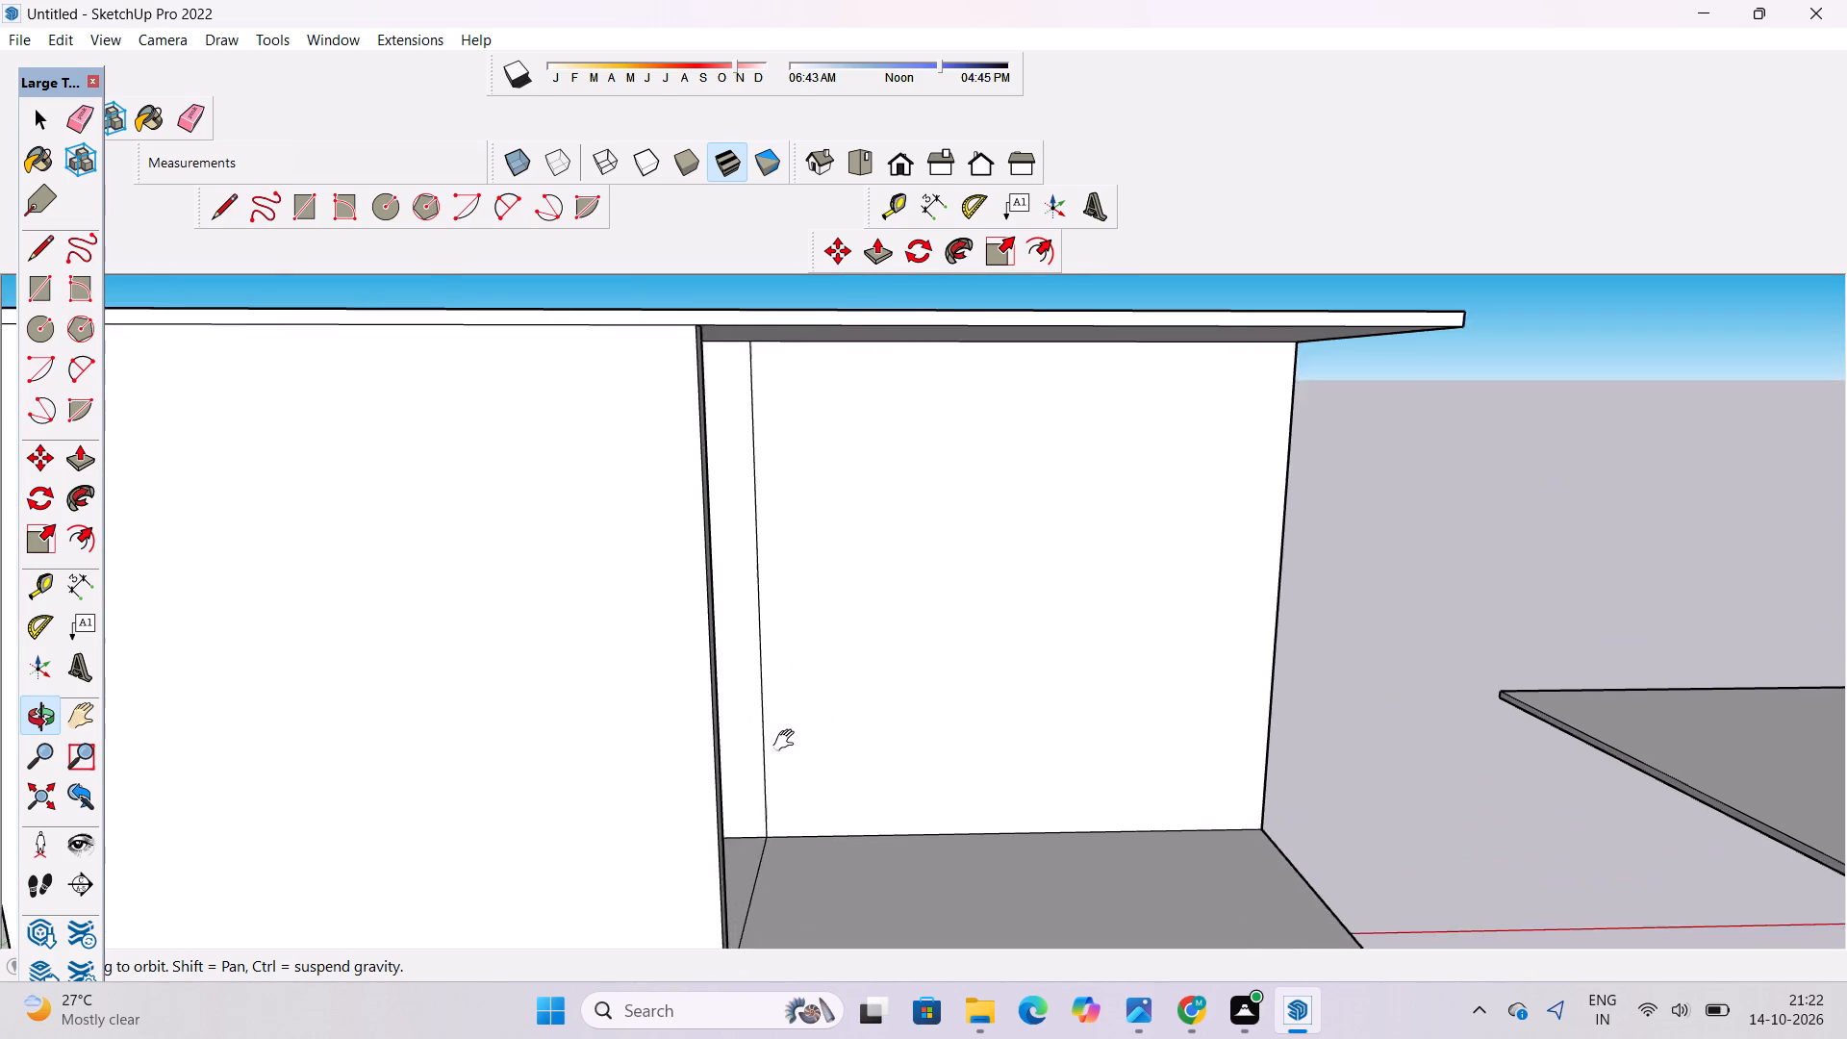
left_click_drag(788, 741, 786, 742, "shift")
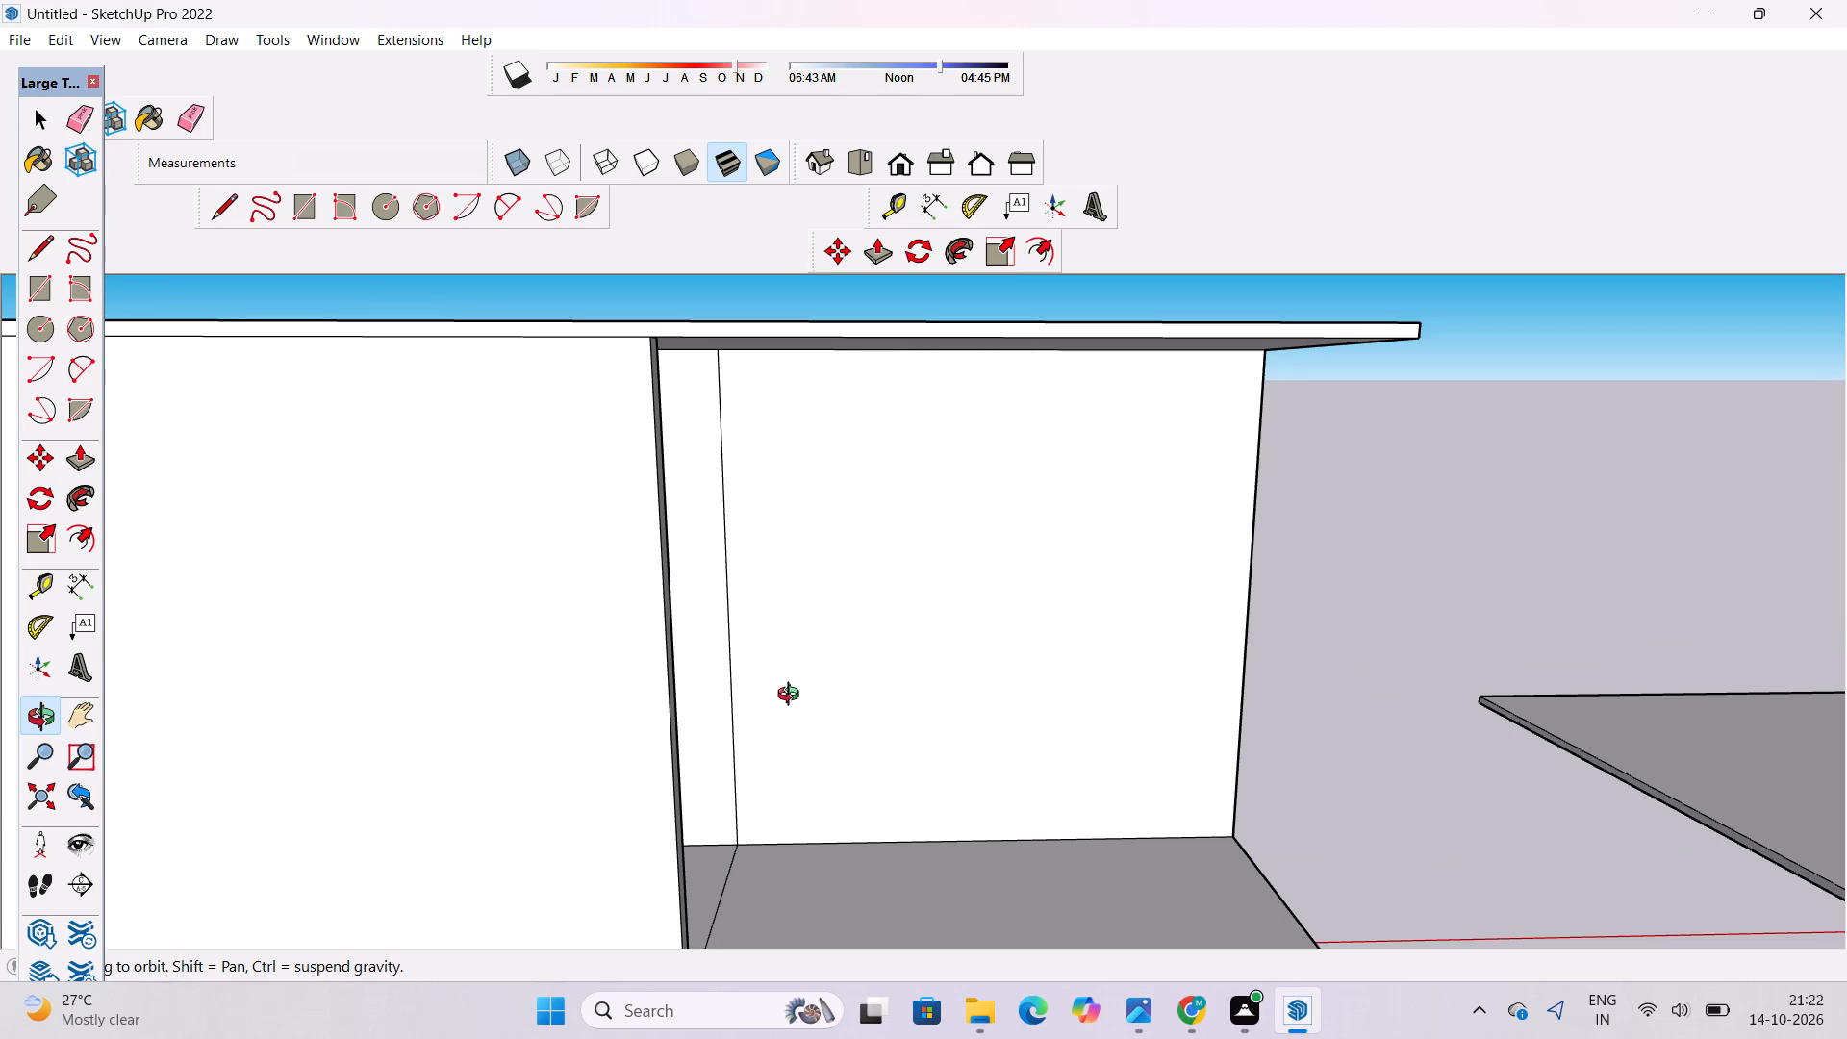
left_click_drag(772, 688, 783, 671, "shift")
left_click_drag(783, 671, 797, 739)
left_click_drag(797, 739, 760, 639)
left_click_drag(766, 642, 776, 668)
left_click_drag(778, 671, 713, 698)
scroll(740, 661, "down", 2)
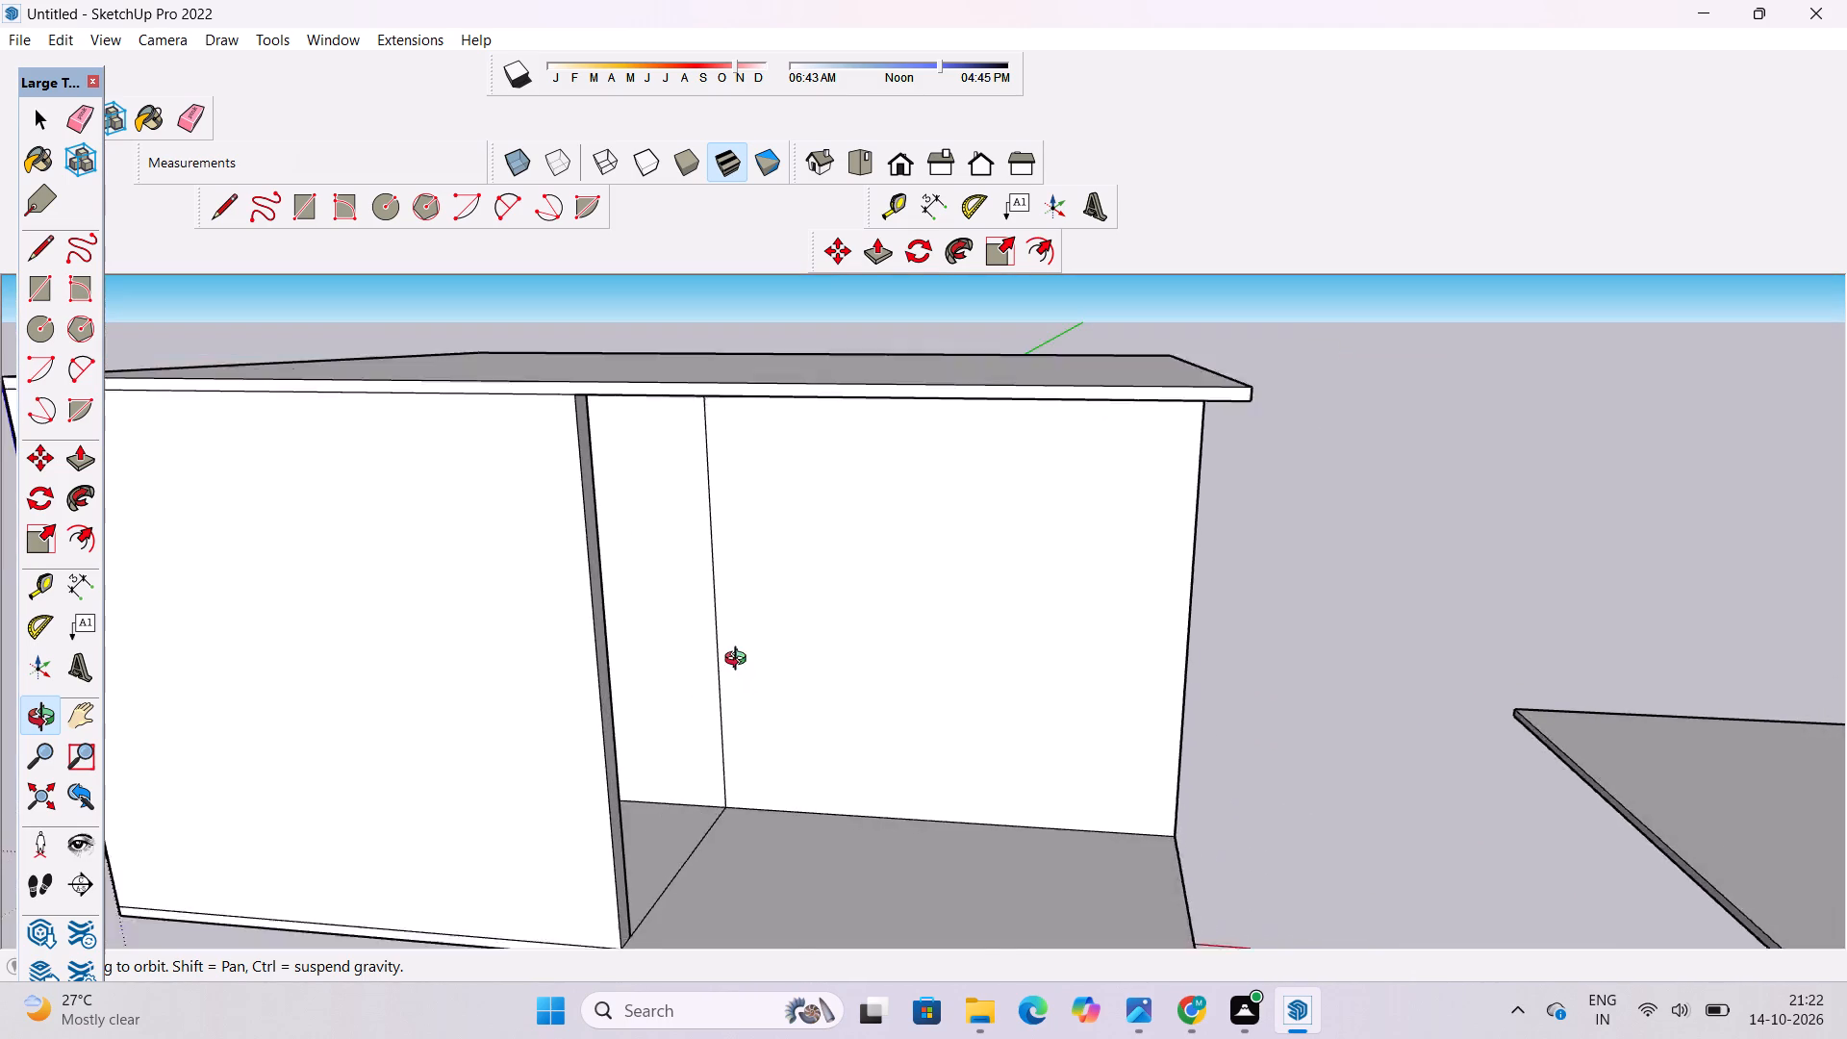
scroll(740, 661, "down", 4)
left_click_drag(750, 678, 750, 637, "shift")
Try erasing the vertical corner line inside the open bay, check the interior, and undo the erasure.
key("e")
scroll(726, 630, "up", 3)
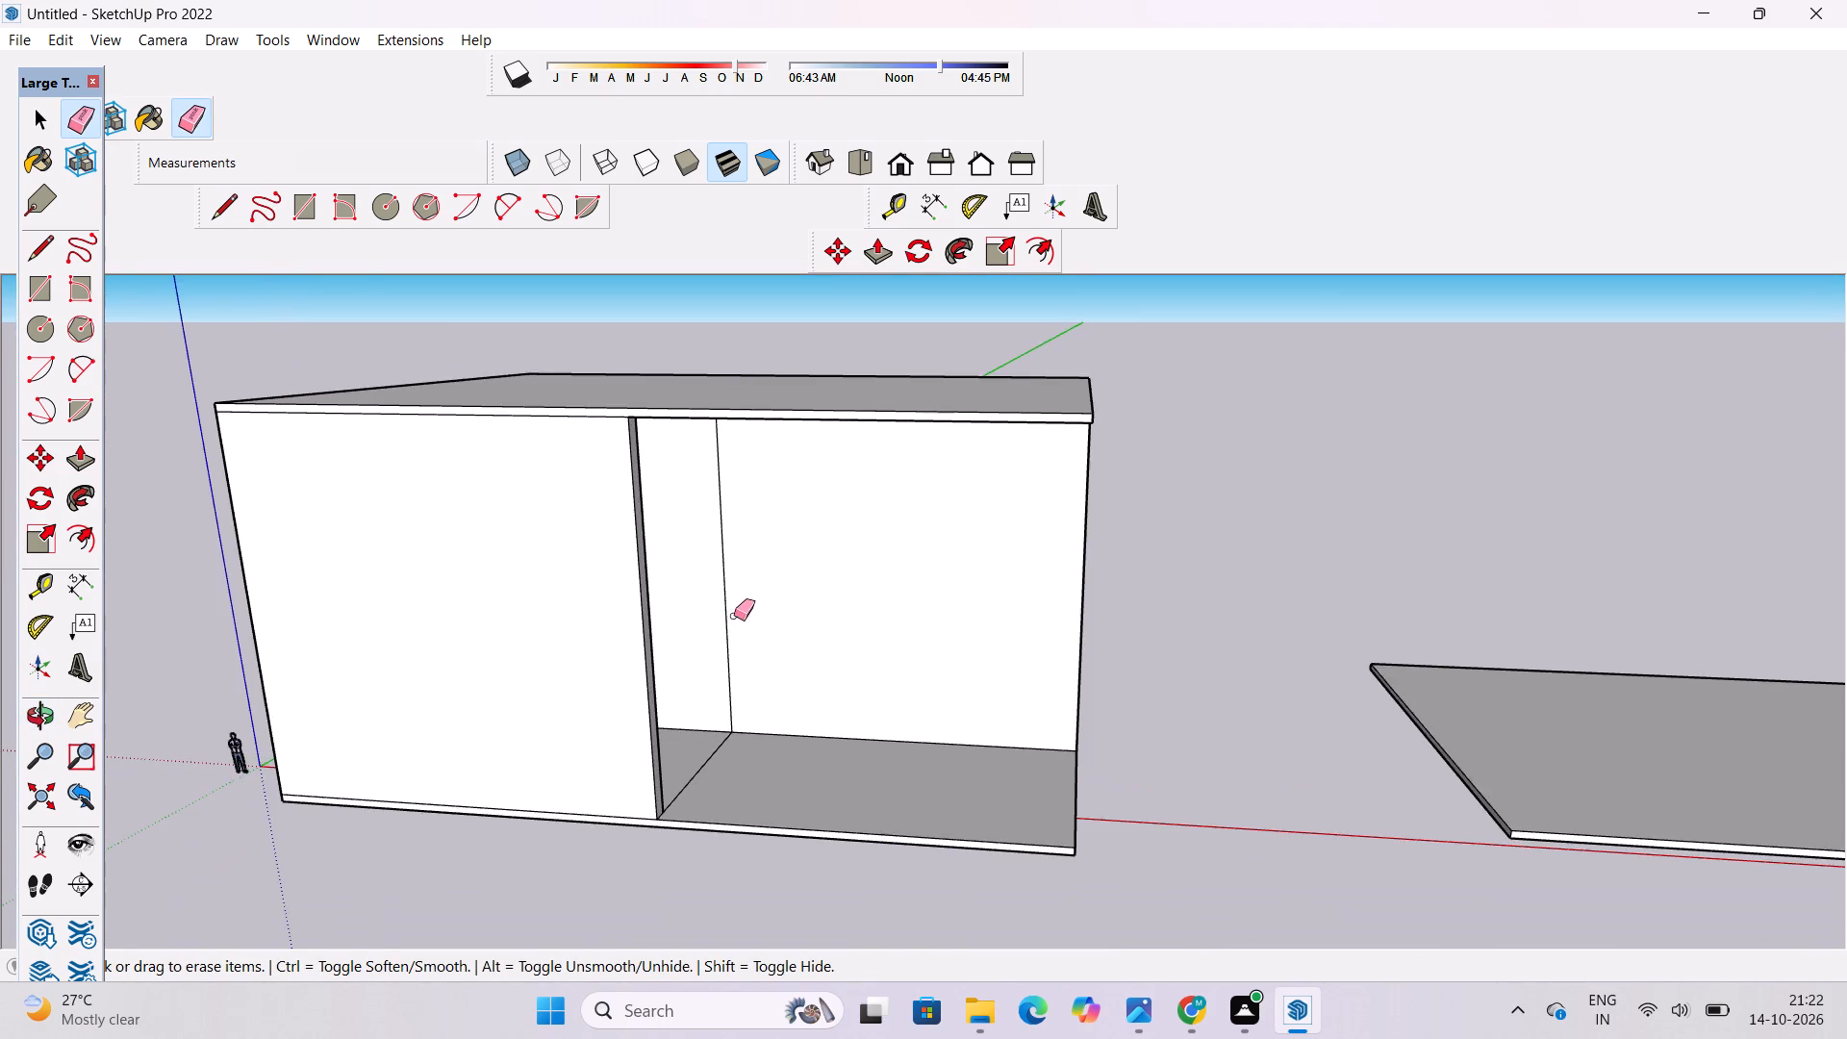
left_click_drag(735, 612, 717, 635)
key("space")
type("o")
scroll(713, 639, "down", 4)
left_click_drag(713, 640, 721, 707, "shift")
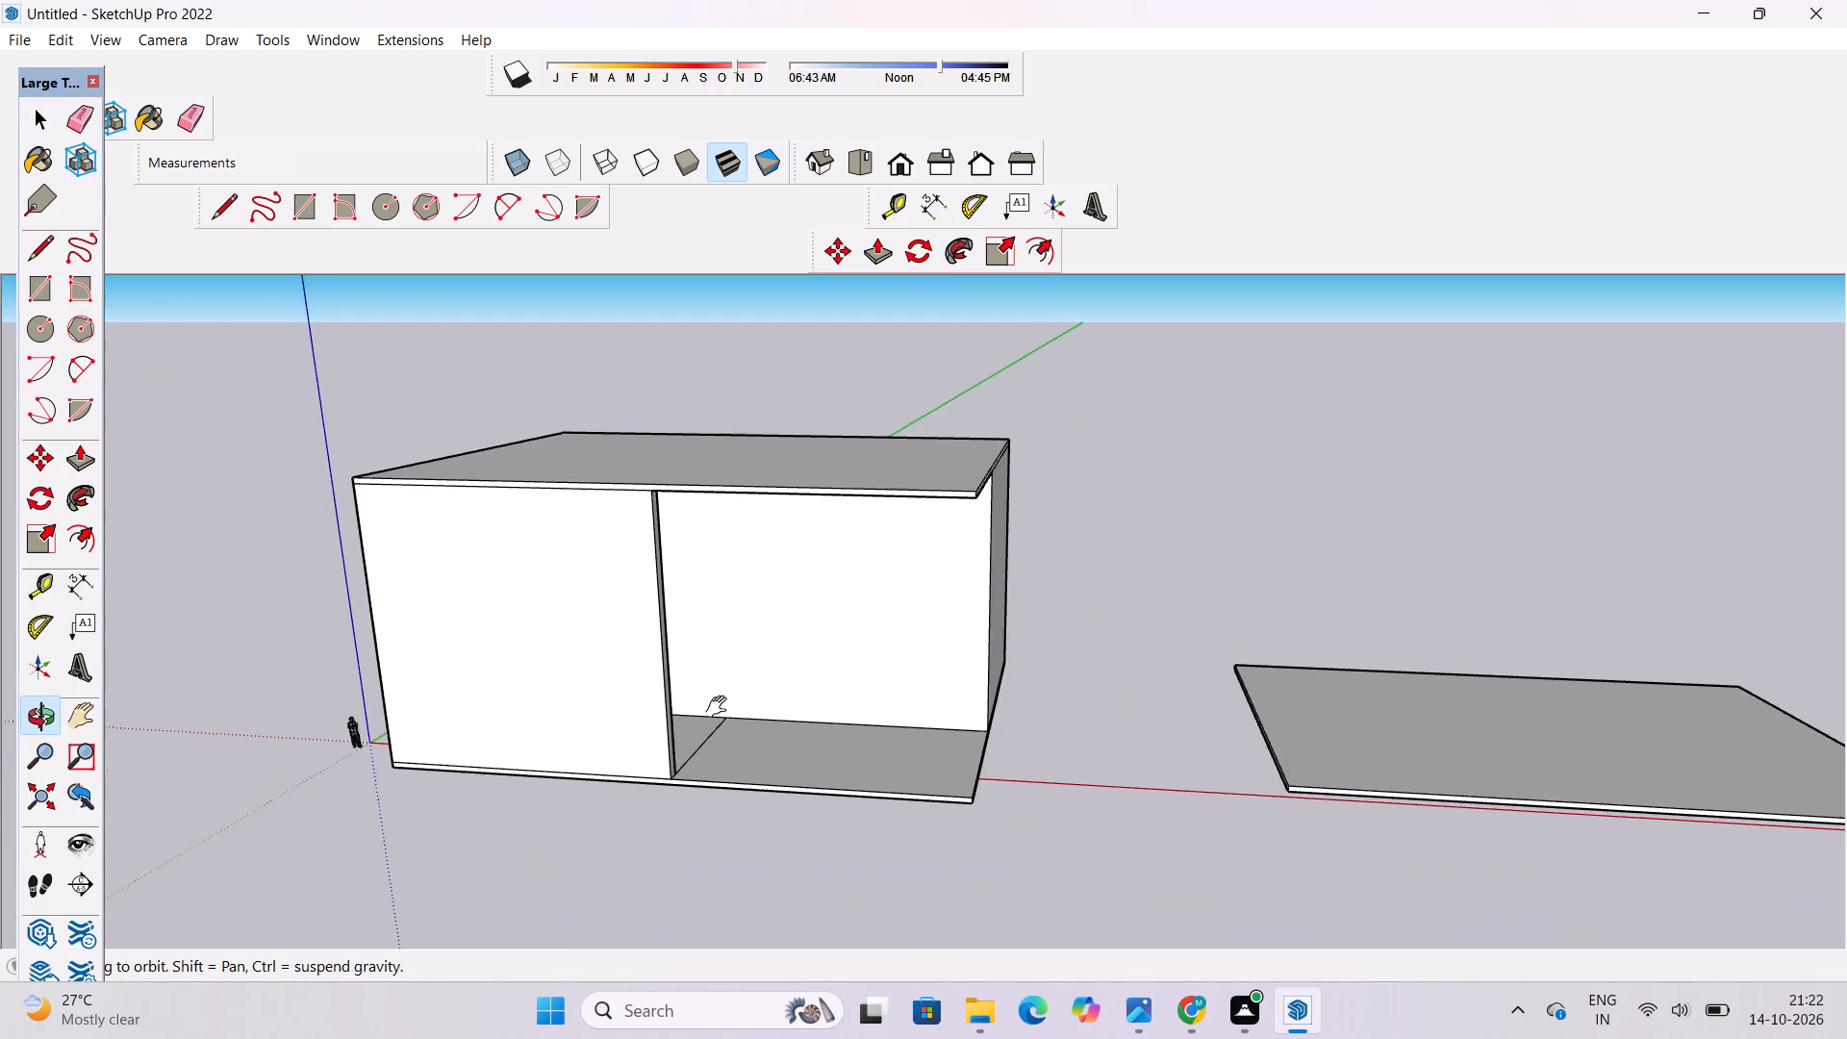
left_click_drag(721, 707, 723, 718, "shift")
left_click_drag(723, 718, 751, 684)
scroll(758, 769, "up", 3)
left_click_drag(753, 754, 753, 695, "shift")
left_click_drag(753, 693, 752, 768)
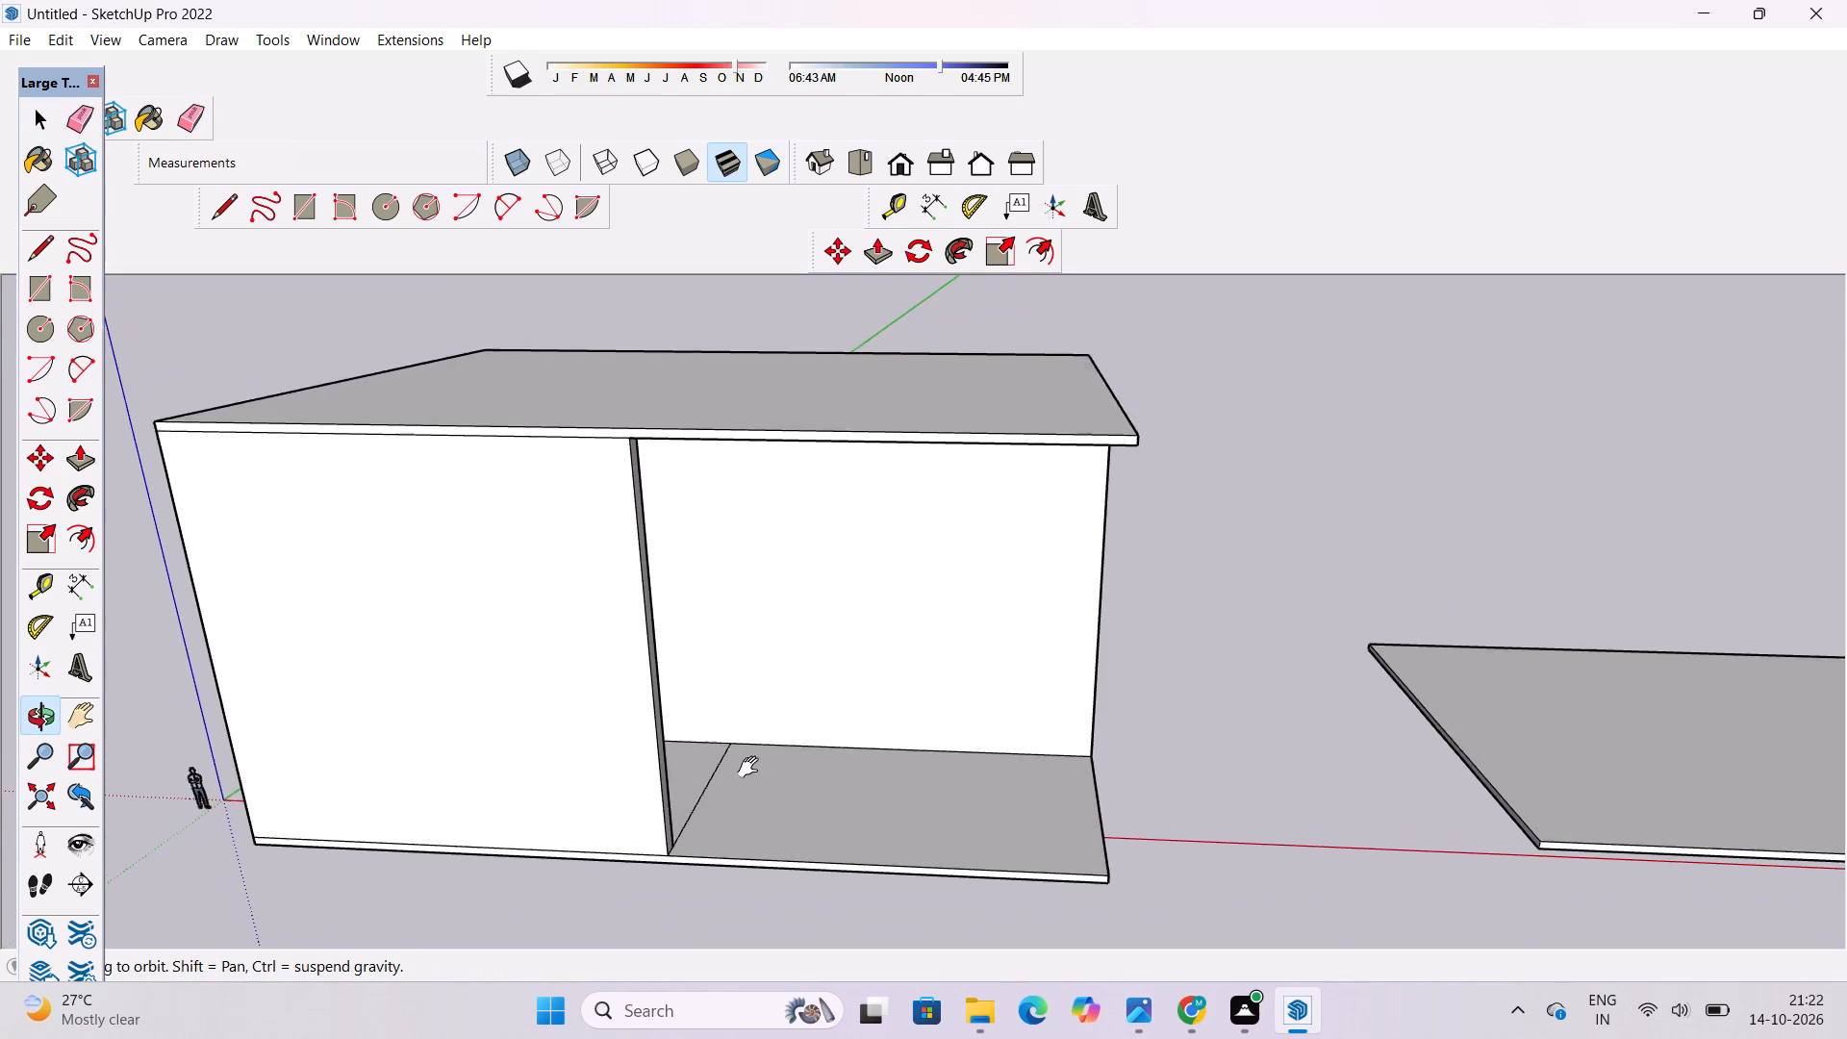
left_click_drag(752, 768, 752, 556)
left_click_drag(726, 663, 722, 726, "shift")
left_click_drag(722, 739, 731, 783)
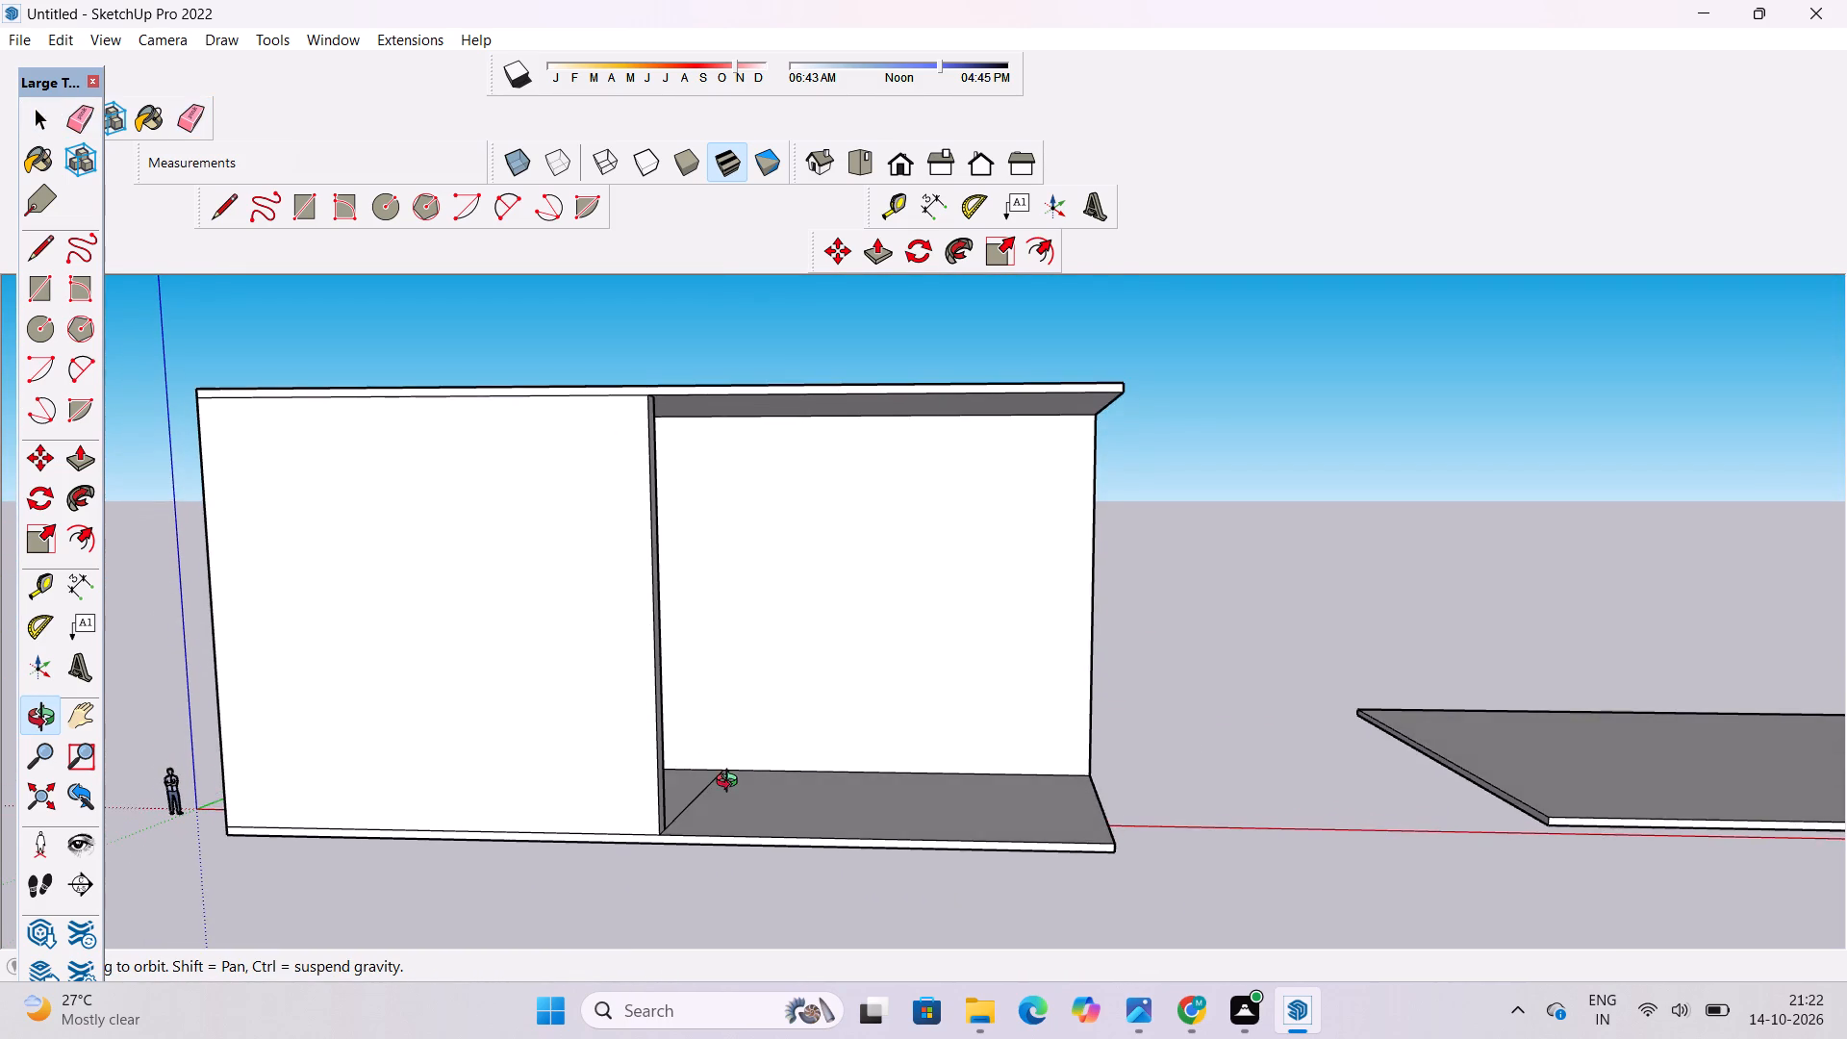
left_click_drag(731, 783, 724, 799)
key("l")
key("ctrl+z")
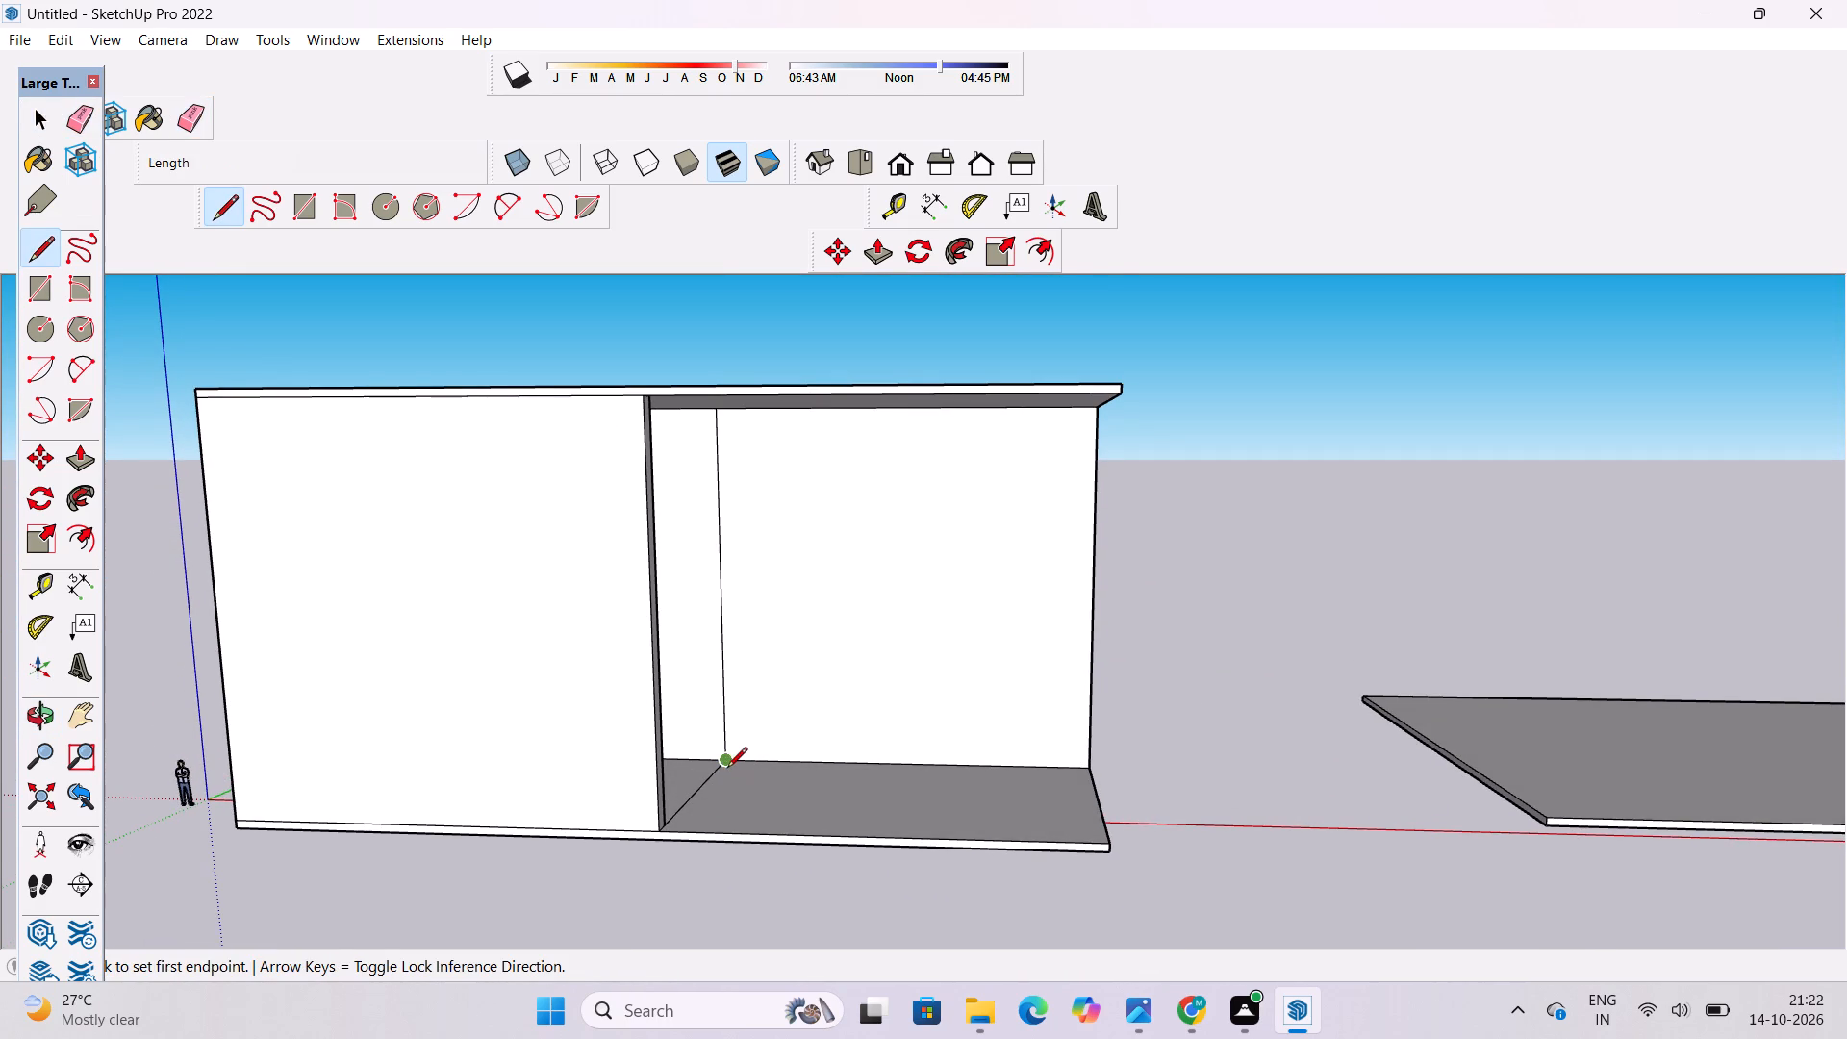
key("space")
Push/Pull the top face of the roof slab up another 1' and clear the selection.
key("o")
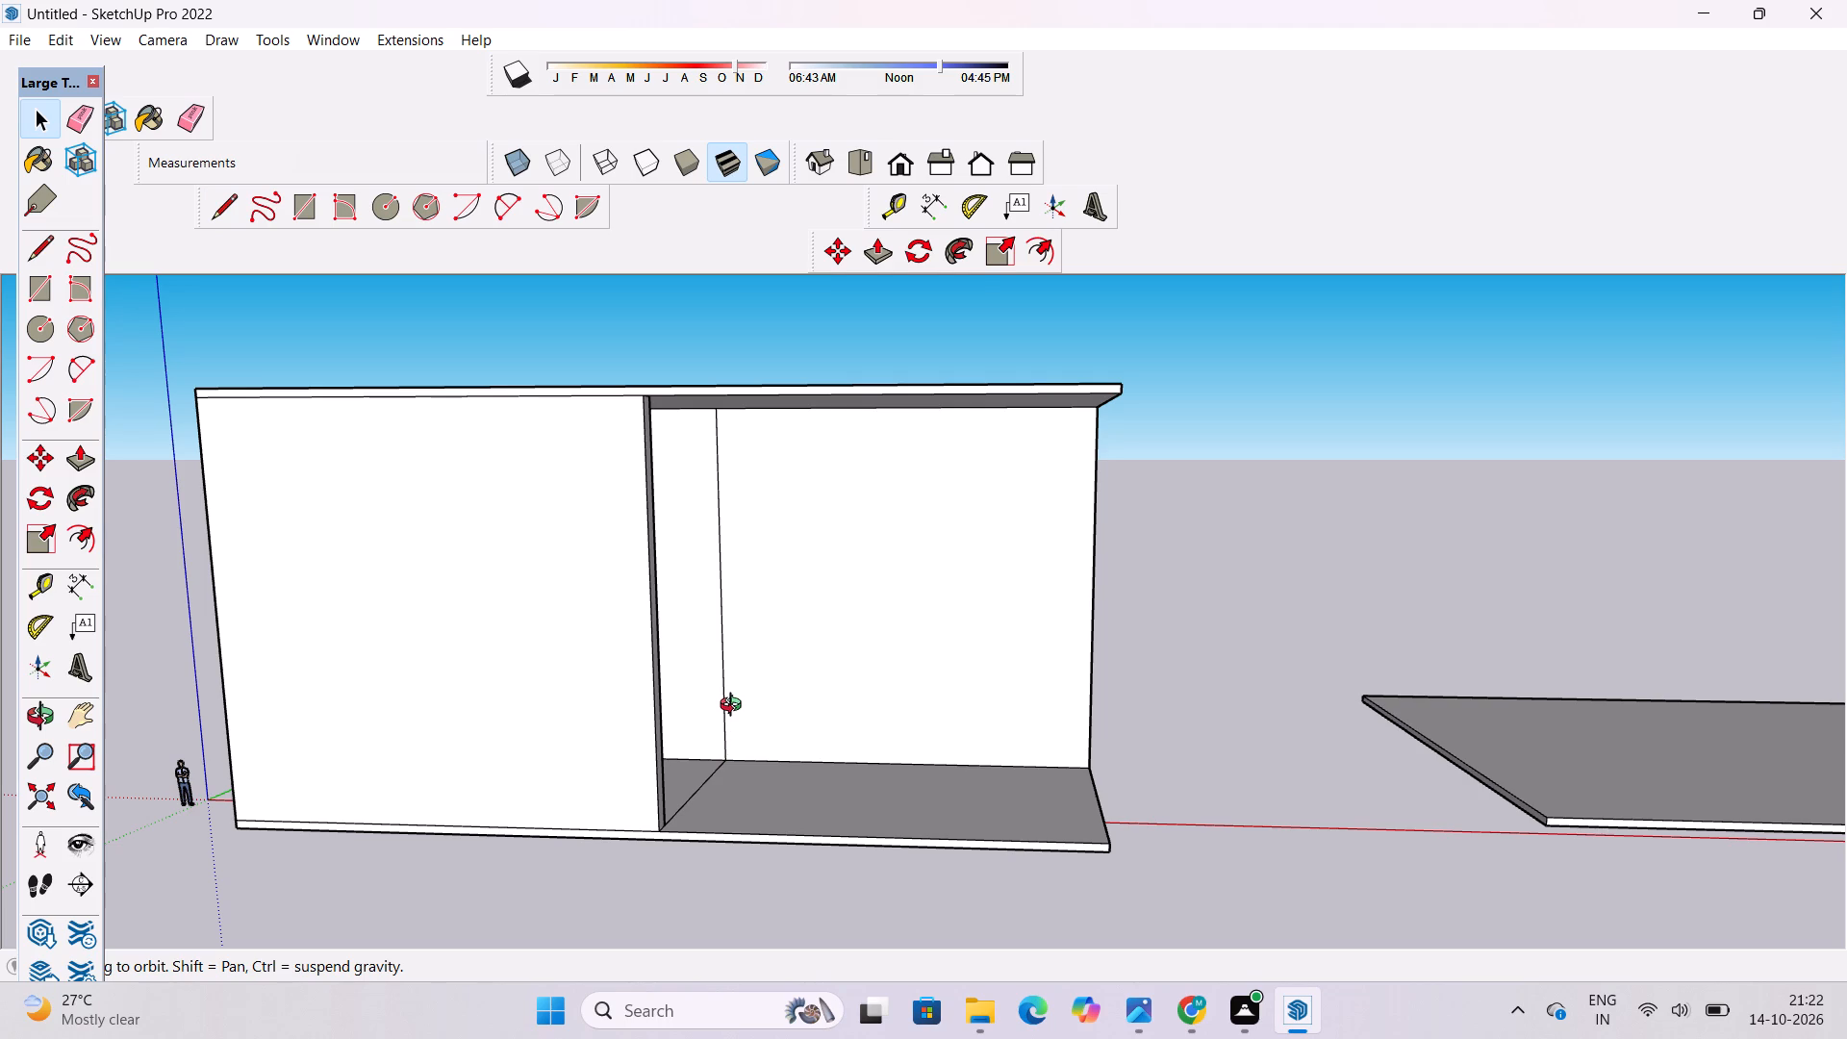
scroll(735, 700, "down", 1)
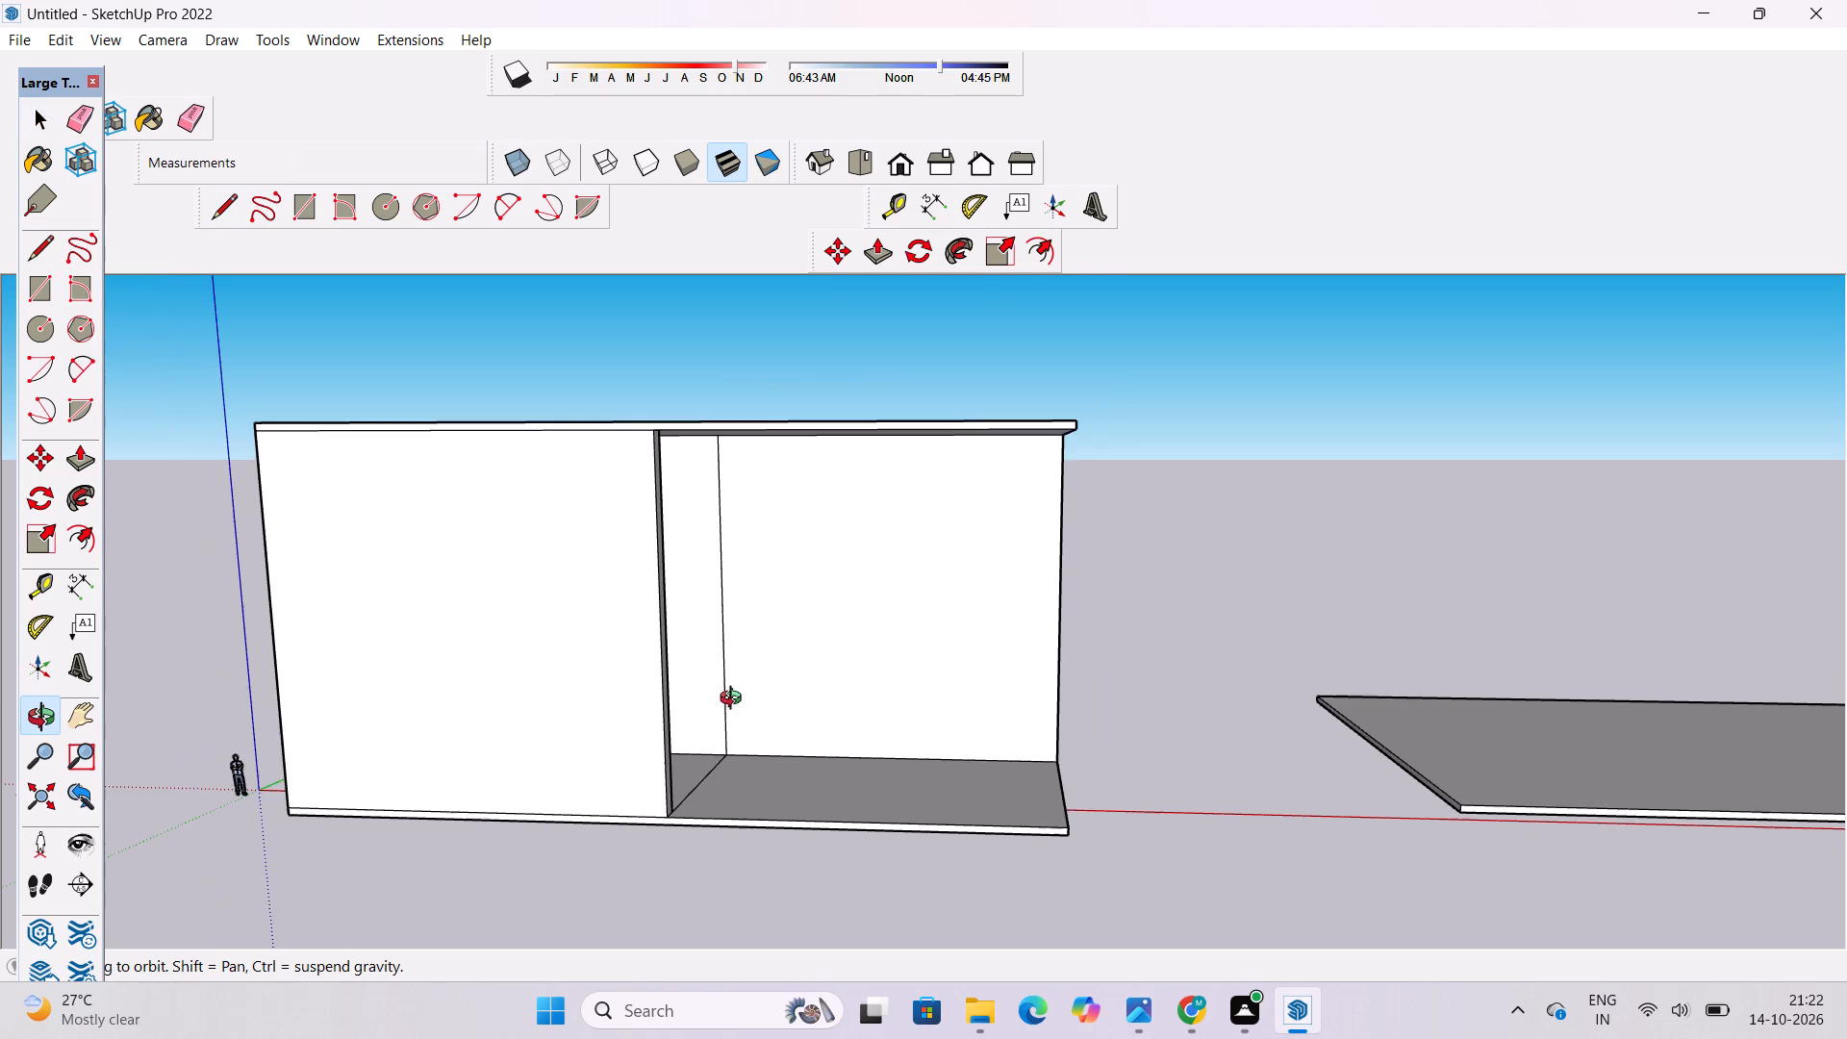
left_click_drag(742, 694, 742, 728, "shift")
scroll(752, 709, "down", 6)
left_click_drag(826, 603, 823, 644)
scroll(833, 618, "up", 1)
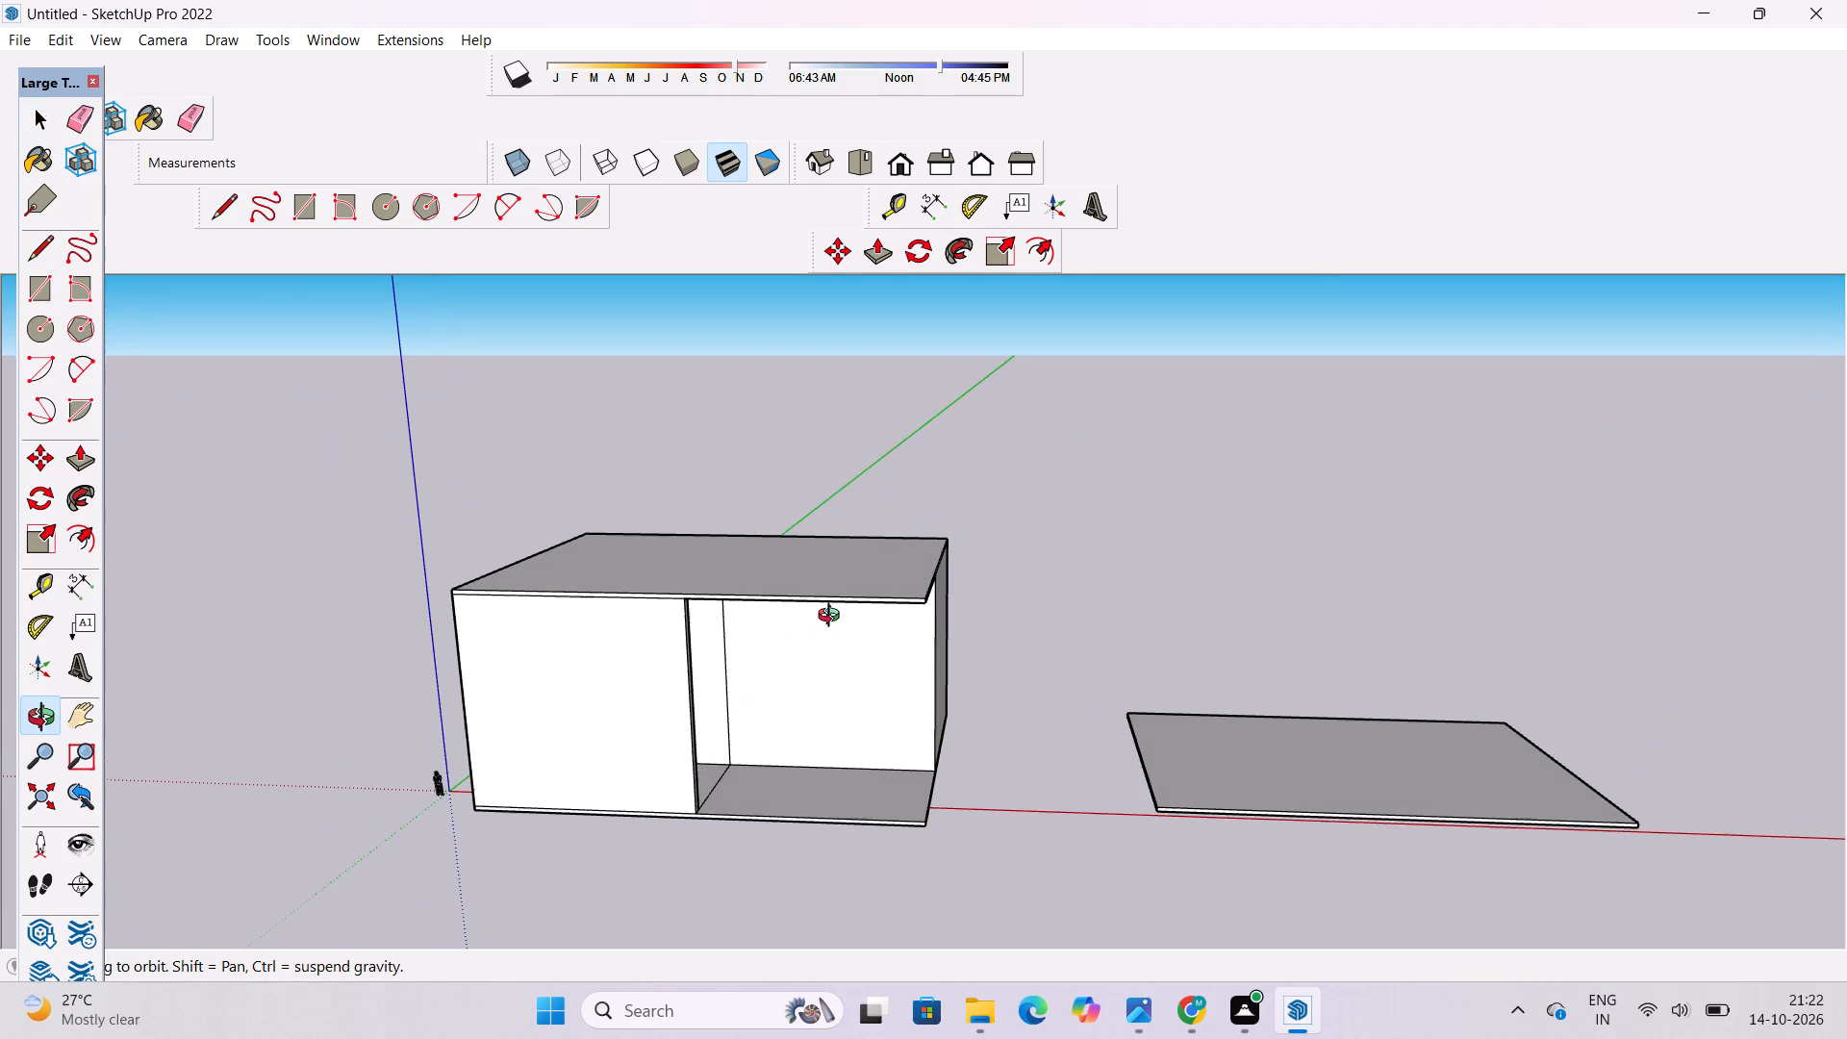
scroll(833, 618, "up", 2)
left_click_drag(849, 588, 855, 603, "shift")
left_click_drag(855, 611, 950, 644)
left_click_drag(949, 645, 1020, 598, "shift")
left_click_drag(1020, 598, 1070, 662)
scroll(949, 621, "up", 2)
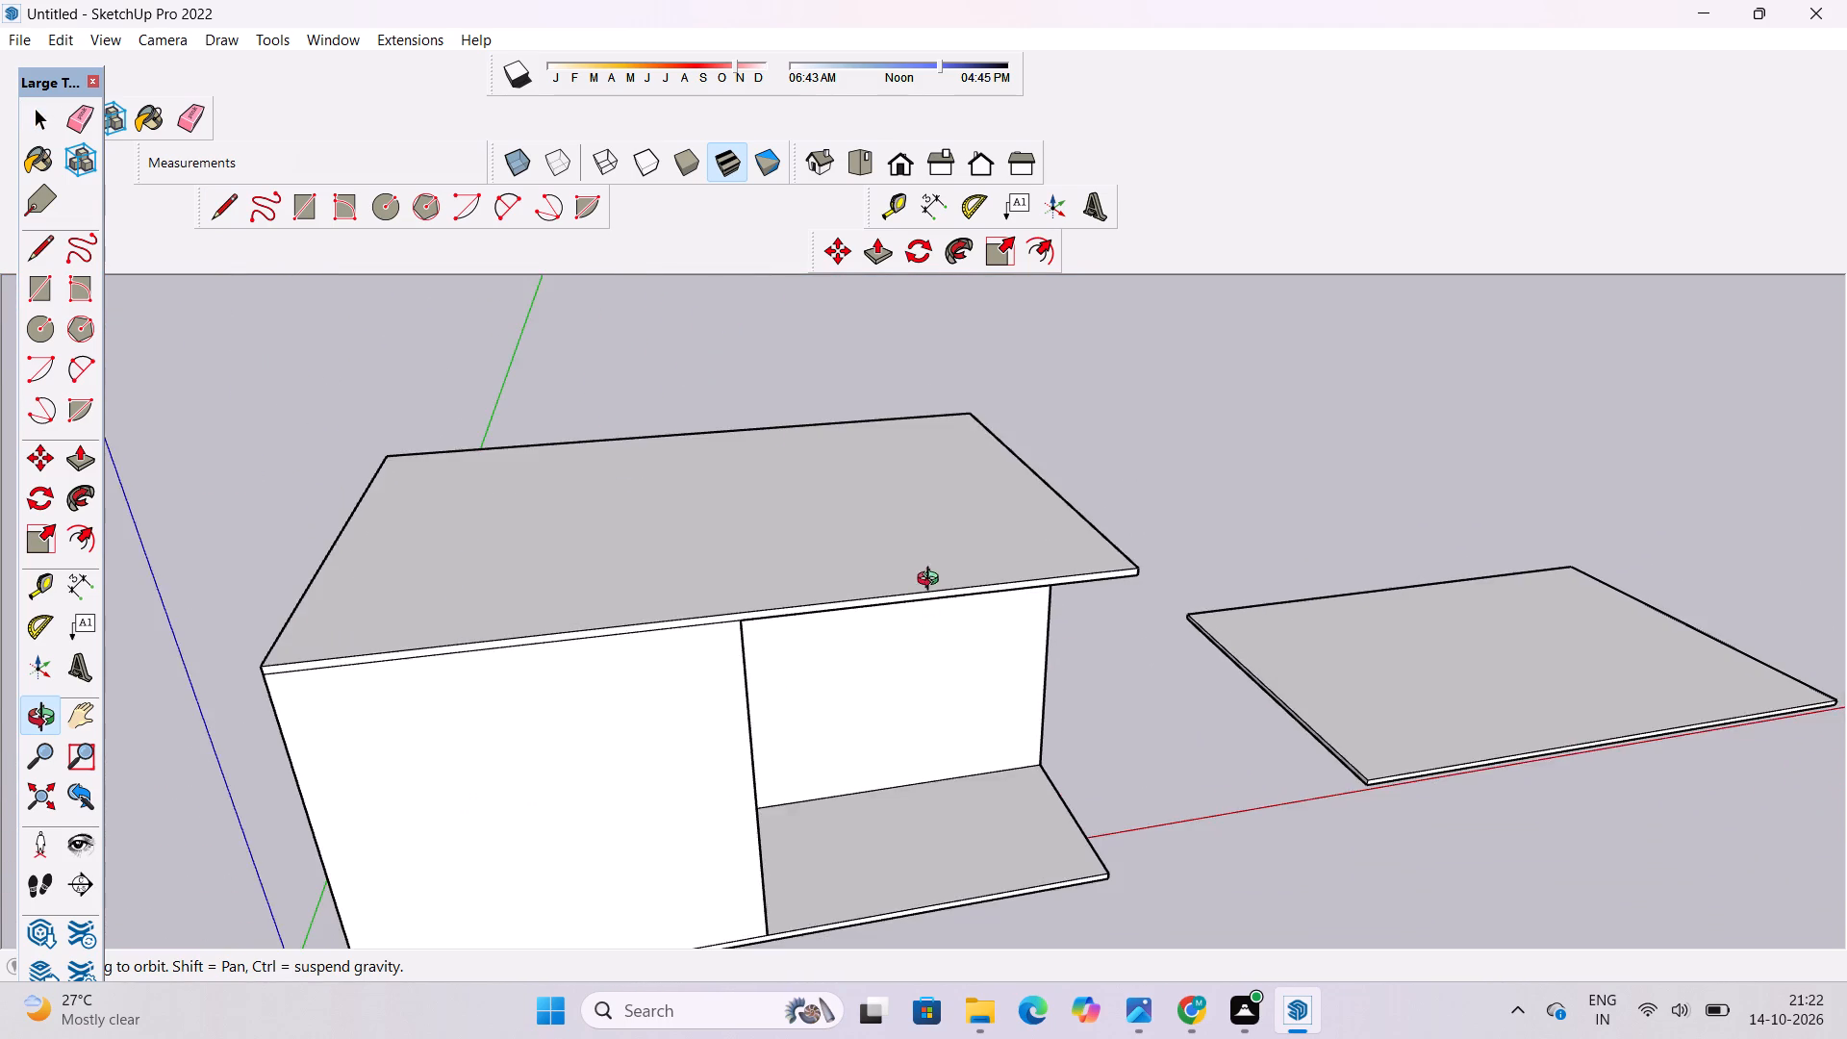
left_click_drag(932, 581, 973, 609, "shift")
left_click_drag(973, 609, 1053, 620)
left_click_drag(1045, 622, 1064, 613, "shift")
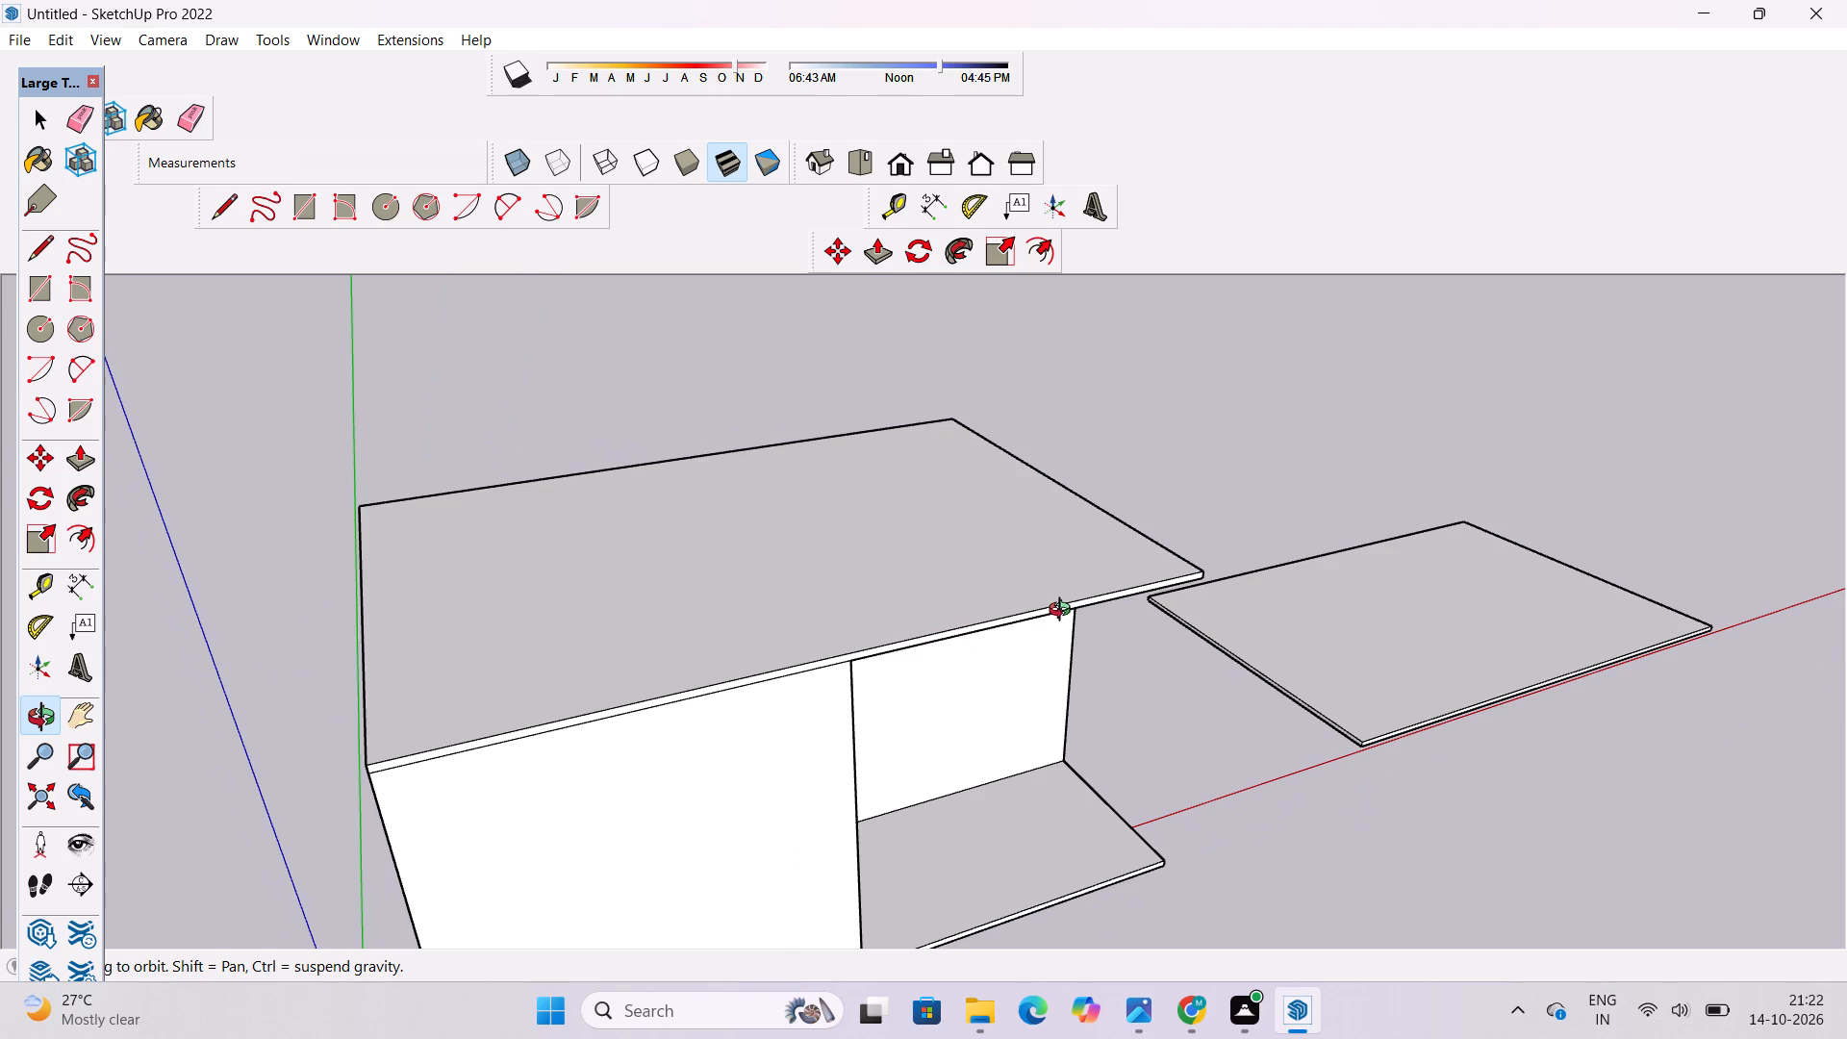
key("p")
left_click(980, 556)
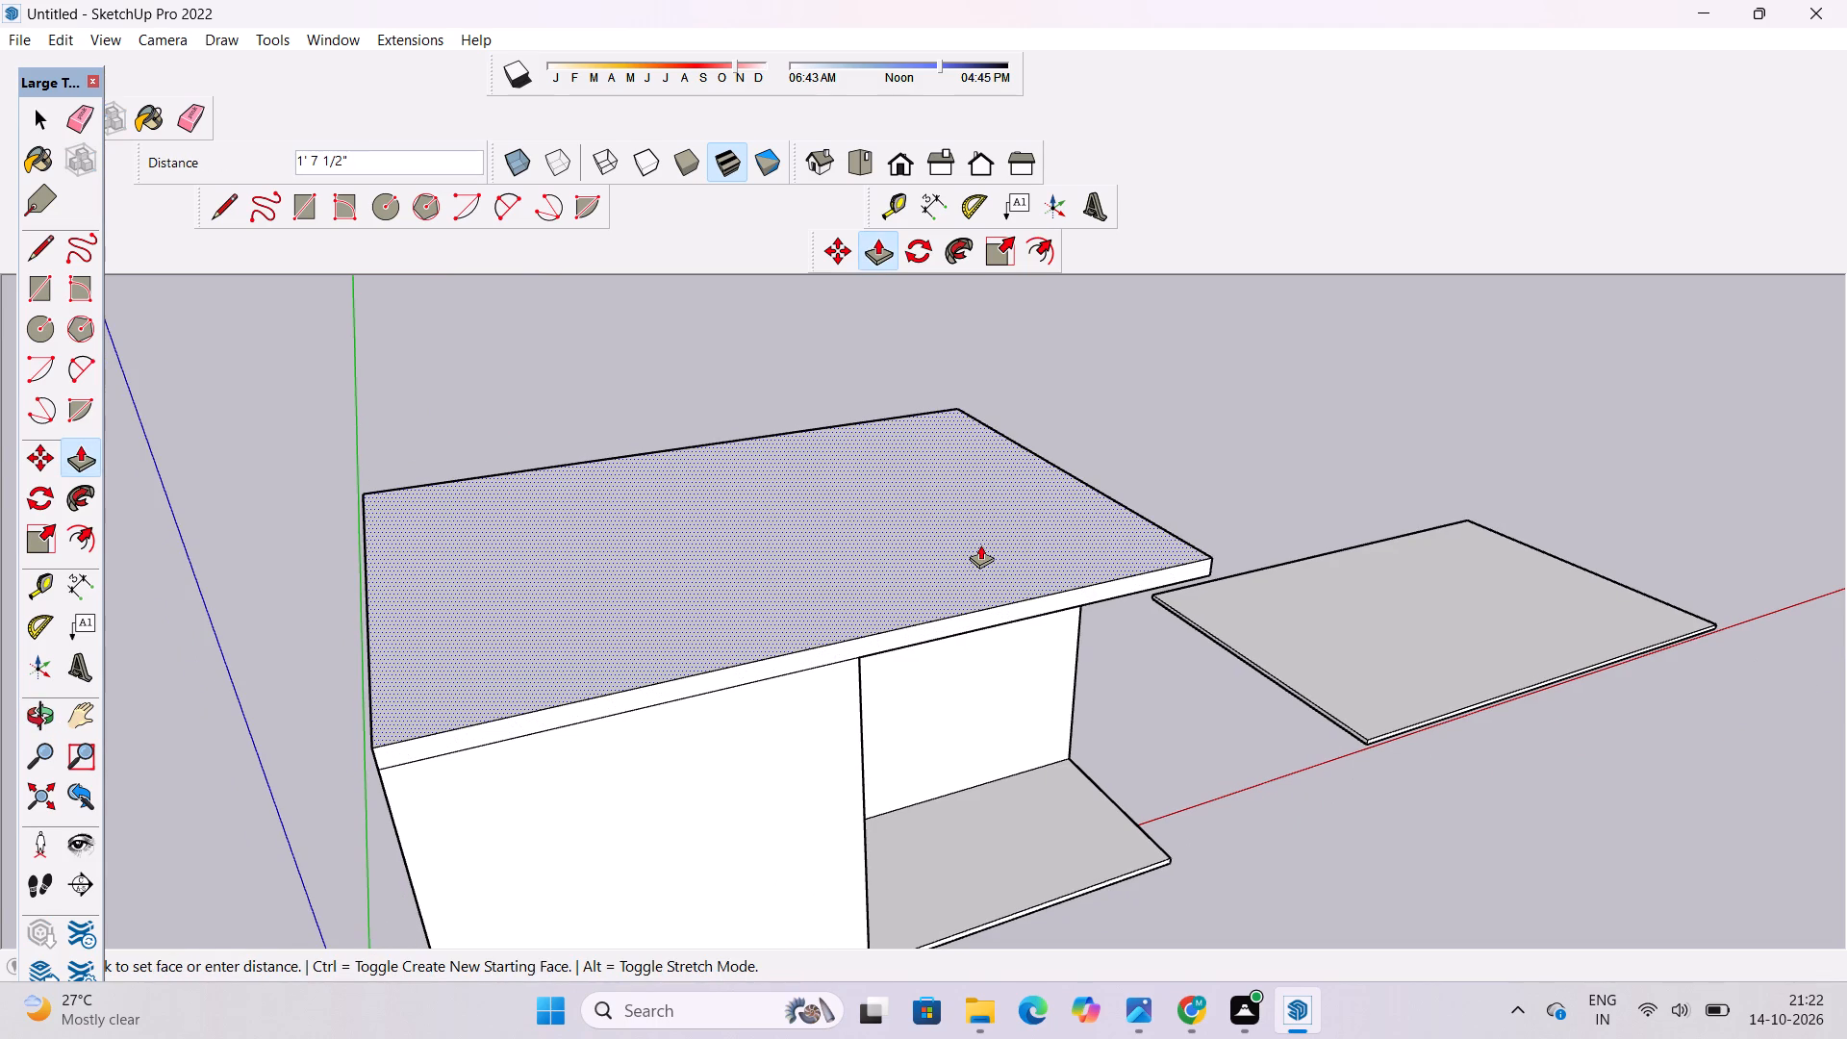
type("1'")
key("Return")
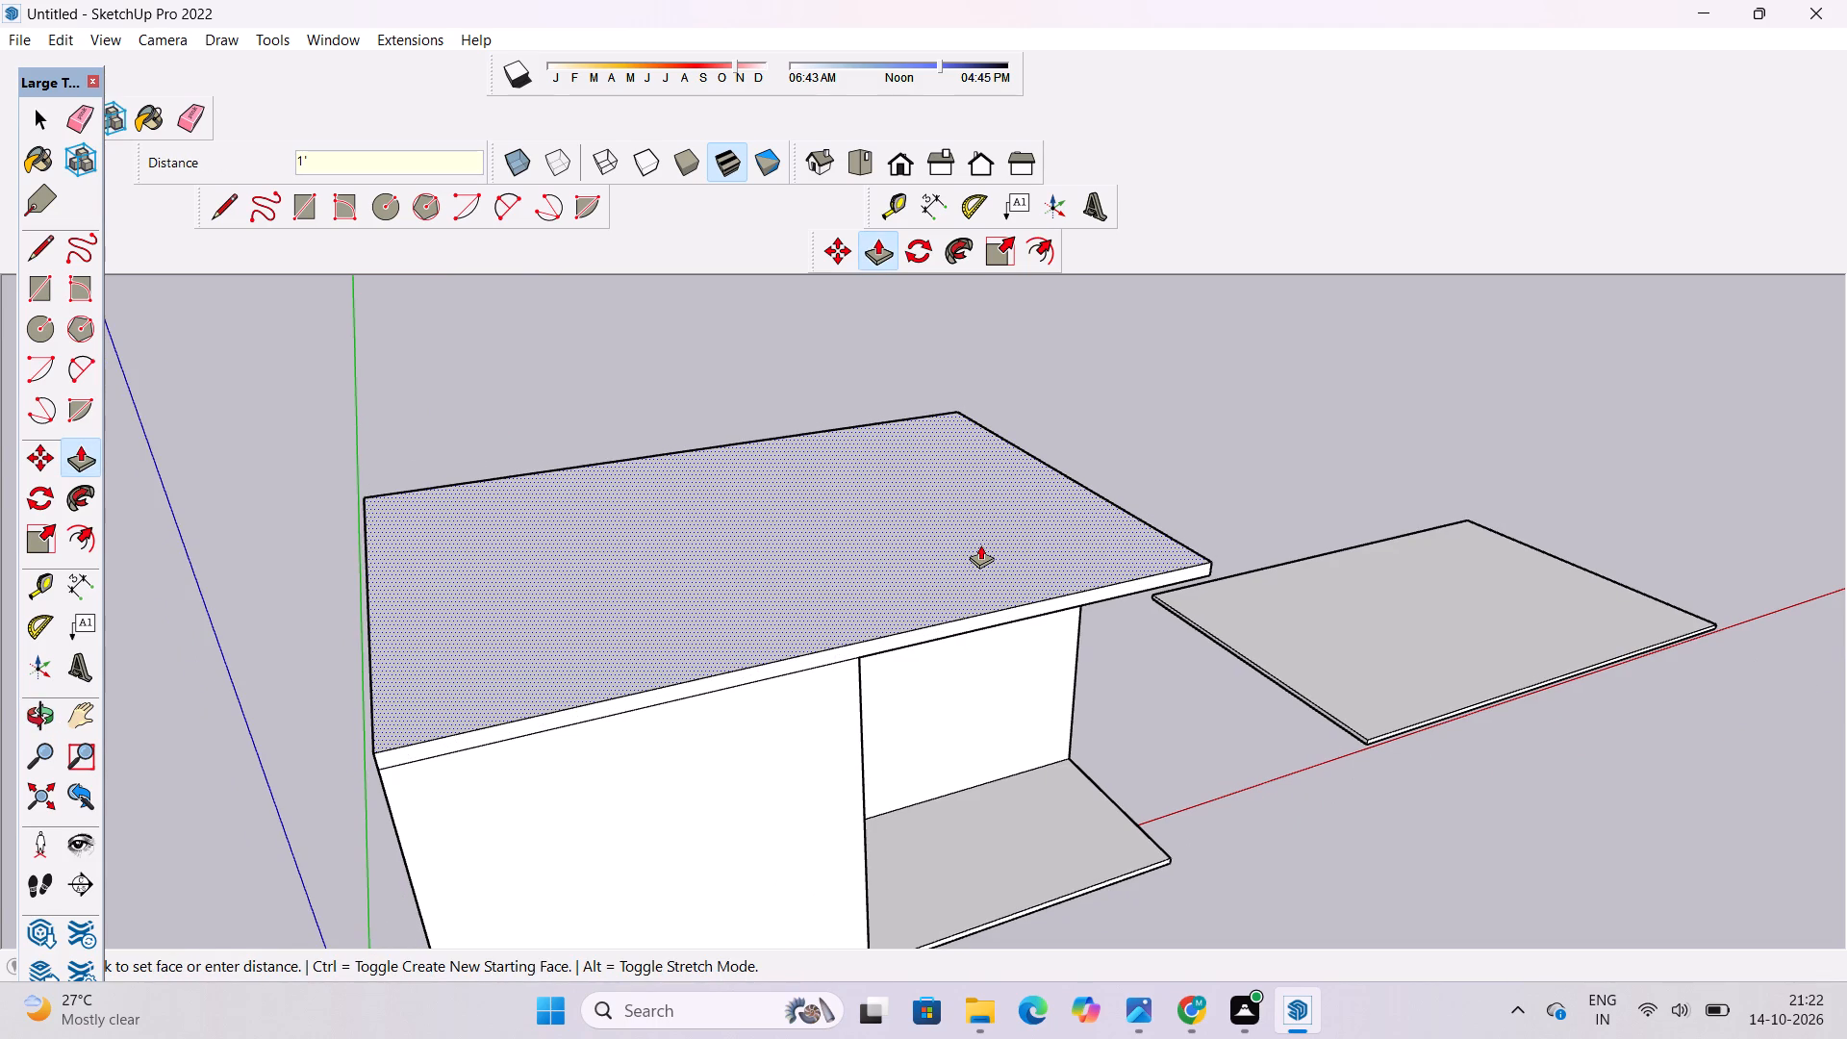
key("o")
scroll(980, 544, "down", 4)
left_click_drag(1014, 560, 947, 584)
key("space")
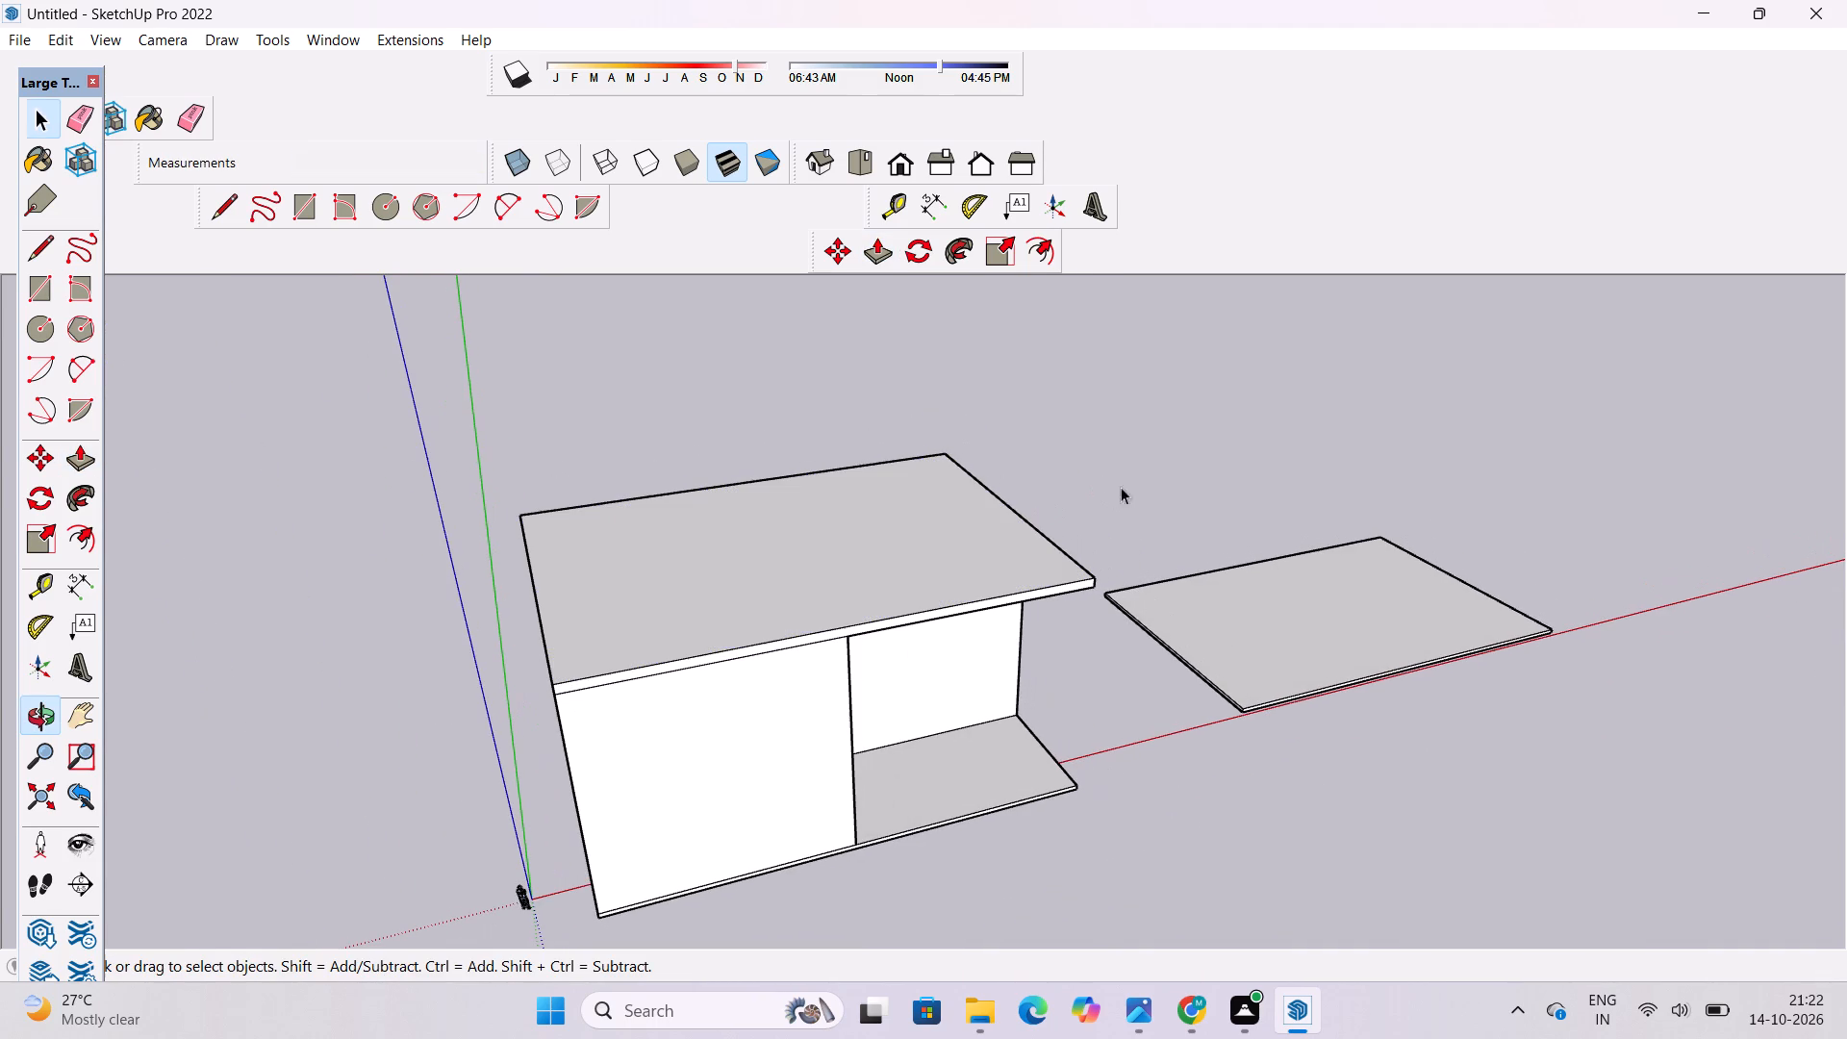
left_click(1149, 467)
Erase the two vertical dividing lines on the block's end wall nearest the origin.
key("o")
left_click_drag(905, 652, 911, 652)
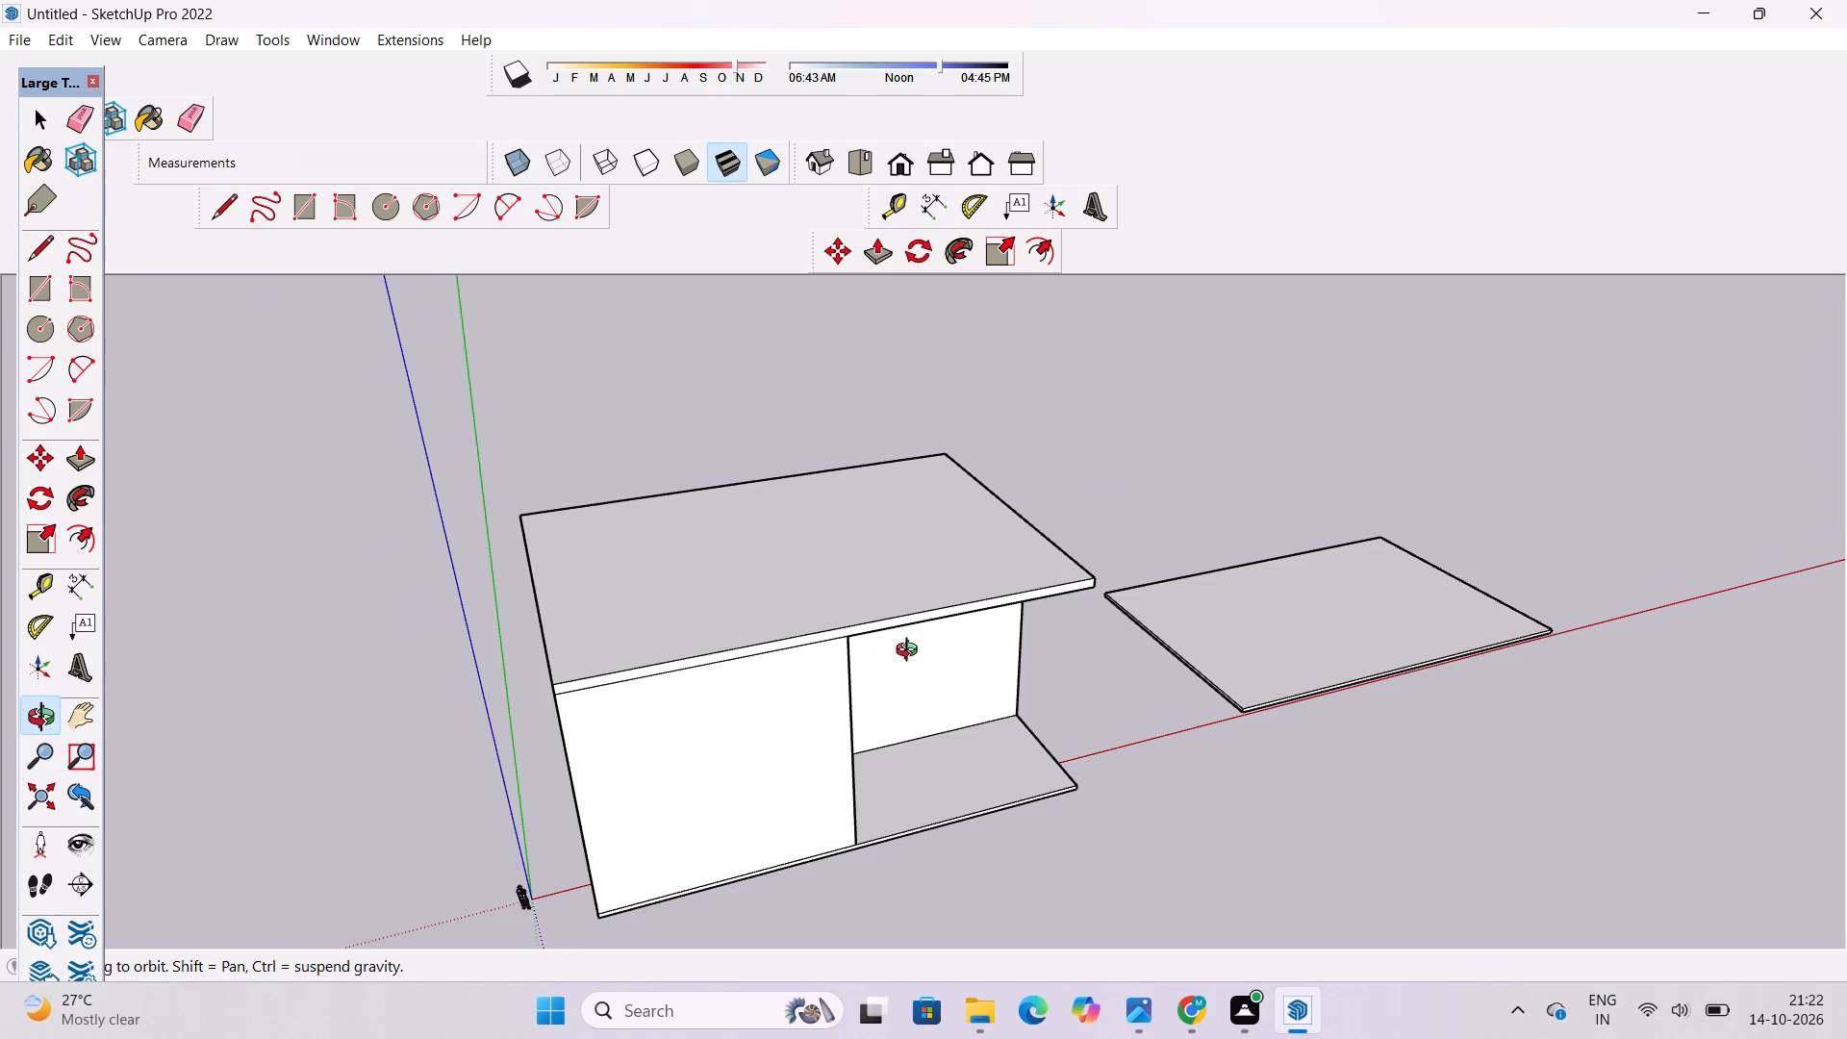
left_click_drag(911, 652, 1138, 616)
left_click_drag(838, 722, 886, 649, "shift")
left_click_drag(804, 725, 957, 699)
left_click_drag(860, 748, 869, 697)
left_click_drag(869, 697, 875, 725, "shift")
key("e")
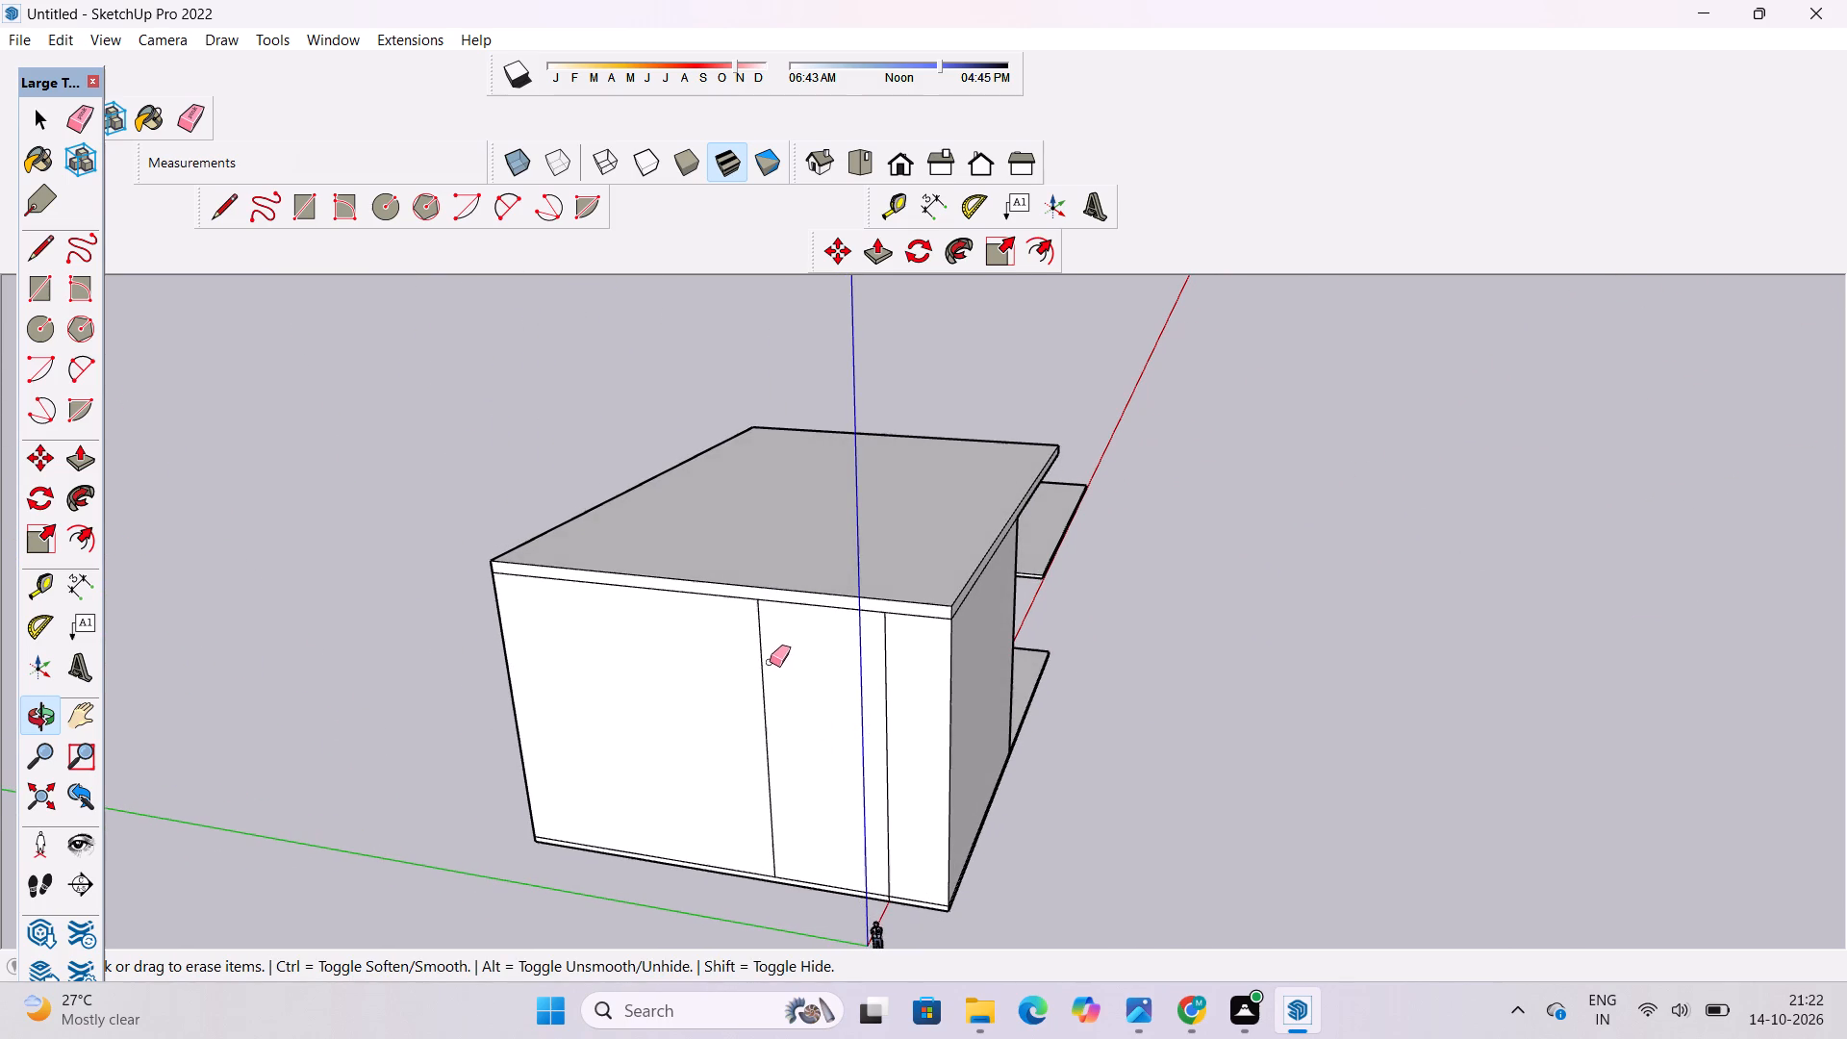
left_click_drag(770, 662, 755, 685)
left_click_drag(897, 671, 865, 697)
left_click(891, 681)
left_click(884, 694)
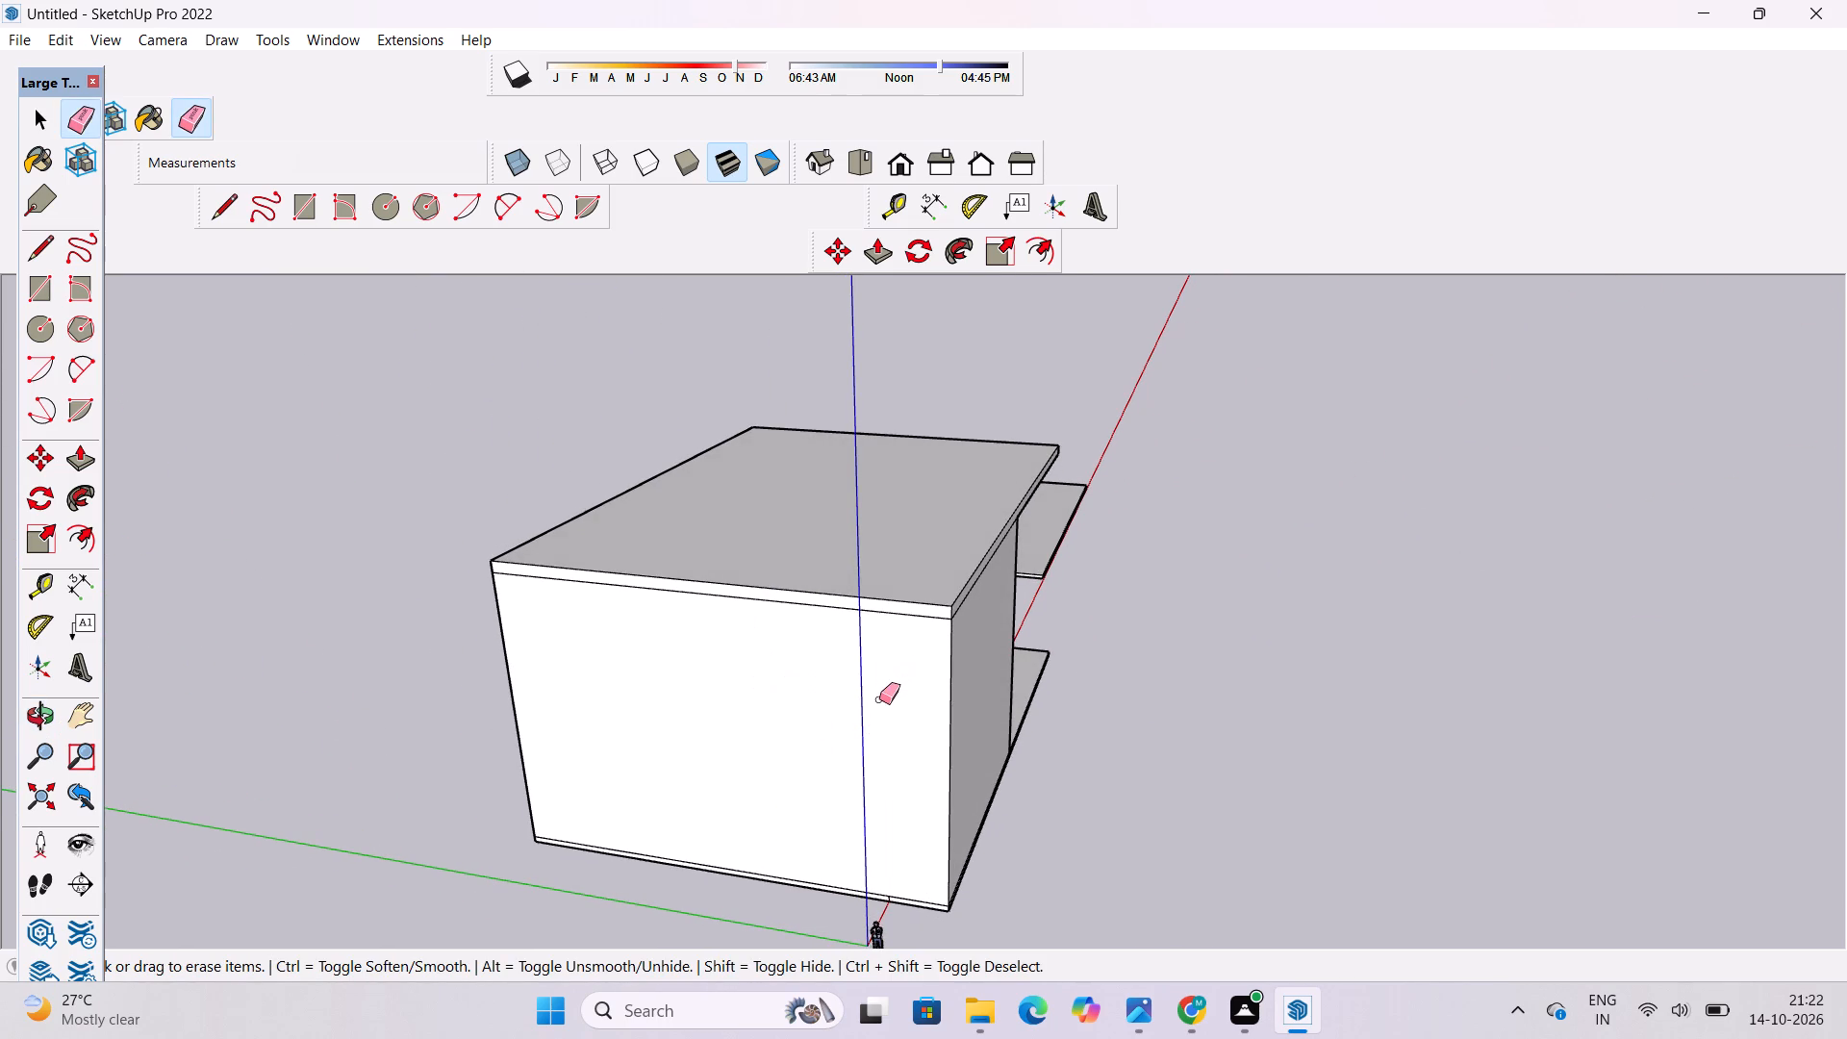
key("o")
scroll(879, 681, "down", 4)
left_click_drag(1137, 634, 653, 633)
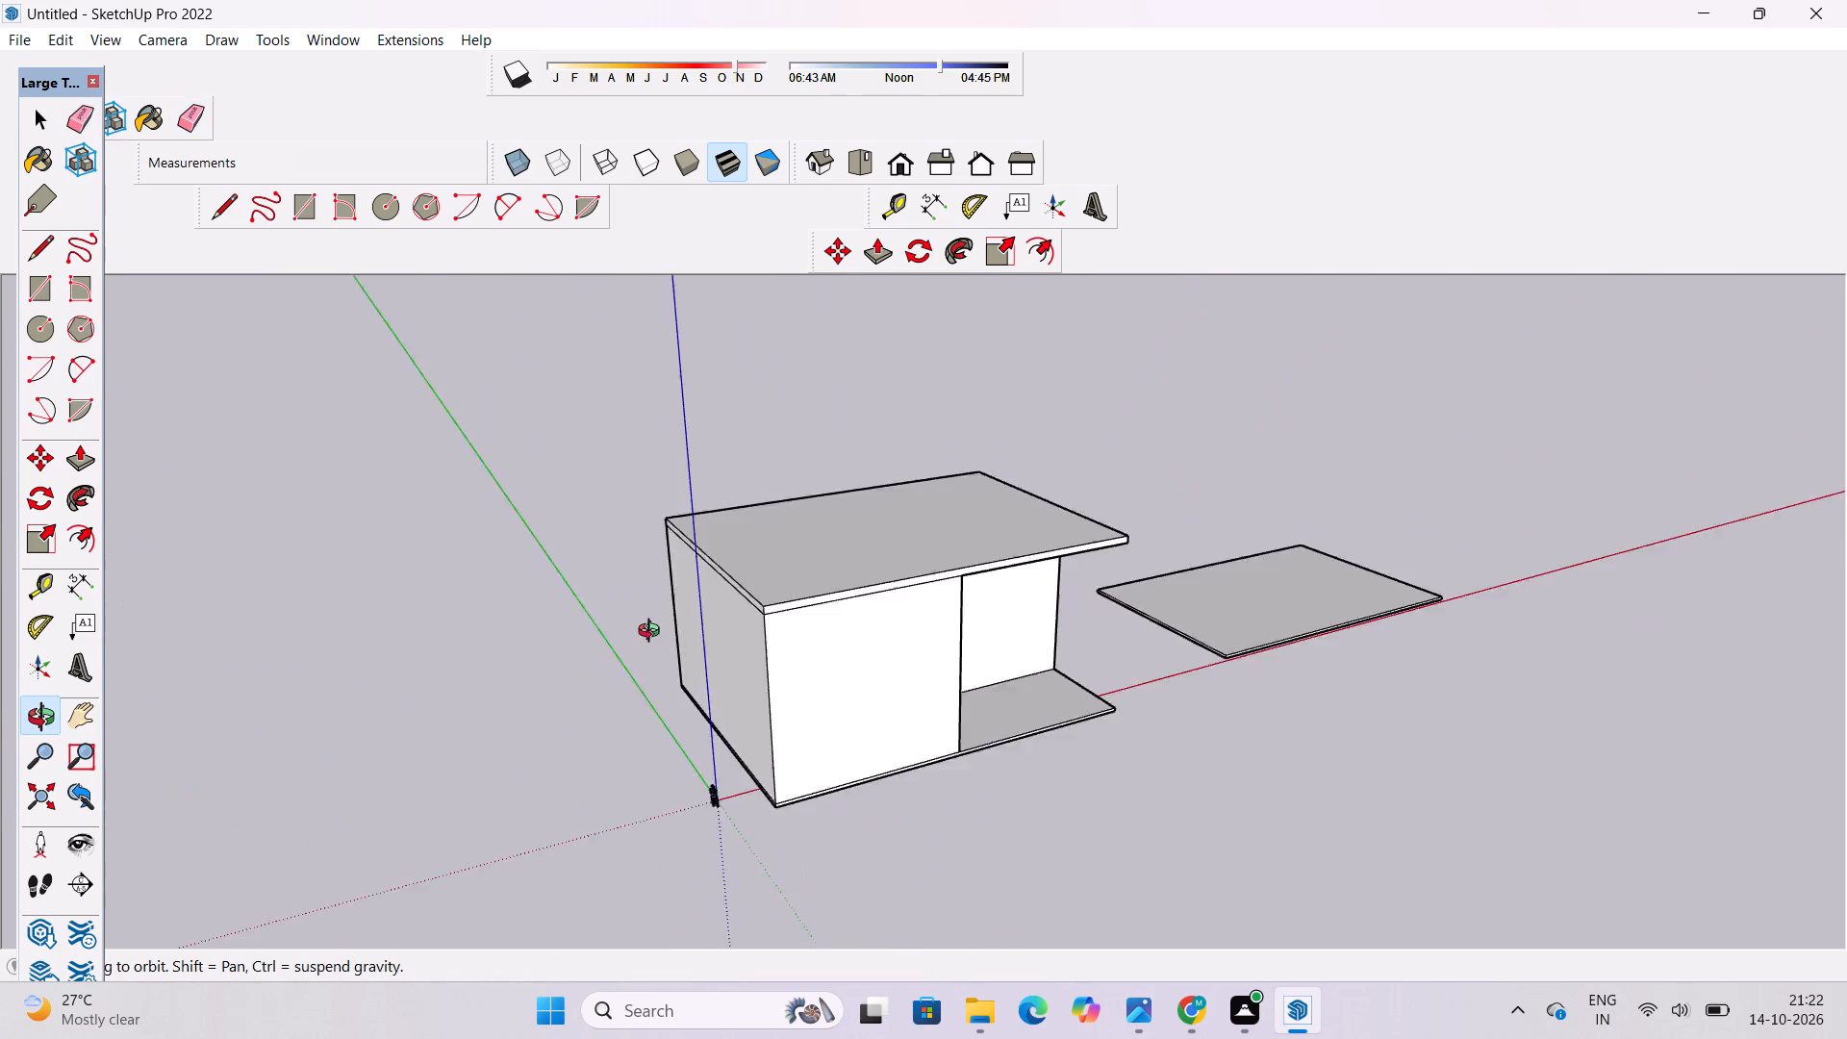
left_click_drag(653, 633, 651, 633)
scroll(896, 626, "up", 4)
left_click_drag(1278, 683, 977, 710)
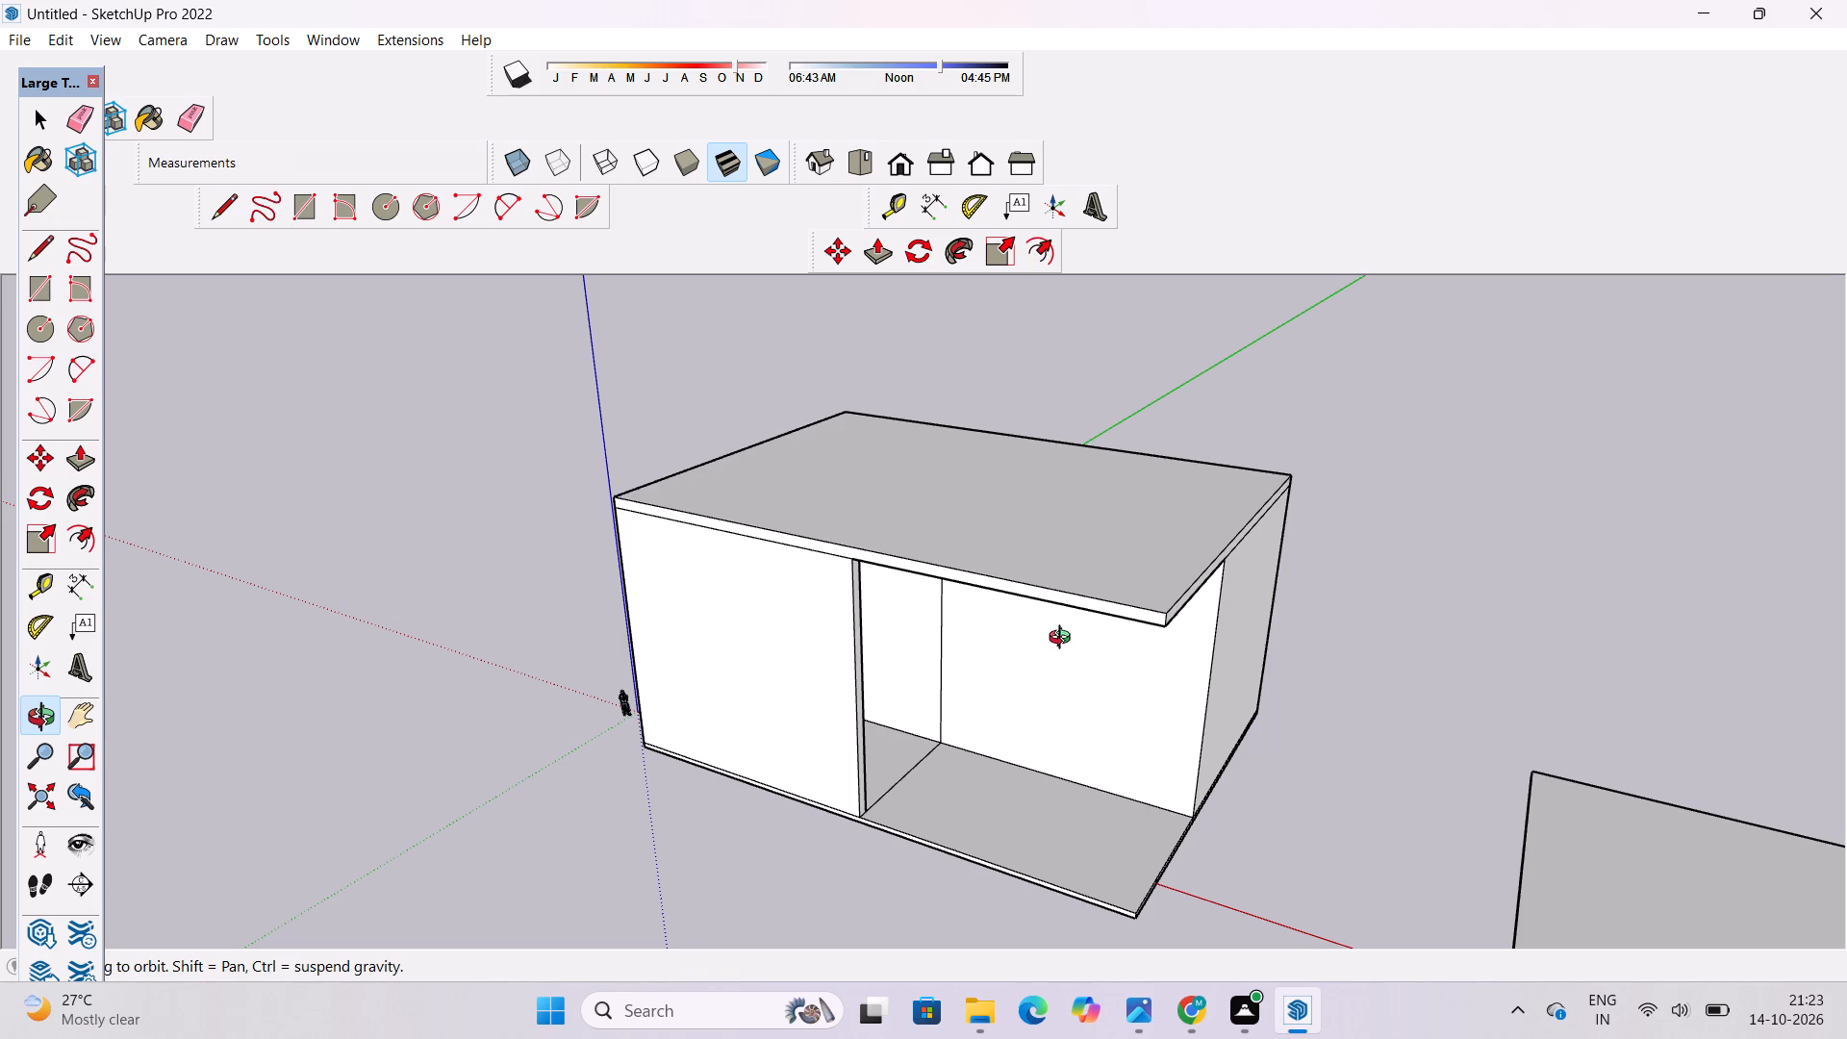
Examine the house block's roof slab, front wall and open bay from several angles.
left_click_drag(950, 825, 961, 805)
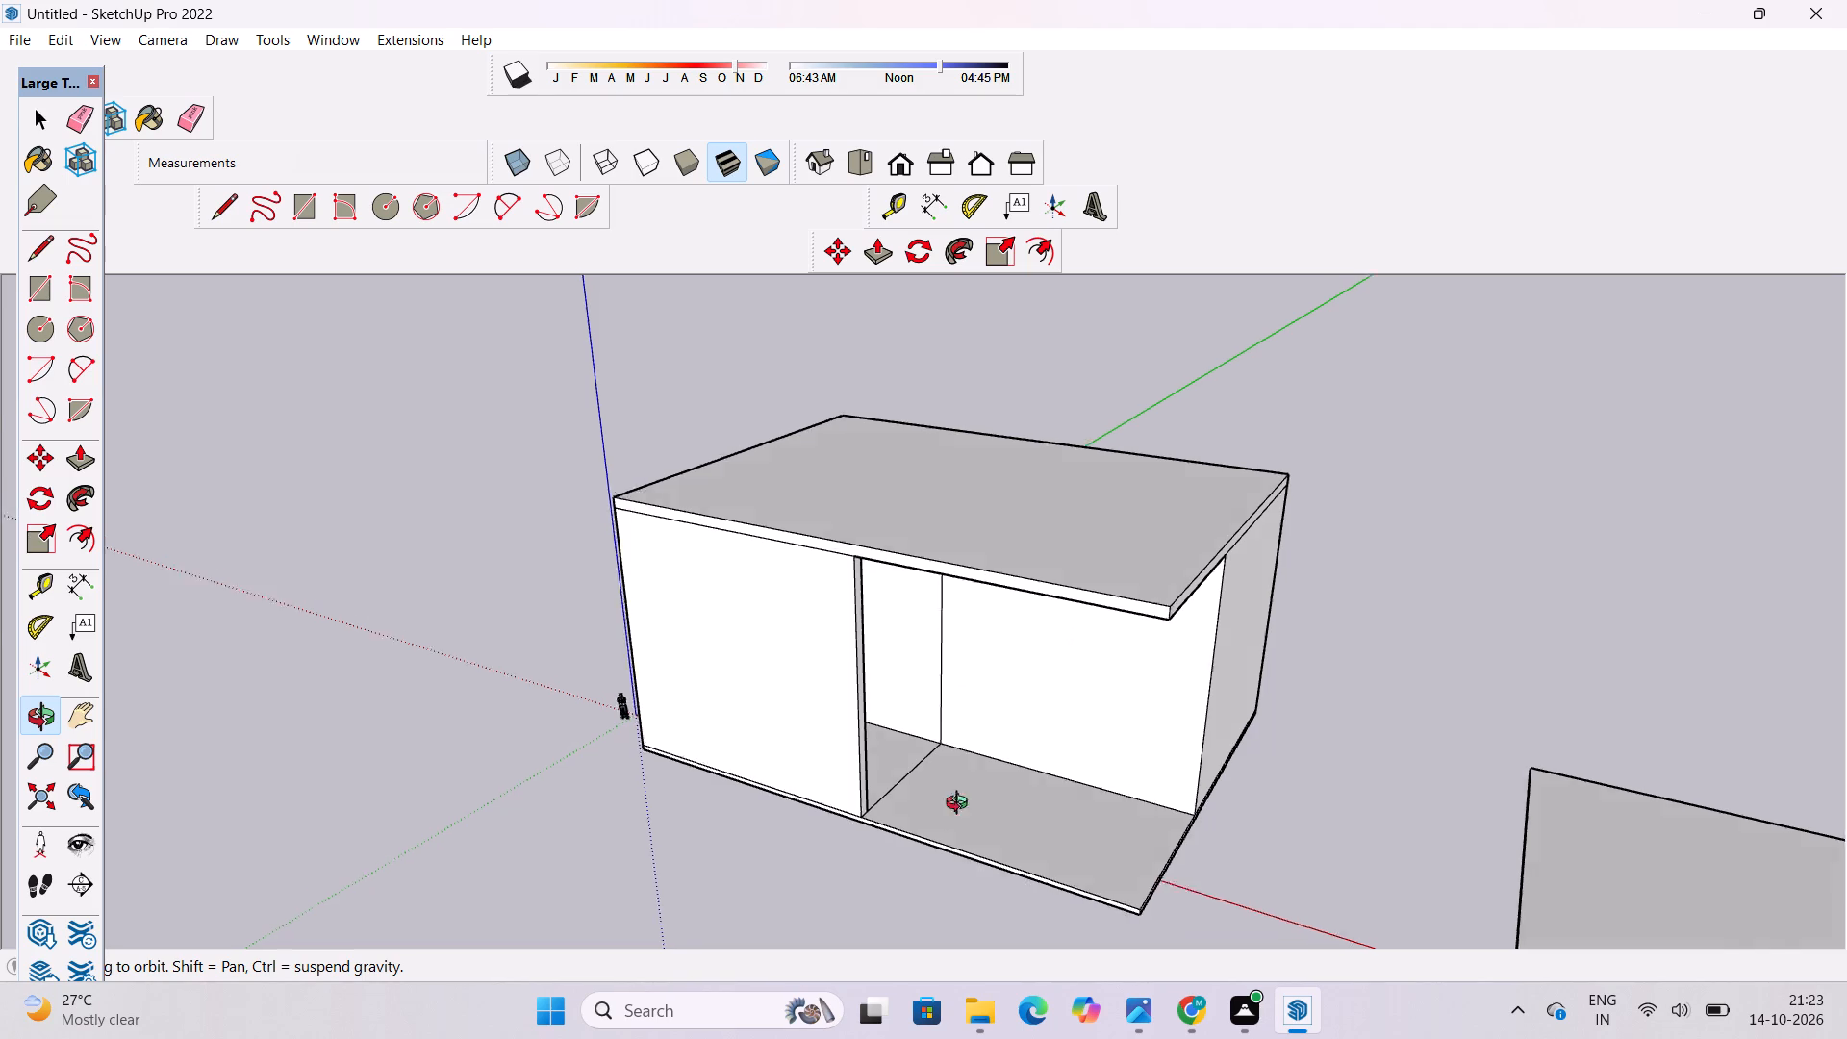
left_click_drag(961, 805, 1038, 685)
scroll(979, 746, "up", 3)
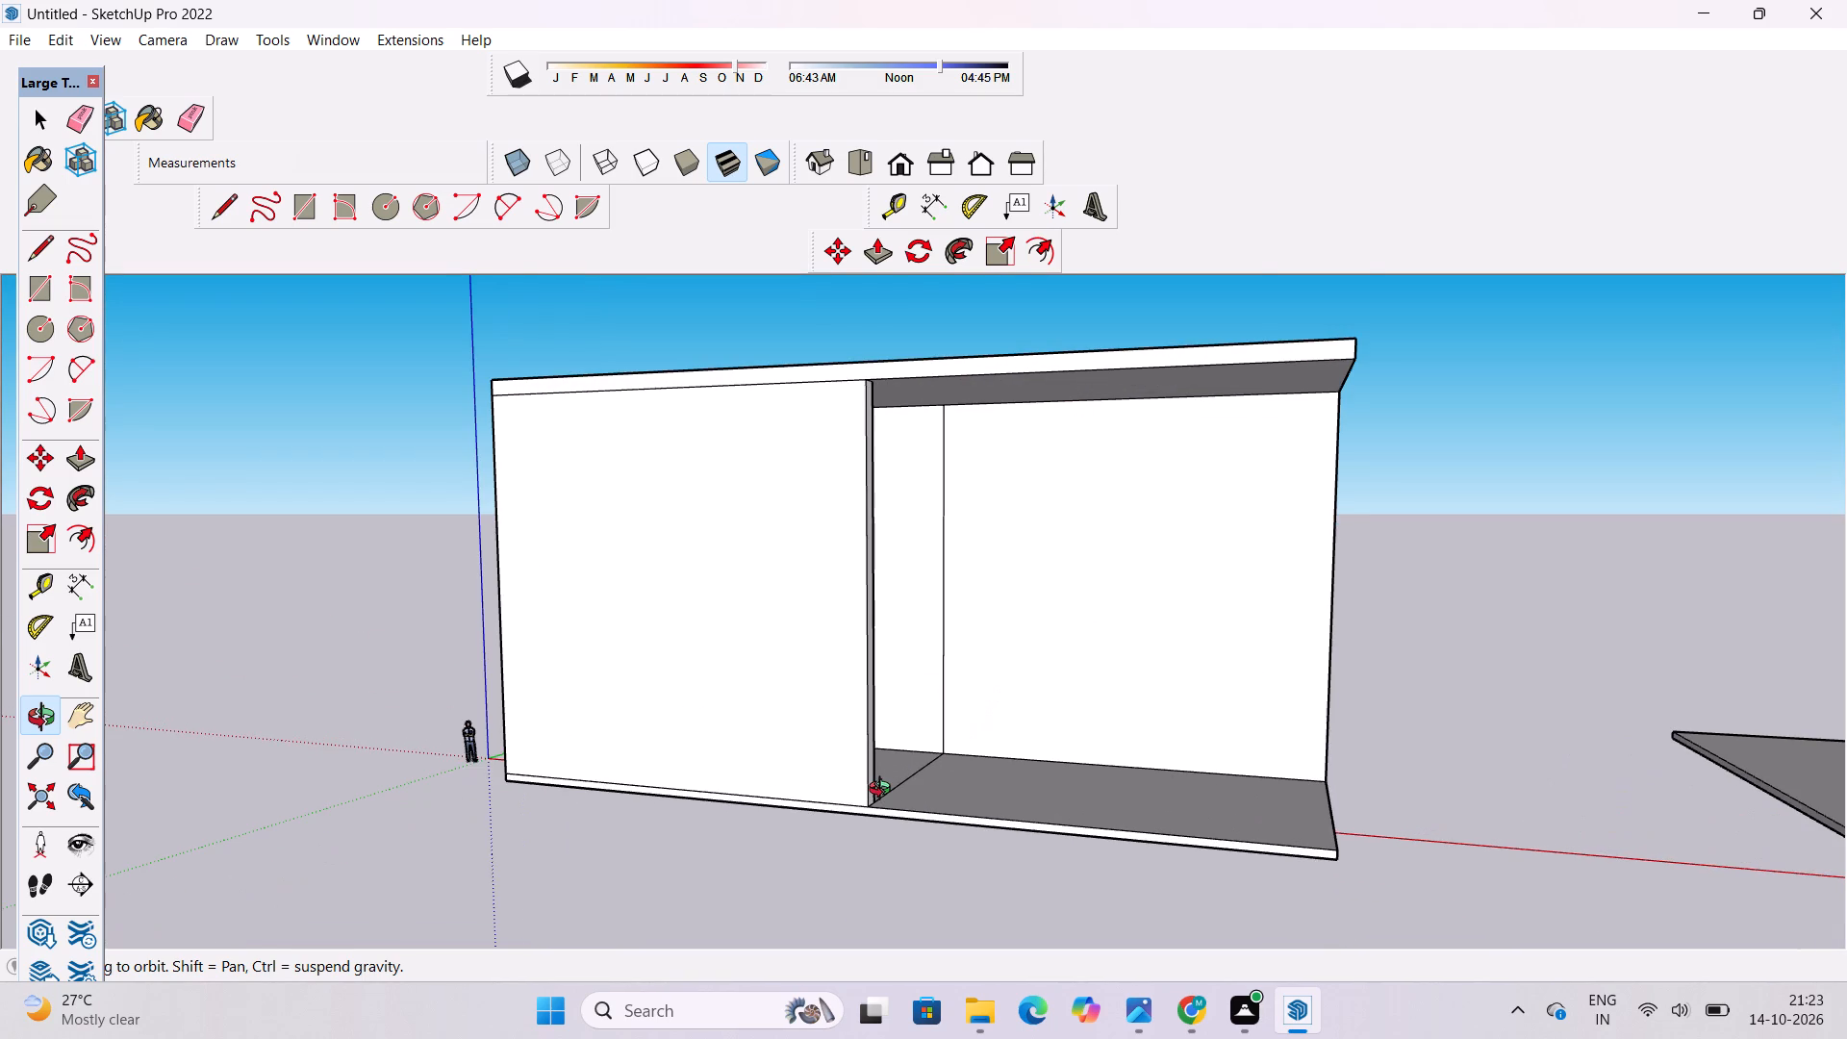
scroll(884, 791, "down", 3)
left_click_drag(856, 806, 881, 884)
left_click_drag(850, 806, 888, 845)
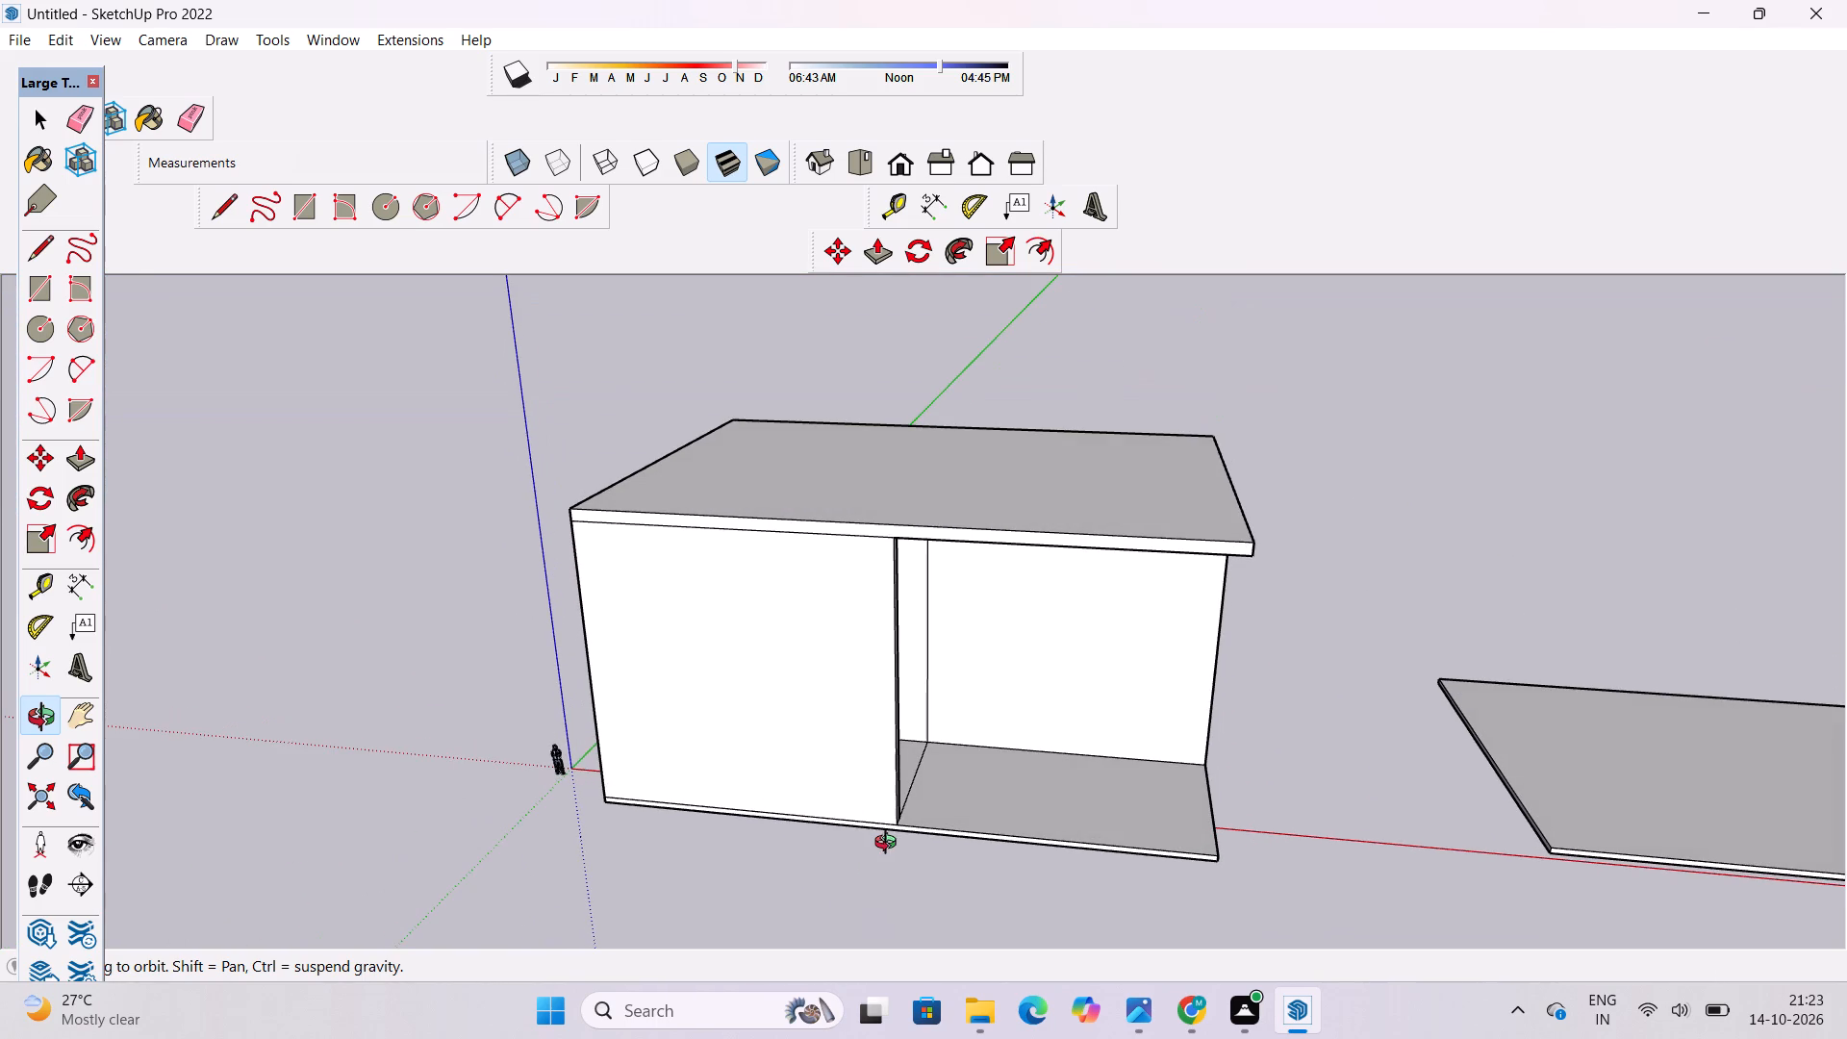
left_click_drag(925, 750, 794, 760)
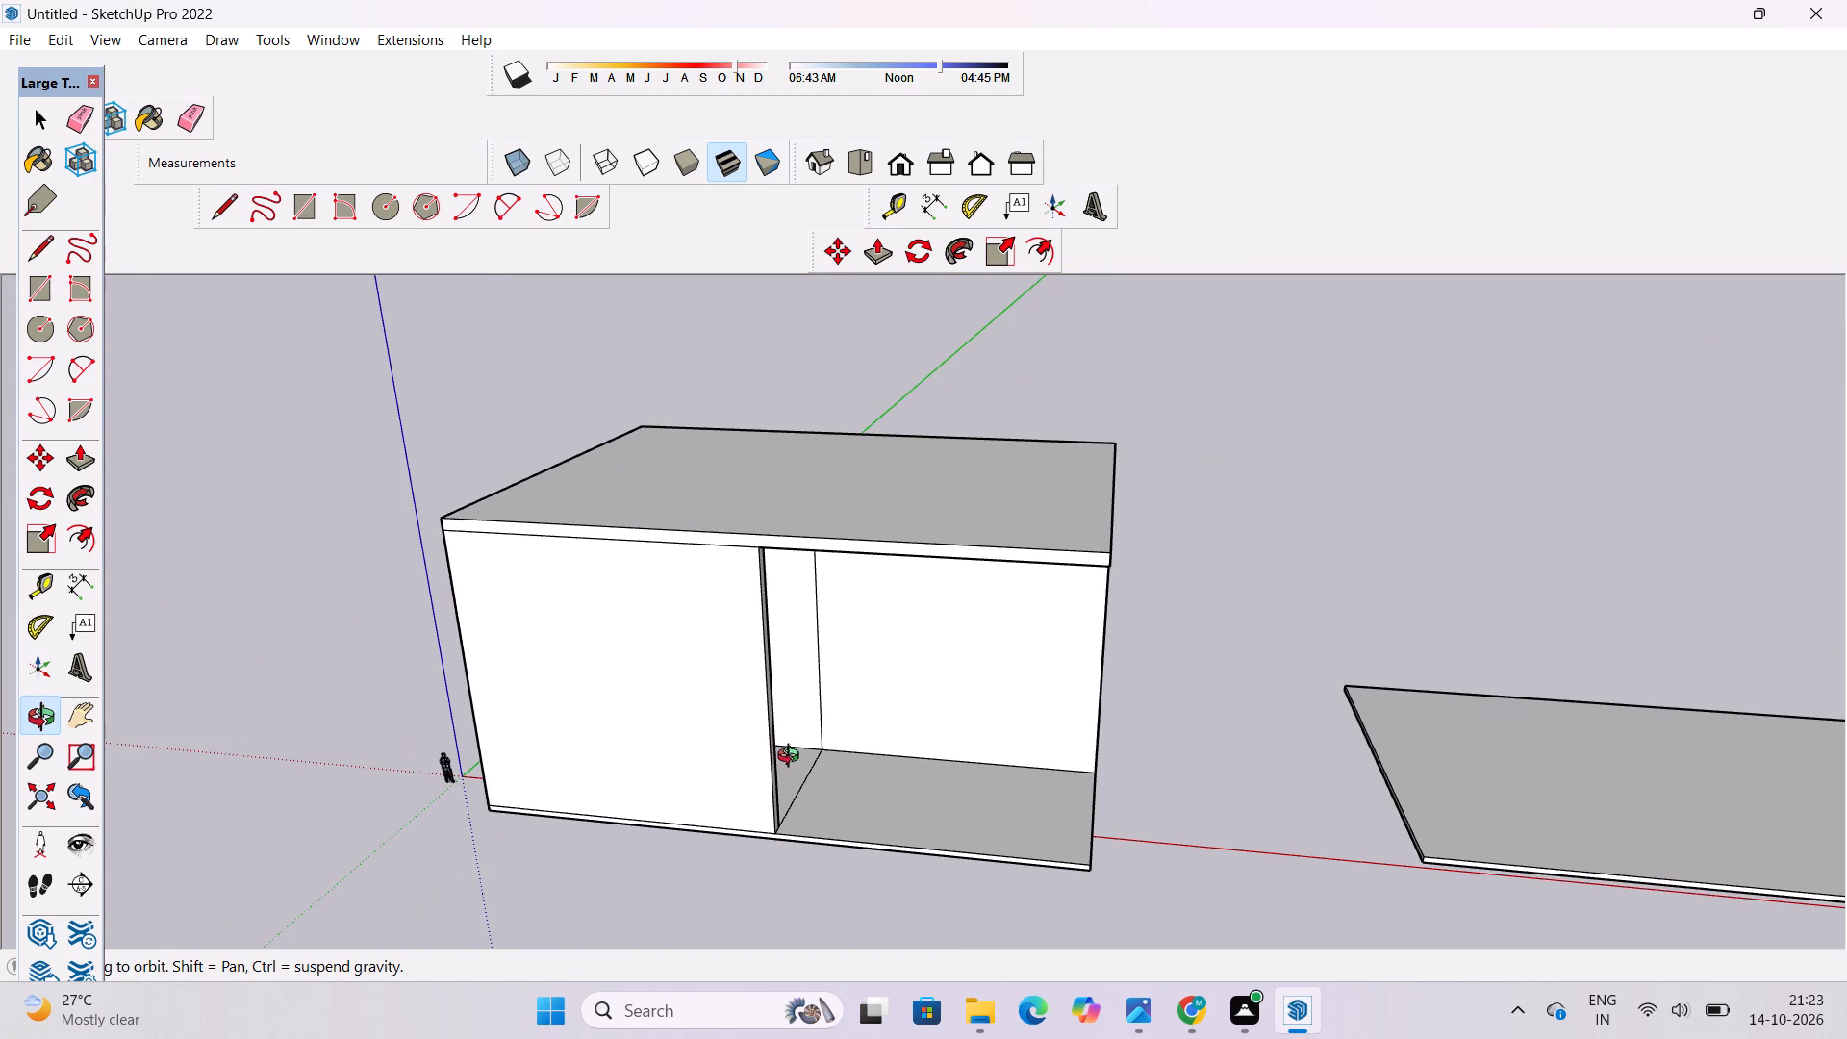
left_click_drag(806, 718, 826, 763)
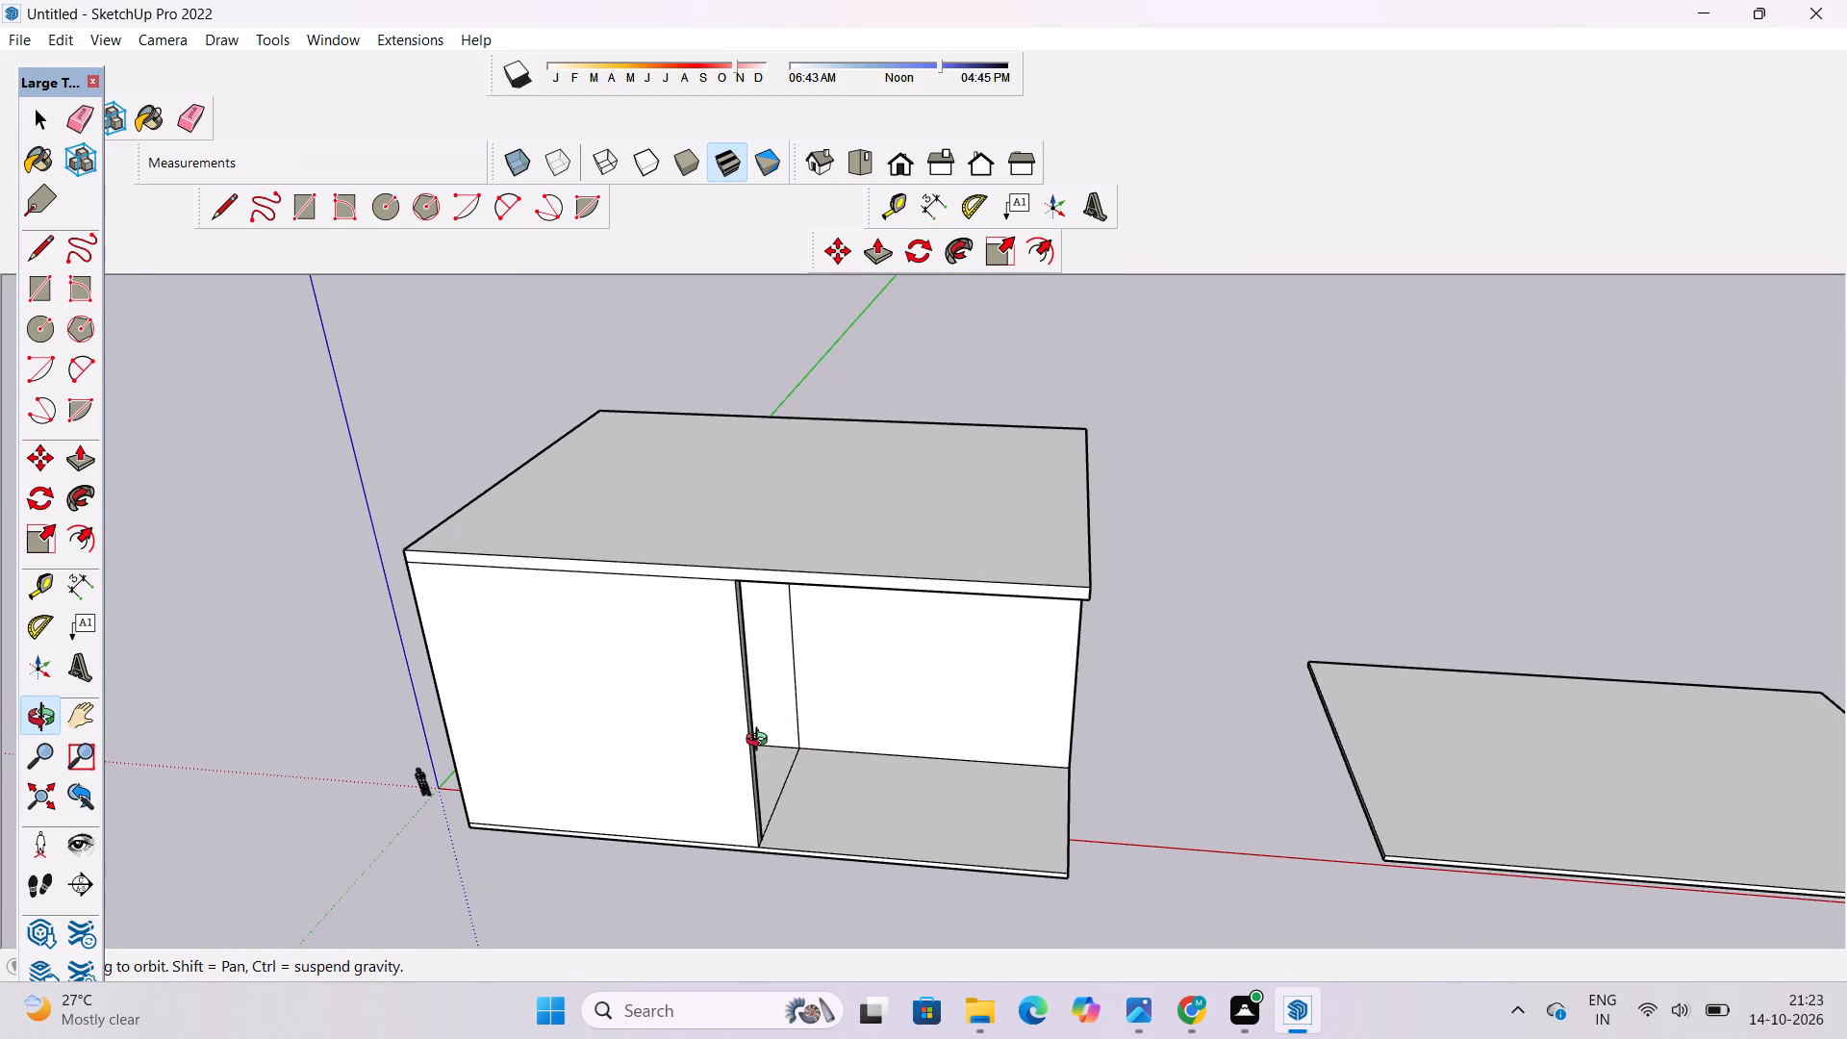
left_click_drag(761, 742, 822, 710, "shift")
scroll(823, 712, "down", 6)
left_click_drag(848, 698, 868, 759, "shift")
left_click_drag(868, 767, 899, 804)
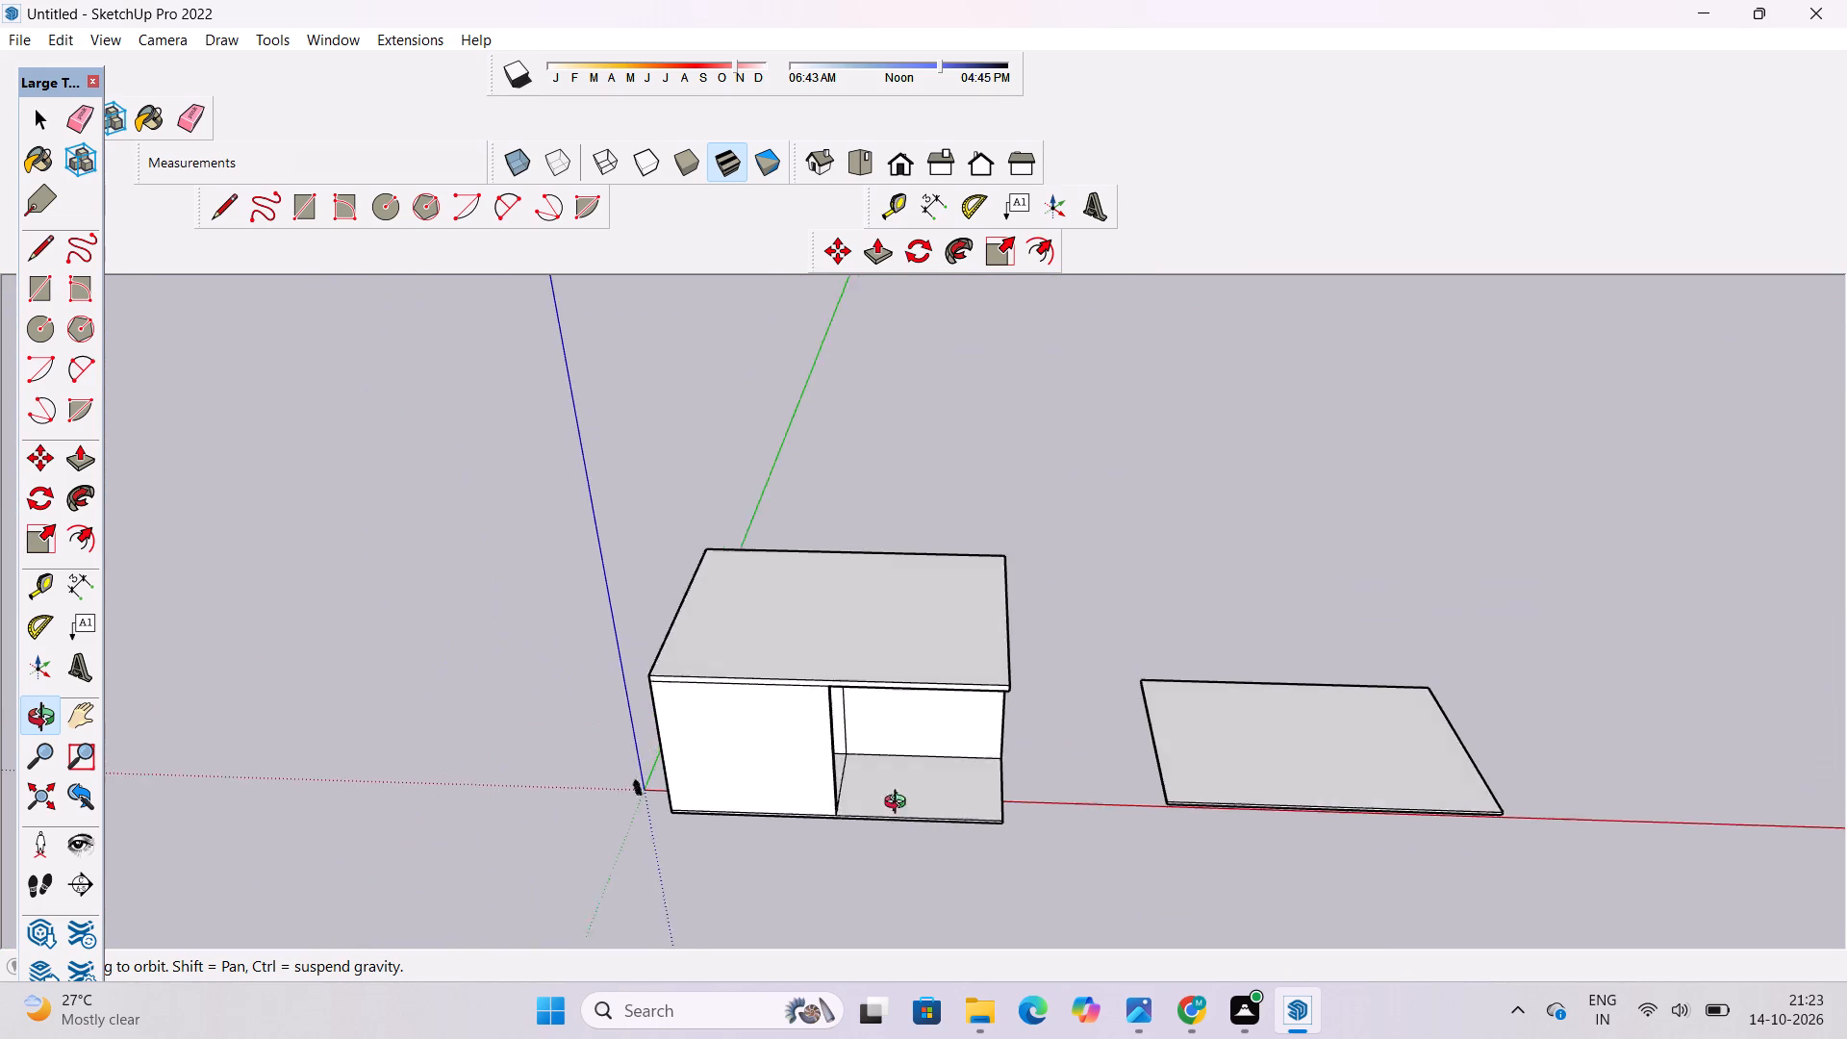
left_click_drag(899, 804, 939, 835)
scroll(874, 740, "up", 4)
left_click_drag(873, 722, 822, 732, "shift")
left_click_drag(822, 732, 818, 773)
left_click_drag(818, 792, 815, 691)
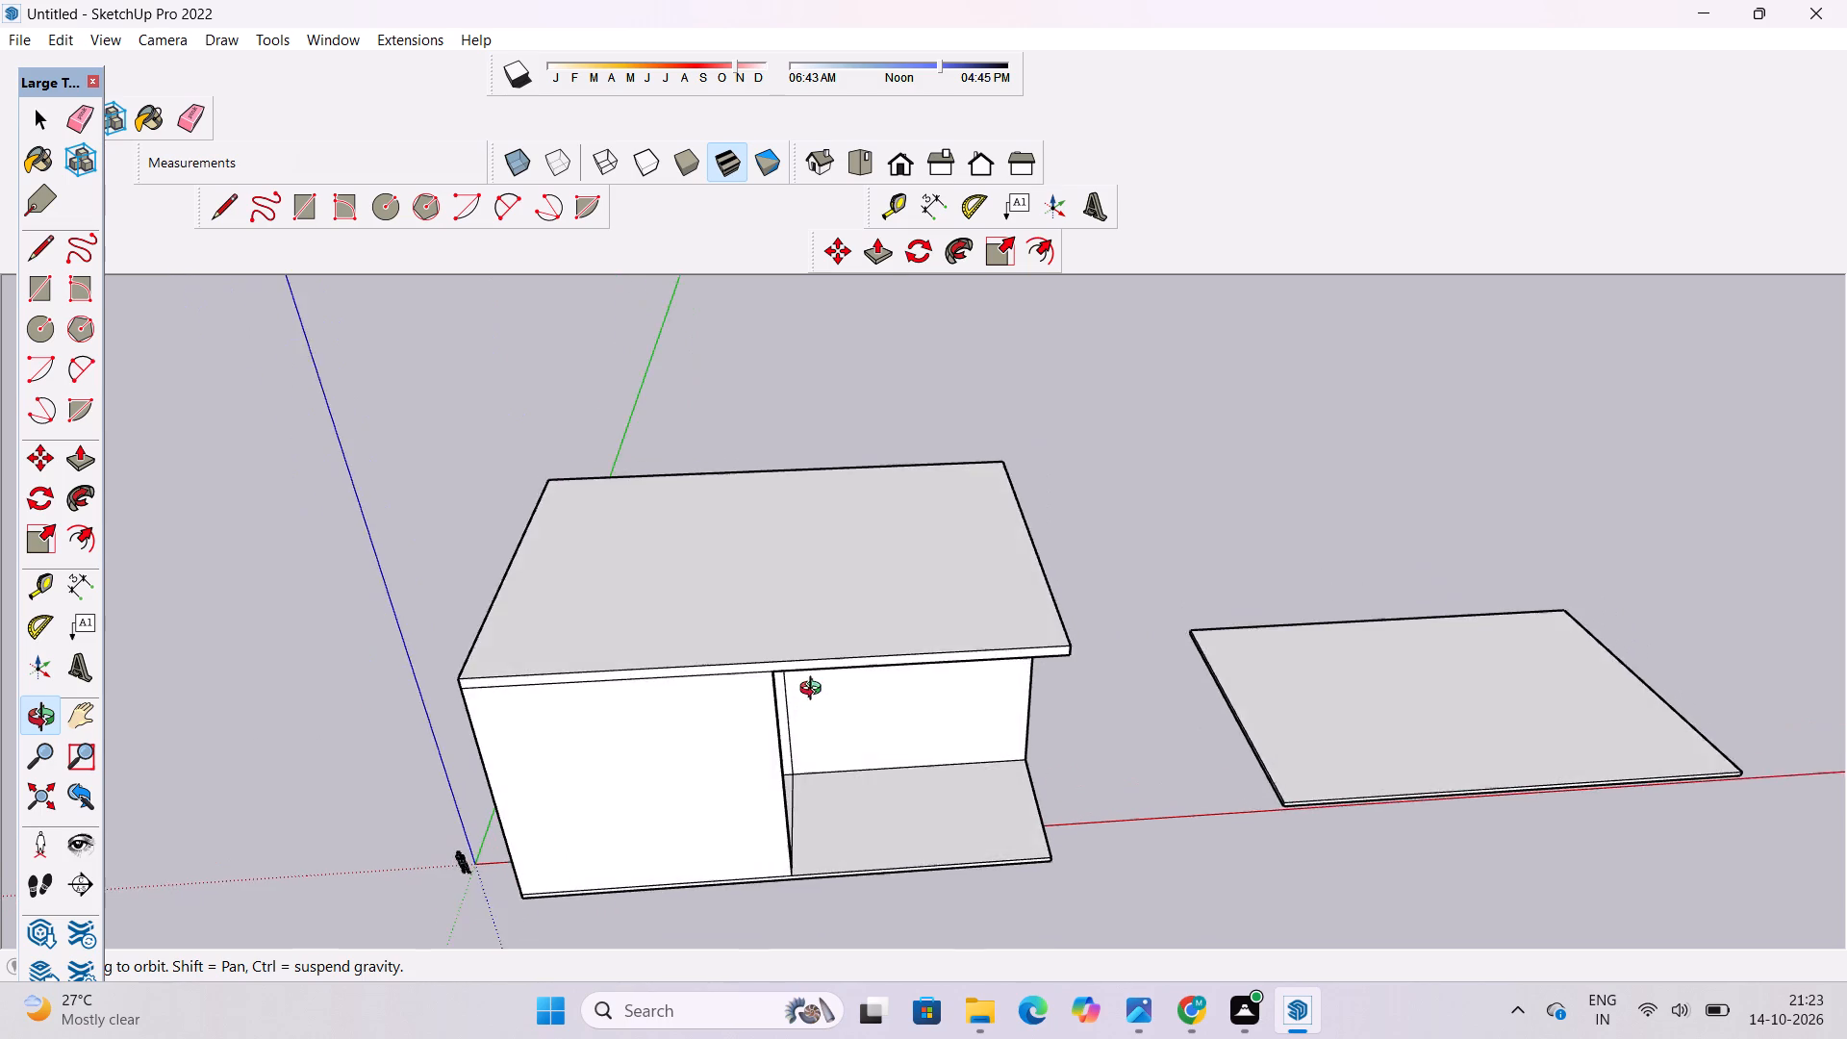
left_click_drag(815, 691, 1039, 756)
left_click_drag(1039, 756, 772, 759)
left_click_drag(771, 753, 752, 691, "shift")
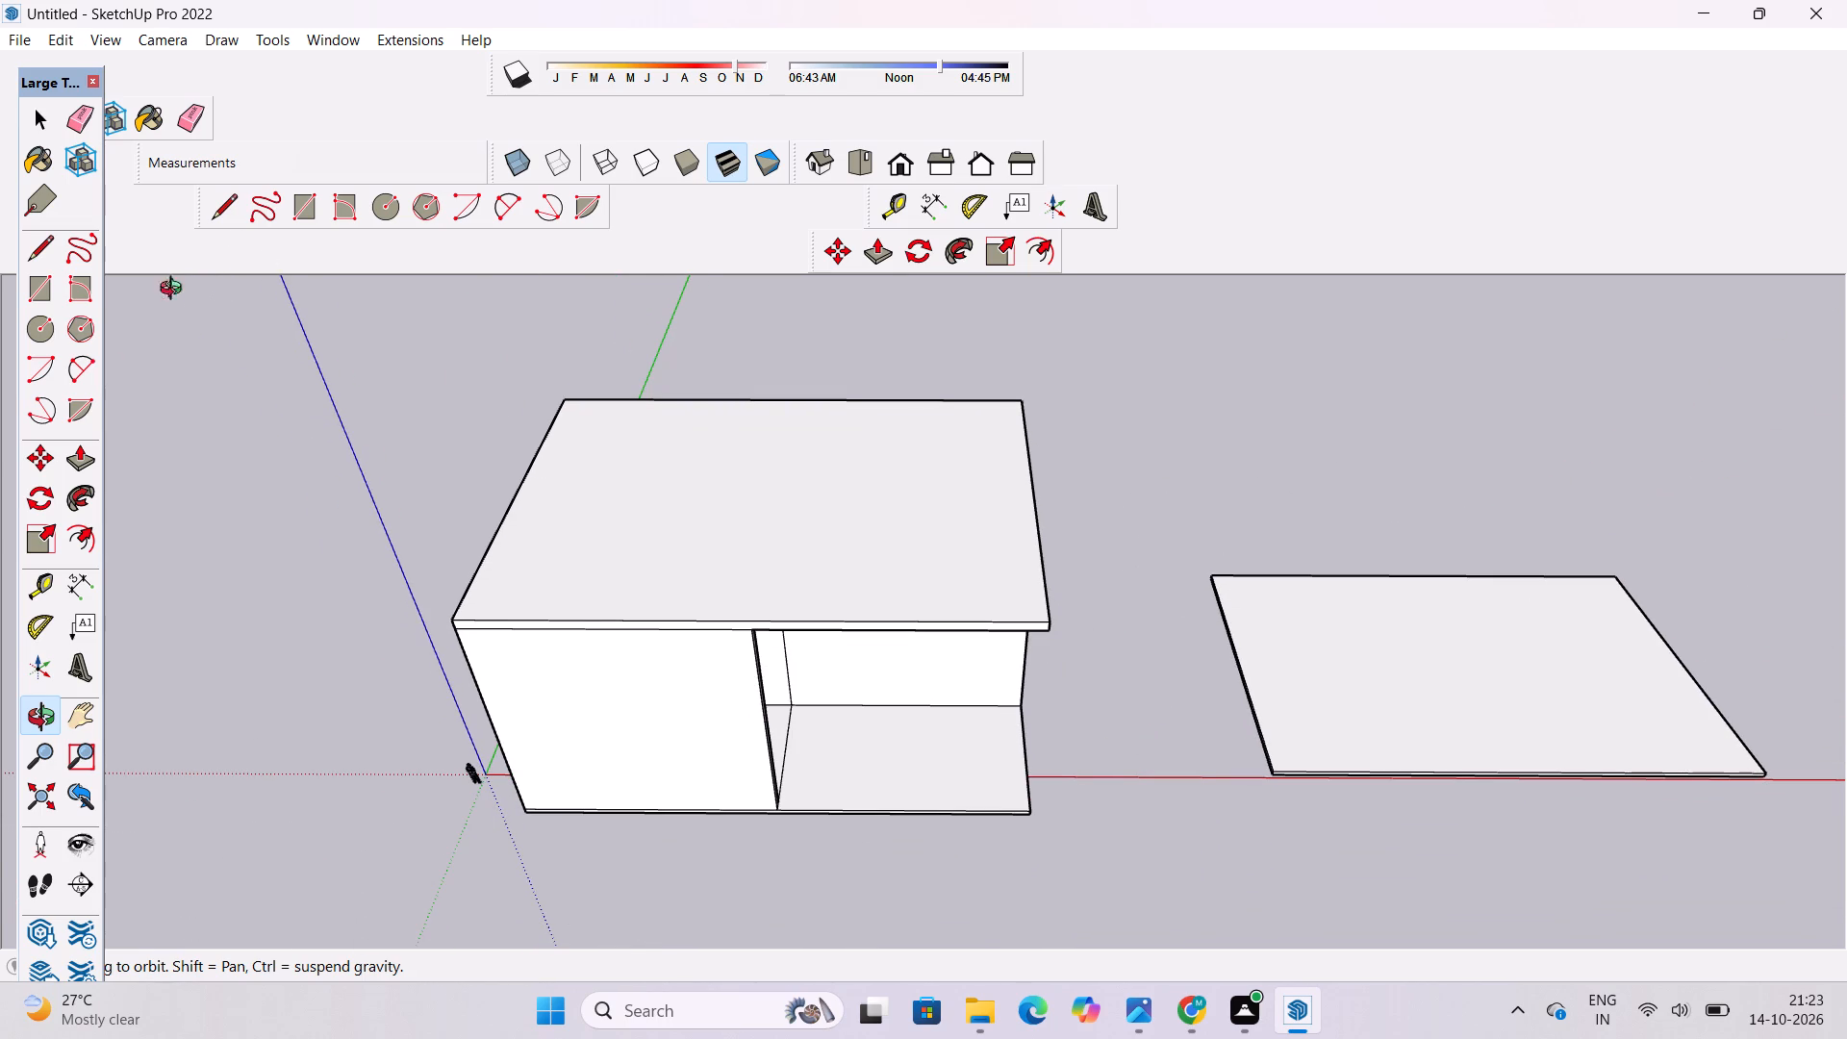
Place a Tape Measure guide line across the roof slab's top, parallel to its front edge and 30' back.
left_click_drag(32, 594, 71, 588)
scroll(531, 576, "down", 2)
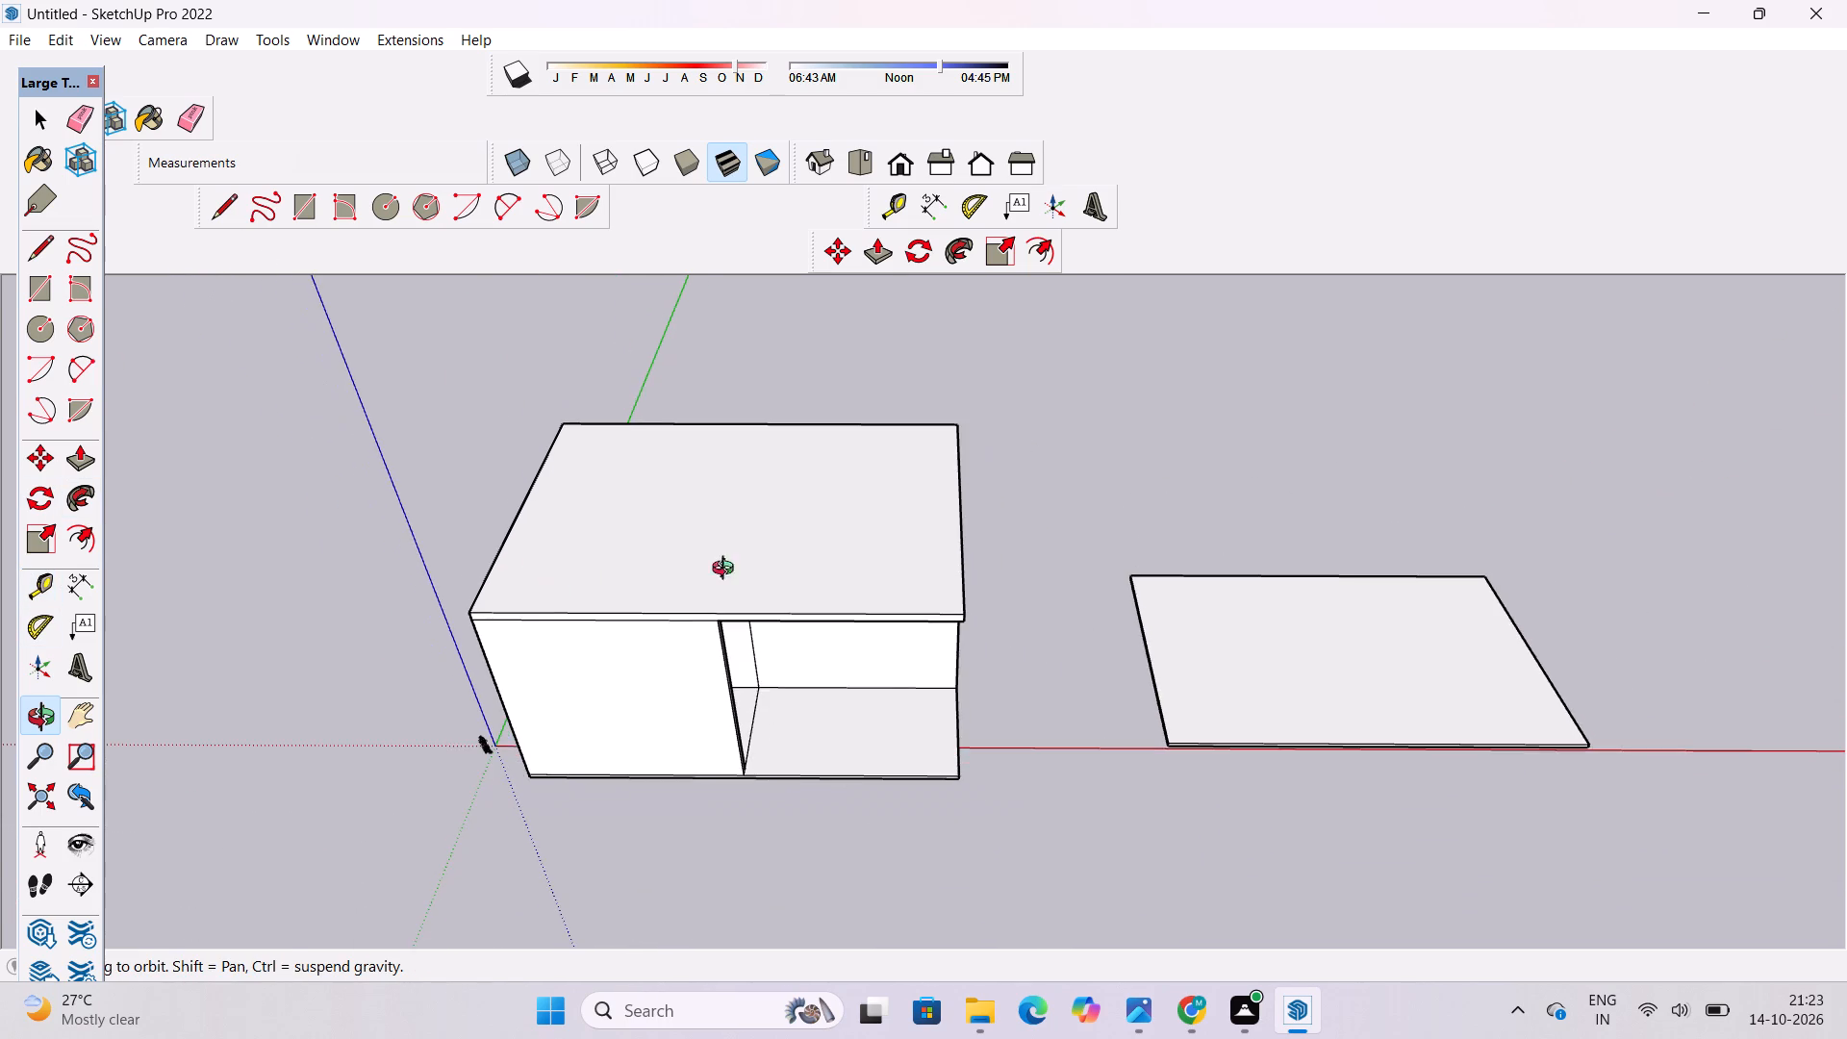
scroll(799, 572, "up", 5)
left_click(42, 595)
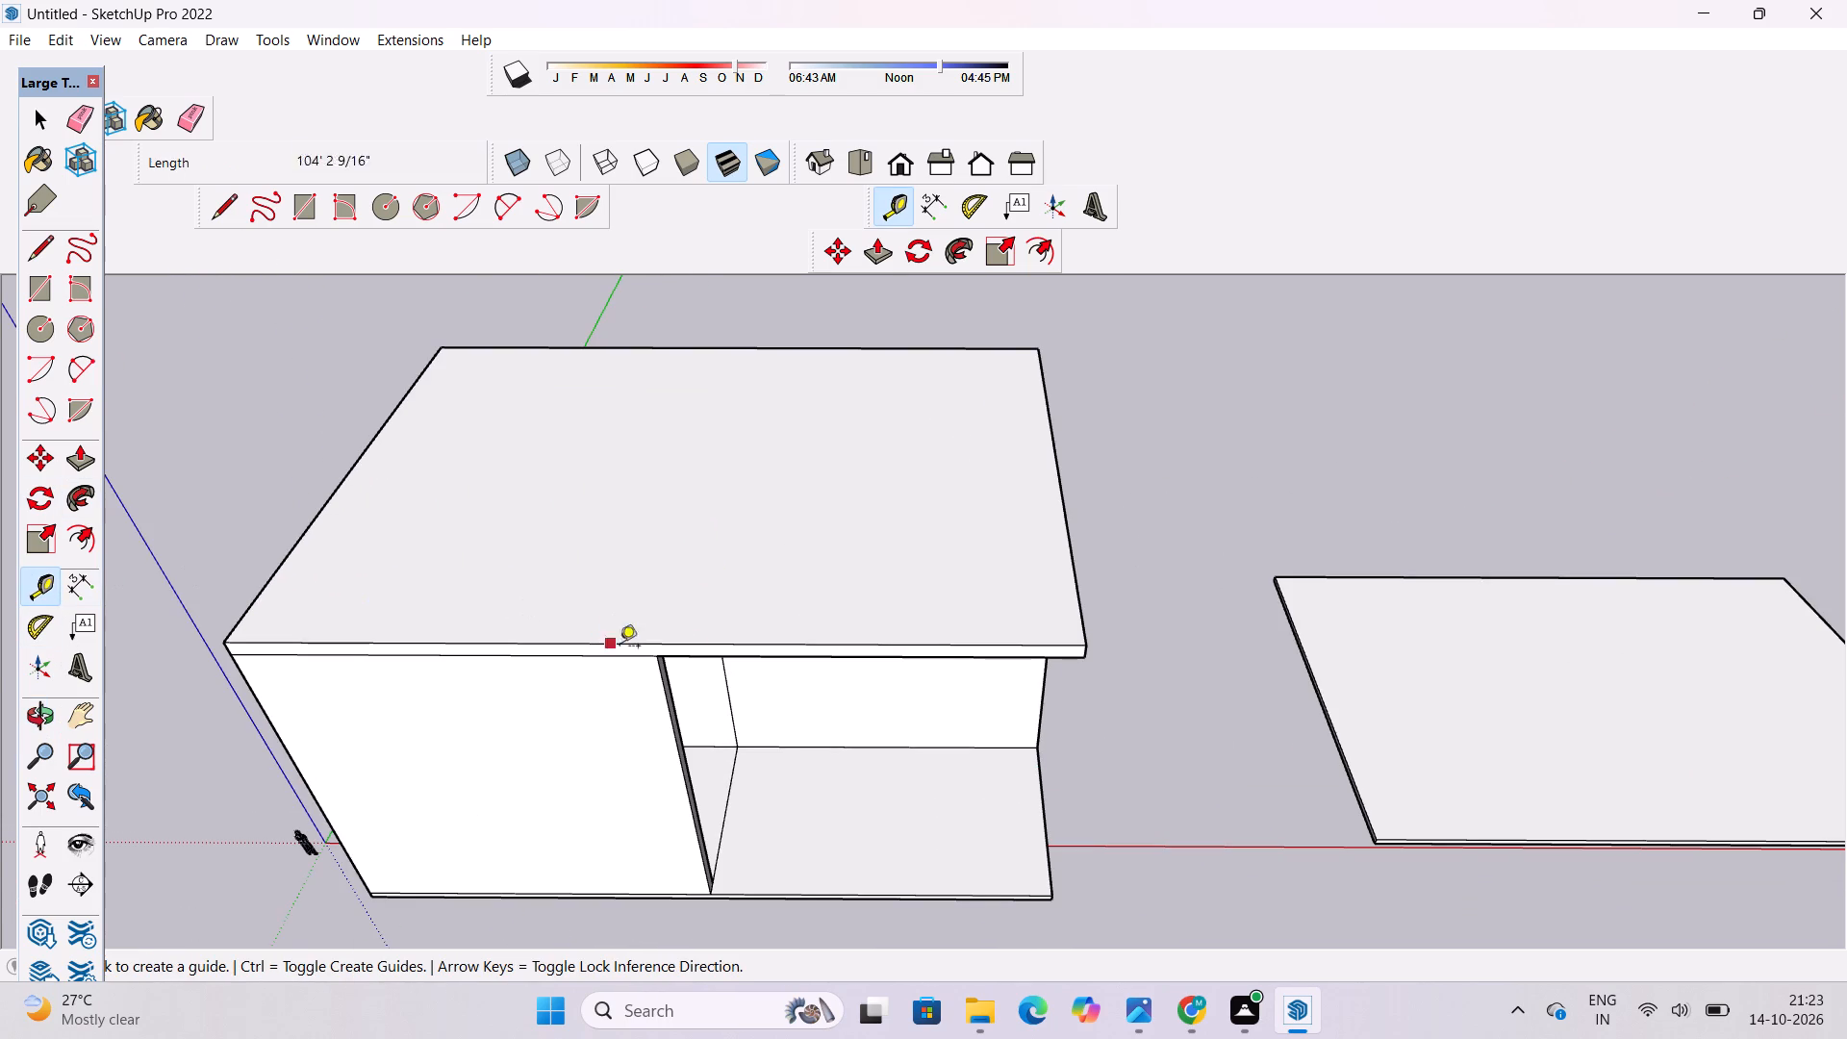
scroll(689, 656, "up", 4)
left_click(635, 636)
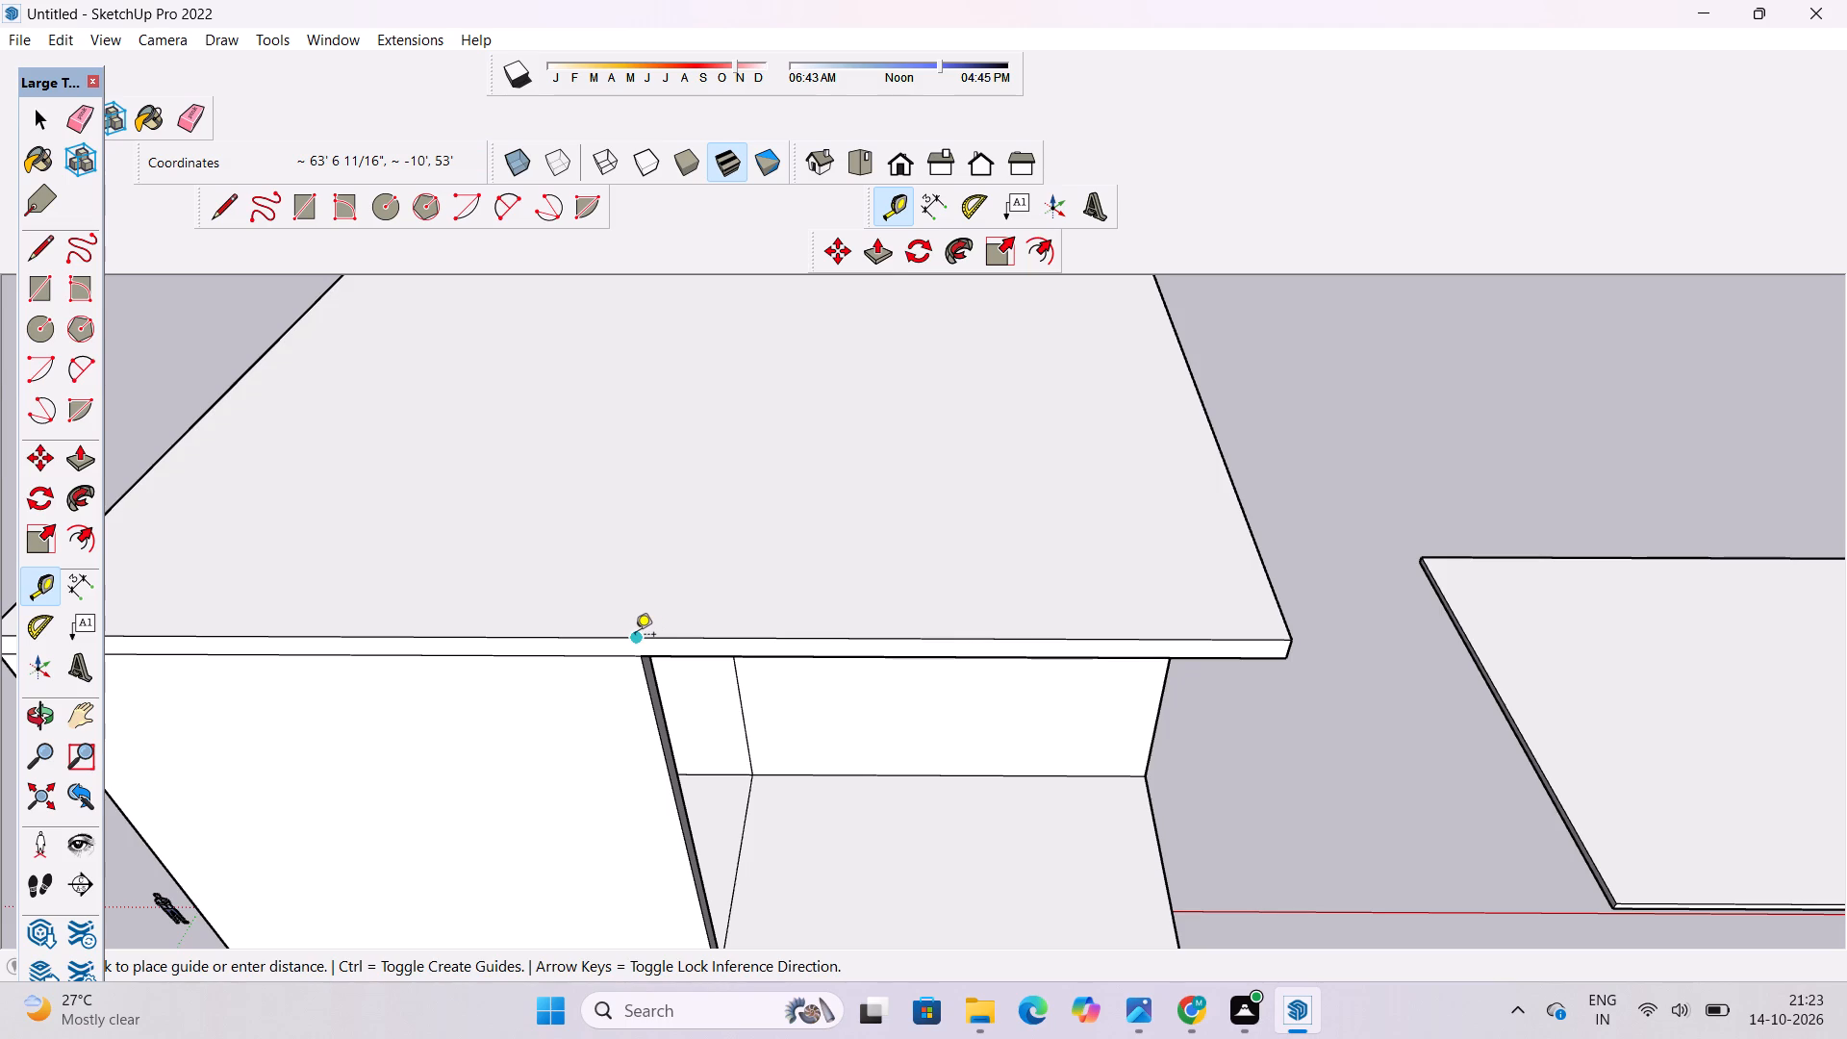
scroll(635, 636, "down", 4)
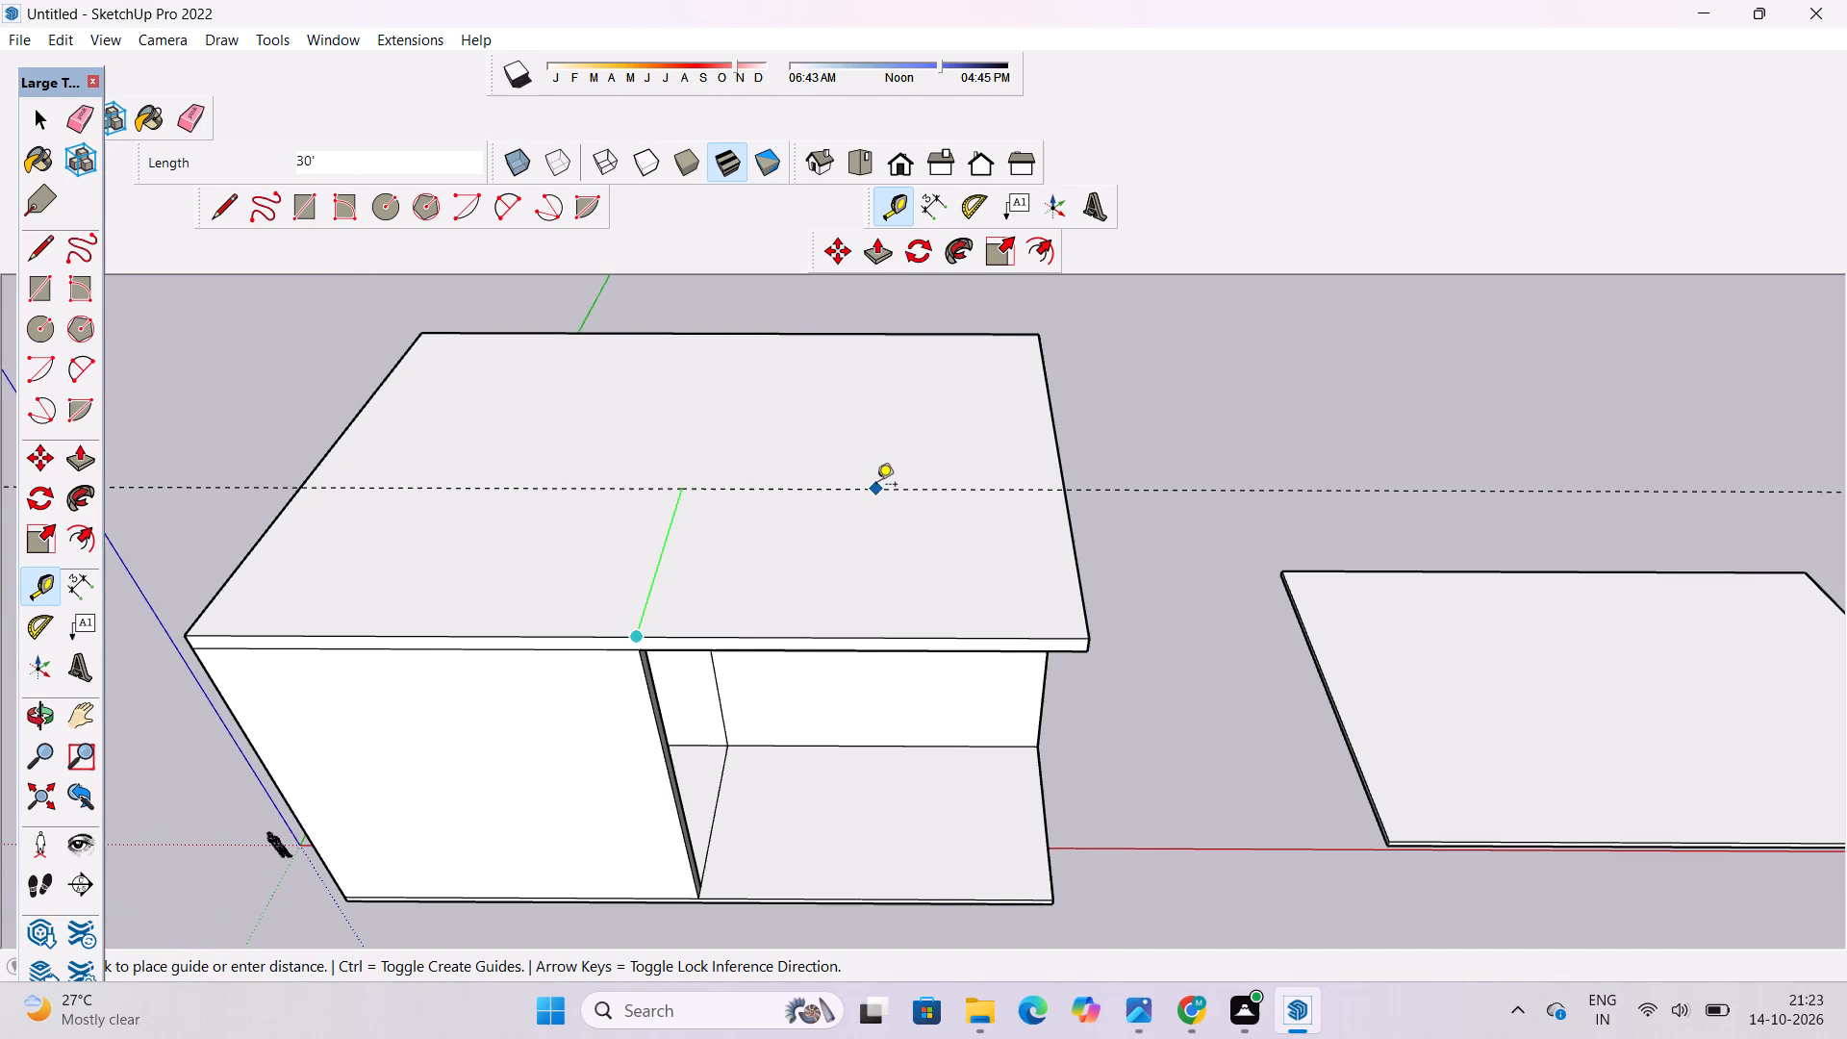
left_click(876, 486)
Examine the block and the guide line across its roof from several angles.
key("o")
left_click_drag(1250, 589, 1000, 375)
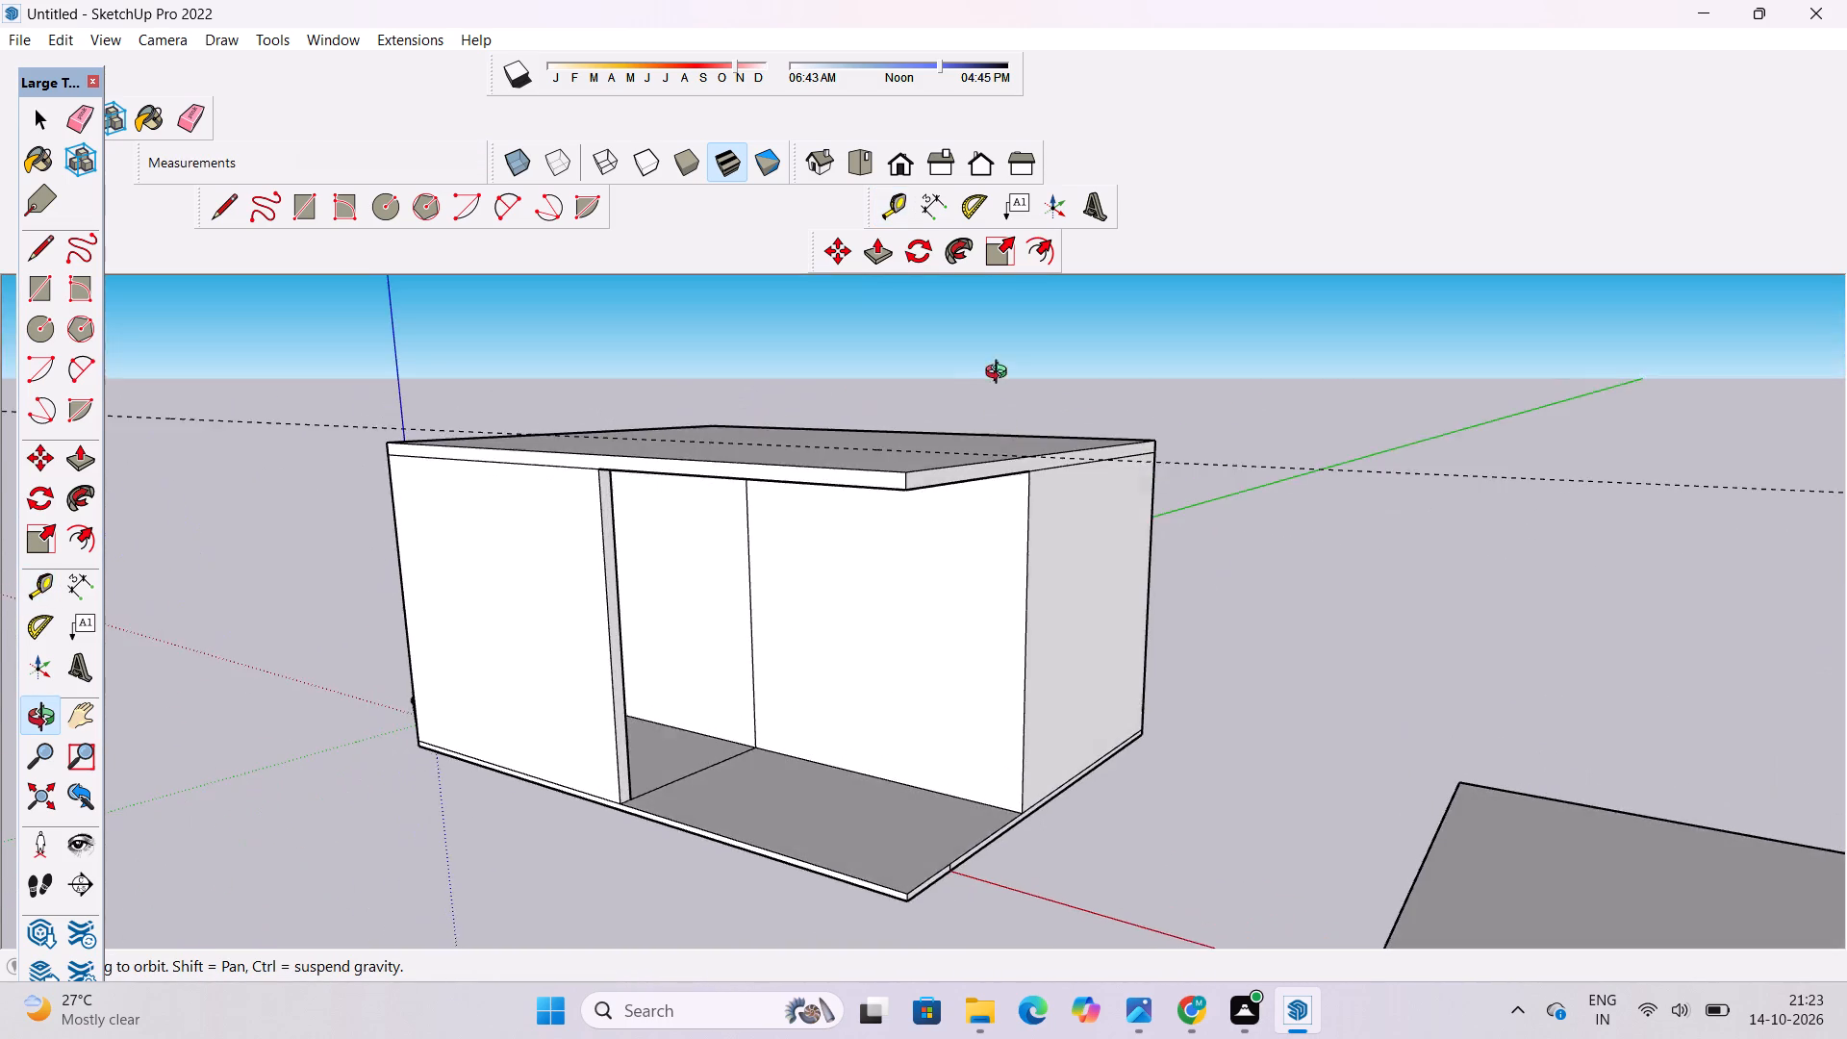
left_click_drag(992, 397, 1008, 559)
left_click_drag(999, 582, 1016, 518)
scroll(1017, 517, "down", 4)
left_click_drag(919, 540, 1366, 526)
left_click_drag(667, 656, 1007, 656)
left_click_drag(968, 657, 720, 769)
left_click_drag(858, 603, 836, 702, "shift")
left_click_drag(833, 704, 742, 697)
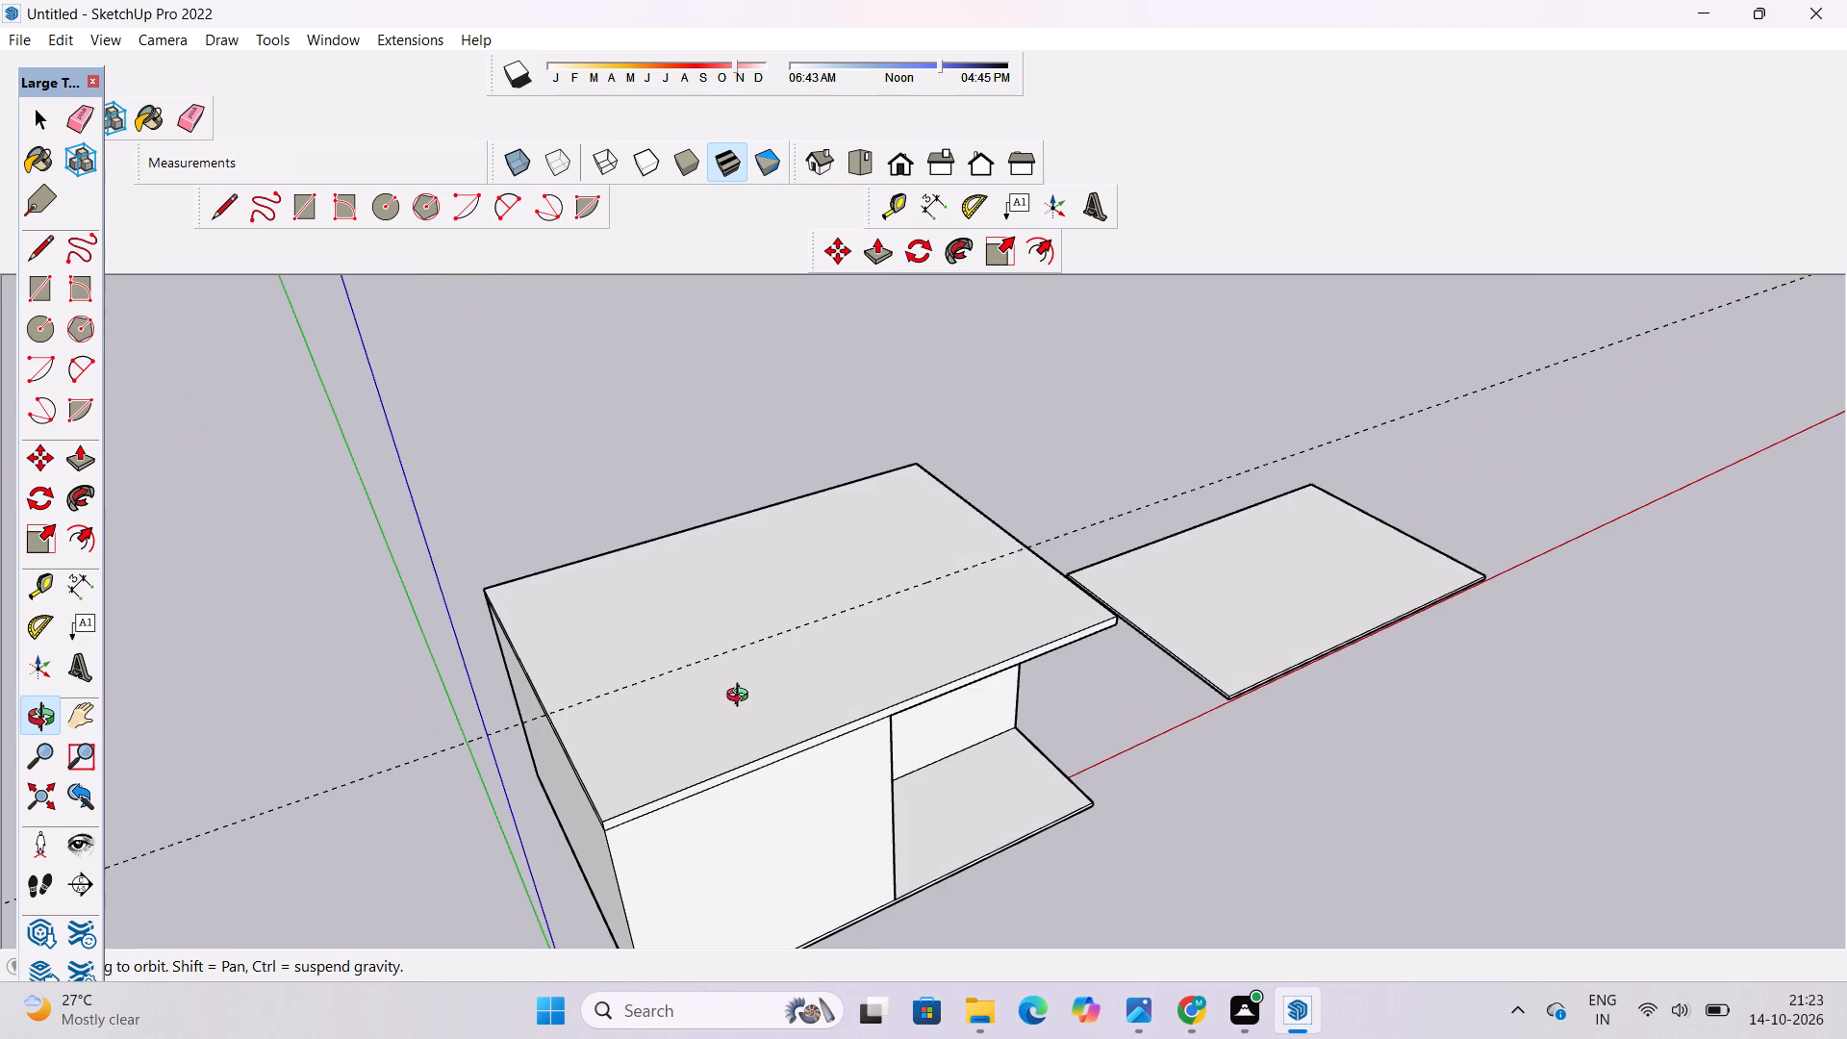
left_click_drag(756, 692, 735, 699)
left_click_drag(737, 702, 695, 710)
left_click_drag(738, 665, 748, 703)
left_click_drag(748, 703, 685, 707)
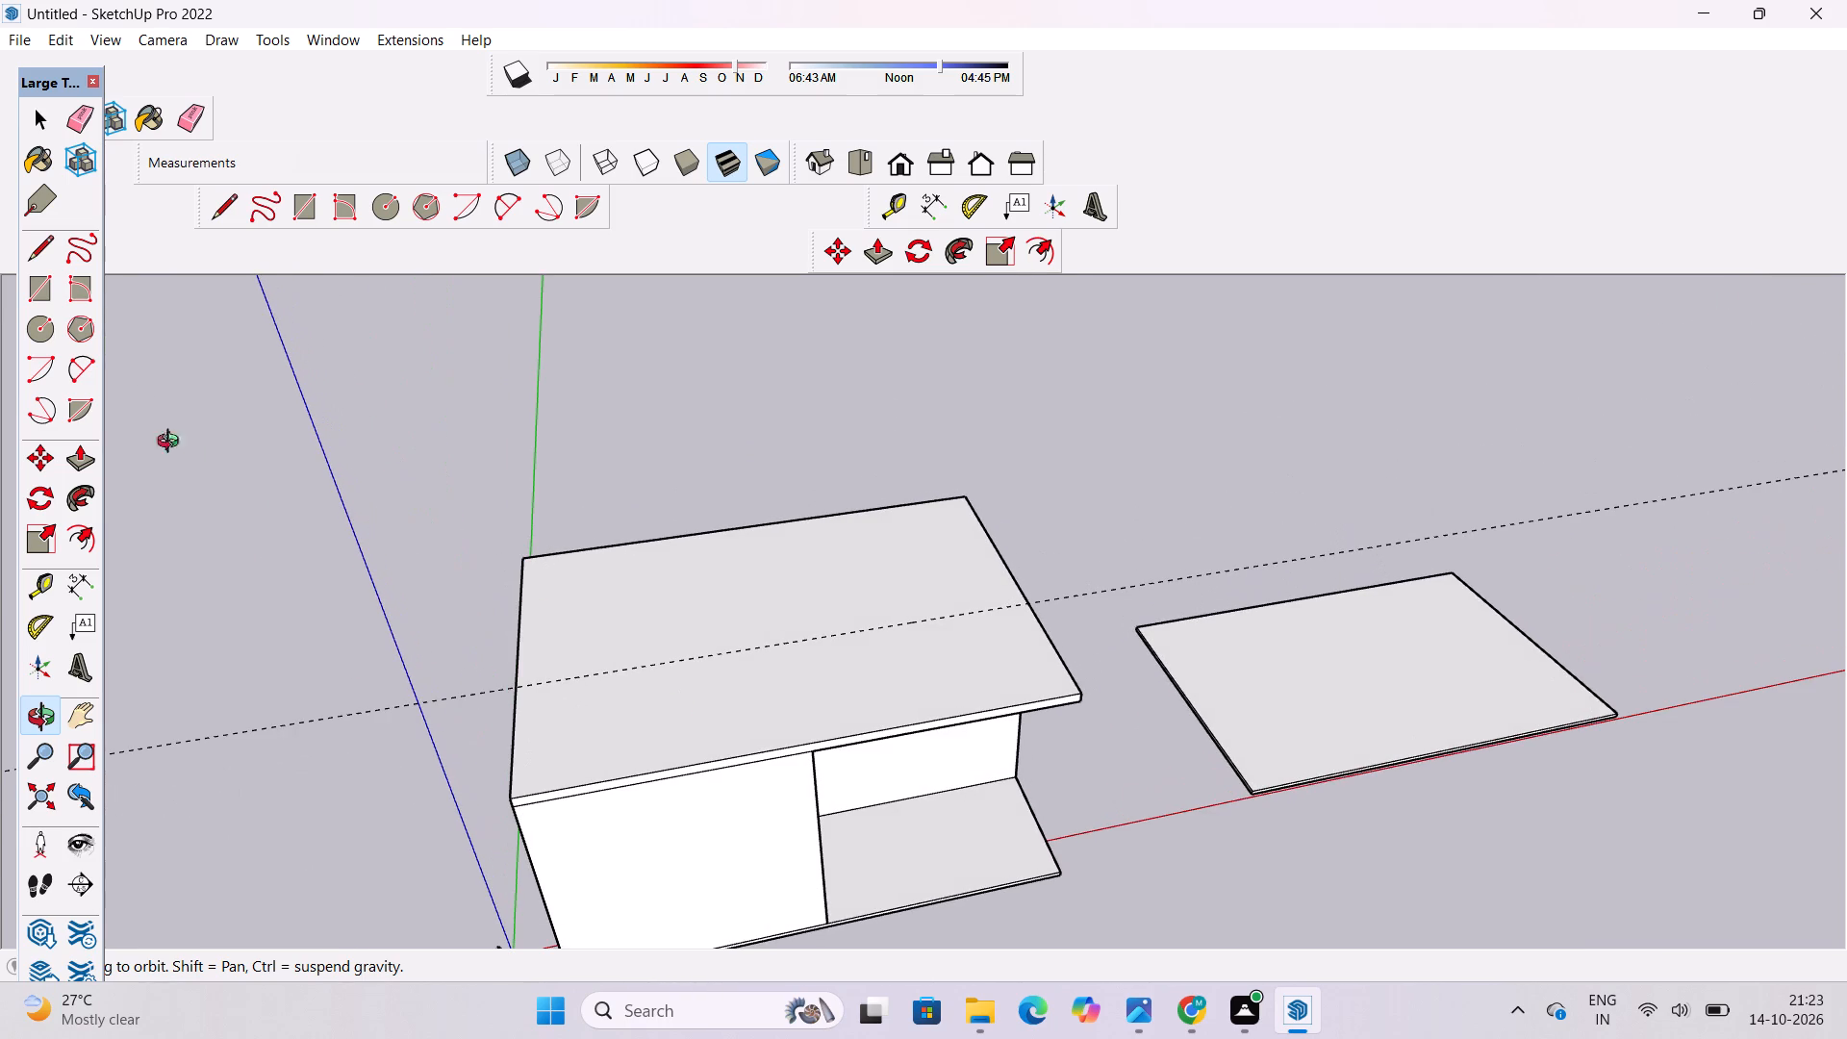
Place a second roof guide parallel to the origin-side edge, about 52' 1" in, aligned with the open bay's dividing wall.
left_click(32, 582)
scroll(408, 489, "down", 3)
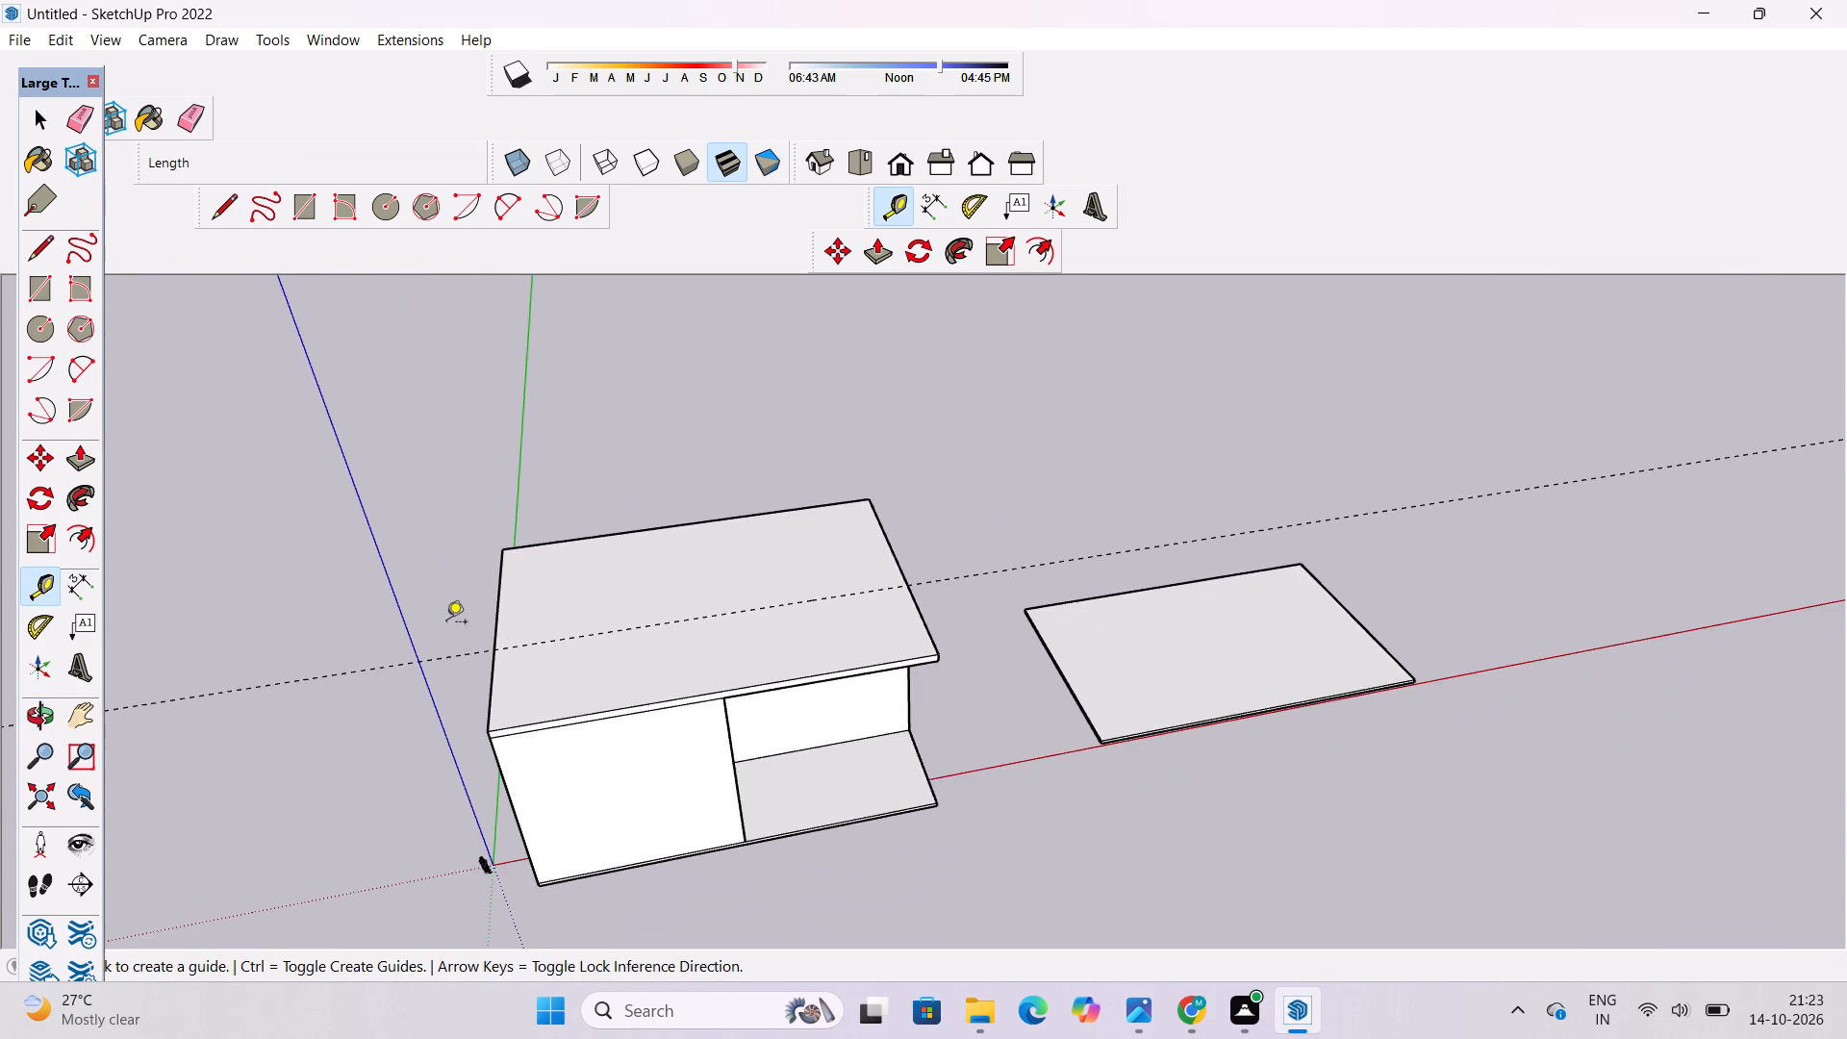
scroll(452, 657, "up", 2)
left_click(503, 673)
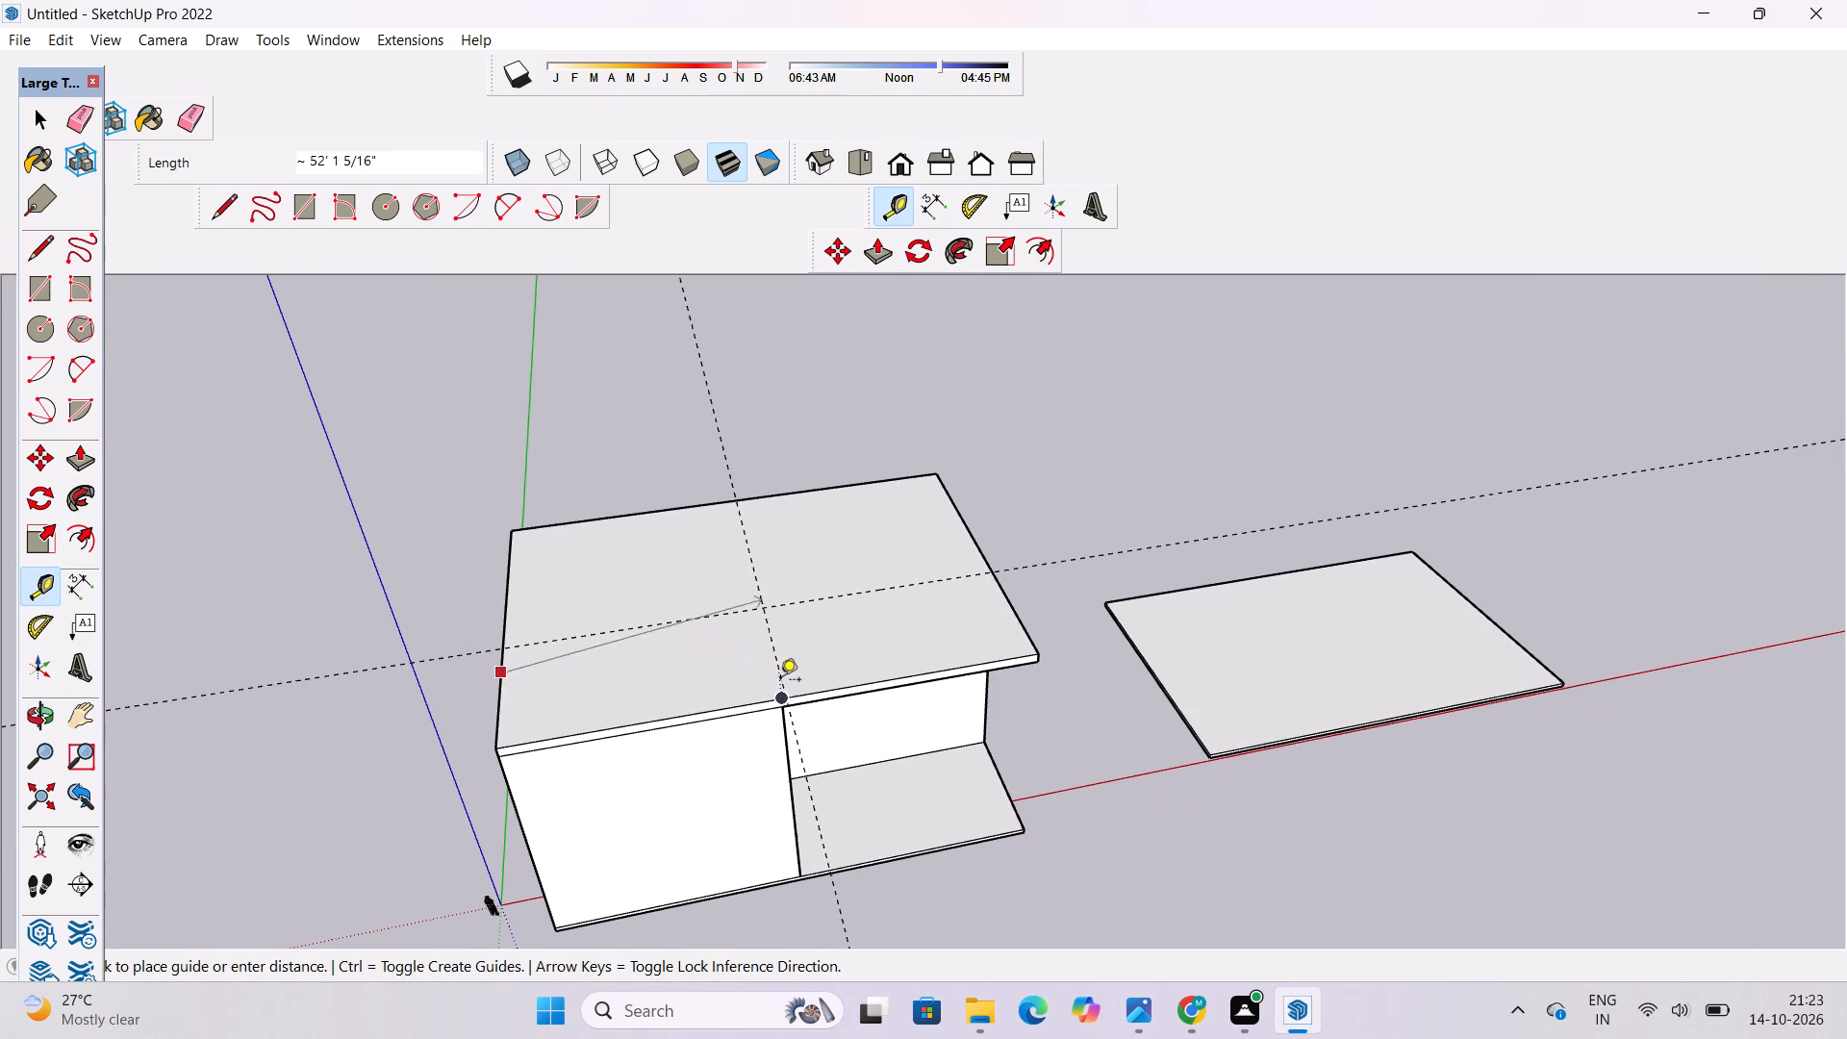
left_click(782, 702)
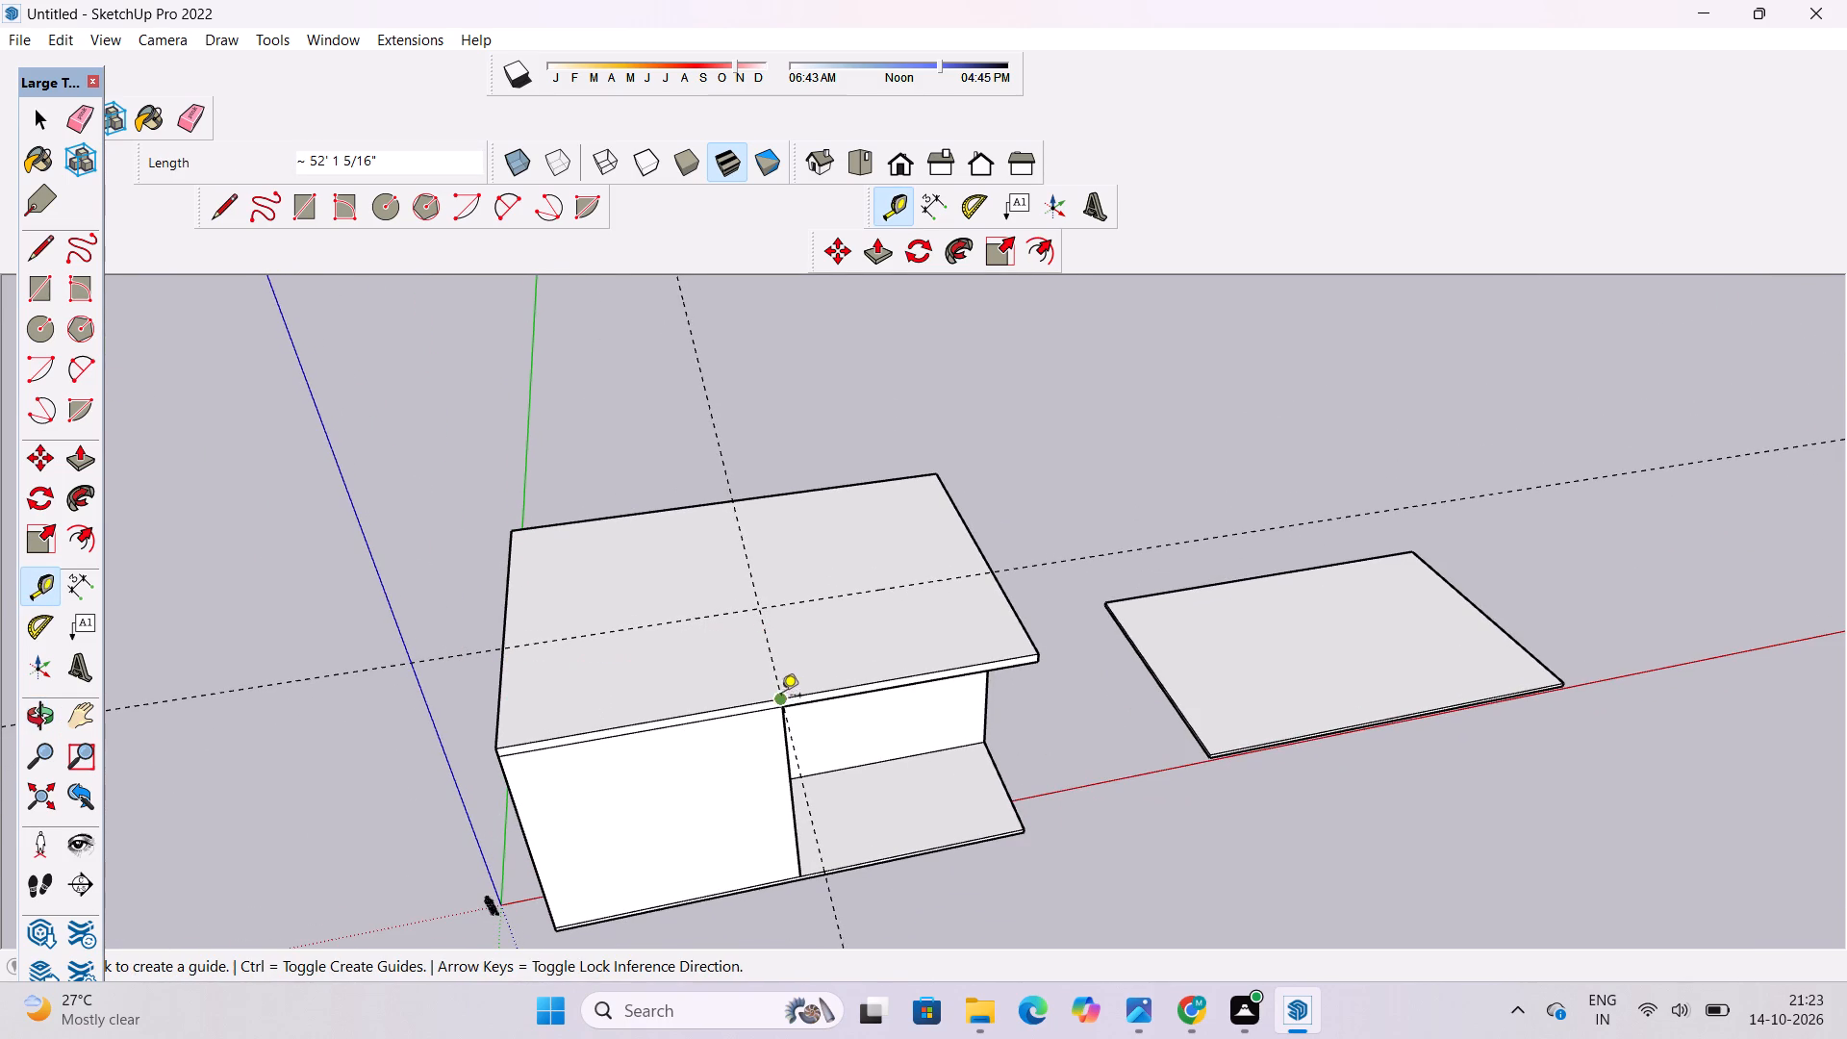
Draw lines along the guides: from the front edge to their crossing, and from the crossing to both side edges.
key("space")
key("l")
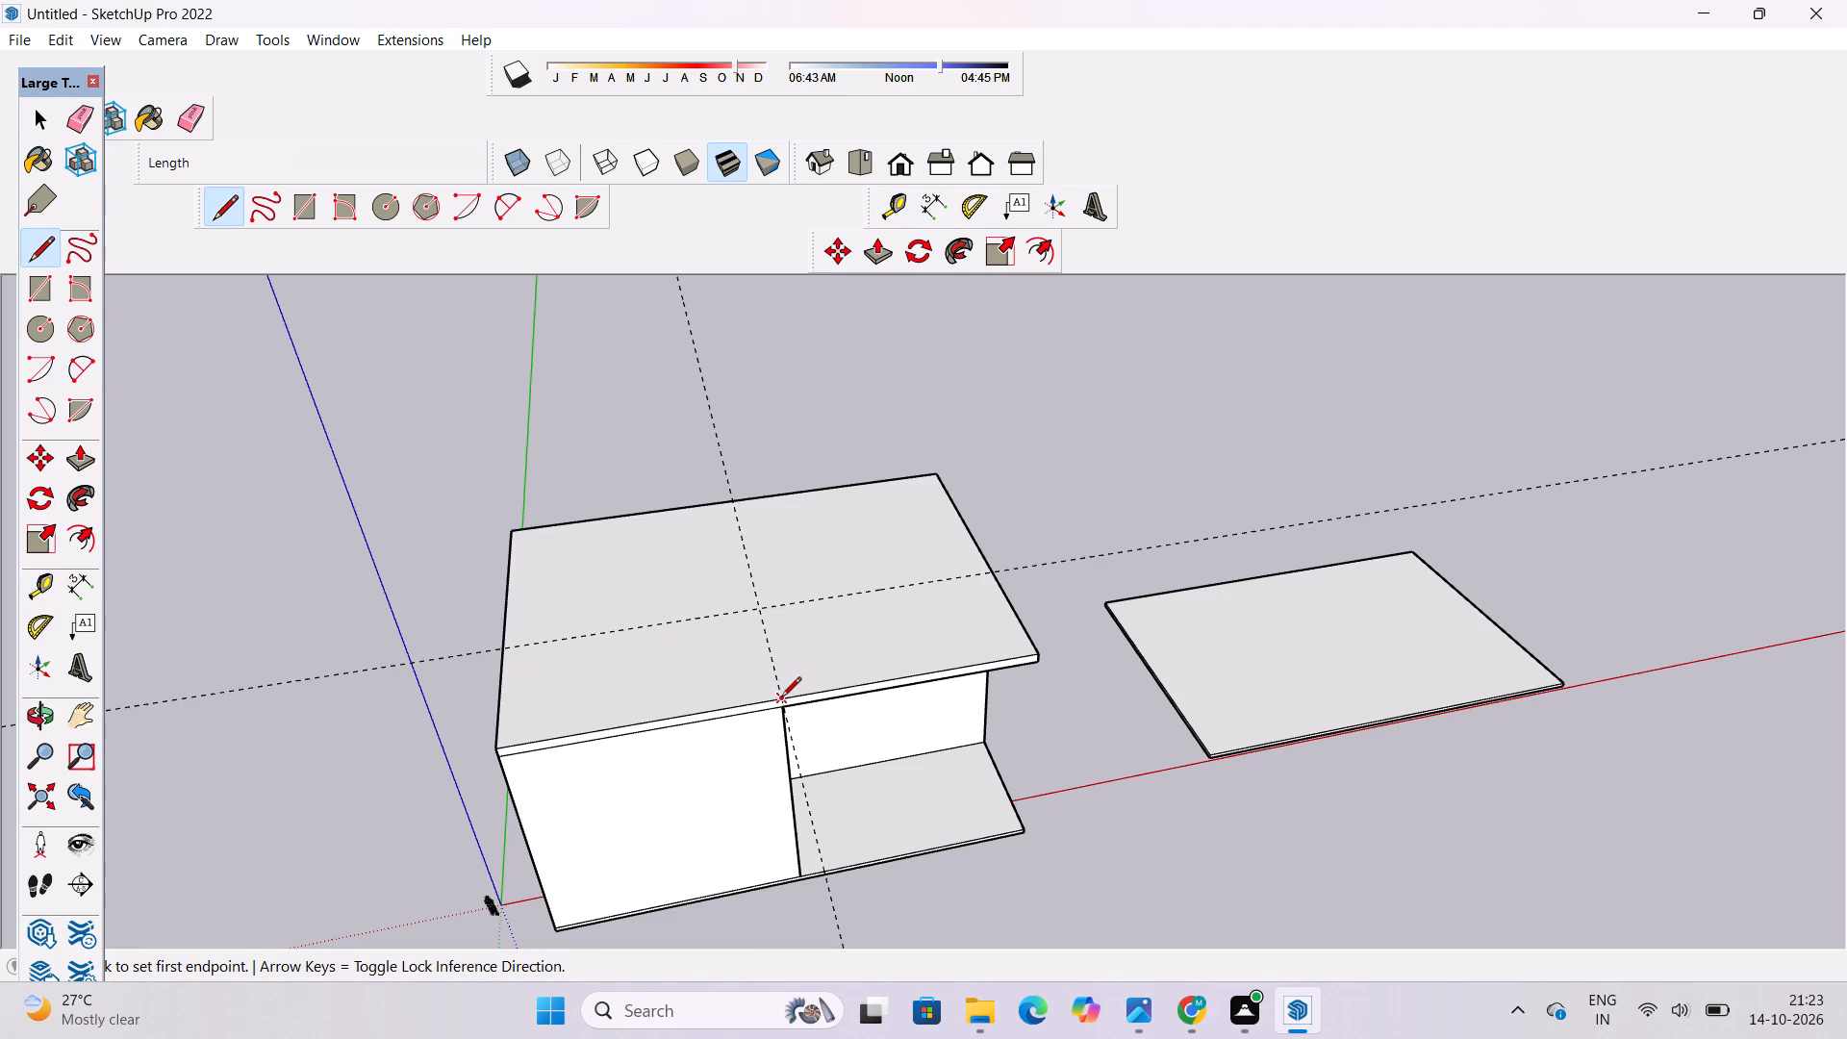
left_click(781, 698)
left_click(755, 607)
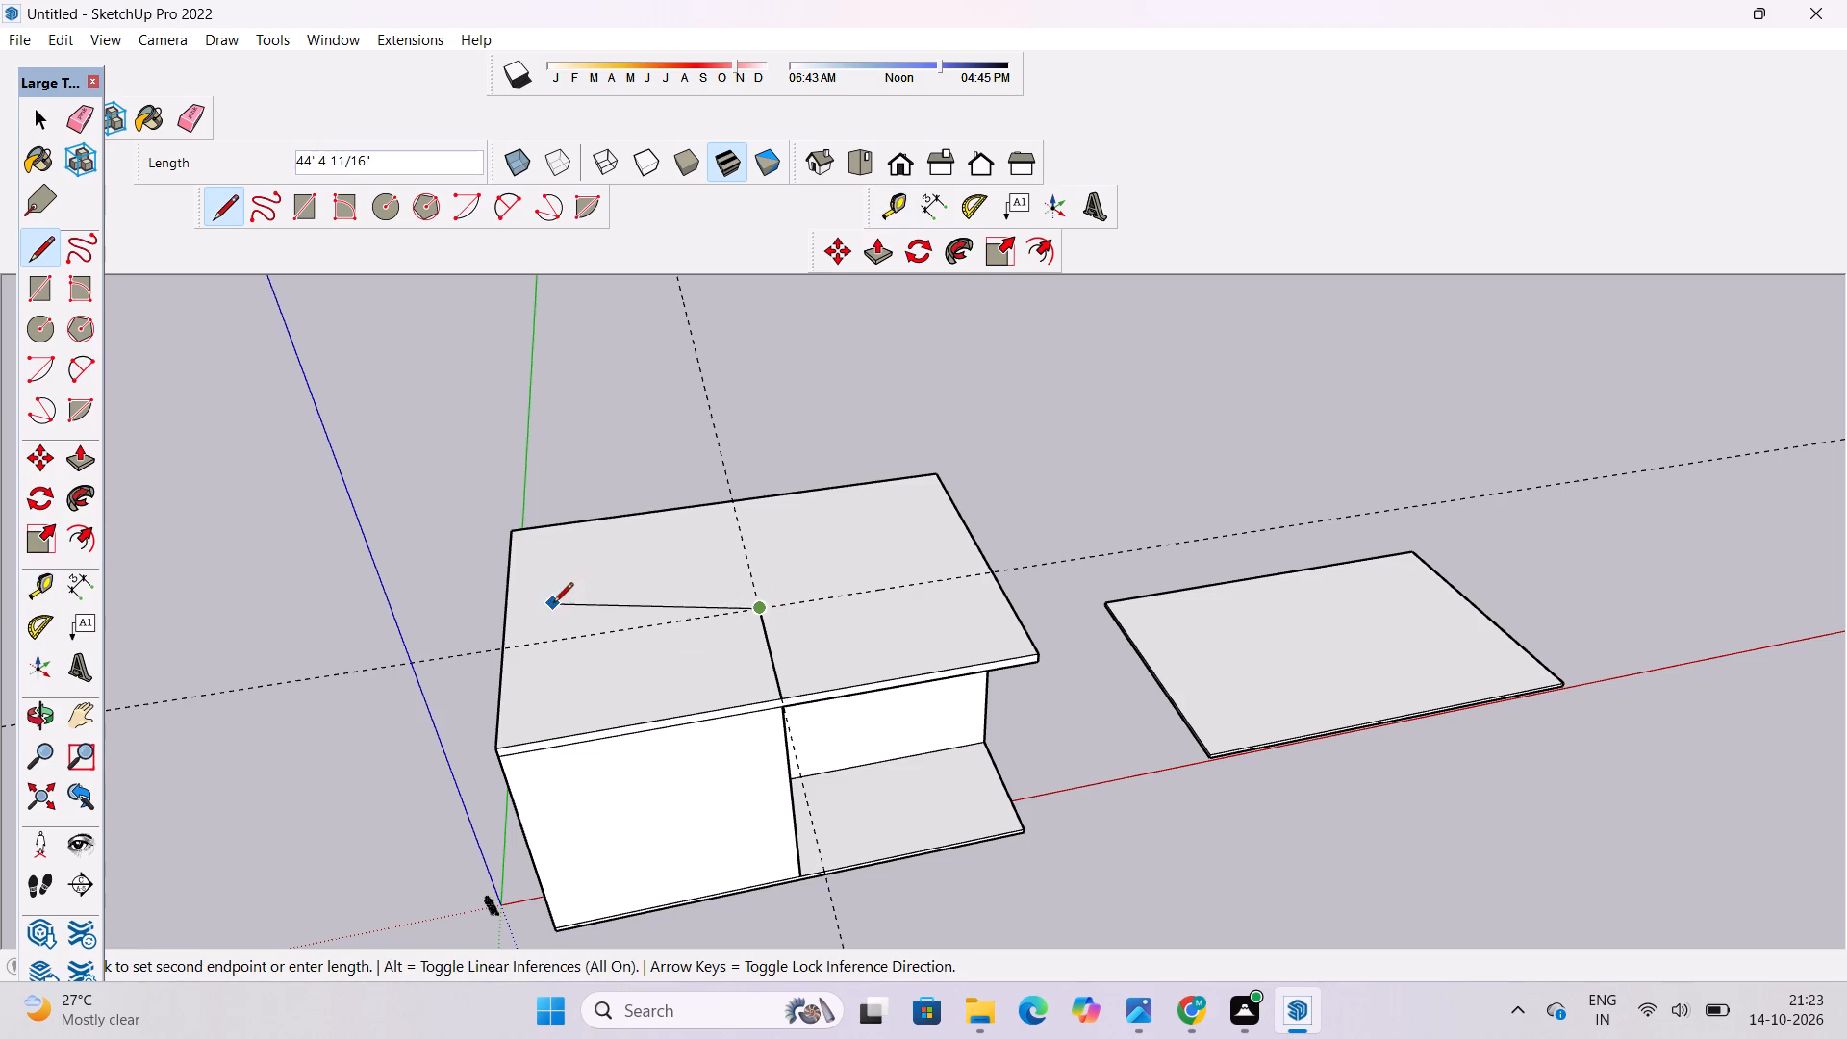
scroll(501, 645, "up", 5)
left_click(511, 656)
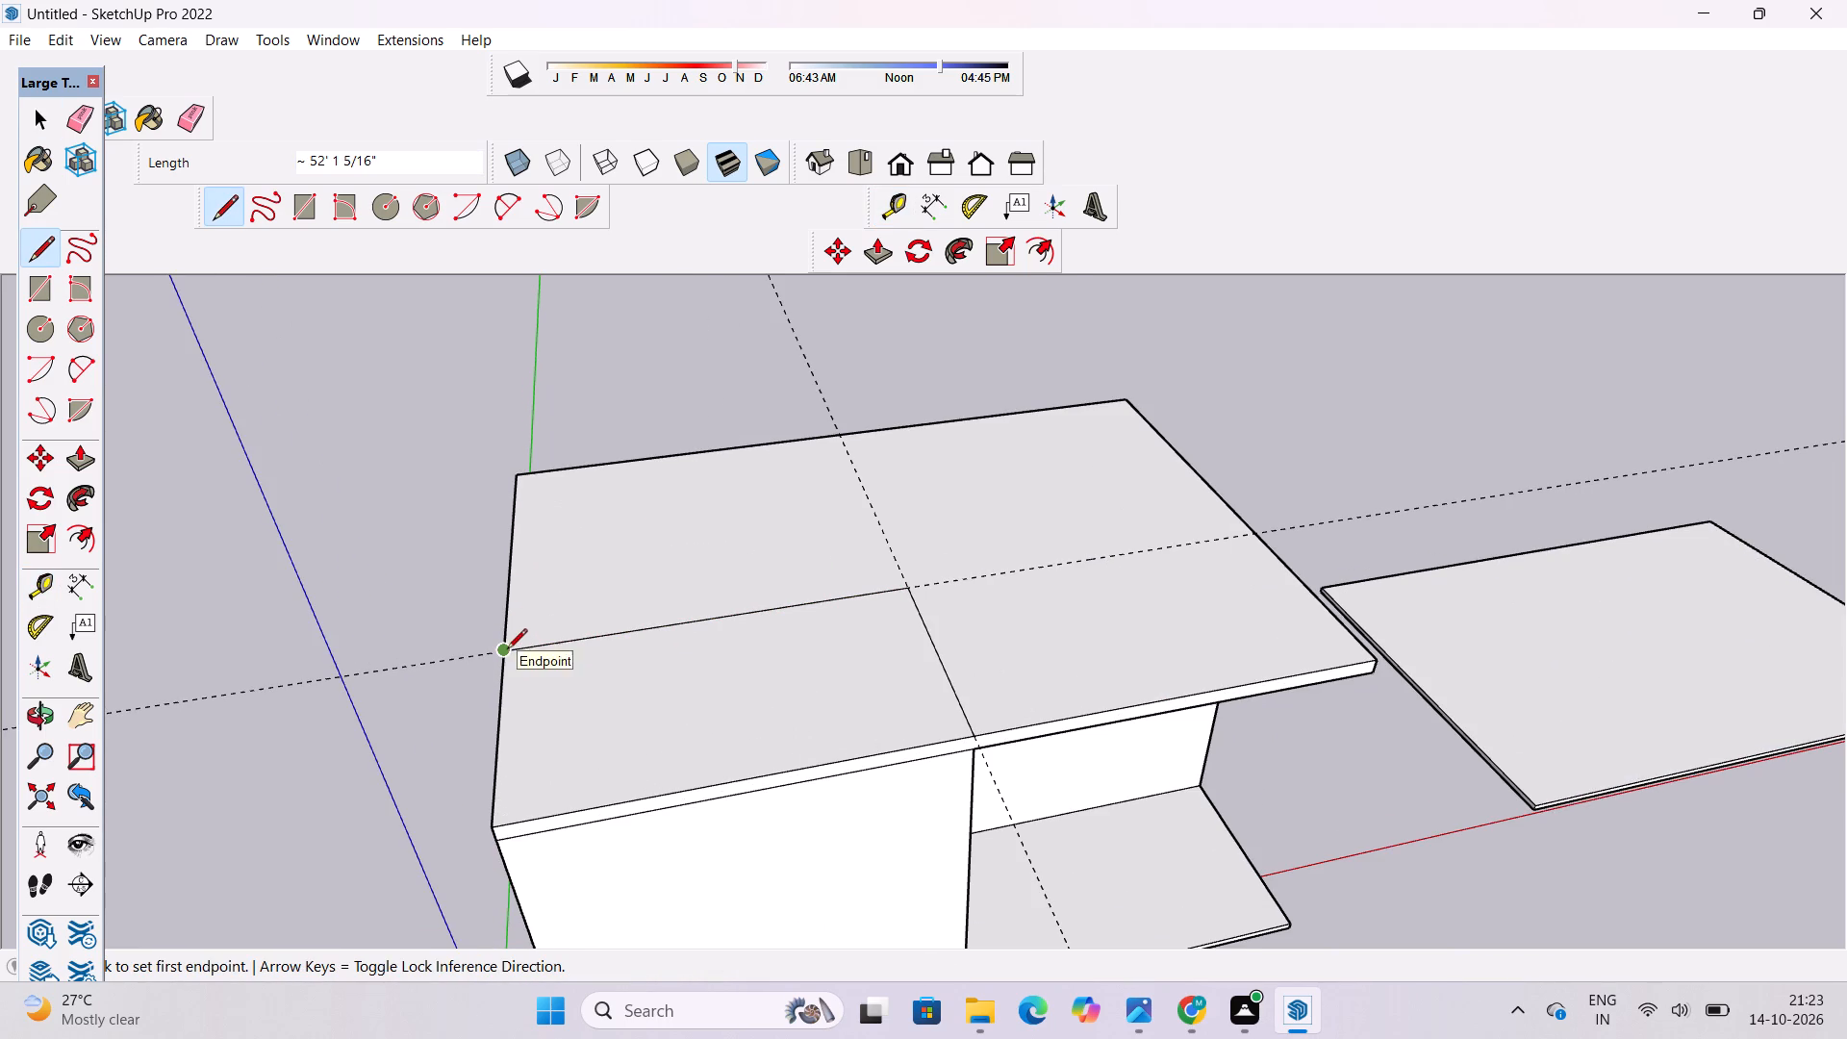
left_click(901, 591)
scroll(900, 588, "down", 3)
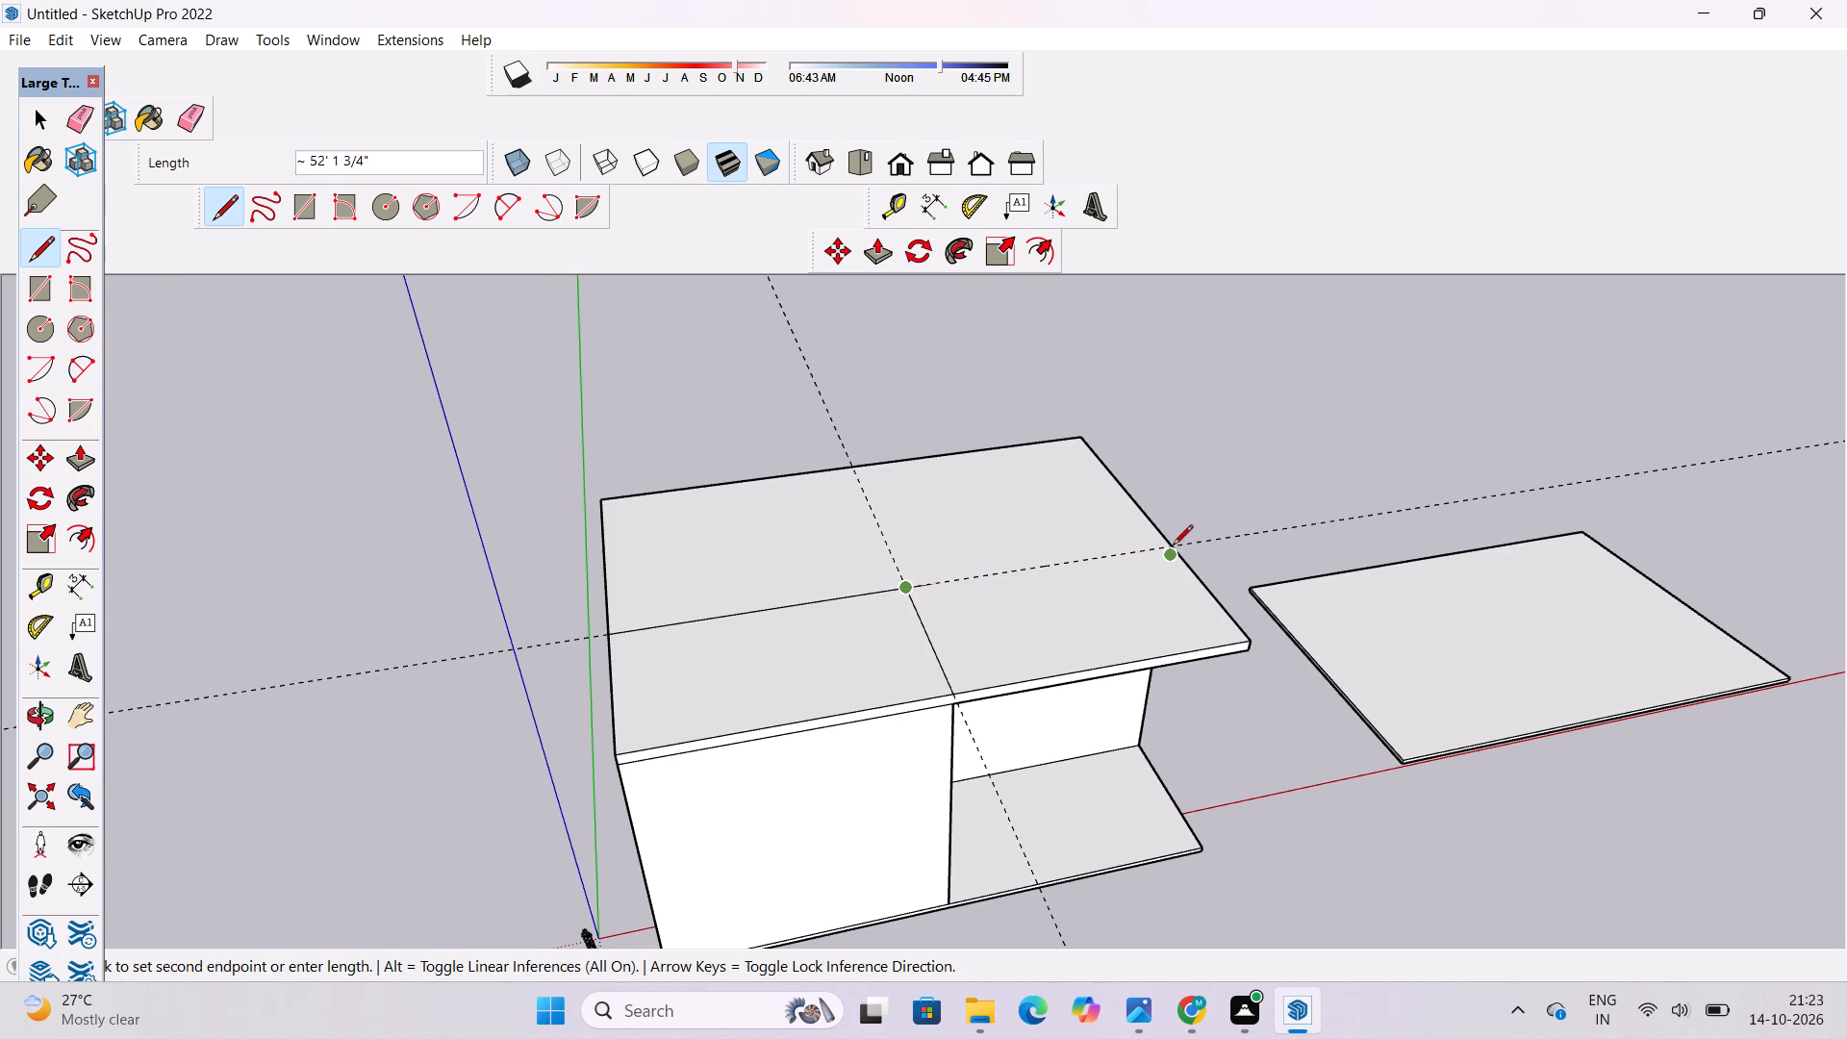
scroll(1167, 545, "up", 5)
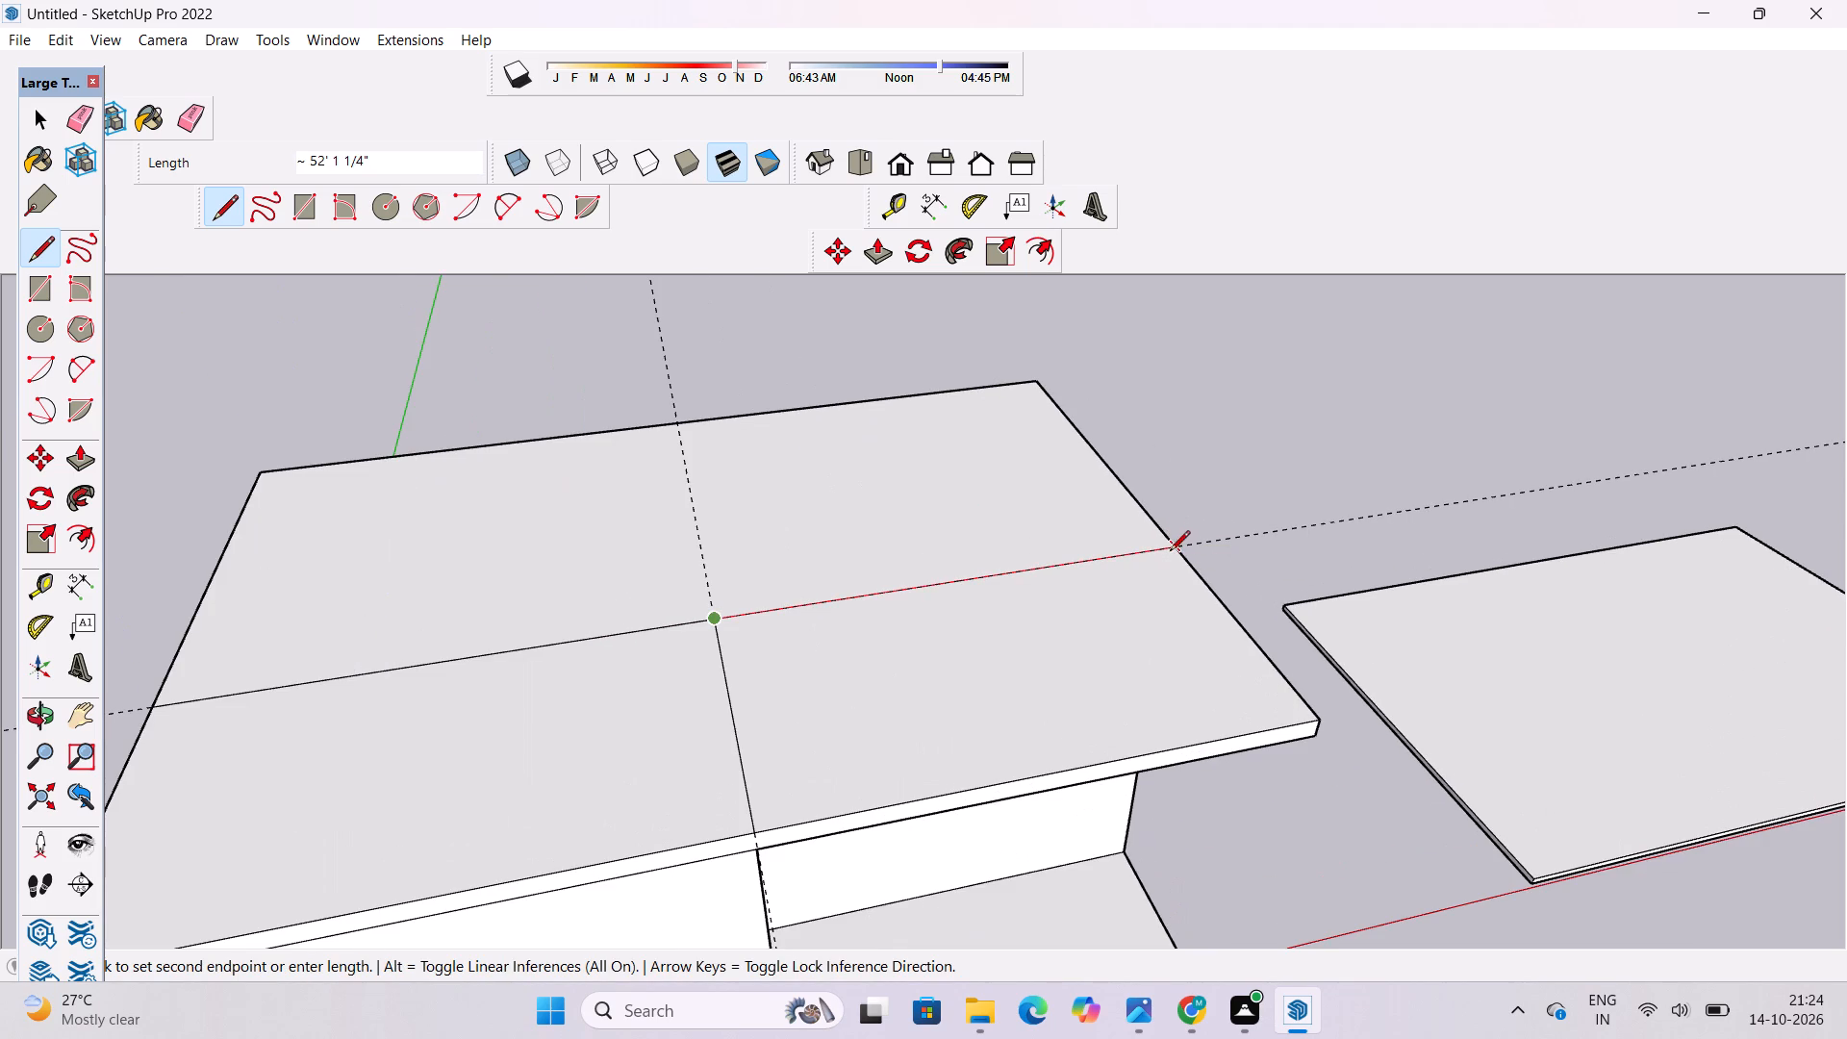
left_click(1171, 550)
key("space")
Erase both guide lines crossing the roof slab.
type("e")
left_click_drag(1263, 487, 1267, 535)
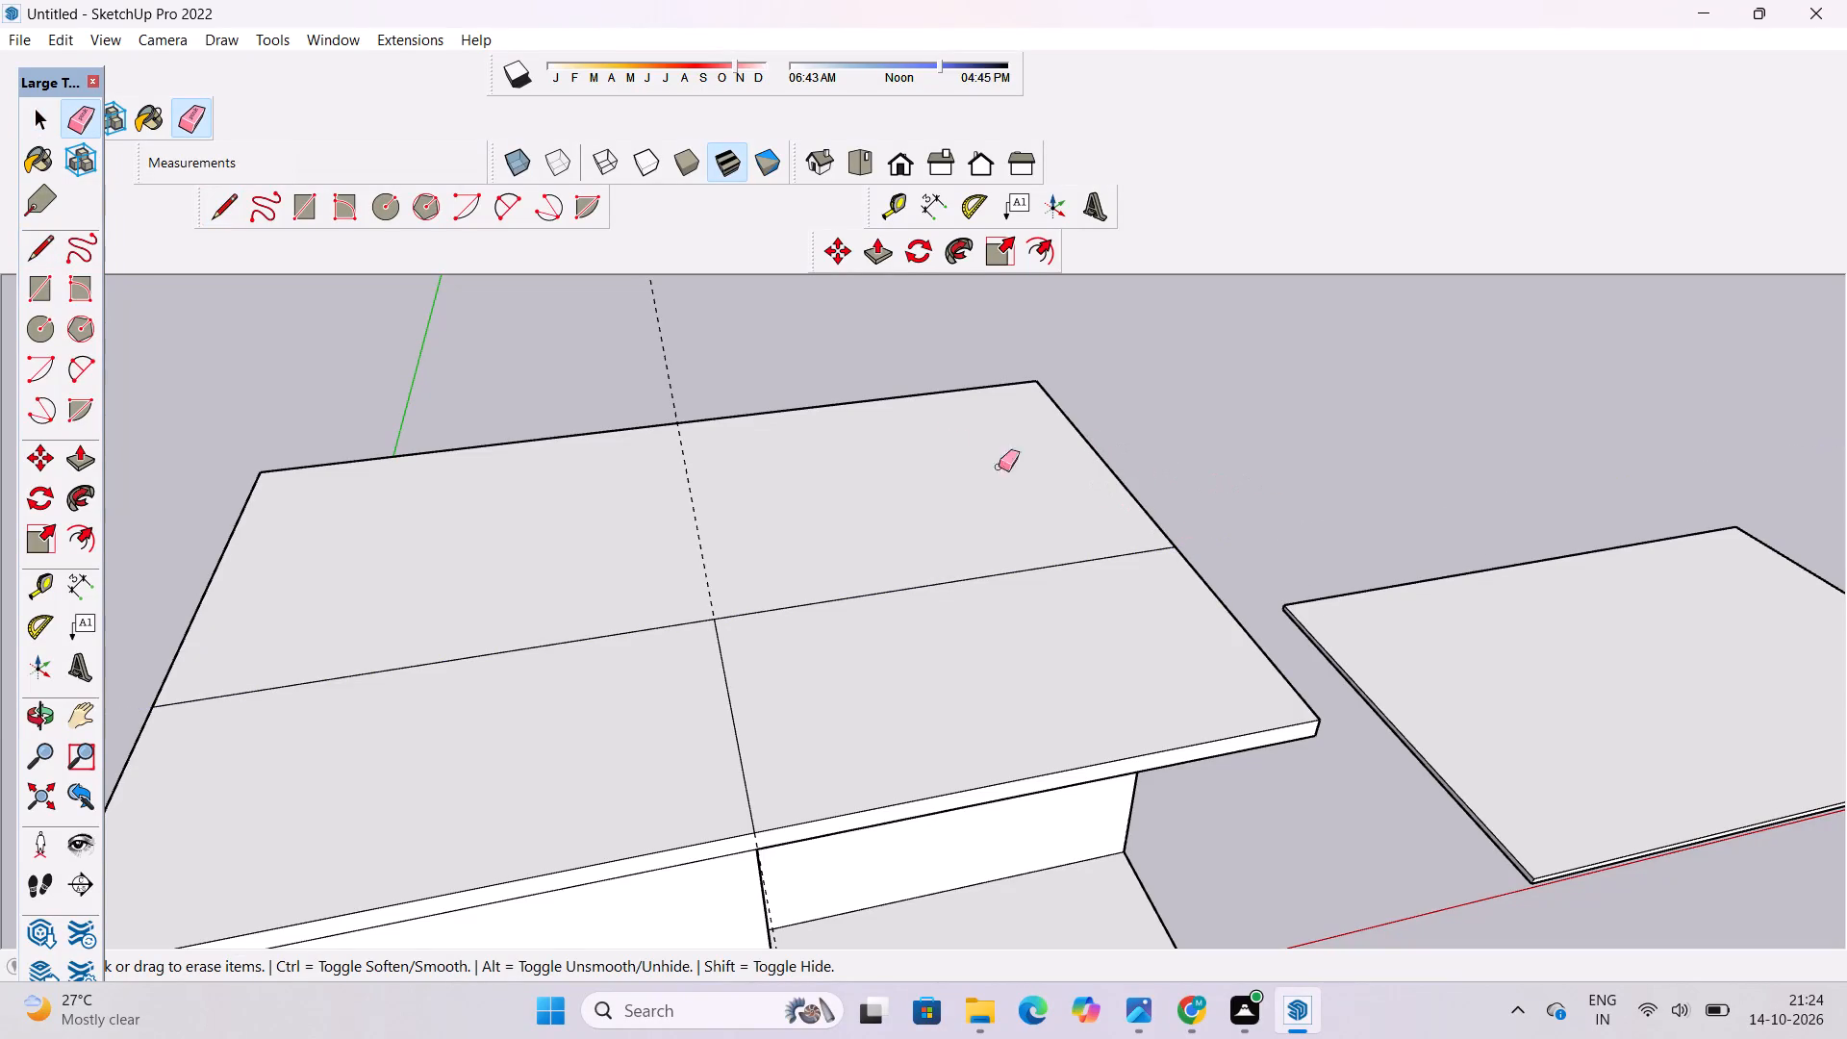
left_click_drag(694, 340, 676, 359)
left_click_drag(674, 366, 664, 388)
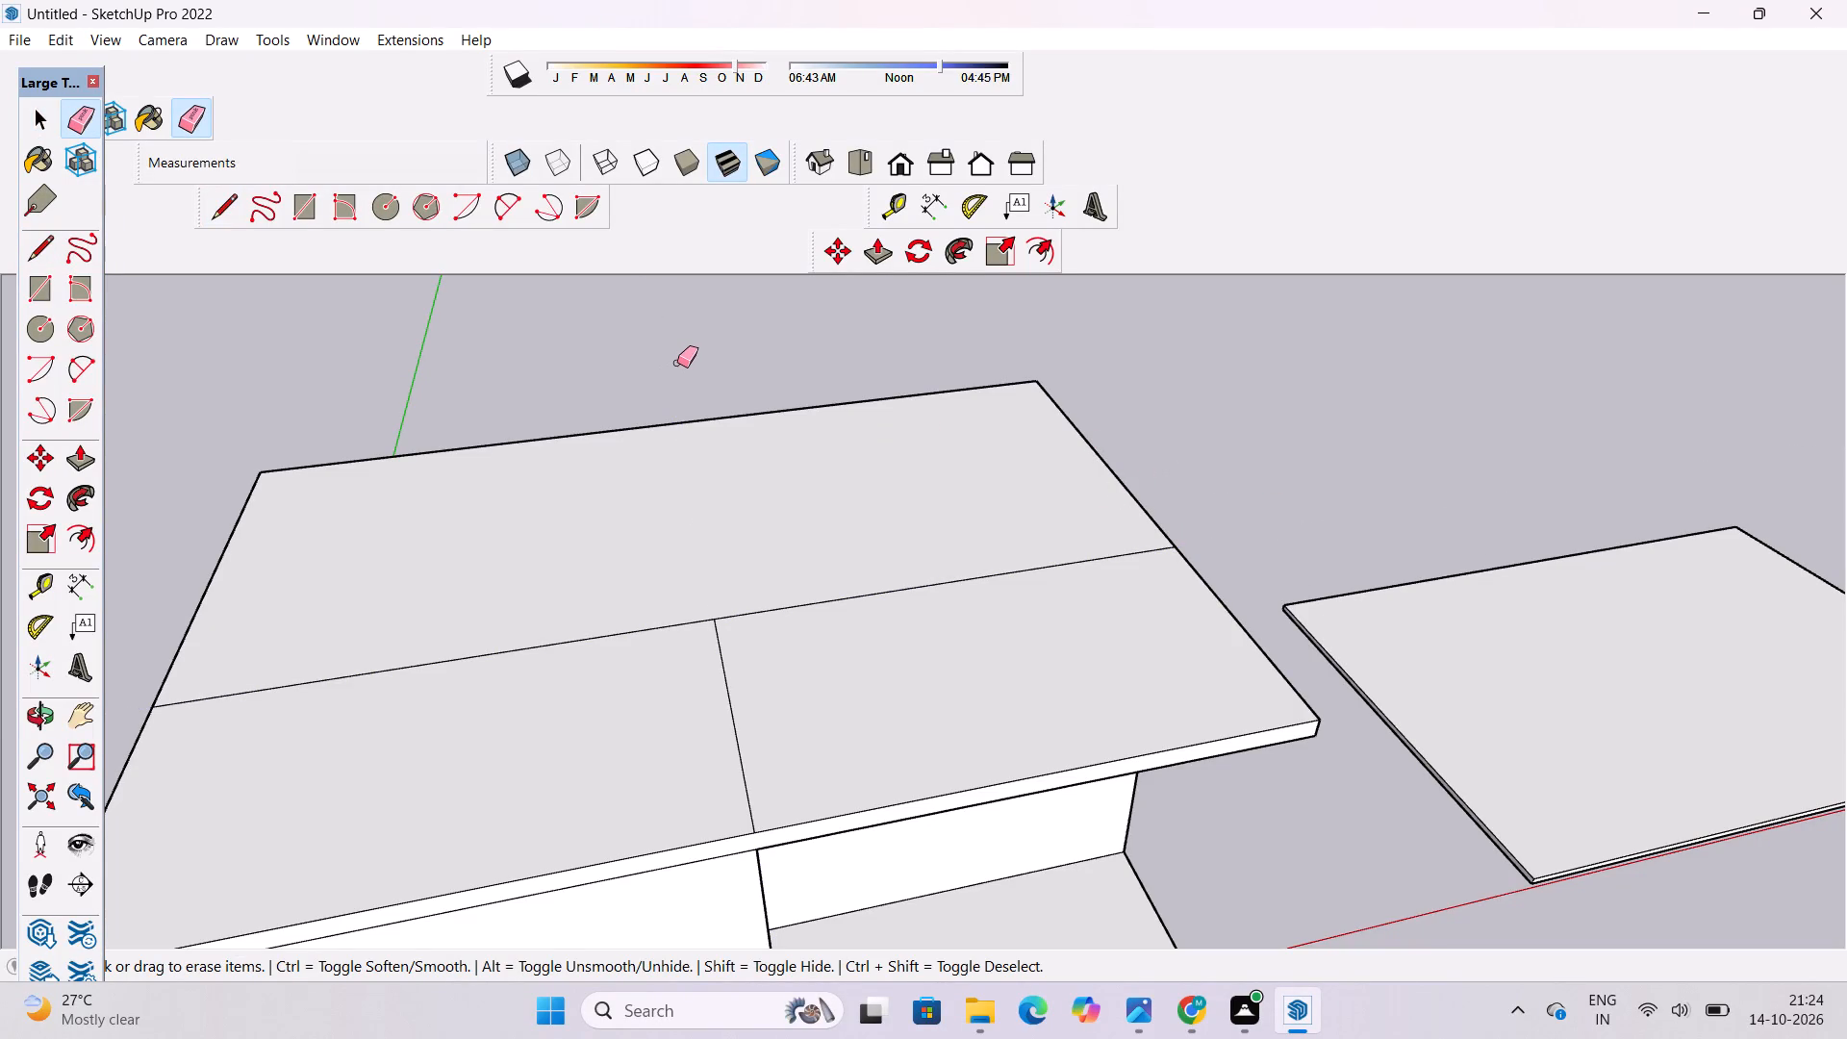
Examine the divided roof top and the block's end wall from several angles.
key("o")
scroll(704, 372, "down", 6)
left_click_drag(657, 502, 875, 454)
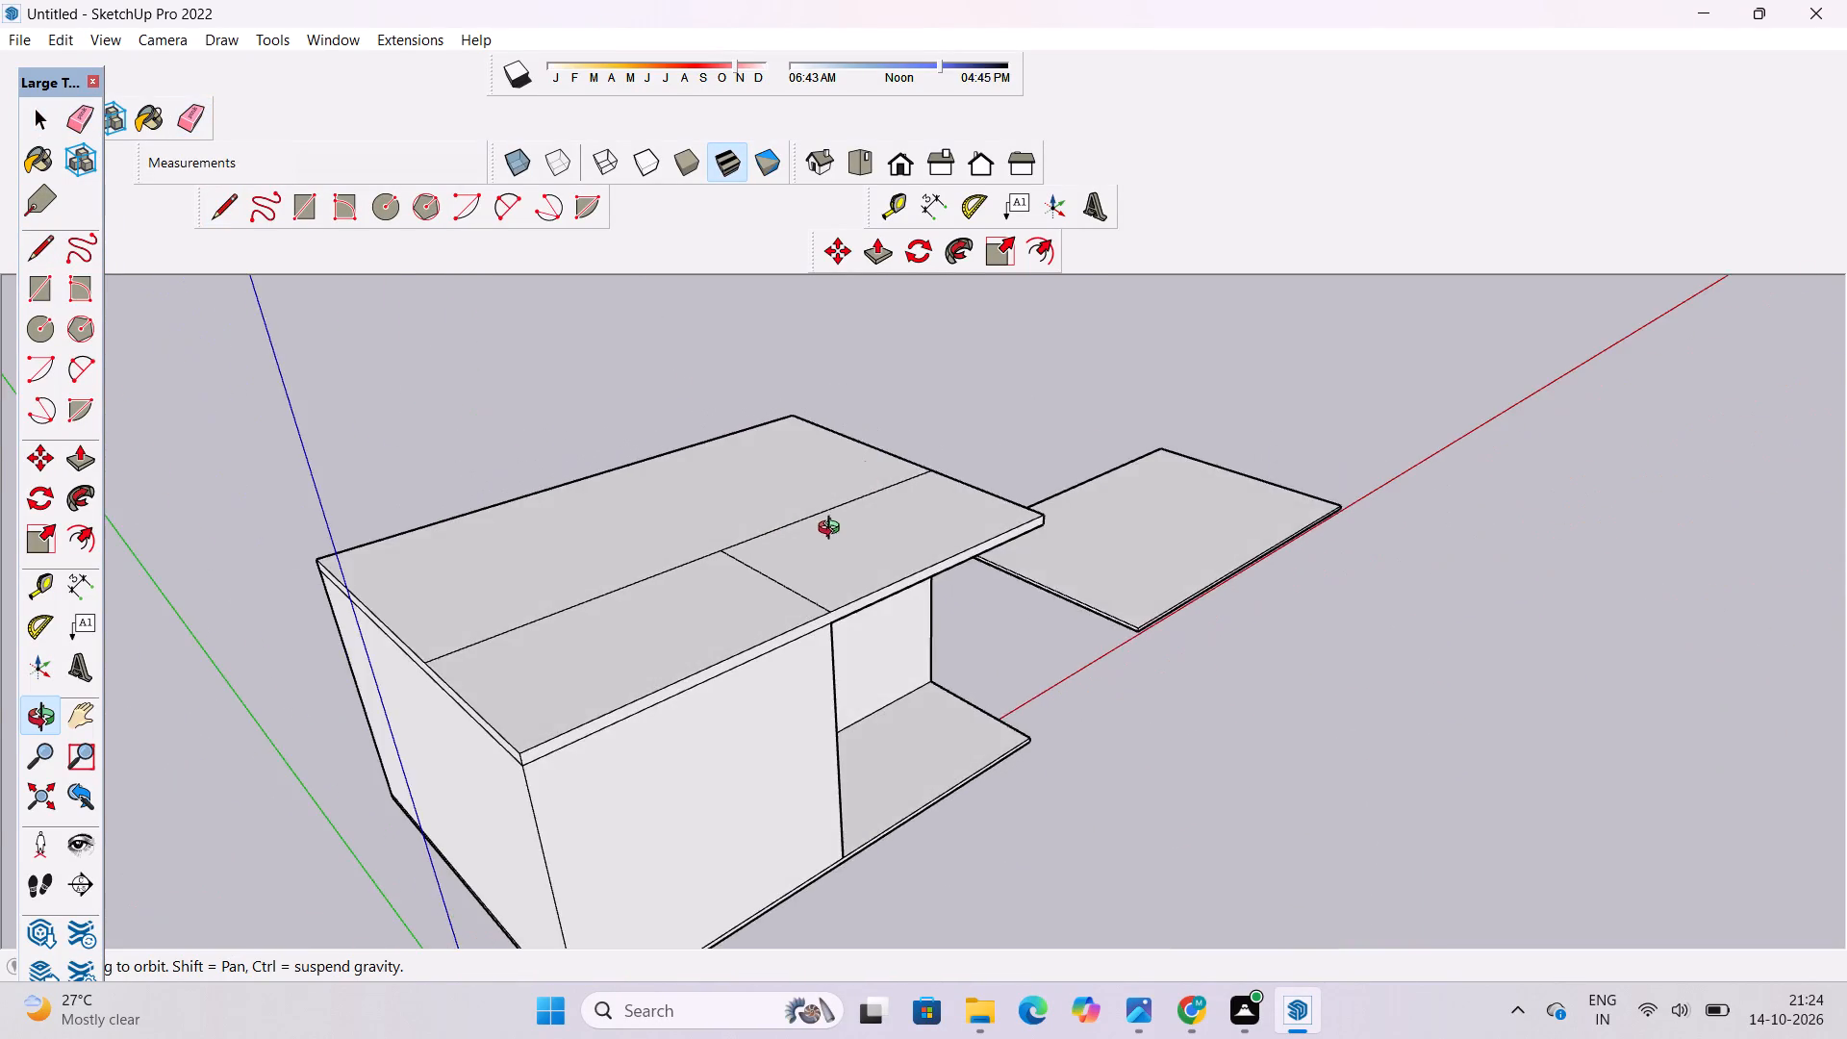
left_click_drag(832, 533, 914, 460)
scroll(769, 530, "down", 3)
left_click_drag(768, 531, 778, 573)
left_click_drag(778, 574, 833, 677, "shift")
left_click_drag(822, 662, 782, 592)
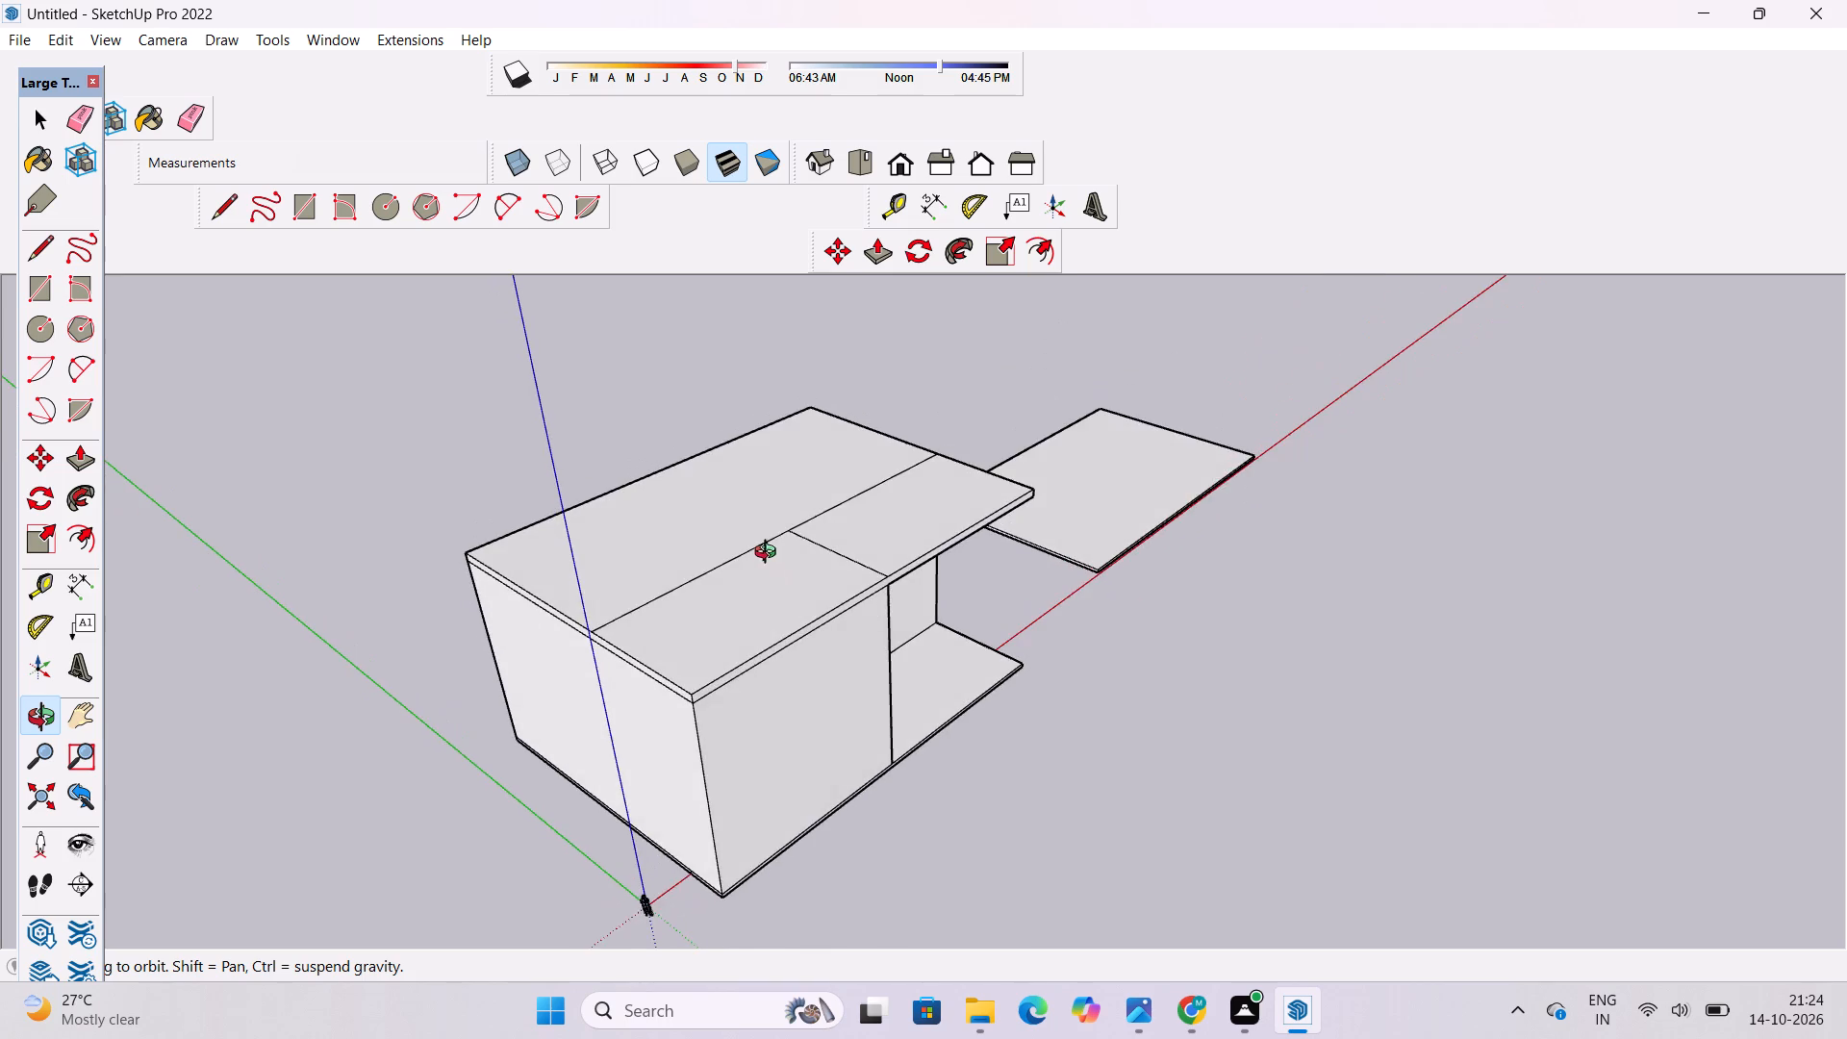
left_click_drag(770, 554, 795, 626)
left_click_drag(795, 634, 726, 562)
scroll(723, 555, "up", 4)
left_click_drag(743, 561, 687, 564, "shift")
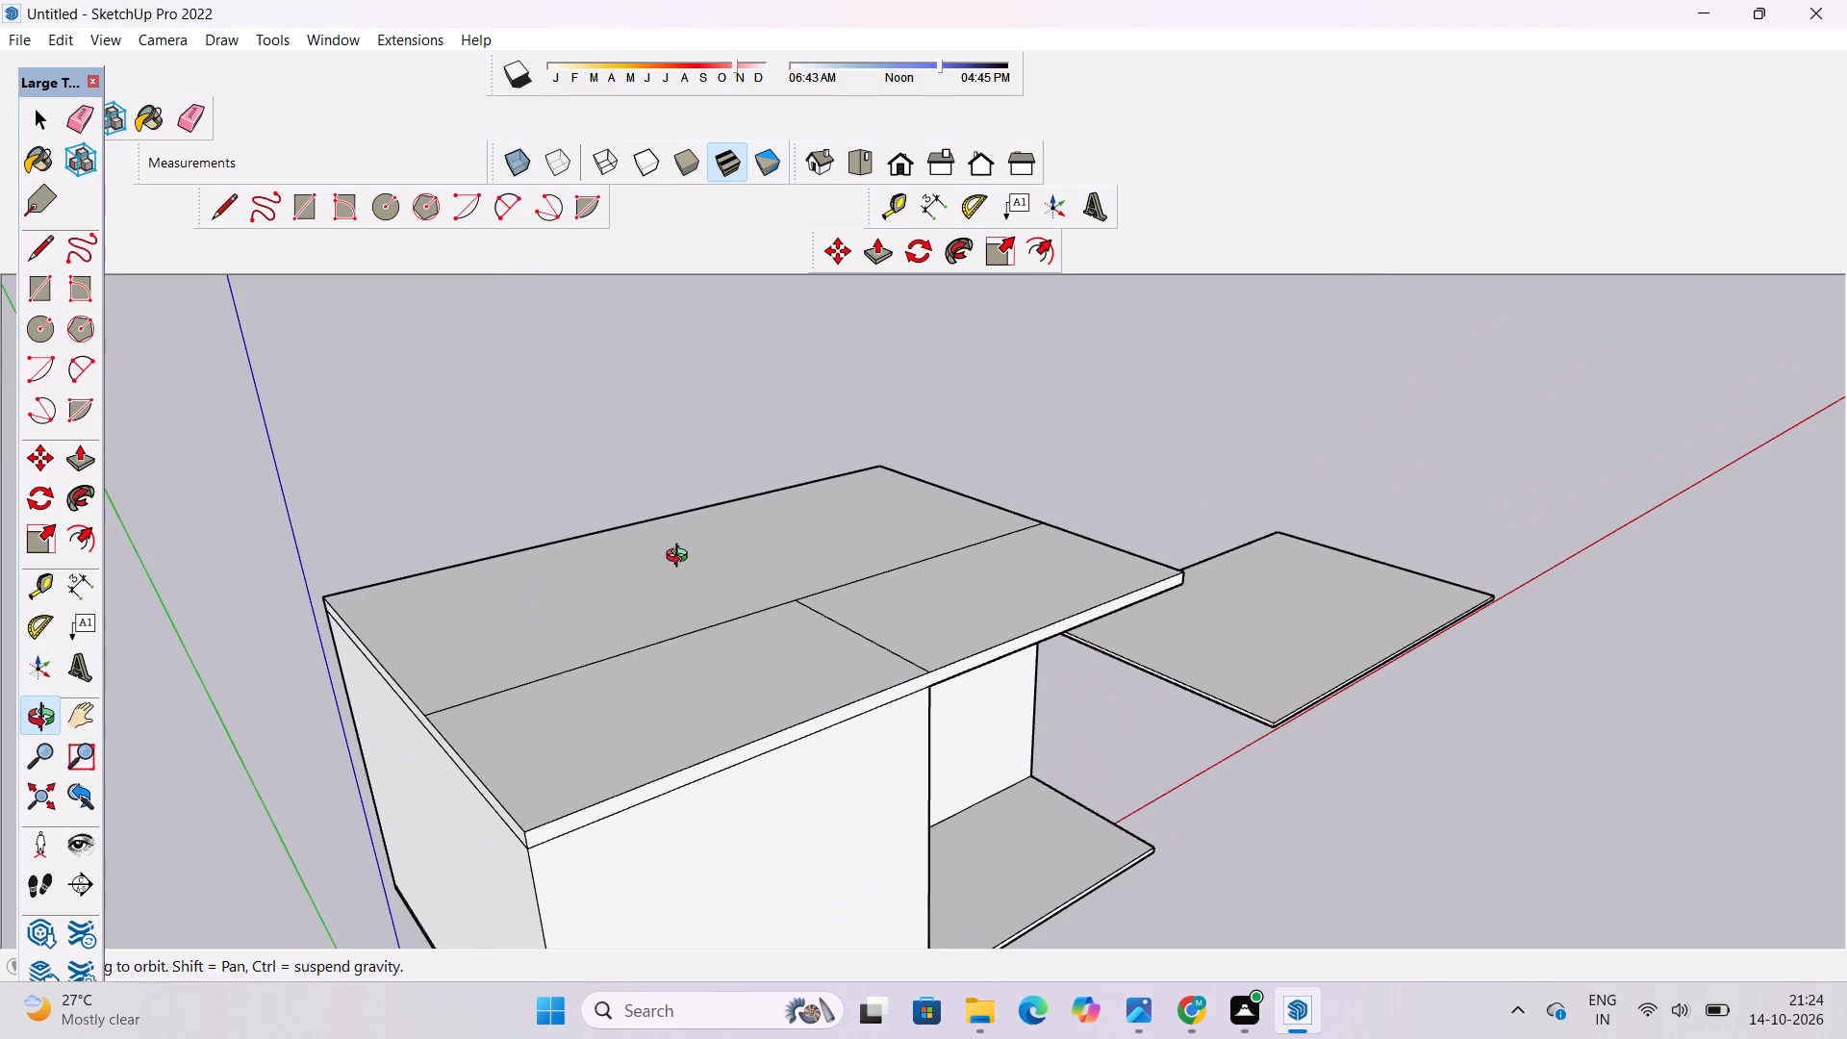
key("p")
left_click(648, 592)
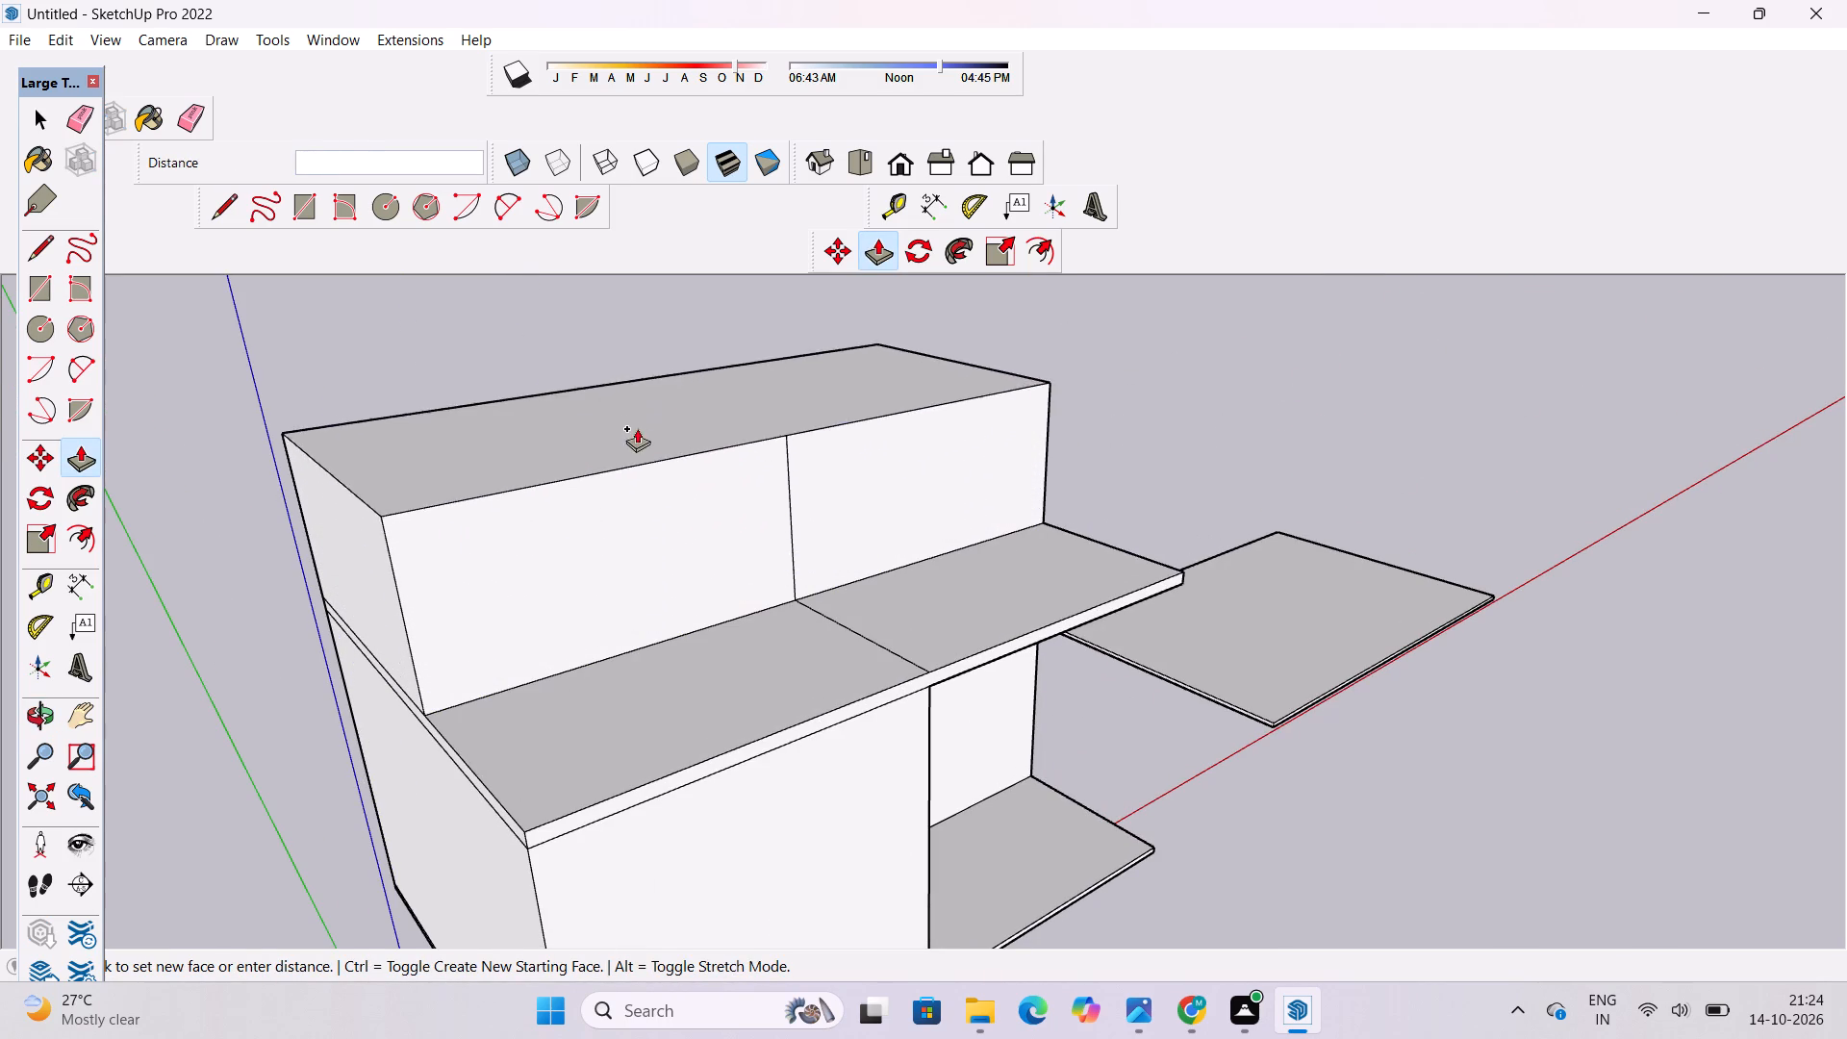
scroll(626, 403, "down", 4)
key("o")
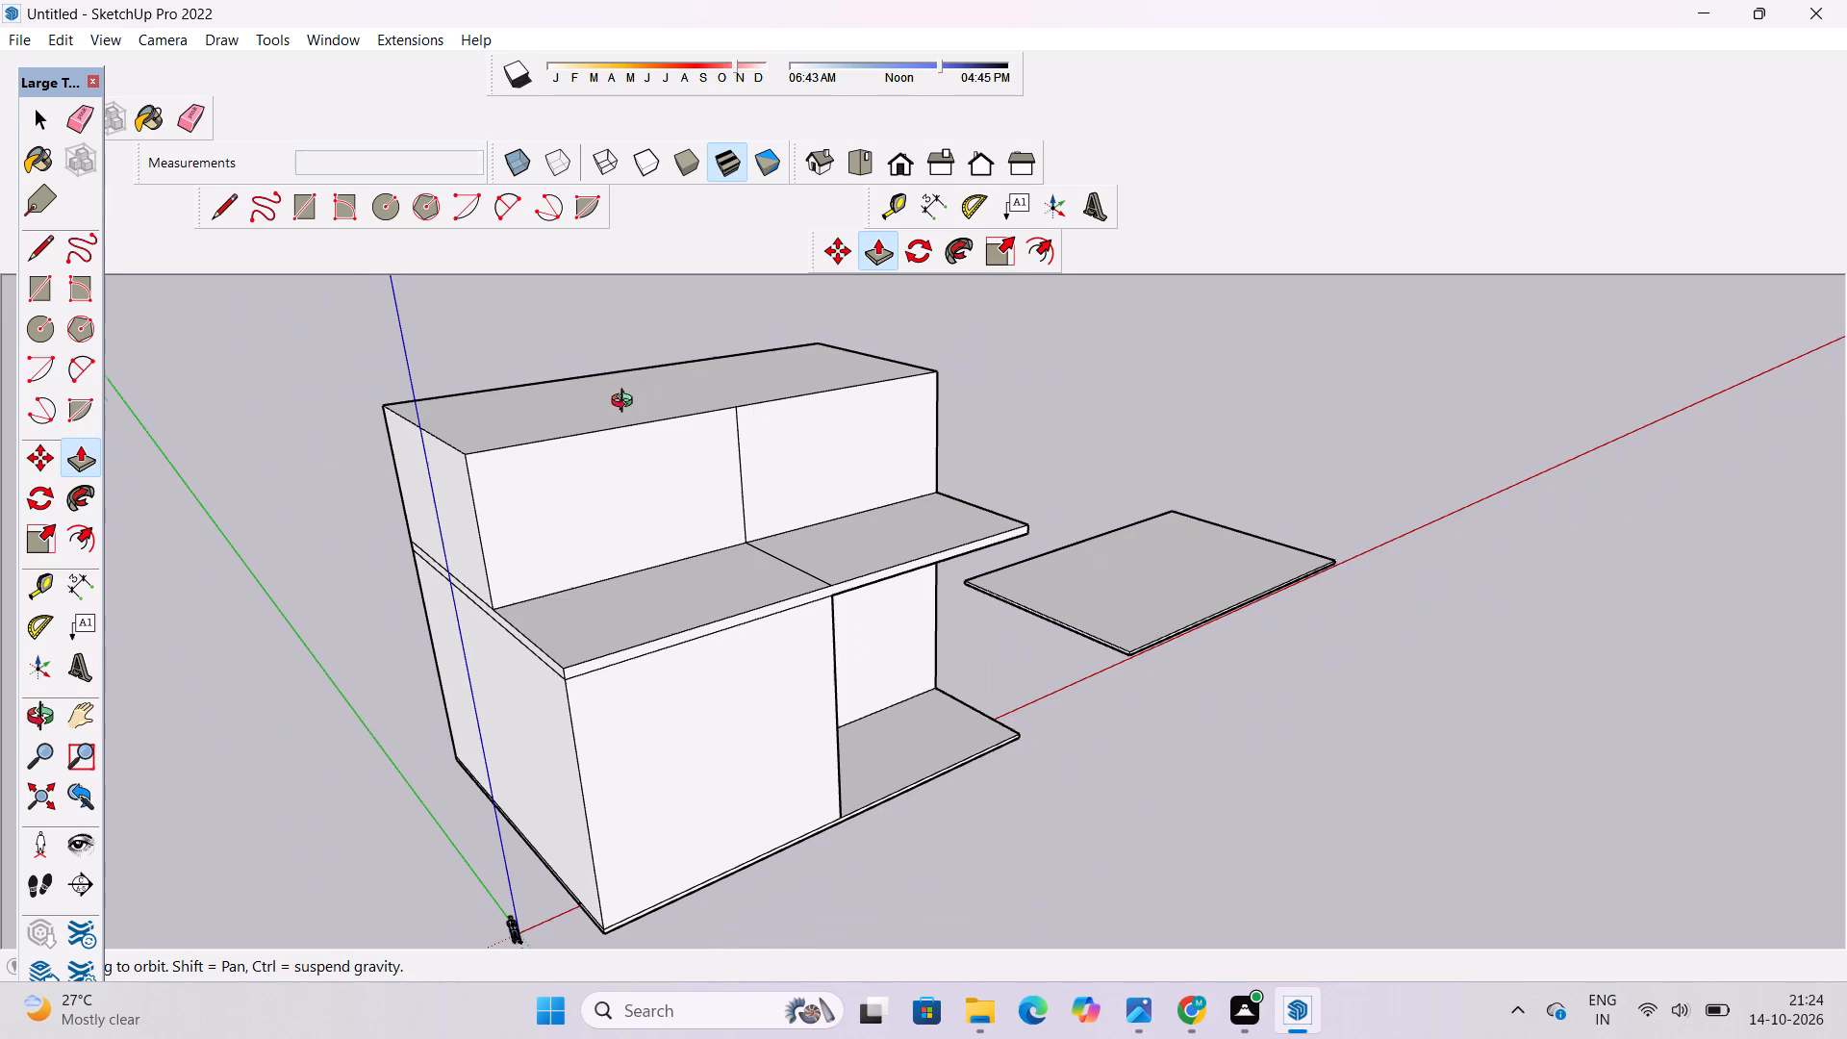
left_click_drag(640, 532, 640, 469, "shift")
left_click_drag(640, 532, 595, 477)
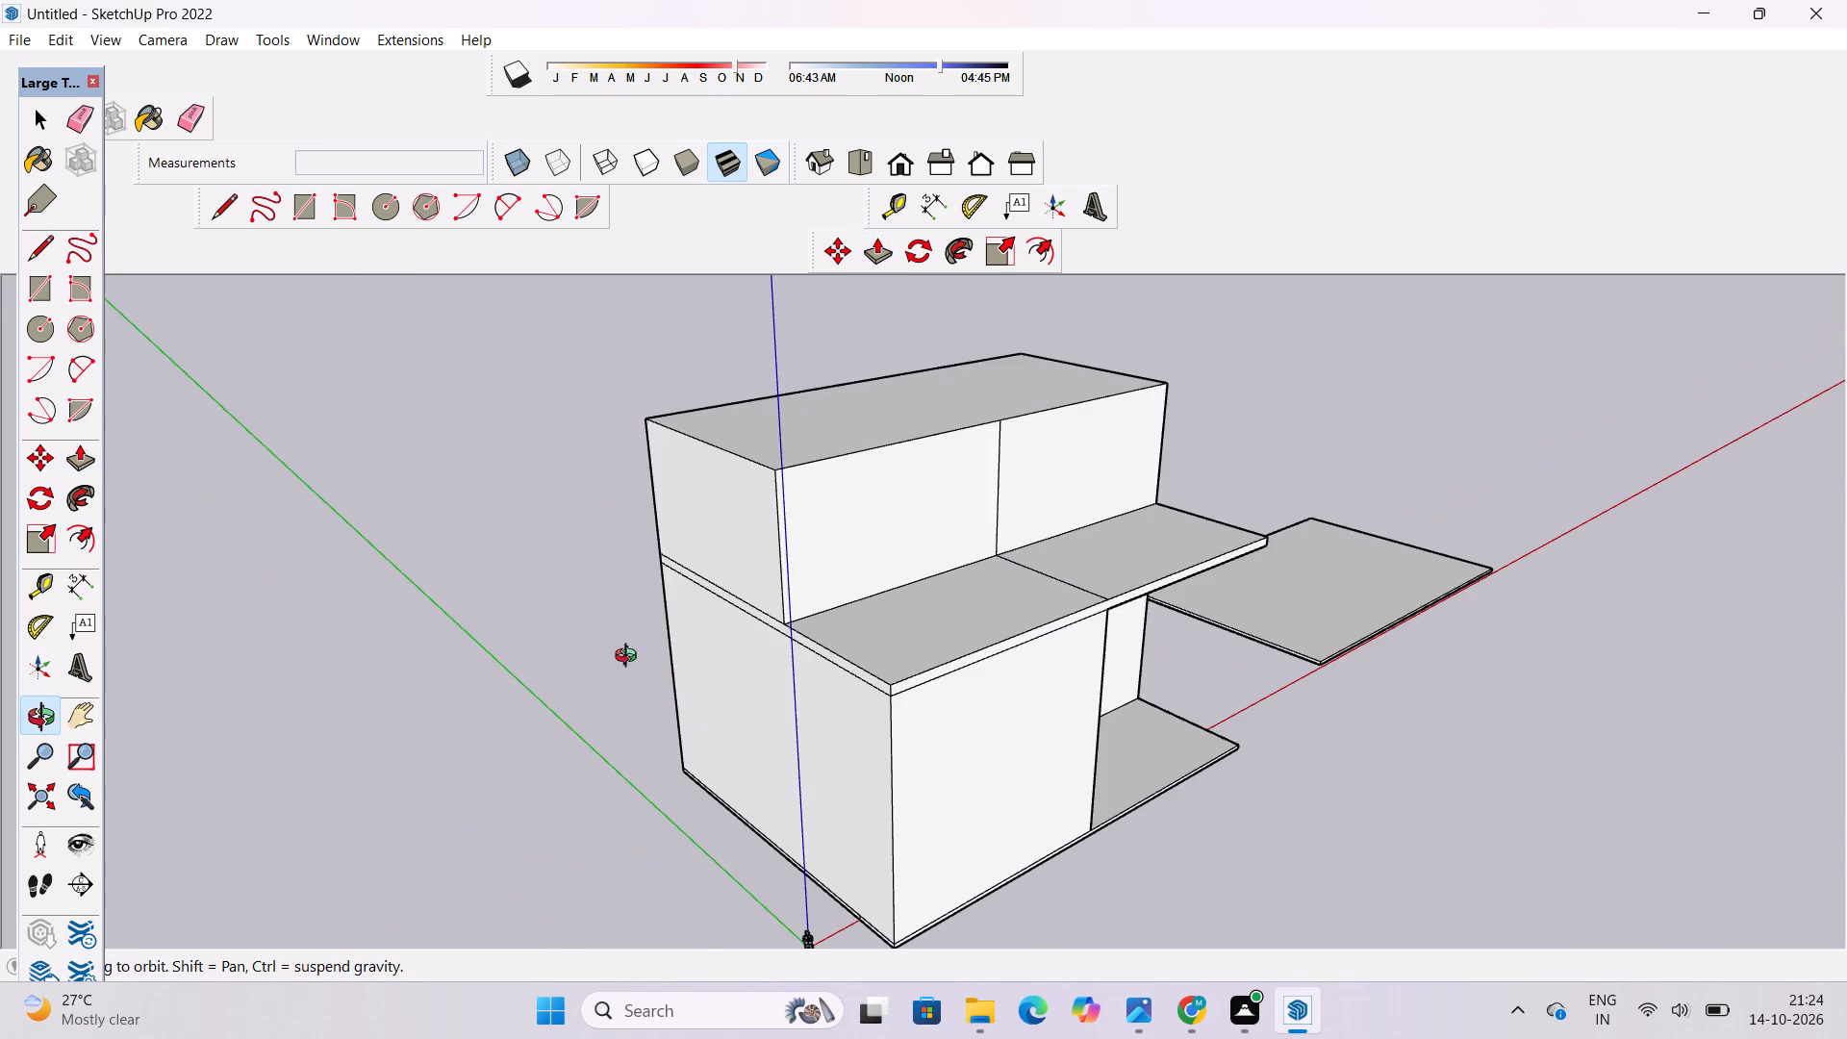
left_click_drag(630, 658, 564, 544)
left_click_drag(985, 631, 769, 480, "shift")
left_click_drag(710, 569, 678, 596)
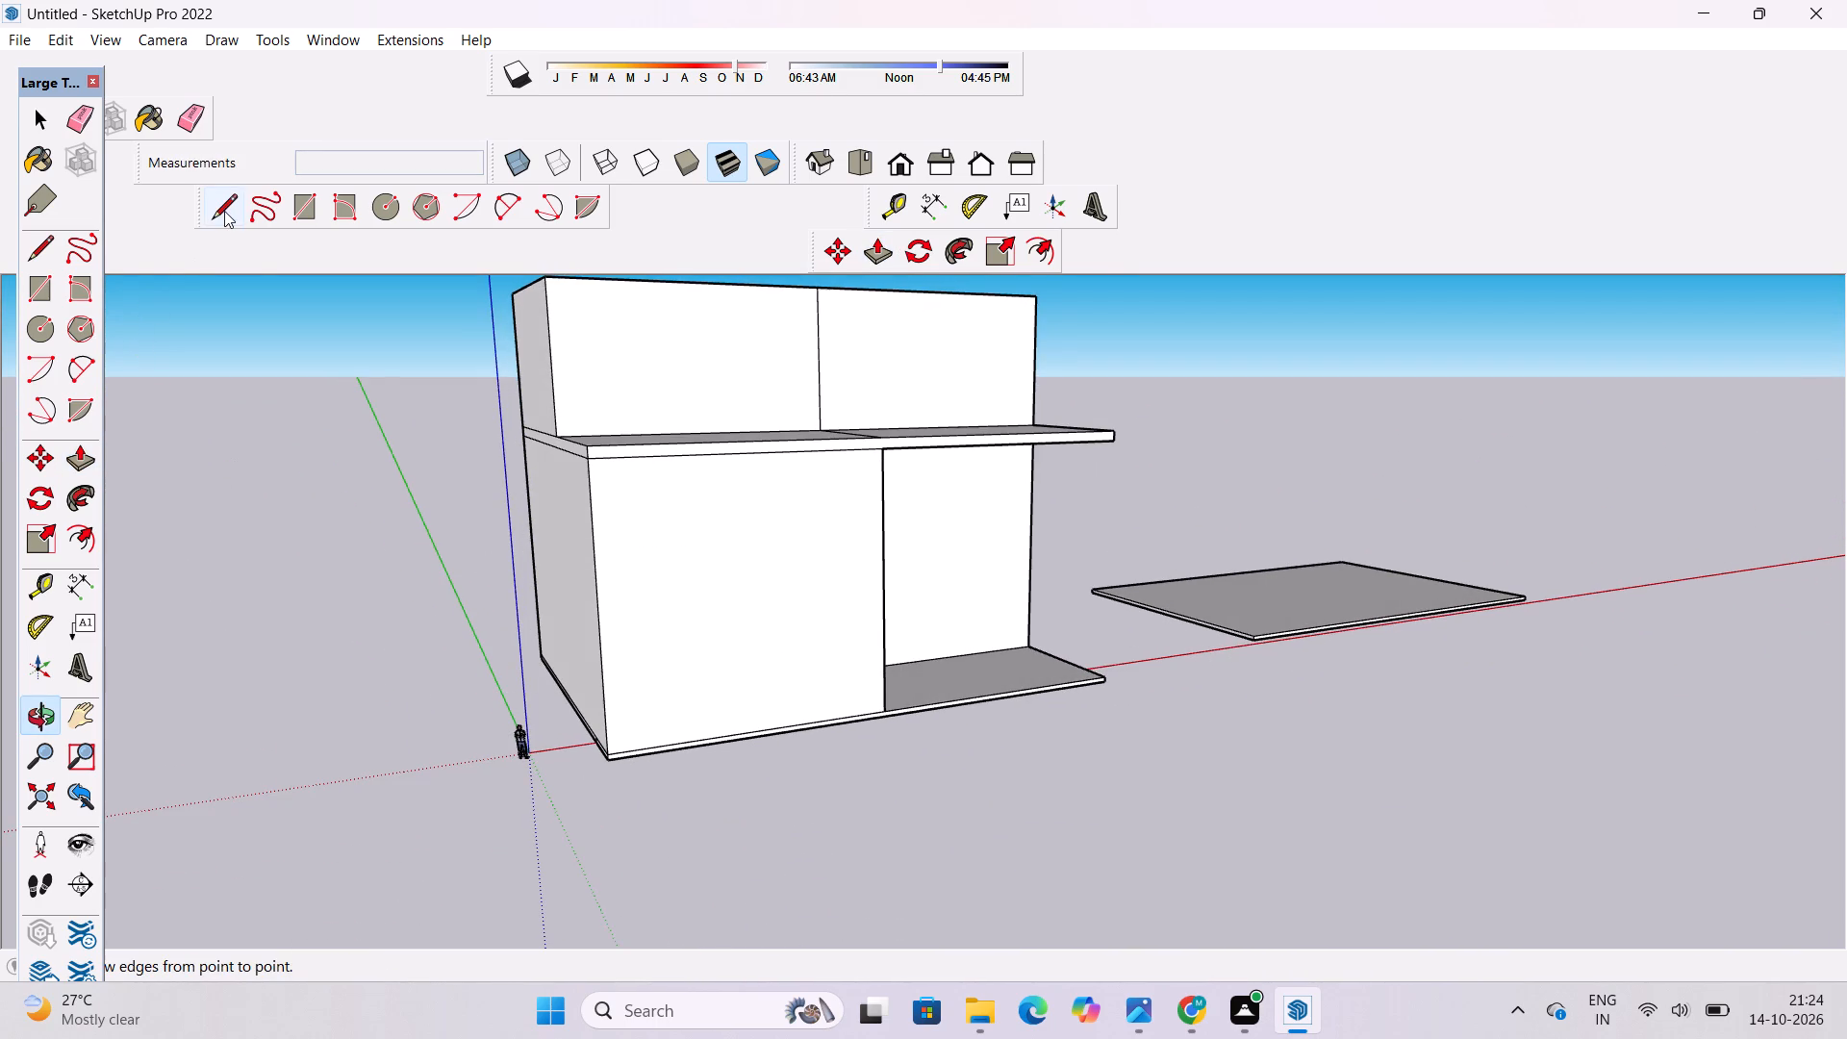
Measure the front wall's height along its origin-side corner with the Line tool, drawing nothing.
left_click(224, 211)
scroll(607, 757, "up", 5)
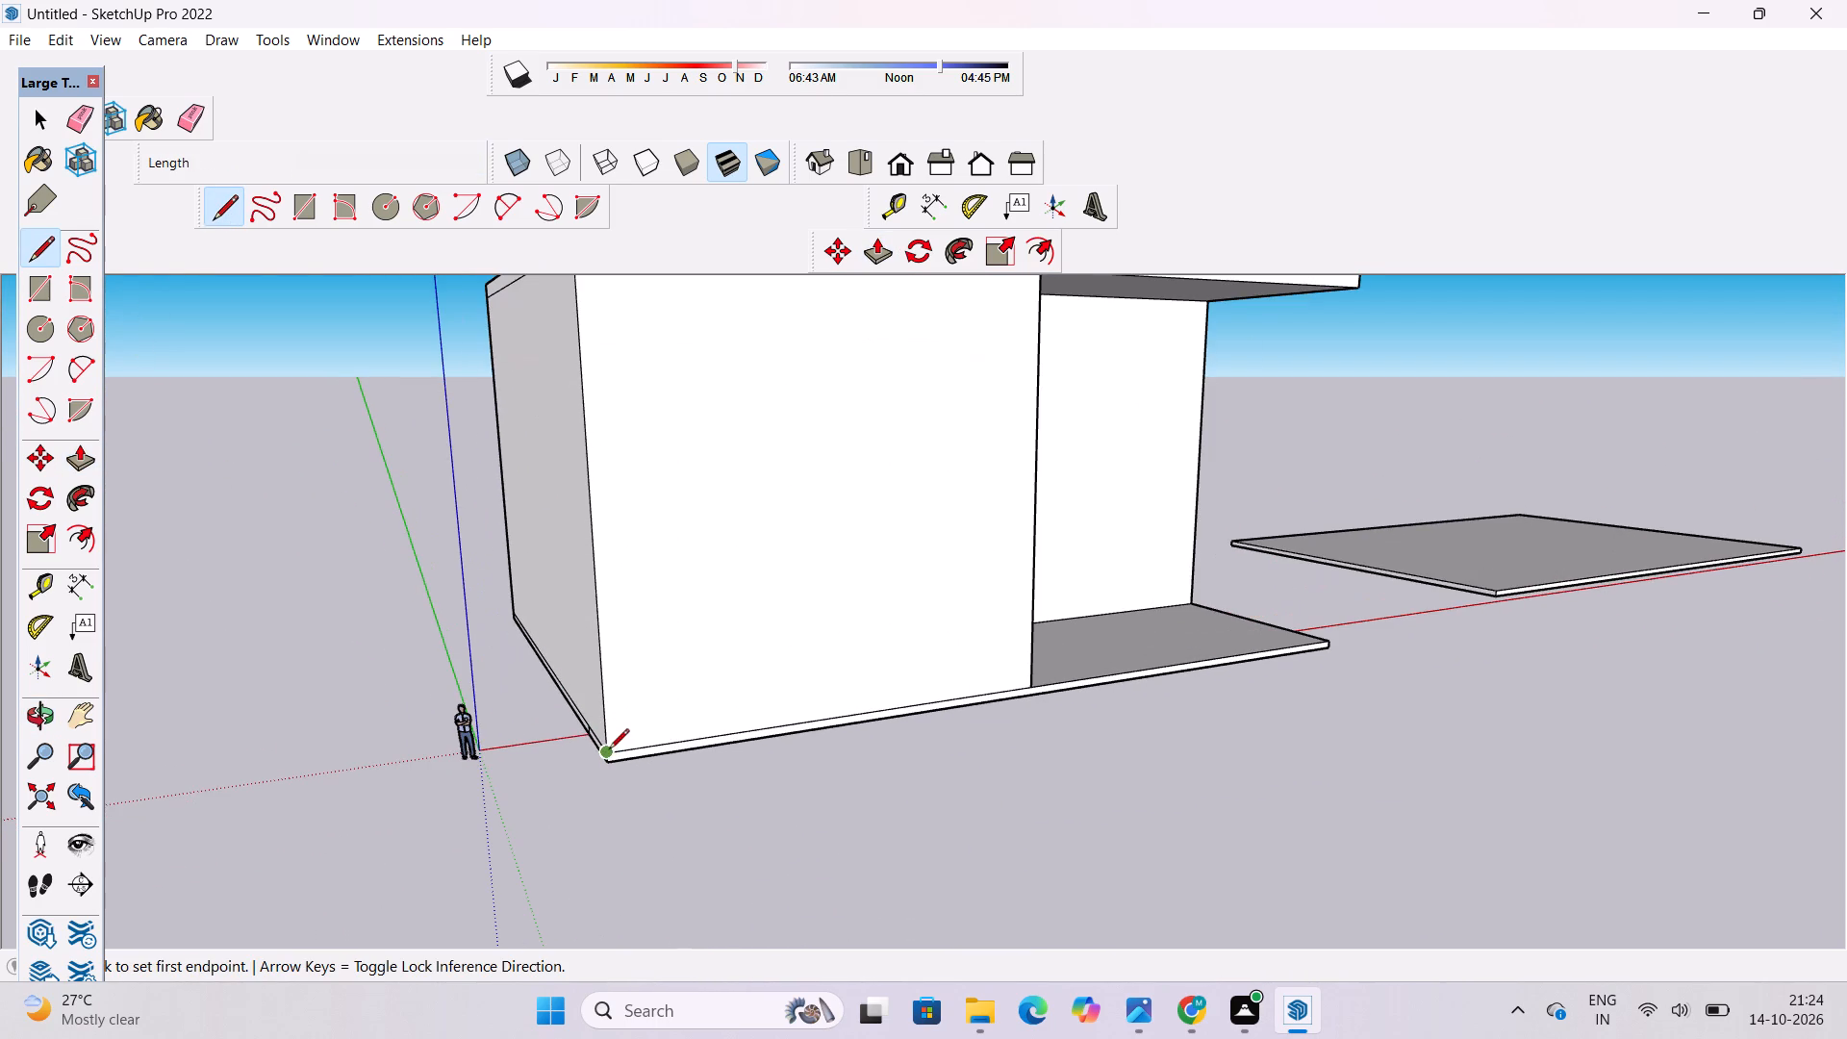
left_click(608, 751)
scroll(607, 749, "down", 4)
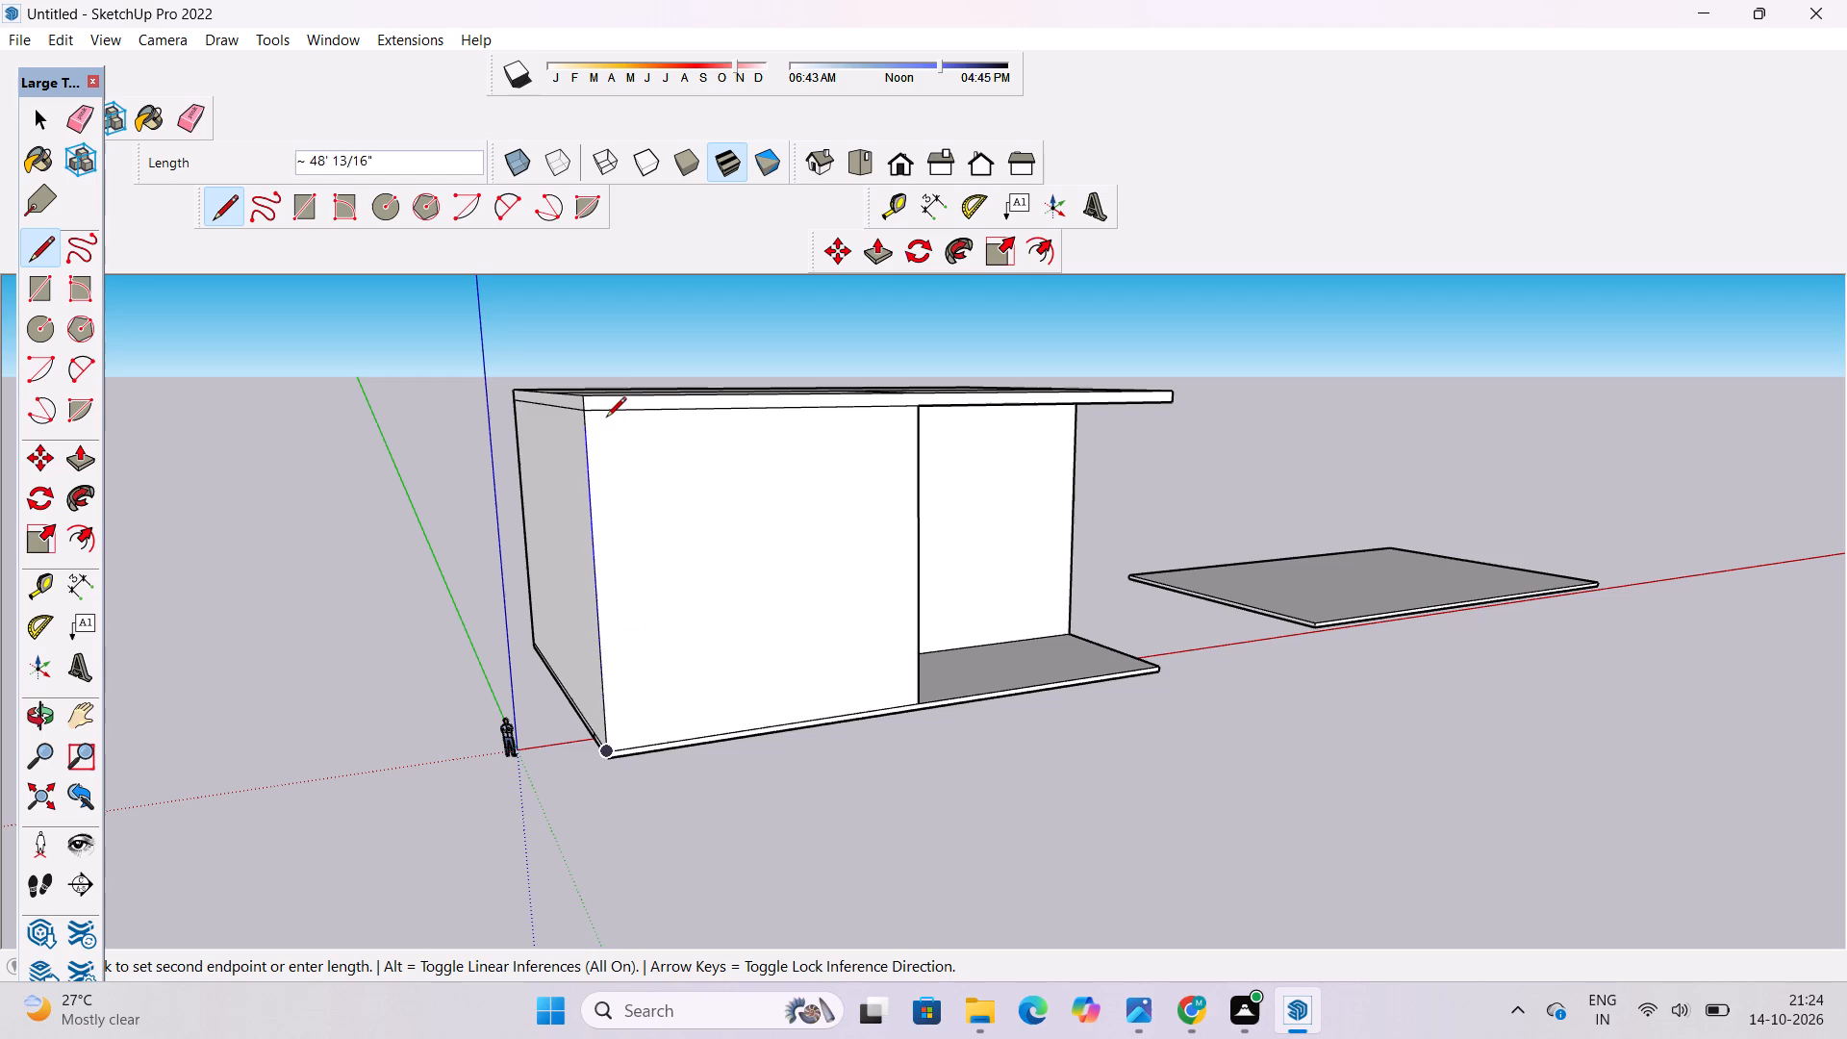
key("space")
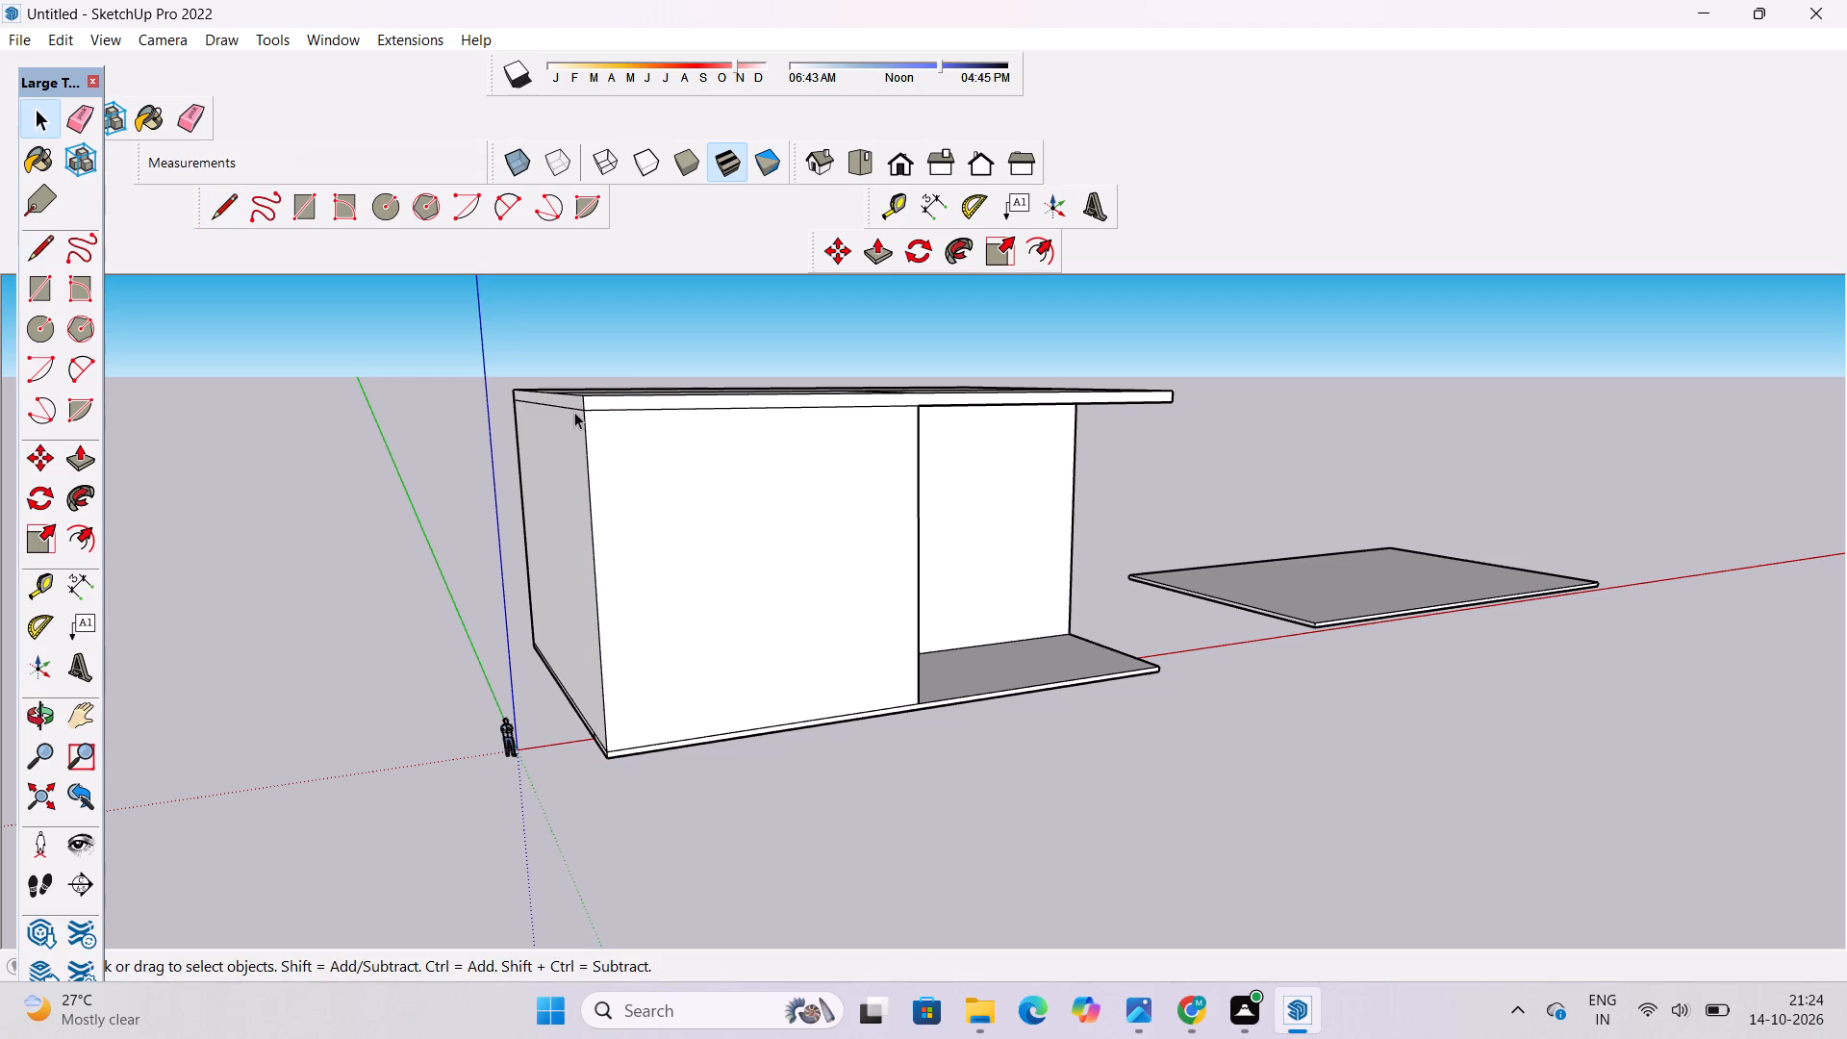
Push/Pull the rear section of the divided roof slab upward 50' to raise the second storey.
key("o")
left_click_drag(593, 464, 777, 735, "shift")
left_click_drag(777, 729, 777, 762, "shift")
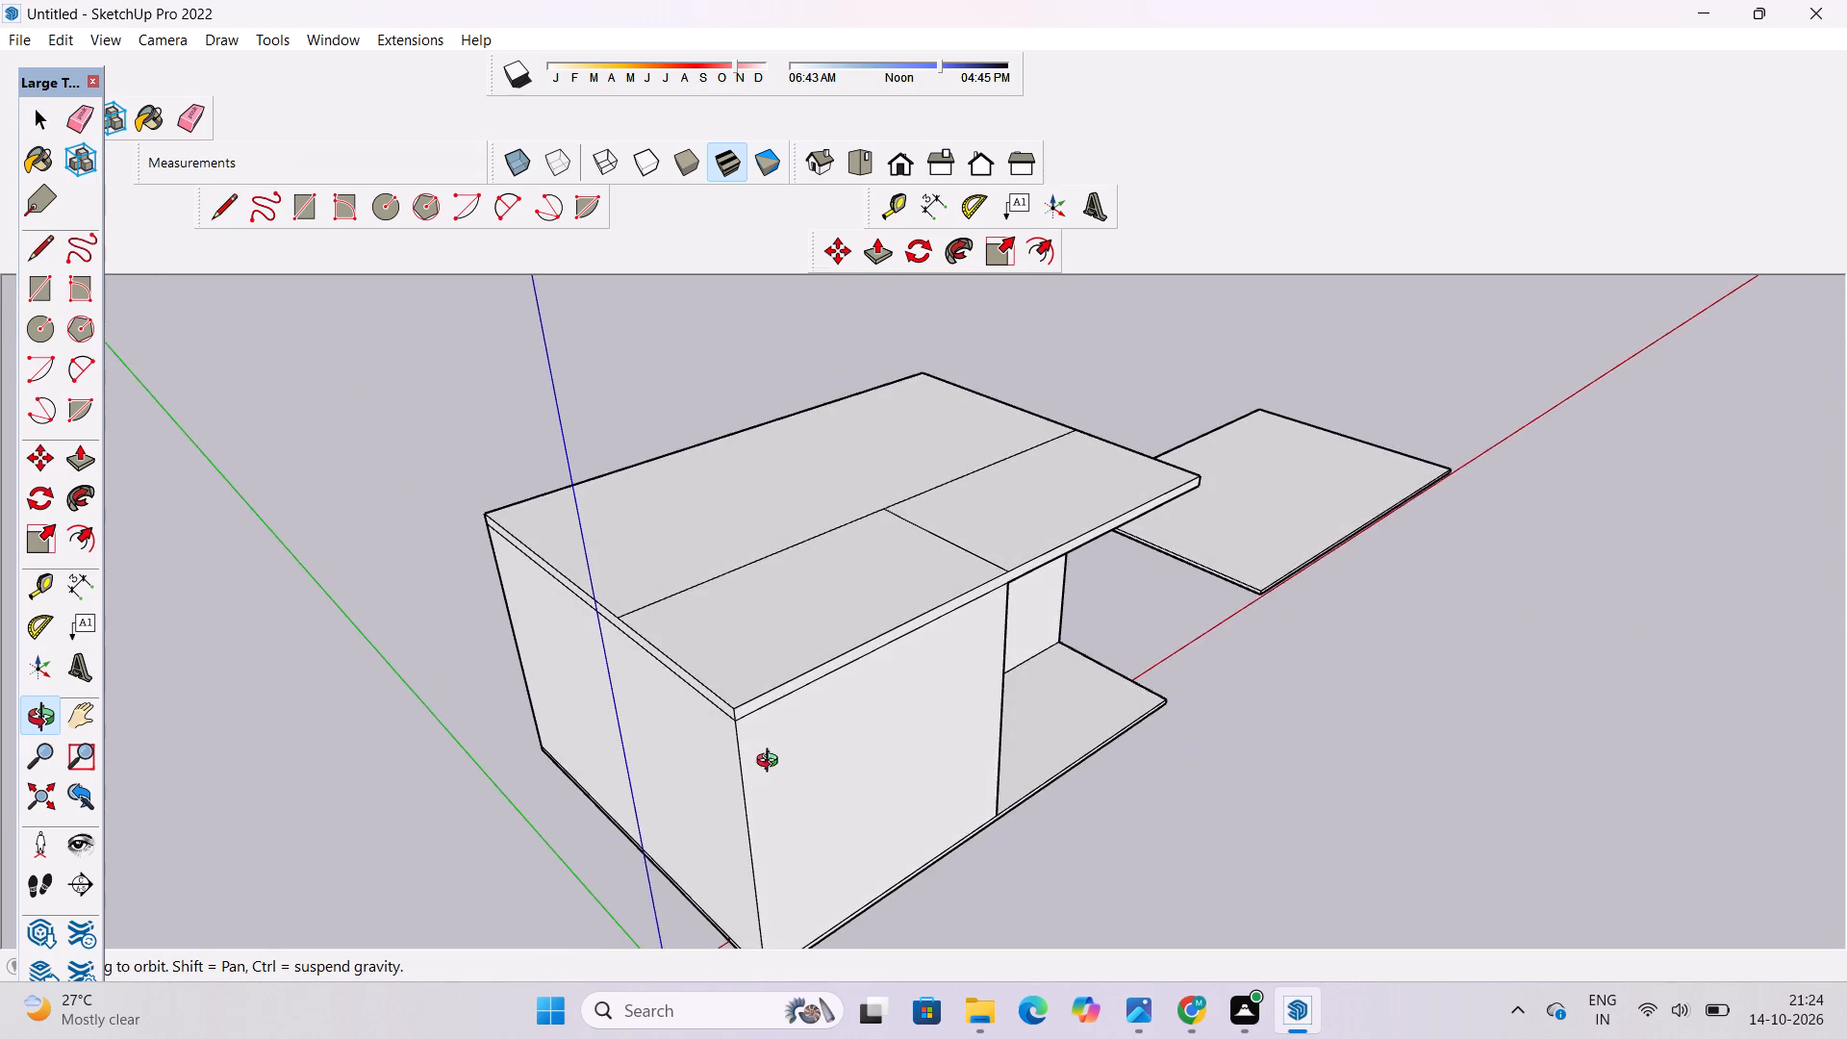
left_click_drag(765, 731, 749, 683)
left_click_drag(746, 677, 760, 710, "shift")
left_click_drag(752, 708, 735, 681)
key("p")
left_click(624, 535)
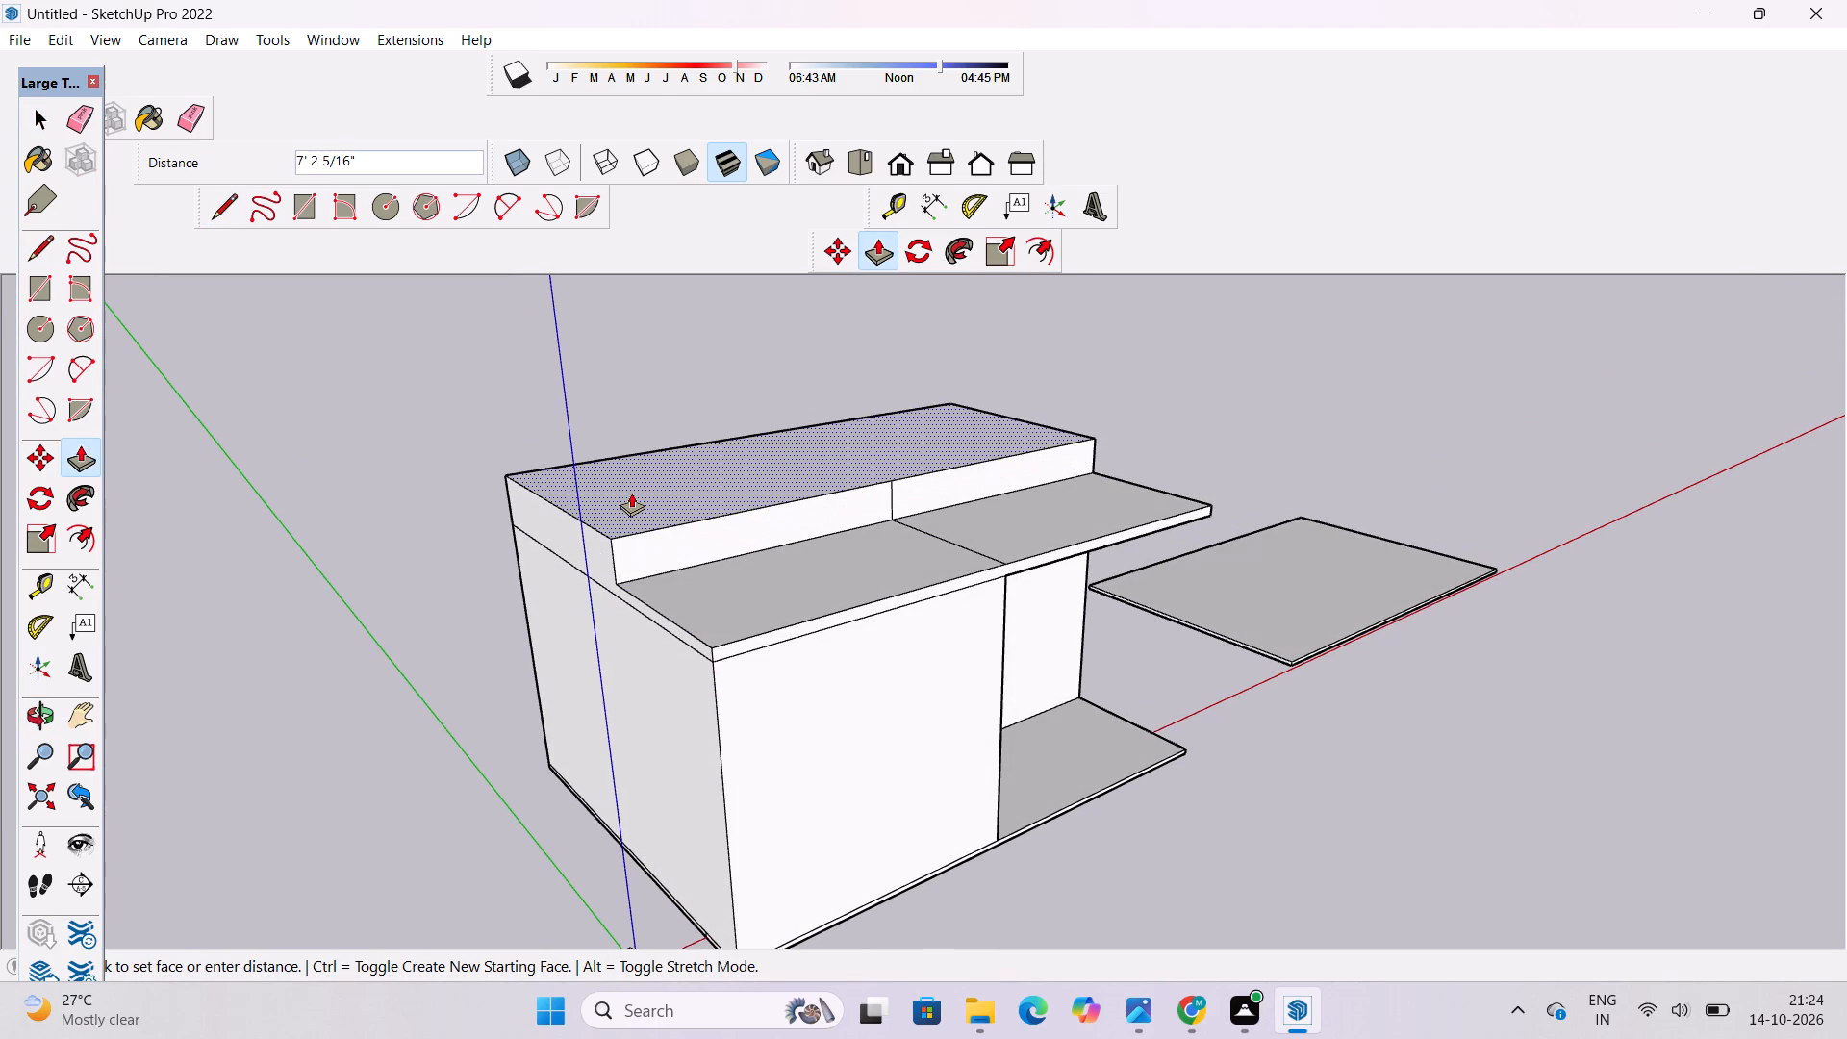
scroll(604, 468, "down", 5)
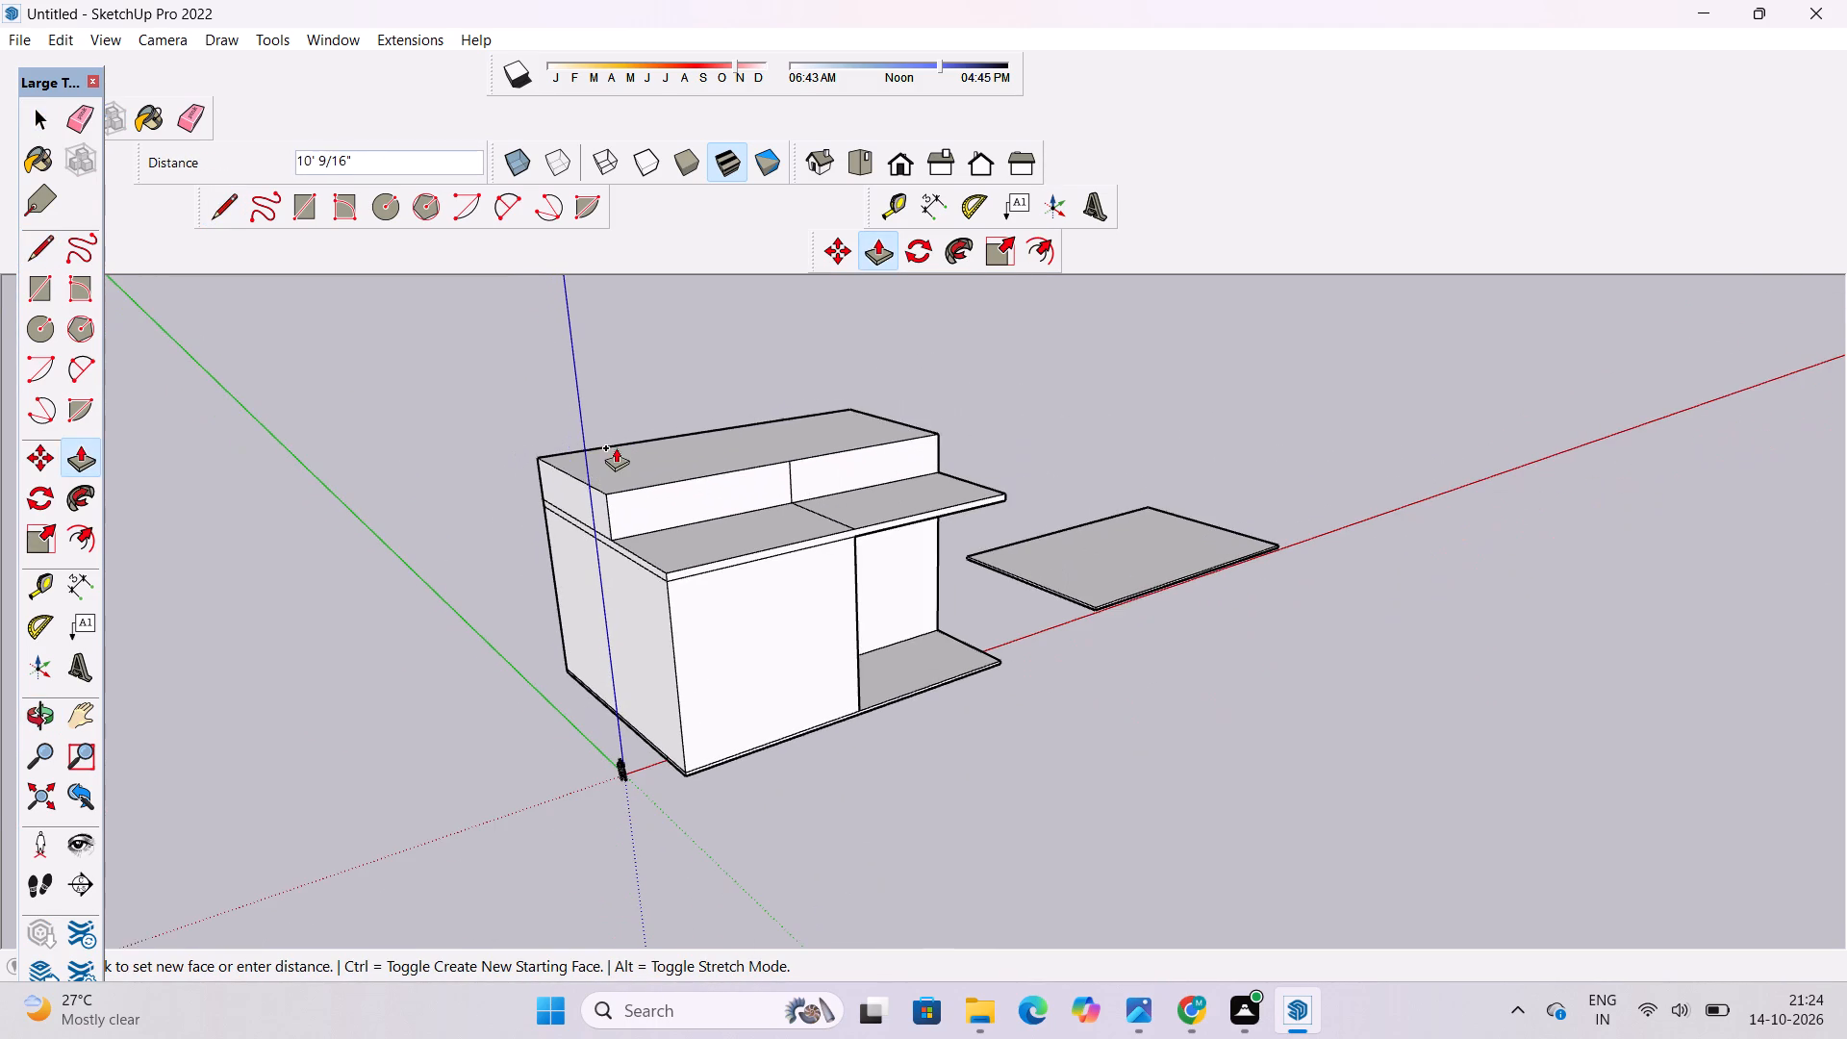
type("50'")
key("Return")
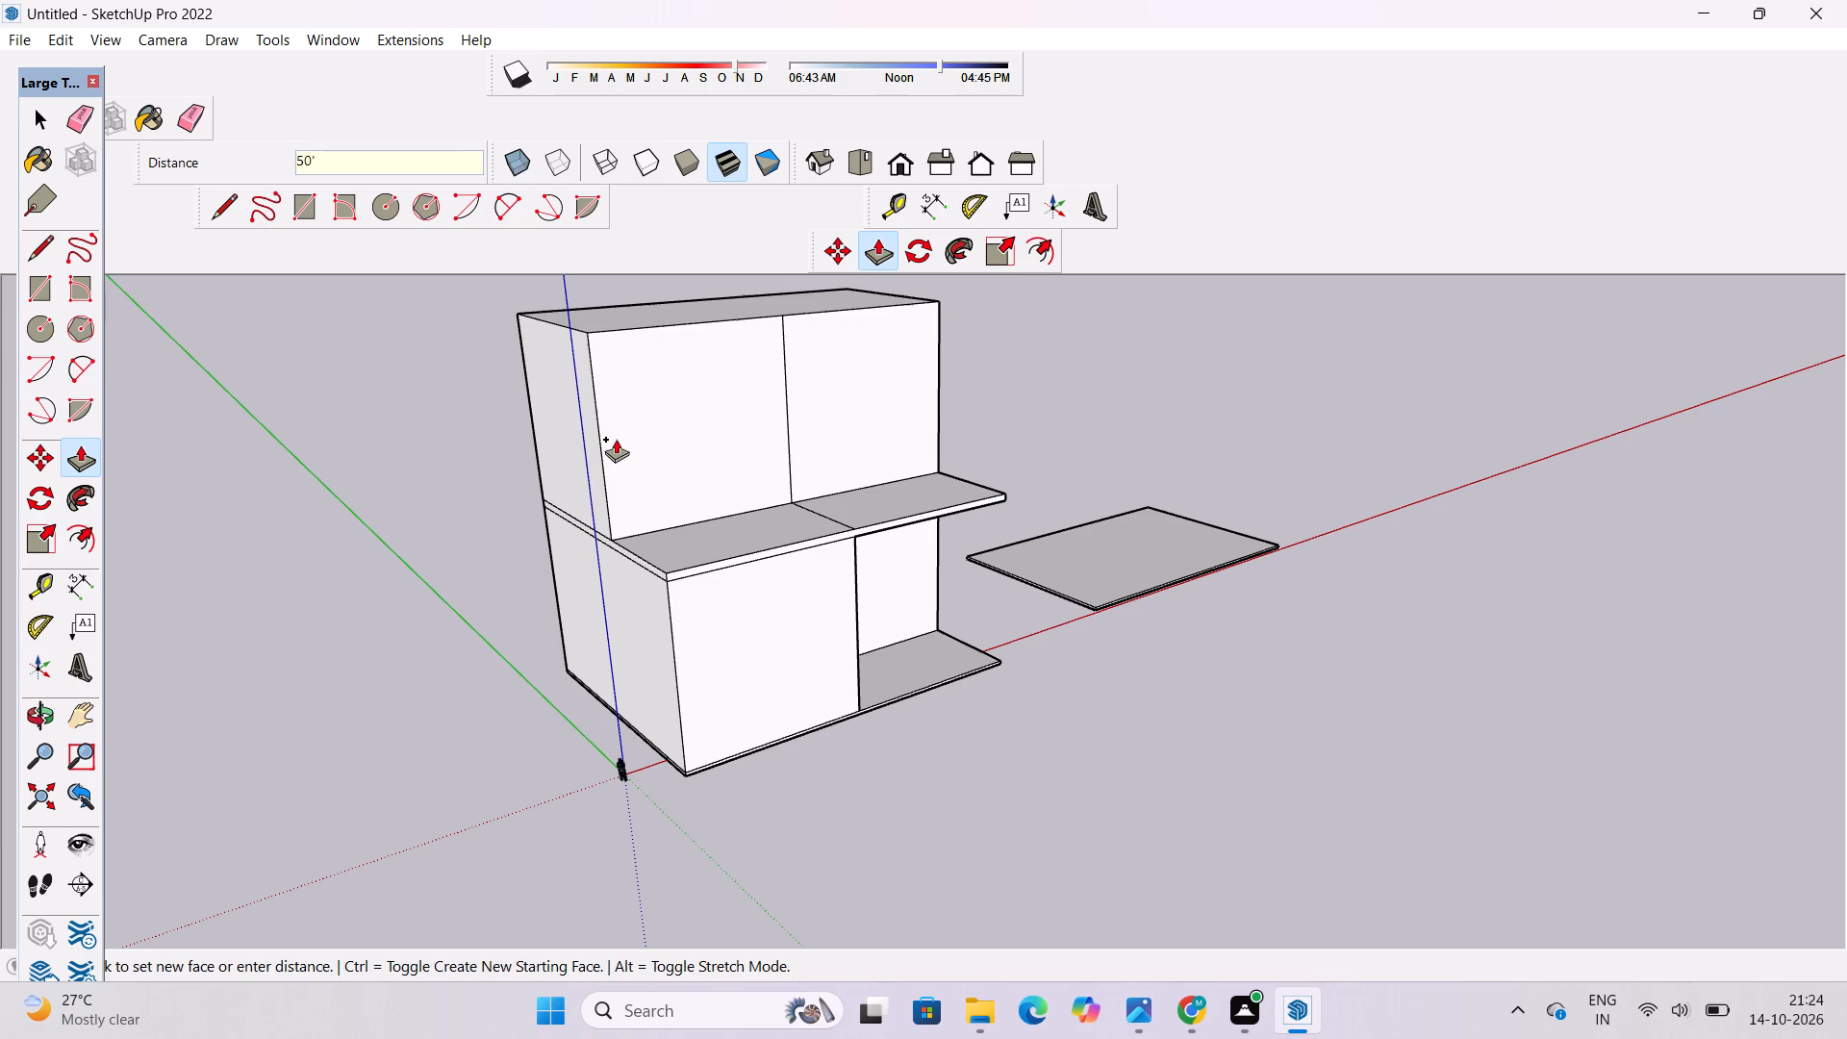
Examine the raised second storey above the ground-floor block from several angles.
key("o")
left_click_drag(680, 442, 713, 612, "shift")
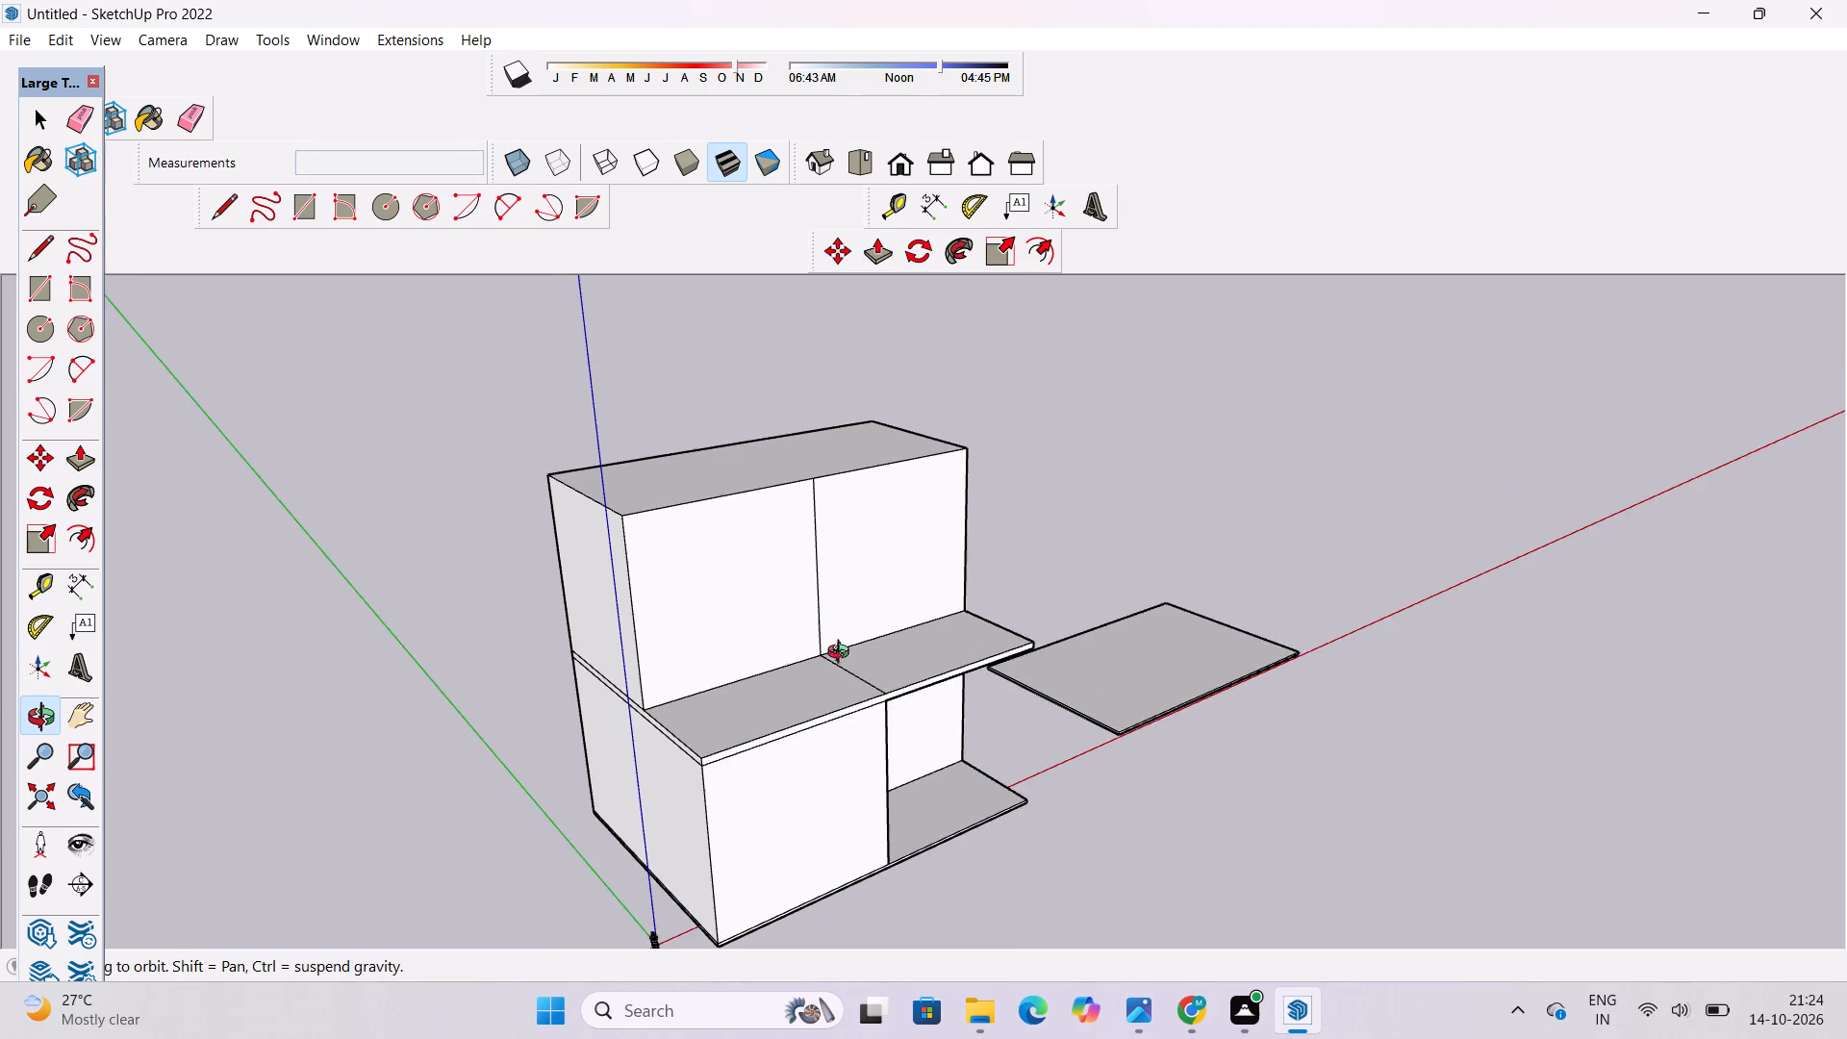
left_click_drag(880, 650, 708, 667)
left_click_drag(722, 646, 835, 643)
scroll(815, 621, "down", 4)
left_click_drag(772, 657, 832, 558)
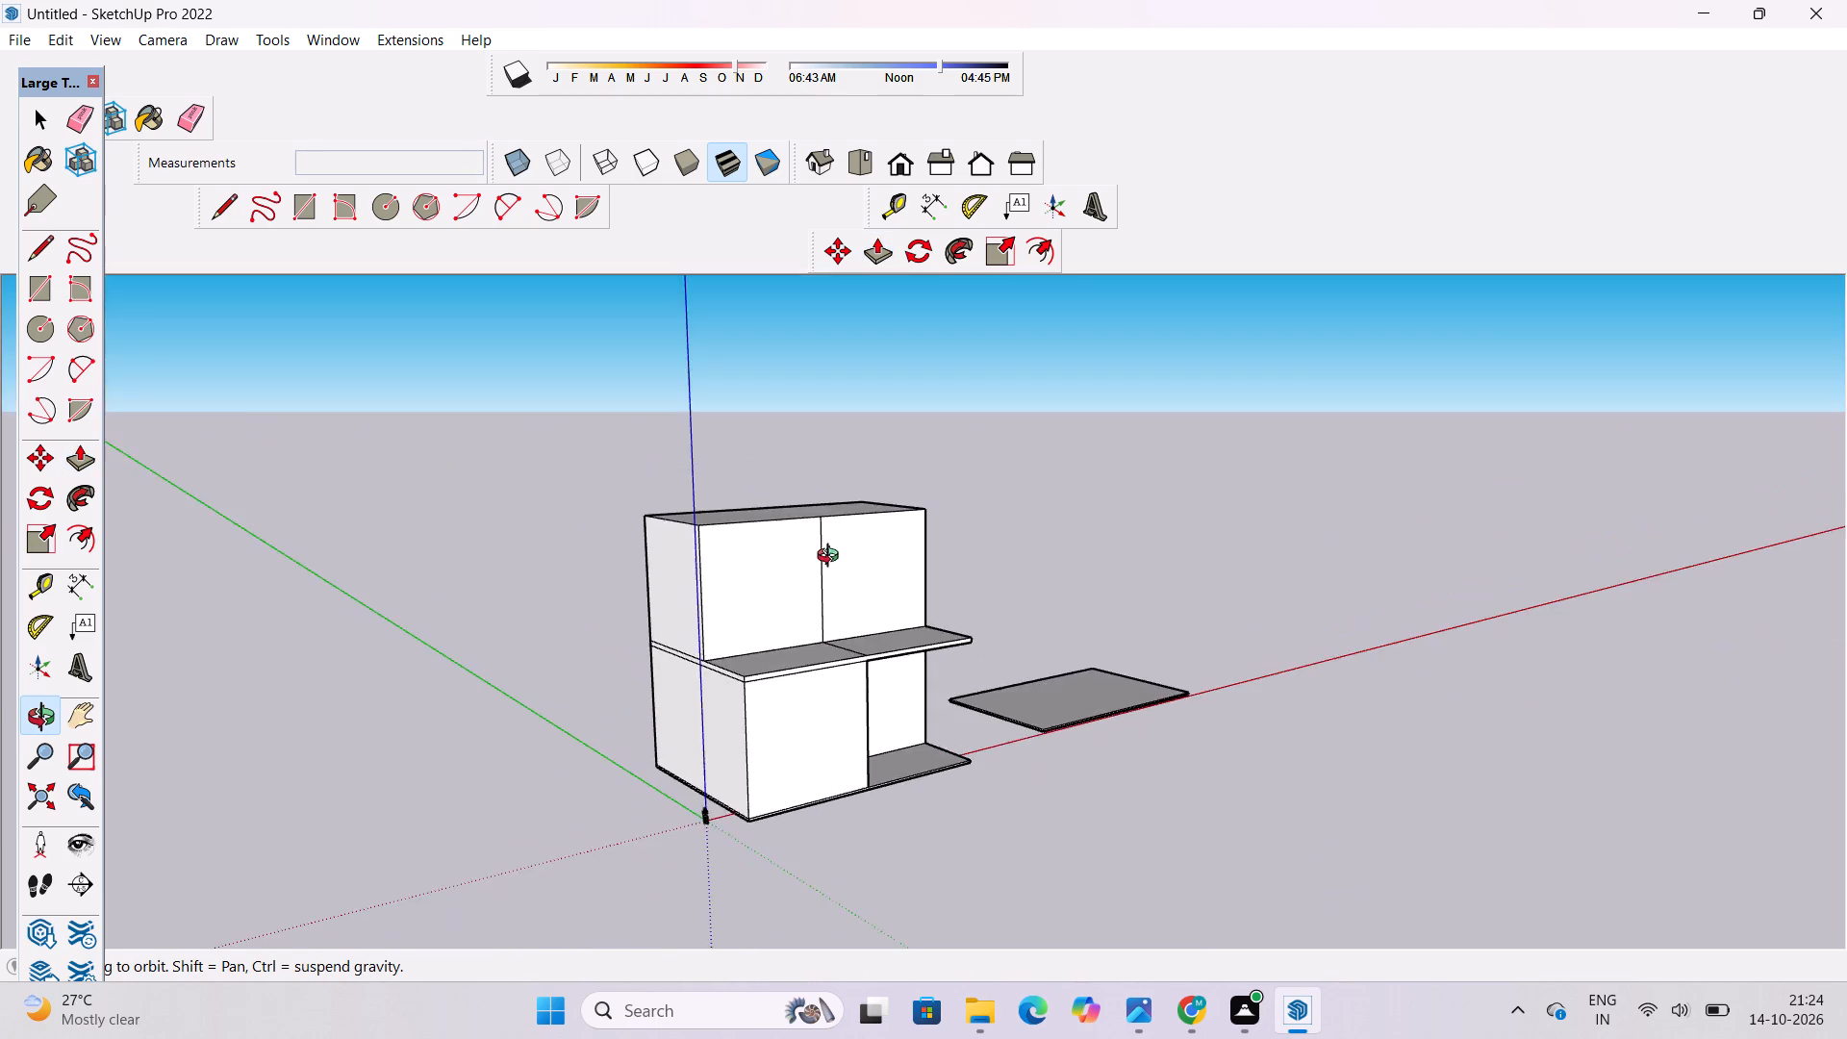
left_click_drag(832, 559, 897, 712)
scroll(892, 701, "up", 1)
left_click_drag(888, 694, 879, 645, "shift")
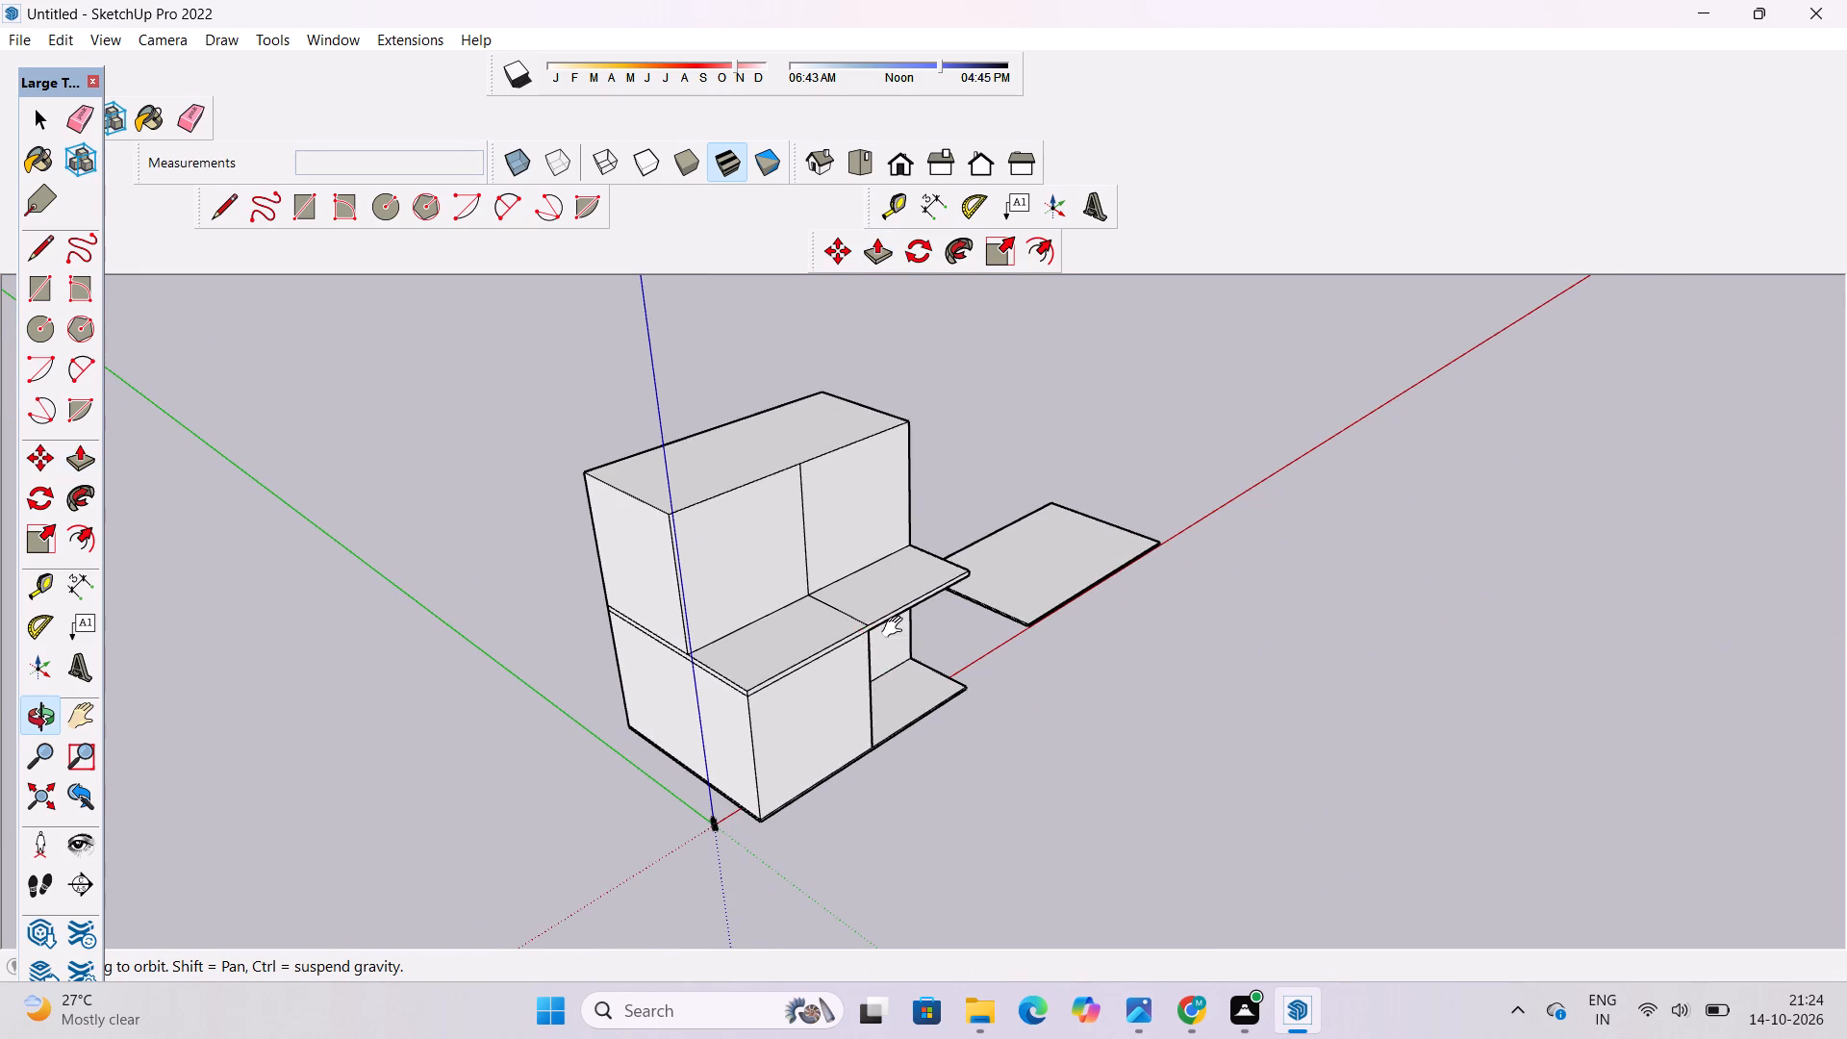
left_click_drag(897, 627, 835, 651, "shift")
Copy the loose ground slab onto the second storey's top, matching it to the block's rear origin-side corner.
key("space")
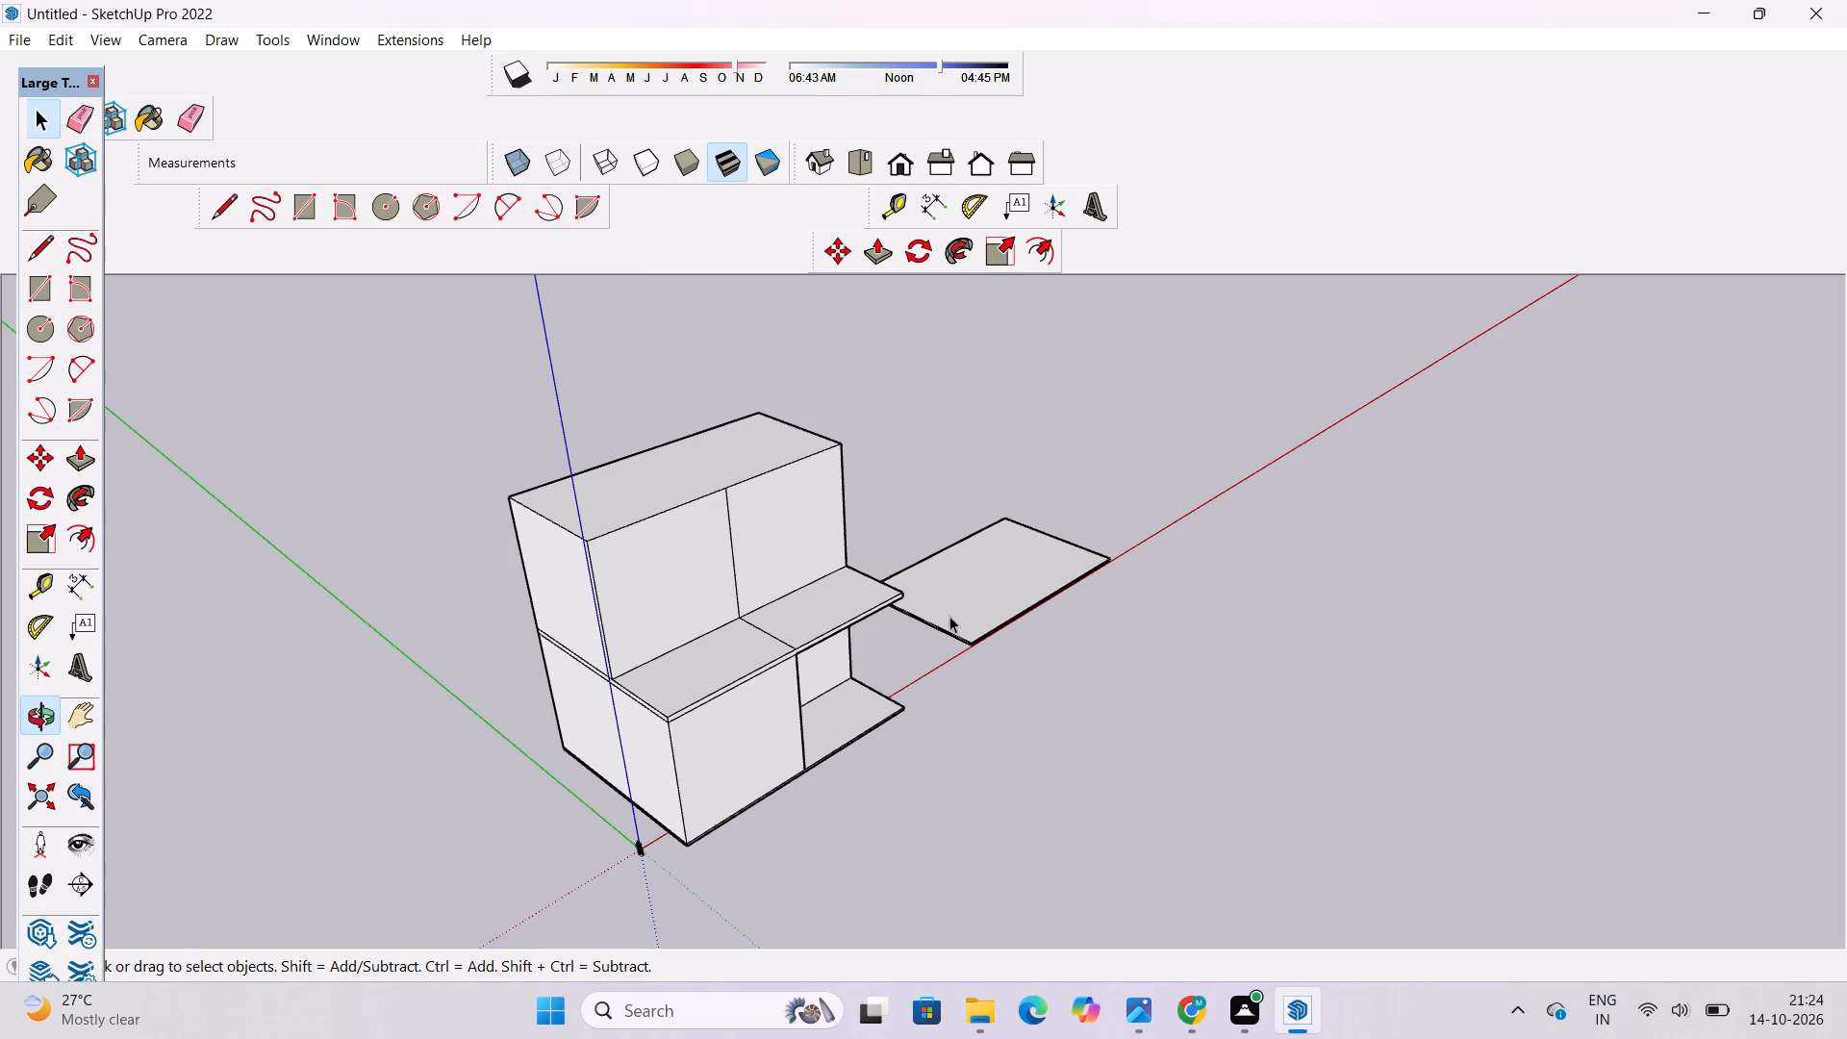
left_click(955, 602)
key("m")
scroll(939, 624, "up", 19)
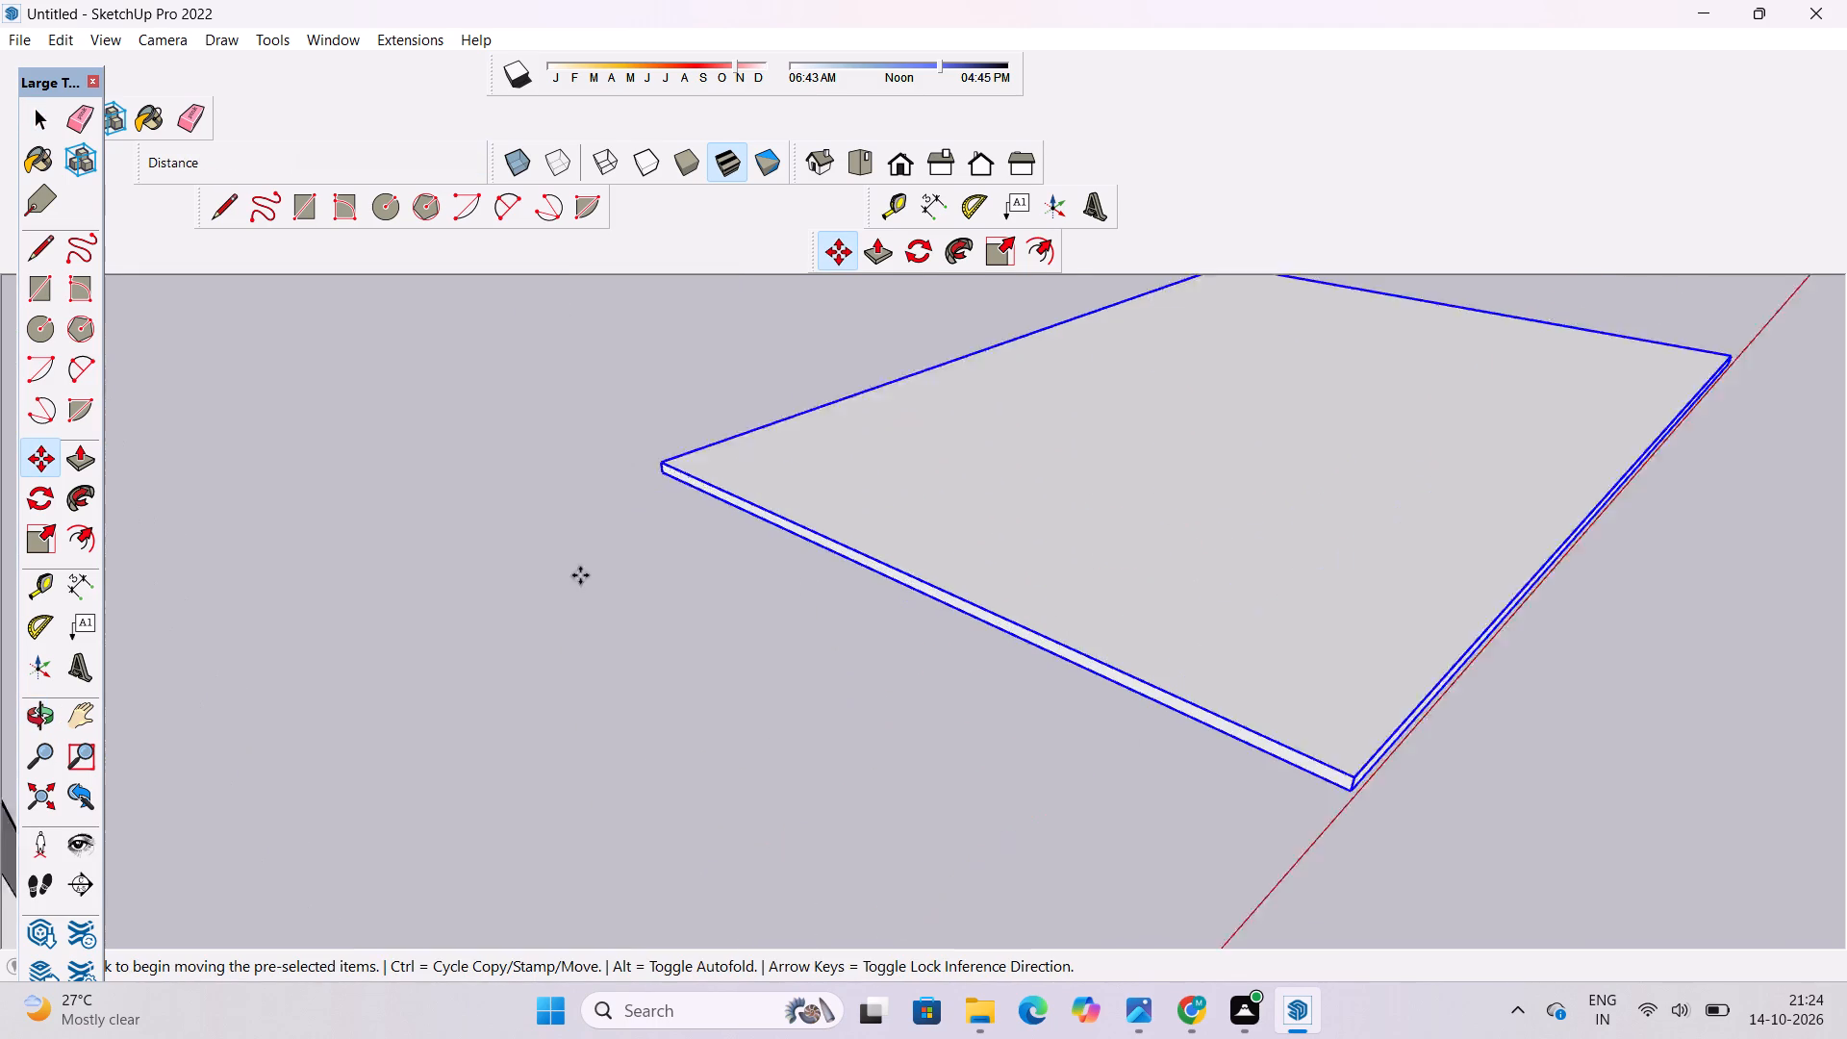
scroll(580, 575, "up", 2)
left_click(679, 451)
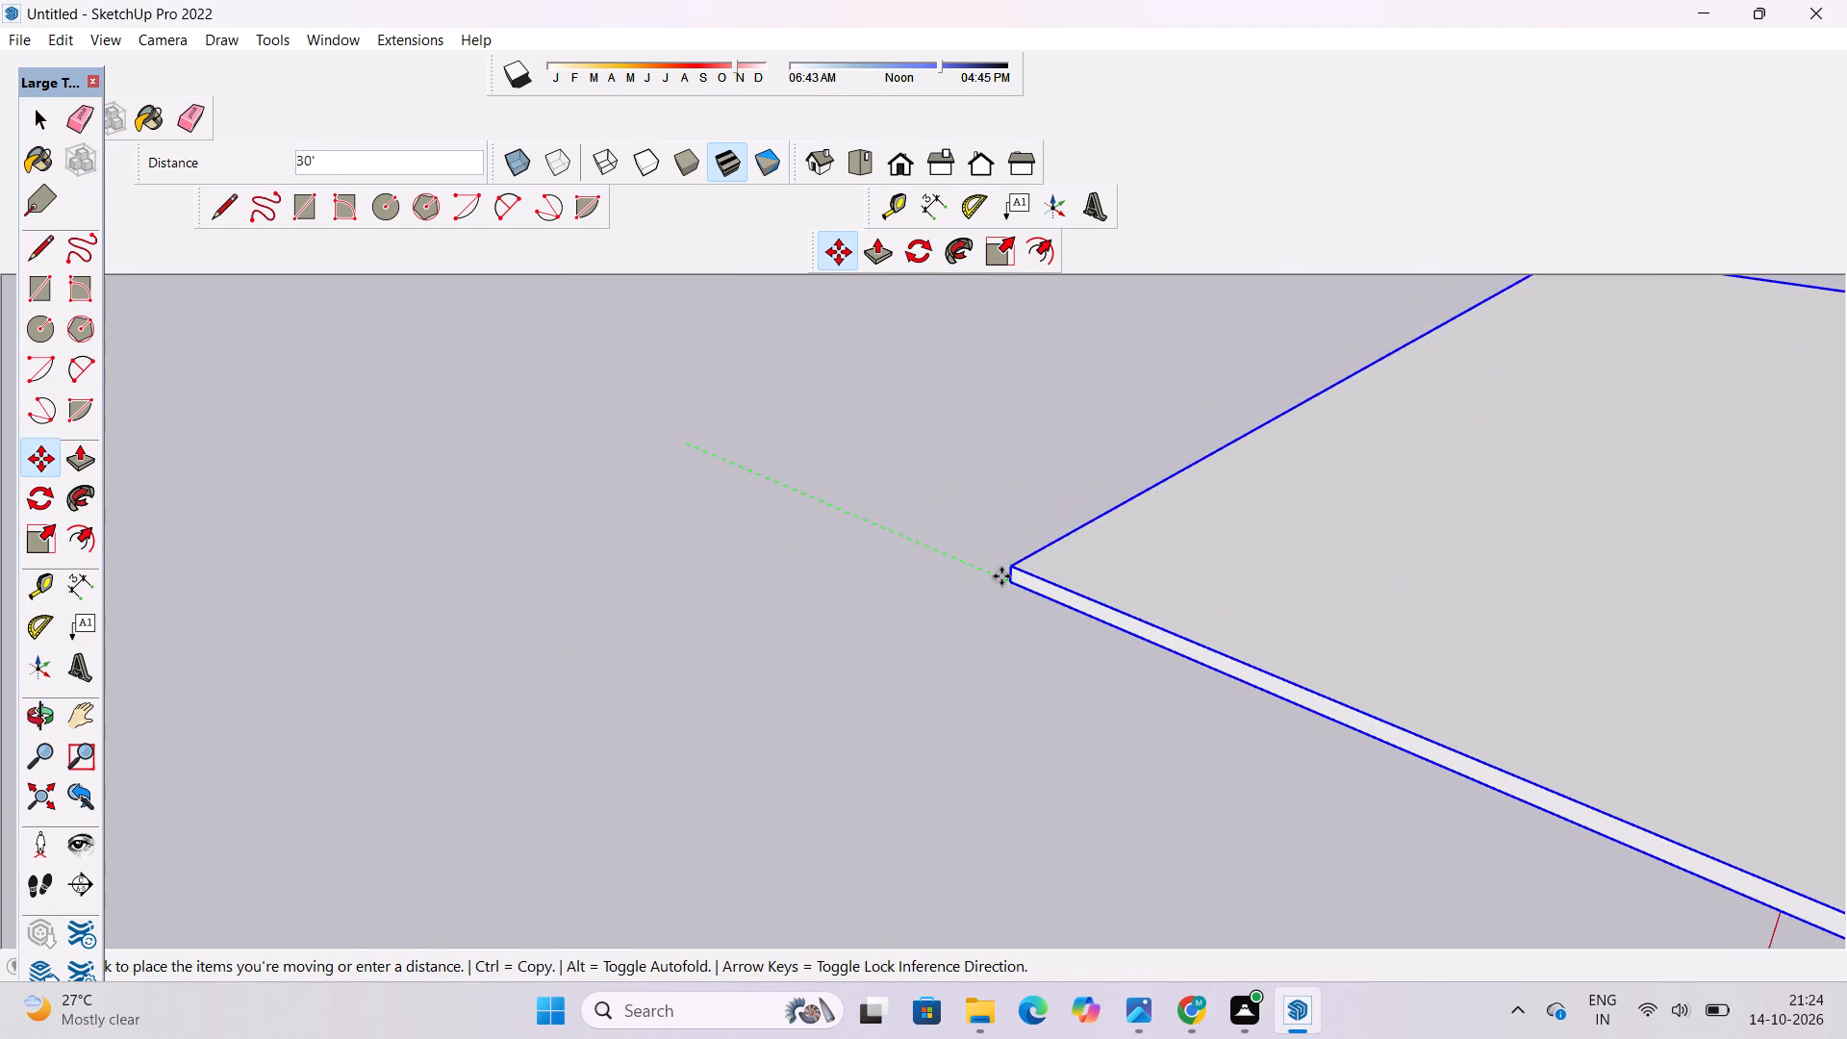
scroll(1001, 576, "down", 20)
scroll(1001, 576, "down", 6)
scroll(776, 384, "up", 8)
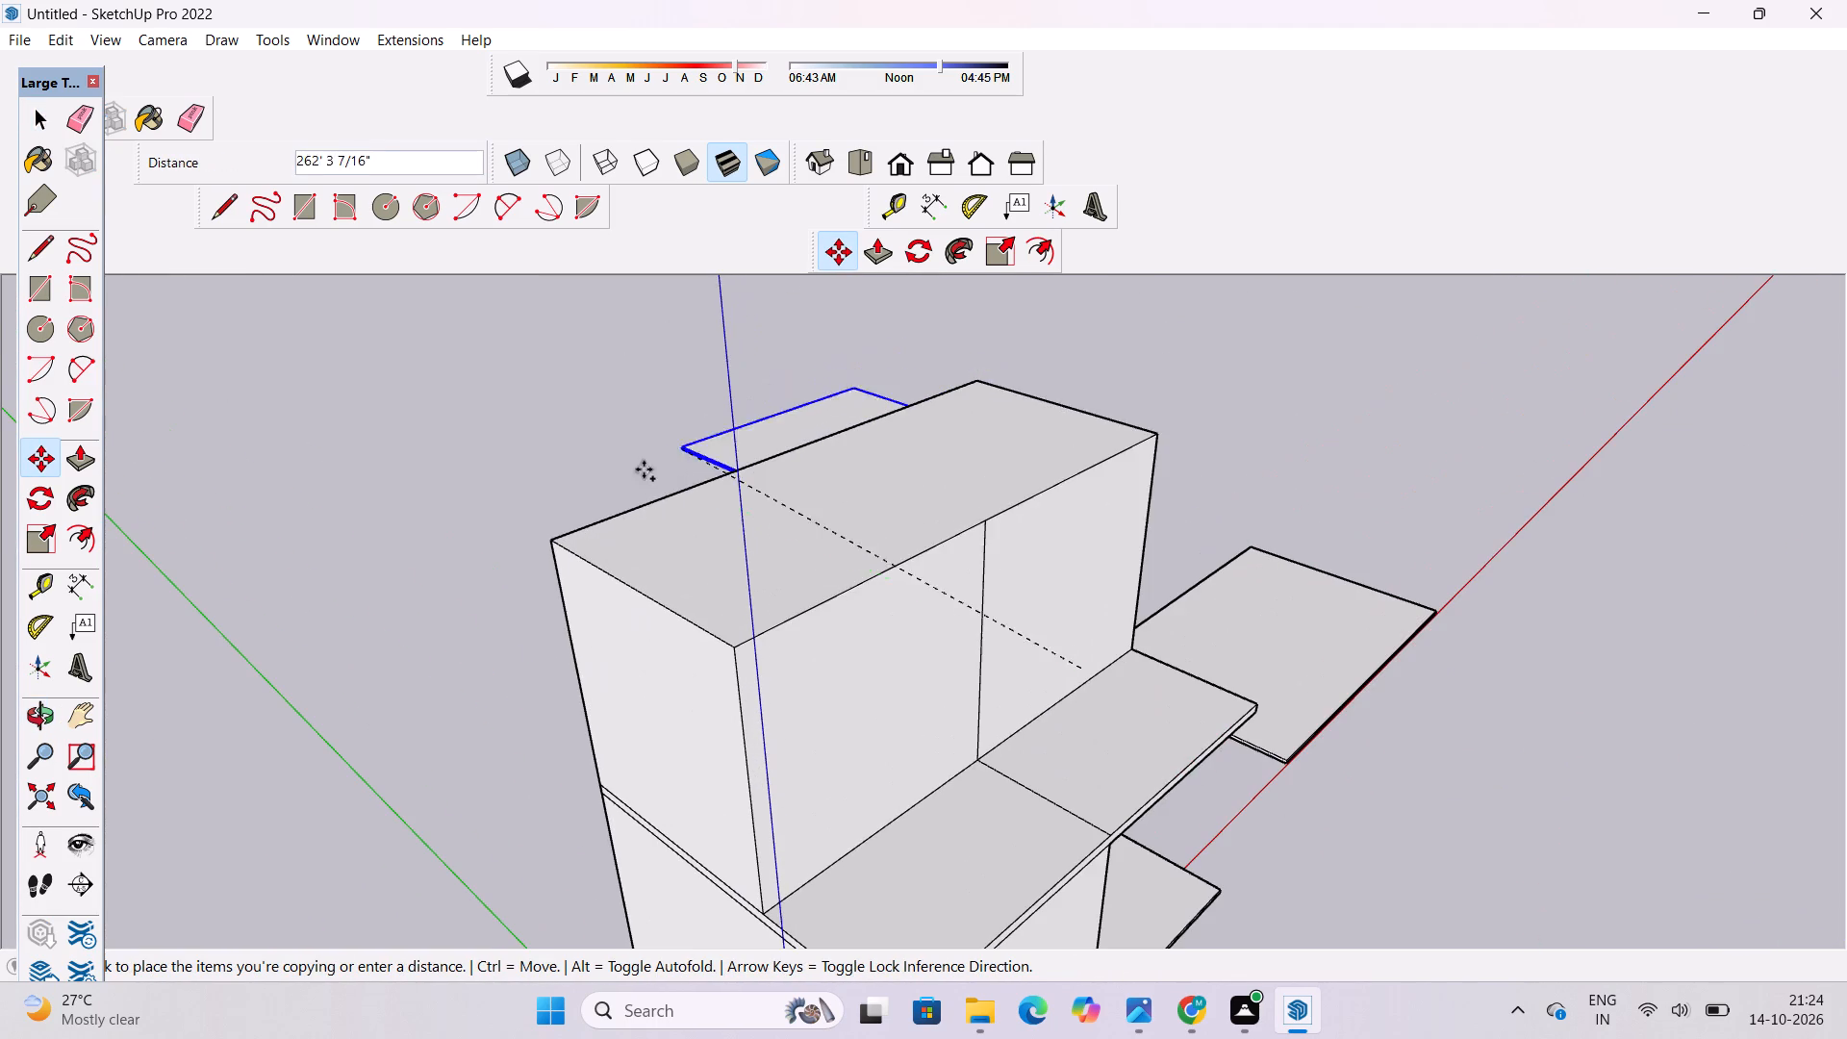
left_click(559, 541)
key("space")
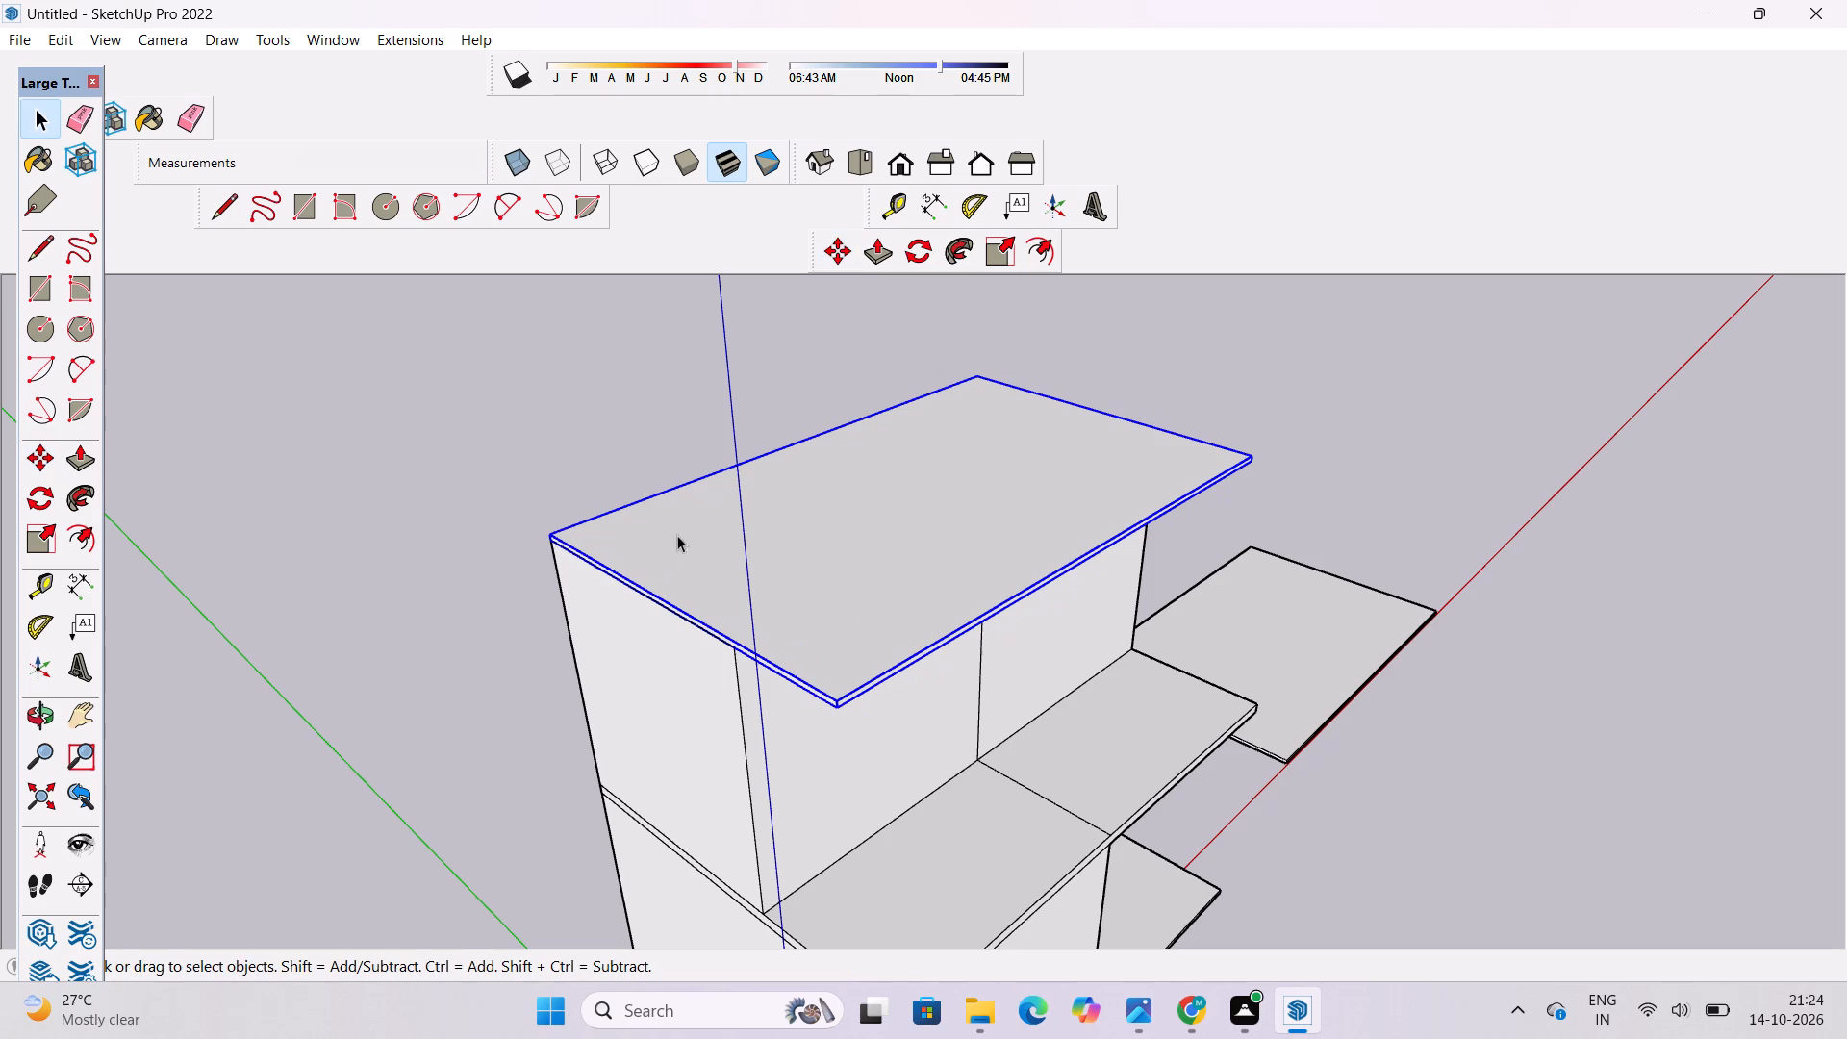
Explode the copied slab group on top of the second storey.
right_click(677, 538)
left_click(443, 561)
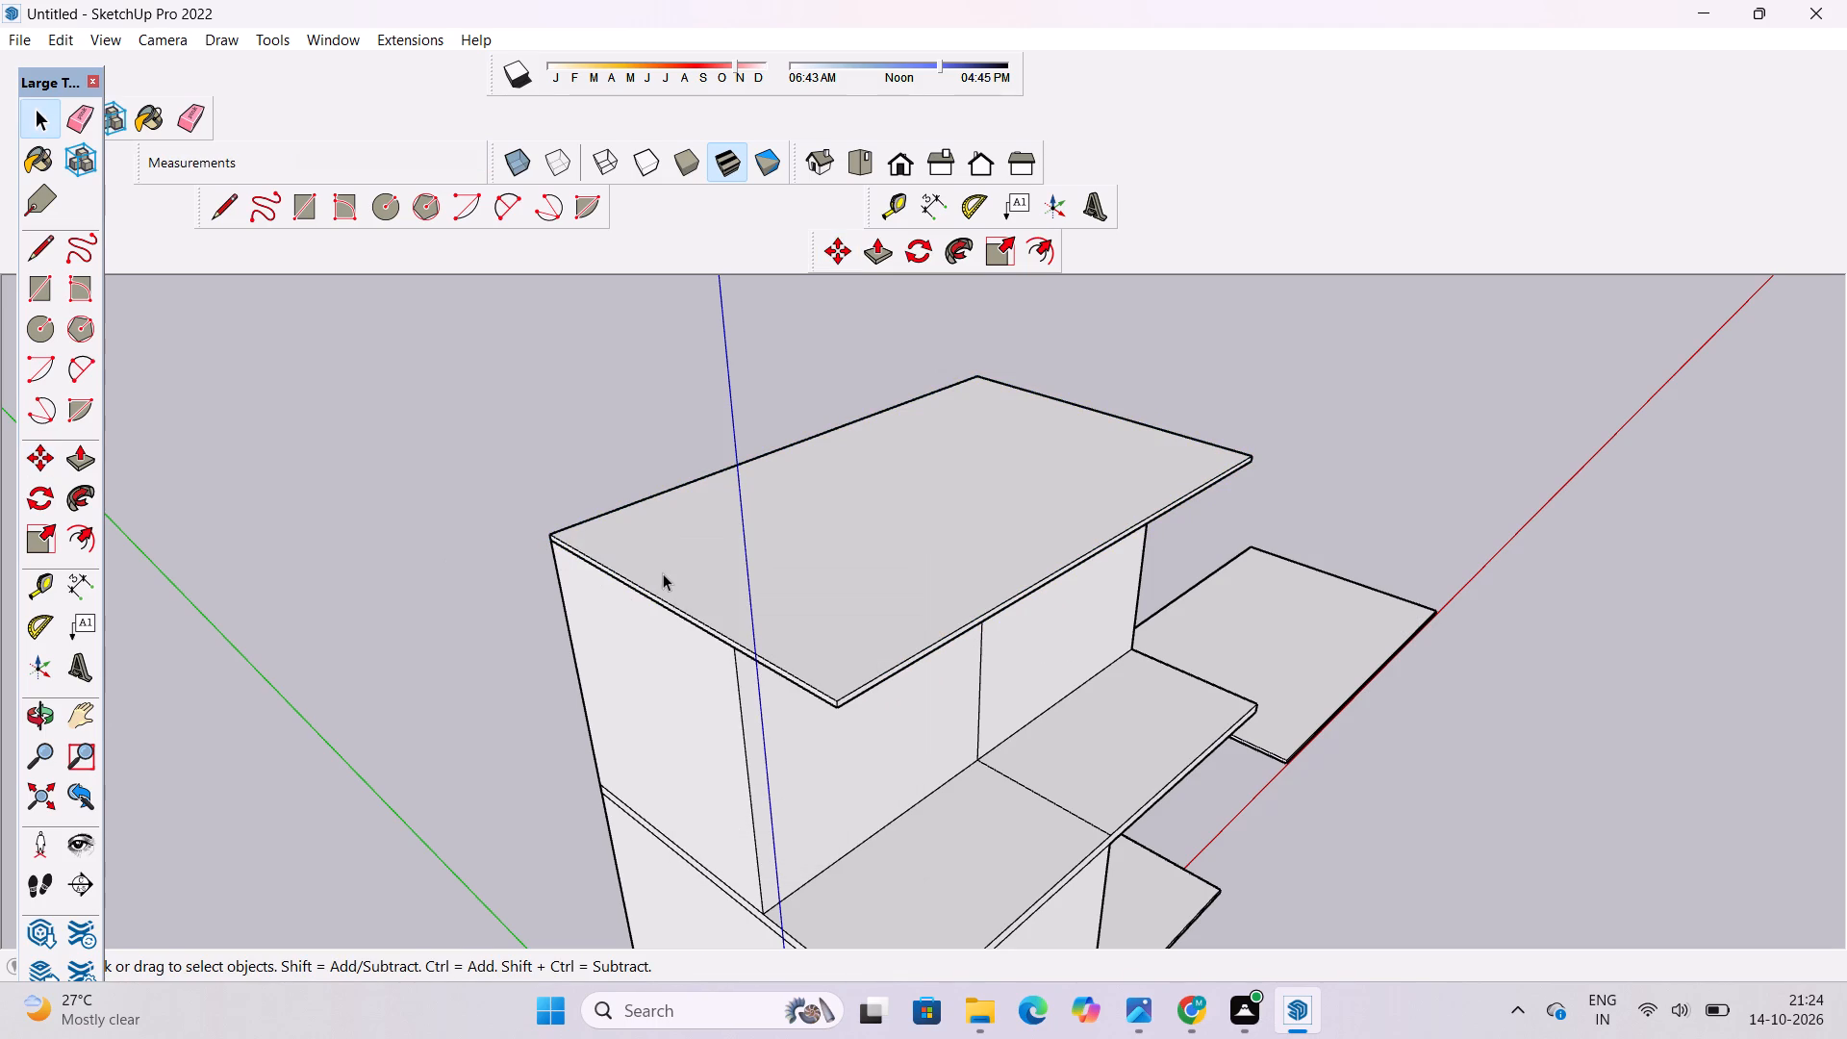
left_click(663, 573)
right_click(661, 565)
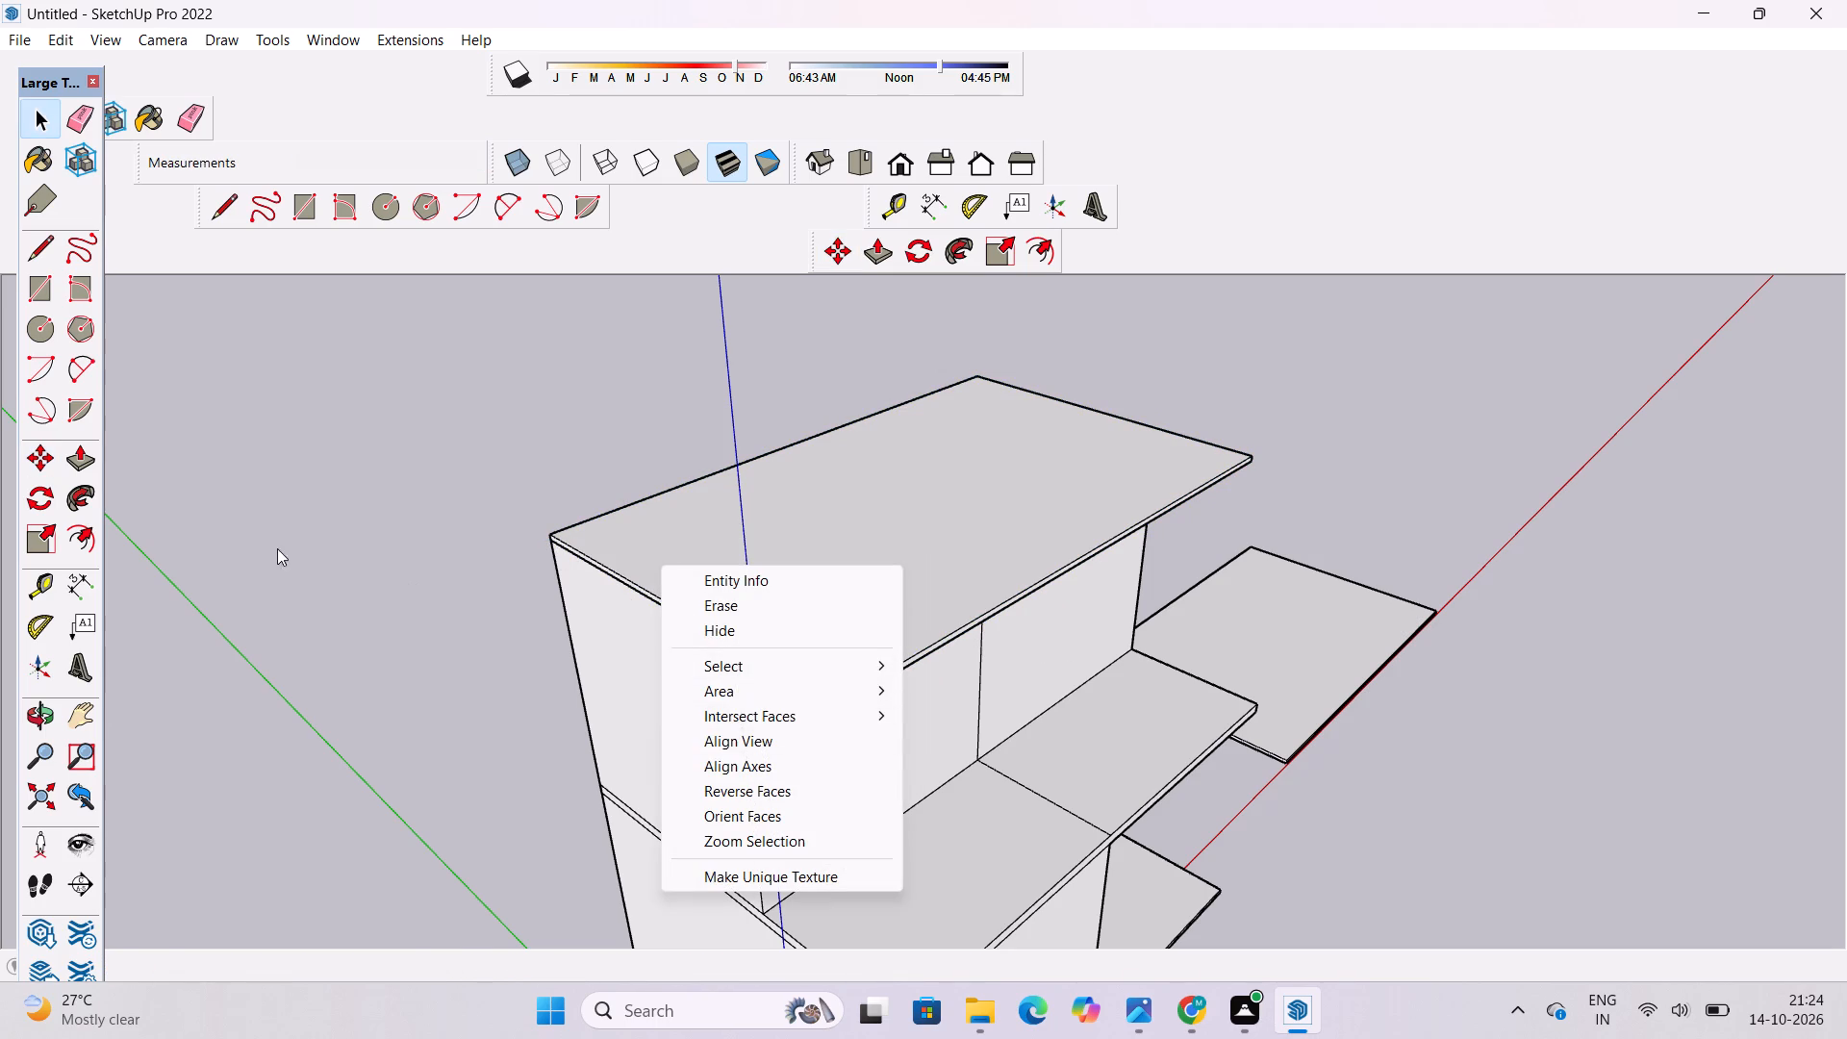
left_click(277, 548)
left_click(637, 583)
right_click(638, 583)
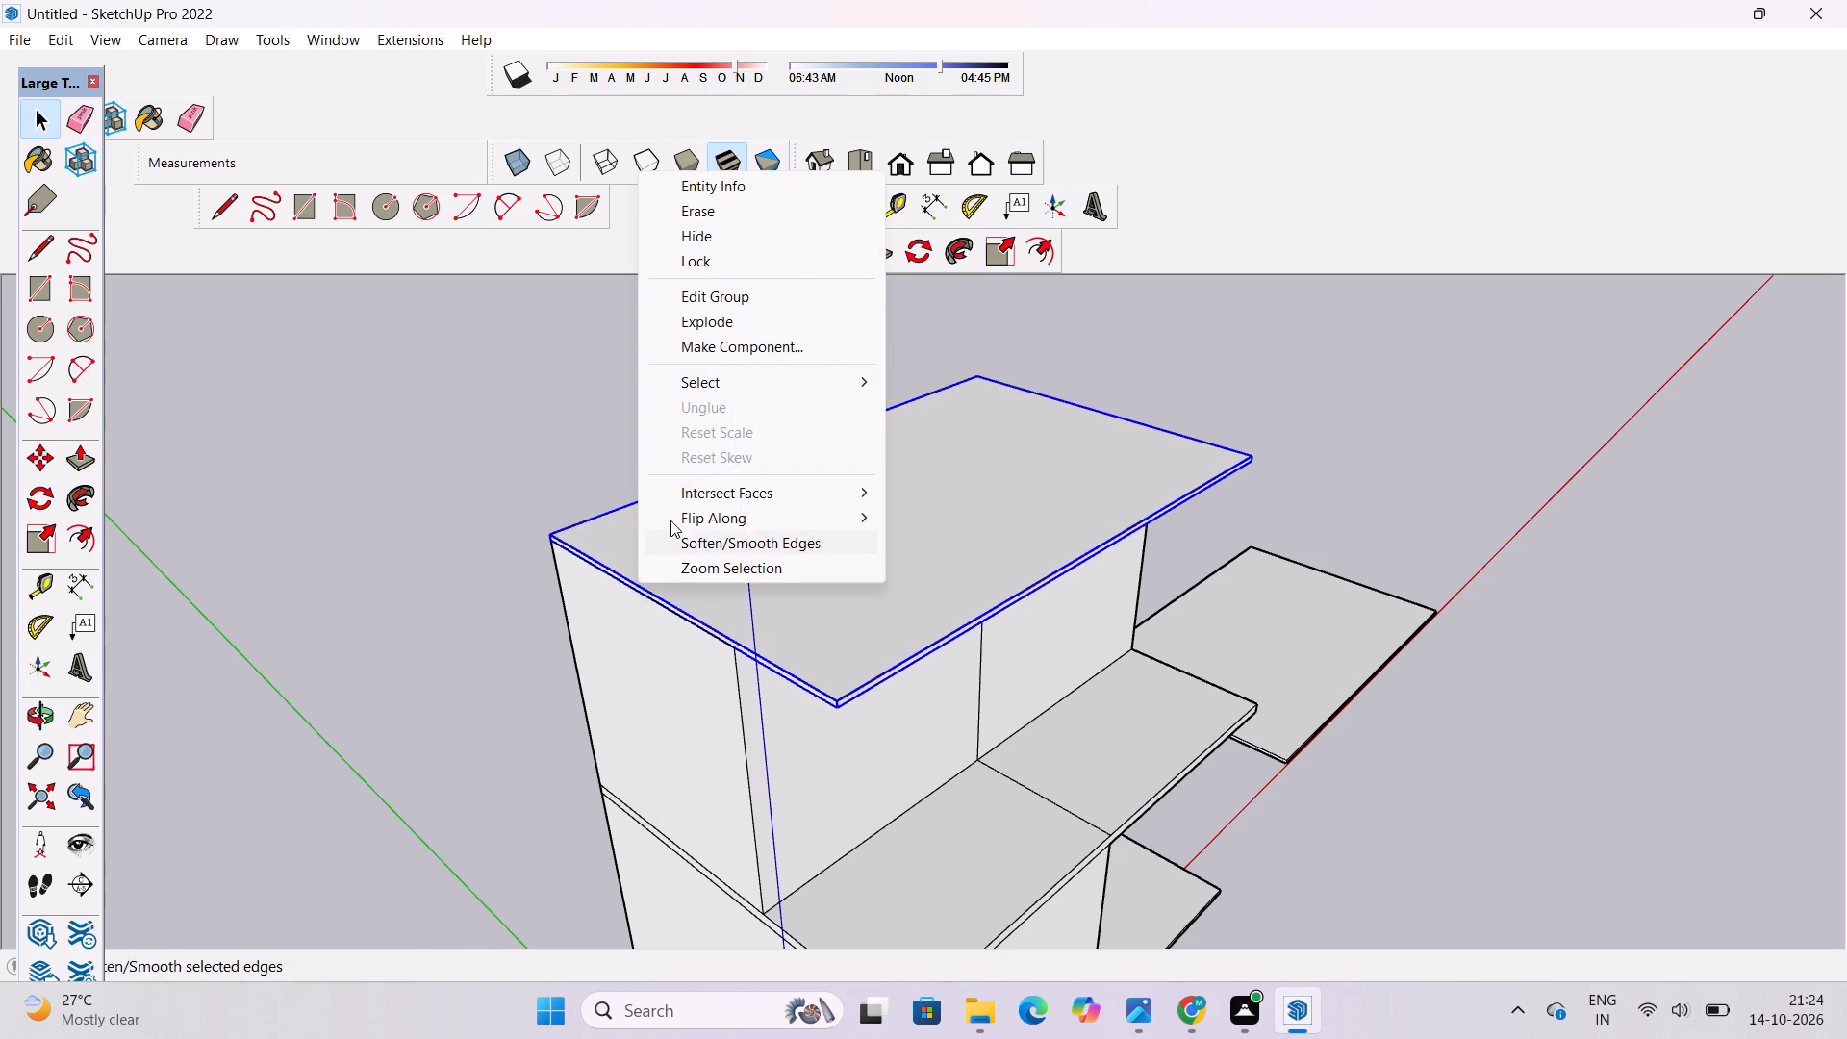
left_click(710, 329)
left_click(498, 368)
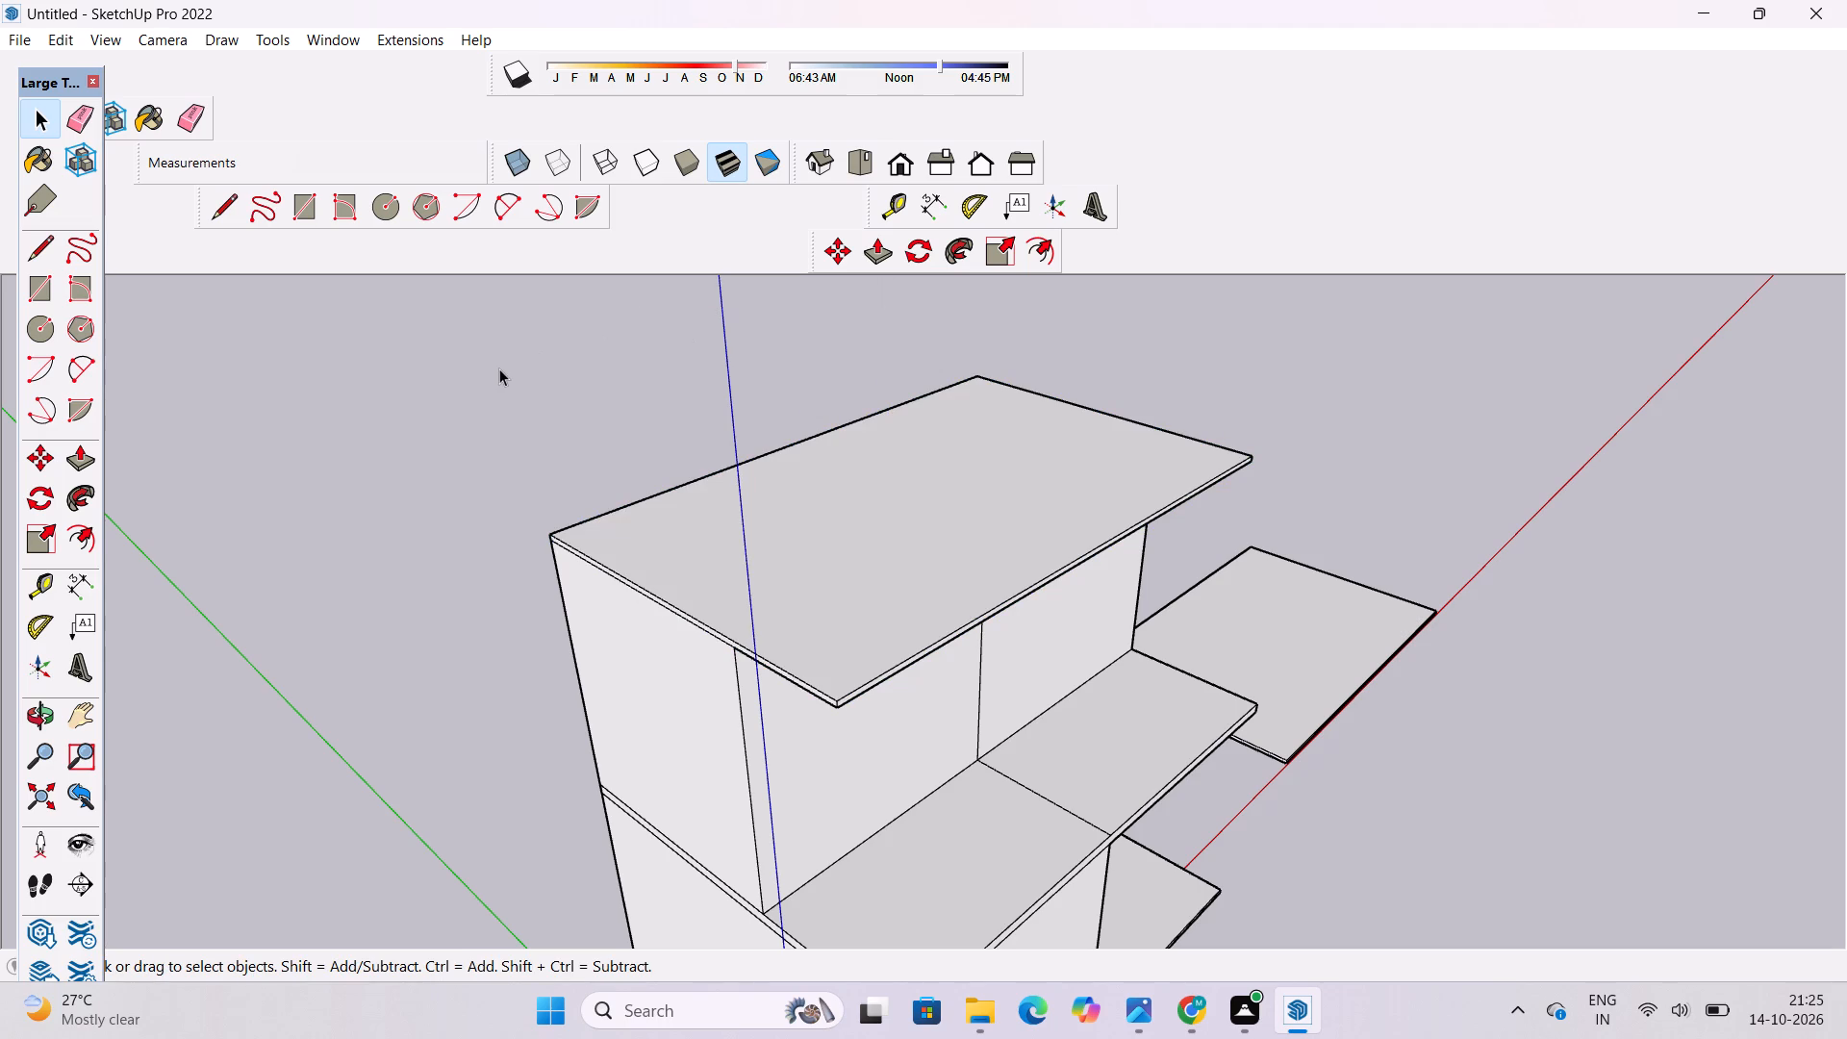
Examine the two-storey block and its top slab from the front and the end-wall side.
key("o")
scroll(809, 447, "down", 3)
left_click_drag(1068, 552, 728, 582)
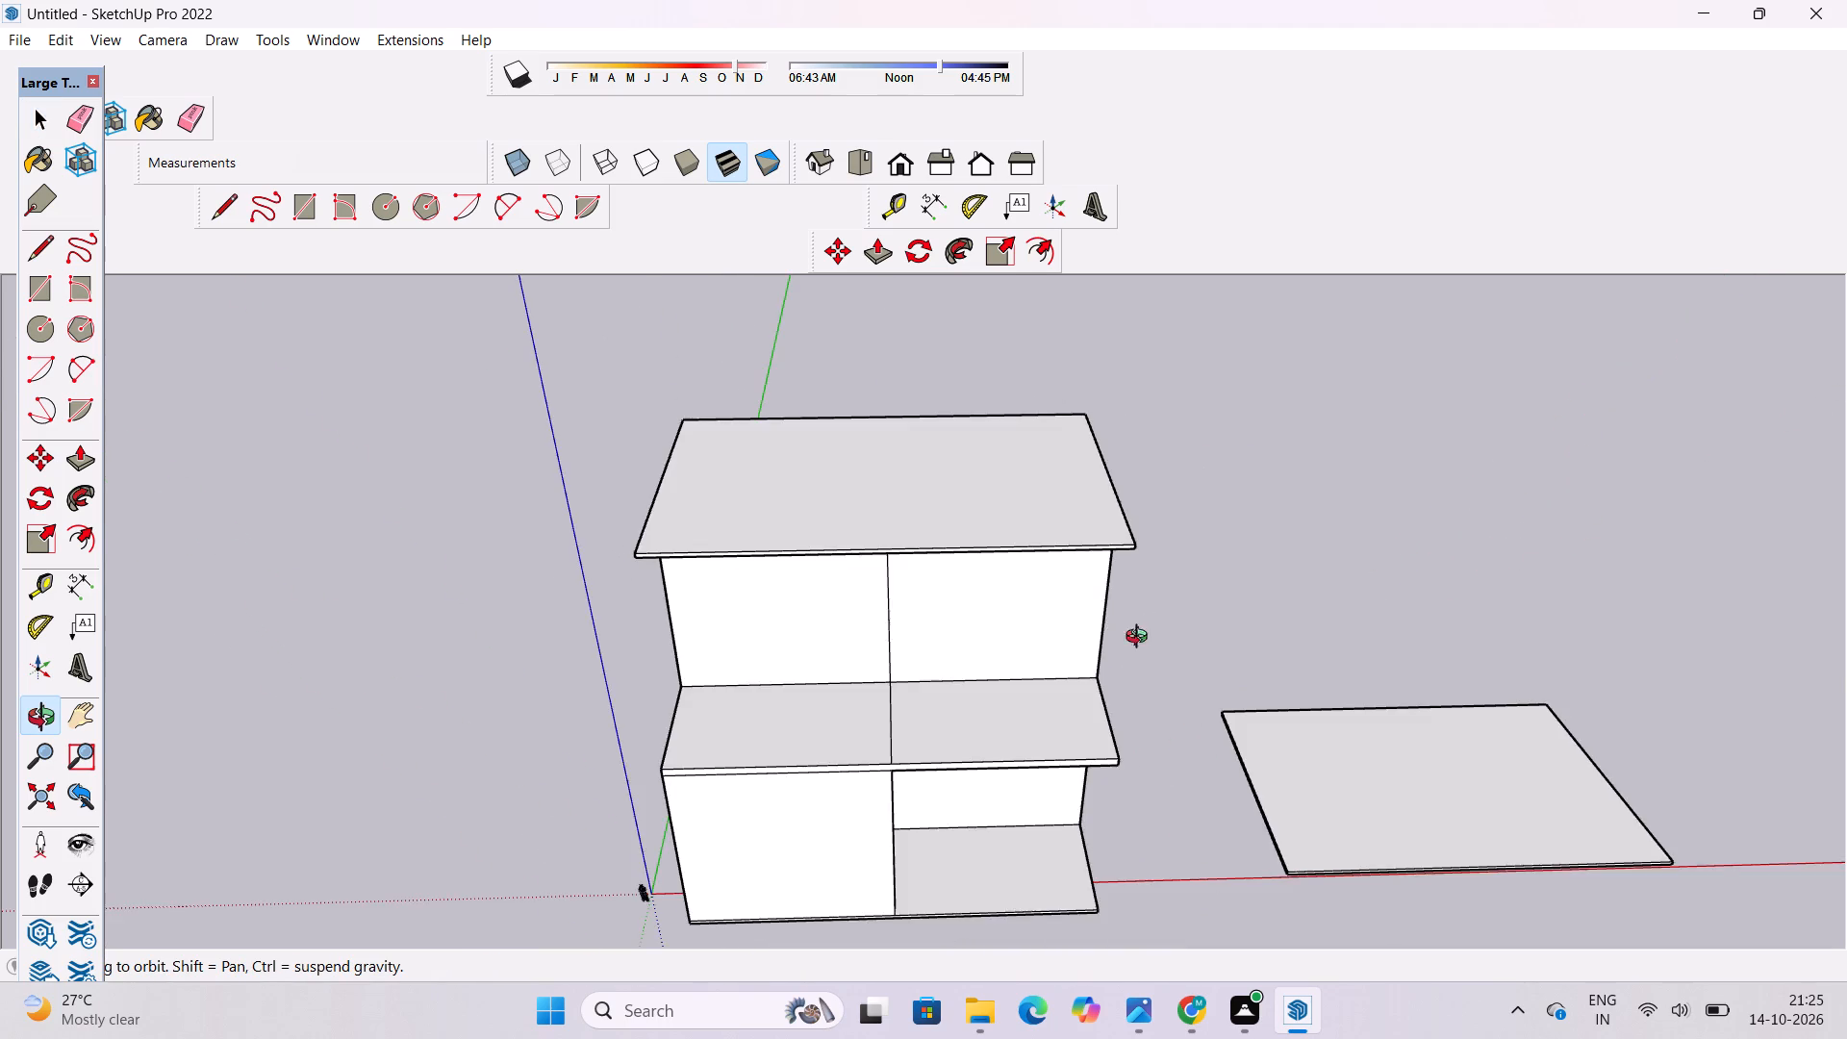
left_click_drag(1141, 639, 915, 533, "shift")
scroll(681, 500, "down", 4)
left_click_drag(641, 516, 1028, 530)
left_click_drag(870, 659, 860, 504, "shift")
scroll(755, 520, "up", 1)
left_click_drag(755, 518, 803, 593, "shift")
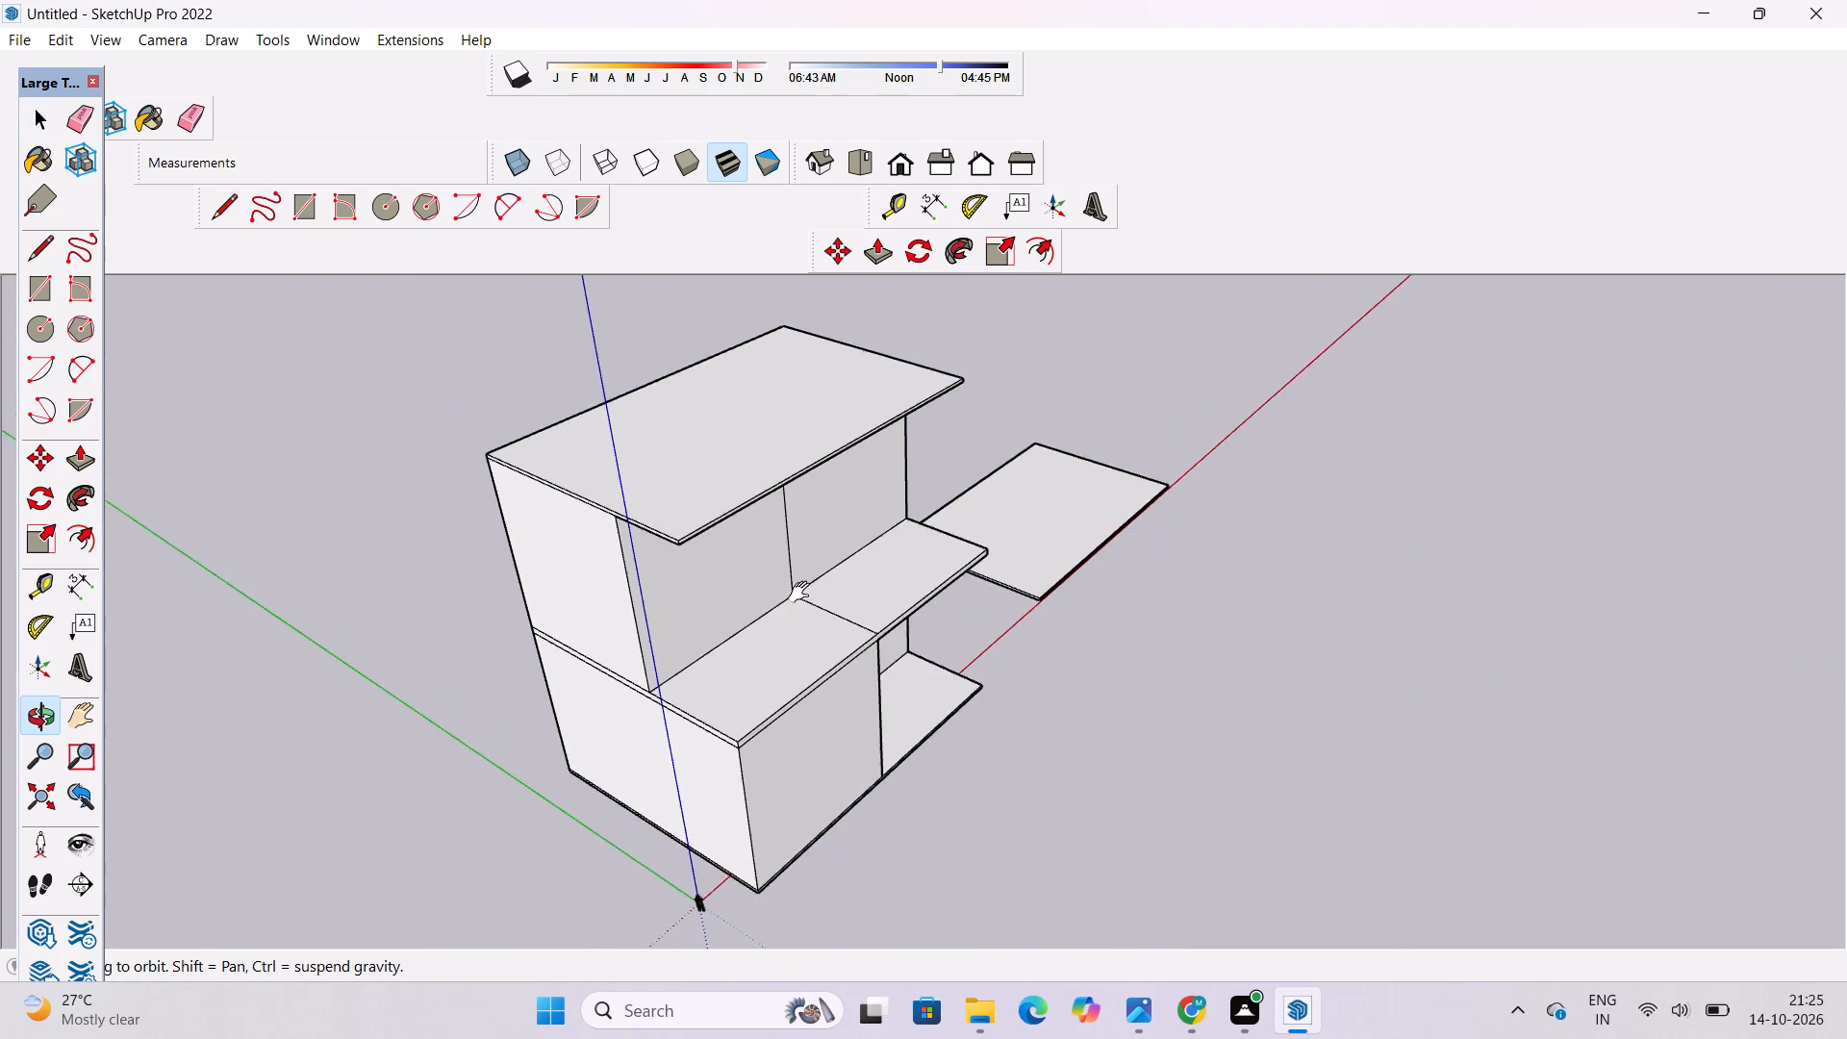
left_click_drag(803, 593, 804, 602, "shift")
left_click_drag(770, 565, 770, 525)
Push/Pull the top slab's front edge face outward to align with the front of the terrace slab below.
scroll(767, 524, "up", 3)
left_click_drag(740, 523, 773, 533, "shift")
left_click_drag(773, 545, 767, 533)
key("p")
scroll(664, 514, "up", 2)
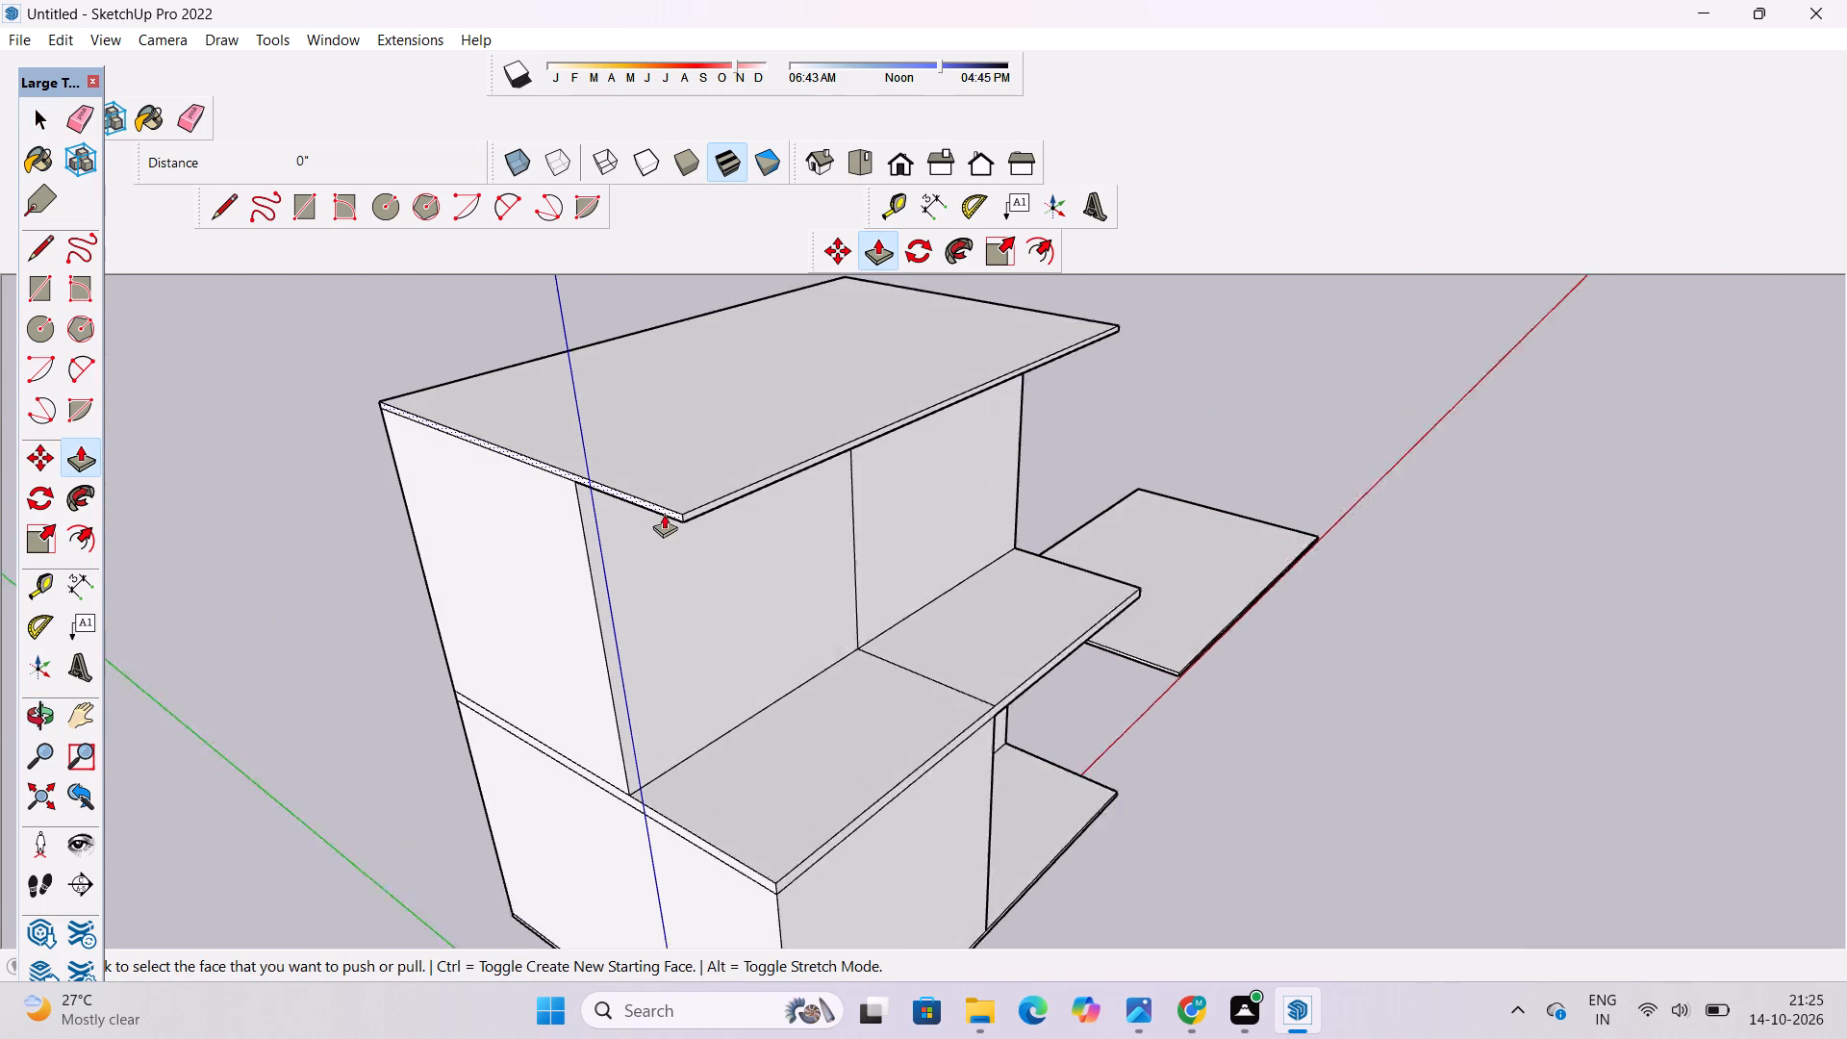
scroll(664, 514, "up", 1)
left_click(693, 513)
scroll(693, 513, "down", 2)
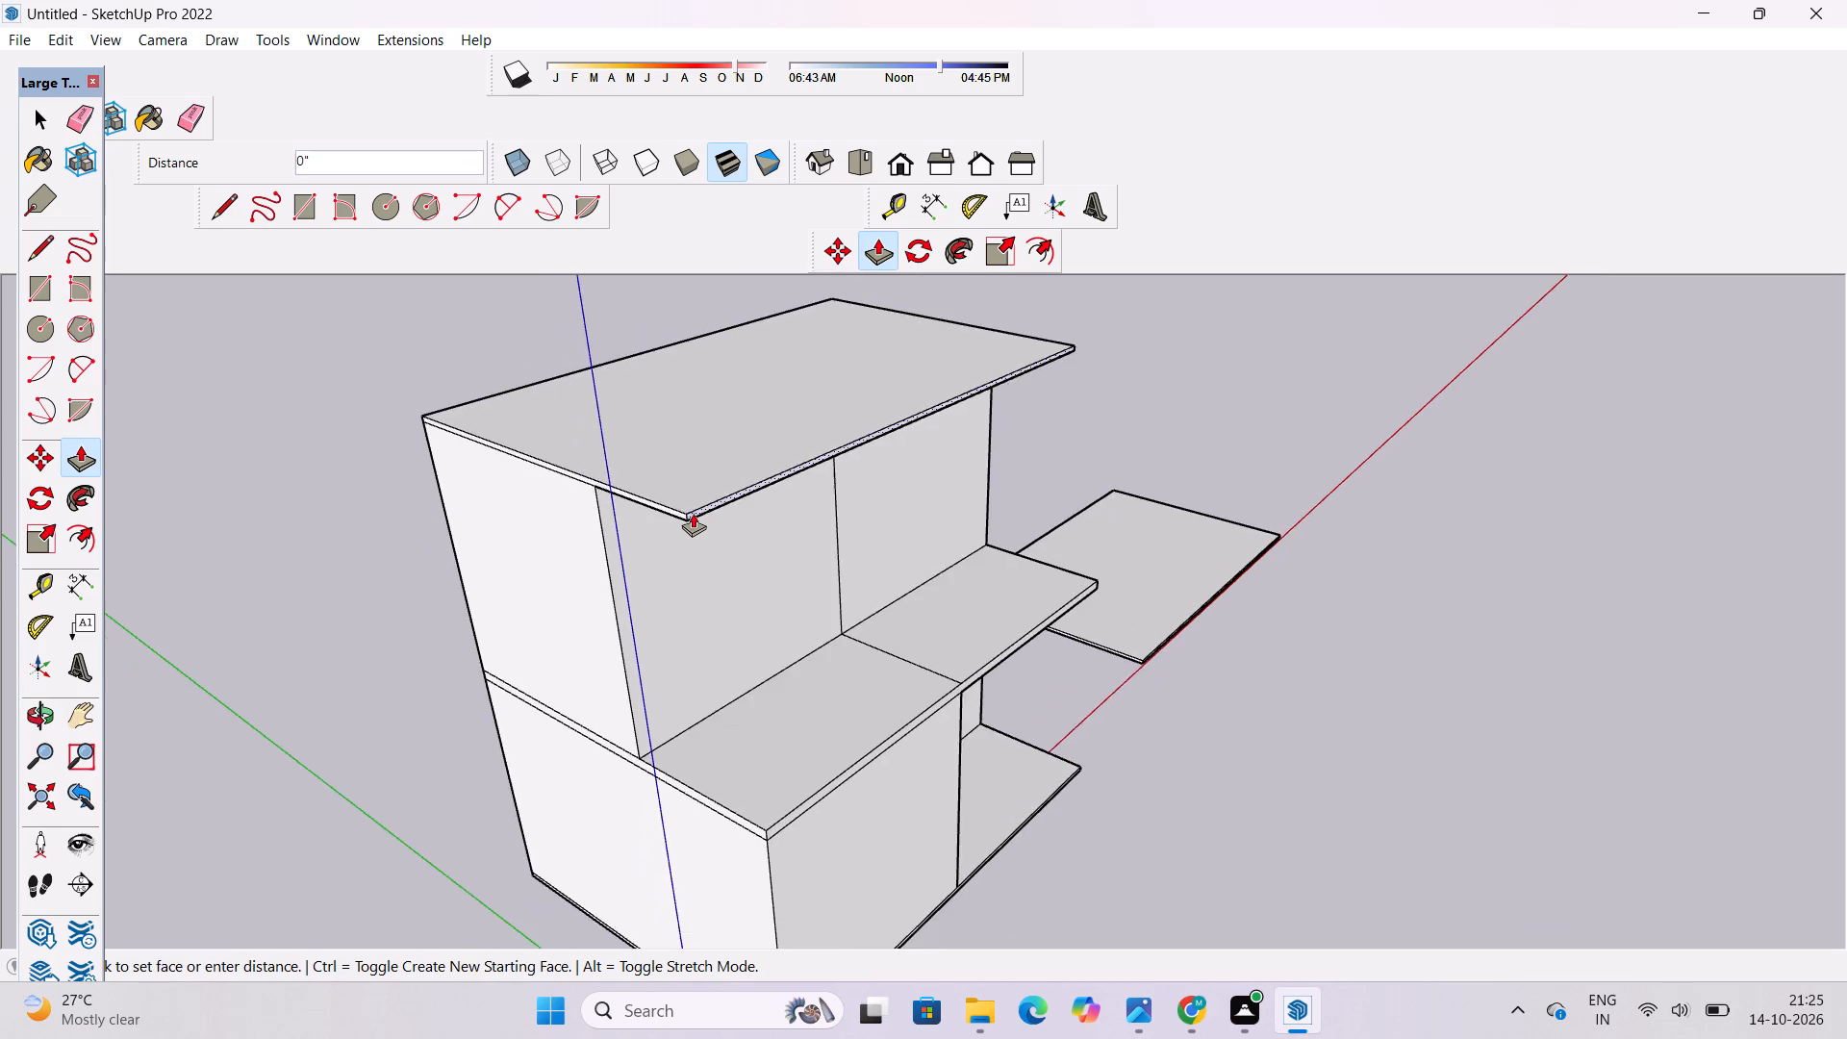
scroll(693, 513, "down", 3)
left_click(753, 786)
Examine the extended top slab and the terrace below it from the front and from above.
key("o")
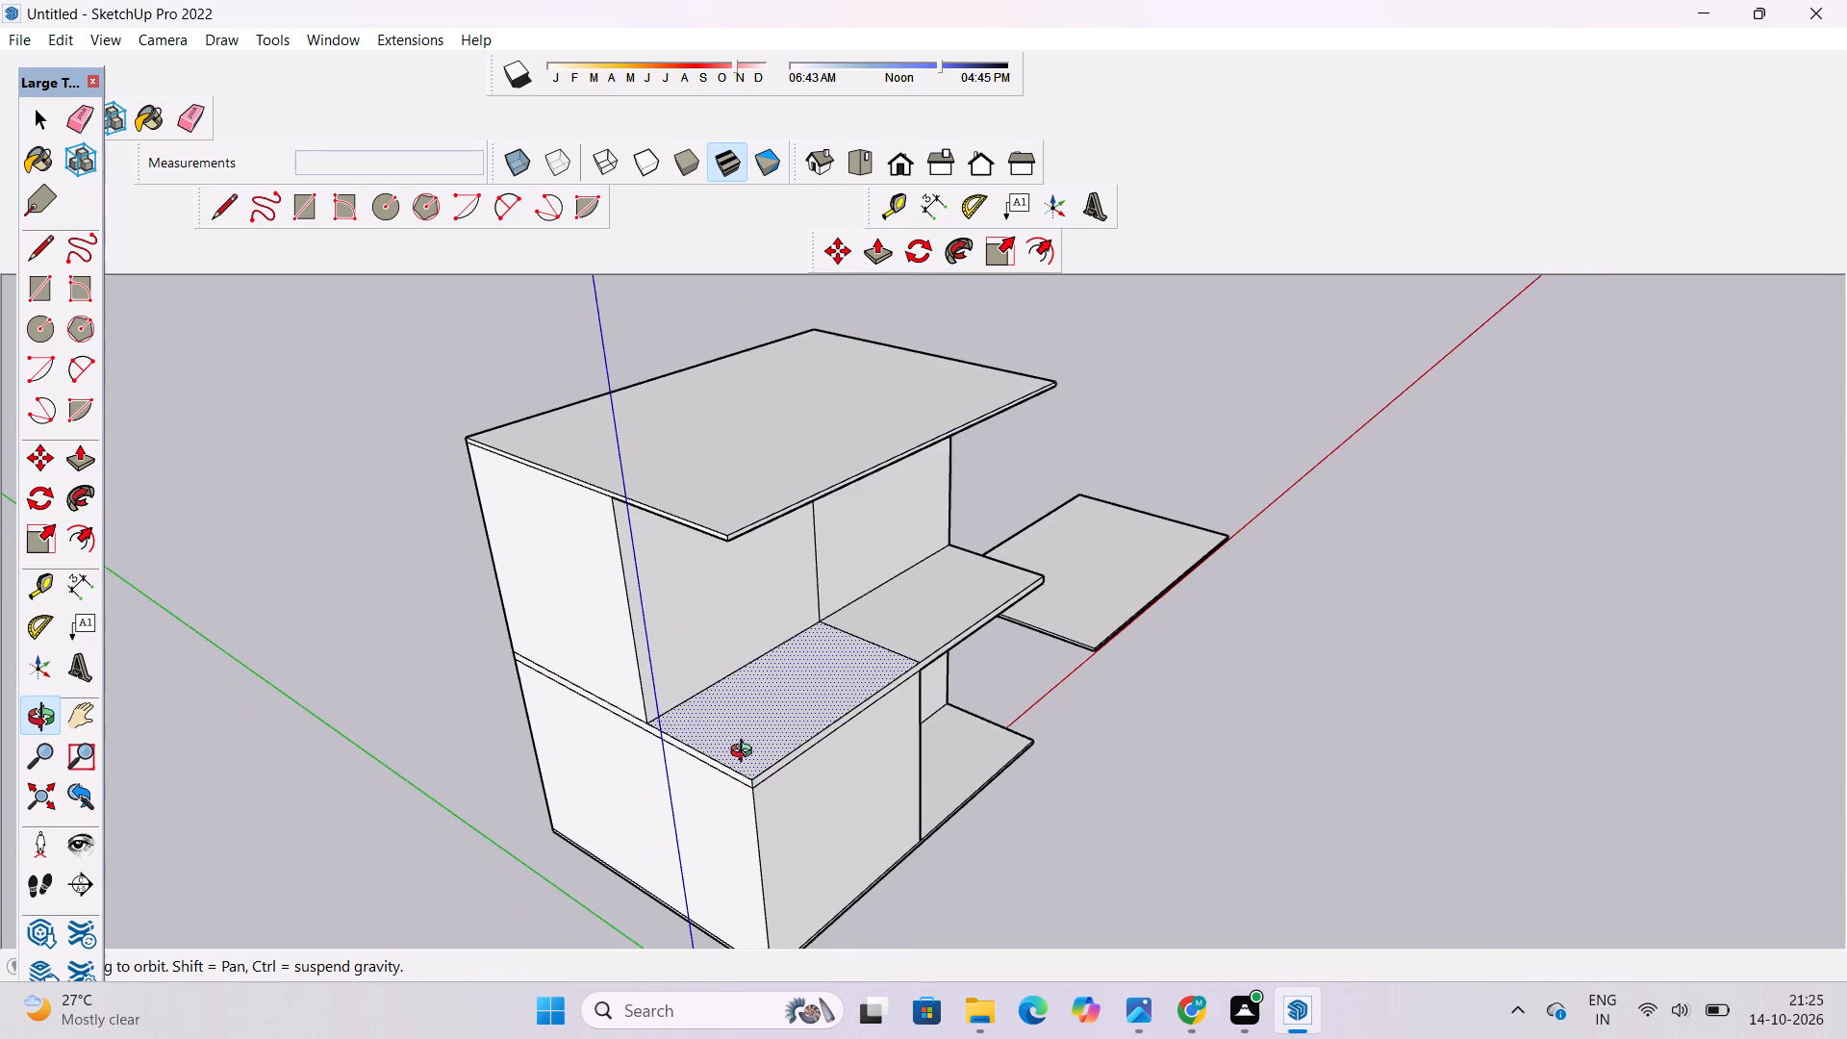
scroll(747, 747, "down", 5)
left_click_drag(1031, 699, 876, 713)
left_click_drag(875, 714, 668, 811, "shift")
key("space")
left_click(994, 538)
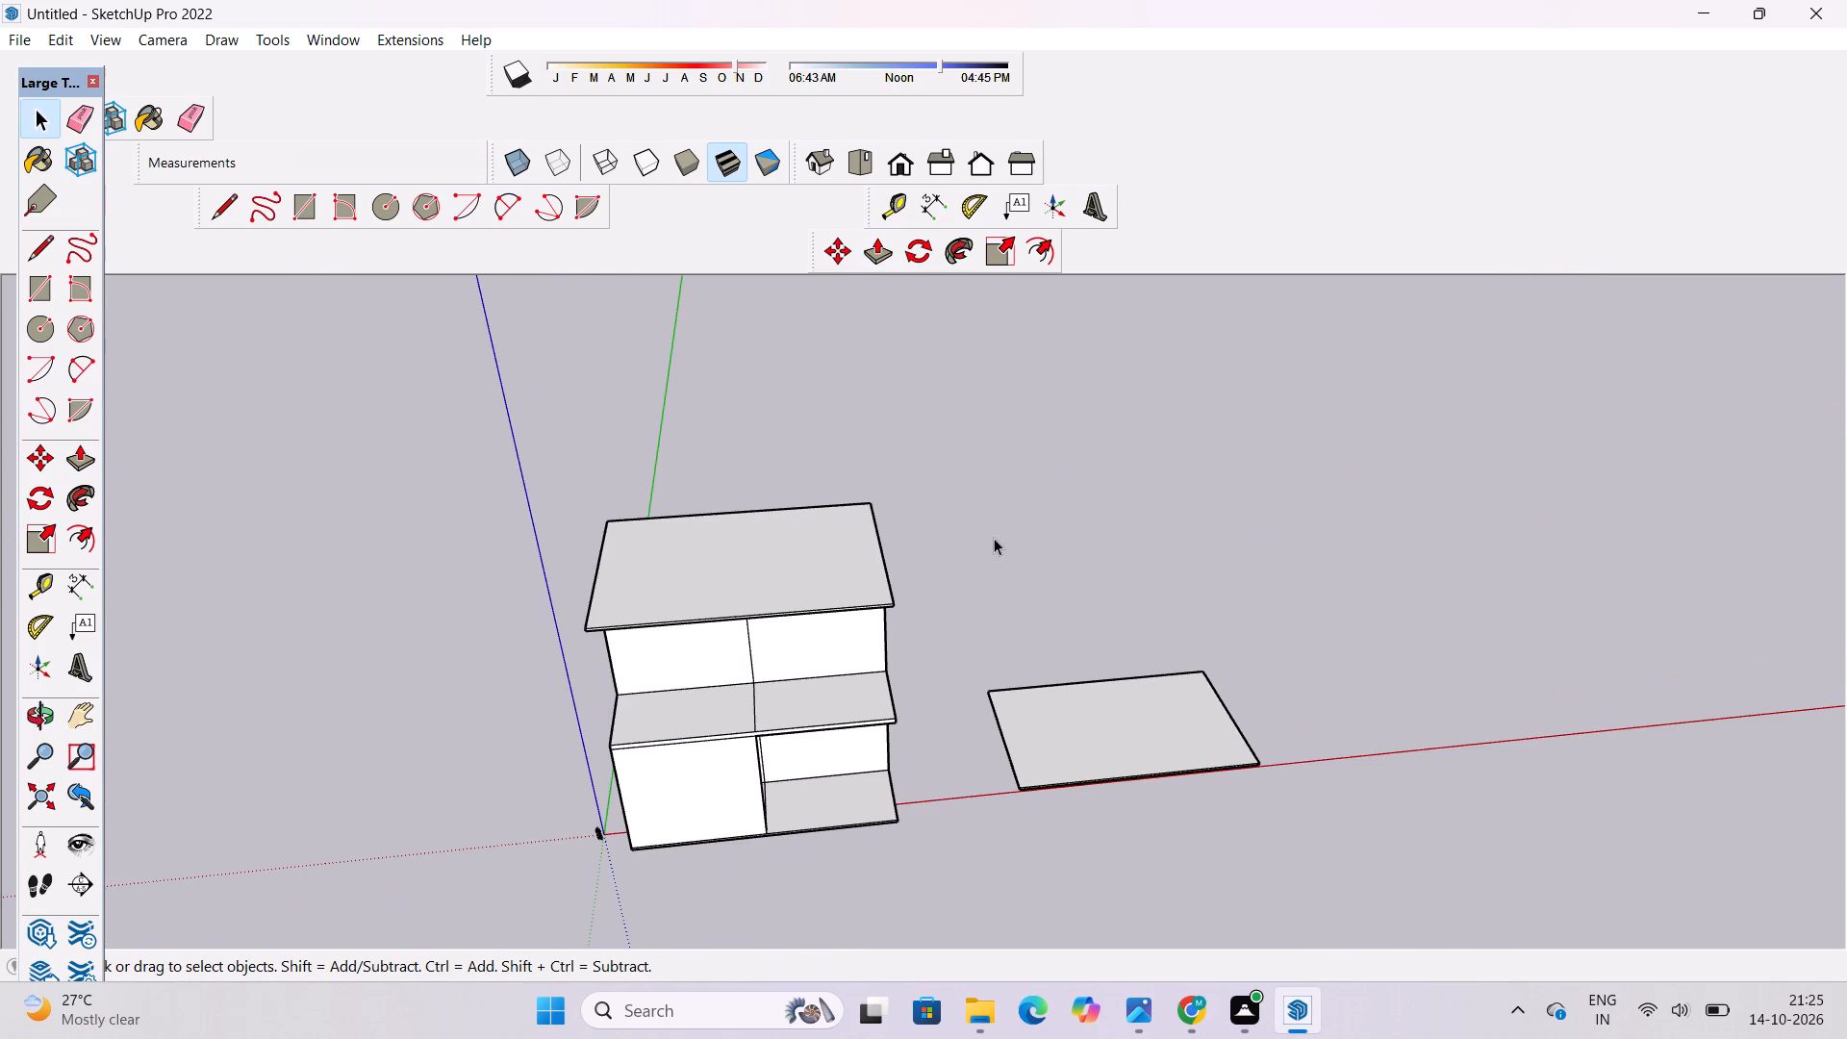
key("o")
scroll(790, 703, "up", 1)
left_click_drag(790, 703, 835, 628)
left_click_drag(836, 631, 847, 756)
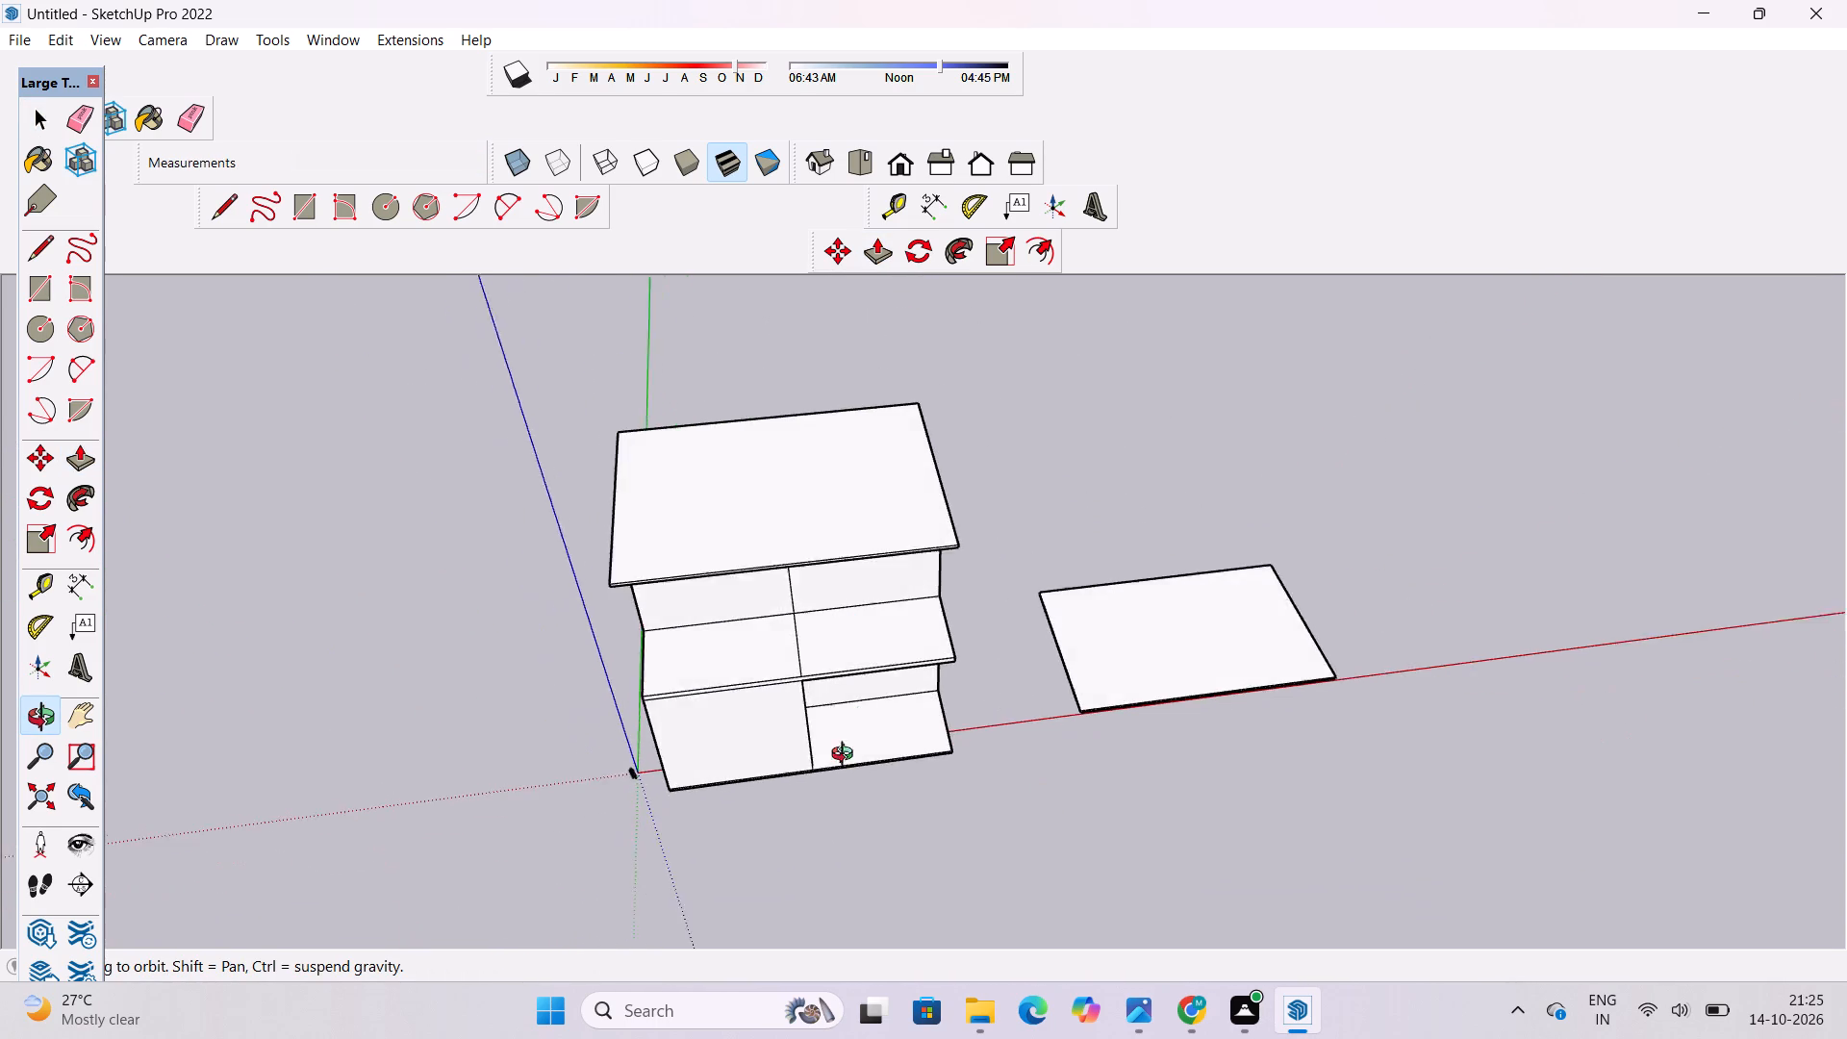
left_click_drag(847, 756, 847, 761)
Place Tape Measure guides on the terrace slab, 3' in from its origin-side edge and 3' in from its front edge.
scroll(706, 748, "up", 4)
left_click_drag(685, 698, 790, 735, "shift")
left_click_drag(791, 749, 757, 774)
scroll(747, 731, "up", 4)
left_click_drag(738, 713, 712, 751, "shift")
left_click_drag(713, 752, 733, 748)
key("t")
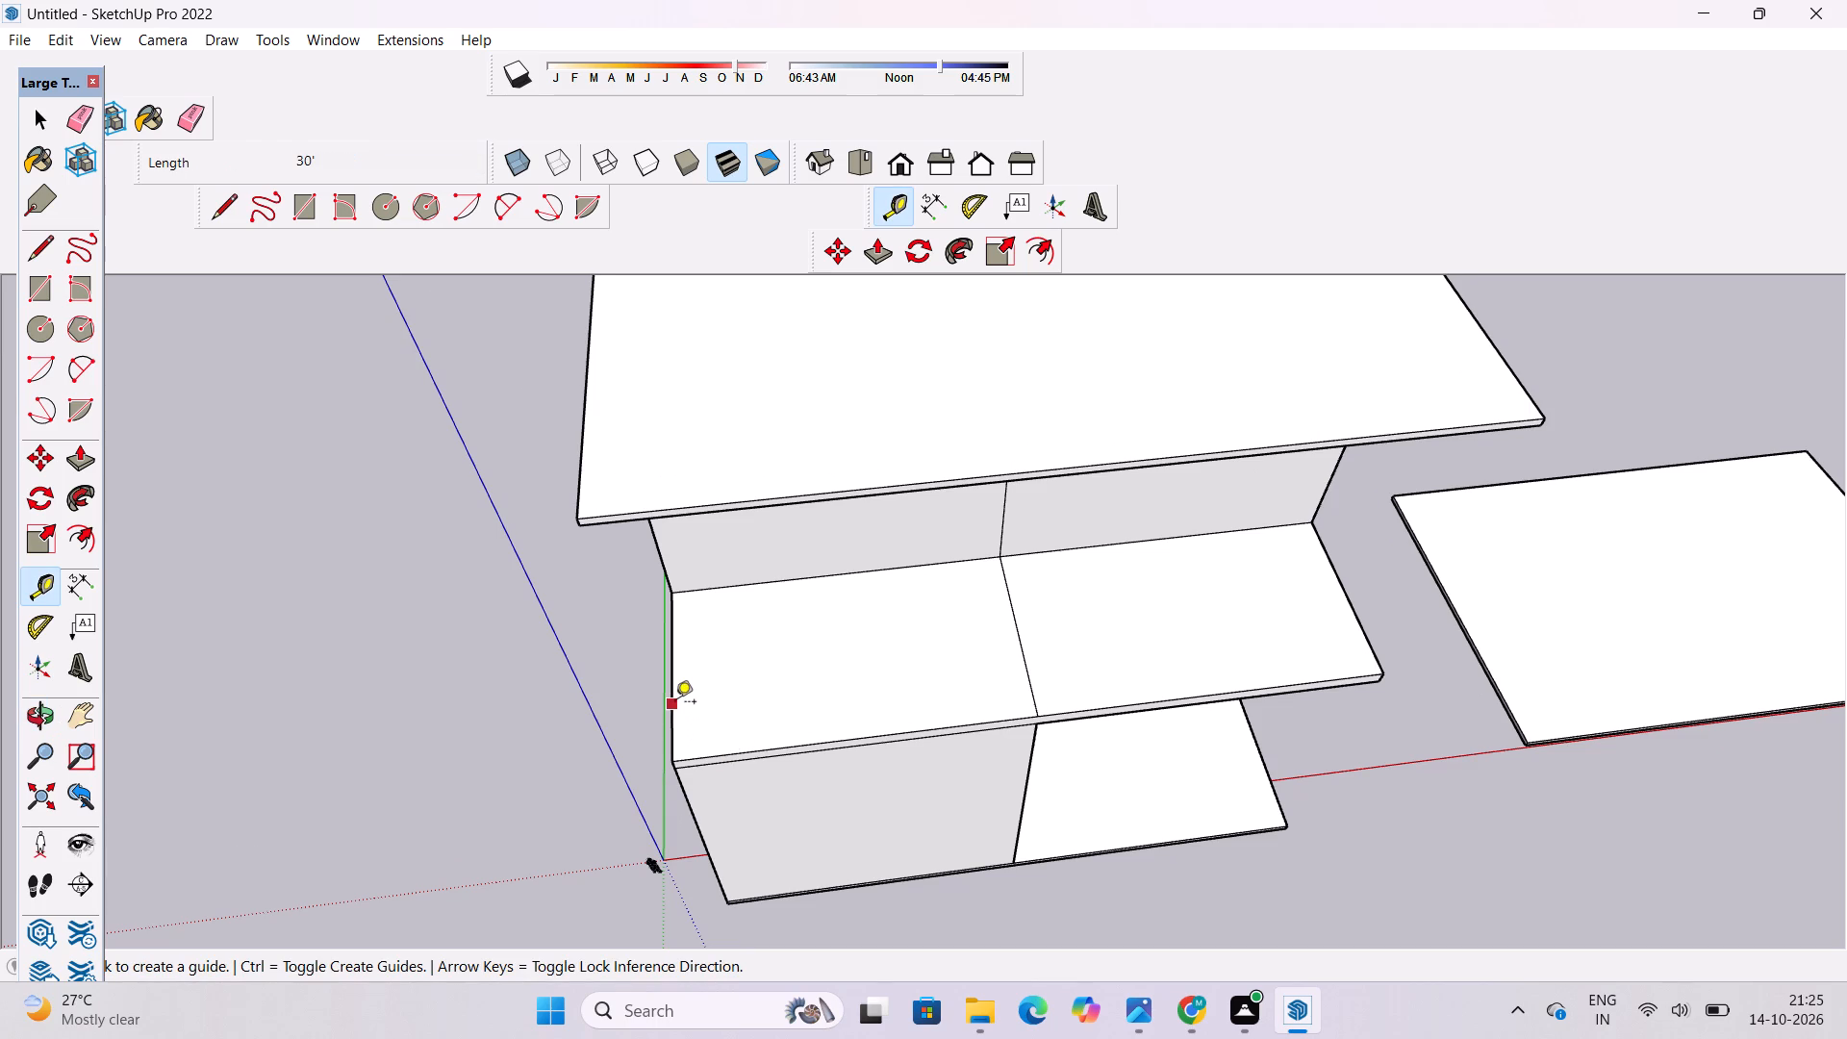
scroll(675, 703, "down", 2)
left_click(672, 674)
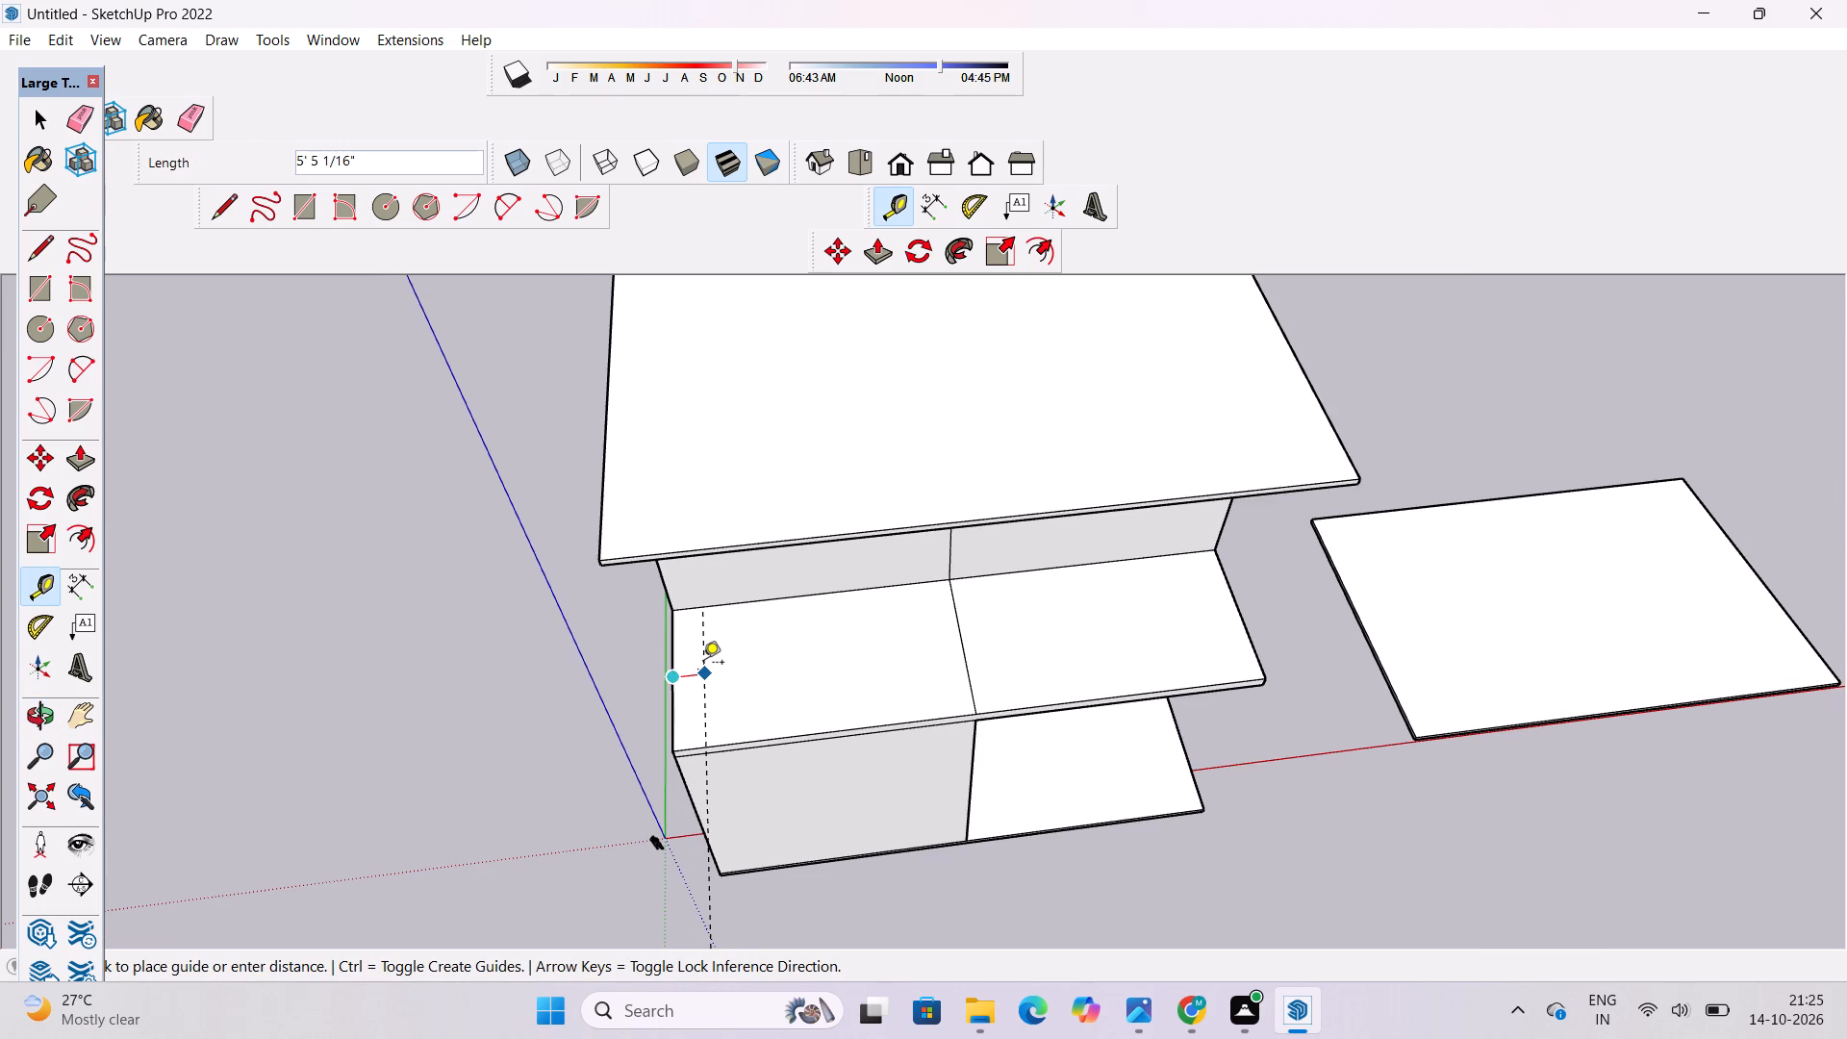
type("3'")
key("Return")
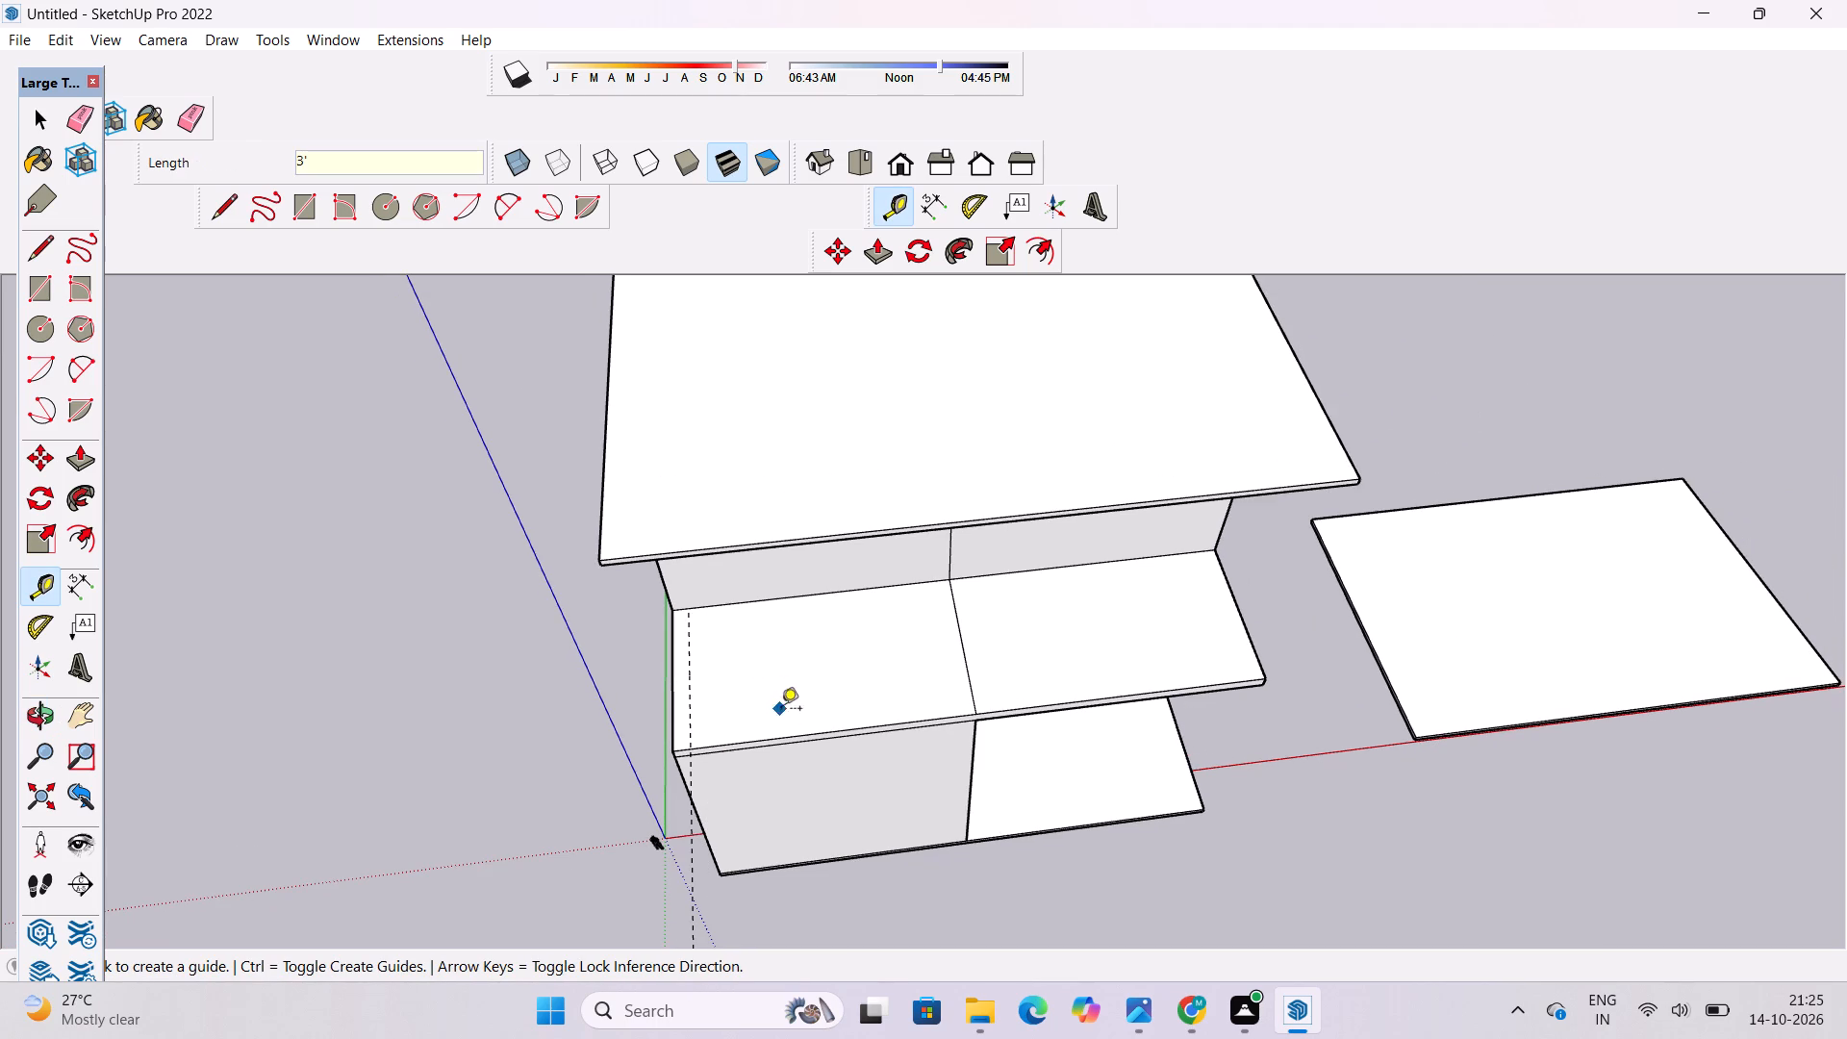
left_click(829, 733)
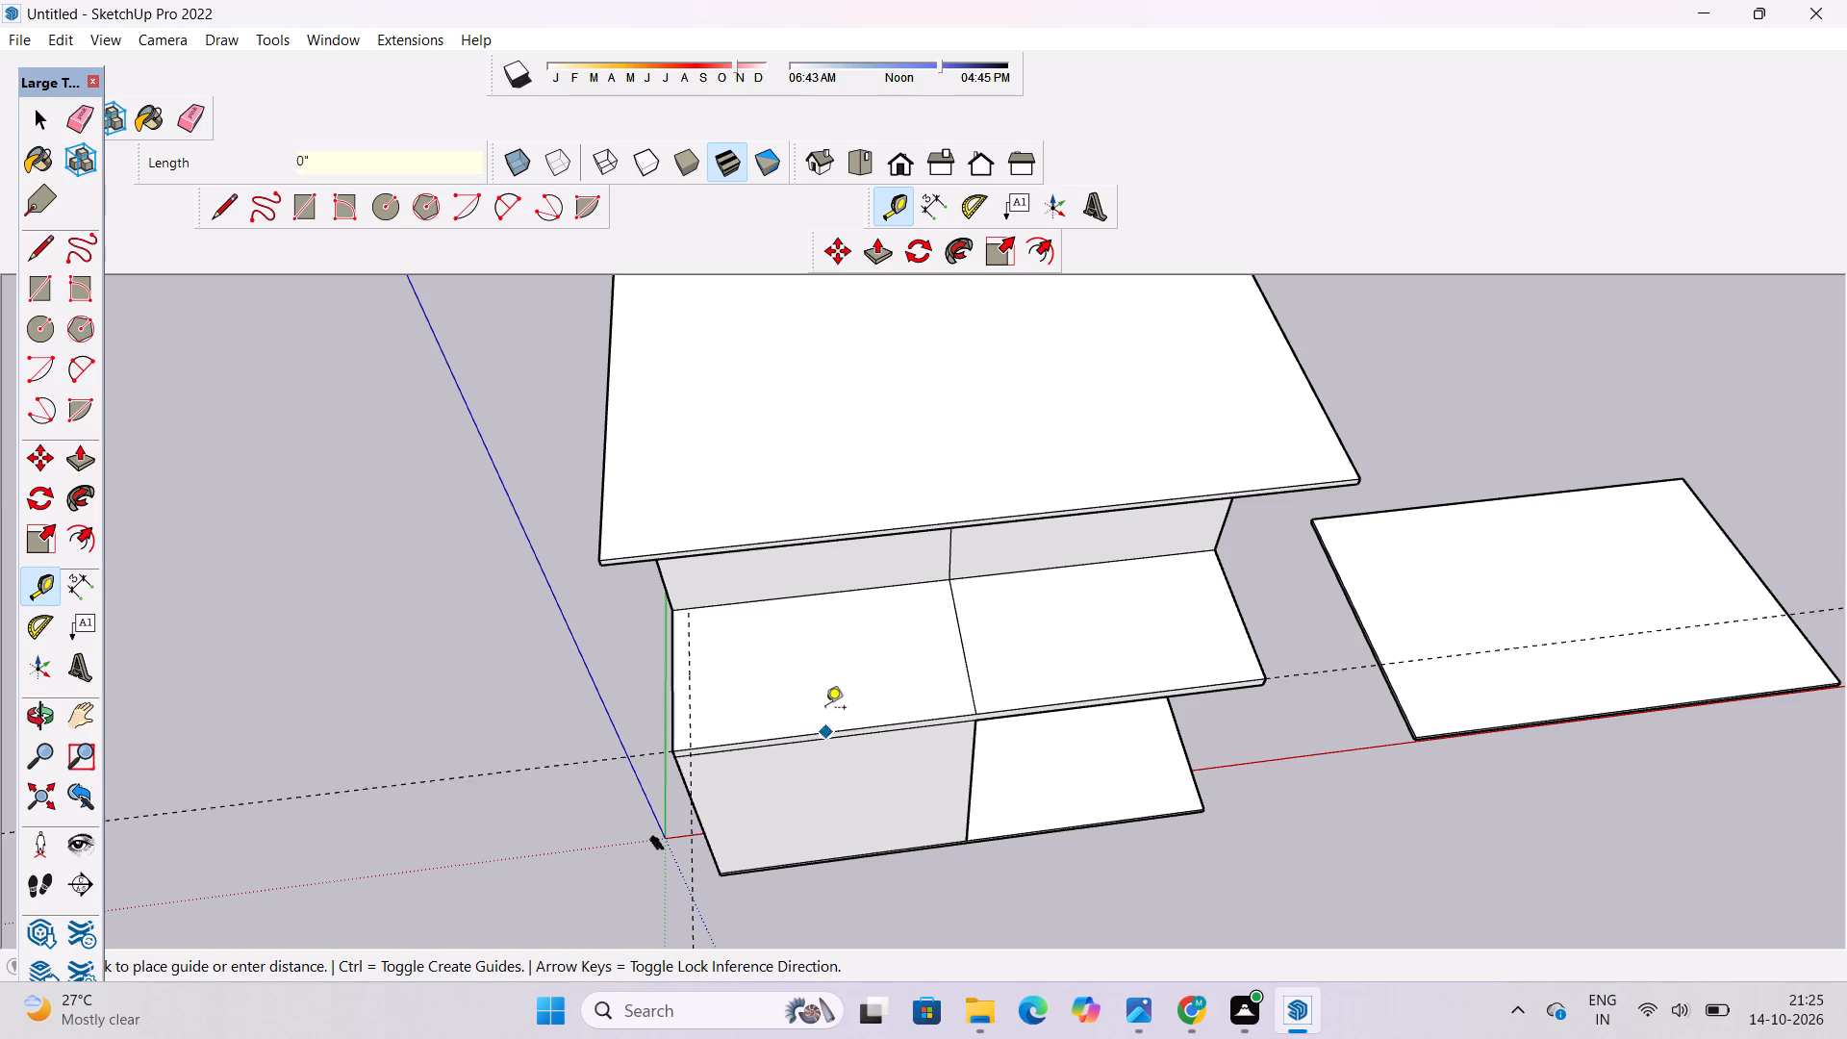
key("3")
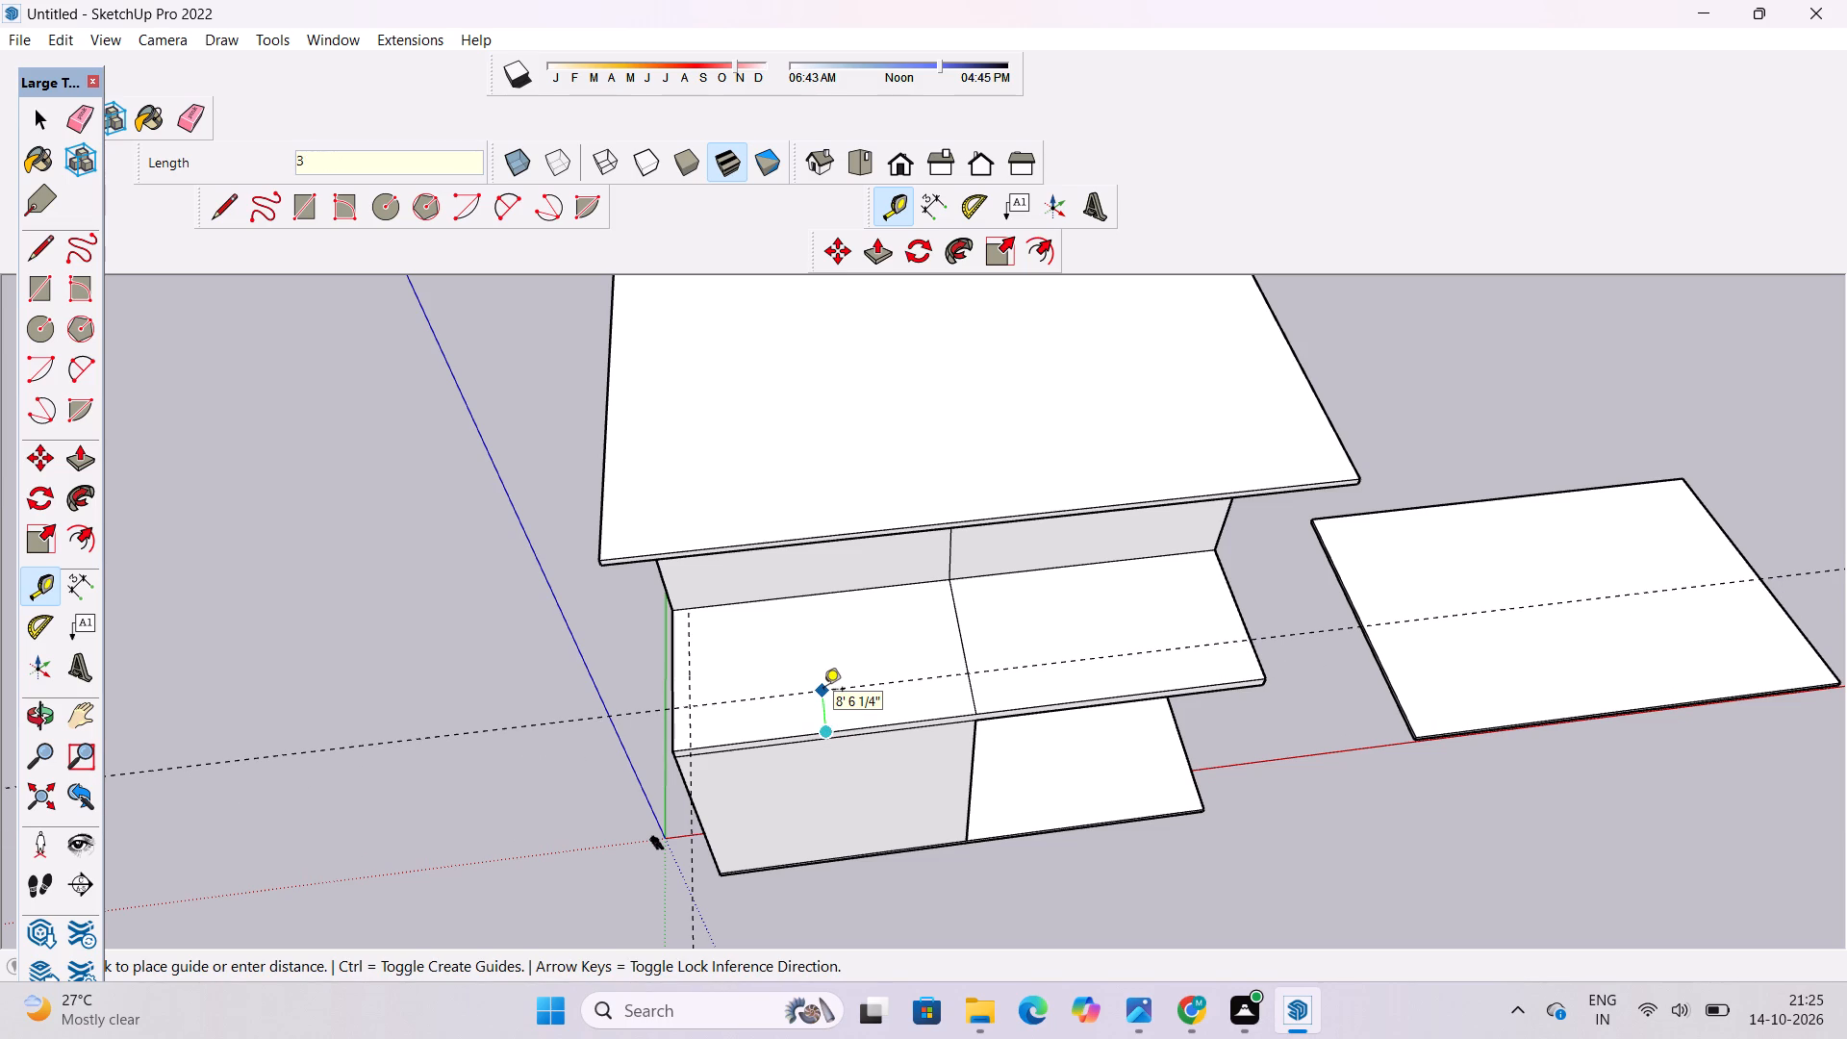
key("apostrophe")
key("Return")
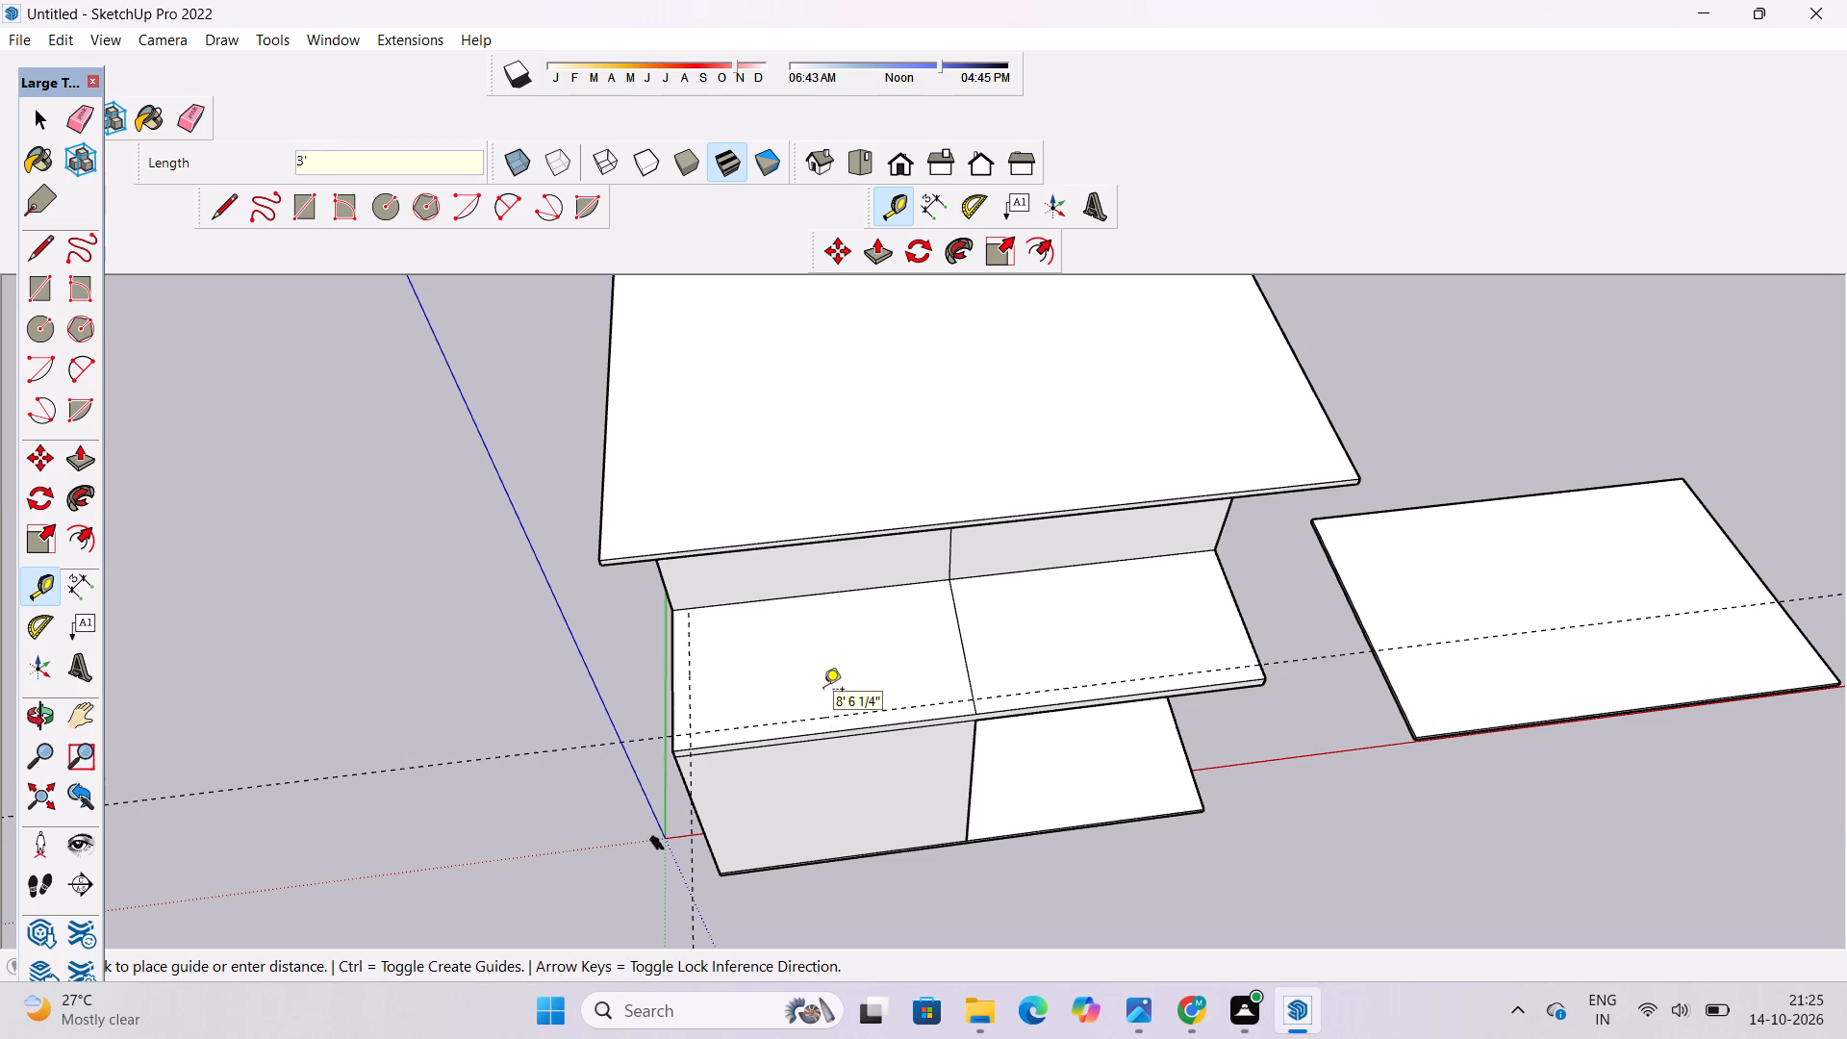
Draw a 27' line along the side guide from the upper storey's wall to the guide crossing, continuing about 49' to the terrace's dividing line.
left_click(209, 205)
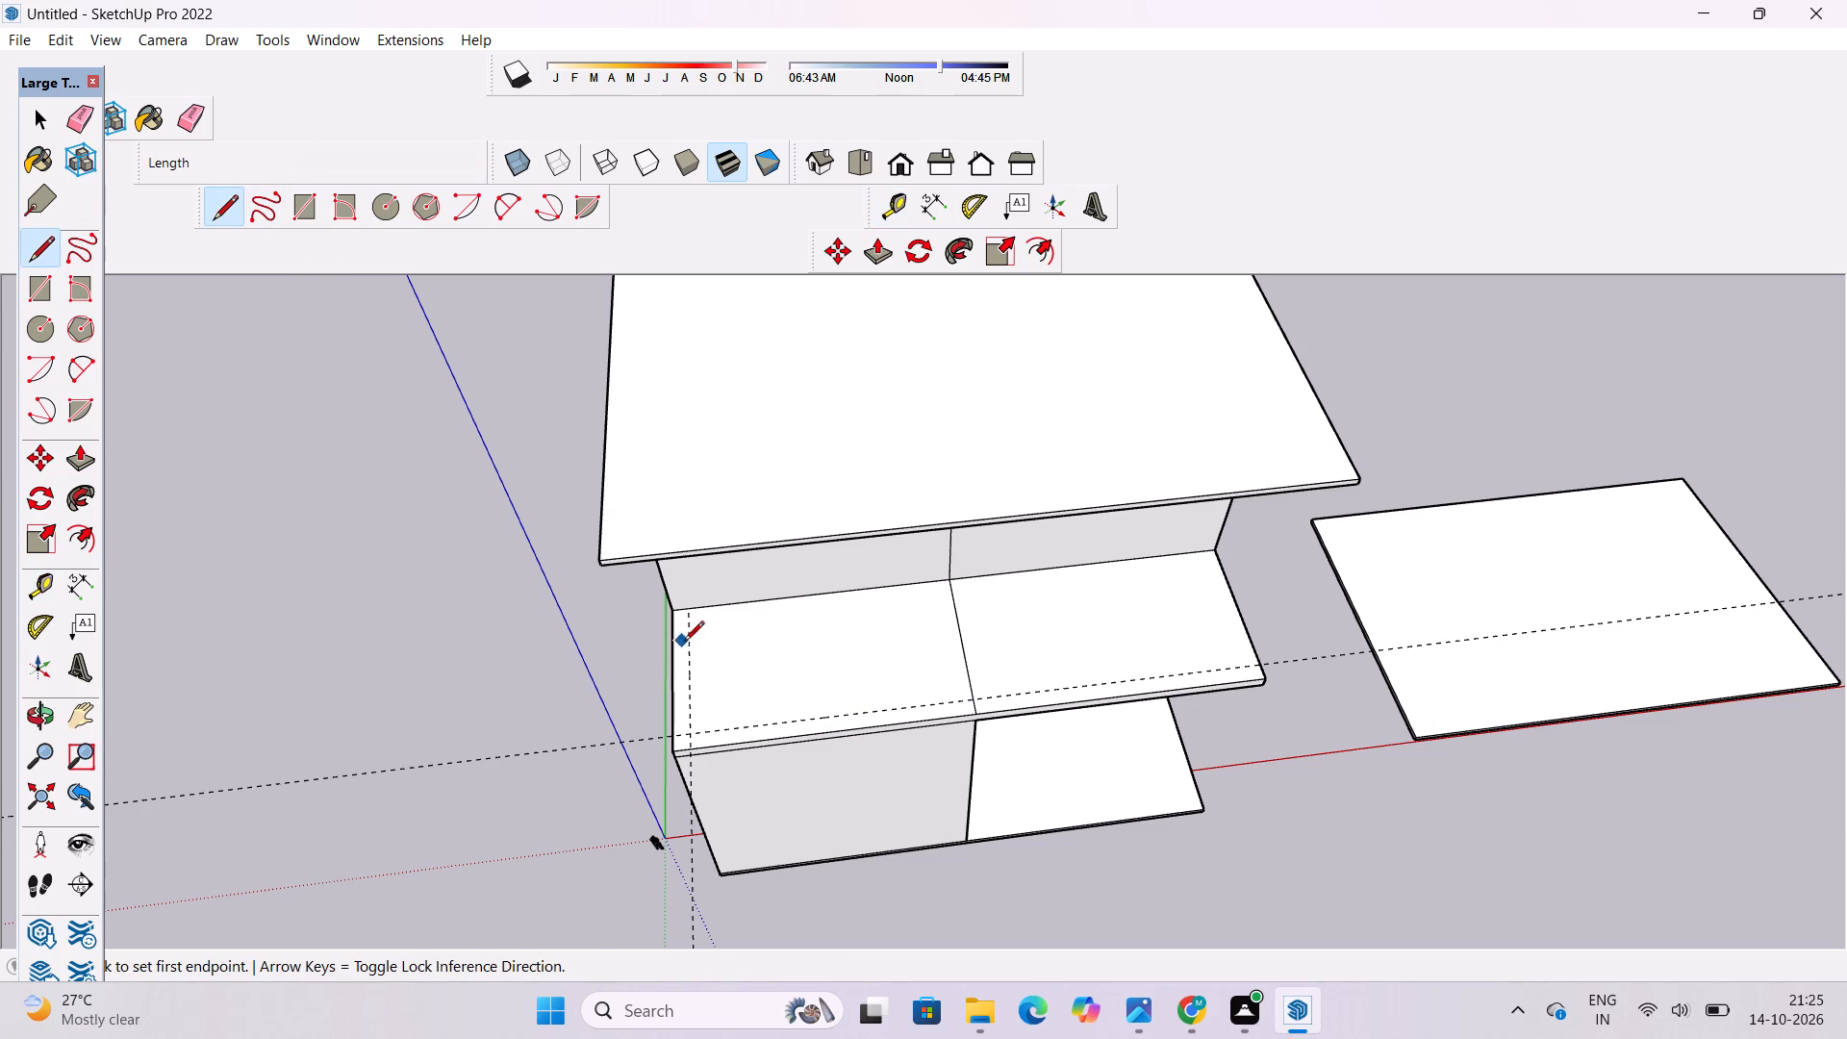
left_click(690, 612)
left_click(689, 737)
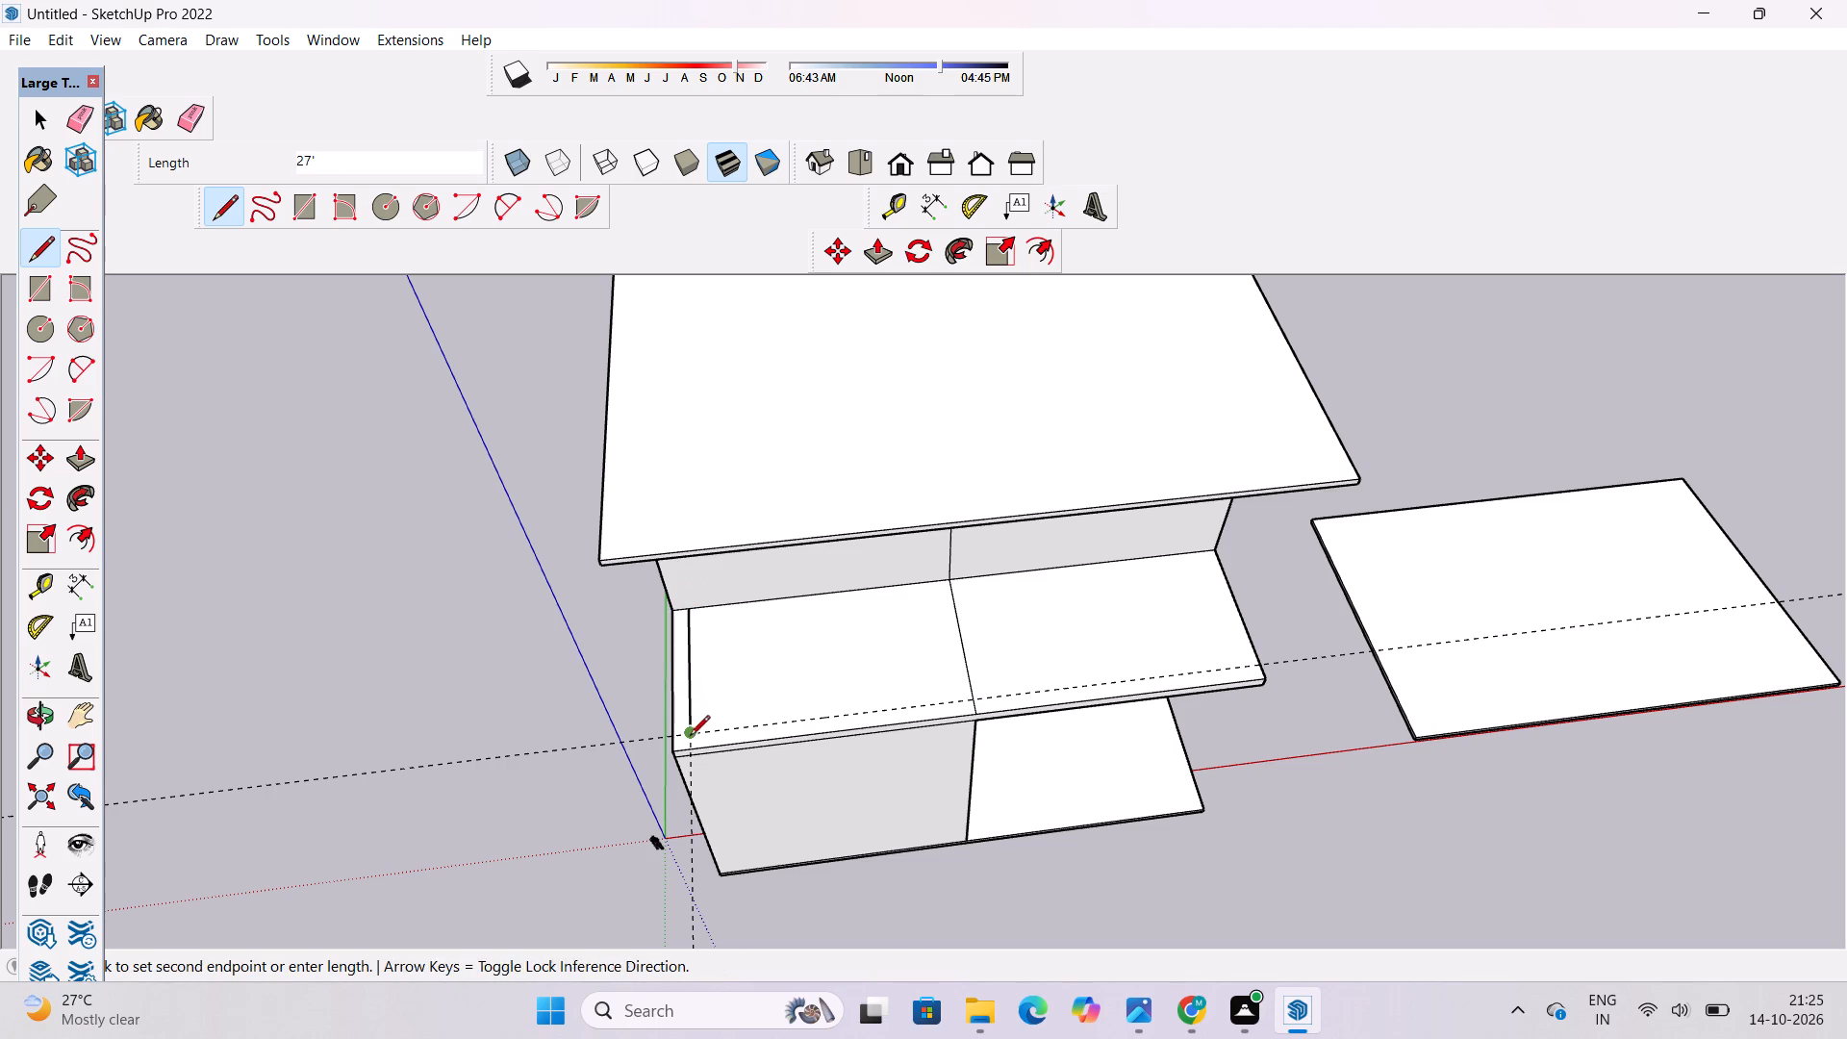
left_click(971, 698)
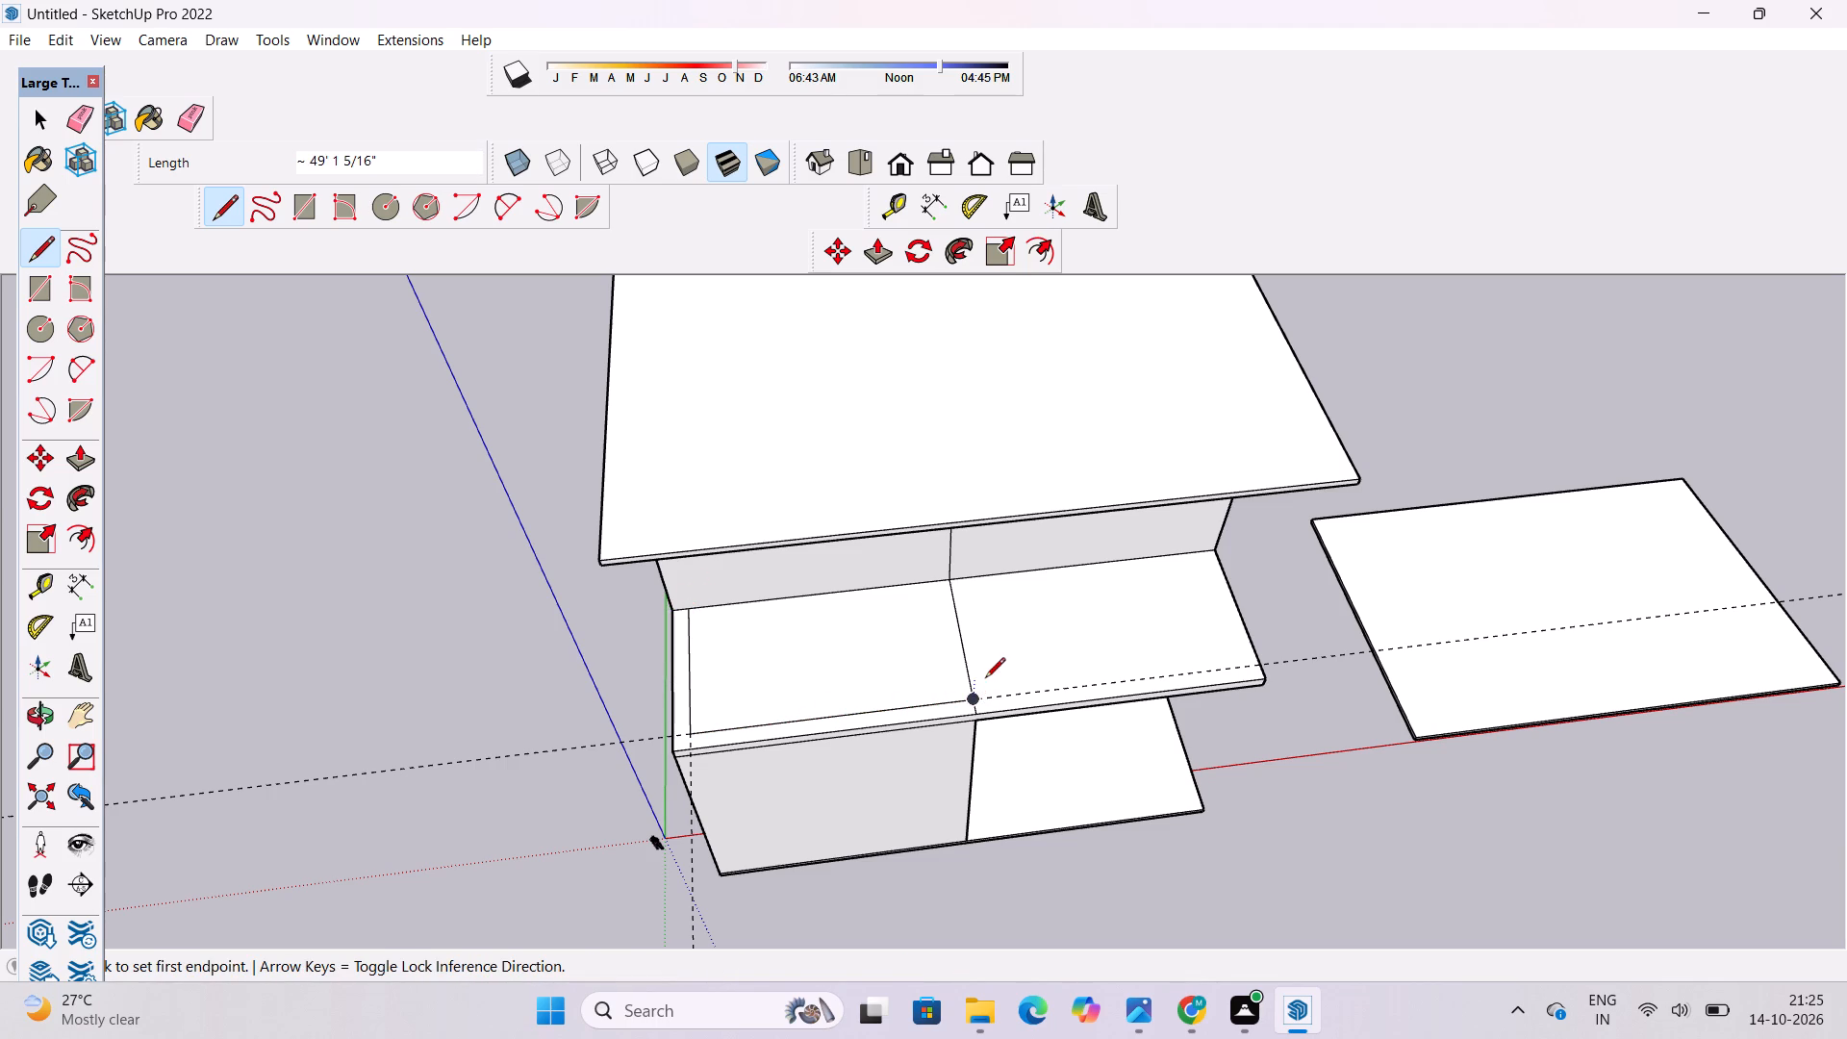
Erase the guide line running parallel to the terrace's front edge.
key("e")
left_click_drag(1060, 646, 1061, 688)
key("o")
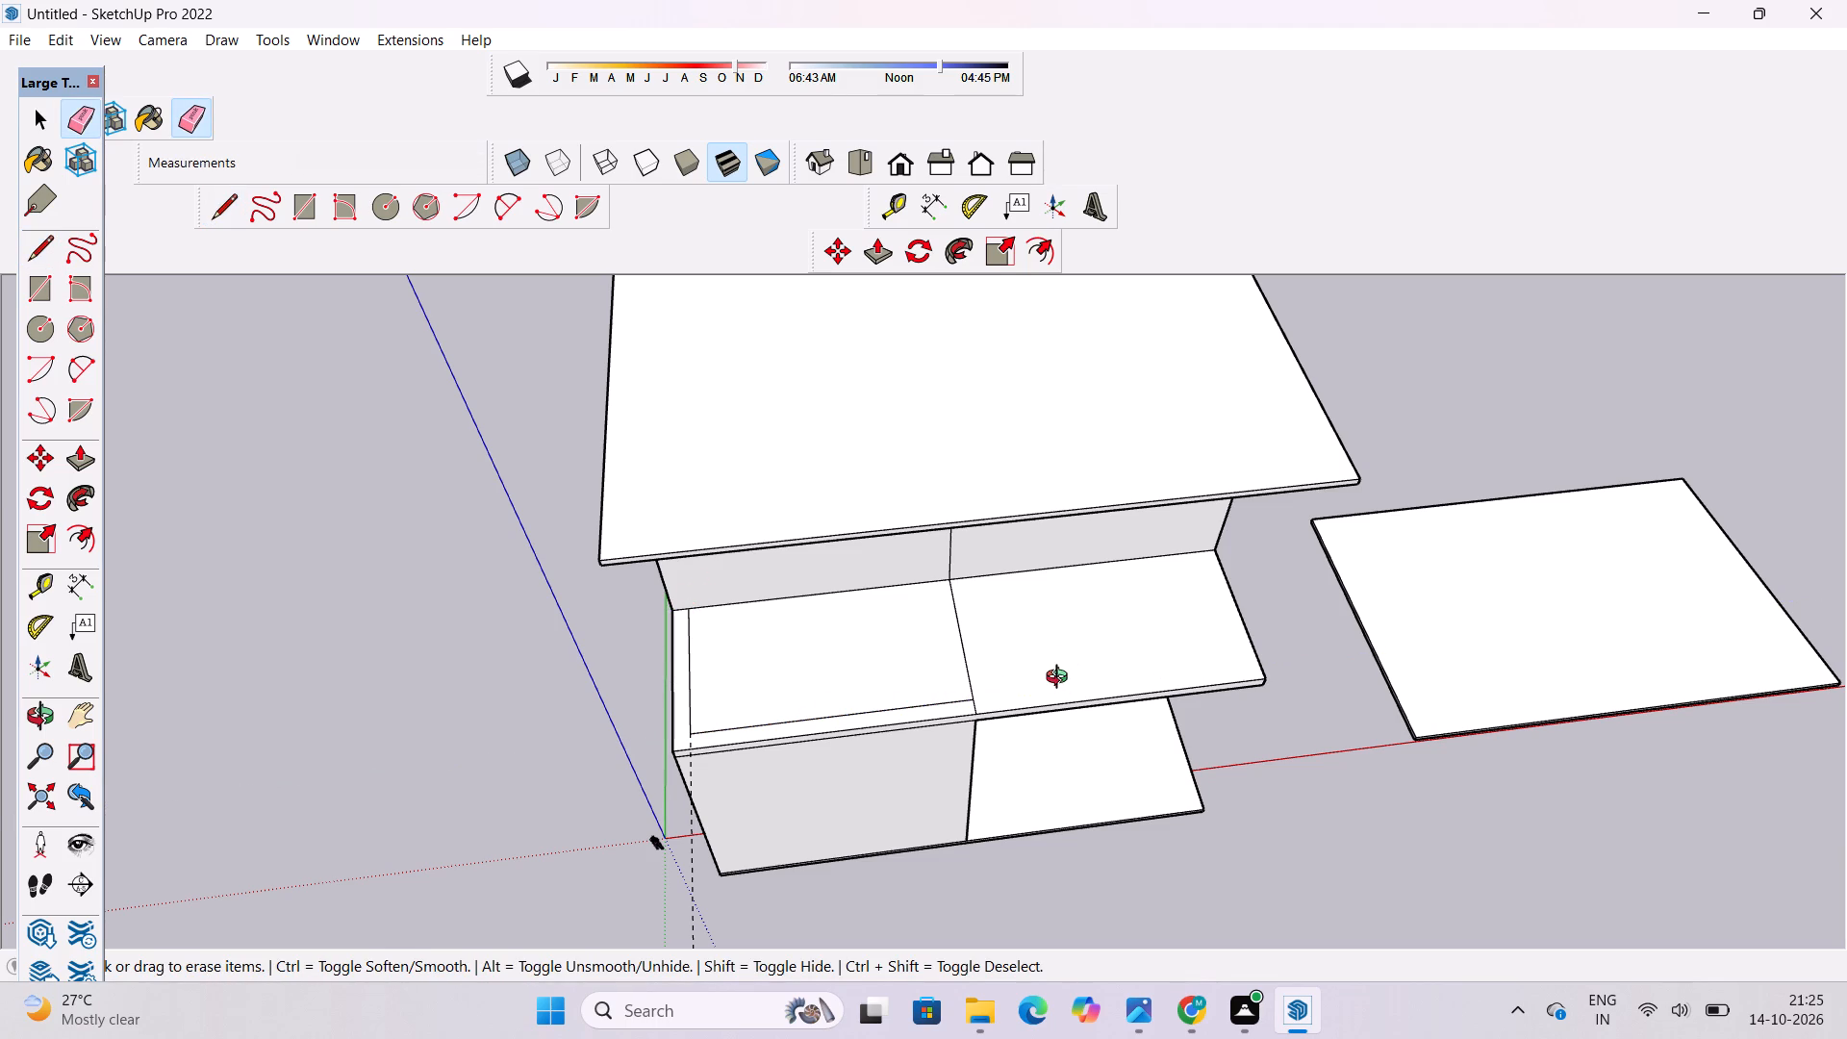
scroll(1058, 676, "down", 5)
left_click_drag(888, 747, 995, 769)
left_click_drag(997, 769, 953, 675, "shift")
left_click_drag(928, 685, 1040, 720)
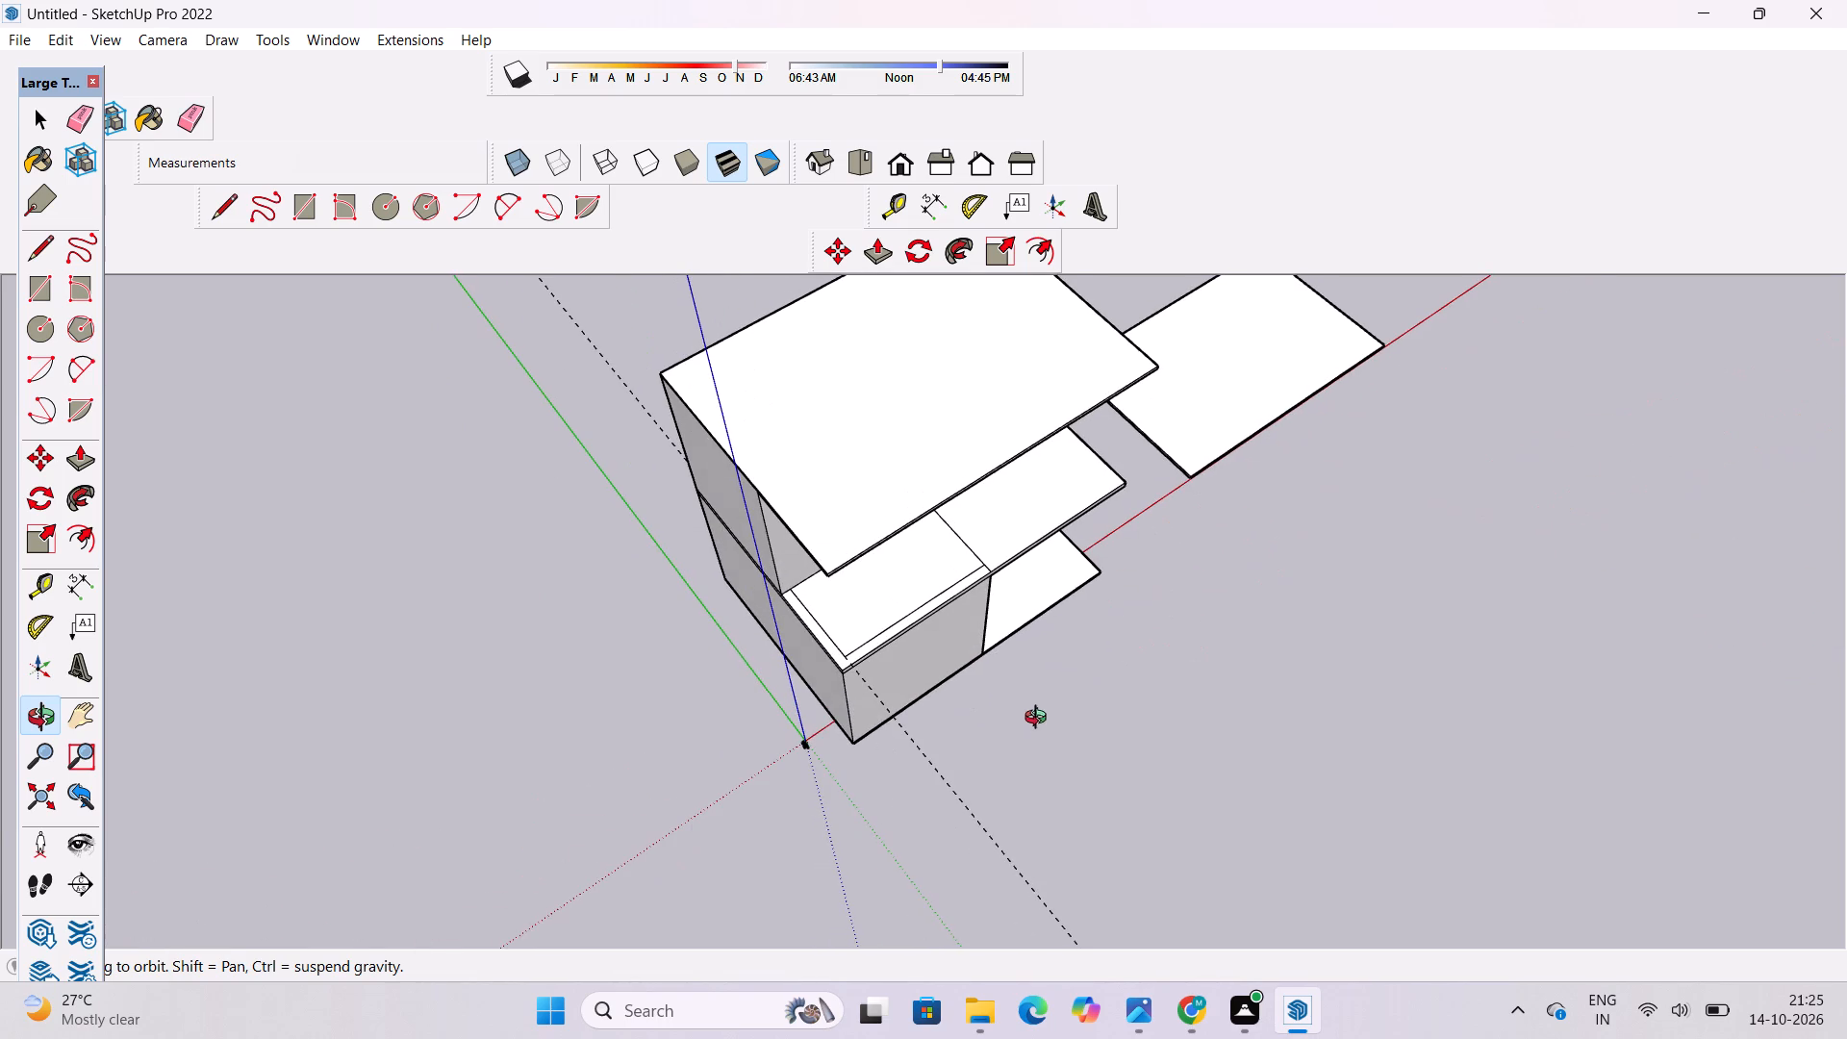
Erase the remaining guide line running along the terrace's origin side.
left_click_drag(1040, 720, 1038, 720)
key("e")
left_click_drag(1049, 738, 969, 833)
Push/Pull the L-shaped border strip of the terrace slab up 50' to meet the roof slab.
key("o")
left_click_drag(914, 678, 922, 692)
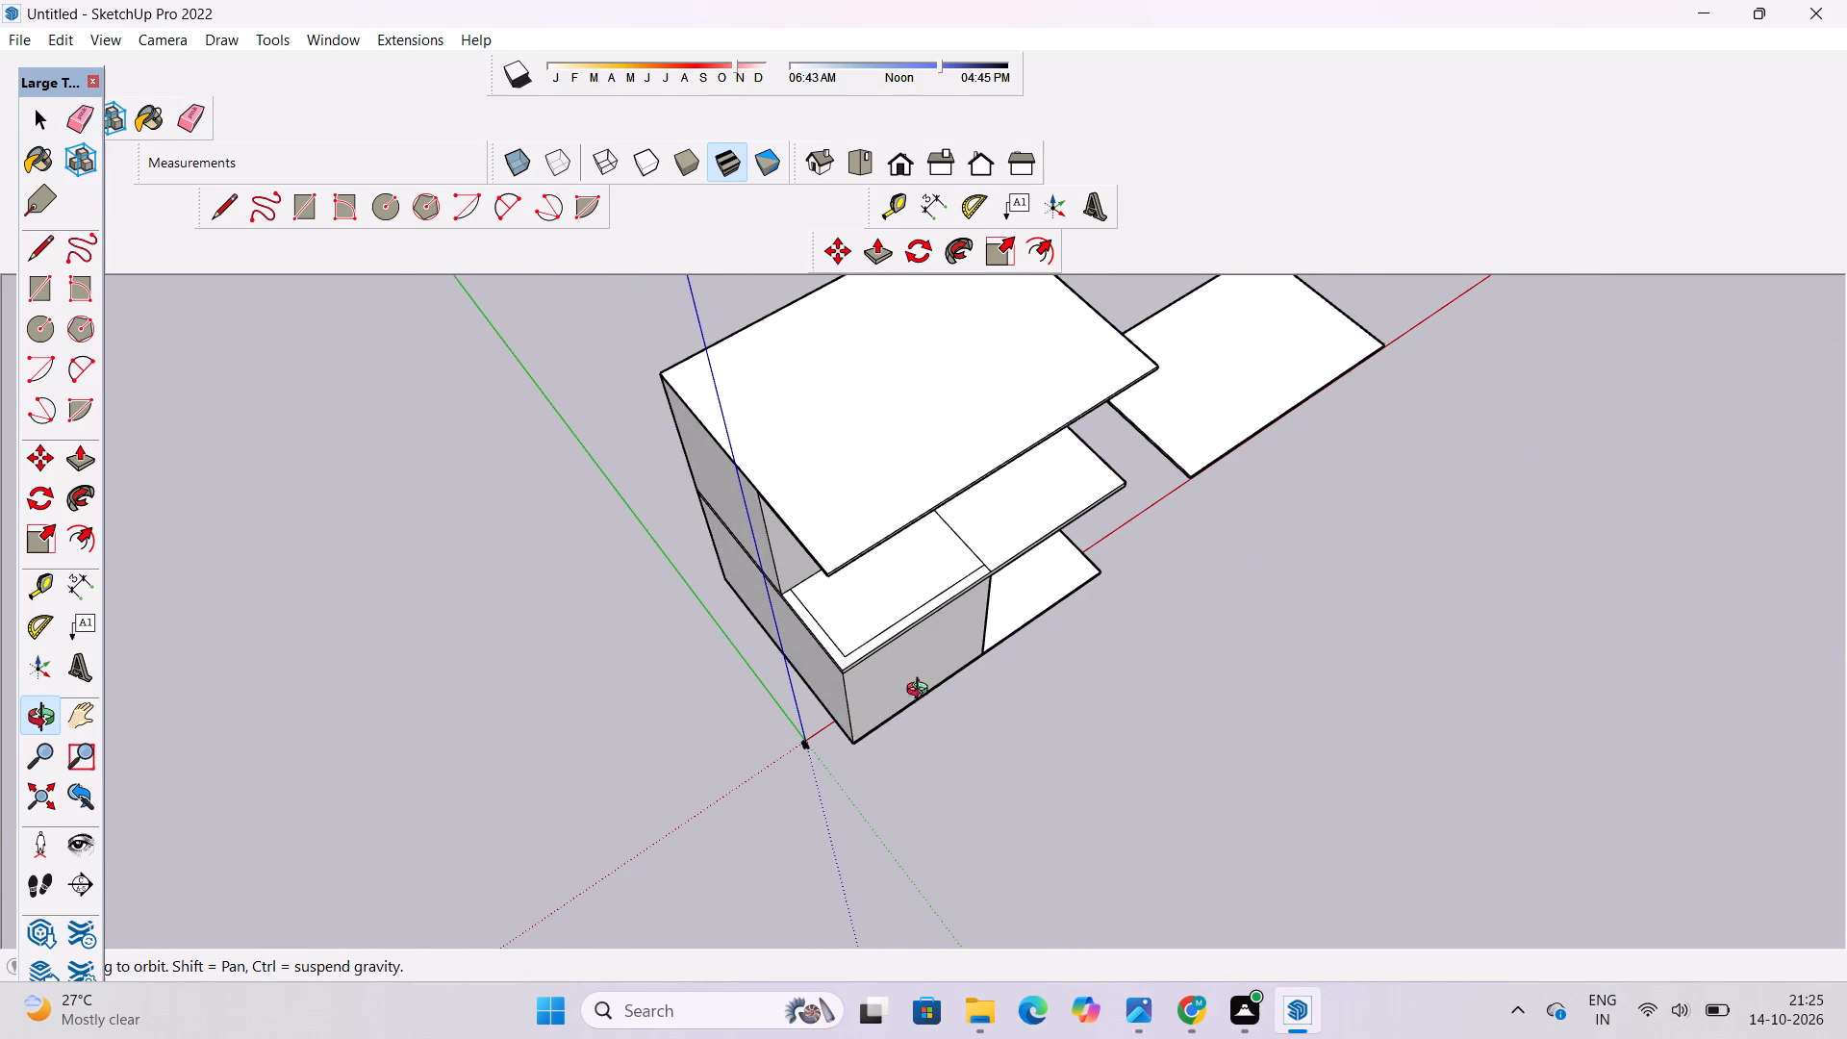
left_click_drag(922, 692, 958, 798)
left_click_drag(959, 803, 847, 628)
left_click_drag(844, 624, 892, 769, "shift")
left_click_drag(896, 776, 857, 646)
scroll(899, 761, "up", 4)
left_click_drag(899, 761, 873, 718, "shift")
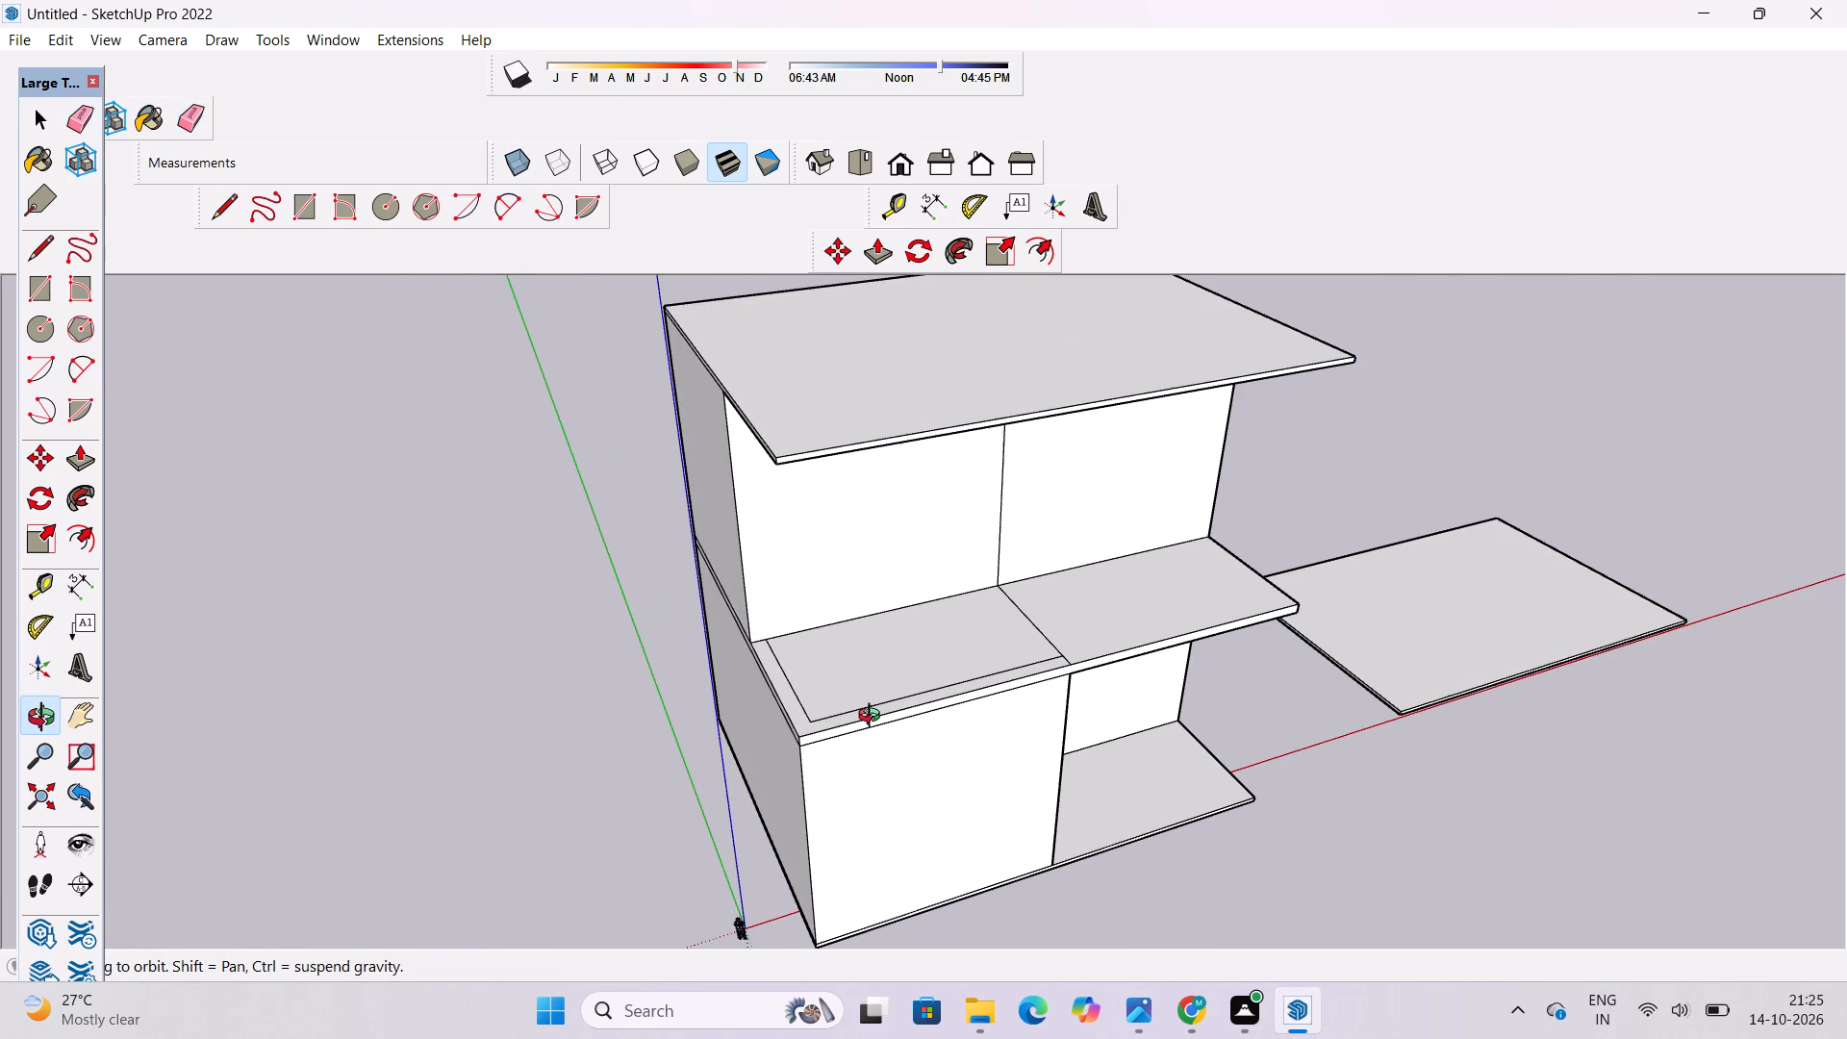
key("p")
scroll(737, 712, "up", 4)
left_click(851, 729)
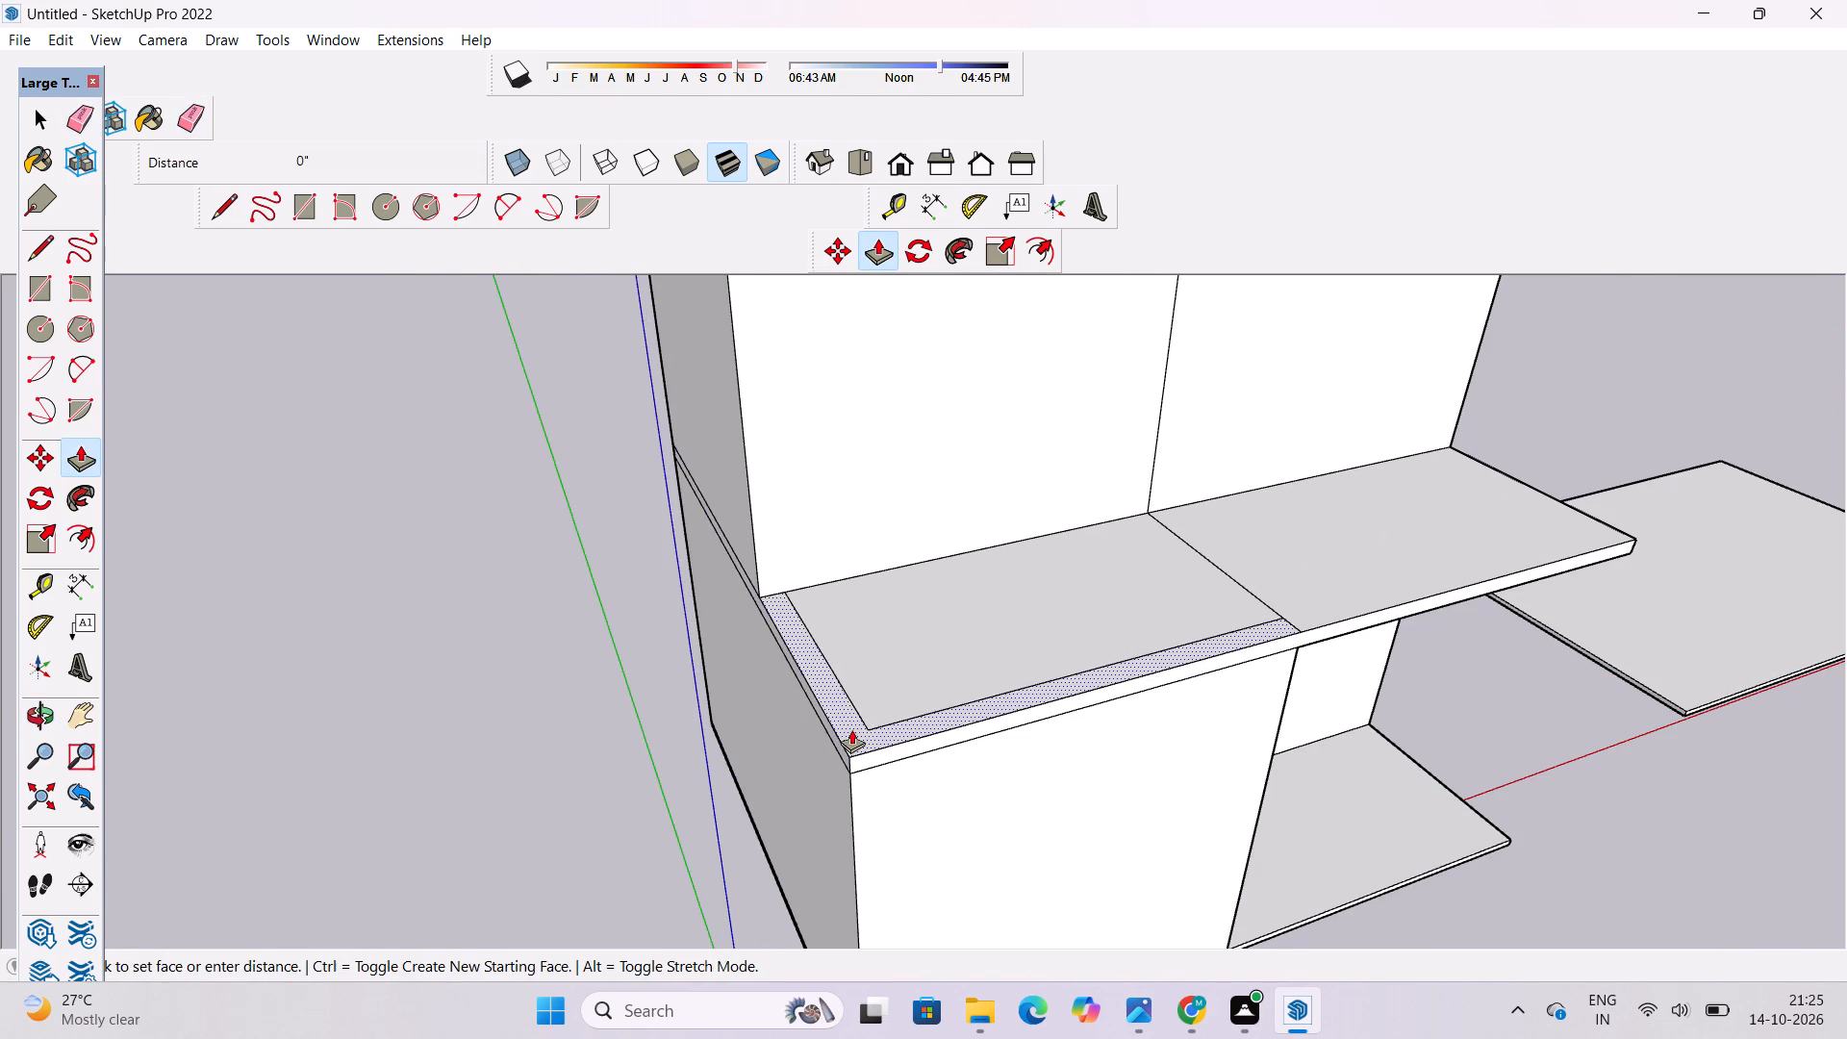
scroll(851, 724, "down", 8)
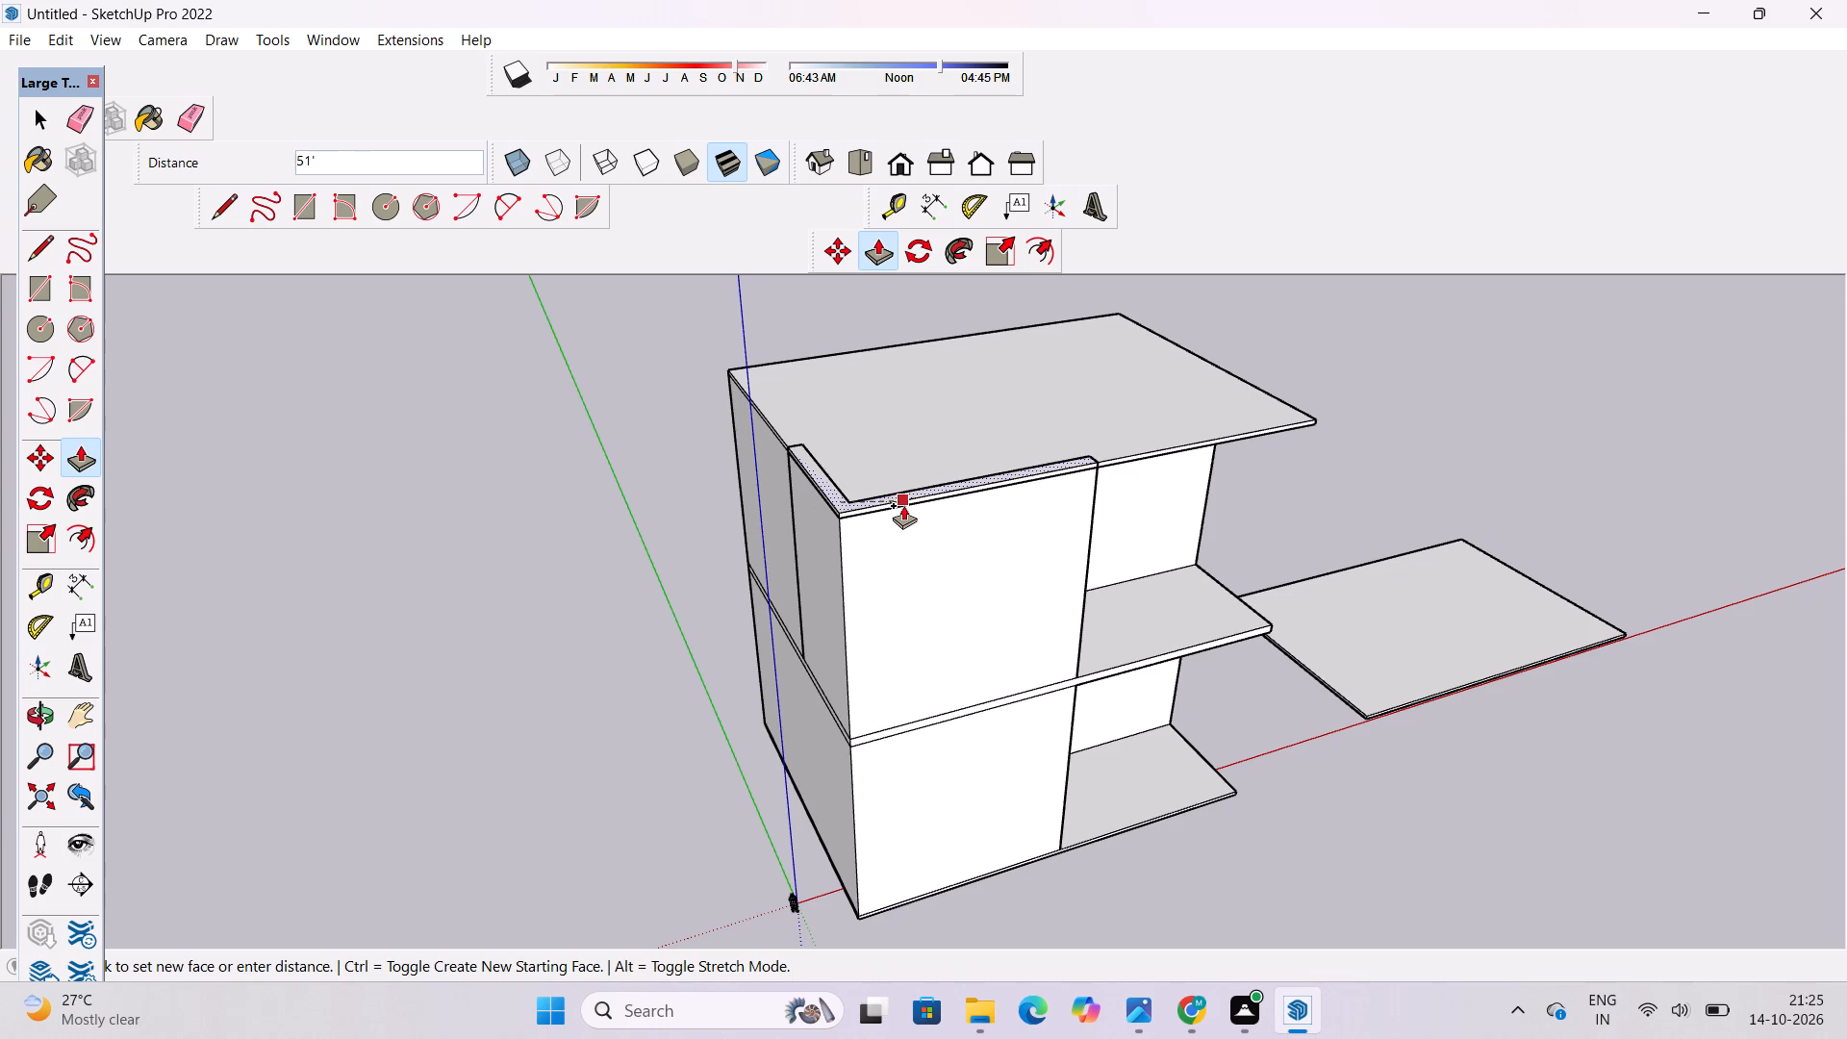
scroll(902, 526, "up", 5)
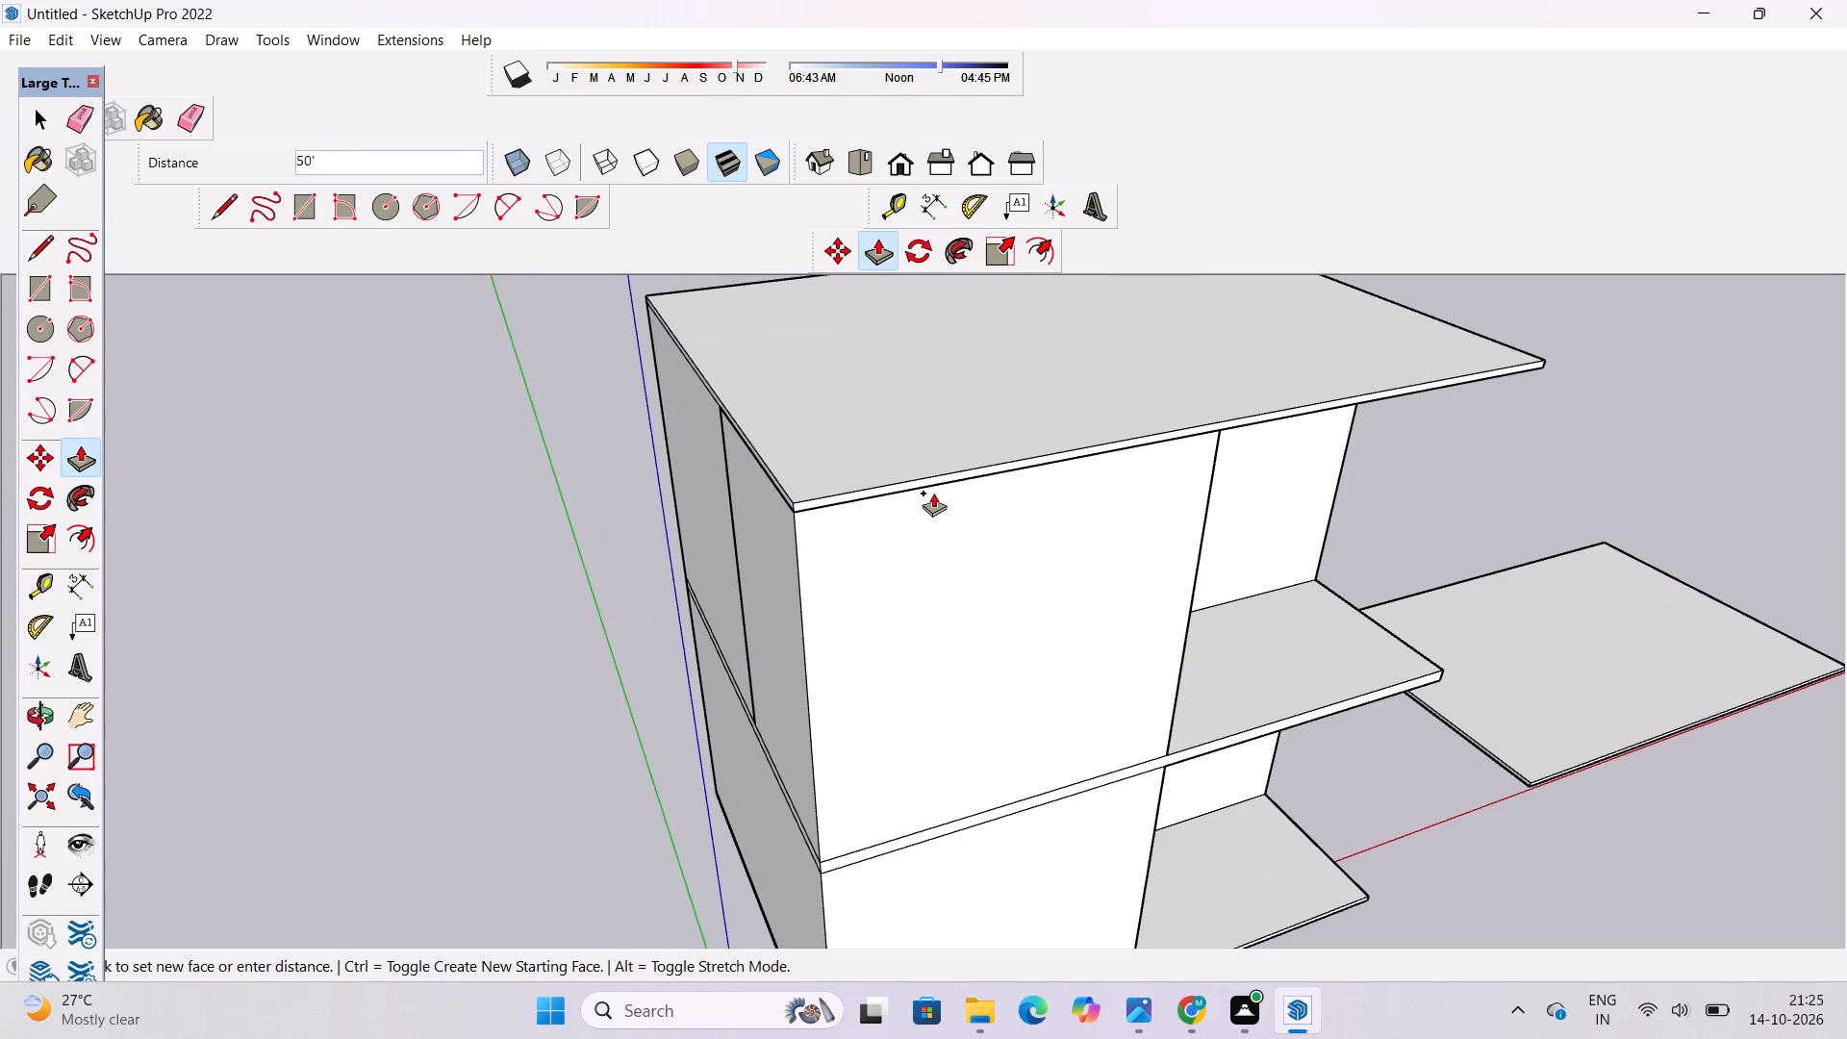
left_click(933, 493)
Examine the raised upper-storey walls and the open balcony bay beside them from the front.
key("o")
left_click_drag(1148, 568, 944, 556)
scroll(948, 552, "down", 6)
left_click_drag(1007, 571, 948, 557, "shift")
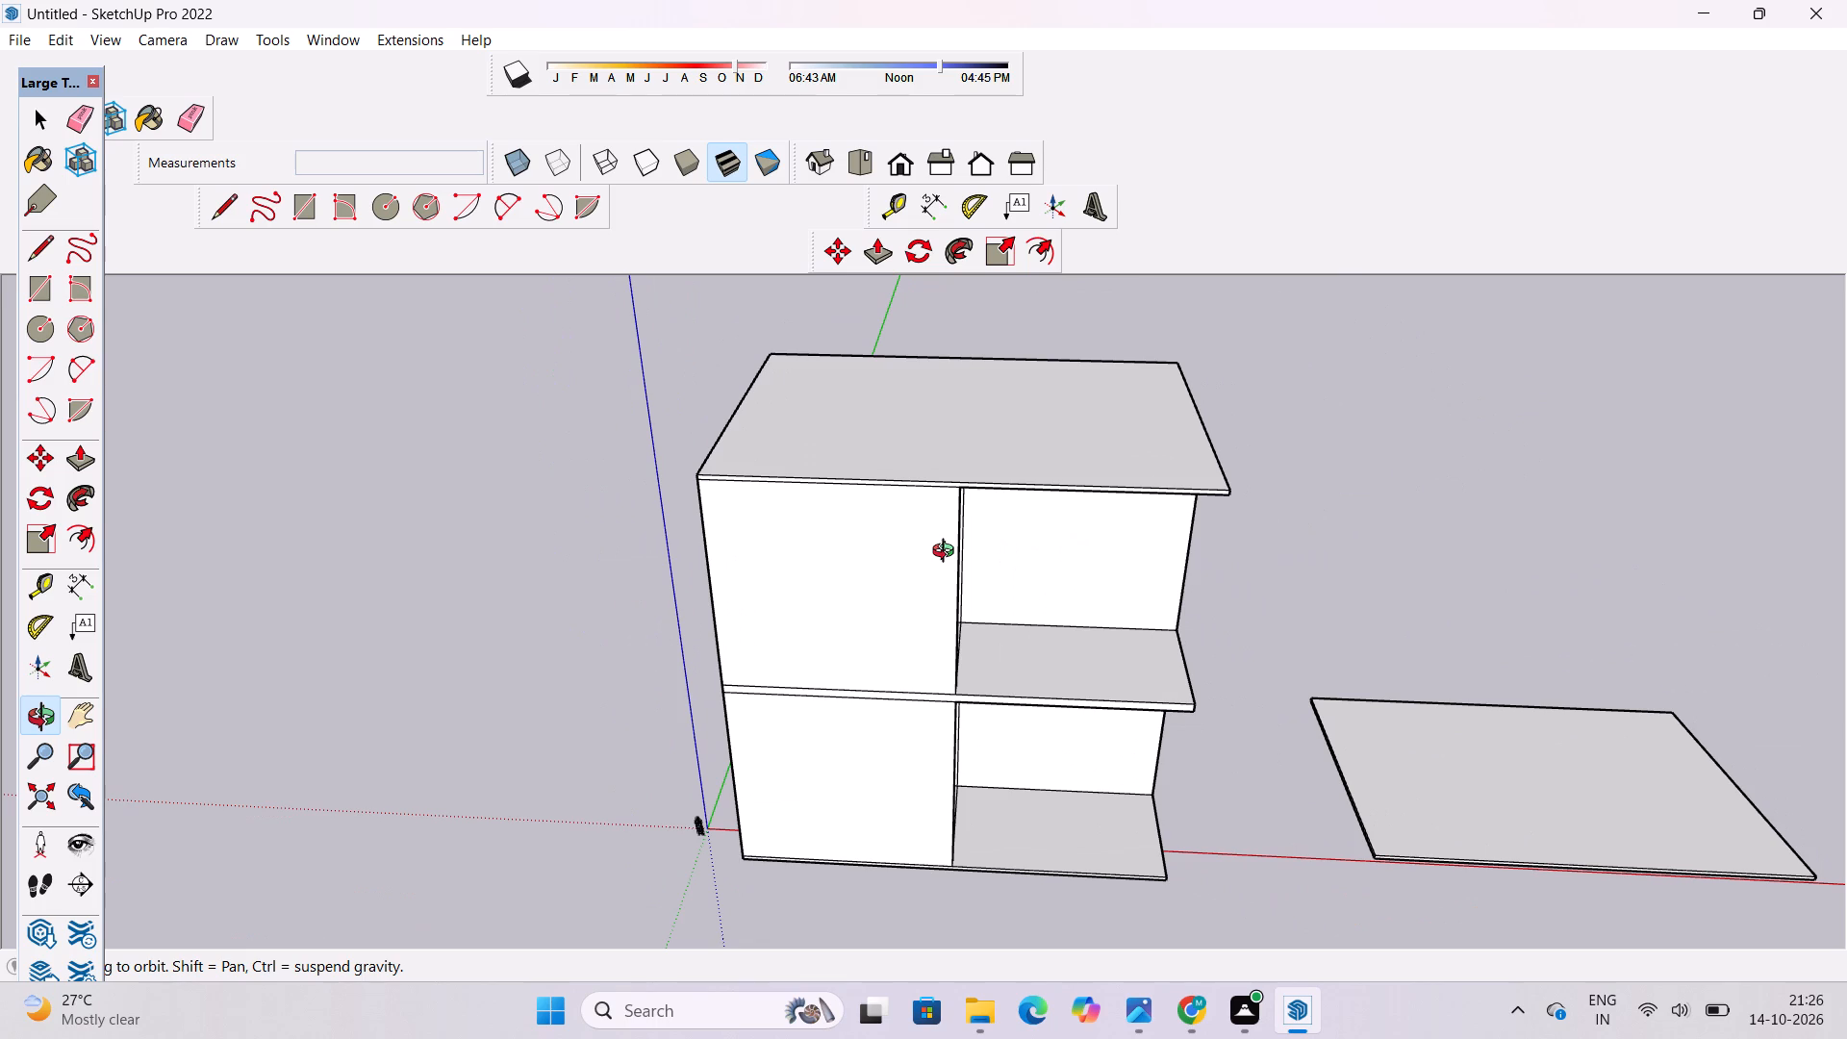
scroll(938, 532, "down", 2)
left_click_drag(893, 545, 998, 682)
left_click_drag(999, 683, 999, 571)
scroll(987, 599, "up", 3)
scroll(987, 599, "down", 4)
left_click_drag(999, 741, 999, 680)
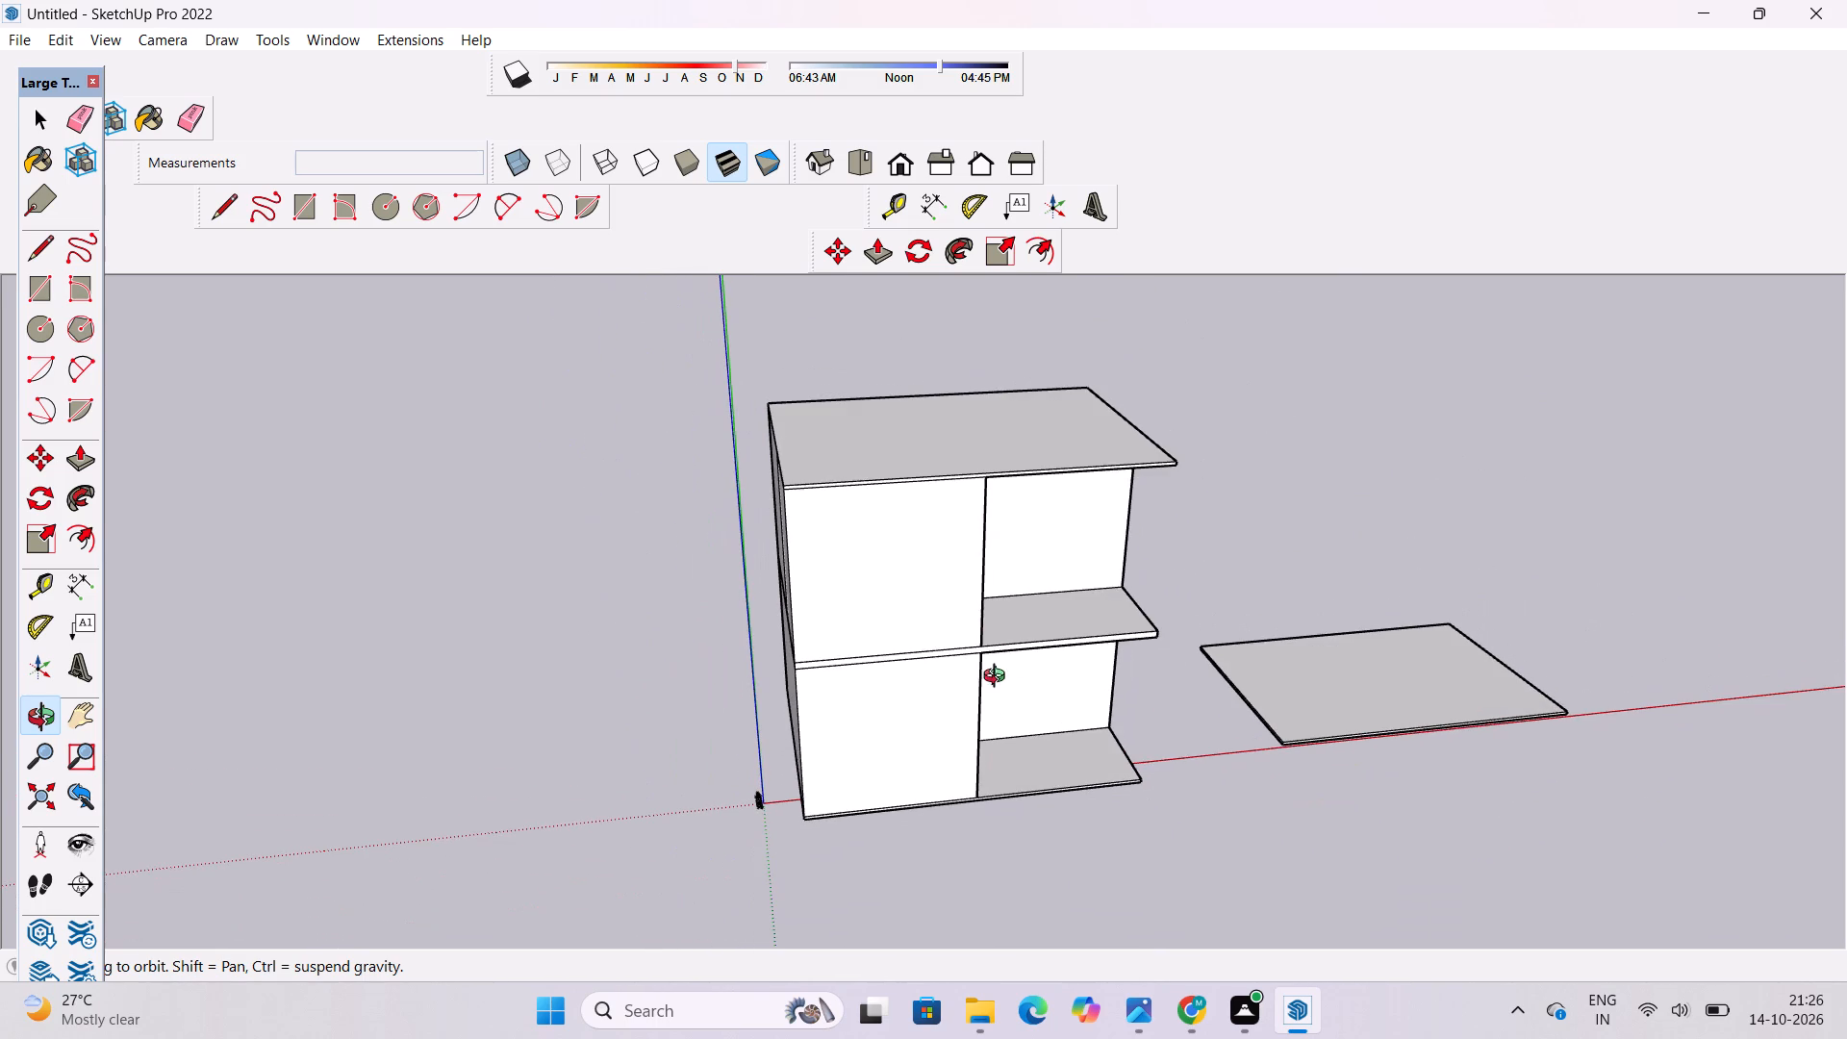
left_click_drag(999, 678, 982, 616, "shift")
left_click_drag(982, 616, 965, 652)
Draw a short line across the front face of the middle slab, top to bottom edge, at the front wall's end.
scroll(960, 641, "up", 4)
left_click_drag(959, 637, 948, 686, "shift")
left_click_drag(946, 689, 817, 658)
scroll(823, 650, "up", 5)
left_click_drag(837, 650, 814, 660, "shift")
scroll(878, 666, "up", 4)
left_click_drag(878, 666, 817, 677, "shift")
left_click(817, 677)
key("l")
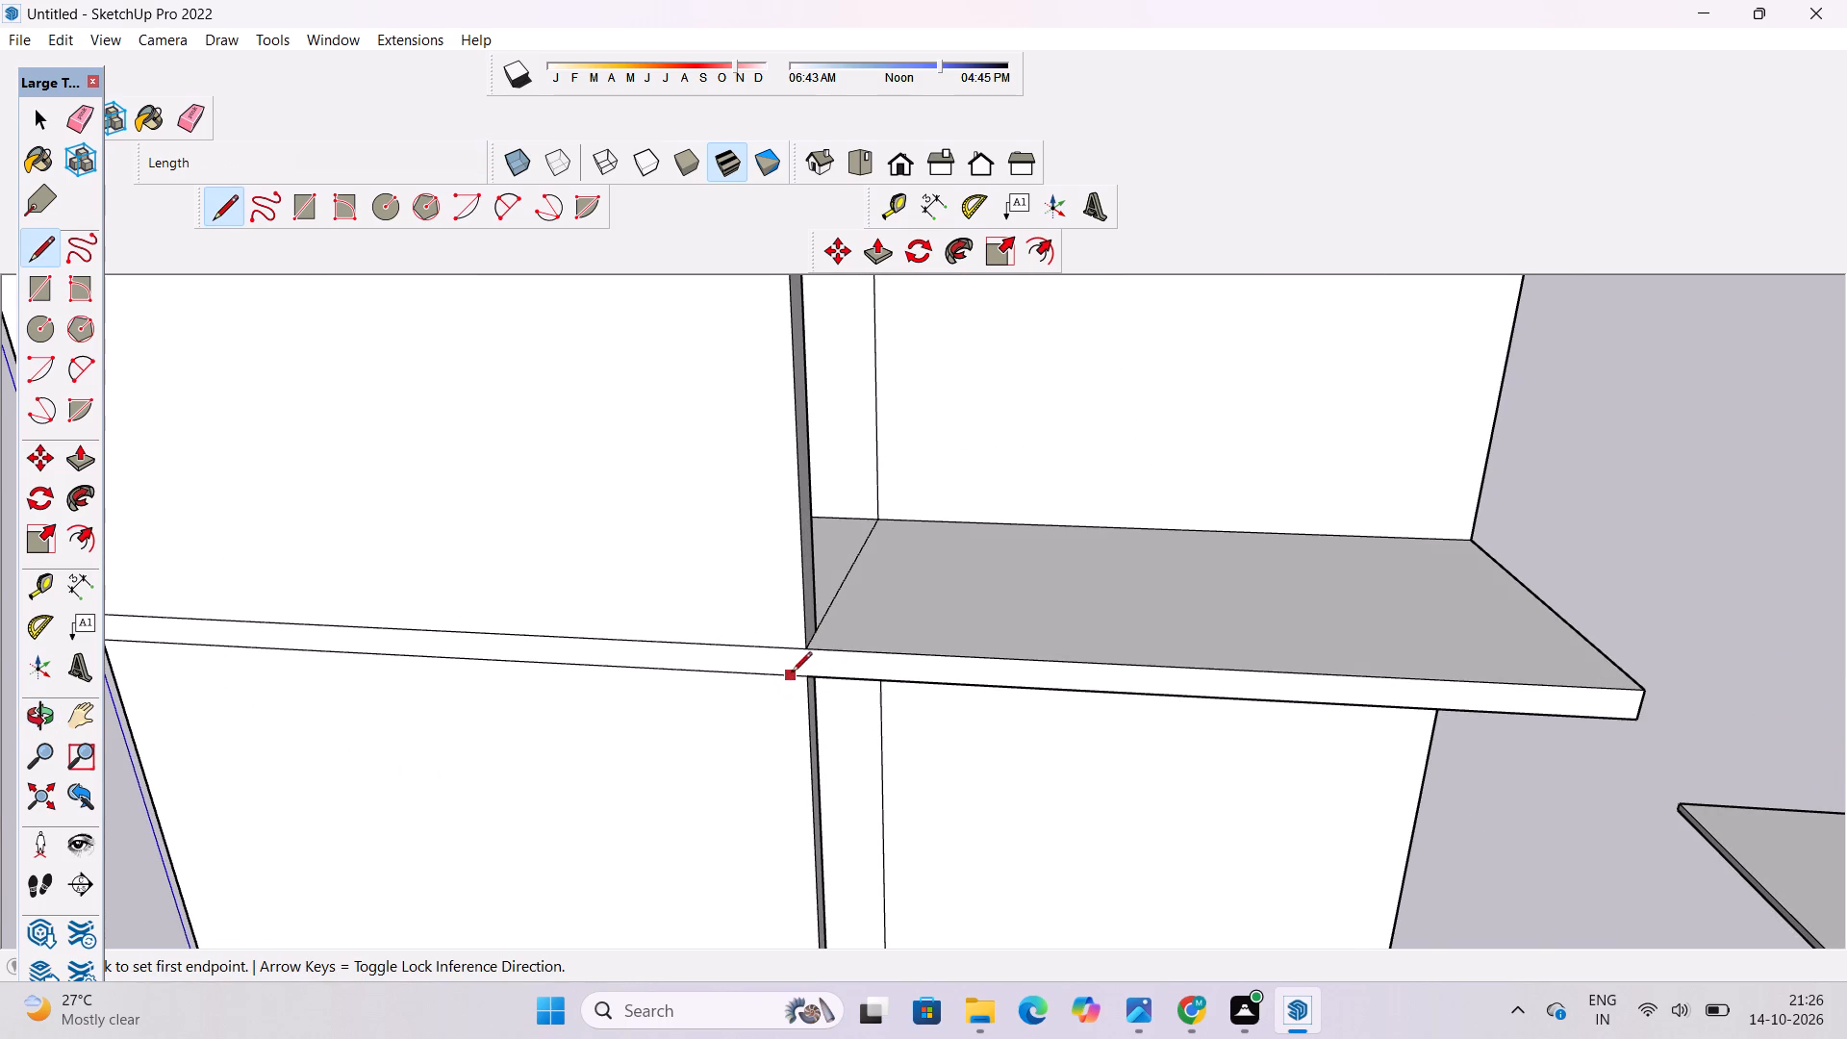
scroll(792, 673, "up", 7)
left_click(814, 627)
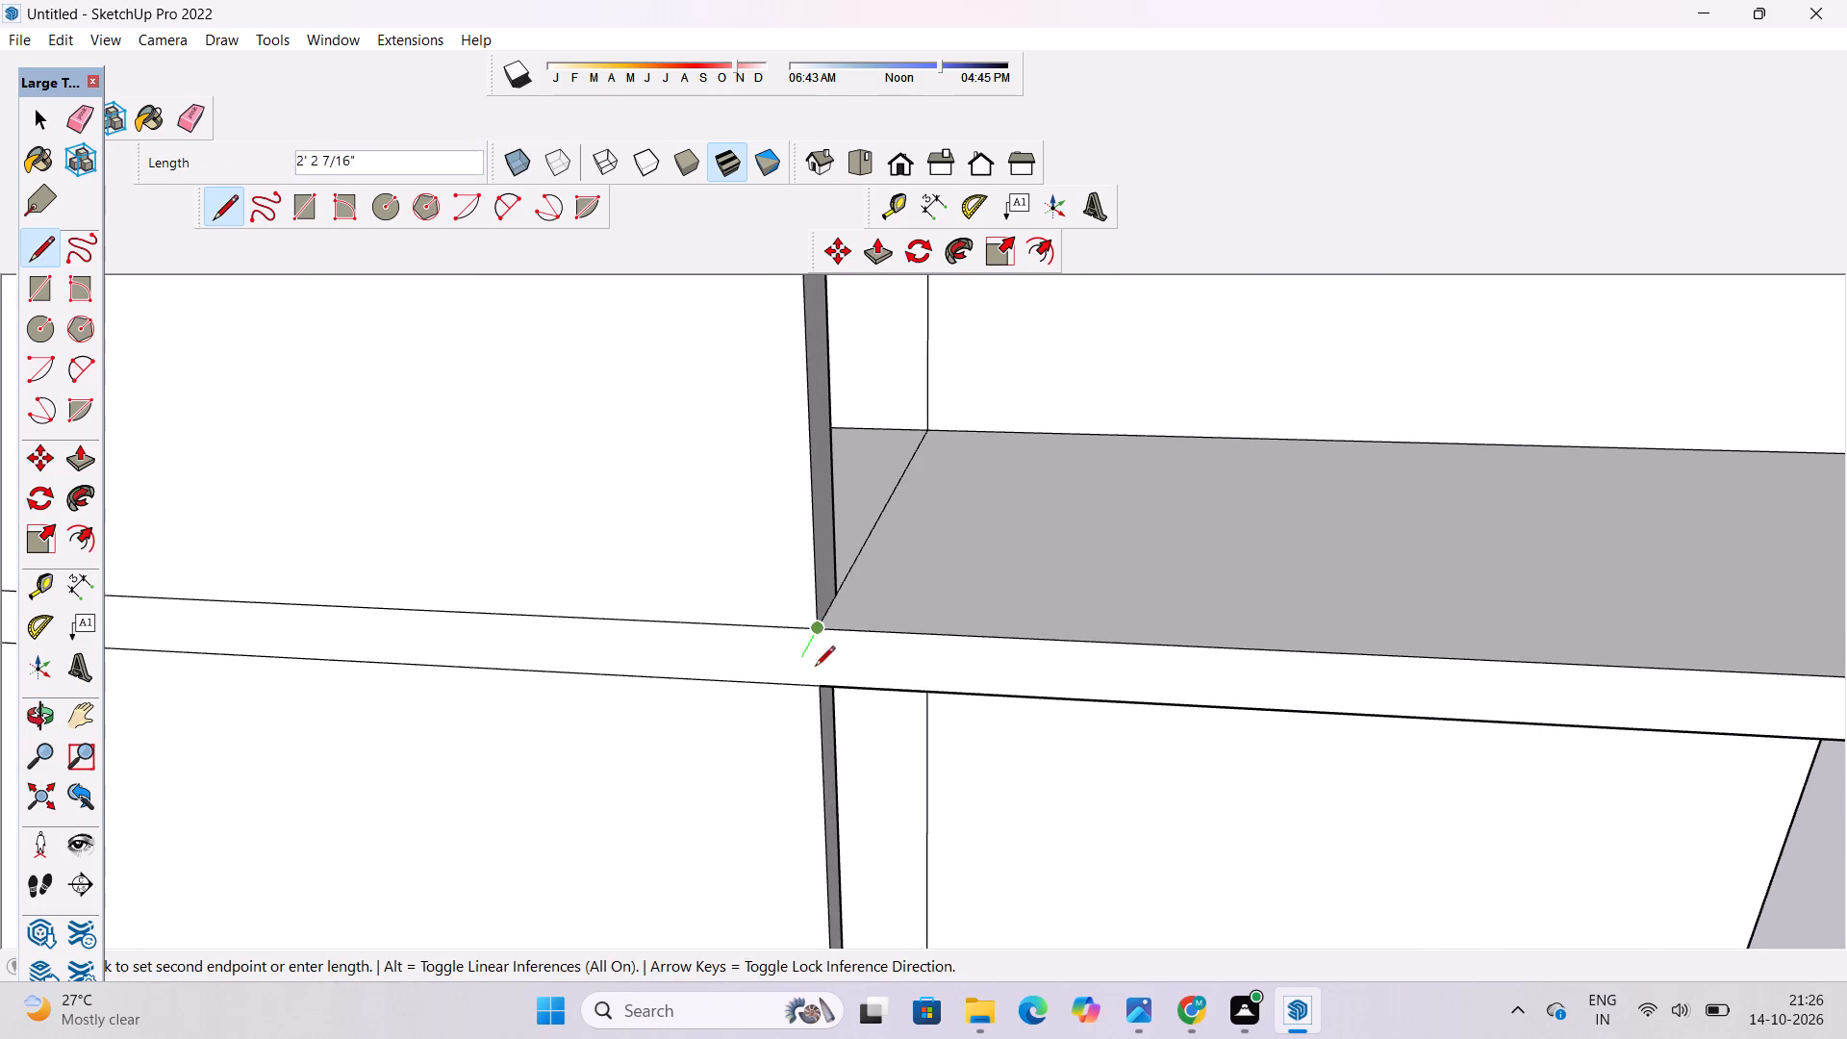
left_click(822, 694)
Examine the split slab edge and both storeys' open bays from the front and the far side.
key("o")
scroll(837, 697, "down", 3)
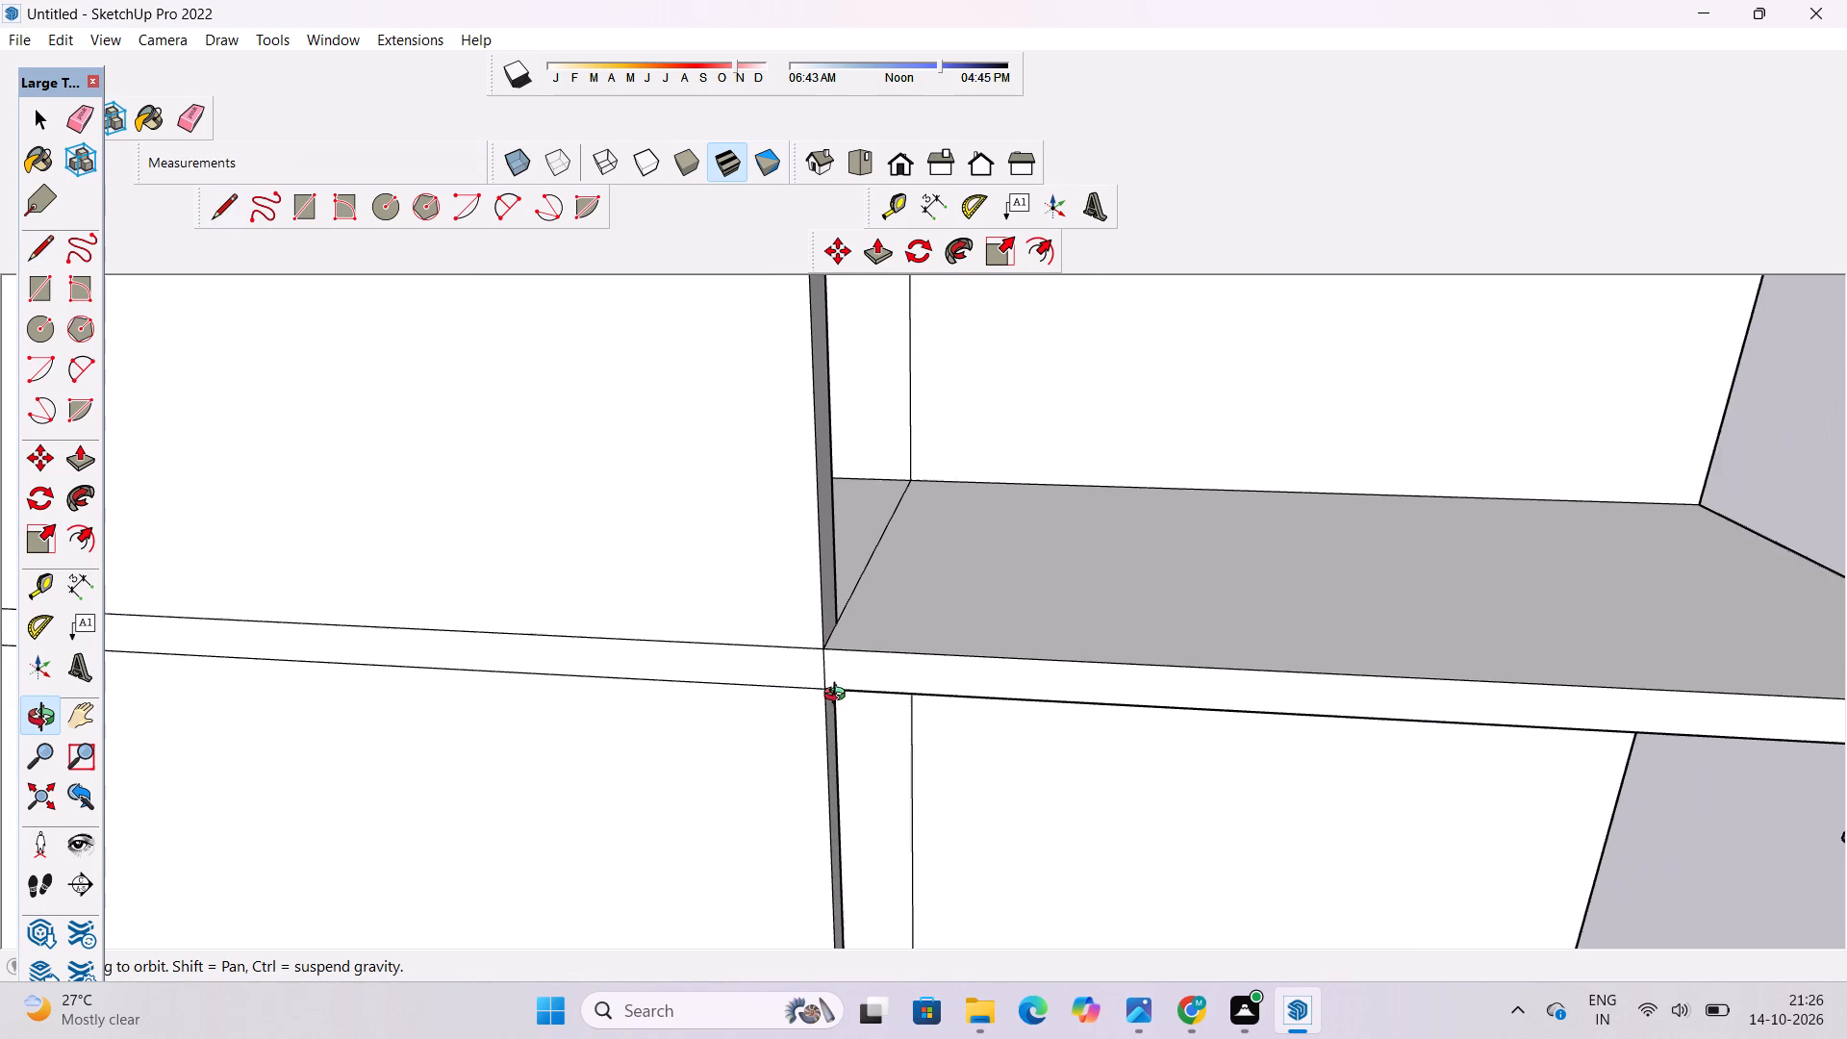
left_click_drag(873, 649, 834, 722, "shift")
scroll(830, 717, "down", 7)
left_click_drag(795, 721, 928, 725)
scroll(928, 709, "down", 7)
left_click_drag(1061, 688, 776, 730, "shift")
left_click_drag(772, 720, 762, 643, "shift")
left_click_drag(762, 643, 780, 706)
left_click_drag(788, 701, 902, 703, "shift")
left_click_drag(897, 737, 900, 644, "shift")
left_click_drag(900, 644, 980, 700)
left_click_drag(980, 700, 959, 733, "shift")
scroll(956, 723, "down", 7)
left_click_drag(948, 748, 903, 639)
left_click_drag(953, 647, 728, 723)
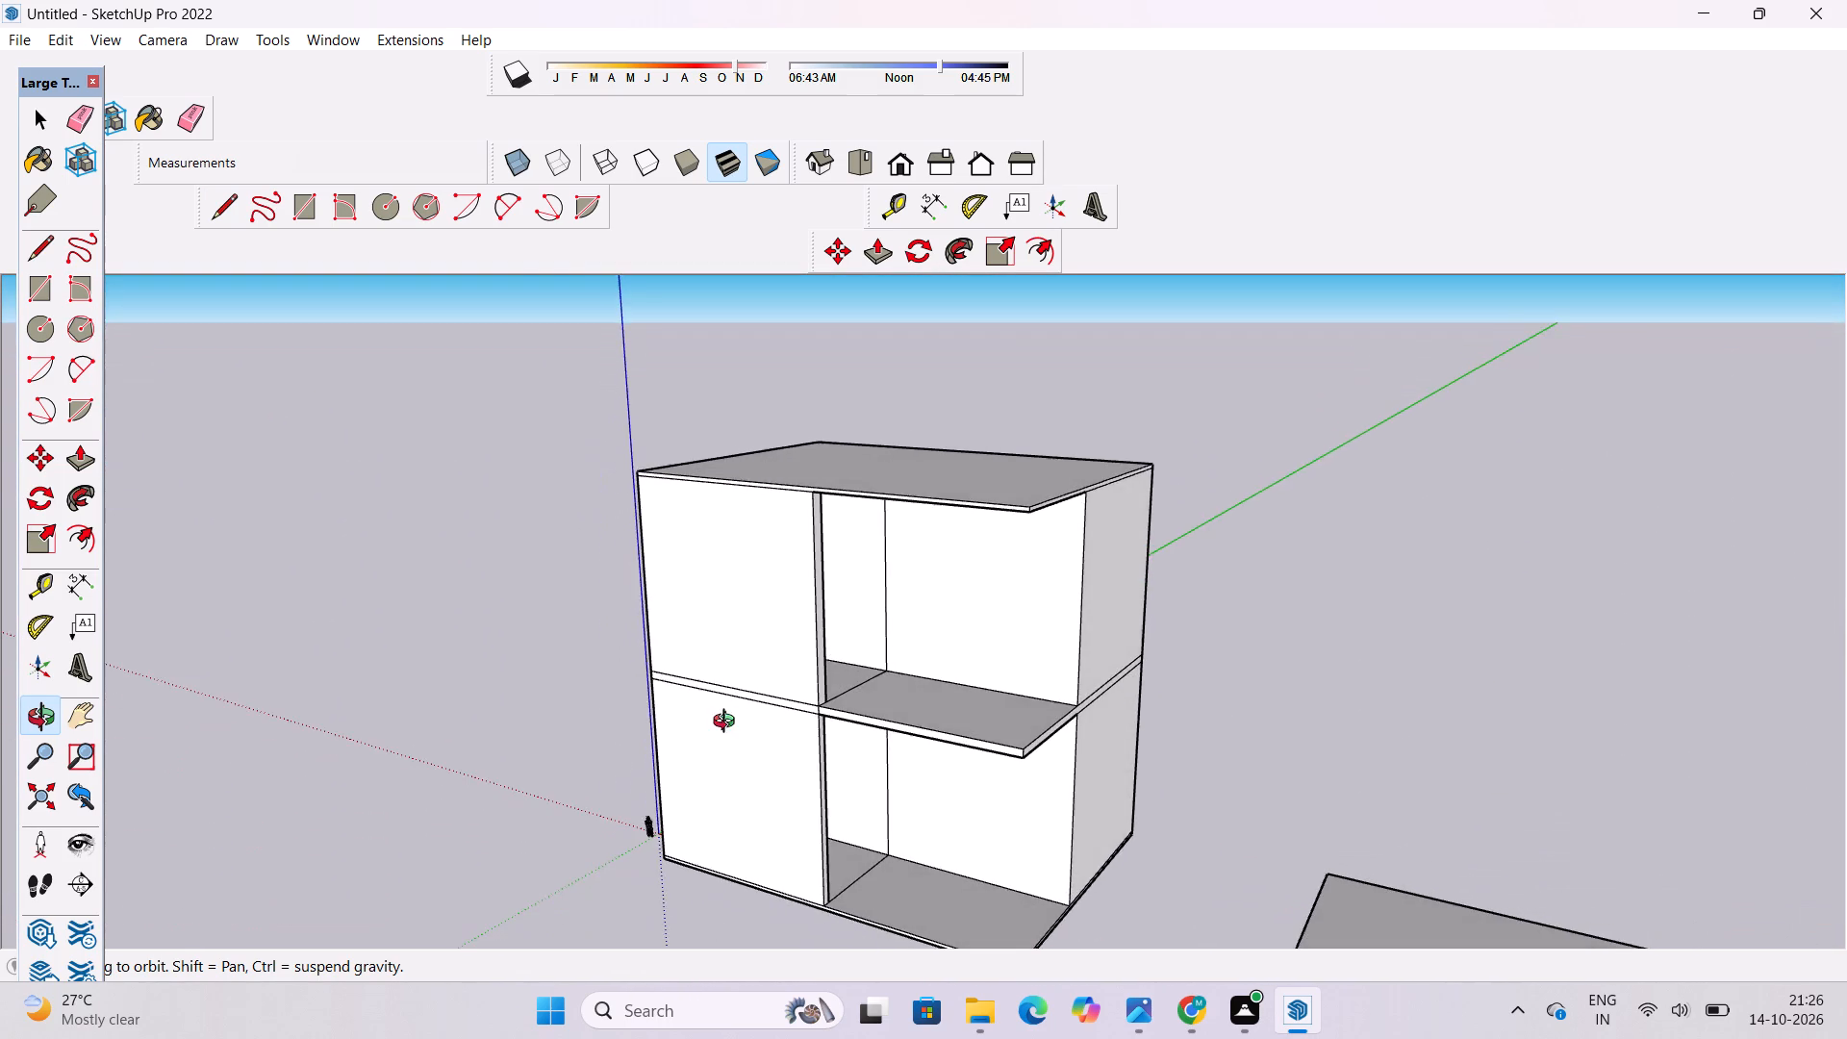
Erase the vertical seam line on the upper storey's origin-side wall.
left_click_drag(728, 723, 971, 671)
scroll(988, 636, "down", 6)
left_click_drag(816, 659, 1322, 579)
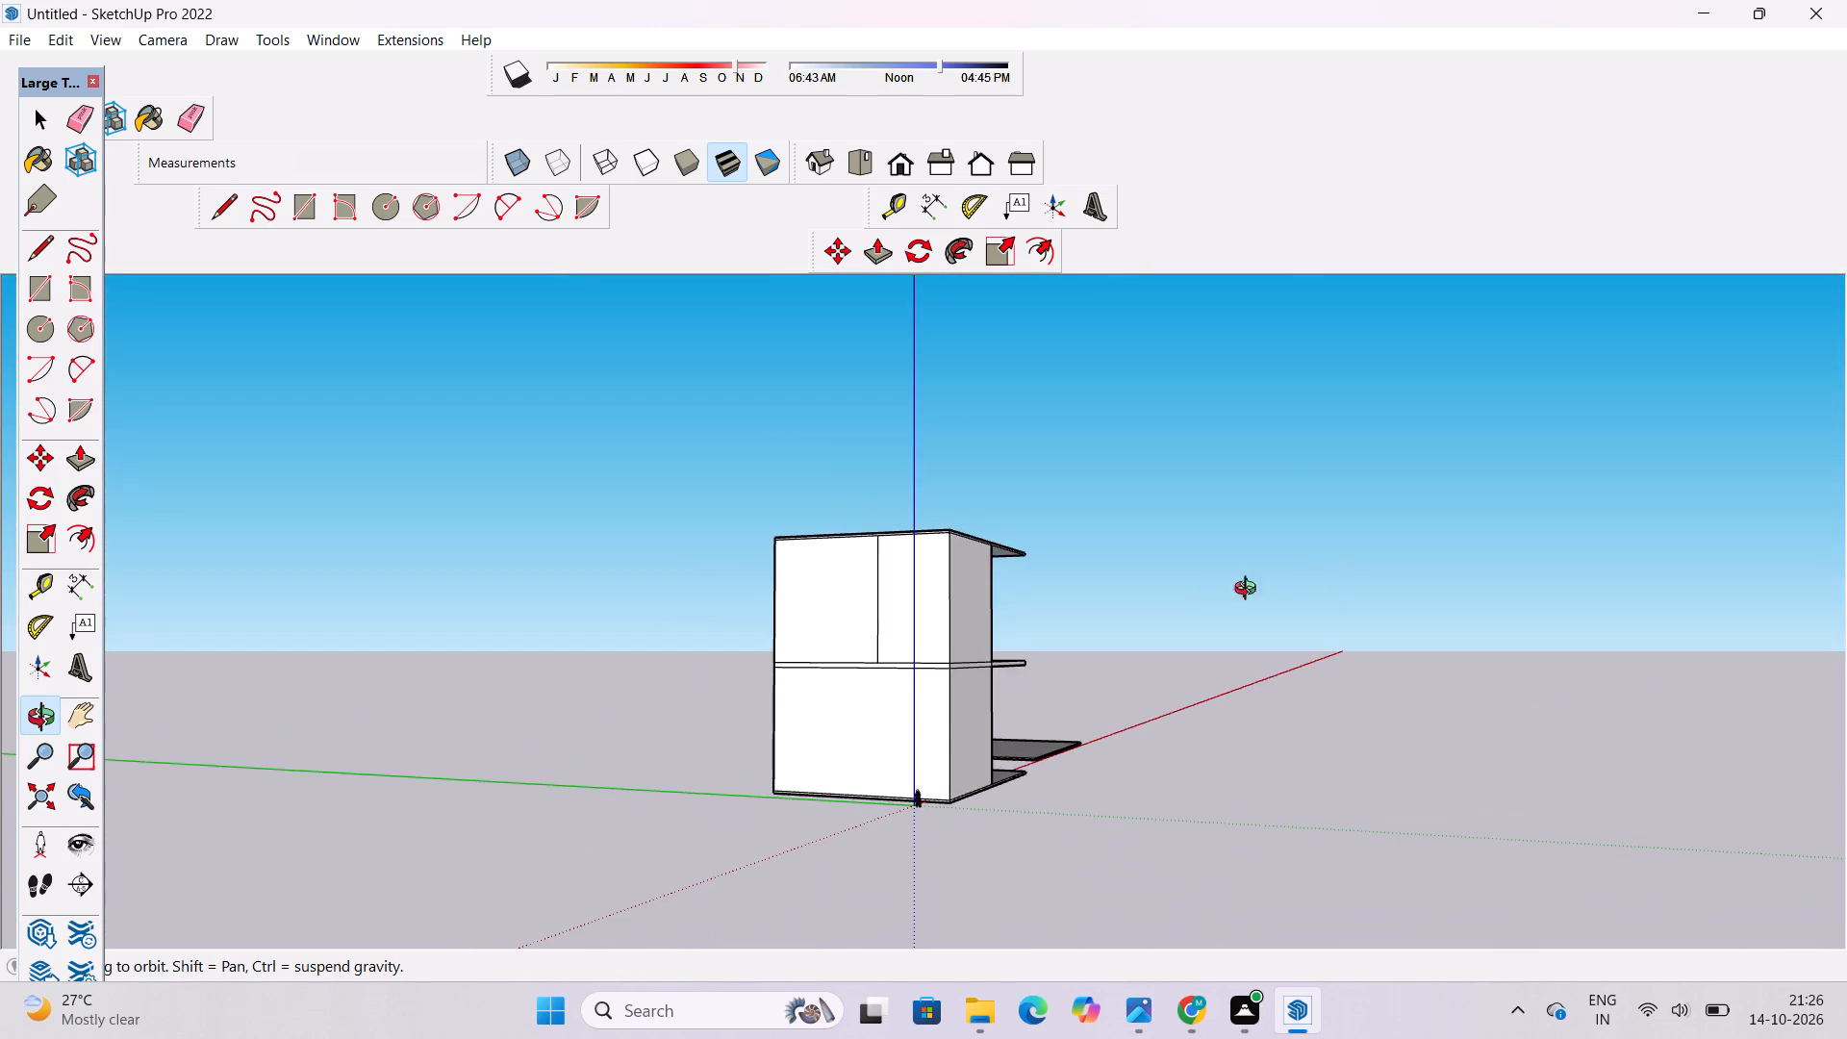
left_click_drag(1199, 601, 1183, 618)
left_click_drag(973, 682, 945, 741, "shift")
left_click_drag(901, 743, 982, 808)
key("e")
scroll(824, 748, "up", 5)
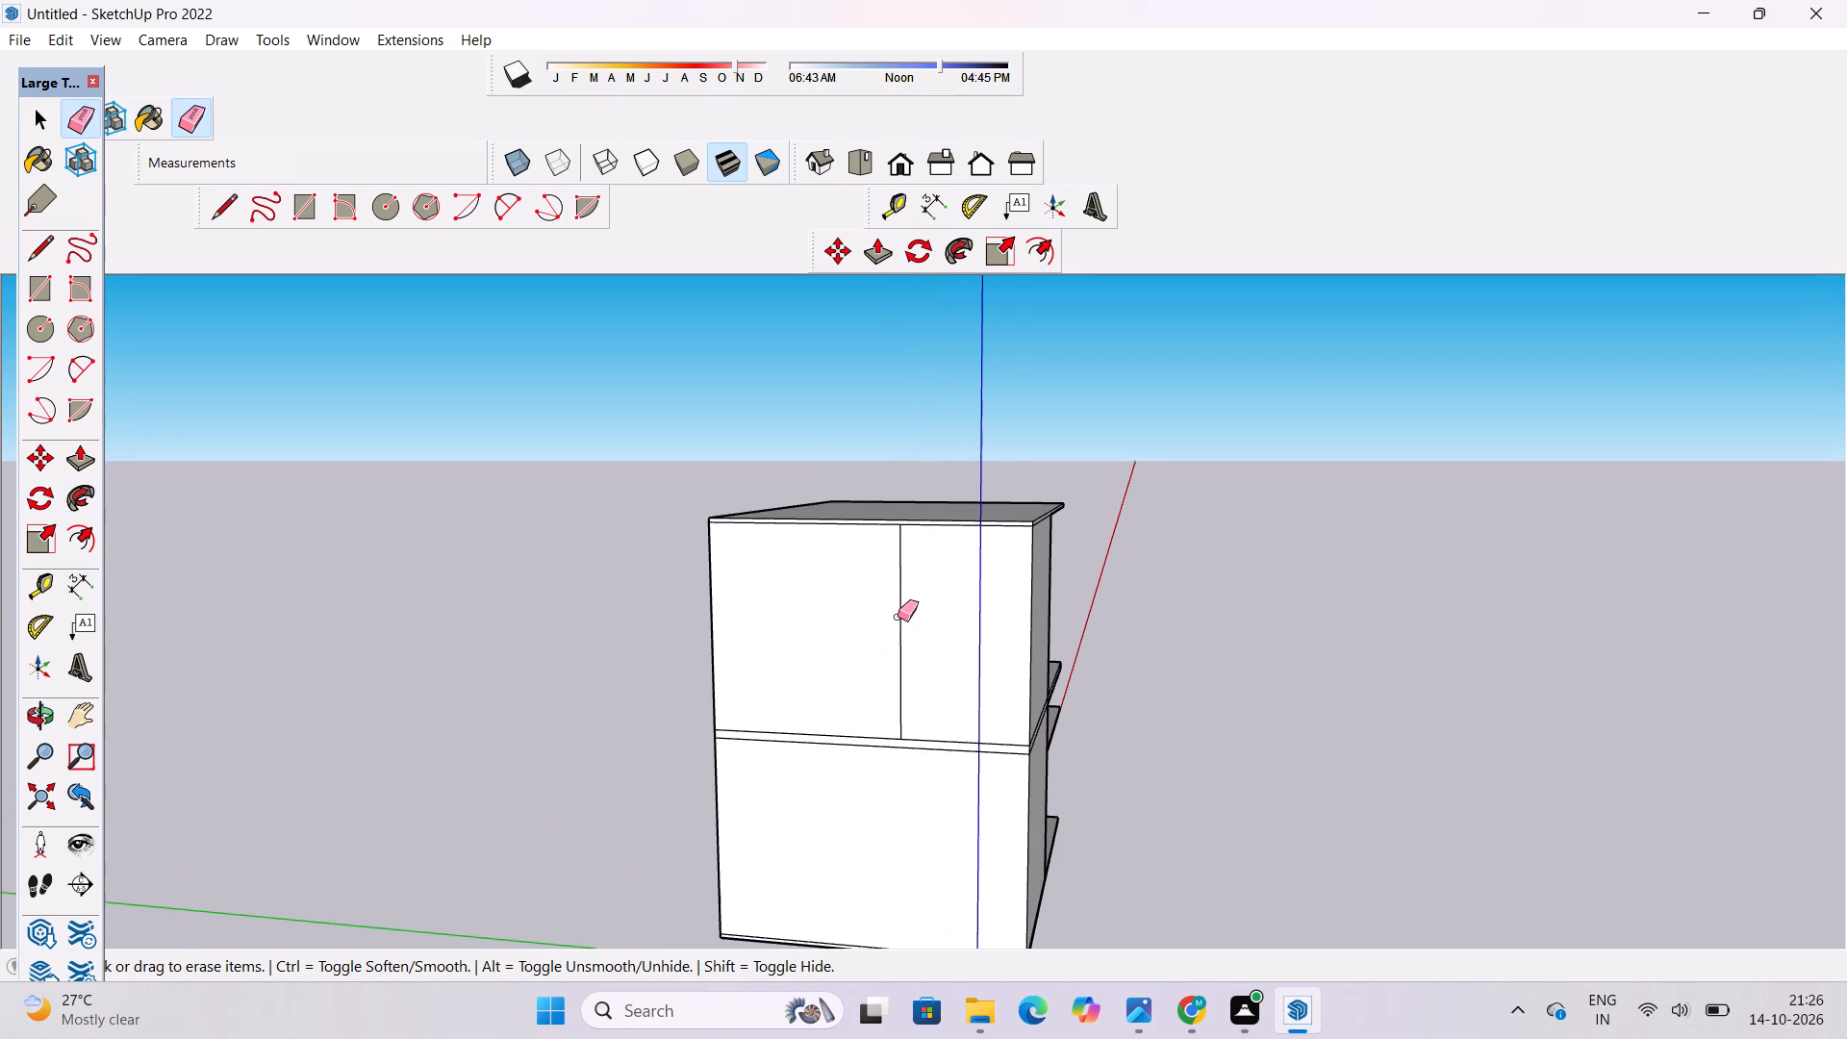
left_click_drag(913, 599, 902, 631)
Examine the two-storey block from several sides, ending on its front elevation.
key("o")
scroll(900, 634, "down", 6)
left_click_drag(1140, 656, 731, 716)
left_click_drag(1081, 677, 680, 732)
scroll(807, 689, "up", 5)
left_click_drag(1118, 689, 635, 629)
left_click_drag(638, 621, 1116, 686)
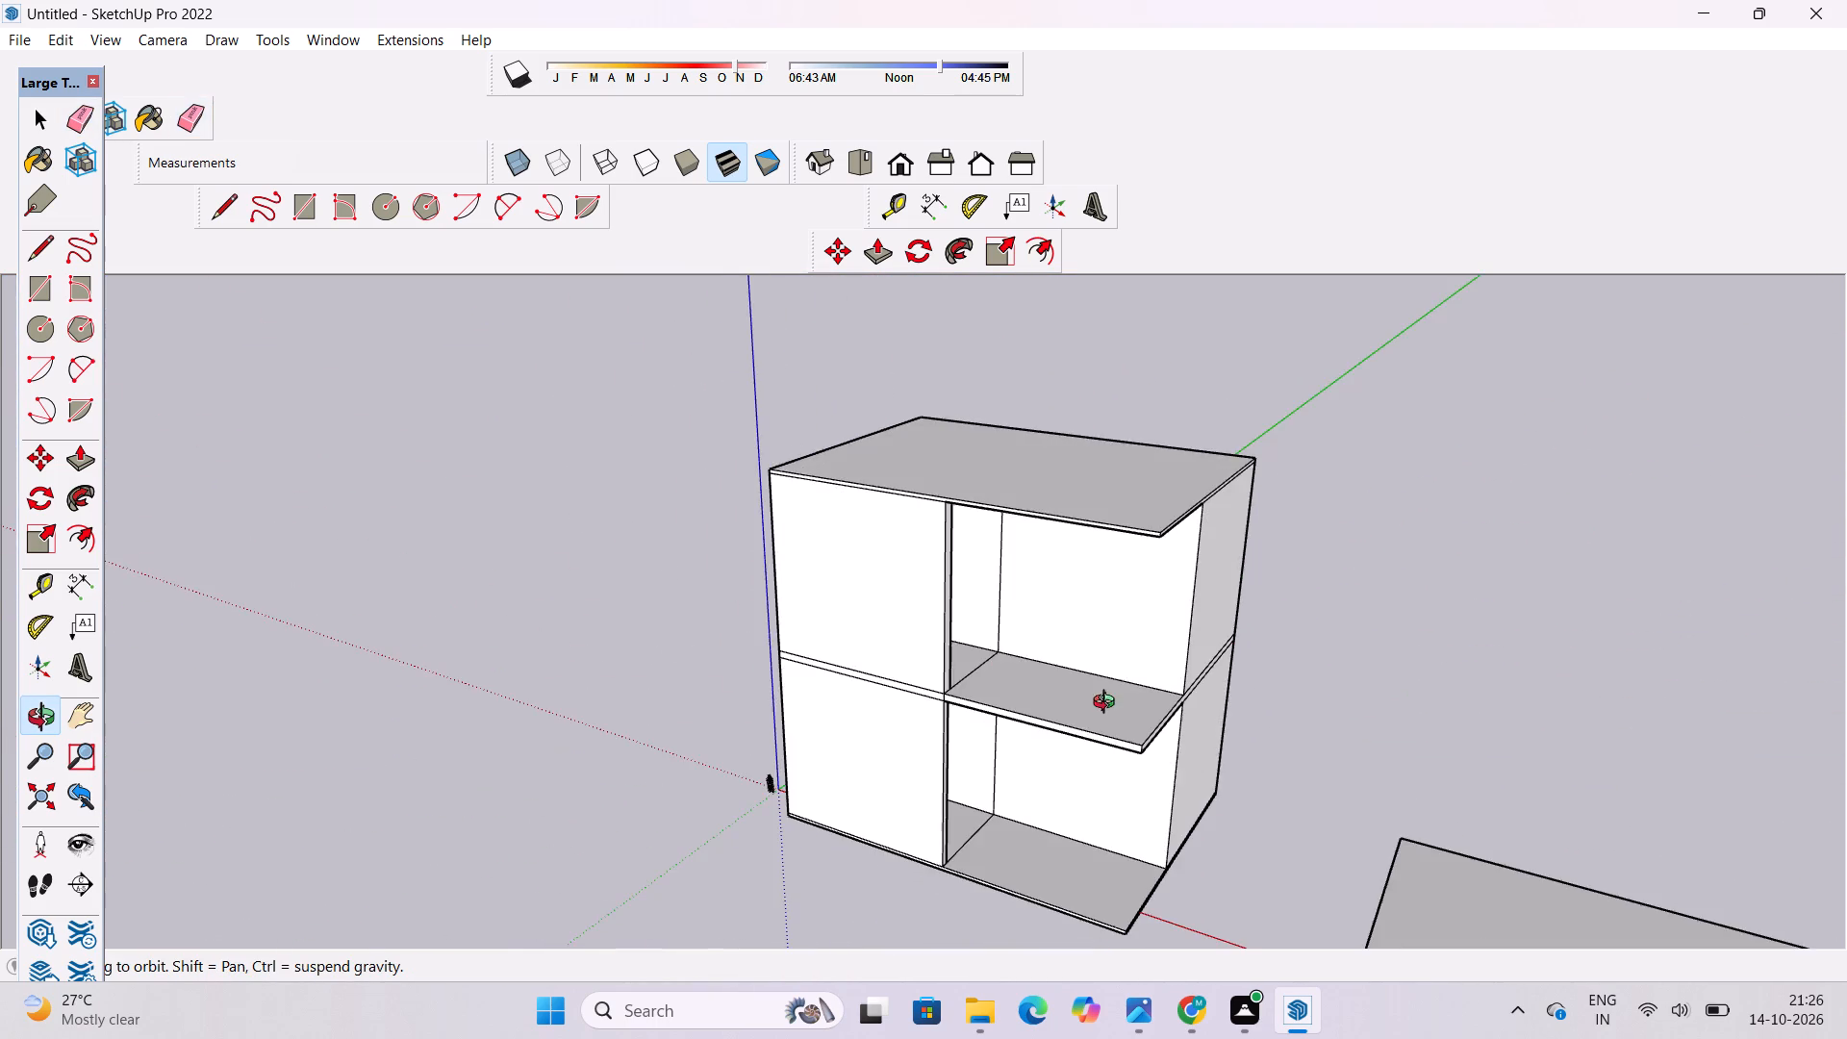
left_click_drag(1104, 710, 994, 641)
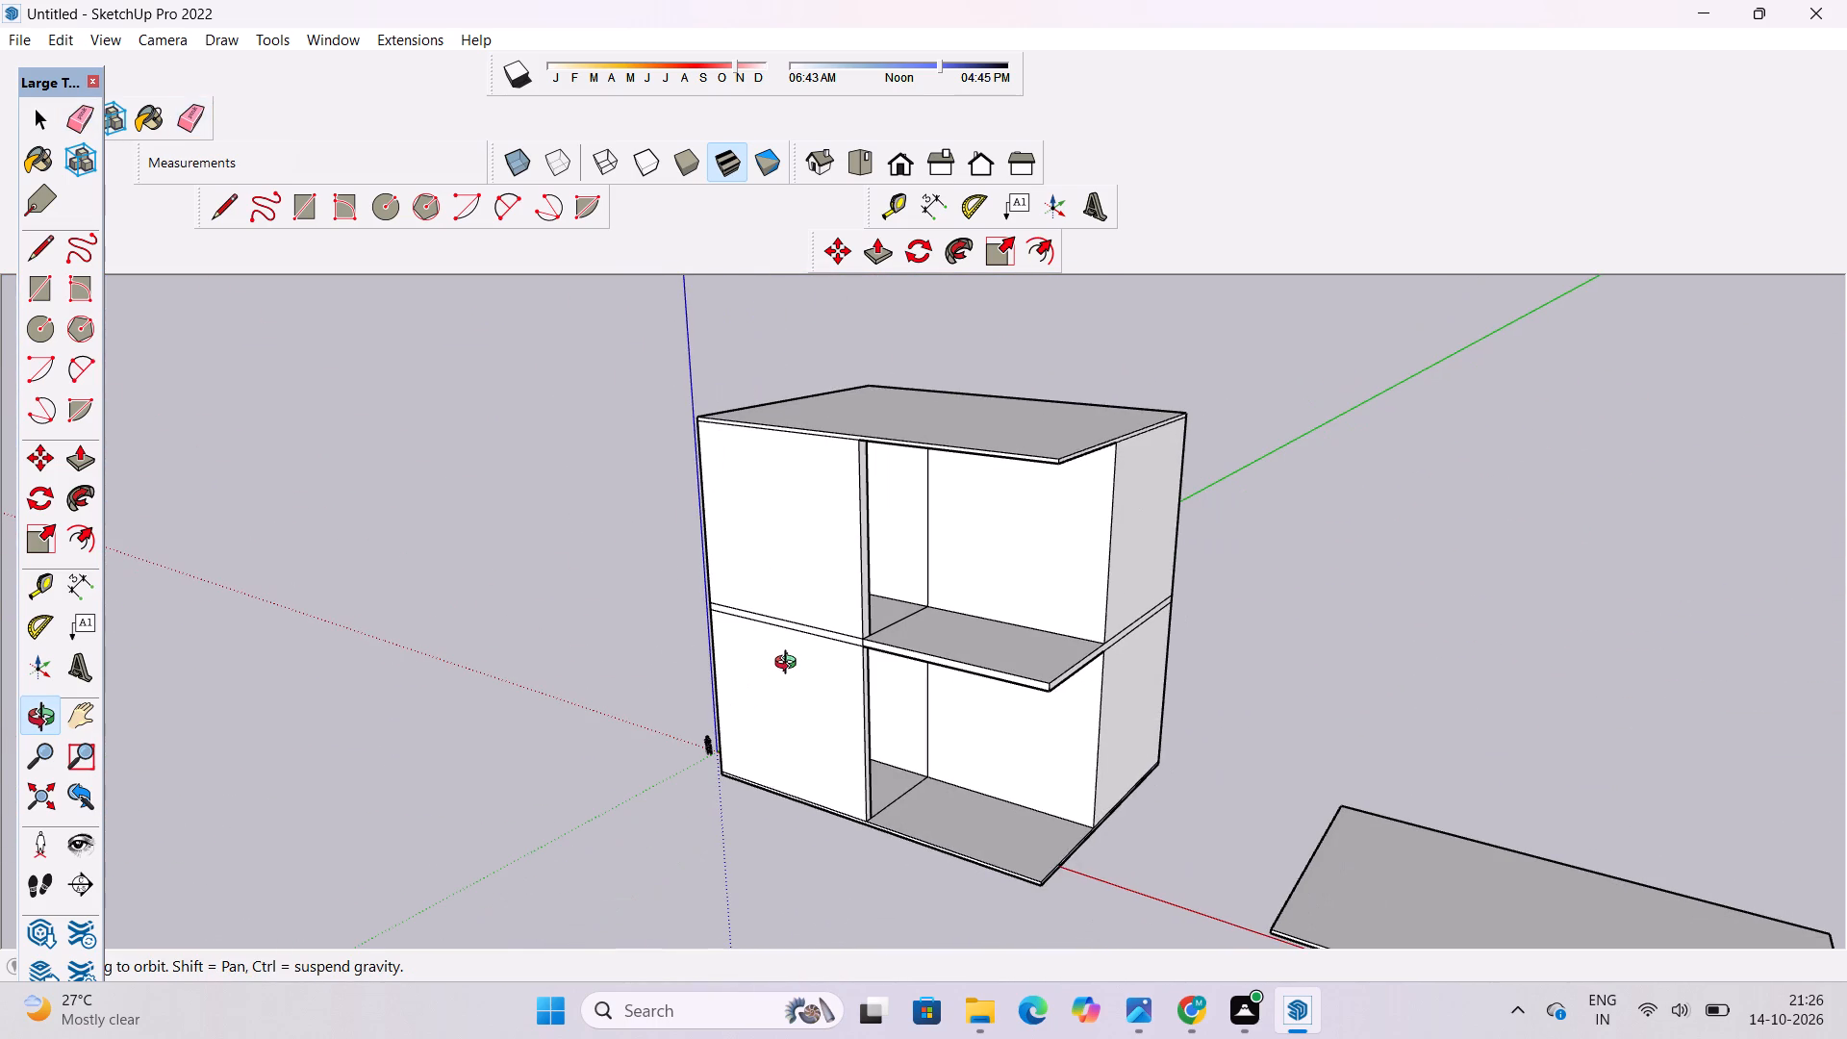
left_click_drag(806, 652, 950, 689)
left_click_drag(880, 632, 867, 688, "shift")
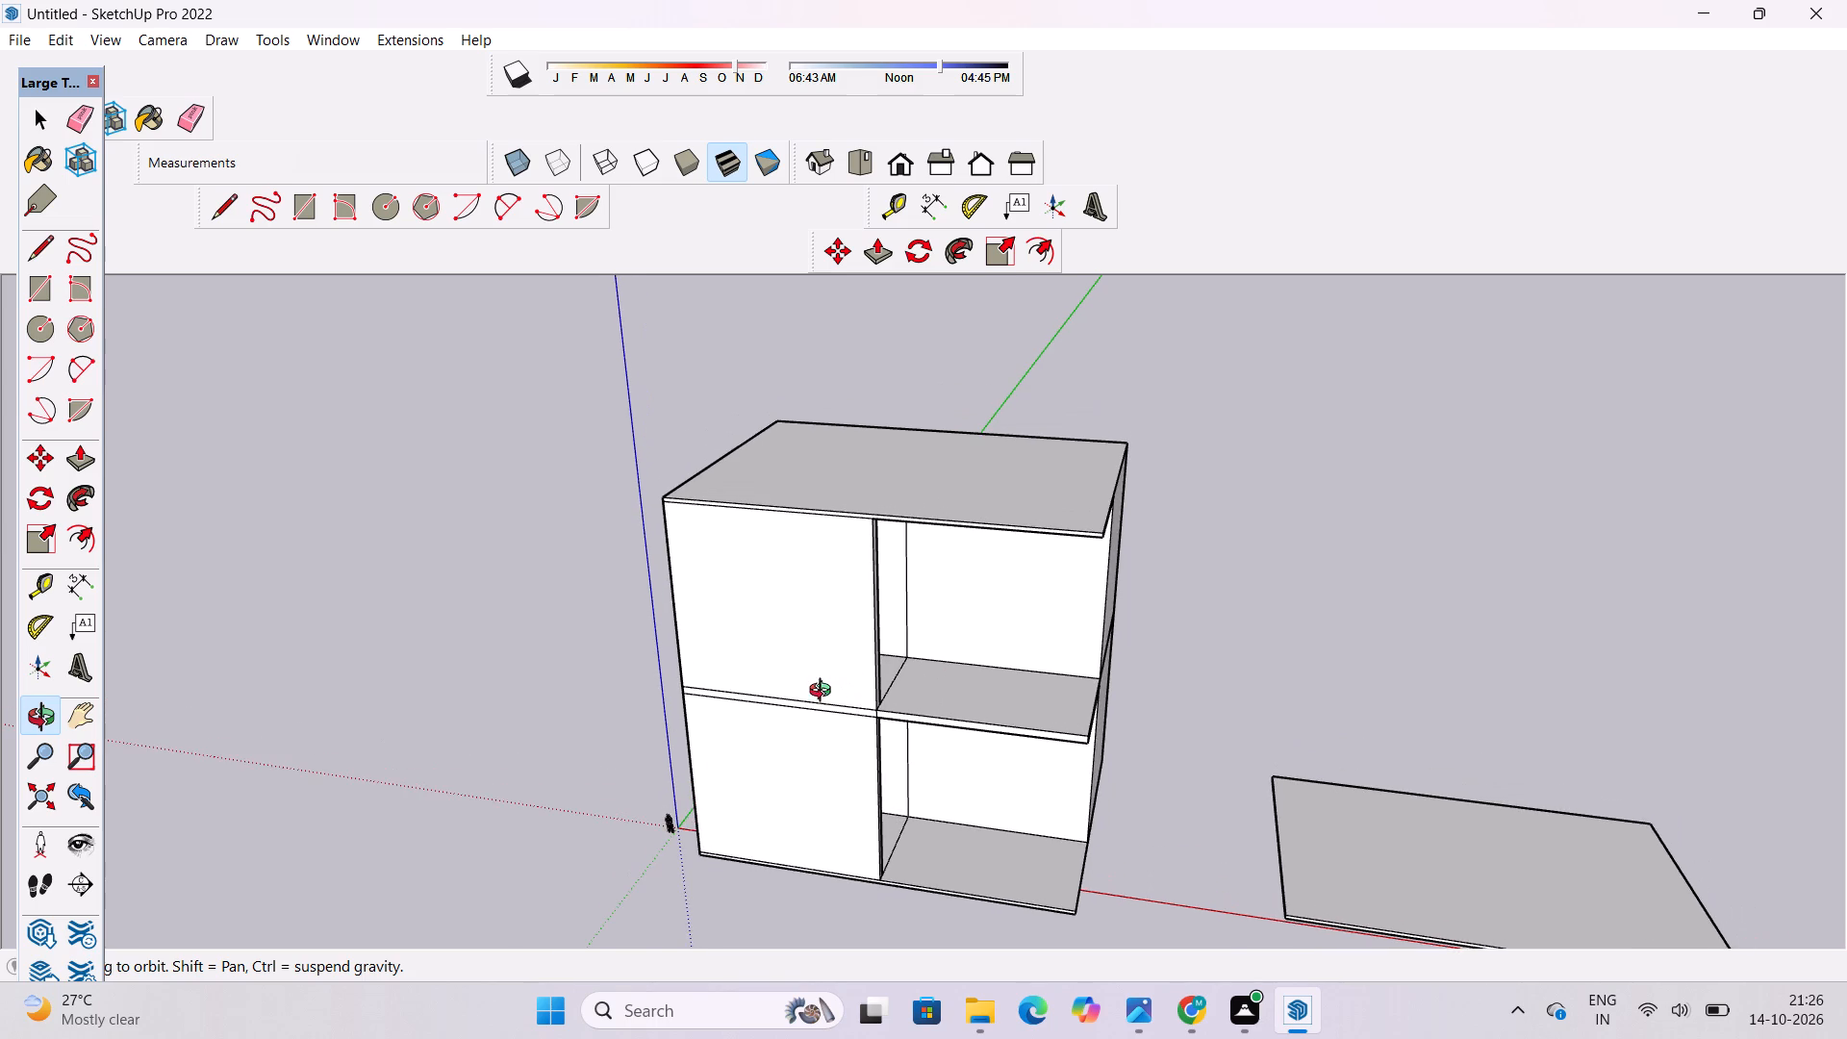
scroll(823, 693, "up", 2)
left_click_drag(805, 691, 887, 769)
scroll(829, 710, "down", 5)
left_click_drag(850, 691, 841, 742, "shift")
left_click_drag(841, 743, 873, 637)
left_click_drag(904, 757, 891, 665, "shift")
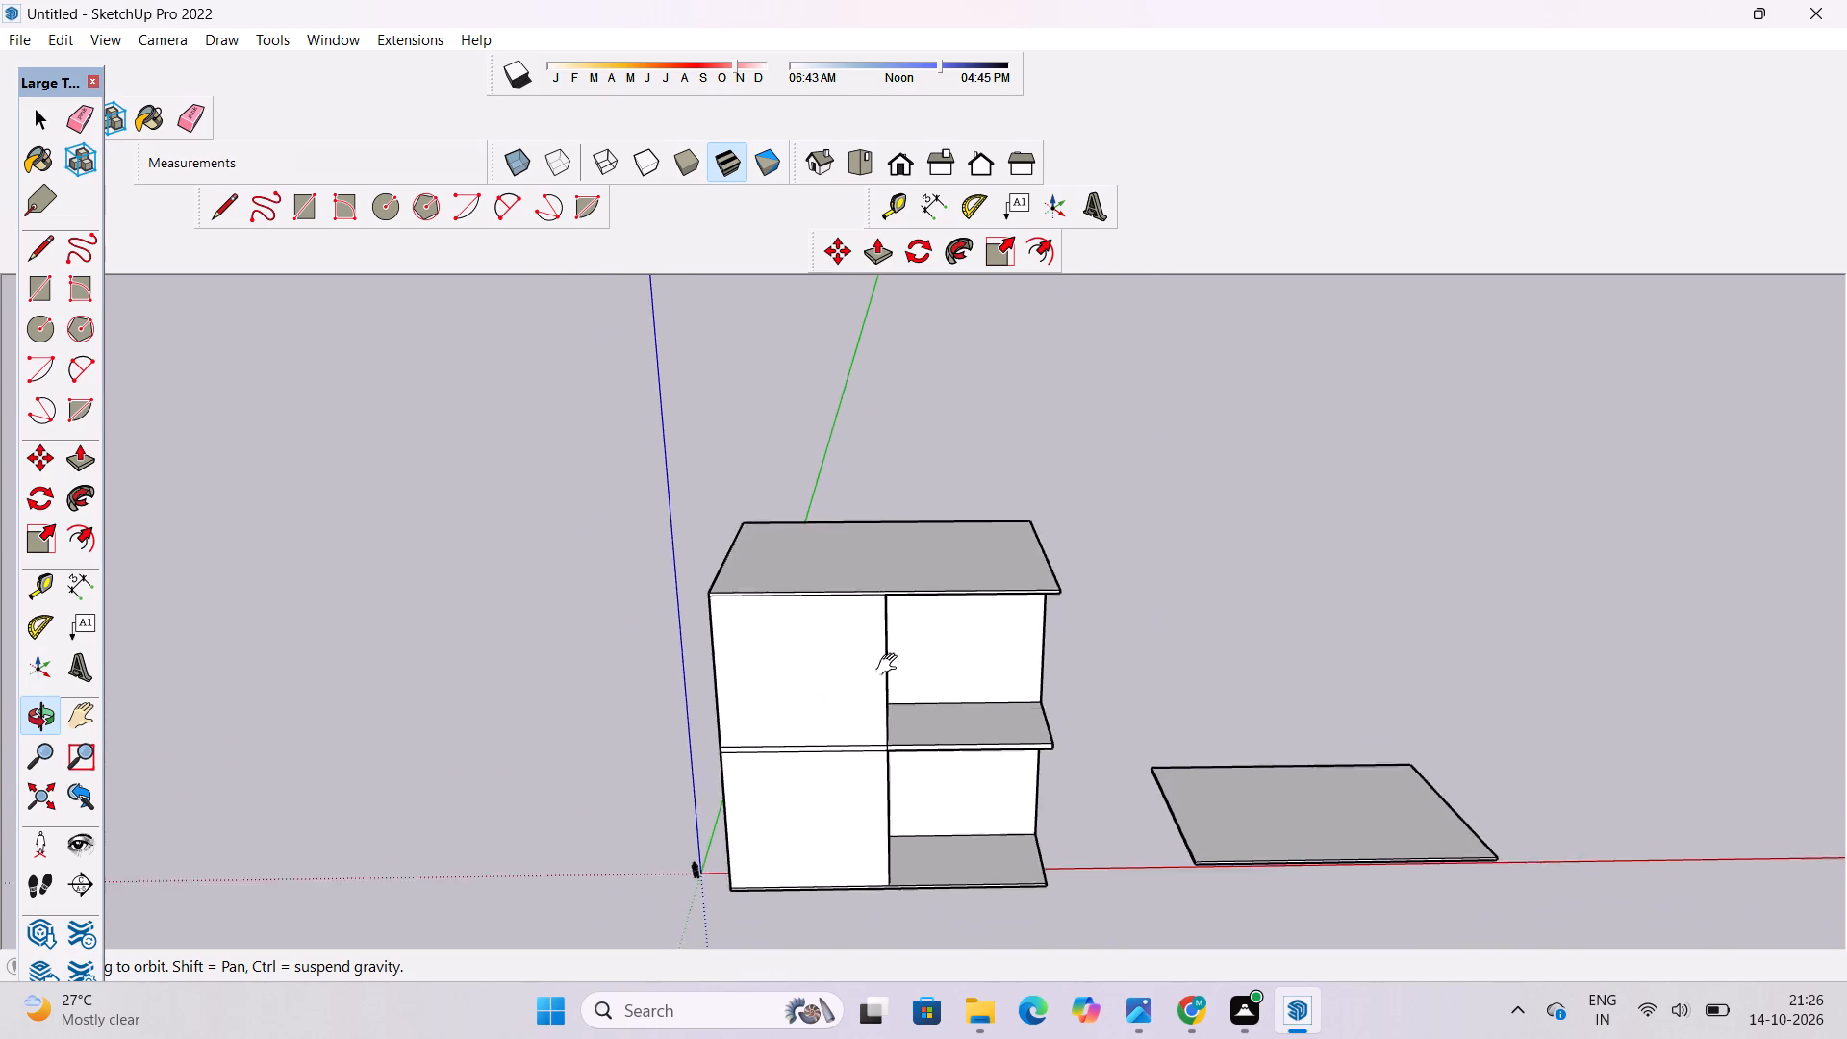
left_click_drag(891, 665, 868, 574, "shift")
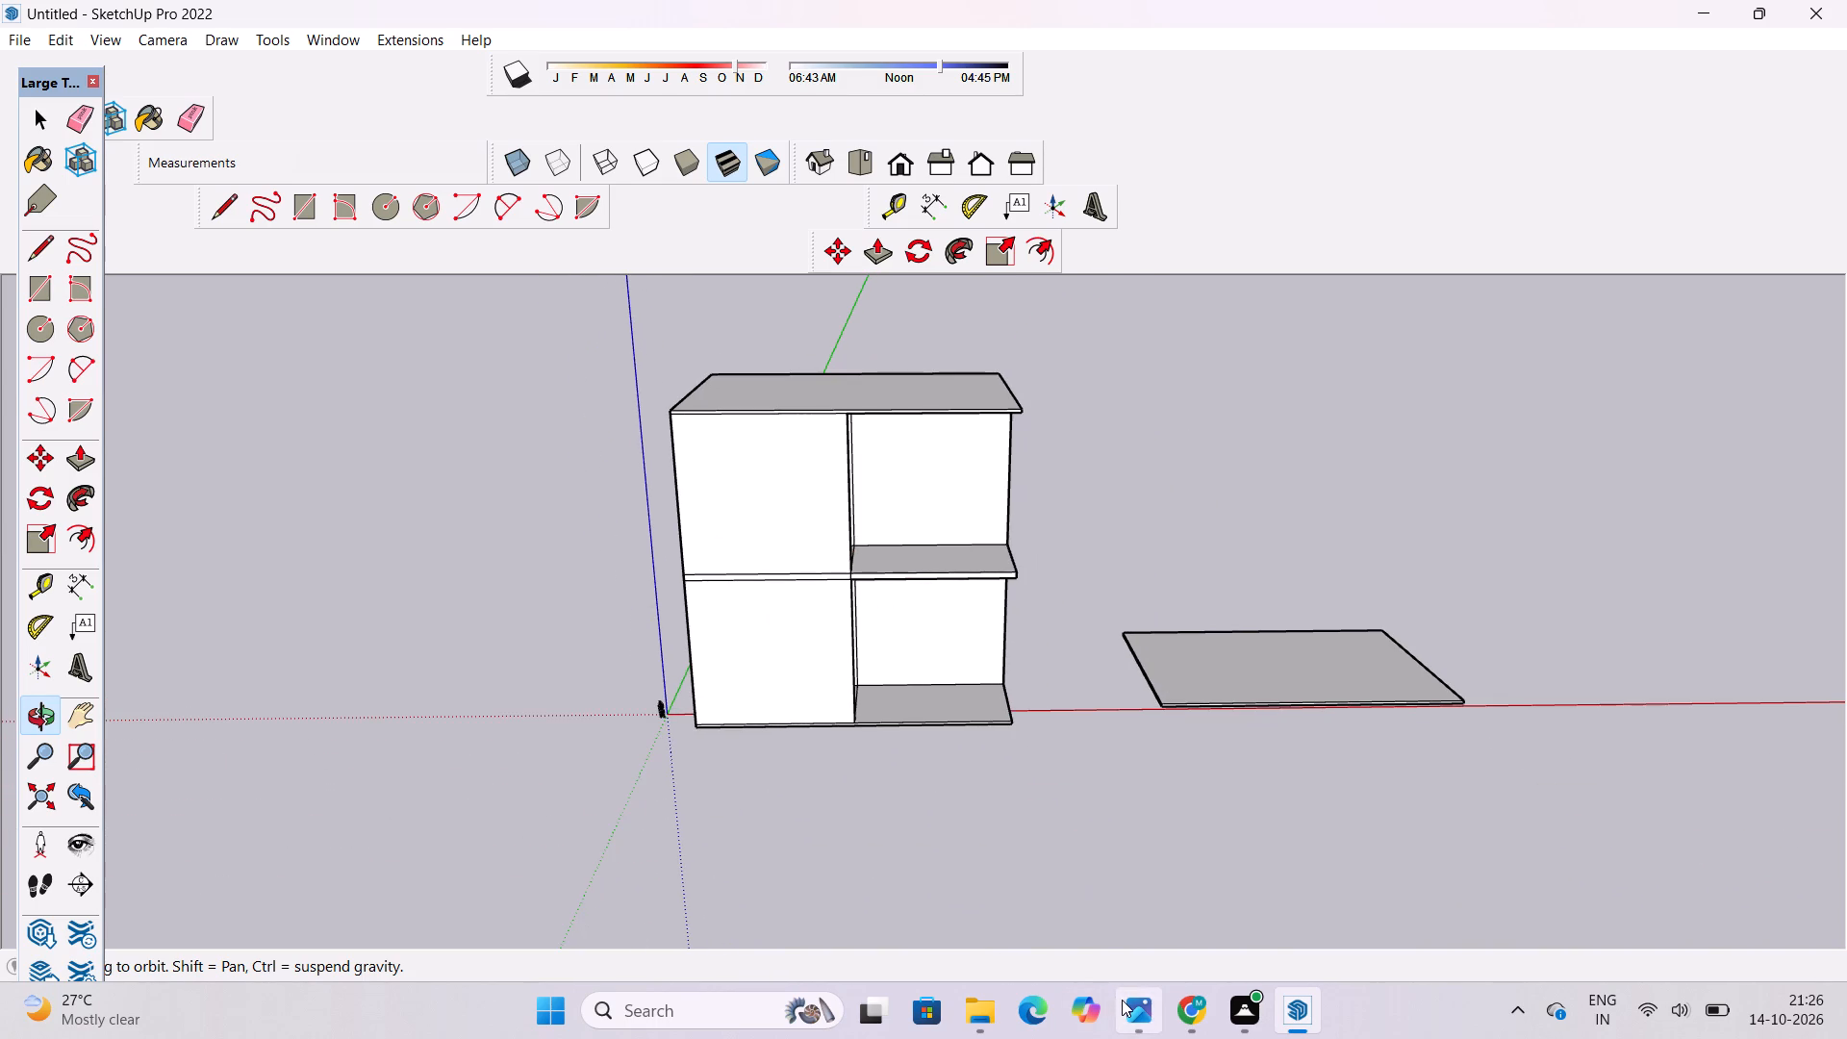
Compare the model's front massing and balcony bays with the reference house picture in Photos, returning to SketchUp.
left_click(1122, 1000)
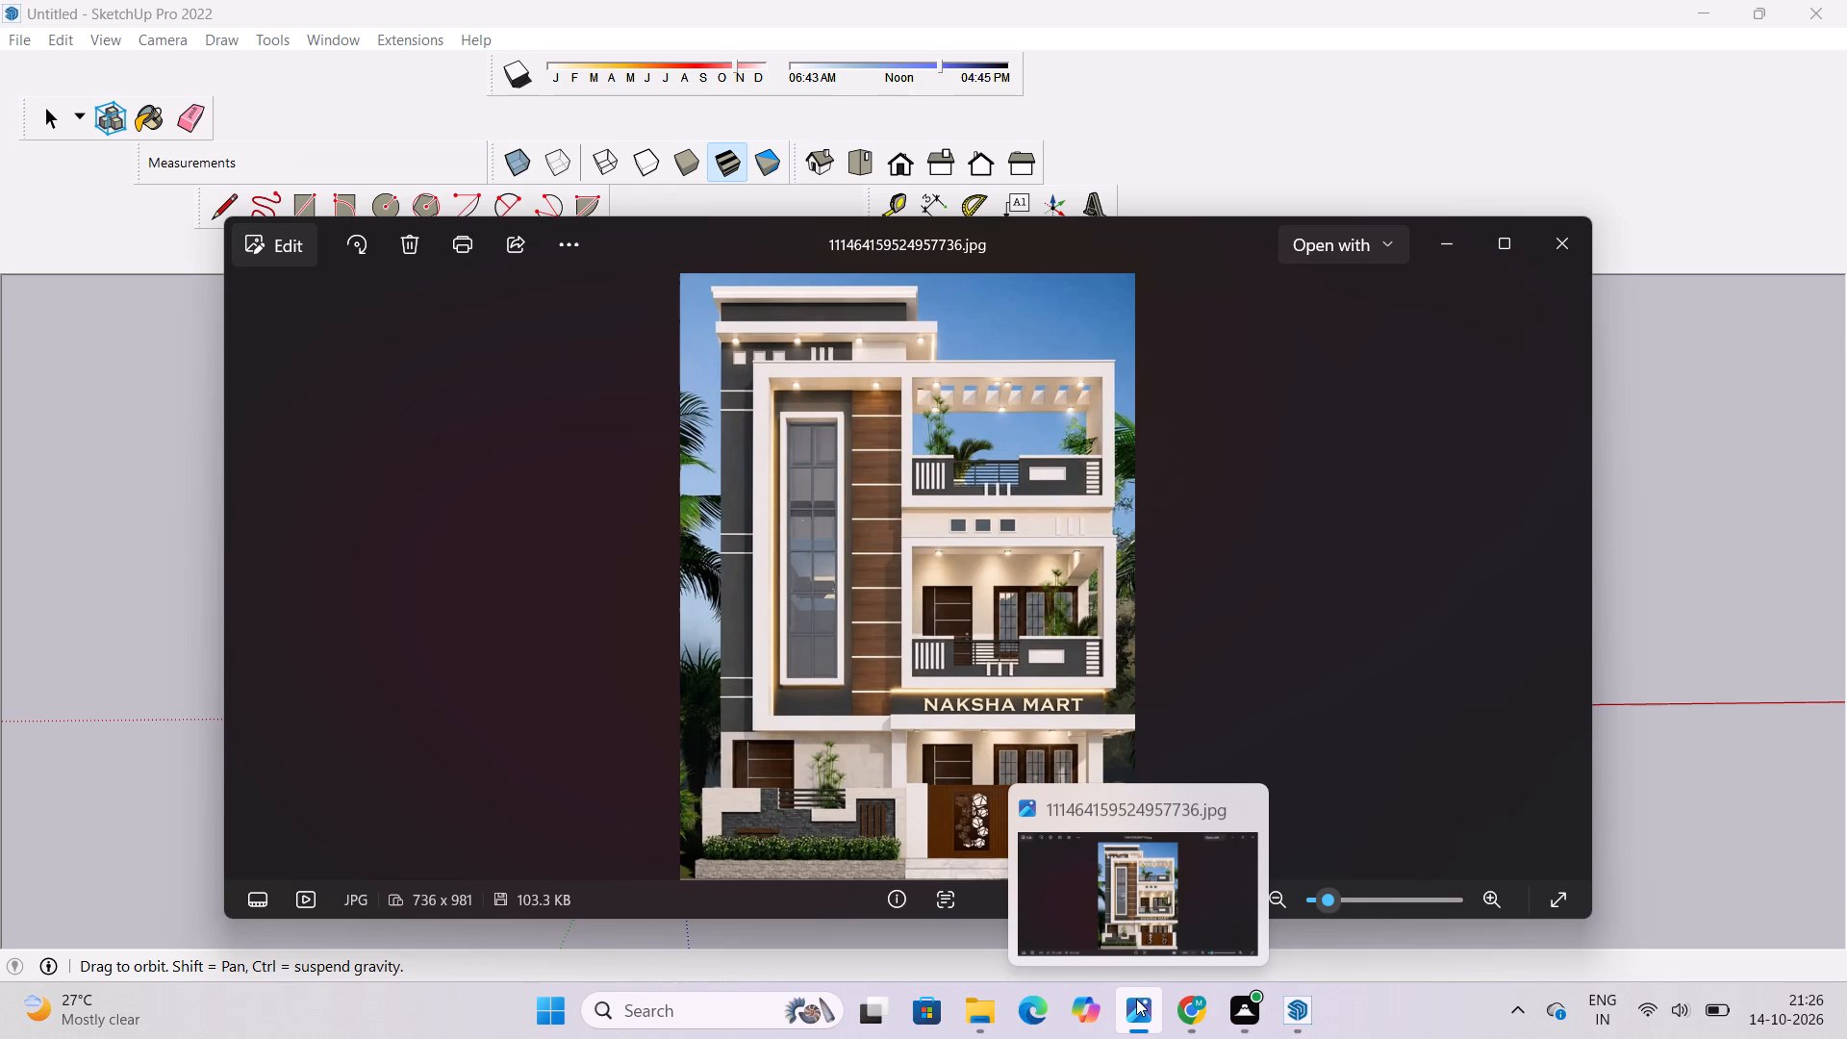
left_click(1136, 999)
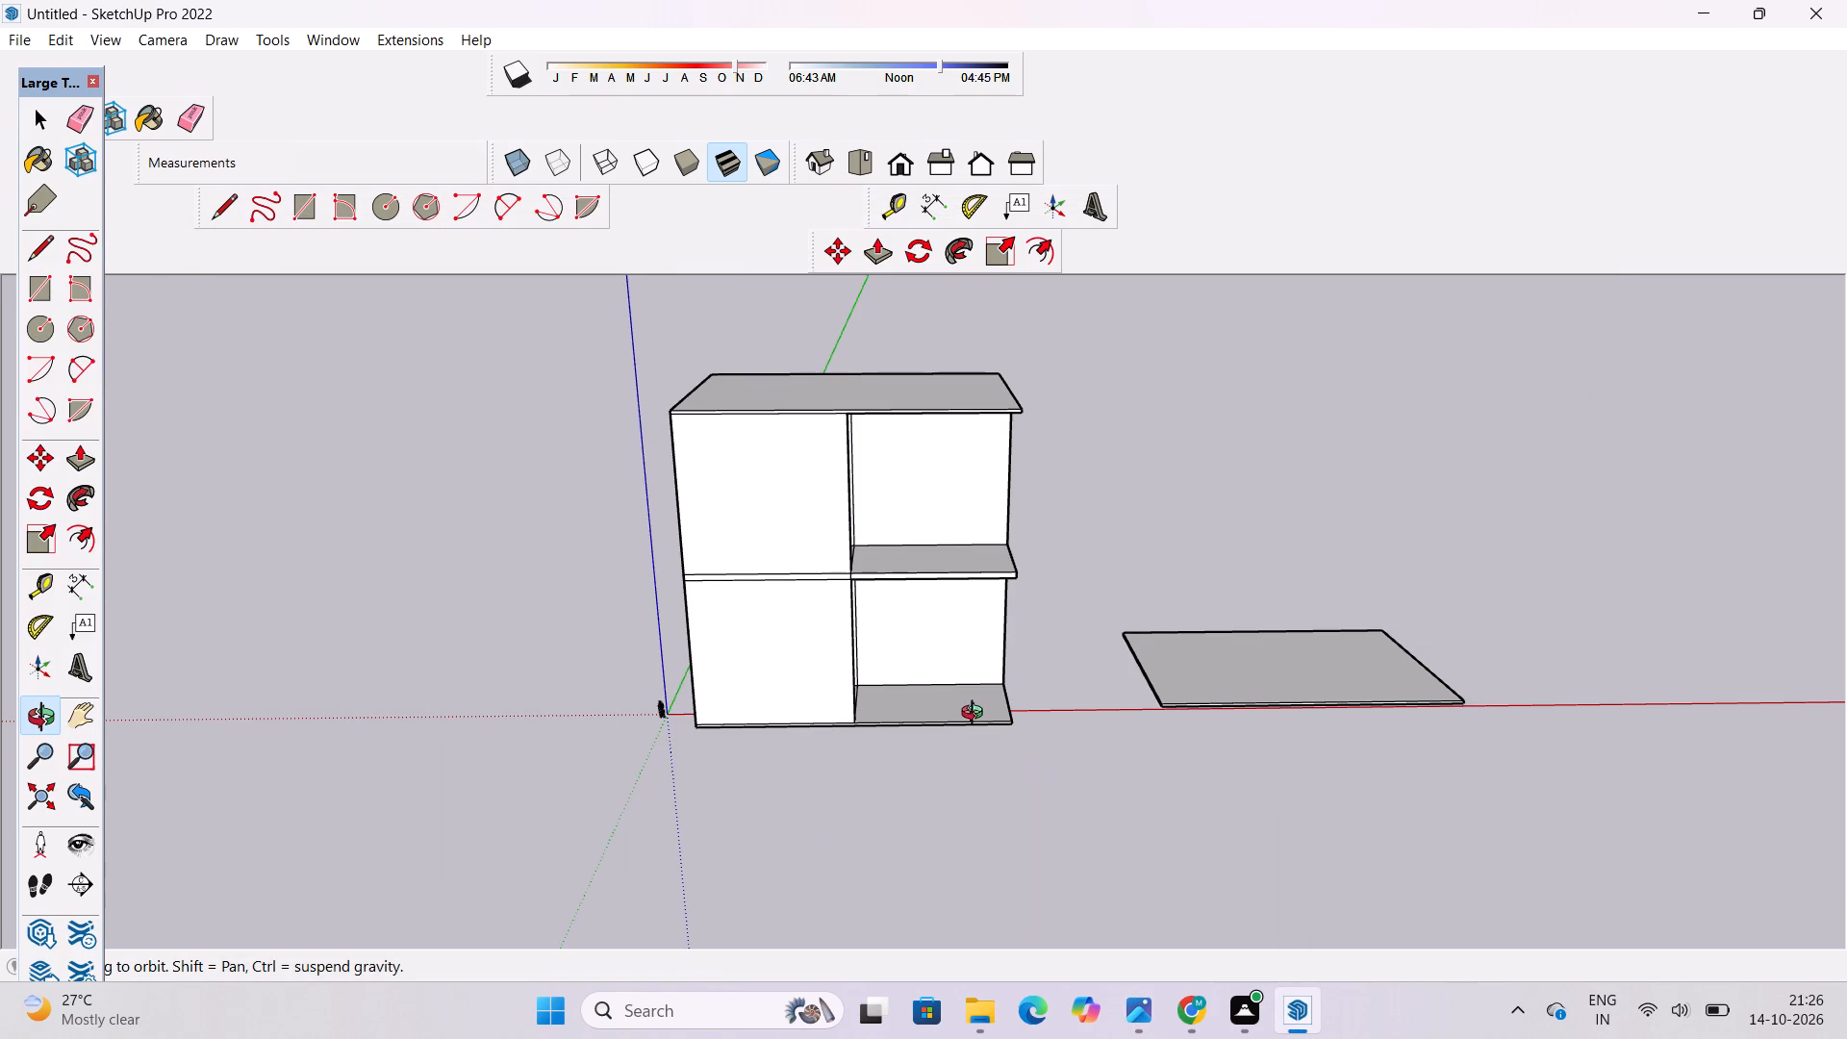
left_click_drag(976, 696, 975, 771)
left_click_drag(975, 771, 979, 820, "shift")
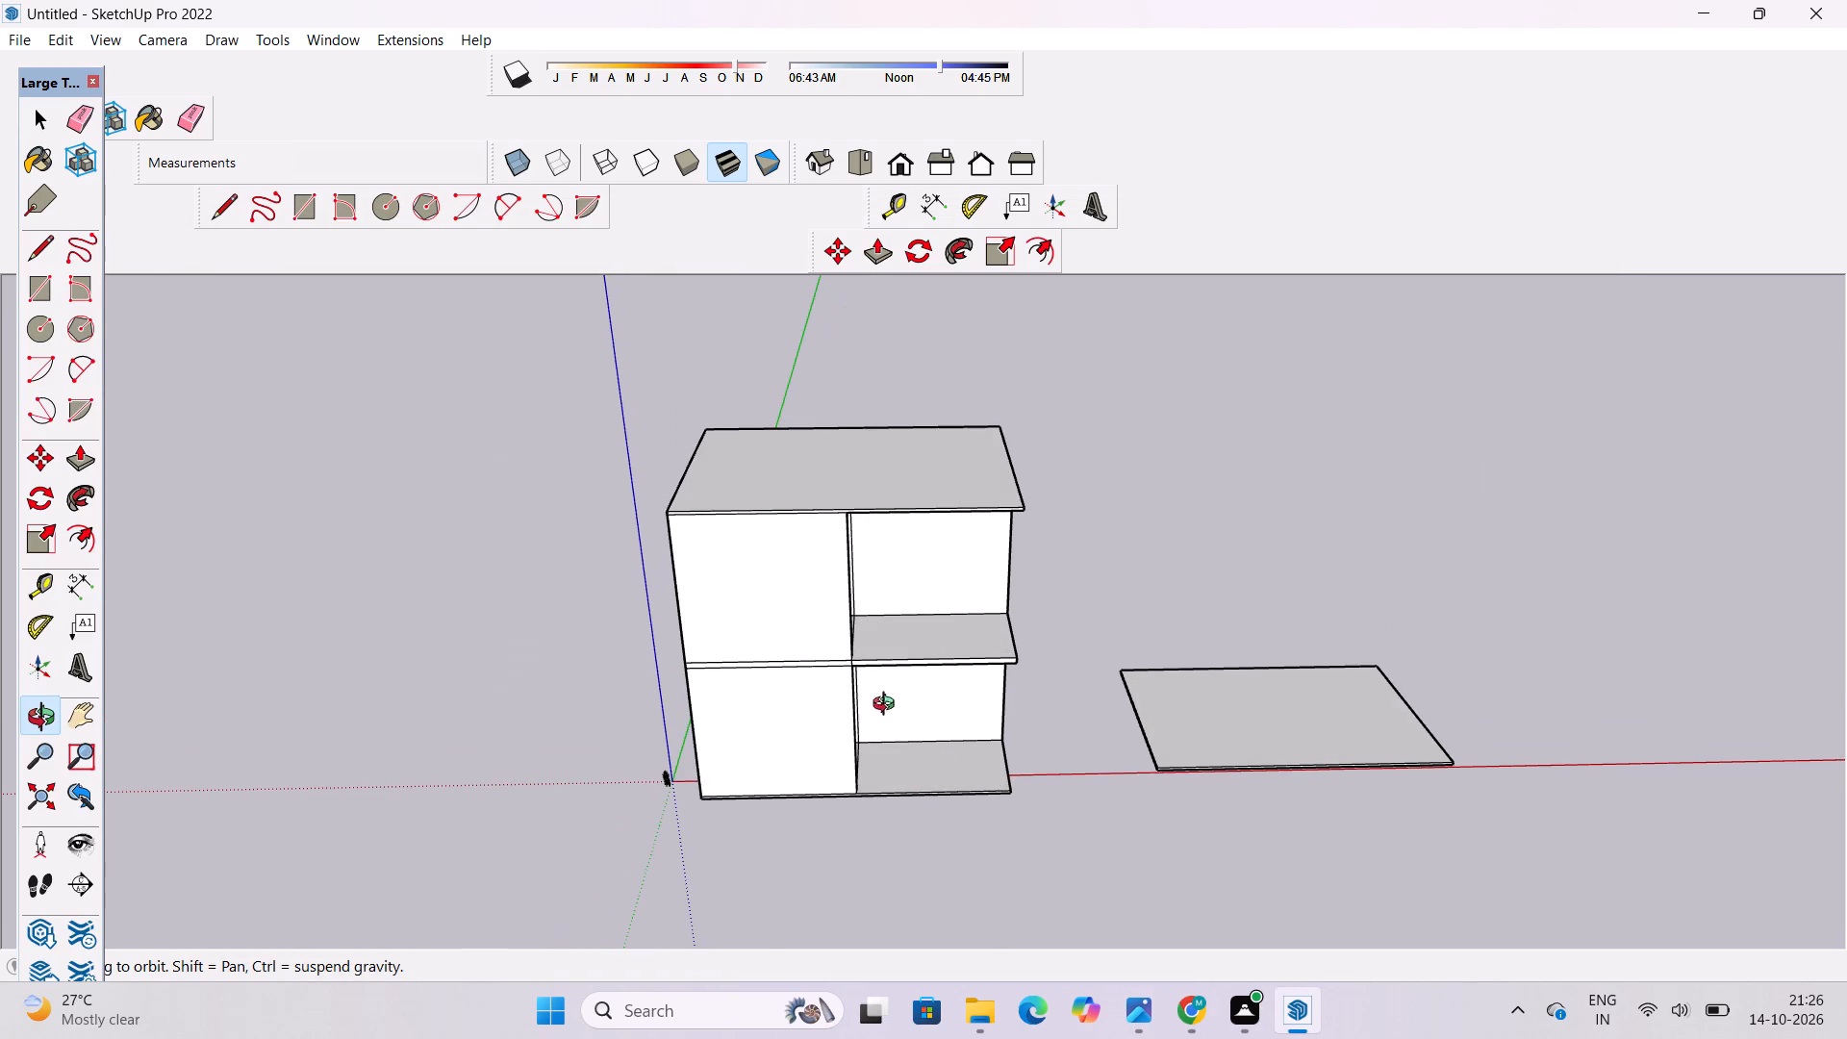
left_click_drag(949, 770, 943, 693, "shift")
left_click(1148, 1004)
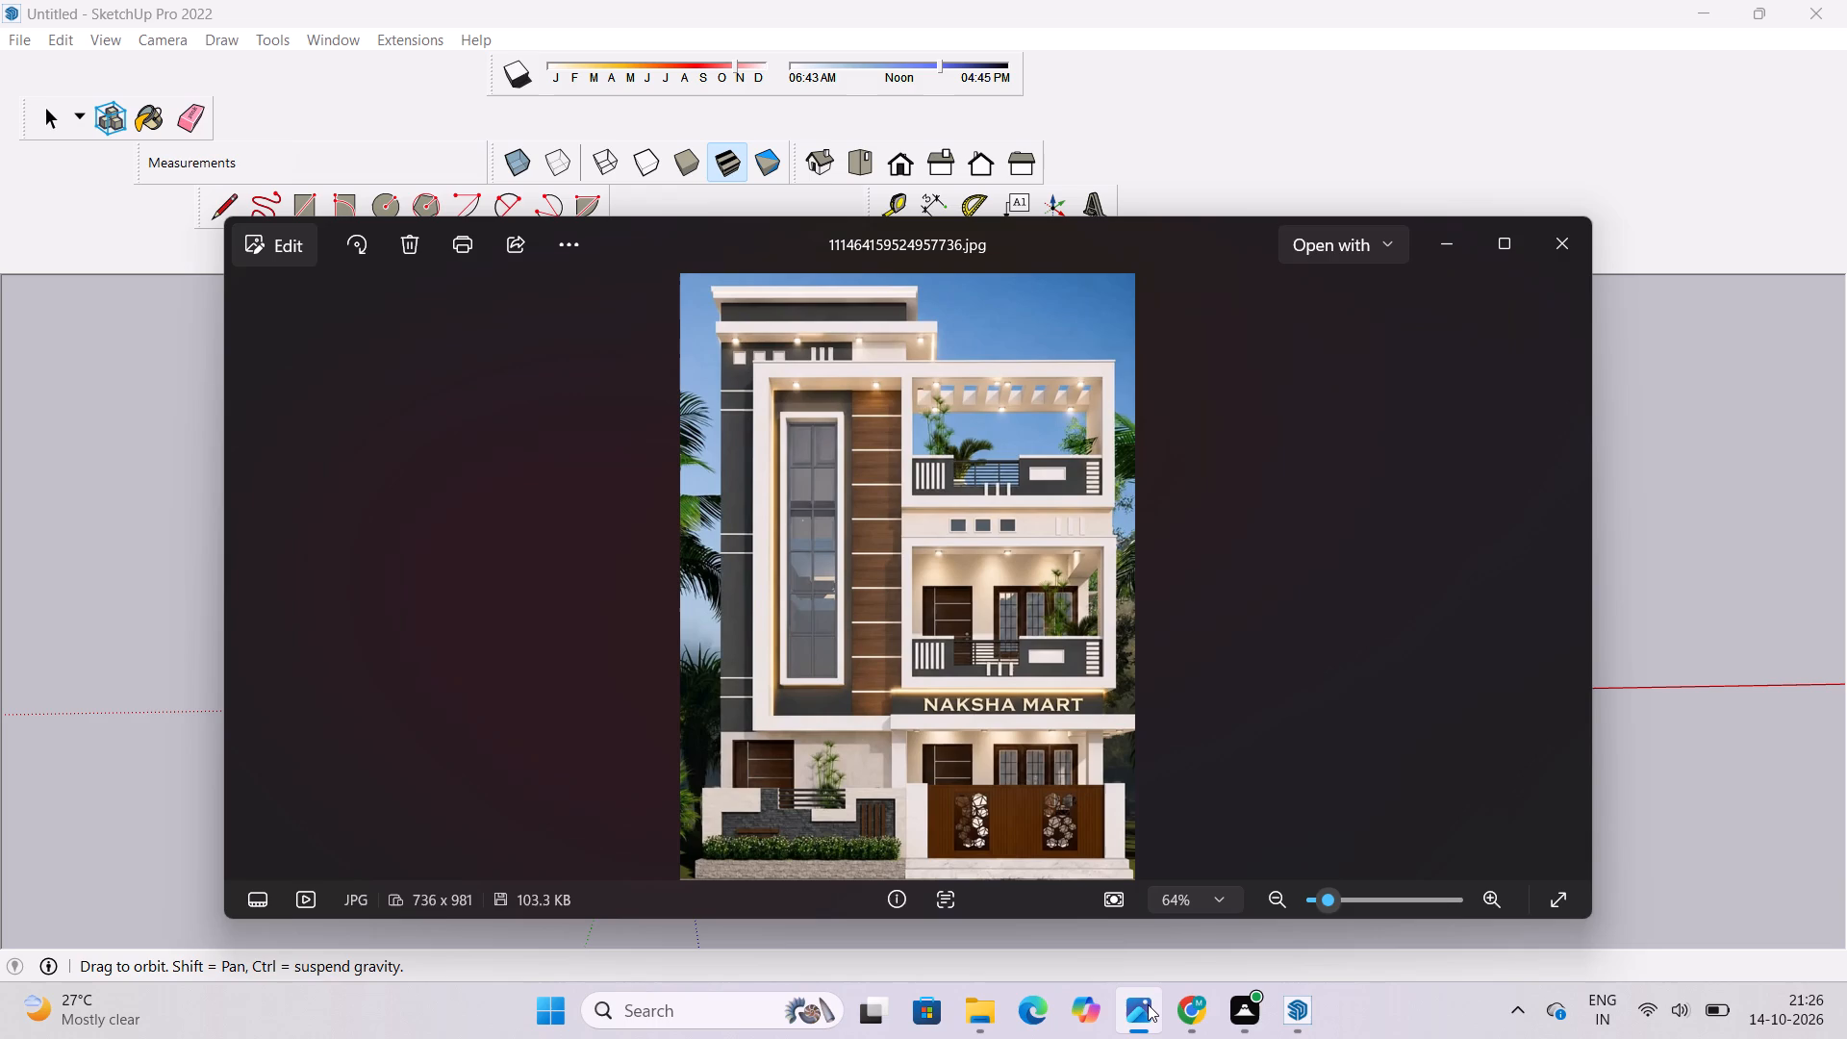
left_click(1148, 1004)
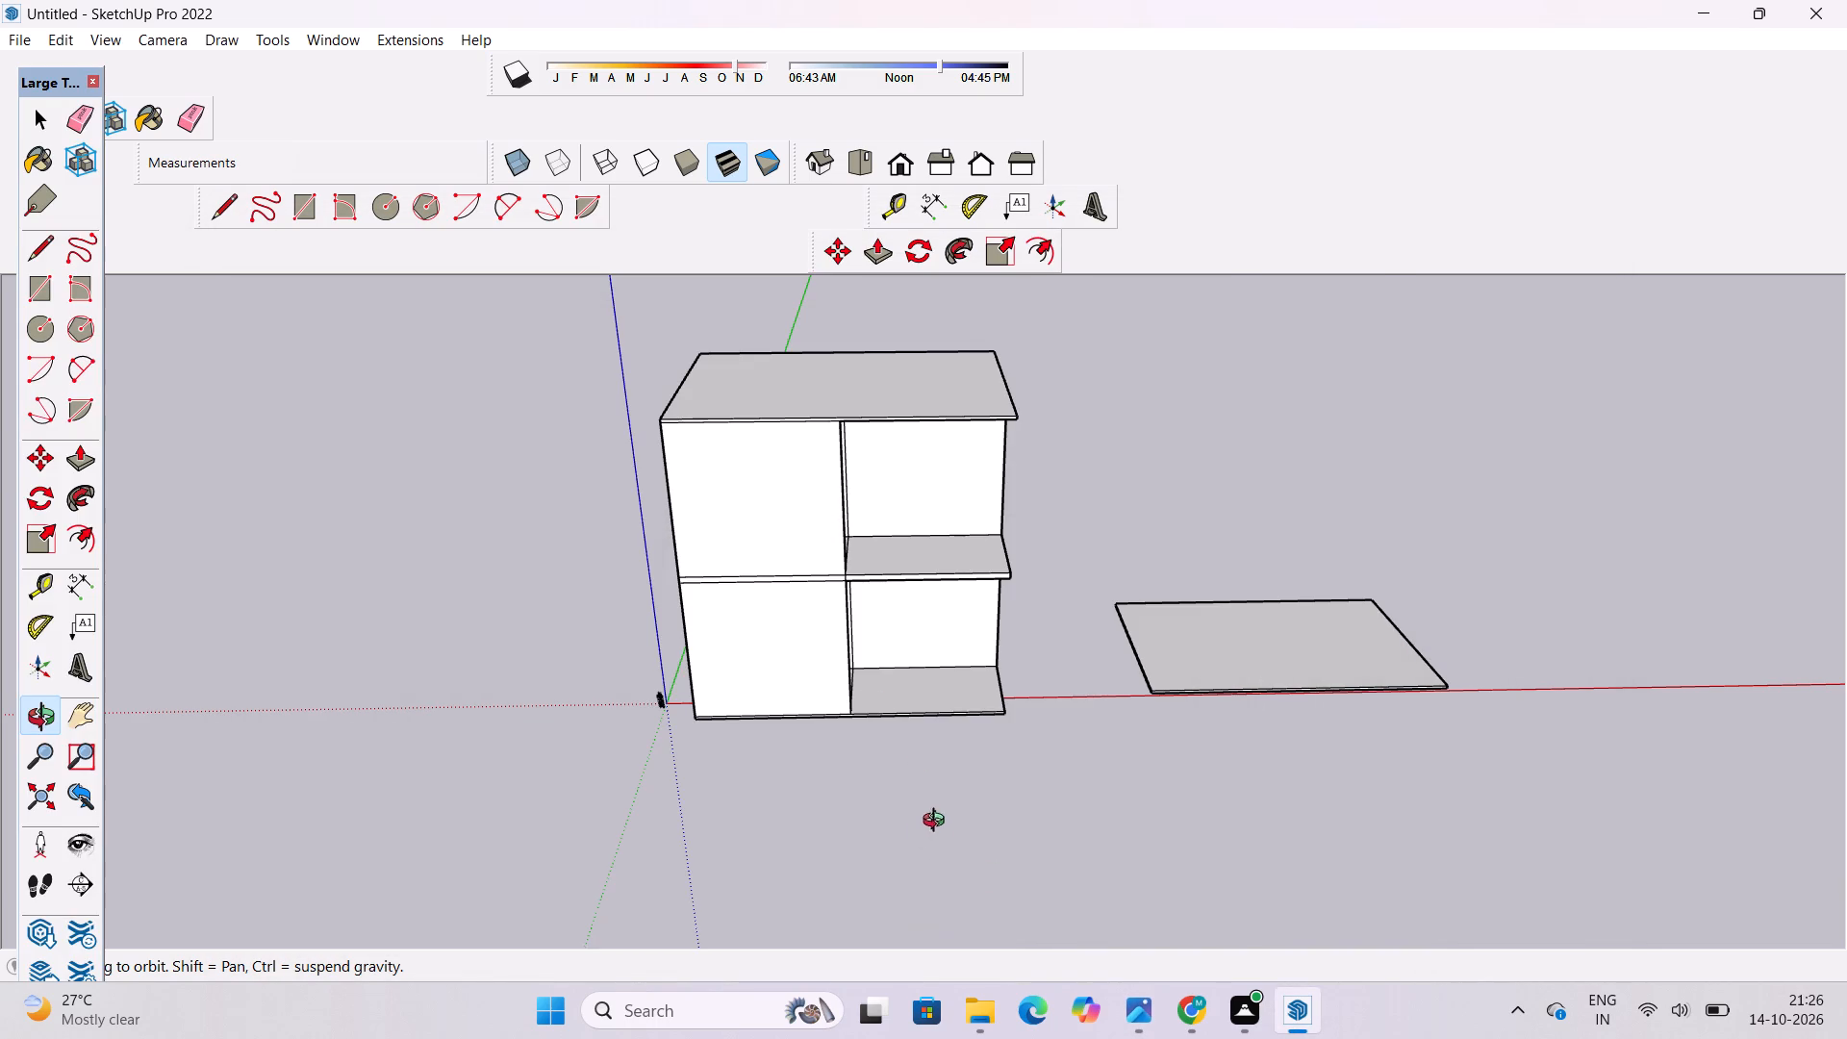
left_click_drag(849, 664, 879, 838, "shift")
left_click_drag(883, 801, 875, 574)
scroll(961, 608, "up", 5)
left_click_drag(1003, 660, 868, 639)
scroll(937, 797, "down", 6)
left_click_drag(921, 745, 986, 703)
left_click_drag(985, 703, 1051, 770)
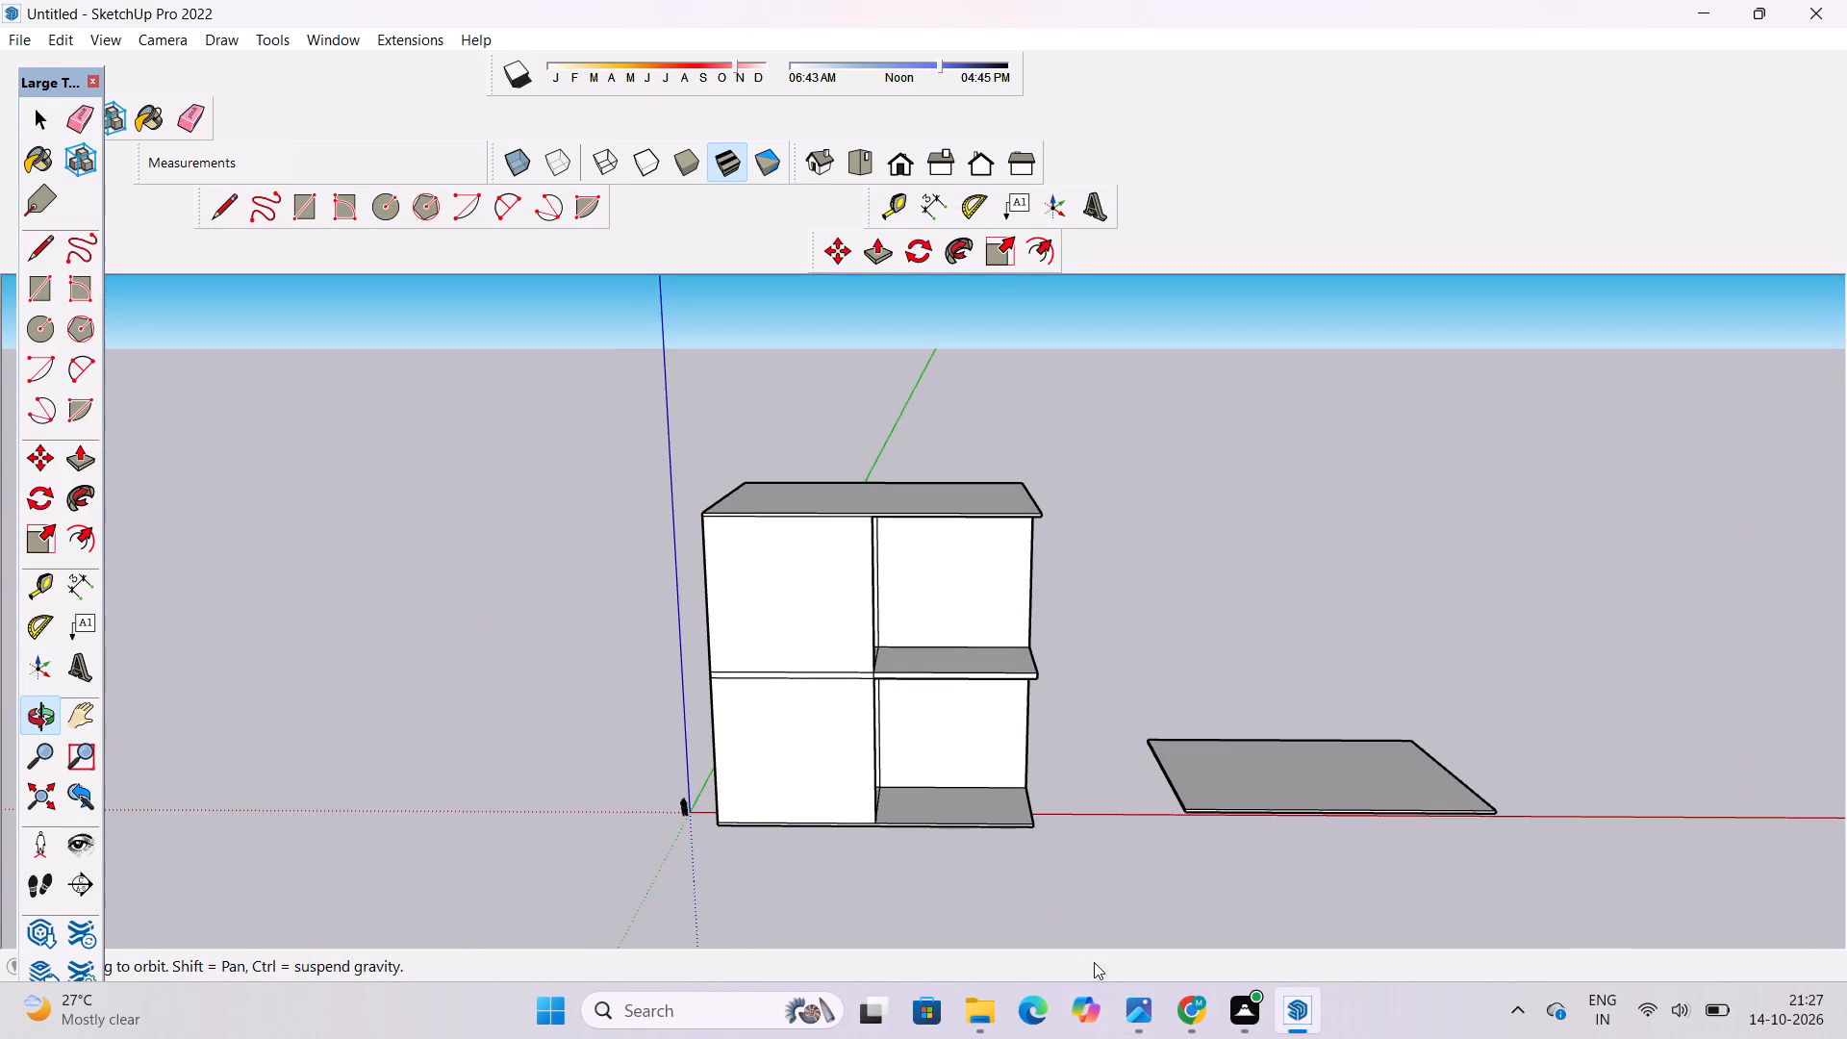
left_click(1123, 1006)
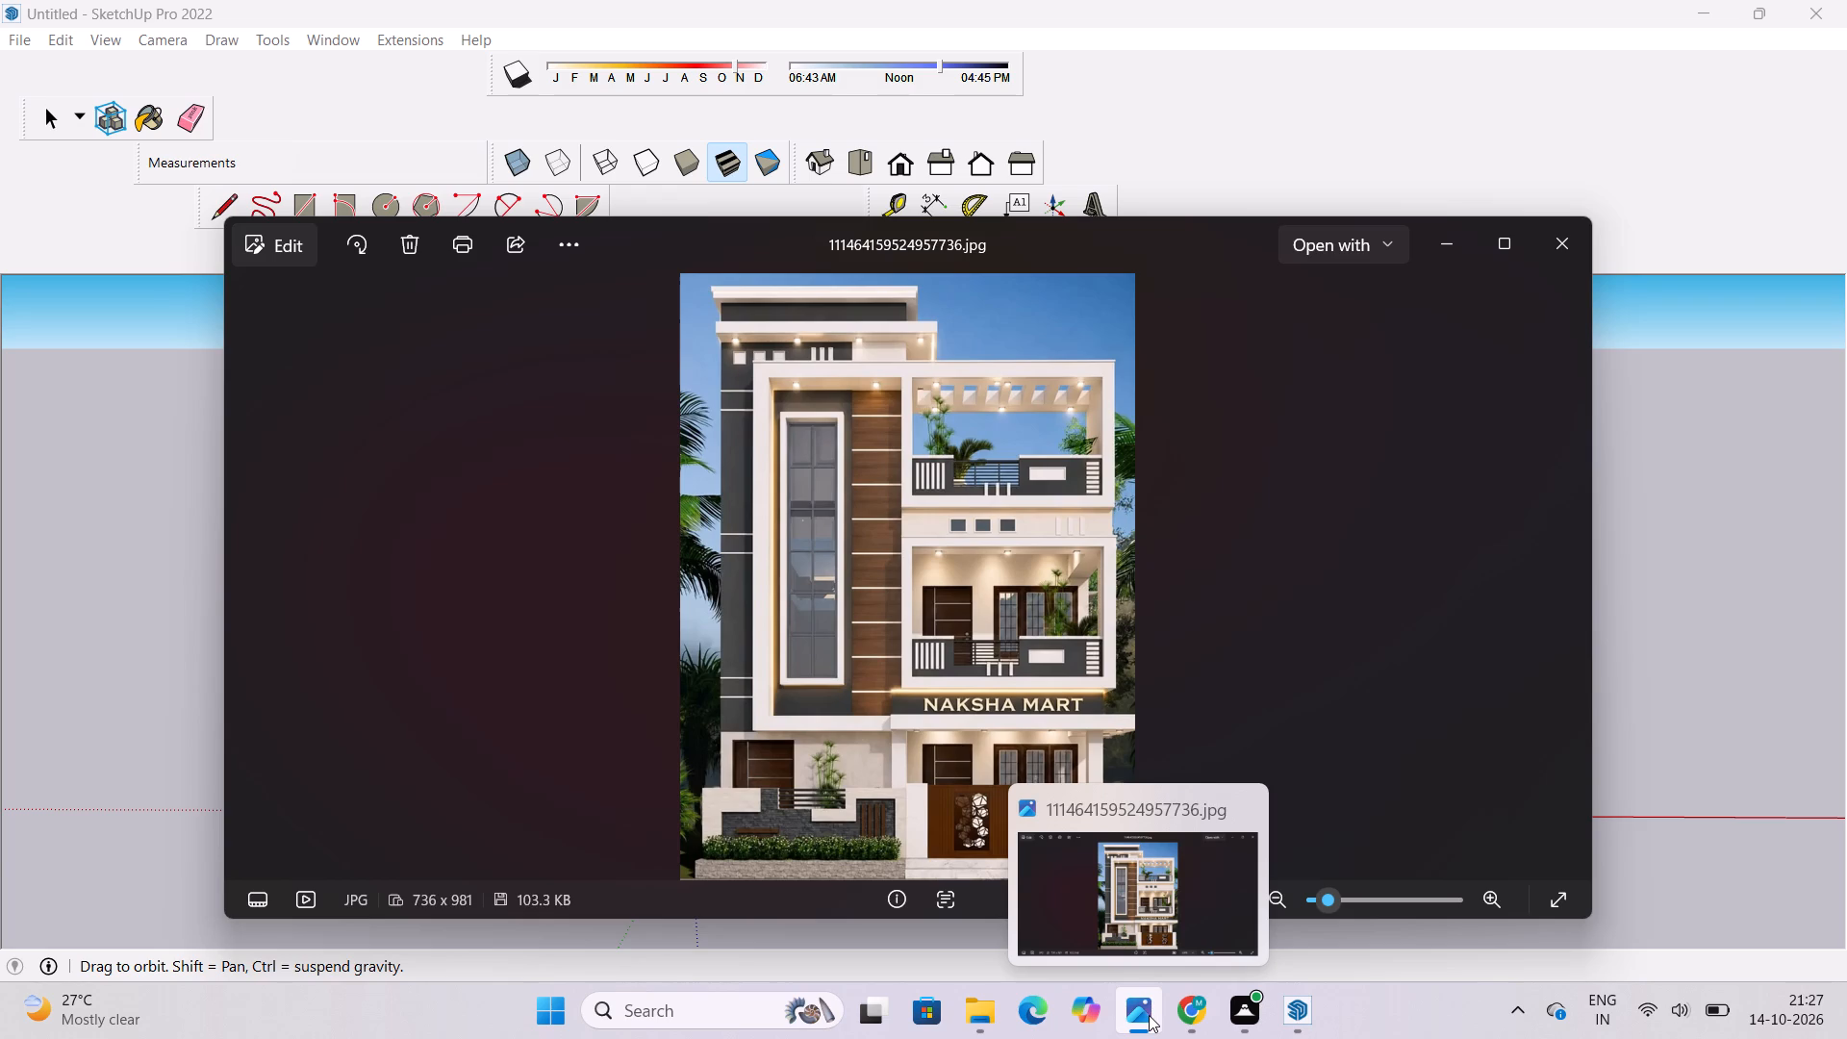
left_click(1149, 1015)
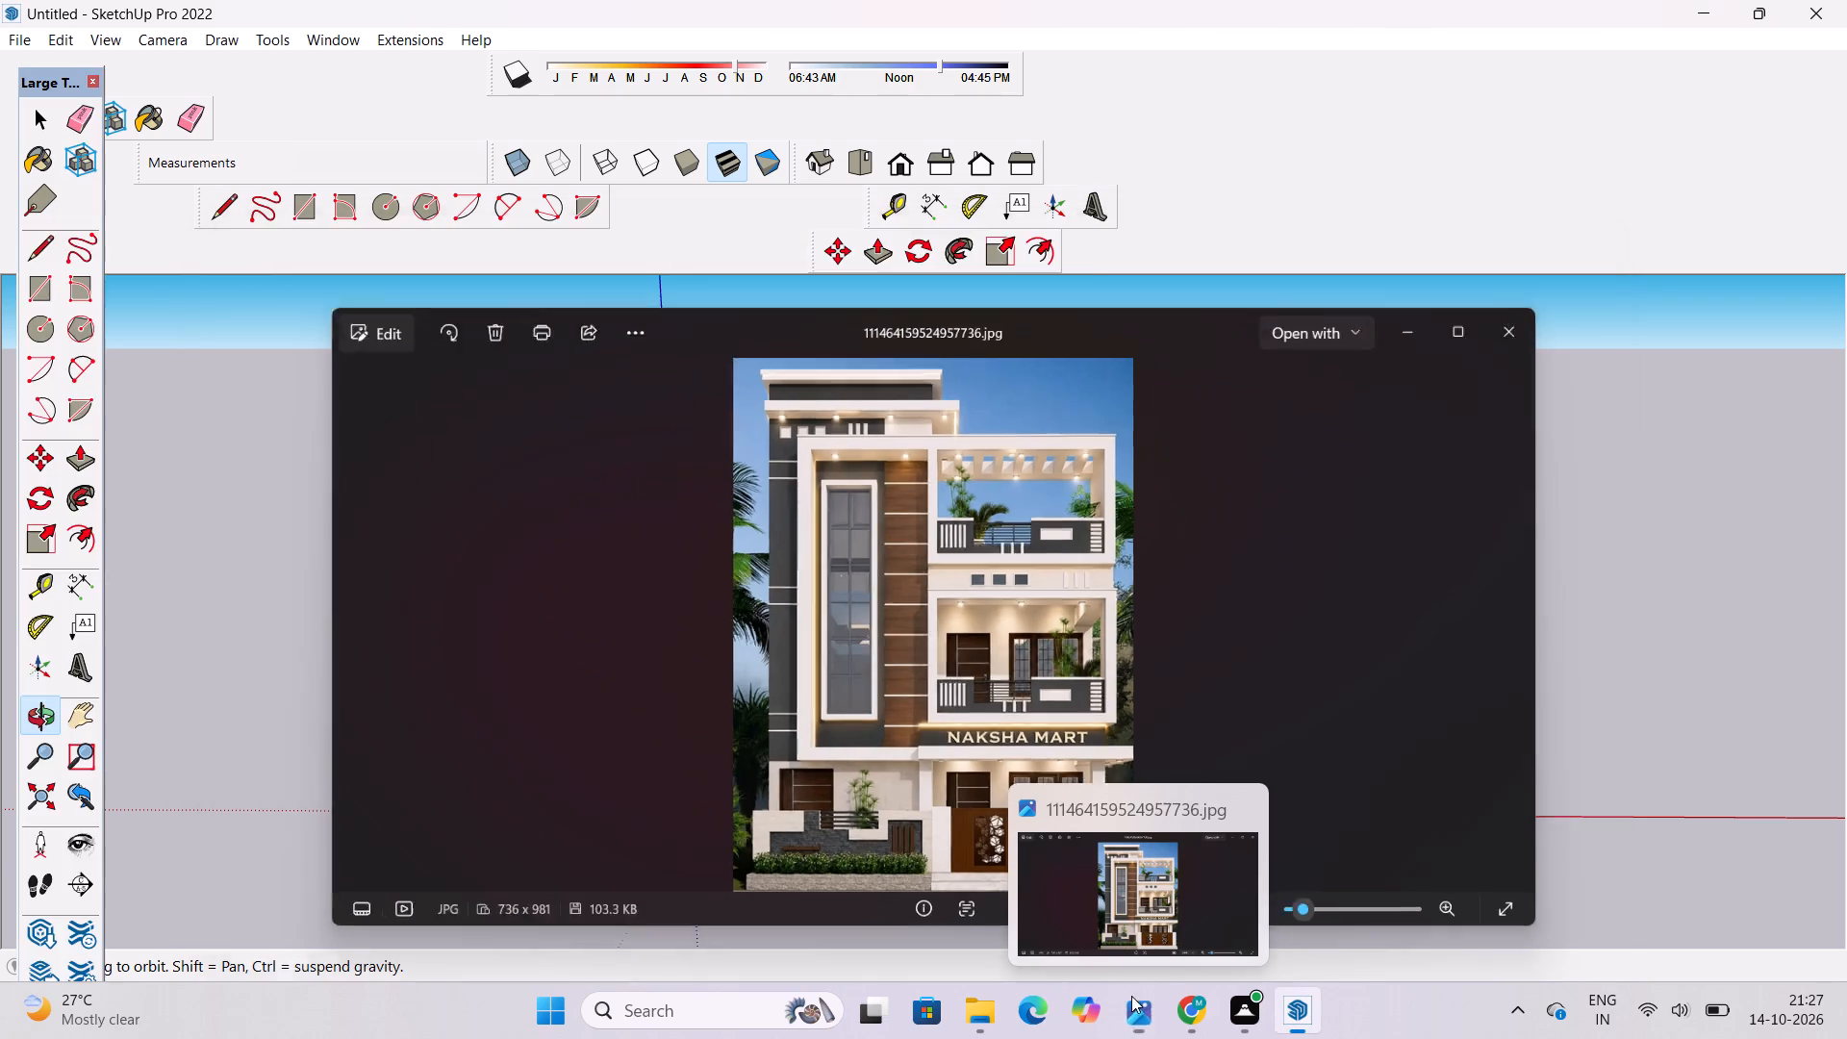
left_click_drag(732, 538, 729, 615, "shift")
left_click_drag(838, 699, 807, 599)
left_click_drag(807, 599, 807, 646)
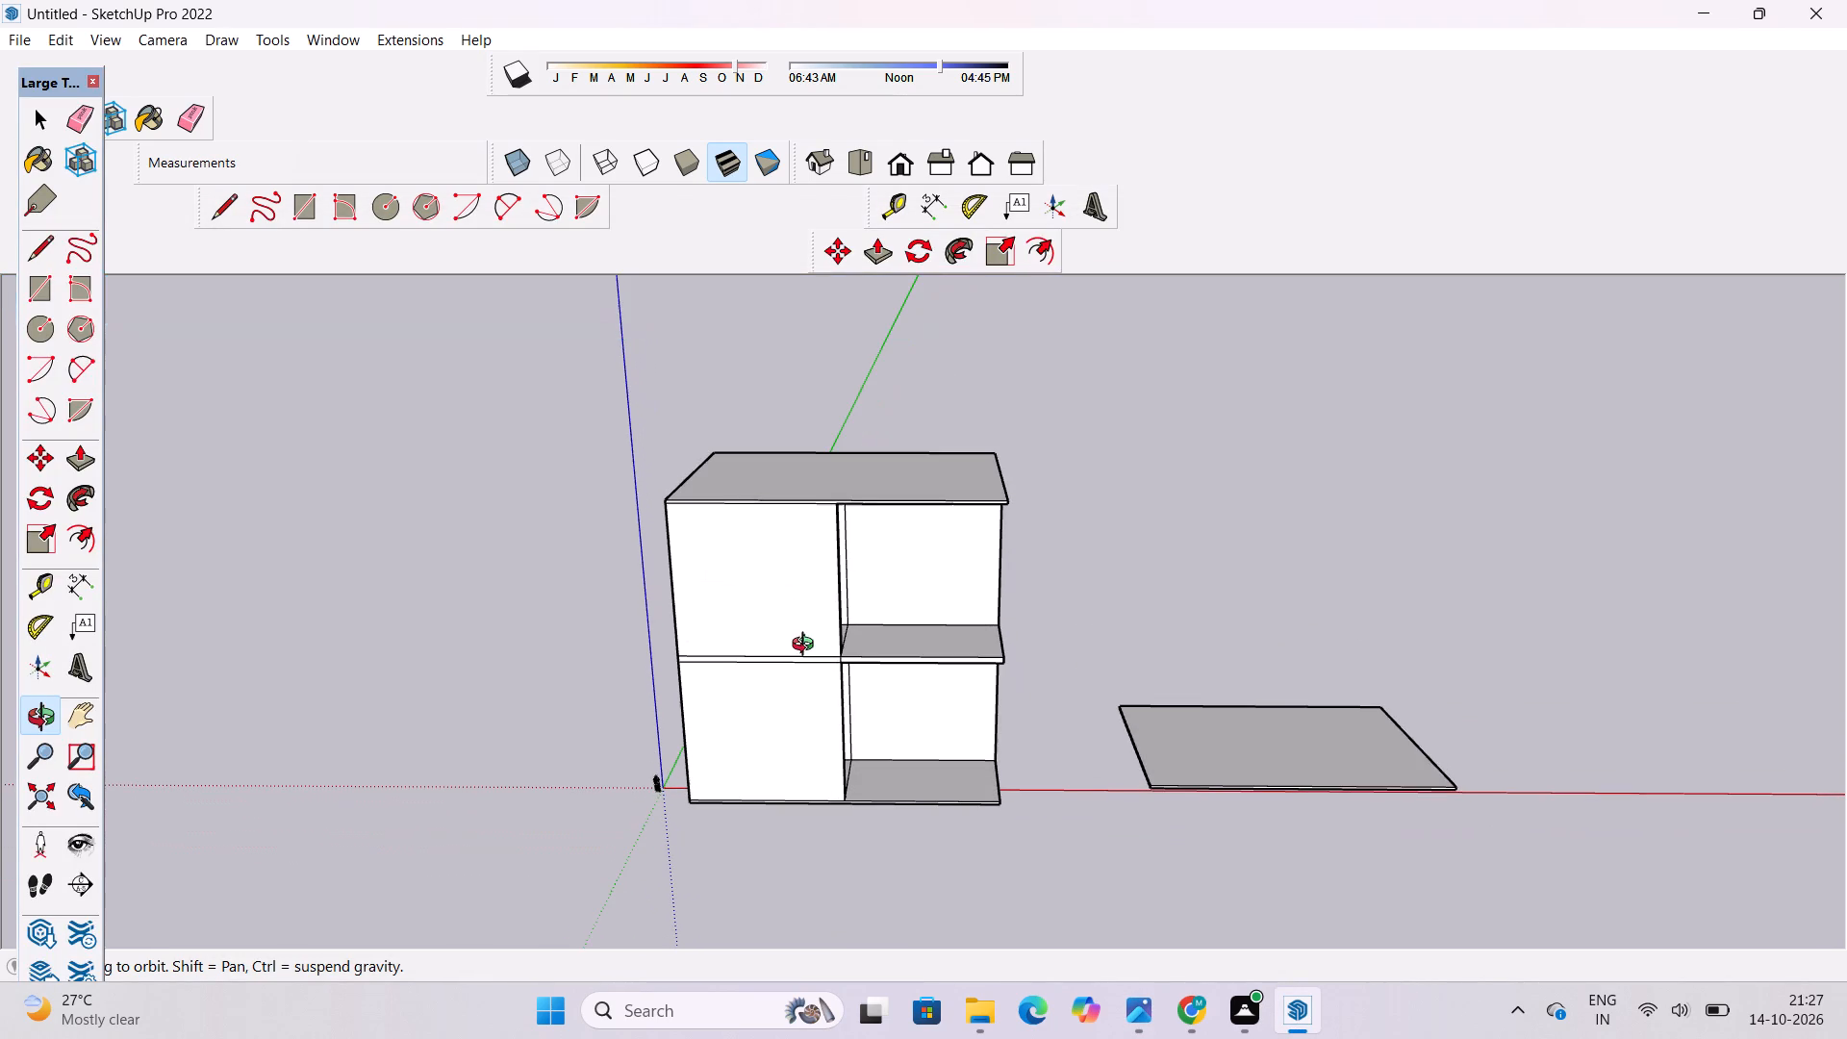
left_click_drag(807, 646, 807, 647)
left_click_drag(926, 671, 860, 653)
left_click(860, 653)
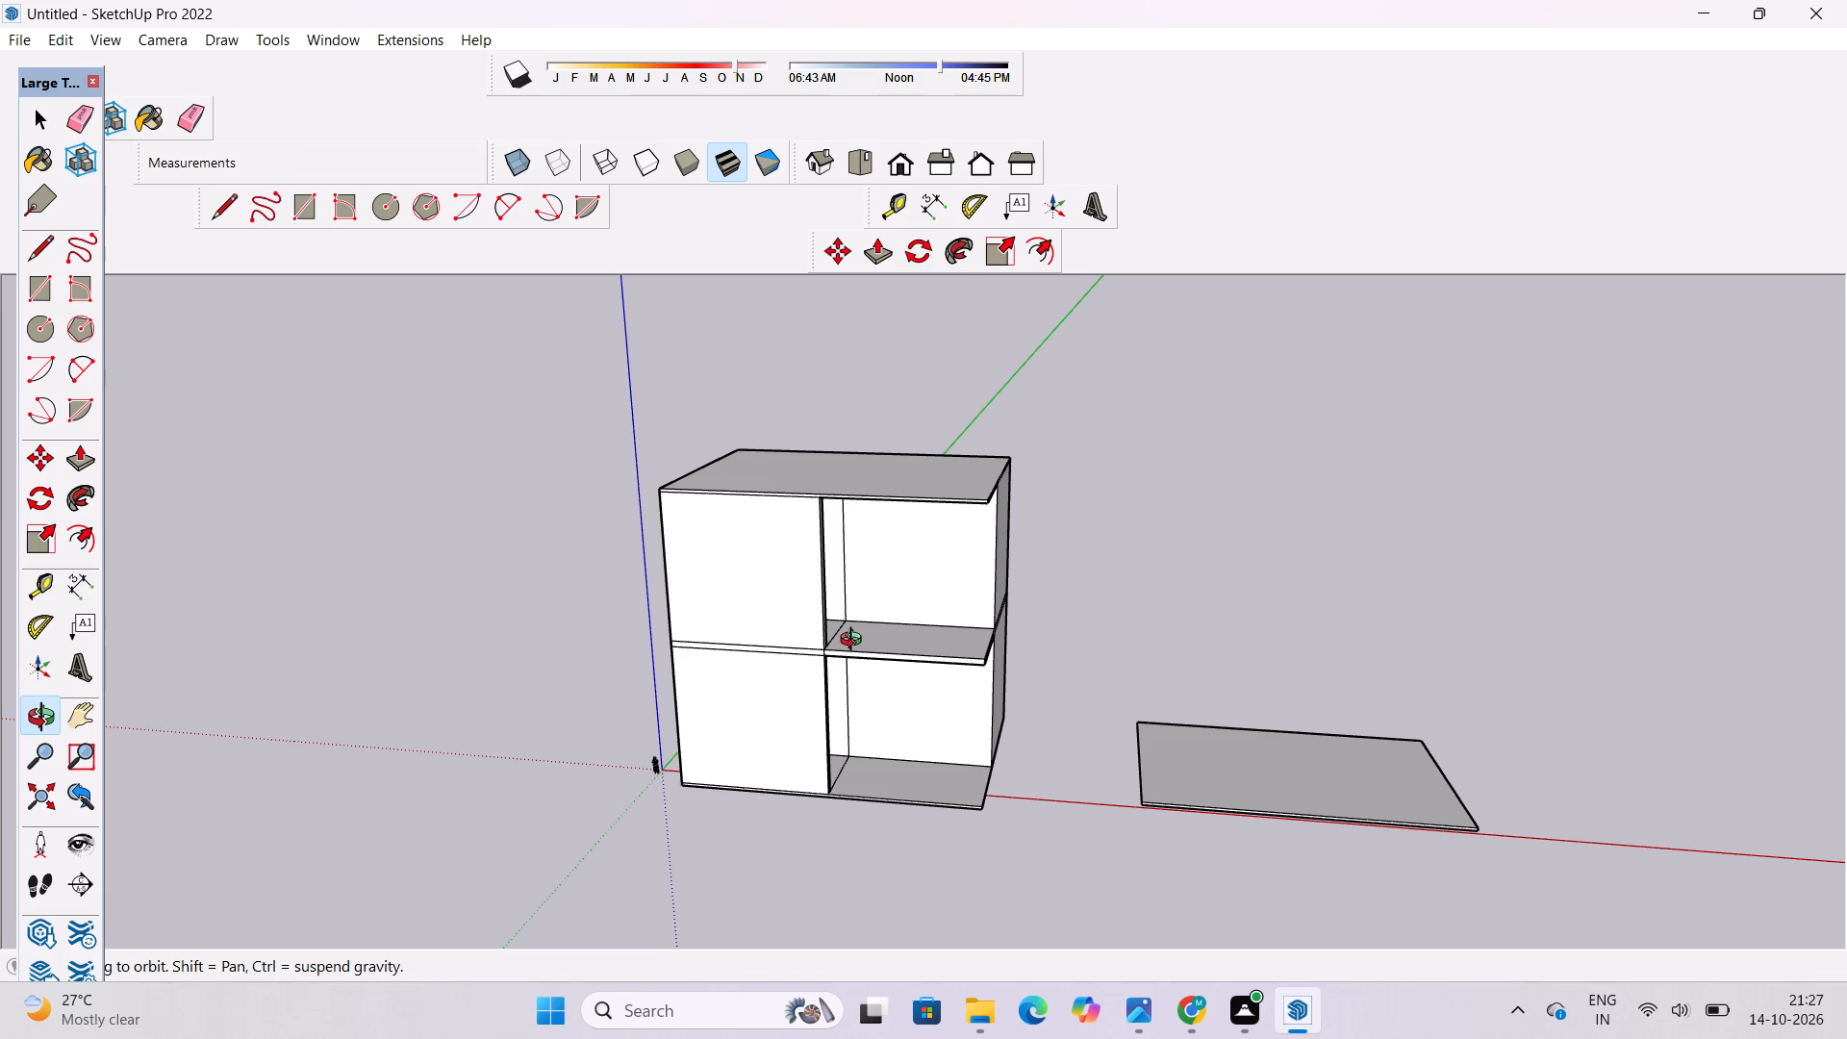
left_click_drag(855, 640, 919, 696)
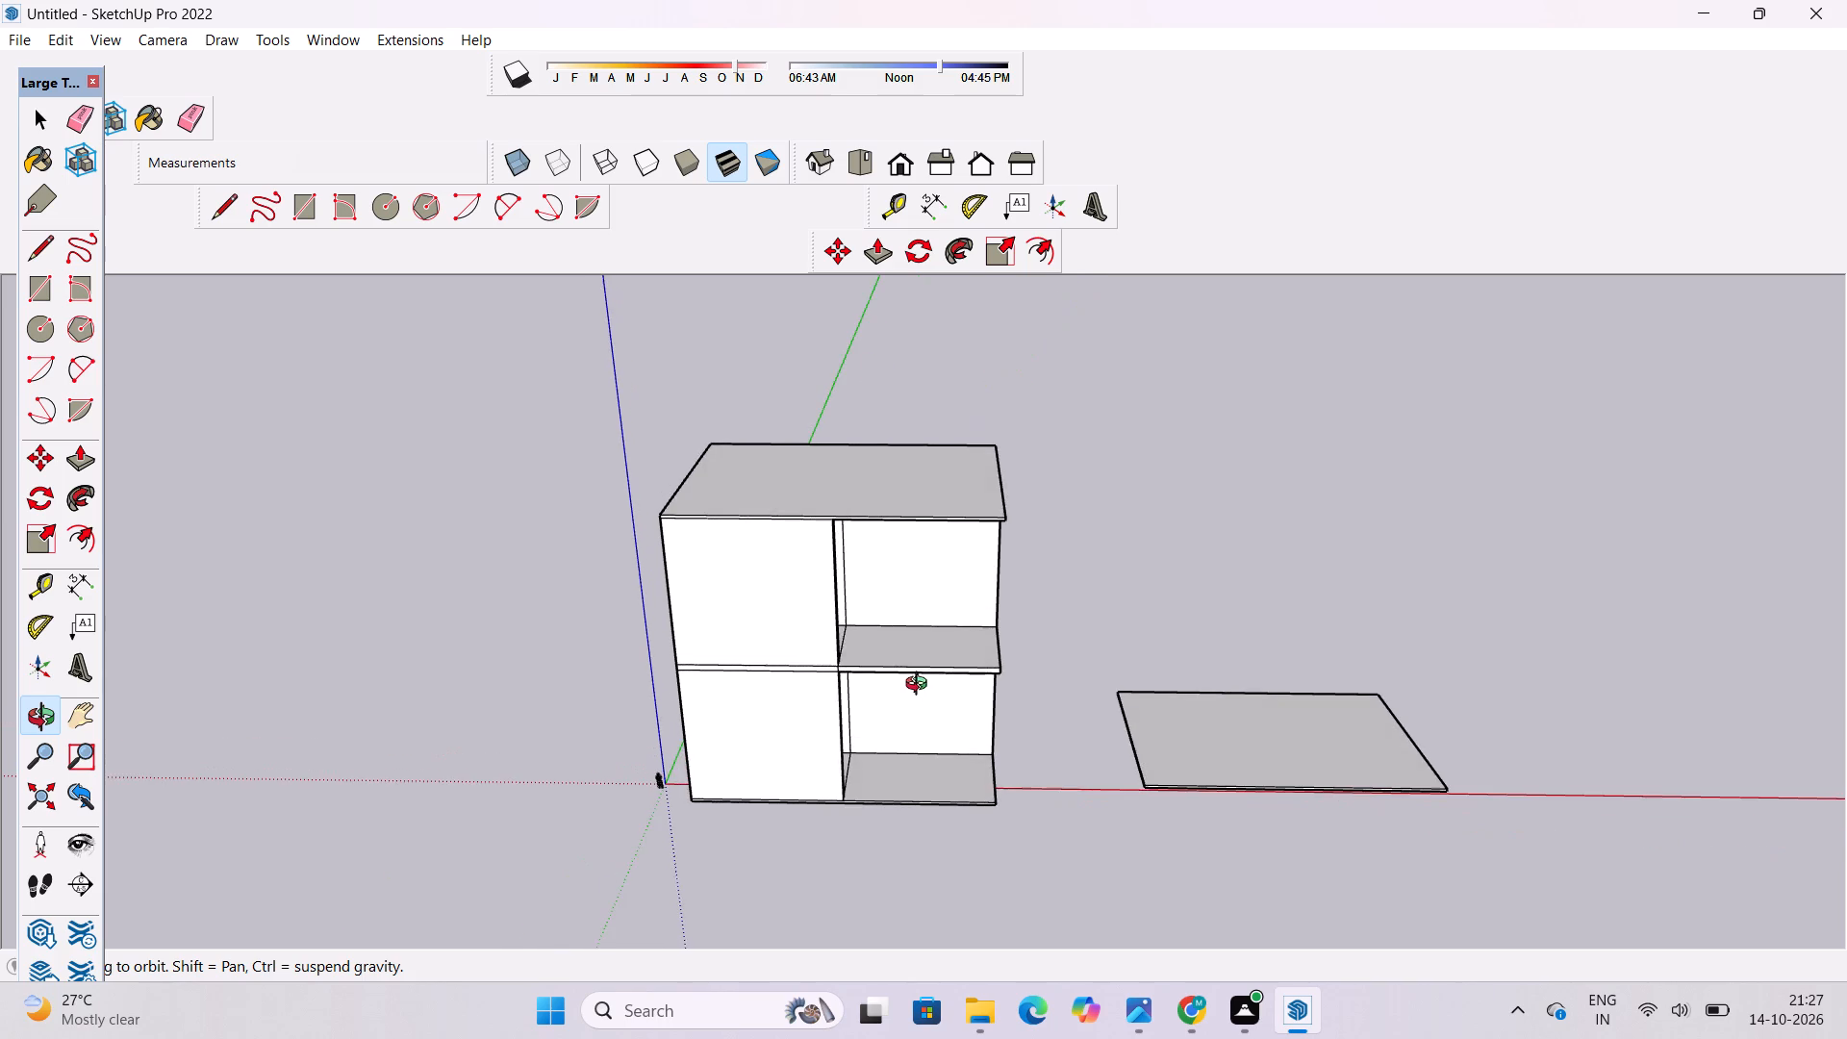
Place a guide line 3' inside the second-storey balcony slab's front edge, parallel to that edge.
scroll(920, 685, "up", 3)
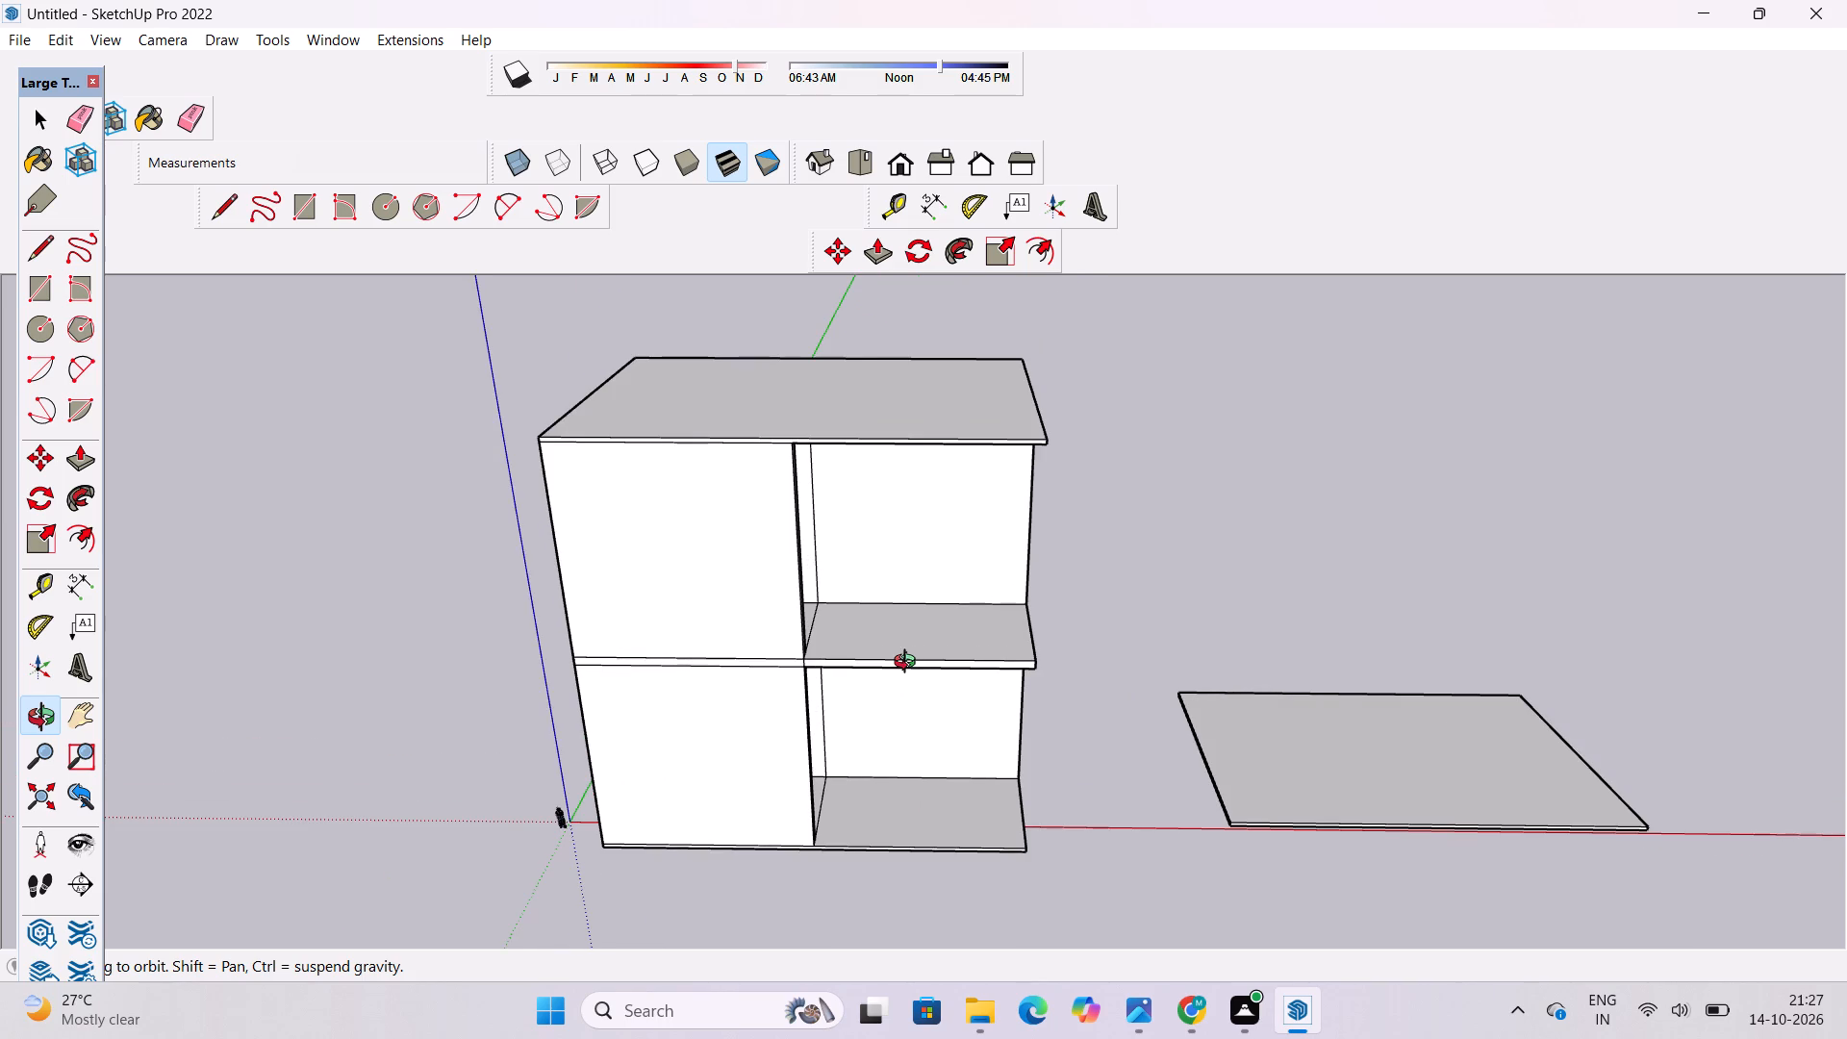
left_click_drag(909, 664, 873, 739, "shift")
scroll(889, 668, "up", 5)
left_click_drag(891, 666, 891, 757)
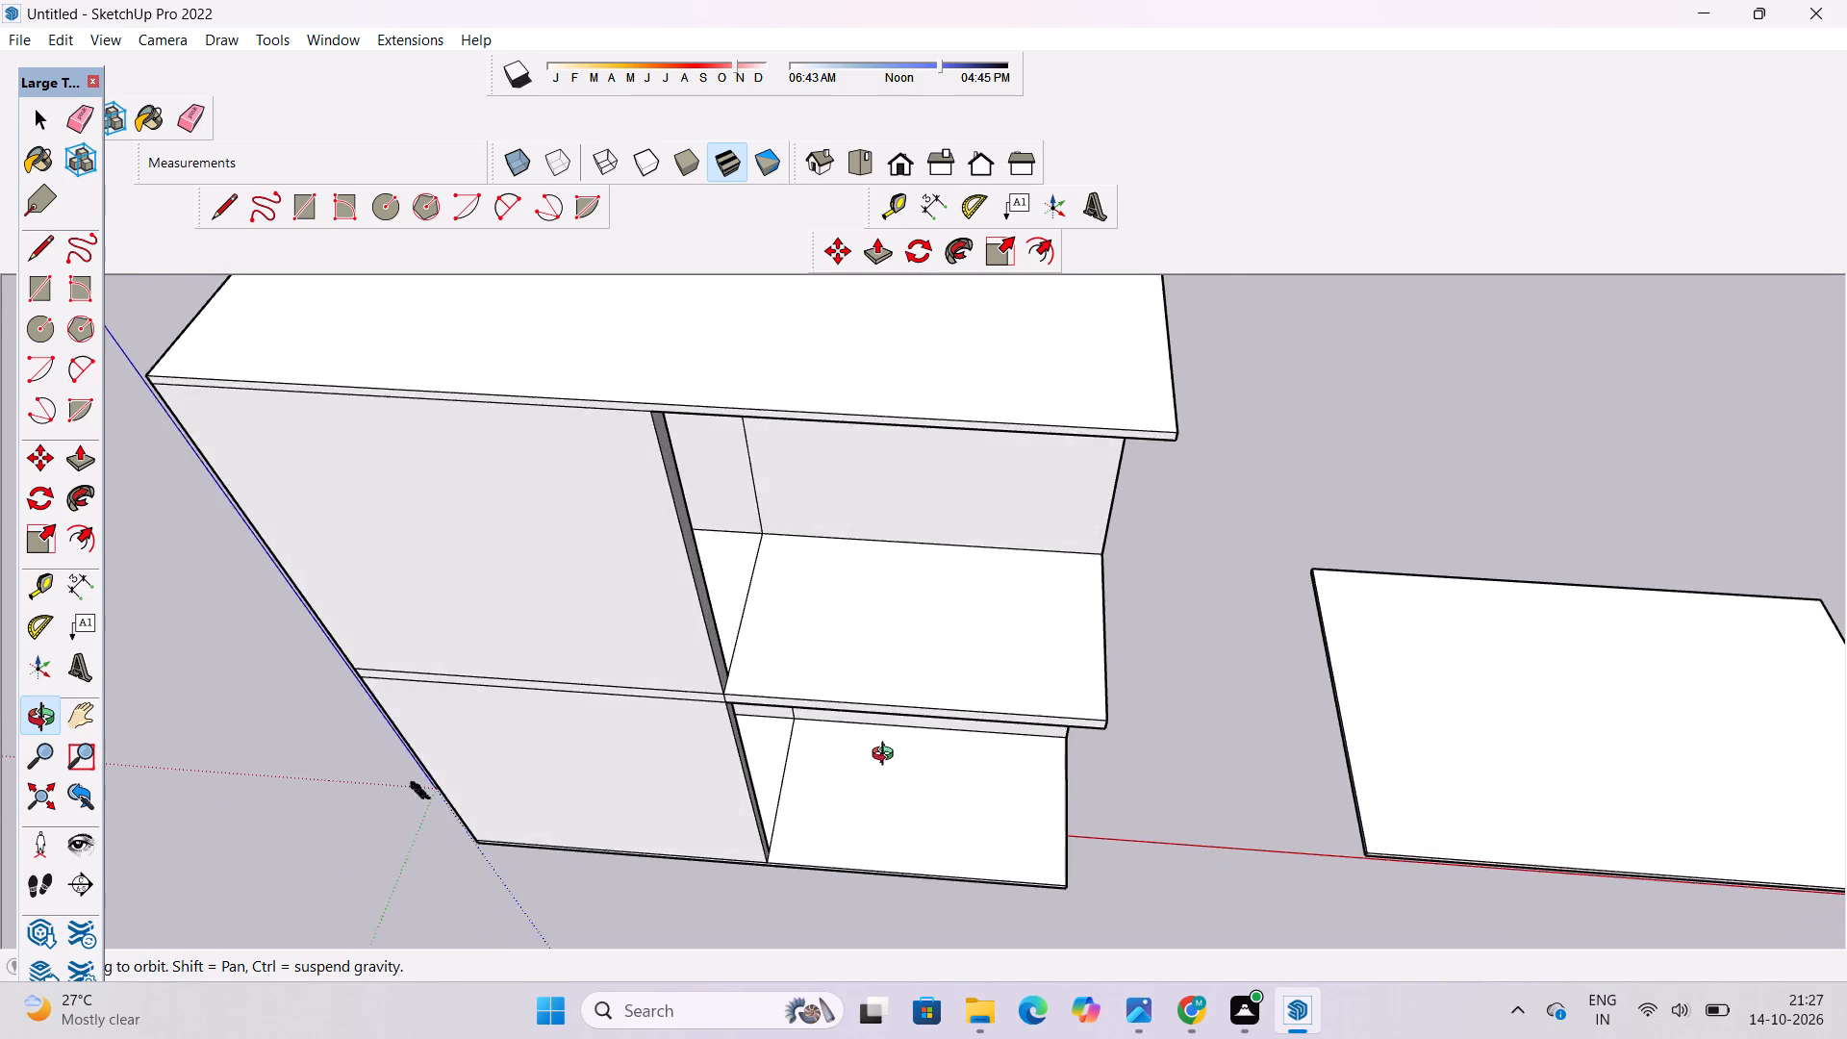
scroll(858, 741, "up", 3)
left_click_drag(855, 717, 831, 805, "shift")
left_click_drag(830, 810, 829, 729)
left_click_drag(813, 765, 821, 655, "shift")
left_click_drag(821, 655, 155, 781)
left_click_drag(446, 690, 573, 688)
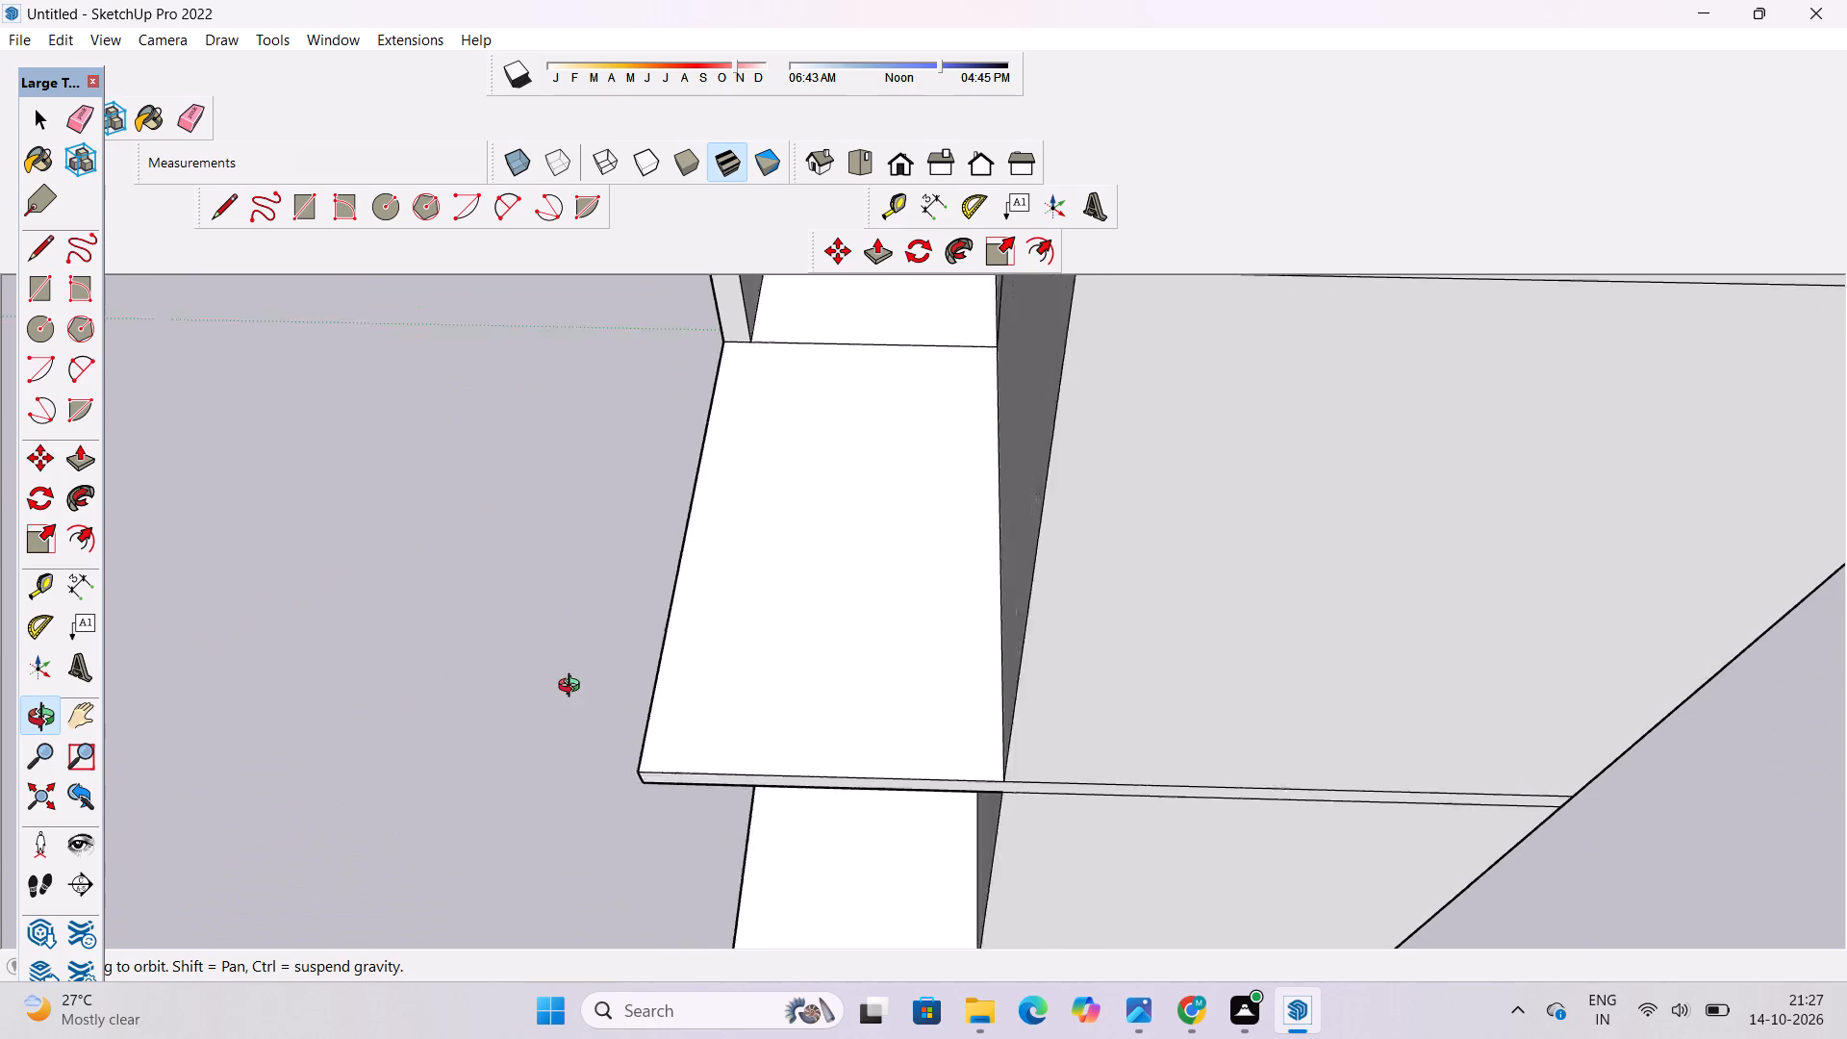
left_click_drag(573, 688, 619, 663)
left_click_drag(623, 656, 660, 712, "shift")
left_click_drag(671, 711, 738, 668)
left_click_drag(751, 659, 740, 681, "shift")
key("t")
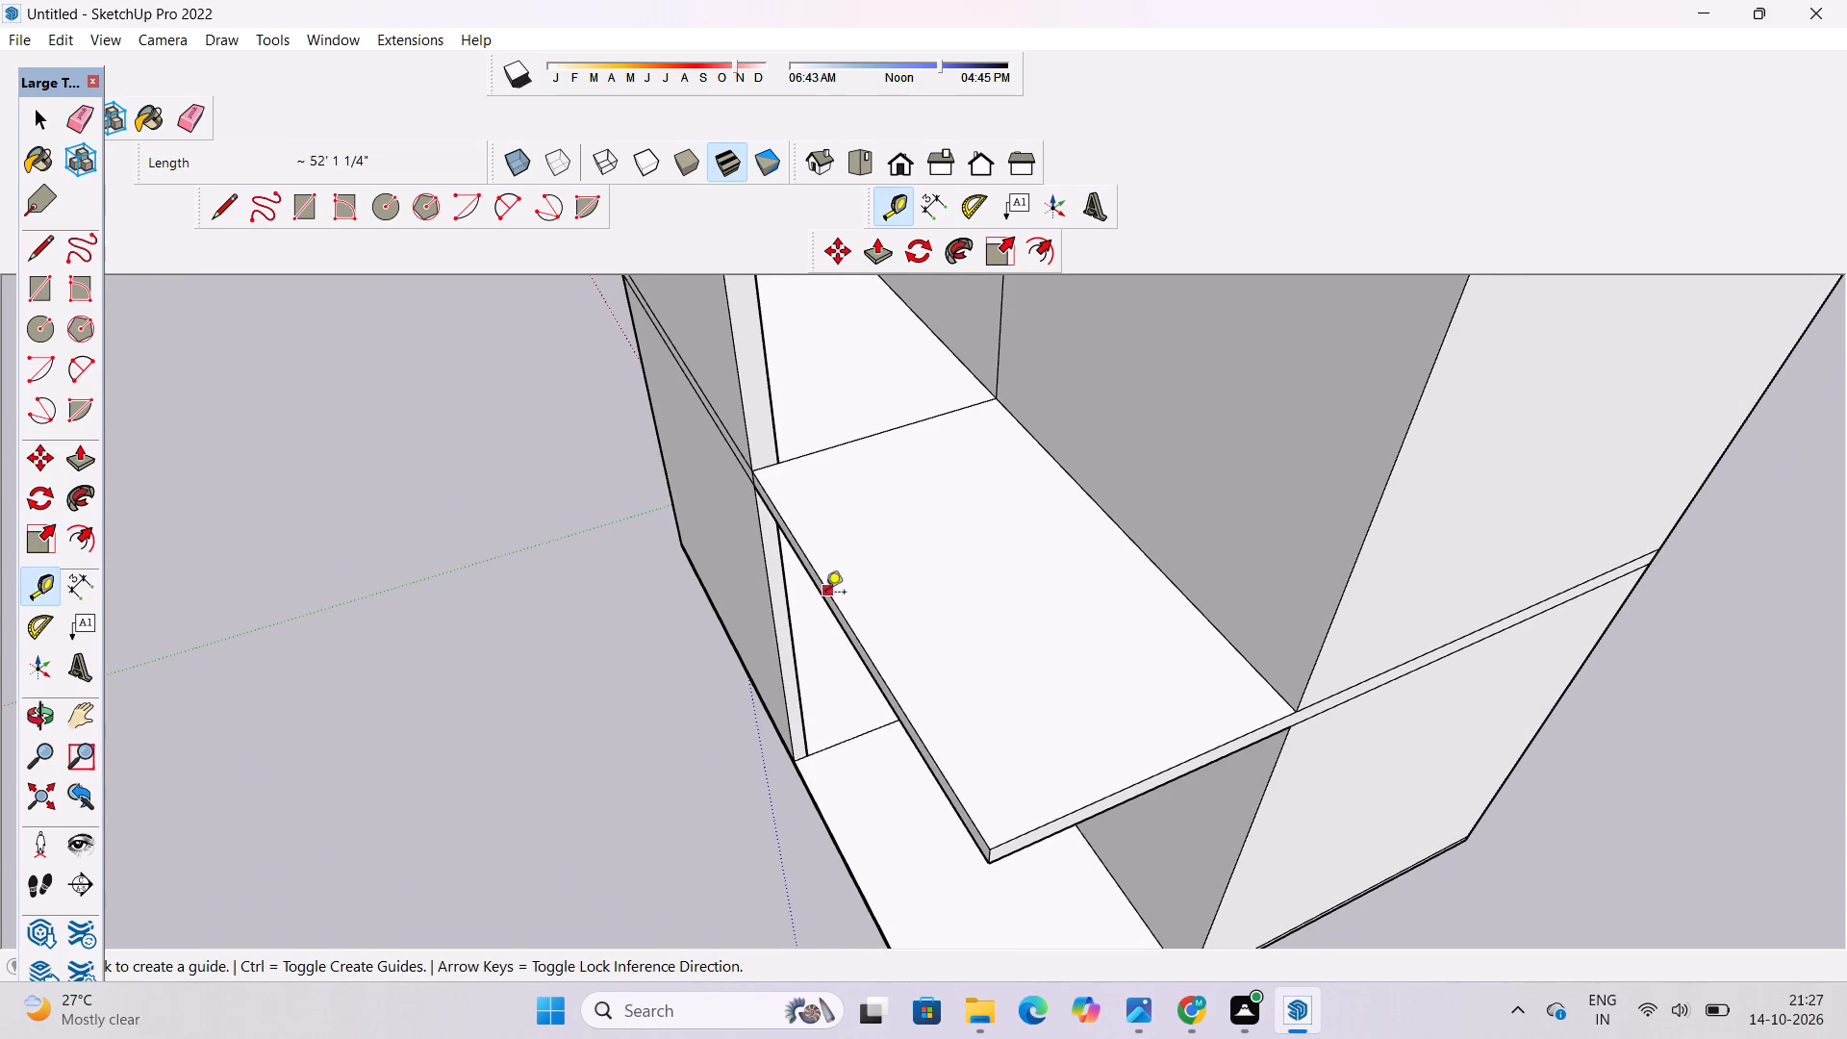
left_click(853, 626)
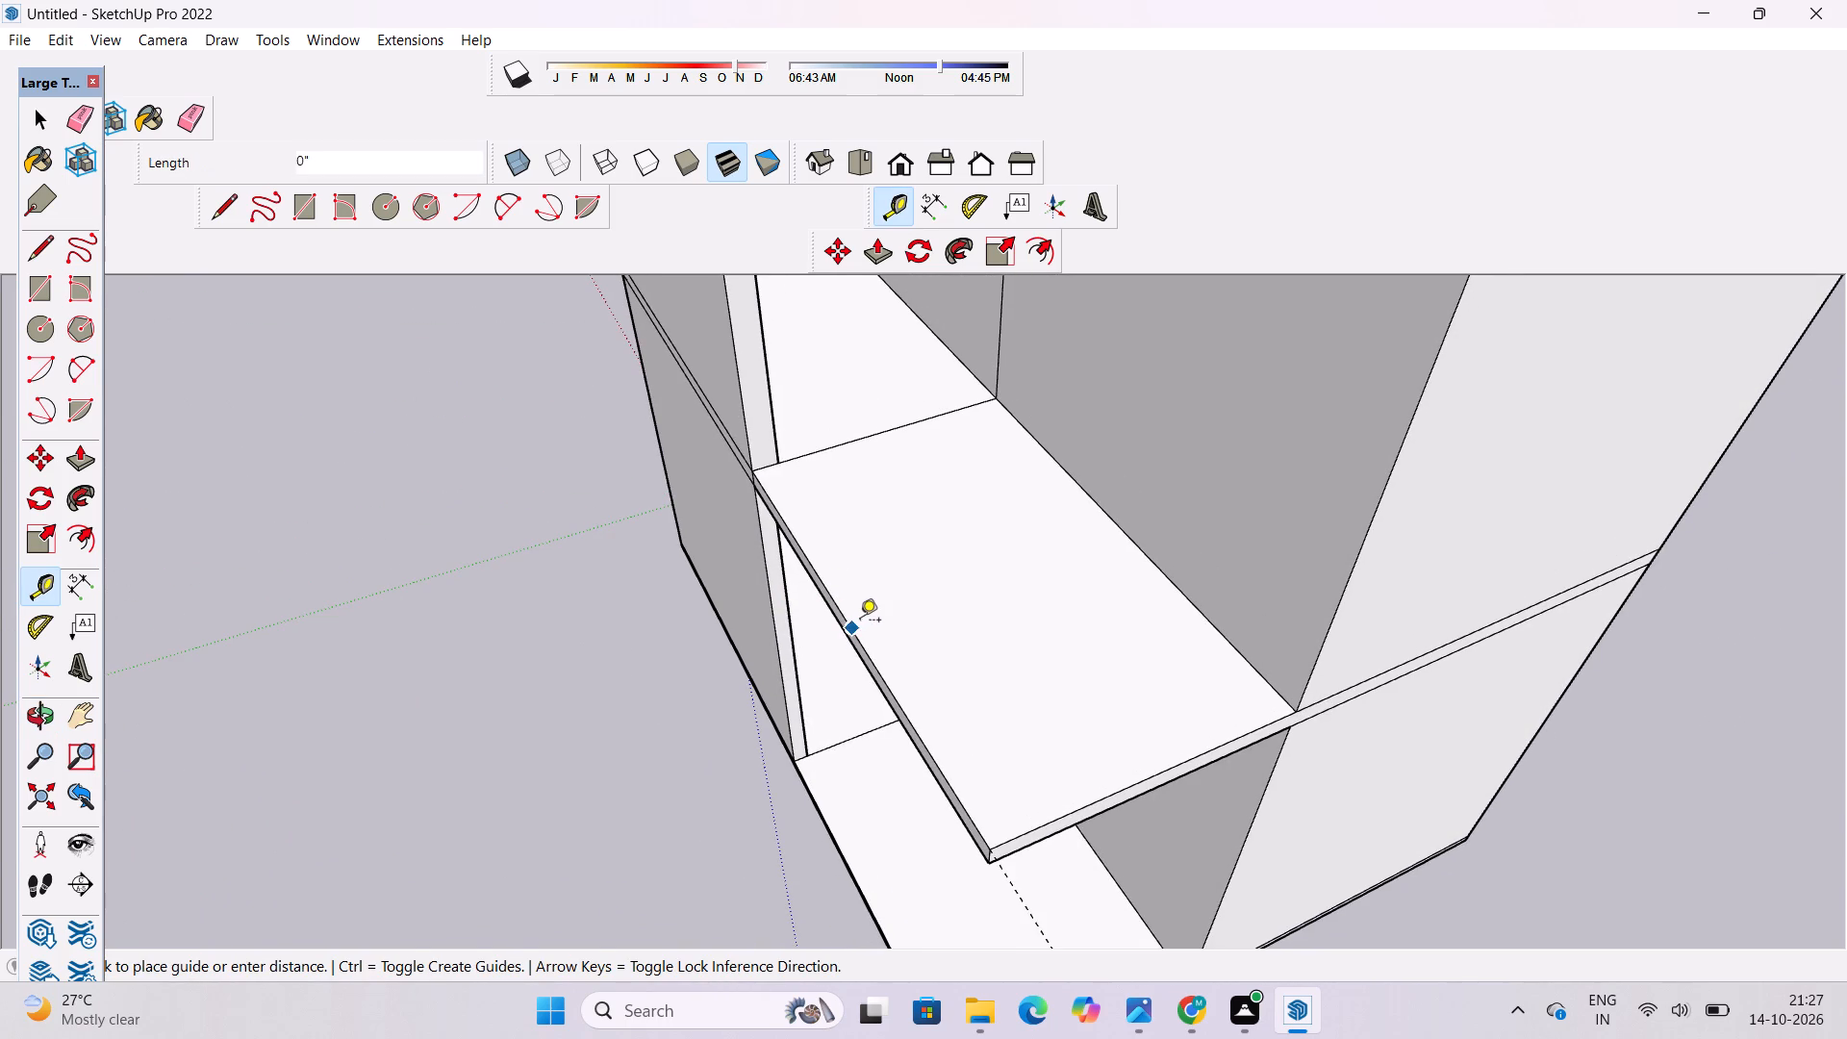
left_click(775, 462)
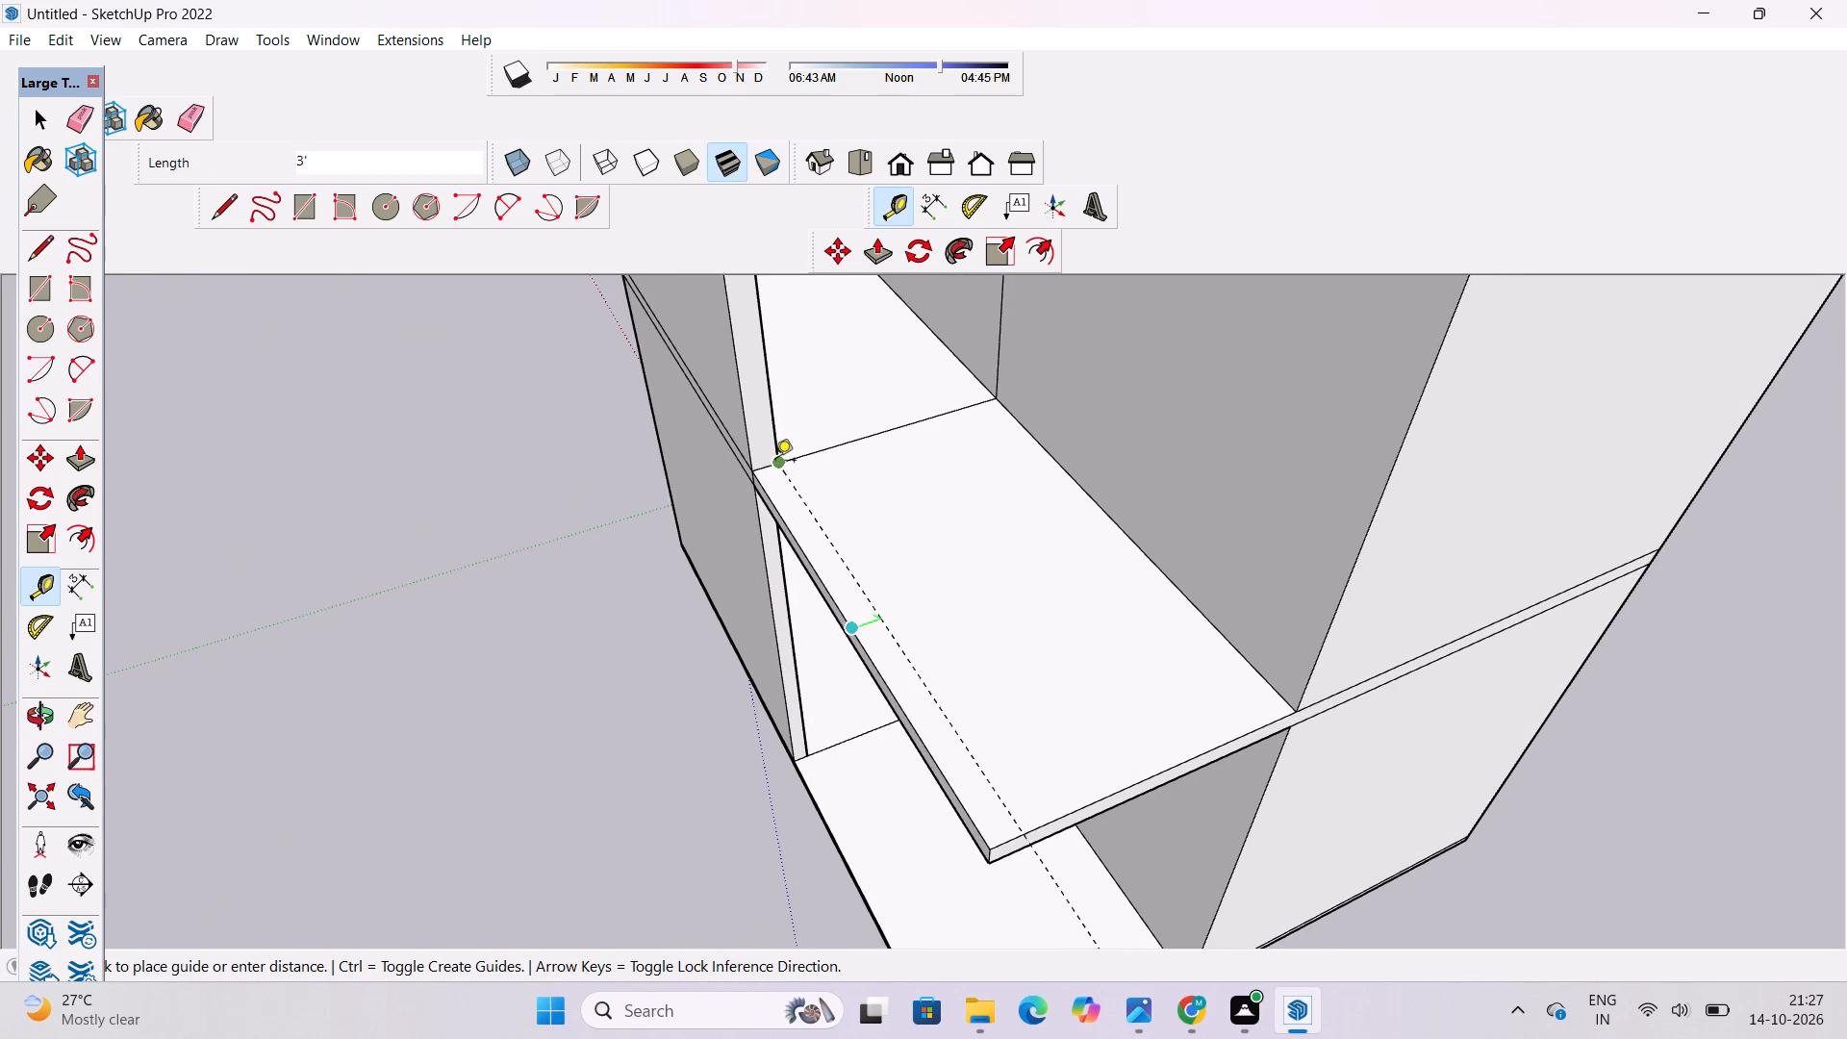
key("space")
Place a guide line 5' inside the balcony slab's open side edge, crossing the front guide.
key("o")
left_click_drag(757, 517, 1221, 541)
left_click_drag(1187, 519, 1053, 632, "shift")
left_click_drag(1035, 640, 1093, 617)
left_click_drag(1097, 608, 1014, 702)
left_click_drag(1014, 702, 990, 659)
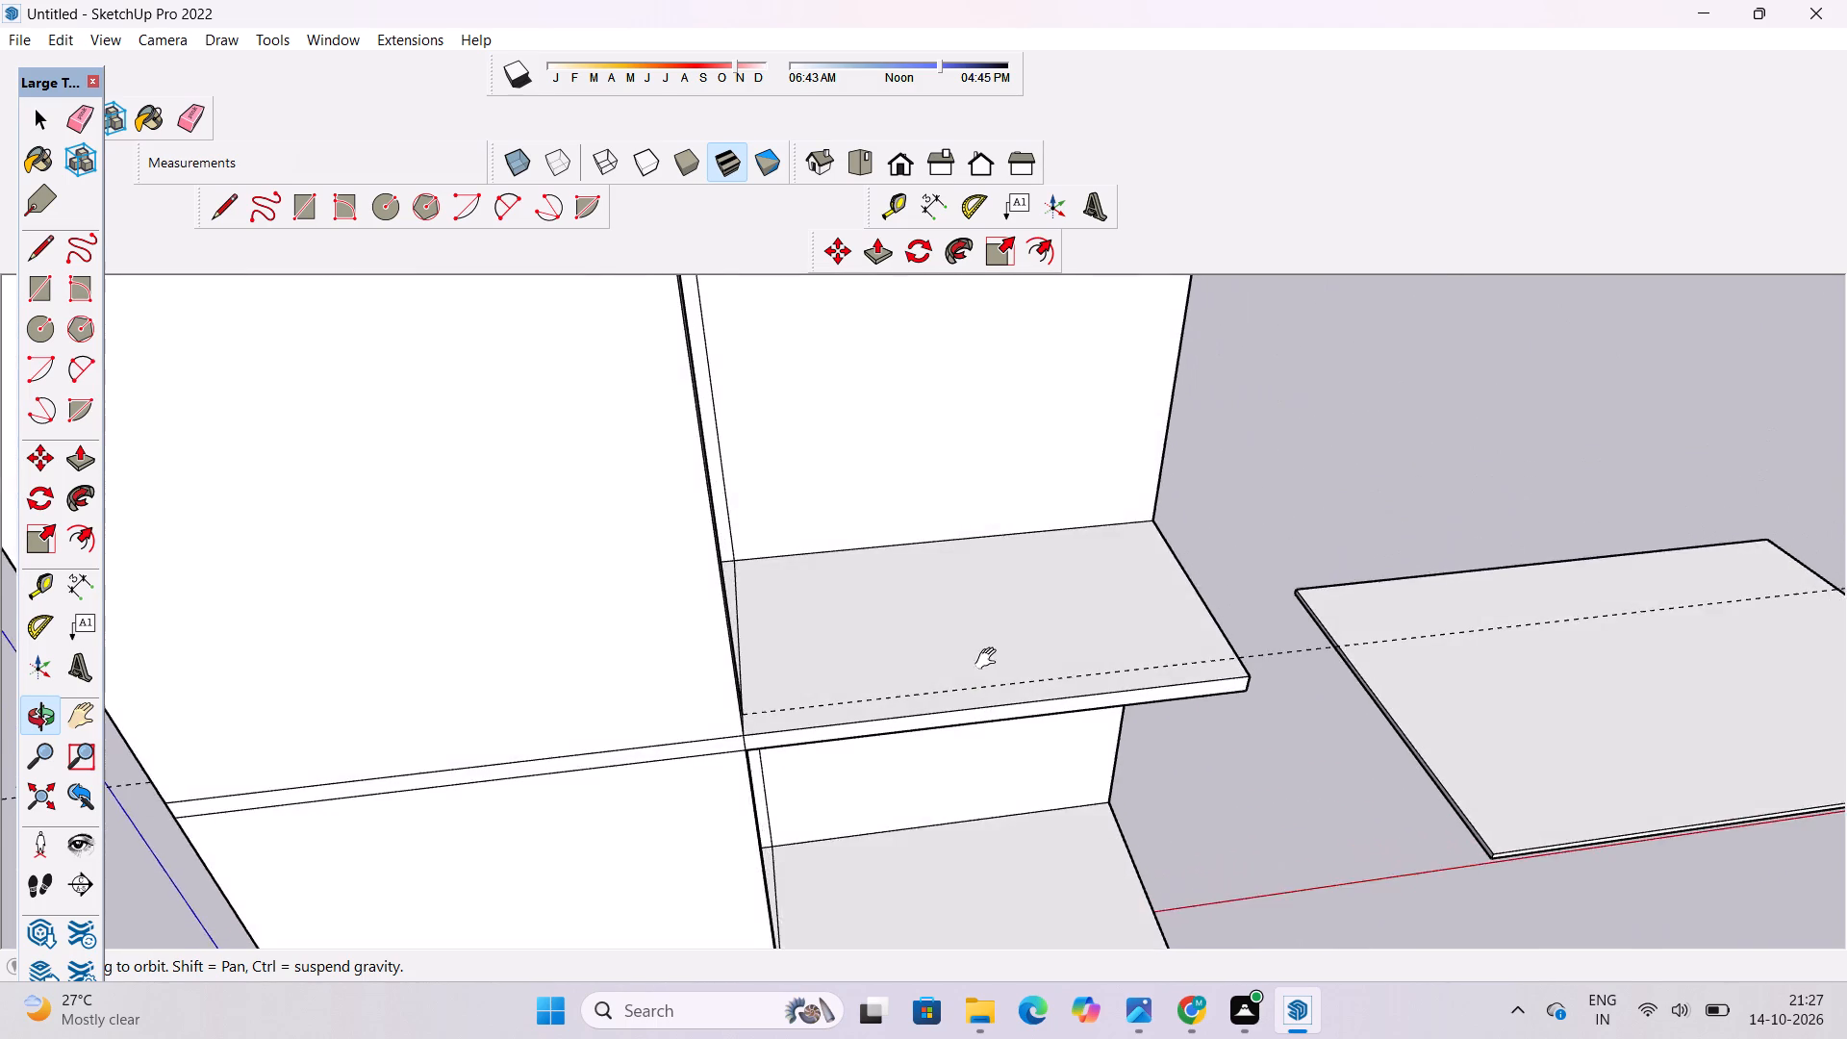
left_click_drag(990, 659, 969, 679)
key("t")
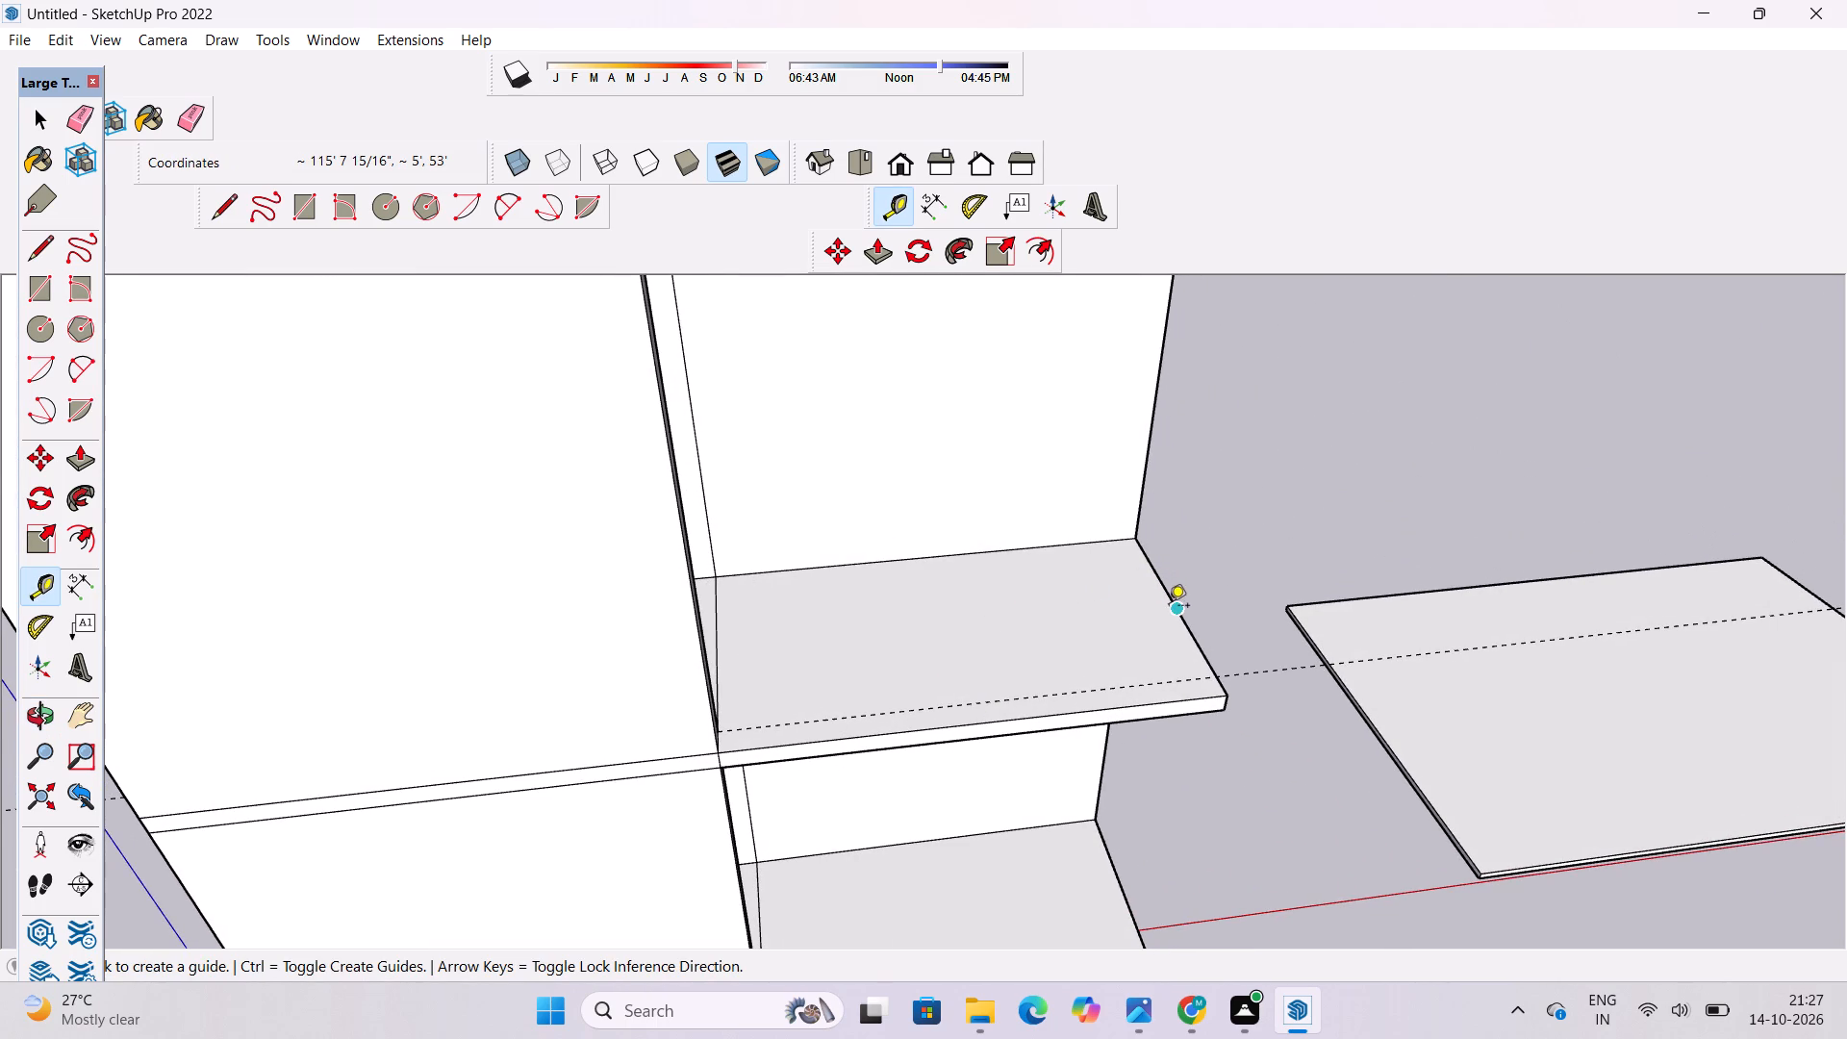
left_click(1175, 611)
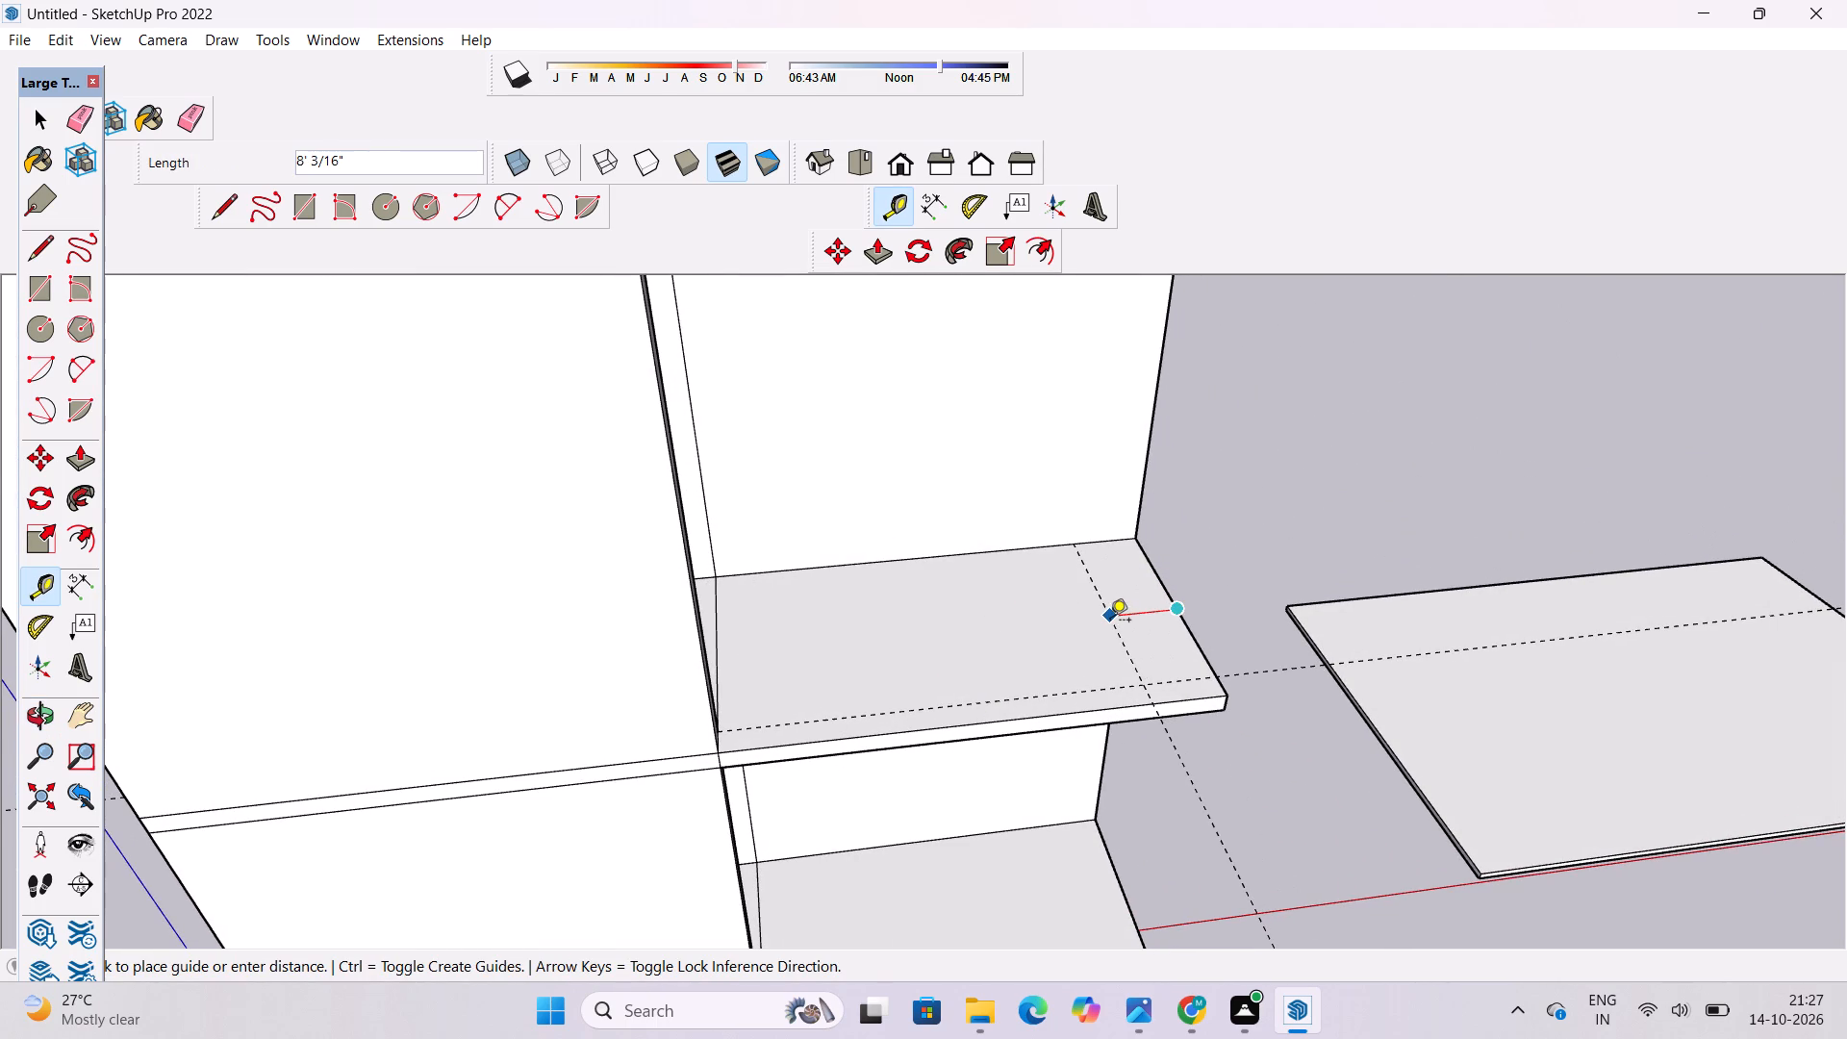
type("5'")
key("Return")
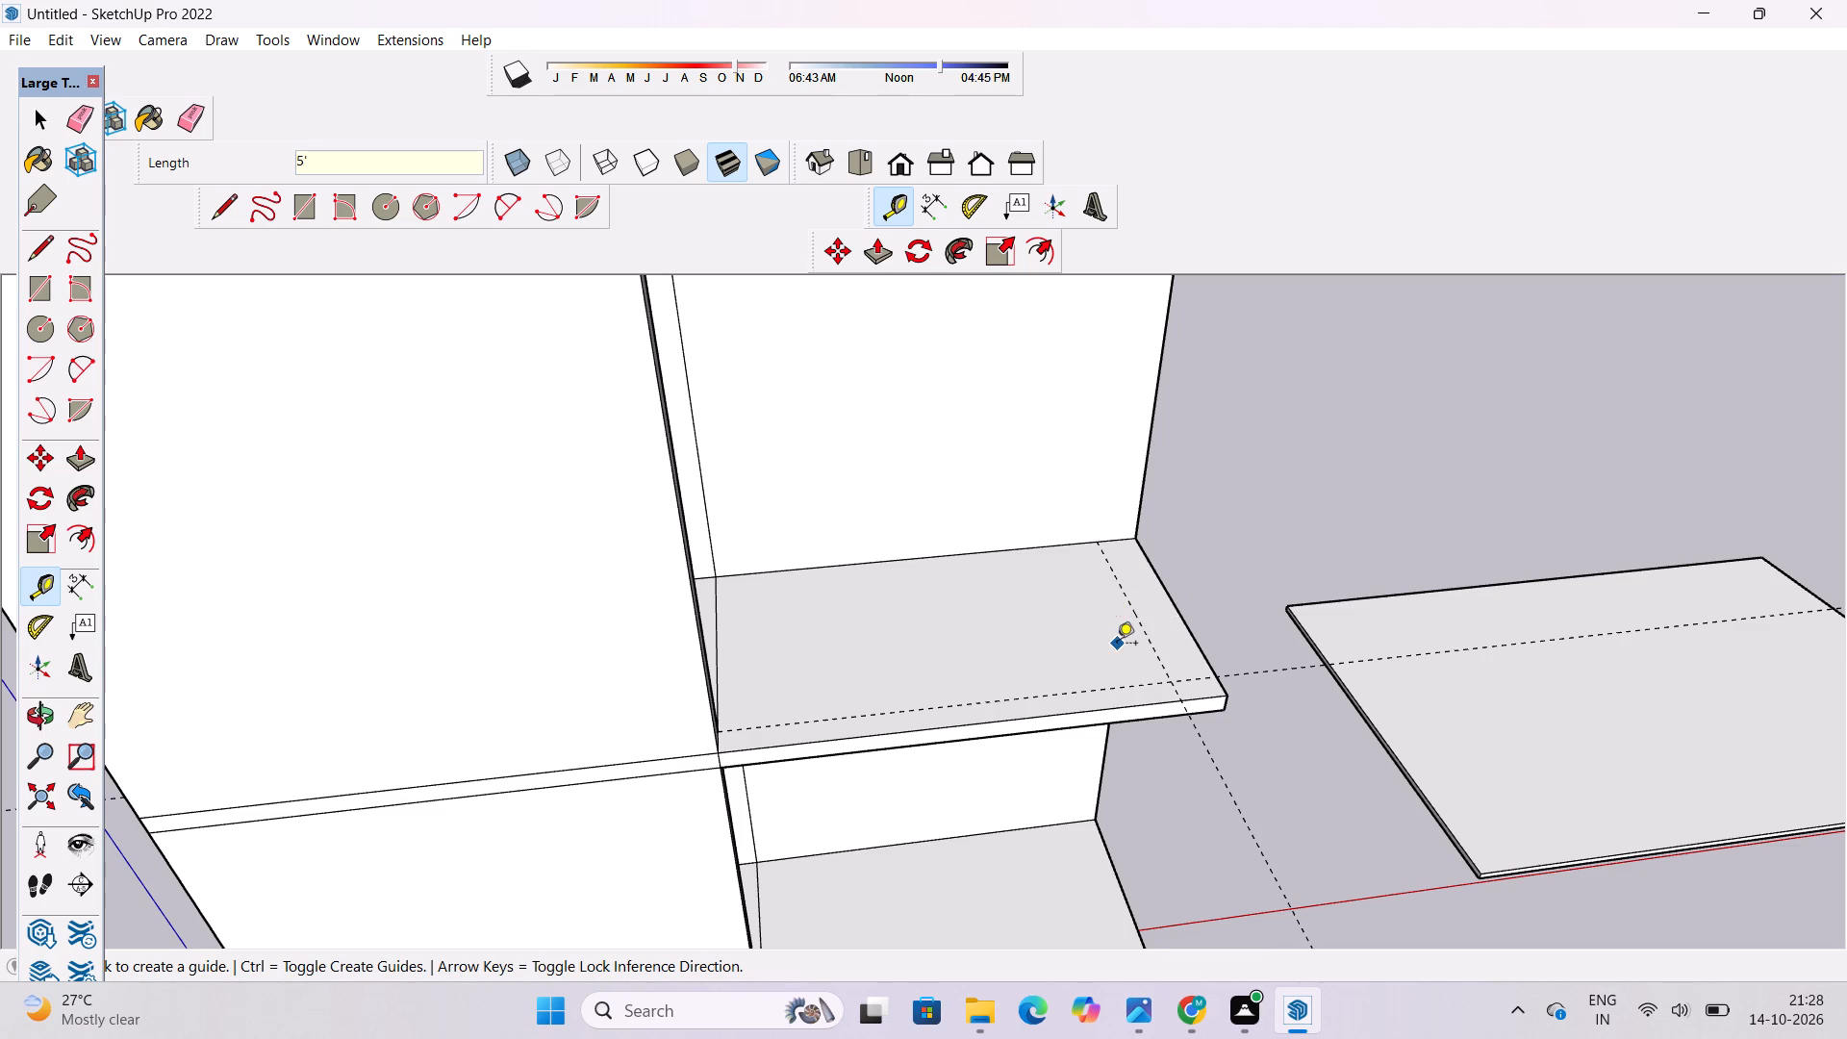
Examine the balcony slab's outer corner where the two guide lines cross.
key("o")
scroll(1114, 647, "down", 3)
left_click_drag(1193, 628, 1151, 702)
scroll(1149, 720, "up", 2)
left_click_drag(1148, 720, 1137, 719)
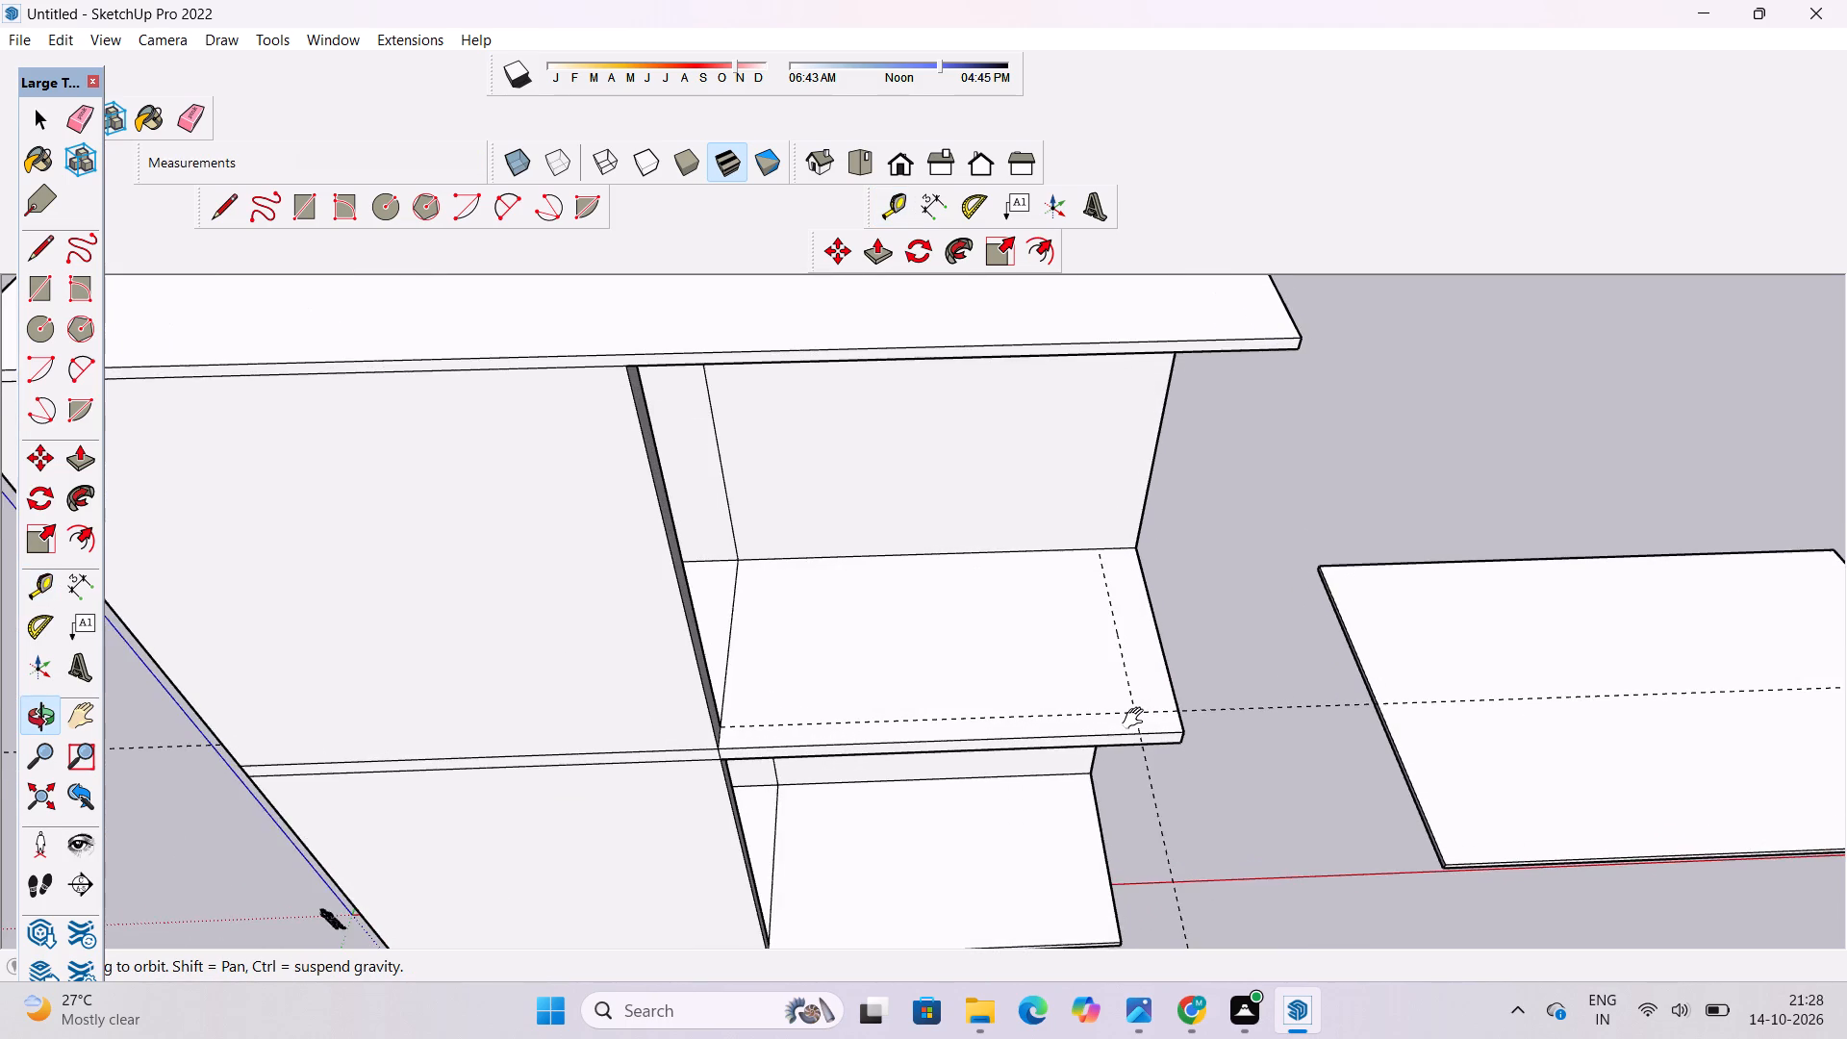
left_click_drag(1137, 719, 1126, 728)
left_click_drag(1114, 739, 1120, 773)
scroll(1119, 767, "up", 4)
left_click(1118, 756, "shift")
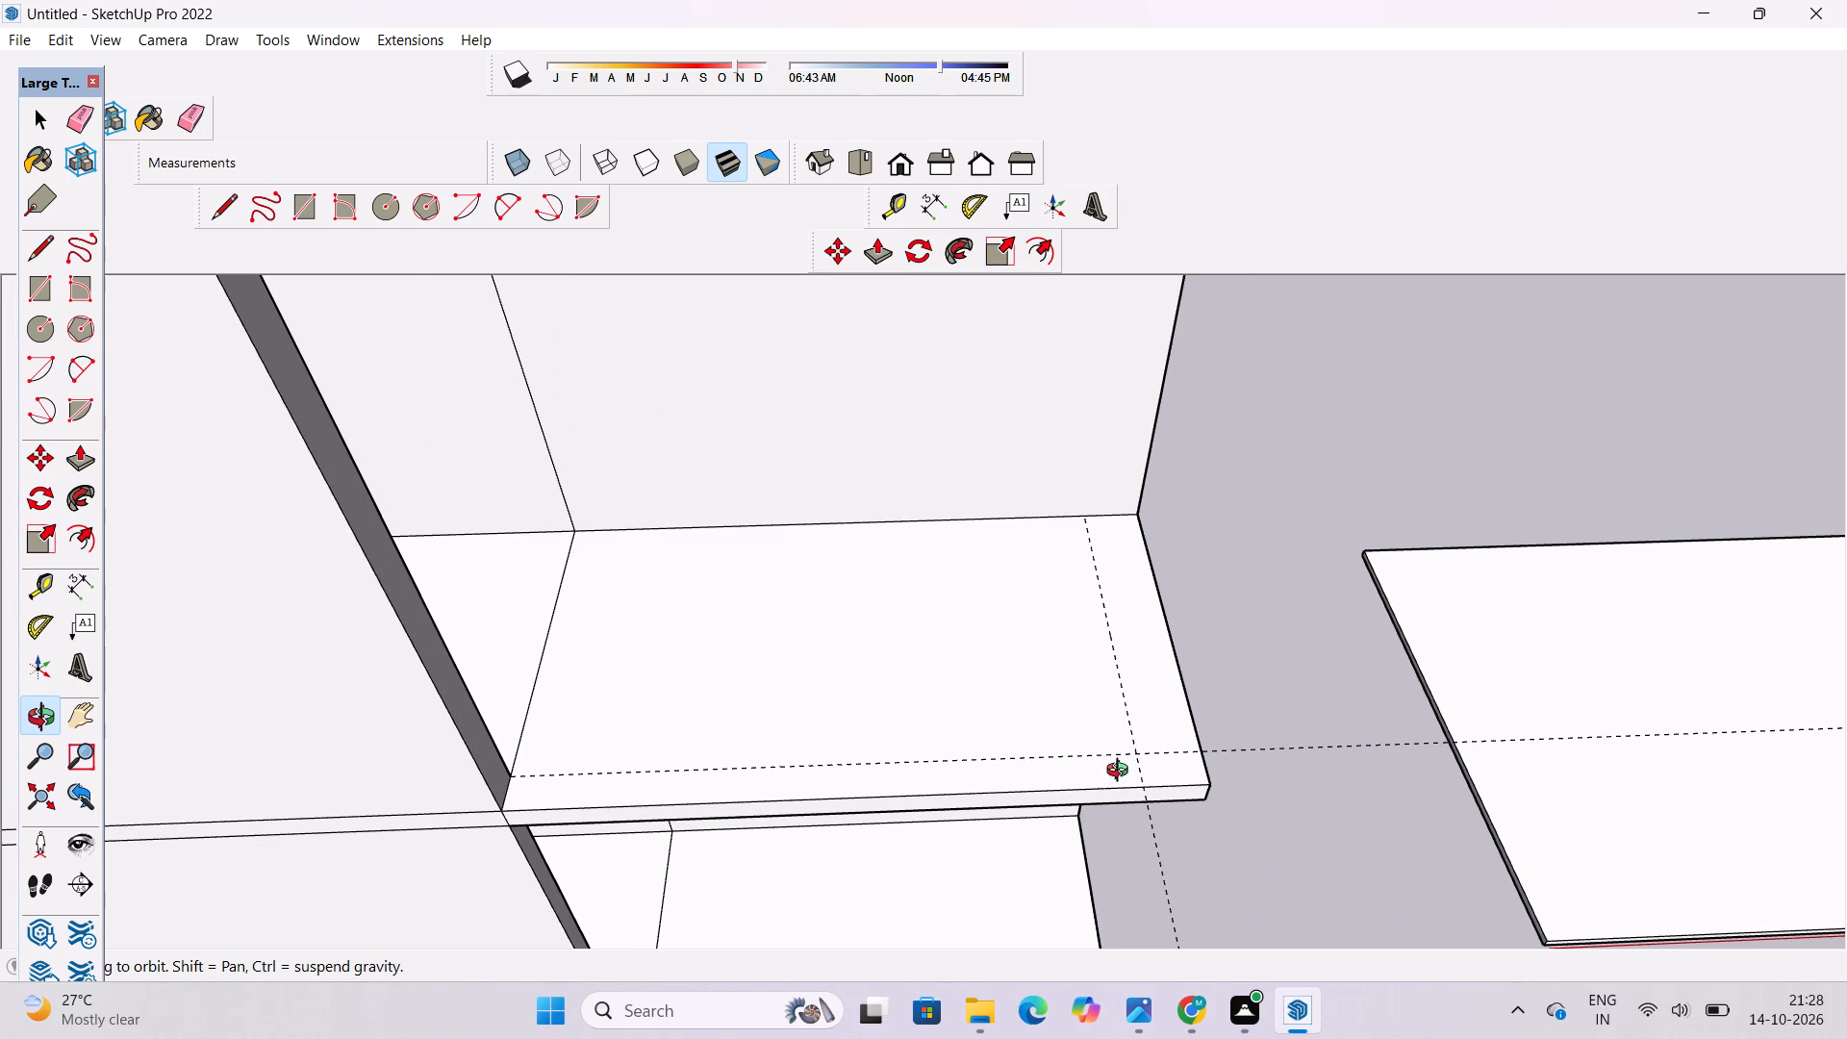
left_click_drag(1126, 791, 1123, 750, "shift")
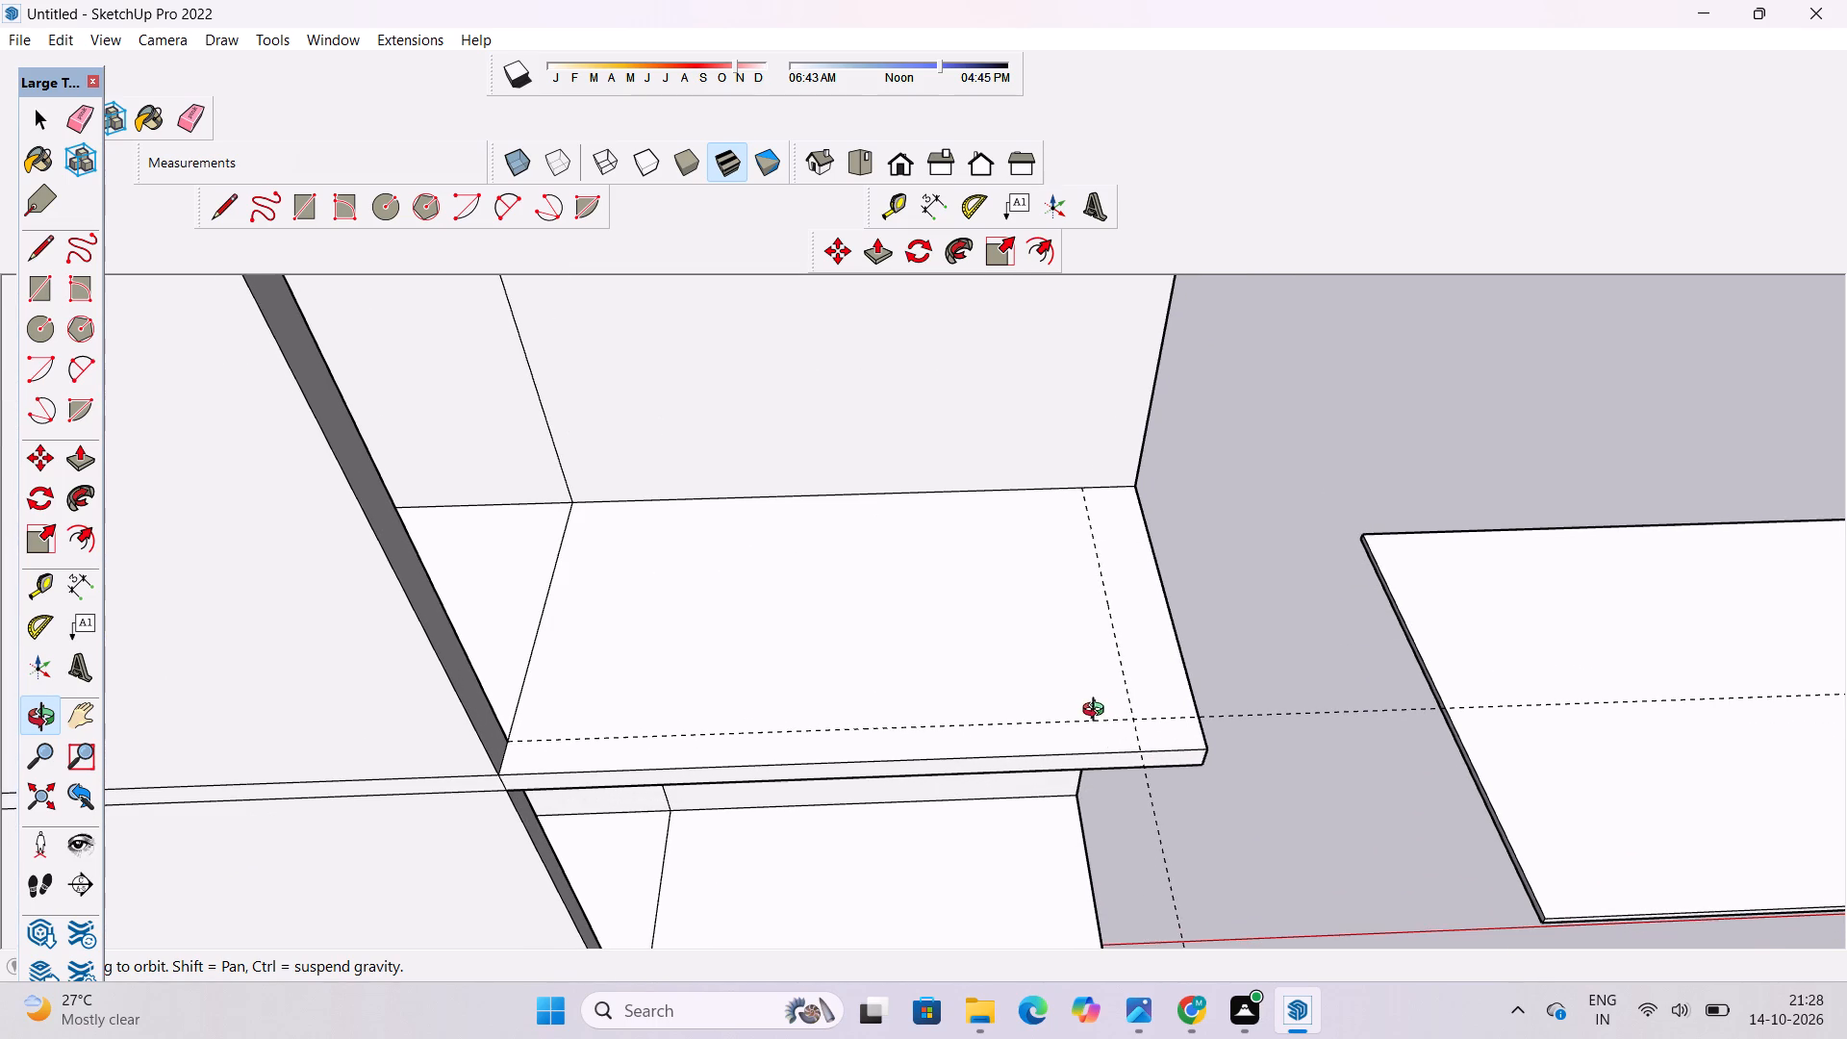
left_click_drag(1095, 712, 1125, 739)
scroll(1162, 745, "up", 3)
left_click_drag(1162, 745, 1154, 758, "shift")
left_click_drag(1154, 758, 1145, 742)
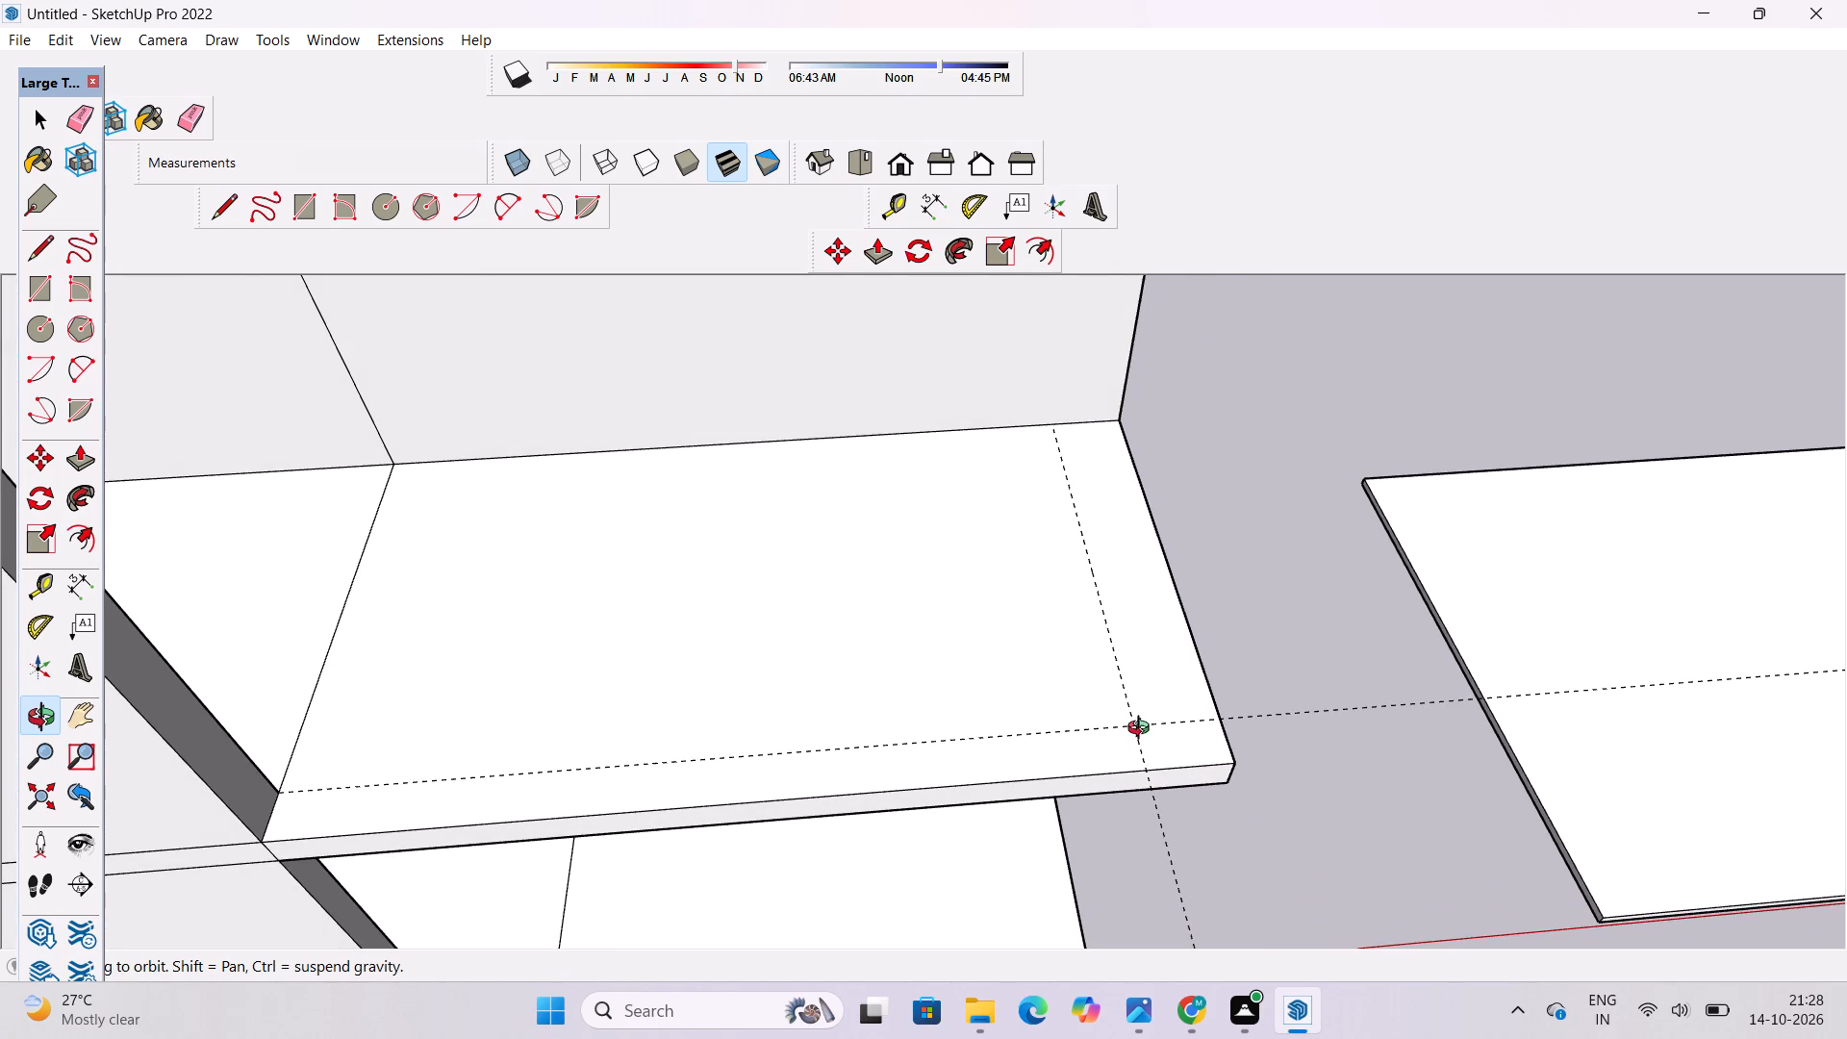
left_click_drag(1143, 727, 1126, 751, "shift")
left_click_drag(1125, 764, 1137, 757)
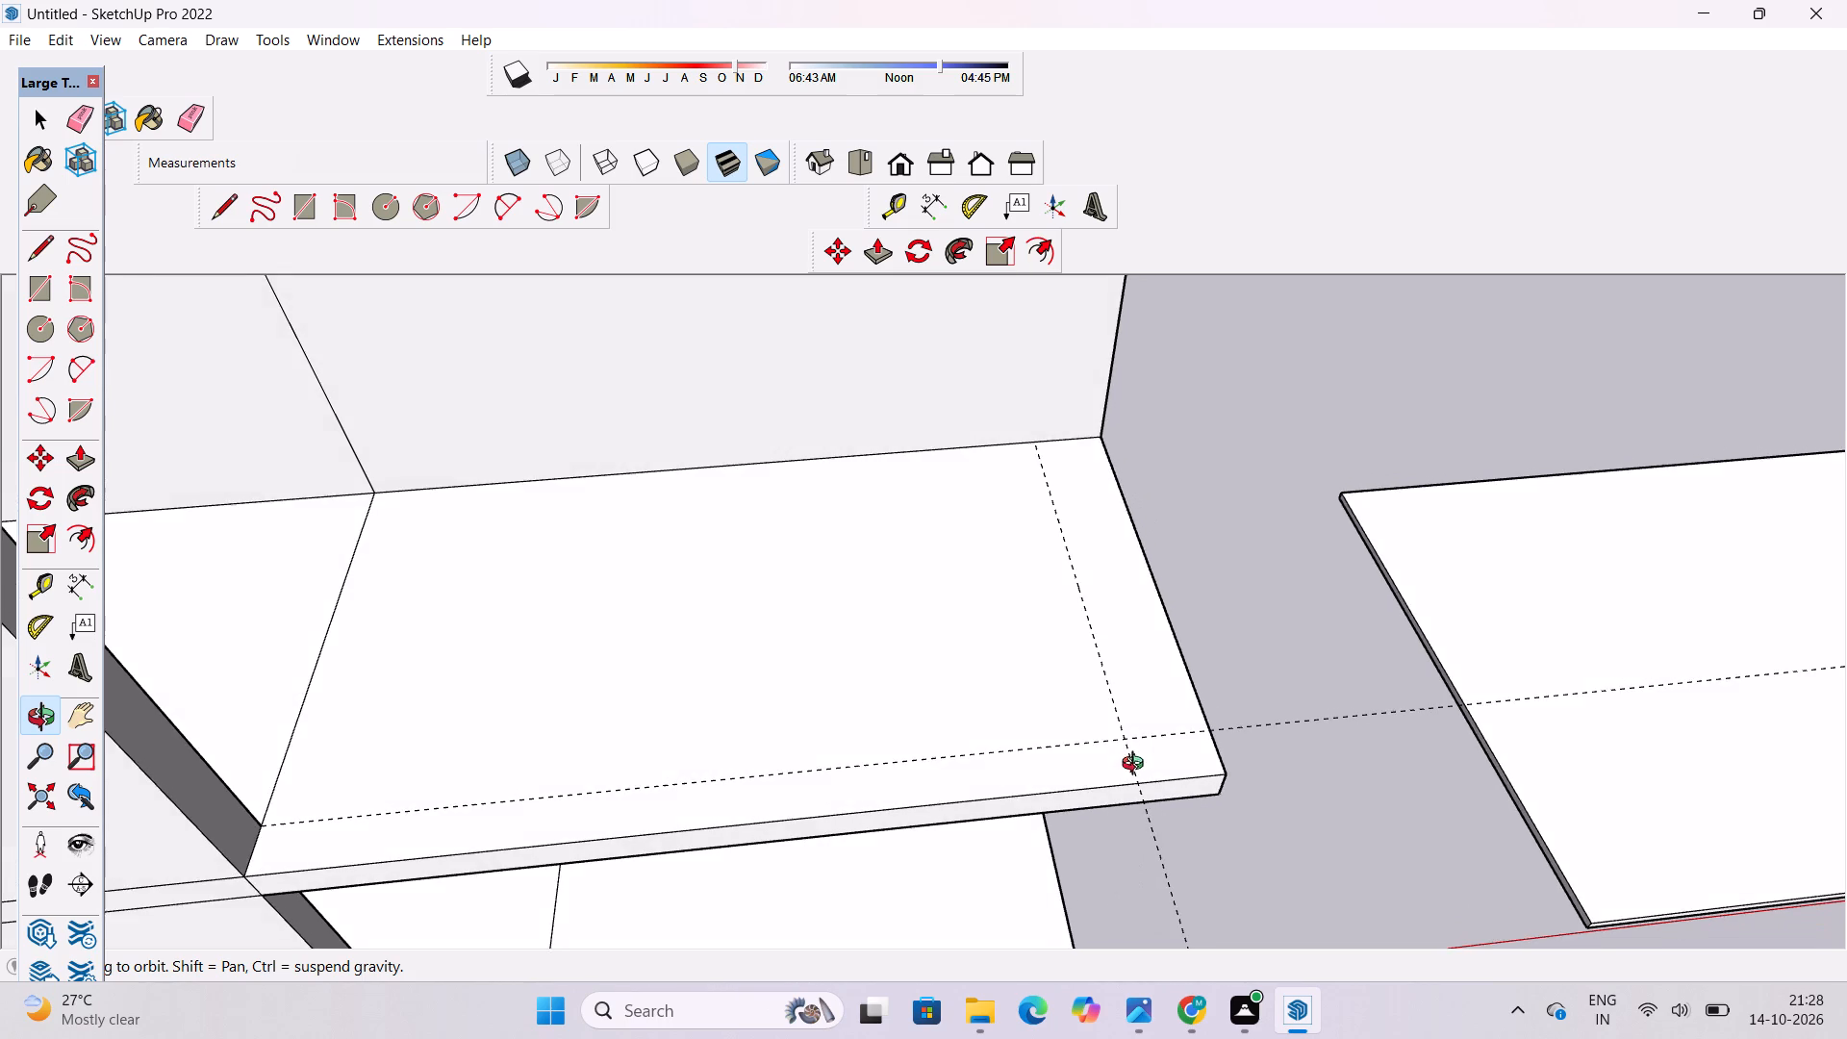
left_click_drag(1137, 762, 1137, 742)
scroll(1100, 739, "up", 2)
left_click_drag(1098, 739, 1097, 753)
left_click_drag(1097, 755, 1247, 719)
scroll(1198, 722, "down", 4)
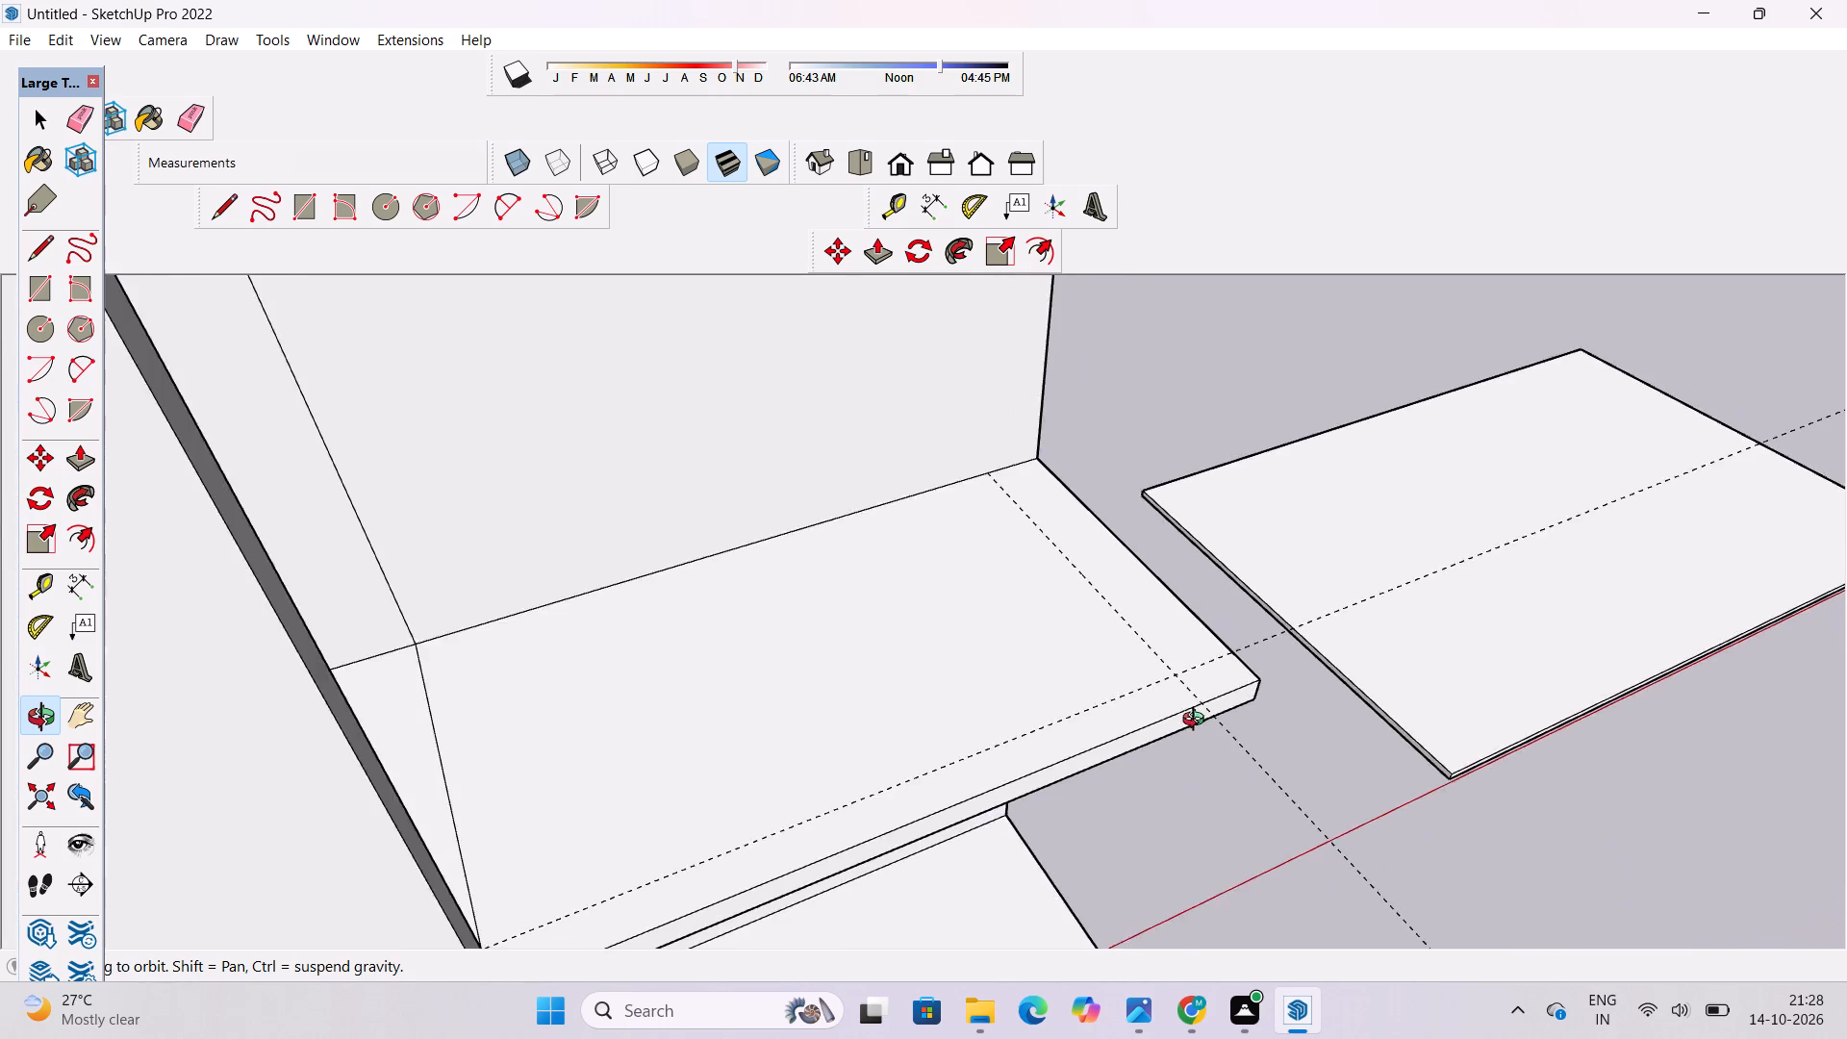
left_click_drag(1201, 702, 1112, 678, "shift")
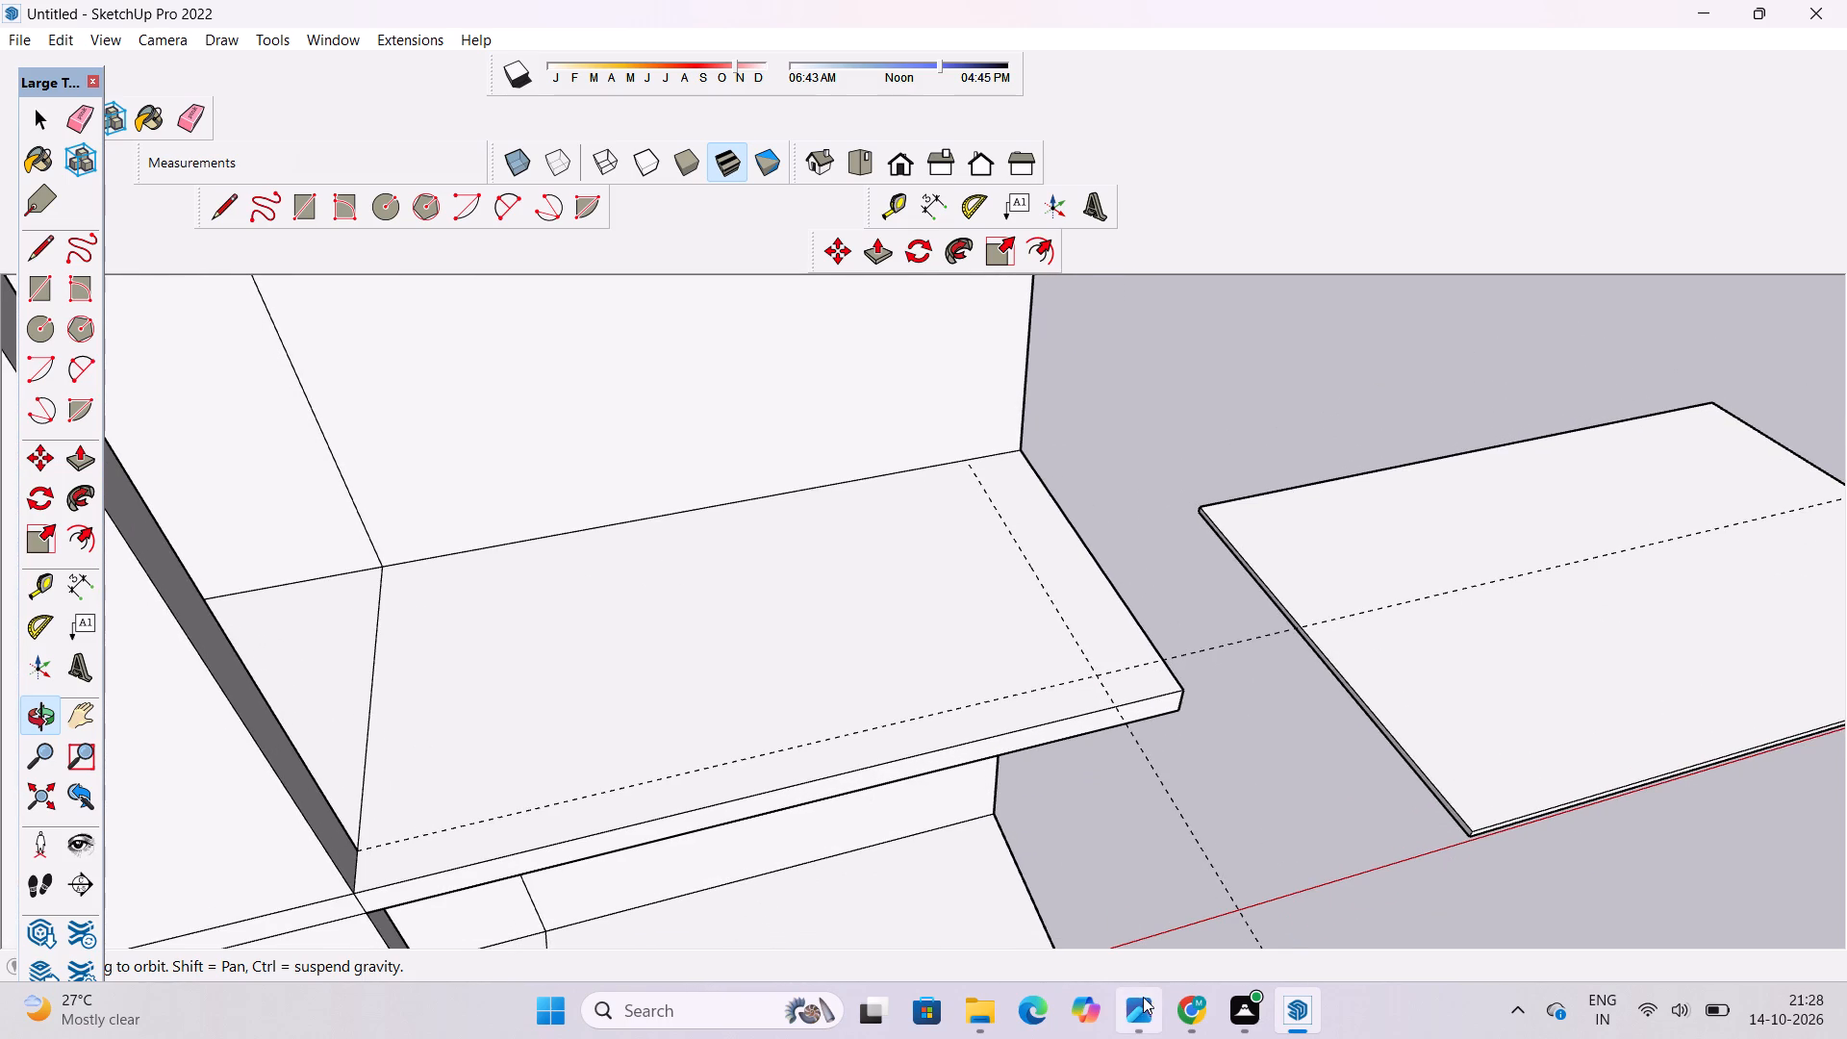
Compare the balcony layout with the reference house picture in Photos, returning to SketchUp.
left_click(1143, 1001)
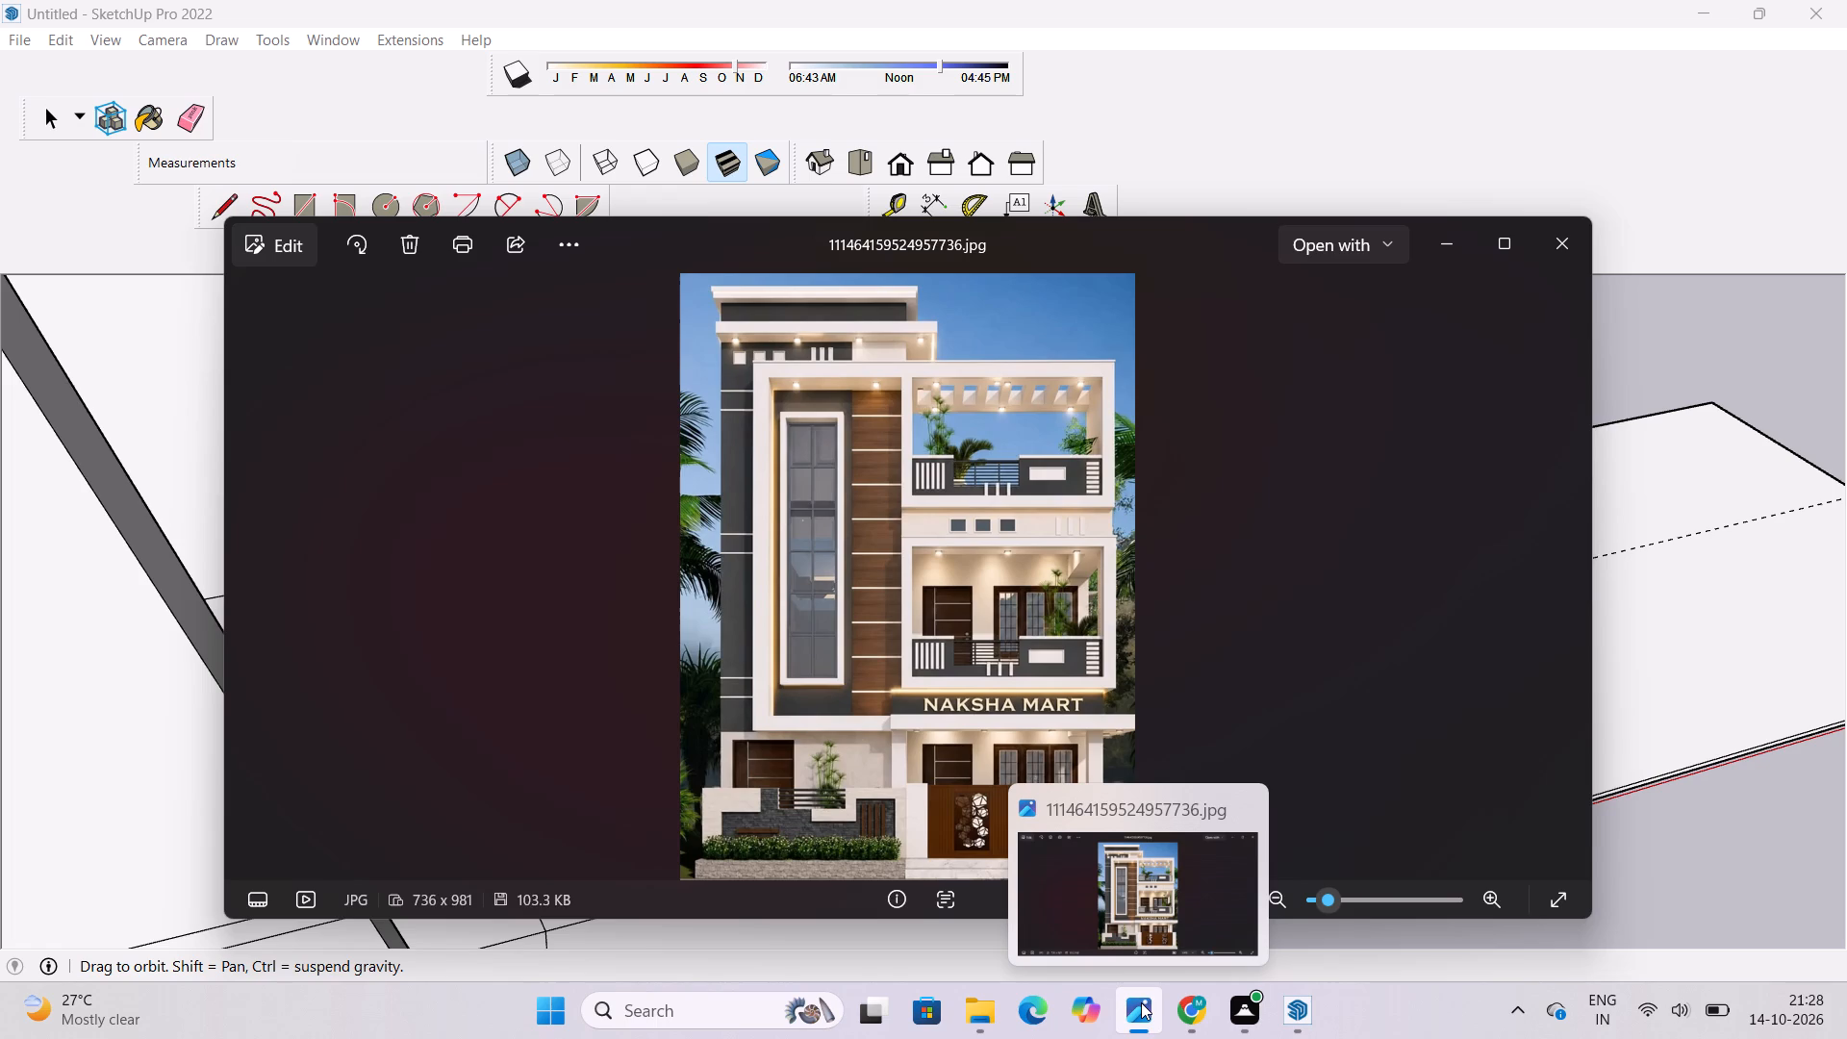
left_click(1141, 1002)
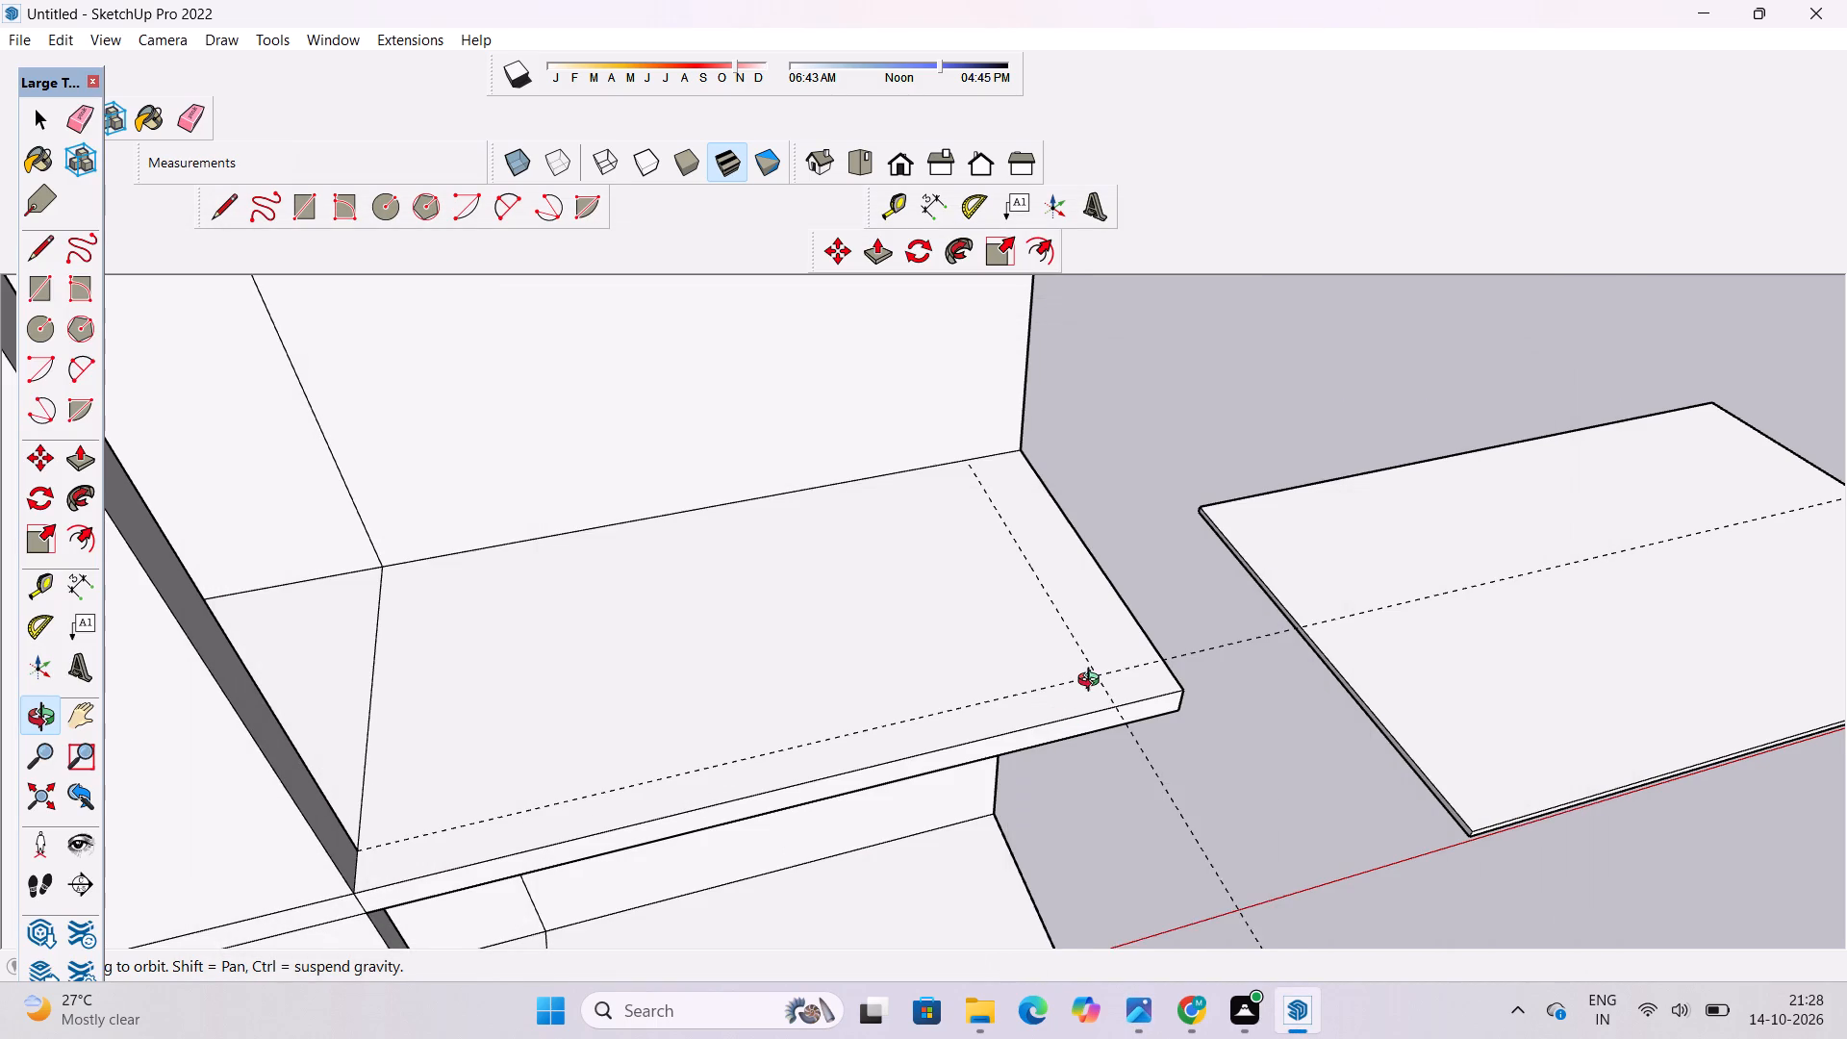
scroll(1093, 682, "down", 4)
left_click(1142, 1010)
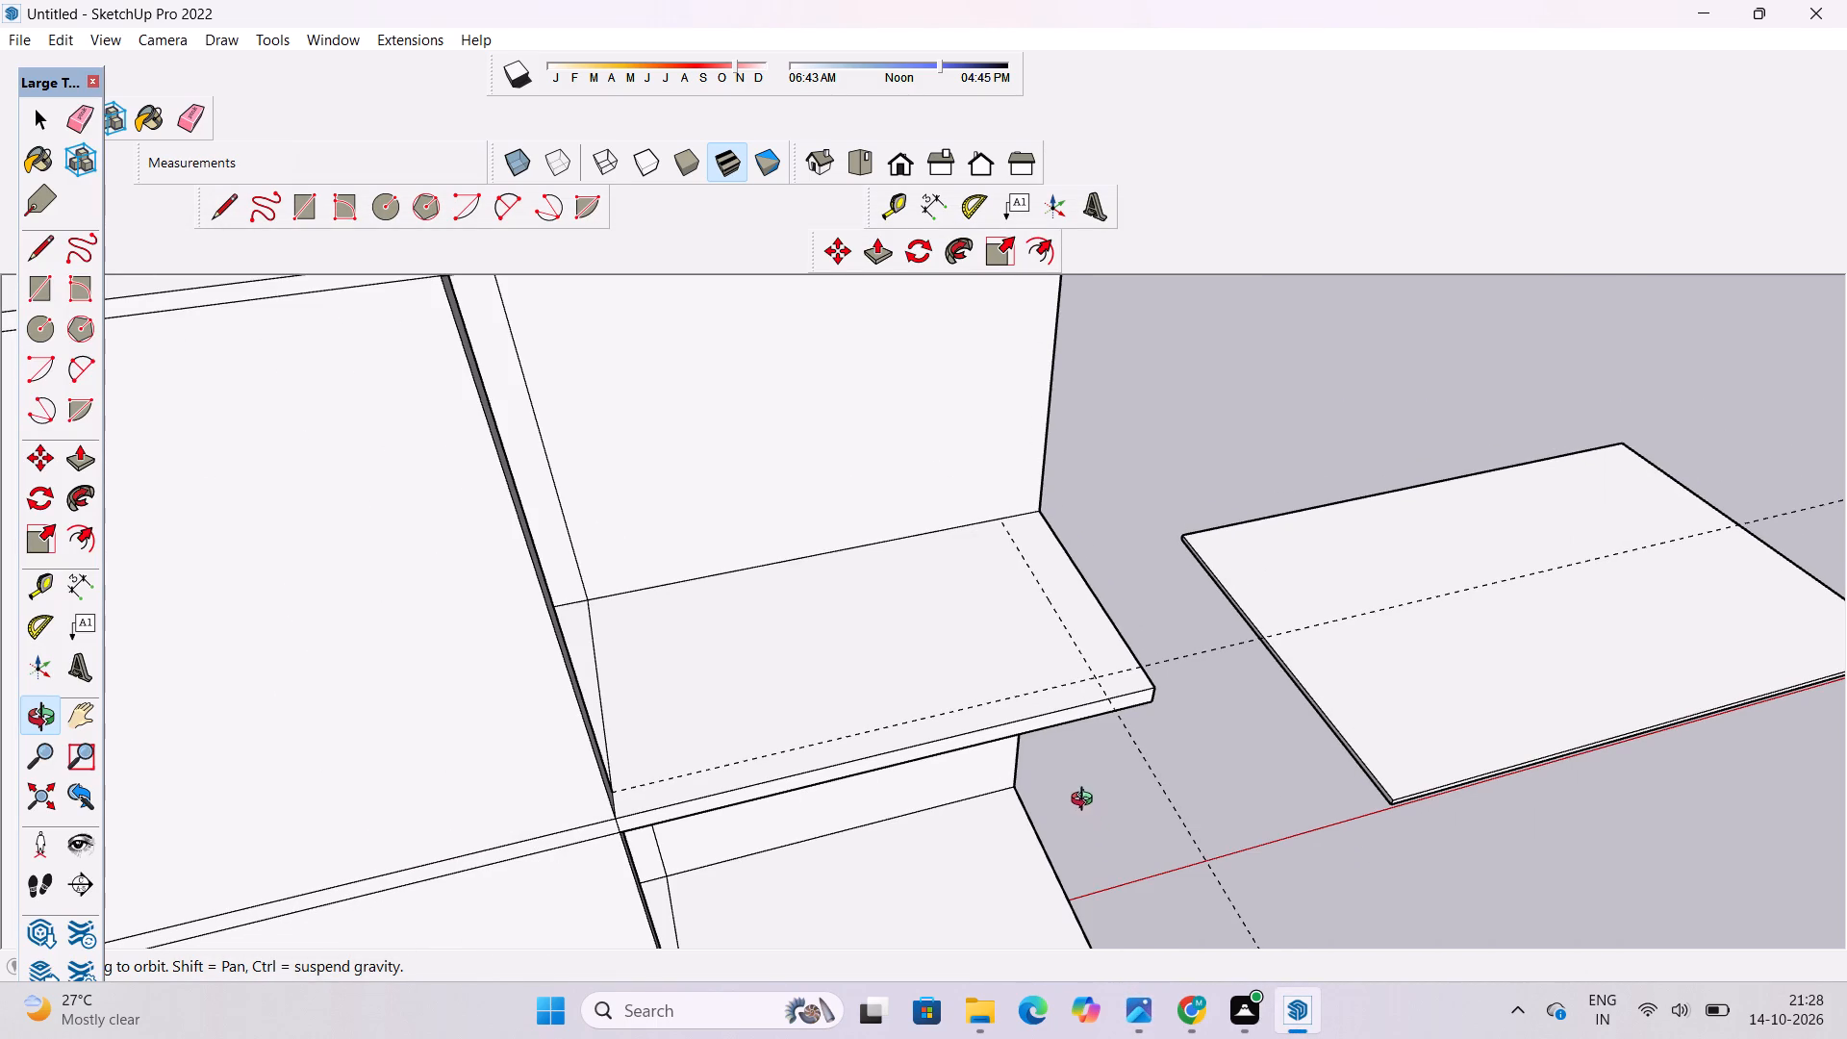
left_click(1133, 1003)
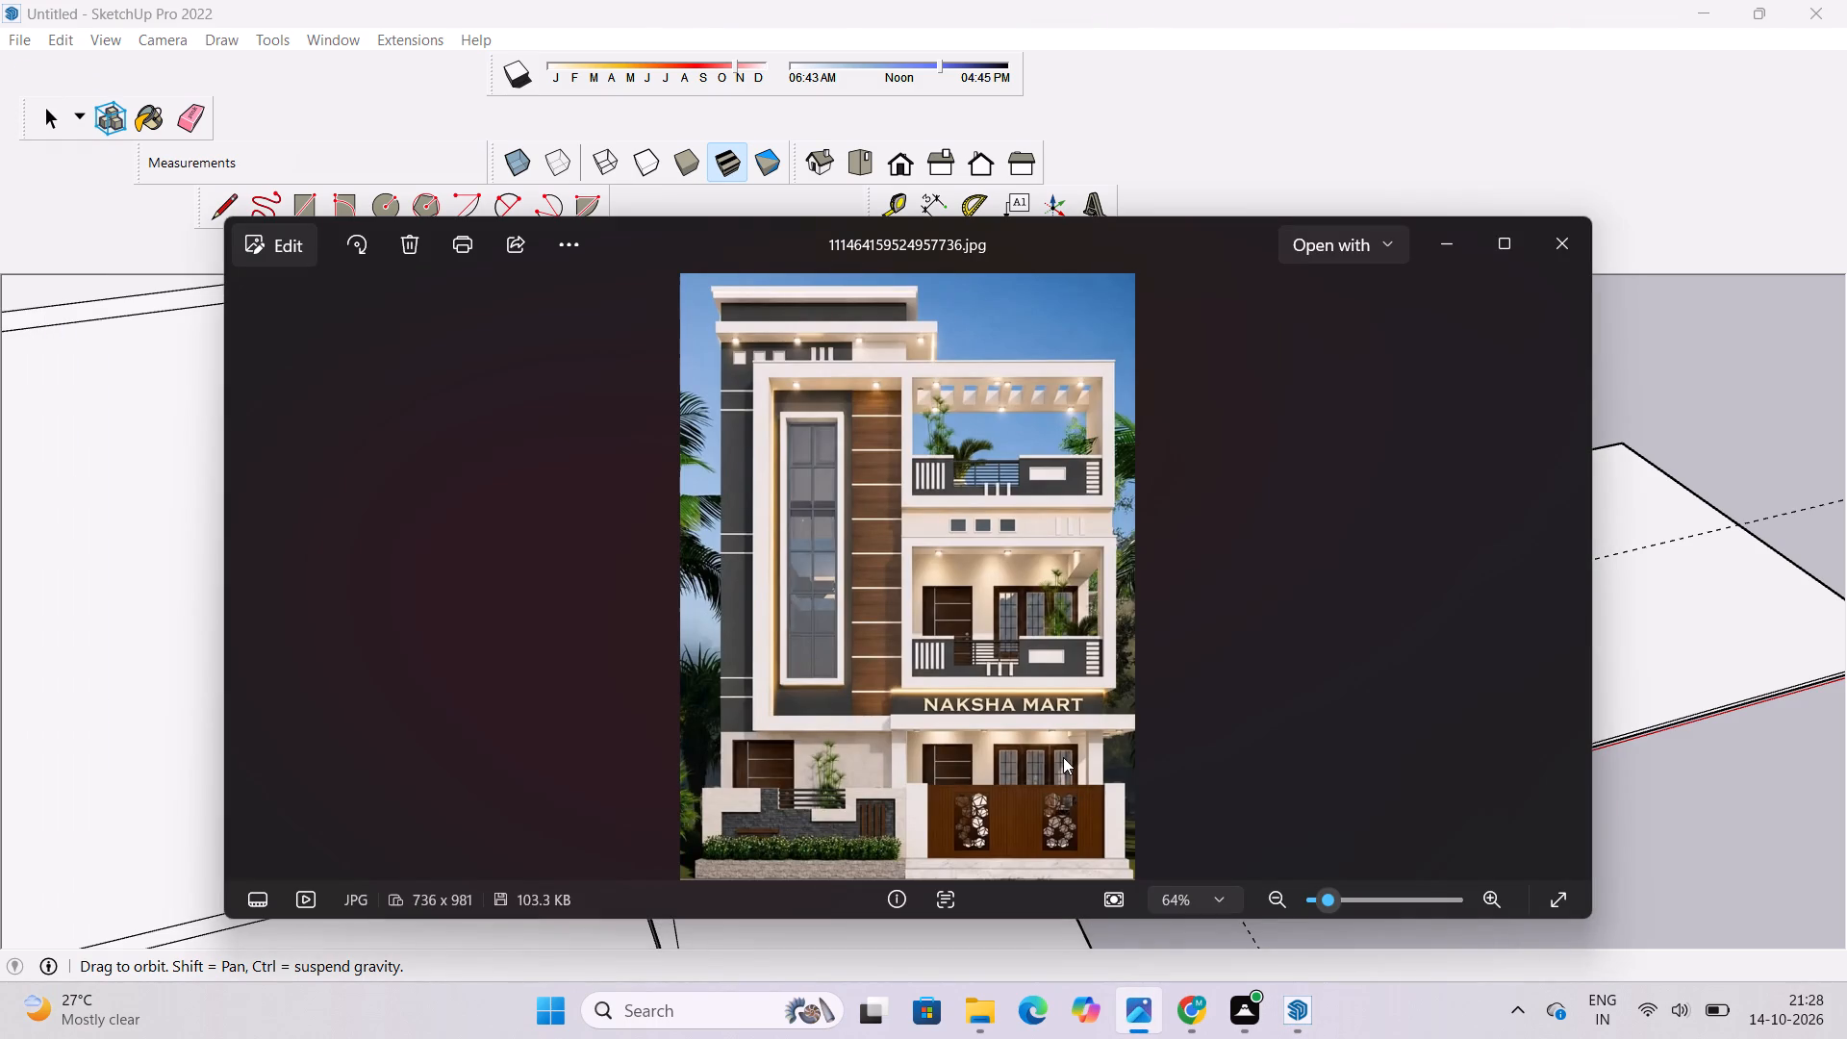
left_click(1133, 1021)
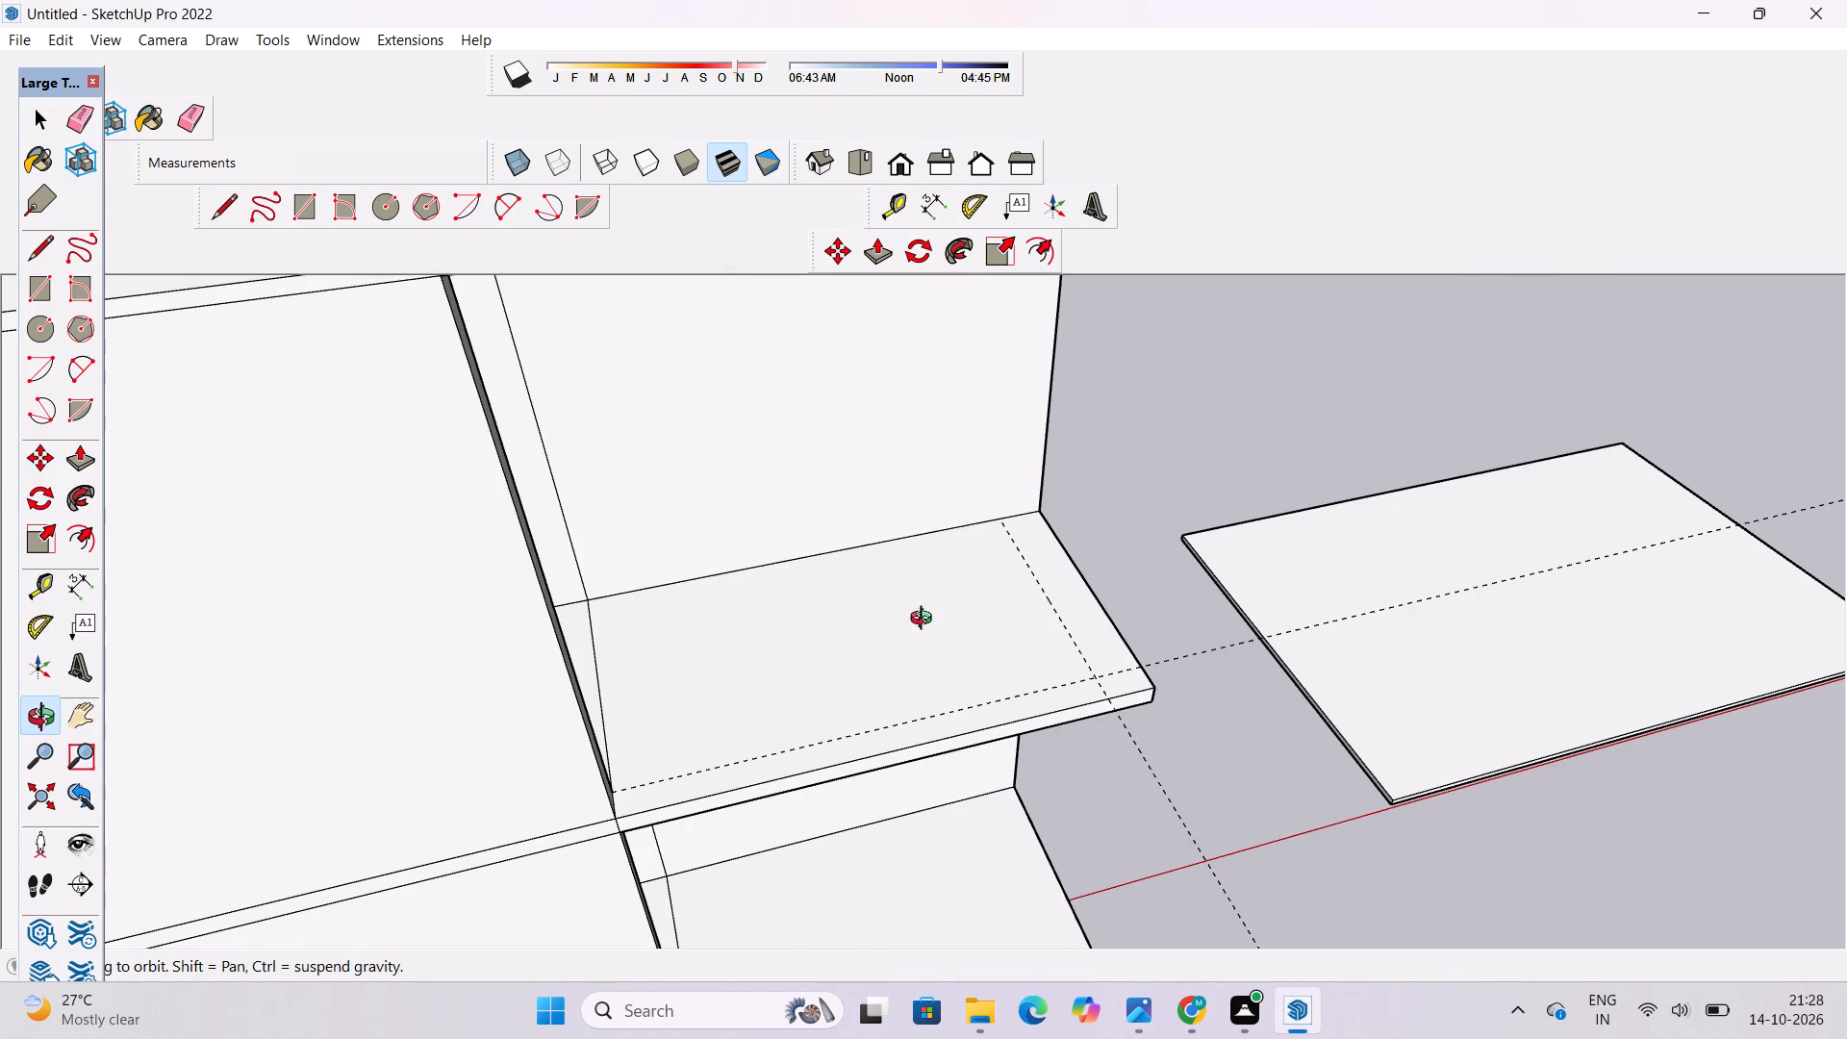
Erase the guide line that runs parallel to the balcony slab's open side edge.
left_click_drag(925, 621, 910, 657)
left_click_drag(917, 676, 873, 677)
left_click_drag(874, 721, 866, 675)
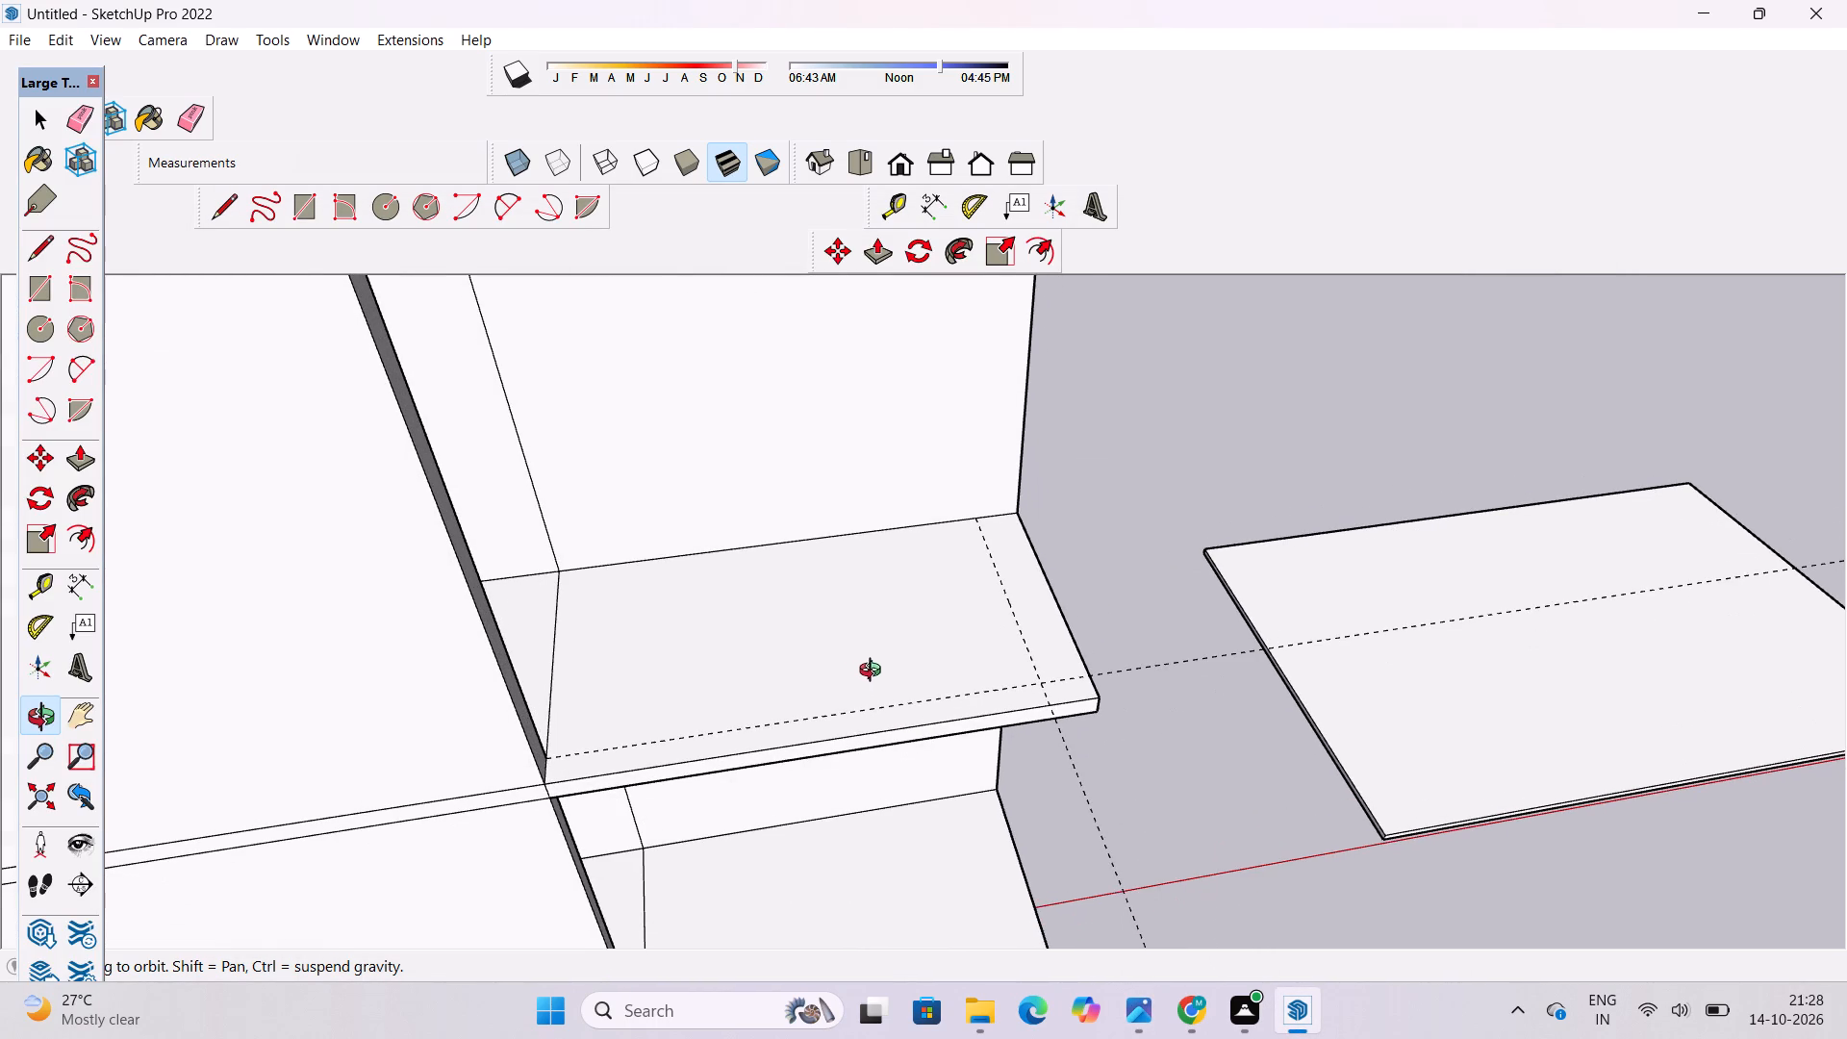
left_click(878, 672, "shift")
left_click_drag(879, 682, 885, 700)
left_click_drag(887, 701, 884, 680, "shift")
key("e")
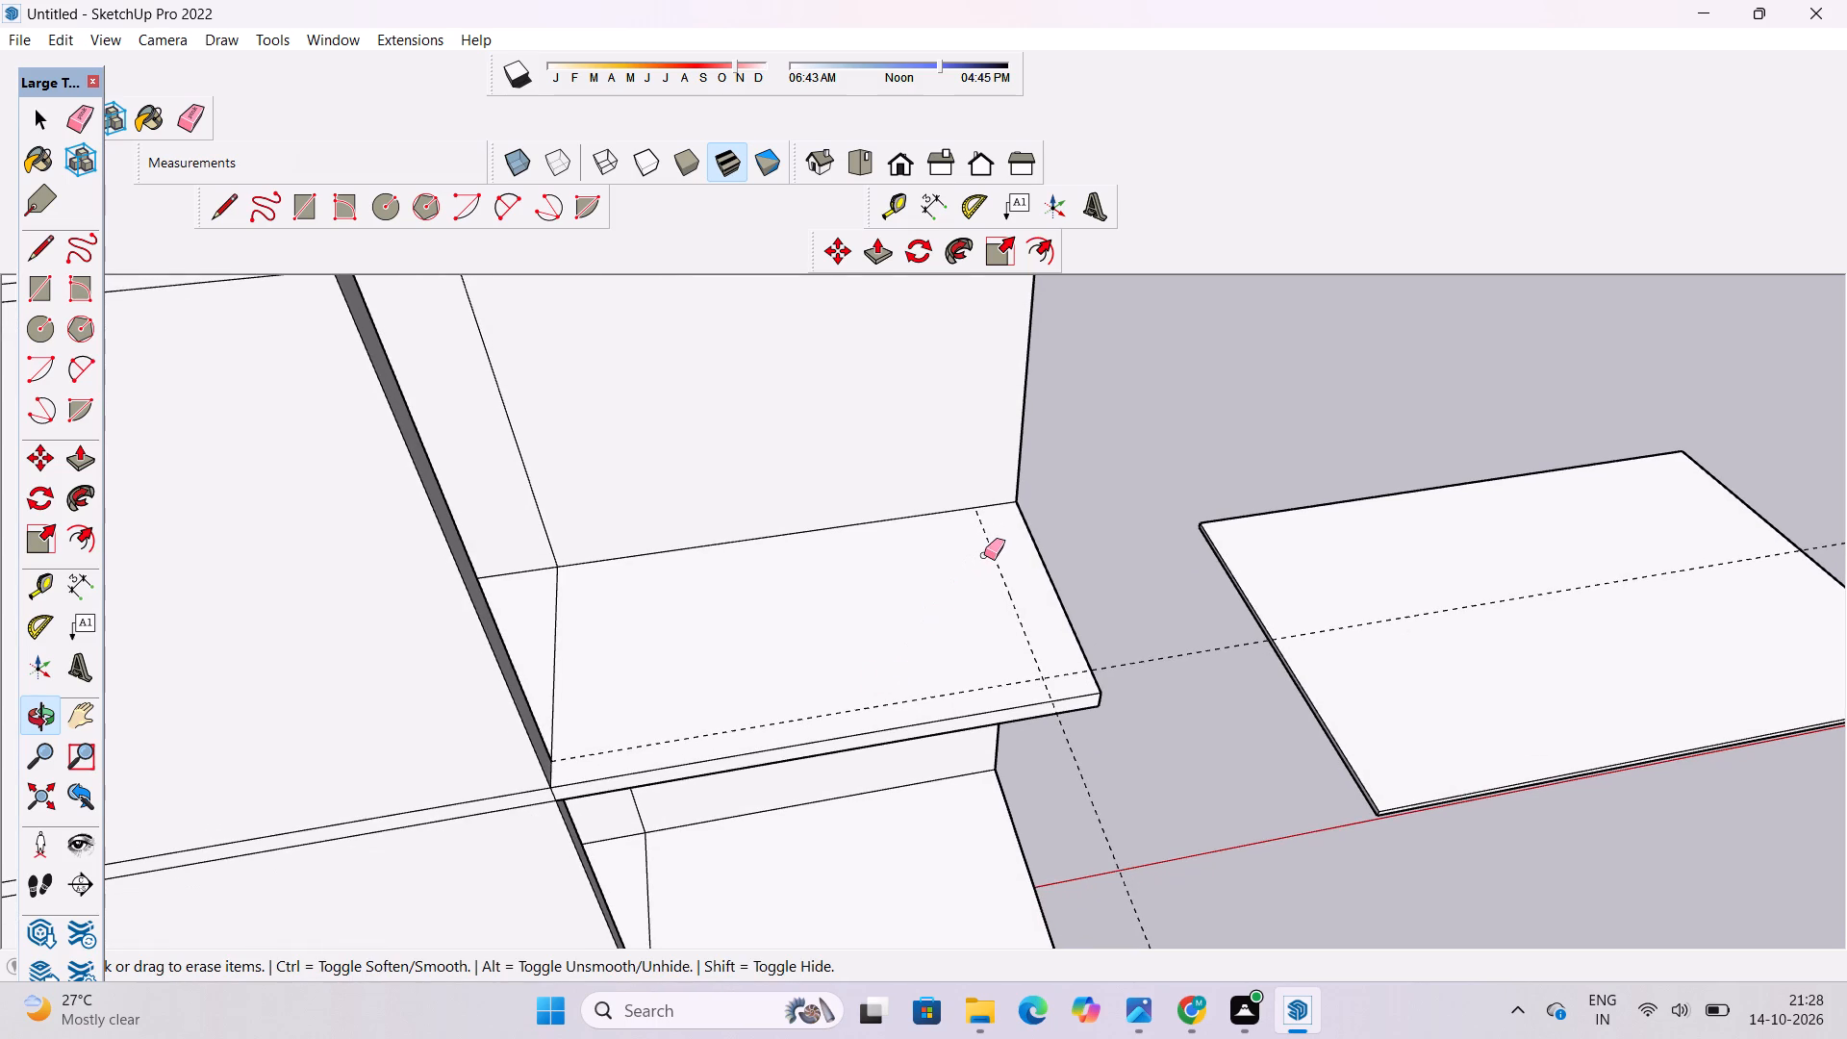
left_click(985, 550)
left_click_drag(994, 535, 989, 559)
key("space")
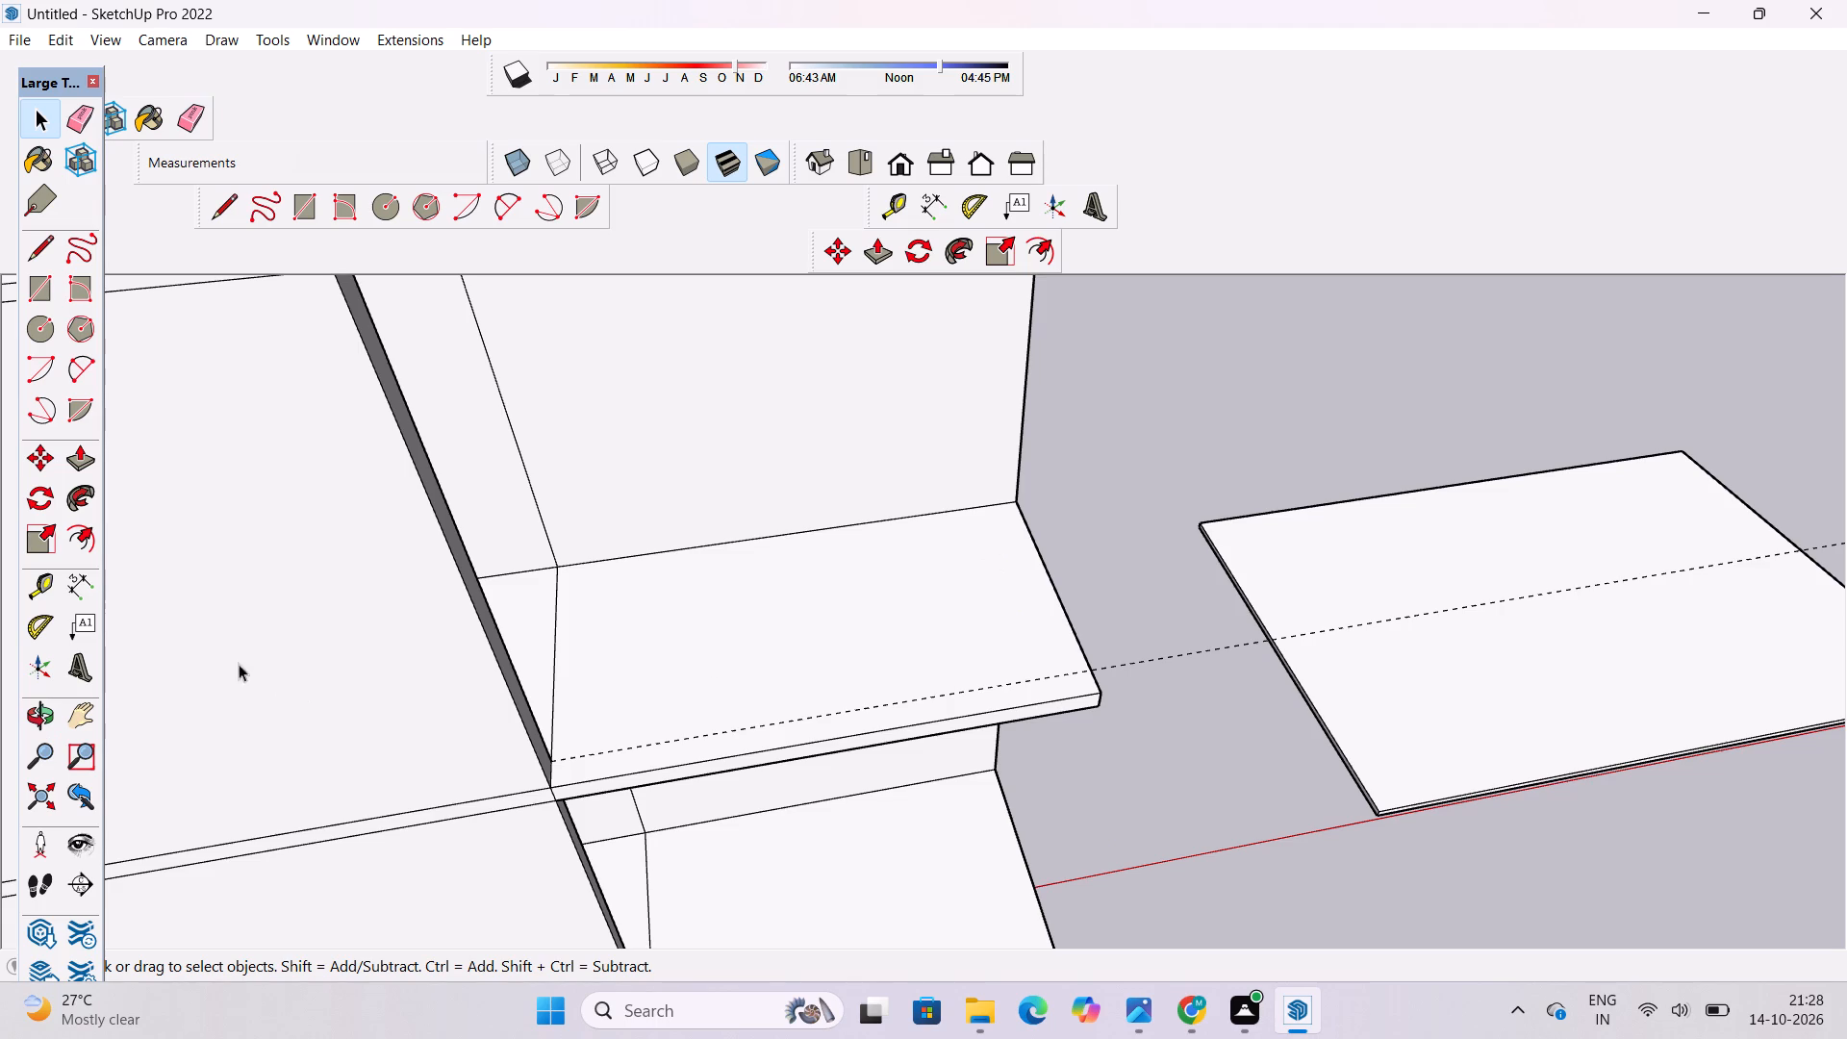
Place a guide line 3' inside the balcony slab's open side edge.
left_click(41, 581)
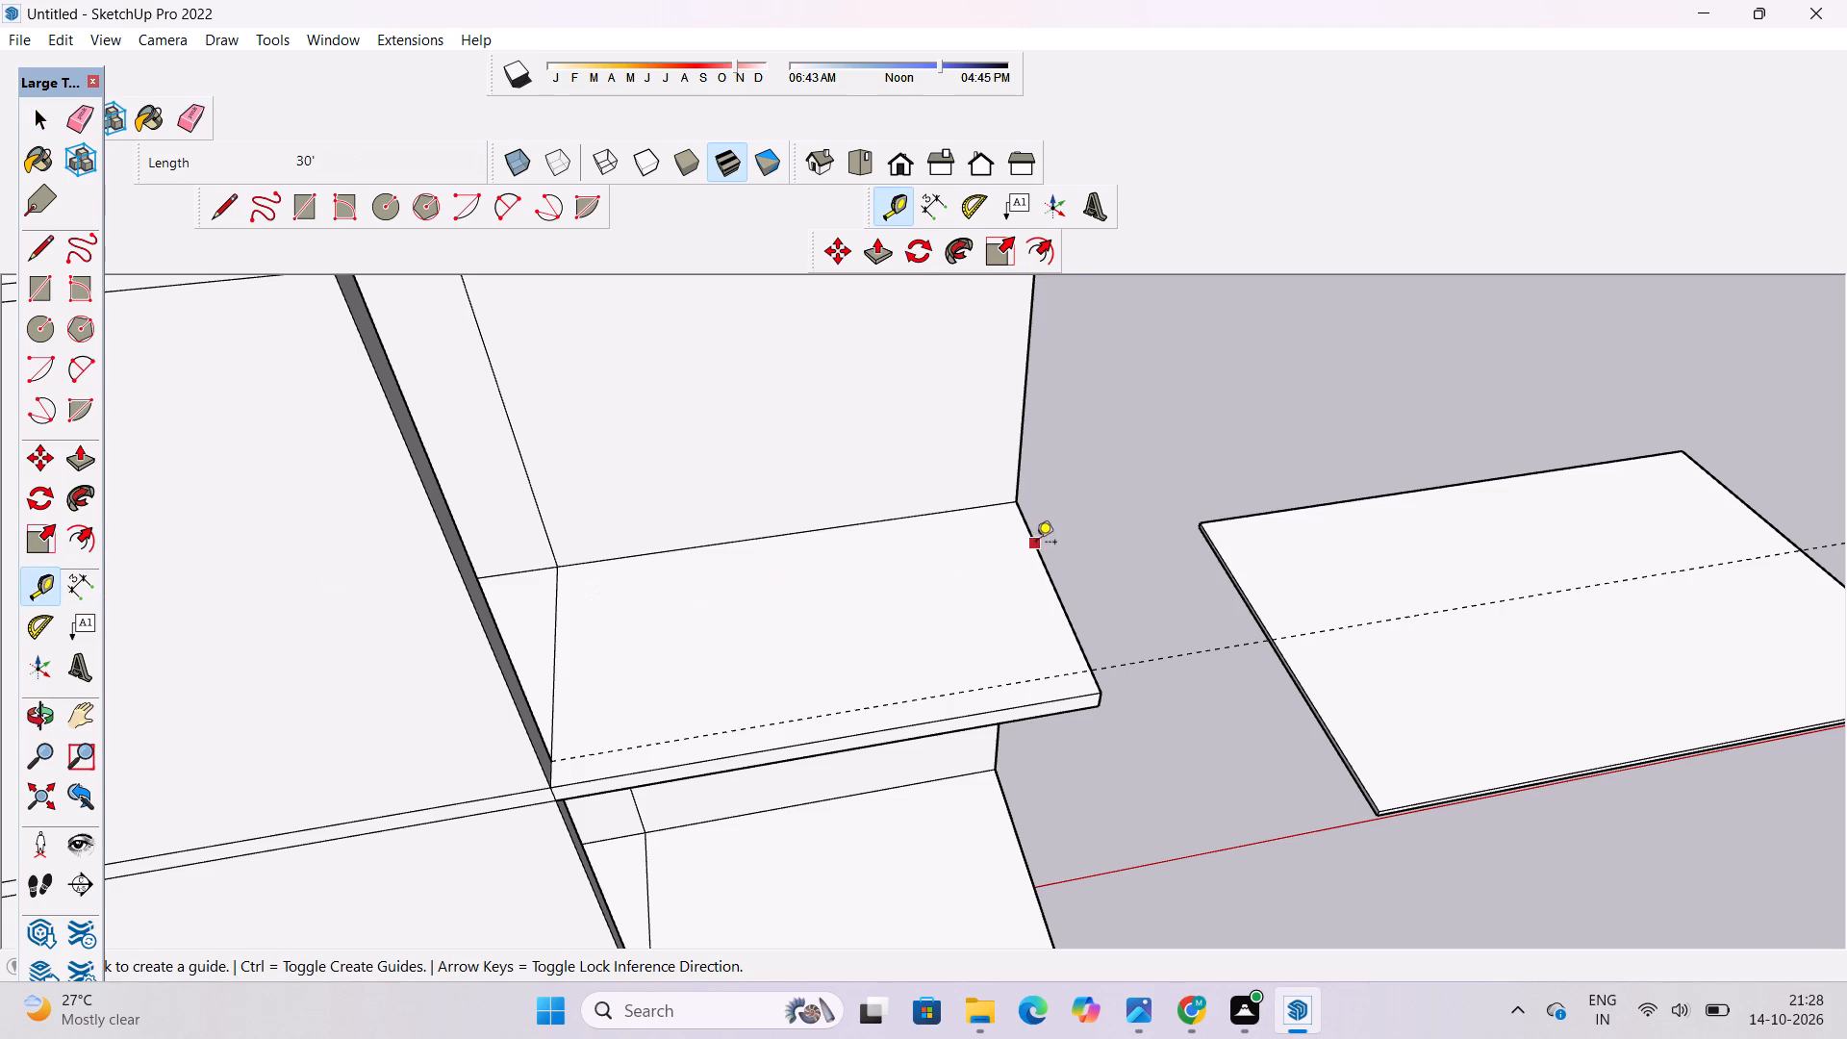
left_click(1054, 589)
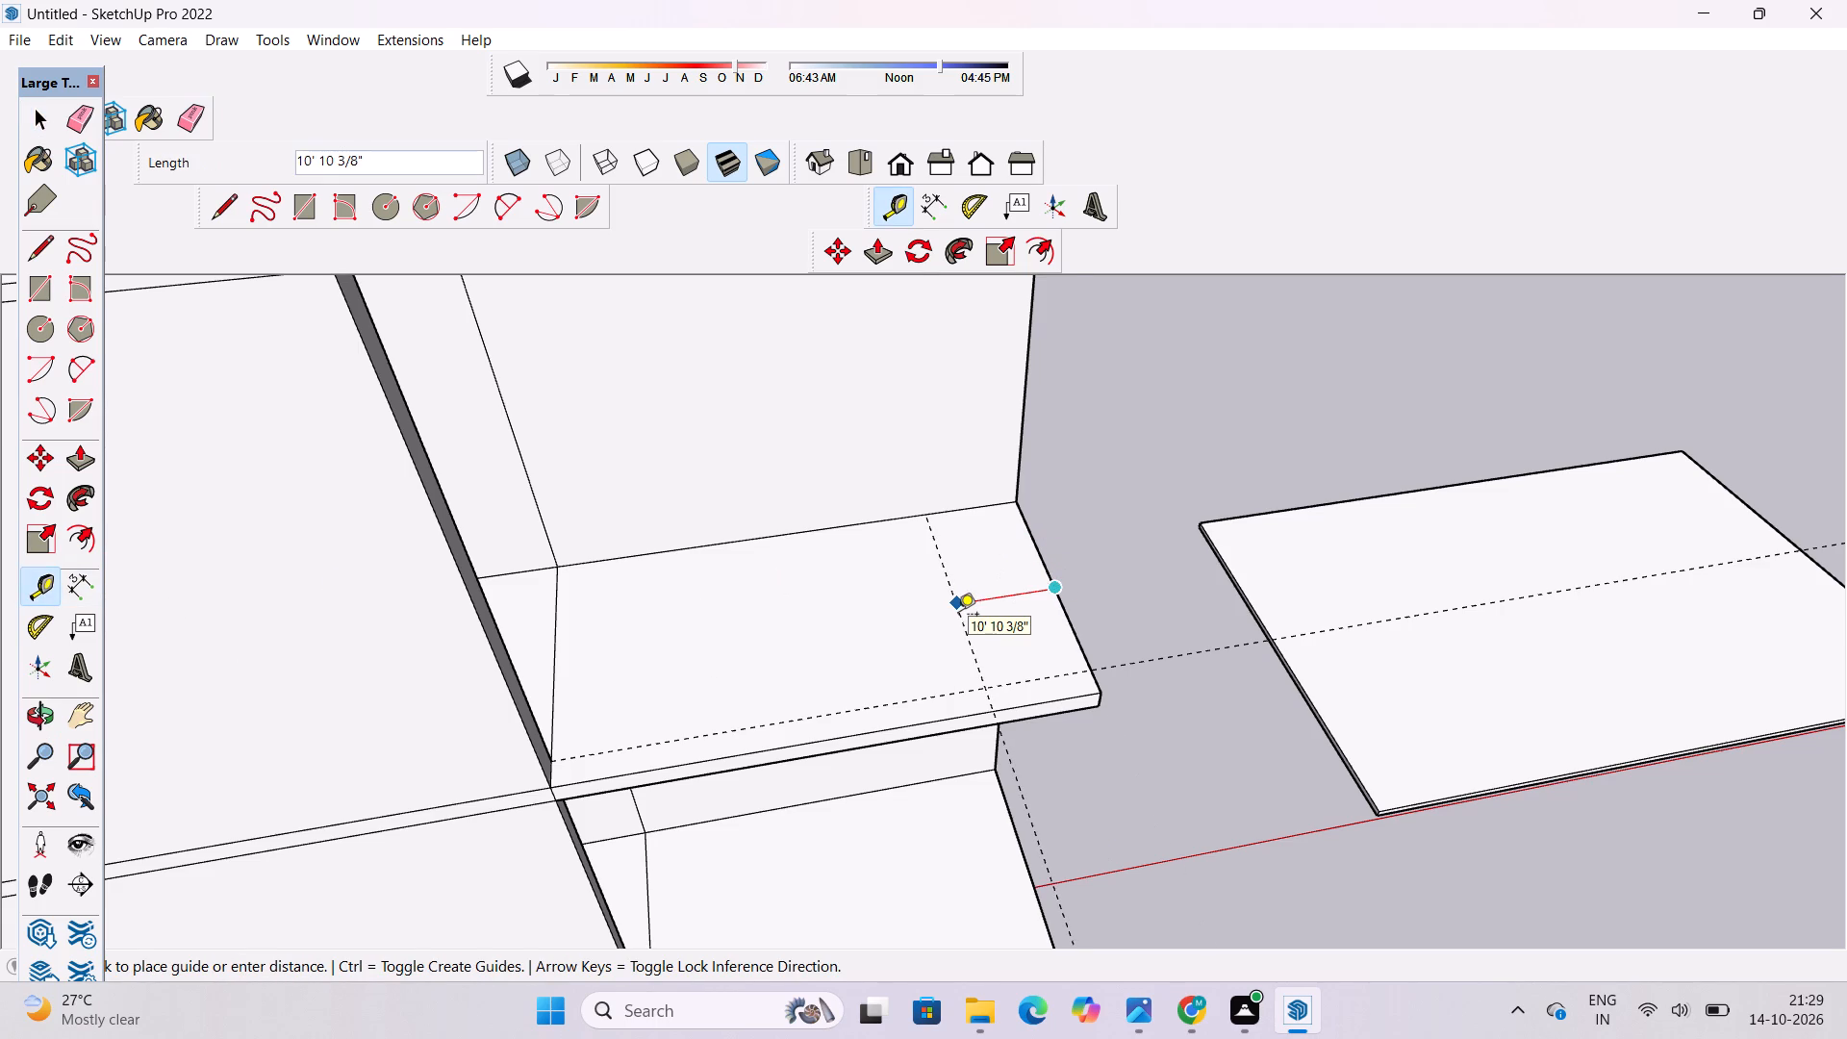
type("3'")
key("Return")
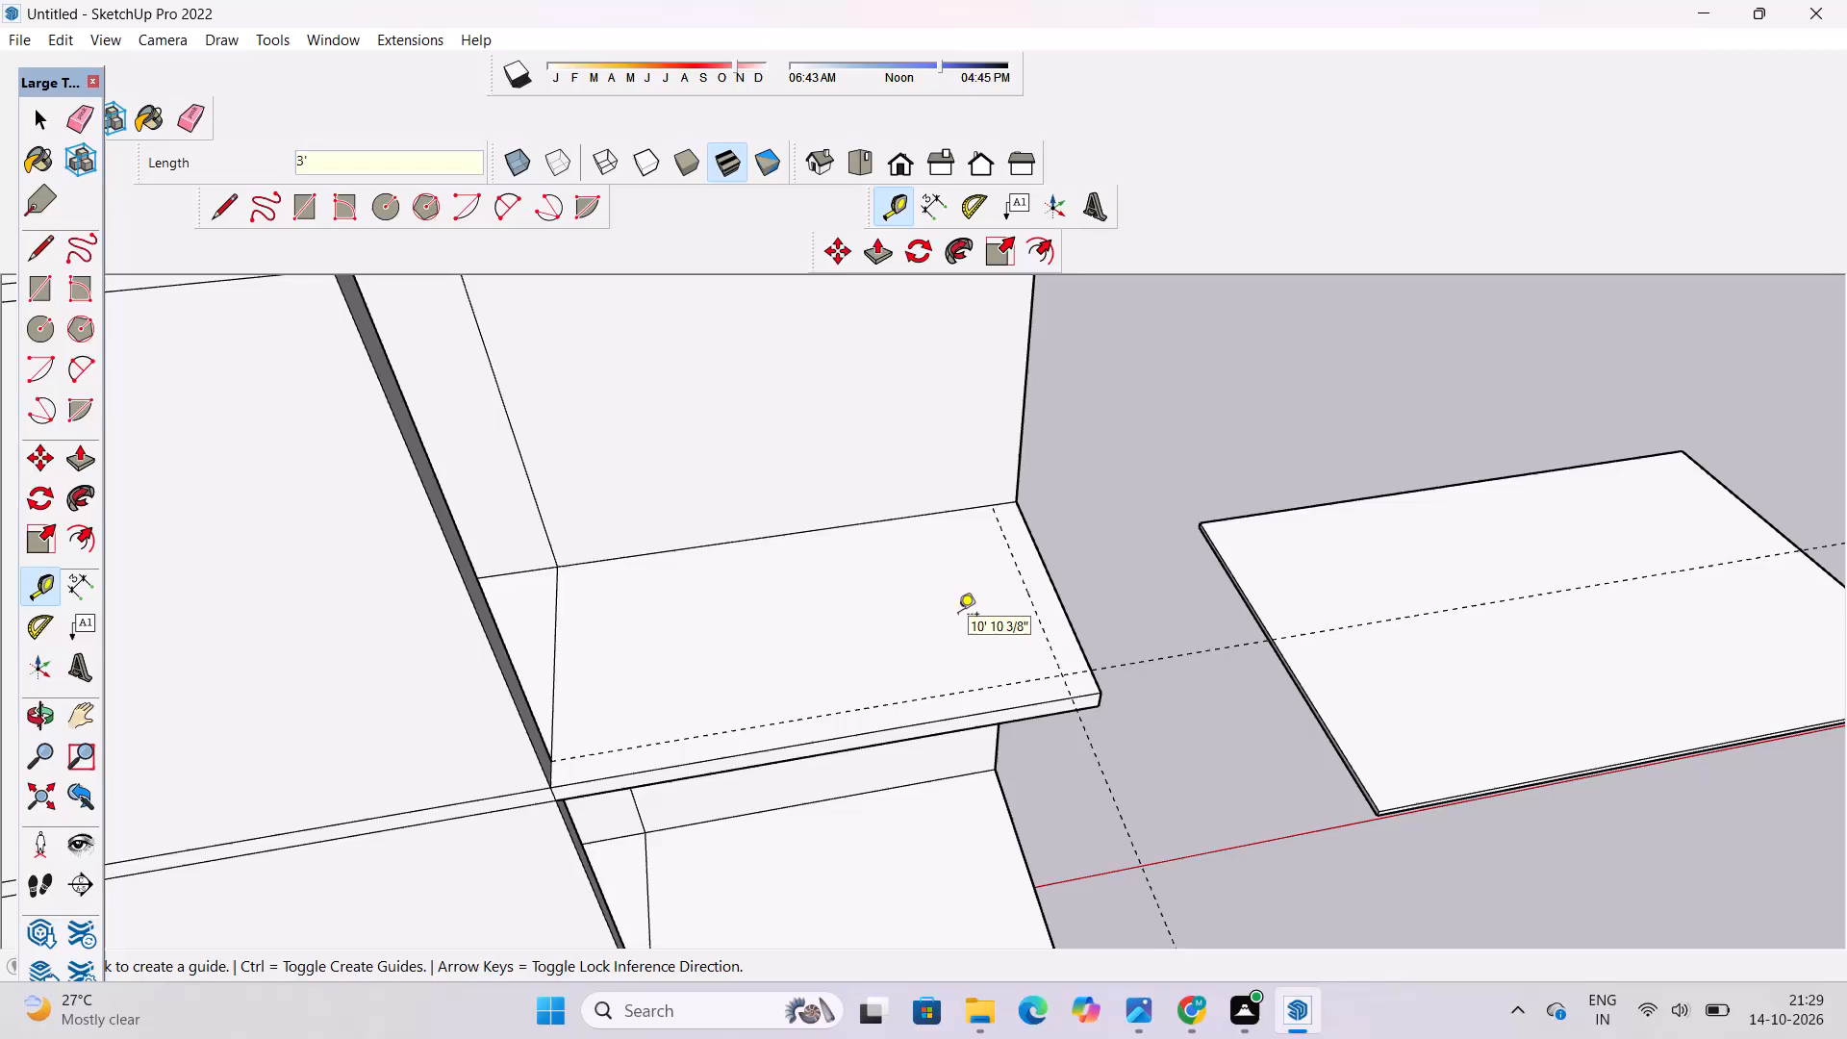
Draw lines along both guides, from the dividing wall to their crossing and then 27' back to the rear wall.
key("l")
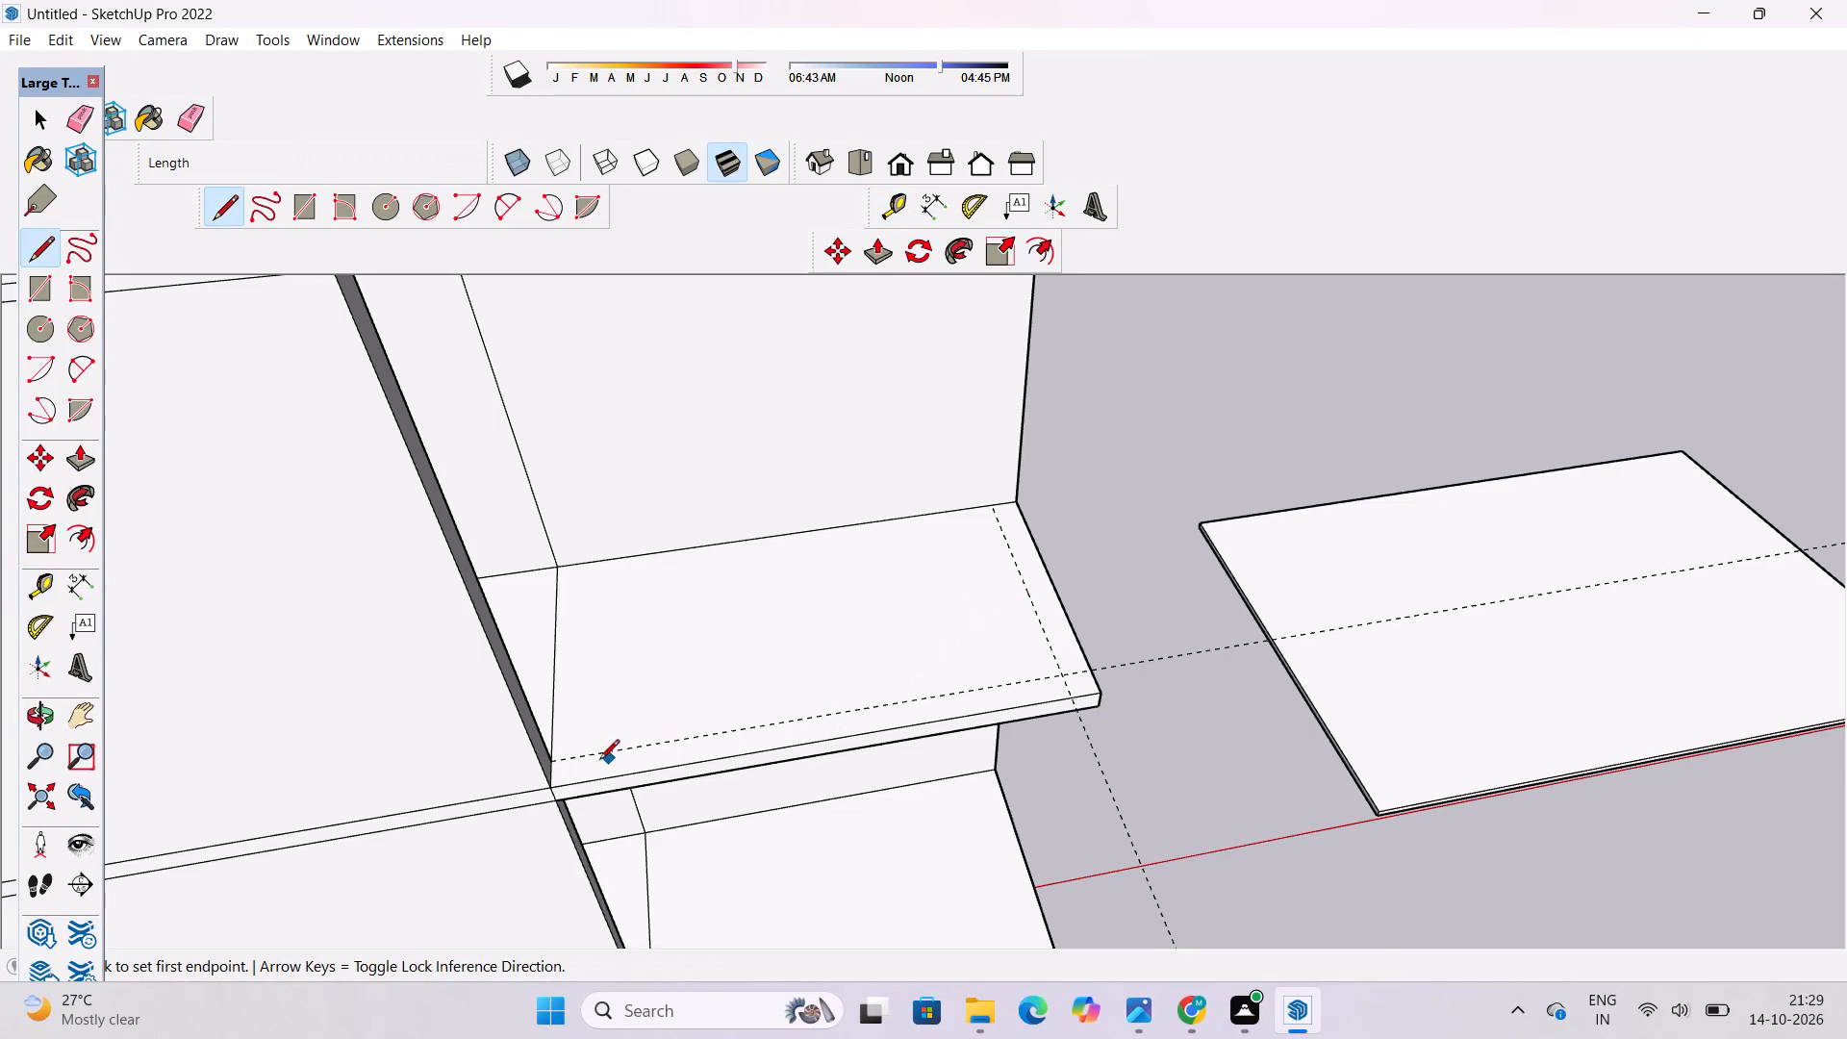
scroll(560, 763, "up", 7)
left_click(544, 761)
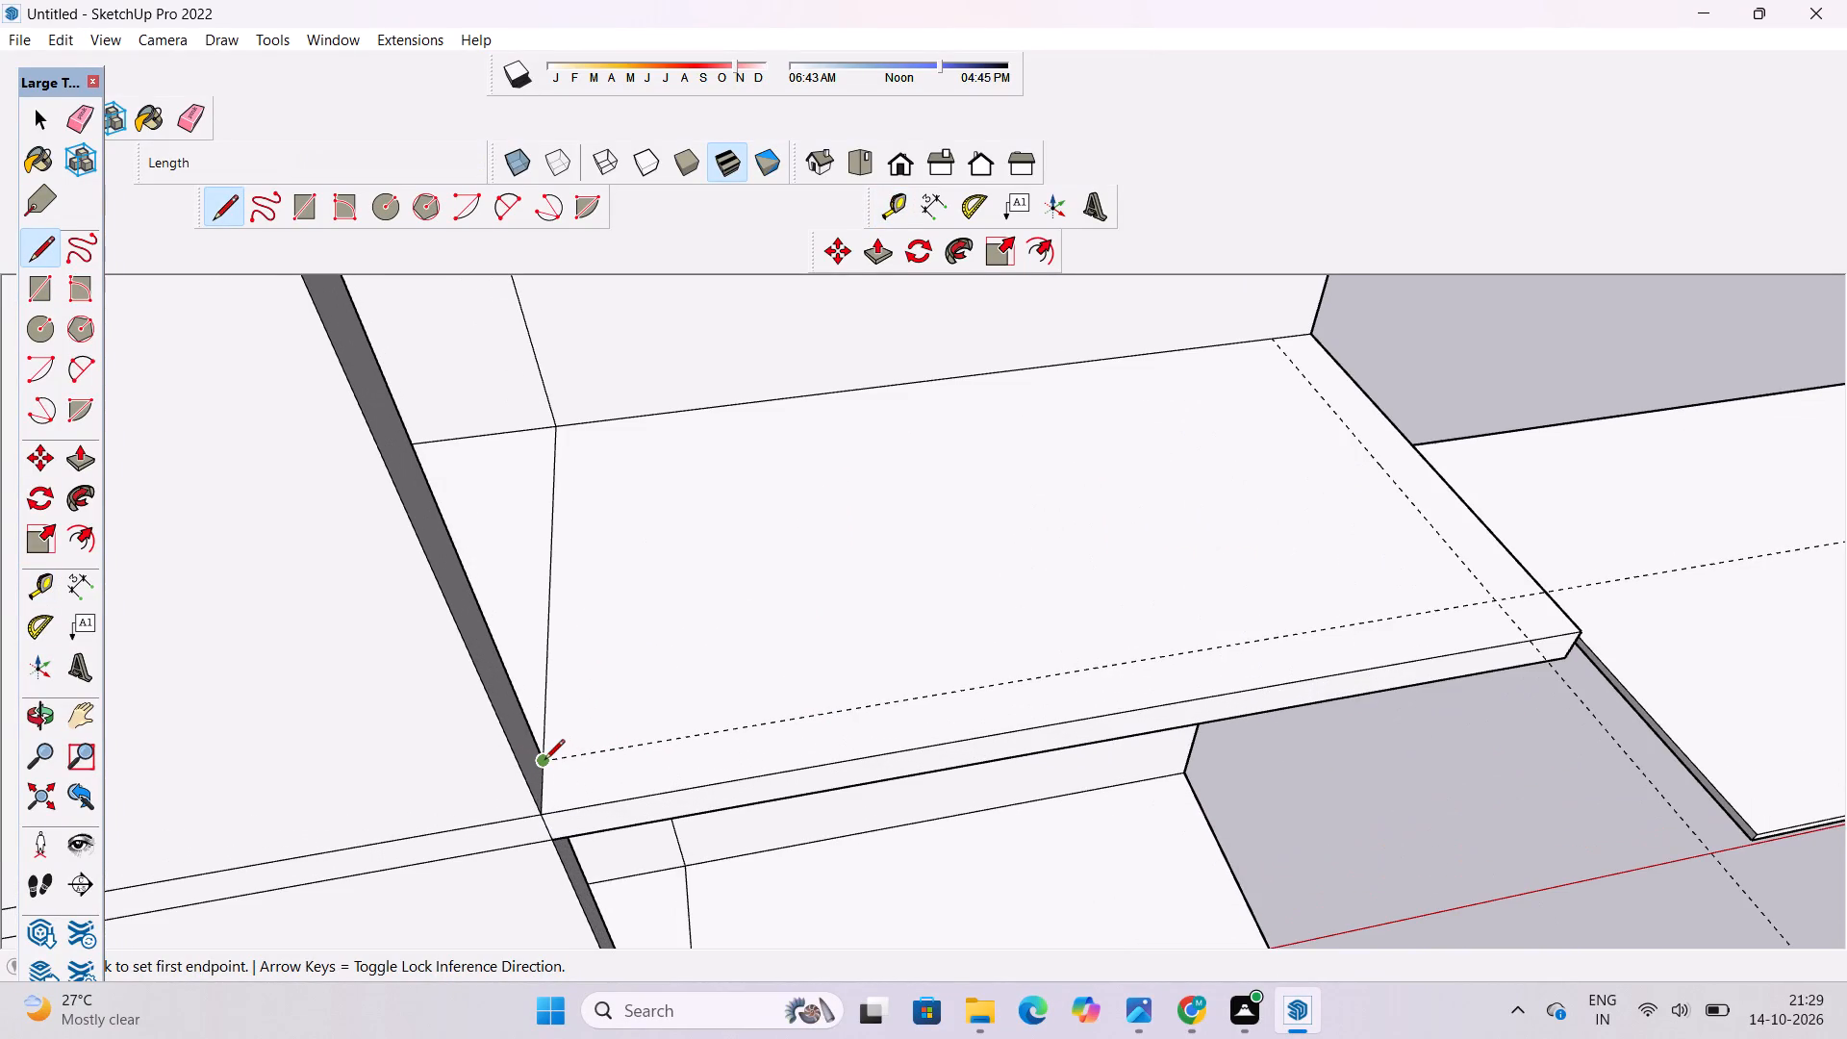
scroll(544, 761, "down", 4)
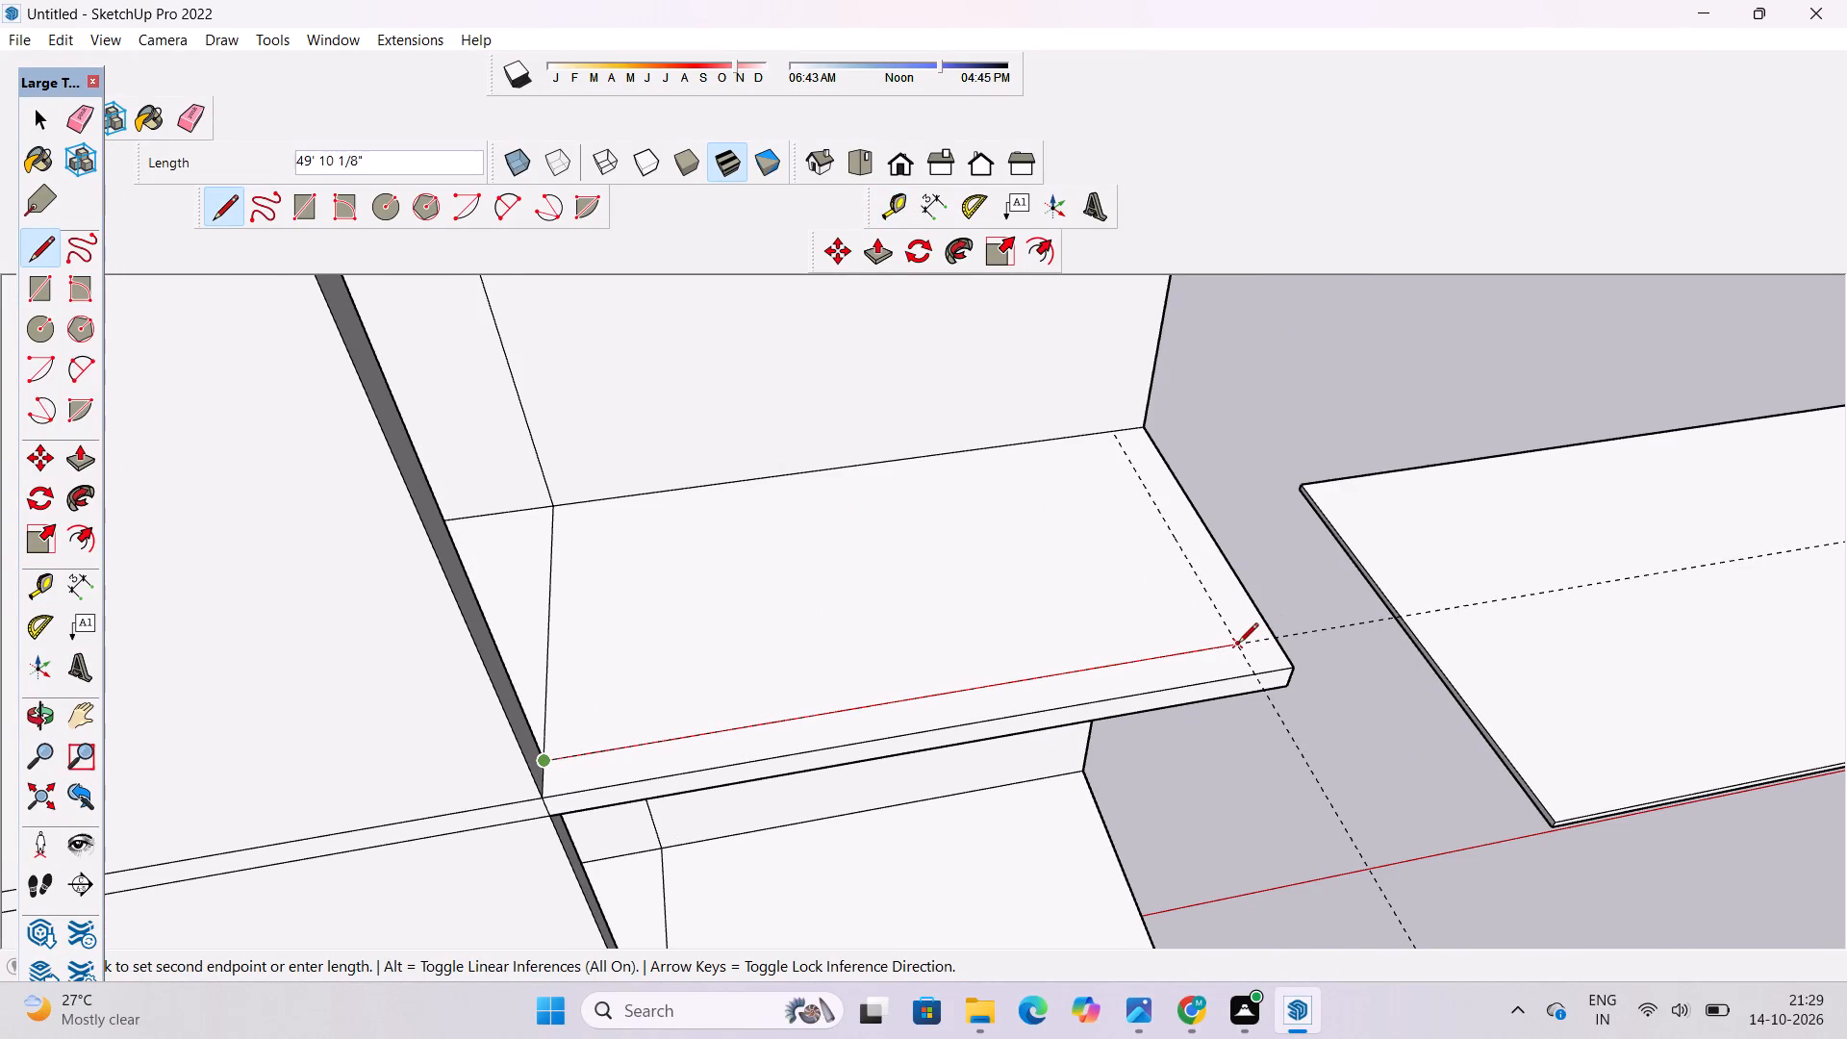
left_click(1238, 645)
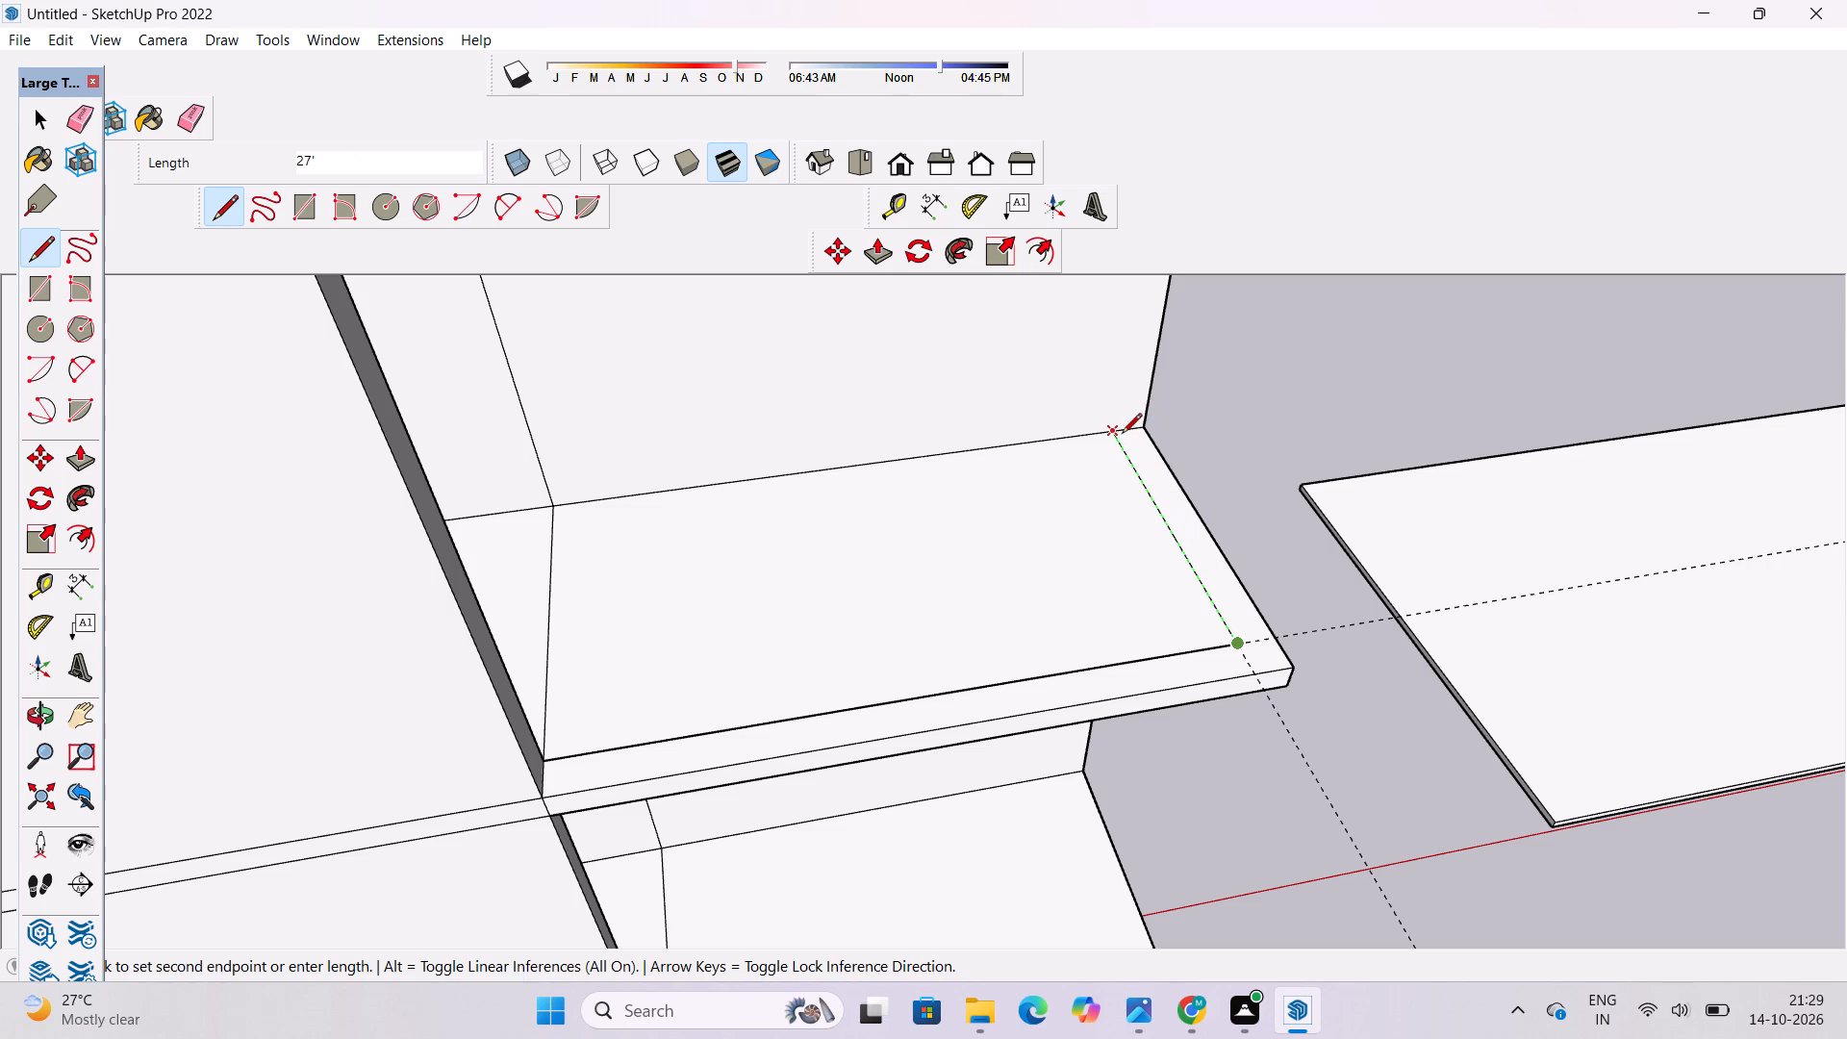
left_click(1122, 435)
Erase the front and side guide lines around the balcony slab, keeping the drawn inner border lines.
left_click(189, 115)
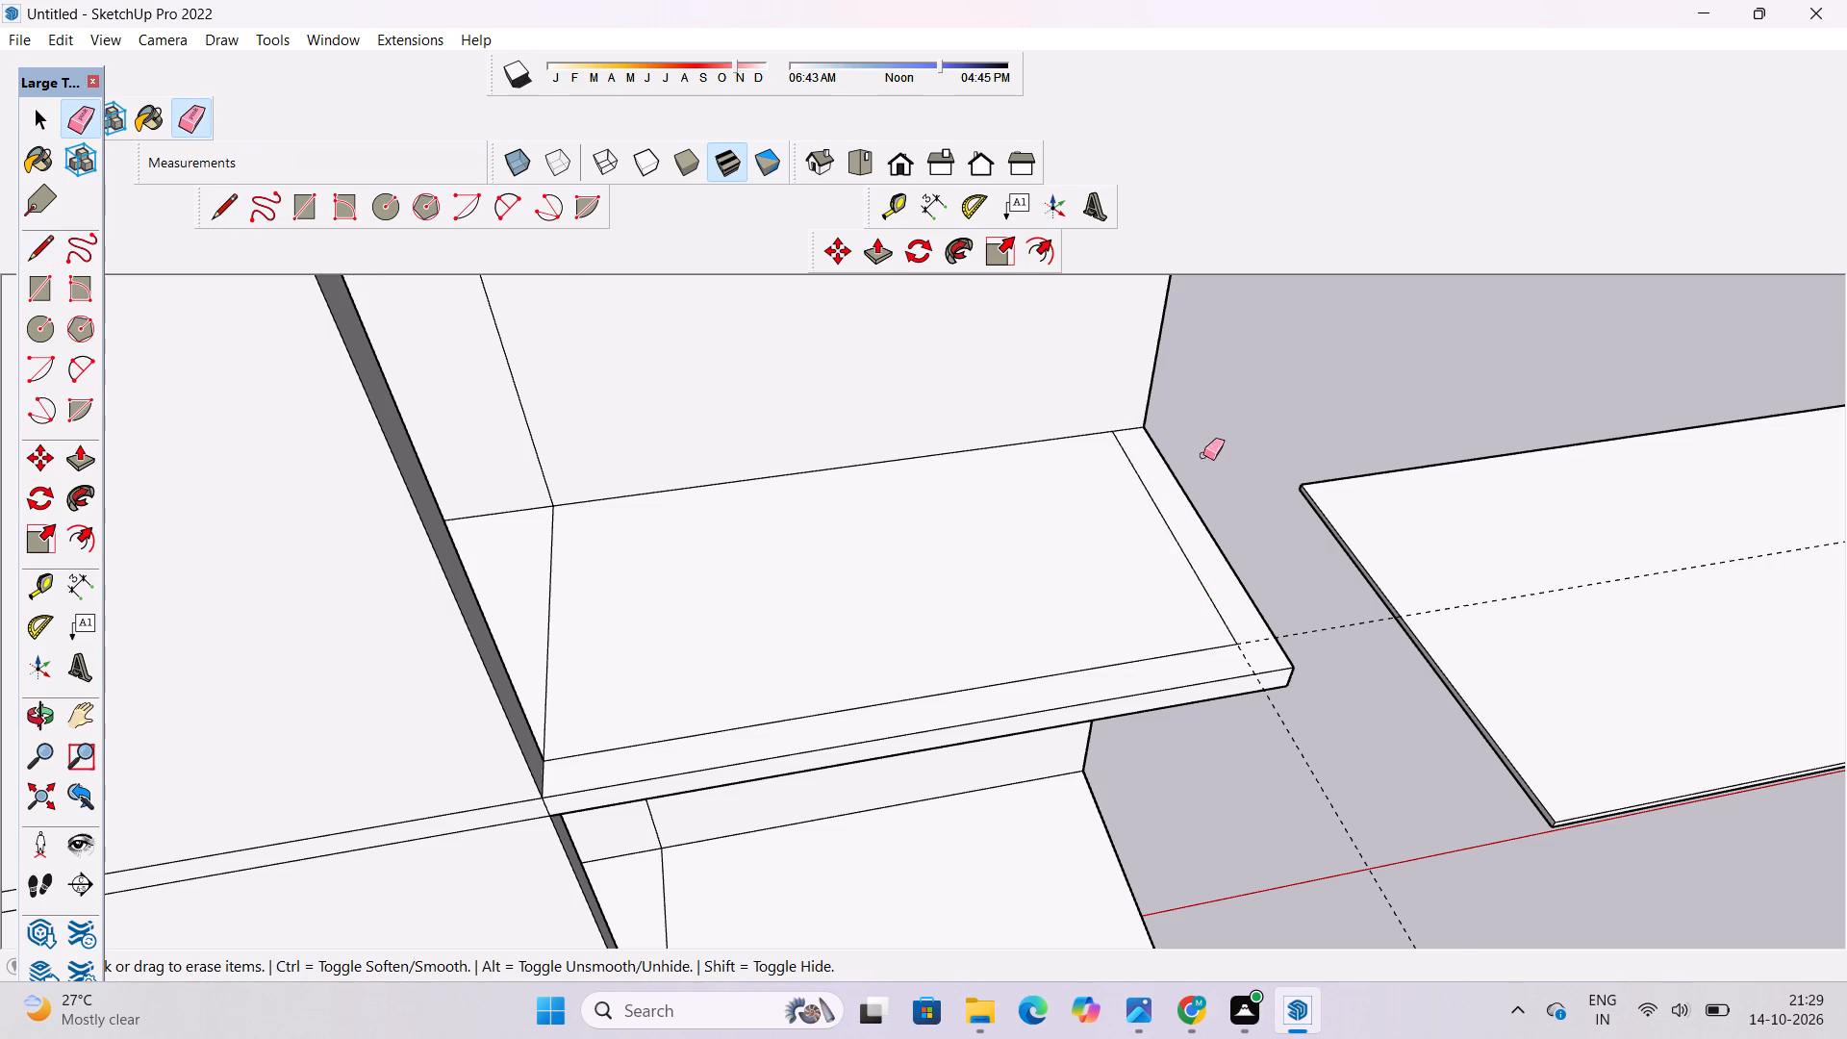
scroll(1257, 508, "down", 4)
left_click_drag(1288, 570, 1300, 589)
left_click_drag(1320, 646, 1305, 706)
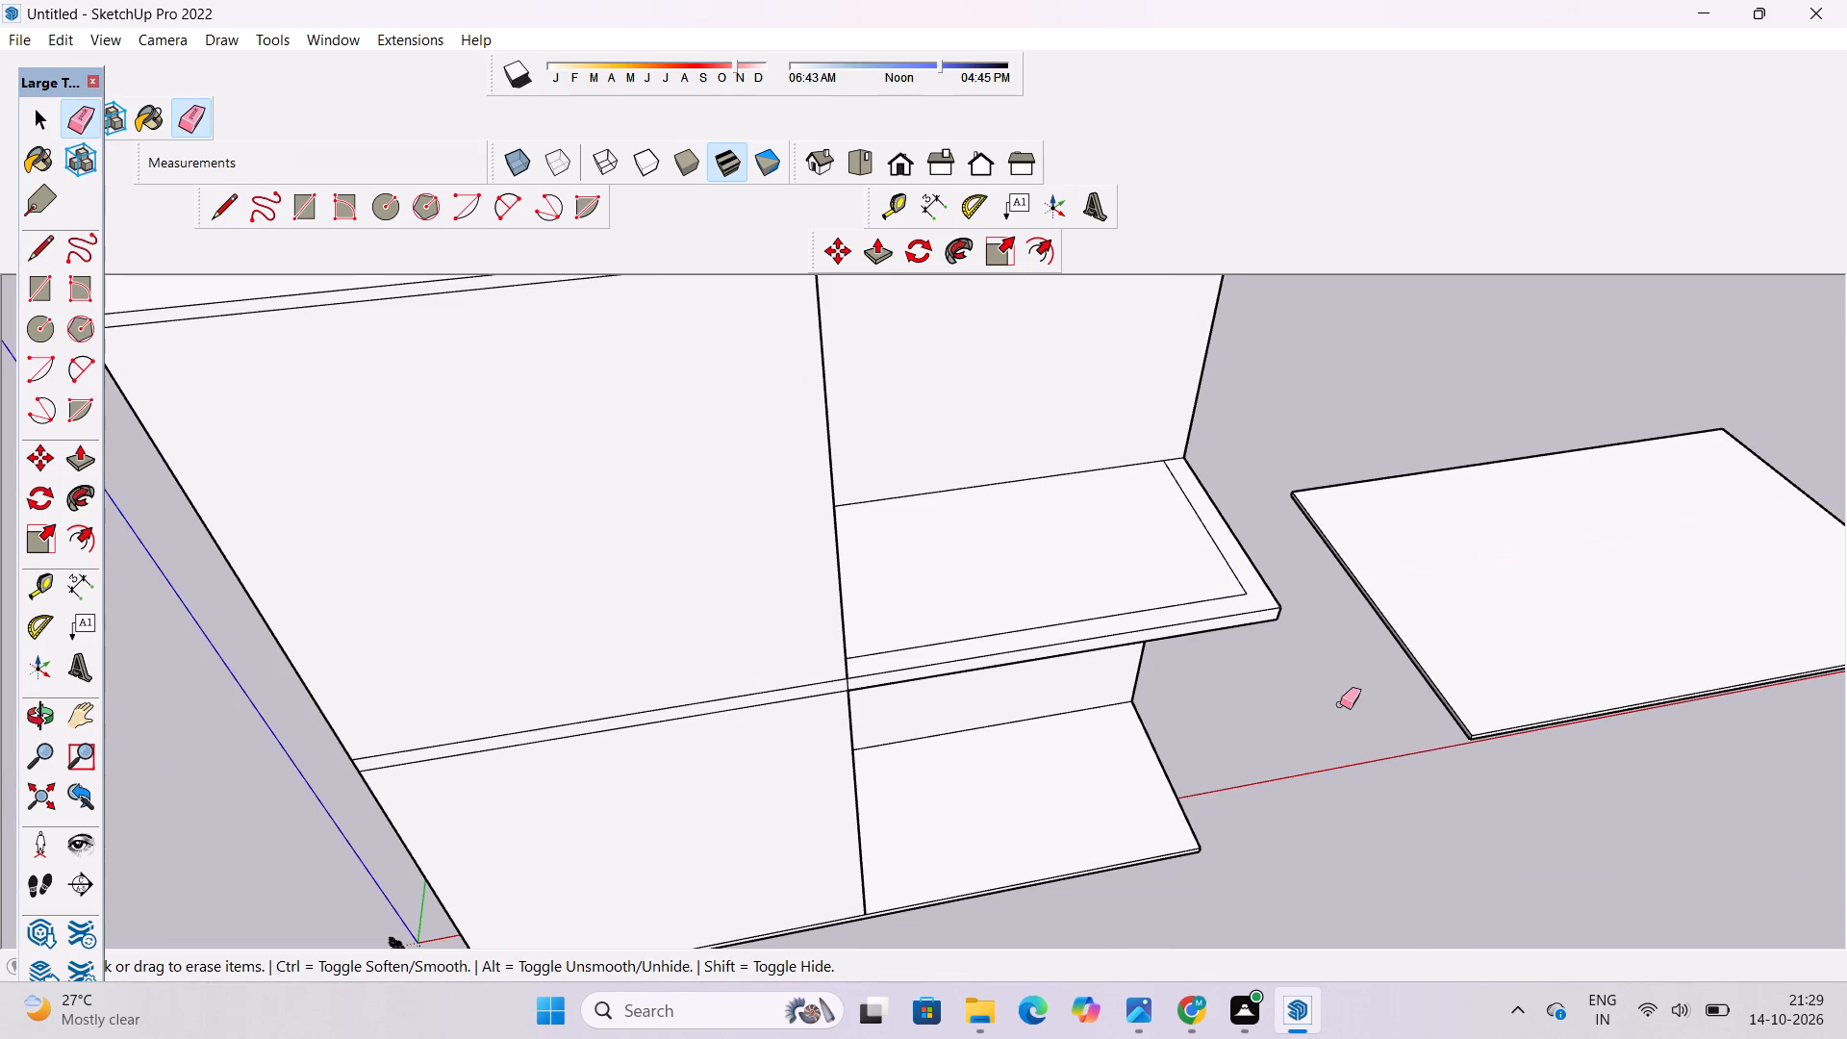
key("o")
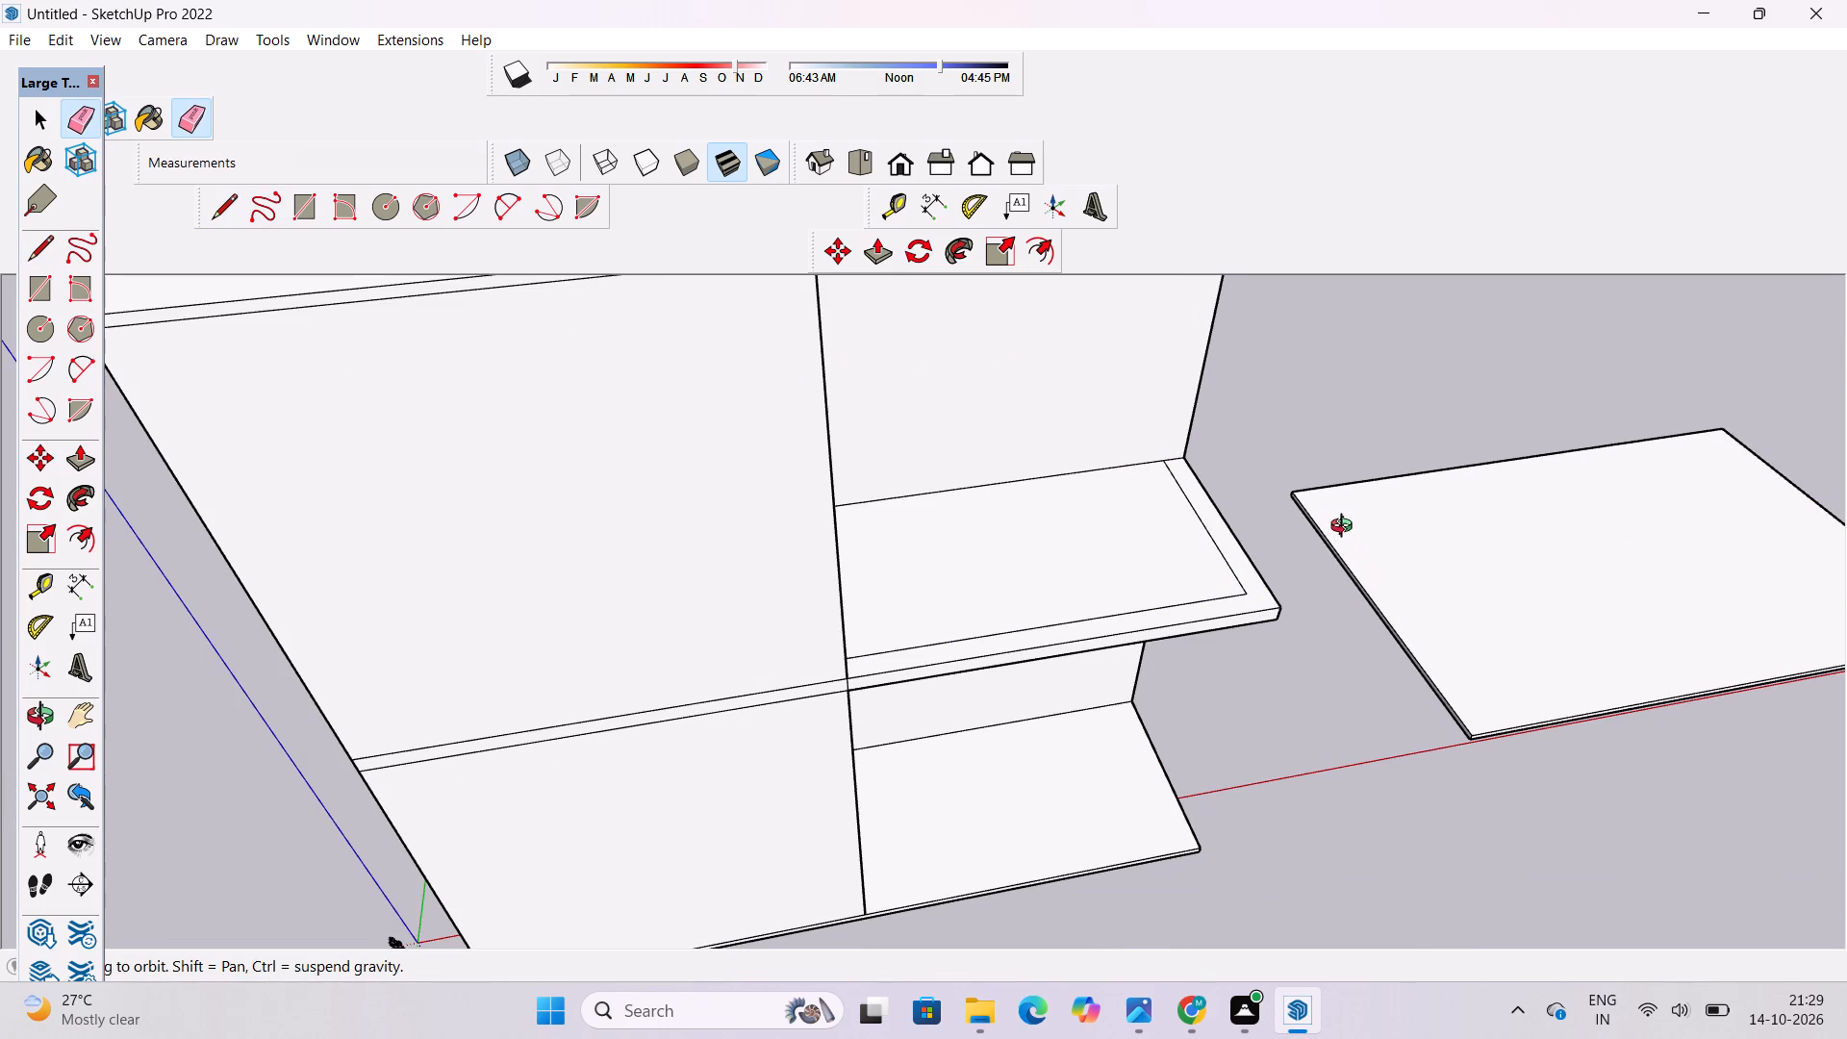
Examine the second-storey balcony slab and its inner border lines from several angles and distances.
key("o")
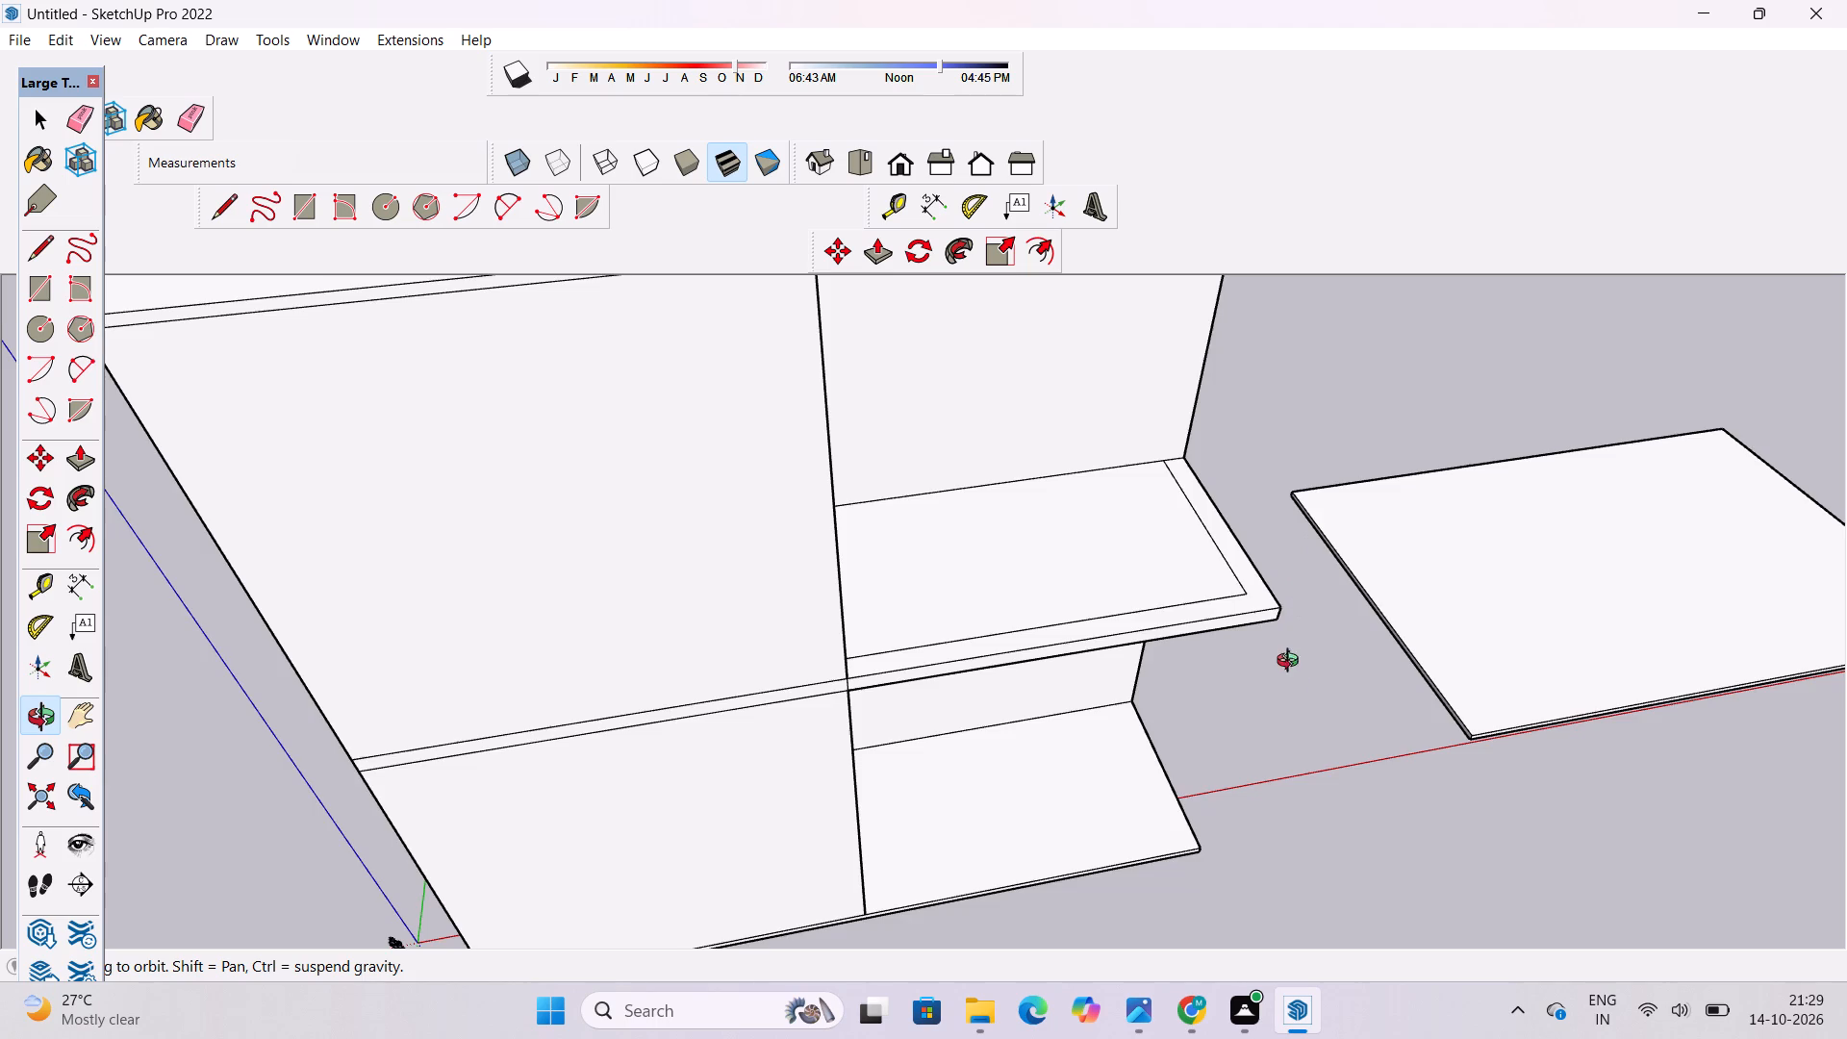
left_click_drag(1303, 699, 1099, 598)
left_click_drag(1099, 598, 1114, 710)
left_click_drag(1117, 726, 989, 466)
scroll(989, 465, "down", 5)
left_click_drag(998, 484, 1186, 625)
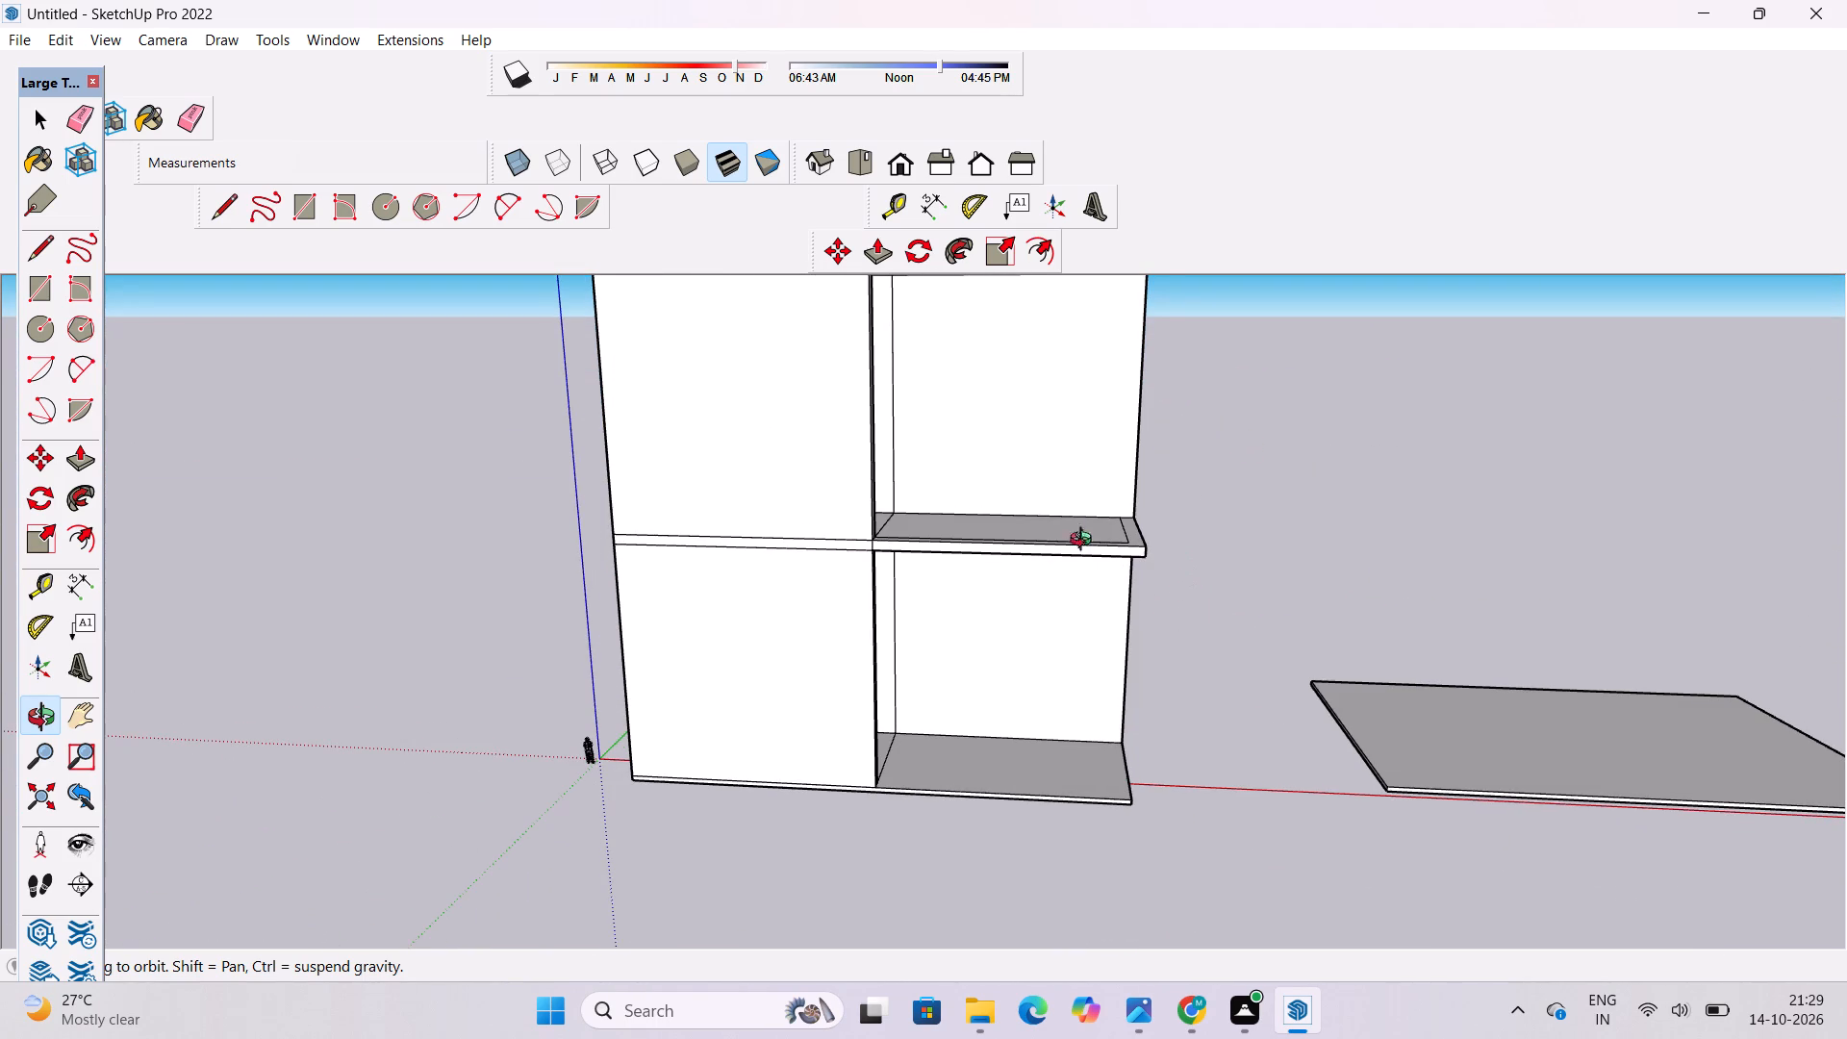
left_click_drag(1067, 575, 1162, 763)
scroll(1120, 760, "down", 4)
left_click_drag(1092, 803, 1075, 681)
scroll(1167, 579, "up", 4)
scroll(904, 708, "down", 7)
left_click_drag(1358, 695, 1141, 733)
scroll(893, 850, "up", 5)
scroll(866, 744, "down", 6)
left_click_drag(825, 803, 1009, 835)
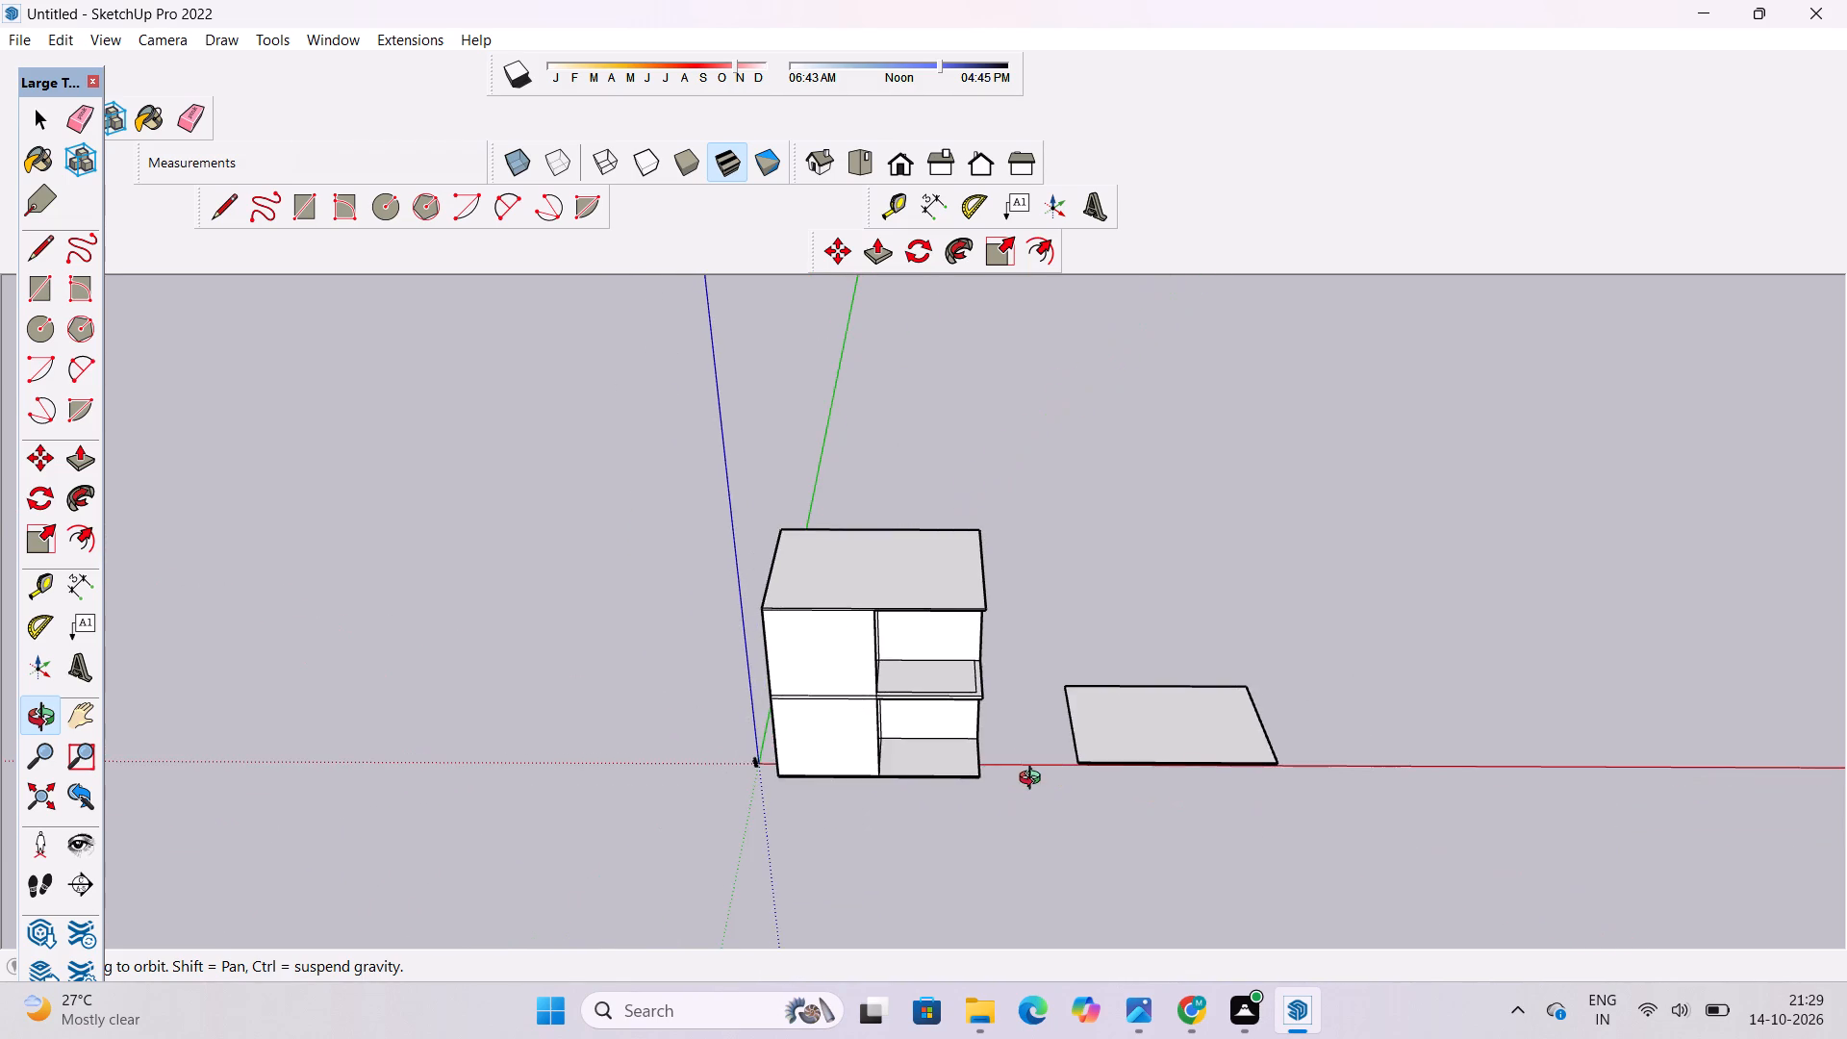
scroll(1029, 753, "up", 4)
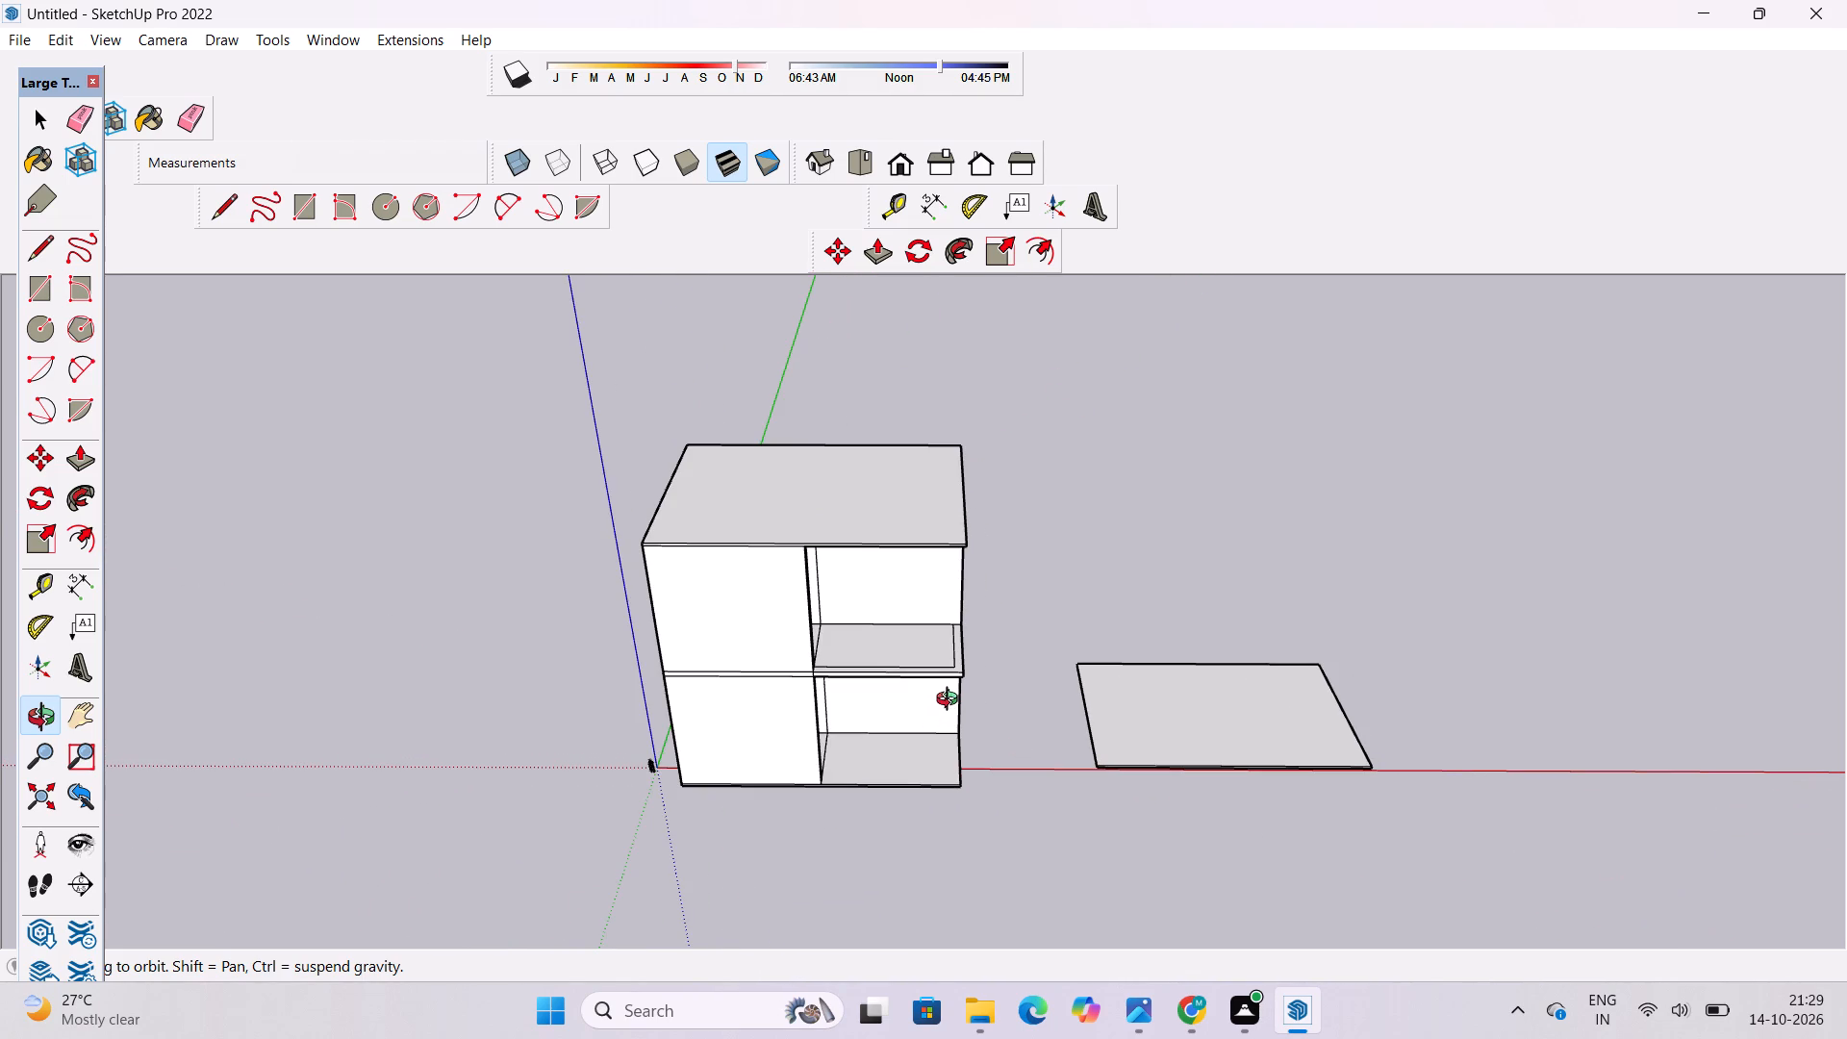
key("o")
left_click_drag(954, 702, 1116, 687)
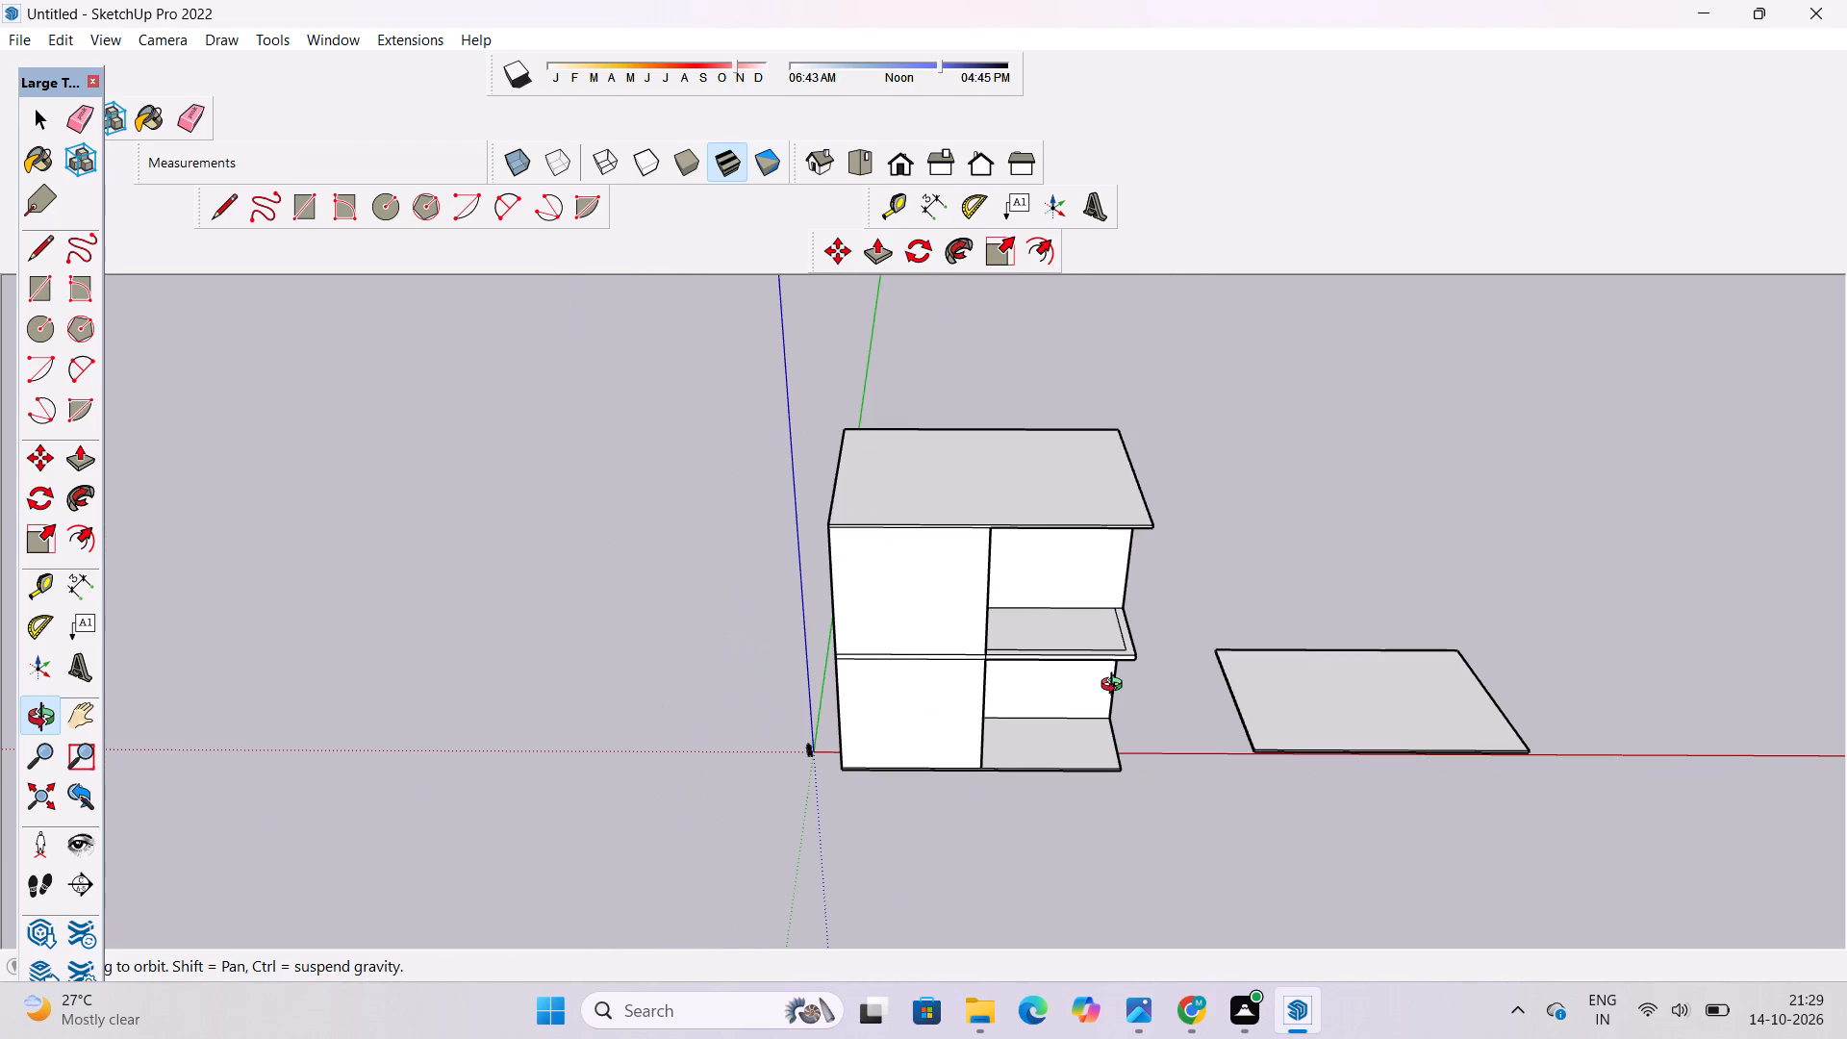
left_click_drag(1116, 687, 1067, 774, "shift")
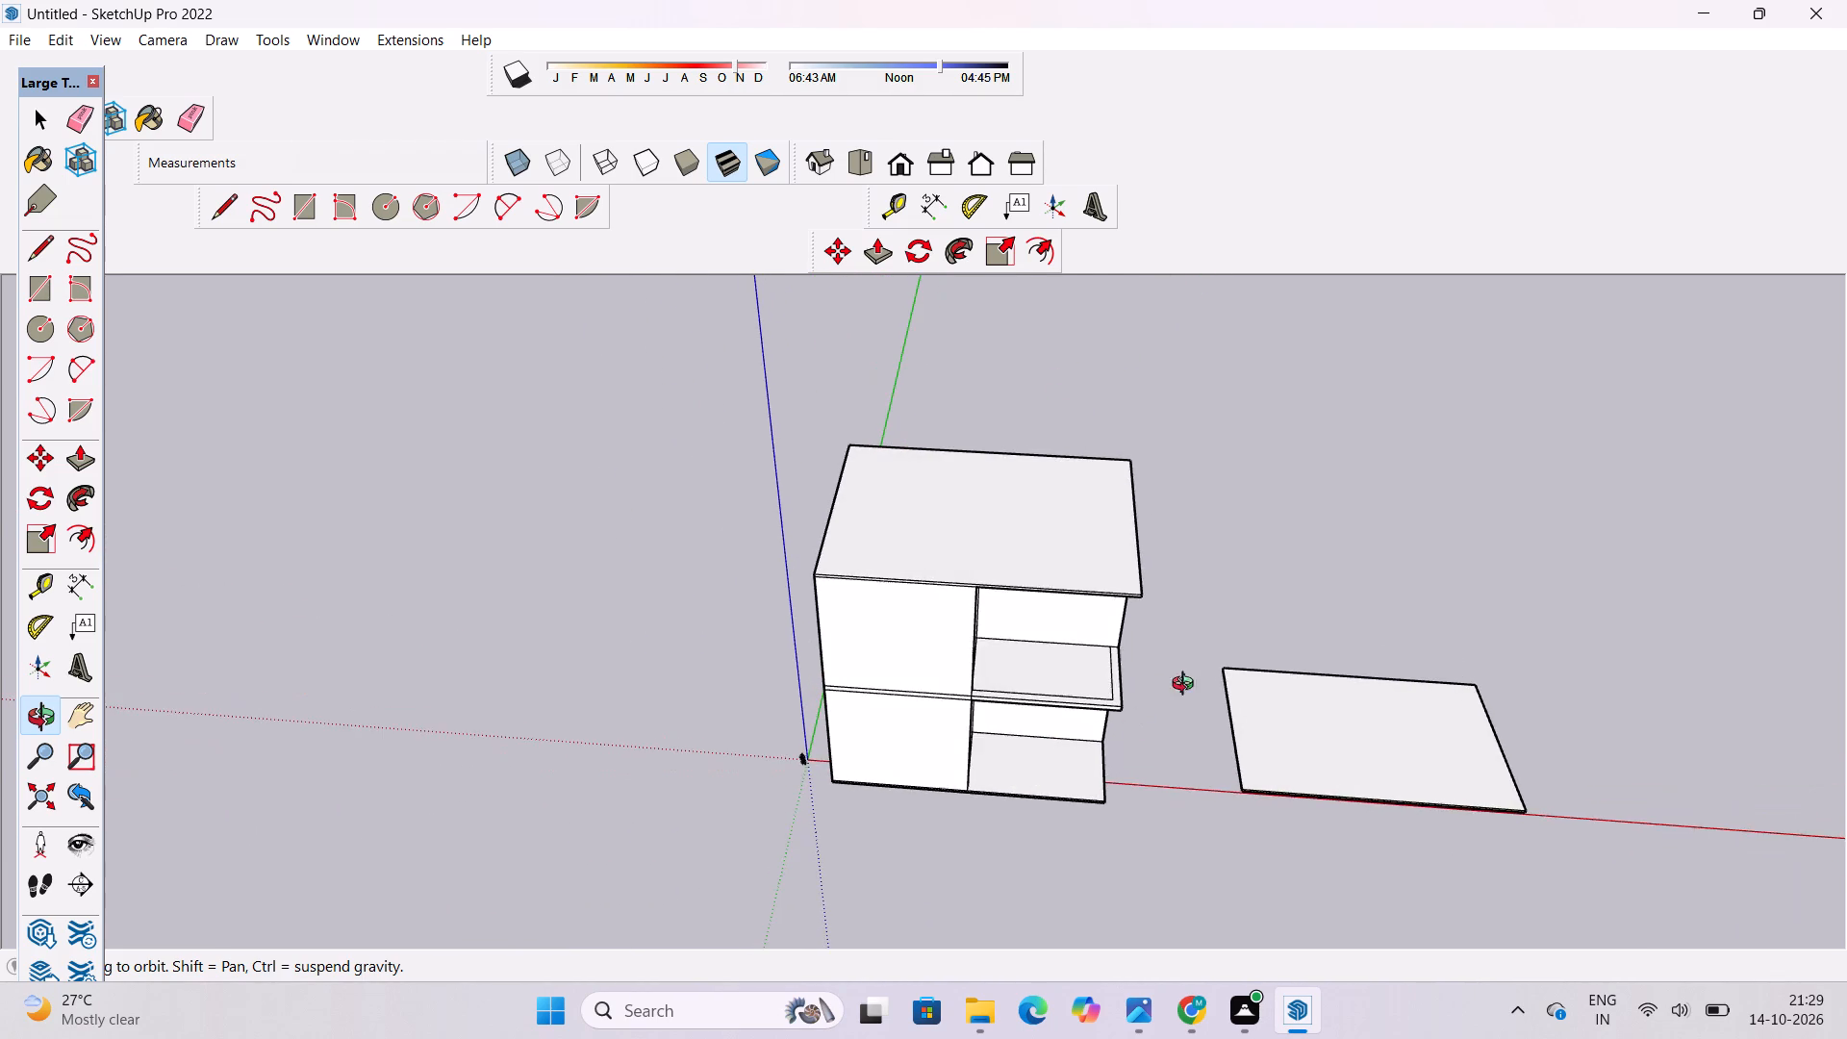
scroll(1096, 698, "up", 5)
left_click_drag(1153, 663, 1006, 675, "shift")
scroll(962, 765, "up", 5)
left_click_drag(989, 692, 1027, 775, "shift")
left_click_drag(1027, 785, 1027, 776)
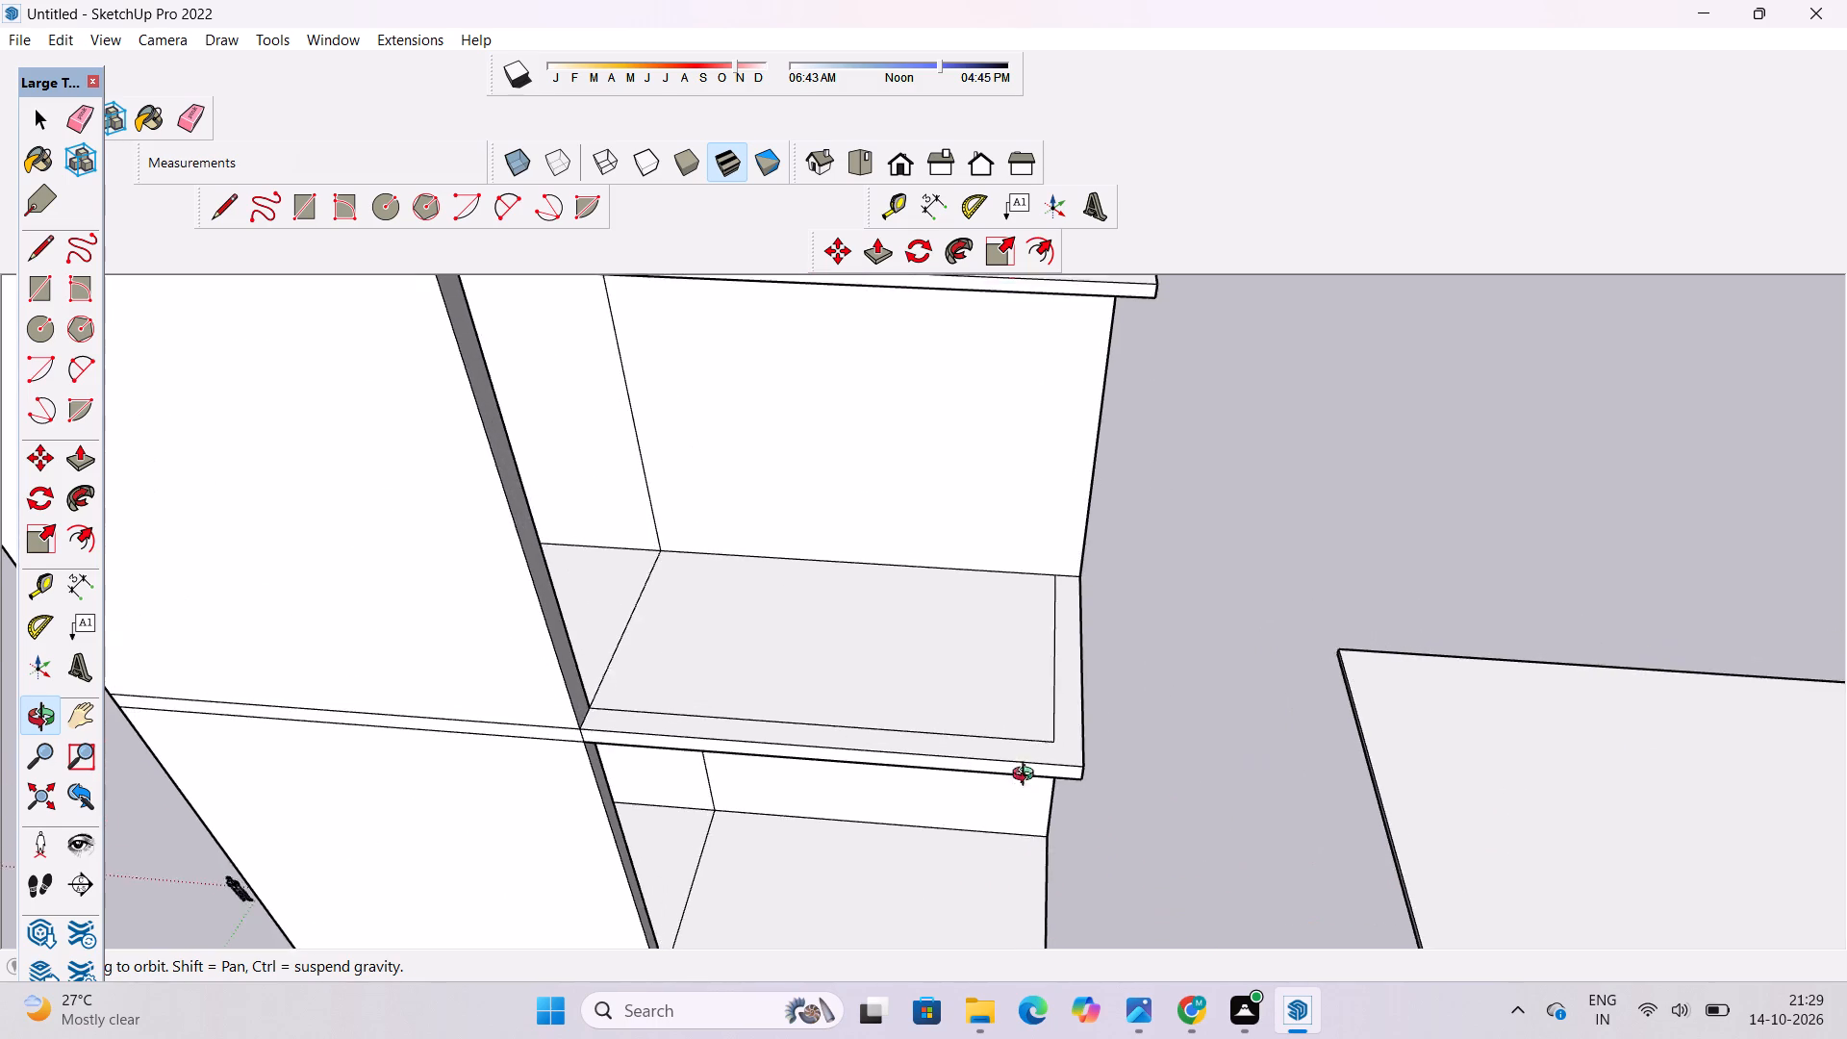
left_click_drag(1027, 776, 1053, 642)
scroll(1056, 635, "down", 5)
left_click_drag(1056, 635, 1052, 709)
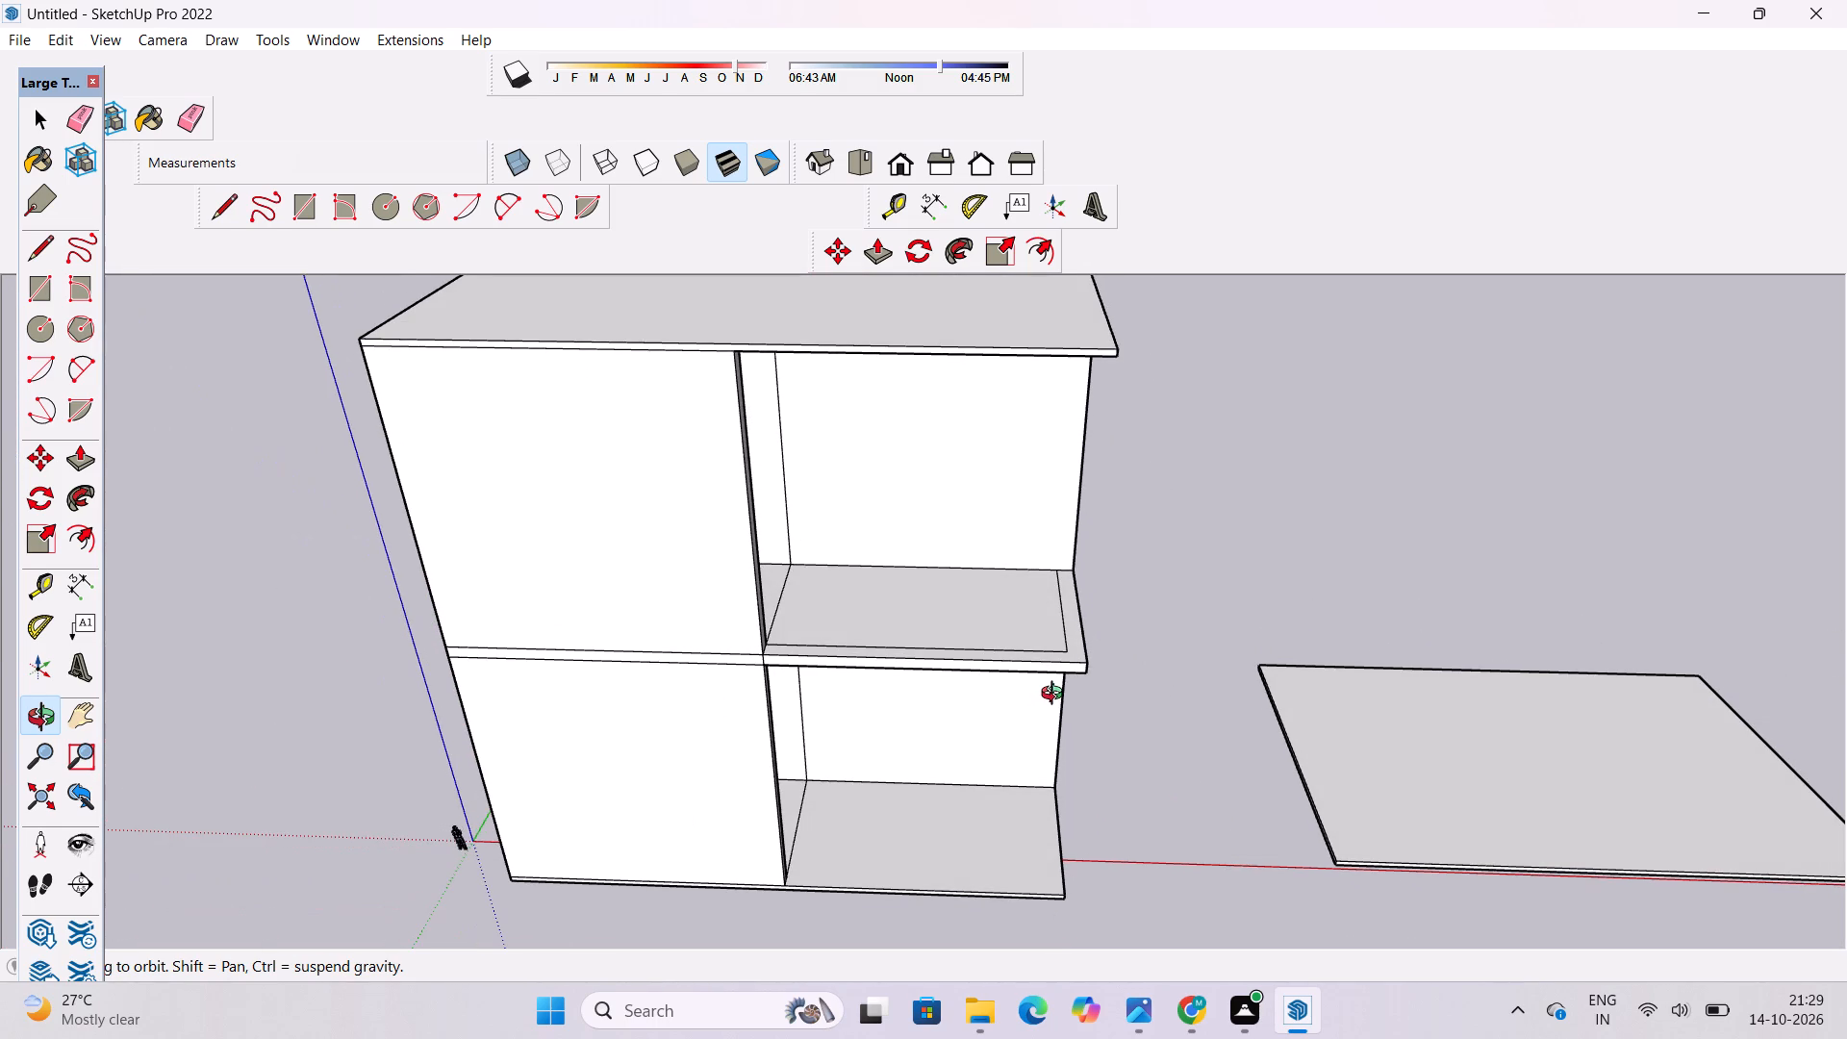
left_click_drag(1065, 680, 1089, 760)
scroll(1069, 699, "up", 5)
left_click_drag(1079, 684, 1087, 720, "shift")
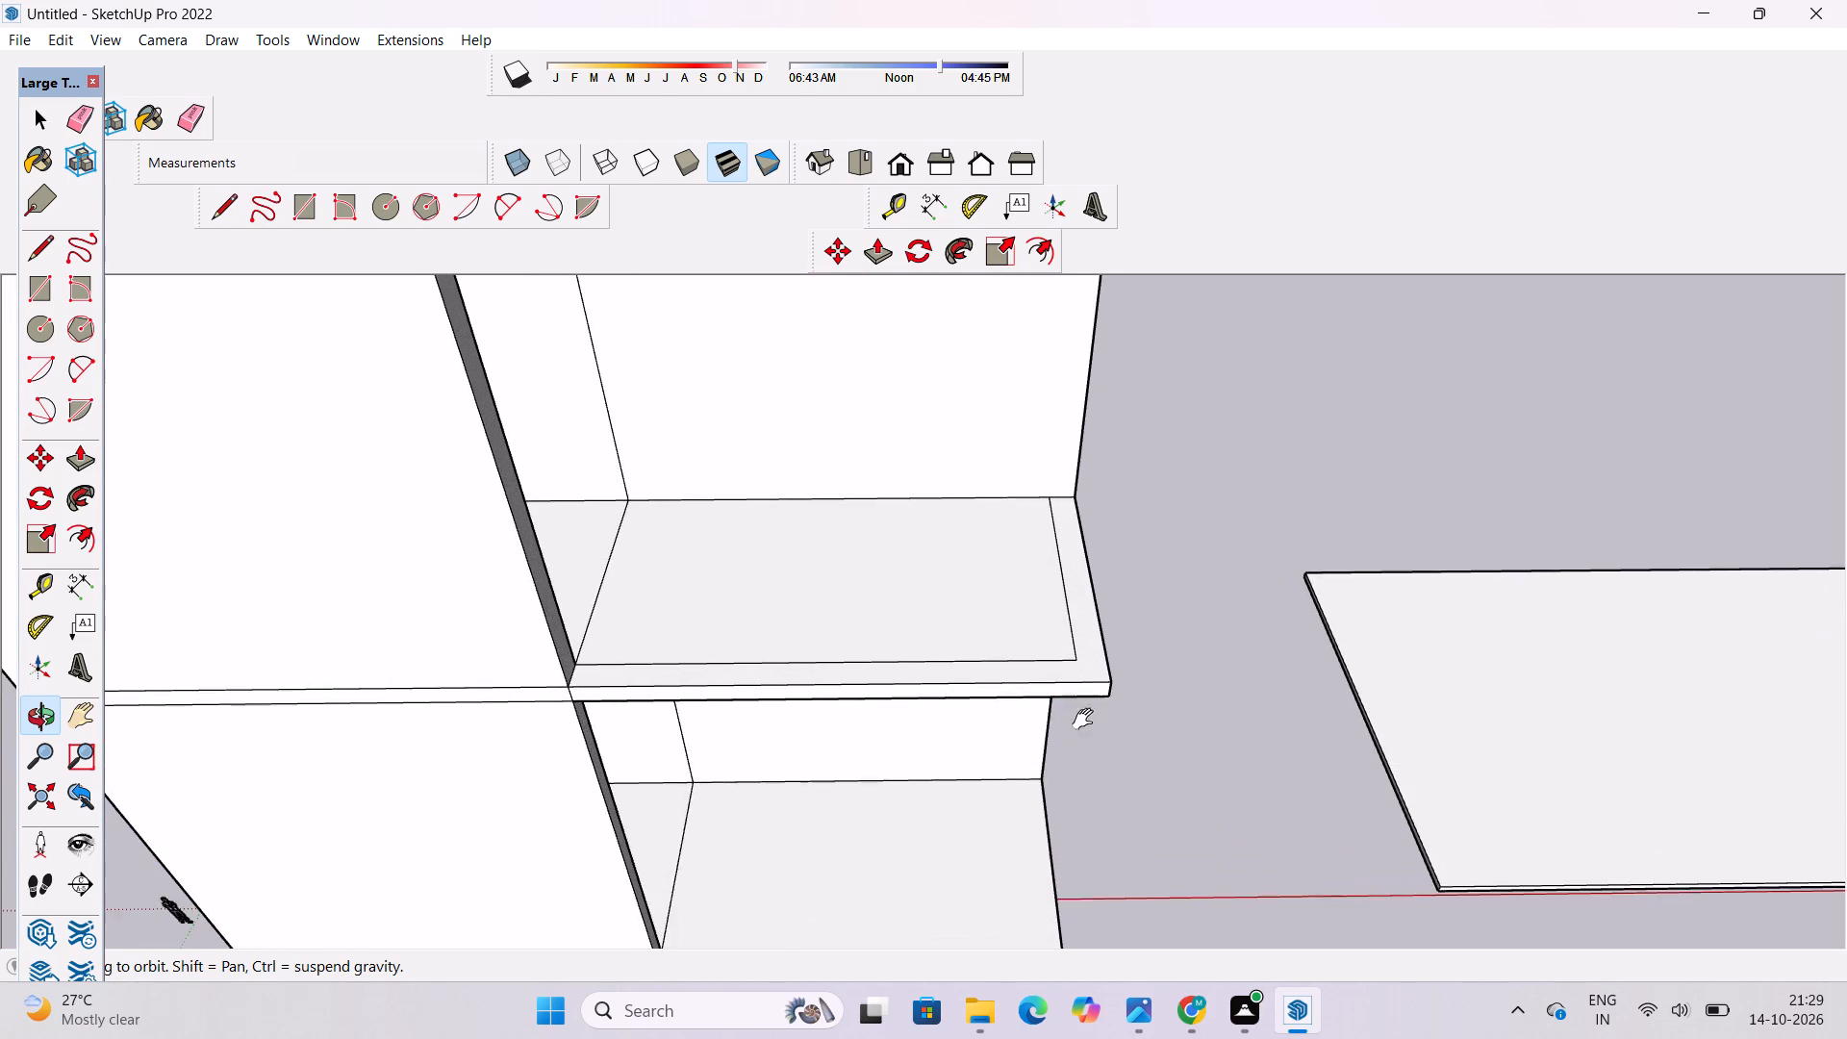
left_click_drag(1087, 720, 1089, 736, "shift")
left_click(1089, 737)
left_click_drag(1090, 708, 1091, 725, "shift")
left_click_drag(1097, 759, 1044, 715)
left_click_drag(999, 711, 1052, 716)
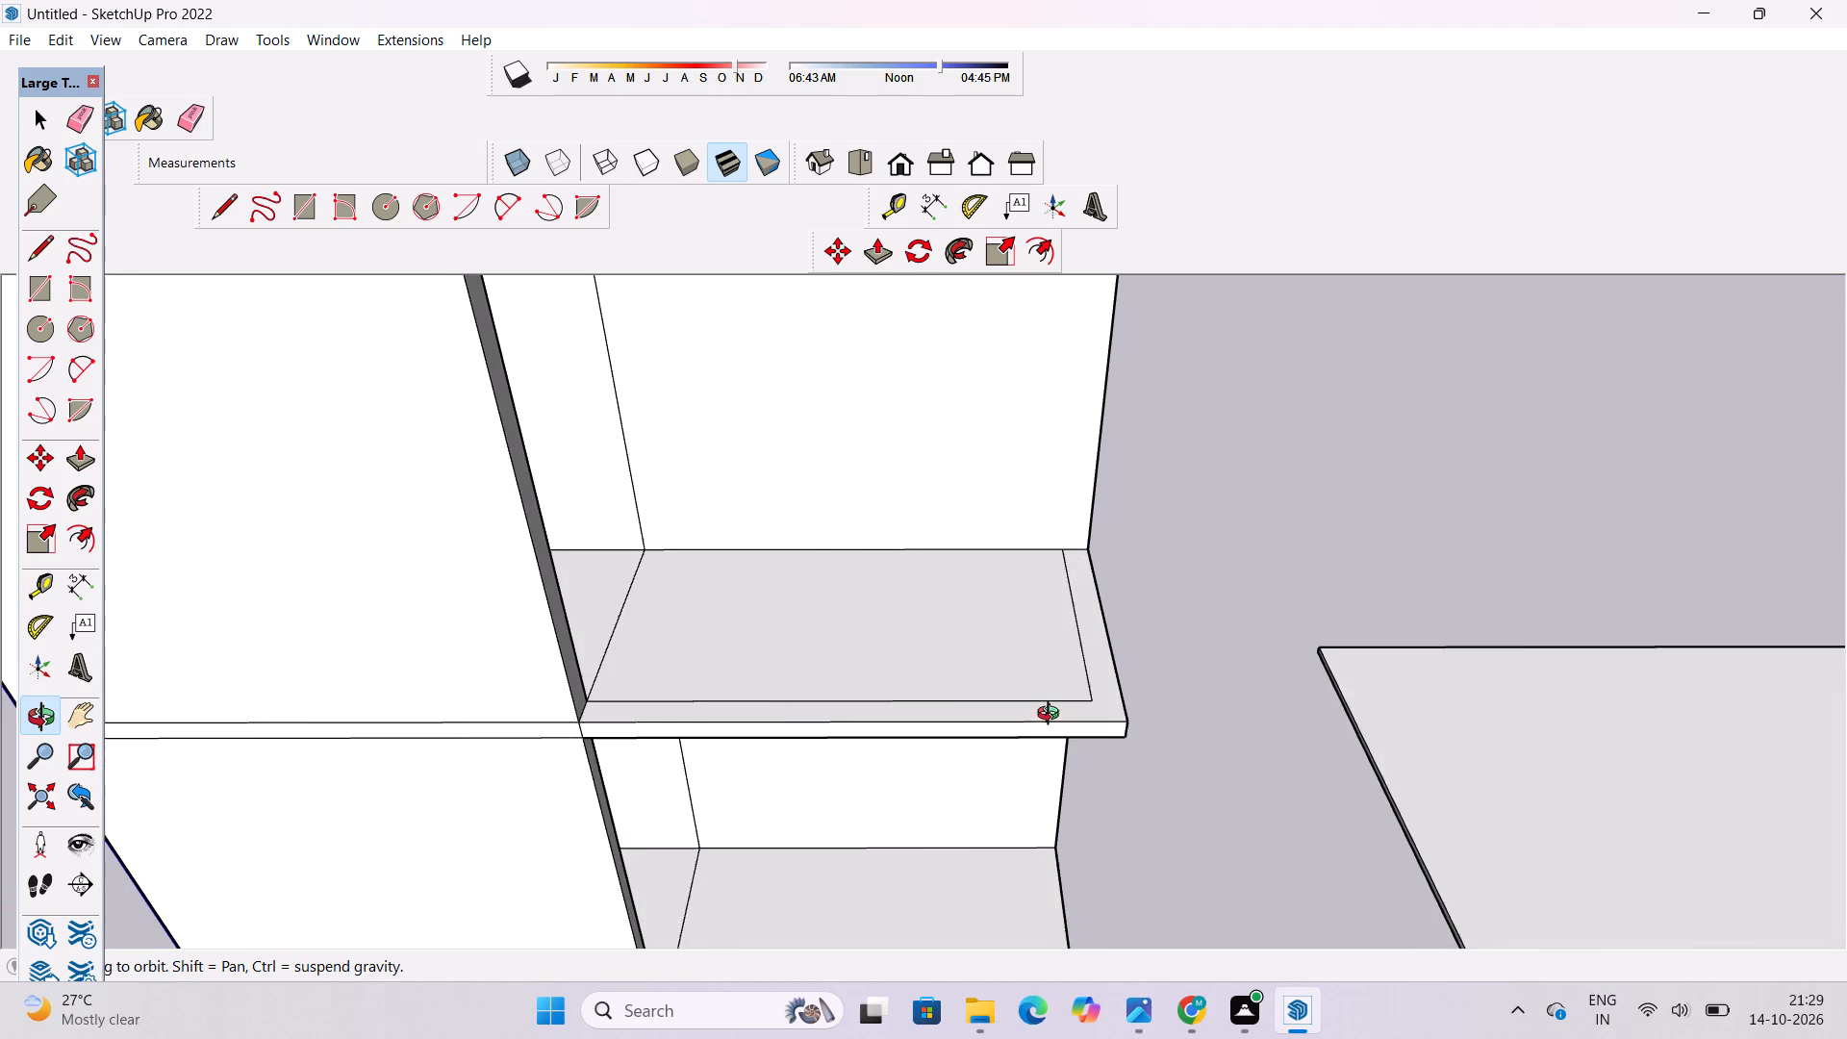
left_click_drag(1052, 716, 1053, 715)
scroll(1062, 708, "down", 5)
left_click_drag(1062, 746, 1057, 695, "shift")
left_click(1051, 671)
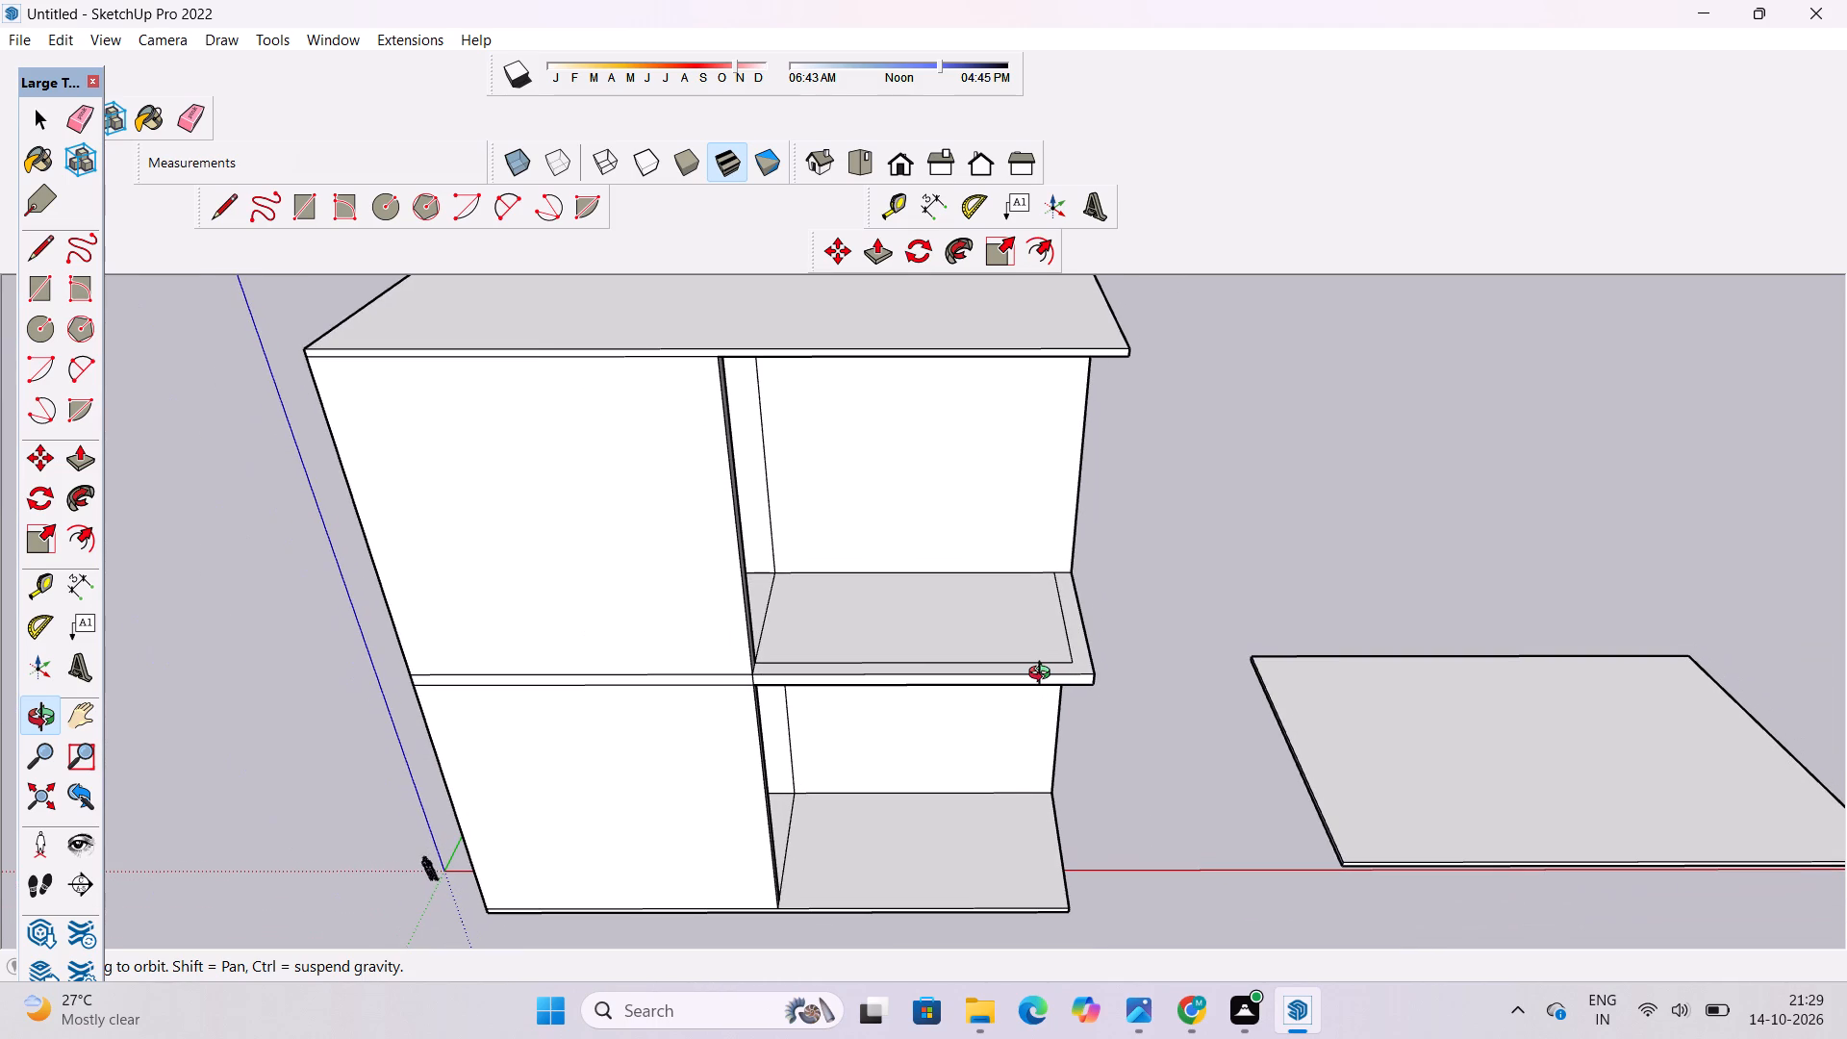
Check the balcony parapets in the house reference picture in Photos, then return to the SketchUp model.
left_click(1139, 1008)
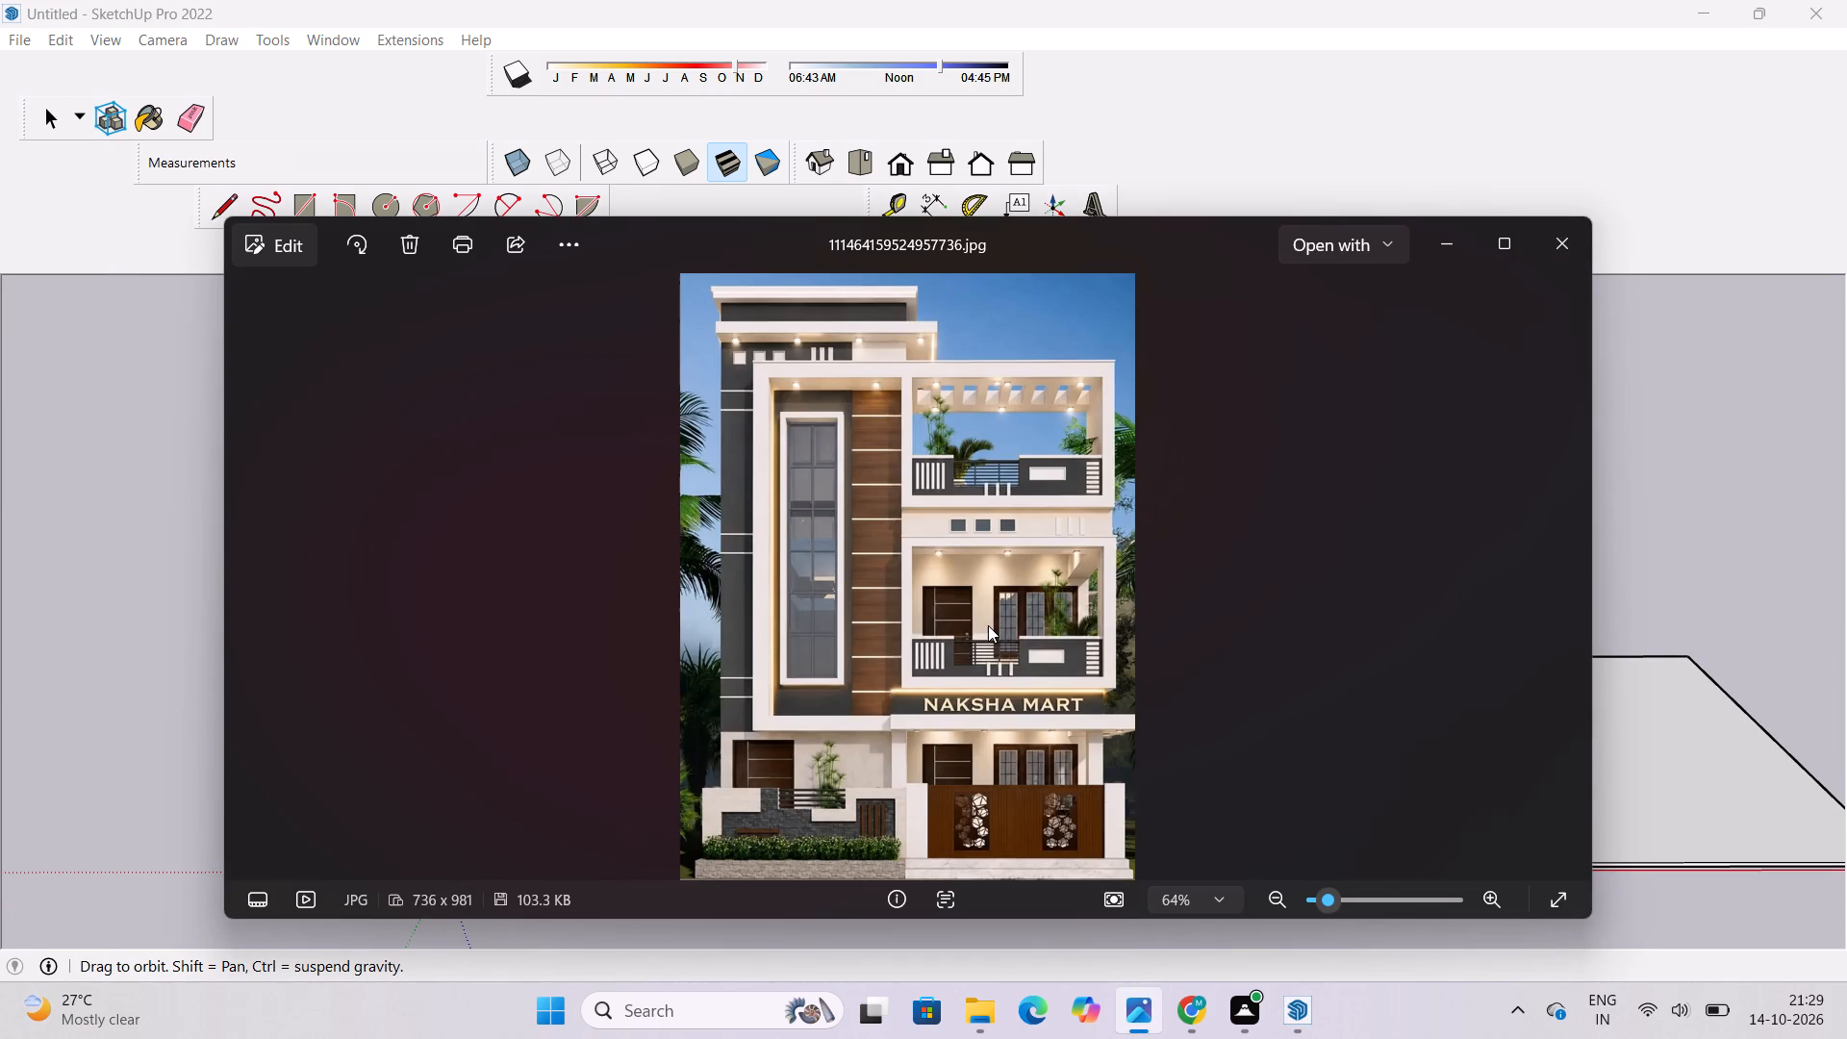
scroll(988, 625, "down", 2)
left_click(1150, 1016)
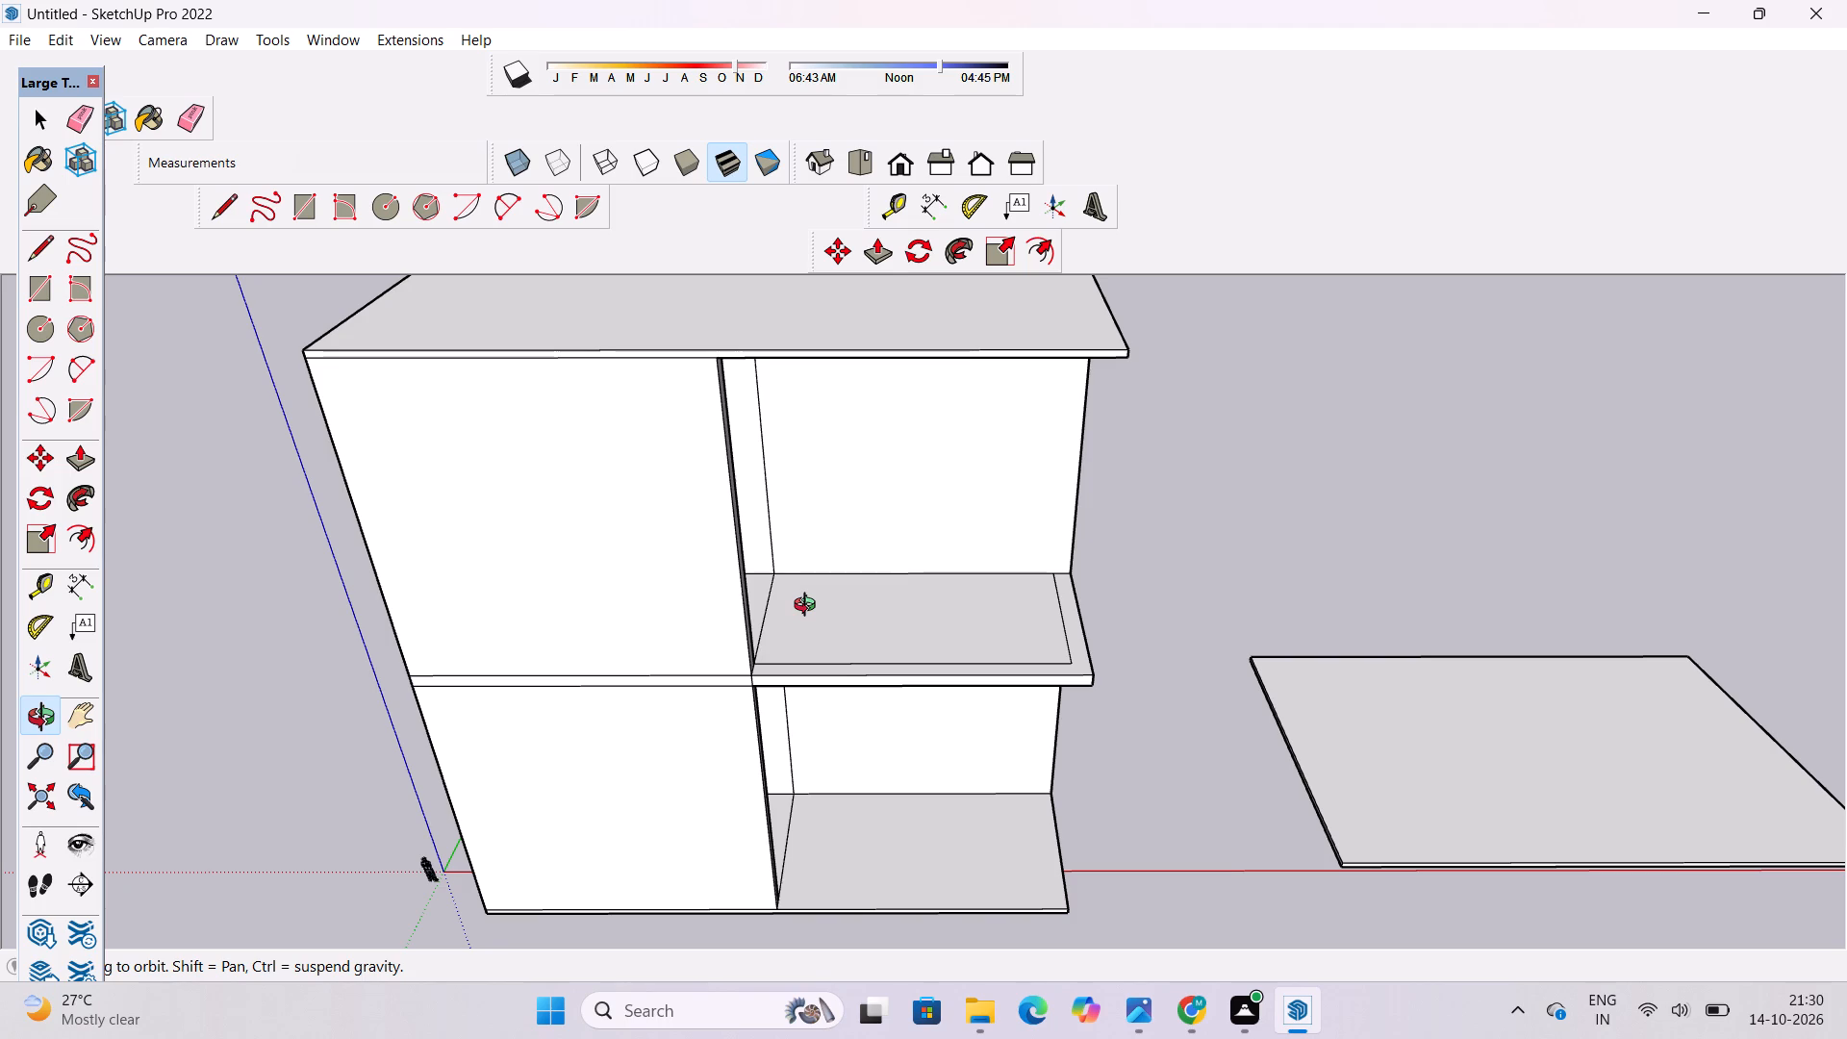
Push/Pull the 3' border strip of the second-storey balcony slab up 5' to form the parapet.
scroll(809, 607, "down", 3)
left_click_drag(813, 604, 850, 661)
left_click_drag(903, 675, 897, 701)
left_click_drag(911, 717, 903, 679)
scroll(922, 748, "up", 2, "shift")
left_click_drag(915, 730, 898, 738, "shift")
key("p")
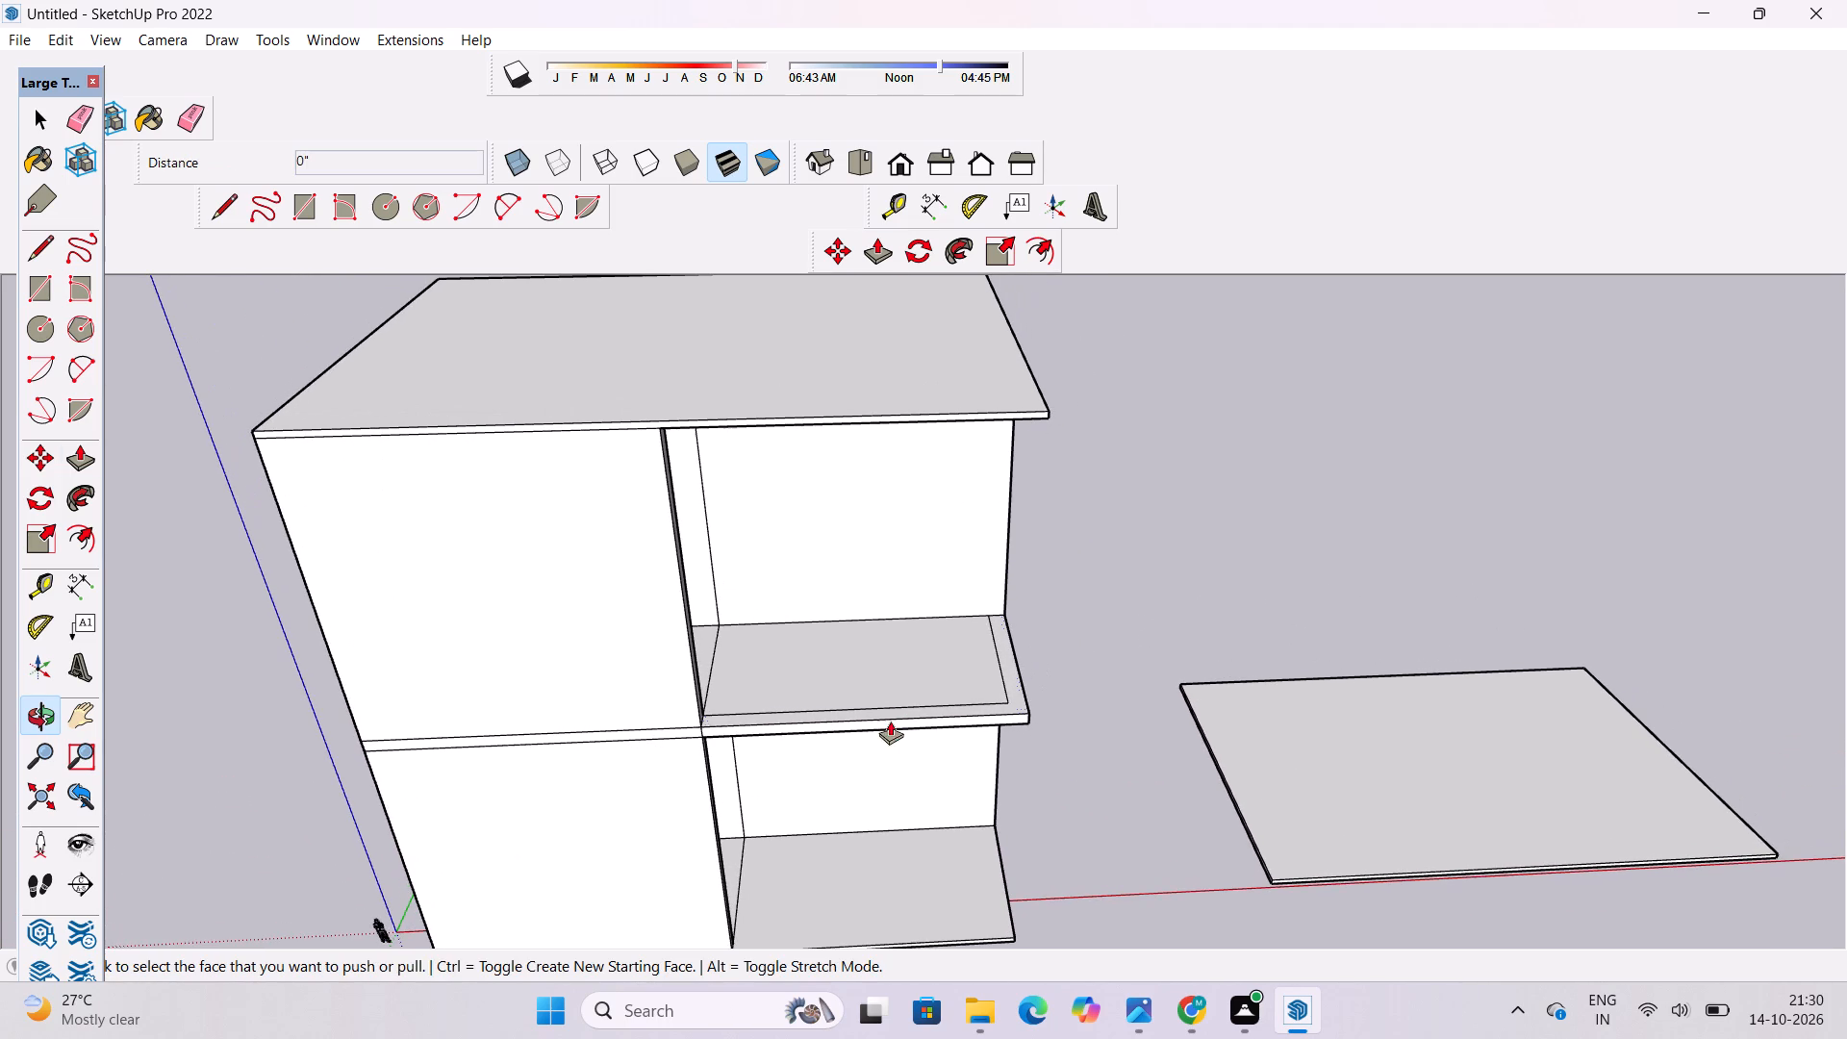
scroll(952, 699, "up", 4)
left_click(974, 710)
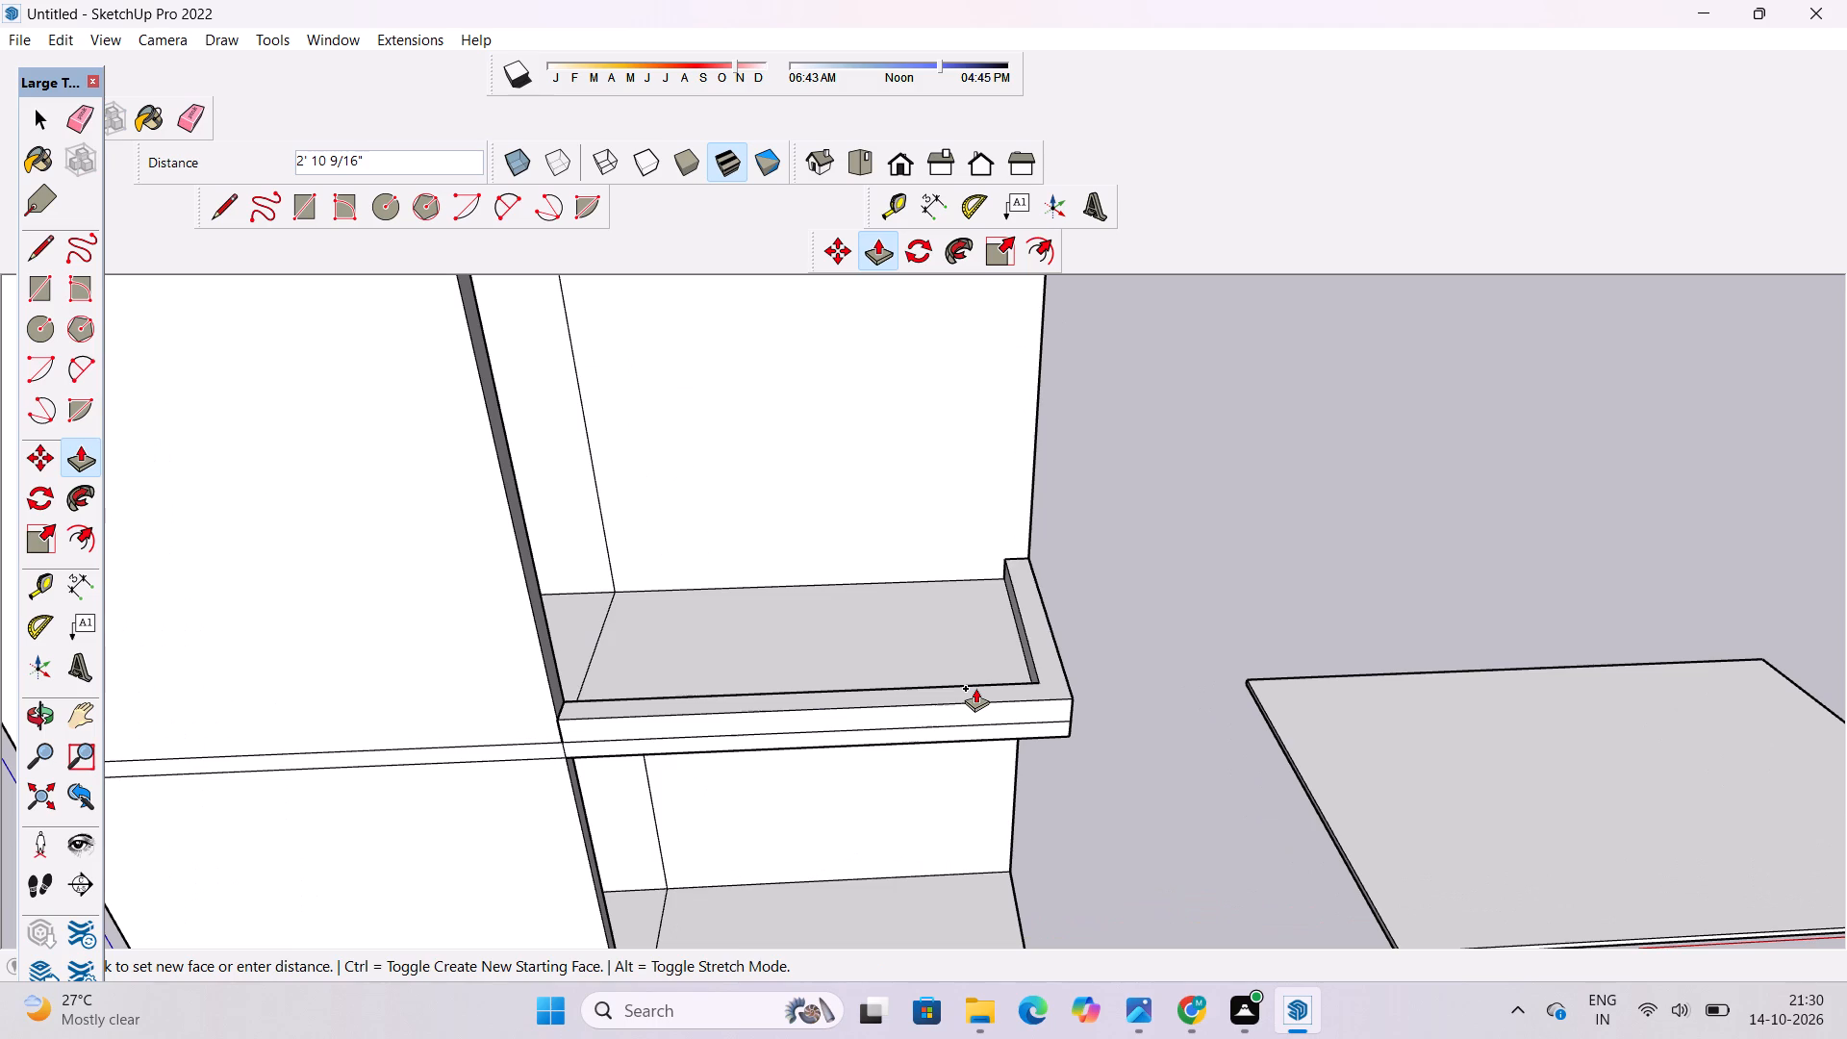
scroll(975, 688, "down", 1)
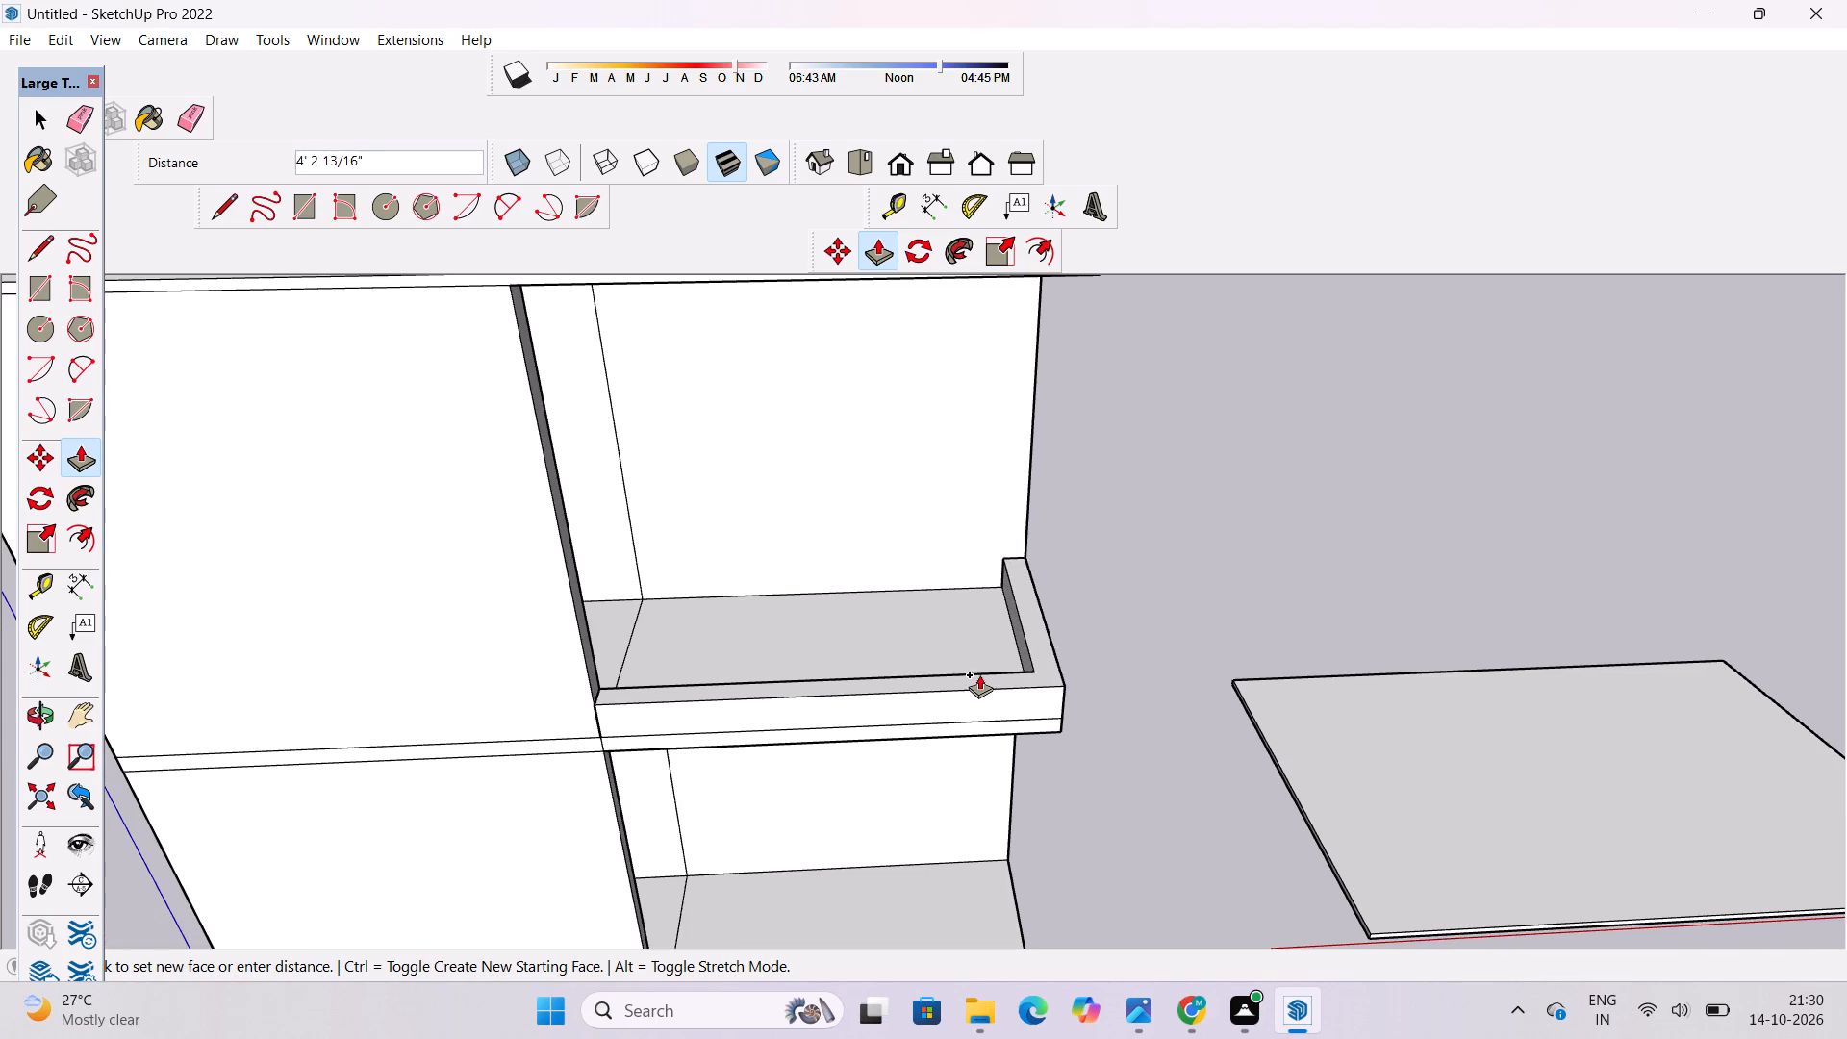
type("5'")
key("Return")
Erase the seam lines between slab and parapet on the balcony's front face and open side face.
key("o")
scroll(1000, 618, "down", 4)
left_click_drag(988, 672, 1012, 744)
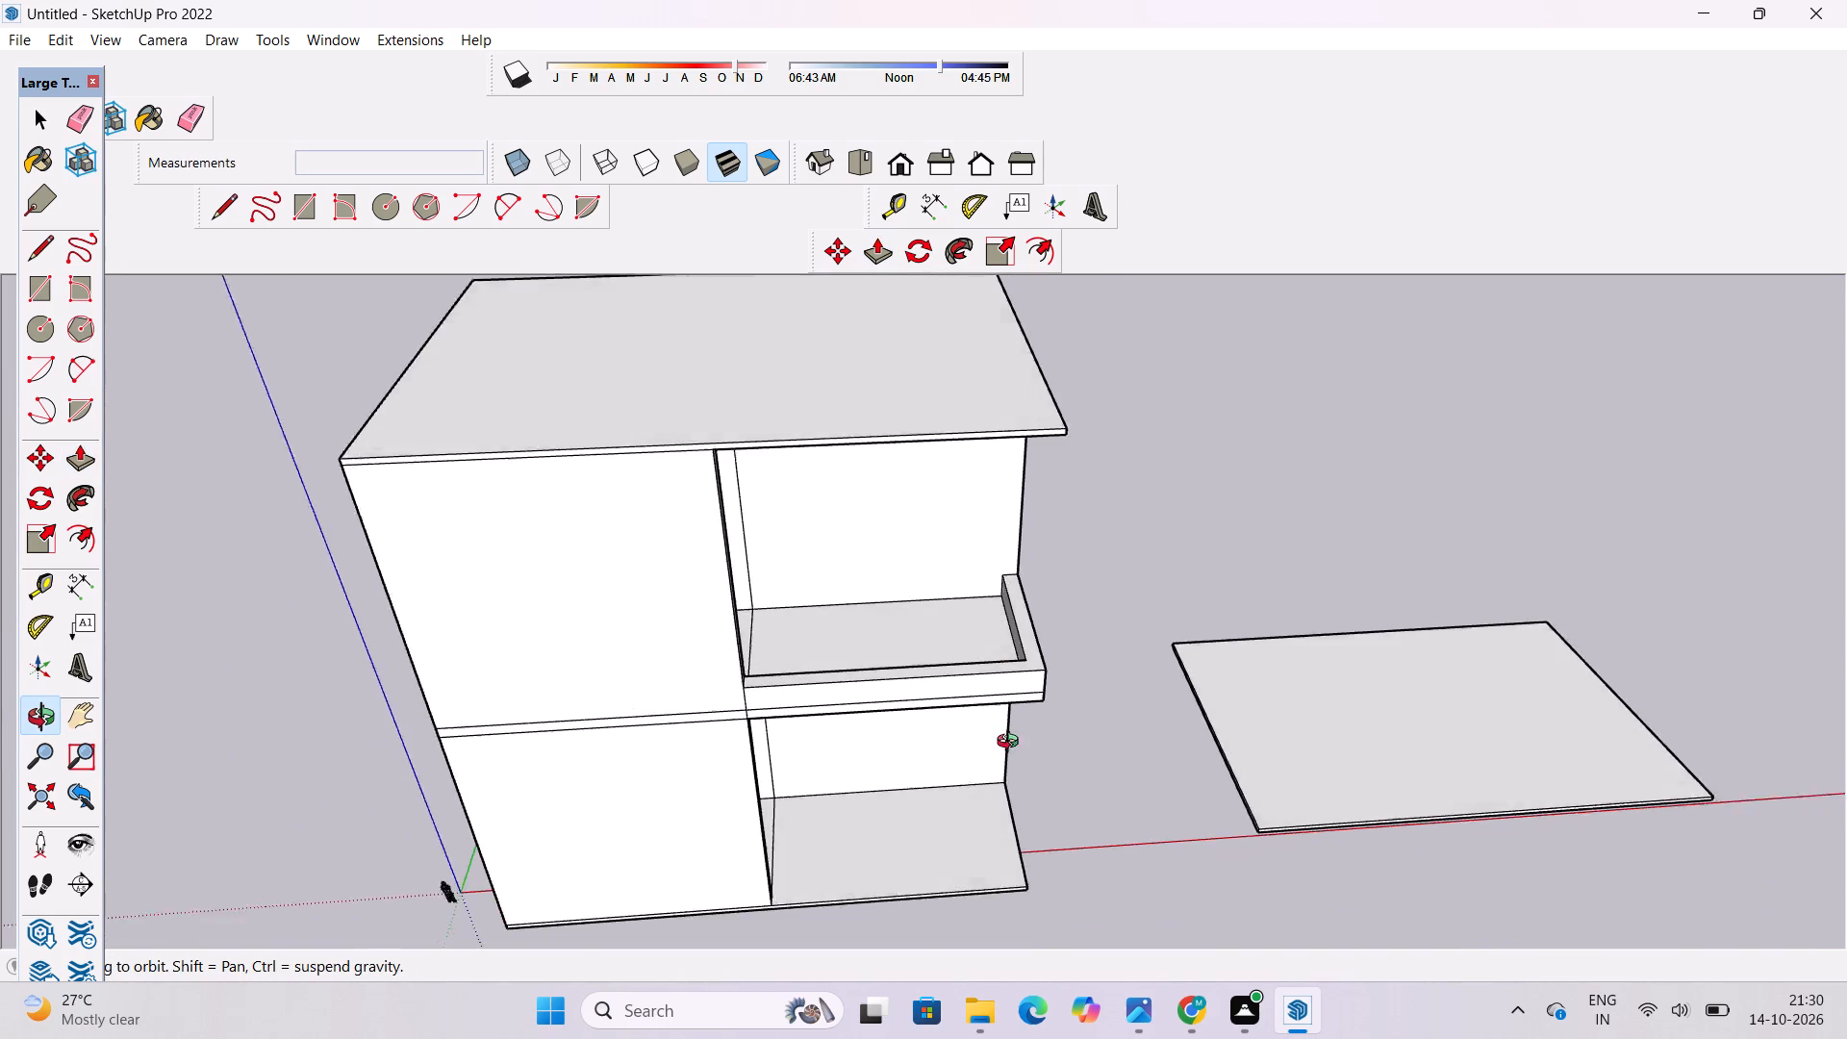
left_click_drag(1012, 744, 1022, 749)
left_click_drag(1042, 747, 580, 748)
scroll(874, 703, "up", 4)
left_click_drag(868, 721, 906, 807, "shift")
left_click_drag(899, 810, 1047, 597)
left_click_drag(982, 689, 995, 629, "shift")
left_click_drag(995, 611, 938, 694, "shift")
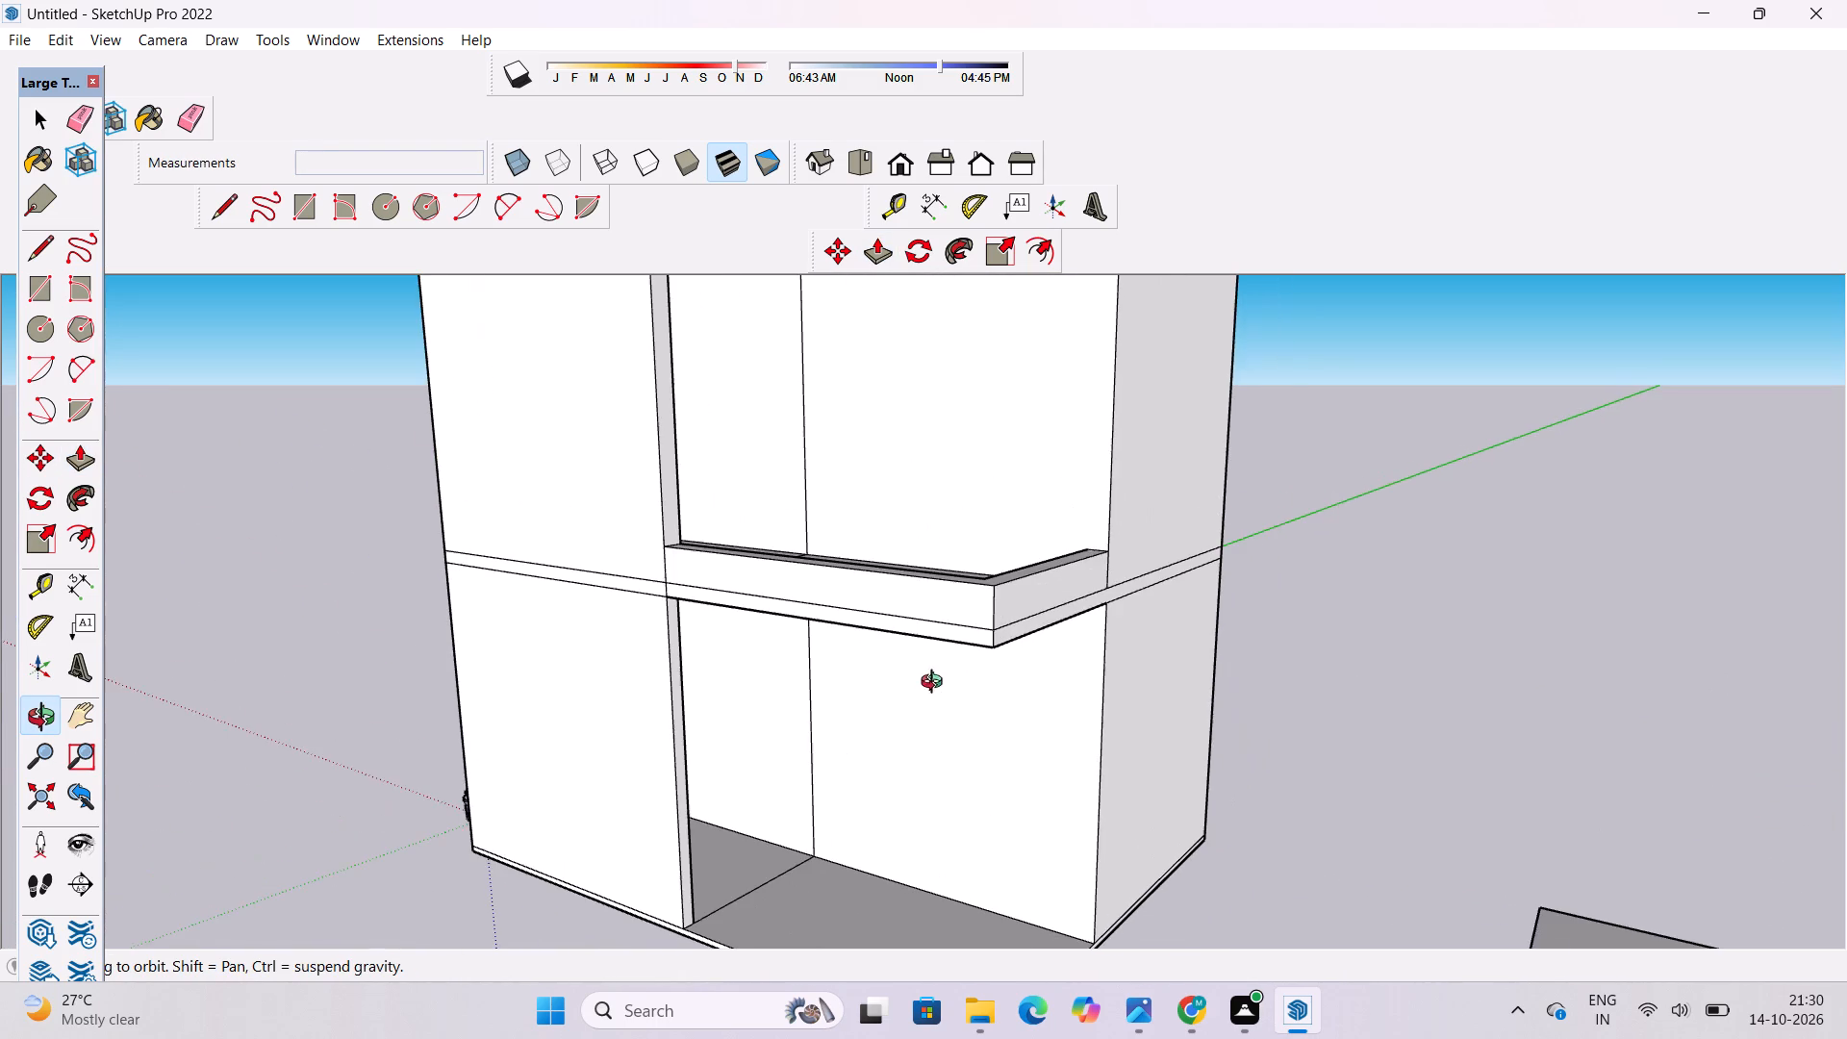
left_click_drag(936, 683, 971, 685)
key("e")
scroll(982, 642, "up", 3)
left_click_drag(1007, 610, 1006, 630)
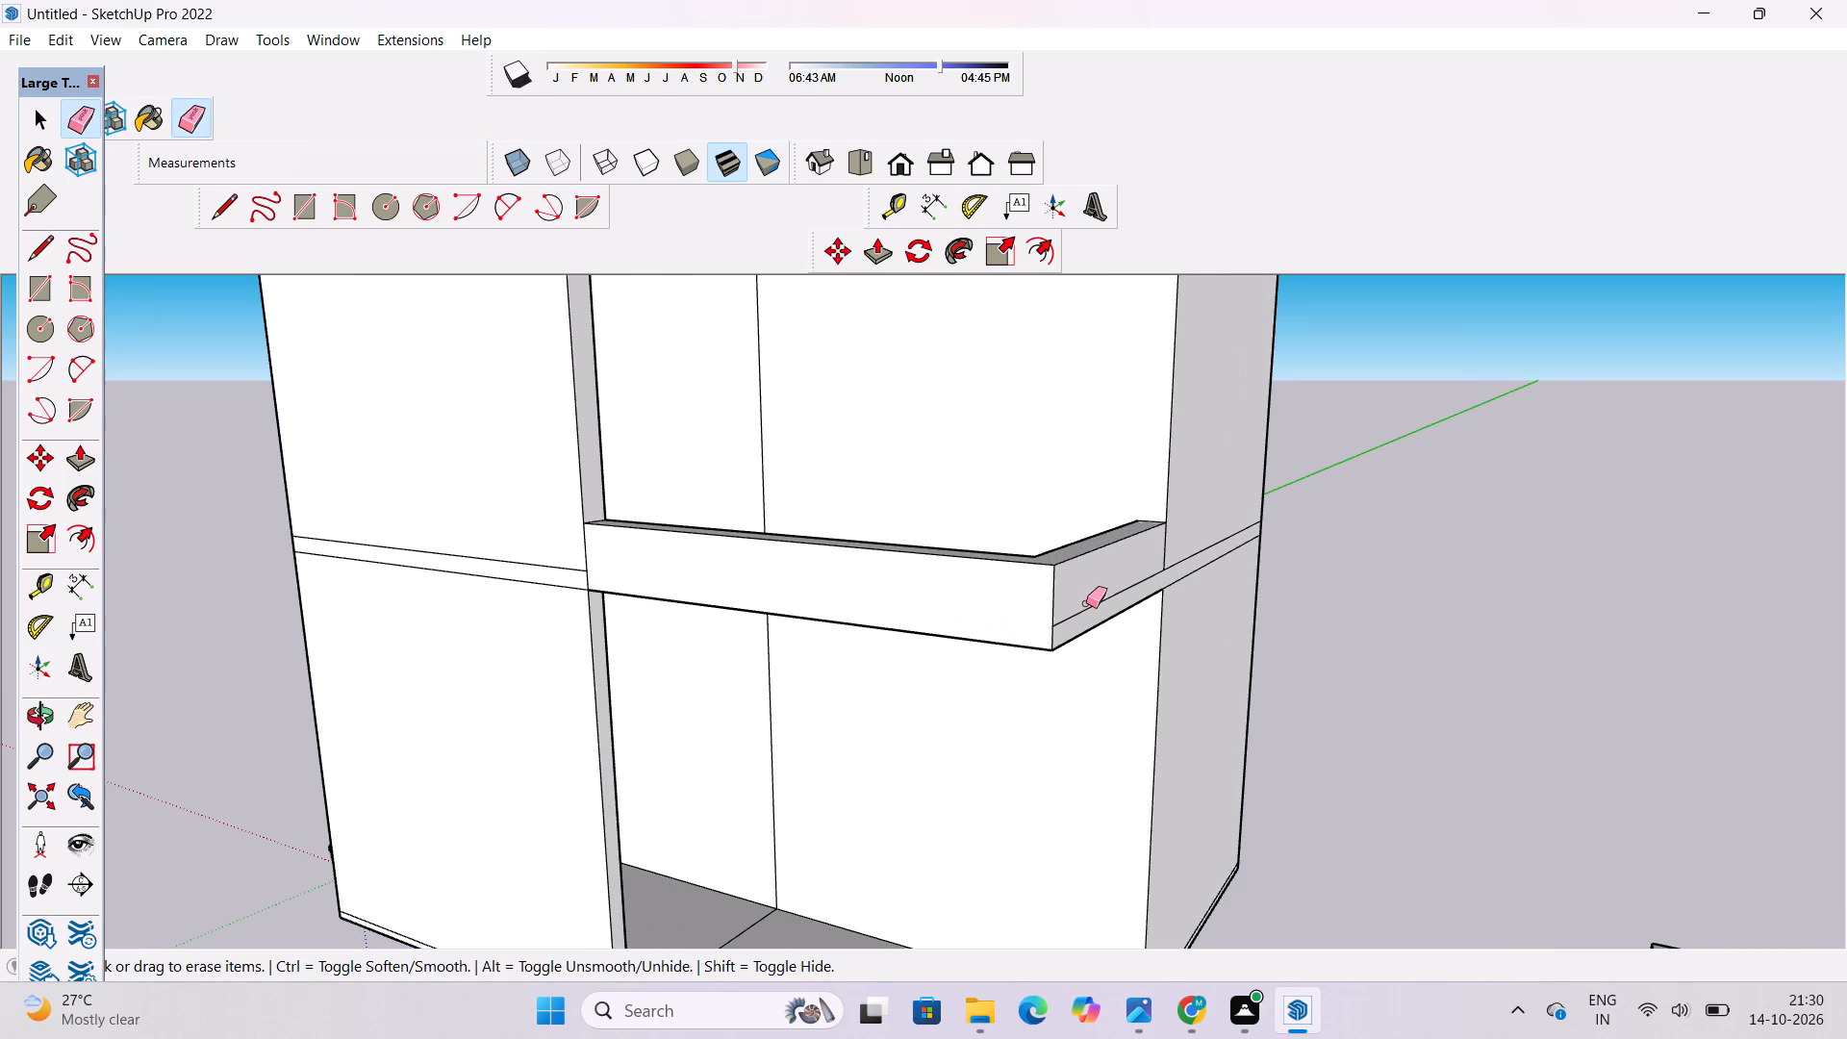
left_click(1086, 603)
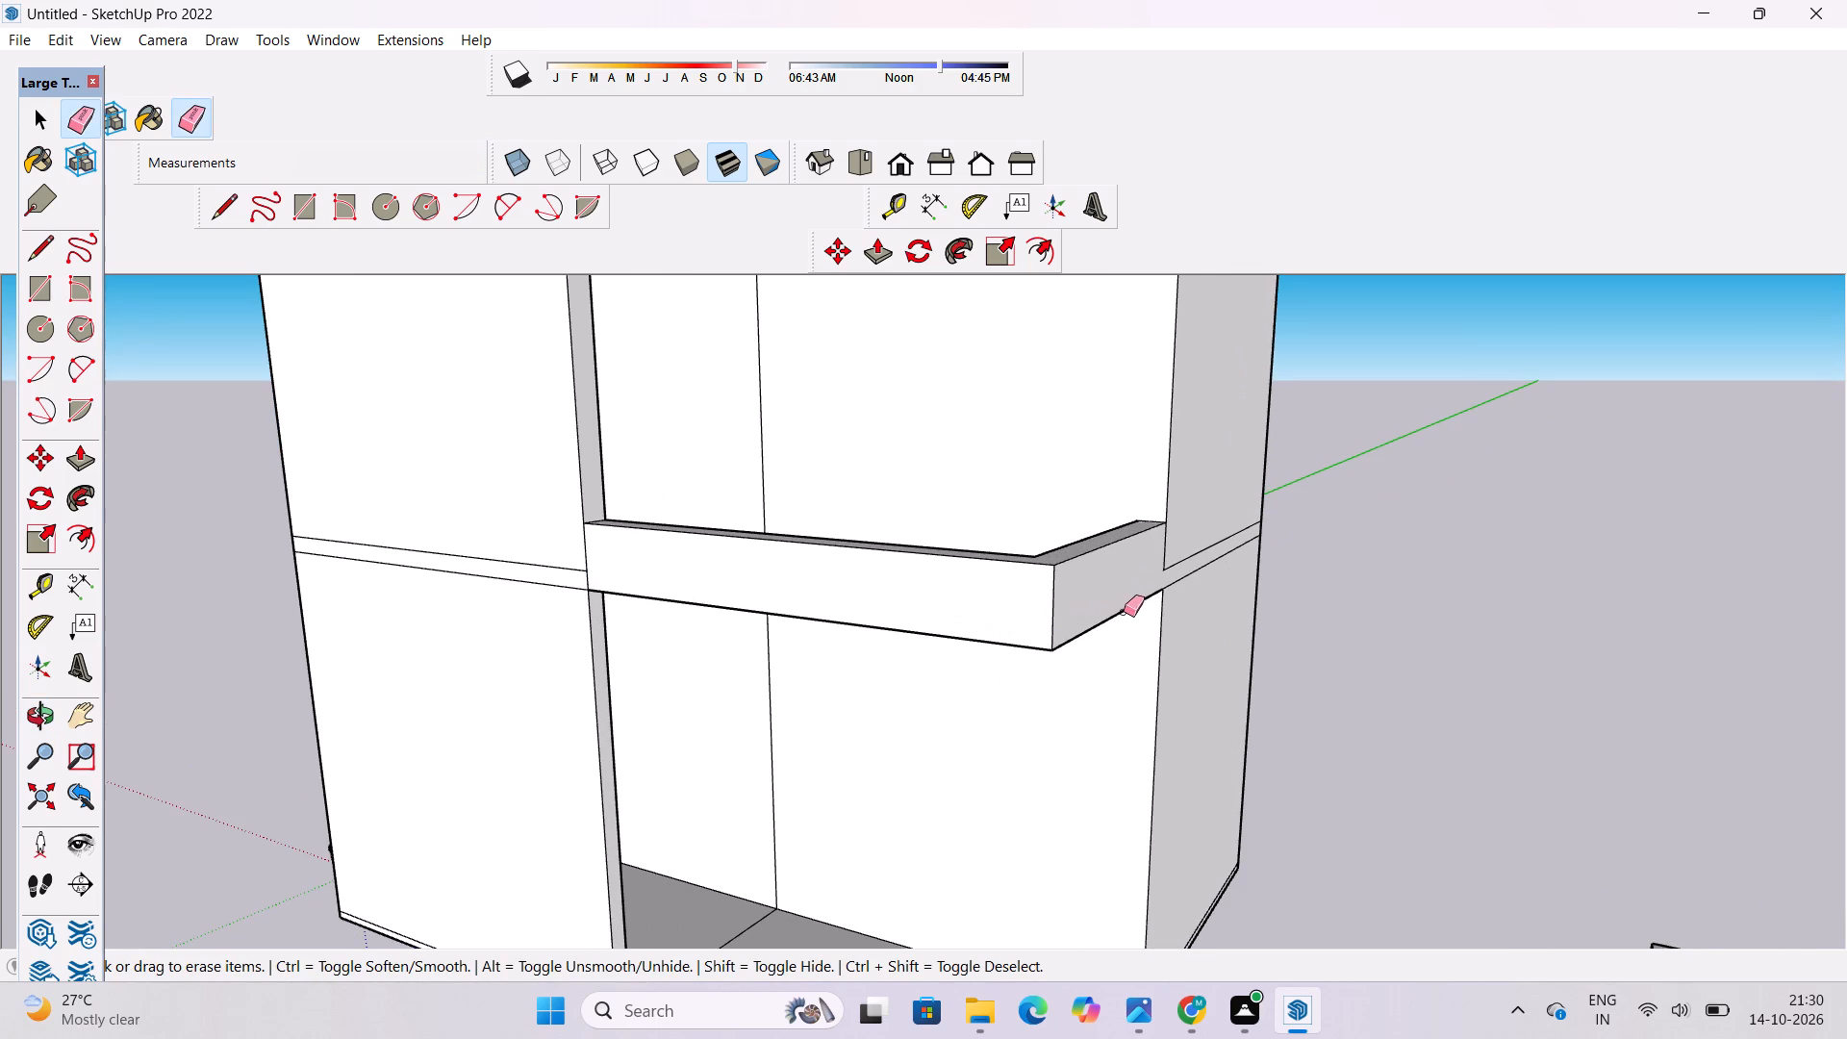
key("space")
Draw a 2' vertical line across the slab band where the balcony's side face meets the house's side wall.
key("o")
left_click_drag(1198, 634, 1106, 638)
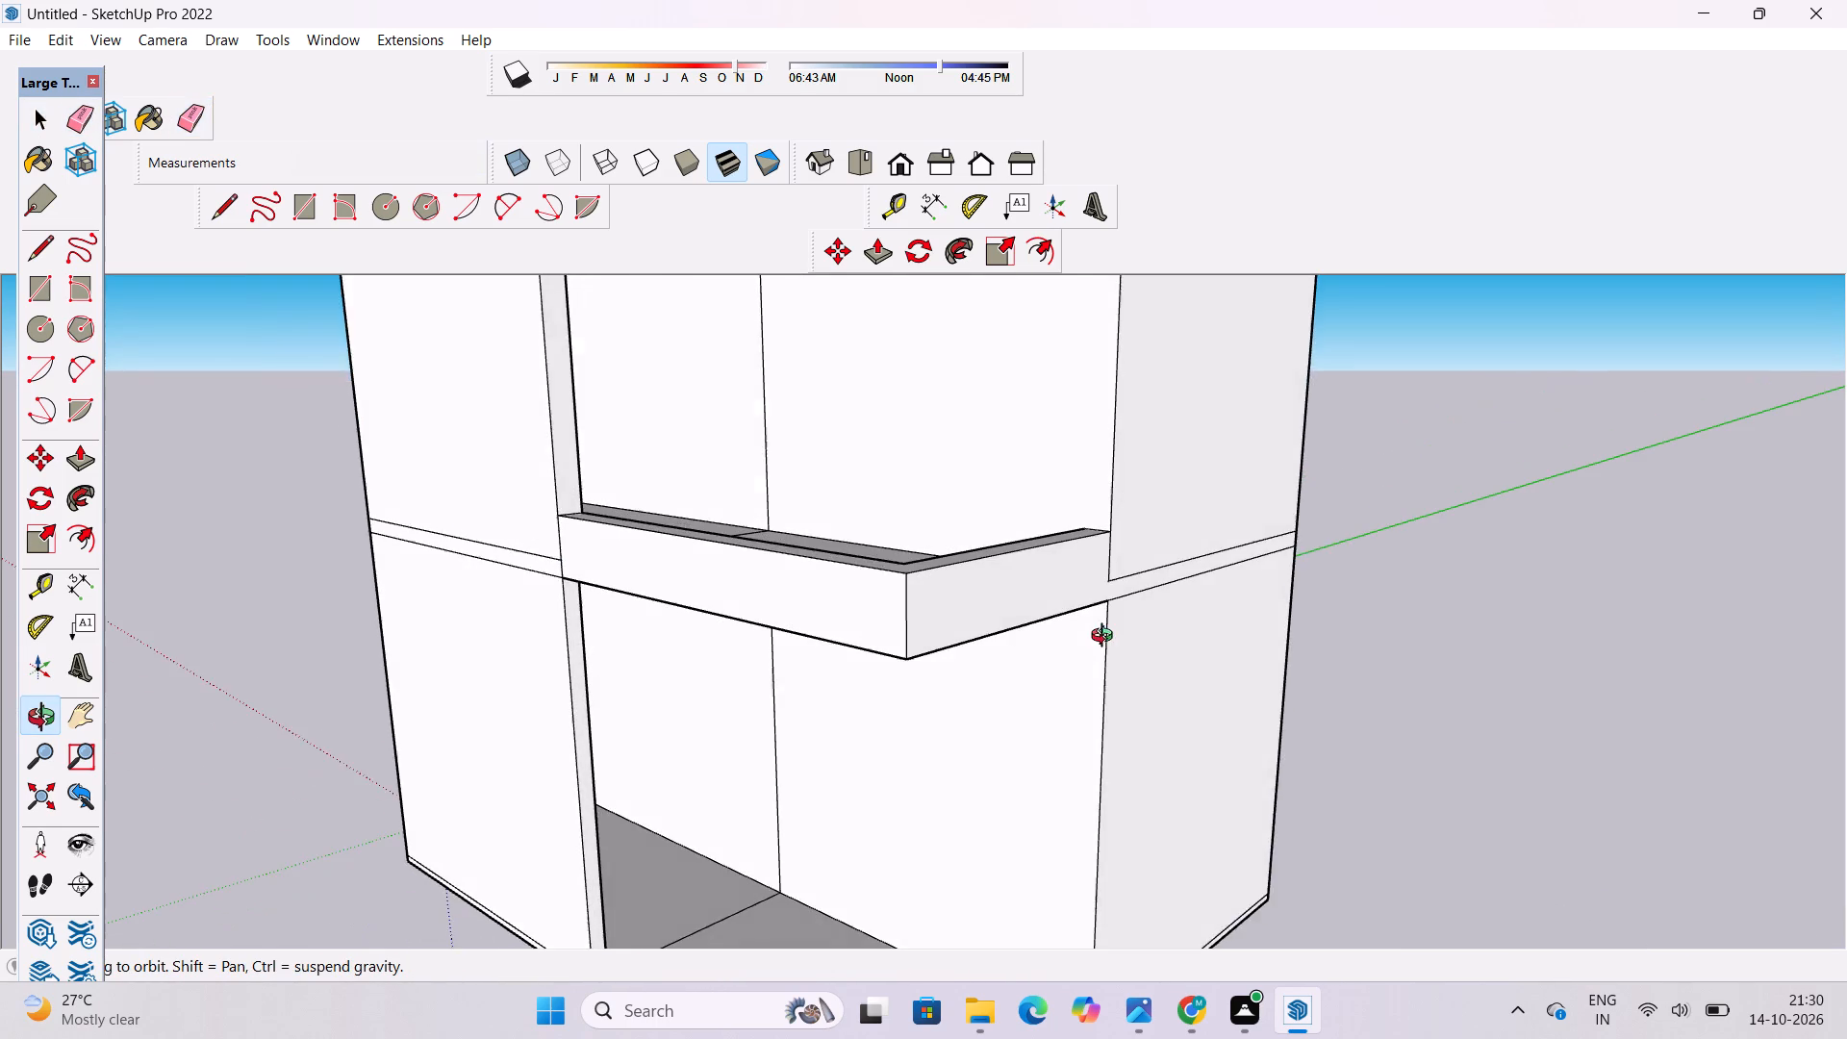
scroll(1105, 638, "up", 3)
left_click_drag(1132, 614, 996, 644, "shift")
scroll(994, 640, "up", 3)
left_click_drag(994, 638, 978, 637)
left_click(978, 637, "shift")
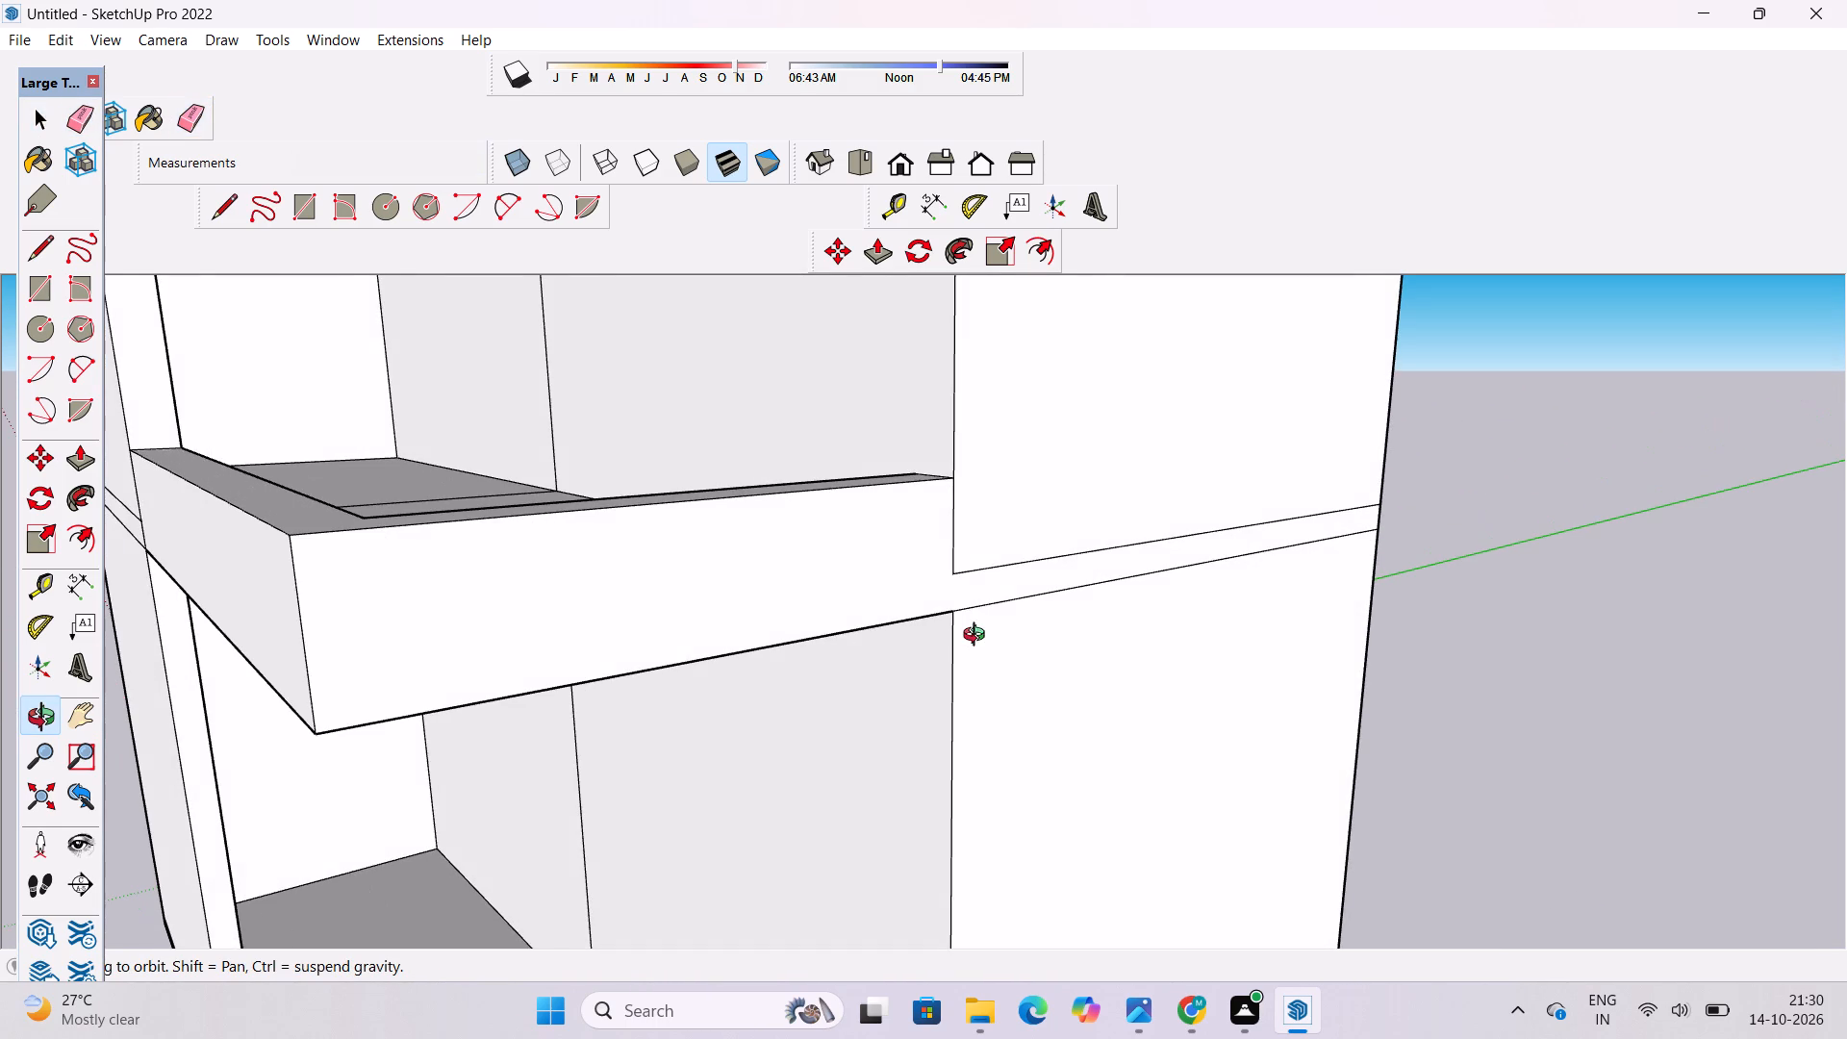
key("l")
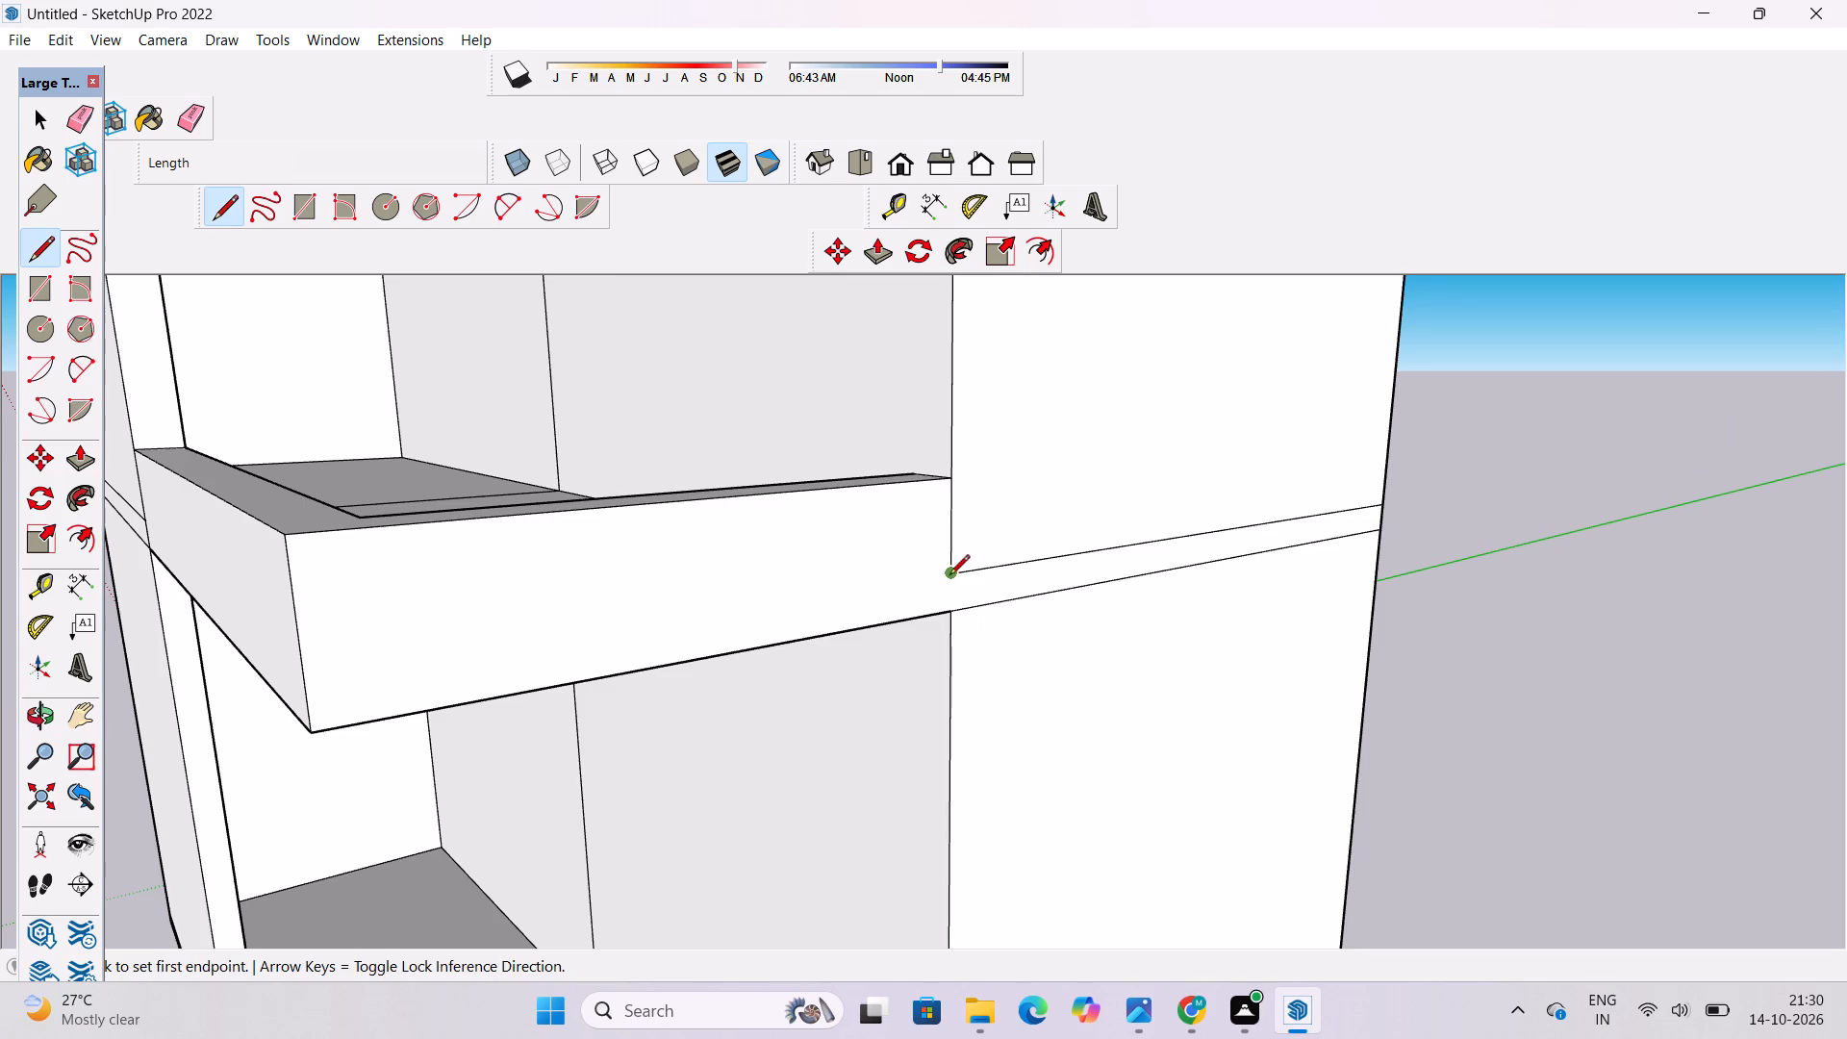
left_click(949, 576)
left_click(947, 616)
key("space")
Draw a 10' vertical line up the rear wall from the midpoint of the side parapet's top end edge.
type("o")
scroll(944, 554, "down", 7)
left_click_drag(891, 592, 1061, 623)
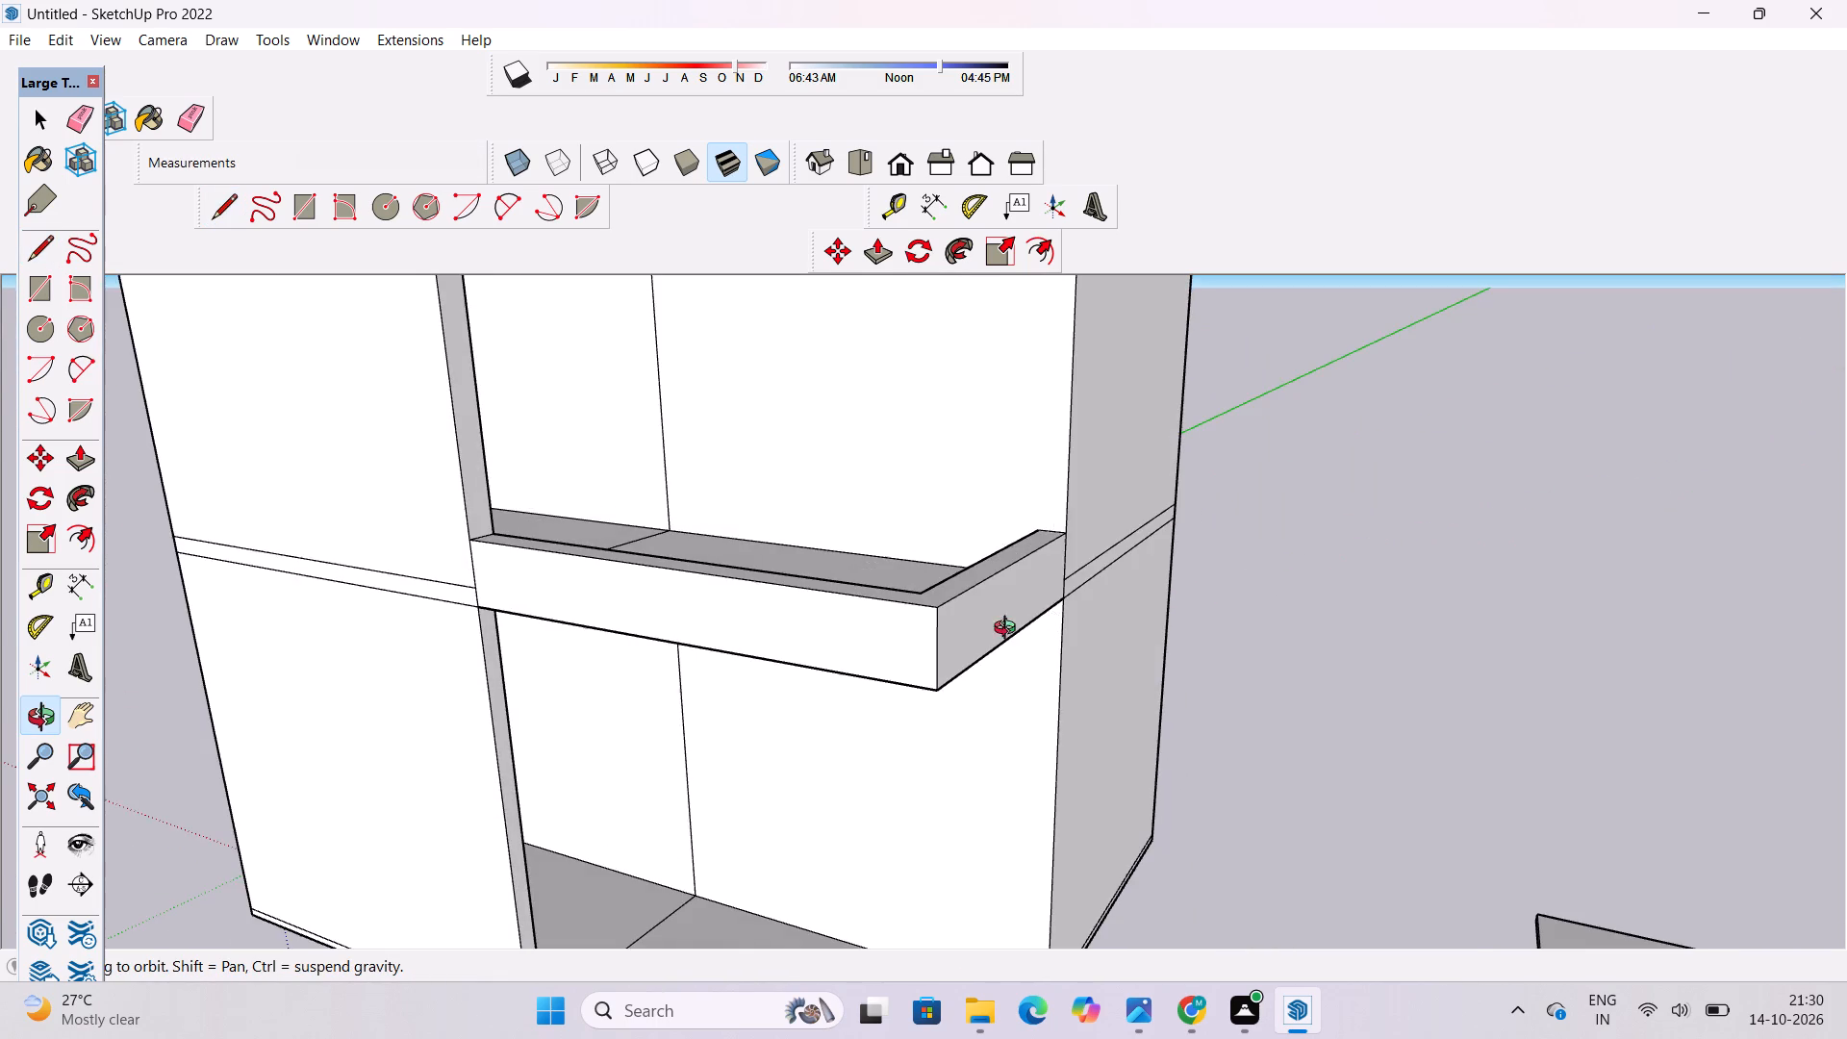
left_click_drag(1009, 630, 1137, 630)
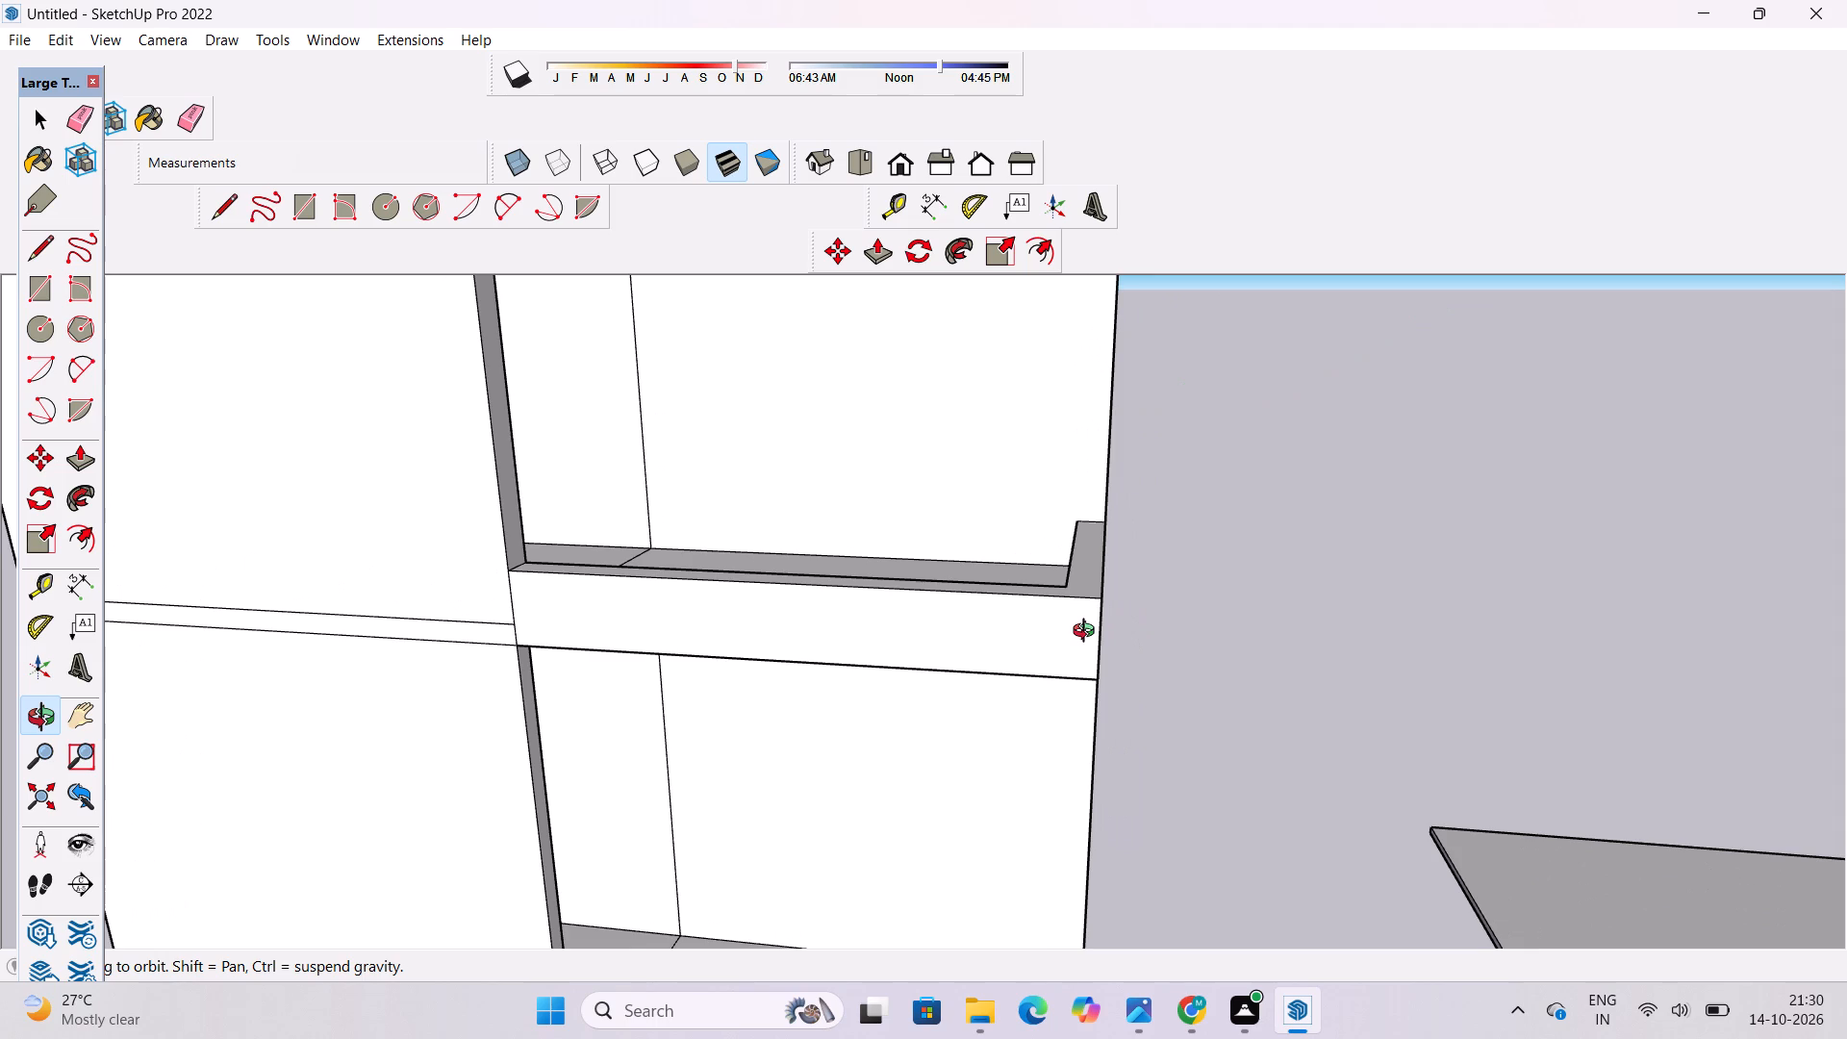
left_click_drag(1115, 590, 990, 733, "shift")
scroll(1049, 674, "down", 1)
left_click_drag(1046, 673, 1172, 632, "shift")
left_click_drag(1169, 637, 1104, 696)
left_click_drag(1104, 696, 1122, 724)
left_click_drag(1122, 724, 1143, 728)
left_click_drag(1143, 726, 996, 795, "shift")
left_click_drag(996, 795, 1057, 787, "shift")
key("l")
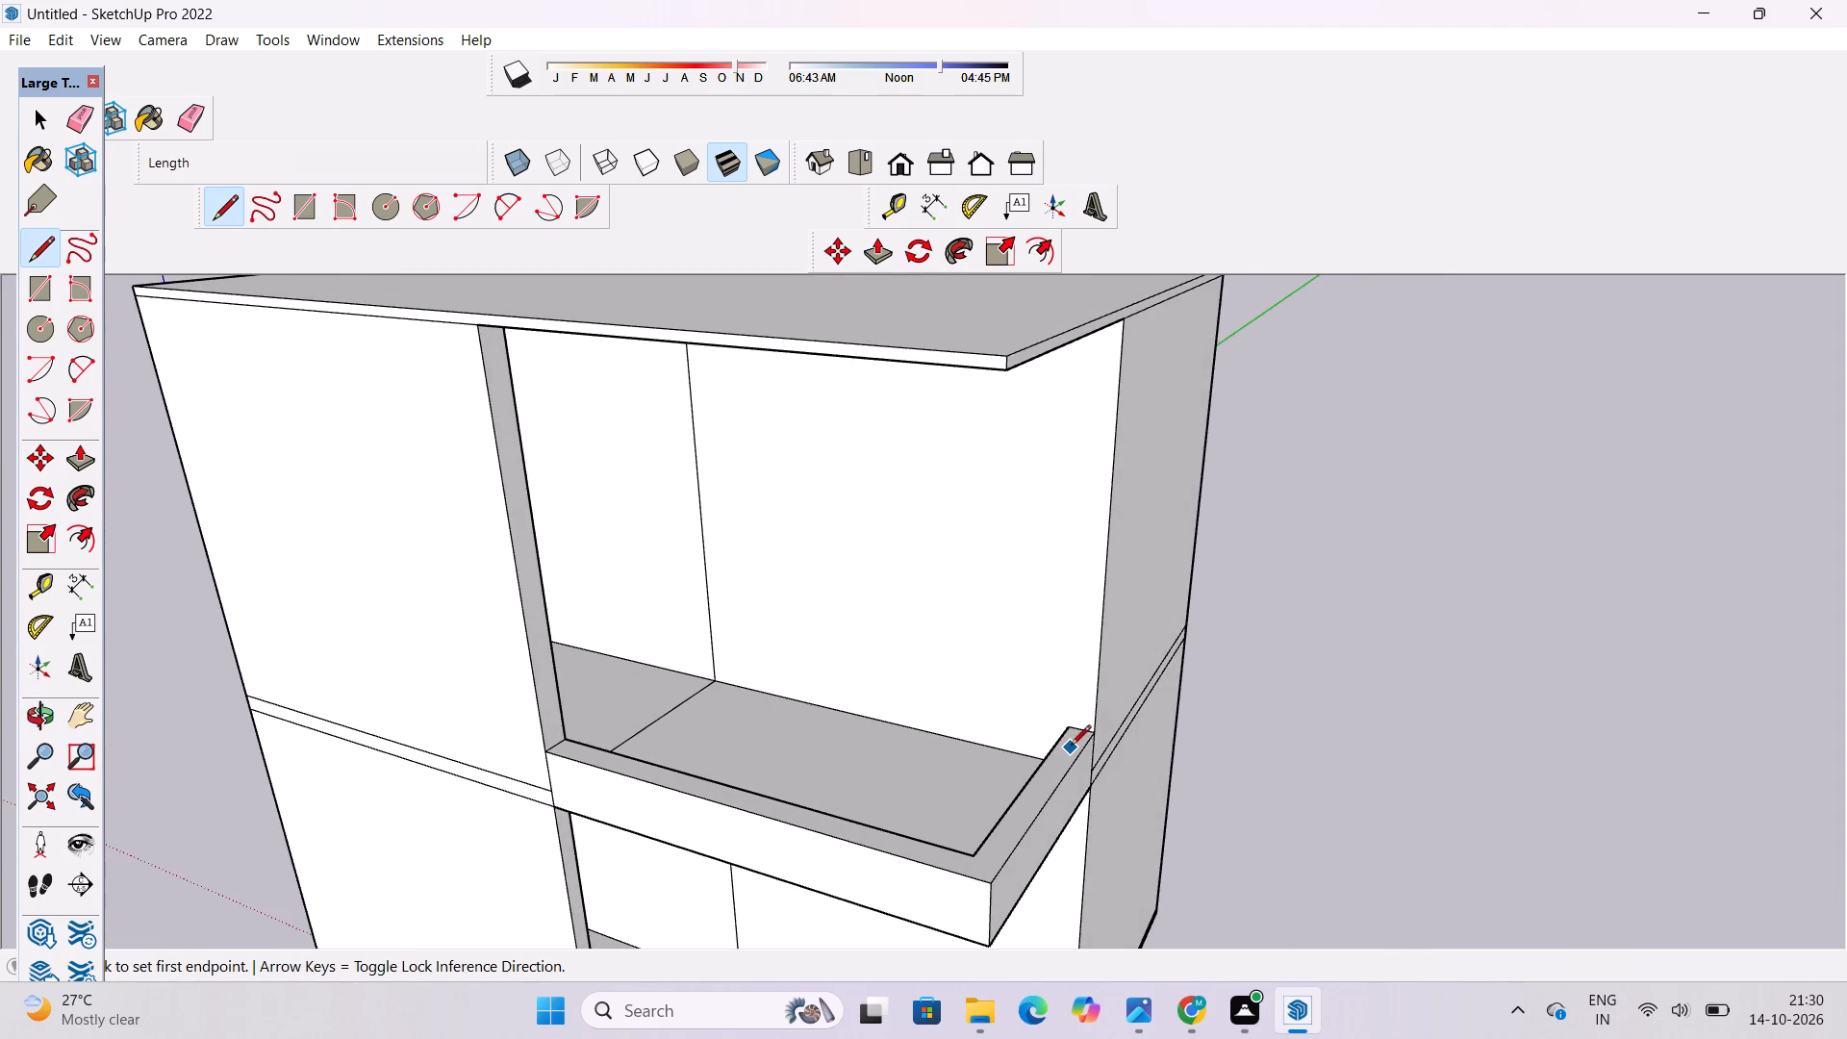
scroll(1071, 747, "up", 5)
left_click(1085, 719)
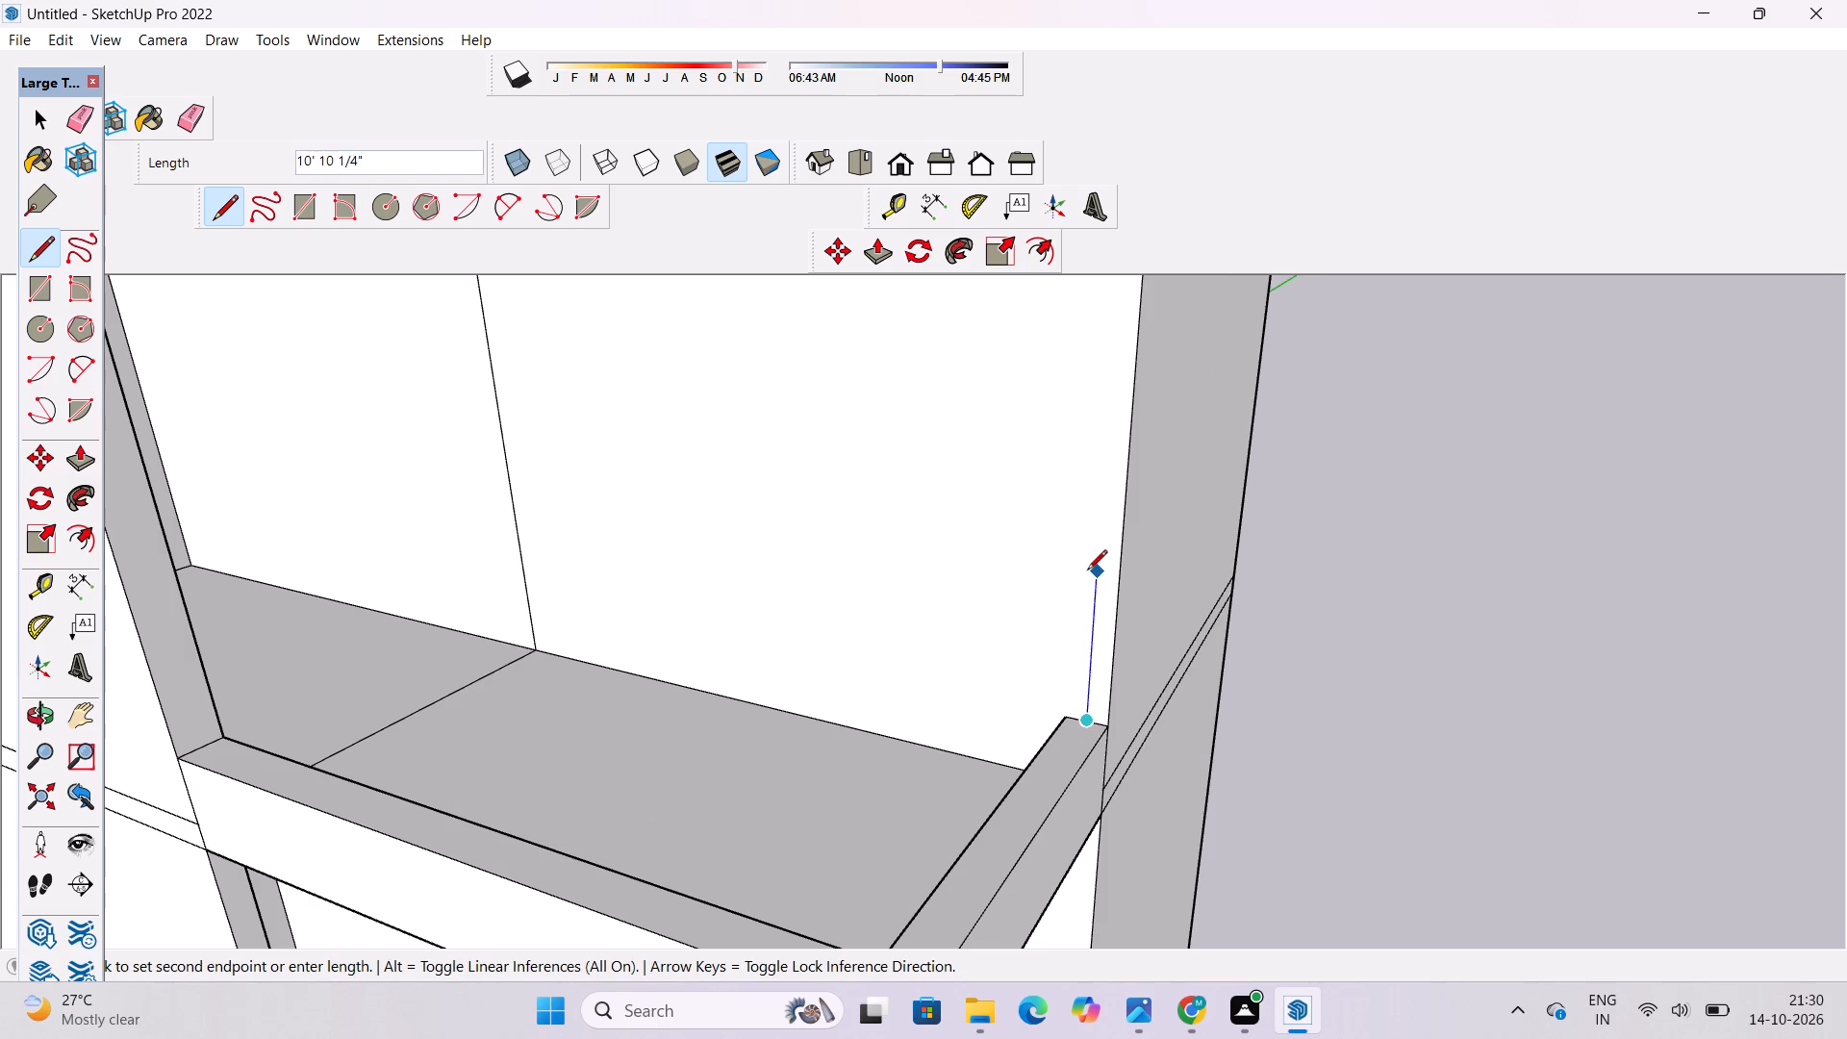
type("10'")
key("Return")
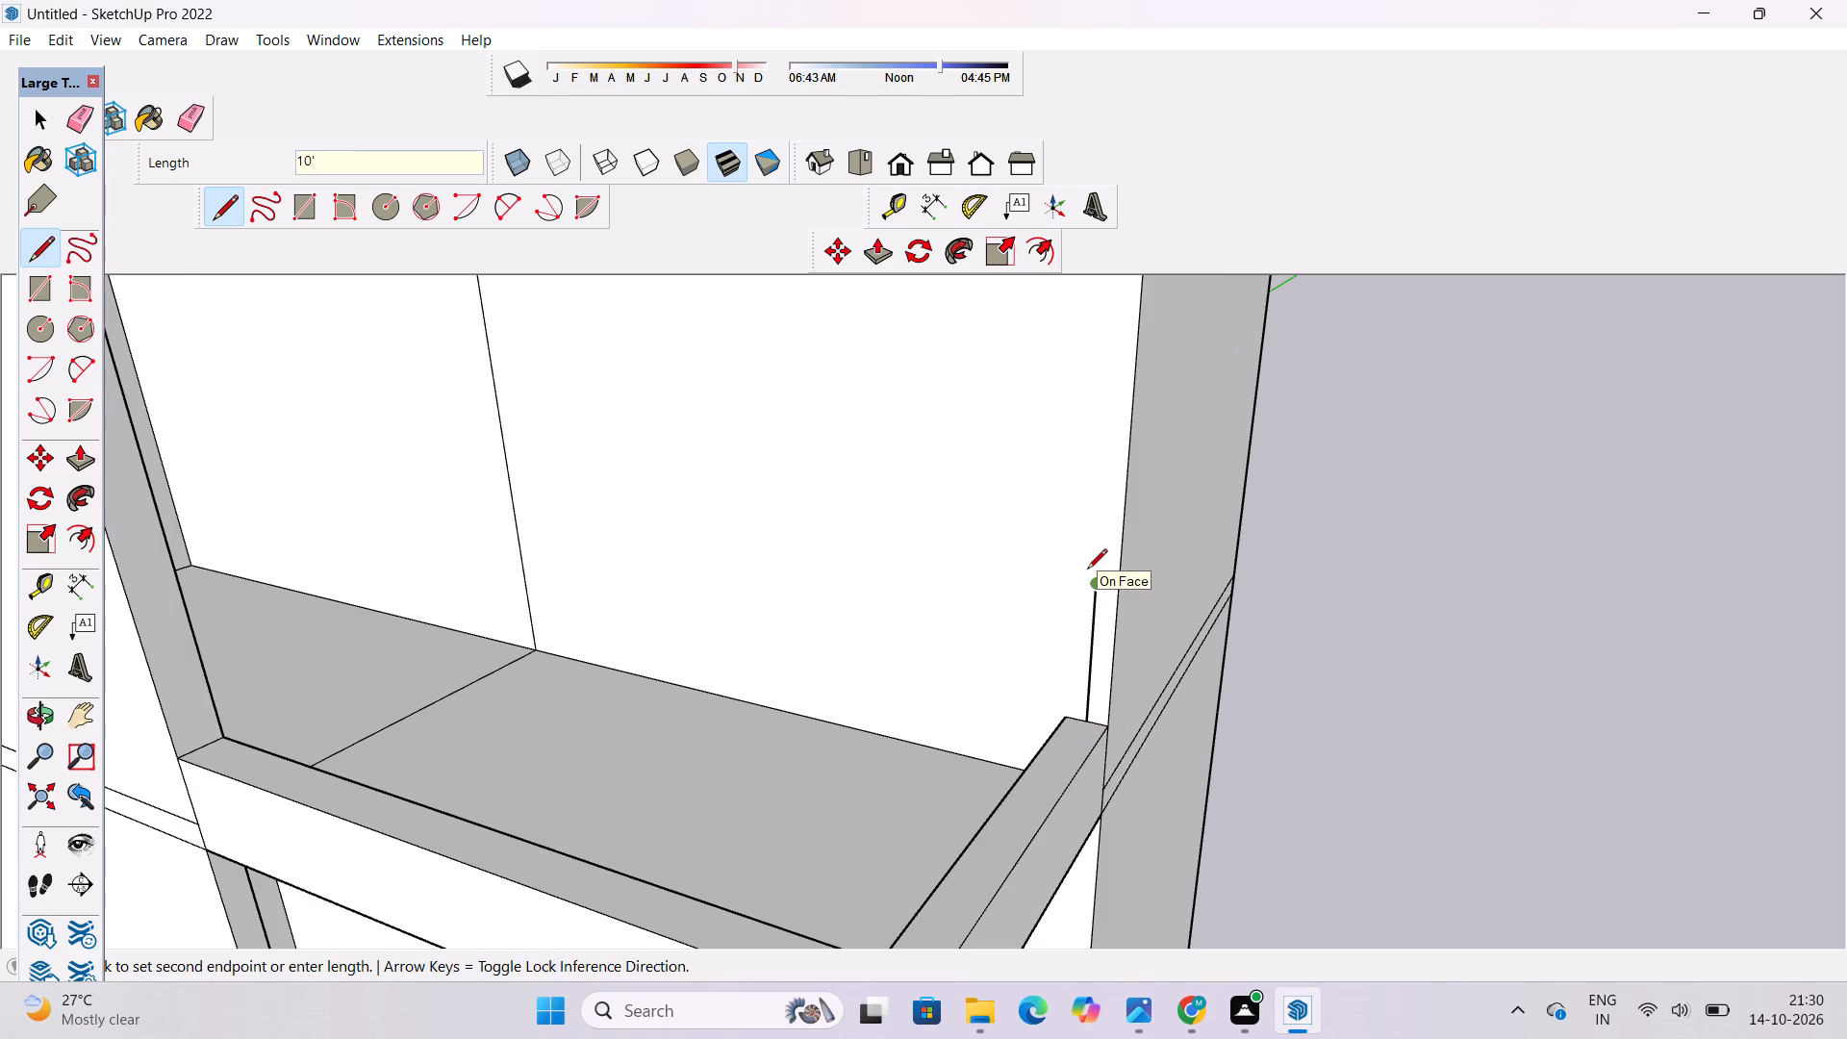
Draw a 3' line across the parapet top from its inner front corner to the outer side edge.
key("o")
left_click_drag(1075, 598, 1125, 509)
left_click_drag(1148, 529, 1263, 568)
left_click_drag(1260, 597, 1235, 508)
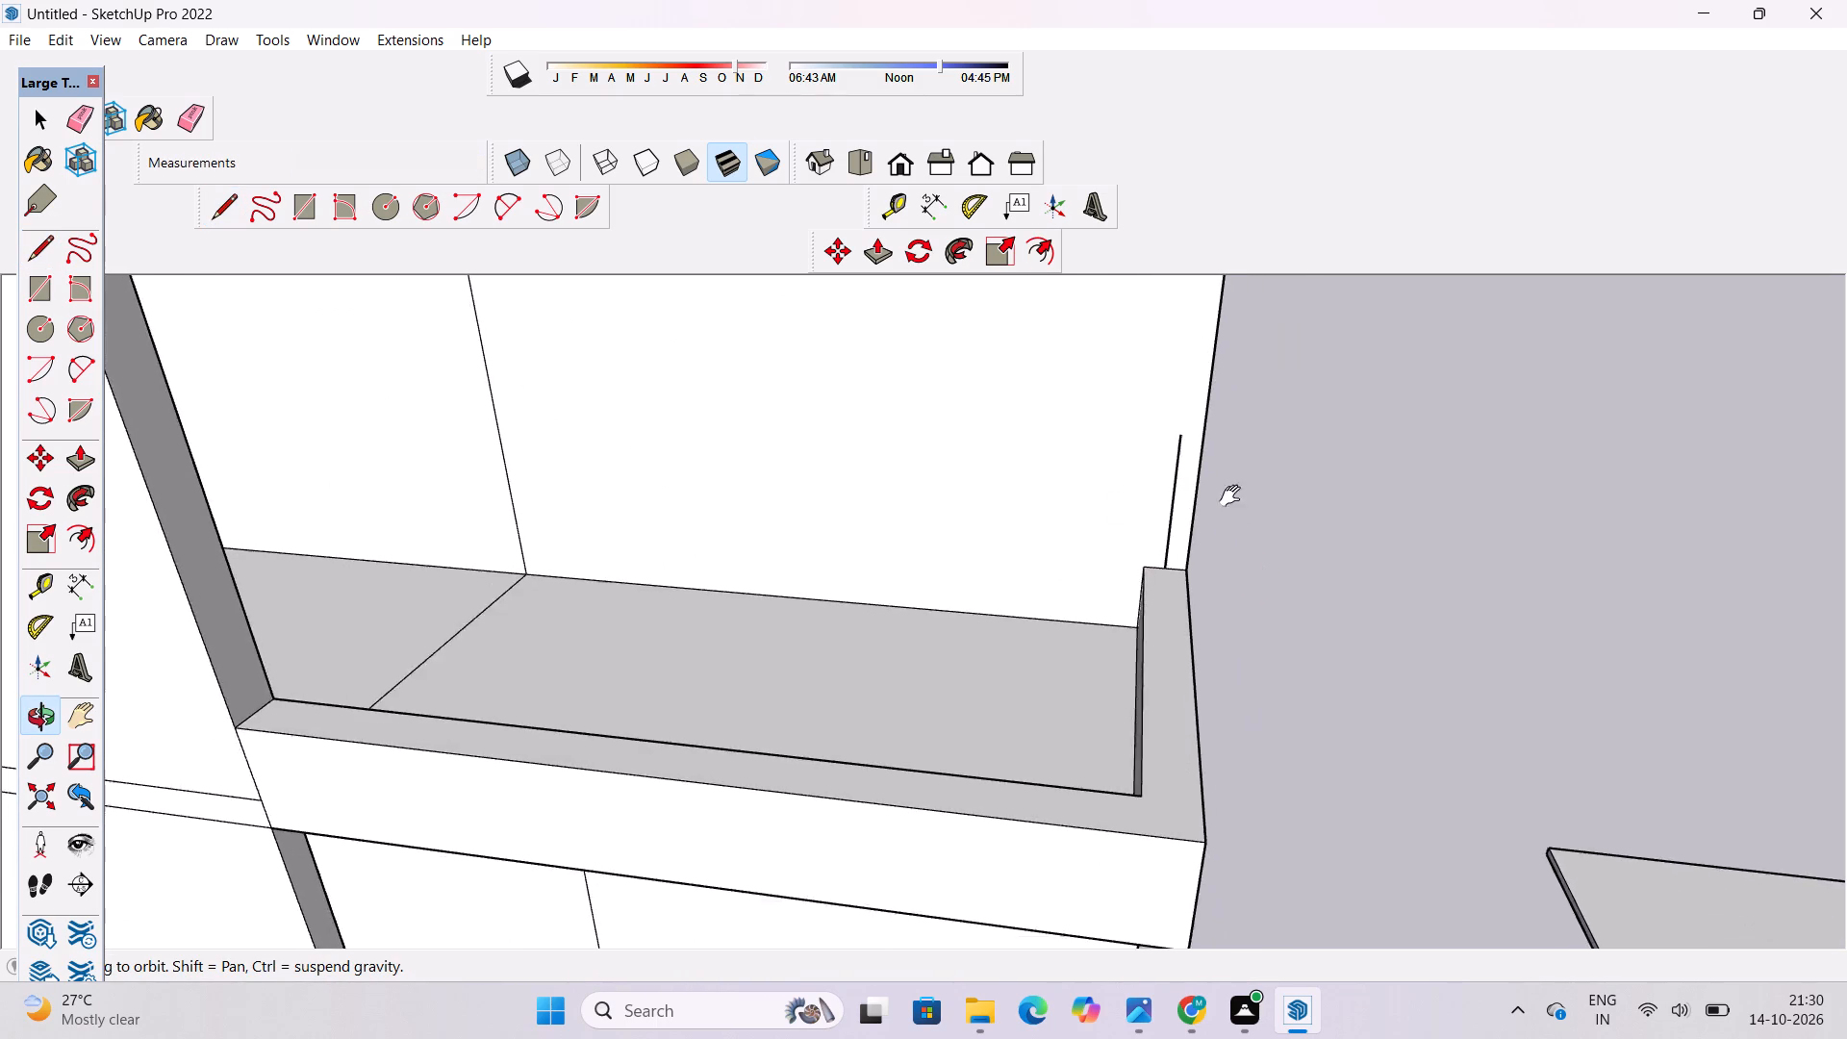
scroll(1233, 496, "down", 5)
left_click_drag(1213, 606, 1181, 541)
left_click_drag(1180, 539, 1229, 619, "shift")
left_click_drag(1182, 660, 1173, 594, "shift")
left_click_drag(1173, 594, 1178, 674)
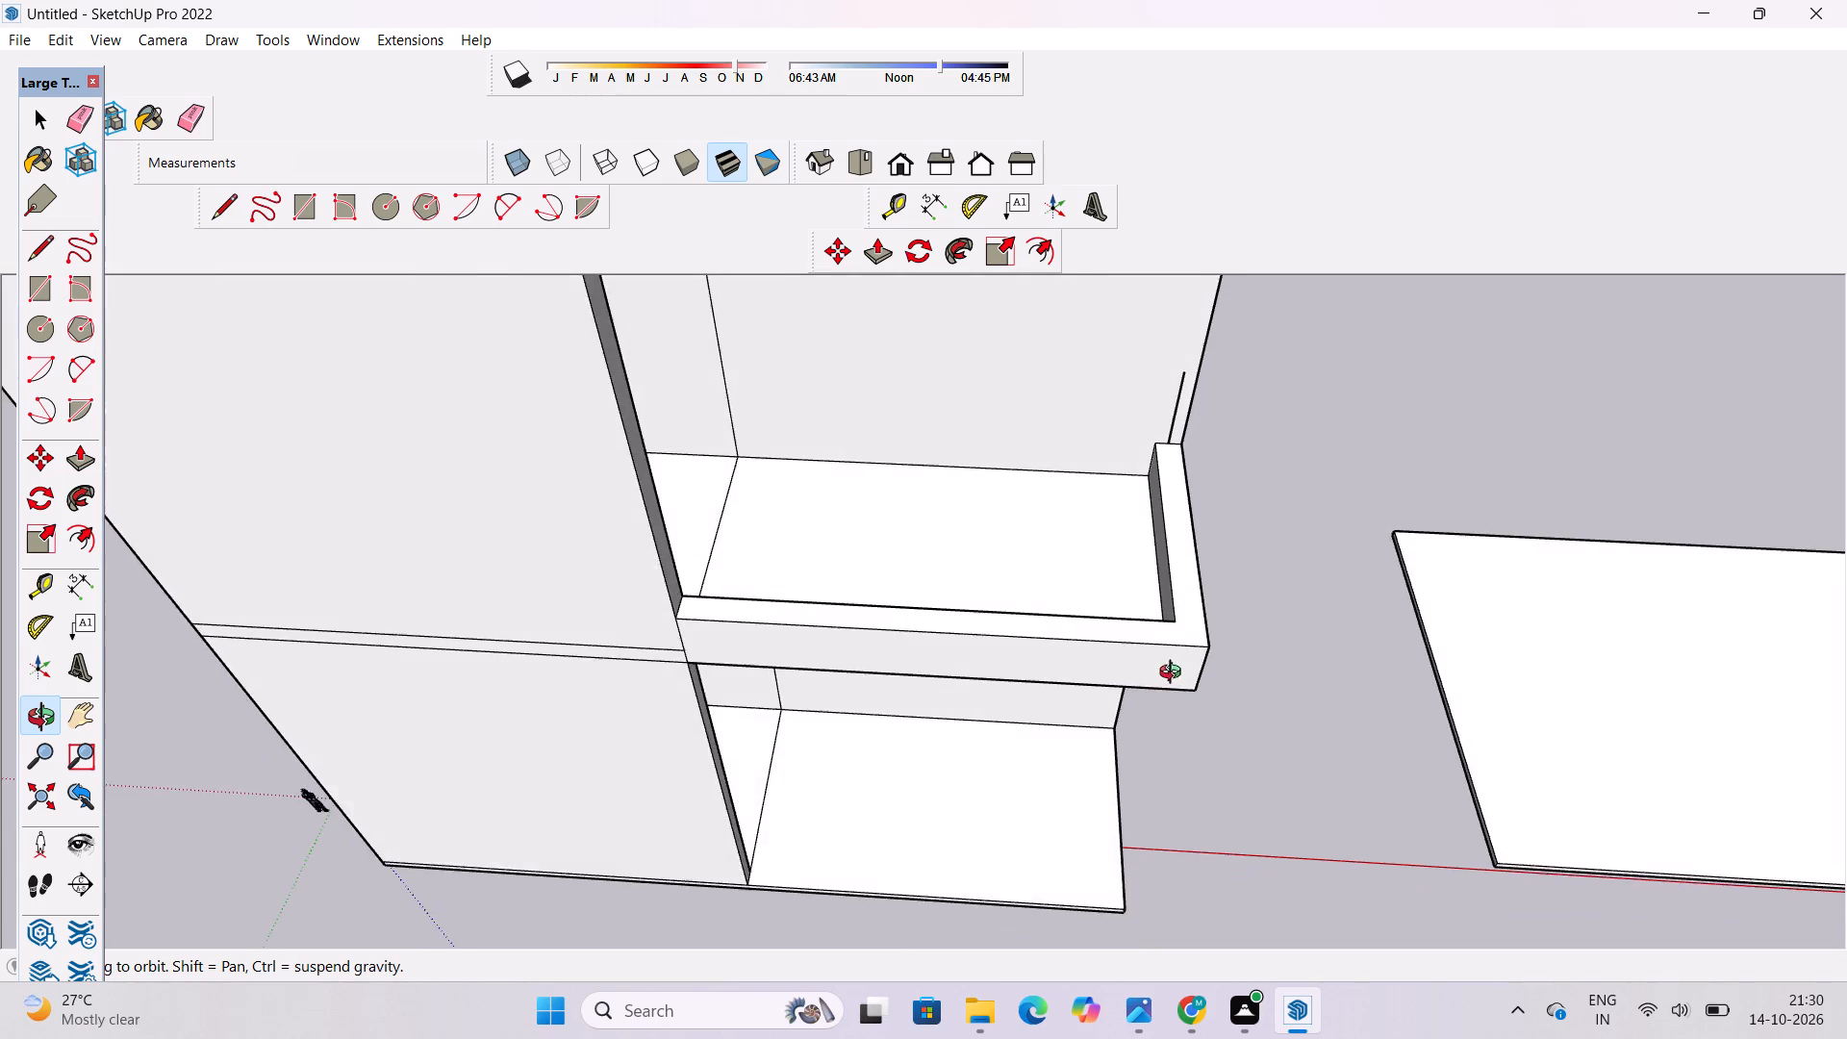
scroll(1174, 672, "up", 2)
left_click_drag(1174, 648, 1170, 683, "shift")
left_click(1170, 683, "shift")
key("l")
scroll(1170, 637, "up", 3)
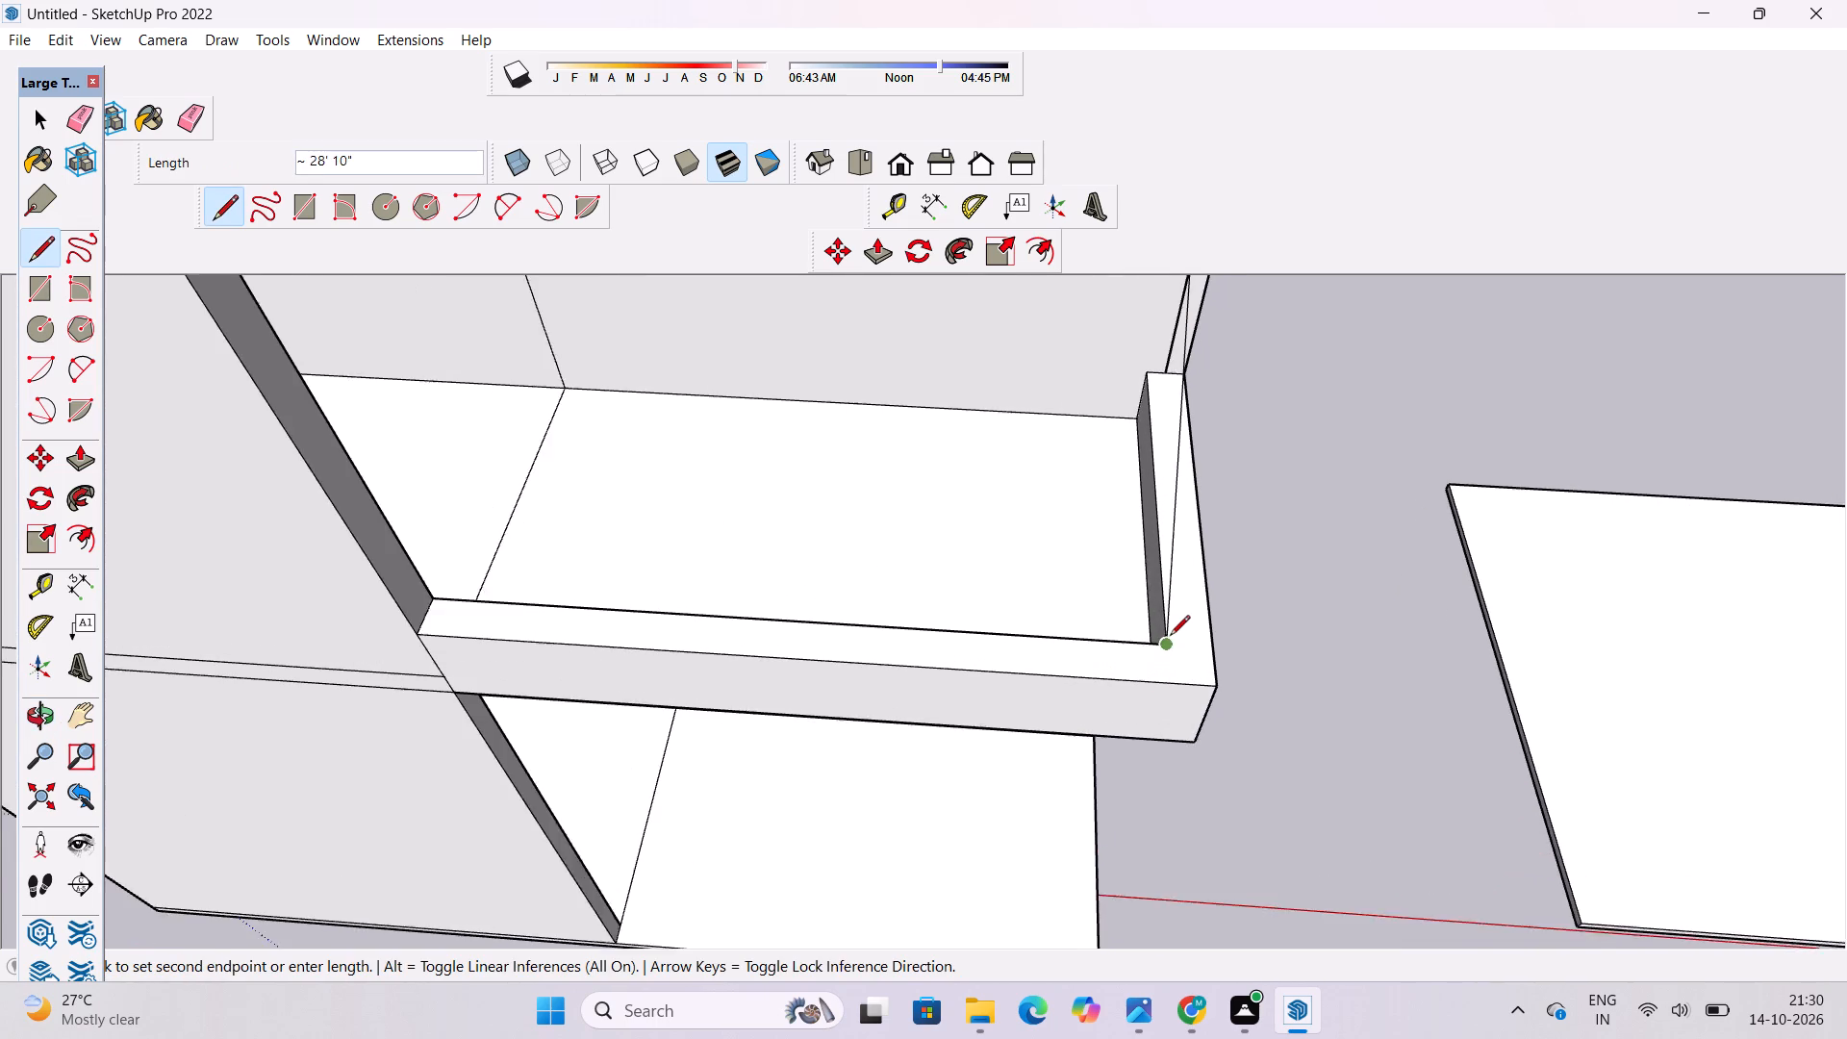
key("space")
type("l")
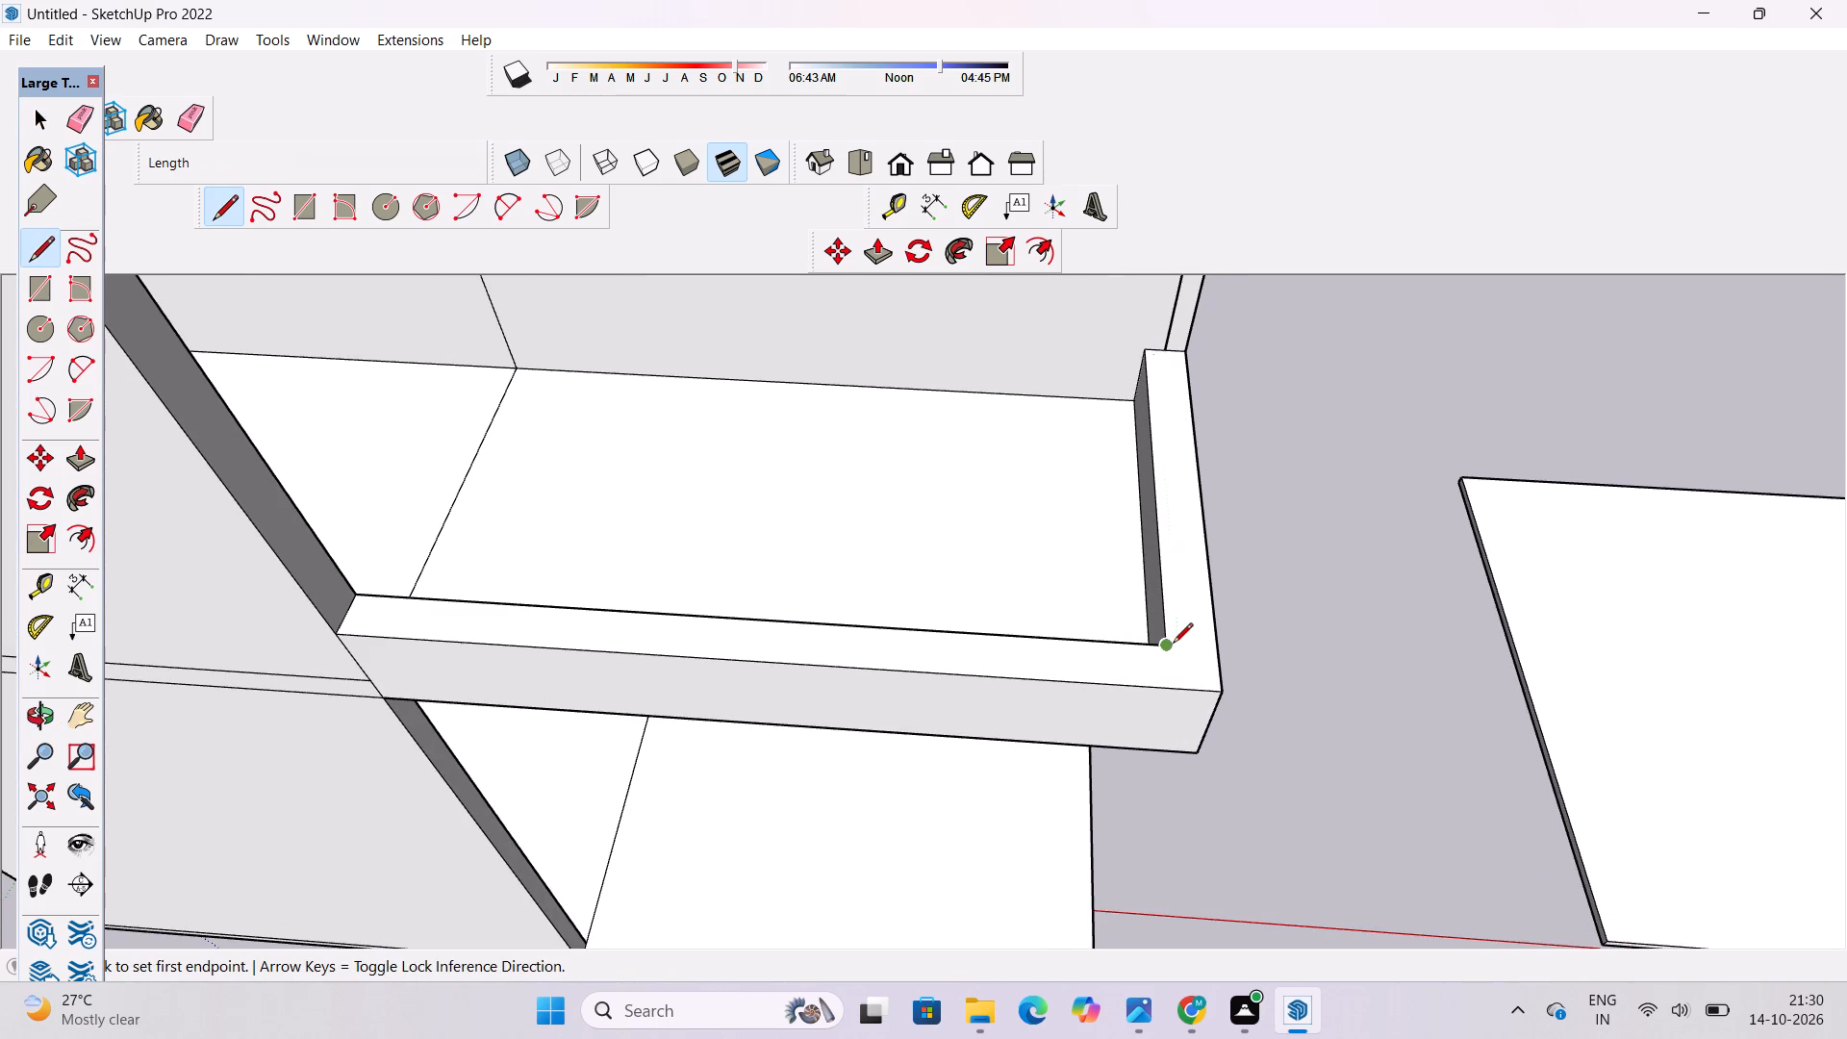
left_click(1168, 646)
left_click(1216, 644)
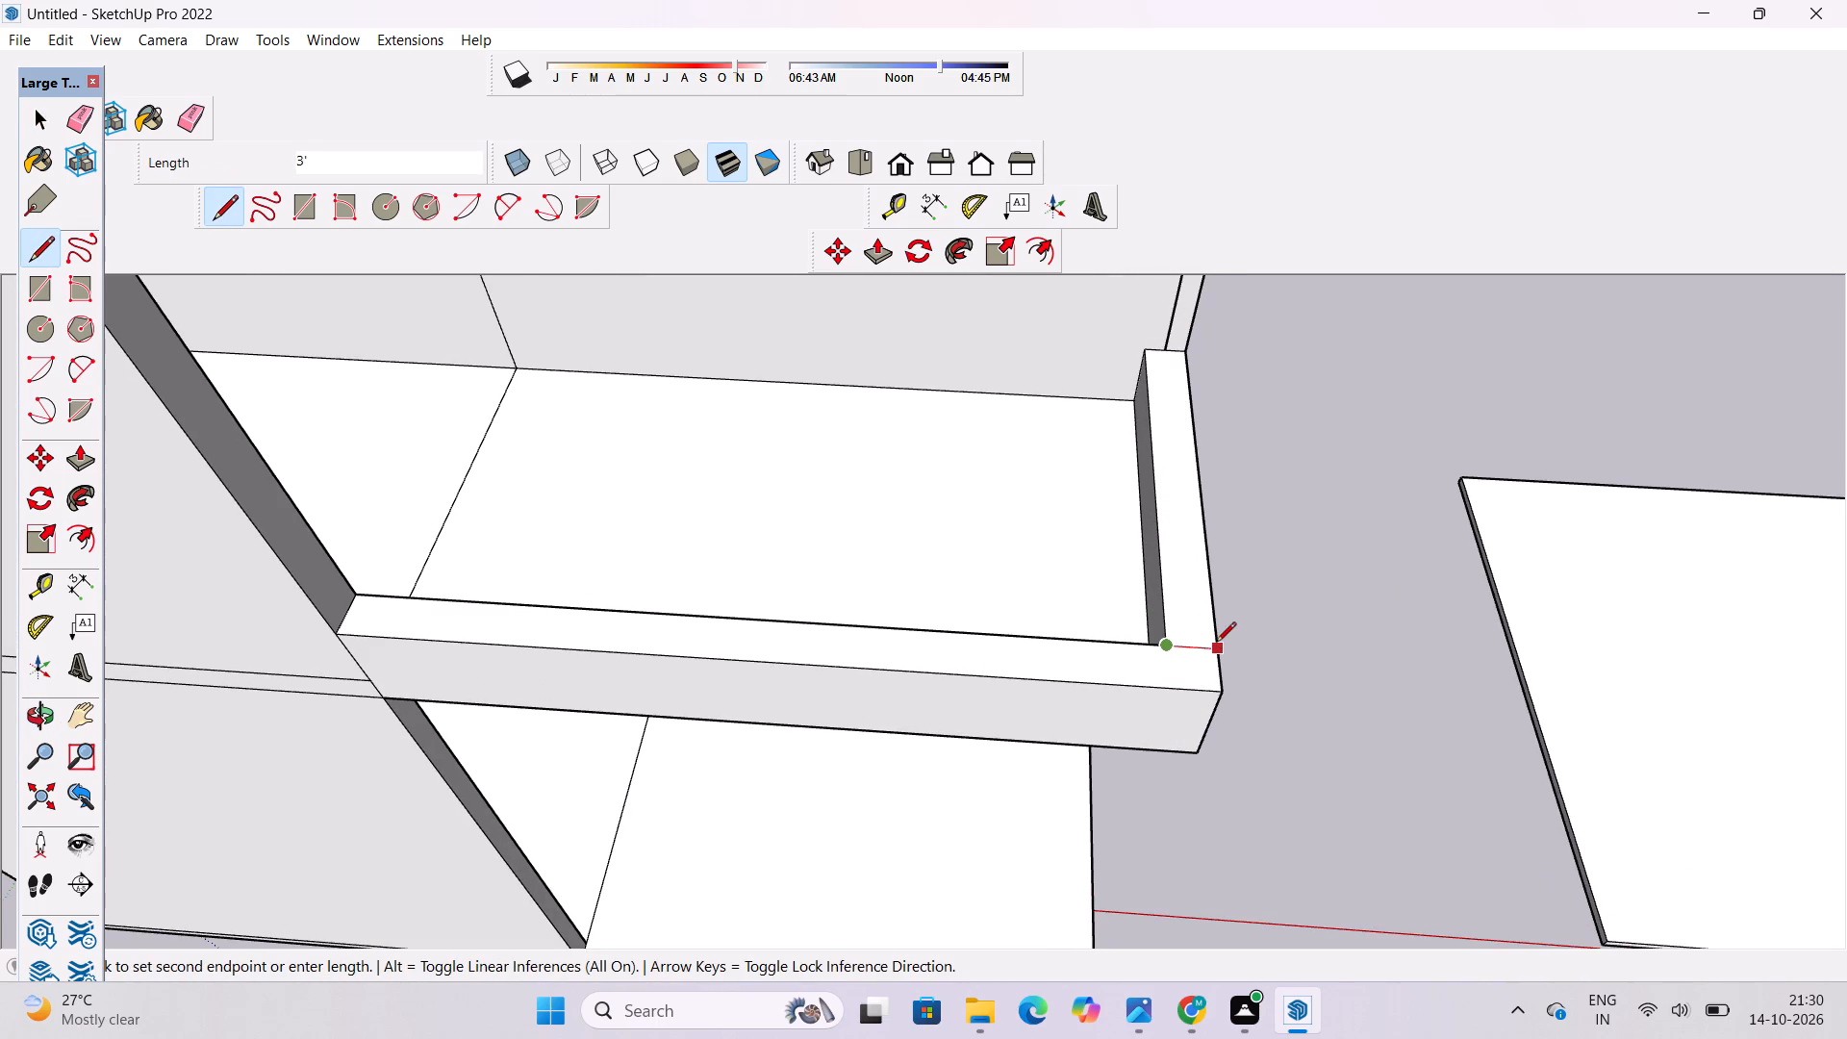
Divide the square at the parapet's outer corner with lines to the front edge and crossing midlines that mark its centre.
left_click(1166, 647)
left_click(1166, 691)
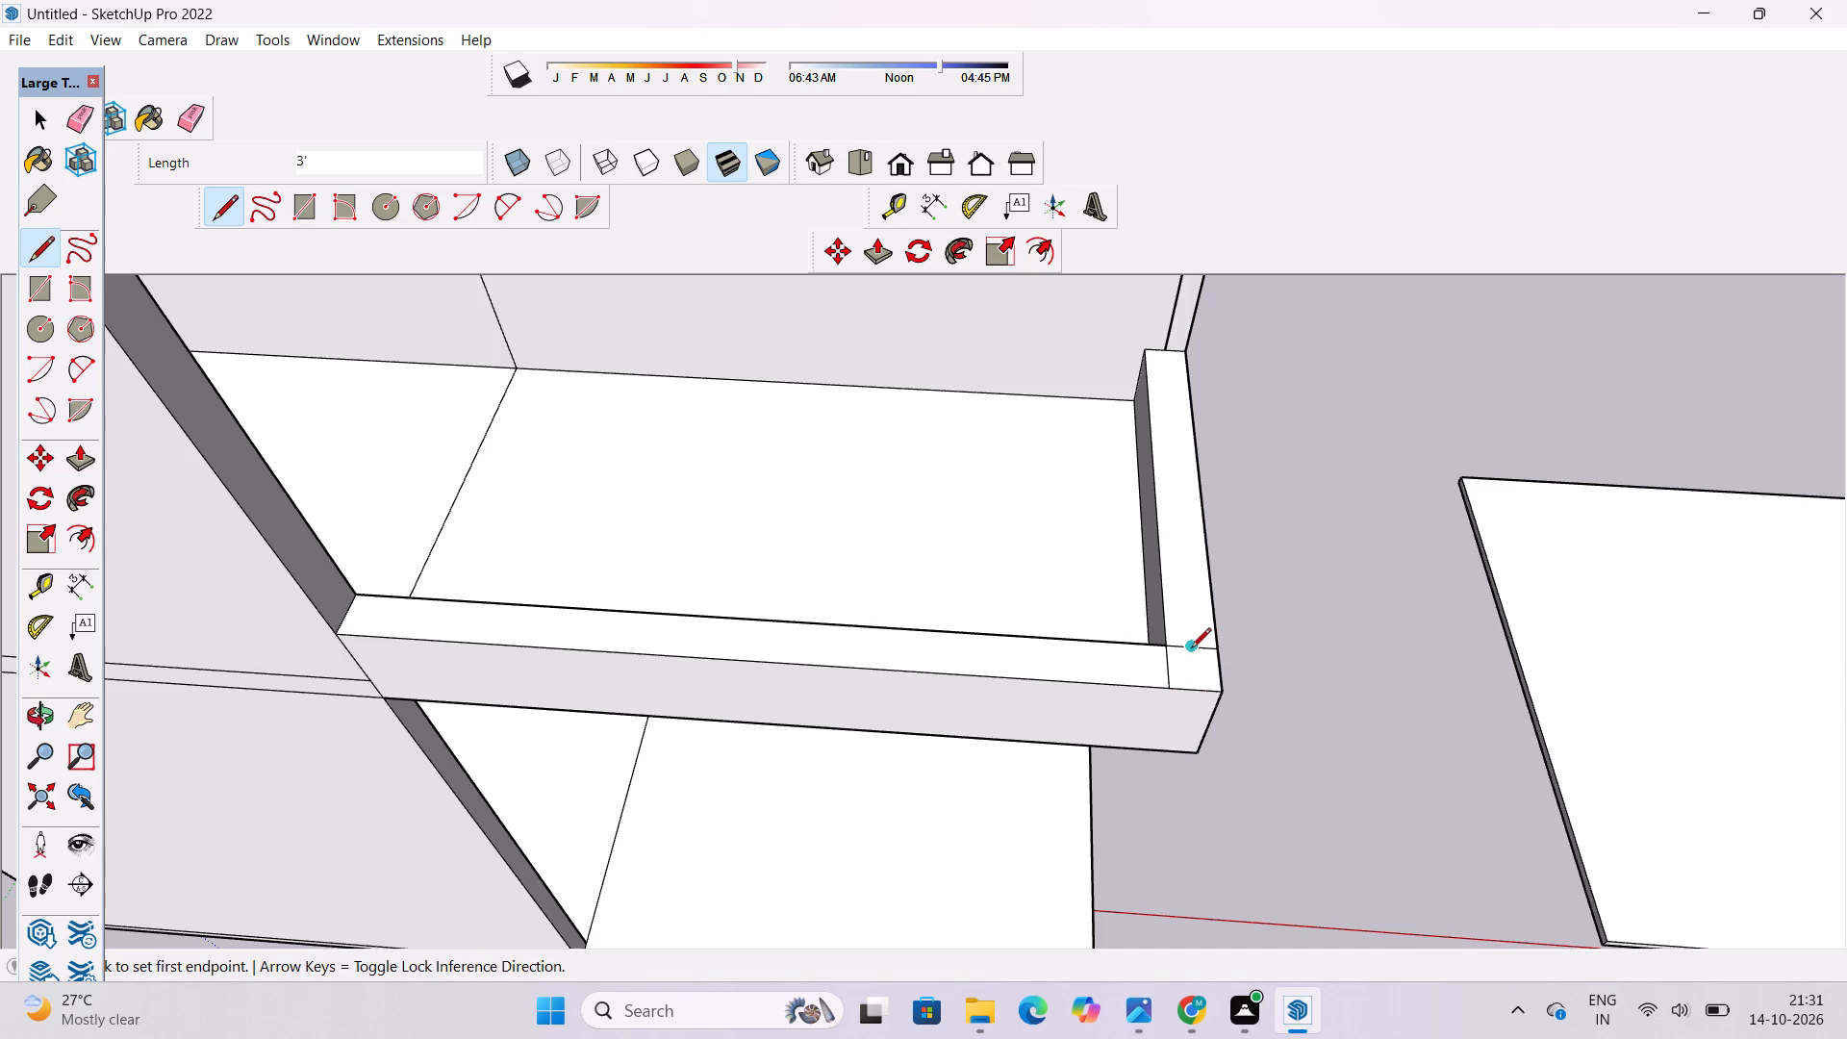
left_click(1191, 649)
left_click(1198, 688)
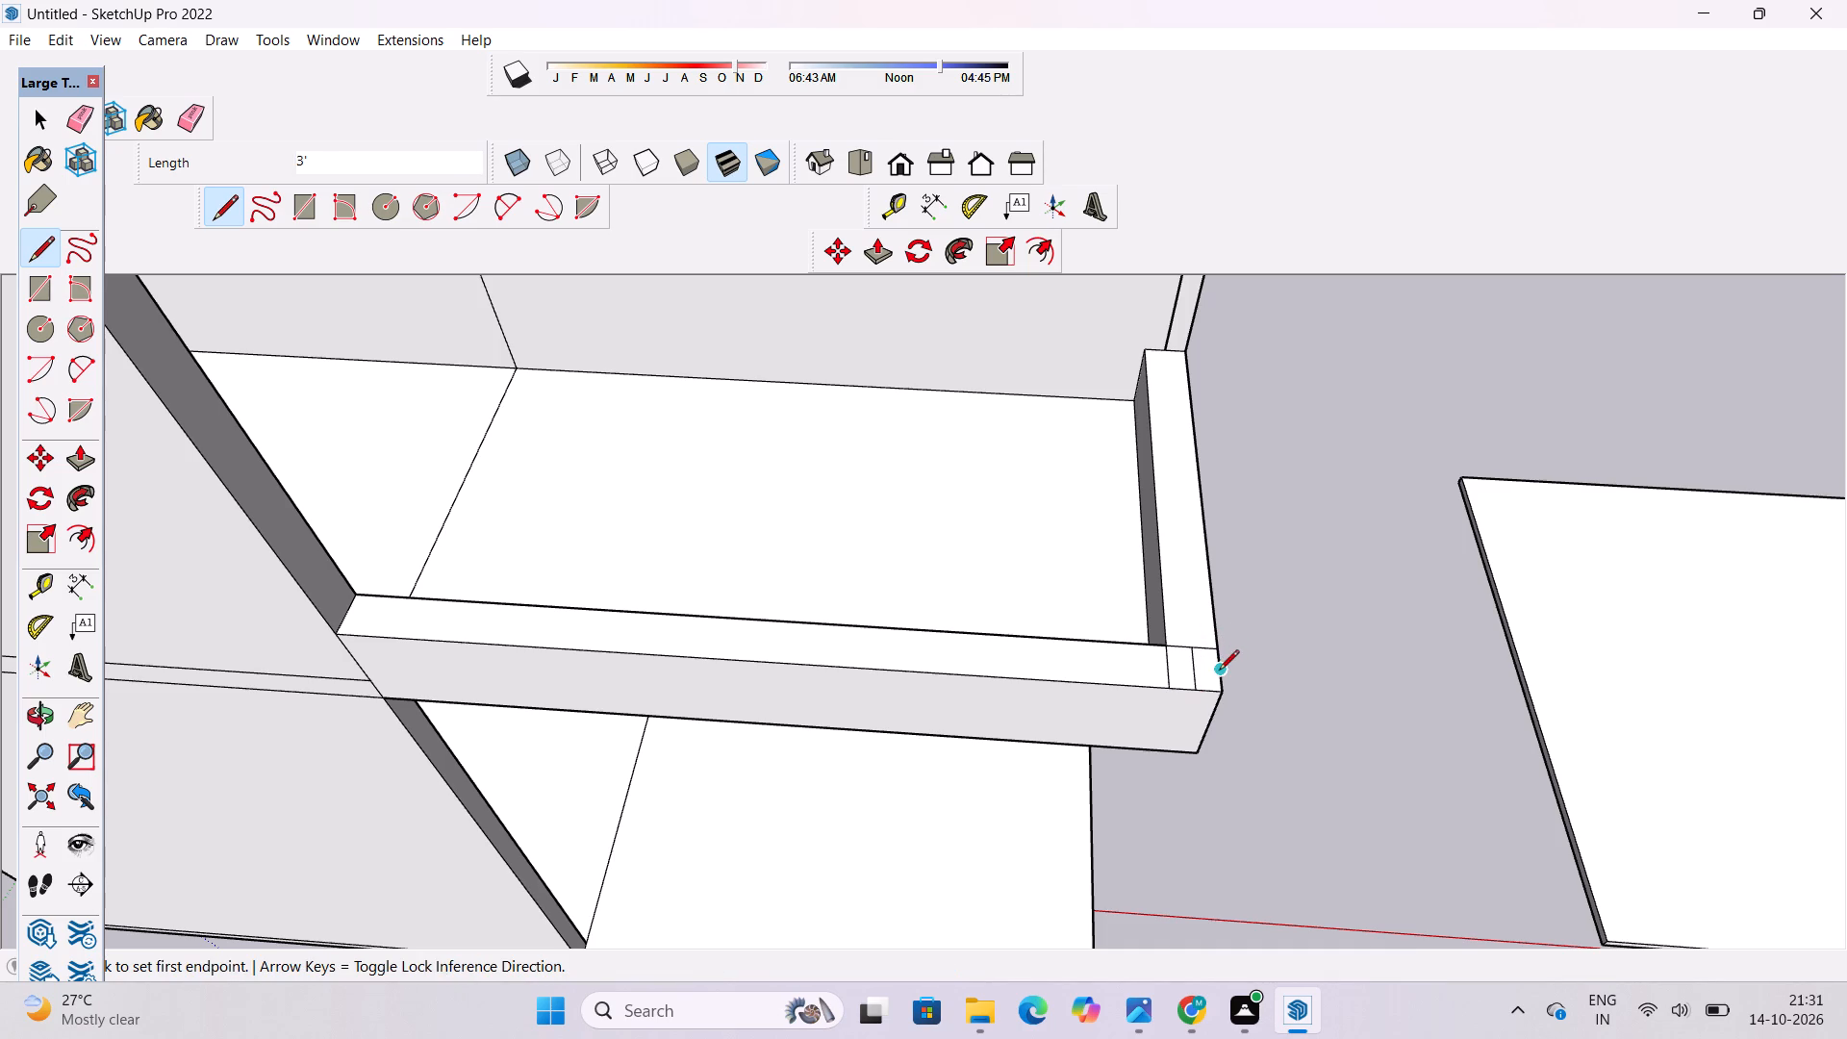
left_click(1219, 672)
left_click(1168, 668)
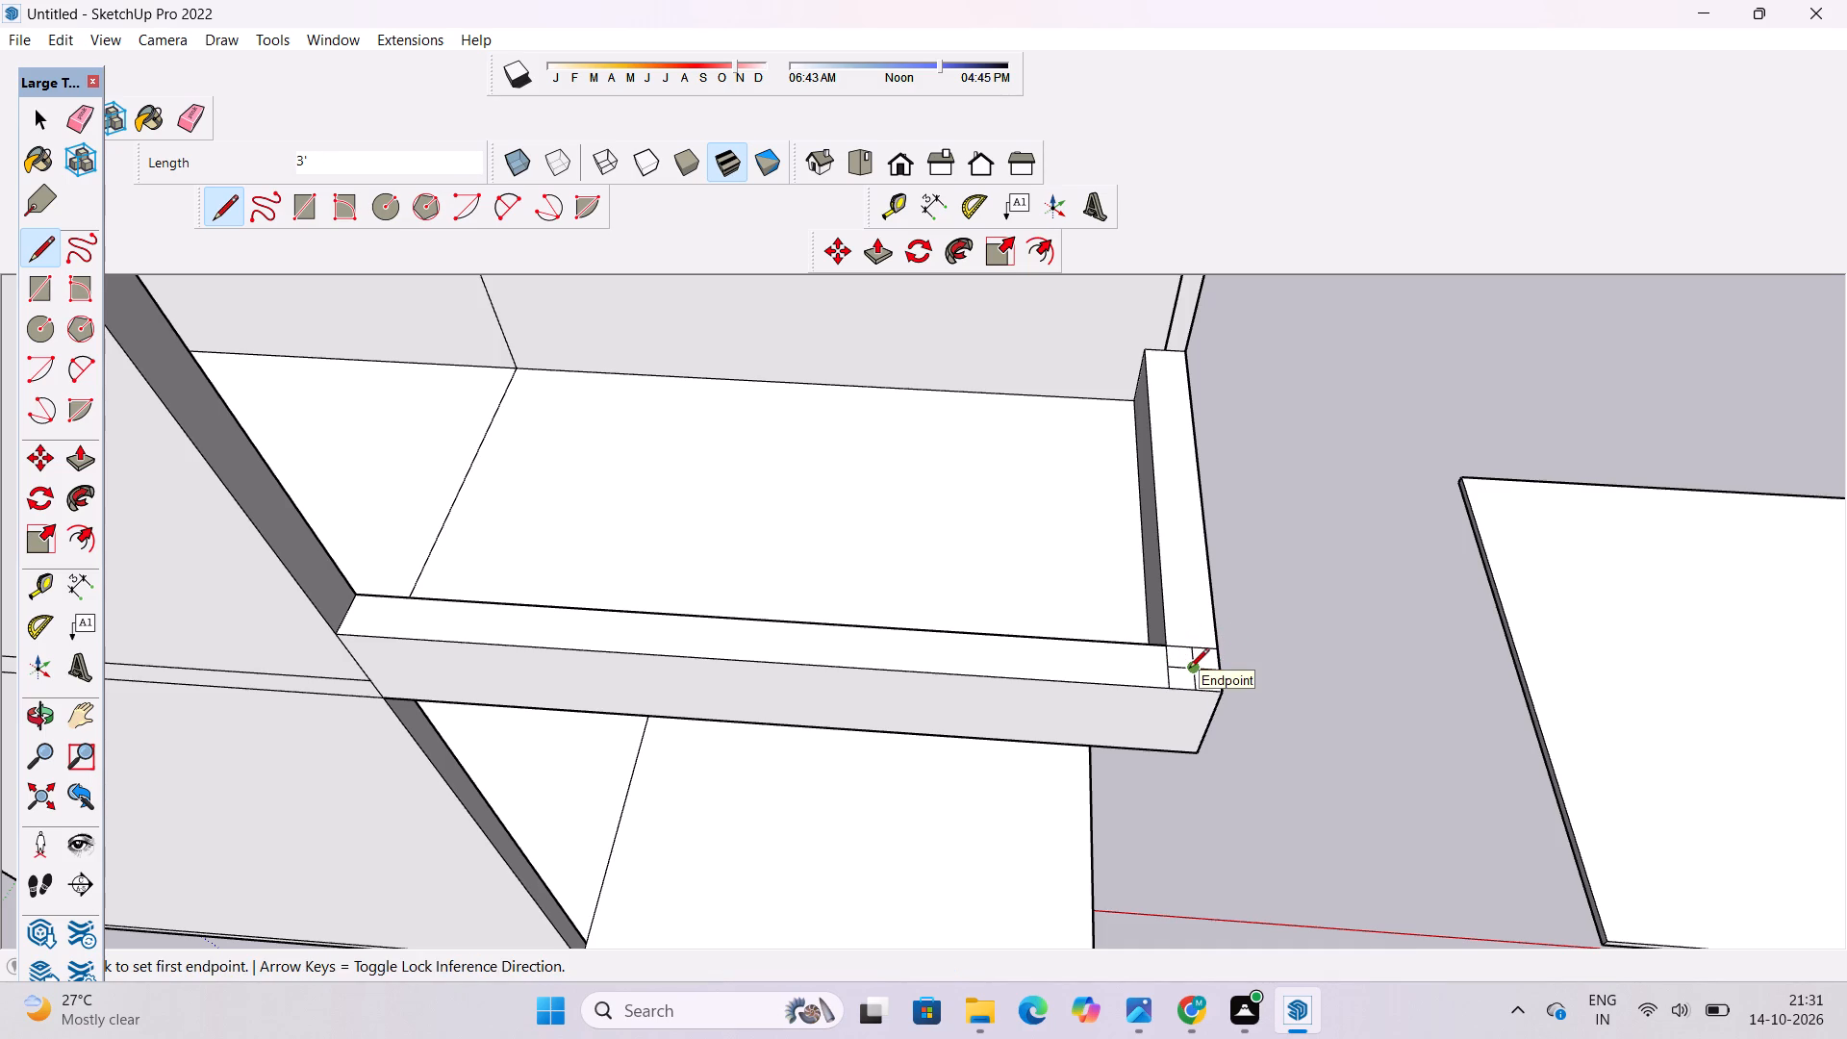
Draw a 10' vertical line up from the parapet corner's centre and connect its top to the rear wall line's top end.
left_click(1191, 670)
scroll(1191, 670, "down", 5)
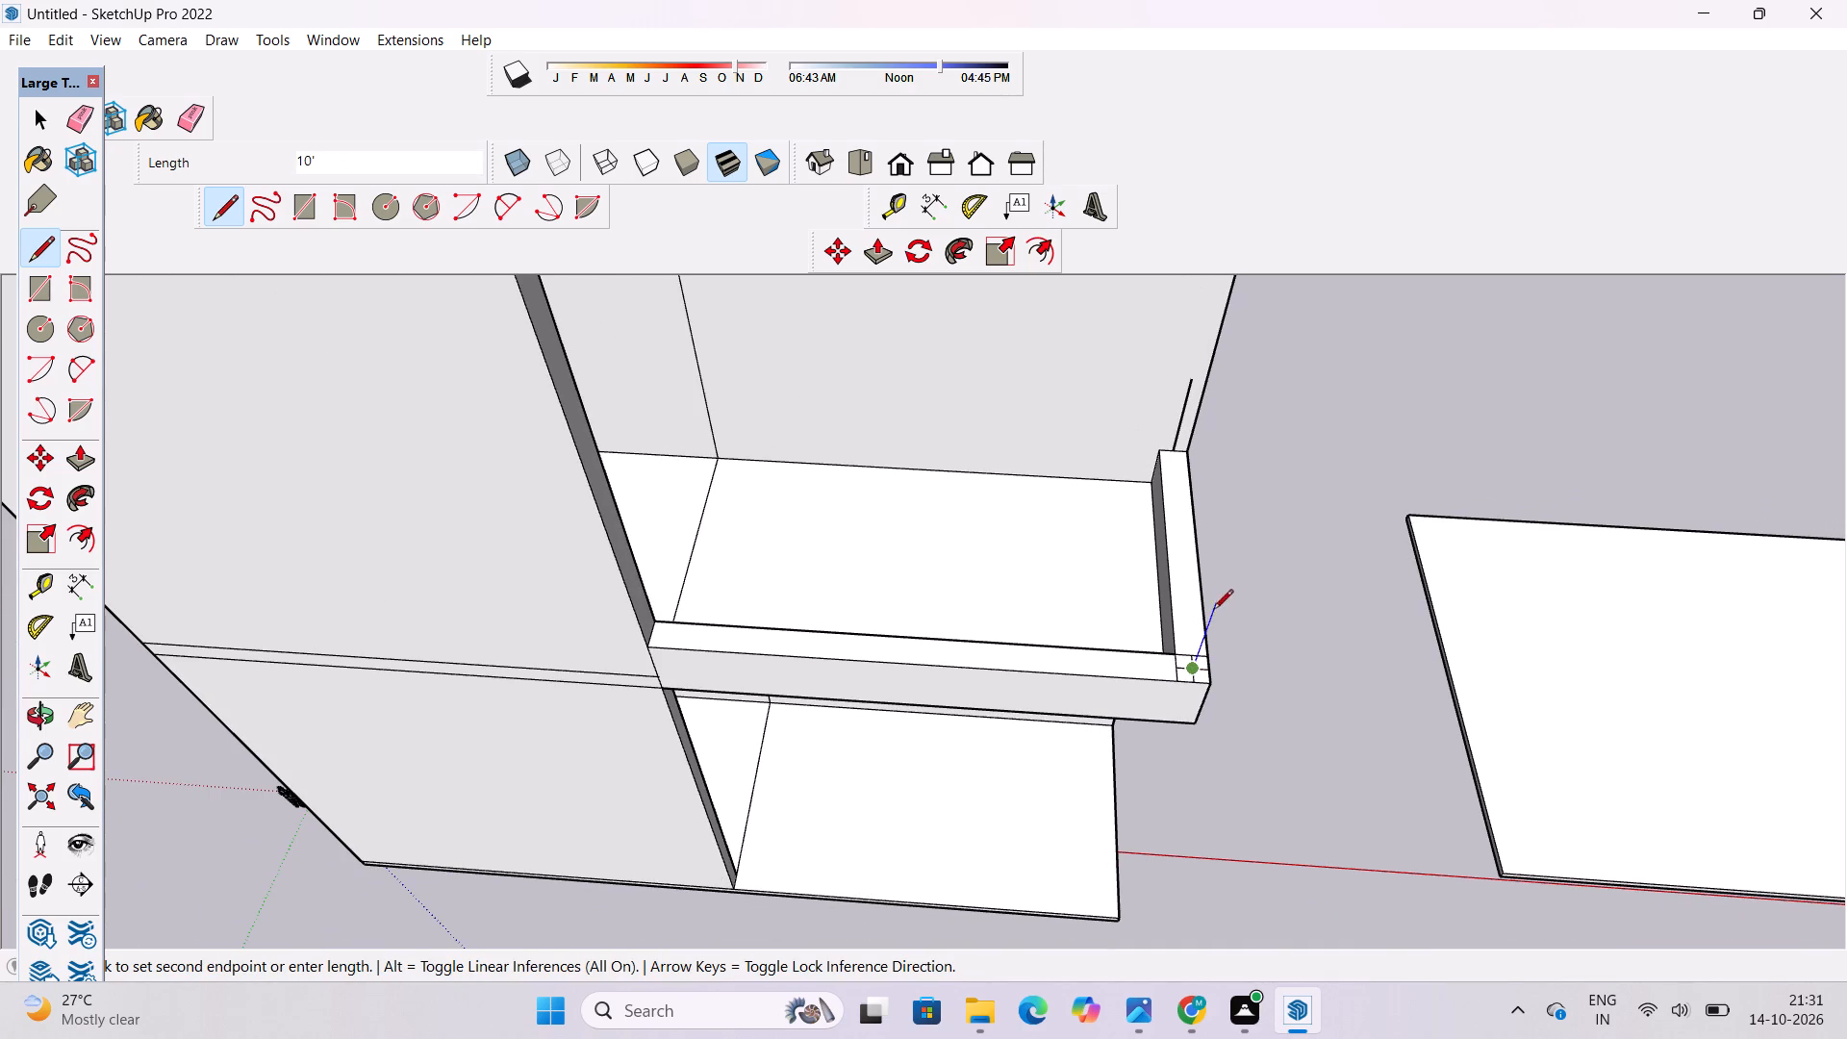
scroll(1241, 569, "up", 1)
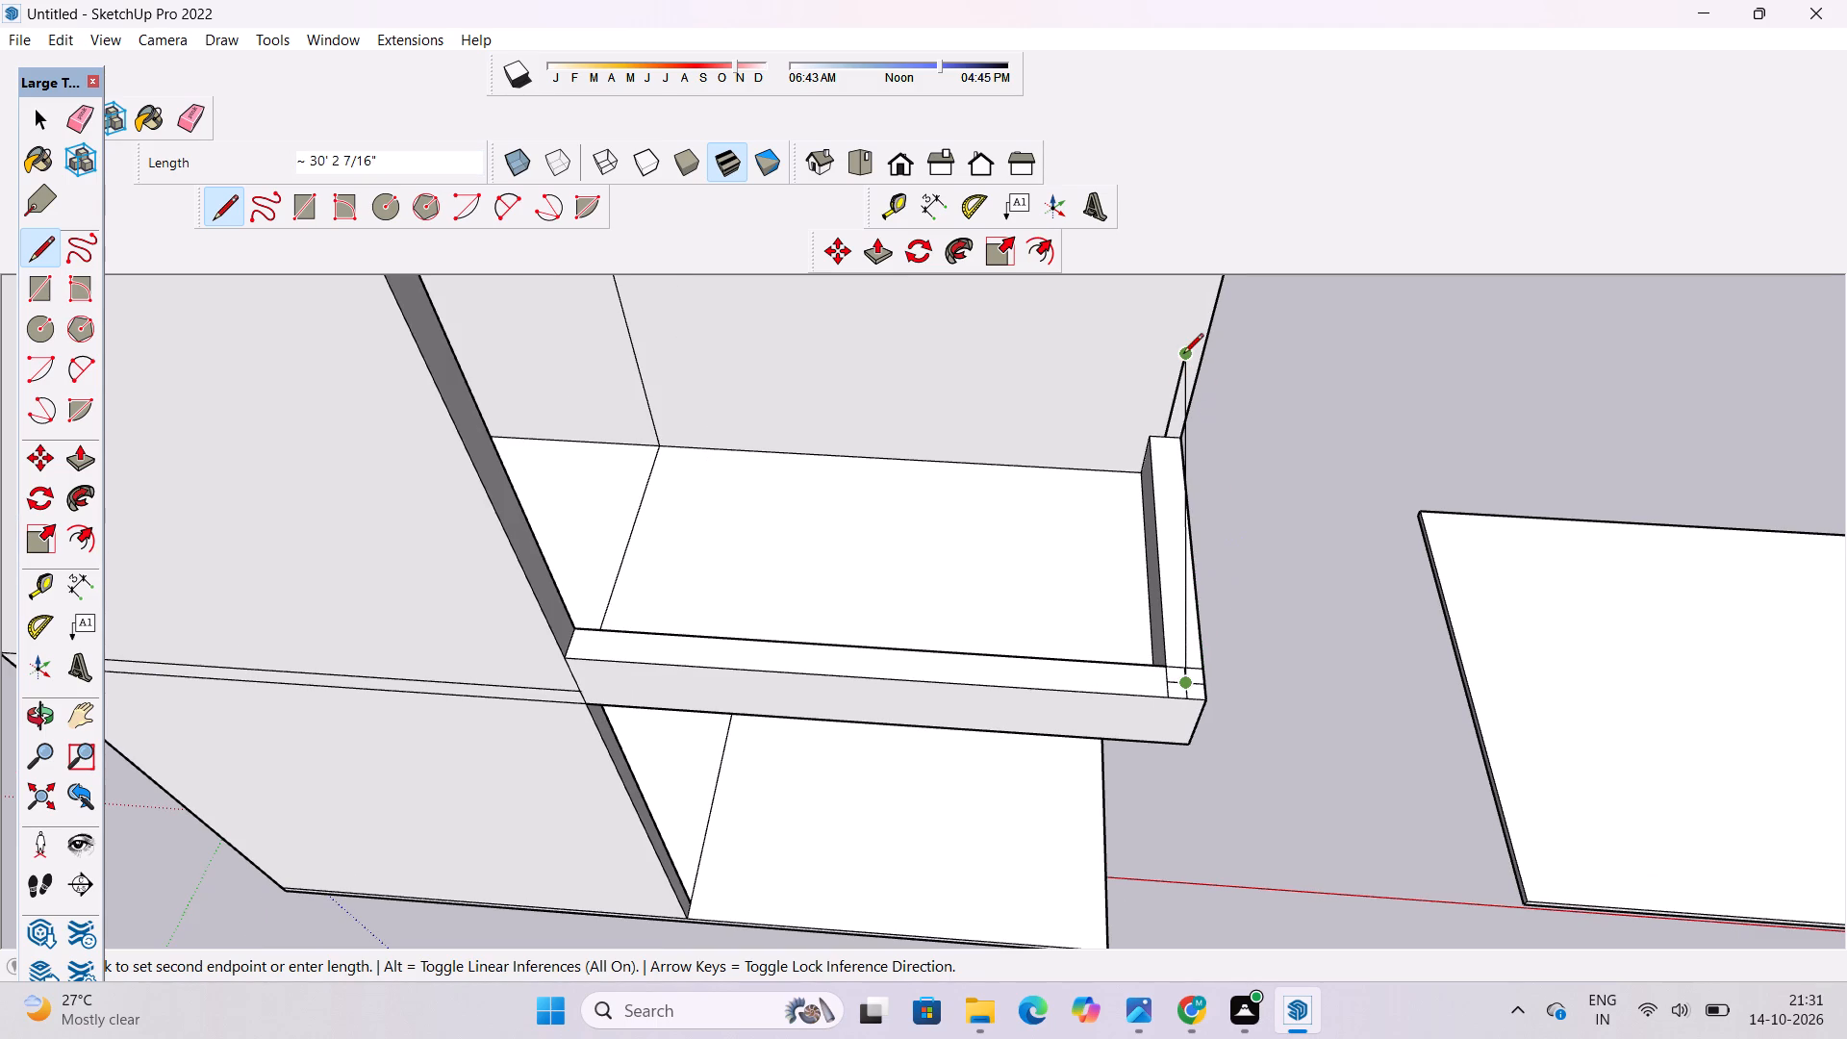
left_click(1211, 612)
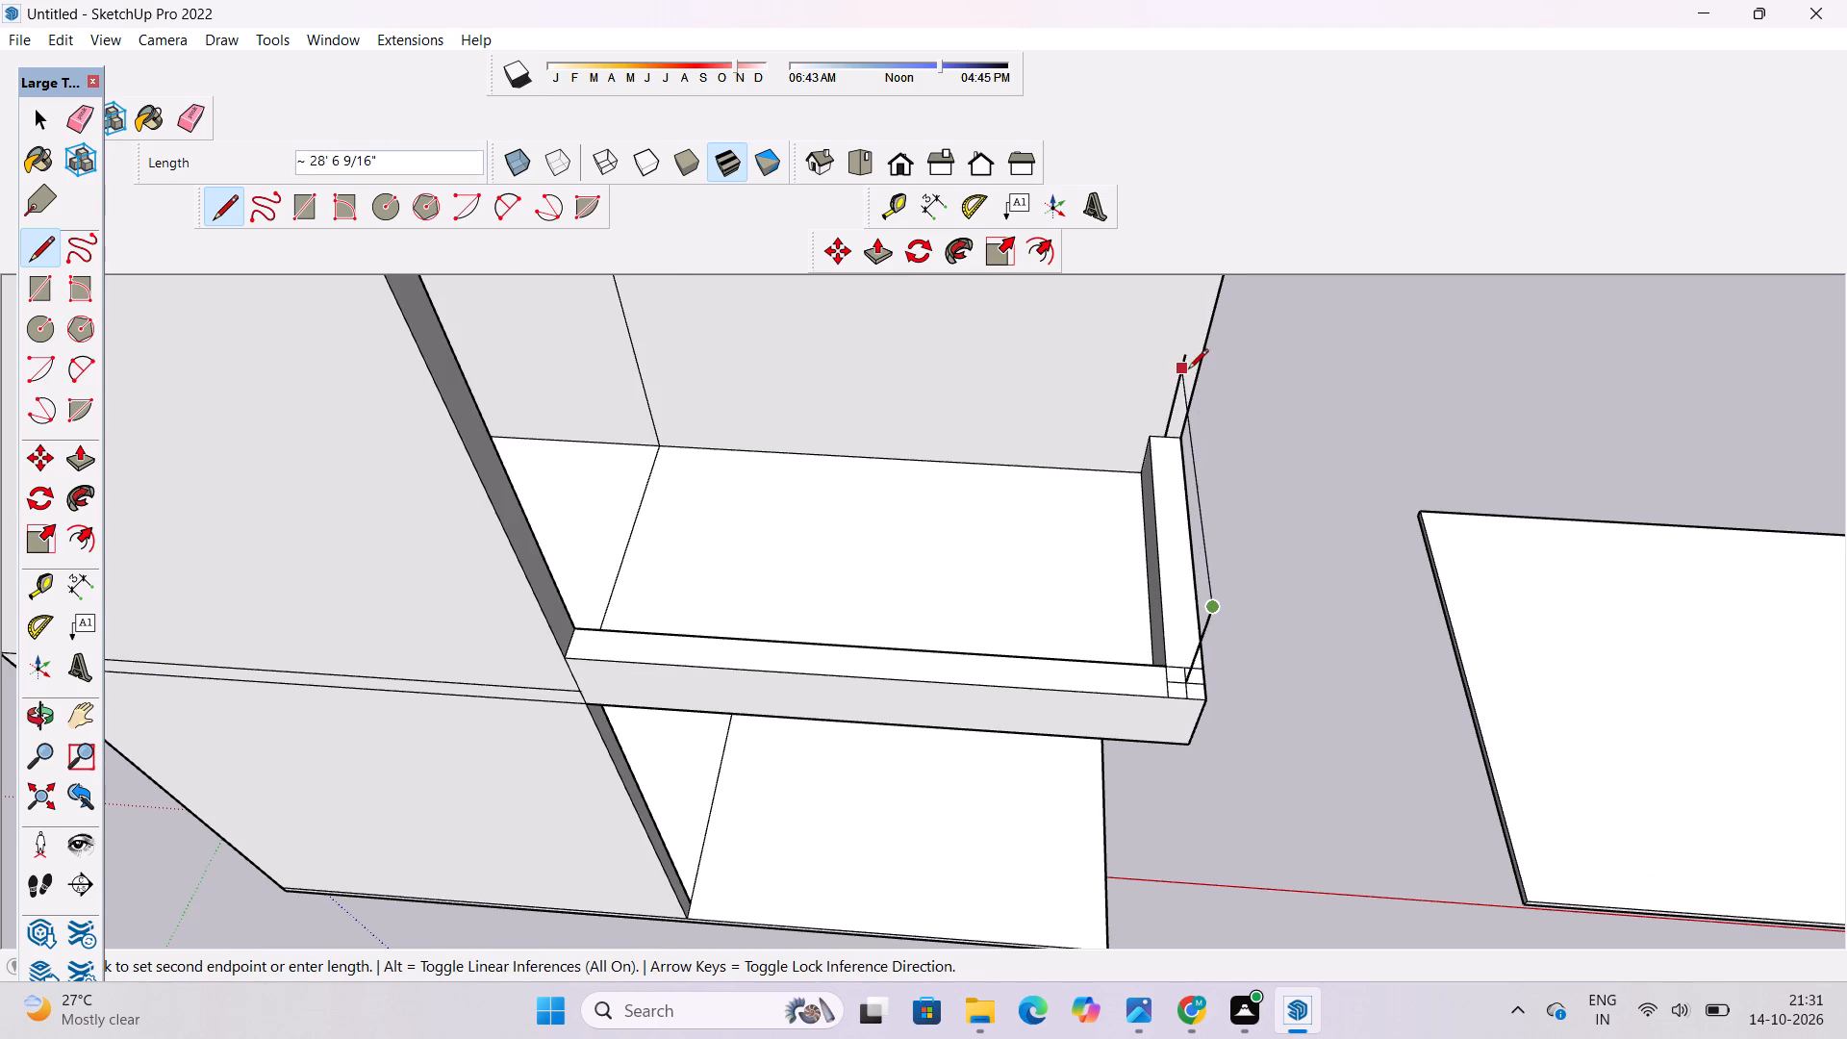
left_click(1188, 360)
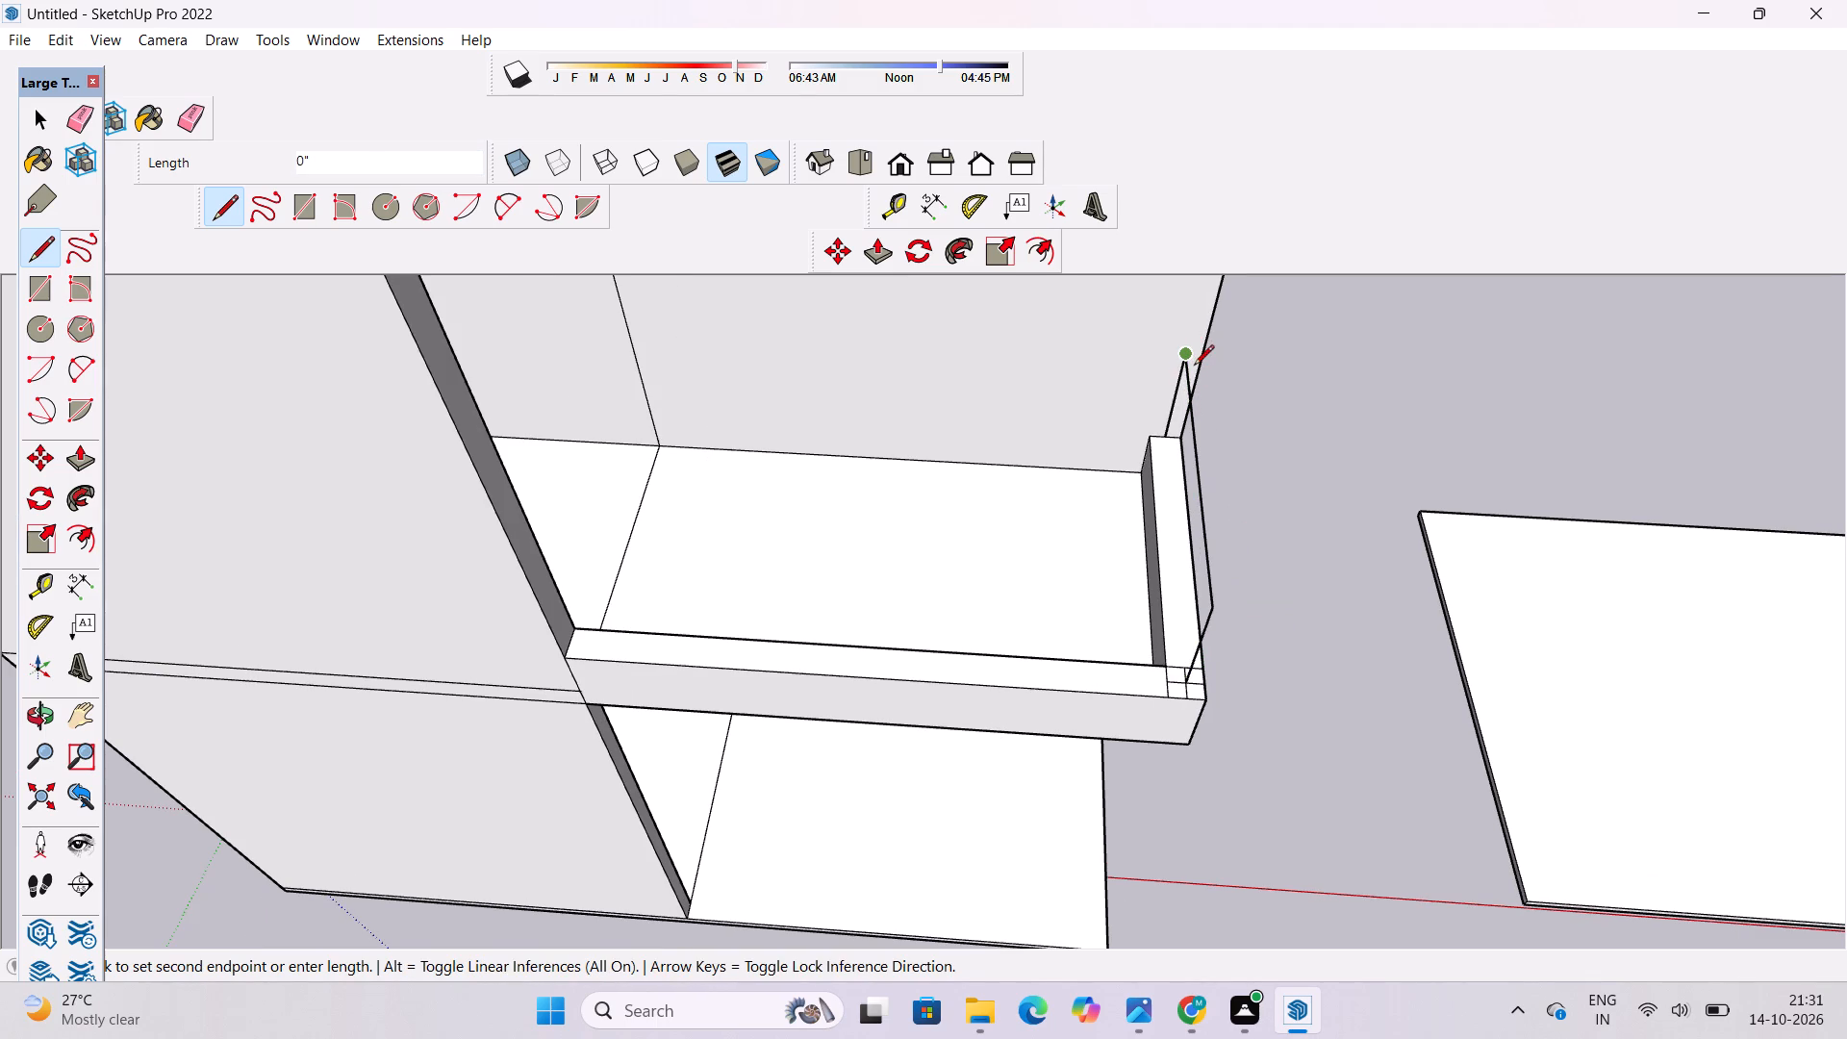
Draw a line about 50' 7" from the frame's upper corner across the balcony front to the house wall, and down to the parapet top's midpoint.
key("o")
left_click_drag(1338, 466, 1071, 445)
scroll(1068, 437, "down", 3)
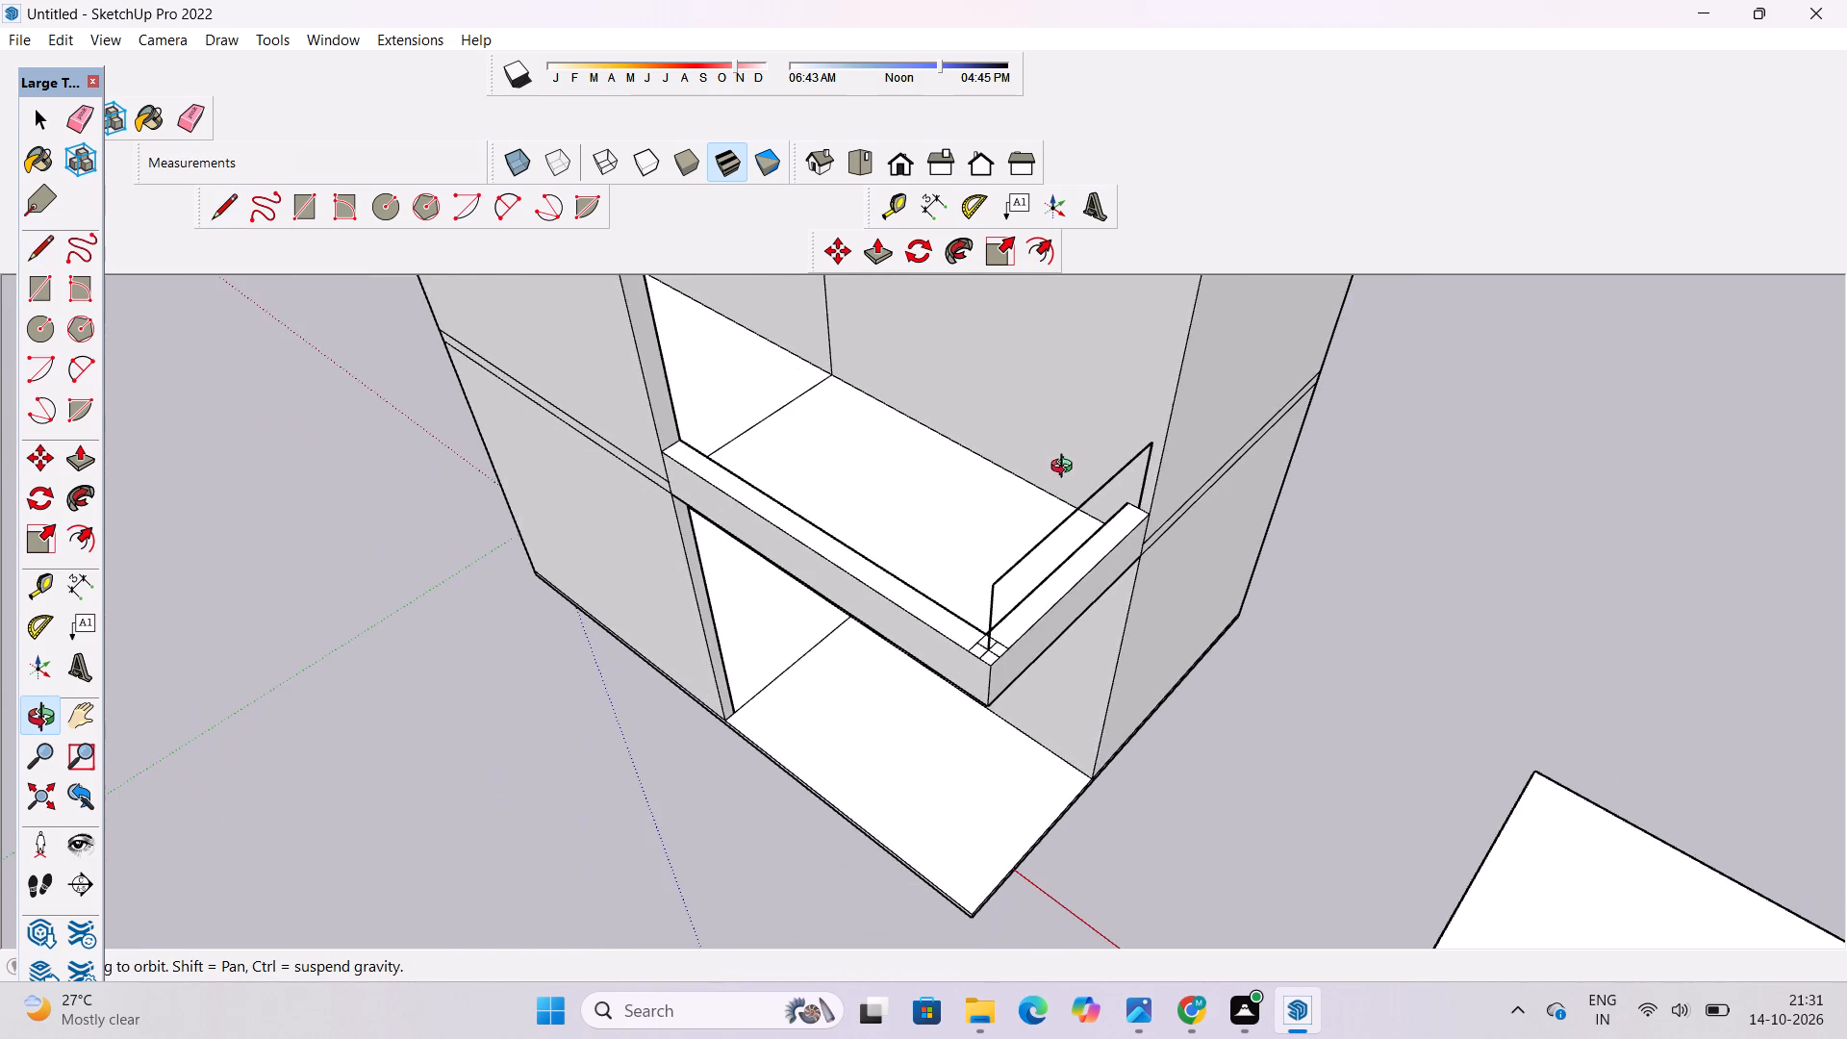
left_click_drag(1071, 492, 1370, 407, "shift")
left_click_drag(1239, 456, 1245, 572, "shift")
left_click_drag(1235, 549, 1227, 508)
left_click_drag(1227, 507, 1241, 568, "shift")
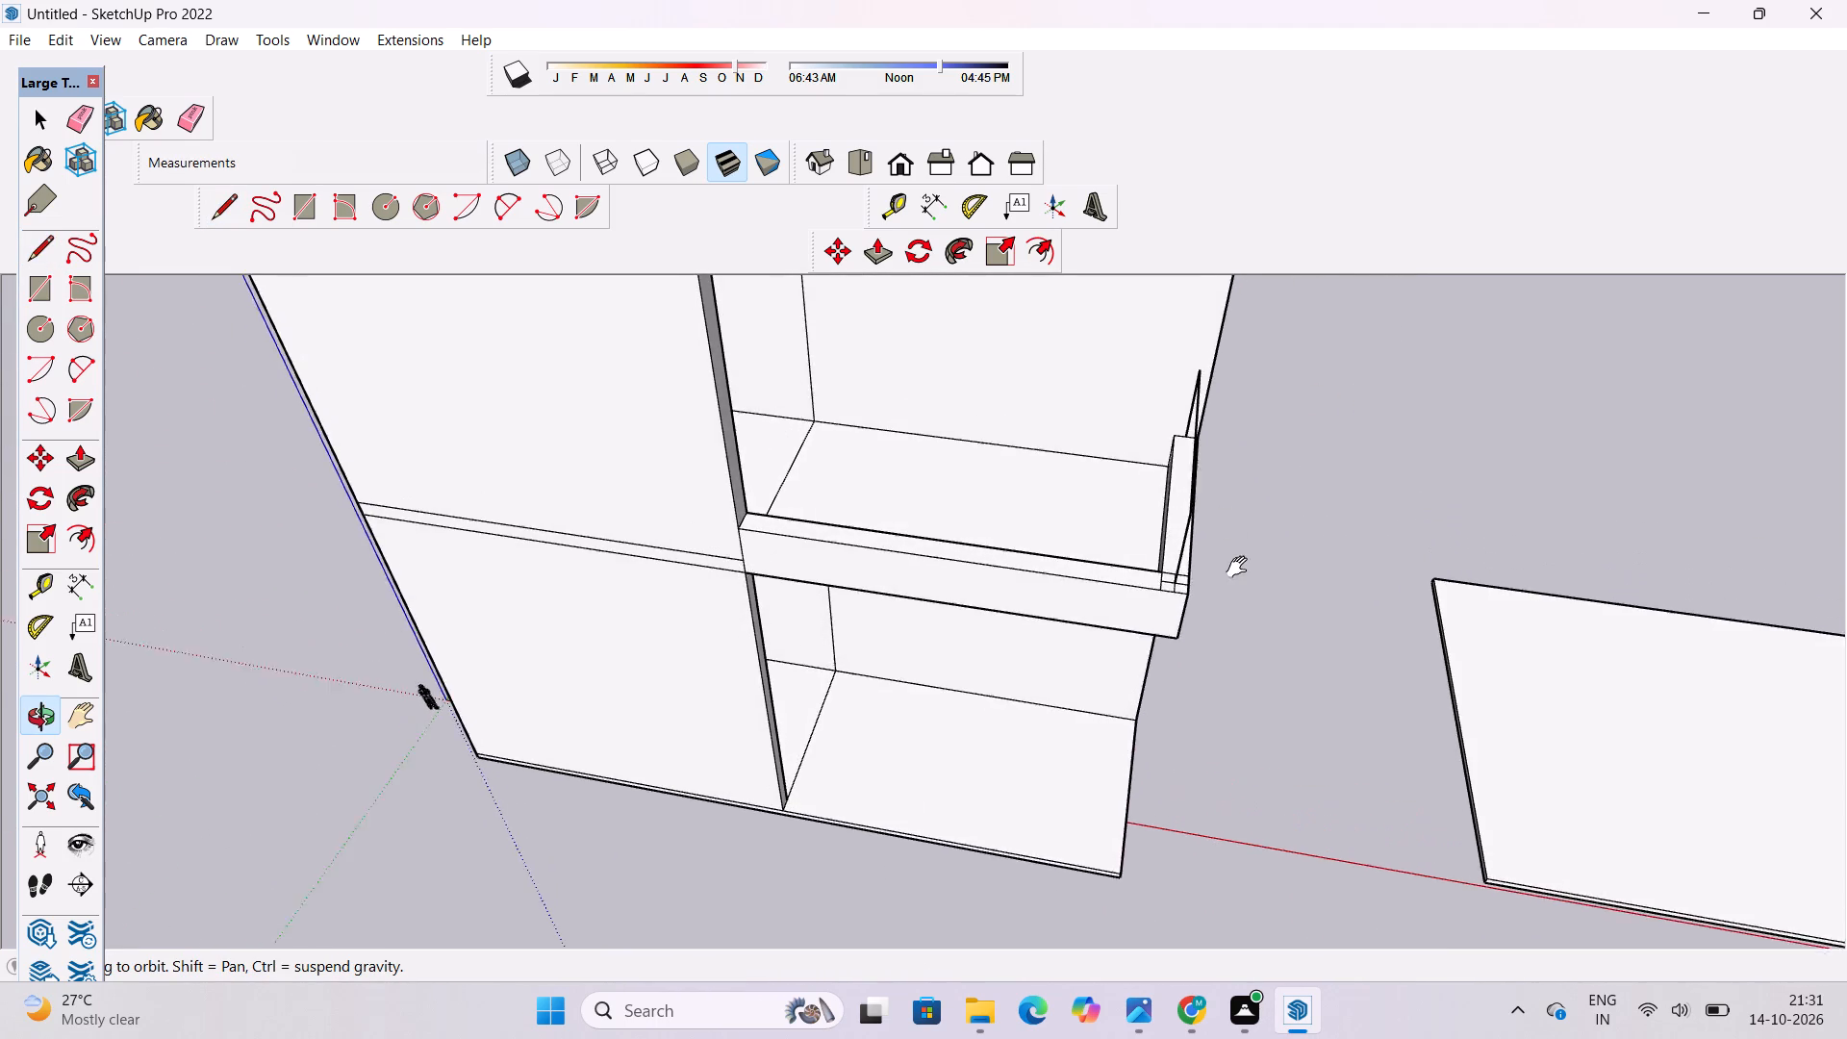
left_click_drag(1241, 568, 1244, 578, "shift")
left_click_drag(1244, 580, 1157, 494)
scroll(1135, 489, "up", 2)
left_click_drag(1133, 489, 1138, 510, "shift")
left_click_drag(1135, 523, 1332, 510)
left_click_drag(1332, 510, 1312, 565, "shift")
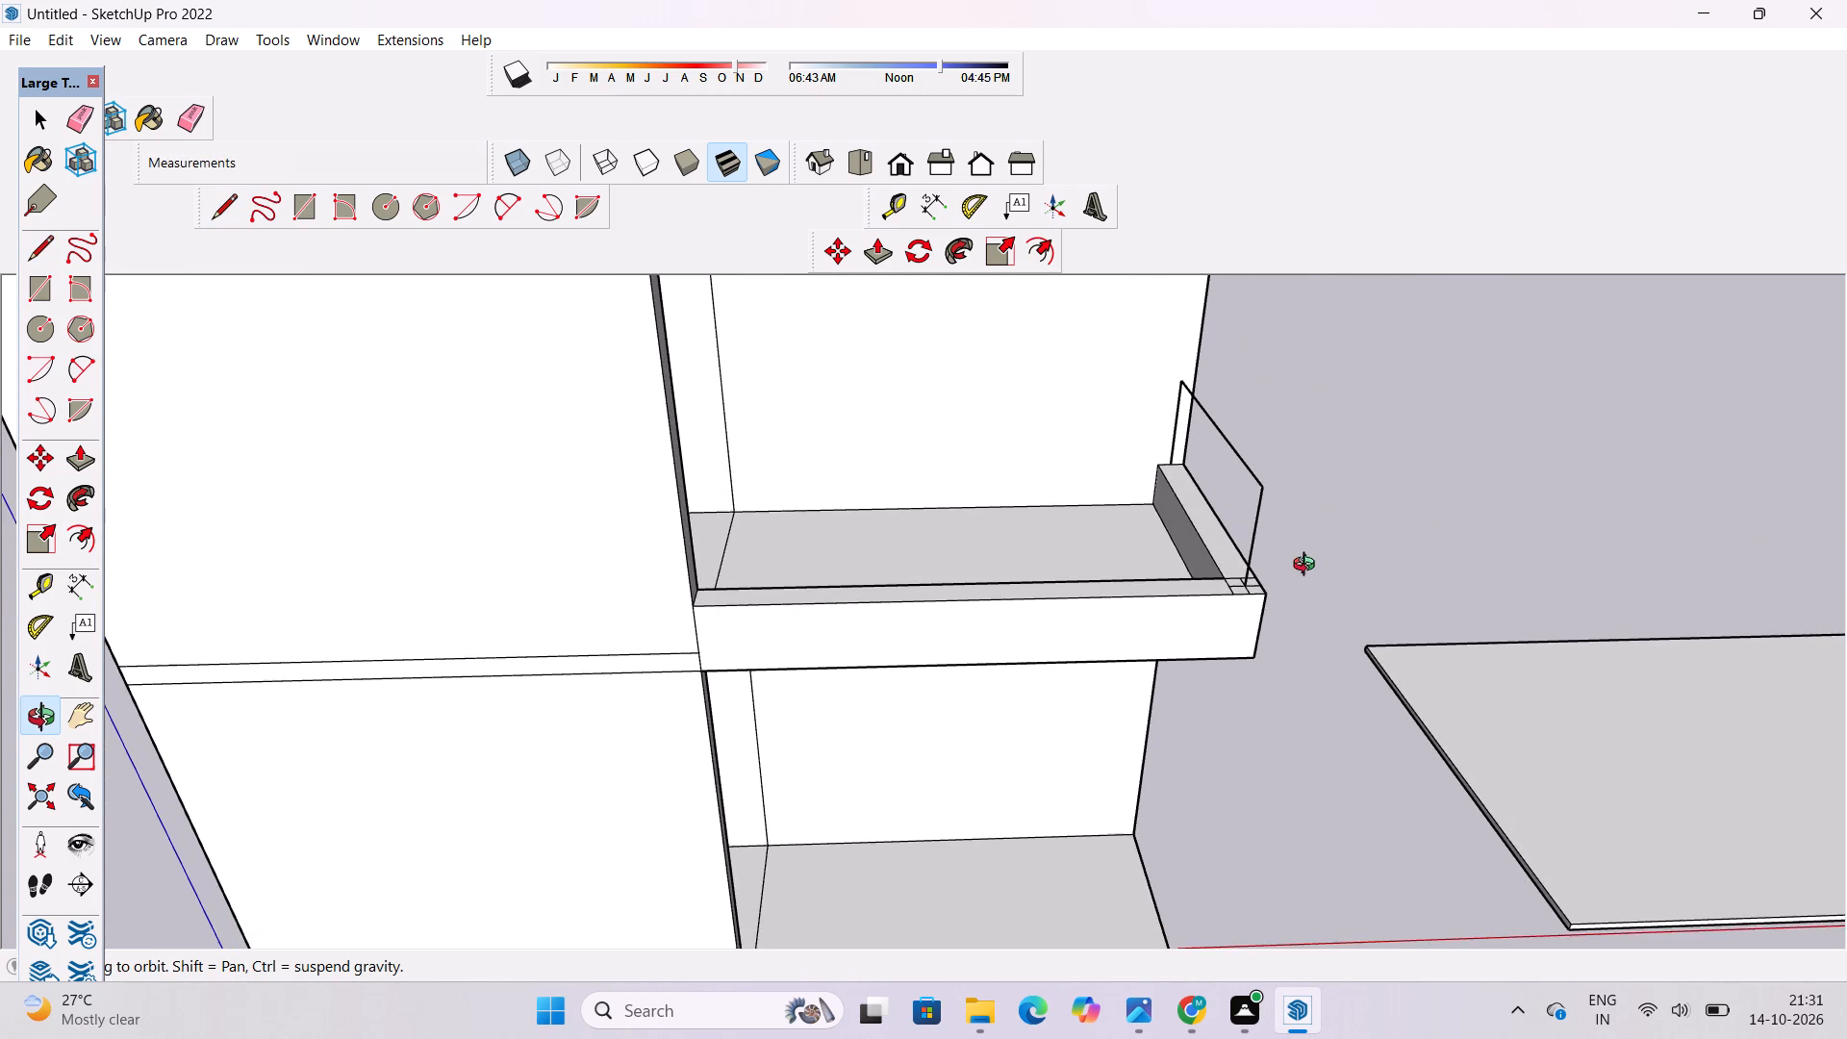
left_click_drag(1308, 567, 1272, 585)
left_click_drag(1232, 580, 1237, 592, "shift")
left_click_drag(1237, 600, 1249, 617, "shift")
key("l")
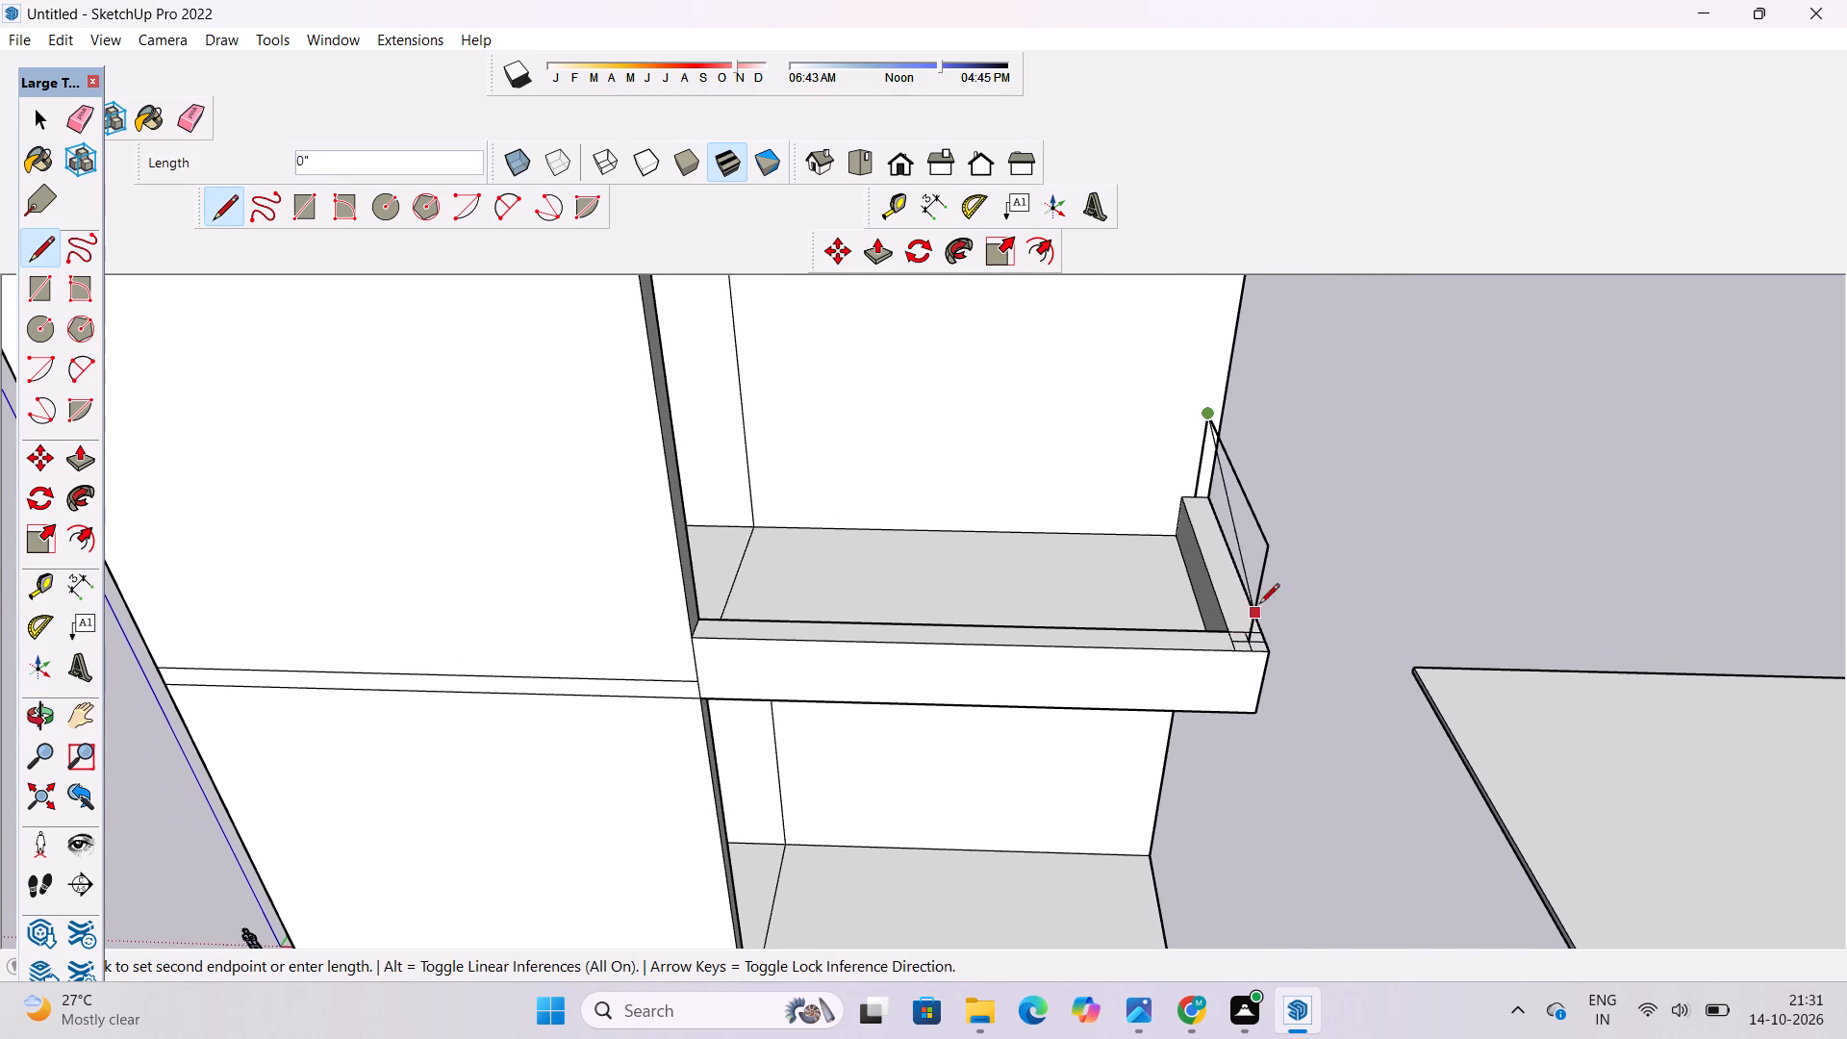
key("space")
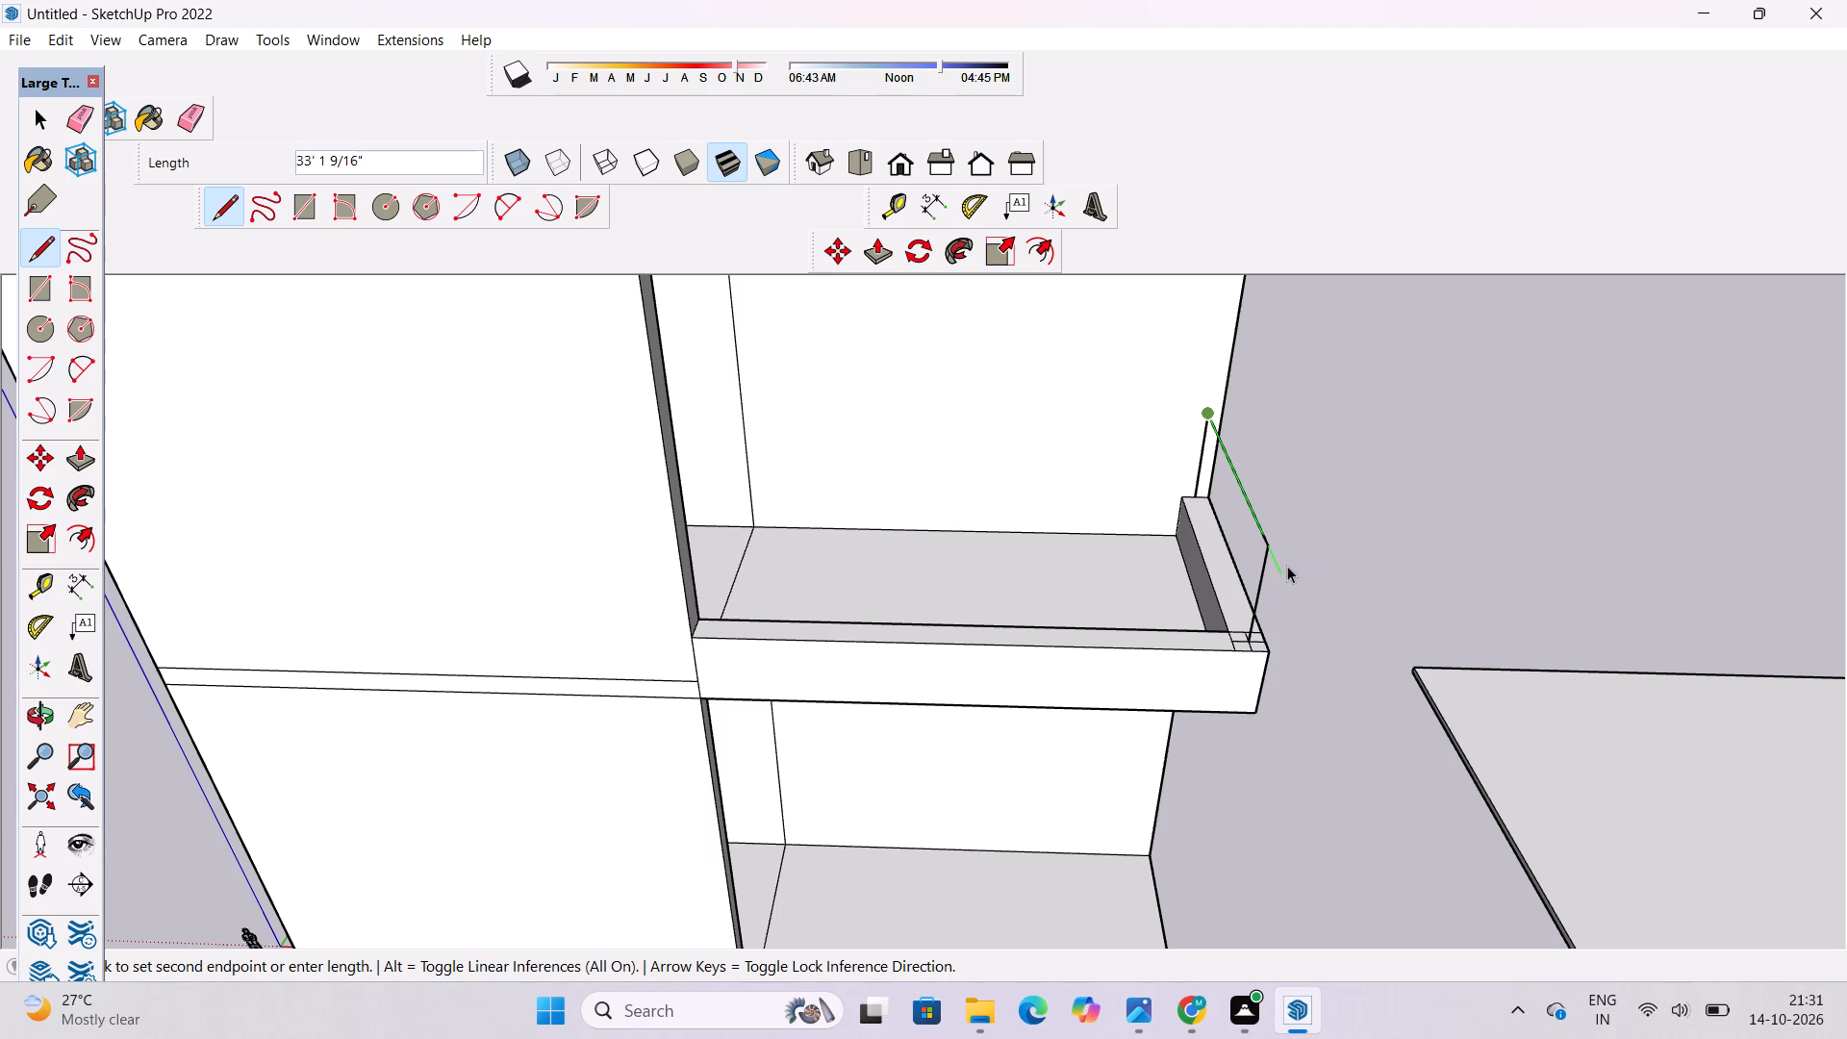
key("l")
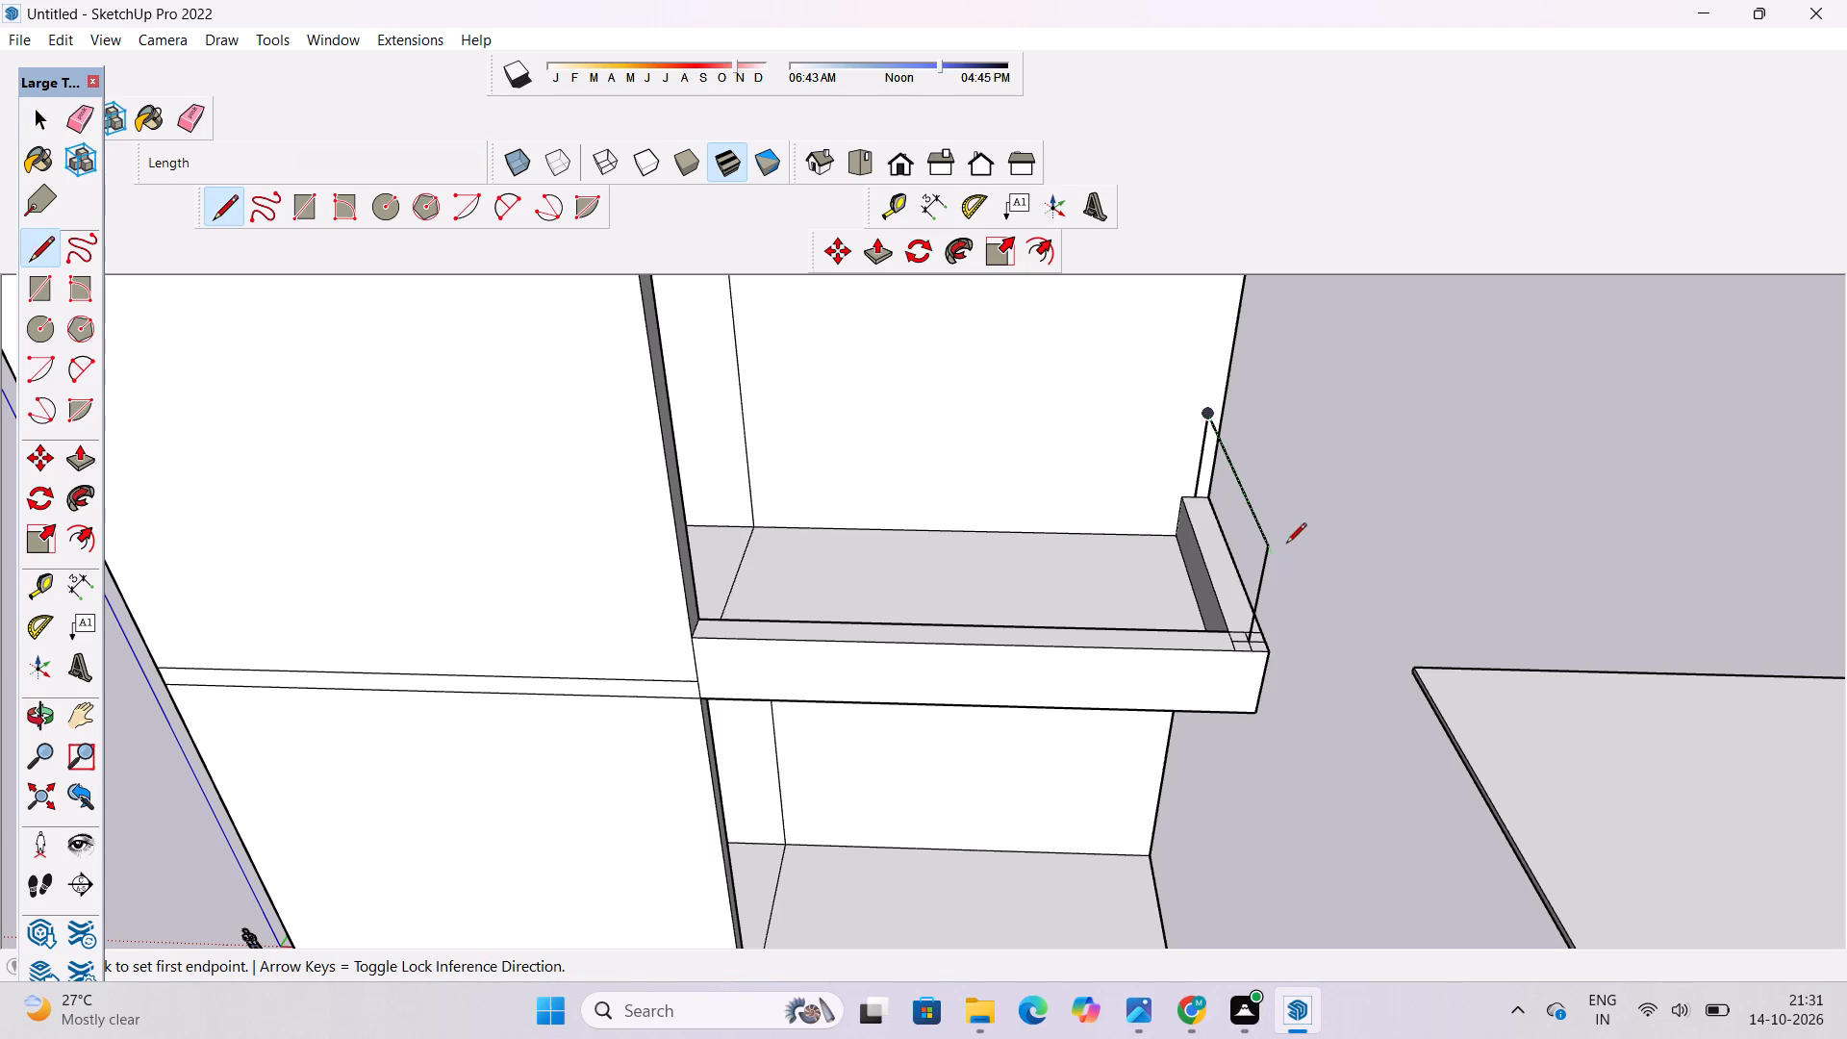
scroll(1299, 546, "up", 2)
left_click(1260, 545)
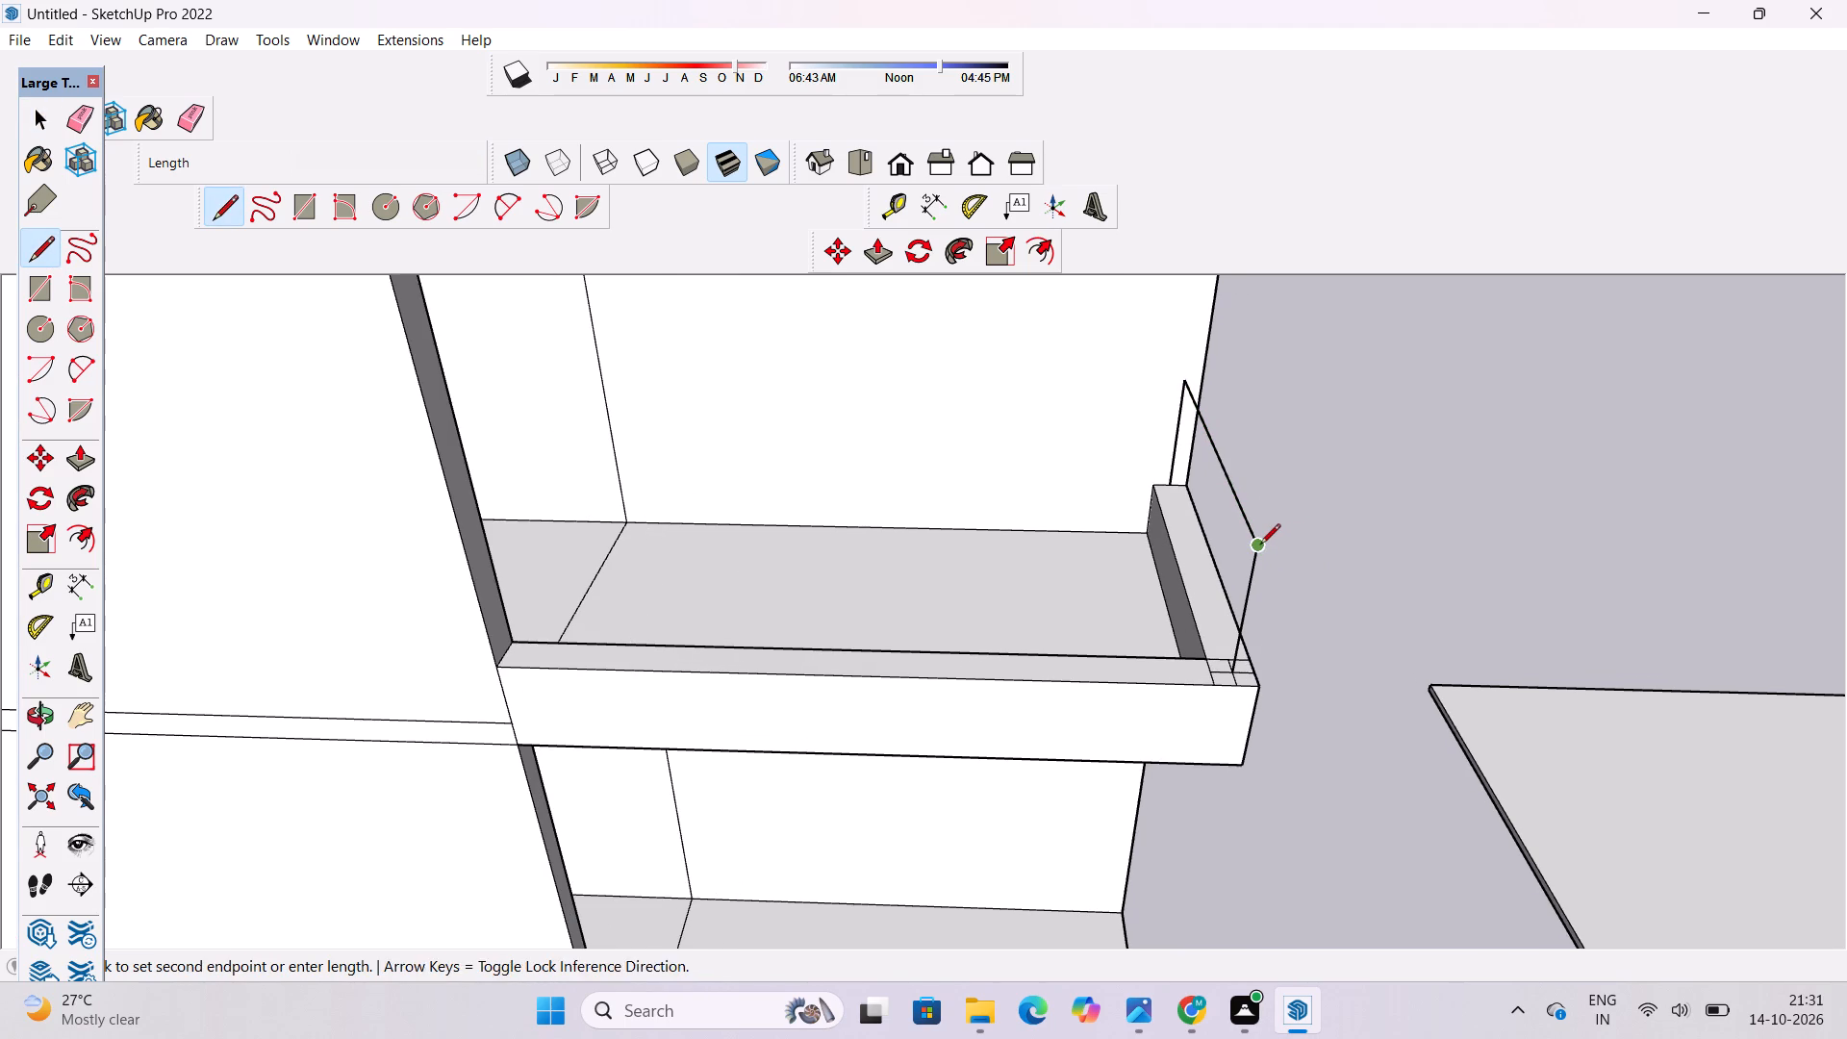
scroll(561, 535, "down", 1)
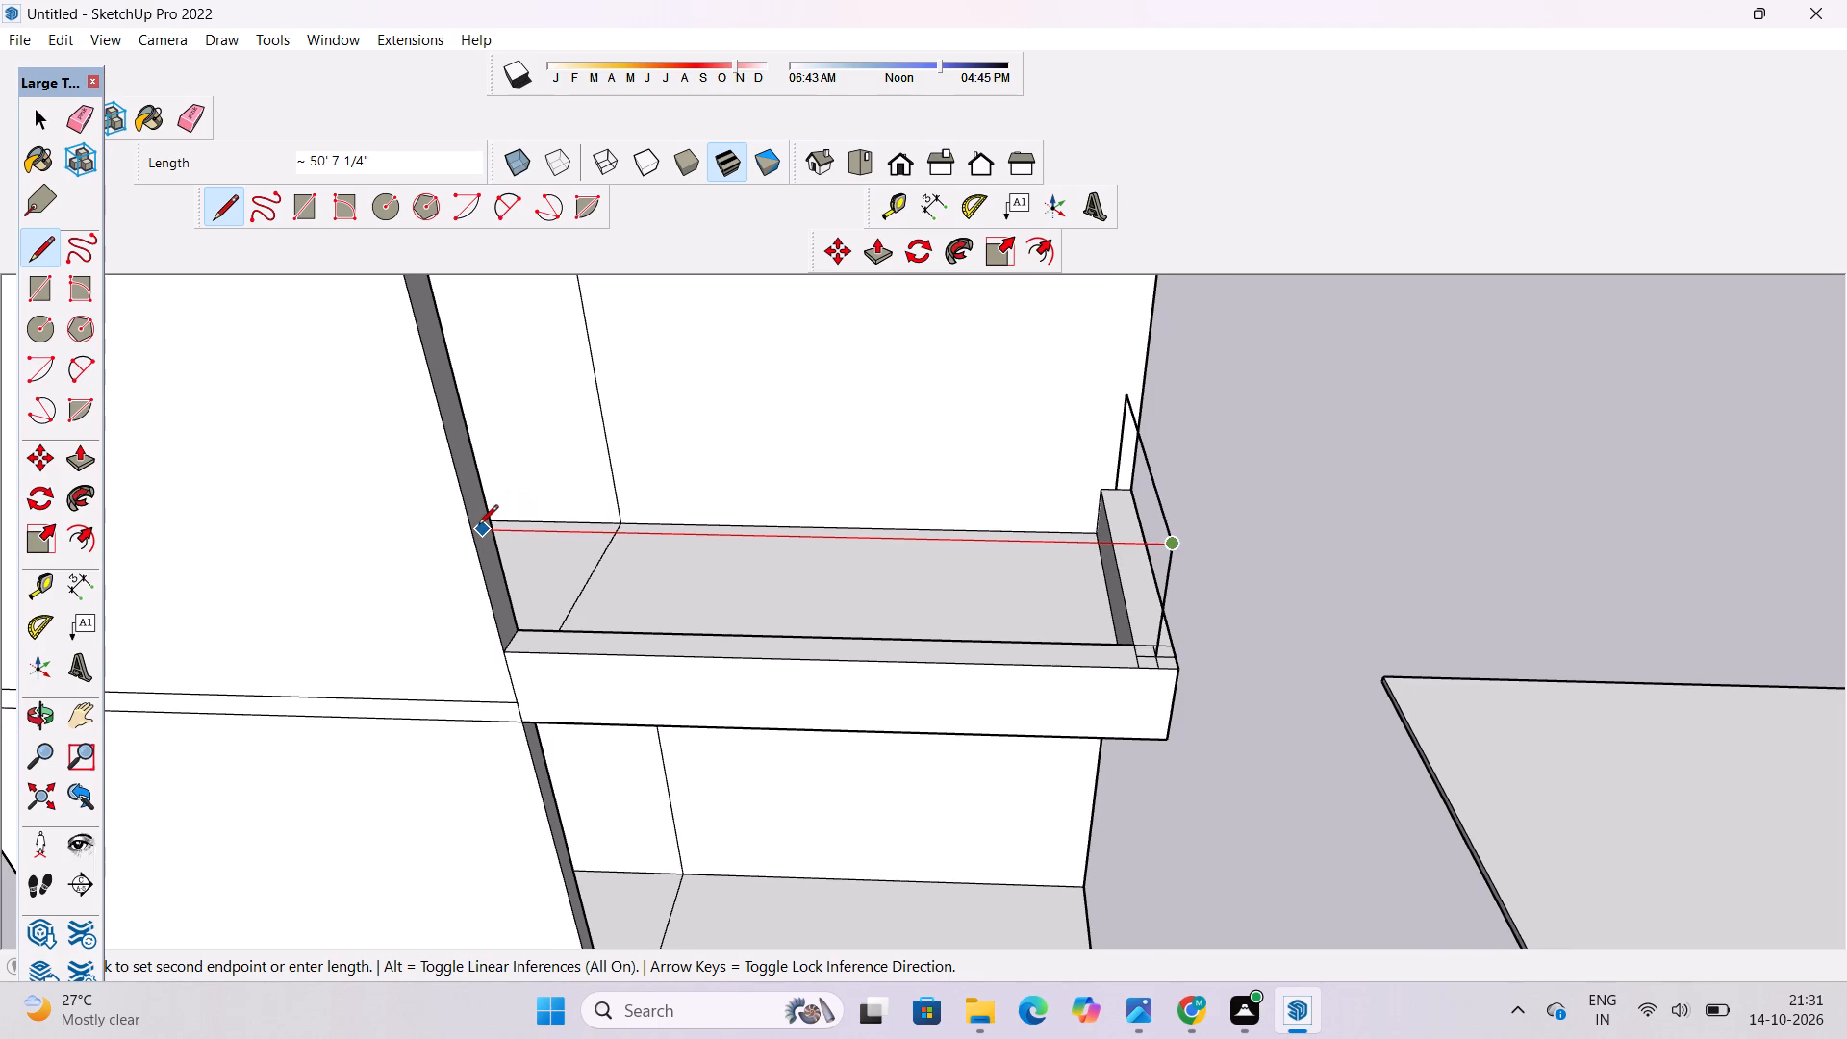
left_click(478, 526)
scroll(497, 612, "up", 6)
left_click(519, 656)
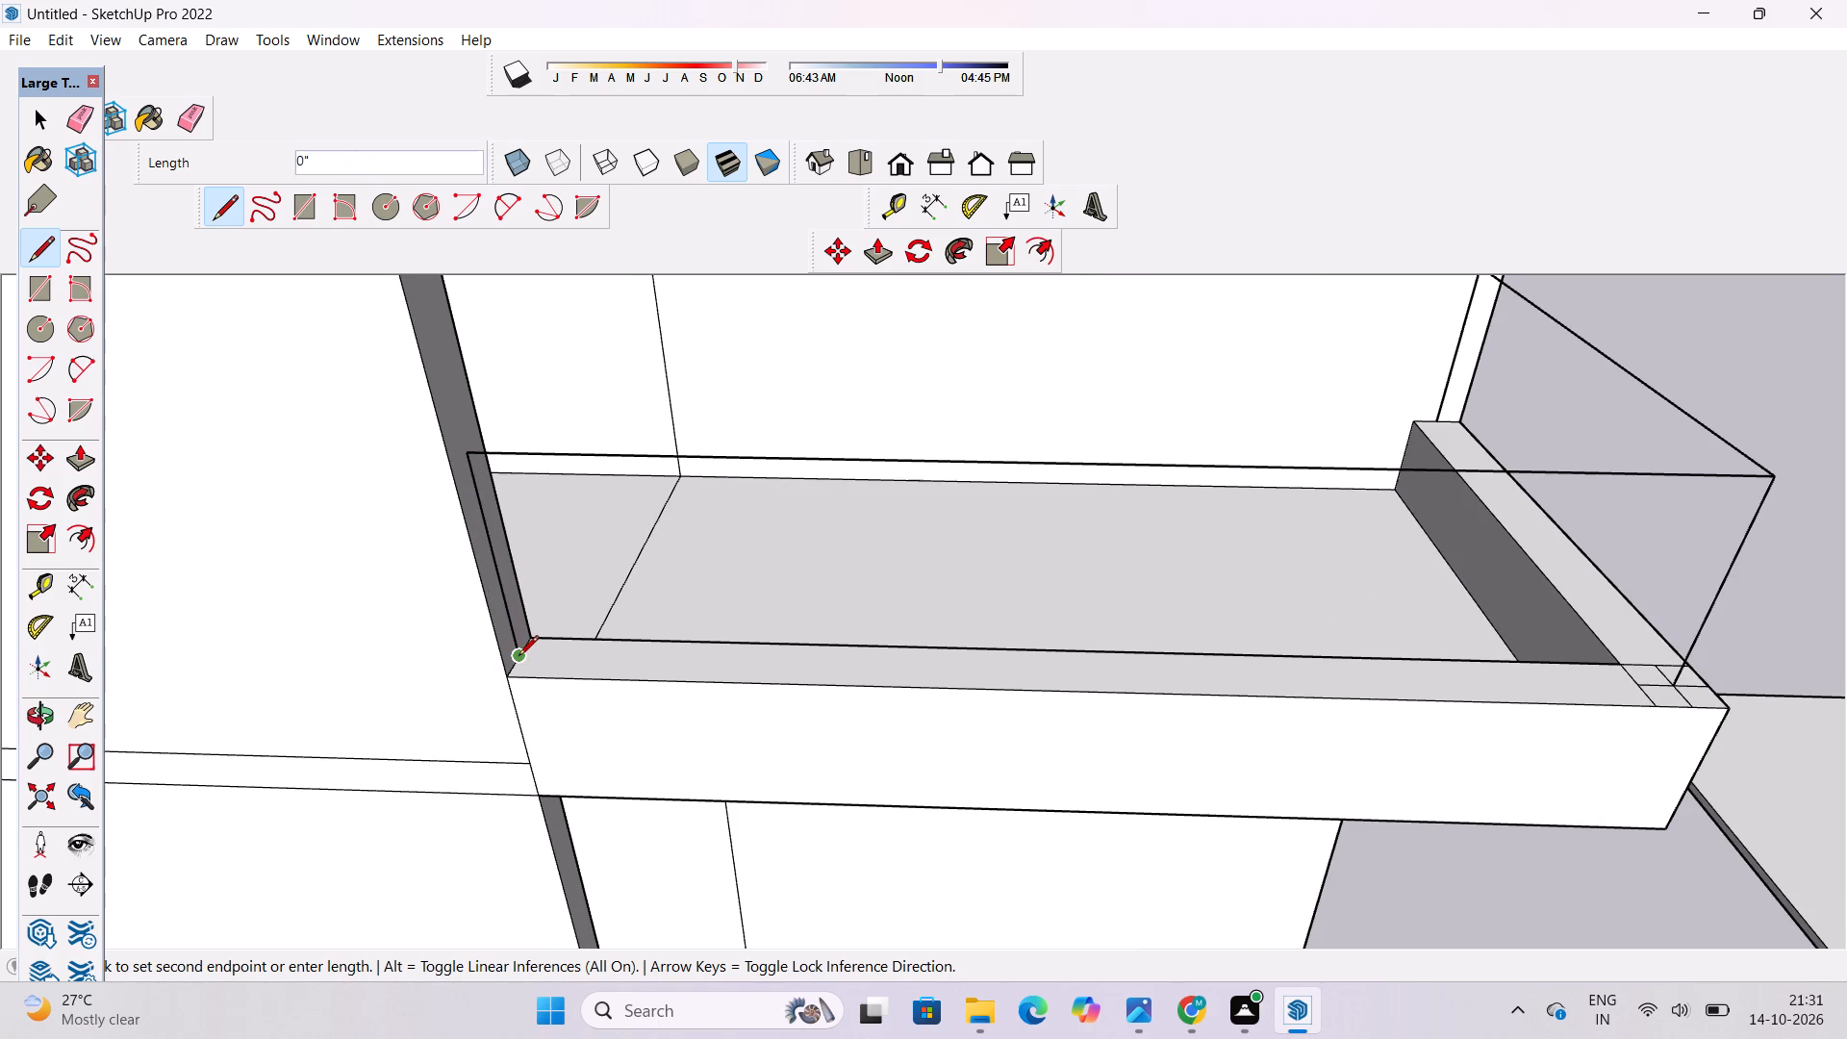
scroll(520, 657, "down", 2)
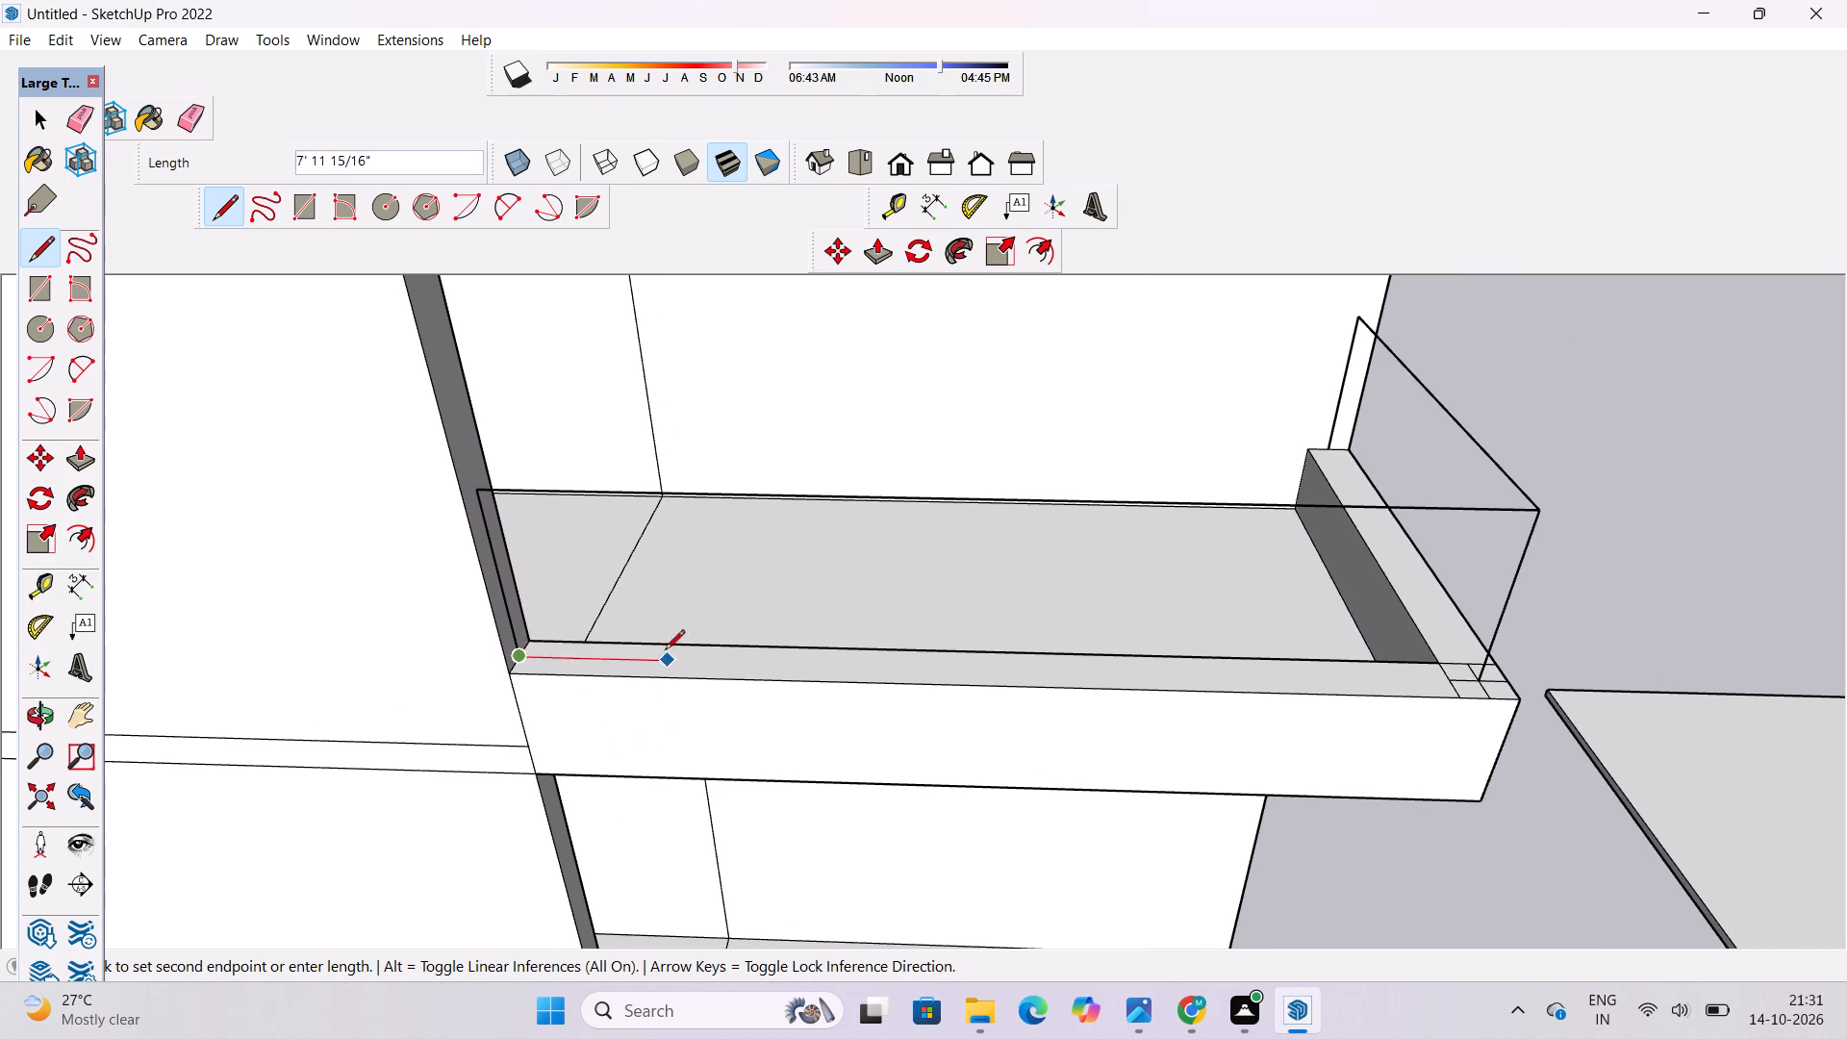
scroll(618, 637, "down", 3)
scroll(1202, 655, "up", 1)
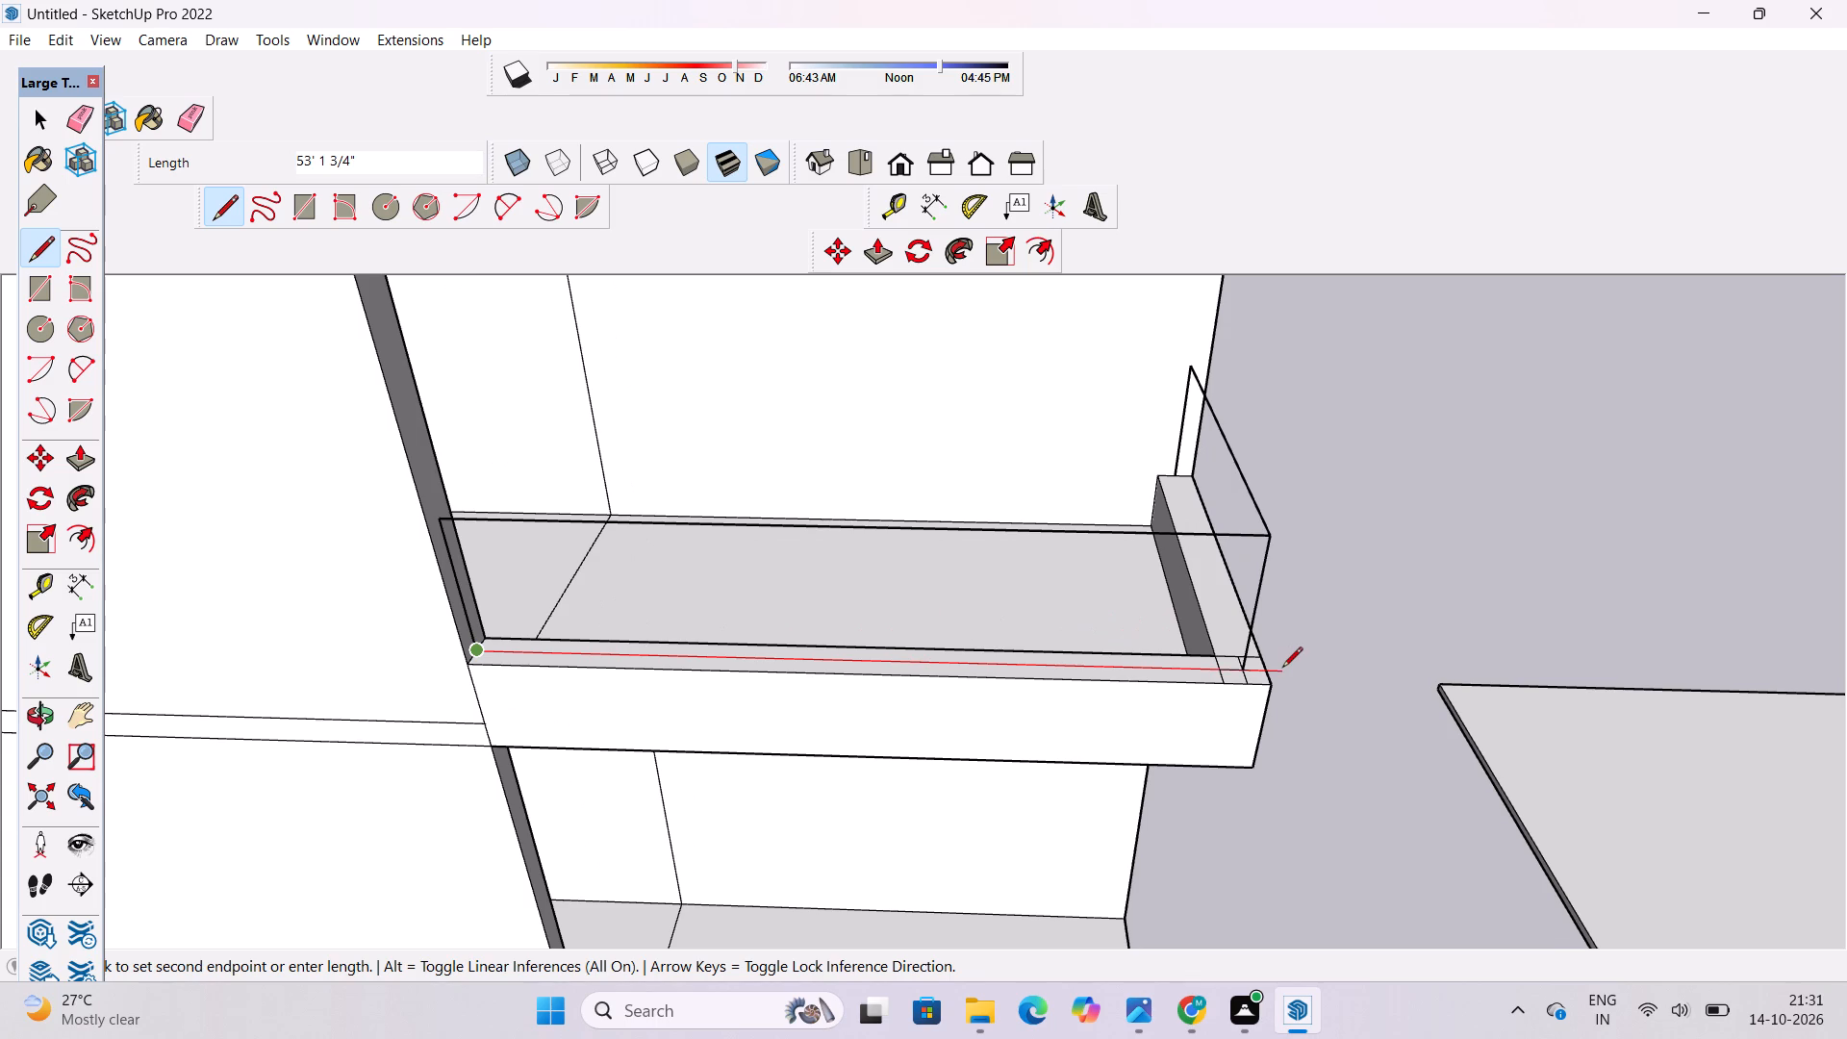
key("space")
Erase the construction lines dividing the top of the parapet's outer corner, keeping the vertical post line.
key("e")
scroll(1229, 672, "up", 9)
left_click_drag(1231, 608, 1231, 630)
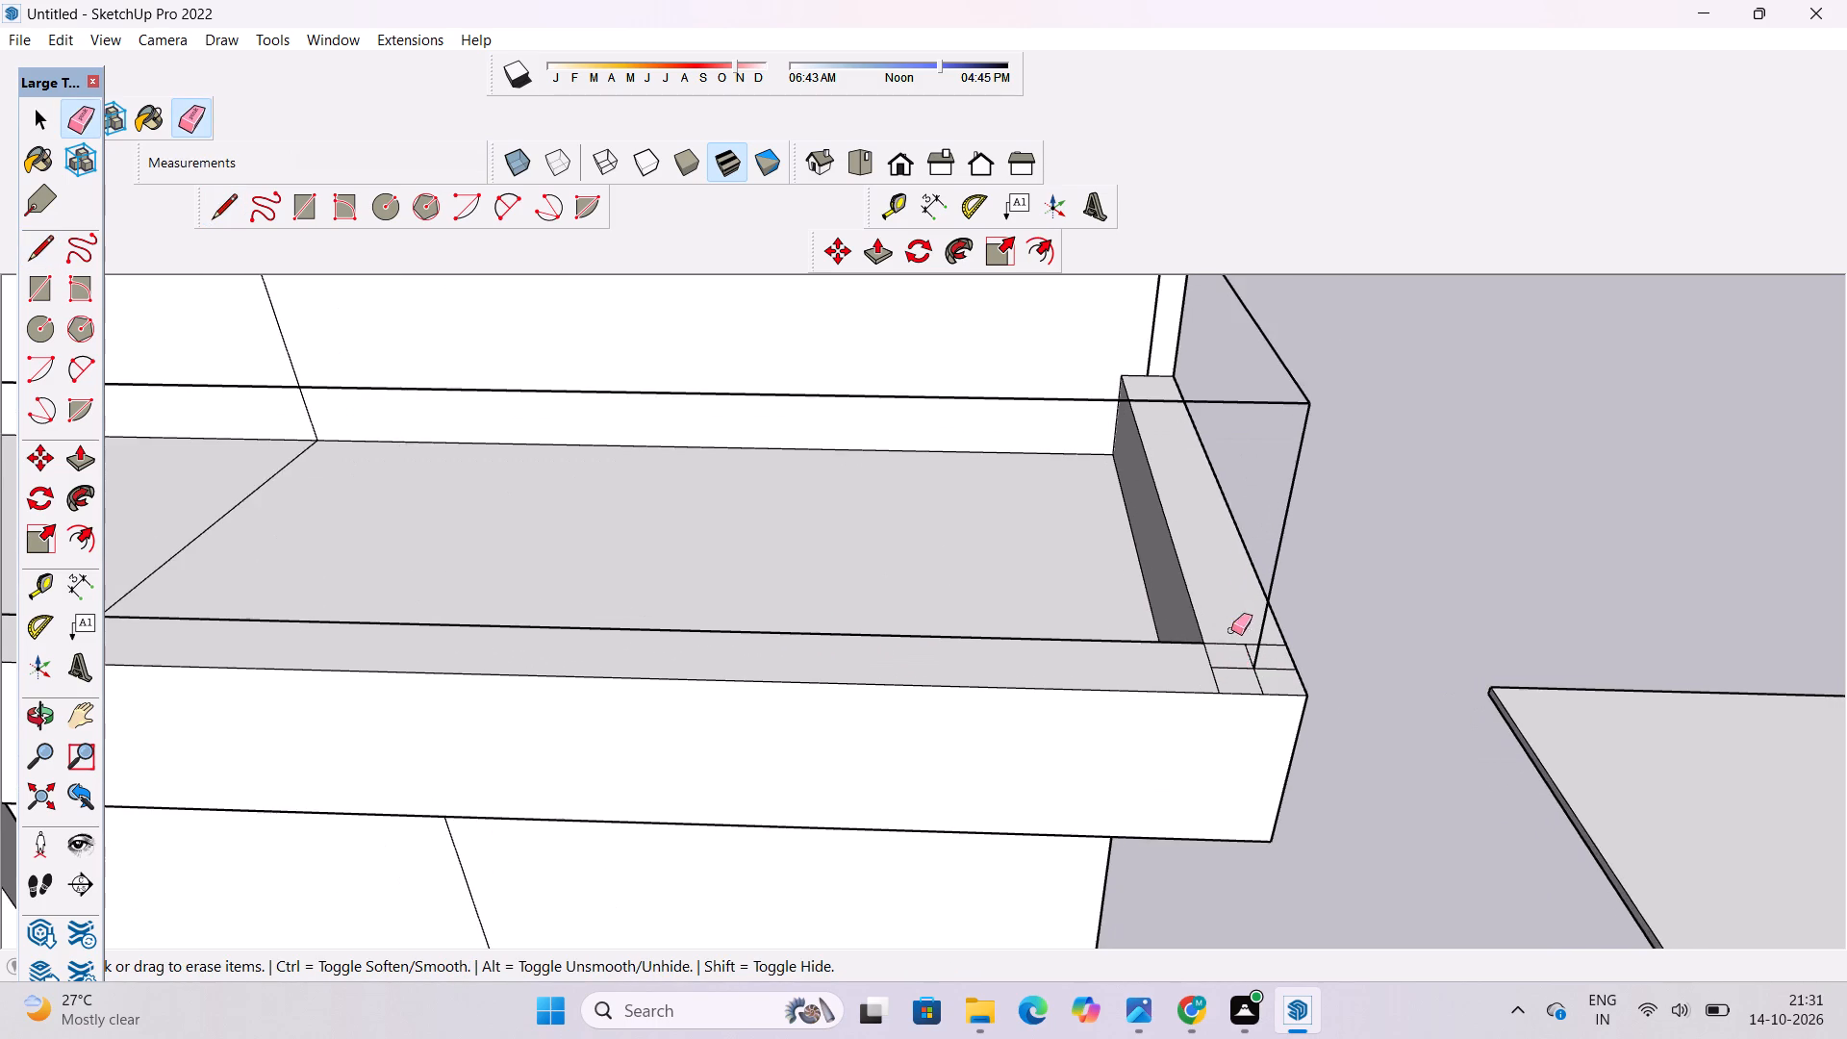
left_click_drag(1231, 630, 1218, 676)
scroll(1204, 668, "up", 5)
left_click_drag(1233, 655, 1205, 684)
left_click_drag(1291, 590, 1284, 628)
left_click_drag(1338, 654, 1316, 690)
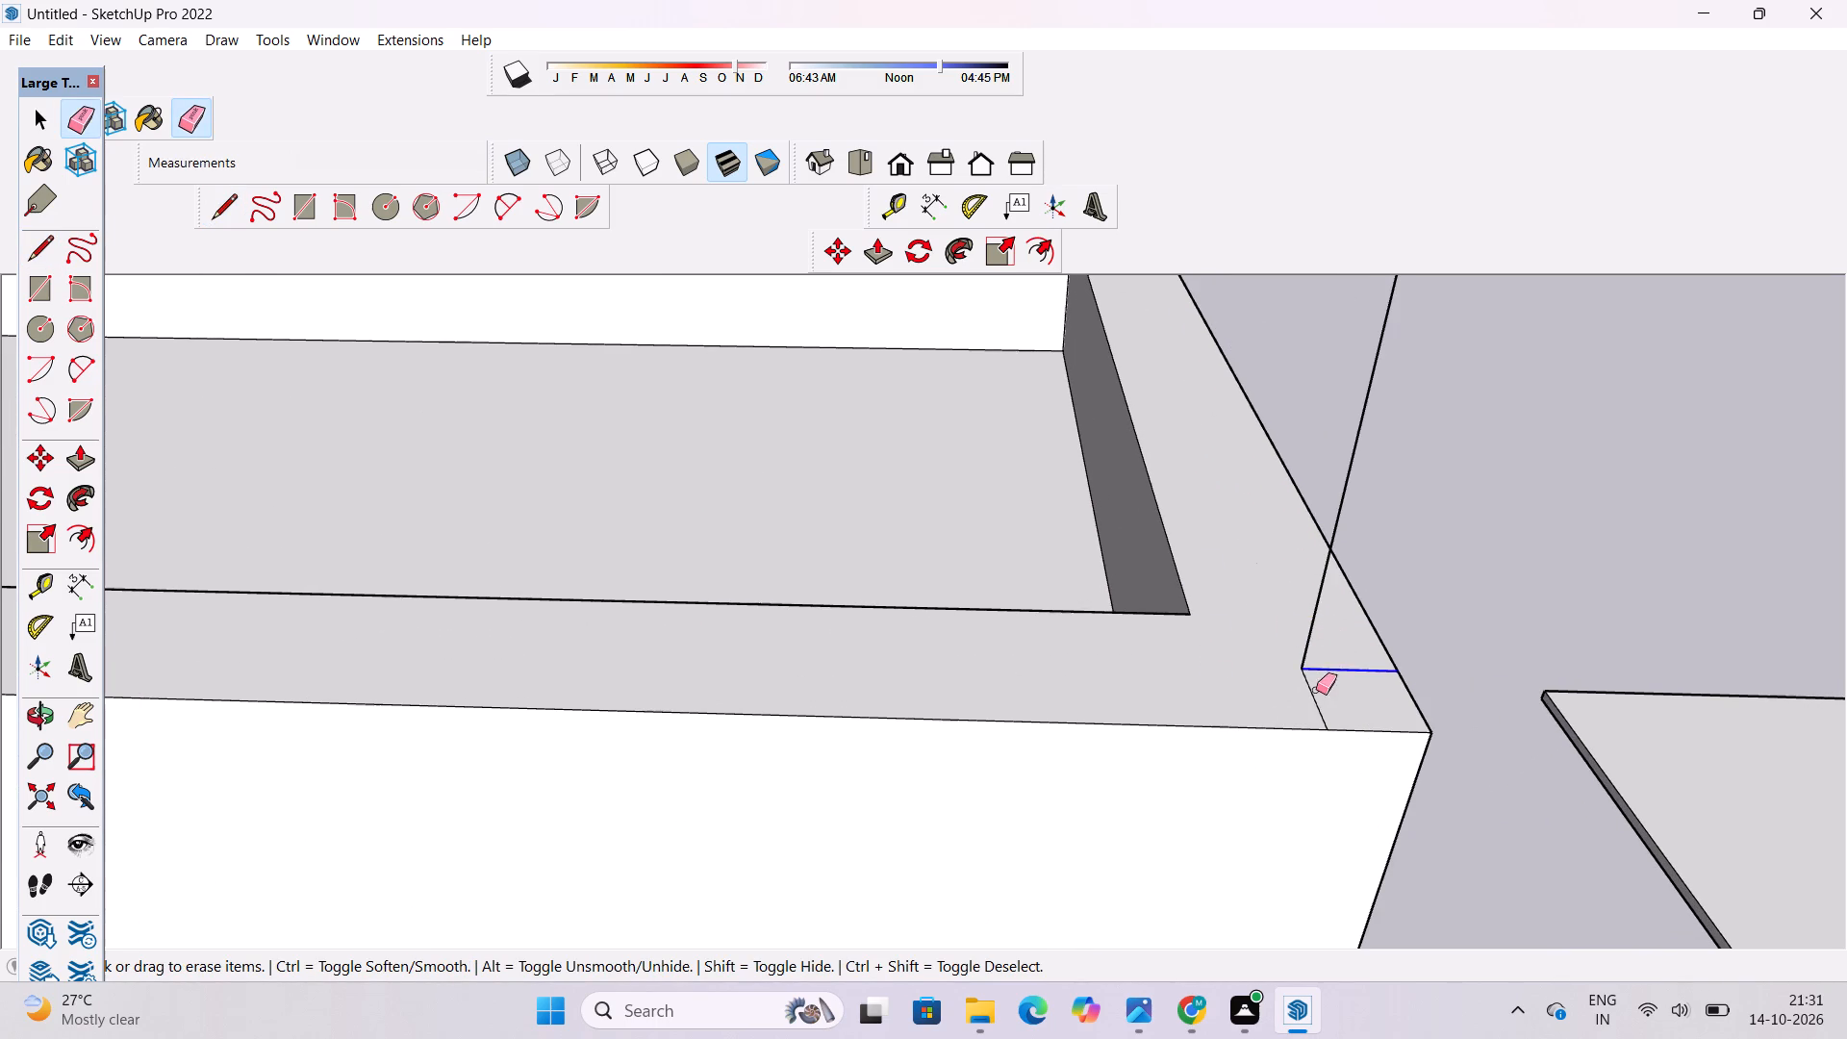
left_click_drag(1316, 690, 1310, 697)
Examine the outlined balcony frame from several sides and against the whole front of the house.
key("o")
scroll(1306, 688, "down", 12)
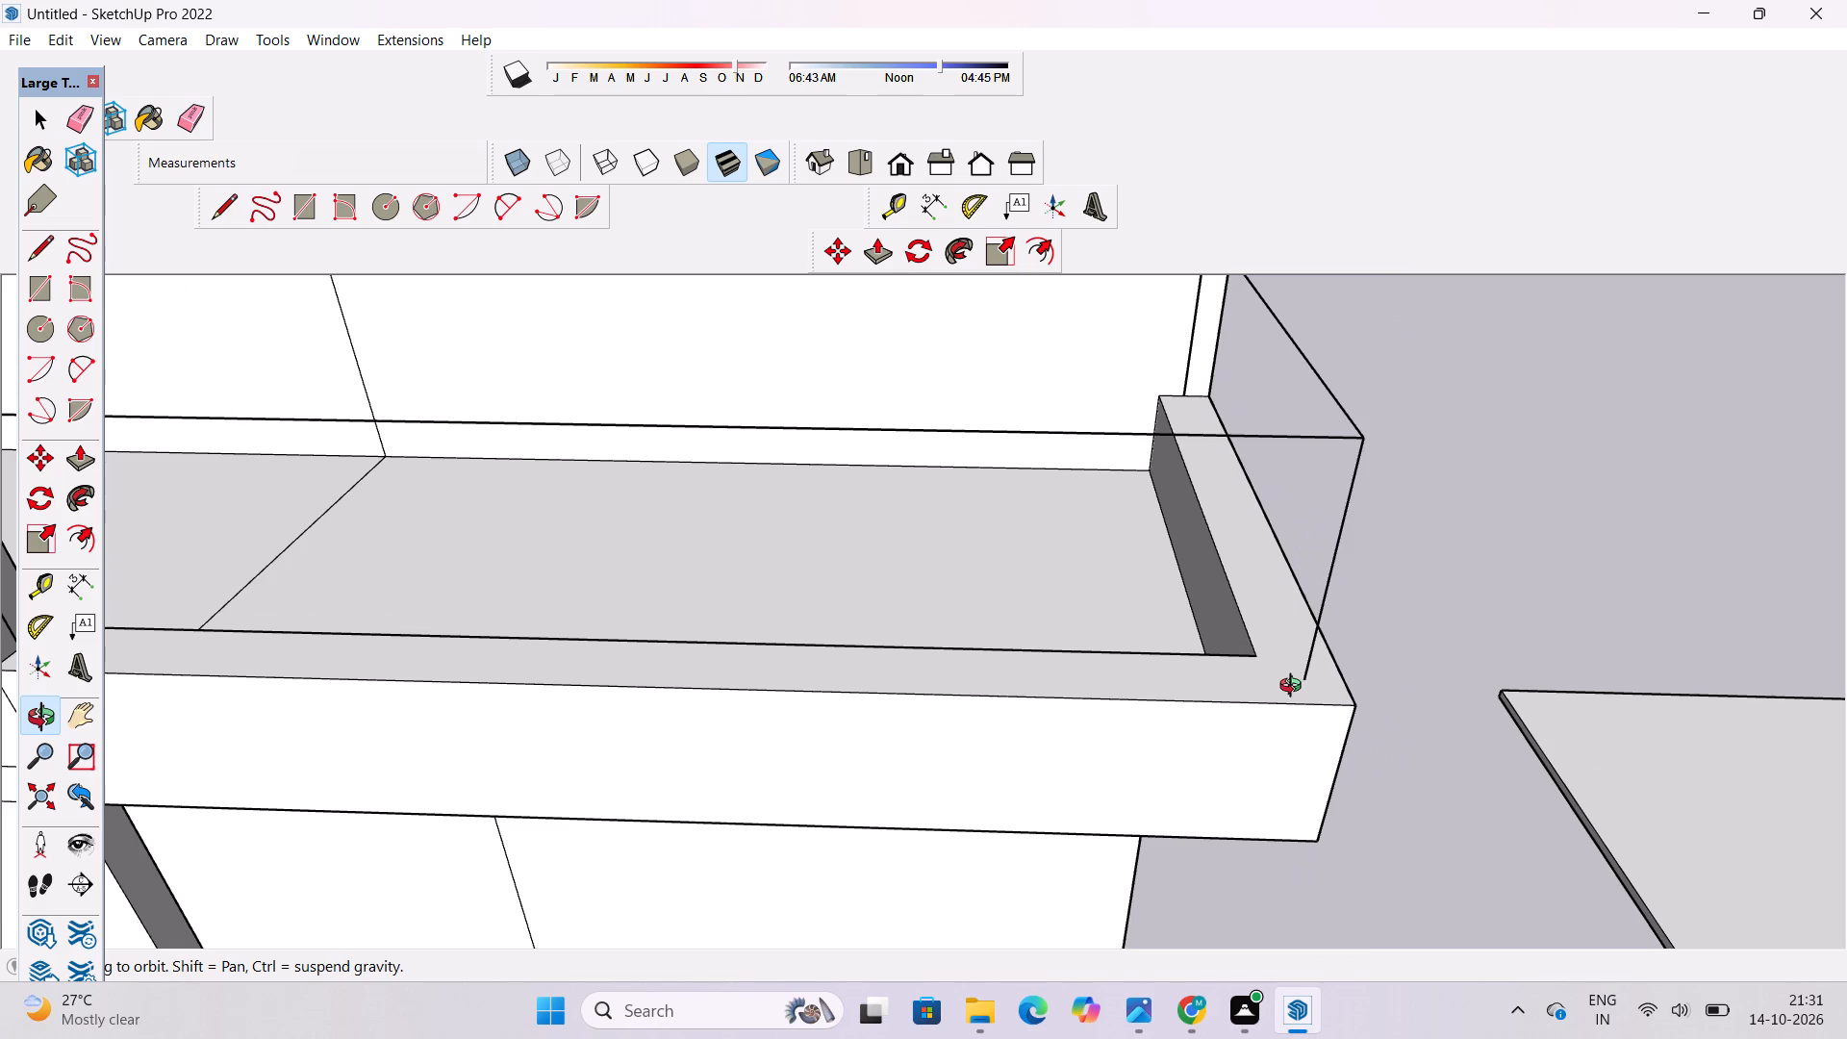
left_click_drag(1299, 666, 1304, 712, "shift")
left_click_drag(1304, 721, 1170, 610)
scroll(1170, 607, "down", 5)
left_click_drag(1164, 621, 1303, 694)
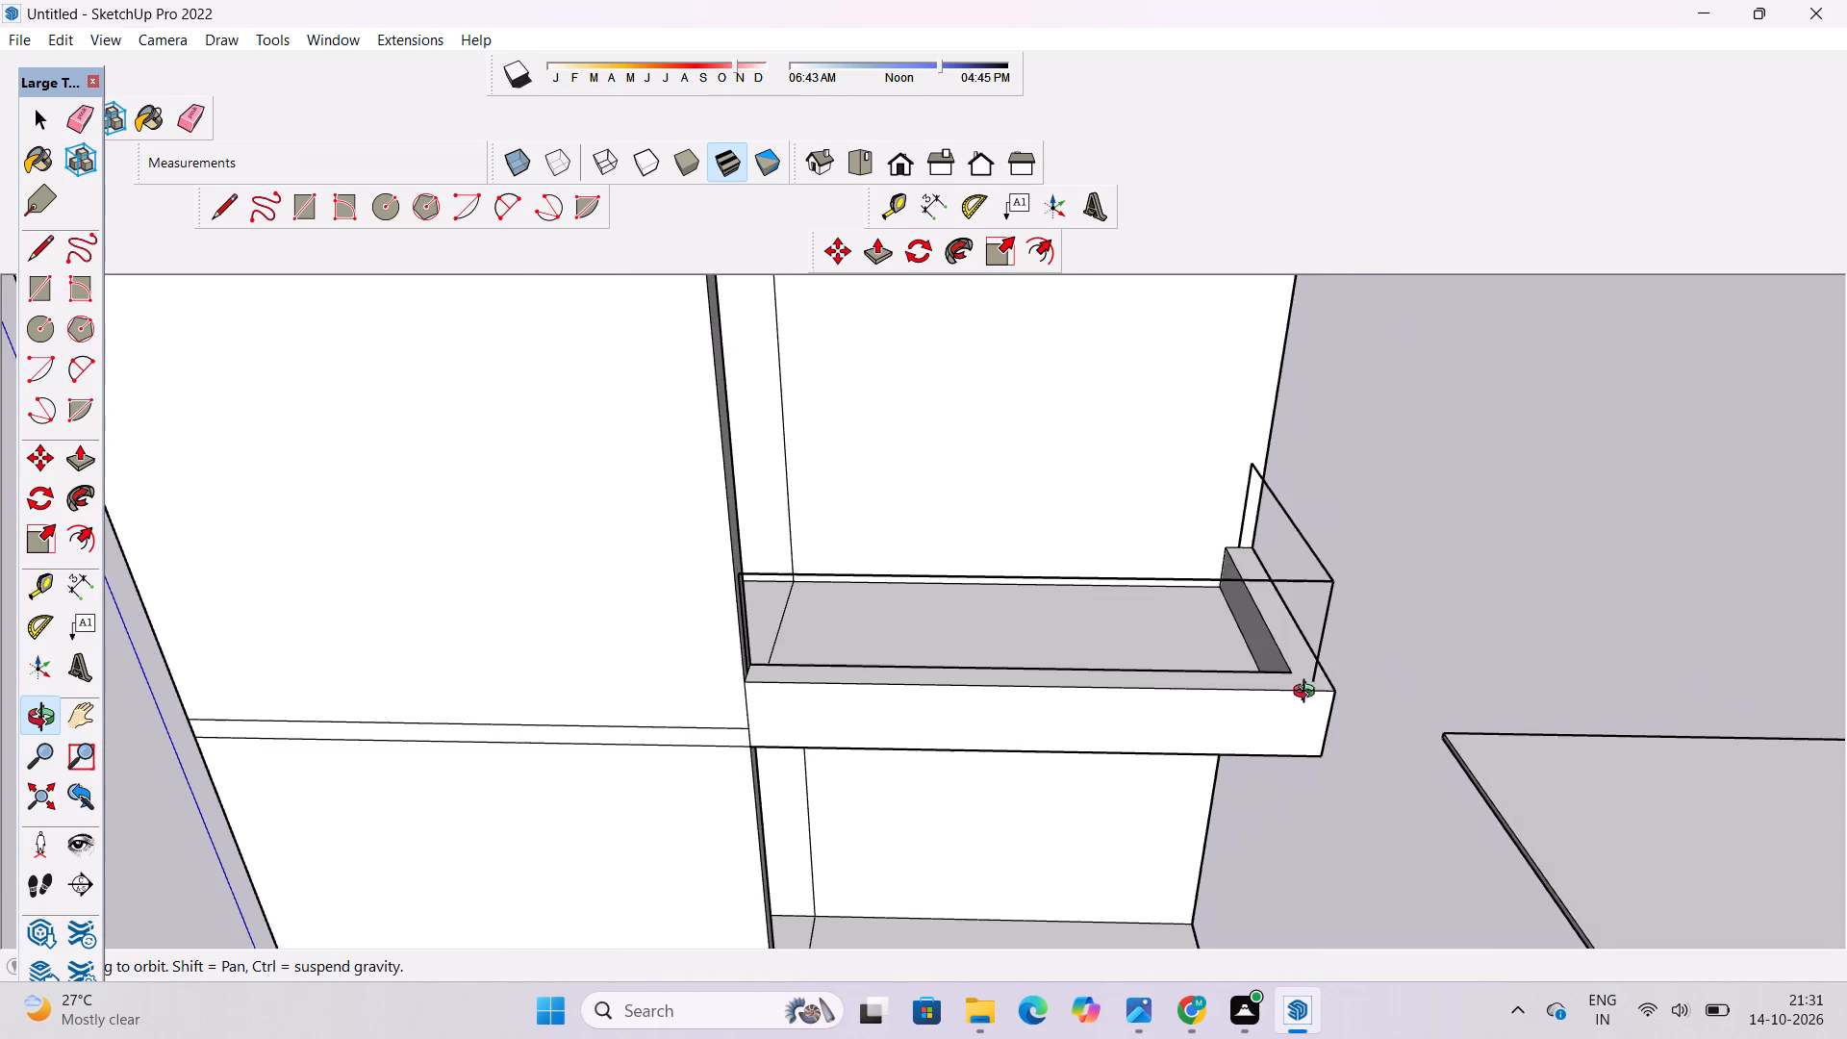
left_click_drag(1329, 687, 1250, 694, "shift")
left_click_drag(1246, 696, 1234, 593)
scroll(1232, 583, "down", 6)
left_click_drag(1188, 646, 1167, 558, "shift")
scroll(1167, 558, "down", 6, "shift")
left_click_drag(1175, 567, 1077, 566, "shift")
left_click_drag(1077, 566, 1122, 650)
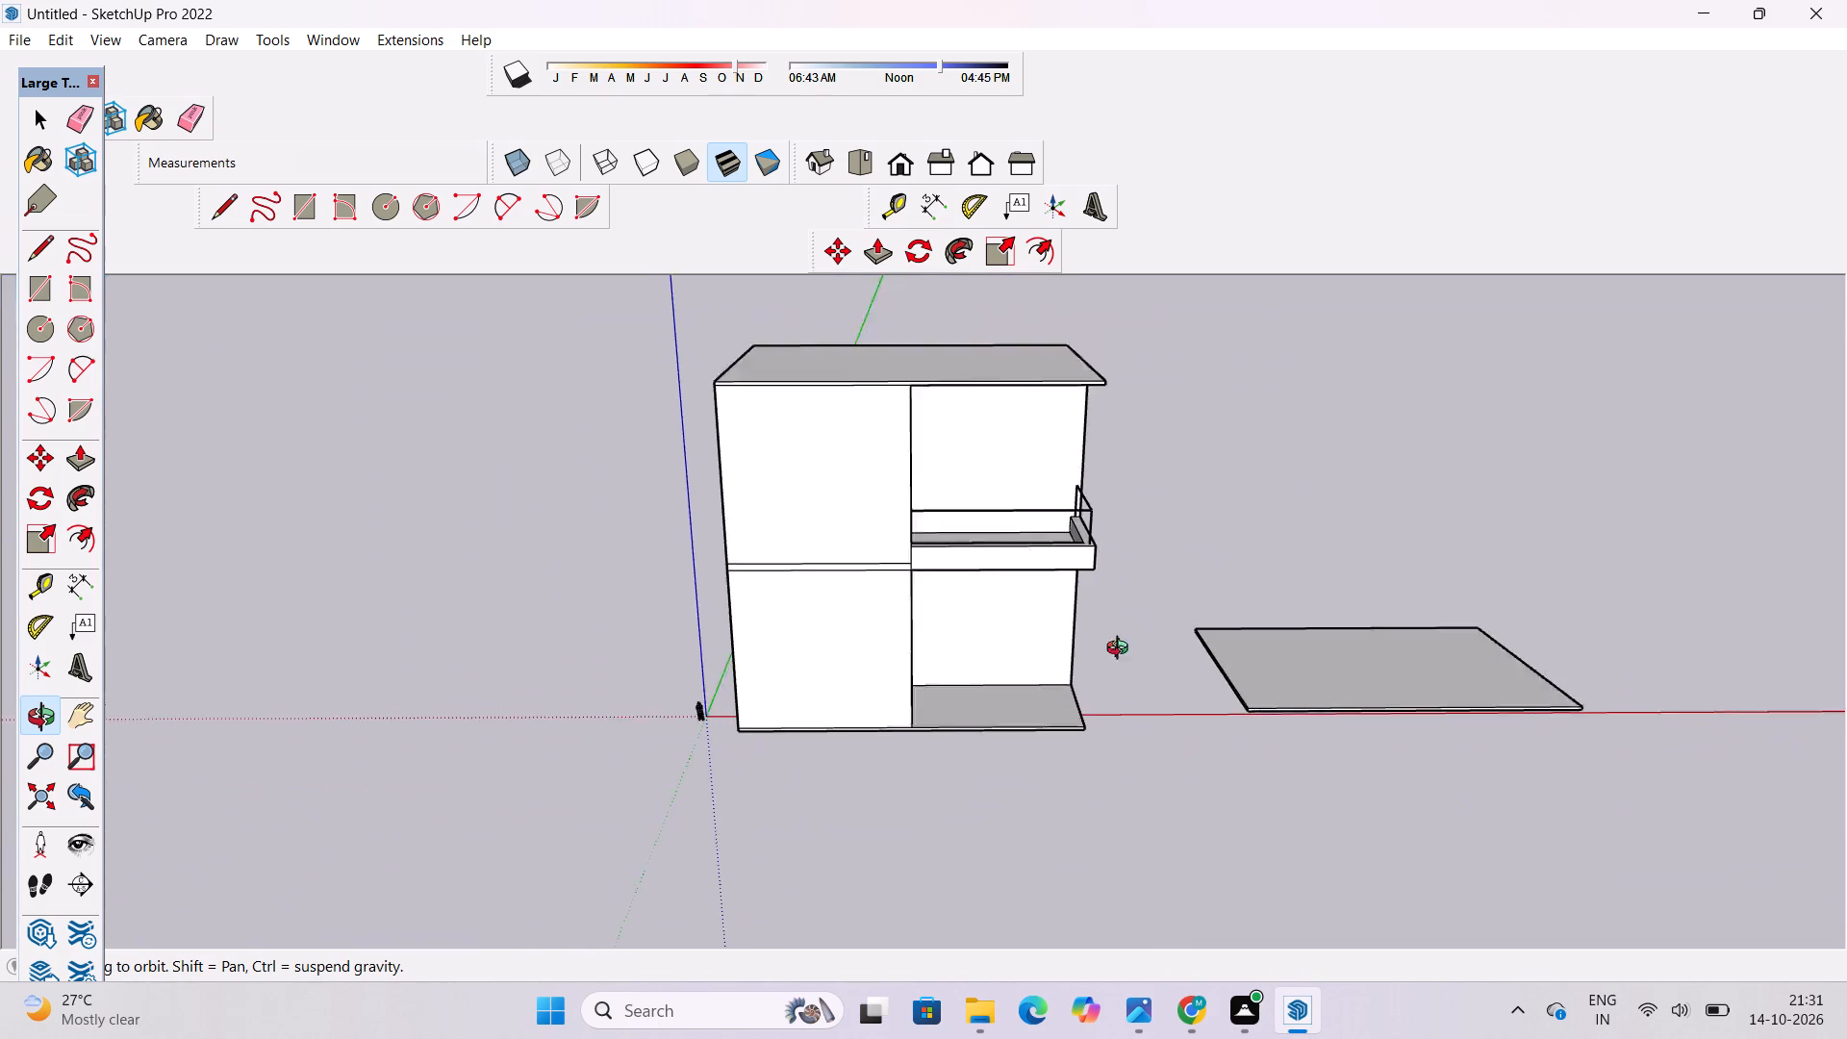
left_click_drag(1122, 650, 1137, 679)
left_click_drag(1137, 679, 1006, 626)
scroll(1007, 615, "down", 6)
left_click_drag(1023, 663, 1036, 638)
left_click_drag(1031, 604, 1029, 558)
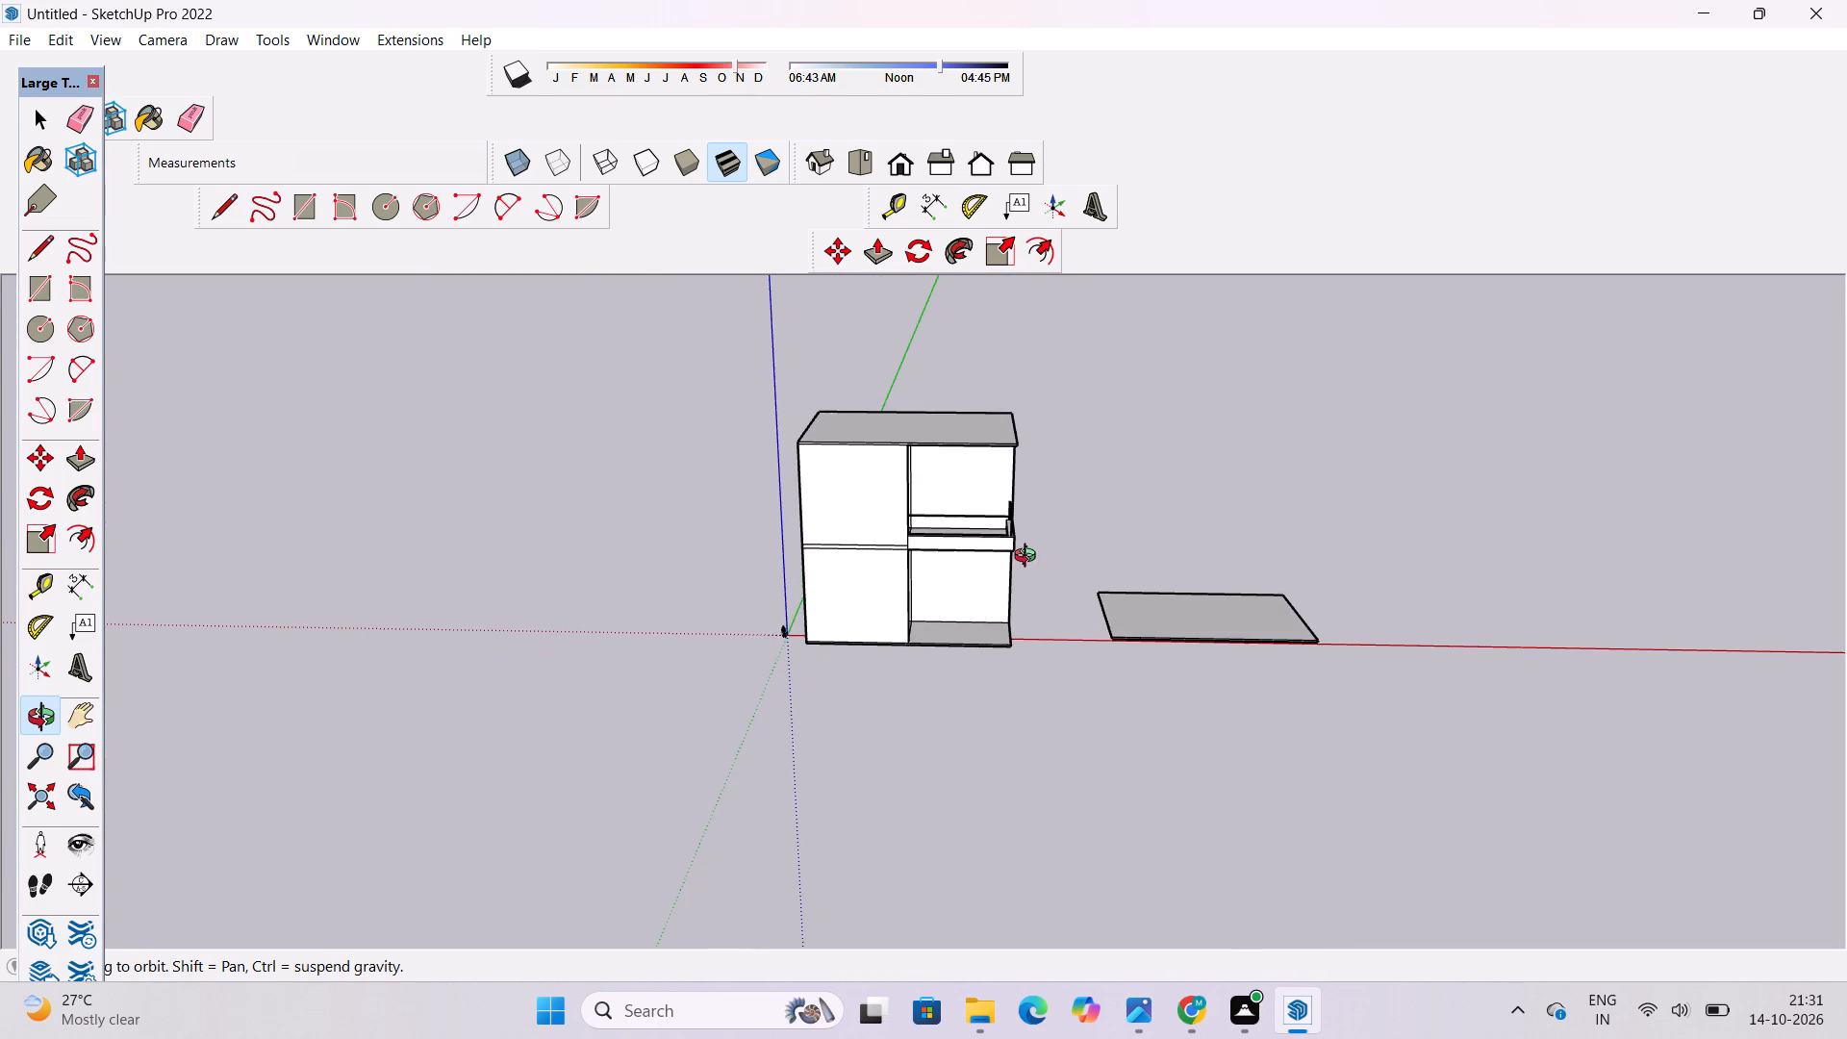
scroll(968, 593, "up", 3)
left_click_drag(968, 588, 950, 638, "shift")
left_click_drag(949, 644, 943, 605)
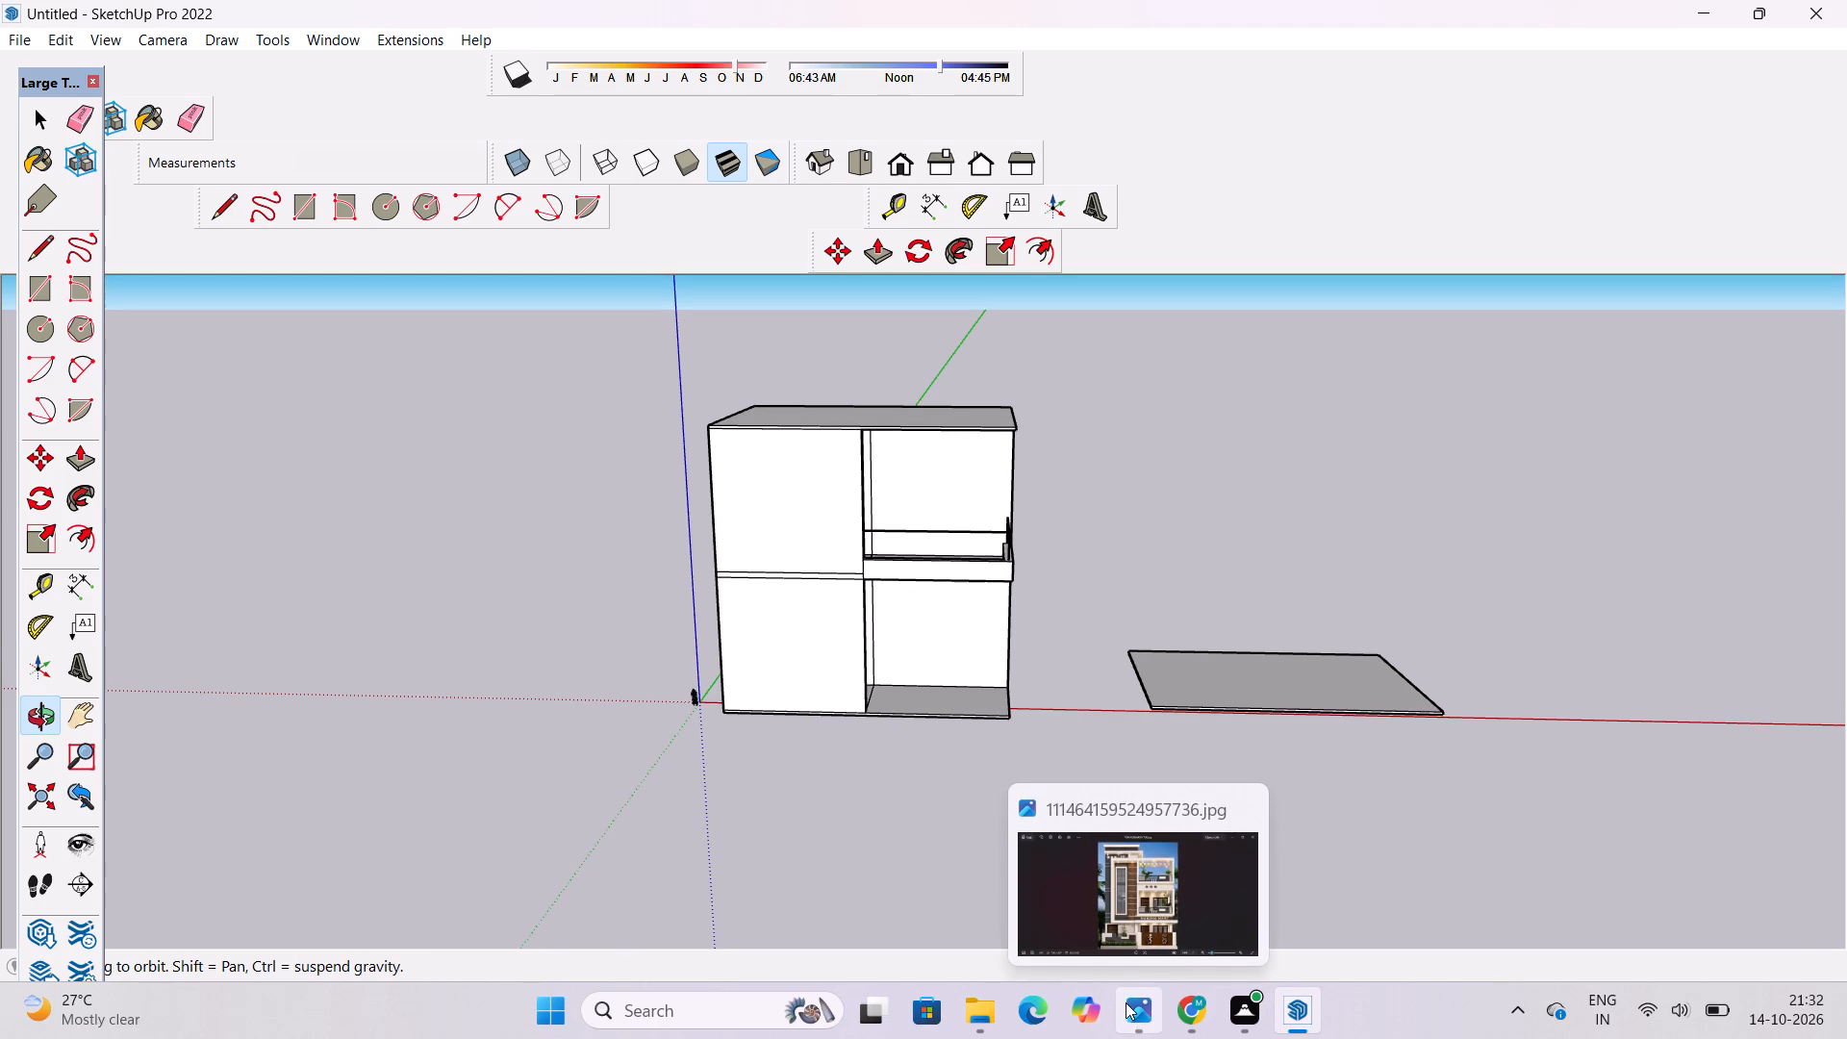
Switch to the reference picture in Photos, examine the house's balconies and facade up close, and return to SketchUp.
scroll(1129, 999, "up", 1)
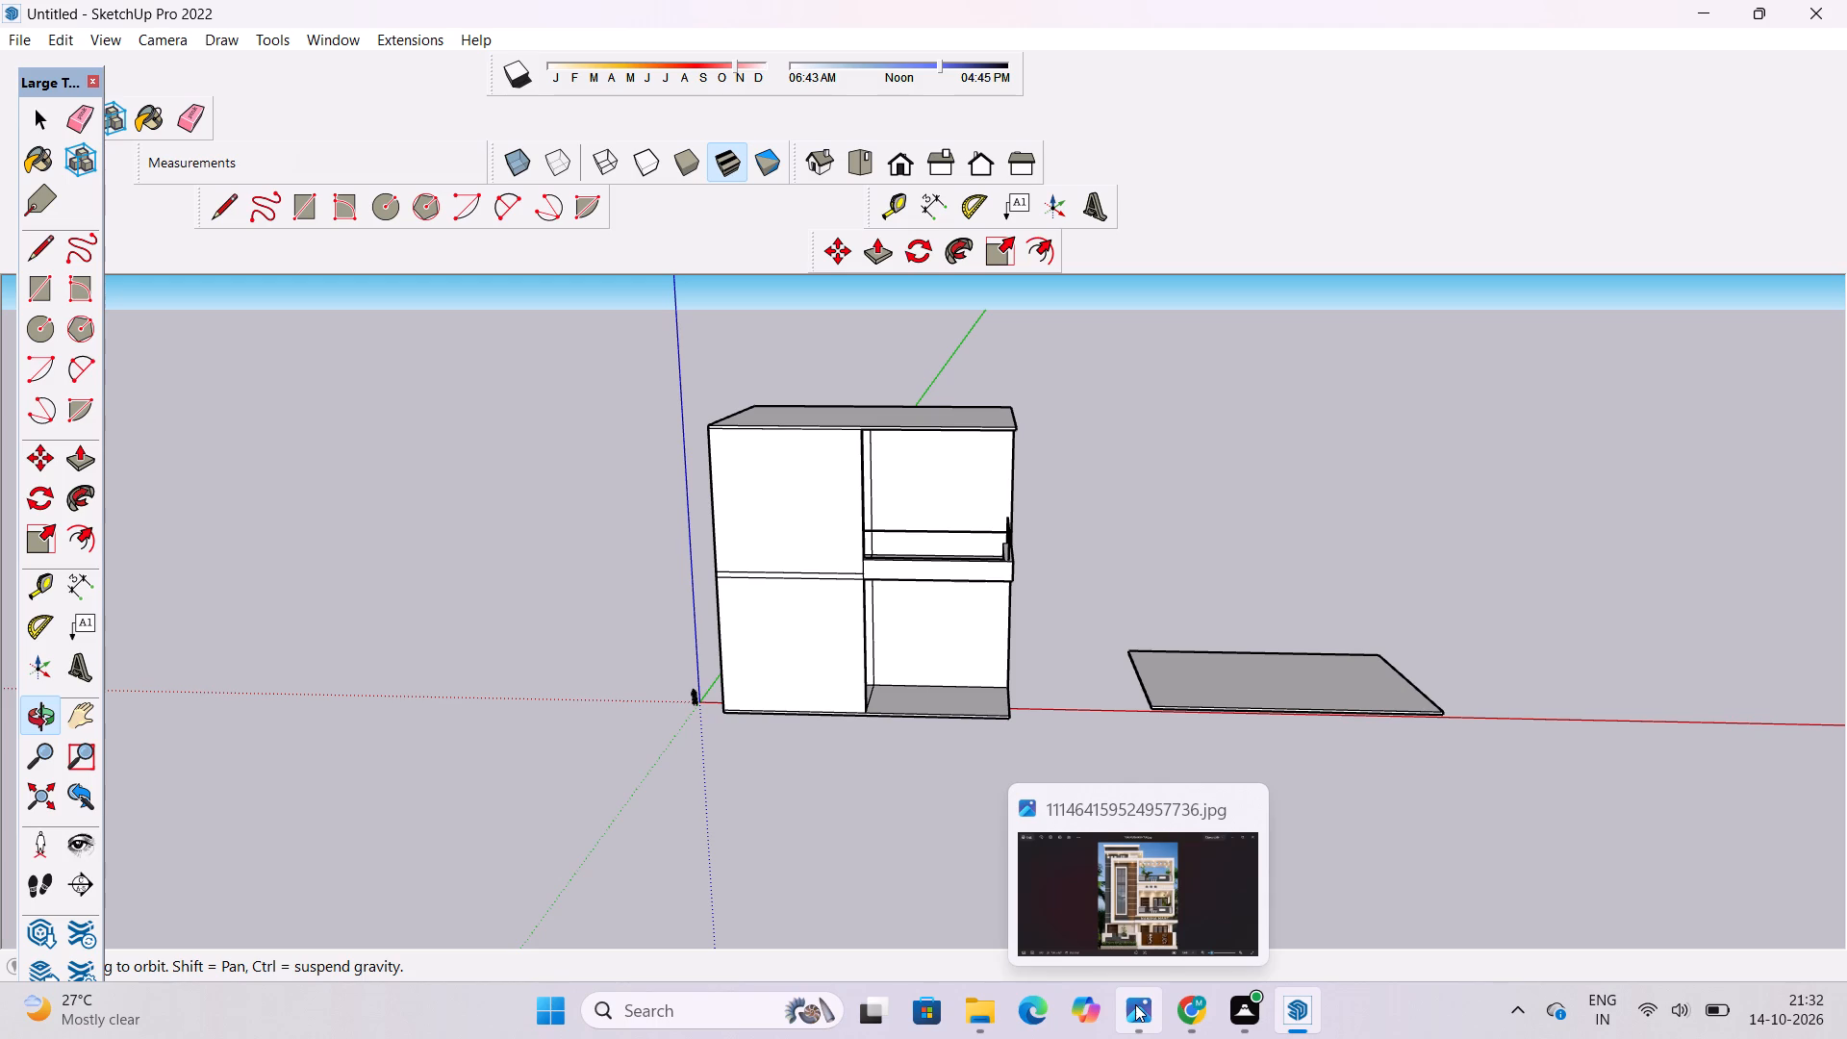
left_click(1137, 1000)
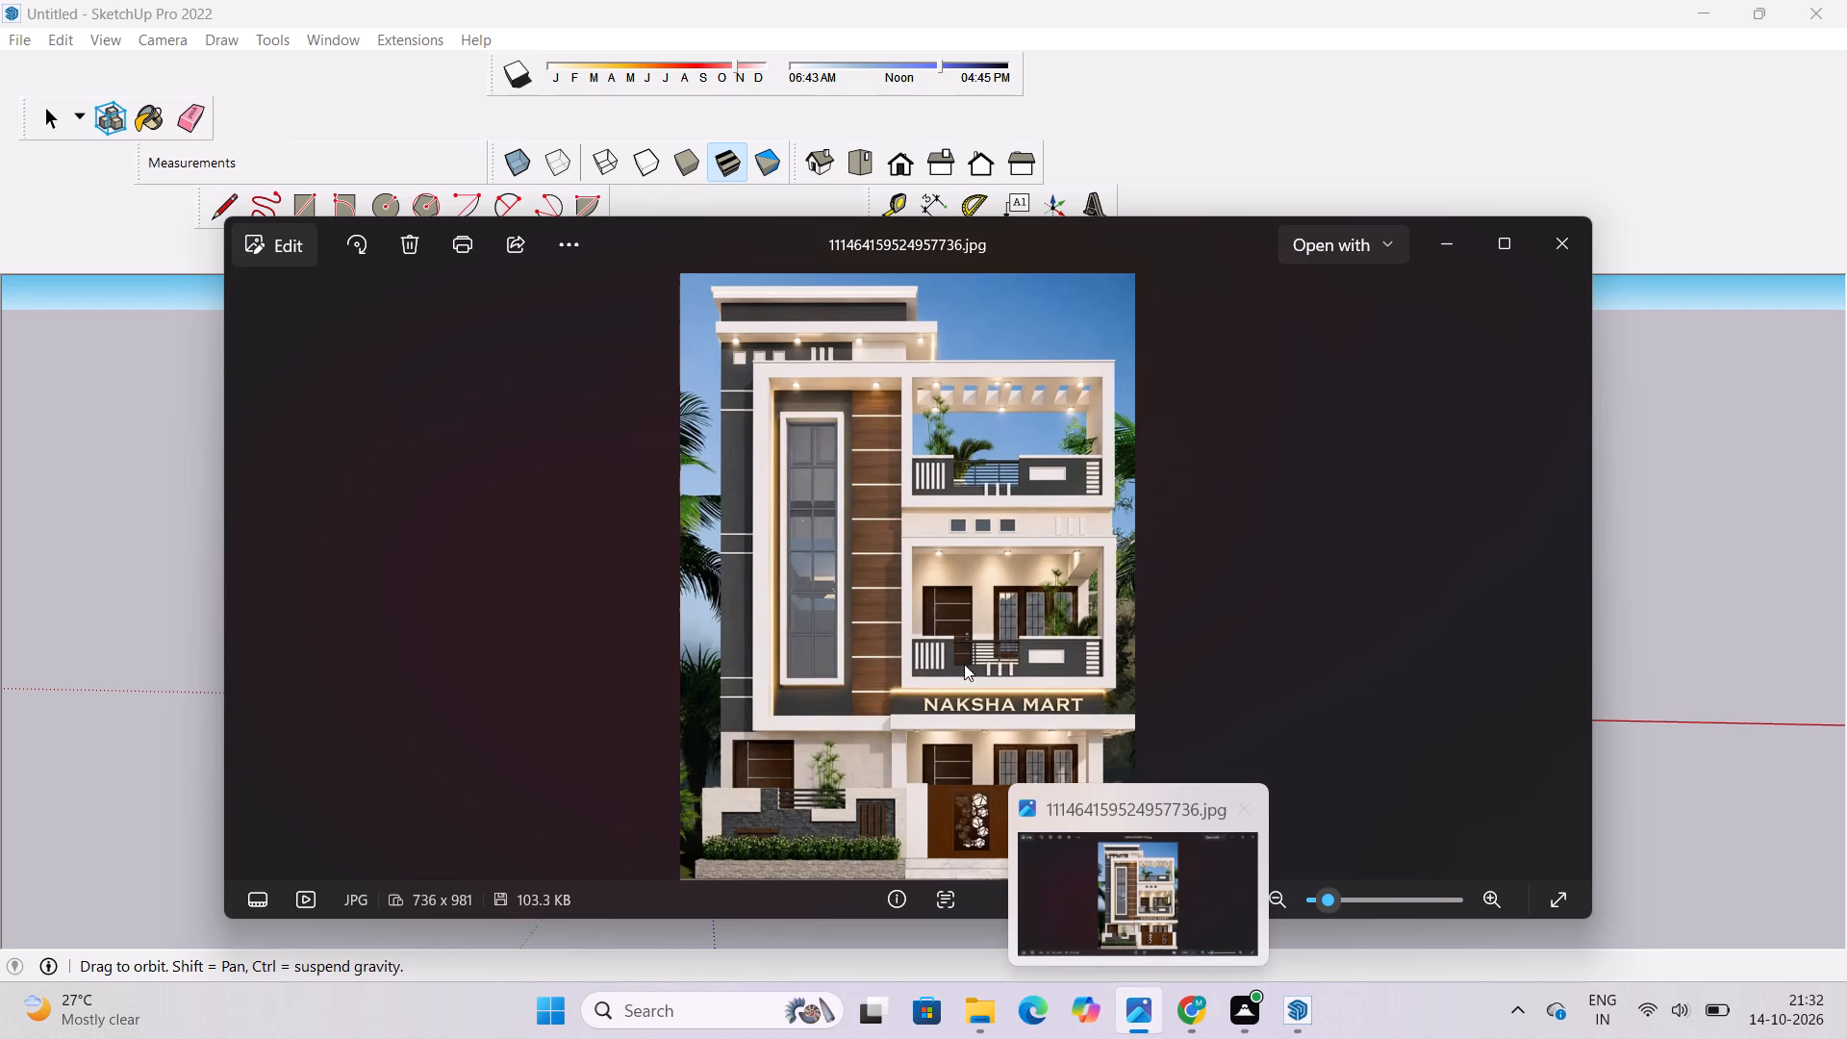
scroll(963, 663, "up", 4)
scroll(935, 655, "down", 5)
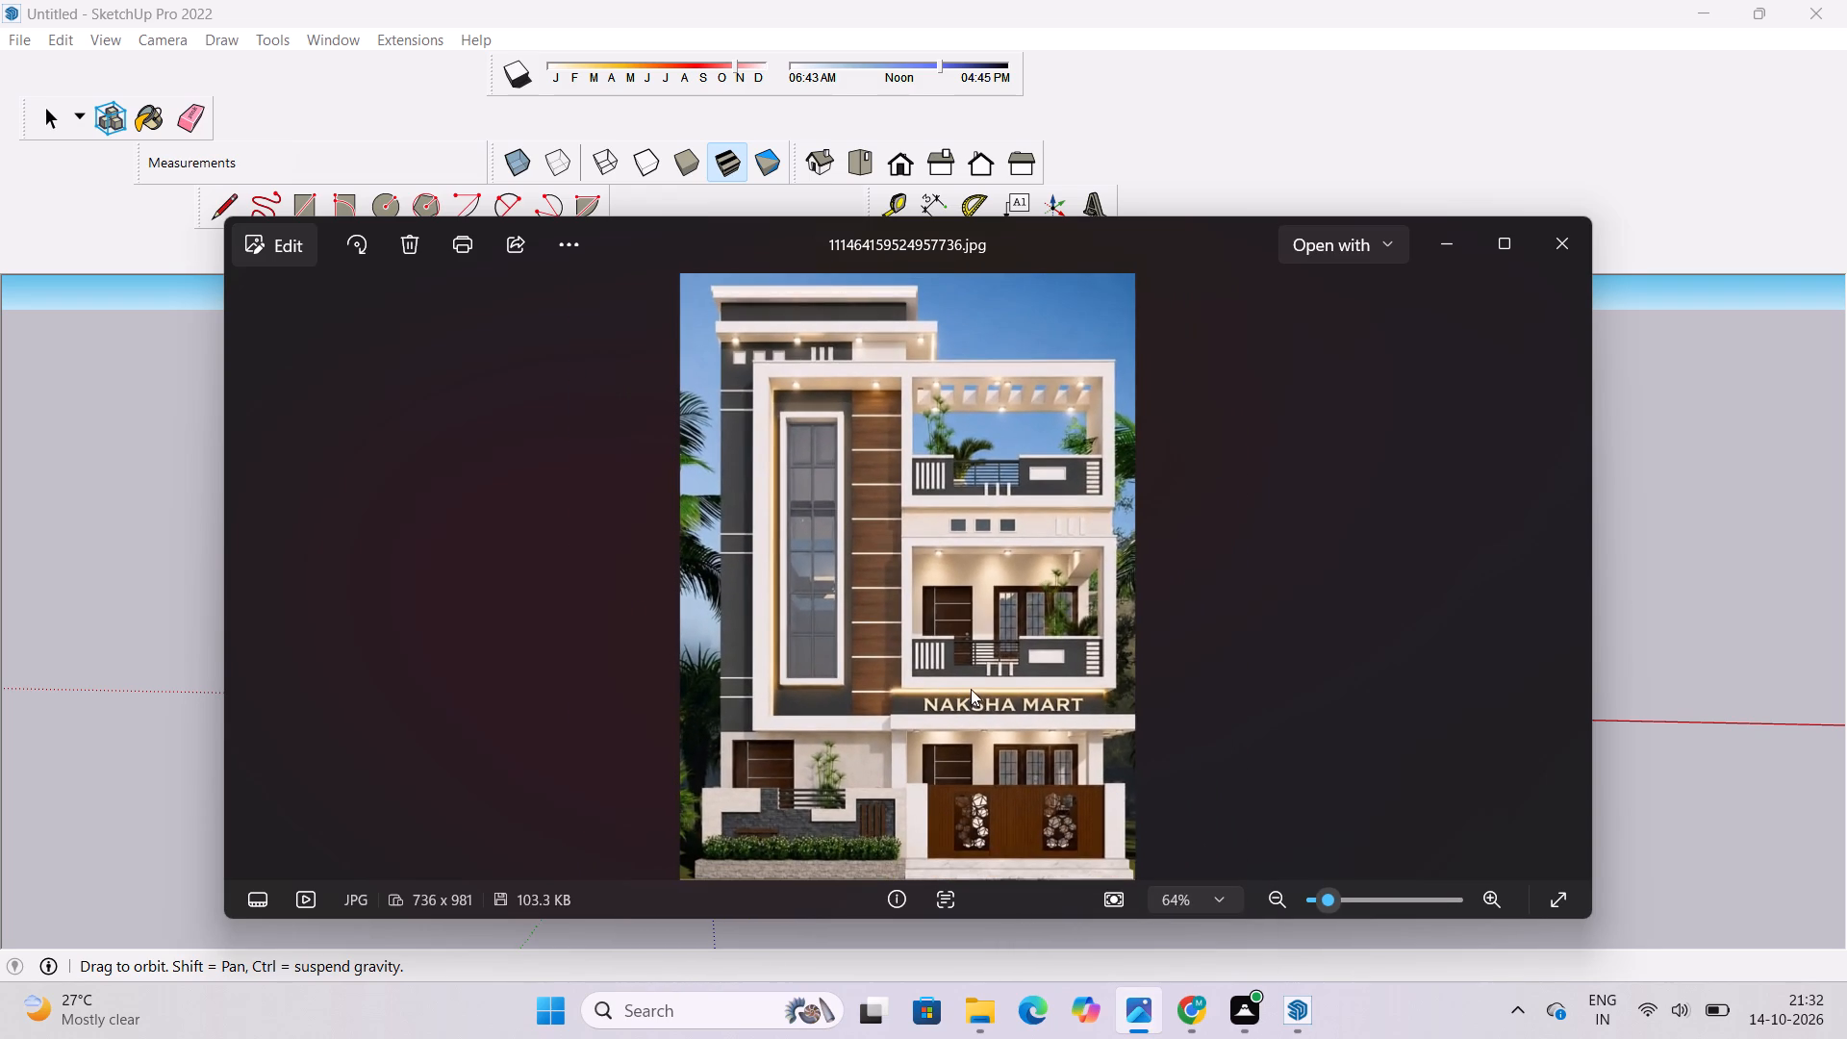
scroll(980, 658, "up", 4)
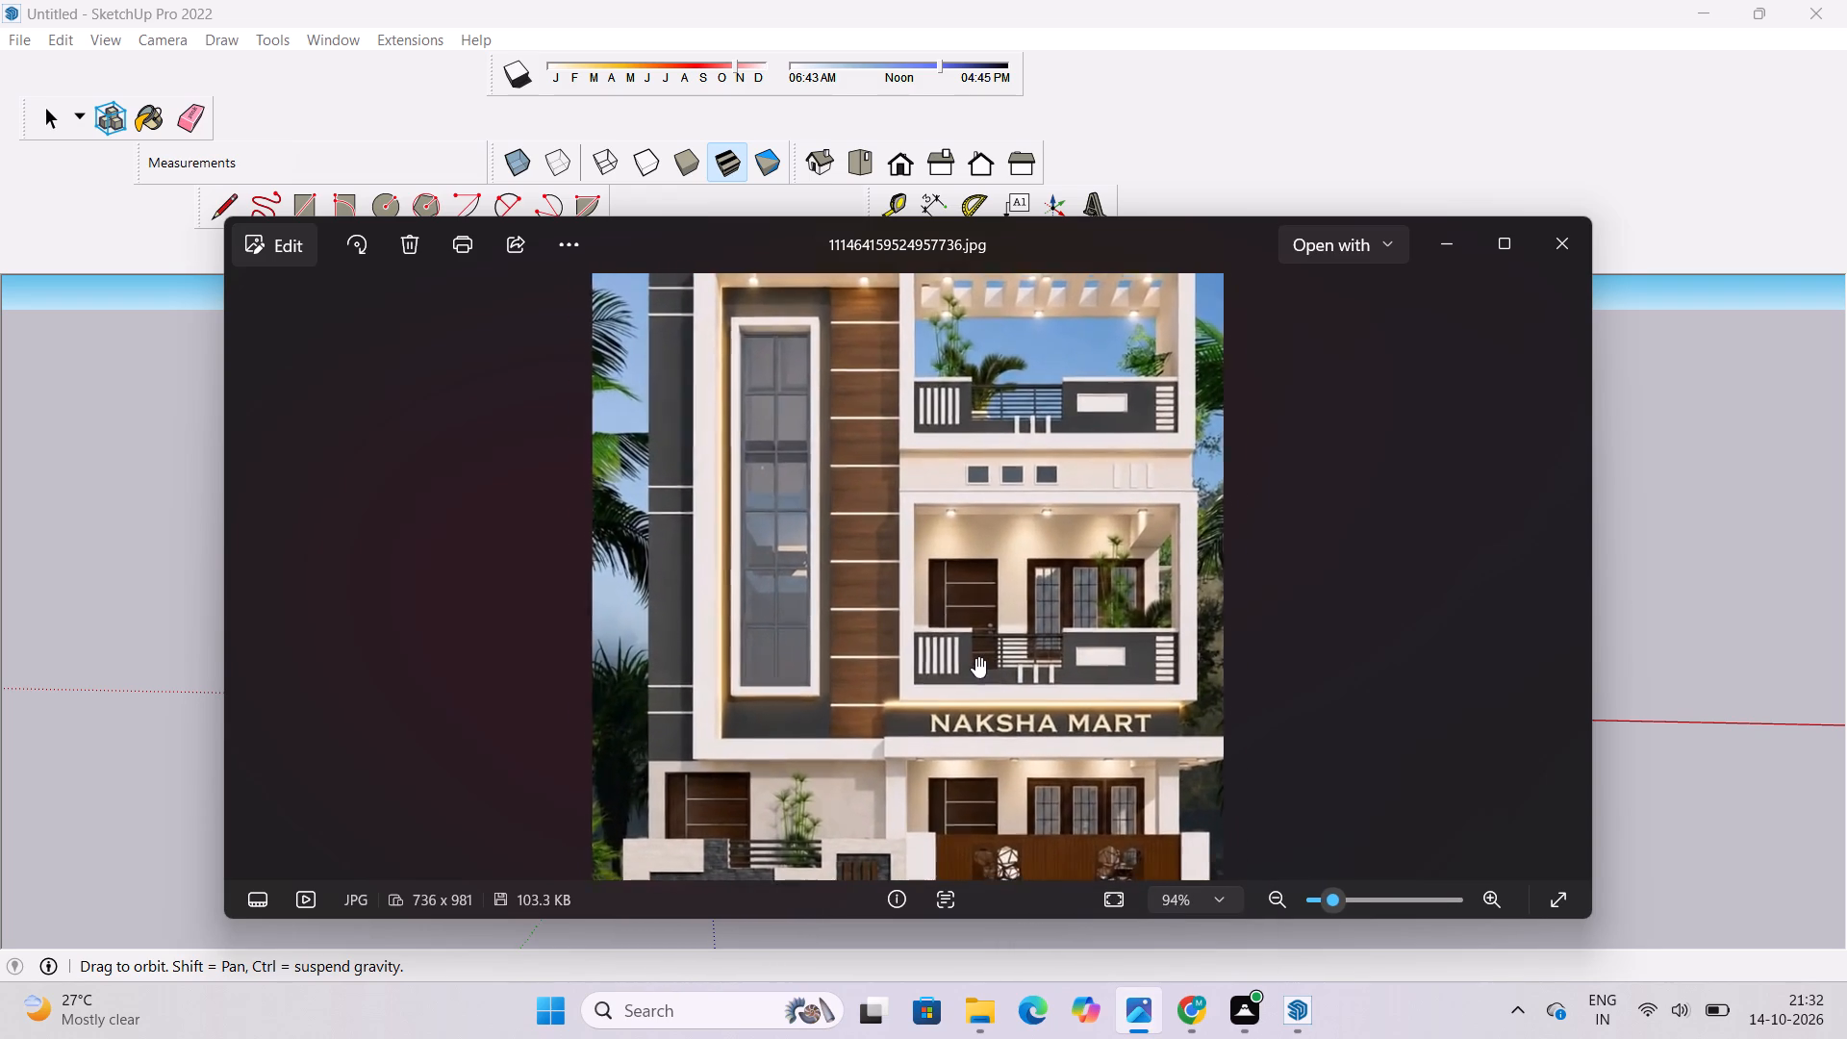
scroll(975, 657, "down", 5)
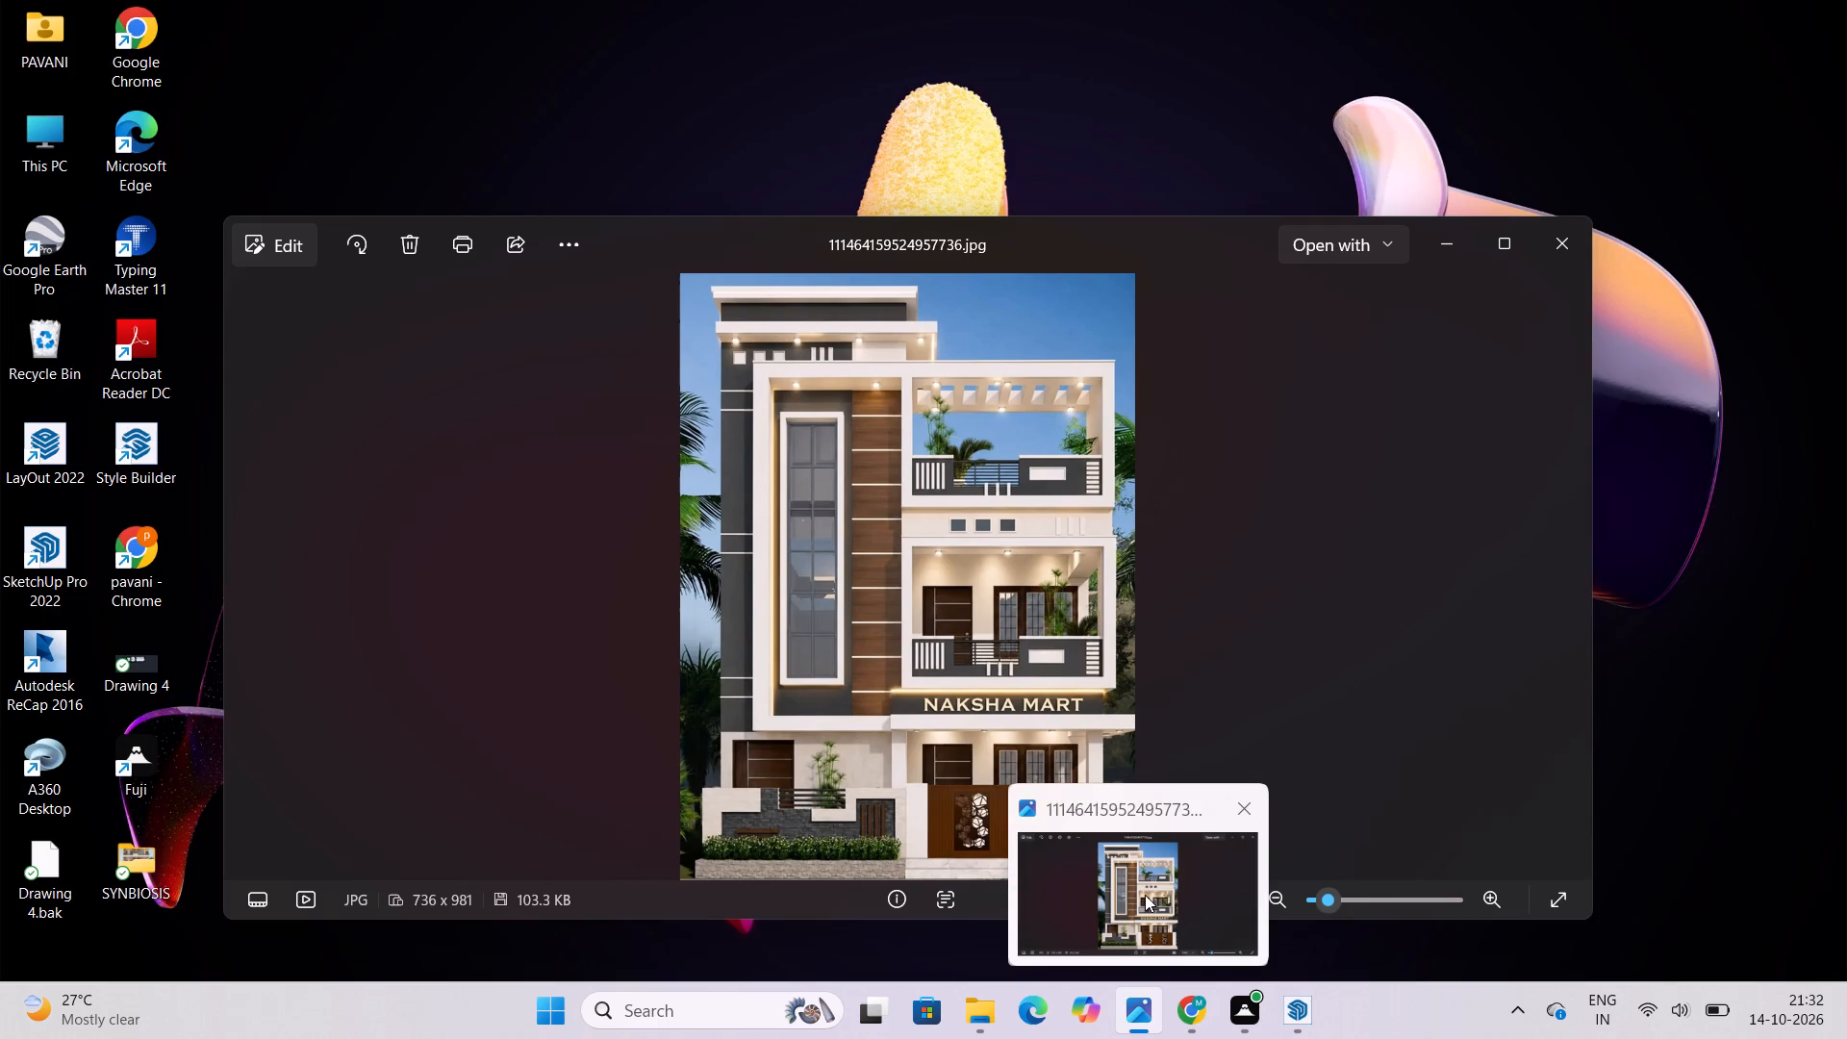
left_click(1146, 1002)
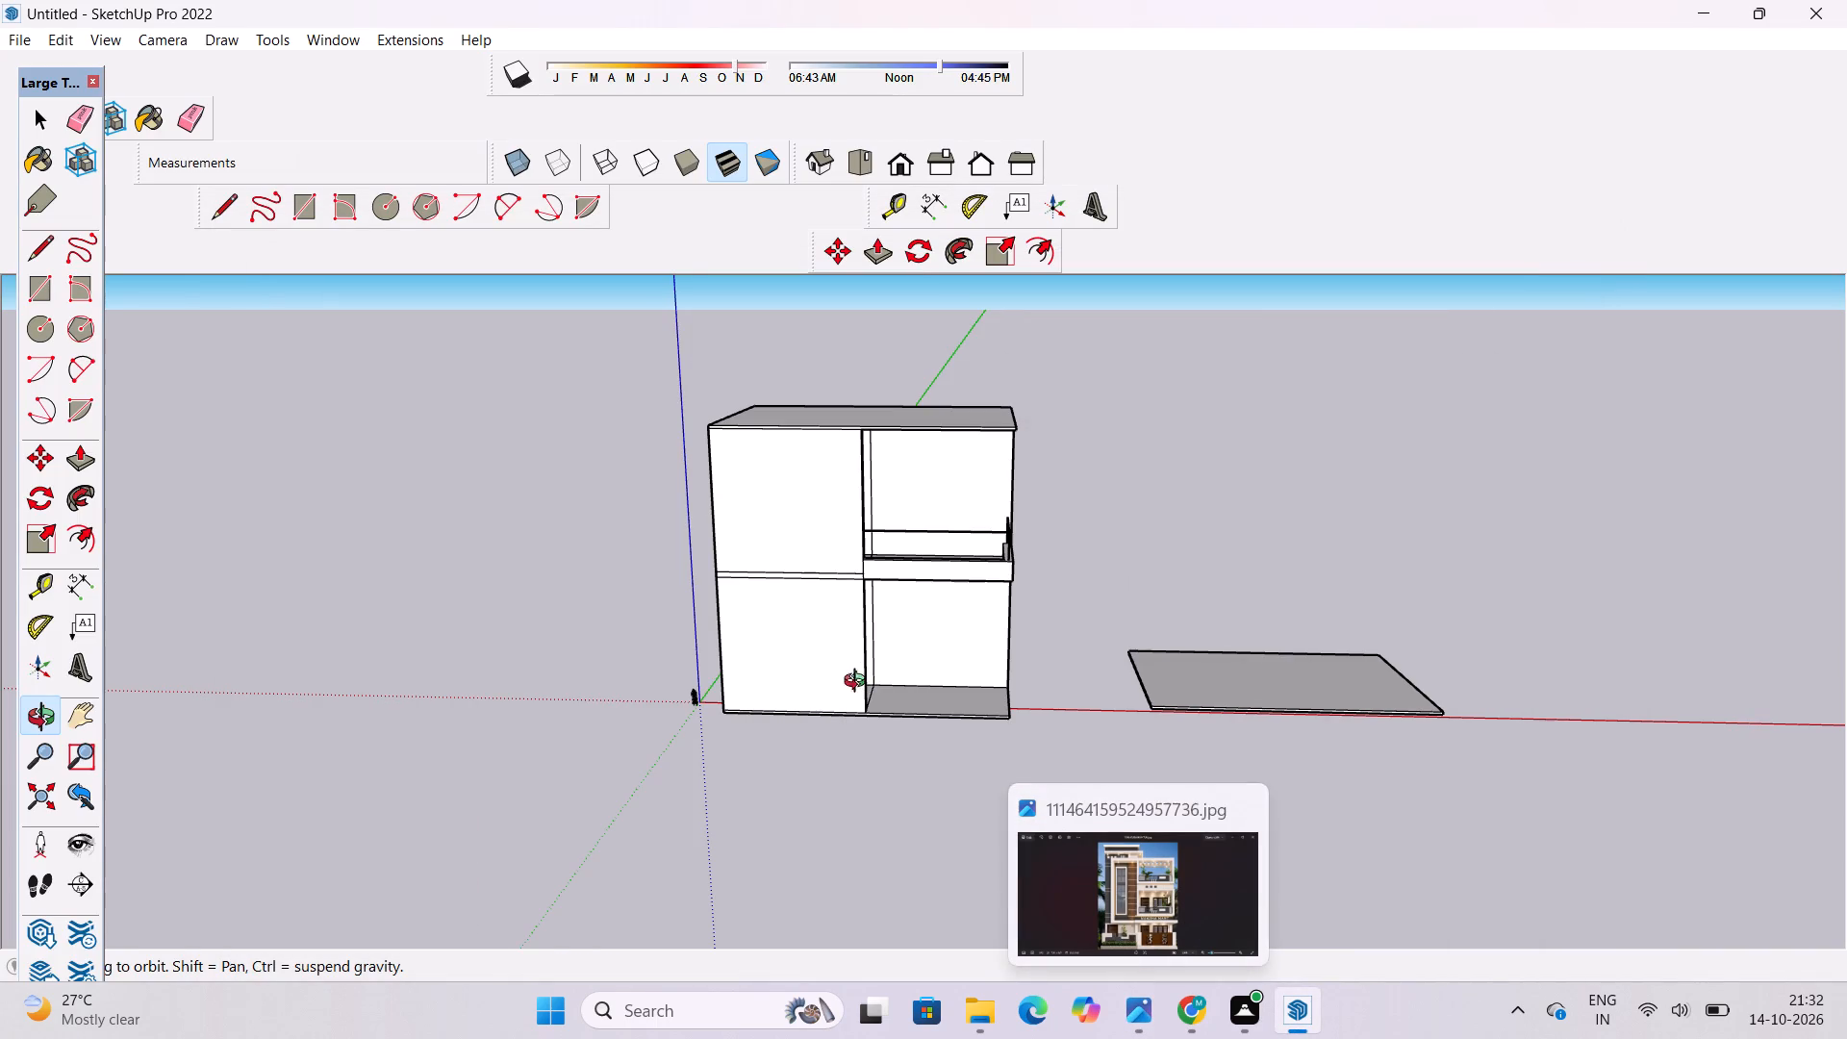
Place a guide on top of the roof slab, 5' in from its left side edge, away from the balcony.
left_click_drag(831, 530, 842, 724, "shift")
scroll(826, 599, "up", 3)
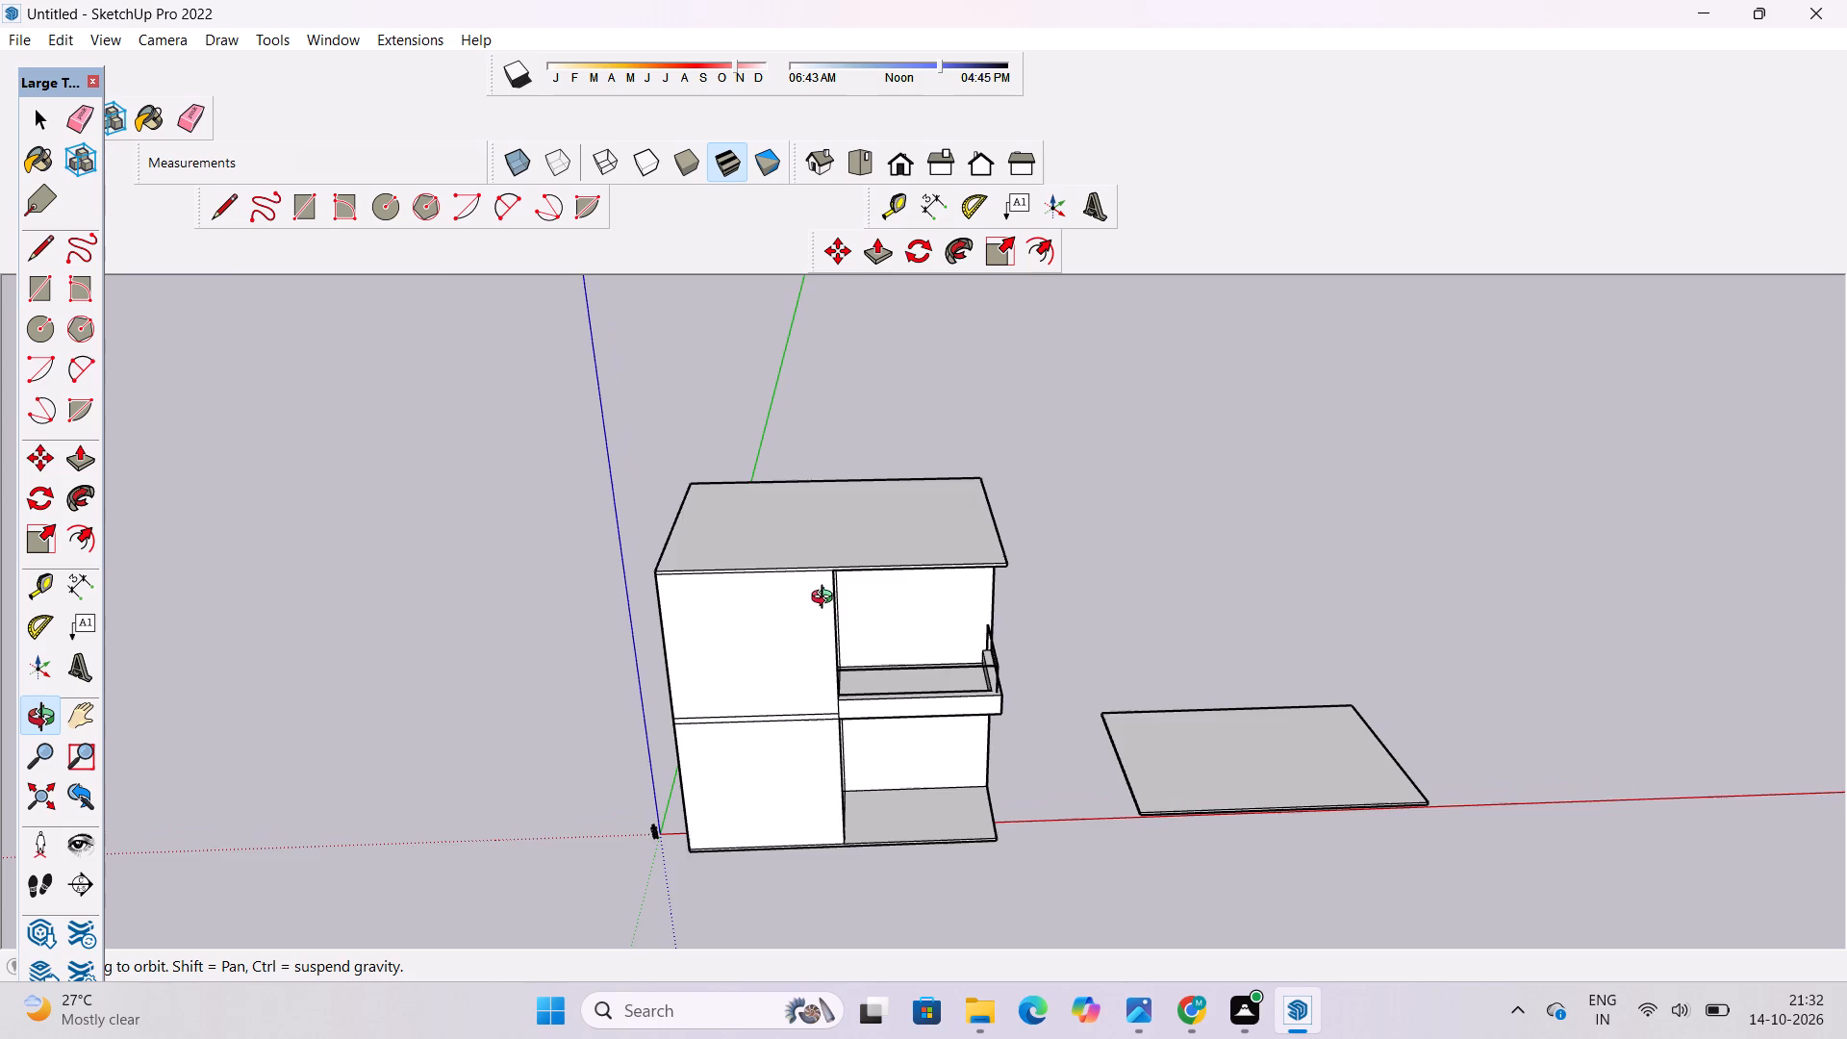
left_click_drag(833, 594, 744, 661, "shift")
left_click_drag(731, 600, 732, 646, "shift")
left_click_drag(732, 646, 731, 576)
left_click_drag(731, 571, 731, 600, "shift")
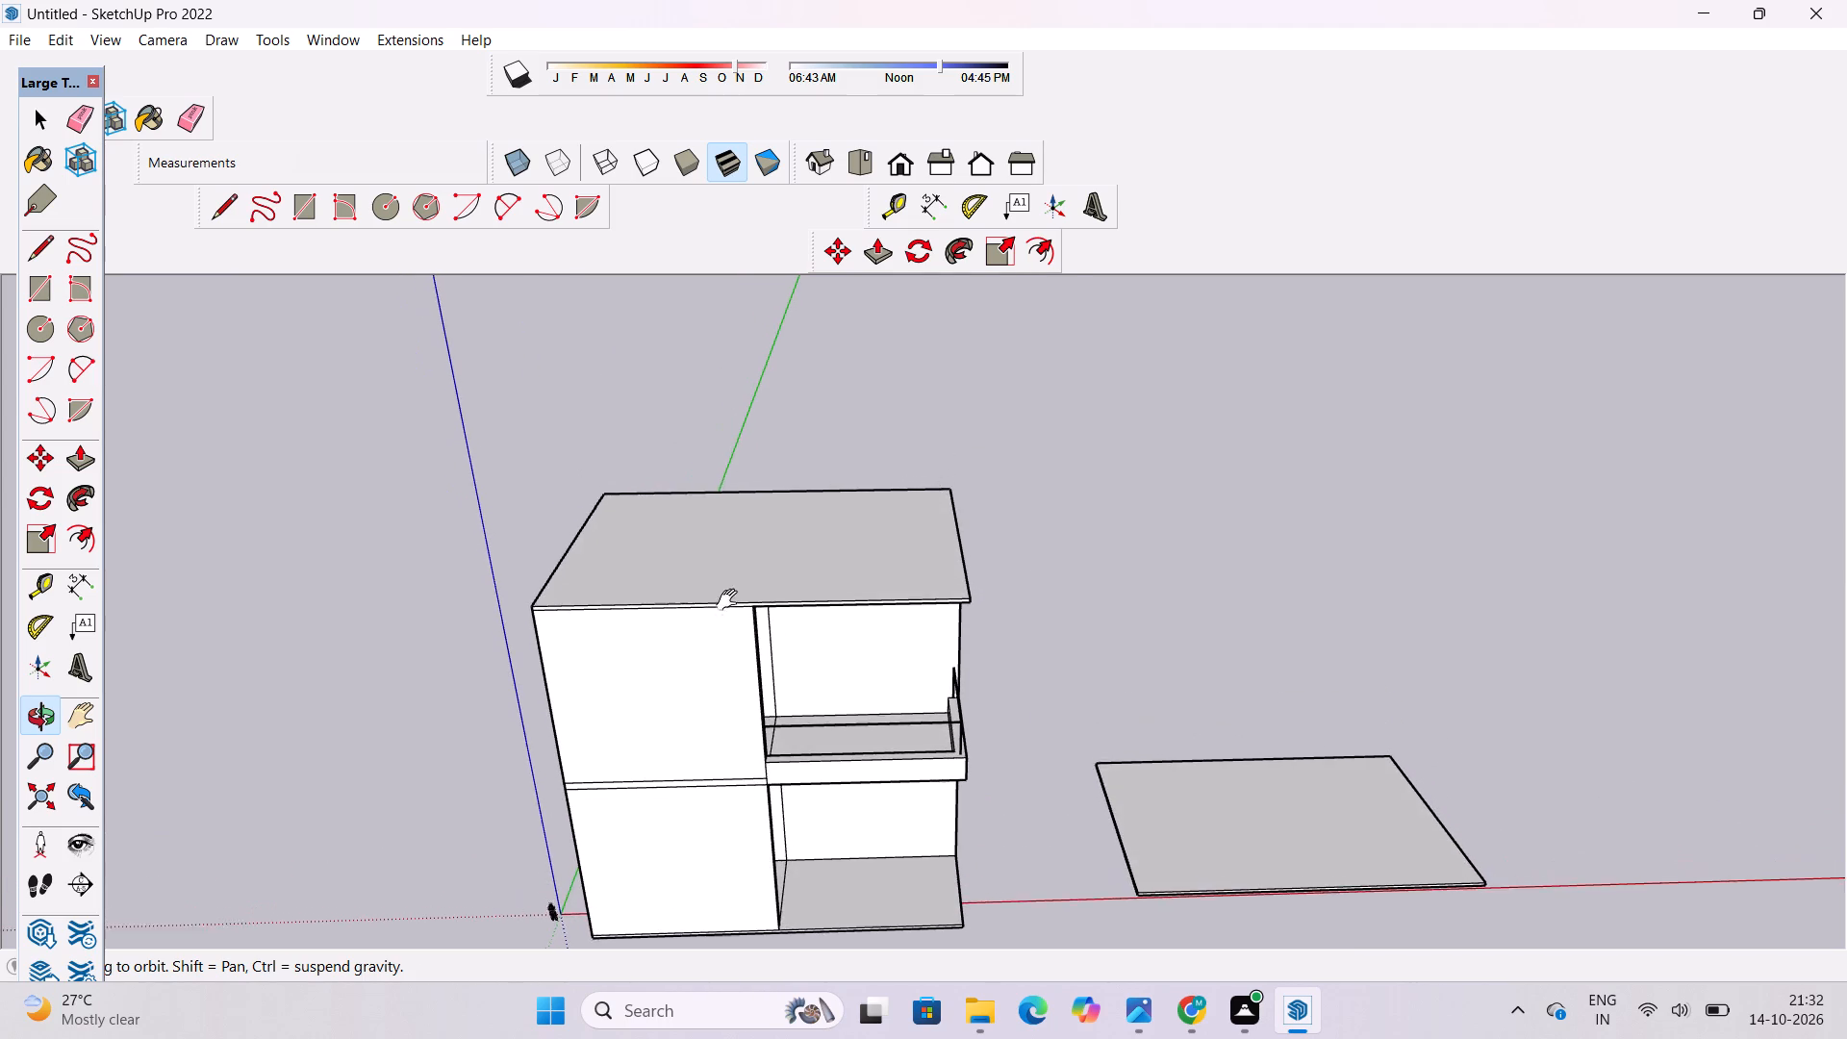
left_click_drag(731, 600, 735, 640, "shift")
scroll(740, 624, "up", 5, "shift")
left_click_drag(743, 601, 750, 681, "shift")
left_click_drag(750, 681, 762, 663, "shift")
key("t")
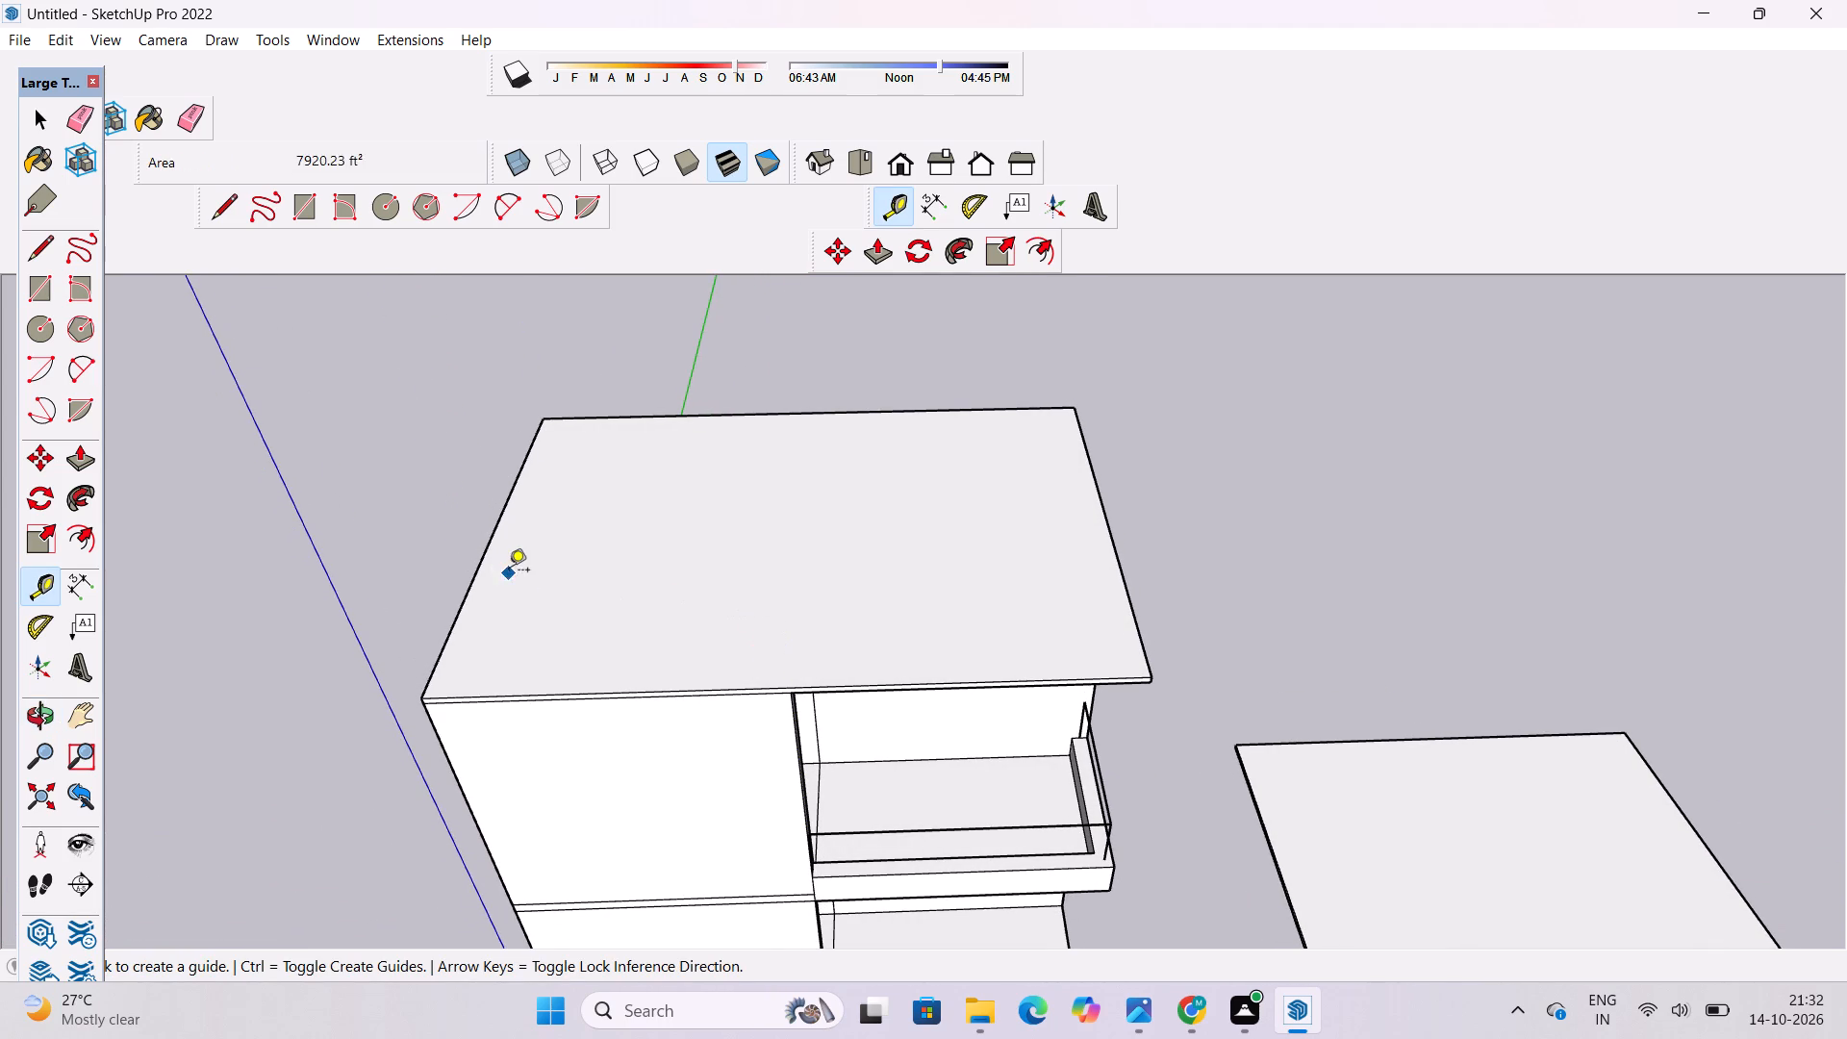
left_click(494, 534)
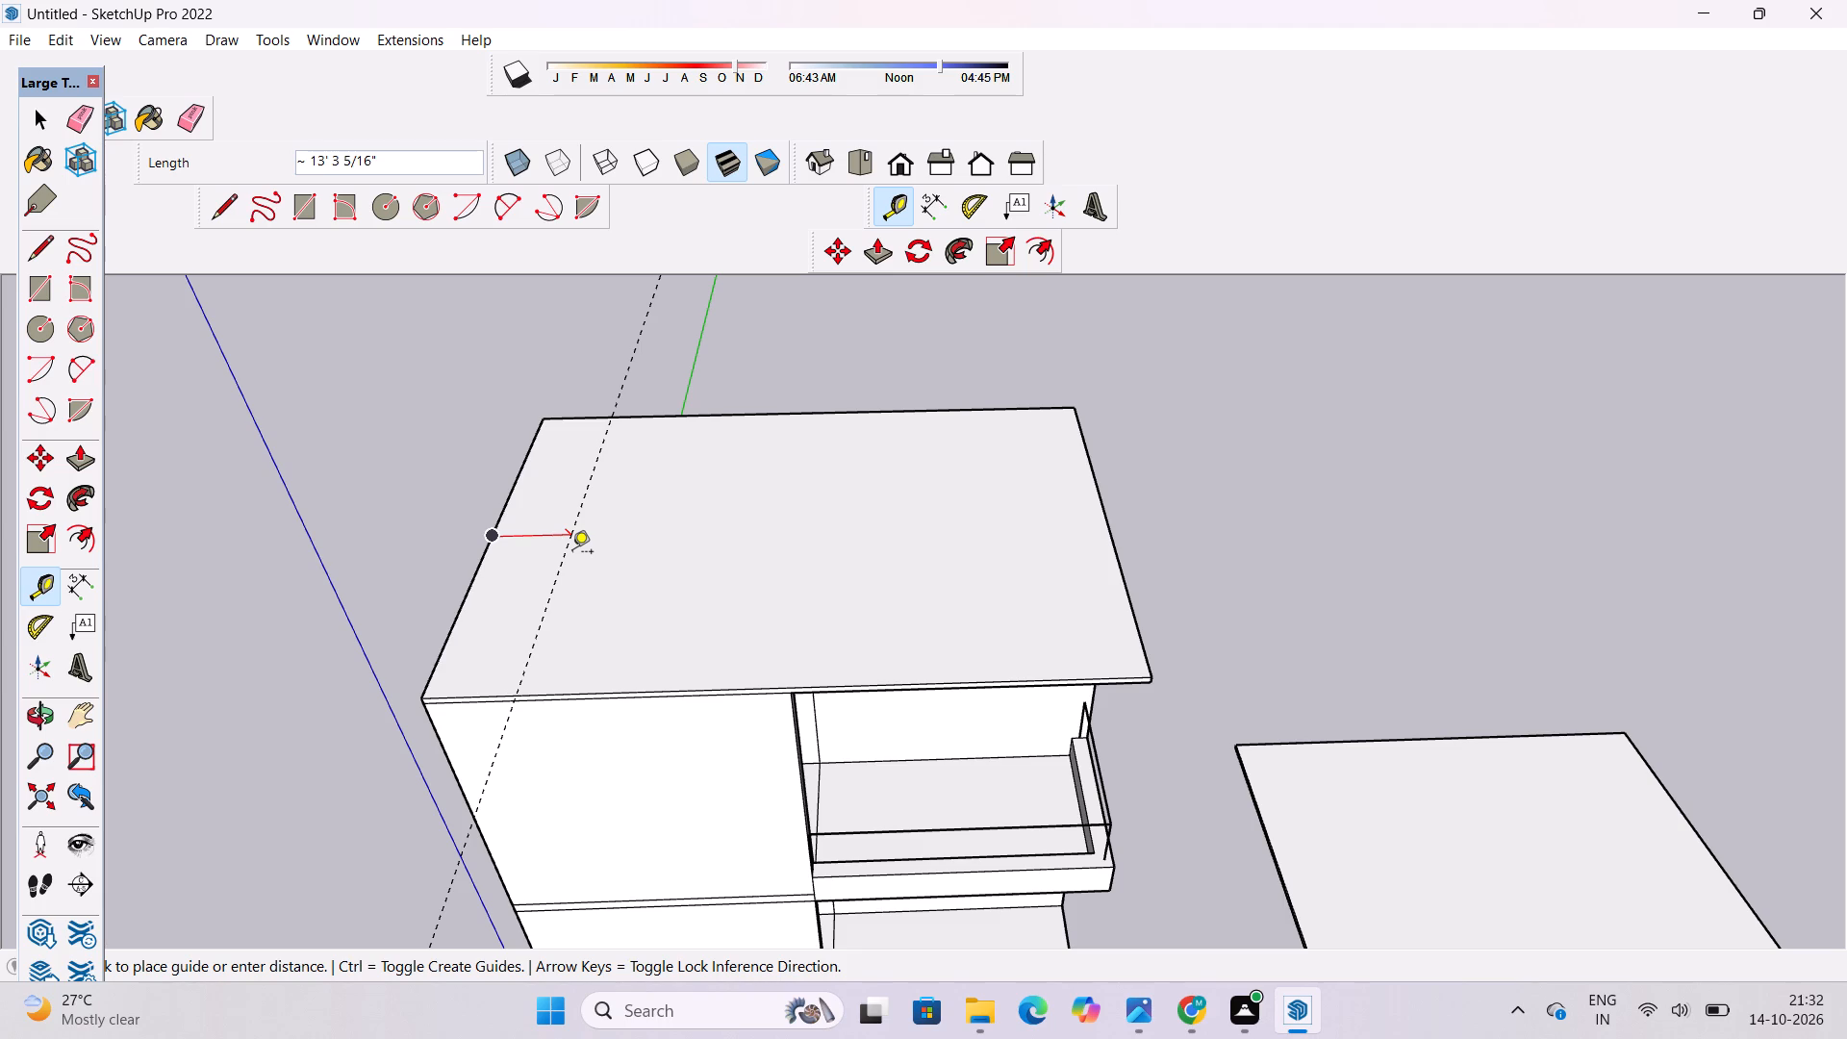
type("5'")
key("Return")
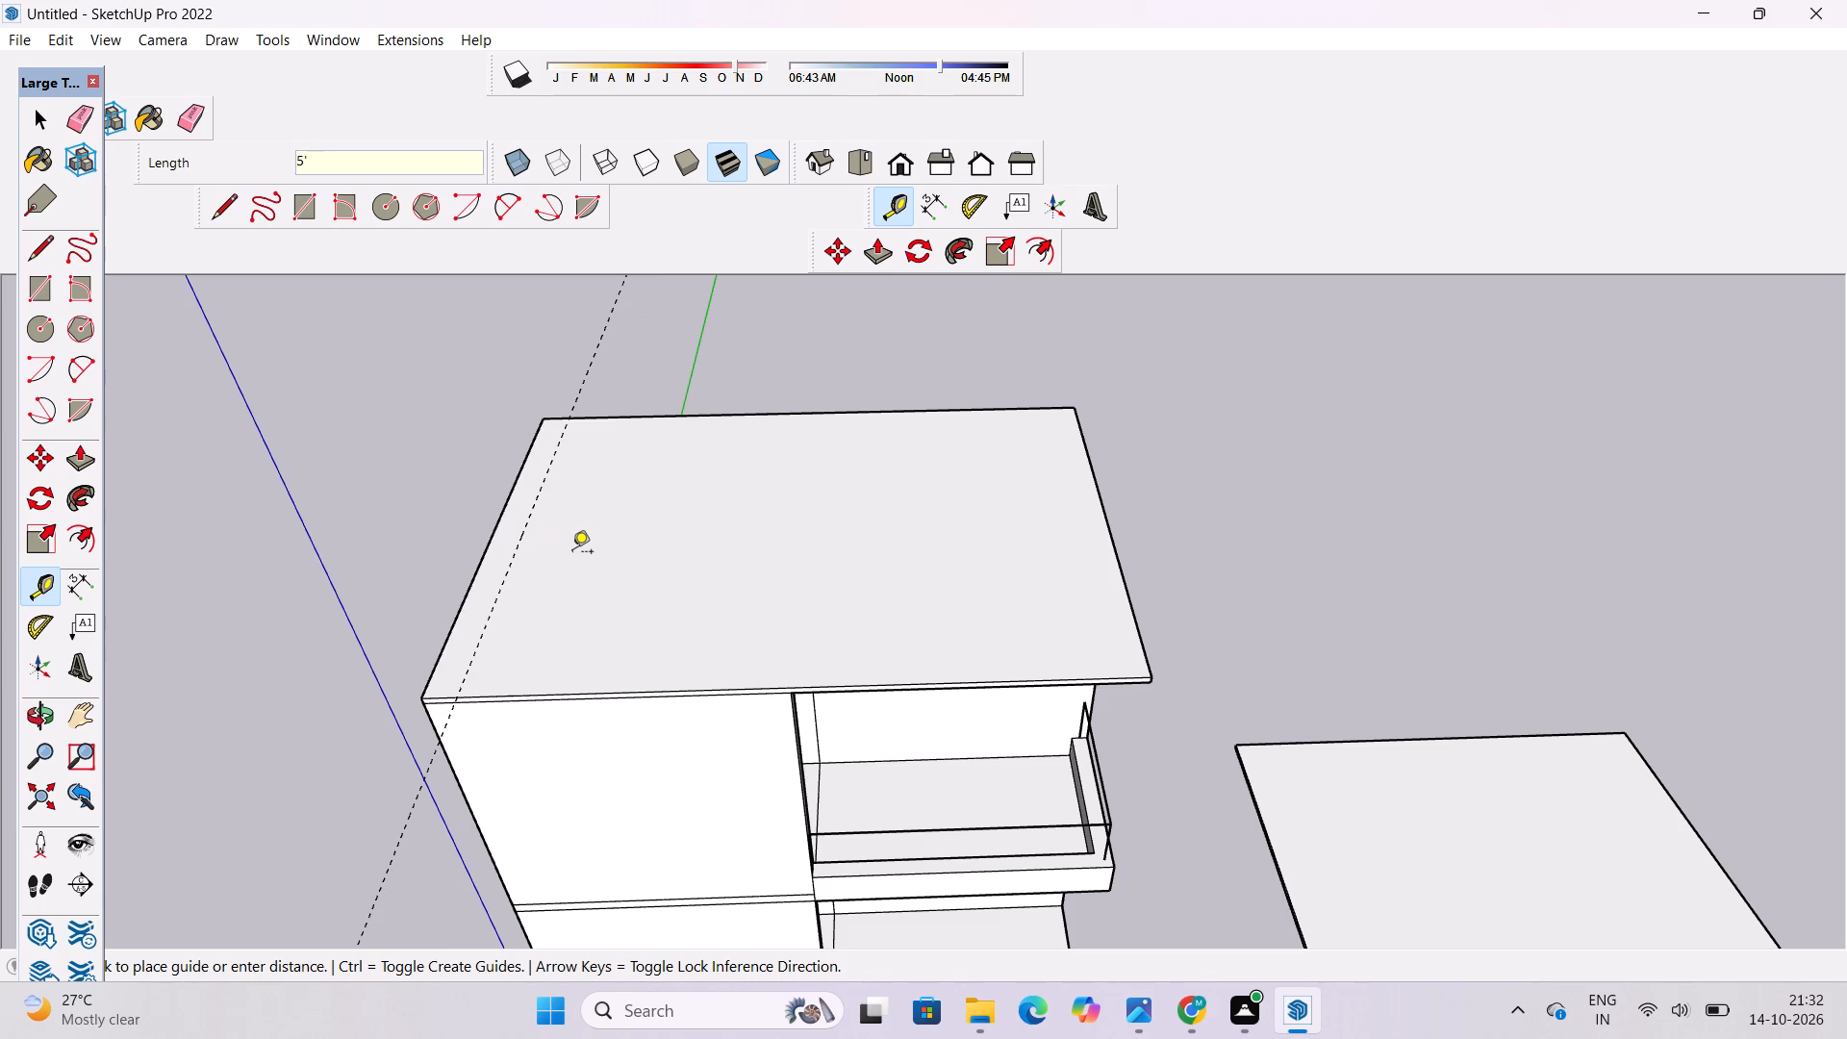
Place a guide on the roof slab 5' in from its front edge, starting above the dividing wall.
scroll(579, 550, "down", 3)
scroll(758, 613, "up", 4)
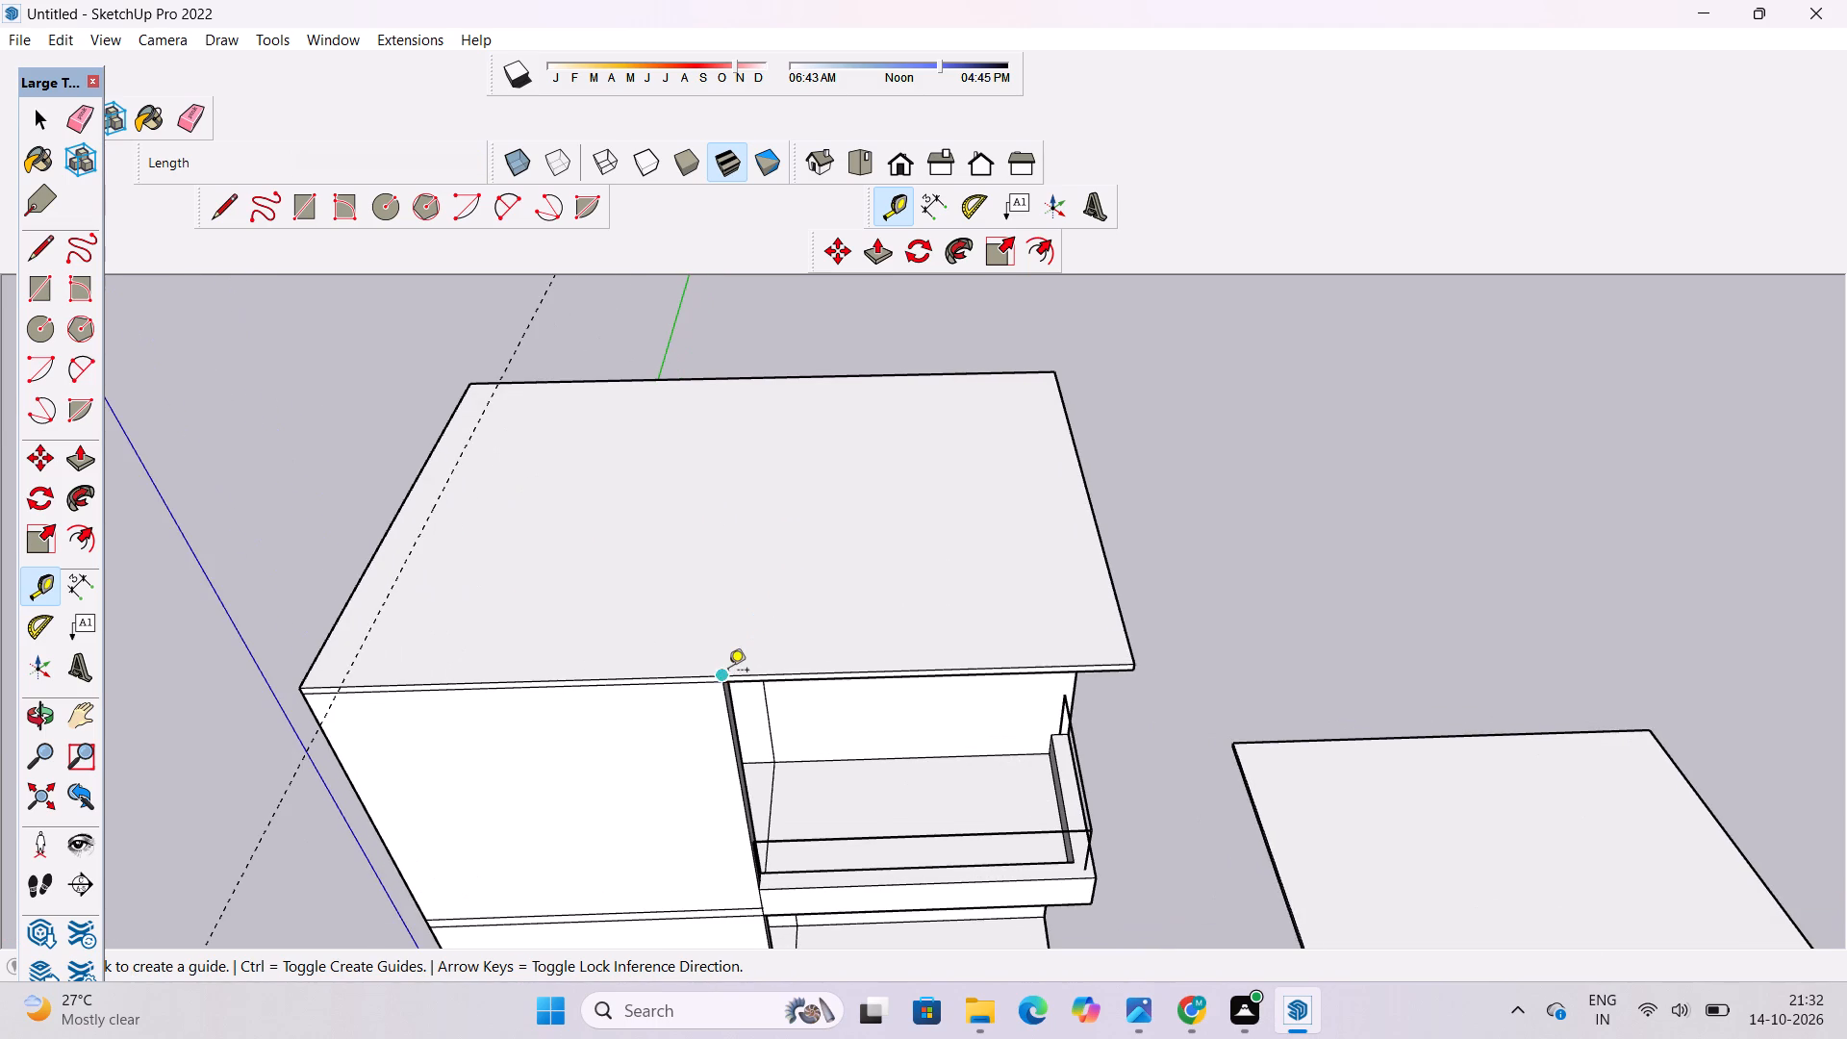
scroll(728, 672, "up", 7)
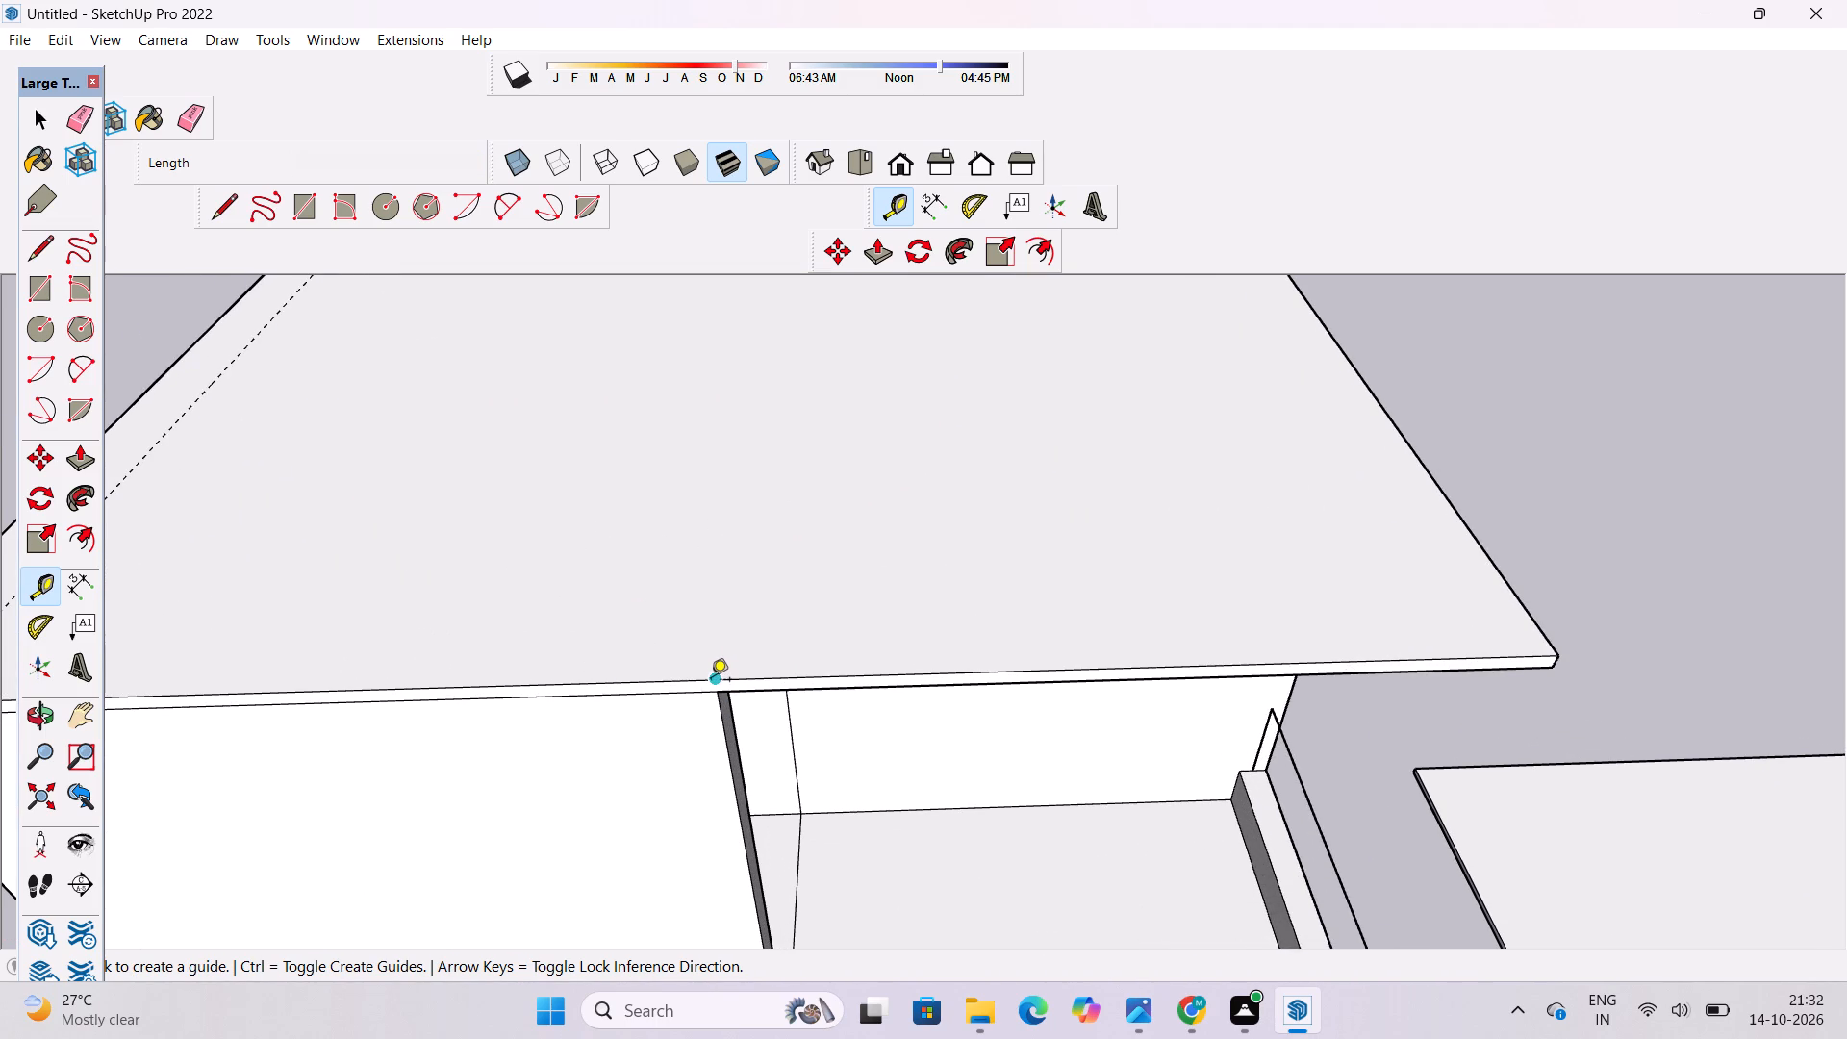
left_click(711, 681)
scroll(709, 678, "down", 7)
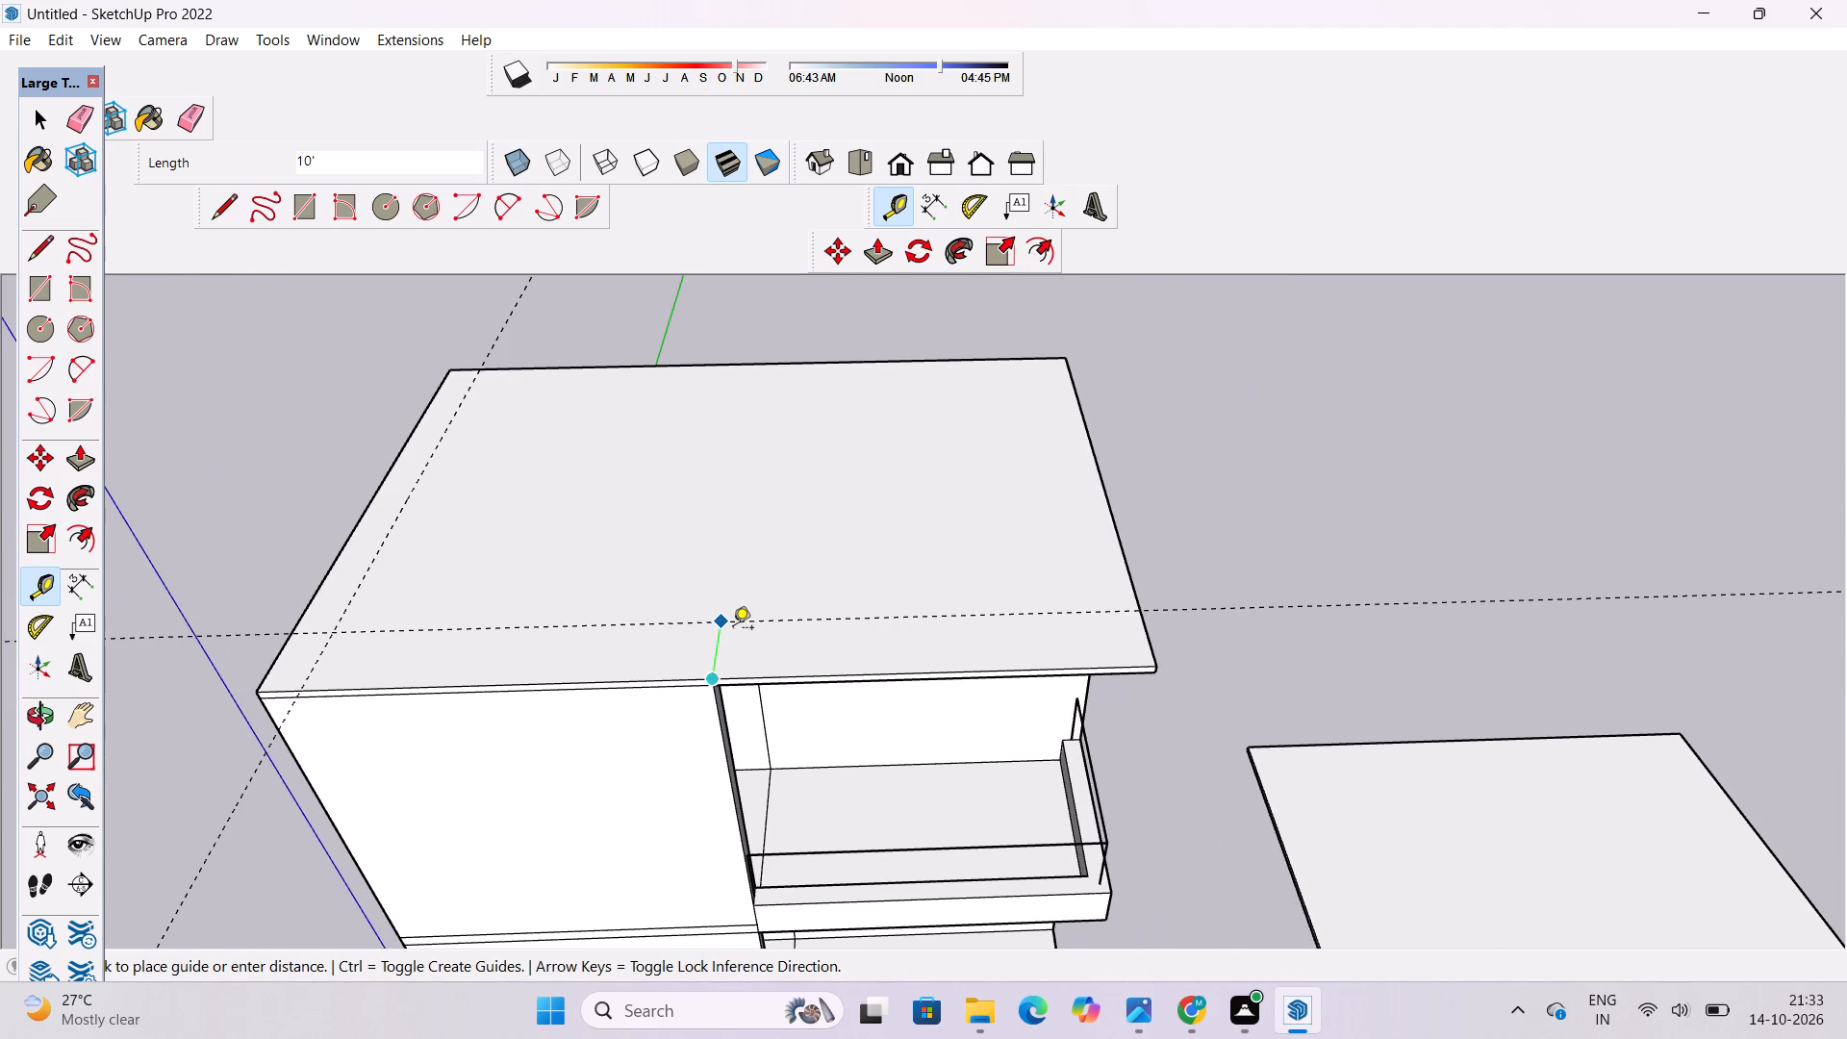
type("5'")
key("Return")
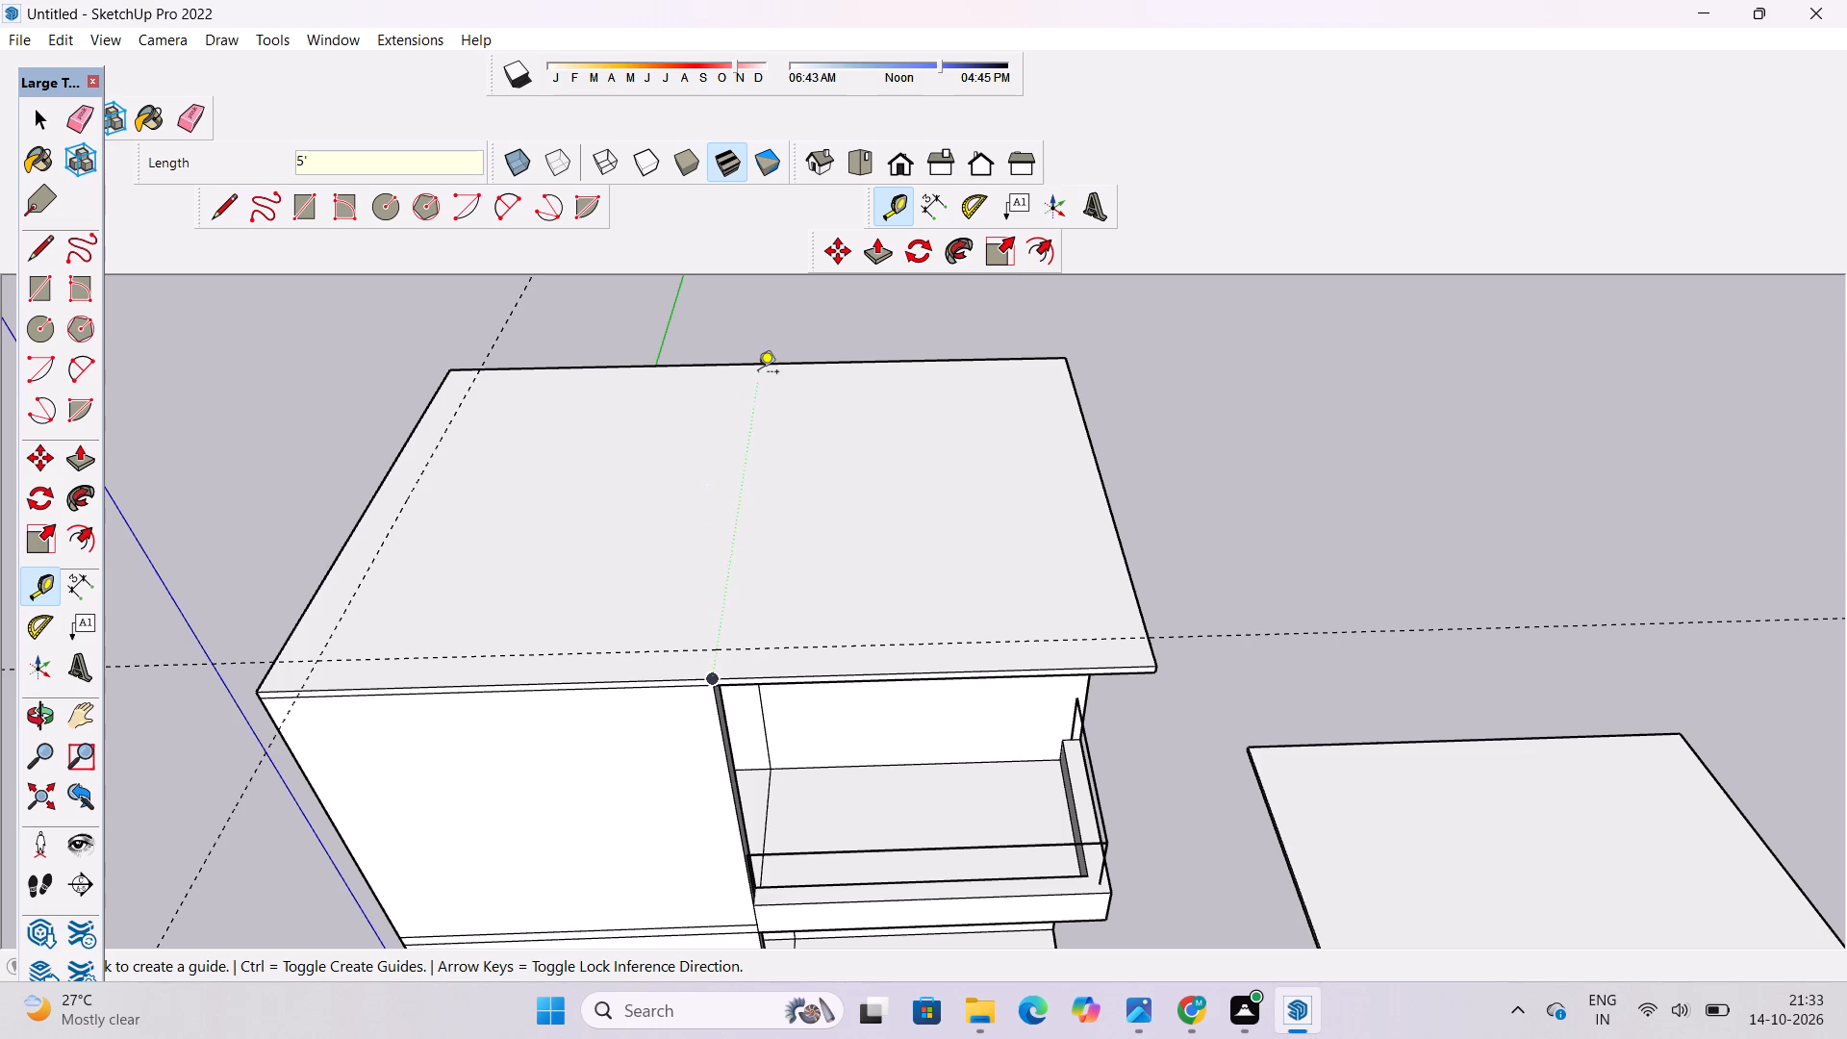
Place guides on the roof slab 5' in from its rear edge and 5' in from its balcony-side edge.
scroll(764, 363, "up", 5)
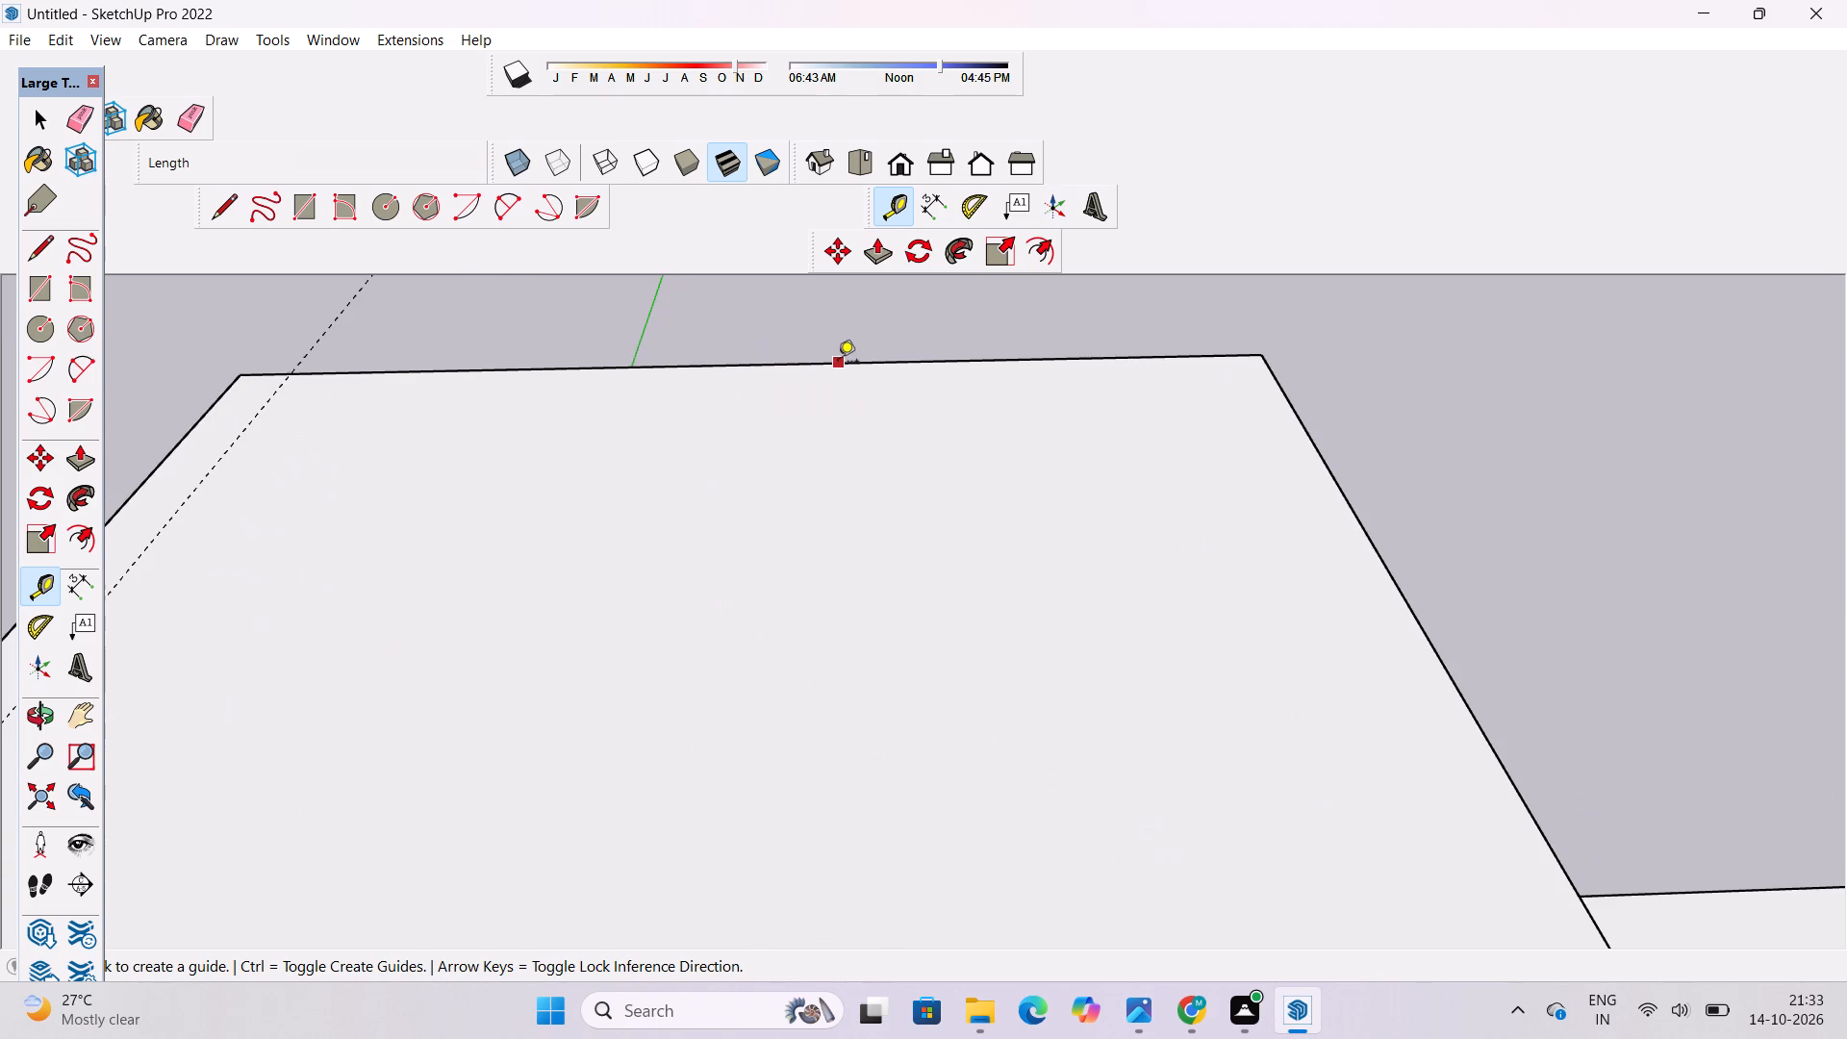
left_click(838, 363)
scroll(838, 363, "down", 9)
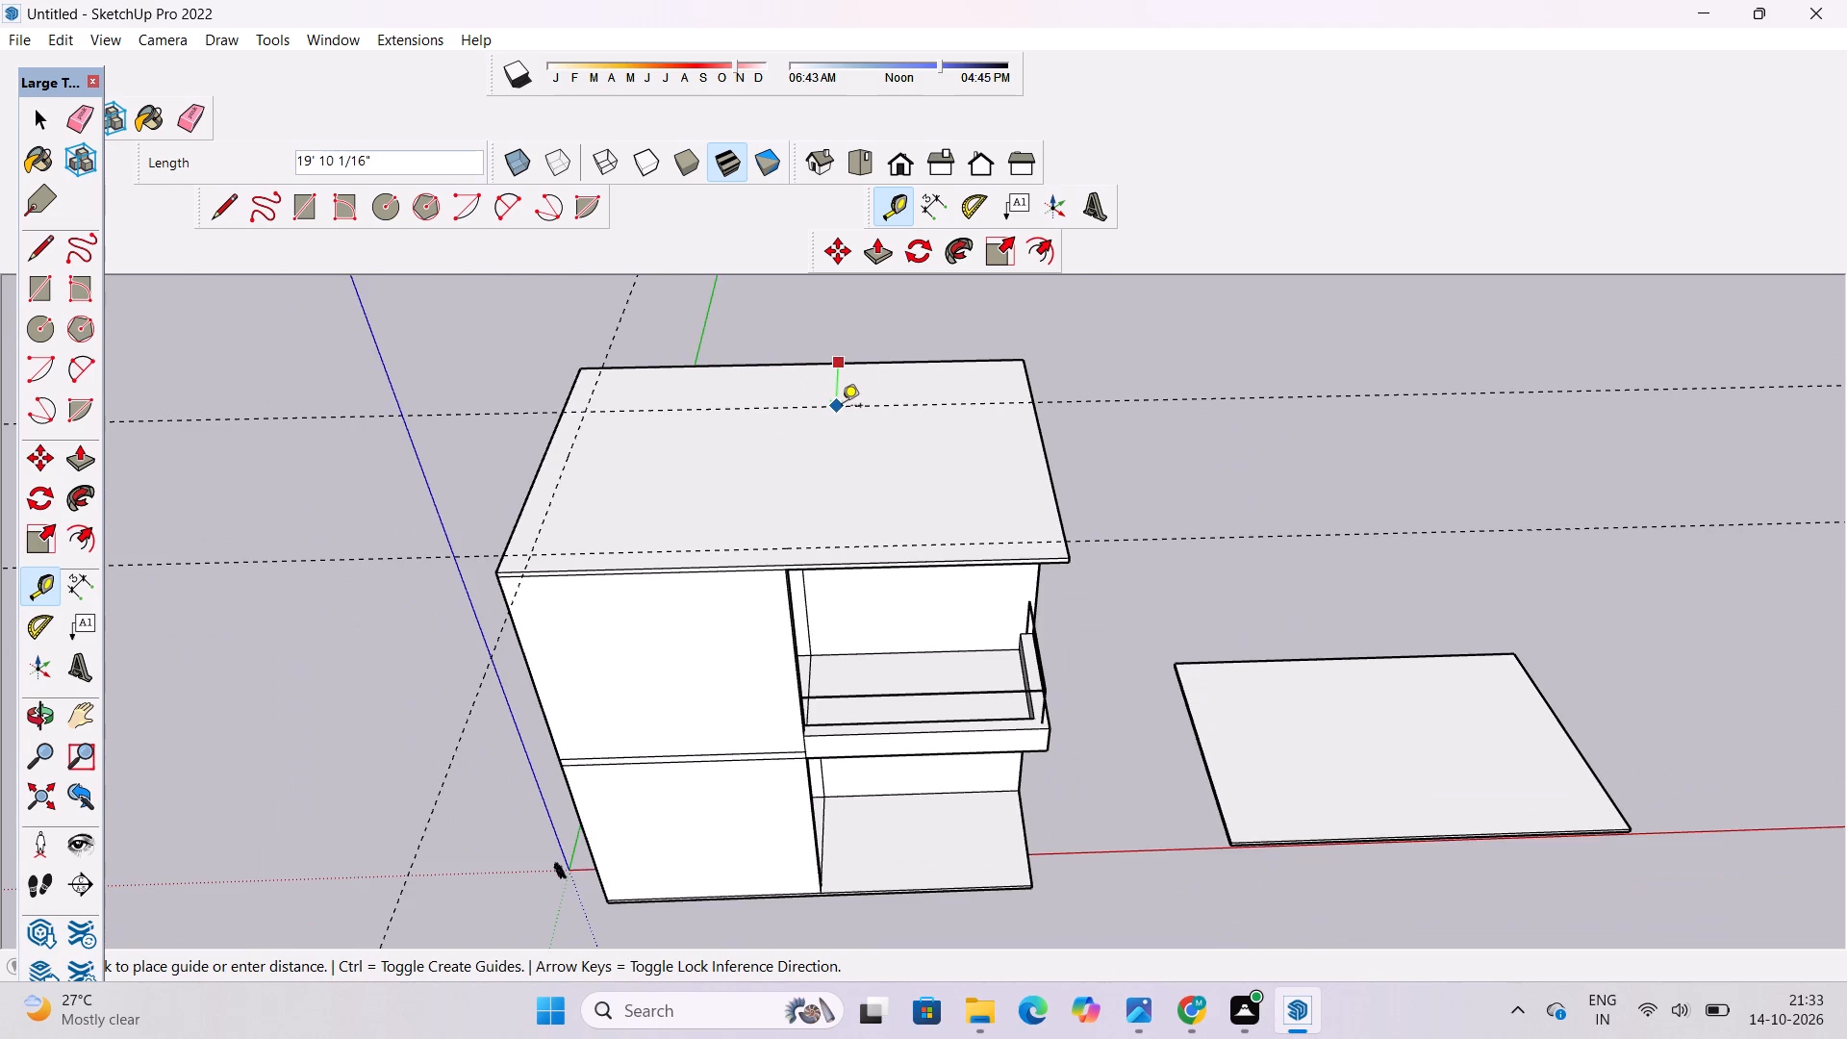
type("5'")
key("Return")
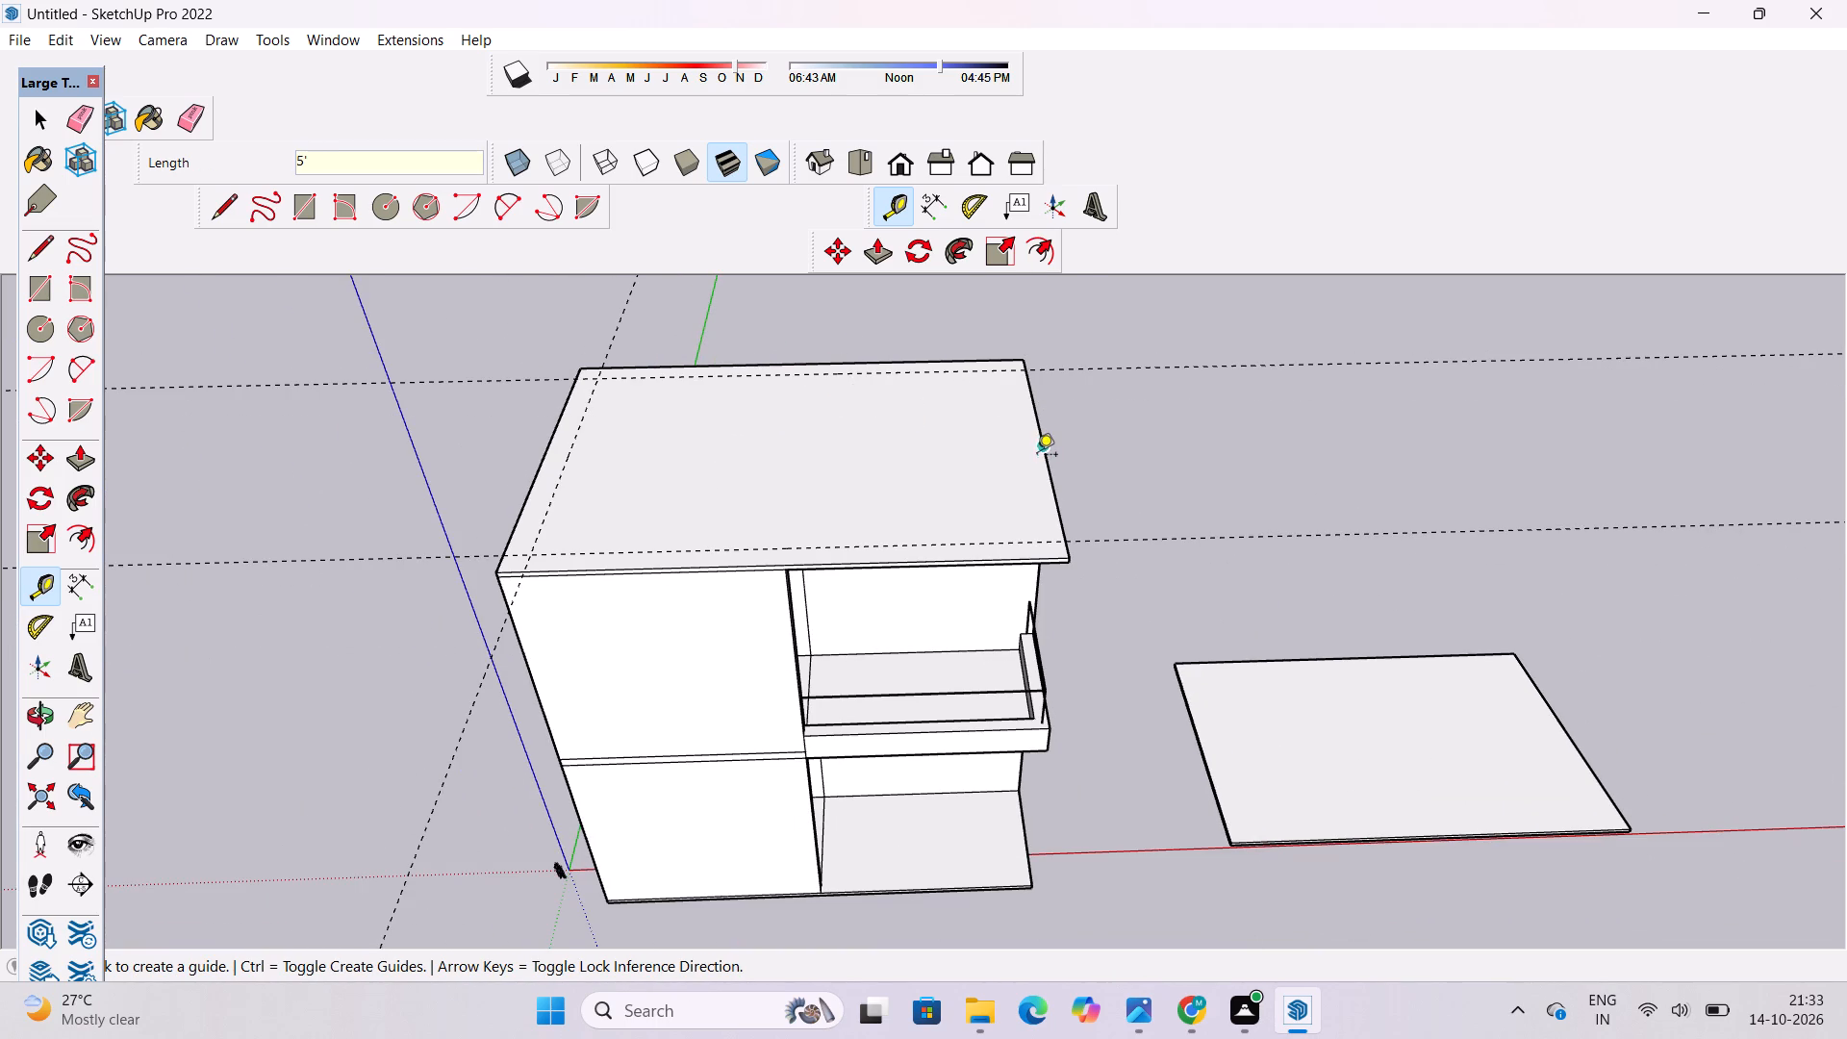
left_click(1042, 448)
type("5'")
key("Return")
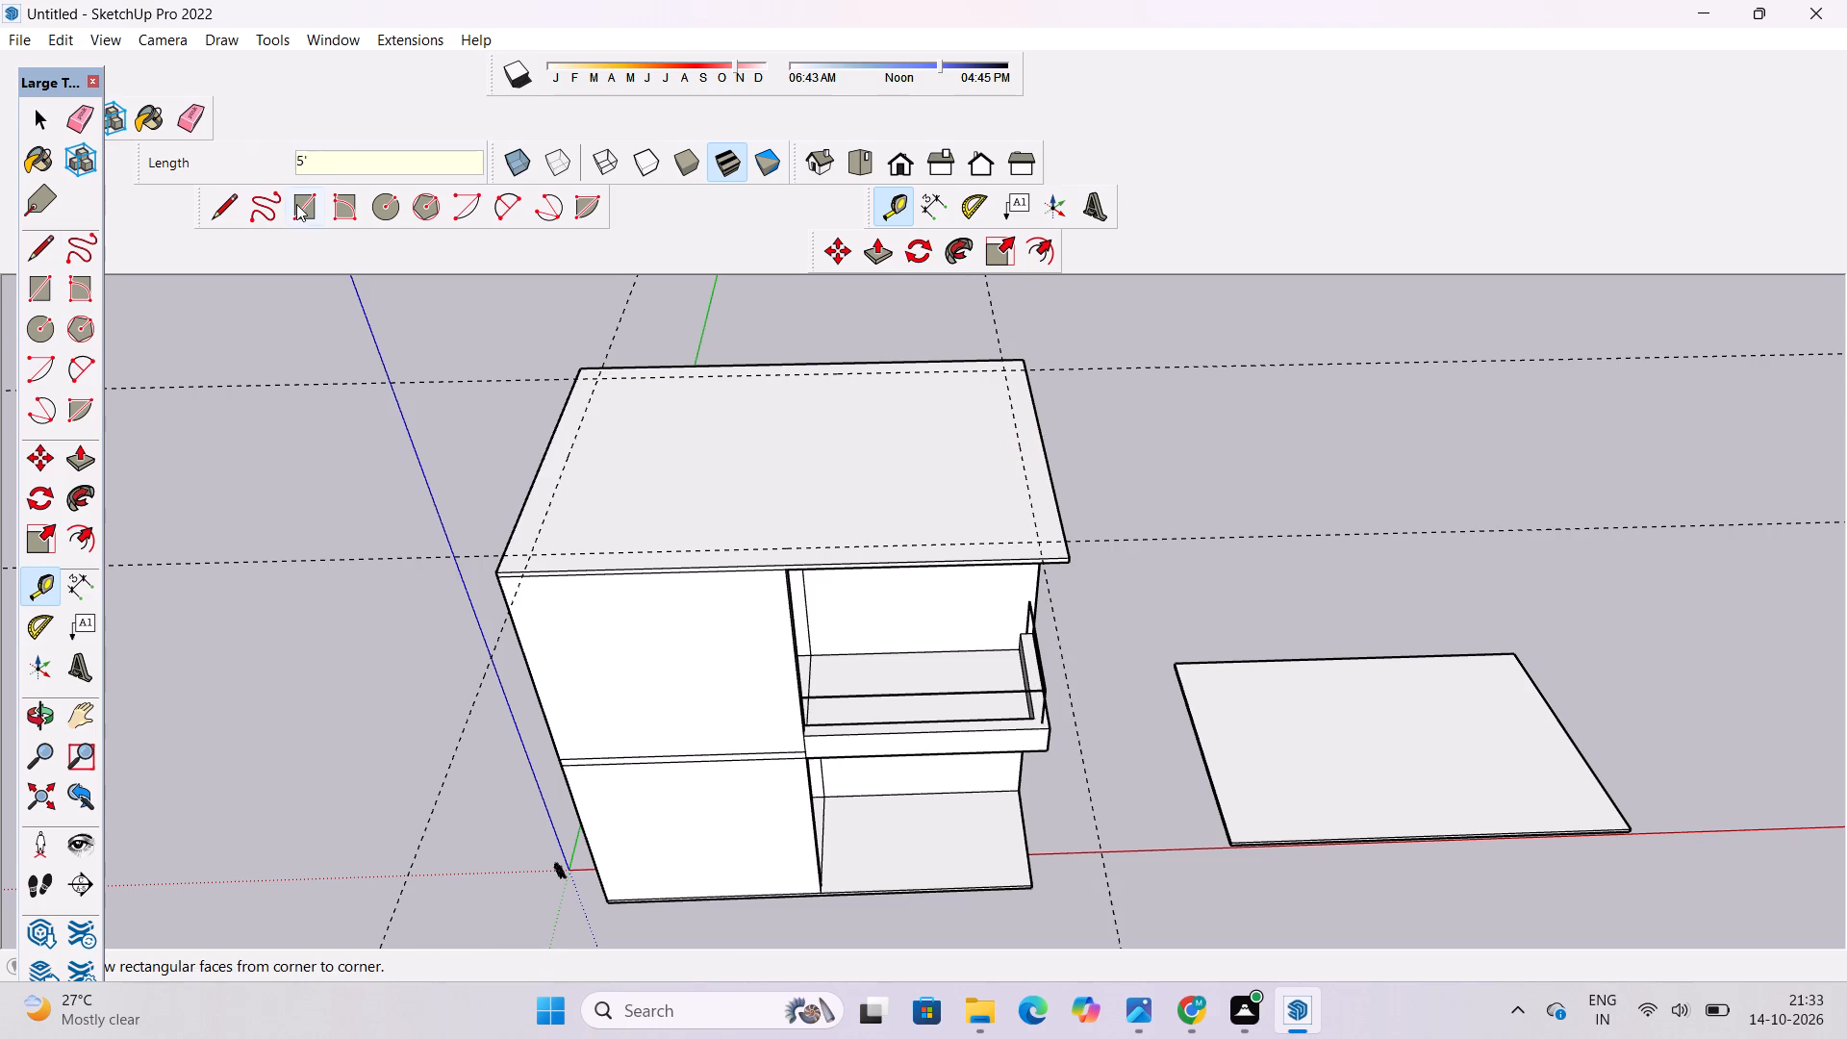
Draw a rectangle about 94' 3" by 66' on the roof slab between opposite guide intersections.
left_click(294, 206)
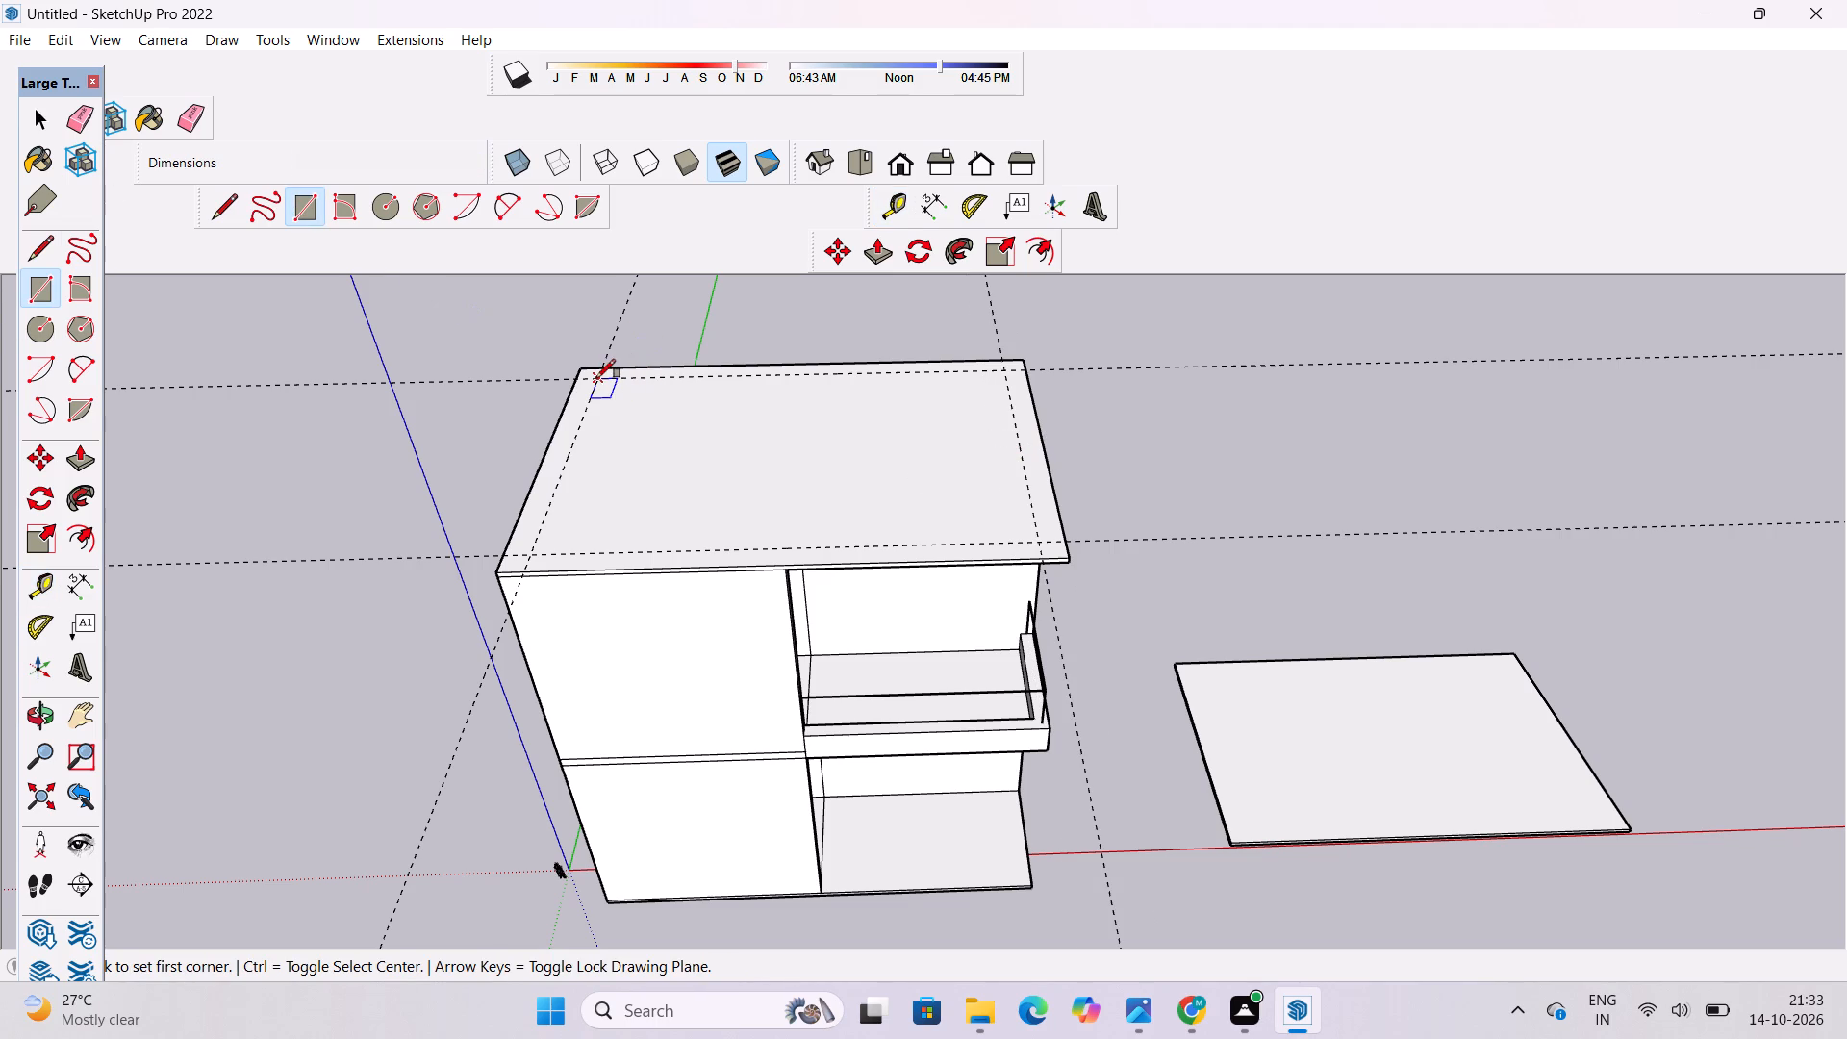
left_click(595, 379)
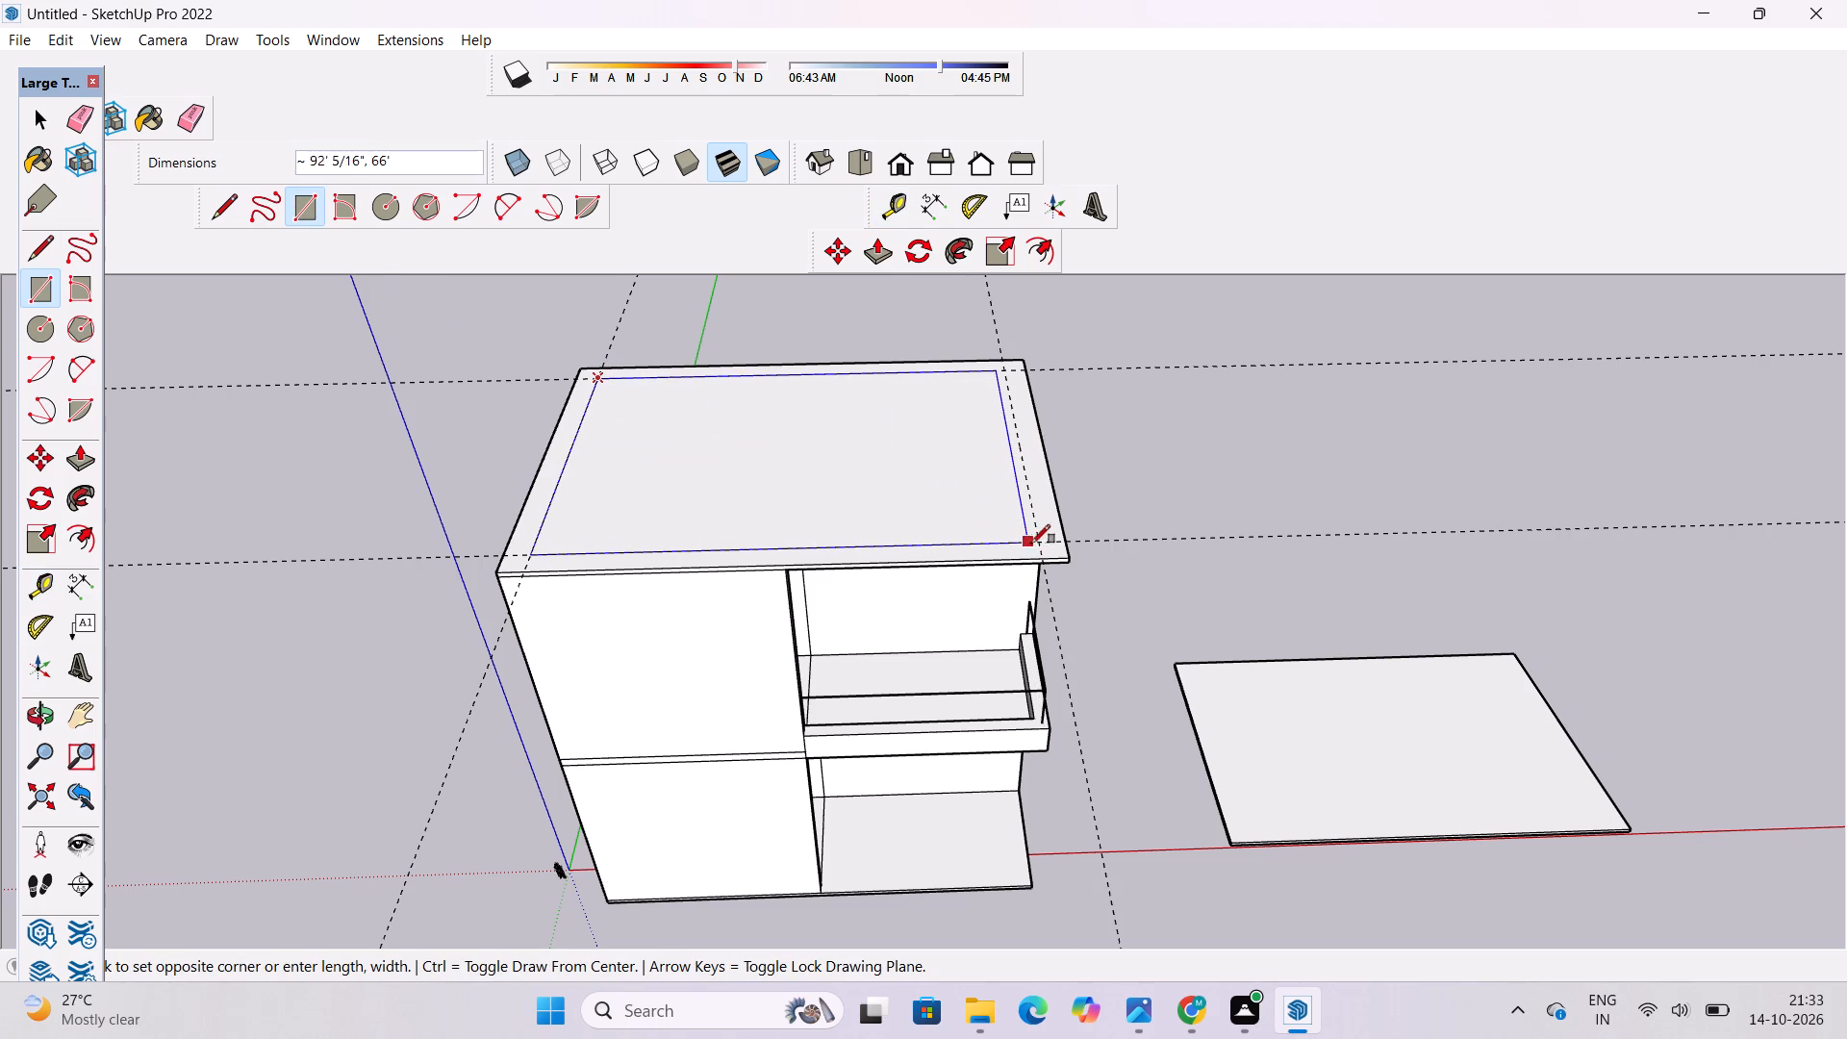
left_click(1035, 542)
Erase all four guides around the roof slab, keeping the inset rectangle.
left_click(192, 118)
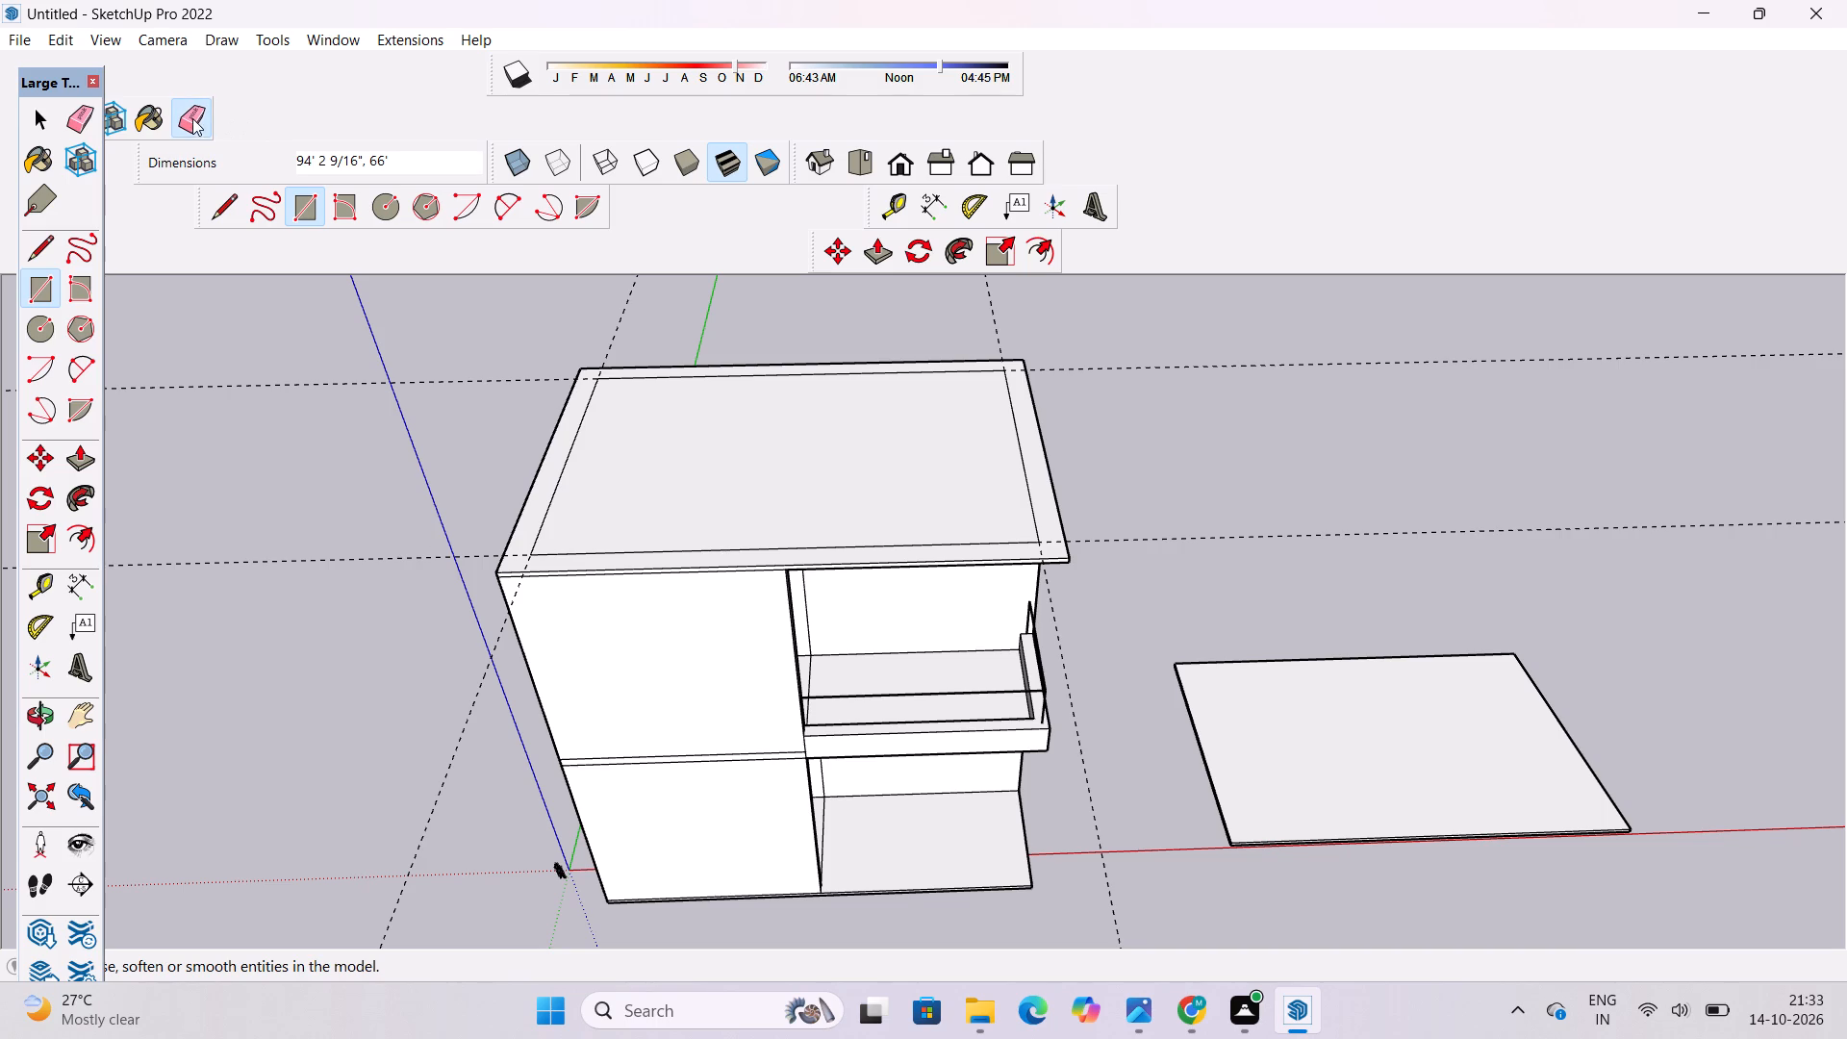
left_click_drag(476, 342, 486, 388)
left_click_drag(413, 493, 412, 566)
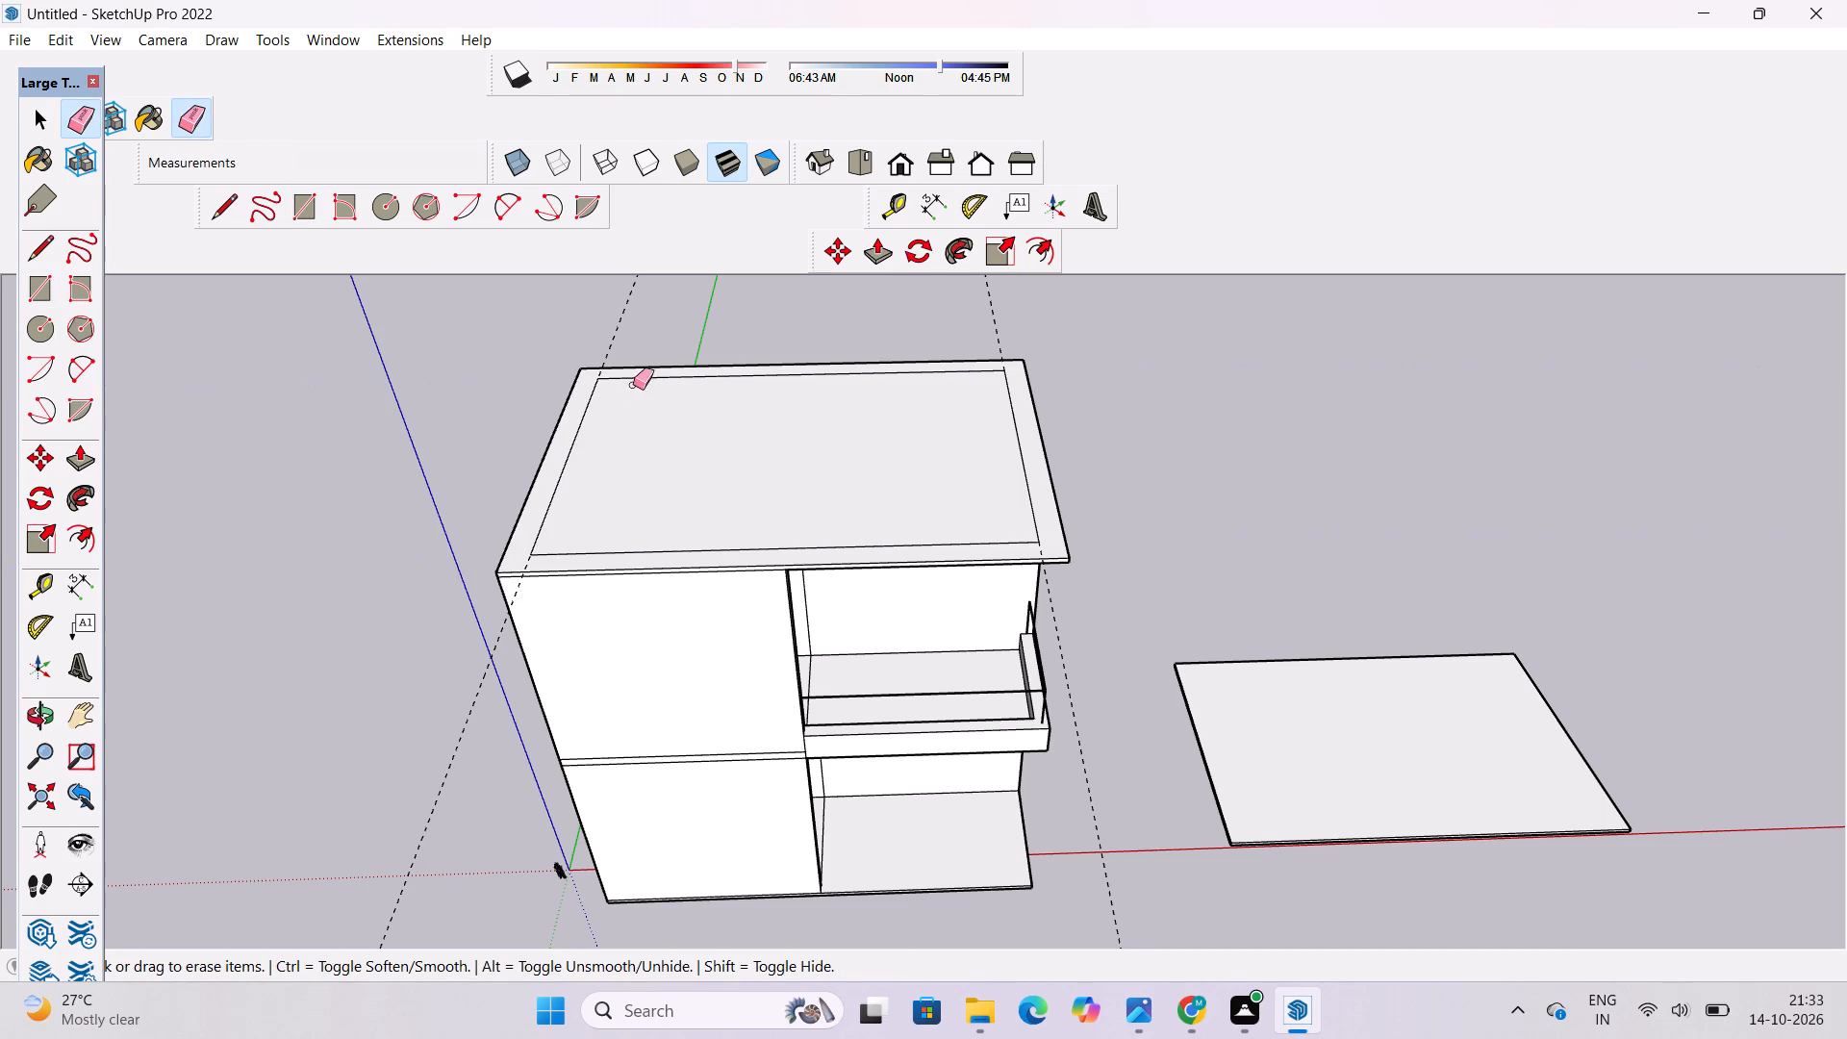
left_click(626, 306)
left_click_drag(1009, 307, 1008, 314)
left_click_drag(1008, 314, 985, 330)
left_click(53, 718)
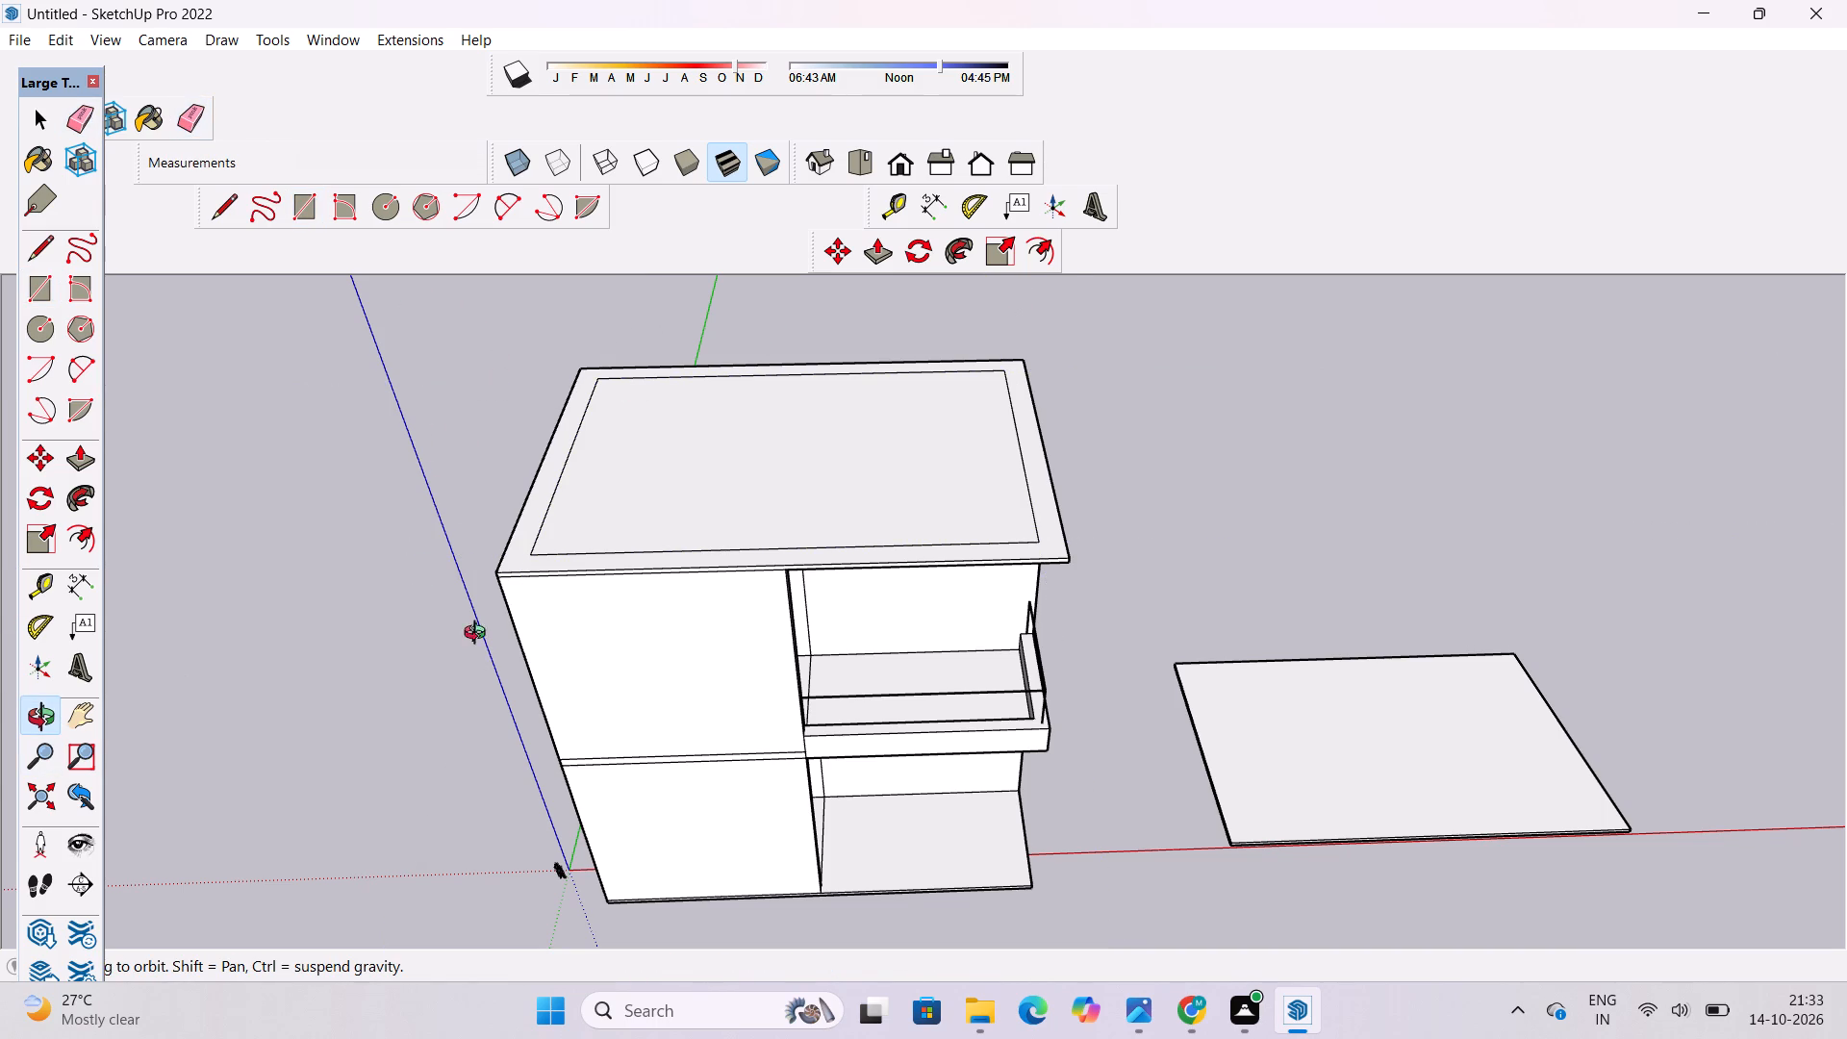
Examine the two-storey building model and the detached slab beside it from several angles.
scroll(751, 570, "down", 6)
scroll(656, 611, "up", 5)
left_click_drag(573, 620, 544, 743)
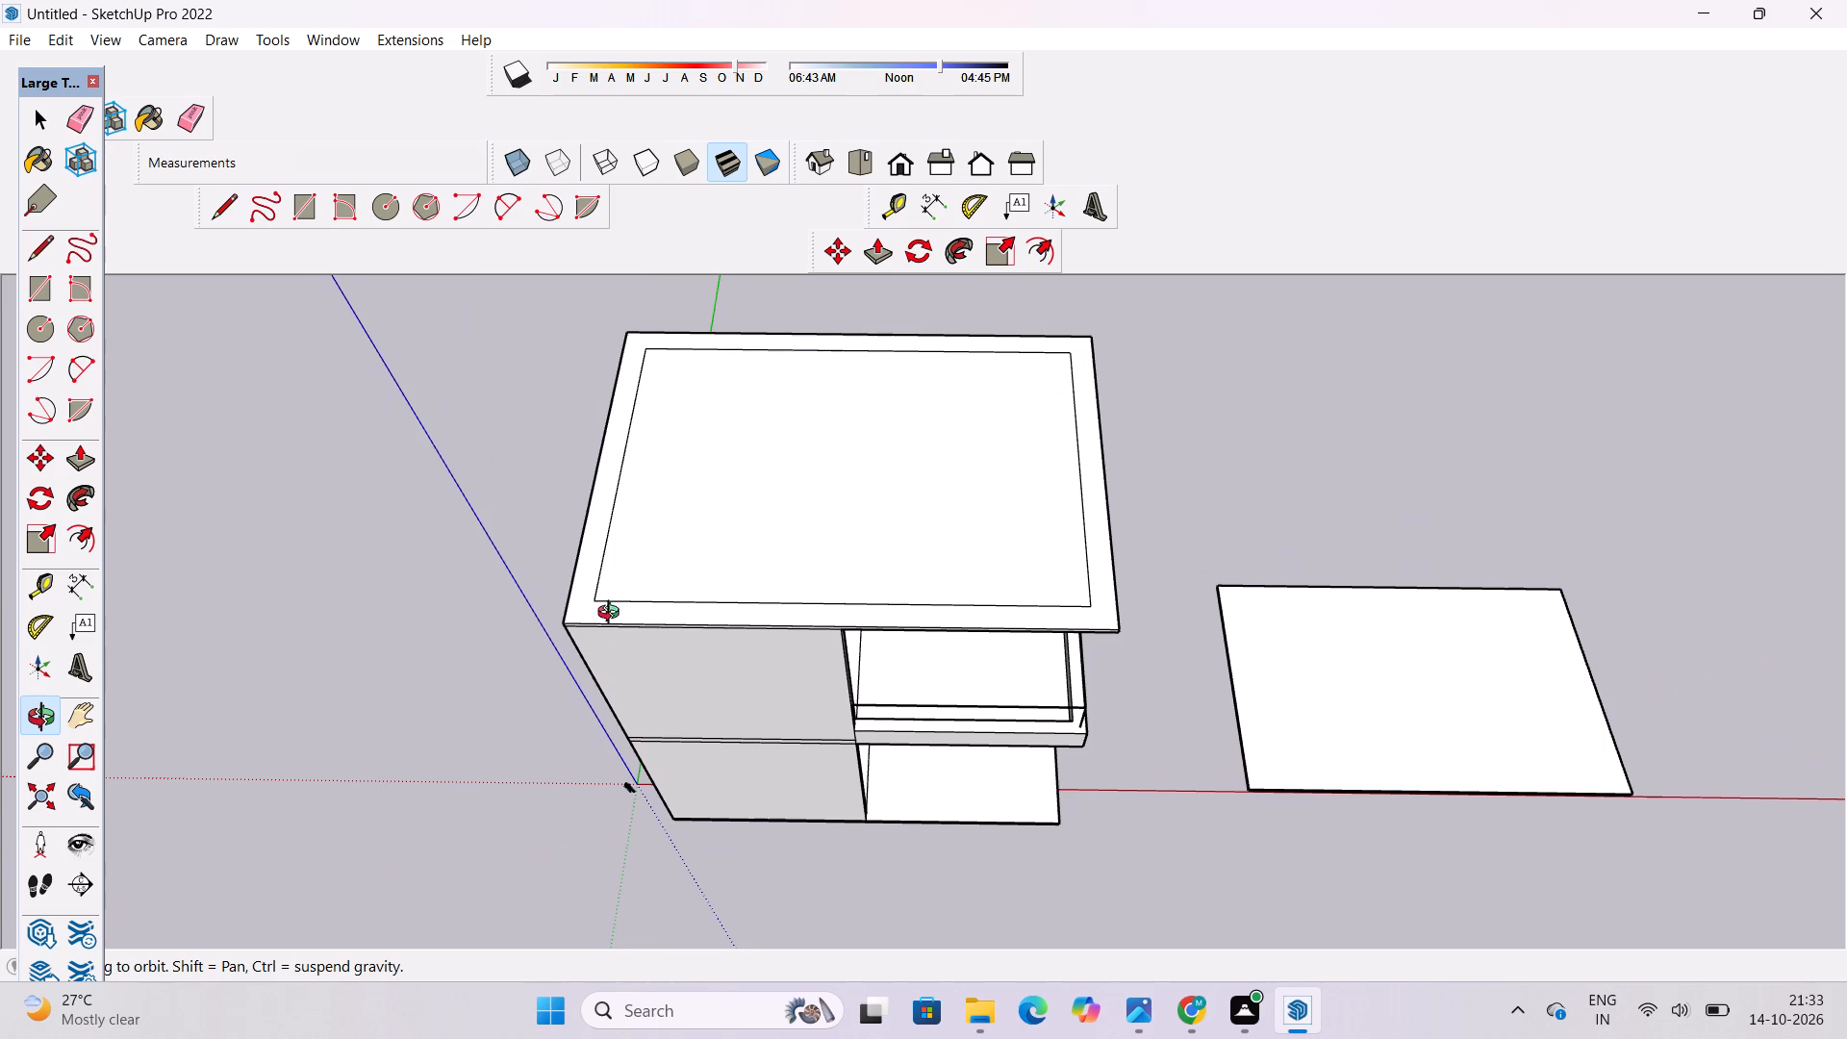
key("o")
left_click_drag(928, 588, 840, 586)
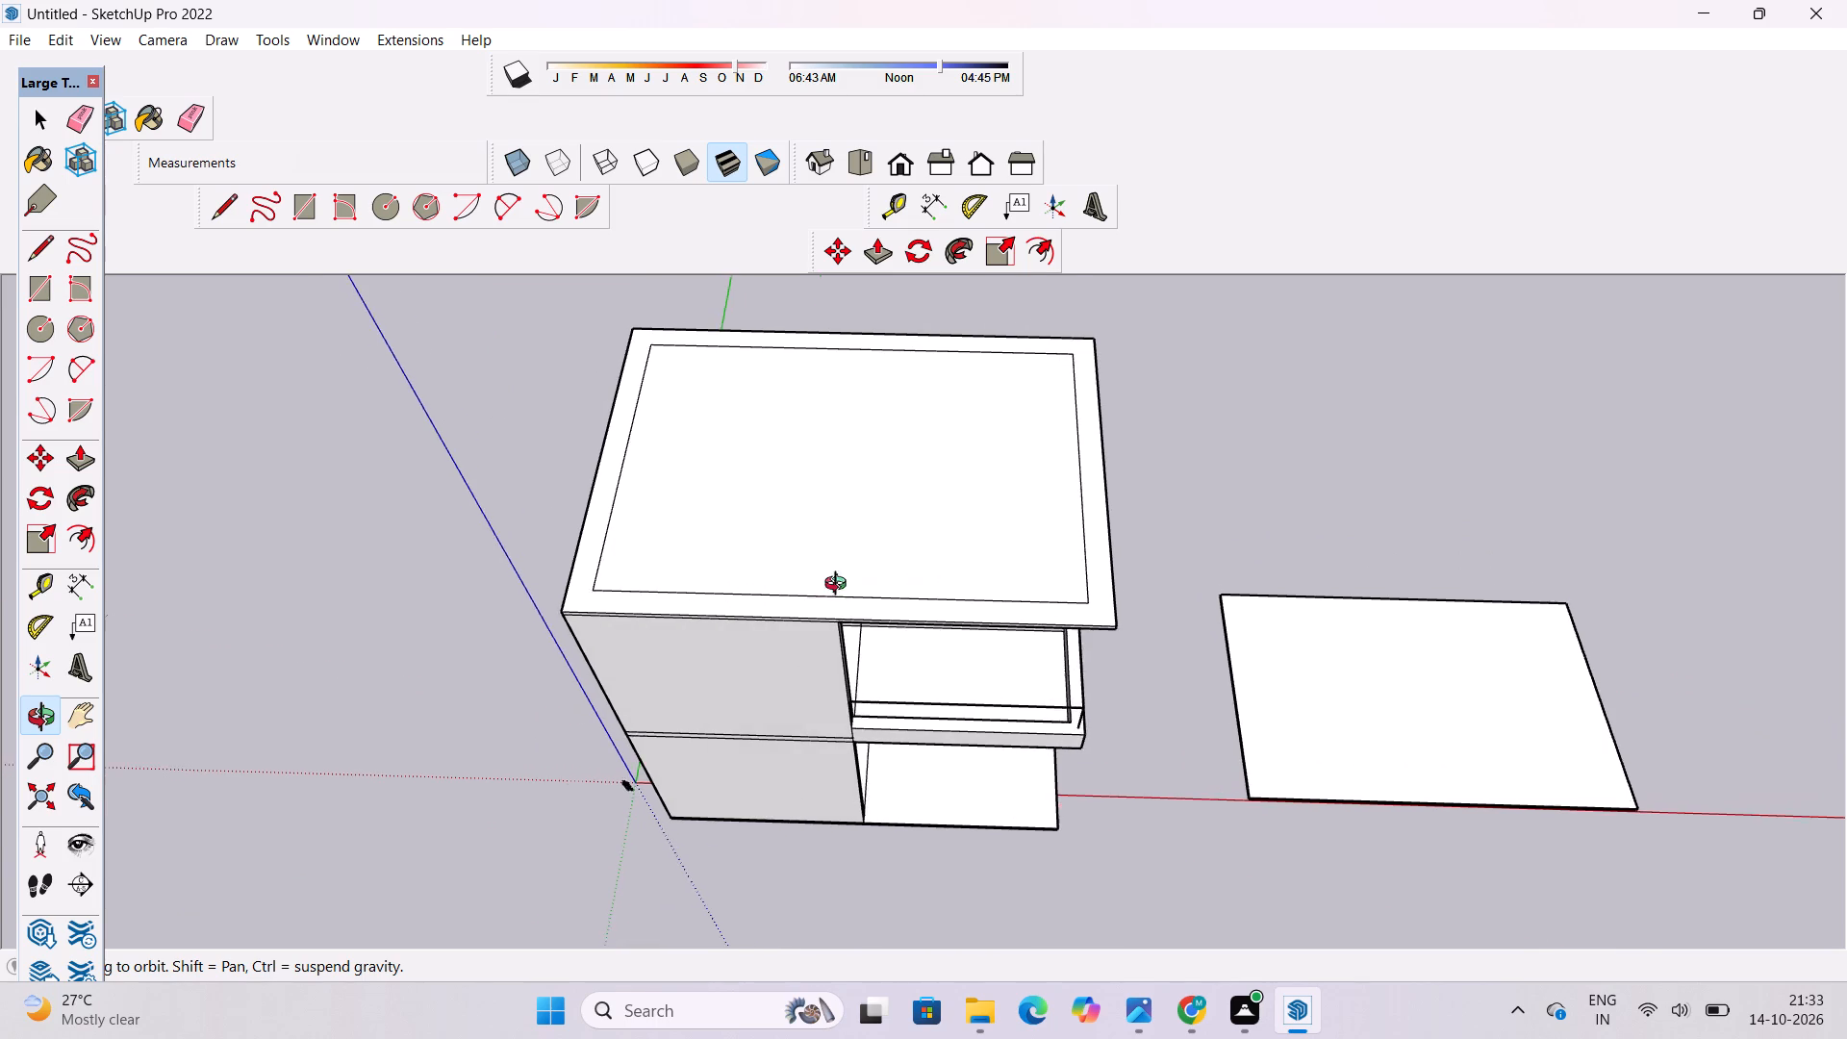
left_click_drag(840, 586, 826, 586)
left_click_drag(826, 586, 852, 643, "shift")
left_click_drag(854, 647, 975, 440)
scroll(977, 437, "down", 4)
left_click_drag(977, 437, 878, 499)
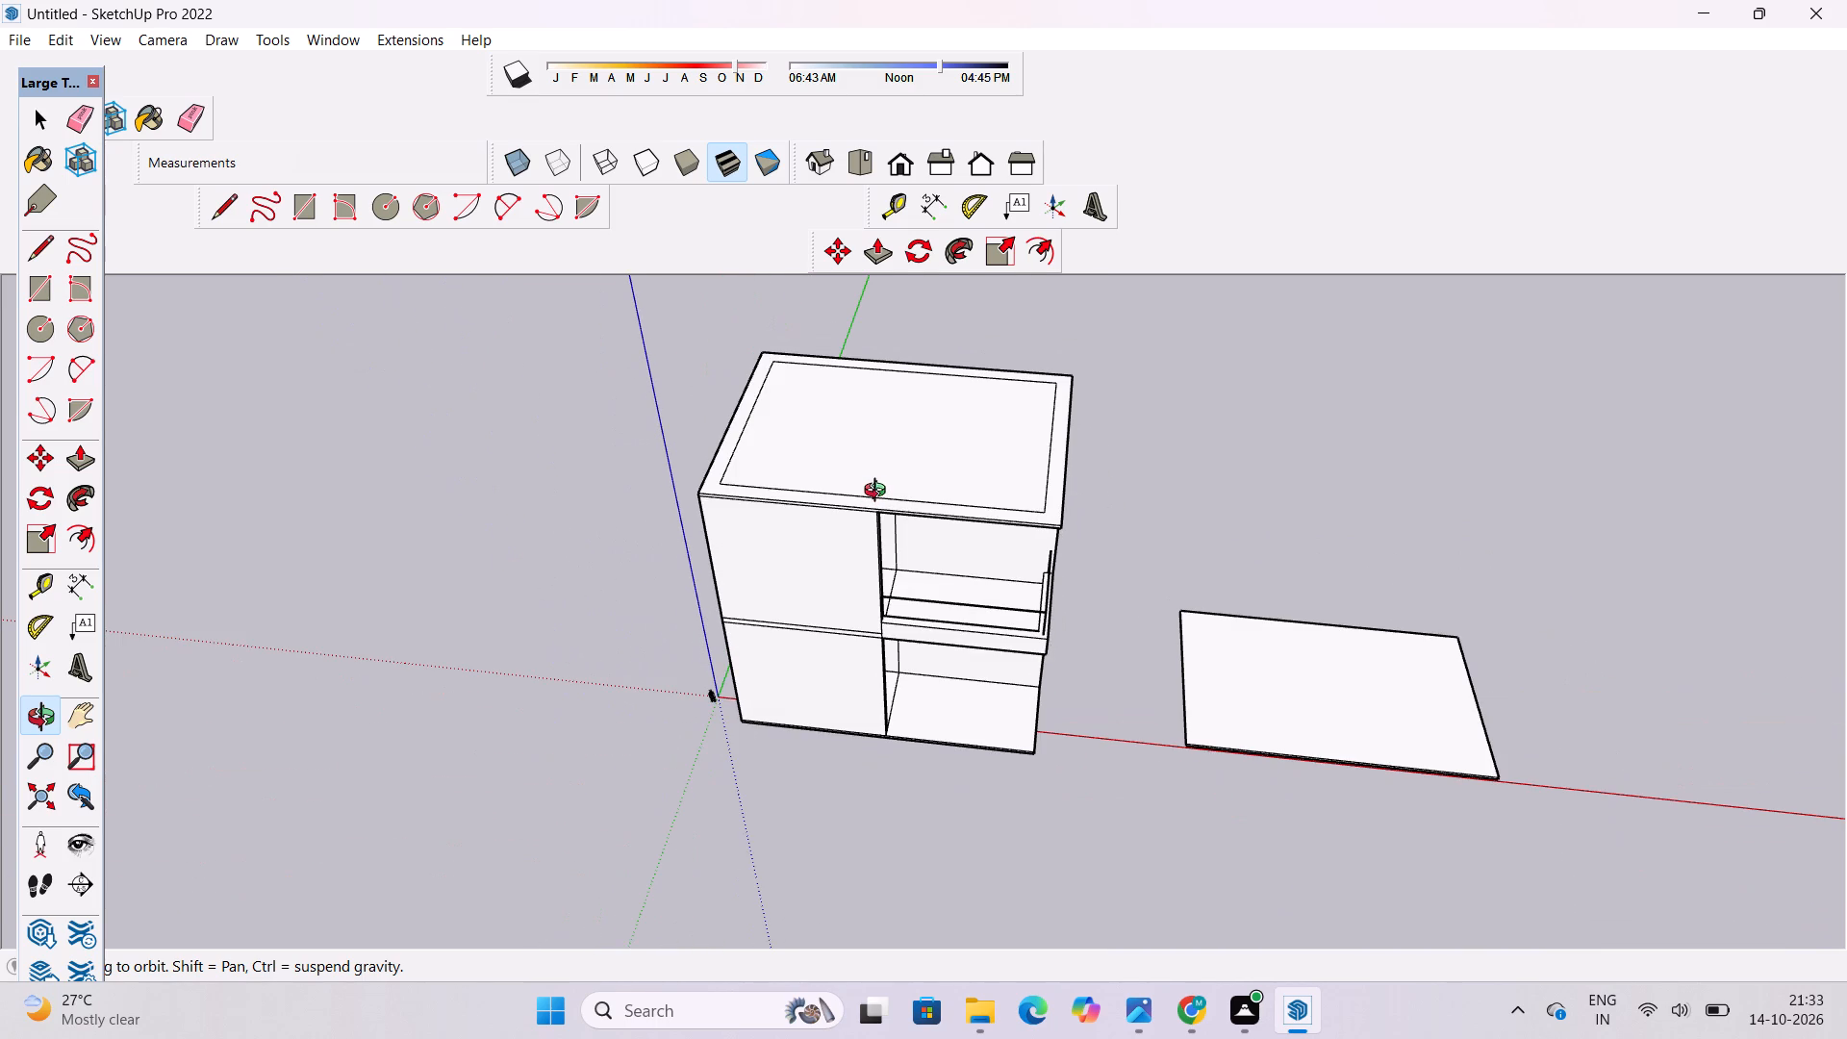
left_click_drag(879, 493, 928, 547)
left_click_drag(931, 580, 952, 500)
scroll(942, 488, "up", 4)
left_click_drag(933, 483, 947, 616, "shift")
left_click_drag(829, 641, 846, 621)
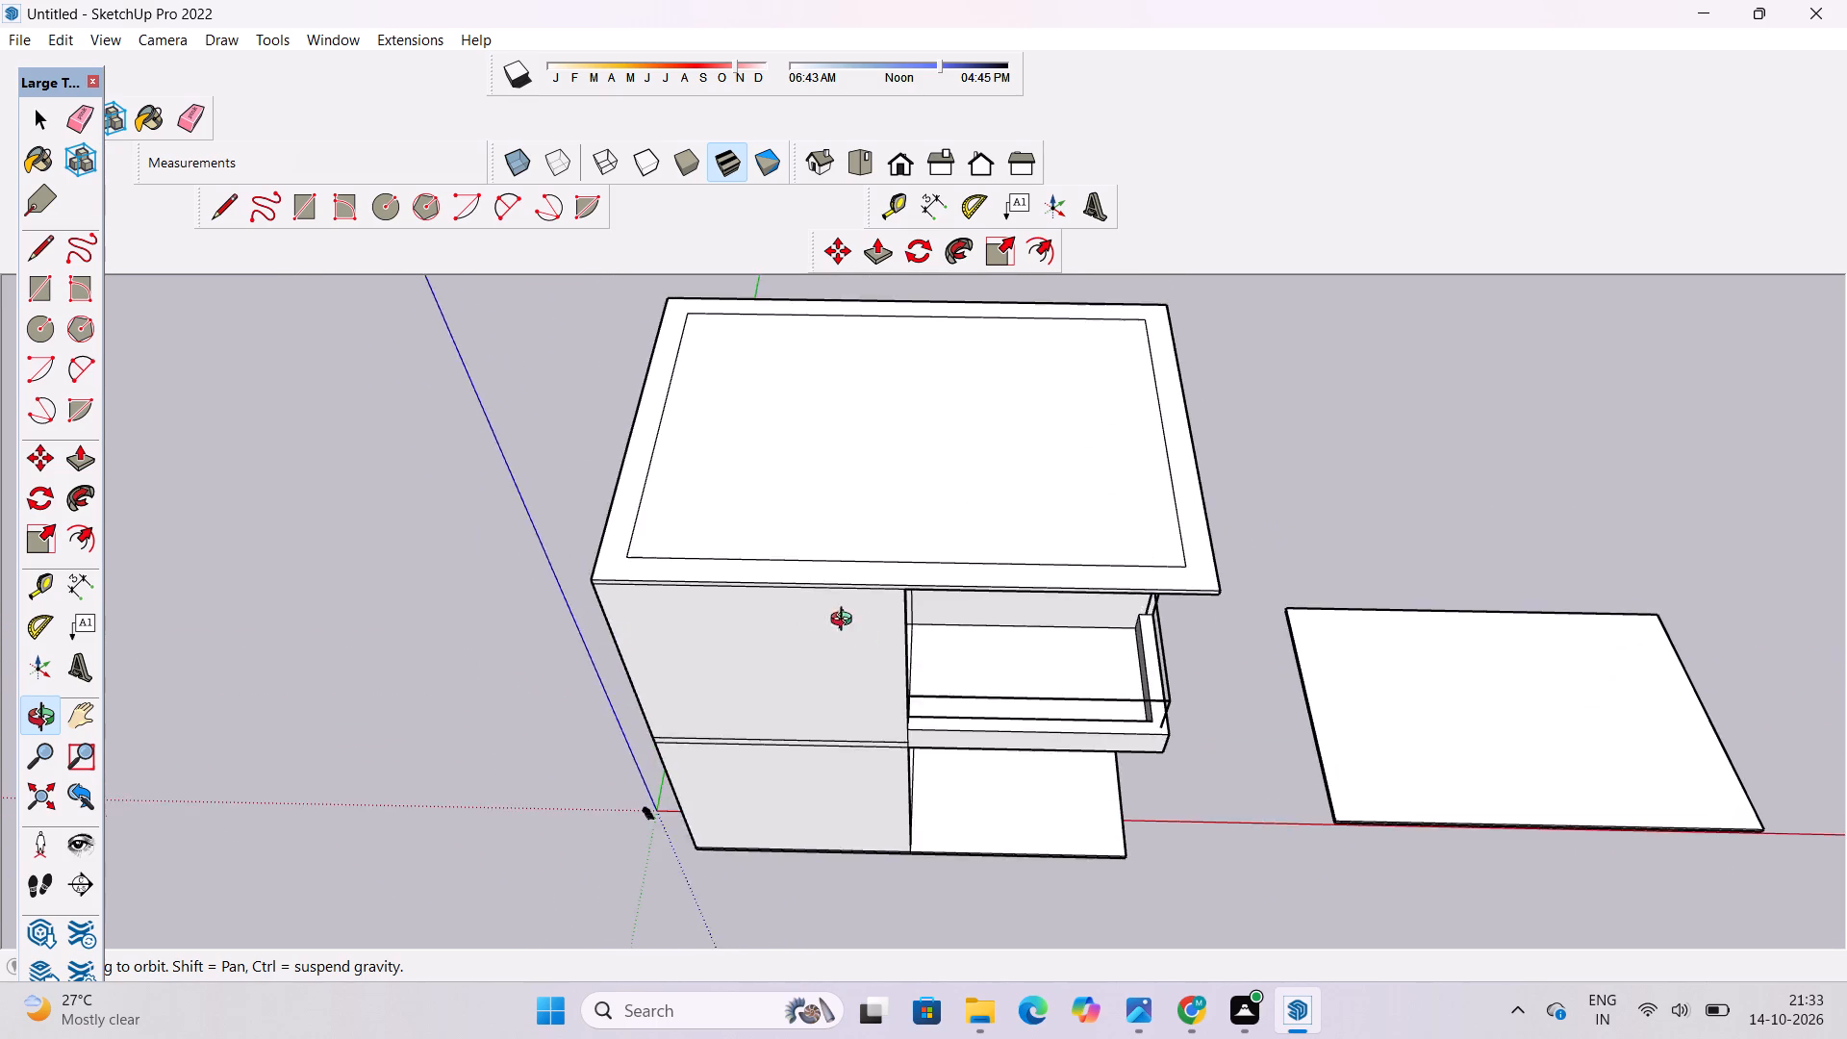
left_click_drag(846, 621, 1295, 418)
left_click_drag(1278, 443, 1016, 558, "shift")
scroll(997, 519, "down", 7)
left_click_drag(1013, 532, 778, 644)
left_click_drag(779, 648, 721, 517)
scroll(724, 506, "down", 5)
left_click_drag(817, 449, 891, 587)
scroll(884, 578, "up", 2)
left_click_drag(862, 526, 916, 621, "shift")
left_click_drag(904, 631, 903, 565)
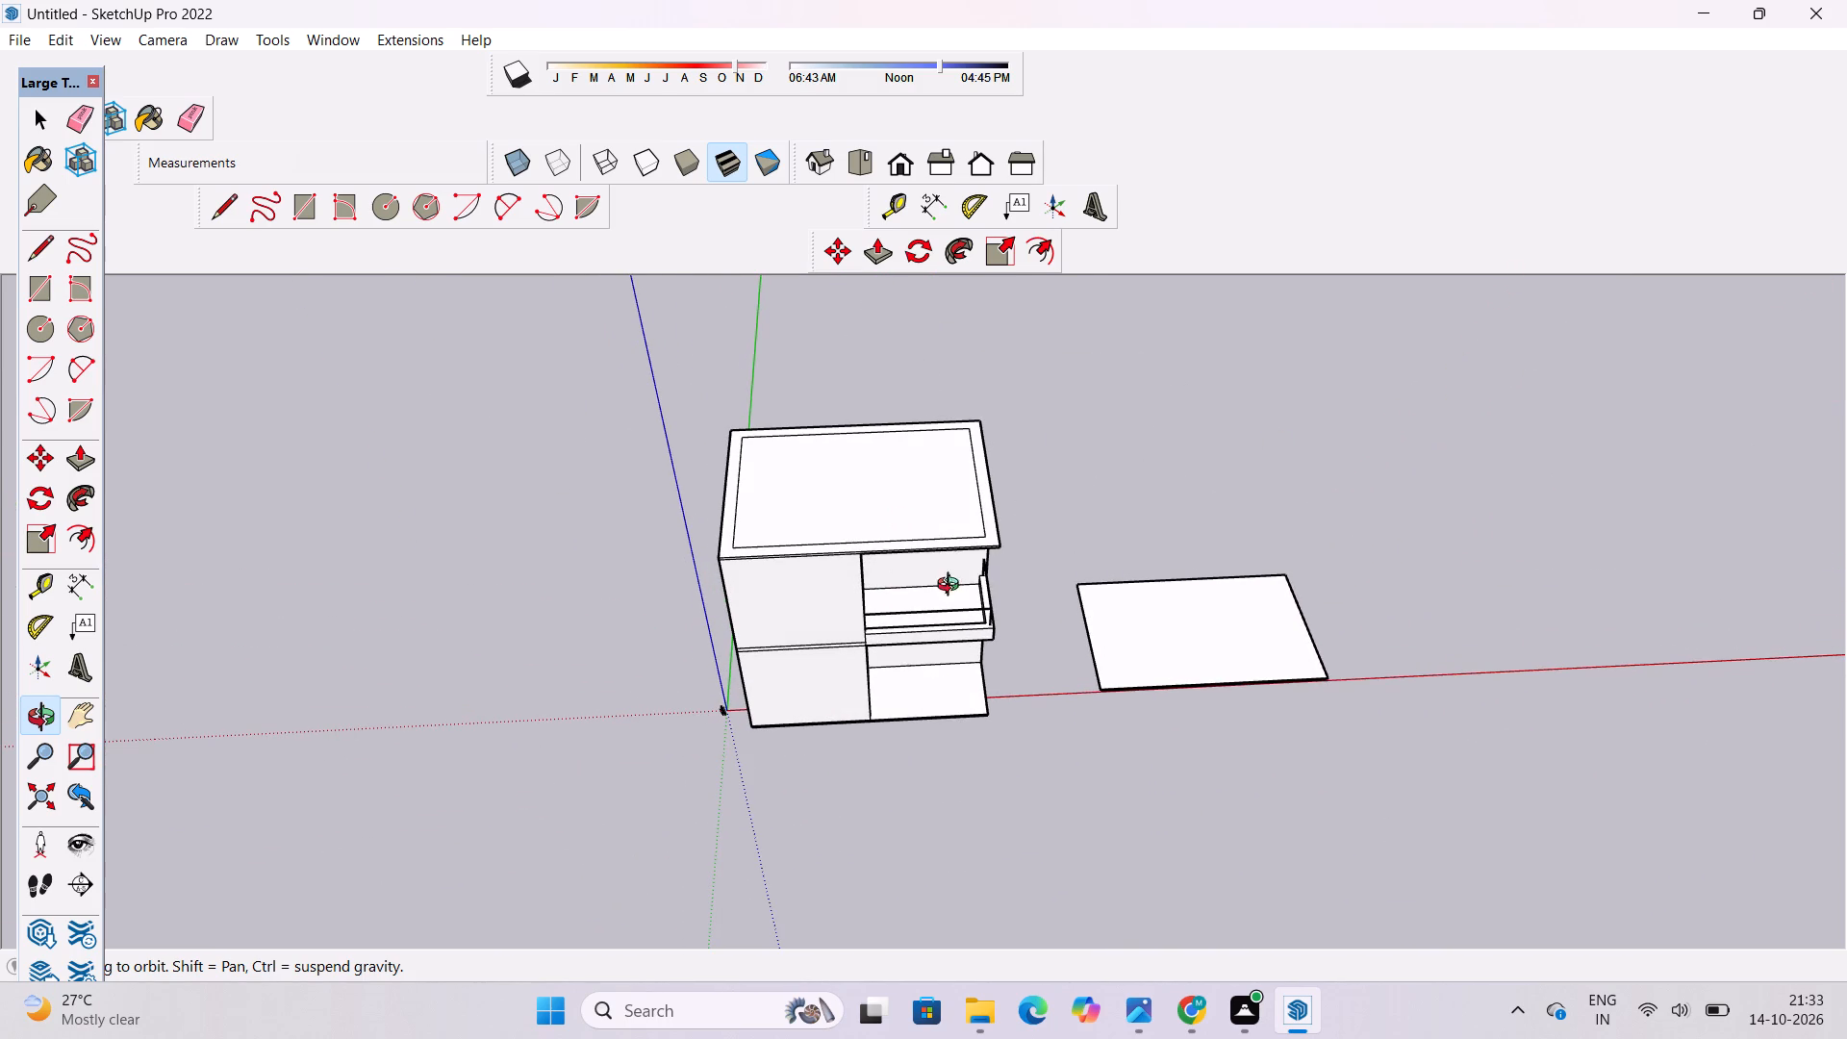
Switch to Photos and study the reference house elevation image, including its upper floors and balconies.
left_click(1147, 1016)
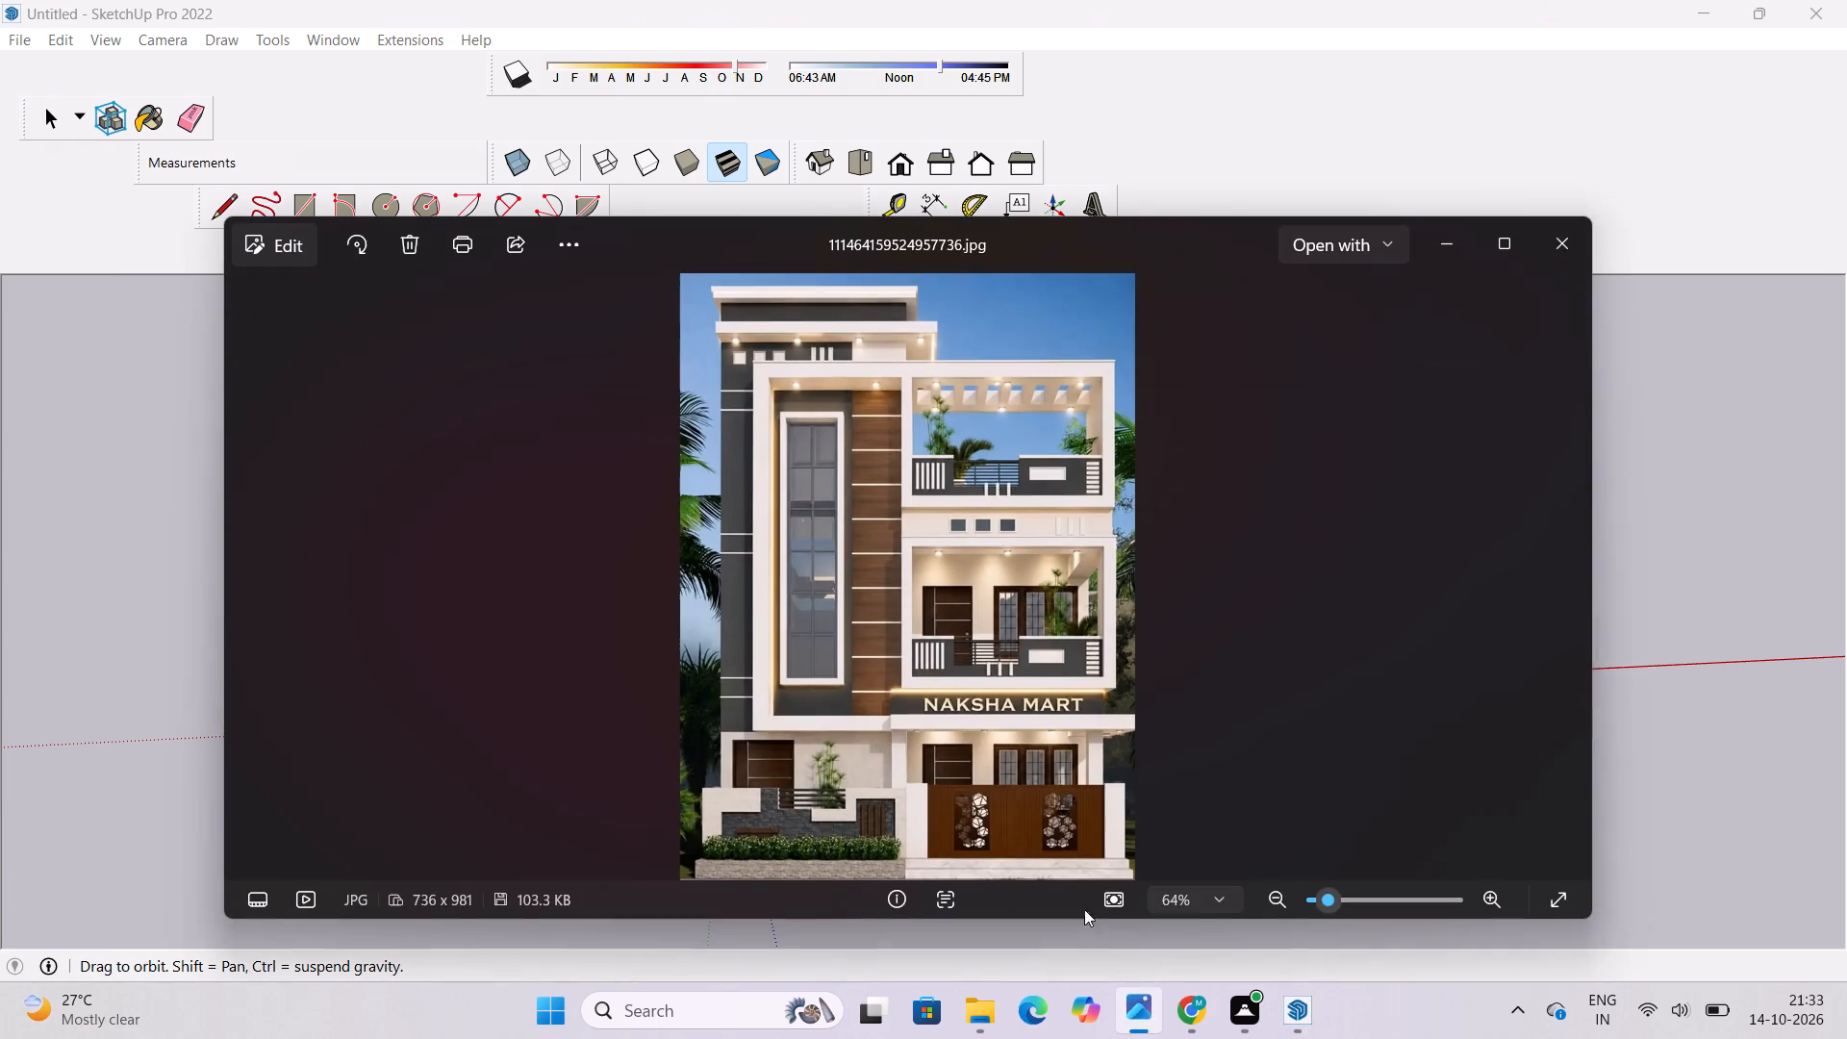
scroll(987, 628, "up", 4)
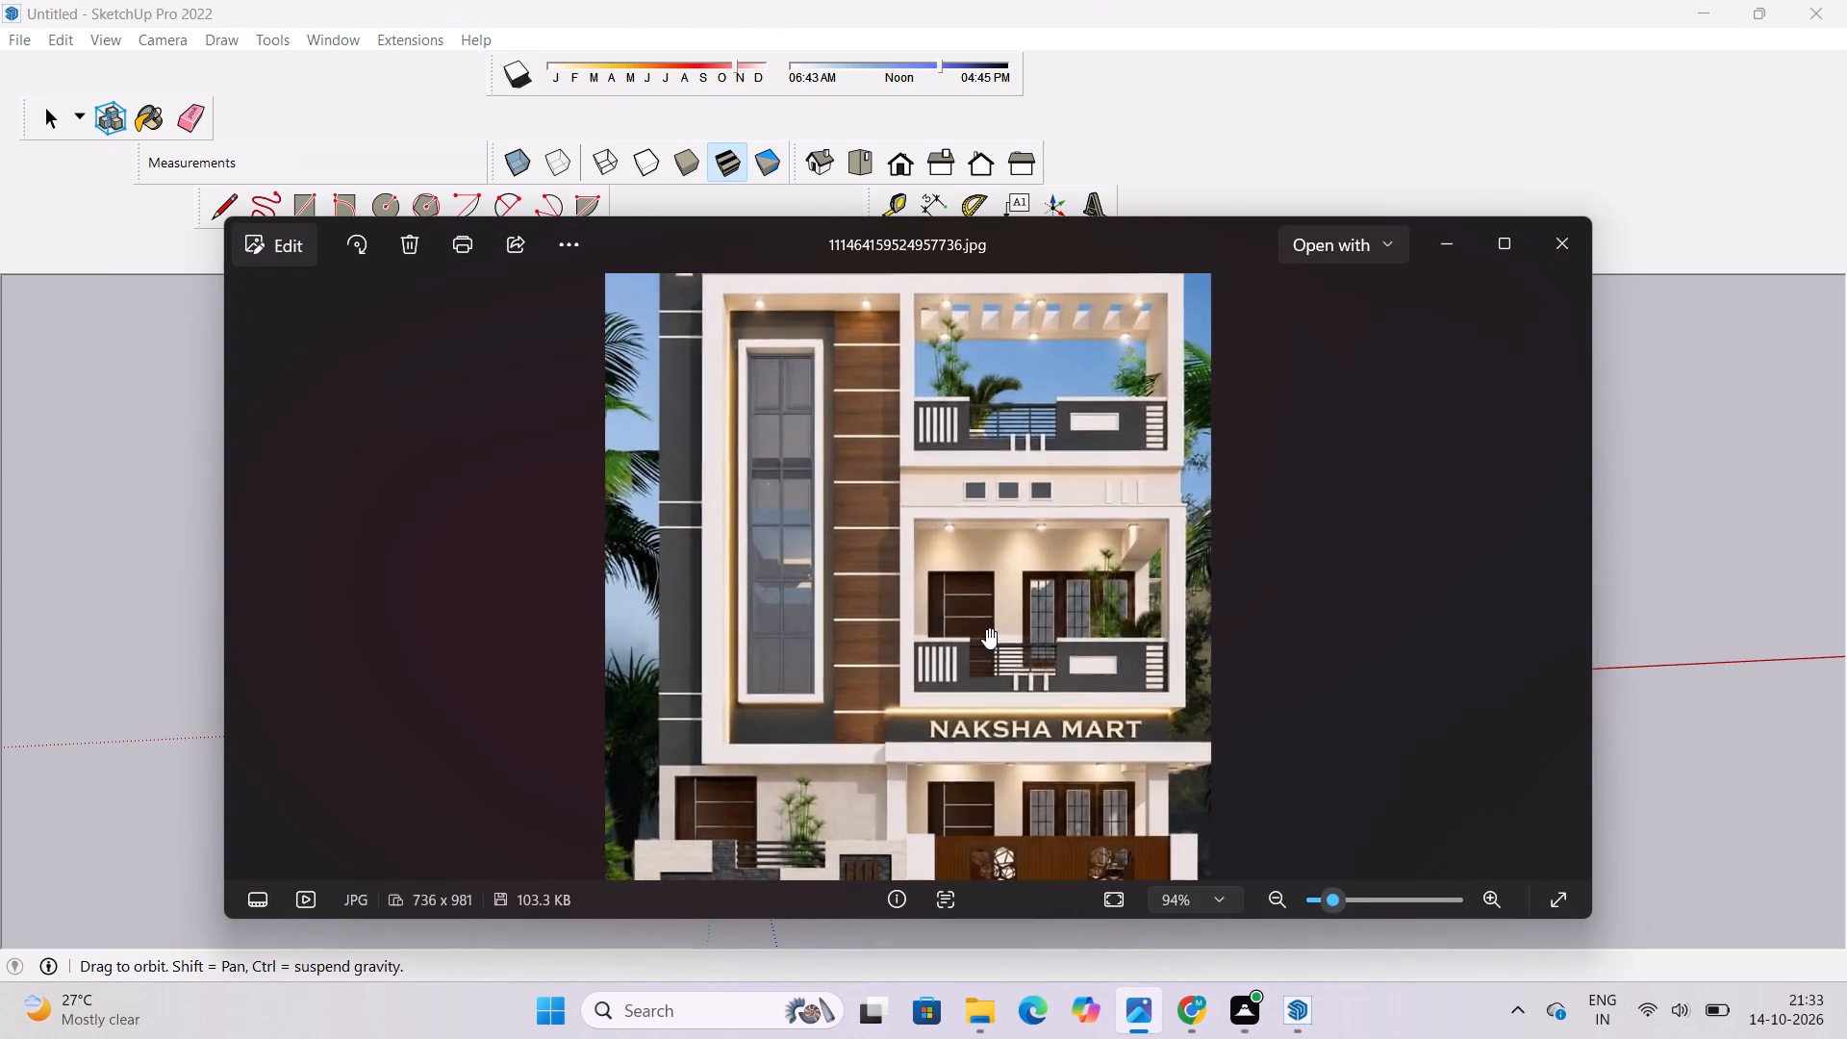
scroll(986, 628, "down", 4)
left_click(1127, 1004)
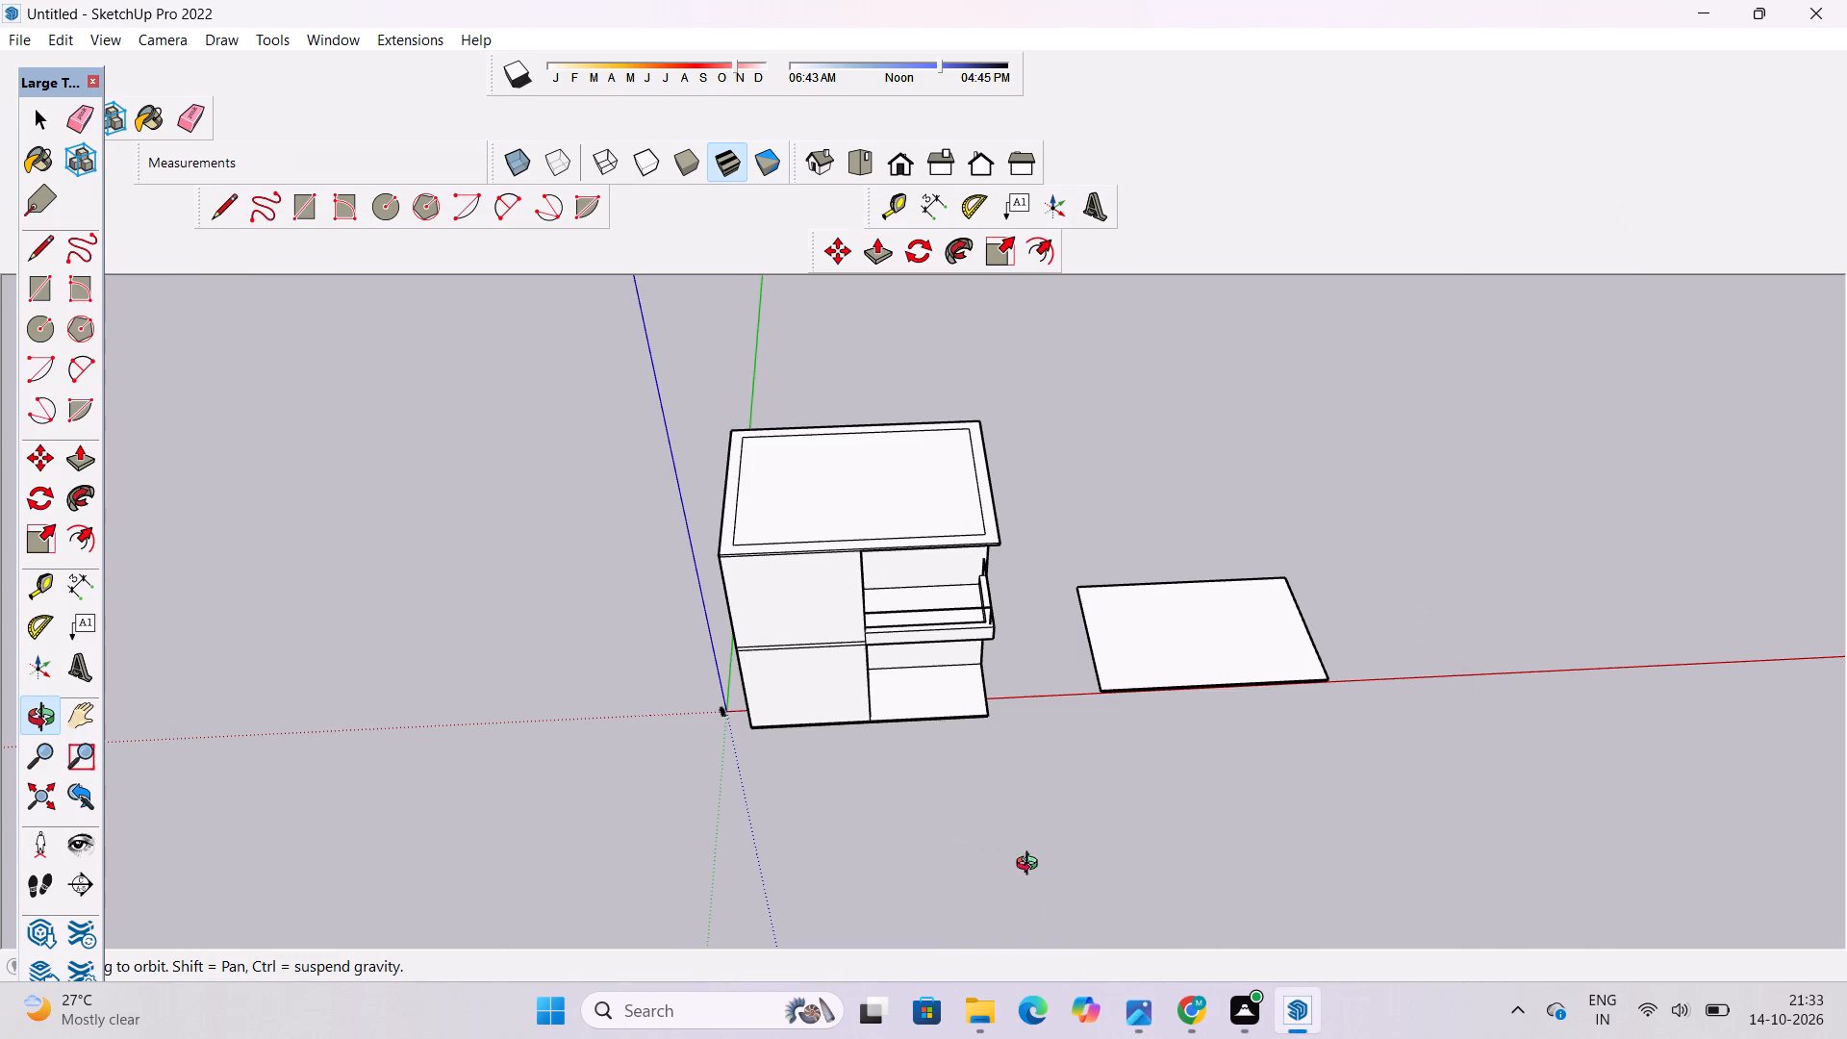
In SketchUp, place a guide across the roof 33' behind the inner outline's front edge, and a second guide 2' behind it.
left_click_drag(810, 499, 822, 642)
left_click_drag(822, 644, 824, 496)
left_click_drag(831, 533, 834, 608)
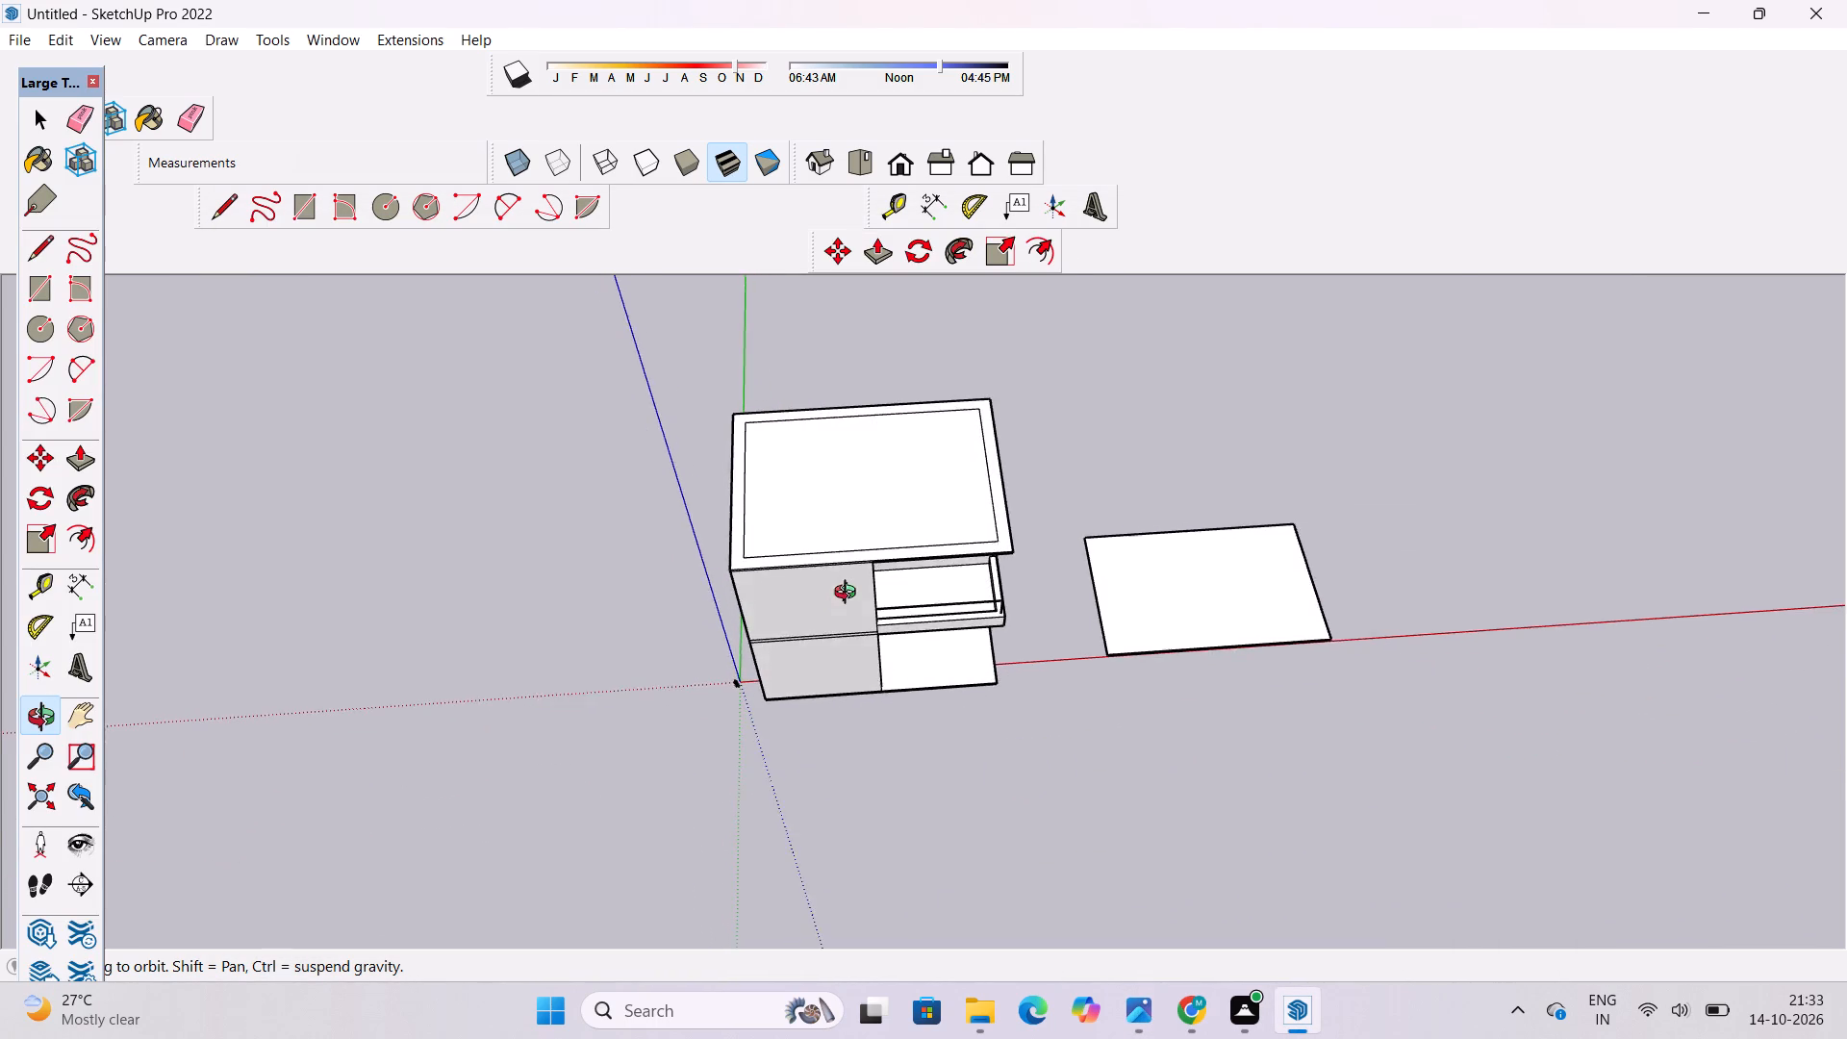
scroll(852, 578, "up", 3)
left_click_drag(852, 570, 883, 664, "shift")
key("t")
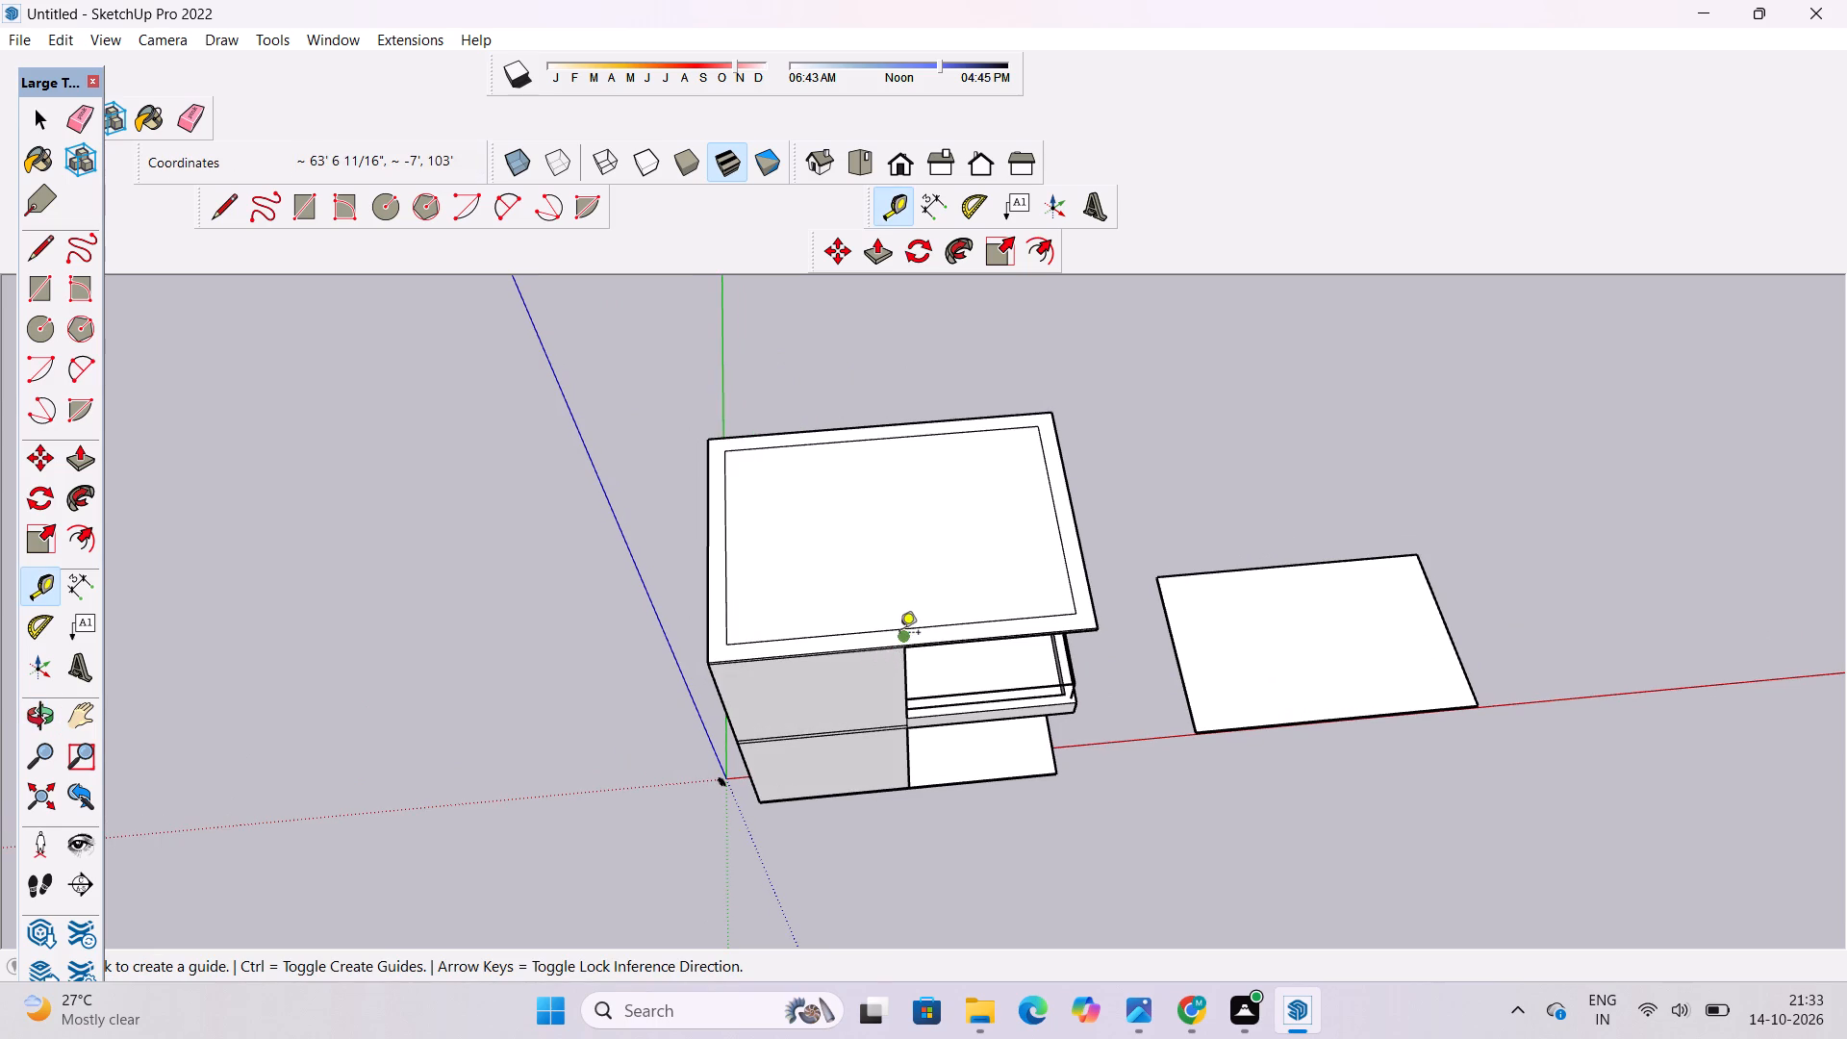
left_click(901, 629)
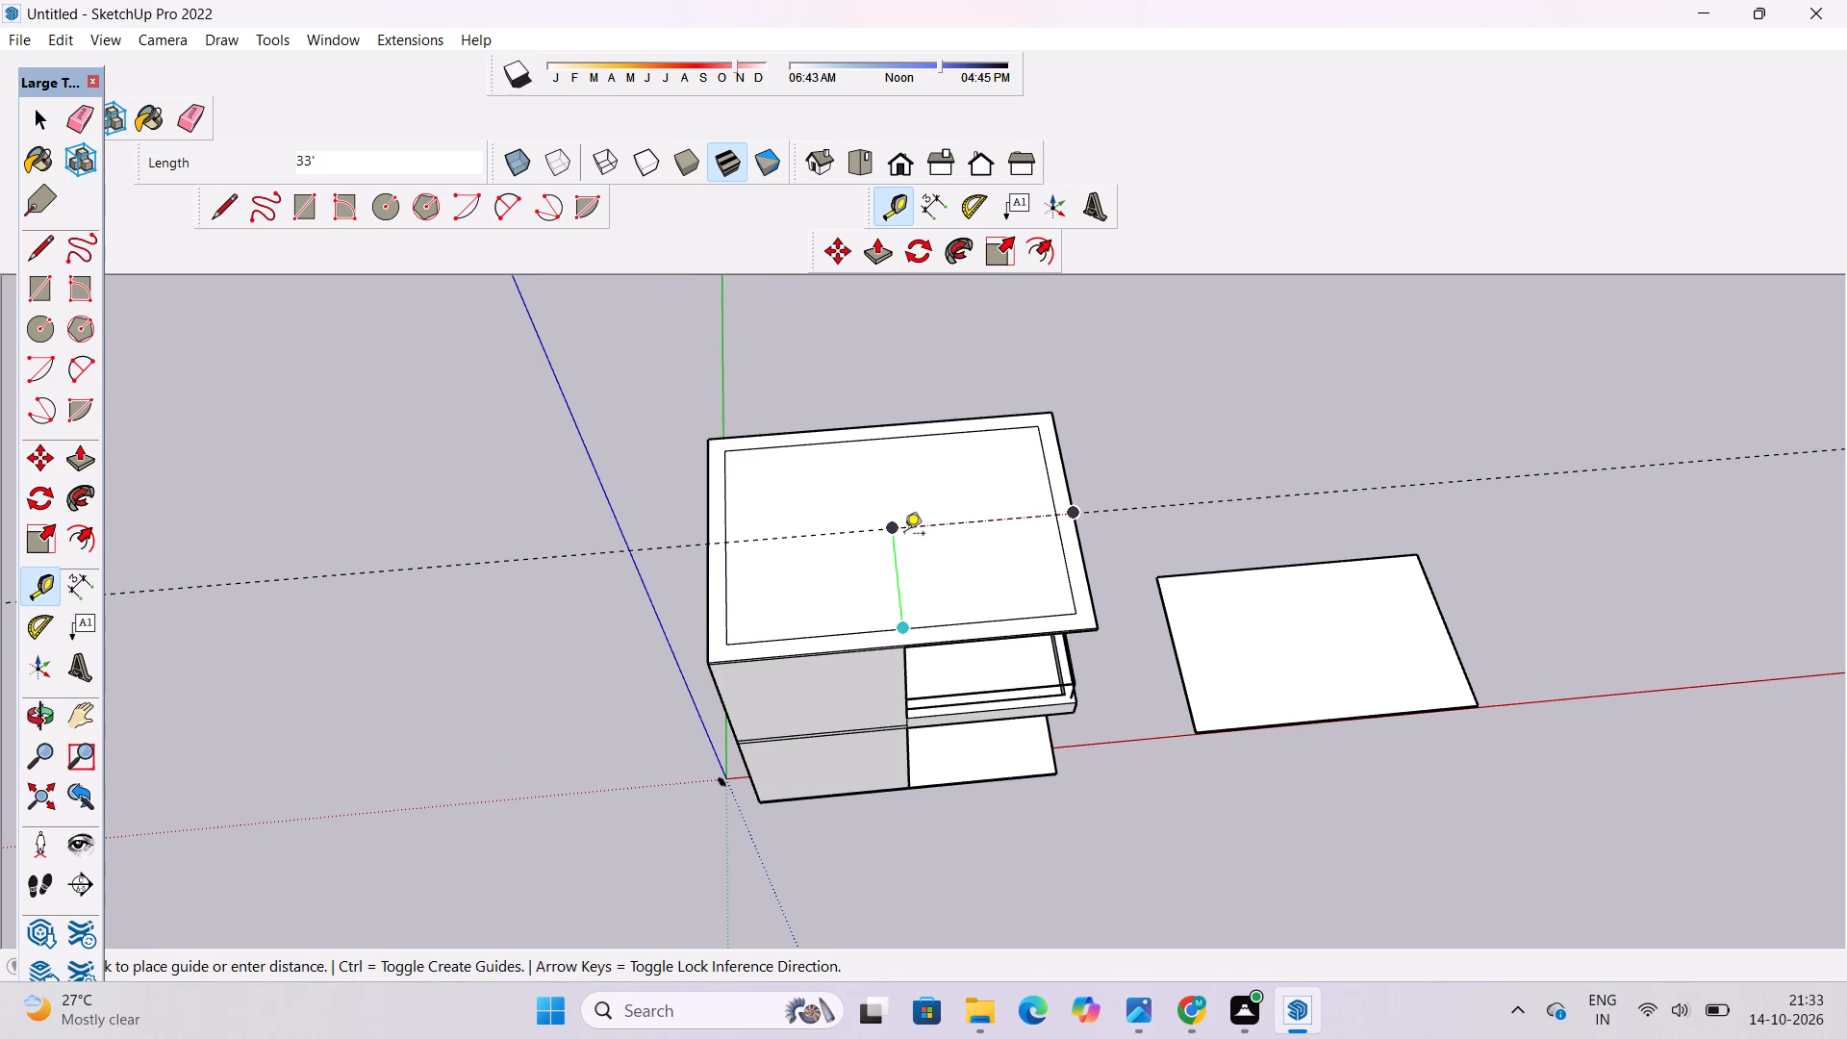
left_click(905, 530)
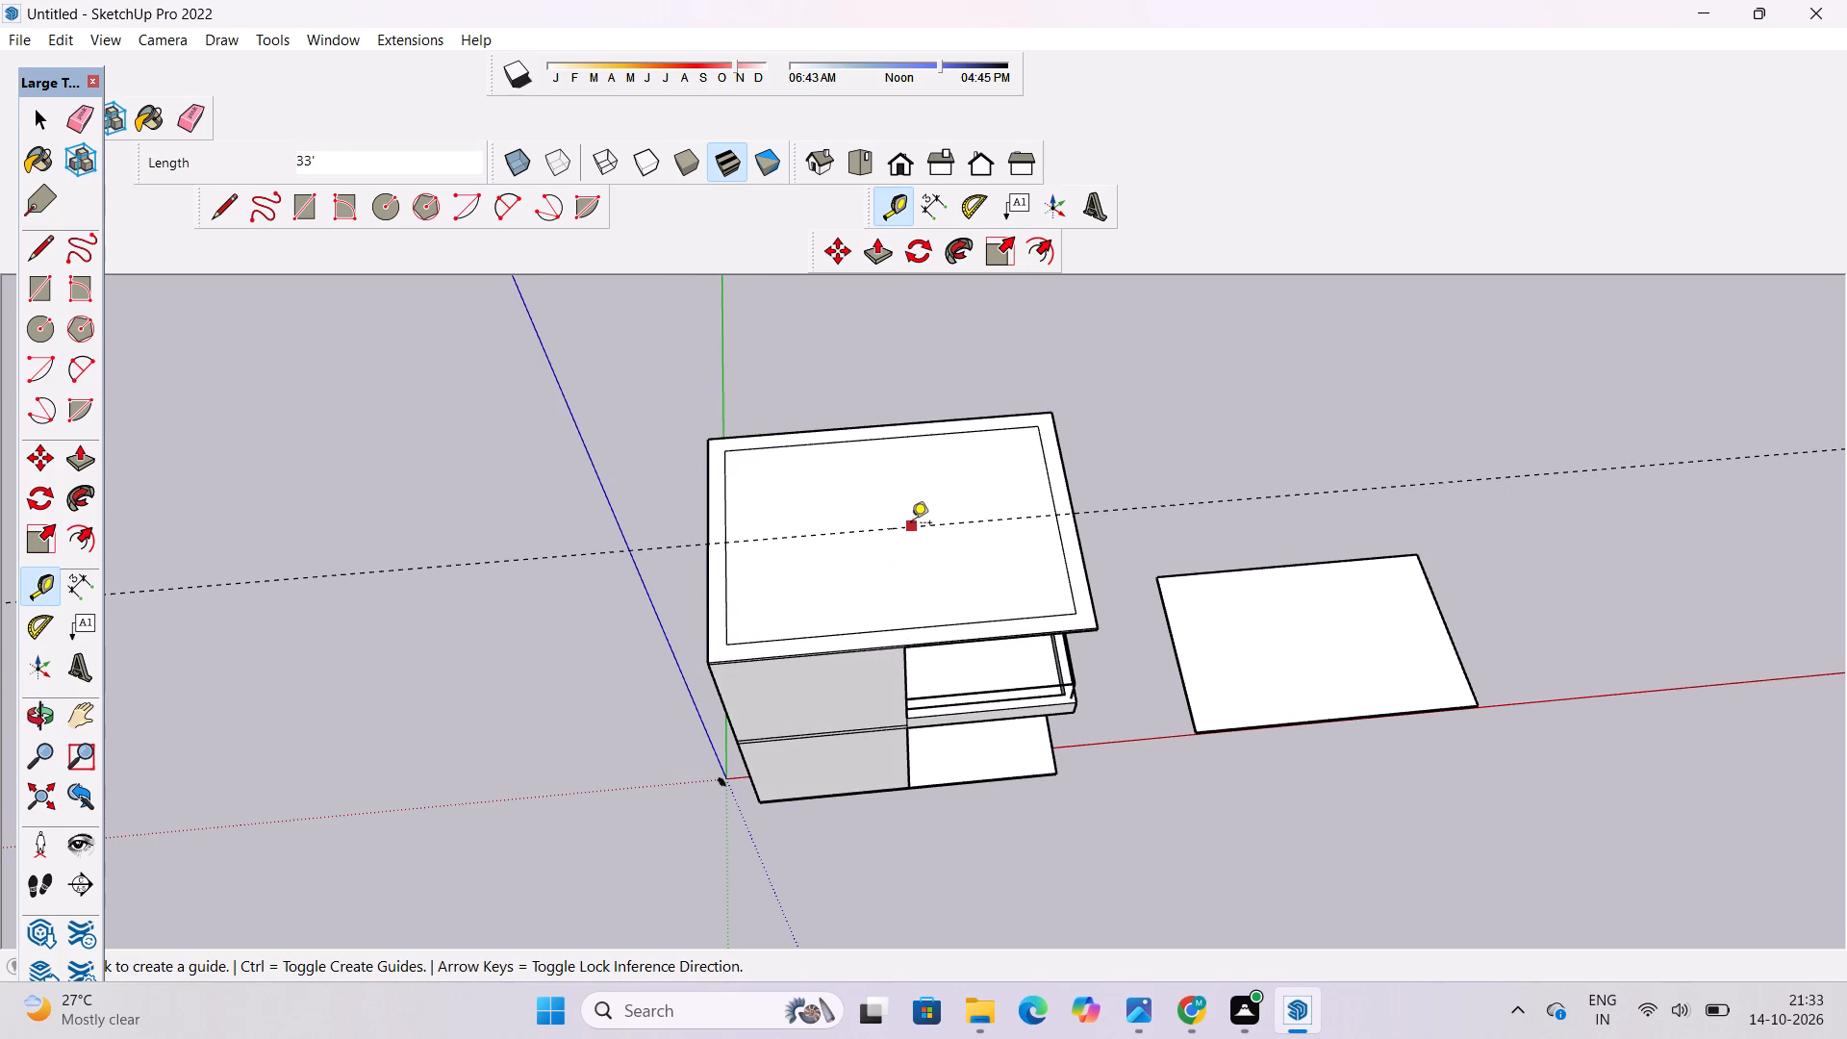
left_click(949, 521)
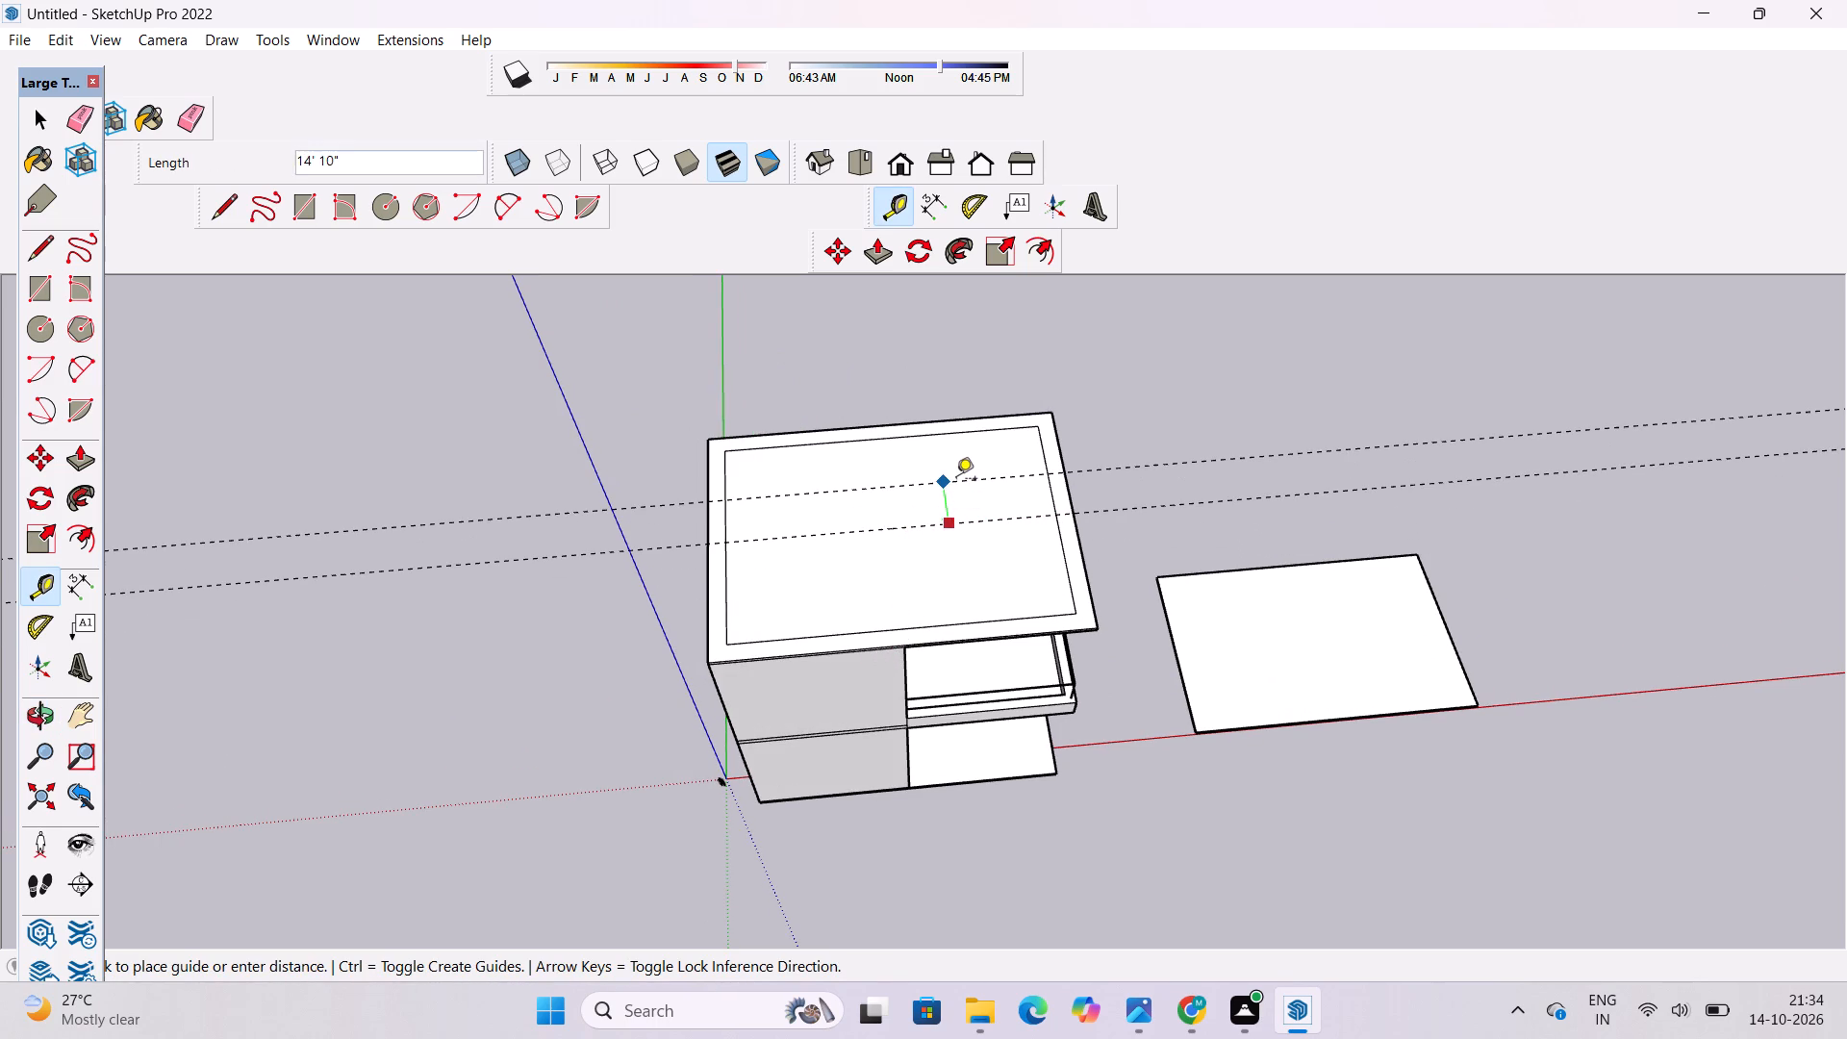
key("2")
key("apostrophe")
key("Return")
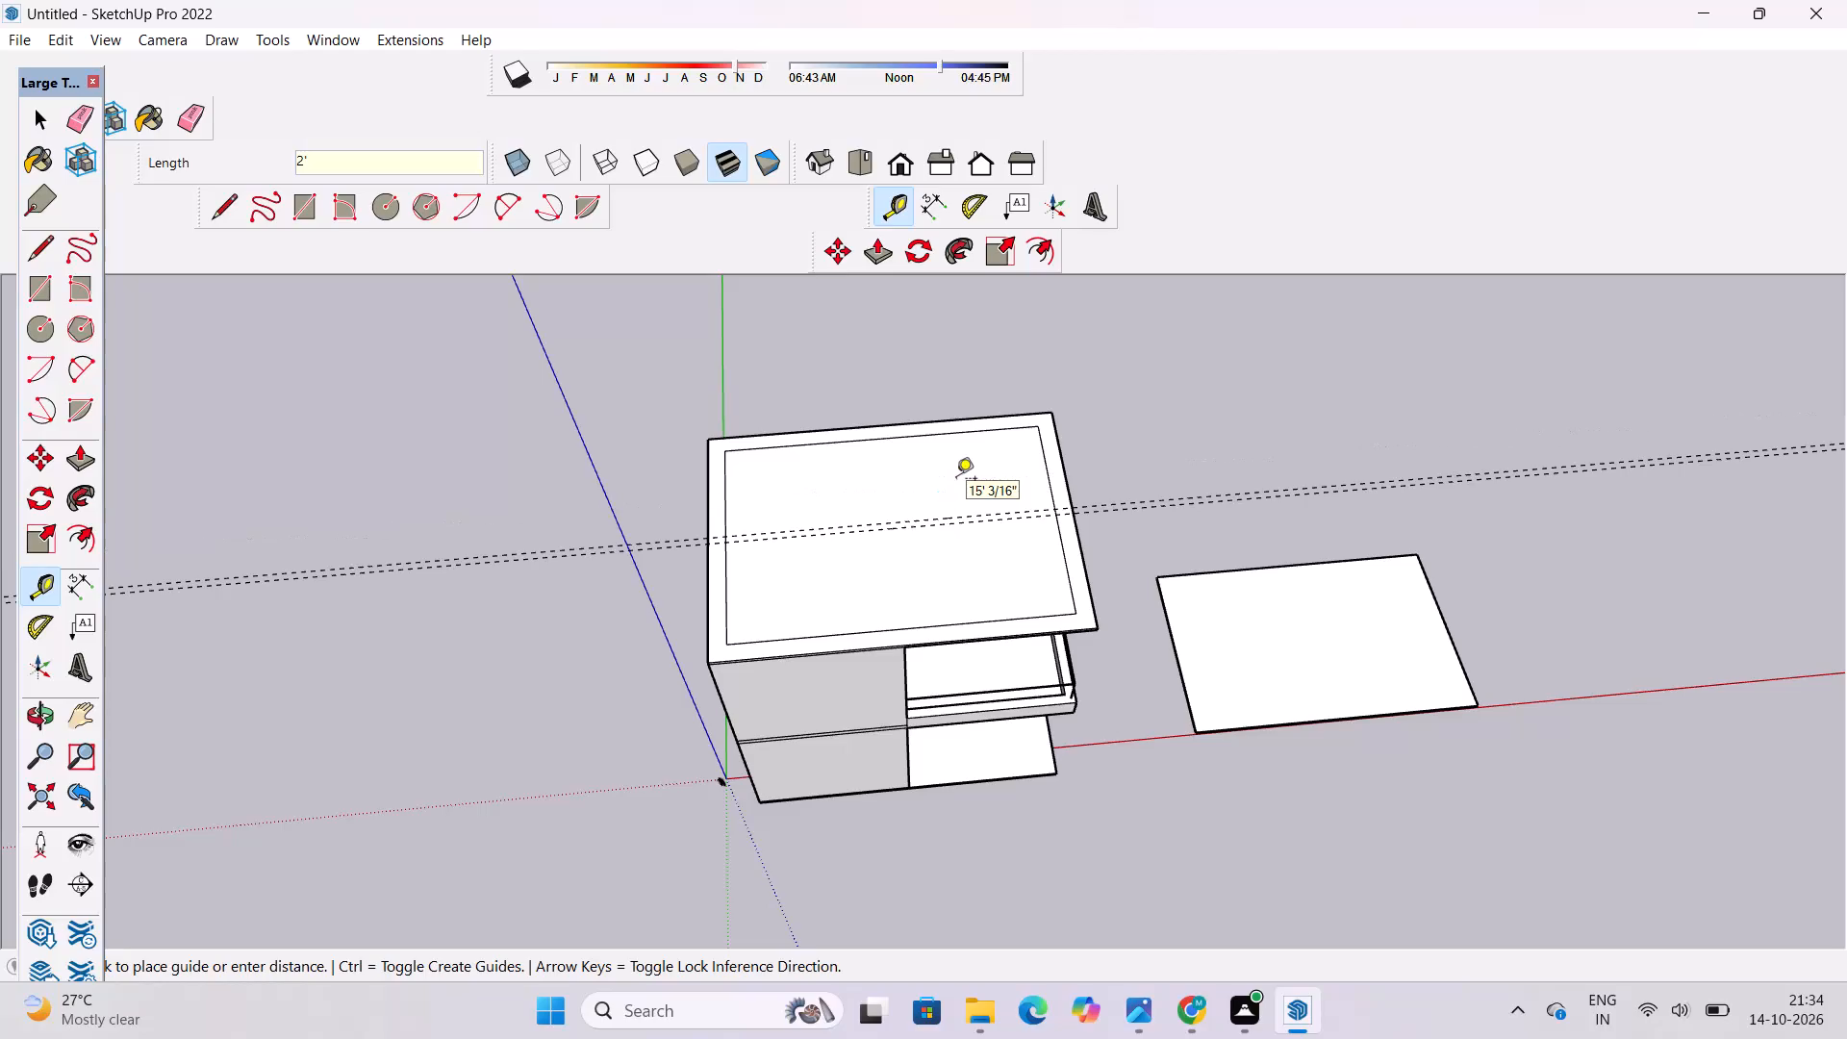
Draw a 2' wide rectangle, about 104' 2 9/16" long, between the two guides across the full roof width.
left_click(304, 215)
scroll(1074, 509, "up", 6)
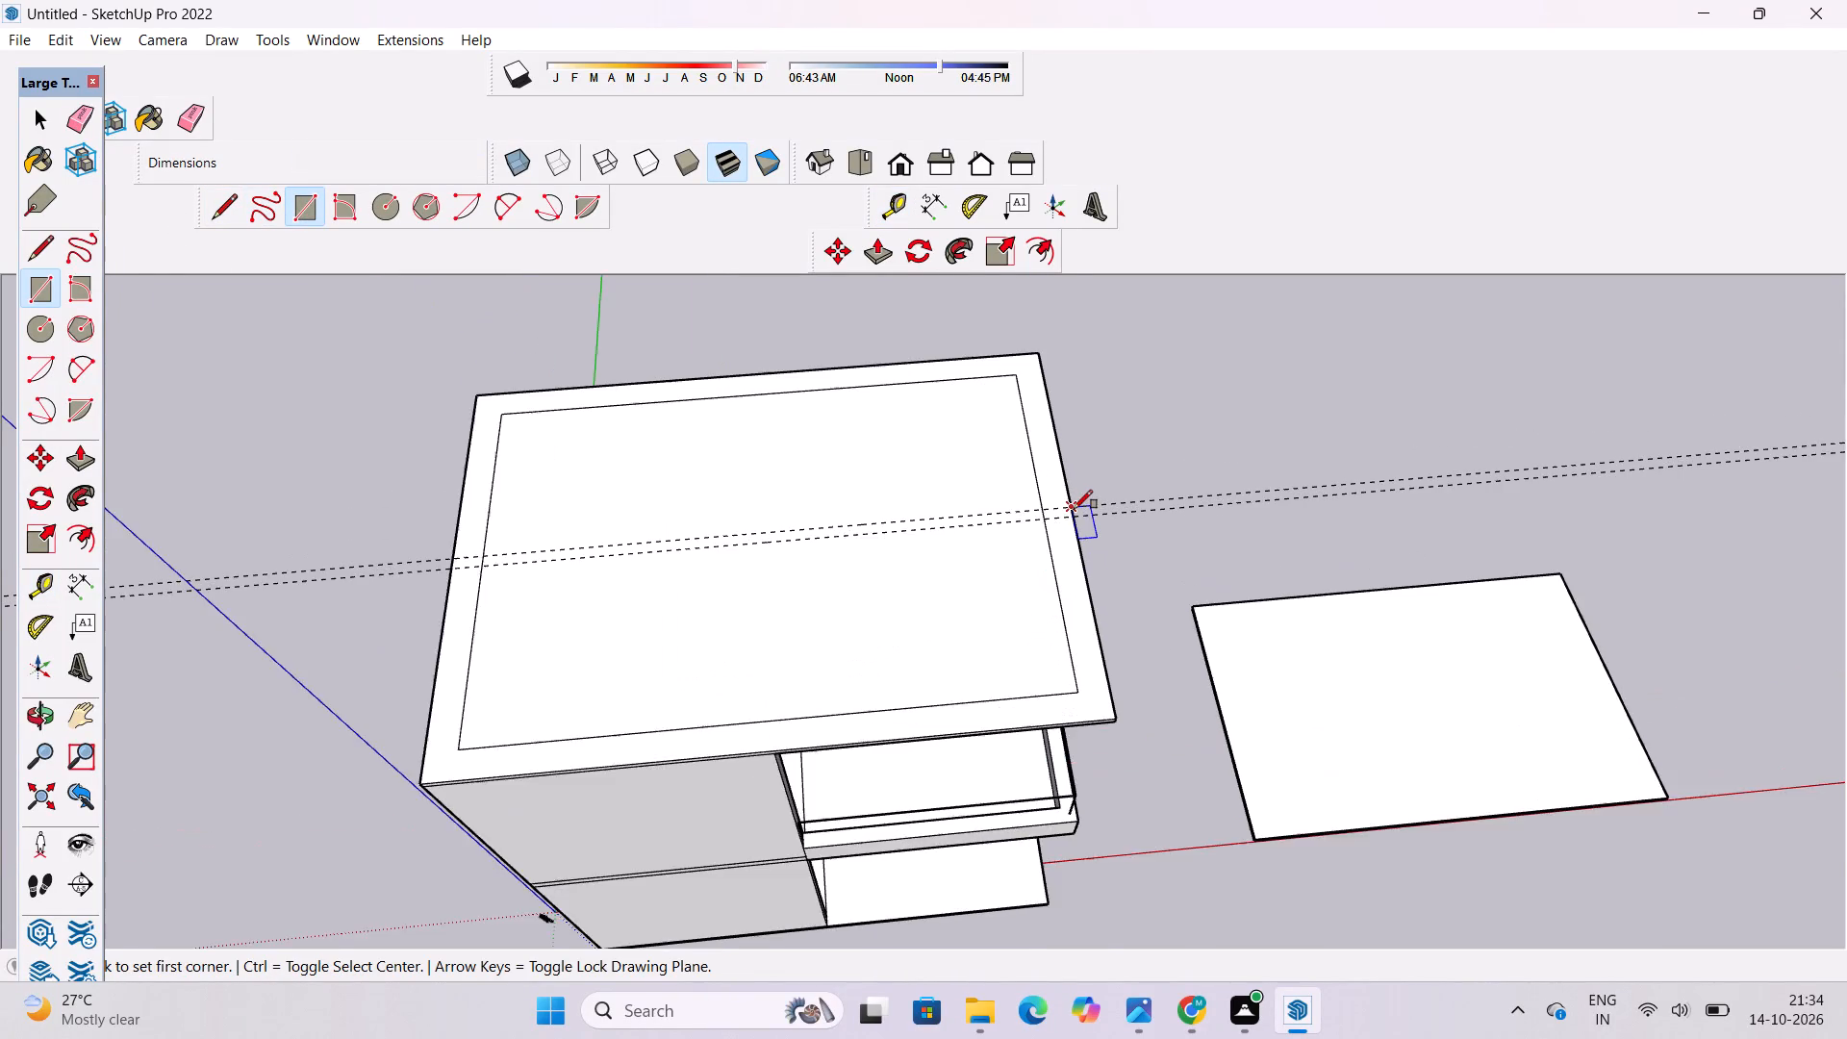
scroll(1074, 509, "up", 2)
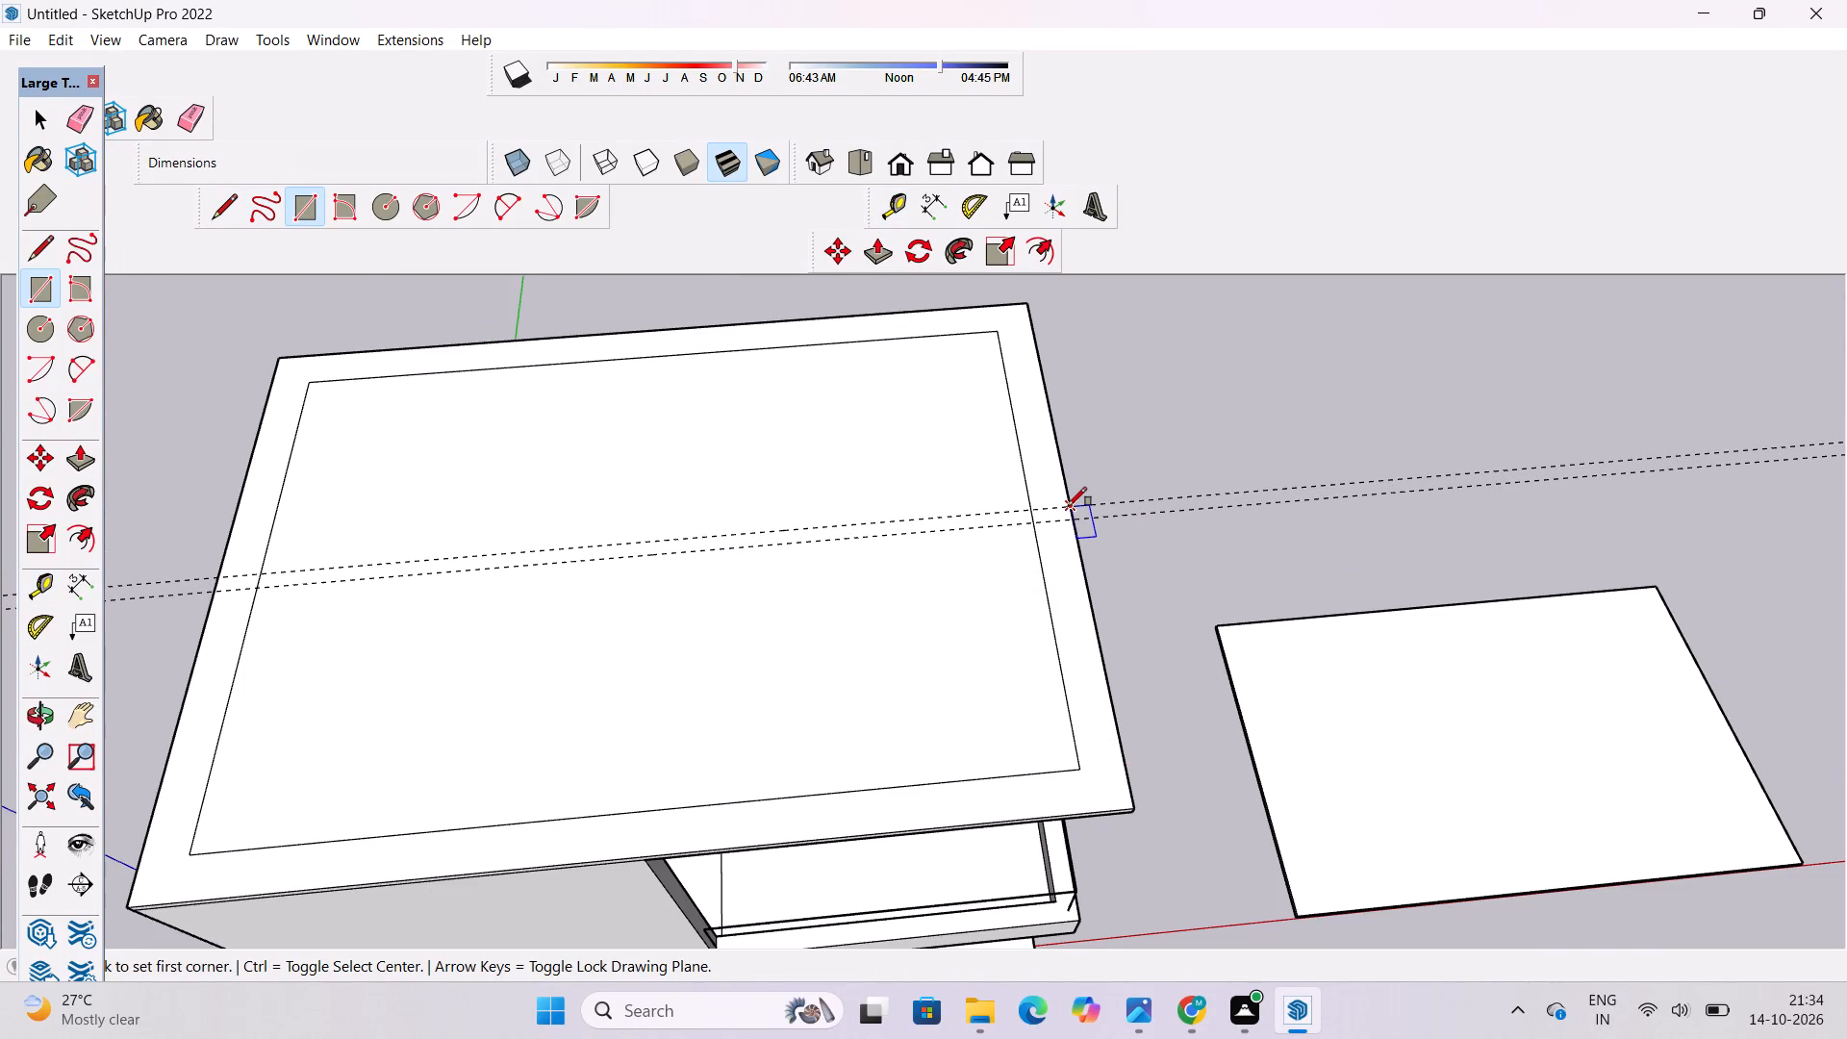
left_click(1068, 506)
scroll(1068, 505, "down", 6)
scroll(694, 536, "up", 8)
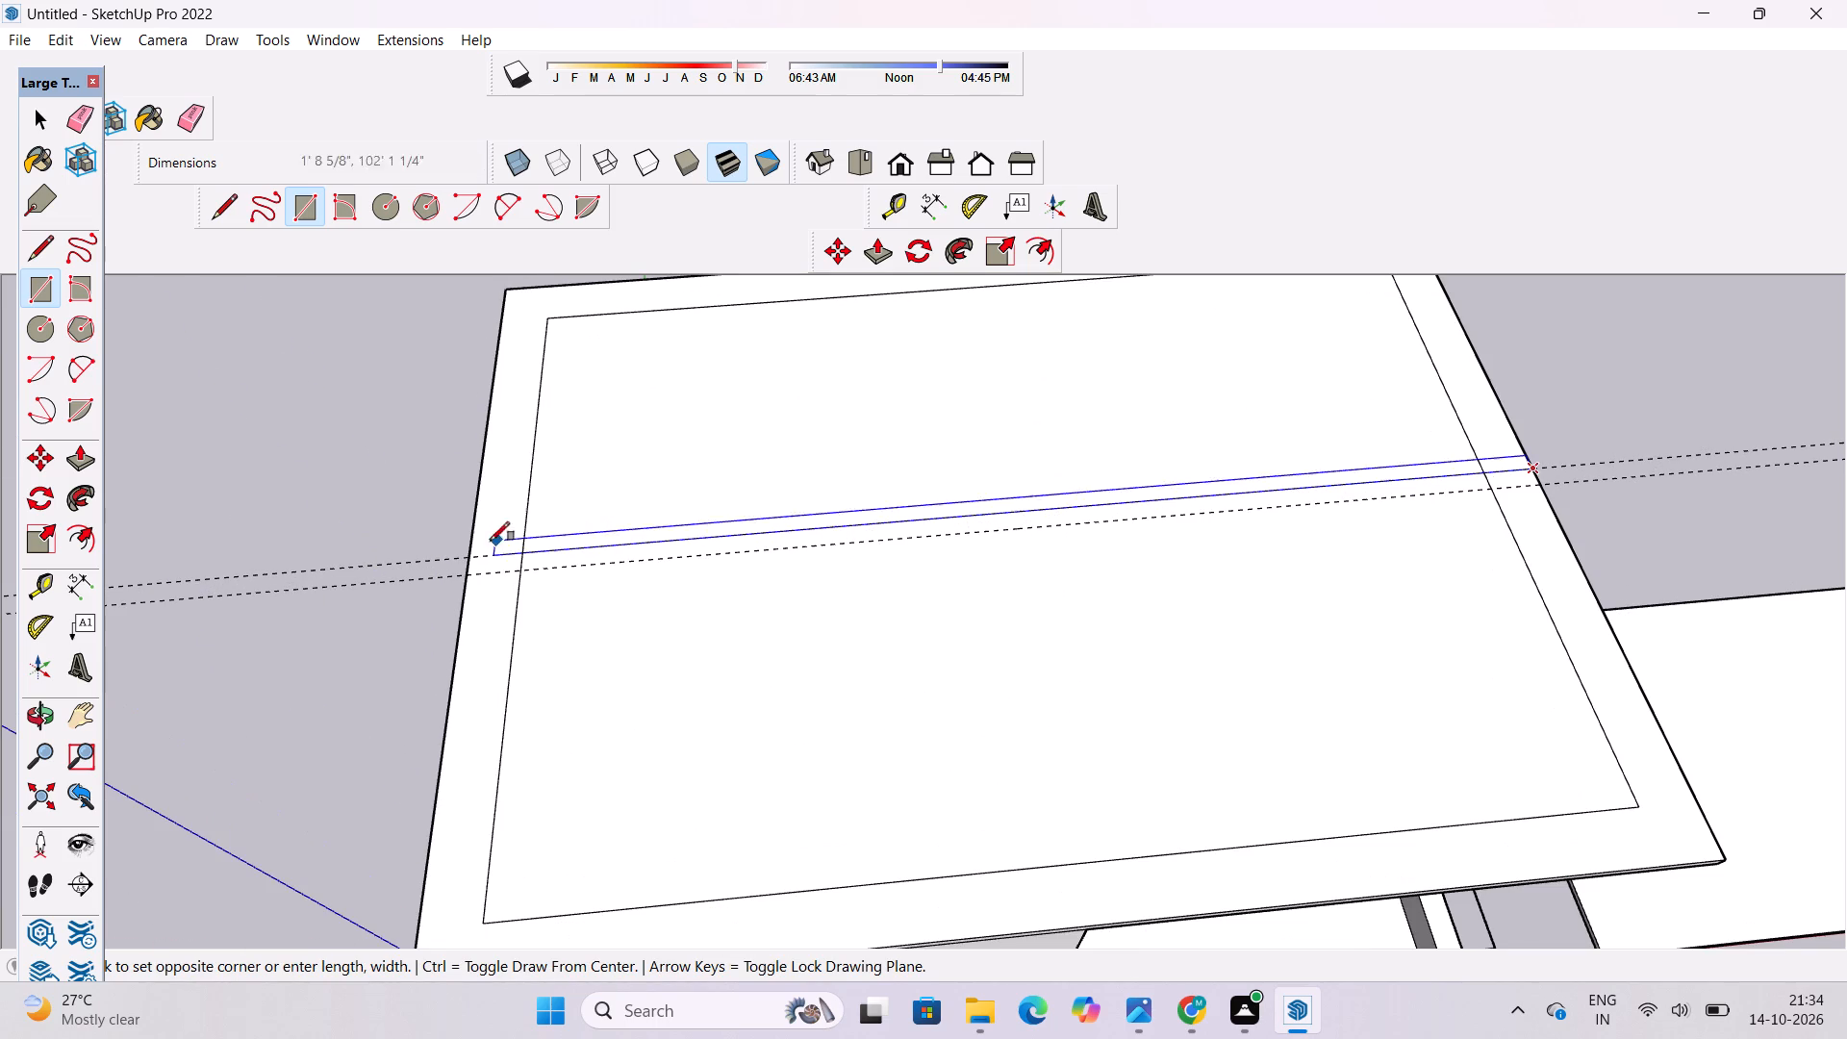
left_click(472, 573)
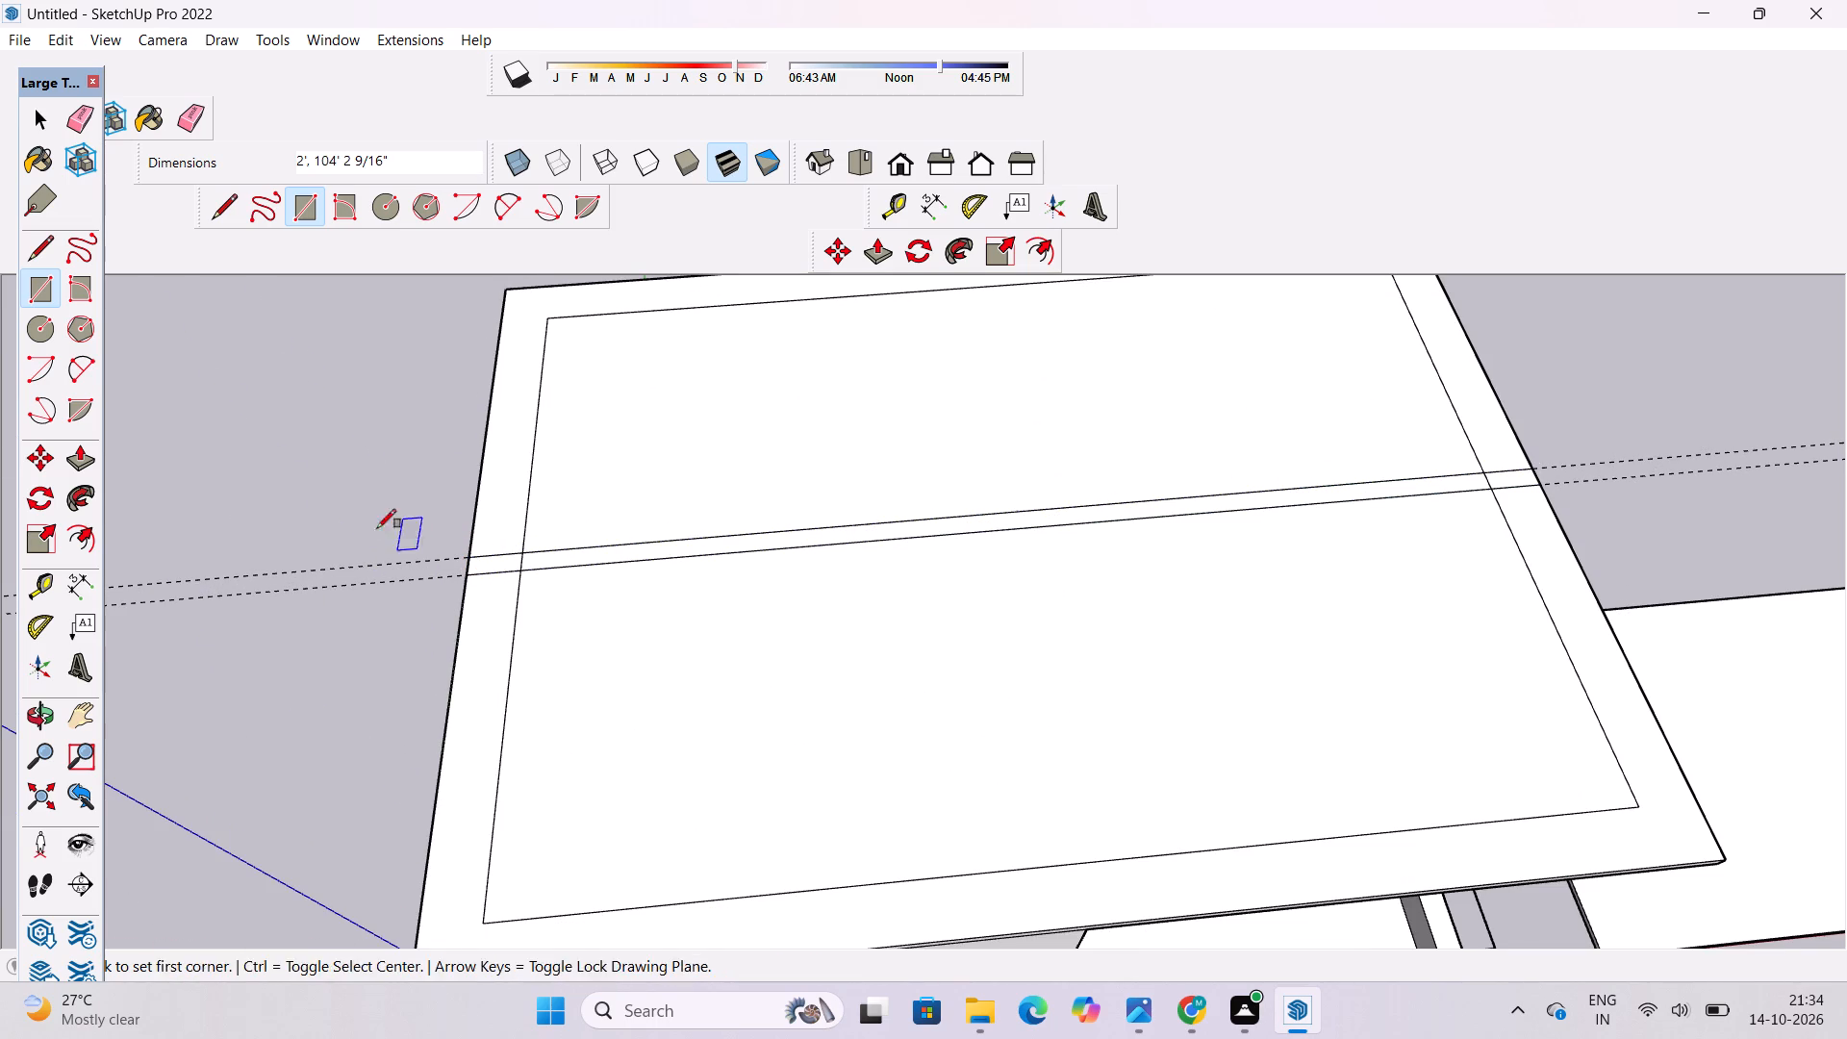
Erase both guide lines crossing the roof.
left_click(190, 111)
left_click_drag(371, 519, 375, 591)
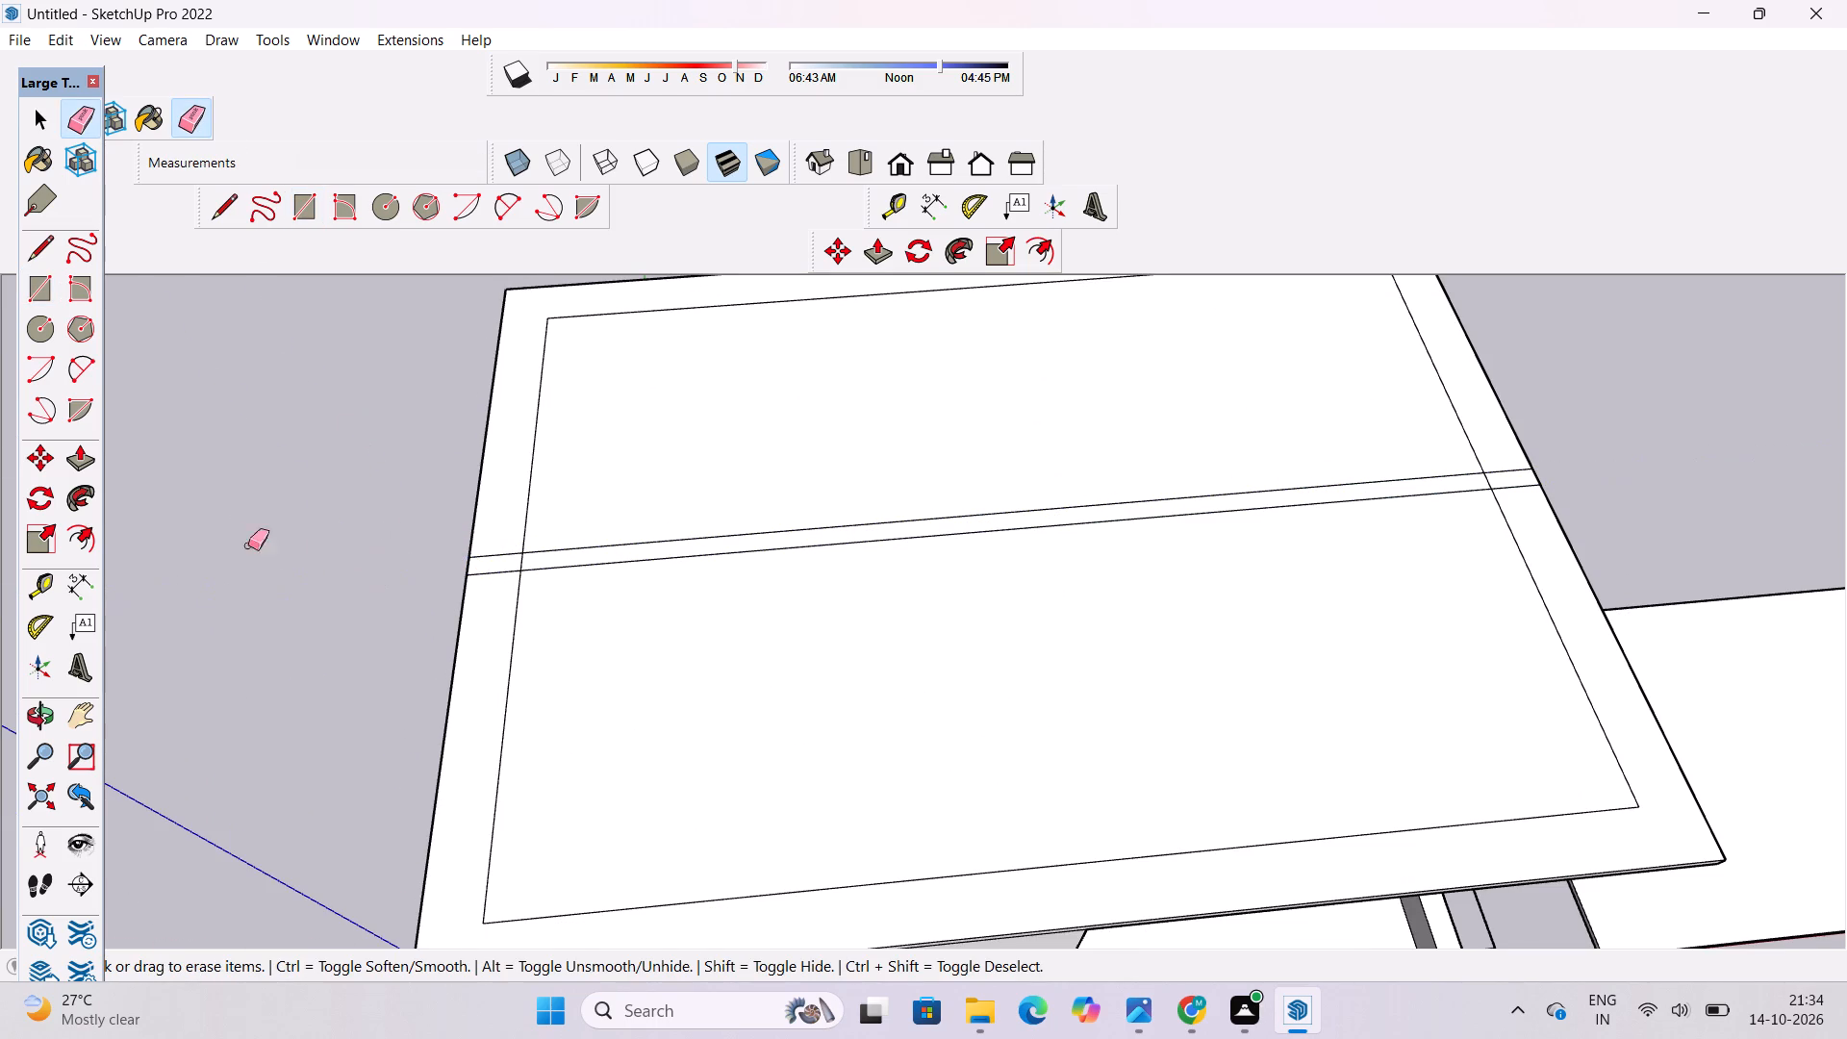
Inspect the narrow strip across the roof and where it crosses the inset border, from several angles.
left_click_drag(42, 715, 66, 697)
scroll(396, 594, "down", 11)
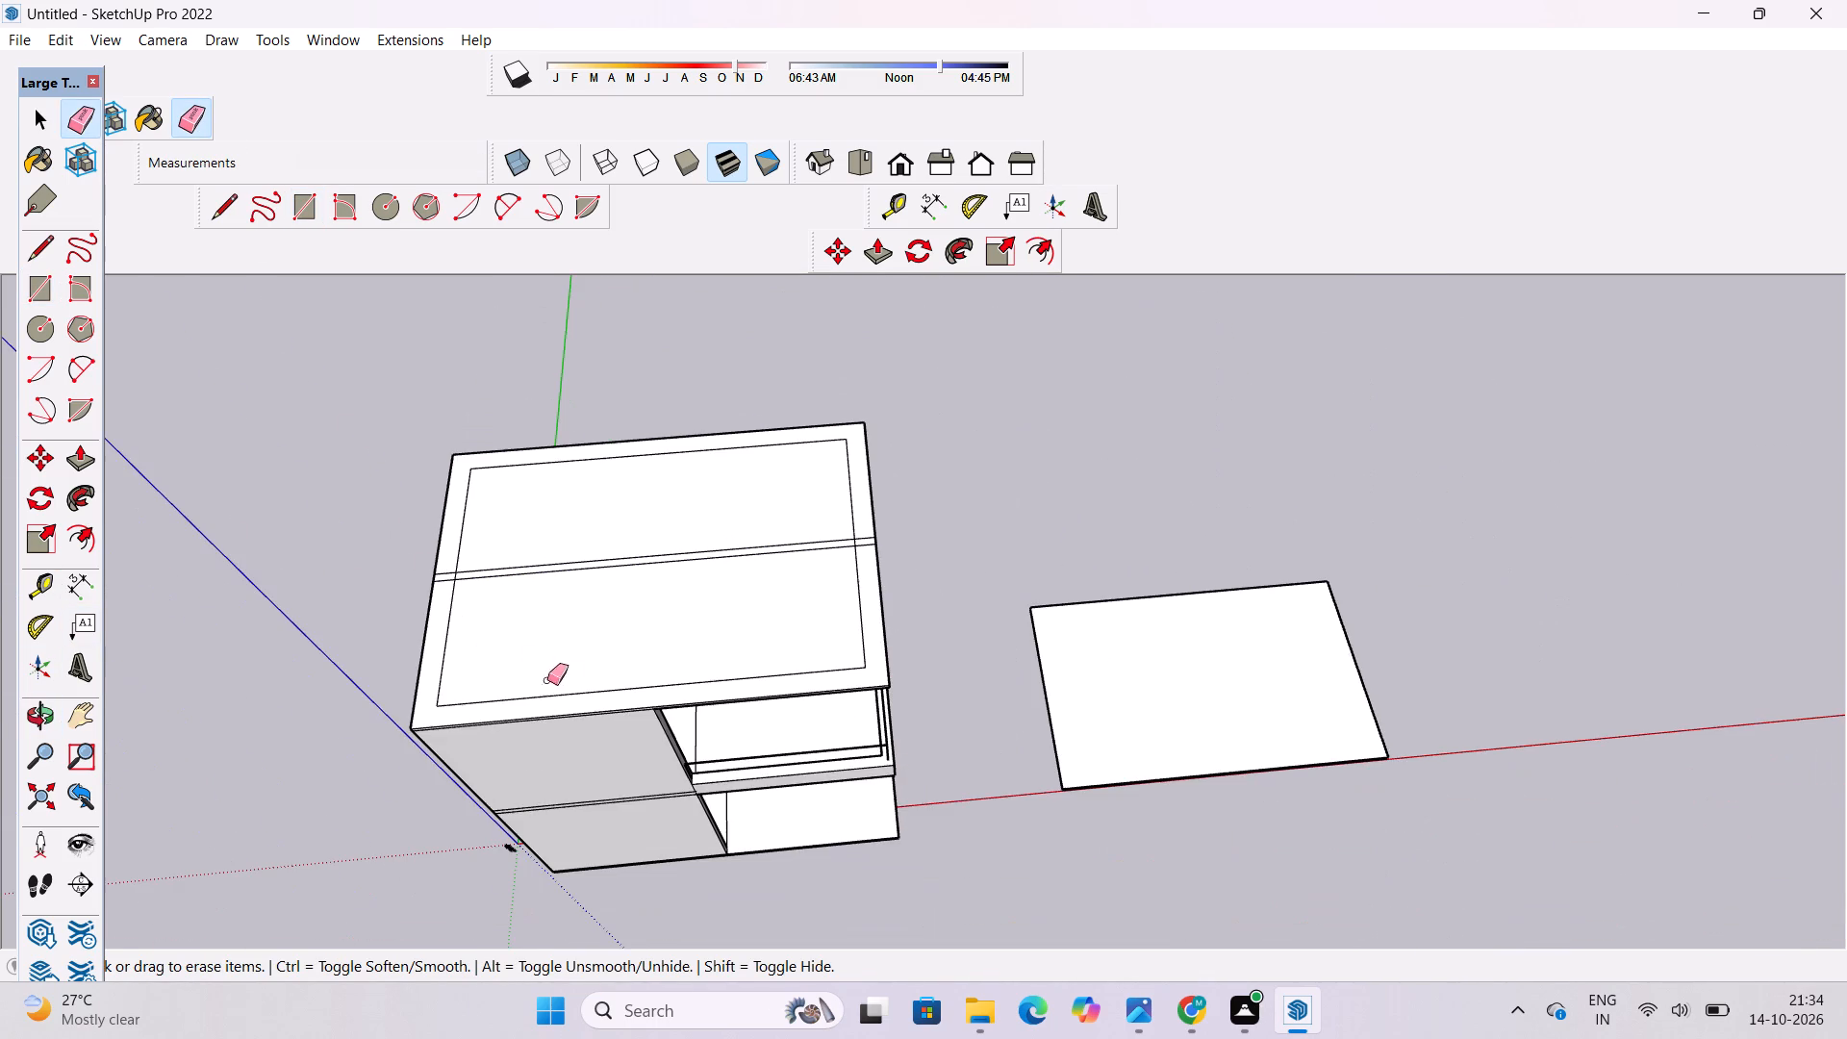
left_click_drag(552, 691, 537, 586)
scroll(553, 589, "up", 3)
left_click_drag(31, 711, 63, 685)
scroll(712, 460, "down", 4)
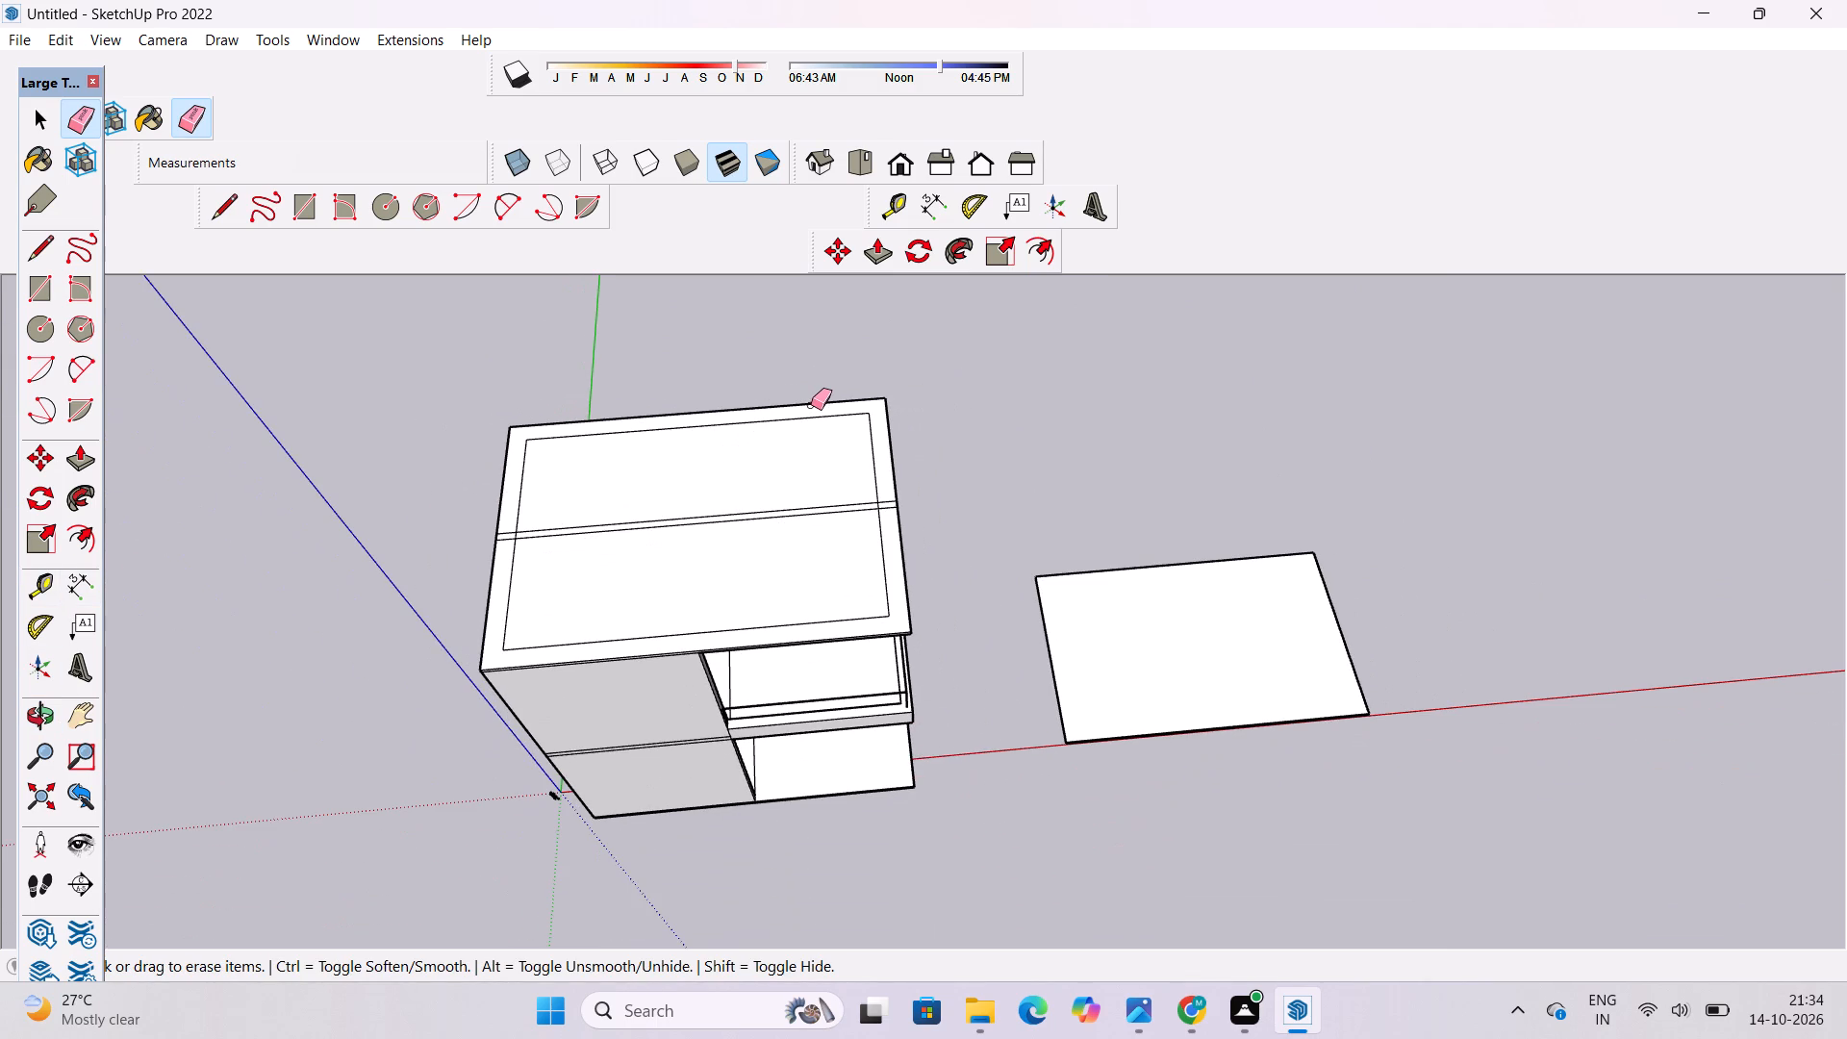
key("space")
type("o")
scroll(806, 413, "down", 4)
left_click_drag(734, 592, 861, 534)
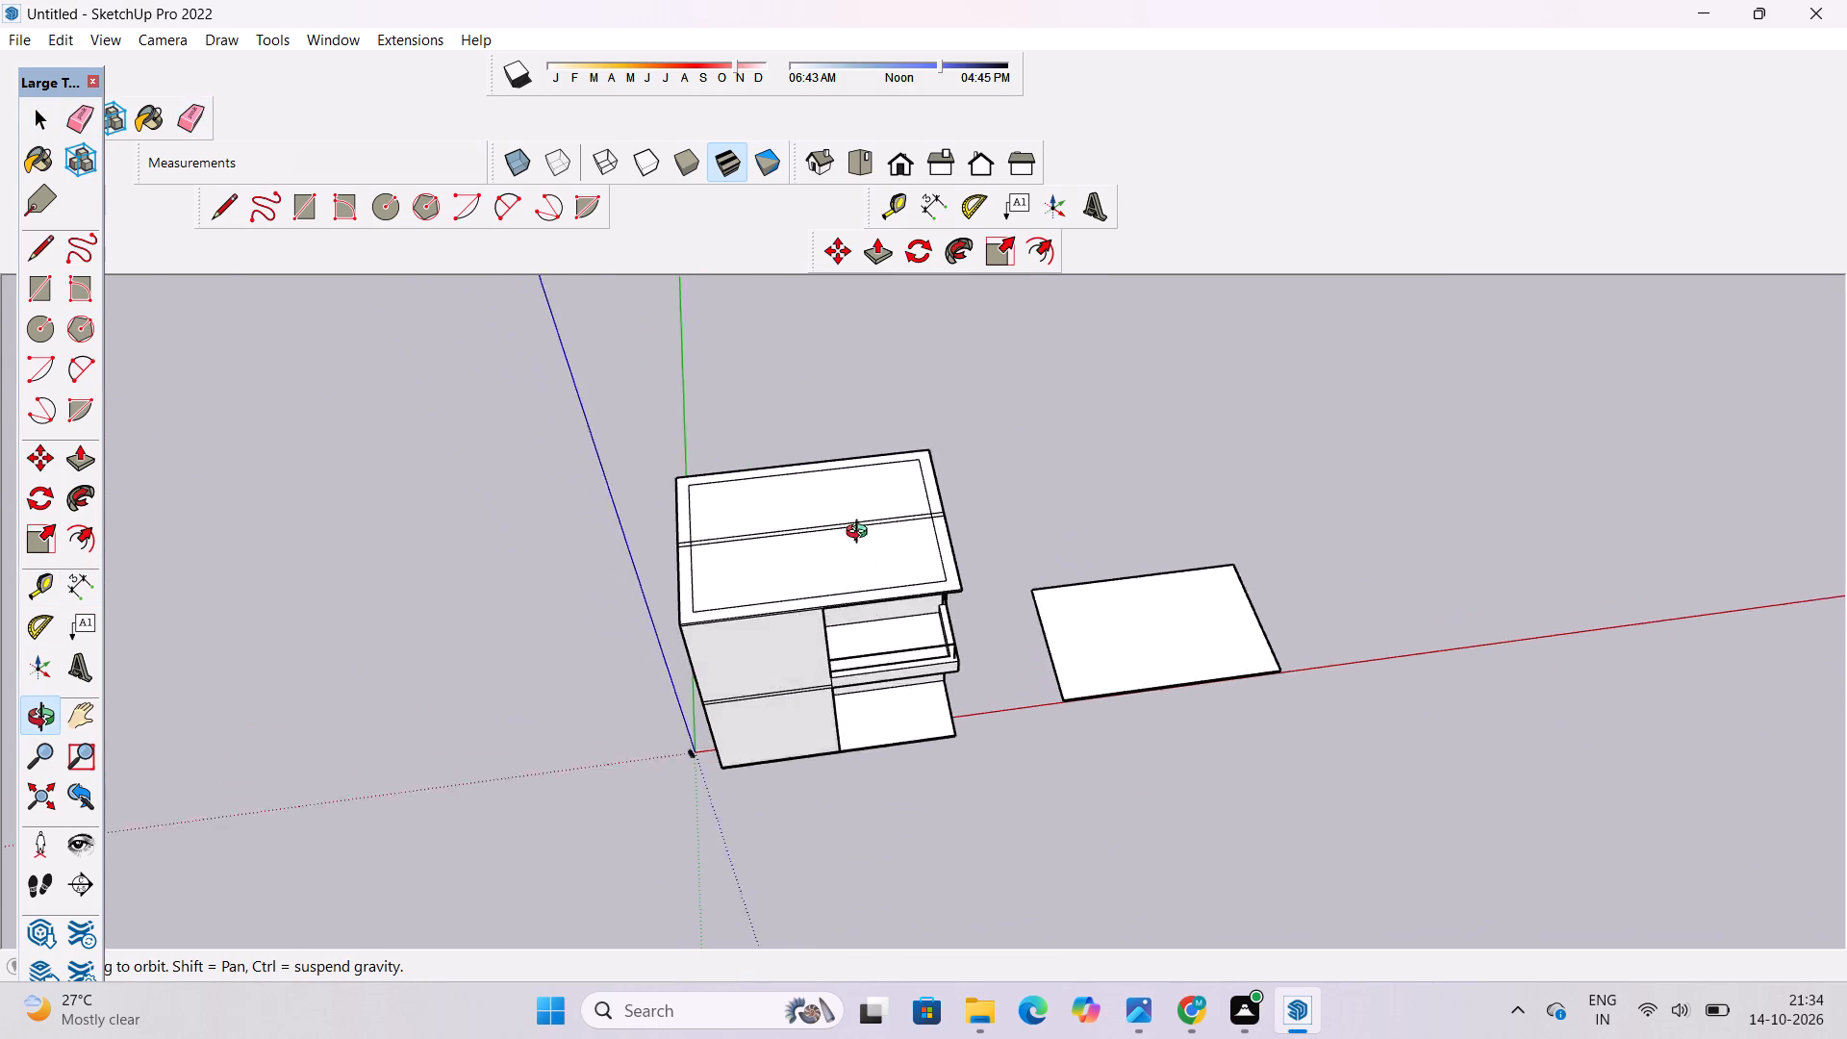
left_click_drag(861, 534, 882, 487)
left_click_drag(920, 523, 732, 675)
scroll(953, 519, "up", 5)
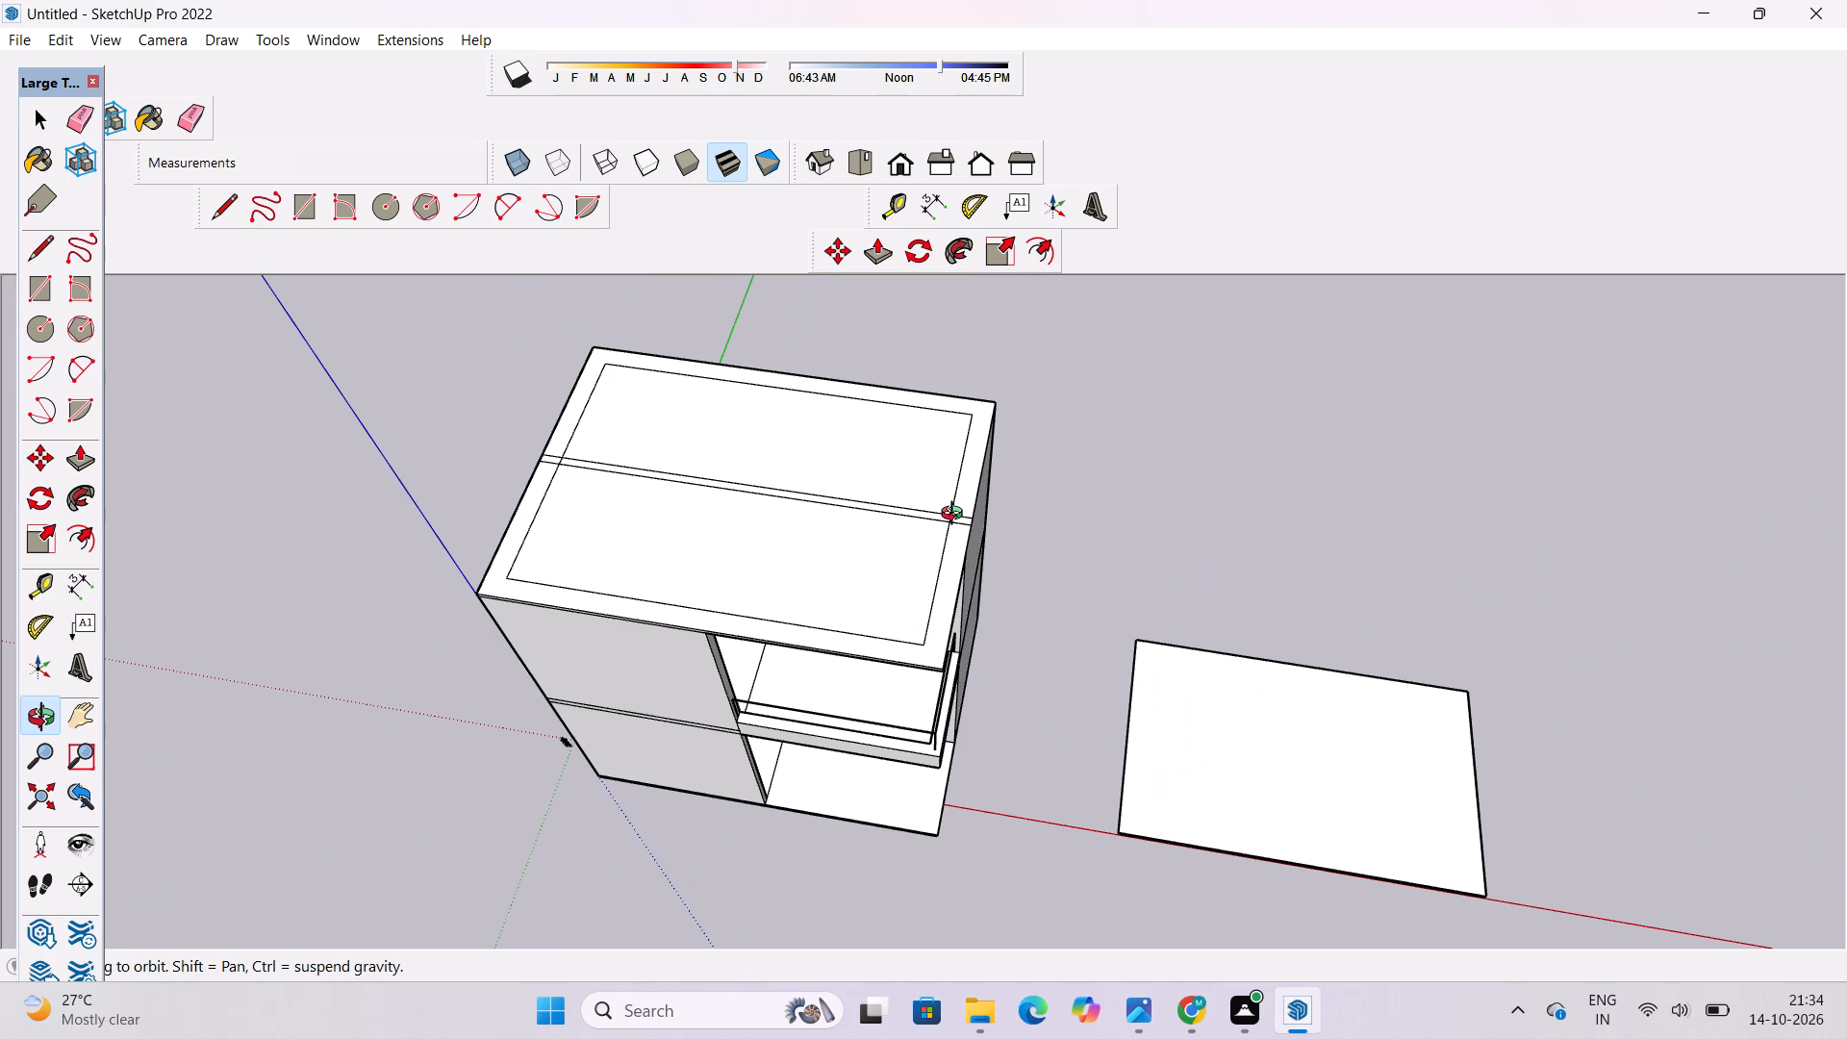
left_click_drag(956, 515, 1008, 562)
scroll(929, 552, "up", 3, "shift")
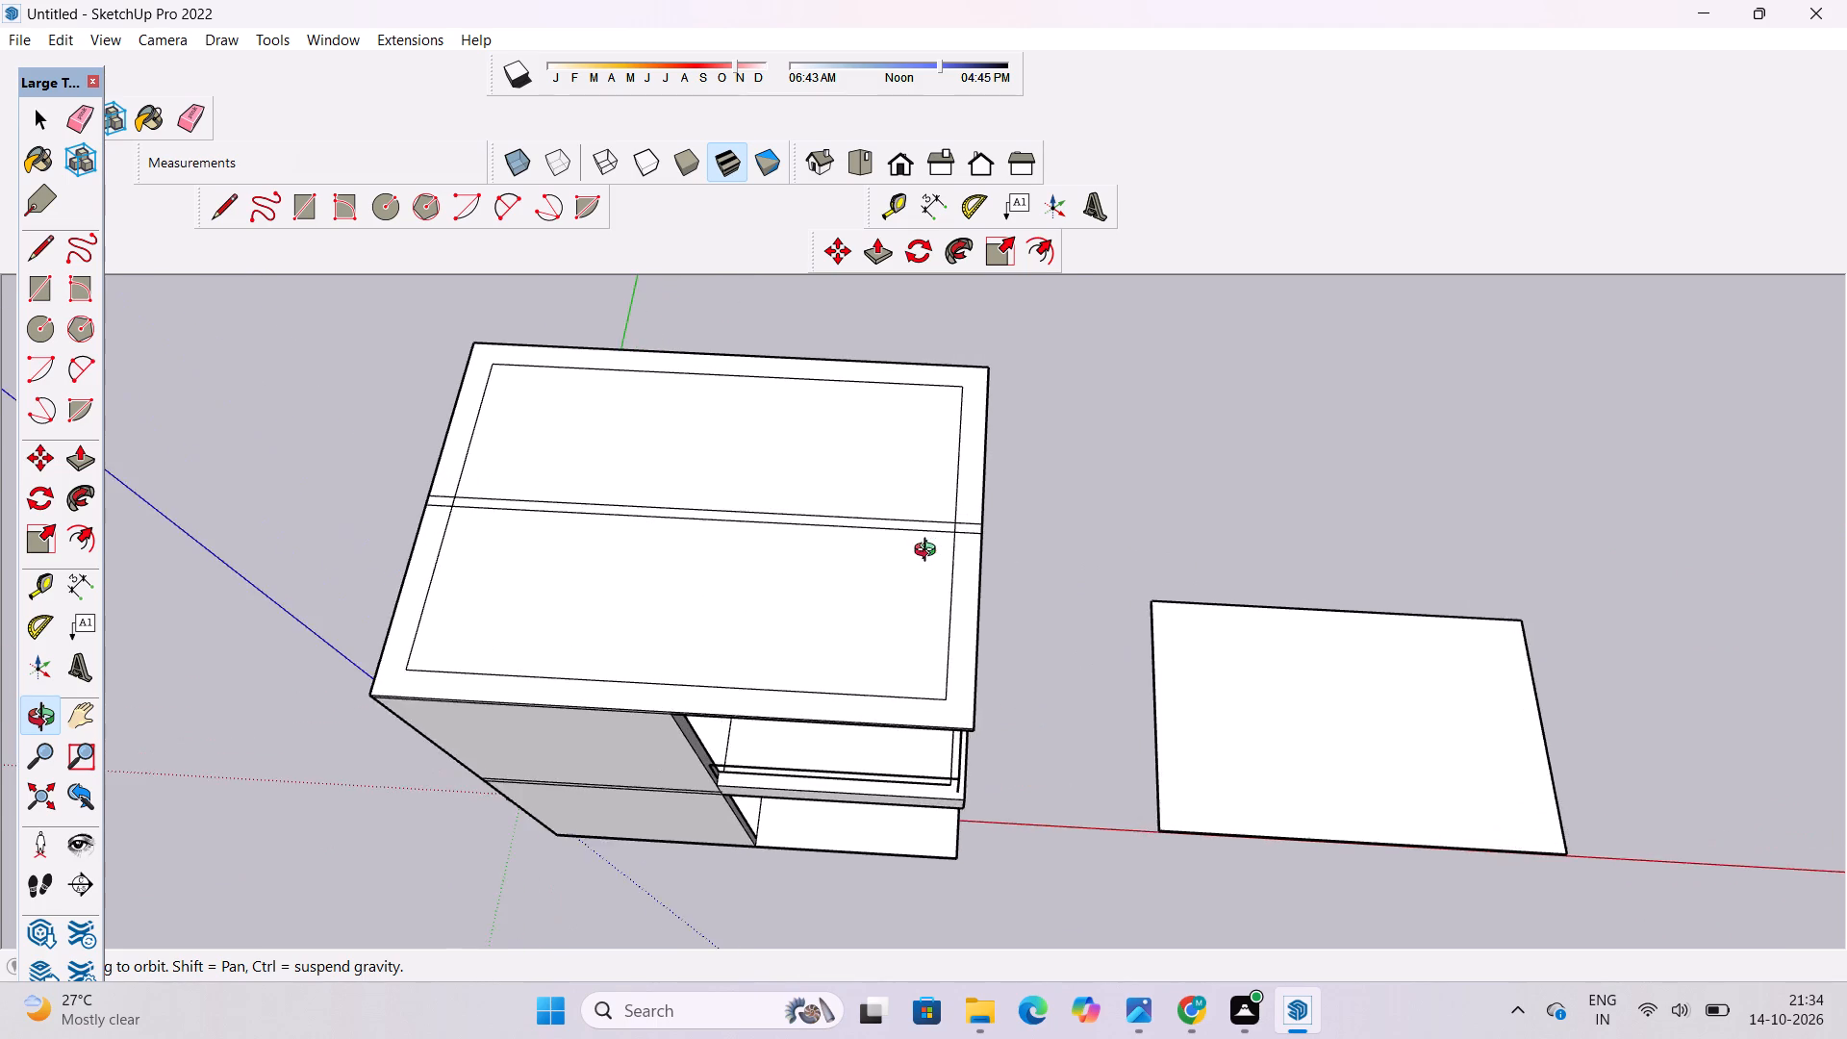
left_click_drag(929, 552, 955, 491)
scroll(949, 508, "up", 1)
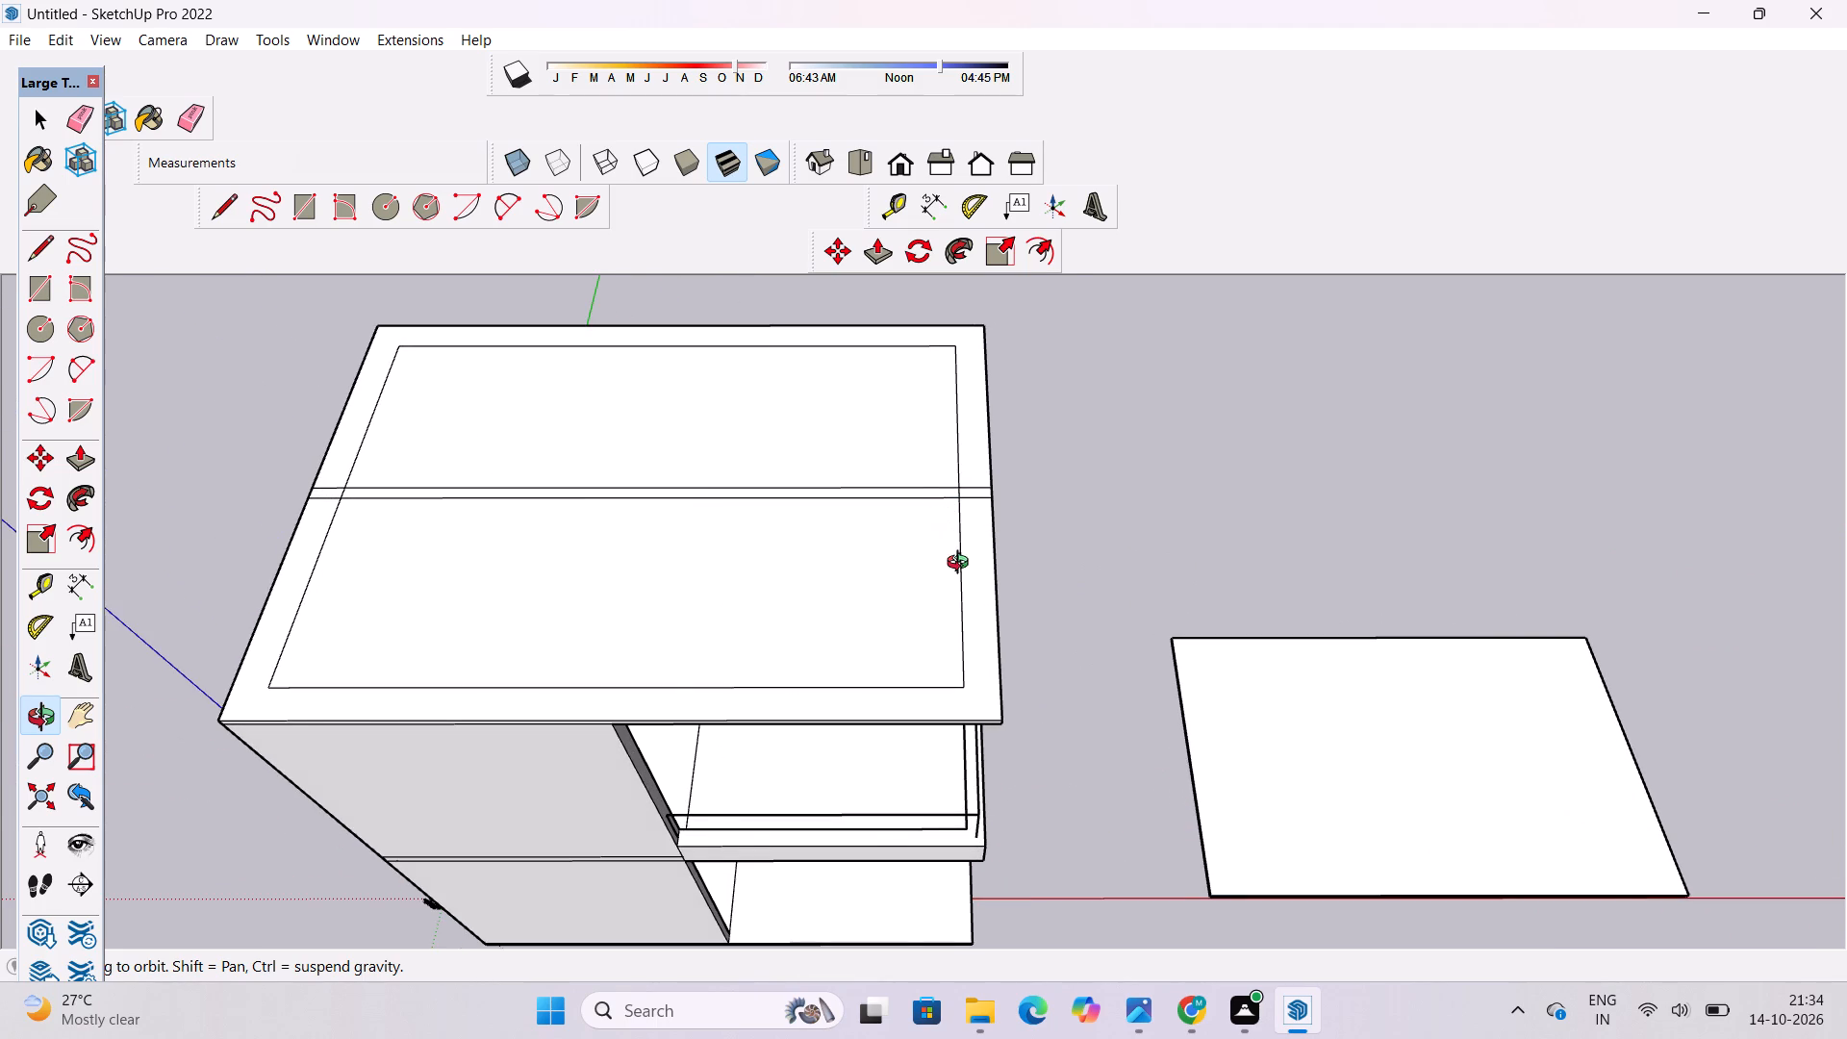
left_click_drag(962, 565, 1008, 504)
left_click(972, 492, "shift")
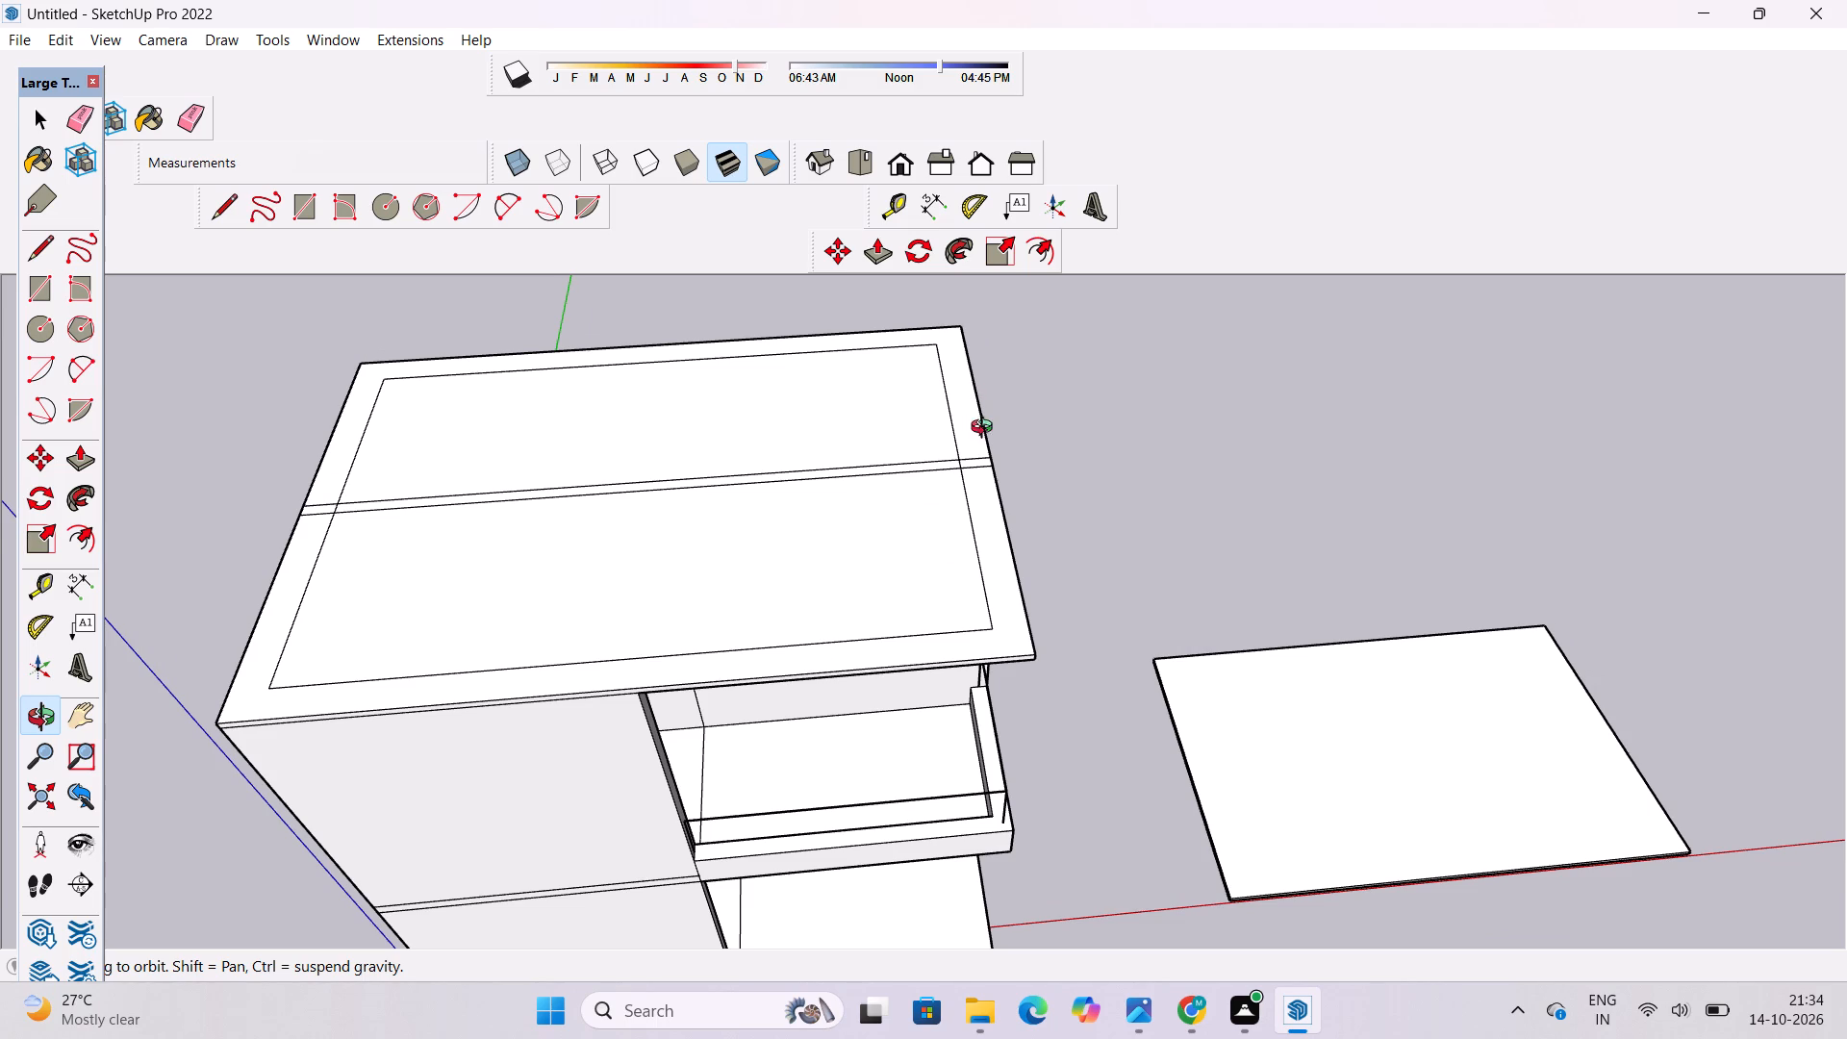
left_click_drag(993, 491, 993, 517)
left_click(1008, 523)
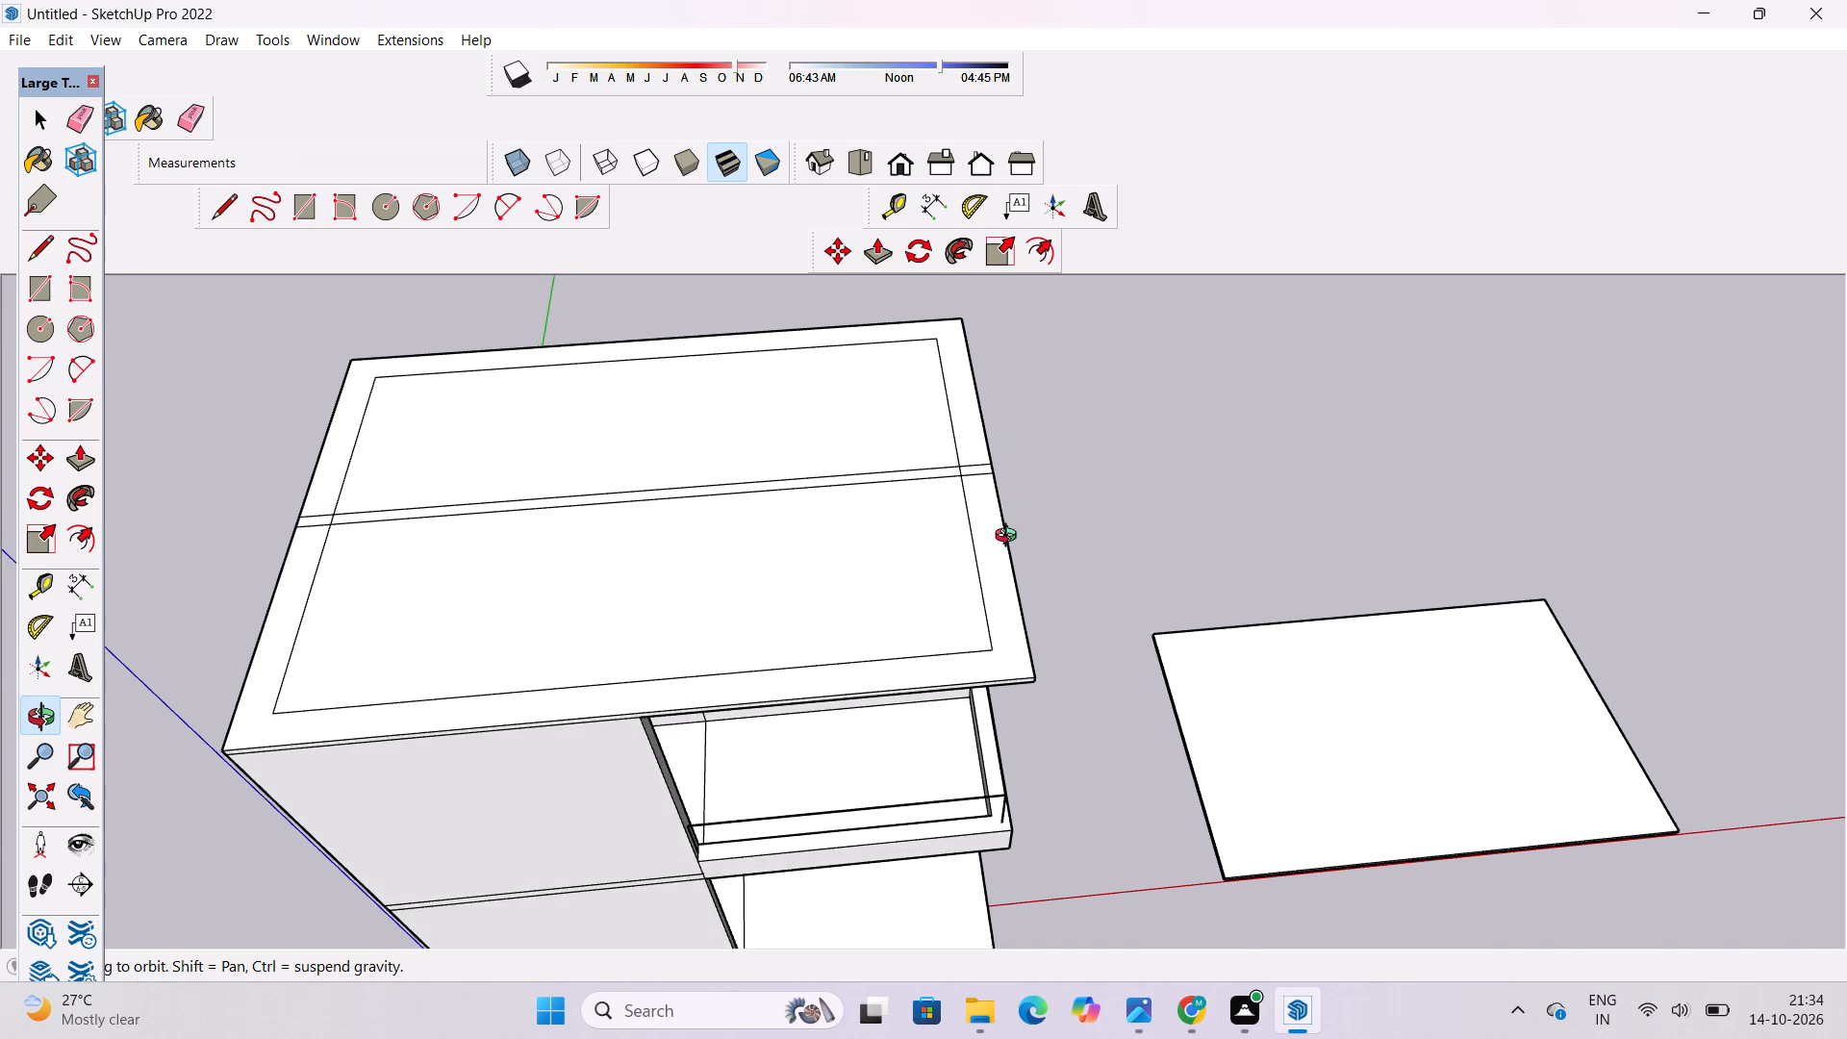
scroll(1010, 538, "up", 4)
left_click_drag(961, 461, 977, 537, "shift")
left_click_drag(977, 538, 997, 550)
left_click(998, 550)
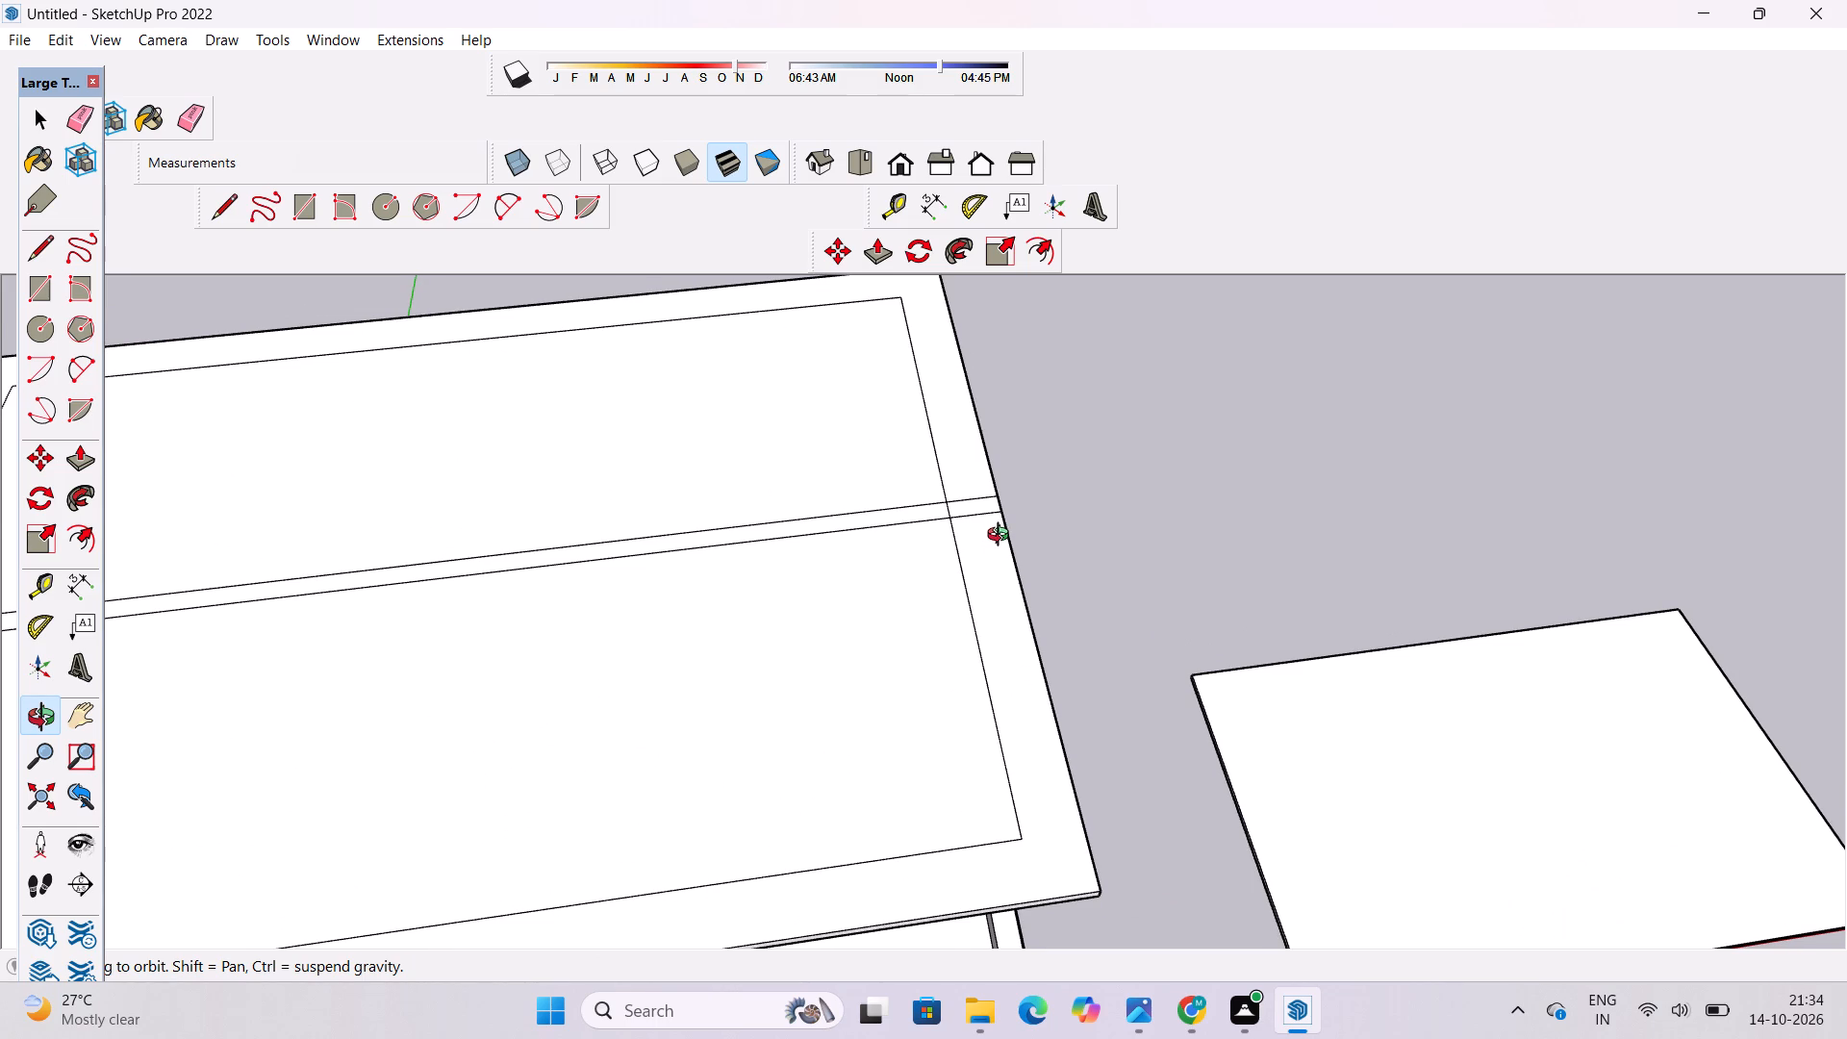
left_click_drag(1002, 537, 988, 550)
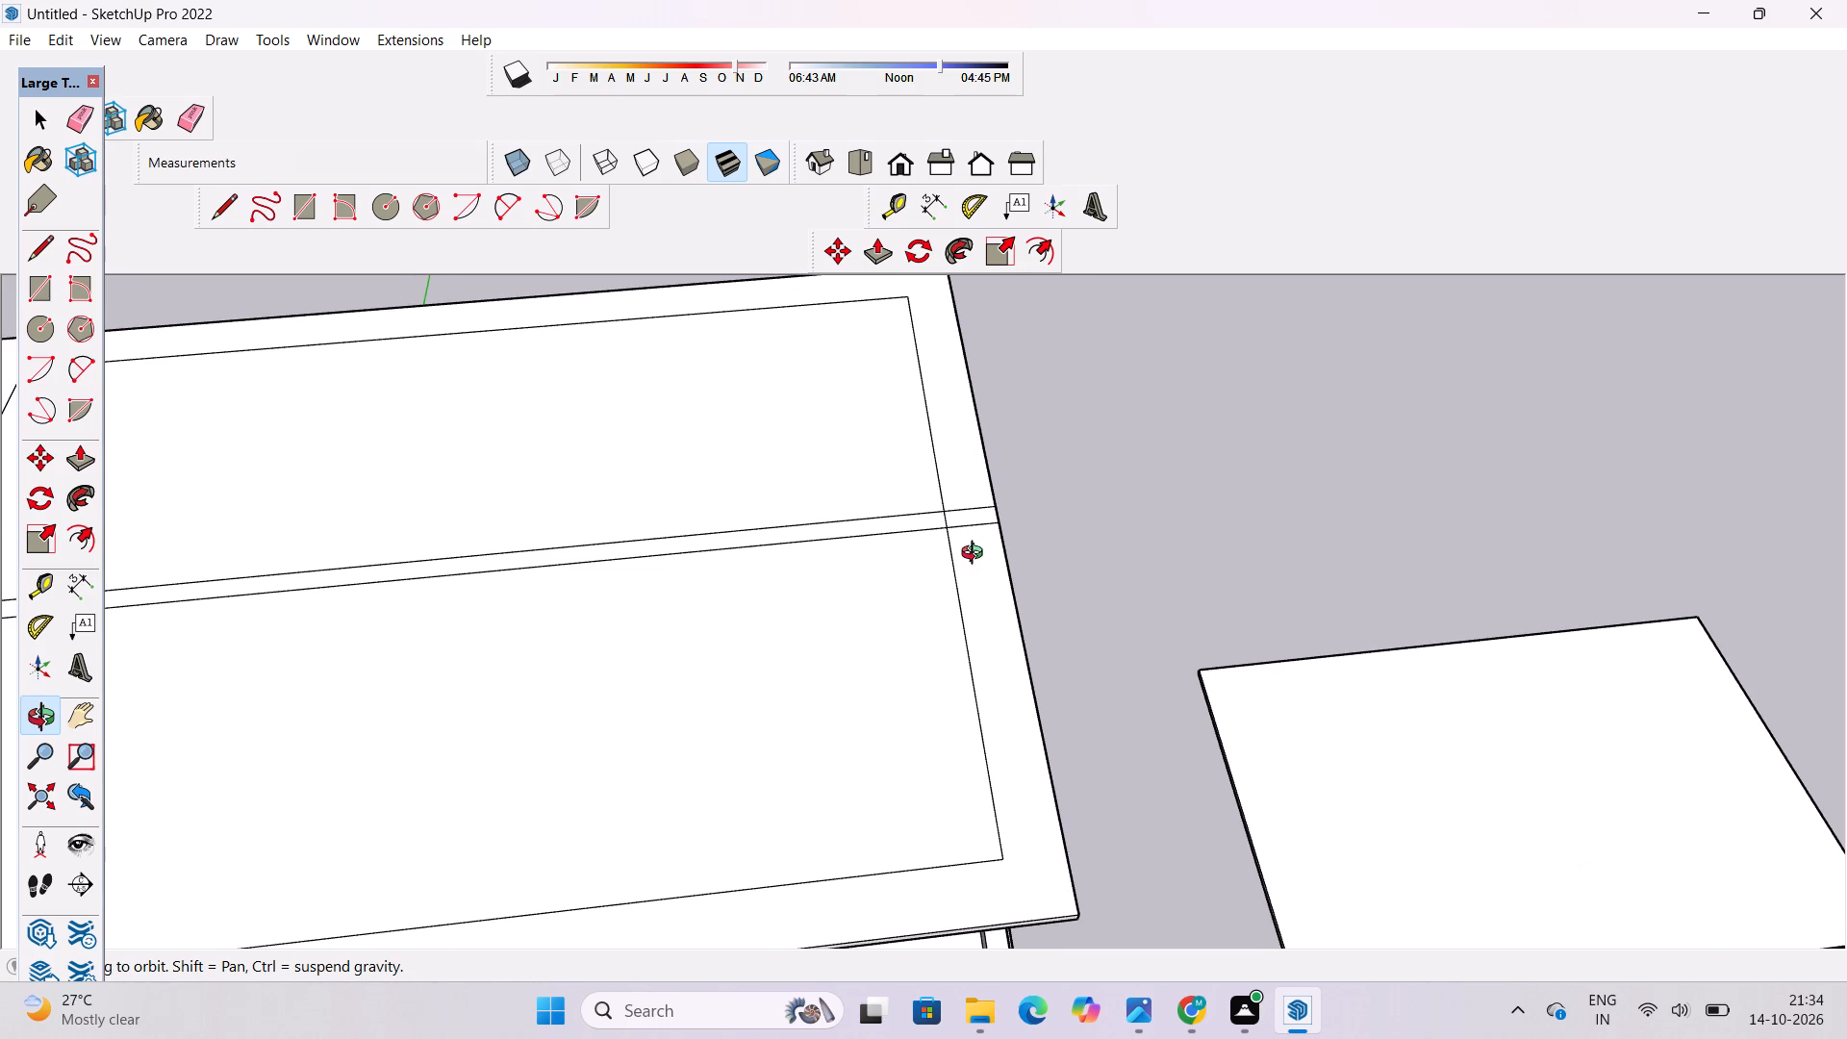
scroll(974, 574, "down", 1)
left_click(973, 585, "shift")
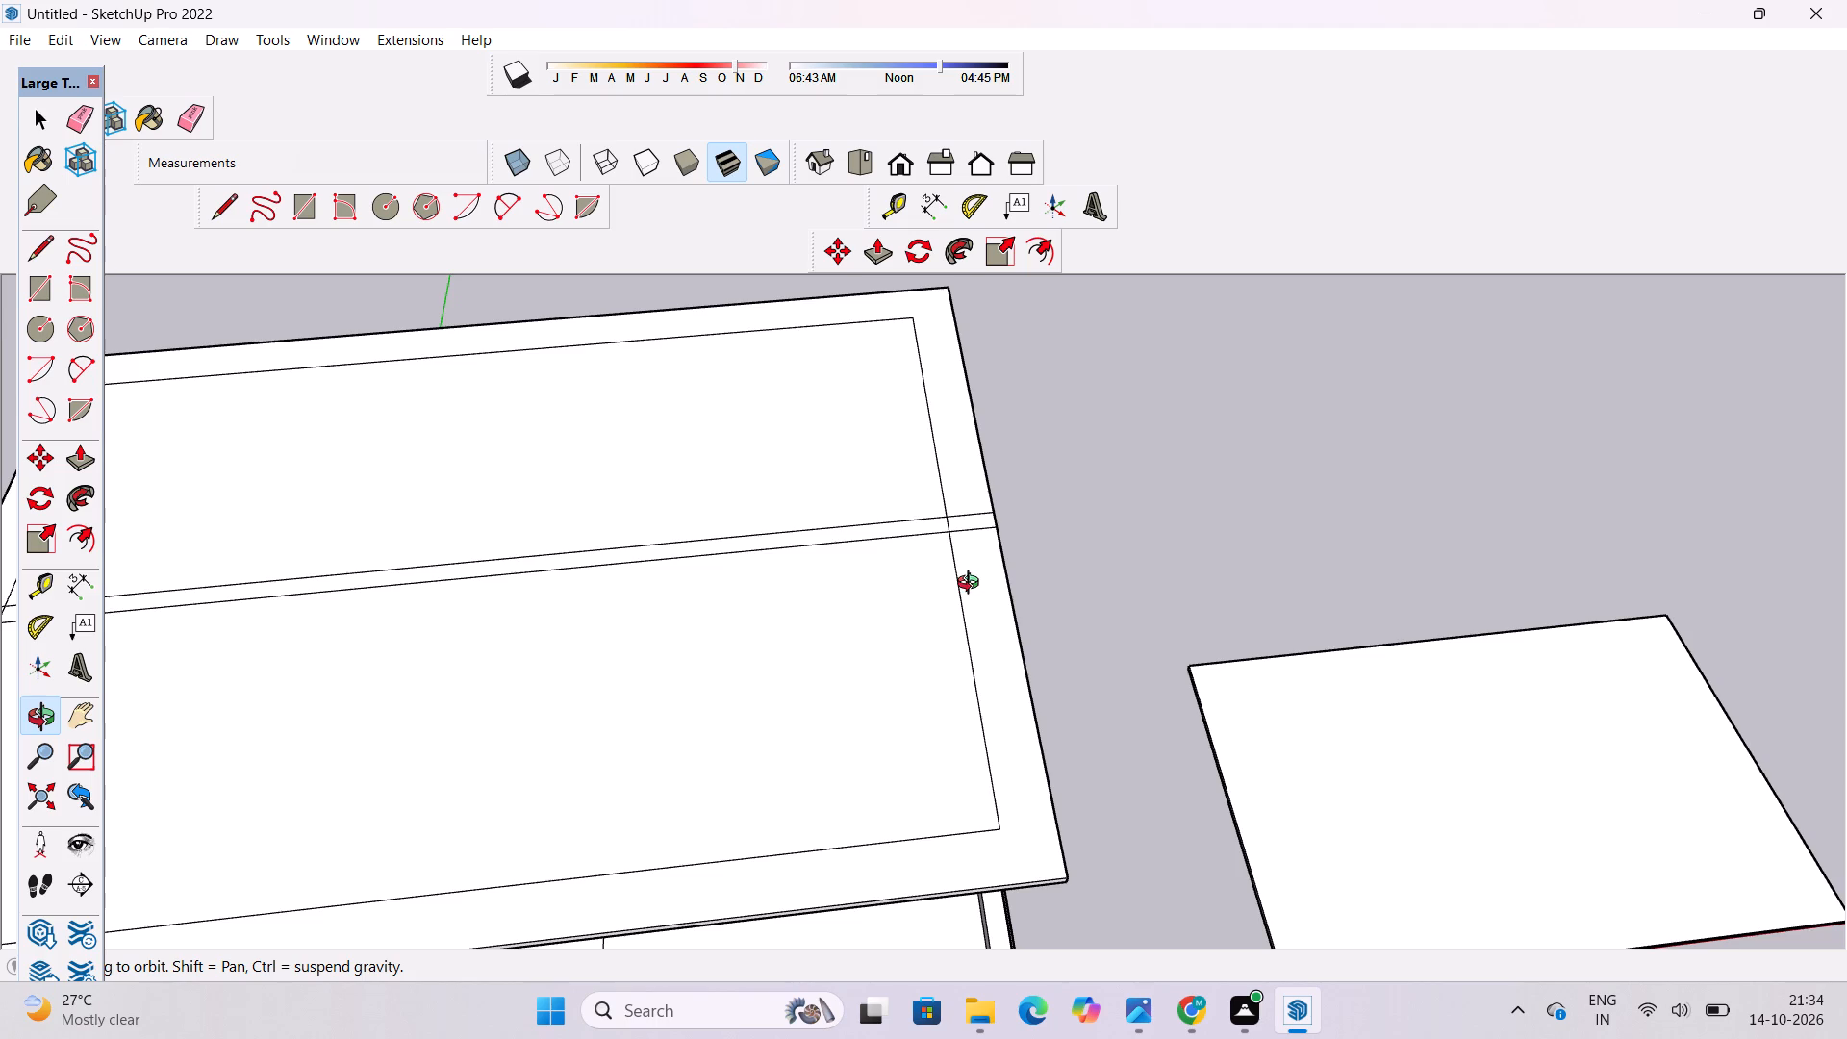
left_click_drag(973, 585, 1049, 500, "shift")
left_click_drag(1049, 500, 1002, 565)
scroll(1002, 565, "down", 4)
left_click_drag(990, 561, 1124, 589, "shift")
left_click_drag(987, 596, 991, 632, "shift")
left_click_drag(991, 633, 1127, 607)
scroll(1061, 575, "up", 3)
left_click_drag(1060, 573, 1049, 670, "shift")
left_click_drag(1049, 670, 1072, 628)
Erase all segments of the strip's rear line across the roof, including the pieces over both side borders.
key("e")
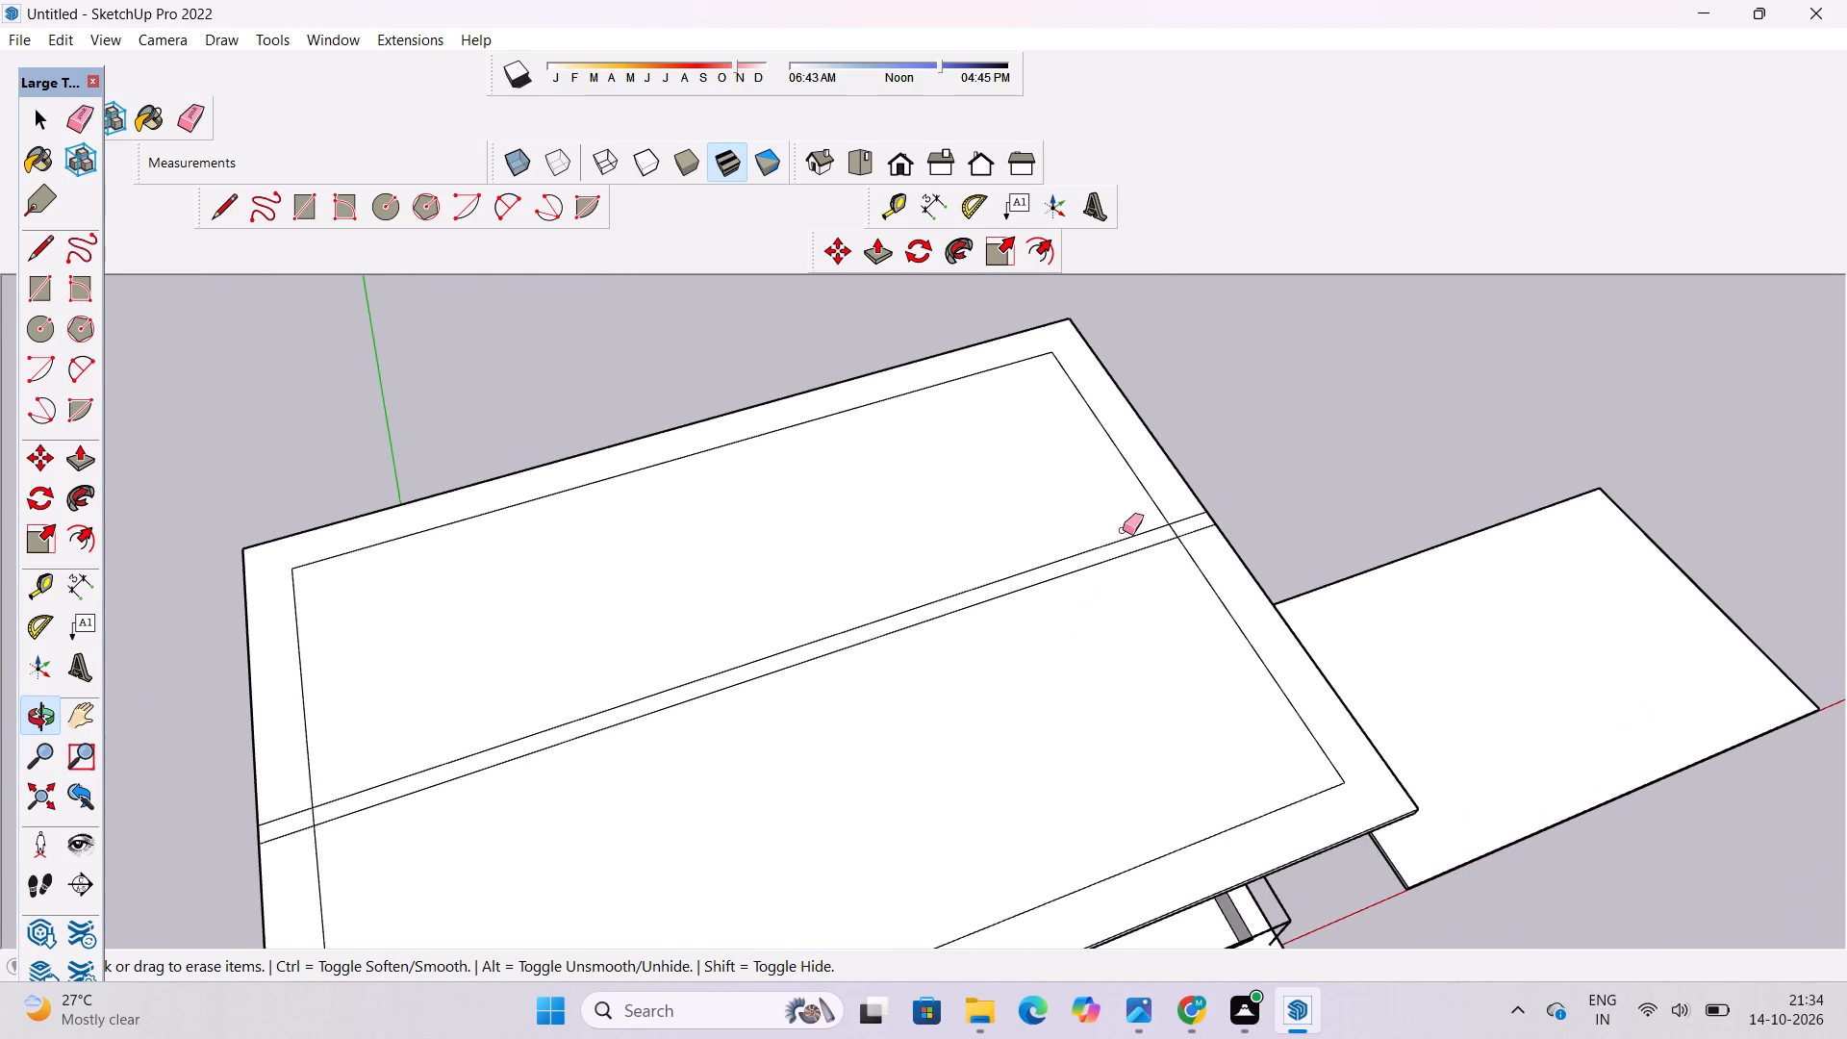
left_click_drag(1176, 507, 1178, 519)
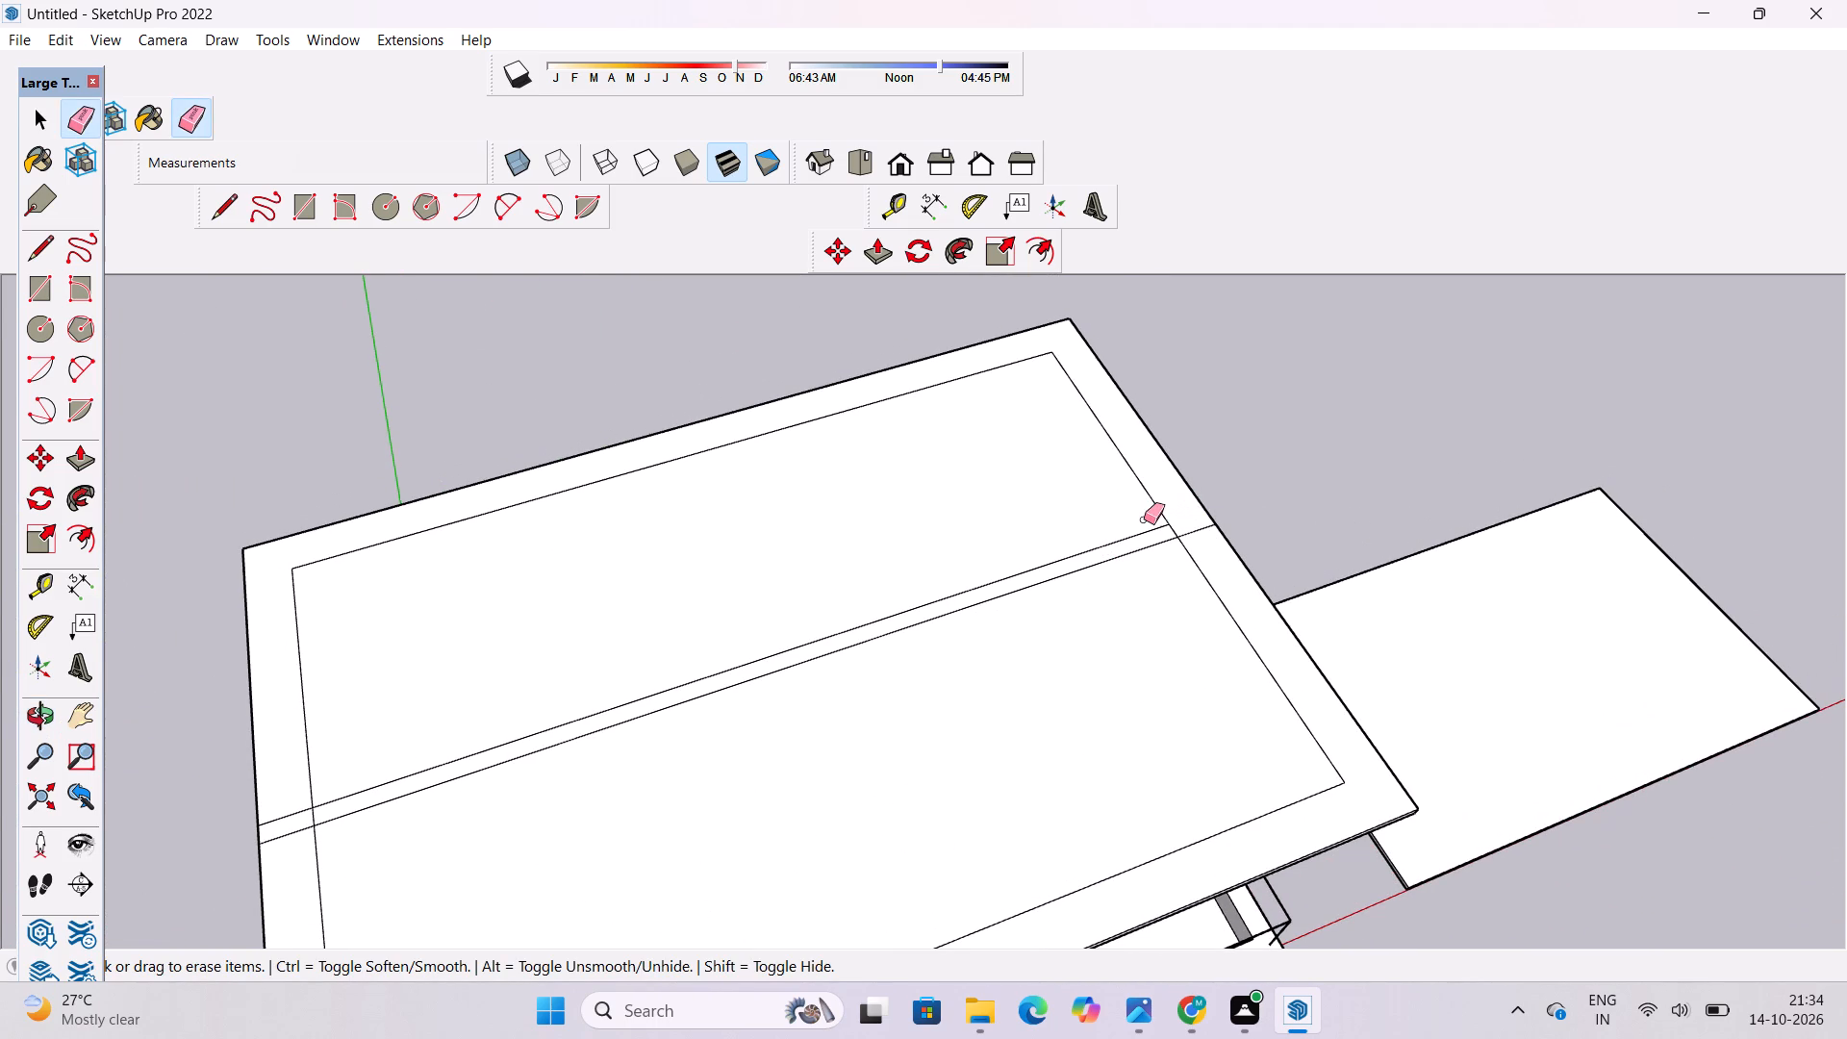
left_click_drag(1142, 519, 1141, 537)
scroll(1234, 463, "down", 3)
scroll(730, 691, "up", 1)
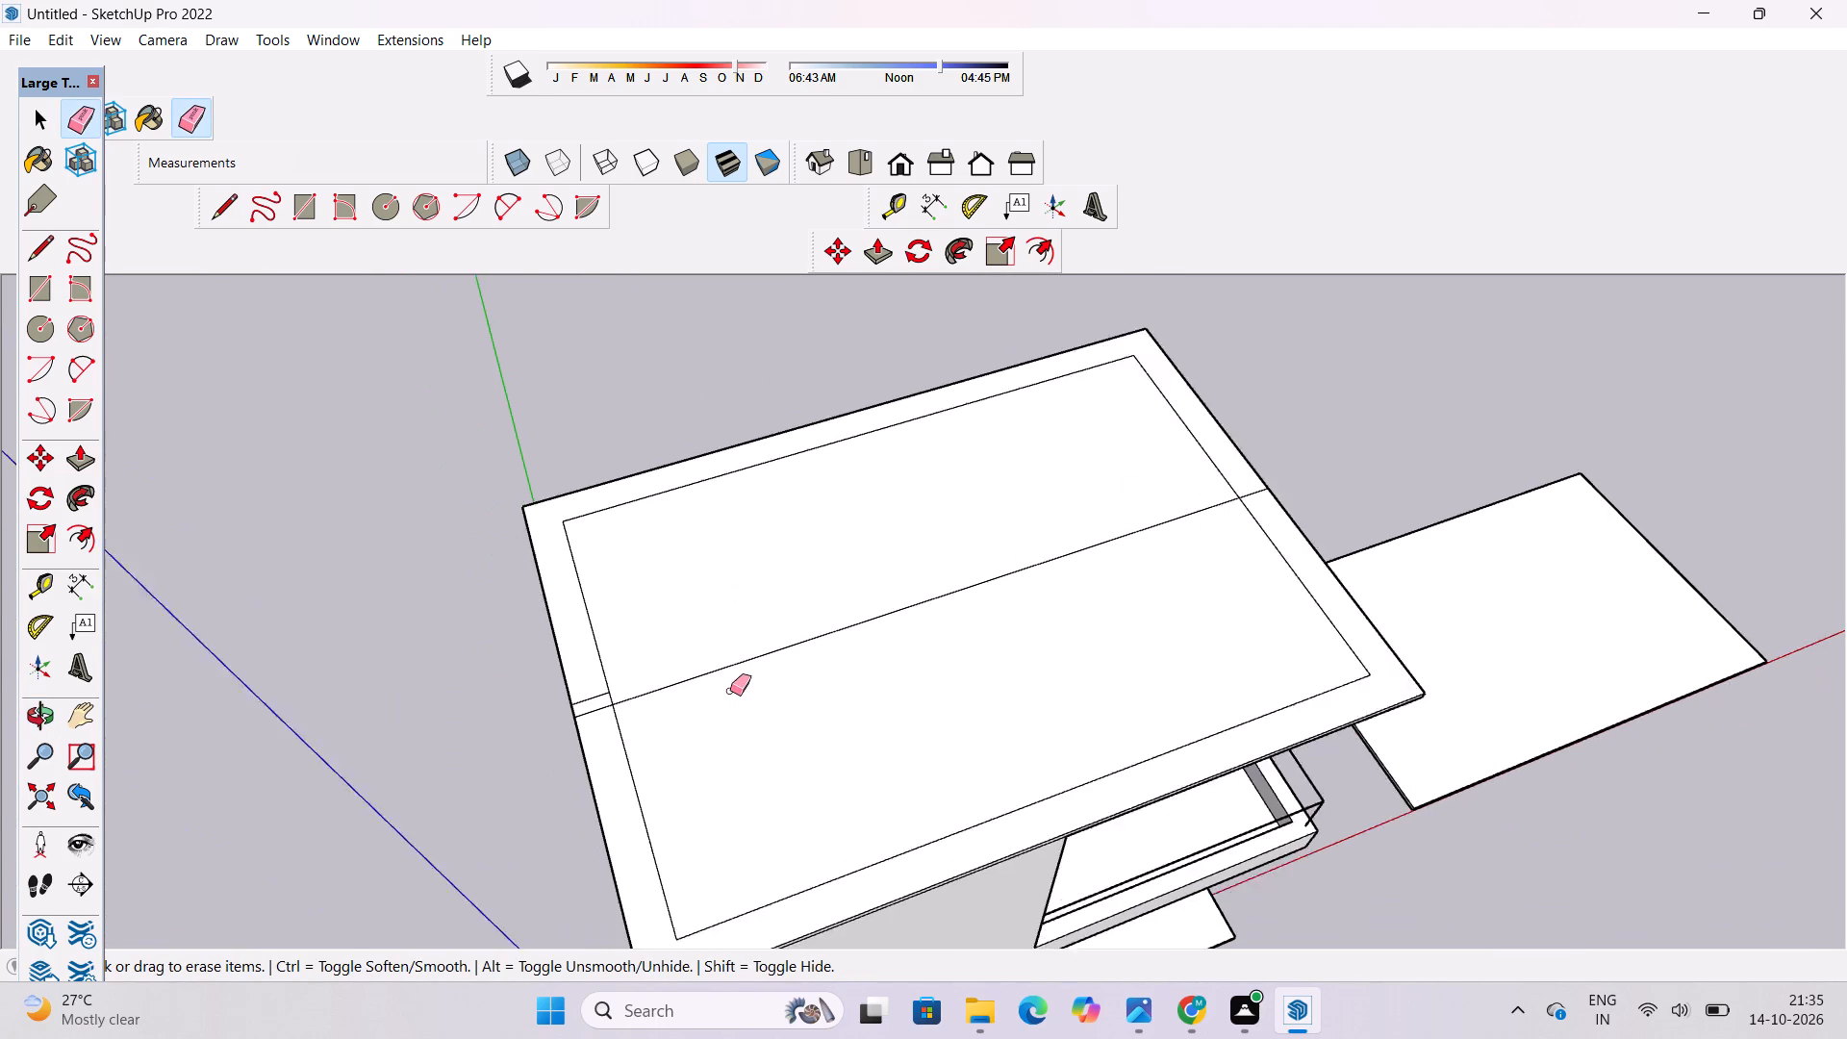
scroll(730, 691, "up", 6)
left_click_drag(510, 694, 515, 712)
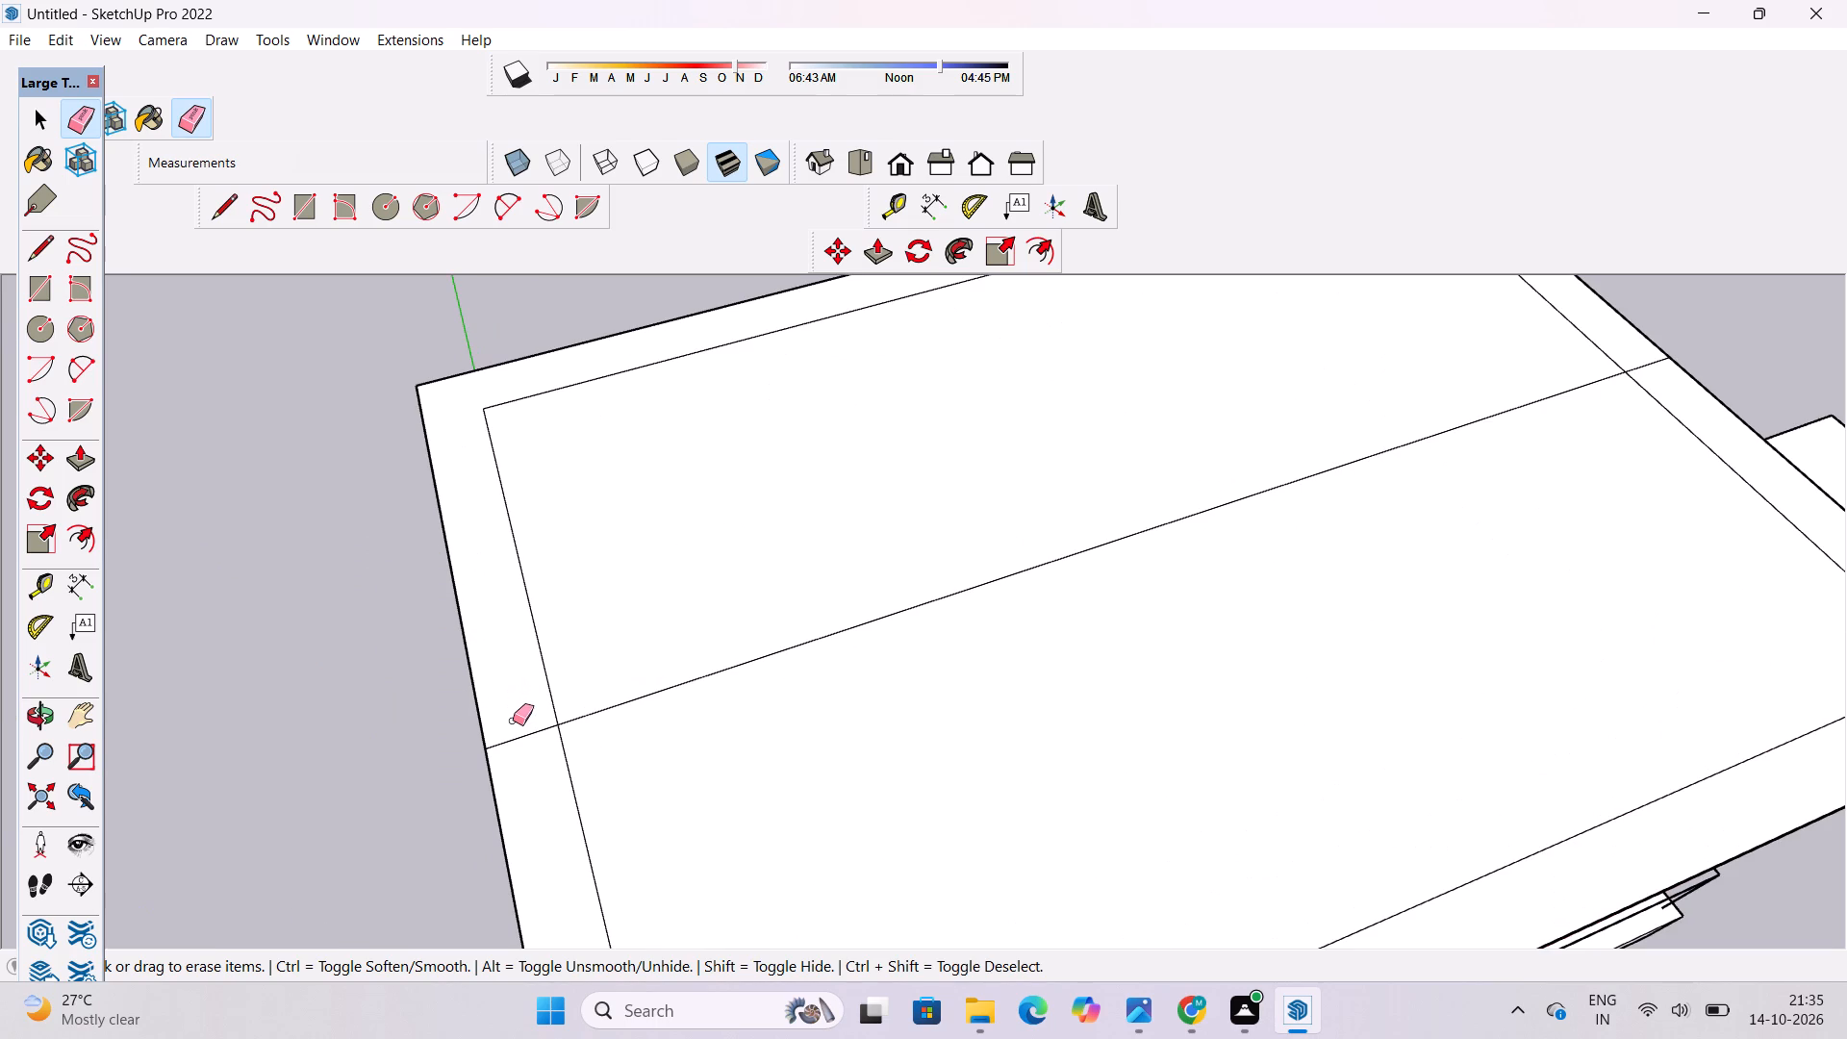
key("space")
Place a guide 5' behind the line crossing the roof, parallel to it.
key("t")
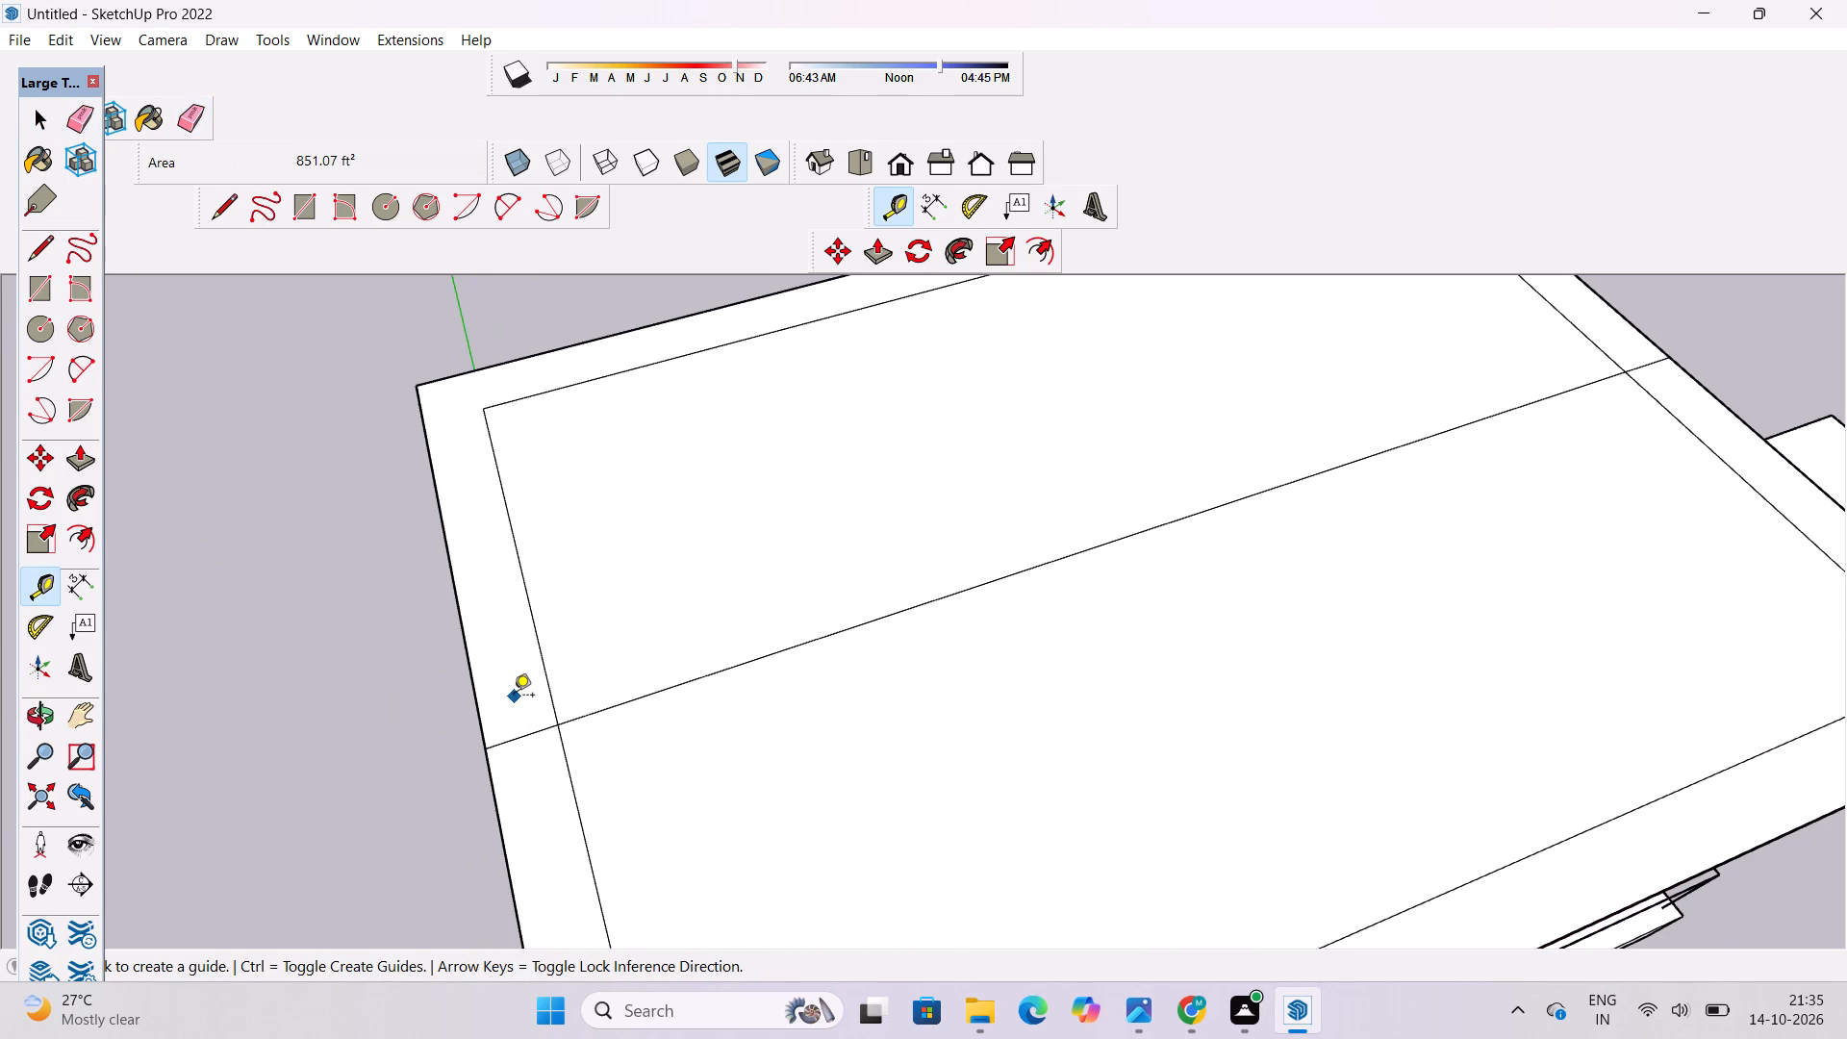
scroll(508, 695, "down", 4)
scroll(683, 601, "down", 5)
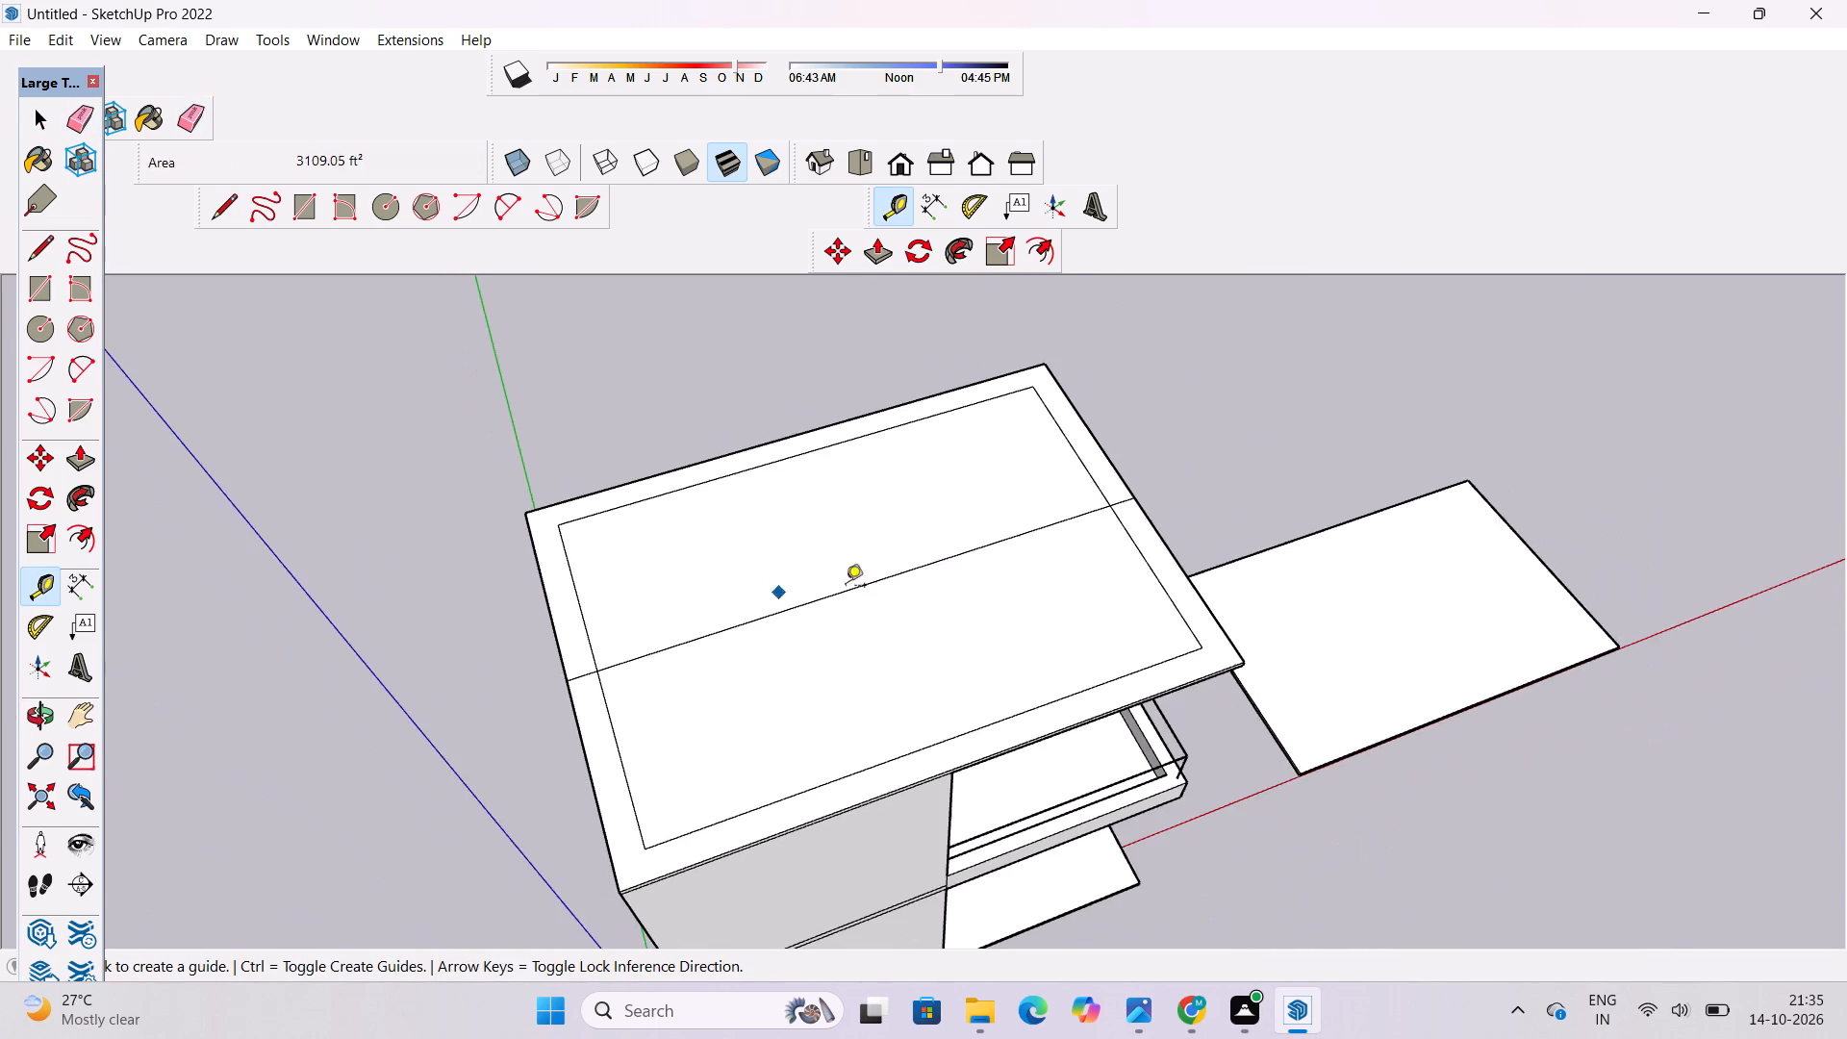
scroll(923, 575, "up", 1)
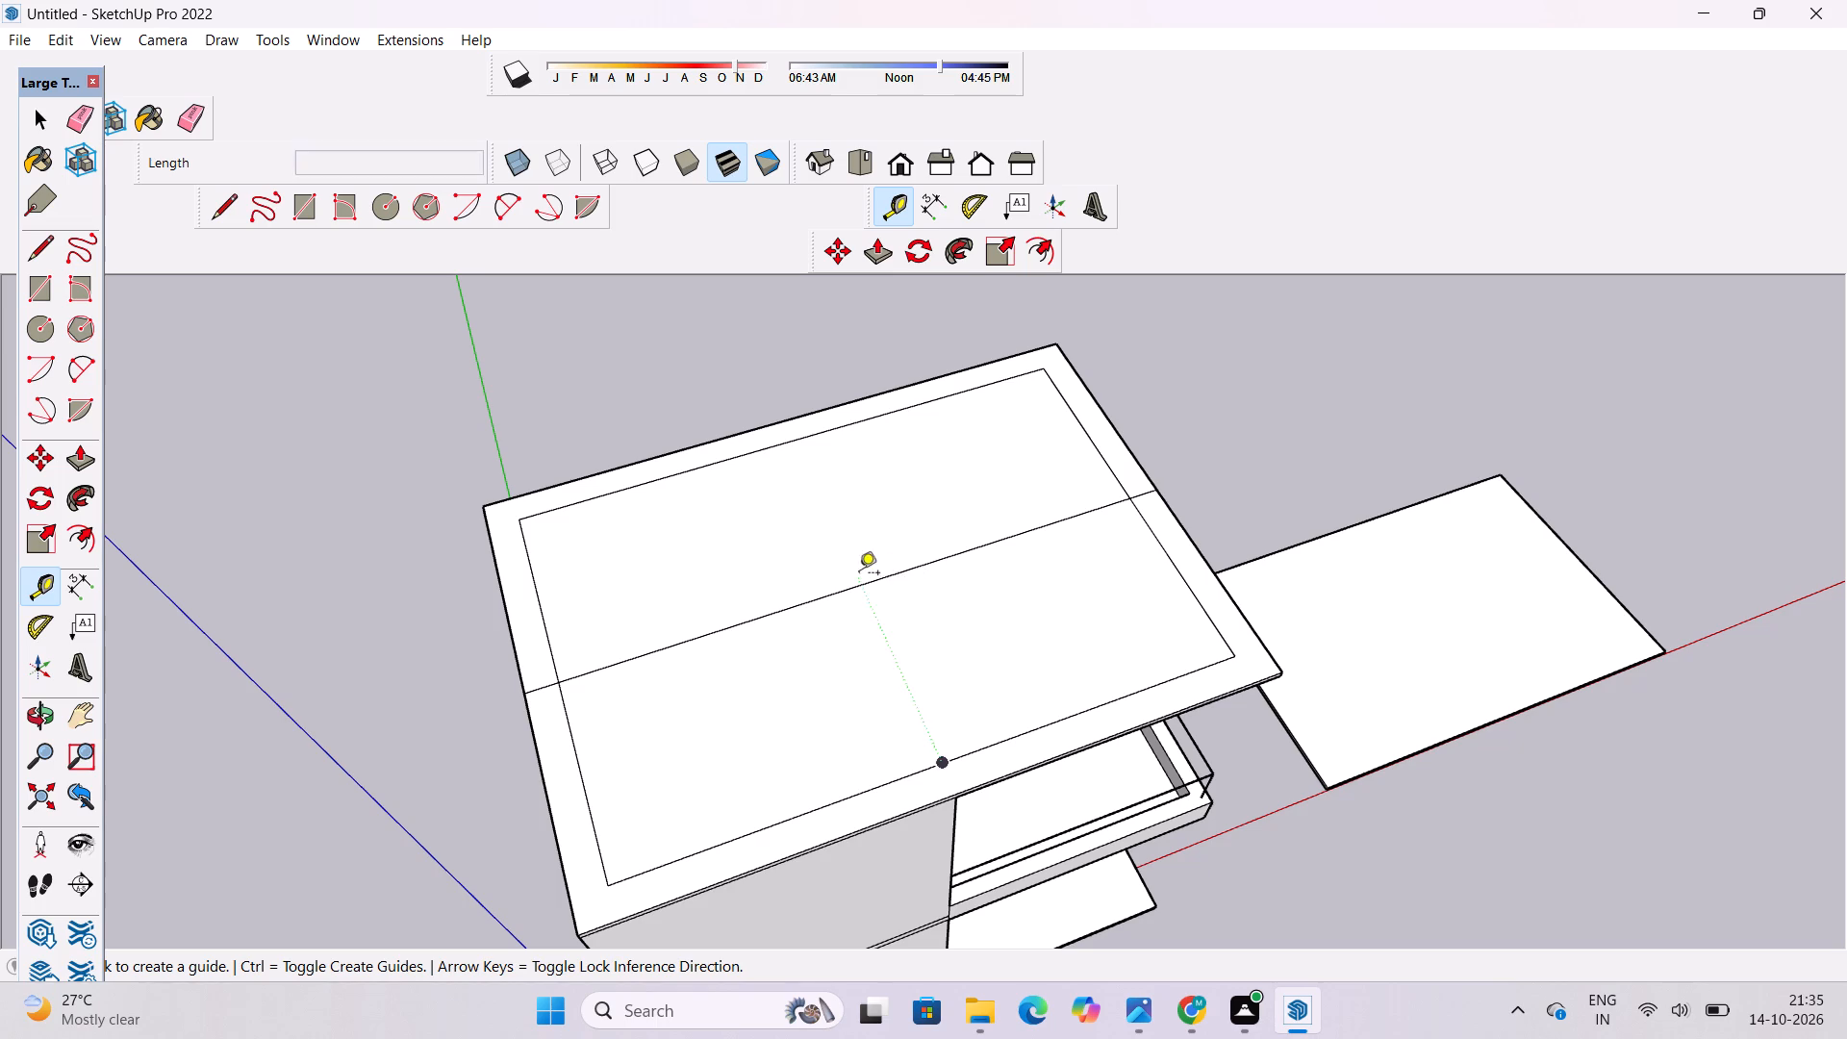
scroll(858, 599, "up", 3)
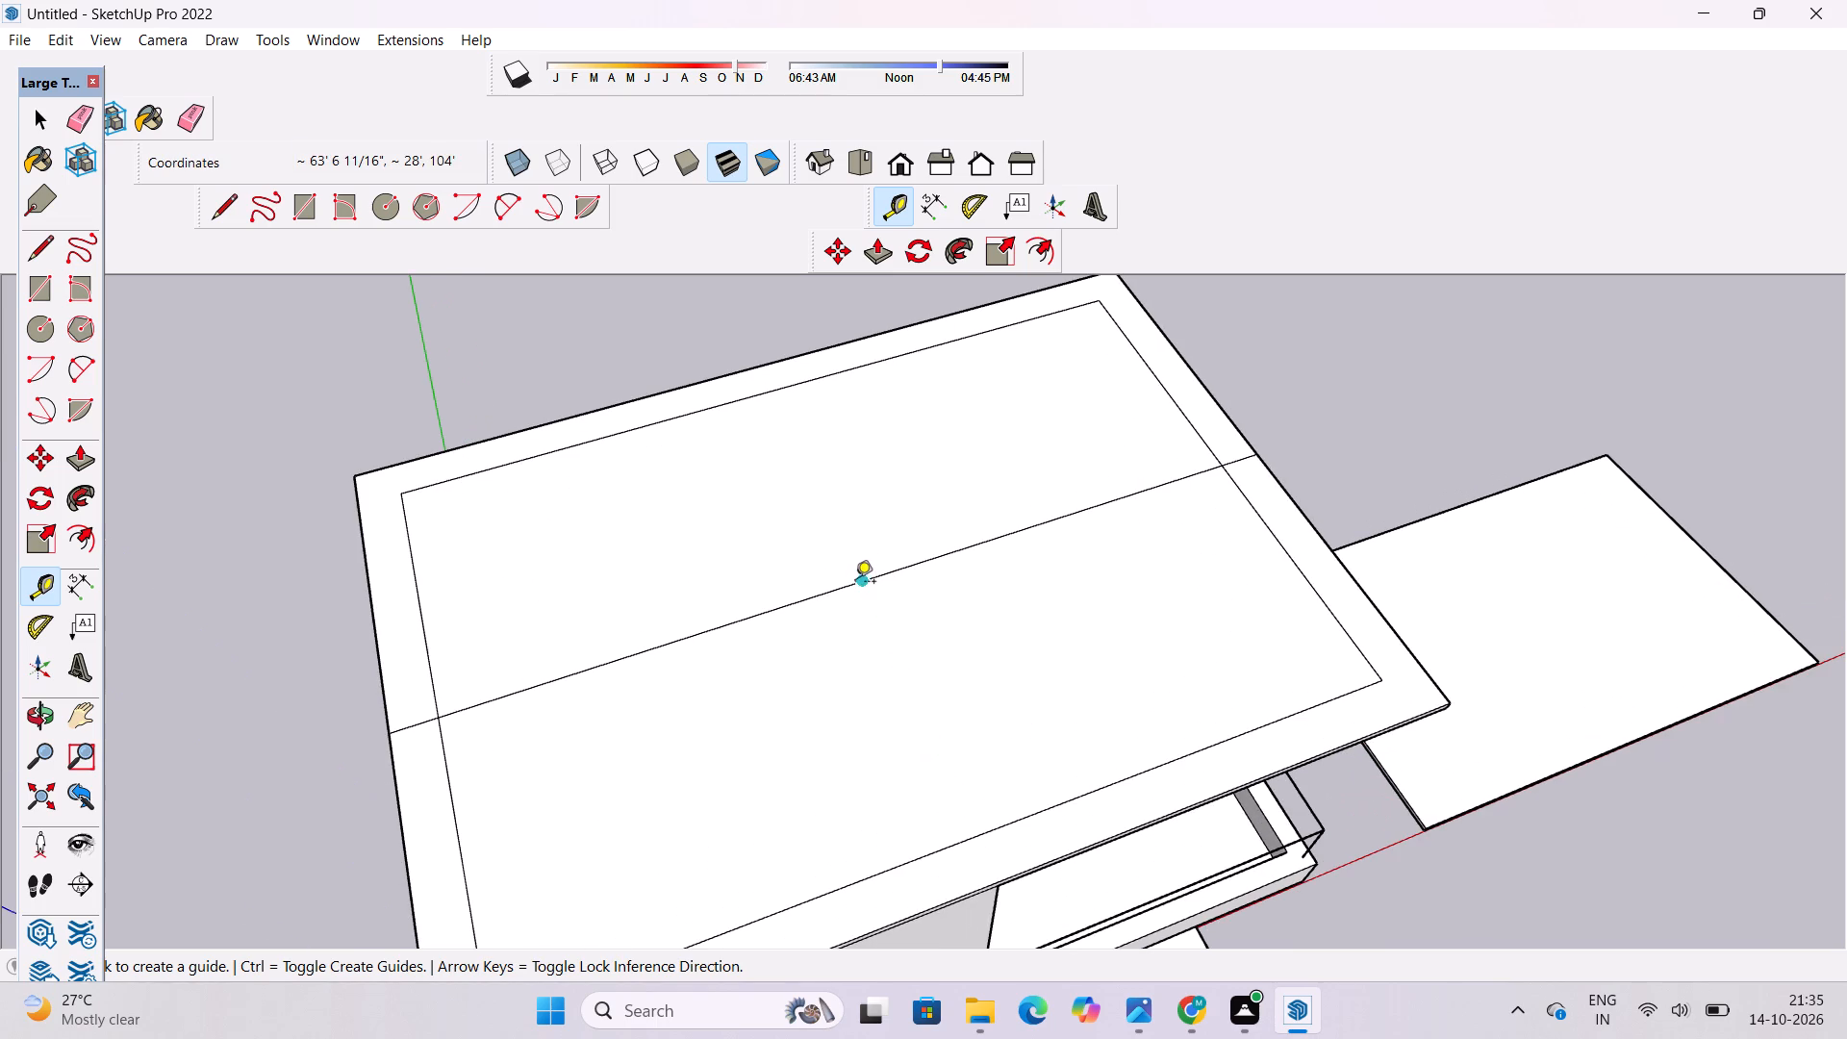
left_click(863, 585)
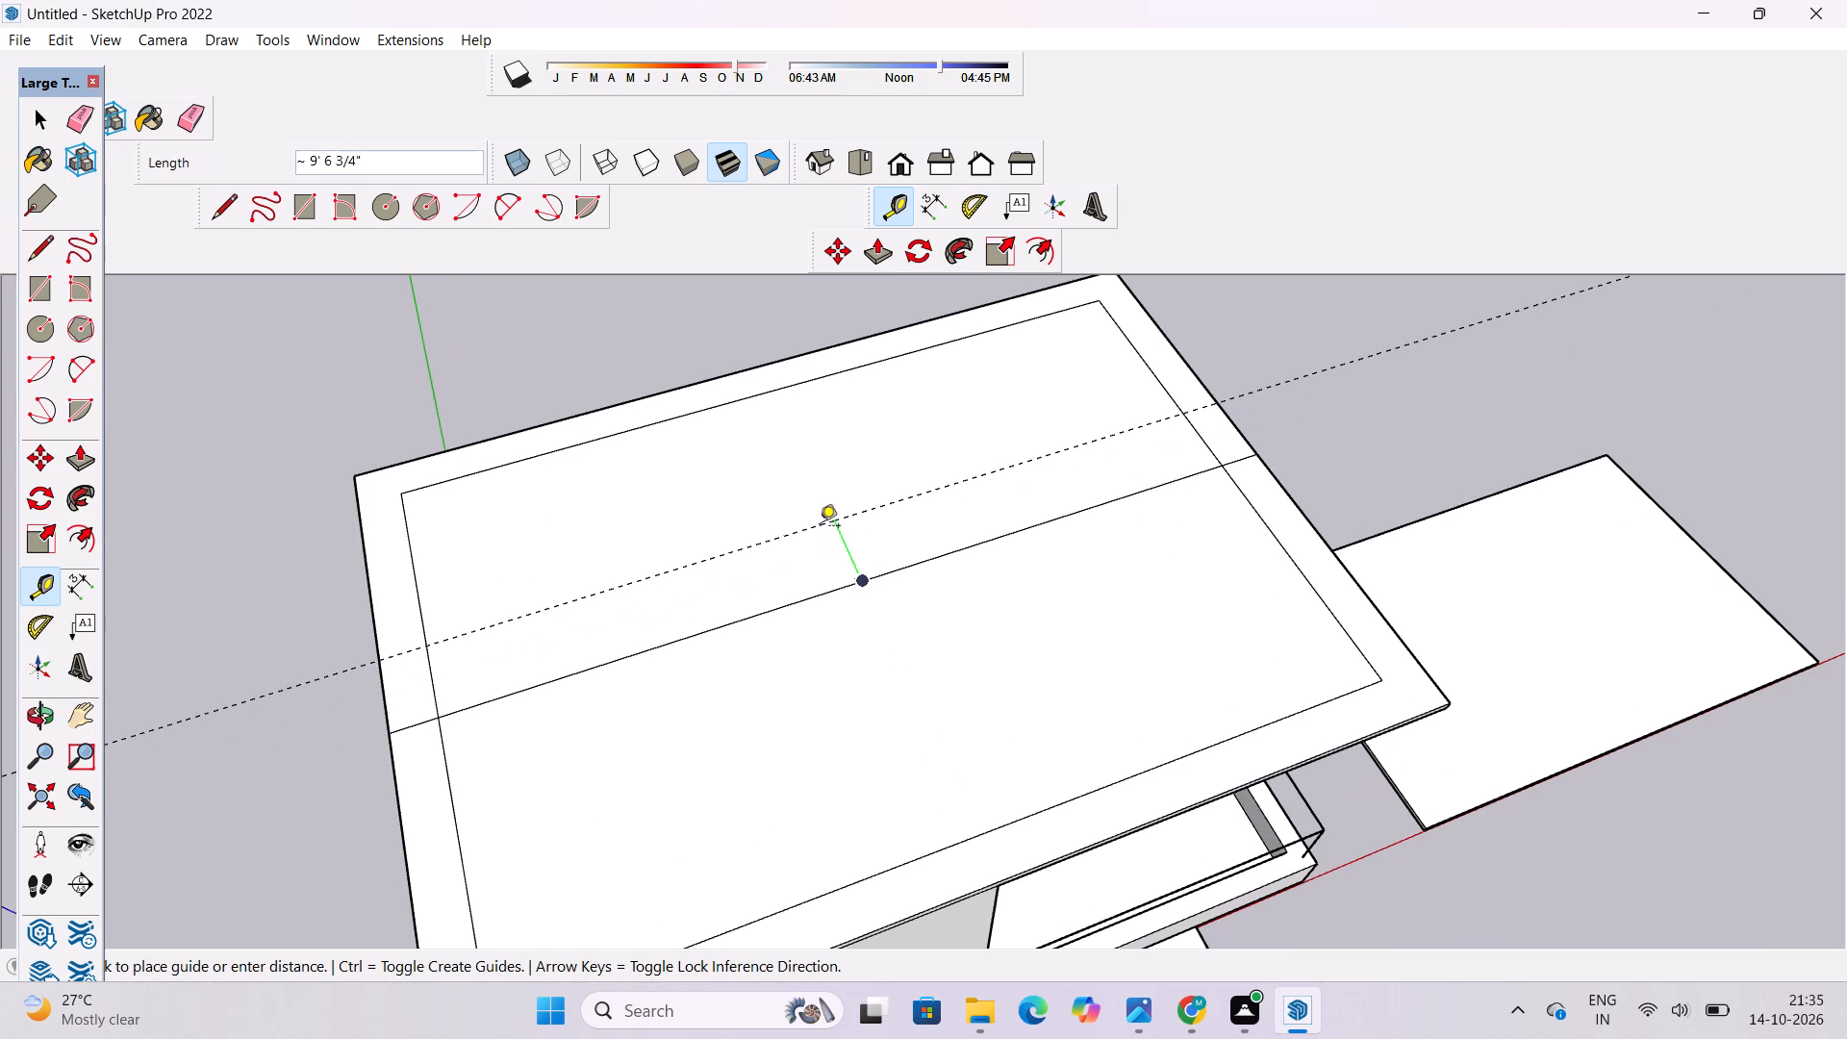
type("5'")
key("Return")
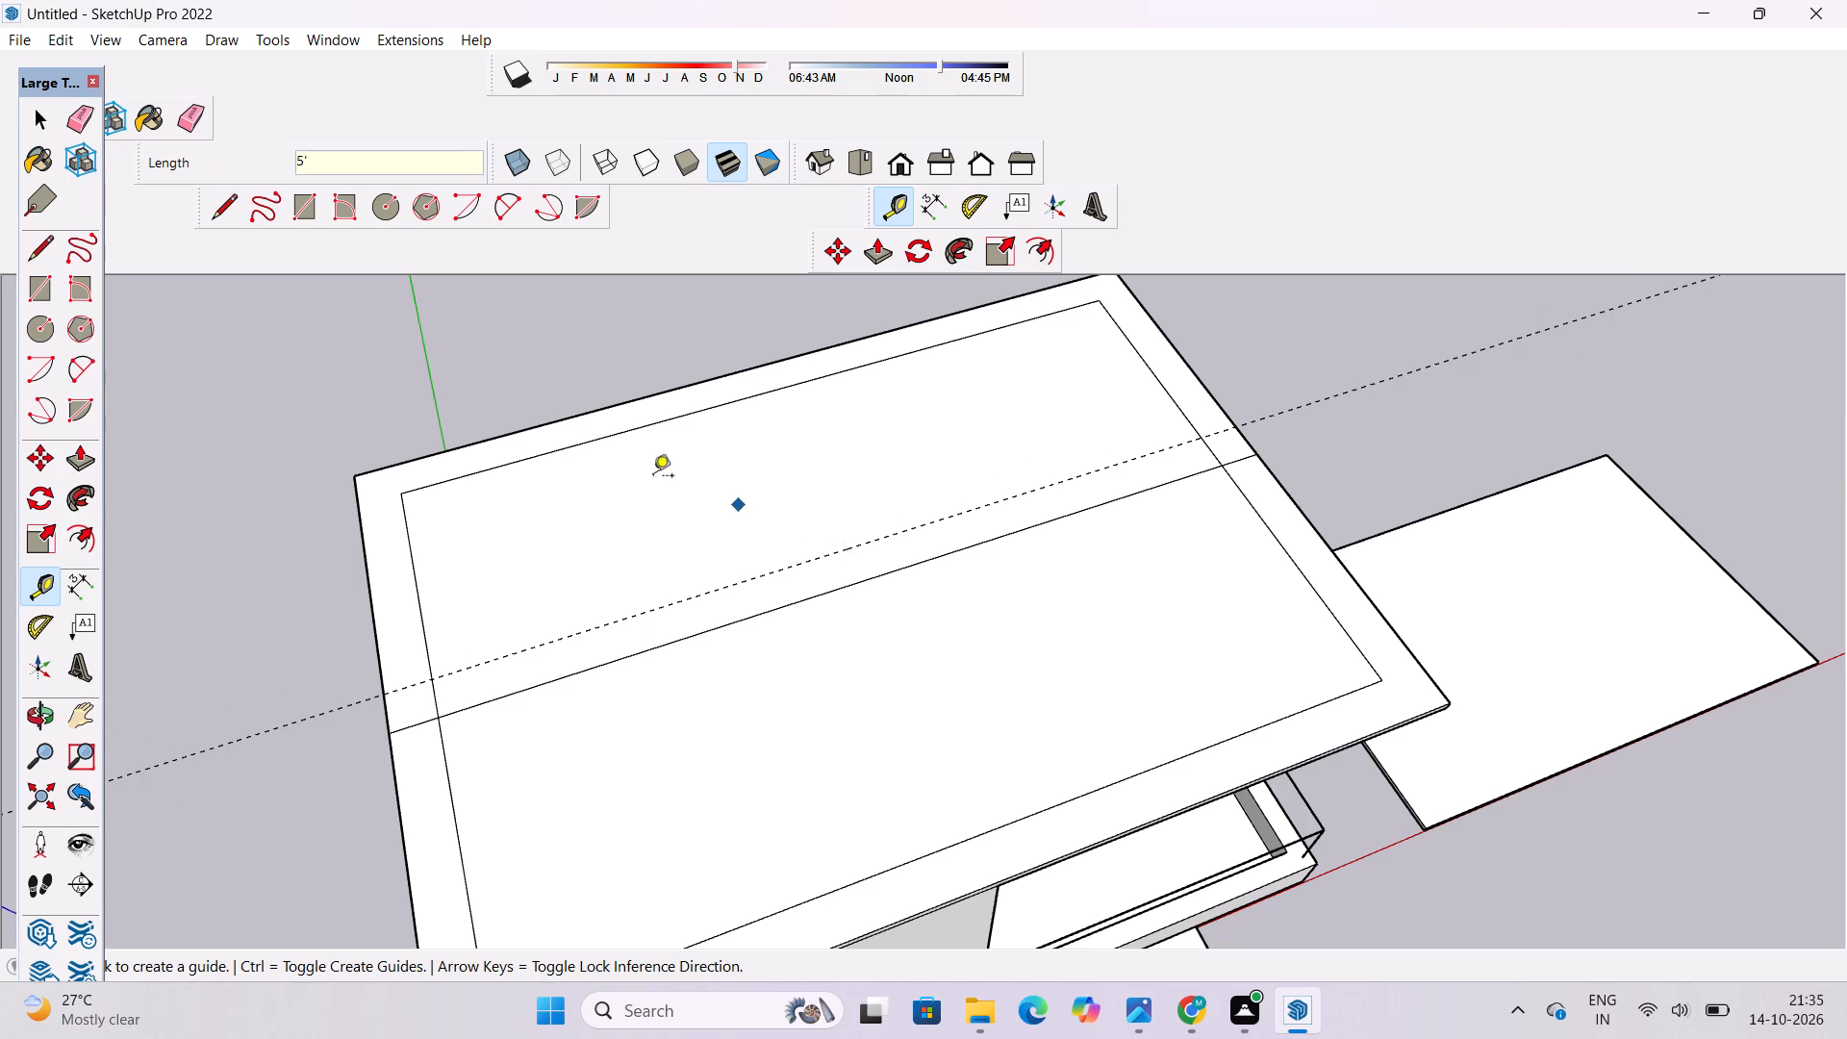
Draw a line about 104' 2 9/16" long along the guide, across the full roof width.
left_click(232, 201)
left_click(383, 693)
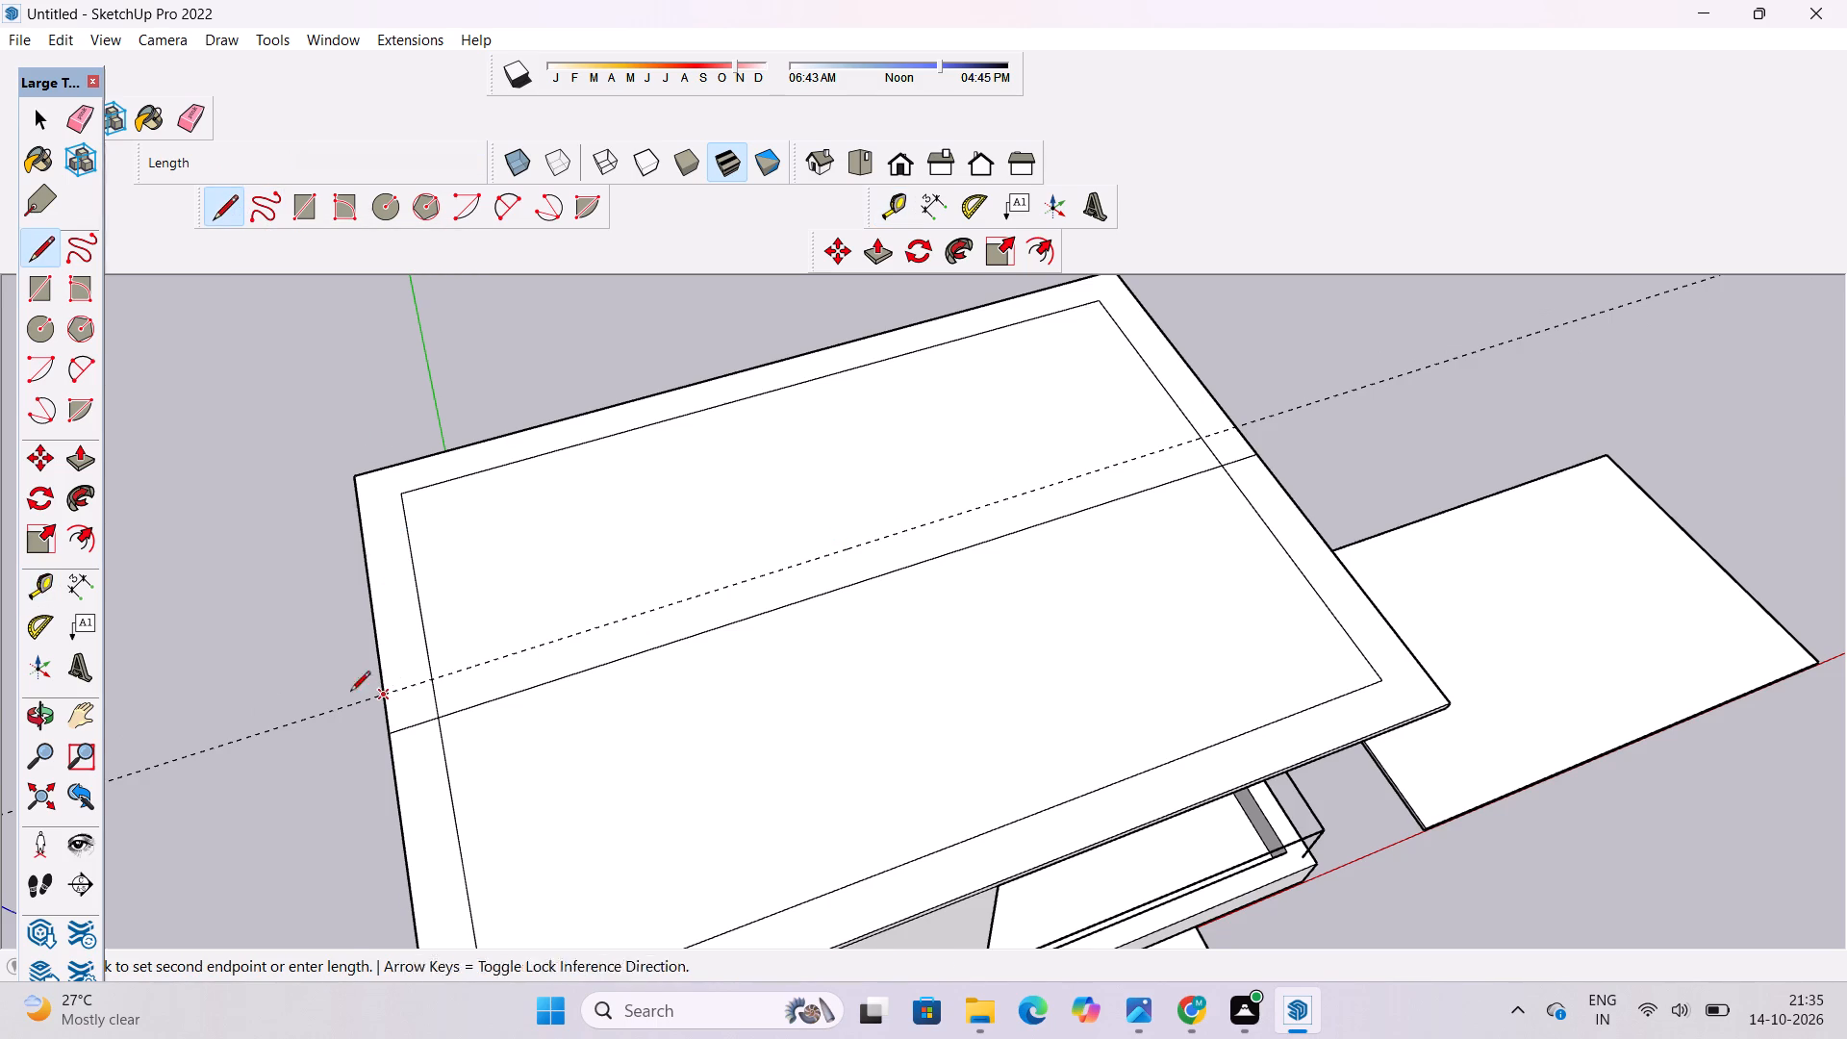
scroll(314, 693, "down", 5)
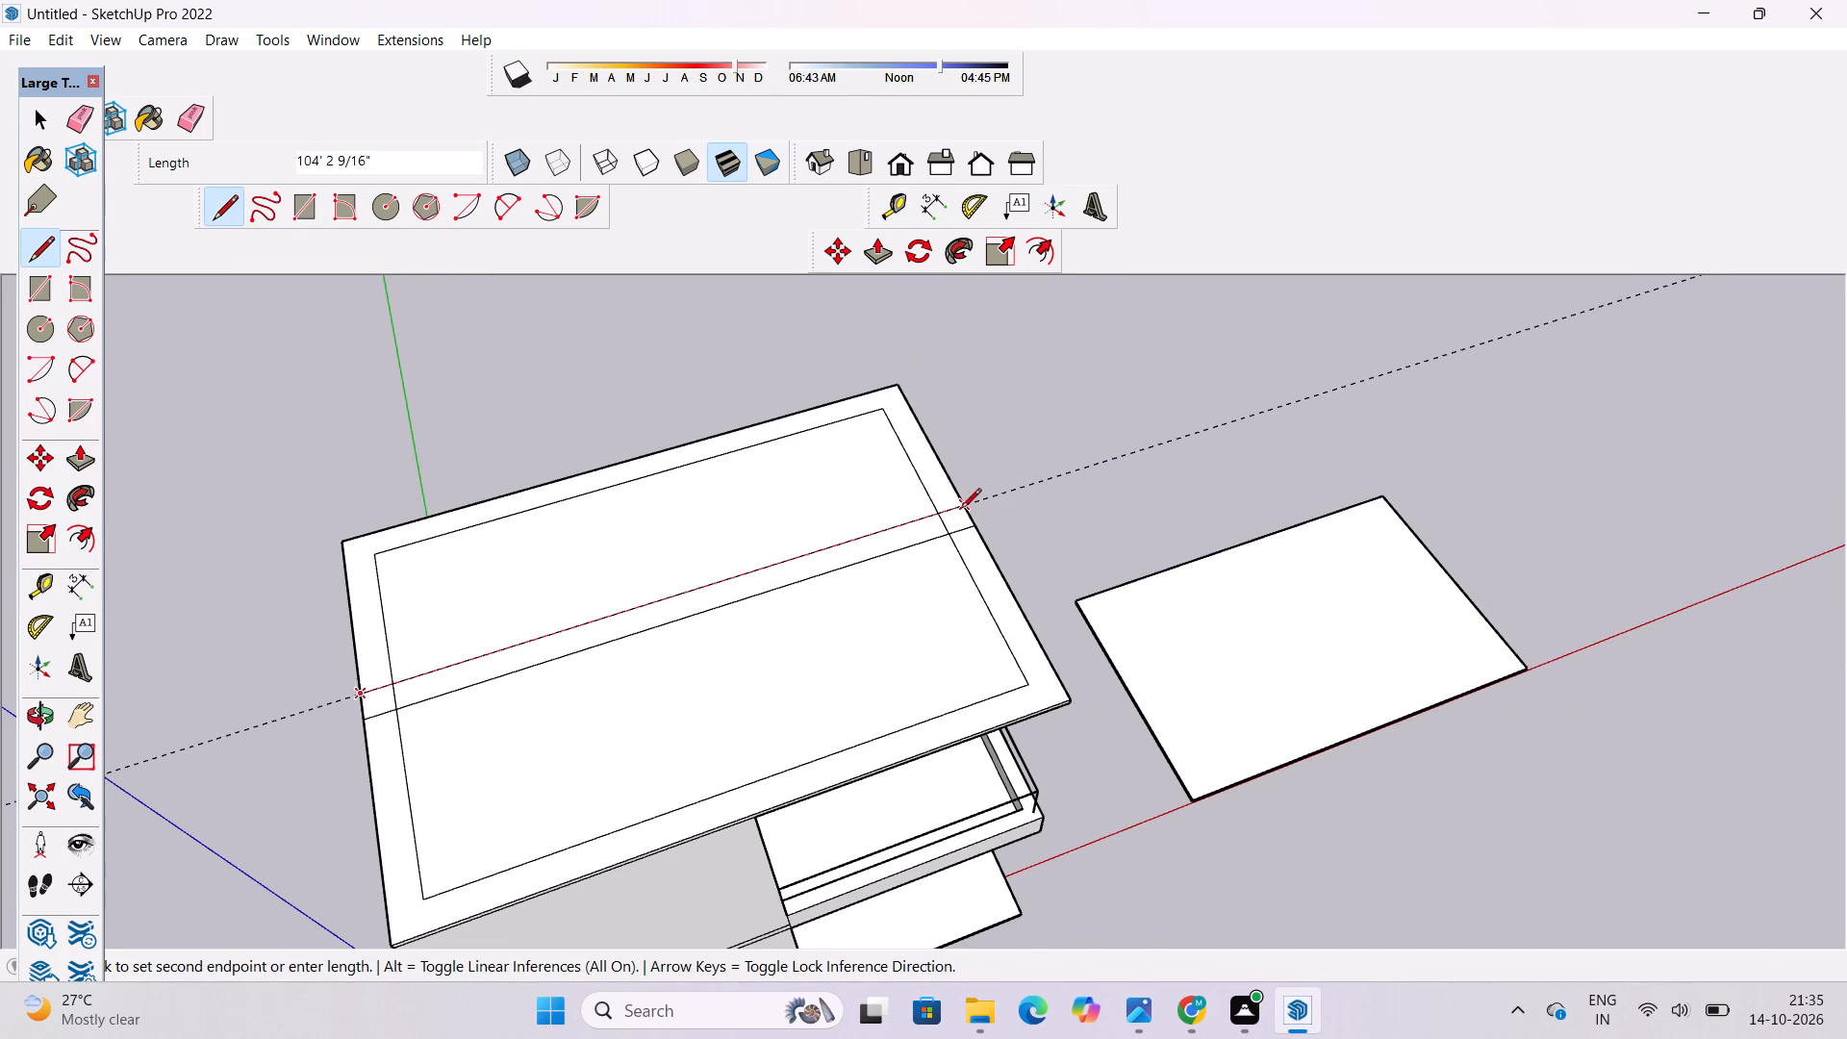
left_click(961, 510)
Erase the guide crossing the roof.
left_click(190, 115)
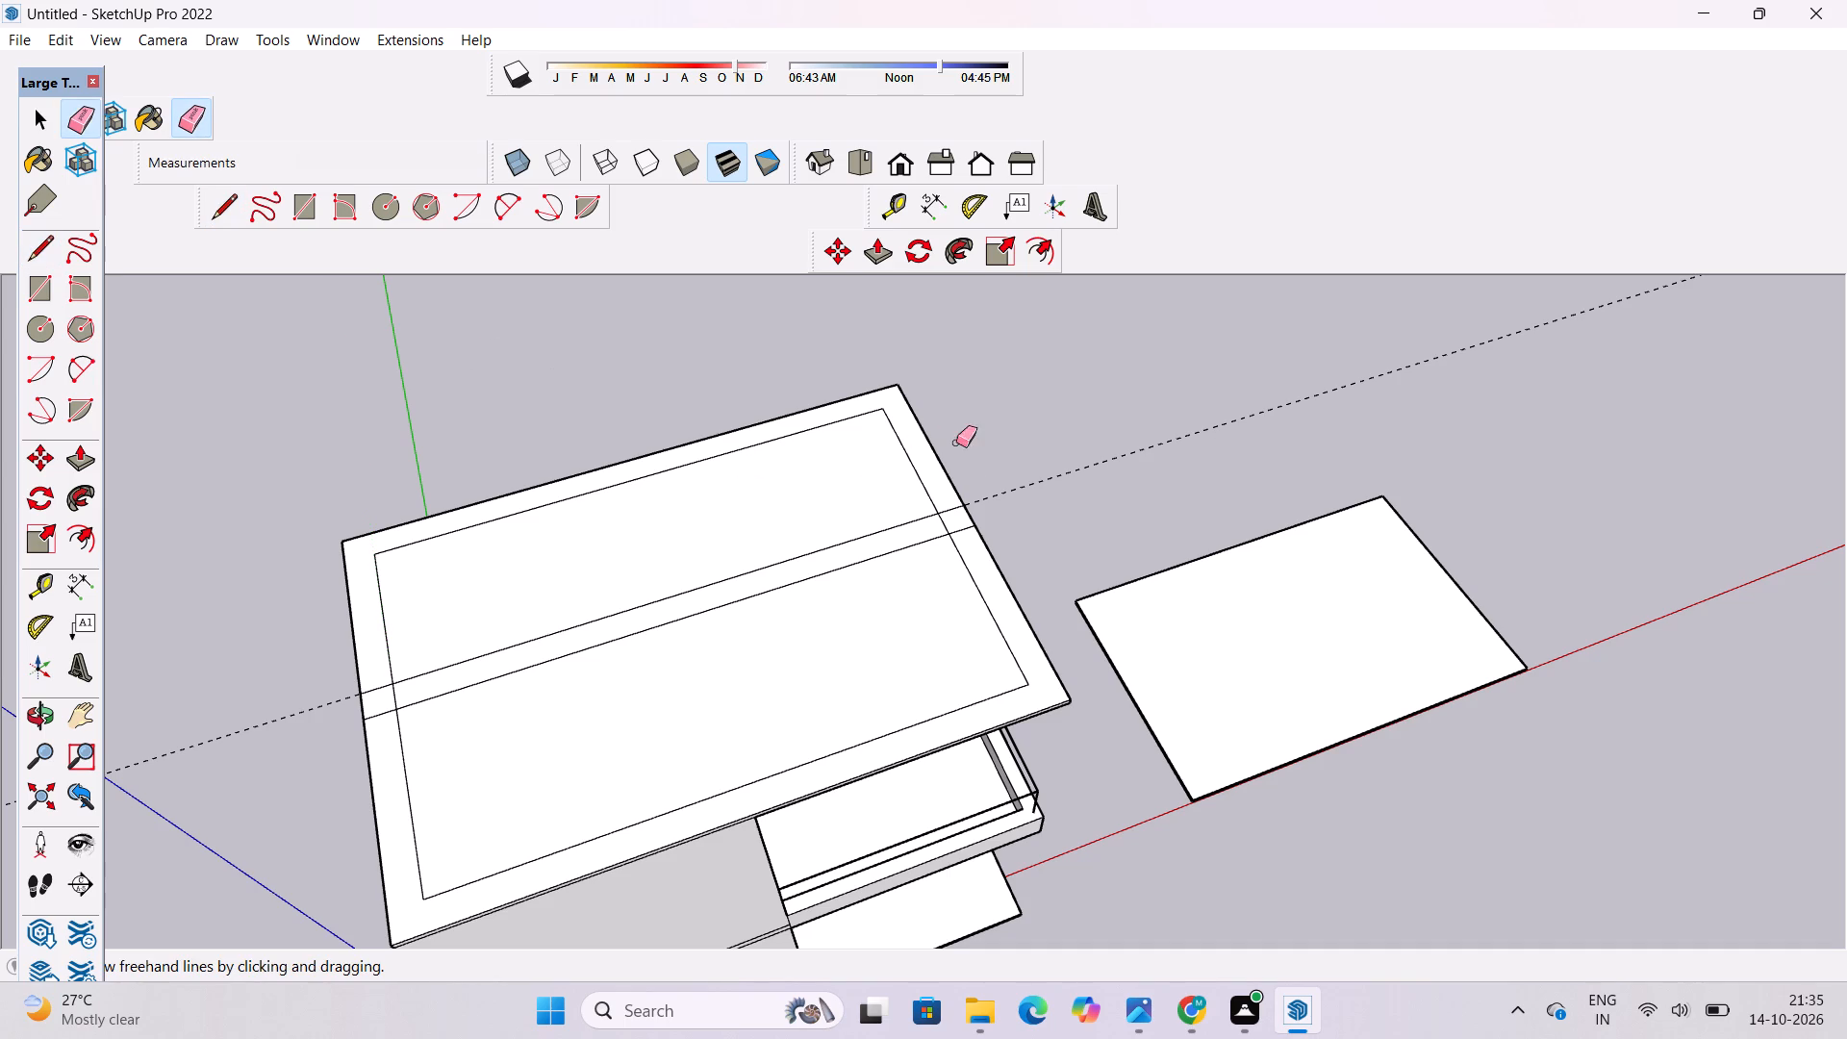
left_click_drag(1016, 480, 1019, 490)
Examine the 5' strip across the roof from several angles and check the roof parts in the reference elevation image.
left_click(43, 707)
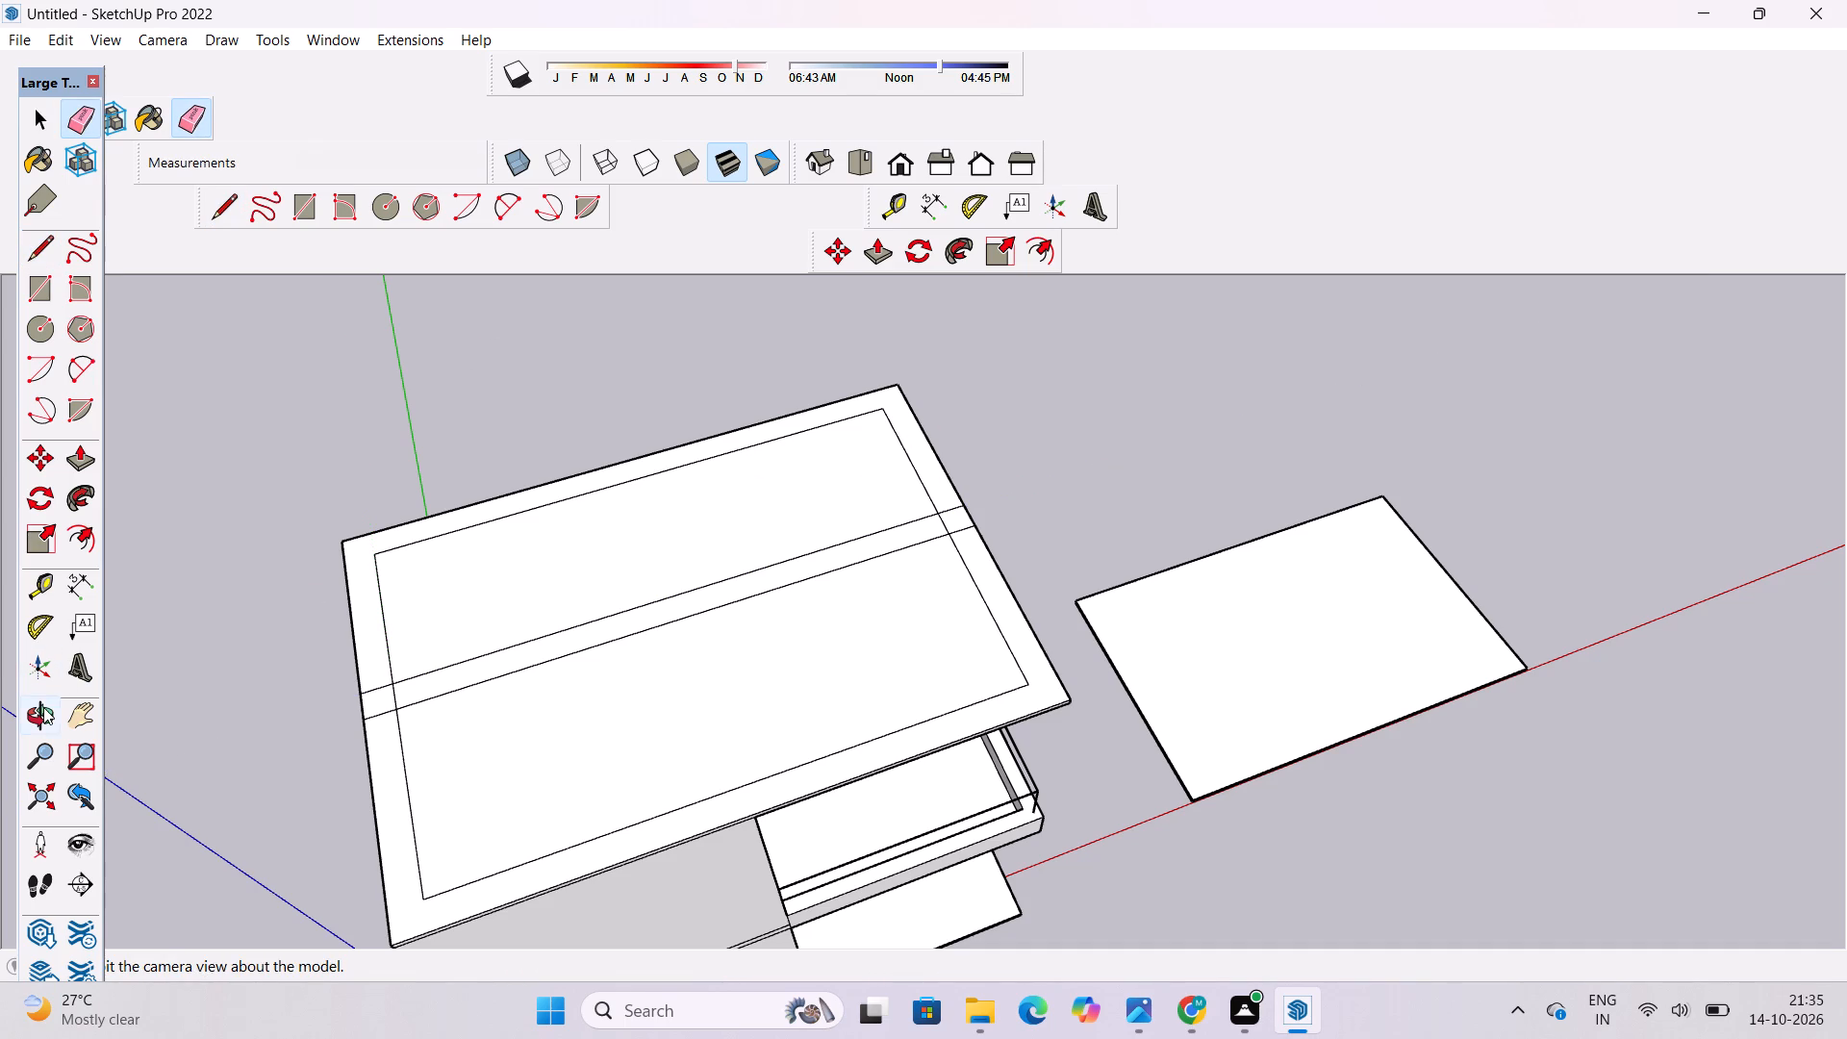
scroll(973, 621, "down", 4)
left_click_drag(951, 718, 879, 530)
scroll(920, 536, "up", 3)
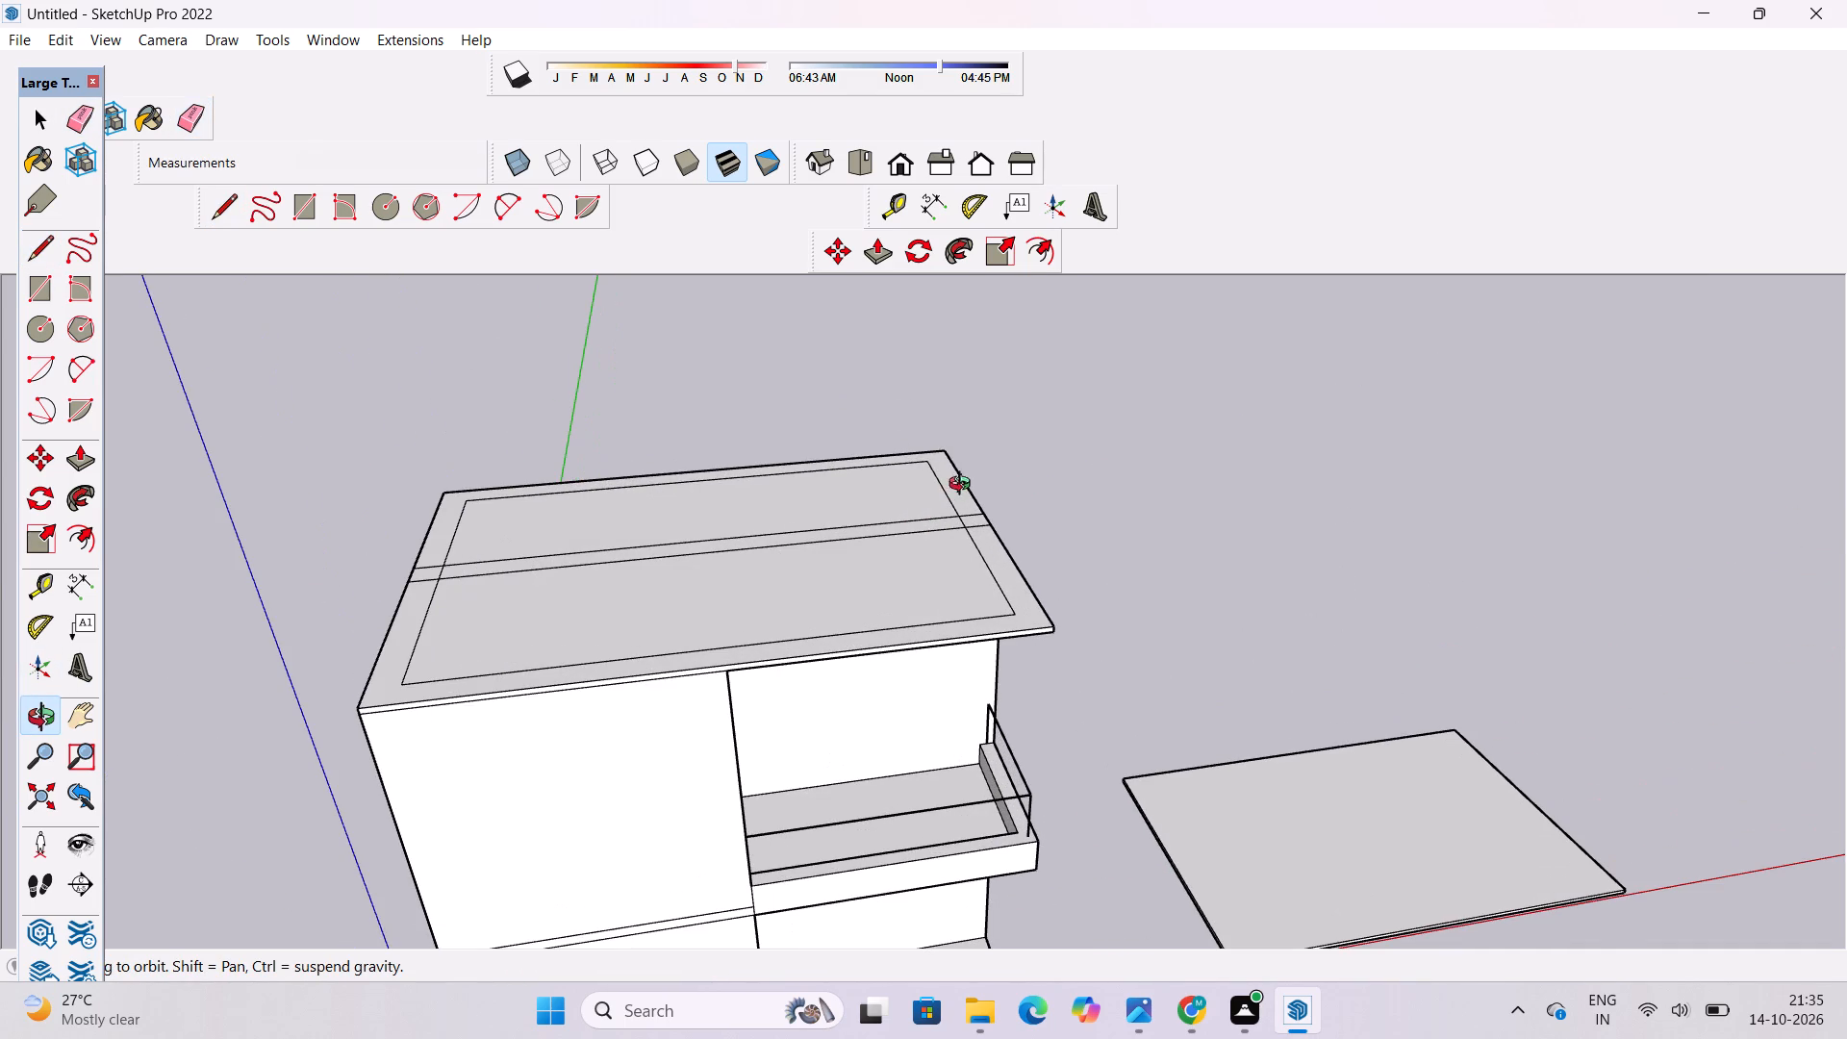
key("o")
left_click_drag(966, 488, 960, 527)
scroll(997, 533, "up", 4)
left_click_drag(993, 551, 948, 636)
scroll(908, 614, "down", 6)
left_click_drag(852, 615, 945, 576, "shift")
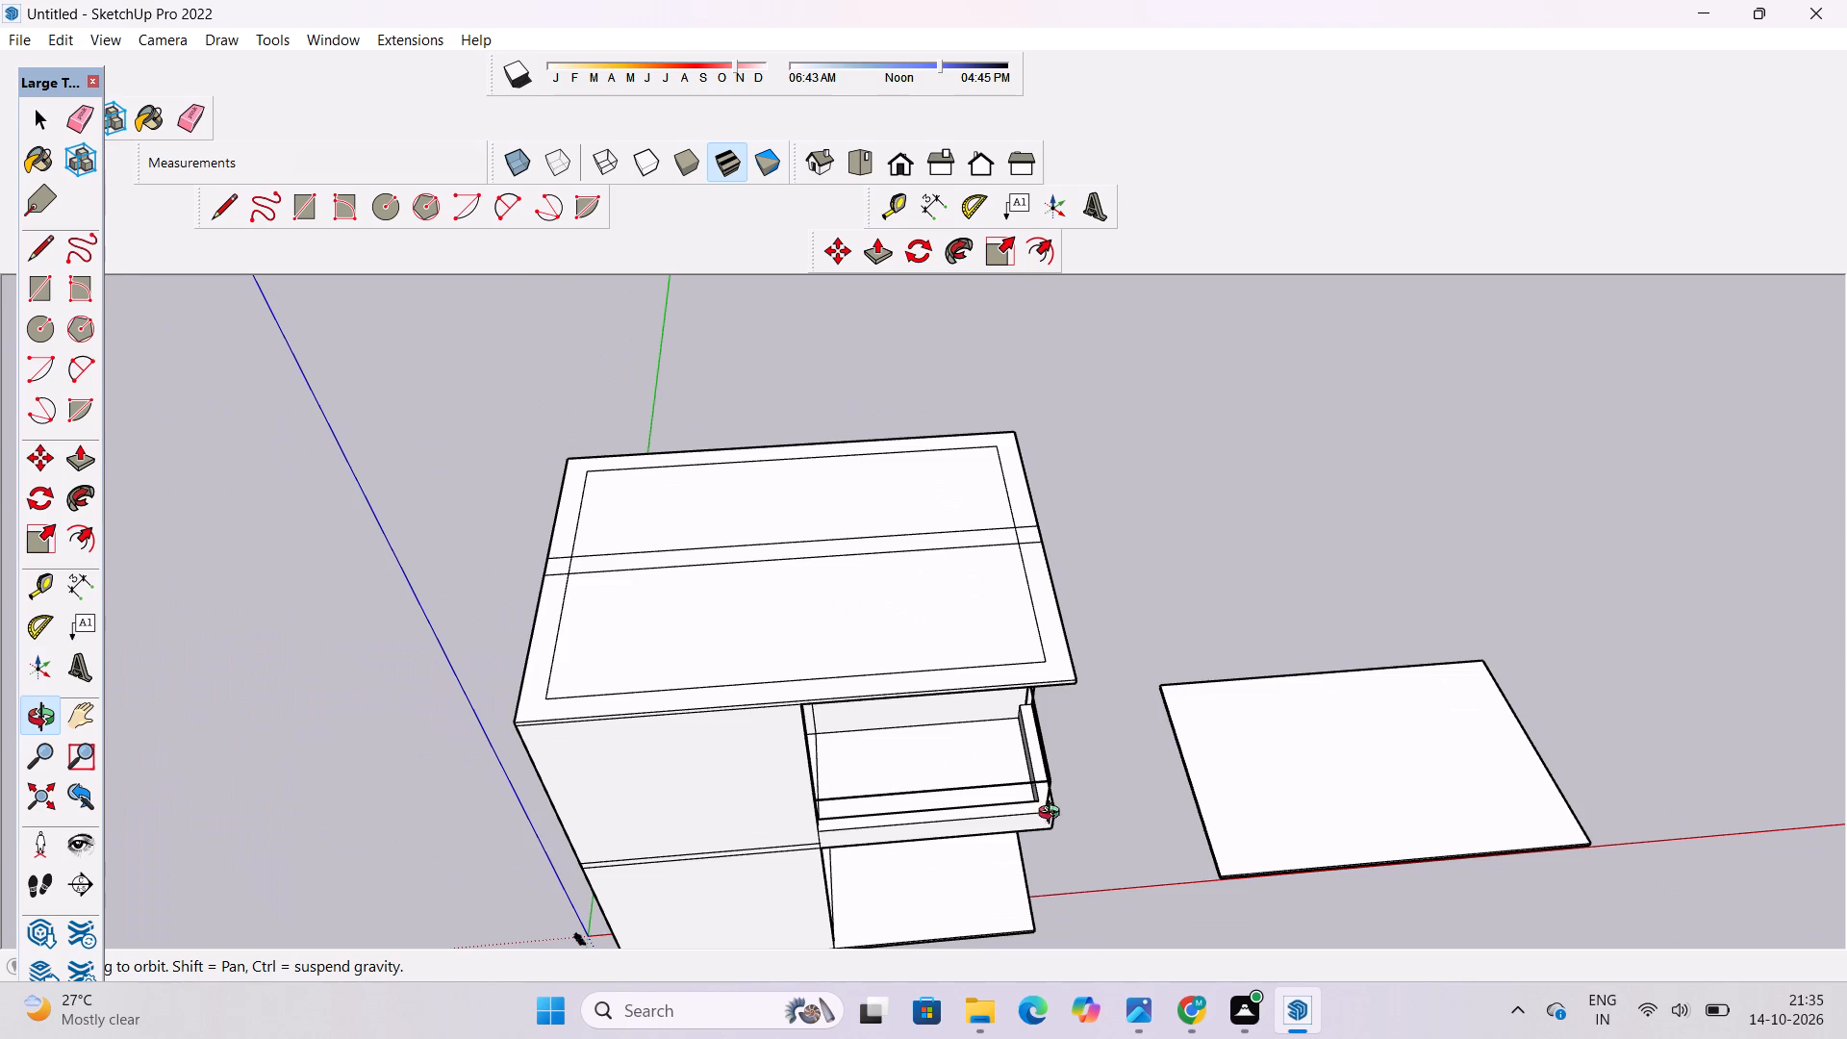
left_click(1130, 1001)
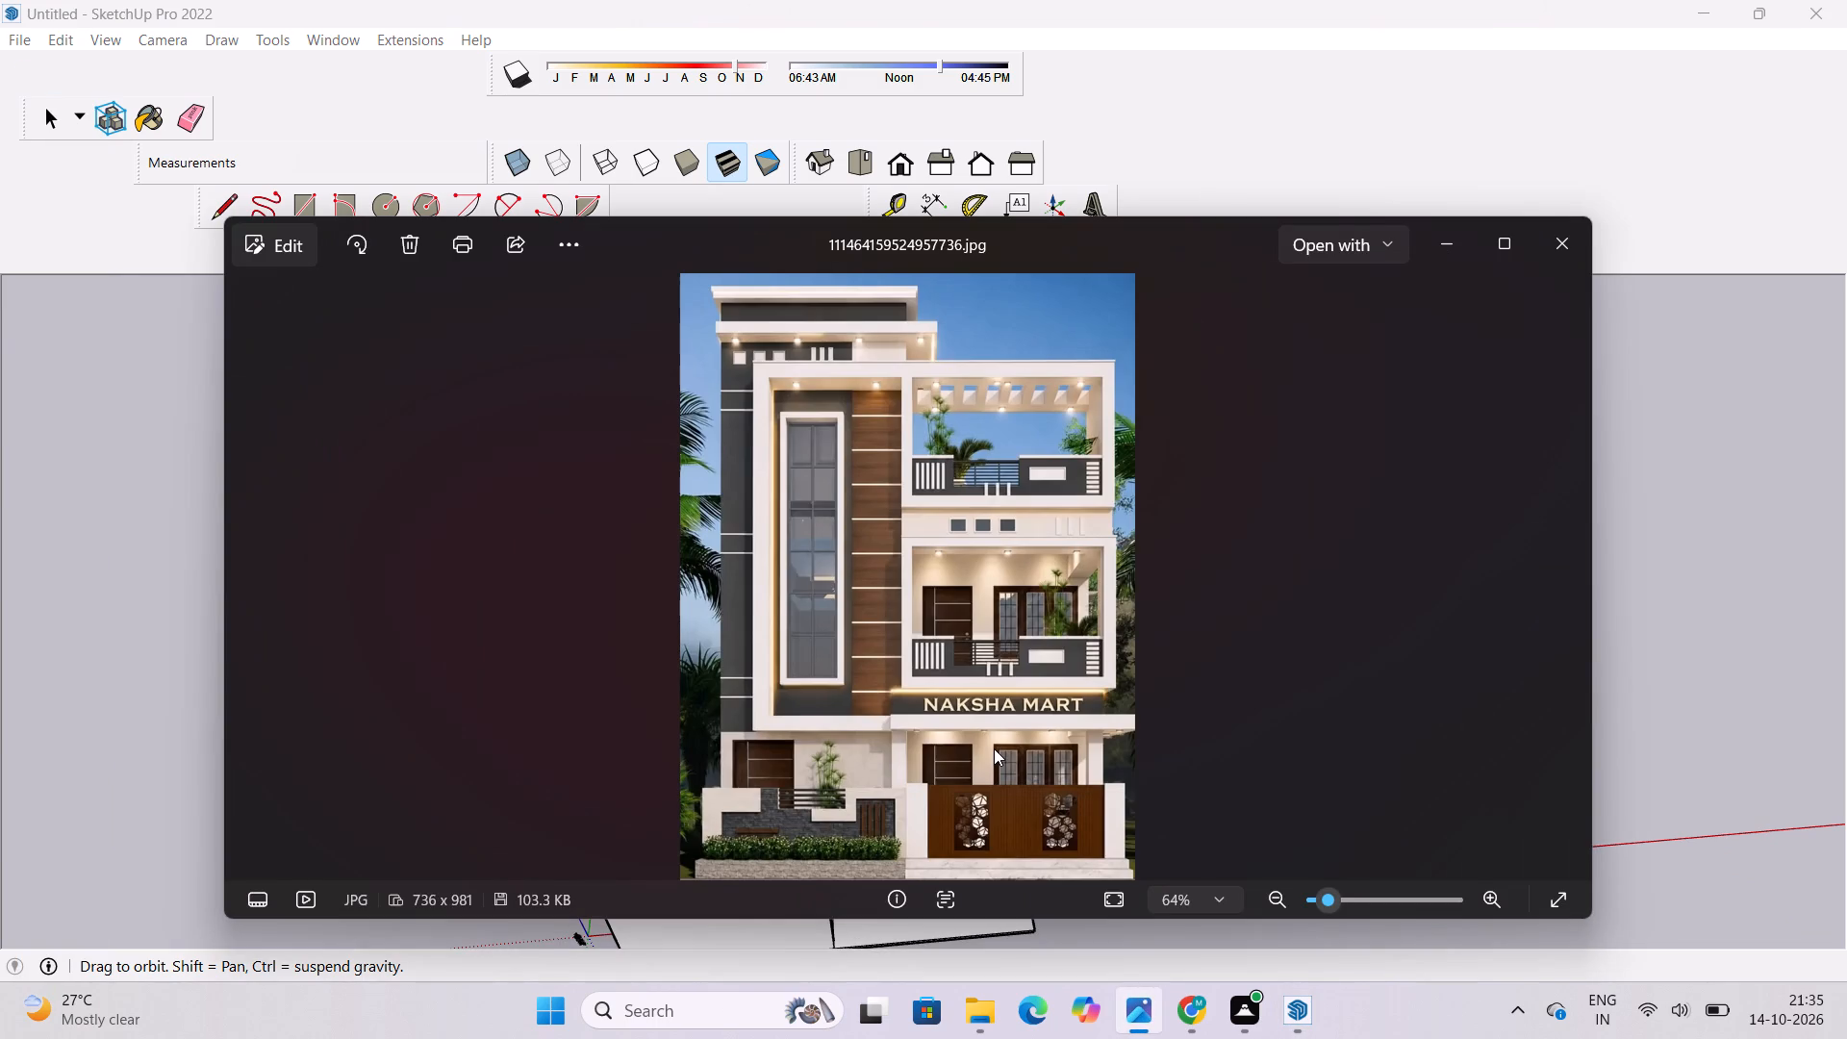
left_click(1132, 1009)
Erase the balcony-side inset border piece inside the 5' strip and the piece of the strip's front line extending over that border.
scroll(1056, 718, "down", 1)
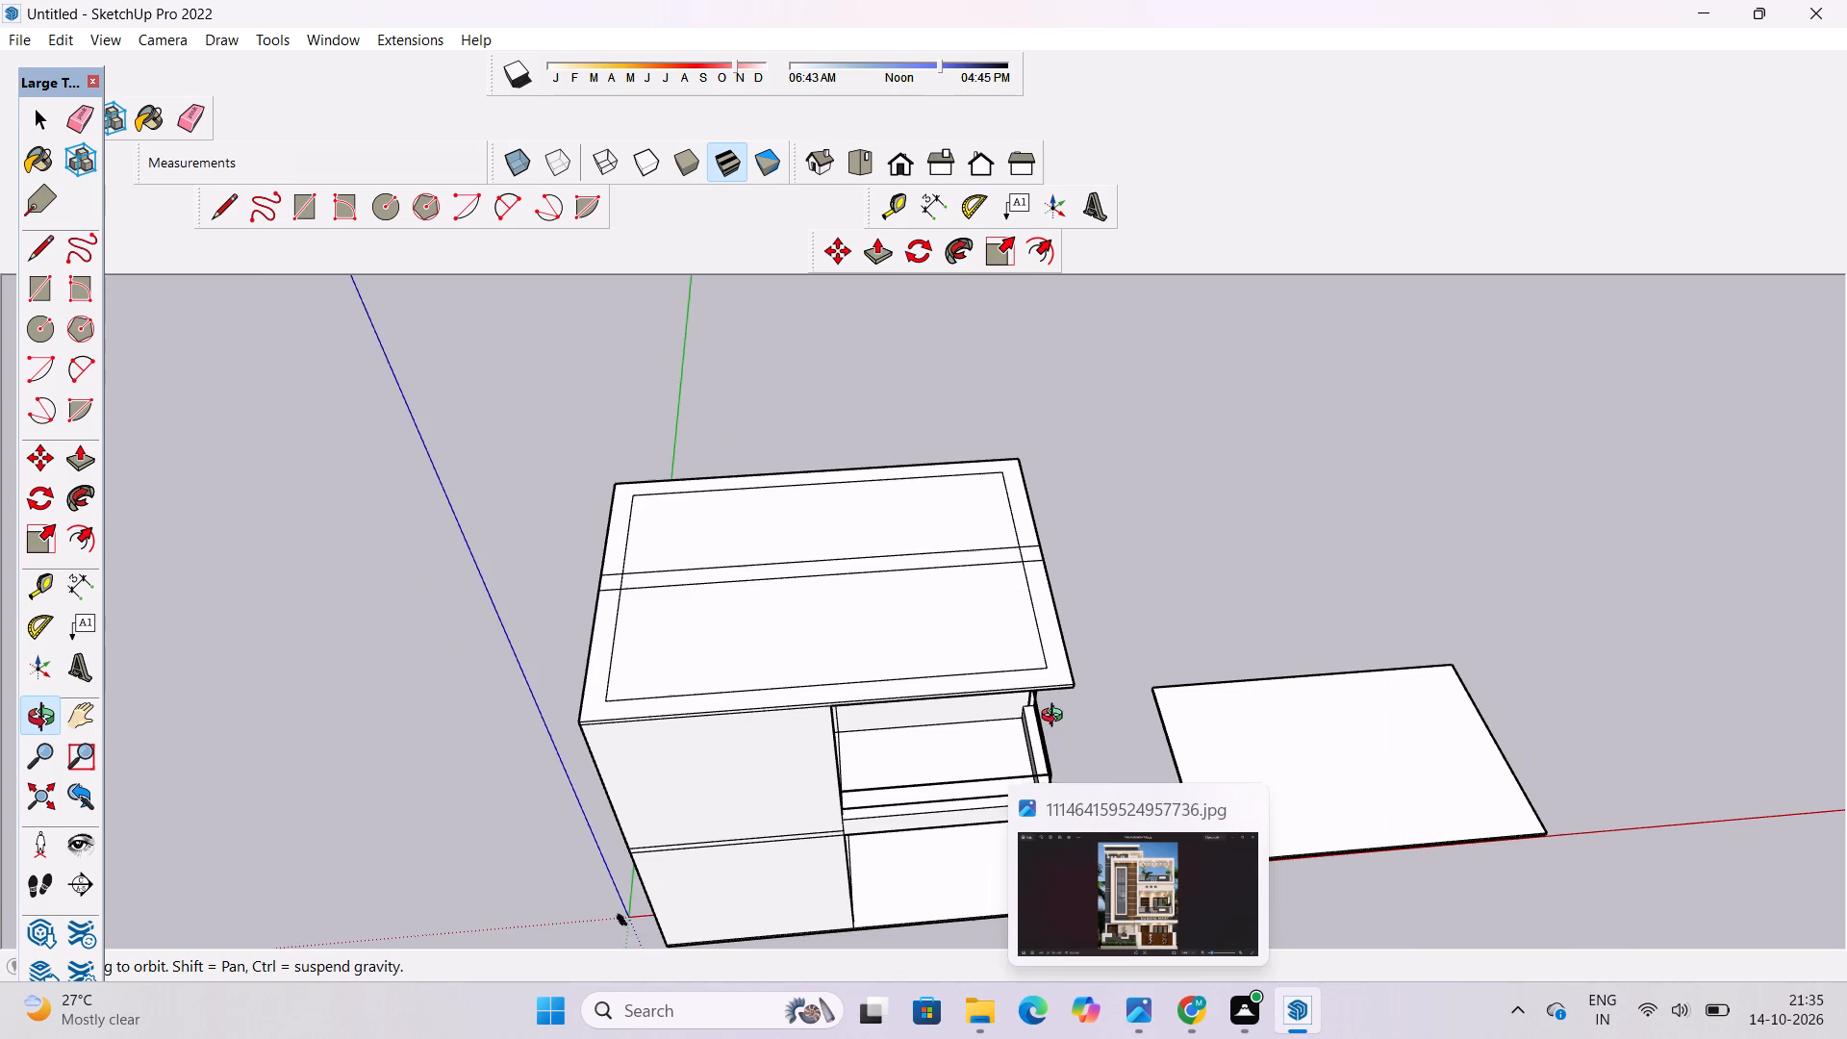
left_click_drag(1073, 690, 1002, 722, "shift")
left_click_drag(957, 725, 863, 736)
scroll(895, 611, "up", 5)
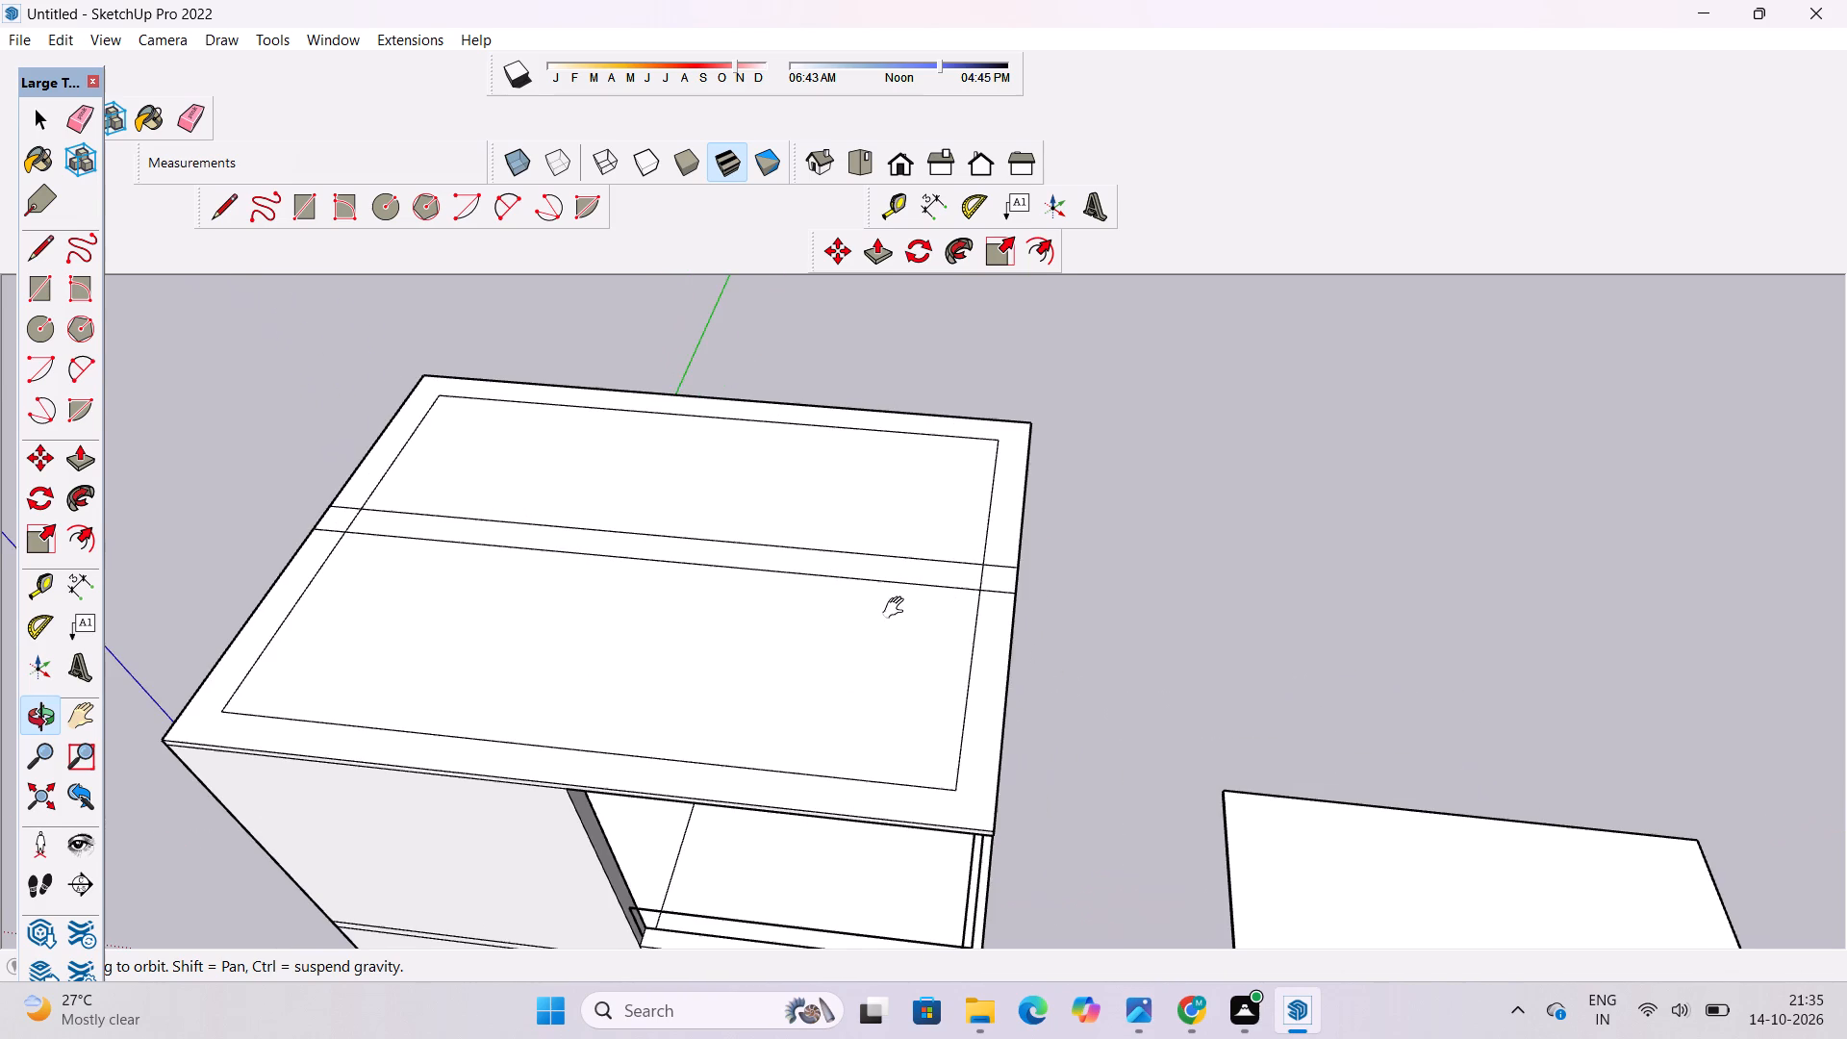
left_click(902, 606, "shift")
key("e")
scroll(935, 602, "up", 6)
left_click(1009, 563)
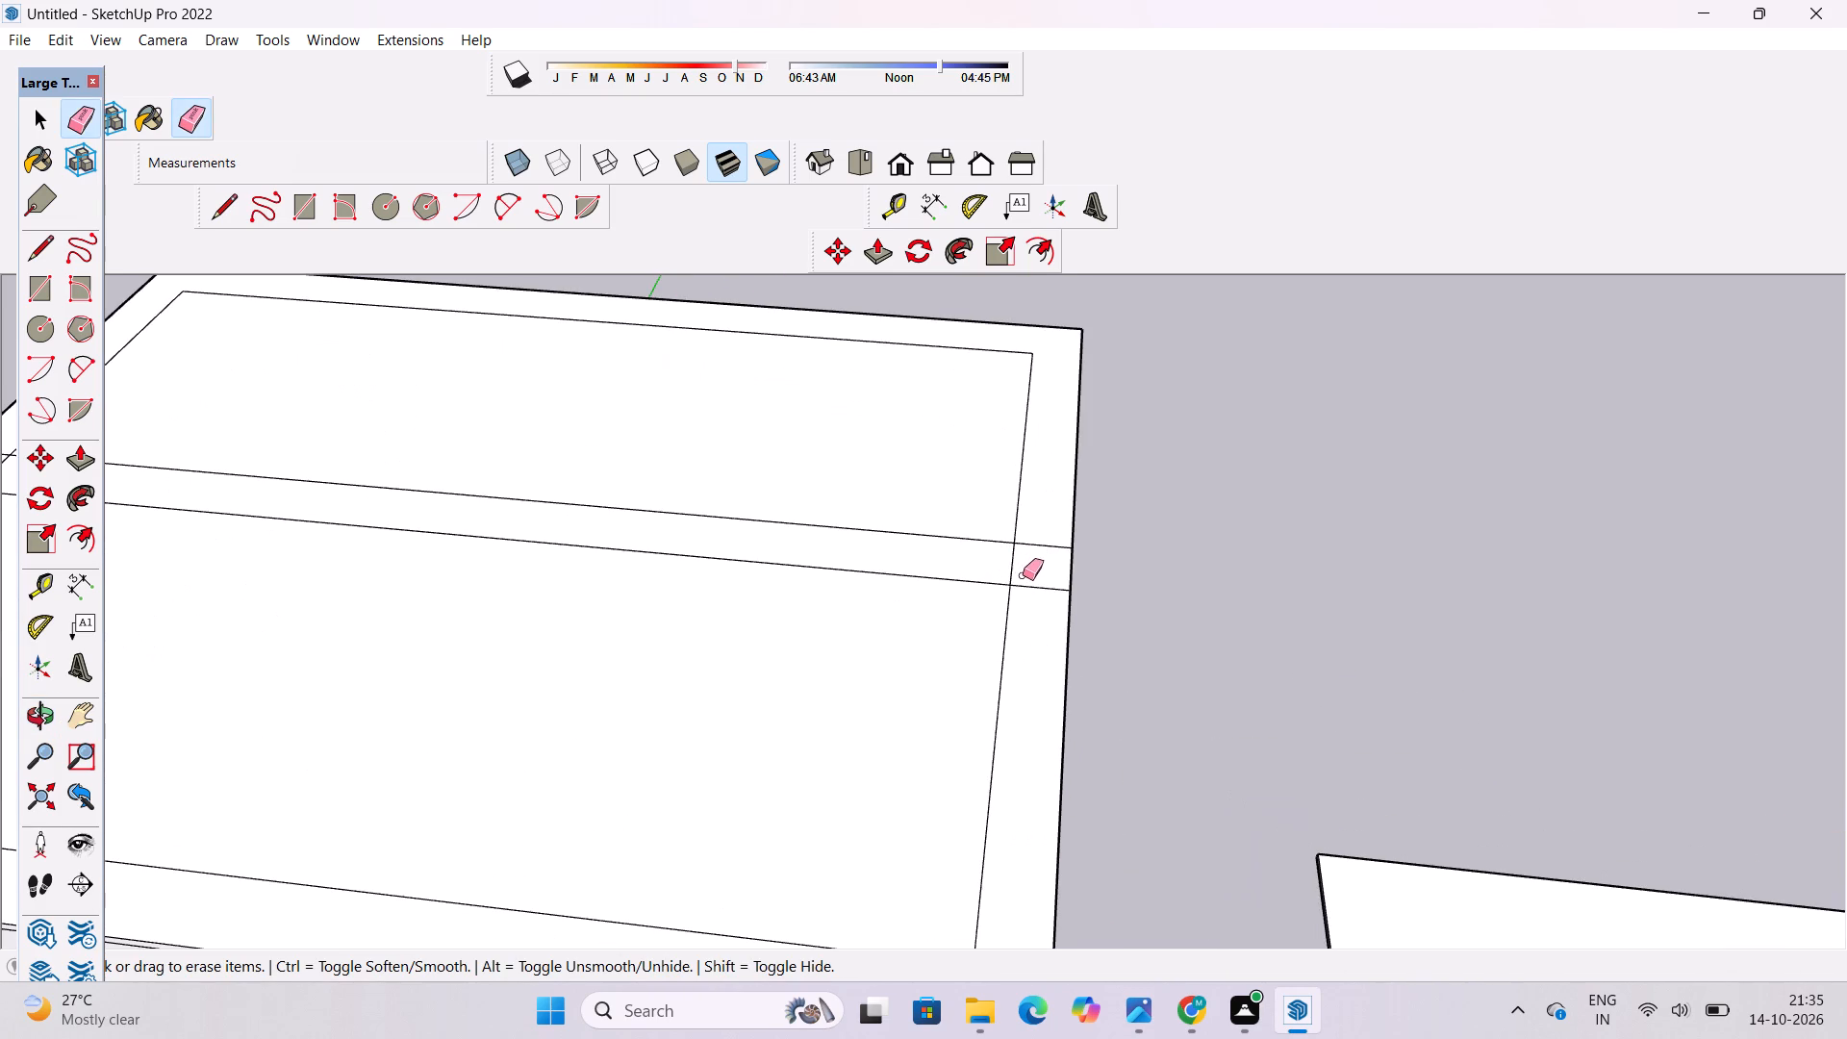
left_click_drag(1027, 559, 1003, 553)
left_click_drag(1045, 572, 1046, 594)
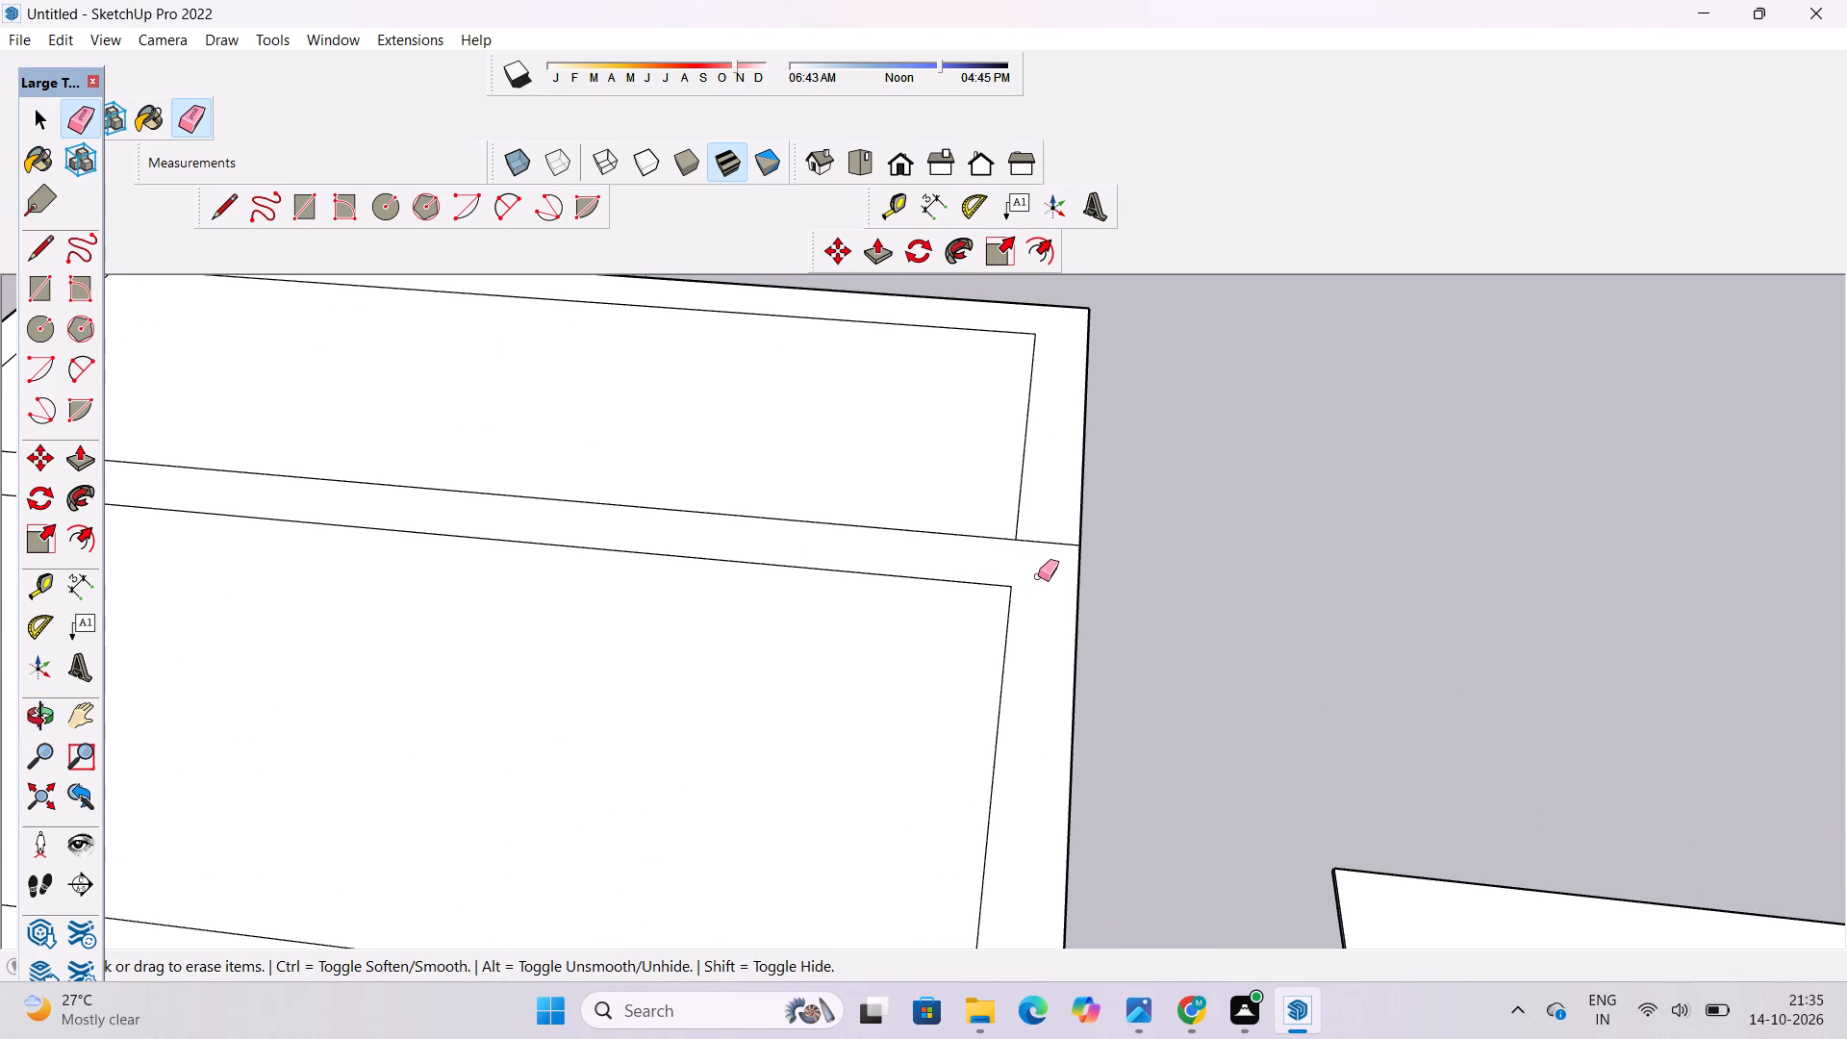
Draw a line extending the balcony-side inset border from its front corner to the roof's front edge.
key("o")
scroll(1030, 558, "down", 7)
left_click_drag(1048, 690, 1048, 545)
left_click_drag(1031, 619, 1031, 672)
left_click_drag(1057, 684, 918, 604)
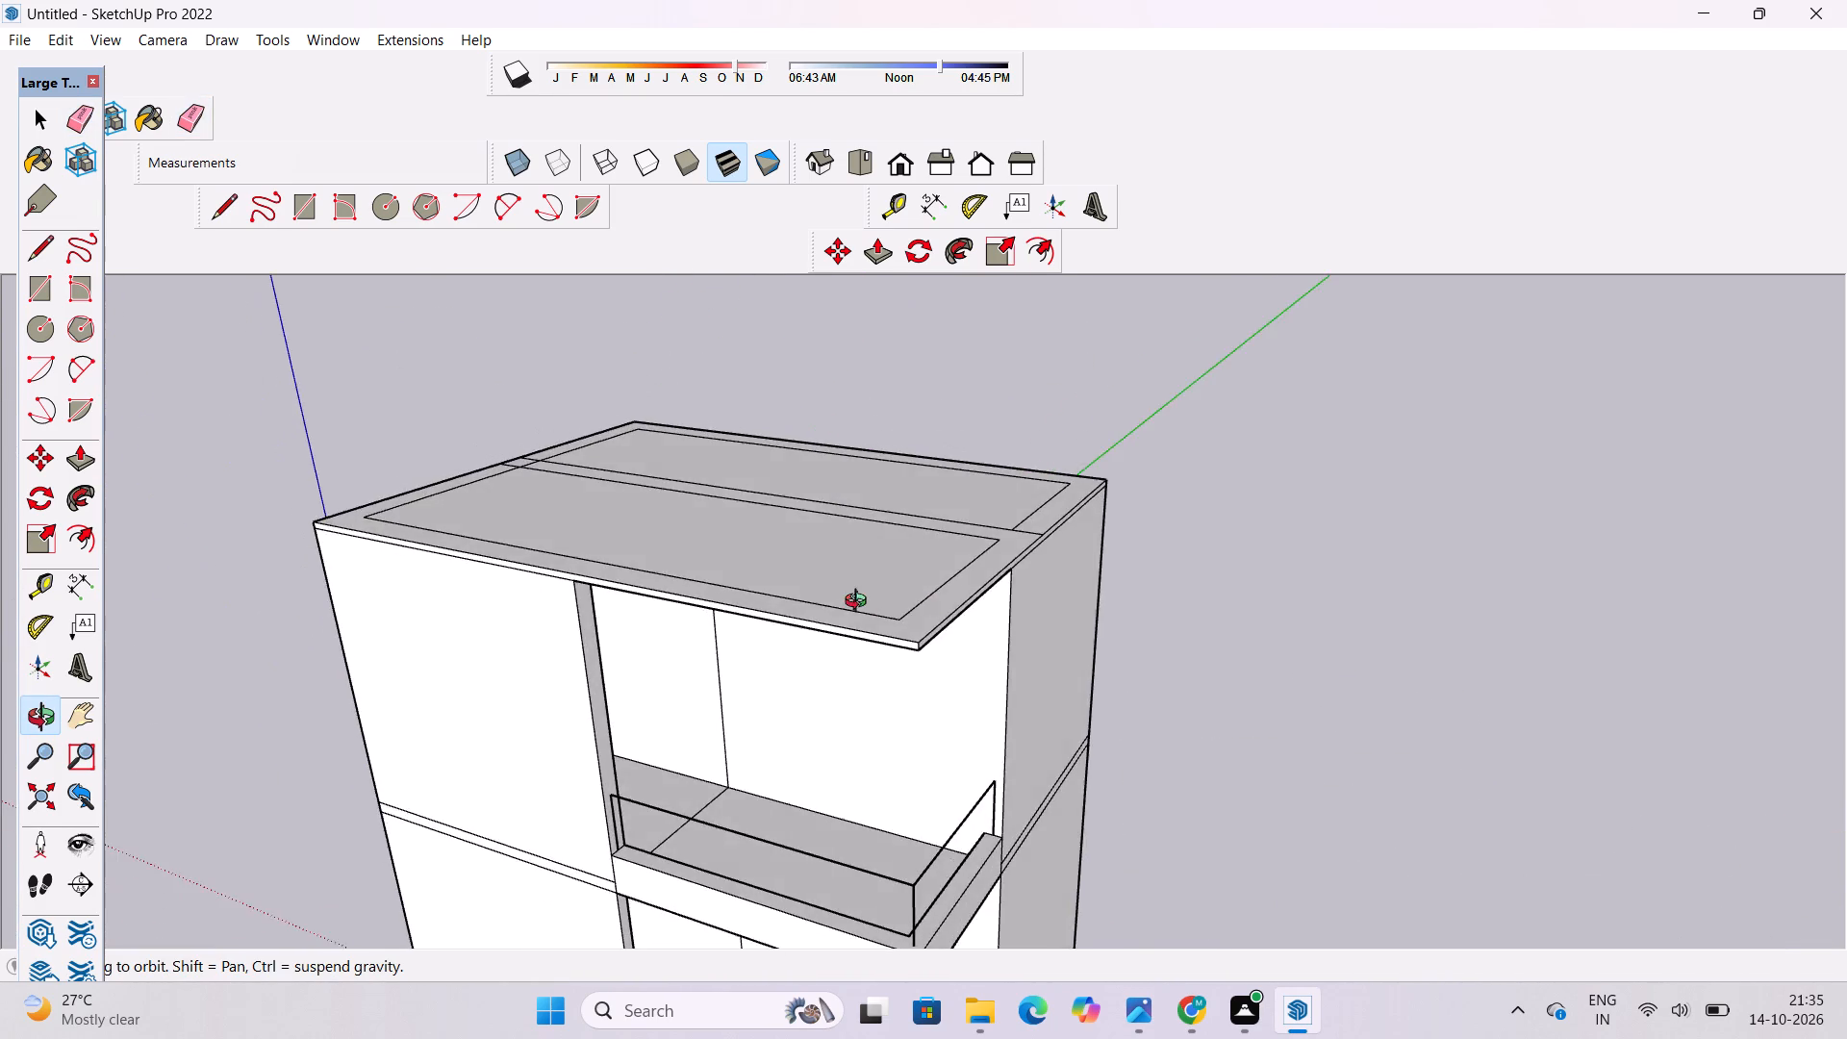
left_click_drag(860, 603, 1134, 620)
scroll(1129, 600, "down", 6)
left_click_drag(1125, 603, 962, 632)
left_click_drag(1028, 637, 944, 653)
left_click_drag(992, 701, 1151, 756)
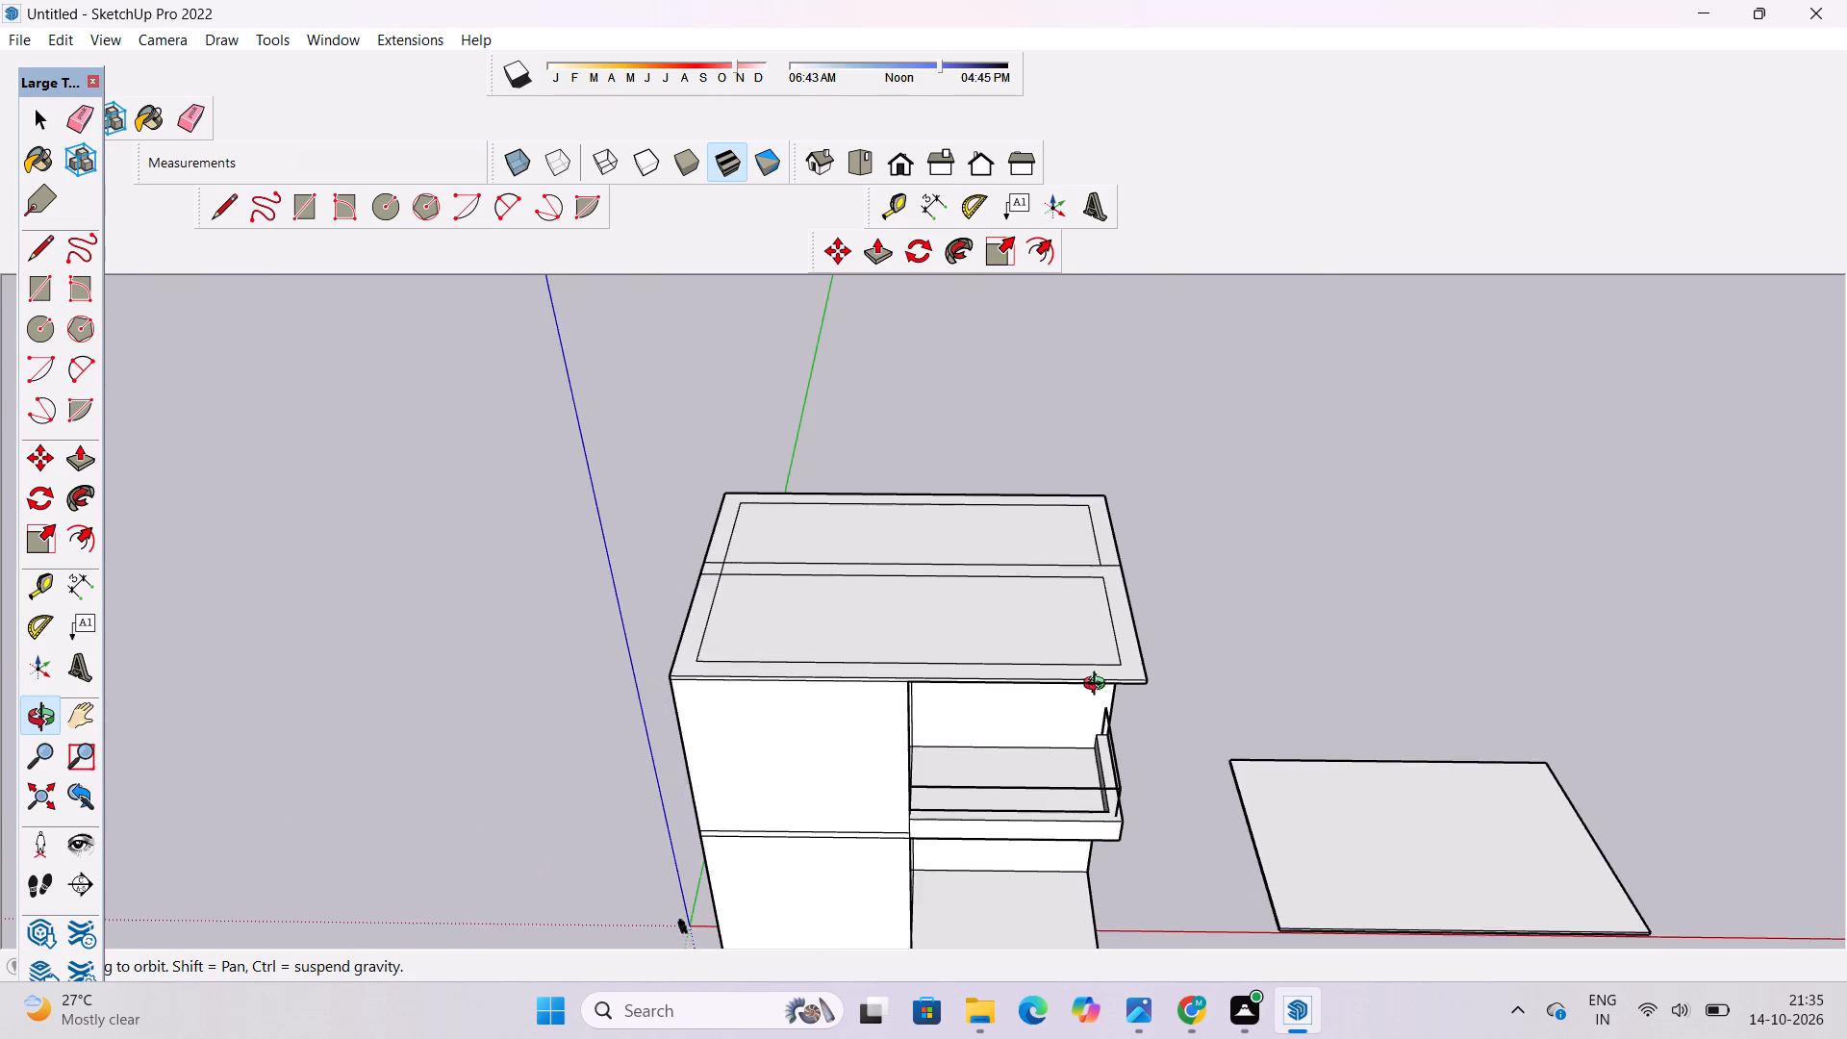
scroll(1083, 676, "up", 5)
left_click_drag(1094, 665, 897, 668, "shift")
left_click_drag(897, 668, 944, 718)
scroll(949, 718, "up", 4)
left_click_drag(958, 696, 967, 661, "shift")
left_click_drag(968, 657, 968, 677)
key("l")
scroll(970, 678, "up", 5)
left_click(1025, 657)
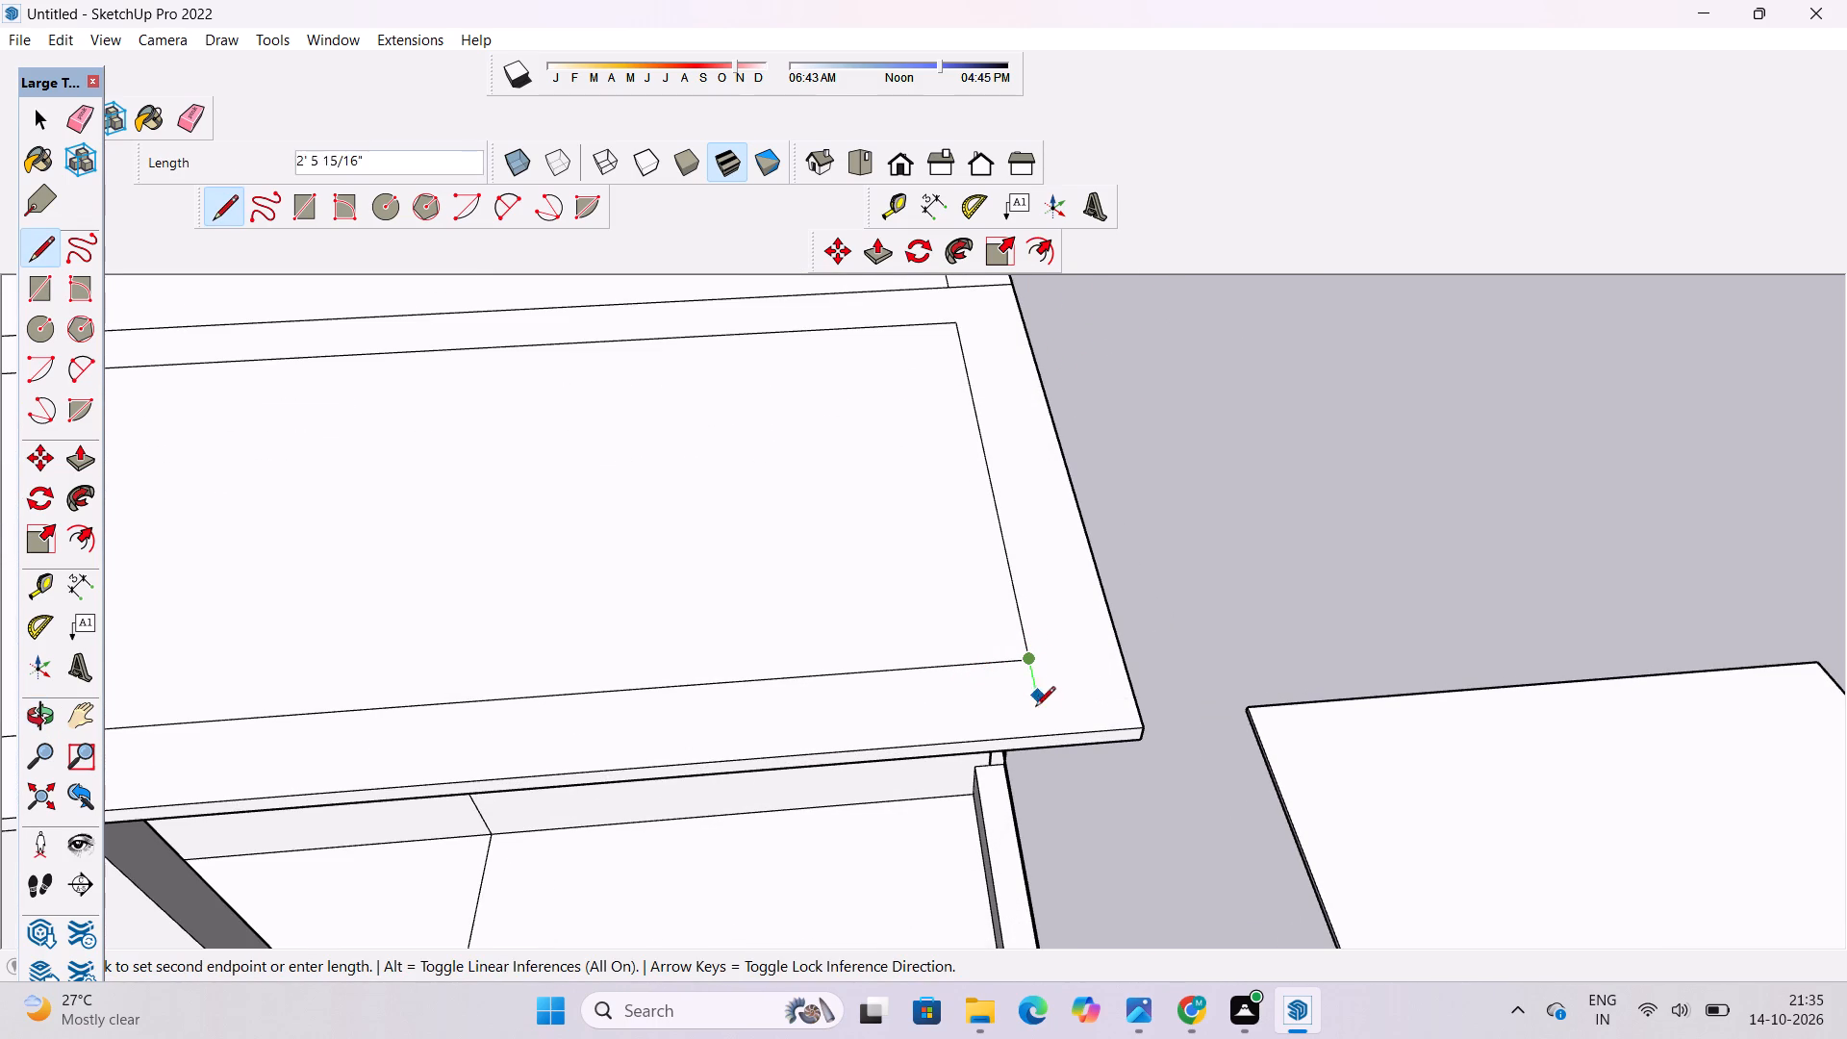
left_click(1048, 738)
key("space")
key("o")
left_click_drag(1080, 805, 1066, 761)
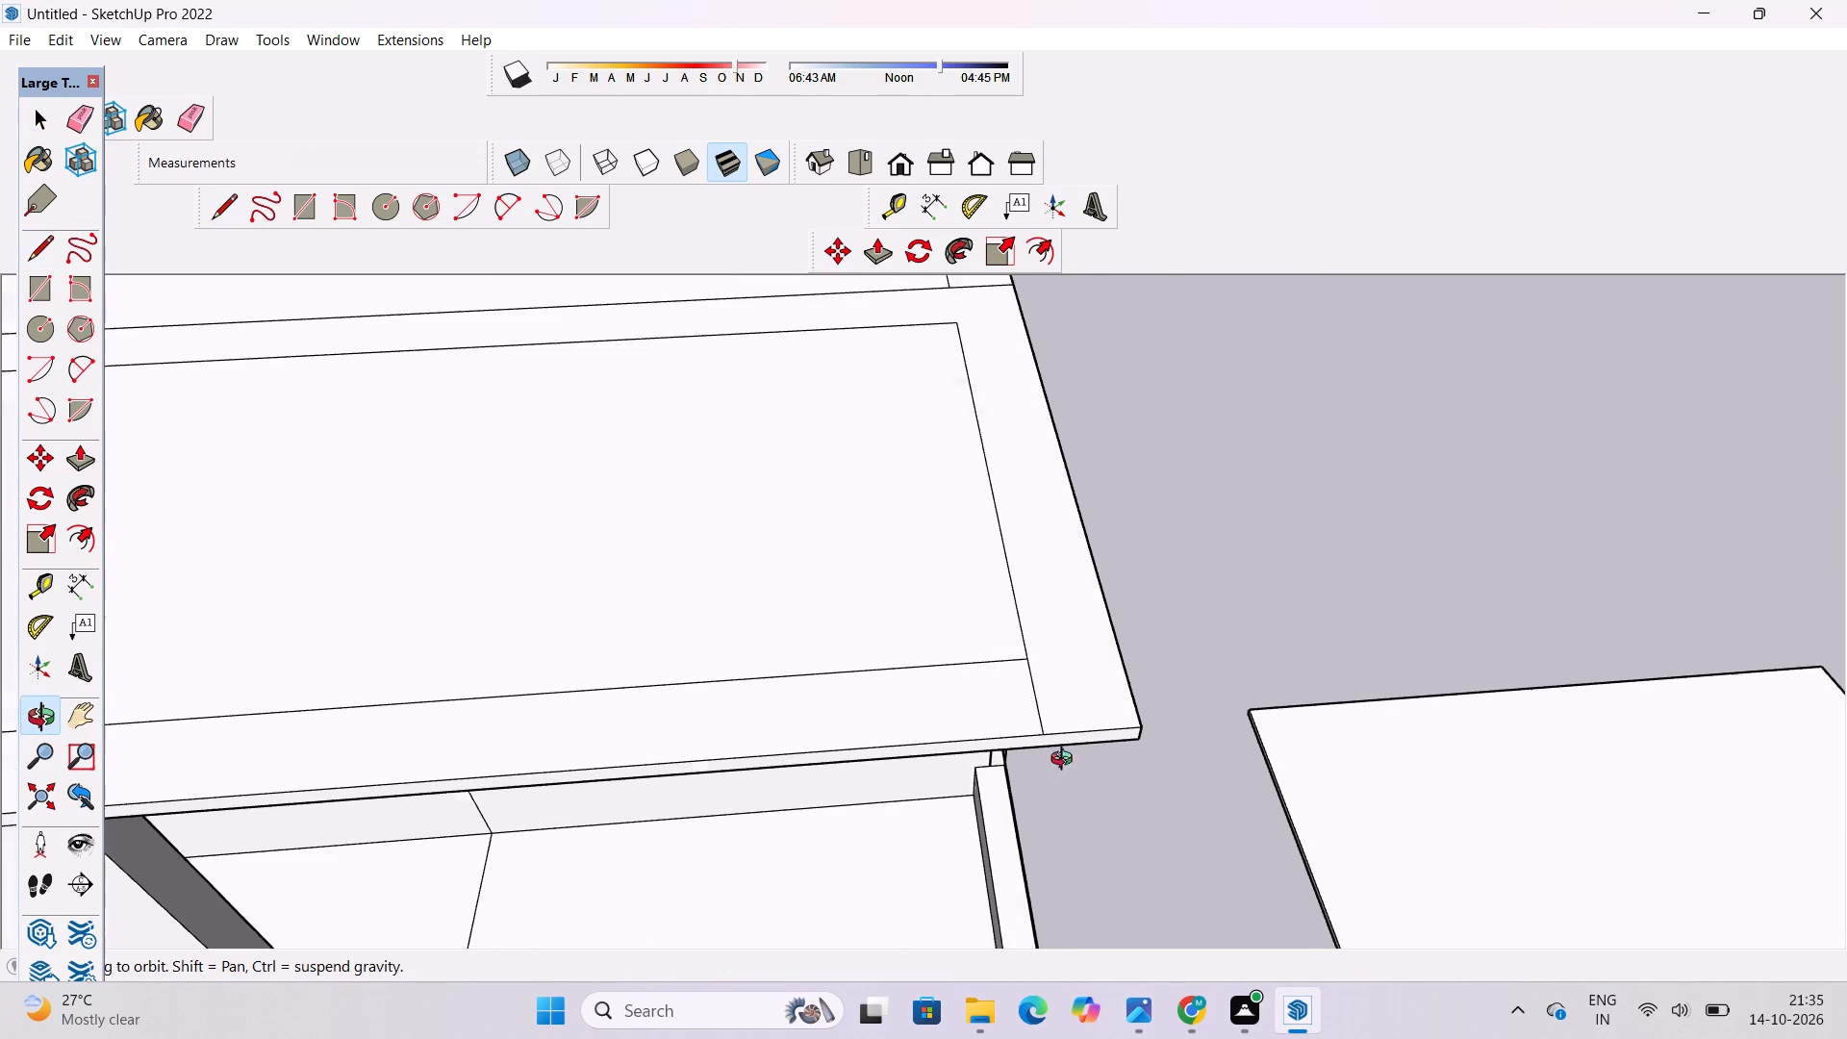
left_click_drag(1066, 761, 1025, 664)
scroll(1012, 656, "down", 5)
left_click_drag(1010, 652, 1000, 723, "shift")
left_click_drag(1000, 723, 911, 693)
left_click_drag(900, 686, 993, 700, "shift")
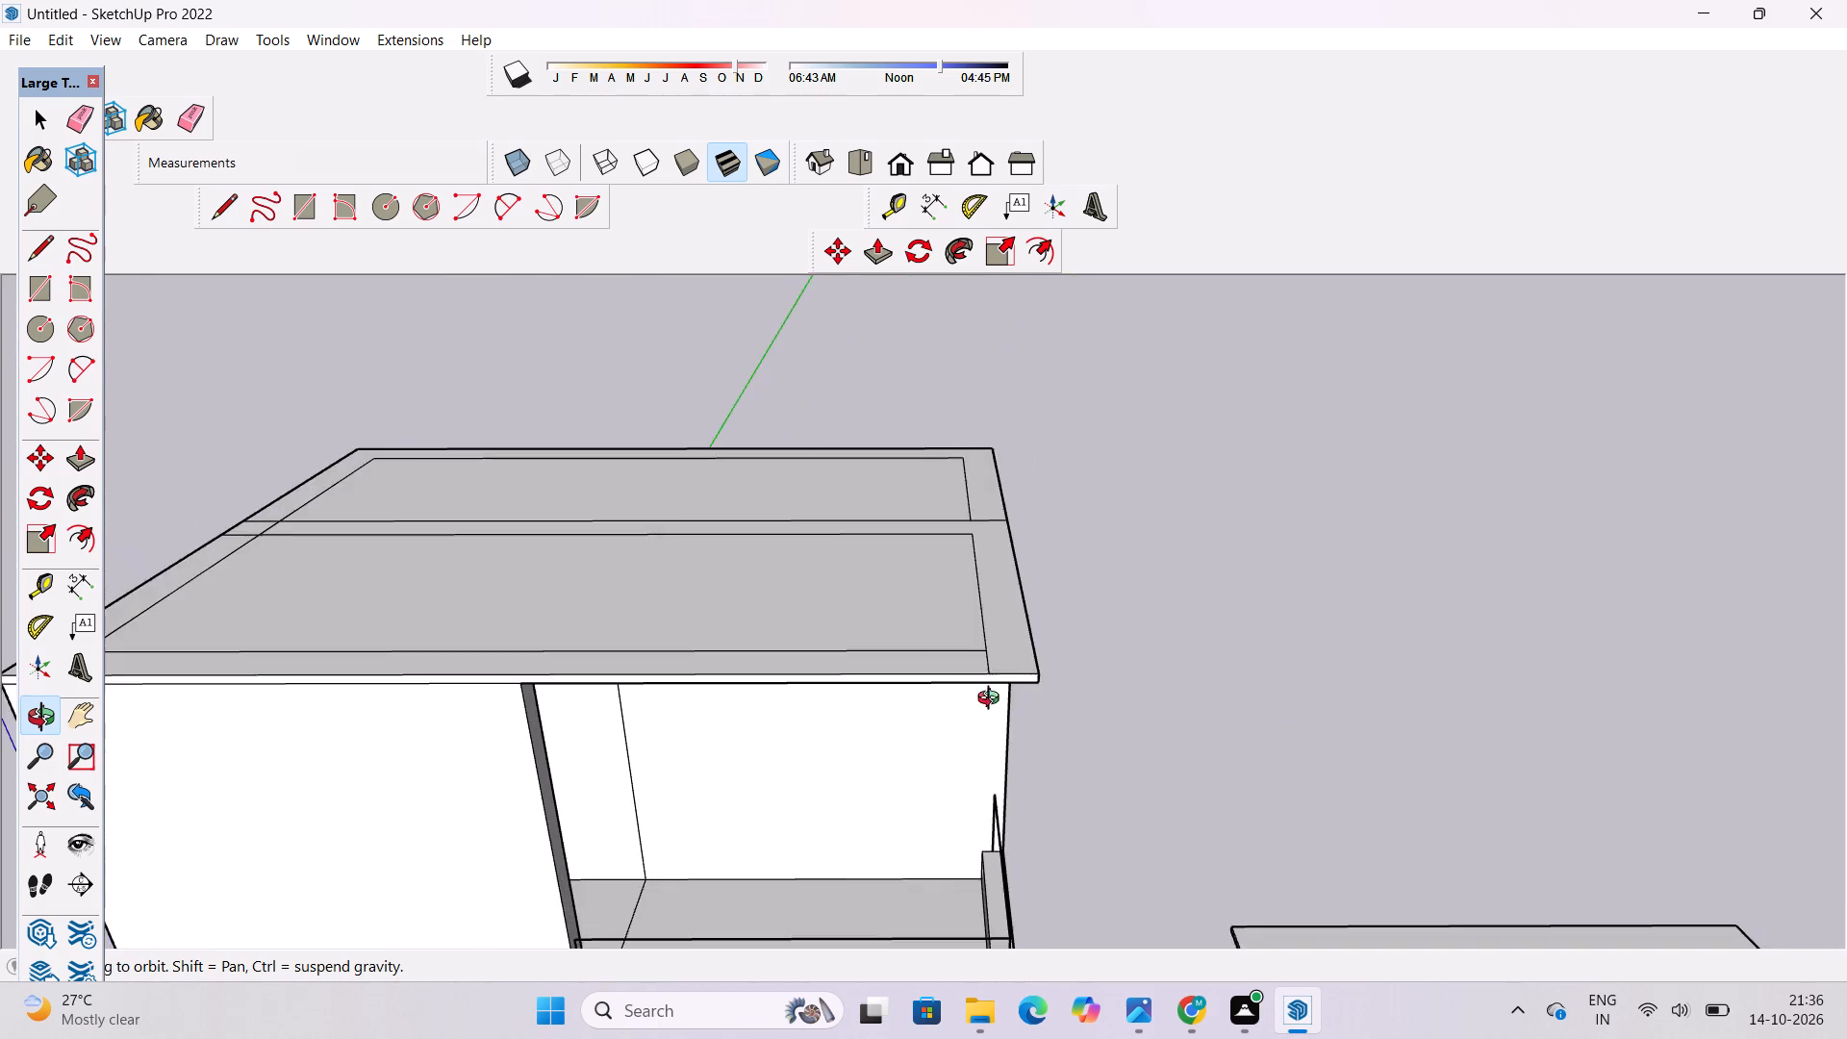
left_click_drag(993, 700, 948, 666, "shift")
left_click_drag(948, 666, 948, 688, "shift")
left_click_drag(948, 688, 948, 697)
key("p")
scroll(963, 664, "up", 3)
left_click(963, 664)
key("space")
Draw a short line closing the gap in the balcony-side inset border between the two lines crossing the roof.
type("l")
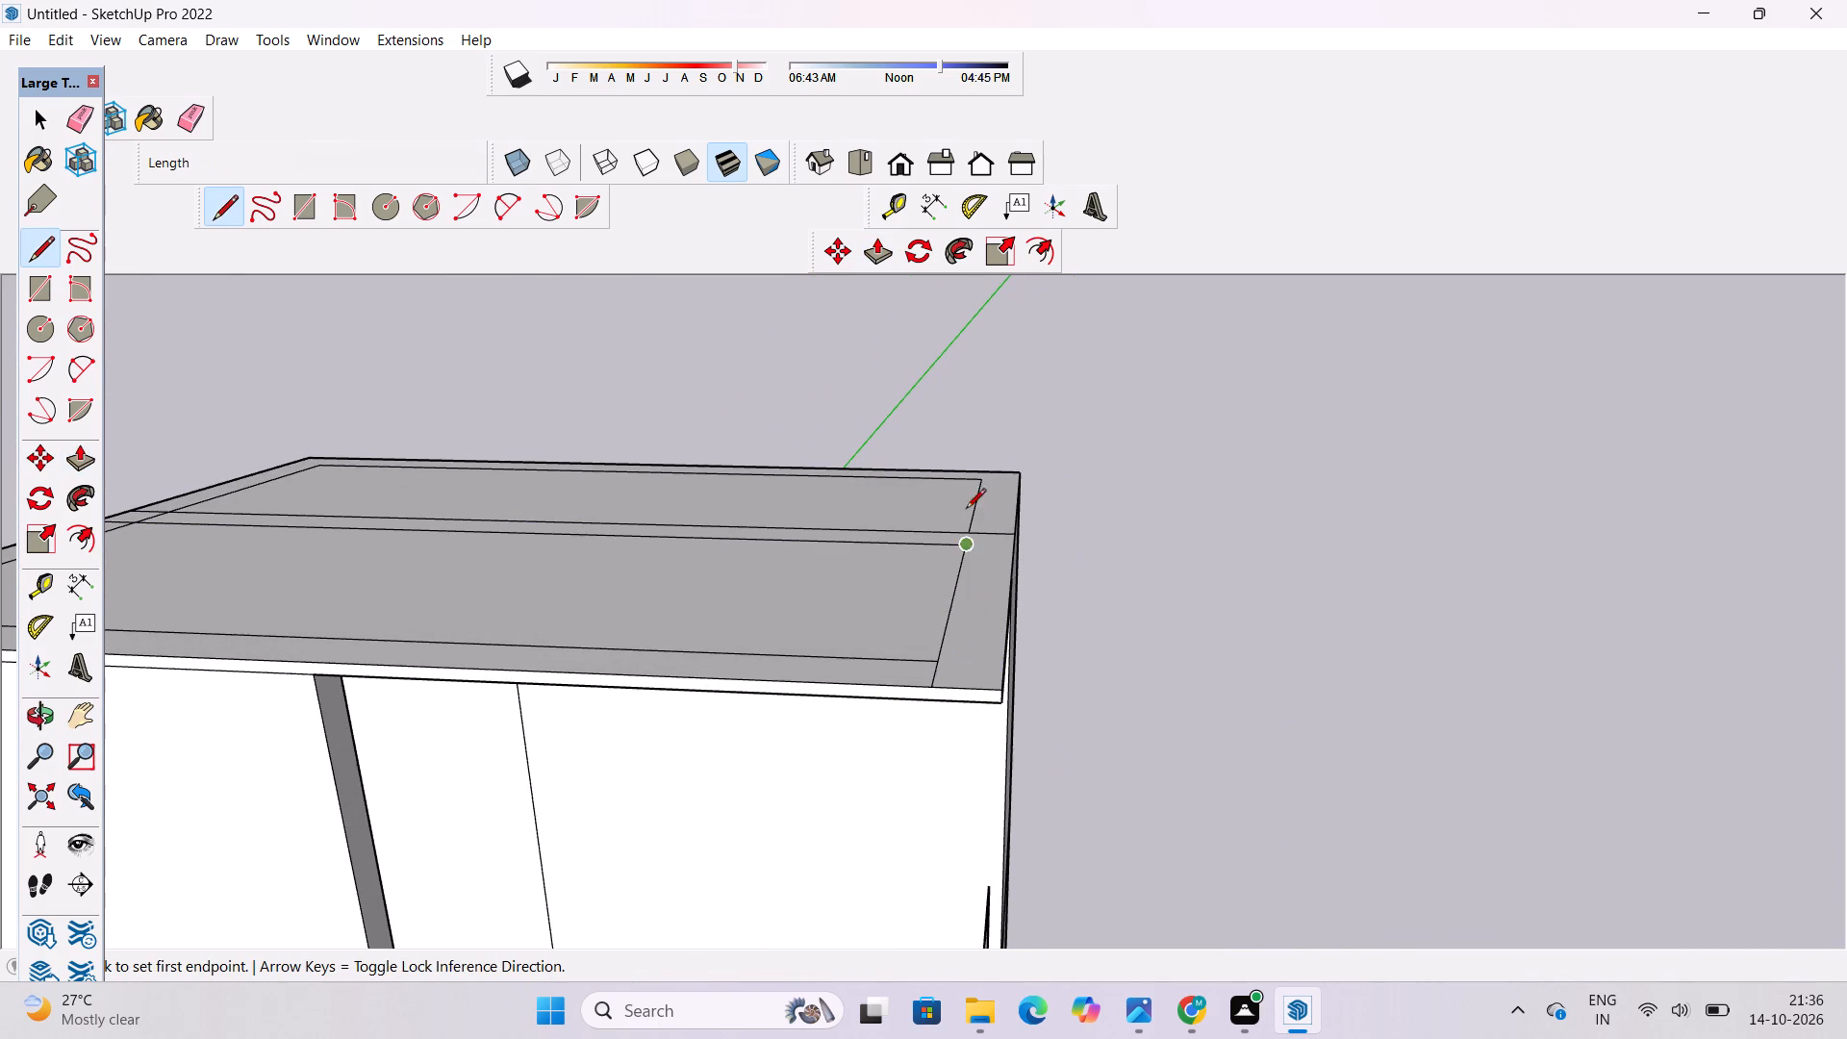
scroll(957, 497, "up", 10)
left_click(1008, 619)
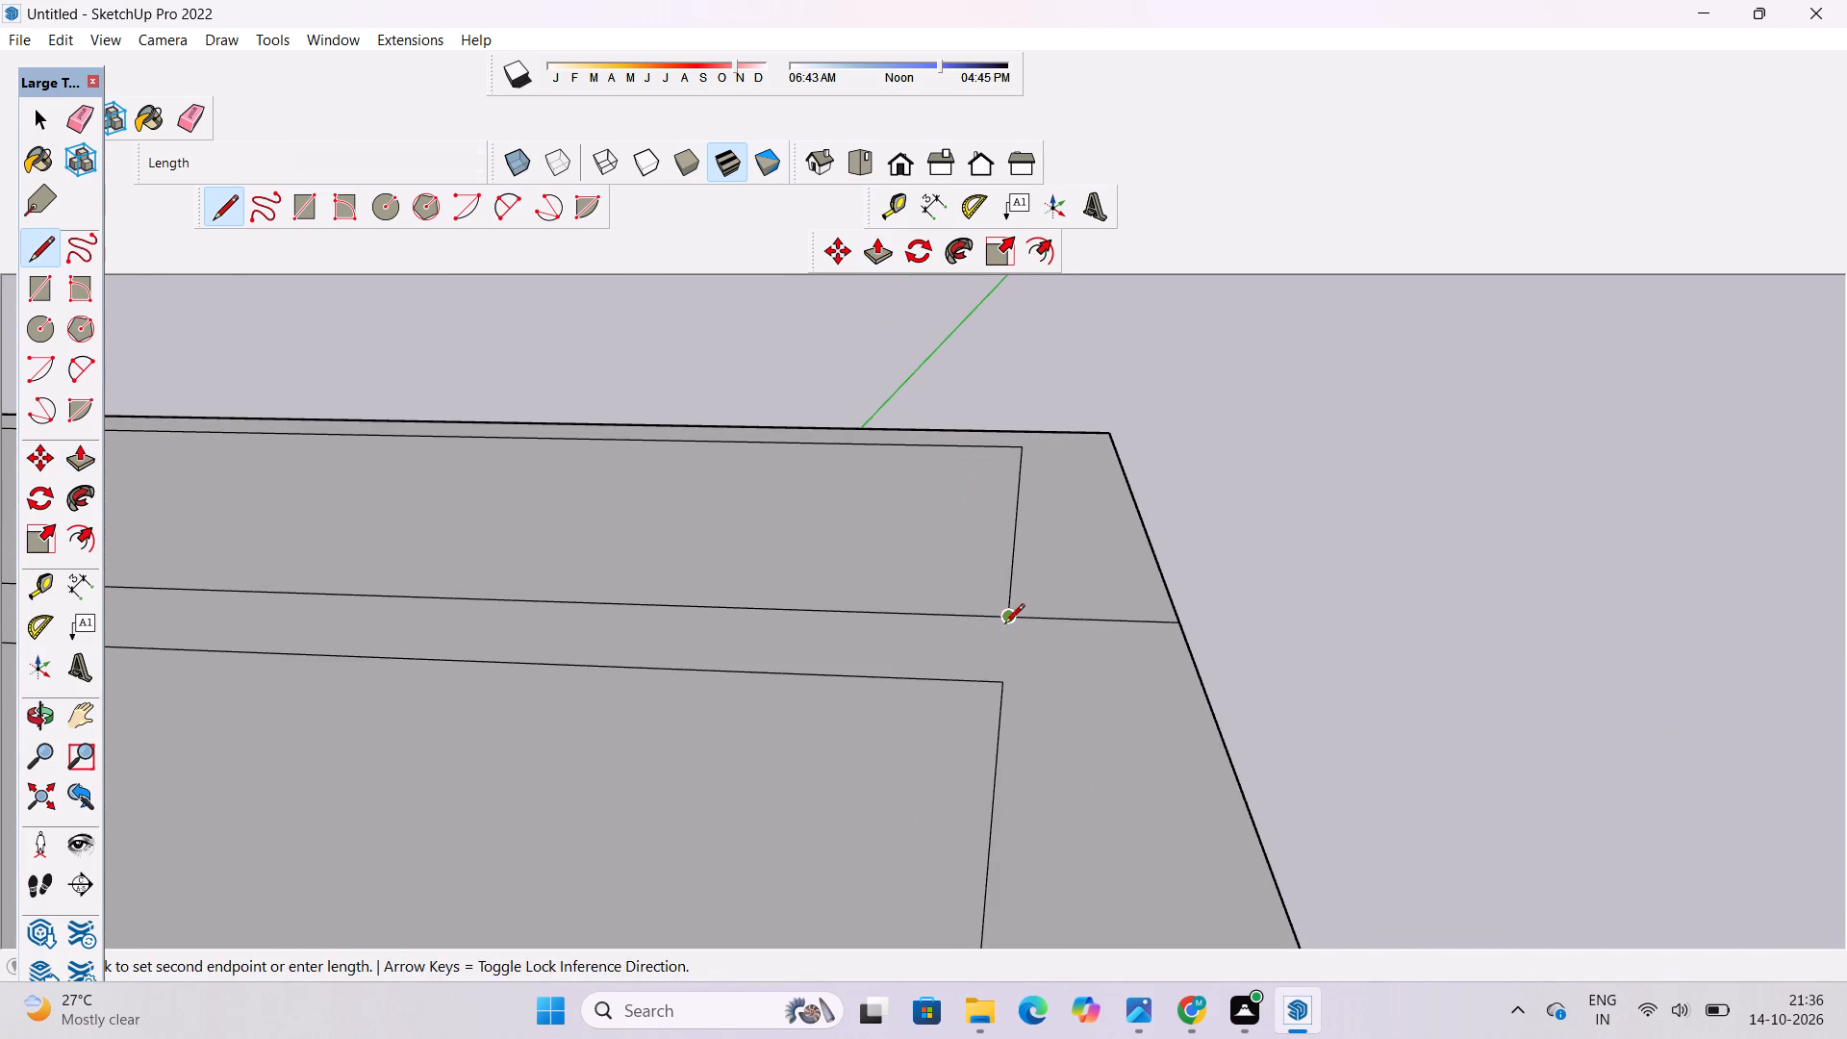
left_click(1001, 683)
Push/Pull the front section of the roof's balcony-side border strip up 35' to form a wall.
scroll(852, 504, "down", 9)
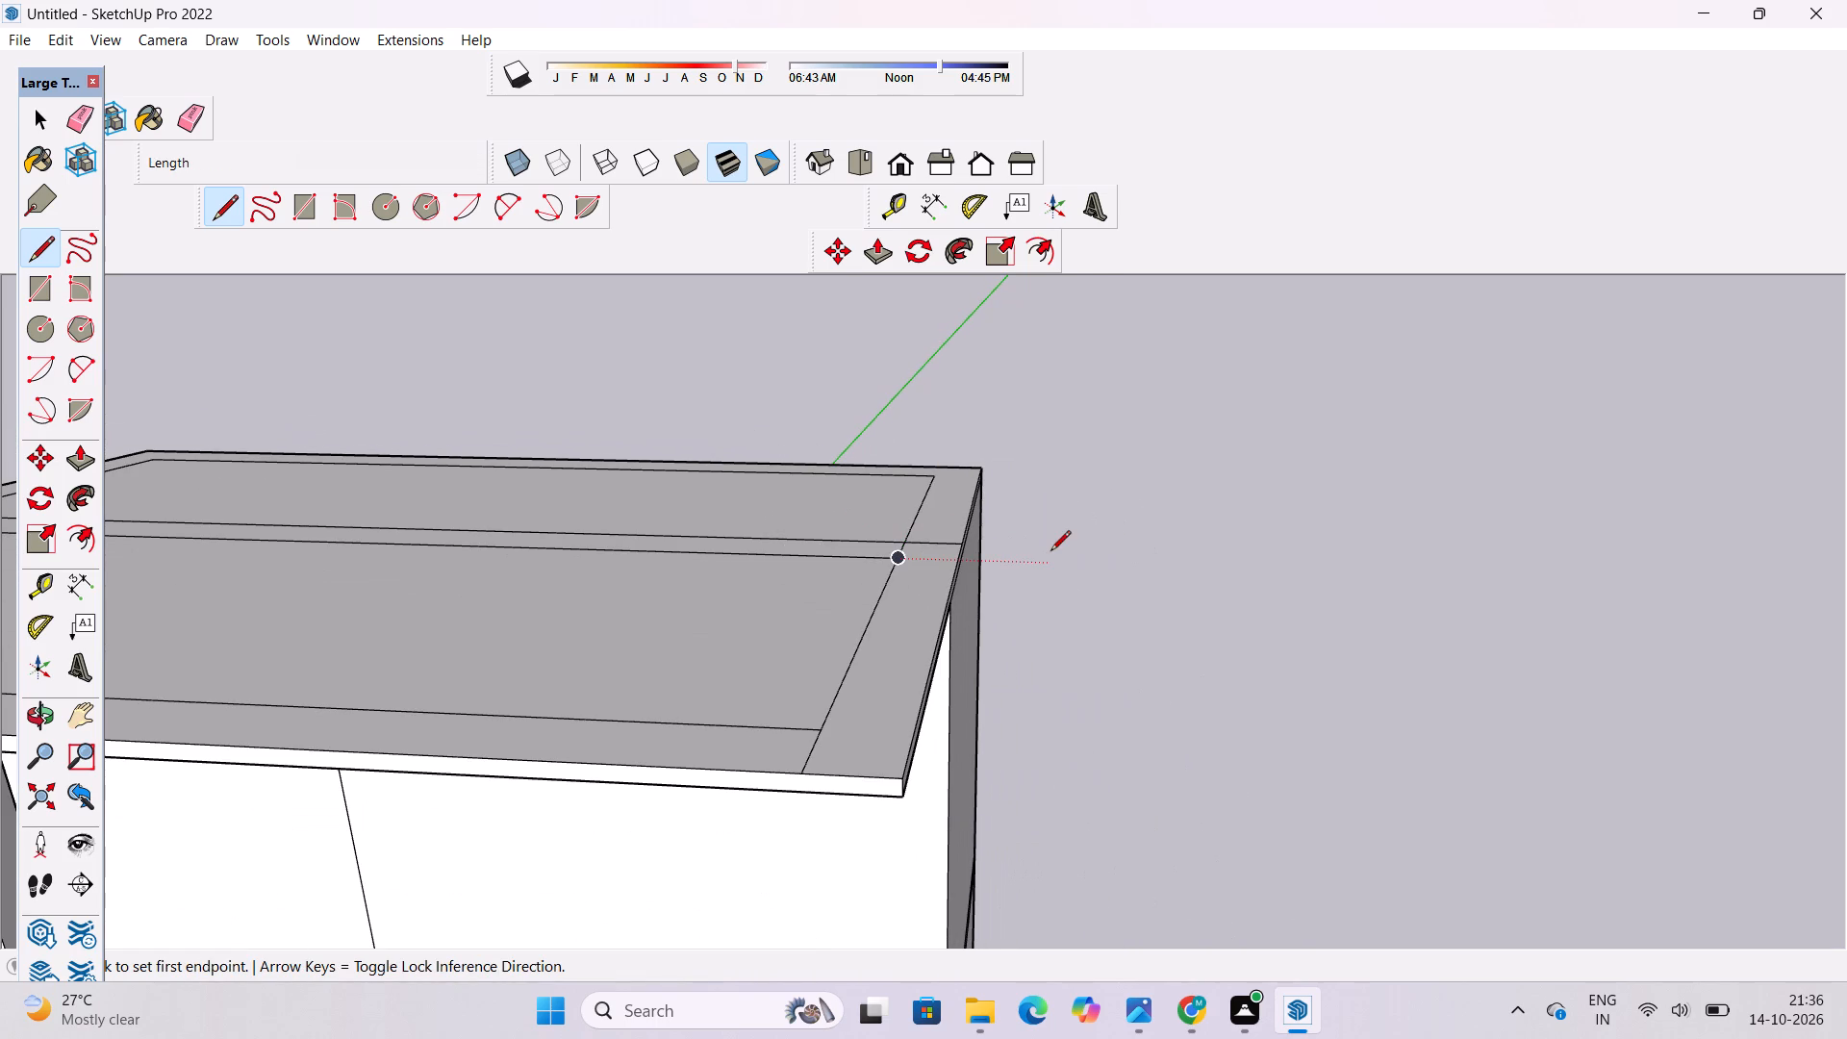
key("o")
scroll(1014, 571, "up", 4)
left_click_drag(947, 586, 944, 613)
left_click_drag(921, 646, 909, 658, "shift")
left_click_drag(894, 670, 897, 659, "shift")
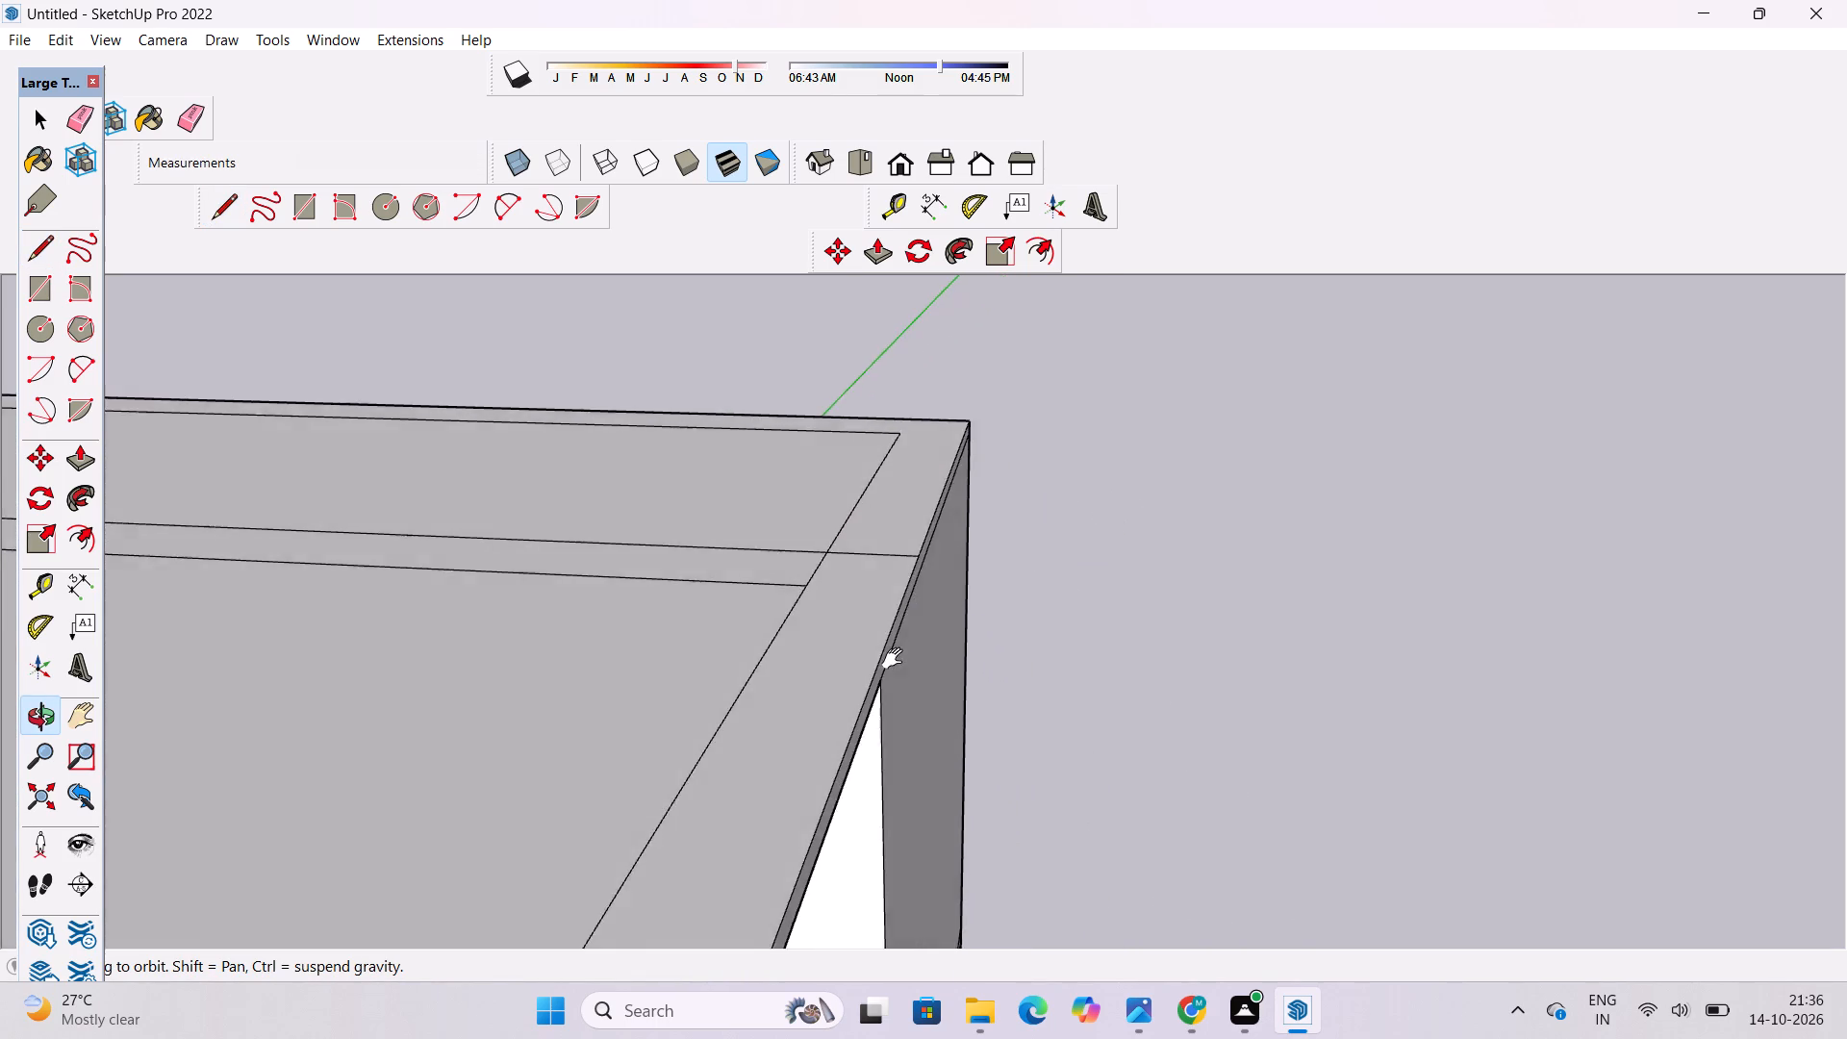
left_click_drag(897, 659, 1001, 521, "shift")
scroll(1003, 516, "down", 5)
left_click_drag(918, 635, 928, 656)
left_click_drag(928, 656, 941, 671)
key("p")
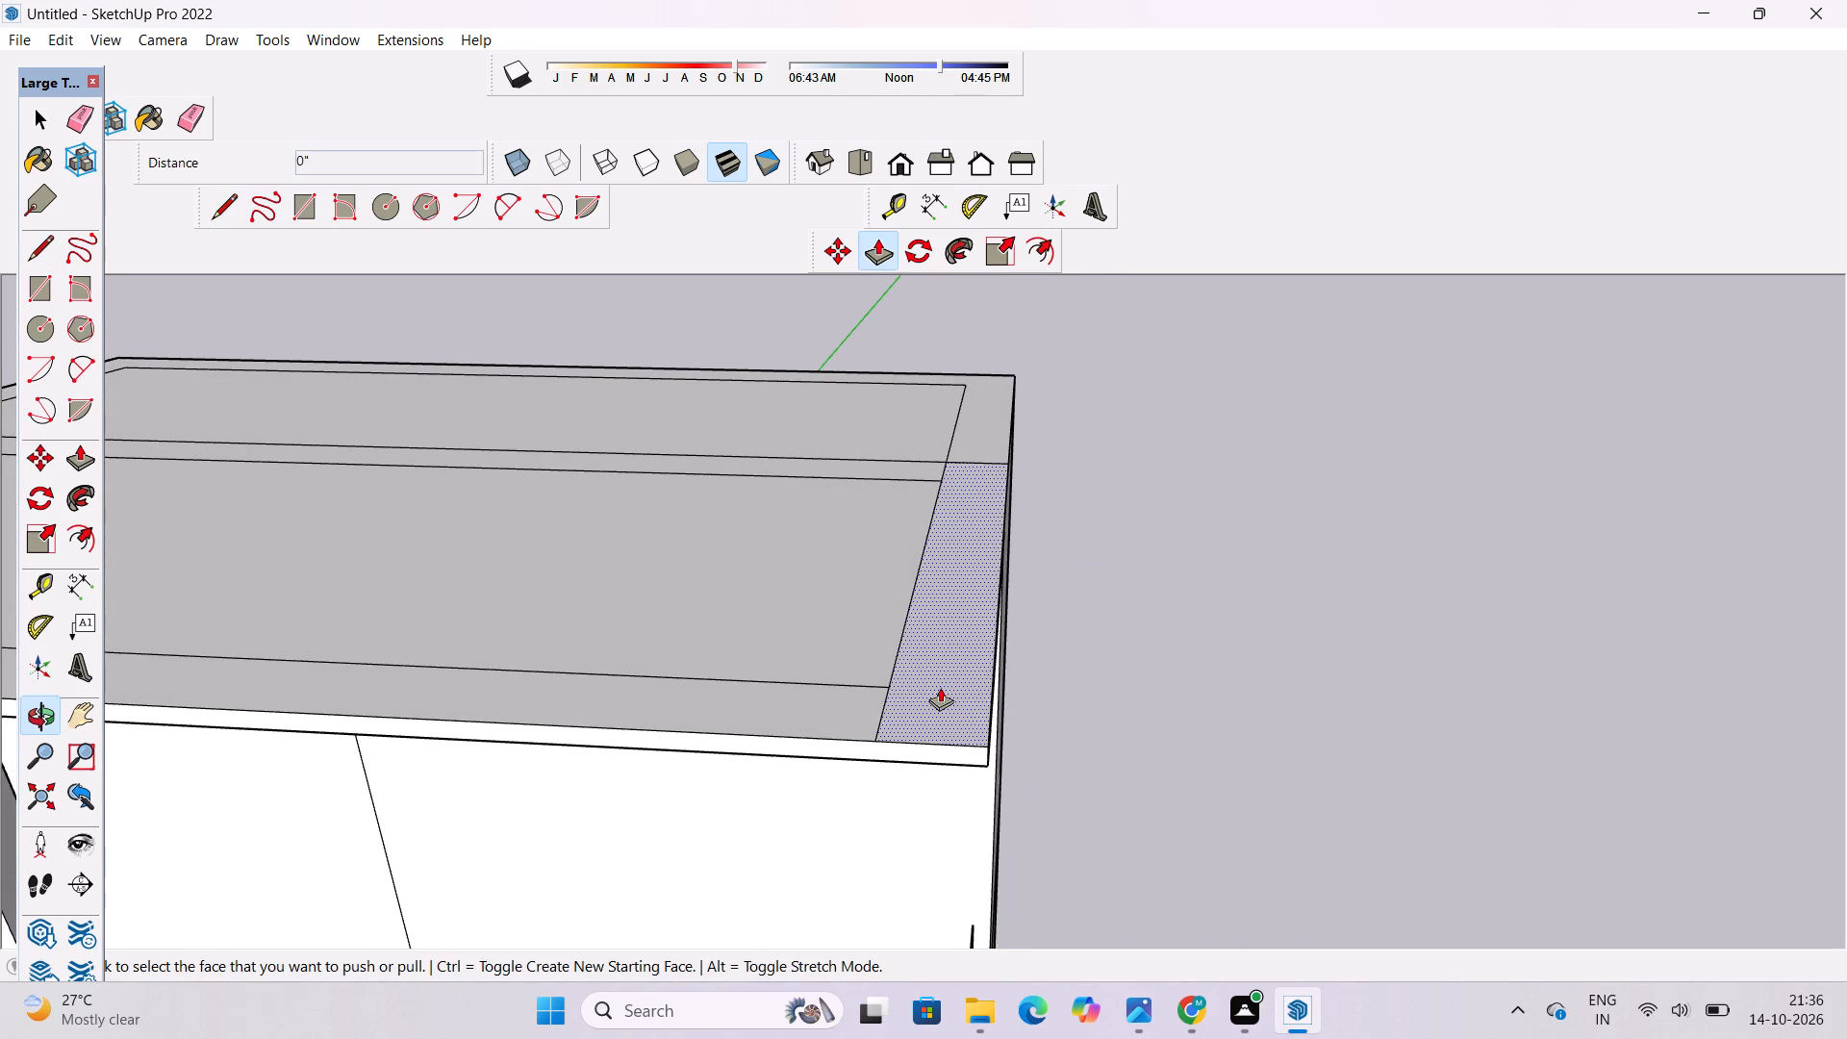
left_click(940, 687)
scroll(934, 642, "down", 9)
scroll(945, 536, "down", 3)
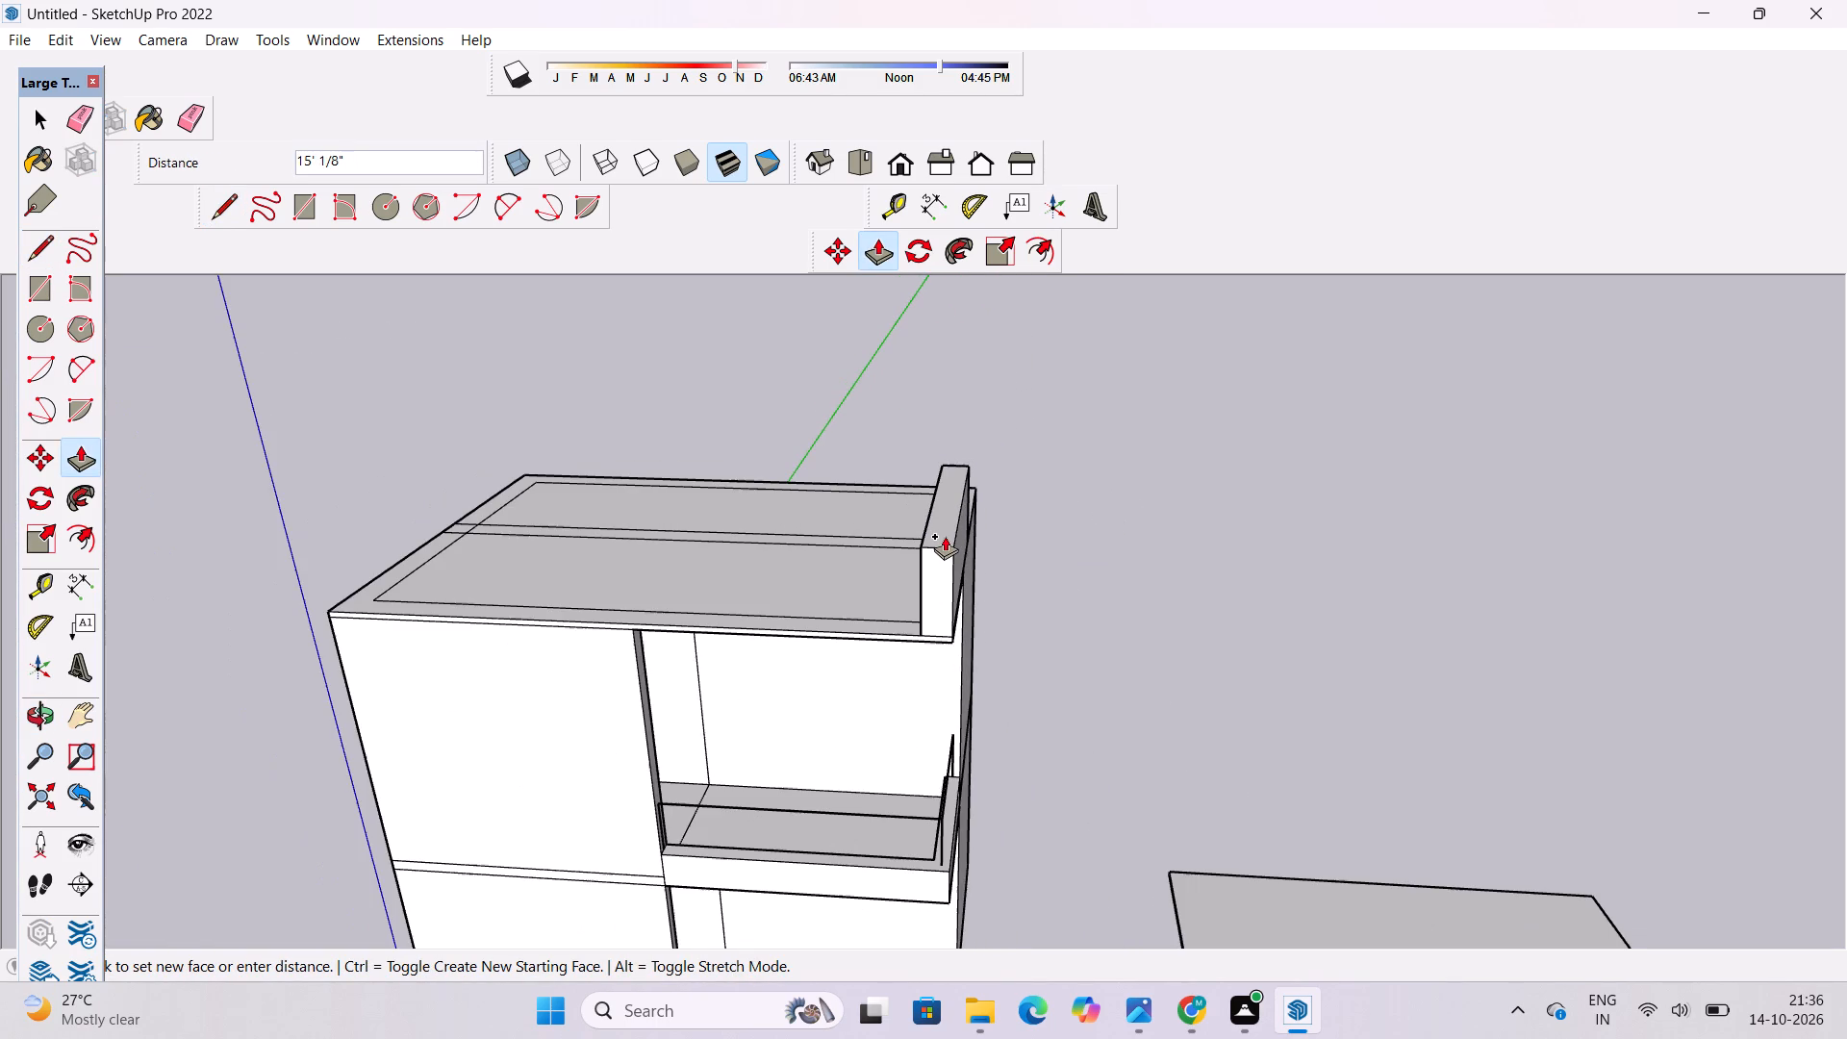
scroll(945, 536, "down", 4)
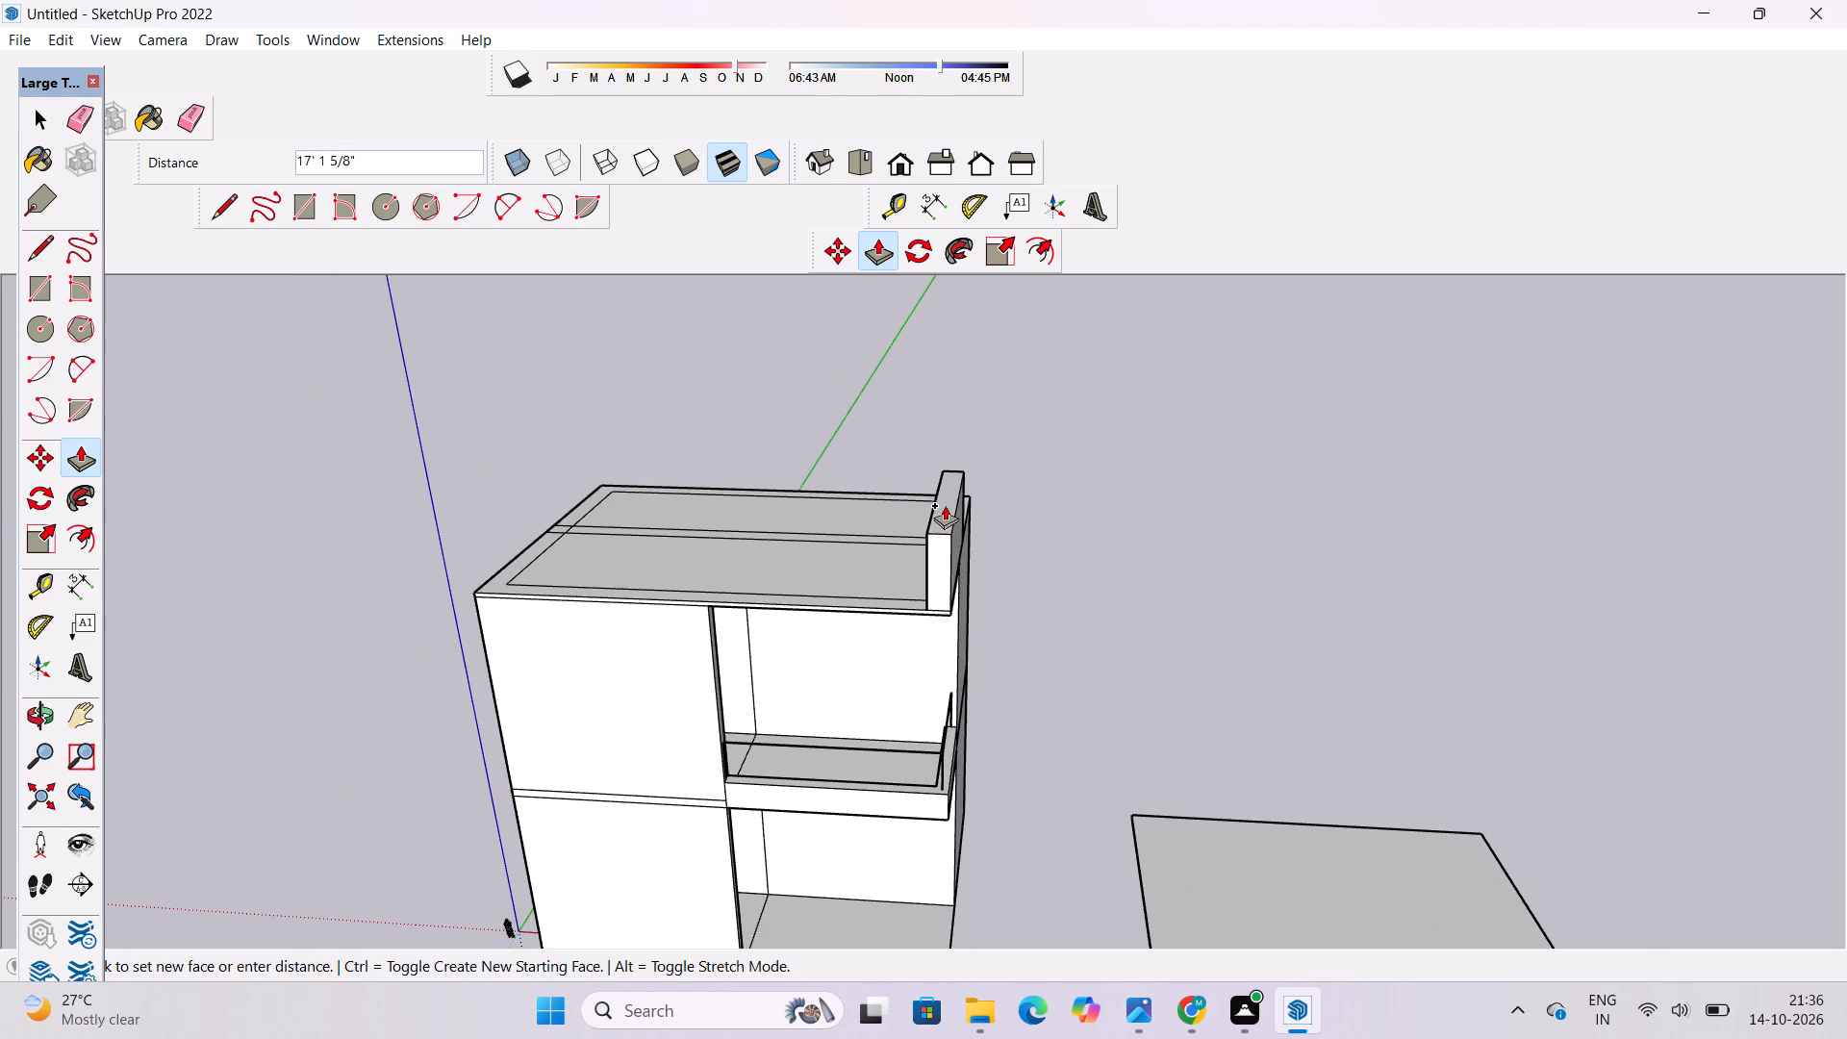
scroll(936, 461, "up", 1)
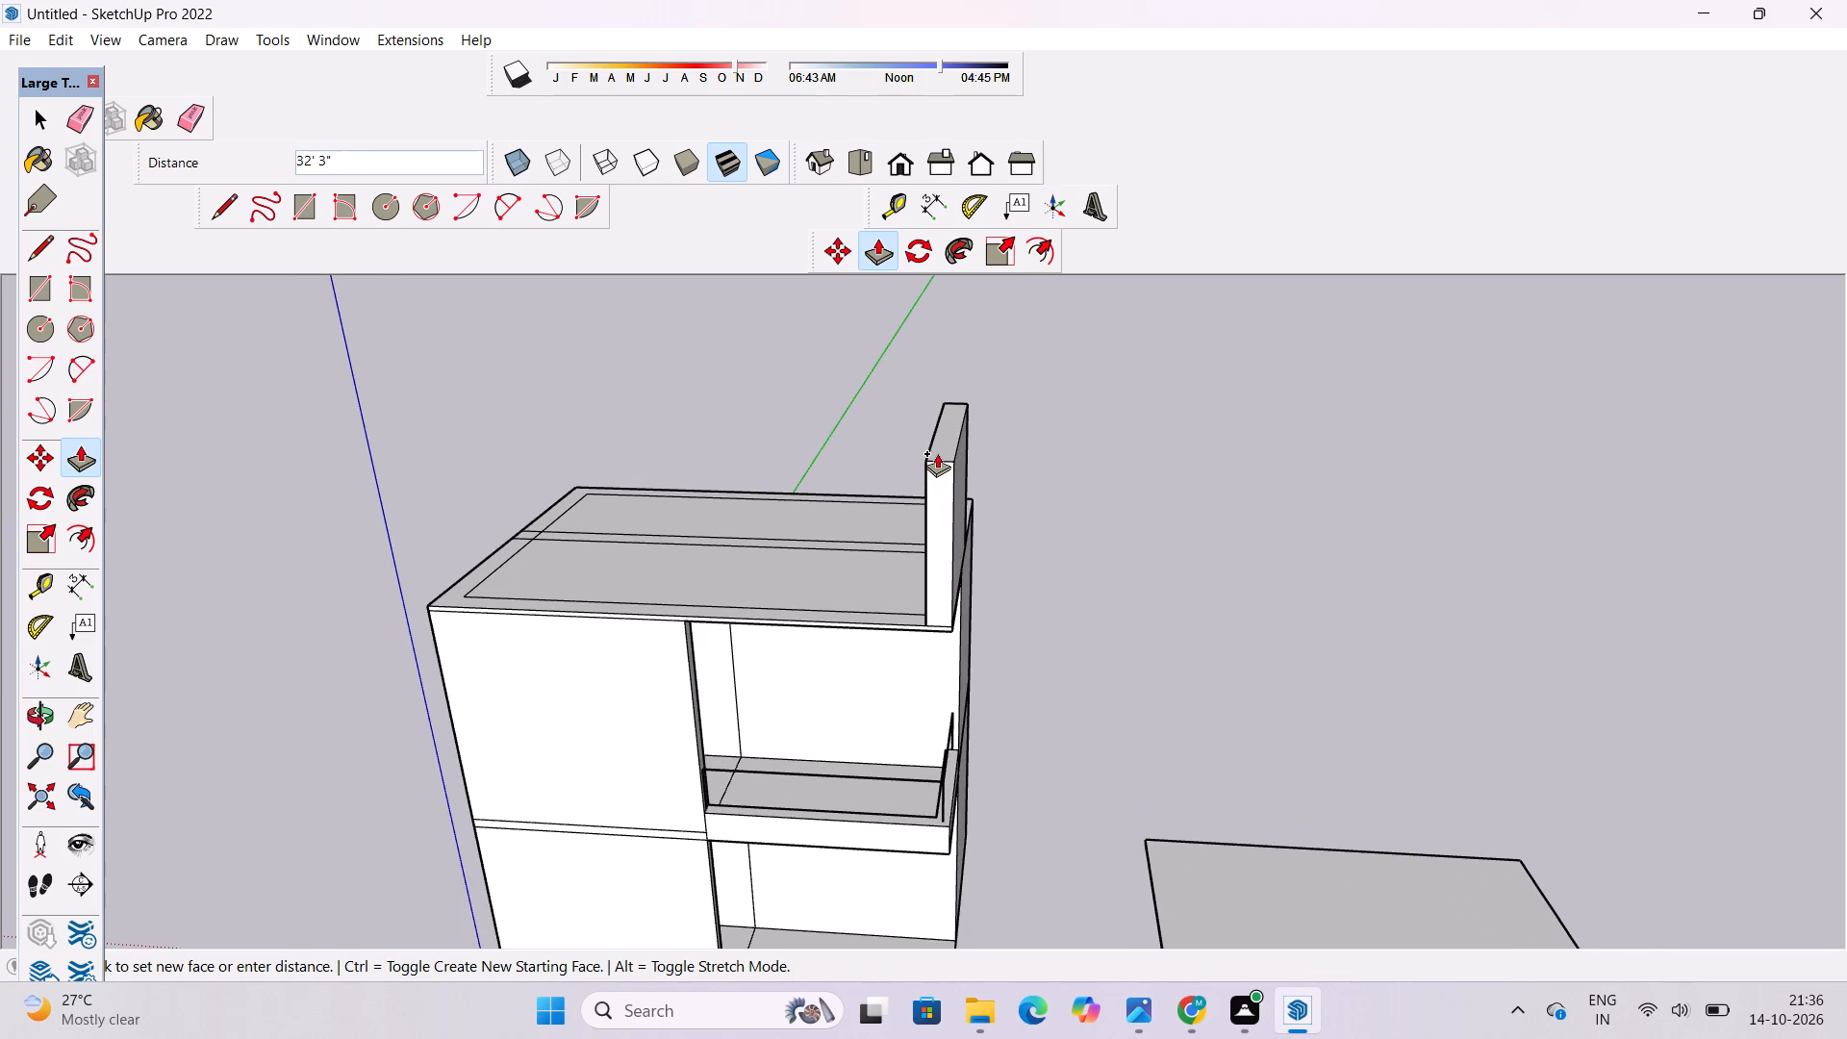
type("35'")
key("Return")
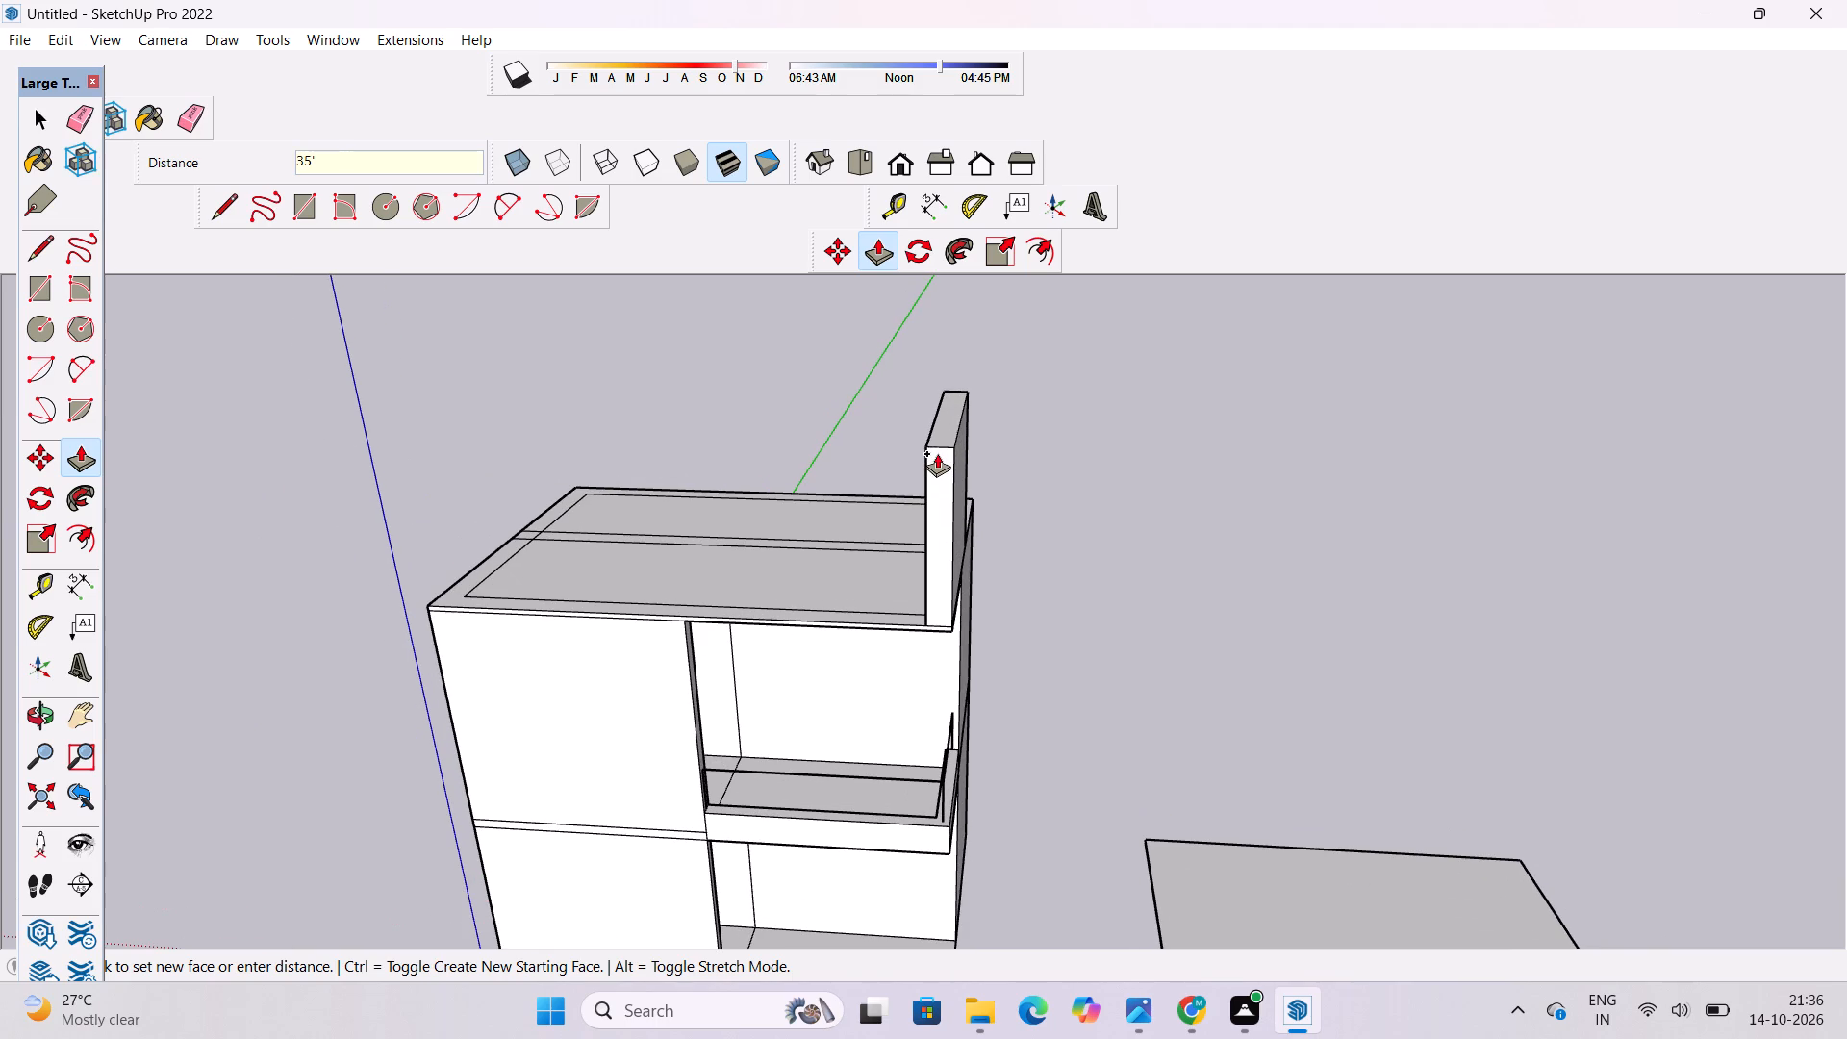
Erase the two vertical lines on the inner face of the 35' wall.
key("o")
scroll(1041, 531, "down", 3)
left_click_drag(894, 562, 1243, 567)
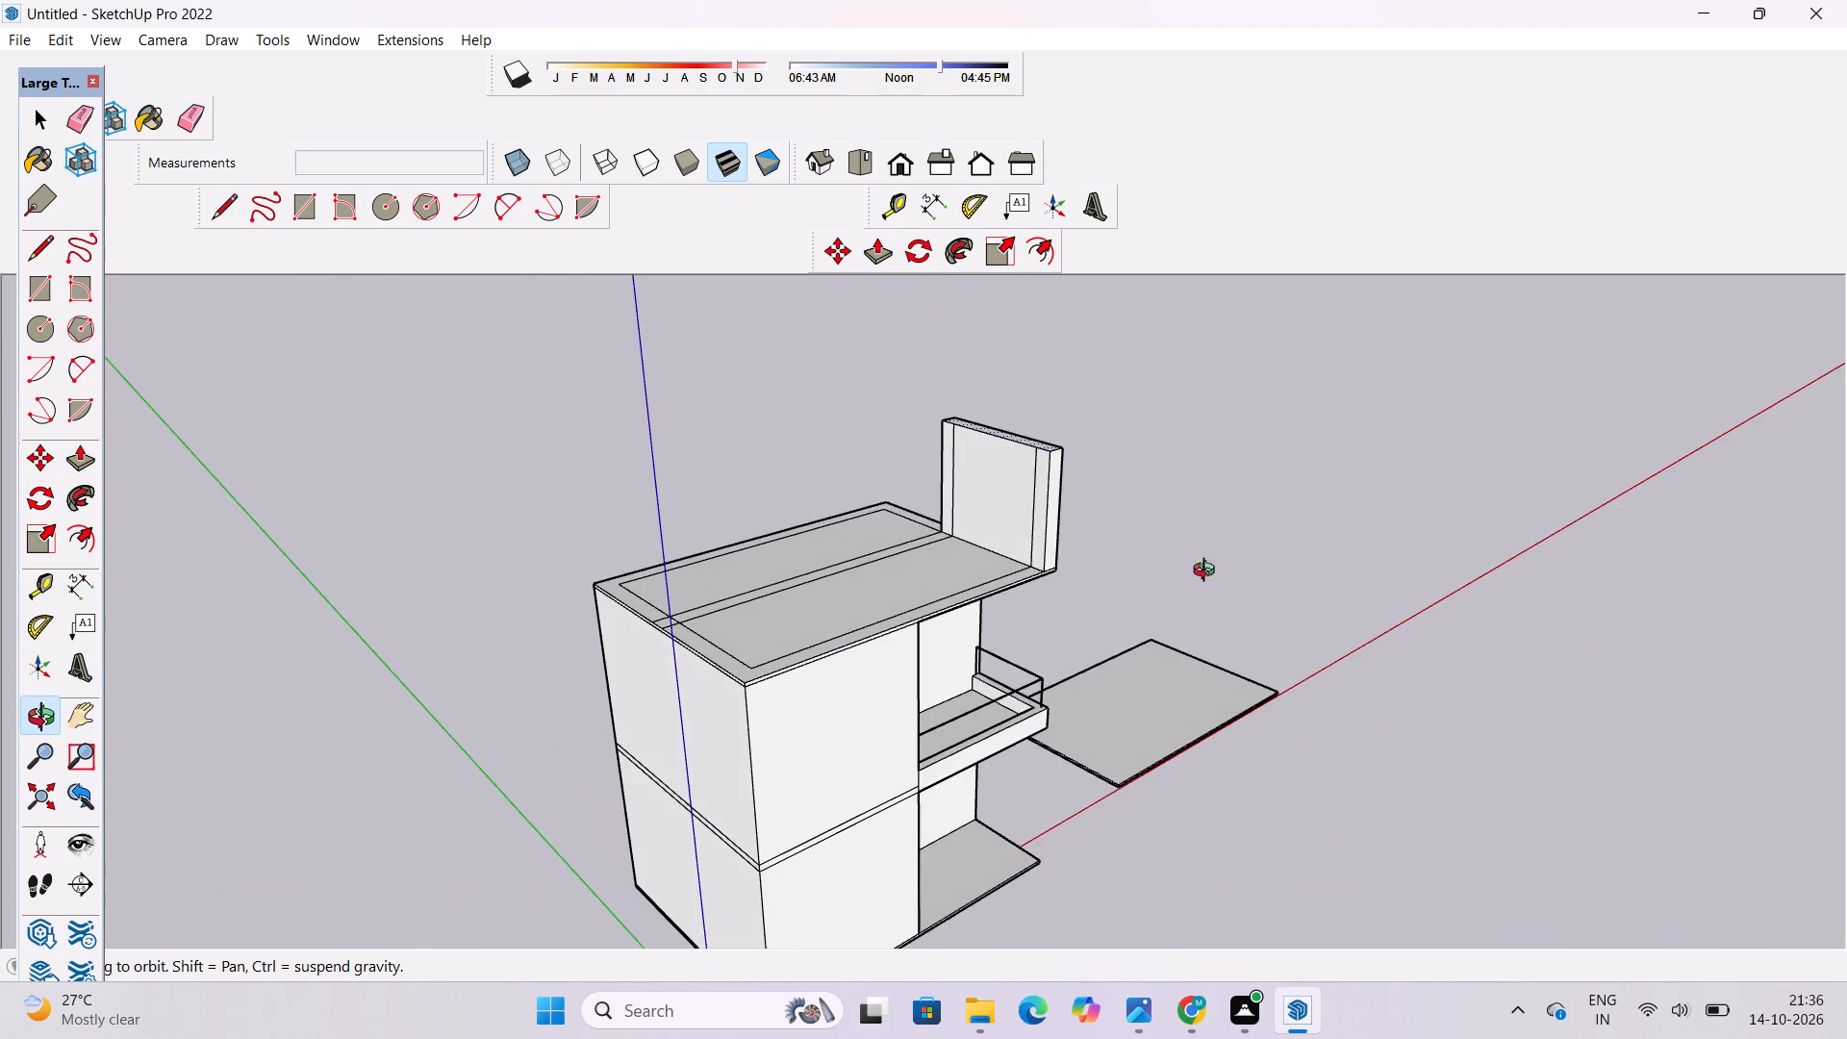
scroll(1050, 570, "up", 4)
left_click_drag(1054, 545, 1173, 572)
left_click_drag(1022, 570, 985, 655, "shift")
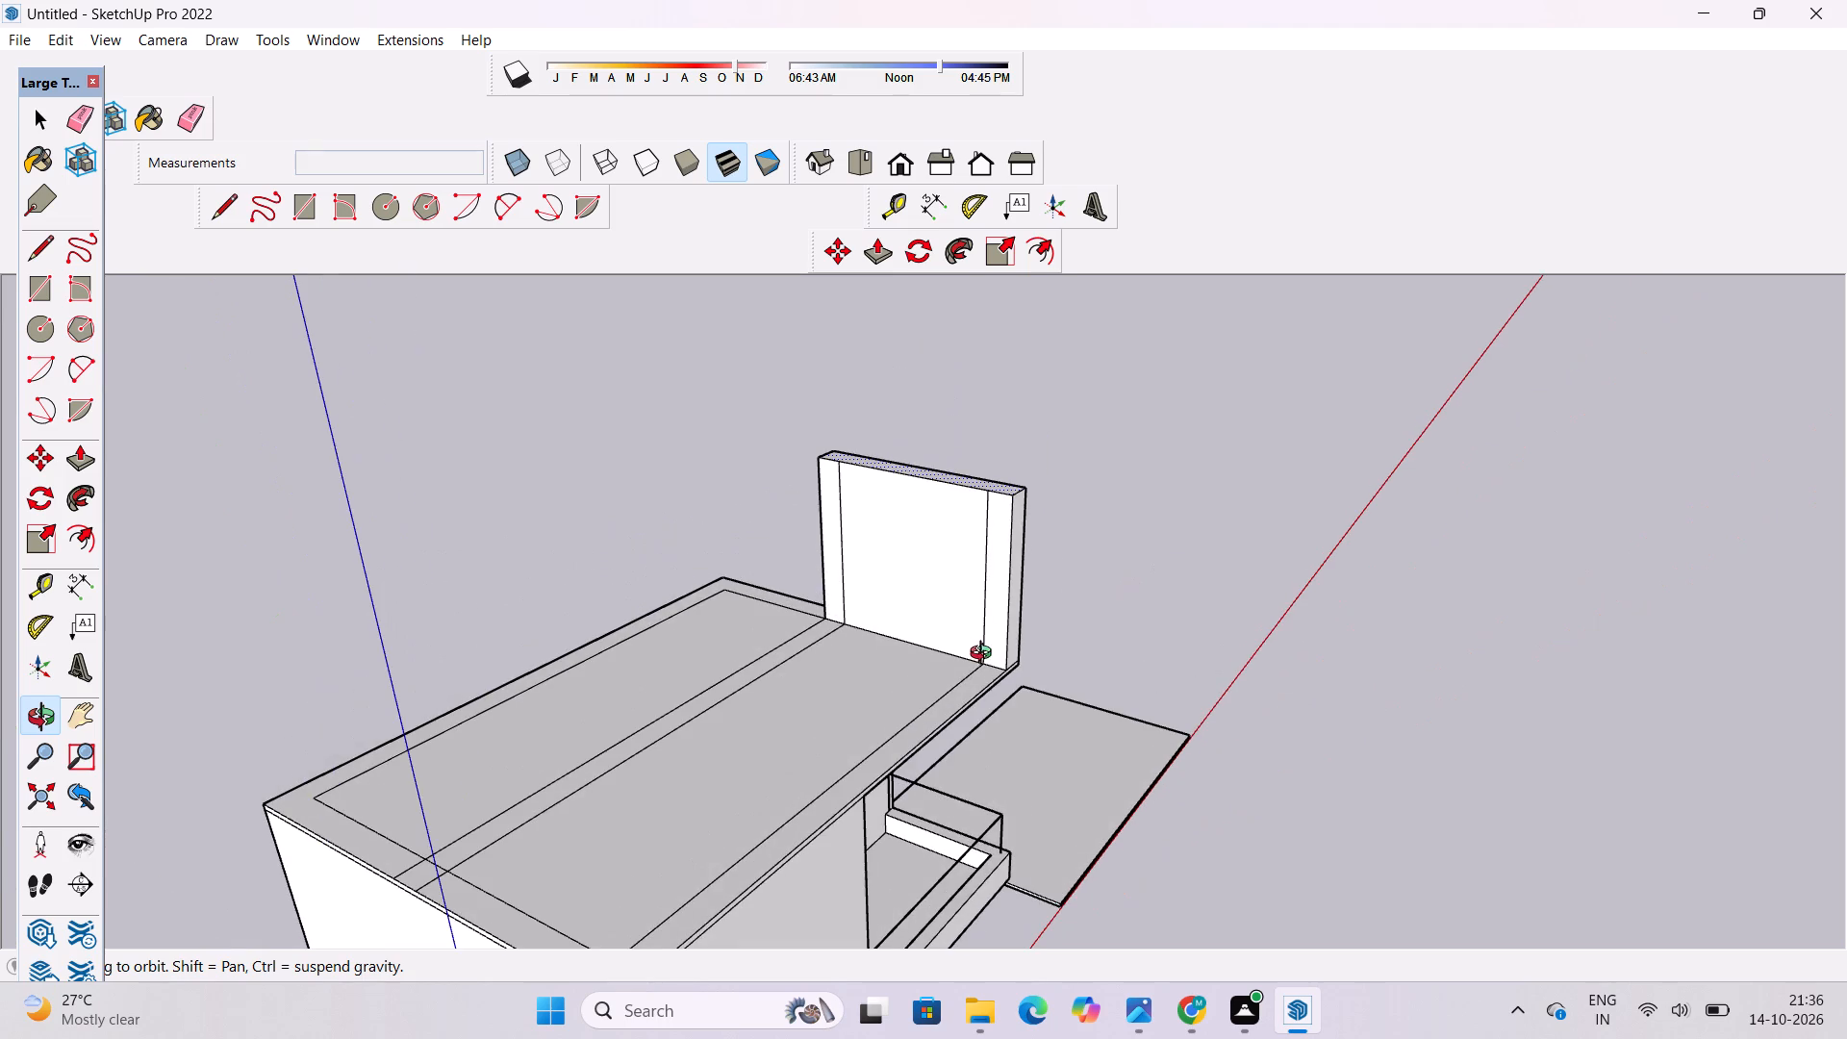
key("e")
scroll(969, 620, "up", 5)
left_click_drag(1009, 536, 977, 557)
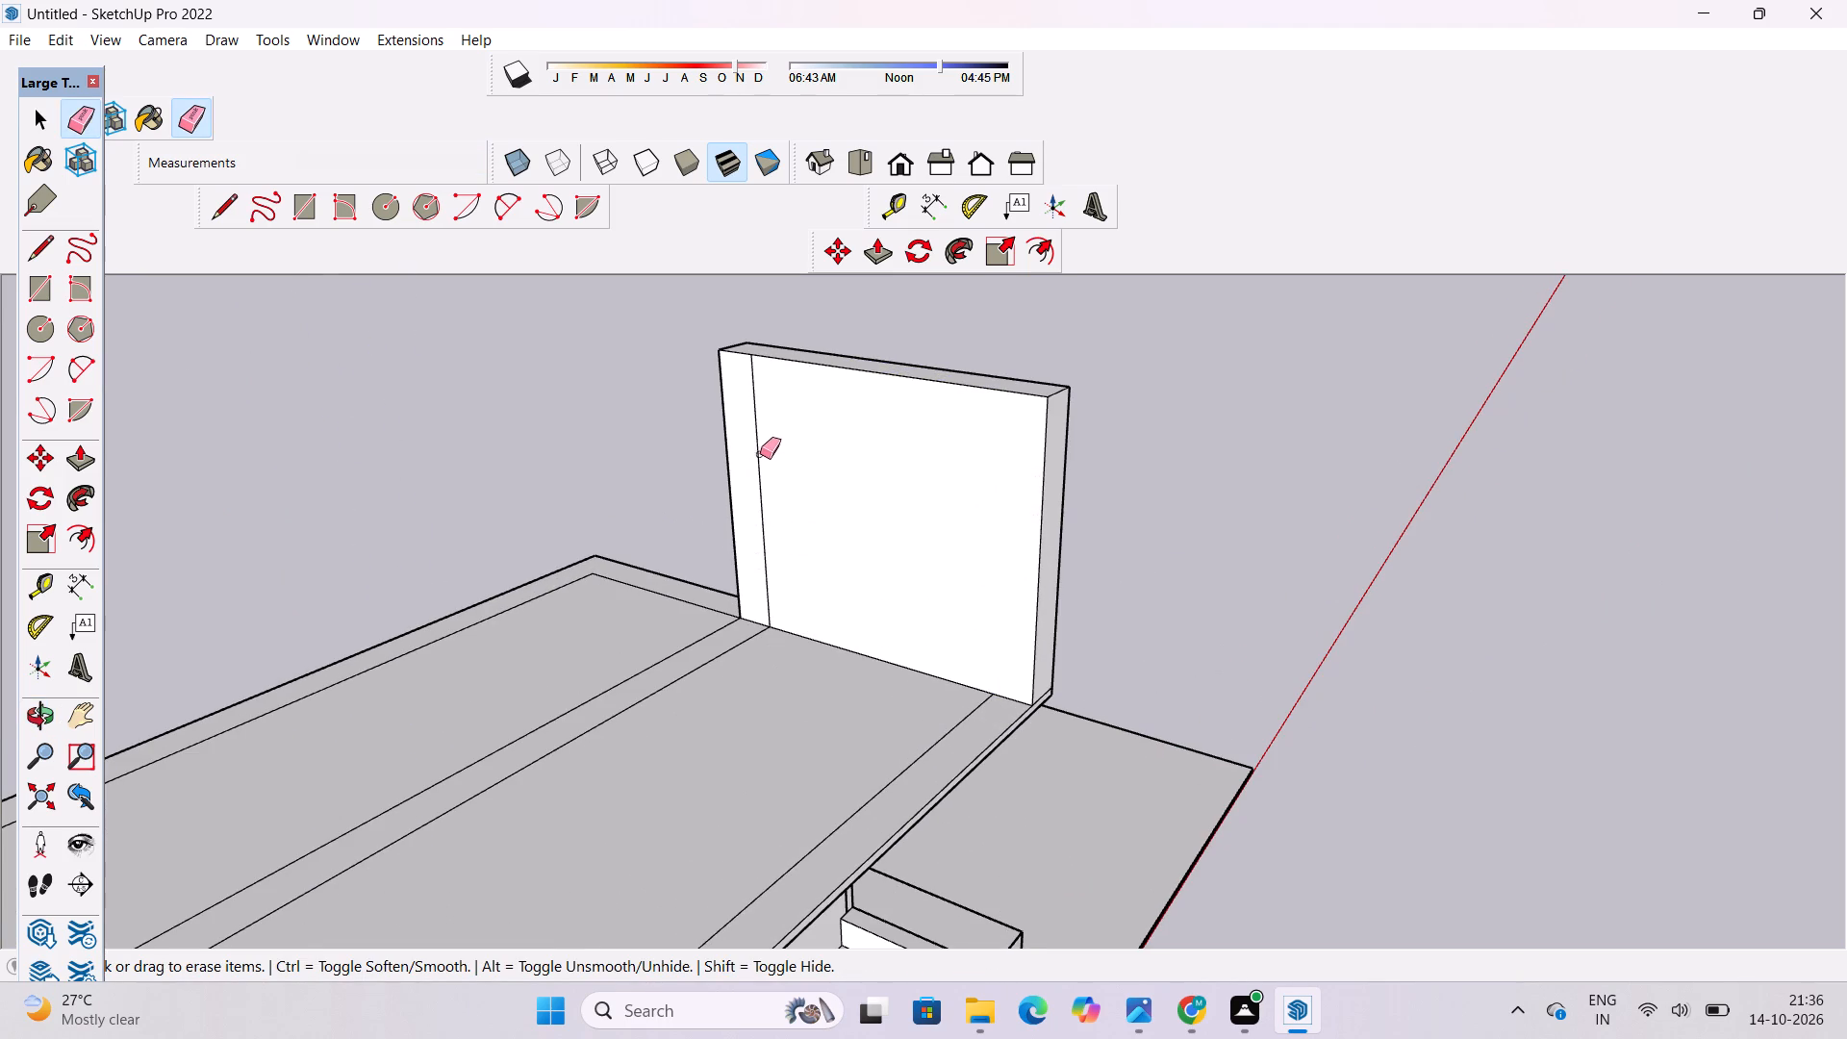
left_click_drag(771, 441, 752, 481)
key("o")
scroll(913, 489, "down", 2)
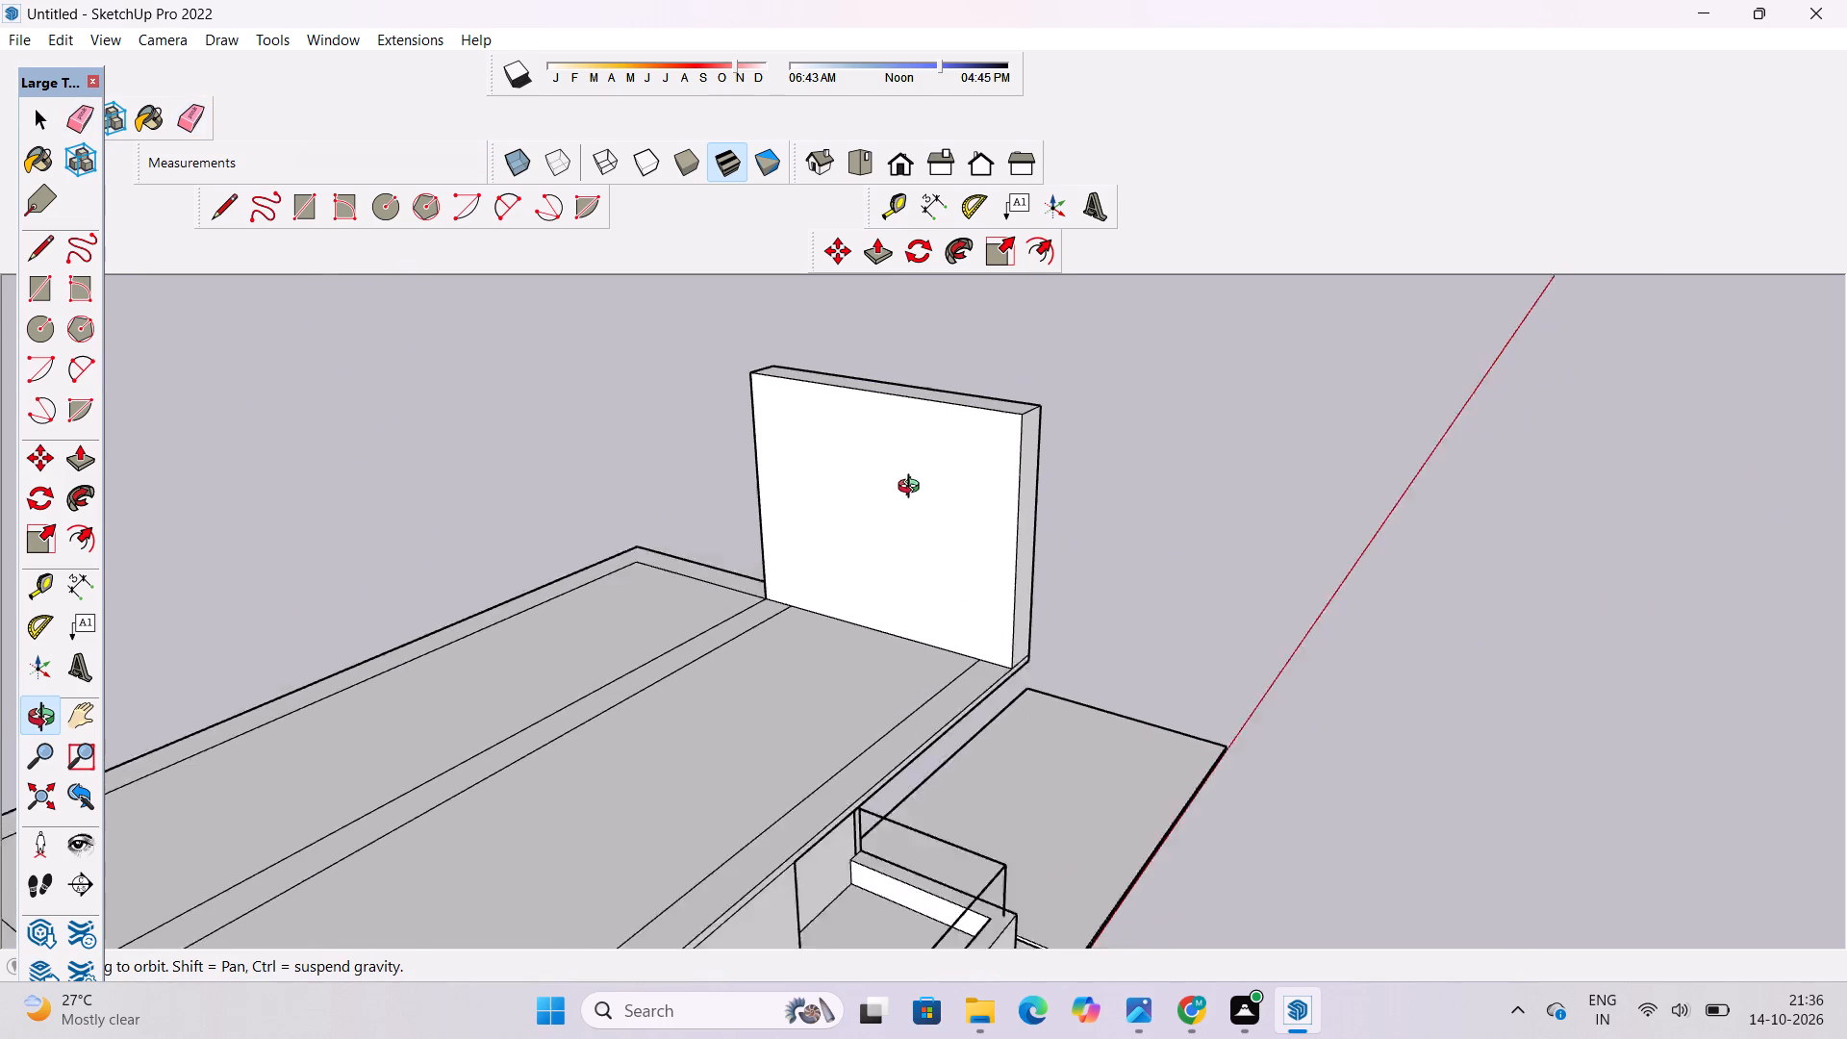
Push/Pull the top face of the side wall on the roof up another 15'.
scroll(913, 489, "down", 2)
left_click_drag(985, 495, 823, 587)
left_click_drag(960, 600, 881, 746)
scroll(868, 631, "up", 4)
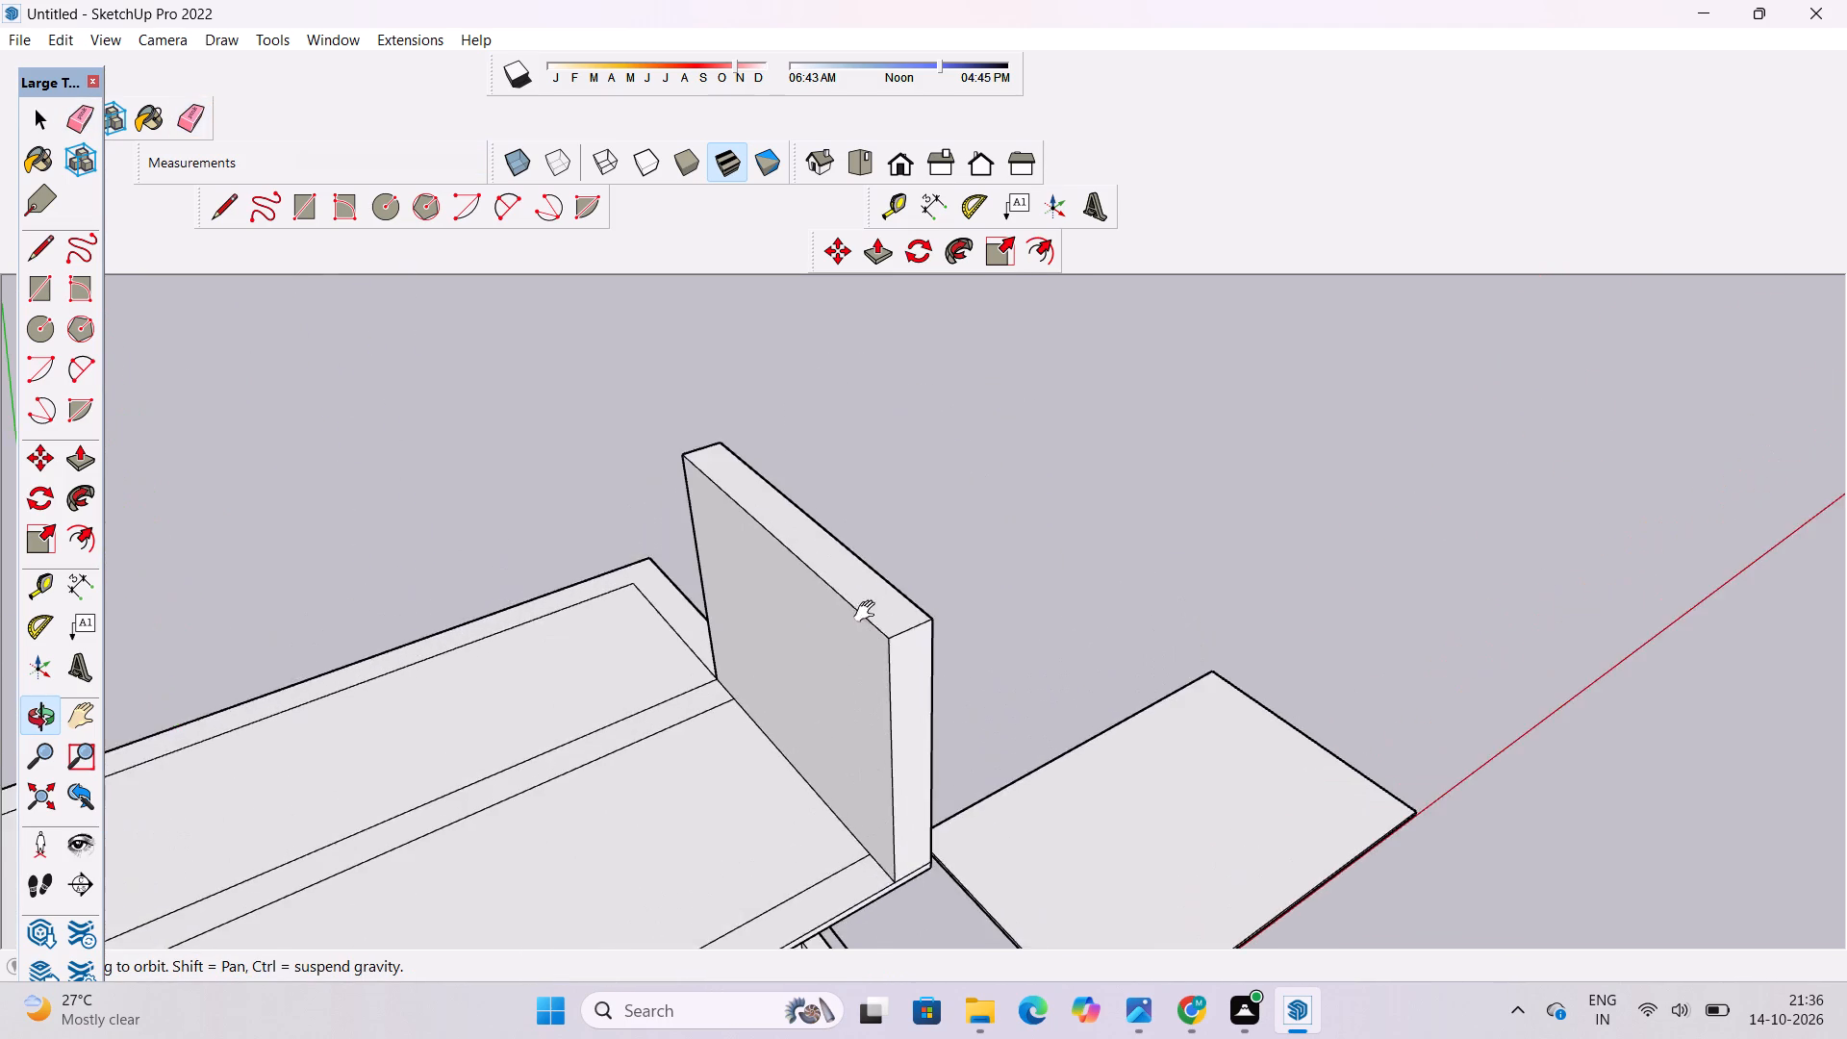
left_click_drag(870, 610, 875, 669, "shift")
scroll(877, 652, "up", 4)
key("p")
left_click(877, 652)
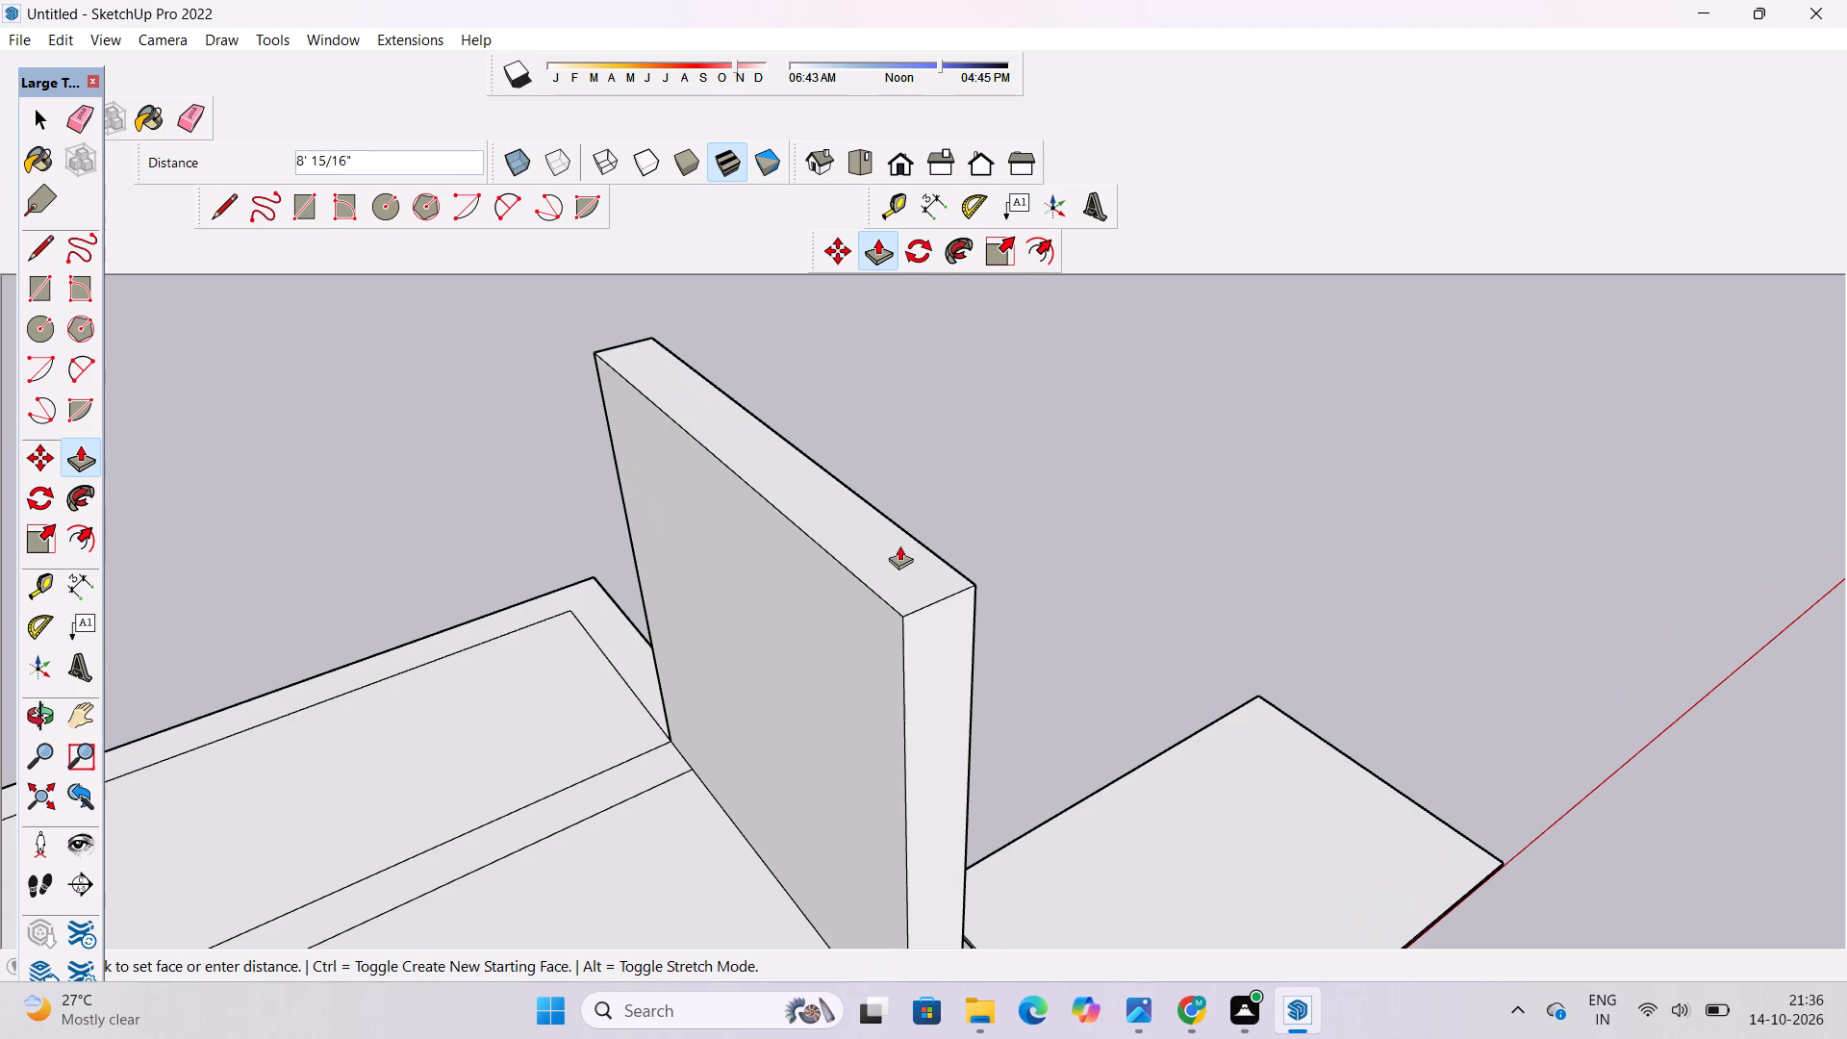
type("15'")
key("Return")
Examine the raised side wall from several angles and compare its height and proportions with the reference elevation image.
key("o")
scroll(907, 450, "down", 6)
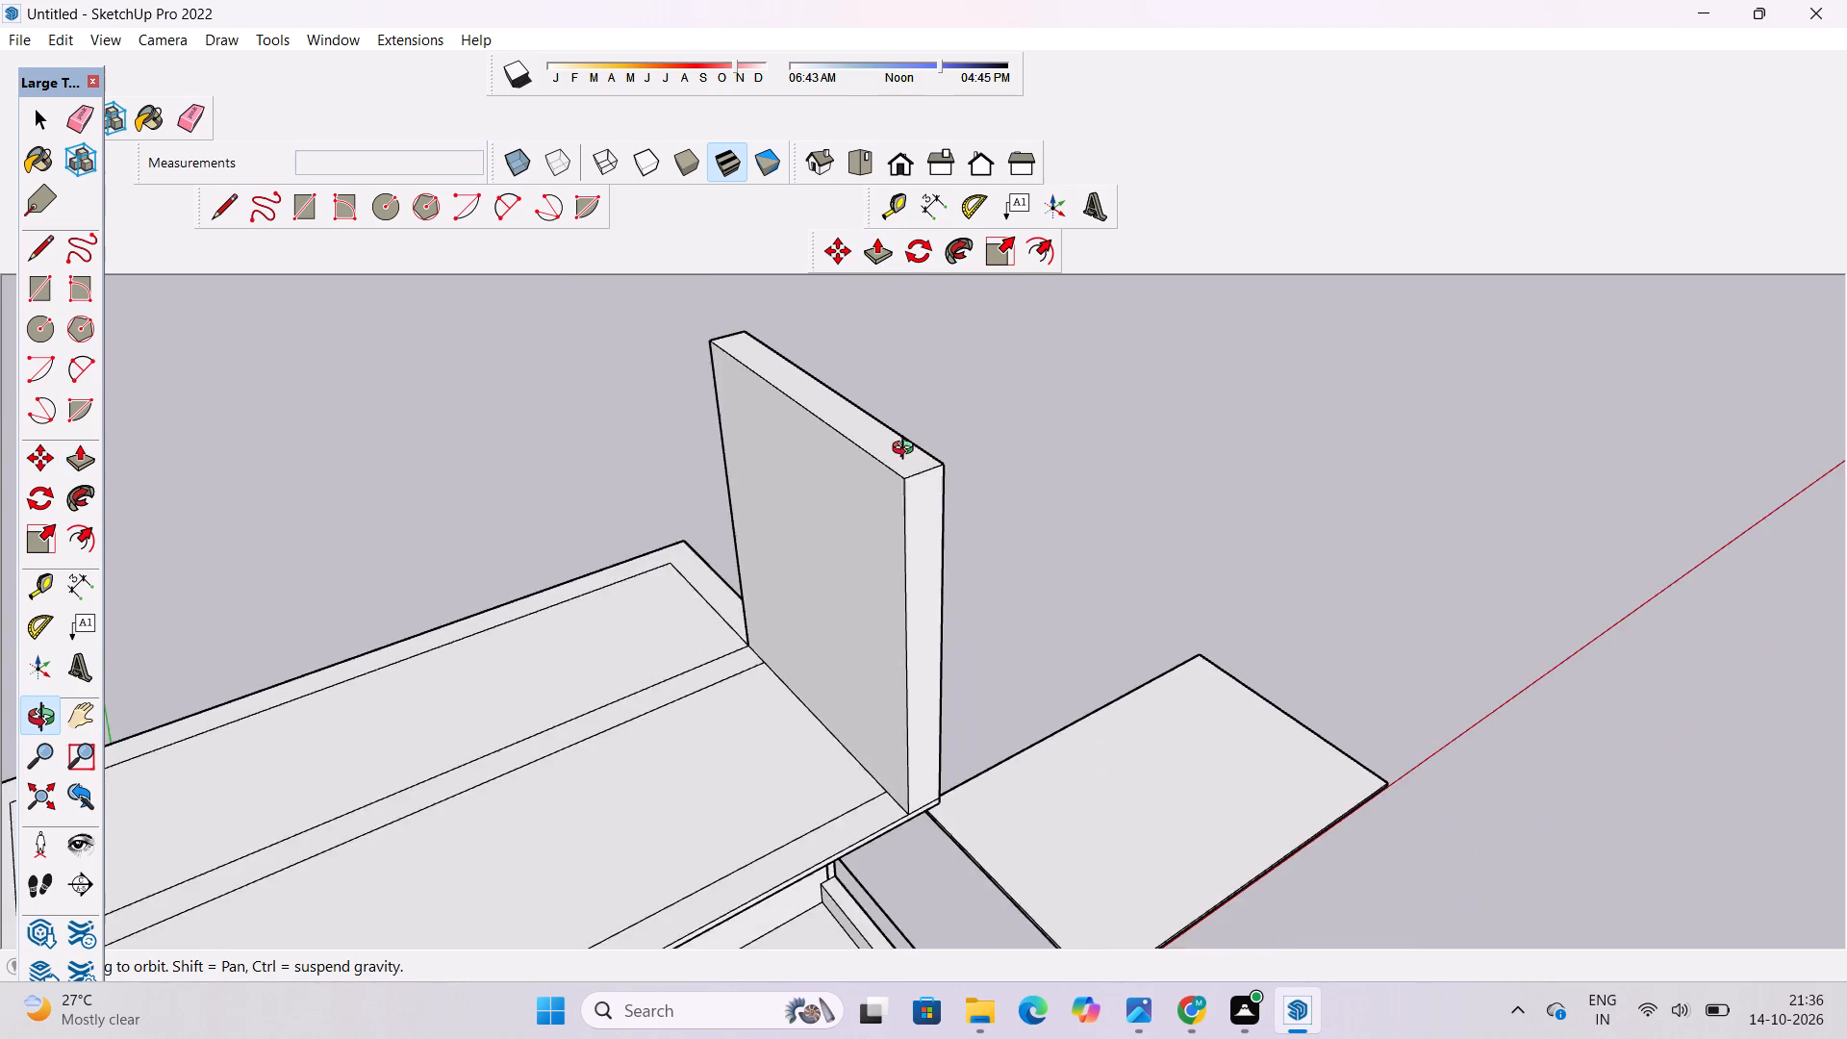
scroll(907, 450, "down", 5)
left_click_drag(969, 626, 870, 609)
left_click_drag(870, 603, 1068, 646, "shift")
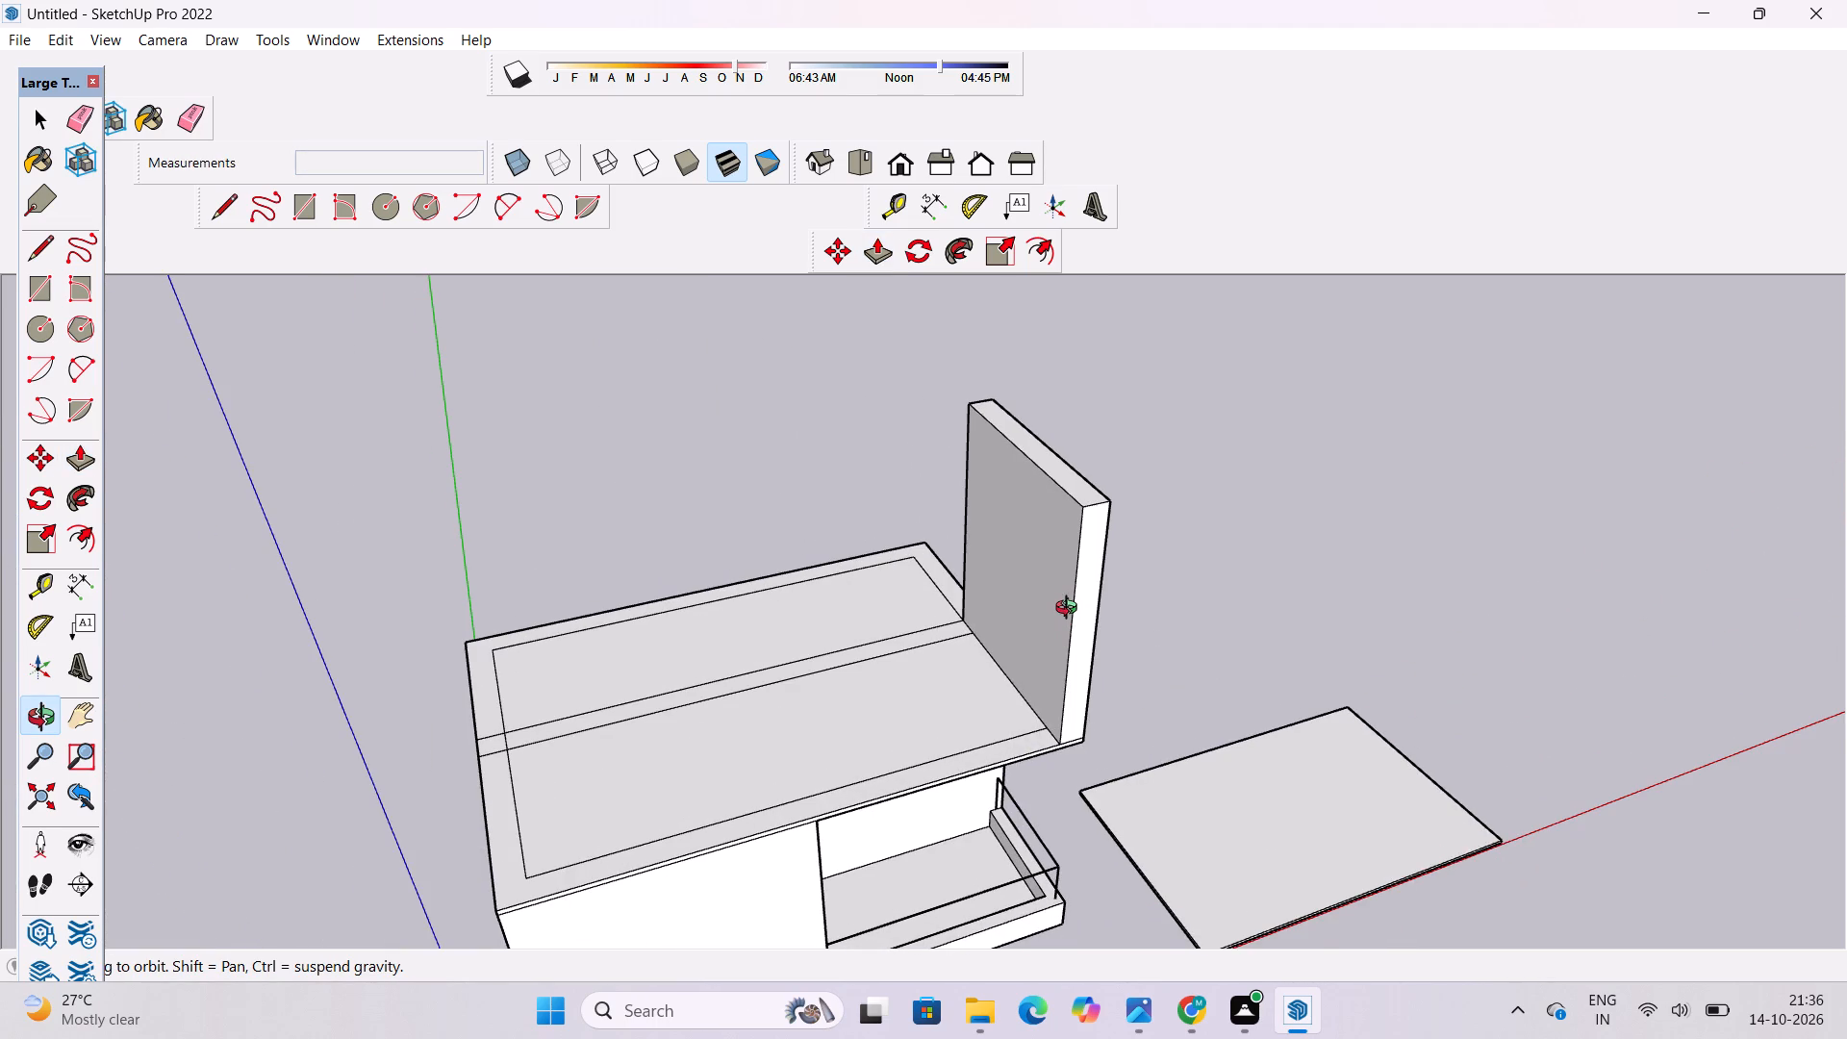
scroll(1071, 610, "up", 1)
left_click_drag(1073, 587, 1077, 636, "shift")
left_click_drag(1079, 656, 1055, 550)
scroll(1055, 545, "down", 3)
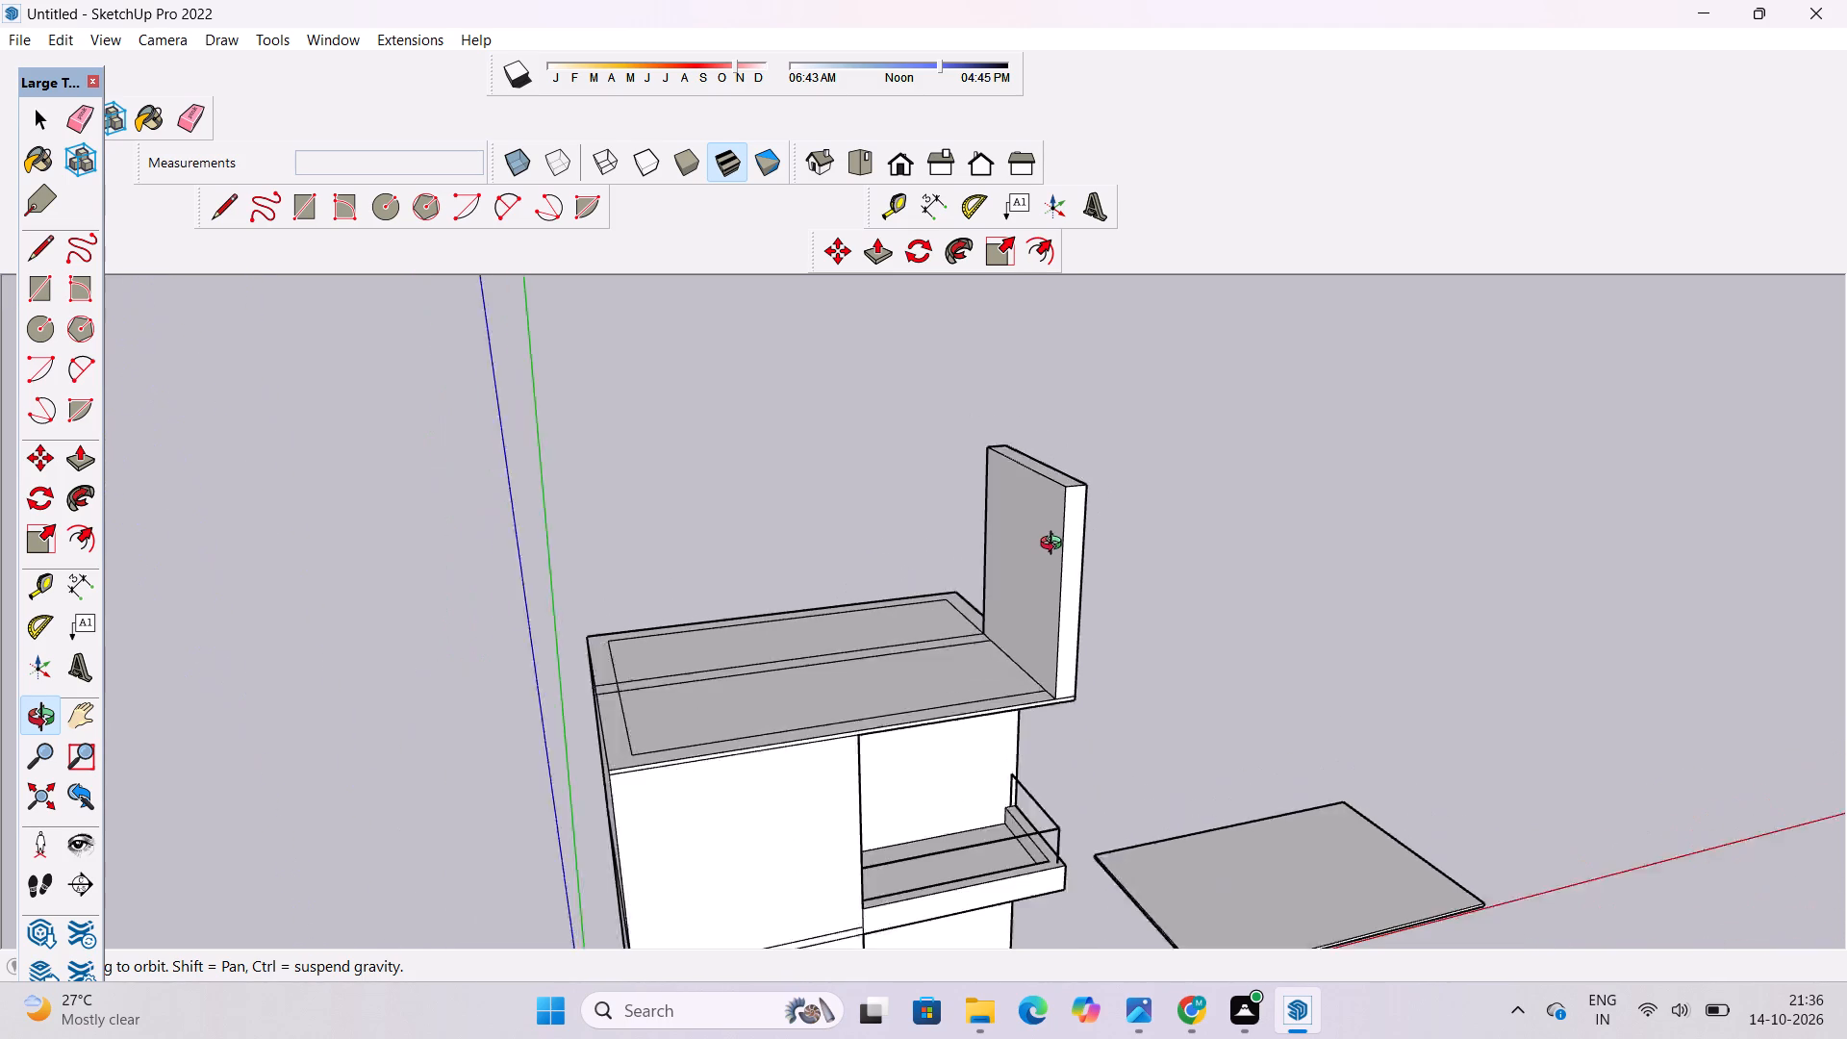
scroll(1055, 545, "down", 3)
left_click_drag(1043, 654, 988, 506, "shift")
scroll(988, 504, "down", 4)
left_click_drag(1014, 540, 873, 580)
scroll(940, 559, "up", 4)
left_click_drag(943, 556, 943, 585, "shift")
left_click_drag(943, 587, 962, 604)
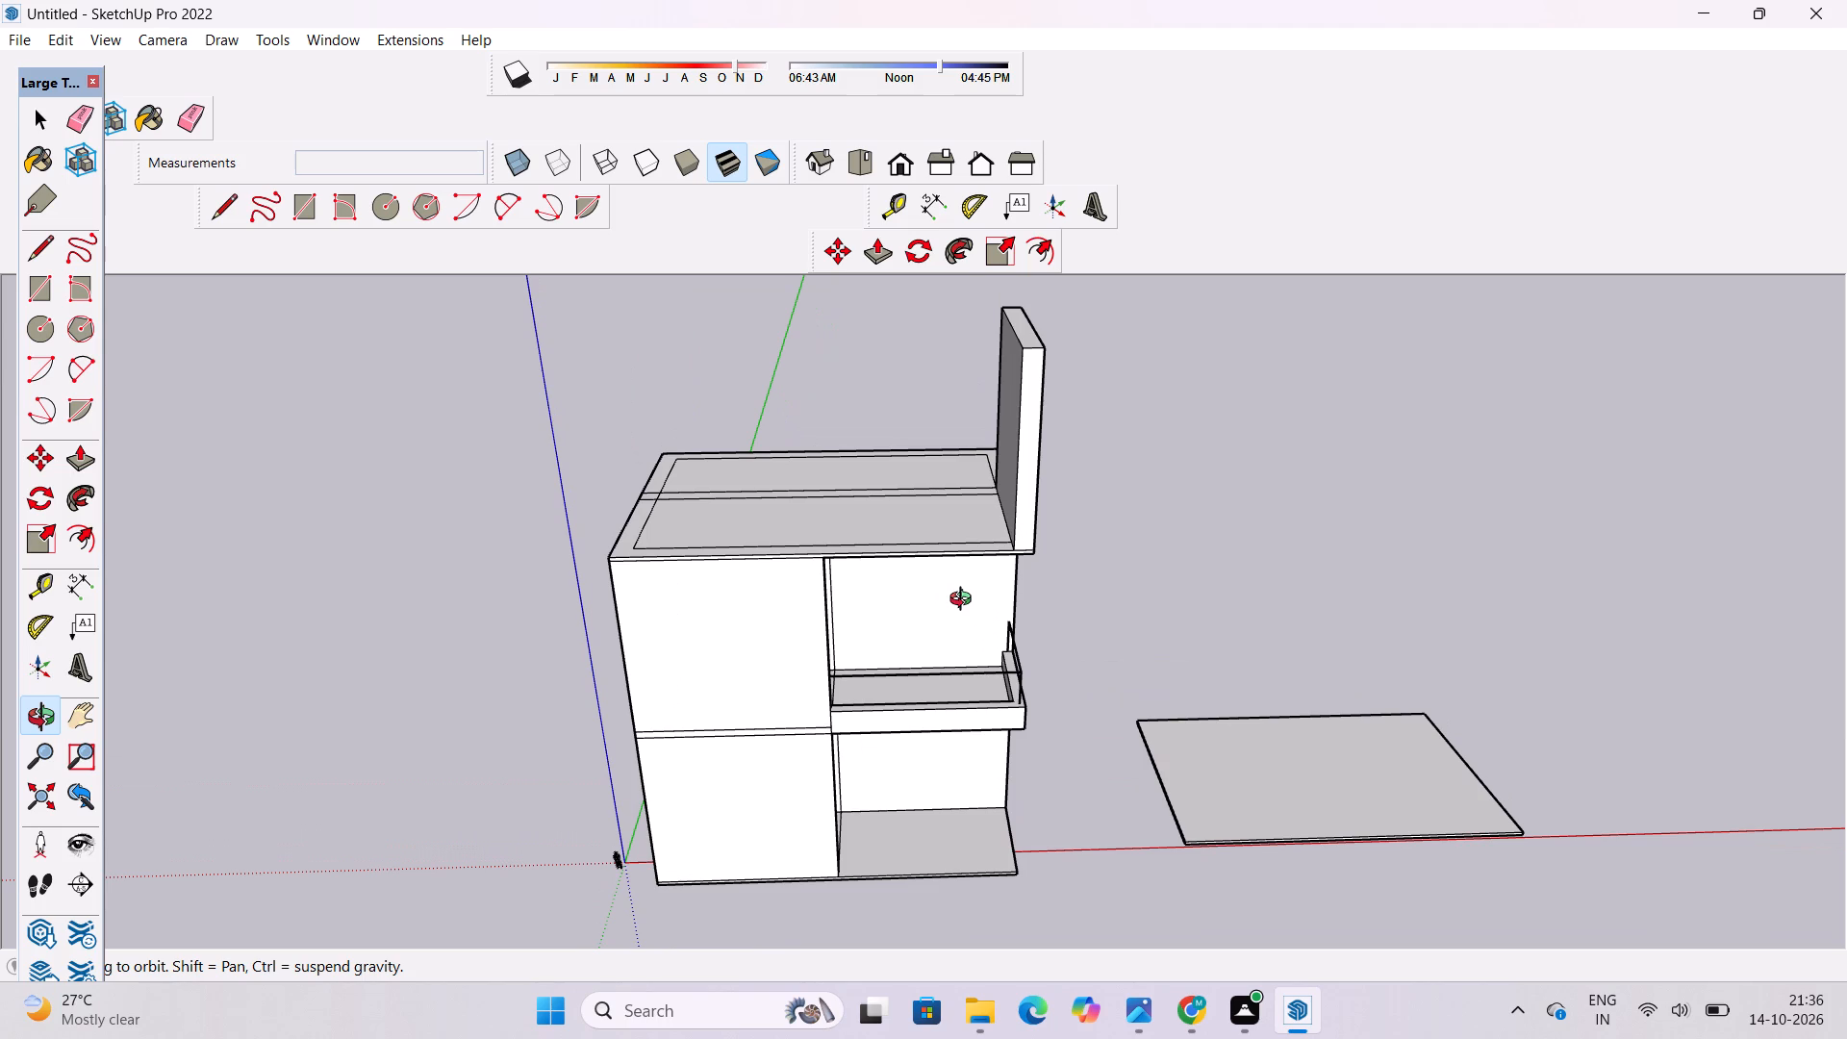
scroll(958, 617, "down", 3)
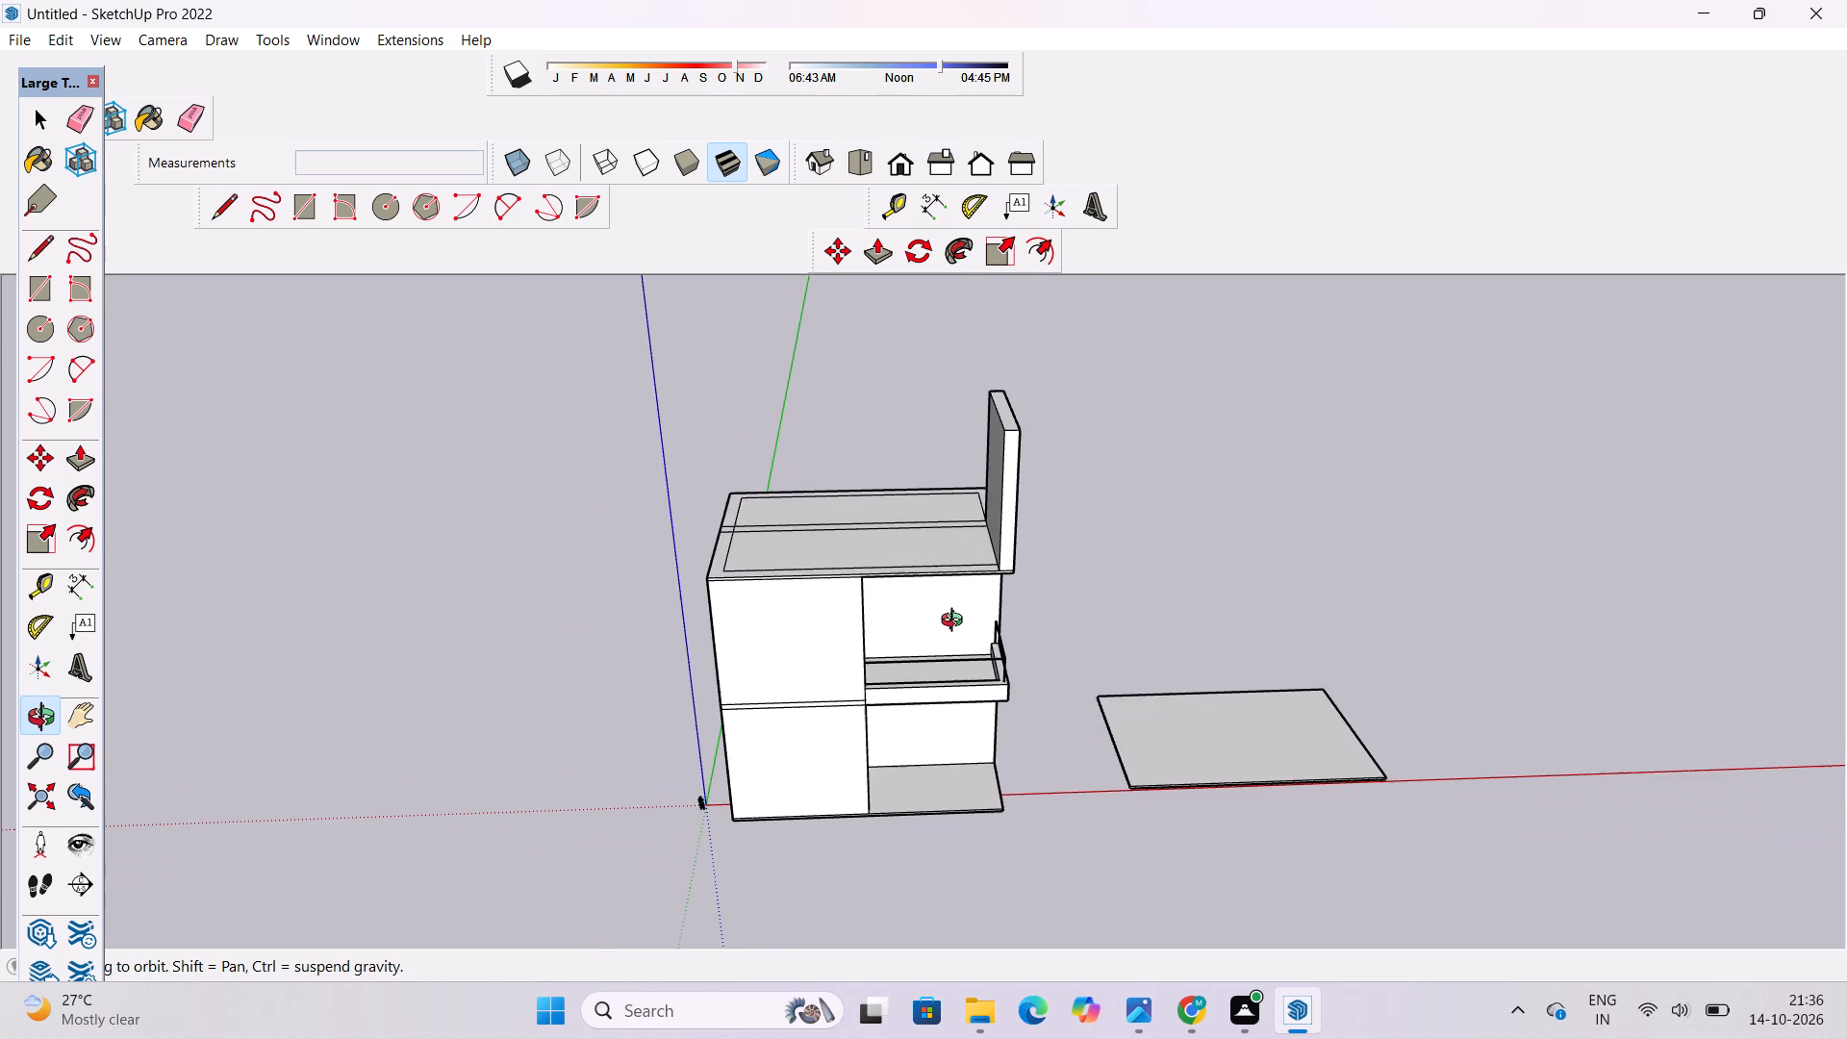
left_click(1142, 1010)
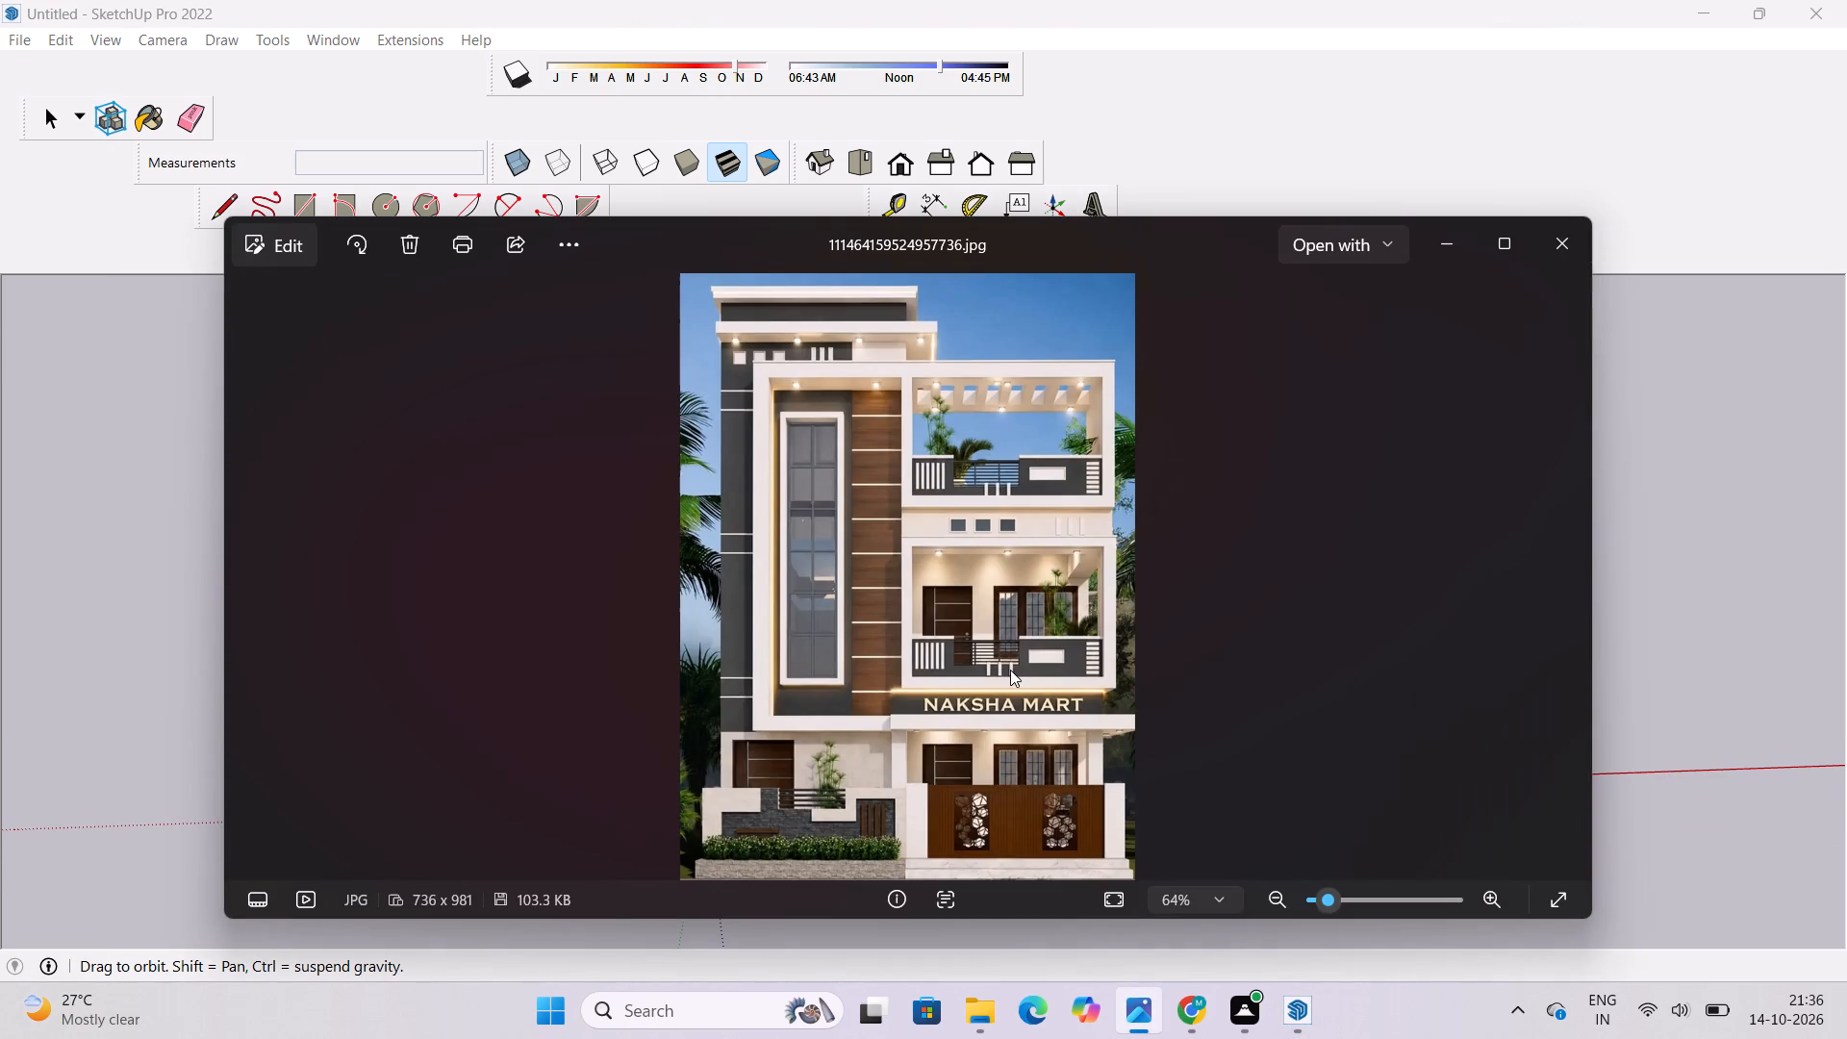
left_click(1139, 1015)
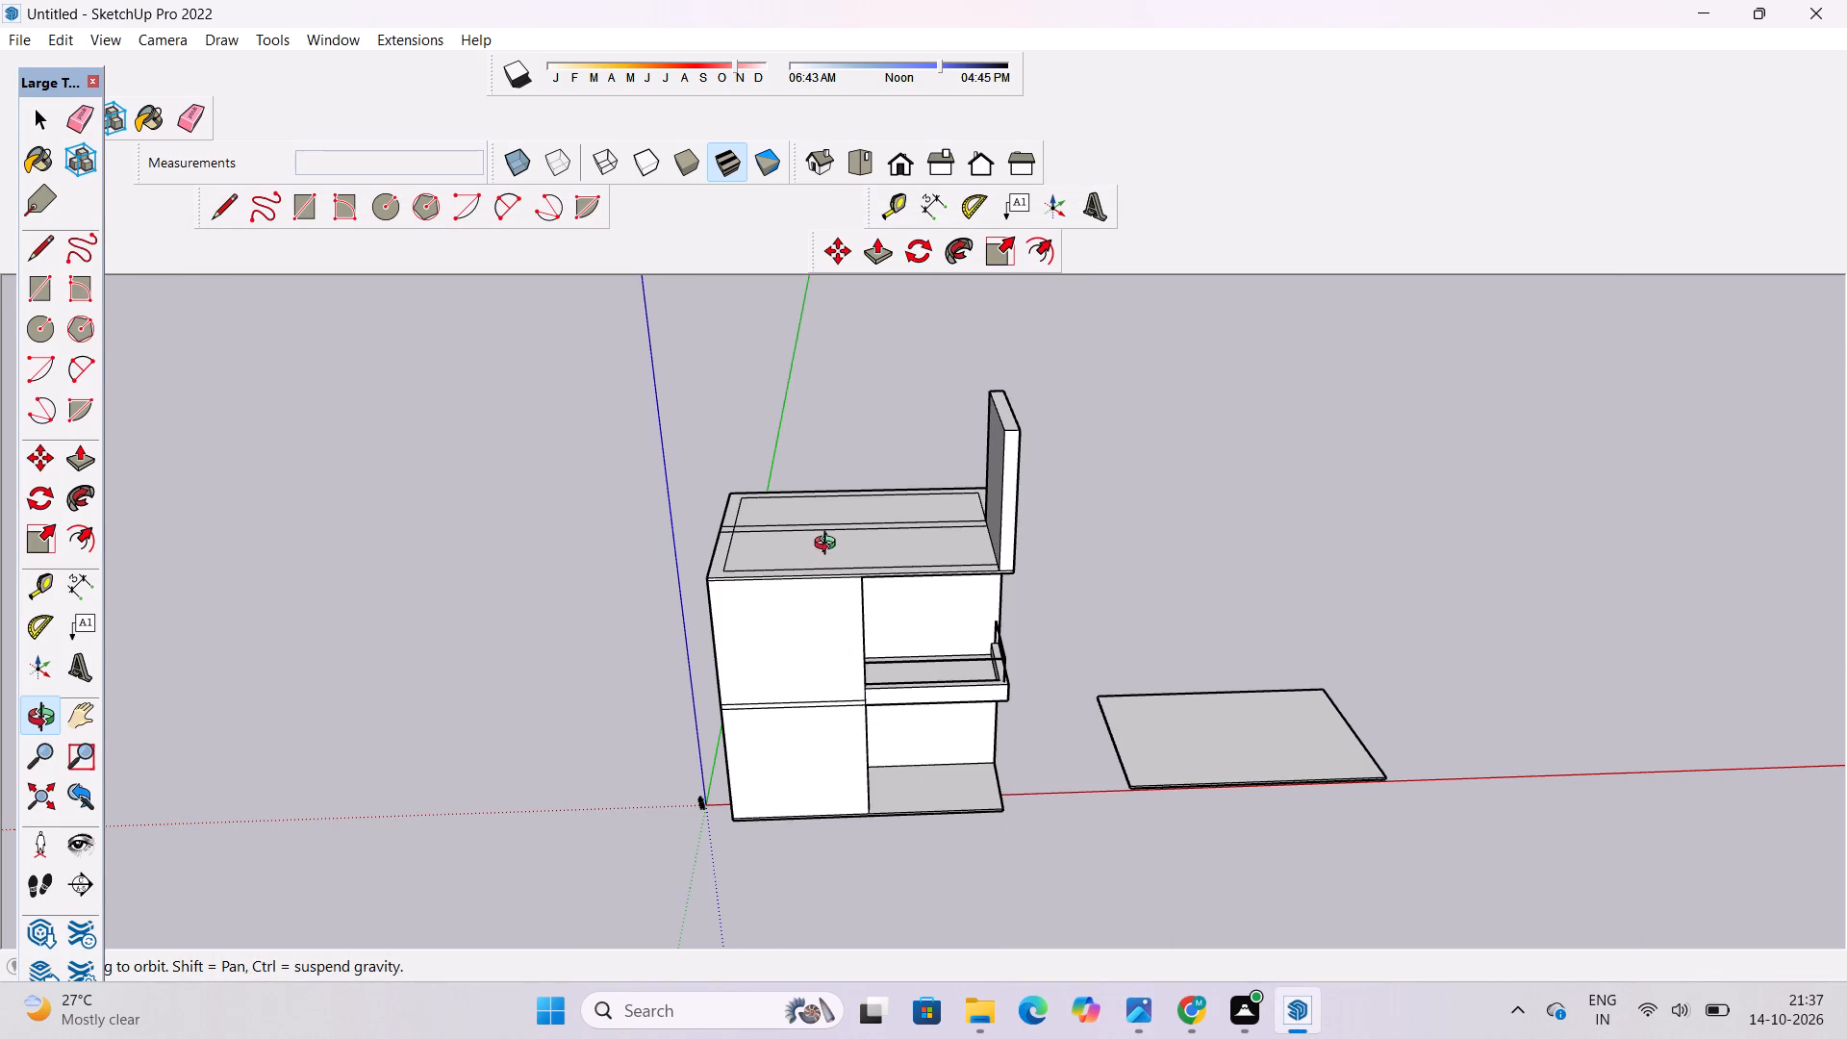
left_click_drag(841, 513, 848, 573)
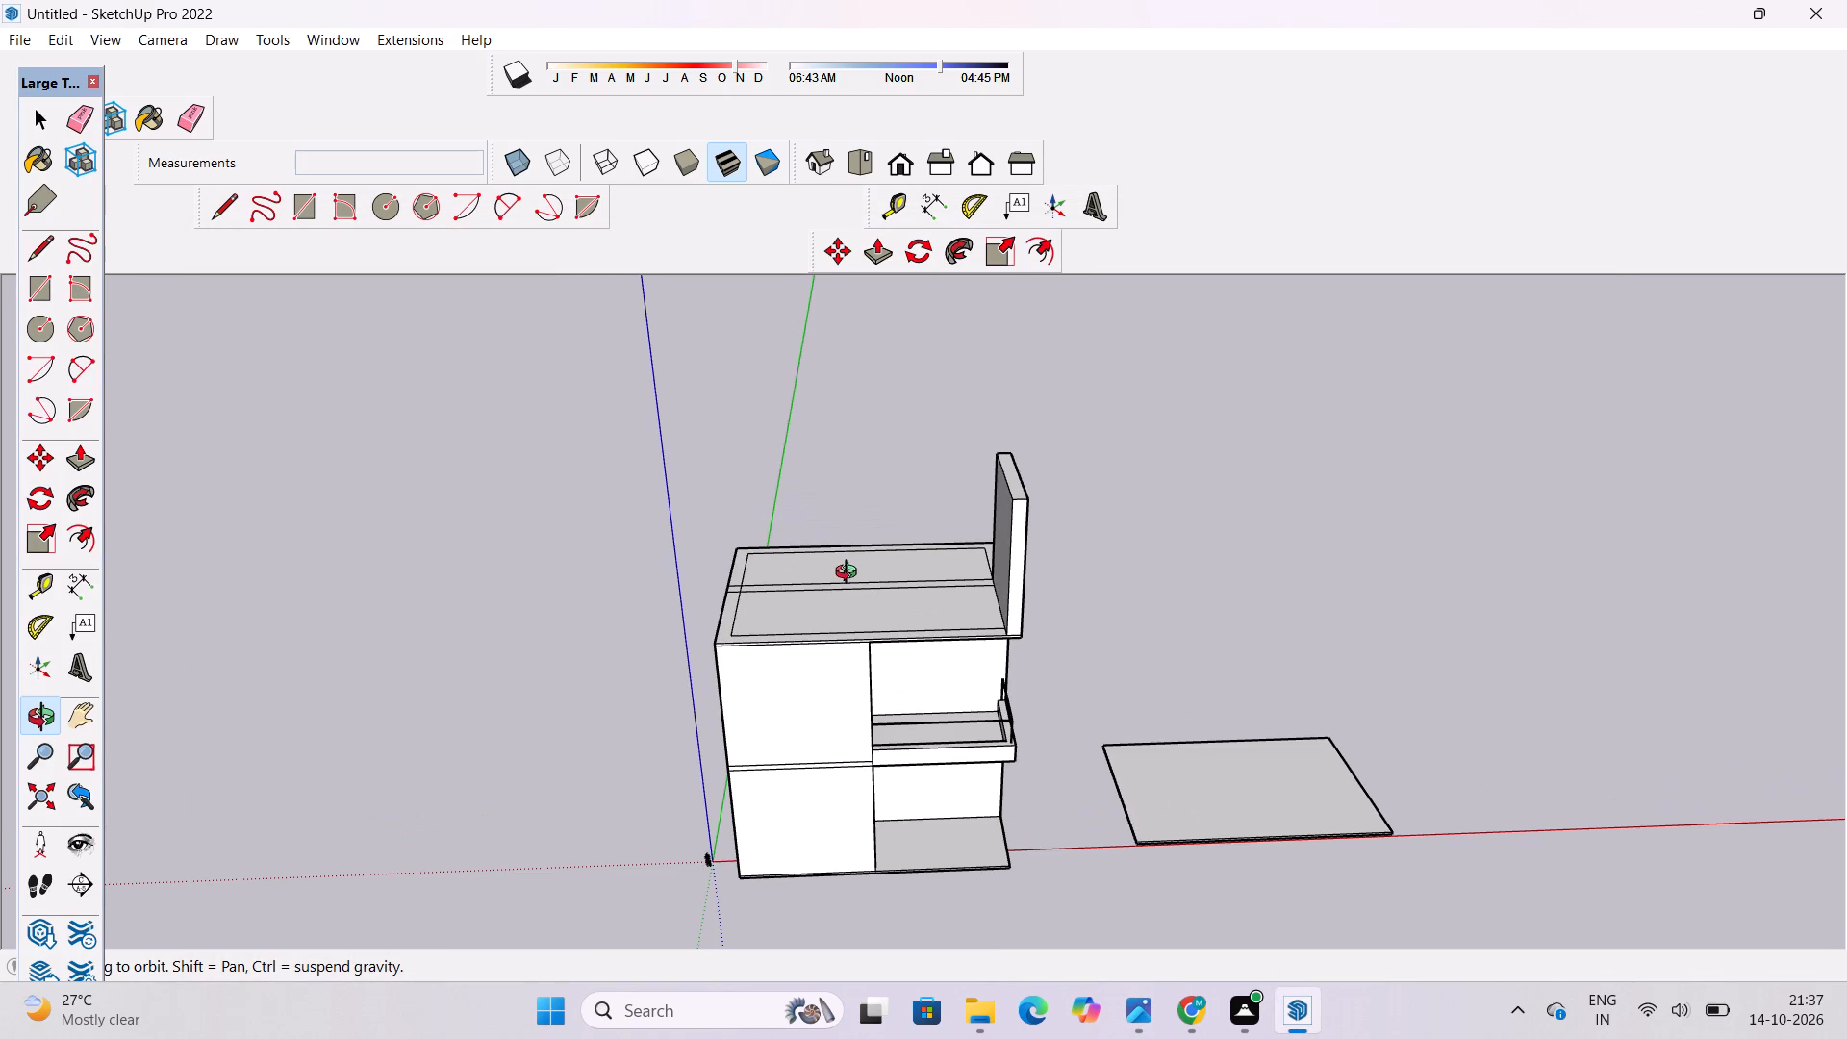
left_click_drag(852, 540, 861, 578)
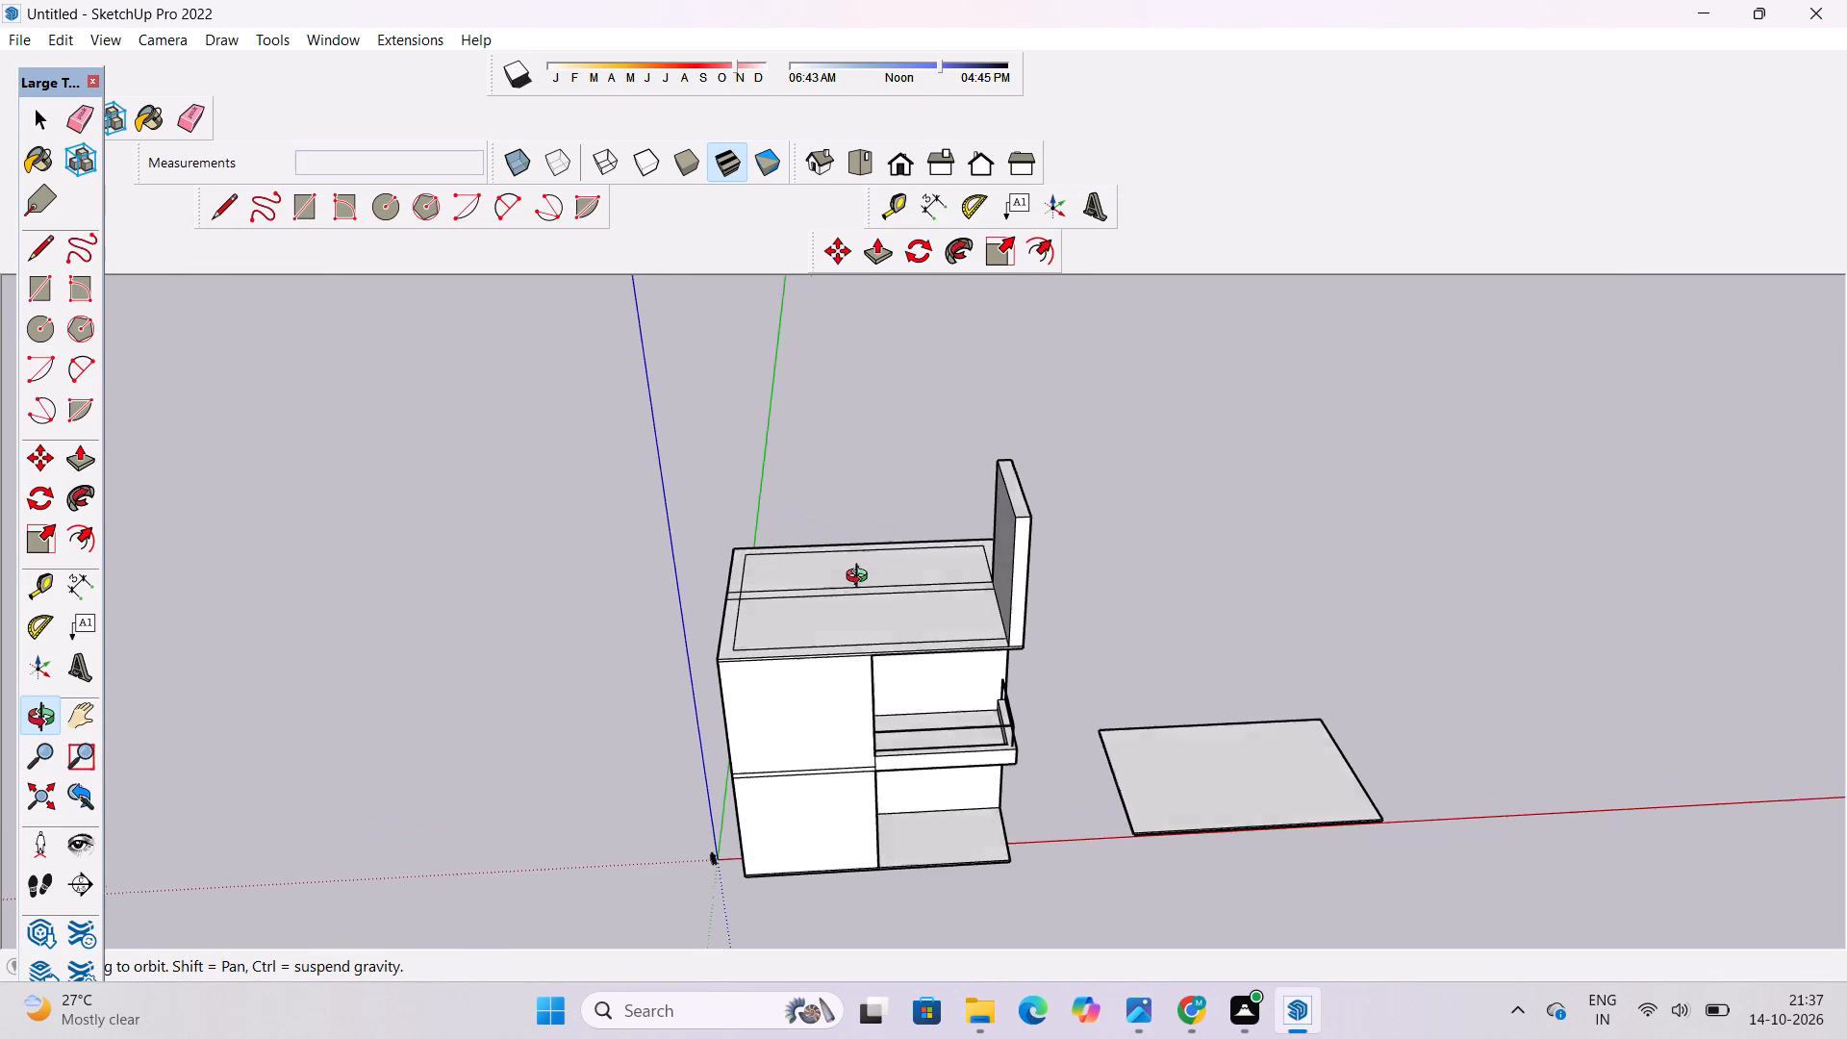
left_click_drag(861, 578, 866, 592)
scroll(868, 593, "up", 1)
left_click_drag(864, 583, 1084, 570)
left_click_drag(1089, 566, 1074, 610)
left_click_drag(1074, 610, 949, 614)
left_click_drag(1029, 649, 895, 653)
scroll(976, 640, "up", 4)
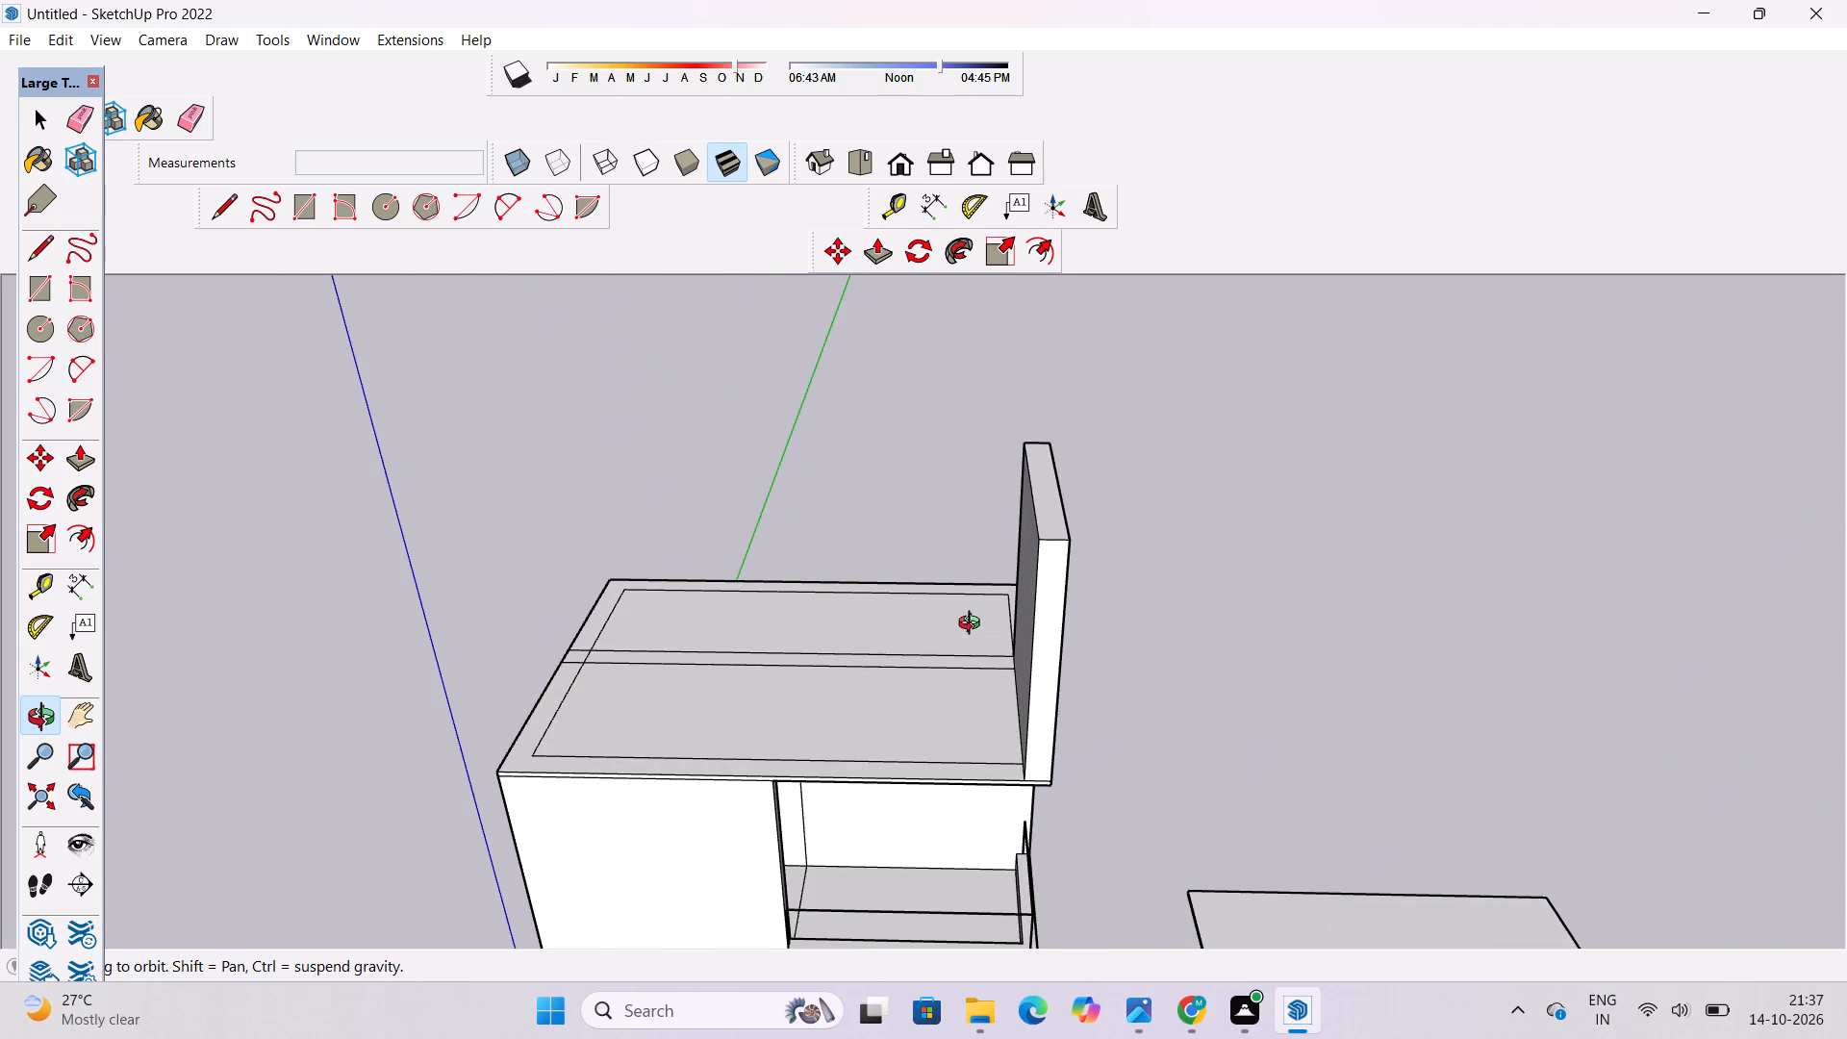
left_click_drag(973, 608, 1077, 620)
left_click_drag(1077, 620, 921, 647)
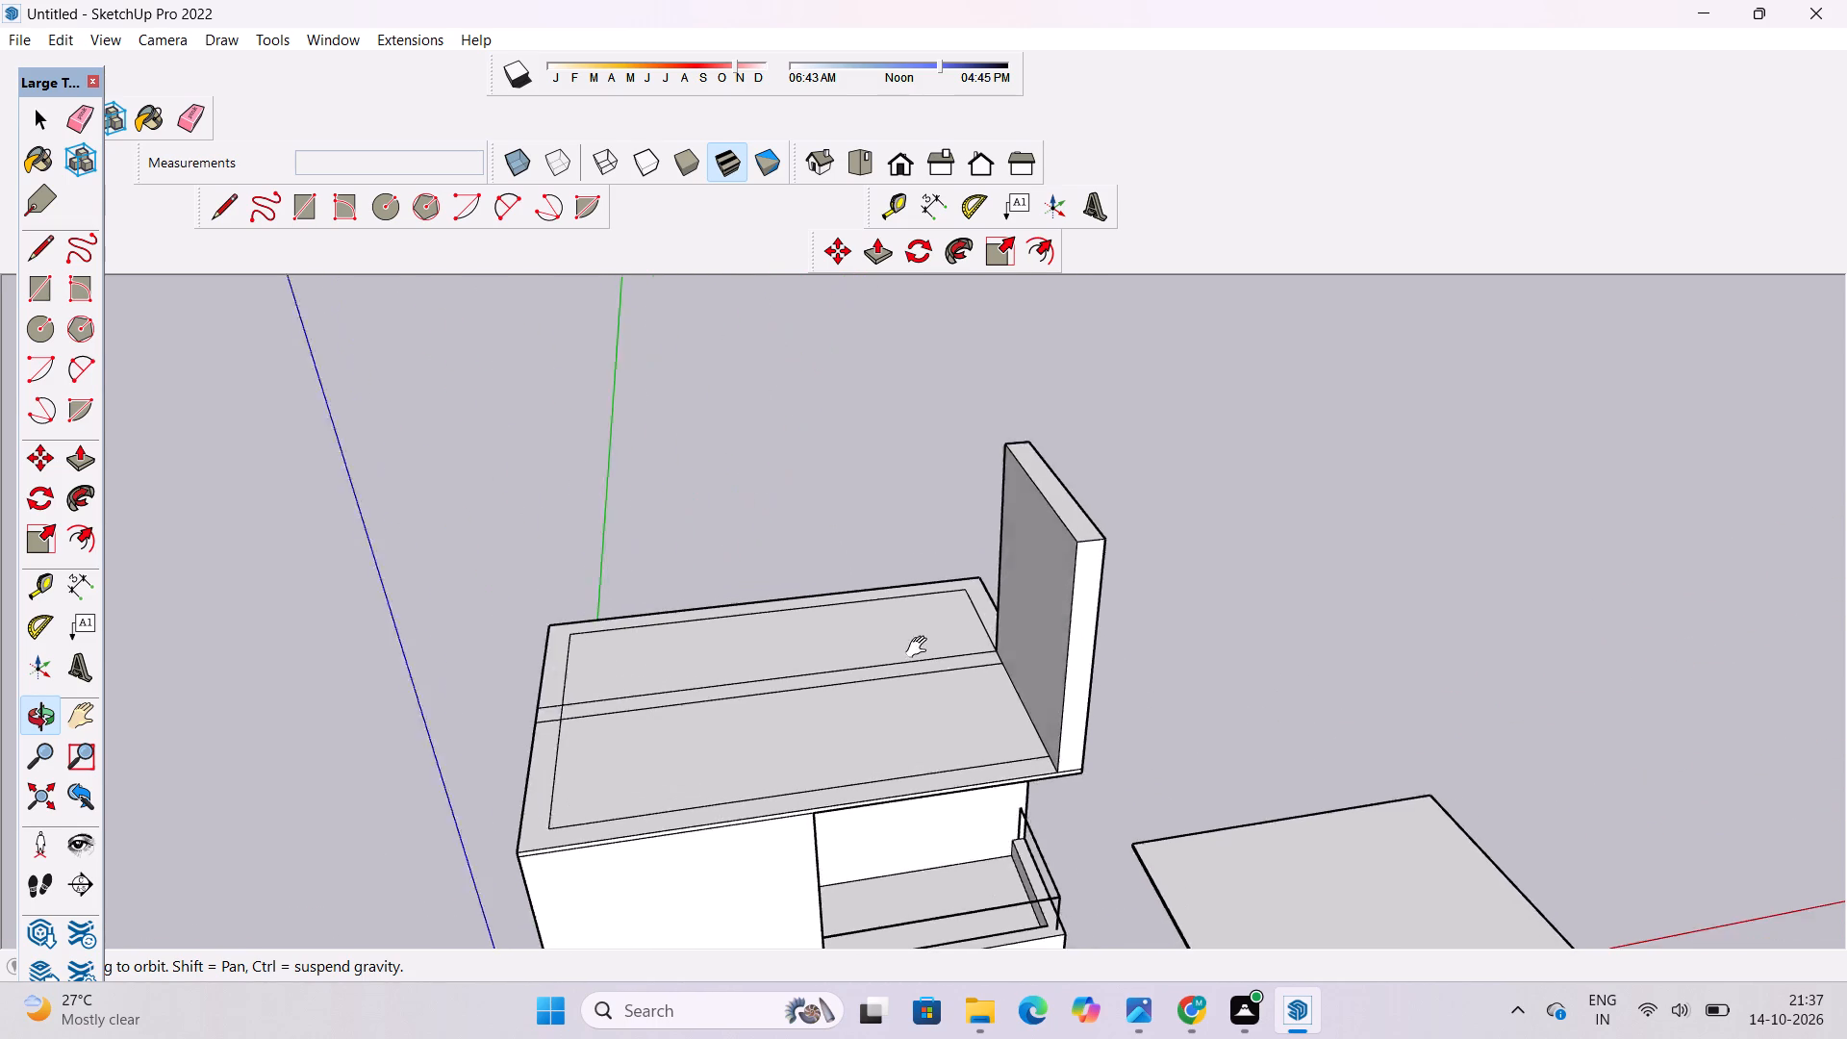
left_click_drag(921, 647, 904, 651)
left_click_drag(904, 651, 960, 618)
left_click_drag(944, 633, 949, 617)
left_click_drag(949, 617, 955, 651, "shift")
left_click_drag(955, 653, 968, 628, "shift")
left_click_drag(934, 649, 933, 649)
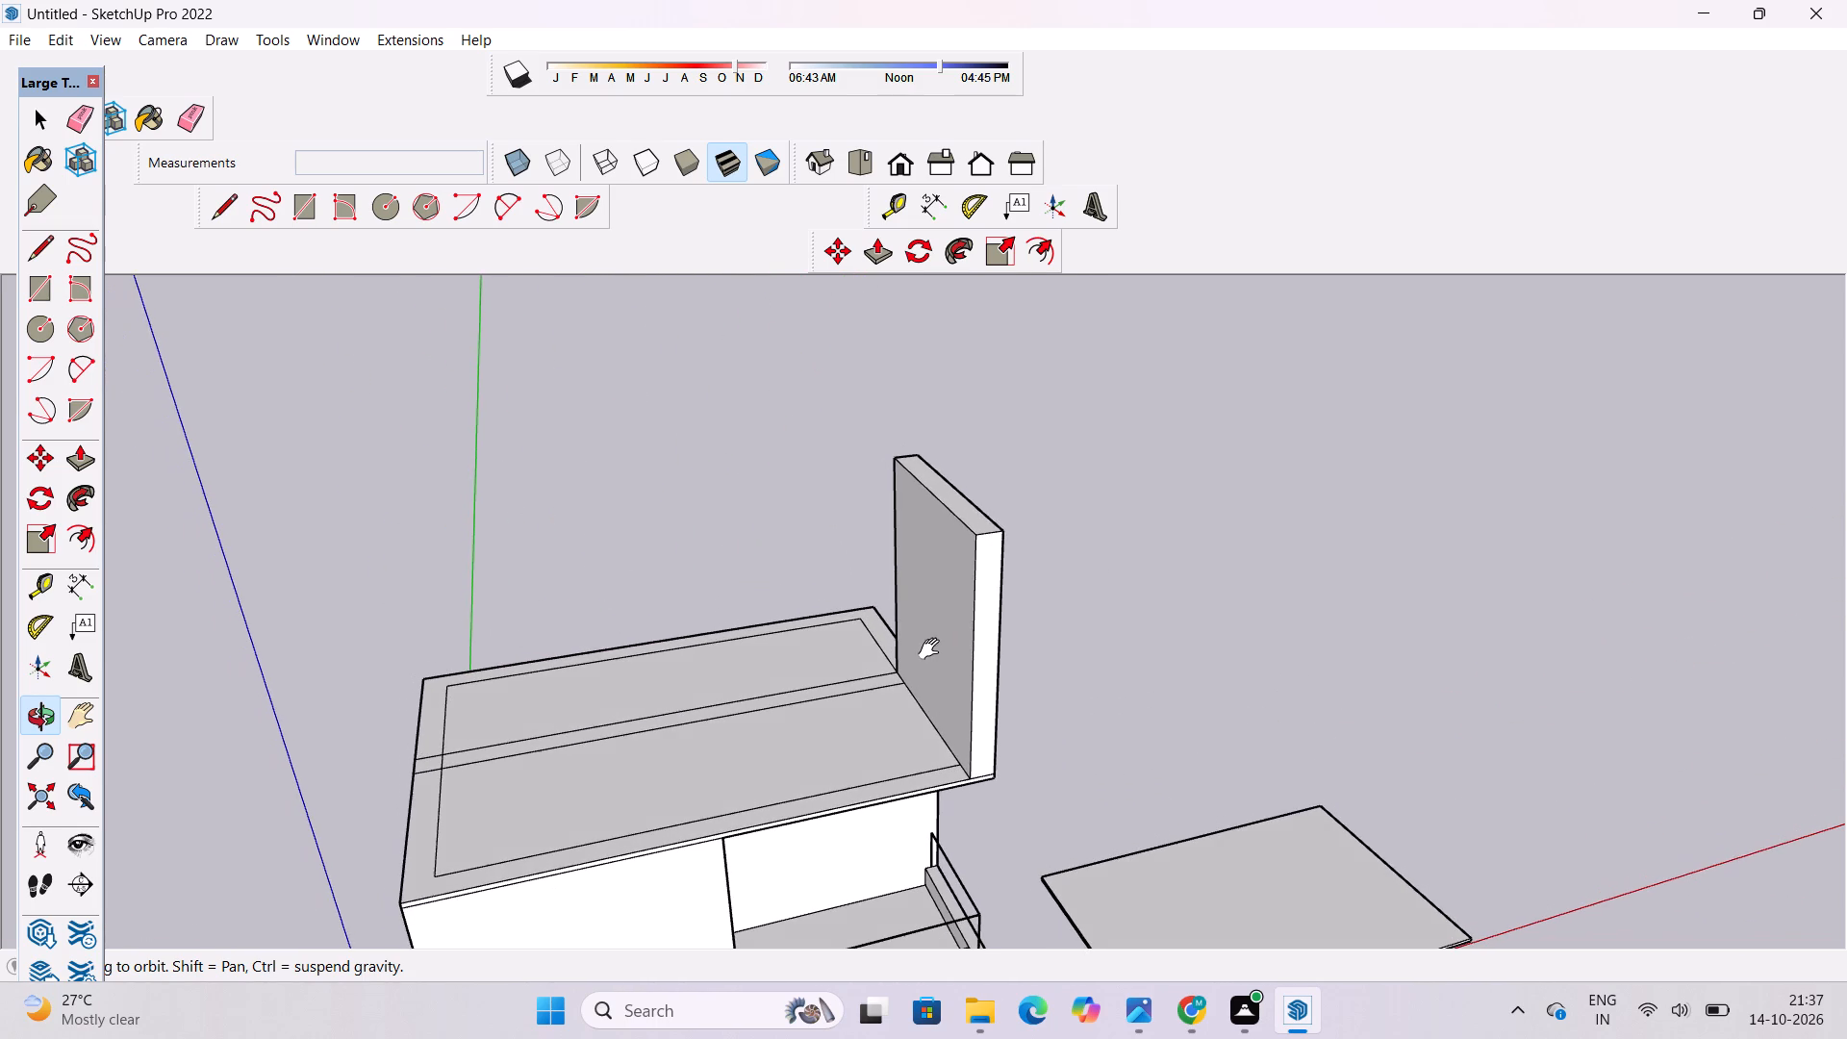
left_click_drag(933, 649, 946, 662)
left_click_drag(967, 693, 949, 659)
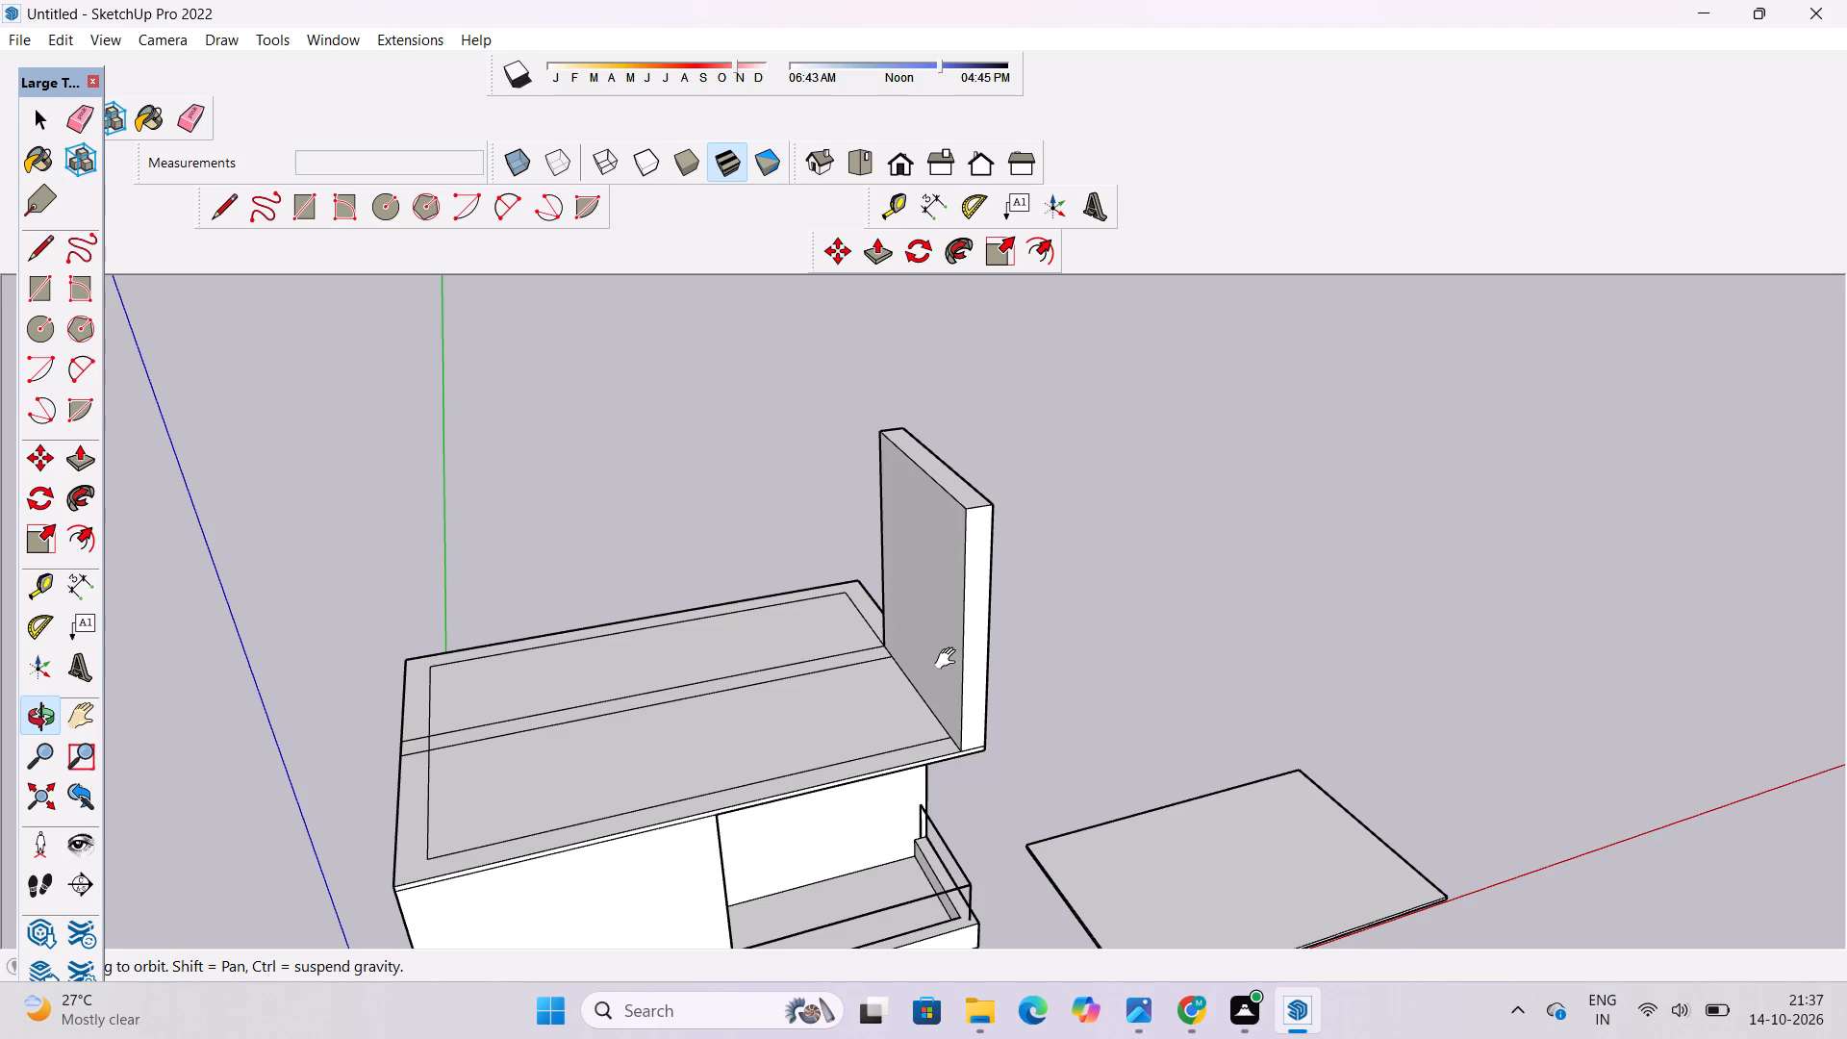
Push/Pull the inner face of the raised side wall 1' inward to thin the wall.
left_click_drag(949, 659, 880, 672)
left_click_drag(905, 684, 903, 706, "shift")
scroll(887, 704, "up", 4)
left_click_drag(862, 695, 852, 668, "shift")
left_click_drag(852, 668, 881, 640)
left_click_drag(881, 640, 879, 662)
key("p")
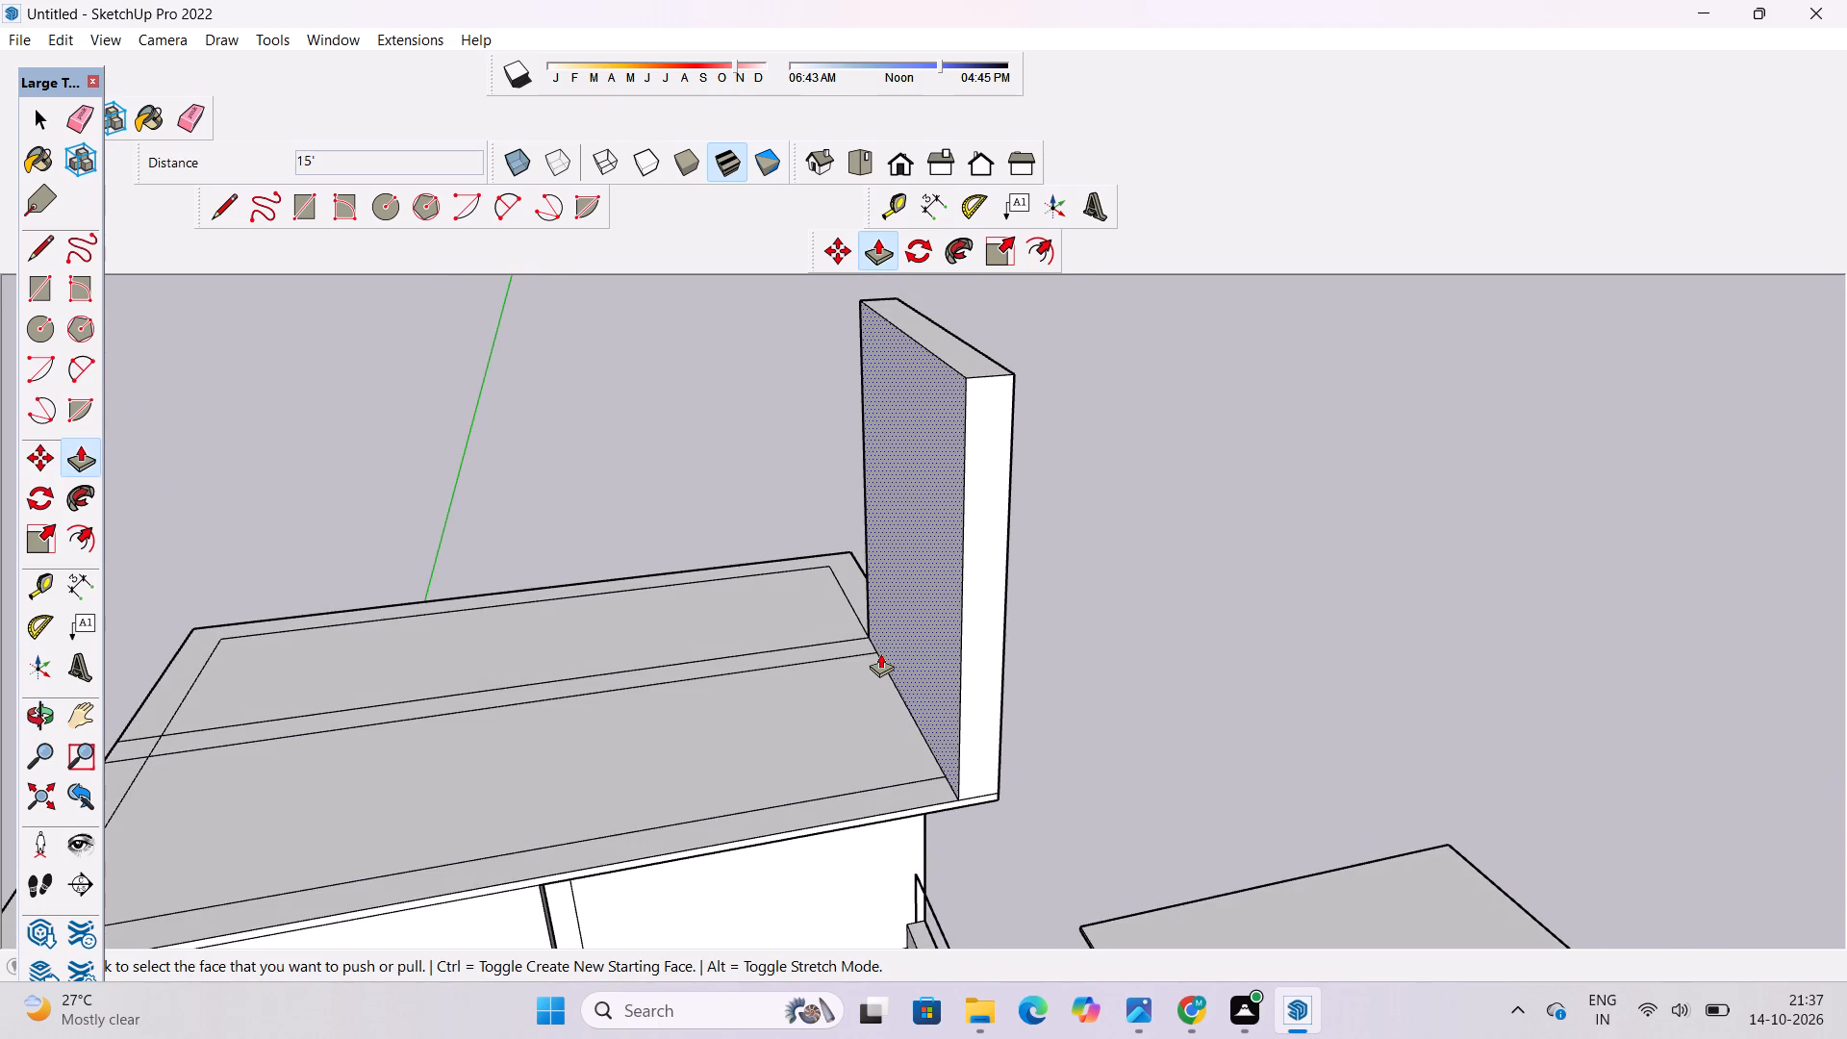
left_click(923, 651)
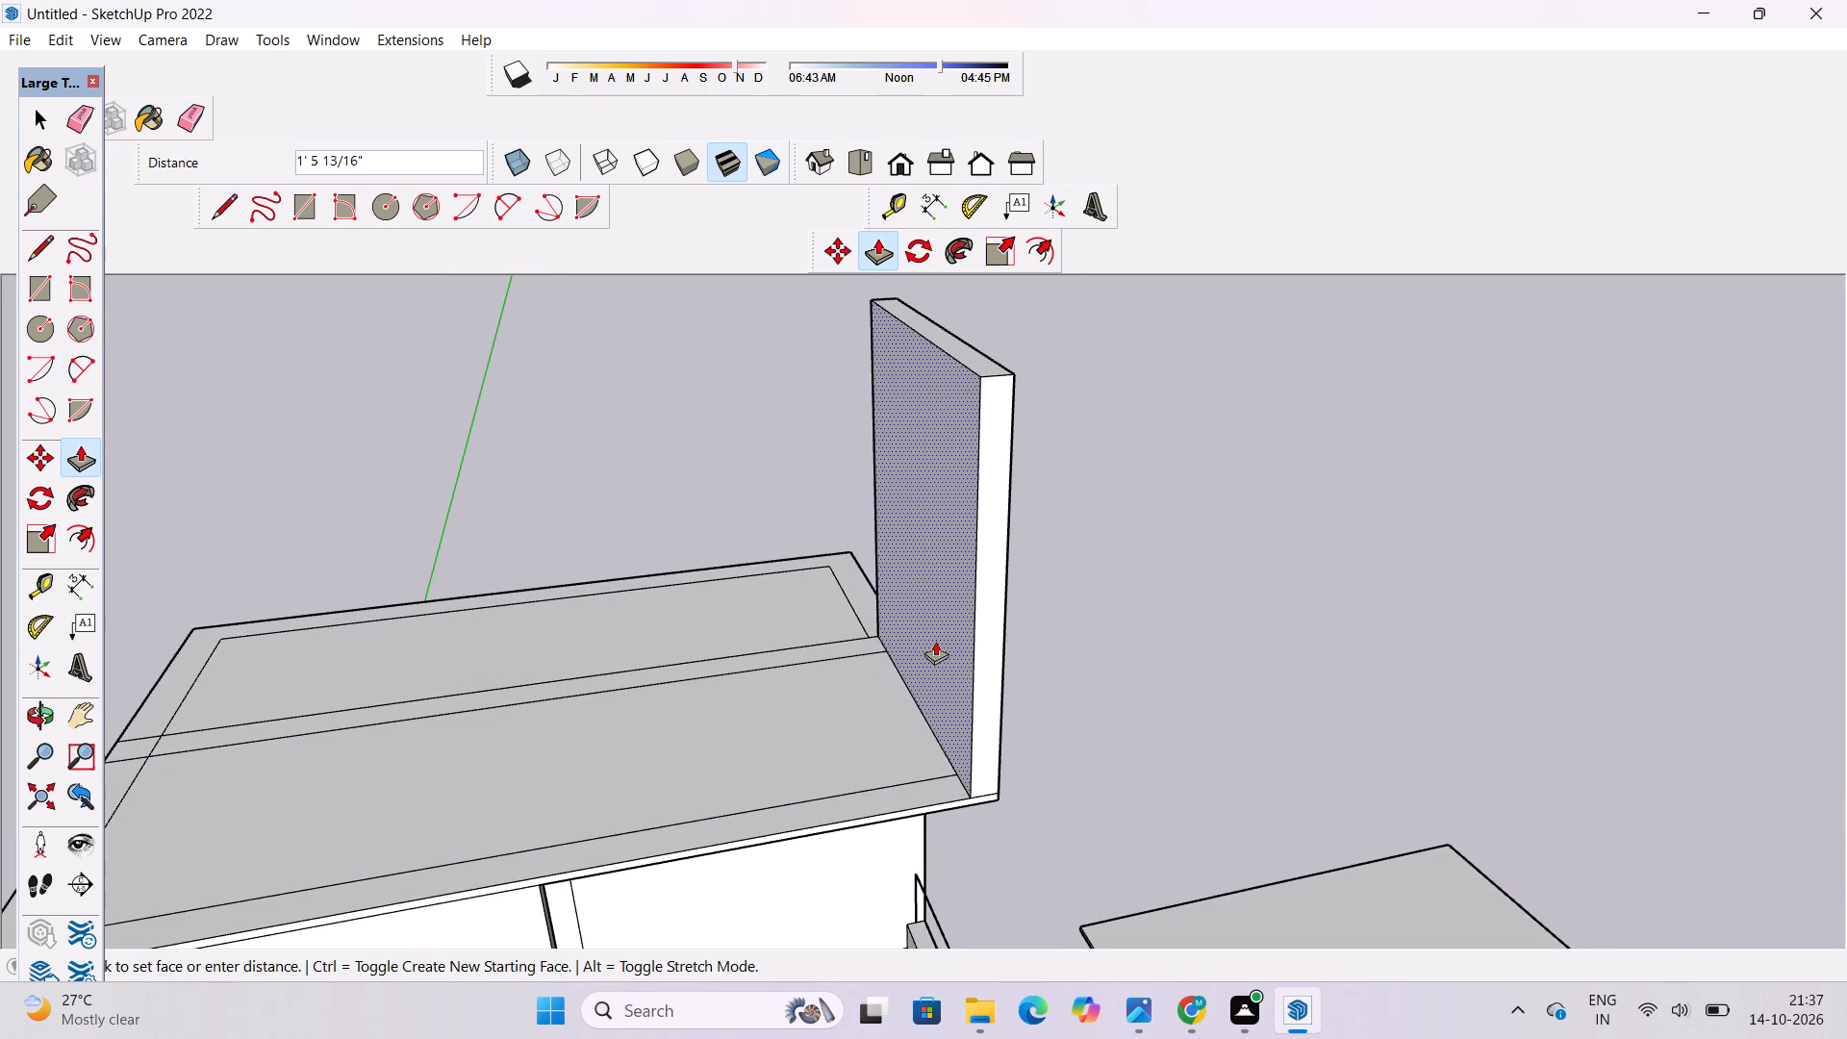
type("1'")
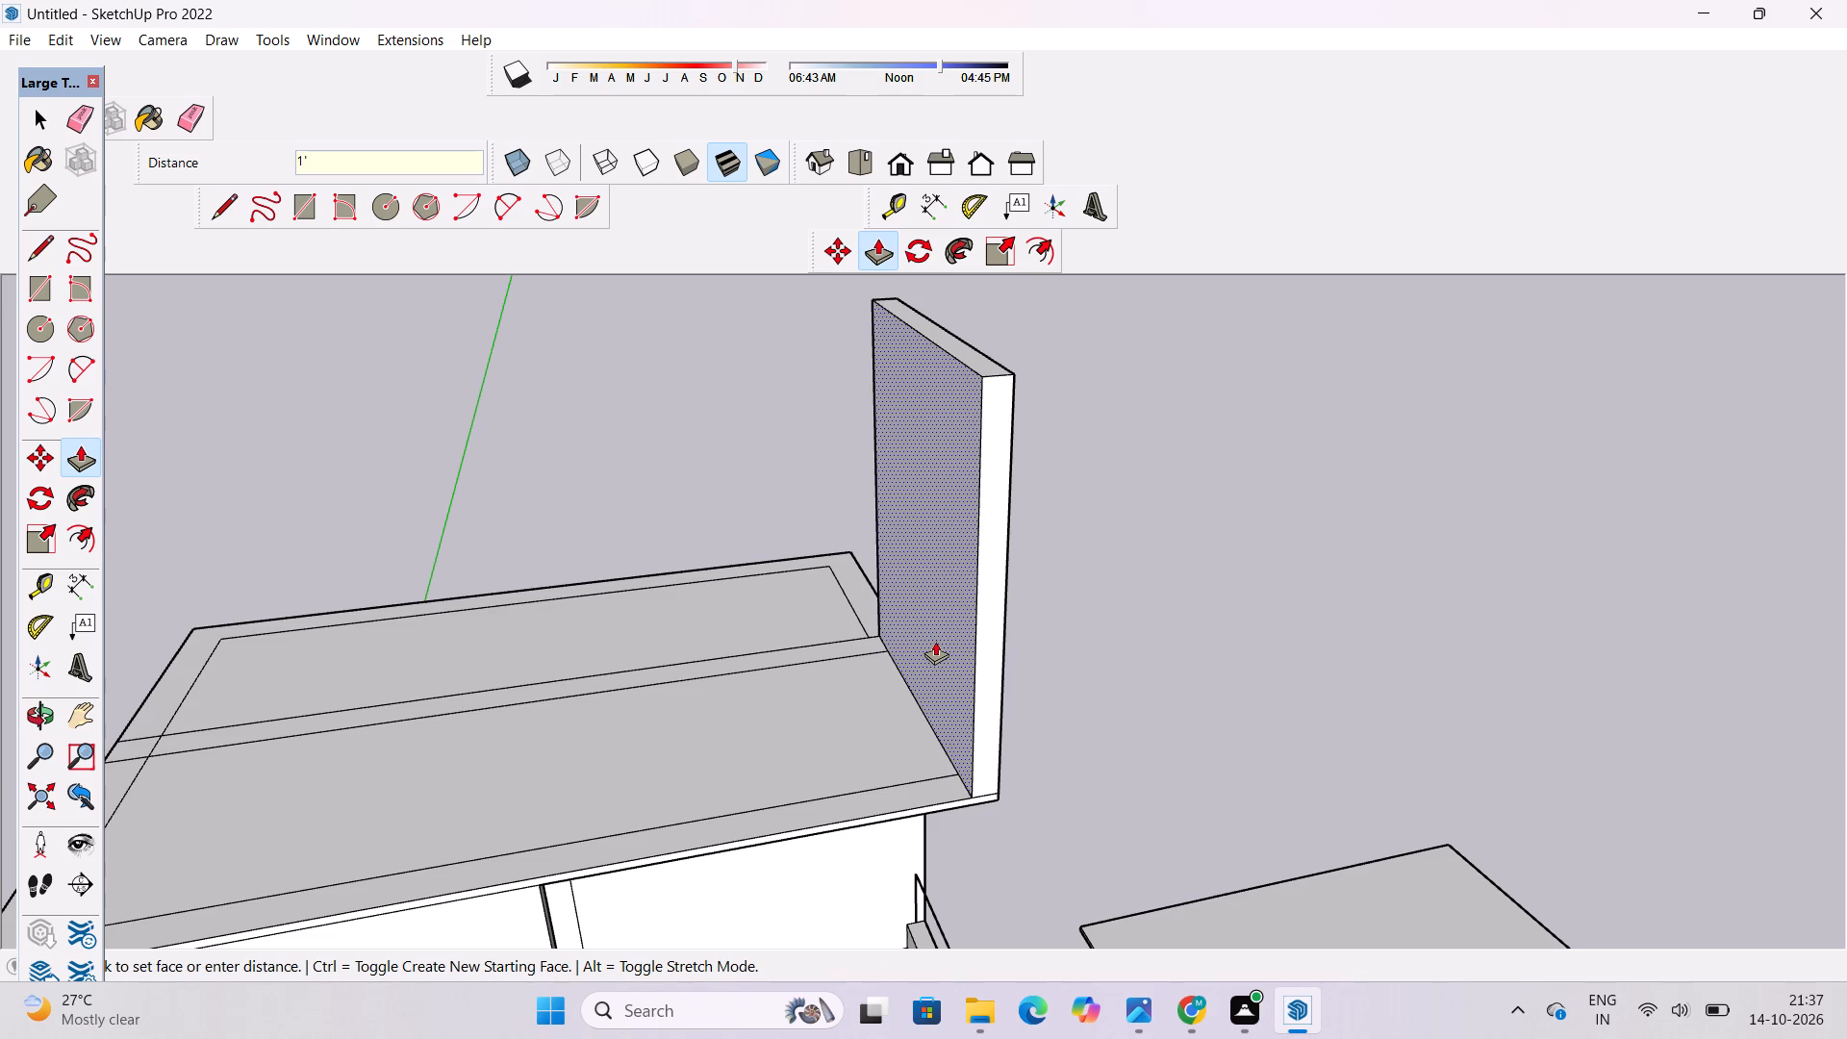
key("Return")
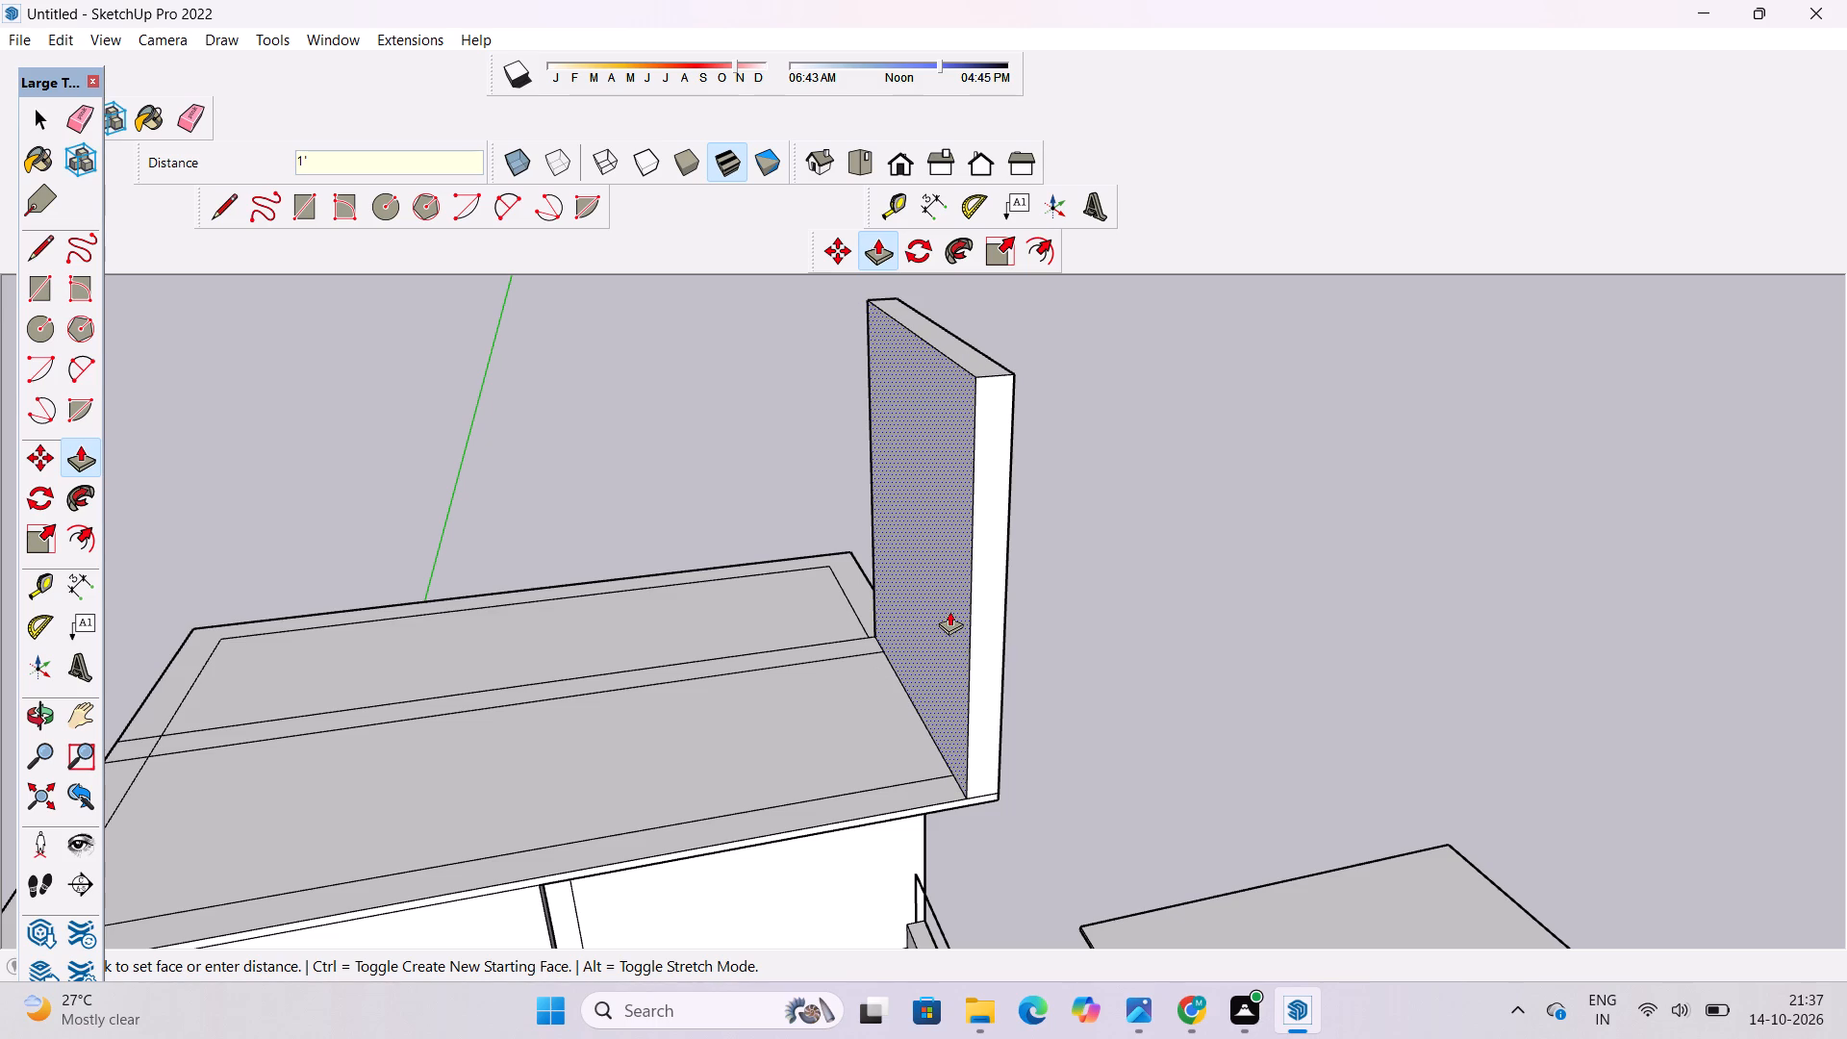
Inspect the side wall and roof slab from several angles and check them against the reference elevation image.
key("o")
left_click_drag(1259, 556, 1196, 600)
left_click_drag(986, 658, 1160, 619, "shift")
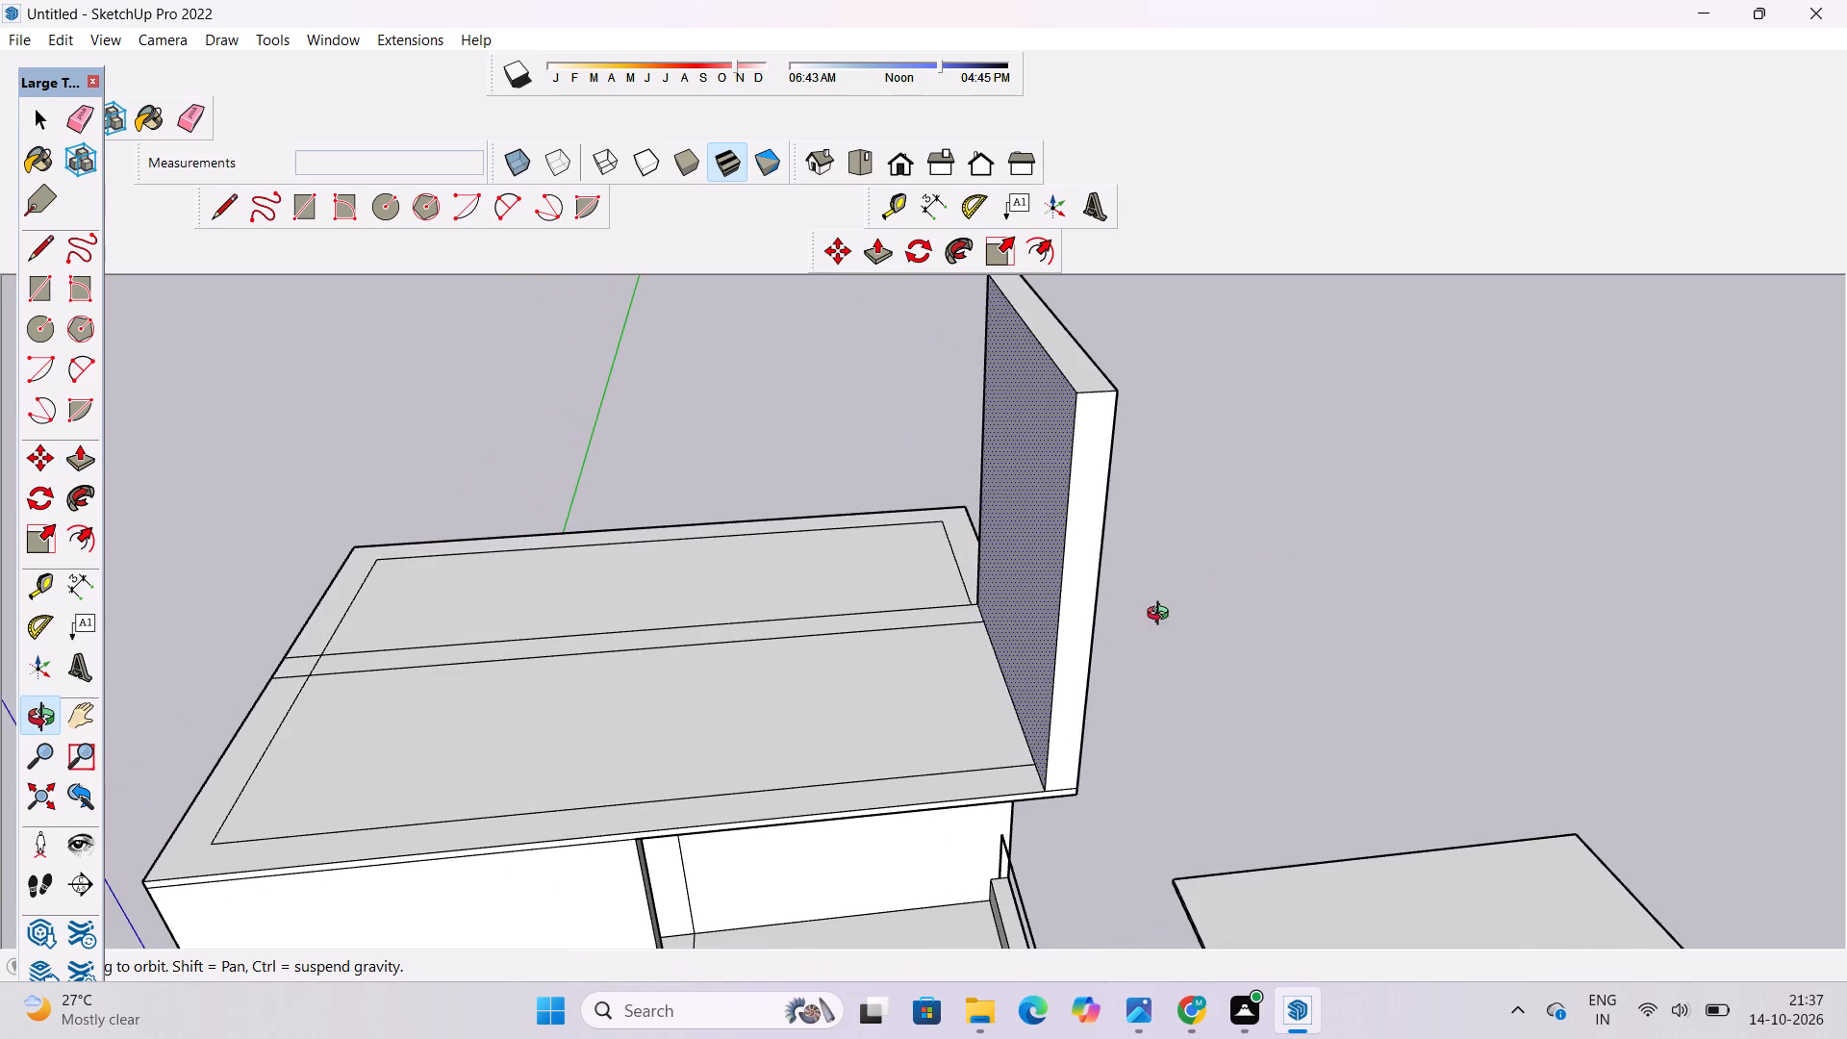
key("space")
left_click(1235, 575)
key("o")
left_click_drag(1018, 639, 1139, 627)
scroll(1114, 620, "down", 2)
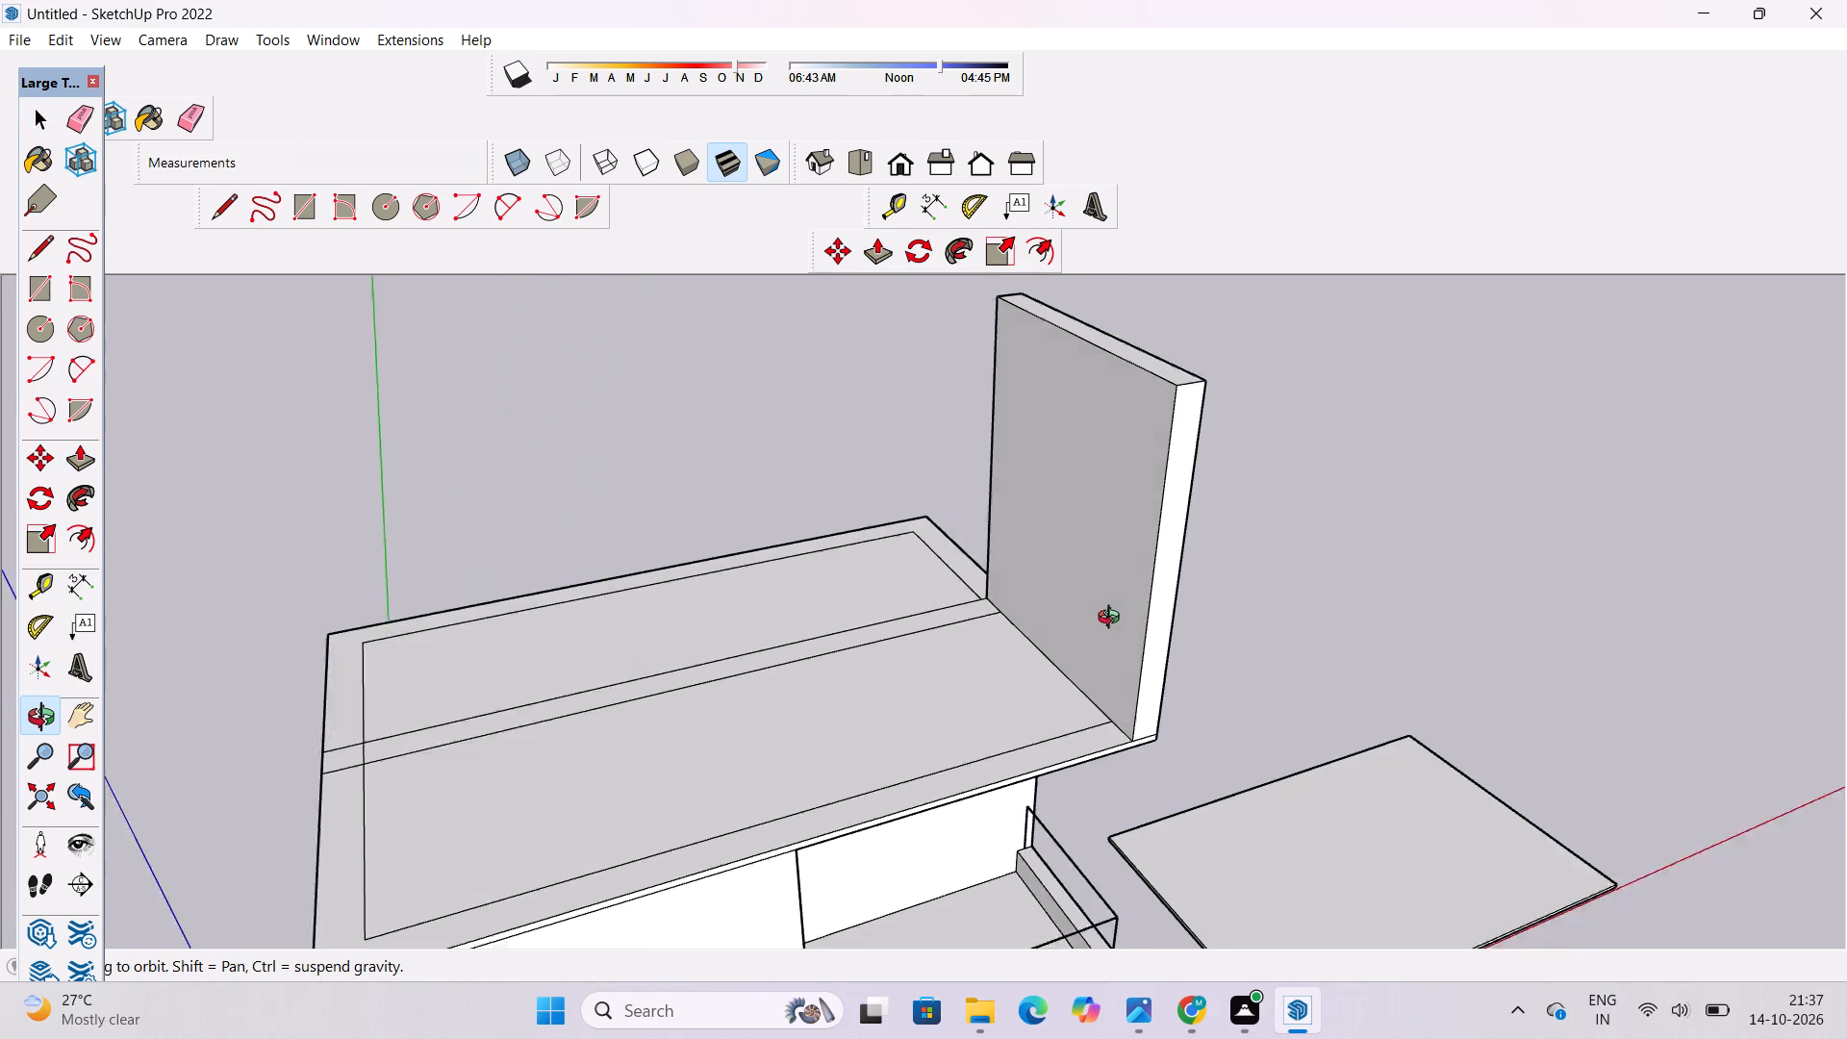
scroll(1113, 620, "down", 3)
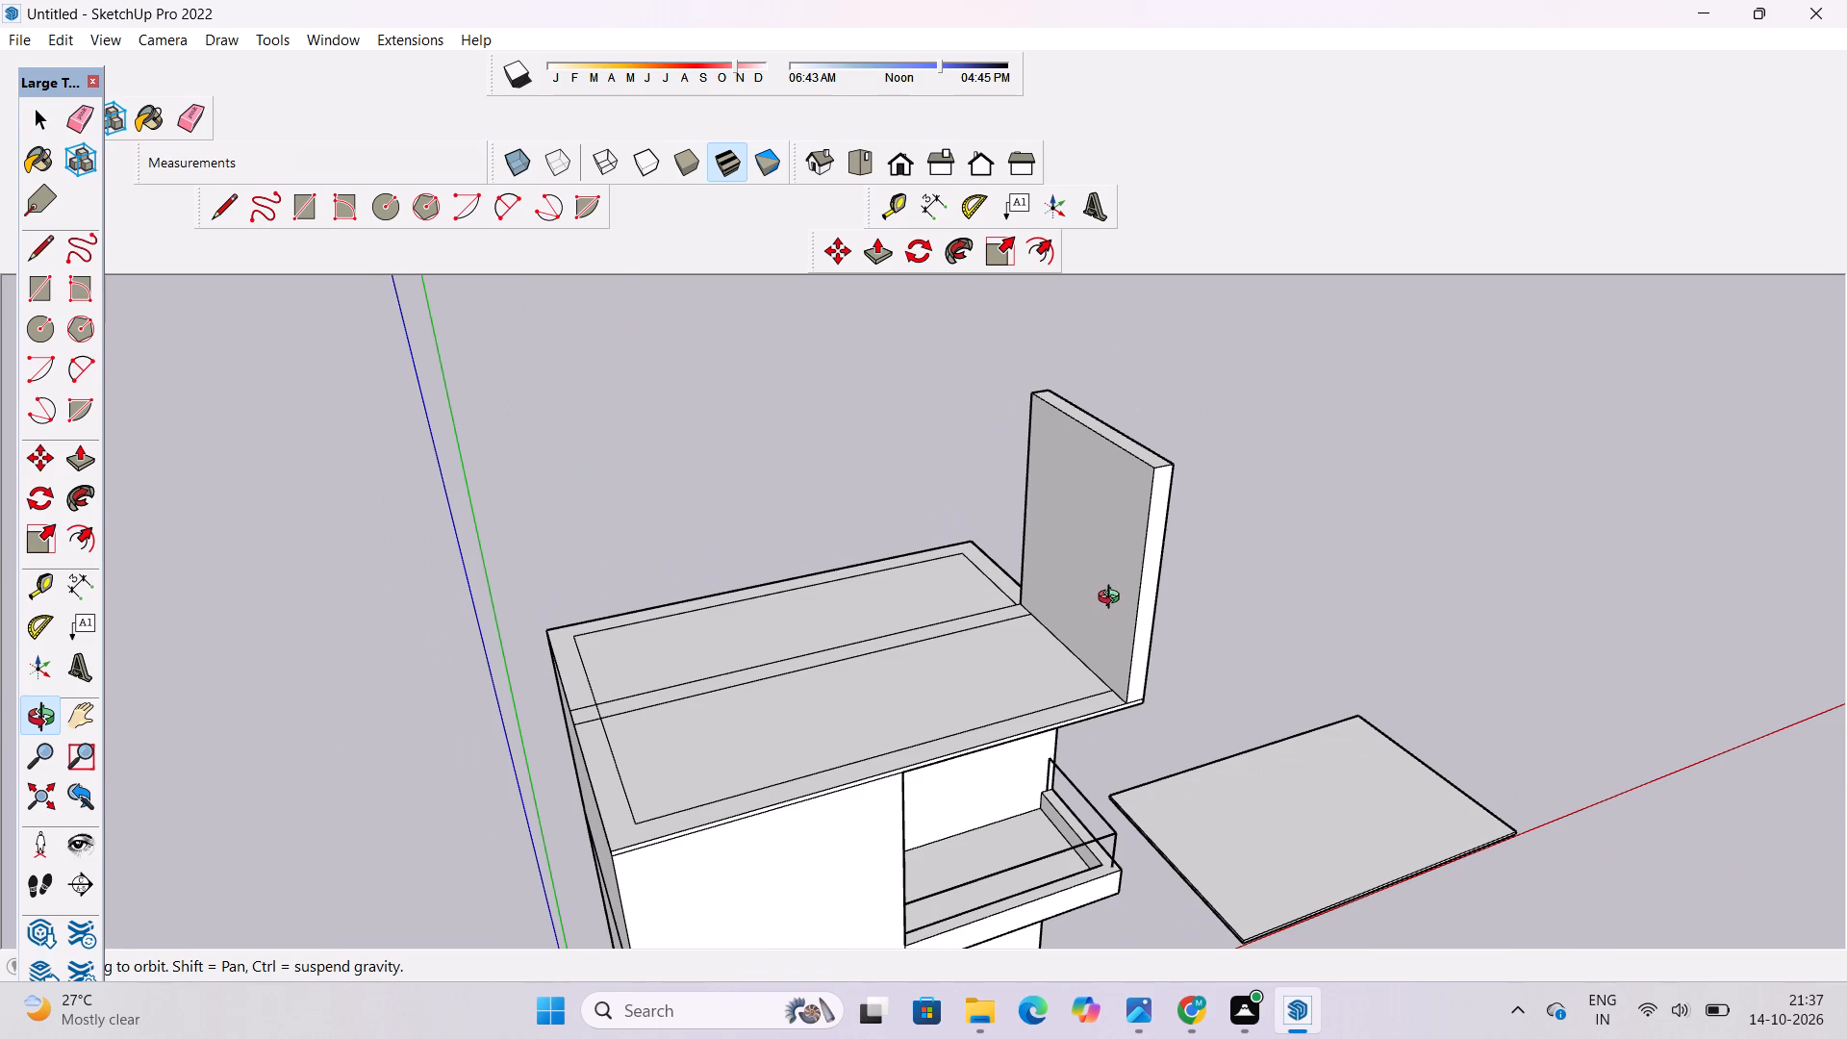
key("o")
left_click_drag(1130, 603, 902, 690, "shift")
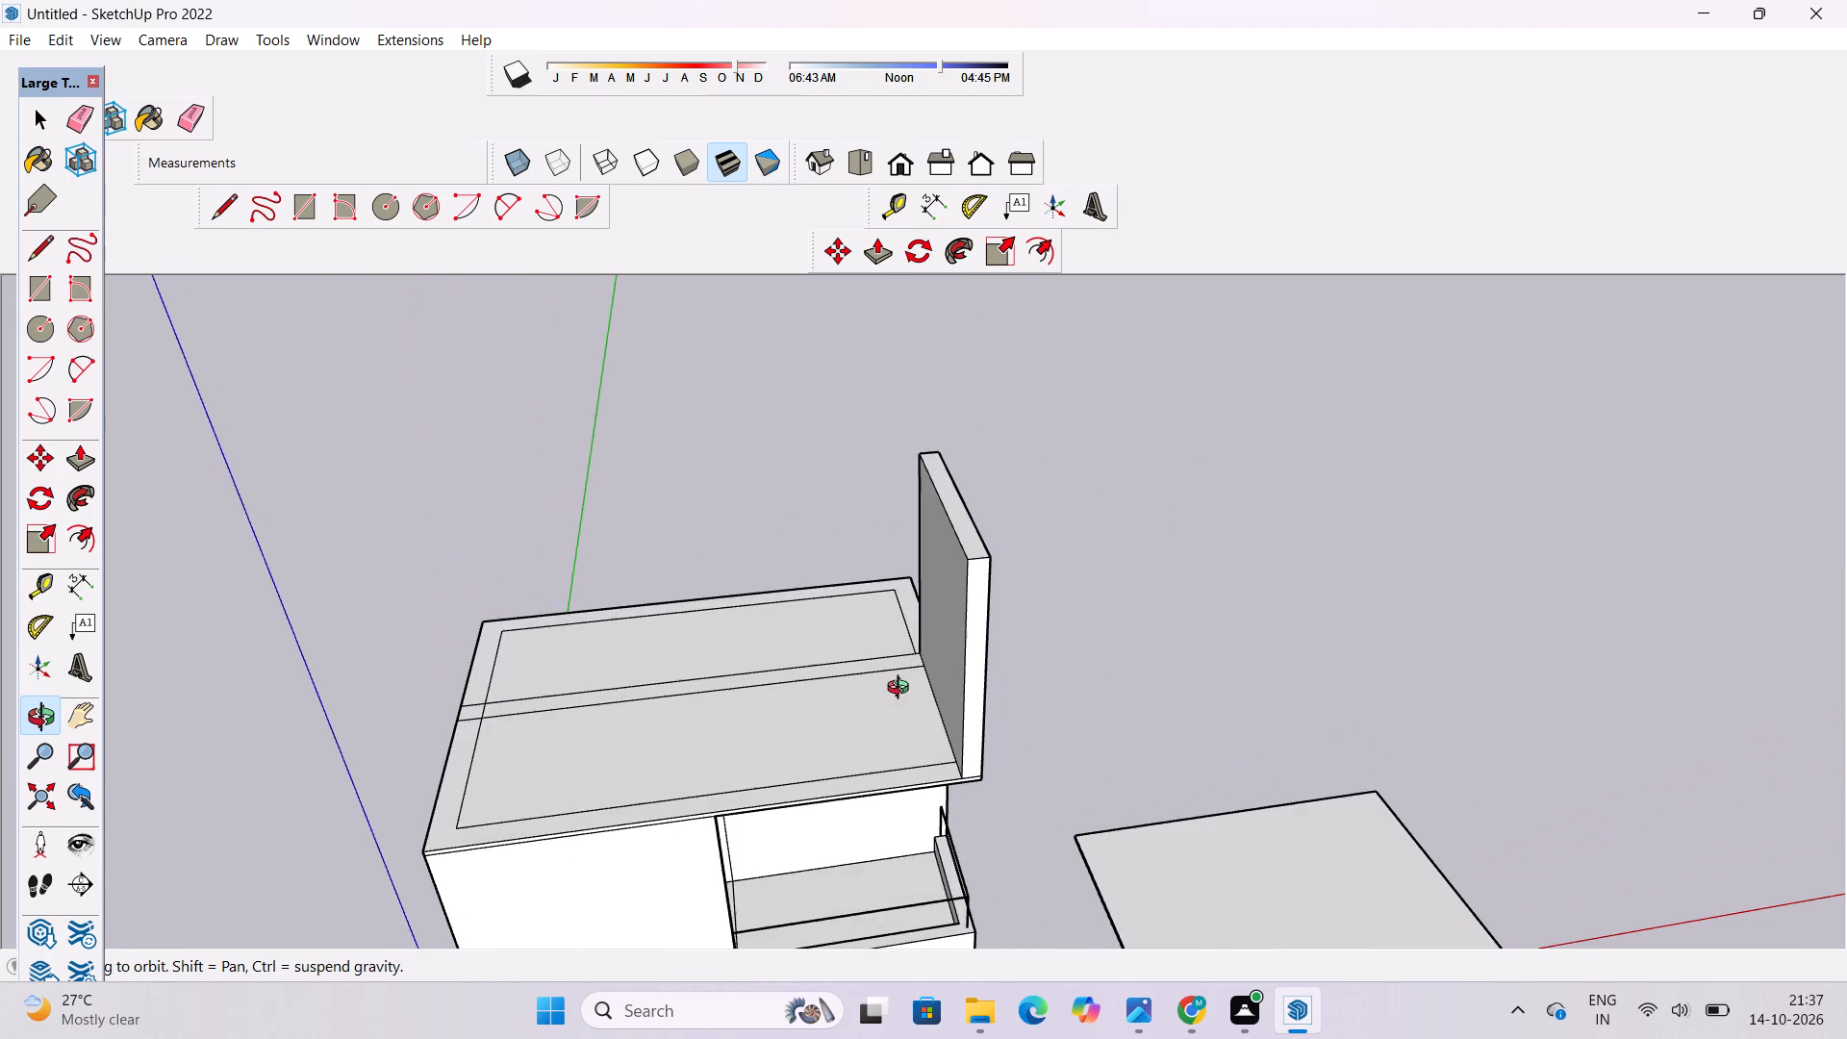
left_click_drag(902, 690, 1264, 595, "shift")
left_click_drag(1264, 595, 1044, 650)
left_click_drag(989, 646, 1212, 635, "shift")
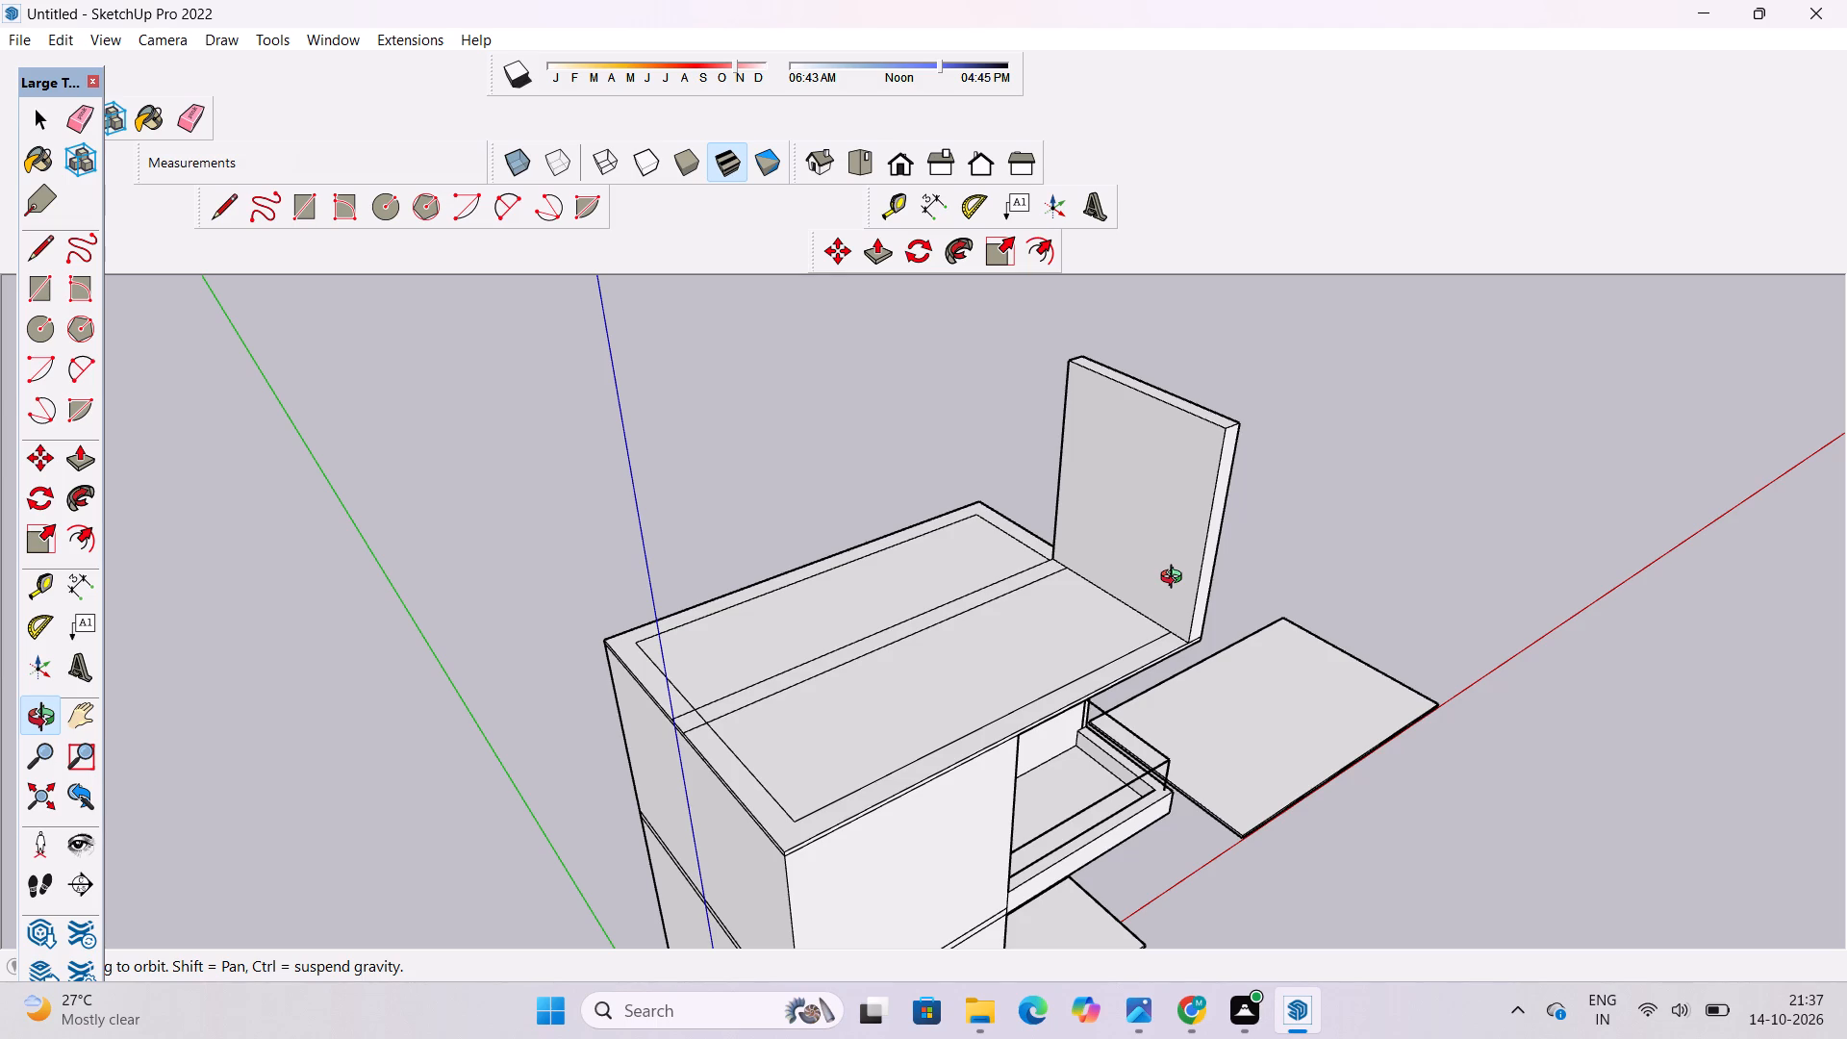
left_click_drag(1198, 571, 1083, 677, "shift")
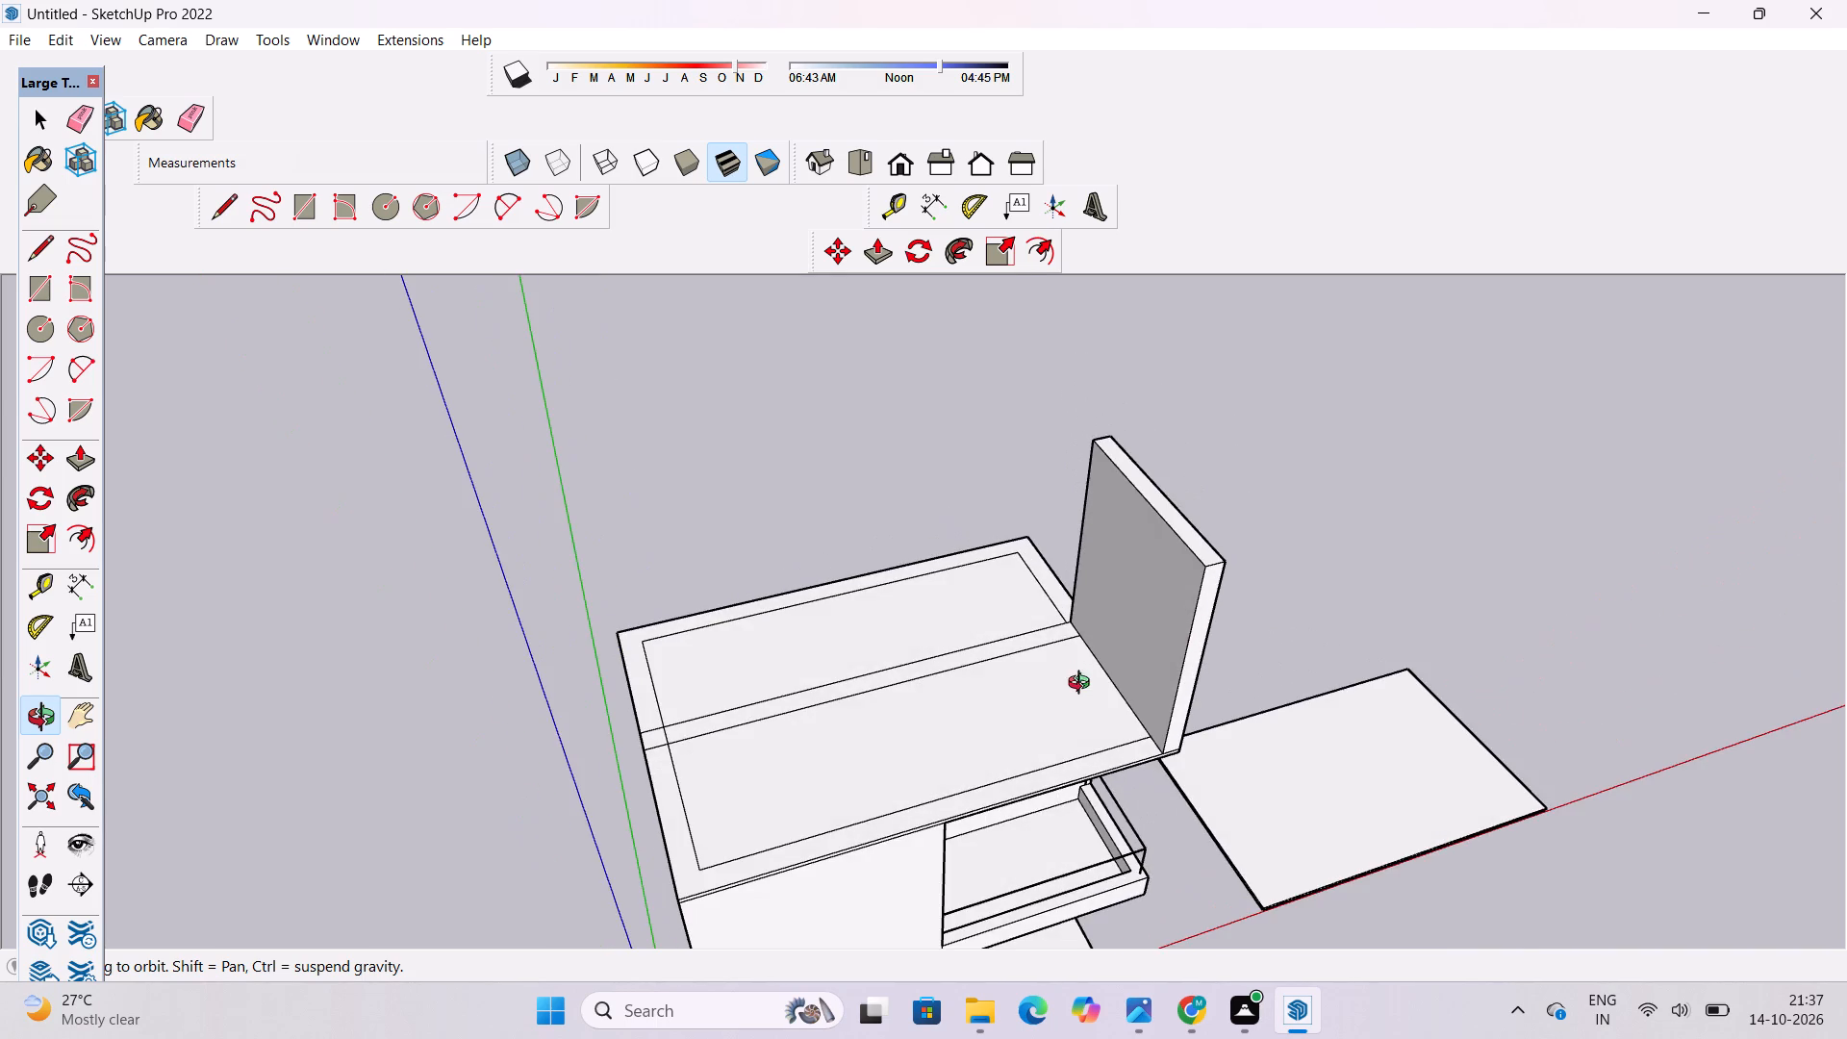
left_click_drag(1083, 685, 1041, 603)
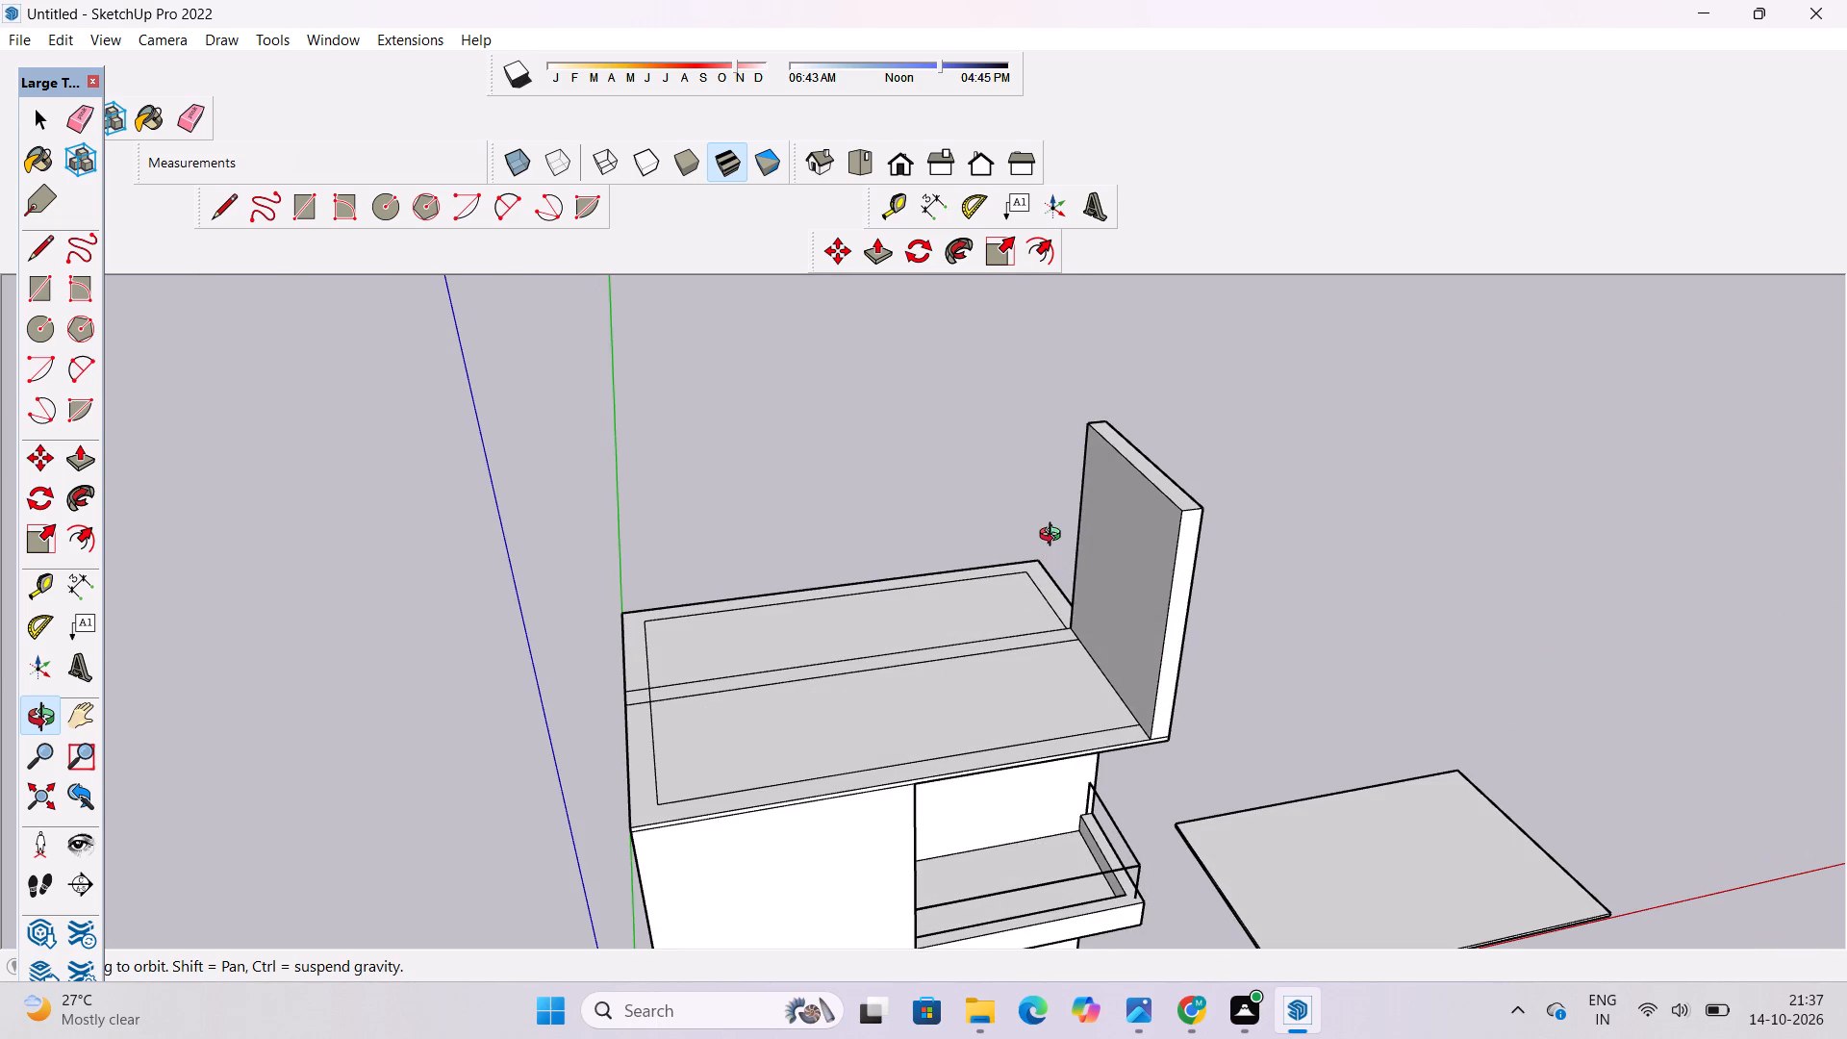
key("o")
left_click_drag(1054, 536, 1101, 584)
left_click_drag(1104, 589, 1075, 545)
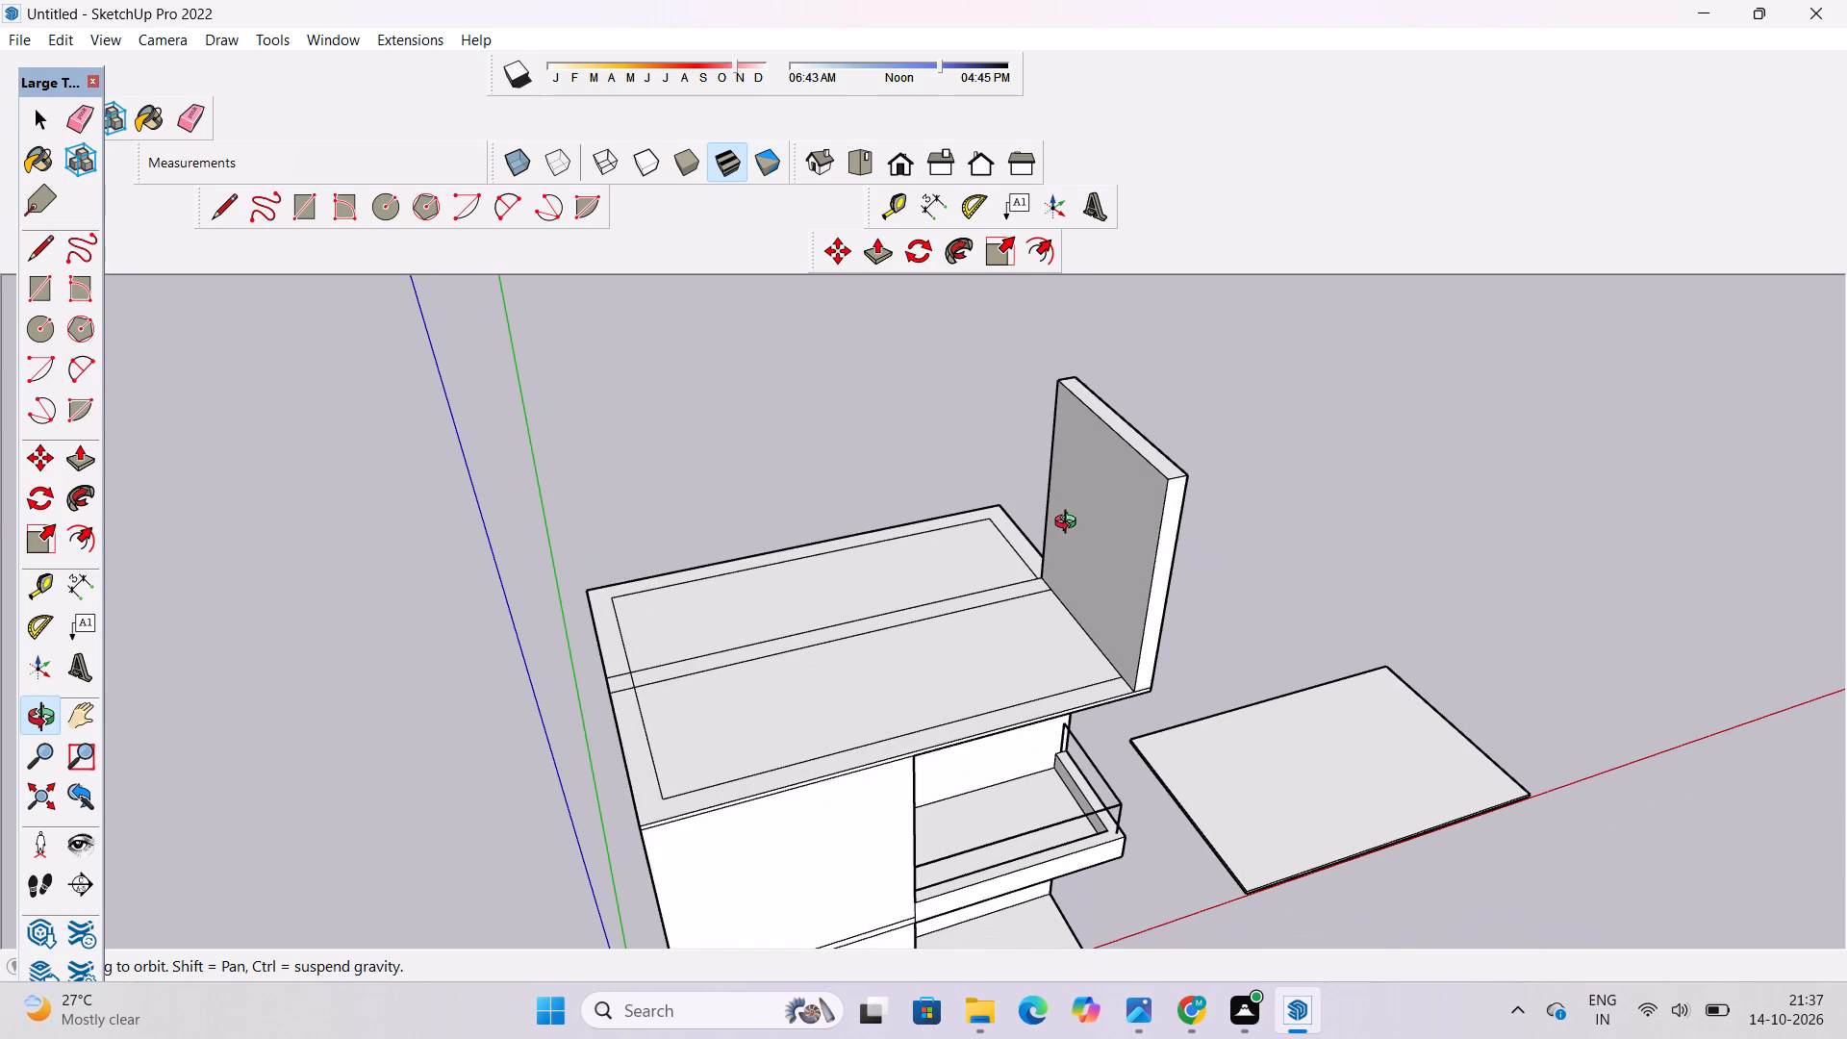
left_click(1137, 1013)
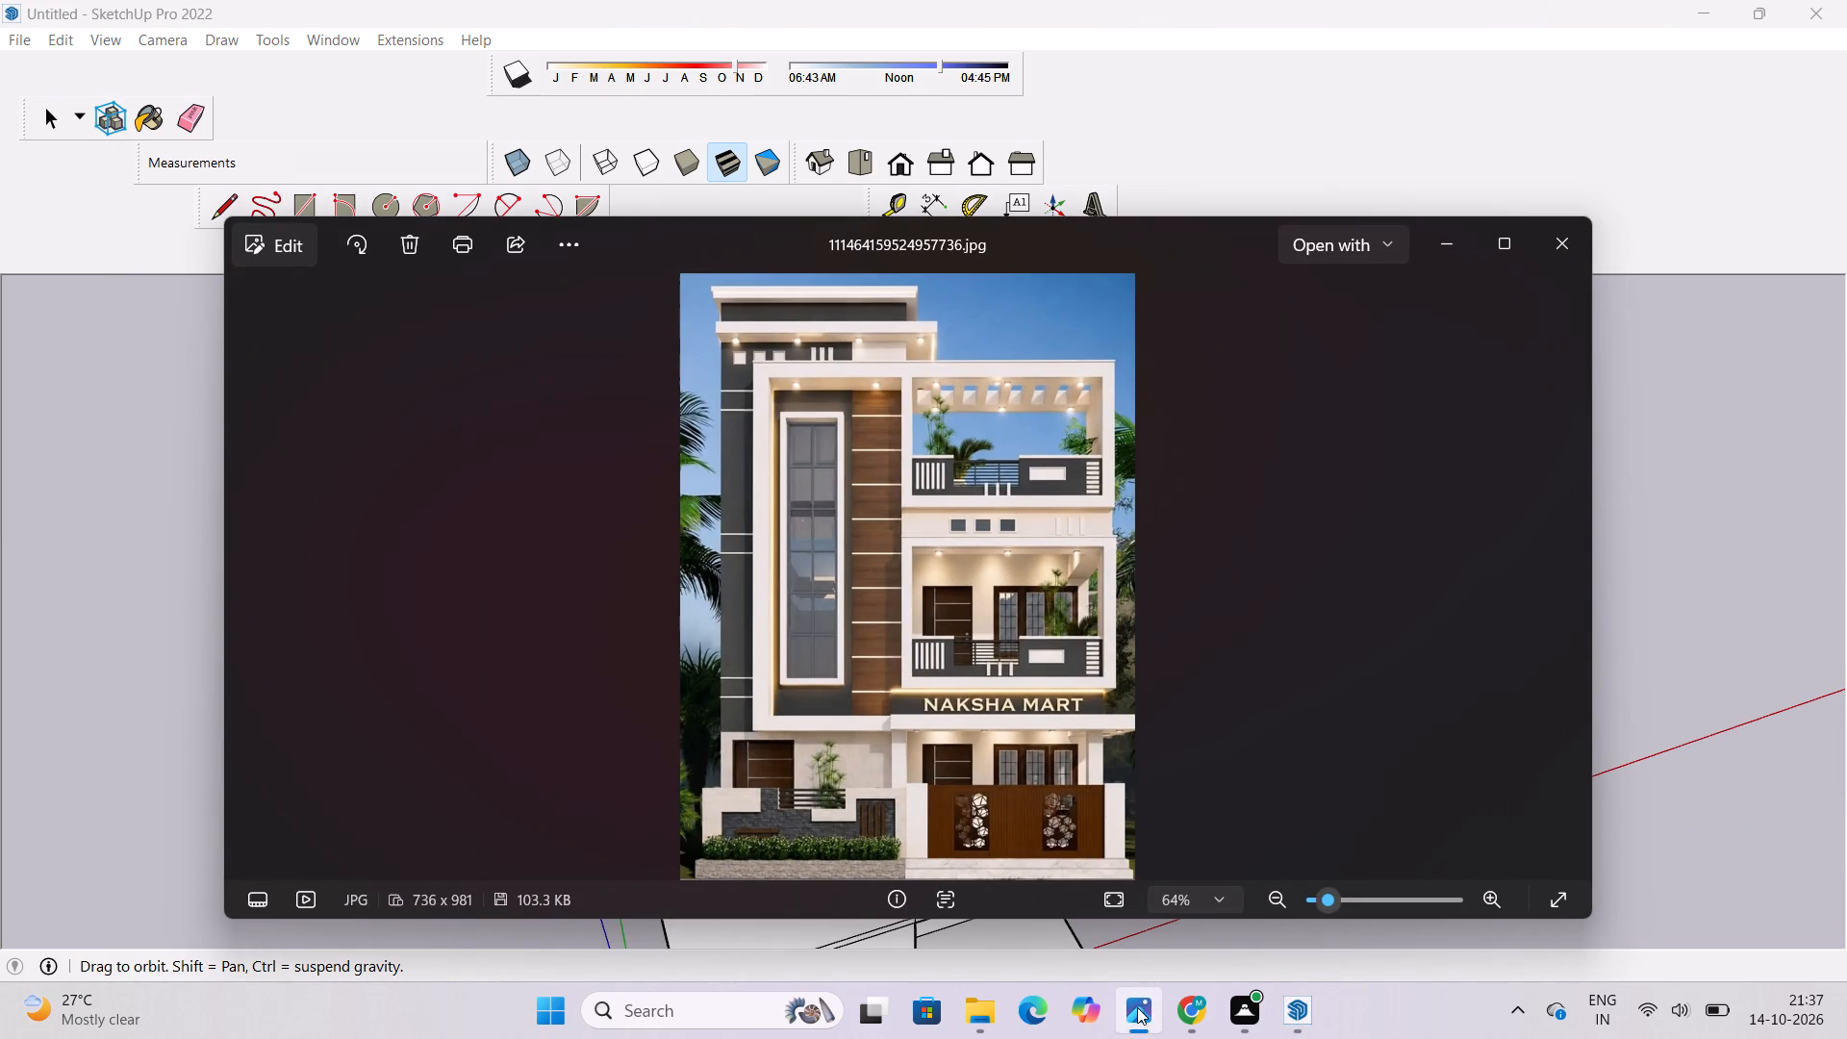
left_click(1137, 1007)
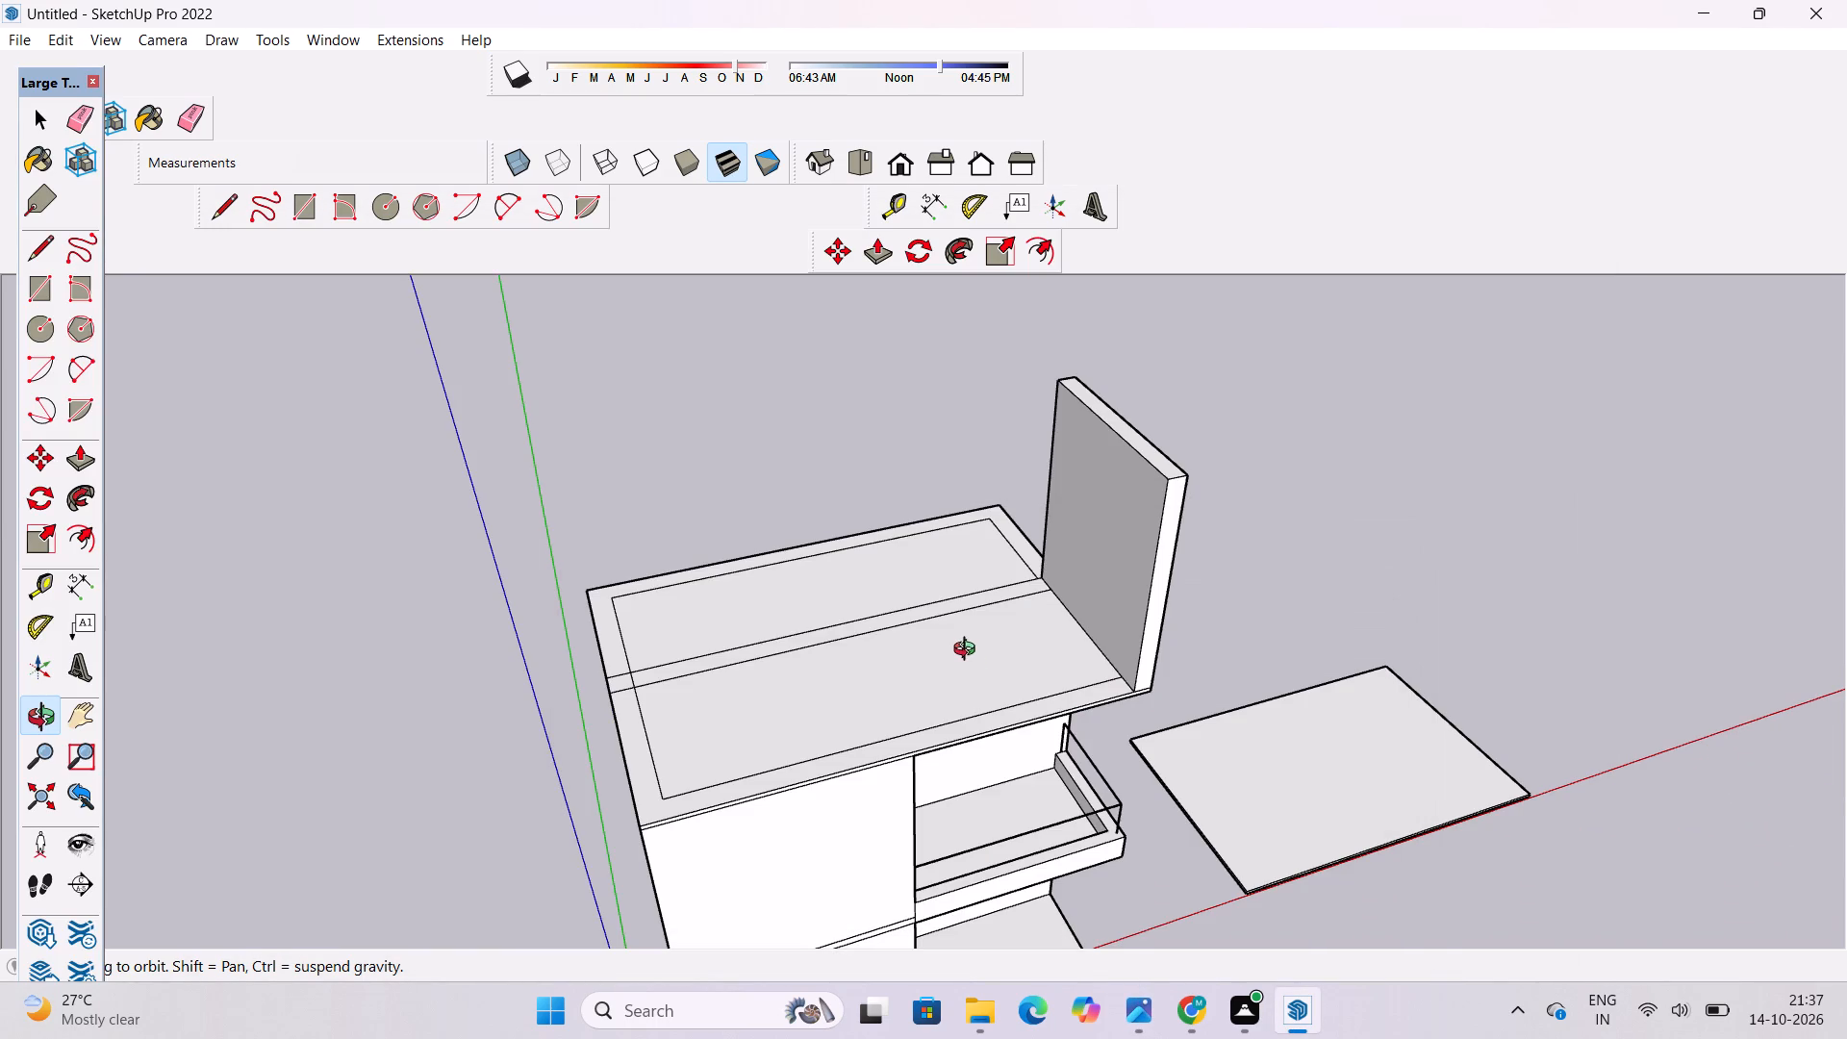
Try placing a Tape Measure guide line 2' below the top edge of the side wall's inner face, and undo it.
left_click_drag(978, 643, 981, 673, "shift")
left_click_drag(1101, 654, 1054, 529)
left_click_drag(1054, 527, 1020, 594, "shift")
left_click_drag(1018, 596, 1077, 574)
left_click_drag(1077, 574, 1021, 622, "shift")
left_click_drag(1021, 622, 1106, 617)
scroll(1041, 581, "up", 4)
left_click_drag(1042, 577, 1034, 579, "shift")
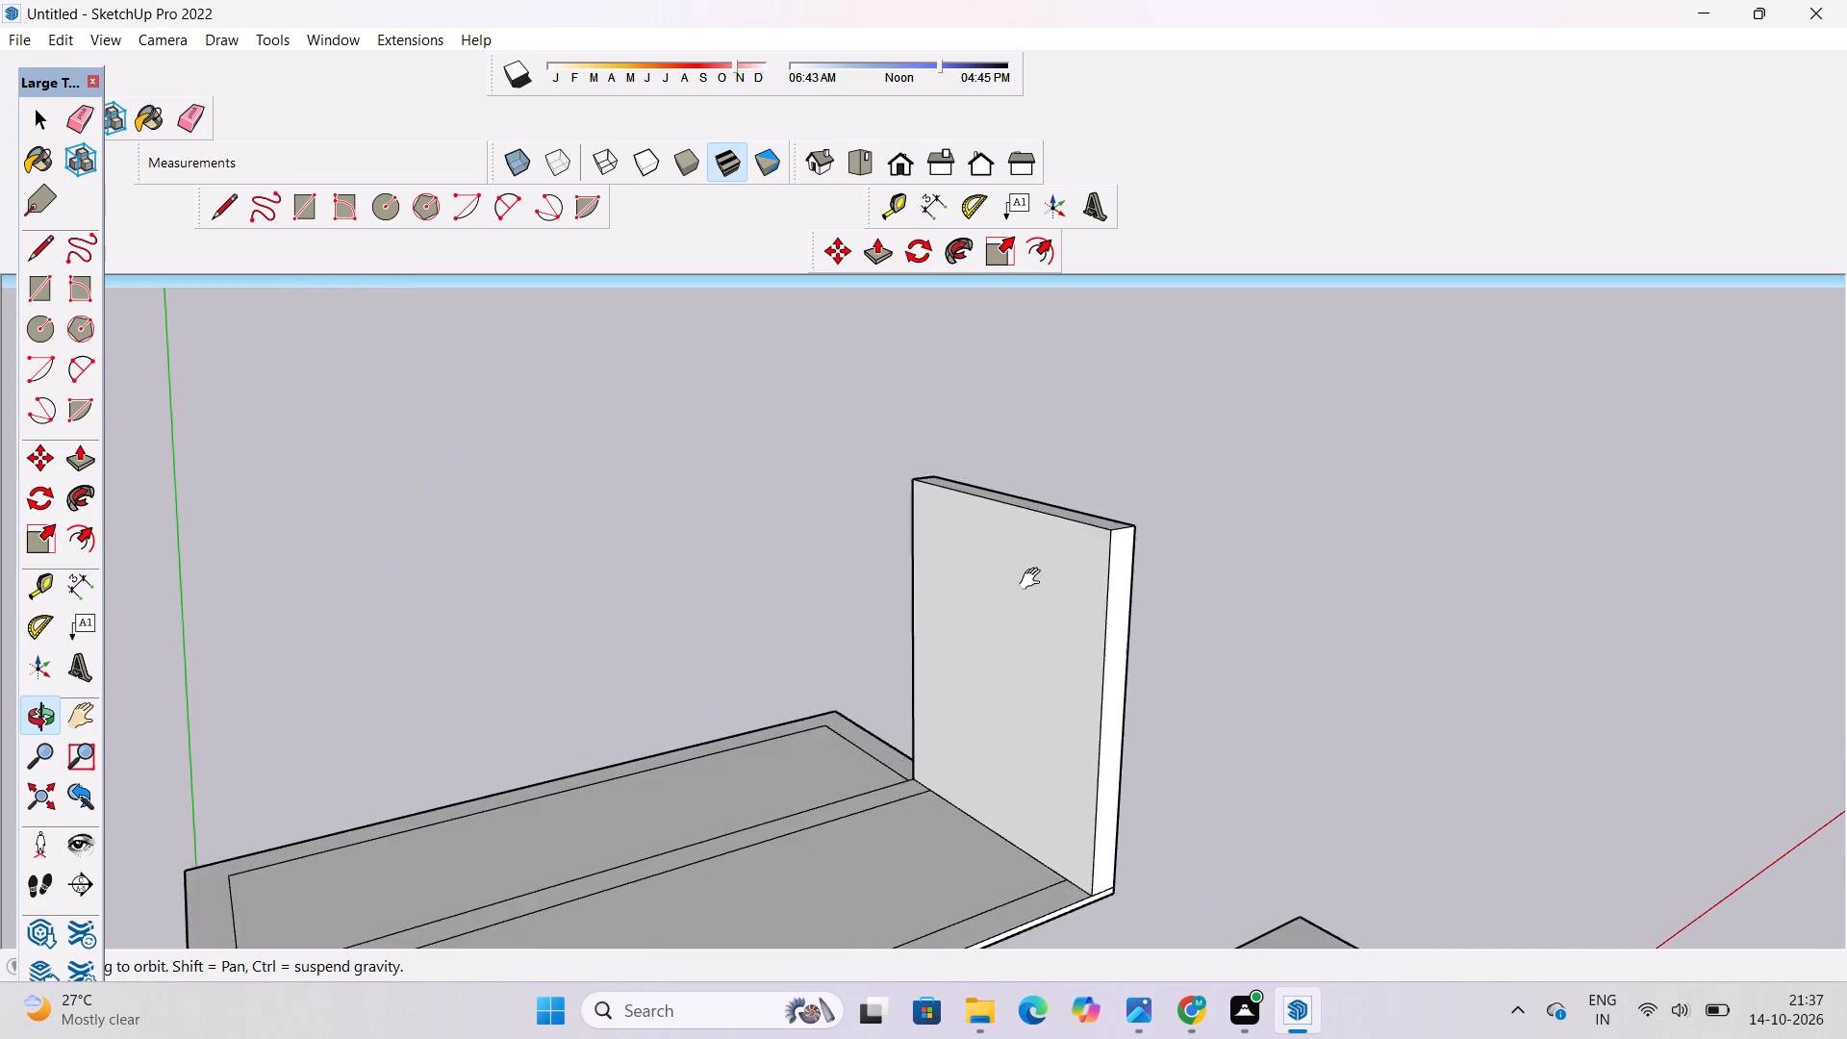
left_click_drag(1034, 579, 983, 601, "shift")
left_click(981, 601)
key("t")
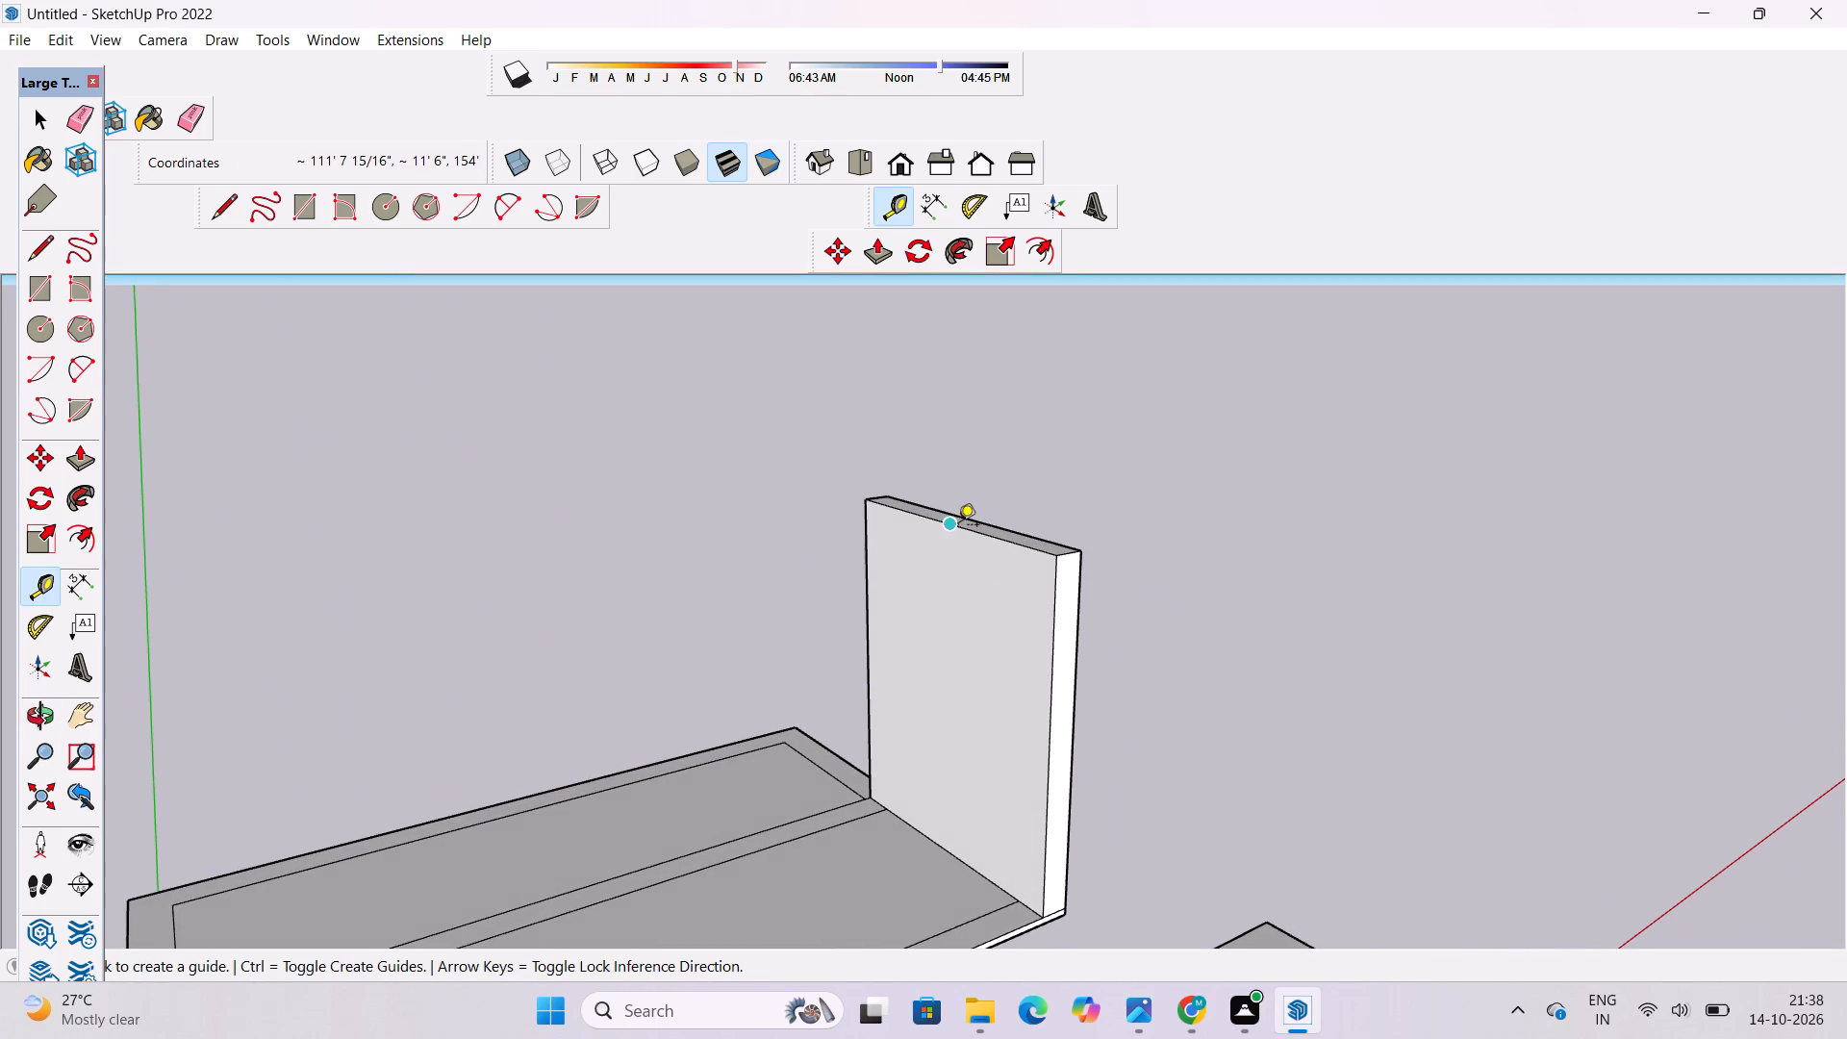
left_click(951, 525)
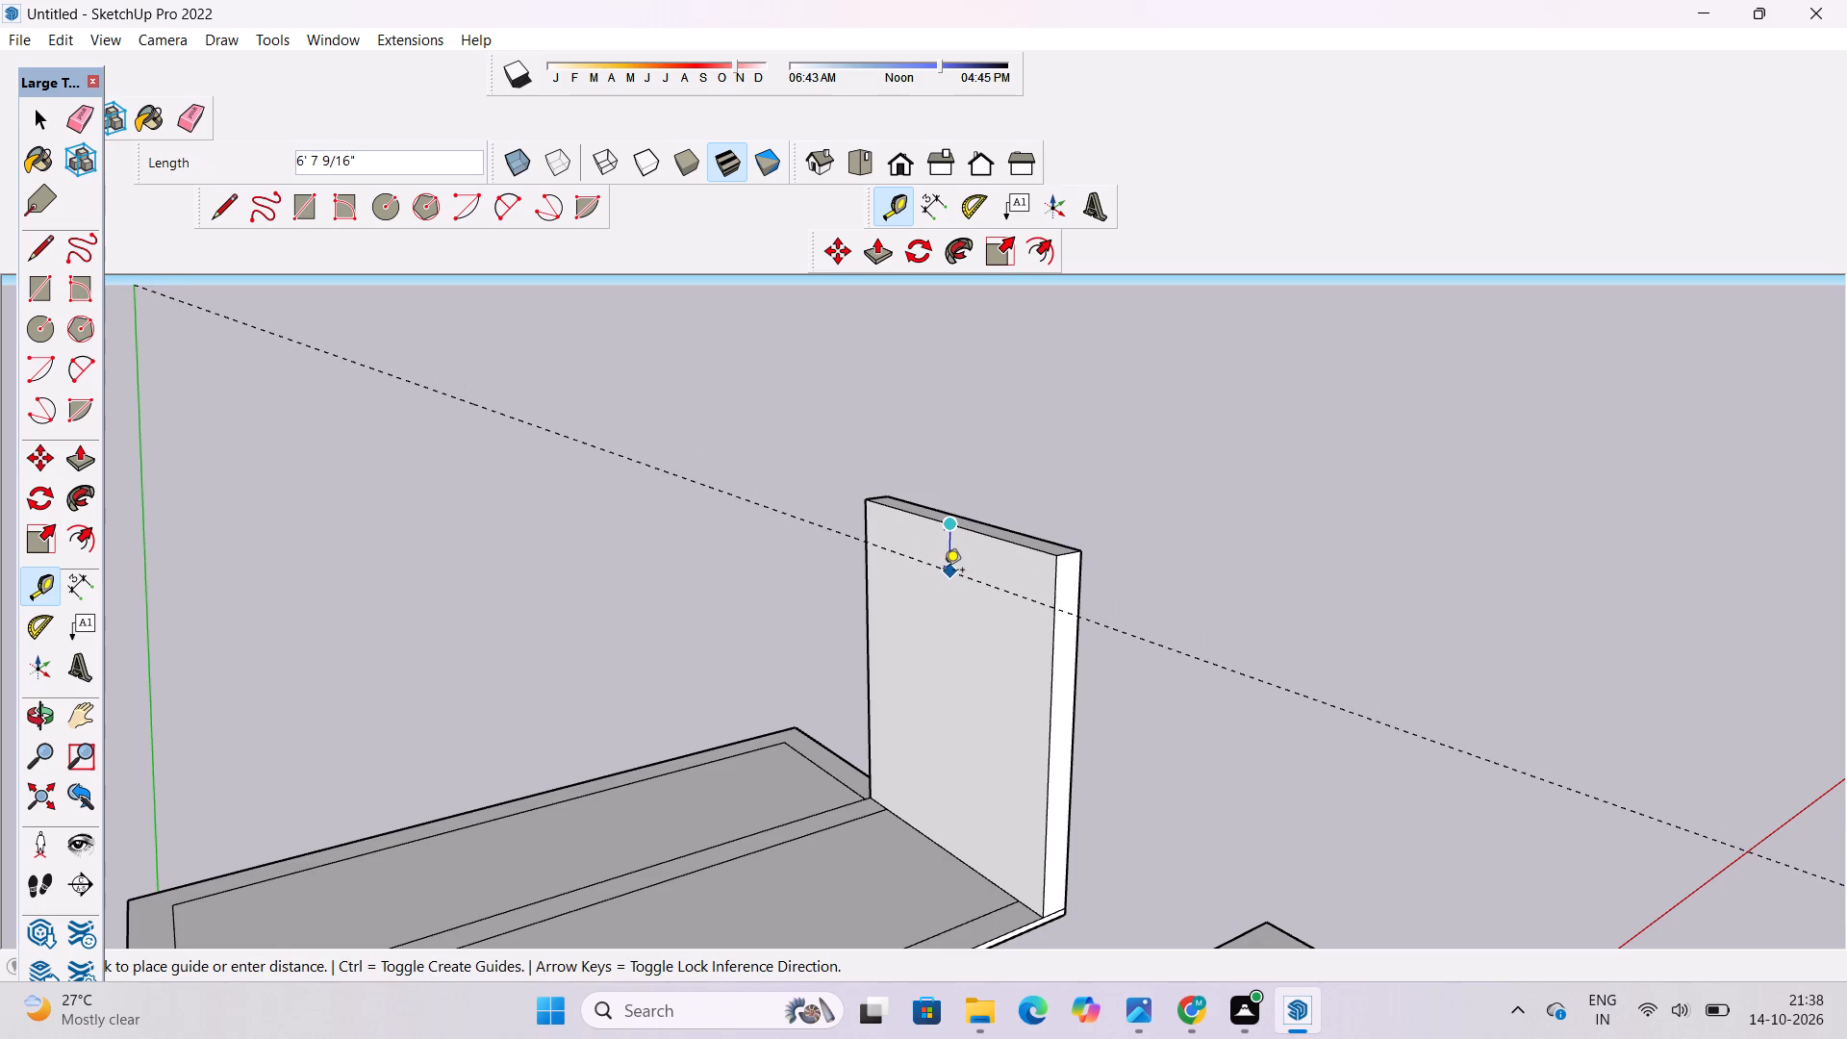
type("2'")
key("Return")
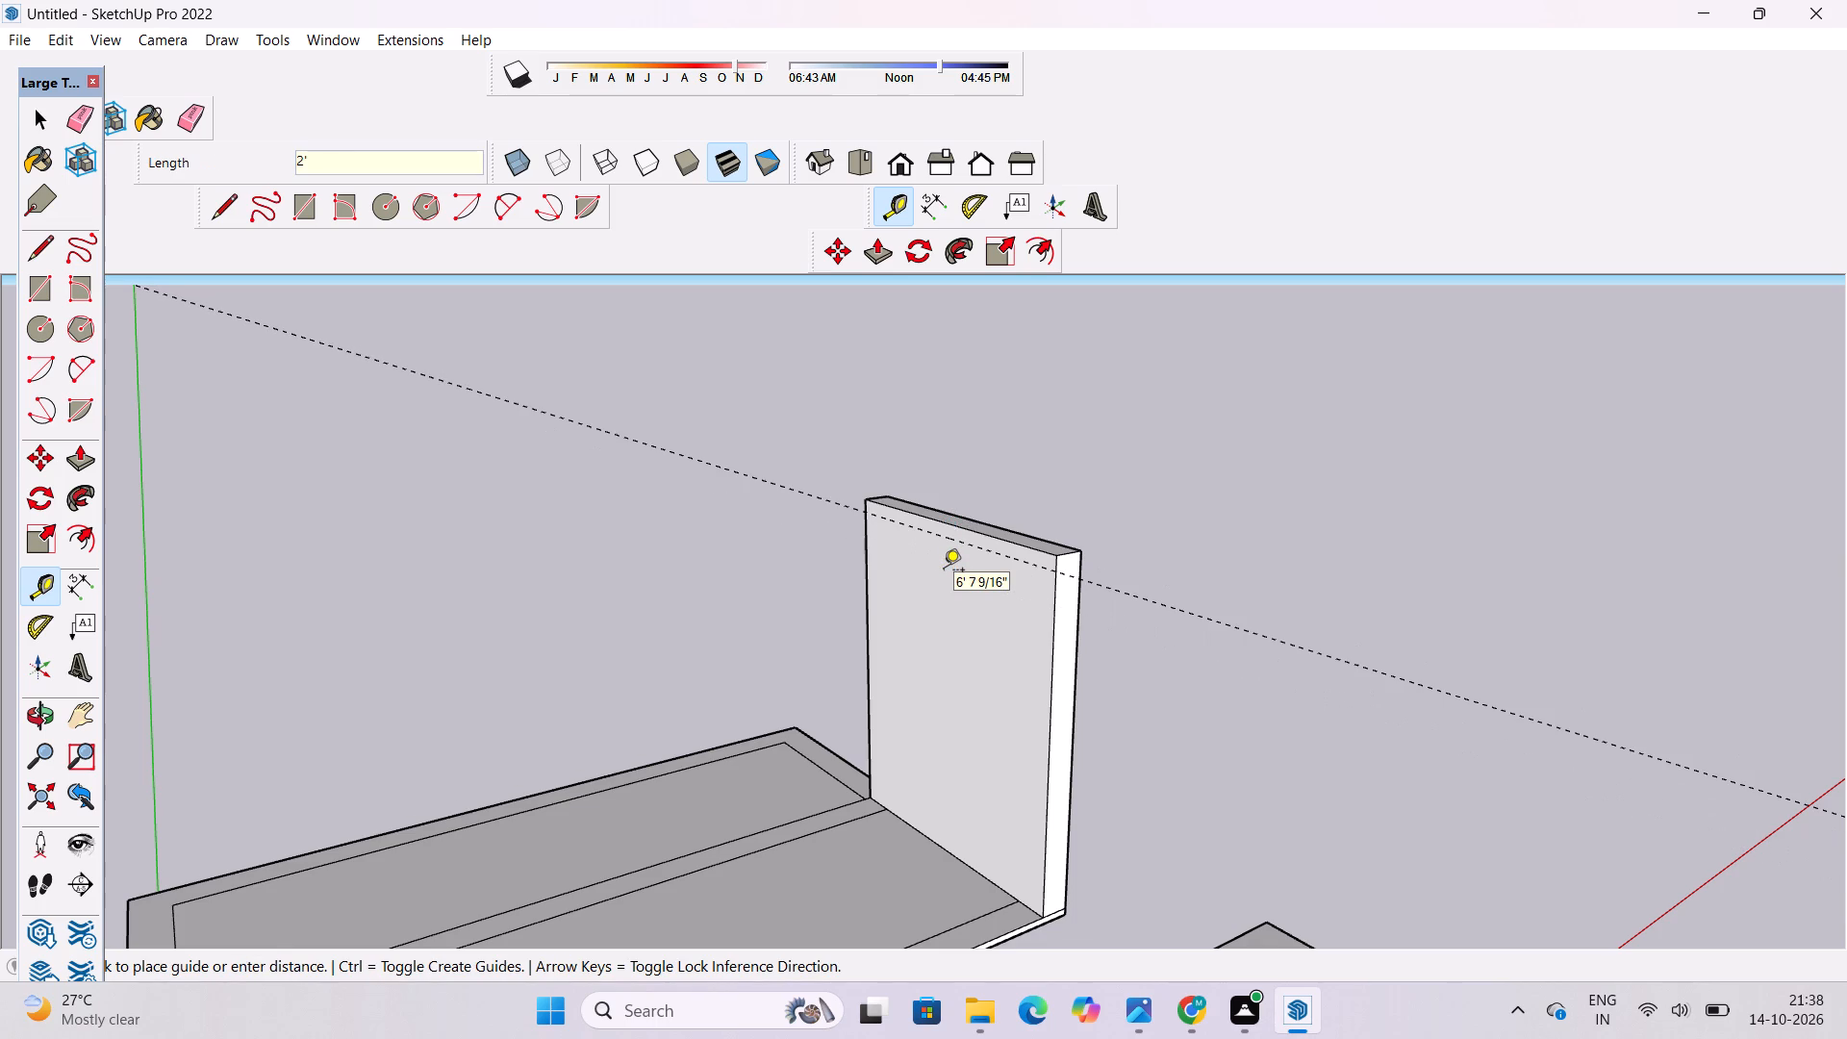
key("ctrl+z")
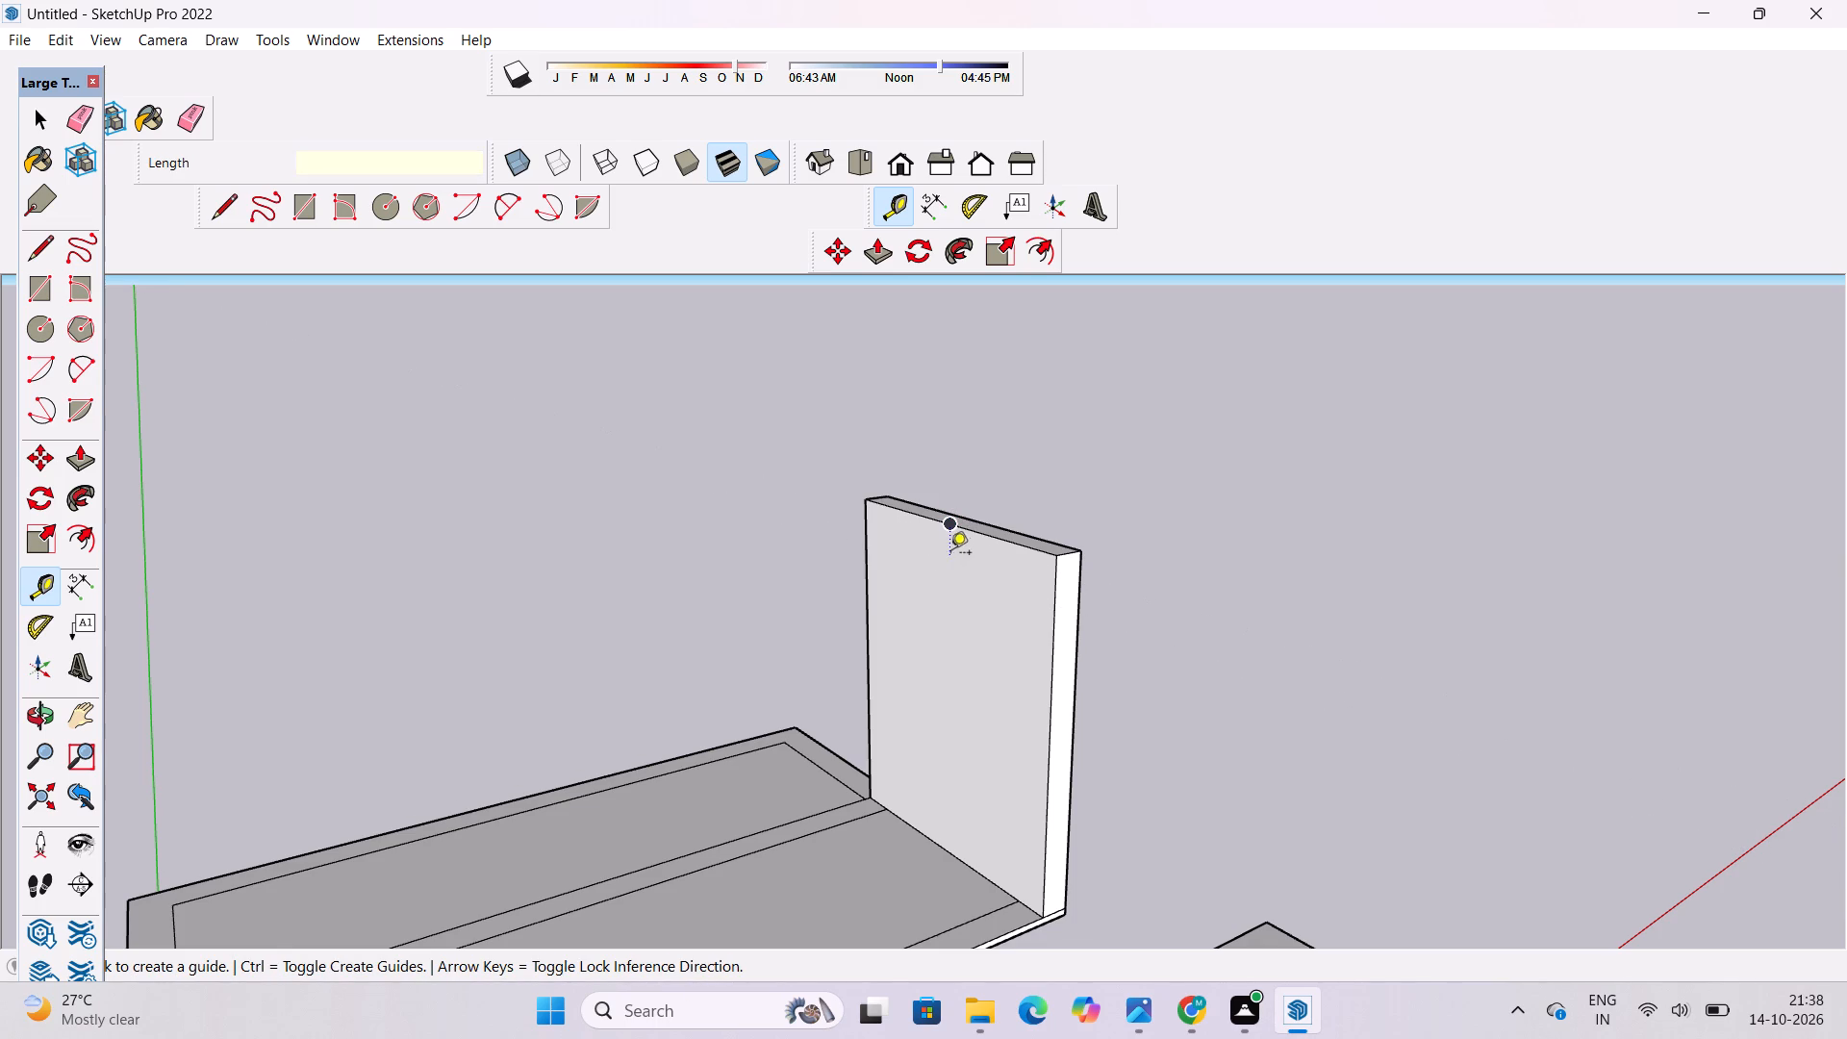
Place a Tape Measure guide 4' below the top edge of the side wall's inner face.
left_click(950, 527)
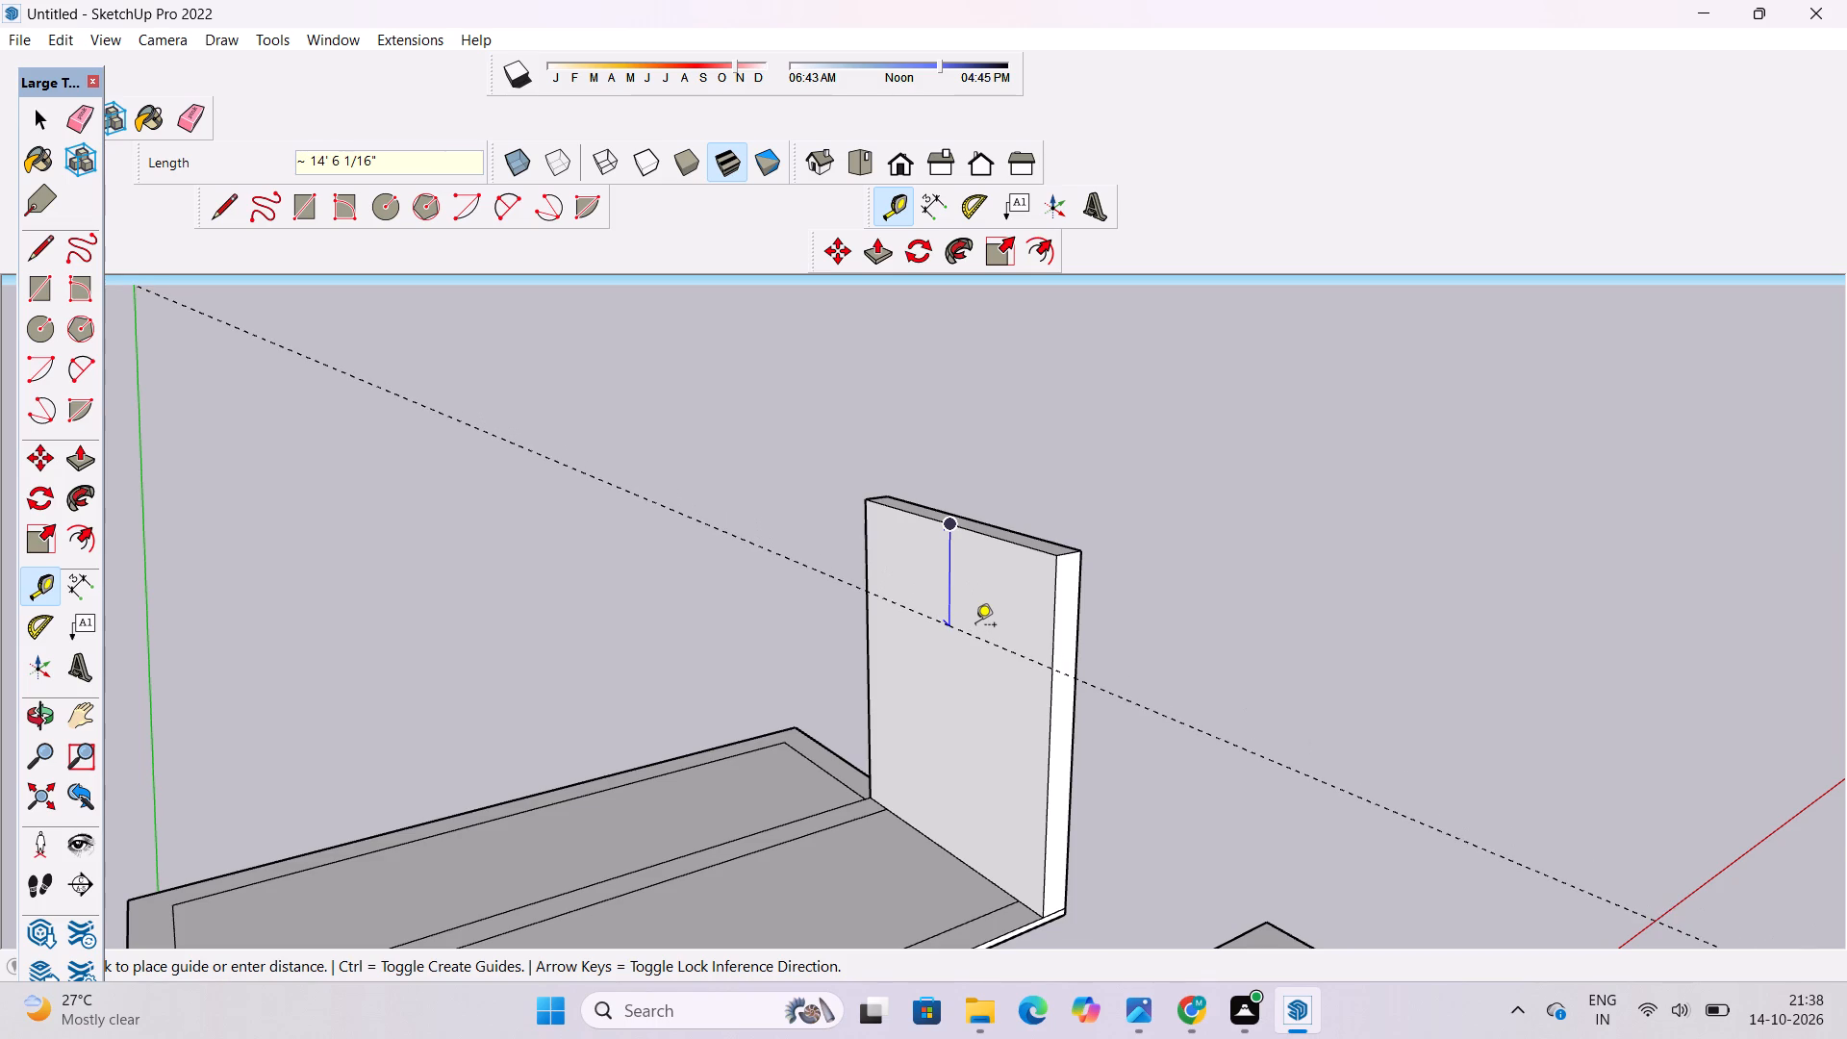
type("4'")
key("Return")
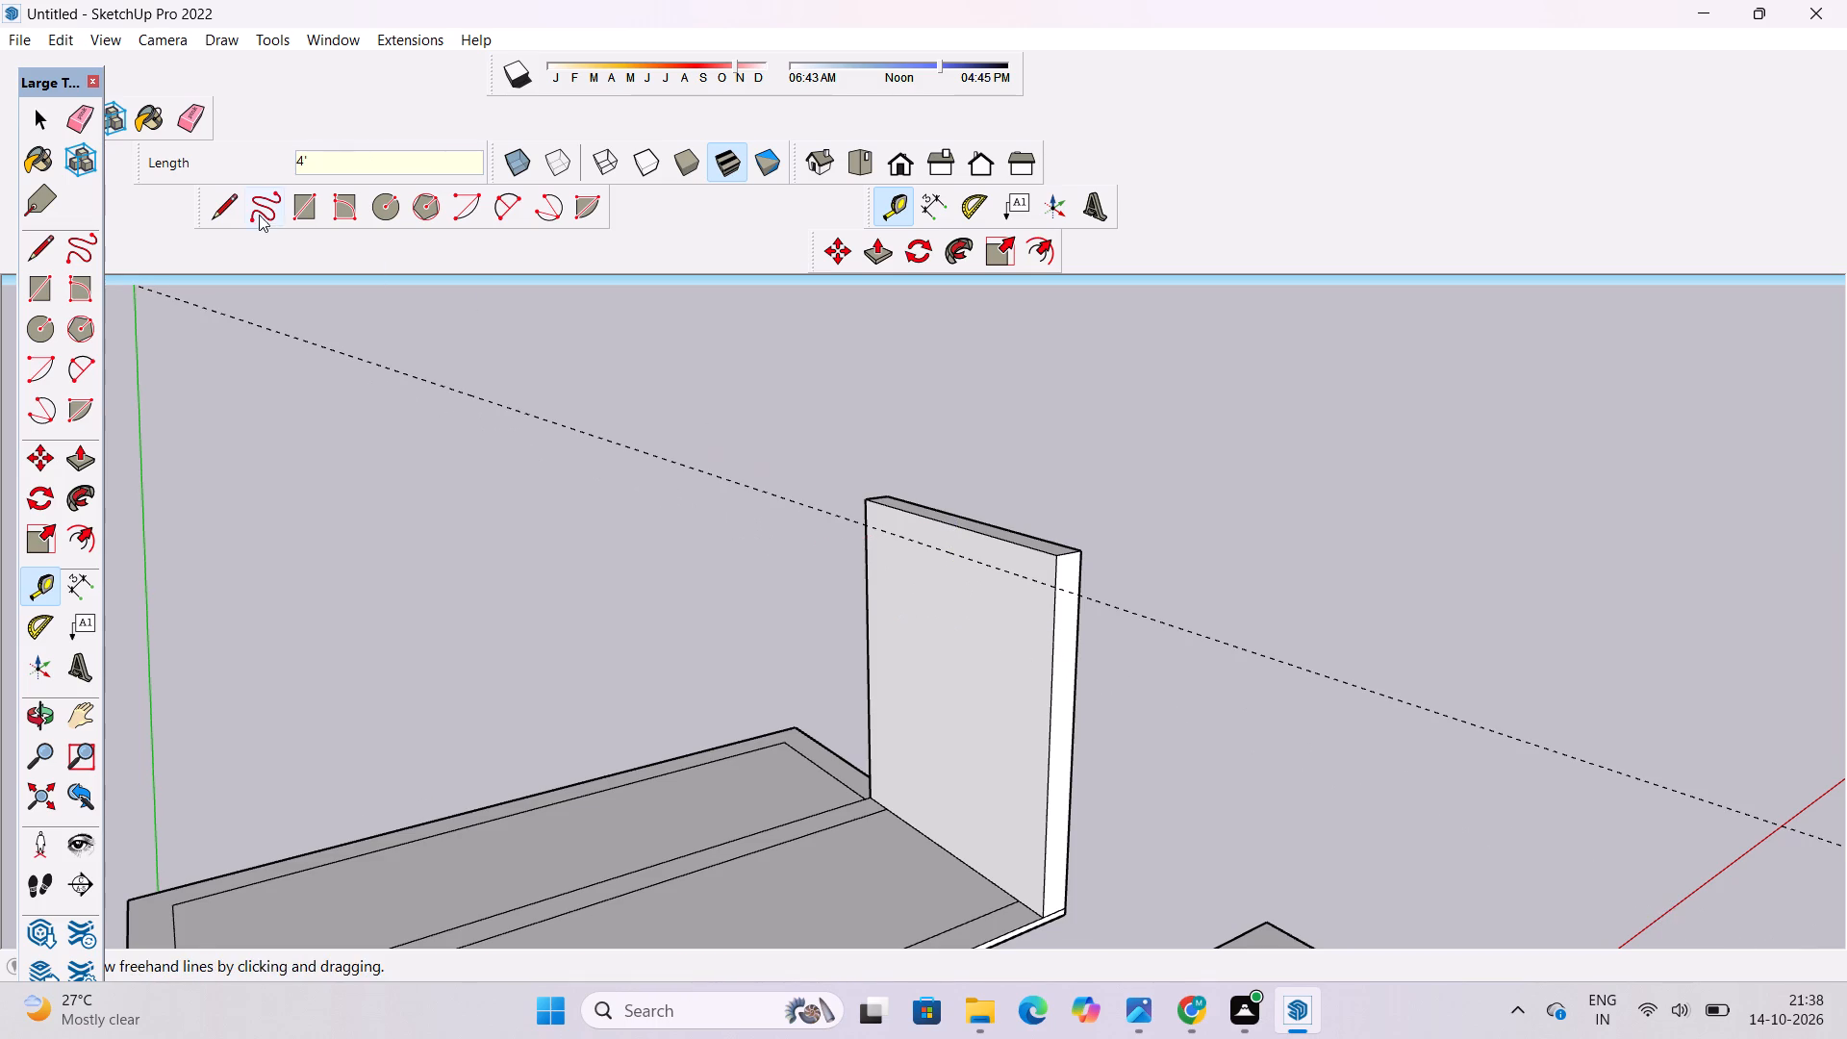
Draw a line along the guide across the full width of the side wall's inner face and erase the guide.
left_click(220, 202)
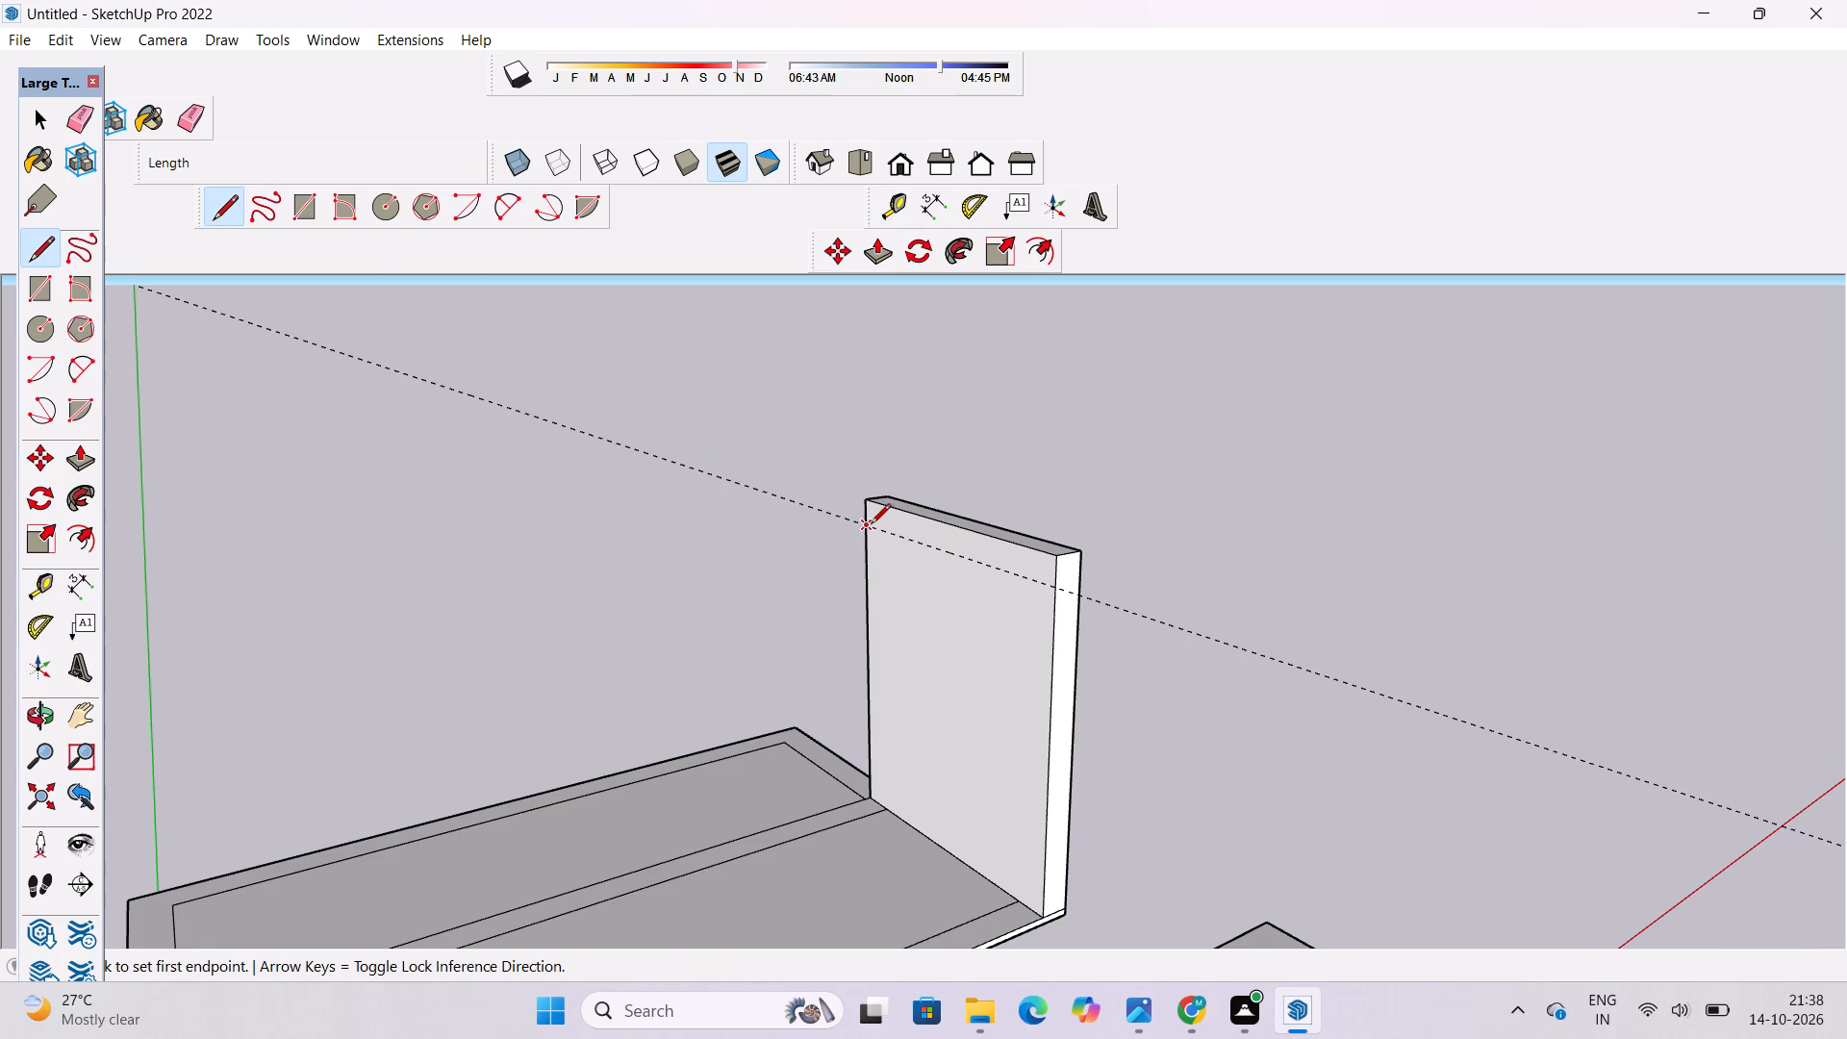
left_click(871, 525)
left_click(1062, 587)
left_click(198, 106)
left_click_drag(599, 387, 599, 445)
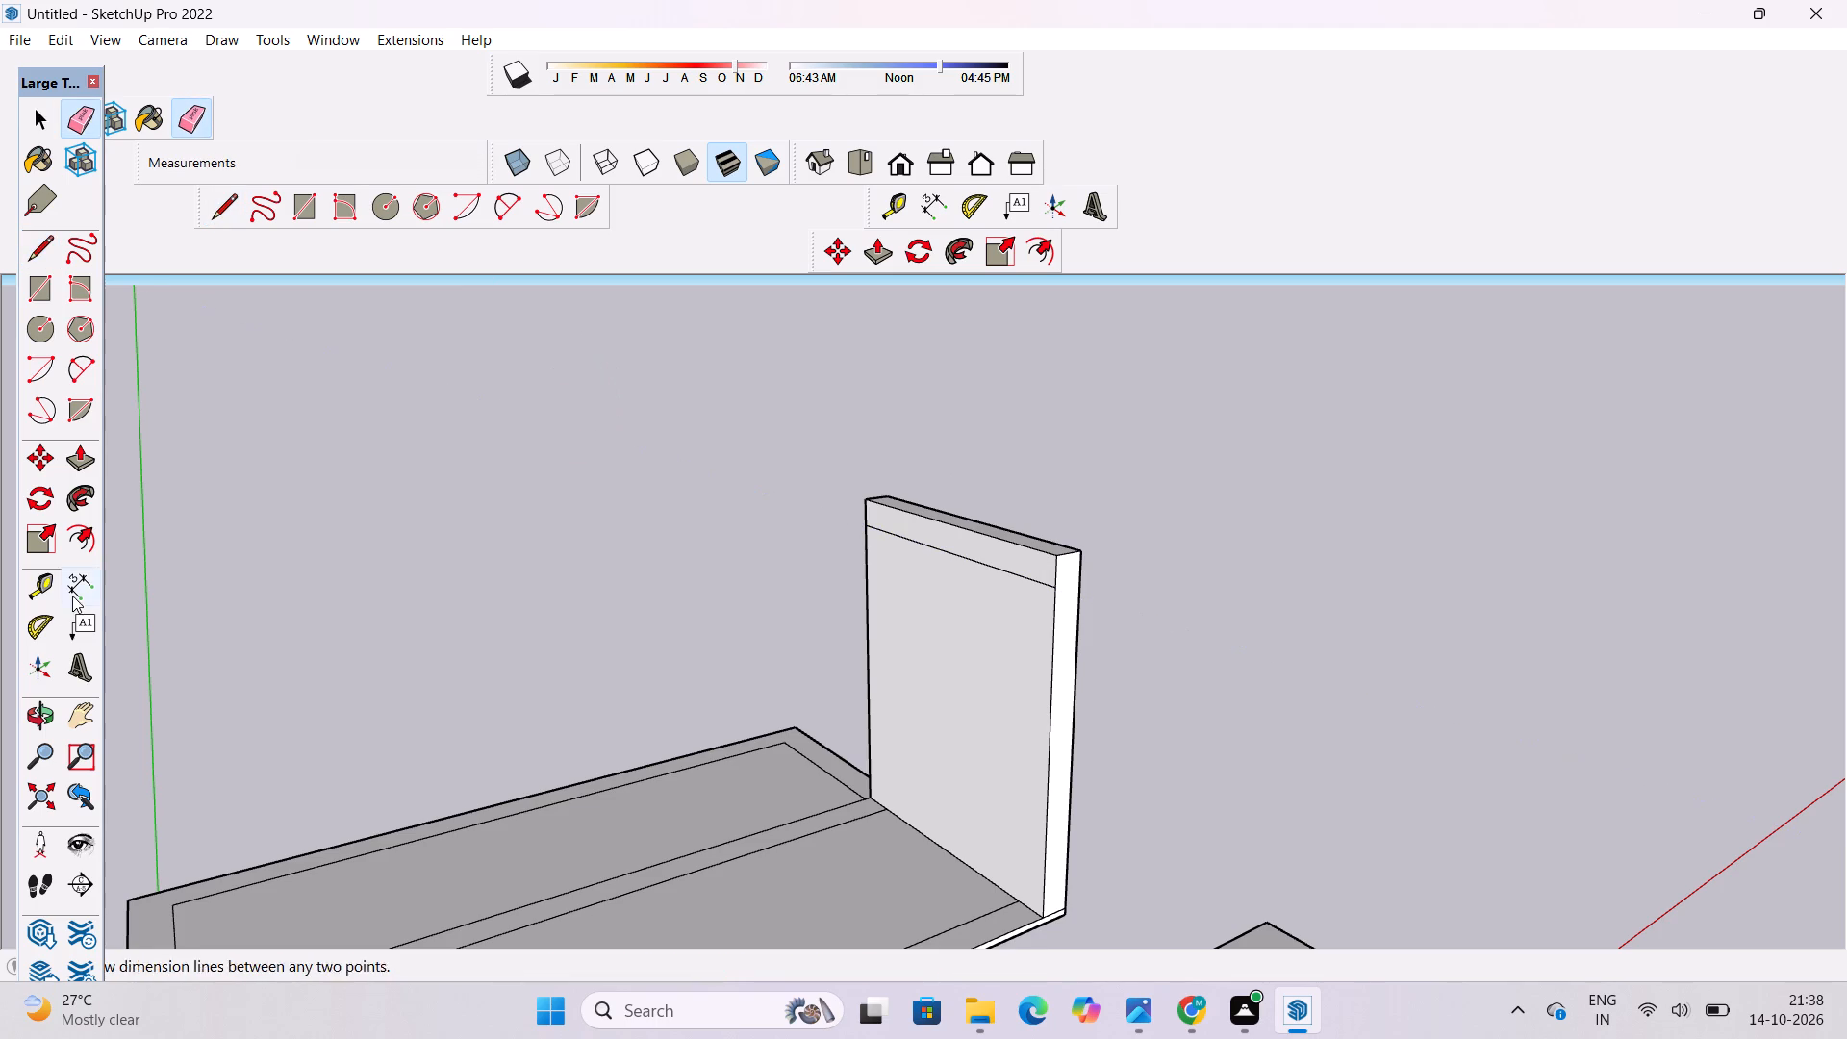
Examine the side wall and roof slab from several angles and compare them with the reference elevation image.
left_click(36, 722)
scroll(414, 569, "down", 9)
left_click_drag(665, 641, 609, 650)
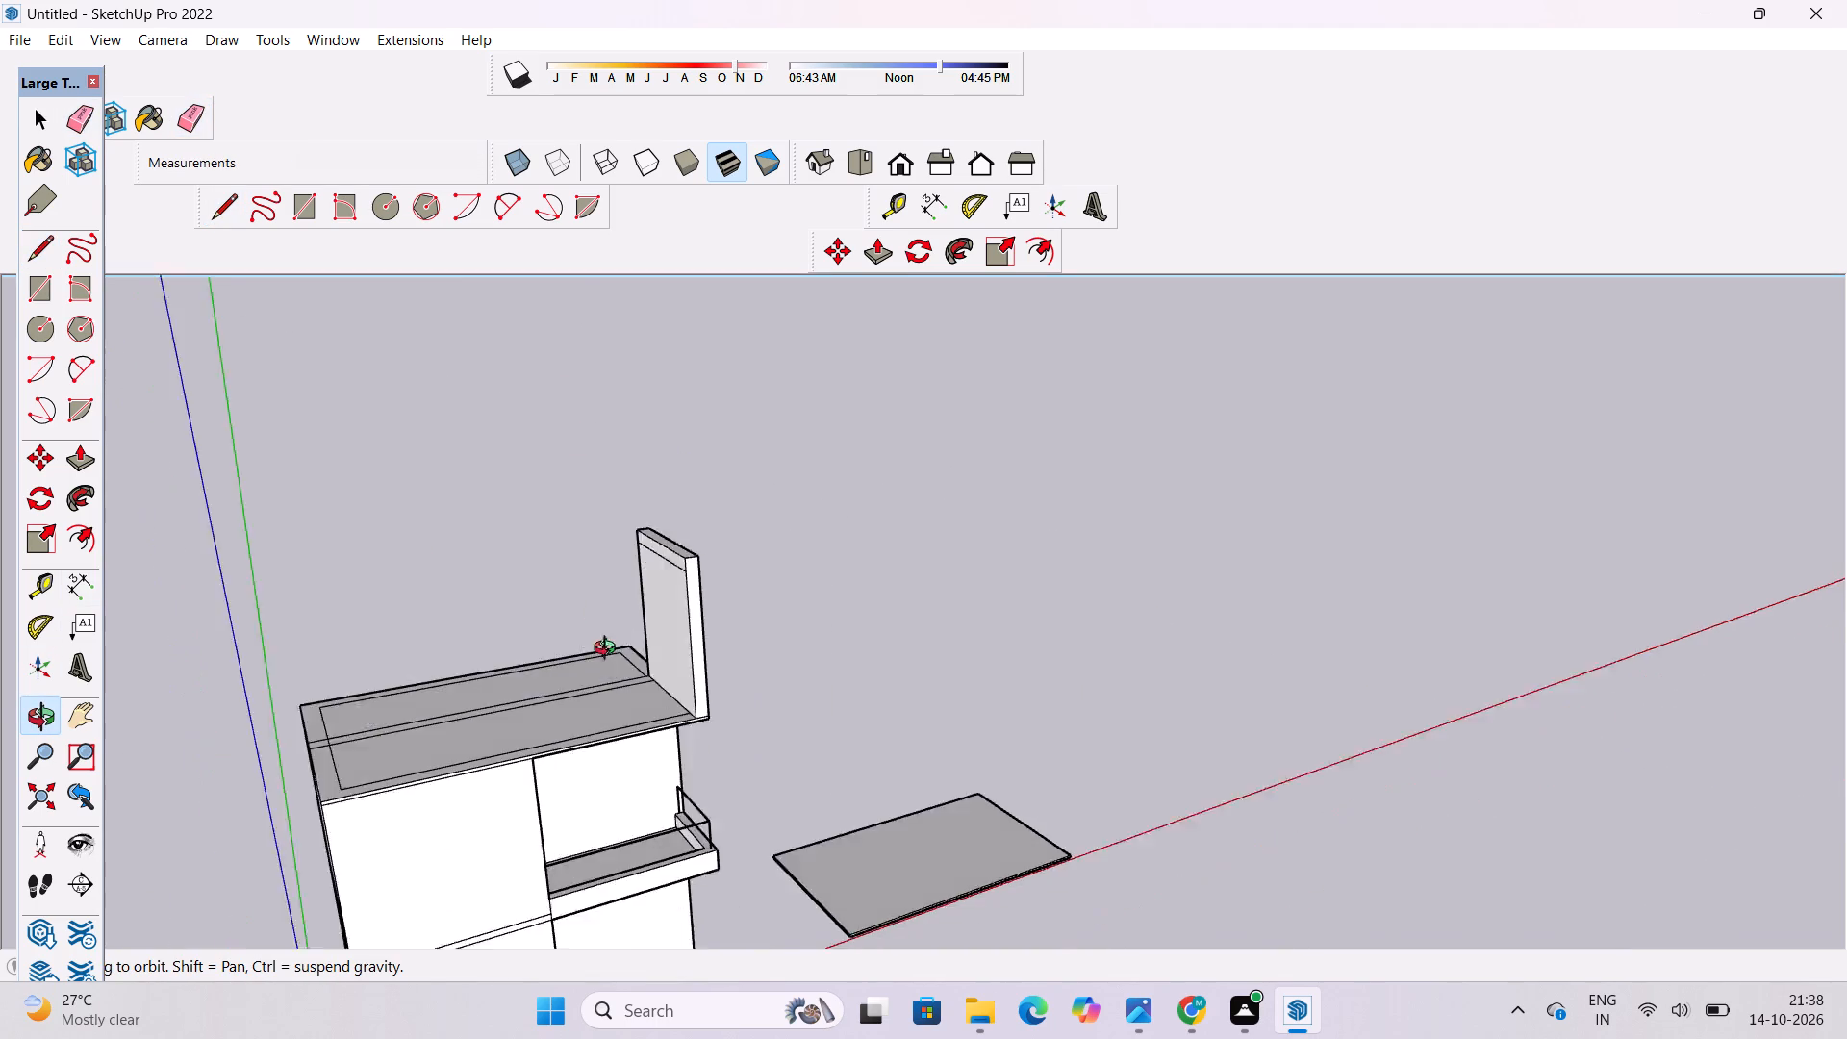
left_click_drag(609, 650, 411, 654)
scroll(444, 623, "down", 5)
scroll(367, 664, "up", 13)
left_click_drag(490, 600, 507, 662)
scroll(445, 553, "down", 5)
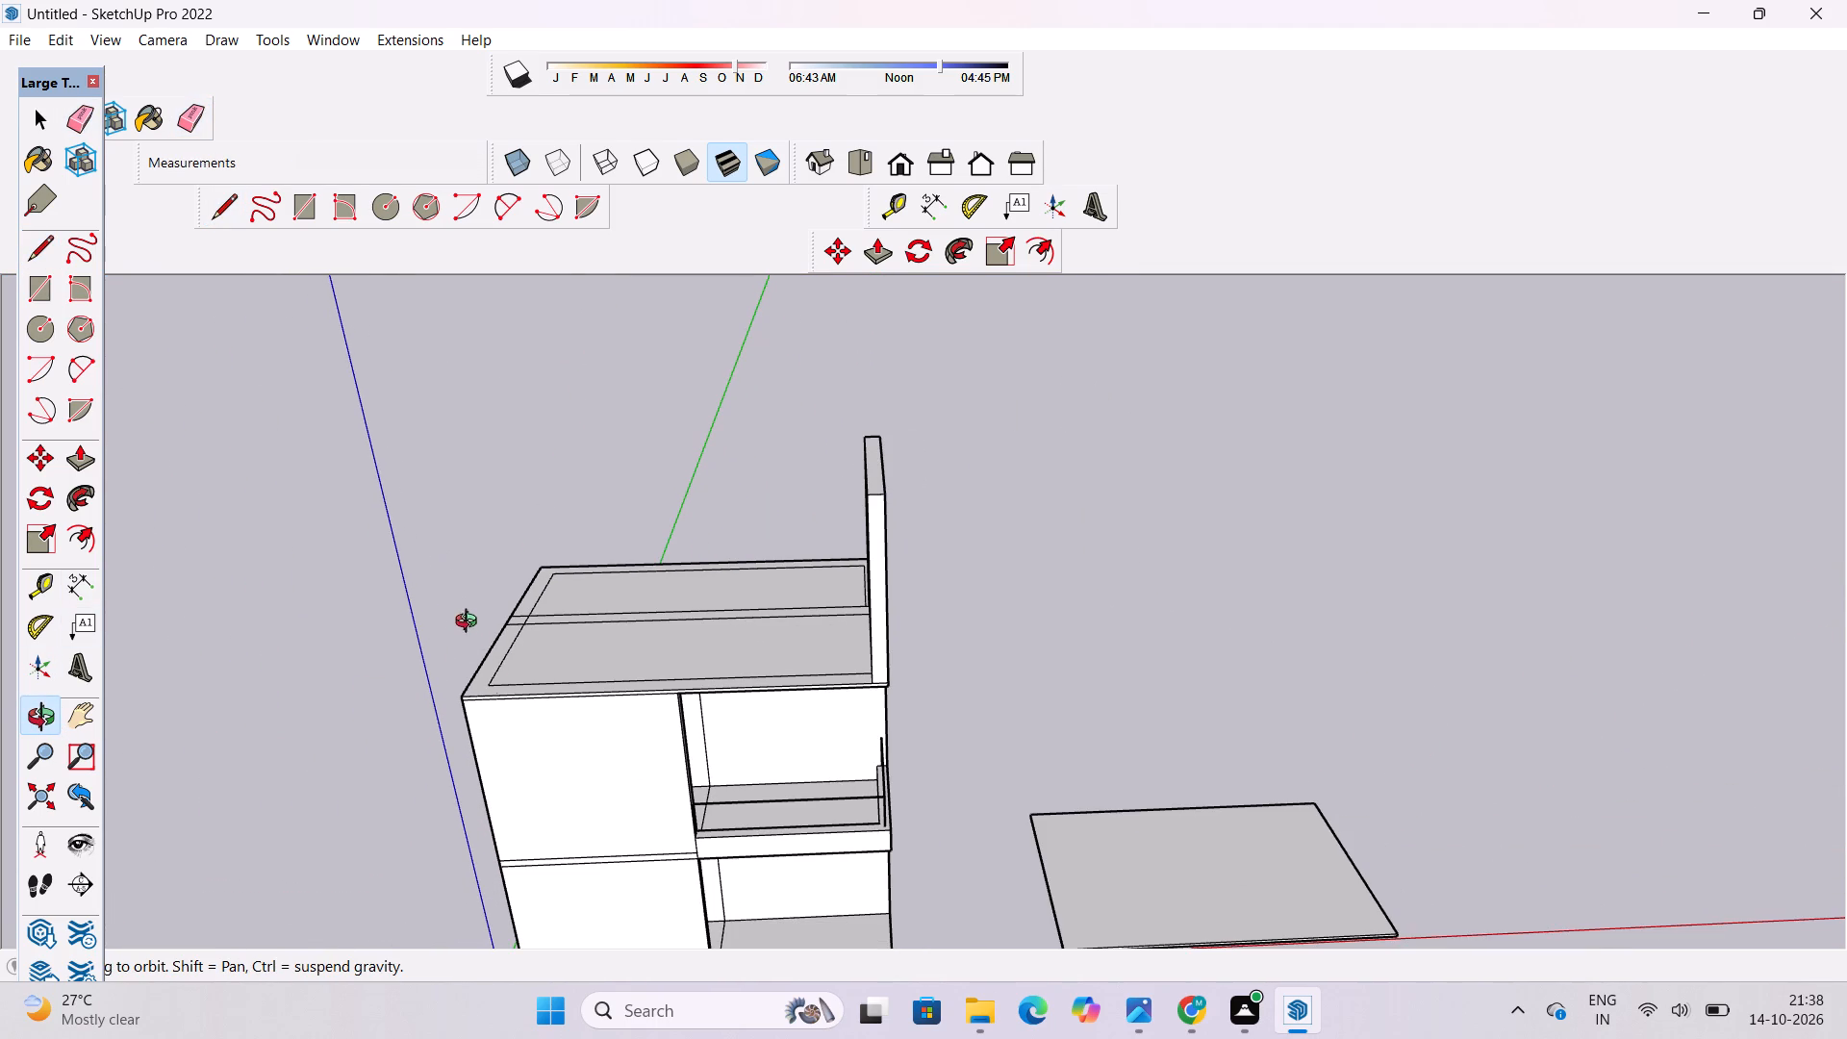
left_click(1126, 1013)
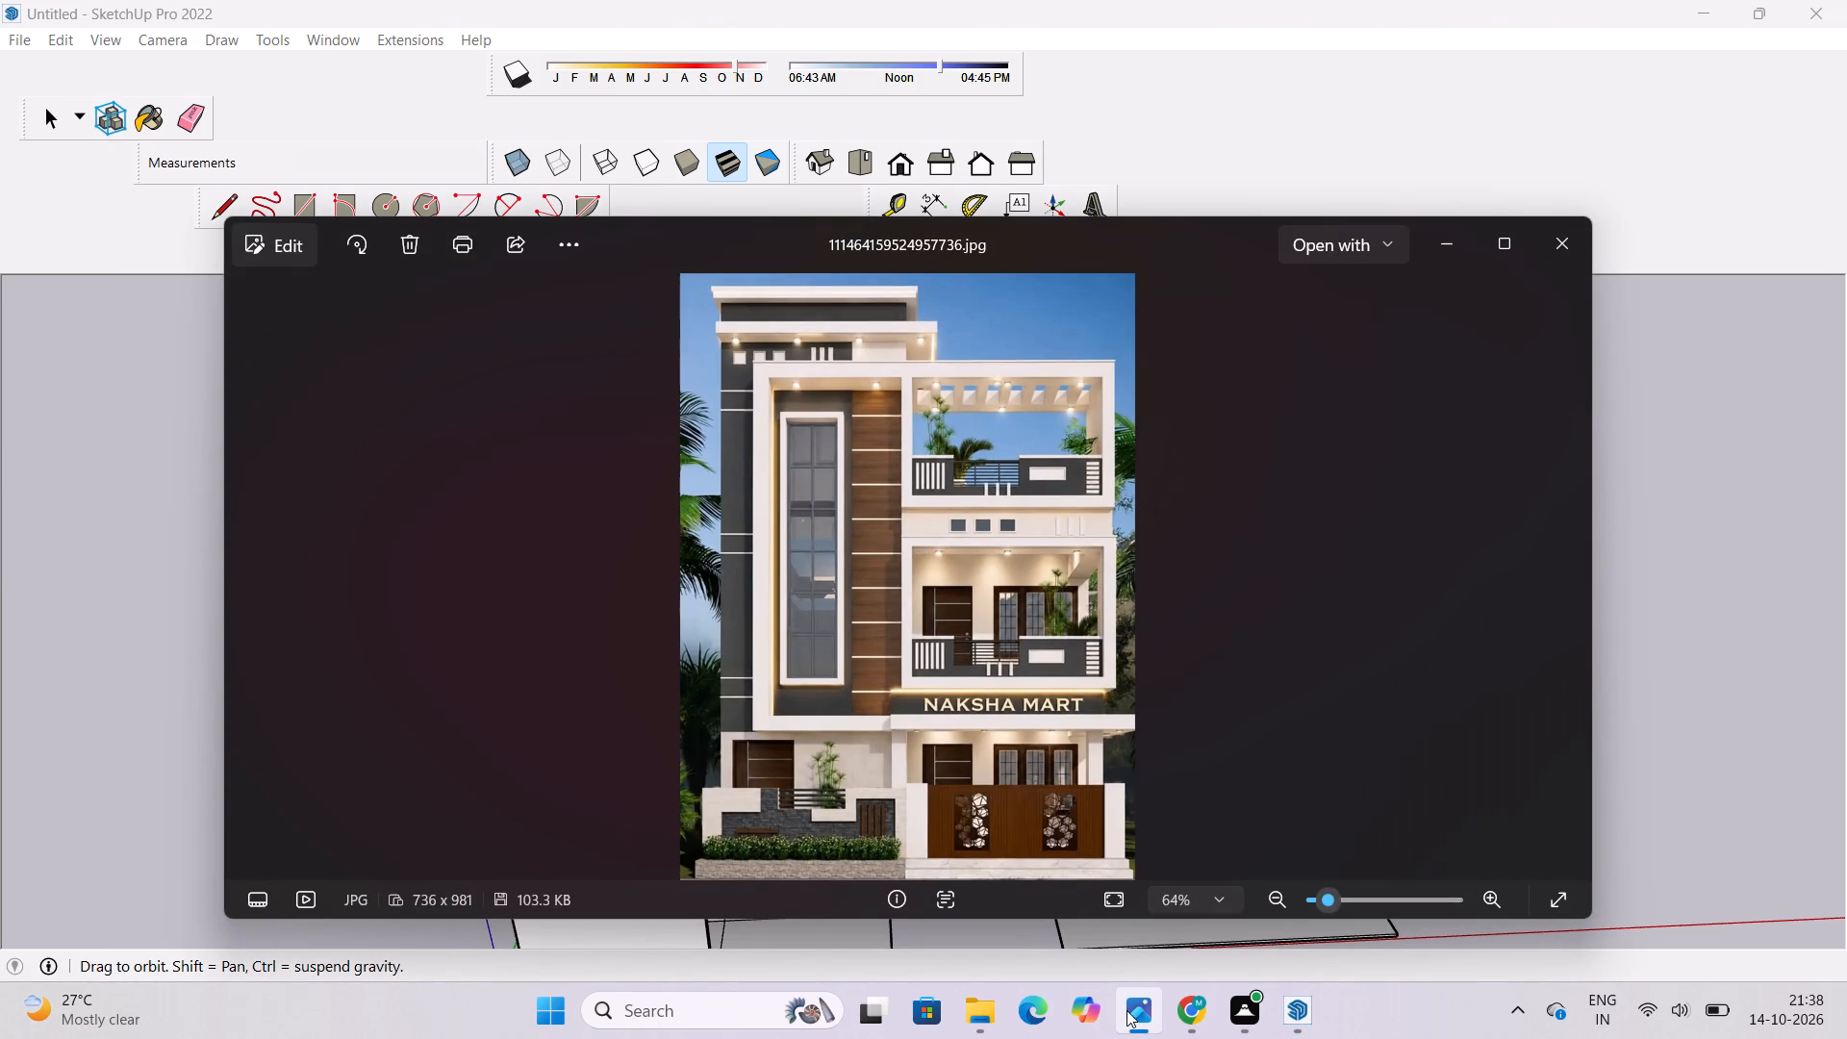
left_click(1138, 1018)
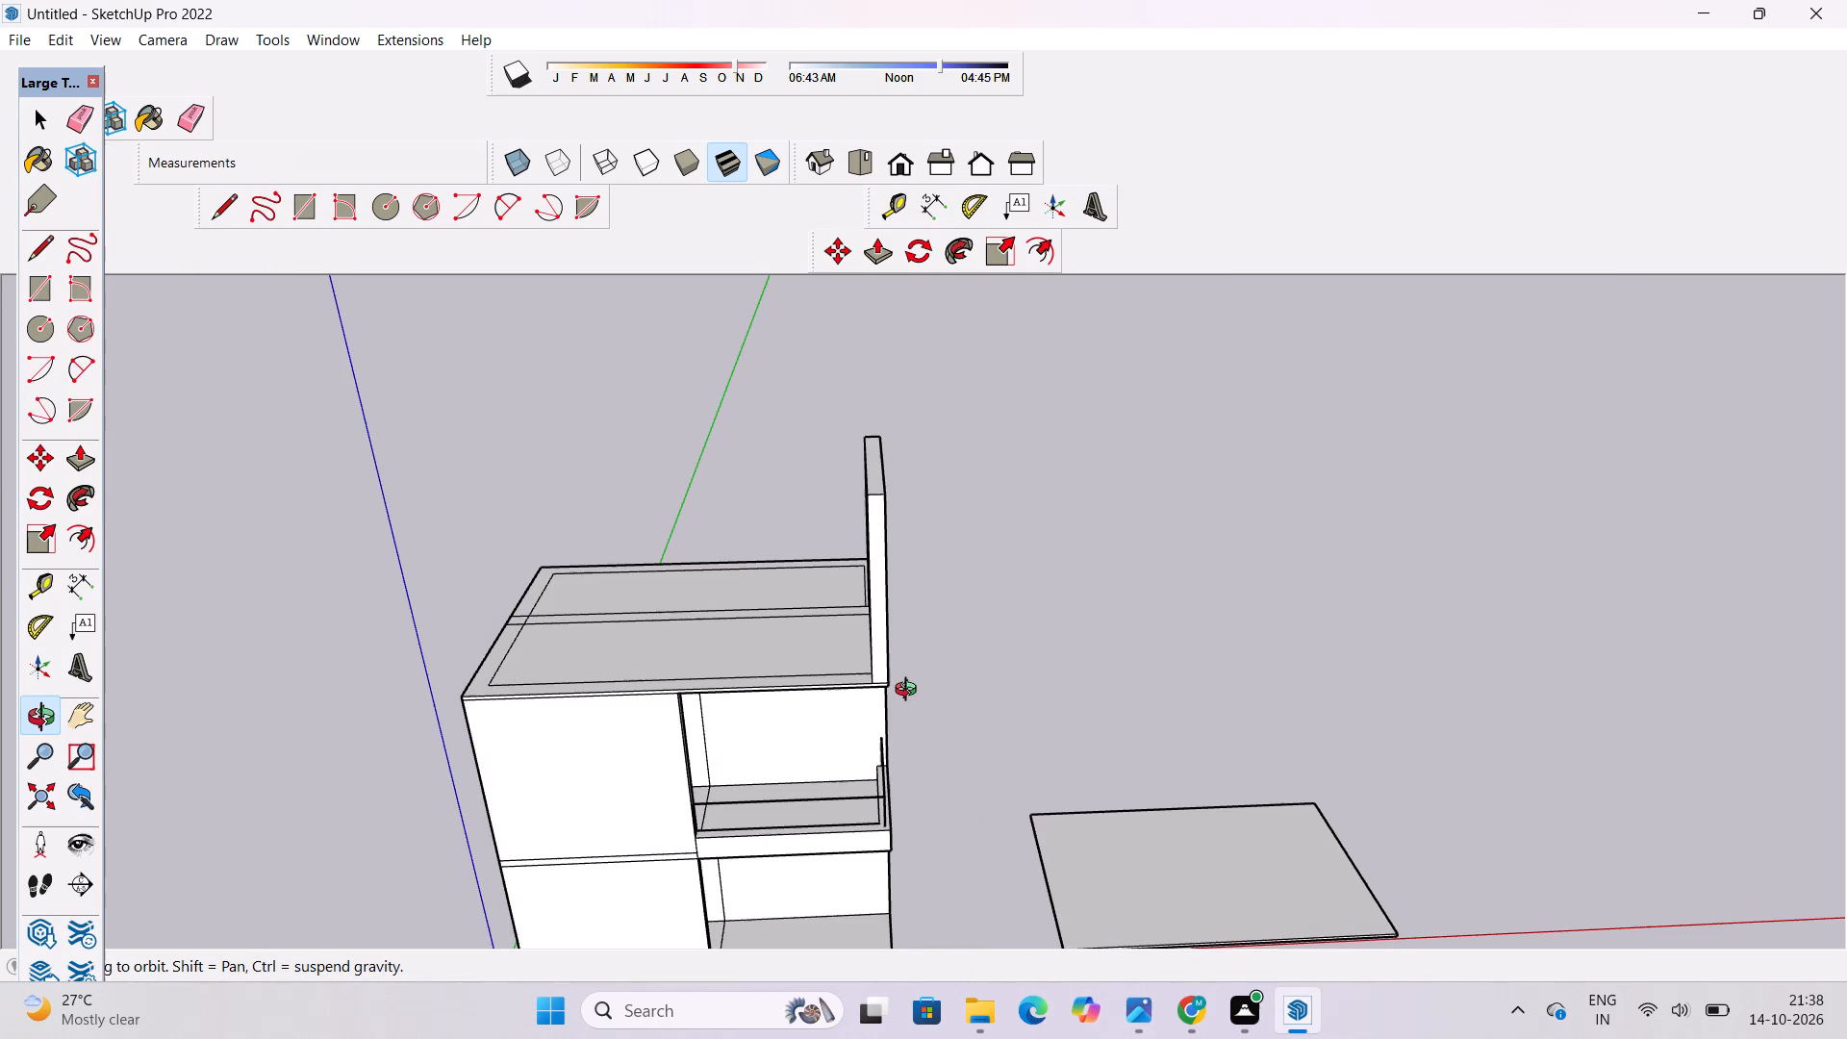
Place a Tape Measure guide across the roof slab about 52' 3" from its end edge opposite the side wall, aligned with the balcony recess corner.
left_click_drag(906, 691, 1082, 664, "shift")
left_click_drag(1085, 679, 1038, 843)
scroll(670, 673, "up", 4)
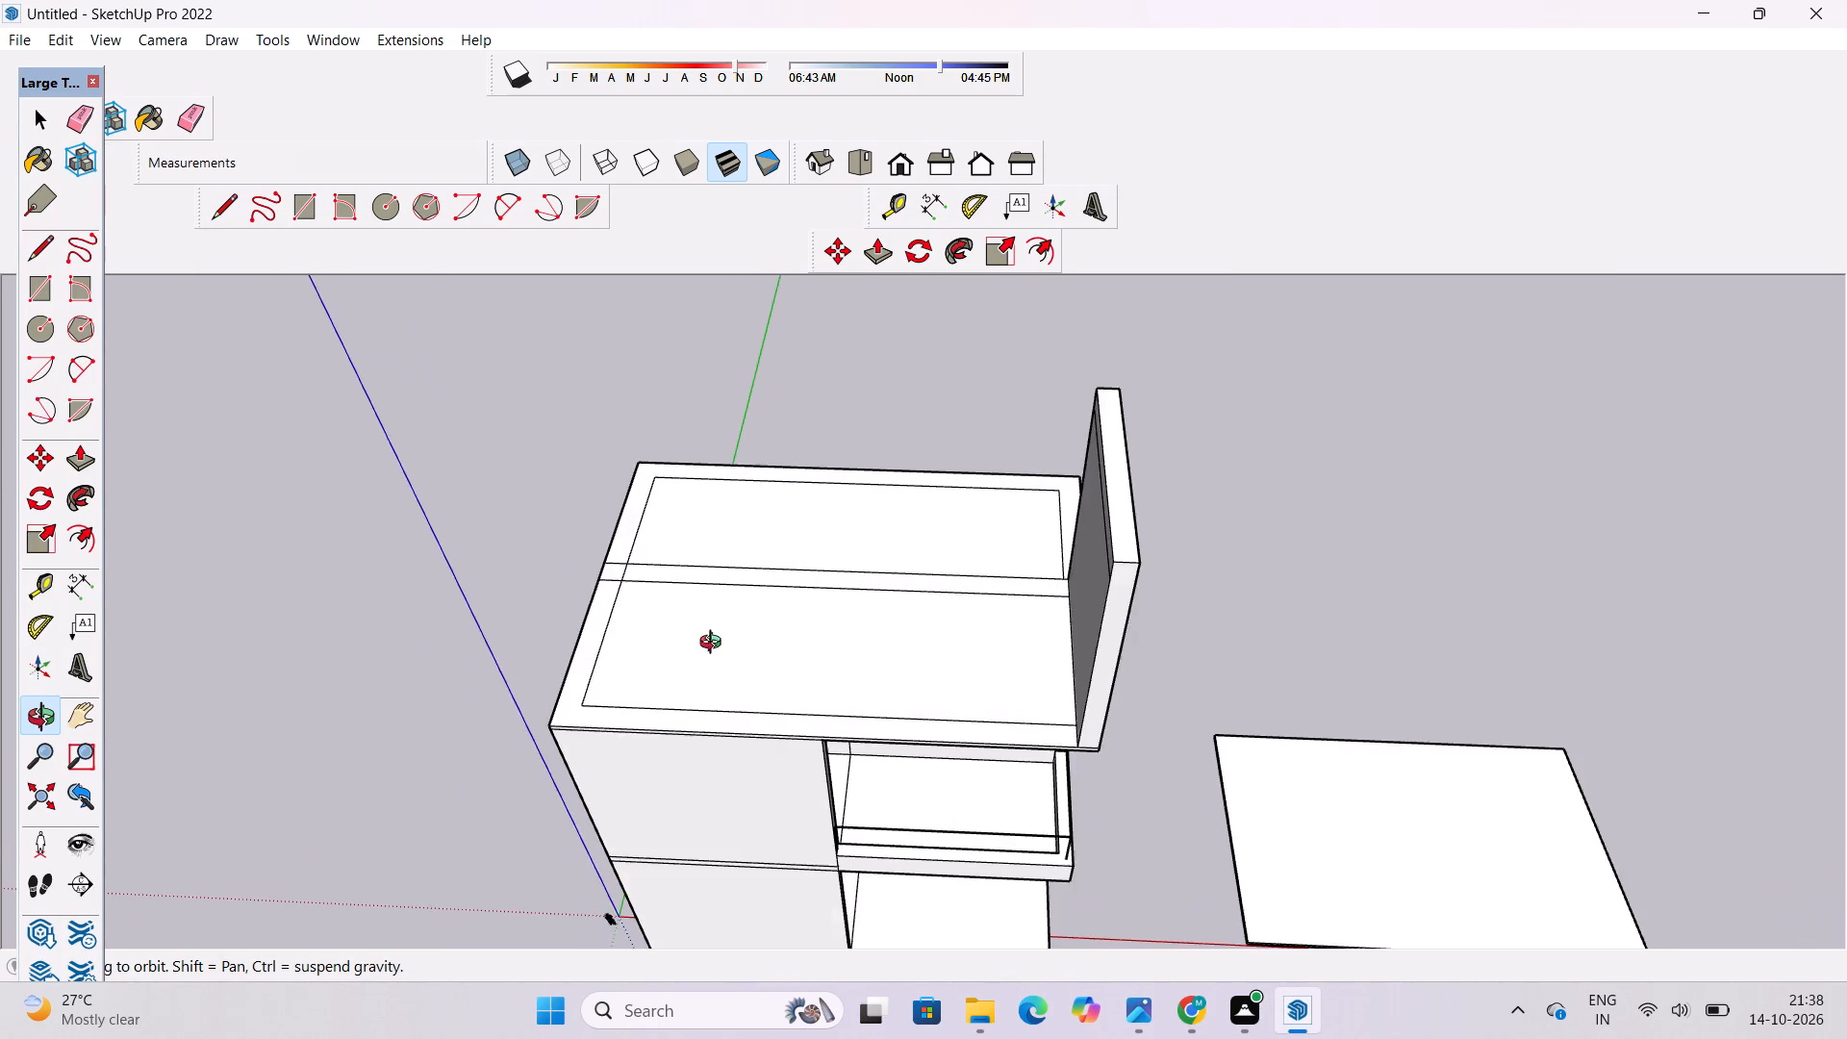
left_click_drag(724, 645, 754, 645)
scroll(592, 685, "up", 2)
left_click_drag(592, 681, 594, 700, "shift")
left_click_drag(594, 700, 715, 654)
left_click_drag(715, 654, 646, 672, "shift")
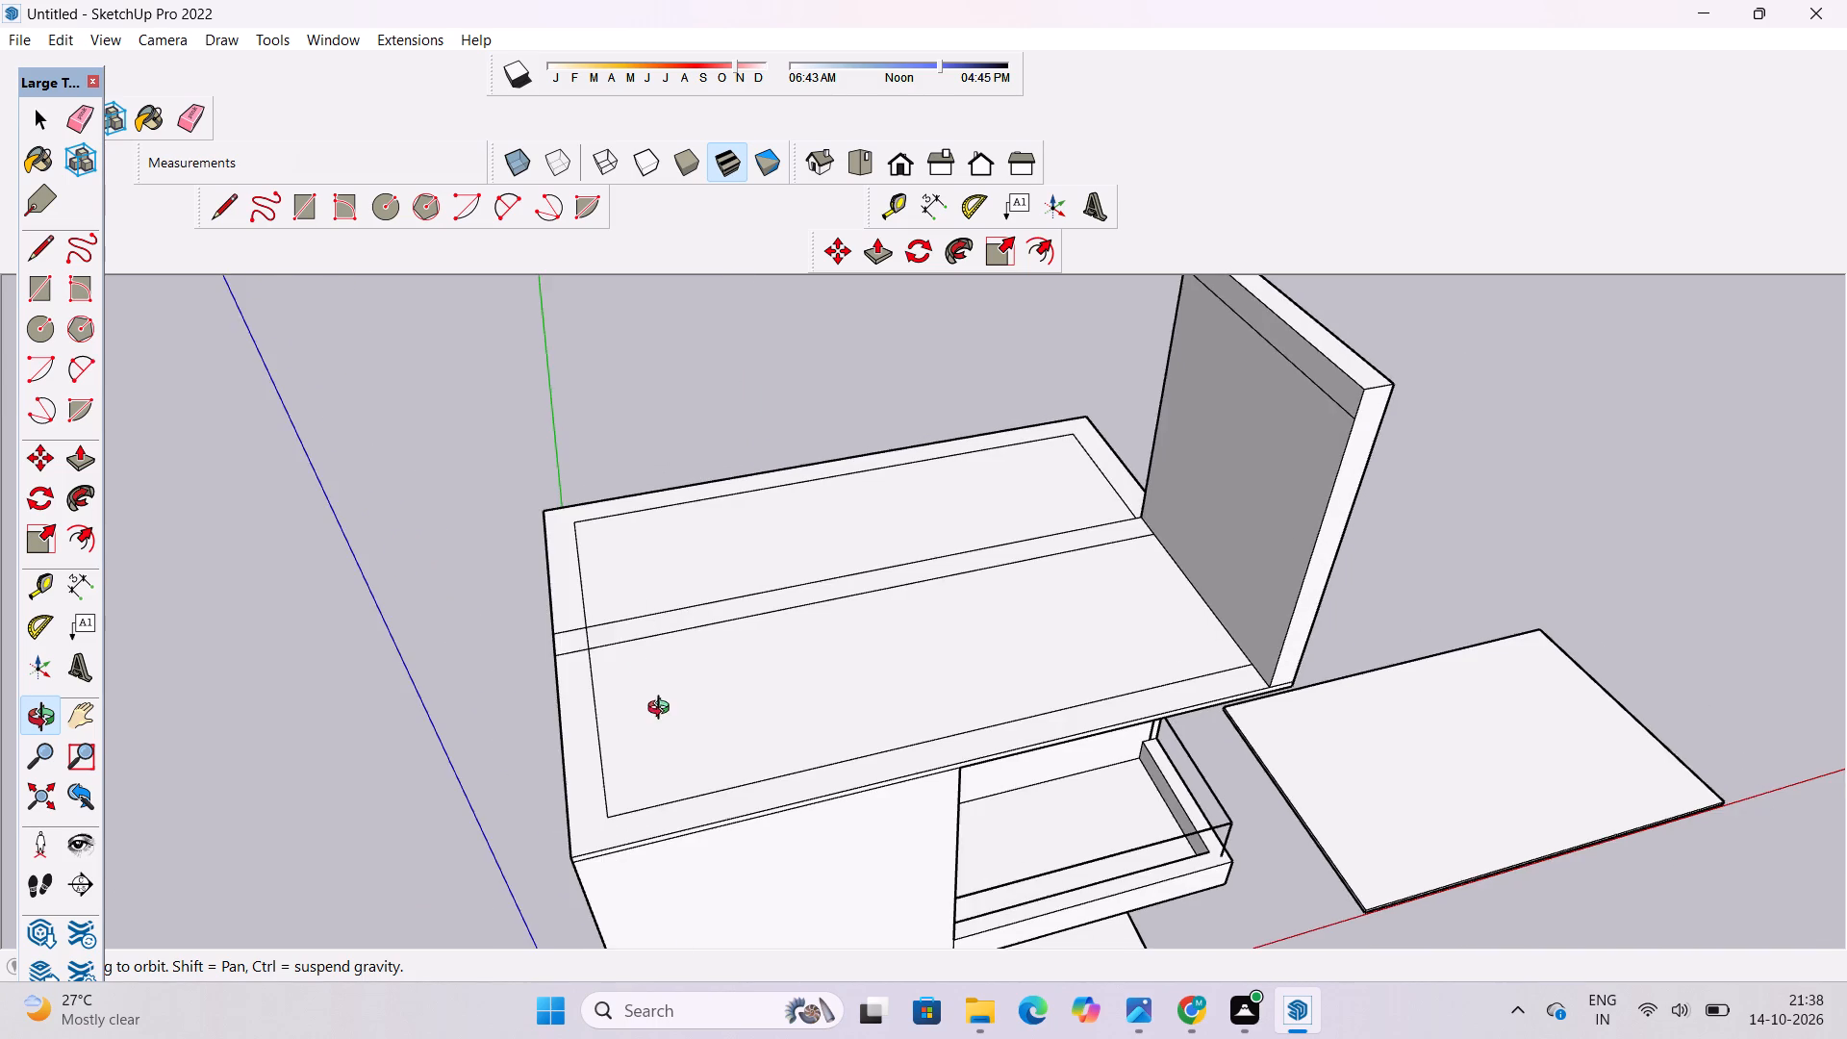
left_click_drag(663, 710, 540, 727)
left_click_drag(605, 772, 610, 664)
left_click_drag(611, 664, 615, 697)
left_click(615, 696)
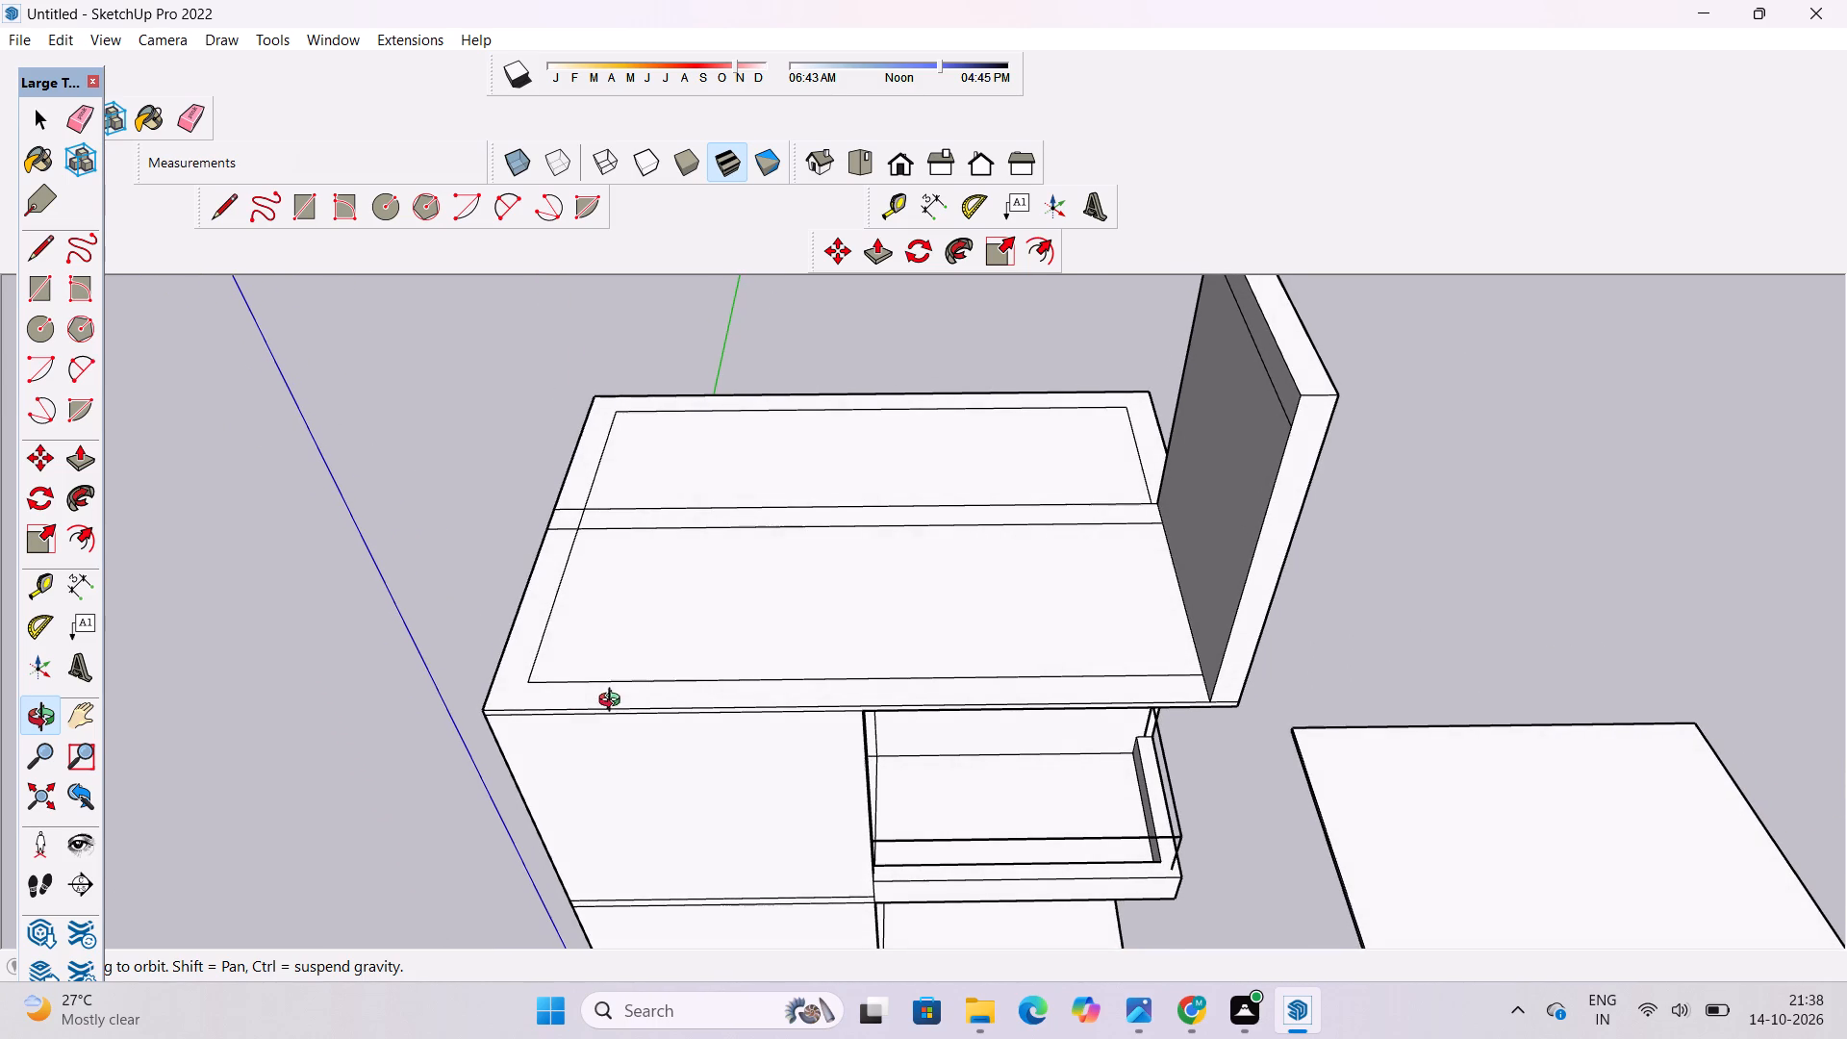
key("t")
left_click(505, 668)
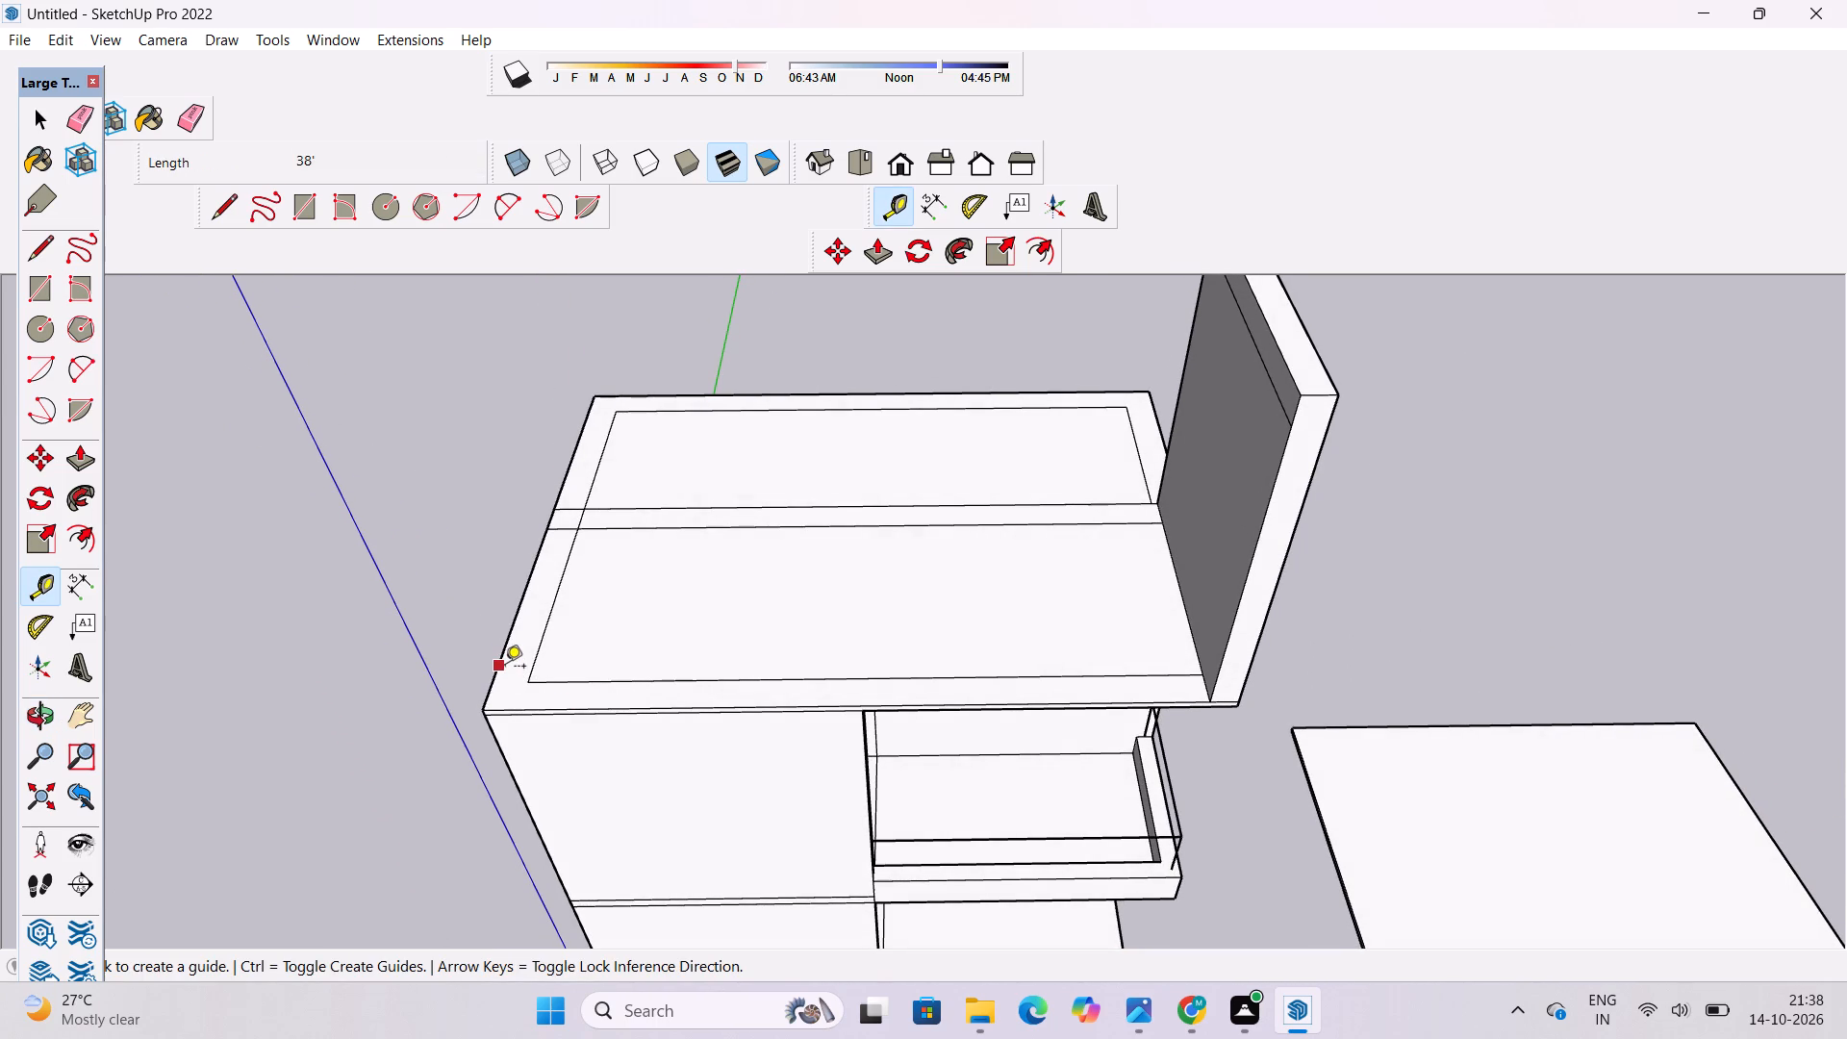
scroll(856, 711, "up", 2)
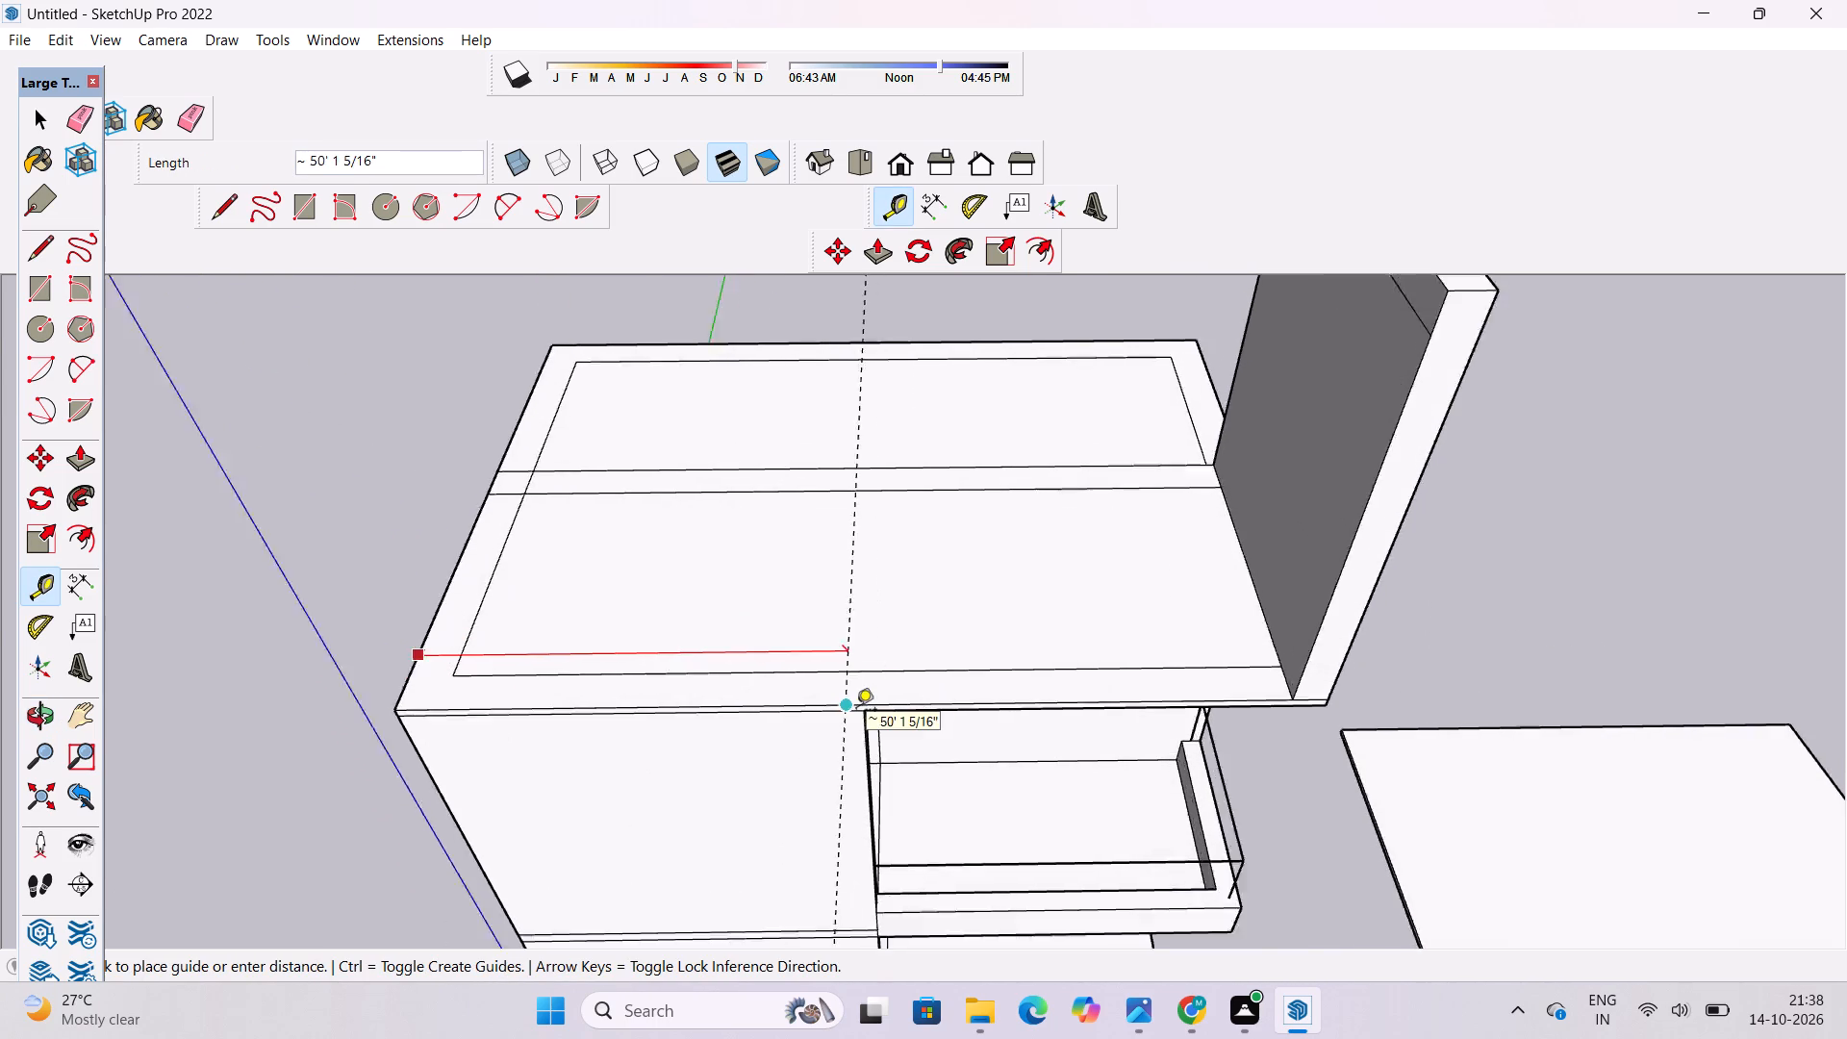
scroll(856, 711, "up", 5)
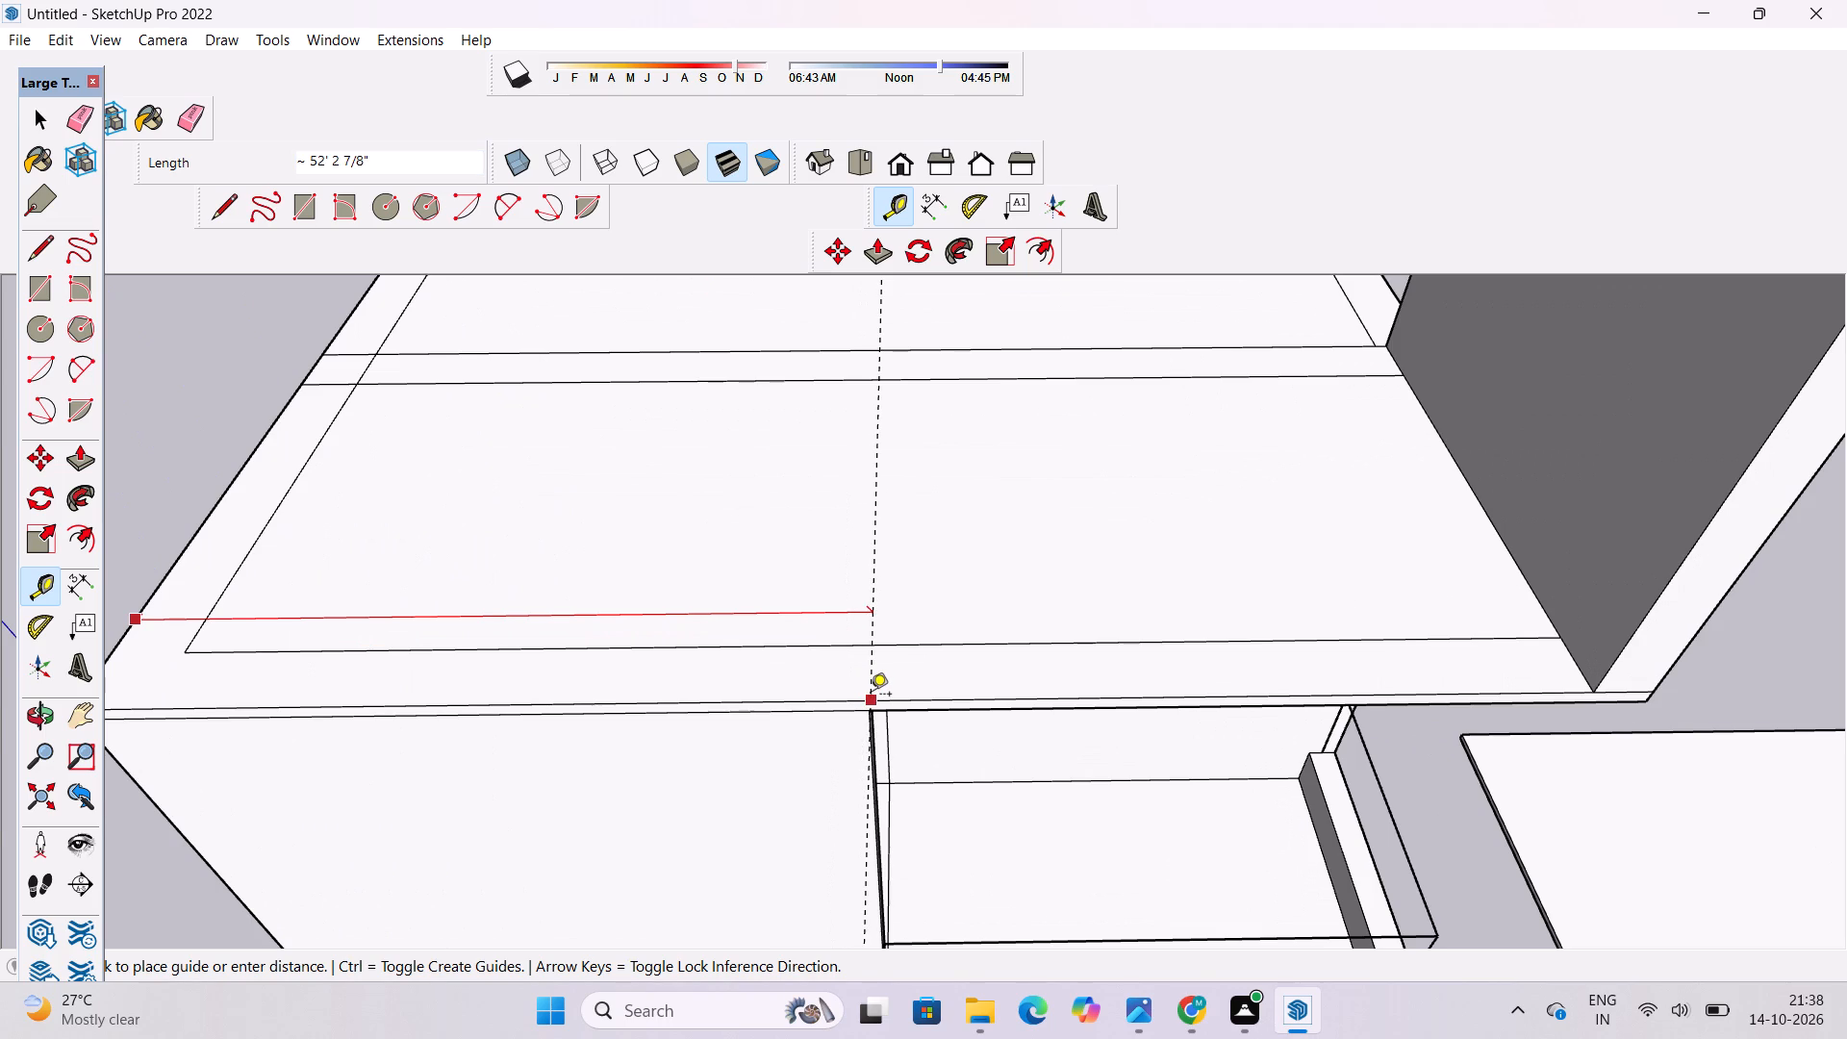
scroll(871, 696, "up", 4)
left_click(871, 696)
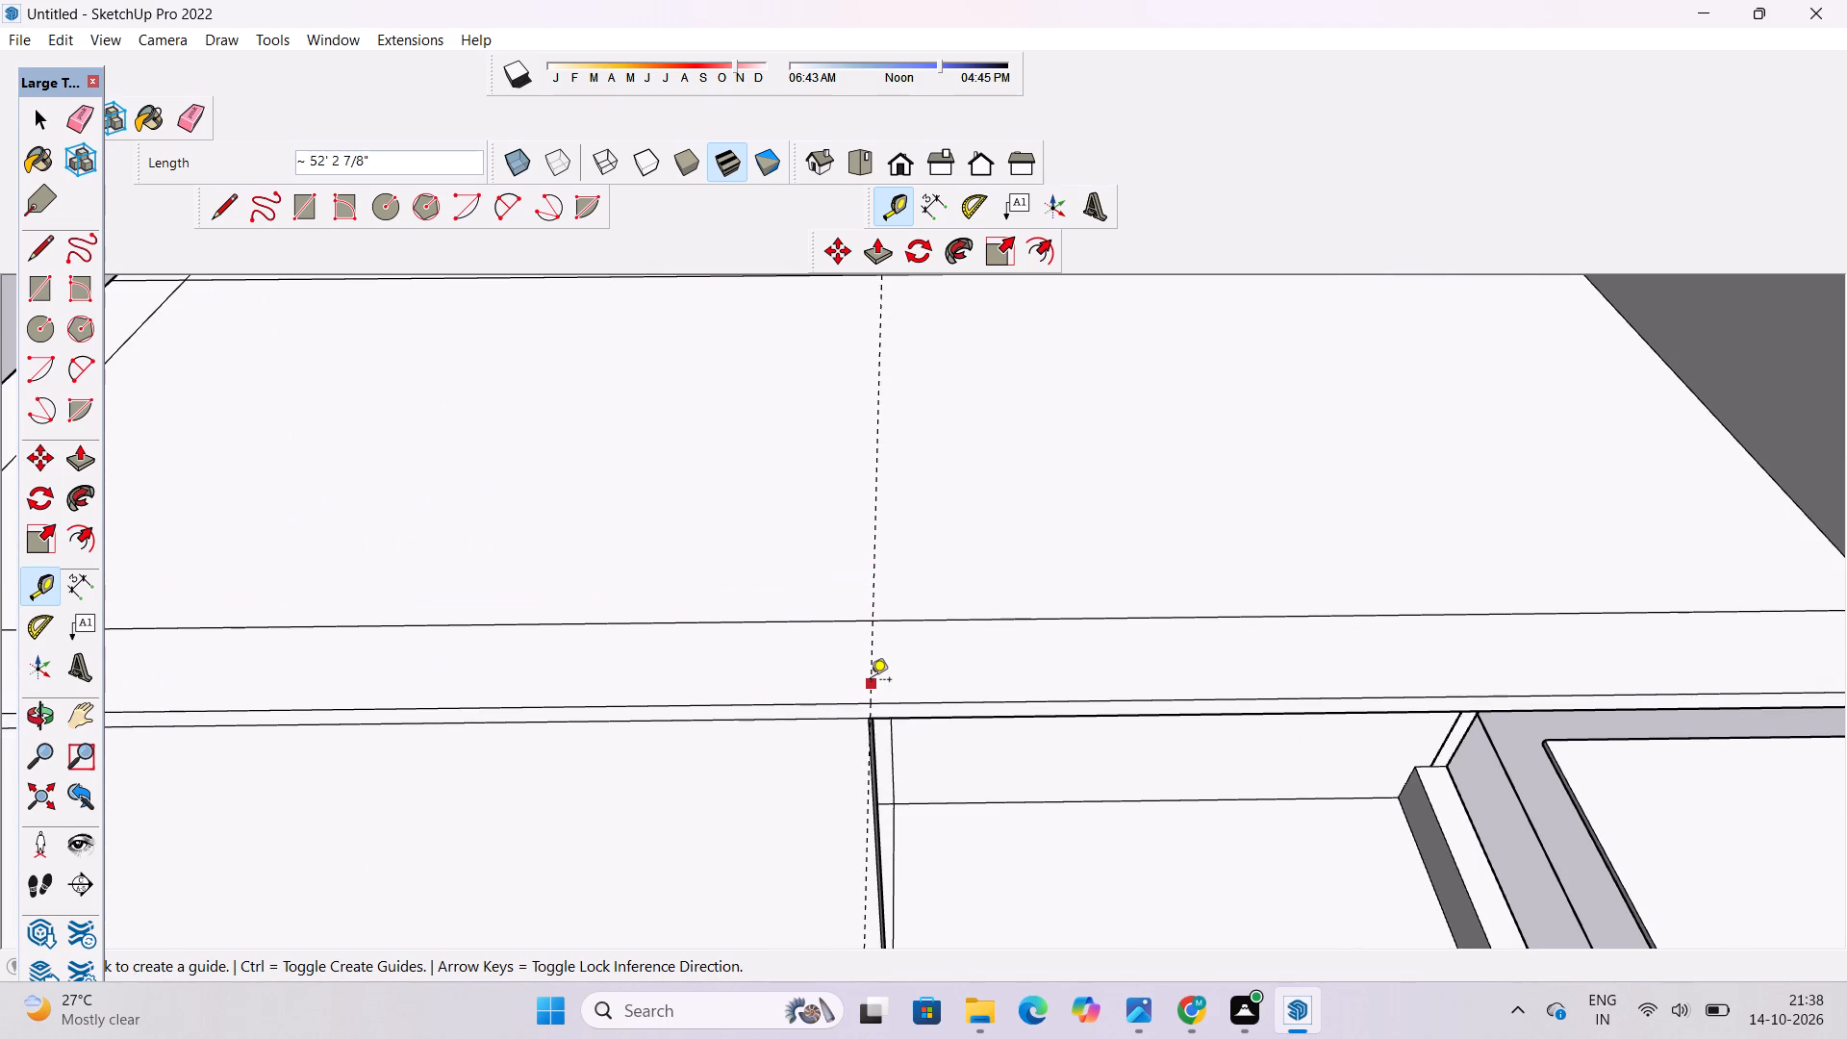
Draw a 1' vertical line across the roof slab's front edge, rising from the balcony recess corner to the slab's top edge.
key("o")
left_click_drag(862, 773, 895, 637)
scroll(897, 629, "down", 5)
left_click_drag(898, 623, 842, 673, "shift")
left_click_drag(842, 673, 696, 639)
left_click_drag(702, 627, 702, 651, "shift")
scroll(706, 652, "up", 4, "shift")
left_click_drag(721, 626, 746, 660, "shift")
left_click(746, 660)
key("l")
scroll(742, 643, "up", 5)
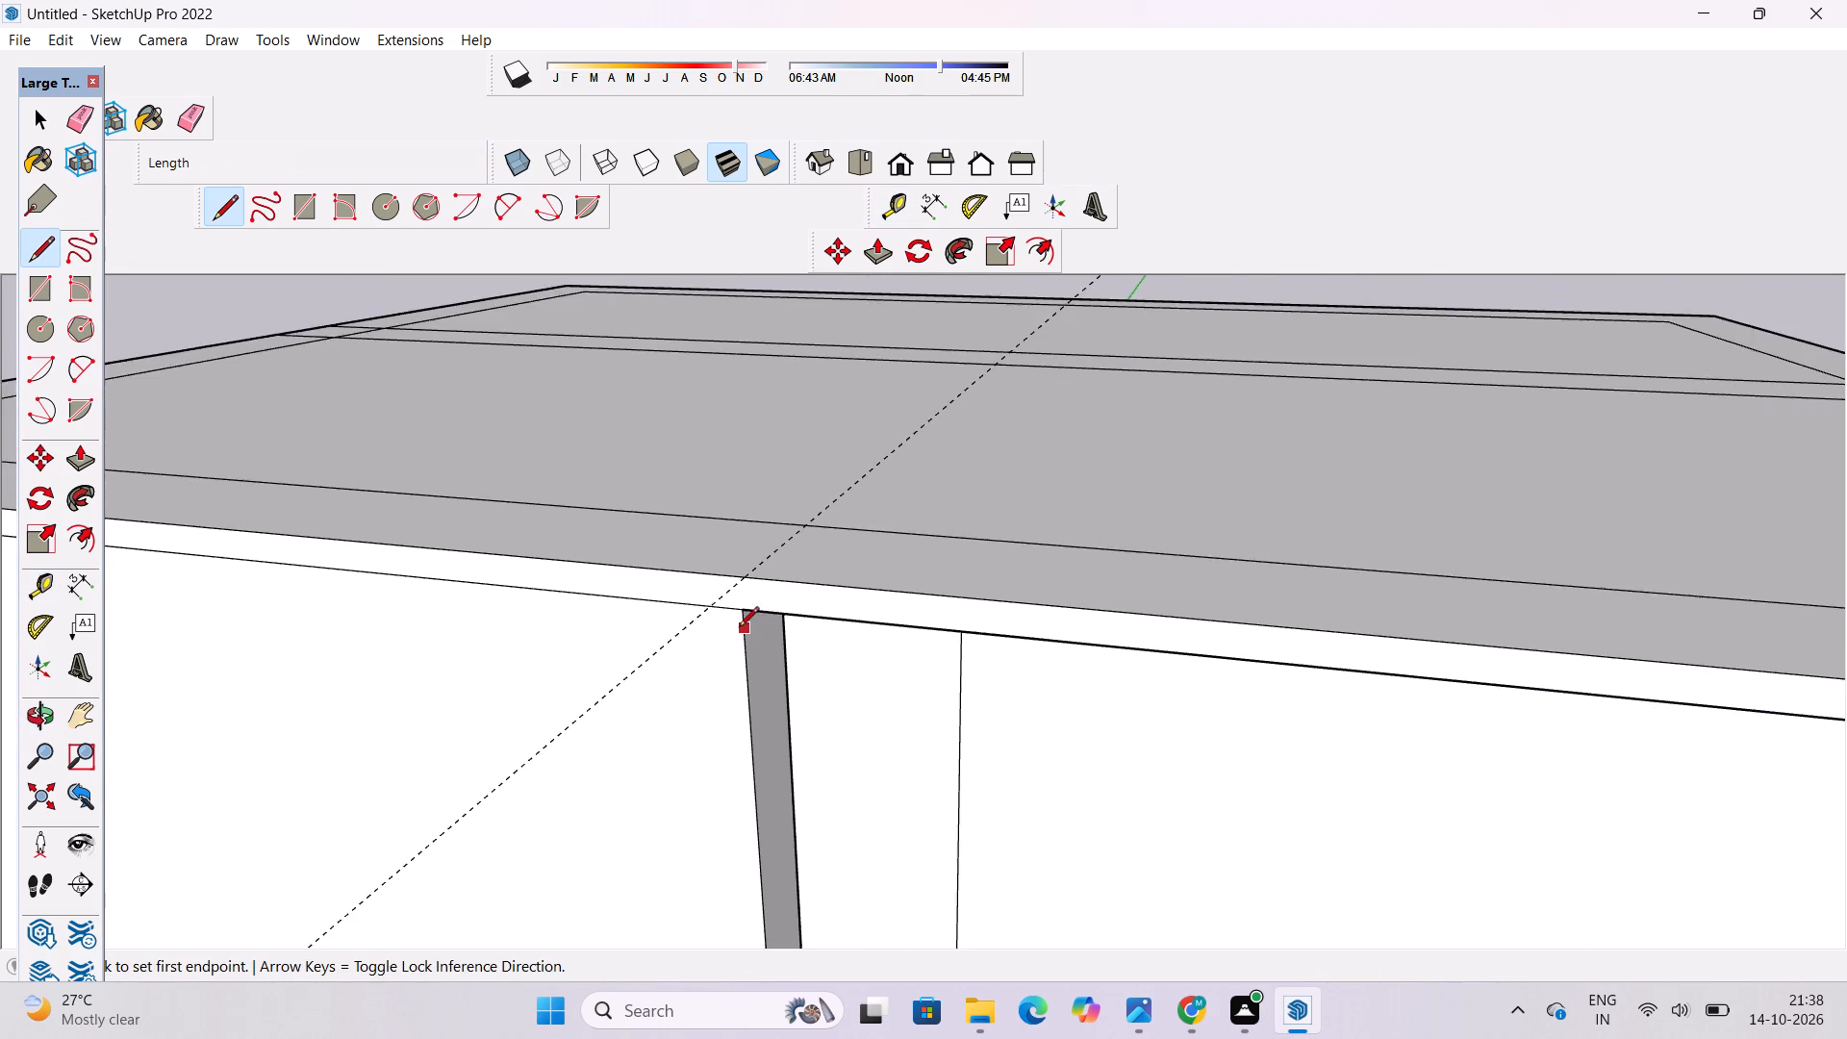
scroll(739, 628, "up", 3)
left_click(742, 606)
left_click(743, 560)
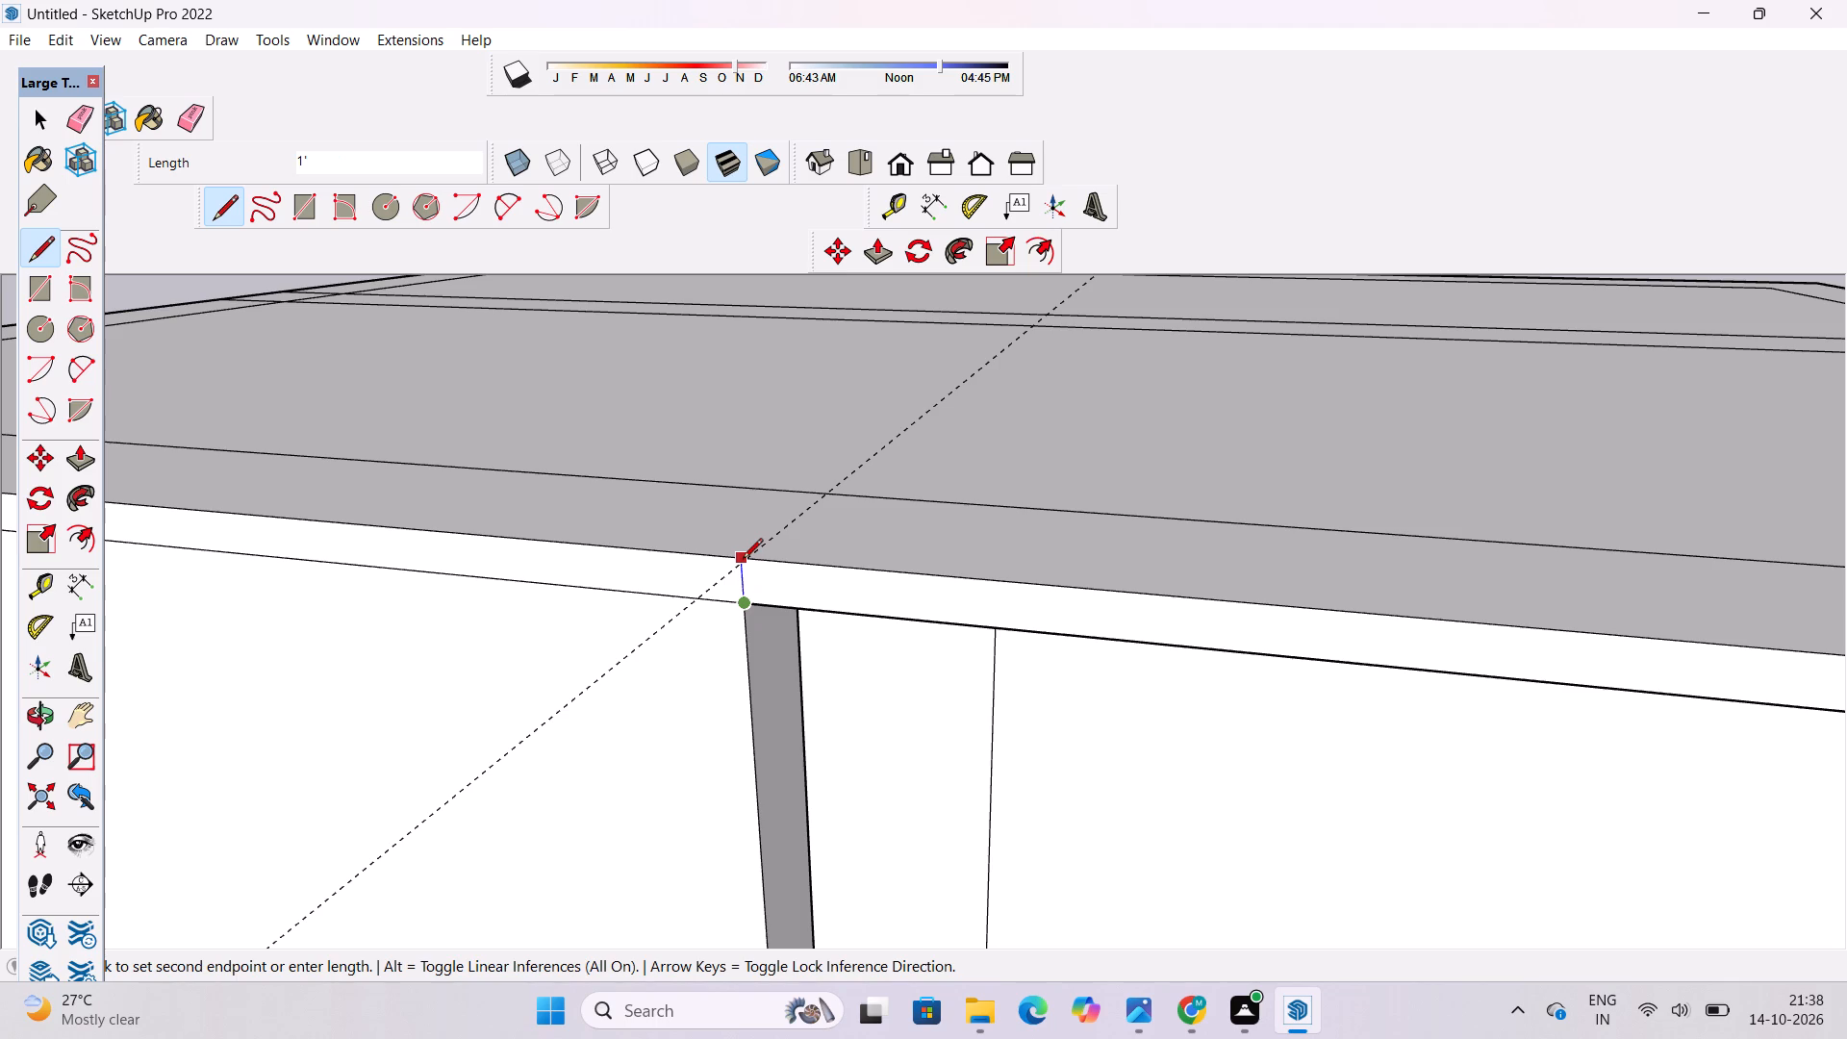
left_click(738, 565)
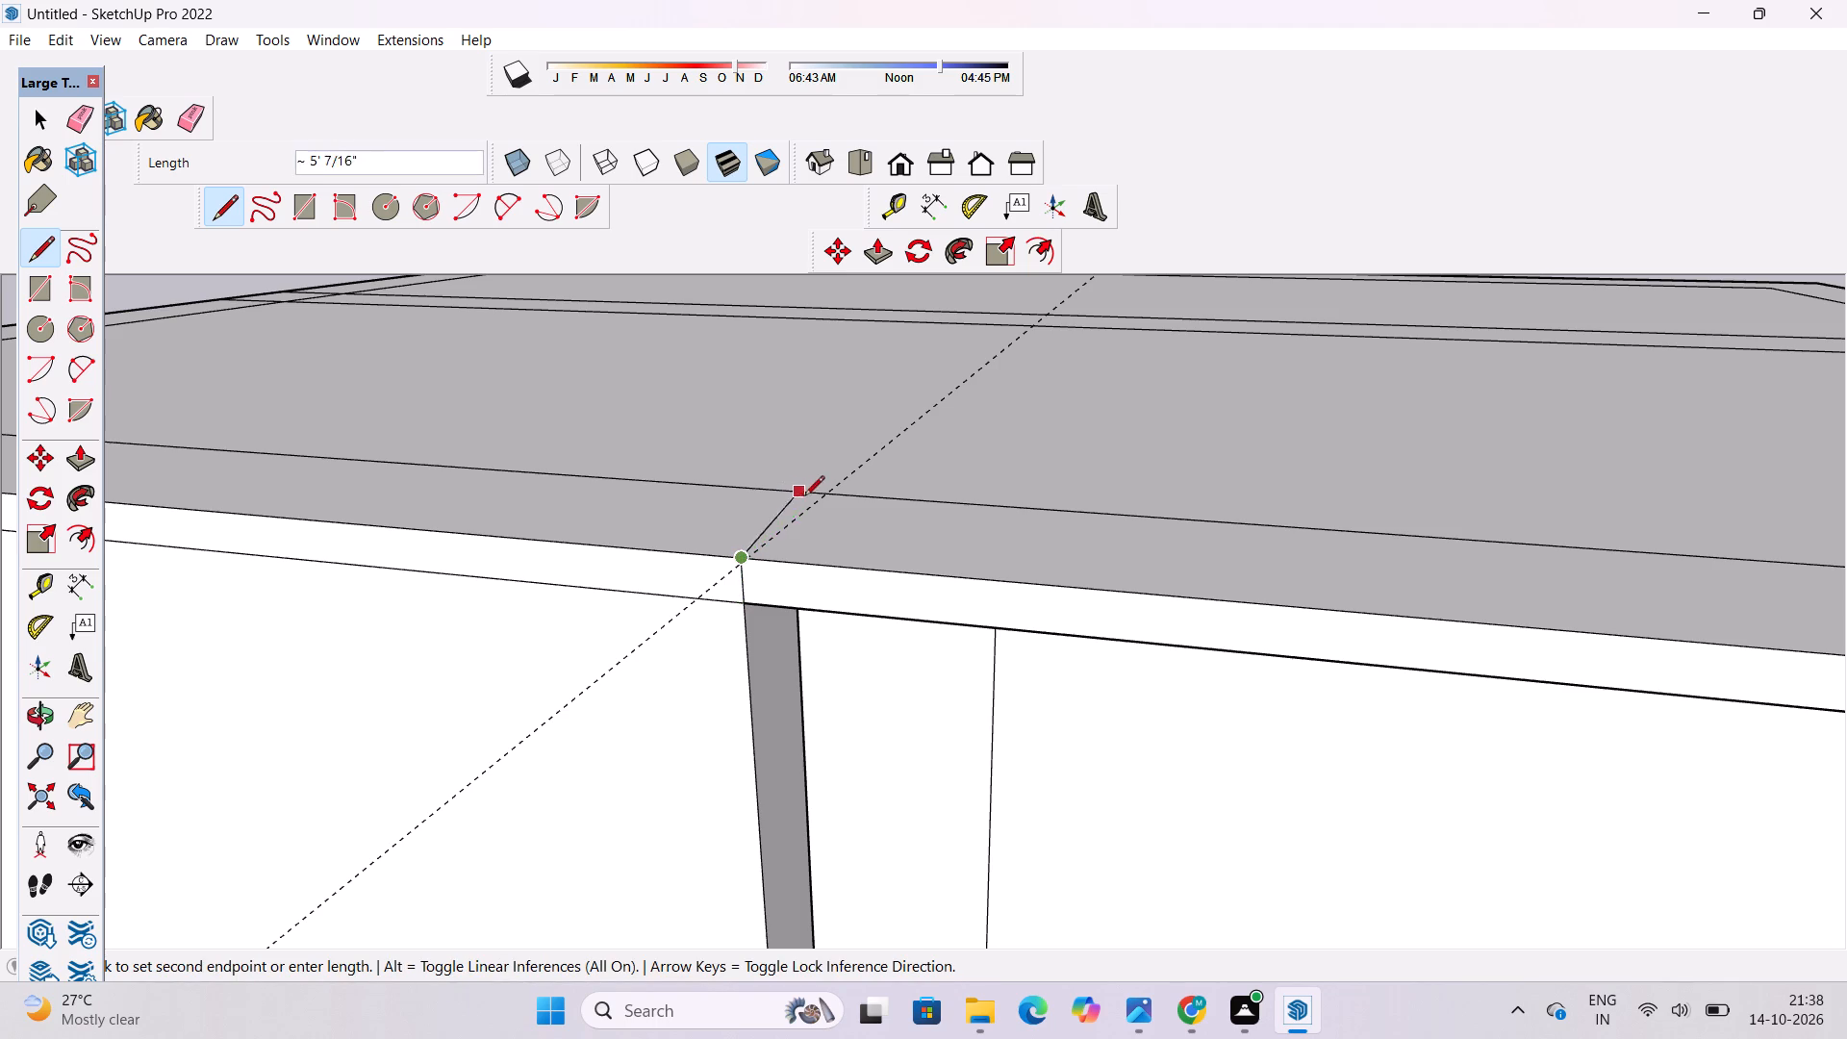
key("space")
Draw a line from the top of the short vertical line across the slab's front border strip to the inner outline.
key("o")
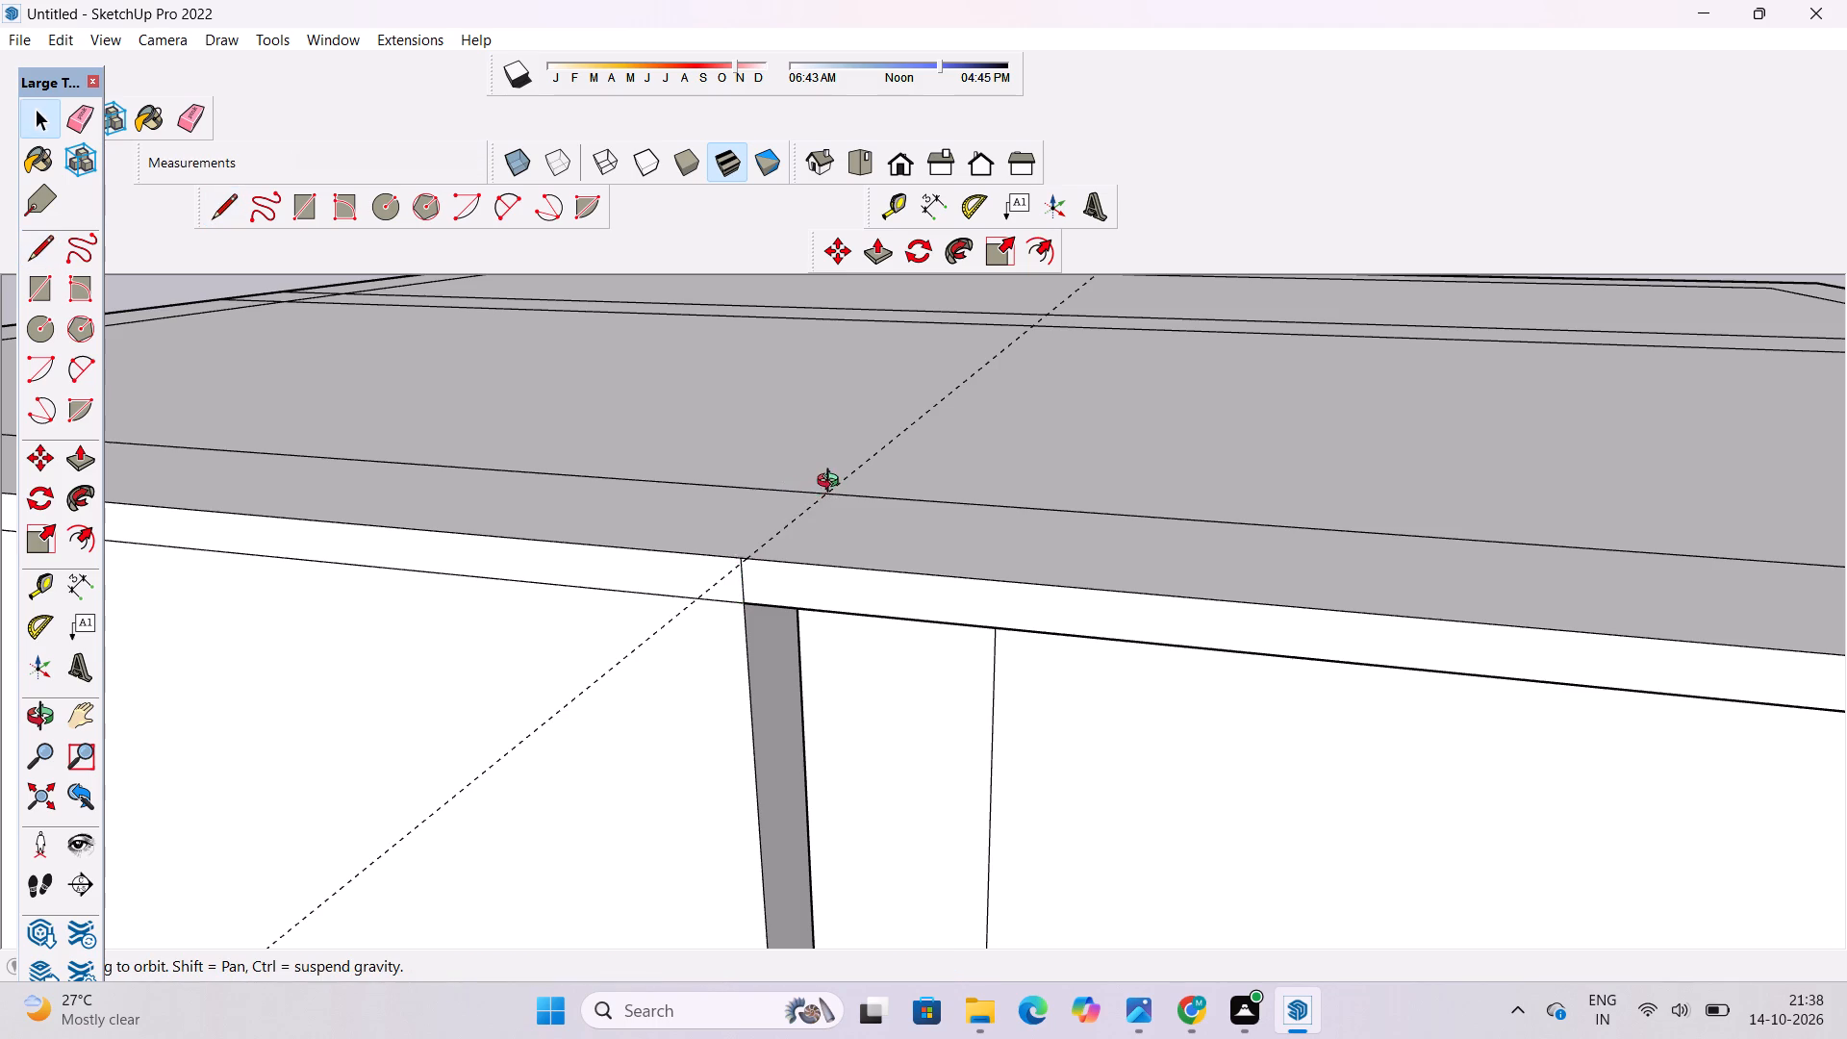
scroll(832, 483, "down", 5)
left_click_drag(767, 522, 983, 618)
left_click_drag(1102, 672, 1150, 681)
left_click_drag(1120, 660, 928, 614)
left_click_drag(927, 614, 1045, 636)
scroll(1058, 658, "up", 5)
left_click_drag(891, 611, 815, 601, "shift")
scroll(968, 621, "up", 4)
left_click_drag(1016, 626, 941, 642)
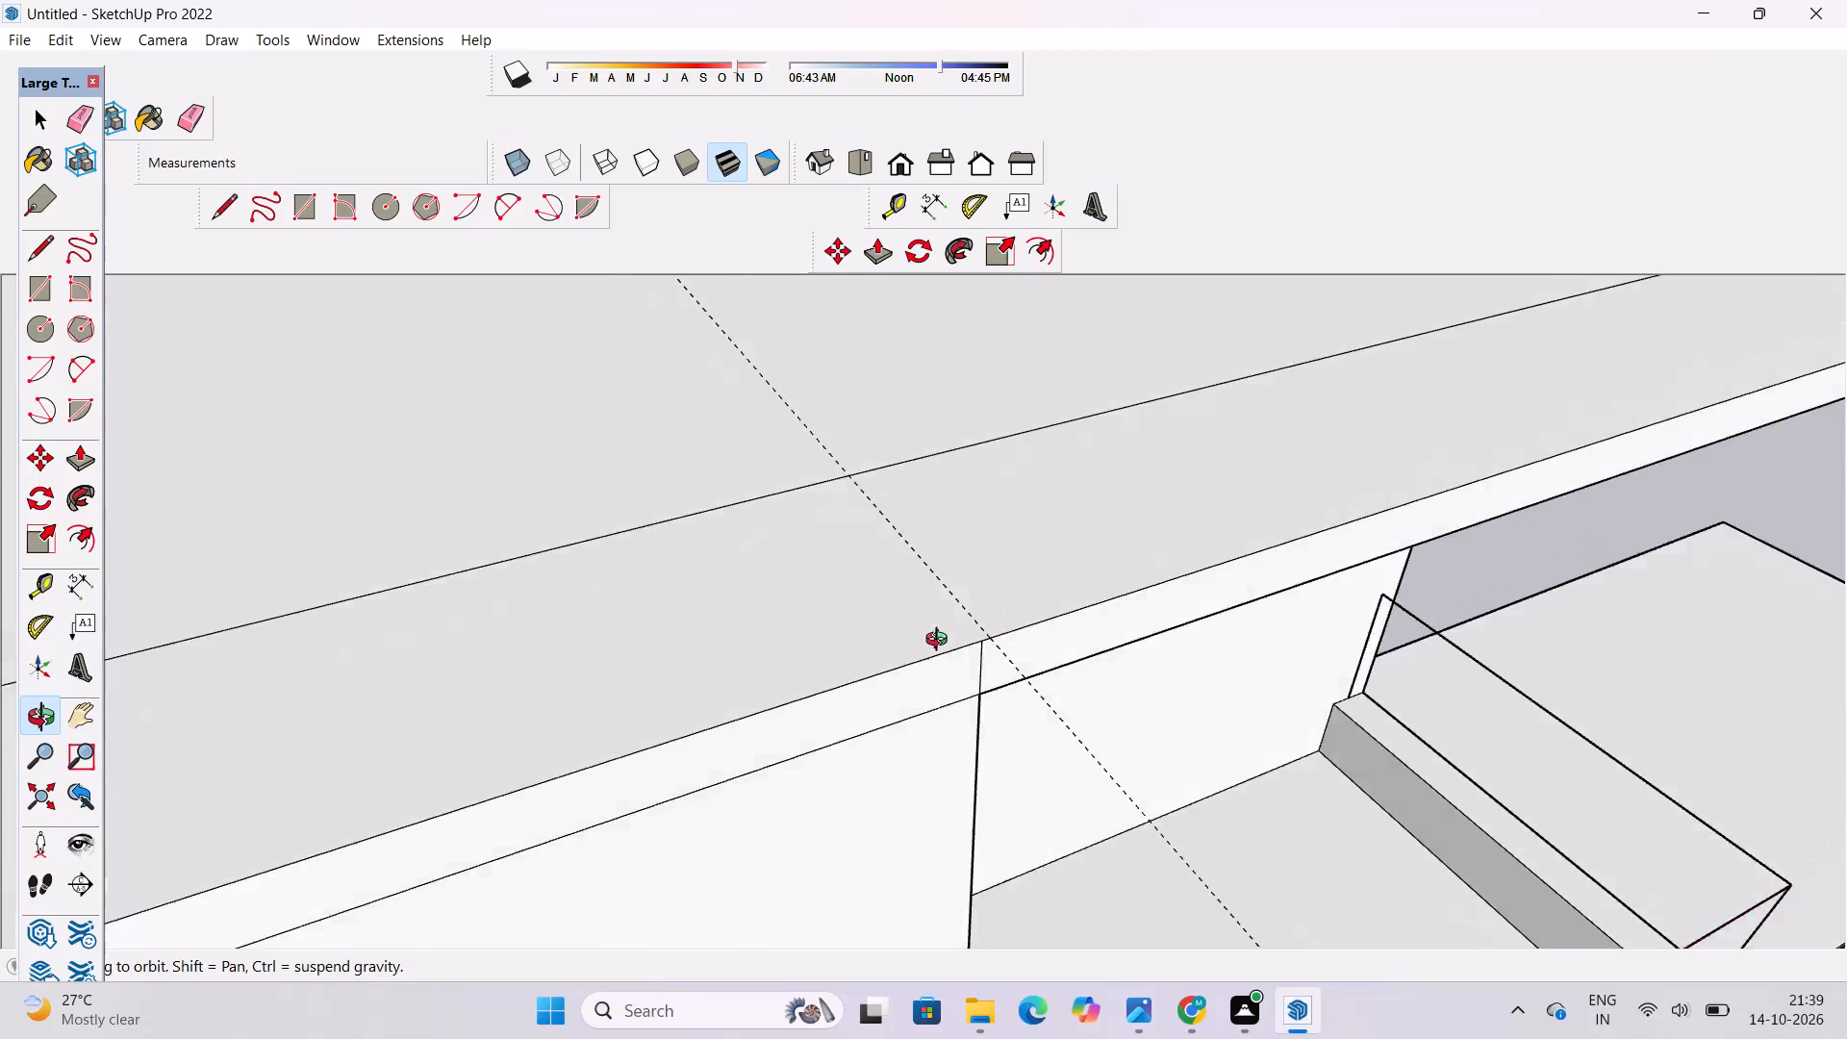
left_click_drag(941, 642, 925, 645)
left_click_drag(925, 645, 918, 587)
left_click_drag(925, 602, 848, 600)
key("l")
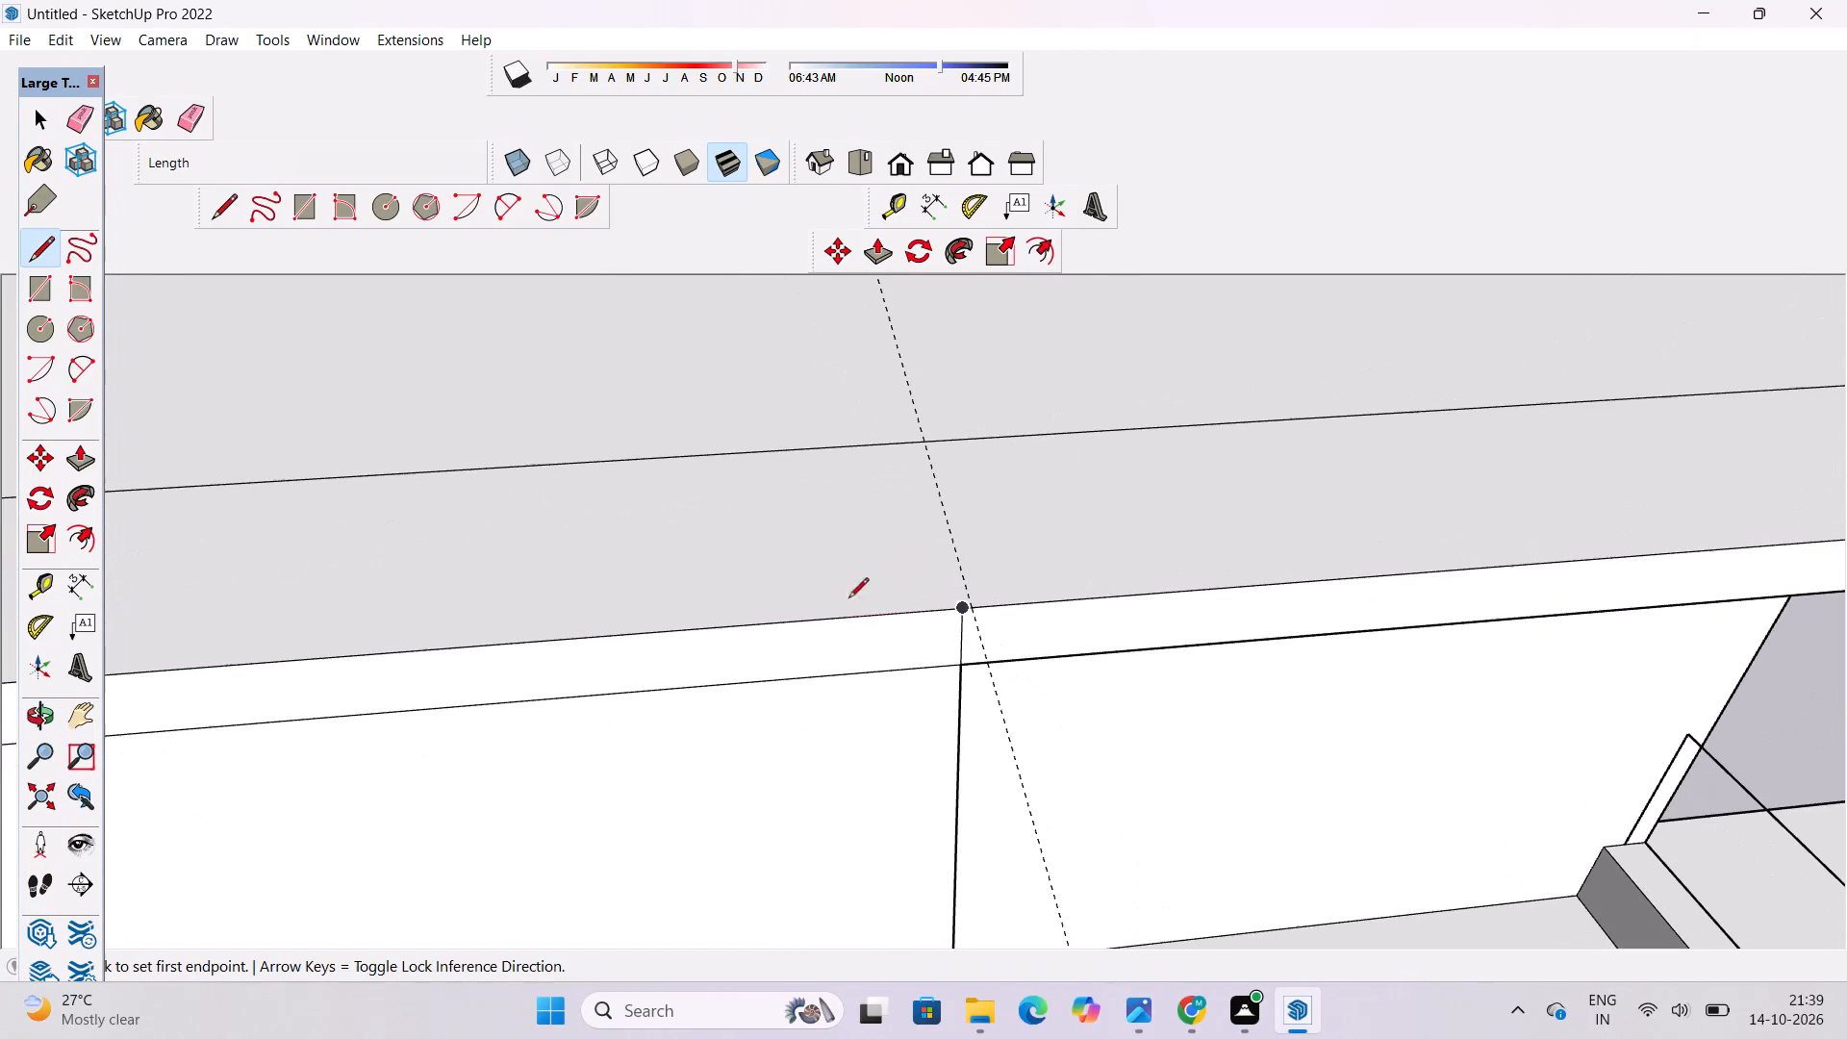
scroll(950, 607, "up", 4)
left_click(967, 605)
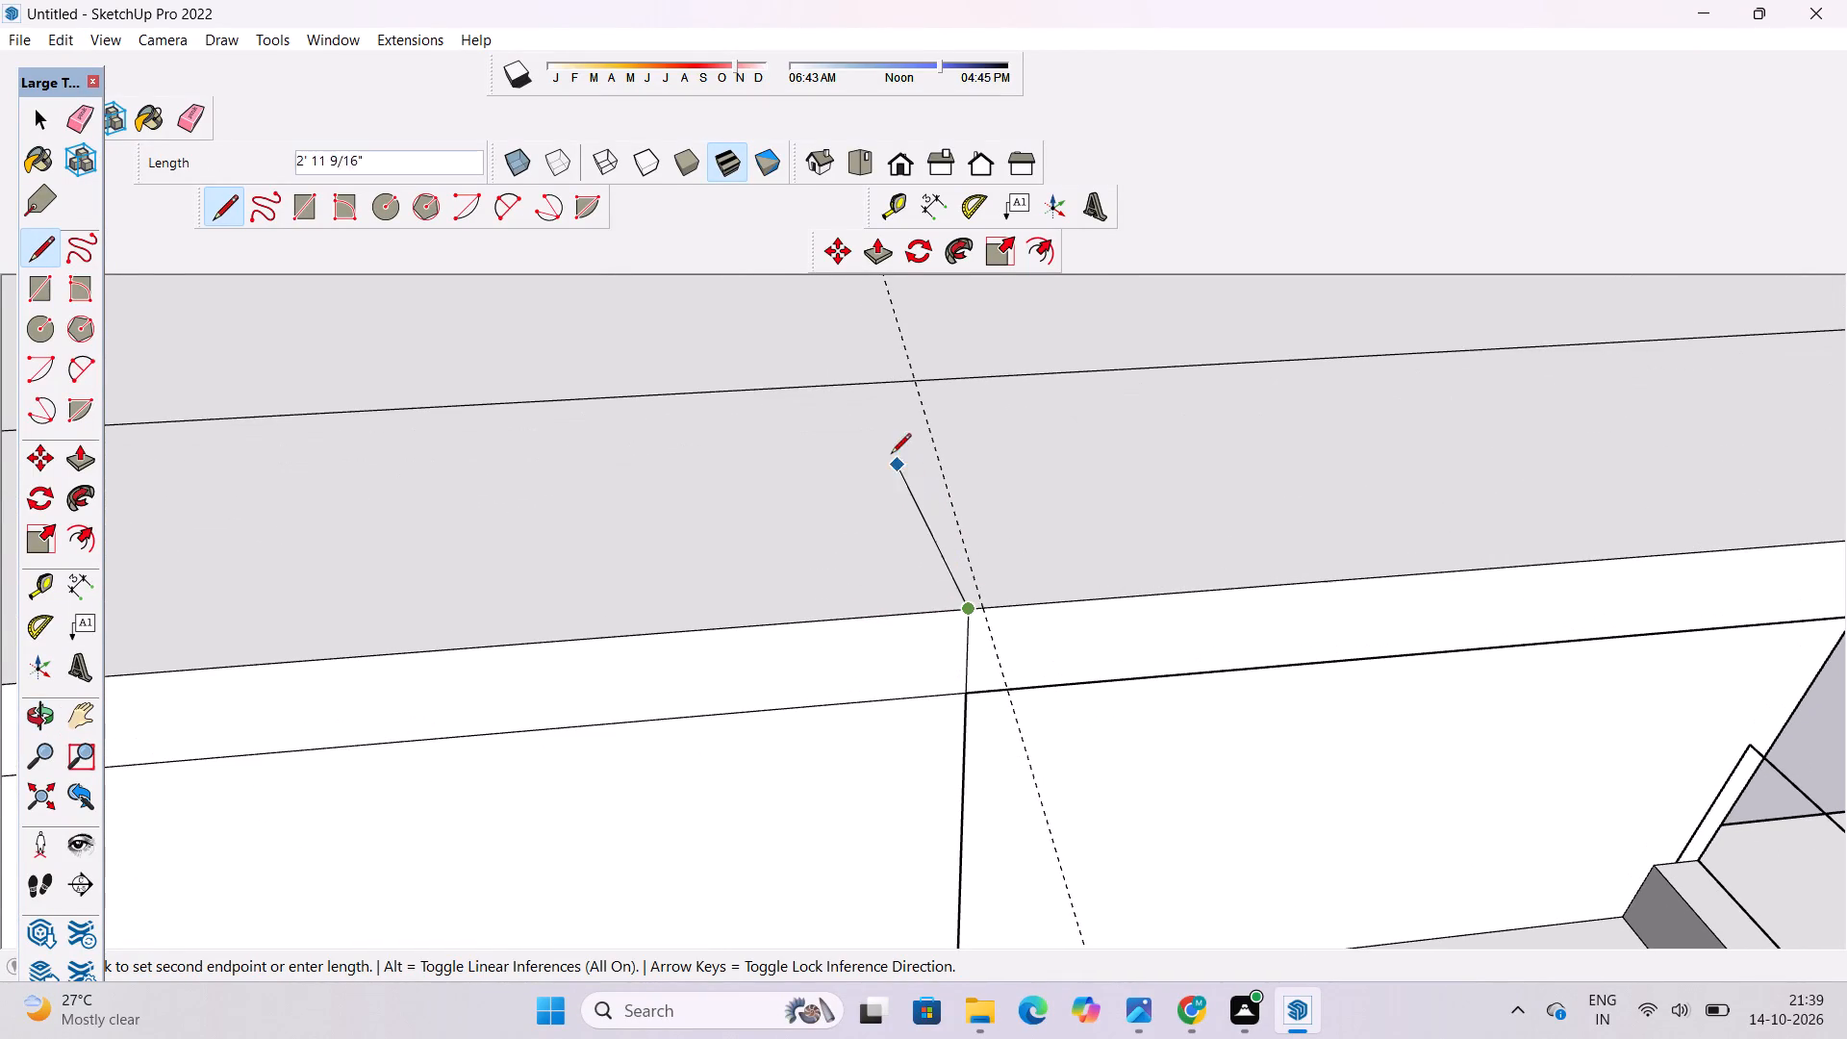
left_click(897, 384)
key("space")
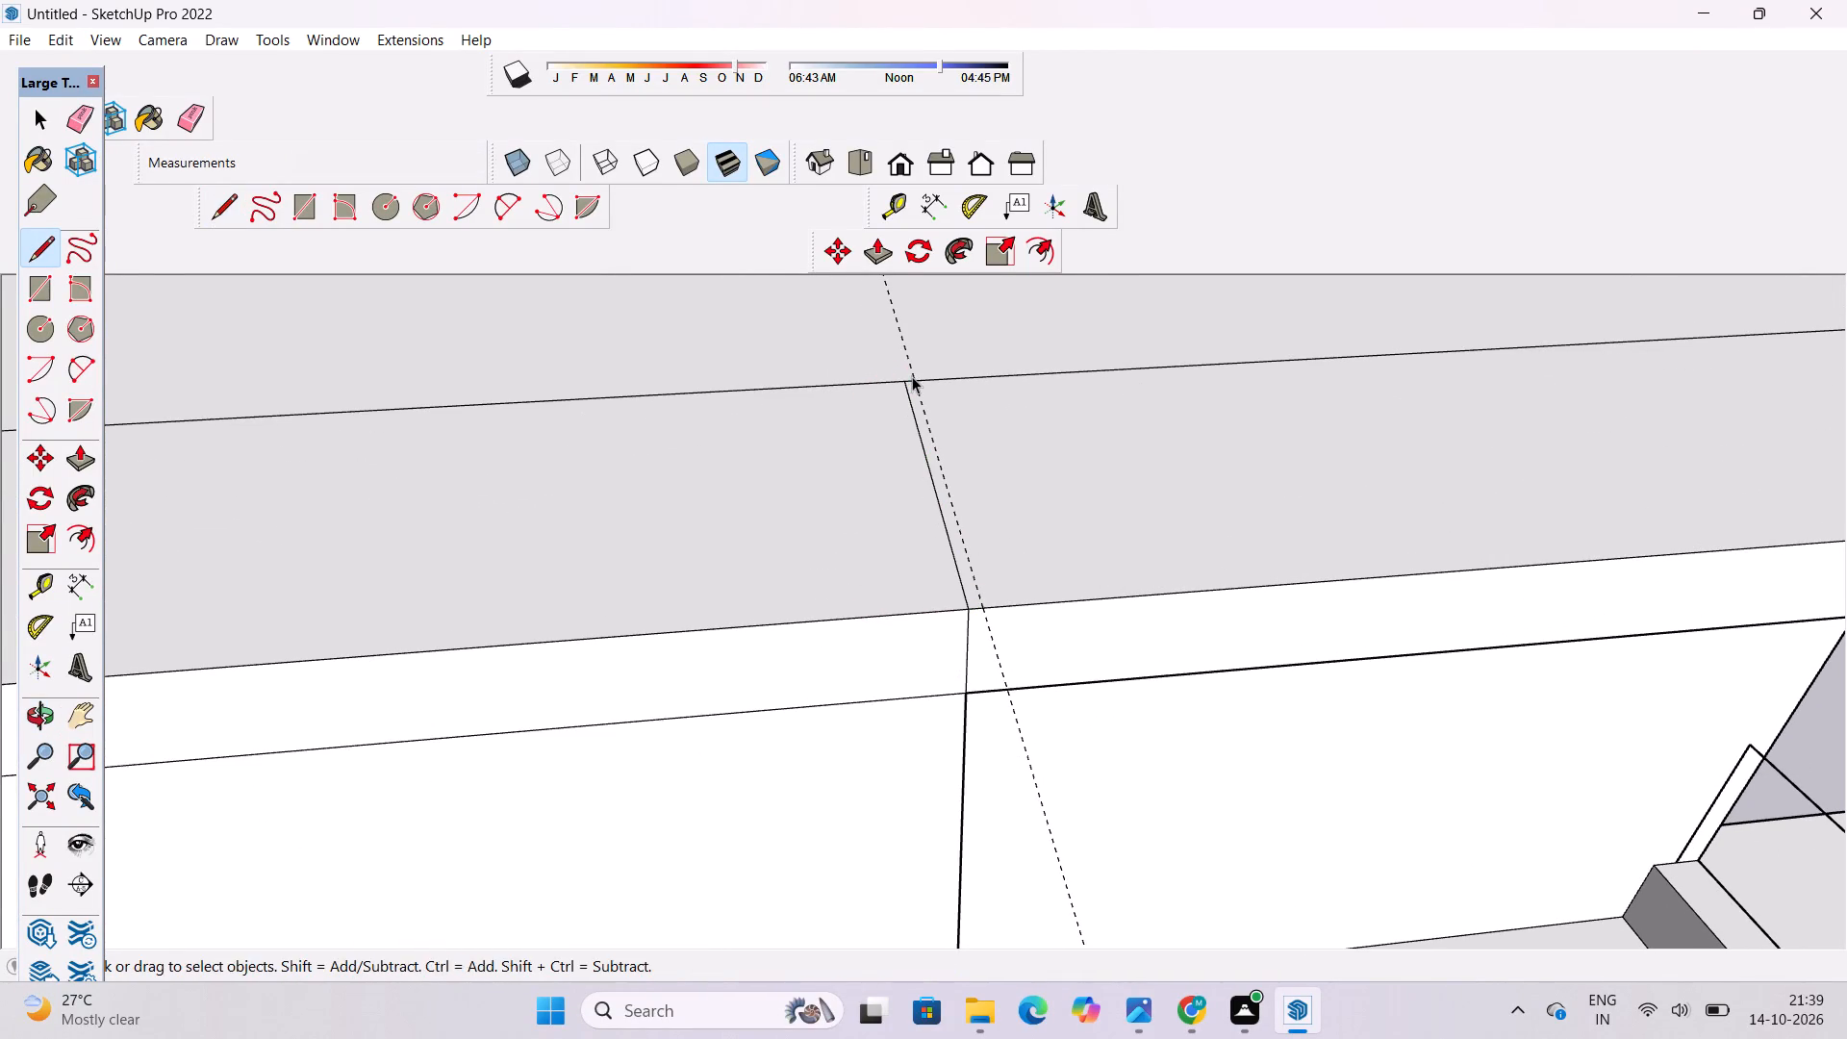
Erase the guide line crossing the roof slab.
key("o")
scroll(912, 376, "down", 9)
left_click_drag(906, 427, 929, 517, "shift")
left_click_drag(934, 524, 997, 554)
left_click_drag(997, 554, 1004, 570, "shift")
left_click(987, 573)
key("e")
left_click_drag(907, 403, 892, 436)
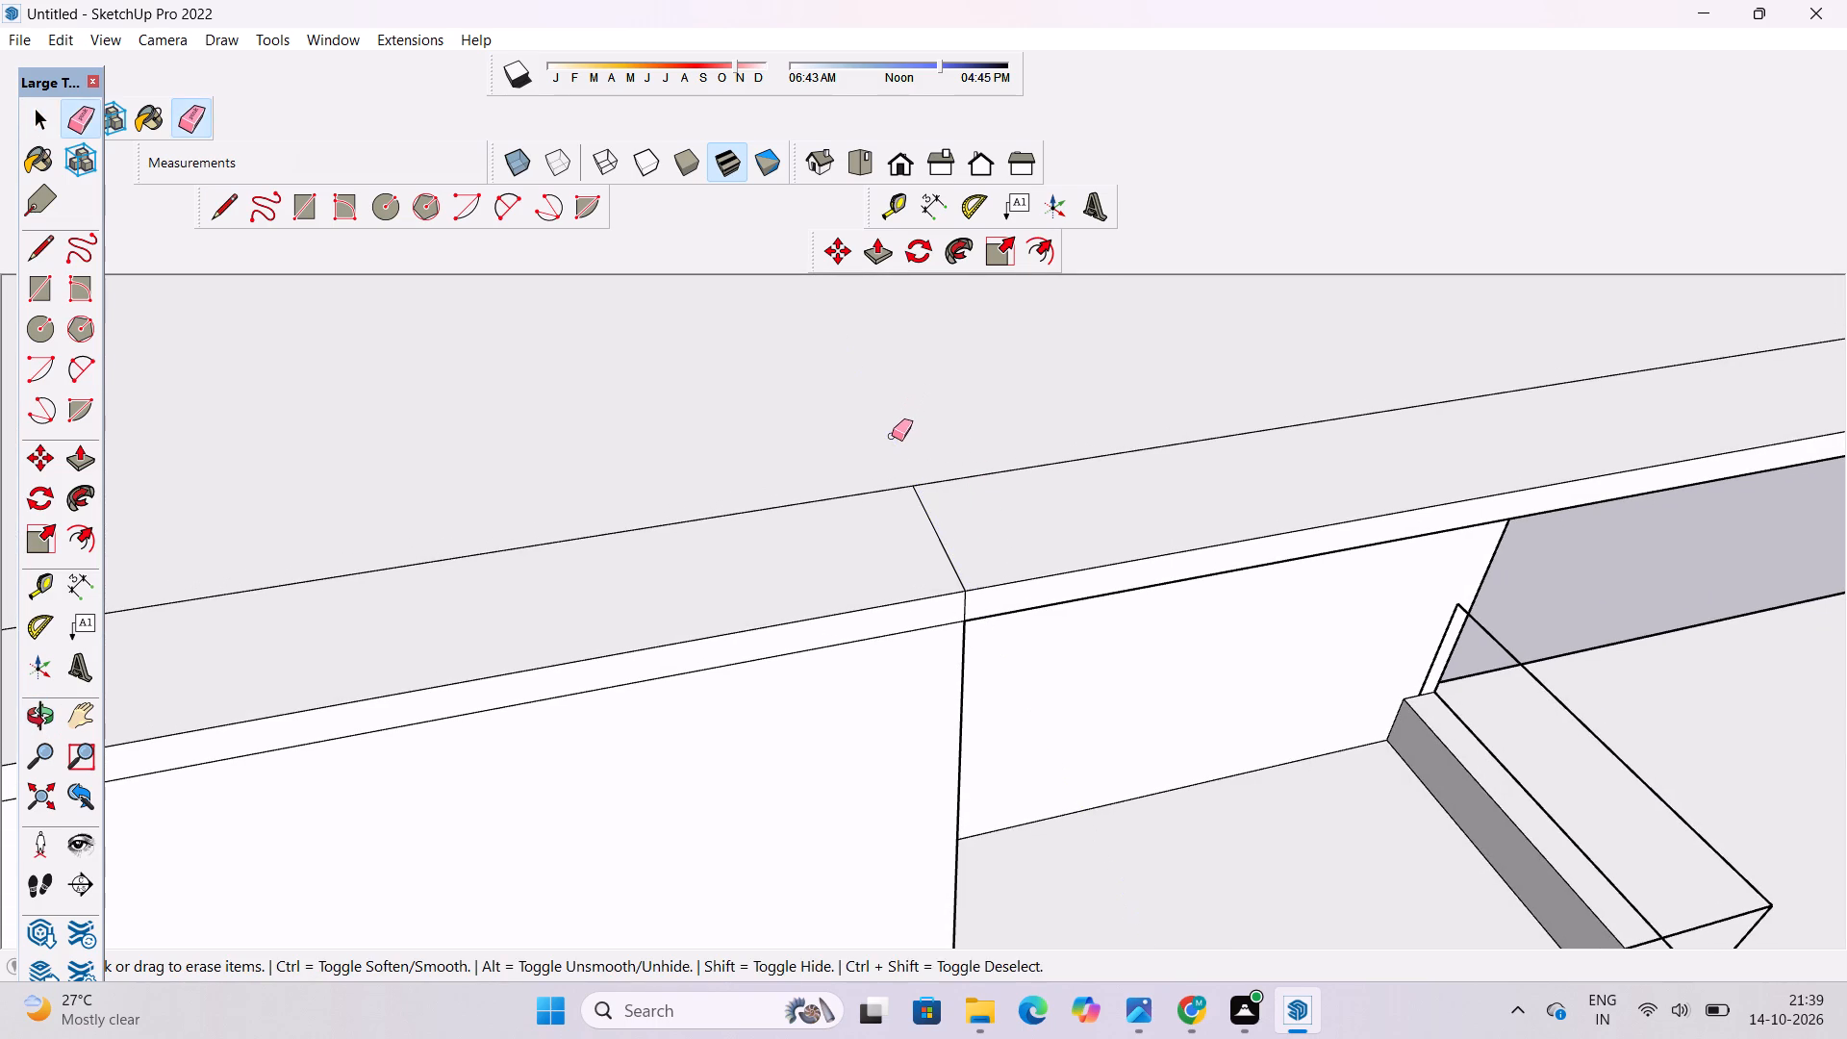
Place a Tape Measure guide in line with the short line on the front border strip, extending across the whole roof slab.
key("space")
key("o")
scroll(892, 428, "down", 6)
left_click_drag(813, 457, 916, 521, "shift")
scroll(921, 491, "down", 7)
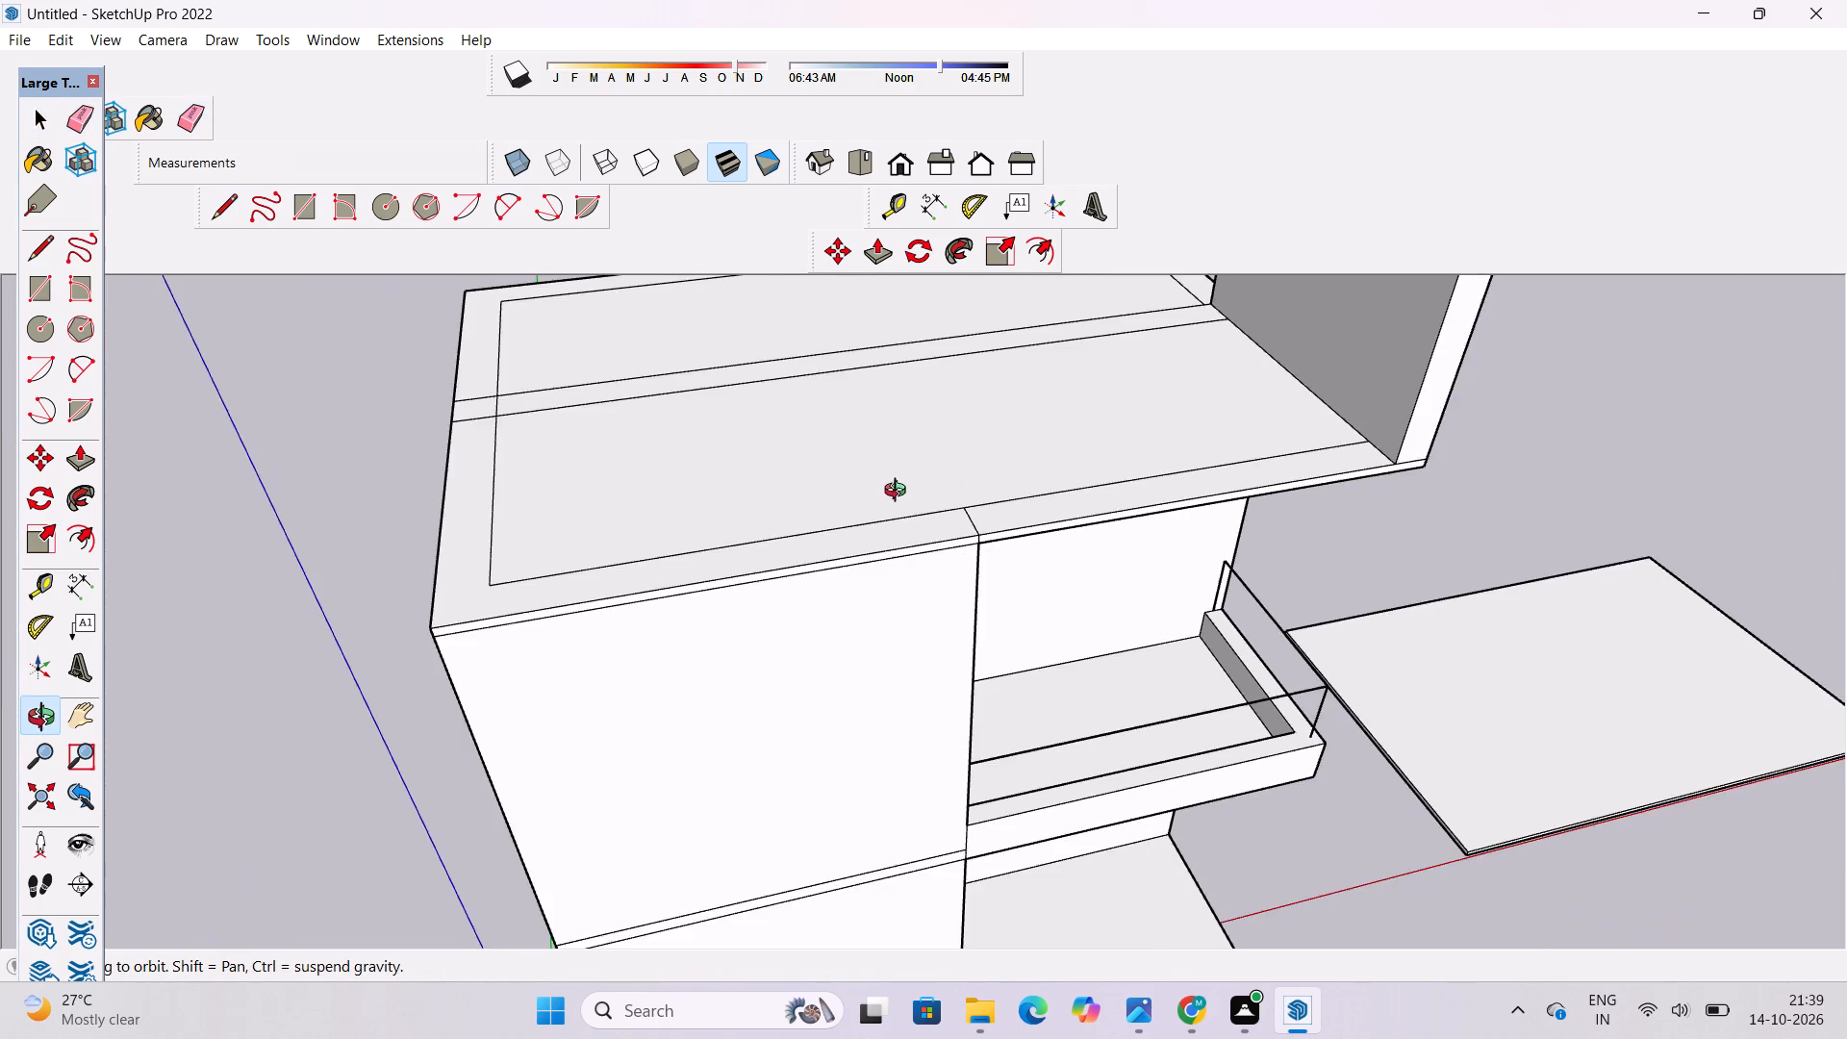
left_click_drag(899, 493, 1039, 523, "shift")
left_click_drag(1039, 517, 942, 477, "shift")
left_click_drag(928, 470, 1096, 519)
left_click_drag(923, 538, 927, 447, "shift")
left_click_drag(926, 444, 1074, 566)
left_click_drag(1017, 543, 994, 584)
left_click_drag(966, 596, 1075, 601, "shift")
left_click_drag(1051, 599, 1002, 625, "shift")
left_click_drag(1002, 625, 1007, 614)
key("t")
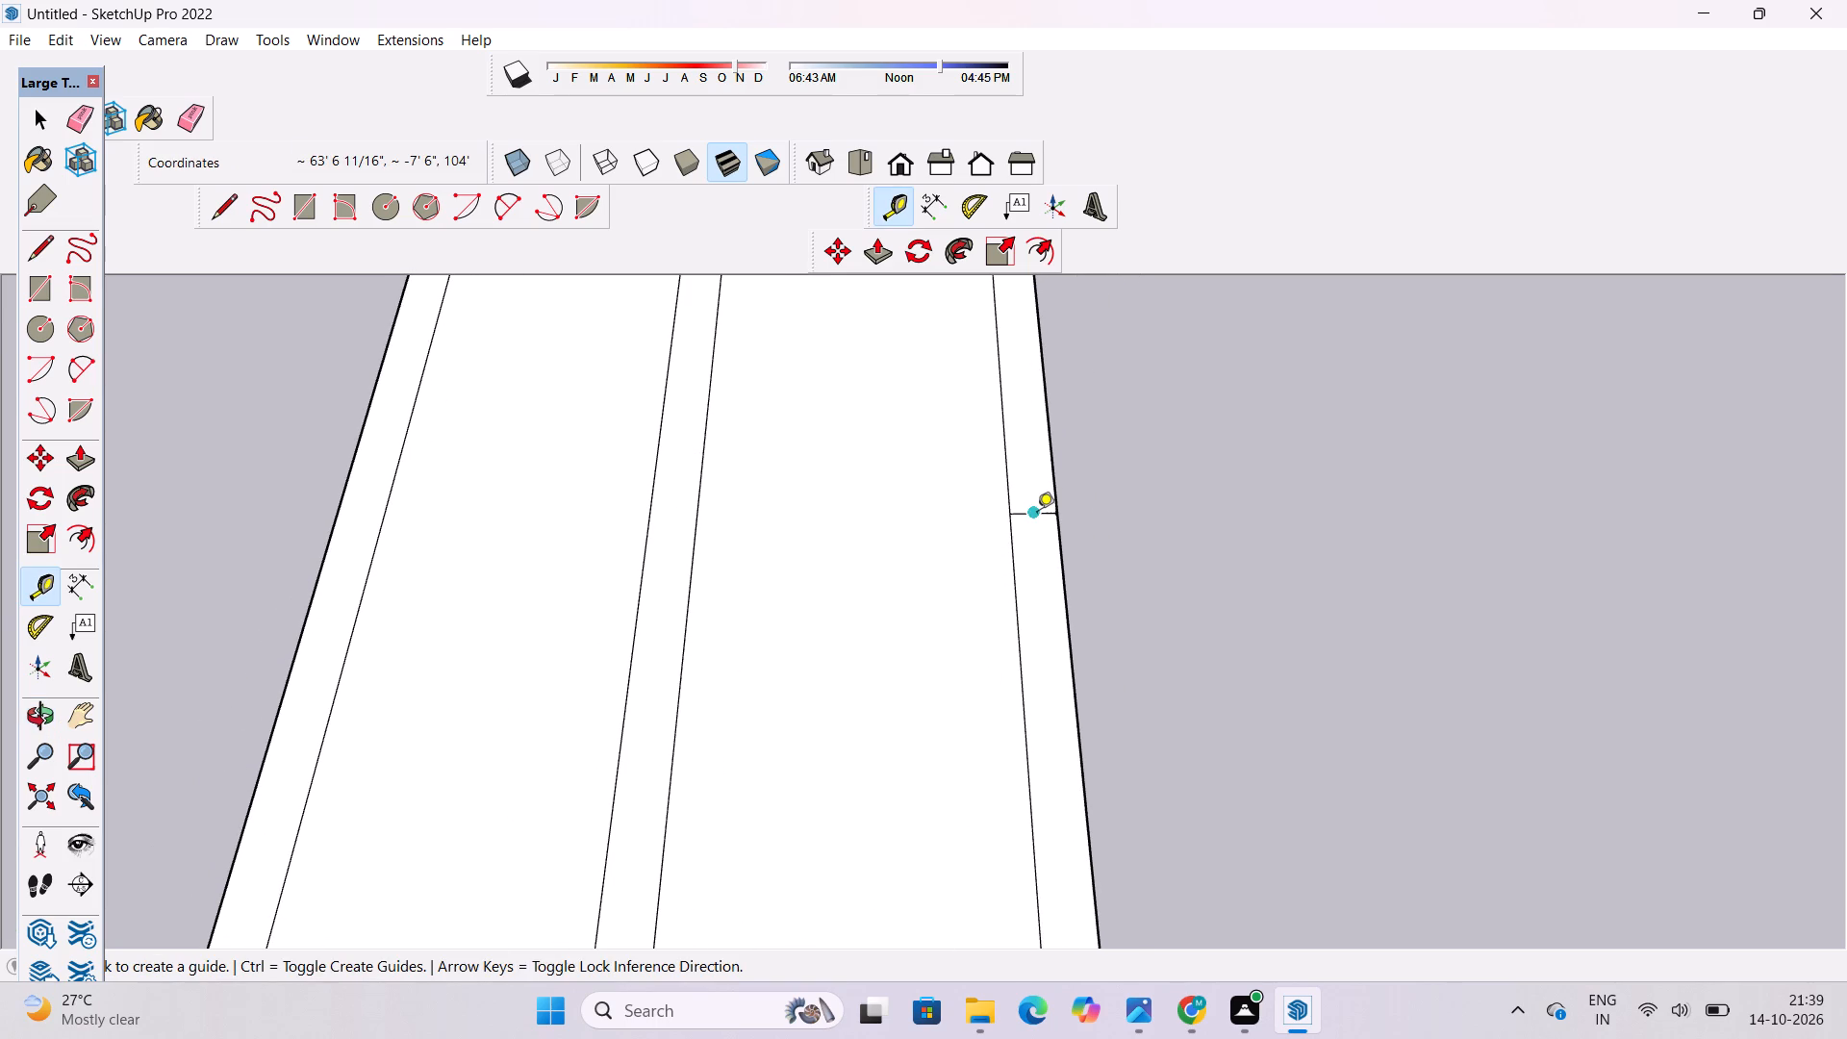
left_click(1035, 516)
left_click(1013, 513)
key("space")
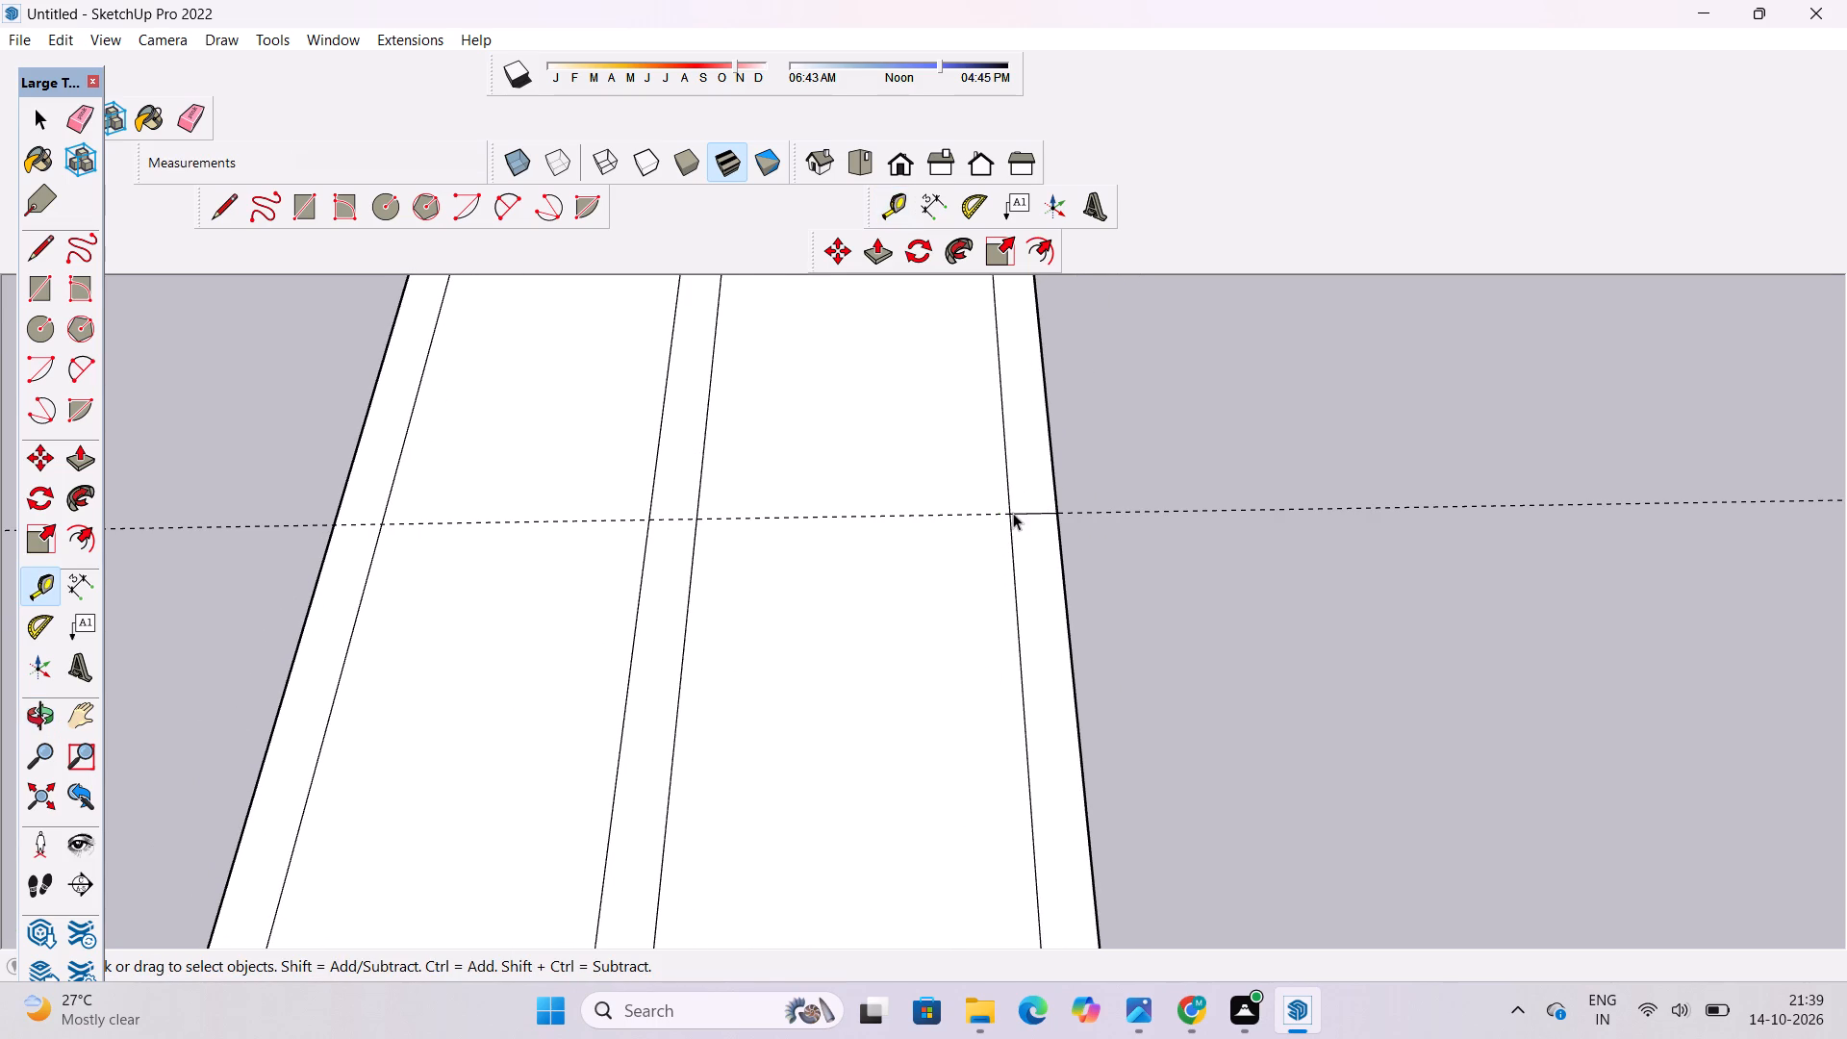
Draw a line along the guide across the roof slab's narrow middle strip and erase the guide.
key("o")
left_click_drag(1083, 618, 882, 629)
left_click_drag(845, 588, 875, 624, "shift")
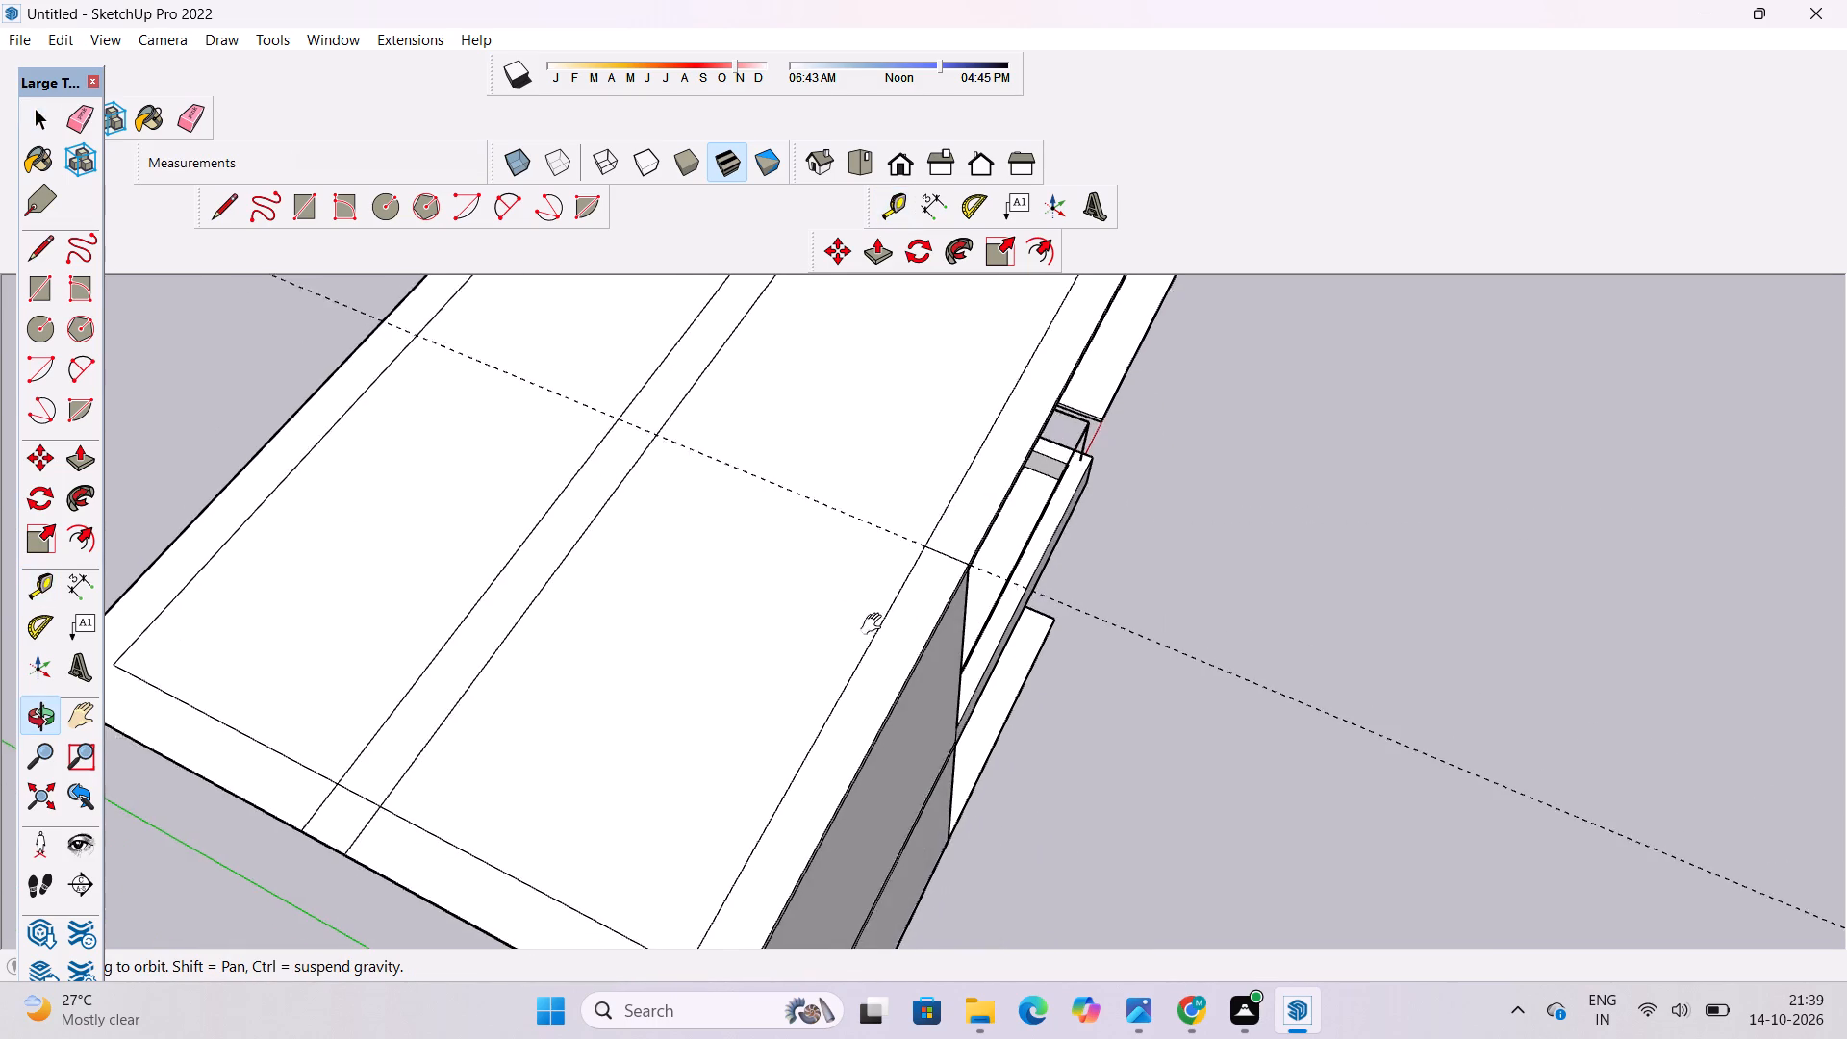
left_click_drag(875, 624, 1107, 661, "shift")
left_click_drag(712, 602, 731, 654, "shift")
left_click_drag(737, 651, 762, 601)
scroll(762, 601, "up", 2)
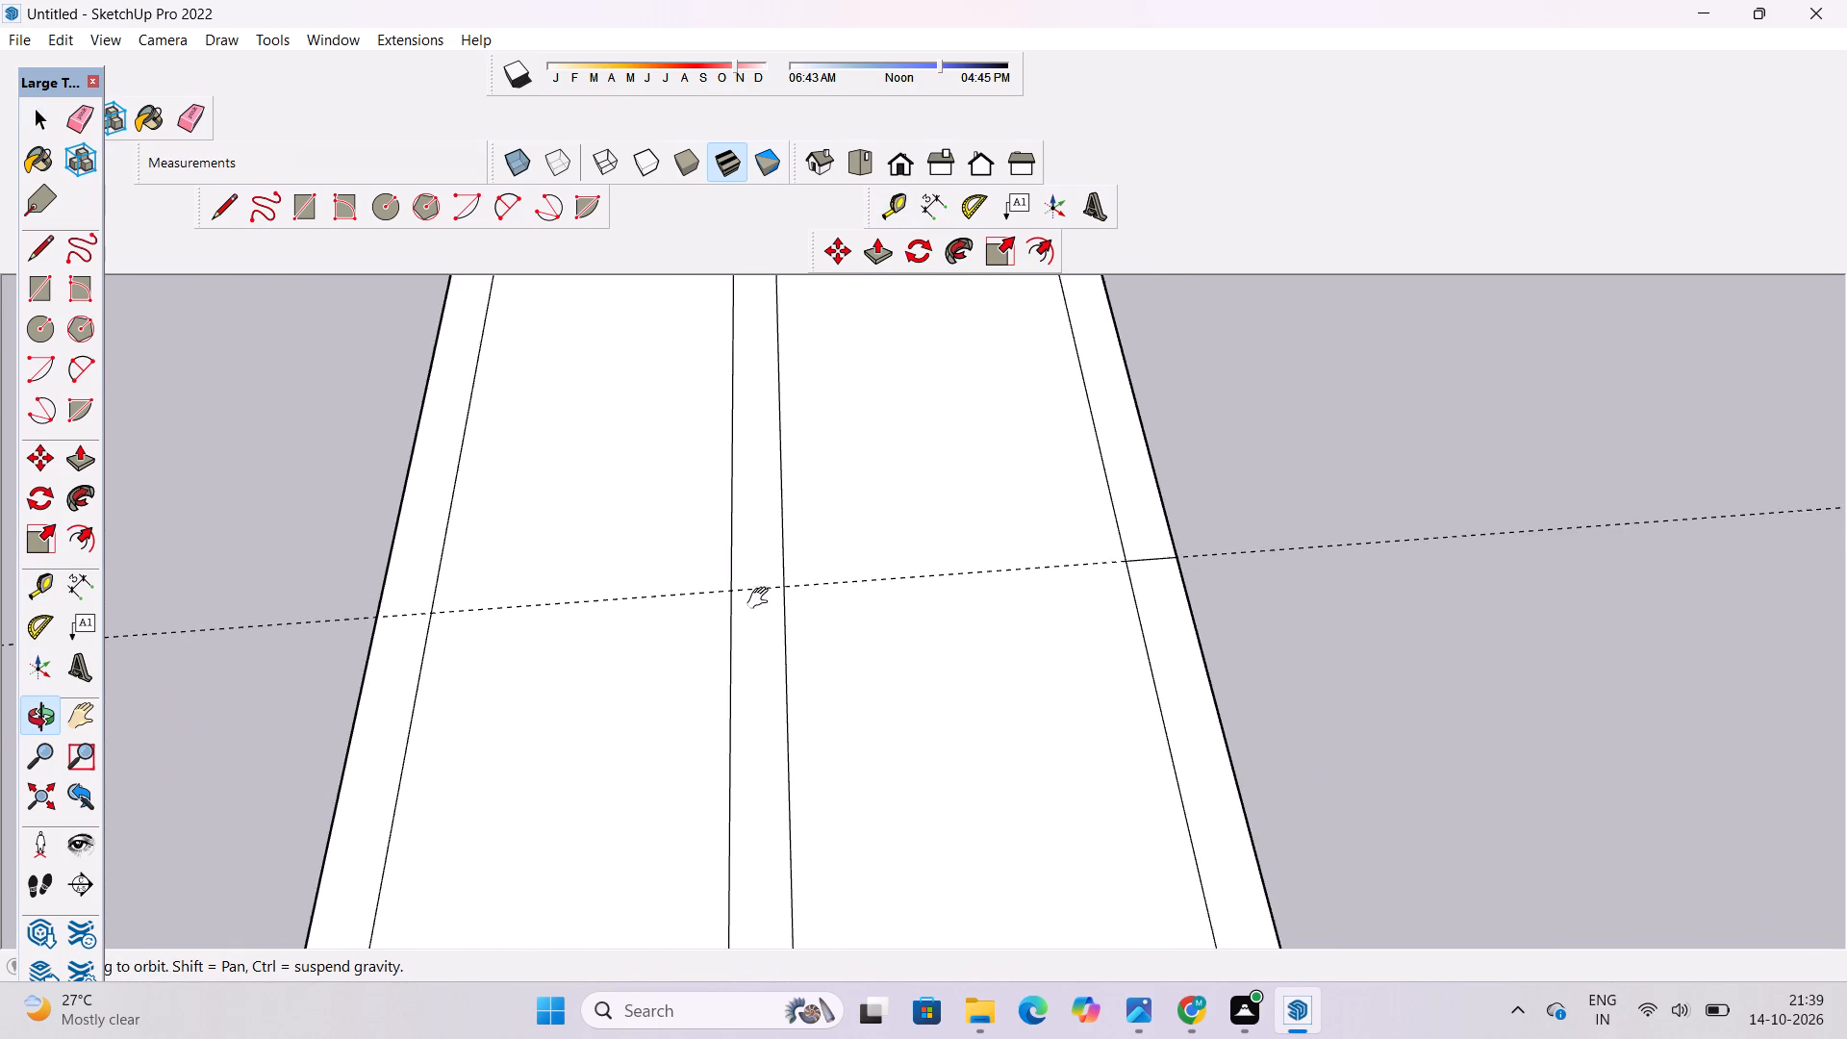
left_click_drag(762, 598, 778, 650, "shift")
left_click_drag(778, 650, 796, 620)
key("l")
scroll(795, 597, "up", 4)
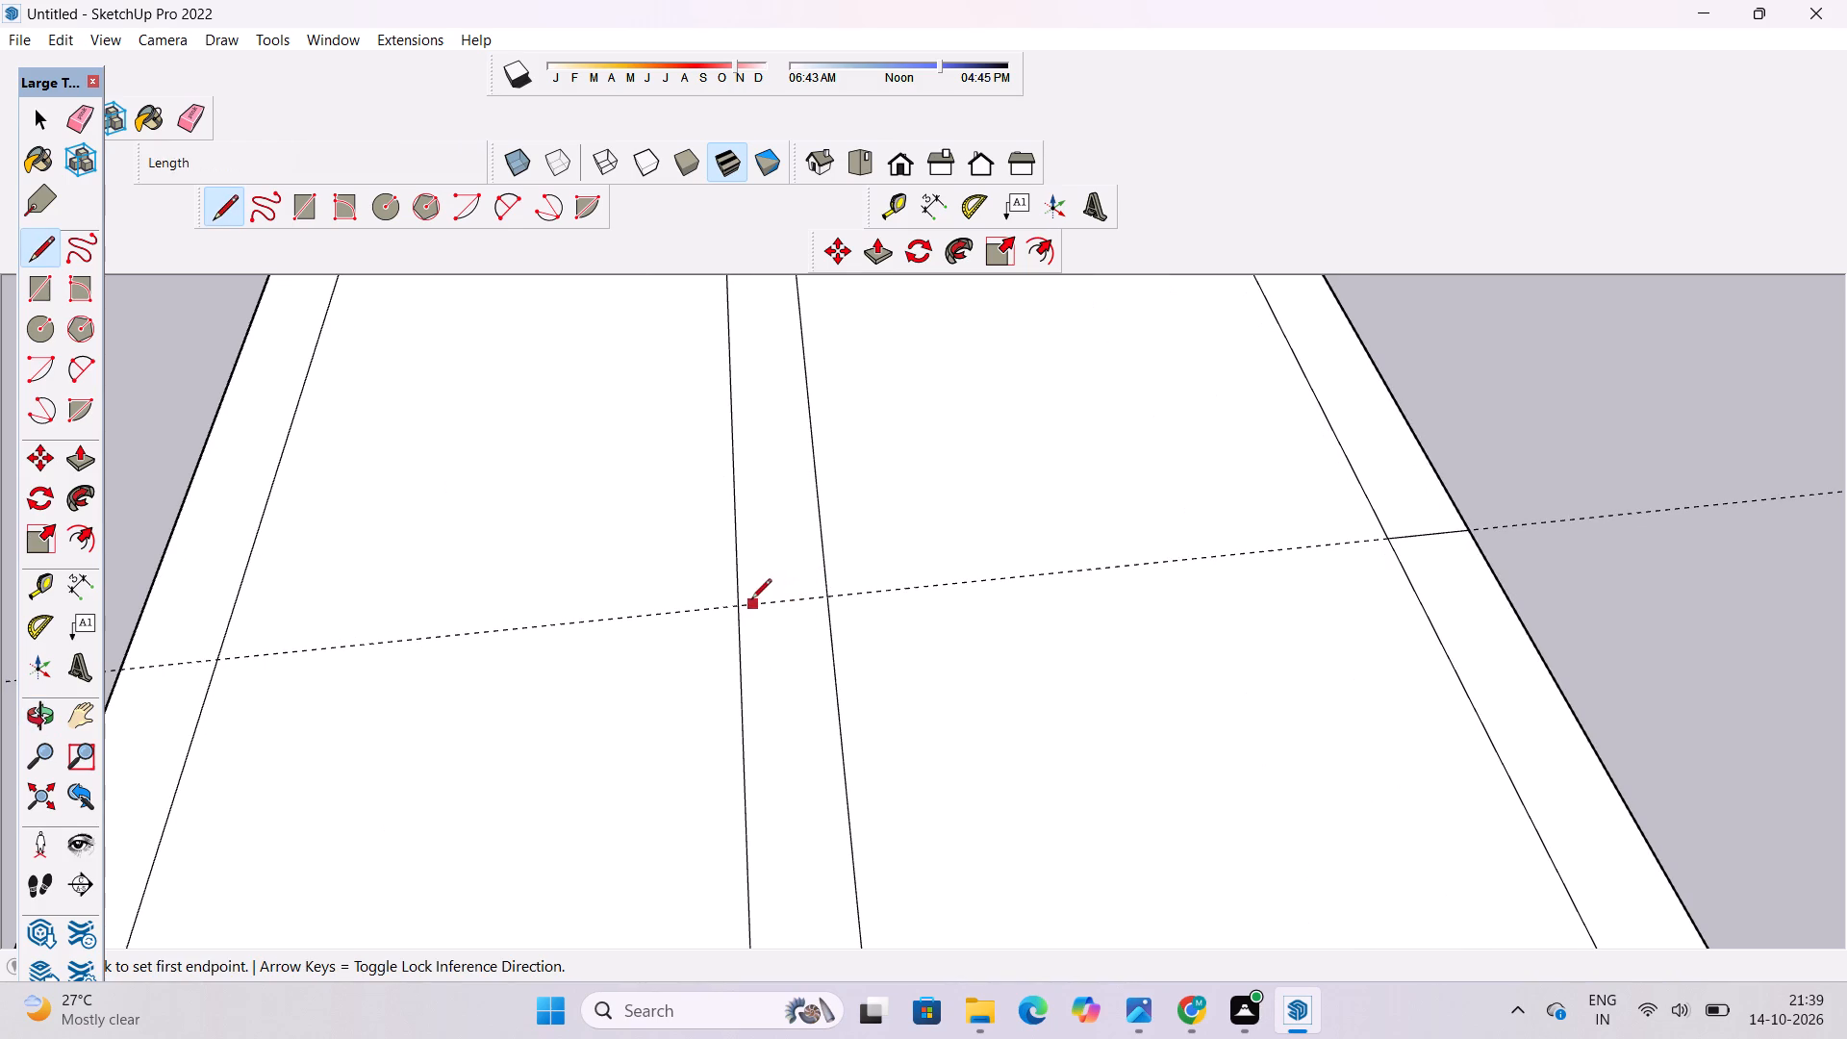
left_click(733, 609)
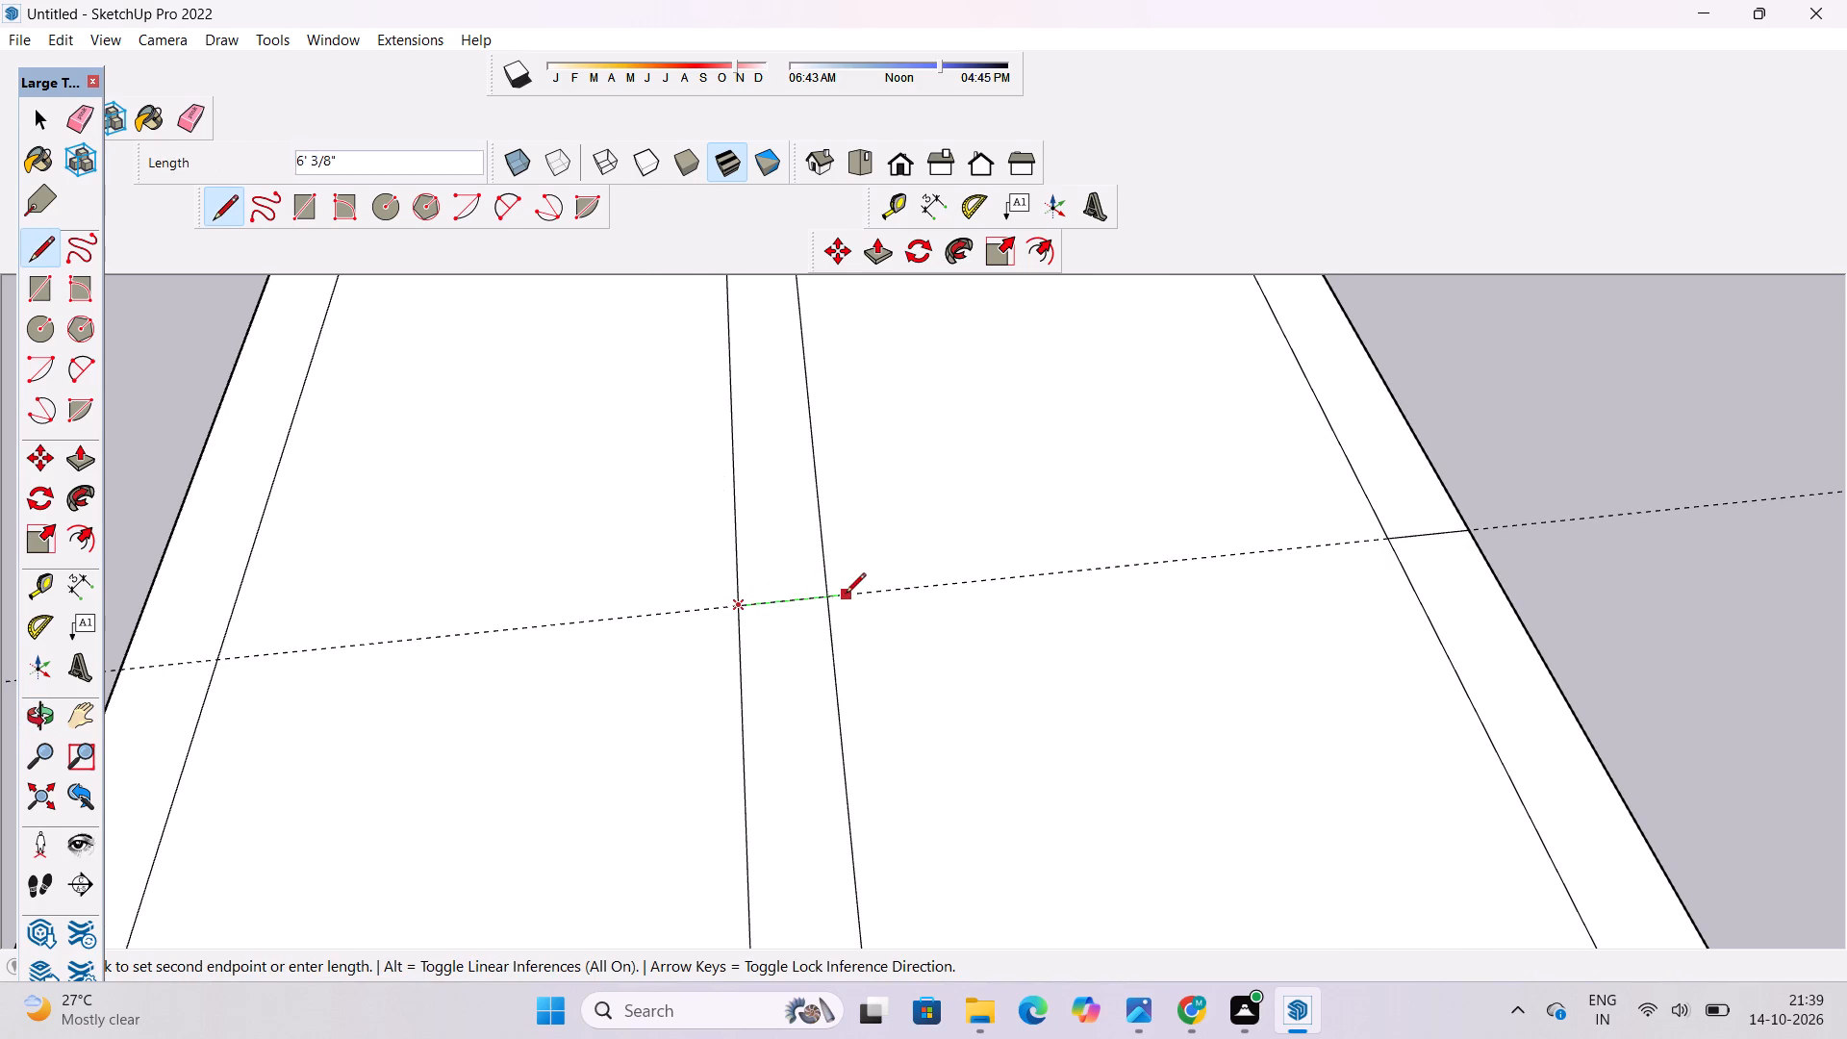
left_click(826, 596)
key("e")
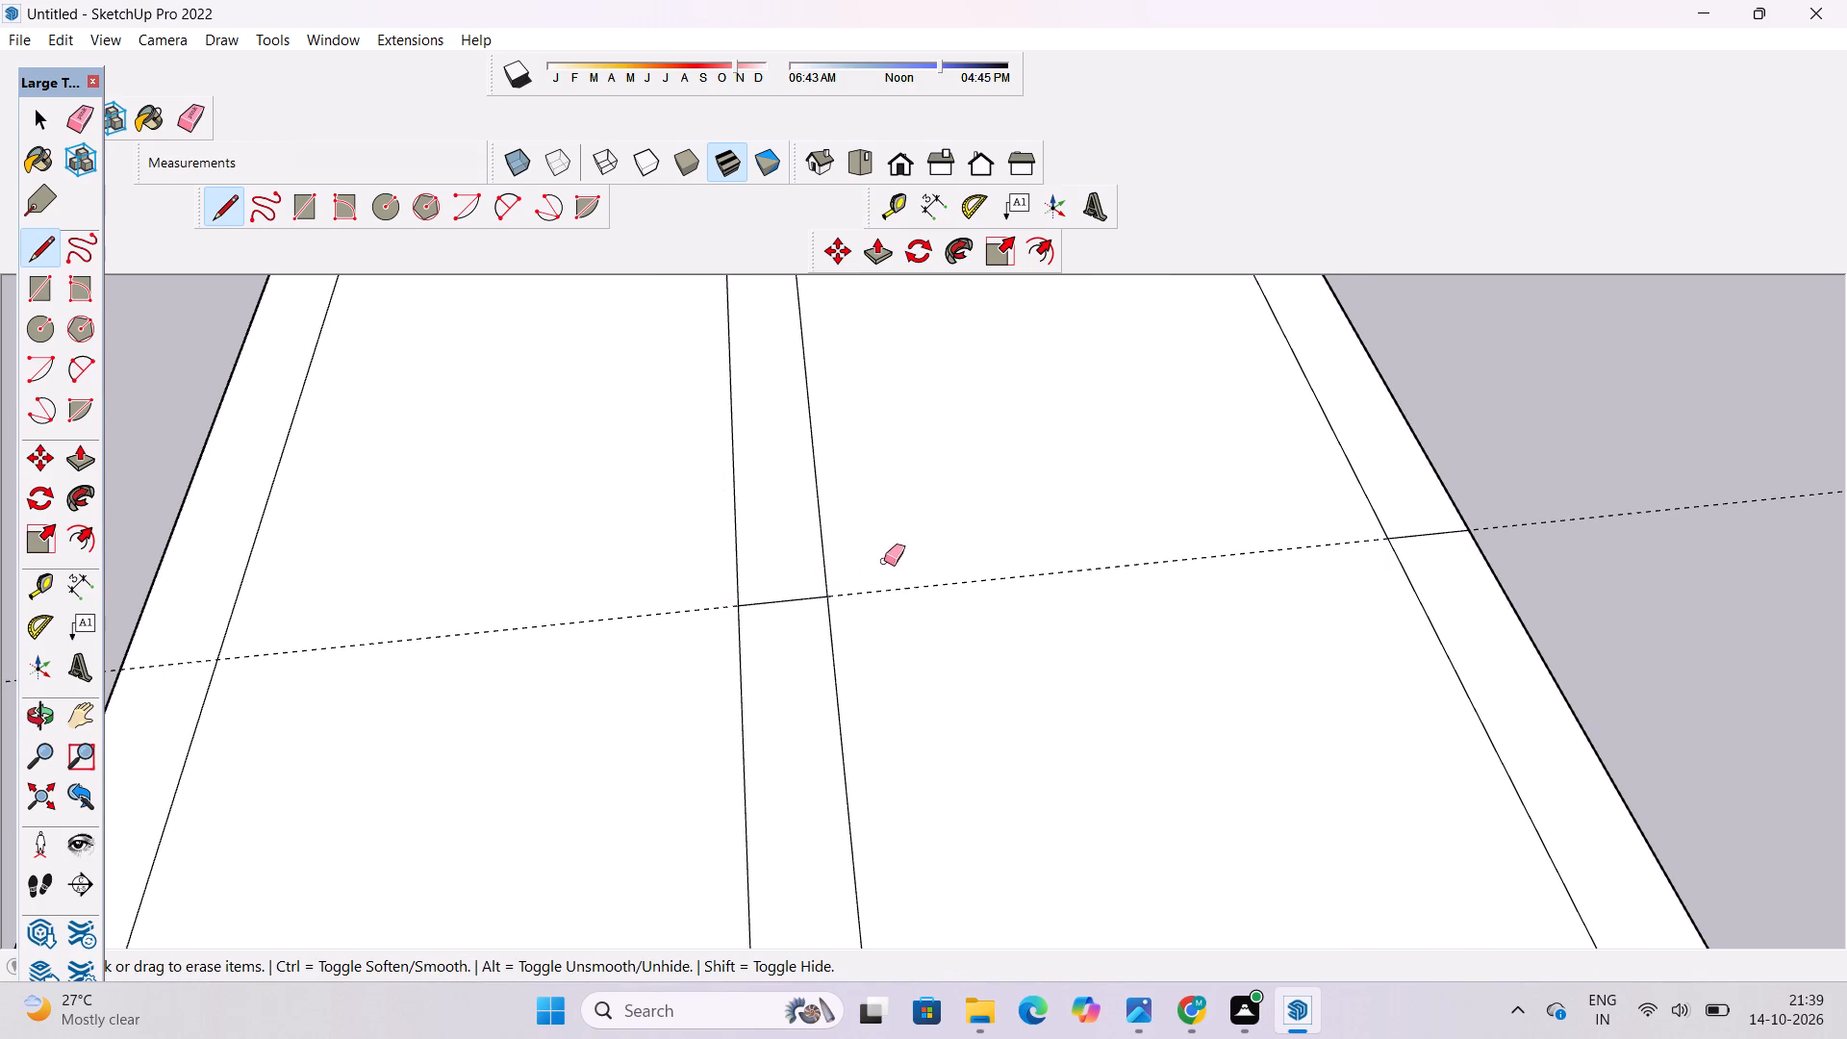
left_click_drag(887, 558, 889, 607)
key("space")
Examine the roof slab's divided middle and front border strips from several angles.
key("o")
scroll(884, 603, "down", 6)
left_click_drag(1115, 612, 989, 649)
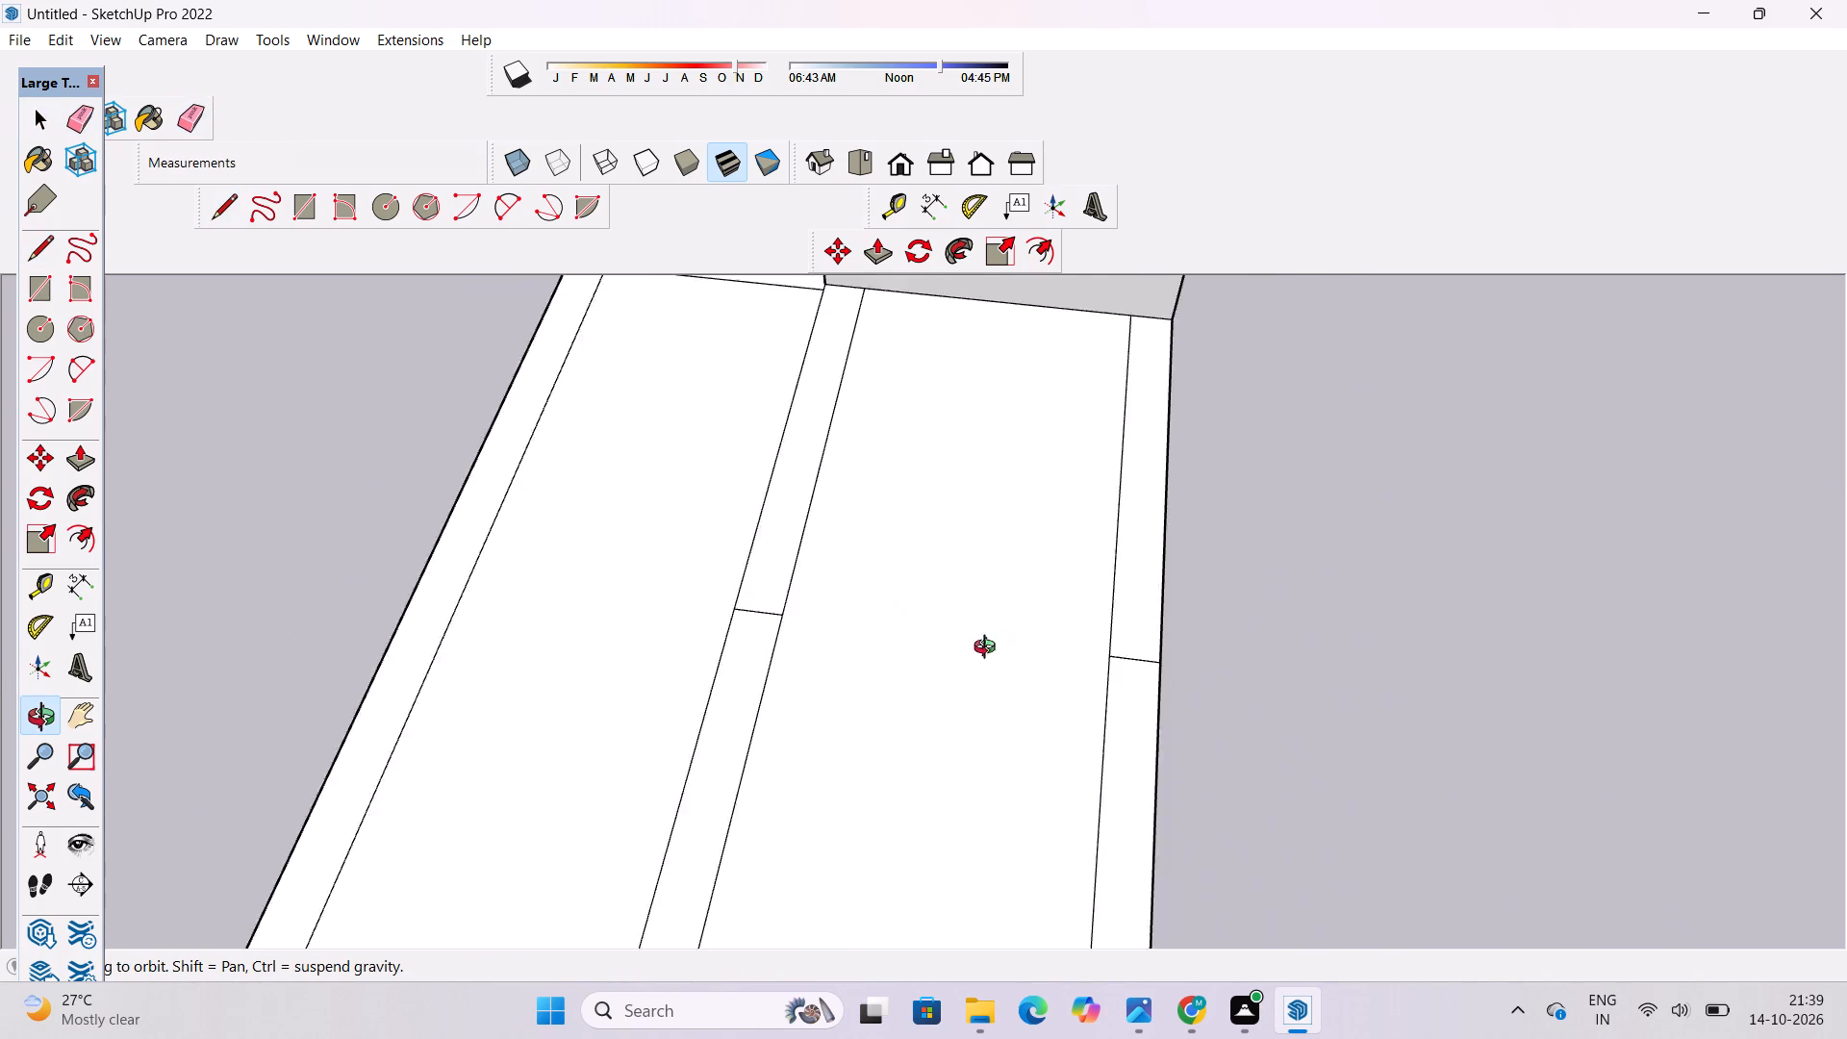
left_click_drag(989, 649, 863, 600)
scroll(839, 585, "down", 5)
left_click_drag(804, 624, 916, 516, "shift")
left_click_drag(908, 579, 675, 621)
scroll(636, 614, "up", 4)
left_click_drag(638, 577, 658, 608, "shift")
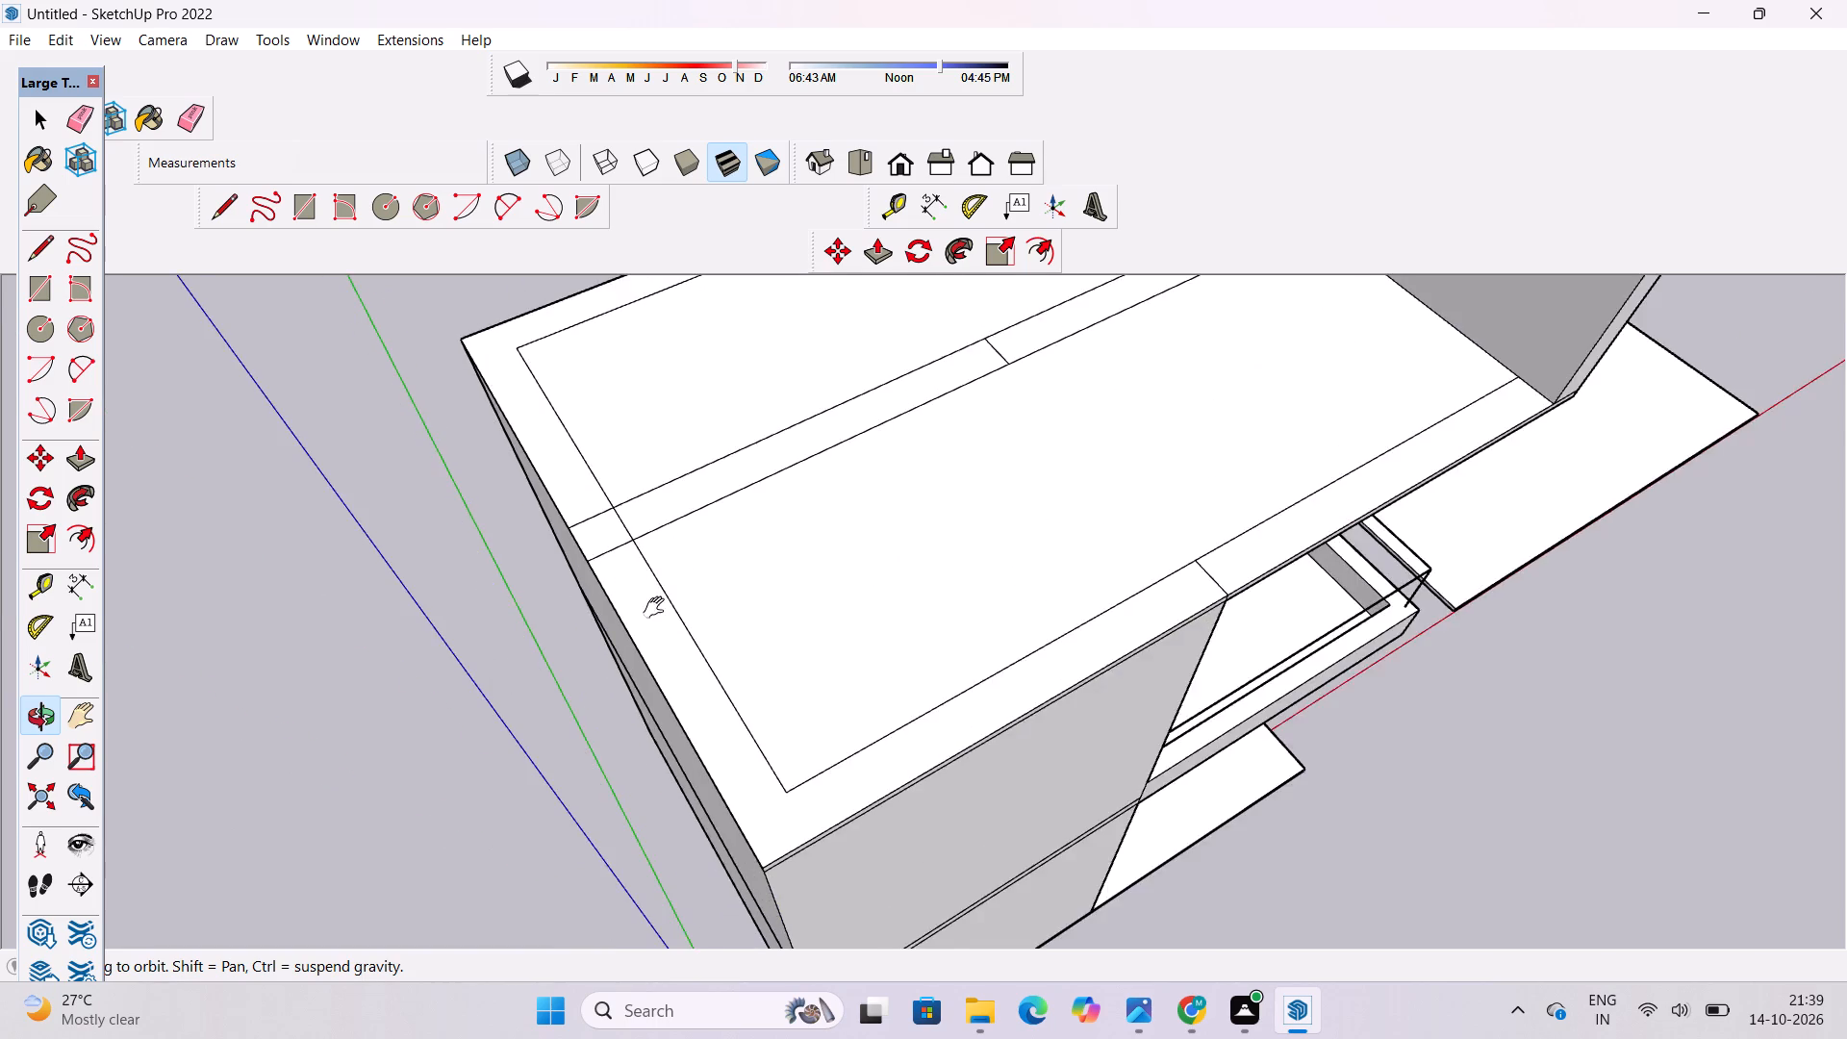
Erase the two short line segments where the roof slab's middle strip crosses the side border strip.
left_click_drag(658, 608, 721, 685, "shift")
left_click_drag(721, 675, 742, 695)
left_click_drag(709, 690, 710, 648)
key("e")
scroll(714, 641, "up", 4)
left_click_drag(750, 592, 744, 597)
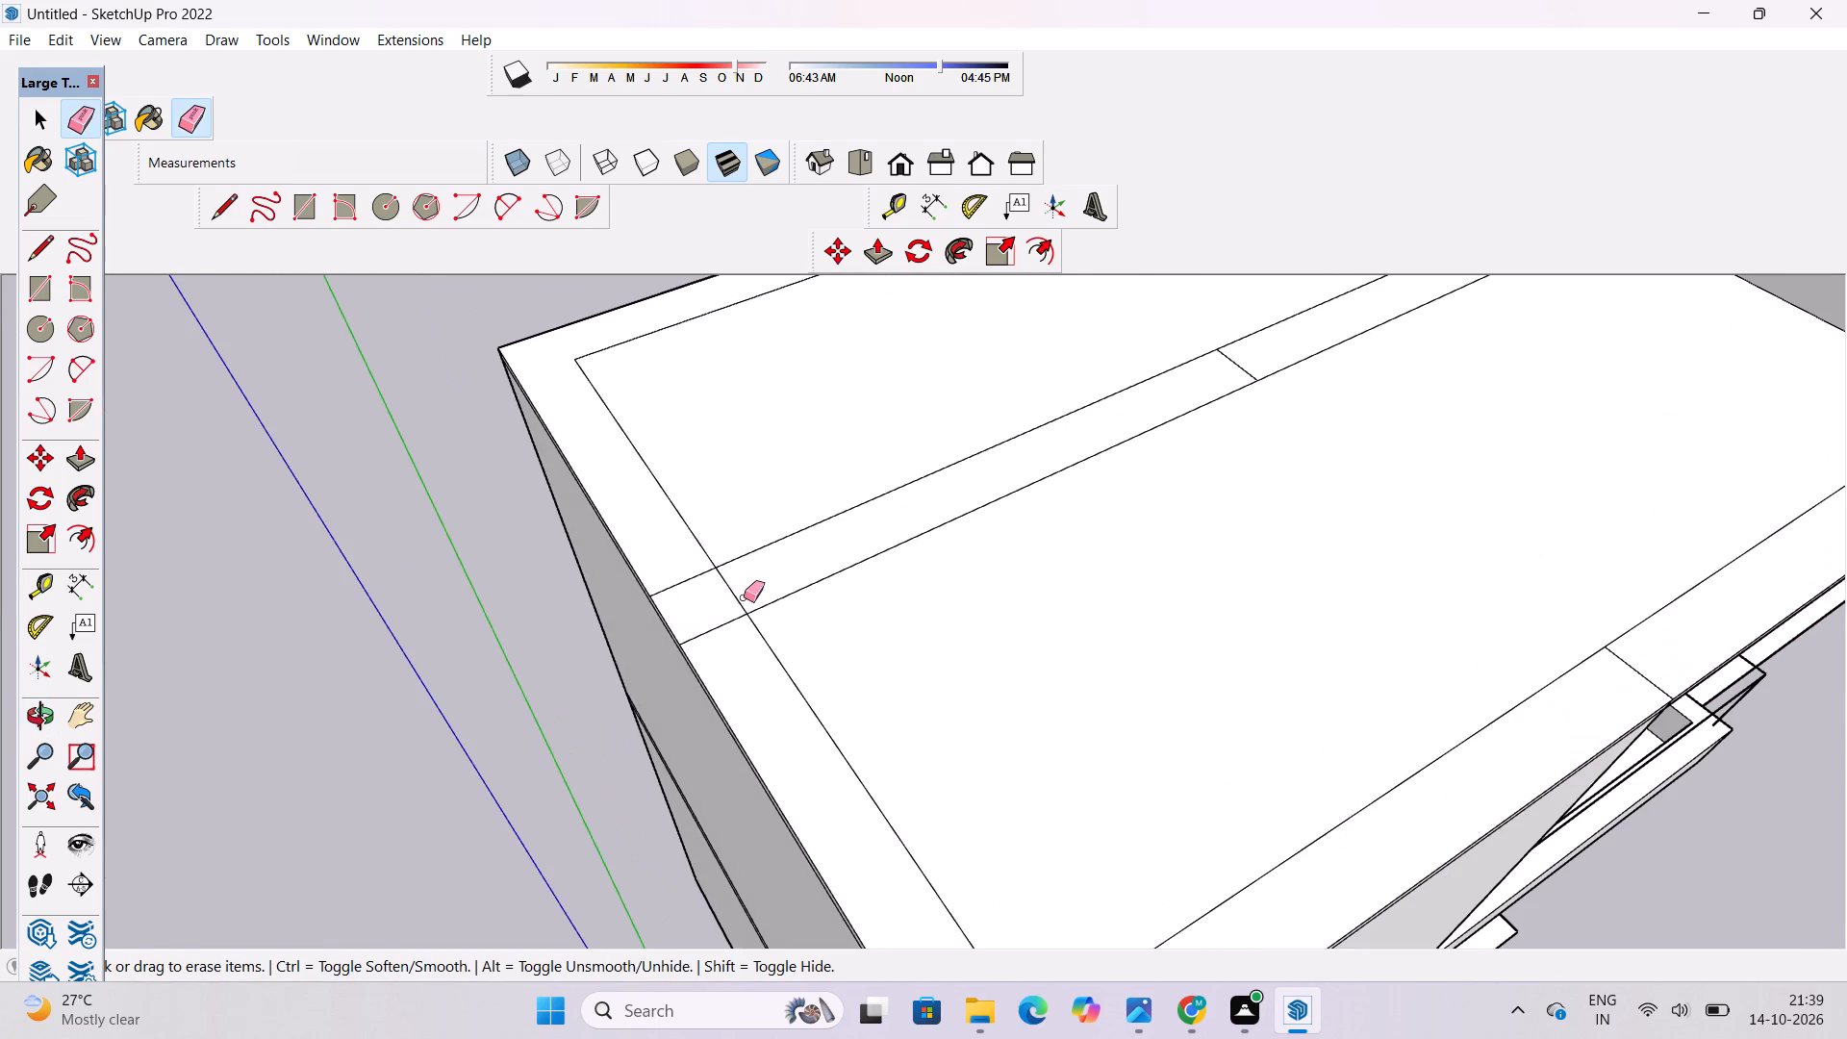
left_click_drag(744, 597, 712, 635)
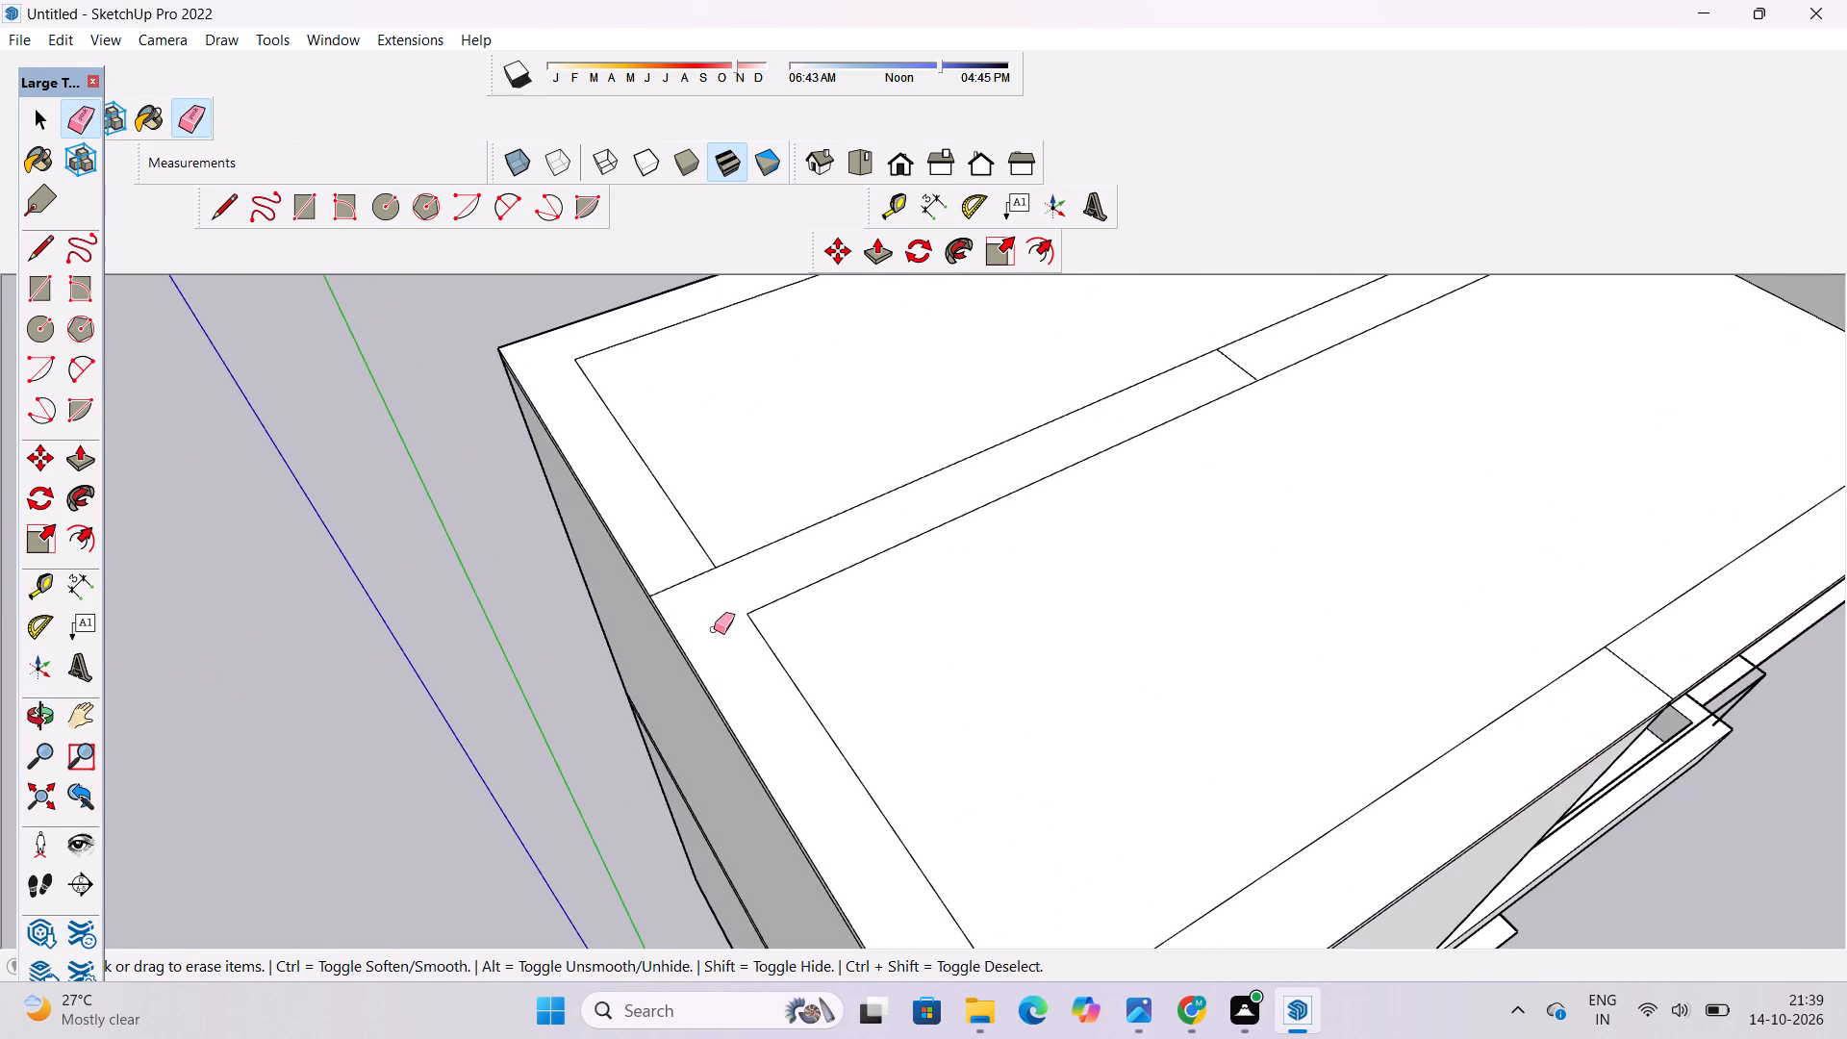
Push/Pull the U-shaped border face on the roof slab up 50' to match the top of the existing wall at the opposite end.
key("o")
scroll(748, 571, "down", 6)
left_click_drag(824, 667, 802, 532)
left_click_drag(848, 584, 730, 574)
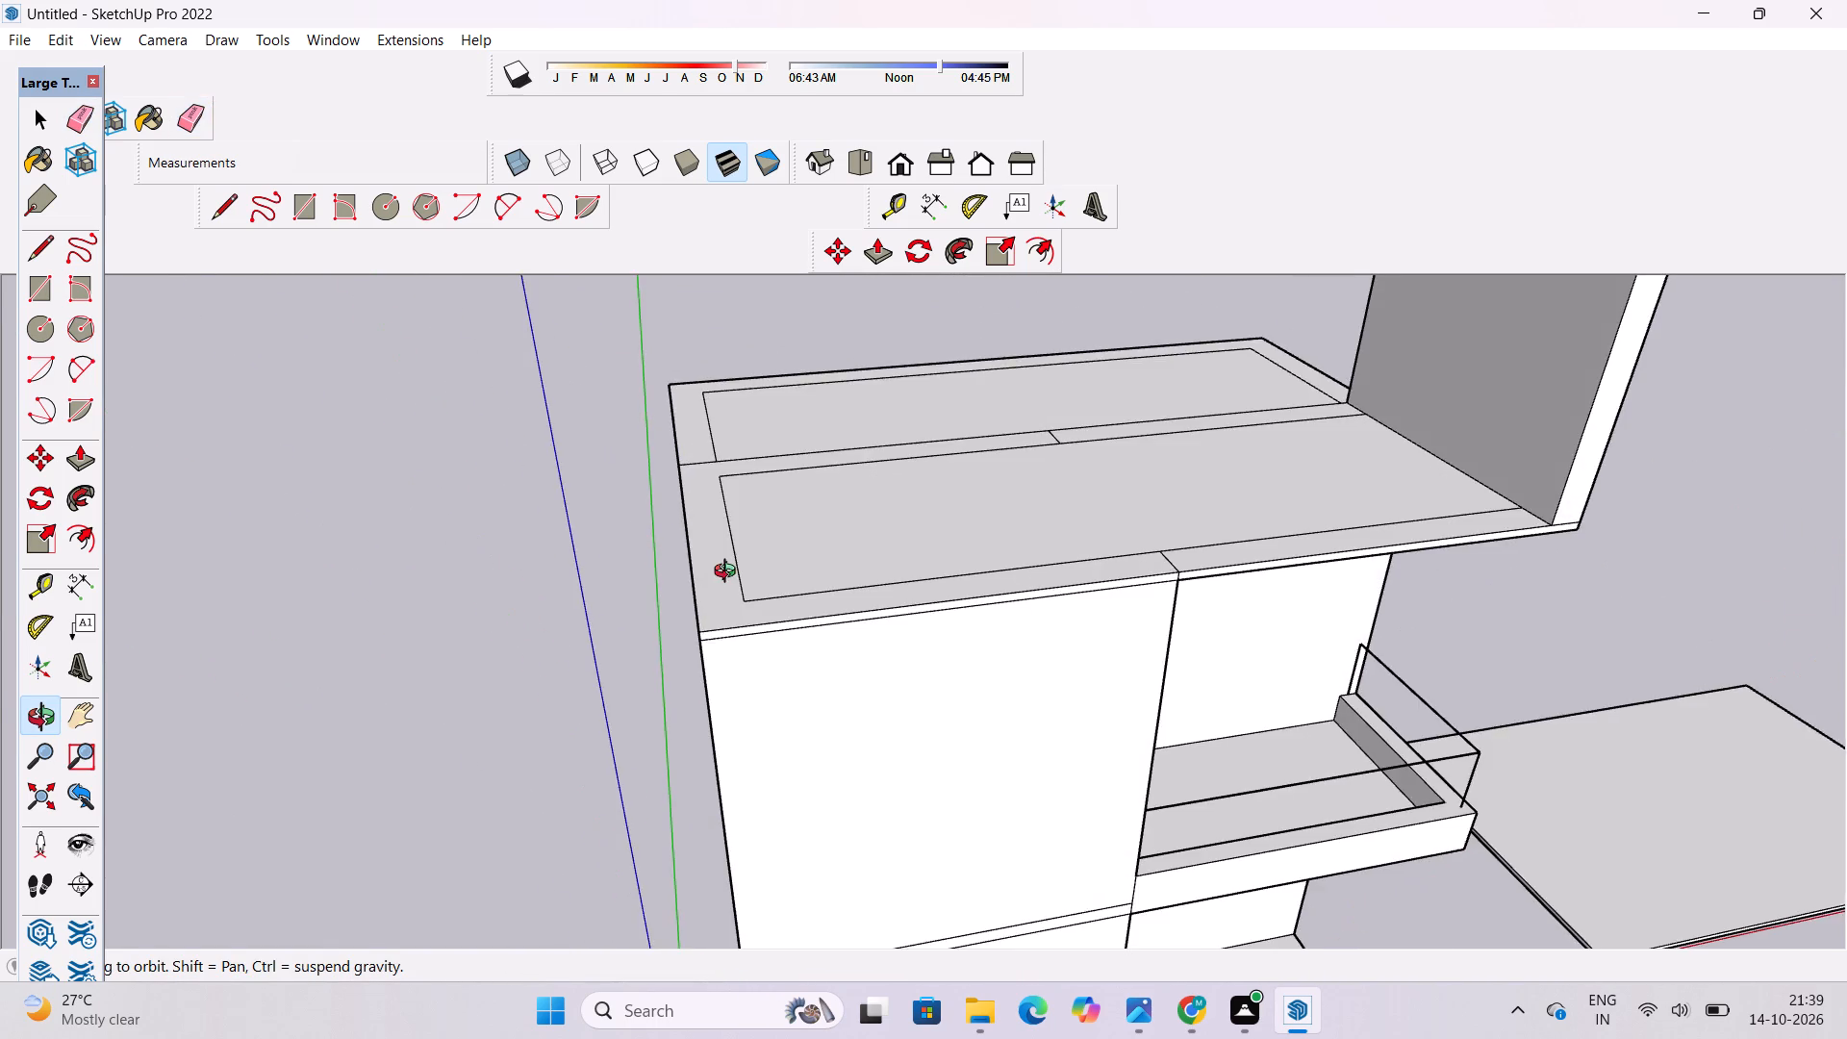
scroll(729, 573, "down", 4)
left_click_drag(811, 579, 722, 588)
left_click_drag(703, 592, 774, 626, "shift")
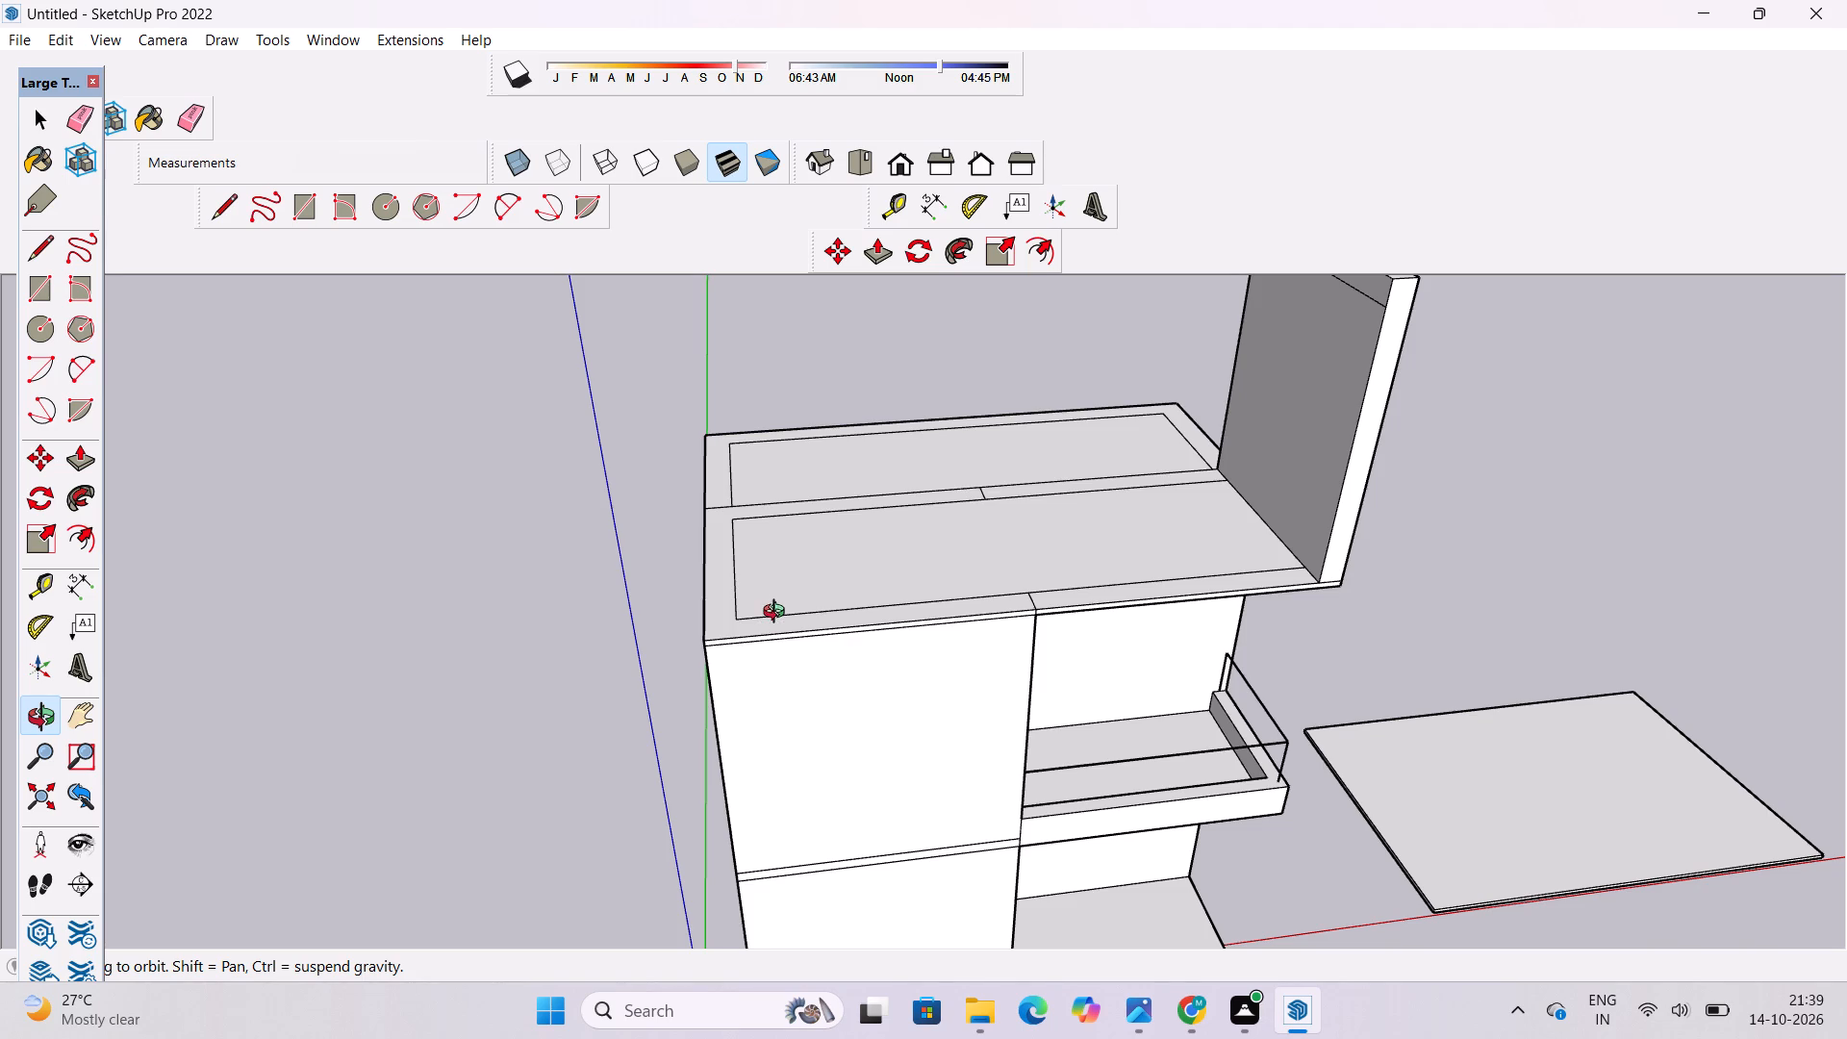
scroll(747, 577, "down", 1)
left_click_drag(722, 571, 875, 582)
left_click_drag(821, 622, 792, 632, "shift")
scroll(761, 674, "up", 3)
left_click_drag(762, 673, 746, 662, "shift")
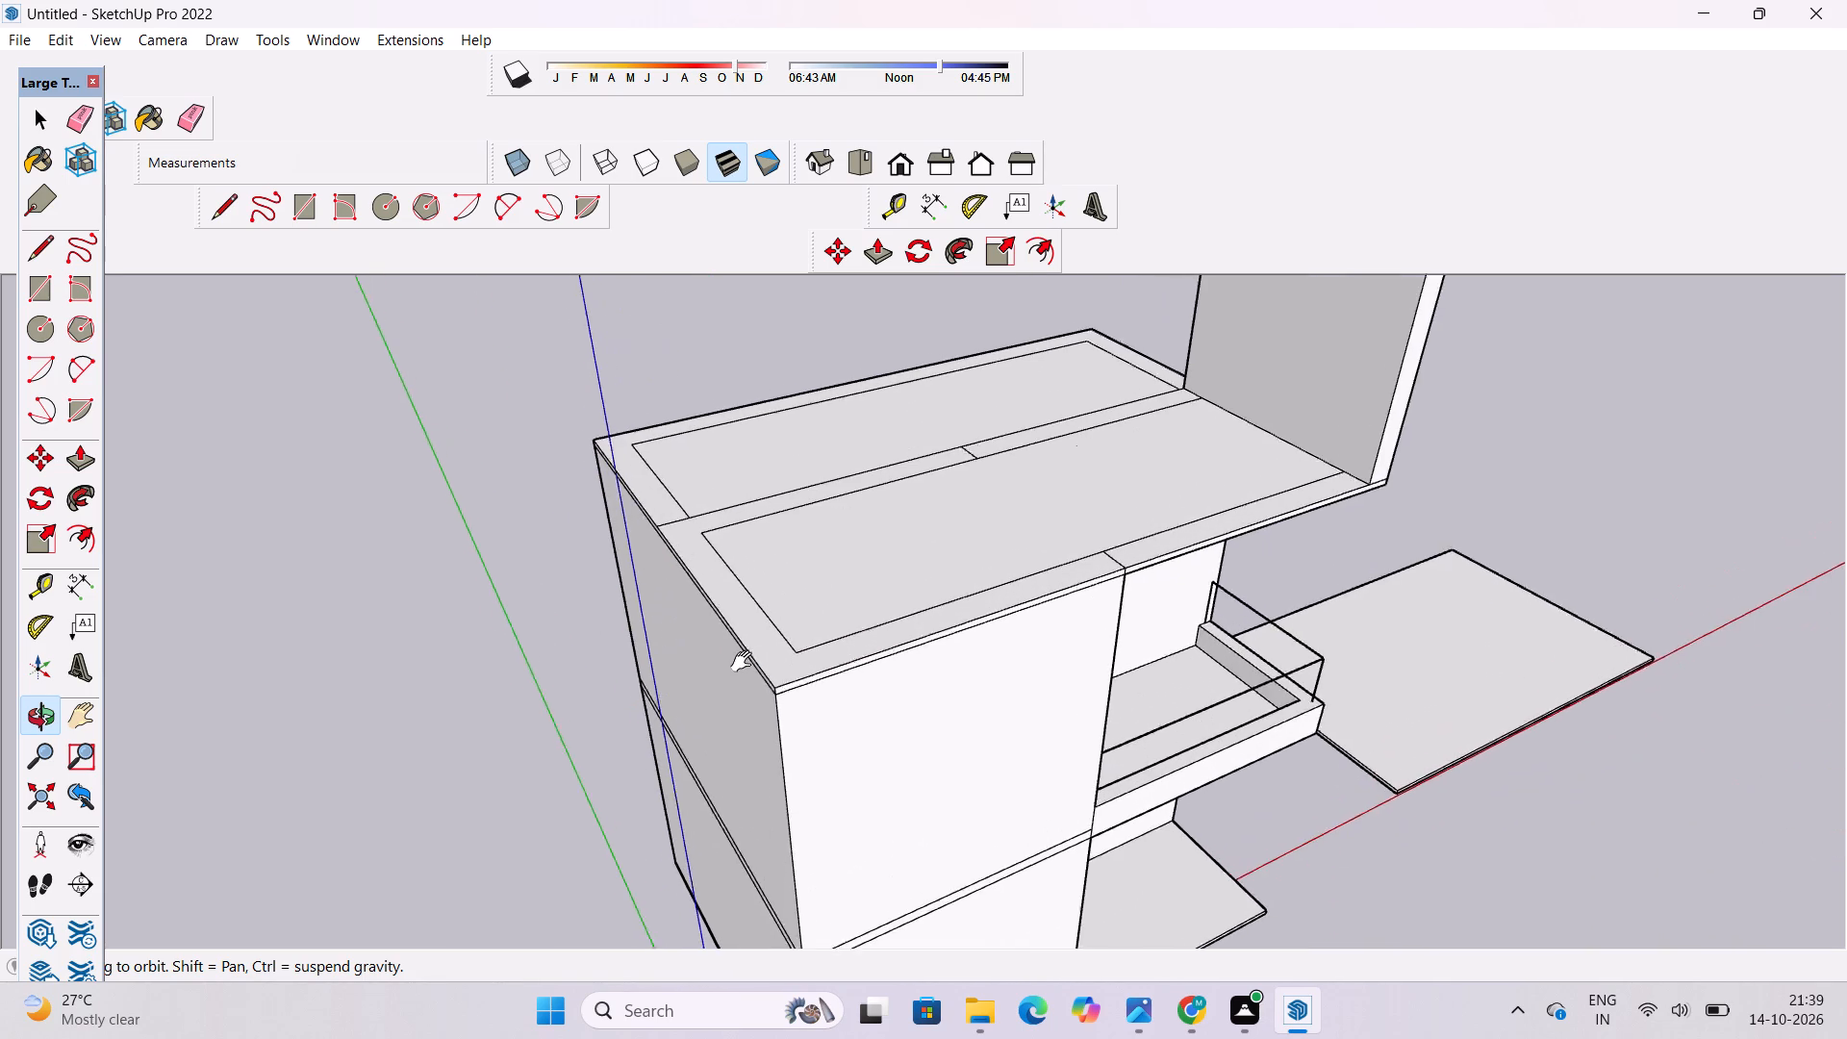
left_click_drag(746, 662, 745, 662, "shift")
left_click_drag(739, 657, 790, 662)
key("p")
scroll(713, 605, "up", 3)
scroll(670, 588, "down", 8)
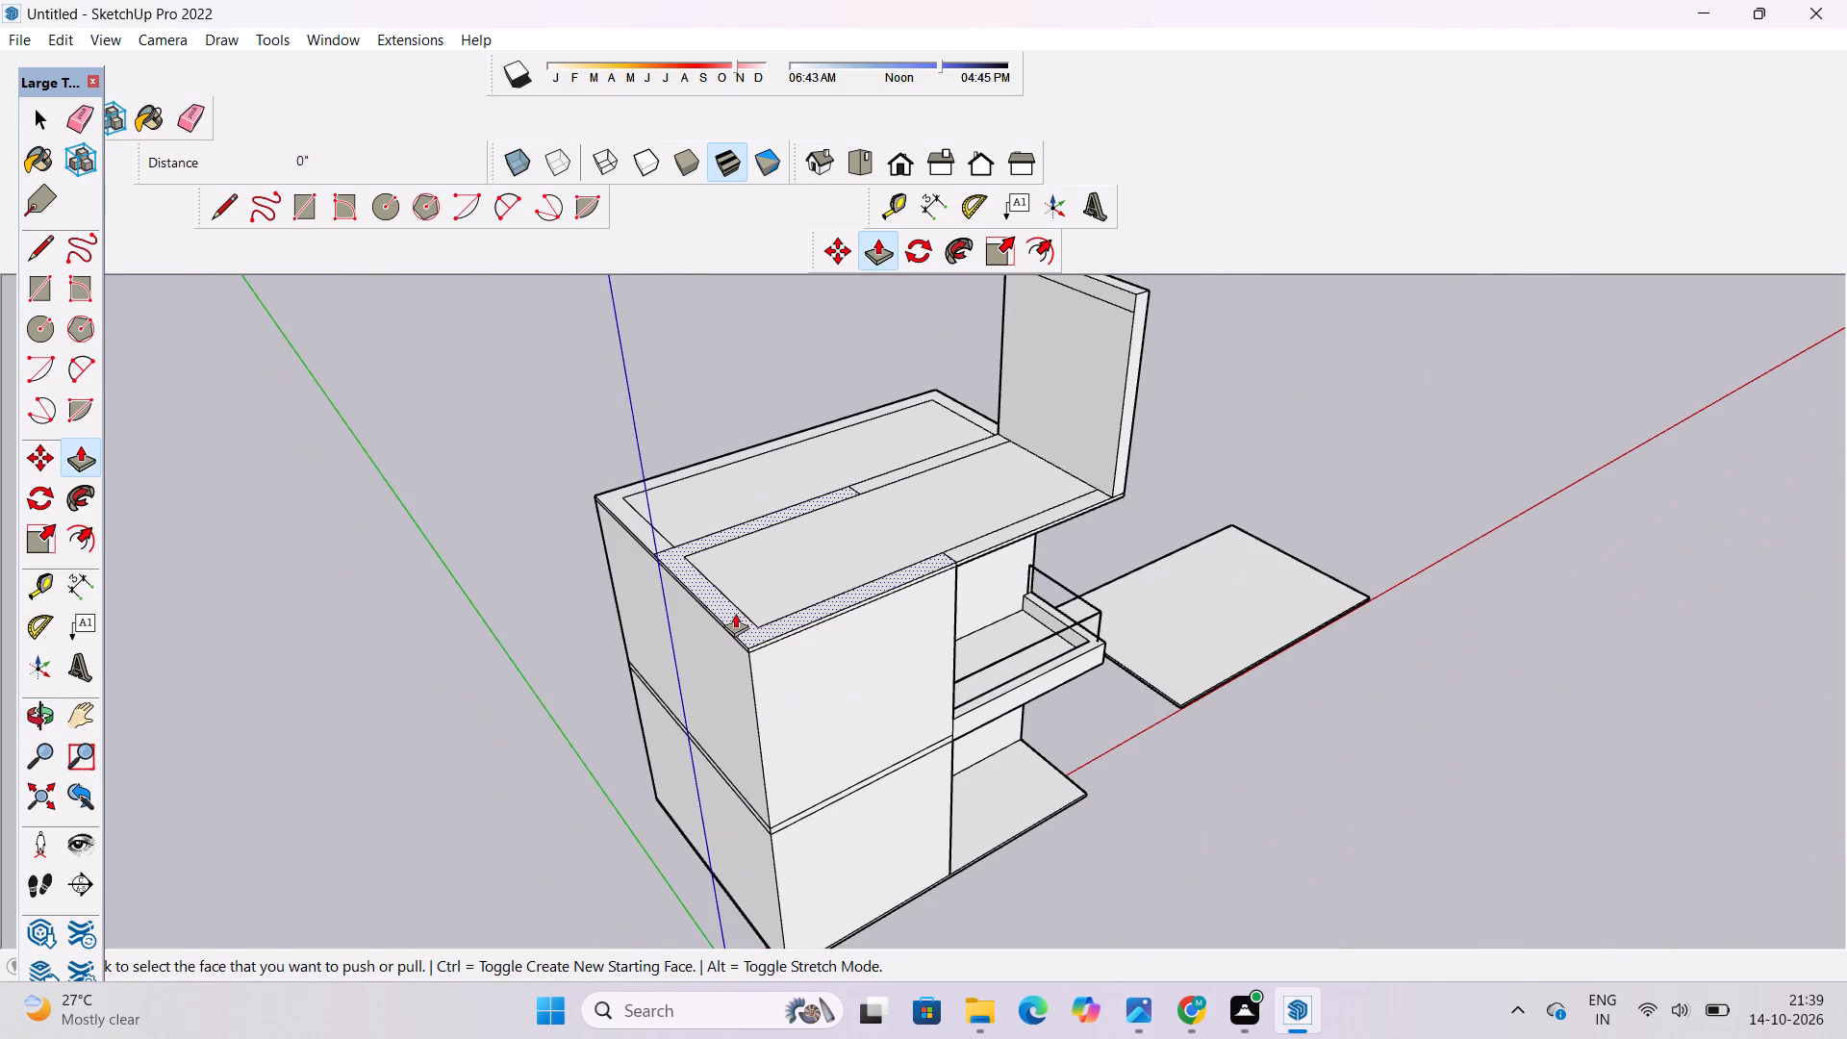
left_click(736, 615)
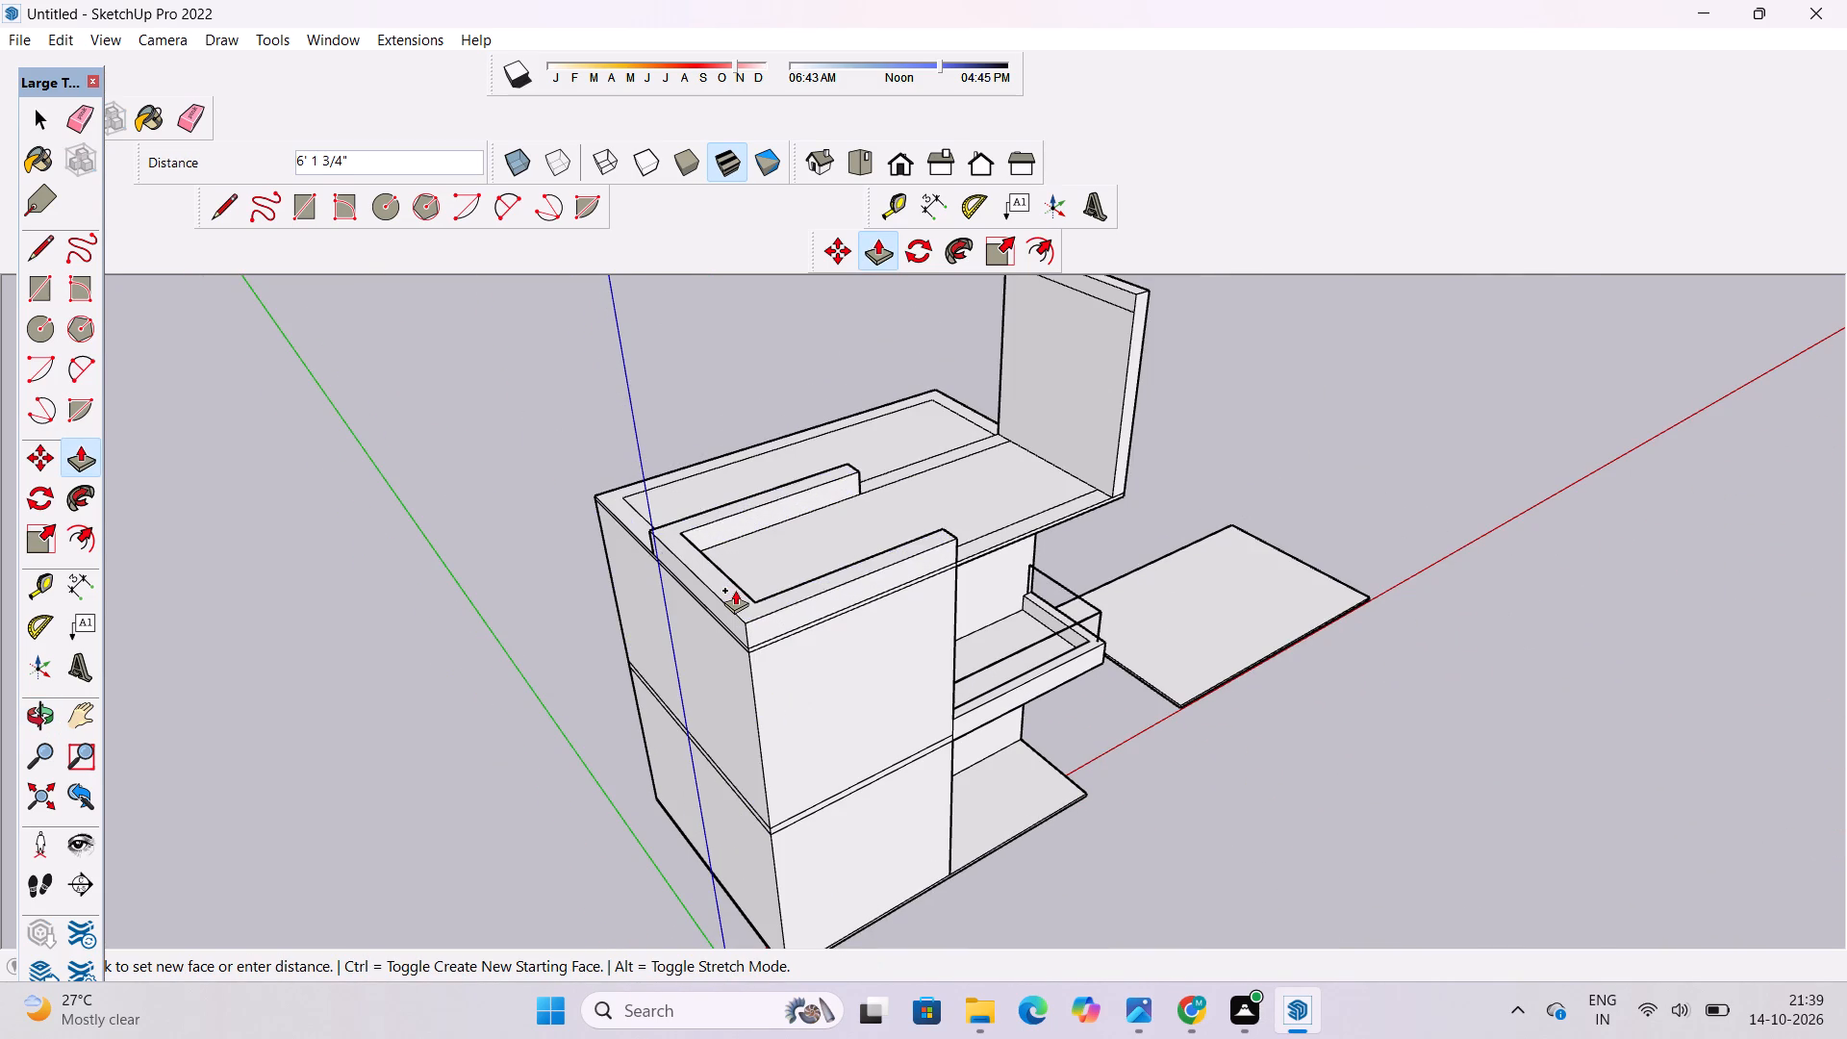
scroll(726, 595, "down", 2)
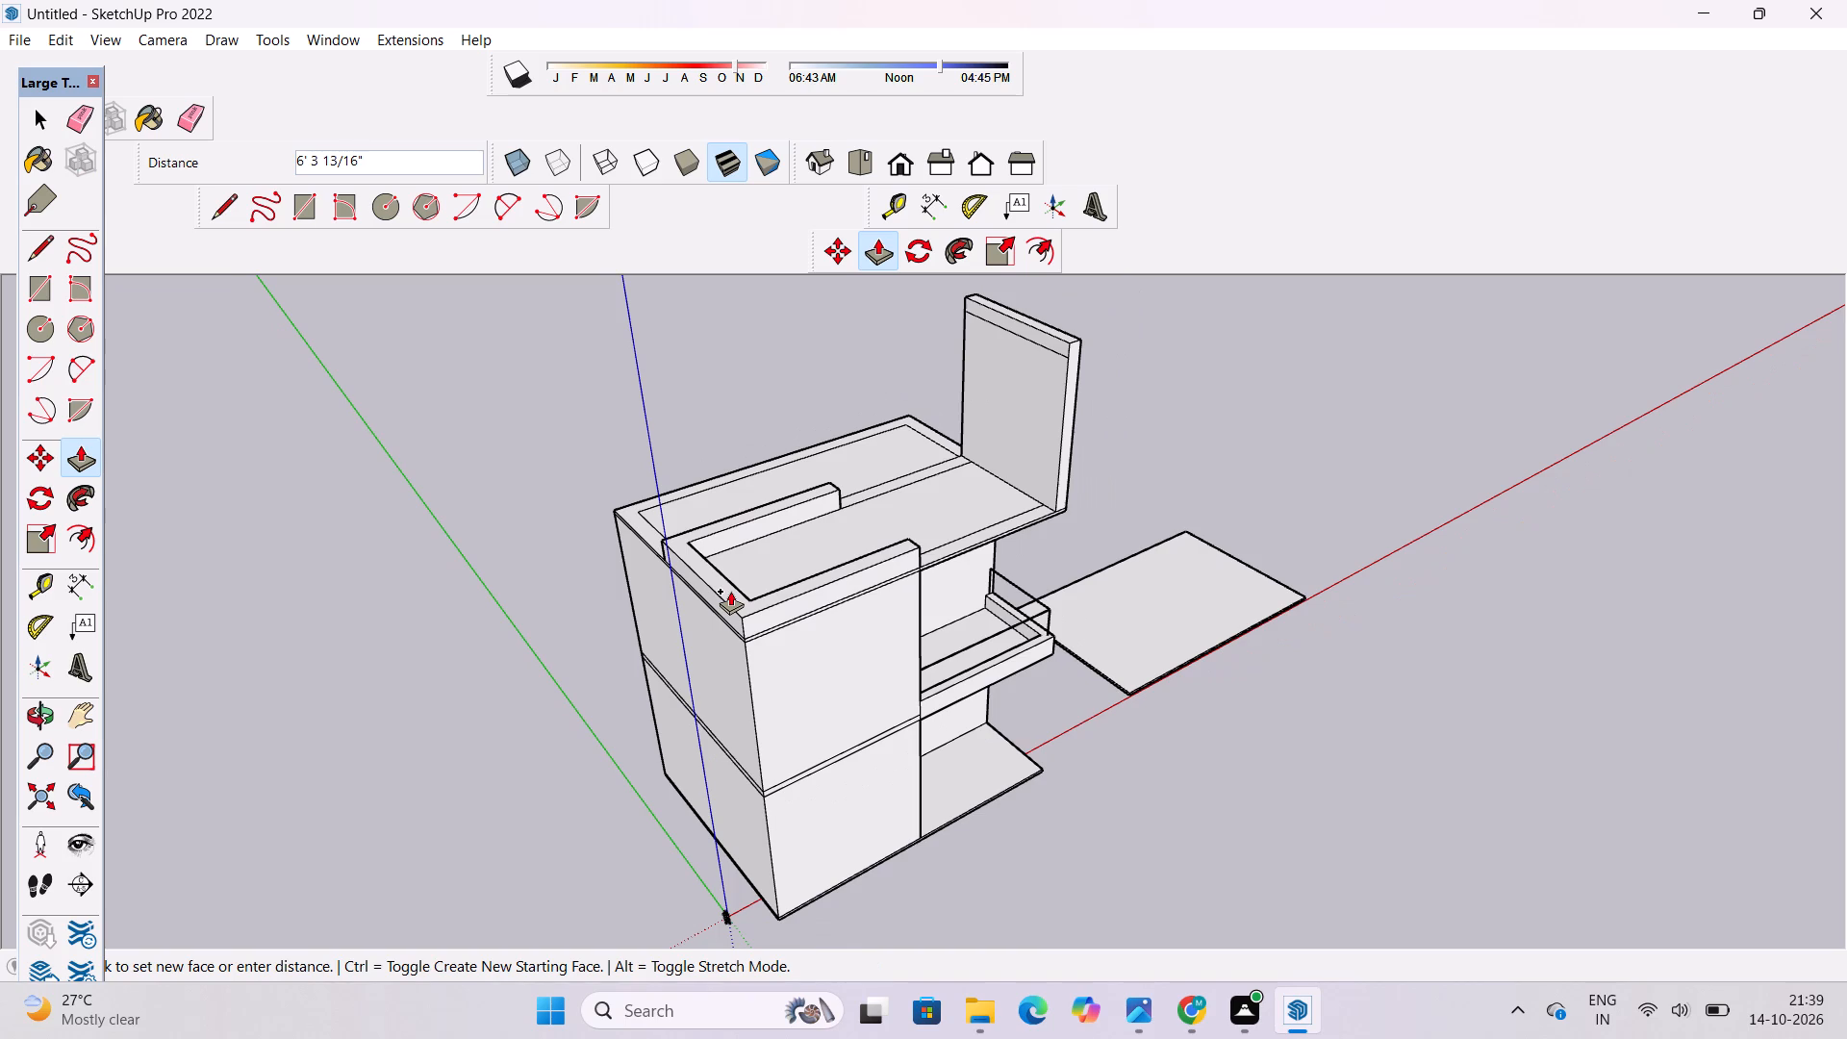
scroll(730, 591, "down", 3)
scroll(750, 514, "up", 4)
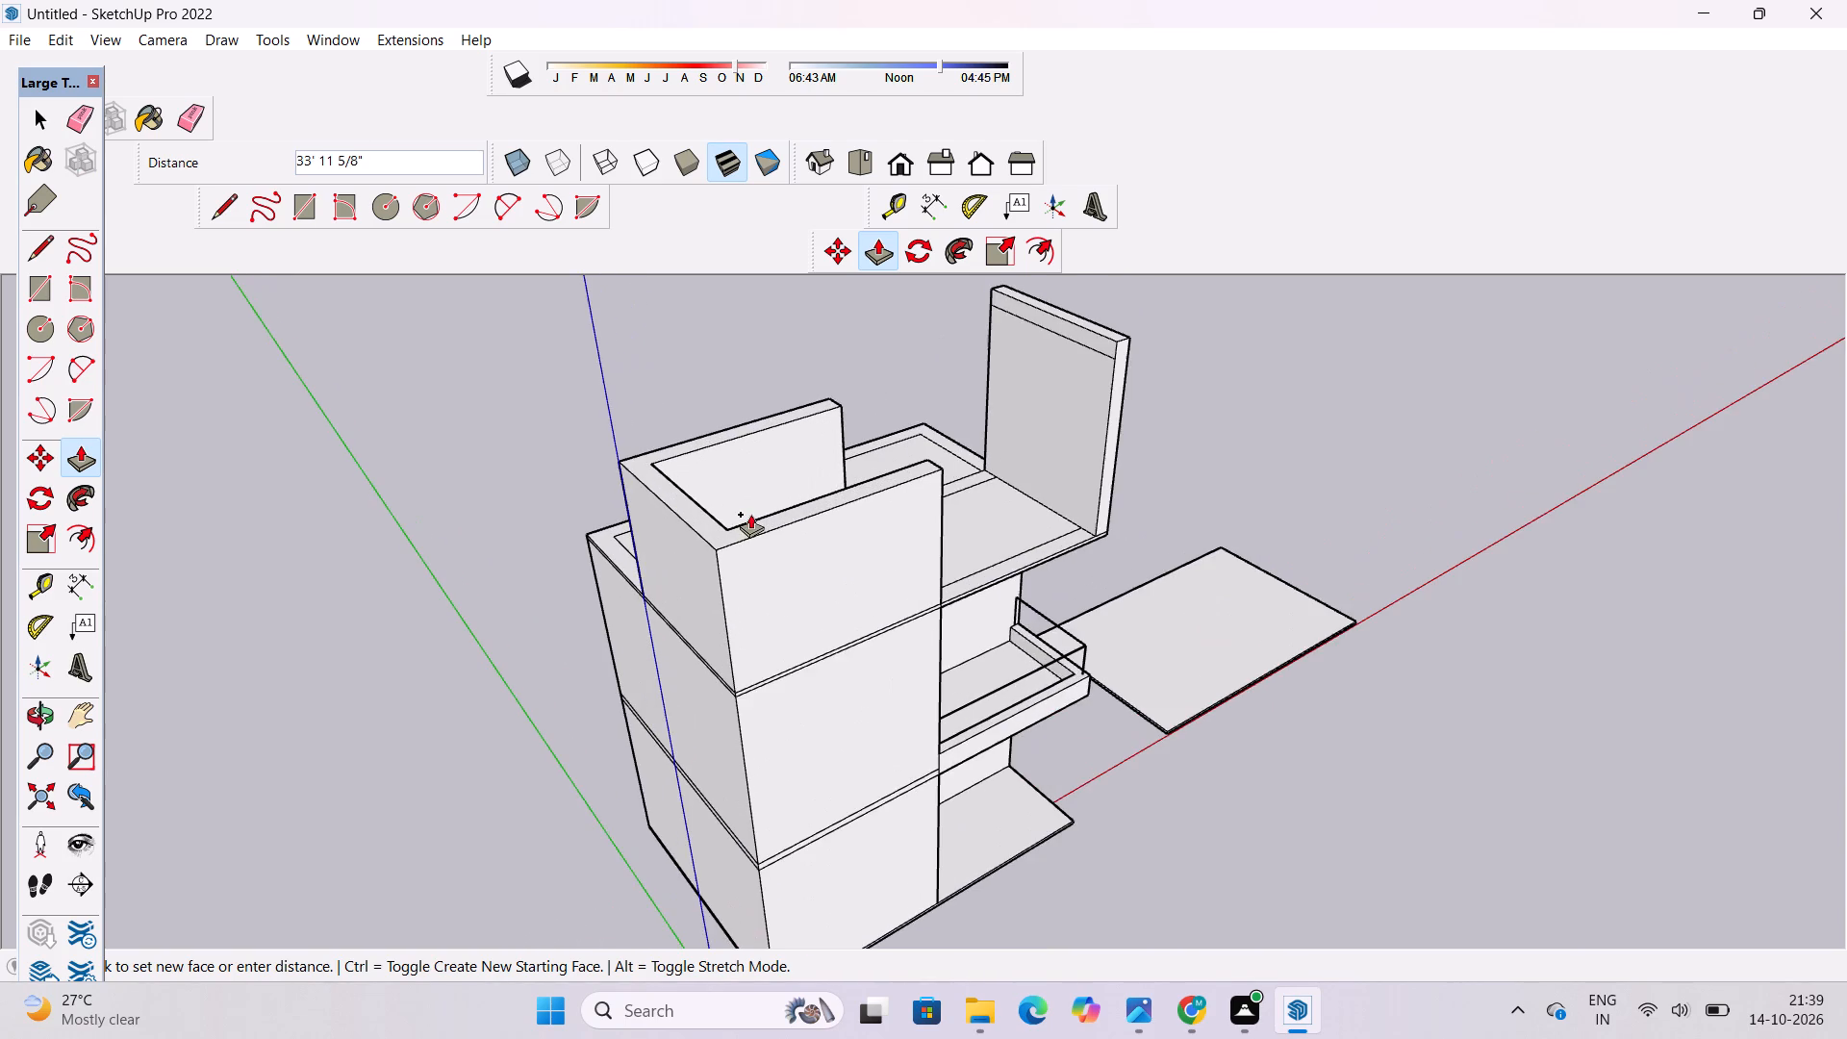
scroll(750, 514, "up", 2)
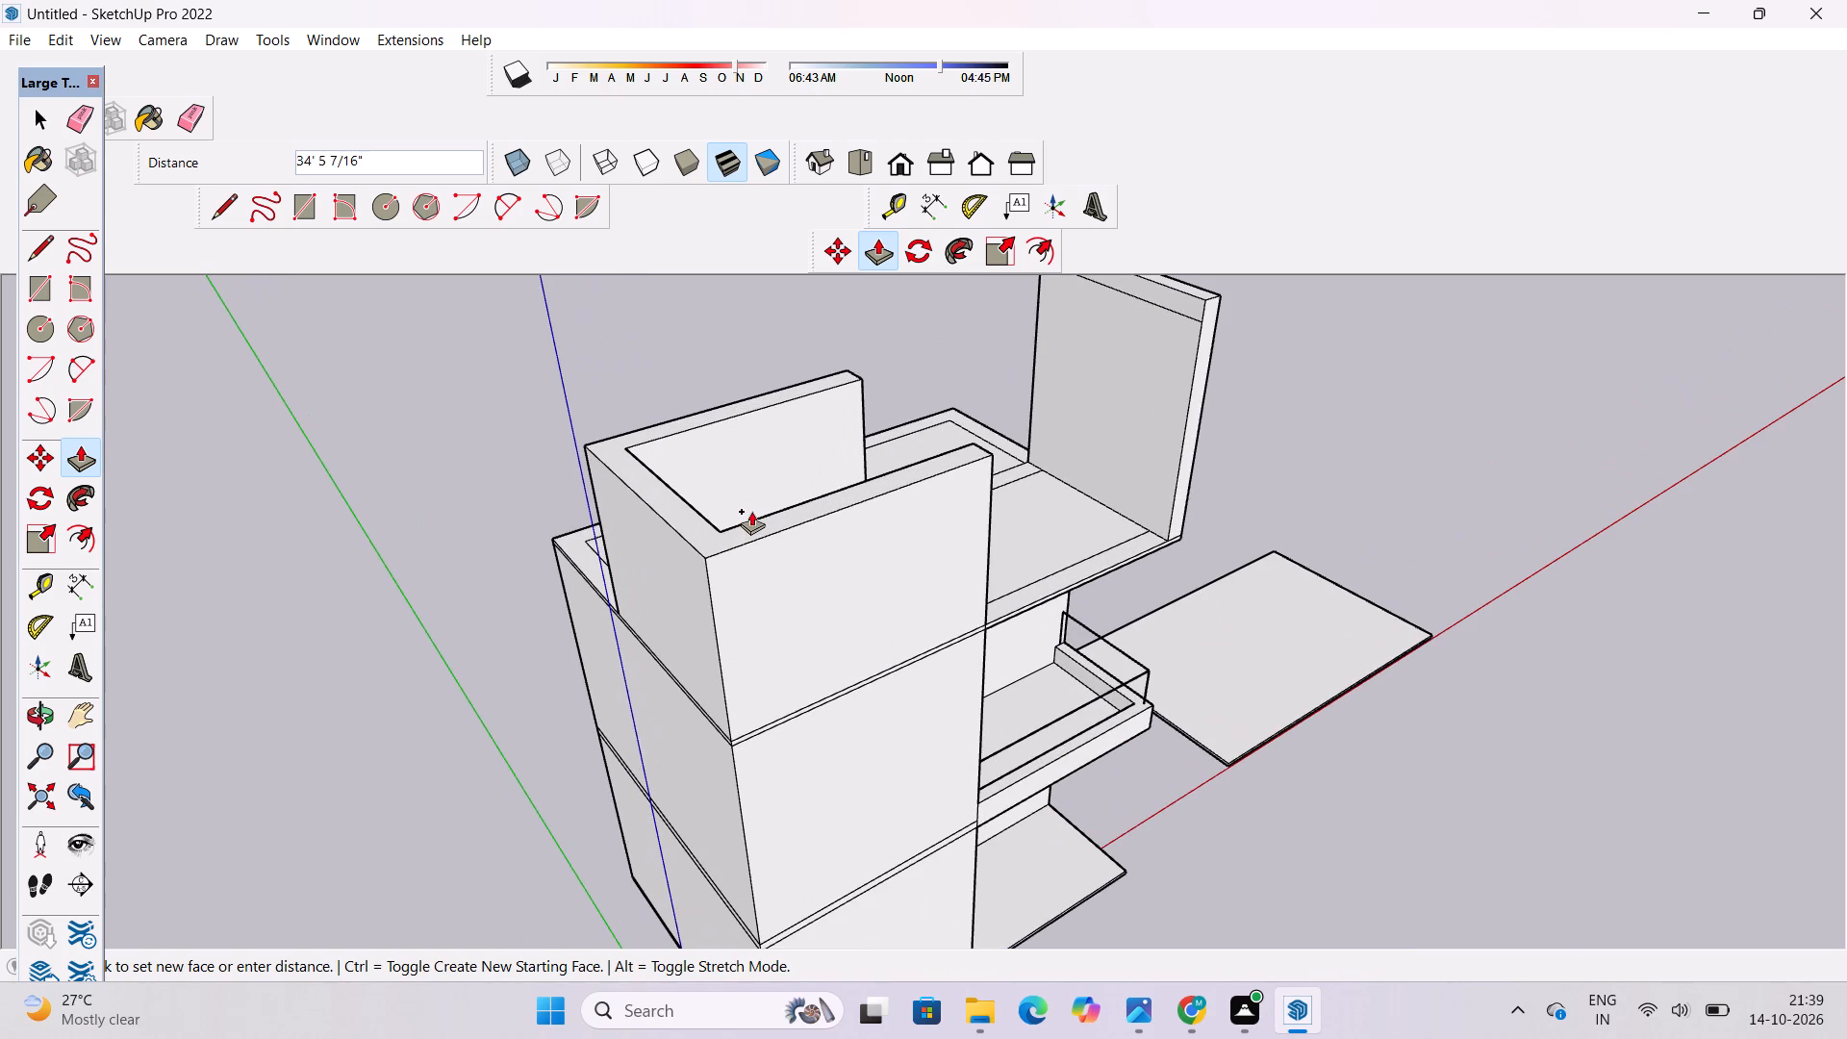
key("o")
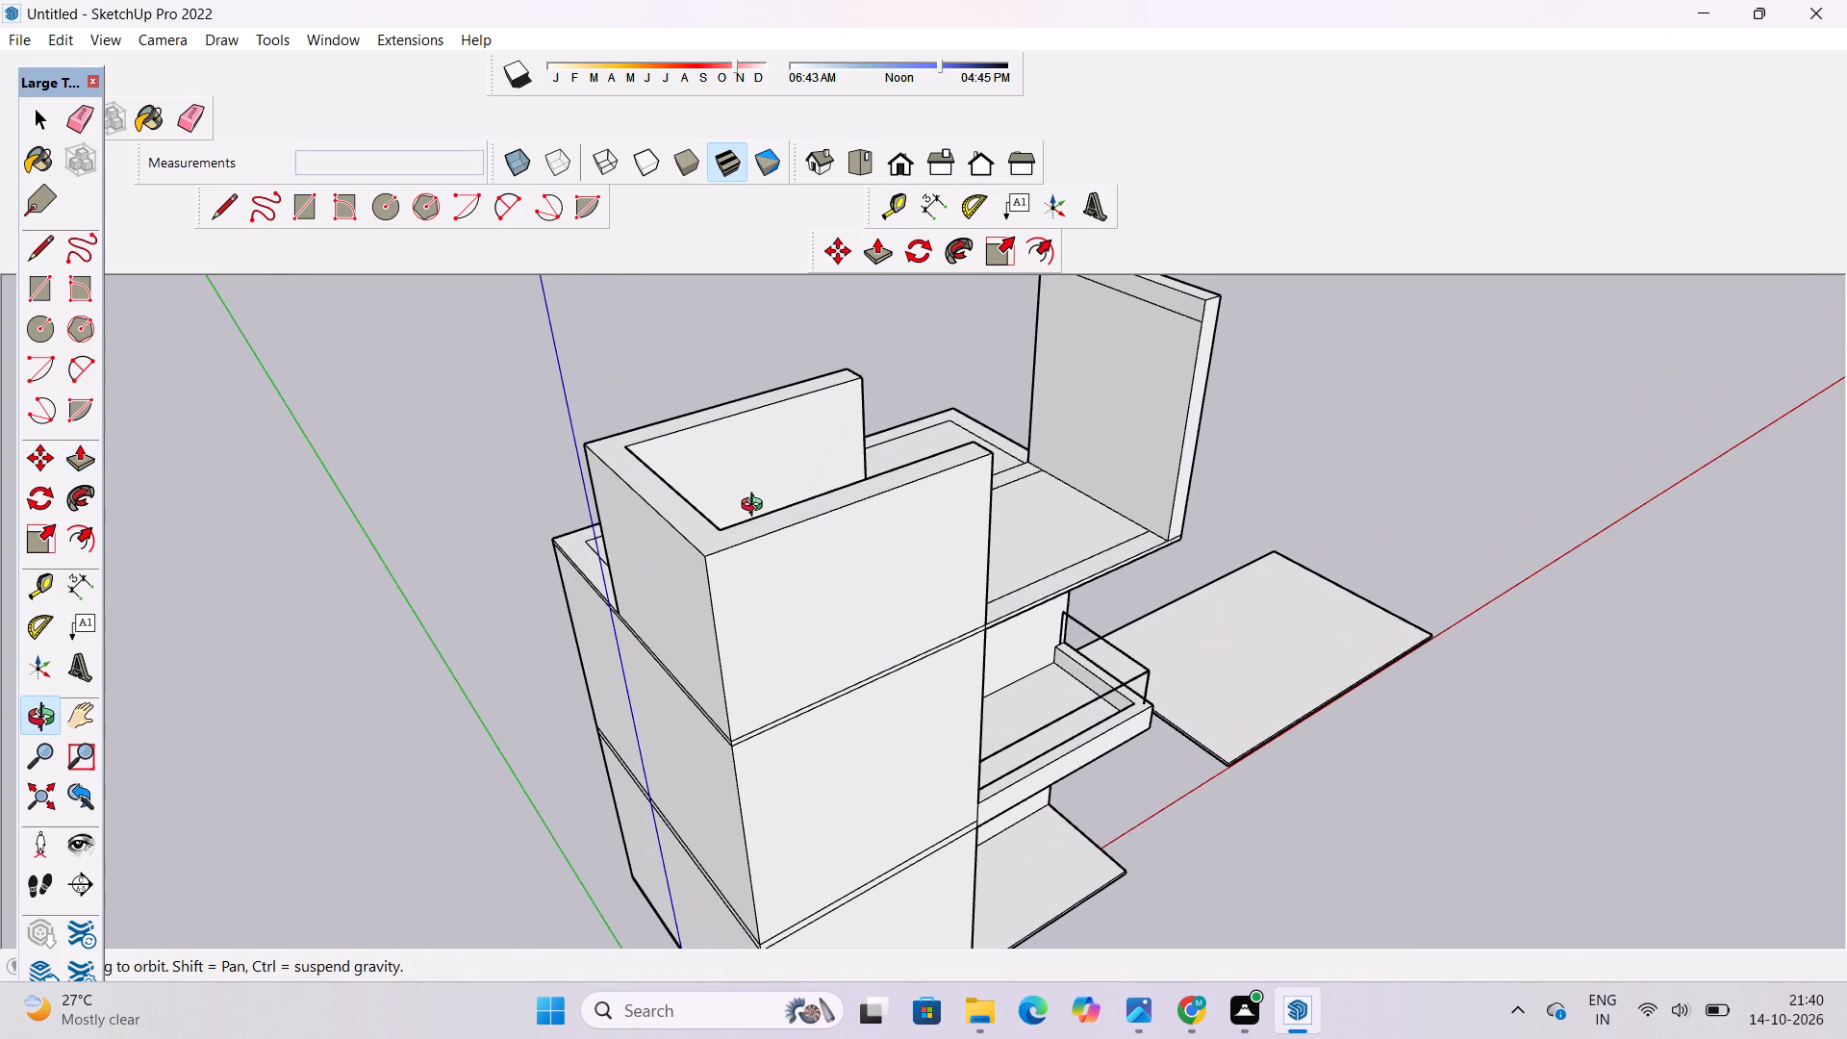
scroll(757, 506, "down", 3)
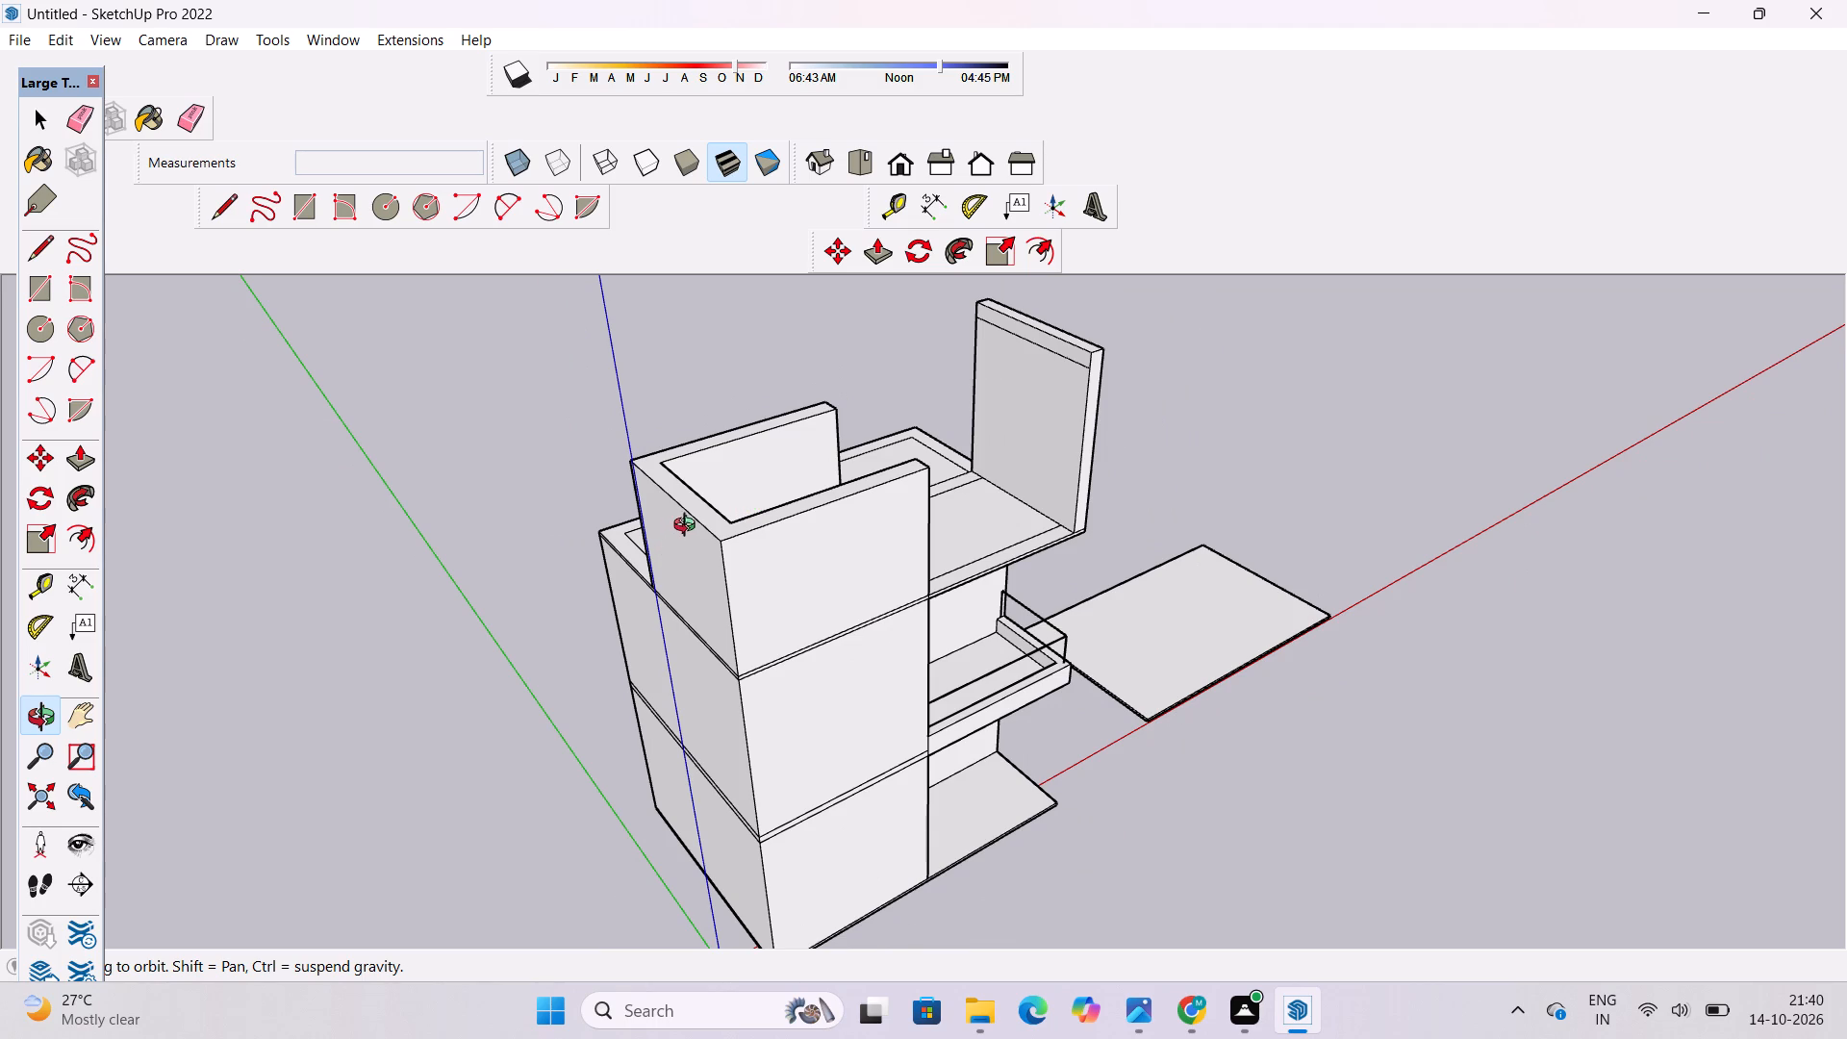
left_click_drag(710, 516, 728, 573, "shift")
left_click_drag(728, 573, 675, 592)
left_click_drag(782, 599, 696, 625)
scroll(667, 629, "up", 2)
left_click_drag(662, 623, 648, 628, "shift")
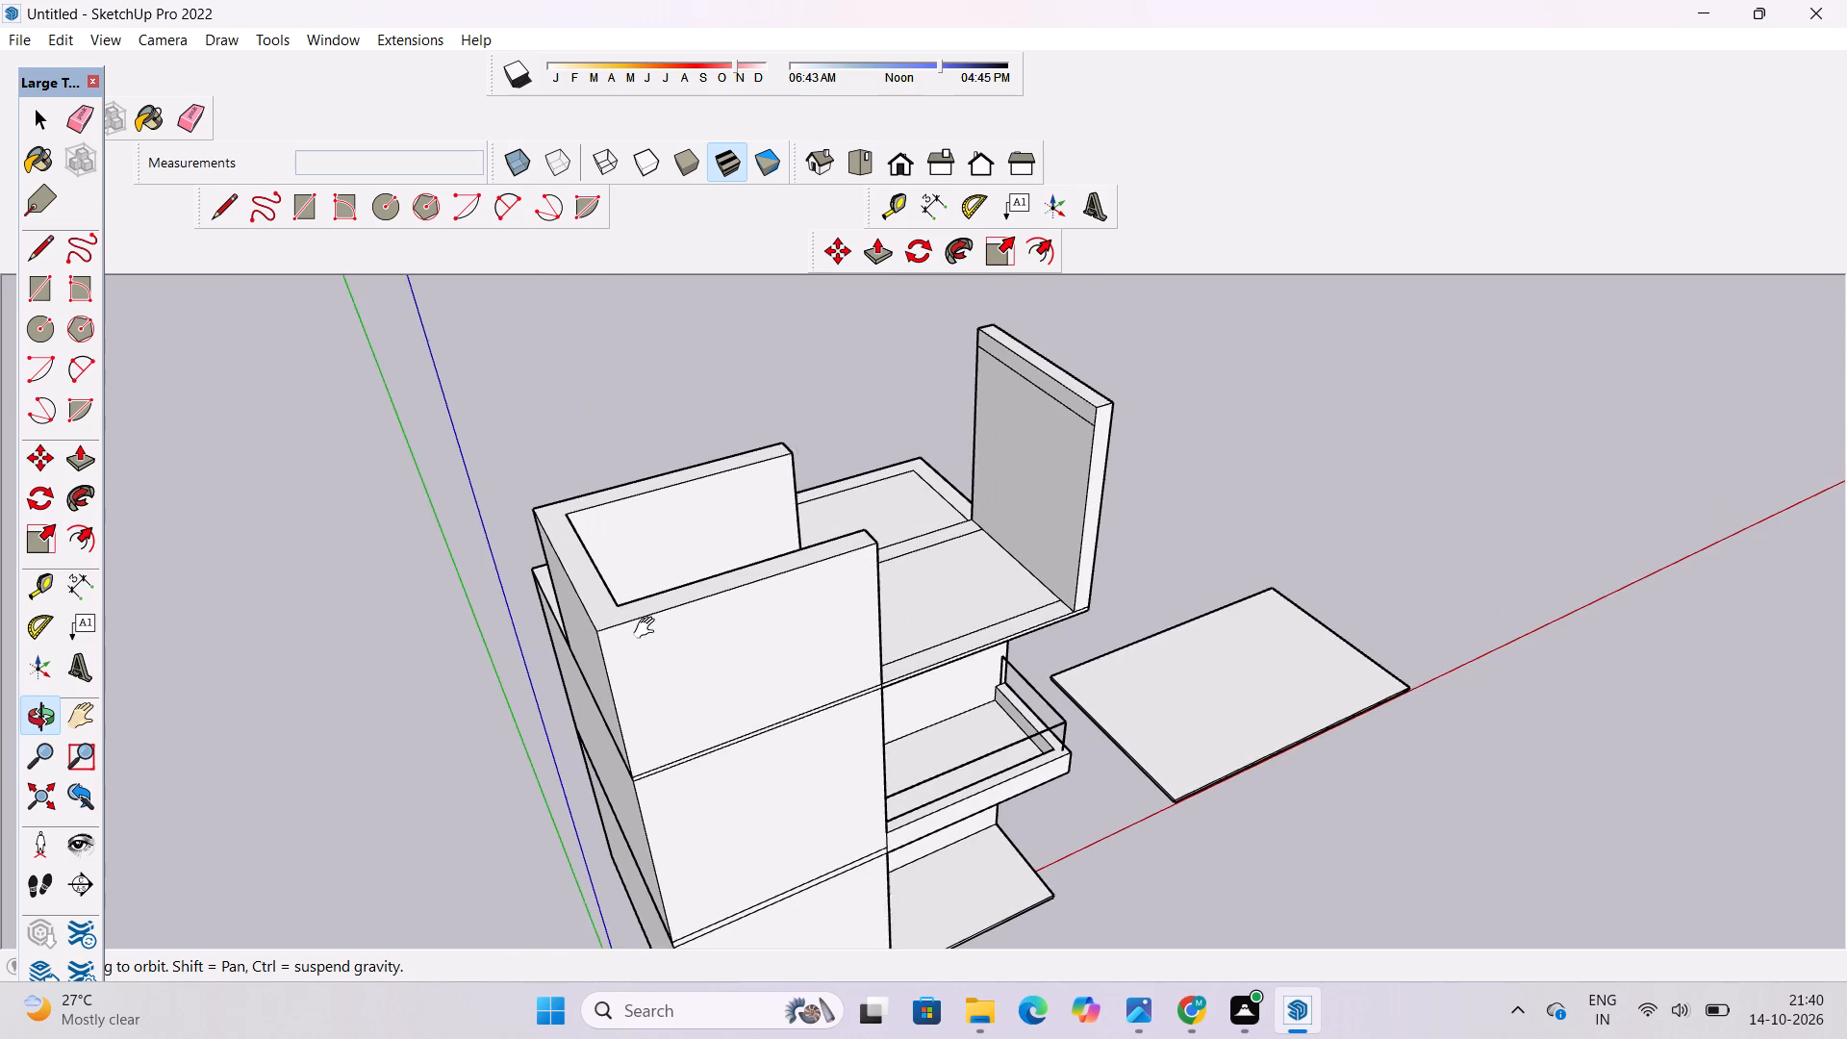
left_click_drag(648, 628, 641, 637, "shift")
scroll(624, 647, "up", 3)
left_click_drag(621, 642, 539, 652, "shift")
left_click_drag(539, 652, 547, 572, "shift")
scroll(547, 572, "down", 6)
left_click_drag(584, 621, 584, 609)
left_click_drag(582, 601, 595, 652, "shift")
left_click_drag(595, 654, 592, 619)
left_click_drag(592, 606, 593, 606, "shift")
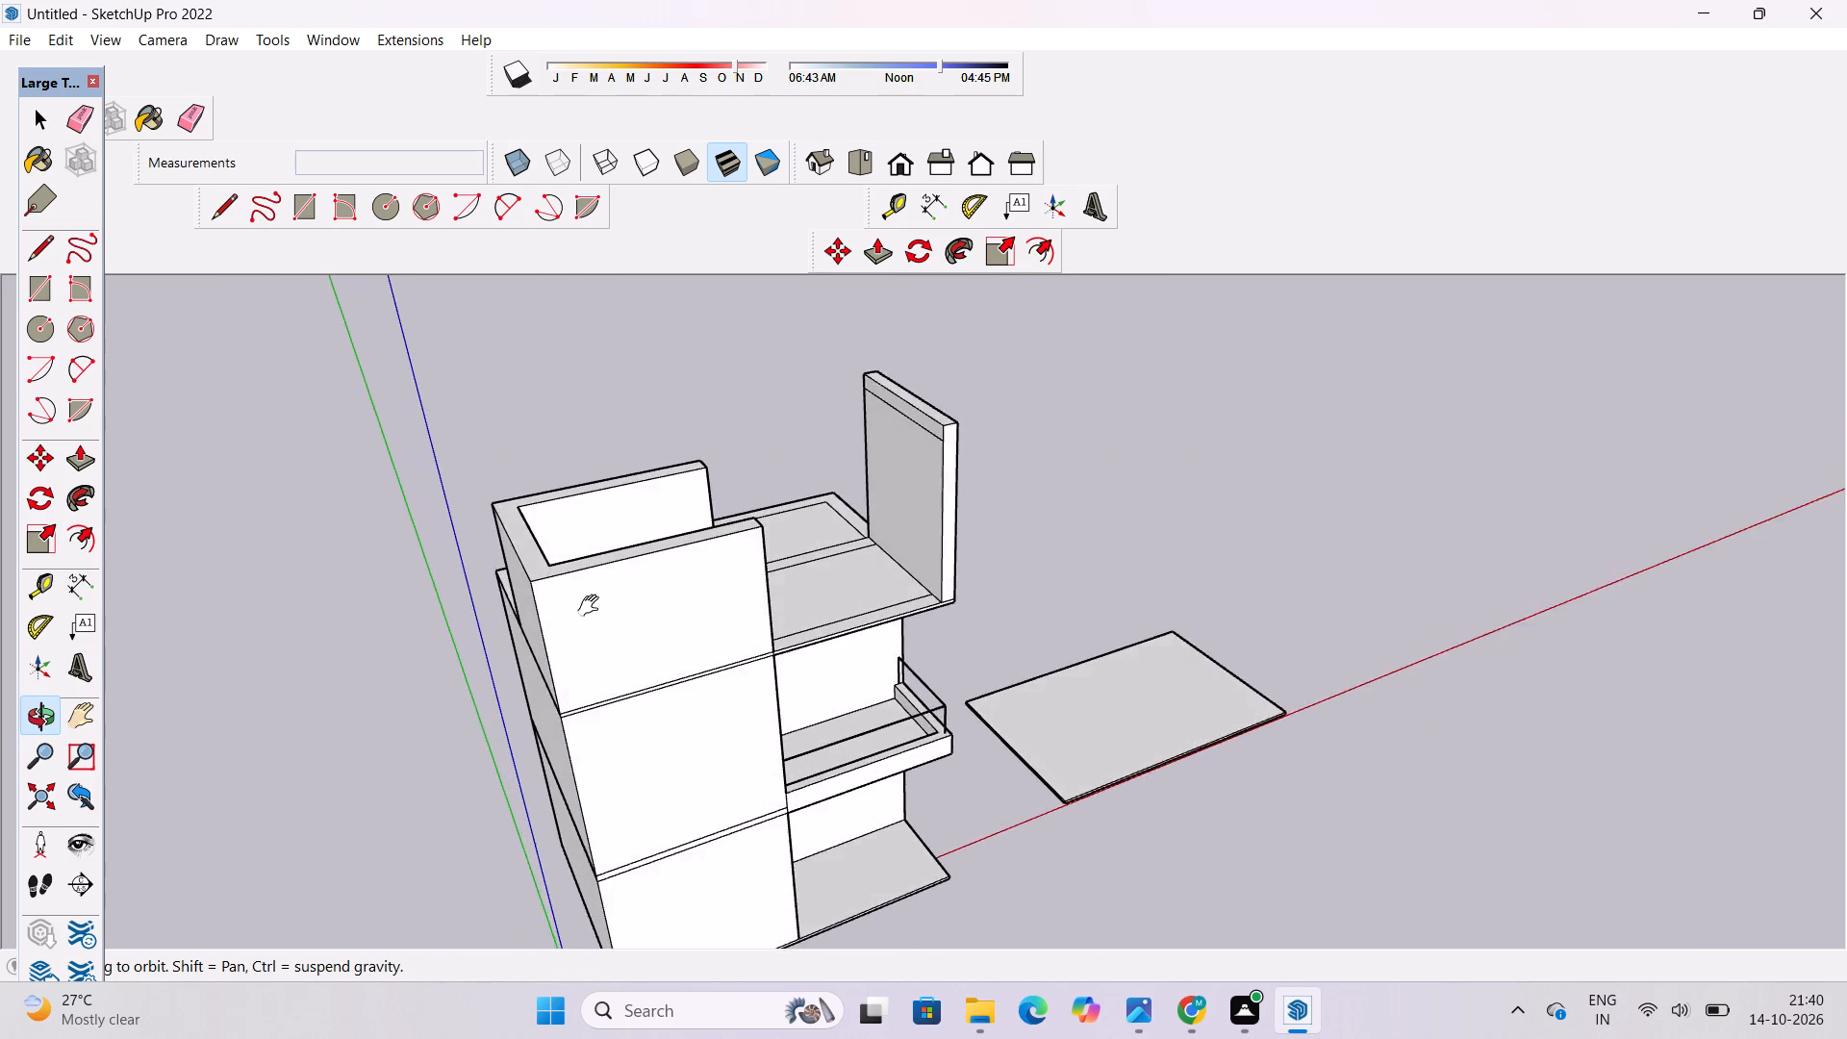
left_click_drag(593, 606, 612, 664, "shift")
left_click_drag(612, 665, 600, 624)
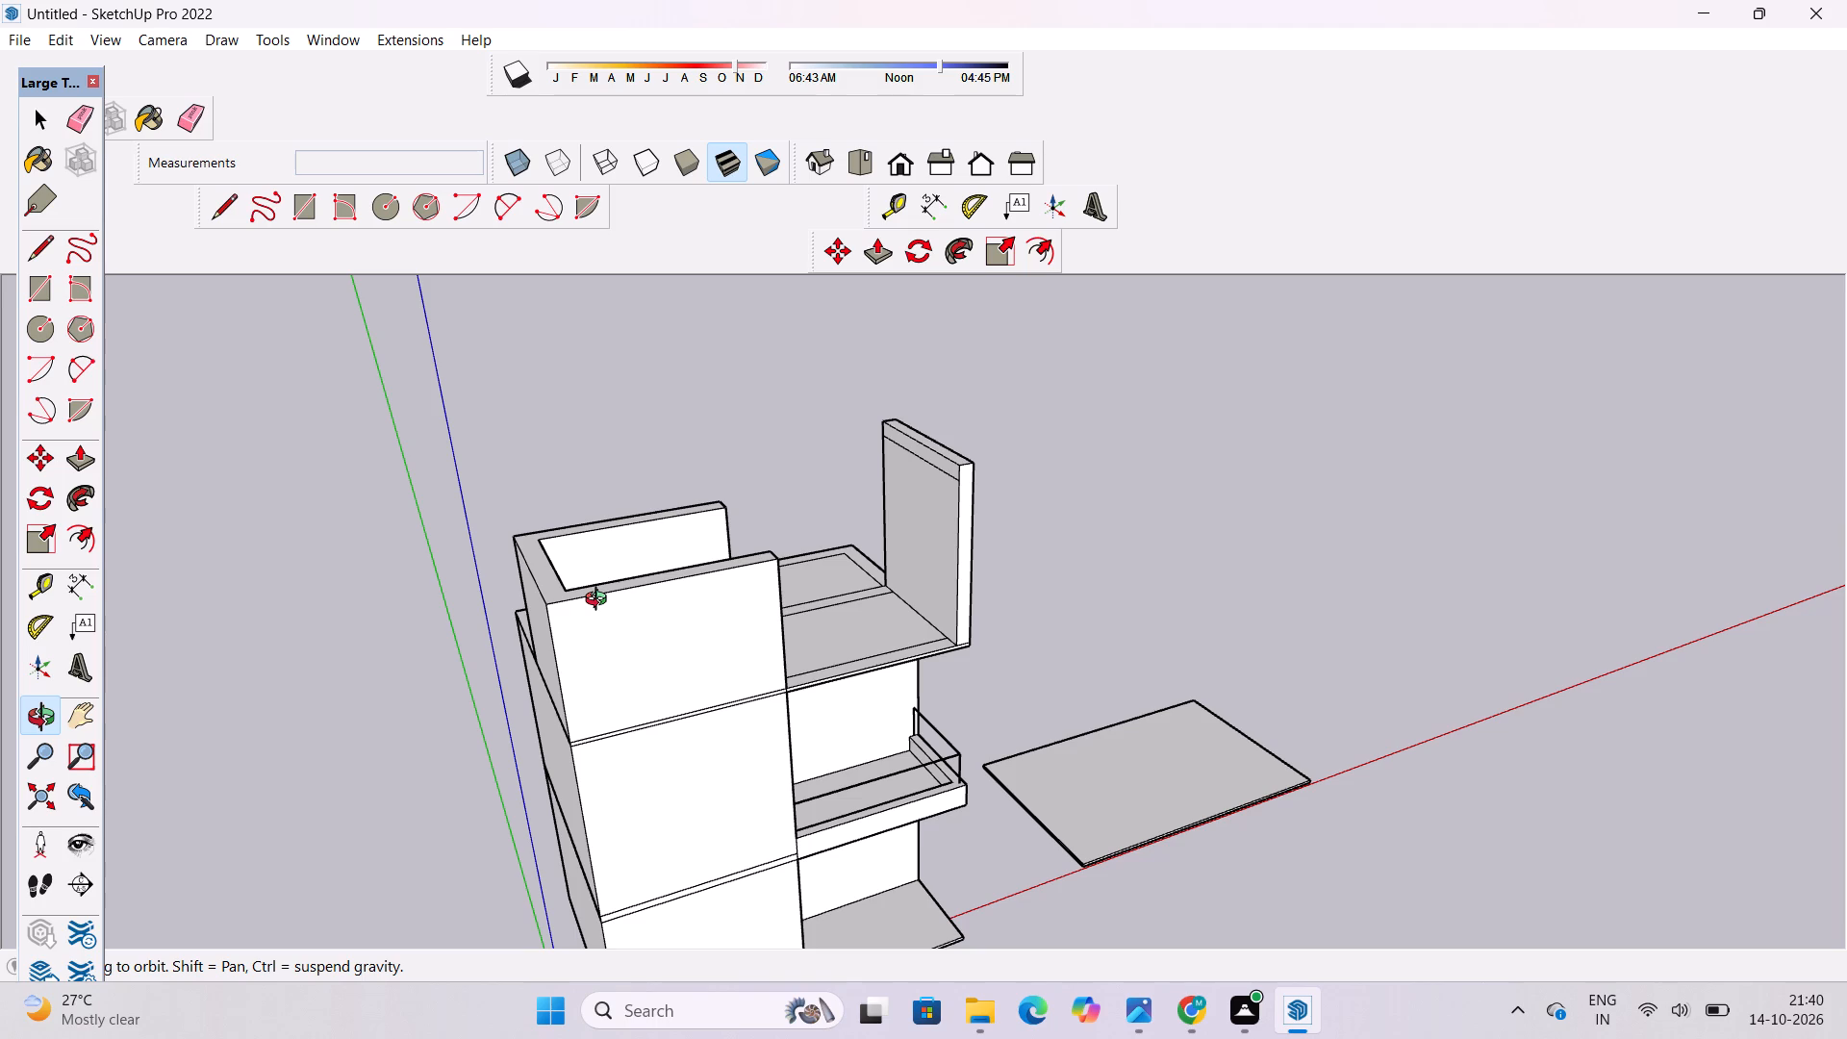
left_click_drag(602, 595, 638, 681)
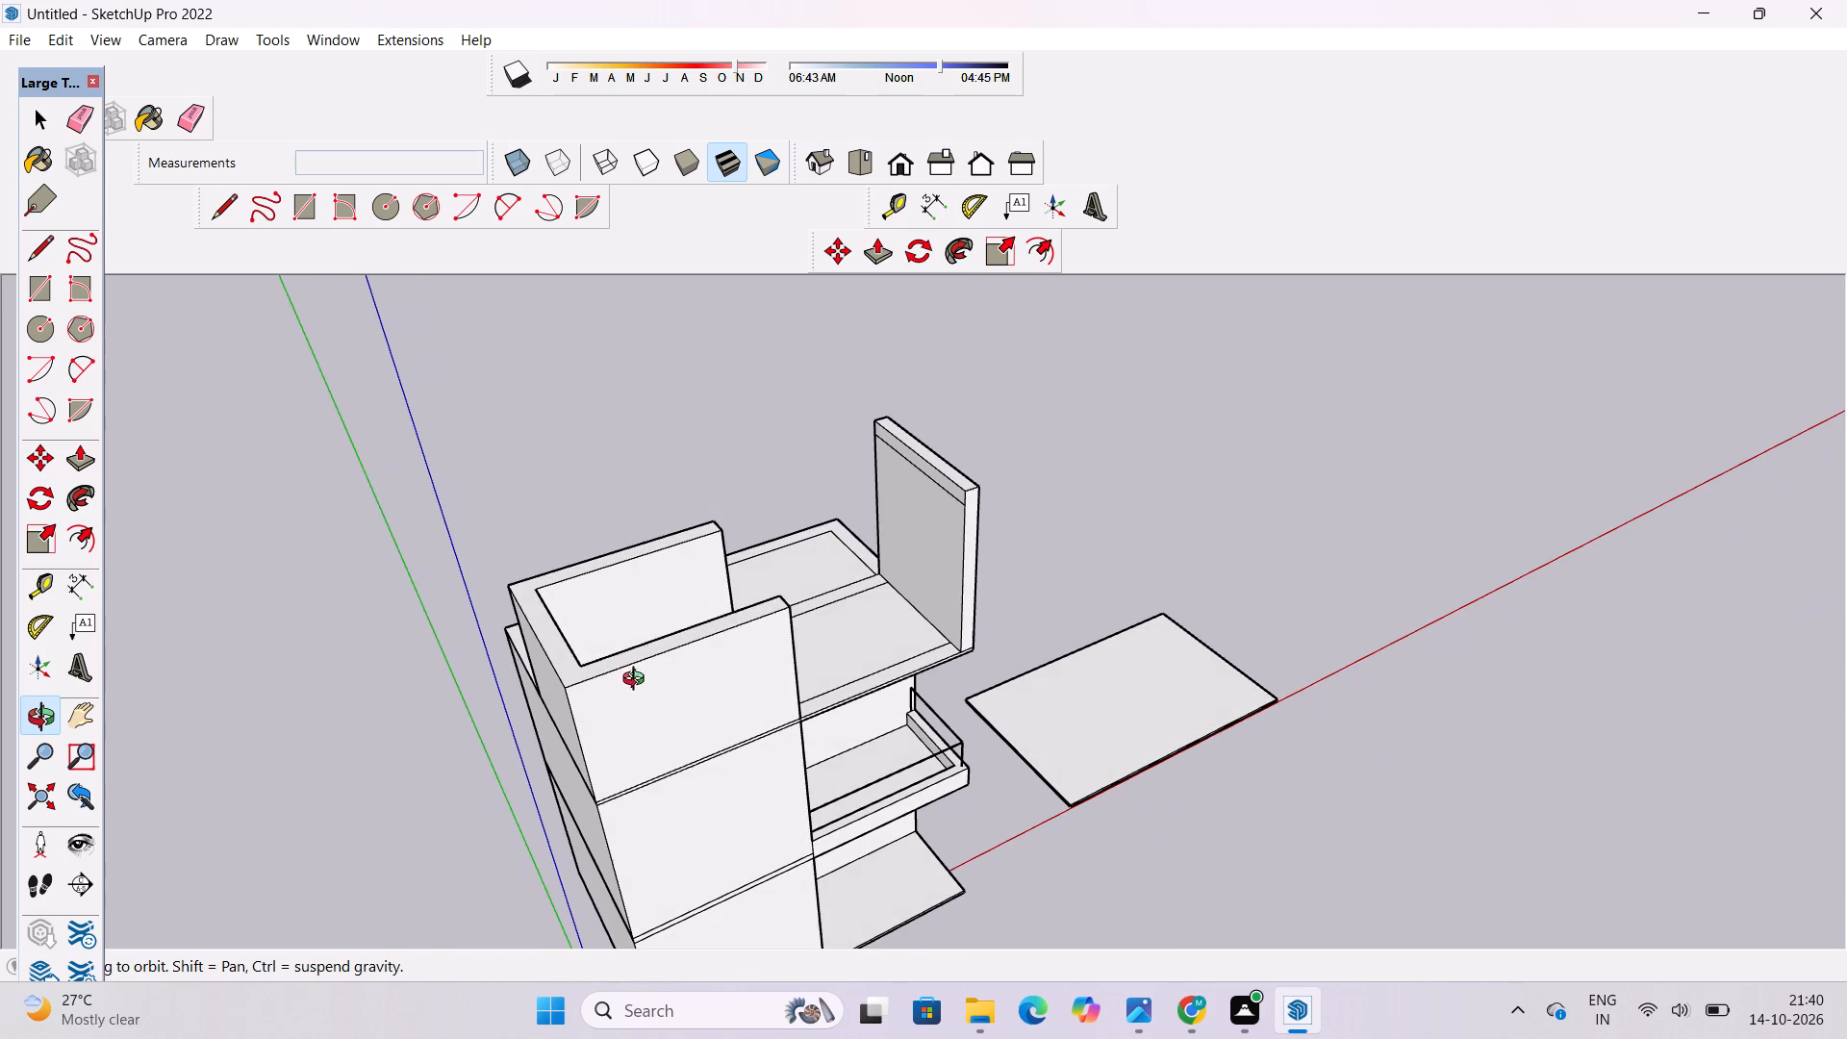
left_click_drag(638, 681, 637, 680)
left_click_drag(639, 624, 639, 674)
scroll(687, 708, "up", 3)
left_click_drag(687, 706, 675, 640)
left_click_drag(675, 640, 712, 722, "shift")
left_click_drag(712, 721, 706, 685)
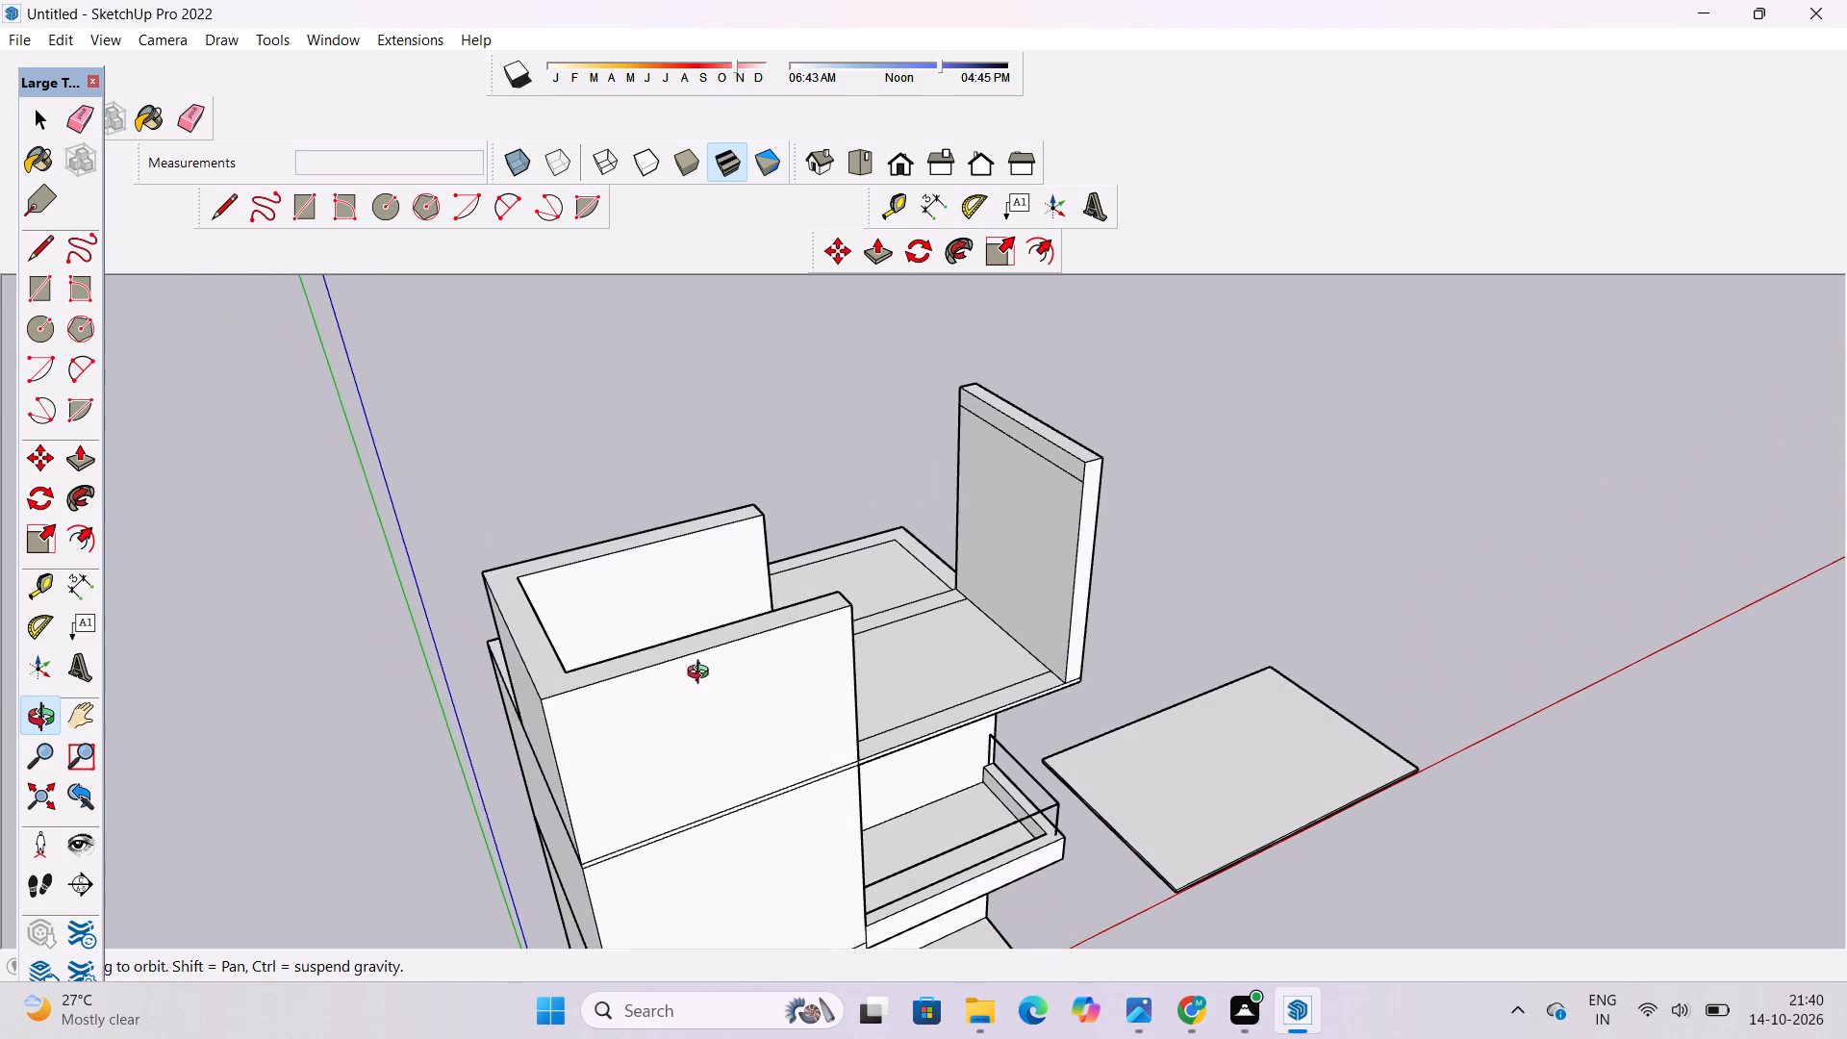
key("p")
scroll(702, 592, "down", 3)
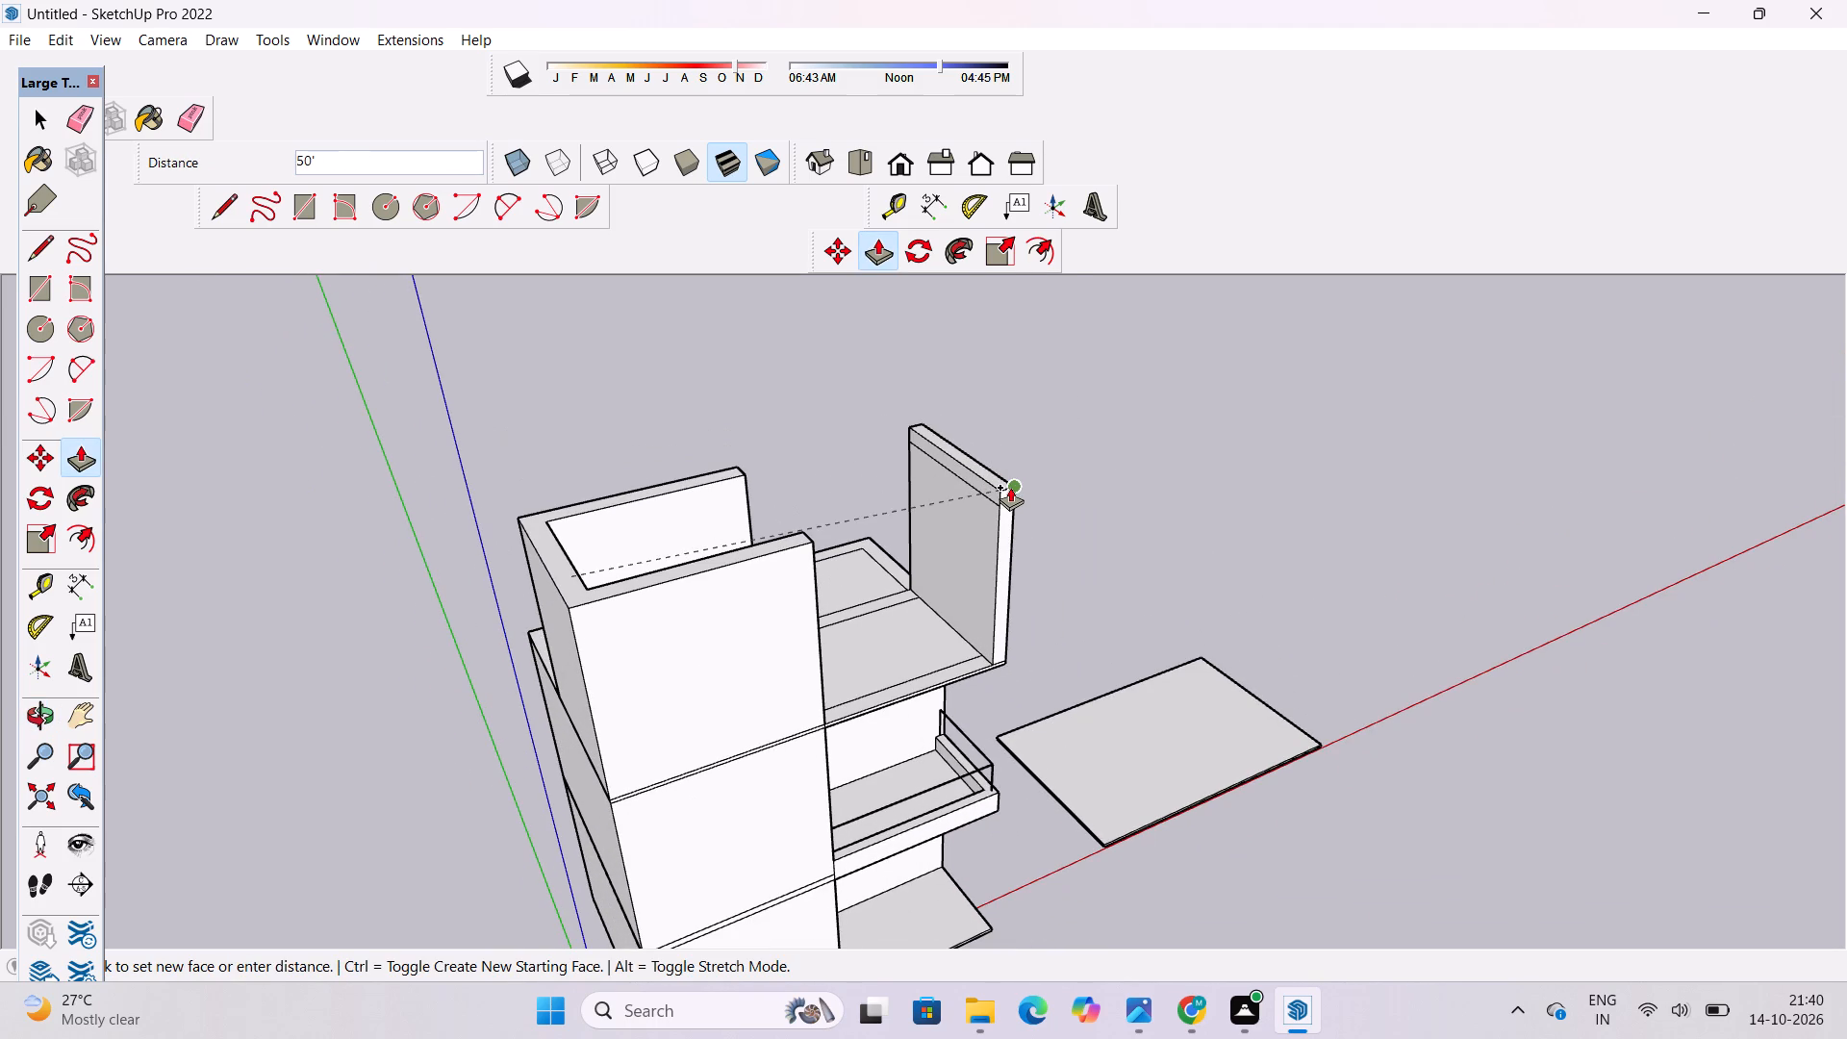
left_click(1010, 487)
key("space")
Place a Tape Measure guide 5' below the top inner edge of the new end wall.
type("o")
scroll(1007, 492, "down", 4)
left_click_drag(1006, 540, 767, 575)
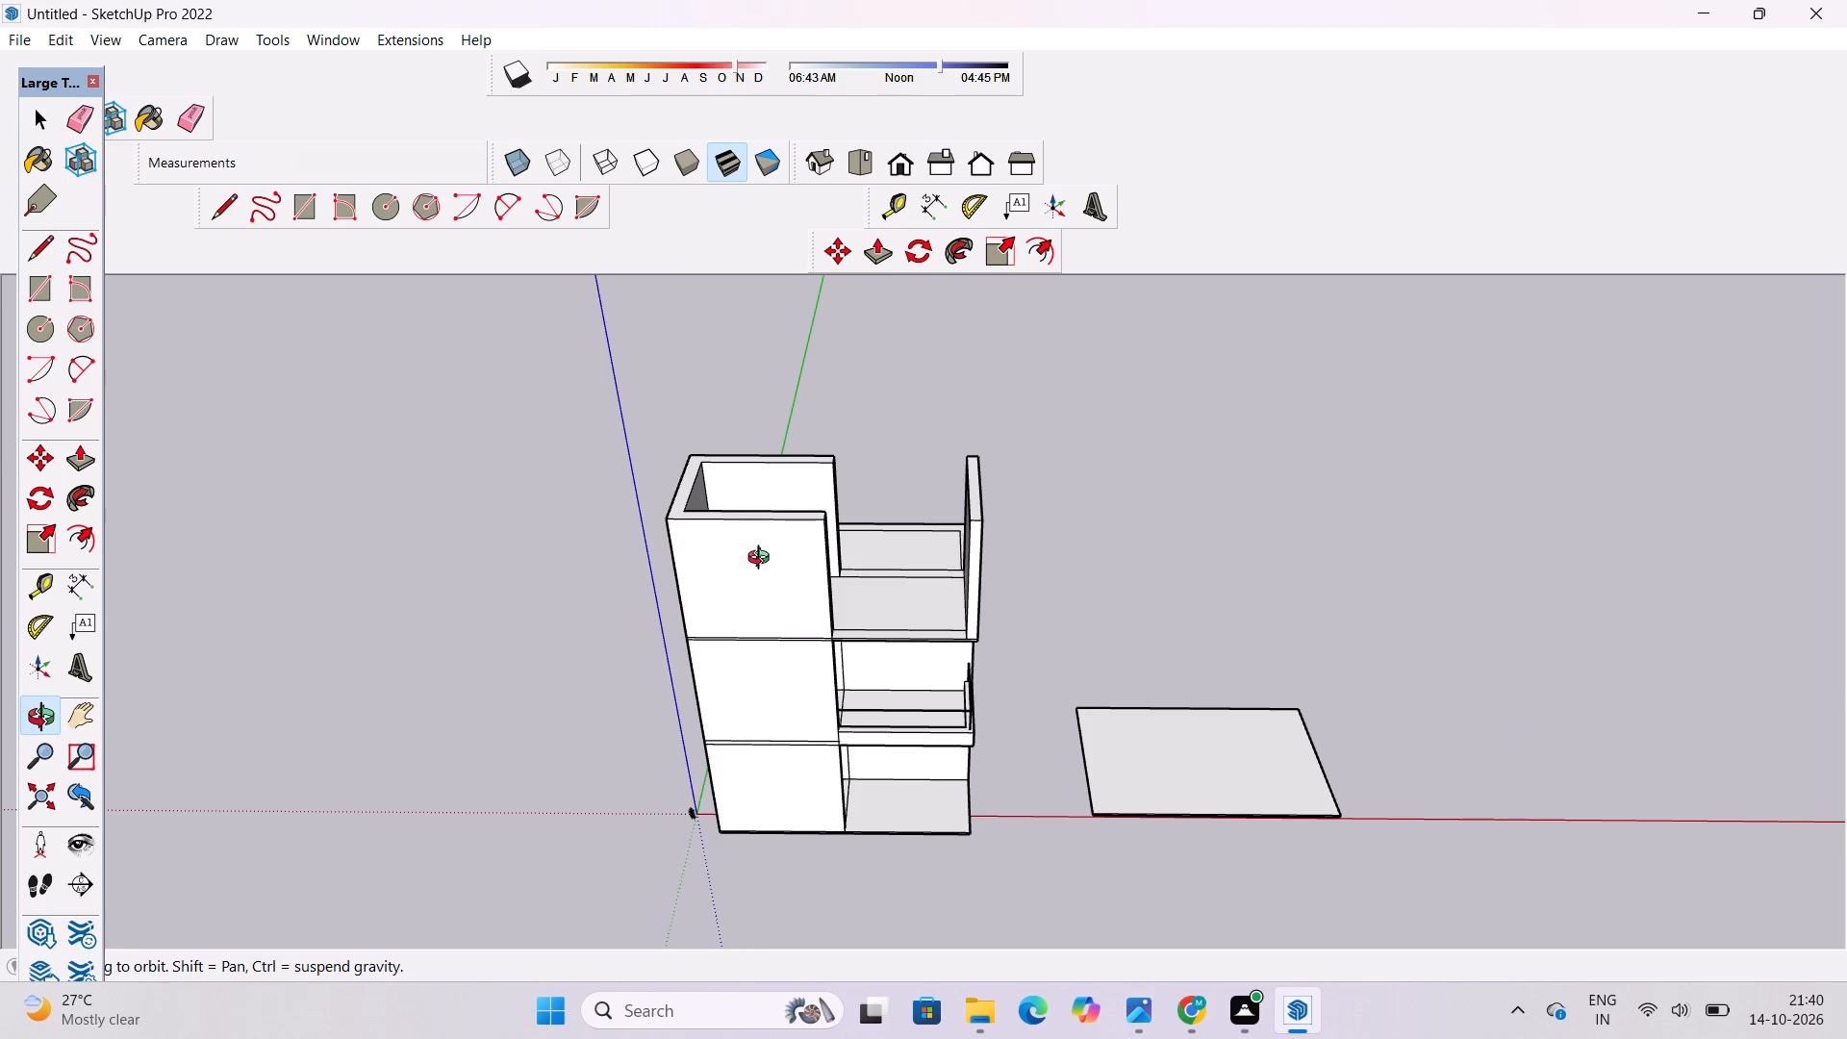
left_click_drag(763, 559, 778, 629, "shift")
left_click_drag(778, 631, 689, 613)
scroll(693, 566, "up", 4)
left_click_drag(700, 556, 716, 679, "shift")
left_click_drag(716, 680, 587, 658)
scroll(667, 596, "up", 4)
left_click_drag(669, 593, 671, 672, "shift")
left_click_drag(677, 680, 628, 631)
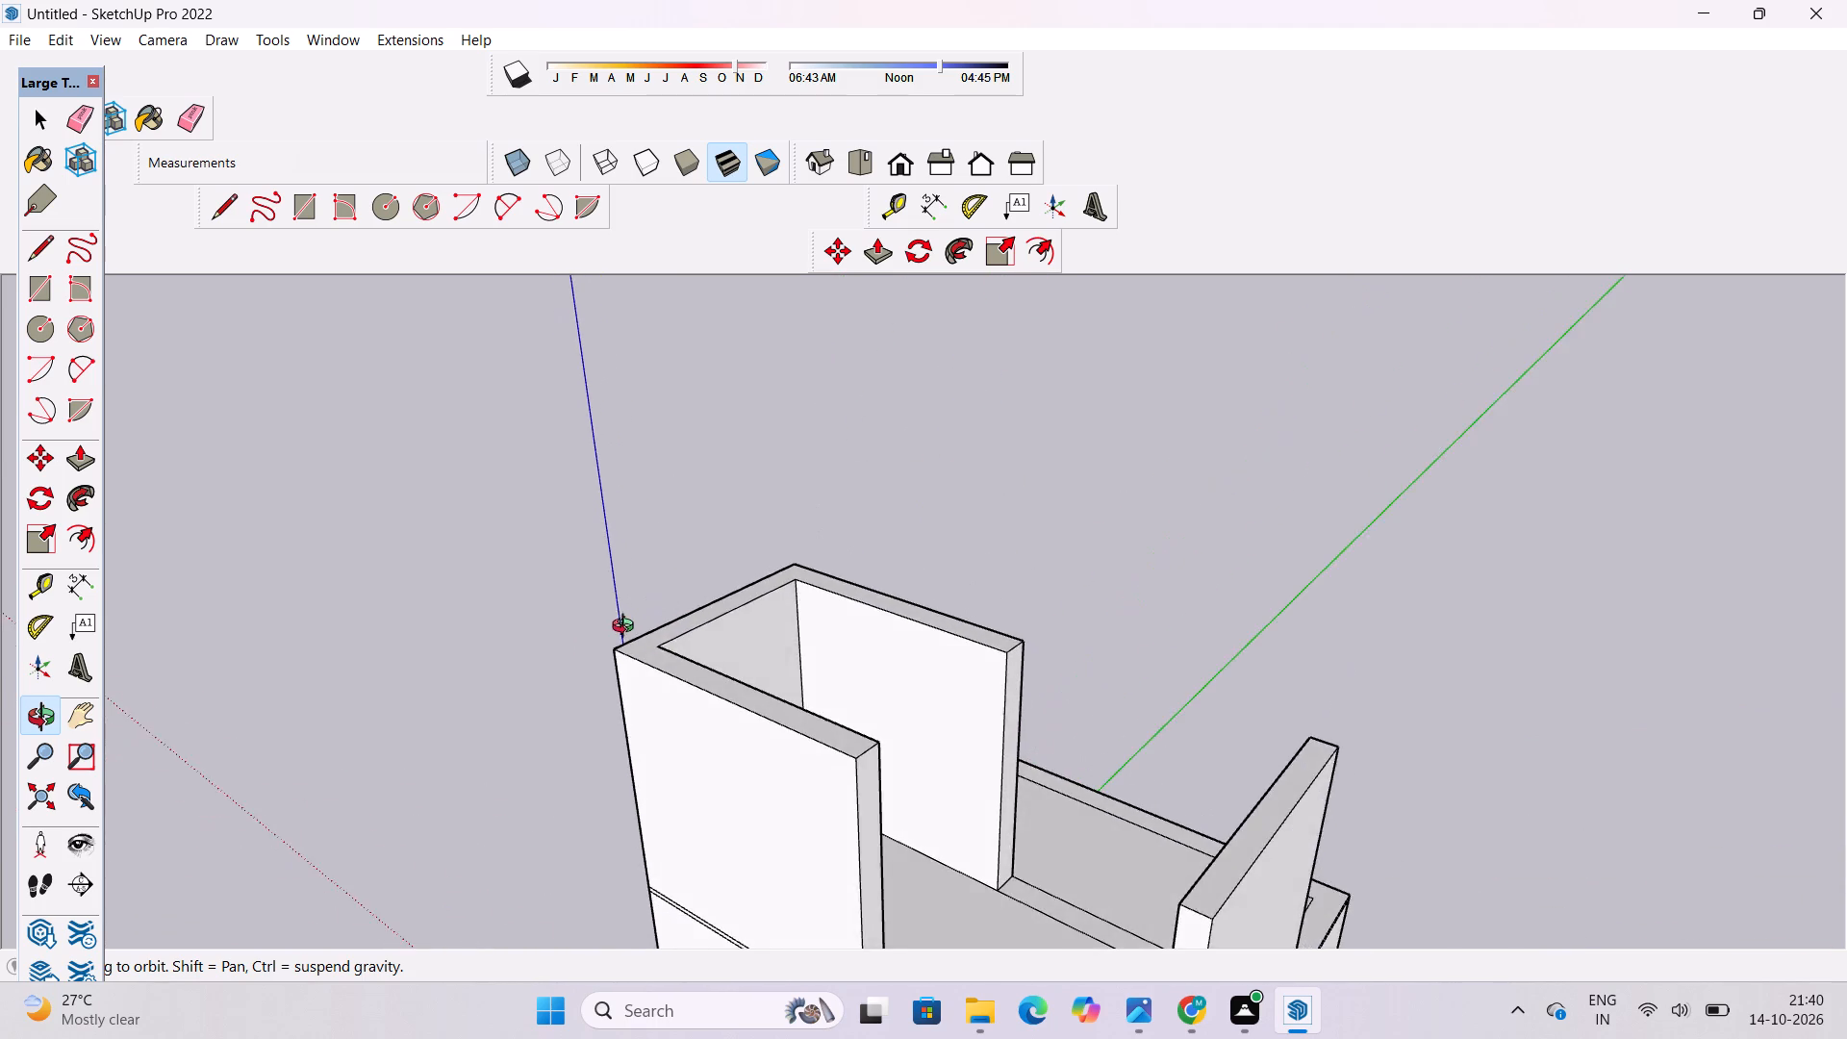
scroll(675, 654, "up", 3)
left_click_drag(746, 631, 698, 579, "shift")
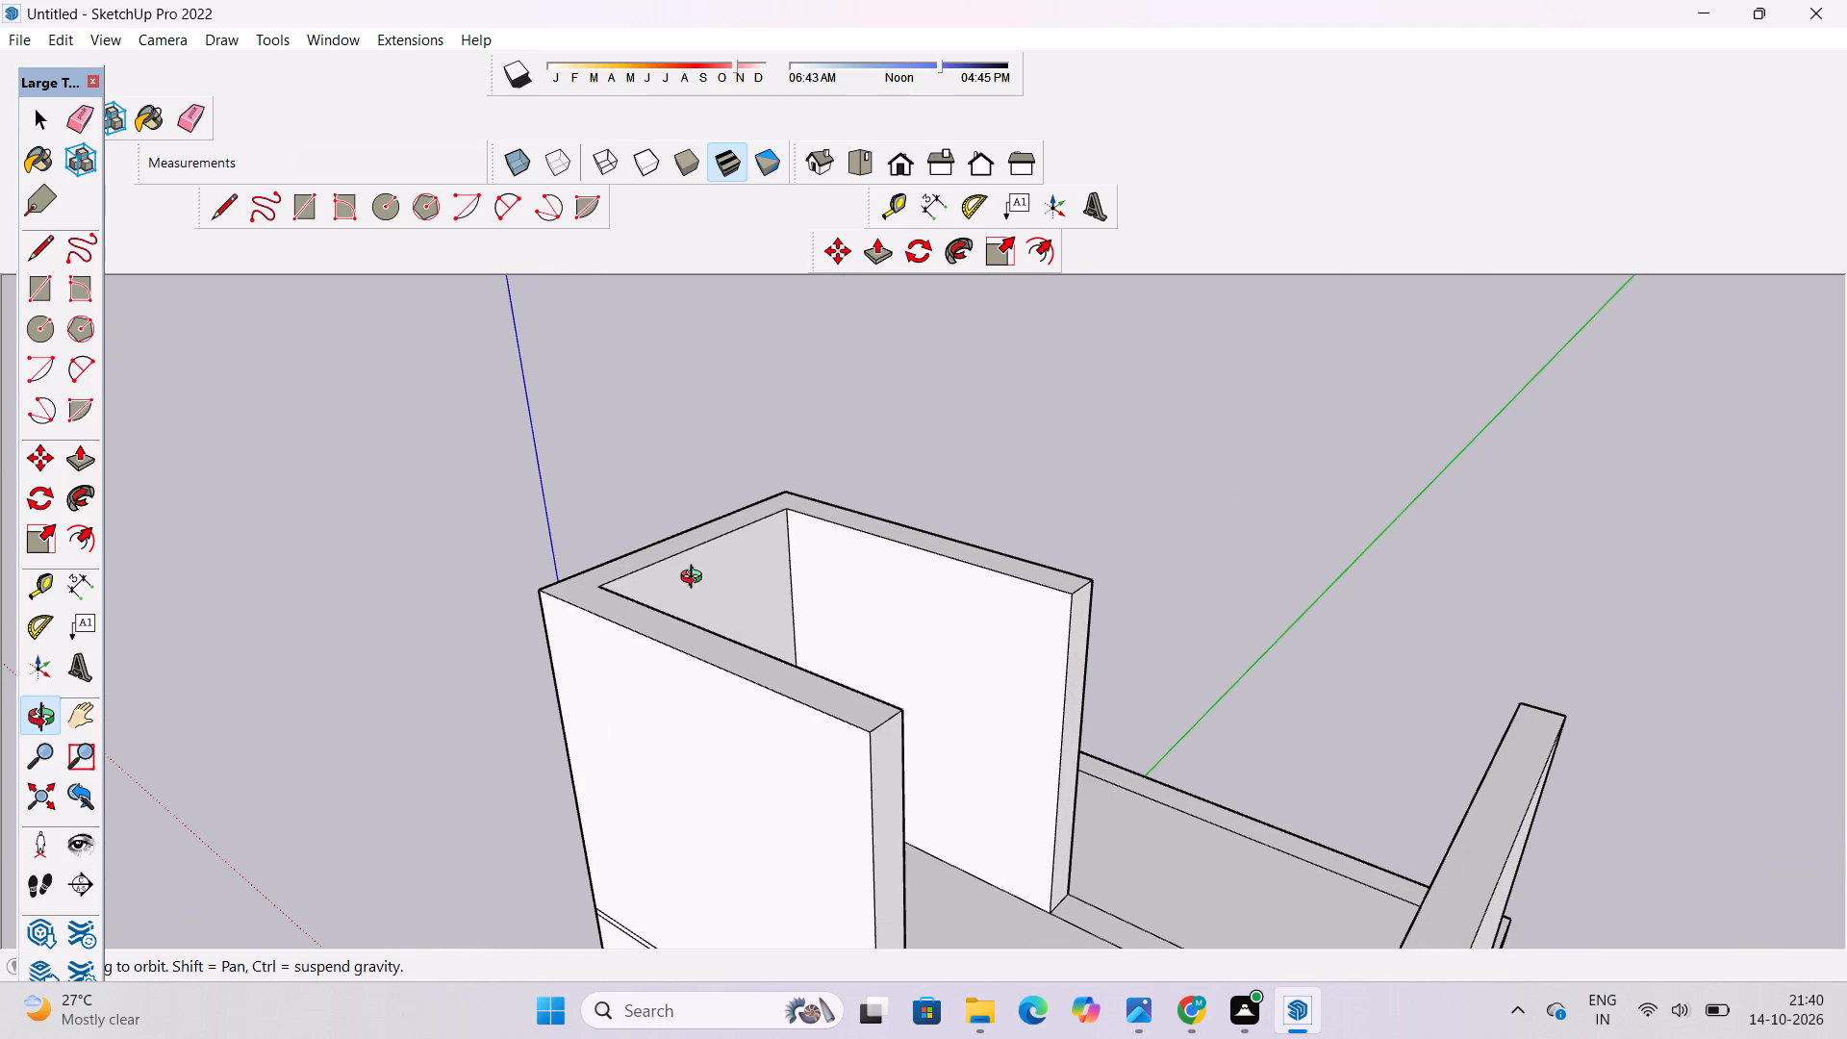
left_click_drag(695, 529, 692, 483, "shift")
left_click_drag(692, 483, 652, 571)
left_click_drag(658, 580, 629, 607)
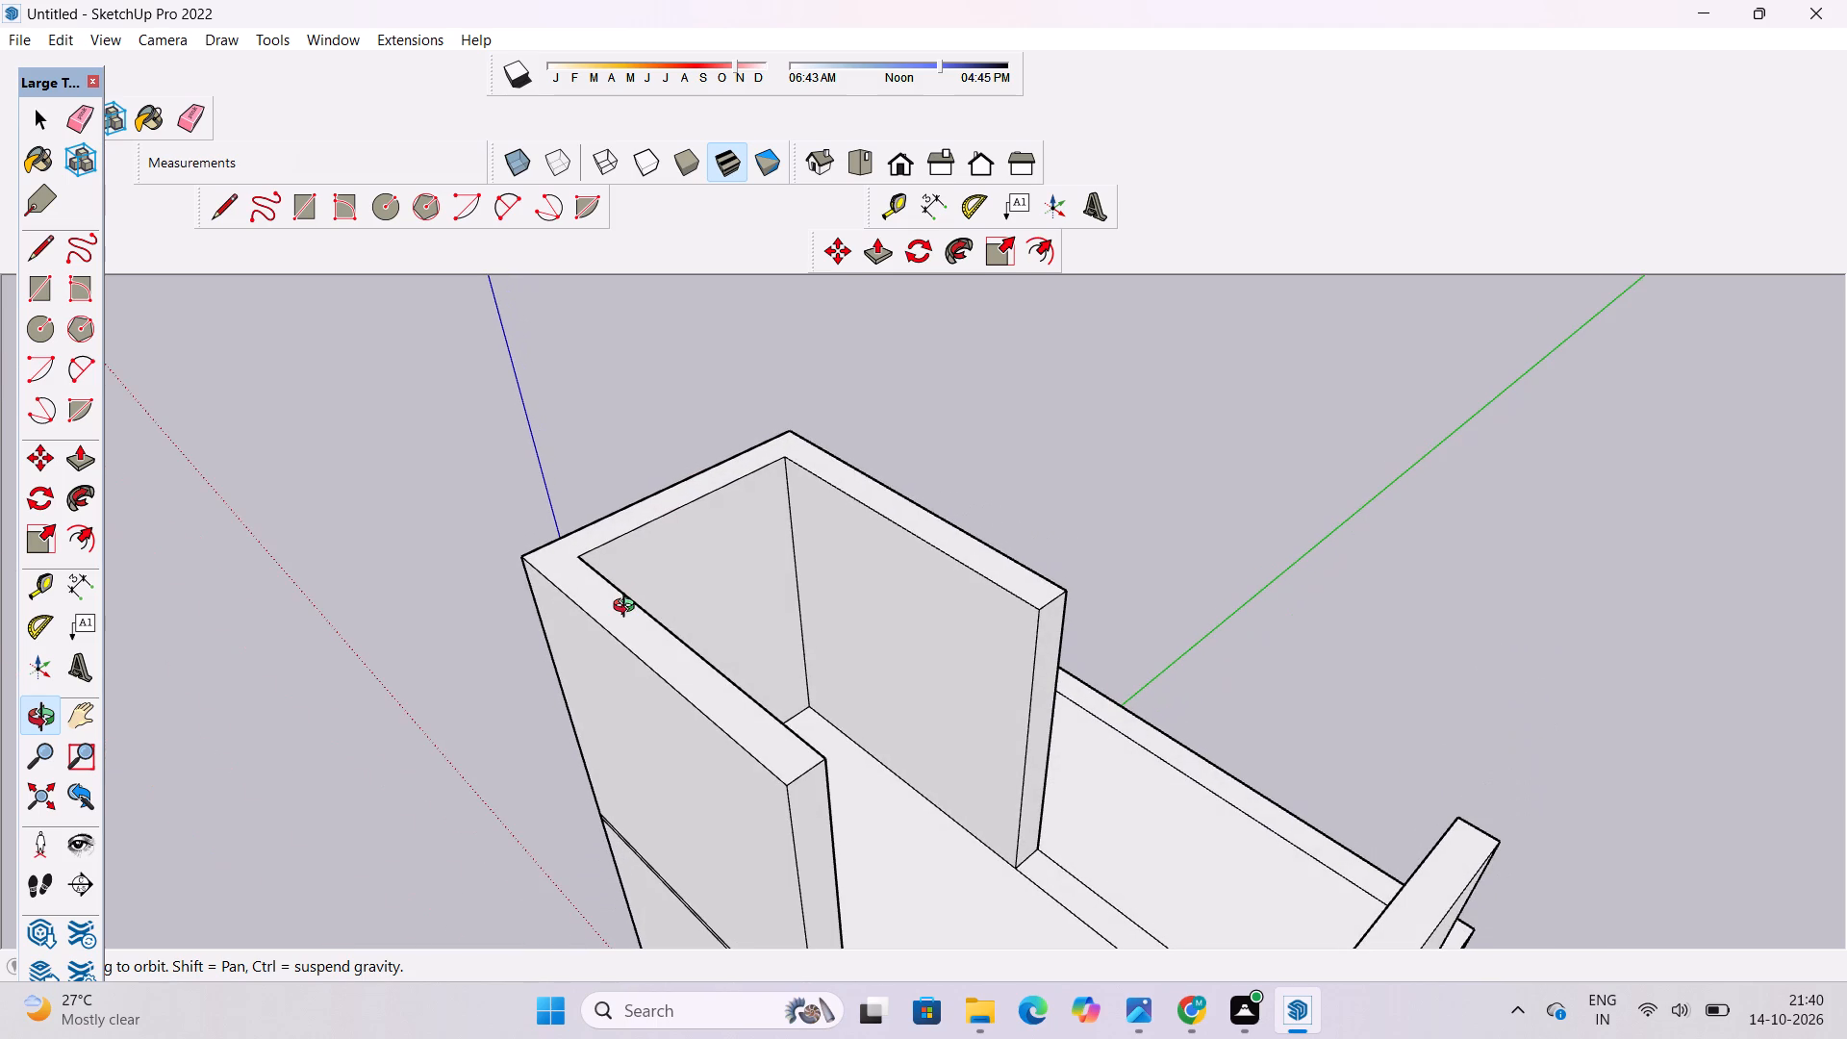
left_click_drag(660, 607, 620, 646, "shift")
left_click_drag(618, 649, 643, 658)
left_click_drag(650, 646, 637, 664, "shift")
left_click_drag(637, 664, 692, 663, "shift")
key("t")
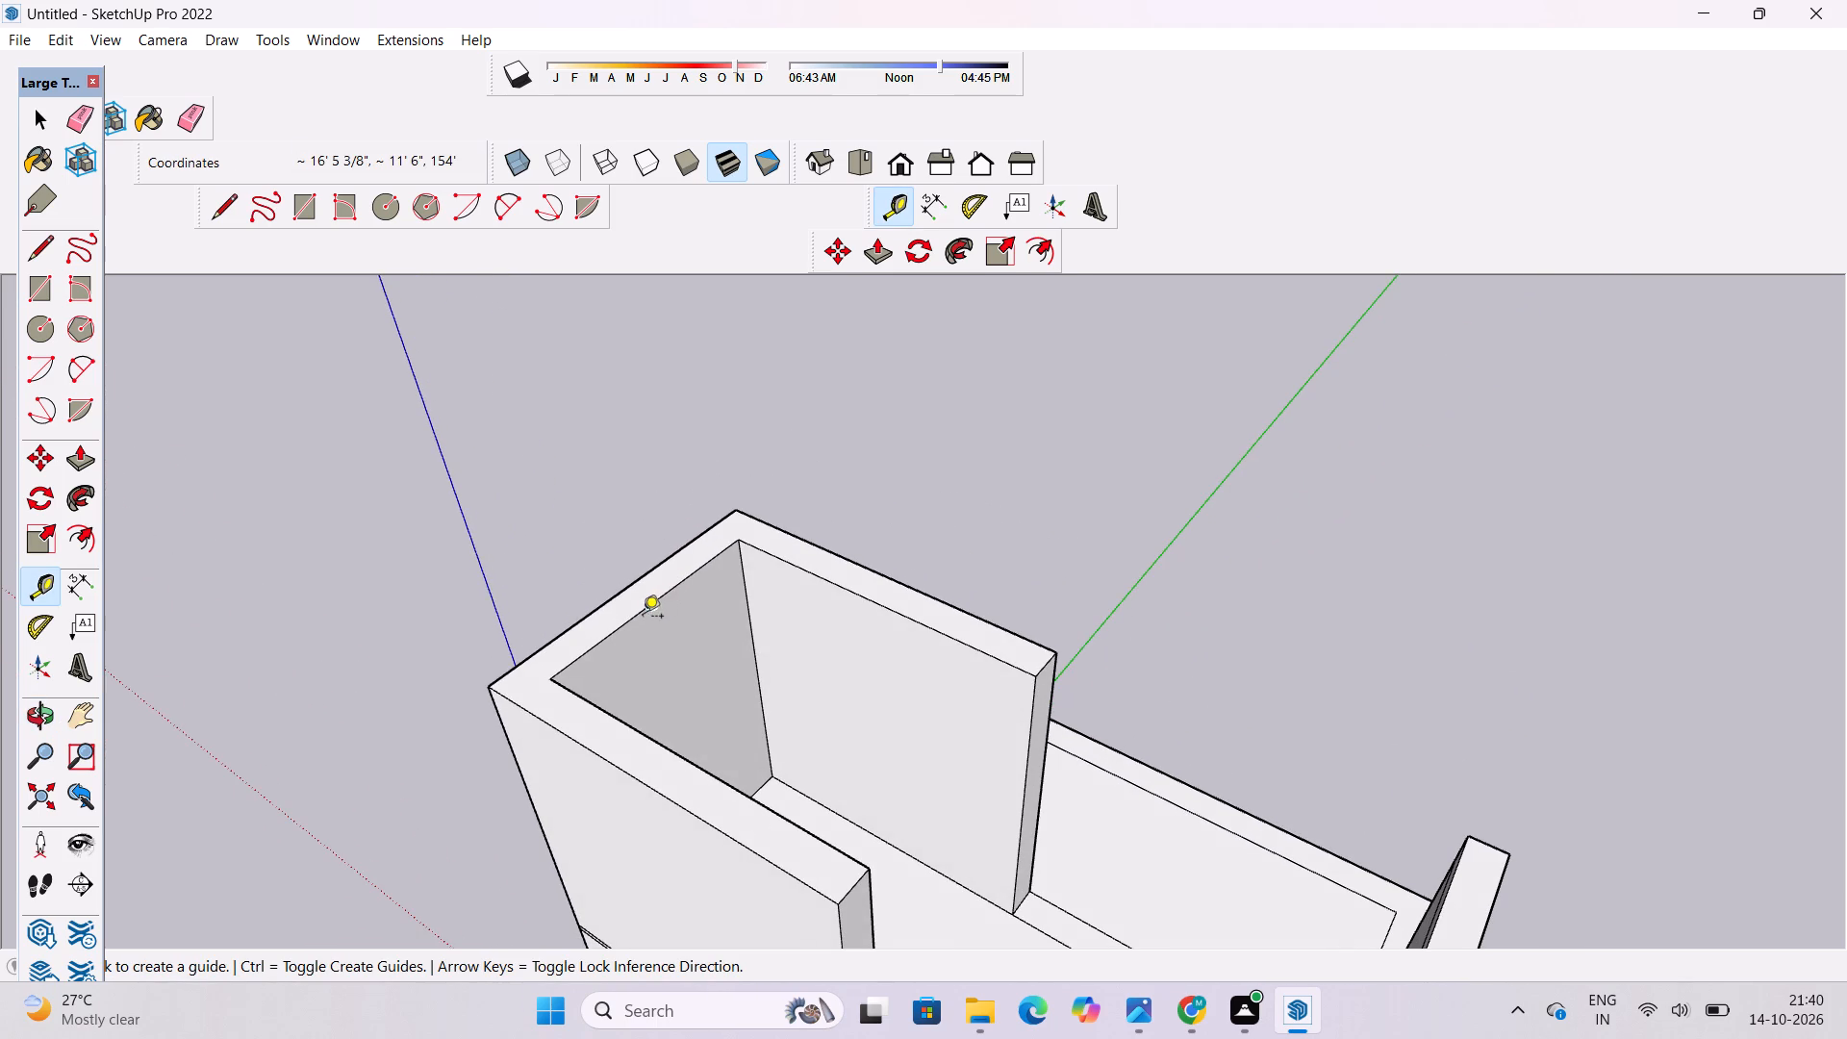
left_click(653, 607)
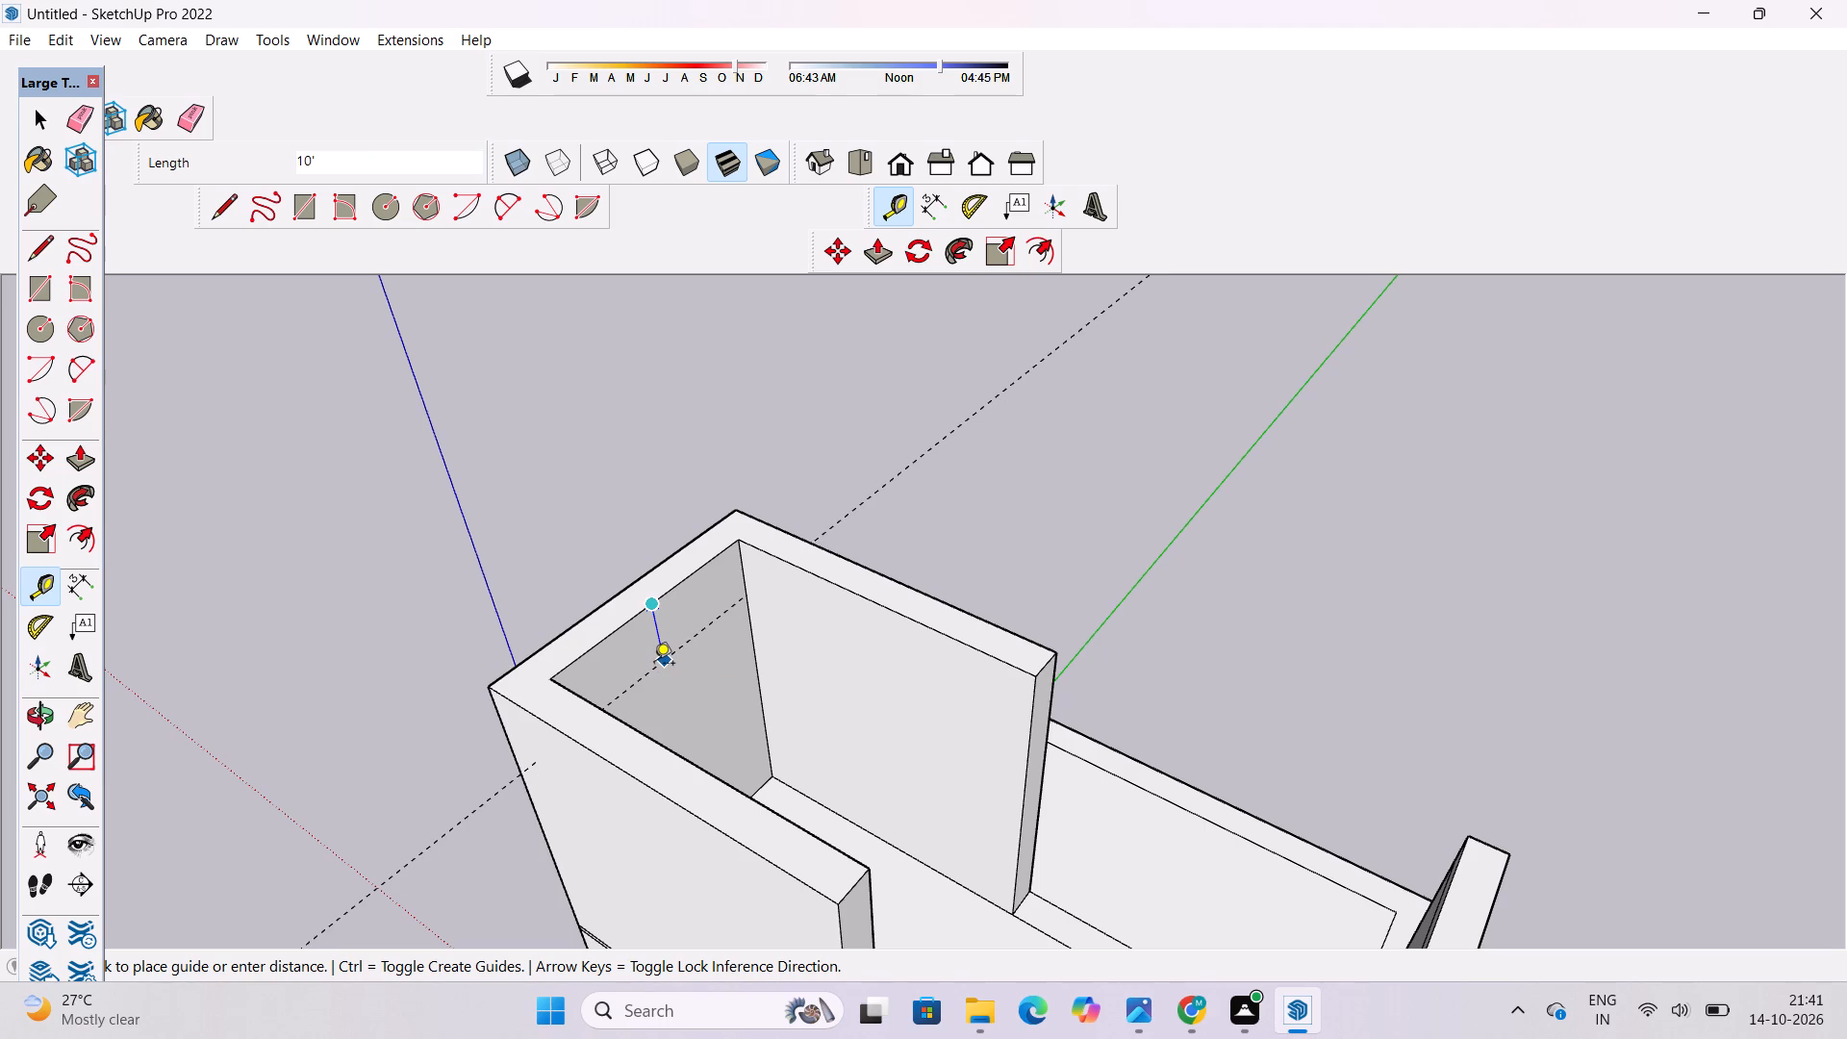
type("5'")
key("Return")
Draw a 33' line along the guide across the end wall's inner face and erase the guide.
key("o")
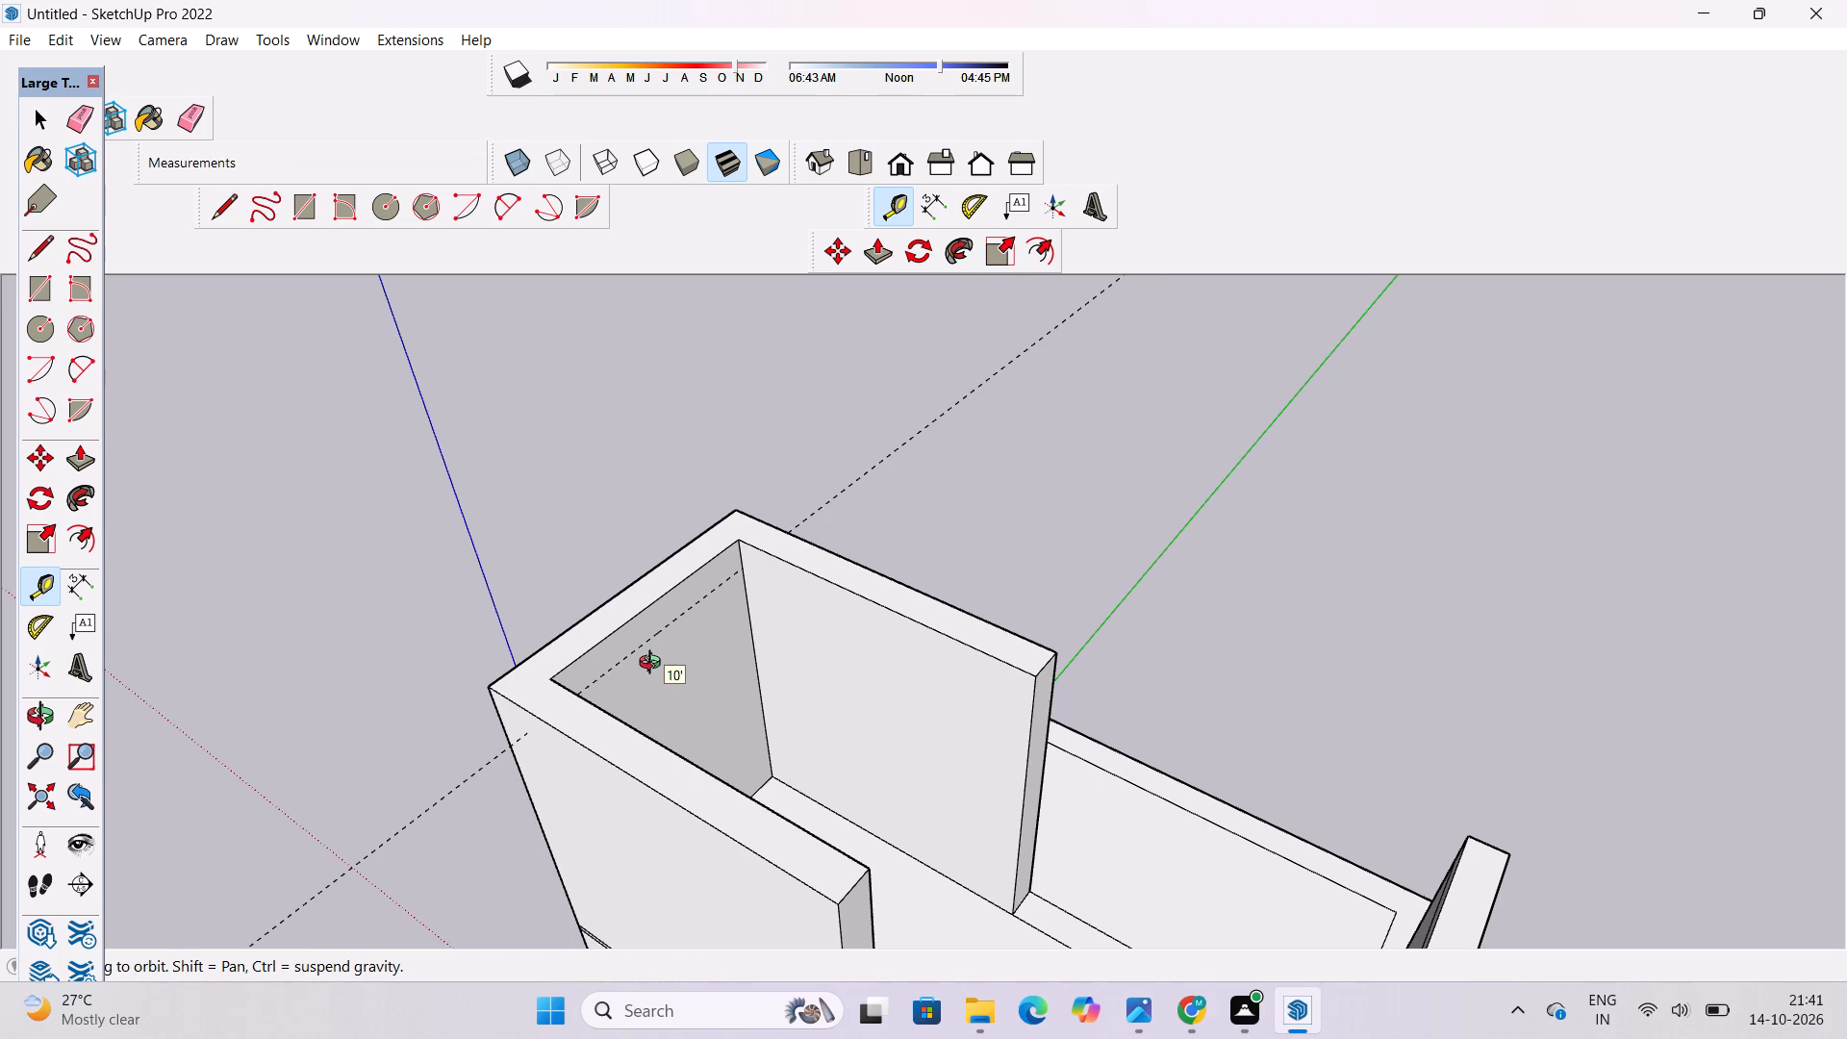
scroll(654, 664, "down", 4)
left_click_drag(804, 764, 644, 720)
scroll(620, 654, "down", 1)
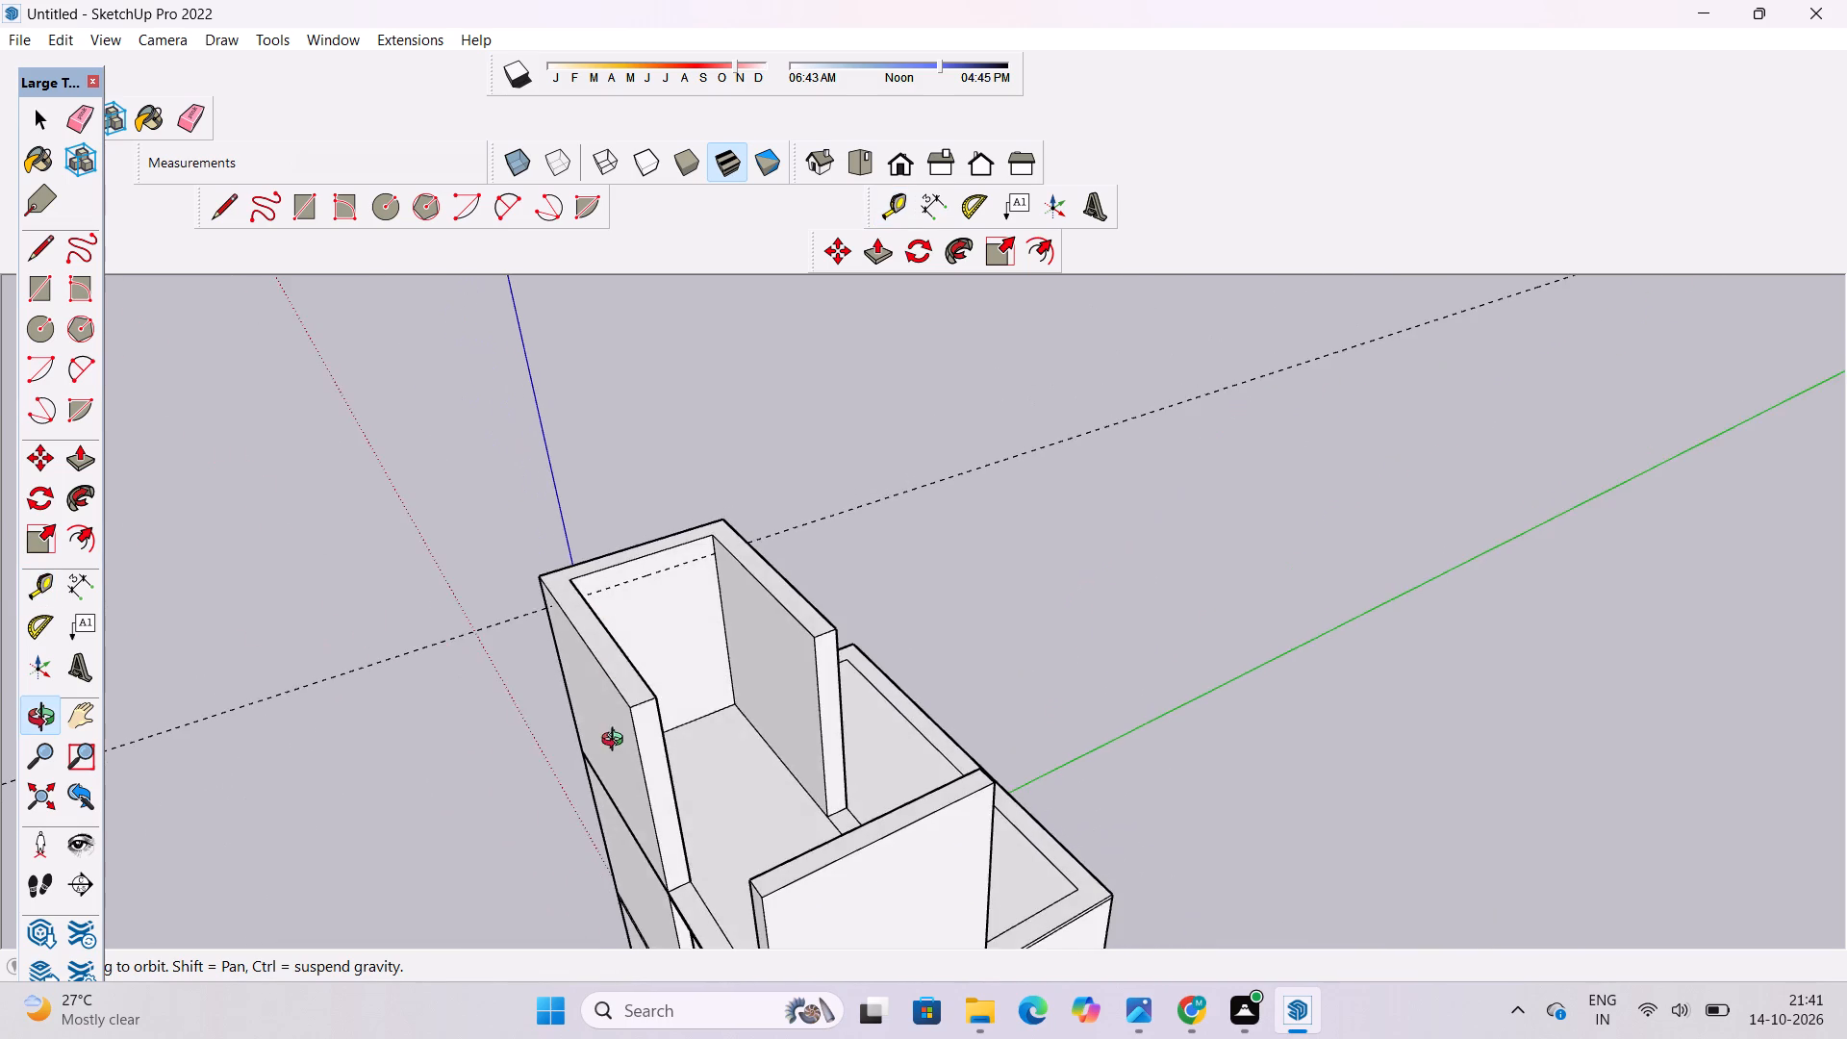
left_click_drag(617, 742, 600, 656)
scroll(669, 548, "up", 8)
left_click_drag(784, 614, 685, 637)
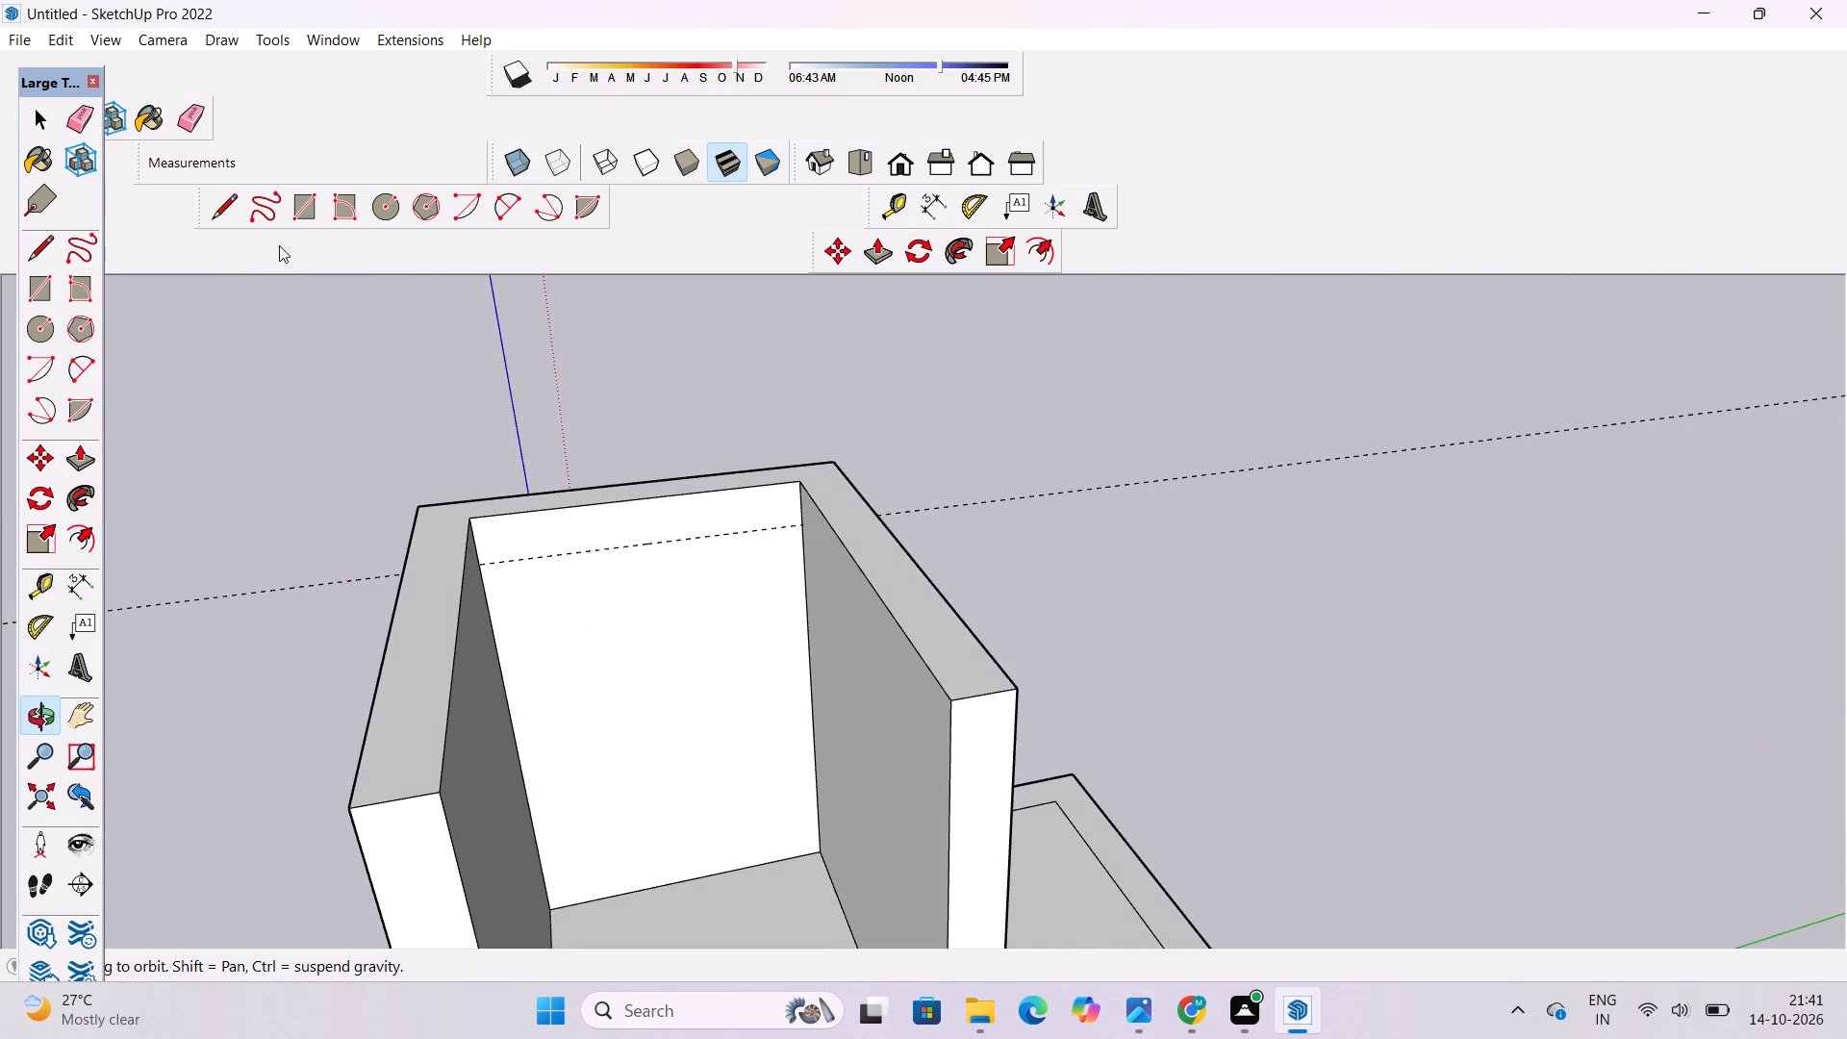
left_click(228, 209)
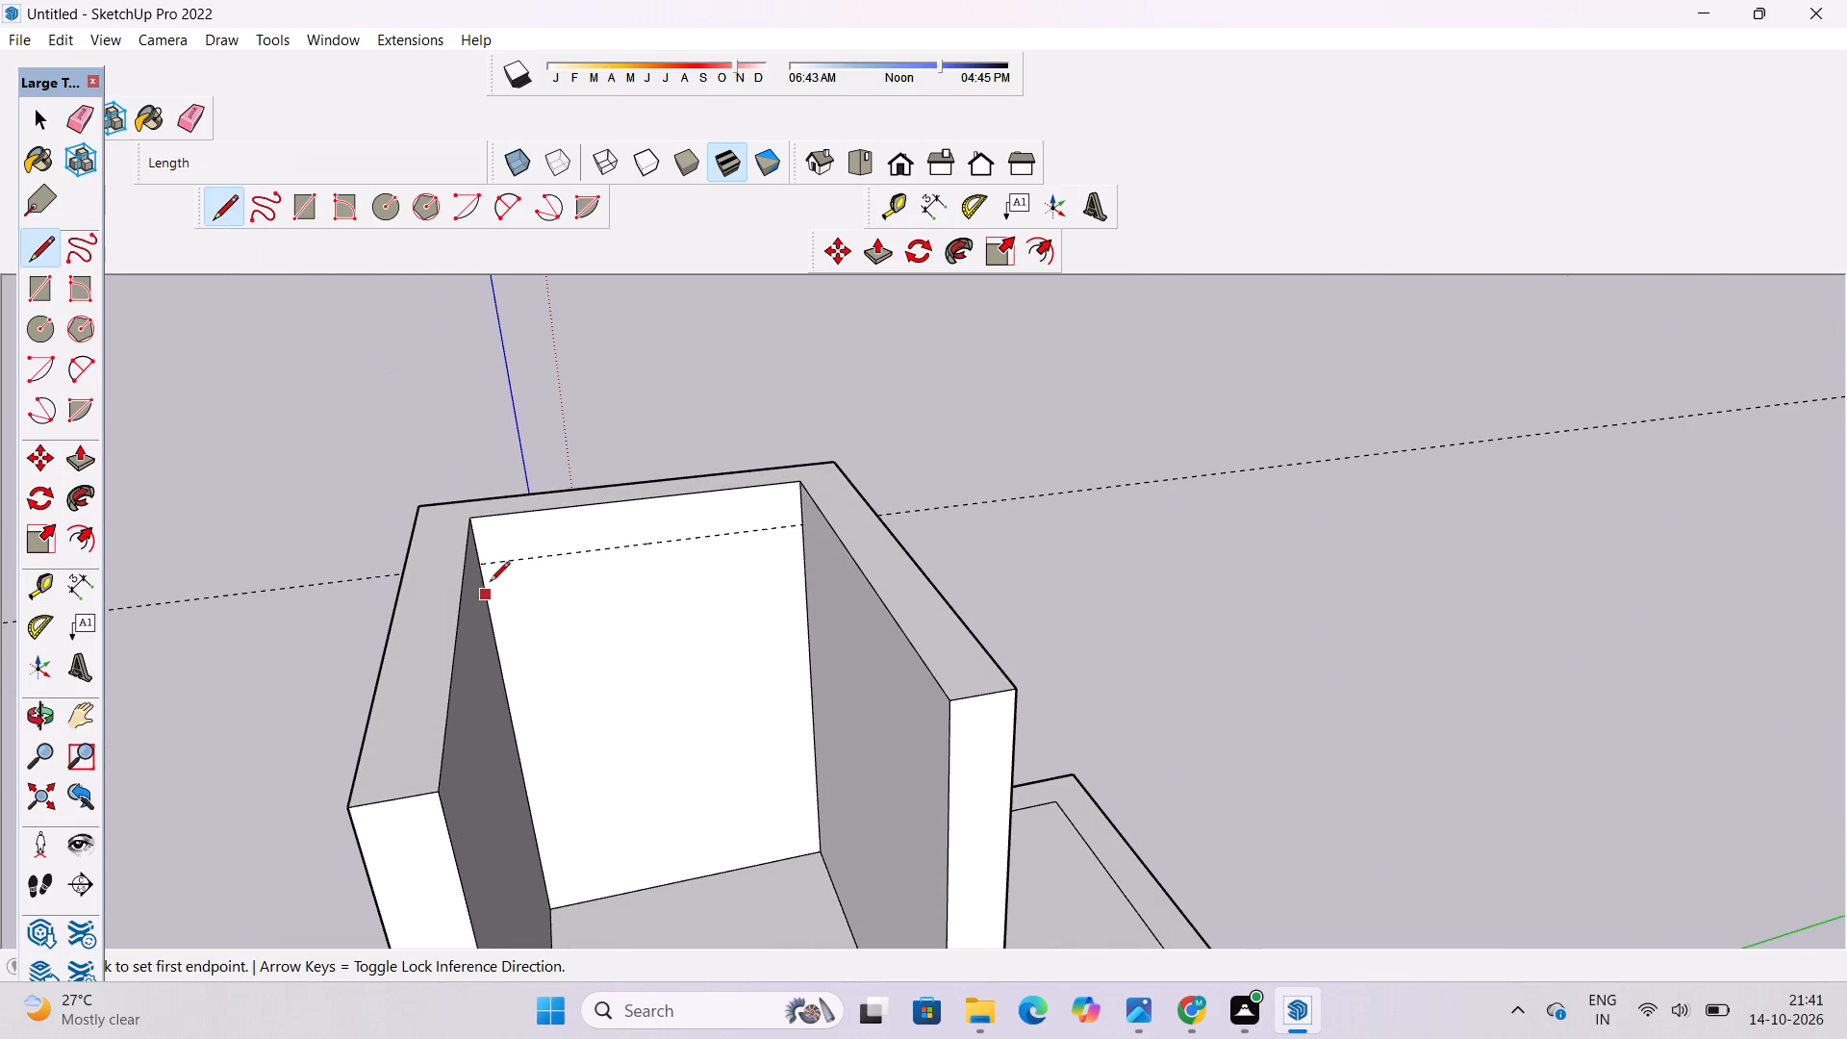
left_click(482, 565)
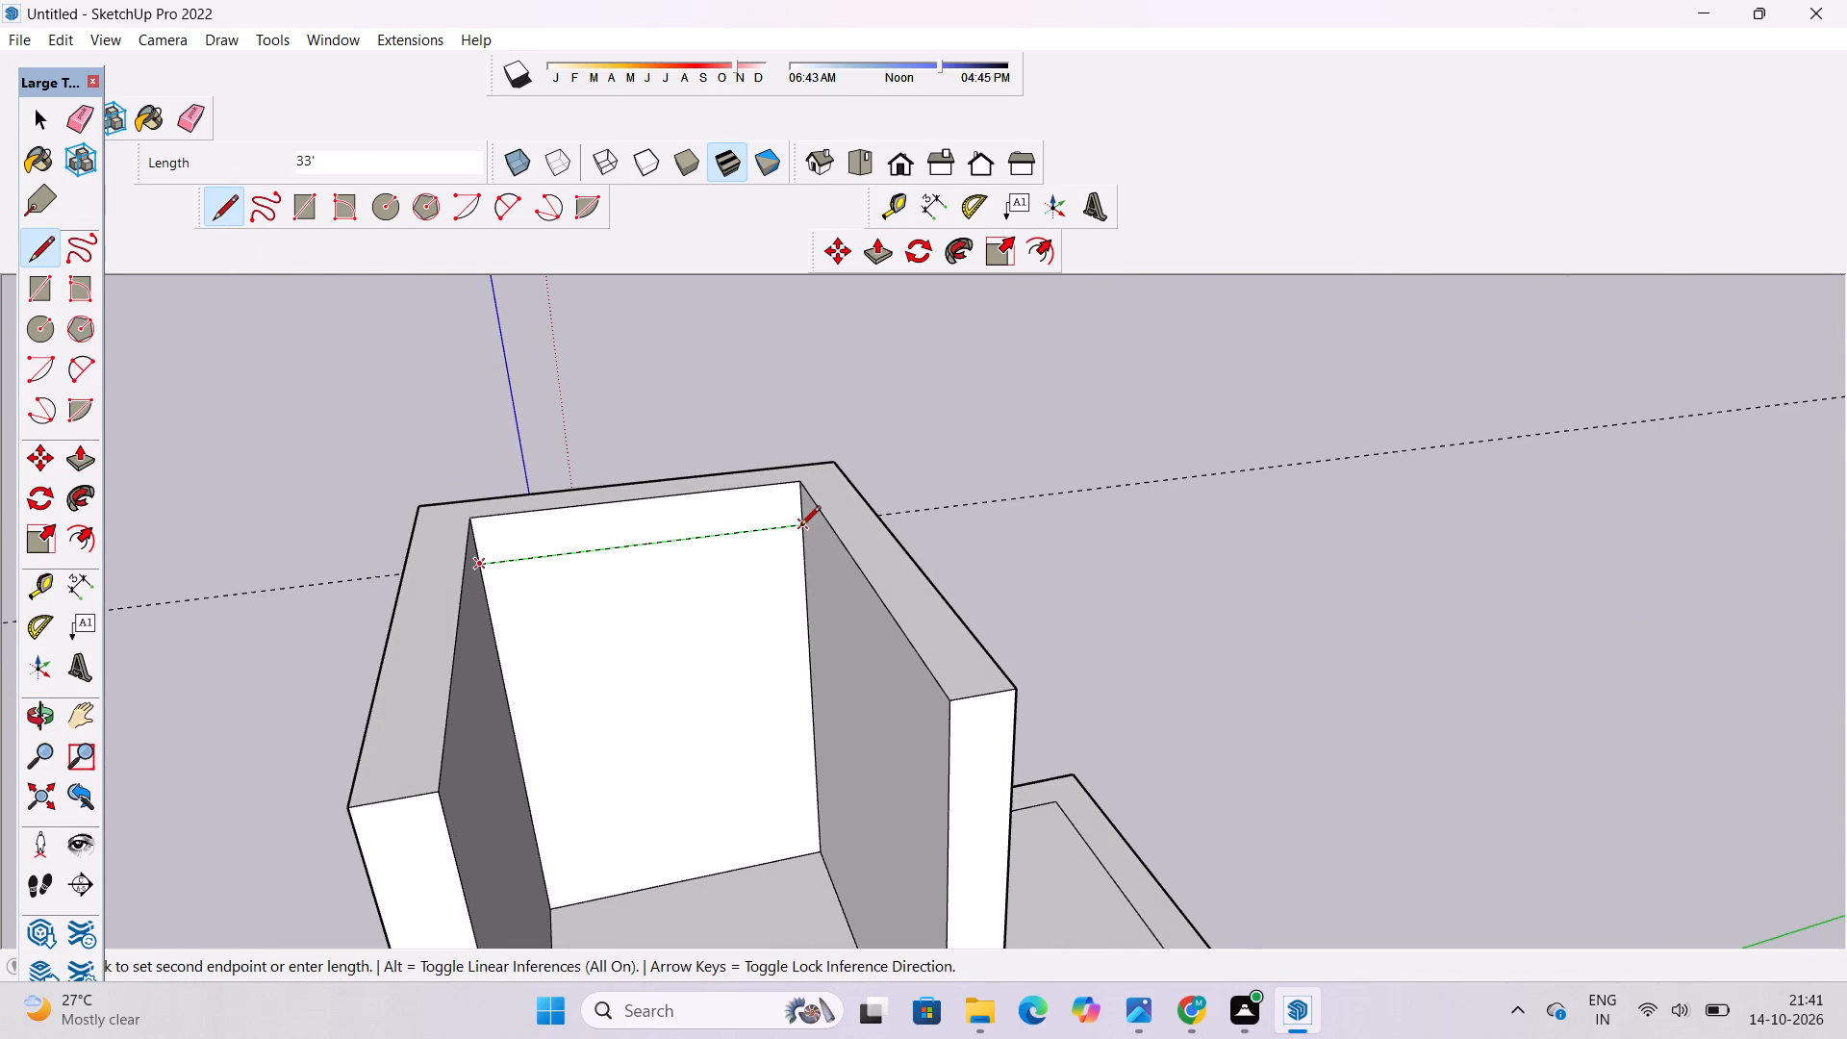
left_click(800, 527)
left_click(198, 114)
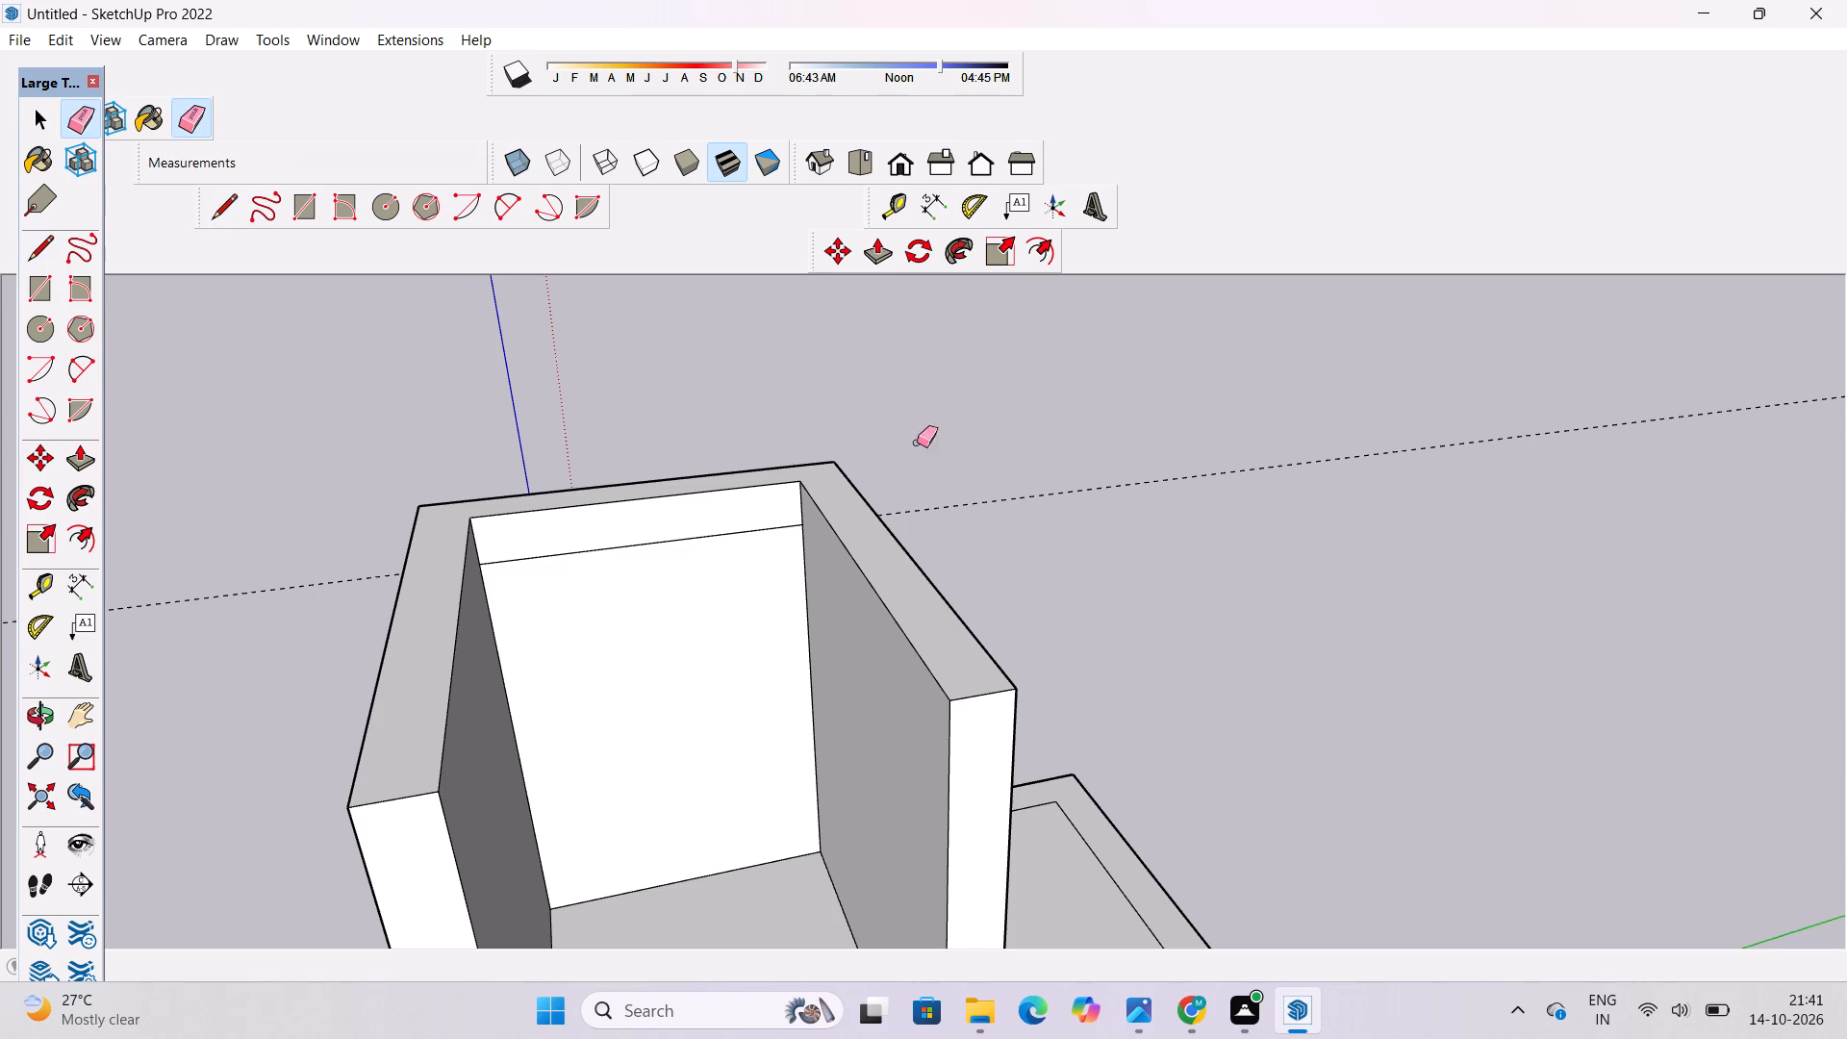
left_click_drag(930, 461, 959, 525)
Push/Pull the 5' band at the top of the end wall's inner face about 95' toward the opposite wall to form the roof.
left_click(47, 712)
scroll(497, 517, "down", 6)
left_click_drag(415, 564, 616, 595)
key("o")
left_click_drag(573, 581, 786, 603)
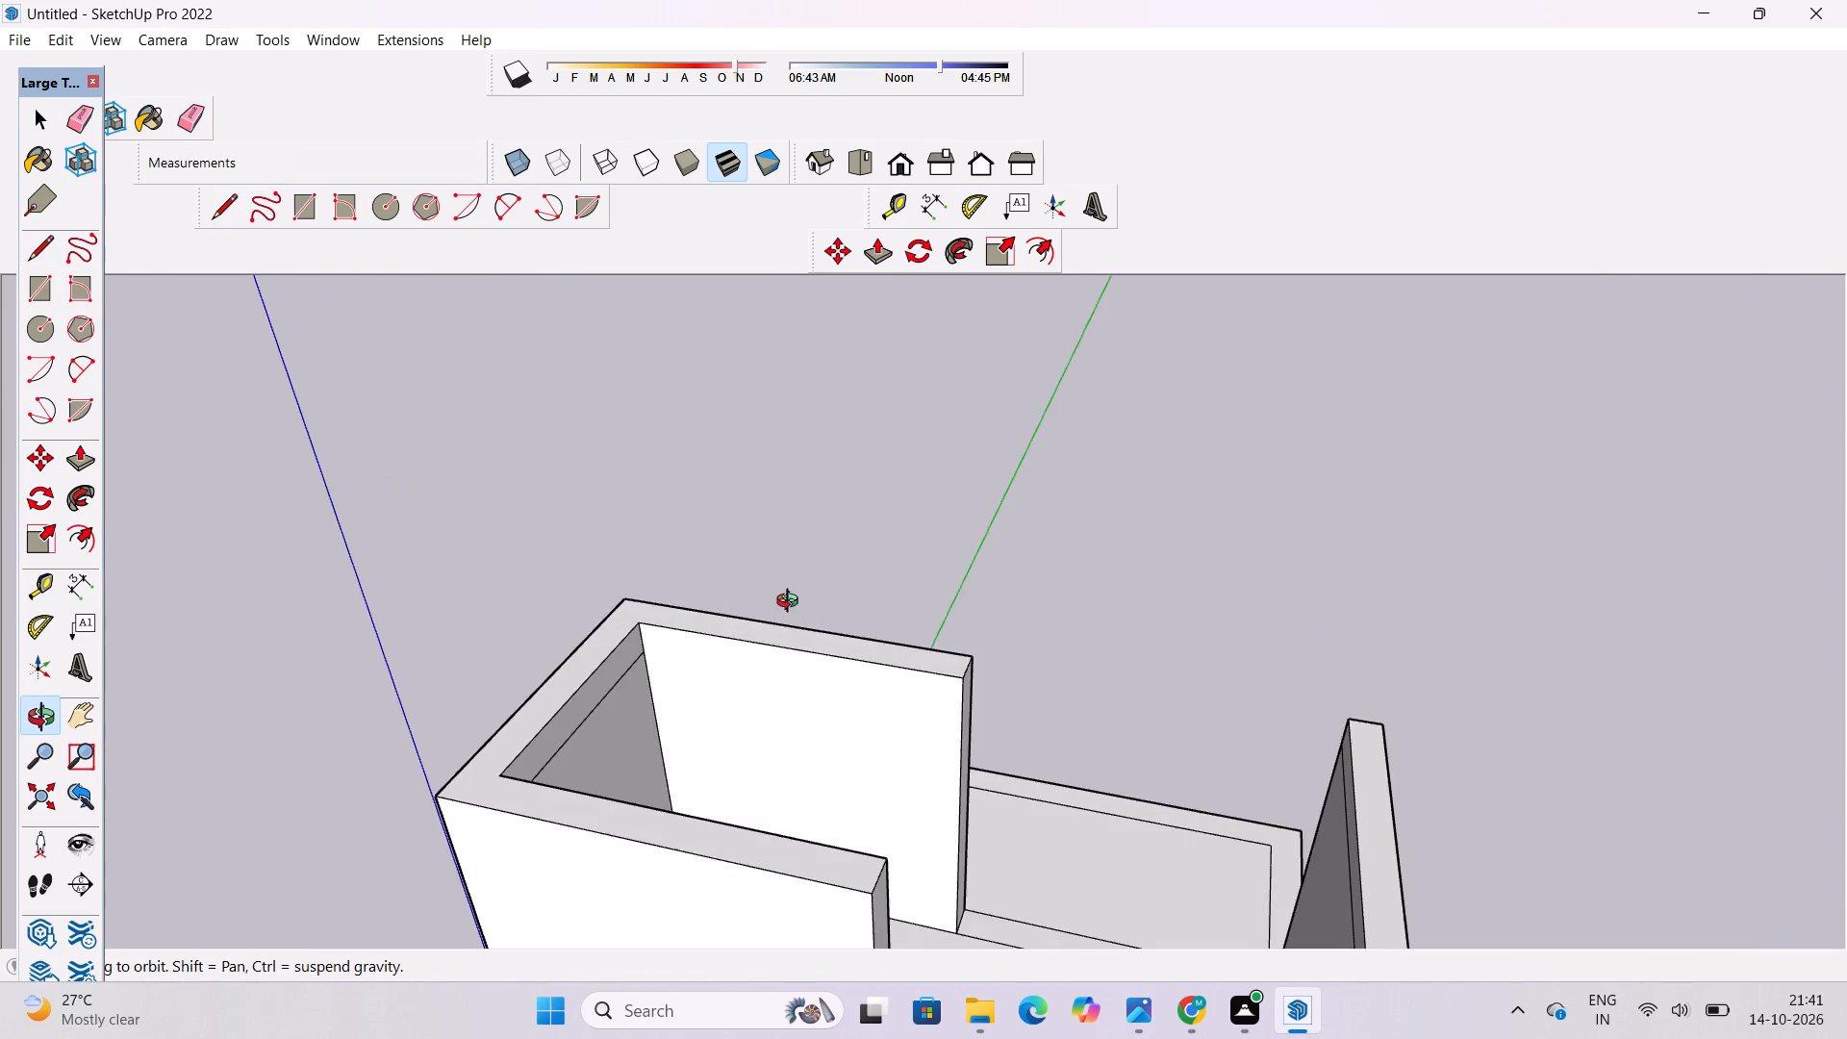
left_click_drag(792, 603, 637, 547)
scroll(602, 537, "down", 6)
left_click_drag(528, 627, 716, 636)
left_click_drag(716, 636, 686, 571)
left_click(670, 621, "shift")
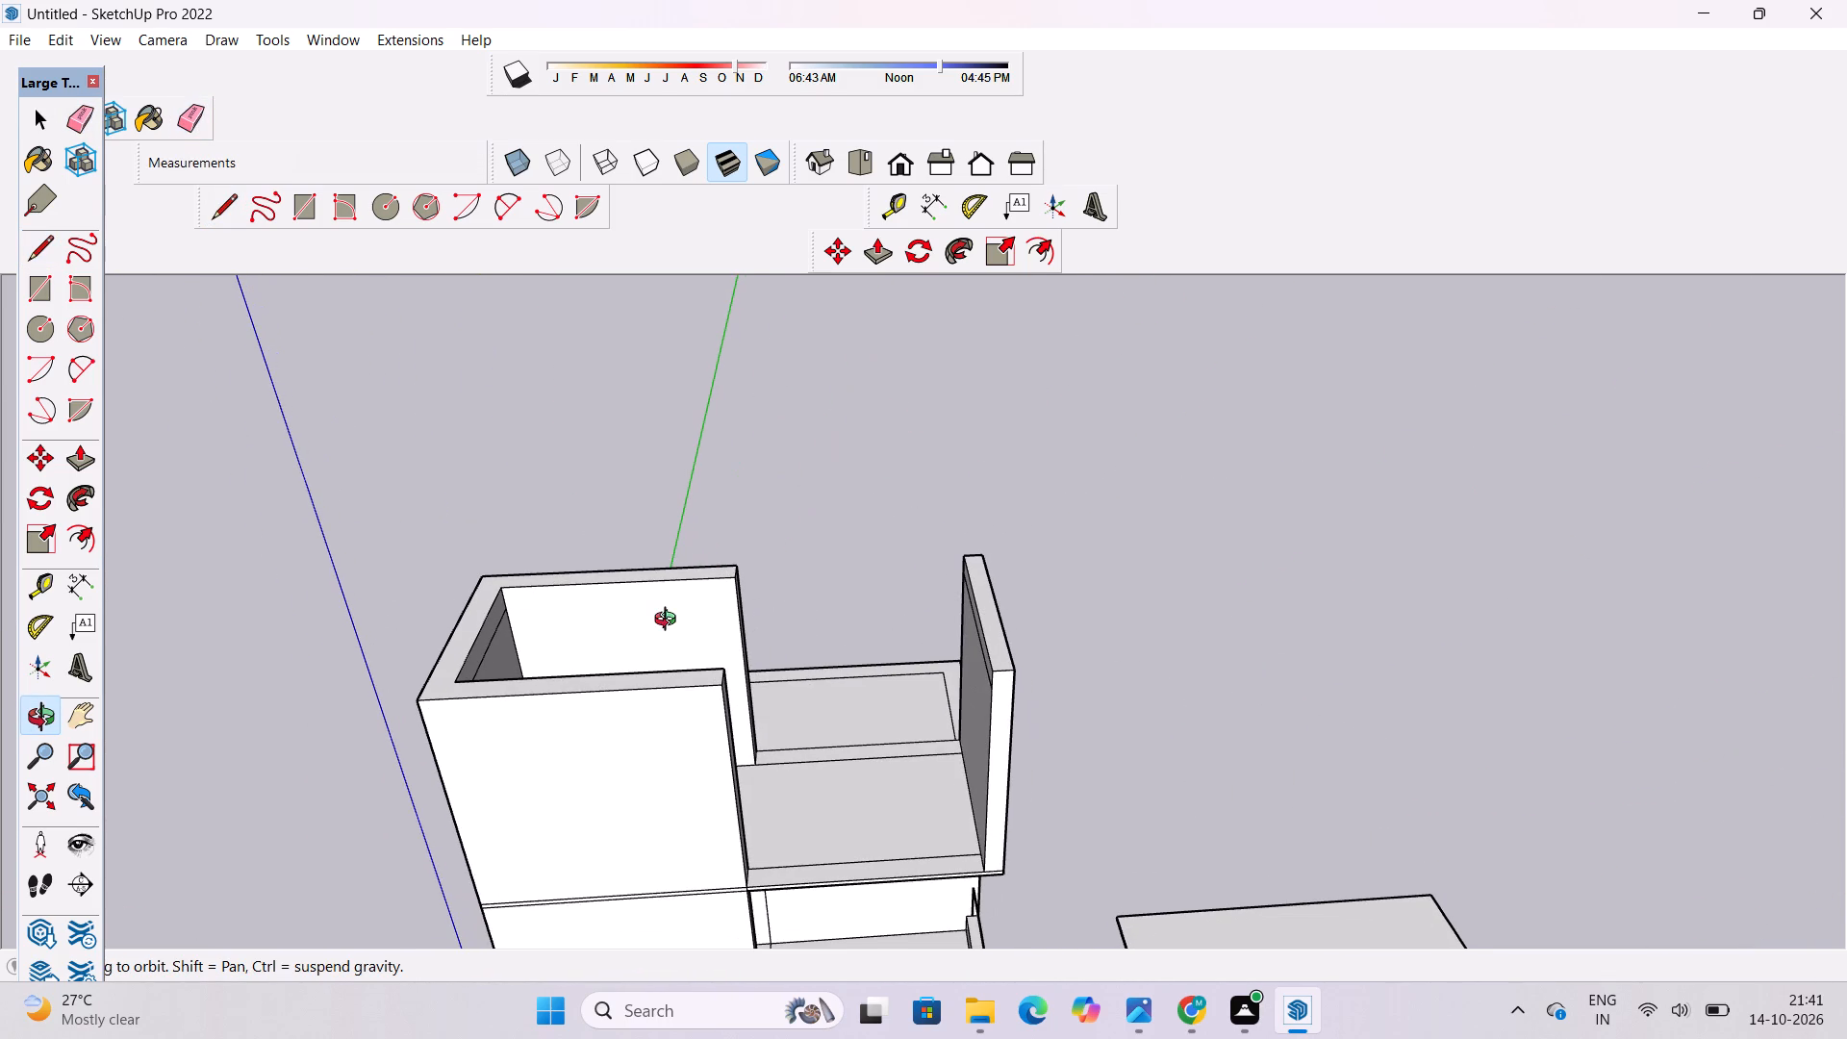
left_click_drag(666, 630, 656, 635)
key("p")
scroll(486, 650, "up", 4)
left_click(478, 634)
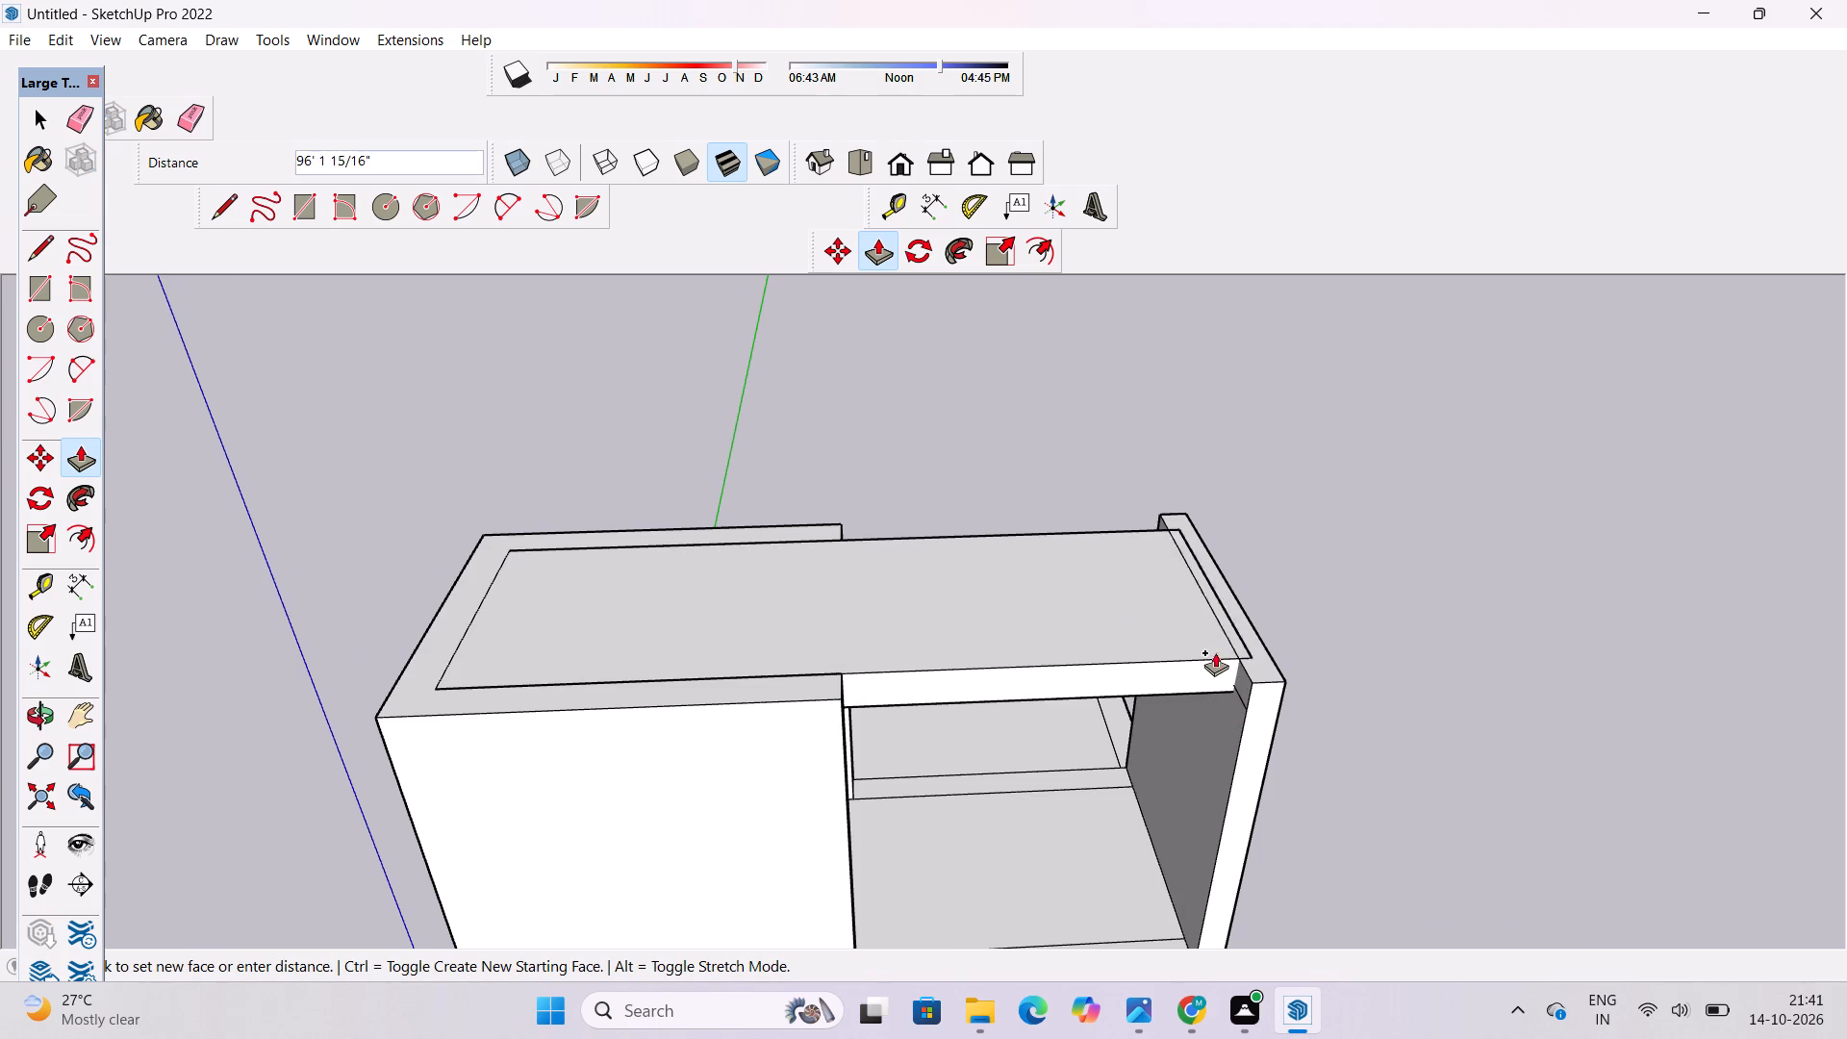
left_click(1233, 678)
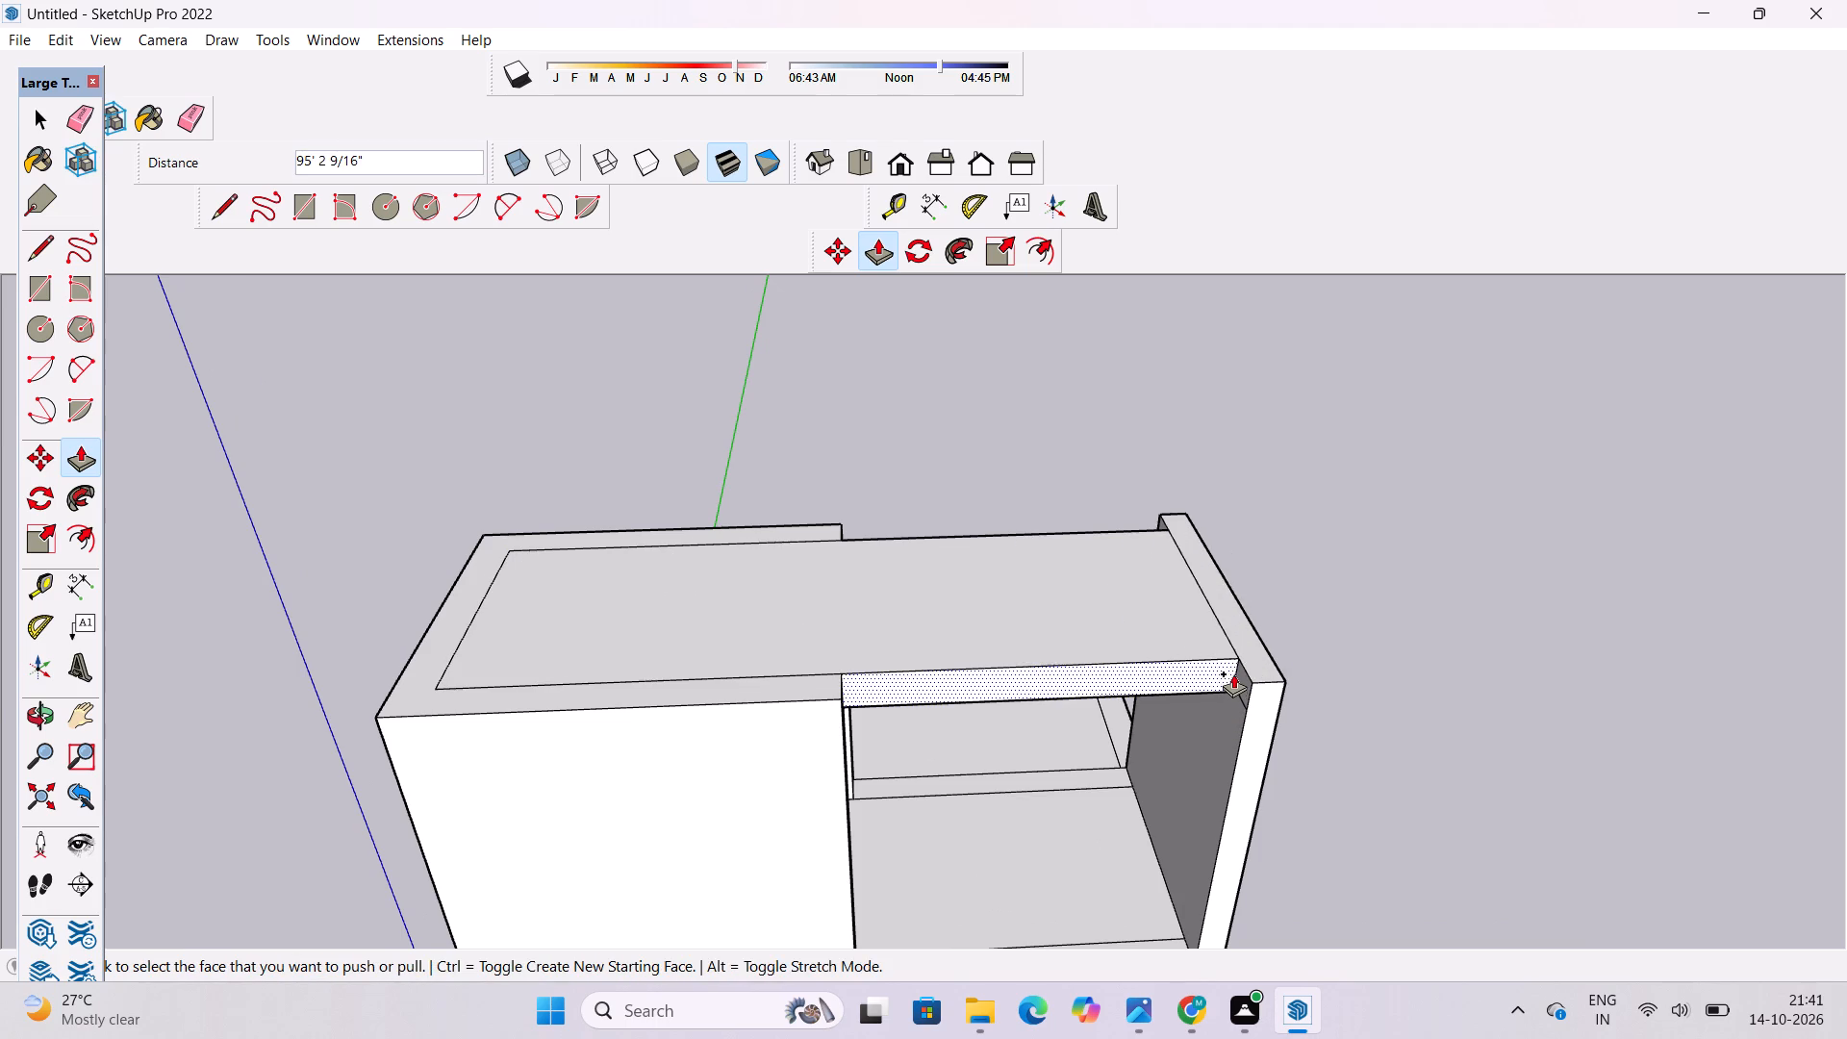
Draw a 5' line across the front wall's exposed end face, level with the roof slab's underside.
key("o")
scroll(1233, 660, "down", 6)
left_click_drag(1217, 716, 1146, 740)
left_click_drag(1120, 722, 1063, 676, "shift")
scroll(856, 718, "up", 3)
left_click_drag(973, 647, 847, 658)
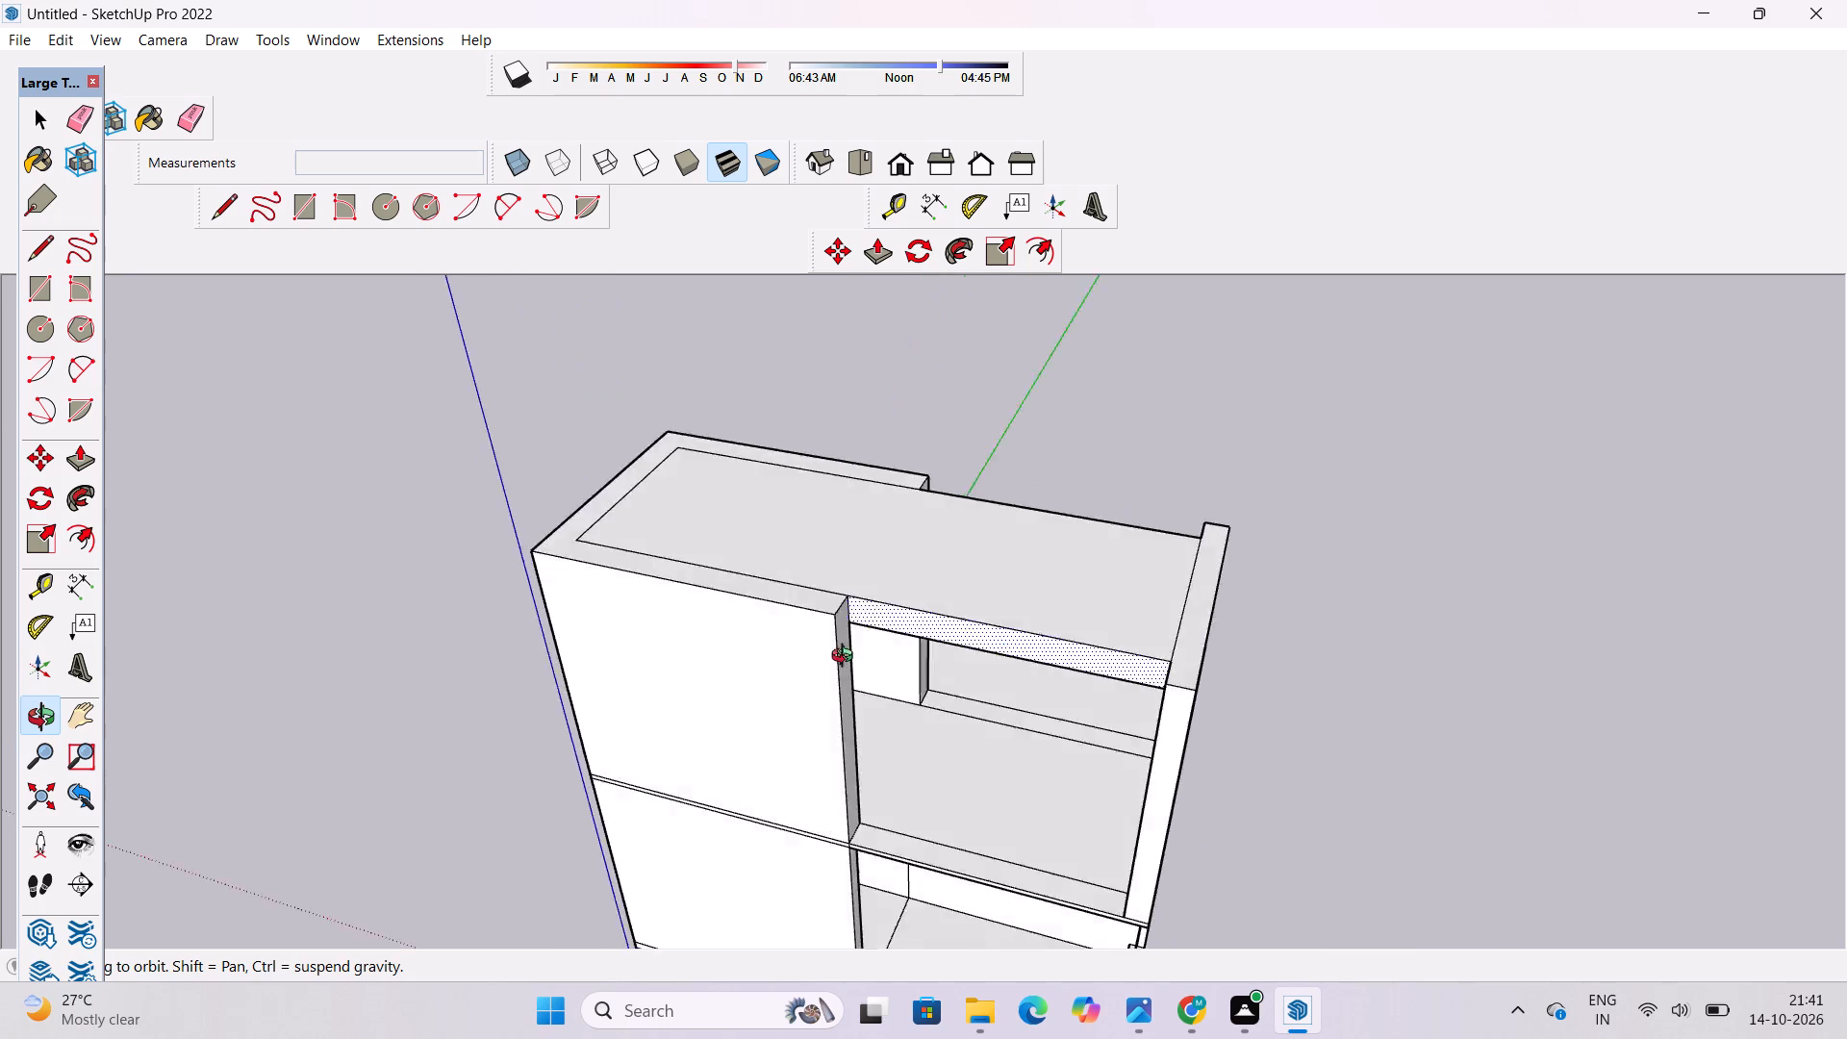
left_click_drag(847, 658, 734, 660)
scroll(734, 655, "up", 3)
left_click_drag(737, 648, 836, 768, "shift")
left_click_drag(844, 760, 816, 698)
scroll(816, 686, "up", 4)
left_click_drag(820, 680, 859, 748, "shift")
left_click_drag(855, 731, 826, 658)
scroll(828, 653, "up", 3)
left_click(866, 582, "shift")
key("l")
scroll(910, 585, "up", 3)
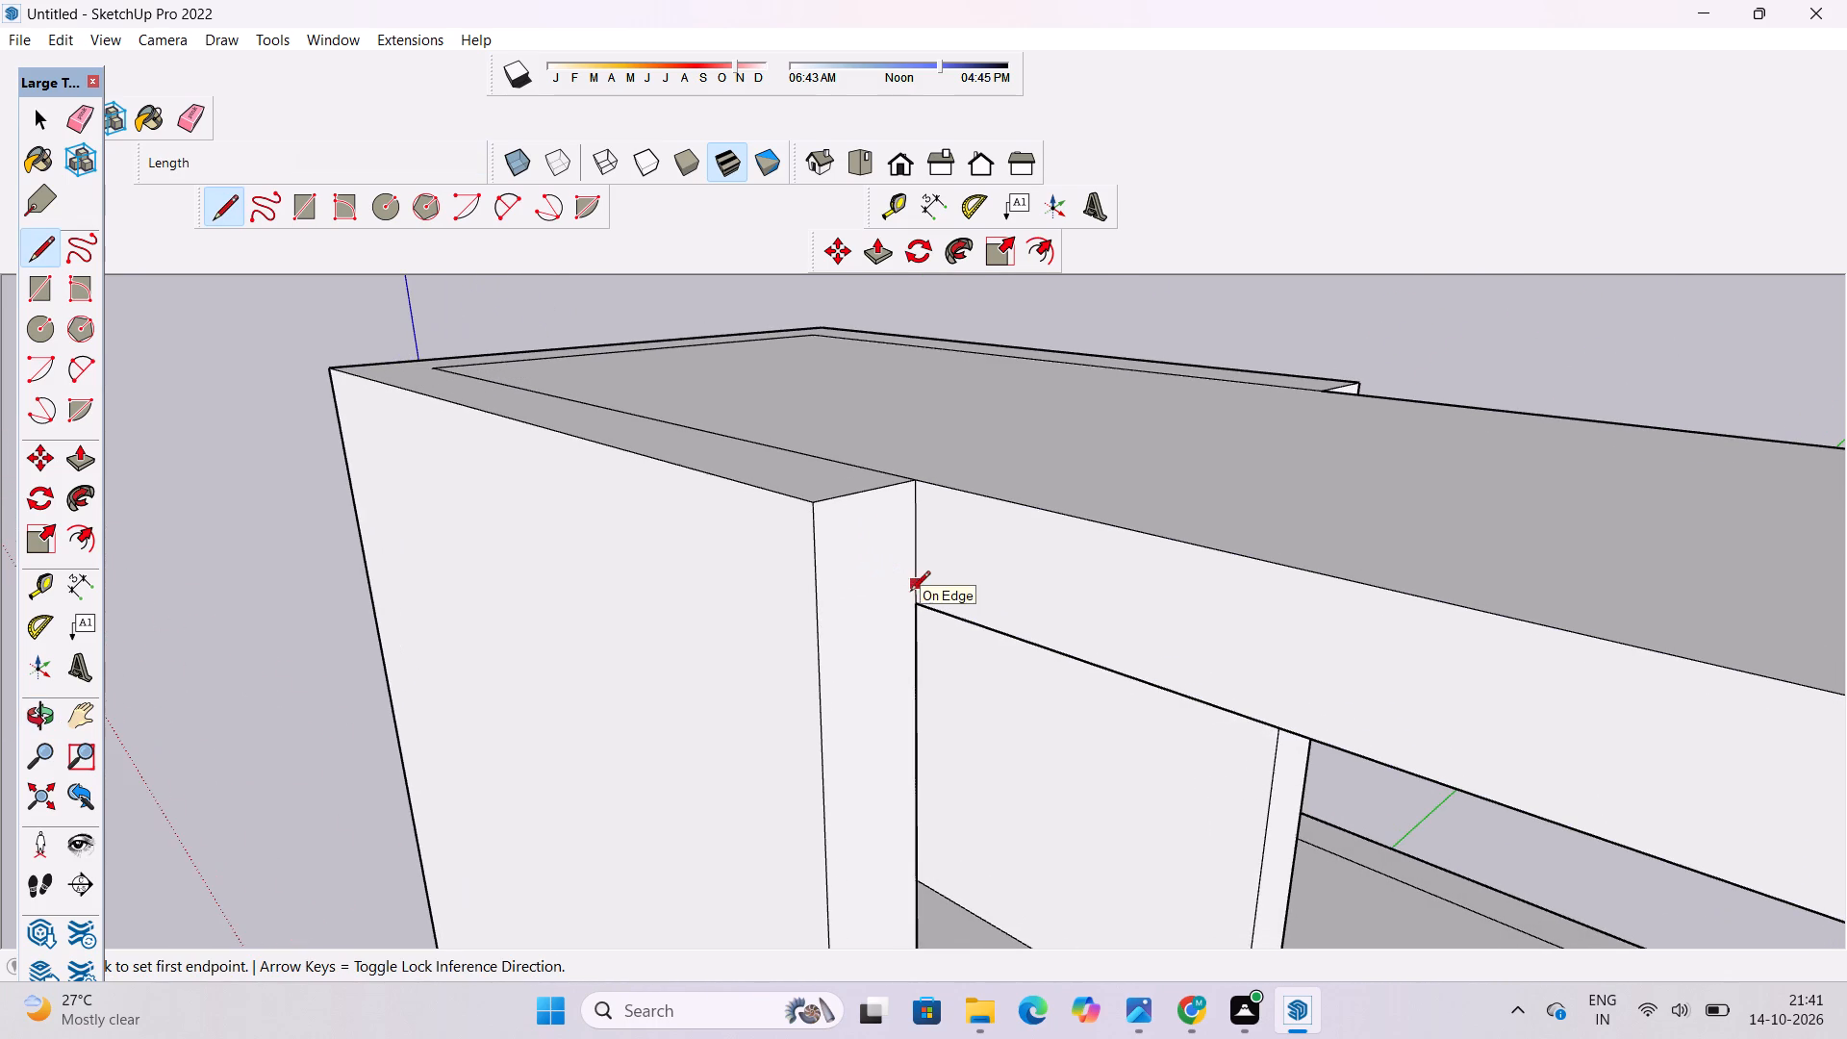
left_click(918, 605)
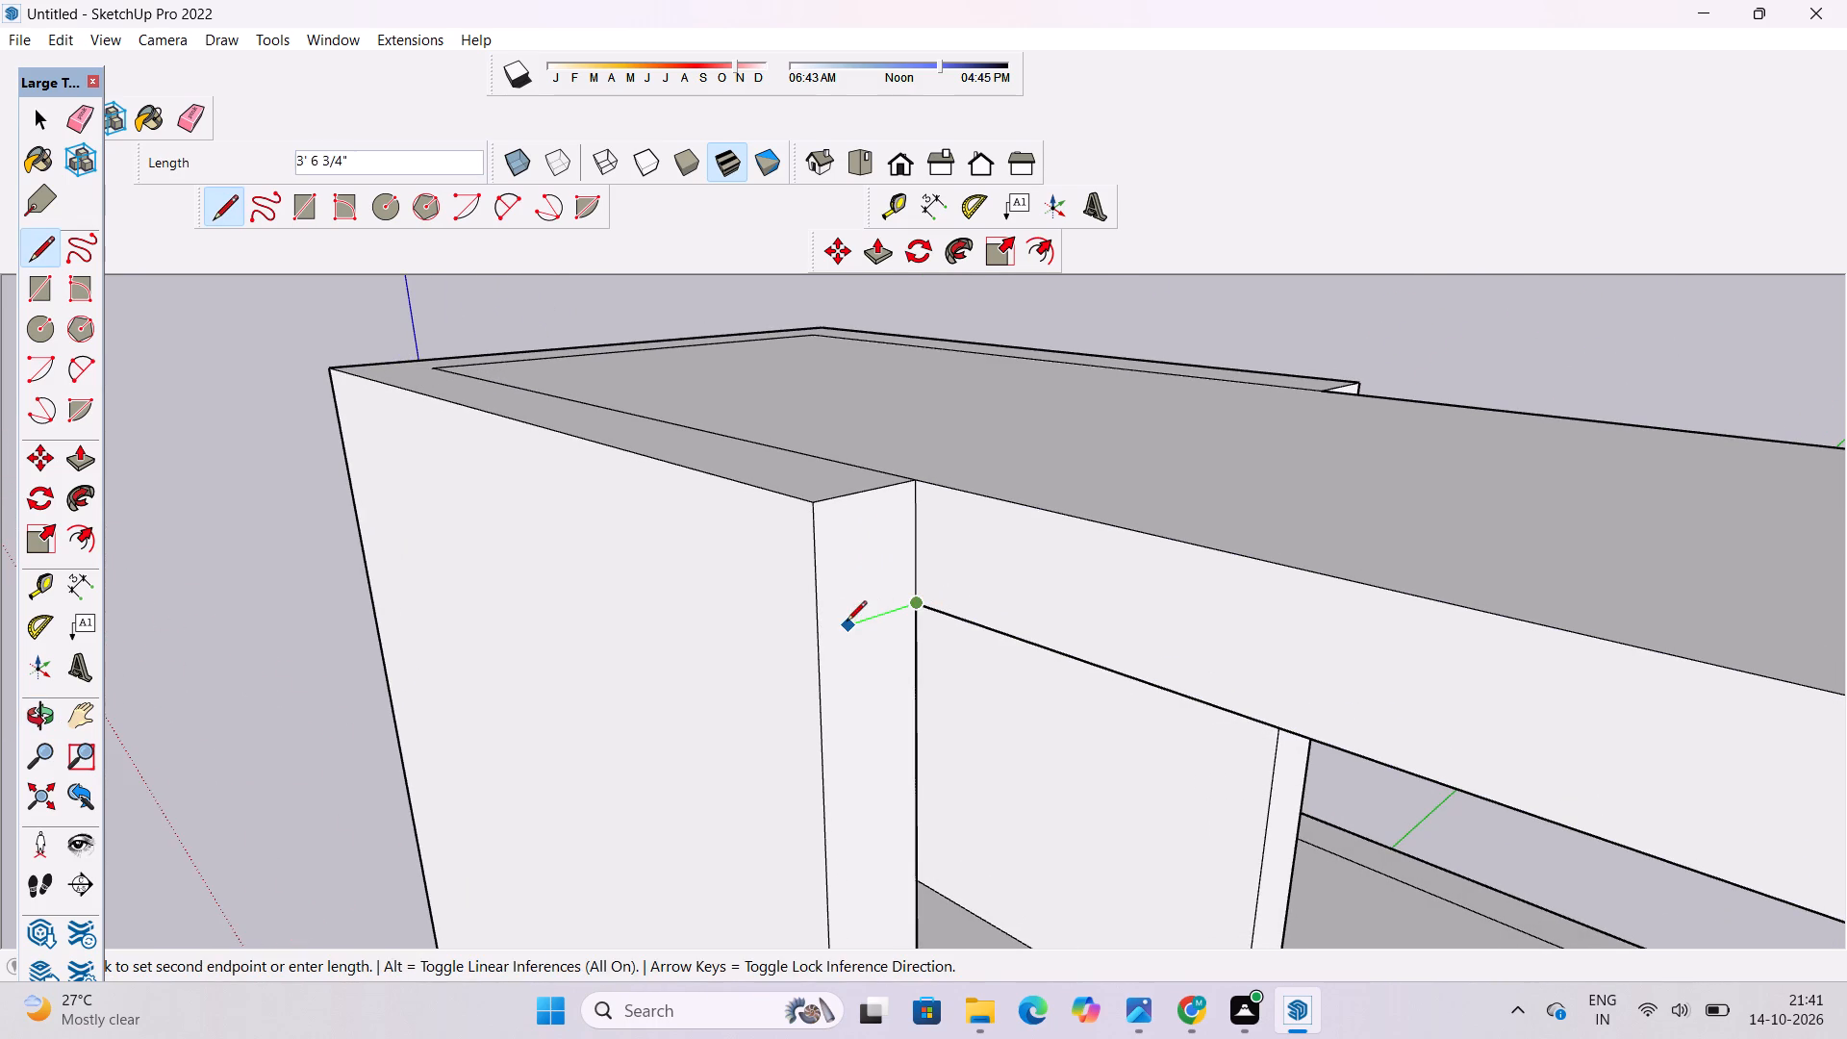
left_click(821, 632)
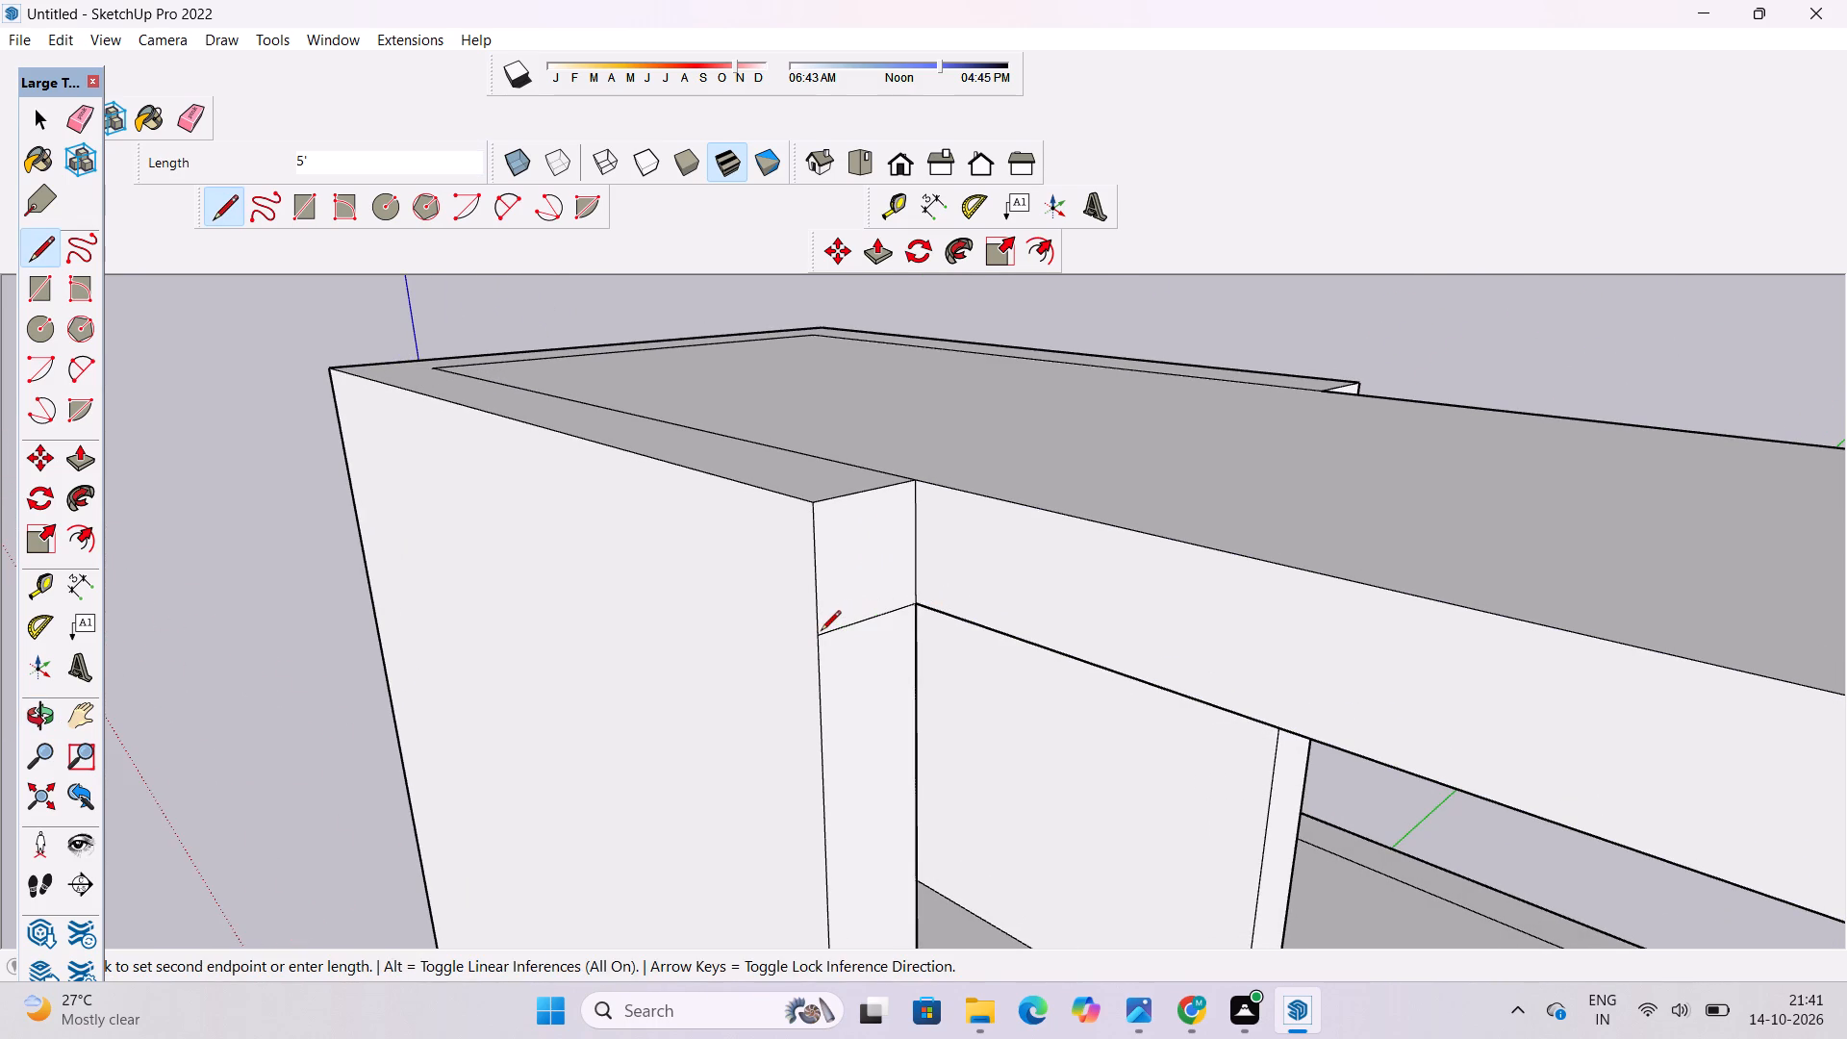
Push/Pull the small face above that line about 48' across the front opening to meet the opposite end wall.
key("o")
scroll(816, 632, "down", 4)
left_click_drag(759, 635, 915, 673)
left_click_drag(965, 658, 764, 646, "shift")
scroll(756, 640, "down", 6)
left_click_drag(756, 640, 768, 647)
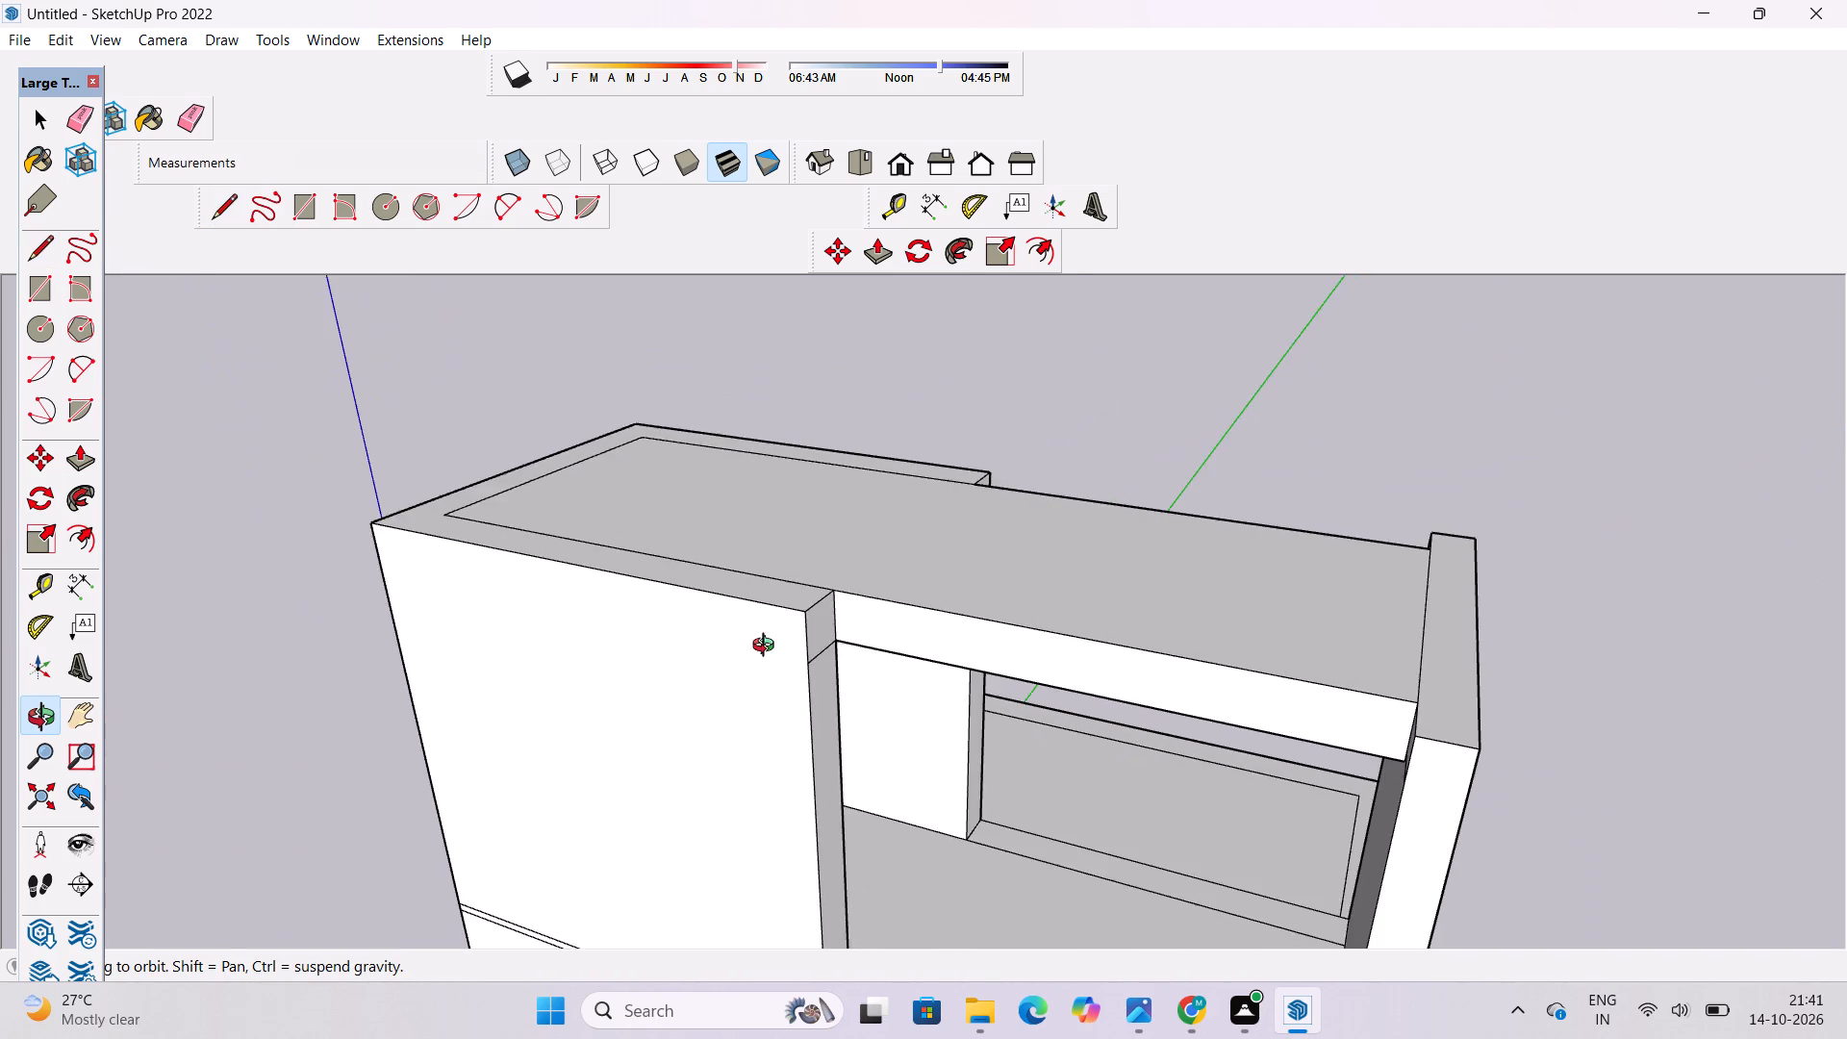
left_click_drag(768, 647, 805, 659)
left_click_drag(875, 669, 692, 617)
left_click_drag(692, 617, 755, 633)
scroll(598, 678, "up", 3)
left_click_drag(595, 639, 589, 591, "shift")
left_click_drag(589, 590, 577, 621)
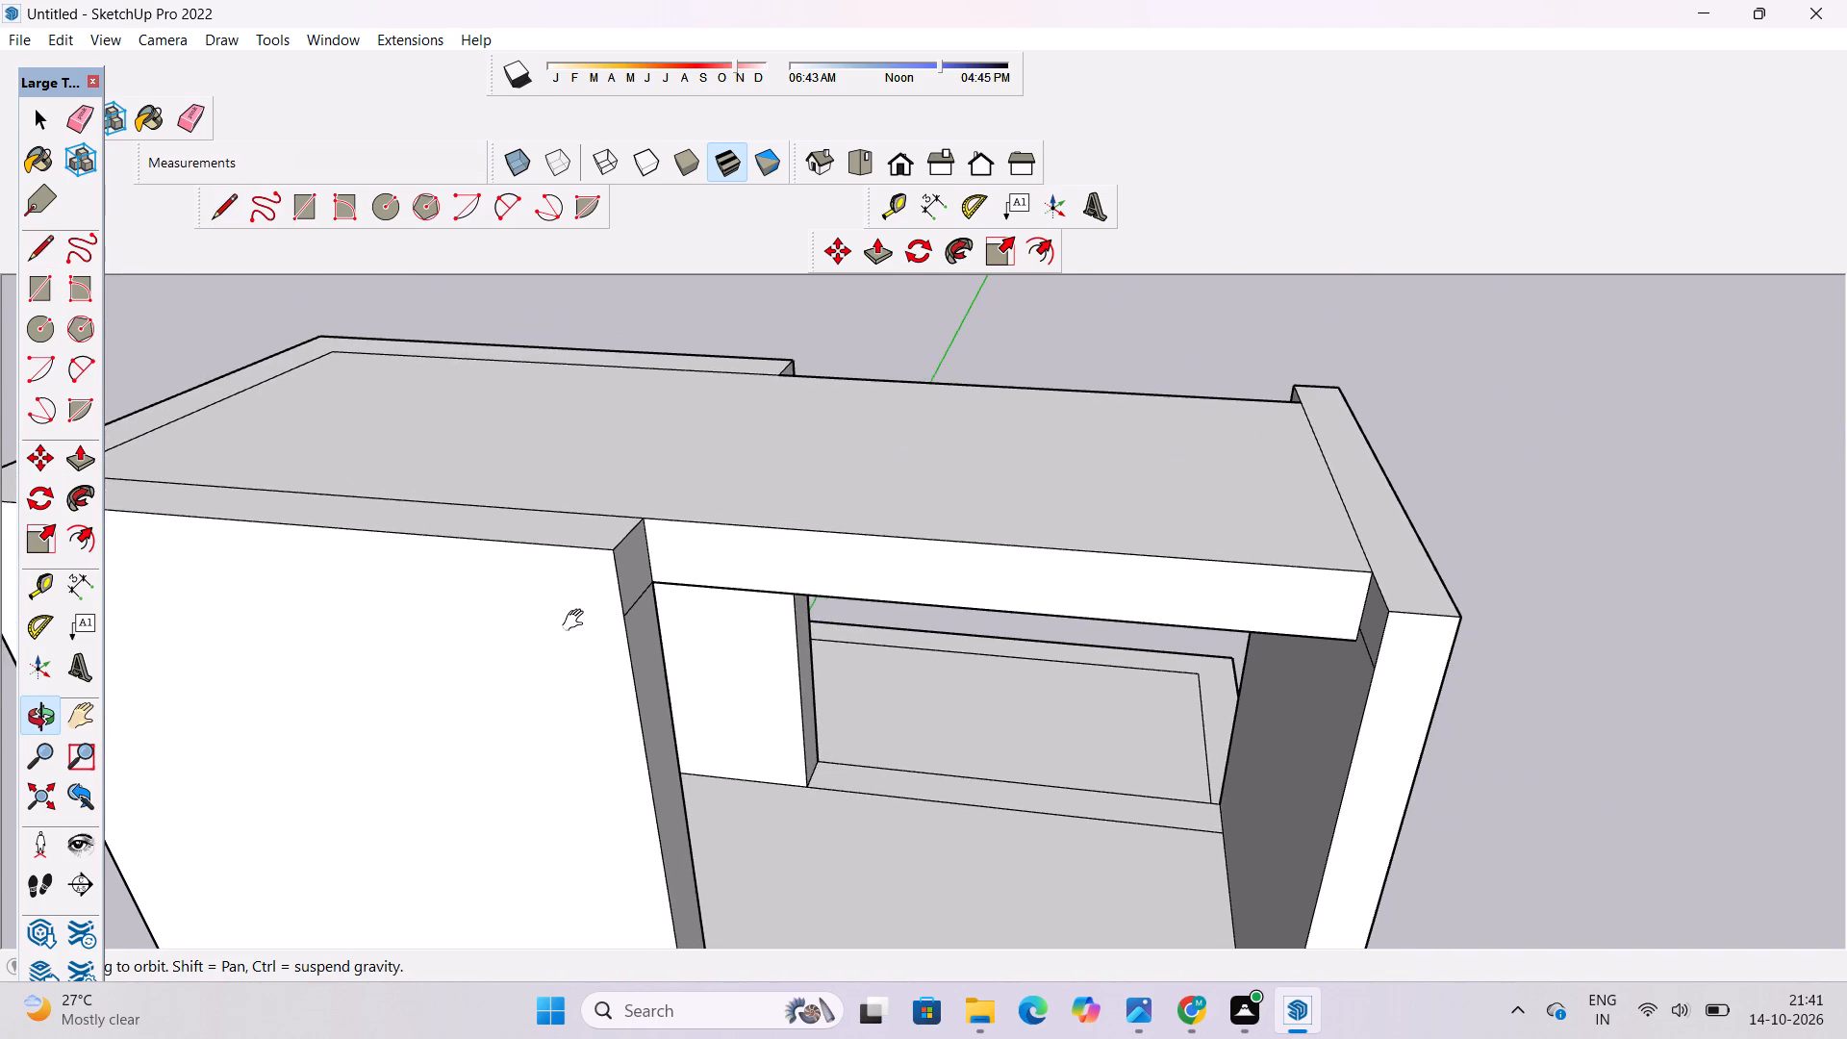
left_click_drag(577, 621, 600, 619)
key("p")
scroll(540, 604, "down", 5)
left_click(612, 564)
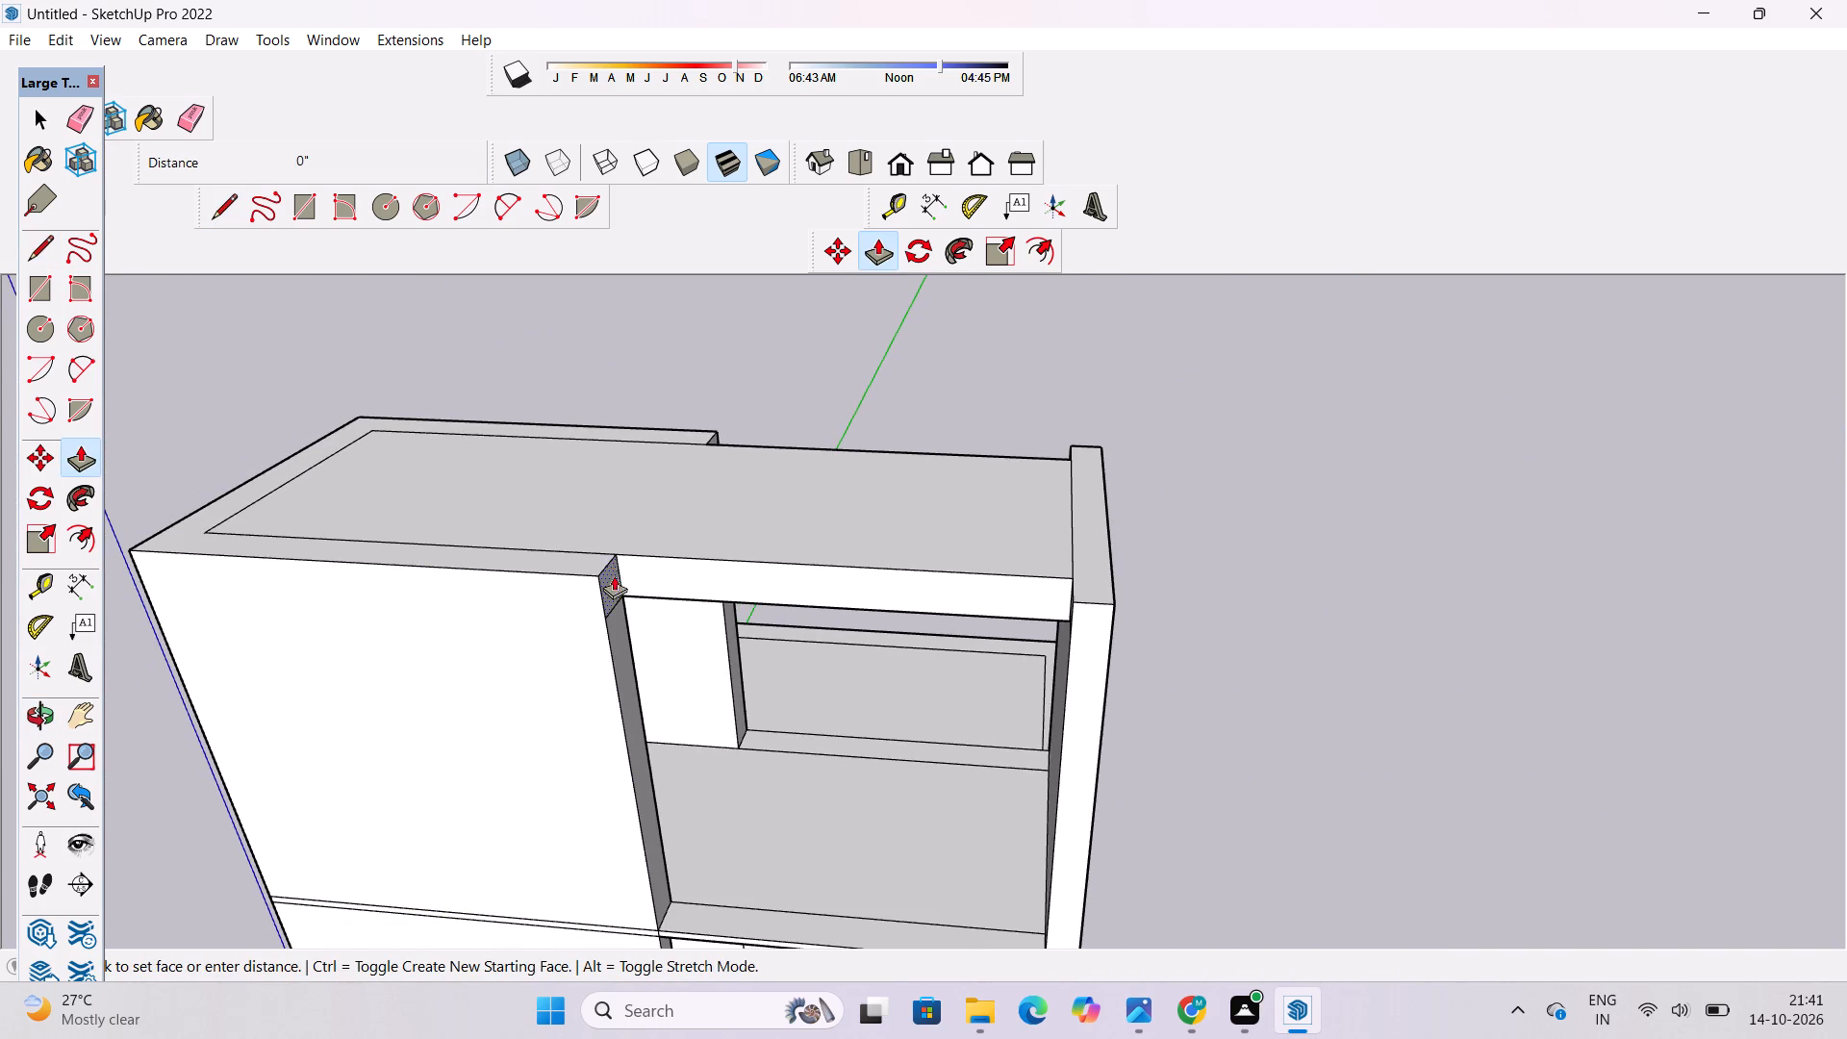
left_click(1074, 606)
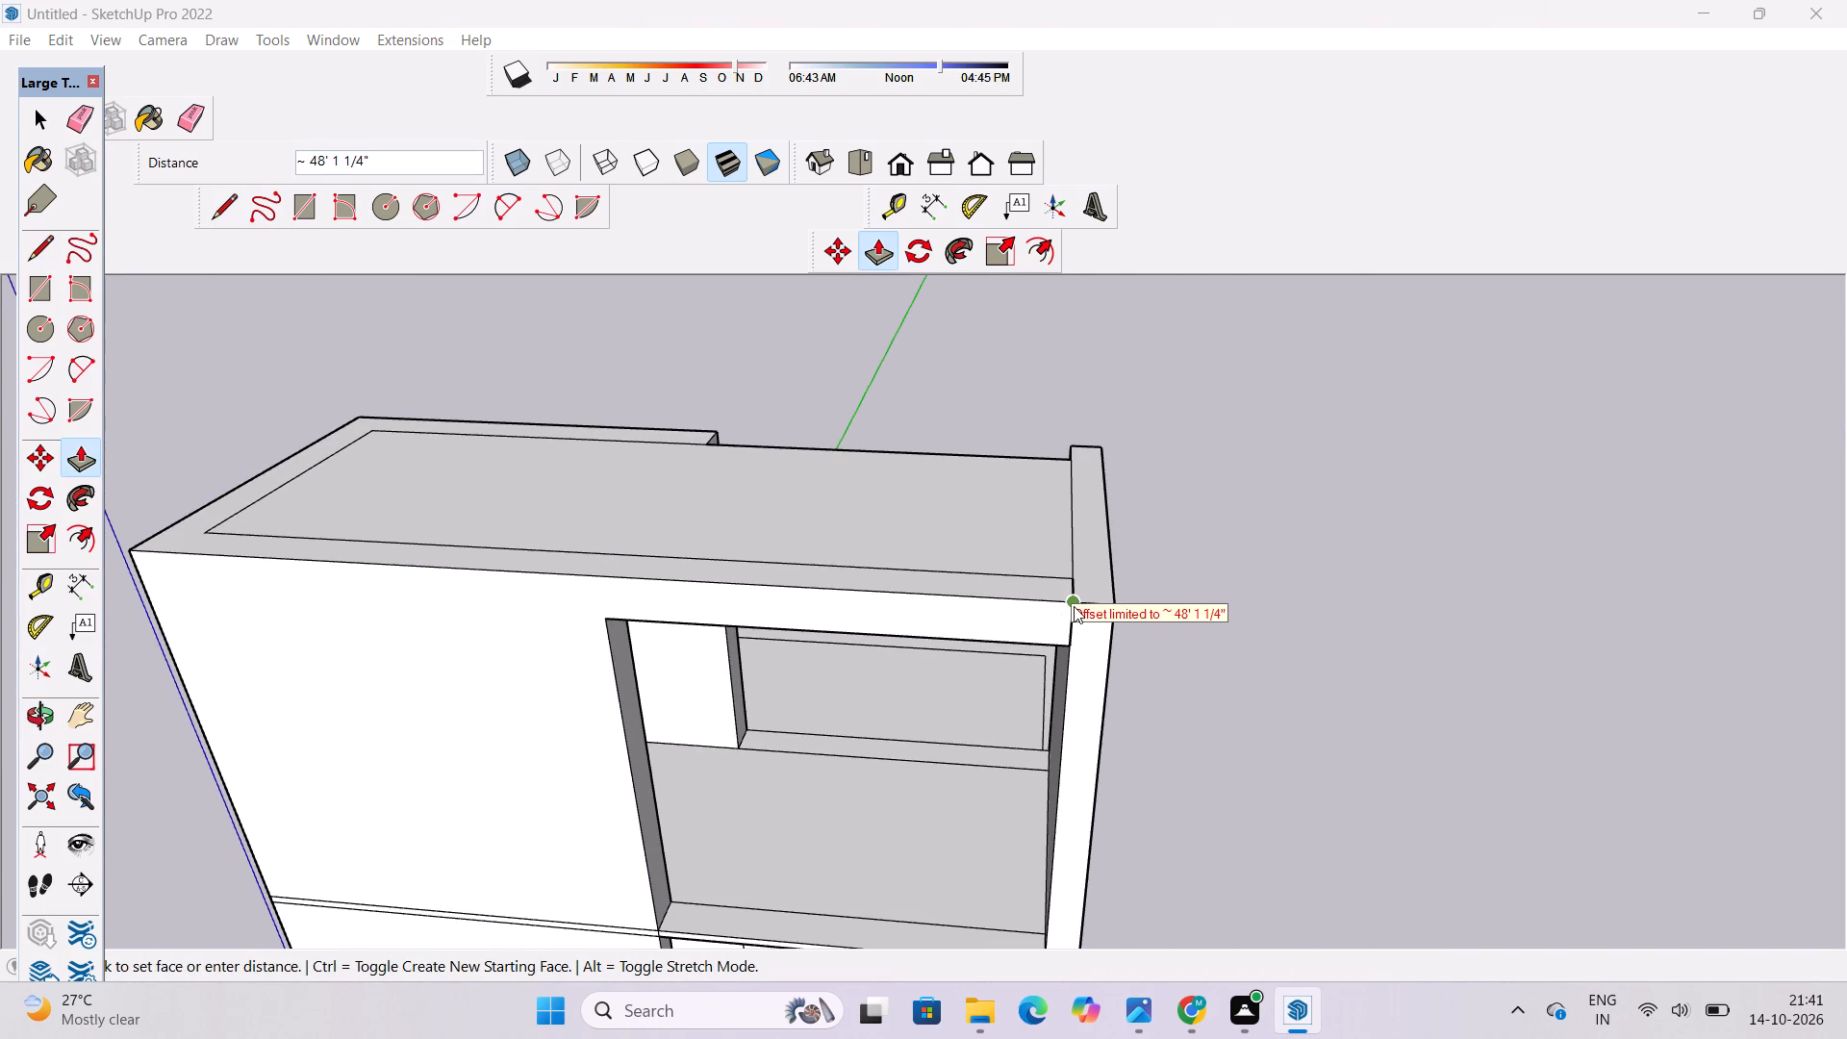
left_click(1079, 626)
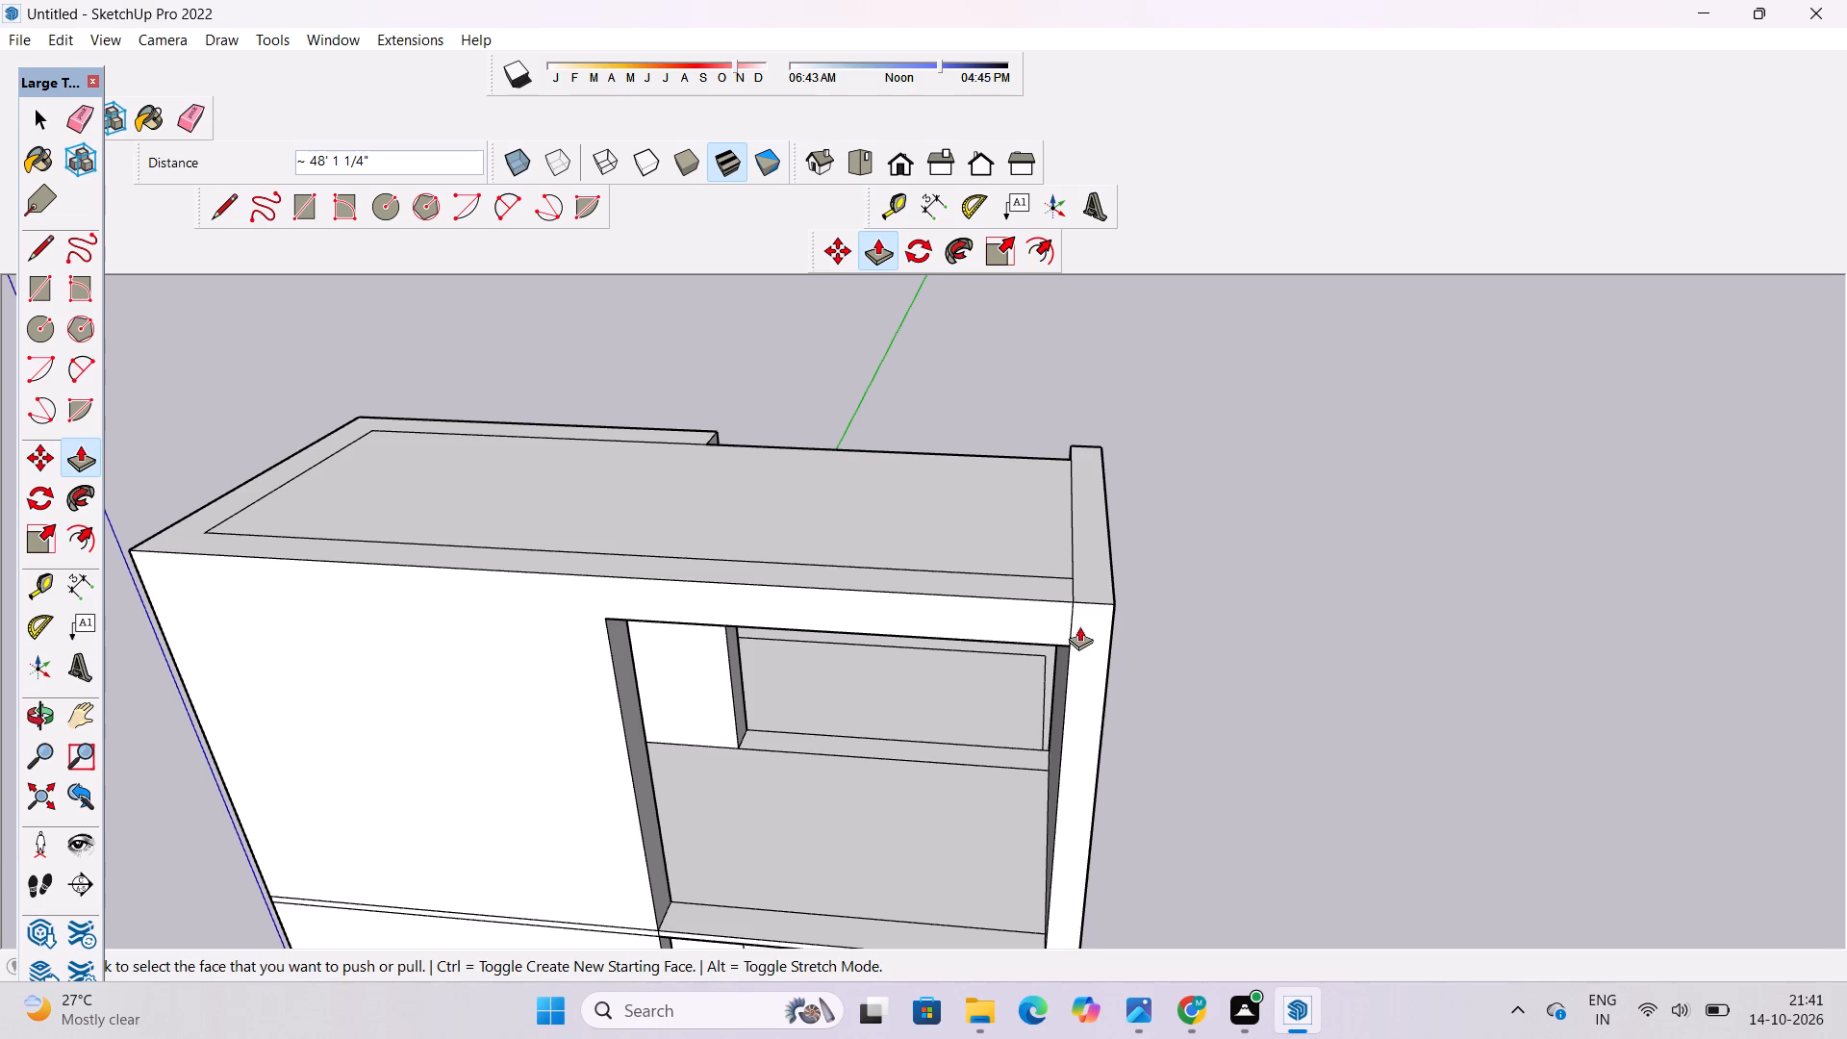
Draw a vertical line on the front face from the opening's upper corner to the roof's top edge.
key("o")
scroll(1075, 608, "down", 5)
left_click_drag(971, 684, 968, 567)
left_click_drag(879, 578, 838, 696)
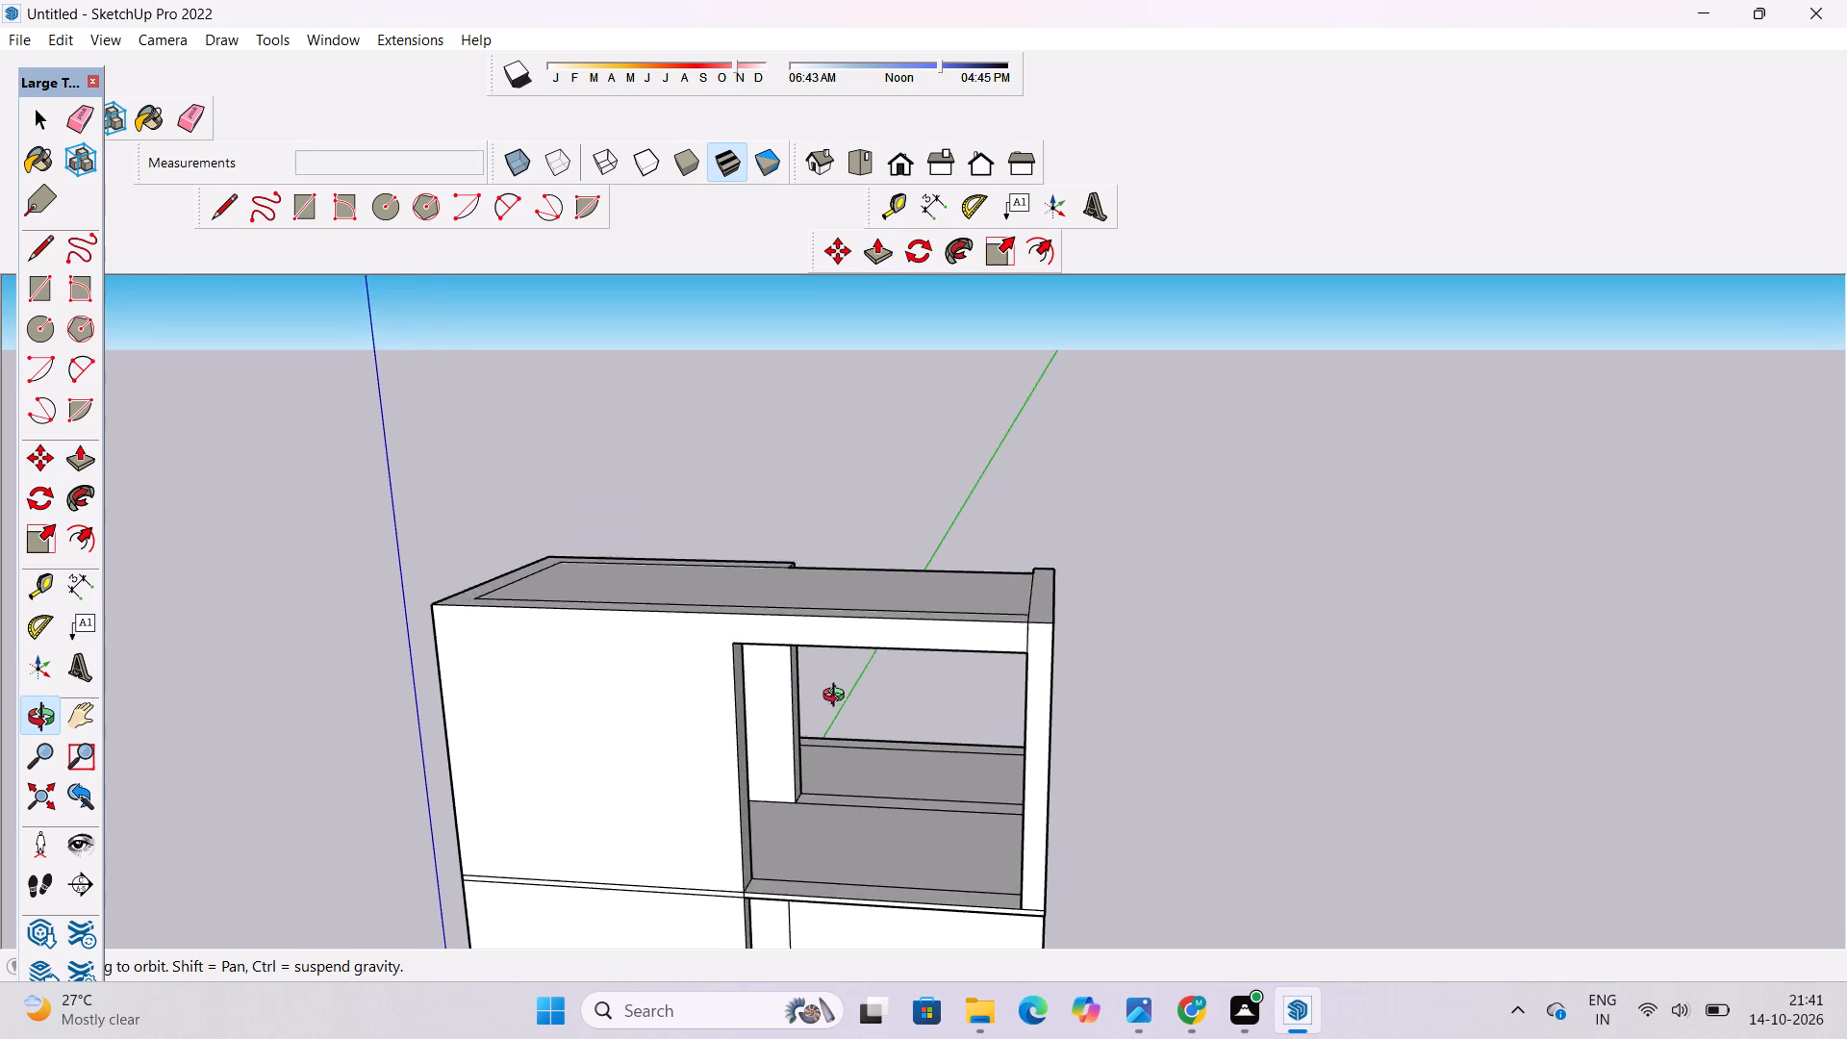
scroll(724, 654, "up", 5)
left_click_drag(718, 648, 690, 695)
left_click_drag(693, 698, 733, 698)
left_click(733, 698, "shift")
key("l")
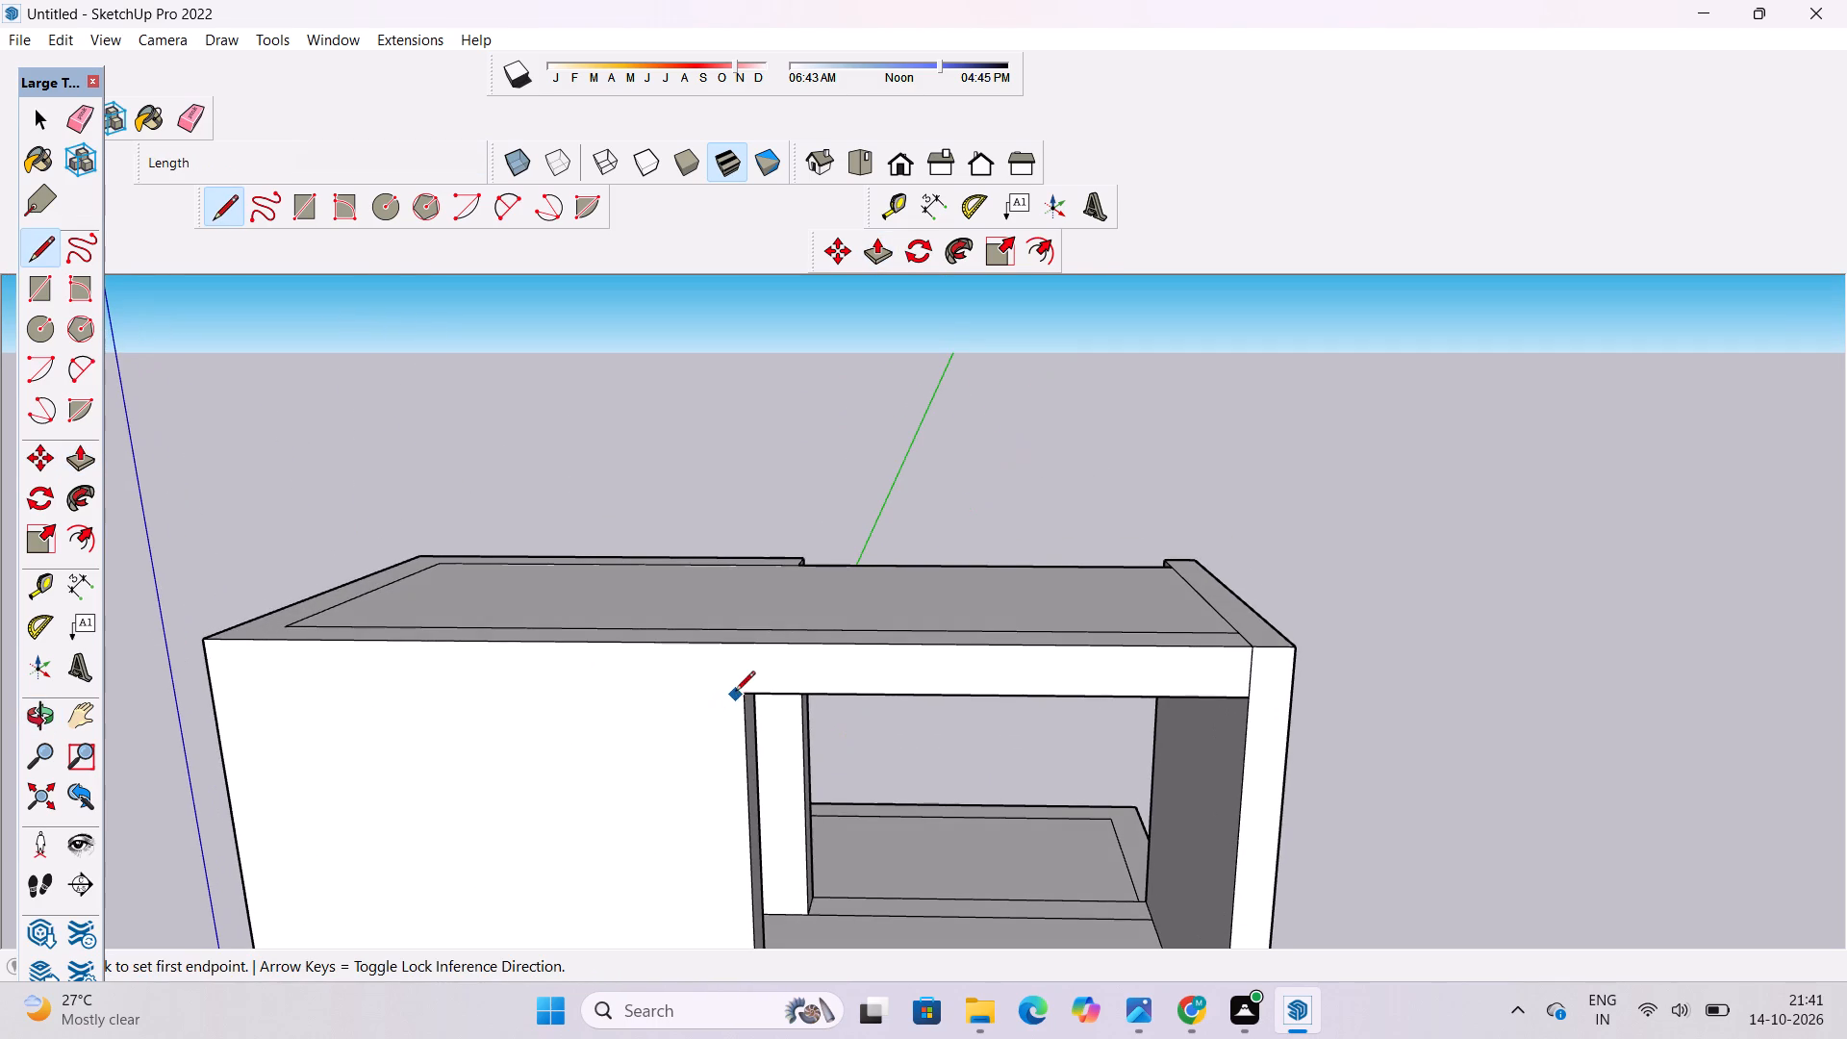
left_click(739, 698)
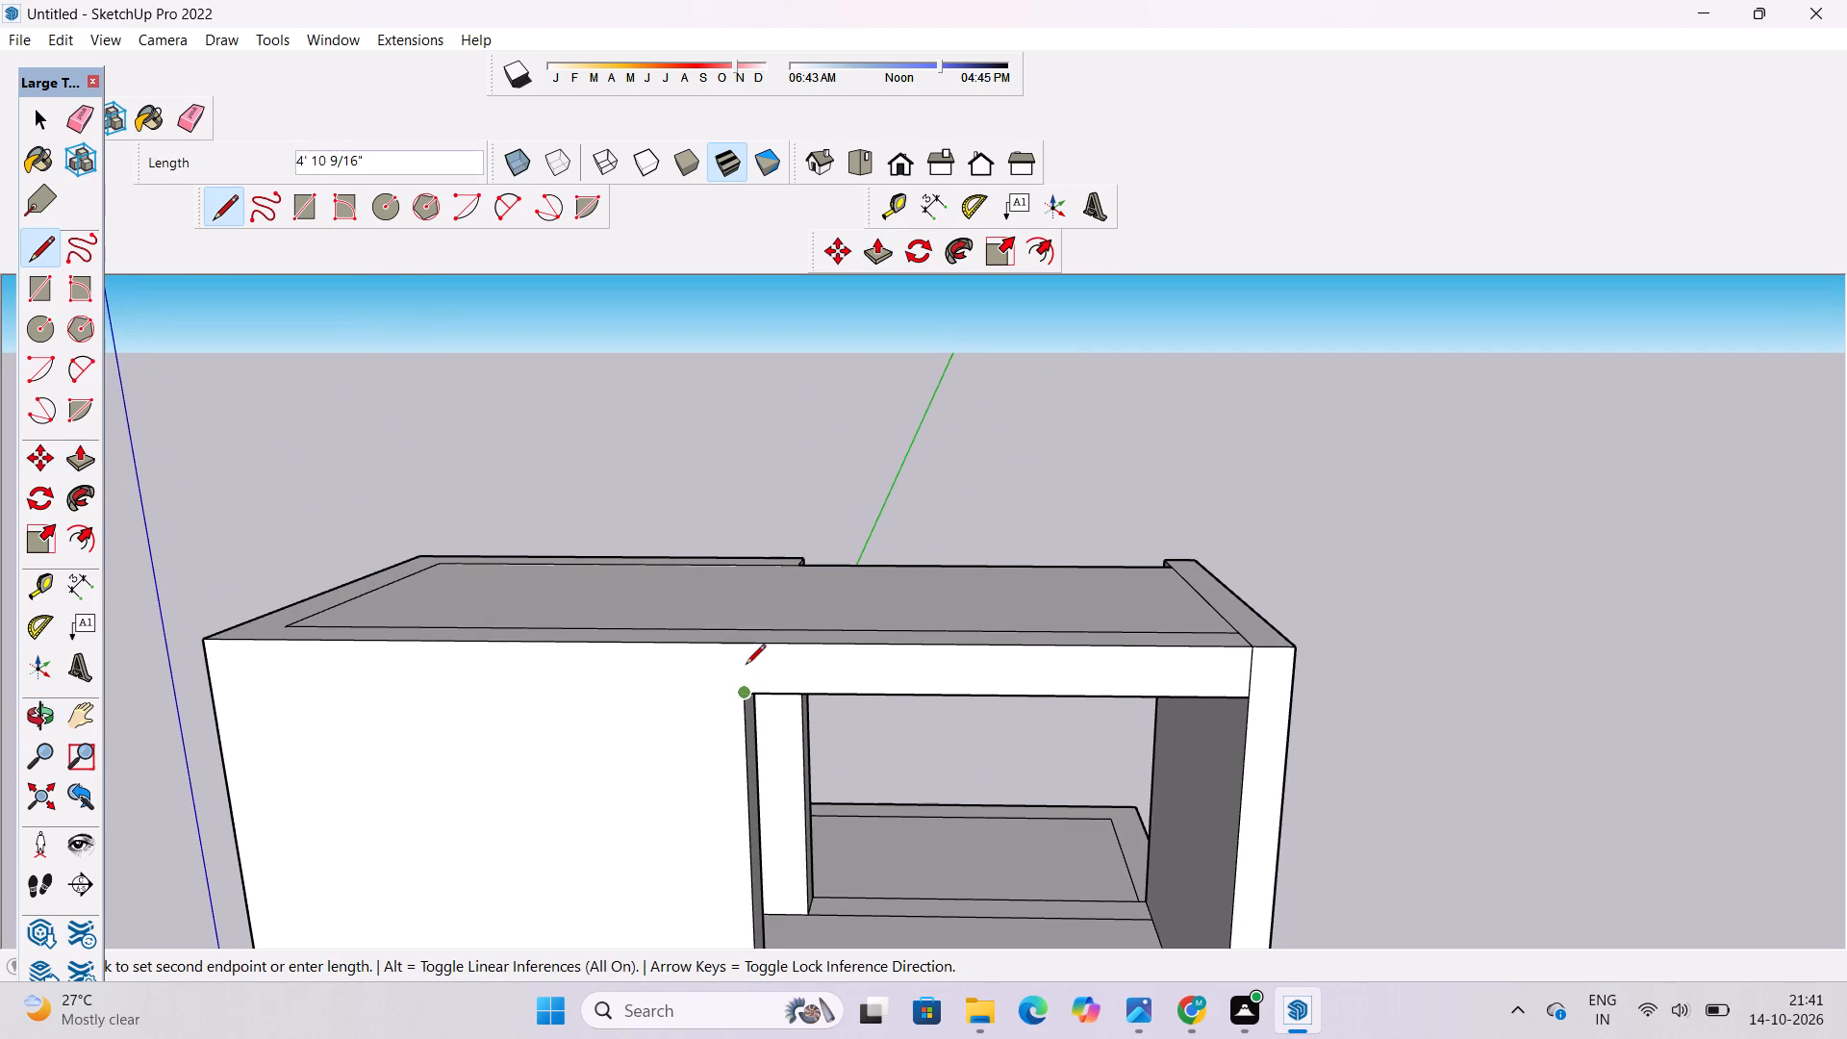
left_click(747, 647)
key("space")
type("o")
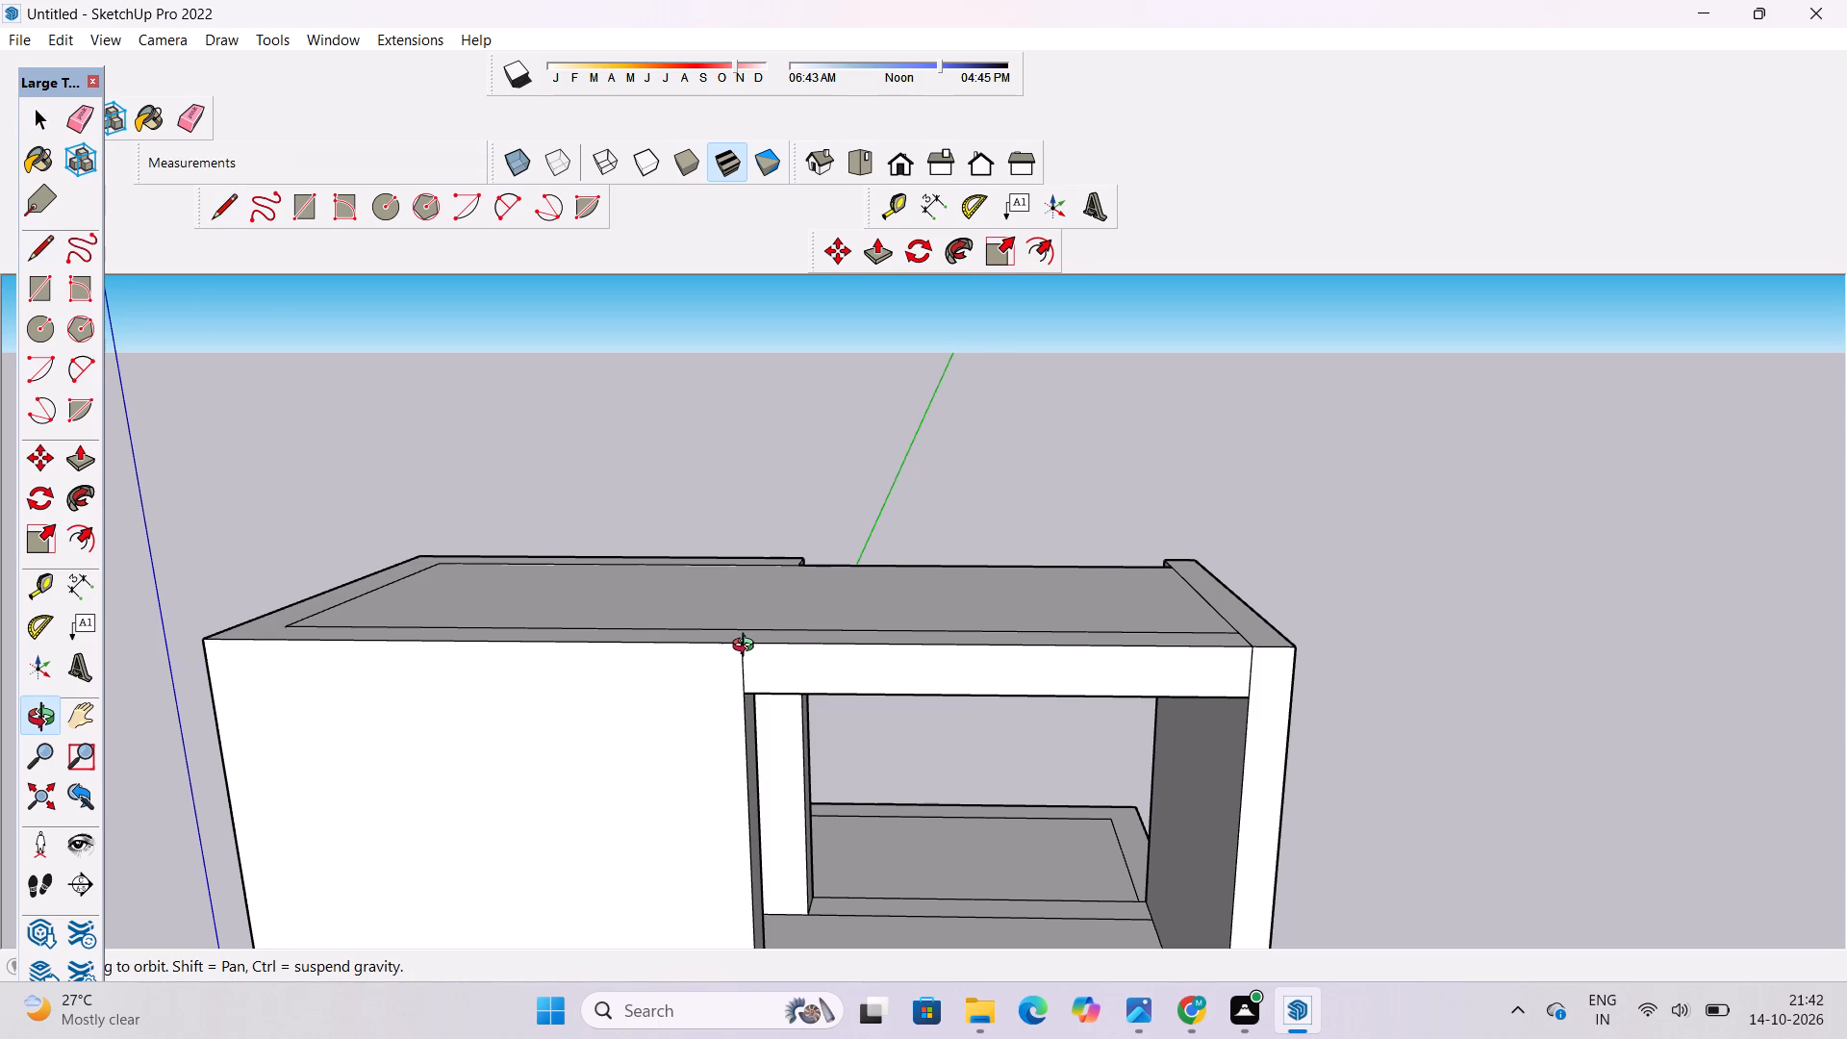
Push/Pull the 5' band on the end wall's inner face at the rear about 48' across to meet the opposite rear wall.
scroll(747, 647, "down", 4)
left_click_drag(894, 611, 891, 803)
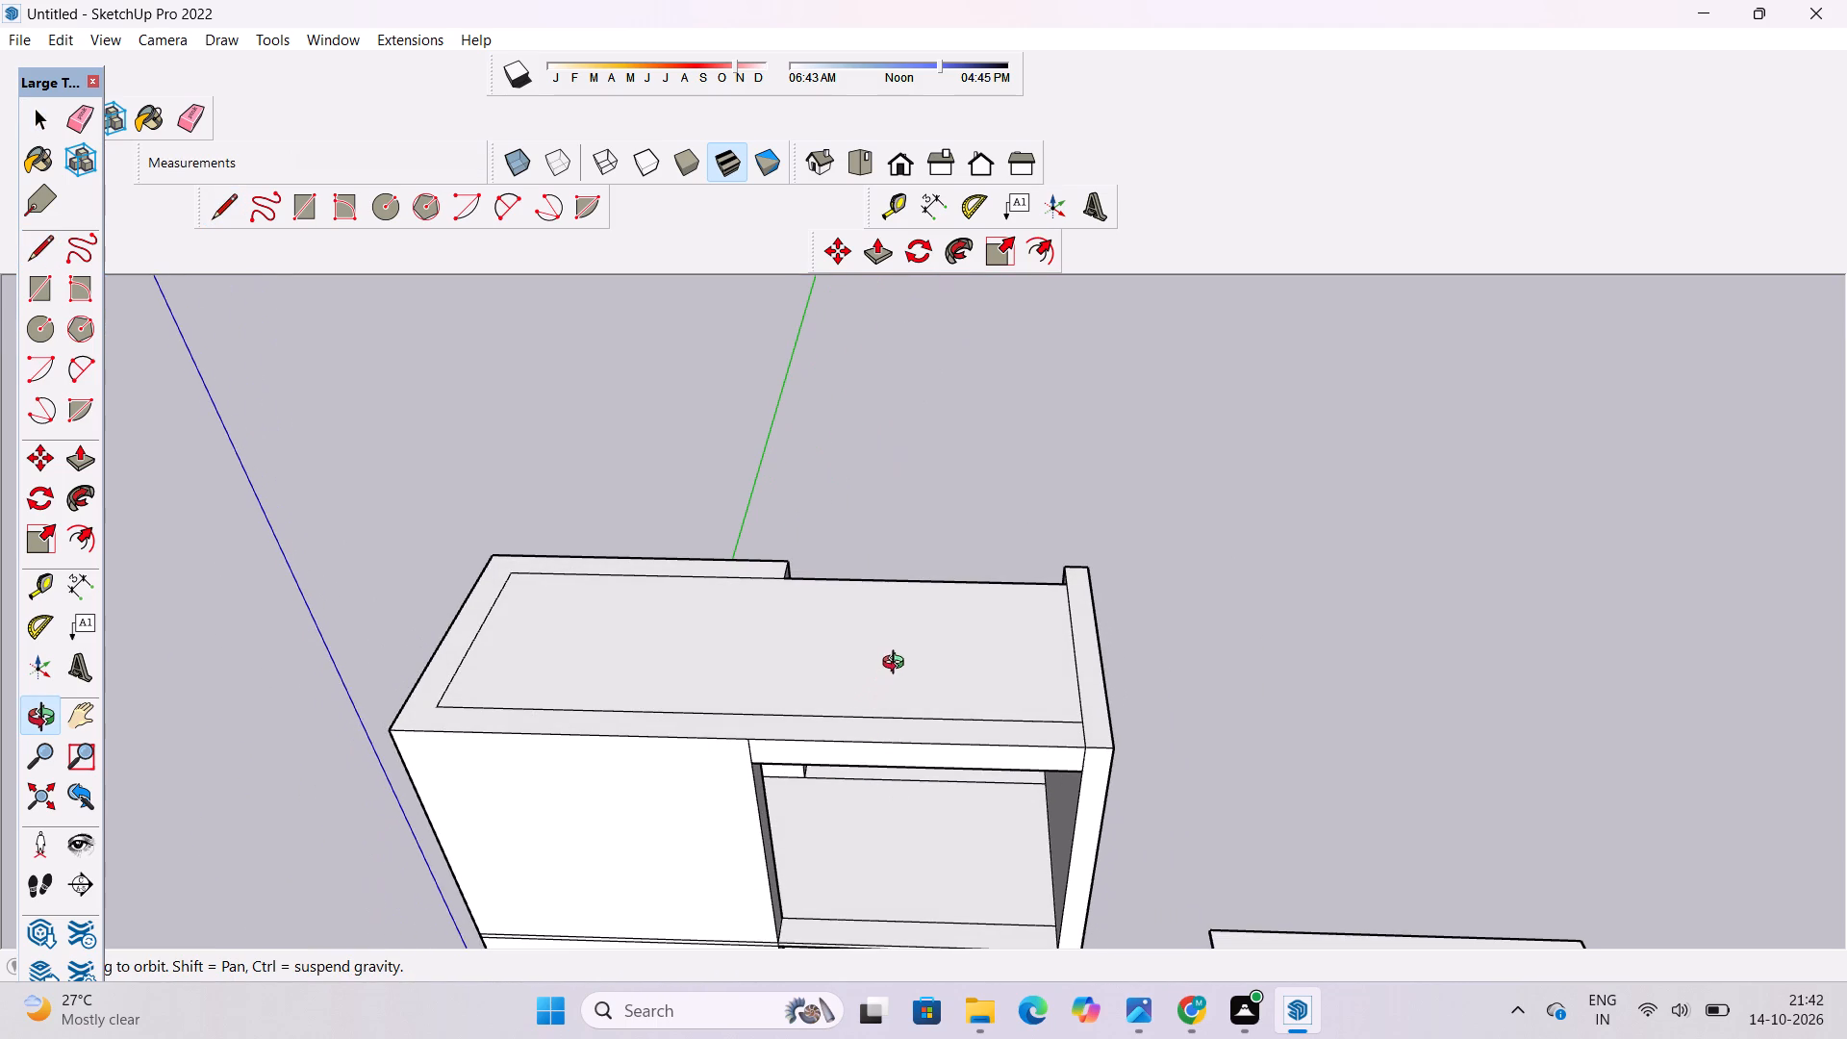
left_click_drag(898, 665, 477, 795, "shift")
scroll(788, 623, "up", 4)
left_click_drag(821, 615, 501, 700, "shift")
left_click_drag(800, 492, 854, 680, "shift")
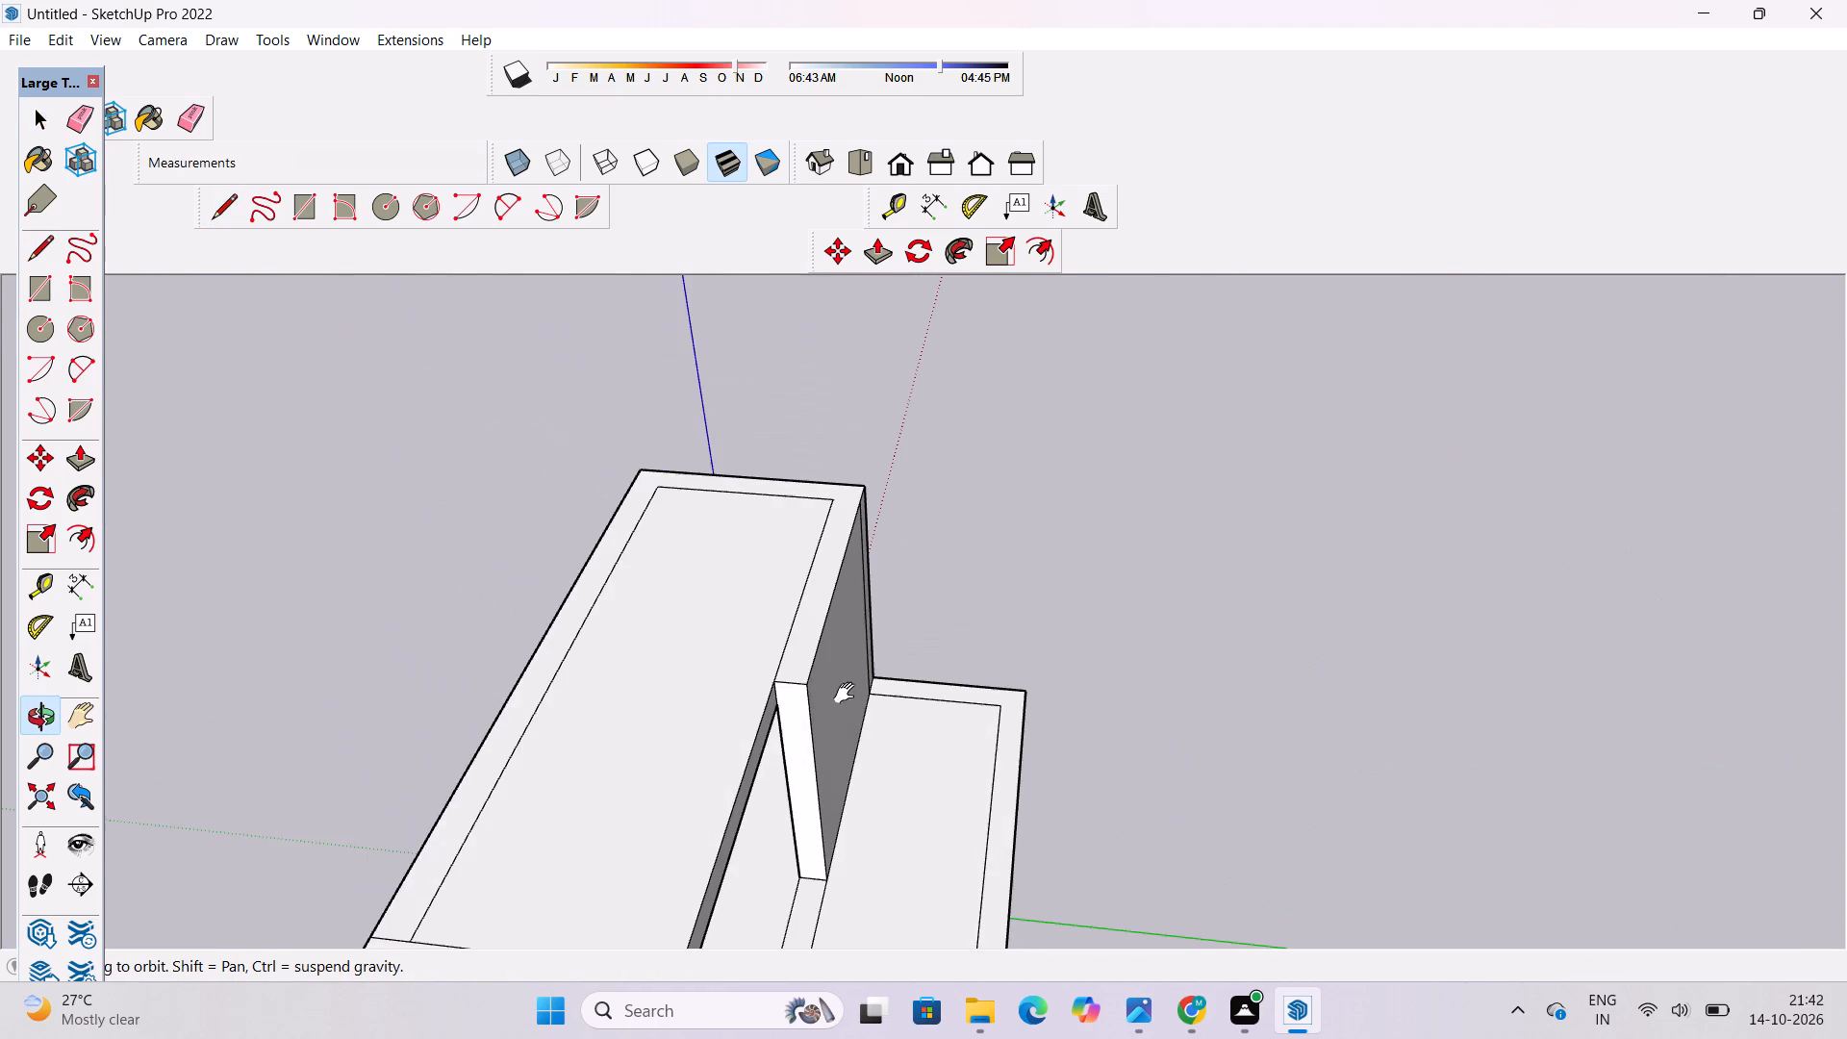
scroll(778, 727, "up", 4)
left_click_drag(788, 745, 833, 537)
left_click_drag(849, 561, 614, 592)
left_click_drag(613, 592, 788, 647, "shift")
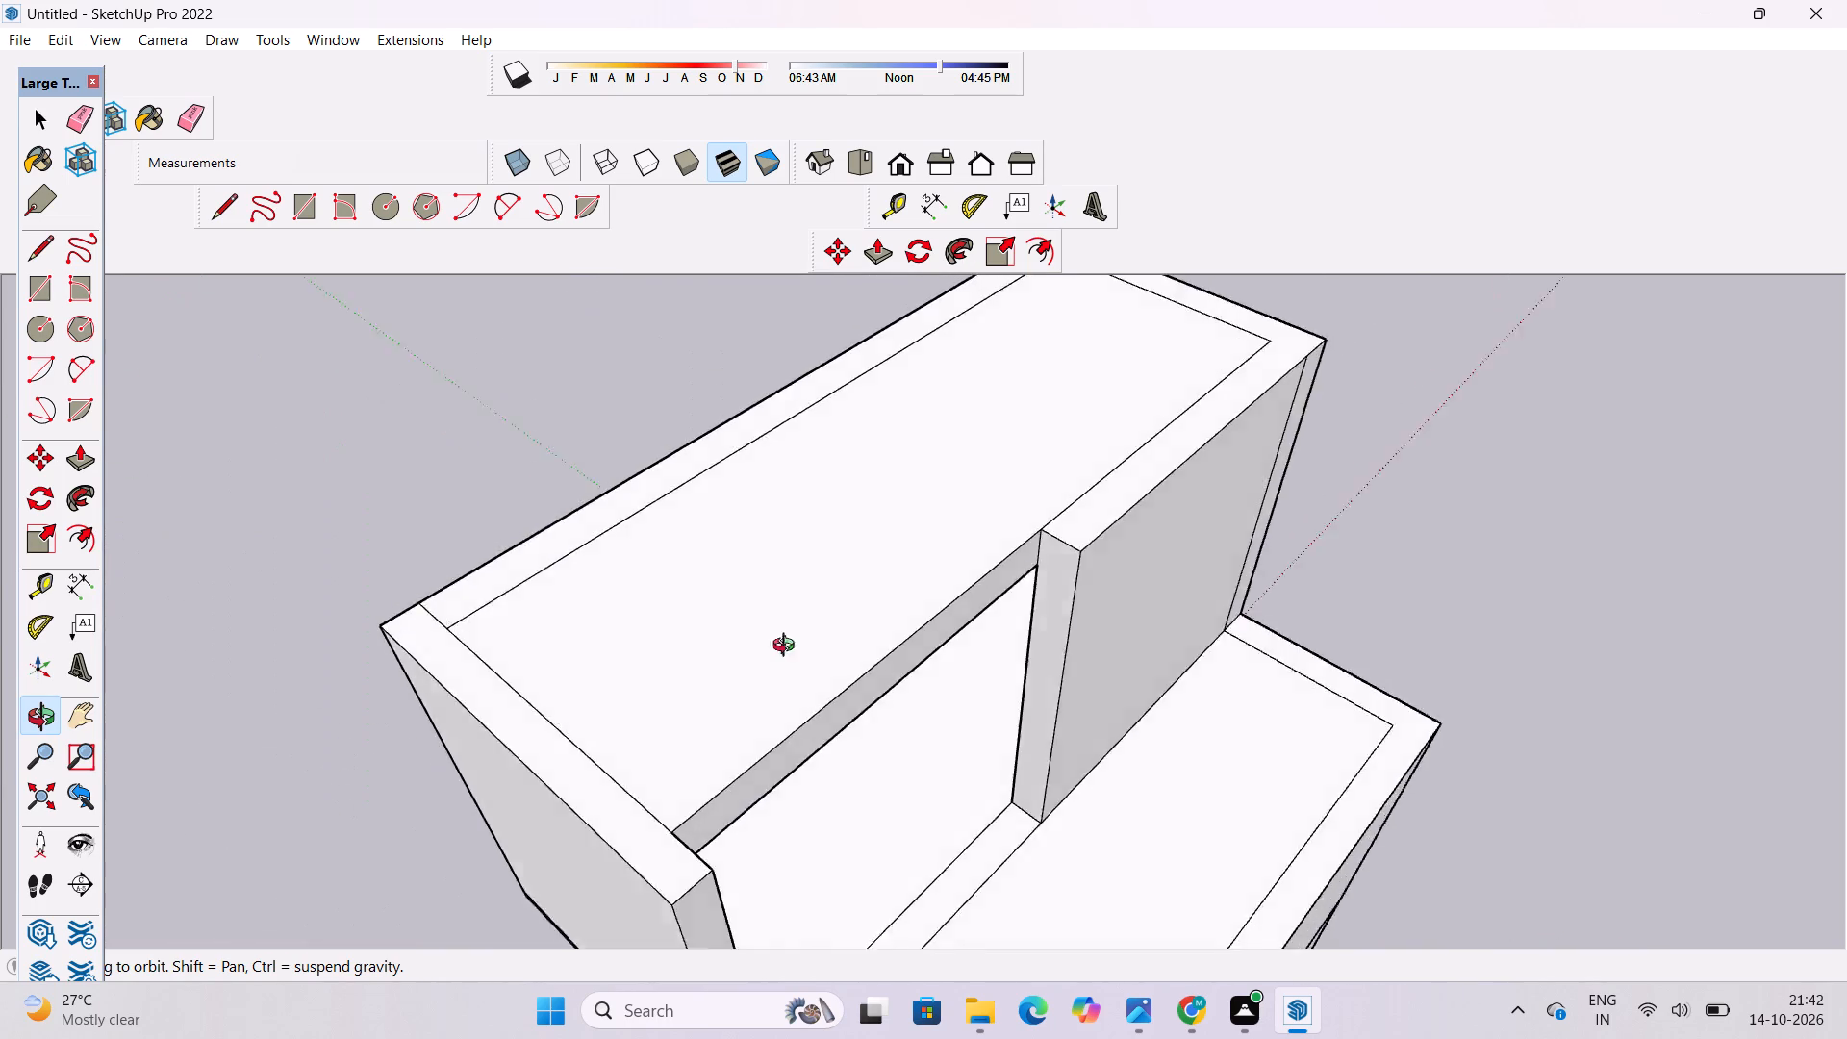
left_click_drag(788, 647, 625, 621, "shift")
left_click_drag(606, 638, 716, 668)
left_click_drag(693, 682, 558, 639, "shift")
left_click_drag(551, 632, 527, 636, "shift")
left_click_drag(527, 629, 527, 632, "shift")
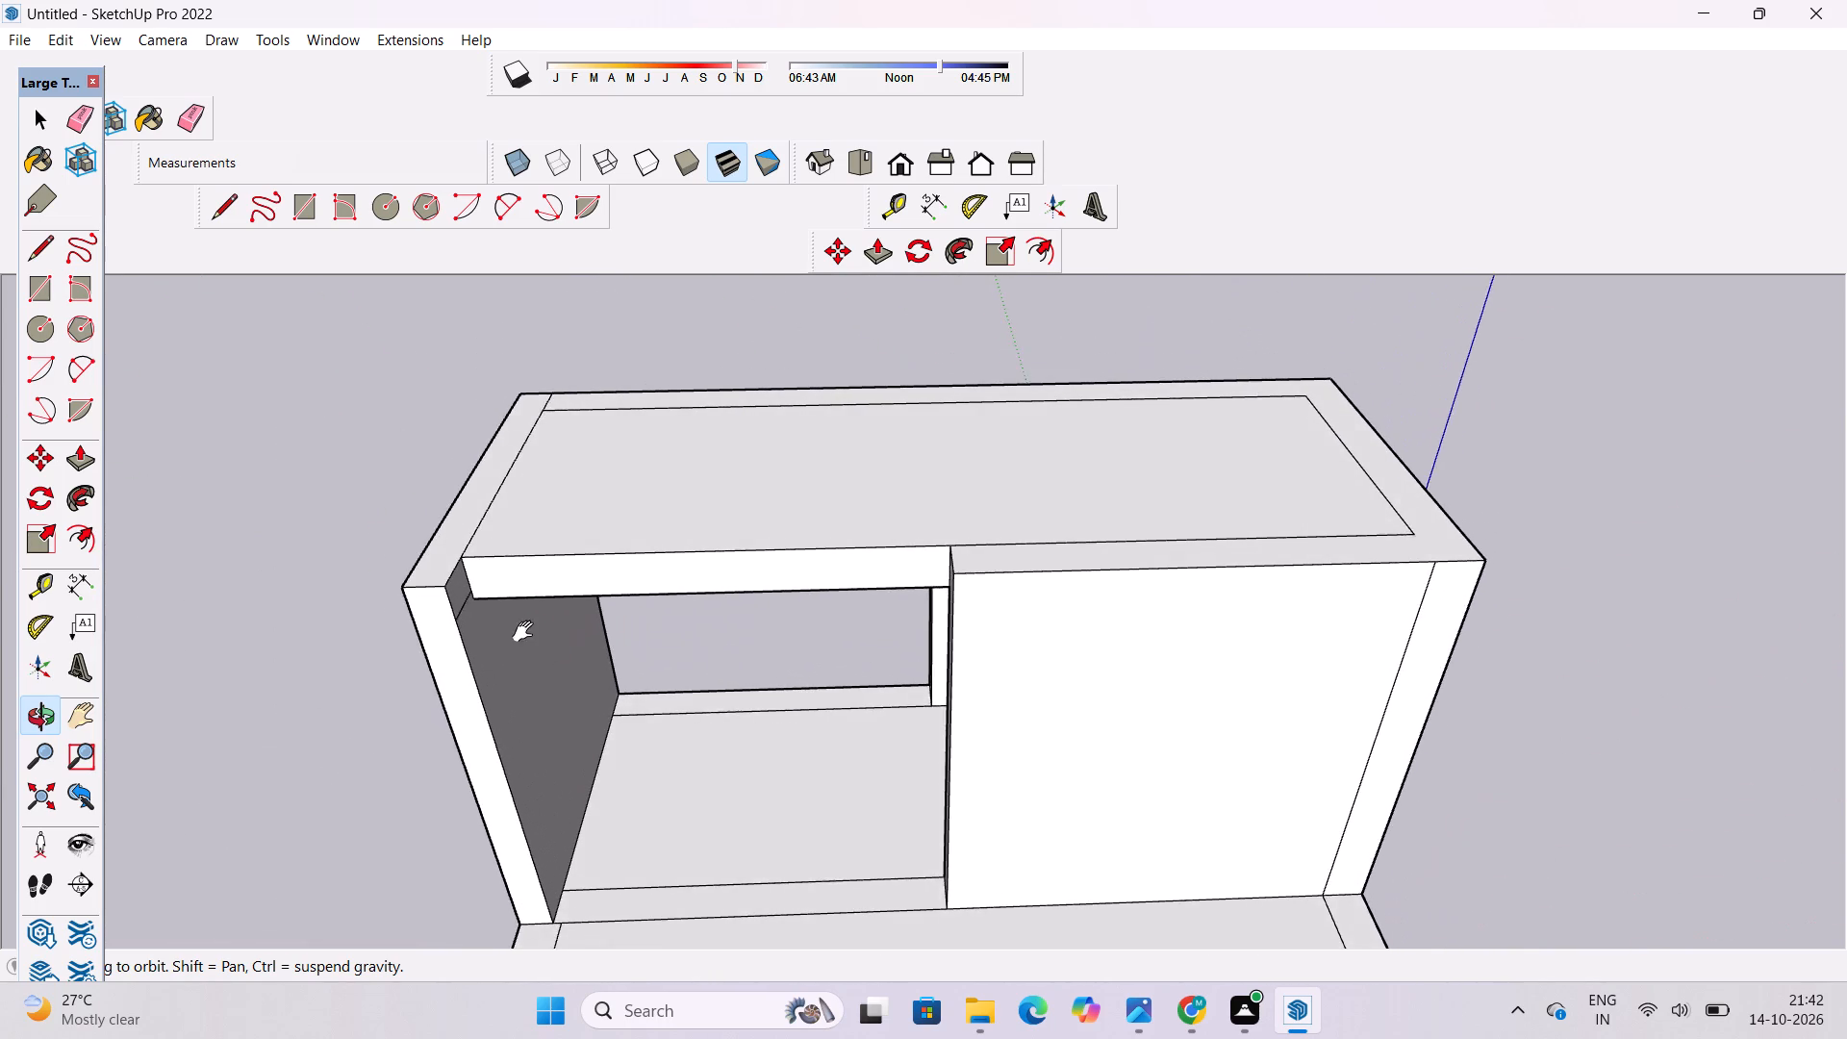
left_click_drag(527, 632, 539, 650, "shift")
key("p")
scroll(476, 621, "up", 2)
left_click(473, 621)
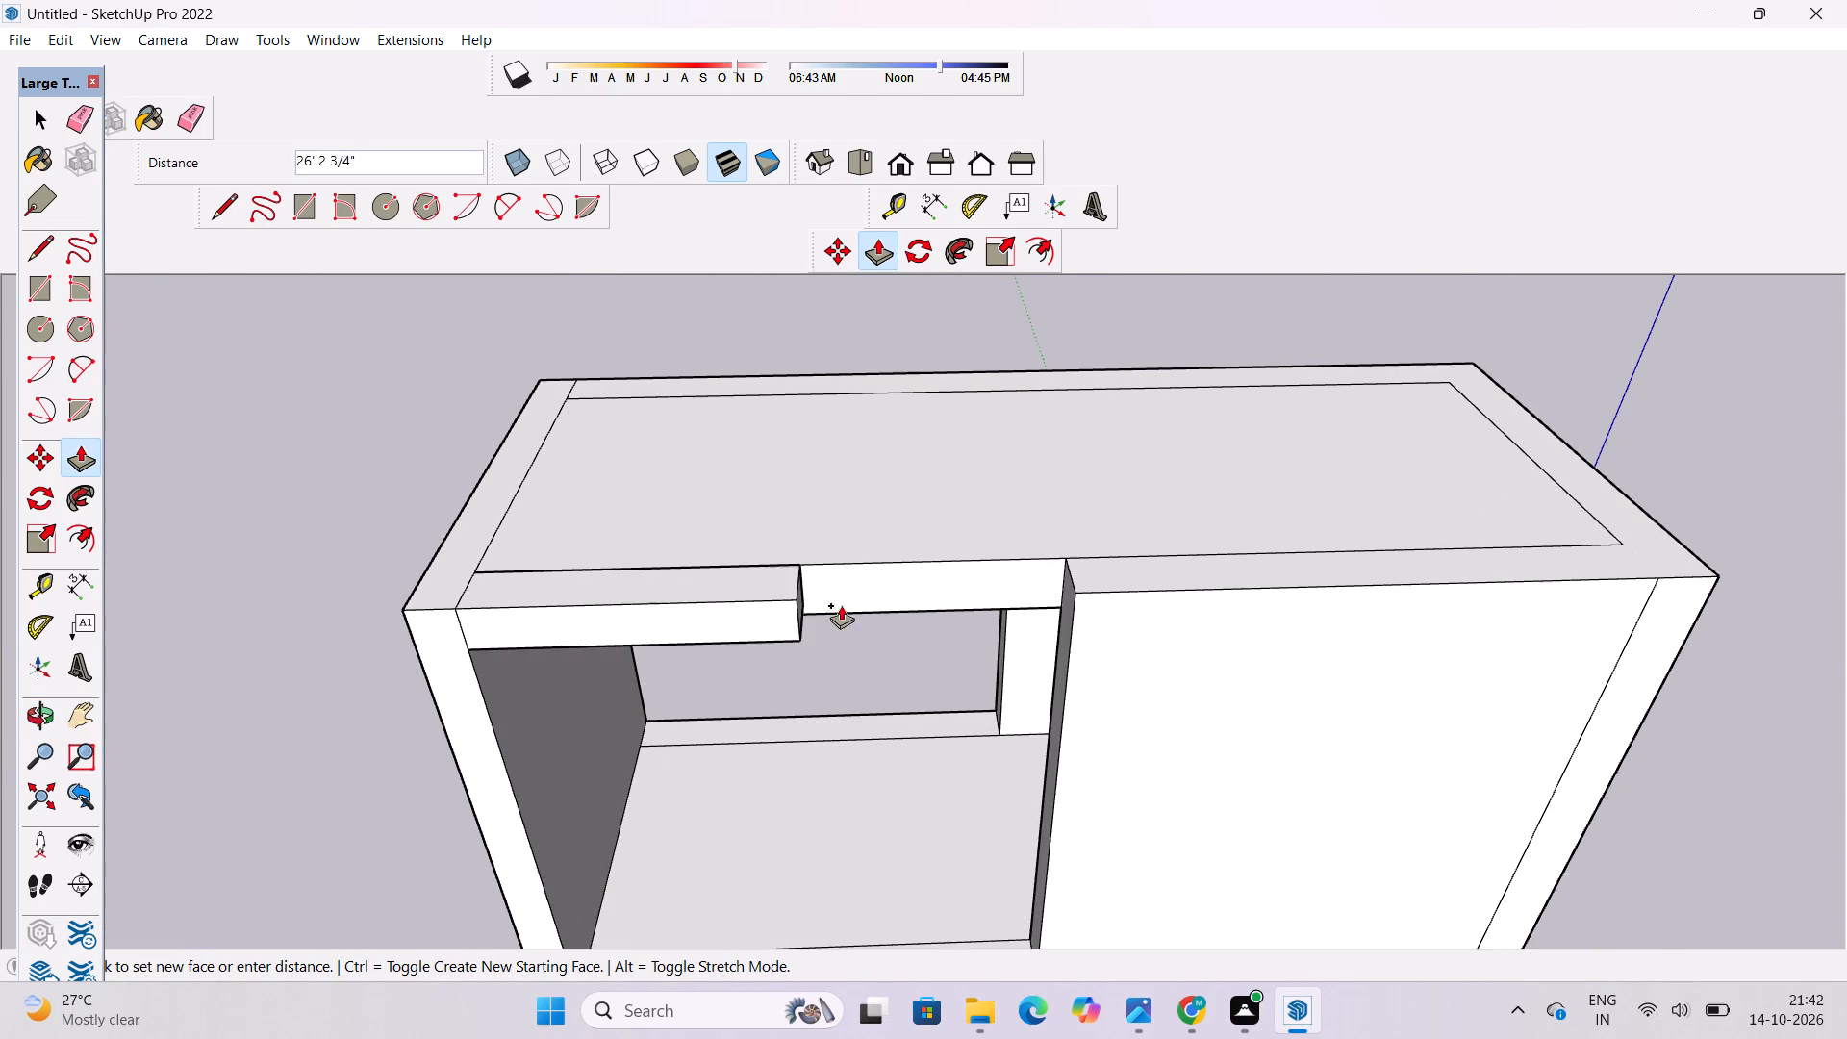
left_click(1087, 592)
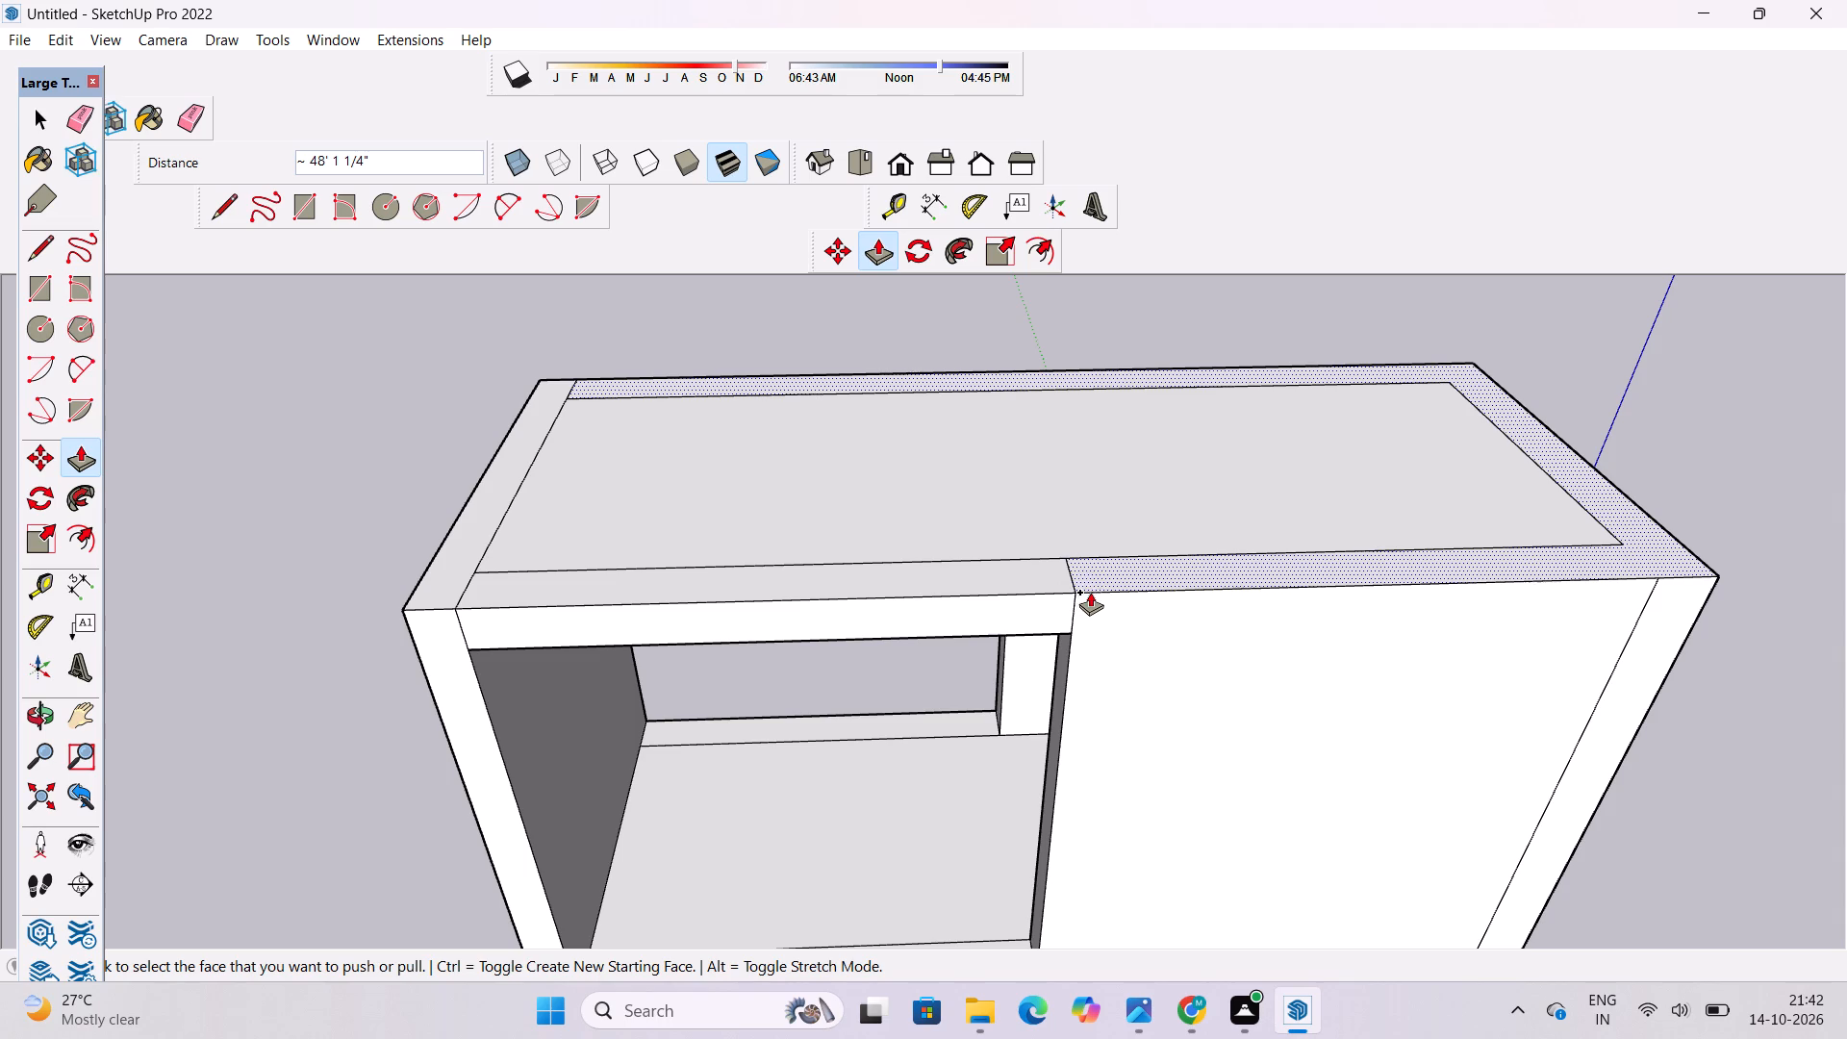
Review the whole building and compare its top floor with the reference elevation image in Photos.
key("o")
scroll(1029, 567, "down", 7)
left_click_drag(660, 670, 1252, 666)
left_click_drag(780, 718, 1354, 663)
left_click_drag(1125, 637, 1048, 771, "shift")
left_click_drag(1016, 777, 1176, 645)
left_click_drag(1157, 646, 1090, 598, "shift")
scroll(1077, 560, "down", 7)
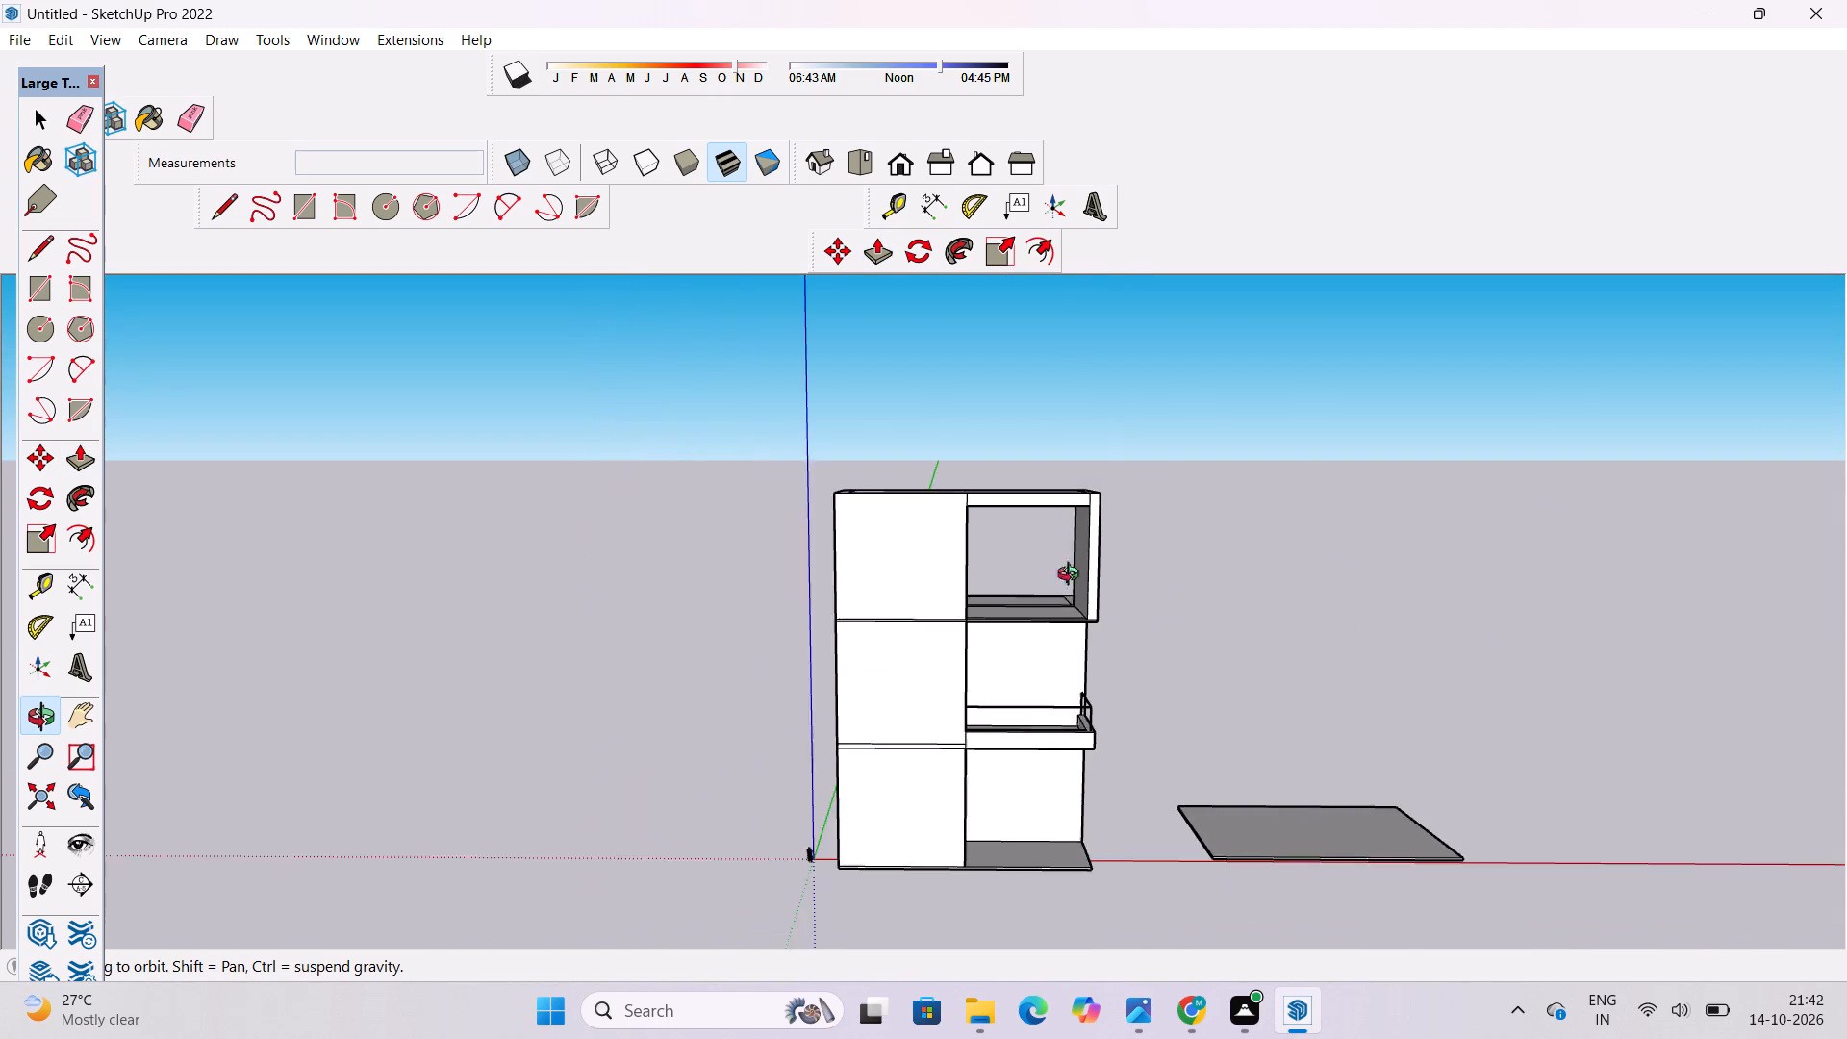
left_click_drag(1040, 683, 1050, 766)
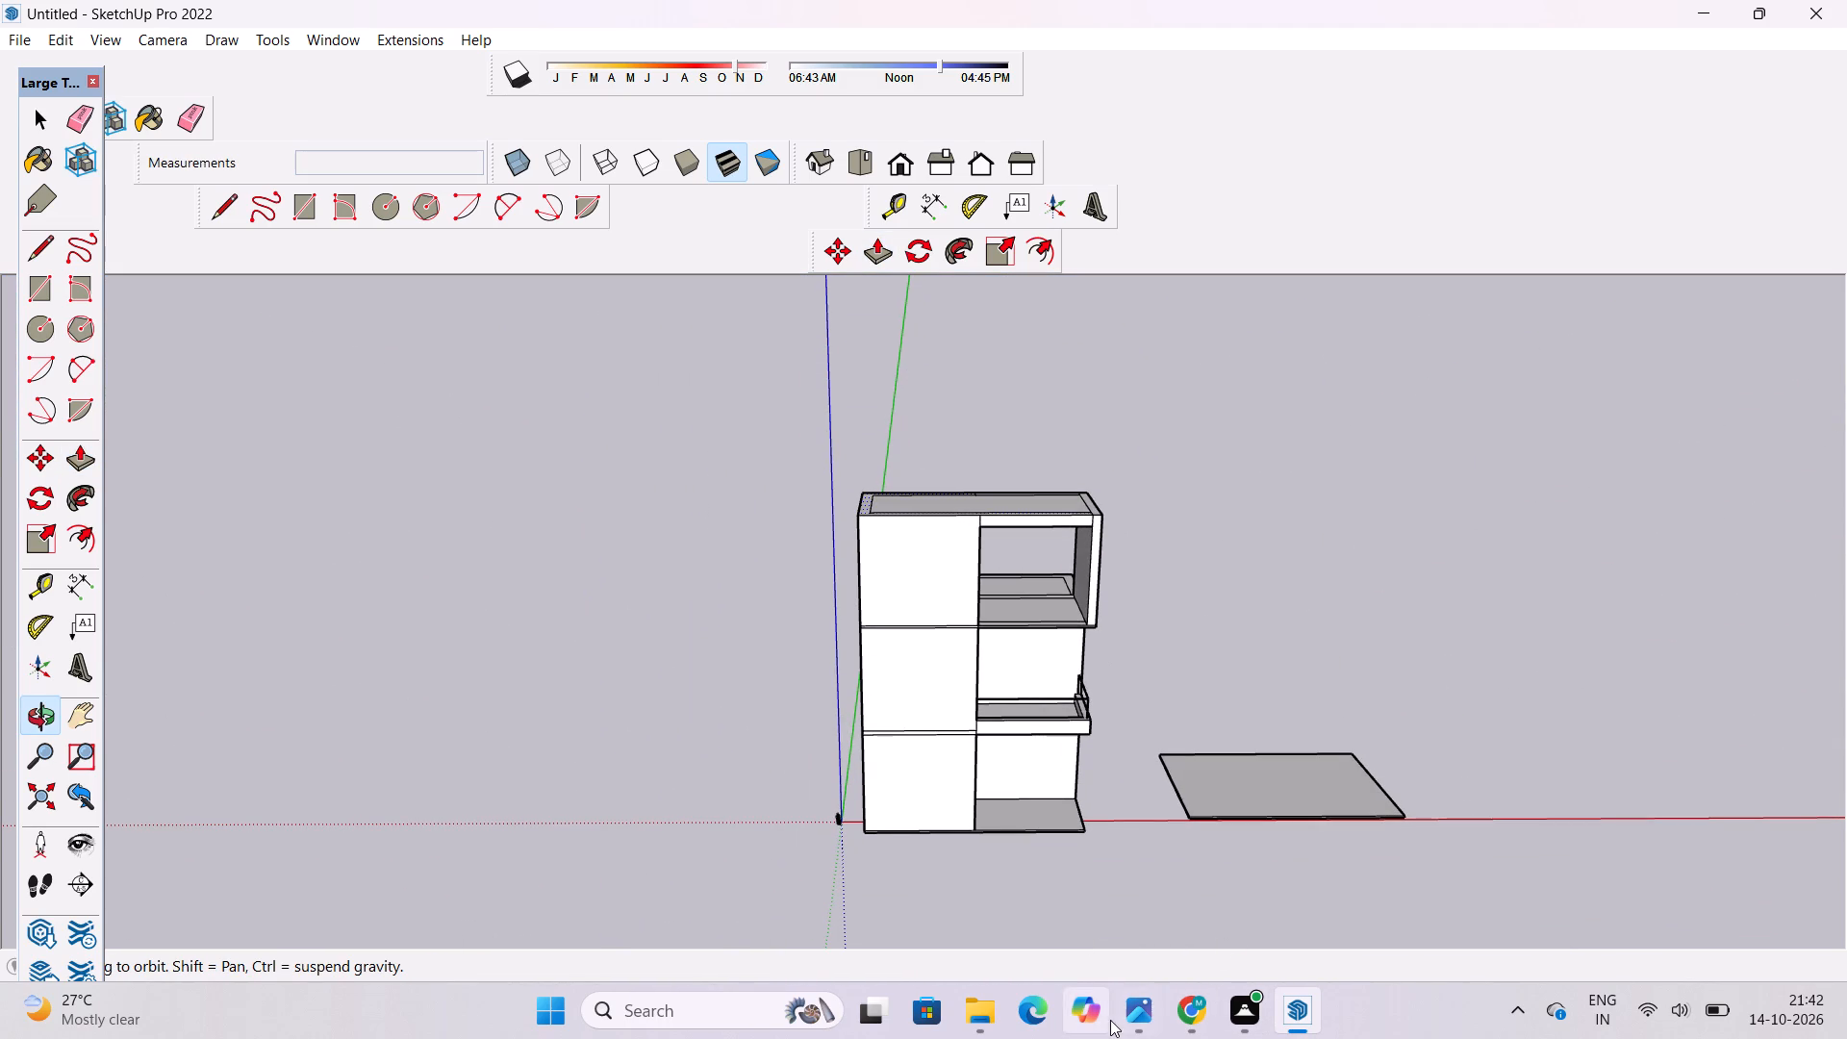
left_click(1139, 1013)
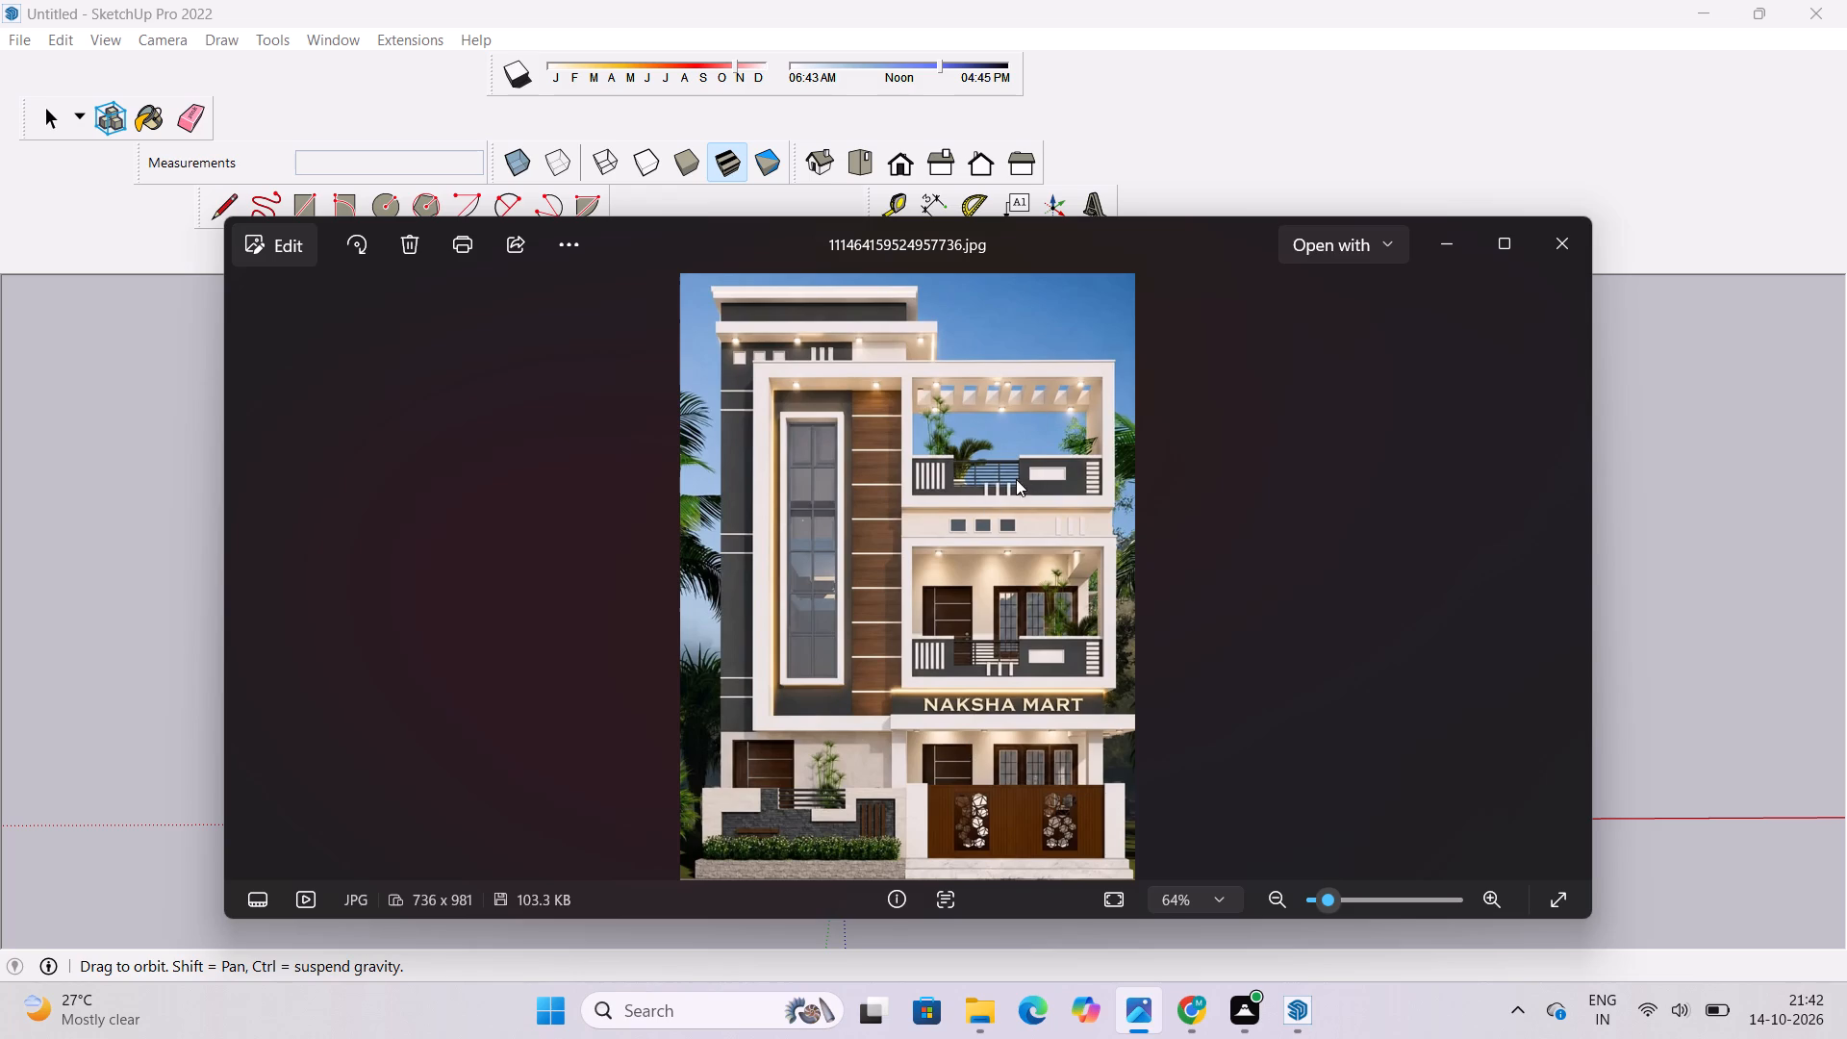
left_click(1143, 1004)
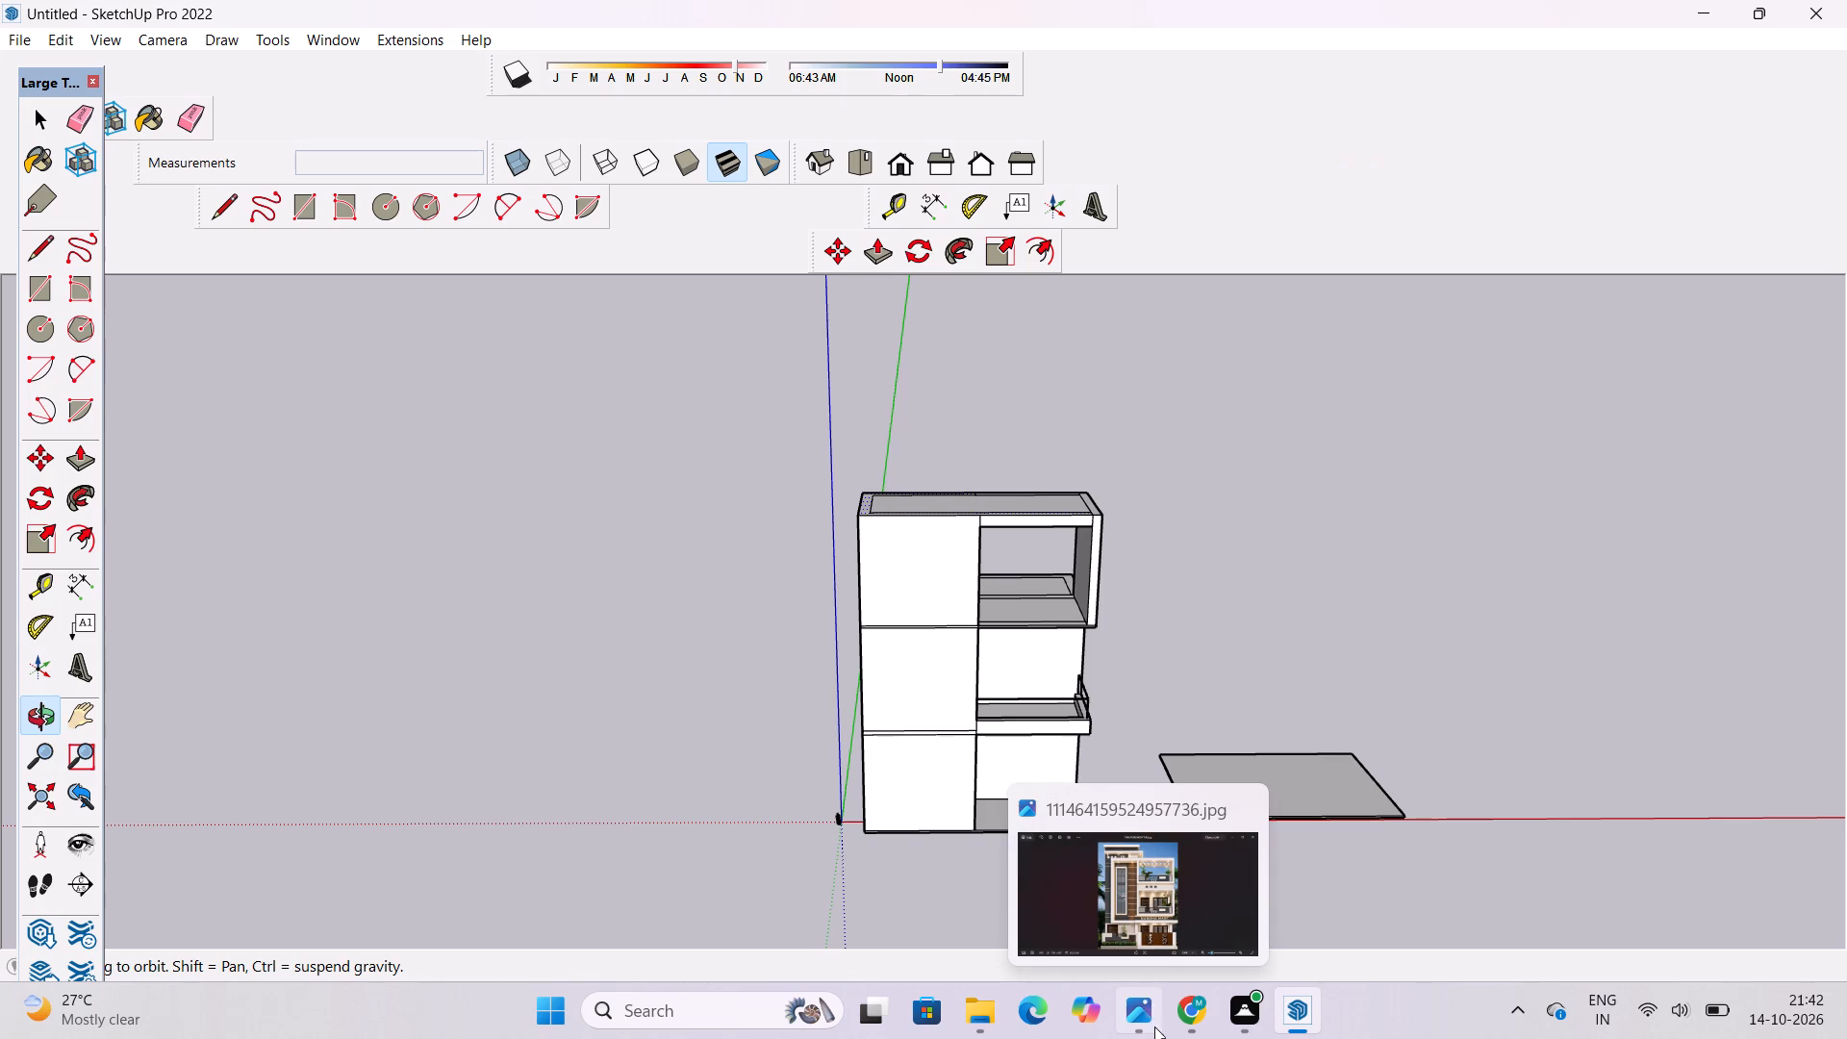
left_click(1147, 1018)
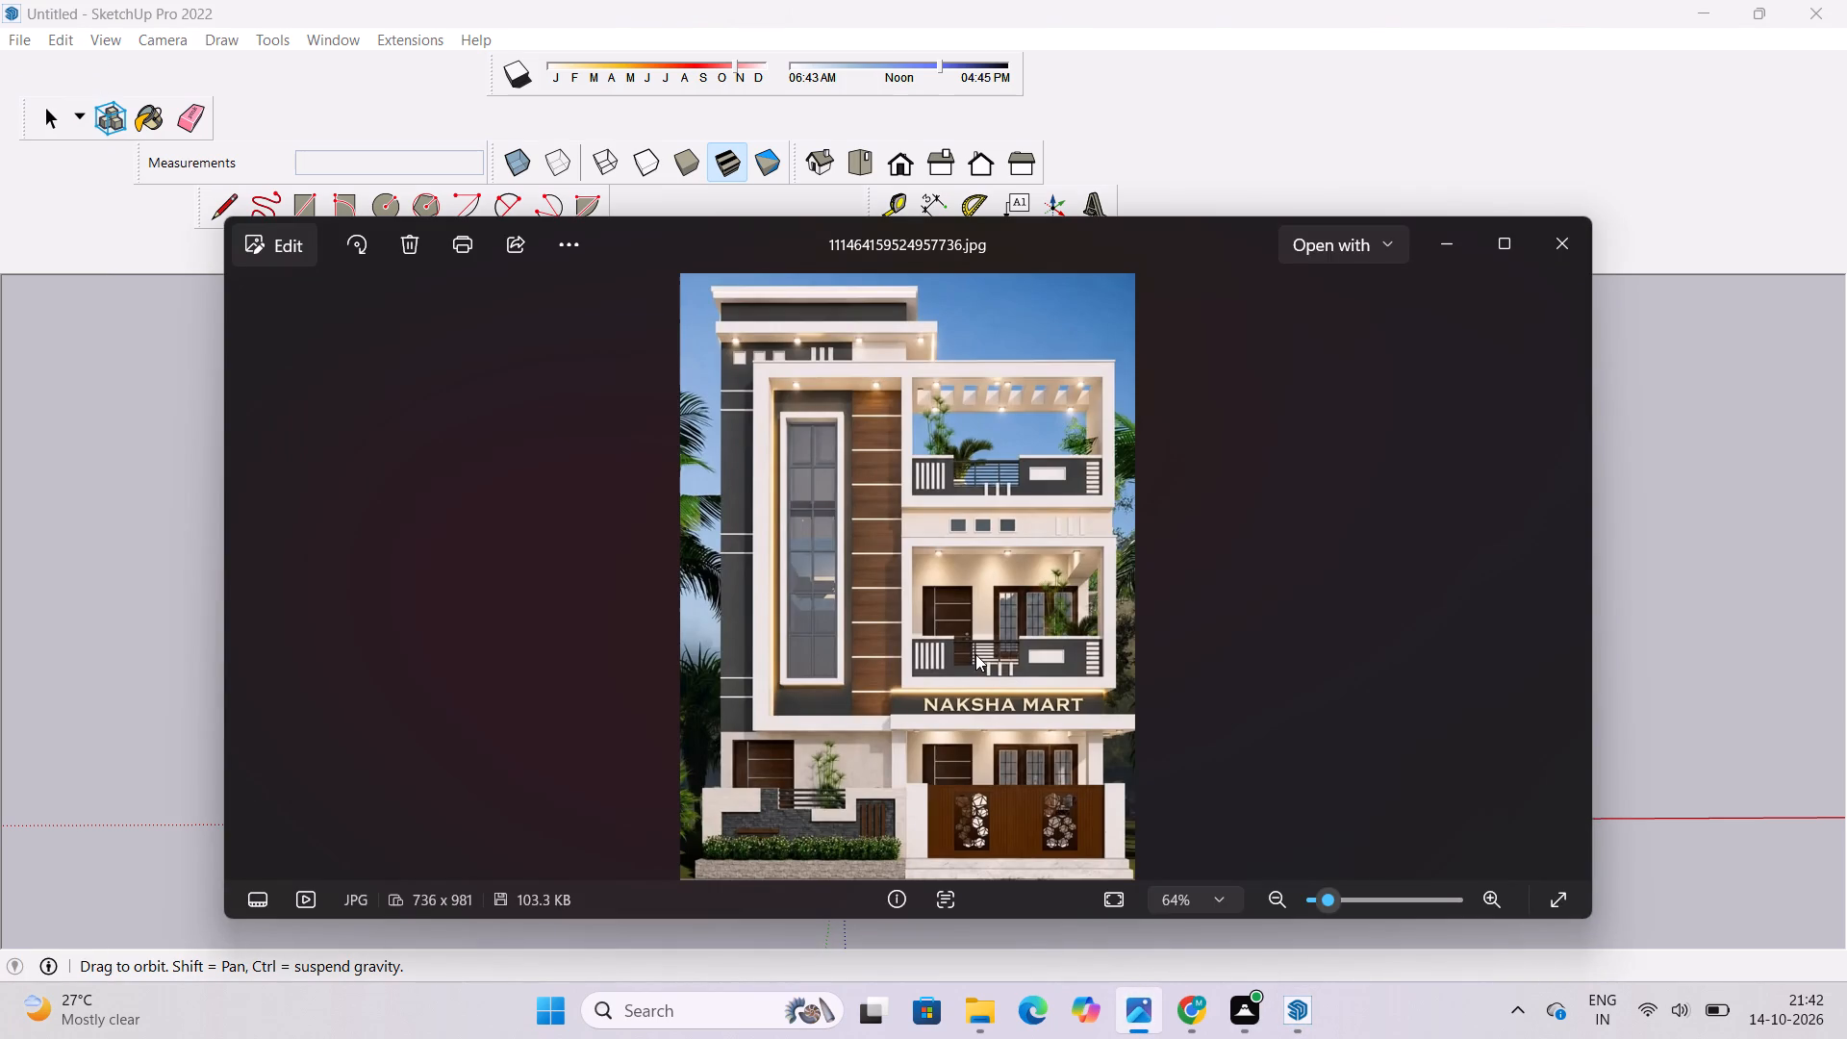
key("o")
left_click(1141, 1006)
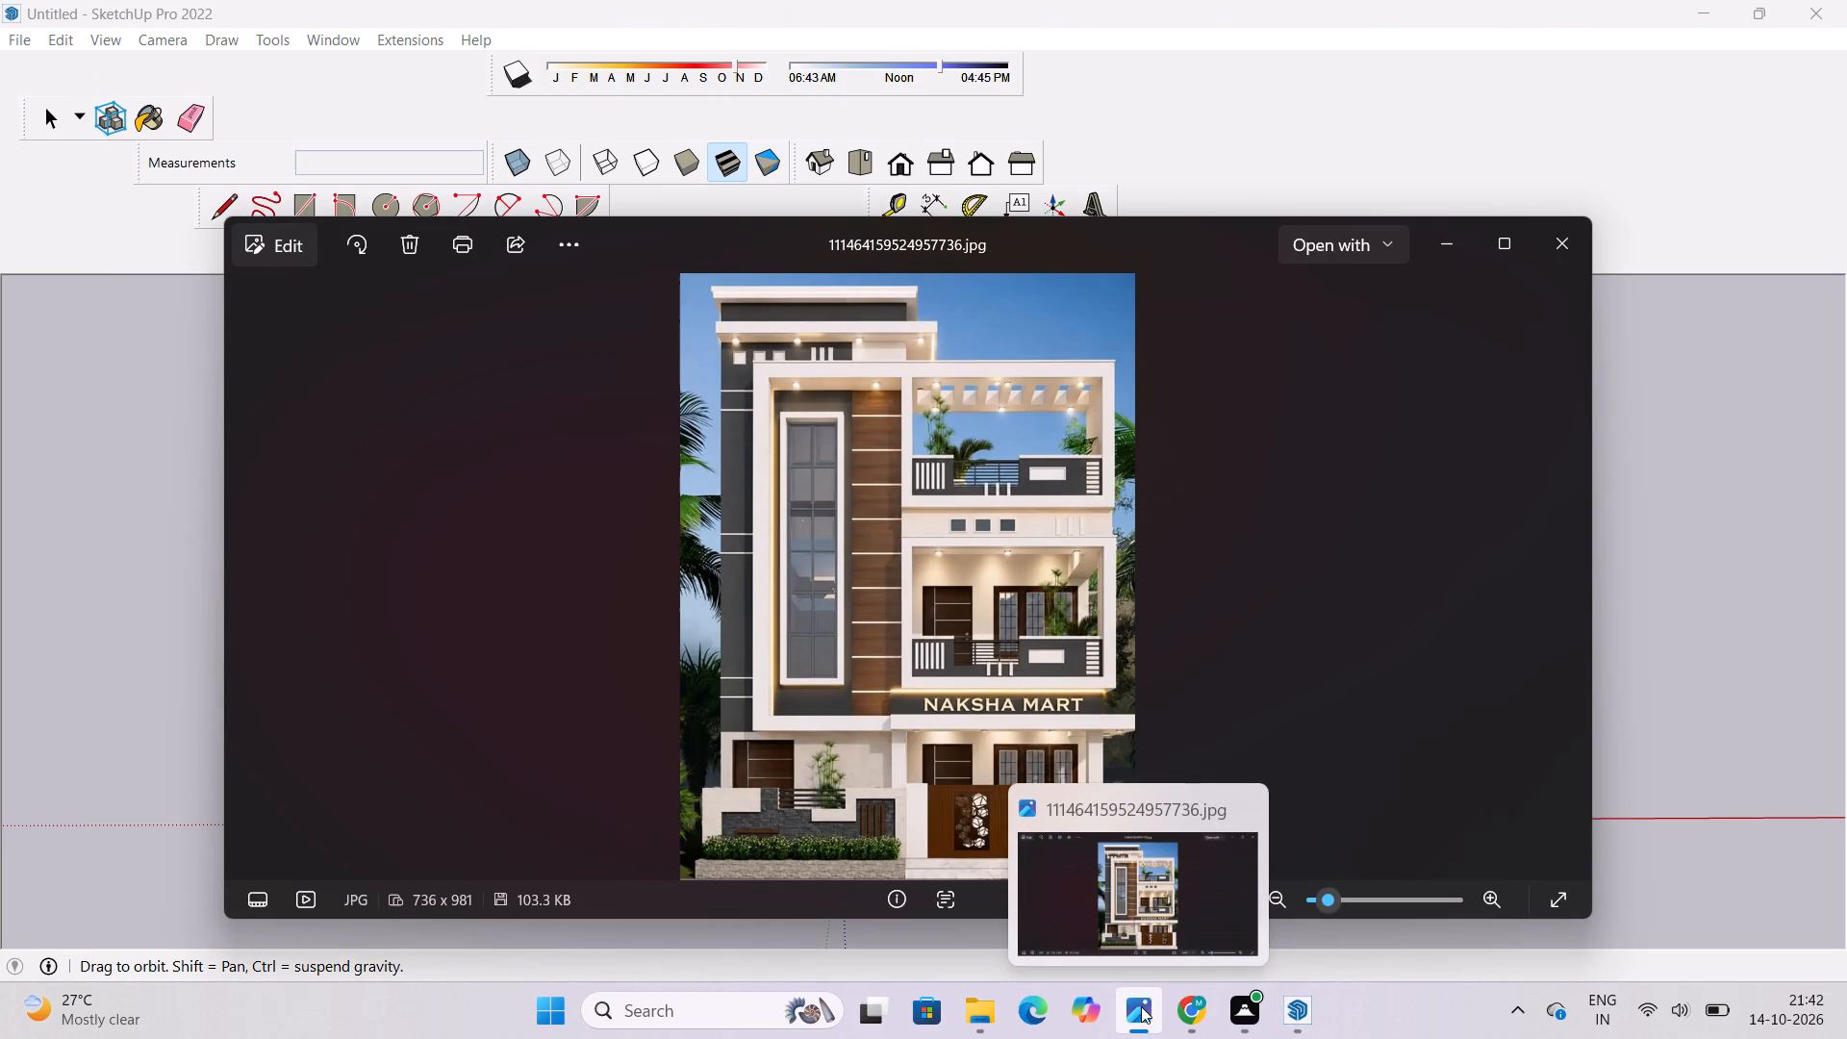
Push/Pull the front border strip of the top floor's balcony slab up 13' to form the parapet.
scroll(1014, 615, "up", 1)
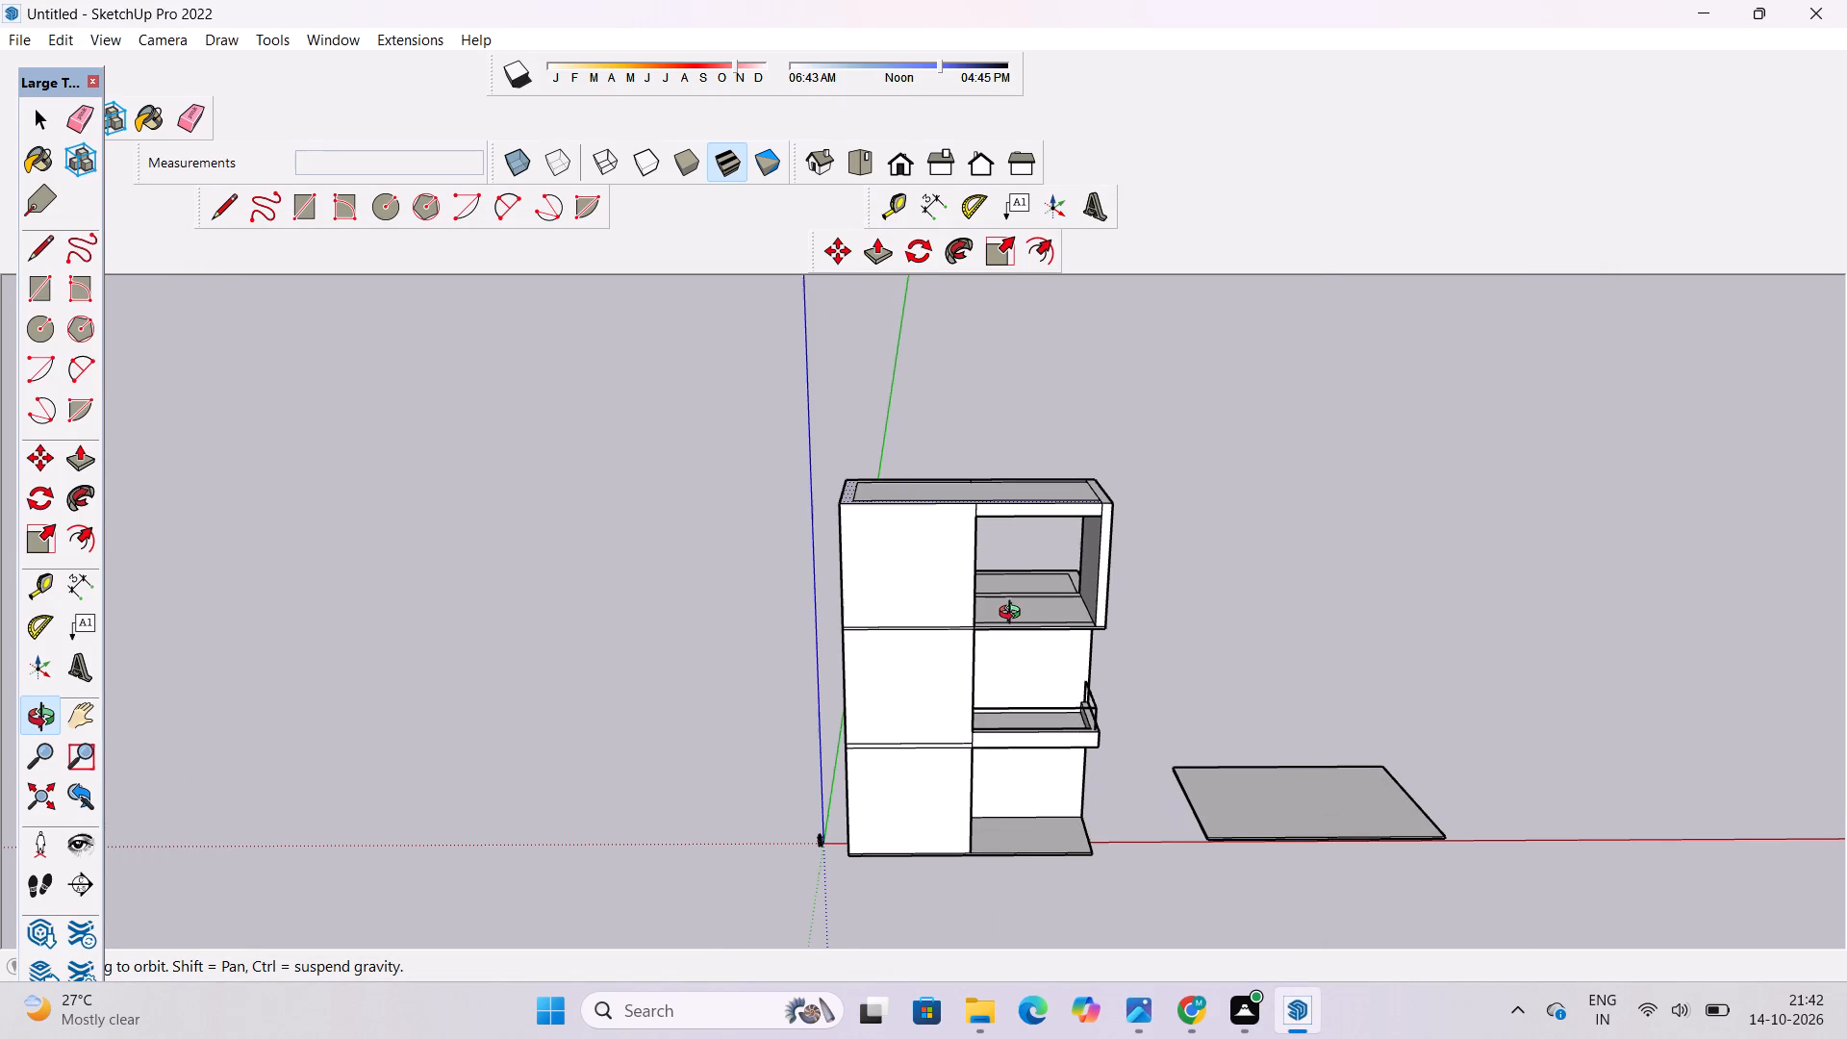
scroll(1014, 615, "up", 3)
scroll(1014, 615, "down", 1)
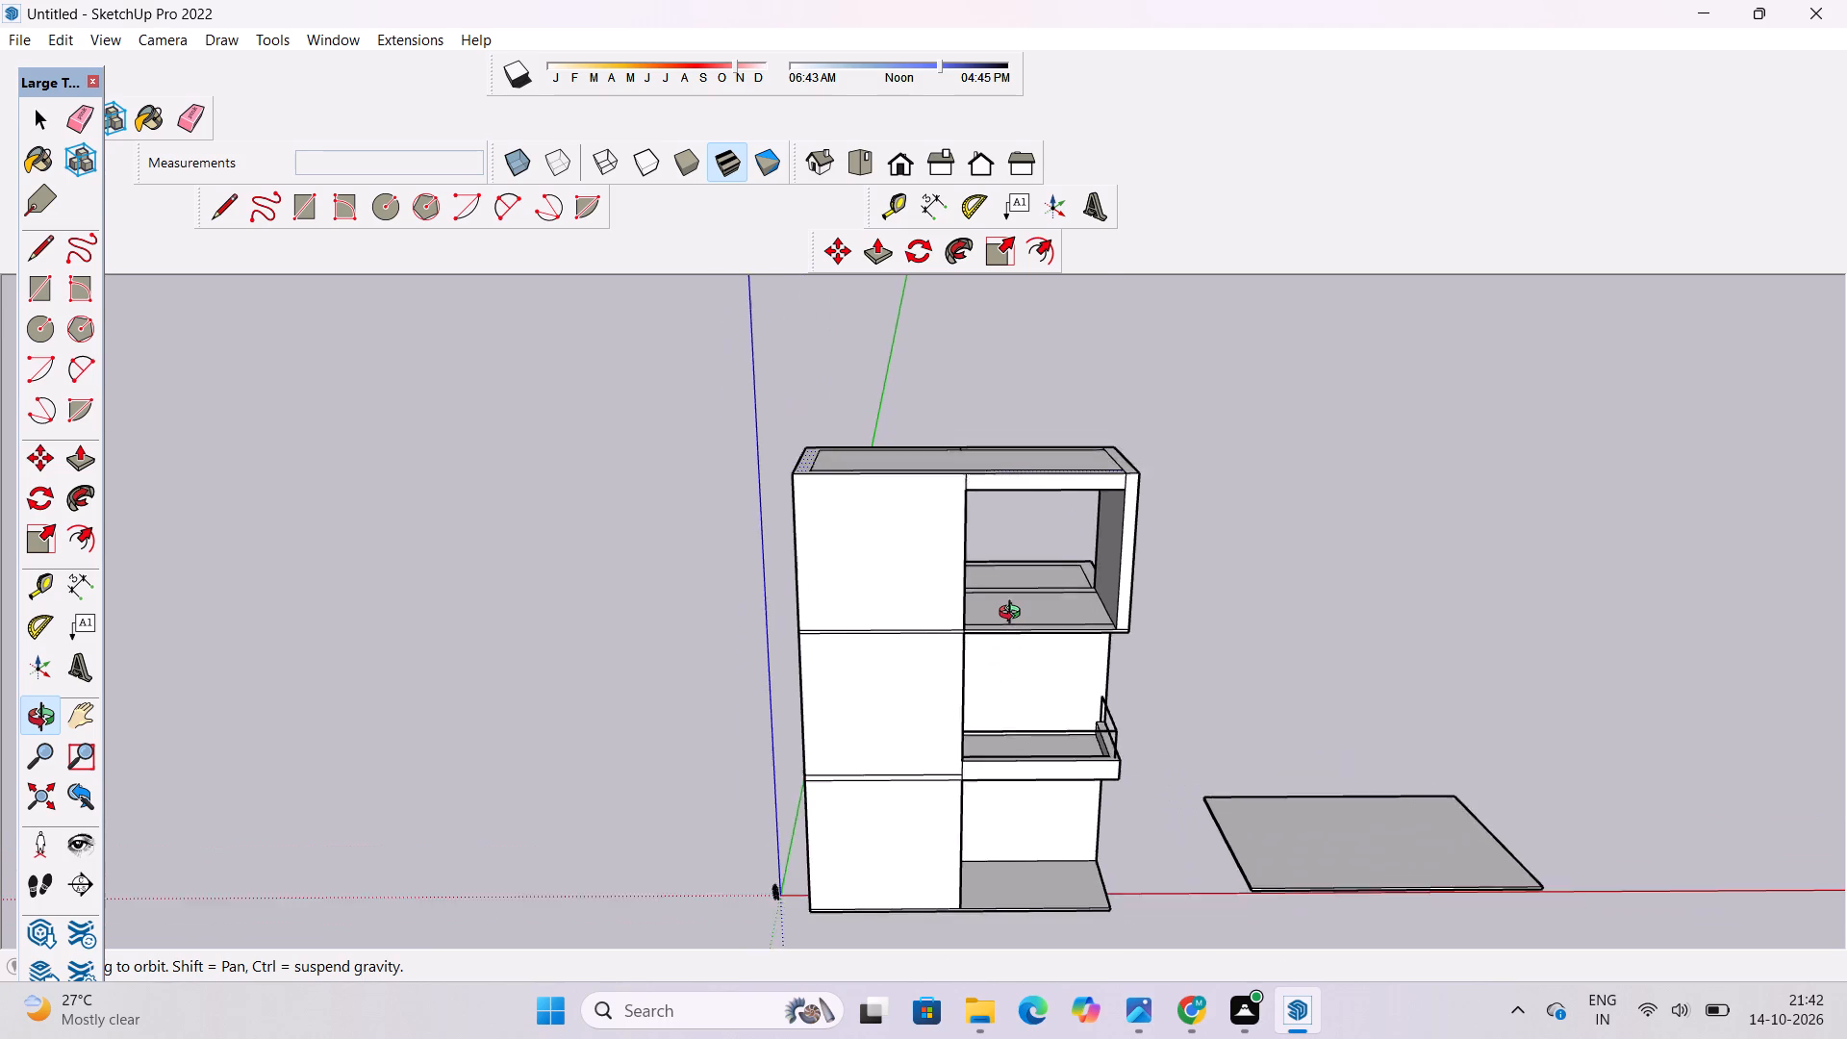
scroll(1014, 615, "down", 1)
left_click_drag(1022, 608, 966, 606, "shift")
left_click_drag(952, 609, 1002, 689)
scroll(1011, 672, "up", 5)
left_click_drag(1023, 660, 960, 812, "shift")
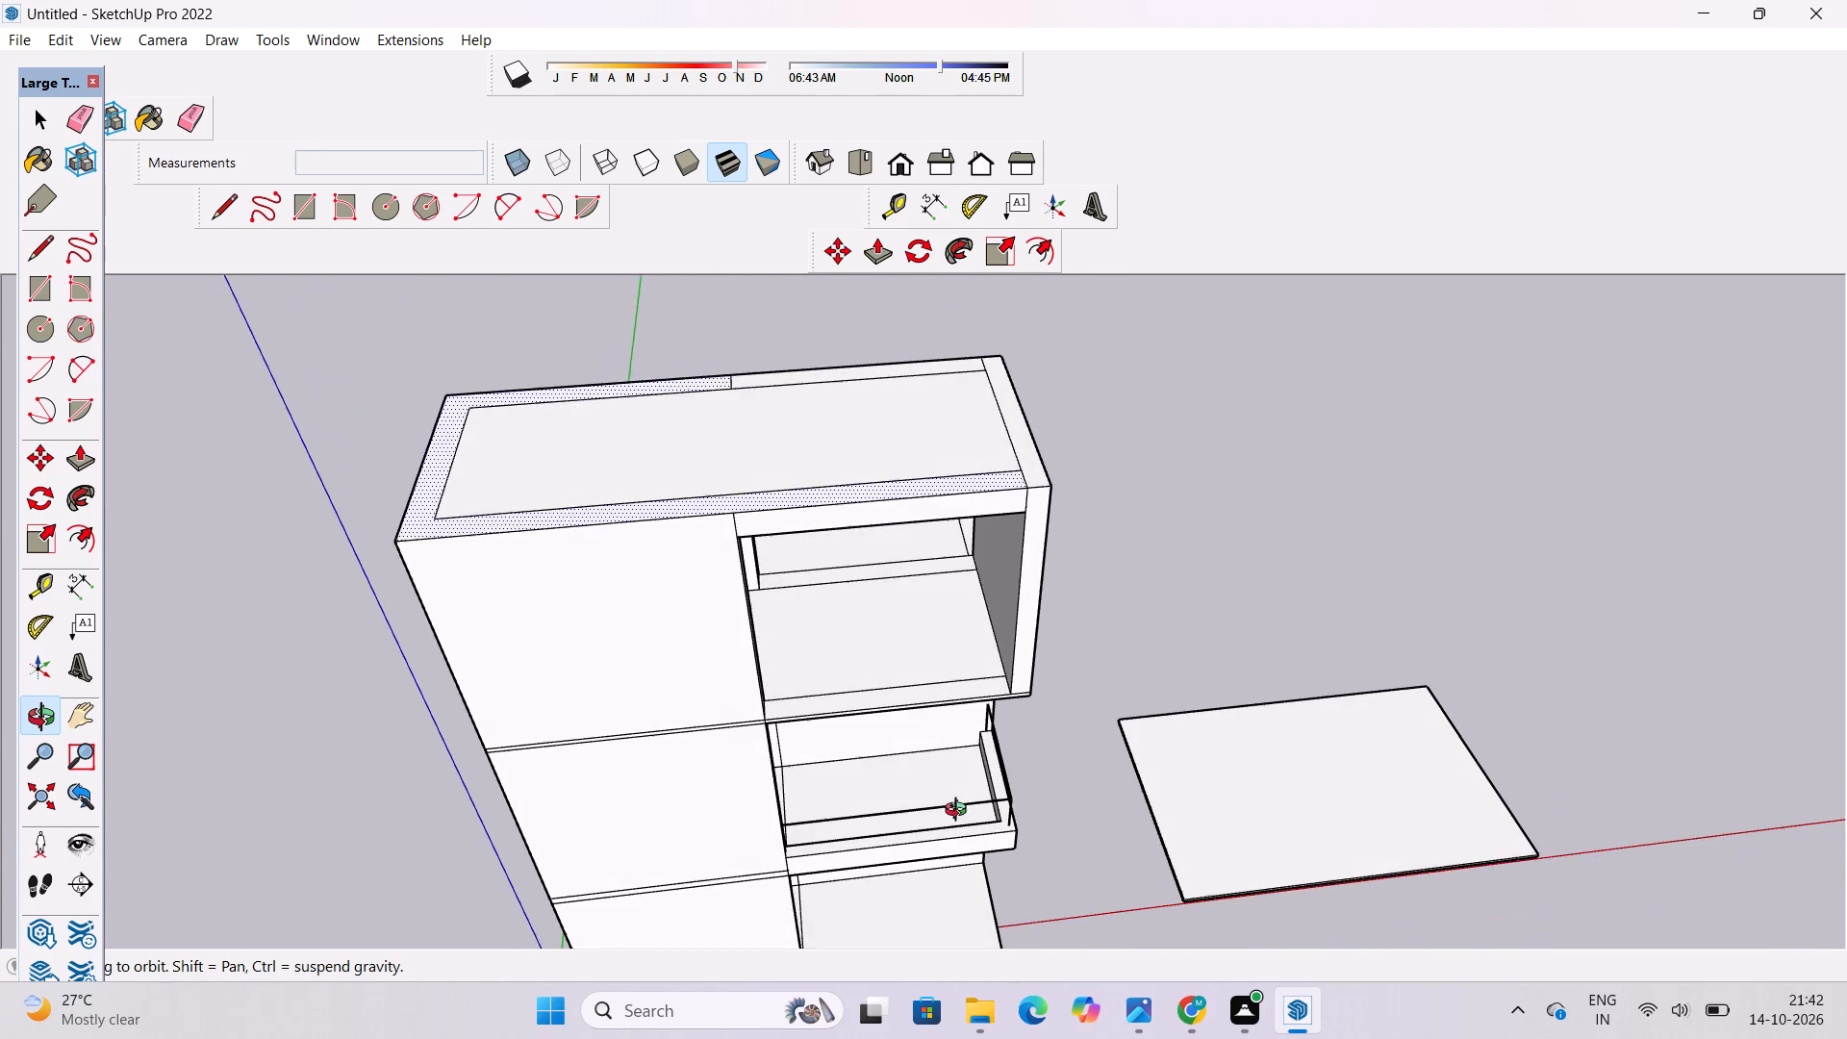
left_click_drag(960, 812, 951, 807, "shift")
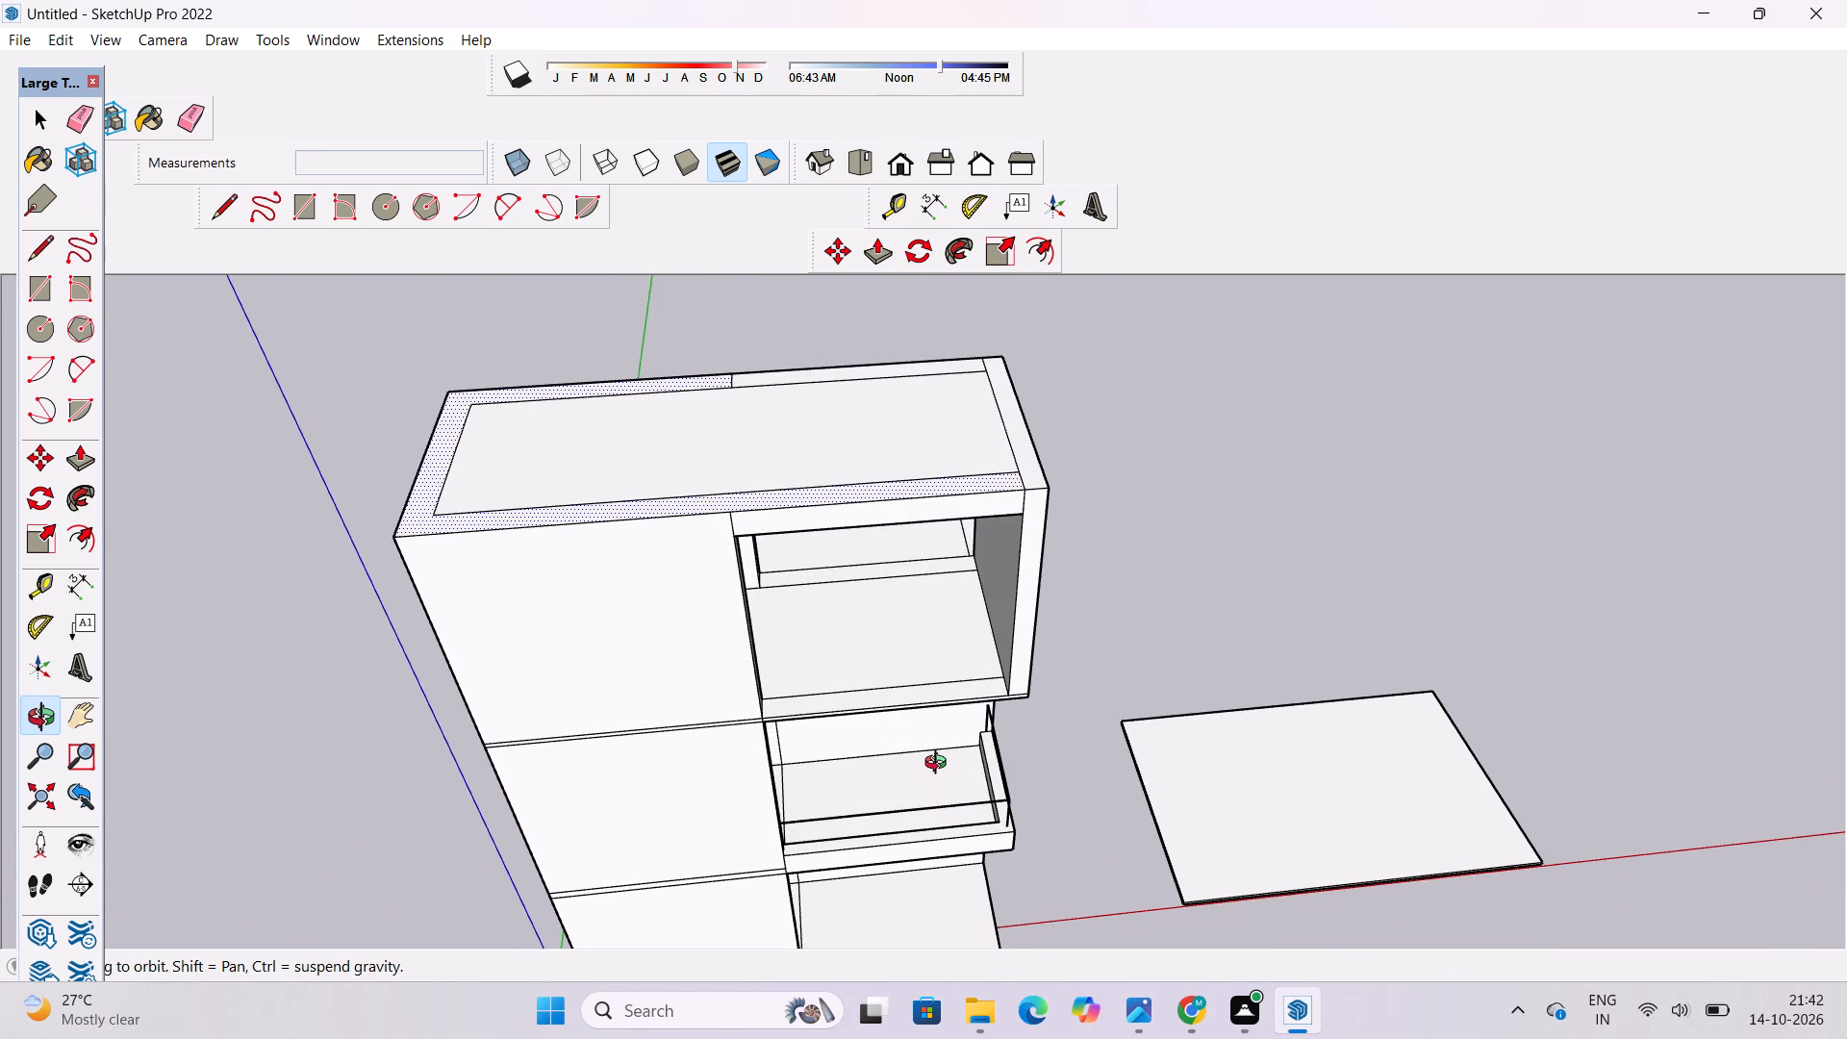
left_click_drag(940, 765, 1012, 727)
scroll(992, 711, "up", 4)
left_click_drag(992, 697, 983, 774, "shift")
left_click_drag(982, 776, 1002, 719)
scroll(982, 721, "up", 3)
left_click_drag(978, 723, 905, 785)
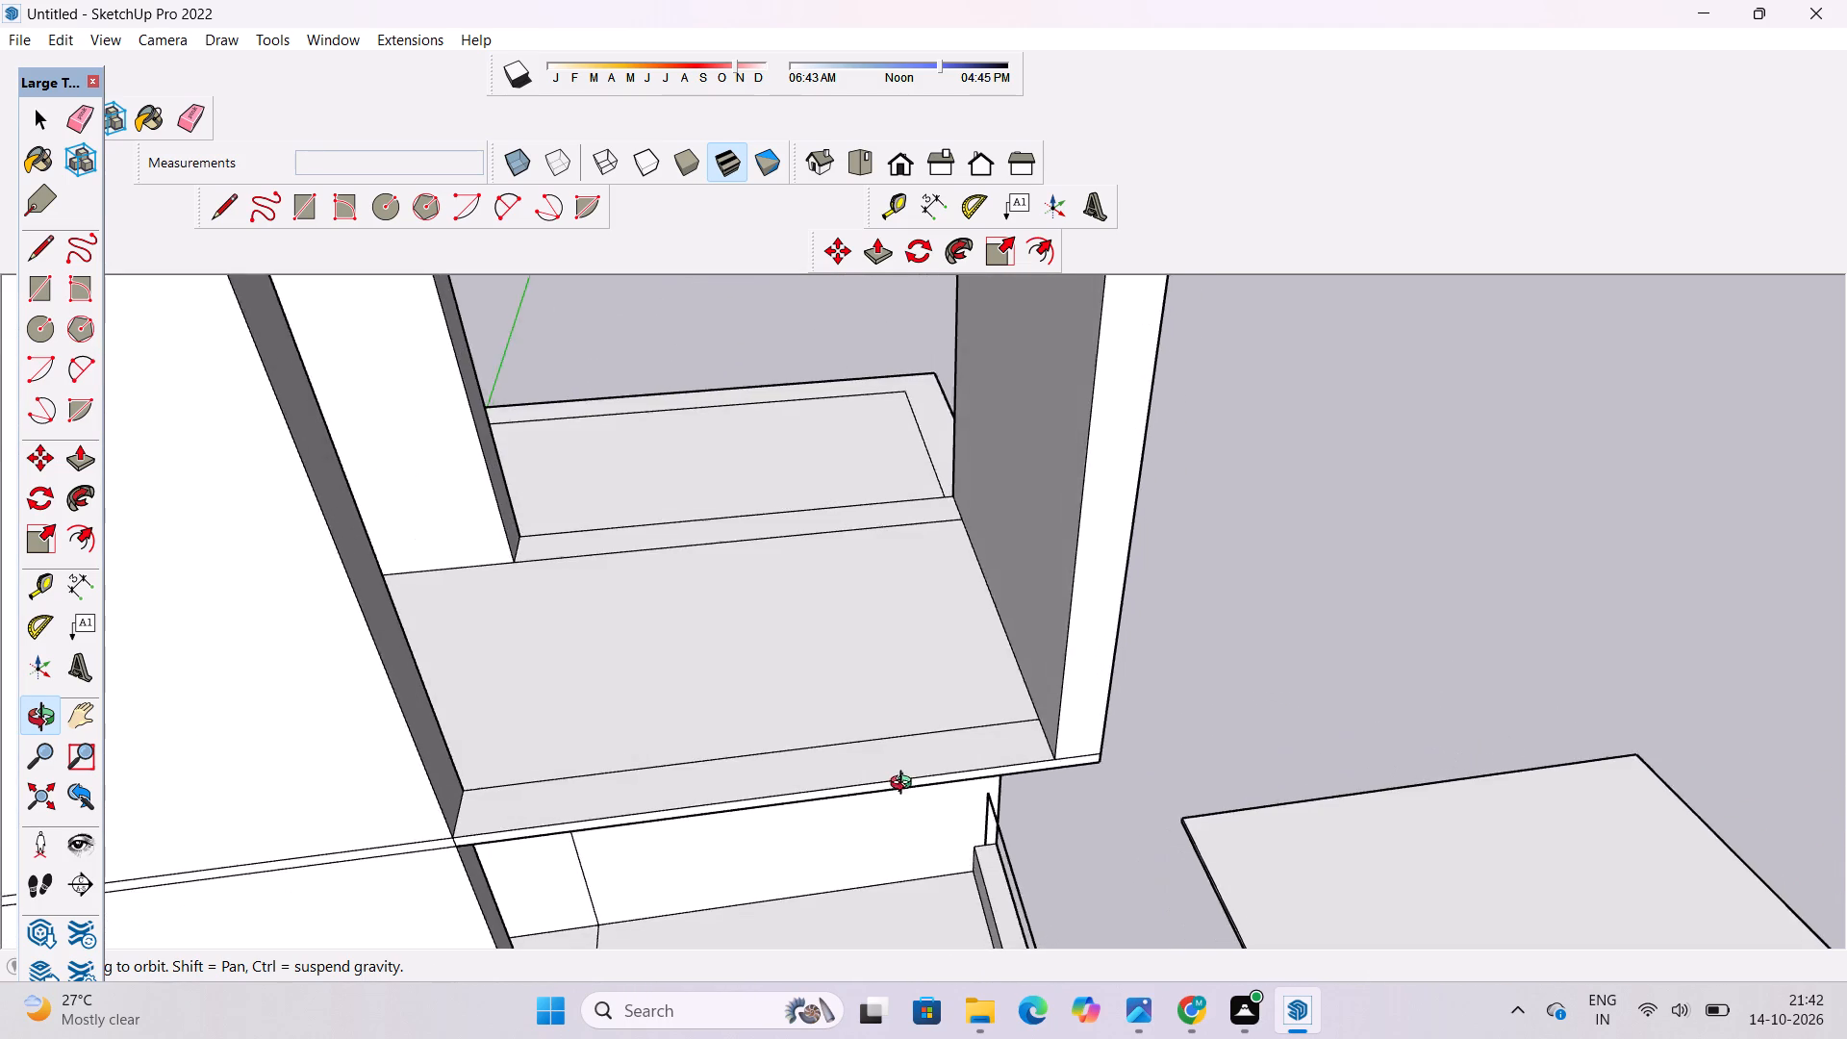
left_click_drag(905, 785, 900, 788)
left_click_drag(879, 801, 886, 776, "shift")
left_click_drag(887, 781, 906, 725)
left_click_drag(906, 725, 913, 757, "shift")
left_click_drag(916, 755, 929, 733)
key("p")
left_click(954, 681)
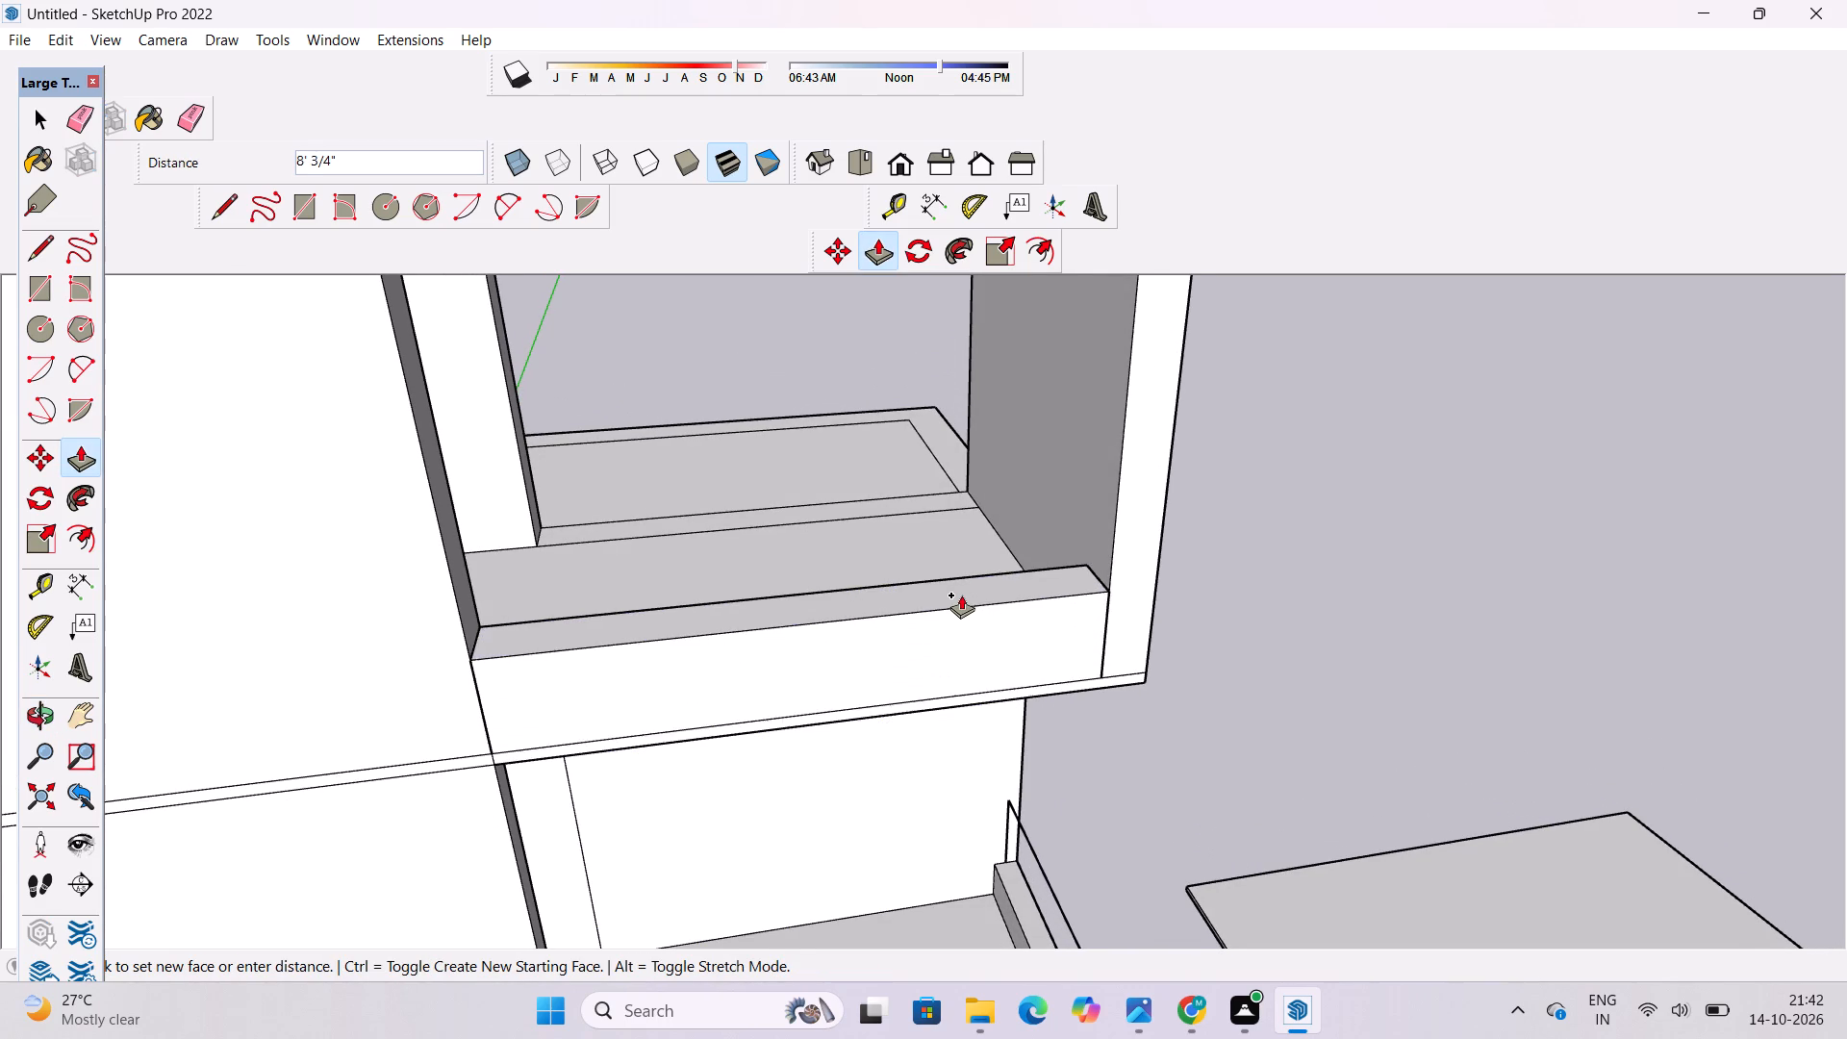
scroll(961, 595, "down", 5)
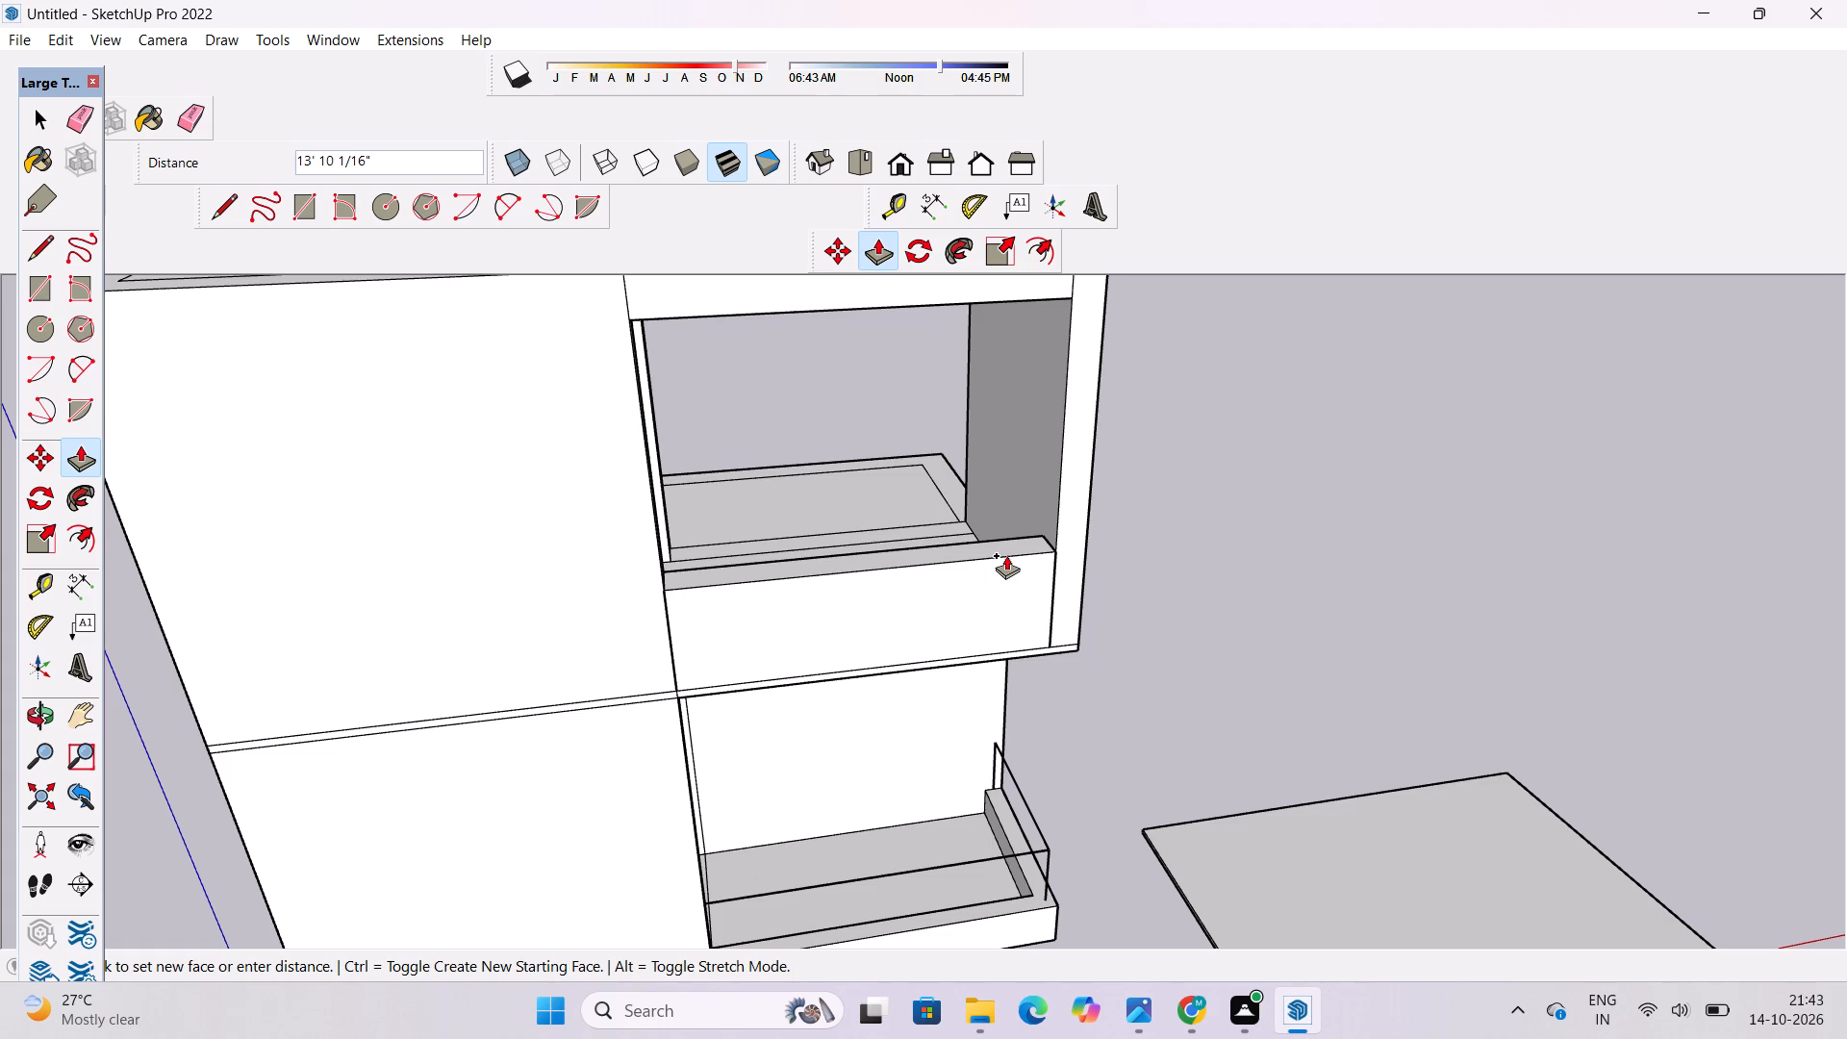
type("13'")
key("Return")
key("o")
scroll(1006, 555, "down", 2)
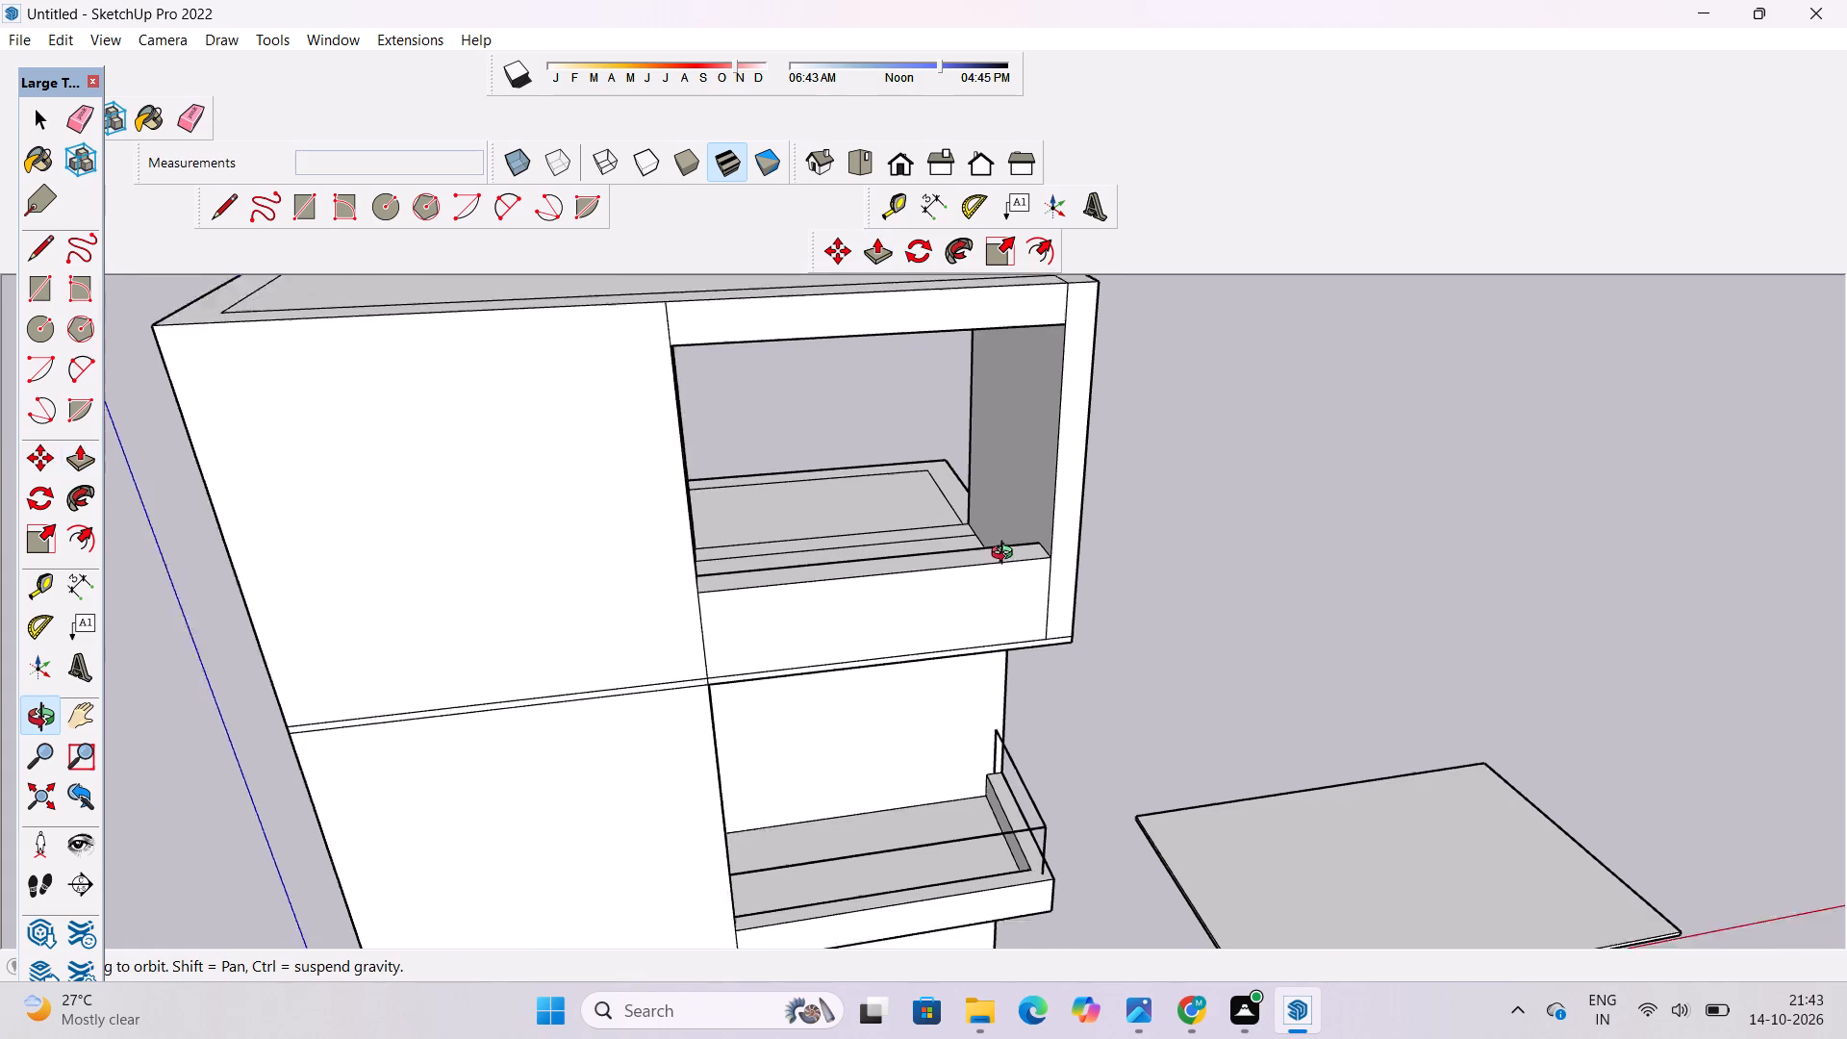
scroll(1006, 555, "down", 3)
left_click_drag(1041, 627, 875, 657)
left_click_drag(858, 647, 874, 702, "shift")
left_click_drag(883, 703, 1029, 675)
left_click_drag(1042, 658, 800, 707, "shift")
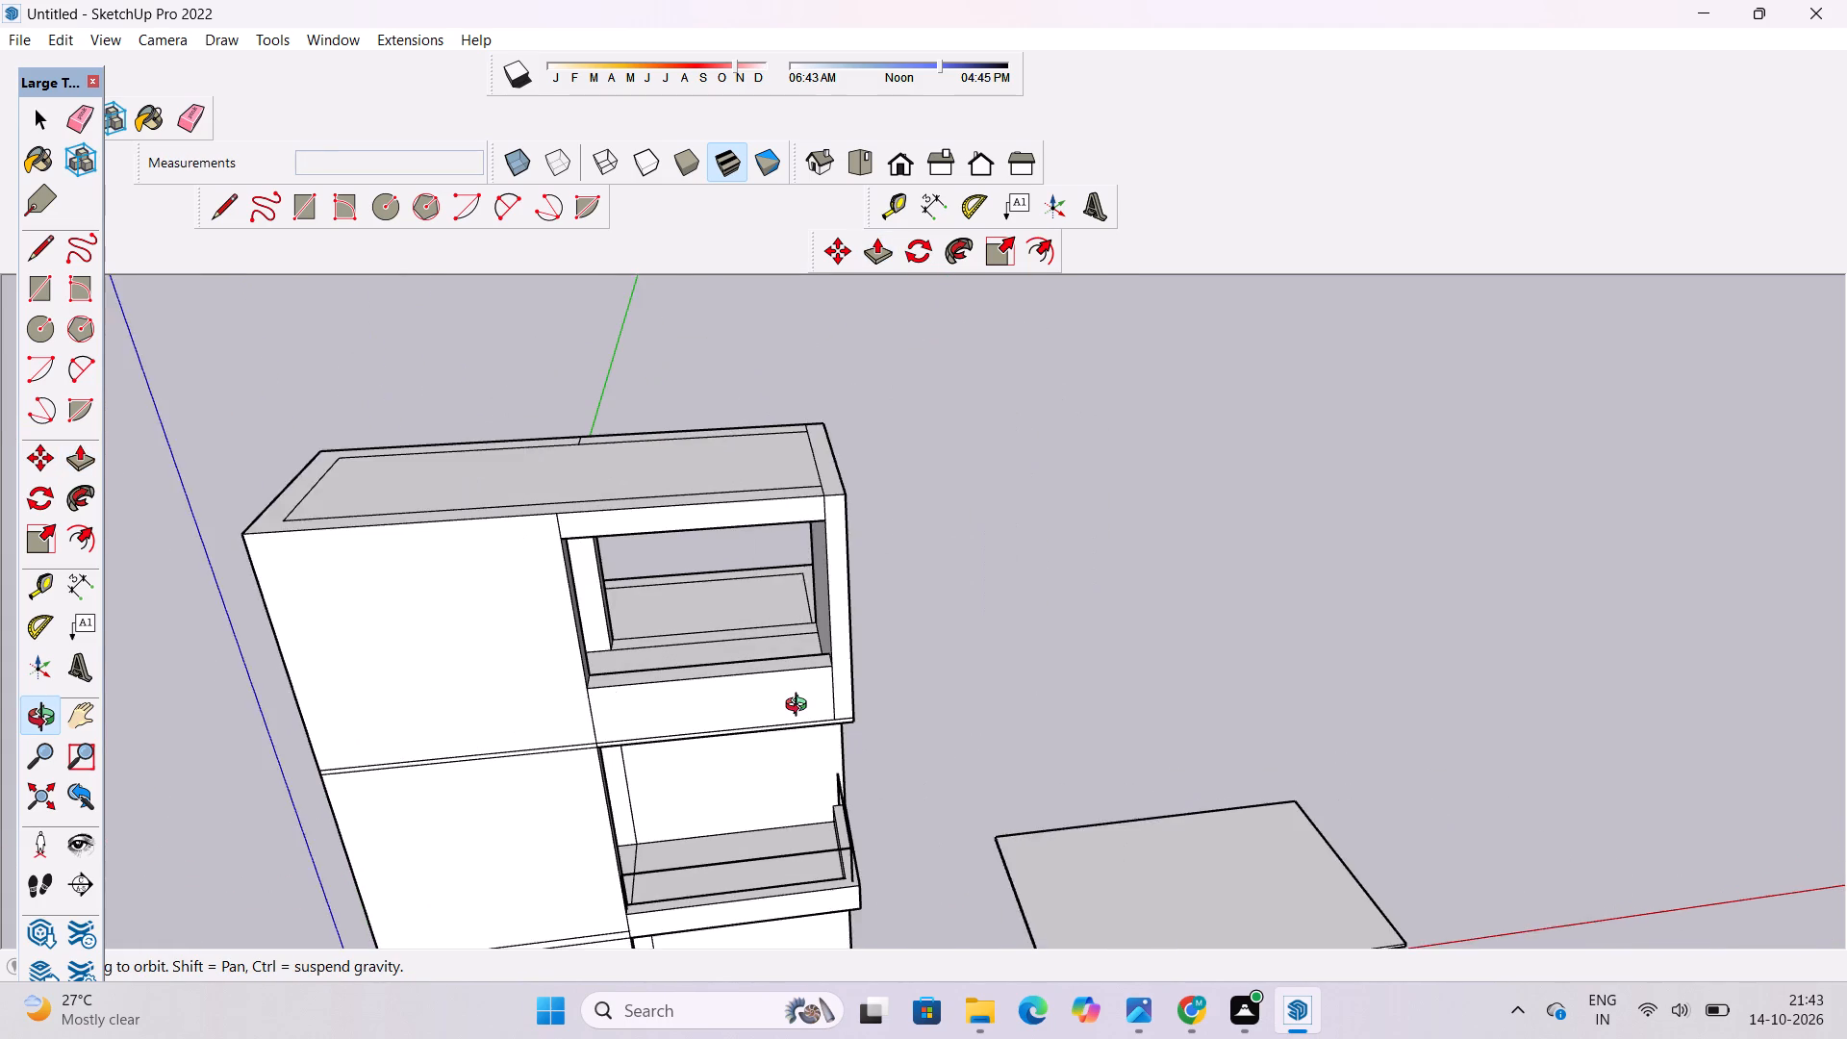
Examine the top floor's front balcony parapet and the roof border from several angles.
scroll(800, 707, "up", 6)
left_click_drag(799, 721, 816, 680, "shift")
scroll(820, 677, "up", 6)
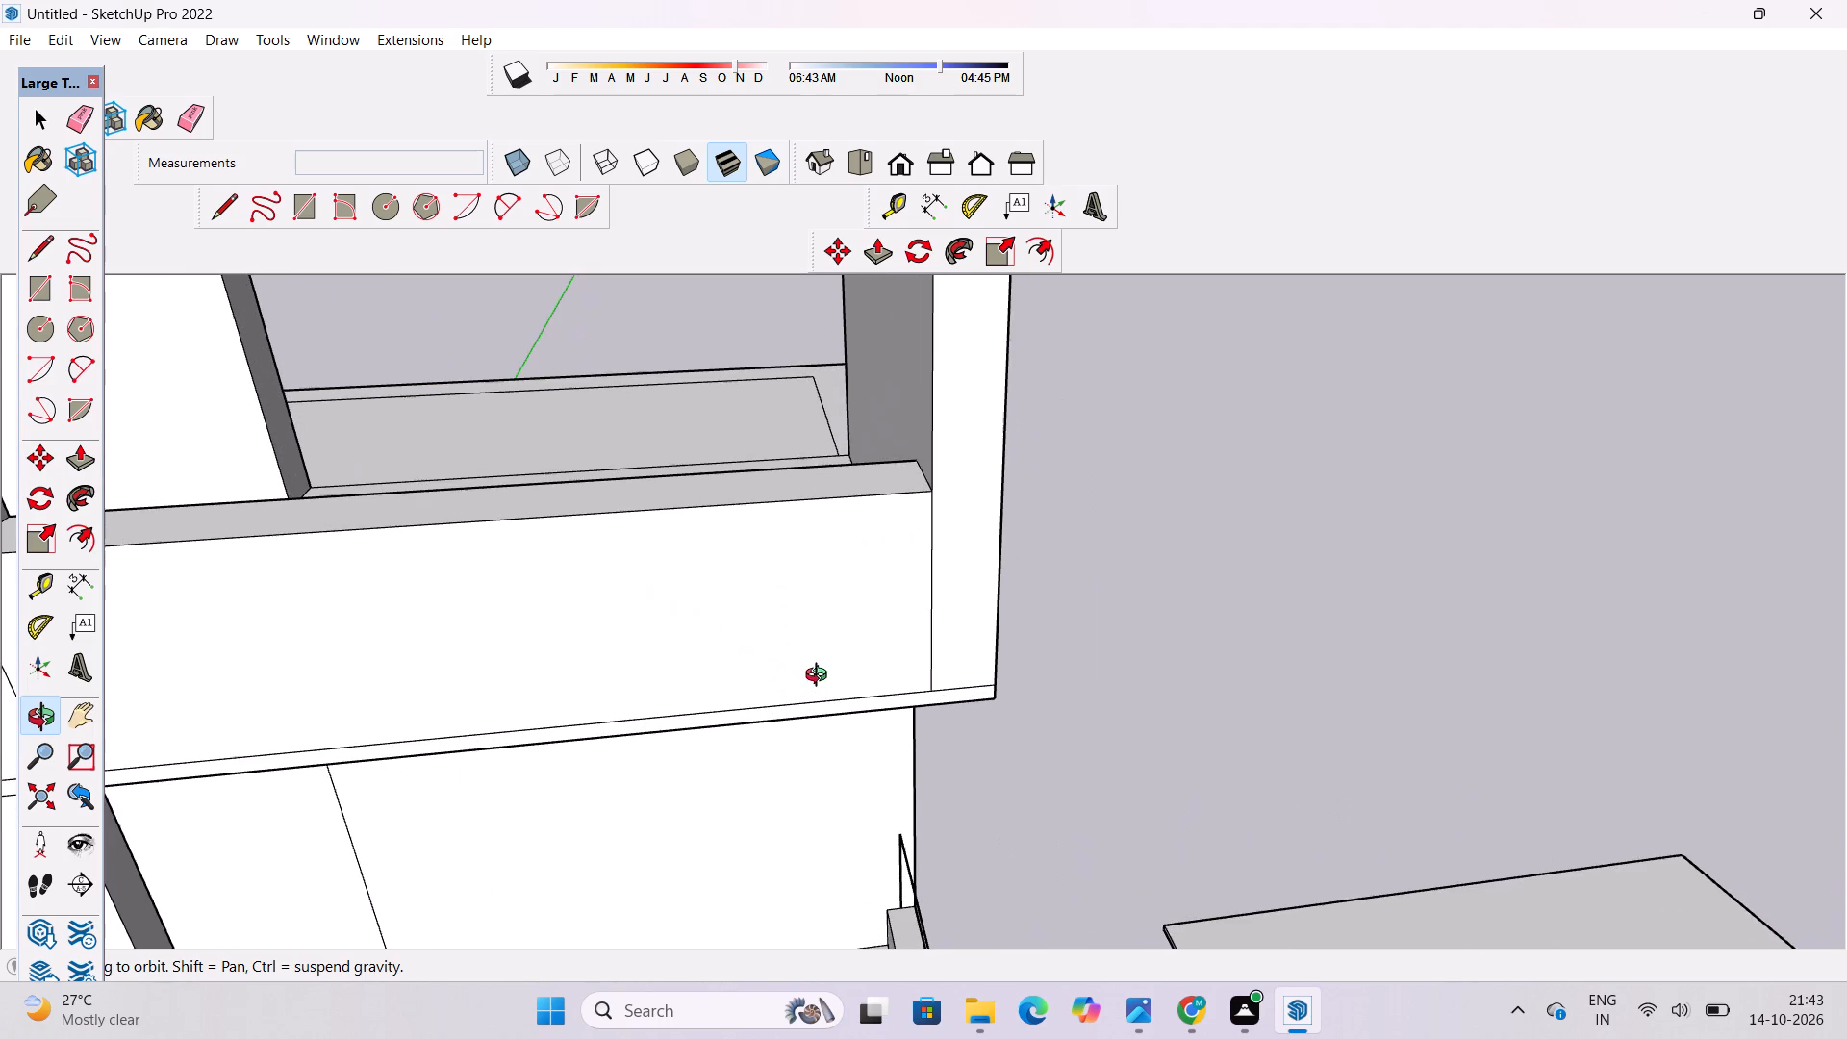
scroll(866, 600, "down", 6, "shift")
left_click_drag(839, 632, 880, 687)
left_click_drag(885, 693, 609, 734)
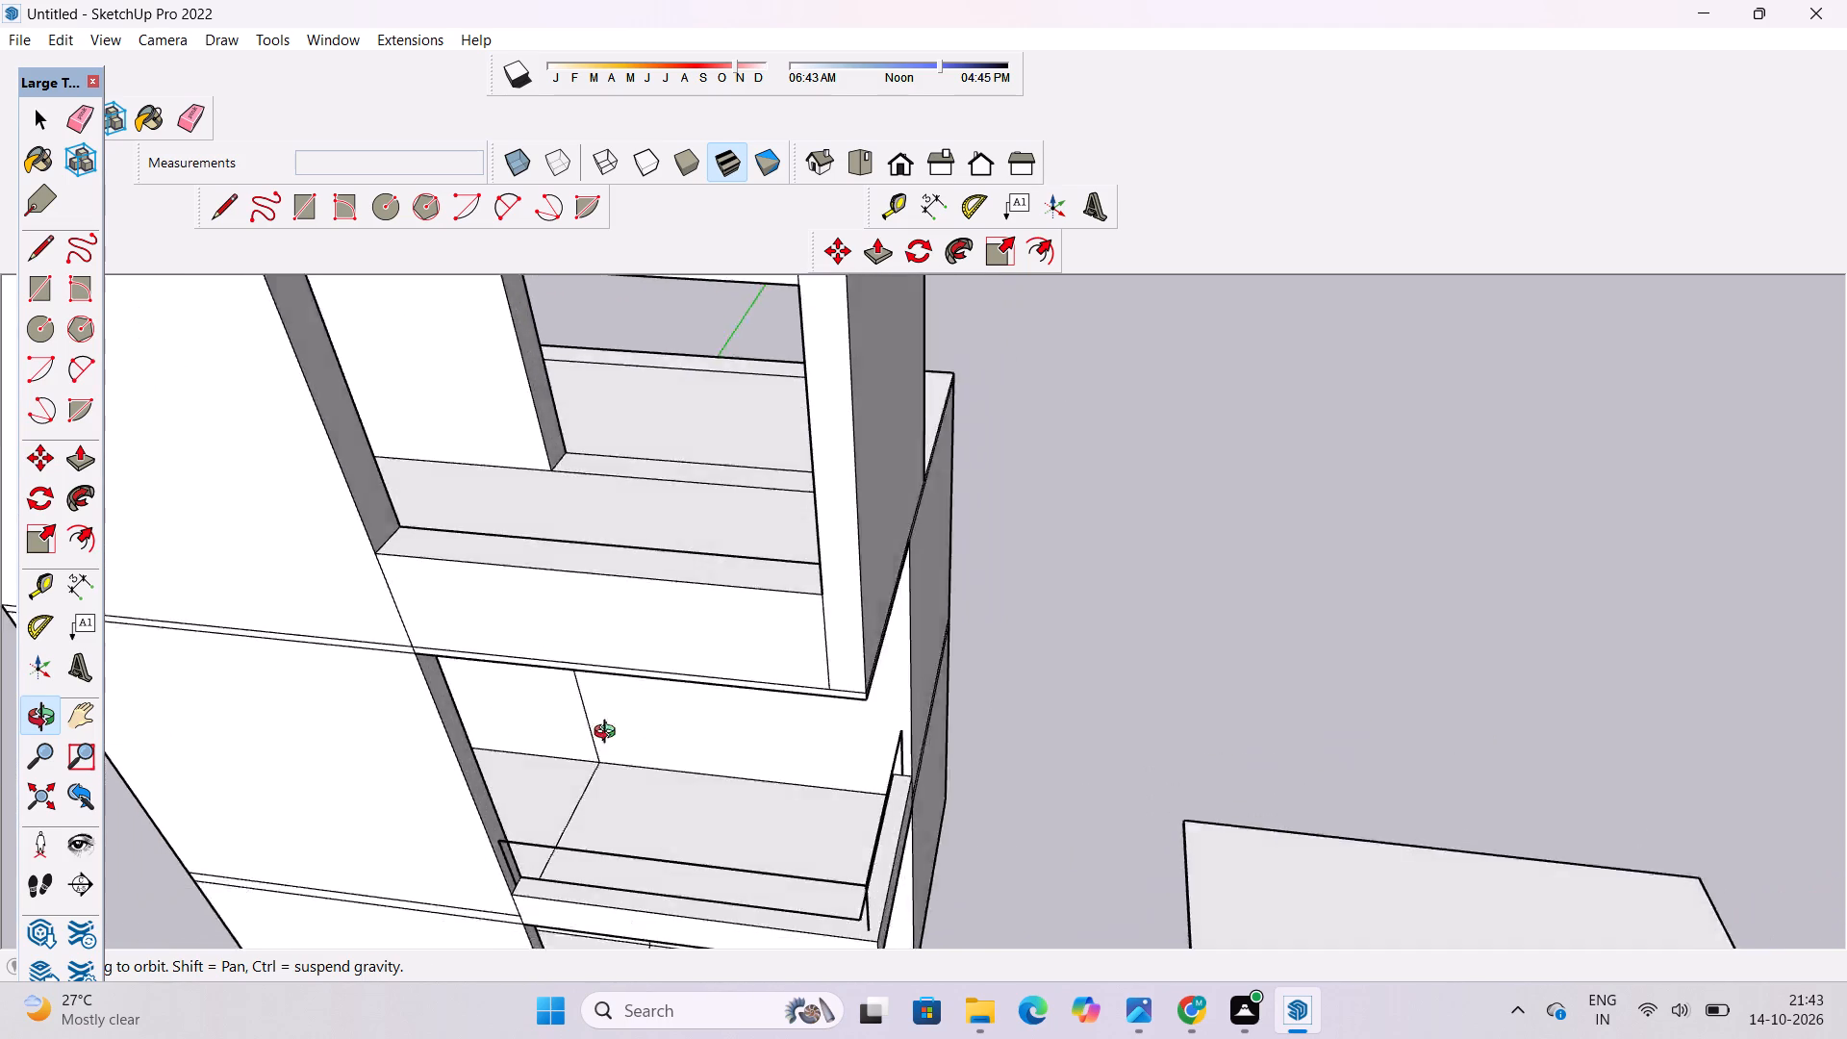
left_click_drag(609, 734, 595, 734)
left_click_drag(762, 632, 813, 717, "shift")
scroll(799, 694, "down", 7)
left_click_drag(689, 703, 874, 657)
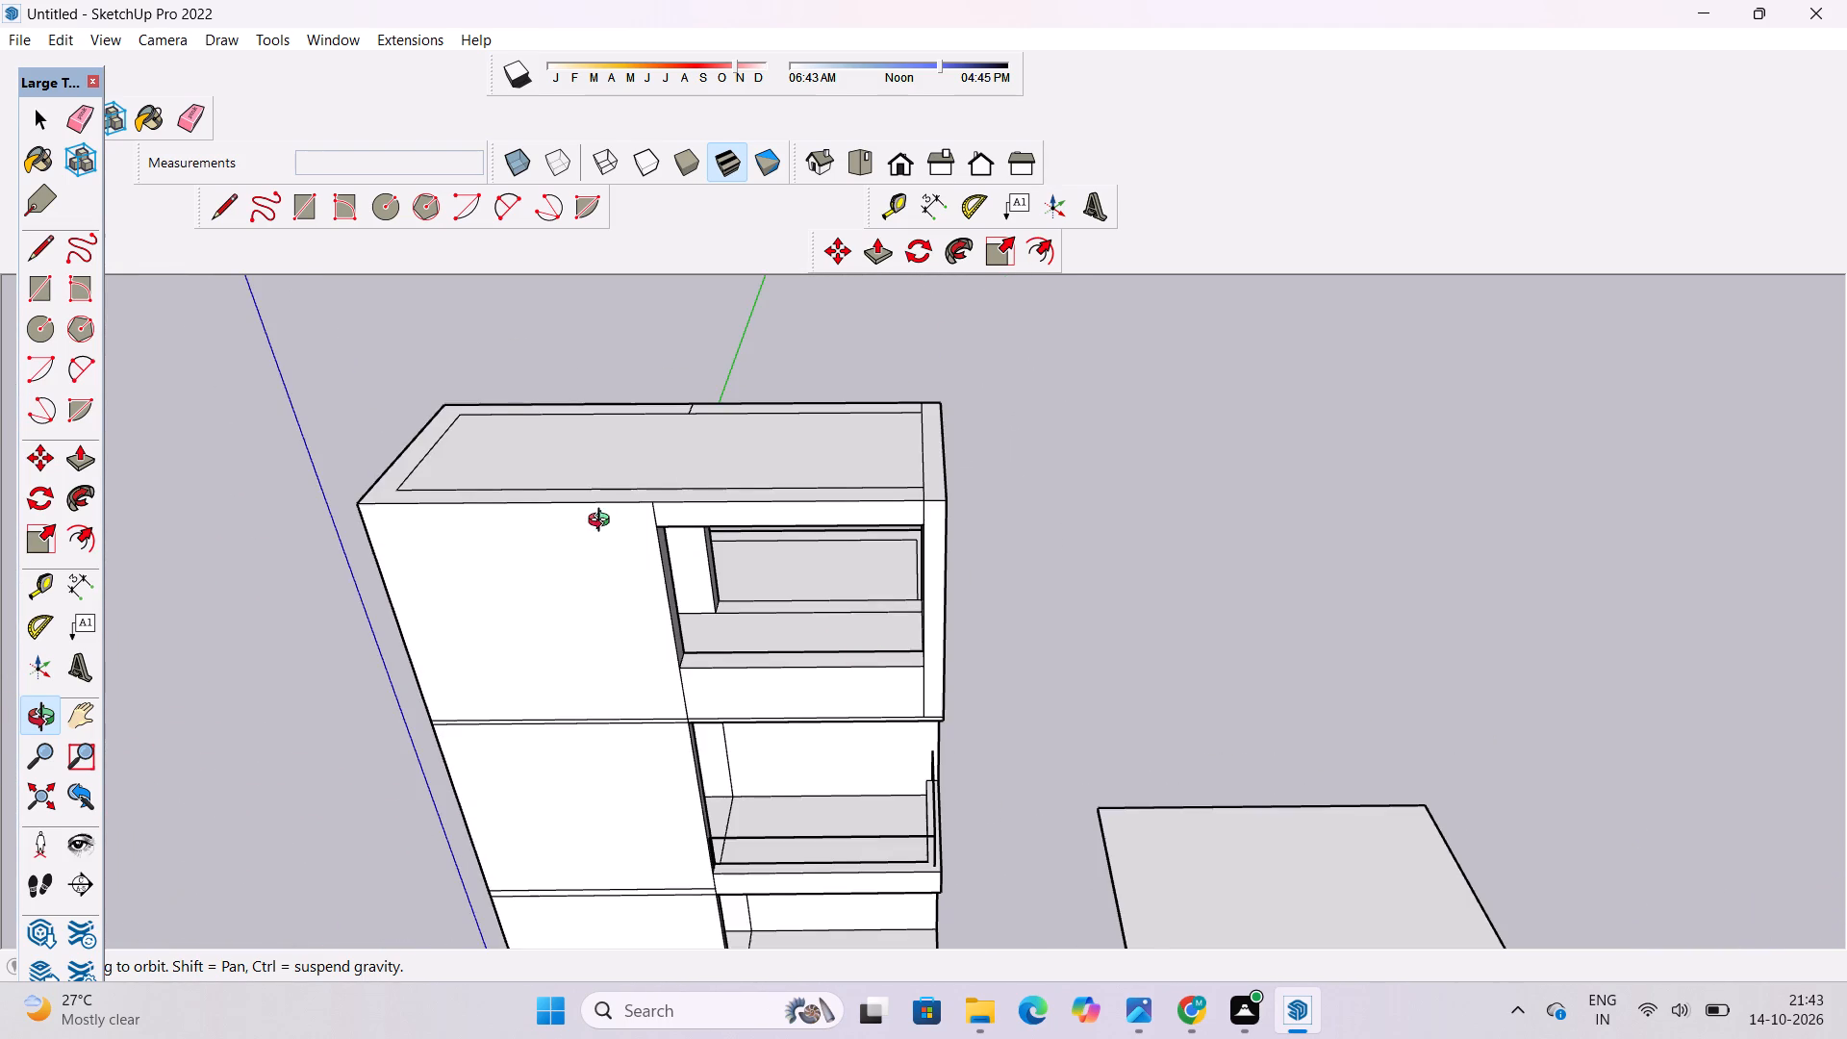
Place a Tape Measure guide across the roof, about 47' from the inner line of its end border, at the edge of the balcony opening.
scroll(603, 522, "up", 3)
left_click_drag(602, 522, 671, 583)
left_click_drag(674, 590, 695, 545)
left_click_drag(721, 517, 749, 589)
left_click_drag(749, 595, 794, 507, "shift")
left_click_drag(794, 507, 779, 547)
key("t")
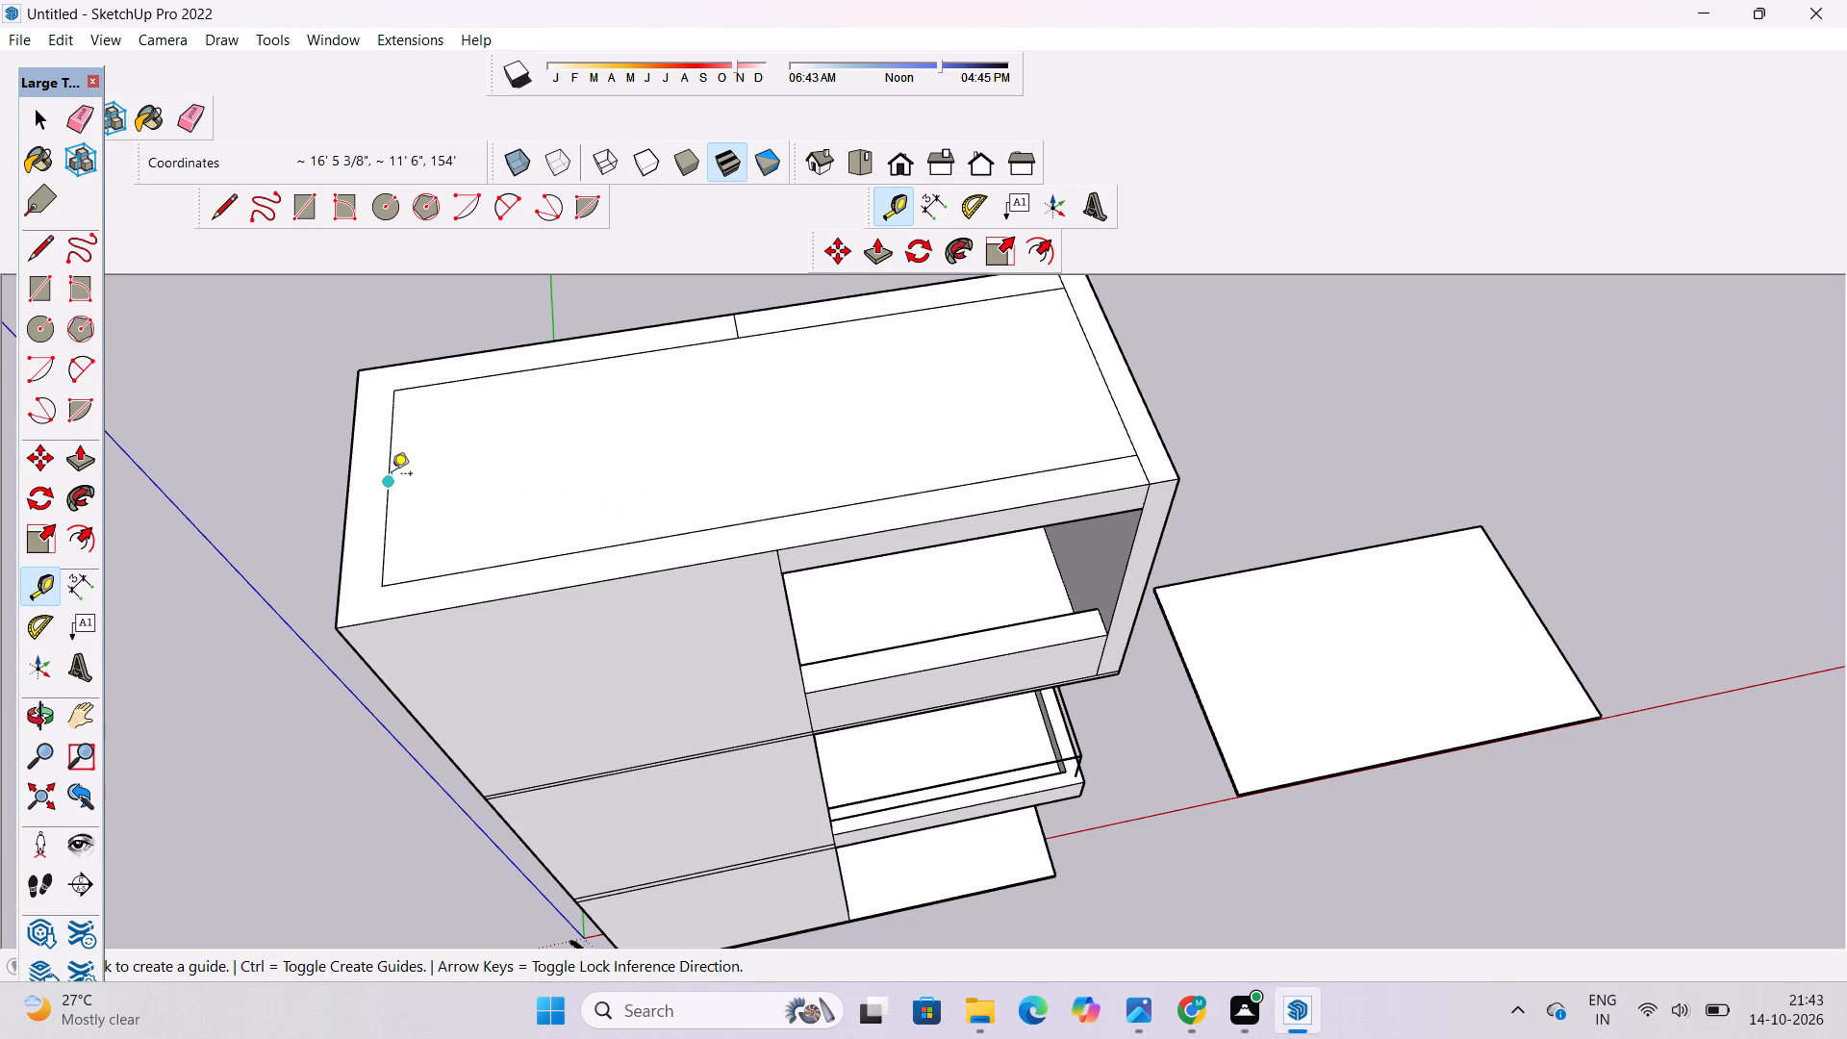
left_click(385, 483)
left_click(738, 343)
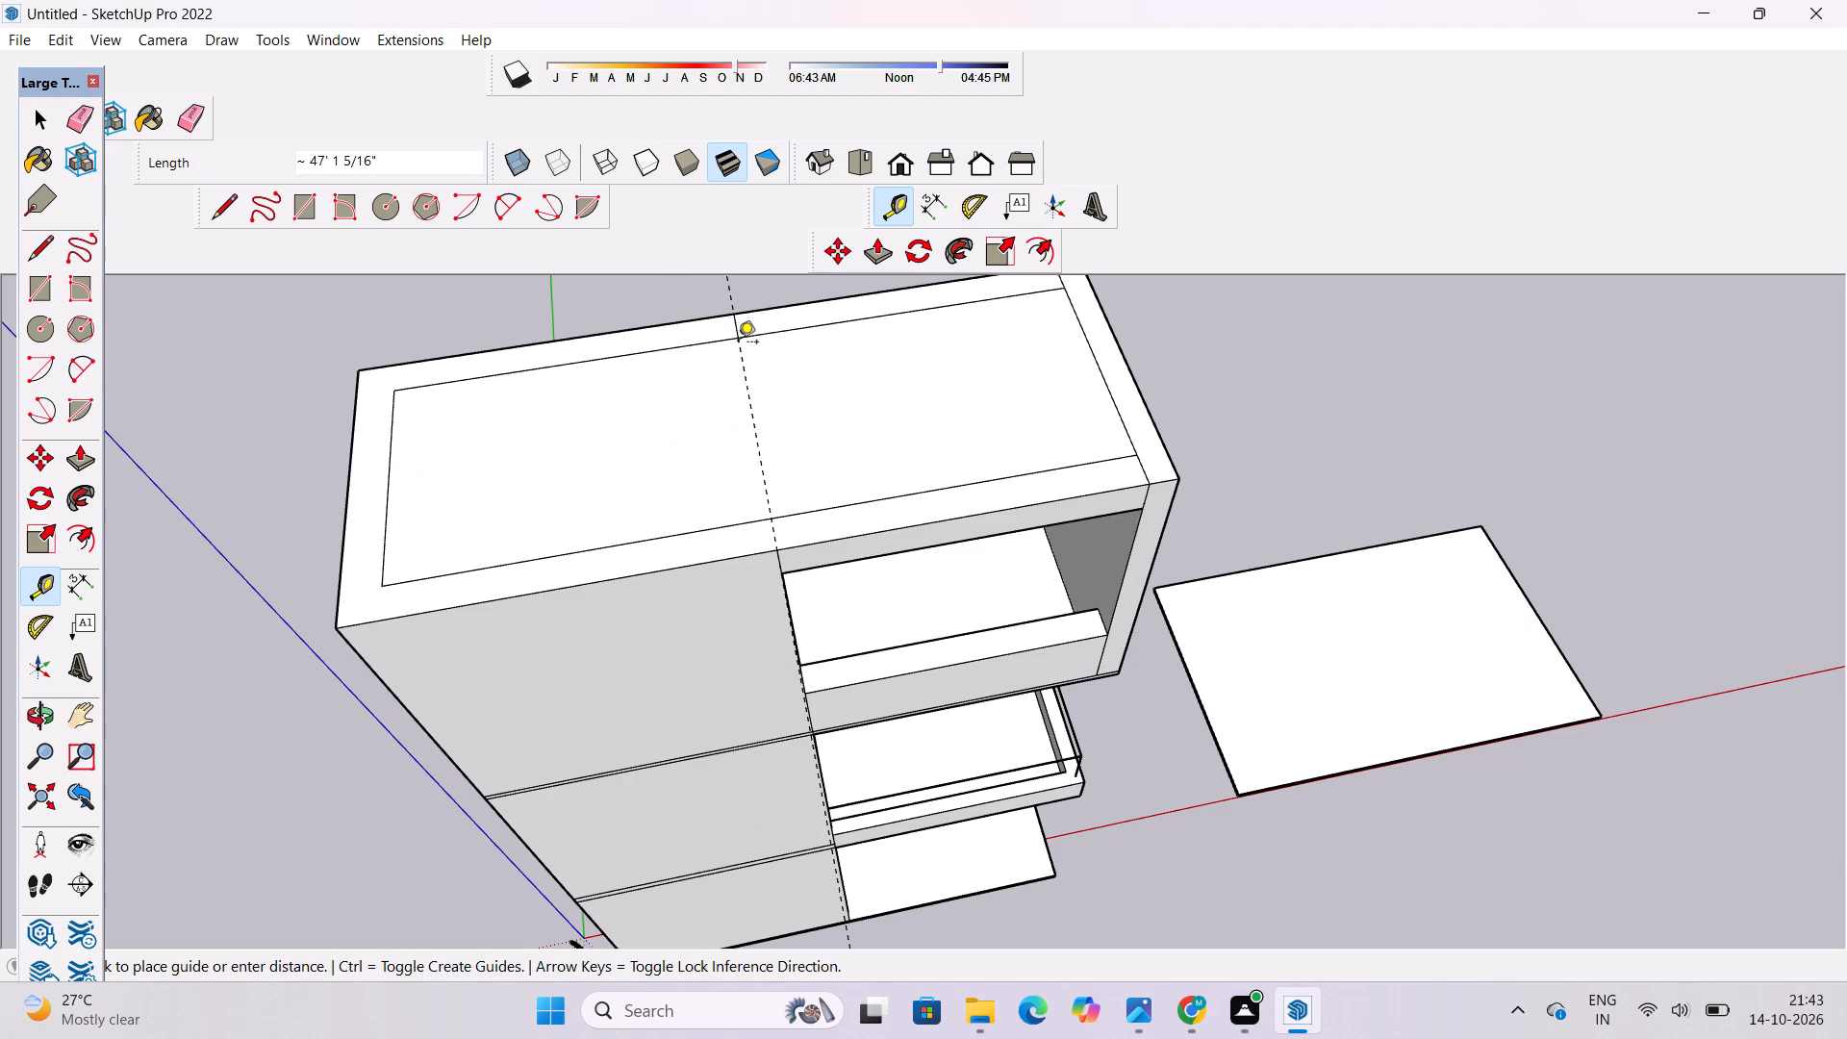
Draw a 5' line along the guide across the roof's front border strip, from the outer edge to the inner border line.
key("o")
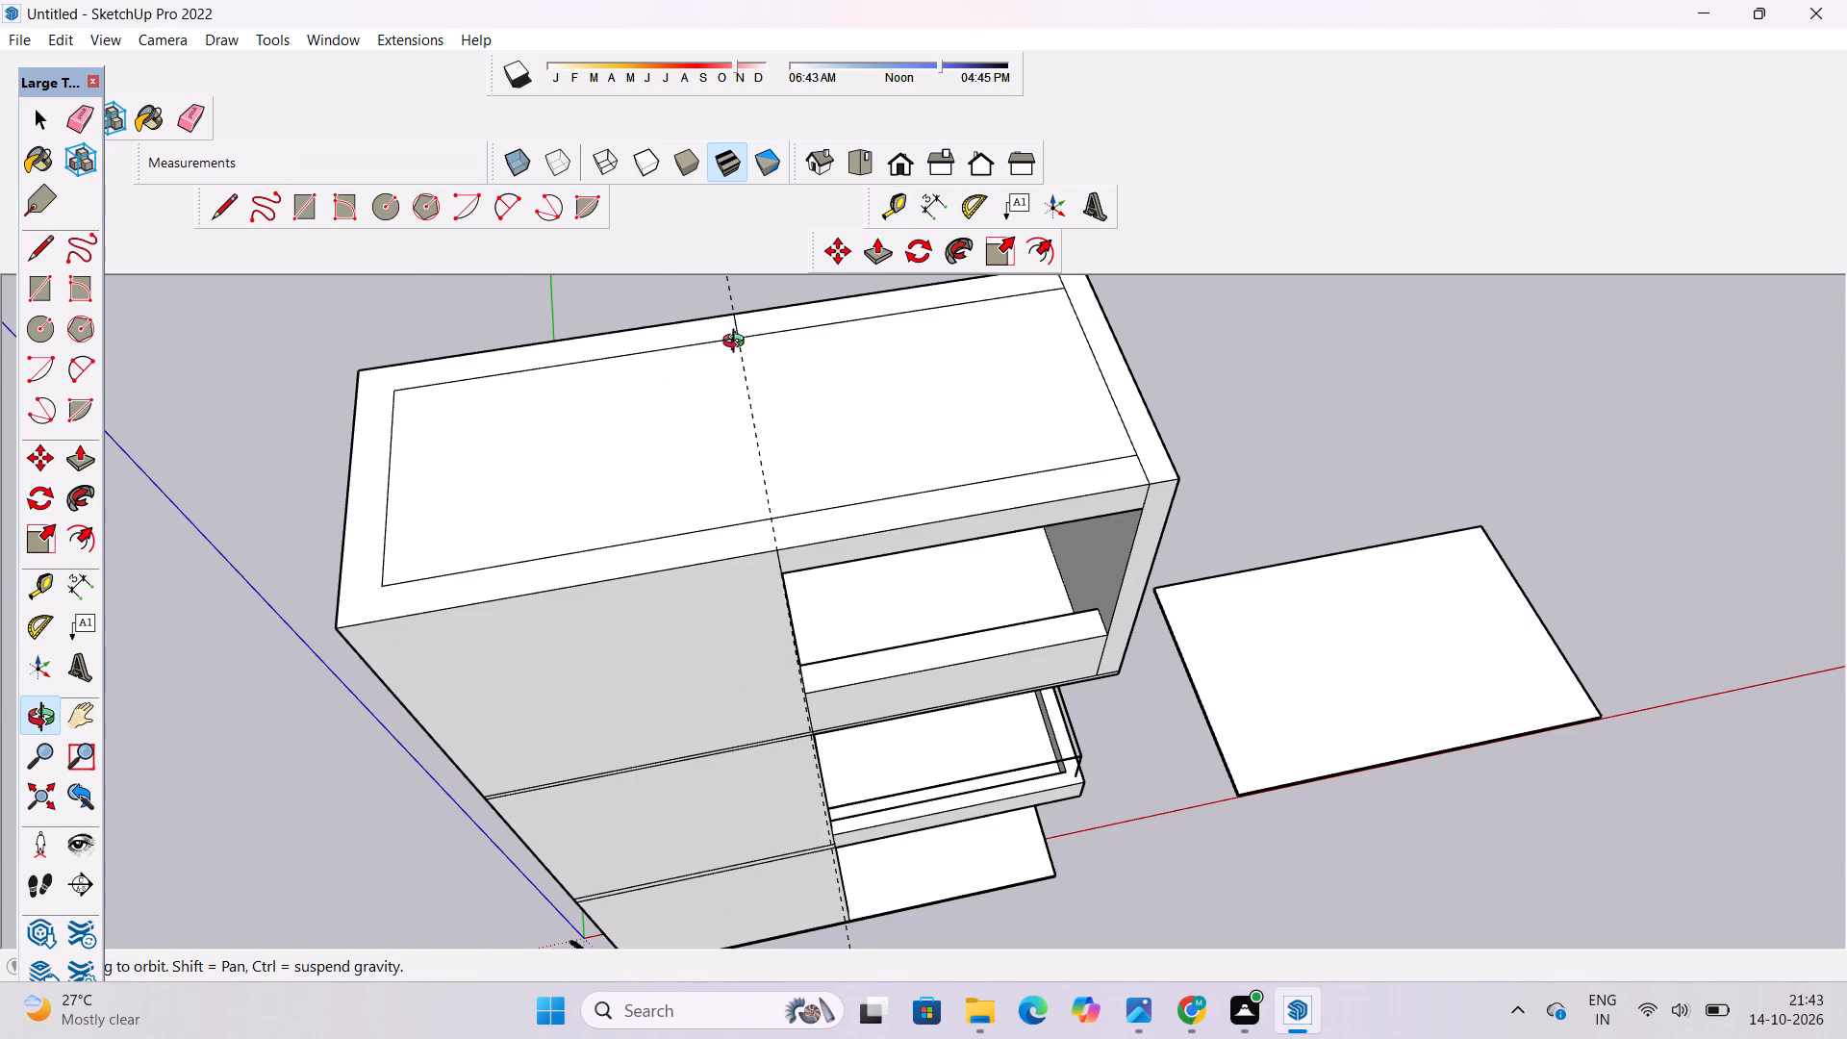
left_click_drag(667, 422, 796, 432, "shift")
left_click_drag(833, 512, 833, 453)
scroll(833, 443, "down", 3)
left_click_drag(834, 452, 875, 547)
left_click_drag(875, 550, 876, 565)
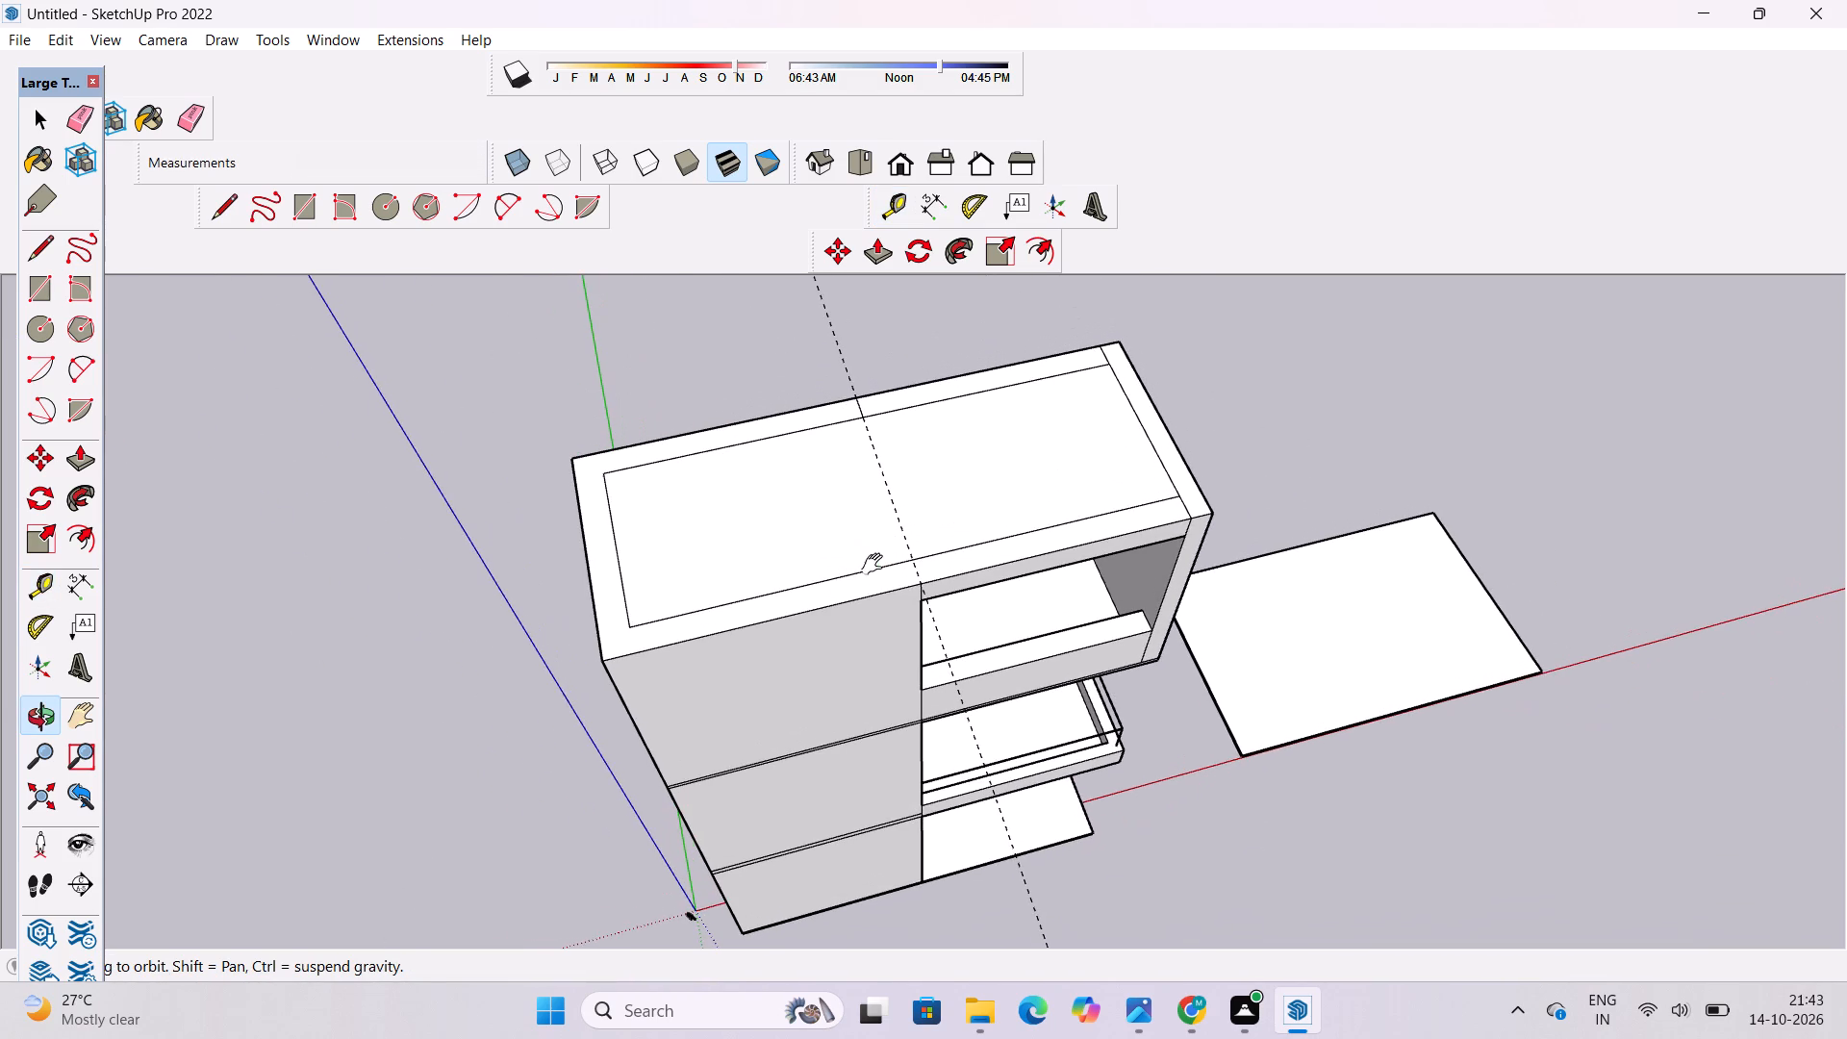
left_click_drag(876, 565, 876, 564)
left_click(876, 565)
key("p")
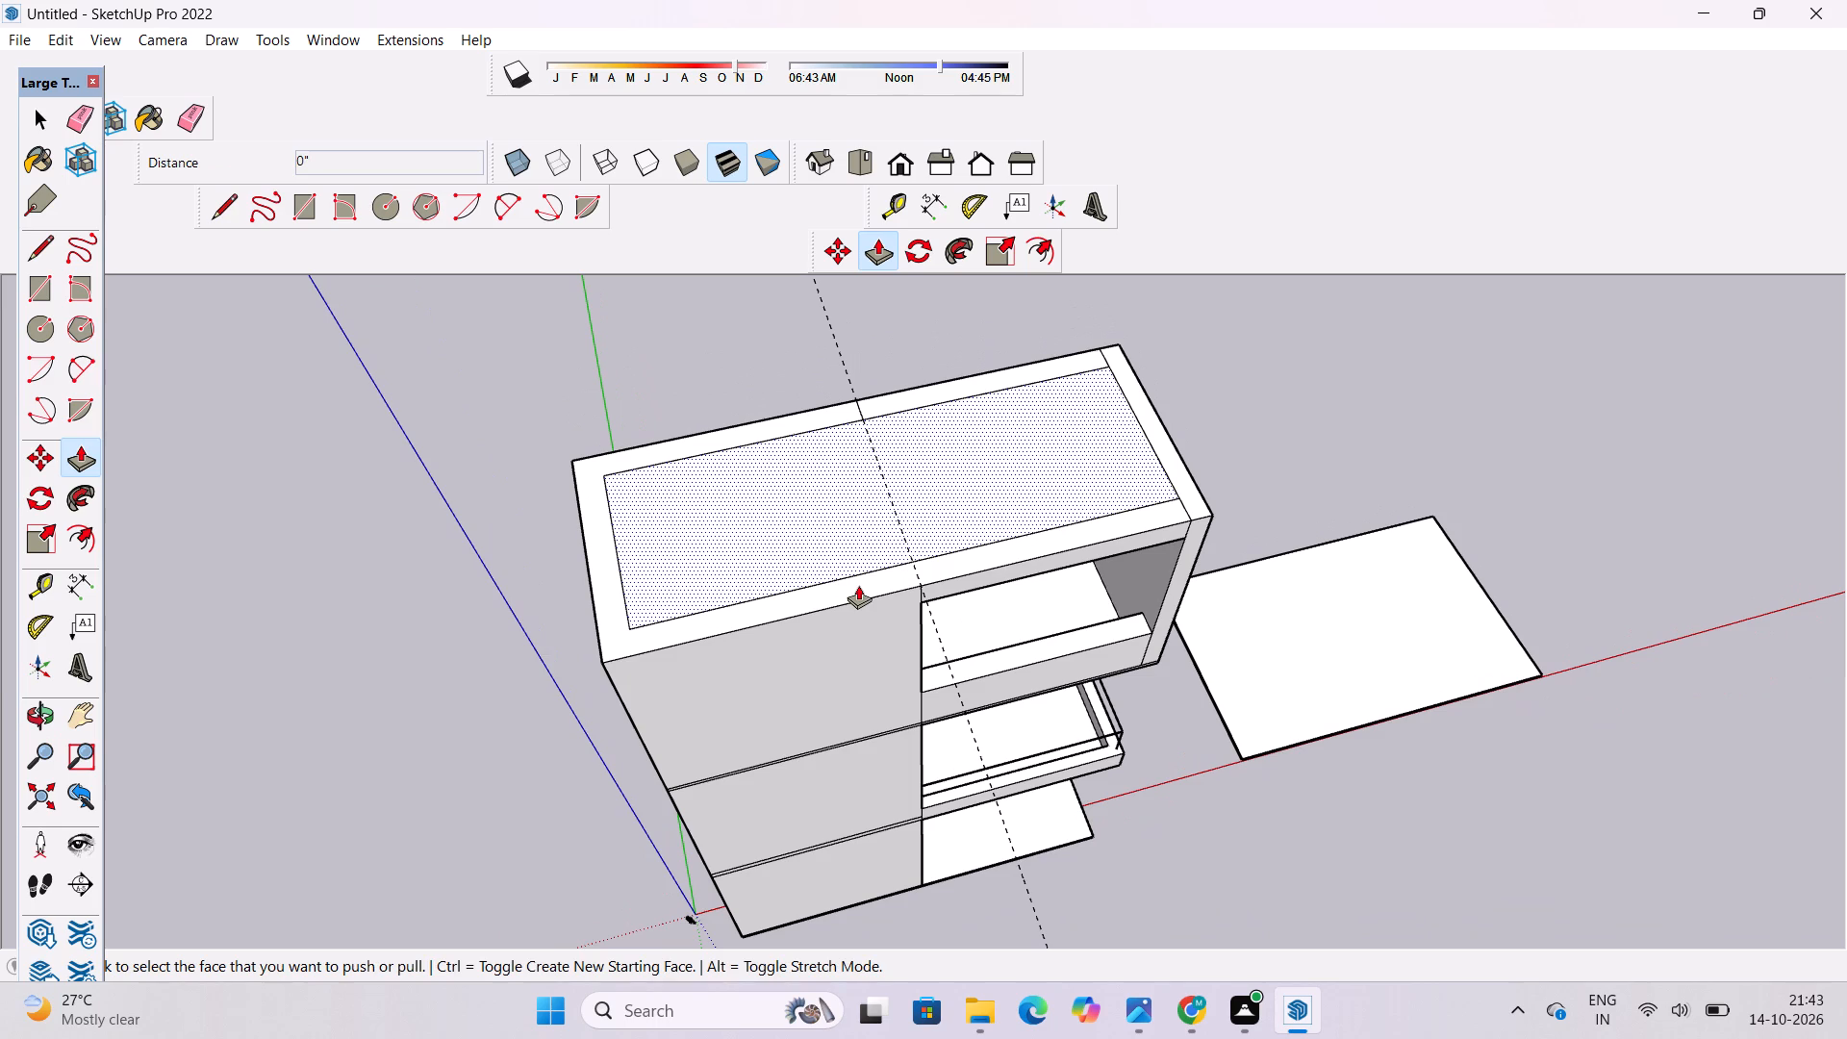
key("l")
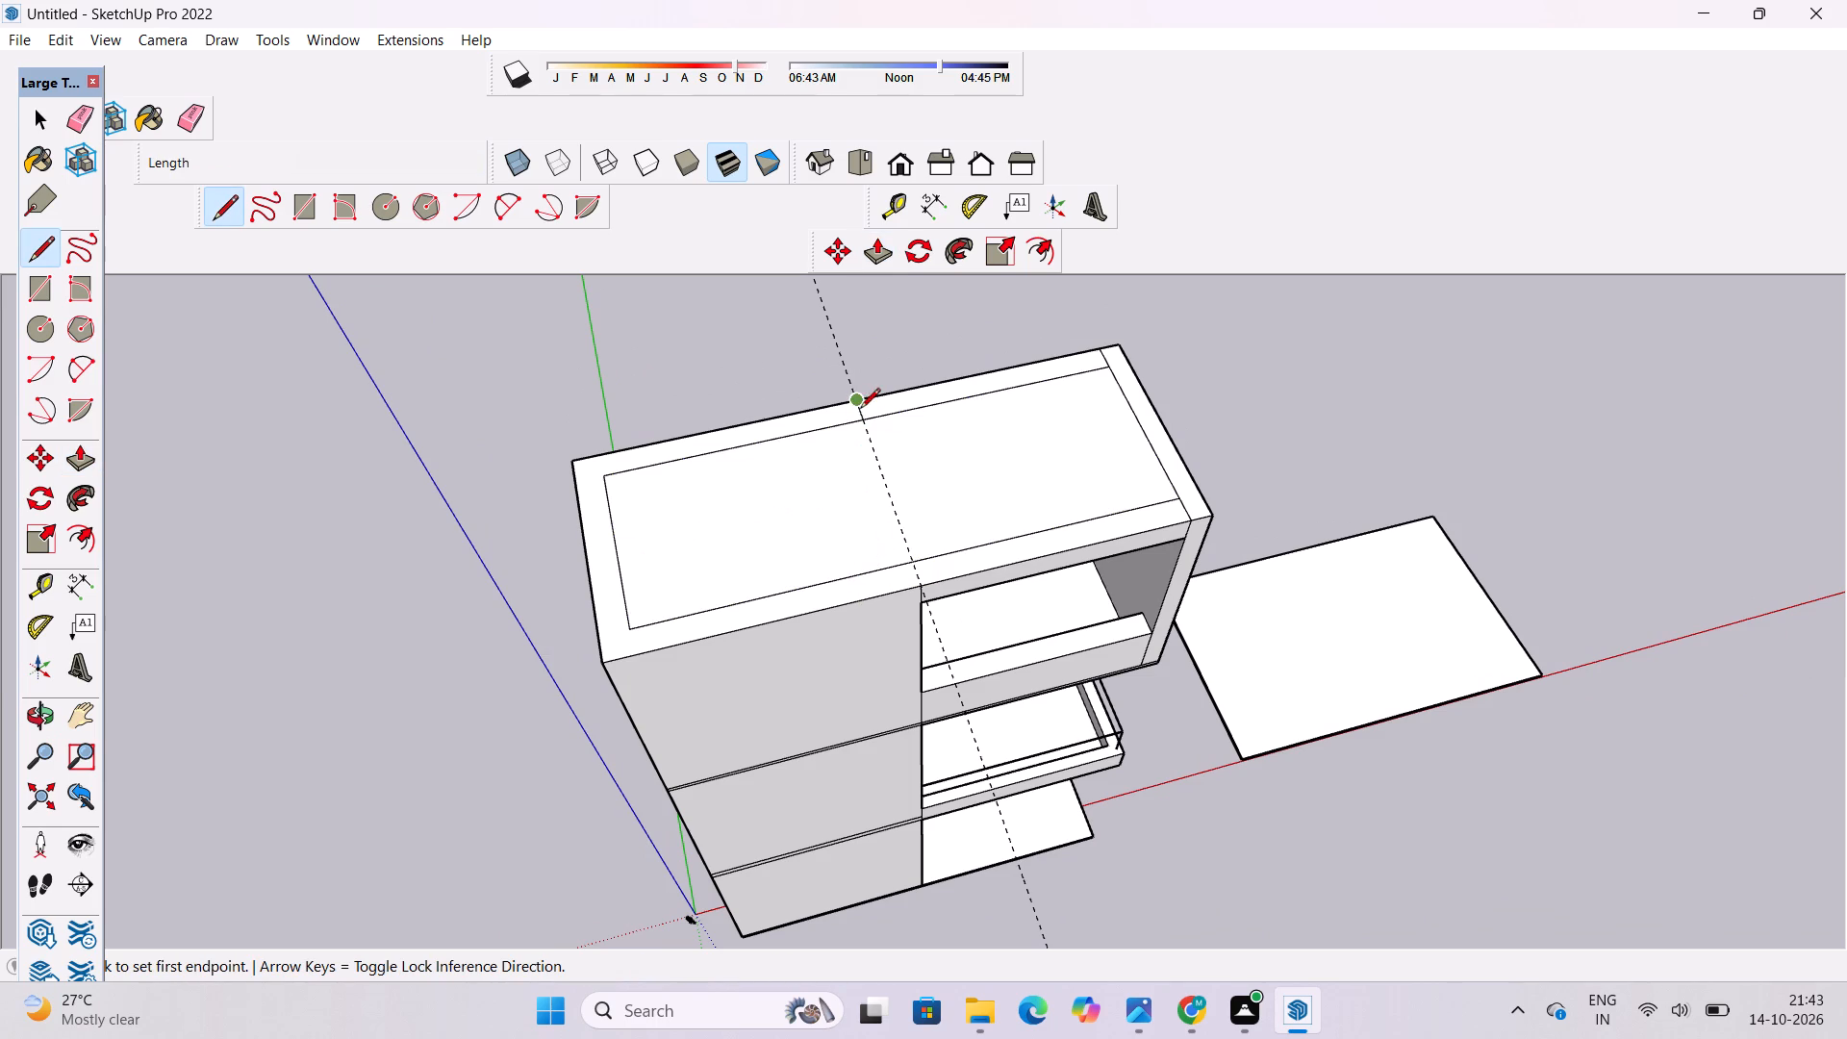
left_click(921, 590)
left_click(912, 563)
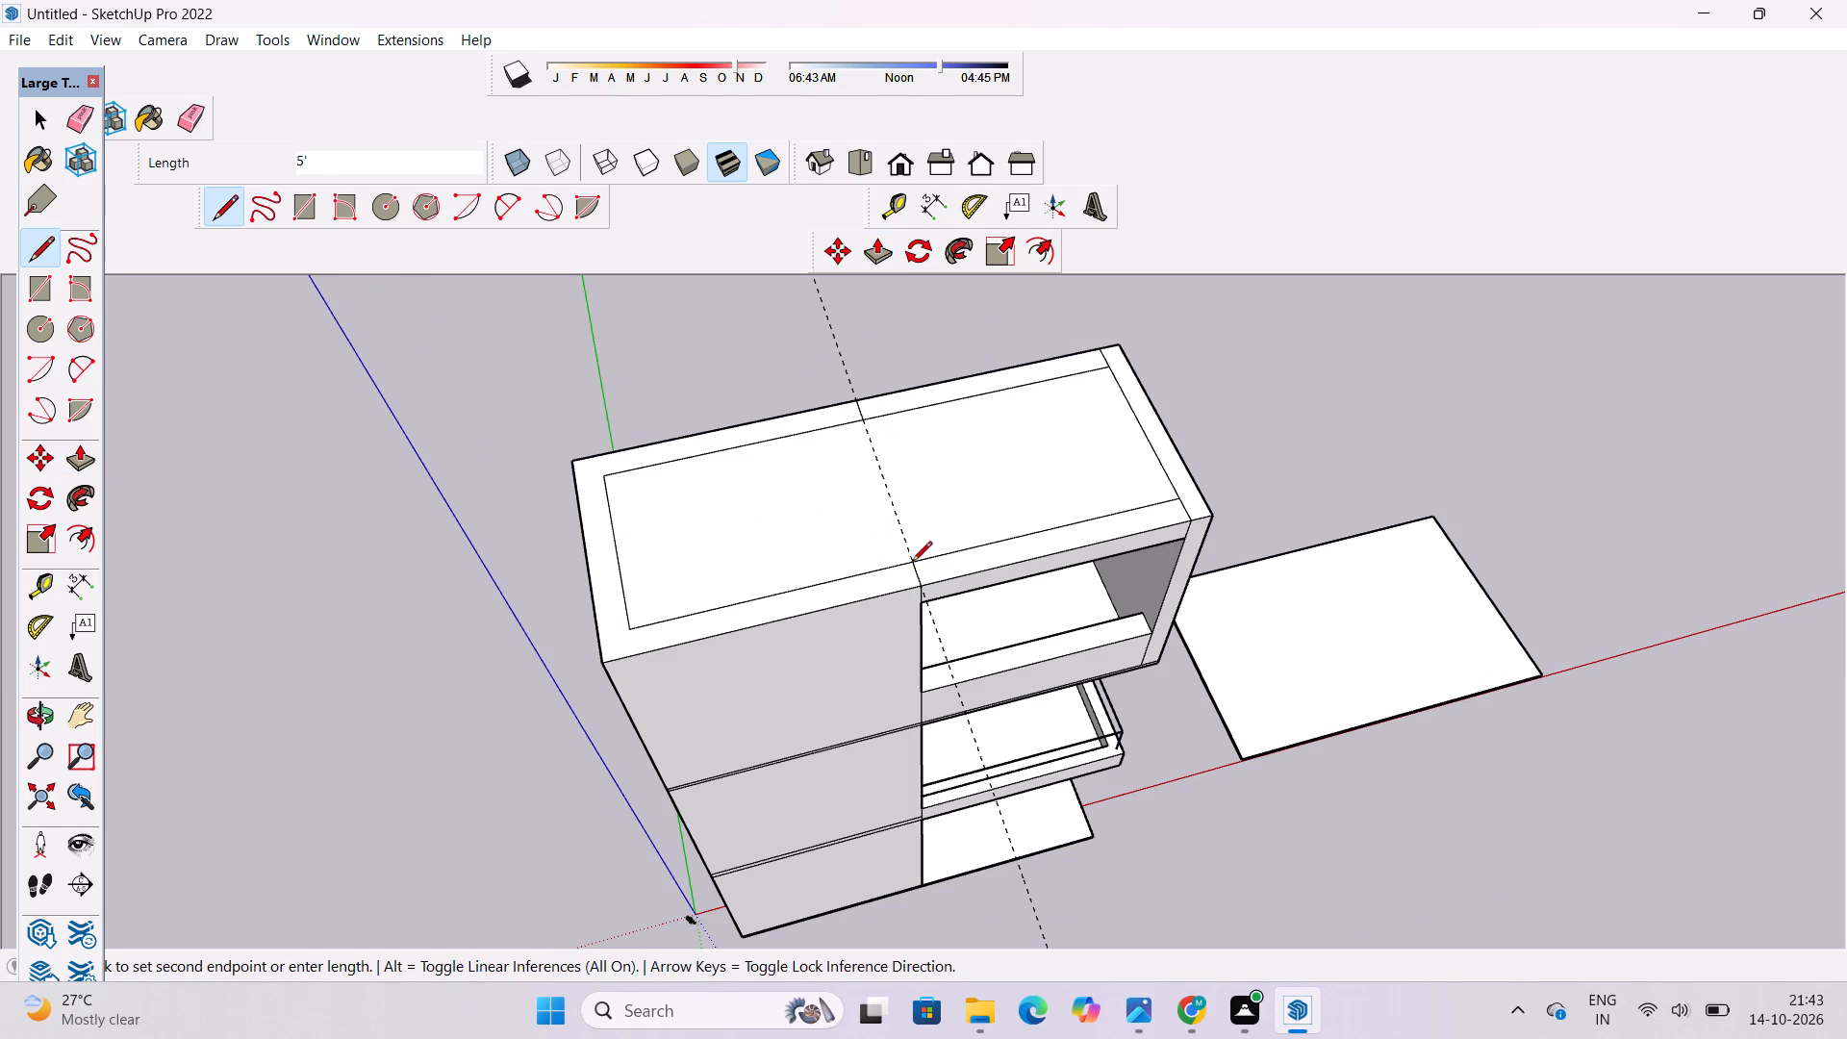
key("space")
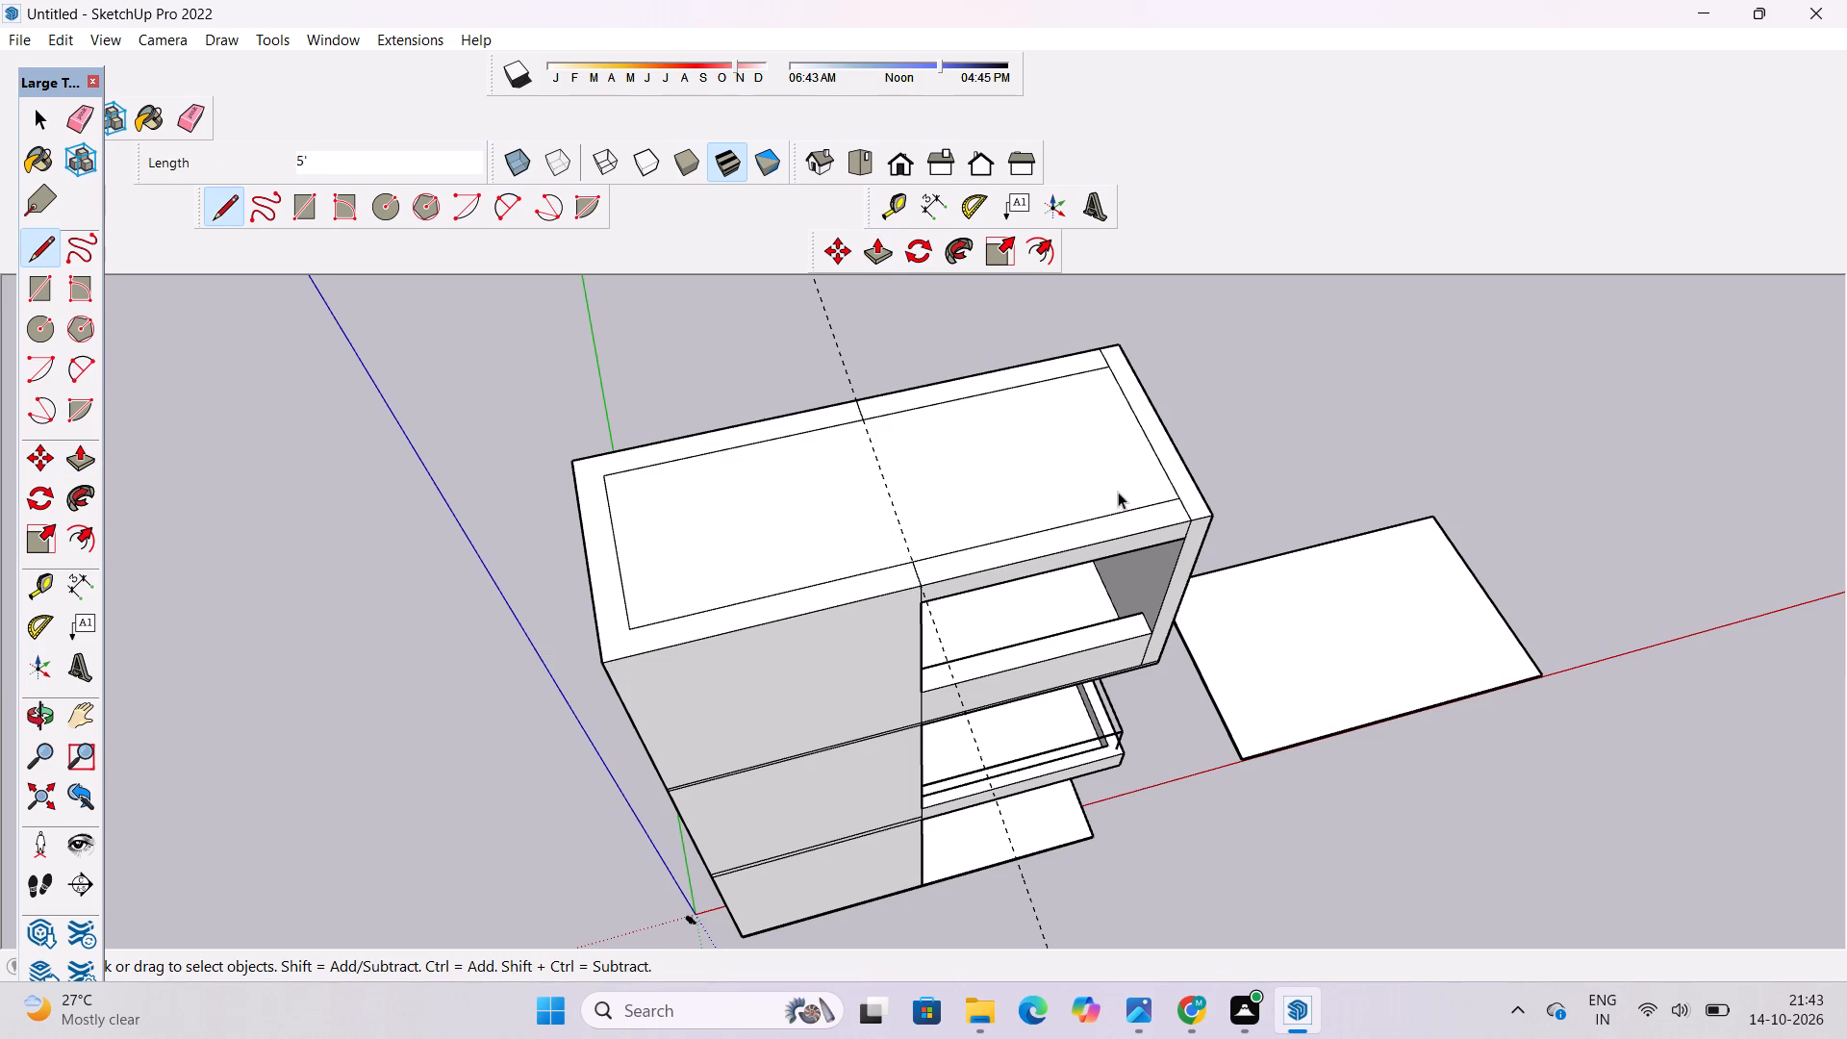
Start a Push/Pull raising the U-shaped roof border strip on the side away from the balcony opening by about 9'.
key("p")
scroll(1109, 484, "down", 3)
scroll(911, 568, "up", 5)
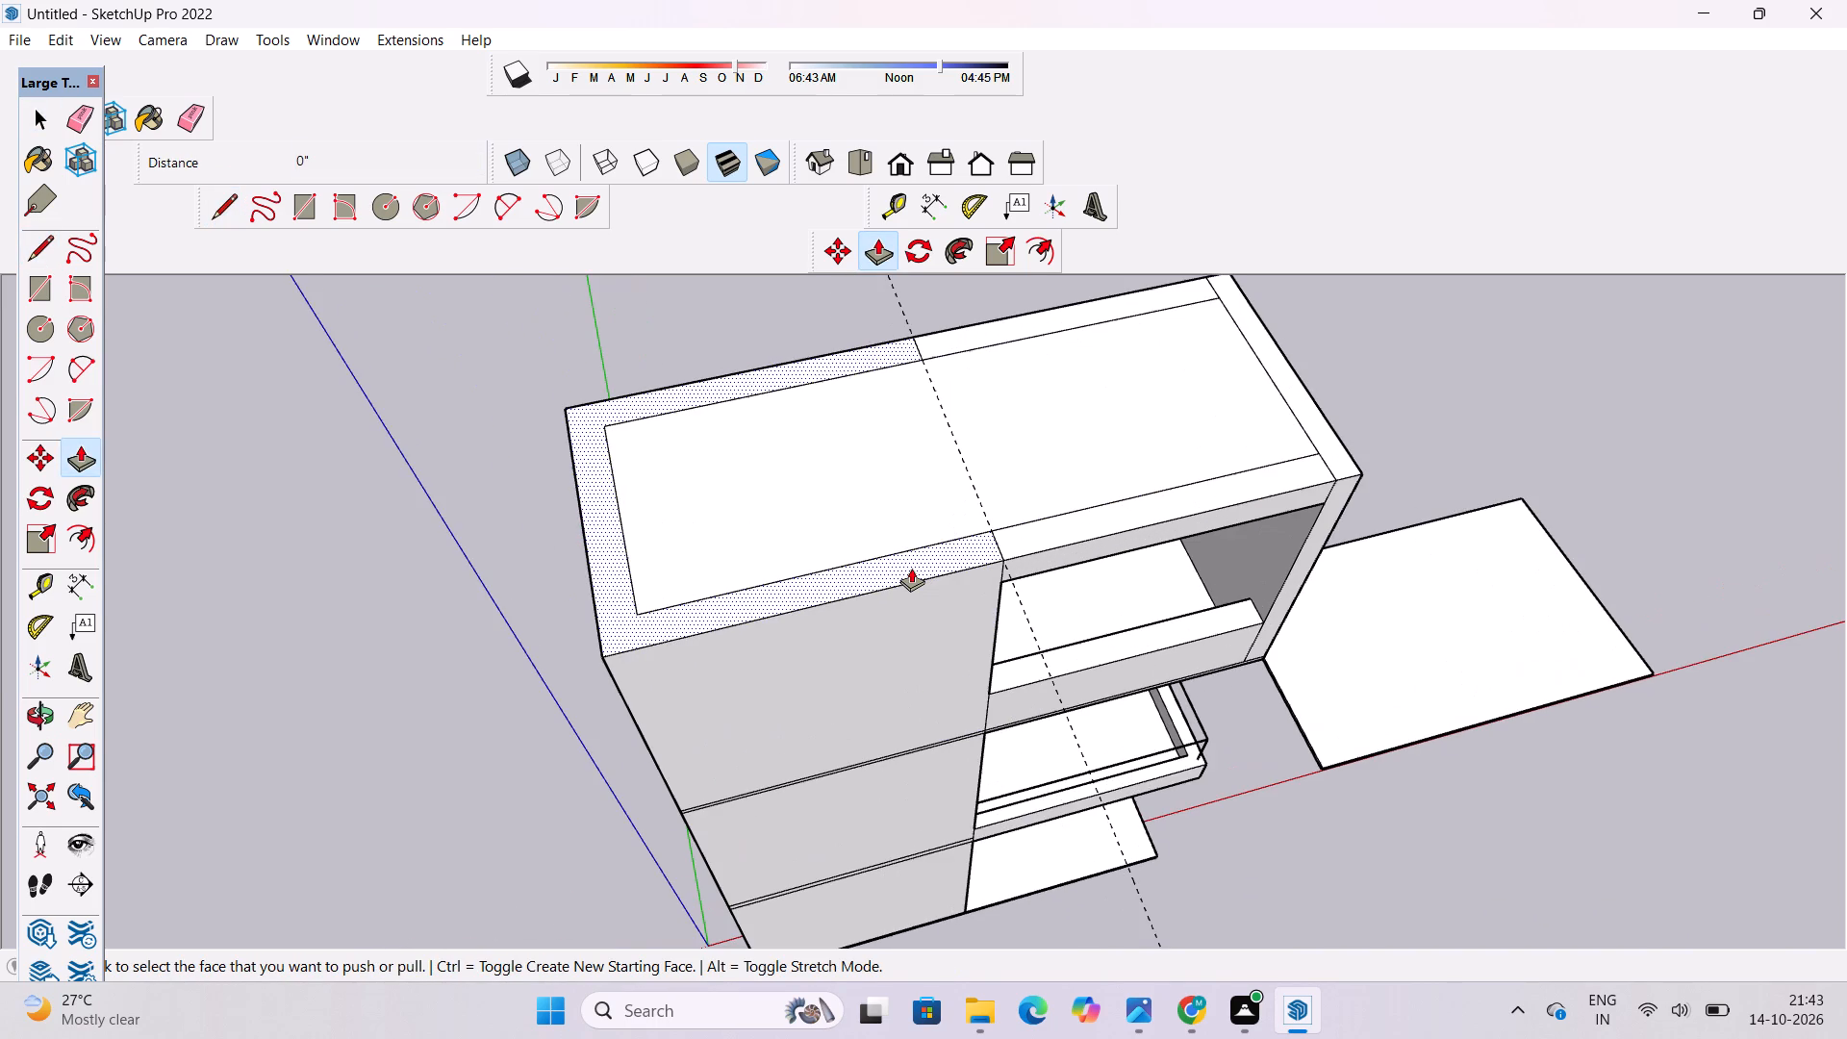
left_click(911, 568)
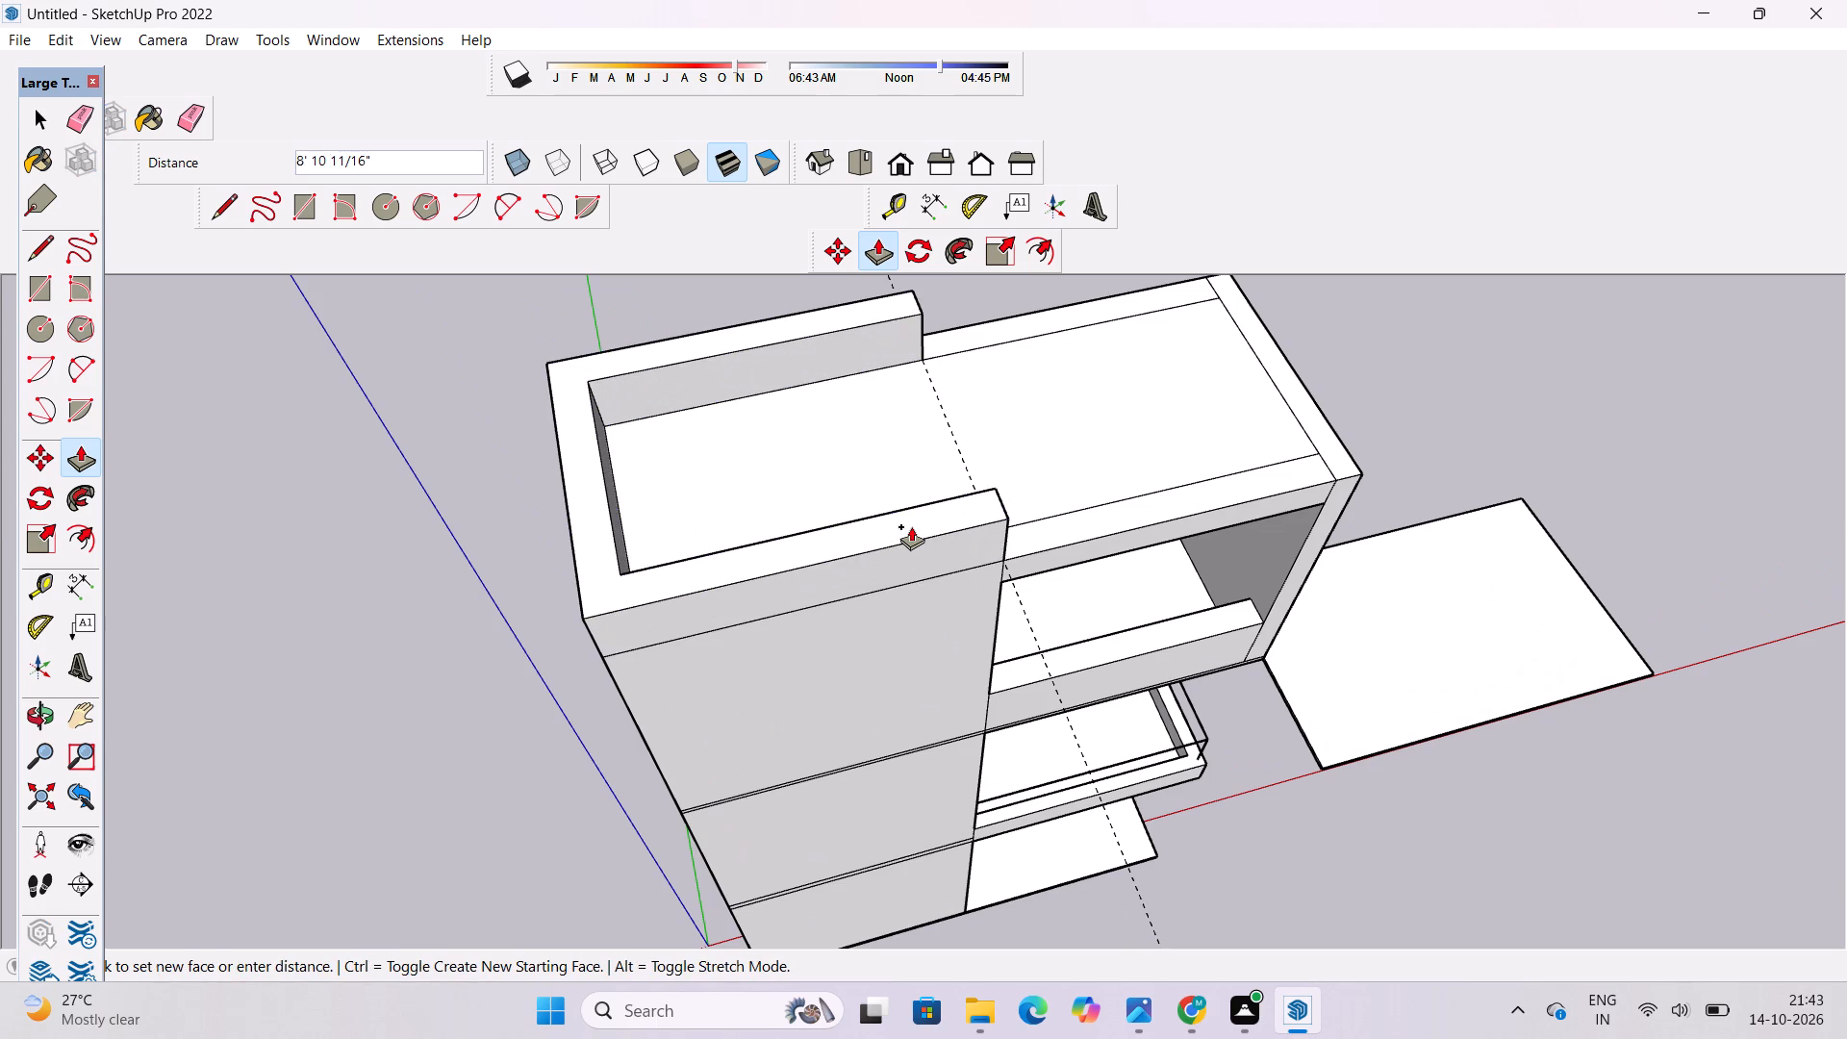
Examine the raised roof walls from several angles and compare the building's top with the reference elevation image in Photos.
key("o")
scroll(910, 526, "down", 5)
left_click_drag(926, 642, 926, 519)
left_click_drag(927, 528, 844, 529)
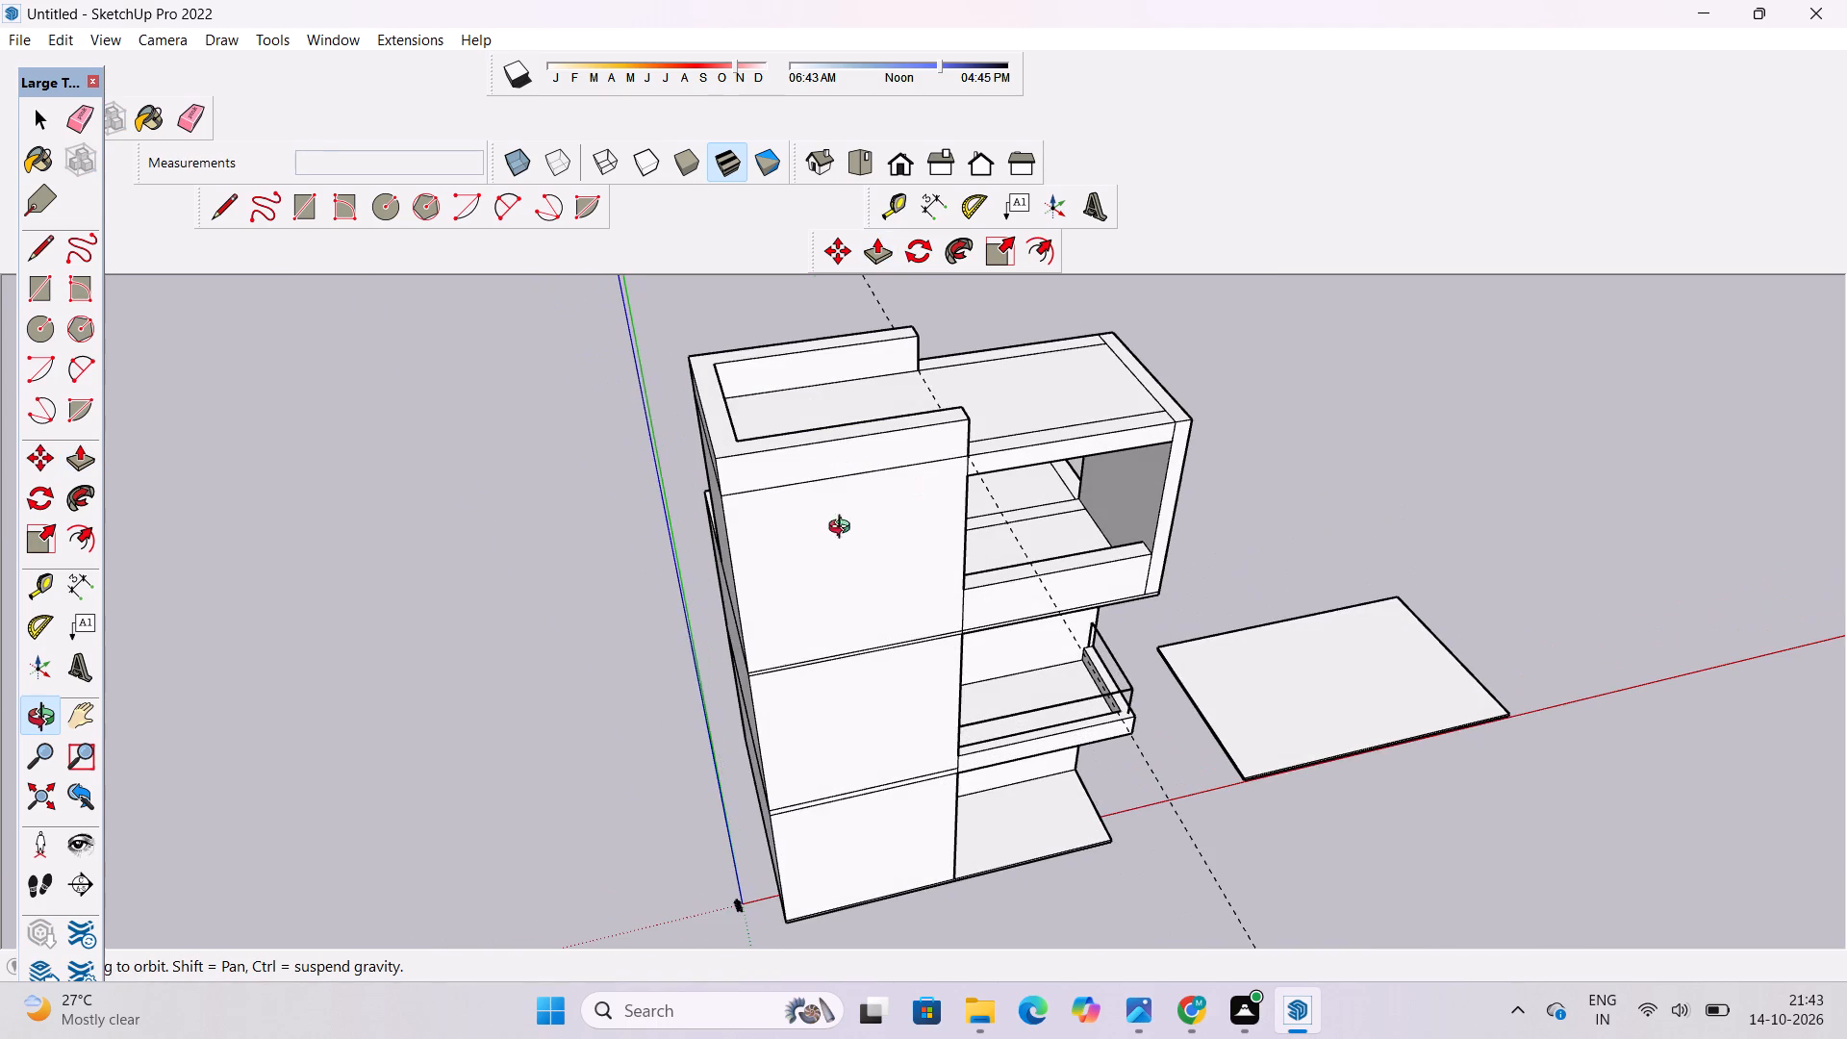
left_click_drag(844, 529, 796, 529)
left_click_drag(797, 520, 789, 565, "shift")
left_click_drag(789, 565, 792, 549)
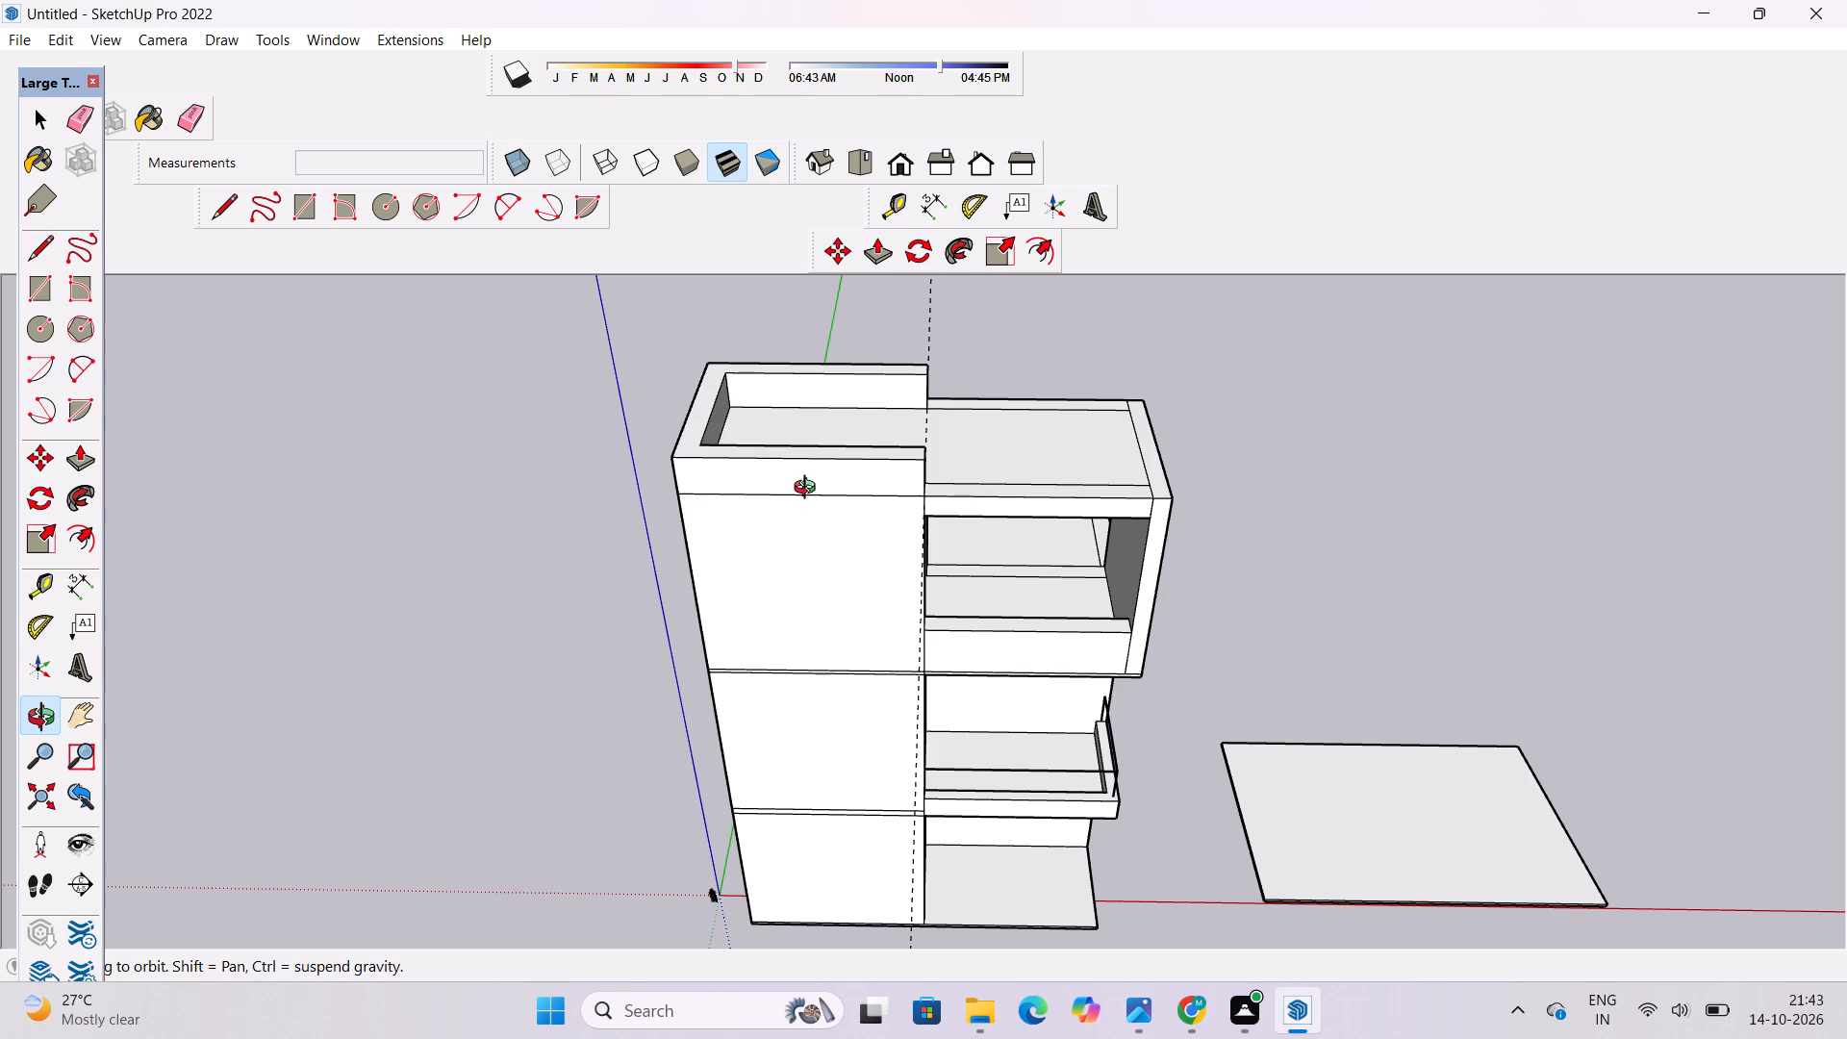
key("o")
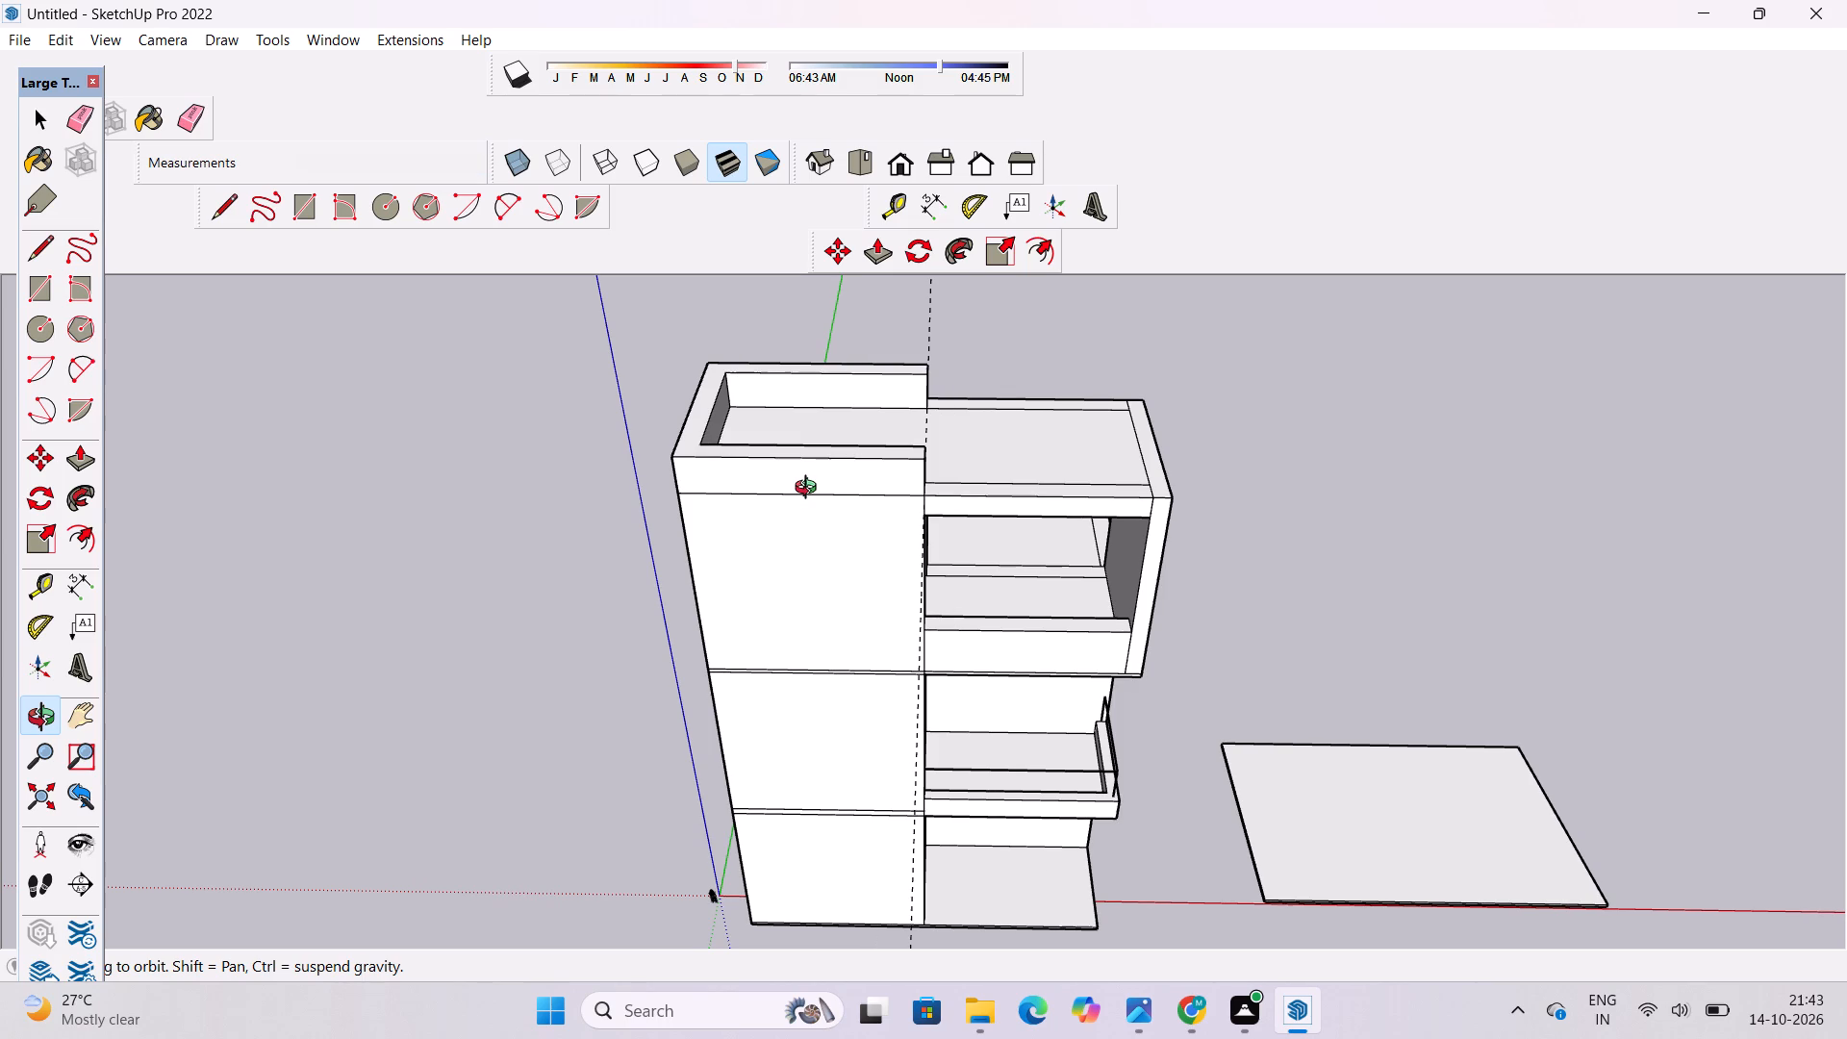
left_click_drag(824, 475, 845, 553, "shift")
left_click_drag(847, 564, 891, 627)
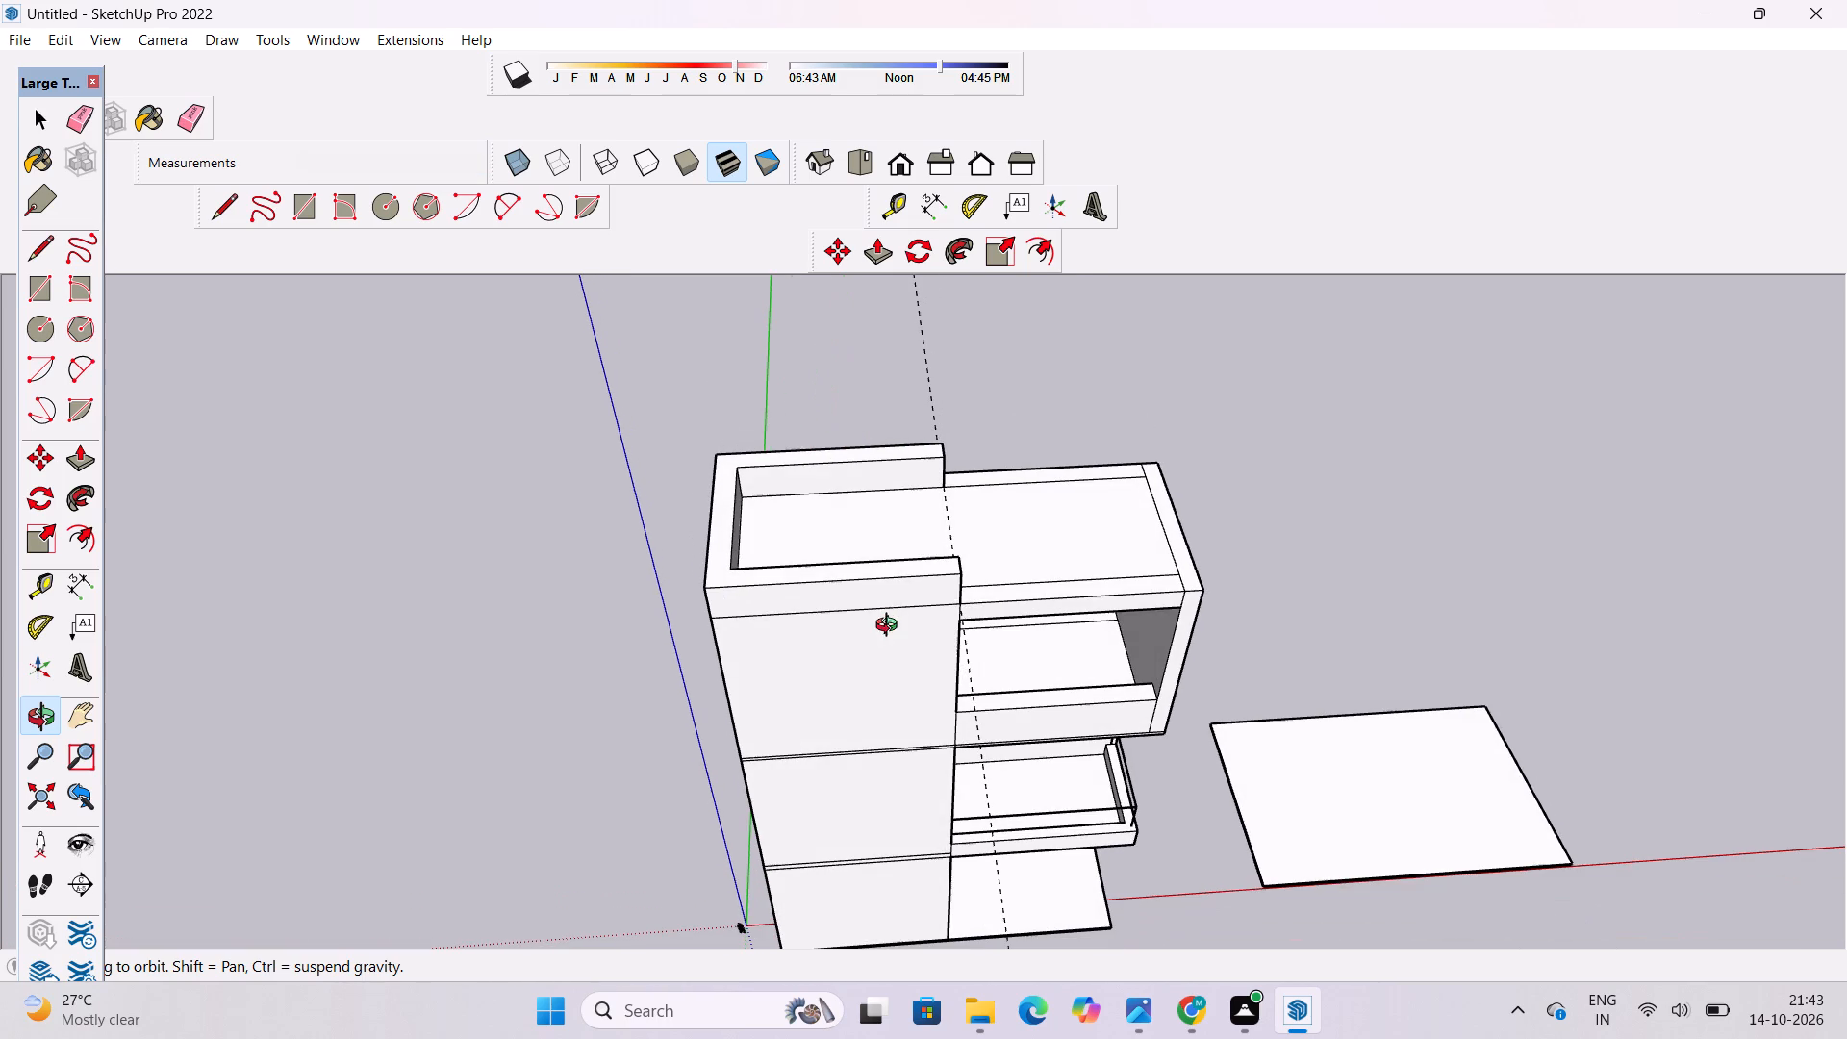
left_click_drag(891, 627, 892, 628)
left_click_drag(901, 654, 897, 635)
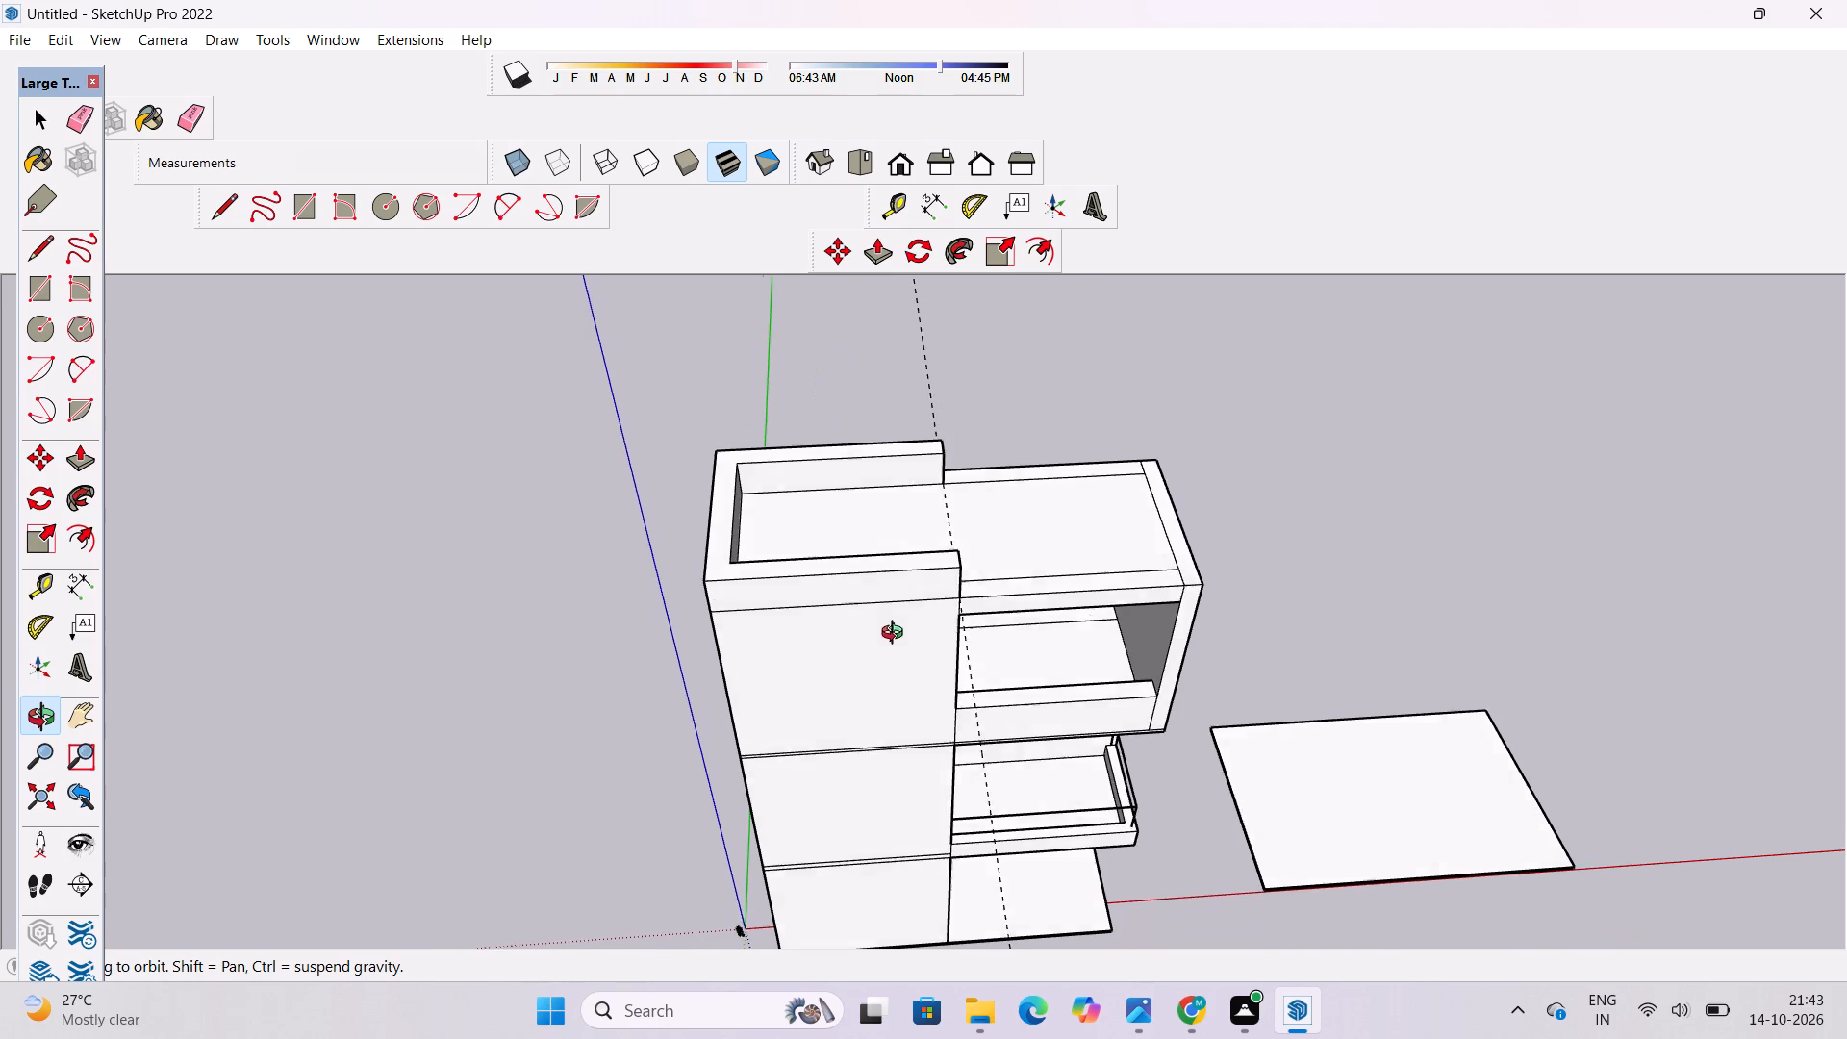
left_click_drag(897, 635, 876, 577)
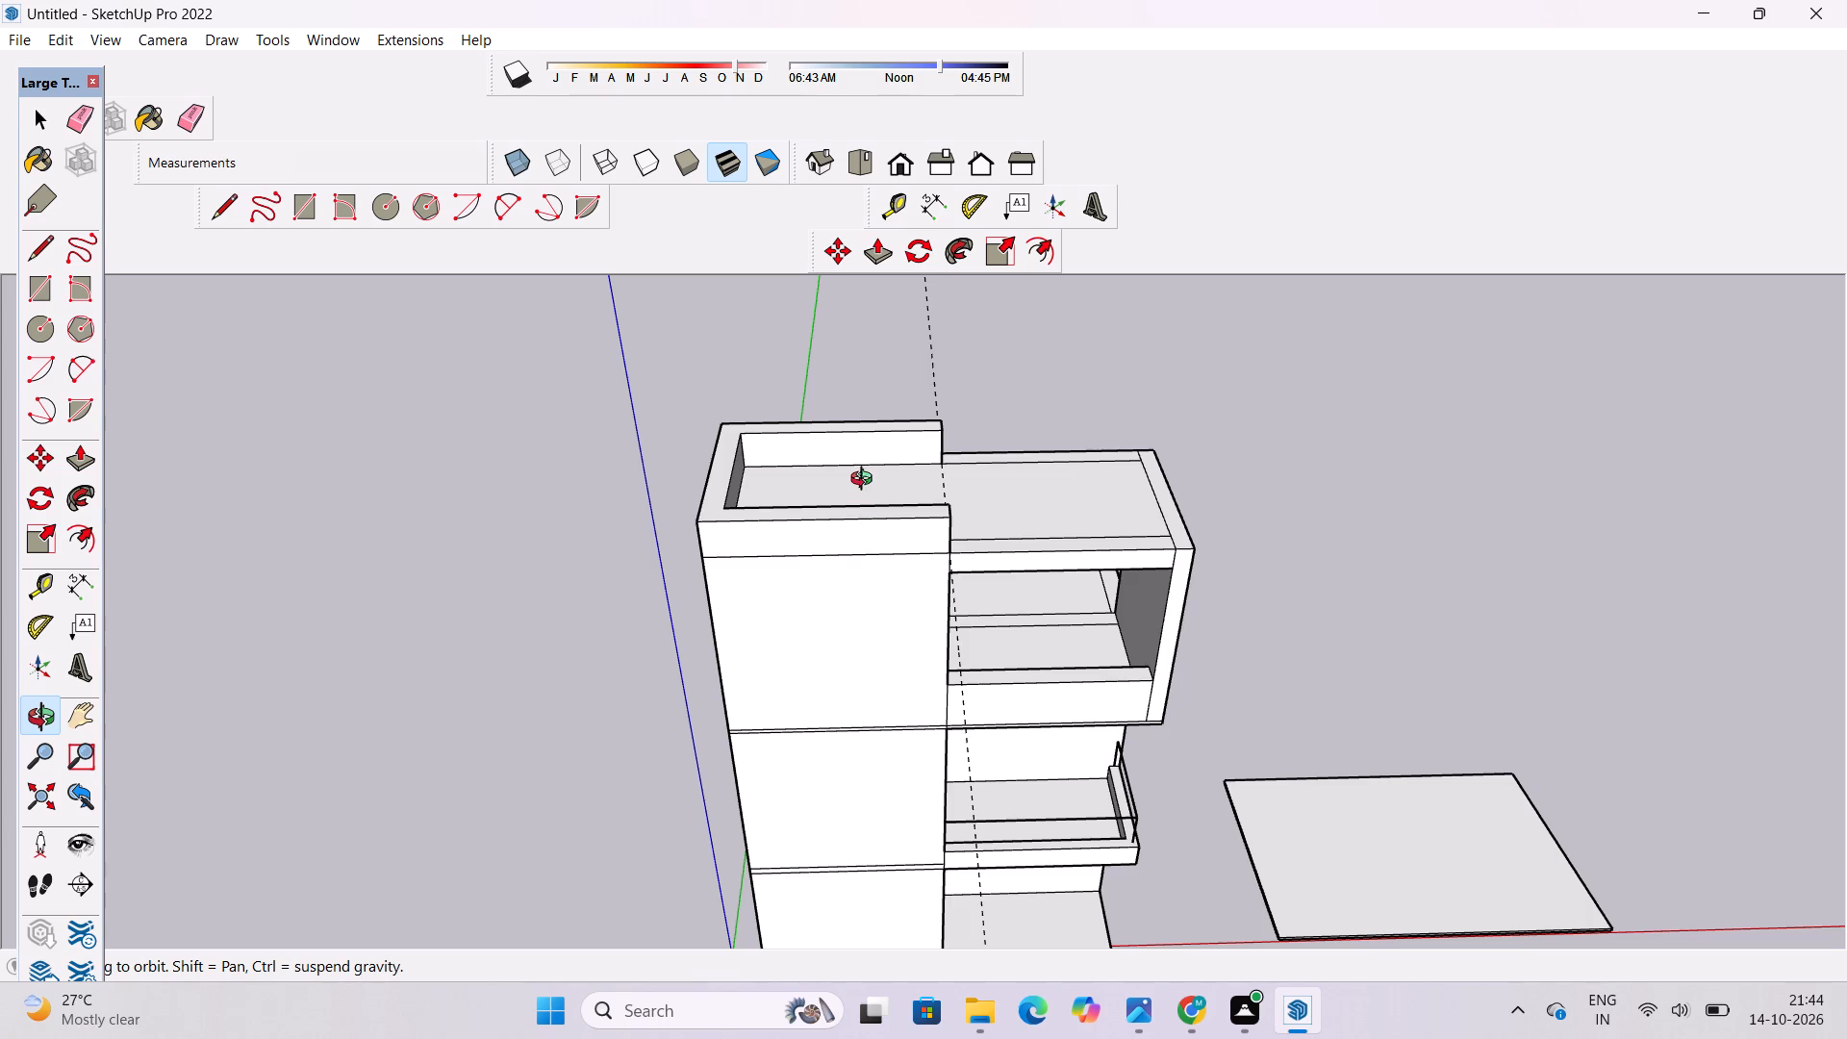
left_click_drag(896, 491, 935, 627, "shift")
left_click_drag(941, 658, 912, 555)
left_click_drag(900, 602, 844, 661)
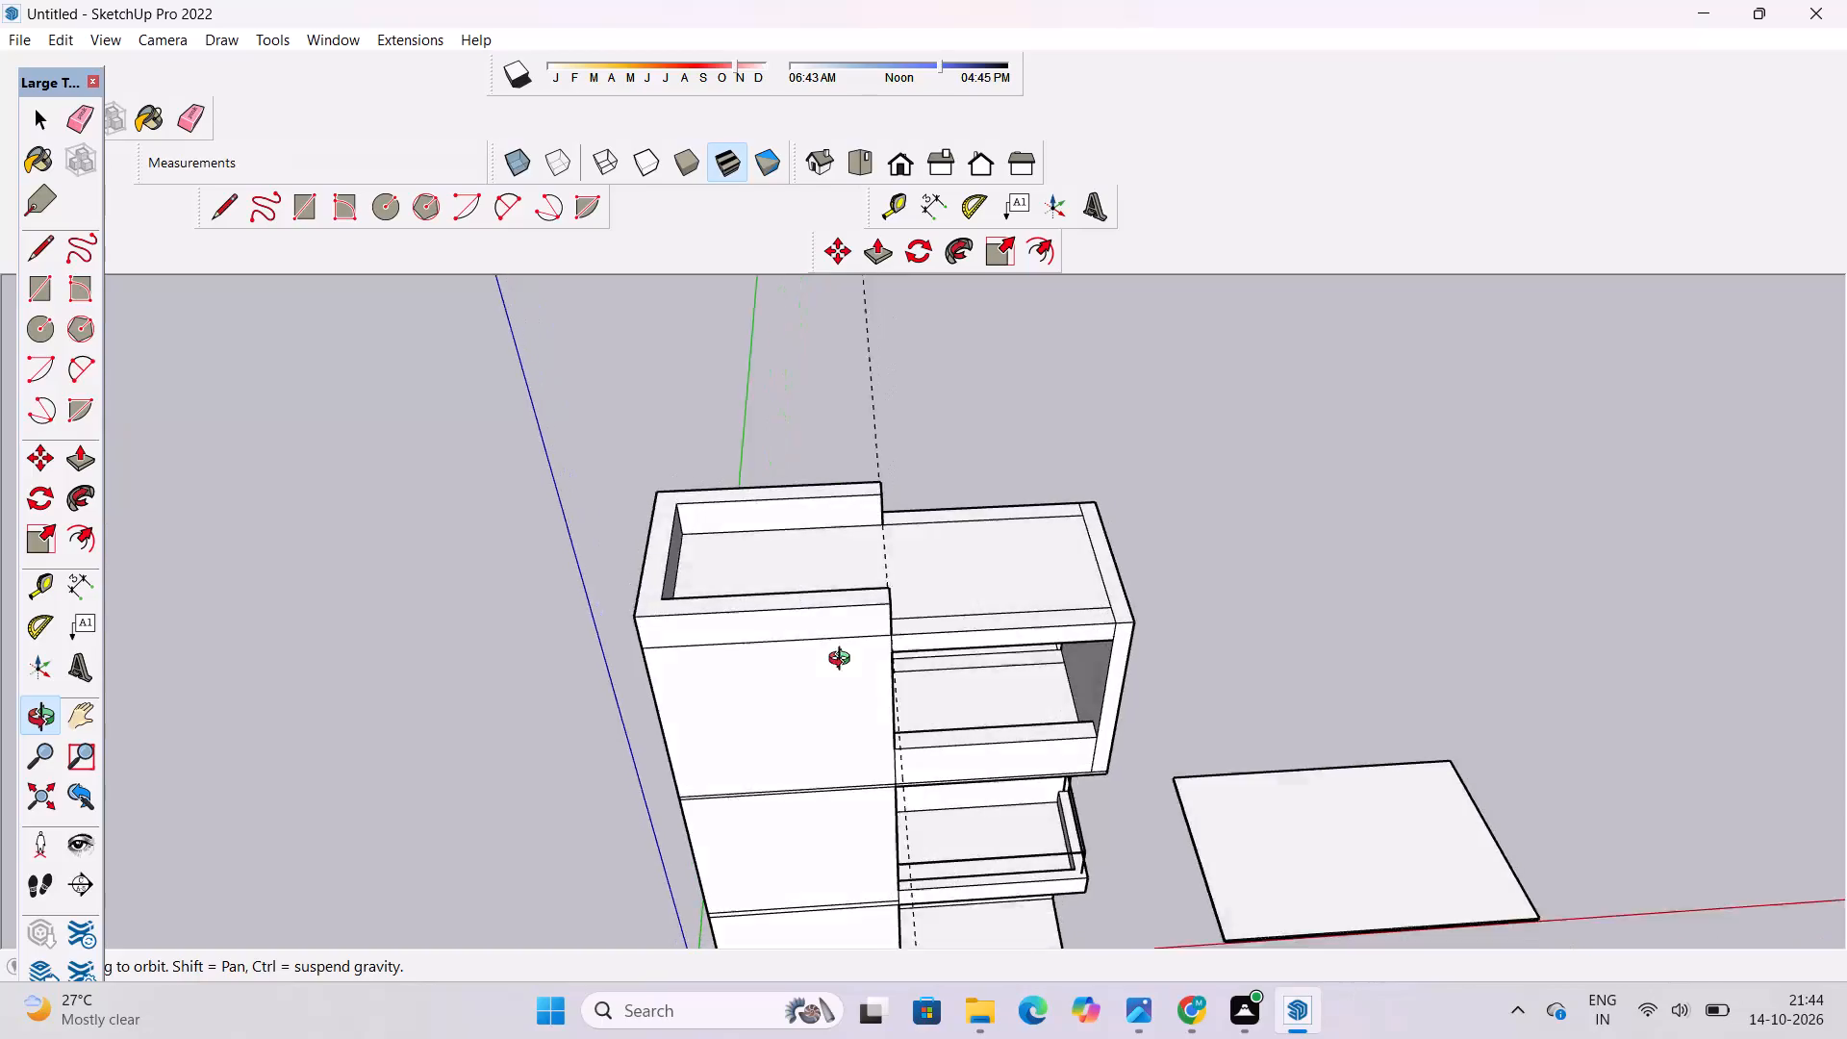
left_click_drag(844, 661, 998, 652)
left_click_drag(1004, 643, 818, 678)
scroll(836, 654, "up", 3)
left_click_drag(896, 605, 841, 699, "shift")
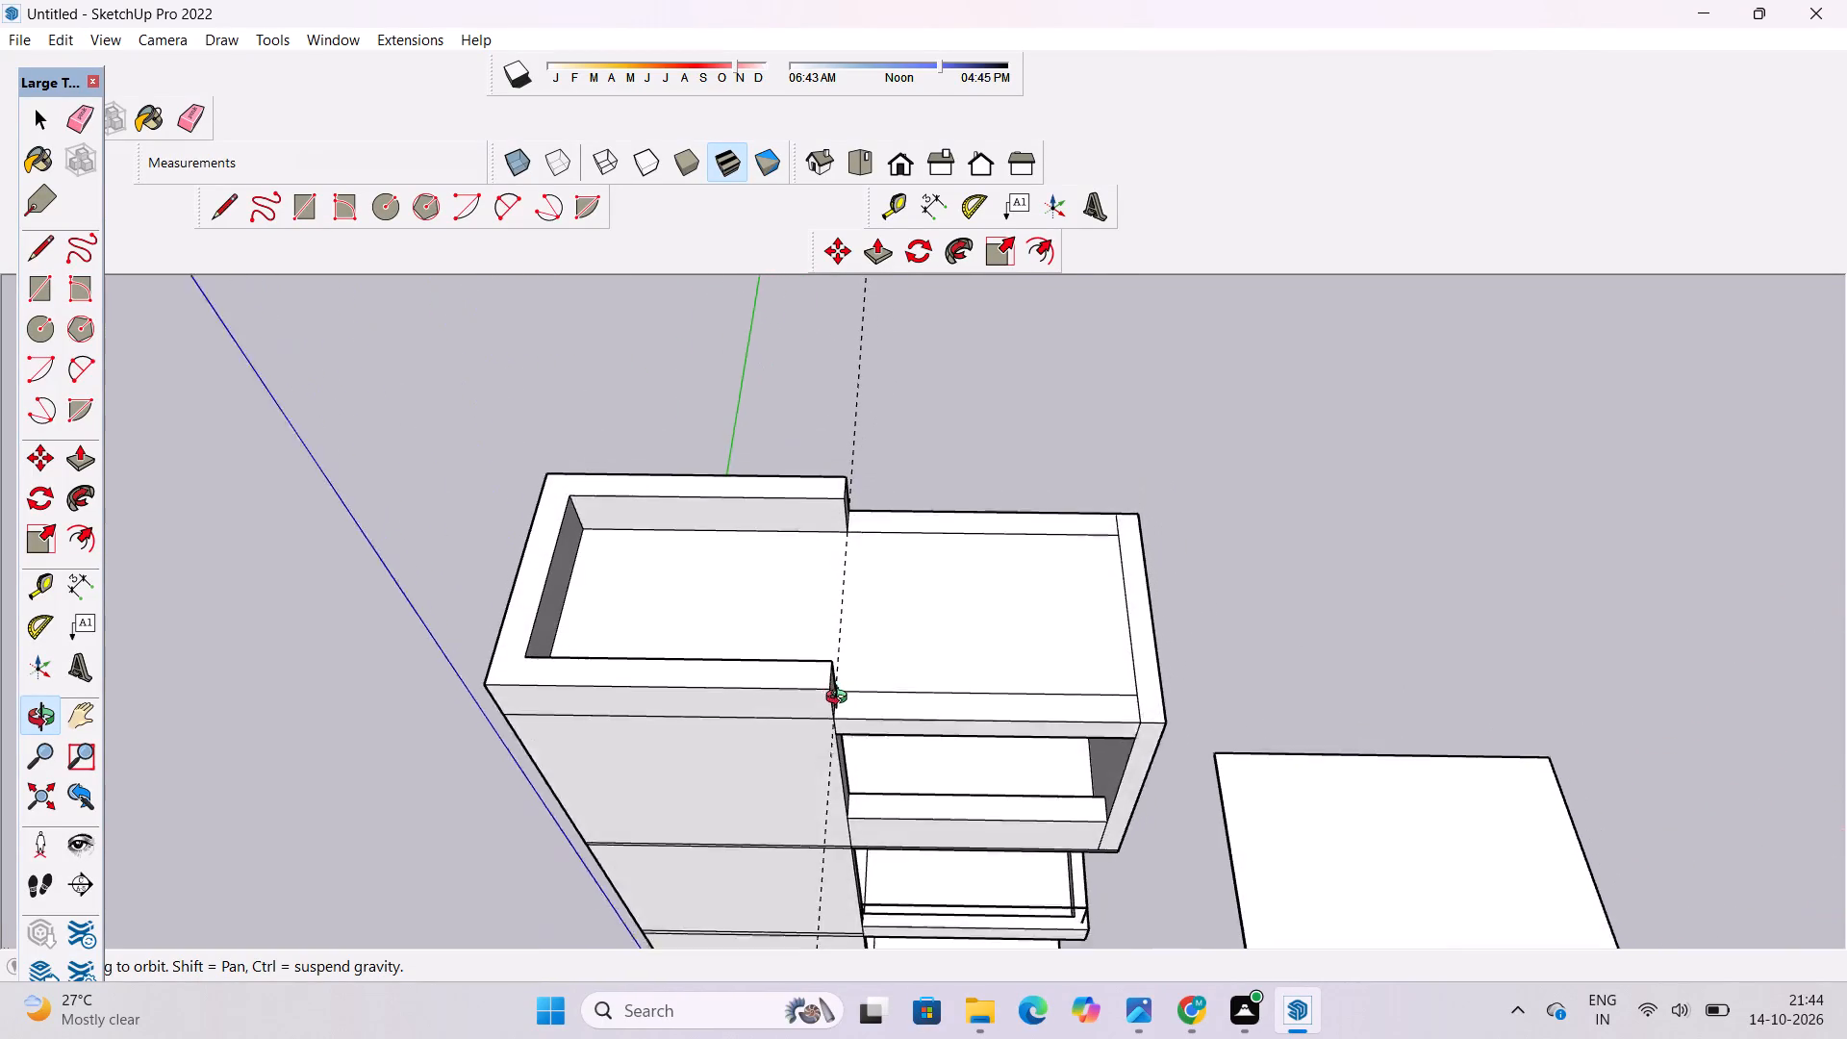
left_click_drag(841, 699, 841, 735, "shift")
left_click_drag(781, 661, 781, 610)
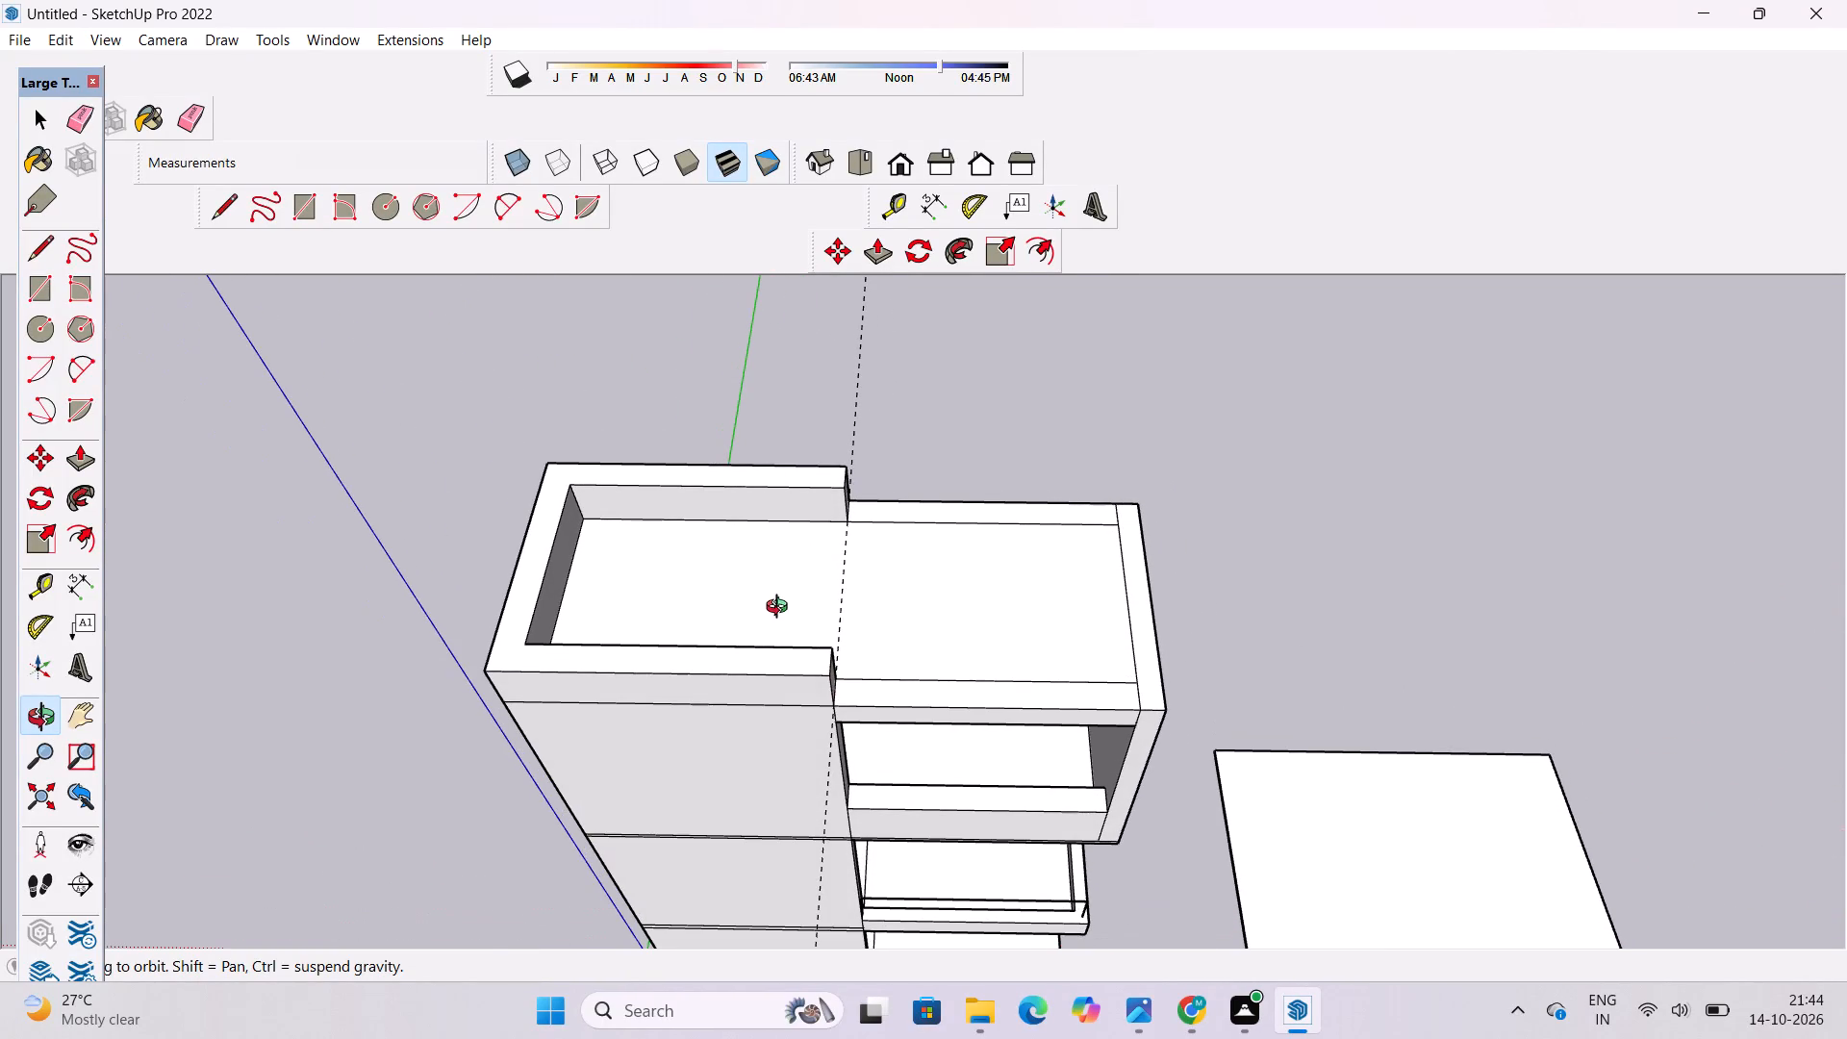
left_click_drag(793, 587, 828, 644, "shift")
left_click_drag(828, 644, 890, 641)
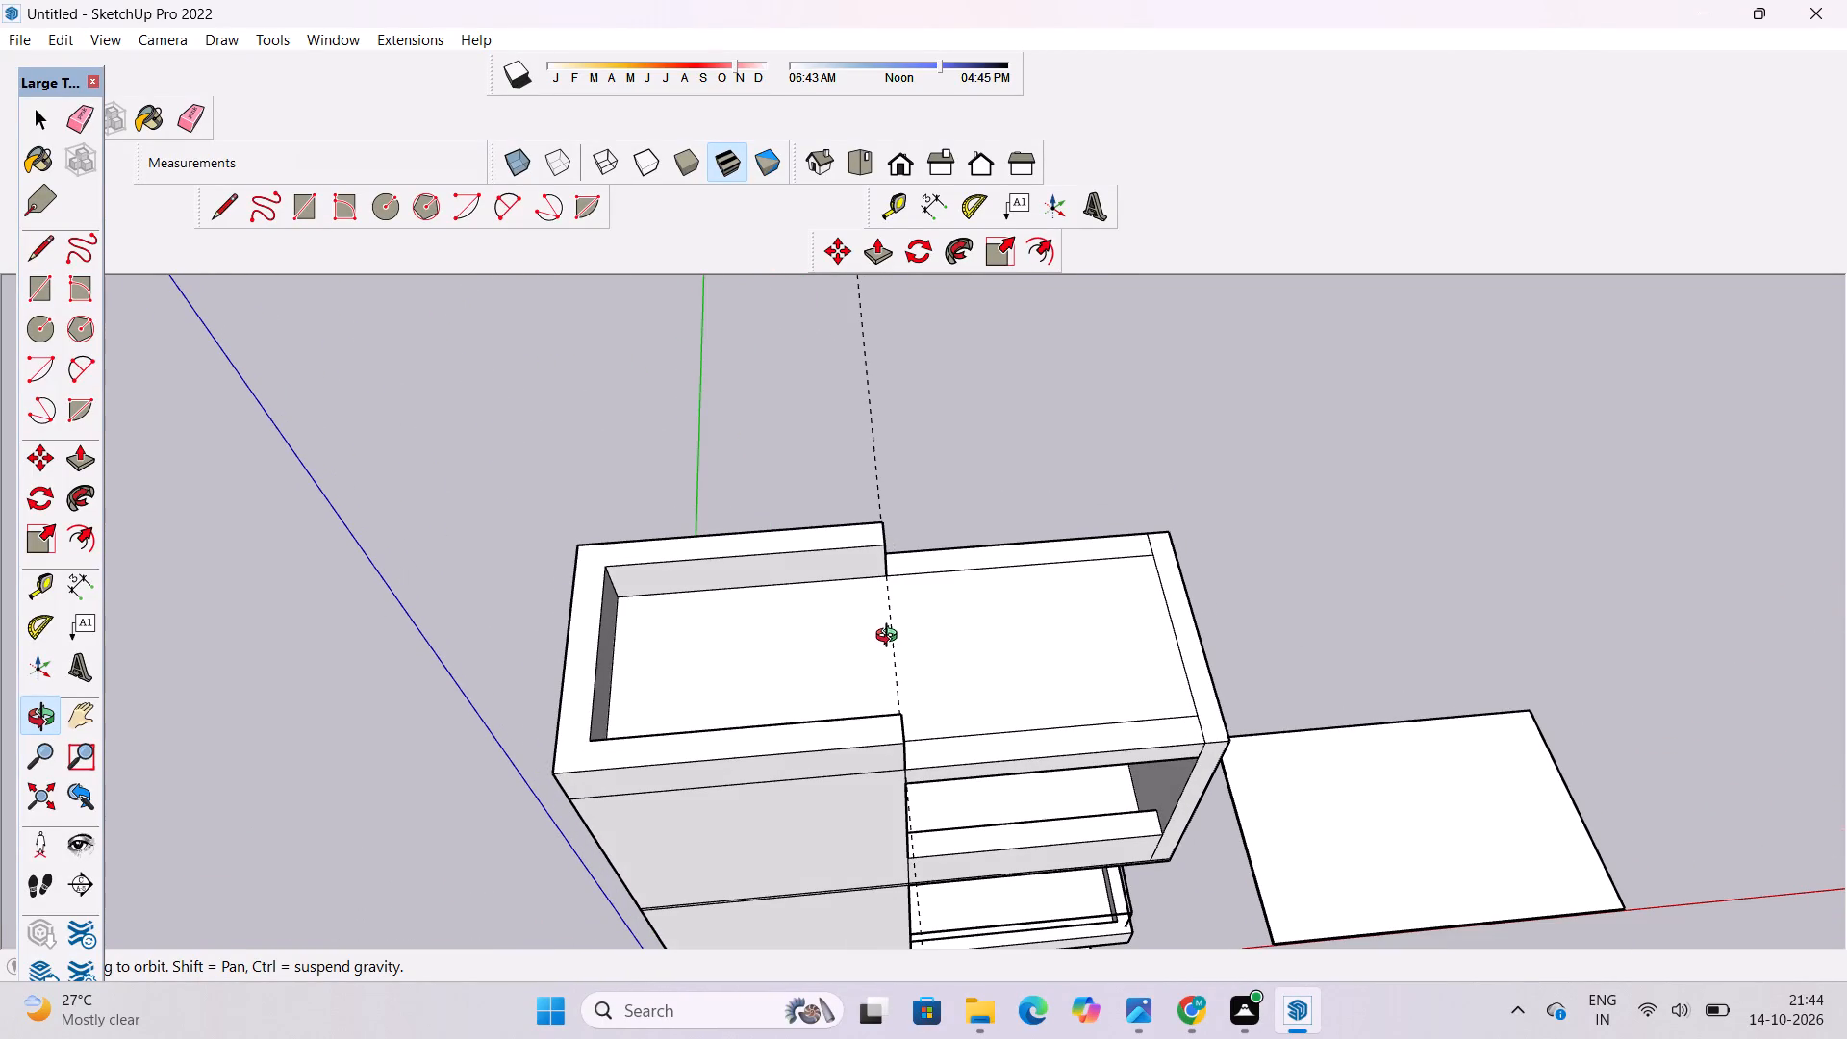
left_click_drag(921, 652, 902, 603)
left_click_drag(919, 668, 869, 583, "shift")
left_click_drag(866, 582, 567, 599)
left_click_drag(576, 620, 785, 522)
scroll(780, 513, "down", 3)
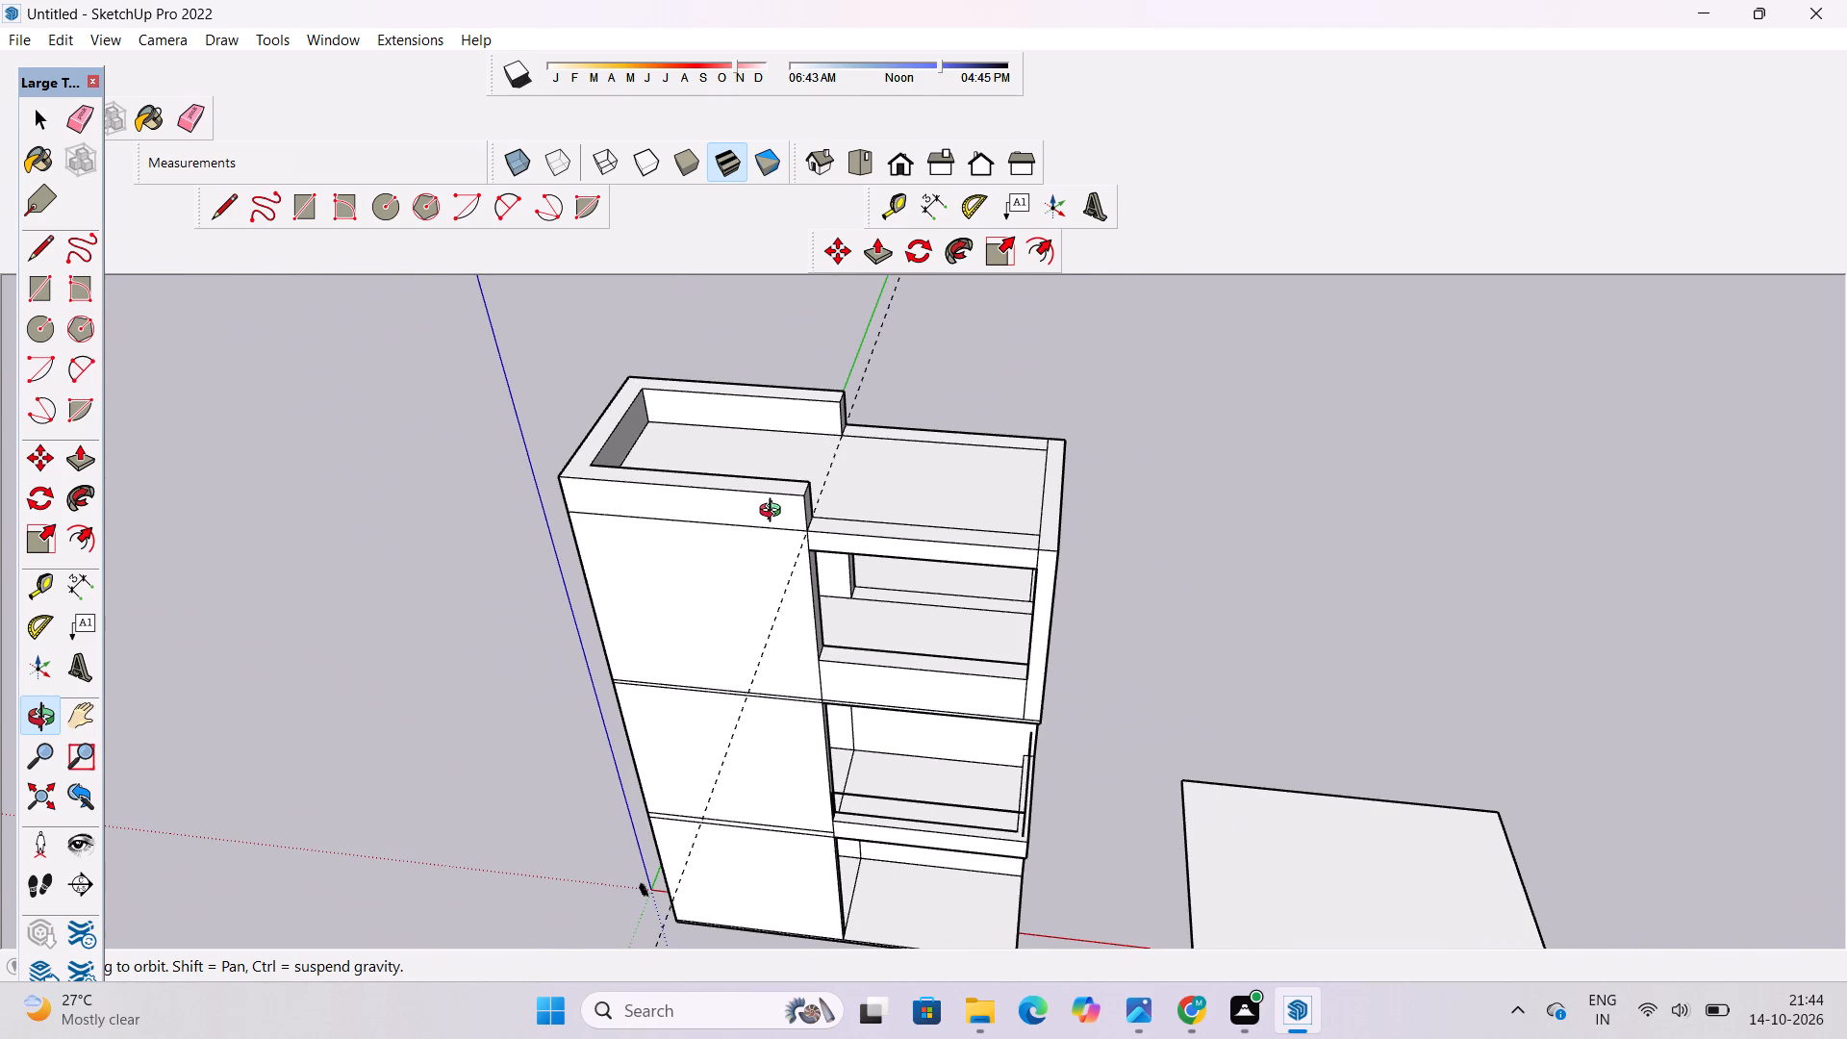
left_click(1140, 1008)
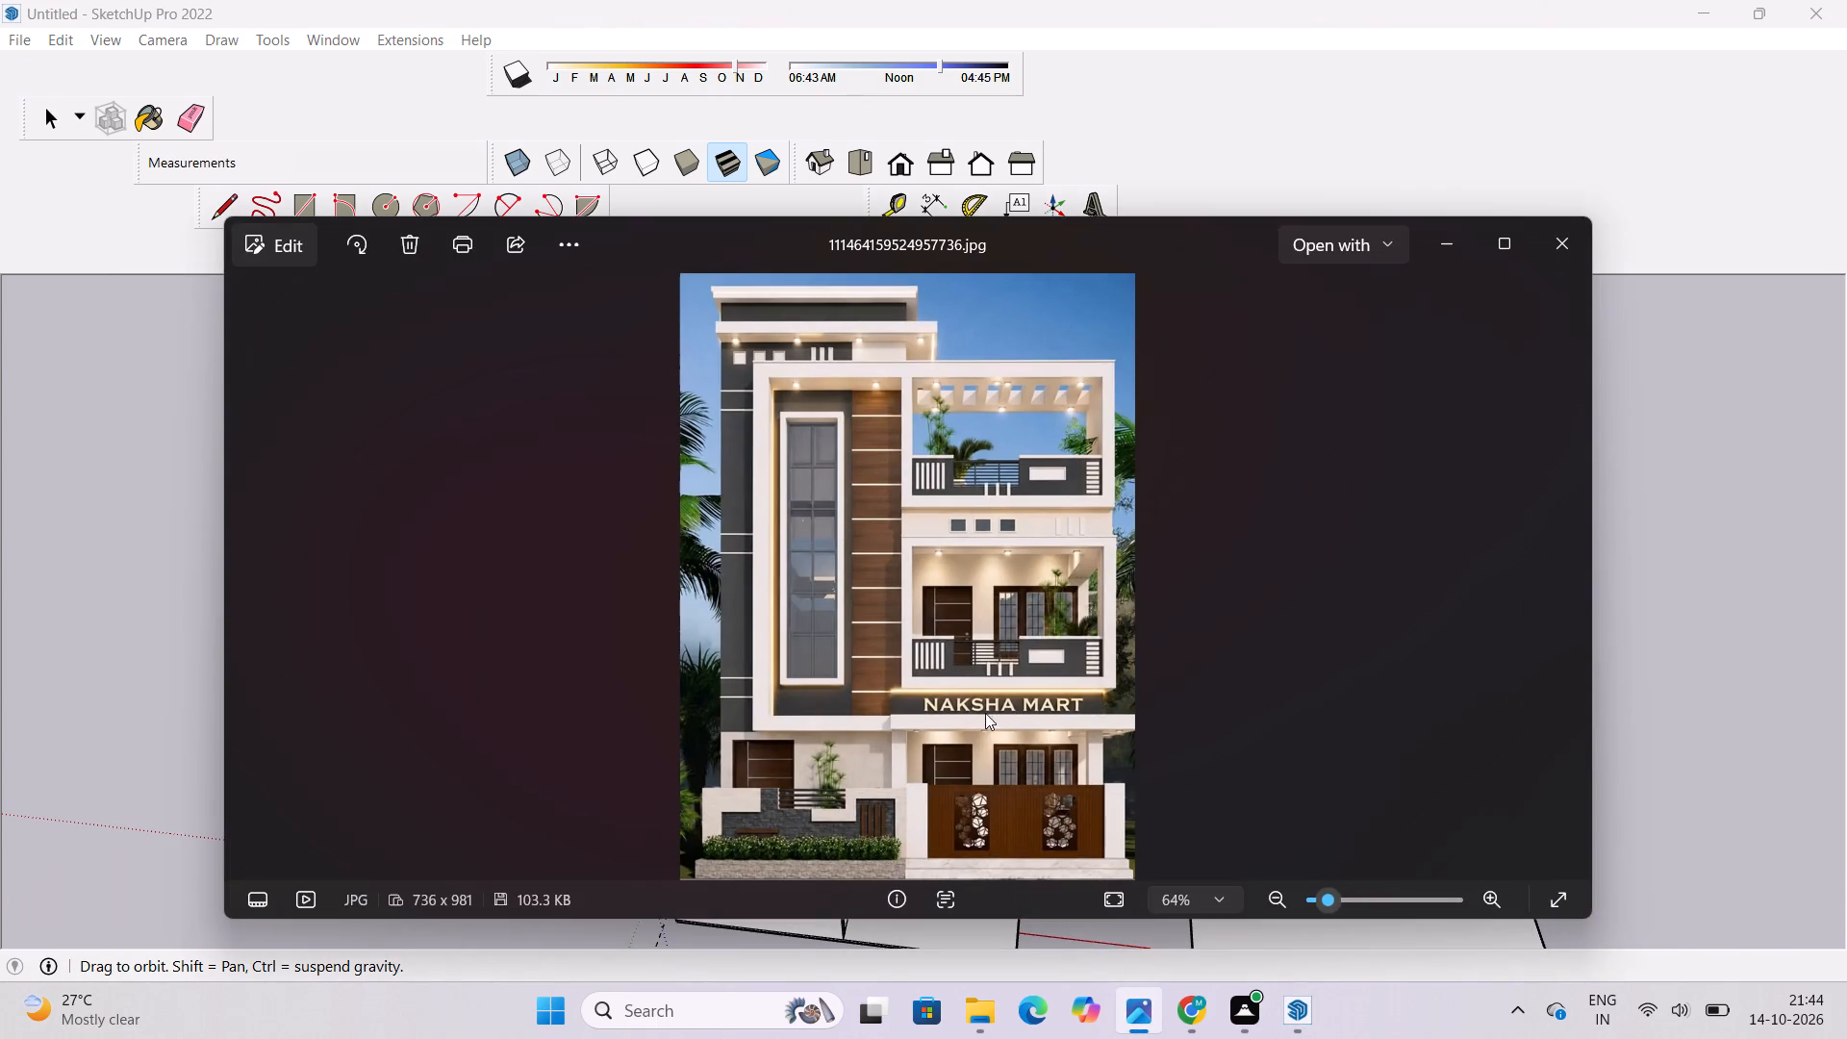
left_click(1143, 1019)
Finish the Push/Pull of the U-shaped roof border walls at a height of 35'.
left_click_drag(882, 617, 954, 679, "shift")
scroll(851, 621, "up", 2)
left_click_drag(851, 620, 908, 746, "shift")
left_click_drag(869, 743, 864, 761, "shift")
left_click_drag(864, 761, 892, 695)
left_click(892, 695, "shift")
left_click_drag(889, 696, 913, 683)
key("p")
scroll(839, 645, "up", 3)
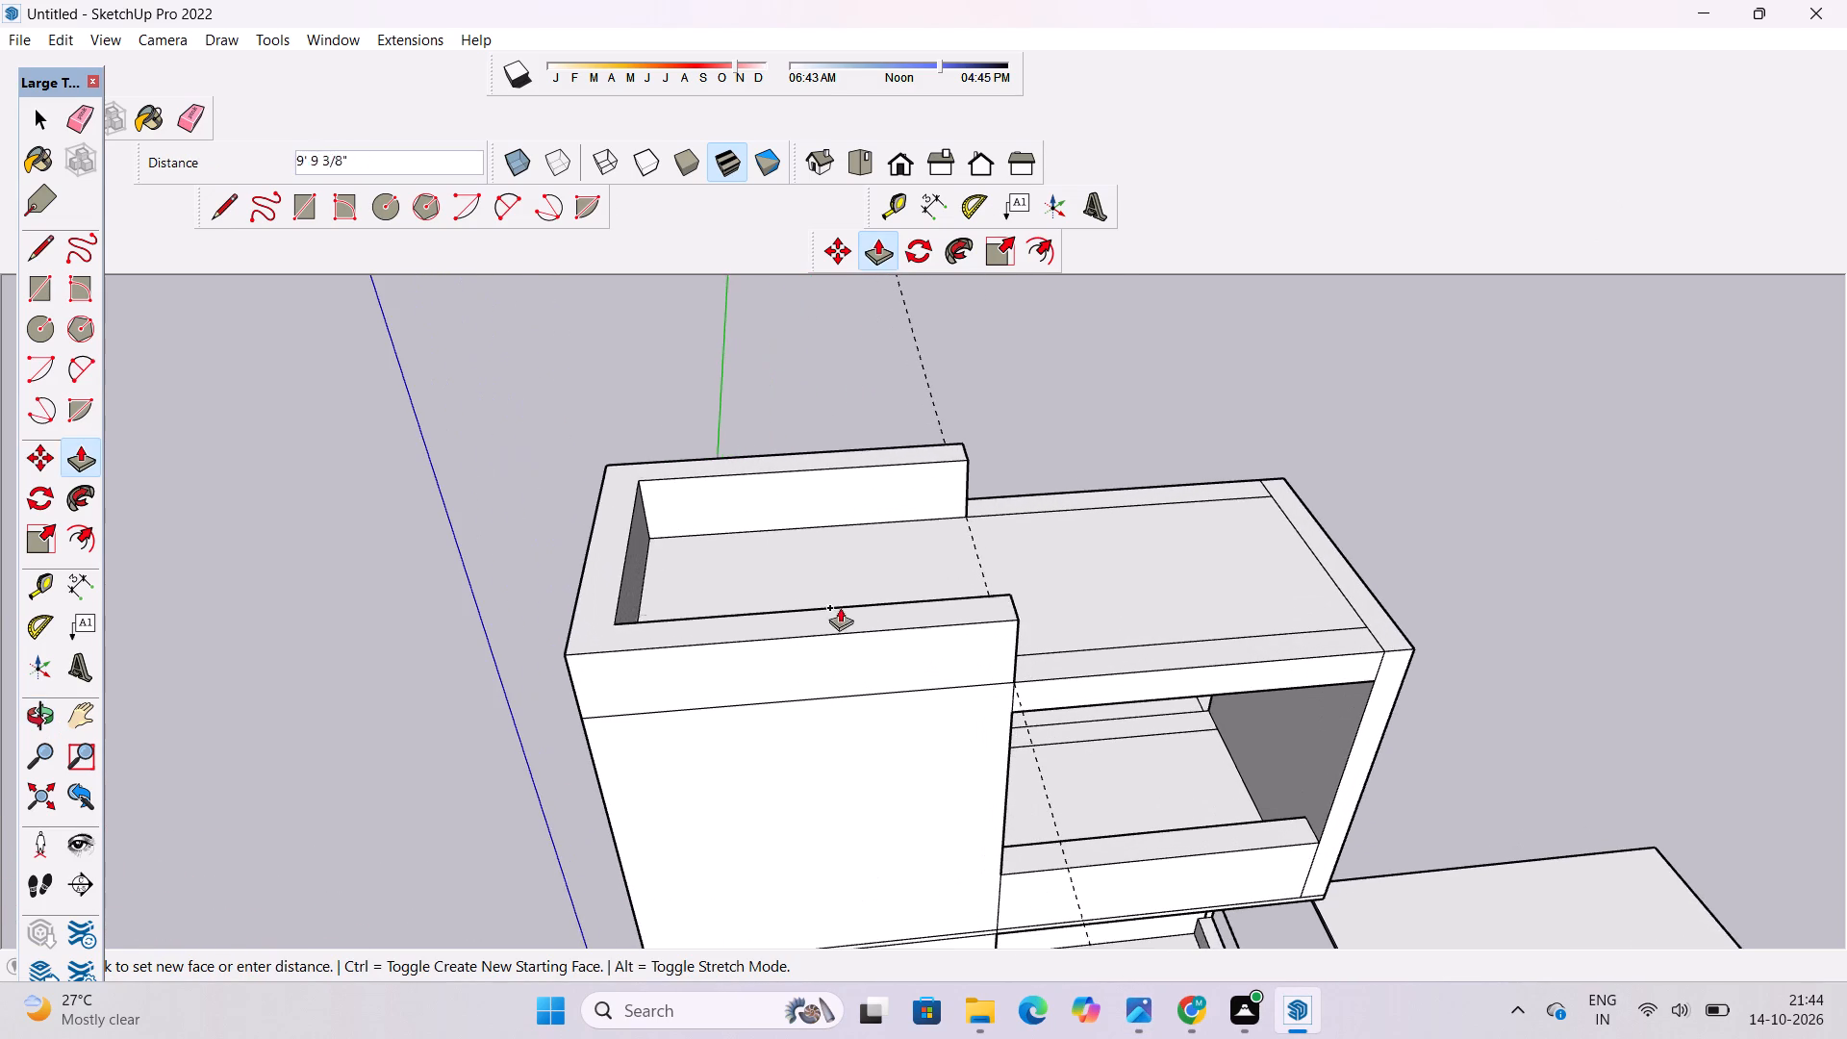
scroll(839, 596, "down", 8)
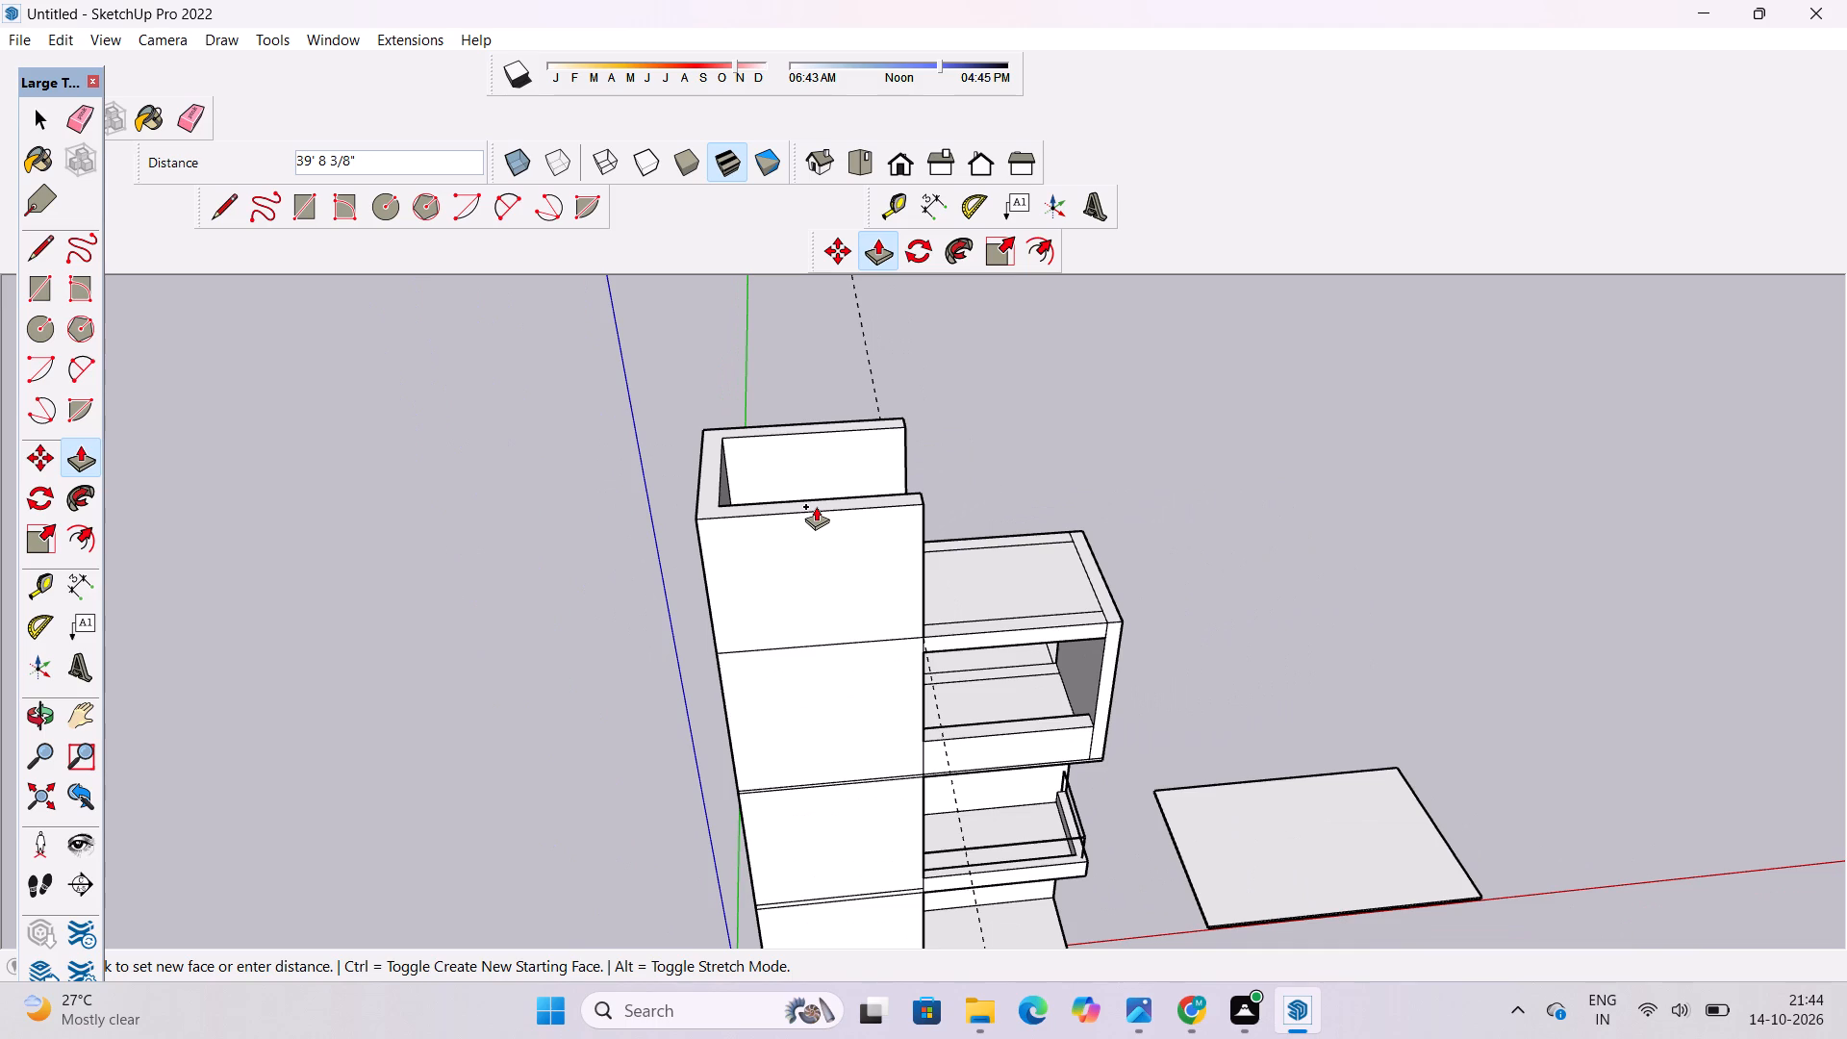
type("35'")
key("Return")
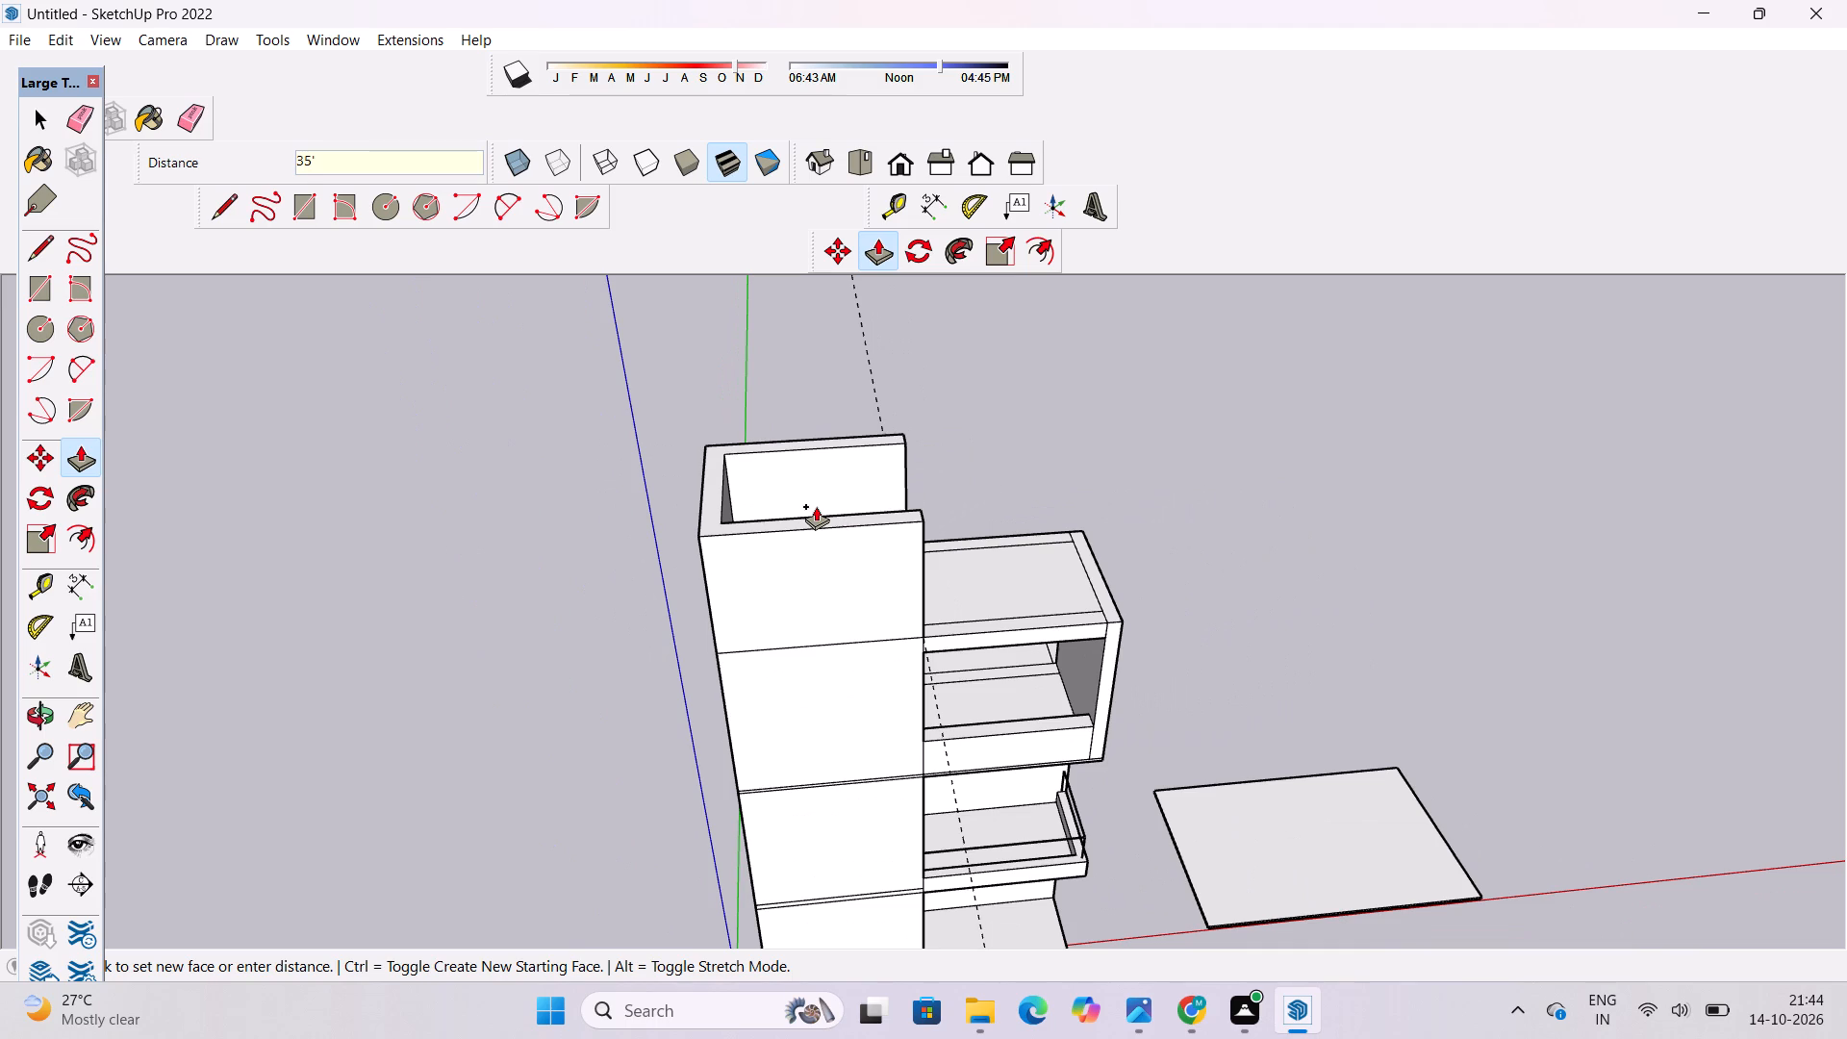
Erase the dashed guide line that crosses the roof beside the raised walls.
key("o")
scroll(816, 506, "down", 5)
left_click_drag(955, 592, 843, 719)
scroll(936, 570, "up", 5)
left_click_drag(867, 632, 852, 659, "shift")
scroll(807, 672, "up", 3)
key("e")
left_click(807, 592)
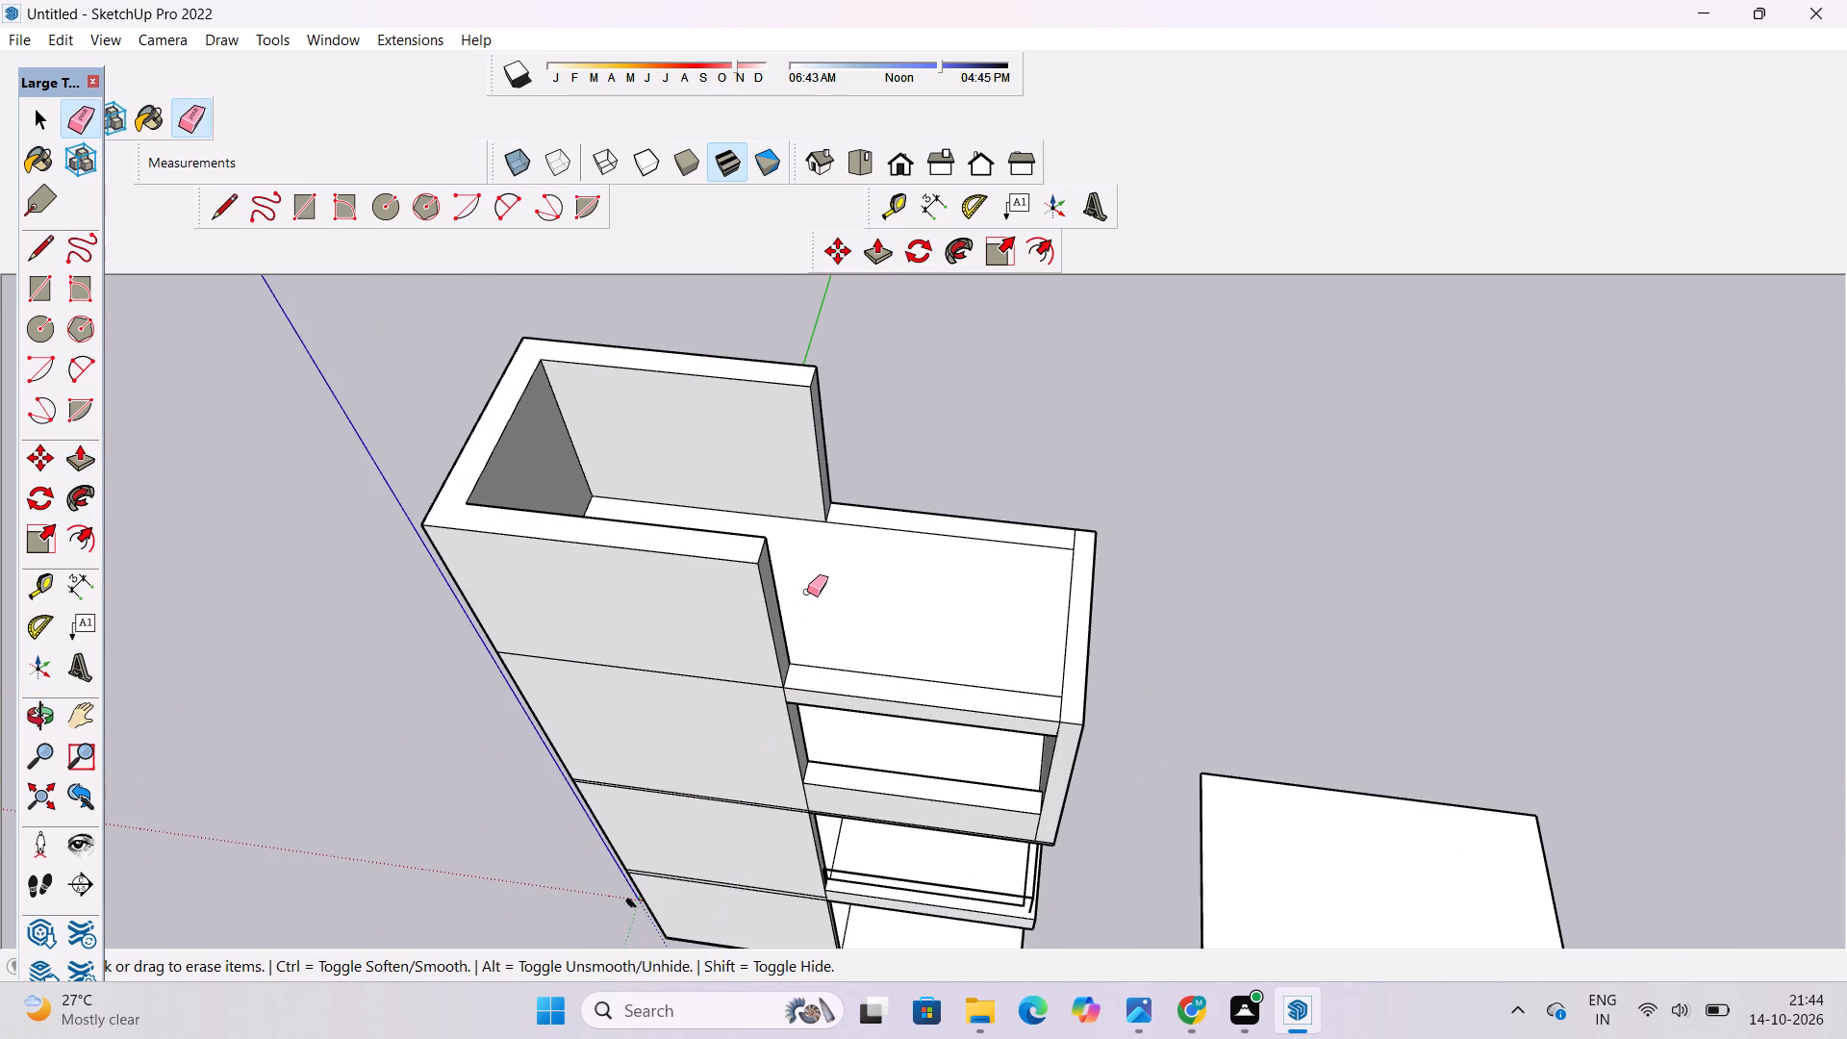
Review the whole building with its raised tower walls and compare it with the reference elevation image in Photos.
key("o")
scroll(820, 585, "down", 5)
left_click_drag(798, 649, 865, 542)
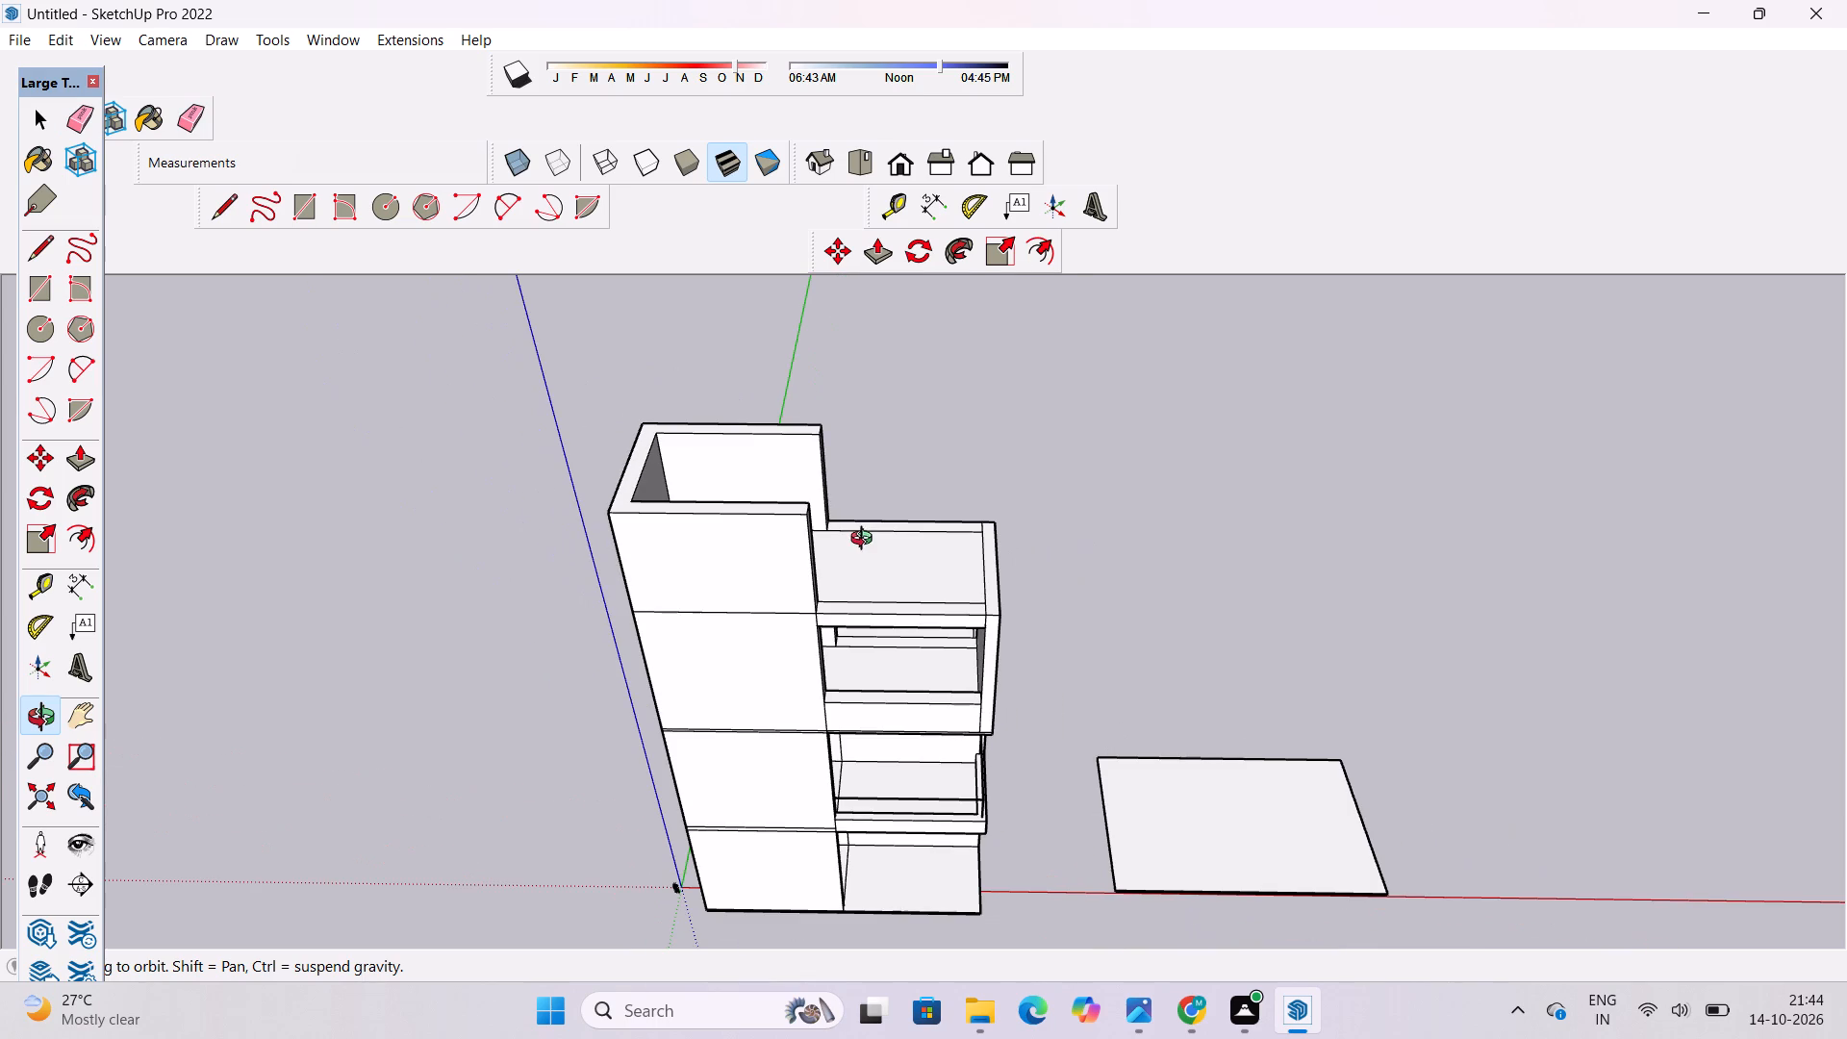
left_click_drag(979, 535, 744, 596)
left_click_drag(743, 596, 854, 726)
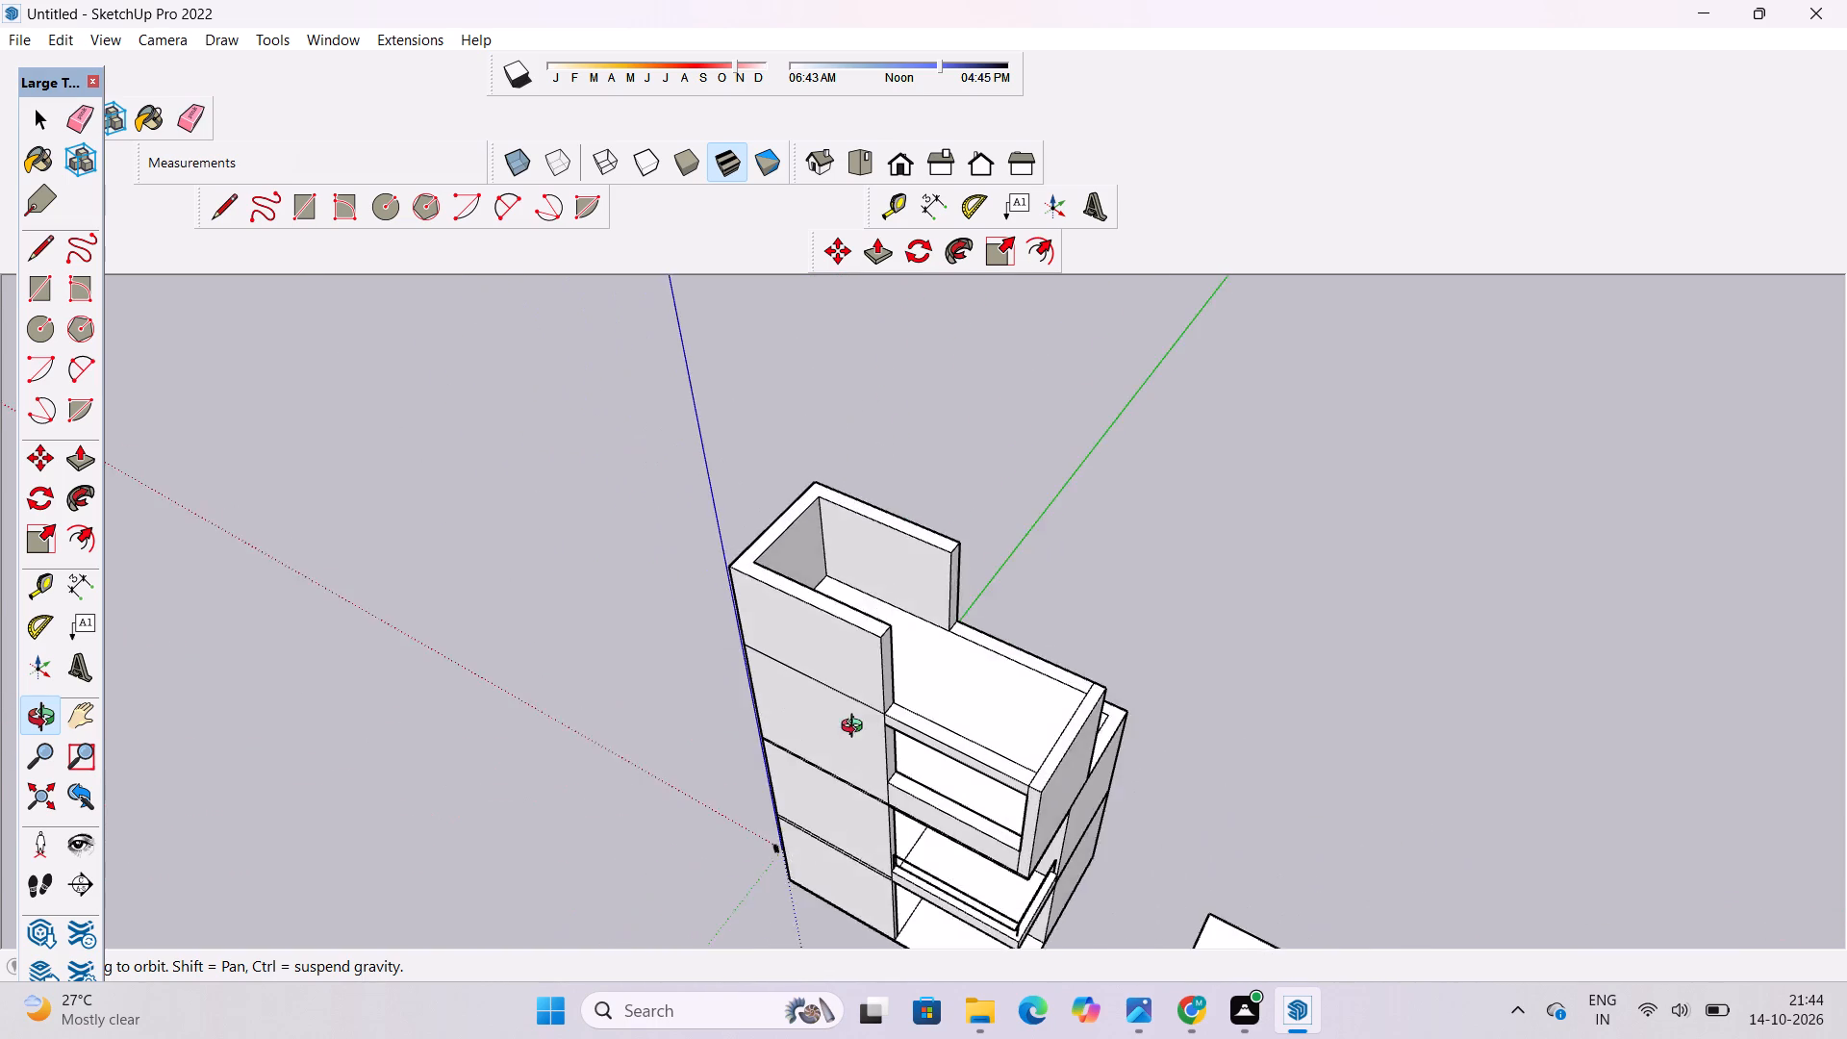
left_click_drag(852, 726, 765, 648)
scroll(785, 582, "up", 5)
left_click_drag(787, 579, 774, 681, "shift")
left_click_drag(800, 687, 723, 657)
scroll(789, 567, "up", 4)
left_click_drag(789, 567, 732, 580)
left_click_drag(690, 607, 1157, 564)
scroll(1157, 550, "down", 6)
left_click_drag(1178, 564, 759, 578, "shift")
scroll(756, 573, "down", 6, "shift")
left_click_drag(778, 685, 747, 442, "shift")
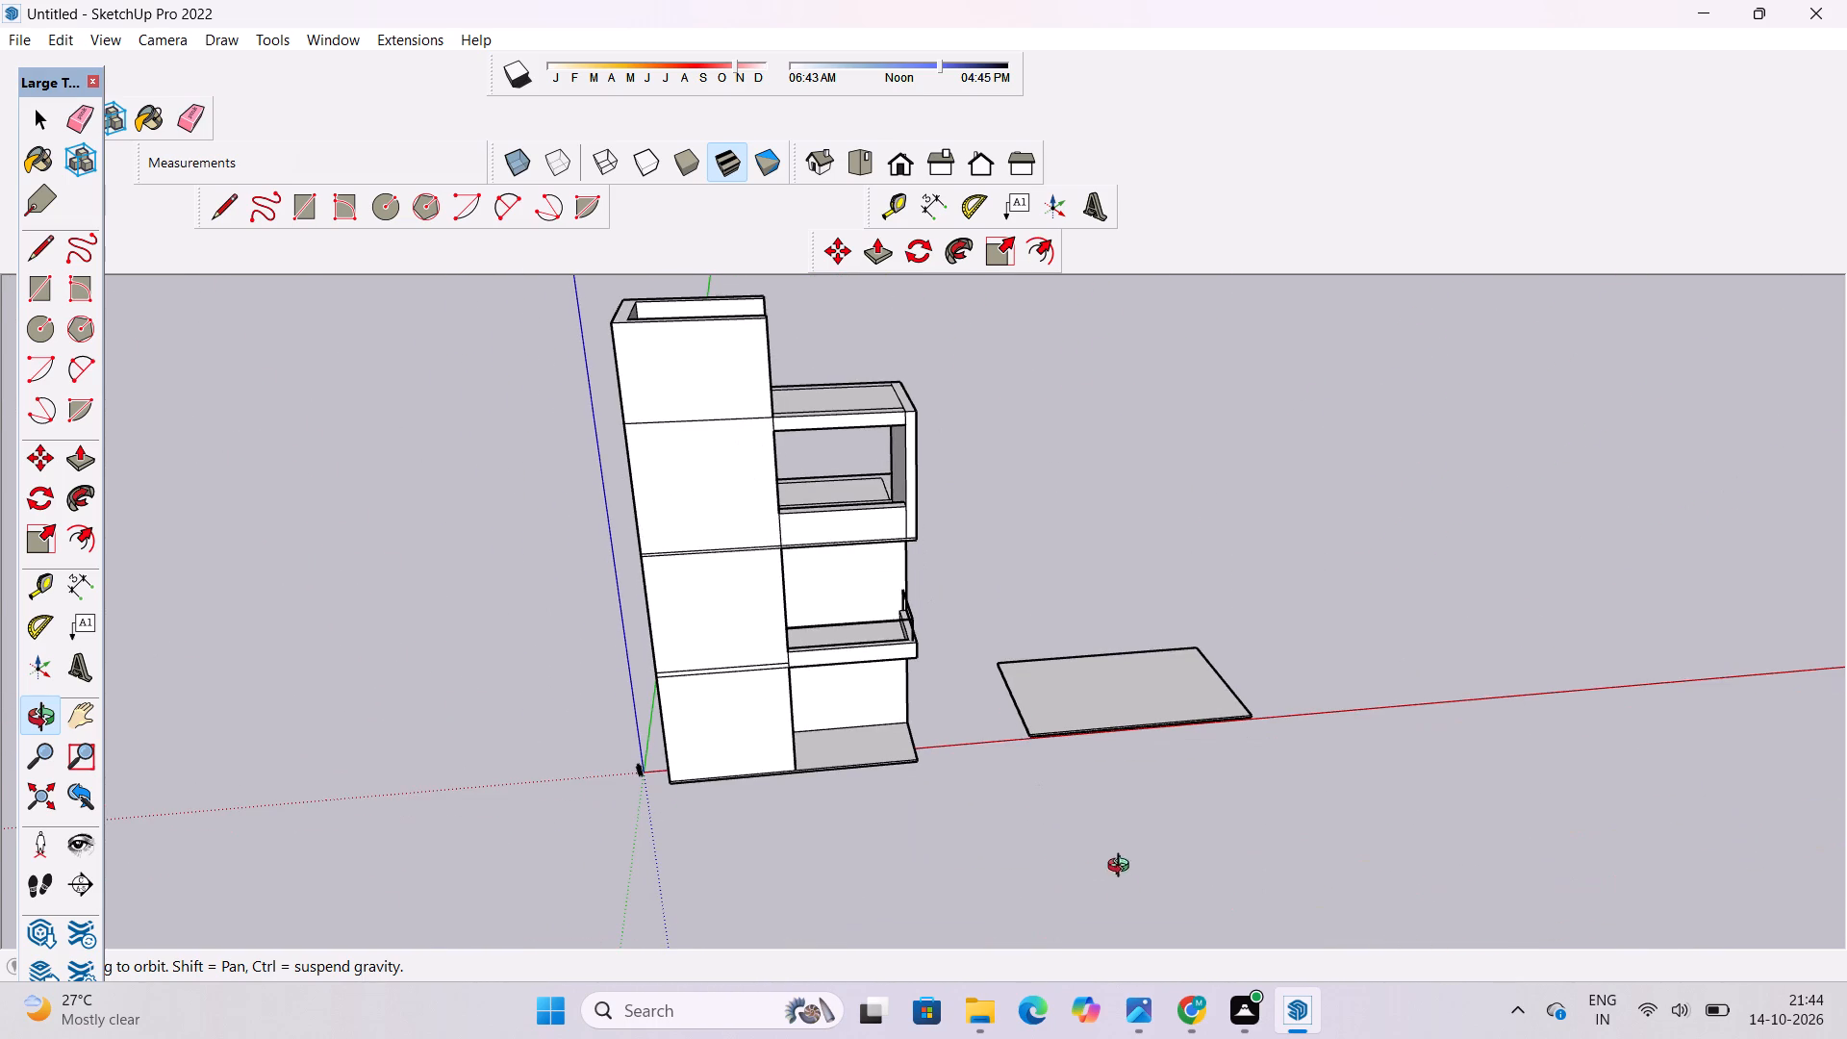
left_click(1131, 1006)
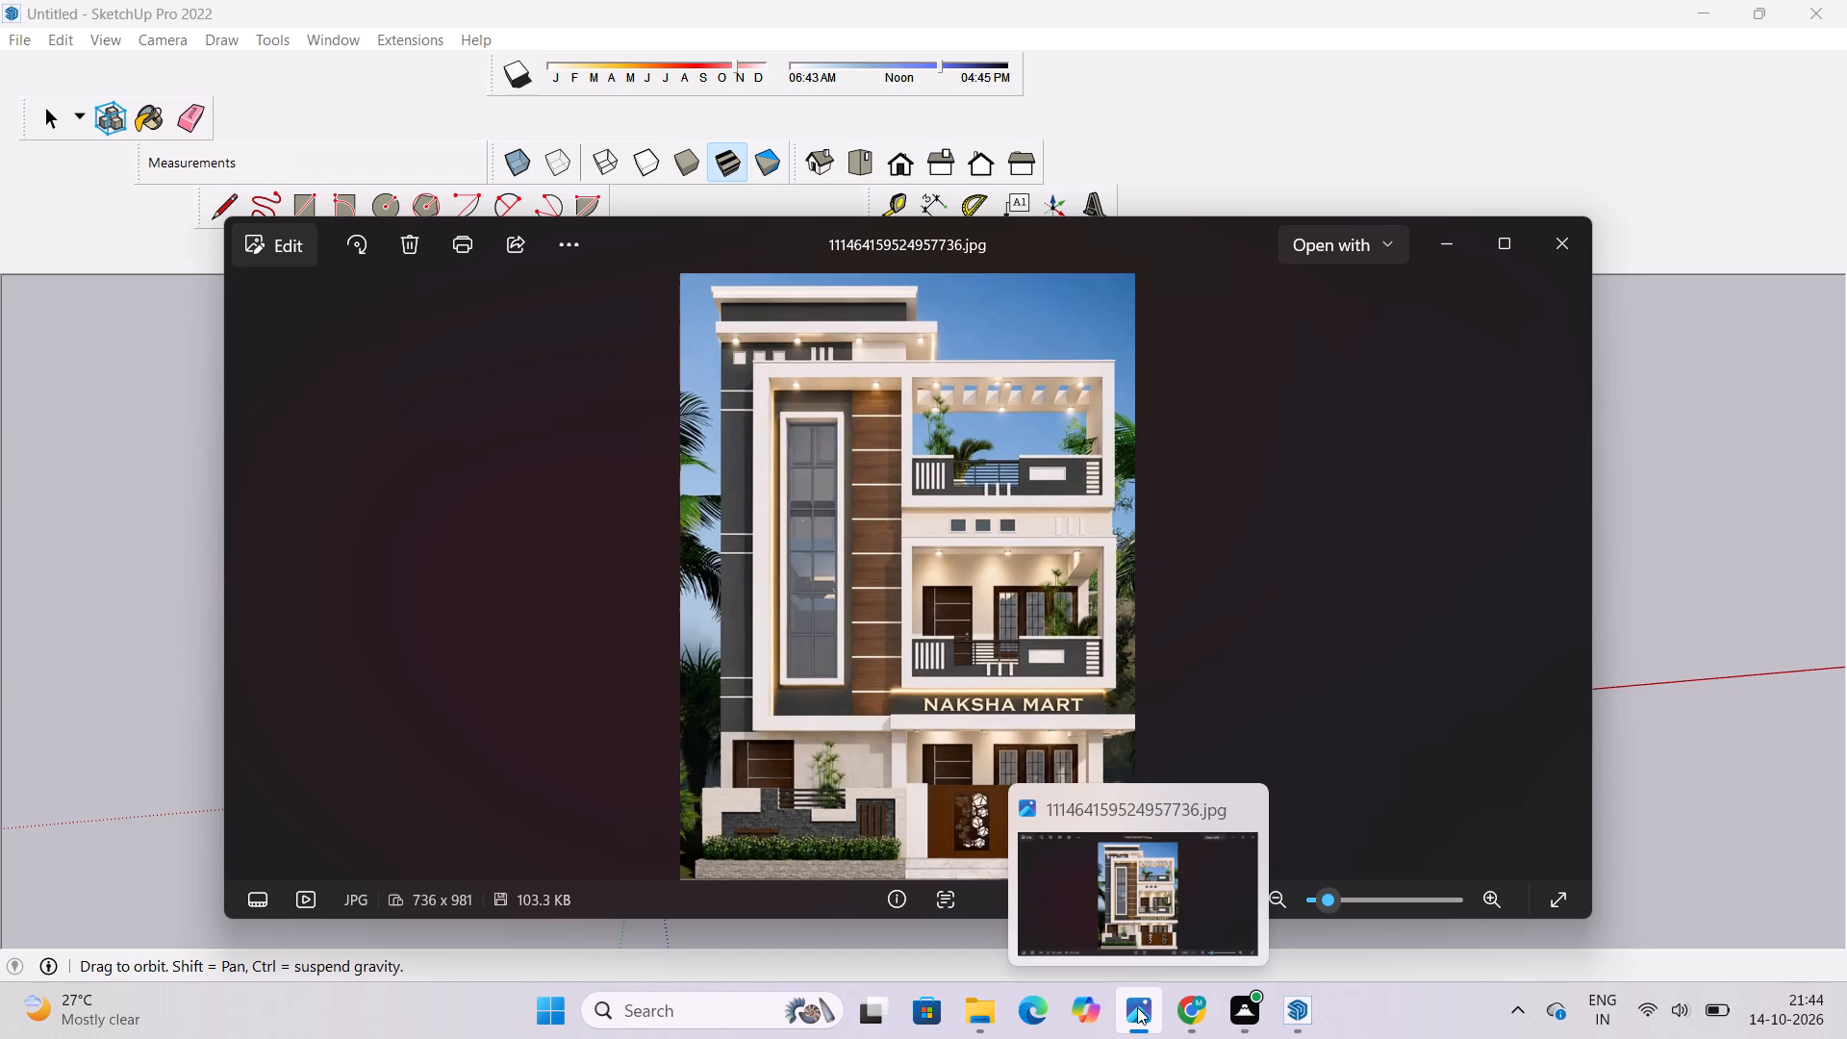
left_click(1142, 909)
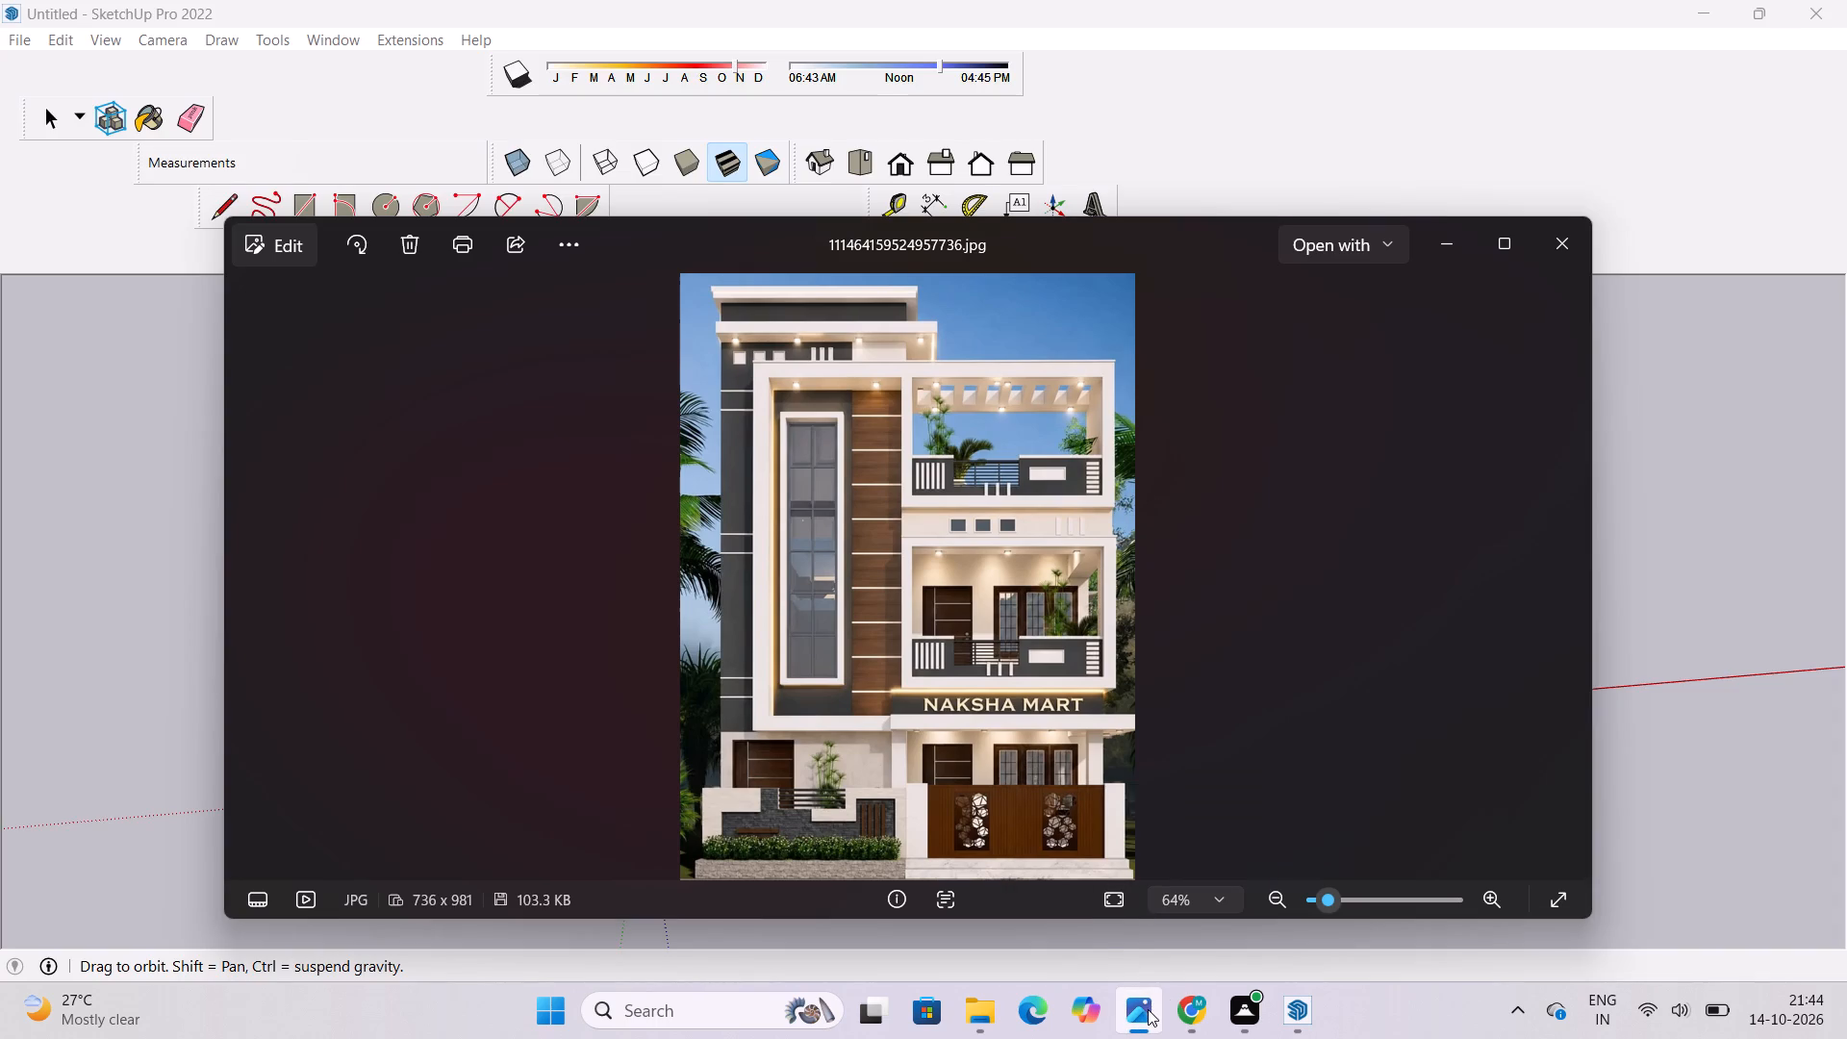
left_click(1146, 1010)
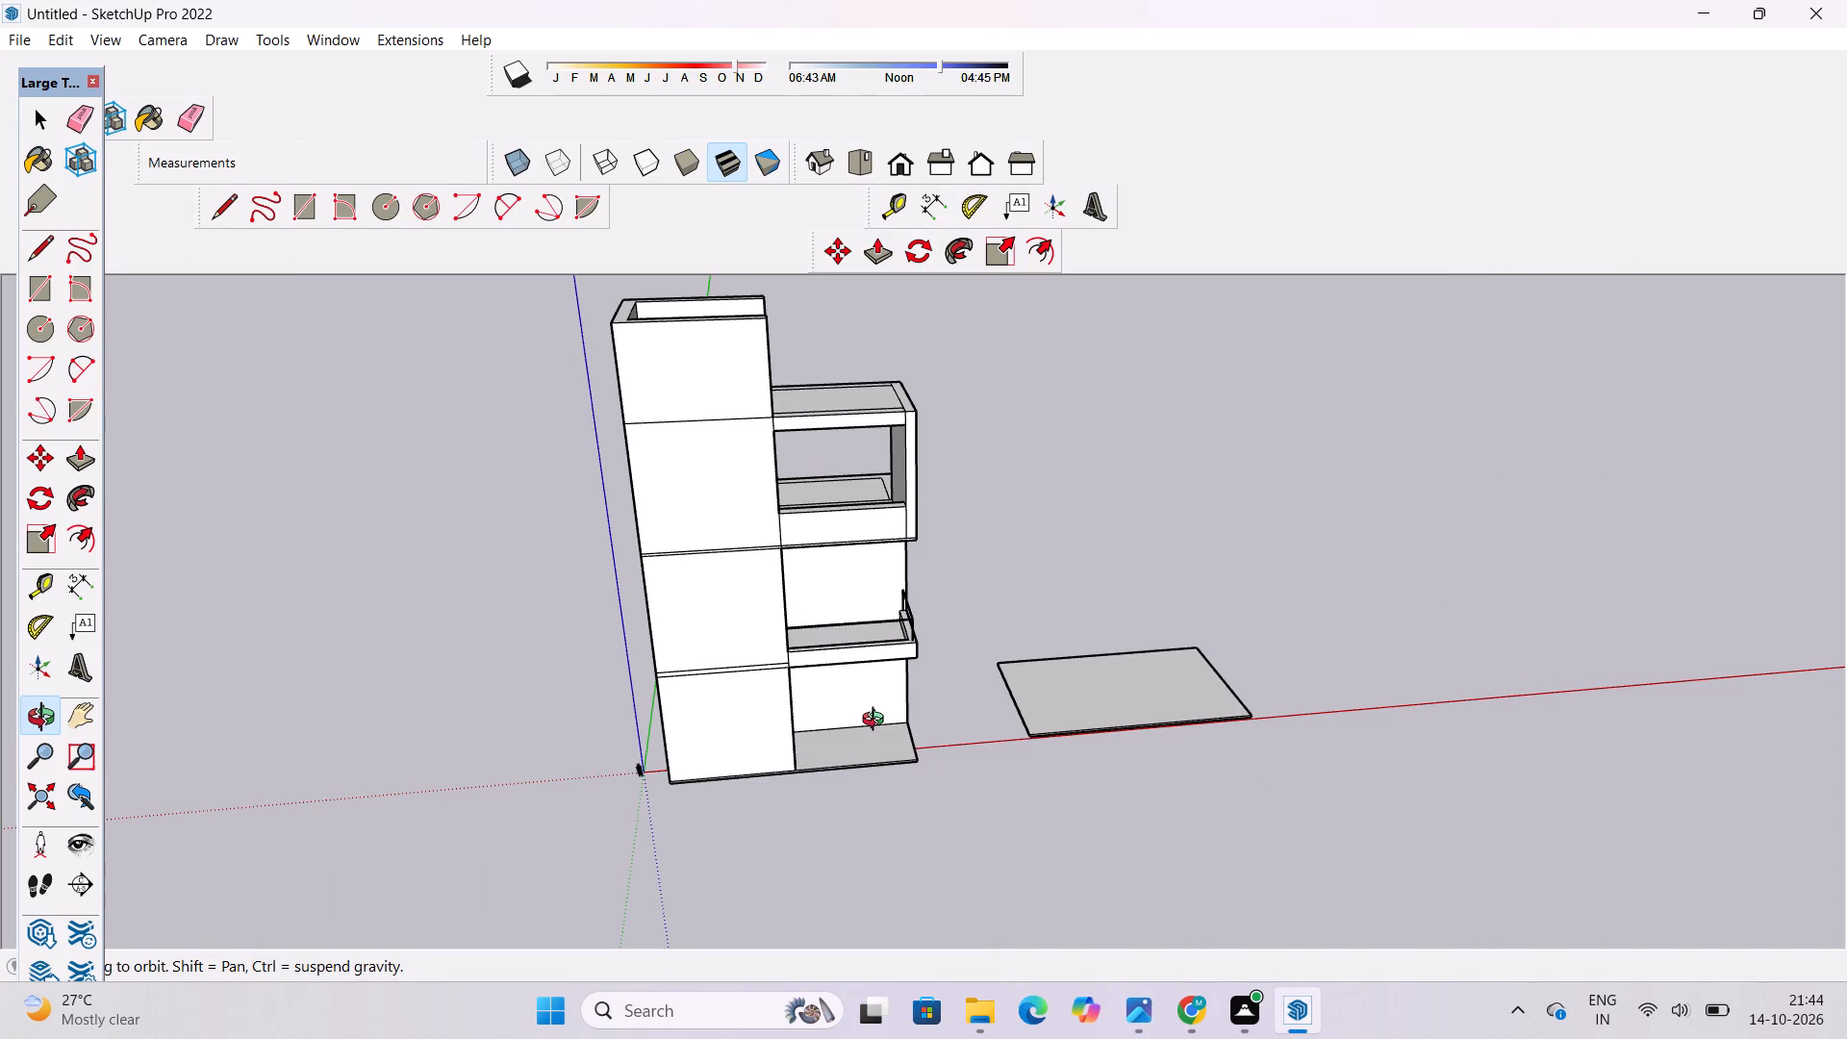
Place a guide line 5' below the inner top edge of the raised tower's closed end wall.
left_click_drag(903, 704, 858, 731)
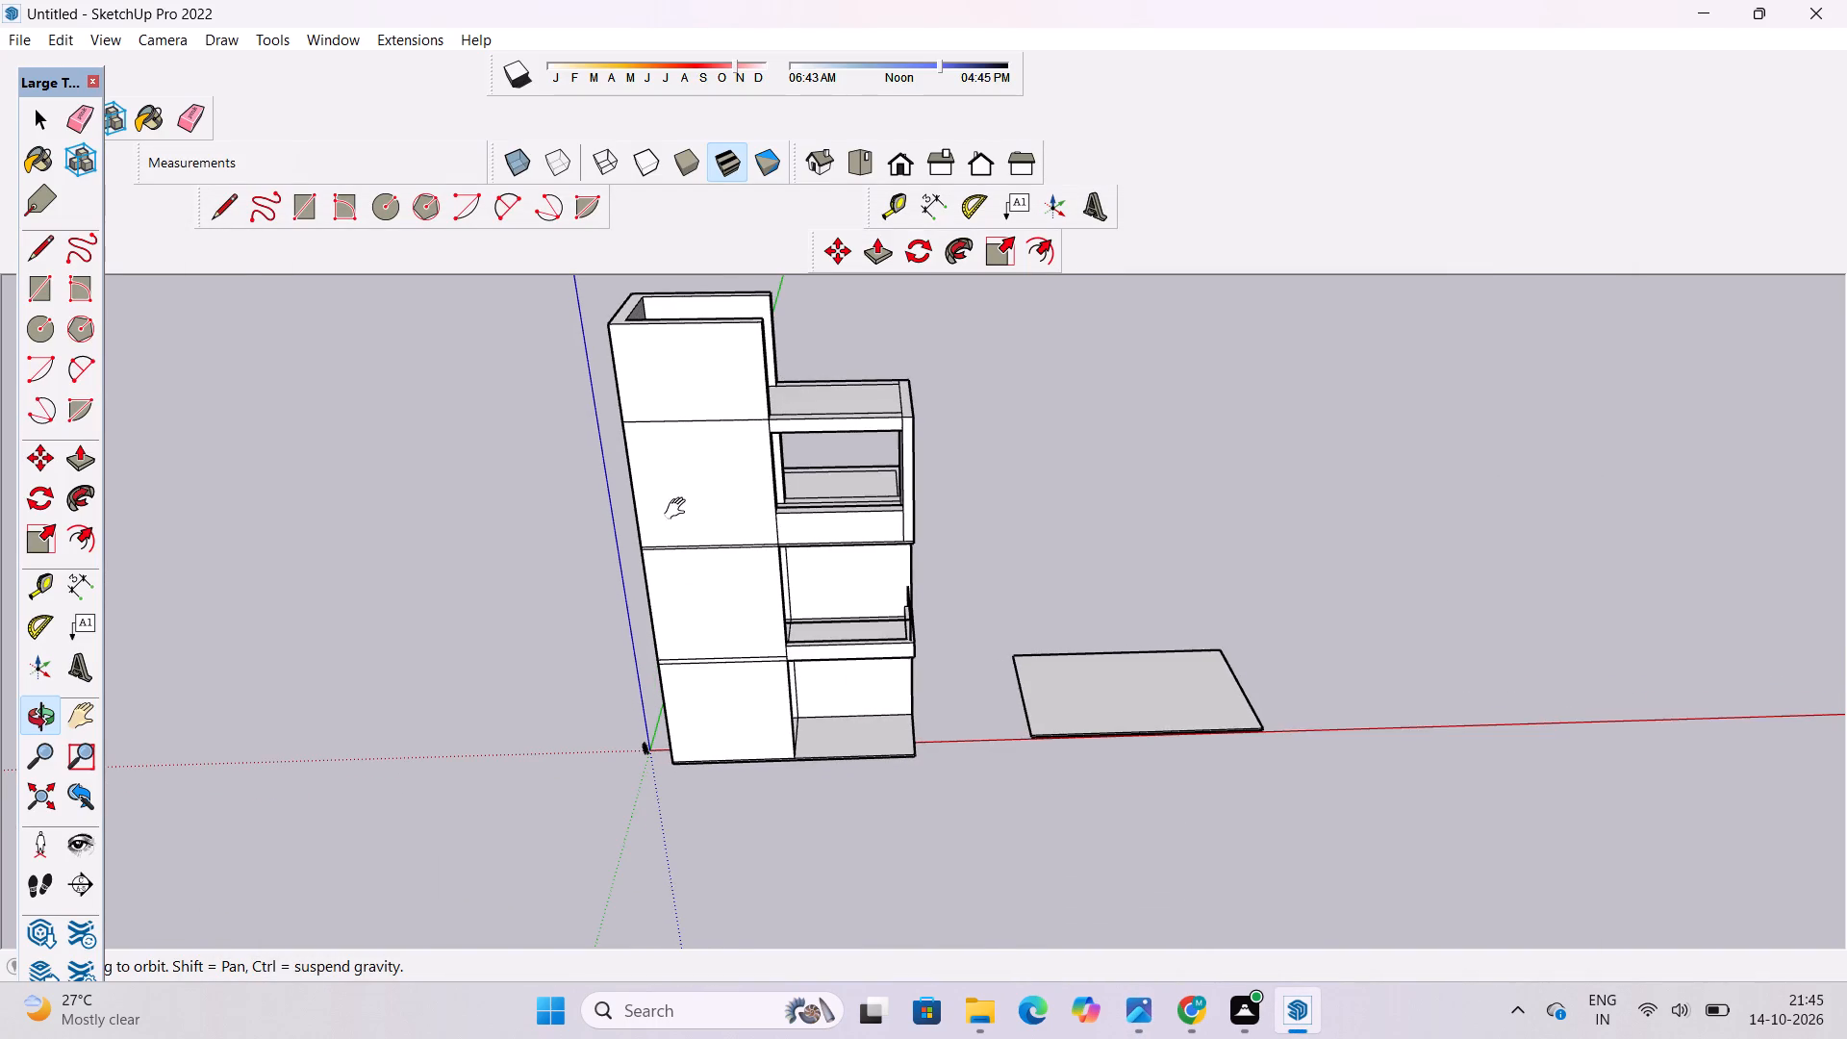
left_click_drag(679, 509, 767, 786, "shift")
left_click_drag(771, 785, 627, 618)
scroll(694, 597, "up", 5)
left_click_drag(994, 607, 557, 752)
left_click_drag(744, 599, 711, 680)
left_click_drag(711, 680, 850, 703)
scroll(862, 621, "up", 5)
left_click_drag(847, 612, 760, 584, "shift")
left_click_drag(760, 584, 804, 616)
left_click_drag(772, 607, 793, 620)
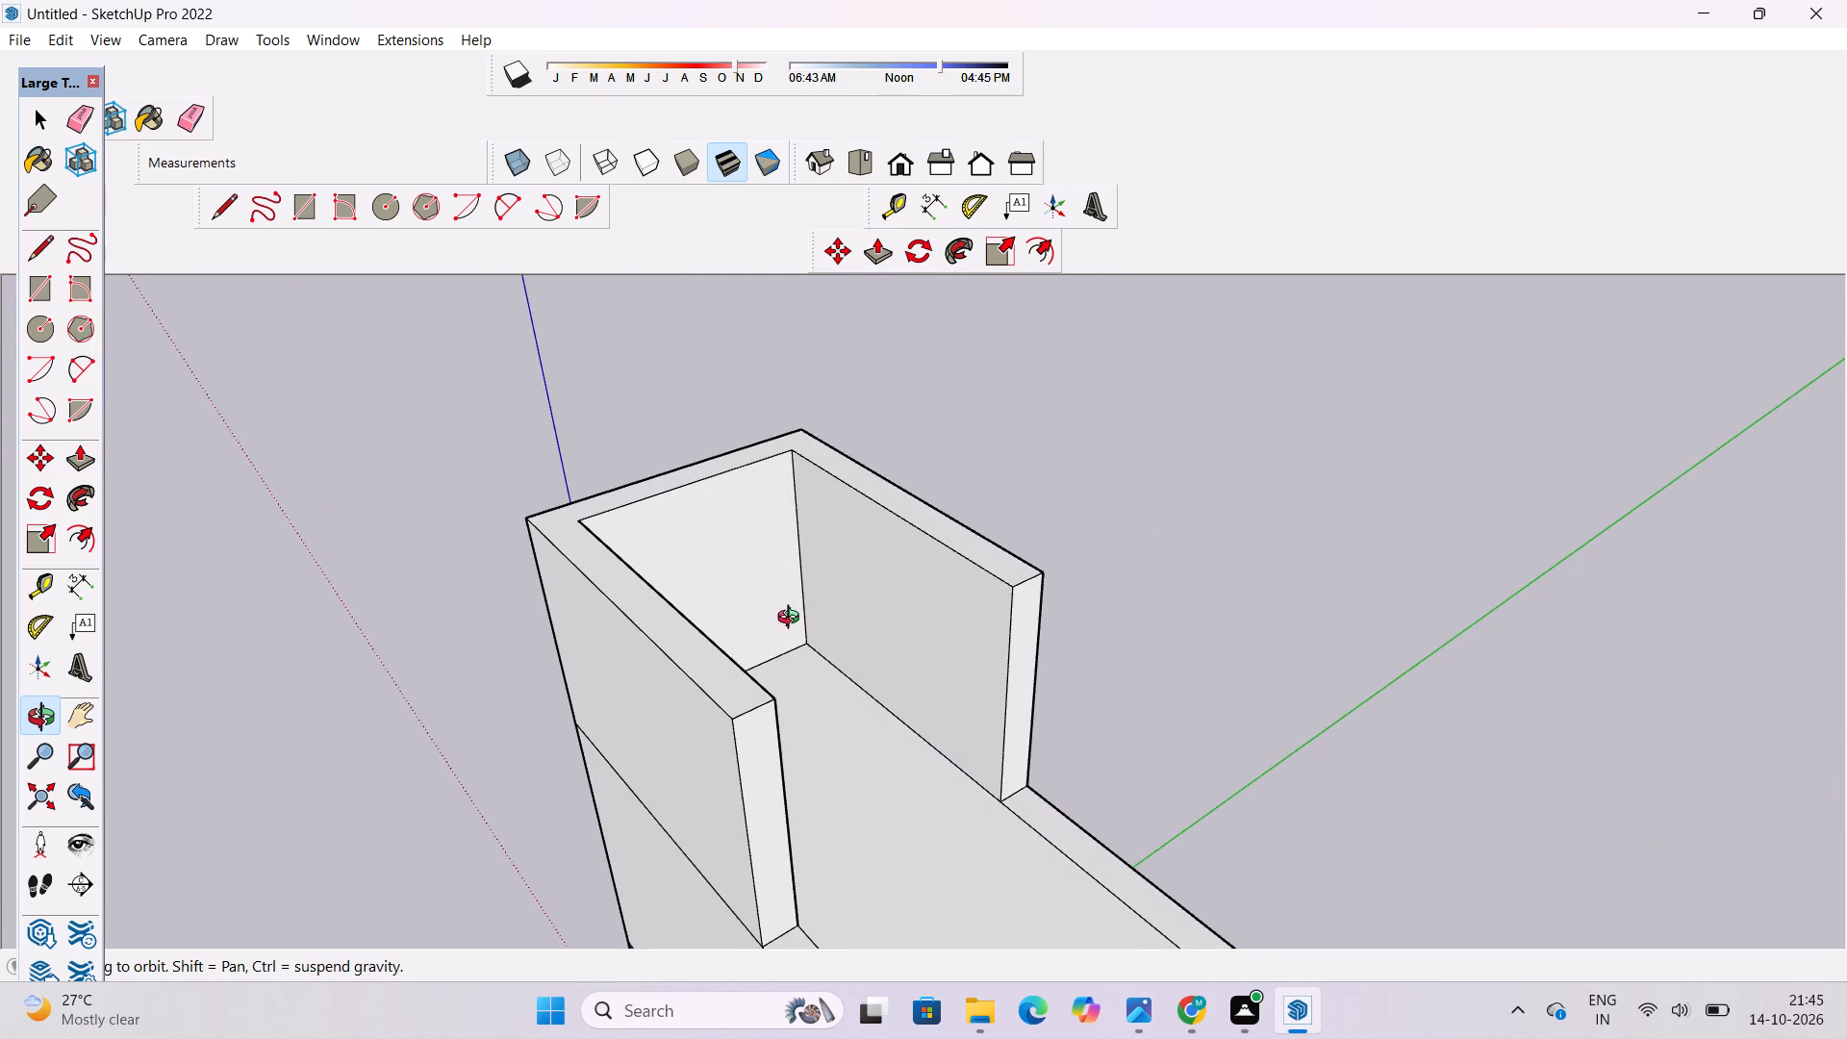
left_click_drag(793, 620, 810, 605)
key("t")
scroll(721, 520, "up", 5)
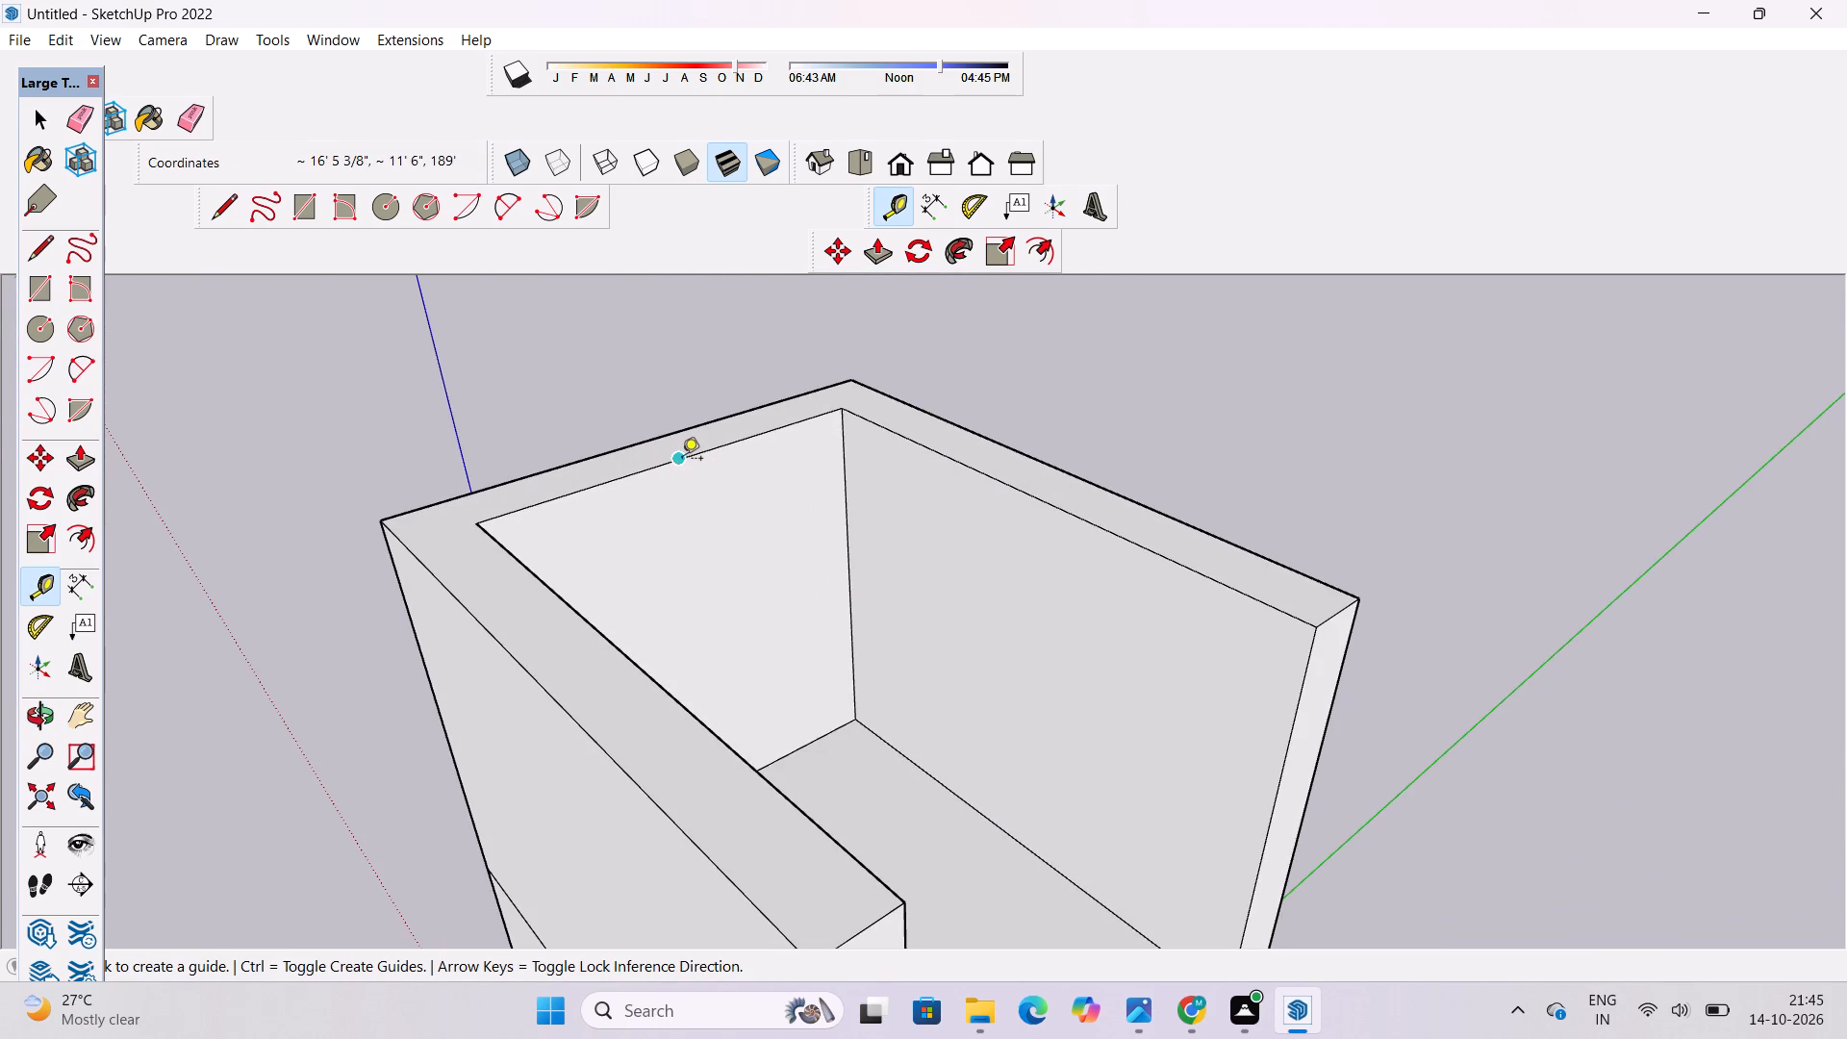
left_click(682, 460)
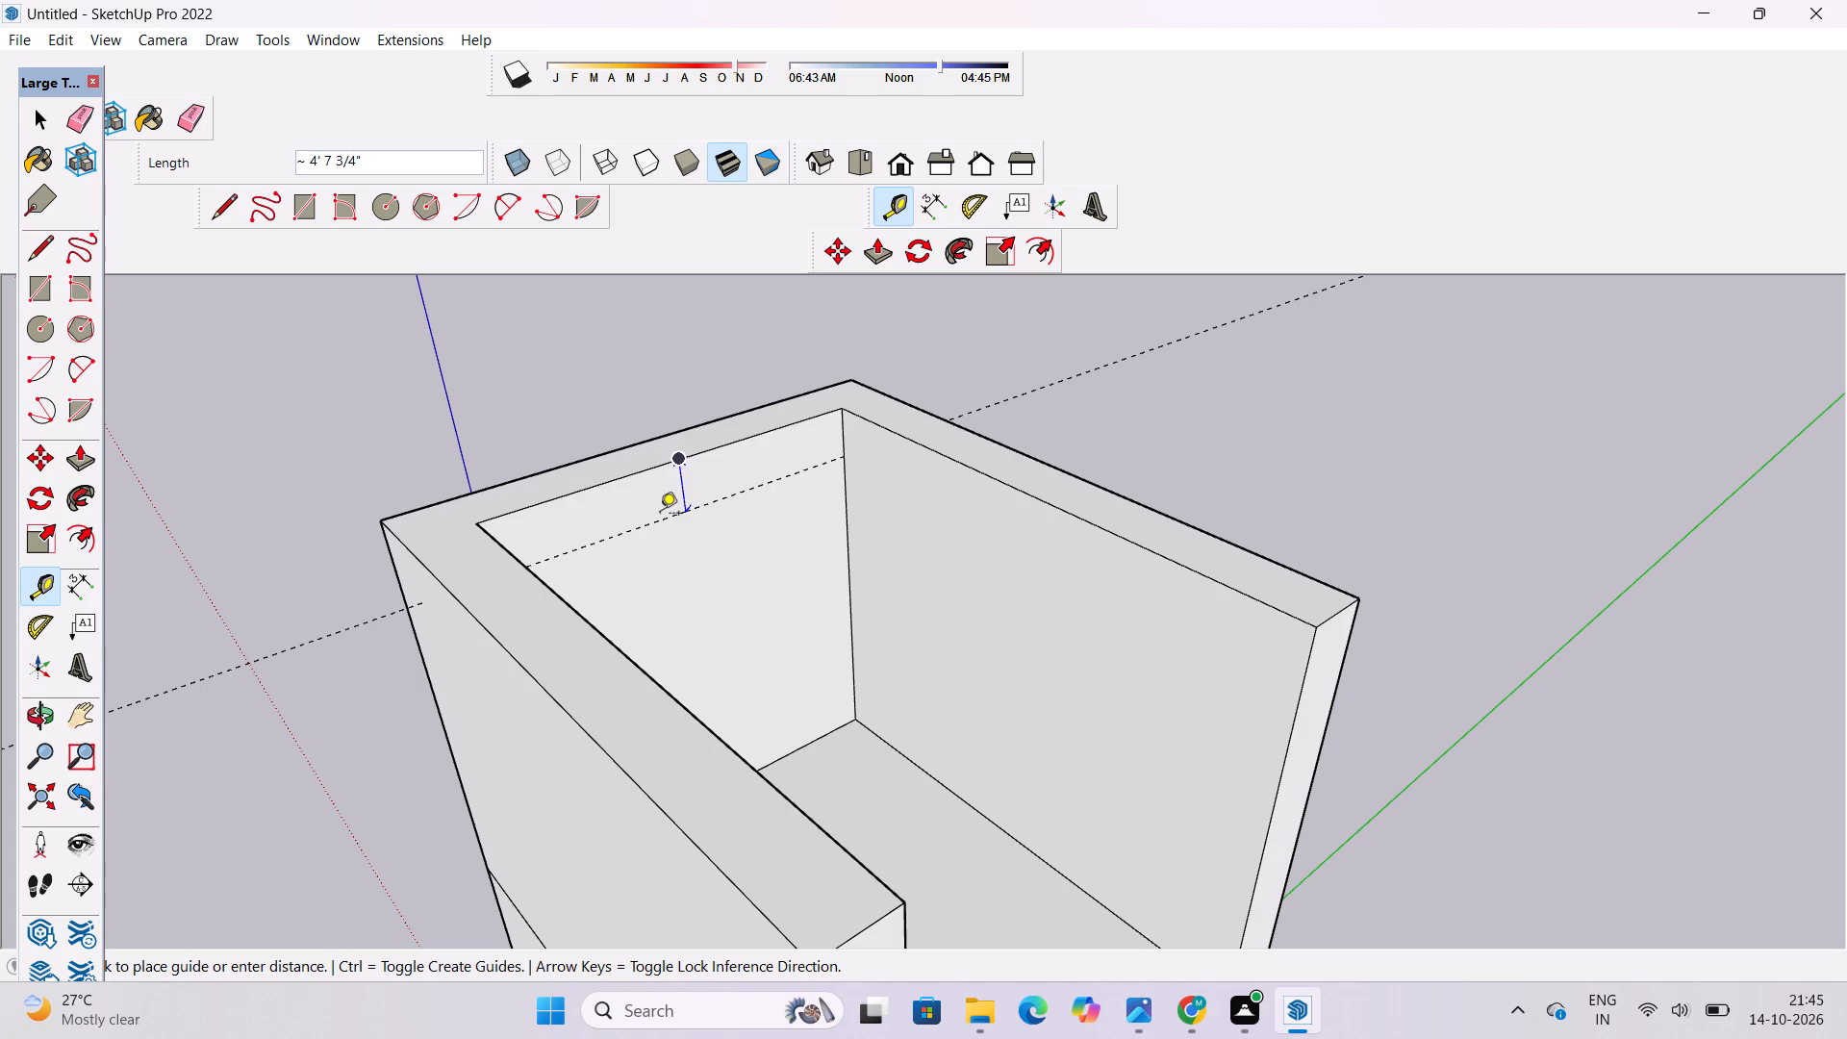
type("5'")
key("Return")
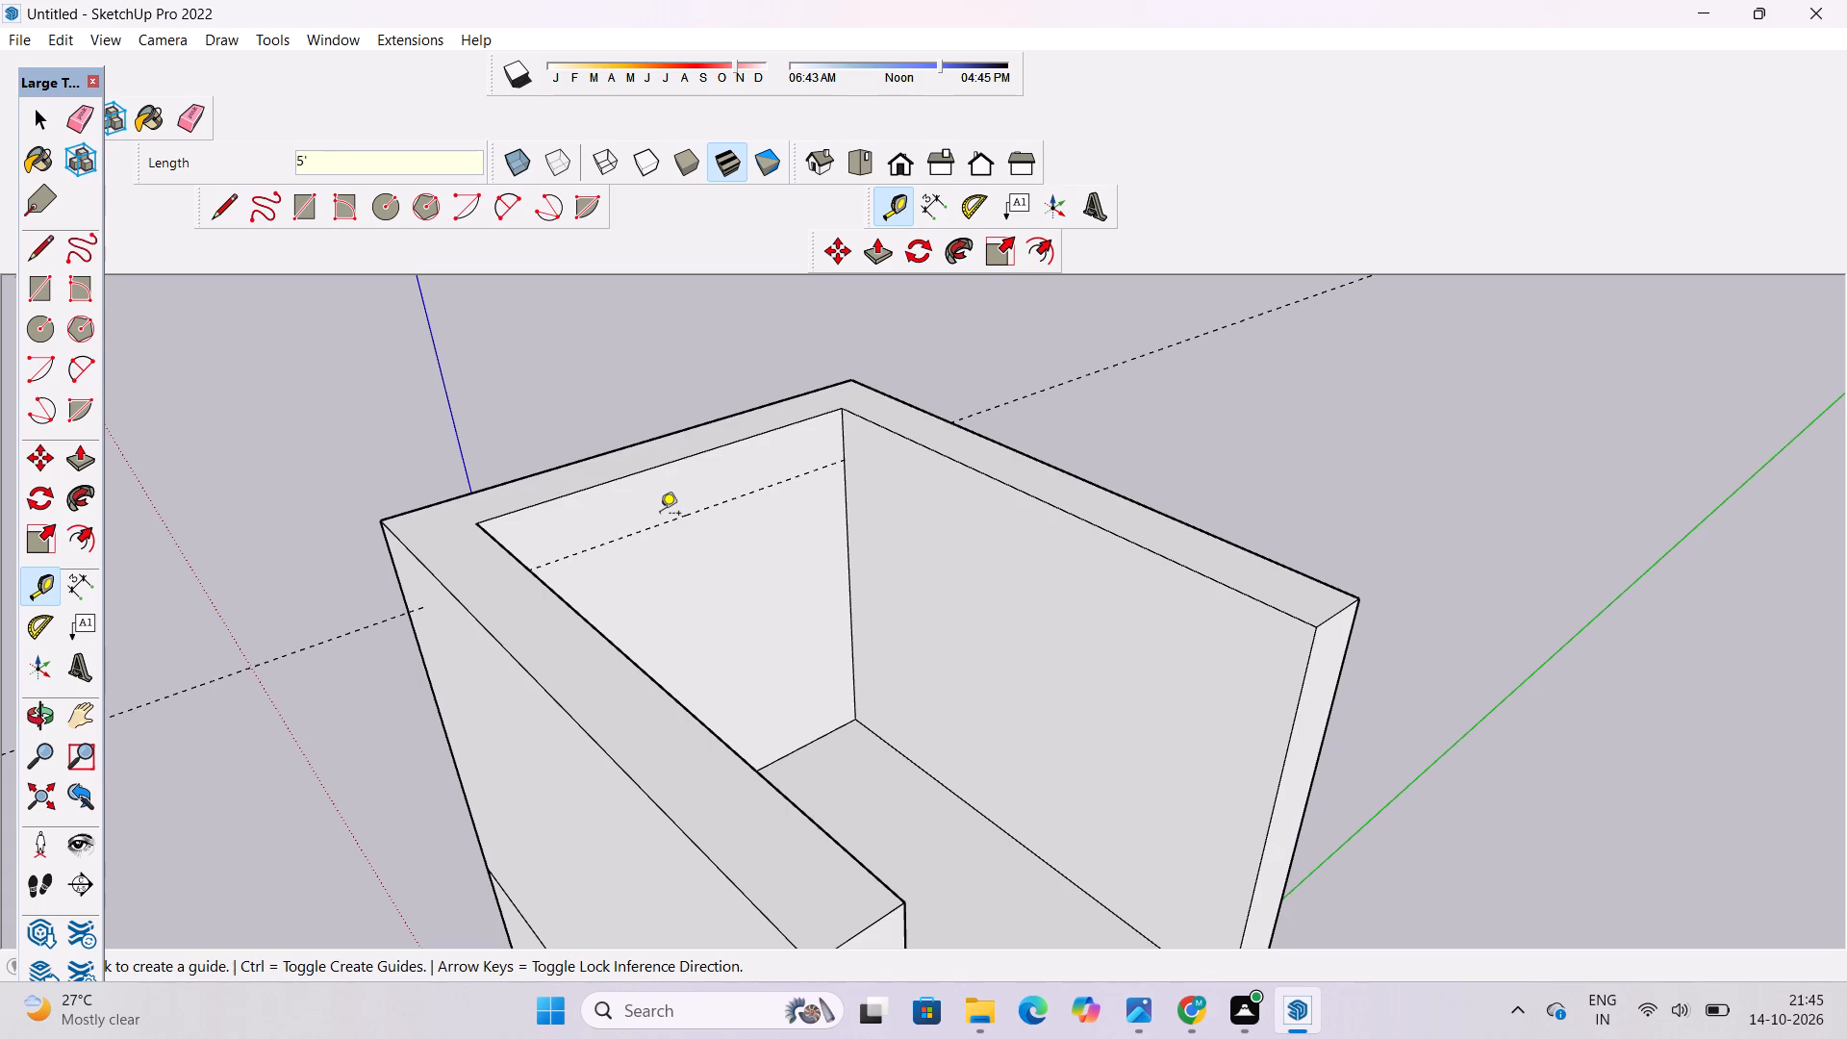
Draw a 33' edge along the guide line across the inner face of the tower's closed end wall.
key("o")
left_click_drag(992, 521, 947, 523)
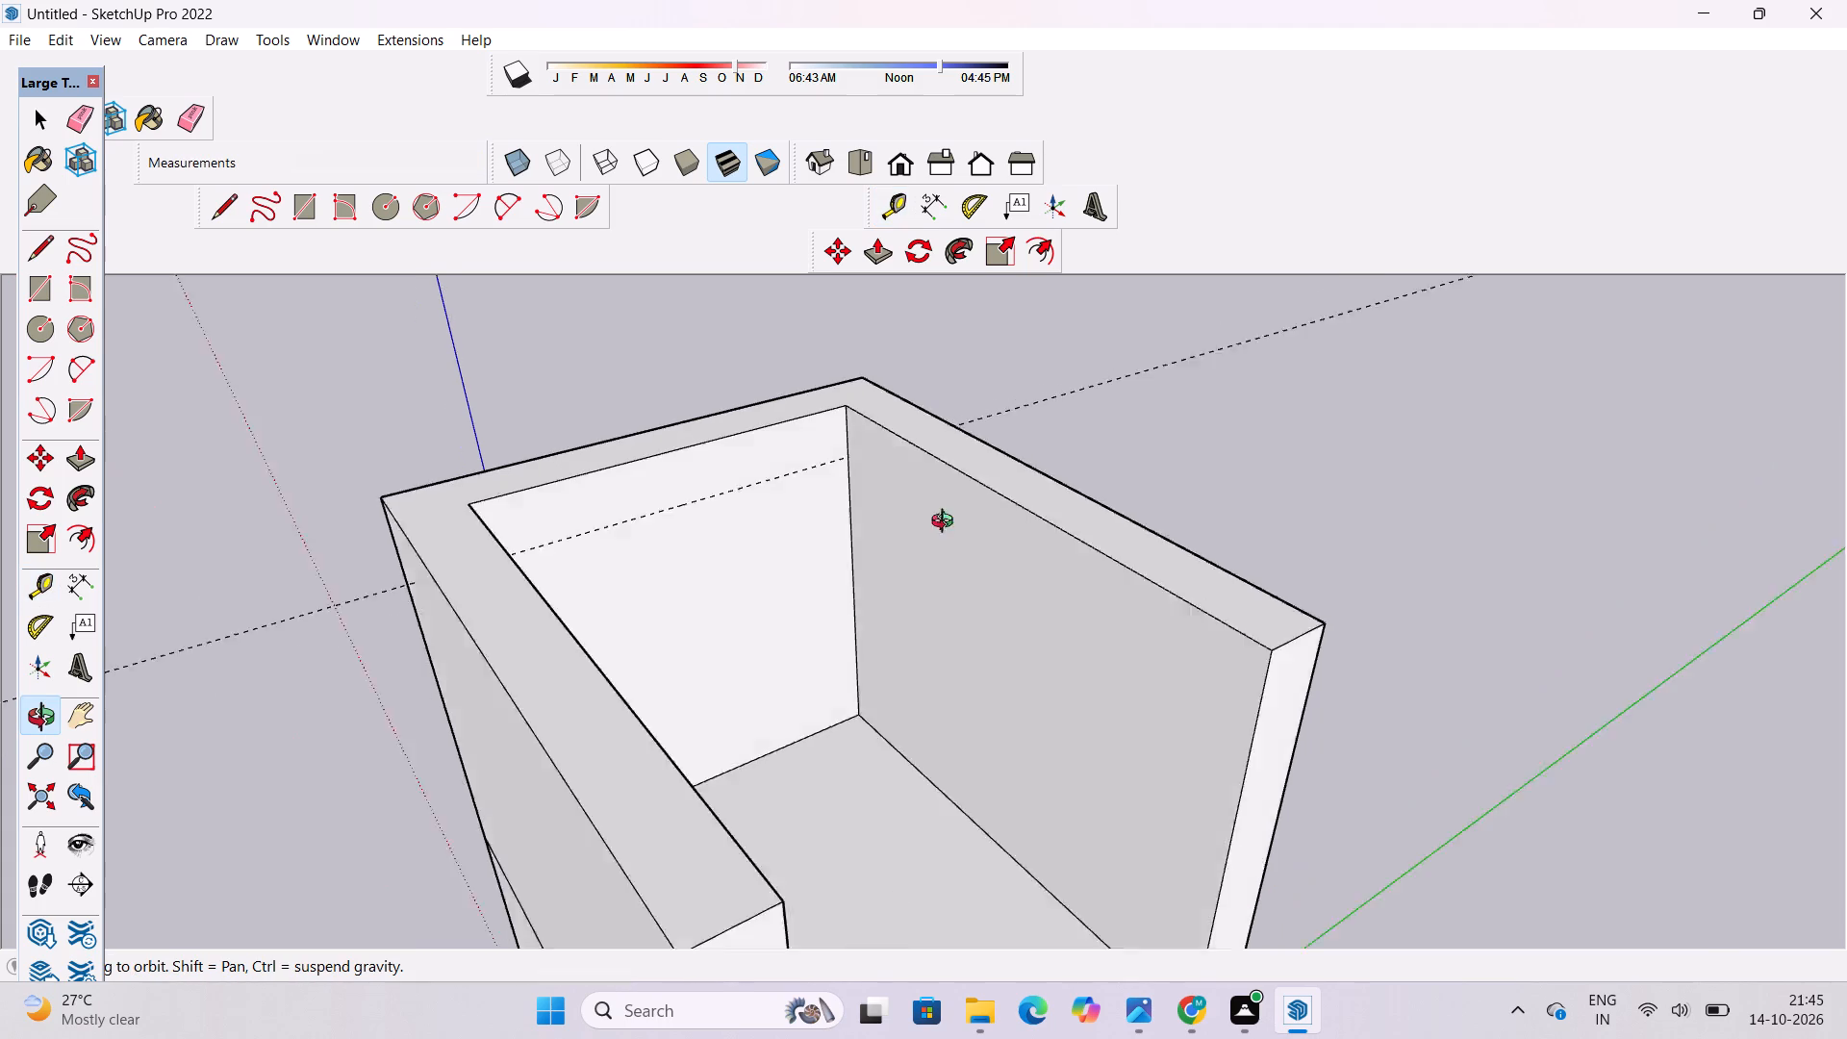
left_click_drag(947, 523, 815, 546)
scroll(786, 617, "down", 1)
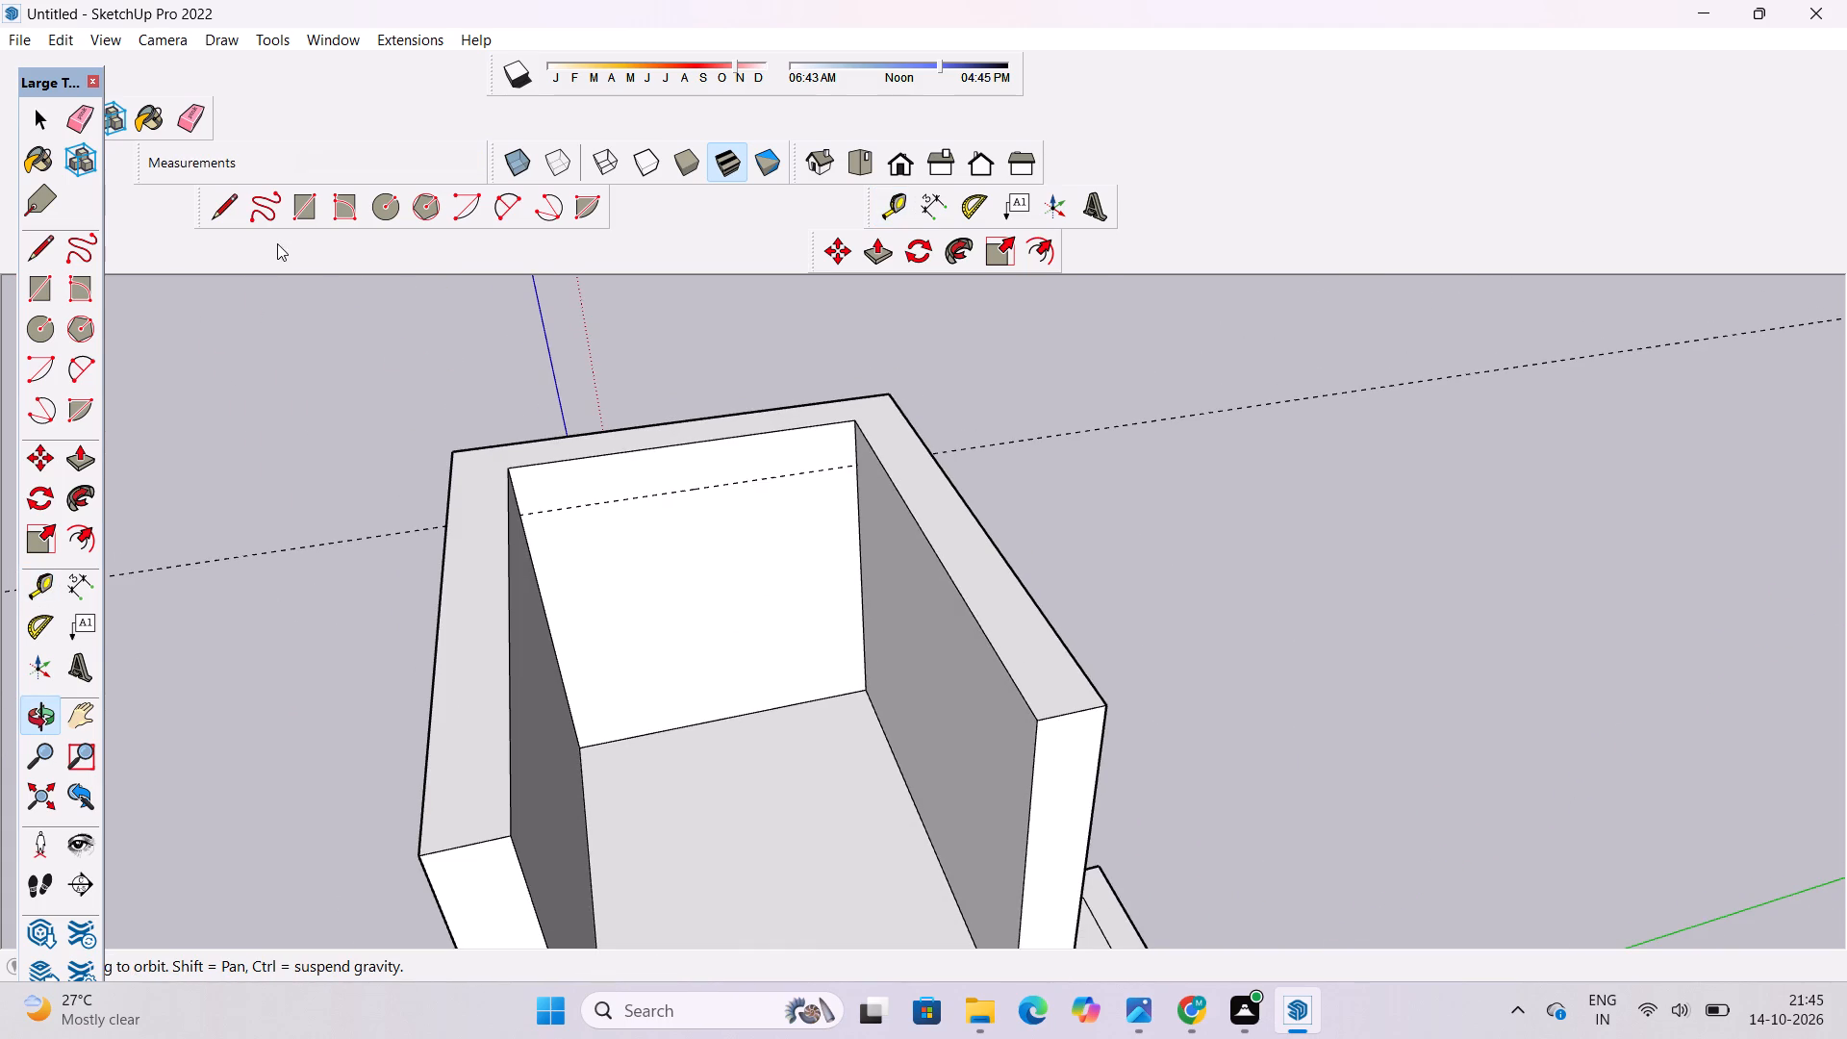
left_click(206, 214)
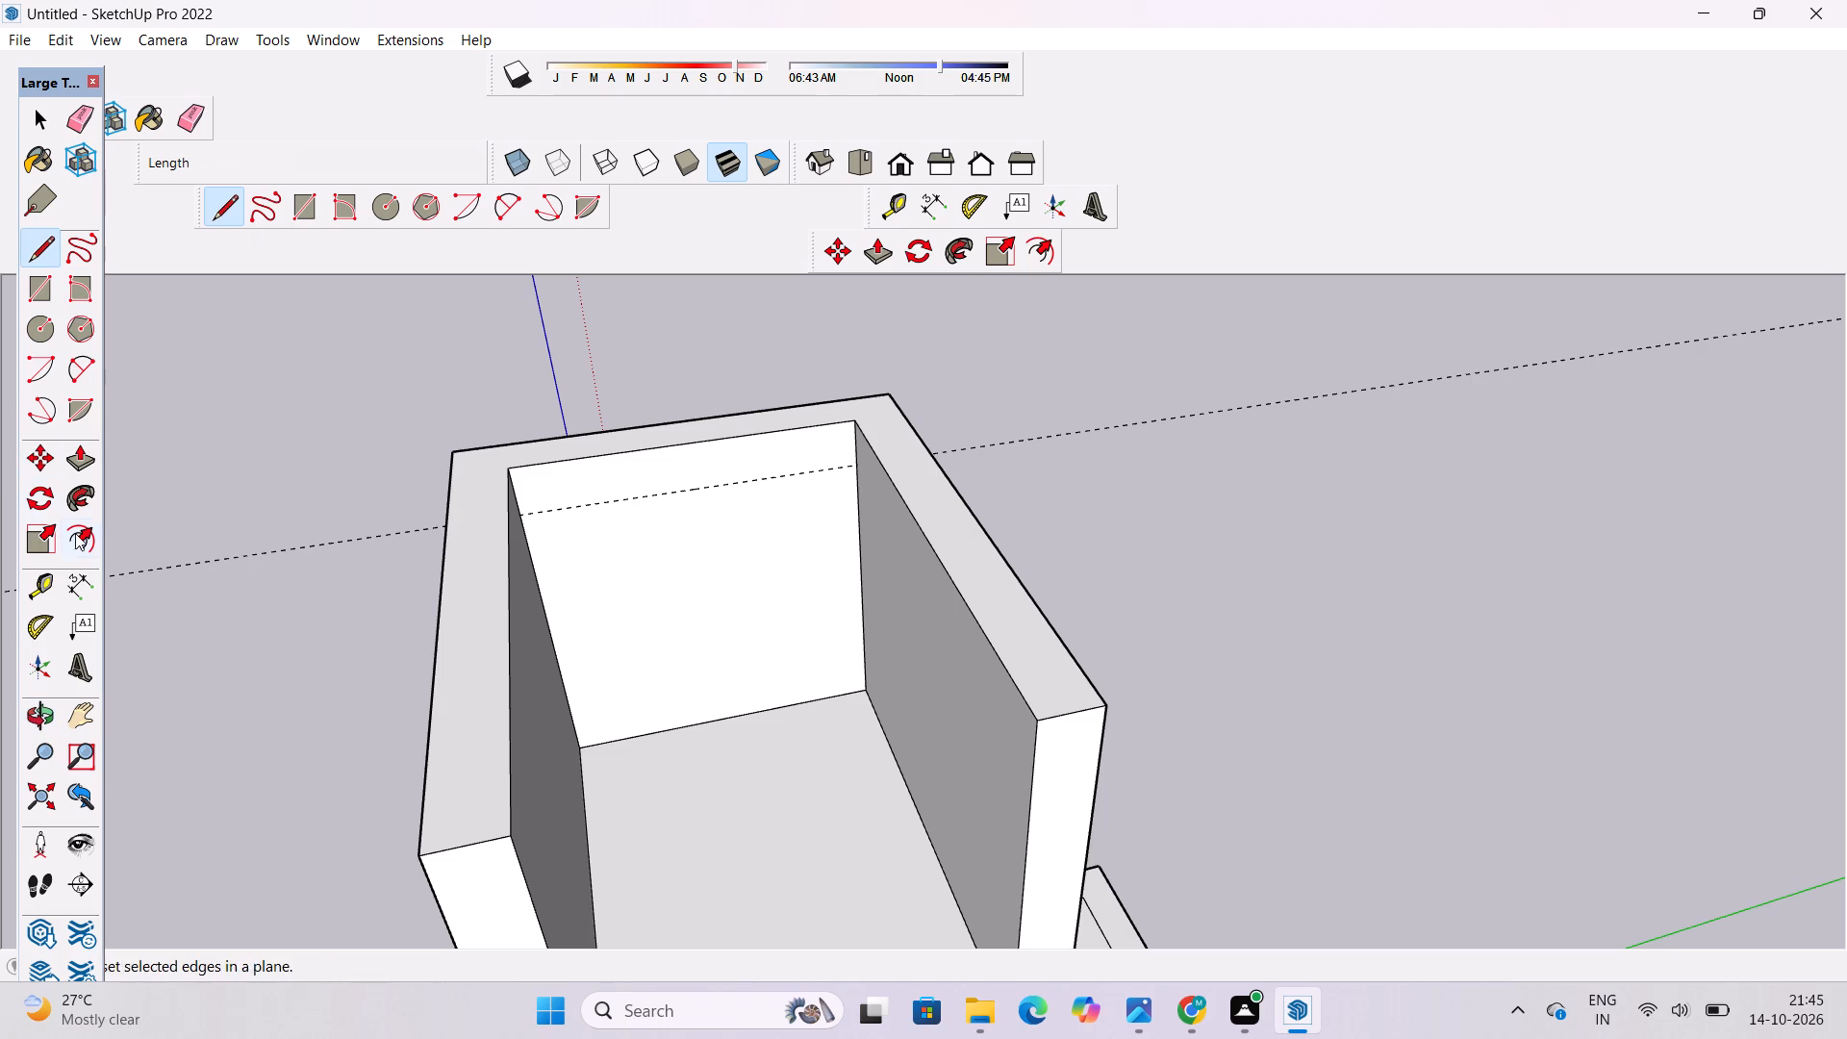
scroll(544, 526, "up", 4)
left_click(514, 512)
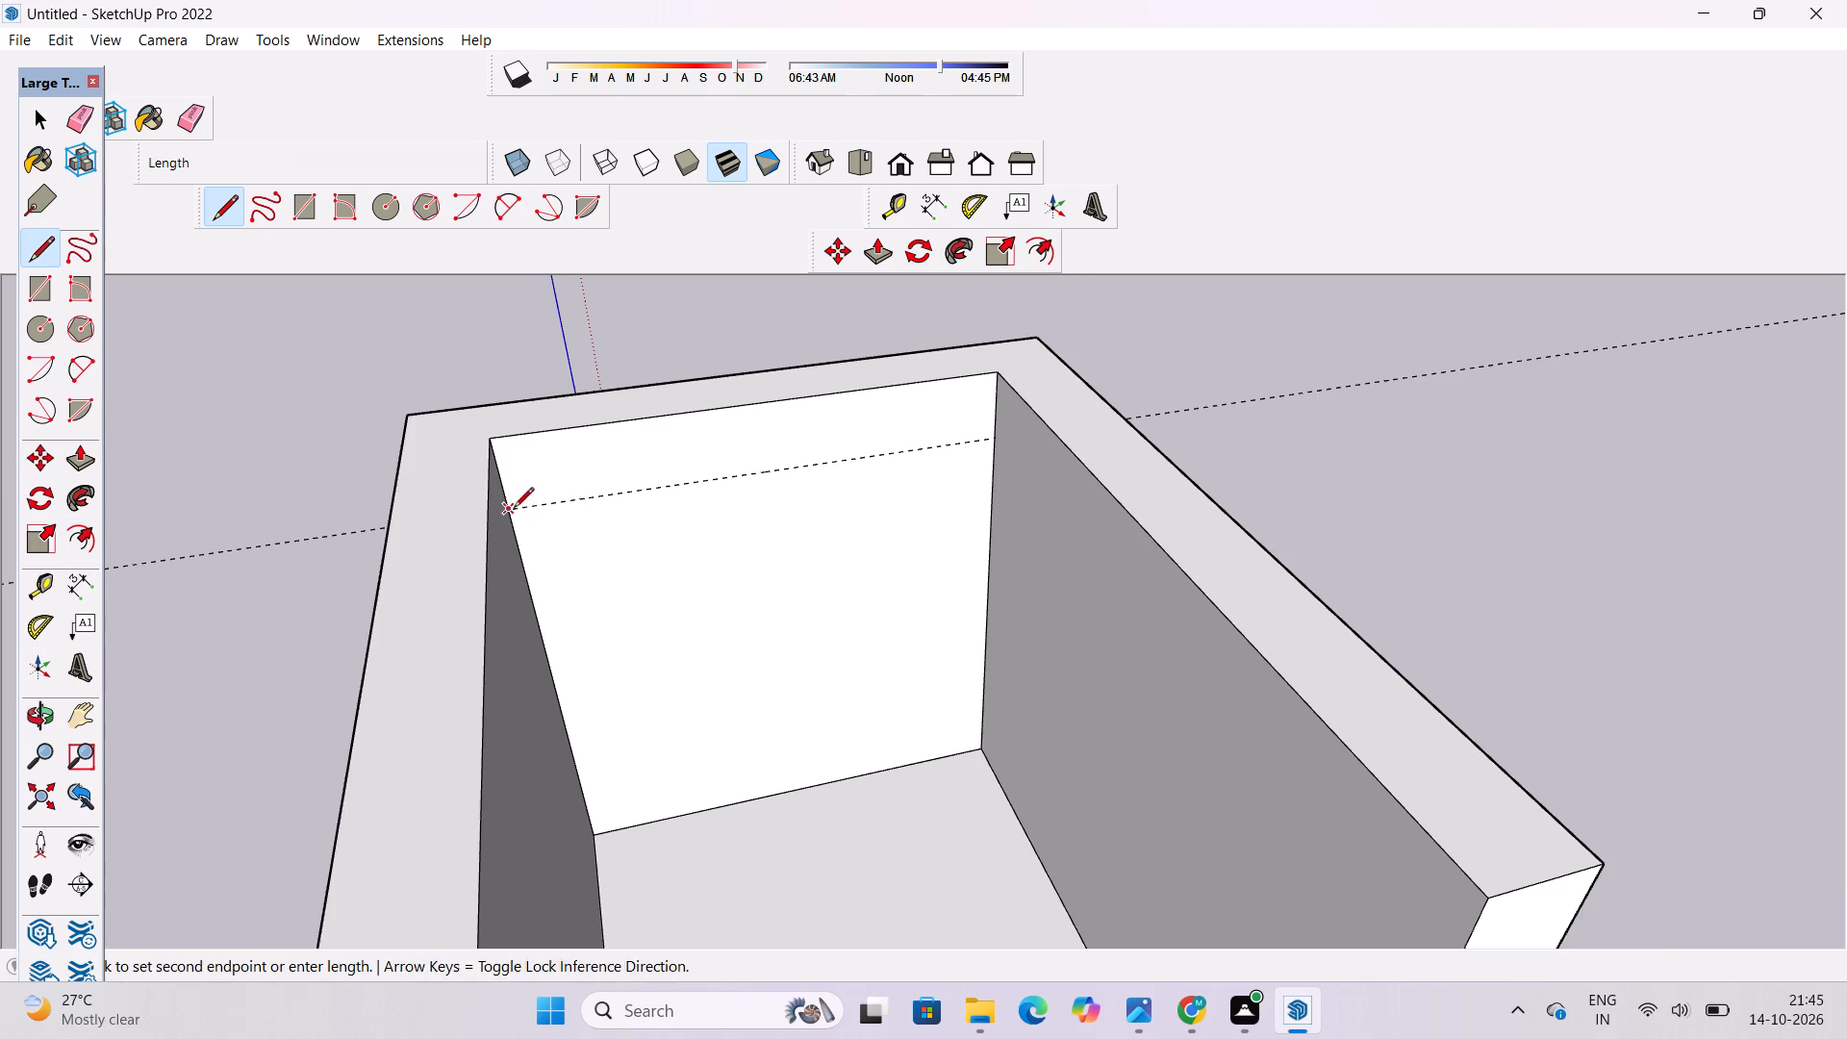
left_click(996, 443)
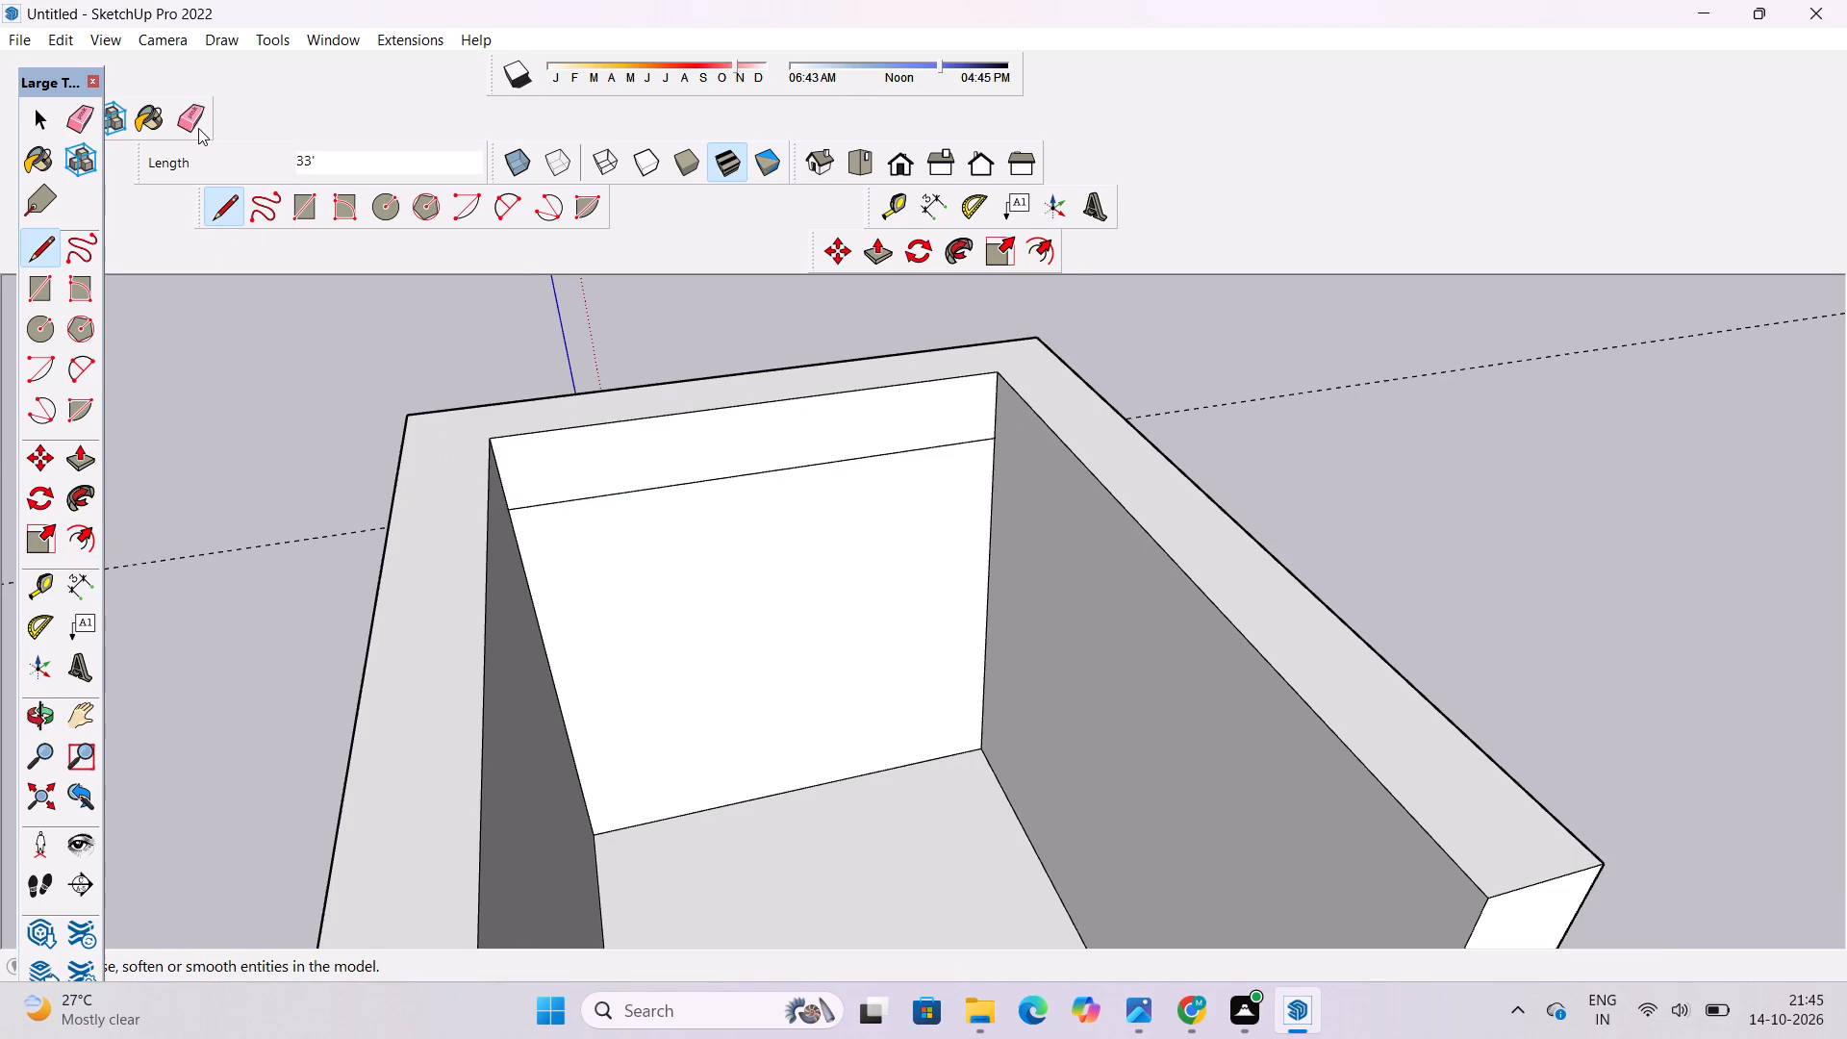
Erase the dashed guide line running through the tower walls.
left_click(190, 122)
left_click_drag(1226, 380, 1232, 426)
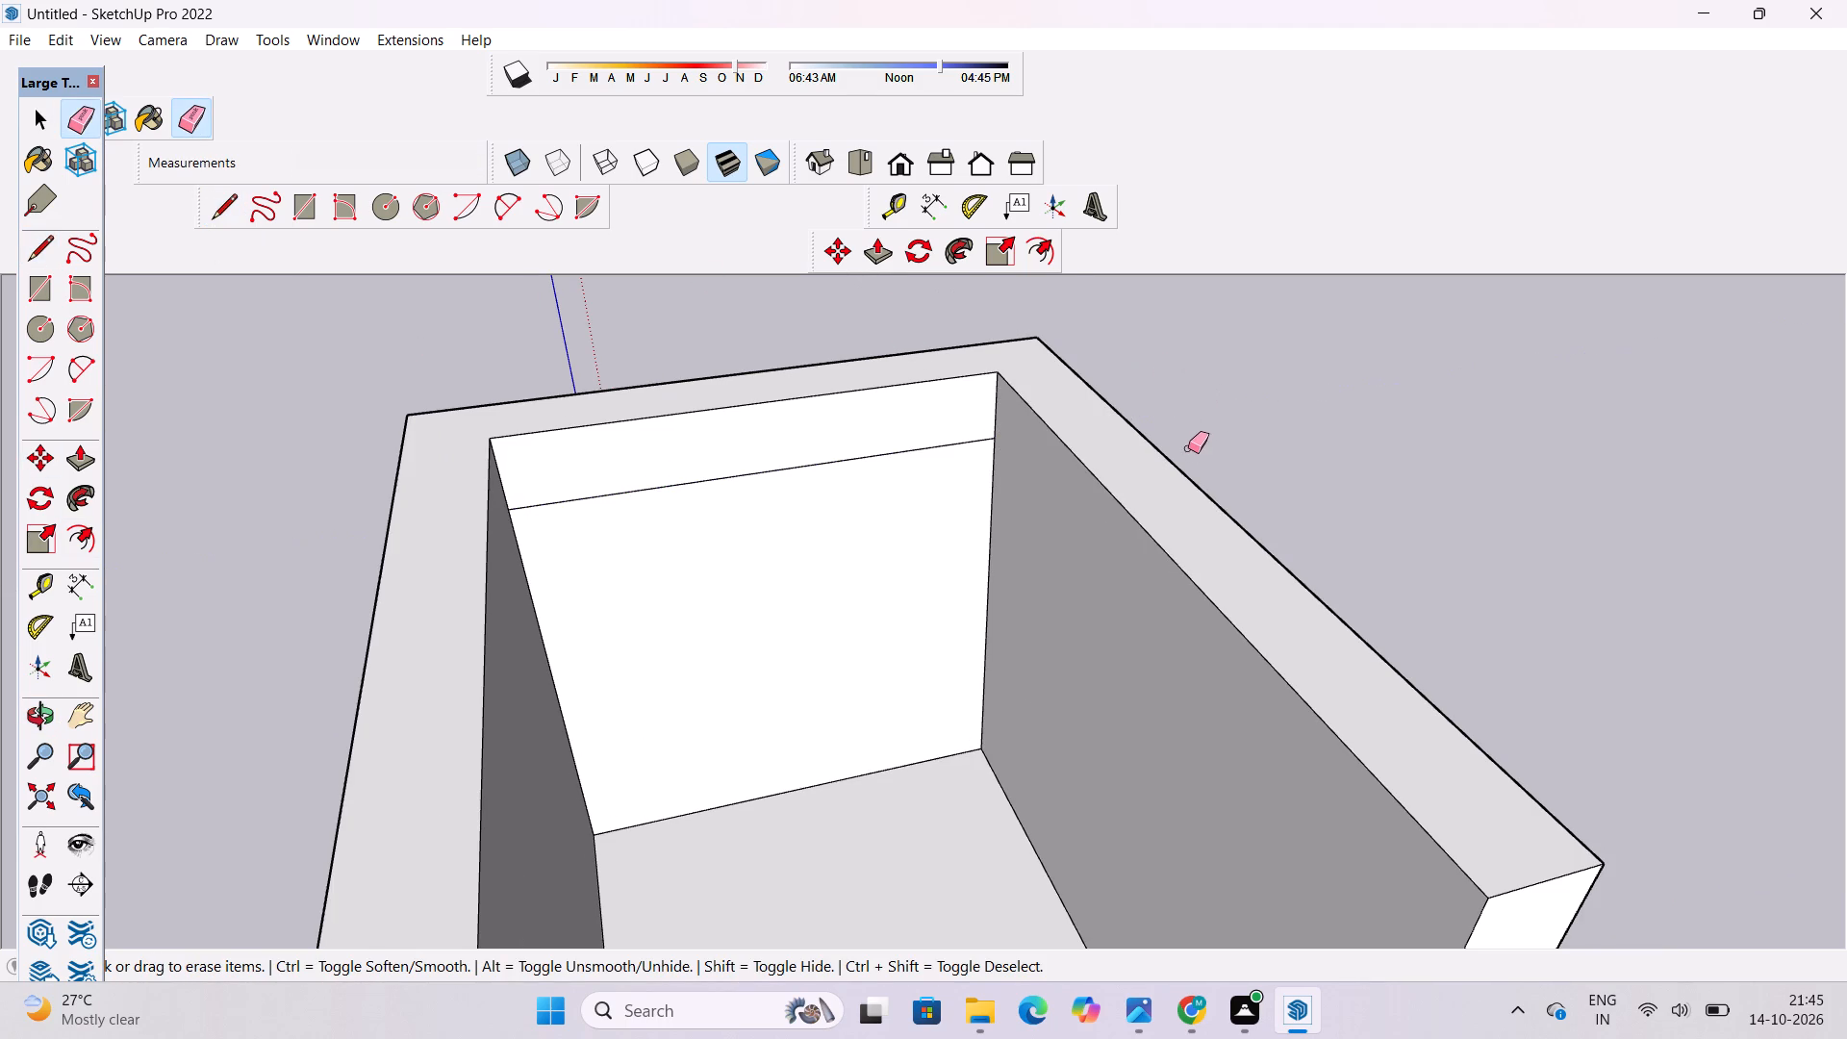
Push/Pull the upper strip of the inner end wall about 47' 1" to the tower's open end as a roof slab.
key("o")
scroll(1069, 435, "down", 6)
left_click_drag(680, 628, 993, 613)
left_click_drag(976, 571, 800, 563)
left_click_drag(797, 560, 960, 576)
left_click_drag(971, 576, 773, 565, "shift")
scroll(767, 558, "down", 5)
left_click_drag(778, 586, 736, 608, "shift")
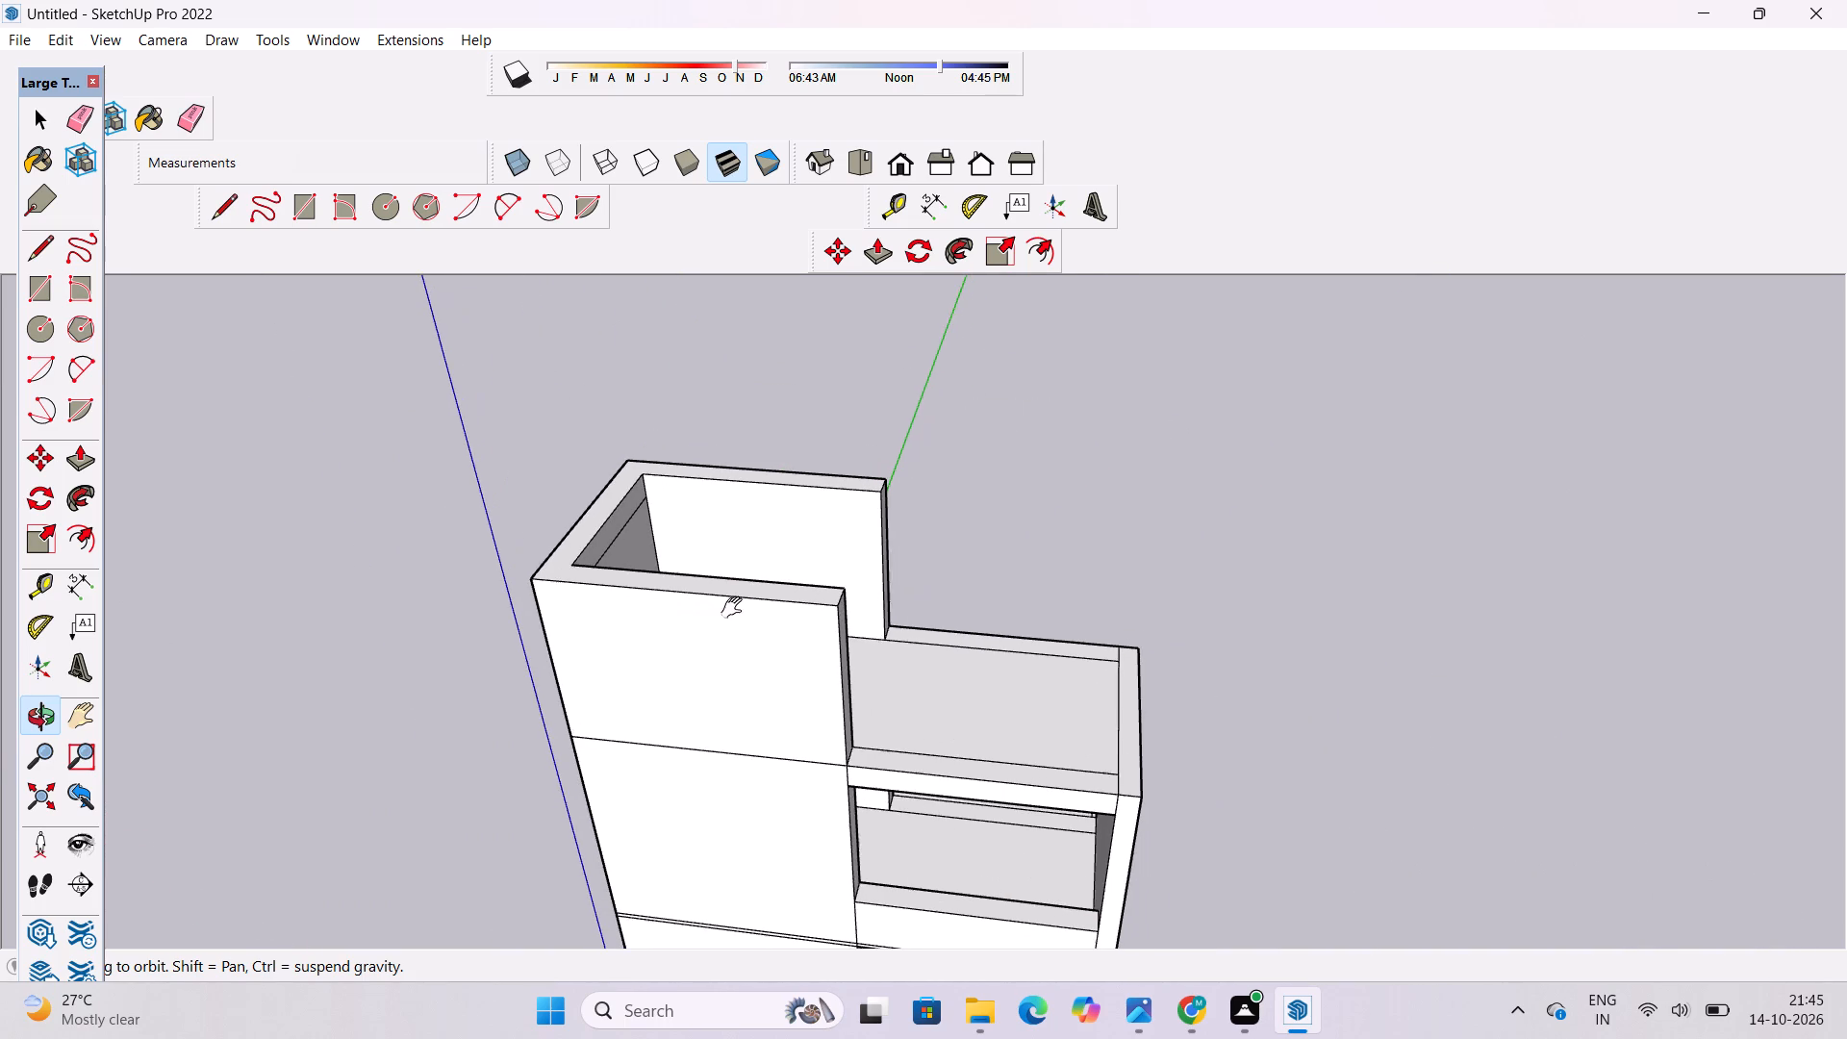
left_click_drag(736, 608, 735, 610, "shift")
left_click(735, 610, "shift")
key("p")
scroll(589, 571, "up", 4)
left_click(589, 556)
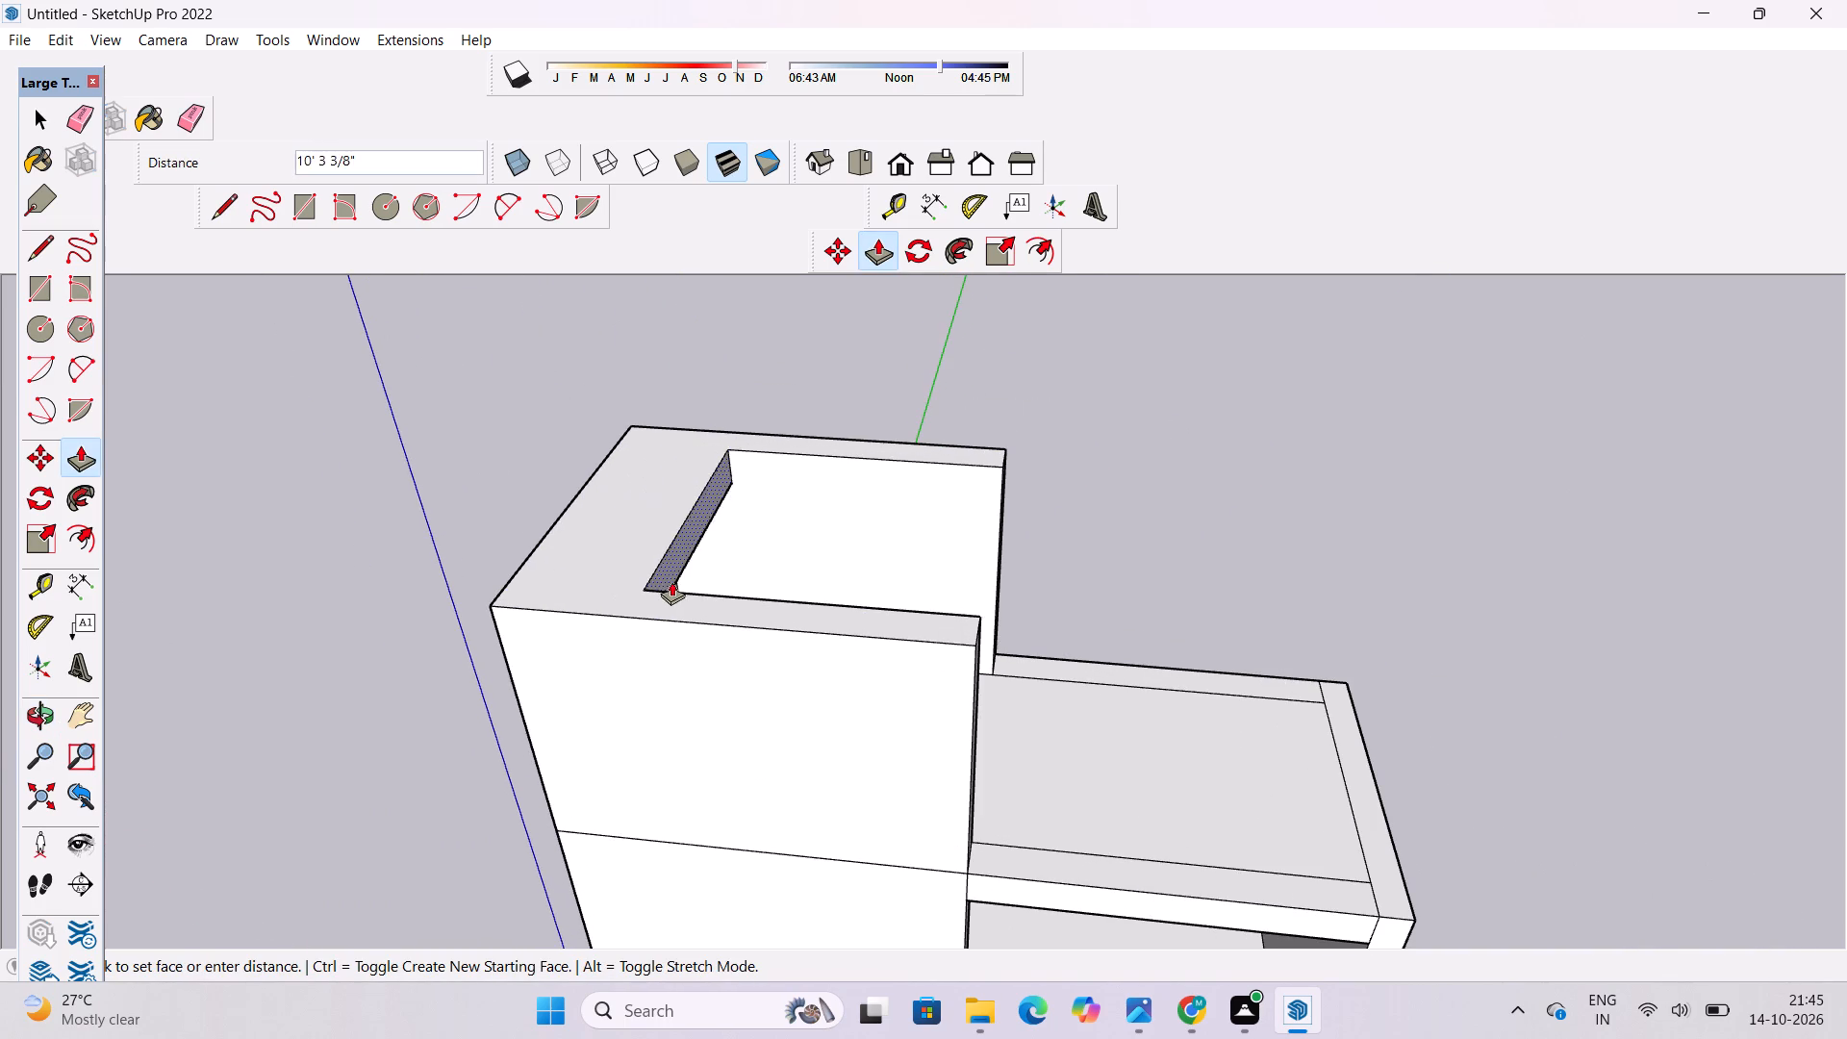
left_click(974, 652)
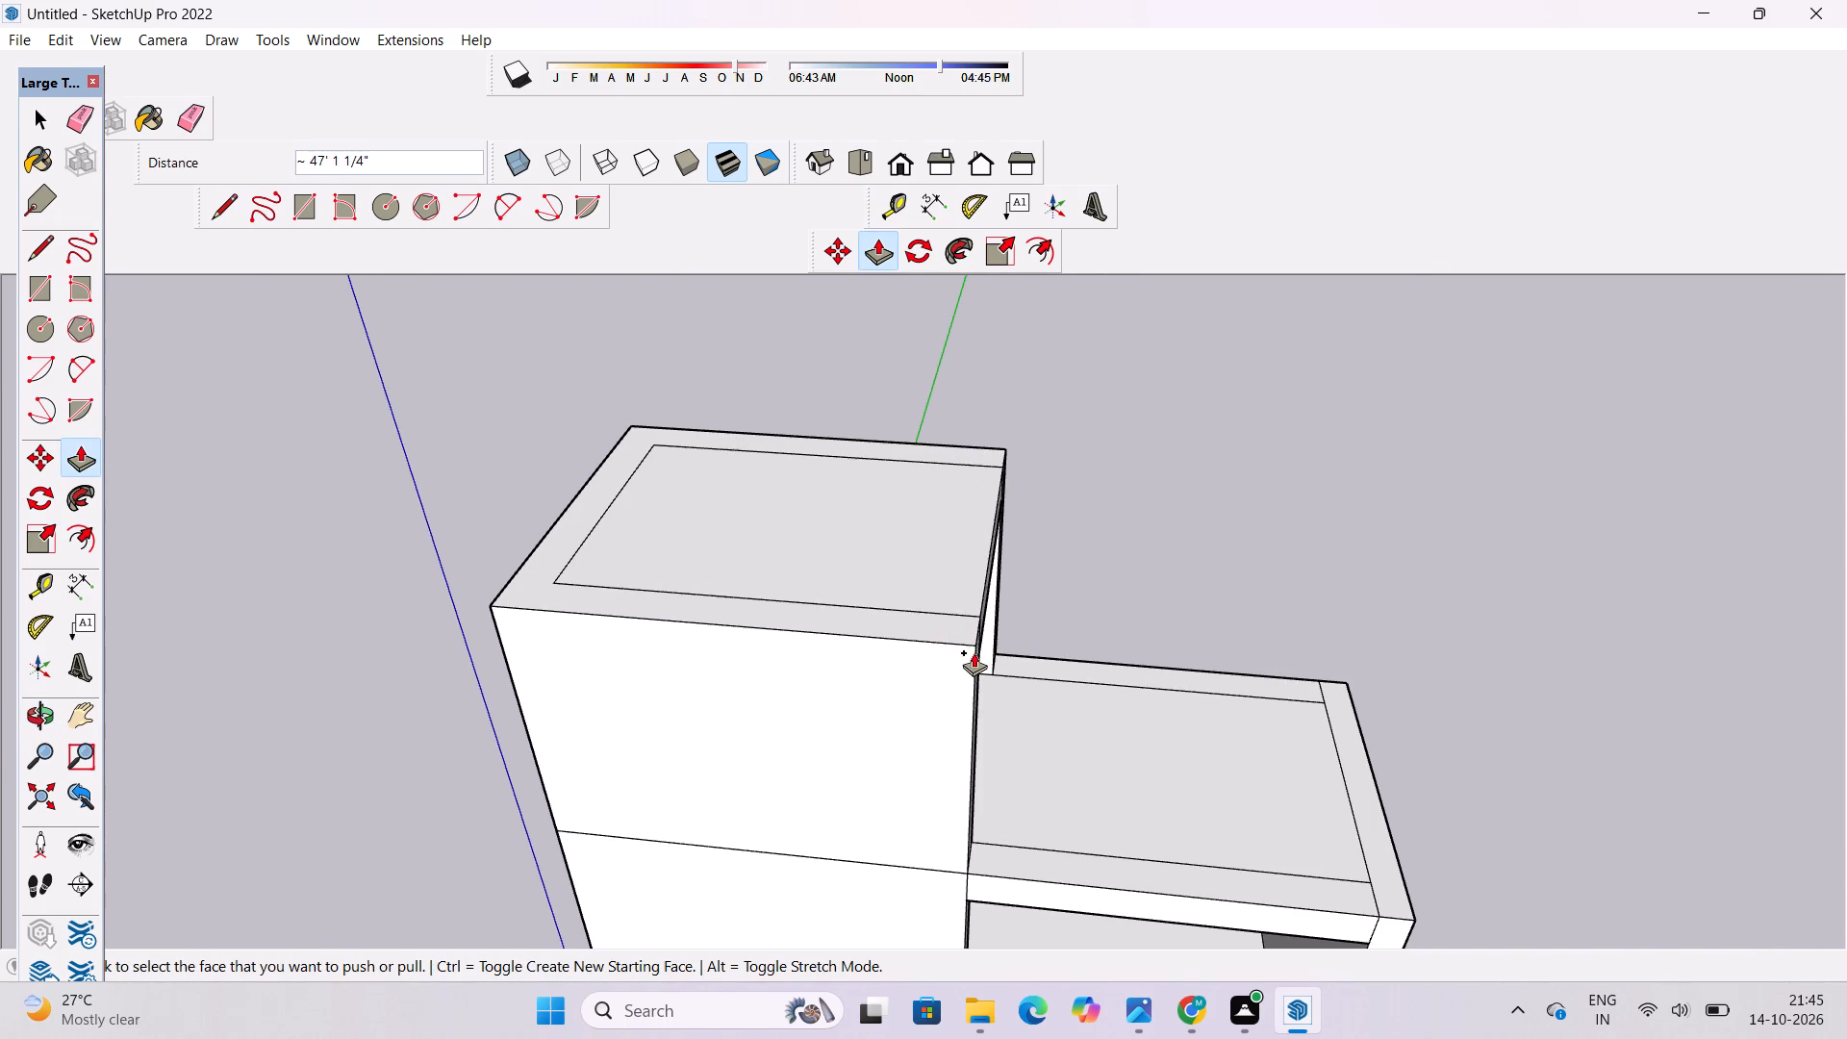
key("o")
scroll(970, 599, "down", 6)
left_click_drag(1023, 657, 834, 586)
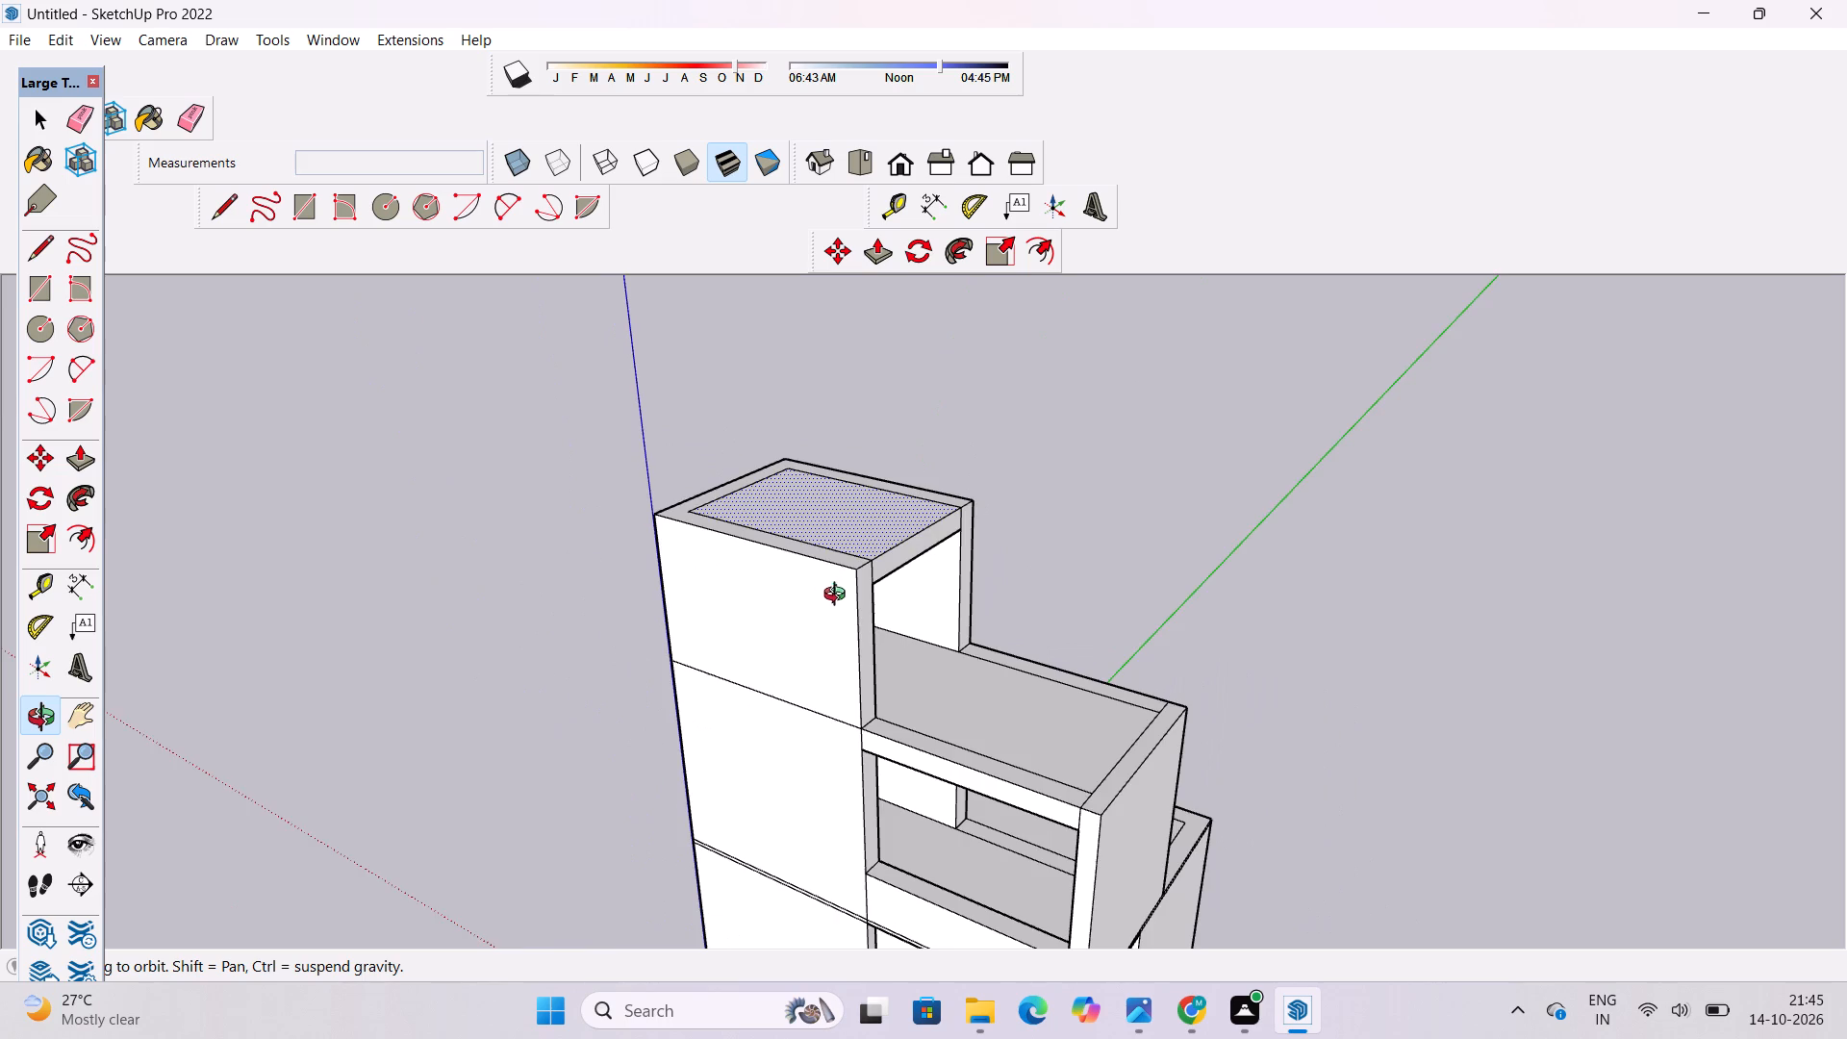
left_click_drag(839, 596, 814, 527, "shift")
left_click_drag(814, 527, 836, 561)
key("space")
left_click(1029, 474)
Draw 5' edges across both wall ends at the tower's open side, level with the roof slab's underside.
key("o")
left_click_drag(992, 591, 863, 602)
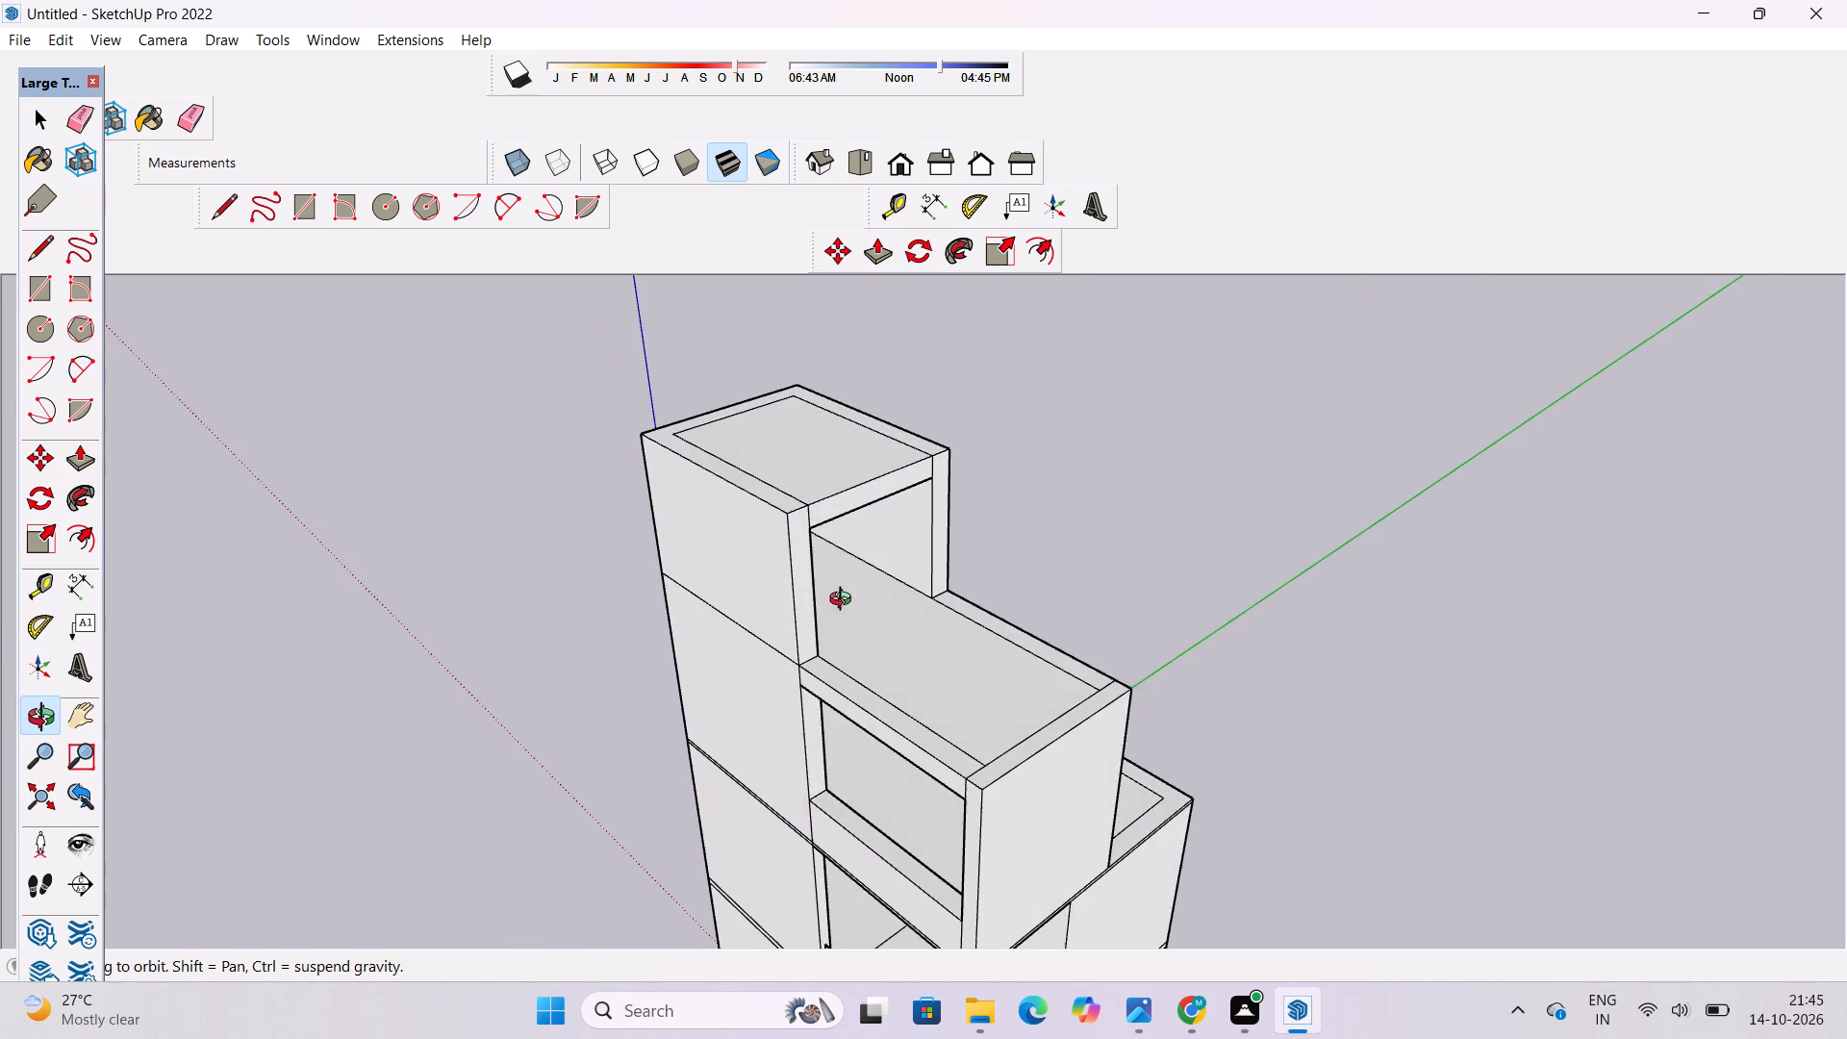
scroll(800, 582, "up", 1)
left_click_drag(801, 573, 852, 646, "shift")
scroll(863, 603, "up", 5)
left_click_drag(863, 600, 878, 645)
left_click_drag(868, 645, 739, 645)
scroll(738, 646, "up", 3)
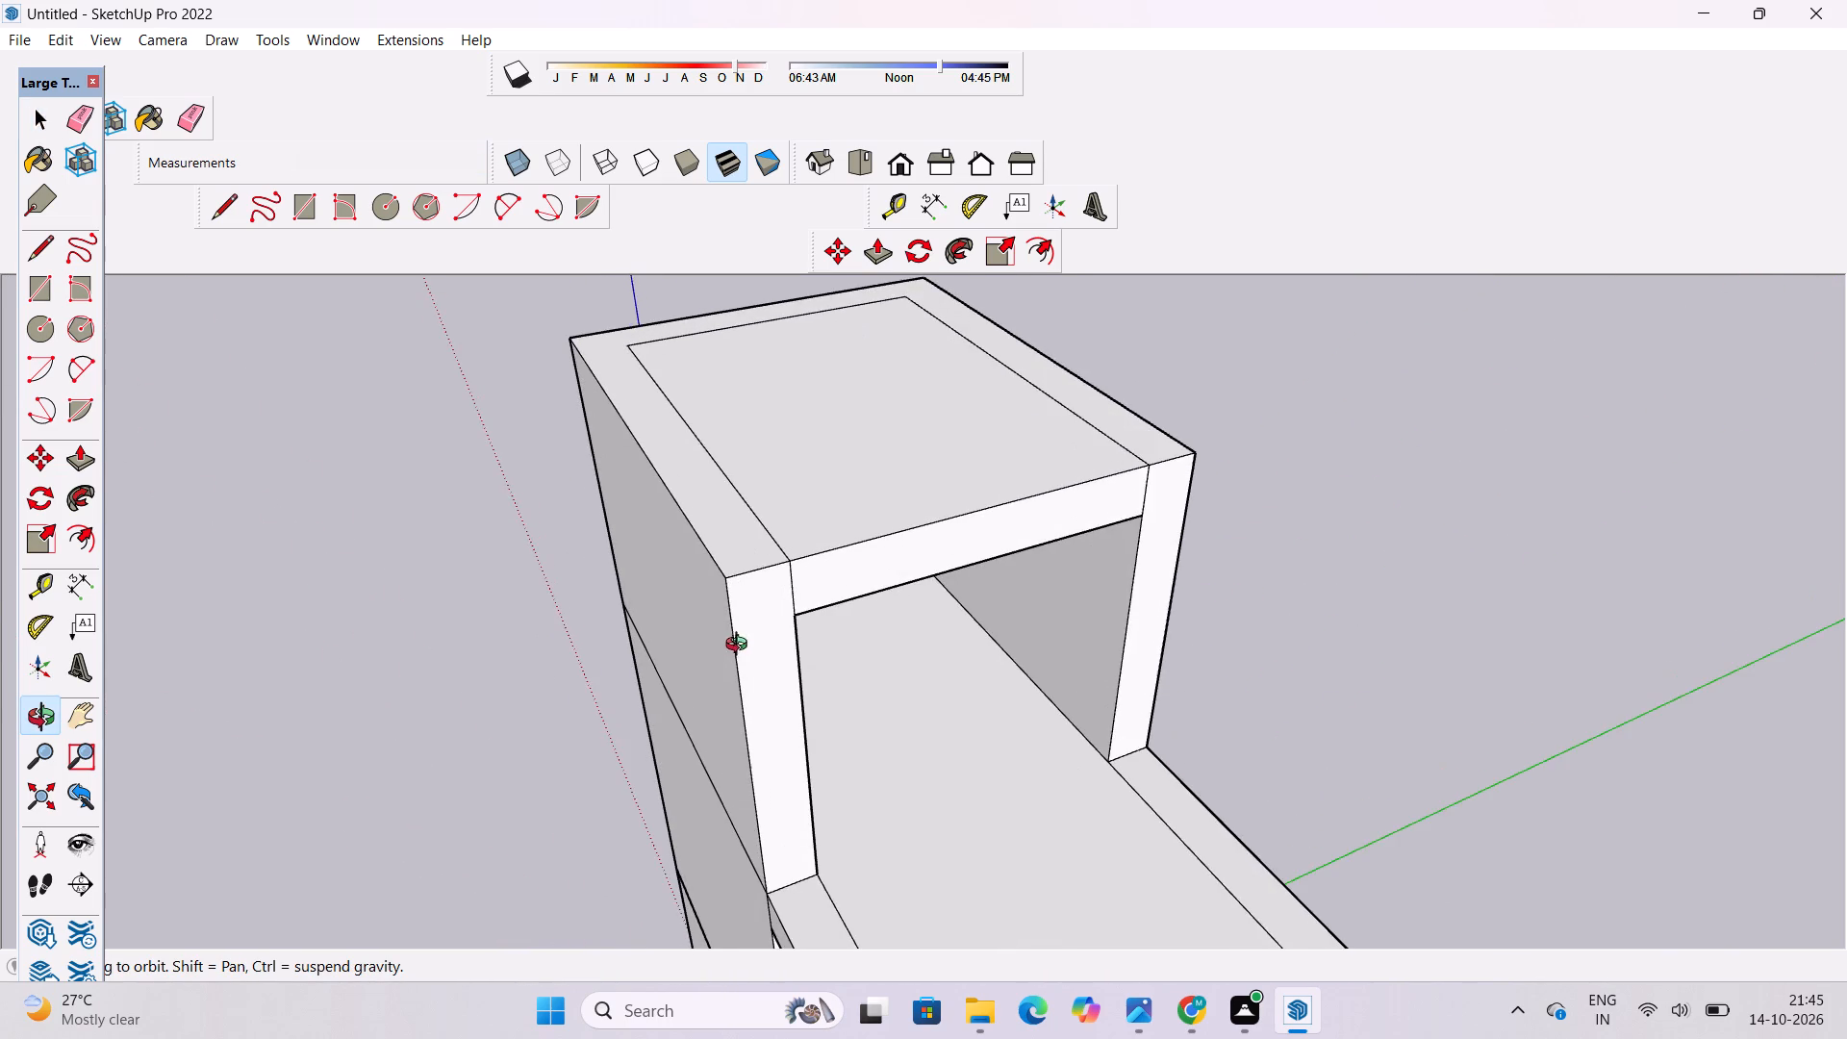
left_click_drag(745, 641, 734, 649, "shift")
left_click_drag(733, 650, 705, 620, "shift")
key("l")
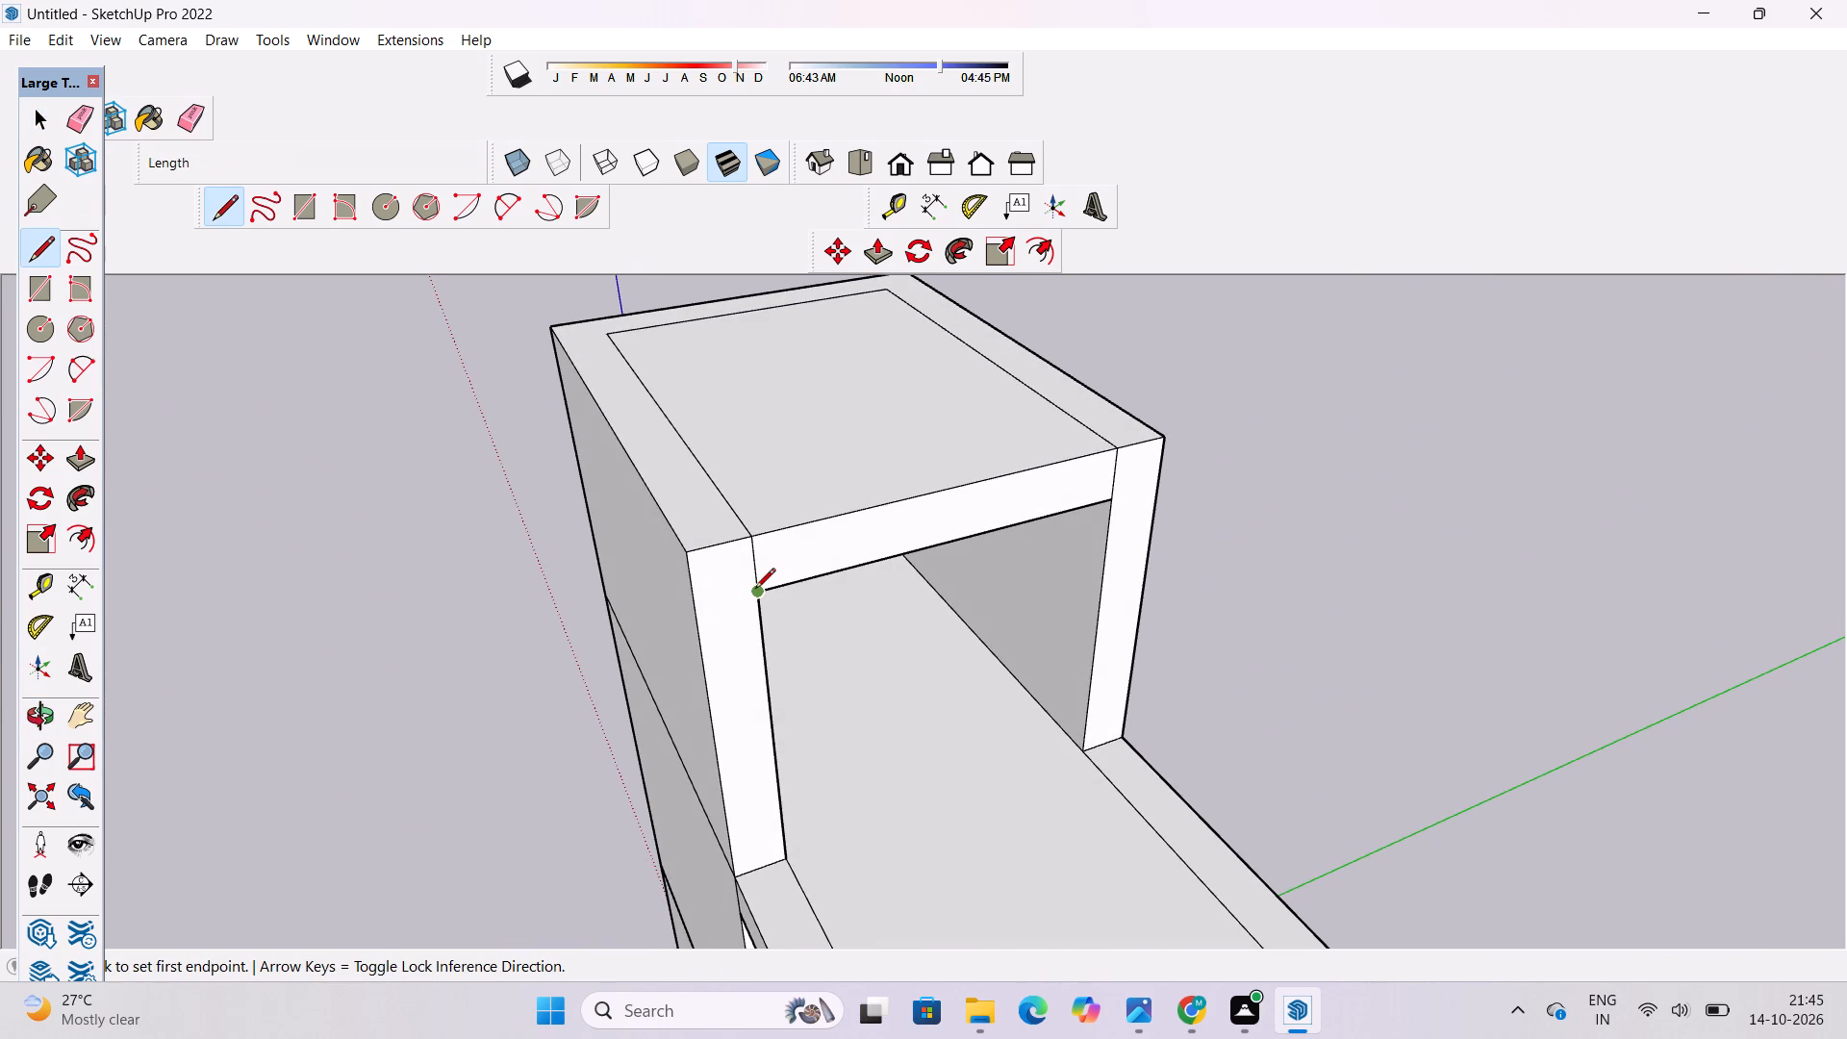
left_click(755, 596)
left_click(690, 604)
scroll(764, 565, "down", 5)
scroll(1010, 511, "up", 7)
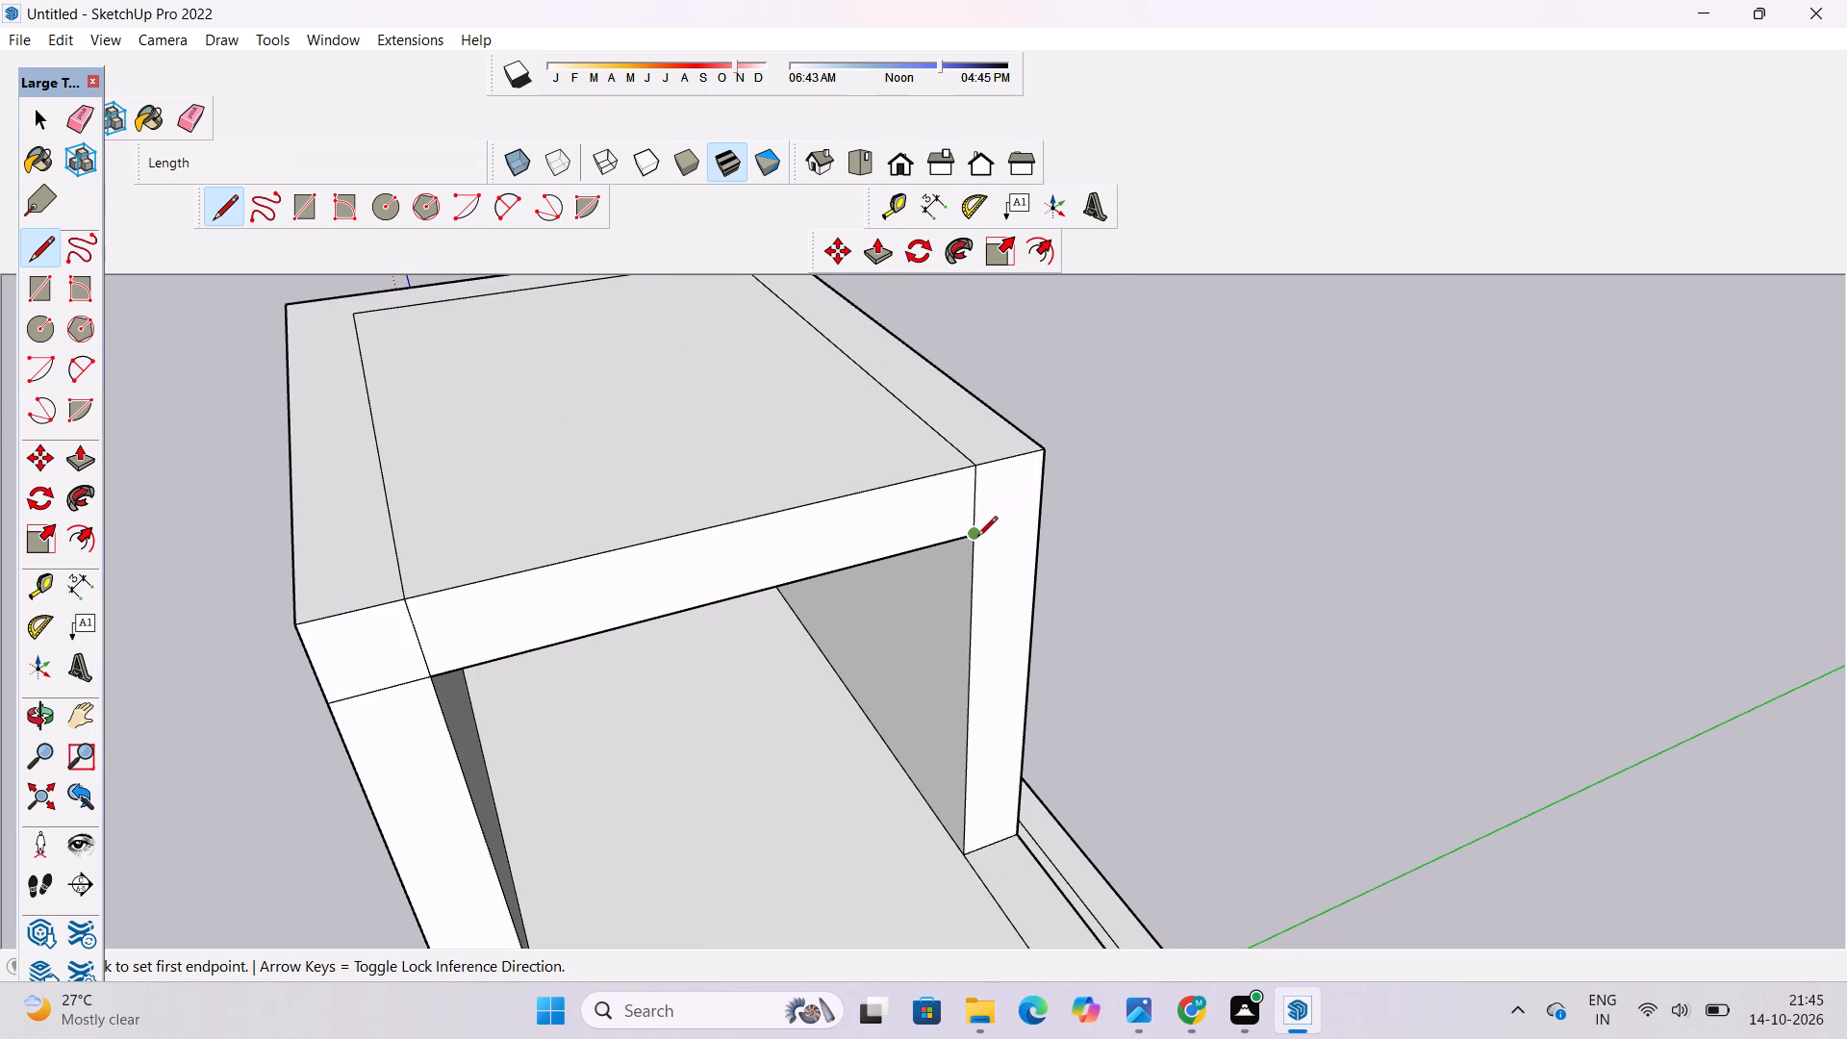
left_click(975, 538)
left_click(1037, 515)
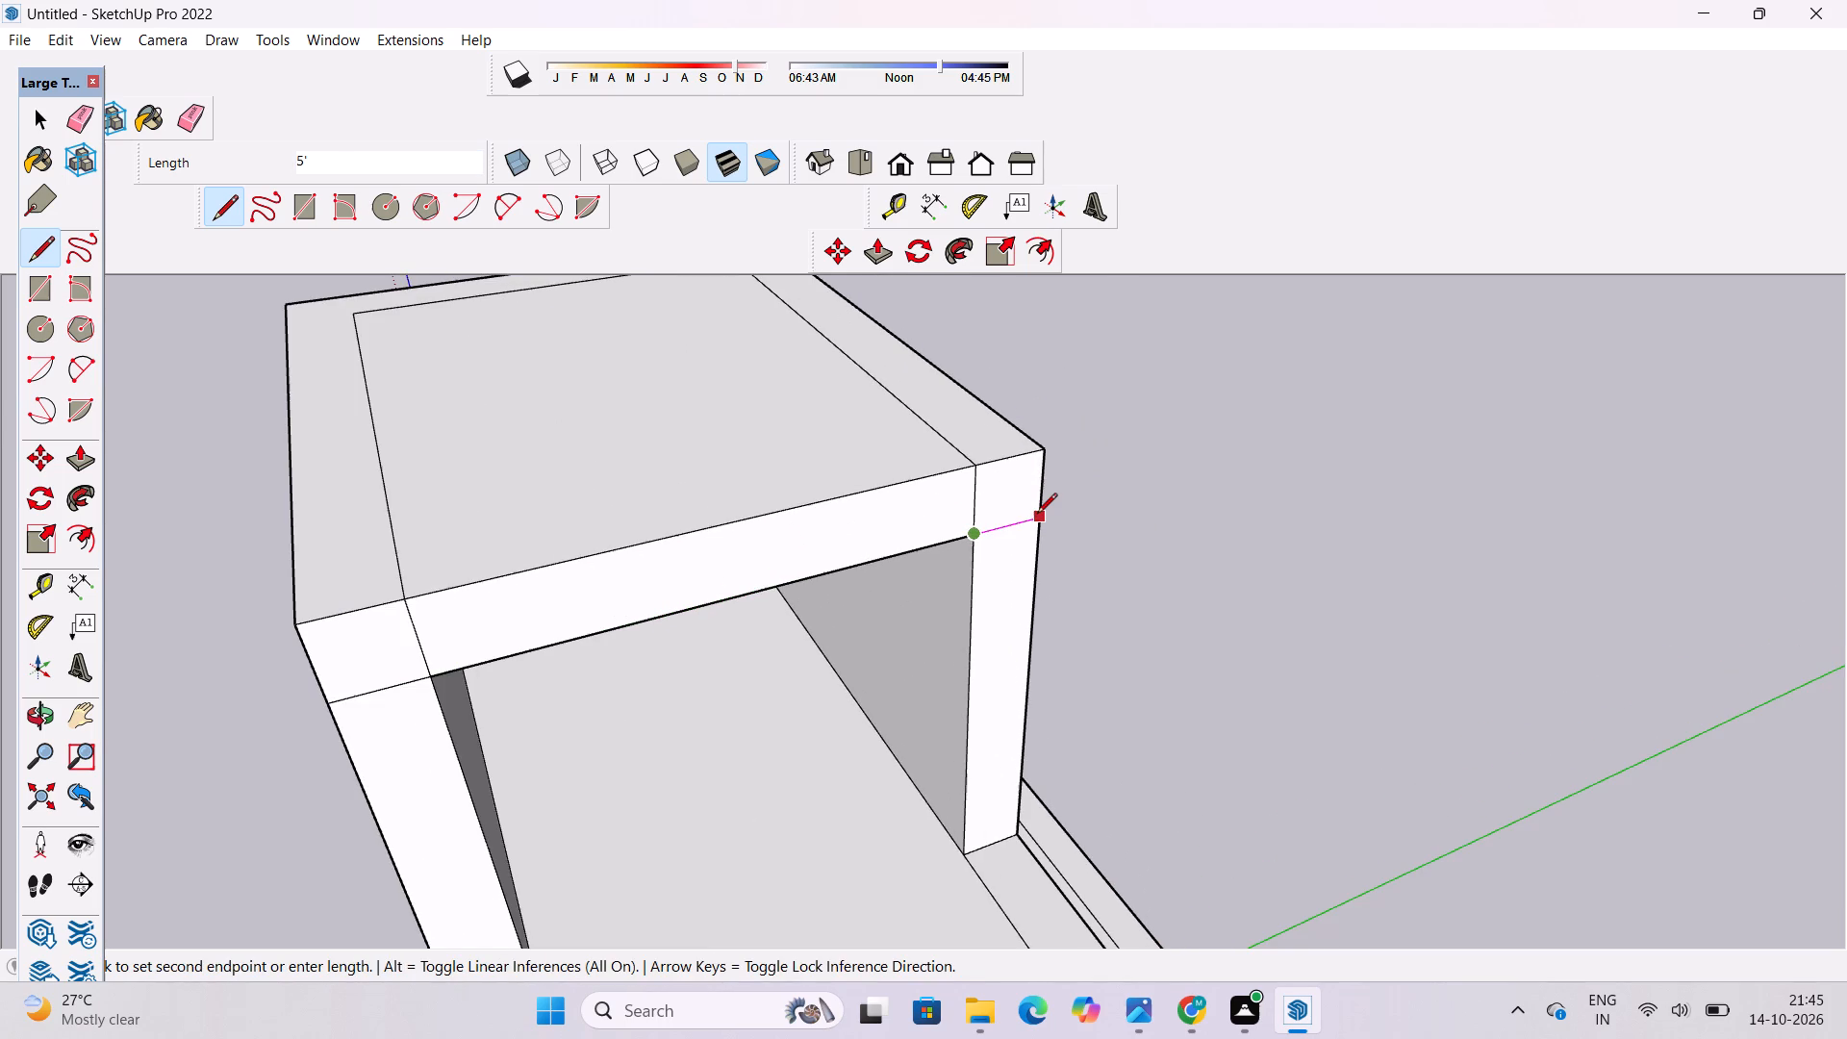
Erase the two short vertical edges dividing the roof slab's front face from the wall ends.
key("o")
scroll(1006, 494, "down", 6)
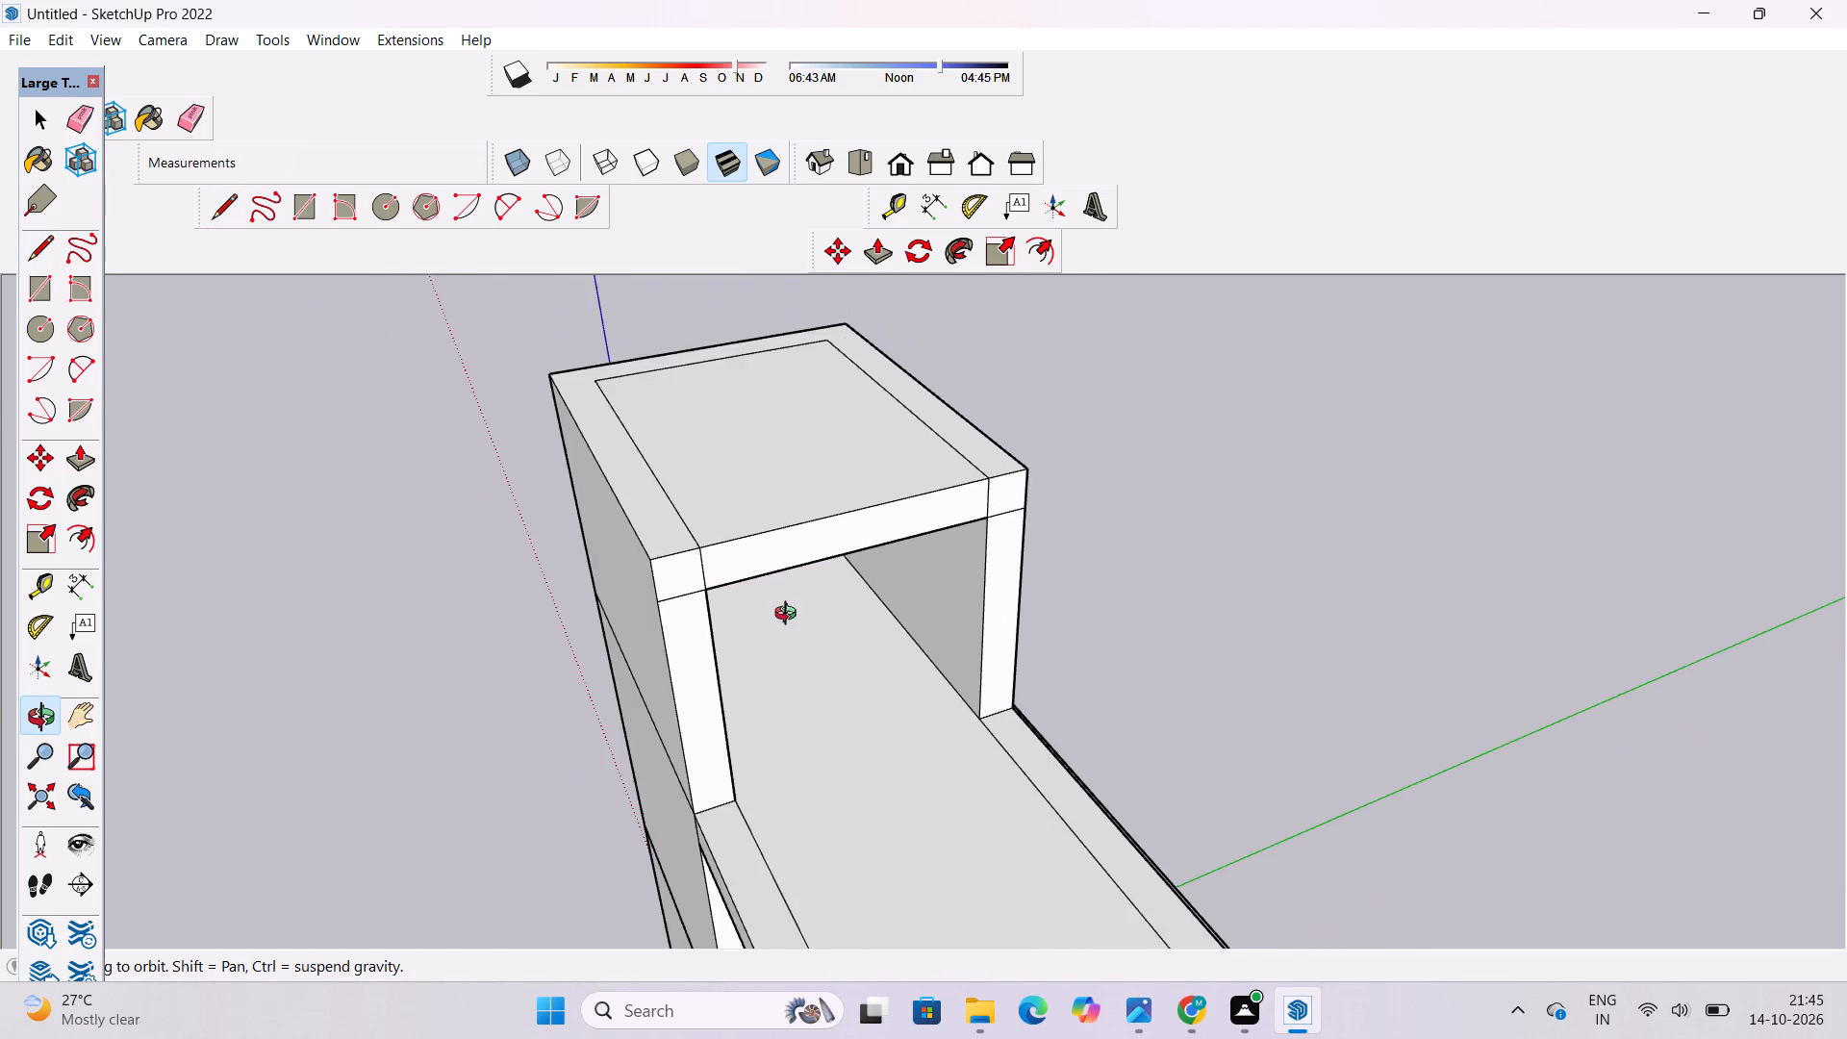
left_click_drag(790, 616, 912, 630)
left_click_drag(914, 628, 809, 640)
key("e")
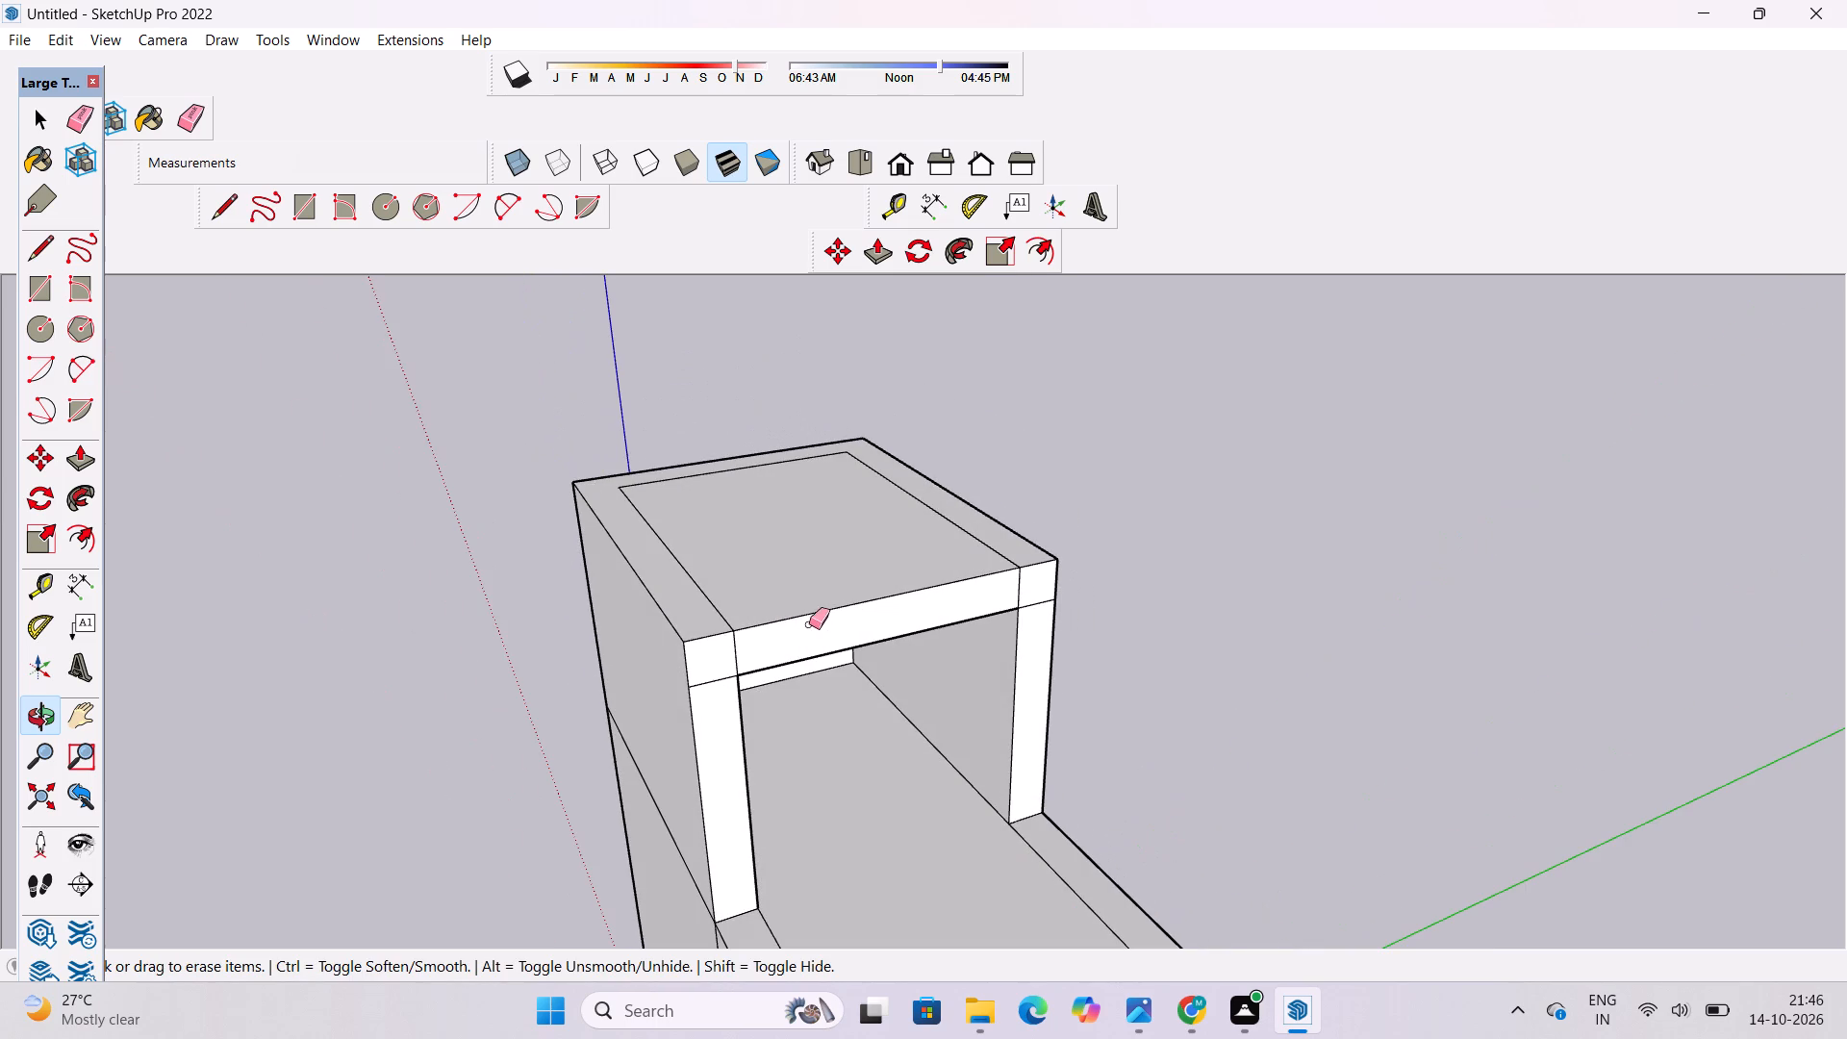
scroll(774, 658, "up", 3)
left_click_drag(753, 648, 714, 663)
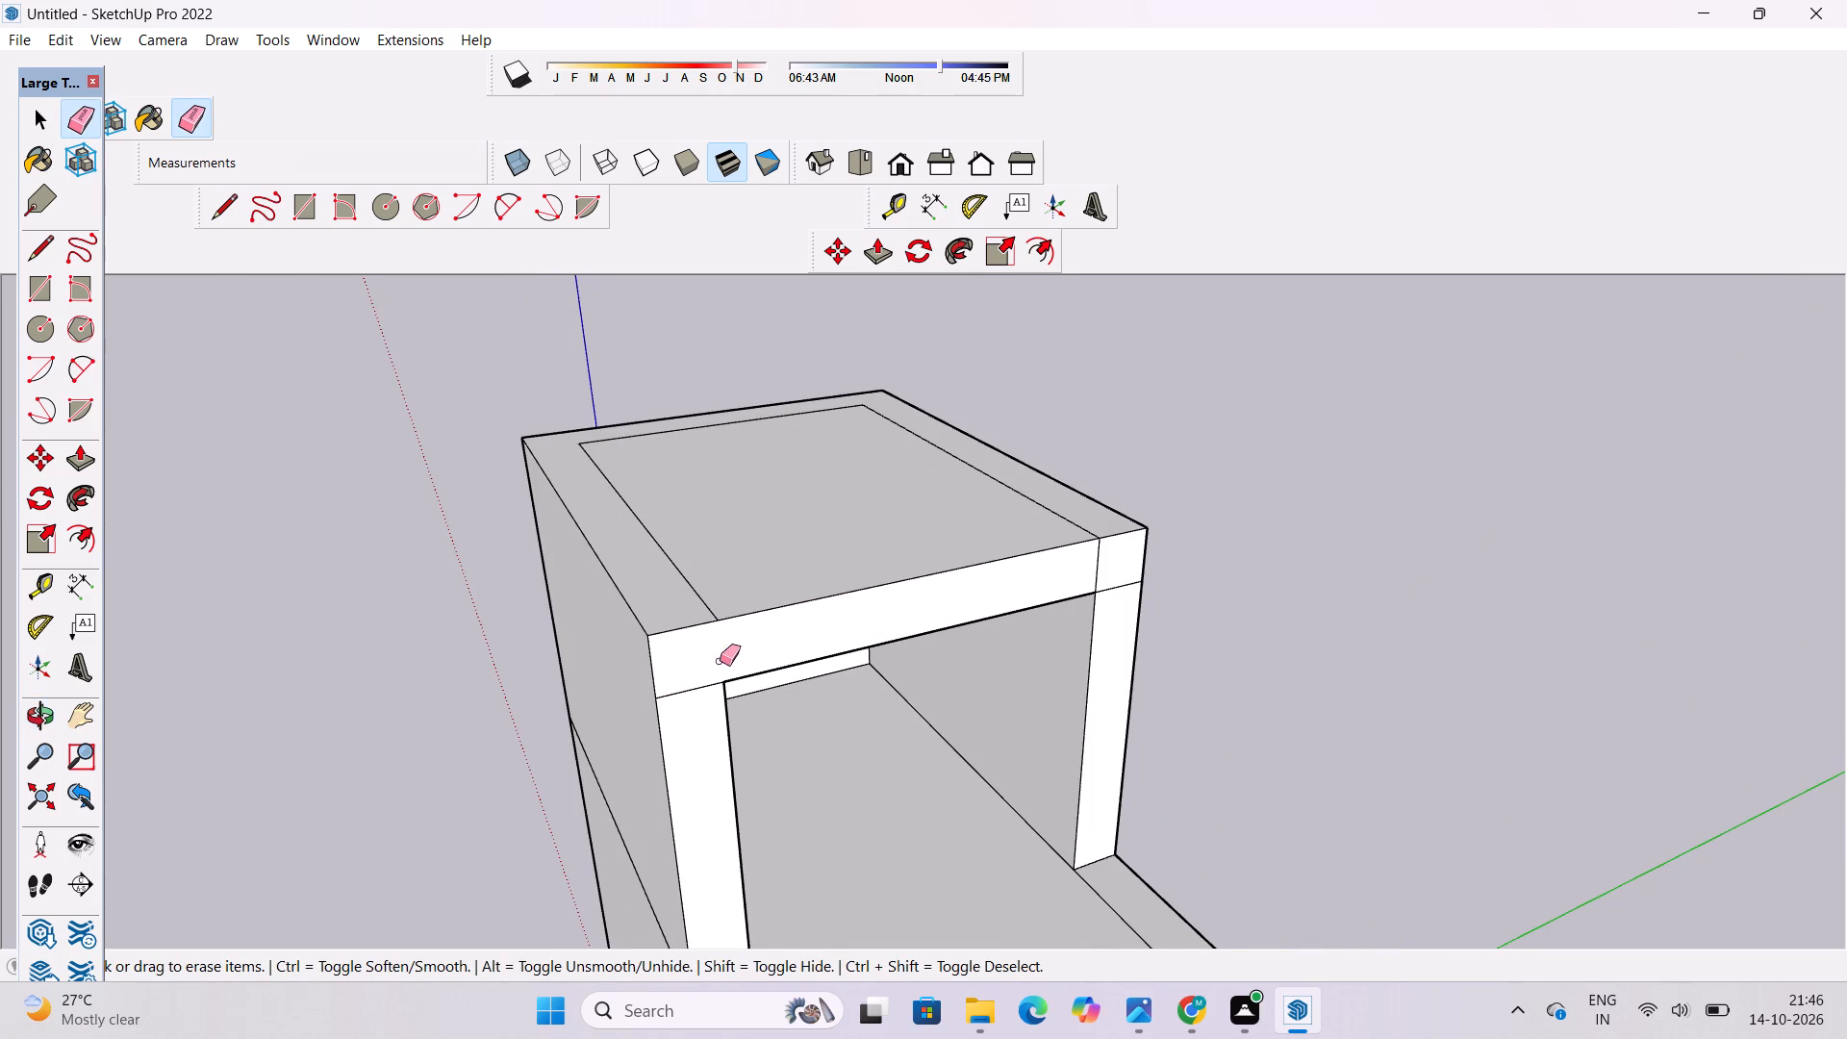
left_click_drag(1101, 559, 1088, 575)
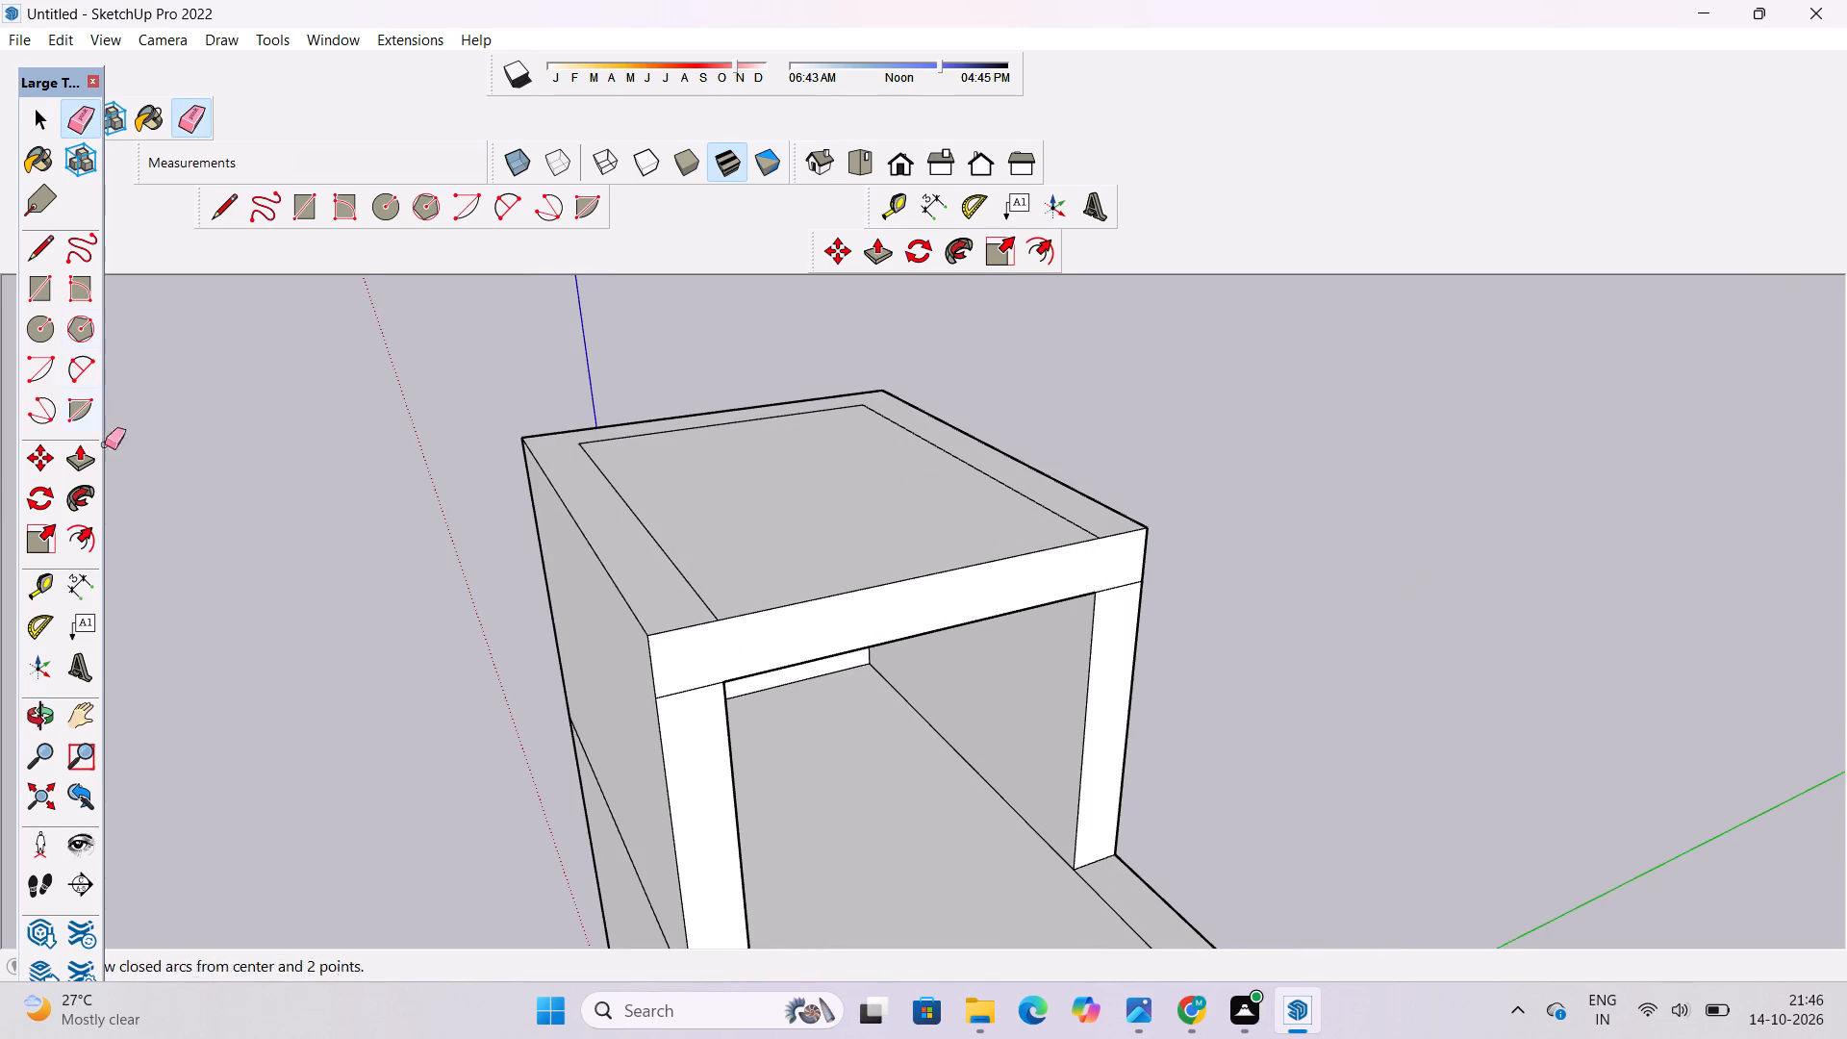
Examine the roofed tower and the balconies beside it from below, the front and above.
left_click(45, 719)
scroll(536, 540, "down", 6)
left_click_drag(876, 614, 642, 258)
left_click_drag(635, 536, 951, 686)
scroll(643, 503, "down", 1)
key("o")
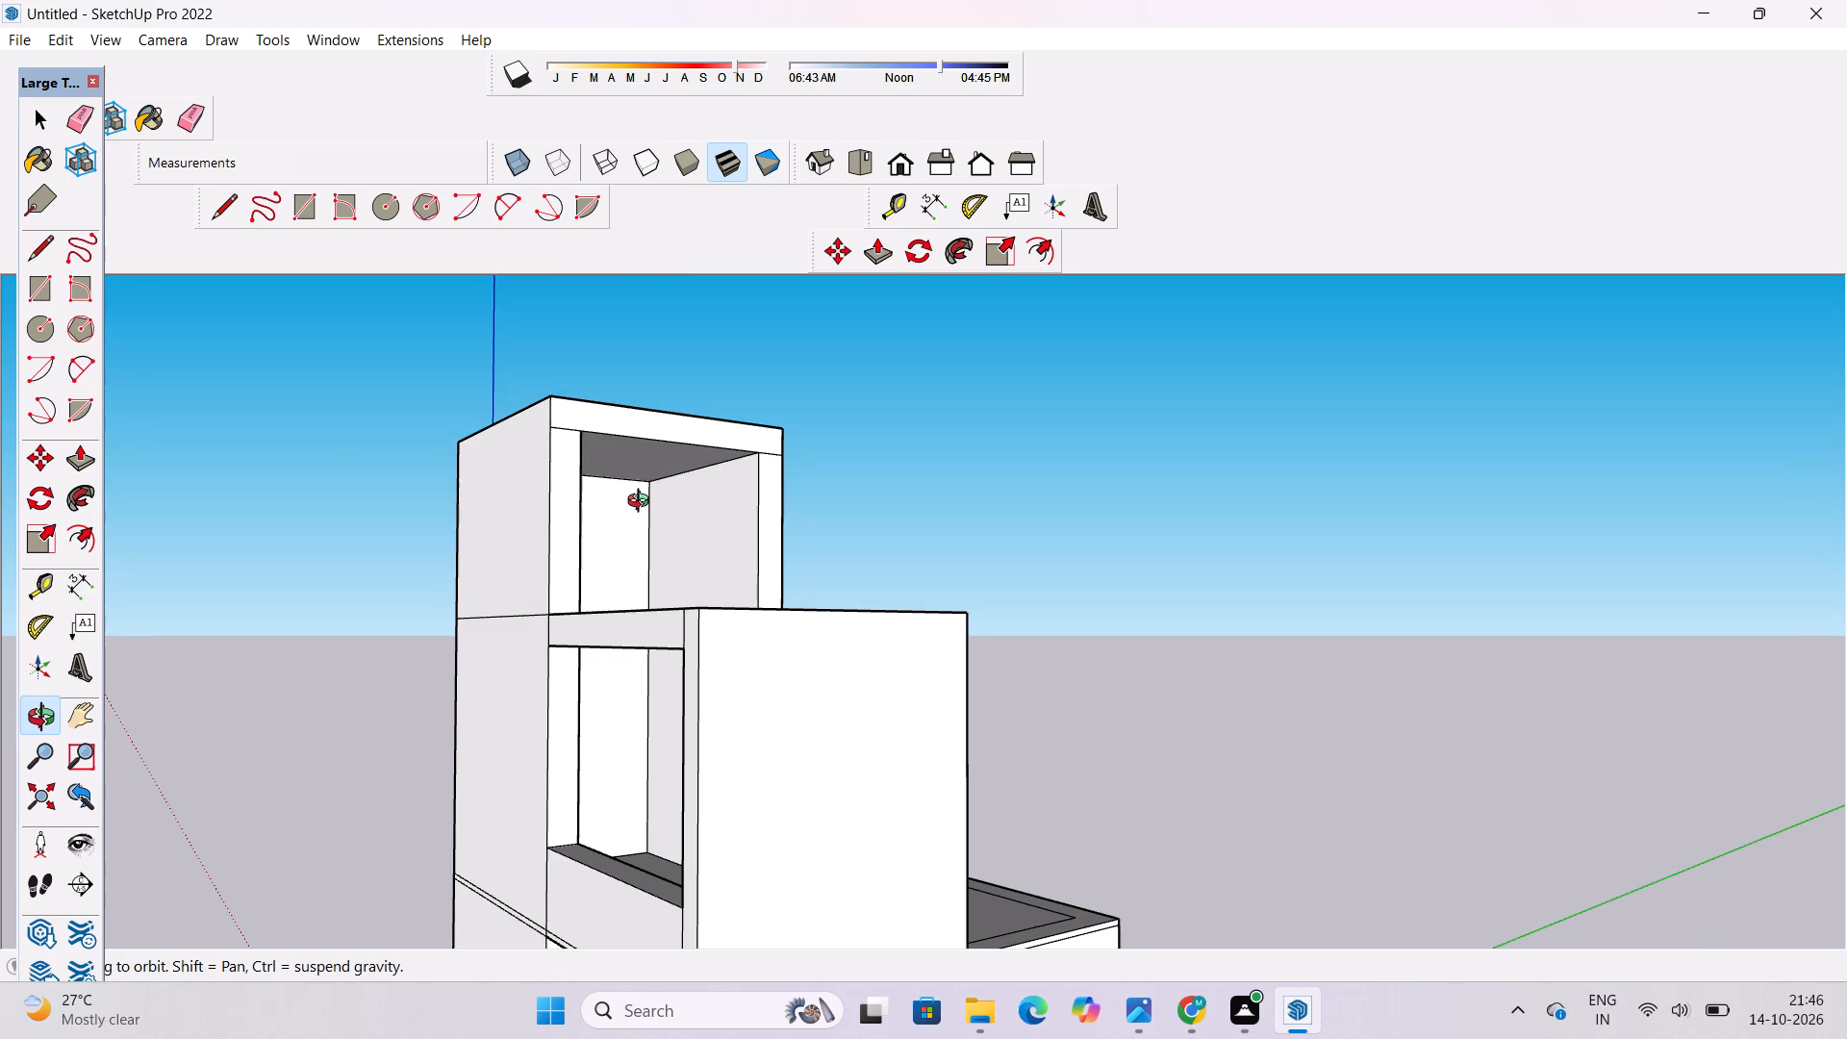
left_click_drag(643, 503, 821, 559)
scroll(708, 561, "down", 2)
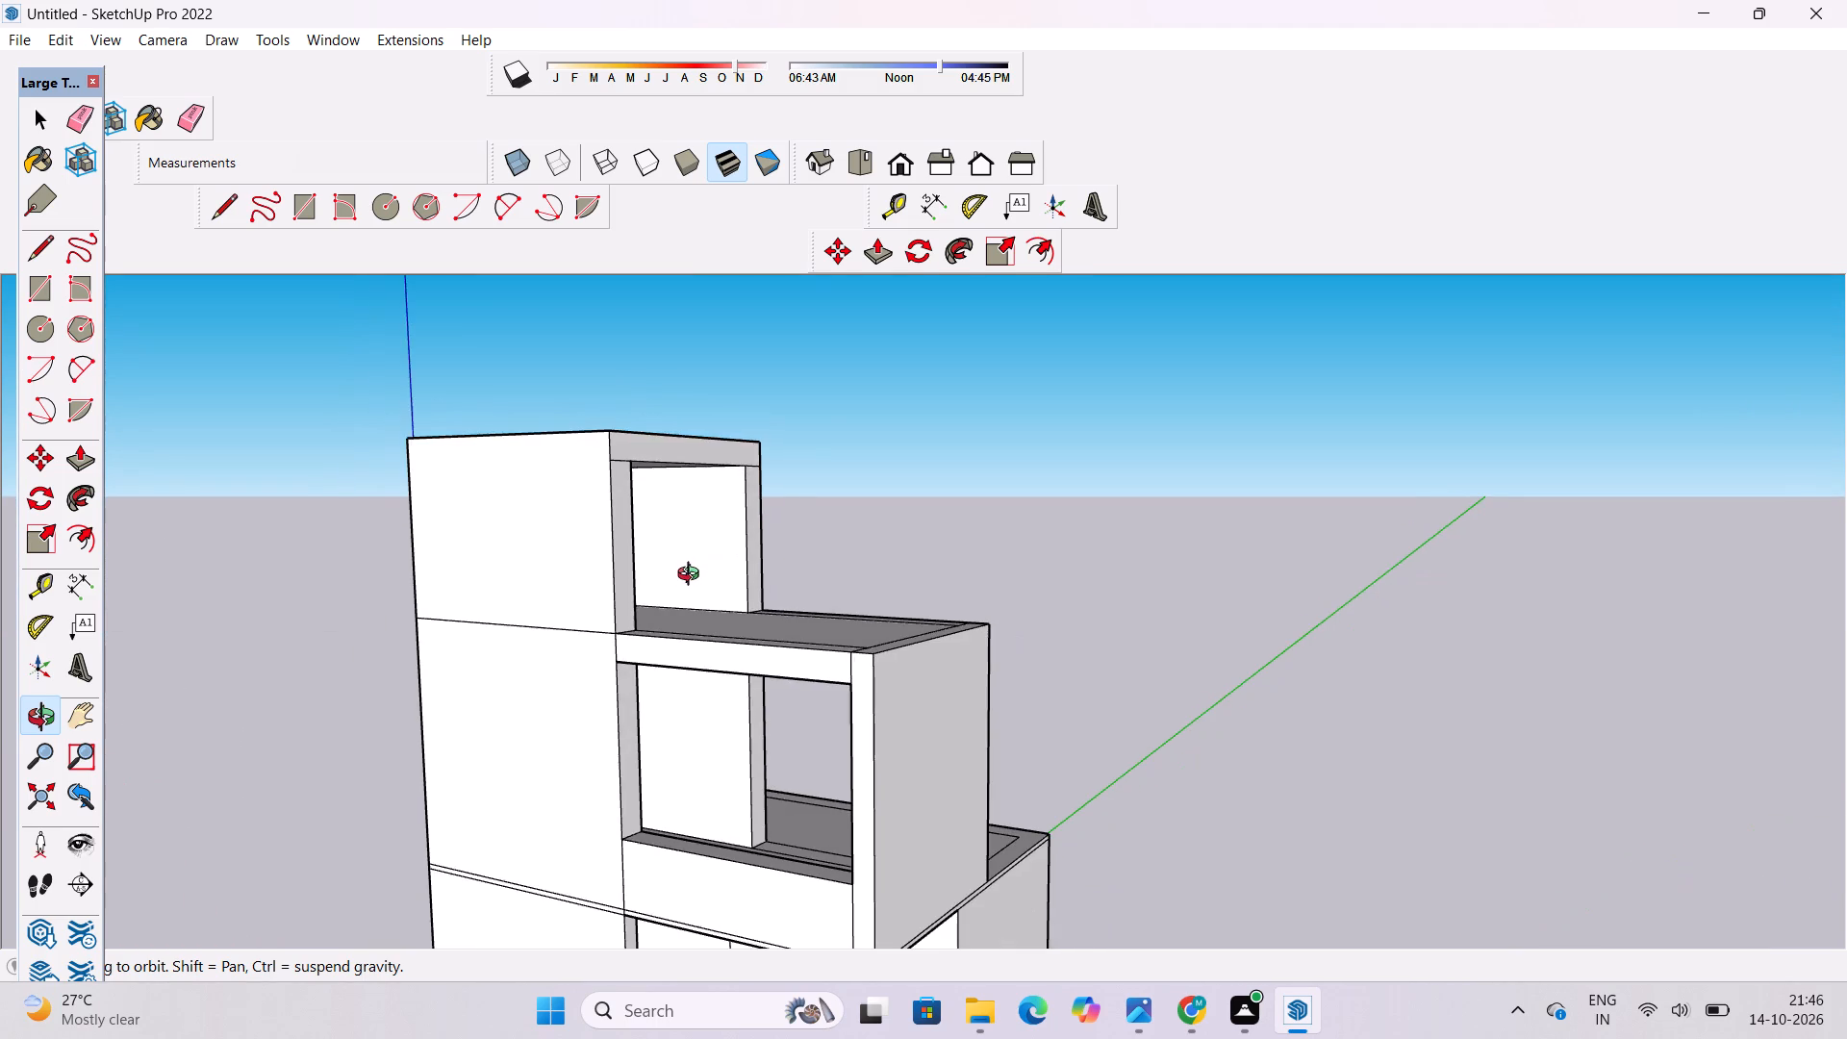
left_click_drag(689, 578, 795, 619)
left_click_drag(663, 616, 738, 578)
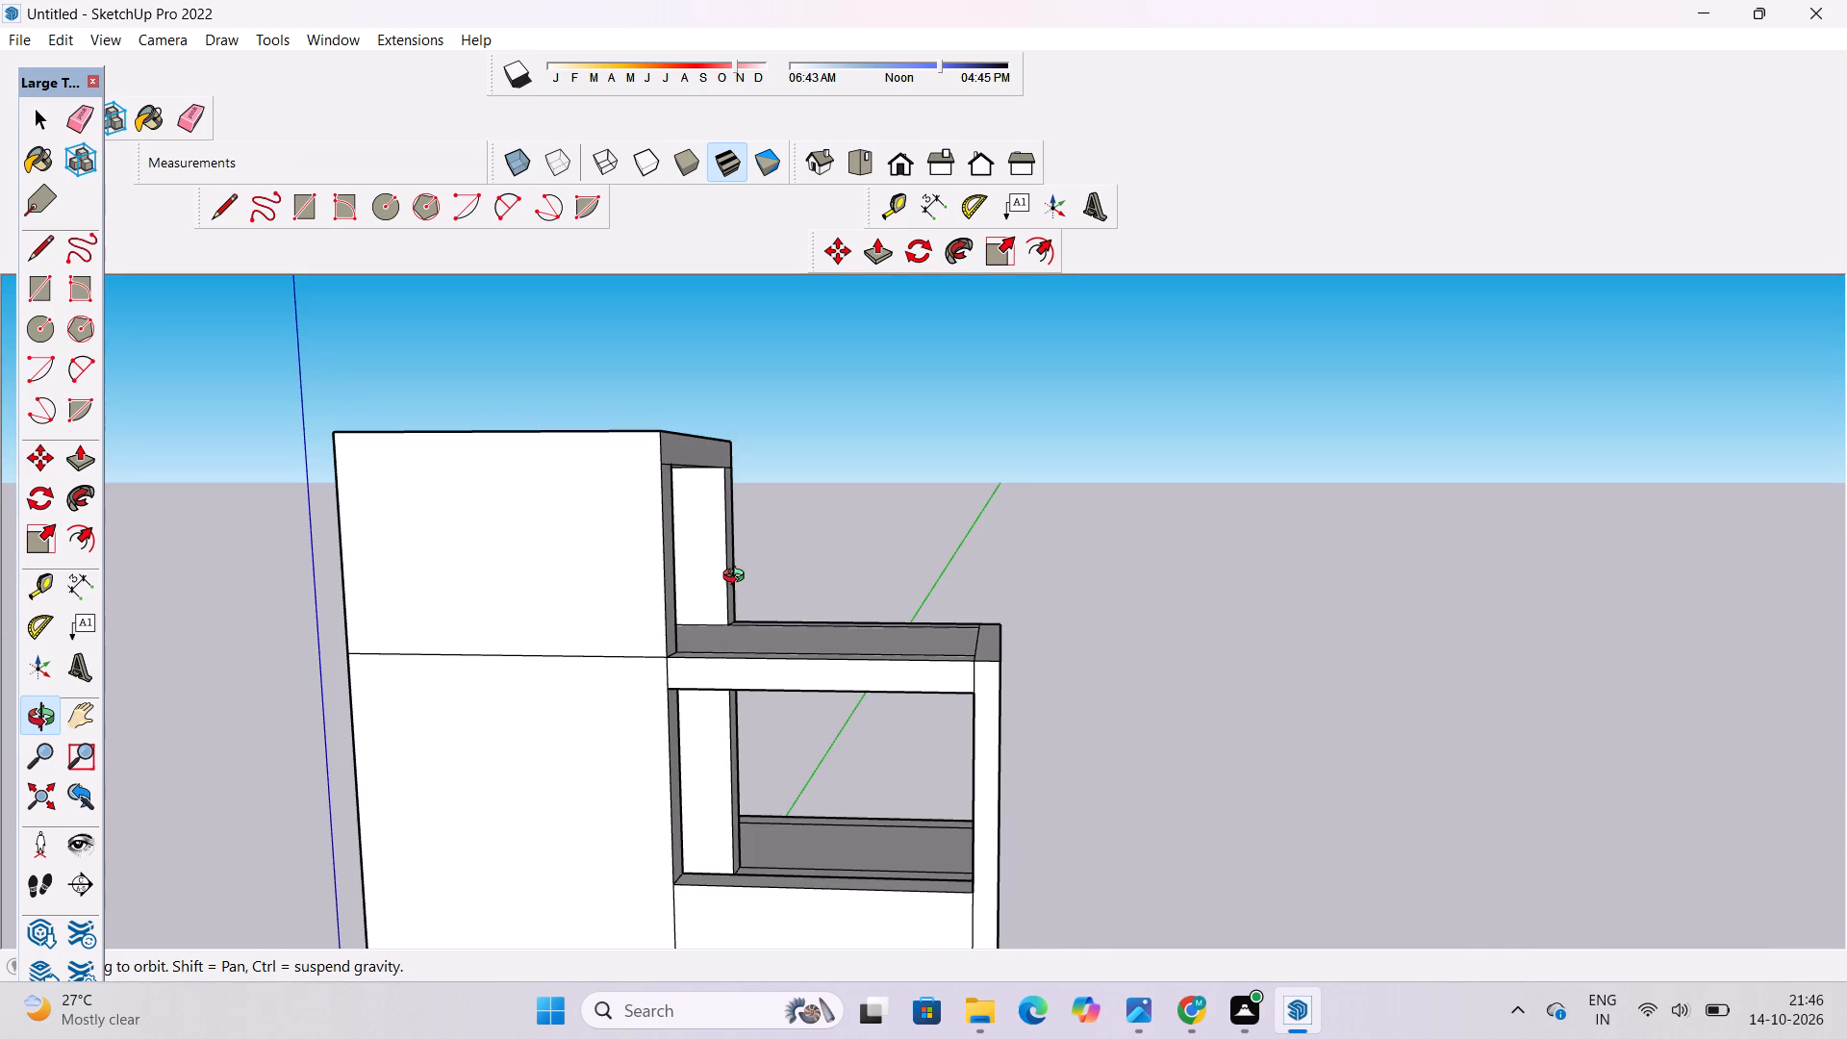
left_click_drag(749, 578, 738, 636)
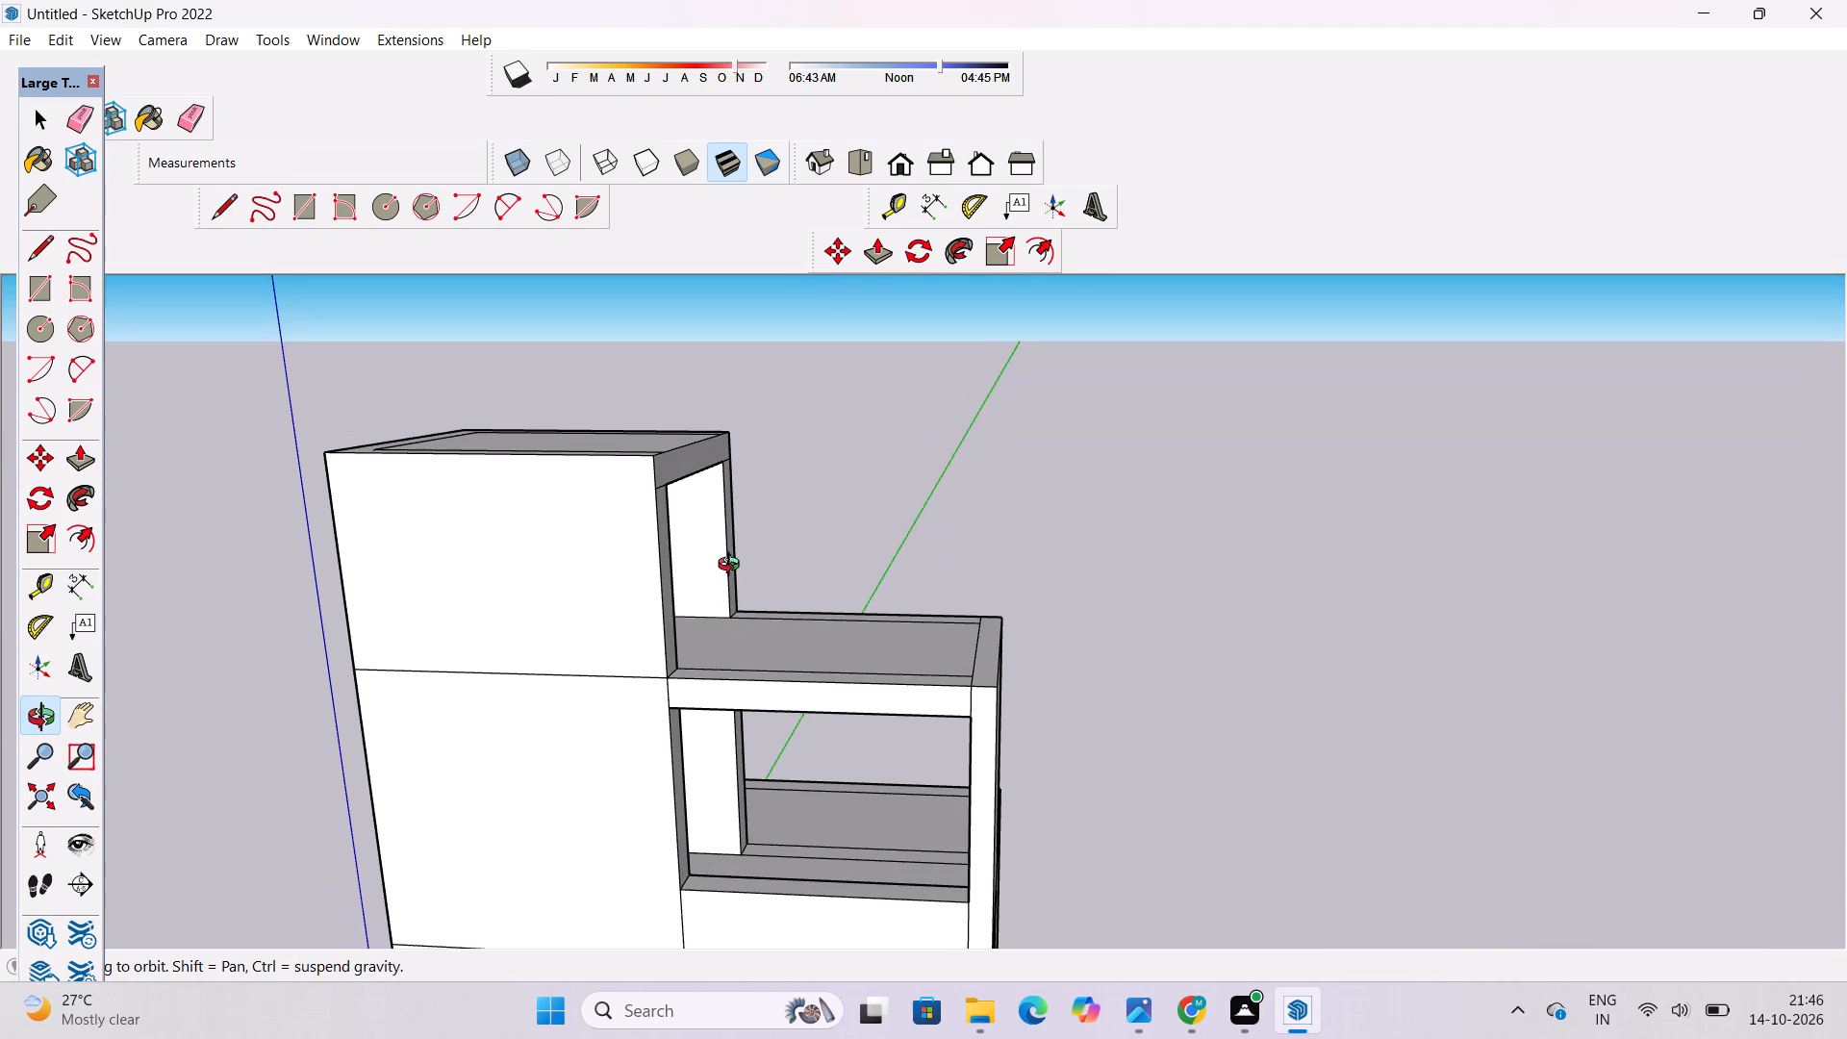
left_click_drag(767, 516, 607, 598)
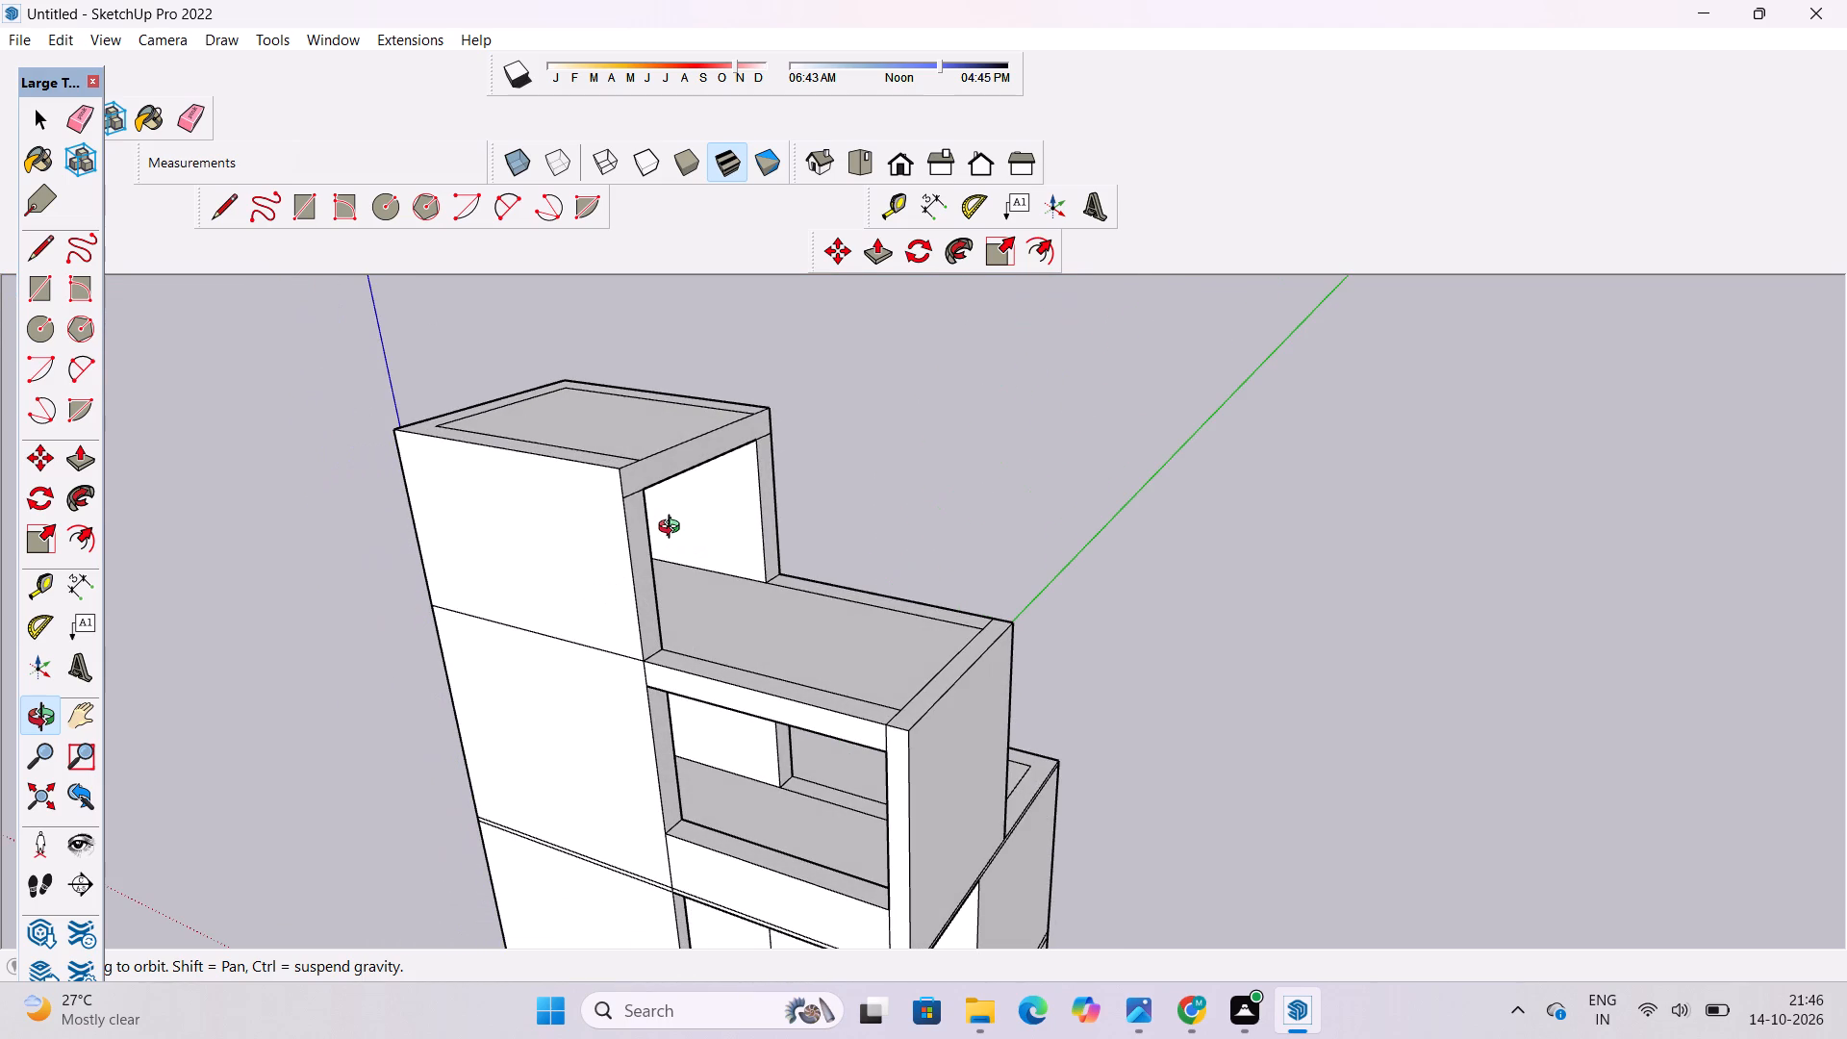
left_click_drag(764, 509, 770, 555)
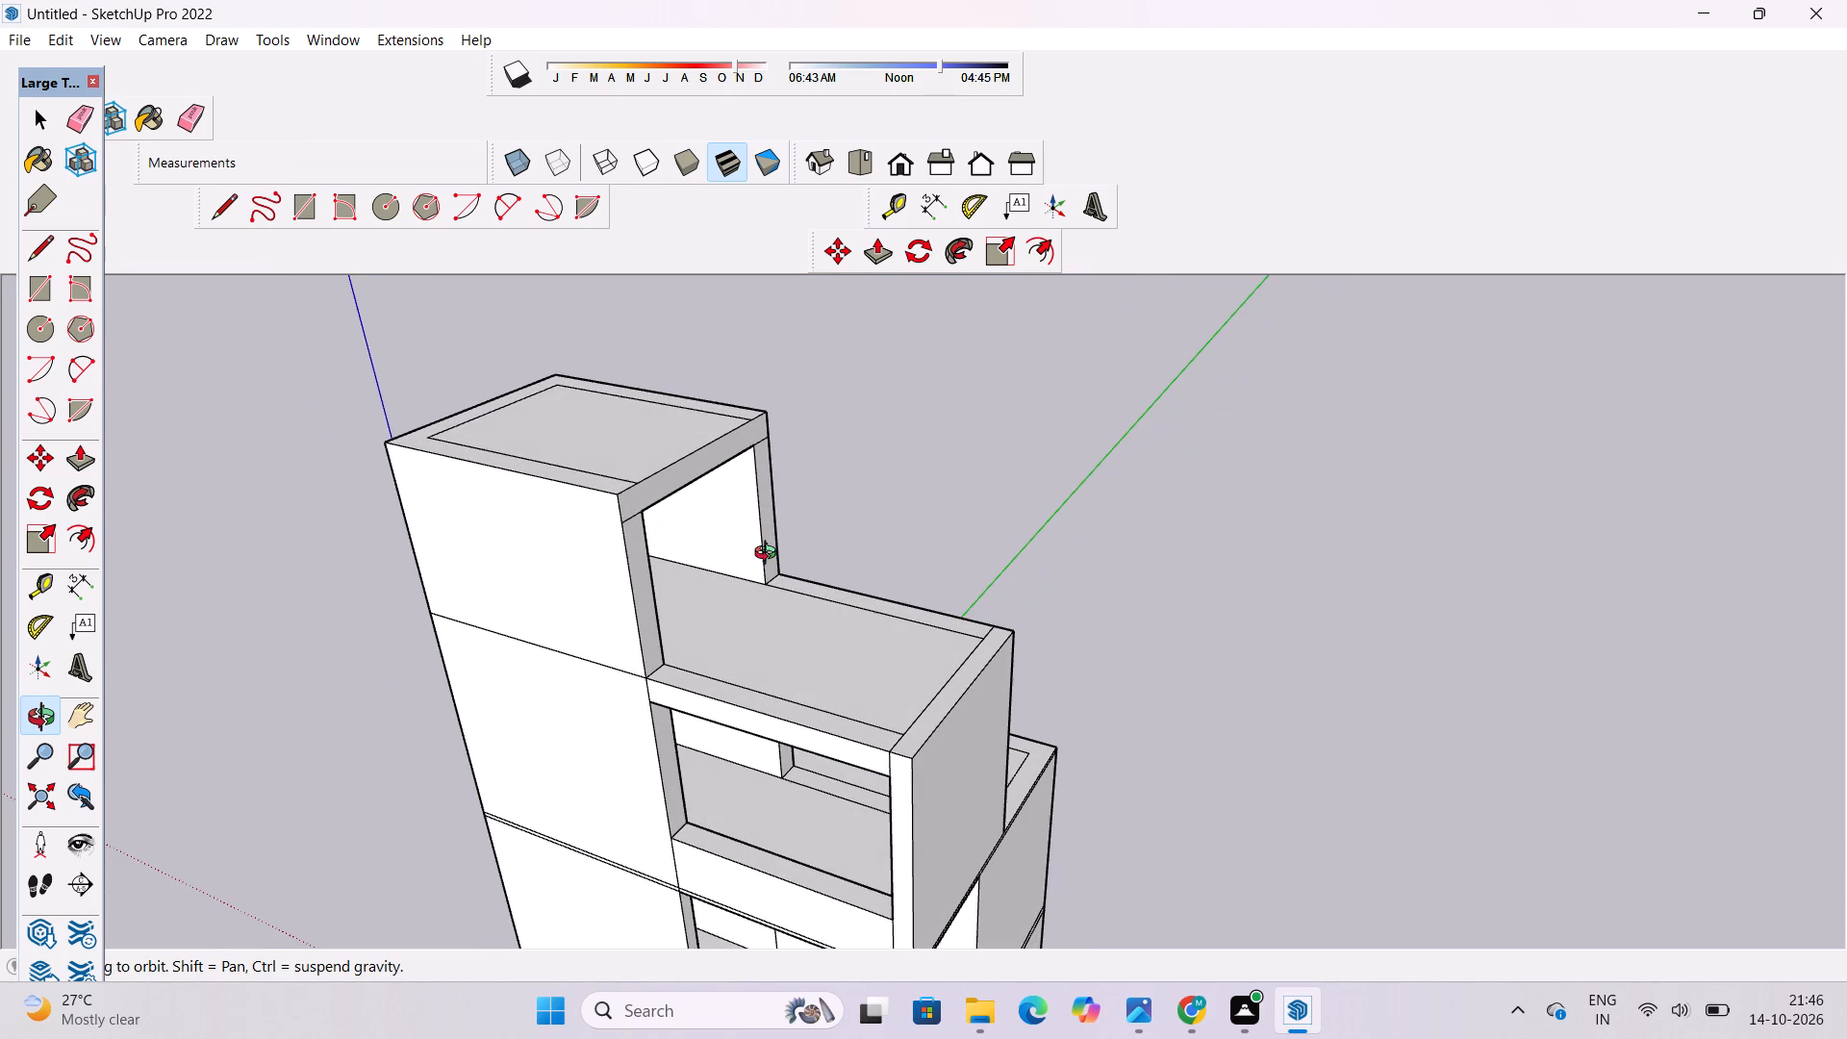
left_click_drag(812, 594, 753, 630)
left_click_drag(712, 628, 746, 685)
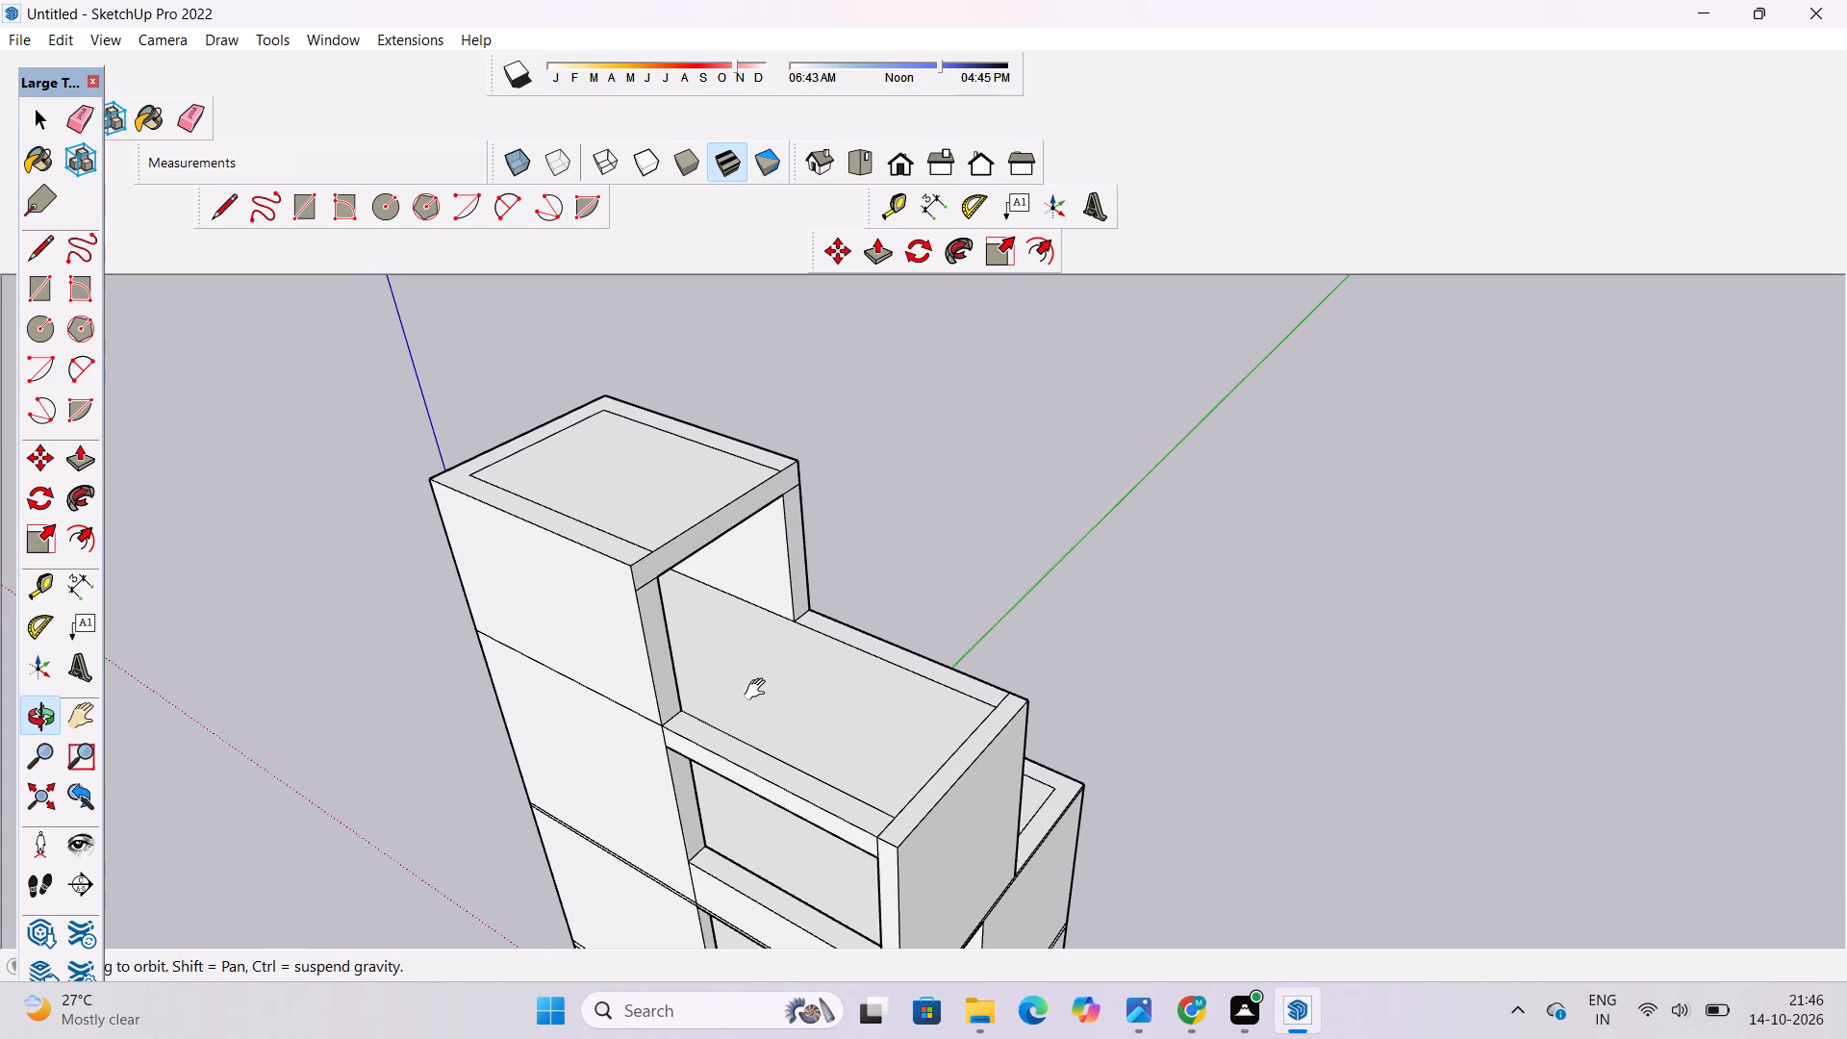
left_click_drag(755, 709, 699, 750, "shift")
Draw a 33' edge along the floor between the two wall ends to close the tower's open side with a face.
scroll(714, 706, "up", 3, "shift")
left_click_drag(729, 721, 756, 785, "shift")
left_click_drag(756, 785, 732, 754)
left_click_drag(737, 741, 743, 754, "shift")
left_click_drag(746, 757, 746, 758)
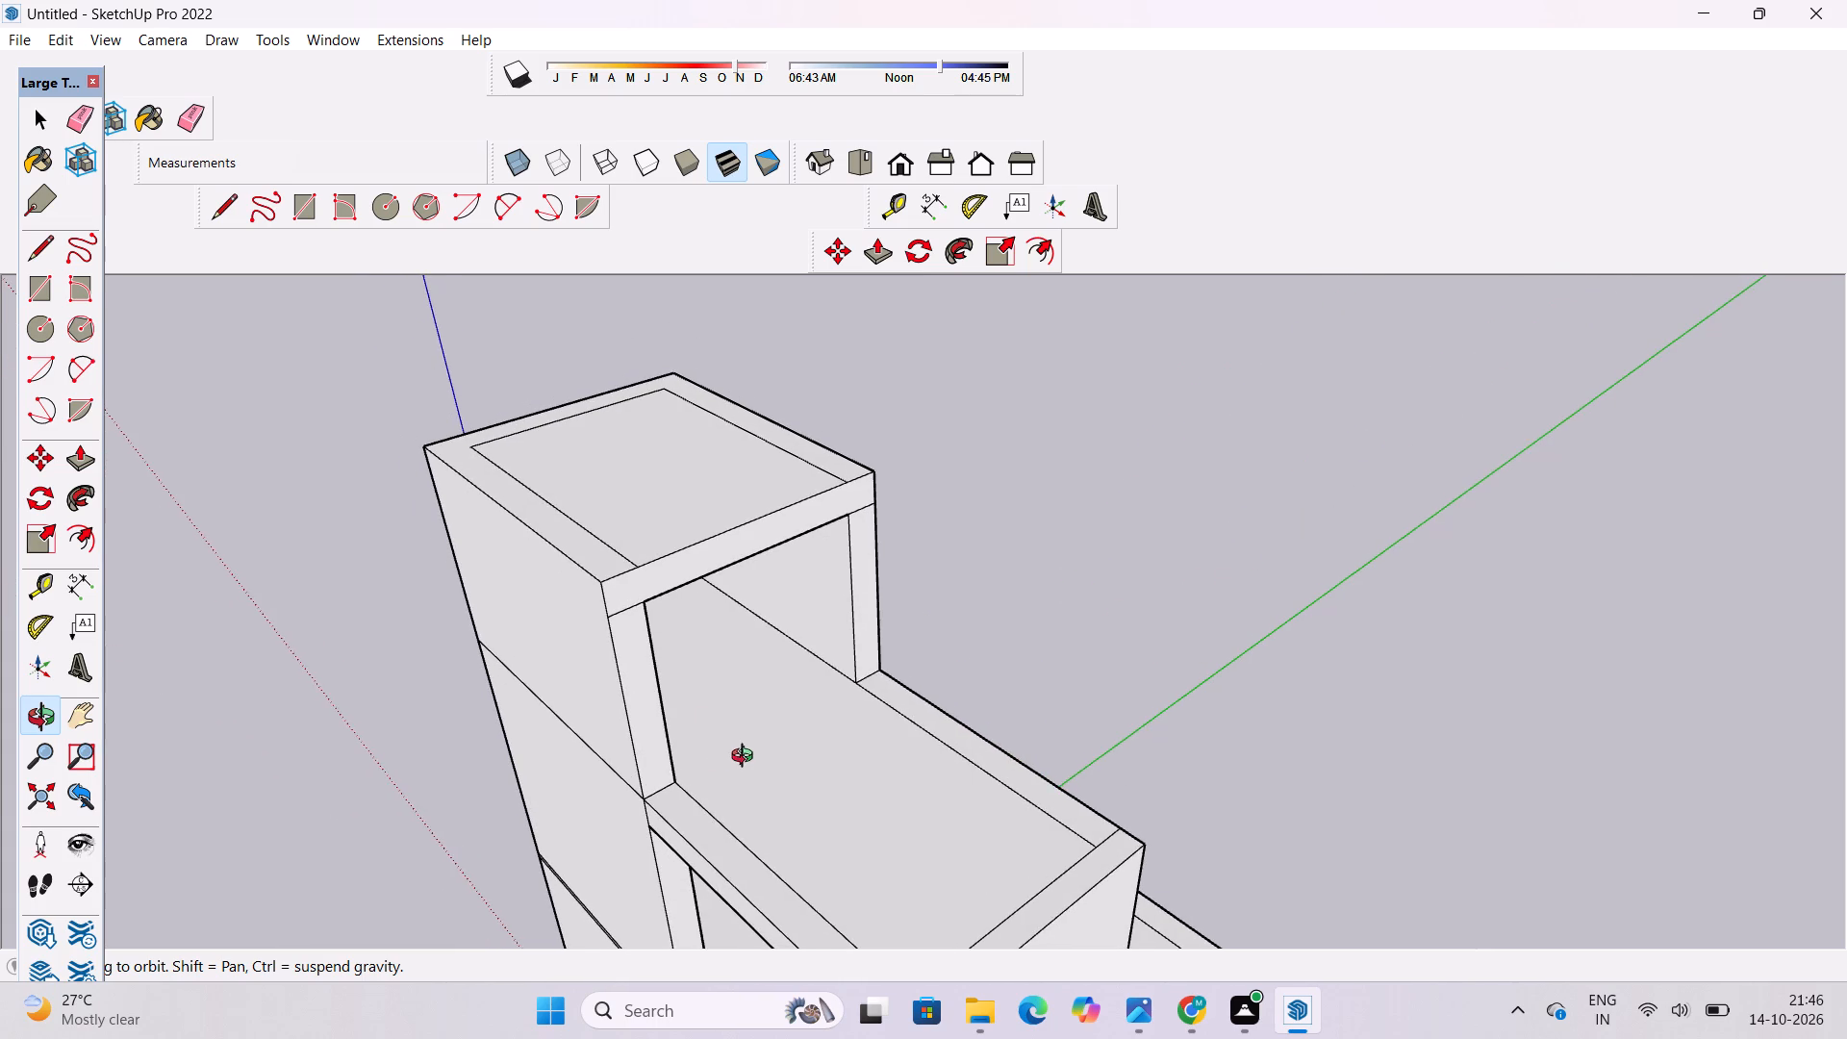
left_click_drag(746, 758, 713, 756)
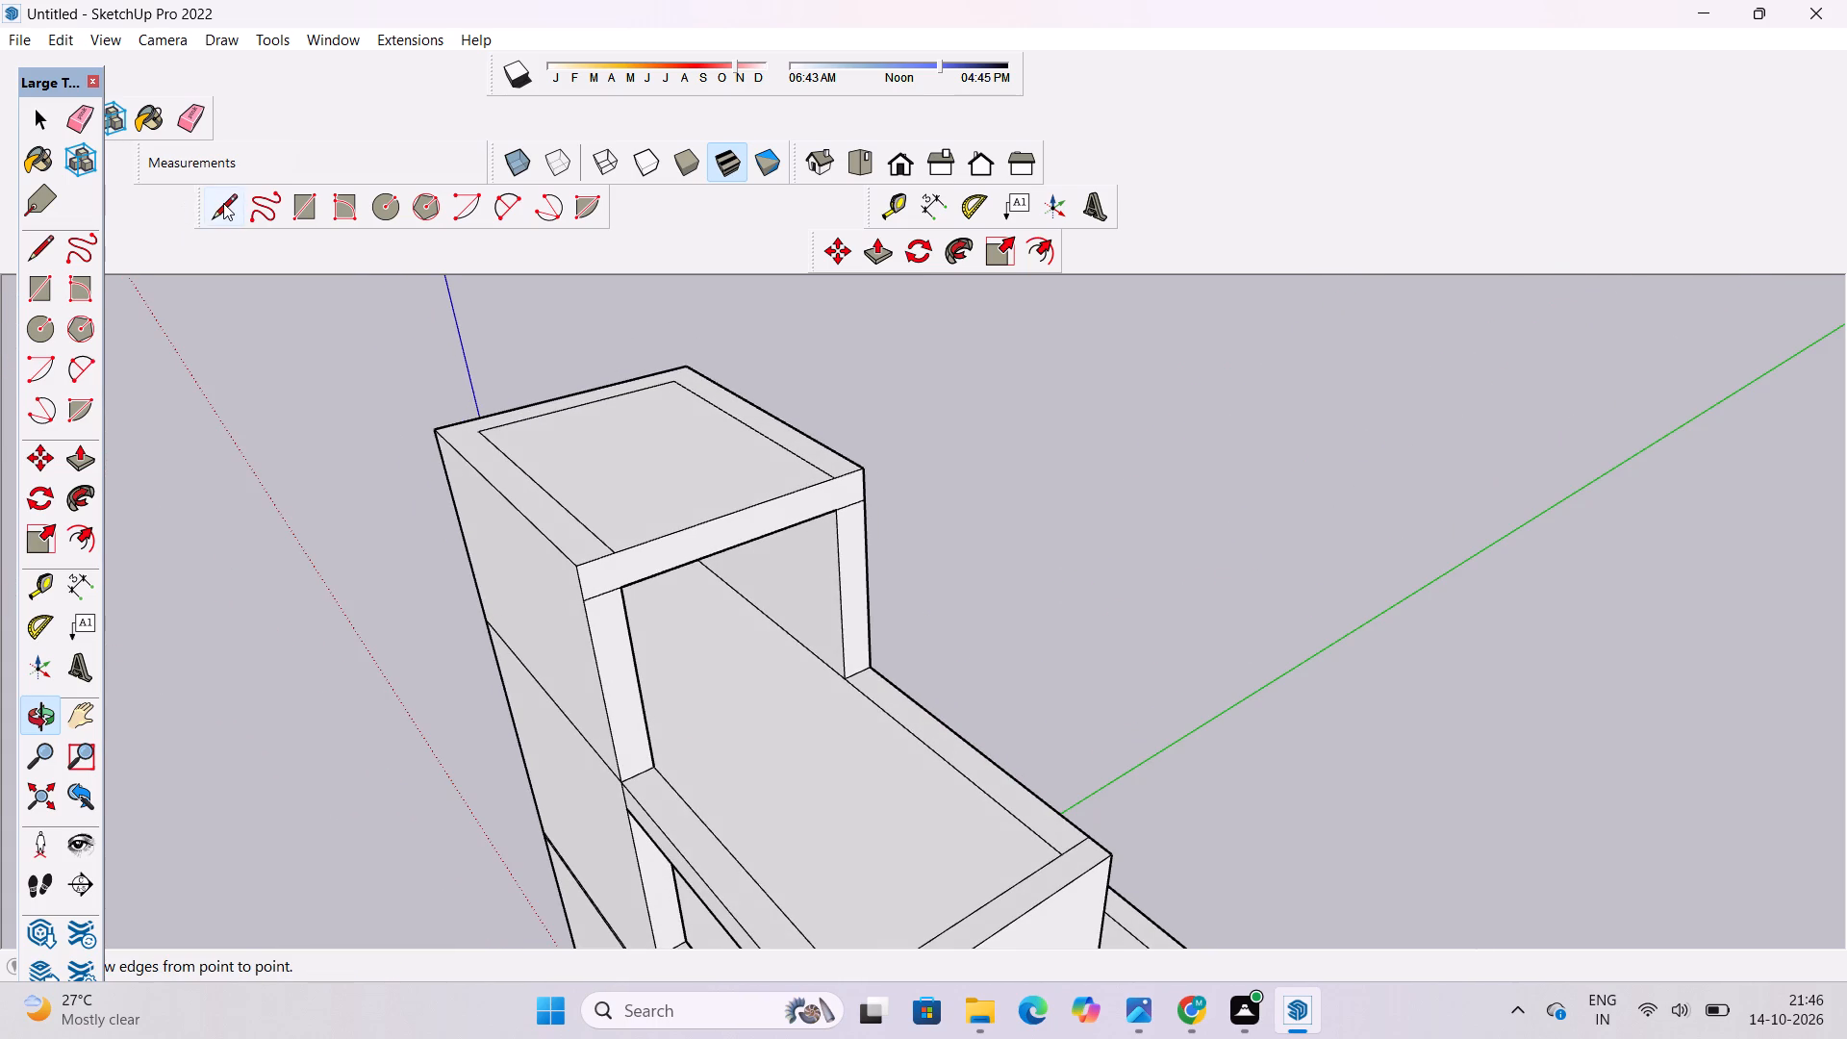
left_click(223, 203)
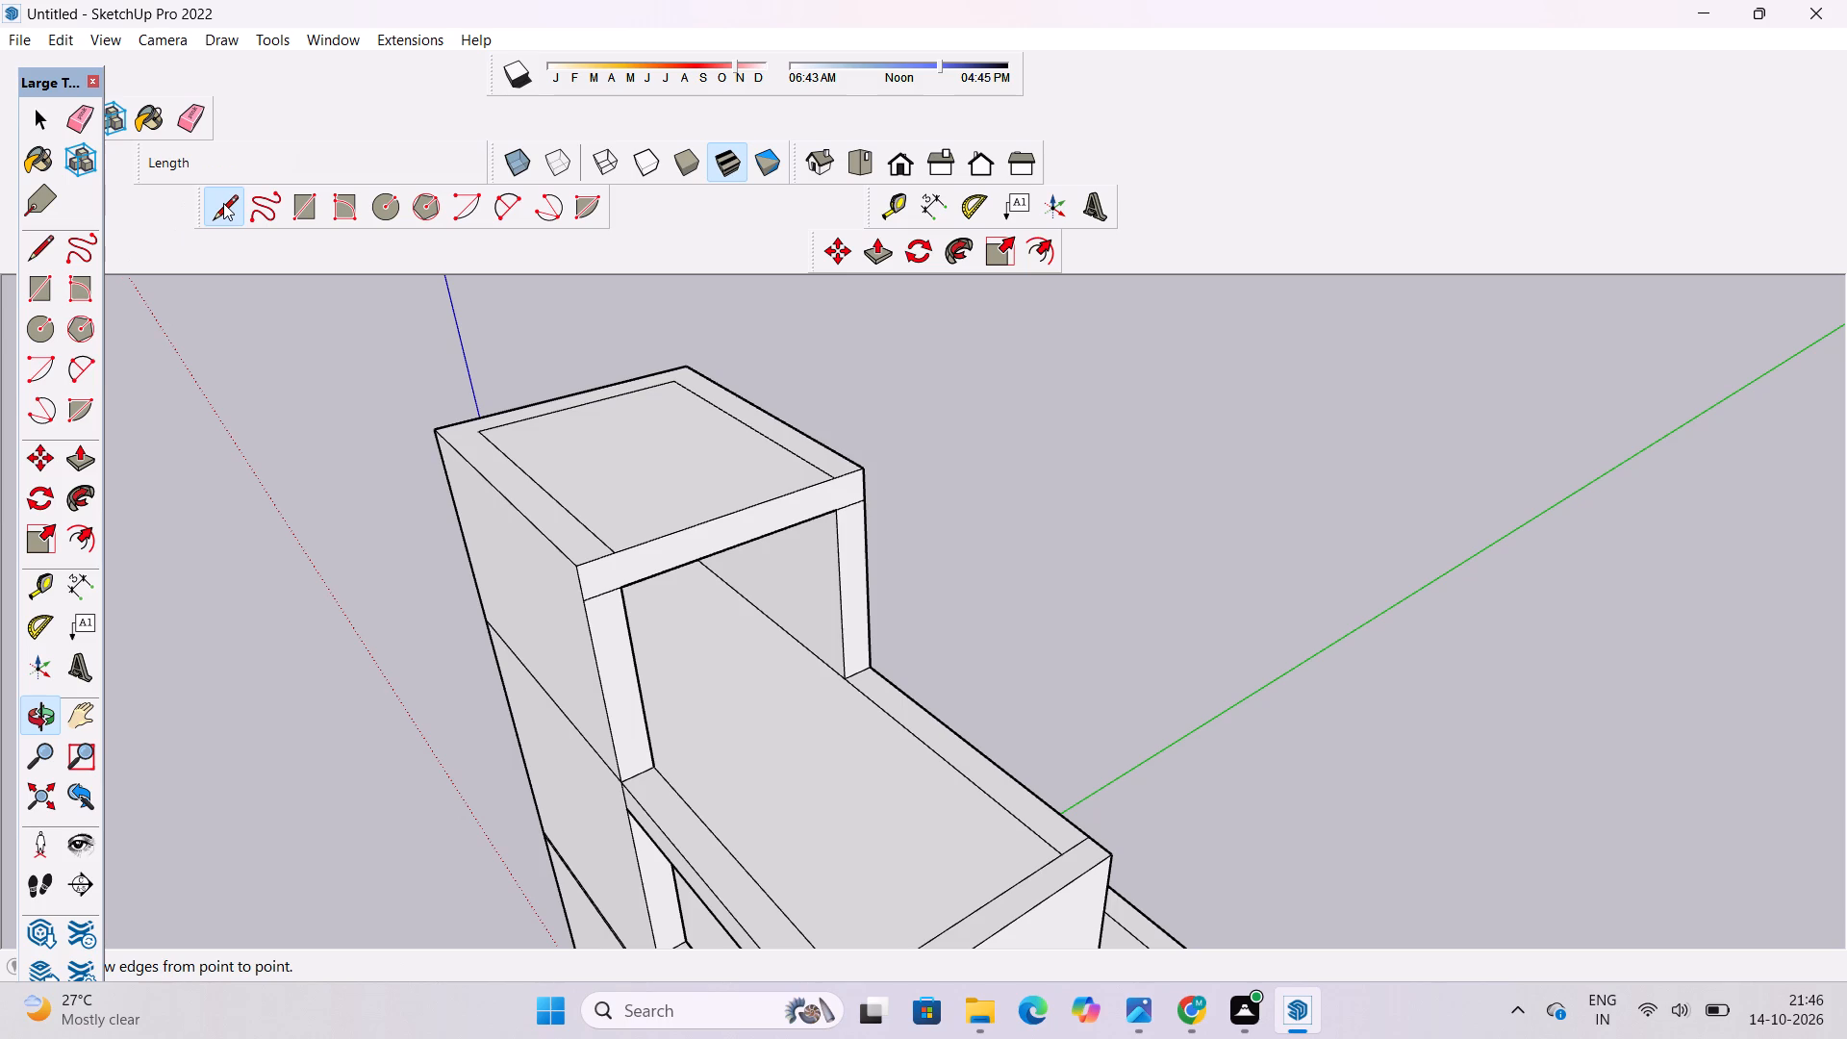
scroll(186, 224, "down", 3)
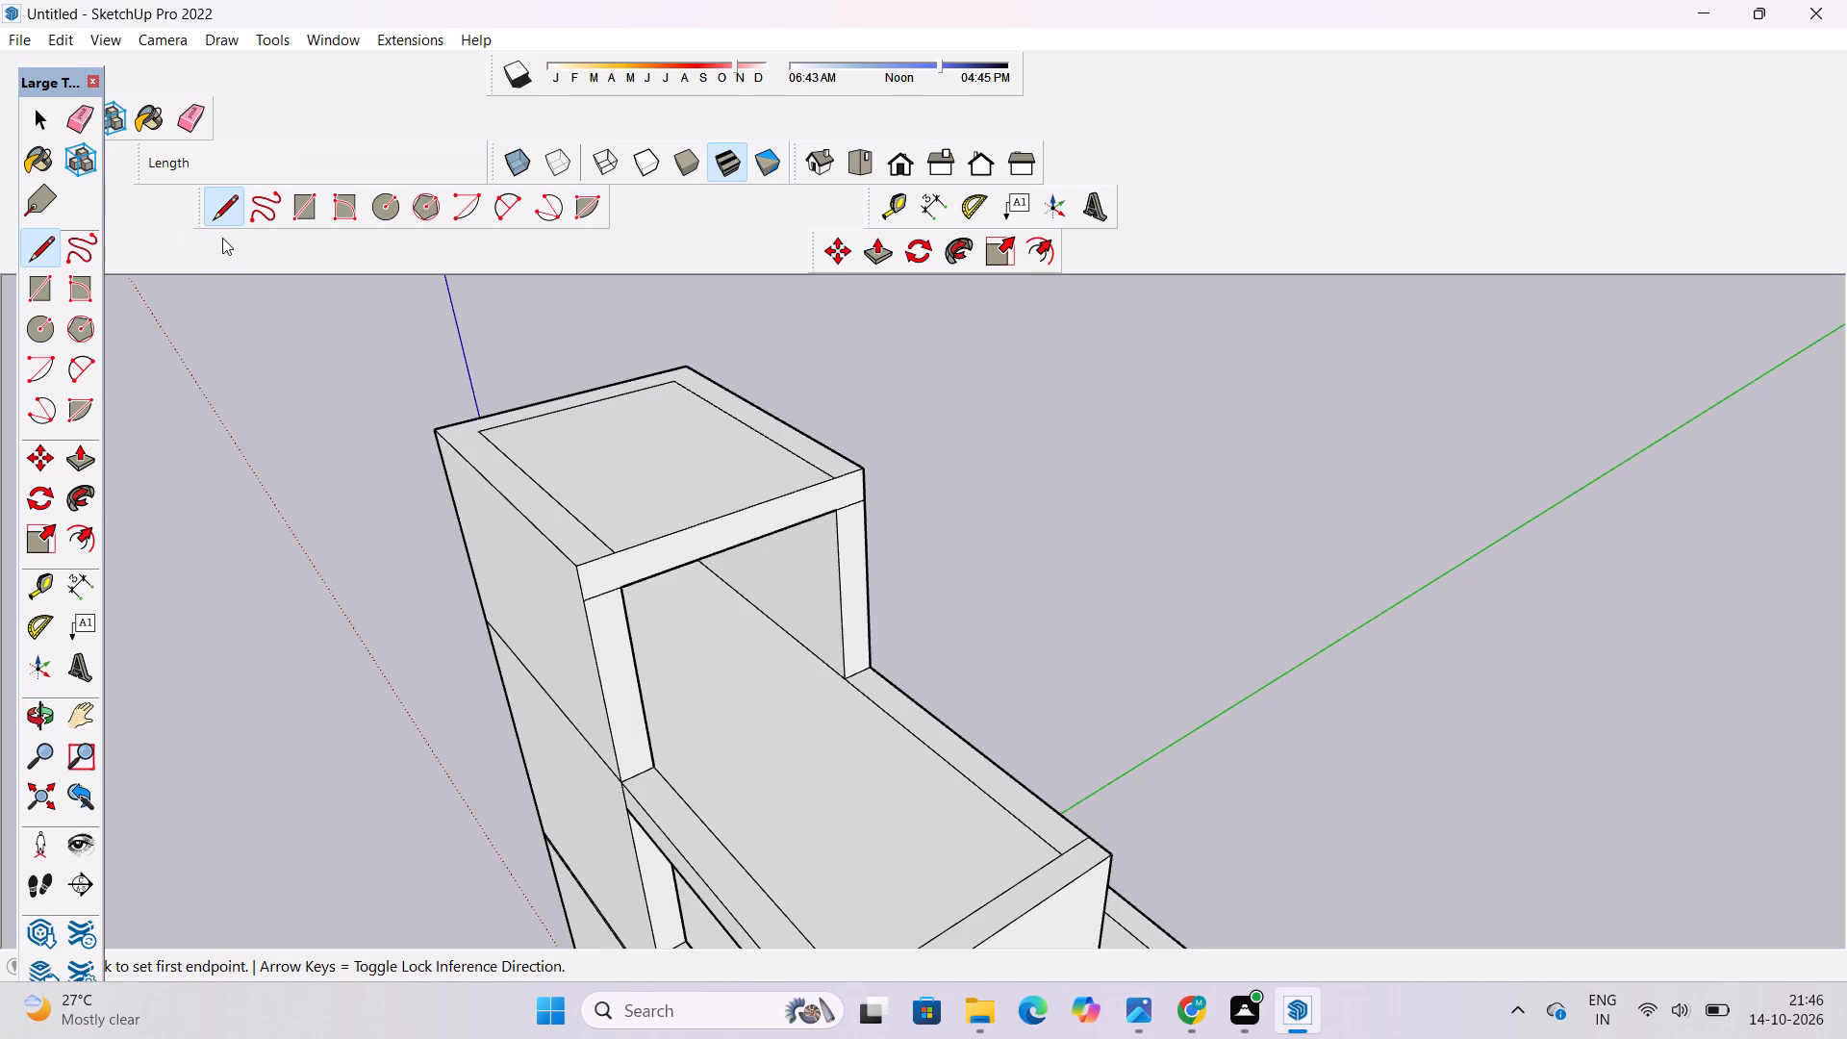
left_click(228, 201)
scroll(175, 481, "down", 6)
scroll(496, 616, "up", 6)
scroll(502, 702, "up", 3)
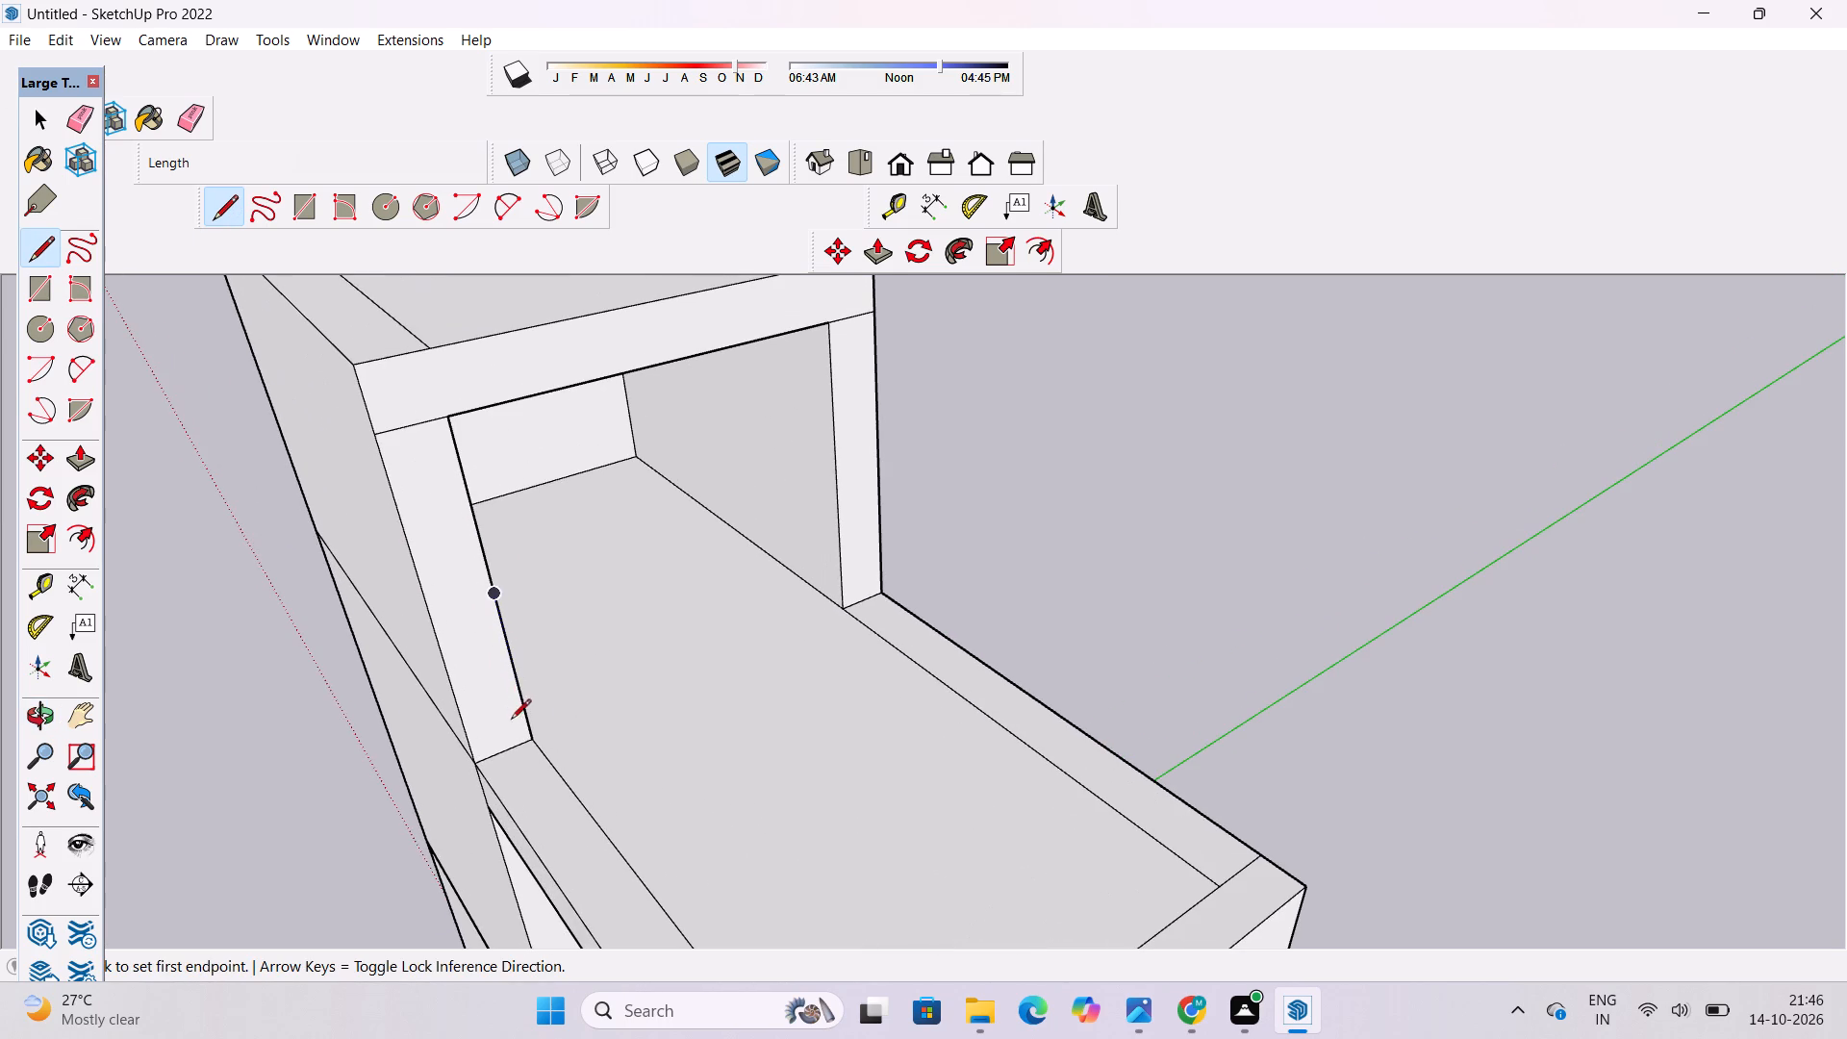
left_click(530, 736)
left_click(837, 607)
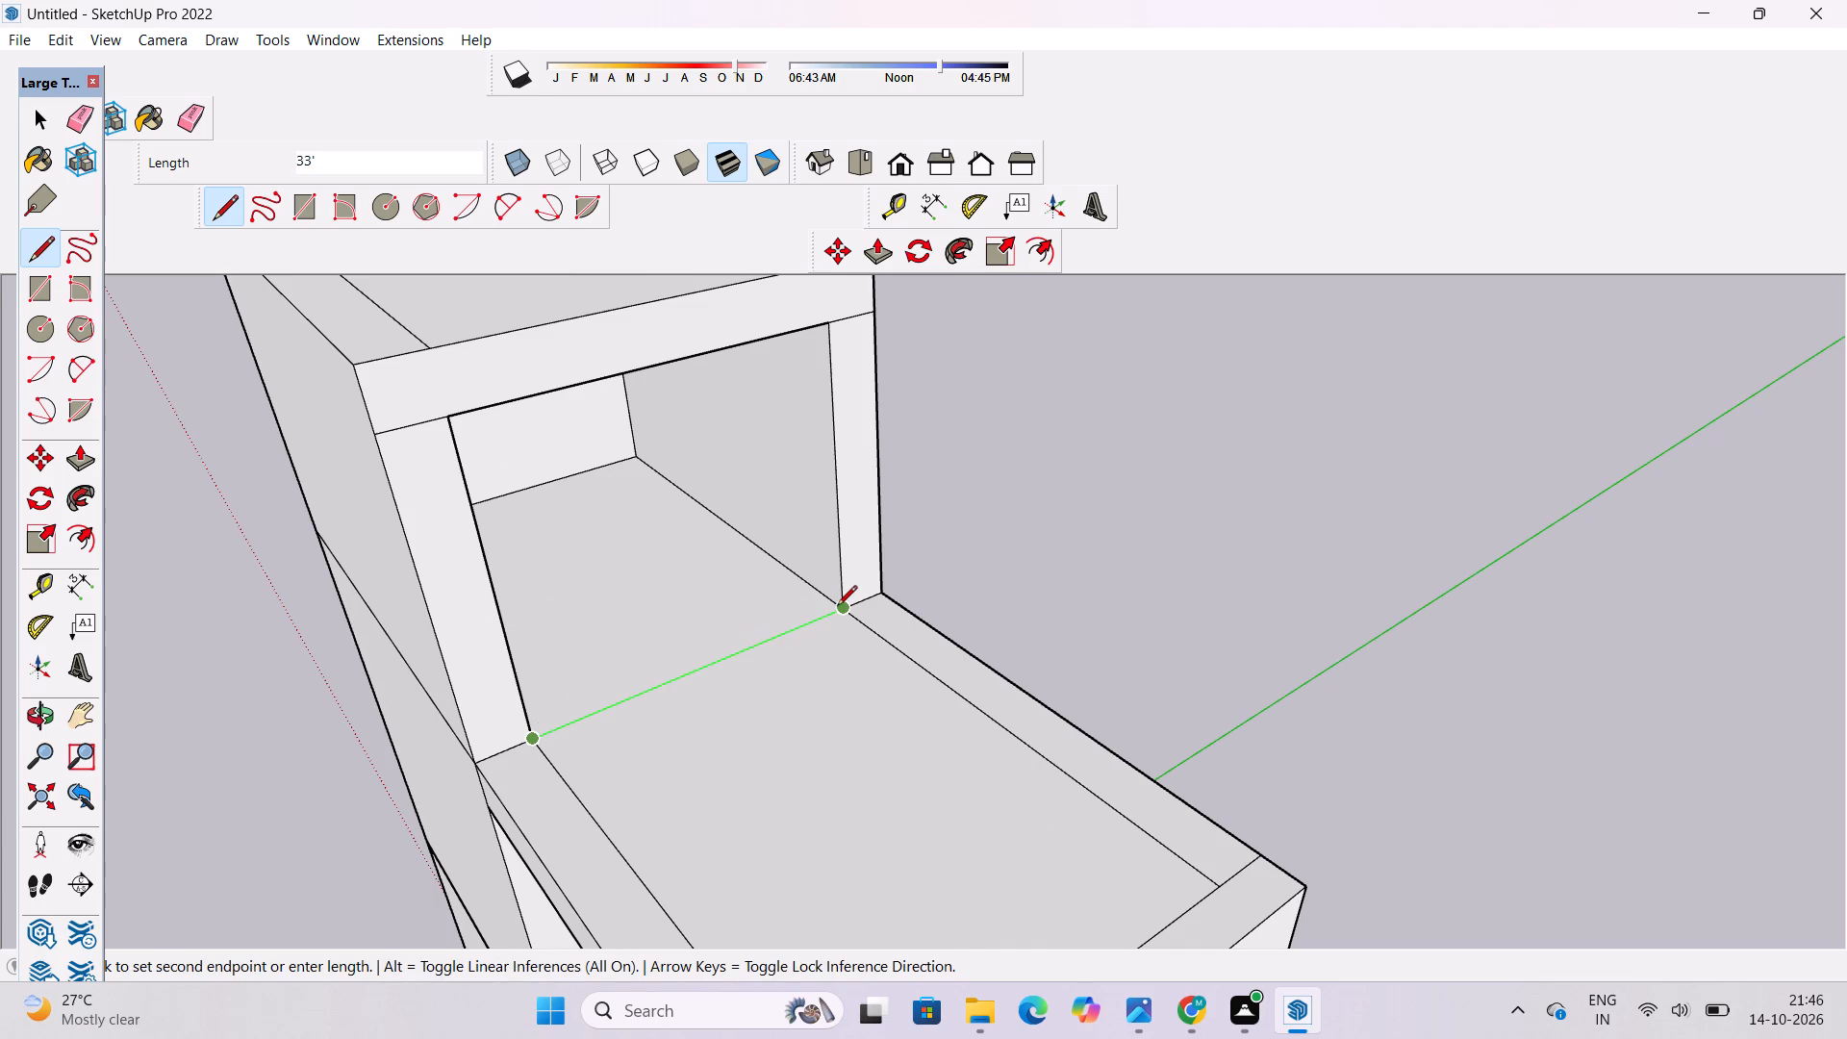
key("space")
Push/Pull the new face filling the tower's open side by 1'.
key("p")
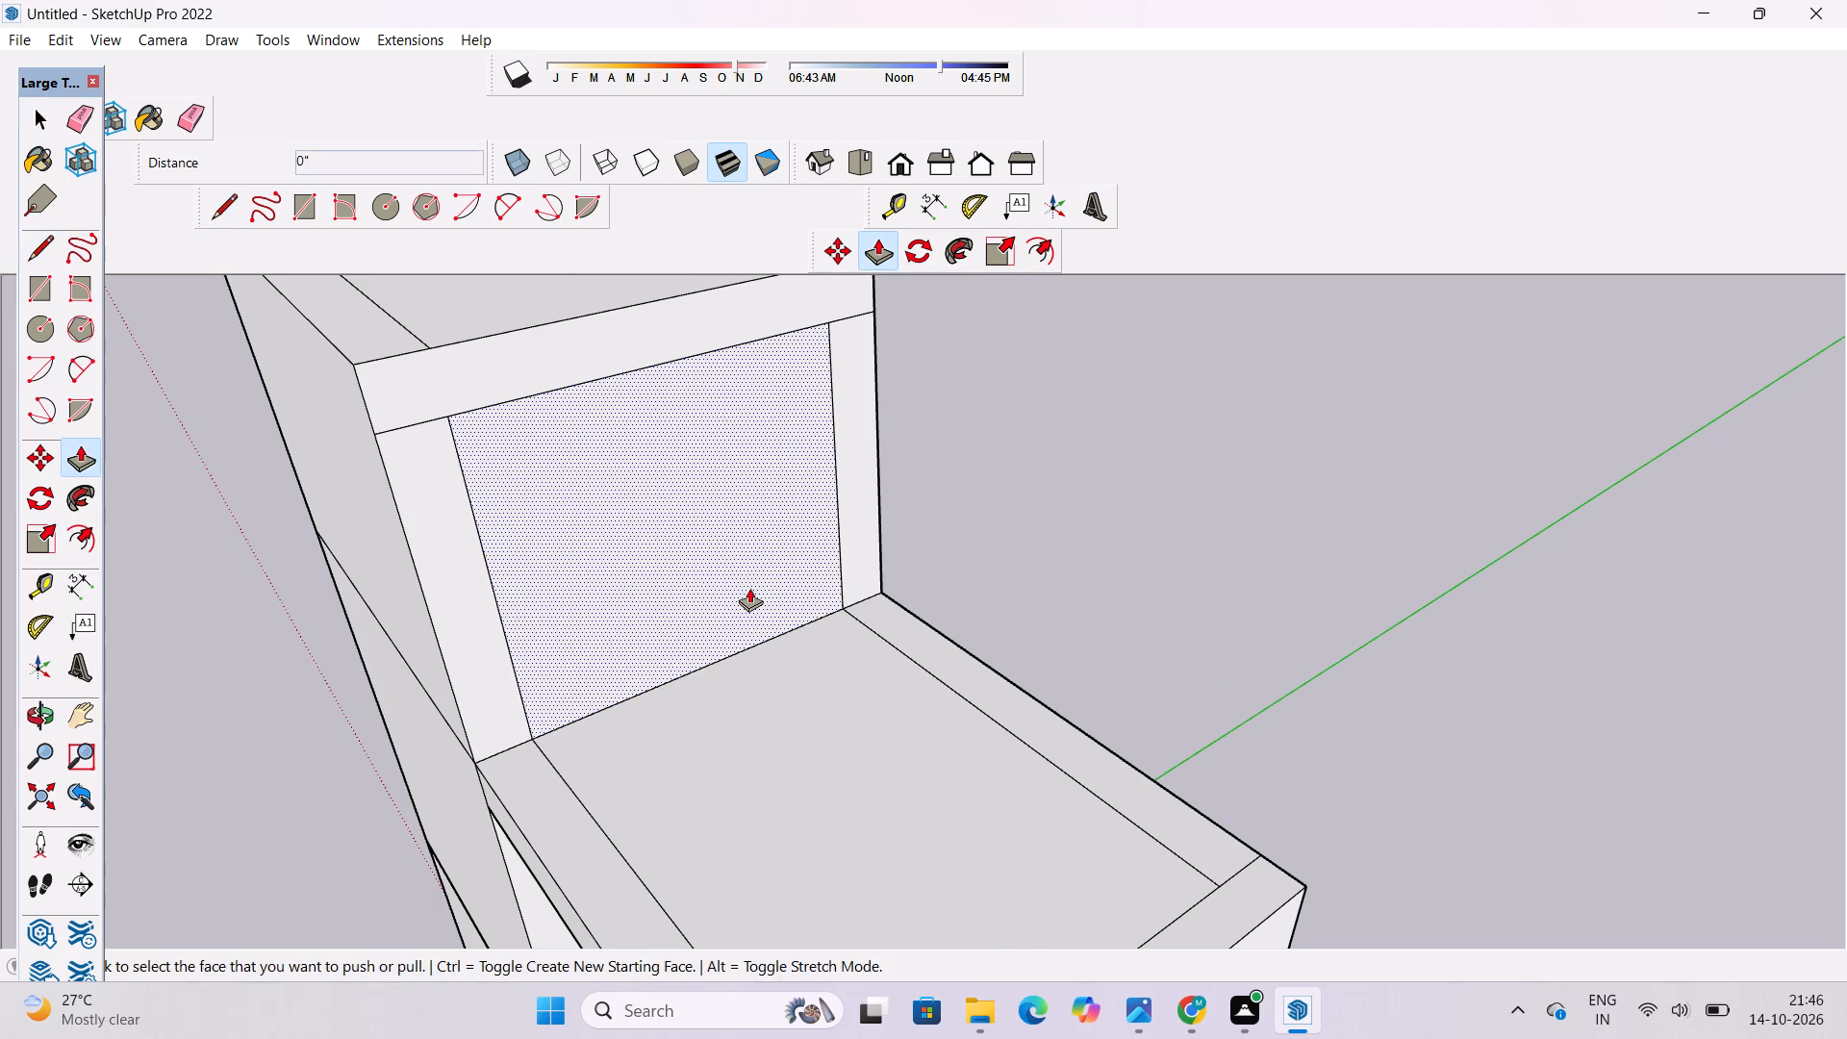
left_click(749, 588)
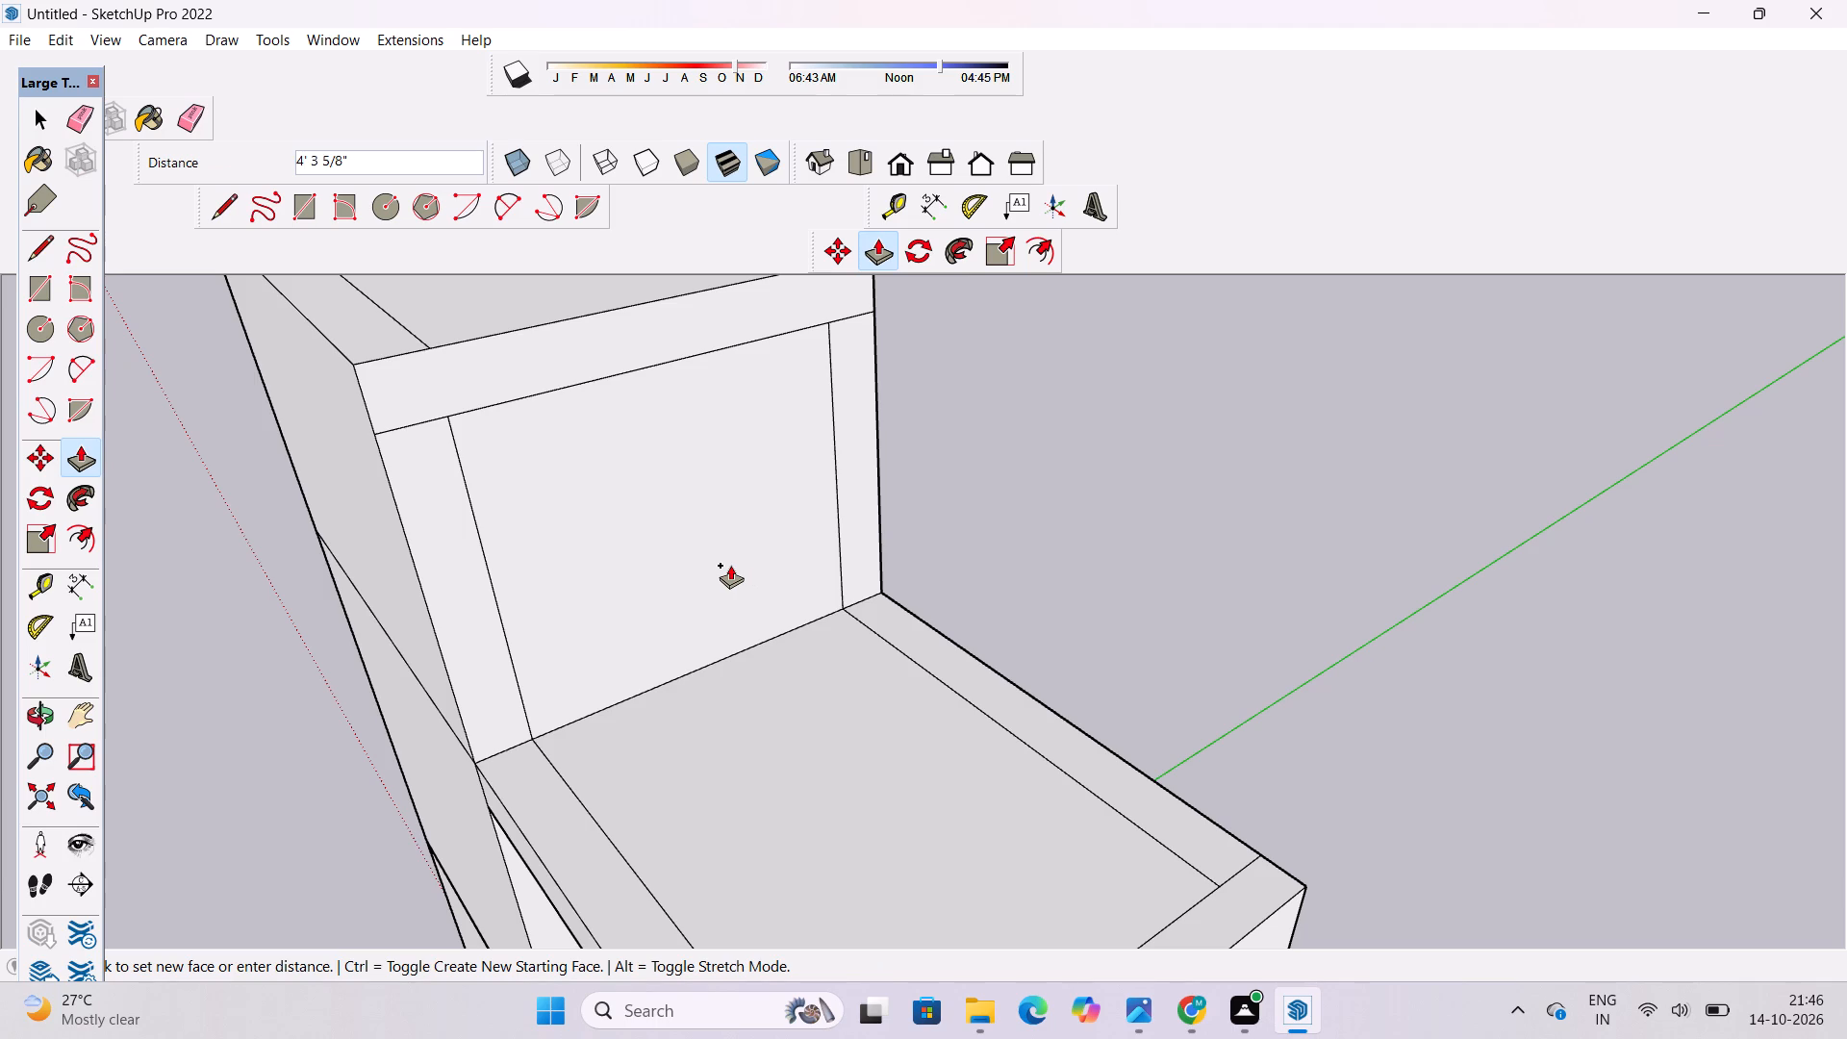
type("1'")
key("Return")
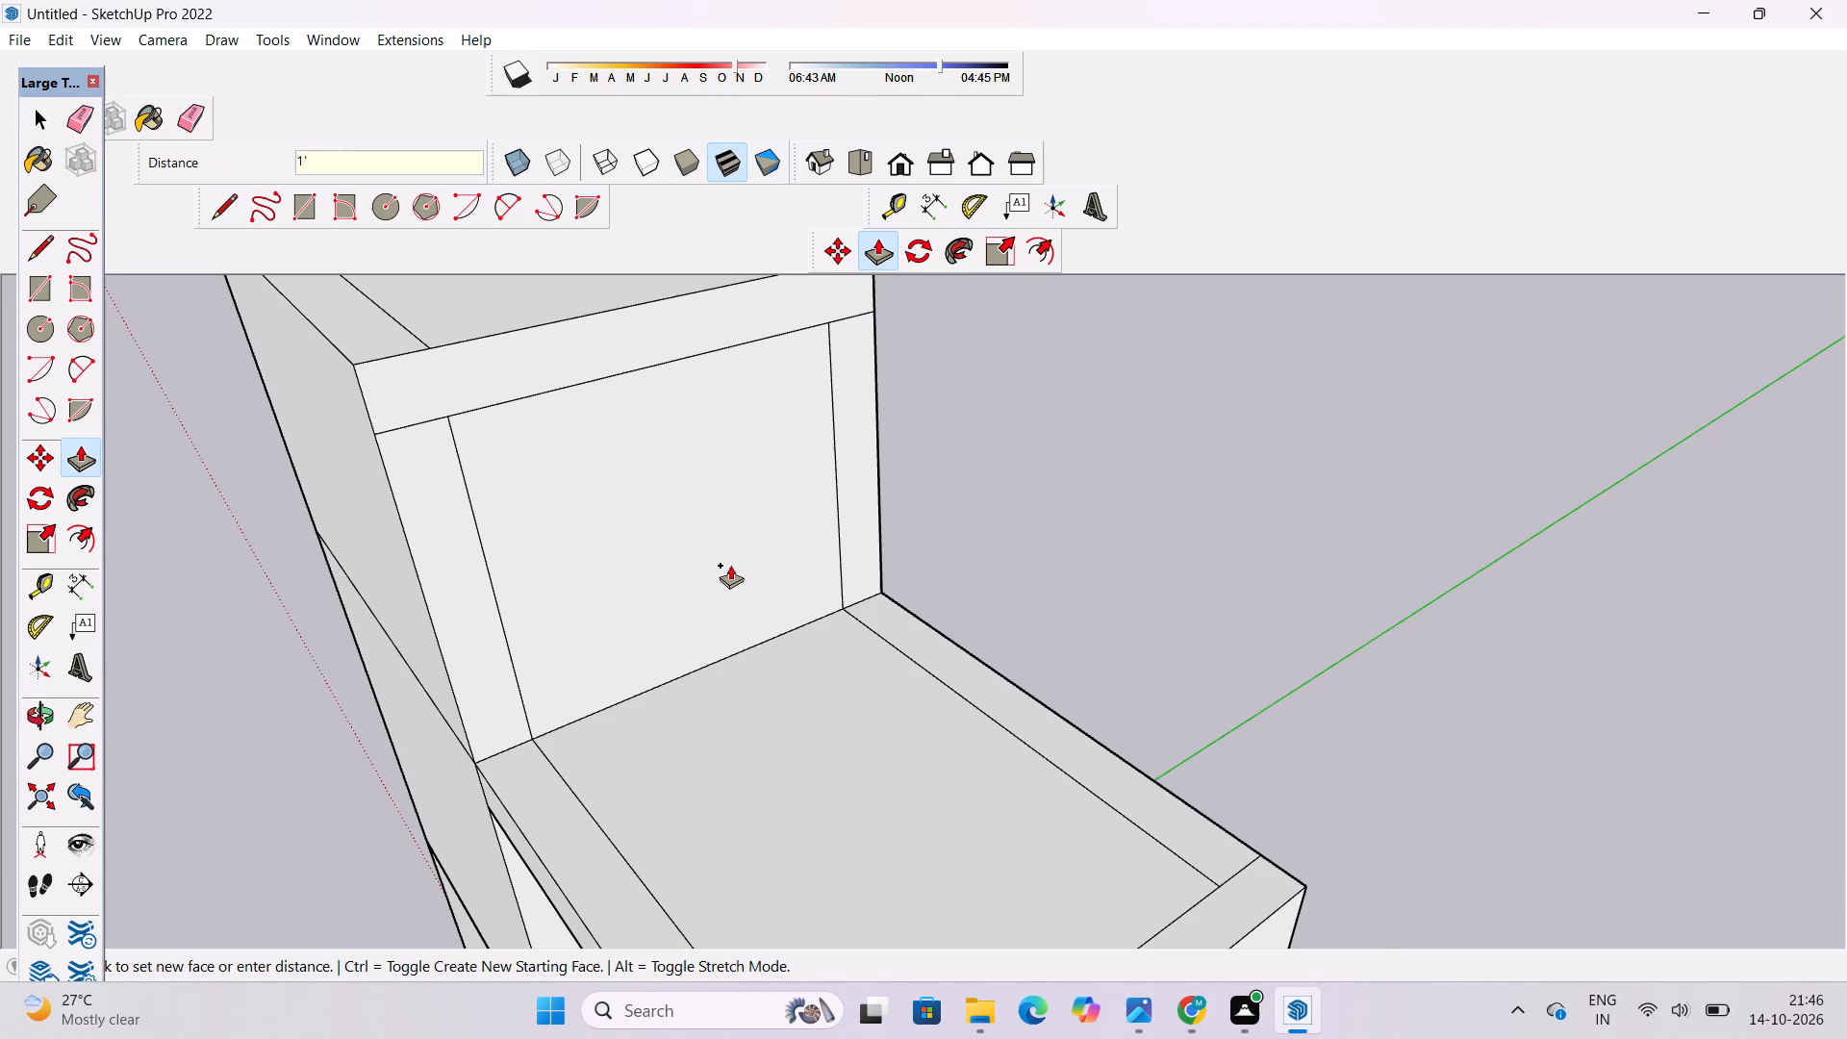
Examine the enclosed tower from the front and compare it with the reference elevation image.
key("o")
scroll(730, 565, "up", 1)
scroll(736, 523, "down", 6)
left_click_drag(354, 597, 643, 598)
scroll(643, 598, "down", 3)
left_click_drag(781, 612, 542, 567, "shift")
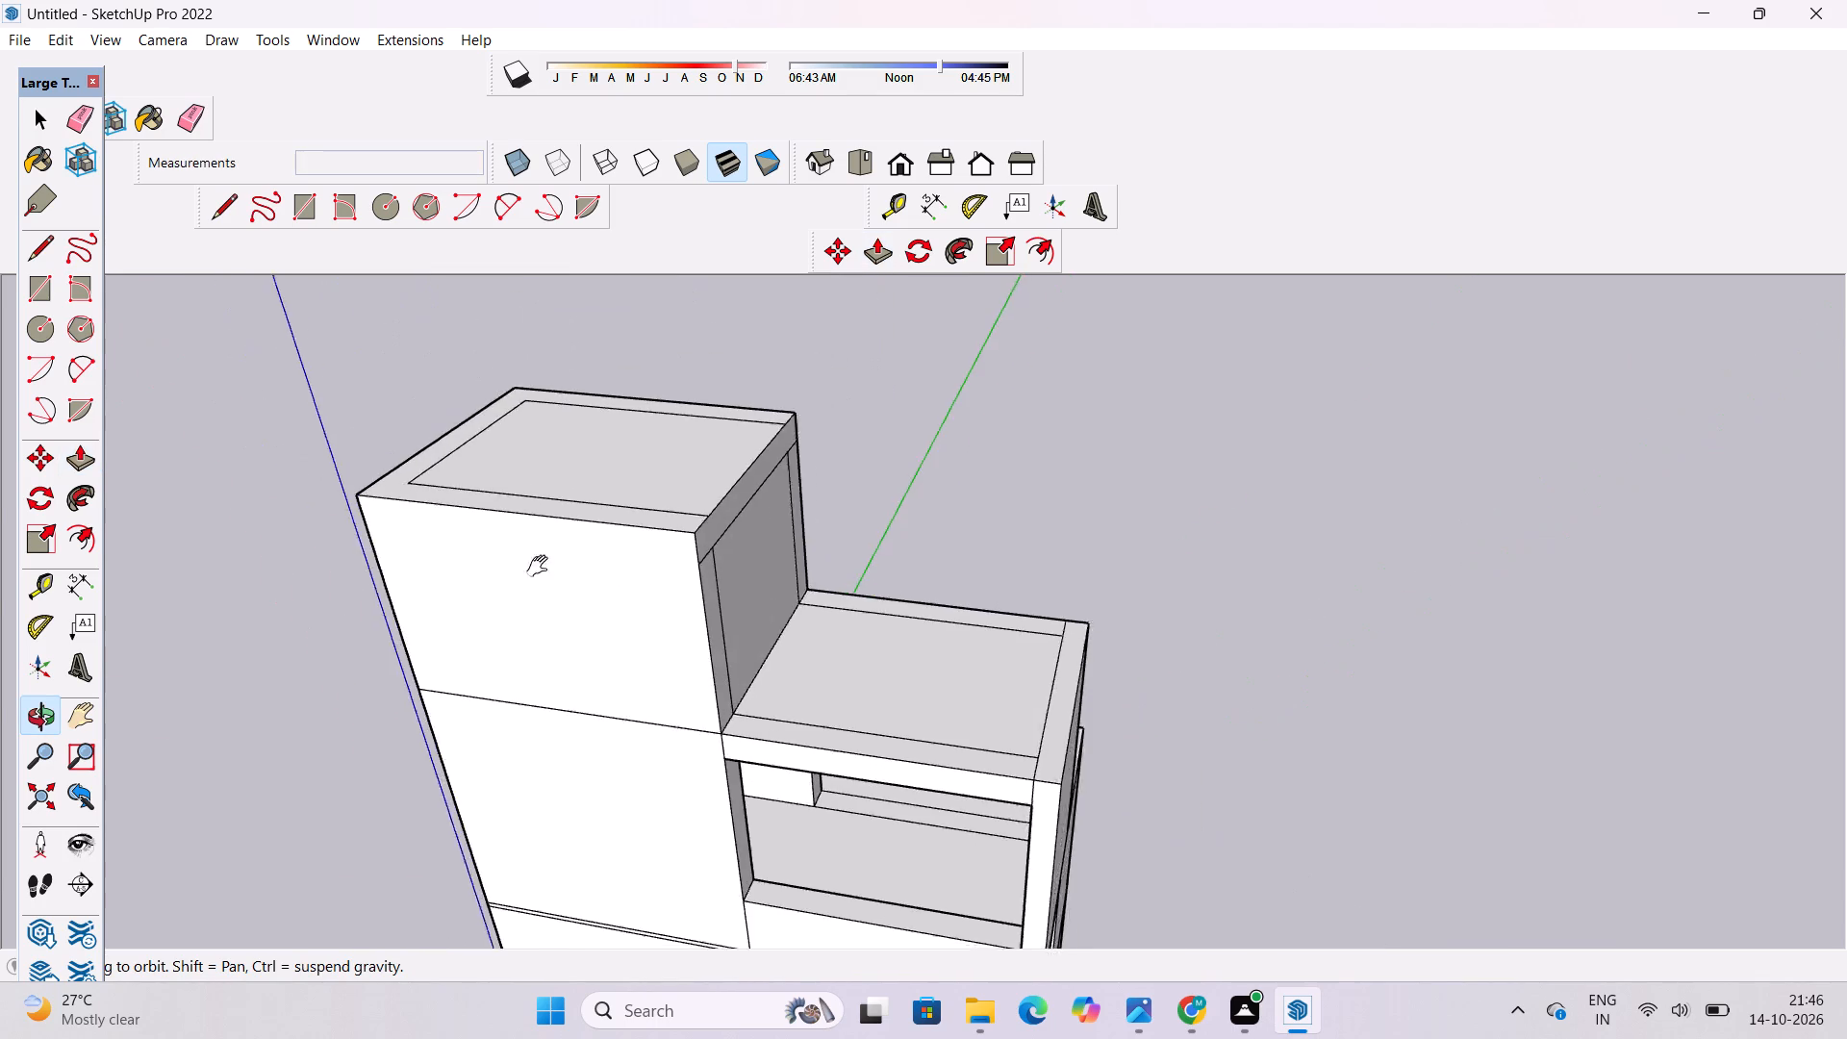
left_click_drag(542, 567, 432, 541, "shift")
left_click_drag(406, 571, 639, 506)
left_click_drag(622, 569, 711, 515)
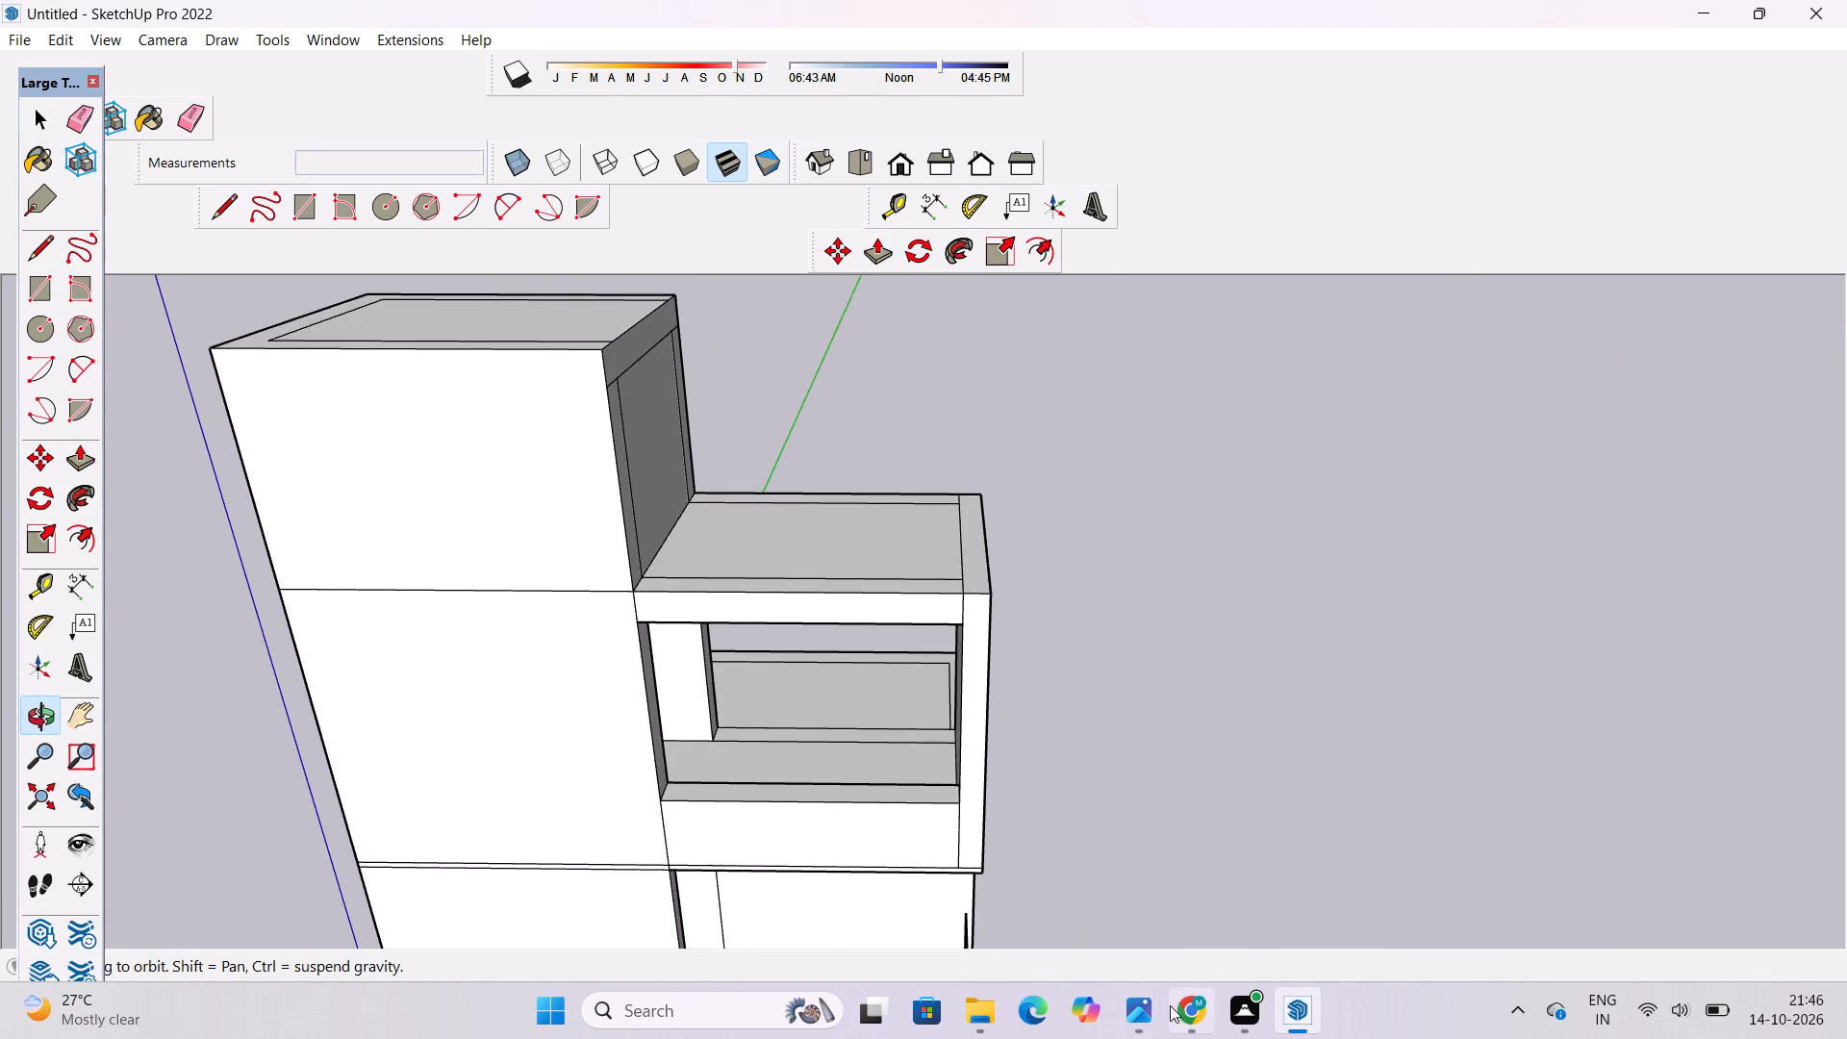
left_click(1147, 1001)
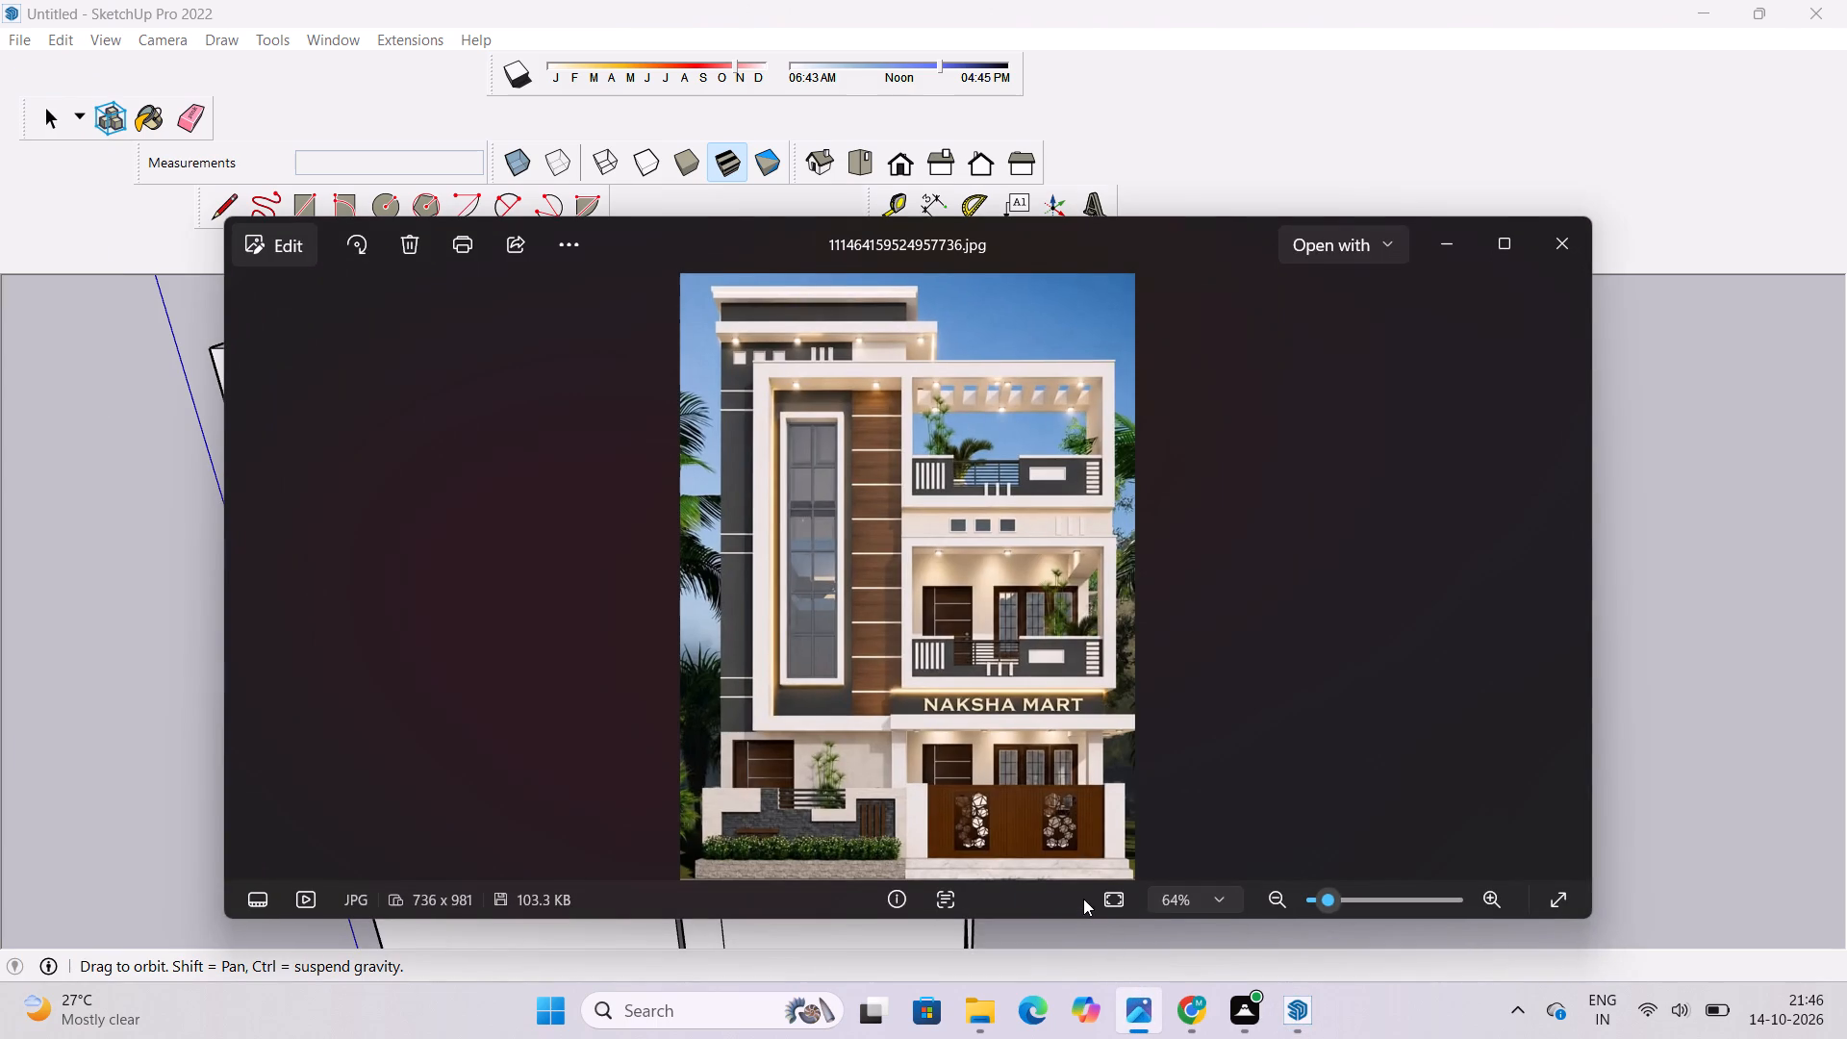
left_click(1138, 1009)
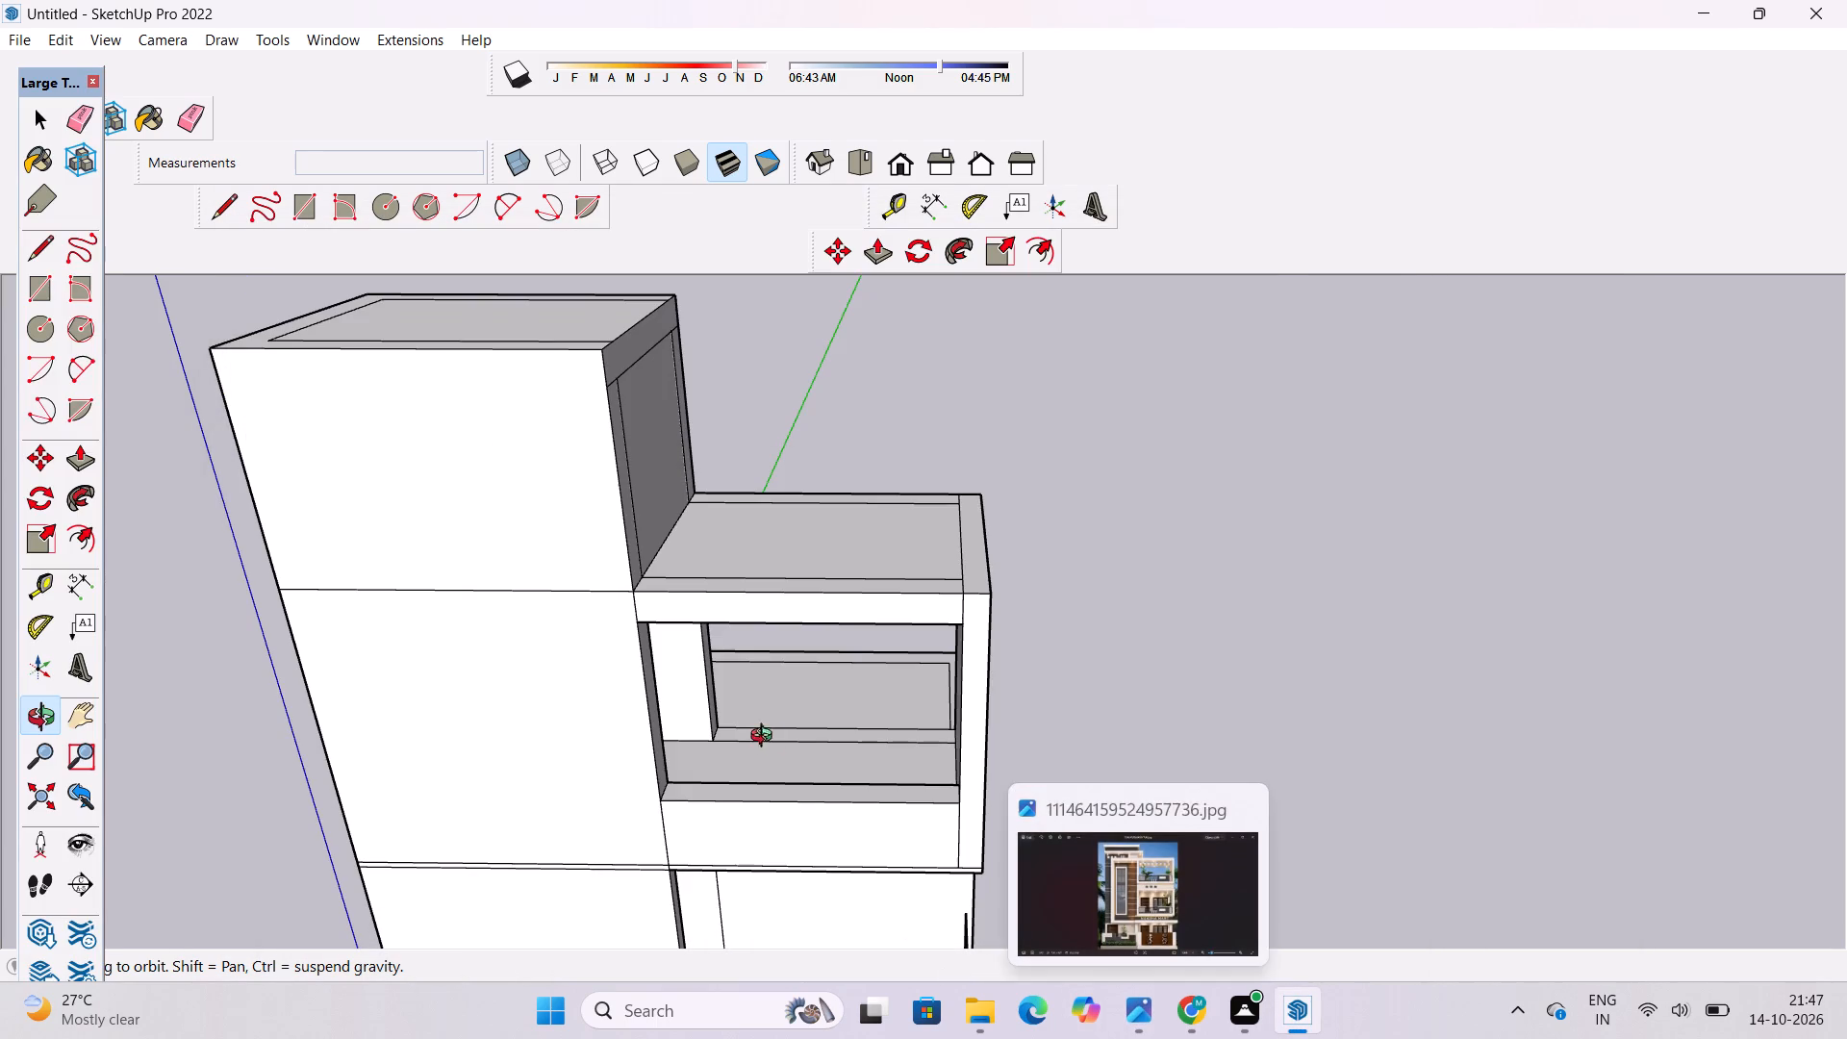
left_click_drag(587, 696, 724, 750, "shift")
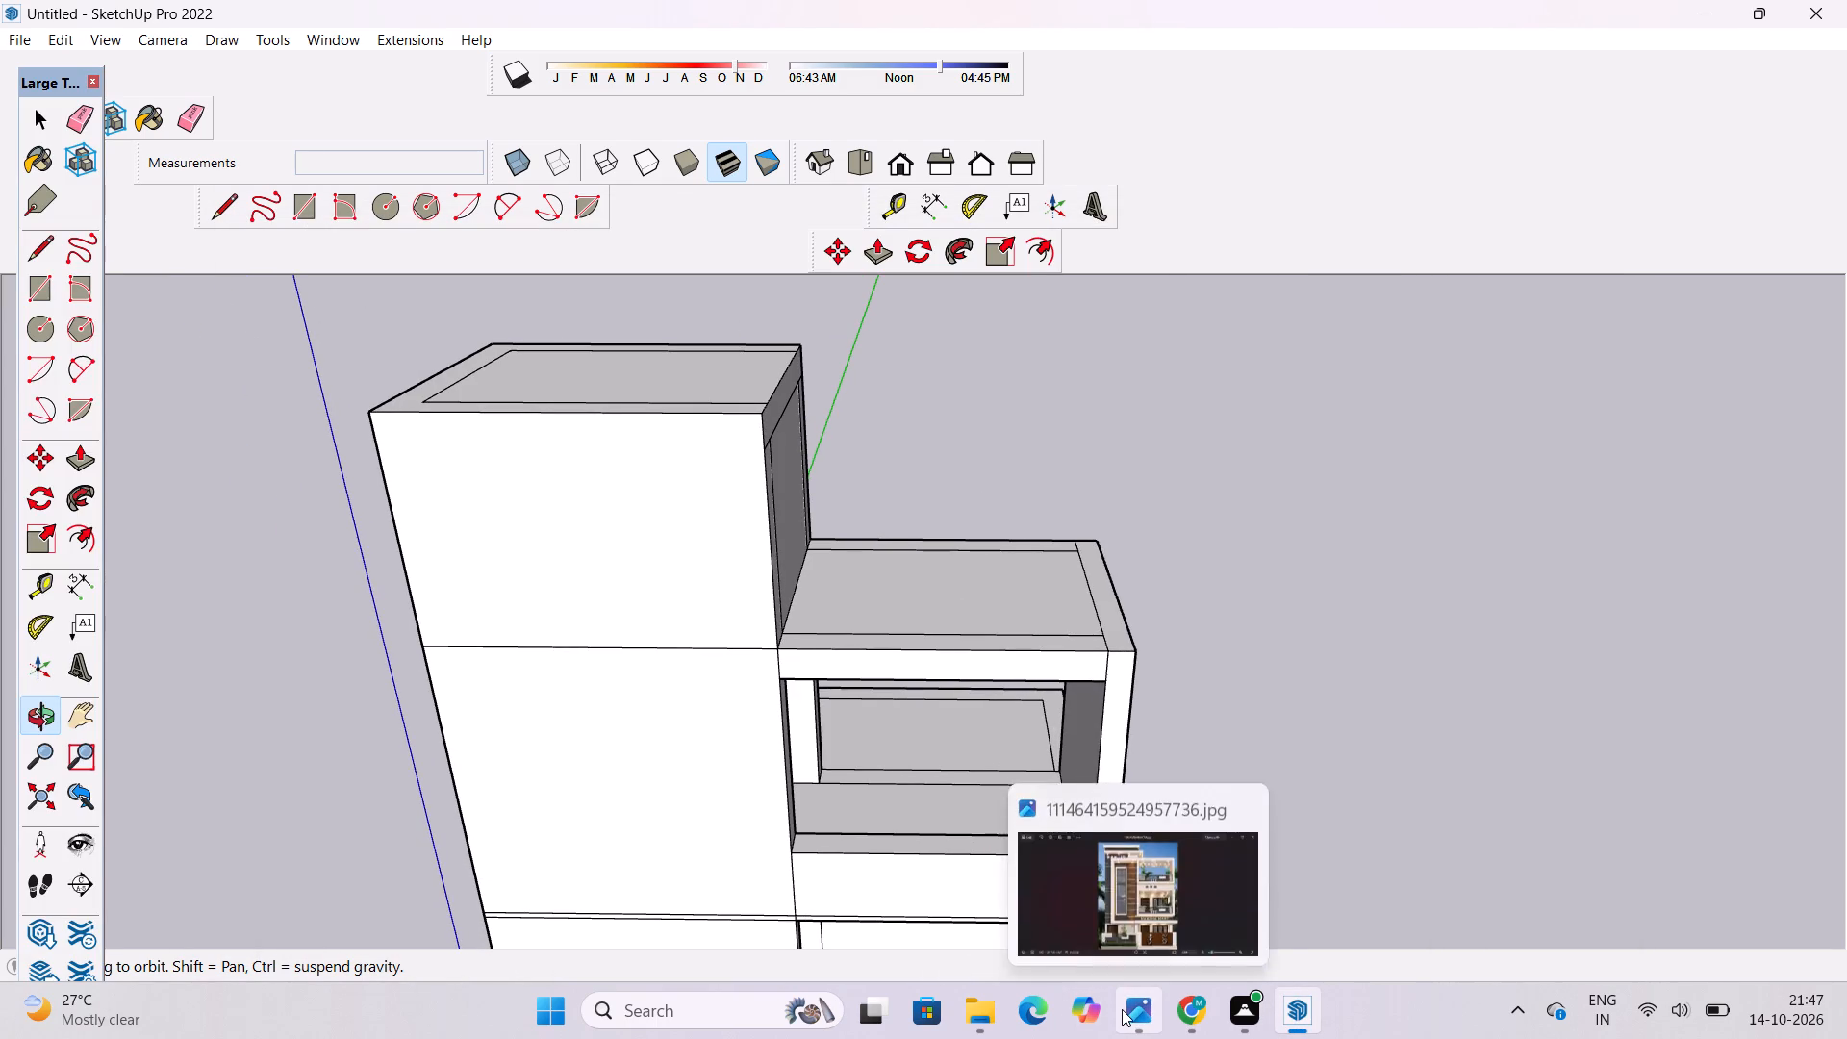
left_click(1122, 1009)
left_click(1130, 1008)
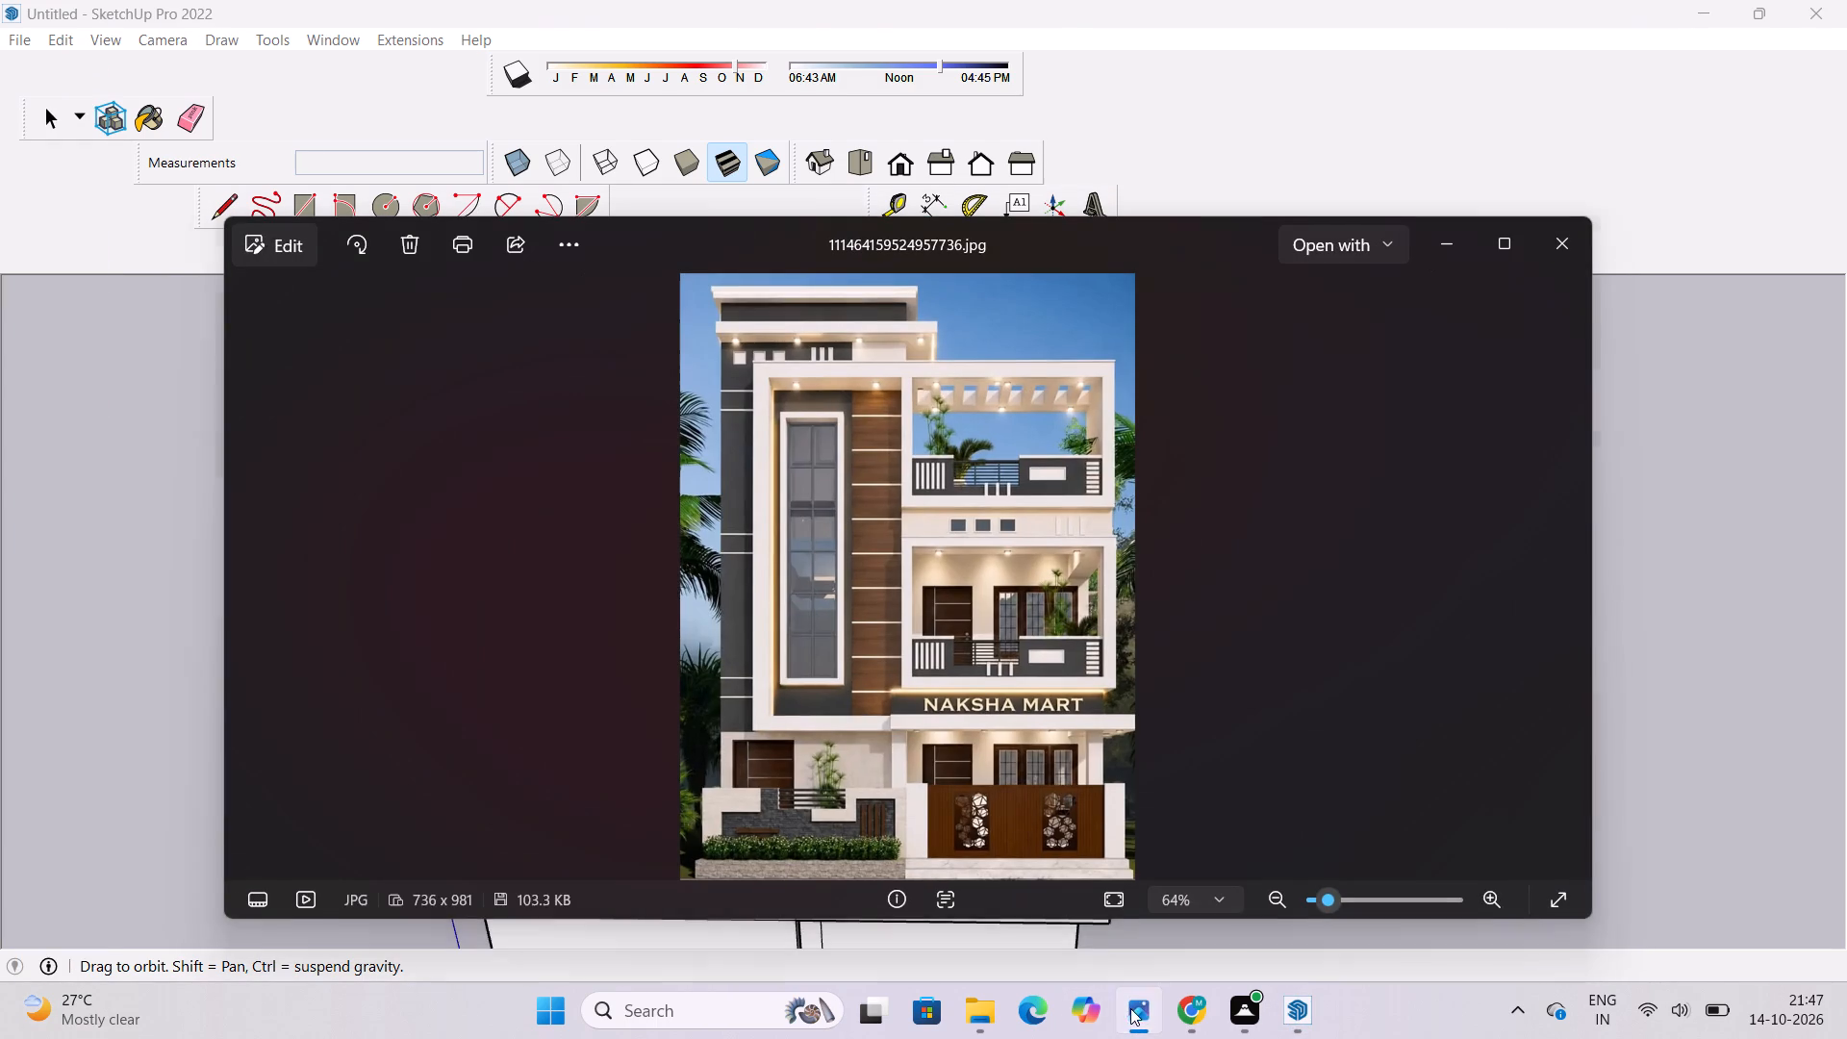
Place a guide line 5' below the top edge of the tower's front wall.
scroll(638, 653, "down", 3)
left_click_drag(620, 615, 647, 679, "shift")
left_click_drag(647, 683, 670, 612)
scroll(602, 540, "up", 3)
left_click_drag(602, 540, 673, 617, "shift")
left_click_drag(674, 618, 681, 570)
left_click_drag(681, 570, 673, 556, "shift")
key("t")
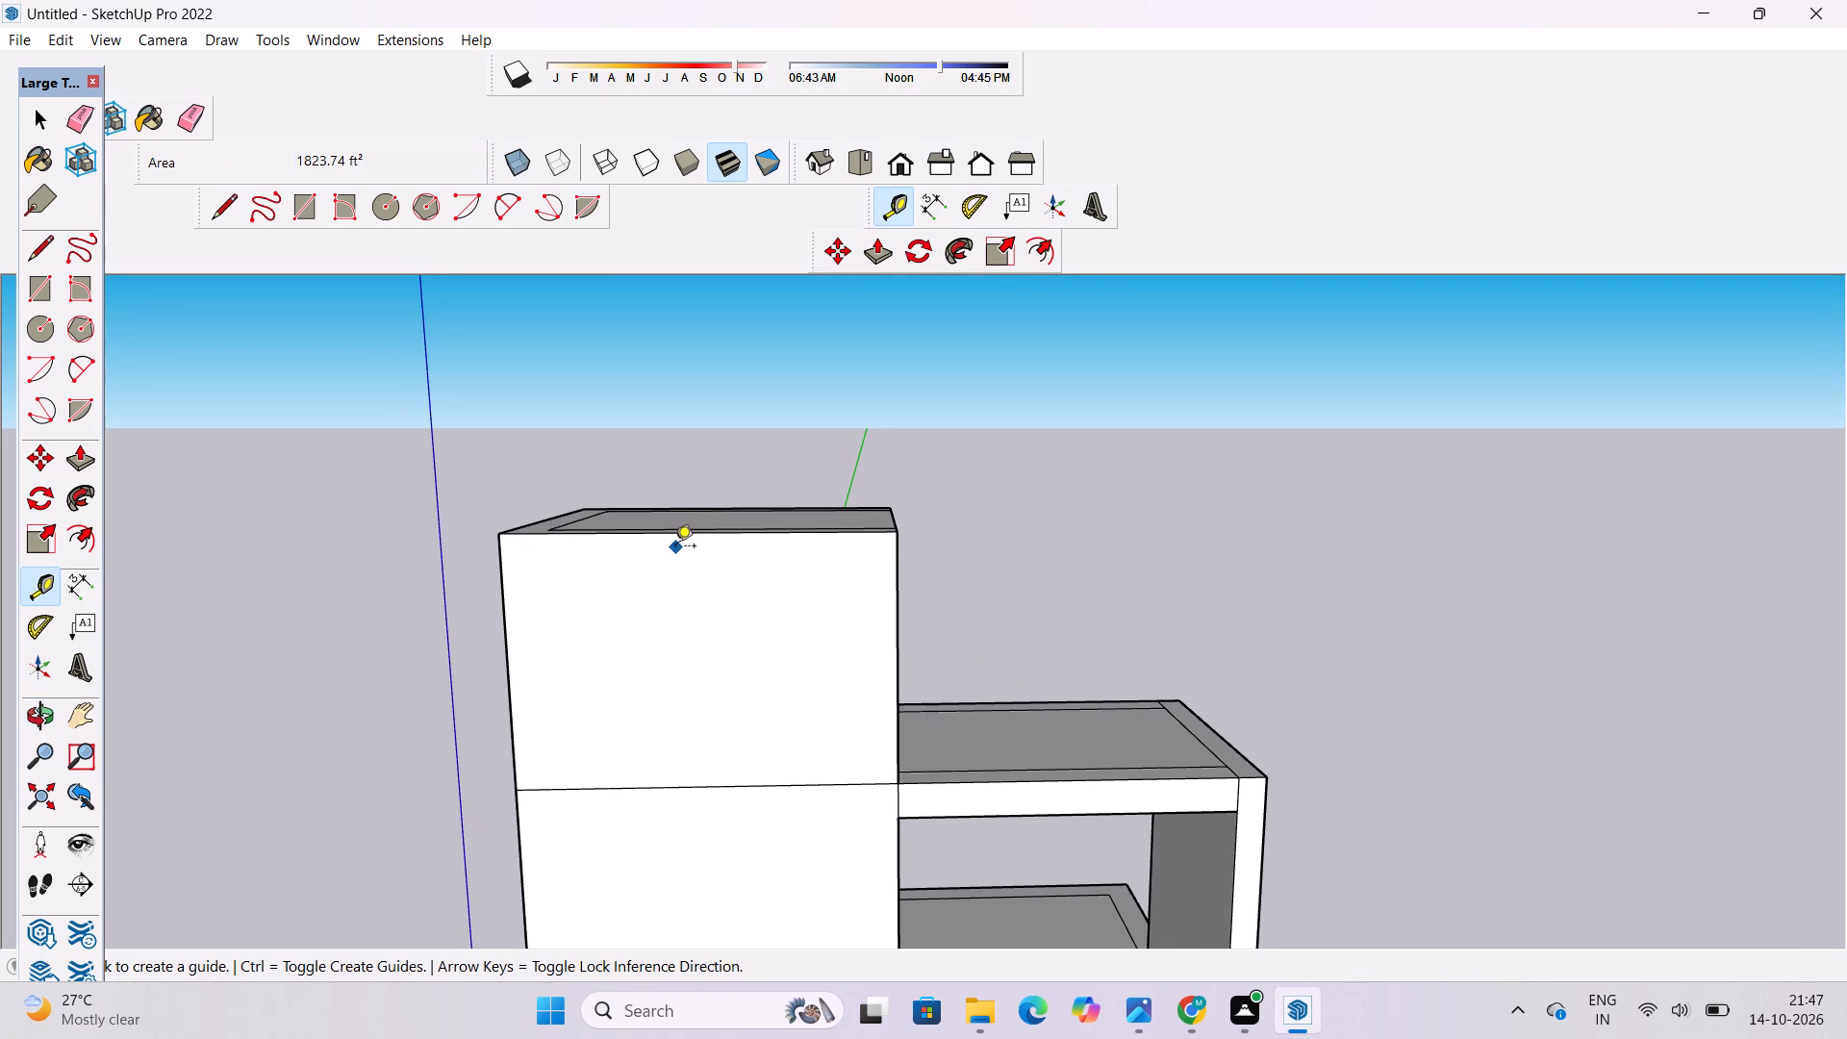
left_click(697, 533)
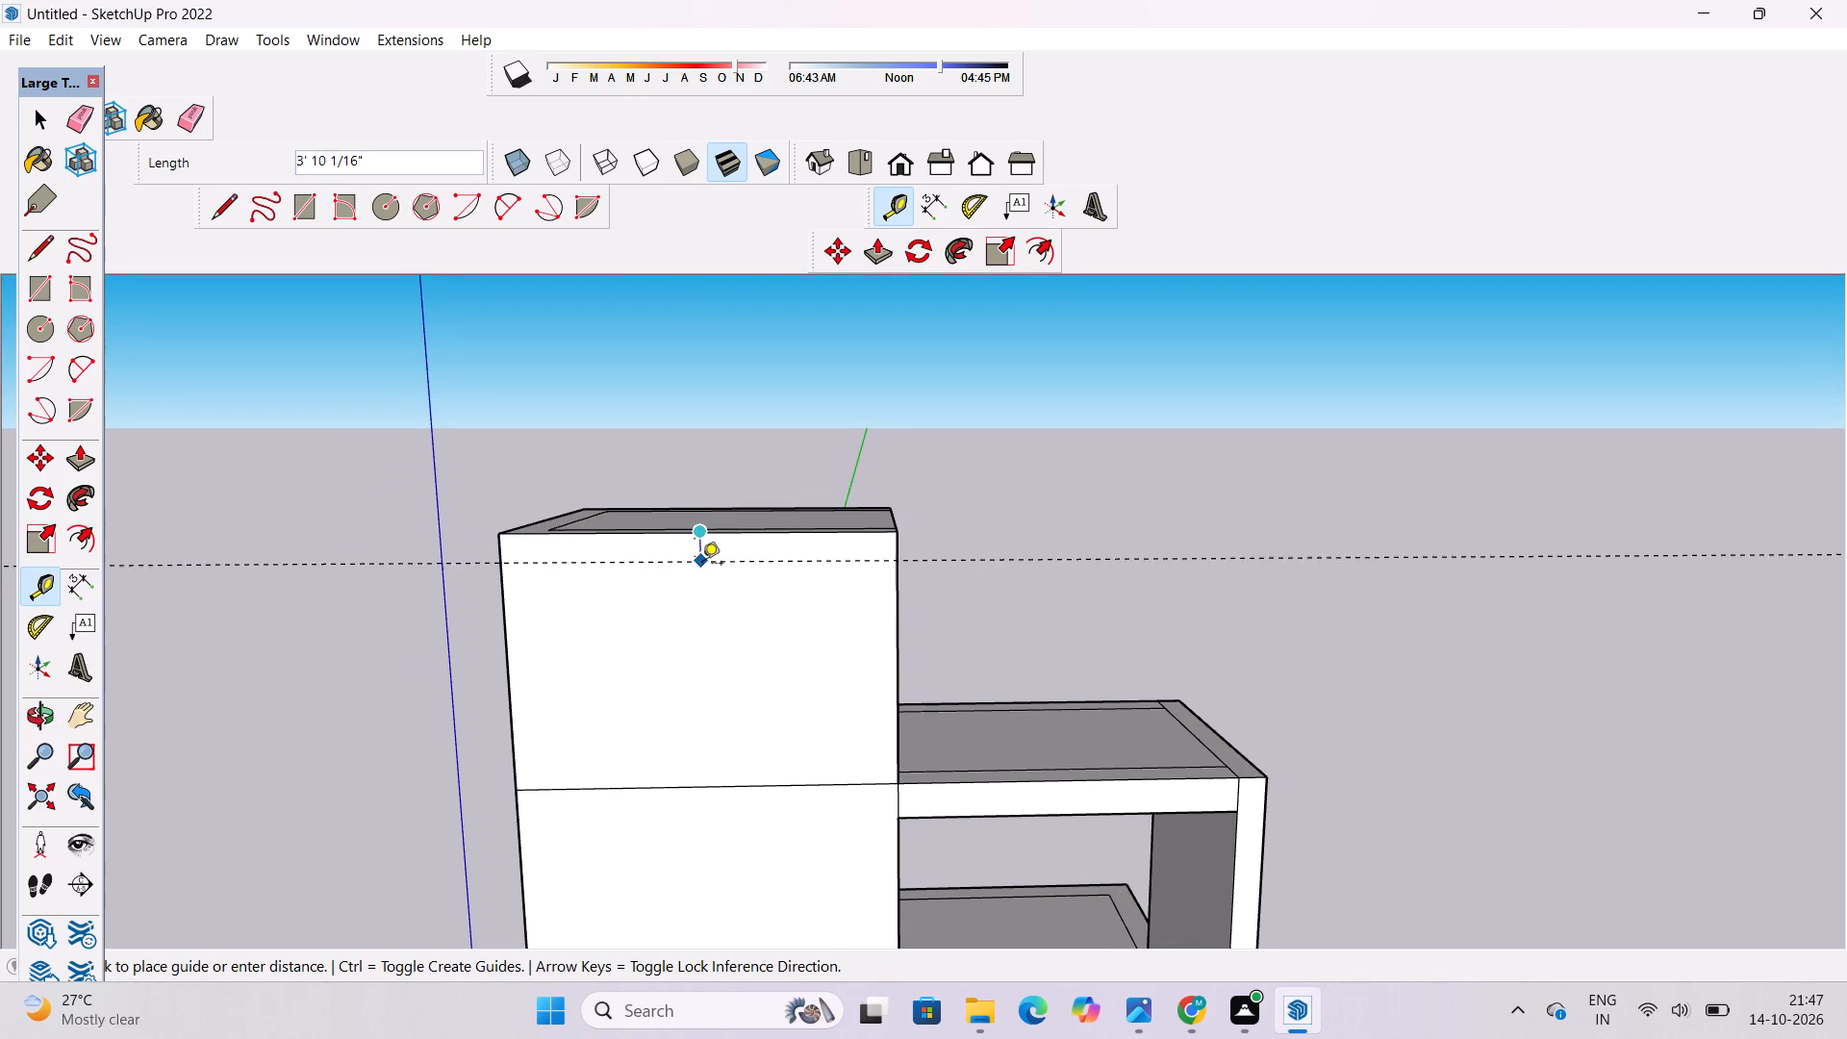
type("5'")
key("Return")
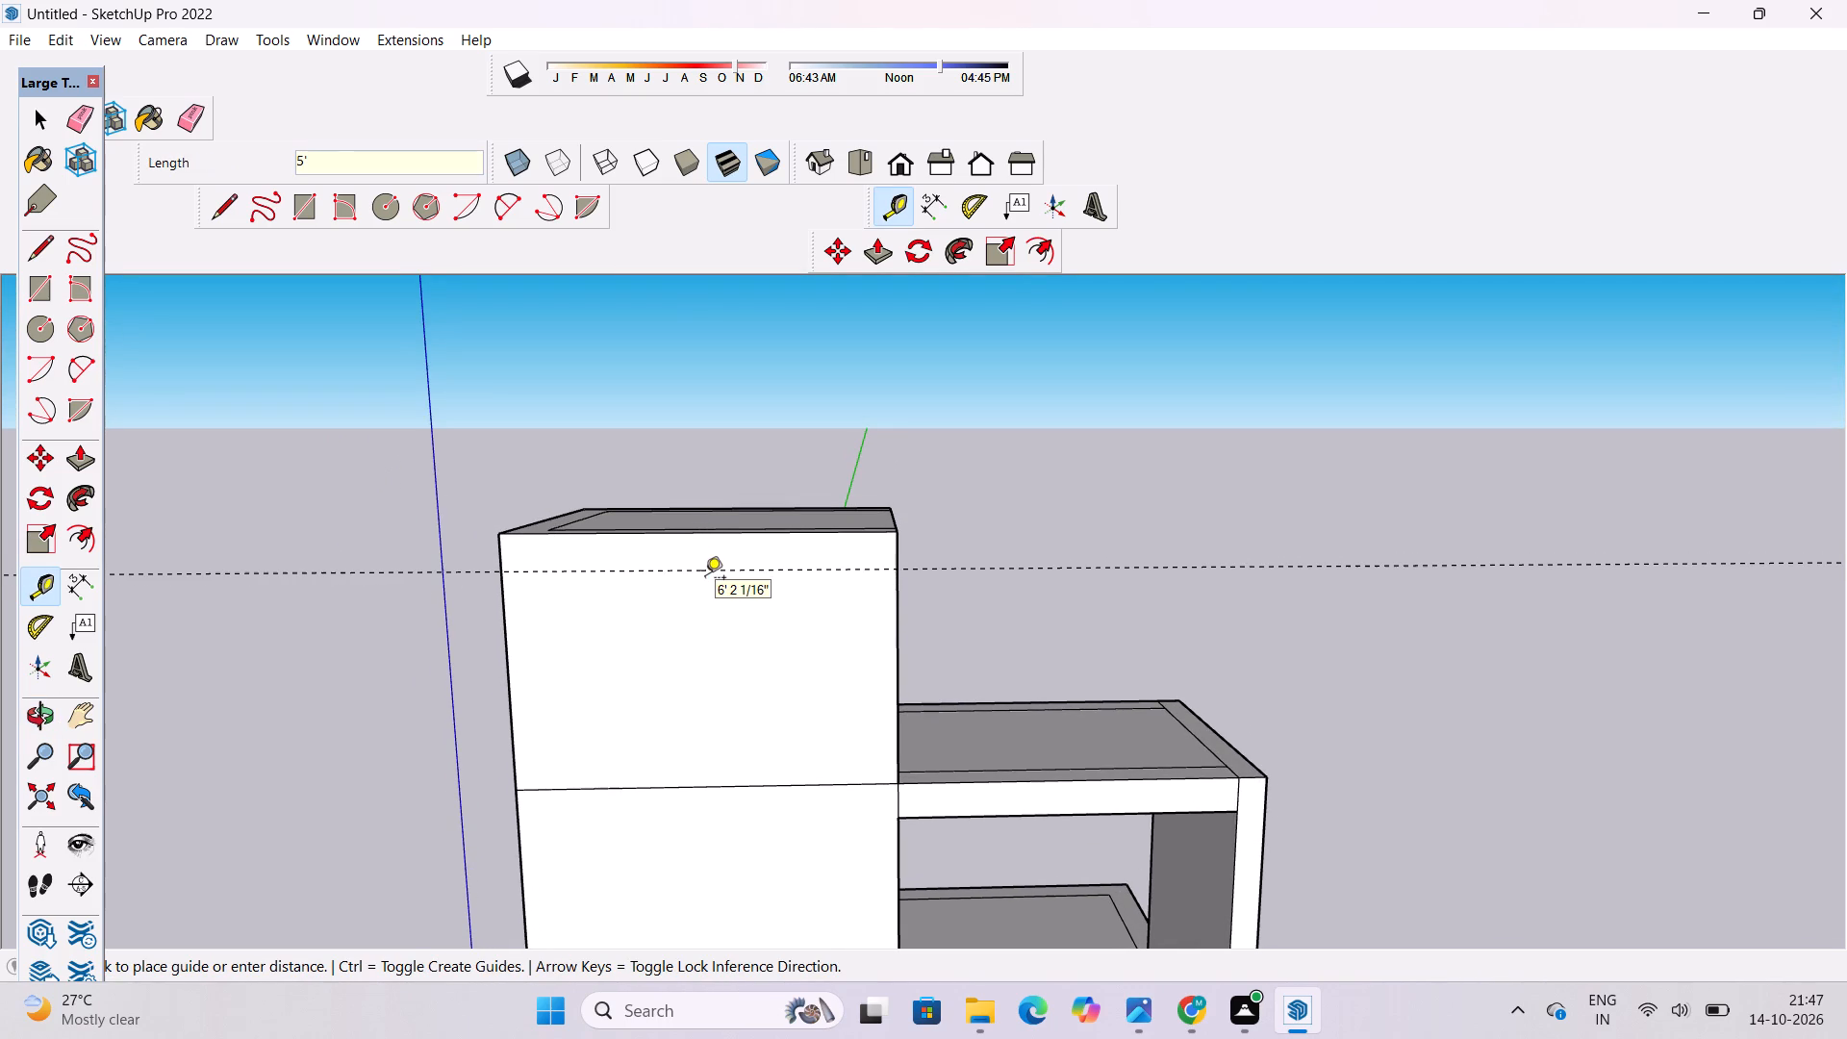
Place a guide 5' below the top edge of the tower's closed end wall, meeting the front guide at the corner.
key("o")
scroll(705, 579, "up", 1)
left_click_drag(931, 575, 684, 630)
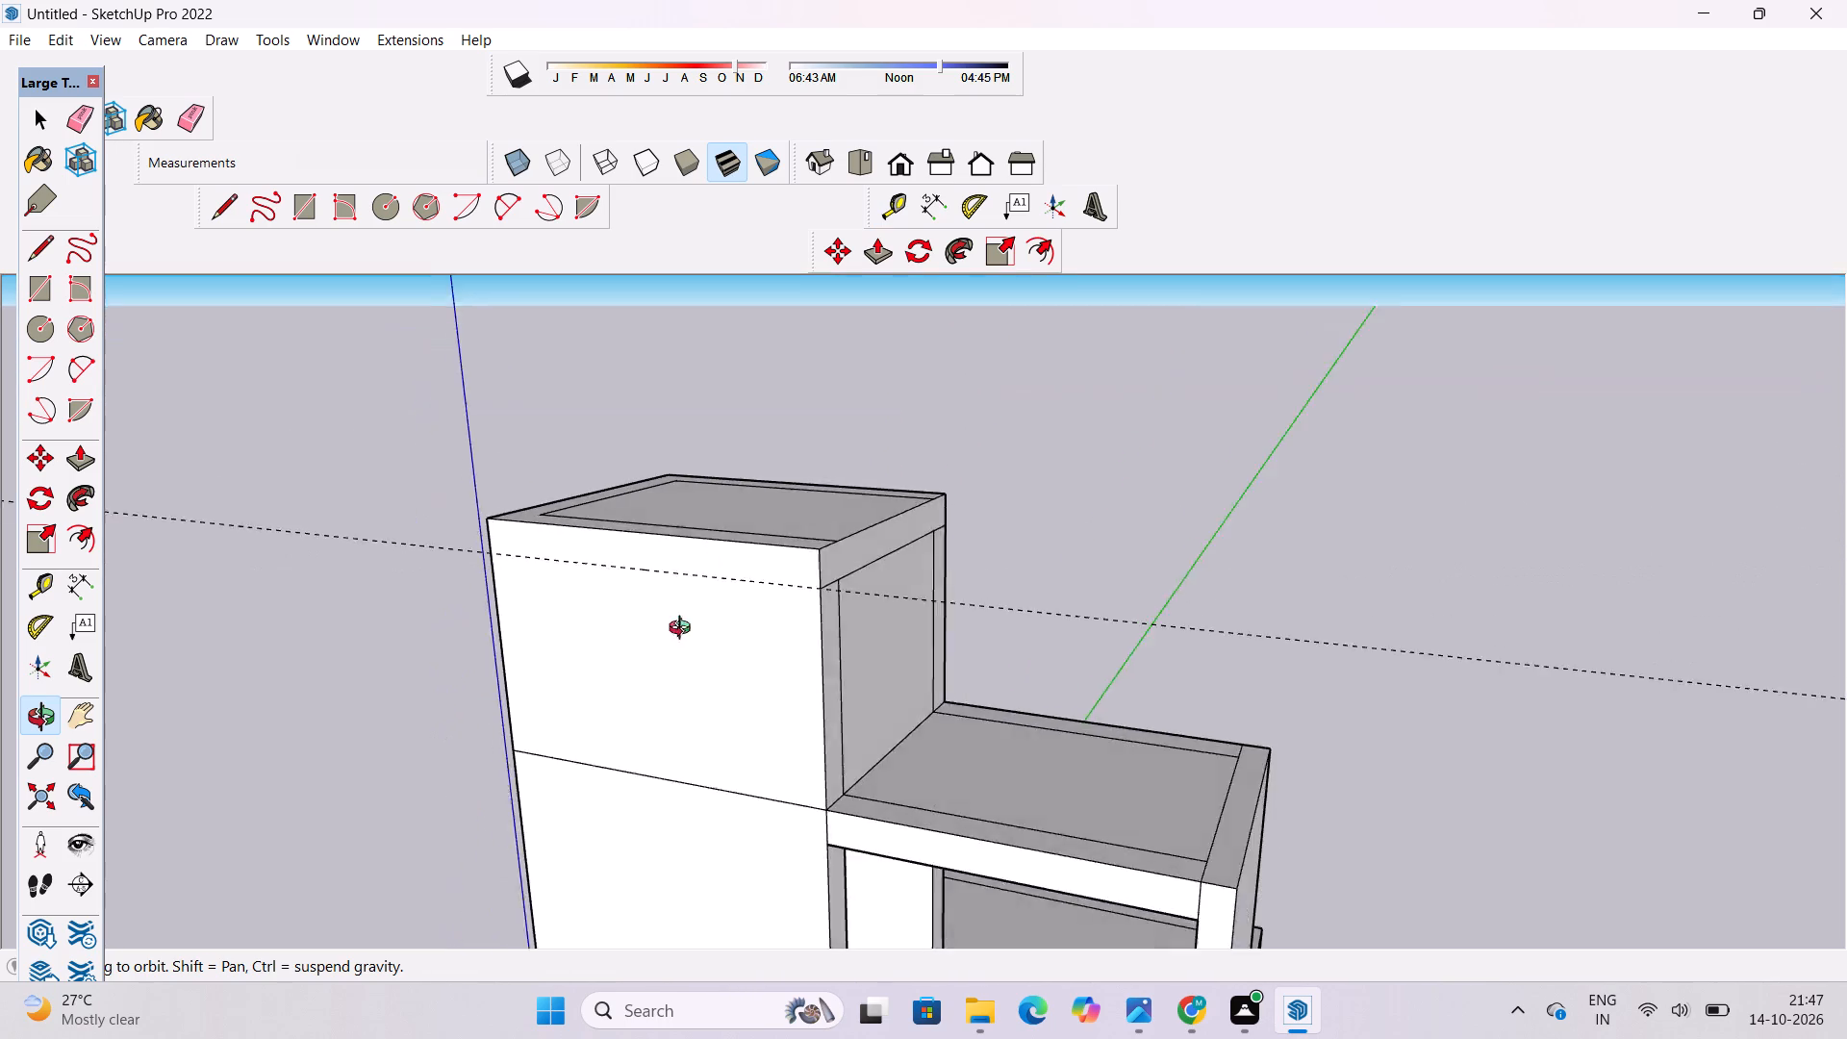
left_click_drag(684, 630, 548, 650)
left_click_drag(816, 597, 830, 671, "shift")
scroll(776, 669, "up", 4)
left_click_drag(702, 673, 1009, 644)
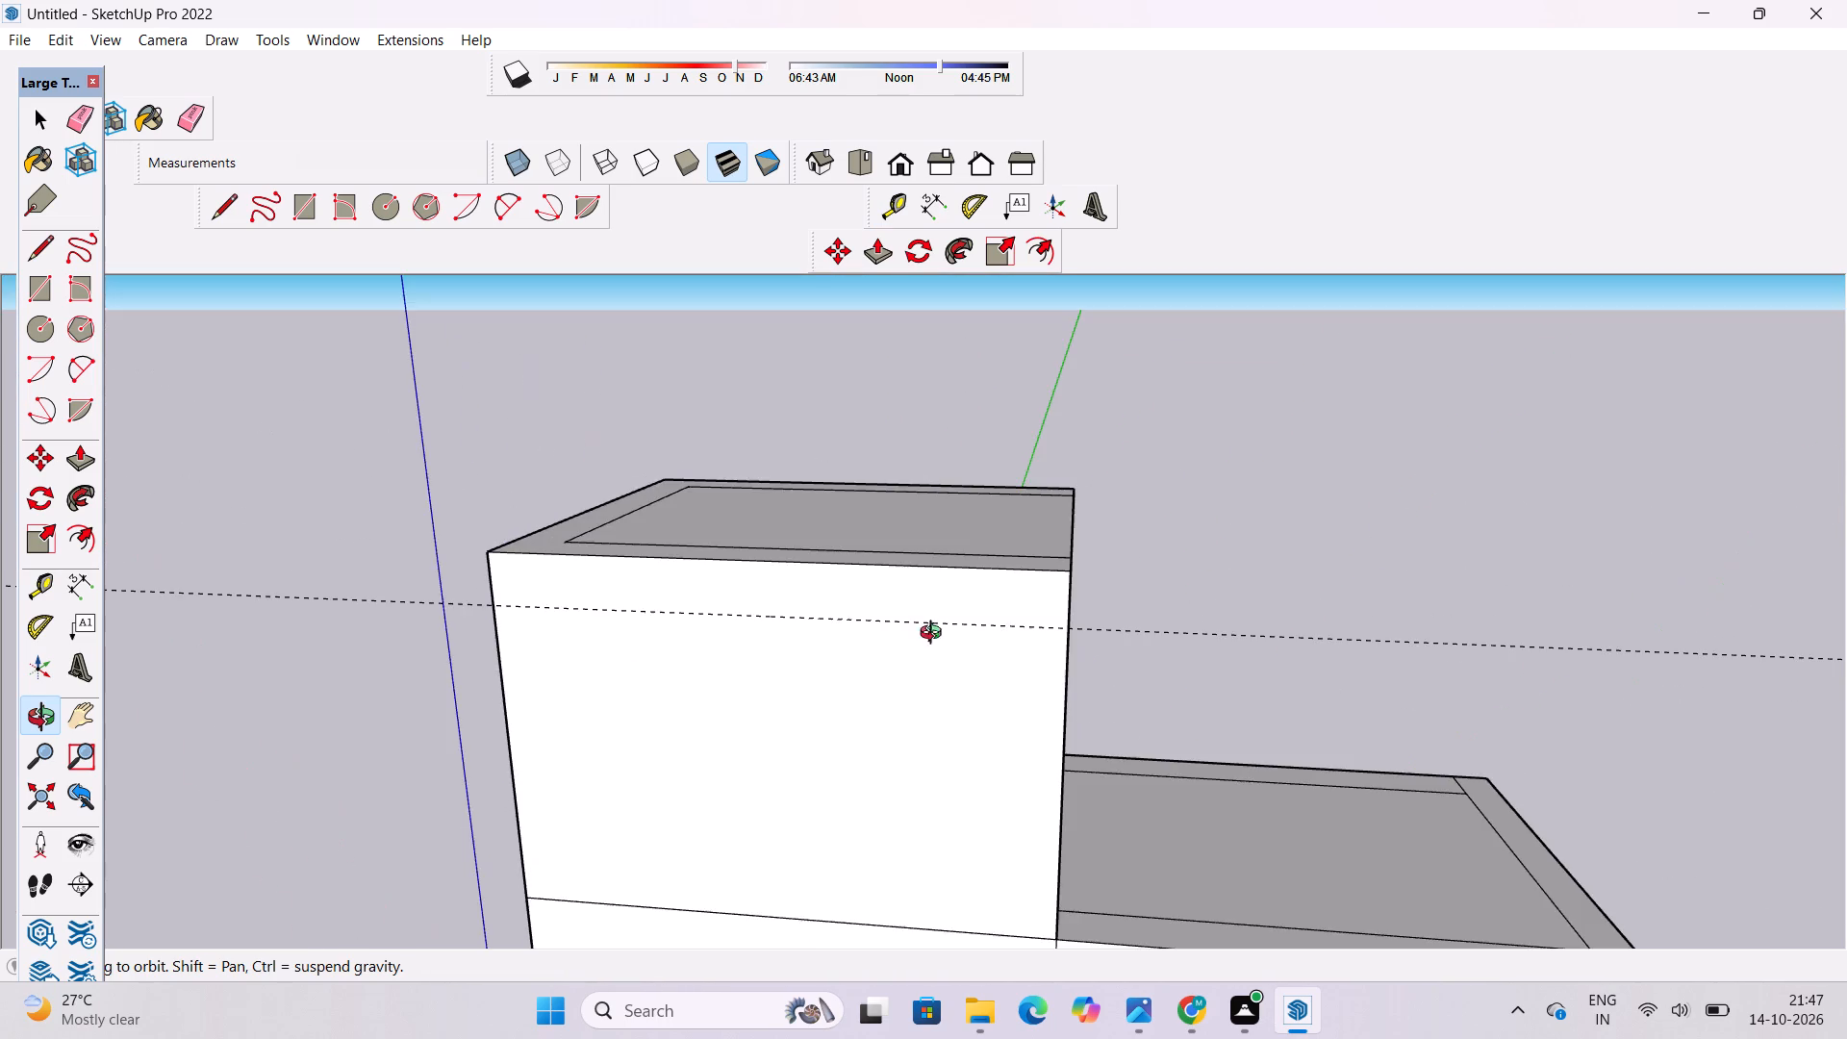
left_click_drag(521, 698, 894, 681)
left_click_drag(838, 680, 774, 677, "shift")
left_click_drag(662, 678, 819, 669)
left_click_drag(793, 663, 655, 700, "shift")
left_click_drag(654, 701, 846, 693)
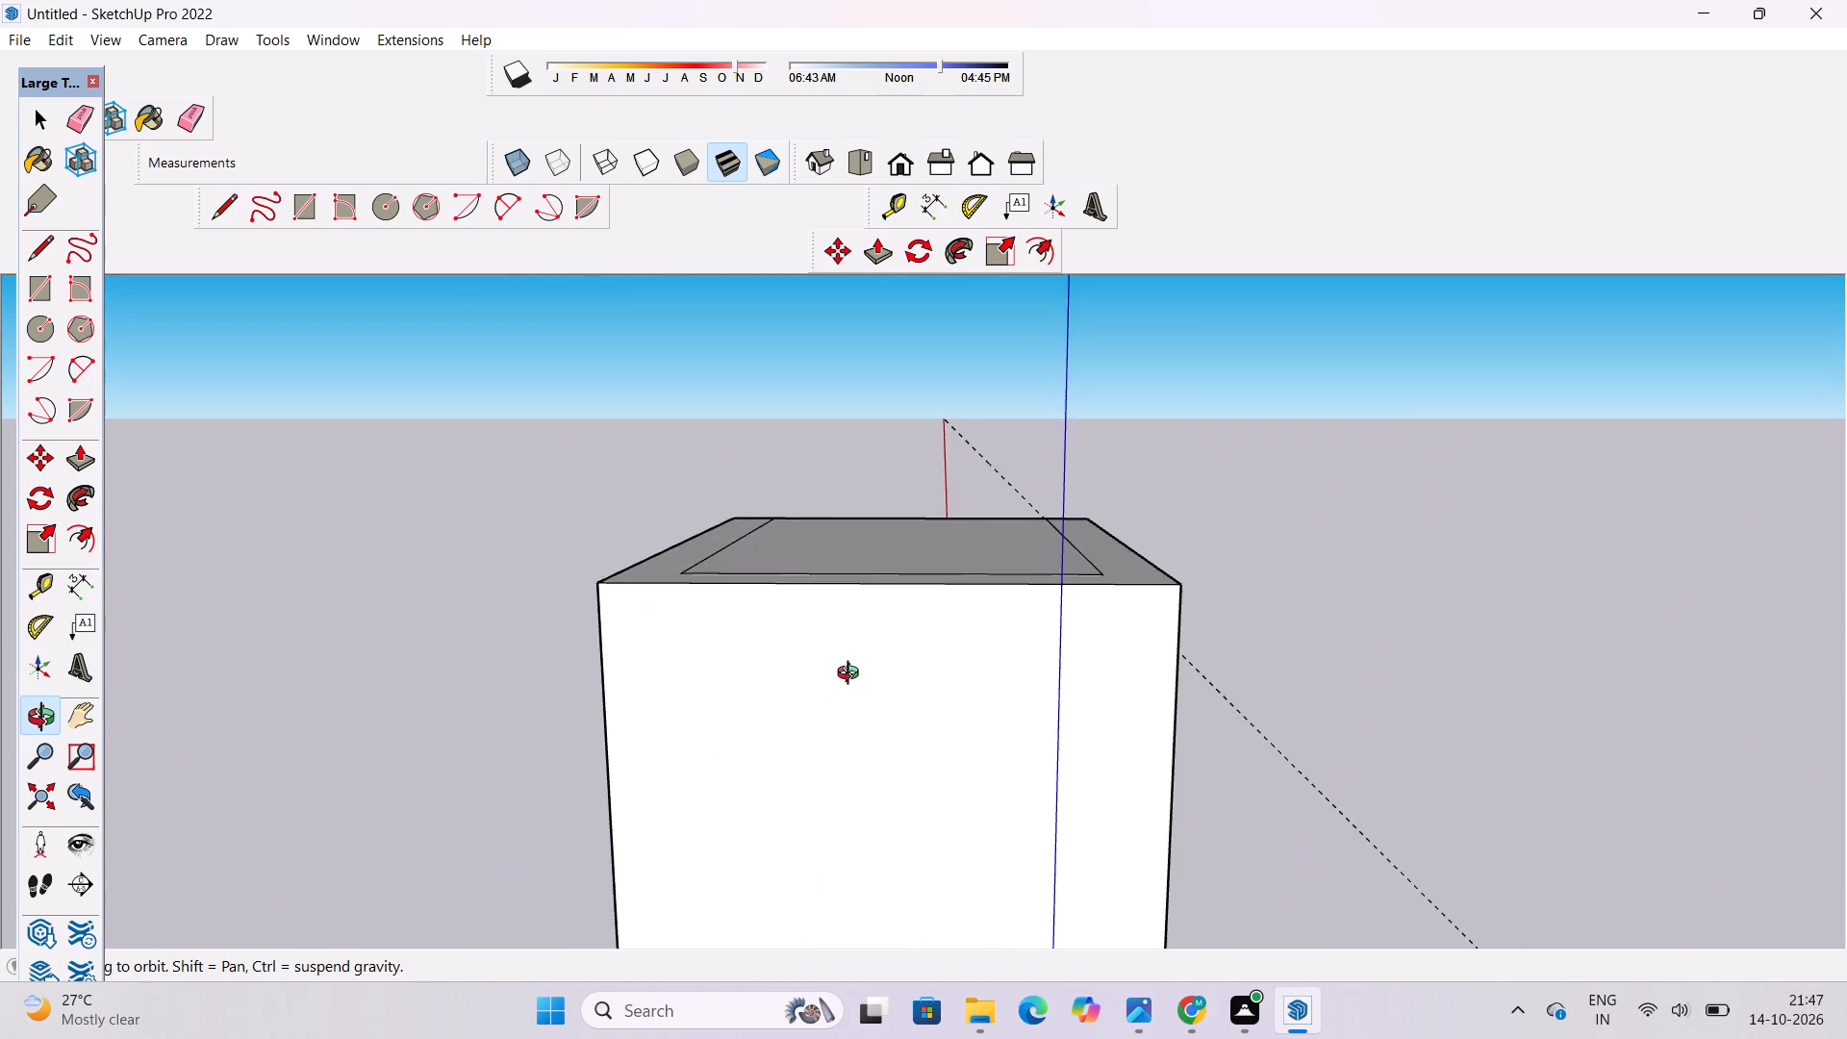
left_click_drag(852, 672, 691, 660, "shift")
left_click_drag(691, 660, 836, 692)
key("t")
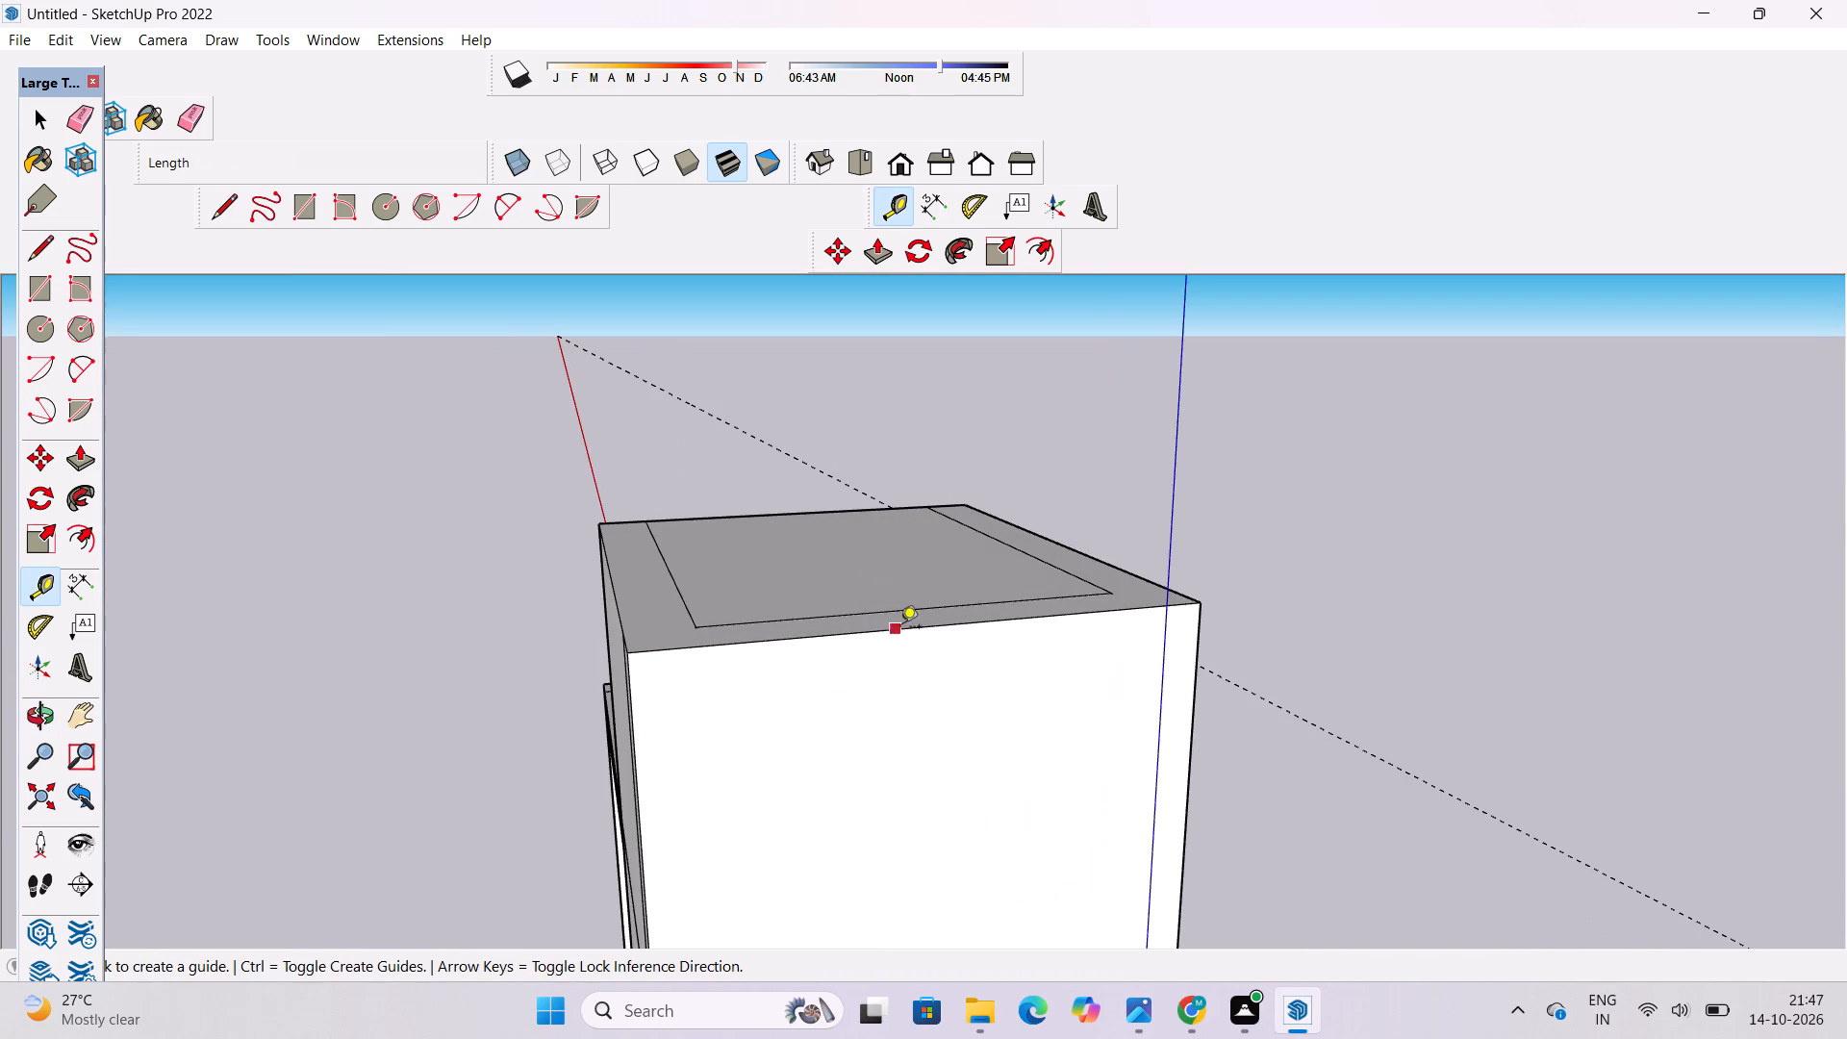
left_click(937, 625)
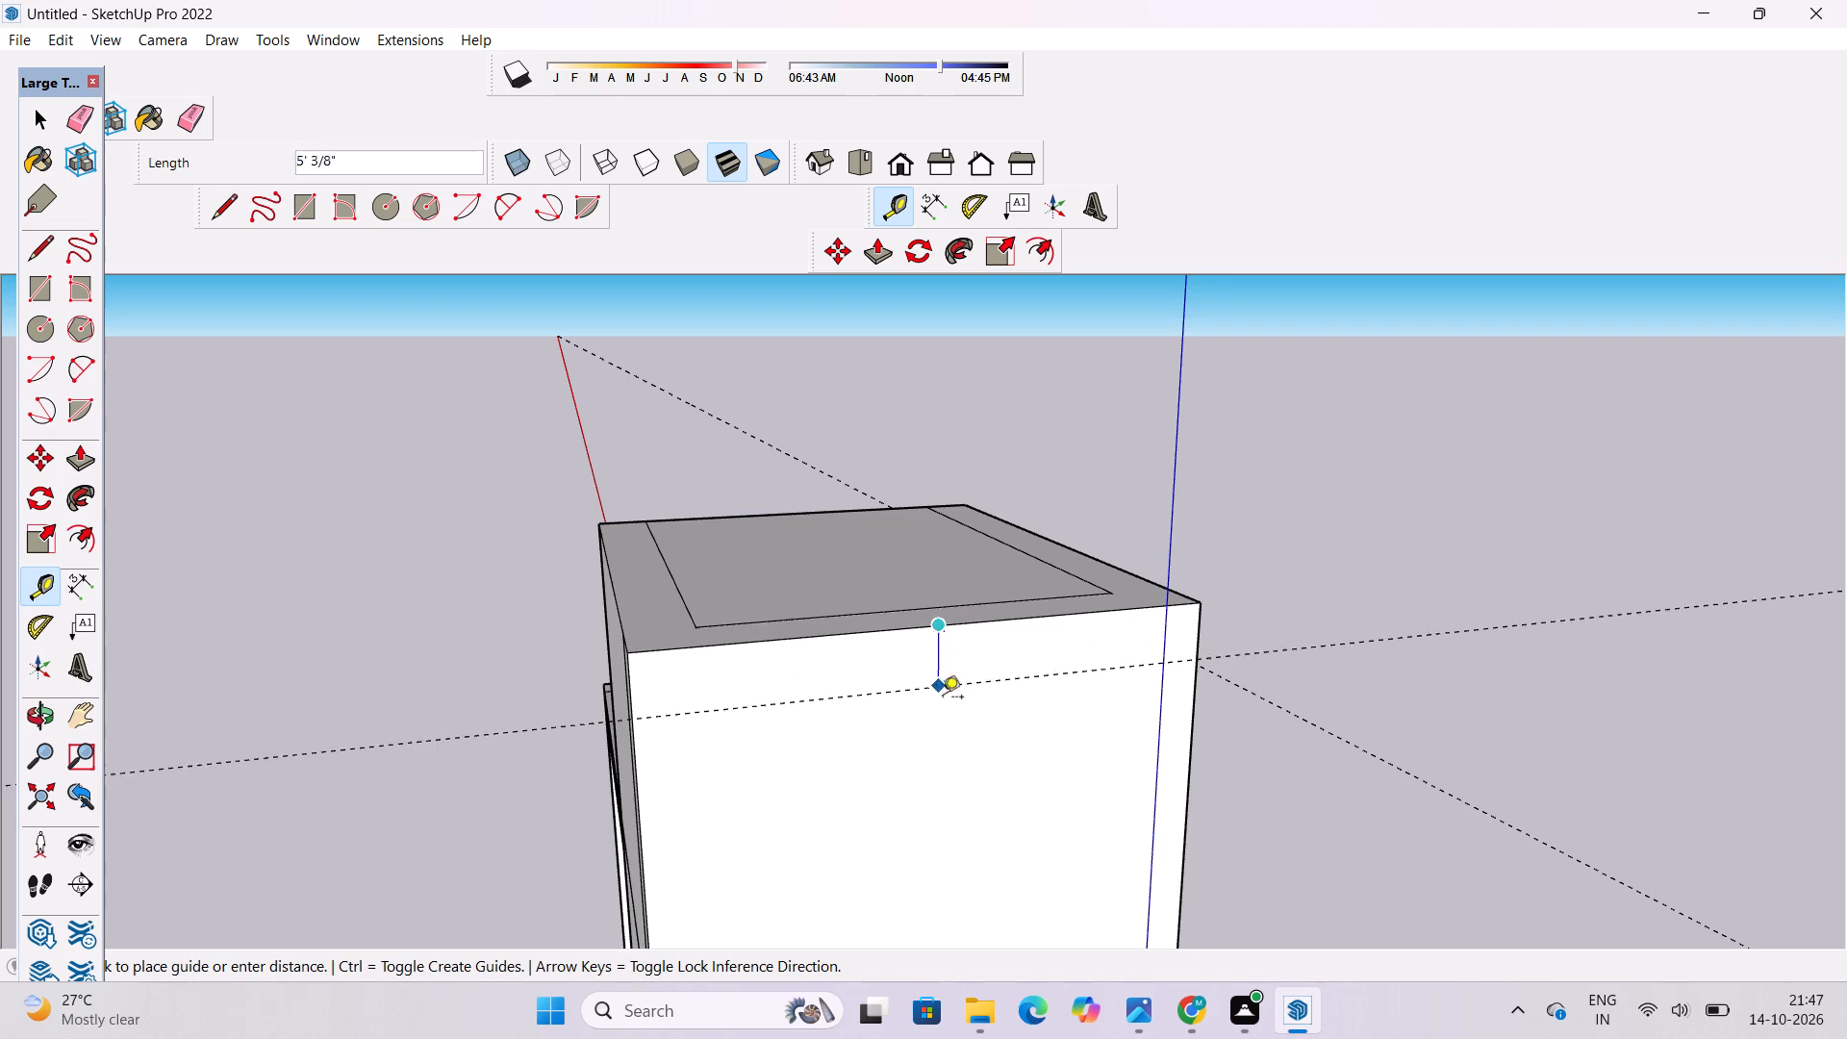
left_click(1203, 664)
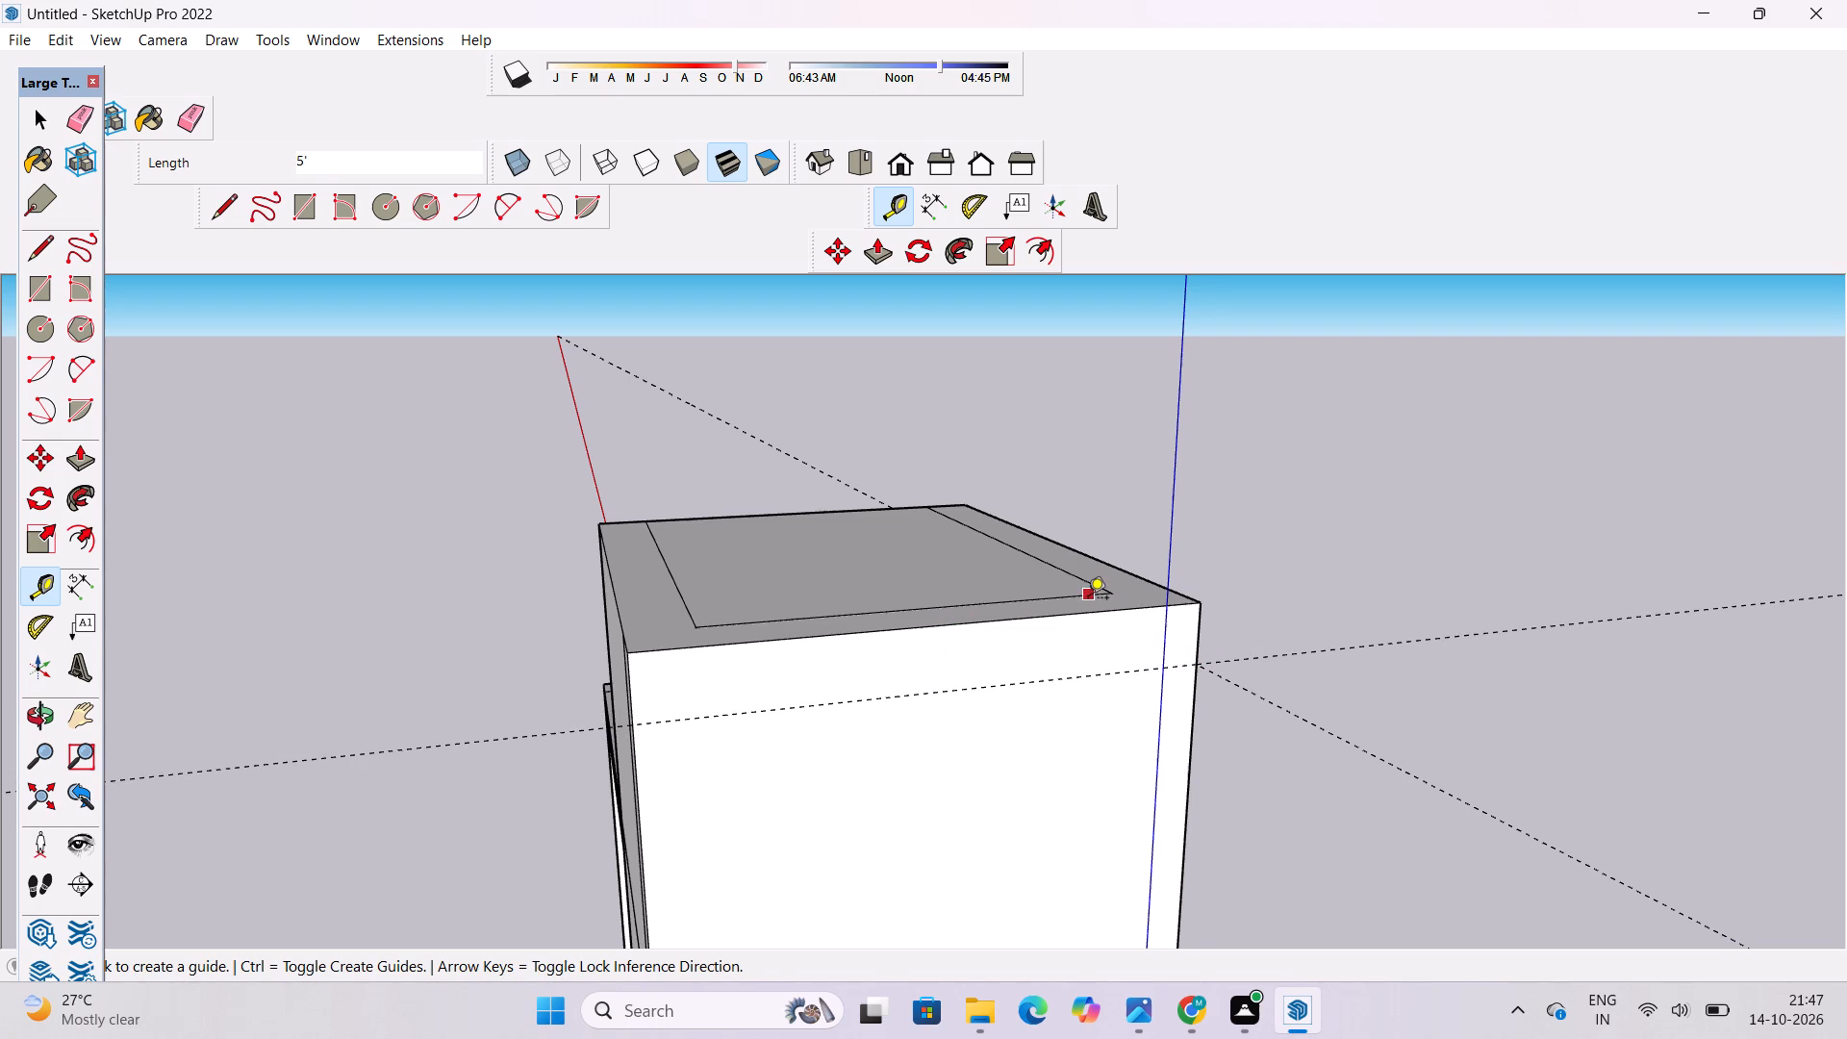
Place a guide line 5' below the top edge of the tower's rear wall.
key("o")
left_click_drag(584, 735, 980, 733)
left_click_drag(972, 718, 655, 651)
left_click_drag(652, 650, 760, 657)
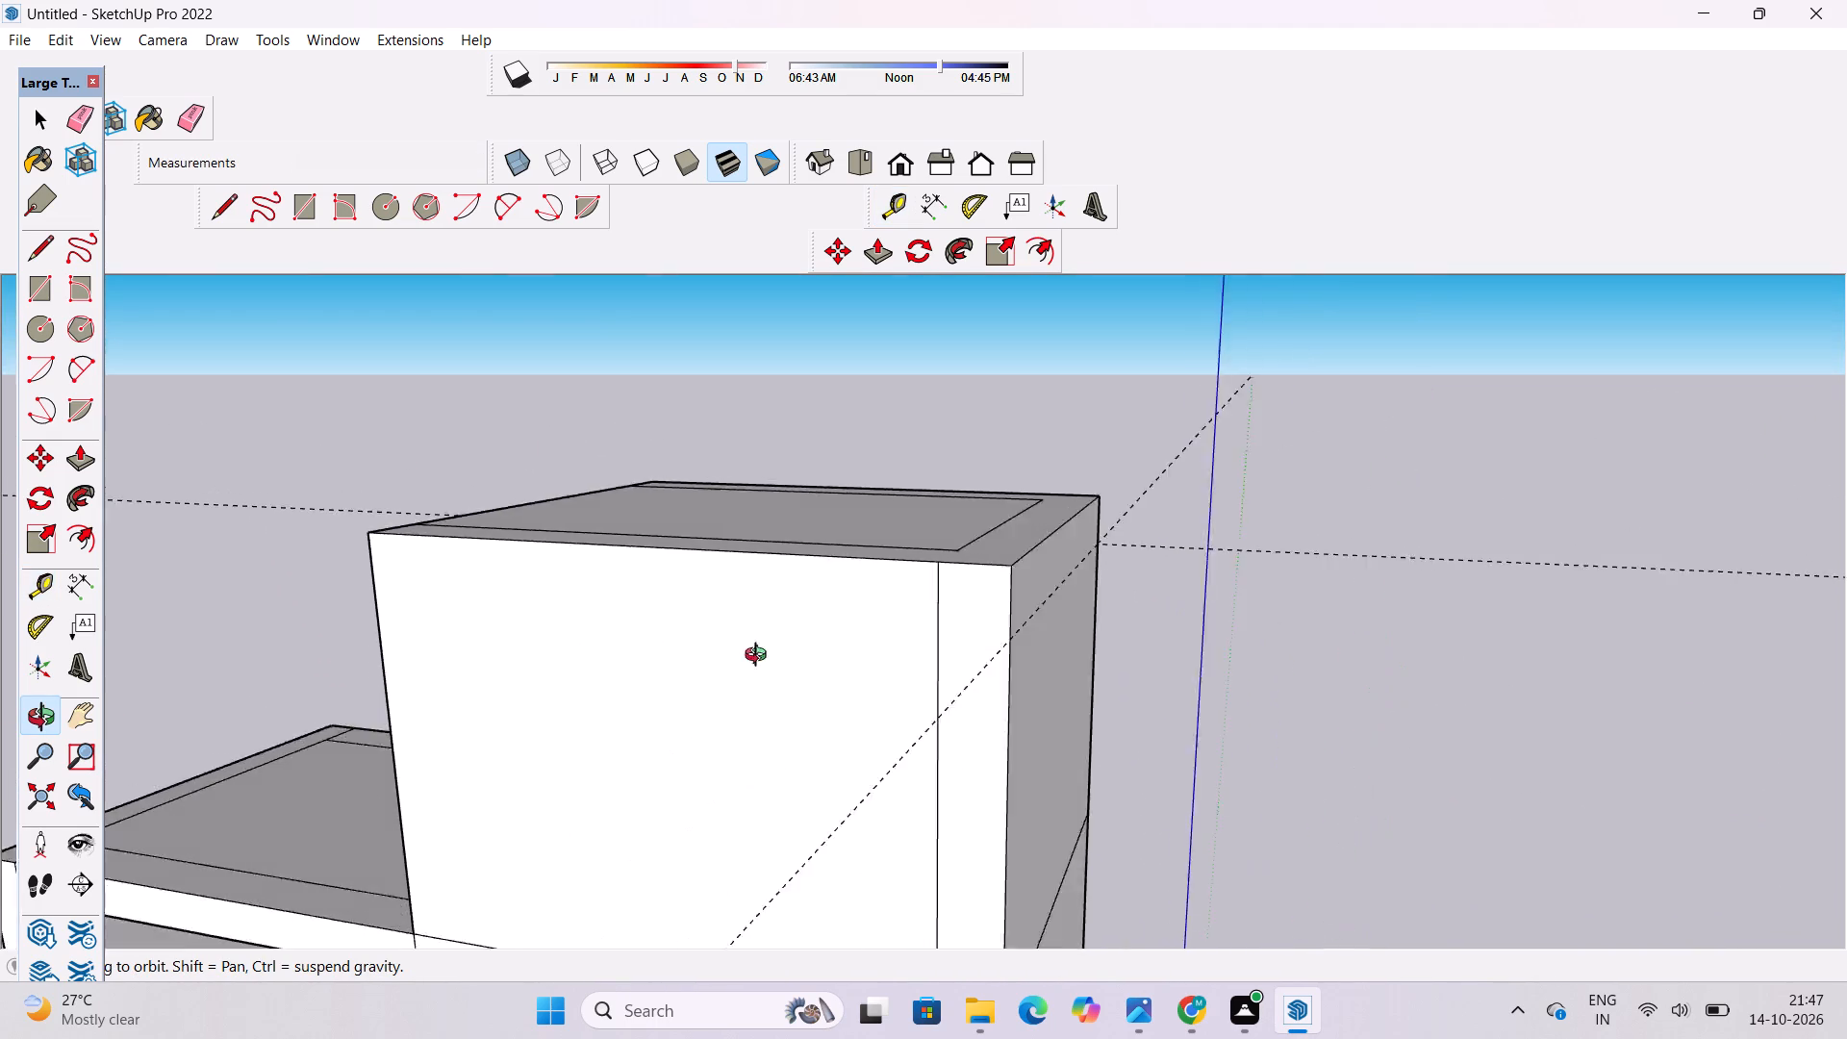
left_click_drag(760, 657, 949, 646)
left_click_drag(846, 588, 1031, 685)
left_click_drag(1039, 686, 969, 643, "shift")
left_click_drag(961, 636, 924, 644)
key("t")
left_click(1020, 595)
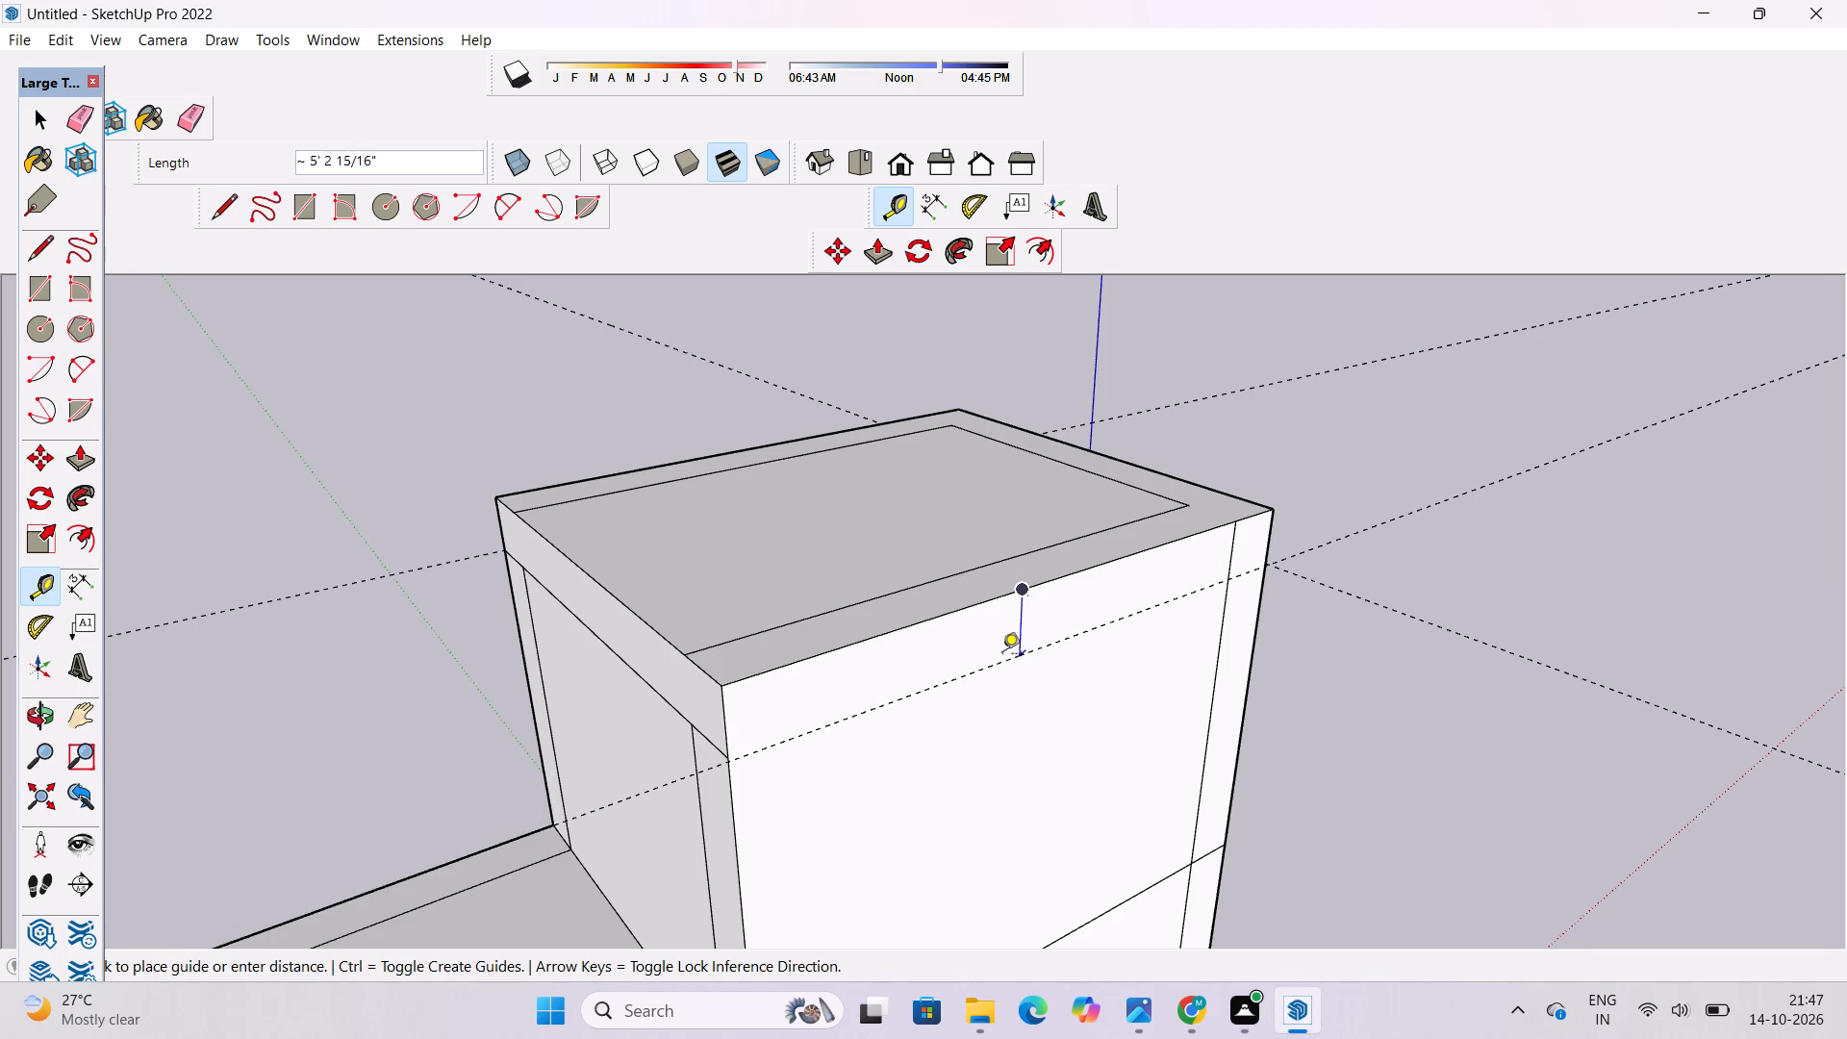
type("5'")
key("Return")
Draw an edge about 47' 1" long along the rear wall's guide, from the roof-slab corner to the vertical line near the far end.
key("o")
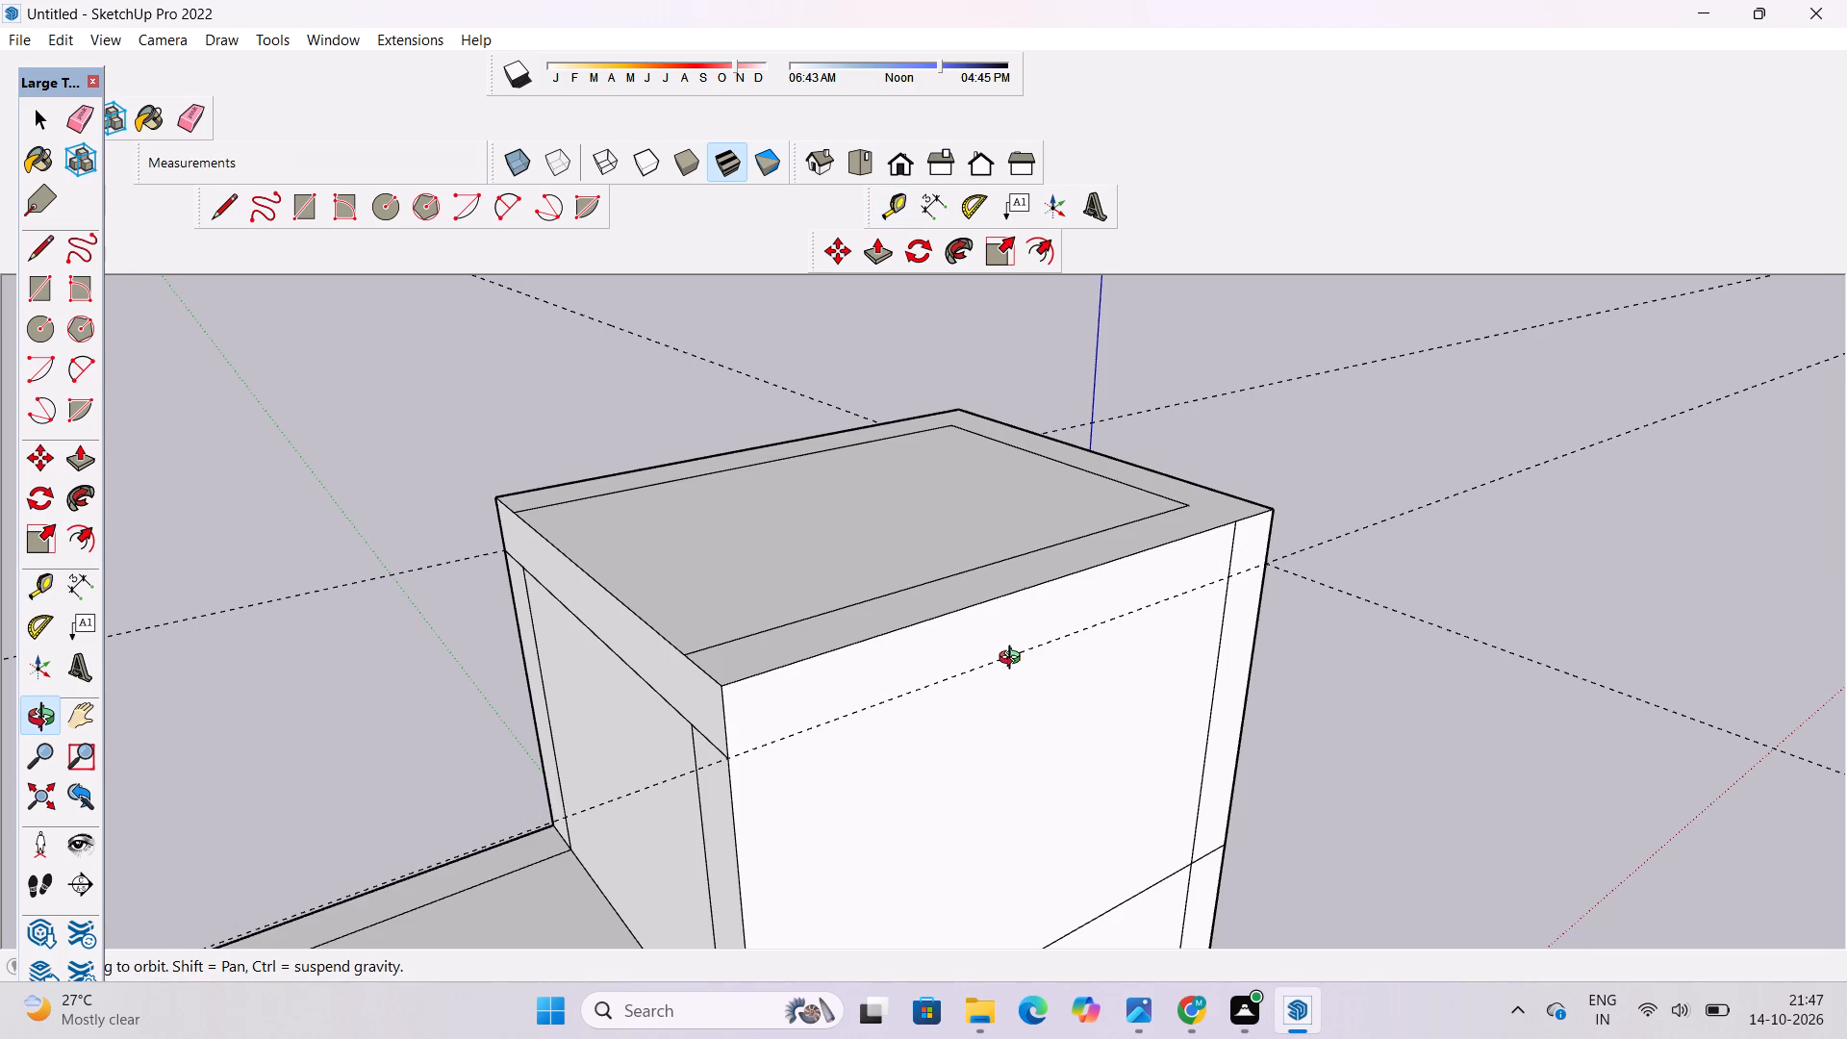
left_click_drag(1007, 682, 905, 680, "shift")
left_click_drag(903, 682, 919, 706, "shift")
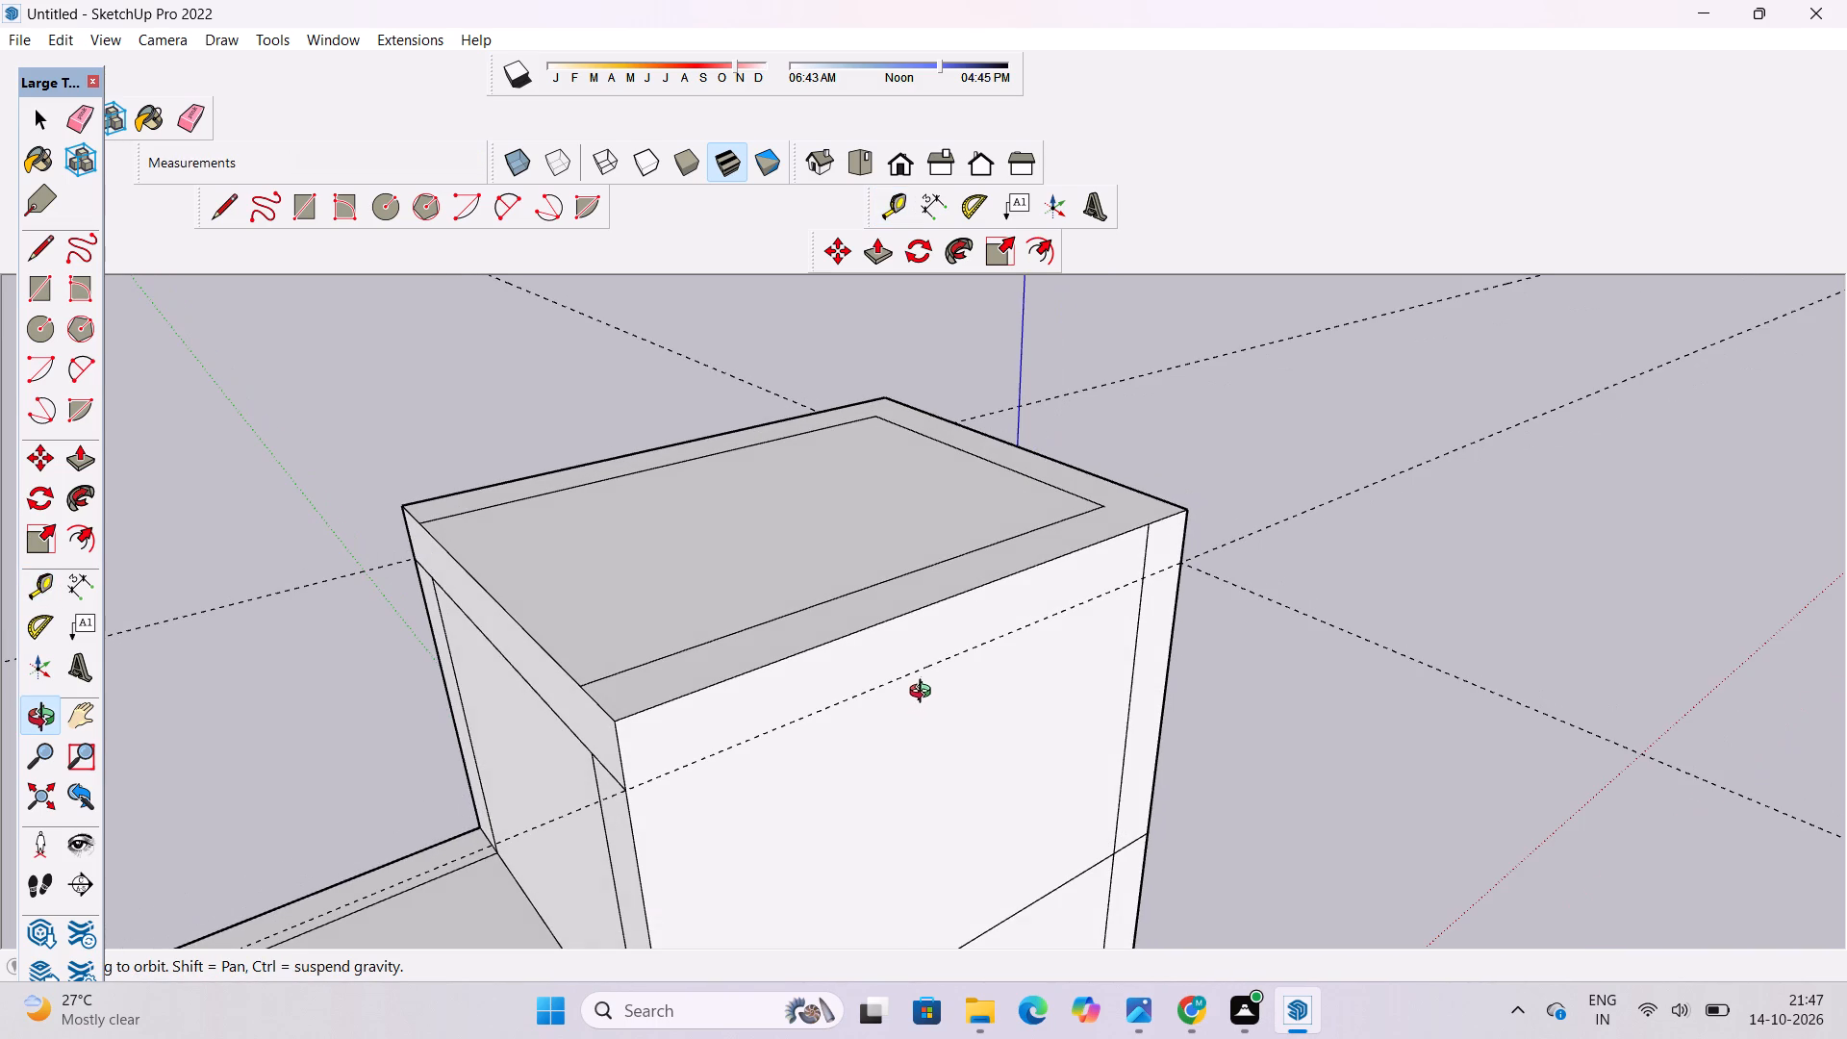
key("l")
scroll(688, 705, "down", 4)
scroll(690, 774, "up", 8)
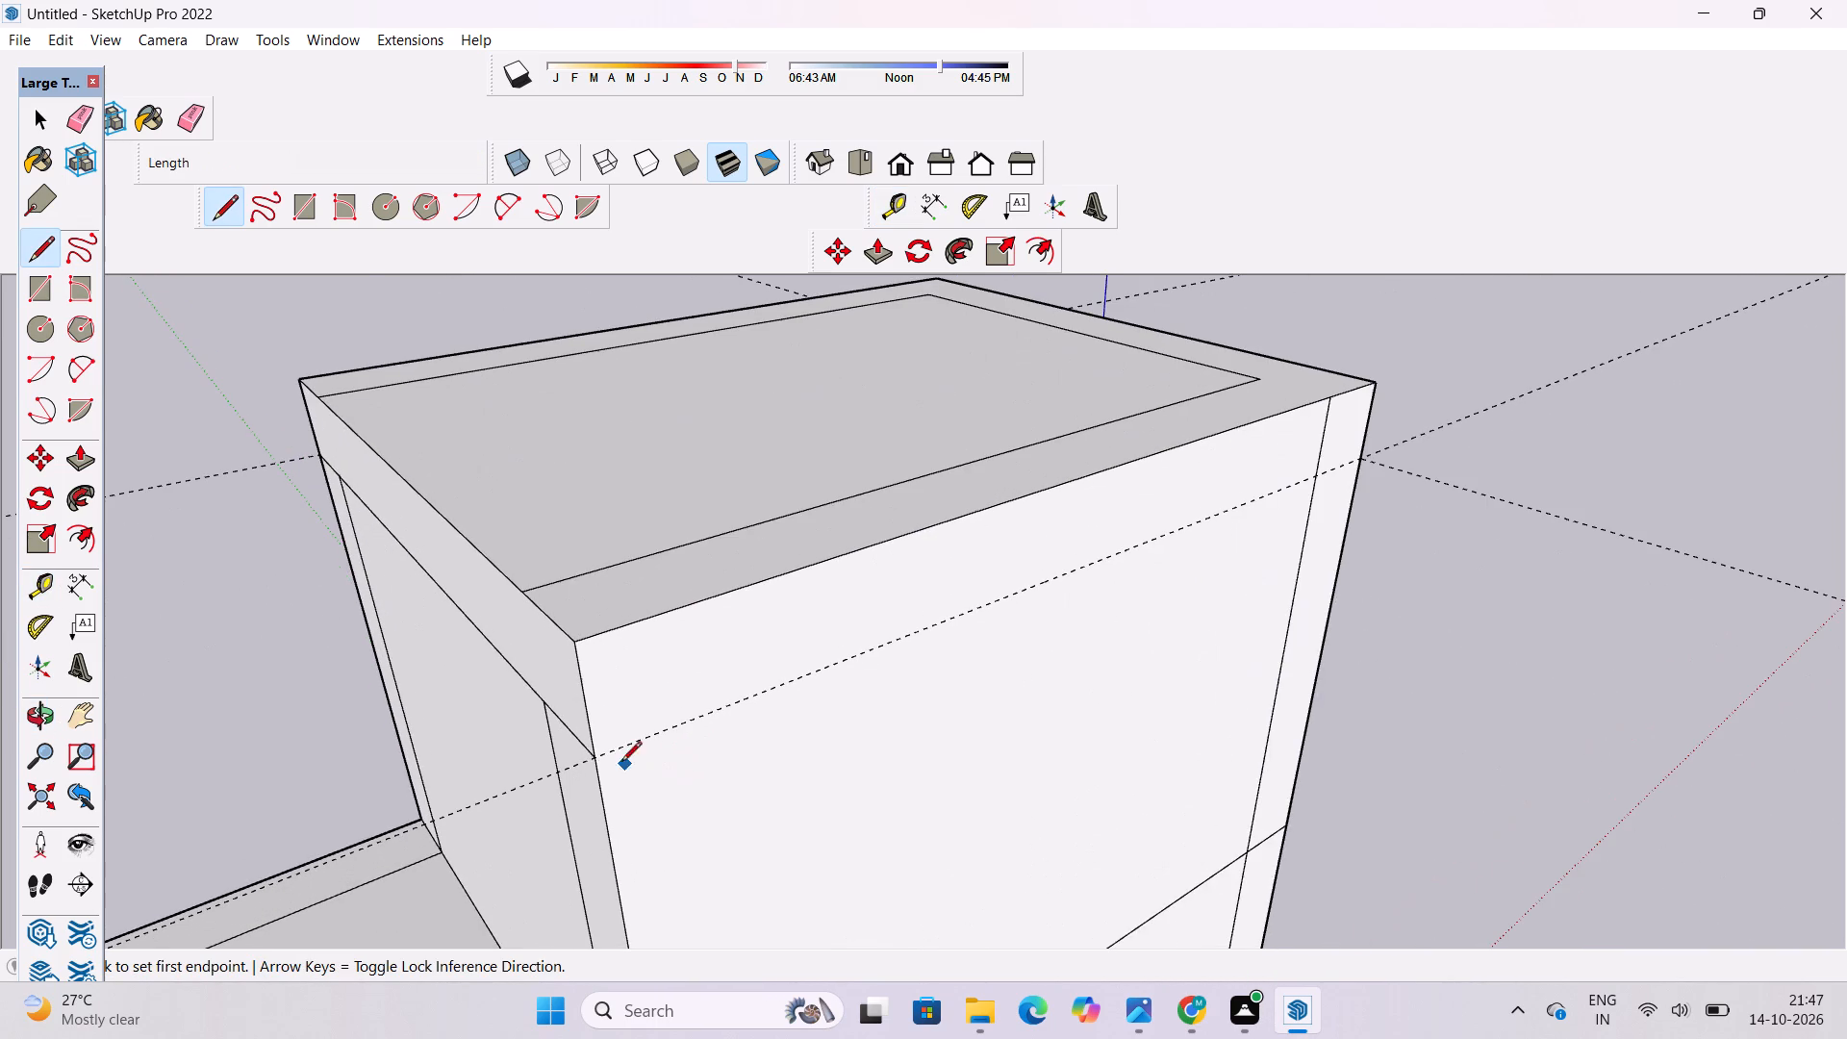
left_click(595, 760)
scroll(595, 758, "down", 3)
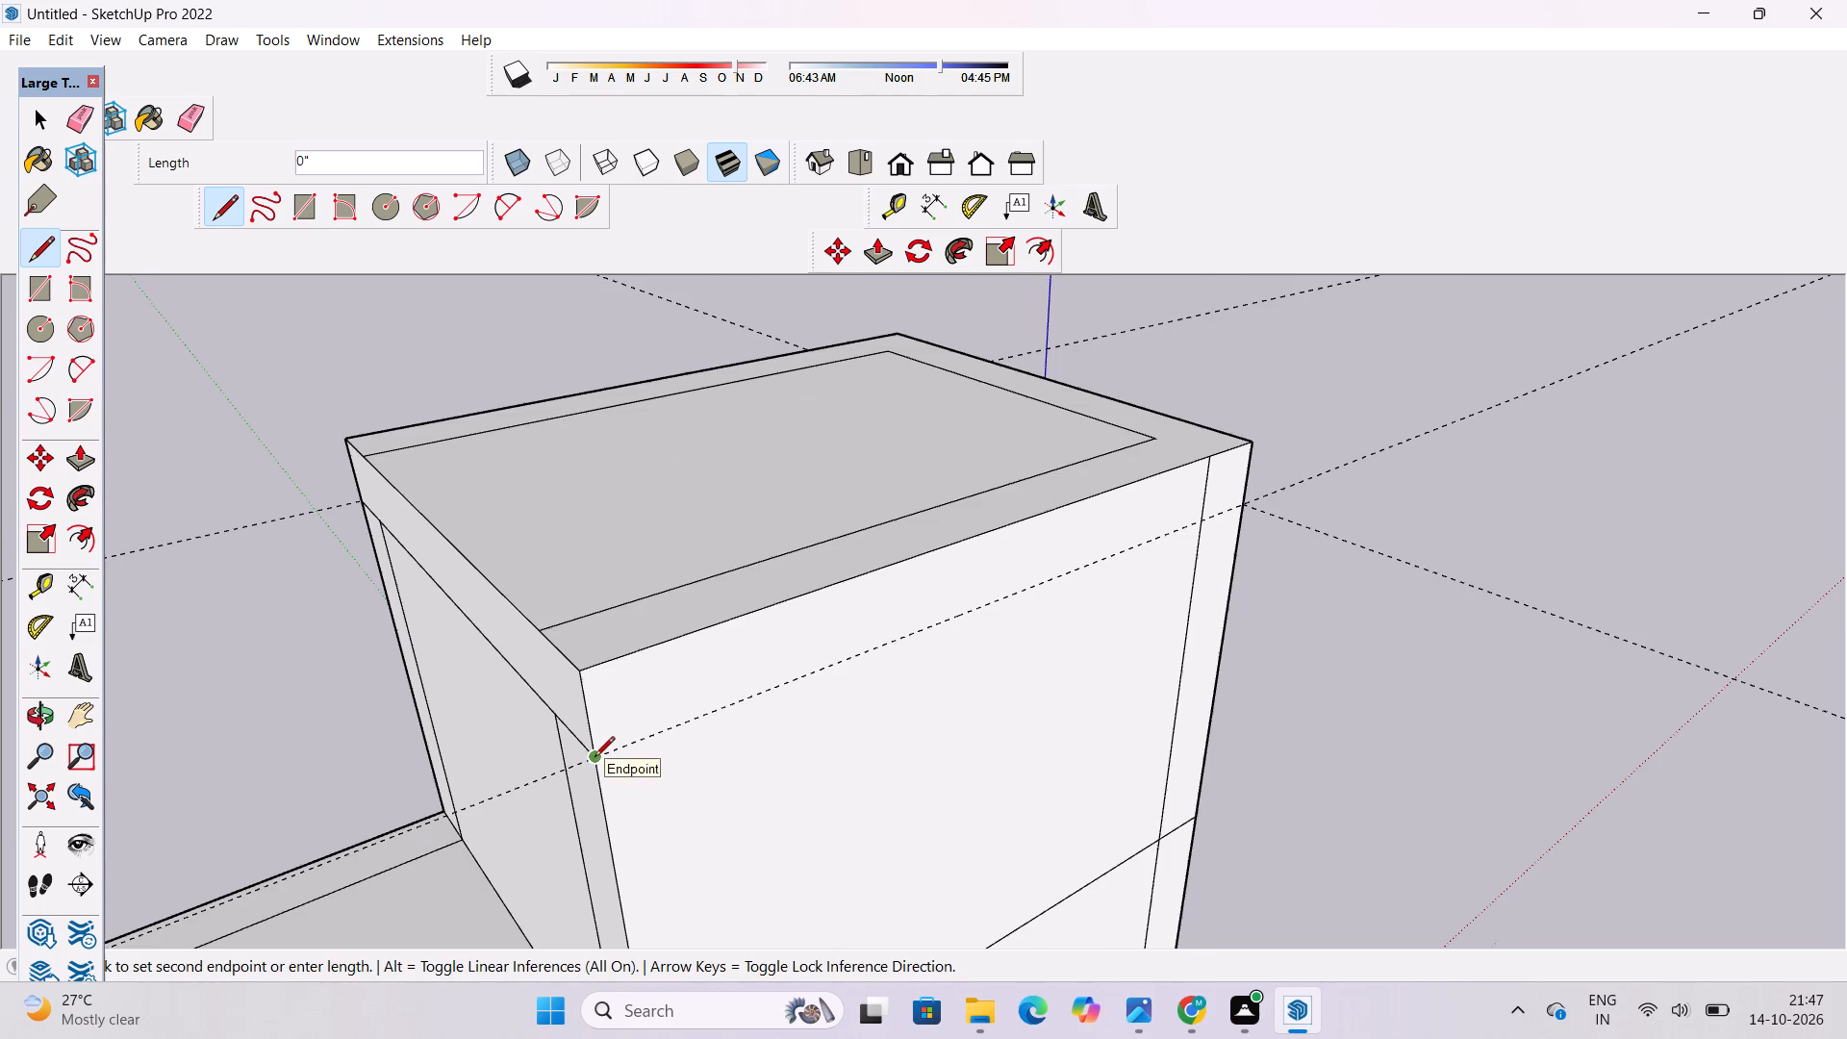
left_click(1202, 521)
Draw a 43' edge along the guide on the tower's closed end wall, from corner to corner.
key("o")
left_click_drag(1406, 585, 1254, 620)
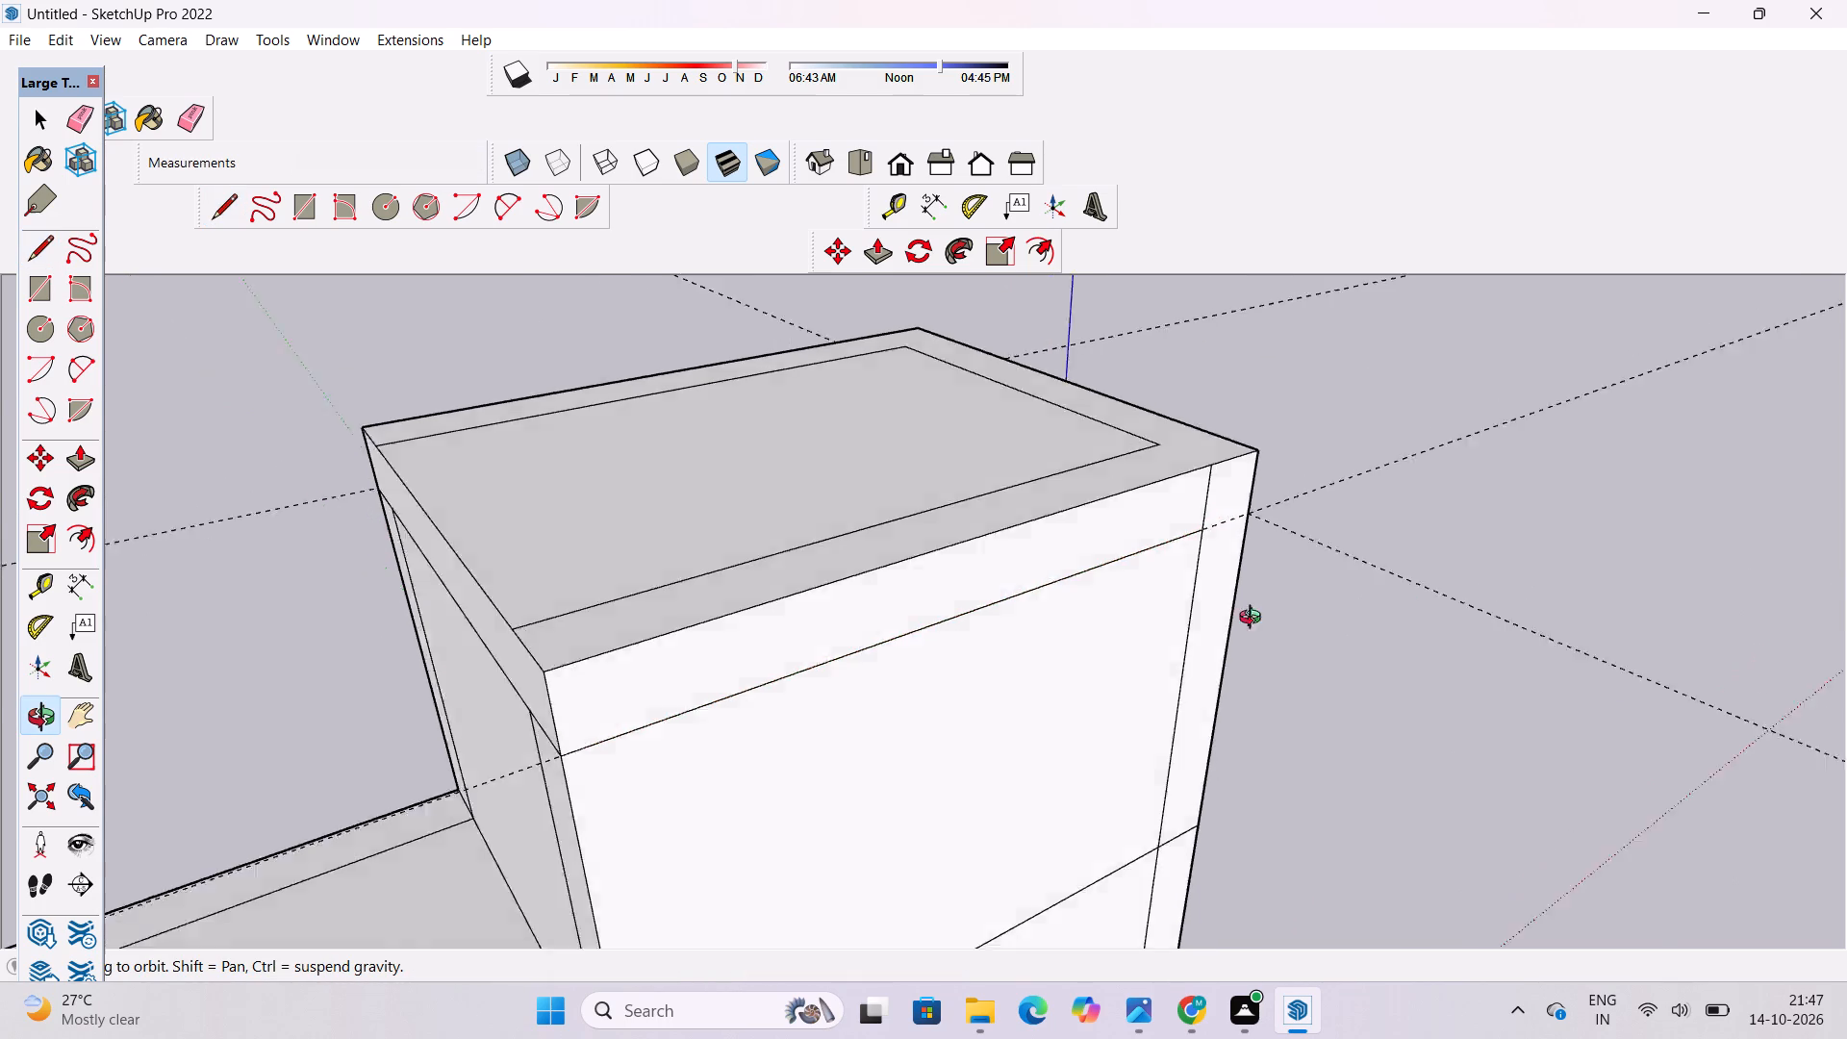
left_click_drag(1254, 620, 647, 694)
scroll(829, 660, "down", 3)
left_click_drag(915, 724, 908, 594)
left_click_drag(900, 628, 885, 625, "shift")
left_click_drag(885, 625, 882, 681, "shift")
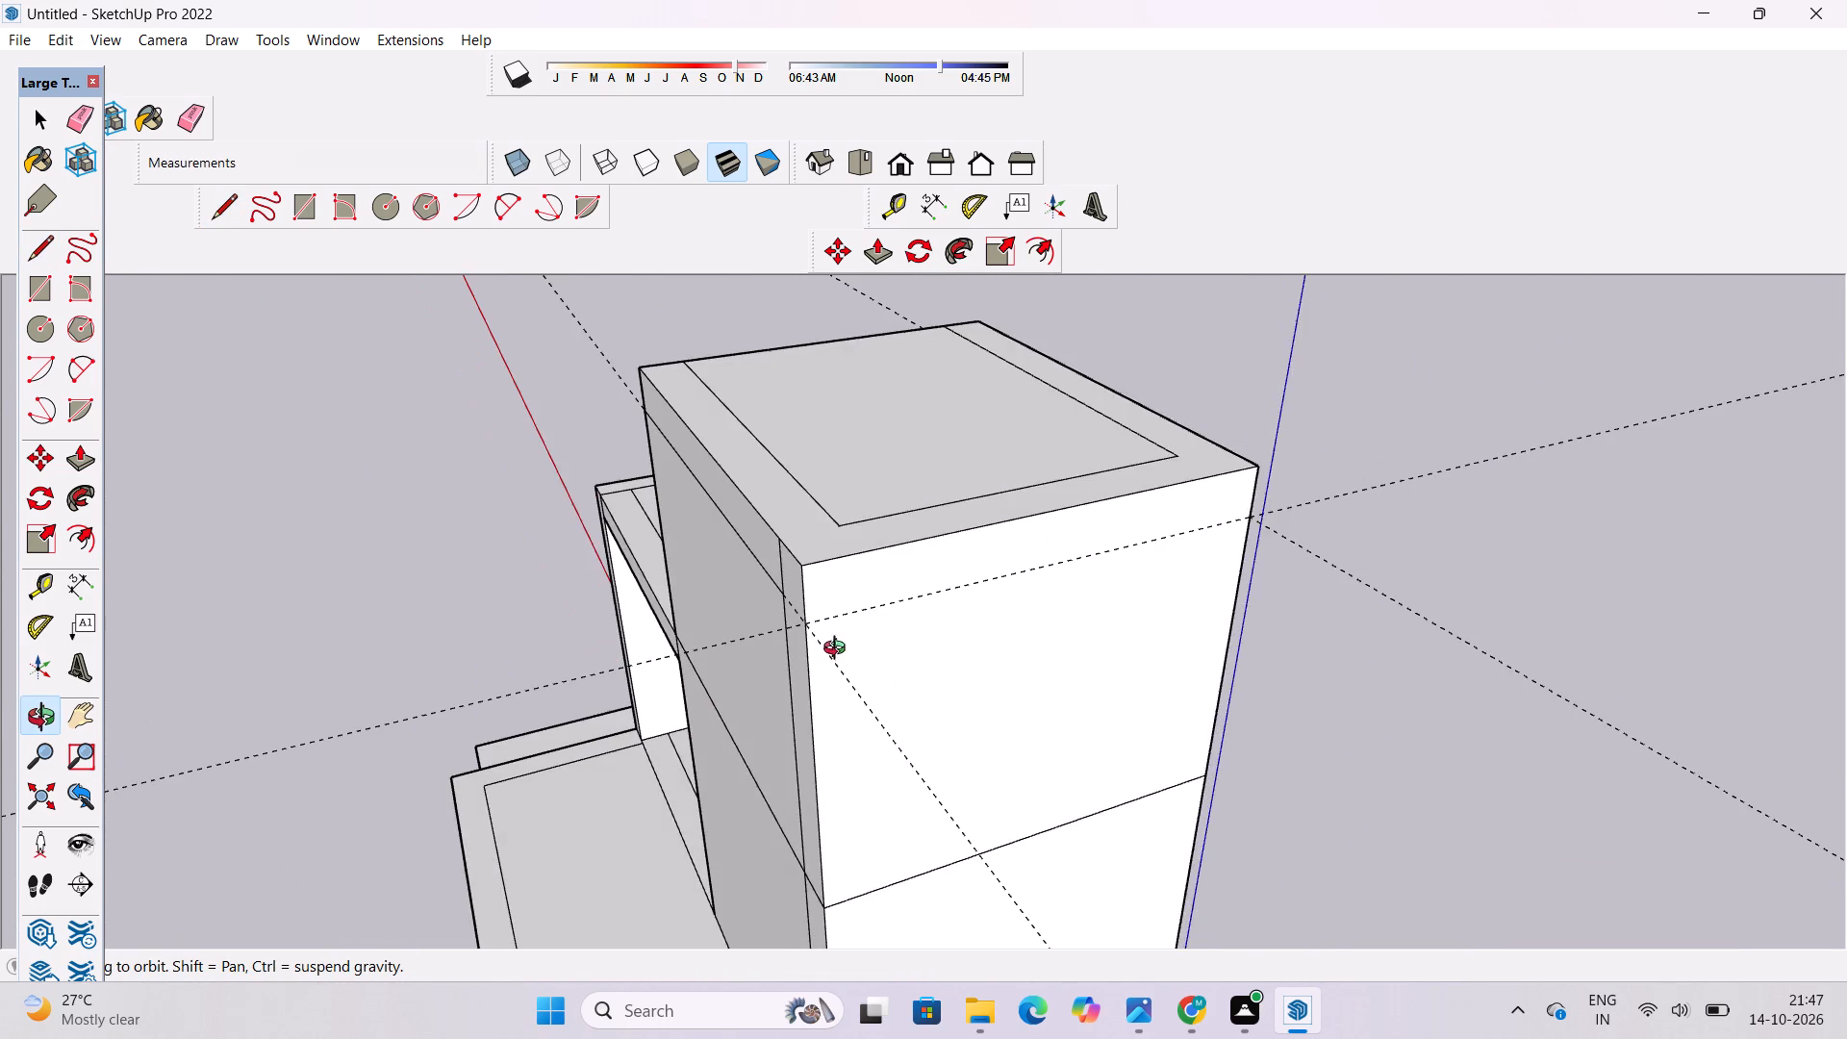
scroll(836, 648, "up", 4)
left_click_drag(819, 646, 779, 646, "shift")
left_click_drag(776, 642, 797, 631)
key("l")
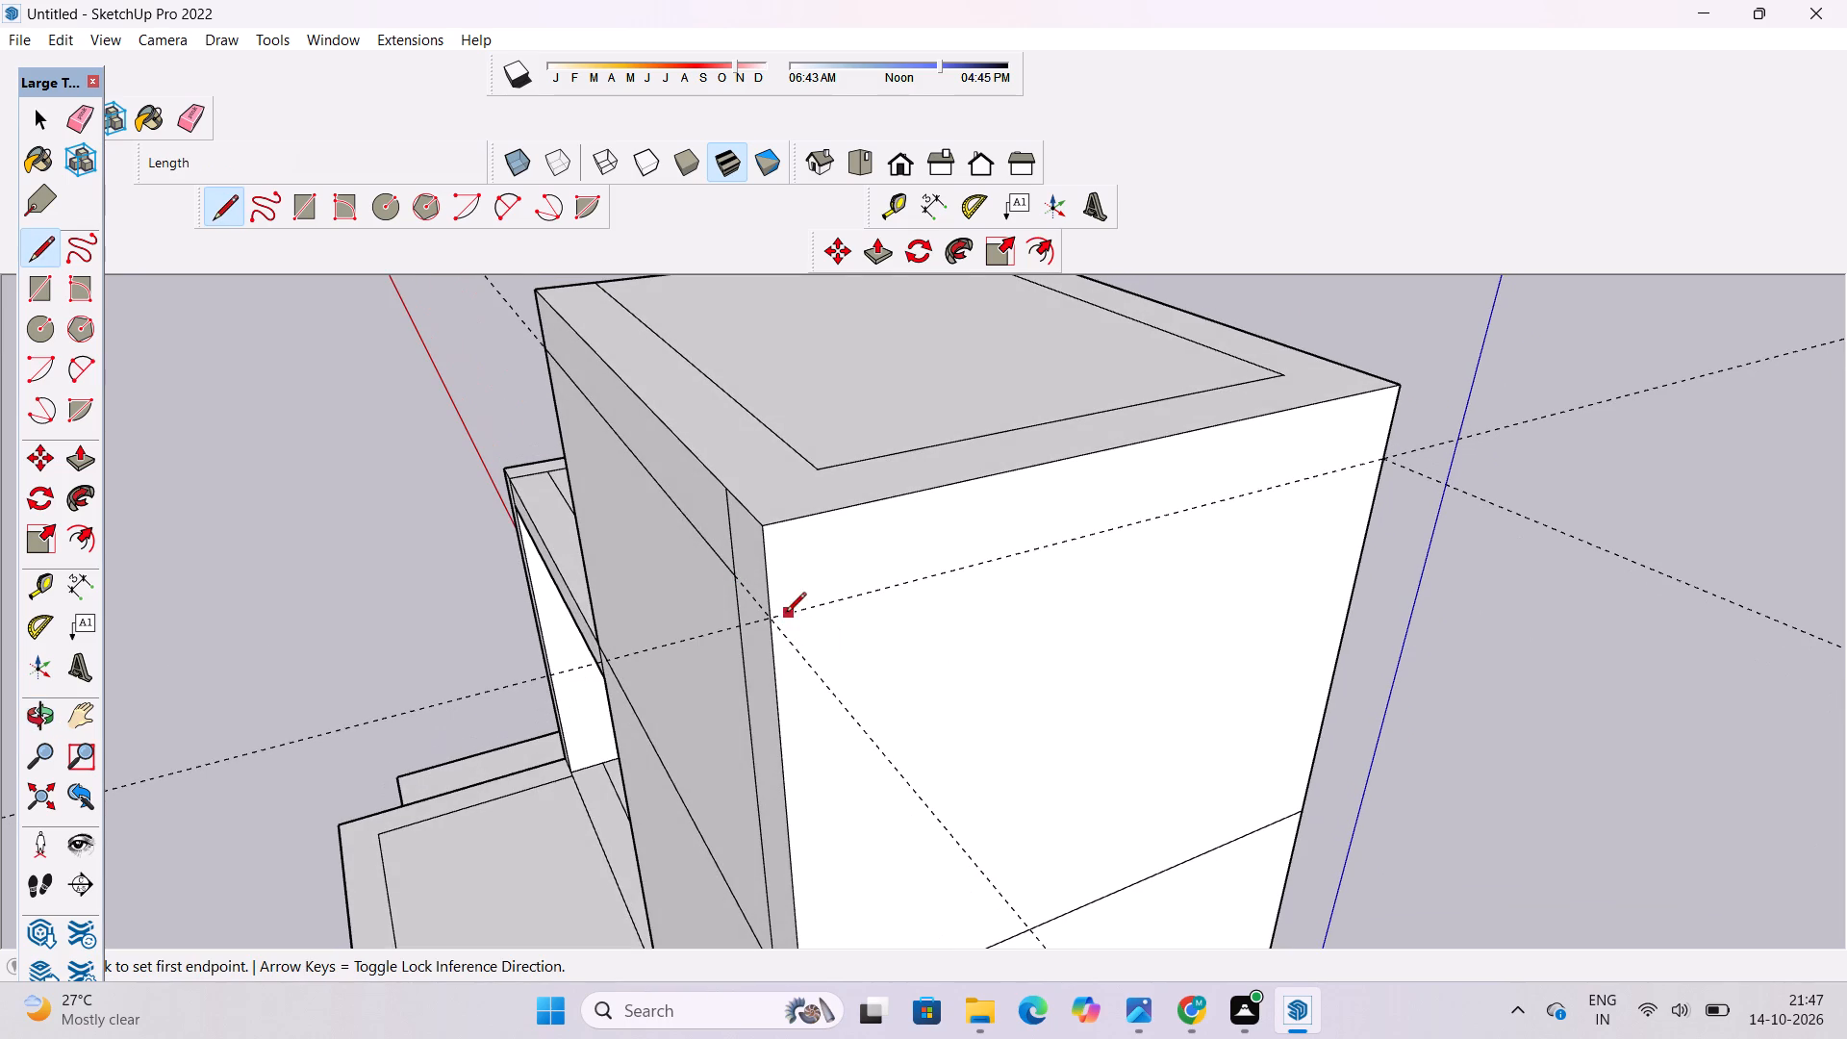
left_click(772, 618)
scroll(772, 618, "down", 5)
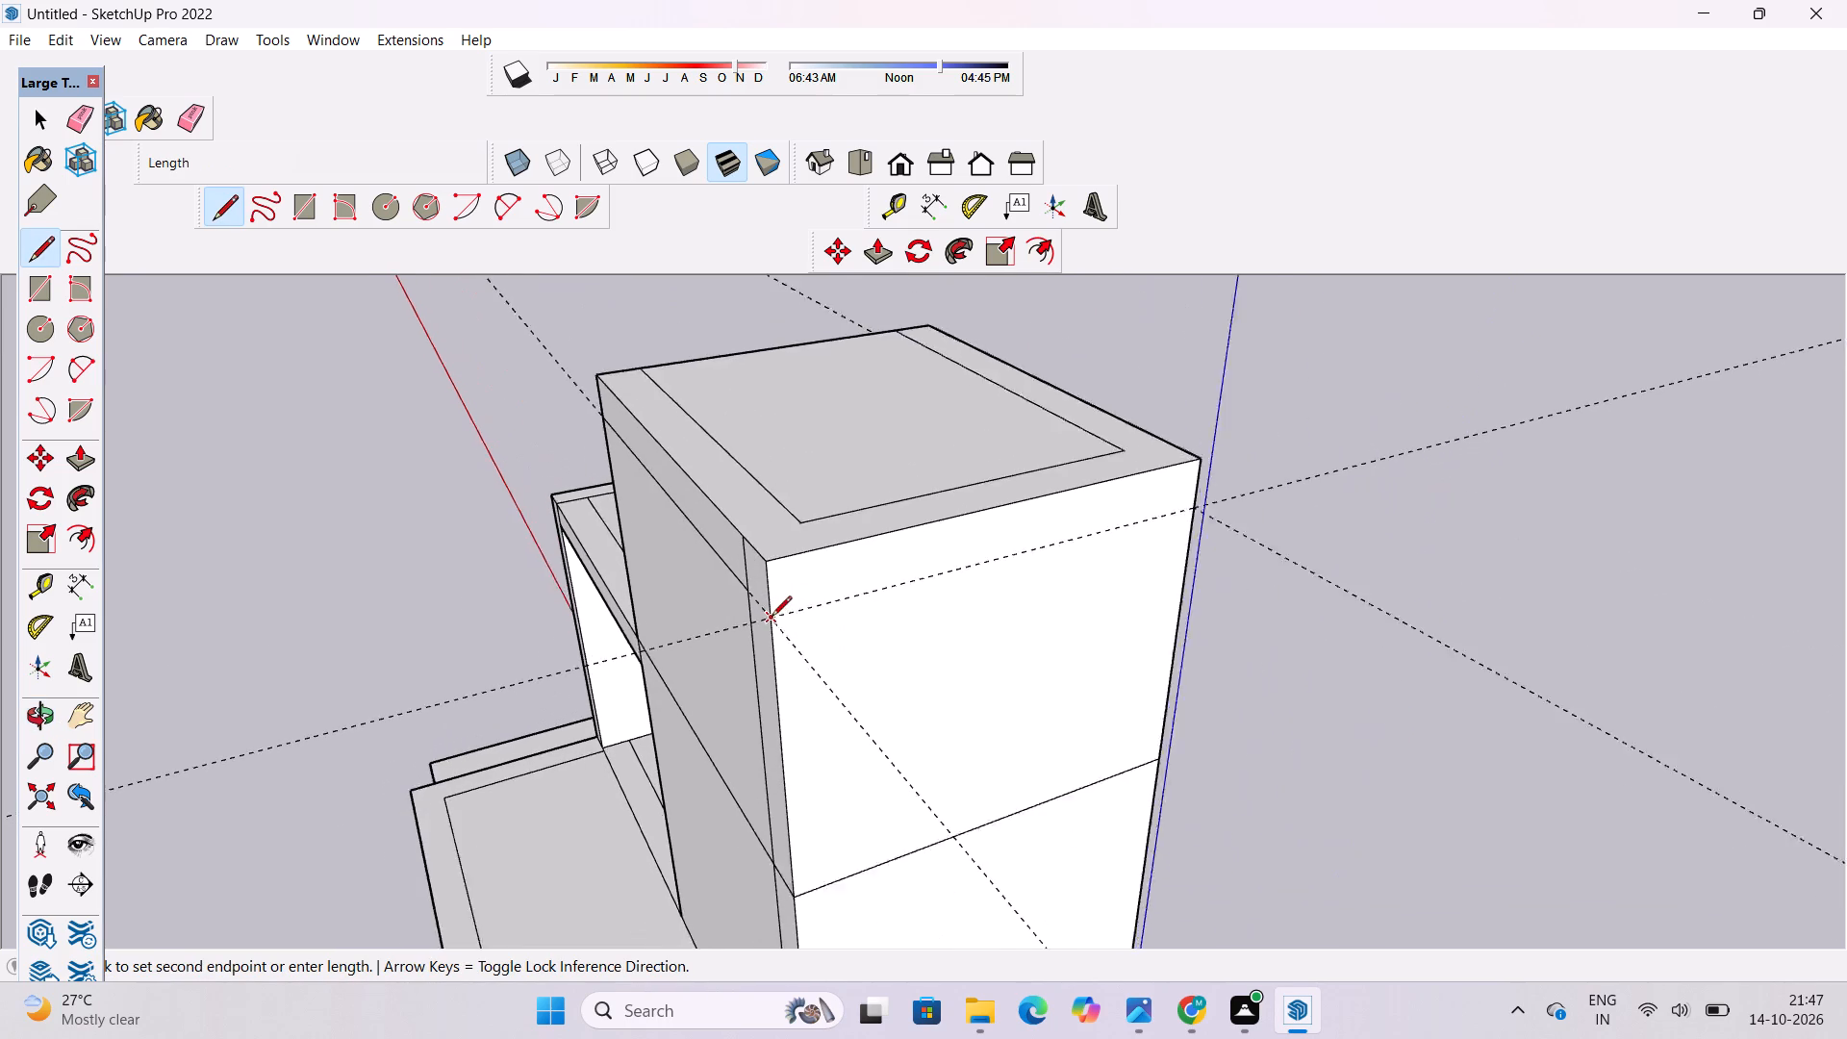
scroll(772, 618, "down", 2)
scroll(1158, 511, "up", 3)
left_click(1107, 537)
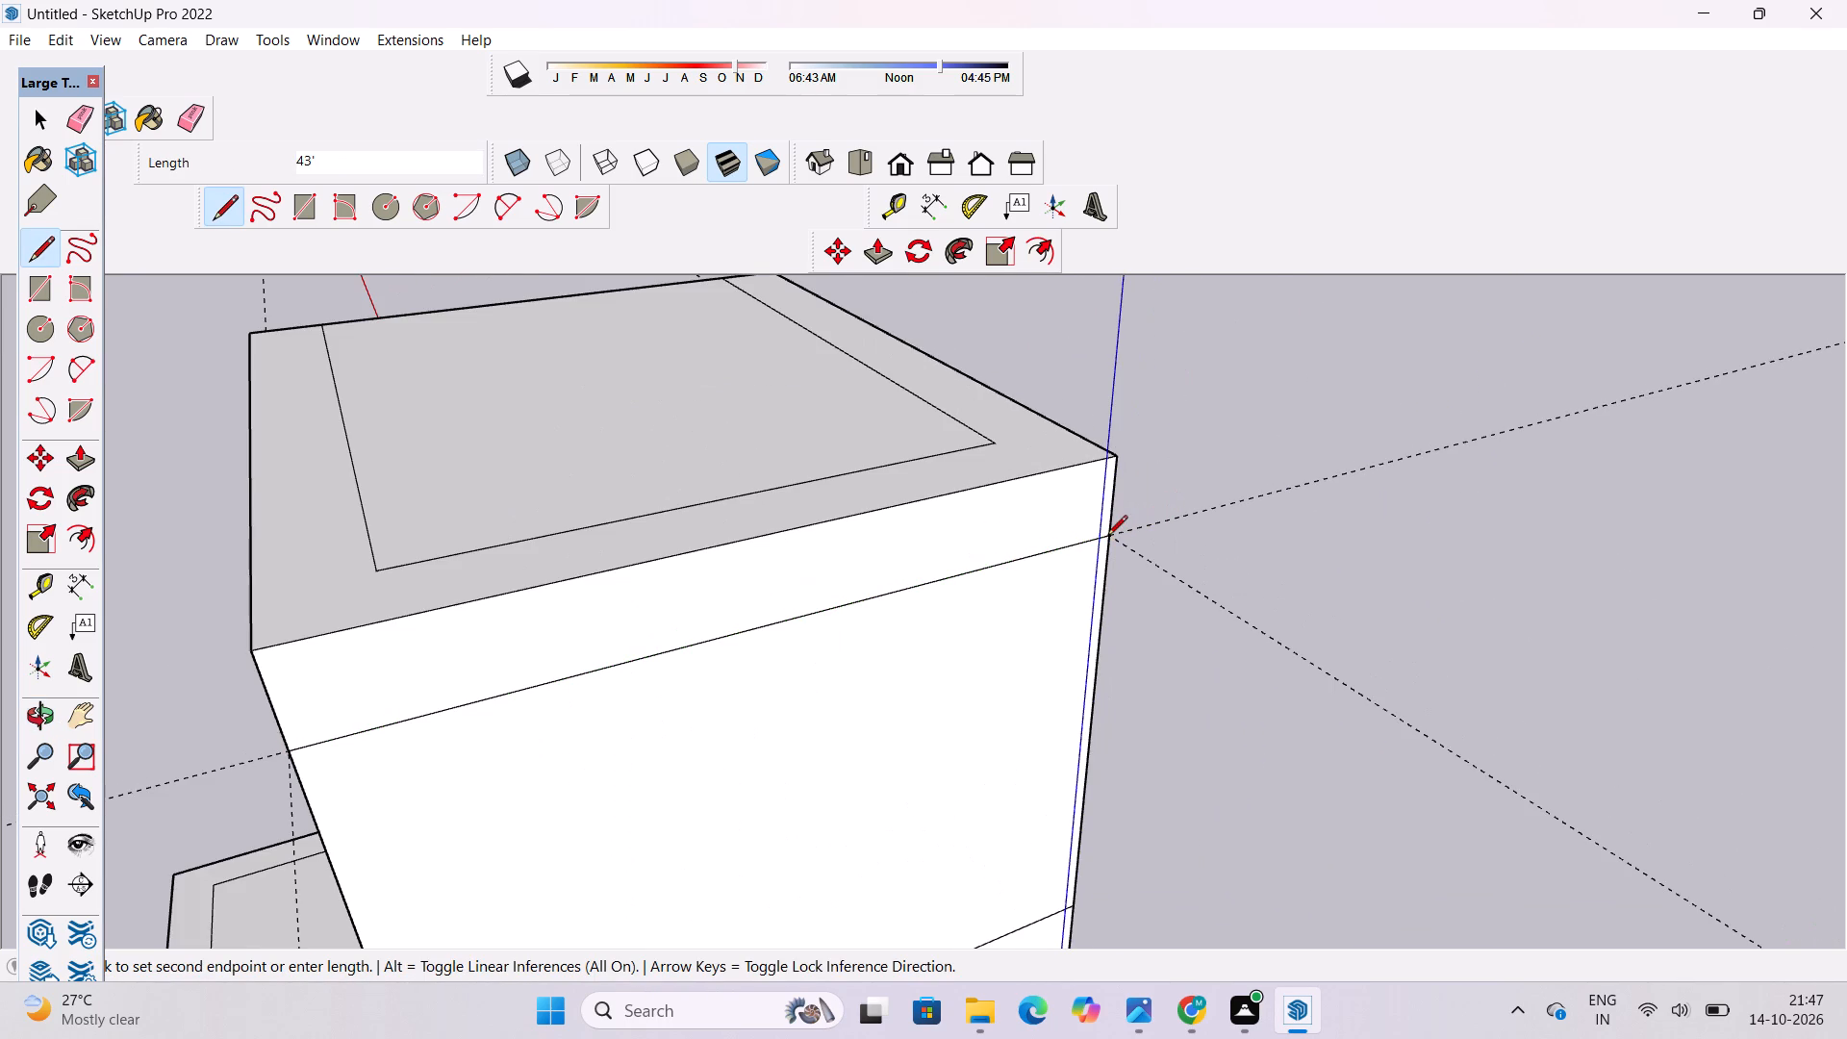
Draw an edge about 52' 1" long along the guide across the tower's front wall, from corner to corner.
key("o")
left_click_drag(1245, 592, 818, 640)
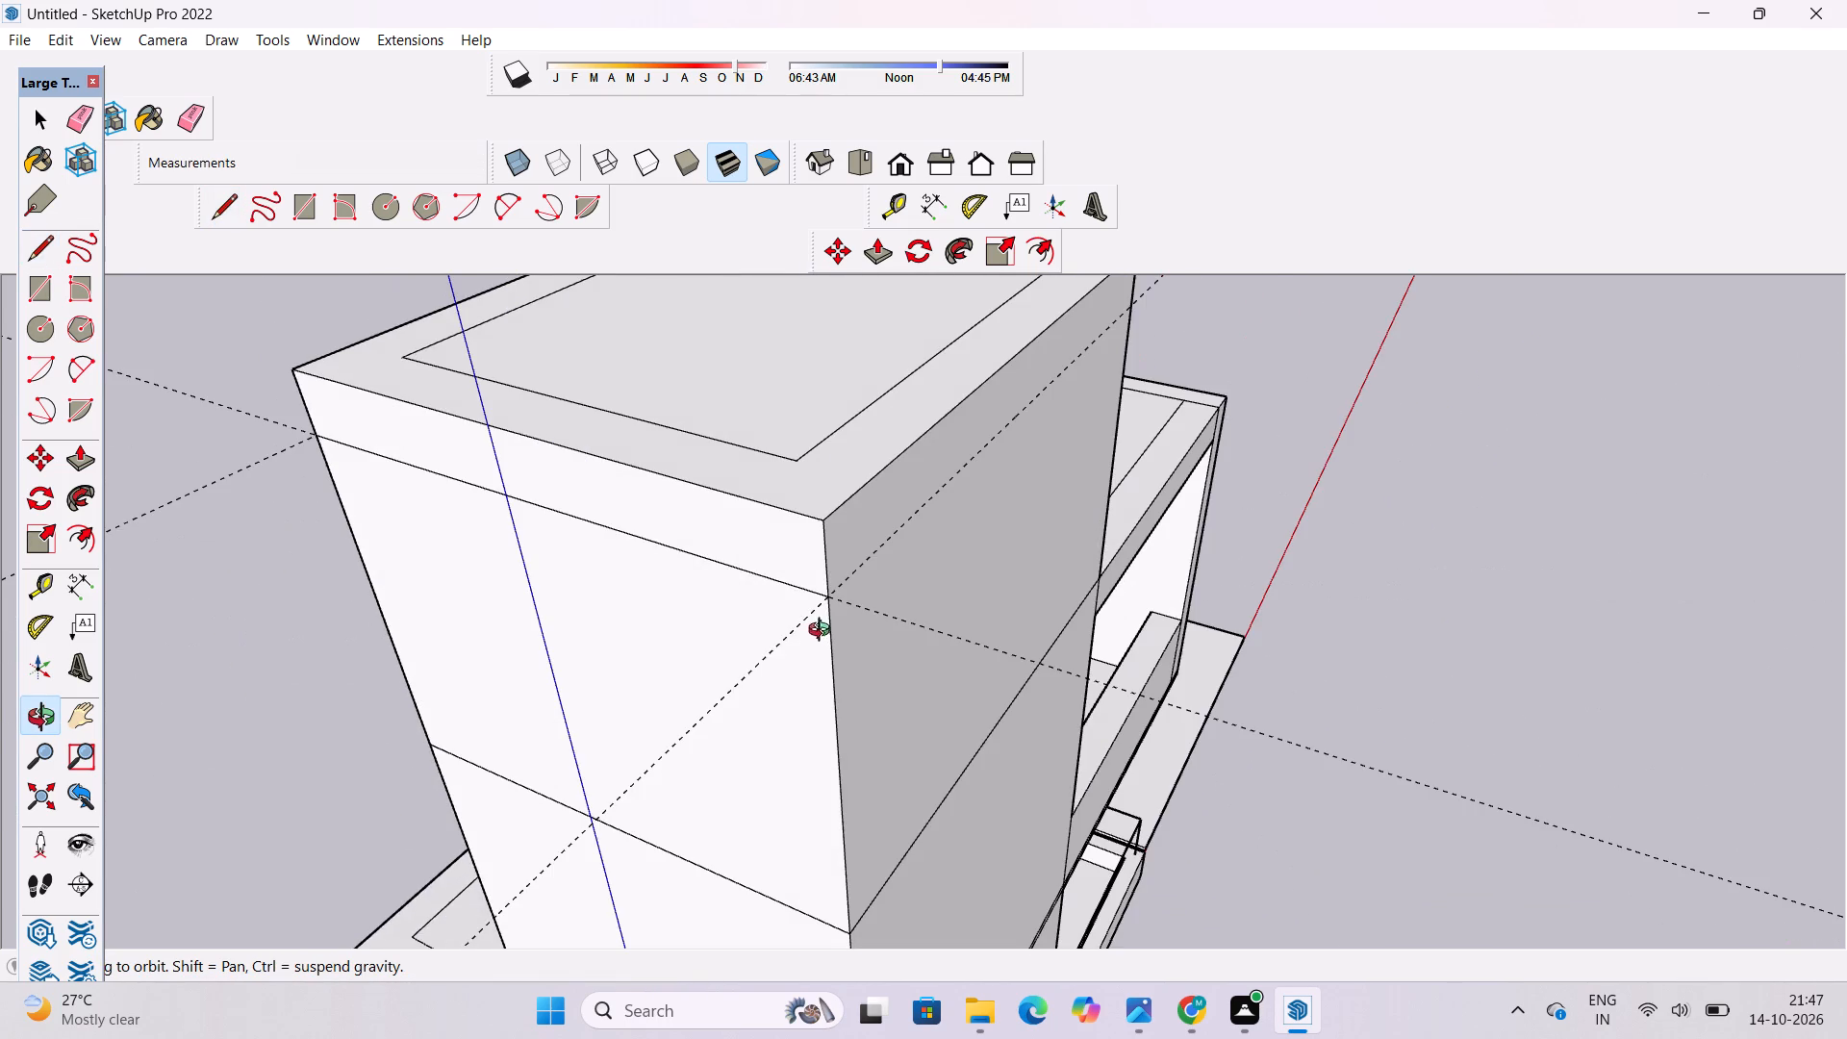
left_click_drag(840, 621, 908, 681, "shift")
left_click_drag(909, 682, 818, 657)
scroll(813, 648, "up", 3)
left_click_drag(822, 652, 862, 705, "shift")
left_click_drag(862, 705, 700, 678)
left_click_drag(700, 670, 703, 684, "shift")
left_click_drag(706, 683, 736, 668)
key("l")
scroll(707, 581, "up", 4)
left_click(644, 563)
scroll(613, 586, "down", 2)
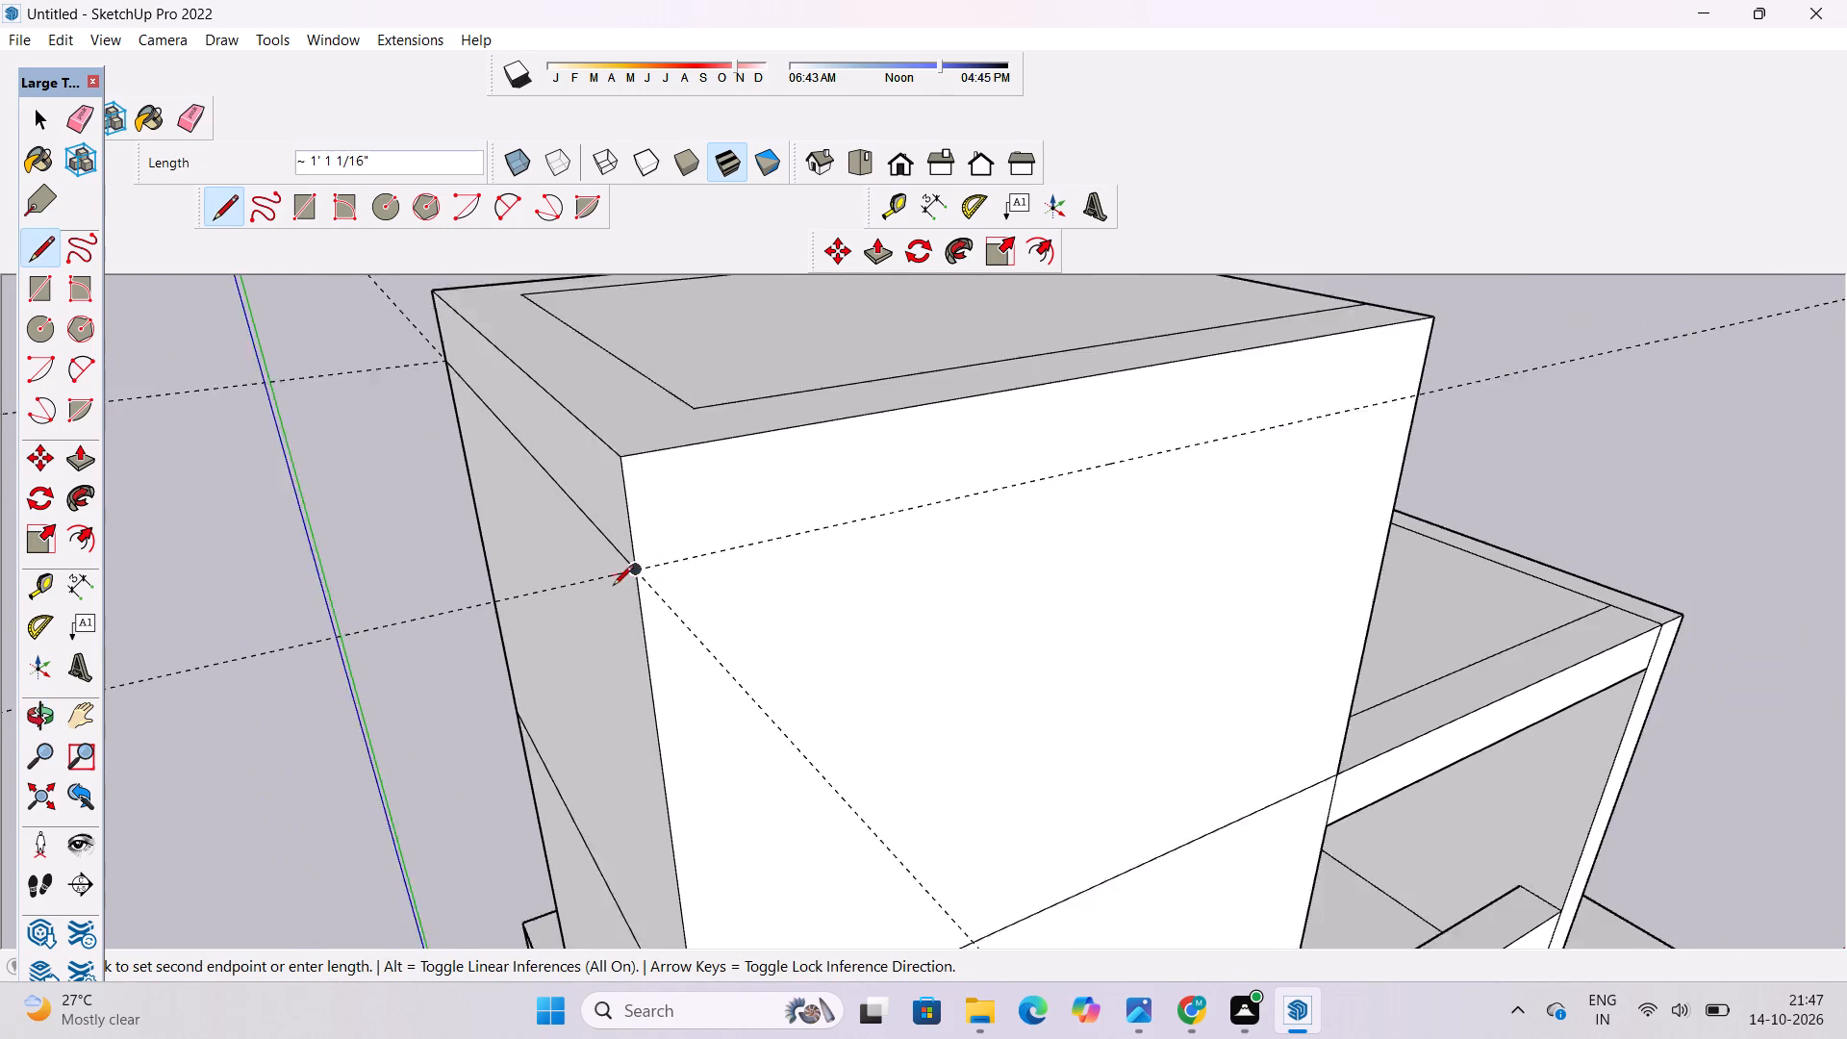
scroll(613, 587, "down", 8)
left_click(1140, 461)
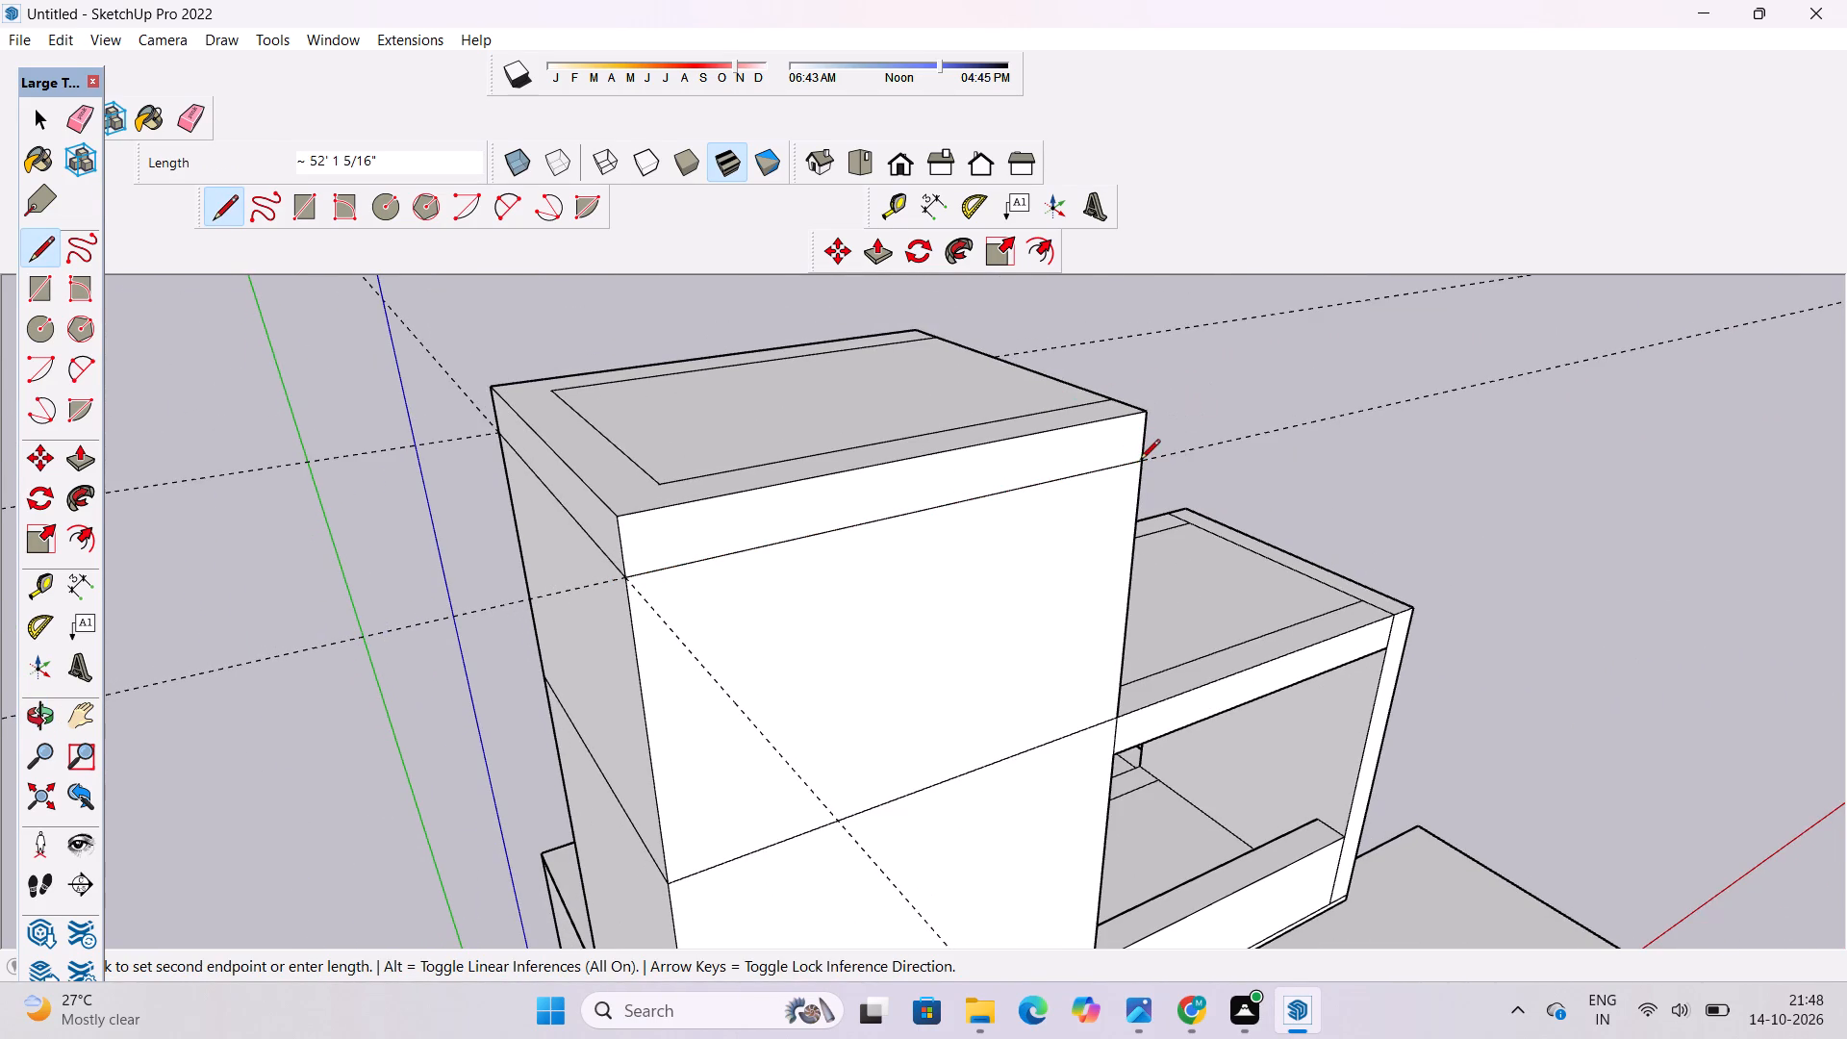
Erase the three guide lines around the top of the tower.
key("o")
left_click_drag(1230, 526, 952, 605)
scroll(941, 598, "down", 4)
left_click_drag(941, 598, 929, 610, "shift")
key("e")
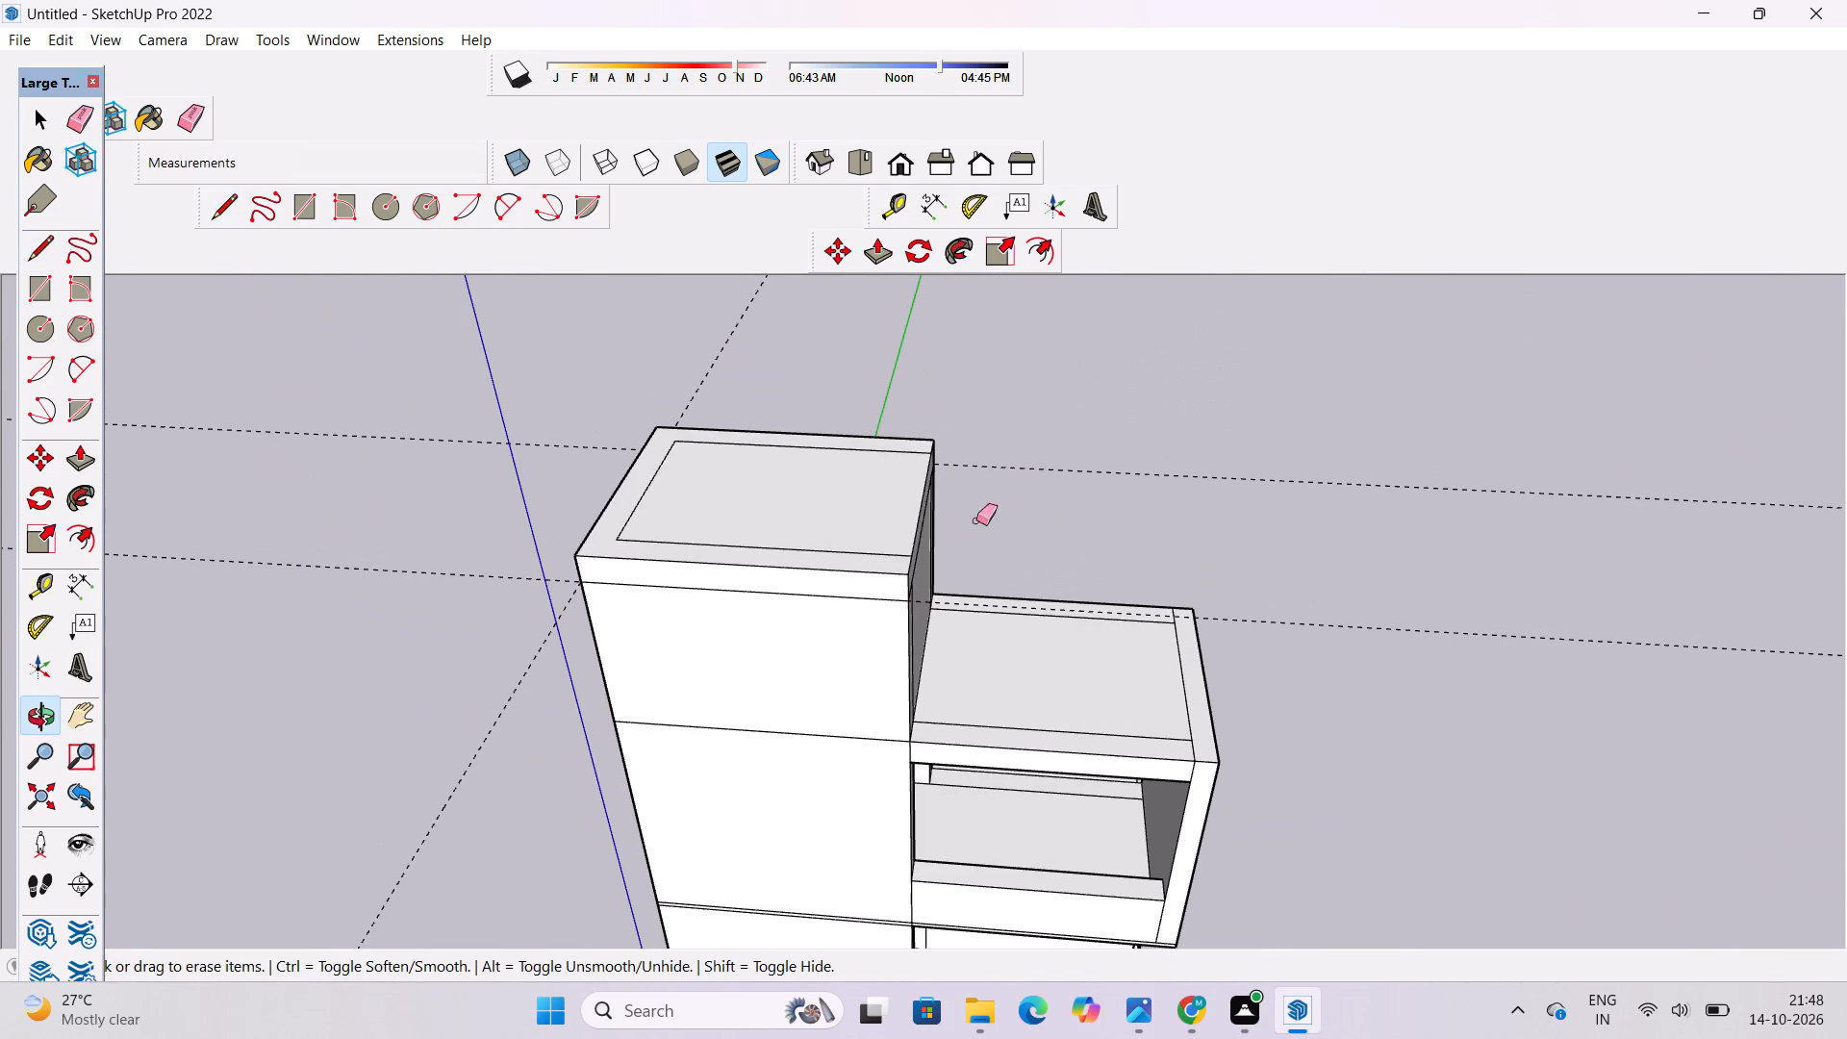
left_click_drag(1039, 392, 1050, 483)
left_click_drag(1312, 515, 1286, 635)
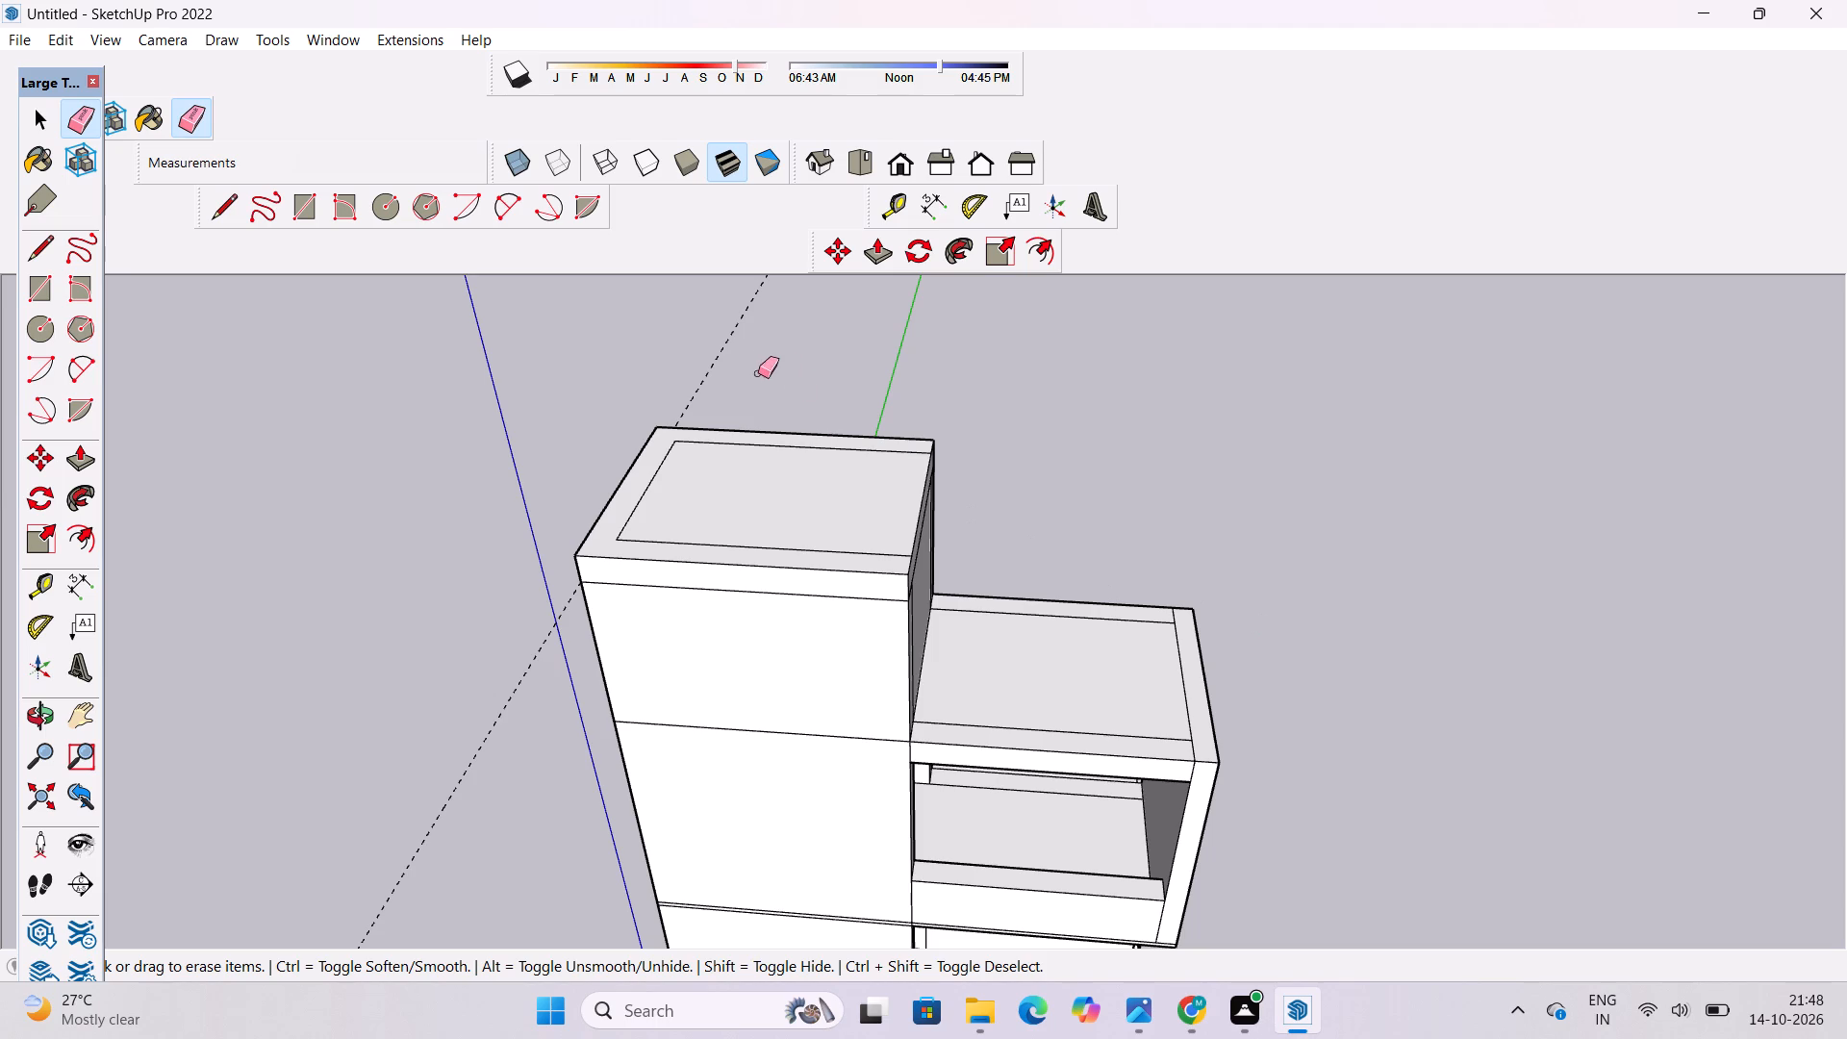
left_click_drag(719, 350, 719, 368)
Draw a 5' edge extending the rear wall's band line from the vertical line to the closed-end corner.
key("o")
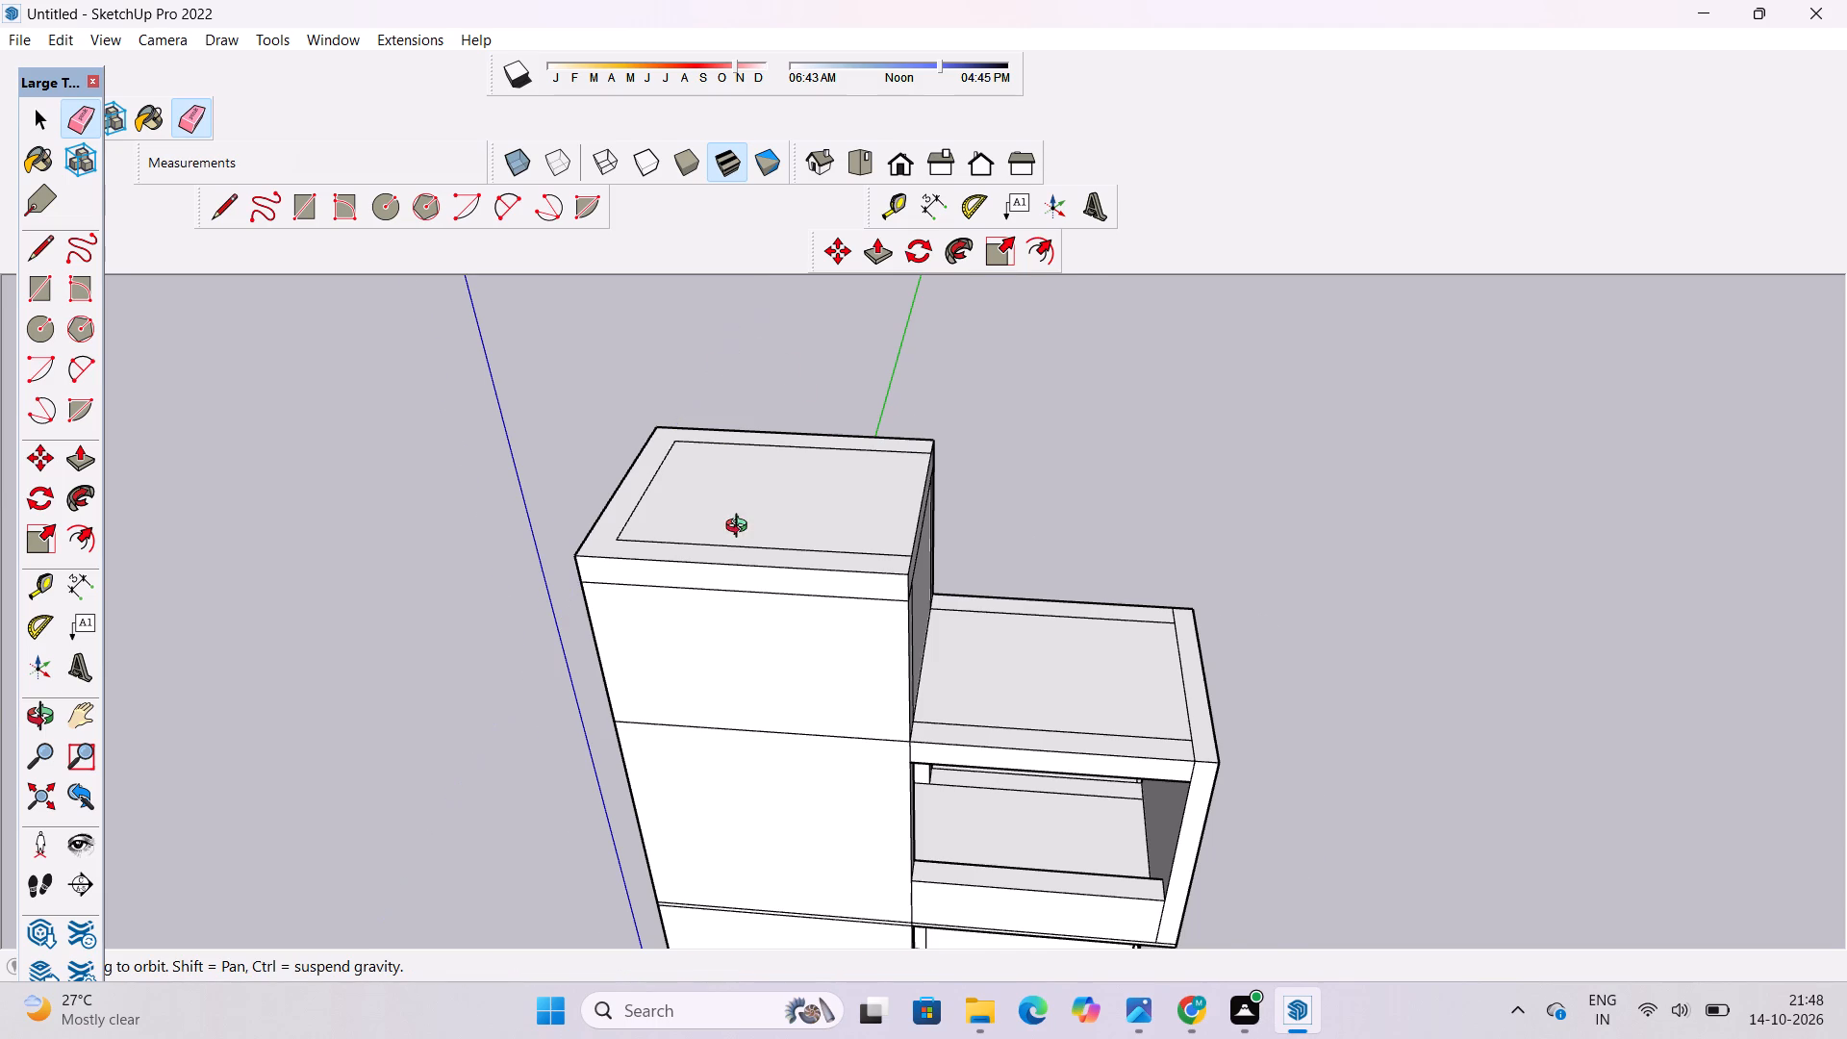
scroll(741, 528, "up", 2)
left_click_drag(726, 548, 966, 514)
scroll(681, 637, "up", 3)
left_click_drag(672, 639, 896, 629)
scroll(653, 648, "up", 2)
left_click_drag(655, 632, 876, 632)
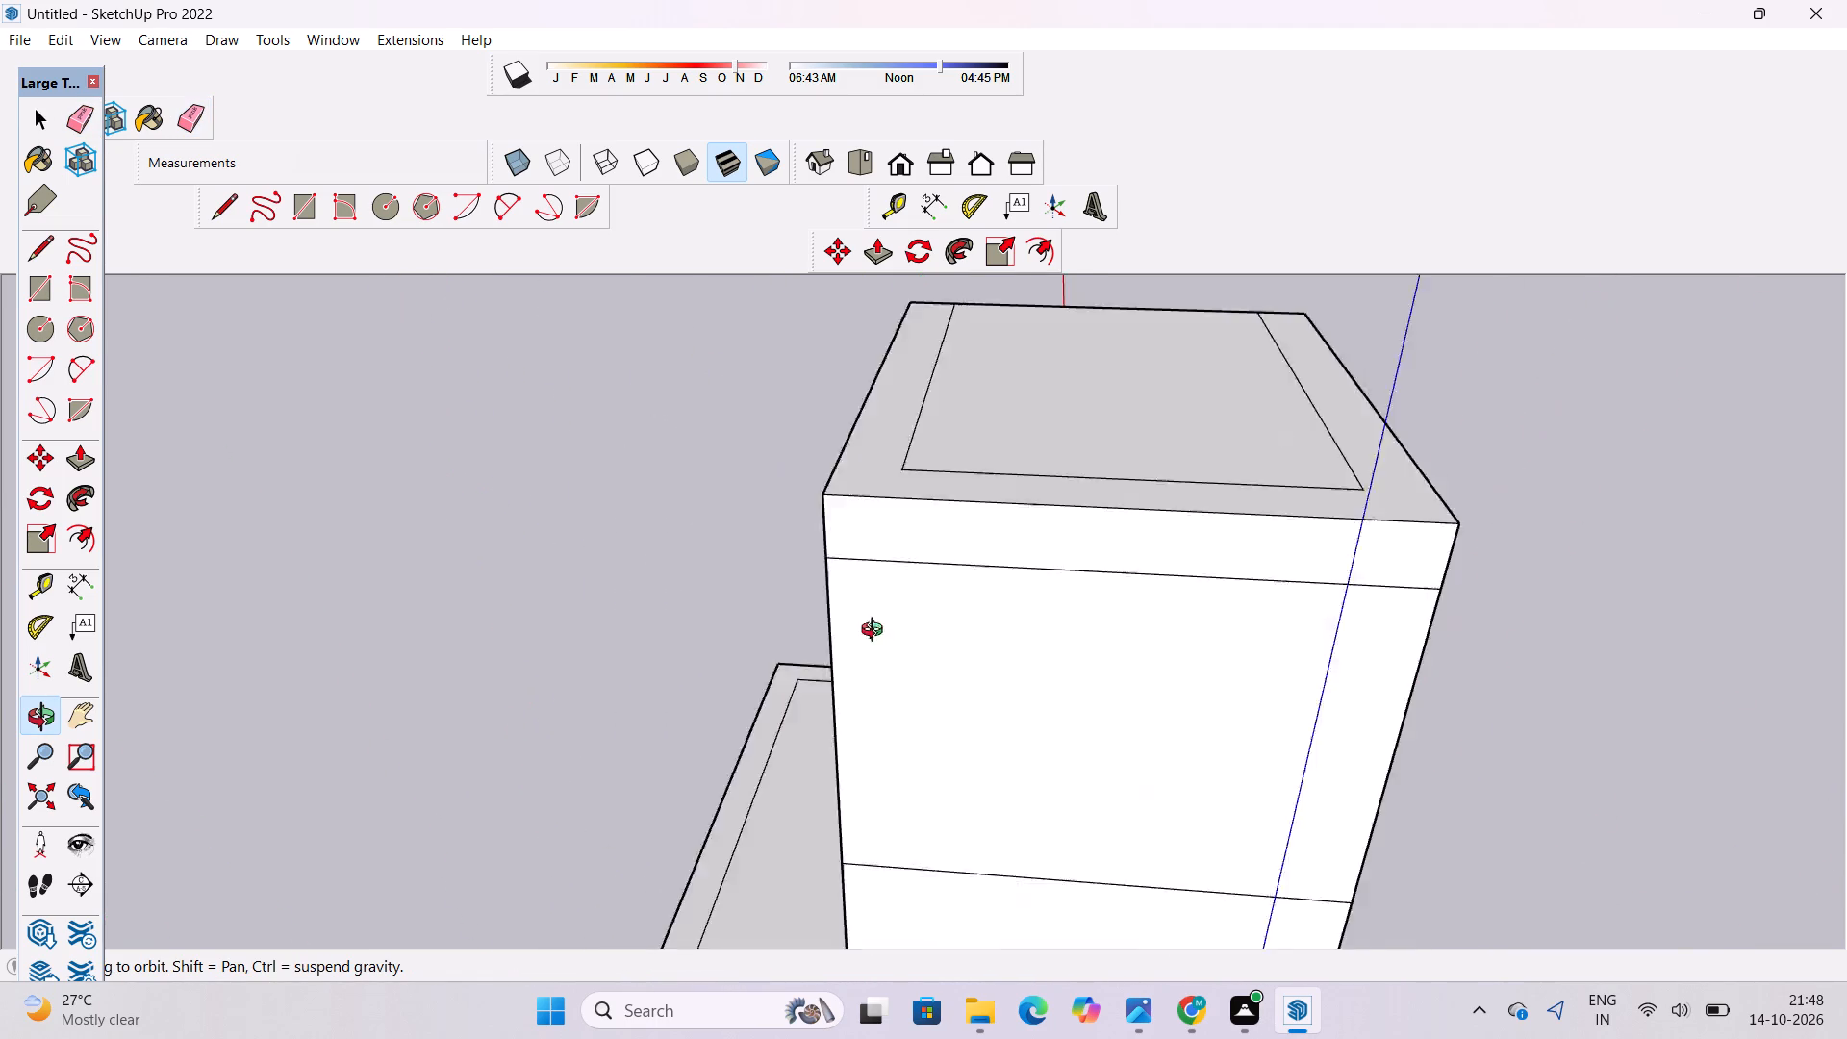
left_click_drag(876, 632, 1227, 577)
left_click_drag(1229, 556, 1104, 662, "shift")
scroll(1066, 572, "up", 4)
left_click_drag(888, 592, 843, 598, "shift")
left_click_drag(835, 599, 1062, 598)
left_click_drag(1079, 571, 697, 691, "shift")
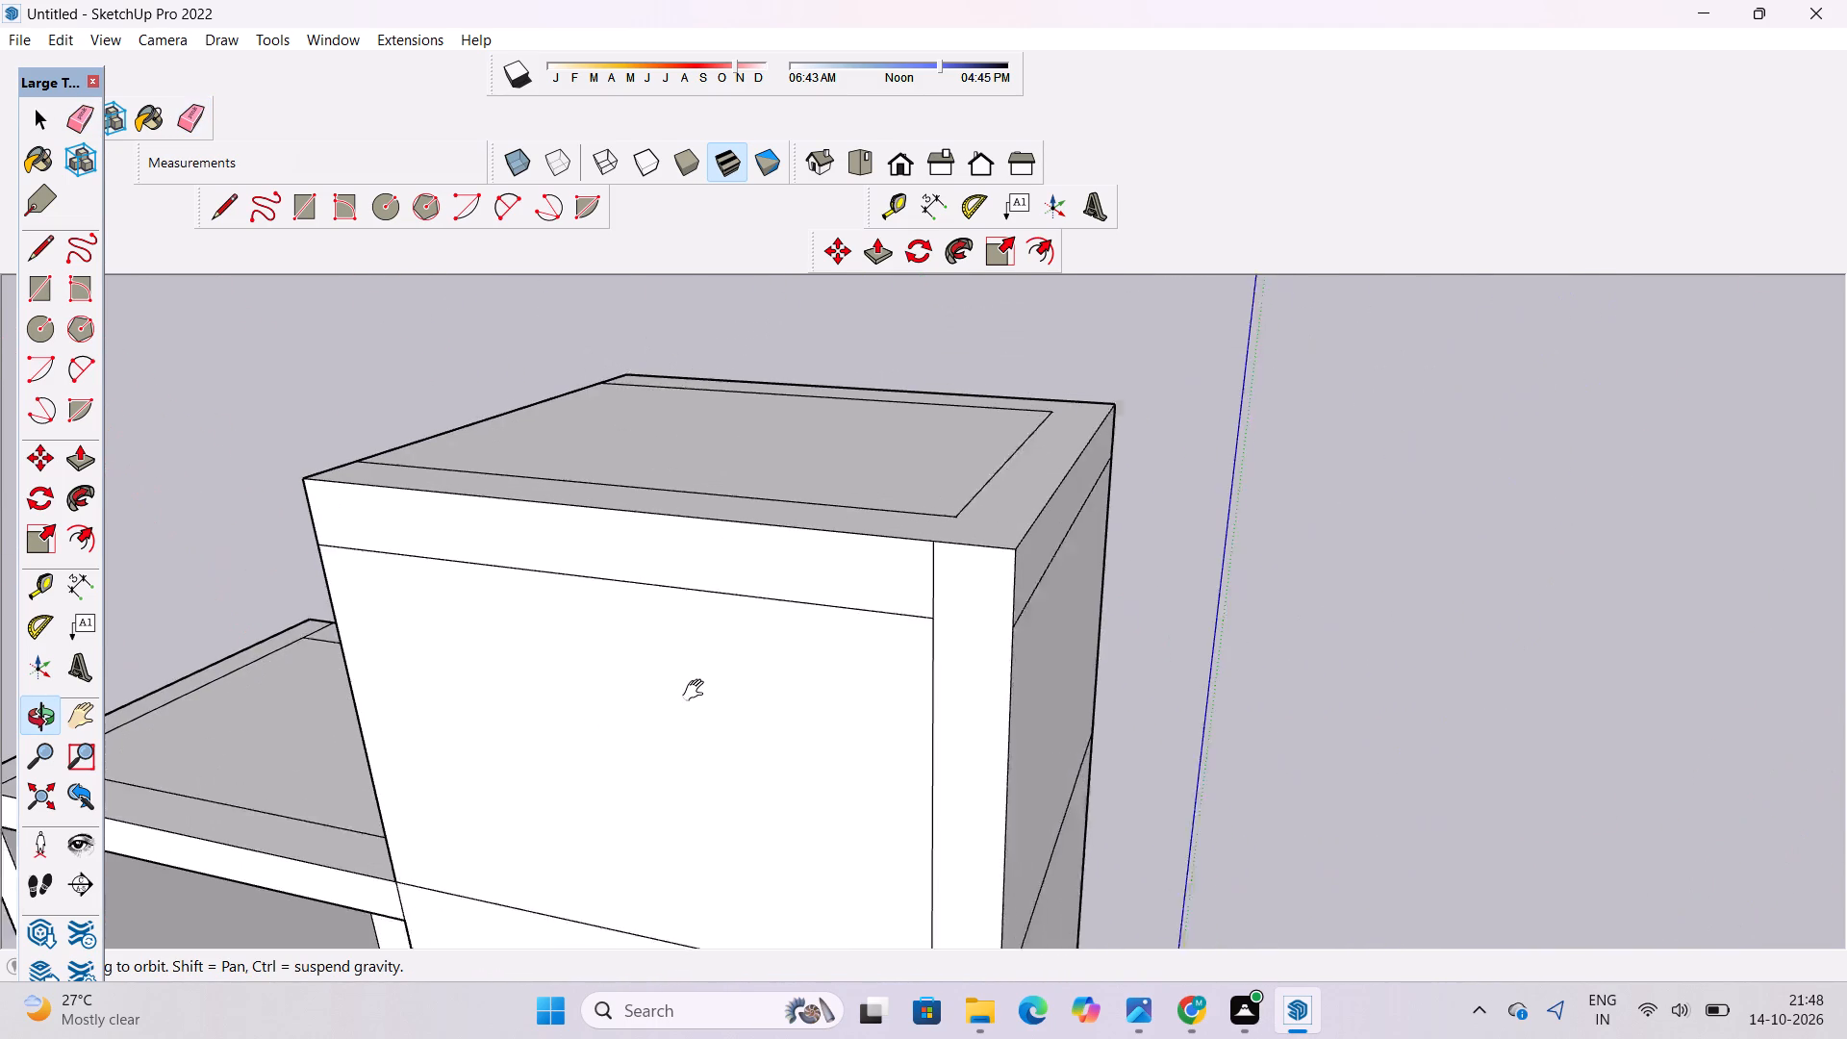
left_click_drag(697, 691, 696, 691, "shift")
key("l")
scroll(847, 654, "up", 2)
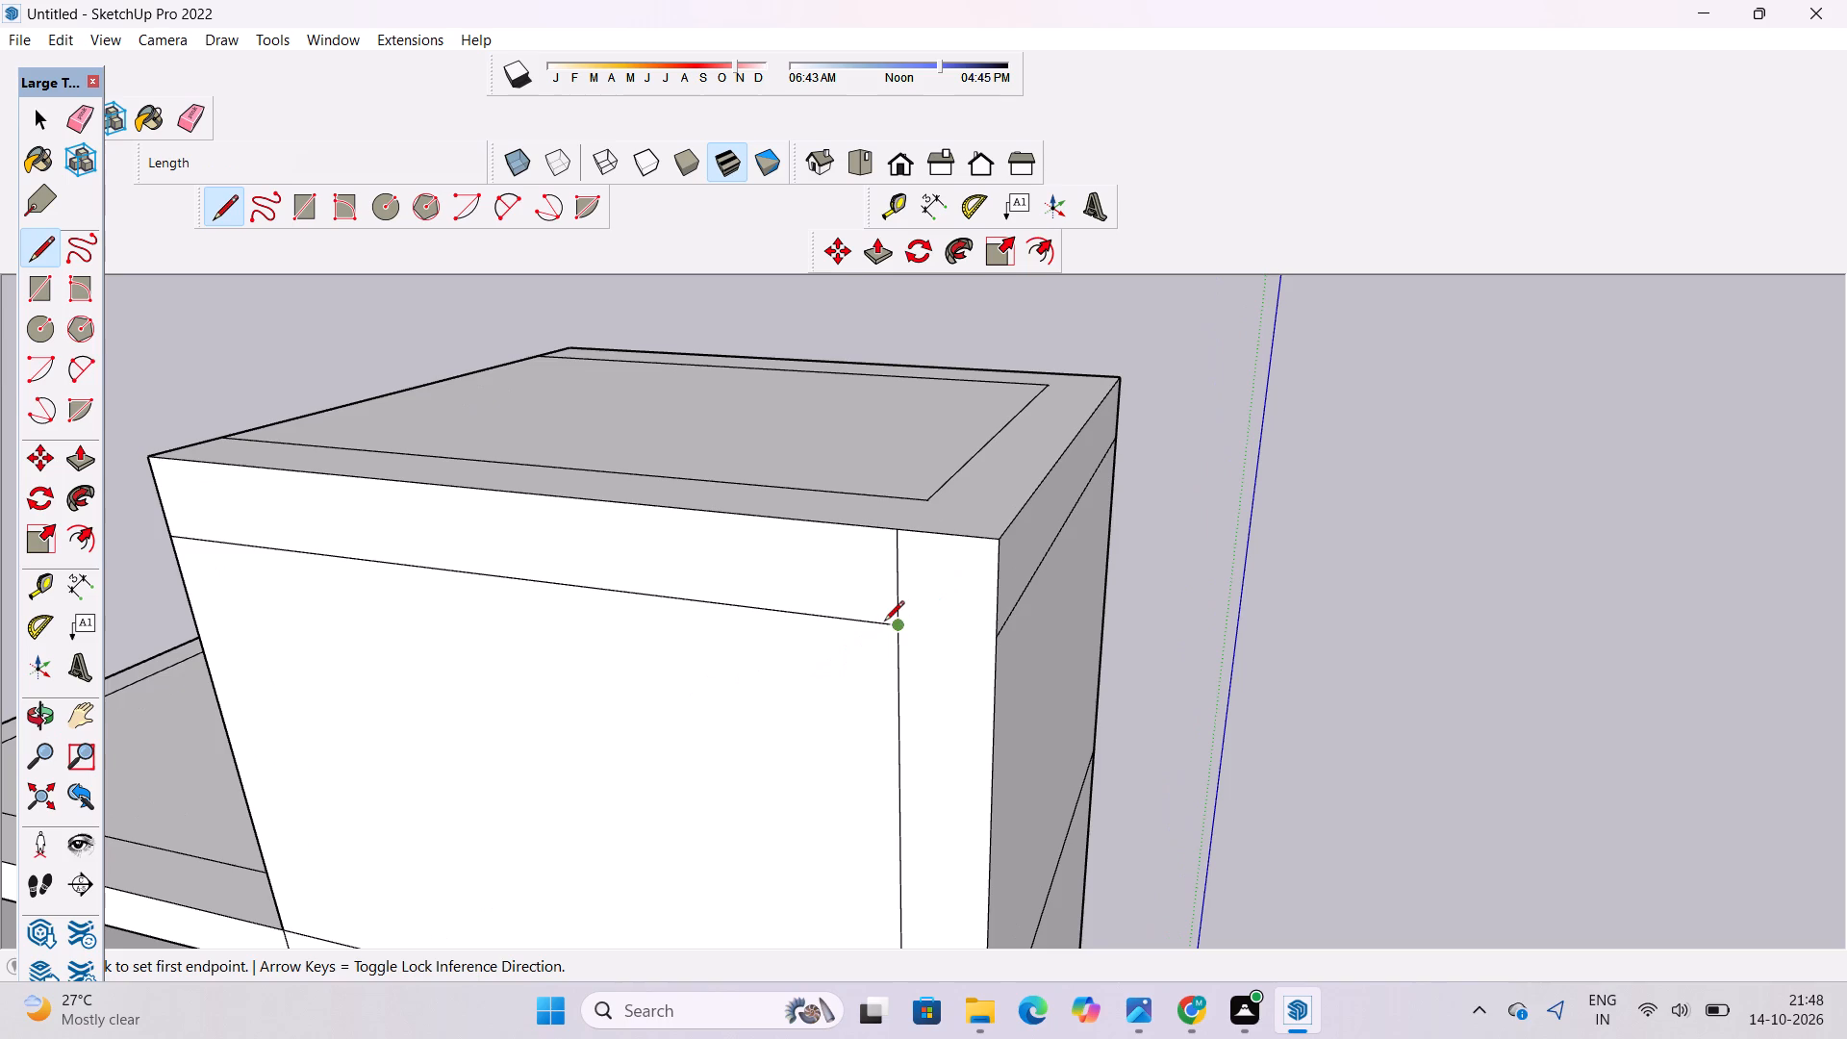
left_click(899, 626)
left_click(999, 636)
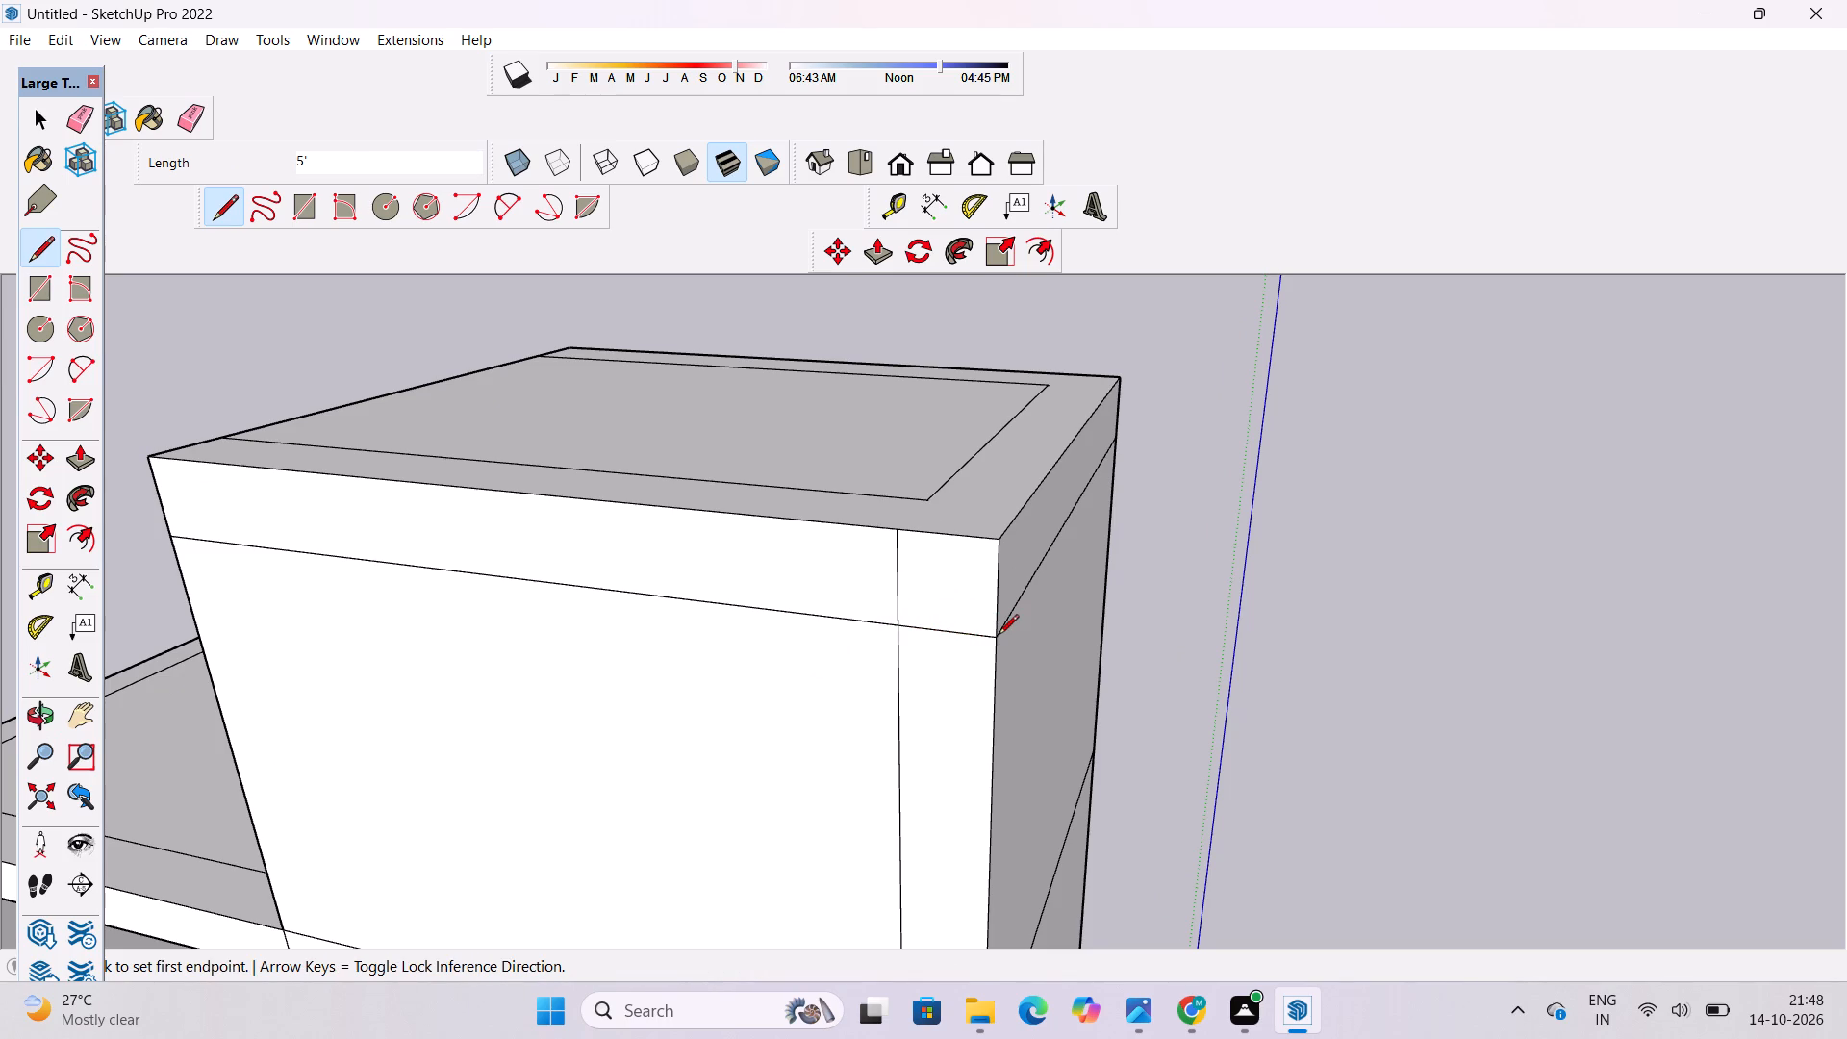
Erase the short vertical edge crossing the top band on the tower's rear wall.
key("e")
left_click_drag(892, 580, 904, 596)
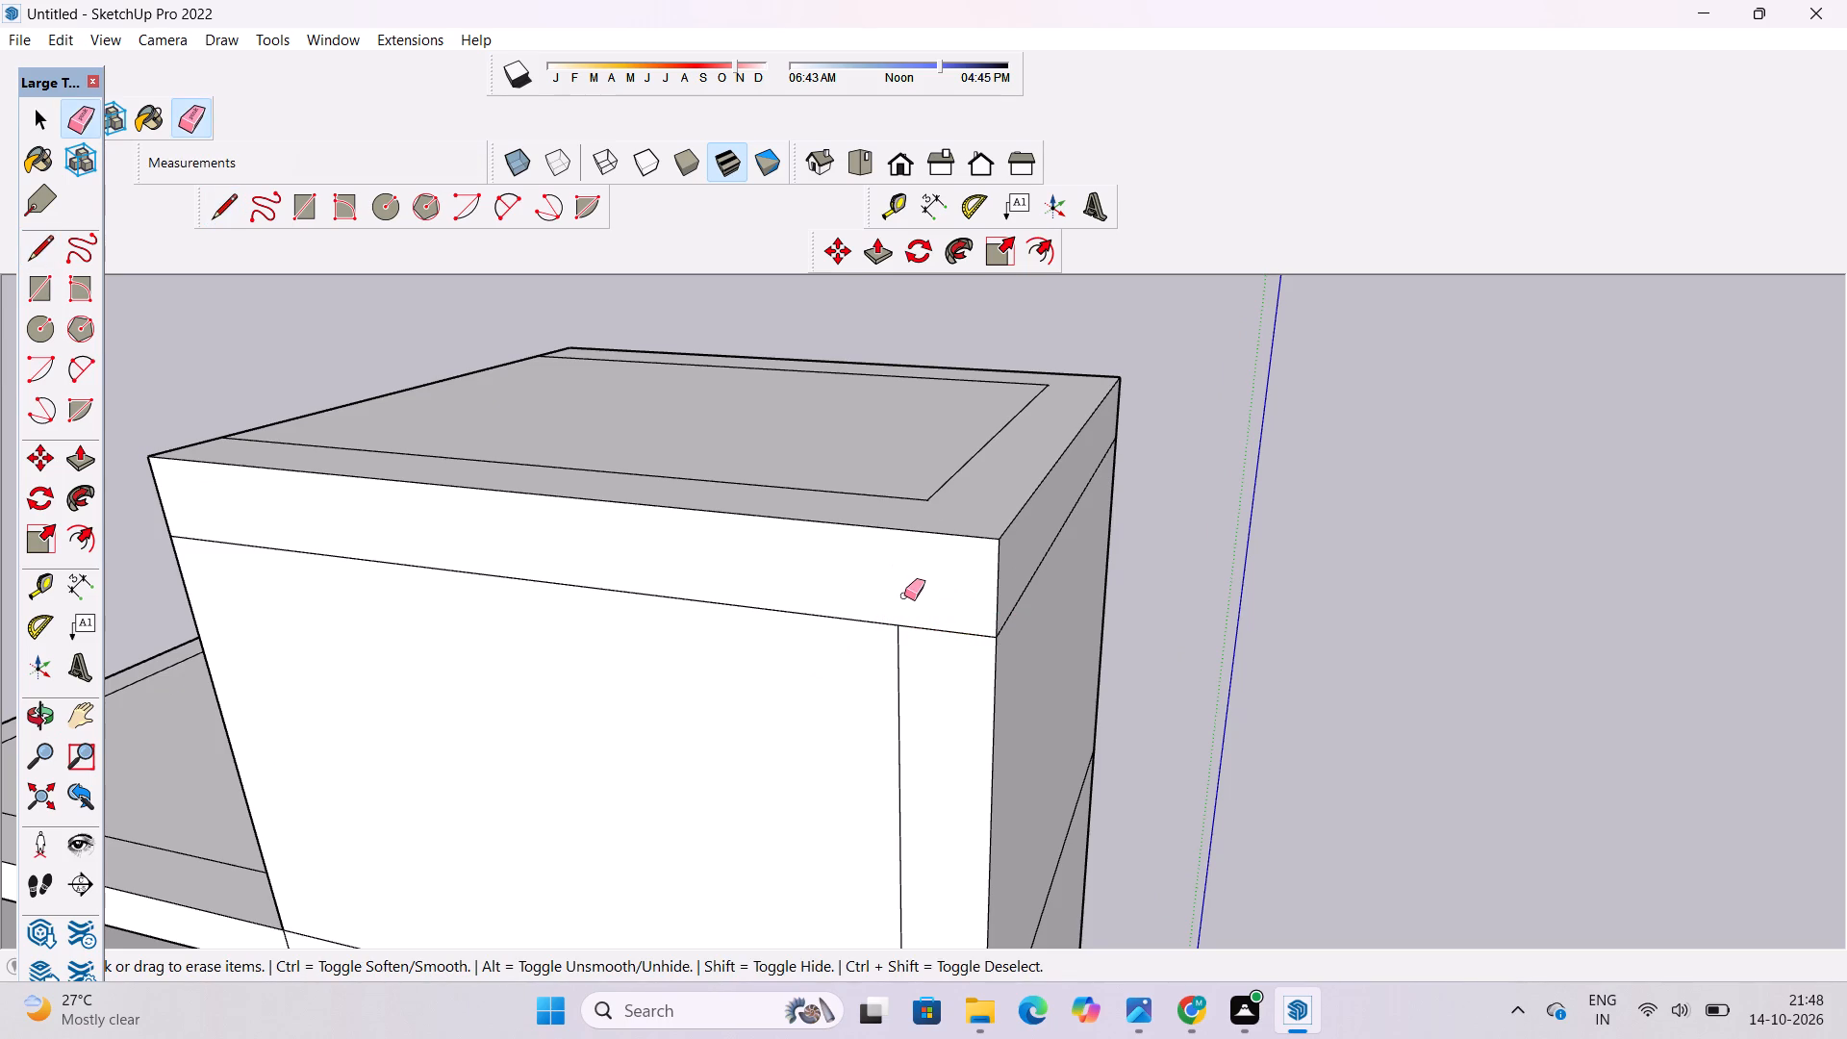
key("space")
Push/Pull the top band on the tower's front wall outward by 1'.
type("o")
left_click_drag(1056, 619, 631, 658)
scroll(646, 645, "down", 5)
left_click_drag(1146, 585, 1001, 585)
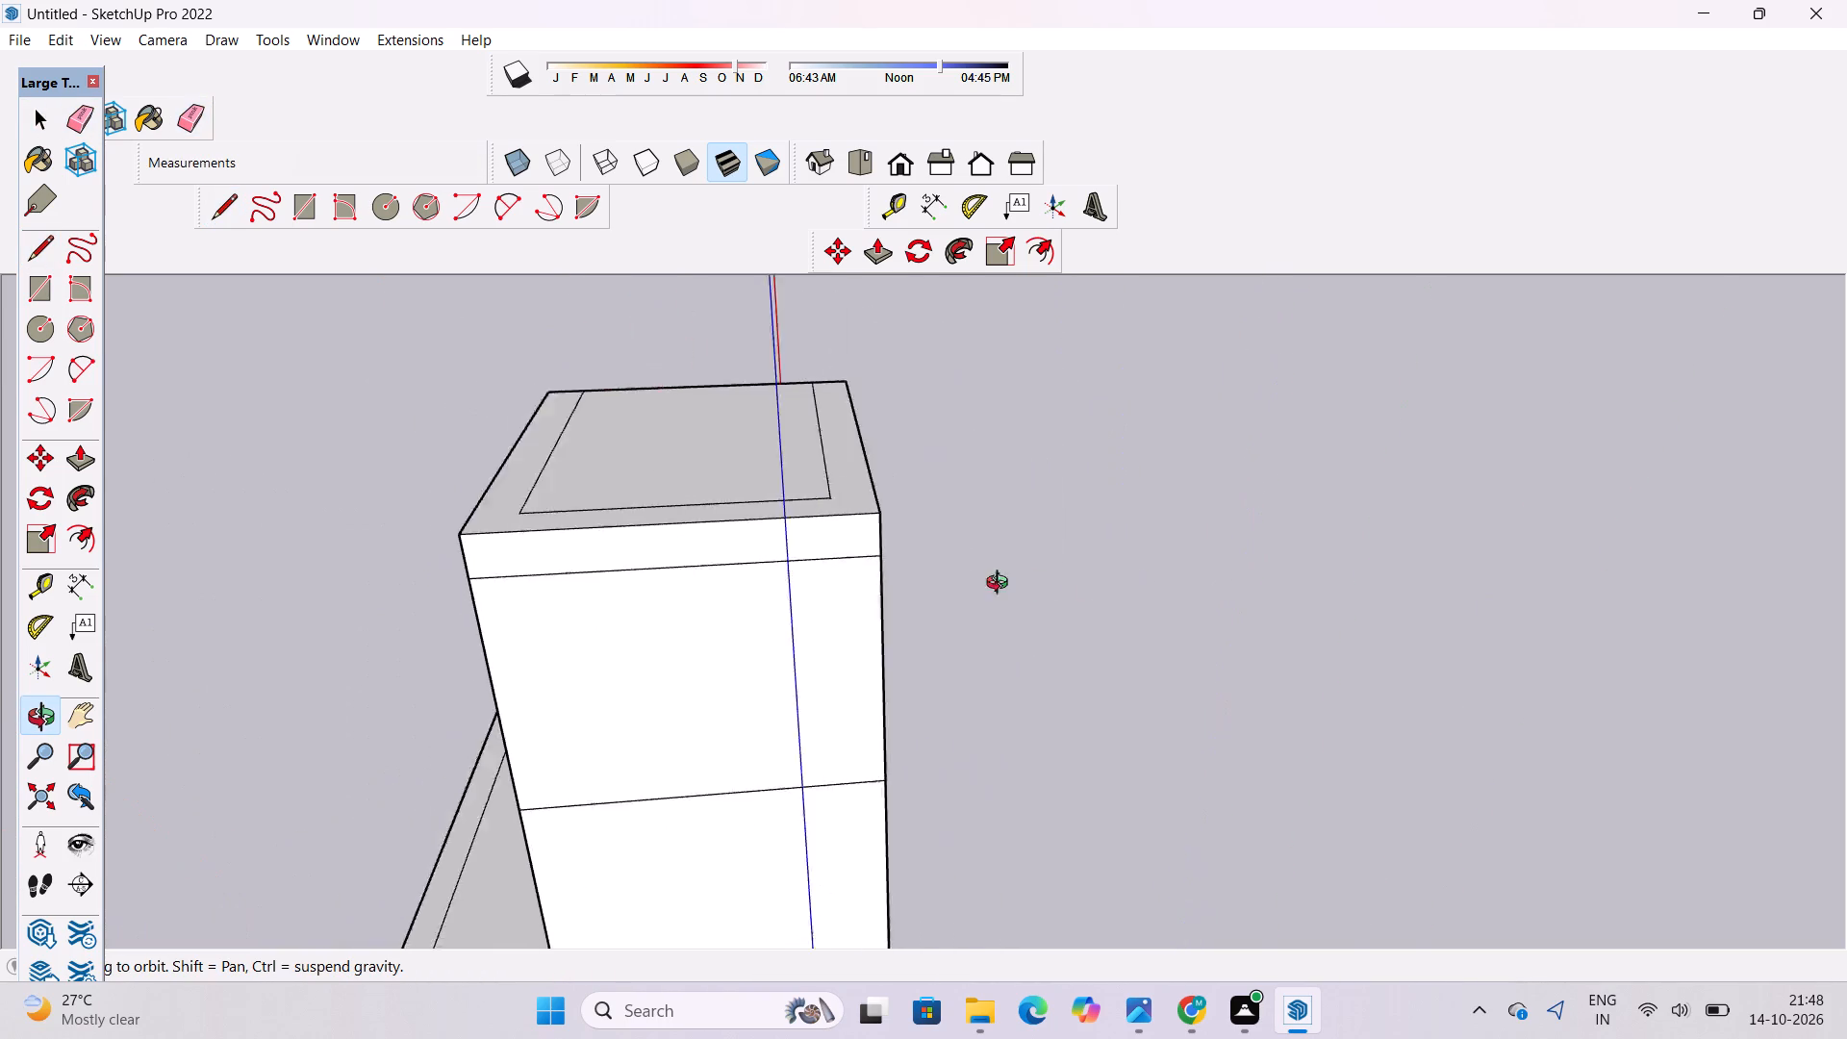
left_click_drag(1001, 585, 851, 585)
left_click_drag(850, 582, 771, 698, "shift")
scroll(767, 651, "up", 4)
left_click_drag(760, 618, 794, 679, "shift")
left_click_drag(802, 679, 545, 714)
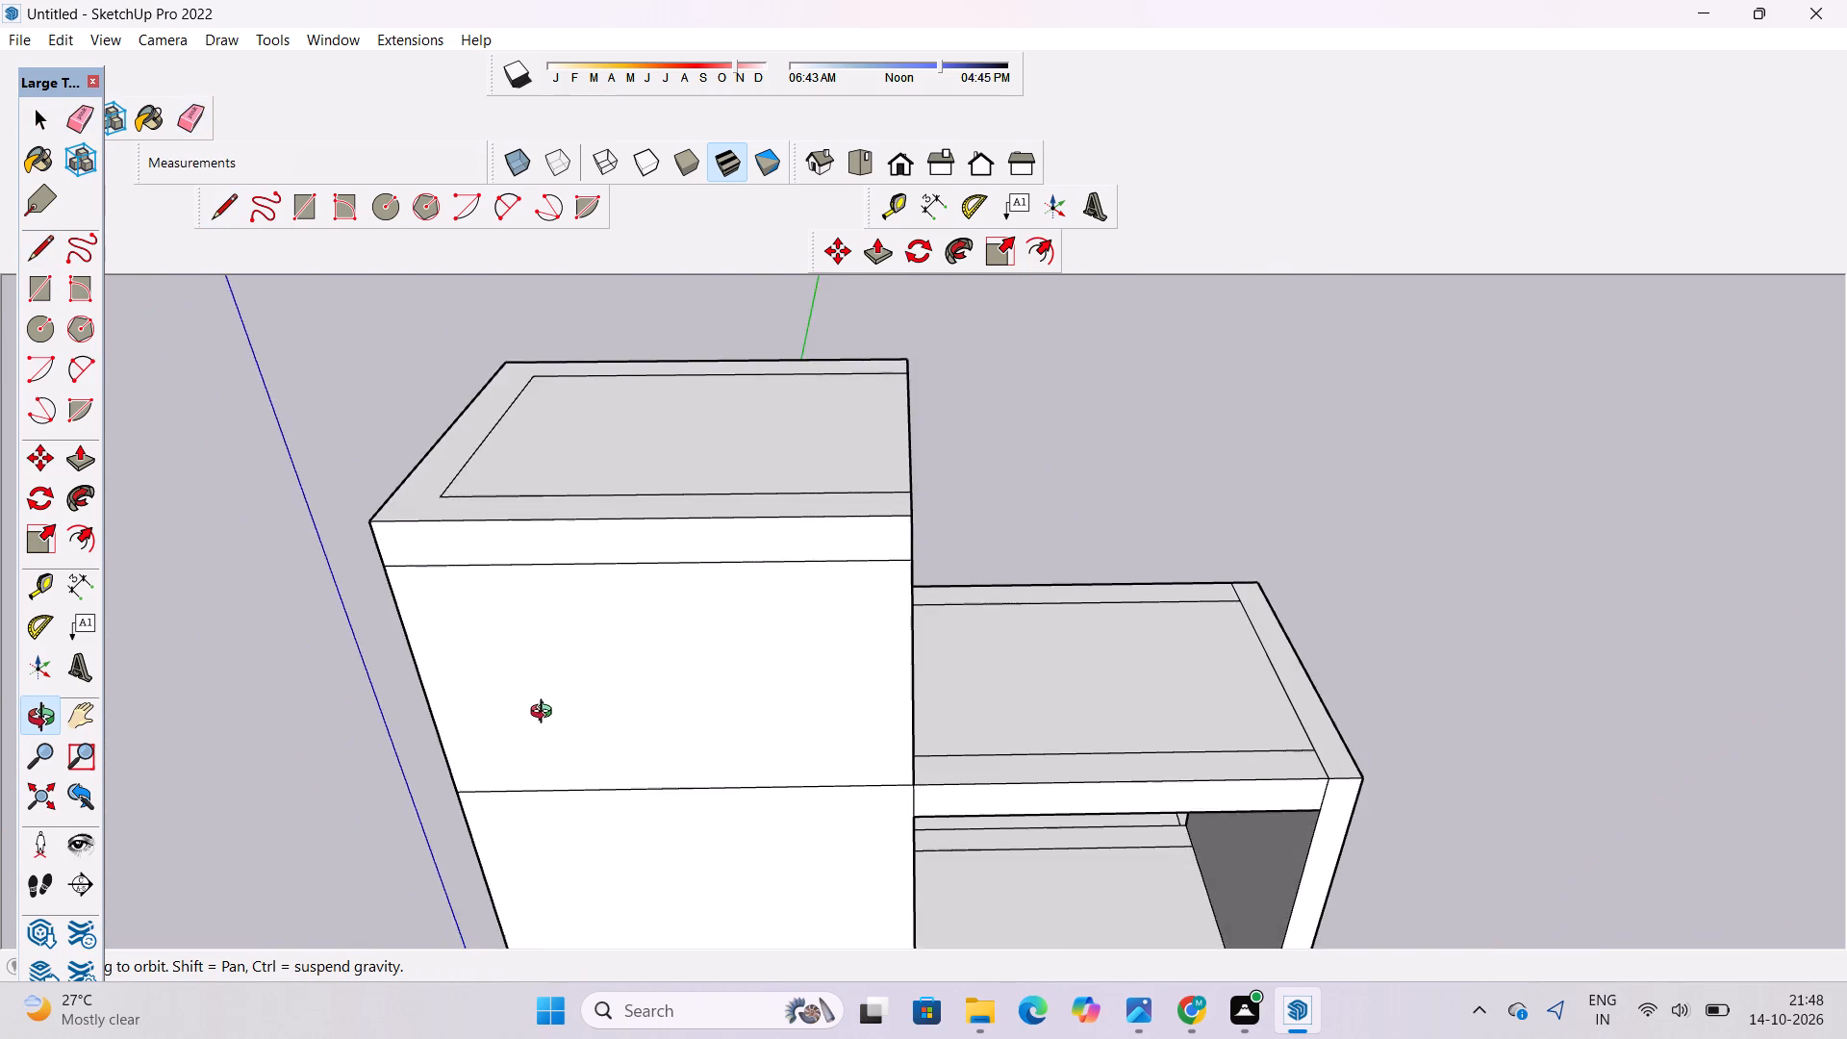
left_click_drag(545, 714, 156, 703)
left_click_drag(378, 616, 797, 648)
left_click_drag(798, 647, 800, 623, "shift")
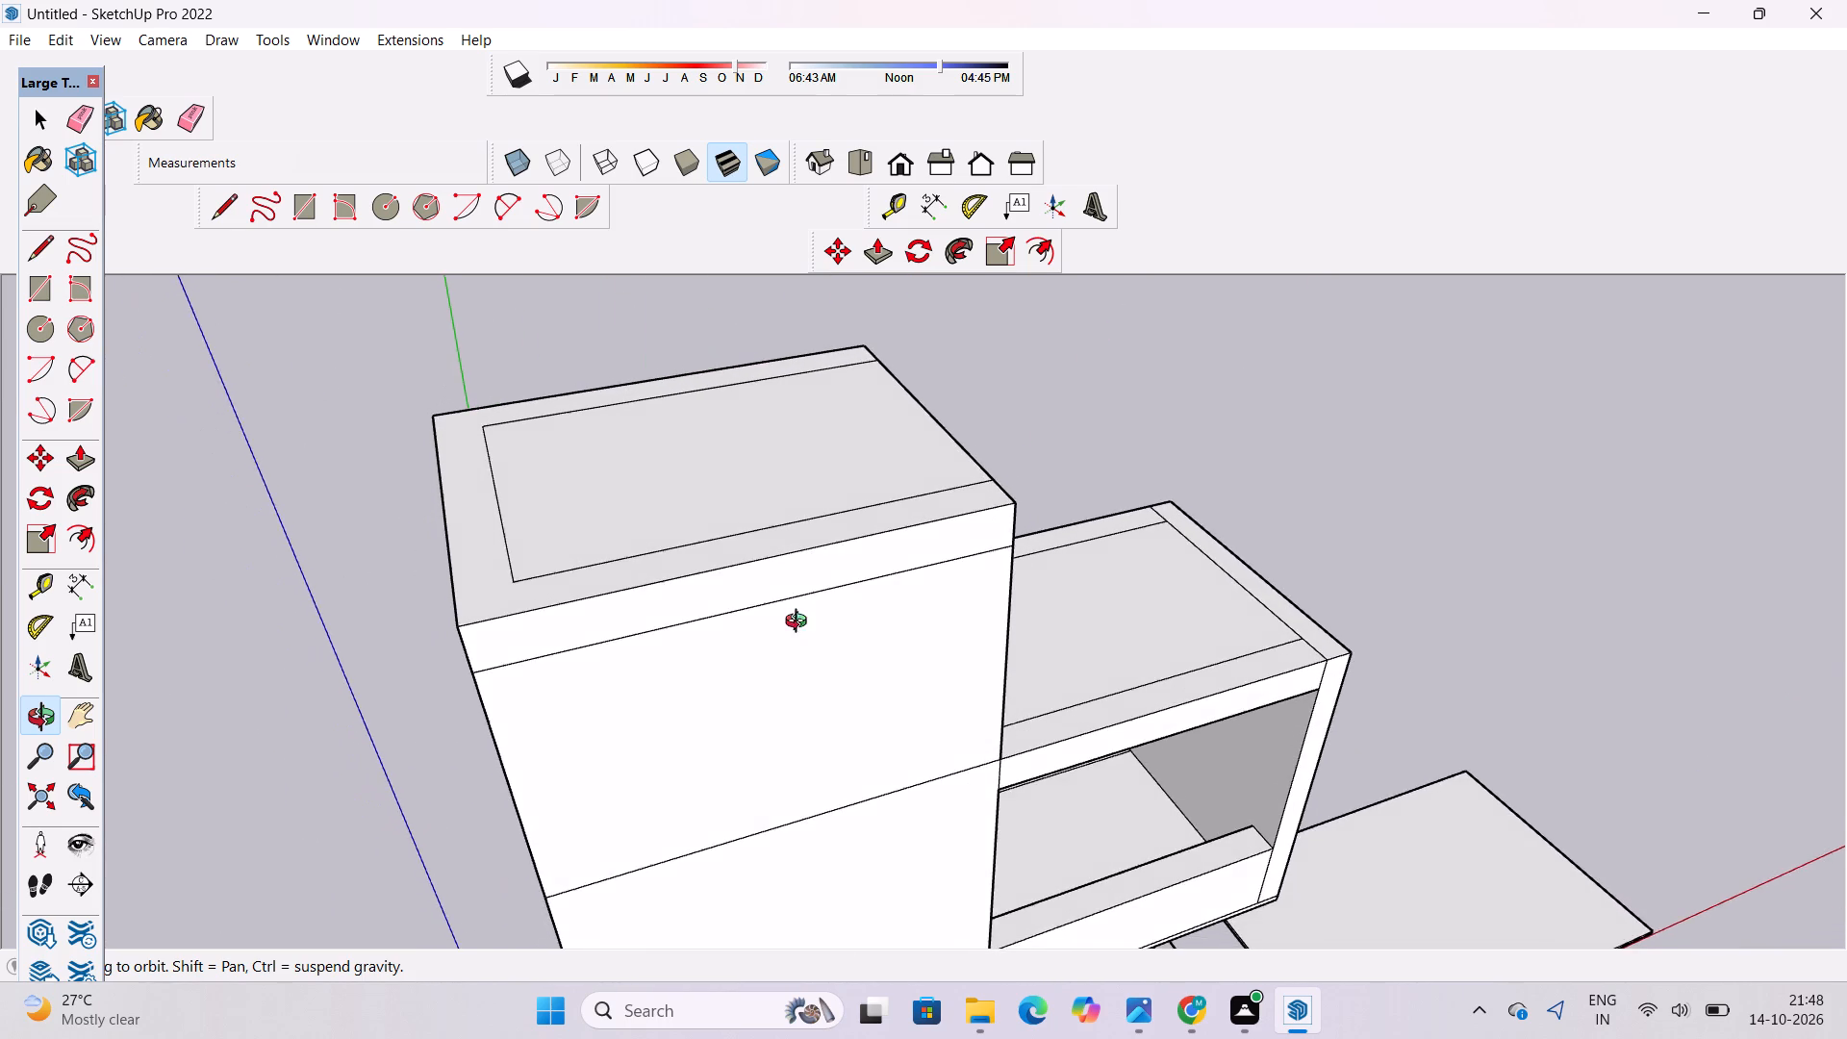
left_click_drag(800, 623, 797, 623, "shift")
left_click_drag(797, 623, 813, 602)
key("p")
left_click(708, 580)
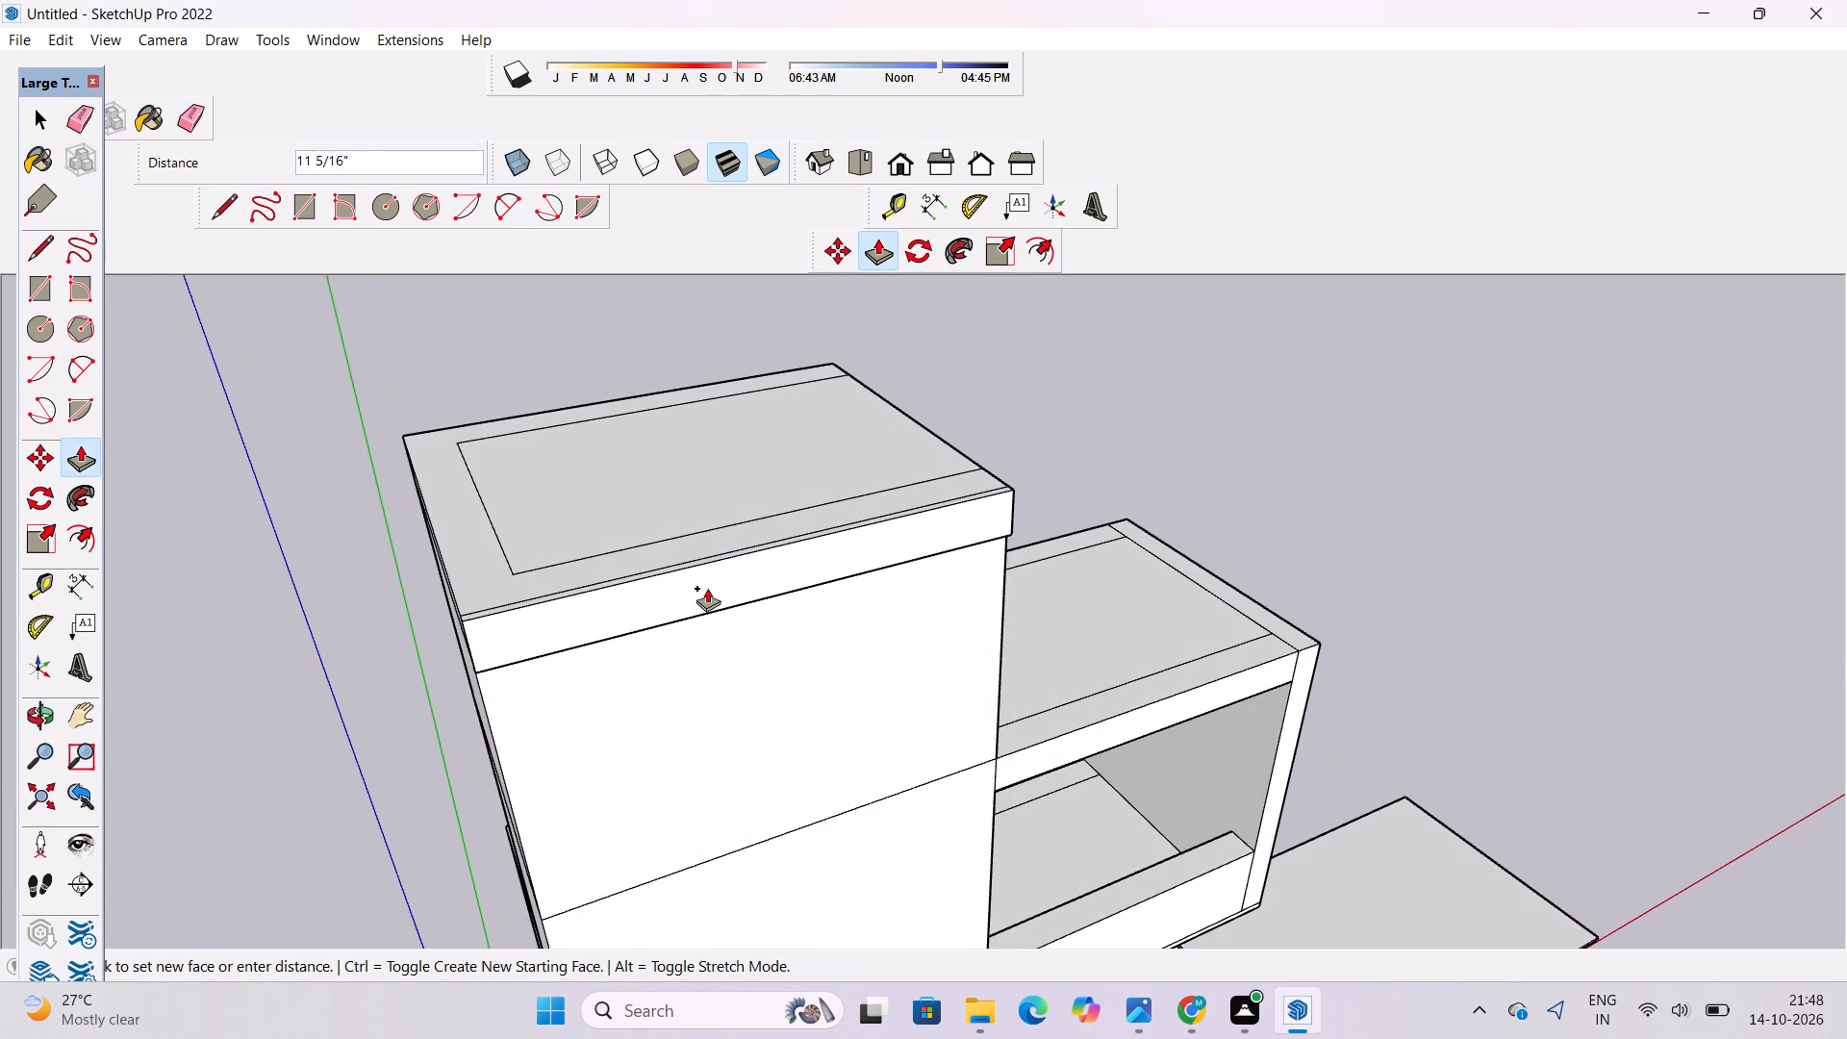
type("1'")
key("Return")
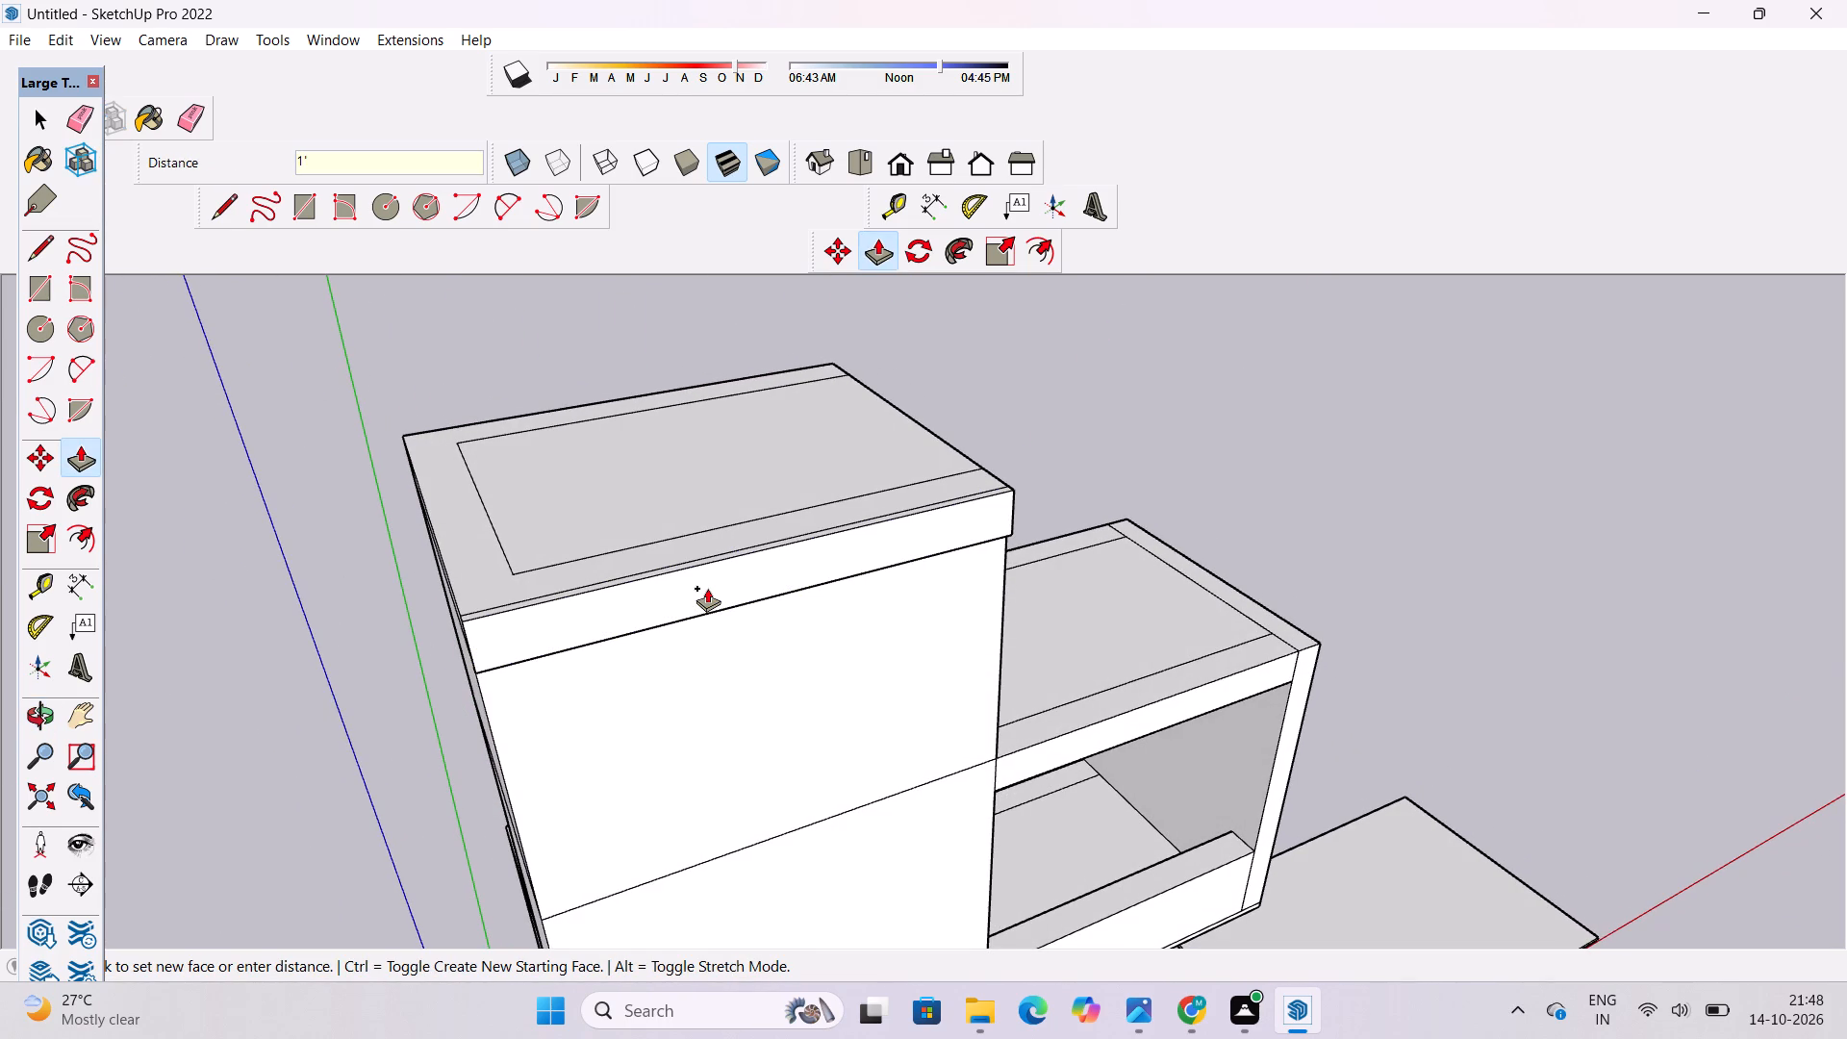
Push/Pull the top band on the tower's closed end wall outward by 1'.
scroll(343, 633, "up", 5)
scroll(720, 607, "up", 2)
scroll(550, 685, "up", 3)
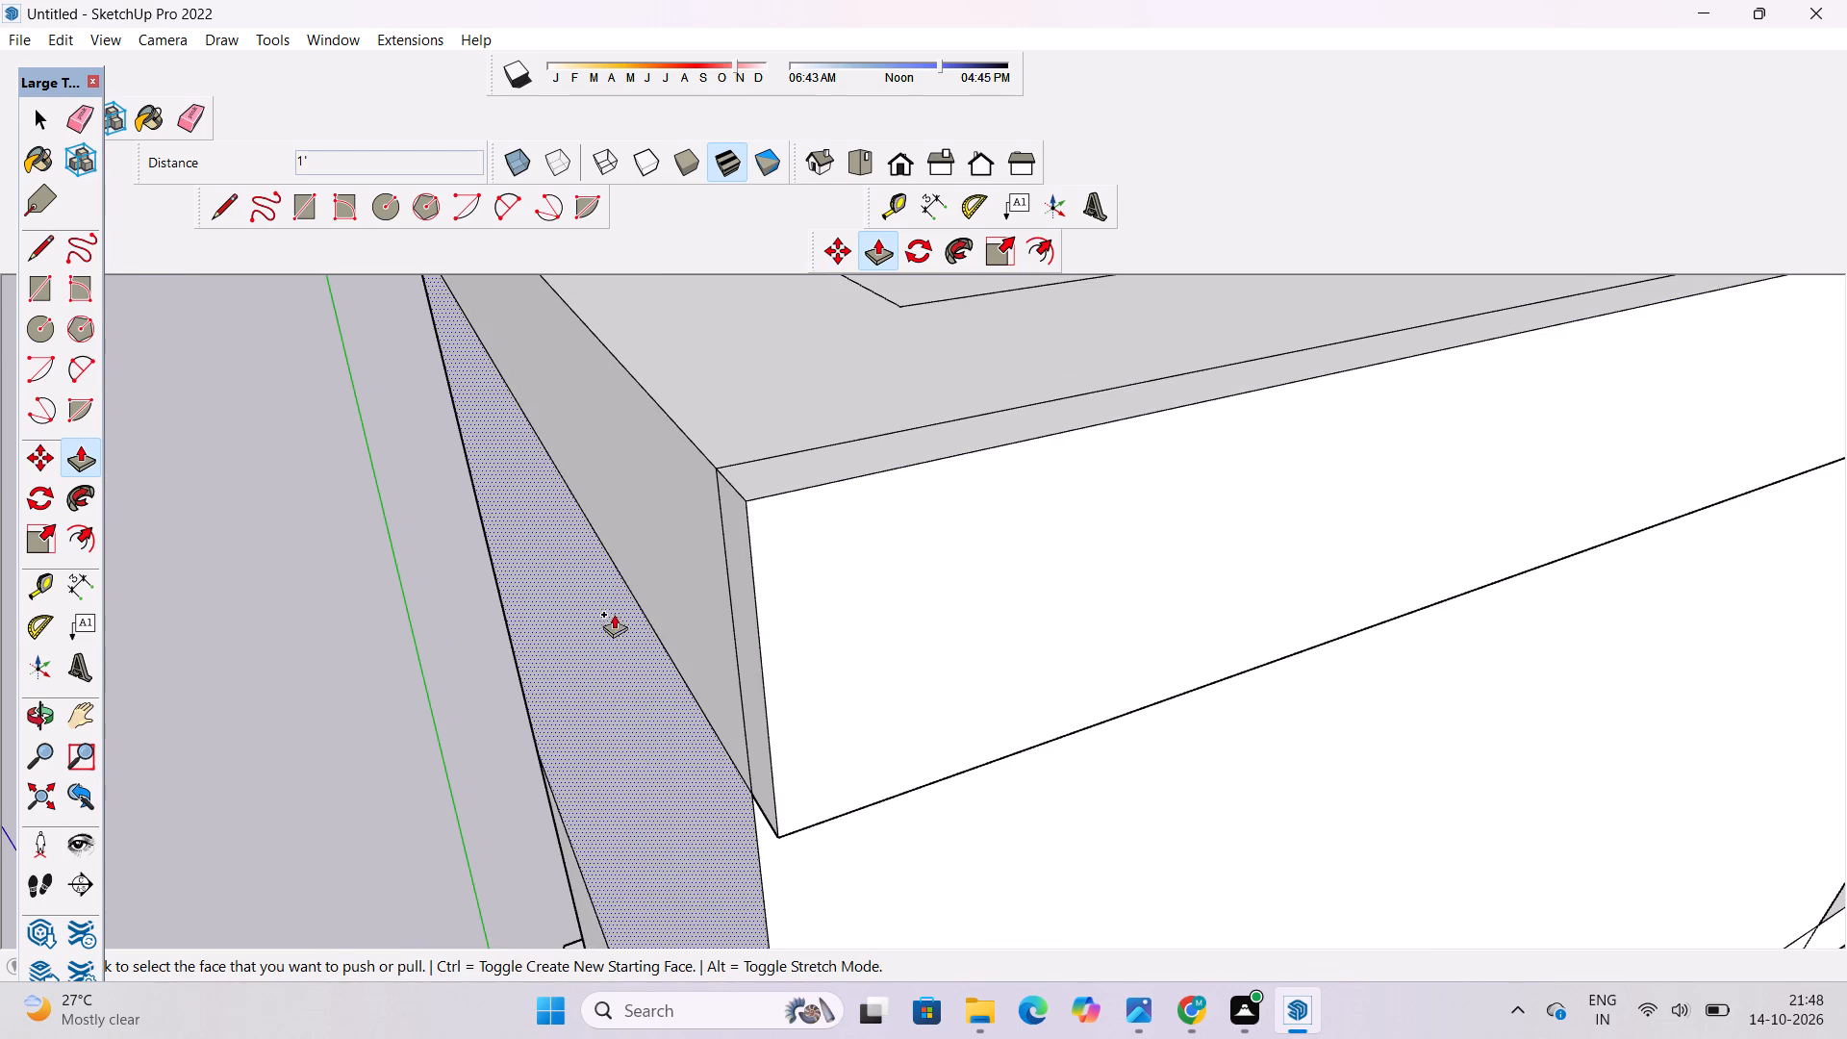
left_click(668, 592)
type("1'")
key("Return")
Extend the front band's end face by 1' to sit flush with the closed end wall's band, filling the corner notch.
left_click(740, 553)
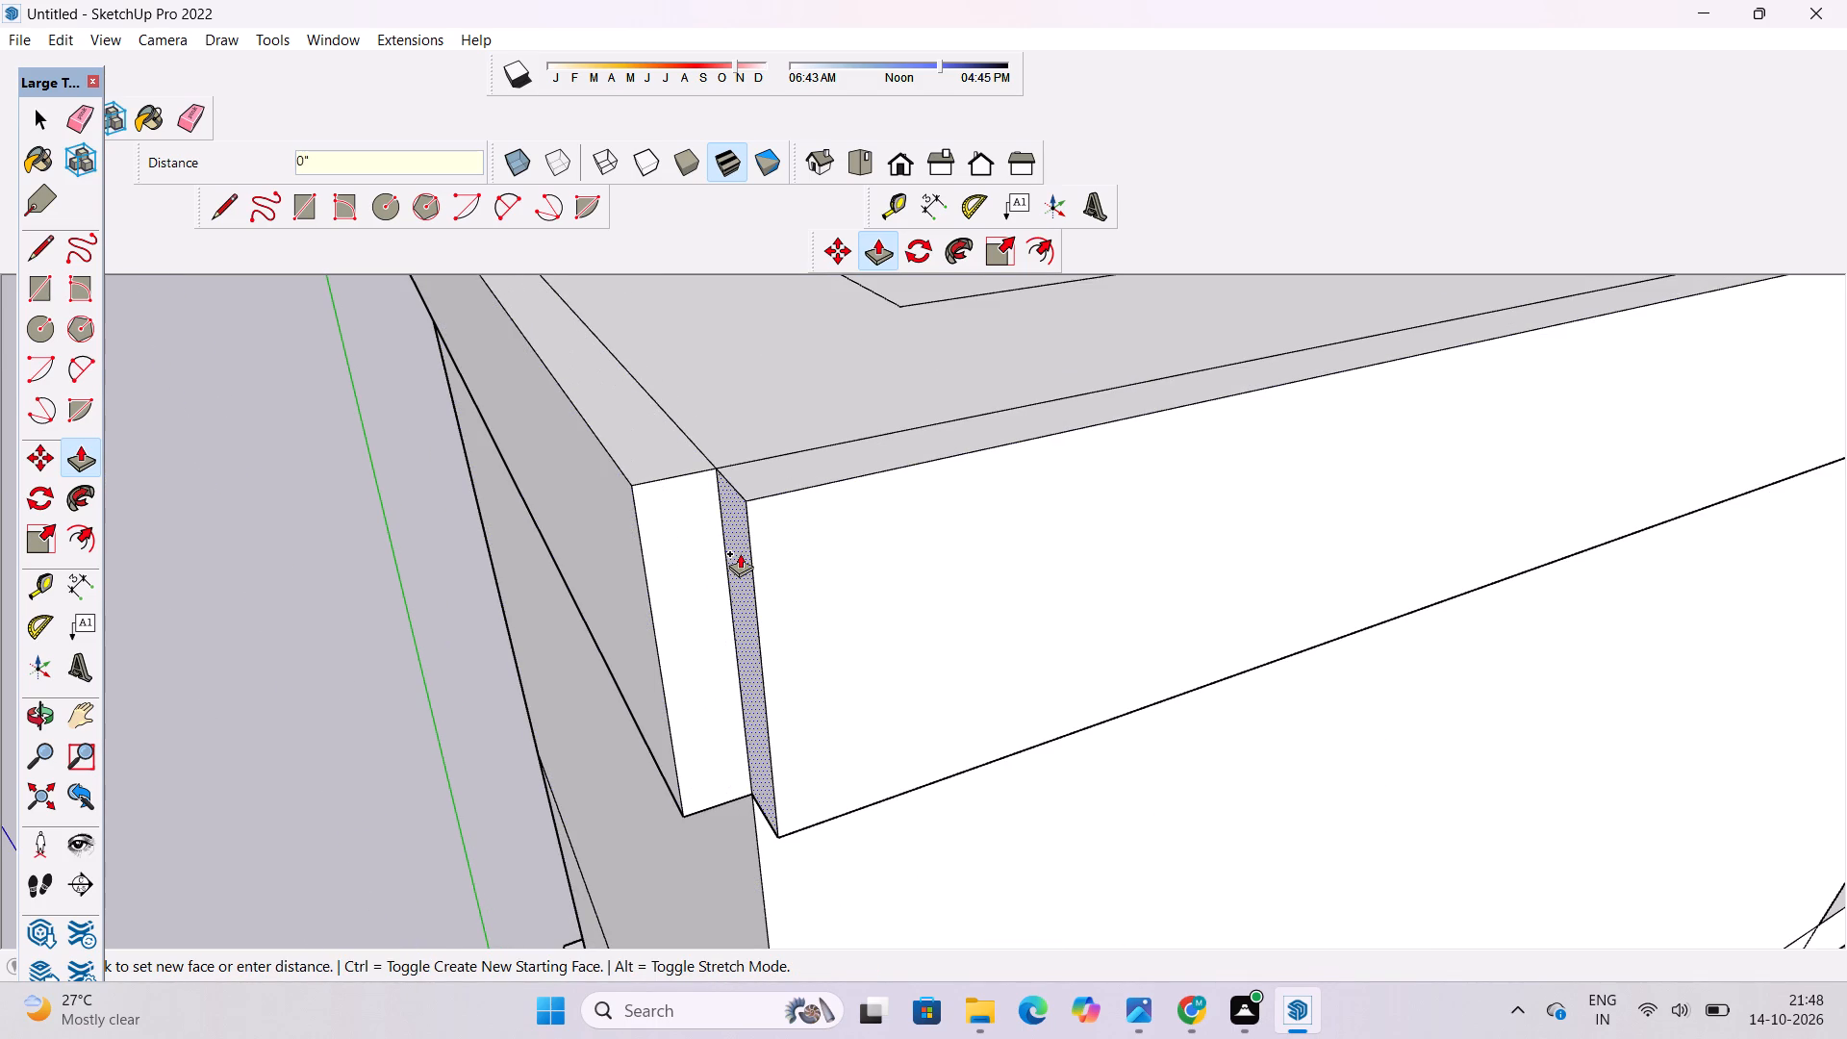
left_click(623, 481)
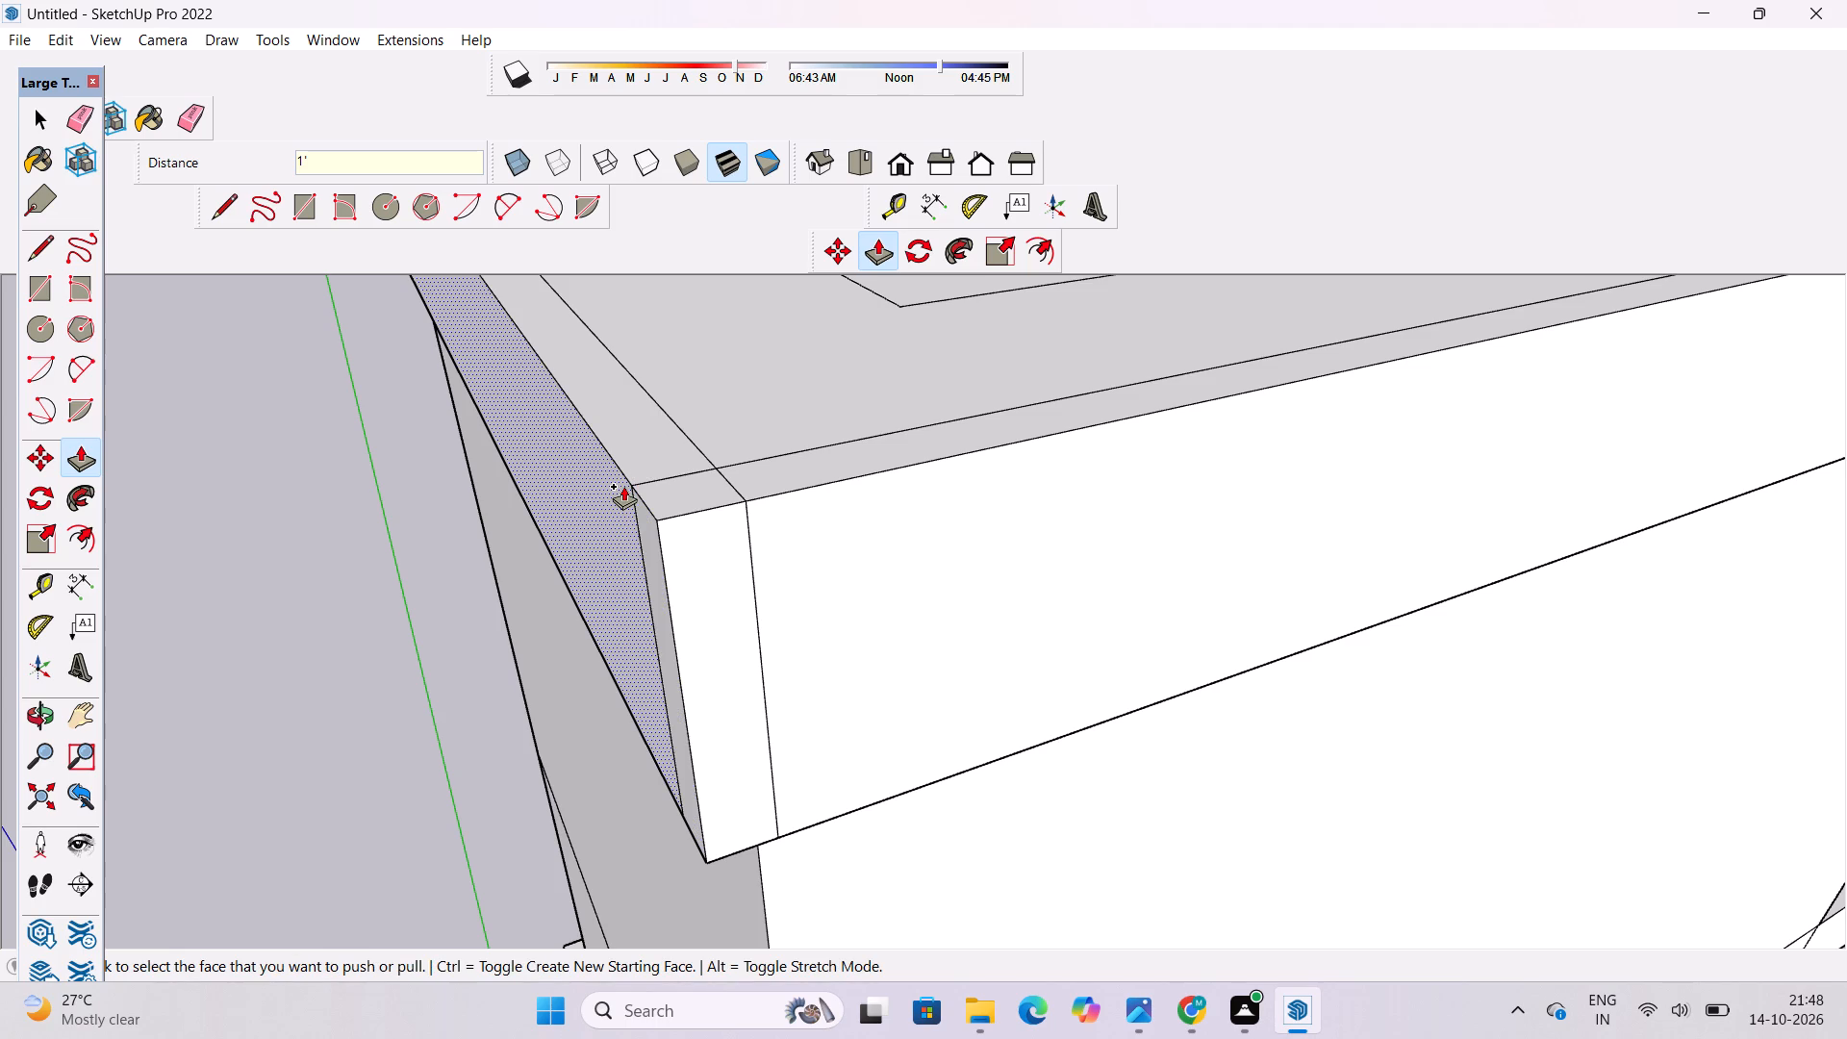
Push/Pull the top band on the tower's rear wall outward by 1'.
key("o")
scroll(653, 497, "down", 5)
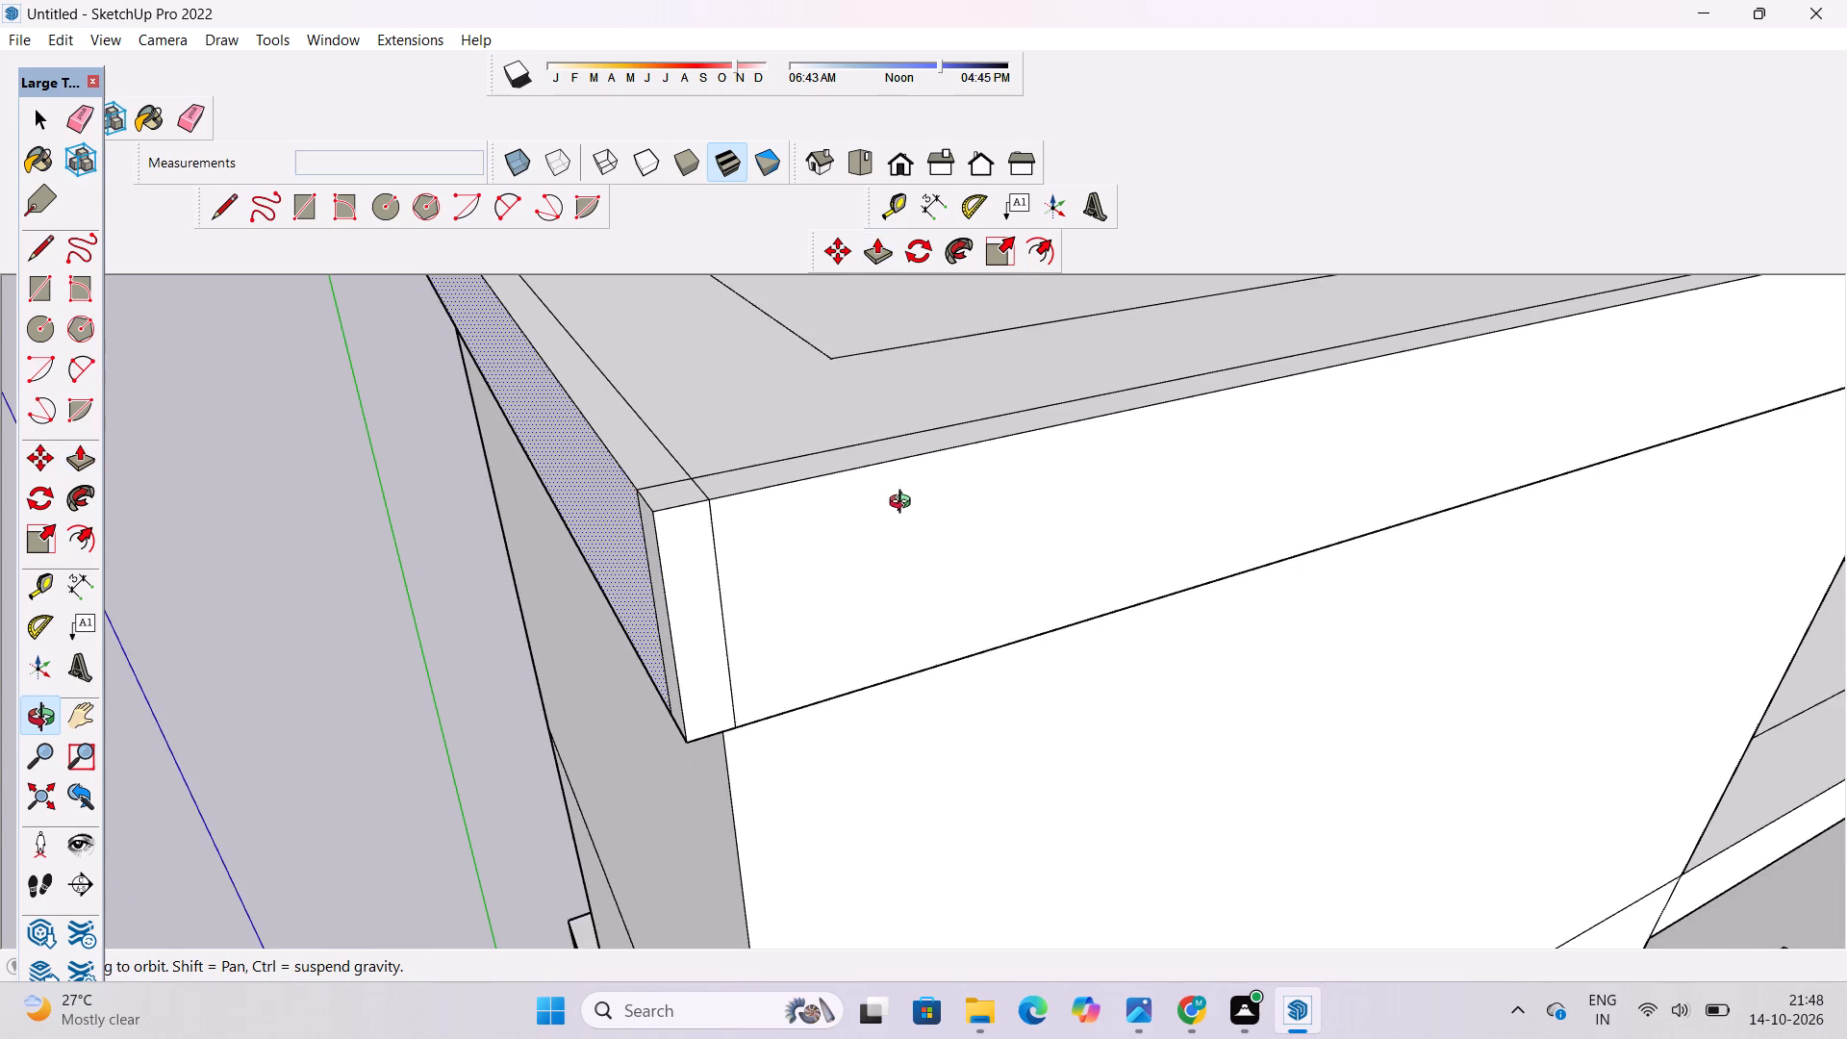
left_click_drag(904, 504, 597, 532)
scroll(614, 504, "down", 6)
left_click_drag(1143, 510, 288, 570, "shift")
left_click_drag(1124, 505, 678, 496, "shift")
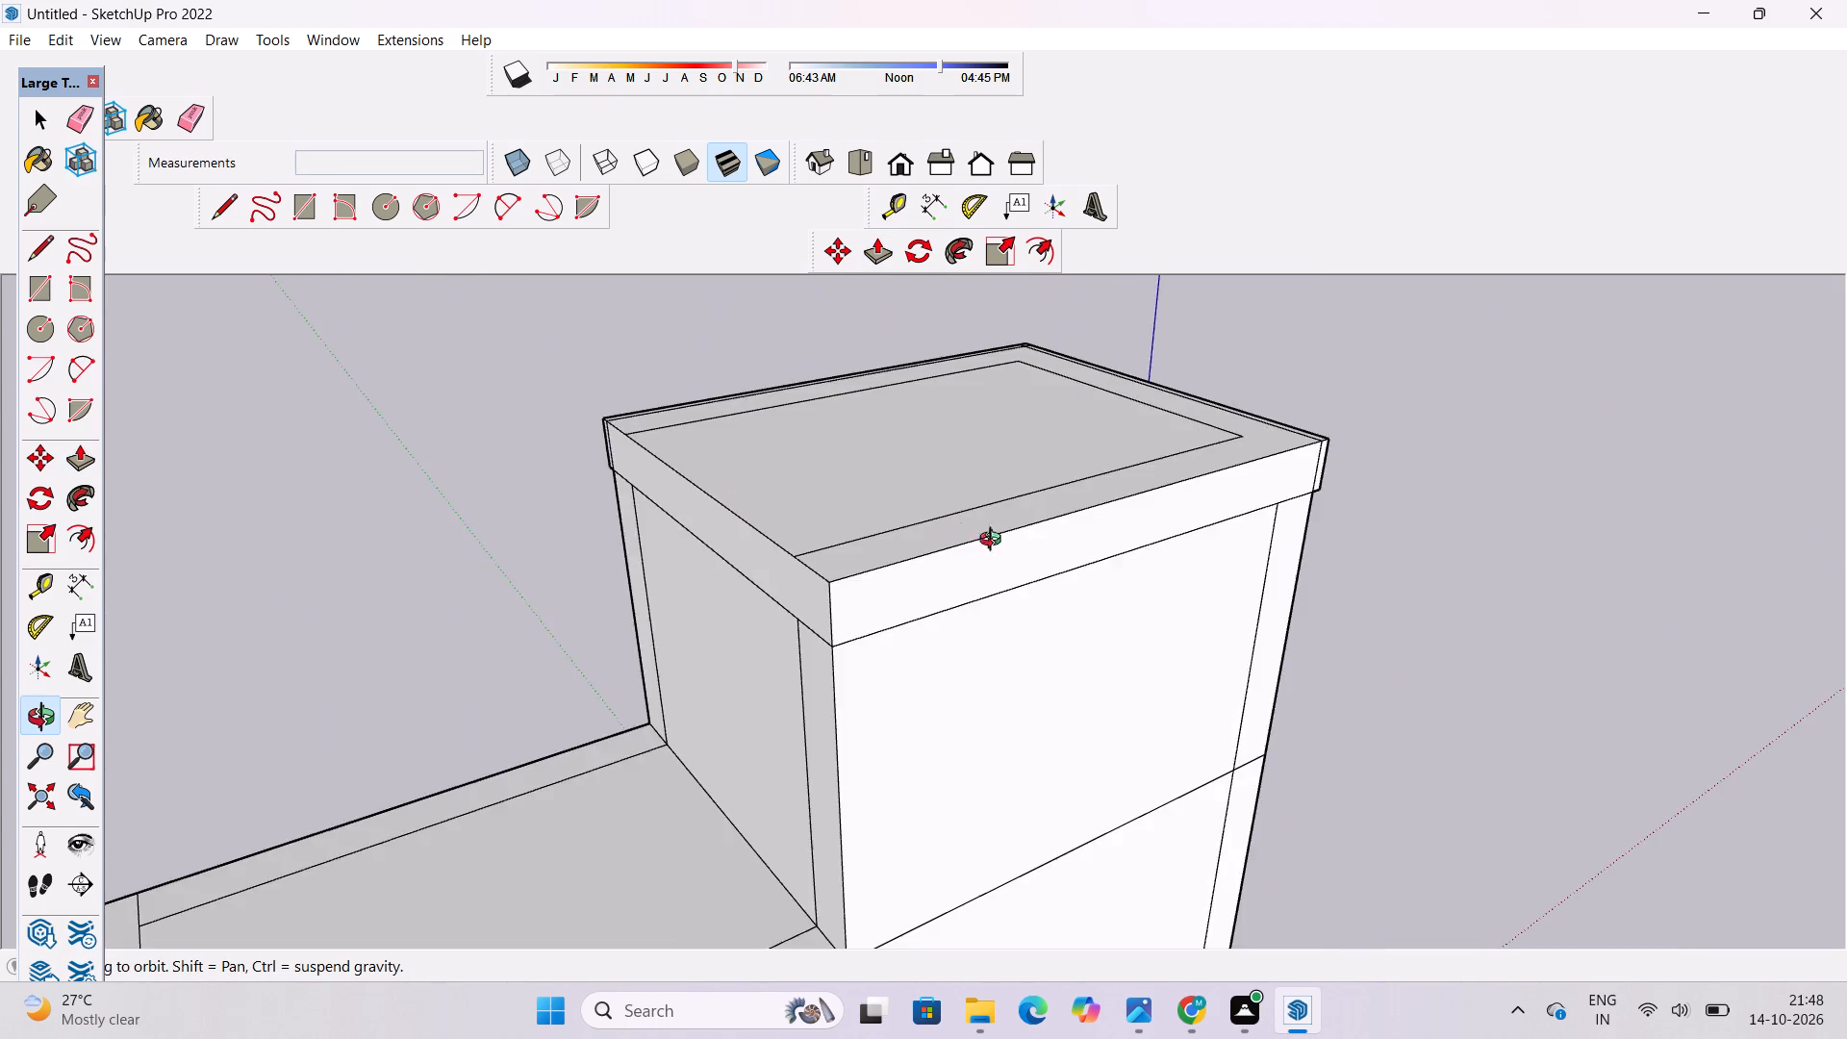
left_click_drag(994, 542, 832, 557, "shift")
left_click_drag(824, 564, 913, 591)
left_click_drag(1008, 571, 949, 562)
scroll(885, 582, "up", 3)
left_click_drag(840, 582, 796, 545, "shift")
left_click_drag(807, 545, 868, 533)
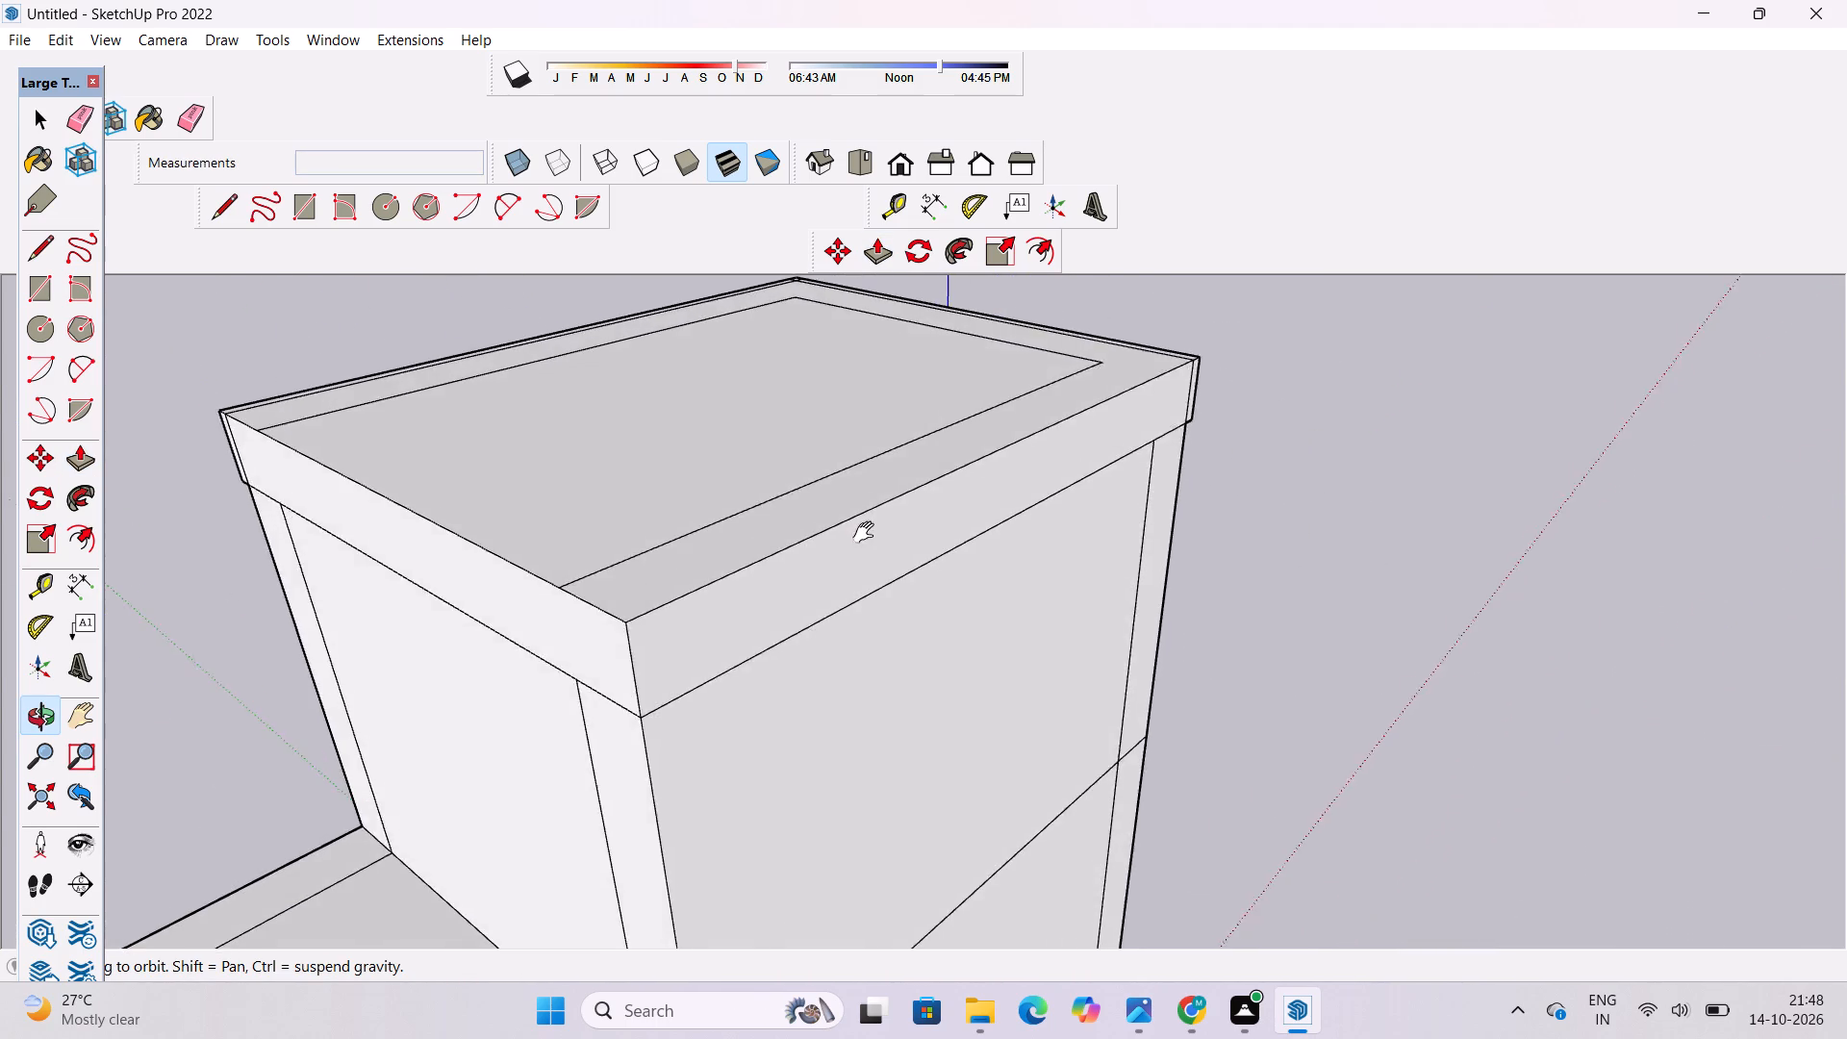
left_click_drag(868, 533, 822, 537)
scroll(822, 537, "down", 3)
left_click_drag(783, 573, 808, 539)
left_click_drag(807, 540, 791, 569, "shift")
left_click_drag(785, 574, 848, 575)
key("p")
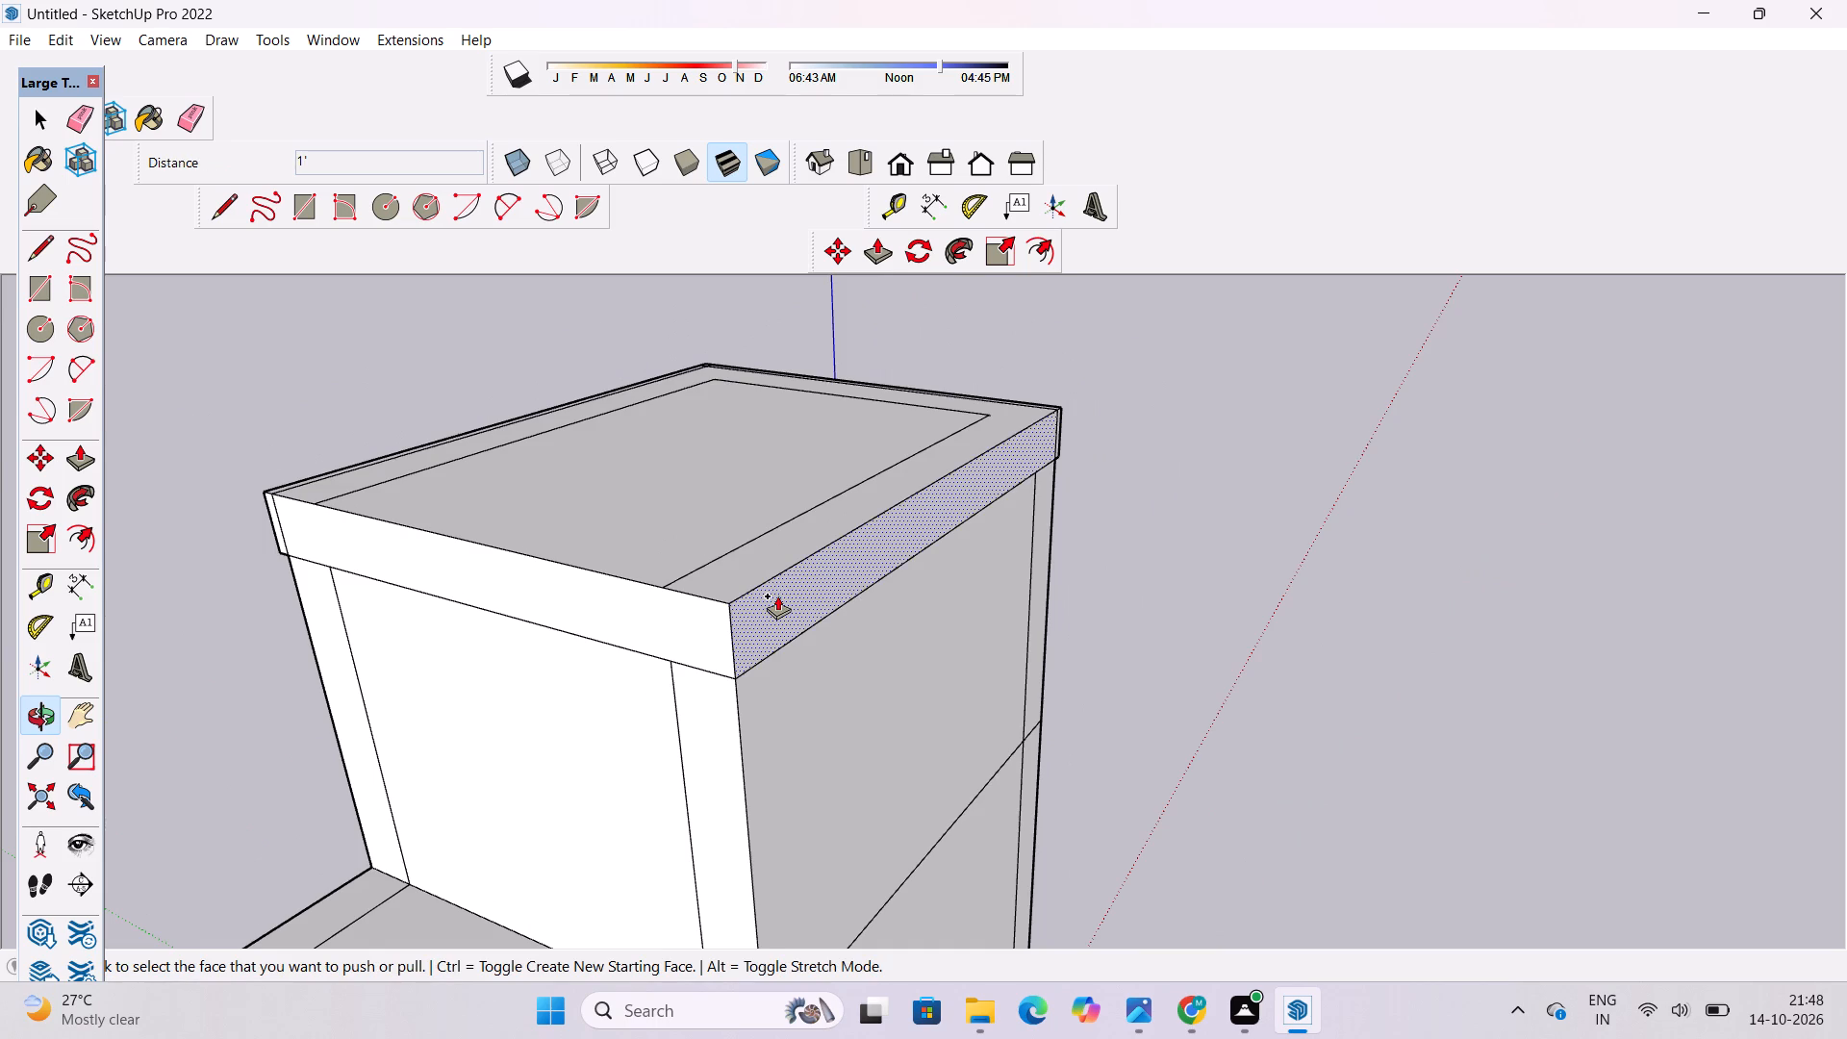
scroll(777, 596, "down", 3)
left_click(778, 600)
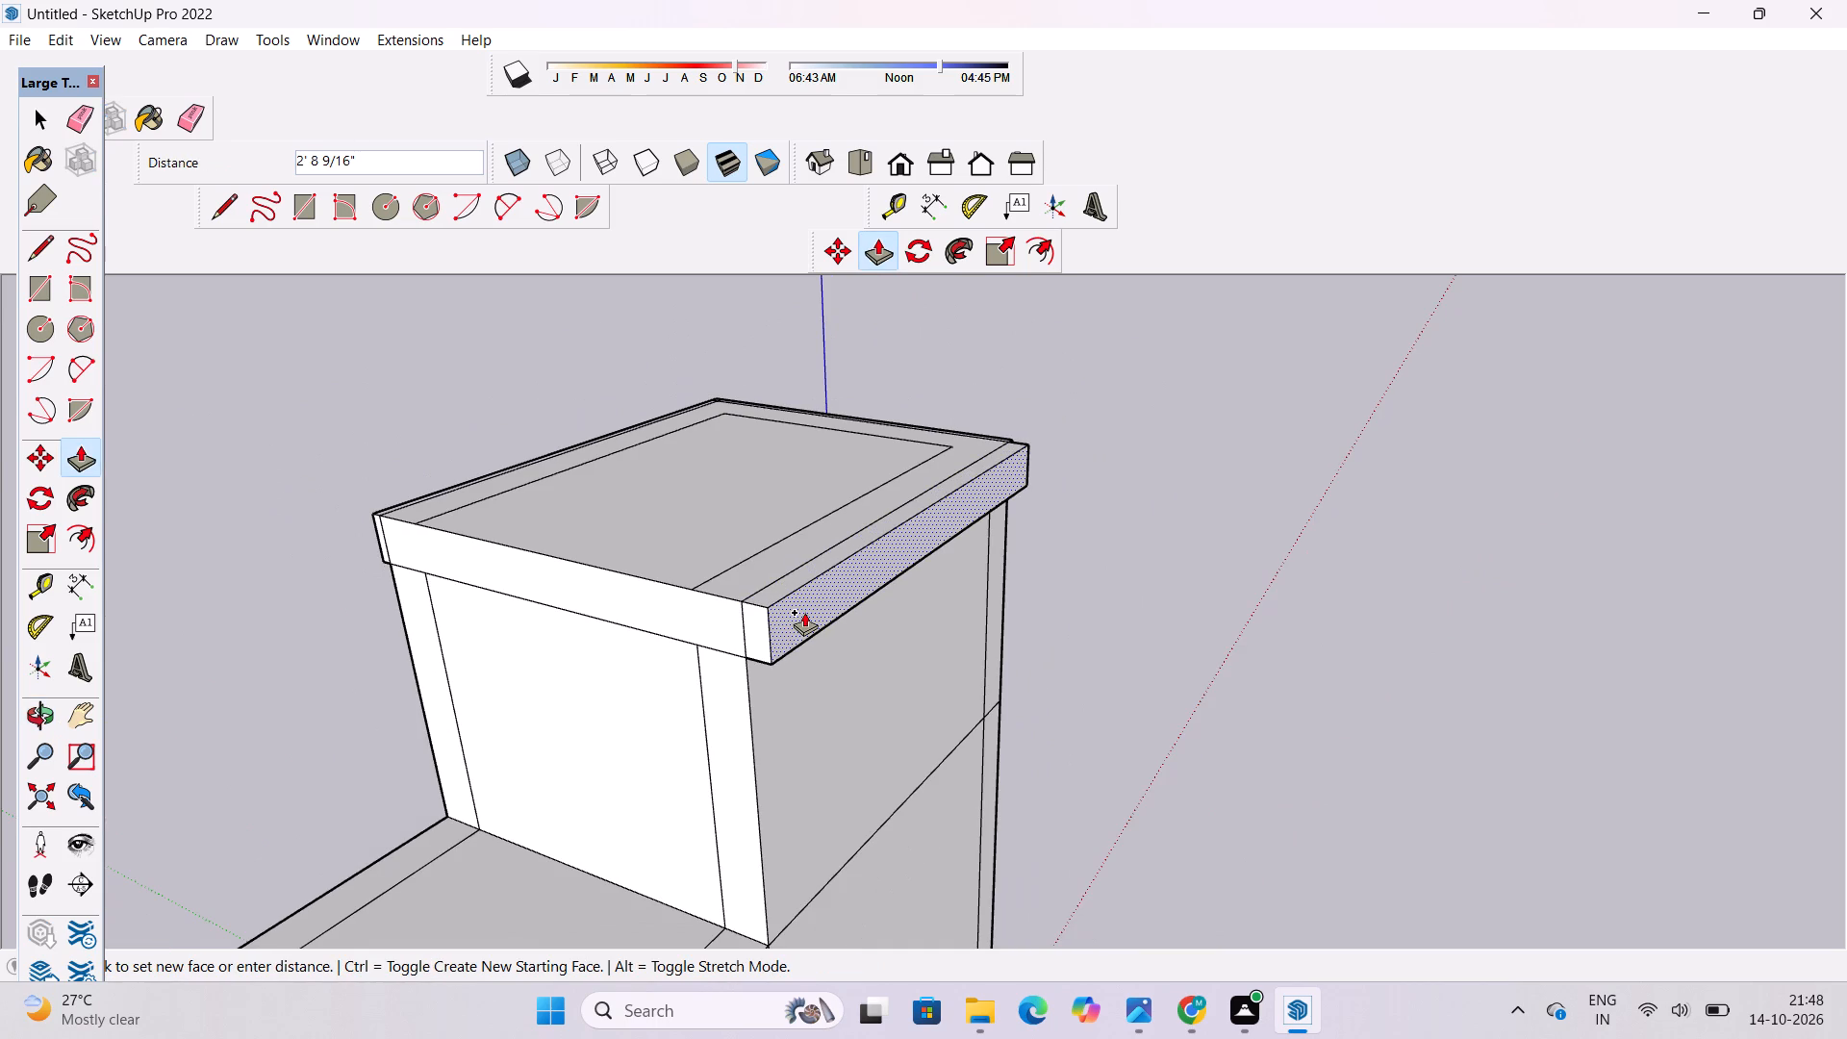
type("1'")
key("Return")
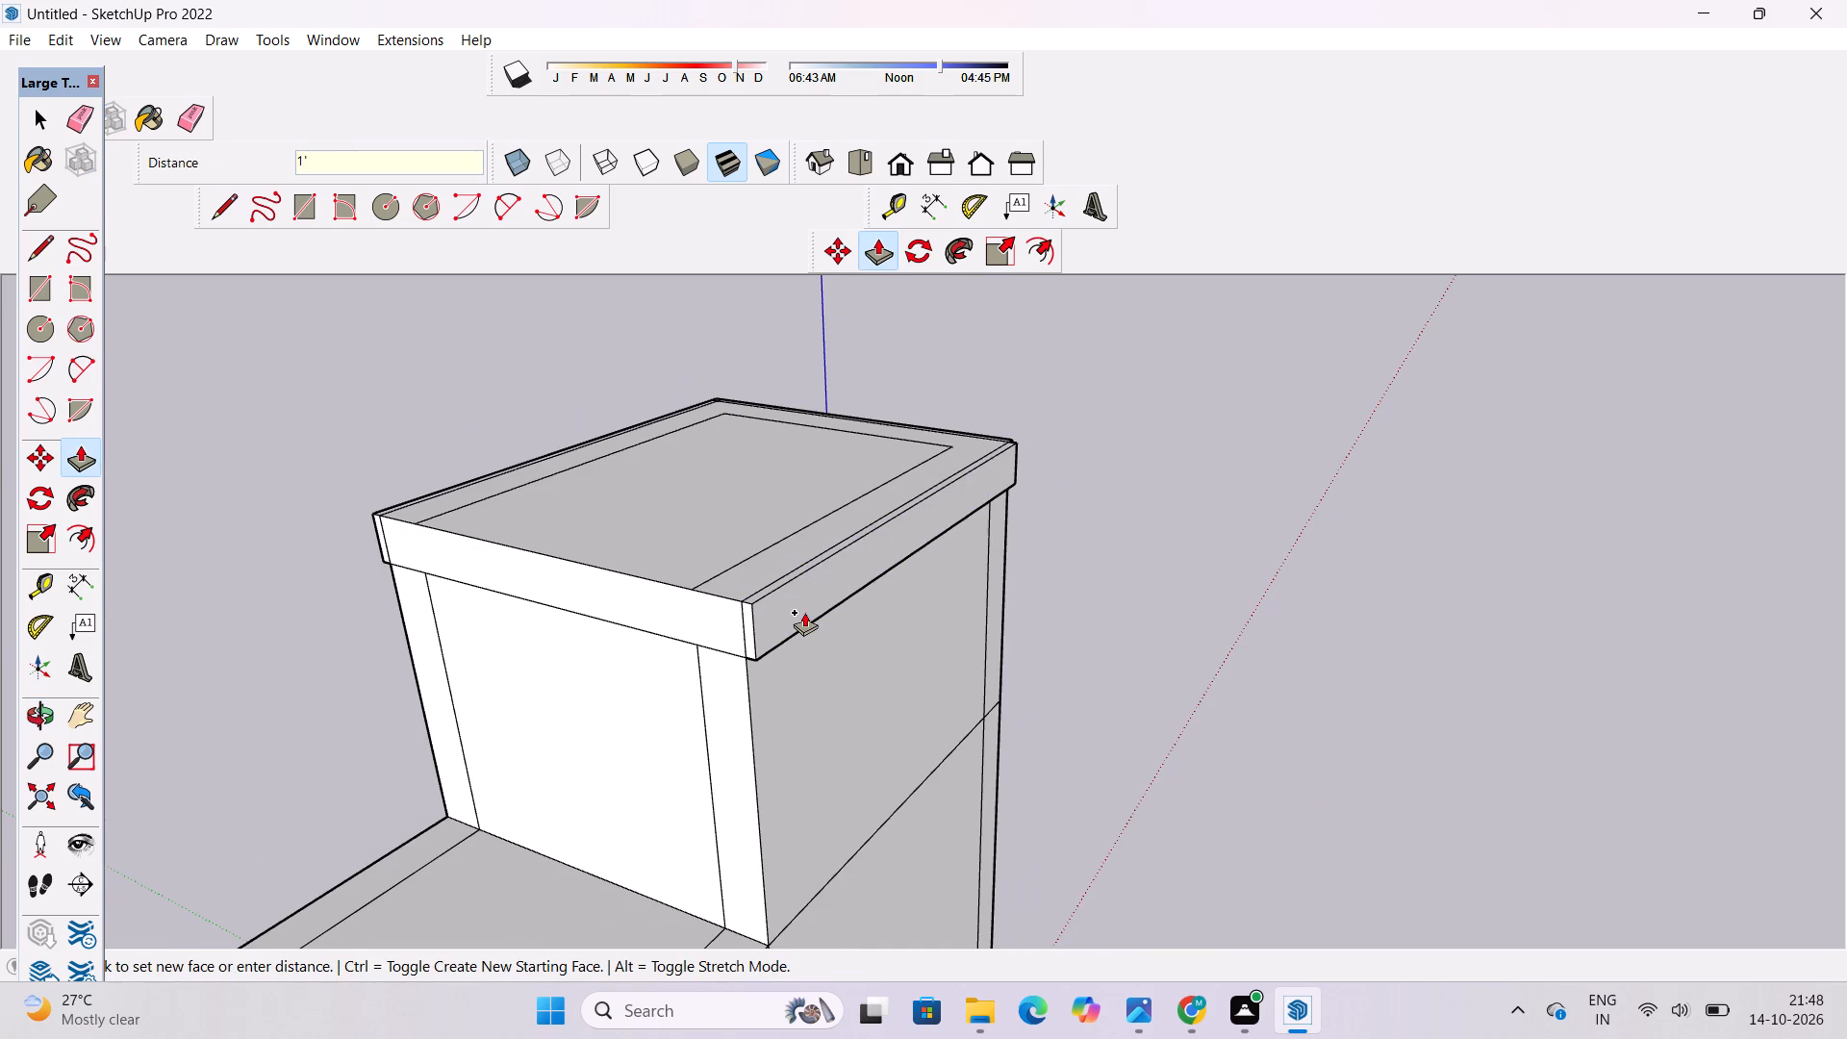
Extend the closed end band's rear end face flush with the rear band, filling the corner notch.
key("o")
scroll(830, 595, "down", 6)
left_click_drag(1126, 617, 1050, 649)
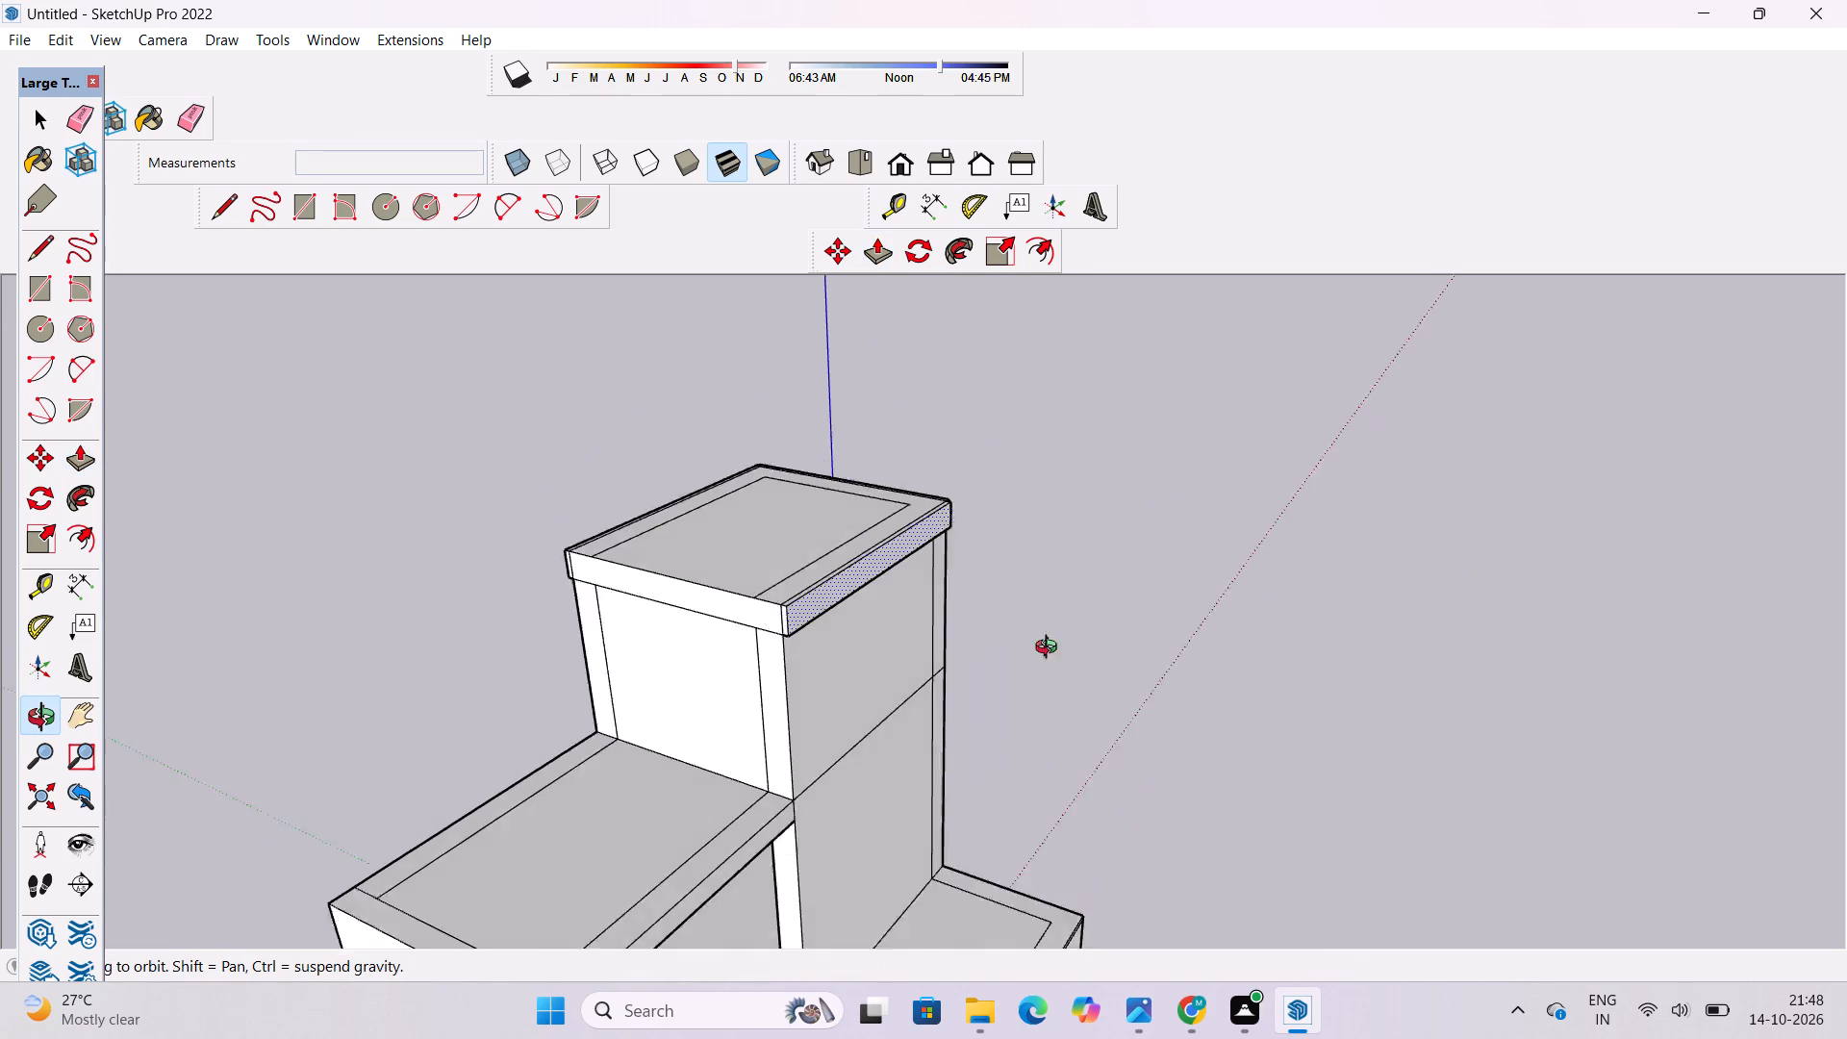
left_click_drag(1050, 649, 804, 692)
scroll(935, 636, "up", 2)
left_click_drag(957, 646, 643, 751, "shift")
scroll(806, 623, "up", 5)
left_click_drag(841, 617, 813, 728, "shift")
scroll(929, 694, "up", 2)
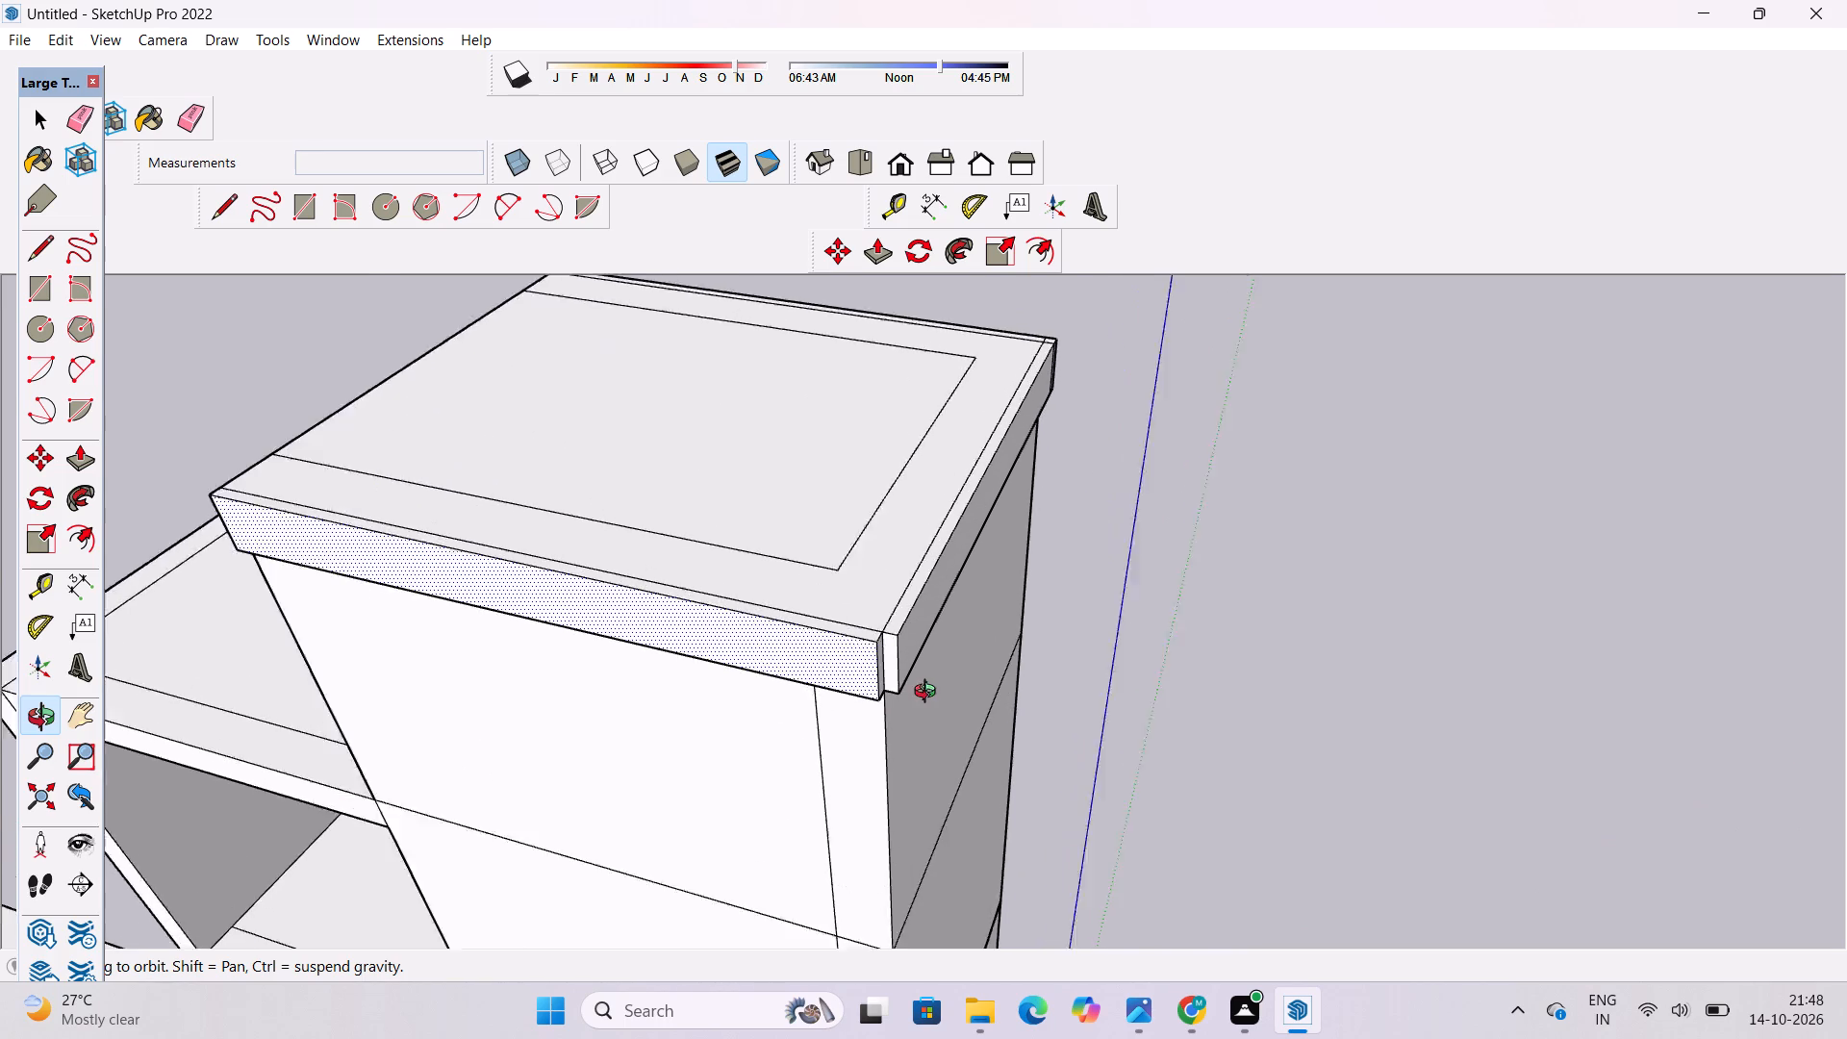
scroll(929, 694, "up", 2)
left_click_drag(928, 699, 844, 699)
left_click_drag(839, 691, 862, 752, "shift")
left_click_drag(763, 766, 760, 696)
scroll(760, 694, "up", 1, "shift")
left_click_drag(762, 694, 764, 721, "shift")
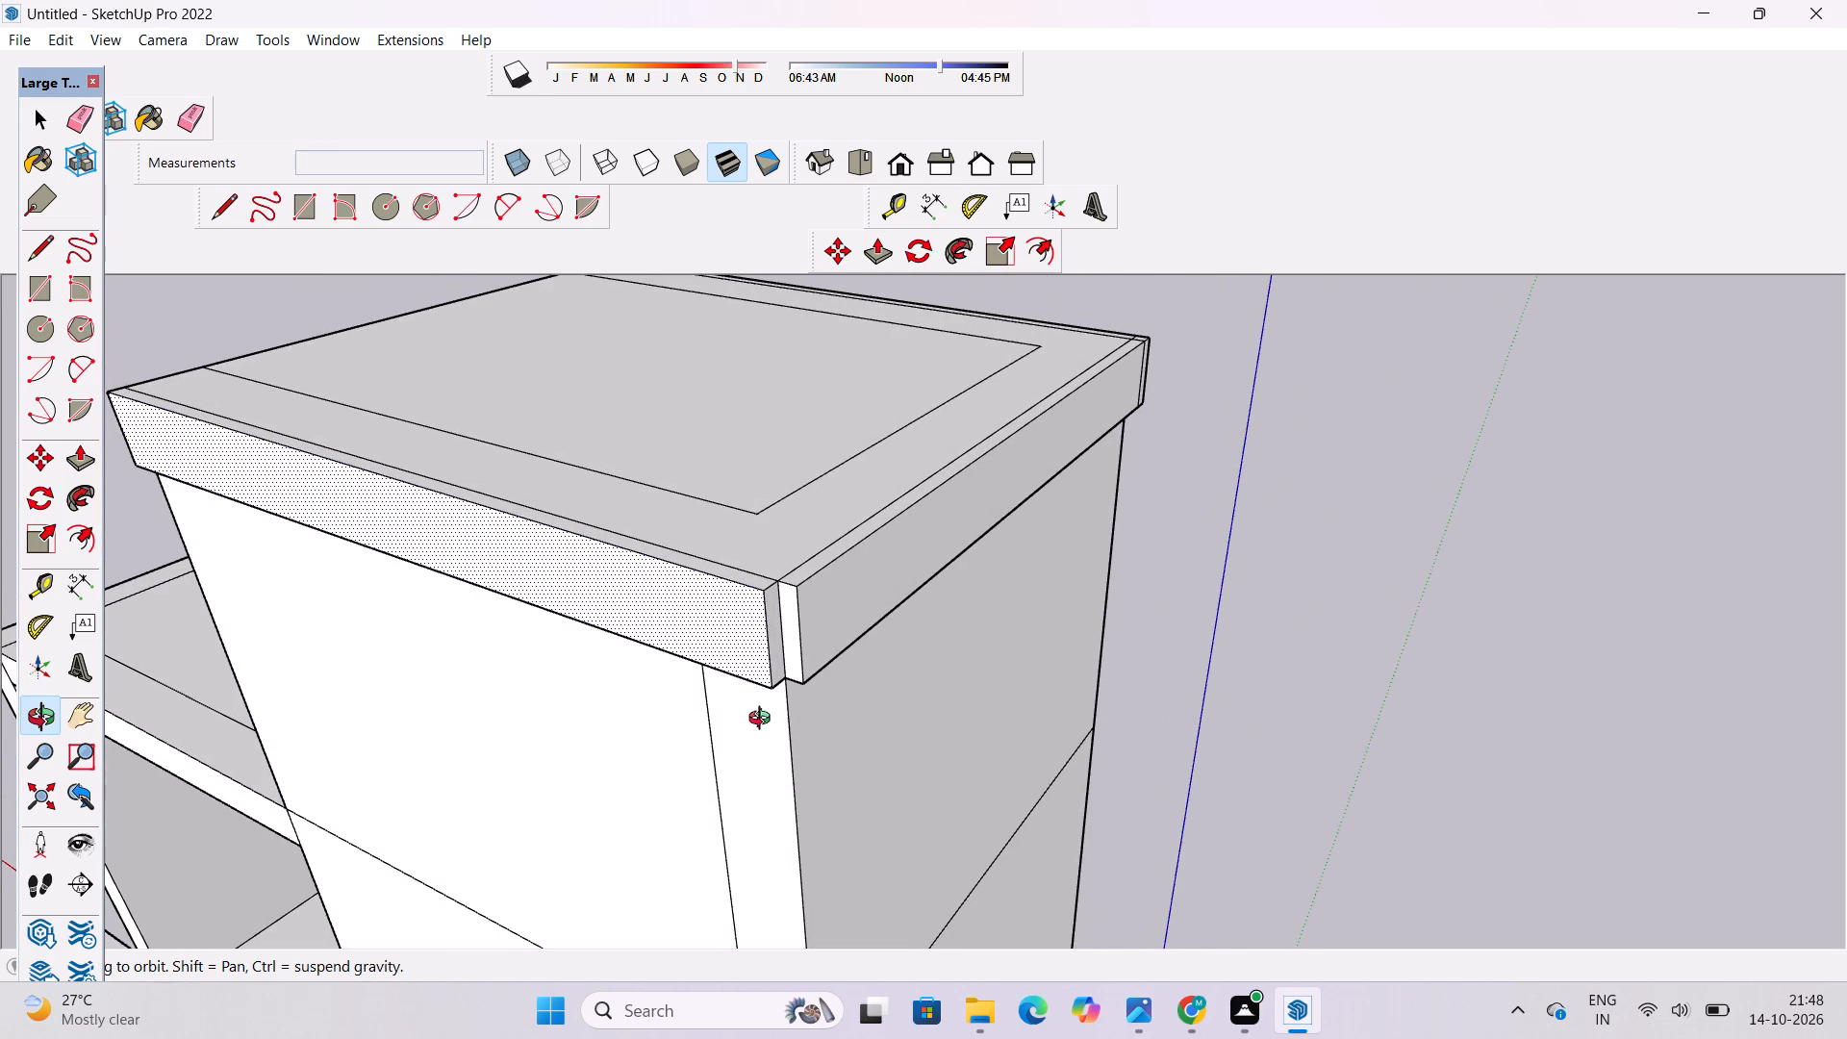
key("p")
scroll(780, 611, "up", 4)
left_click(797, 591)
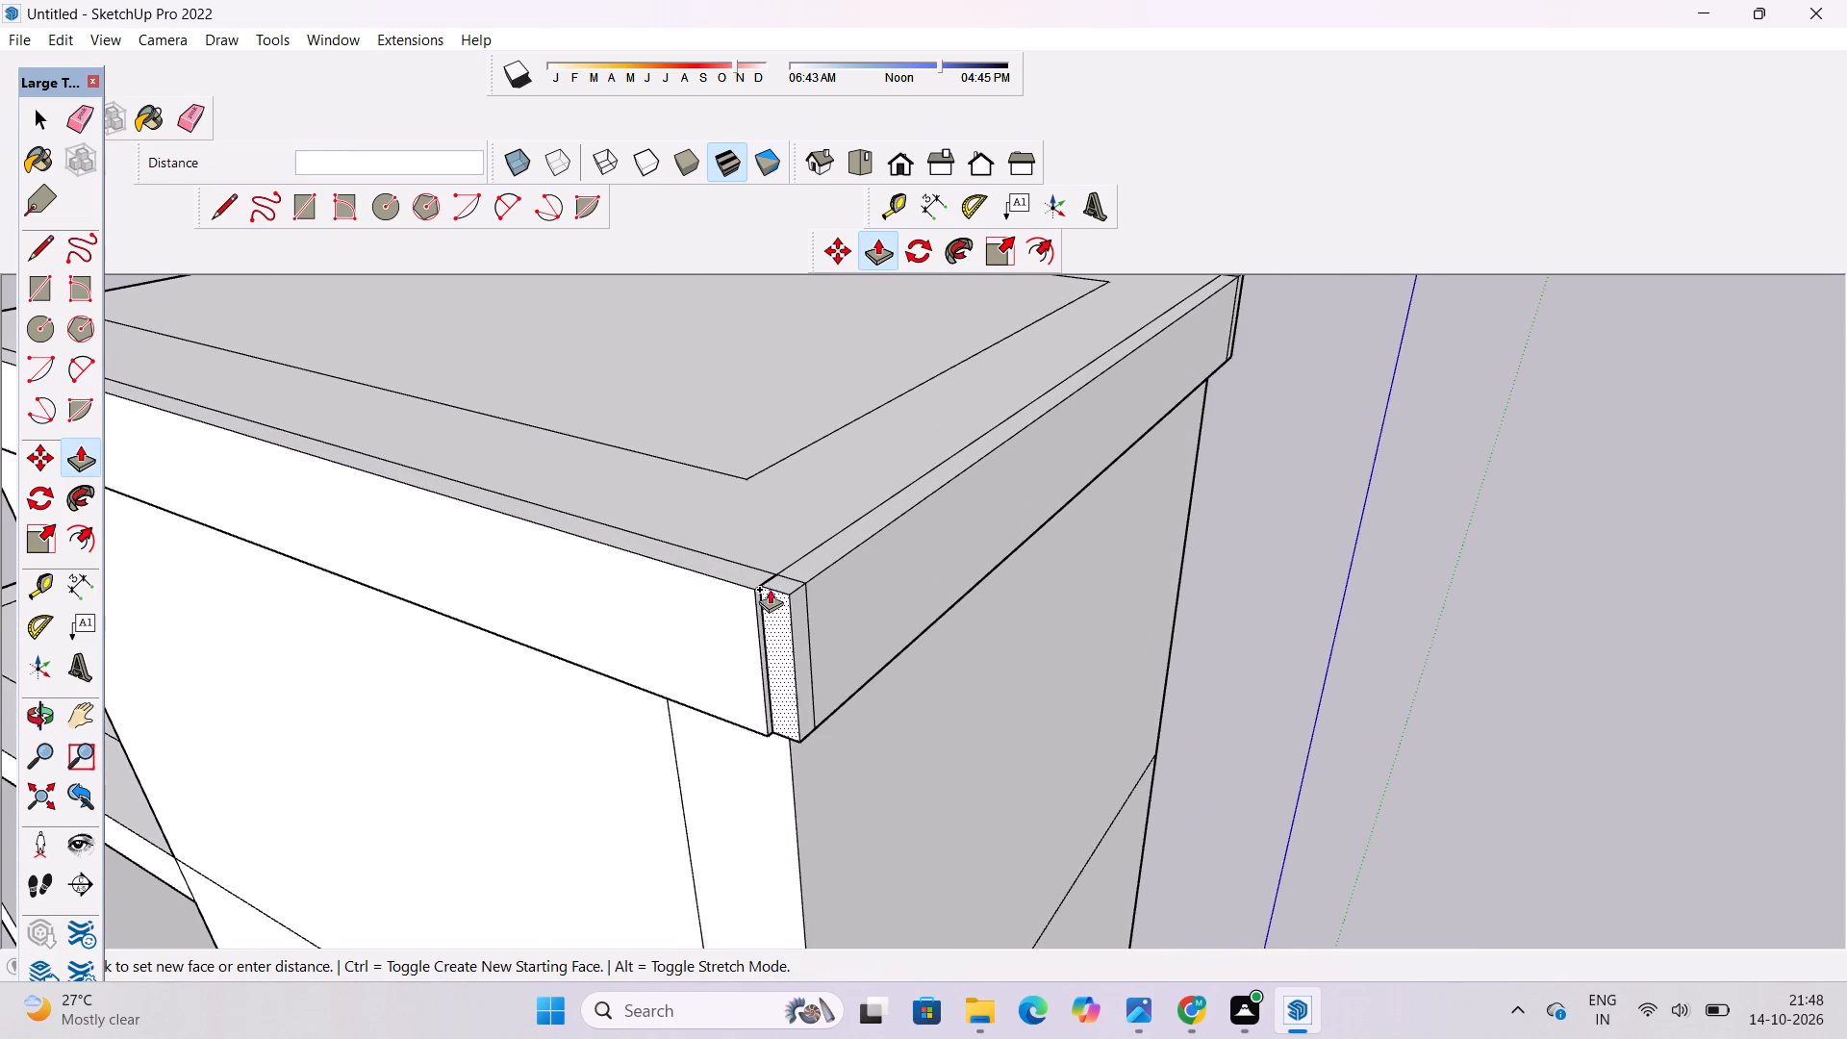
left_click(755, 589)
key("o")
scroll(755, 589, "down", 7)
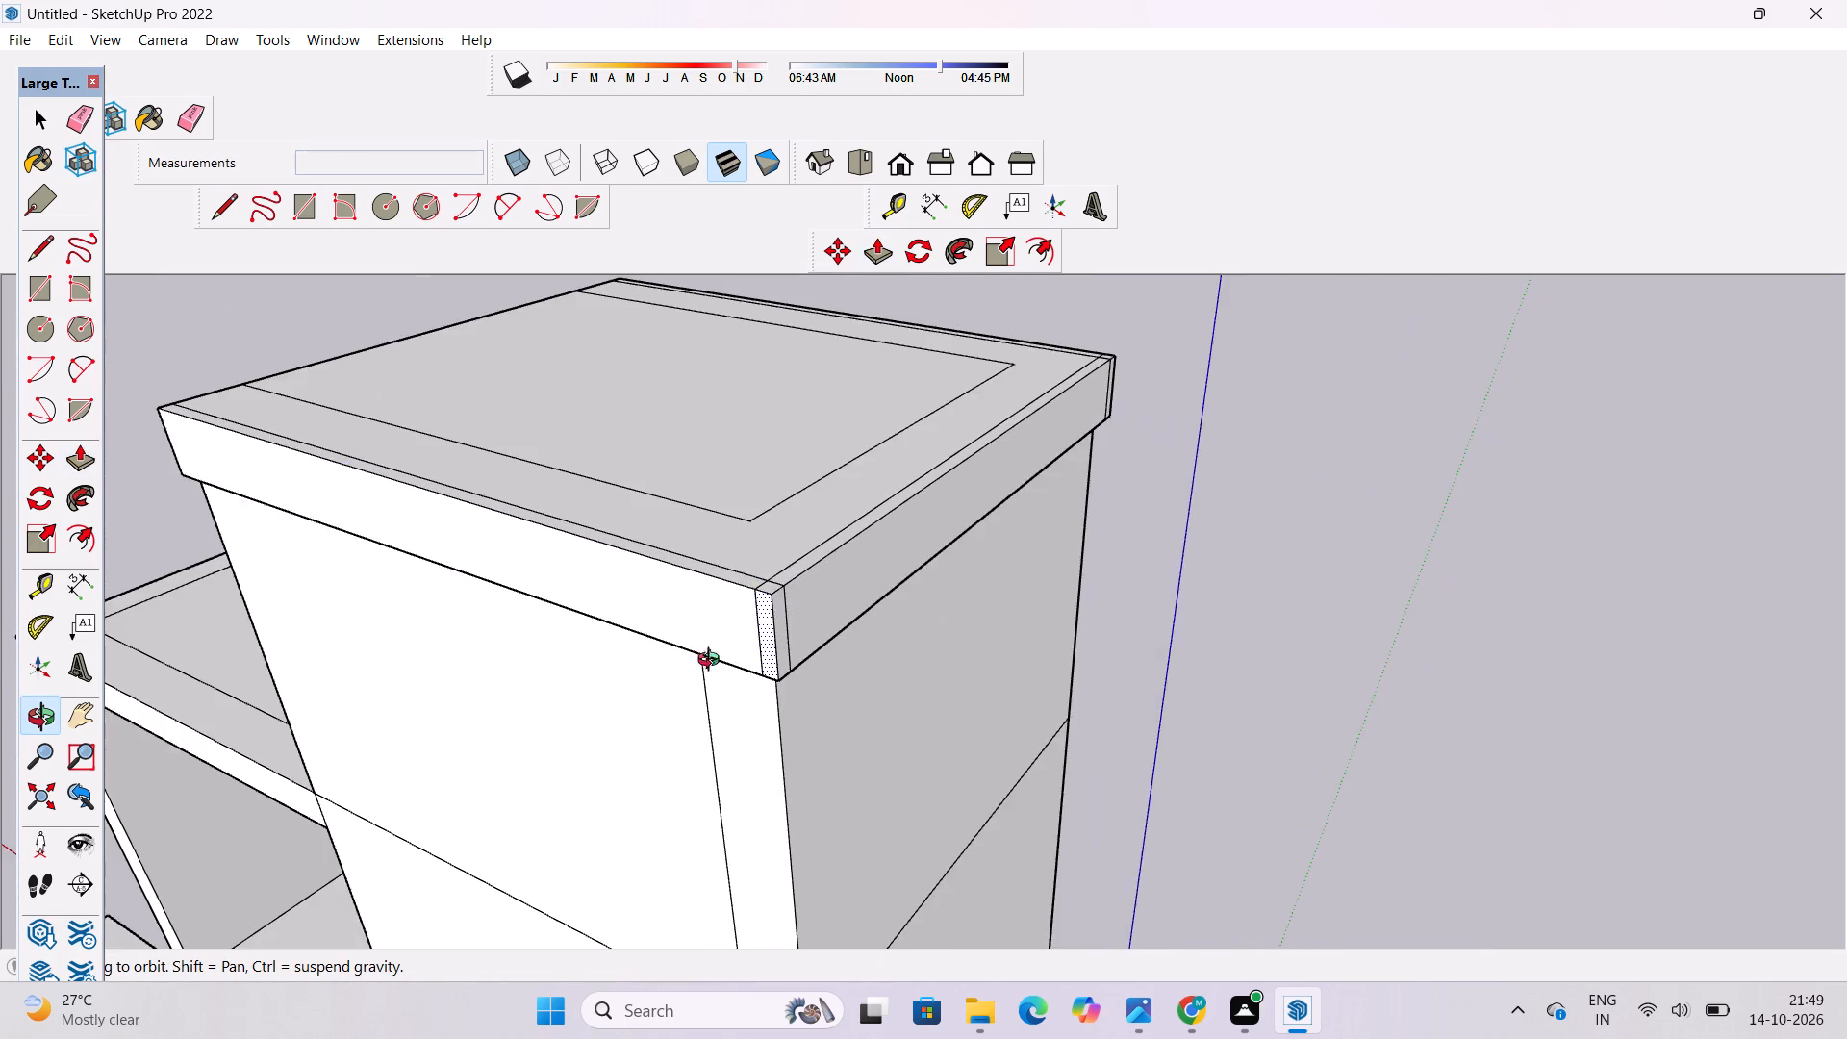
Erase the leftover seam lines on the top and sides of the band's corner between the rear and closed end walls.
left_click_drag(721, 669, 832, 710)
scroll(835, 711, "up", 2)
left_click_drag(832, 701, 840, 746, "shift")
key("e")
scroll(937, 670, "up", 4)
left_click_drag(937, 670, 935, 683)
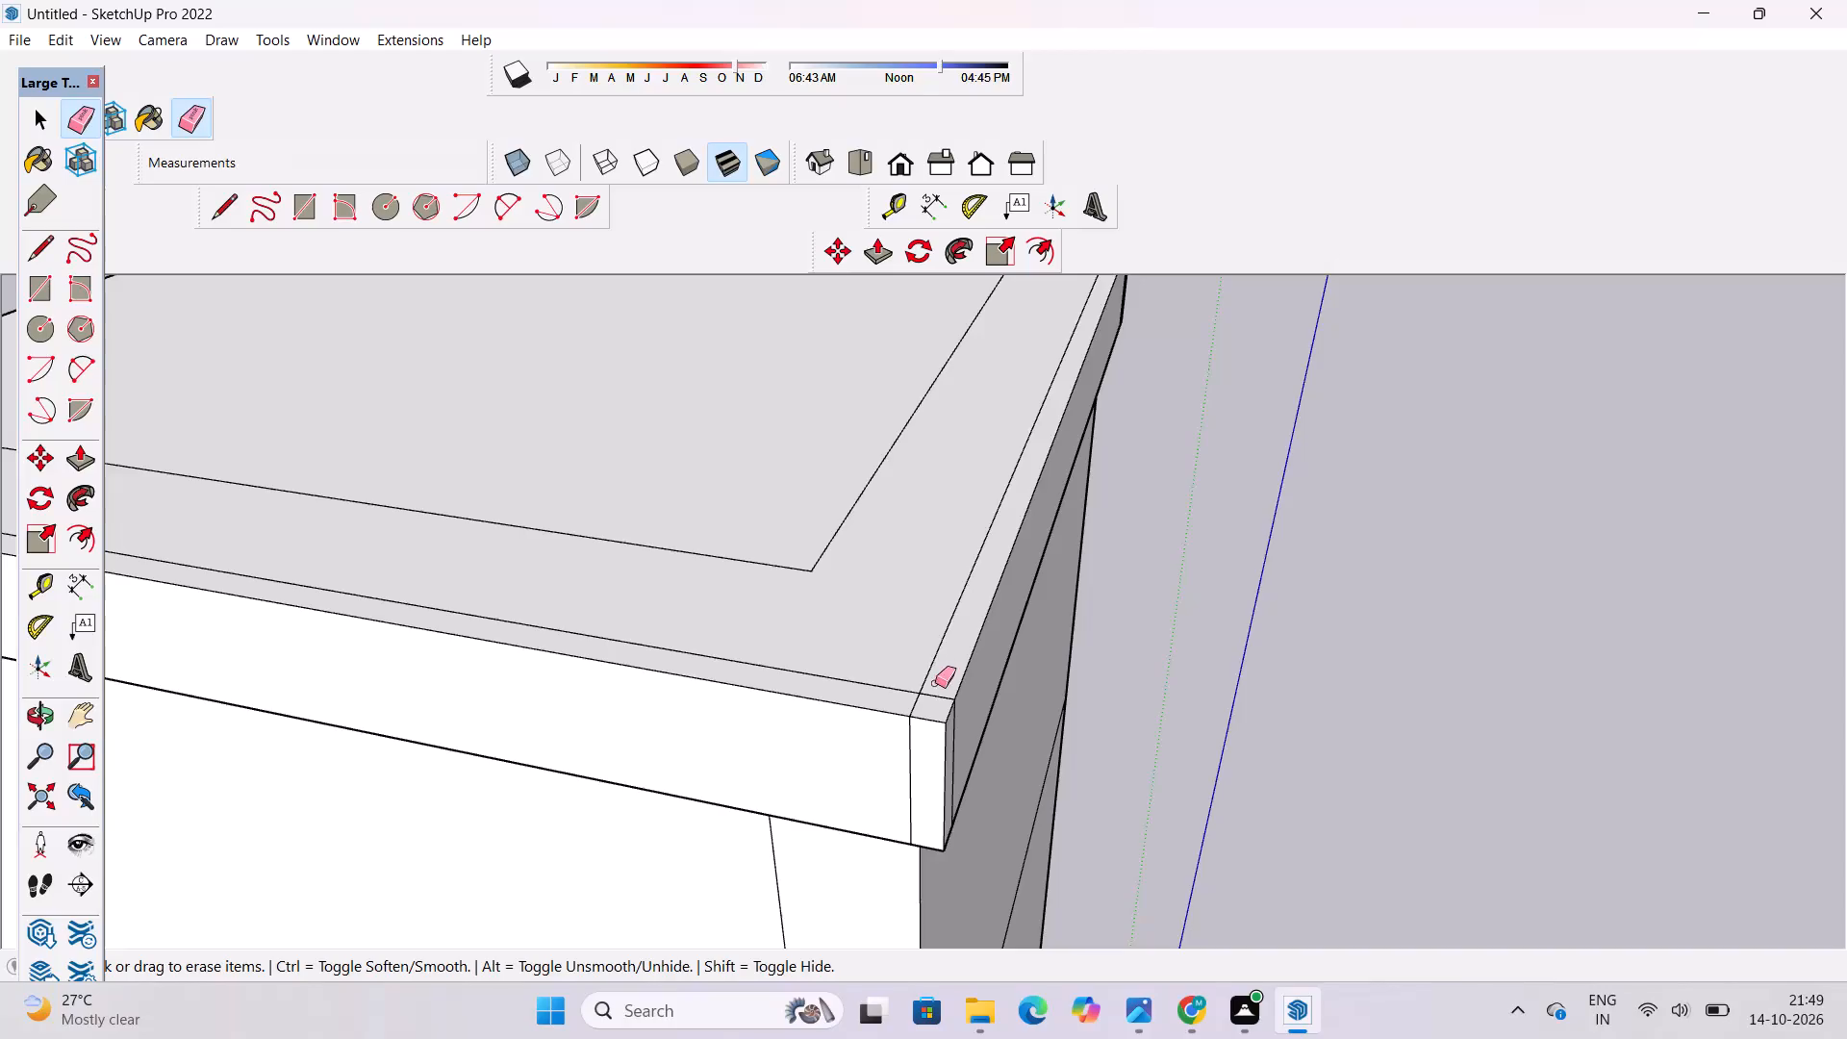
left_click_drag(935, 683, 907, 694)
left_click_drag(933, 670, 936, 679)
scroll(956, 736, "up", 5)
left_click_drag(951, 701, 946, 714)
left_click_drag(888, 767, 878, 800)
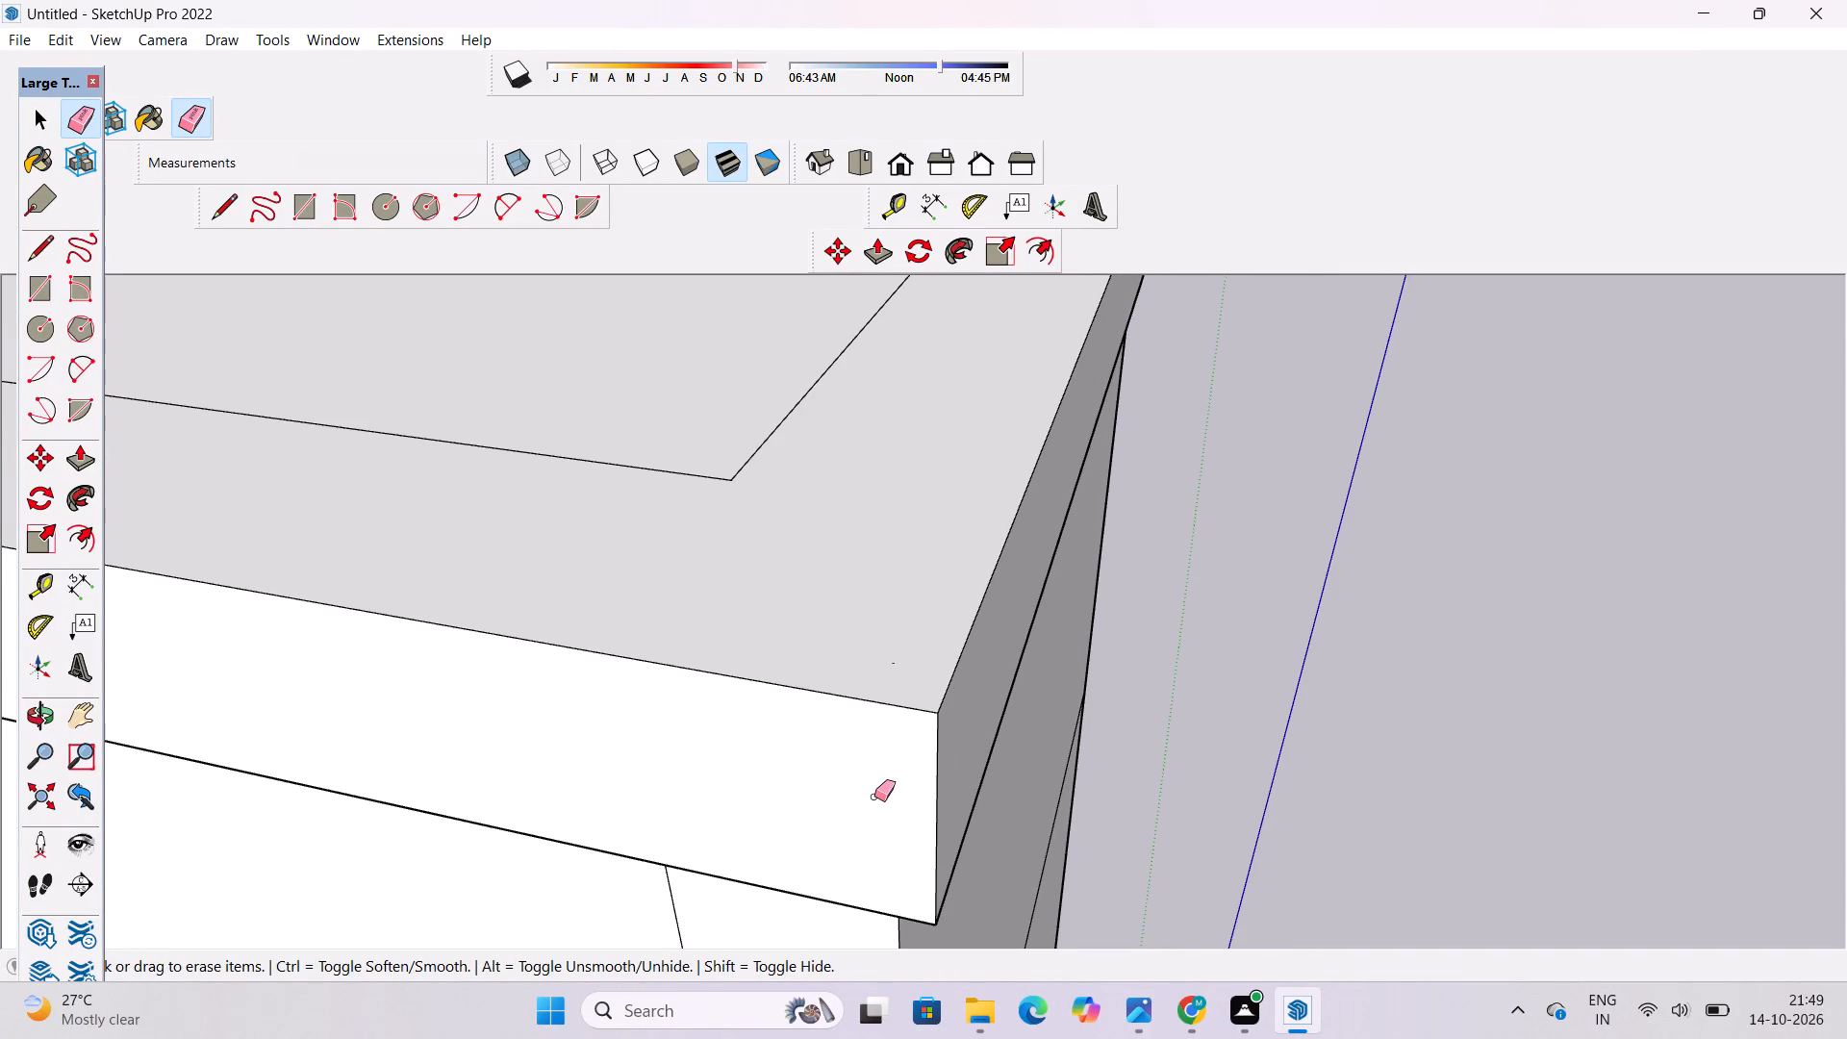
Erase the leftover seam lines on the top and sides of the band's corner between the front and closed end walls.
key("o")
scroll(951, 748, "down", 5)
left_click_drag(1052, 791, 701, 760)
left_click_drag(828, 663, 987, 871, "shift")
left_click_drag(987, 871, 685, 855)
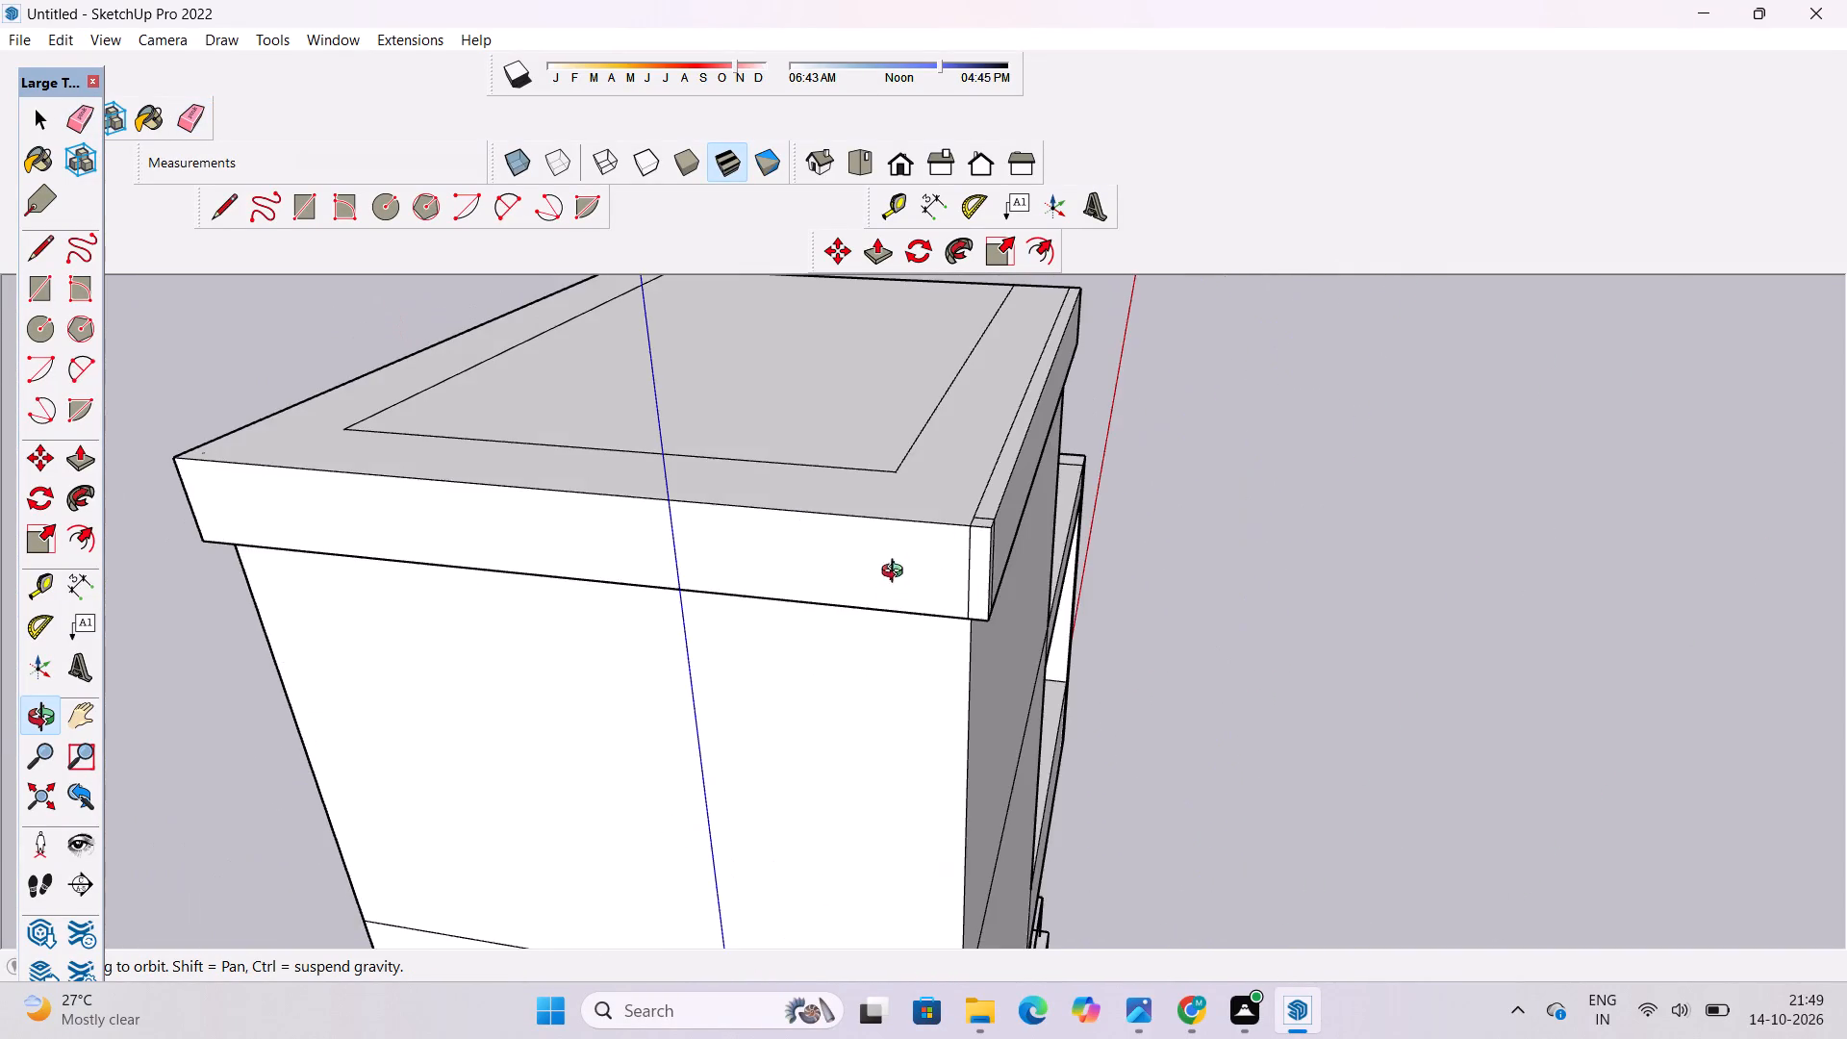
left_click_drag(898, 565, 1017, 760, "shift")
left_click_drag(1017, 763, 711, 726)
scroll(716, 696, "up", 3)
left_click_drag(821, 726, 794, 672, "shift")
left_click_drag(794, 671, 817, 739)
scroll(817, 739, "up", 3)
left_click_drag(811, 722, 796, 695, "shift")
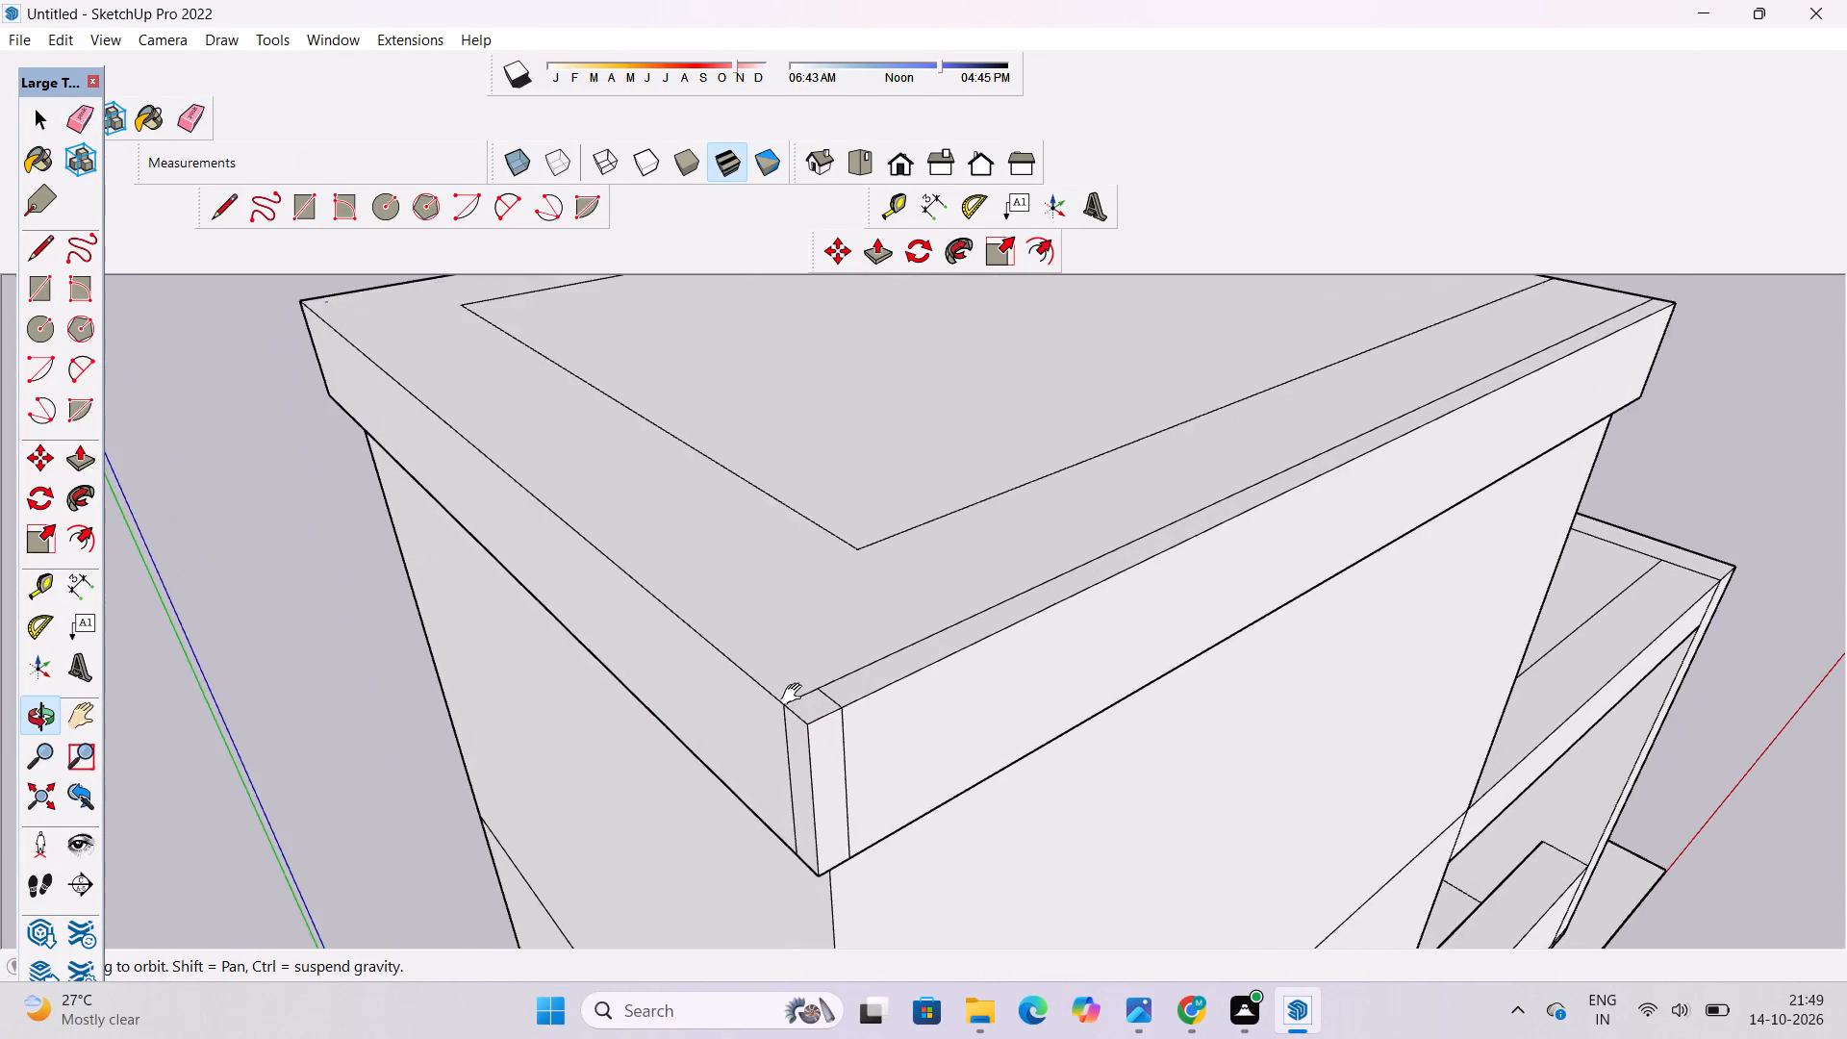
left_click_drag(796, 695, 795, 690, "shift")
left_click(795, 690)
key("e")
left_click(801, 653)
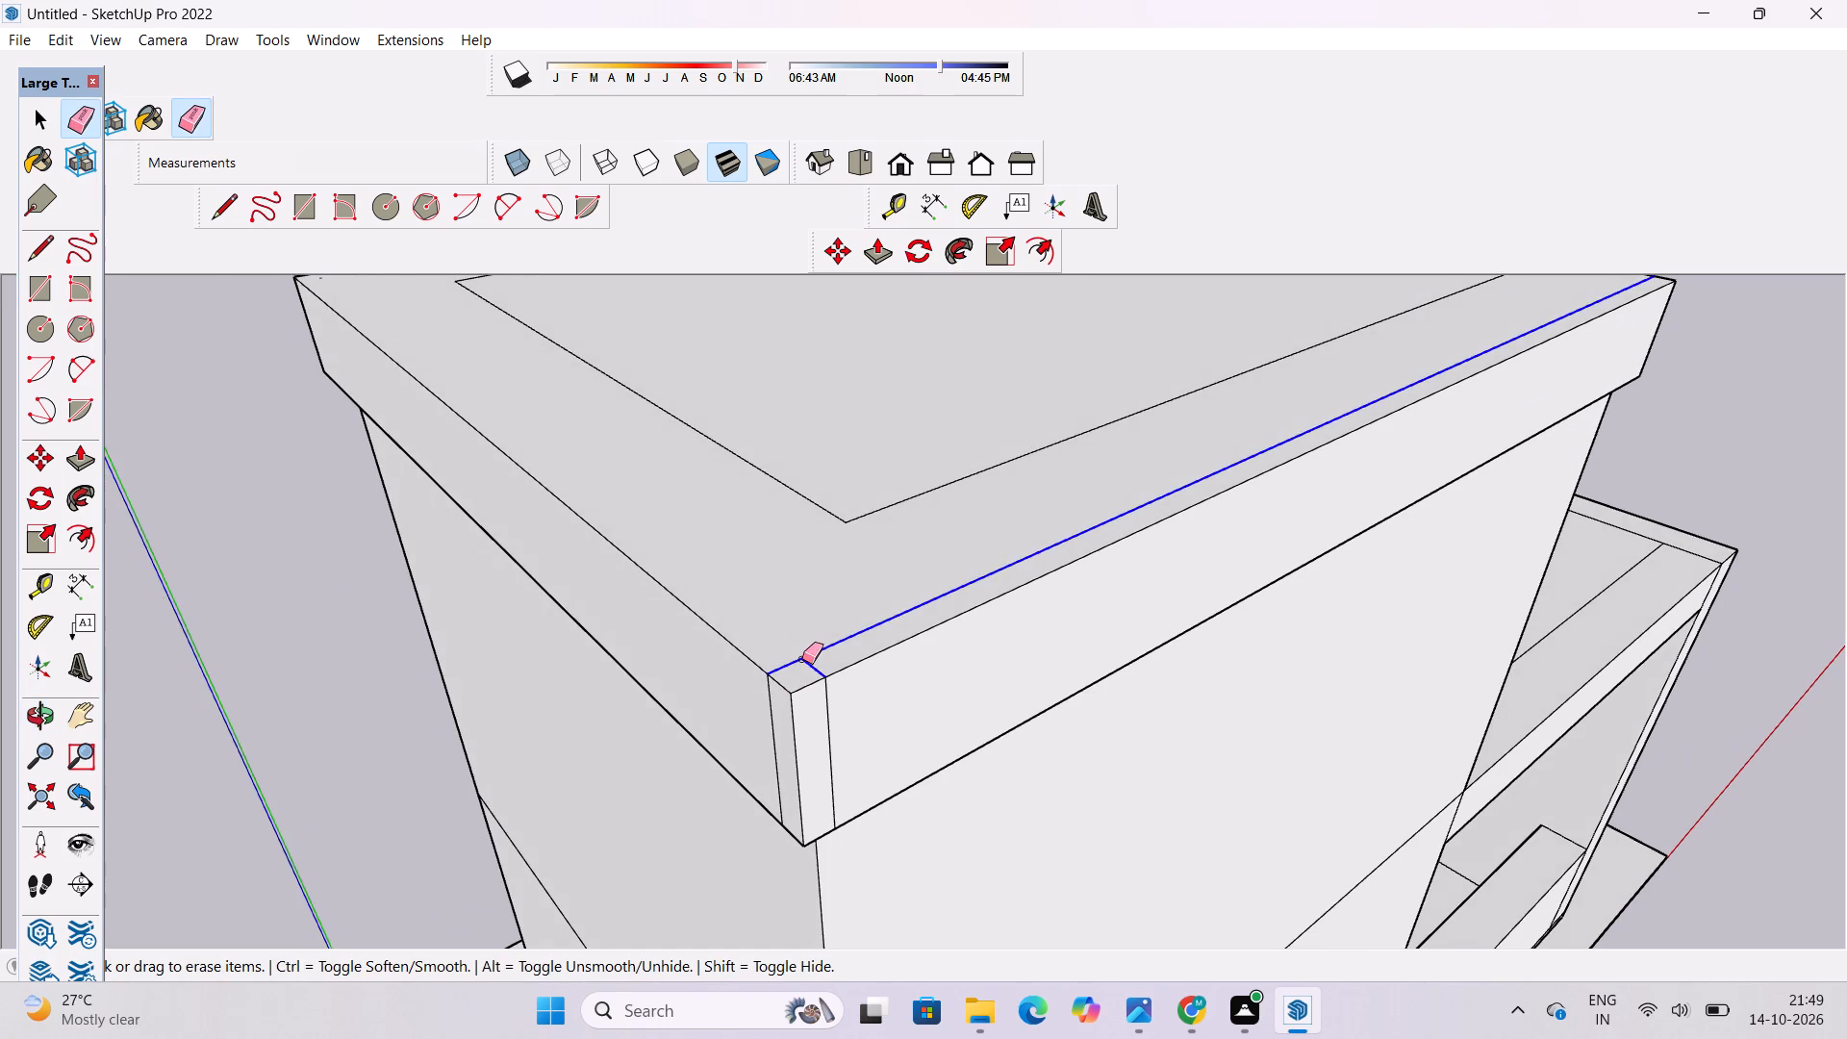
left_click_drag(845, 704, 830, 720)
left_click_drag(773, 709, 761, 737)
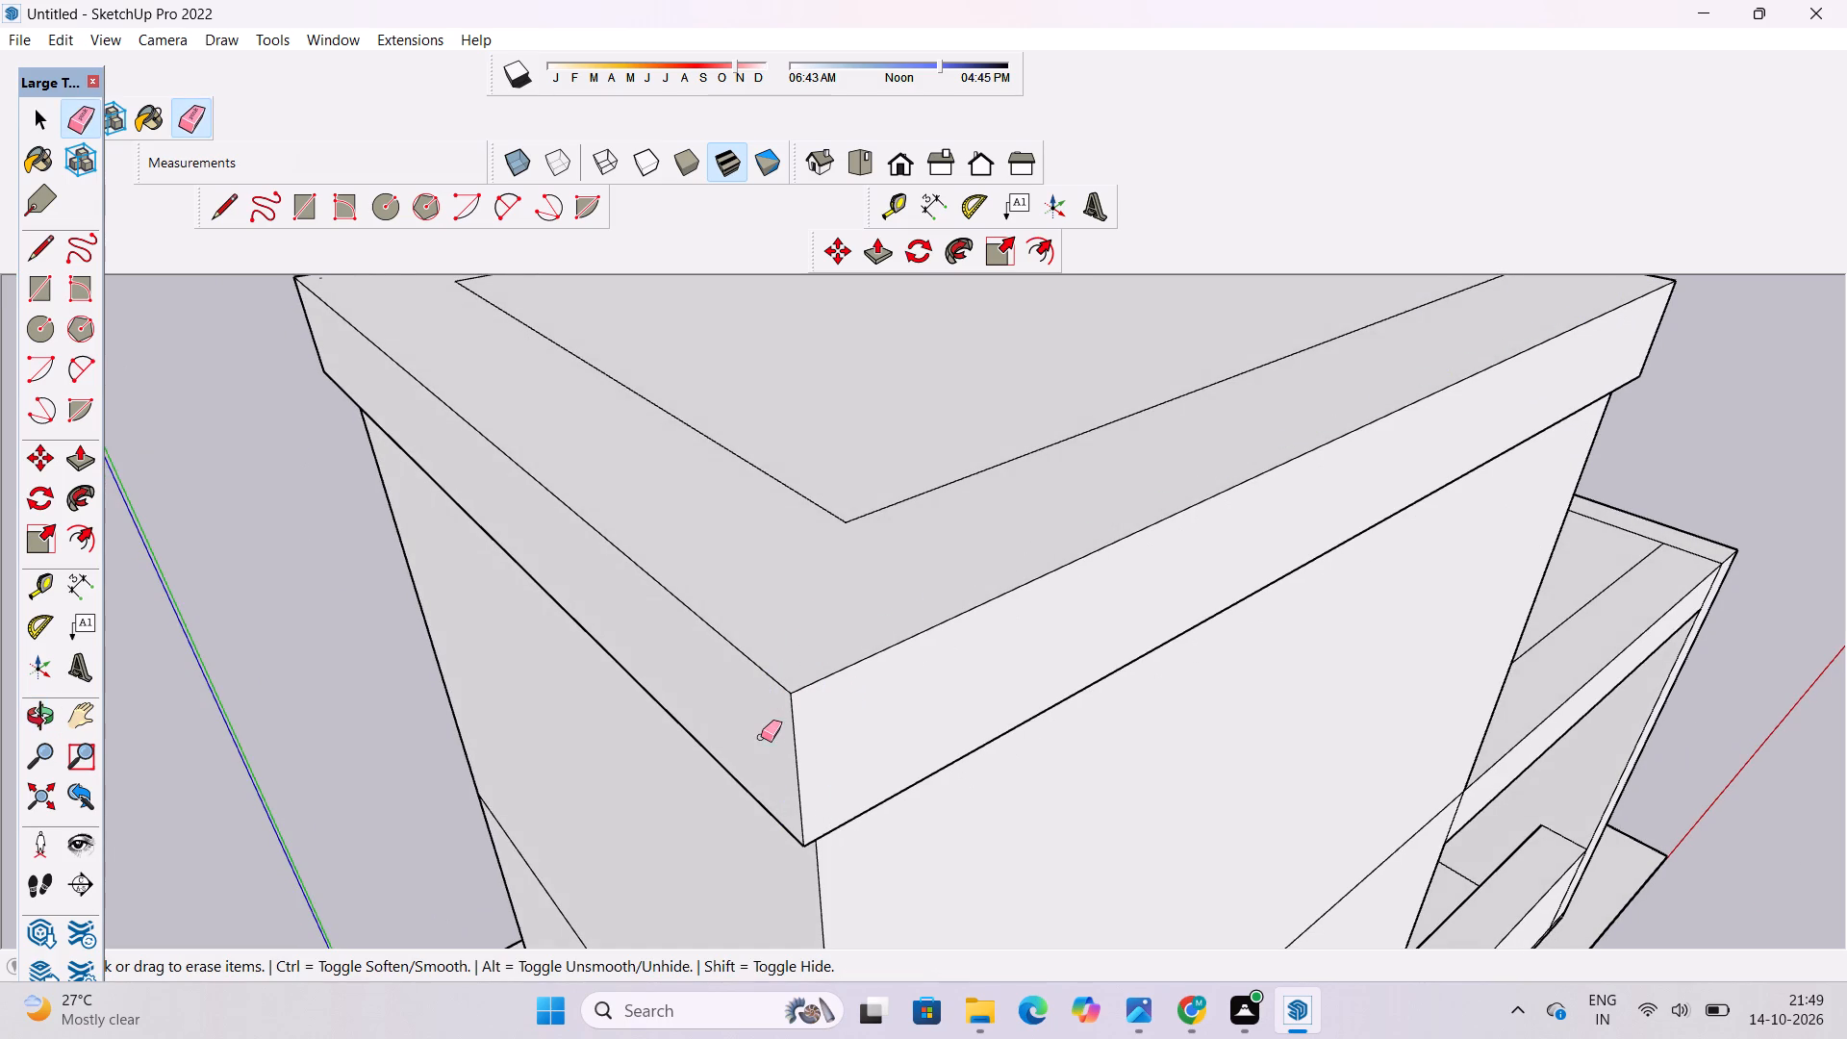
Erase the two seam lines on the band's underside at the corner between the front and closed end walls.
key("o")
scroll(755, 721, "down", 2)
left_click_drag(801, 807, 768, 696)
left_click_drag(768, 696, 788, 577, "shift")
left_click_drag(783, 550, 798, 728, "shift")
left_click_drag(787, 641, 787, 529)
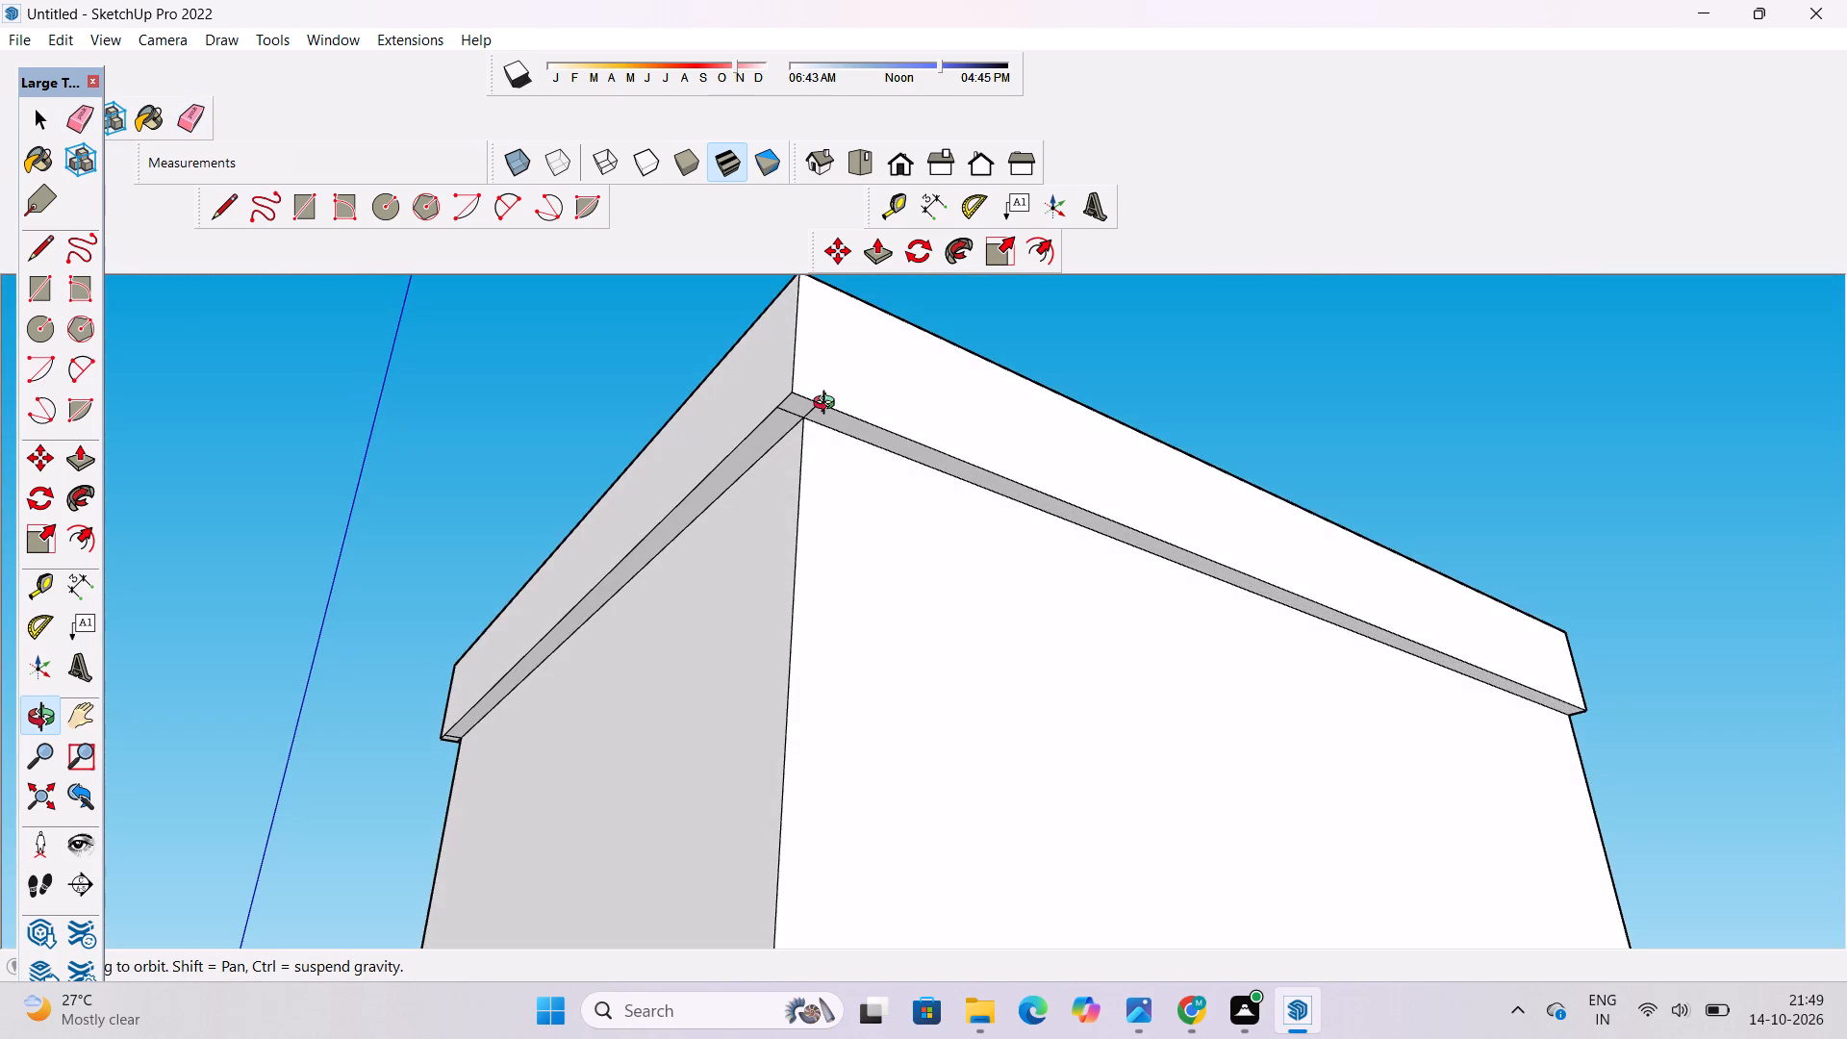
left_click_drag(828, 405, 845, 597, "shift")
scroll(806, 583, "up", 5)
left_click_drag(802, 595, 799, 678, "shift")
left_click_drag(799, 706, 801, 617)
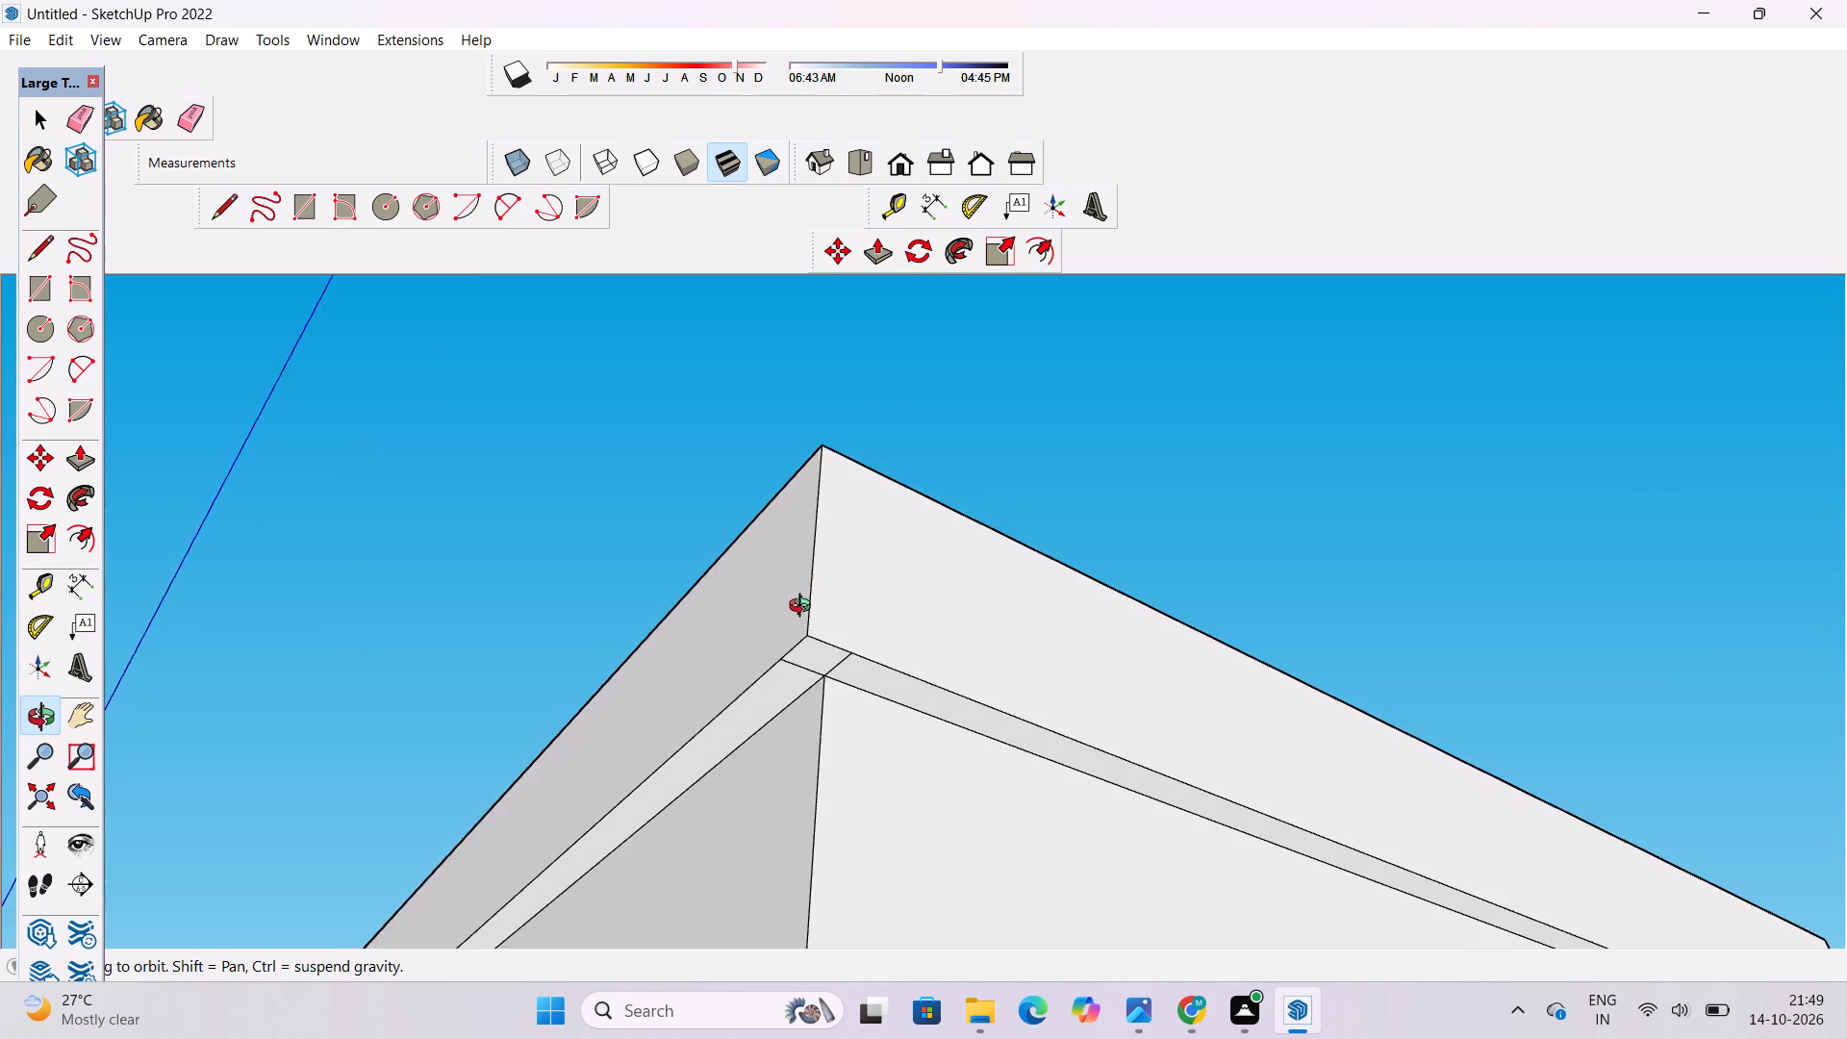
scroll(804, 608, "up", 4)
left_click_drag(856, 638, 808, 627, "shift")
left_click_drag(795, 682, 787, 628)
key("e")
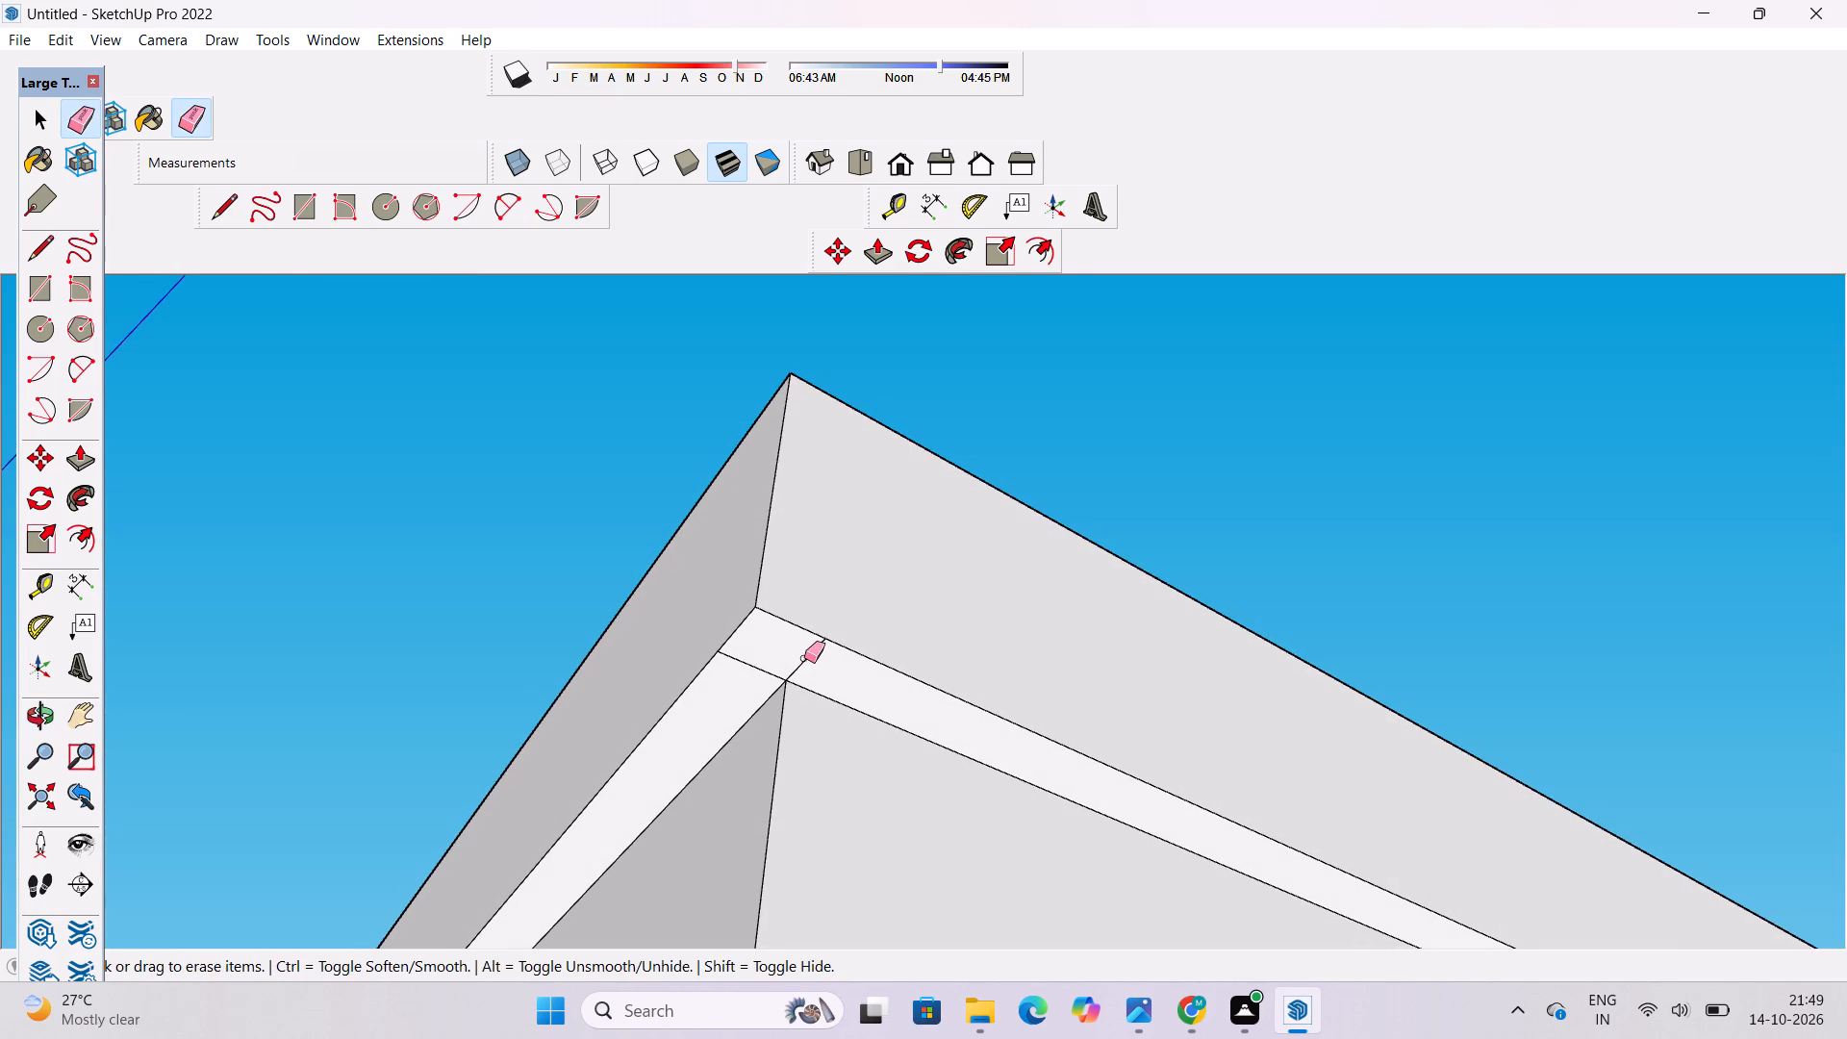
left_click(806, 660)
left_click_drag(749, 654, 746, 666)
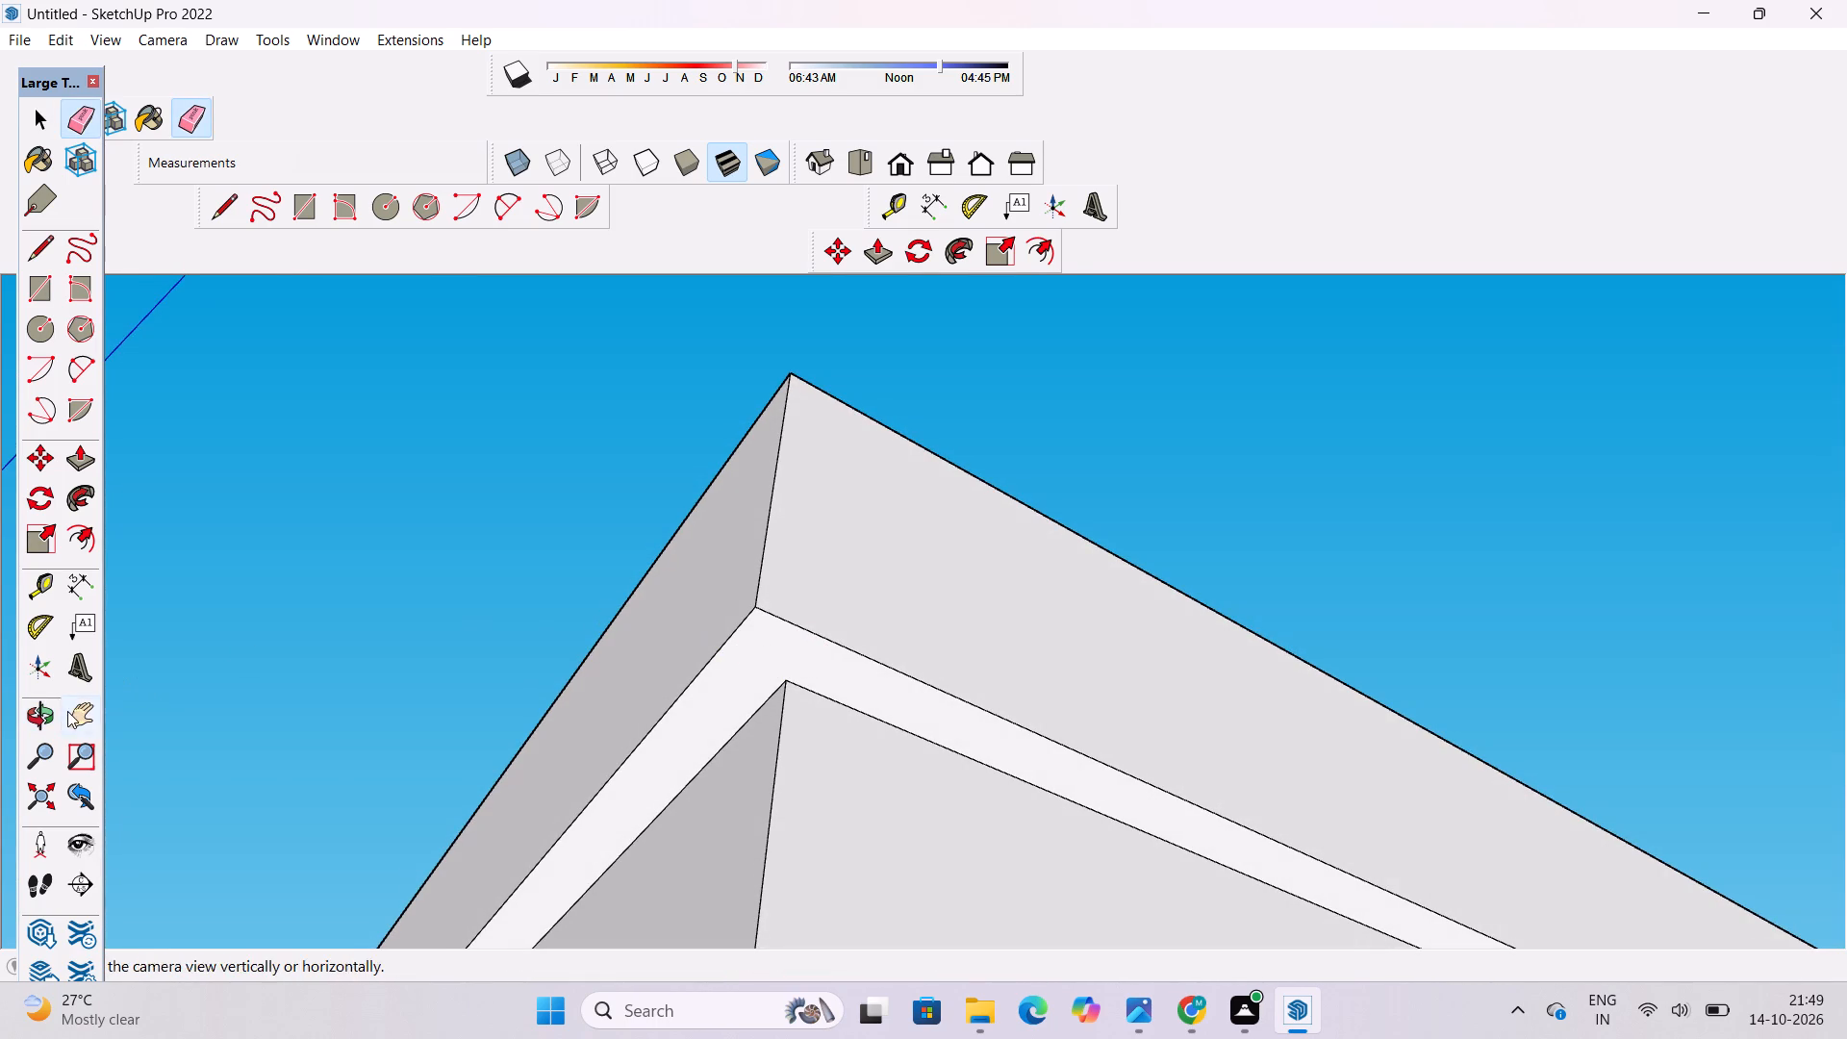
Erase the underside seam lines near the corner between the rear and closed end walls, including the one at the wall strip.
left_click(51, 722)
scroll(440, 507, "down", 4)
left_click_drag(844, 388, 810, 589)
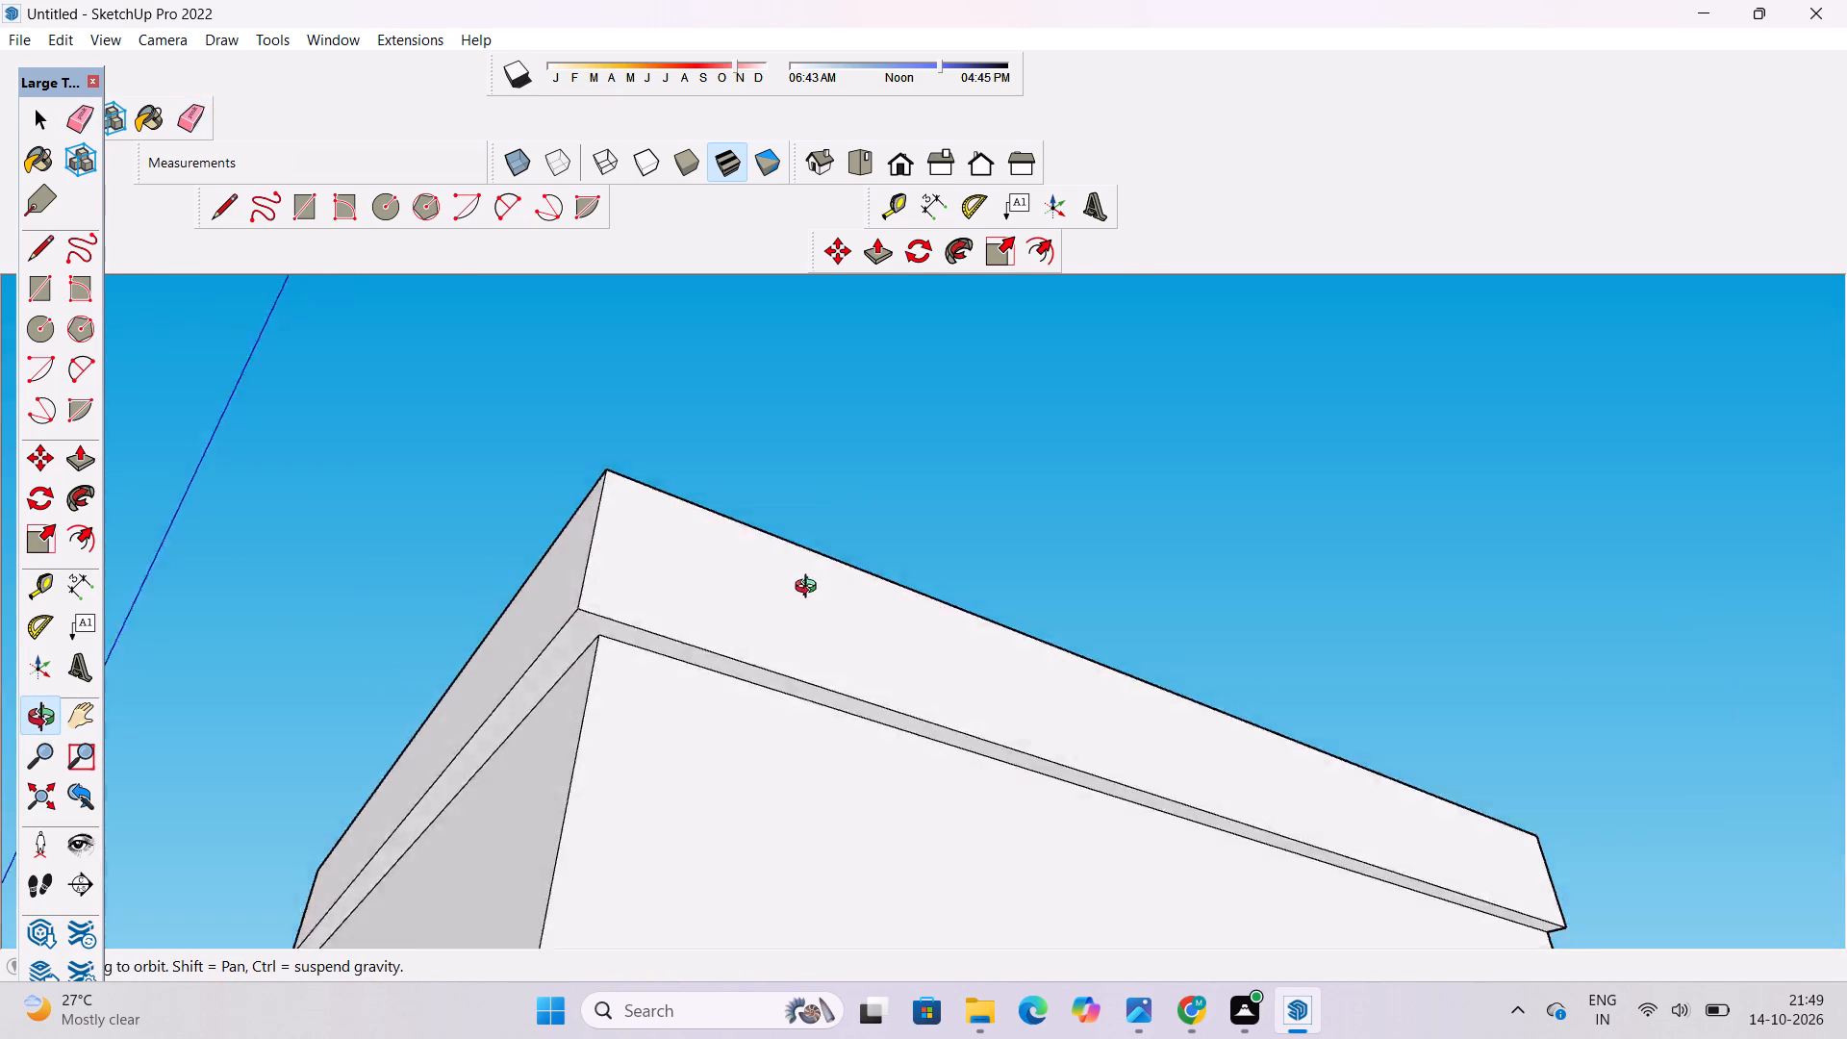
left_click_drag(810, 589, 809, 593)
scroll(807, 581, "down", 5)
left_click_drag(423, 692, 923, 619)
scroll(698, 610, "up", 3)
left_click_drag(440, 664, 682, 628)
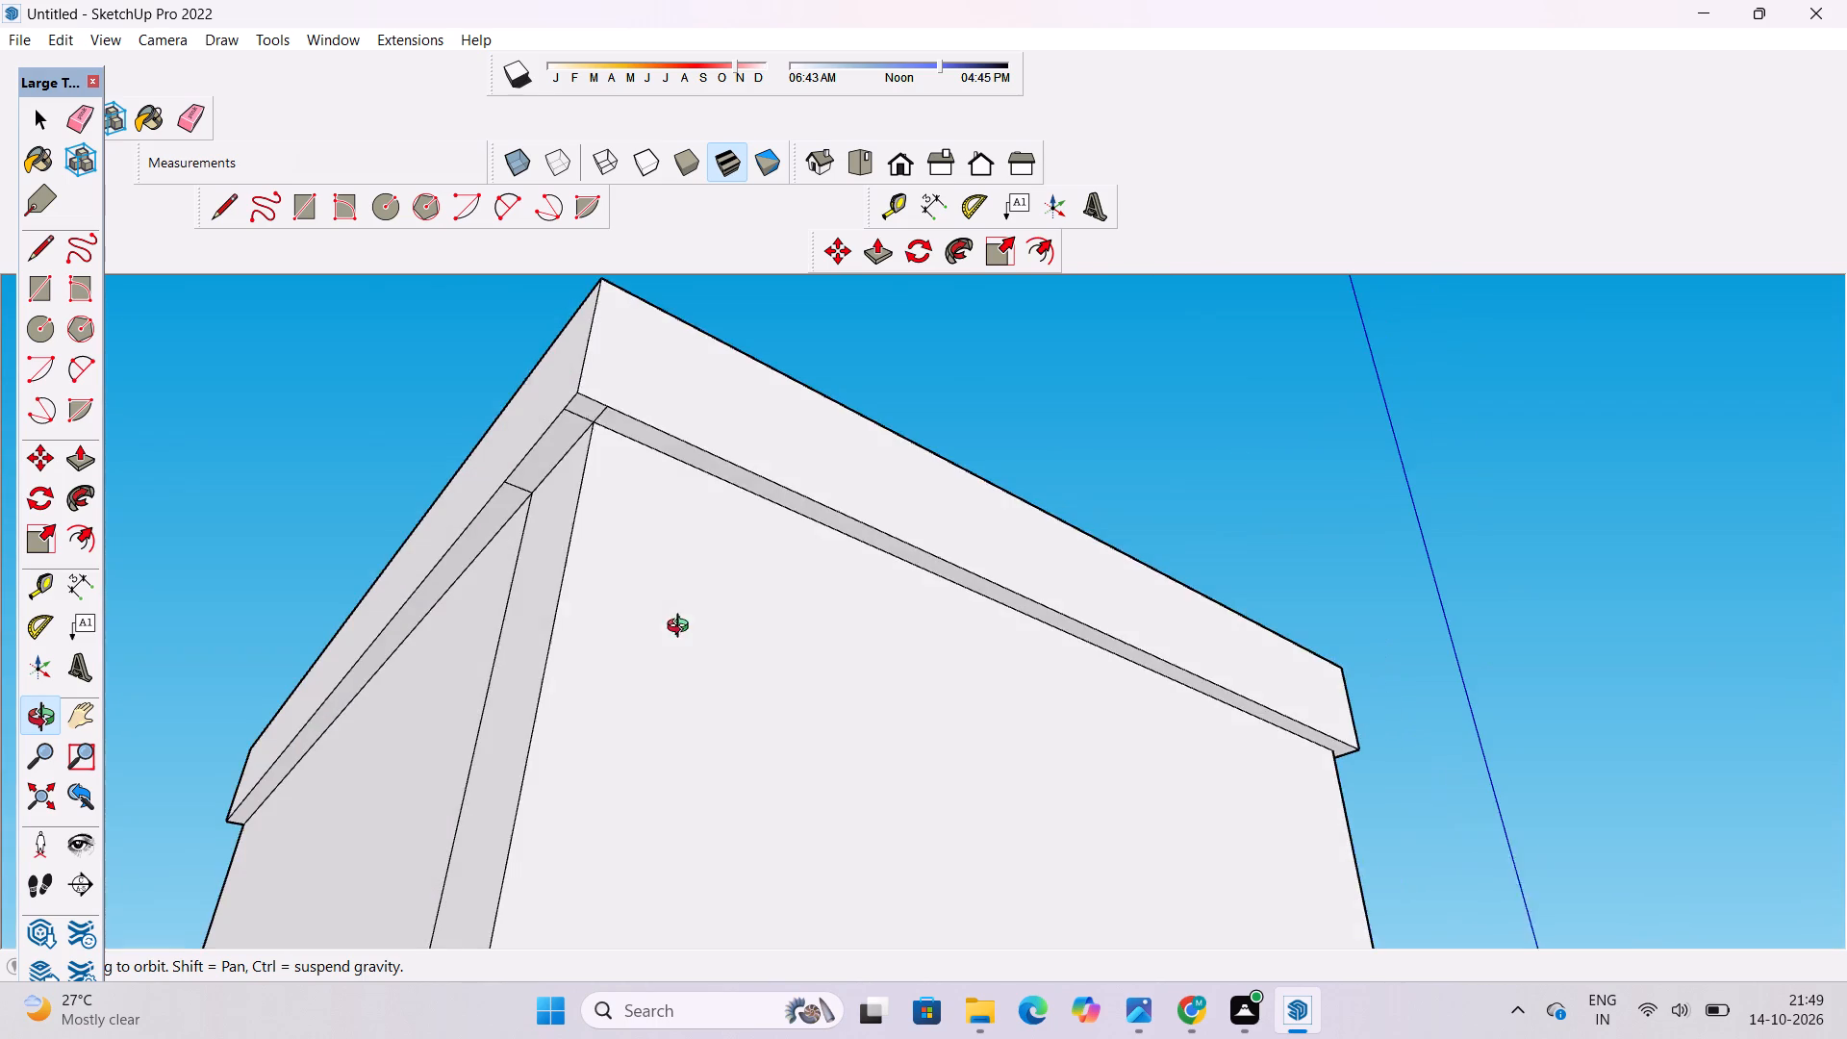
left_click_drag(682, 628, 686, 626)
scroll(536, 745, "down", 5)
left_click_drag(532, 772, 562, 665)
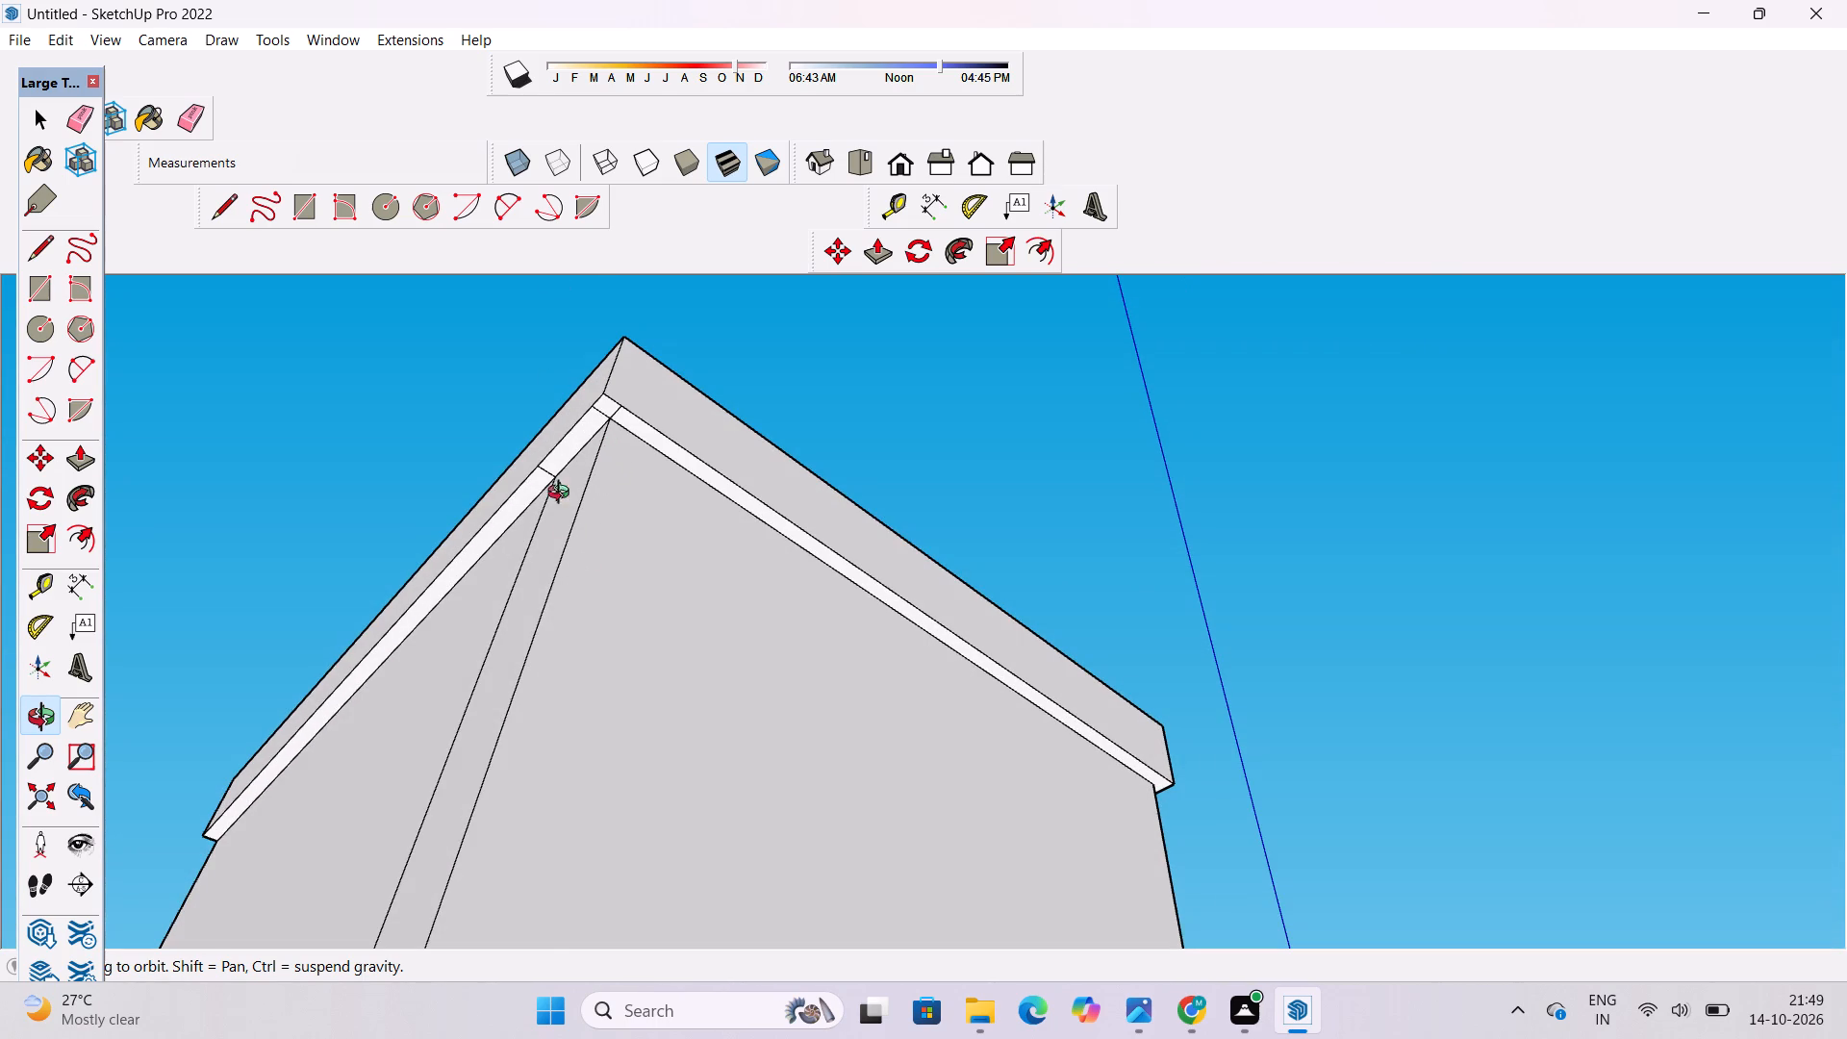
scroll(551, 652, "down", 4)
left_click_drag(502, 768, 508, 699)
scroll(614, 448, "up", 6)
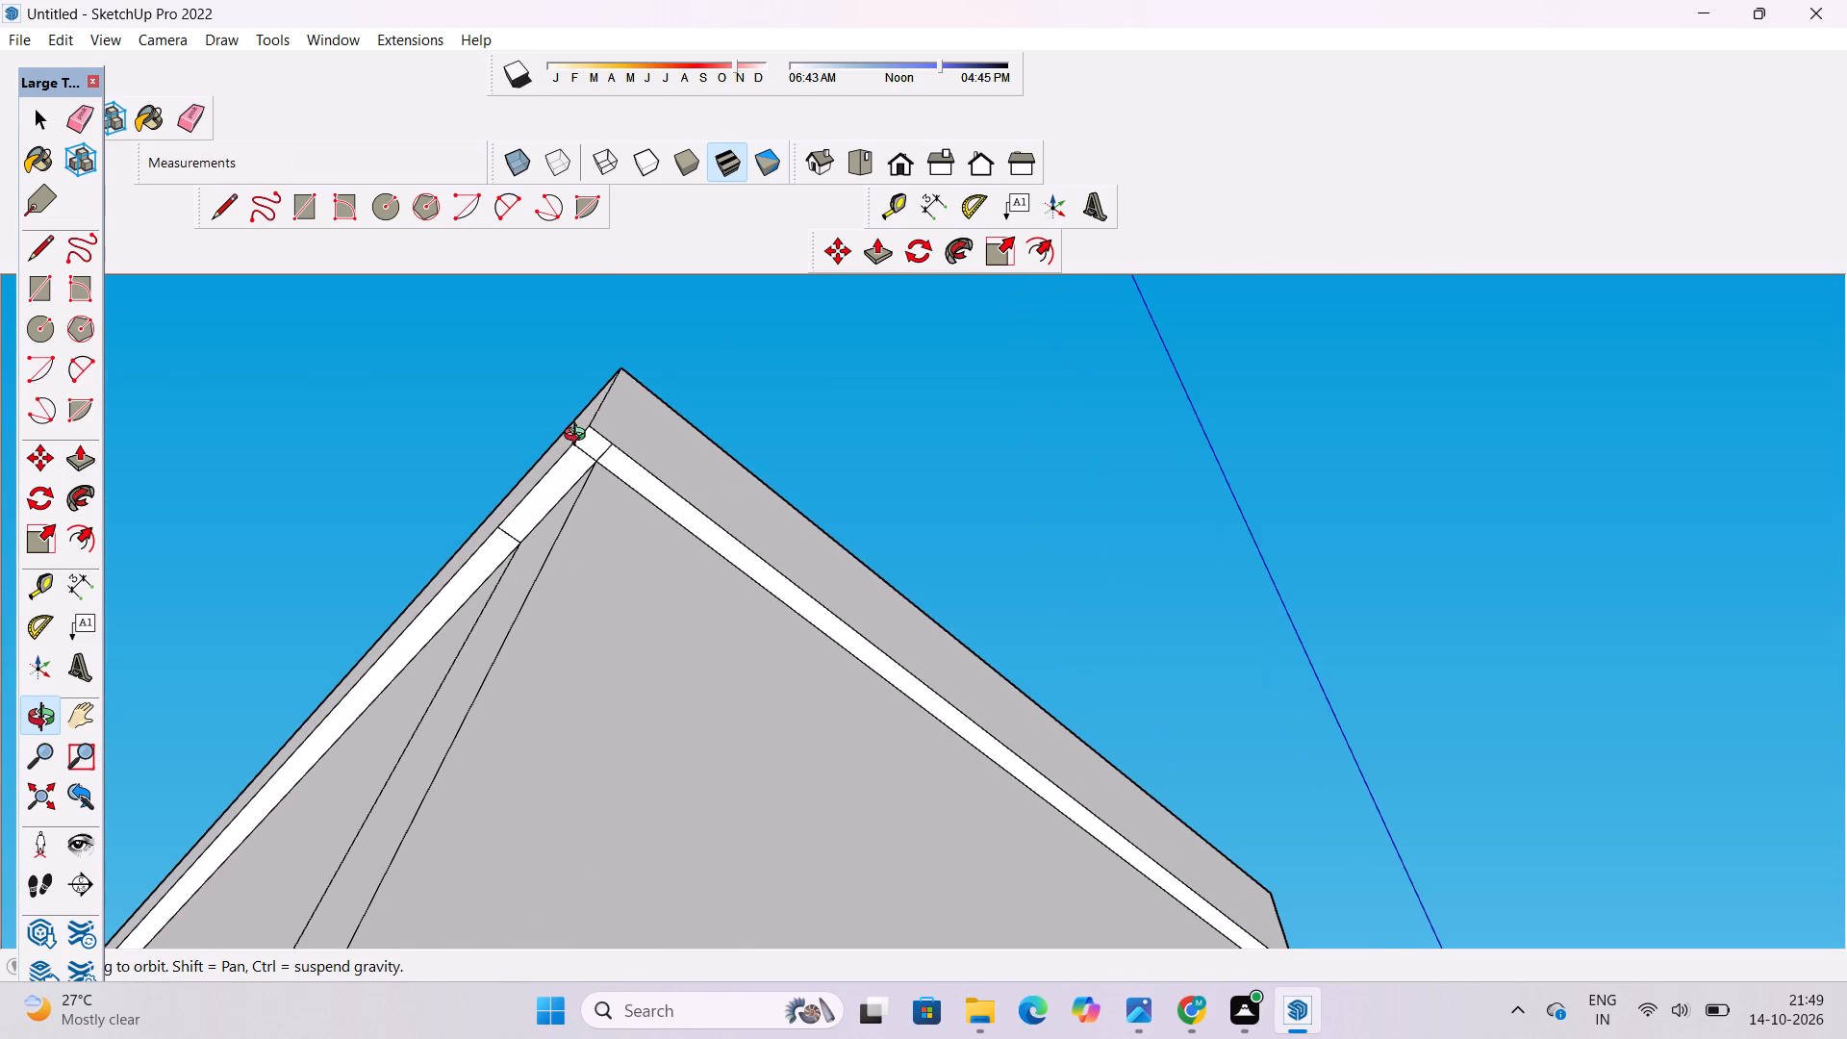
left_click(190, 126)
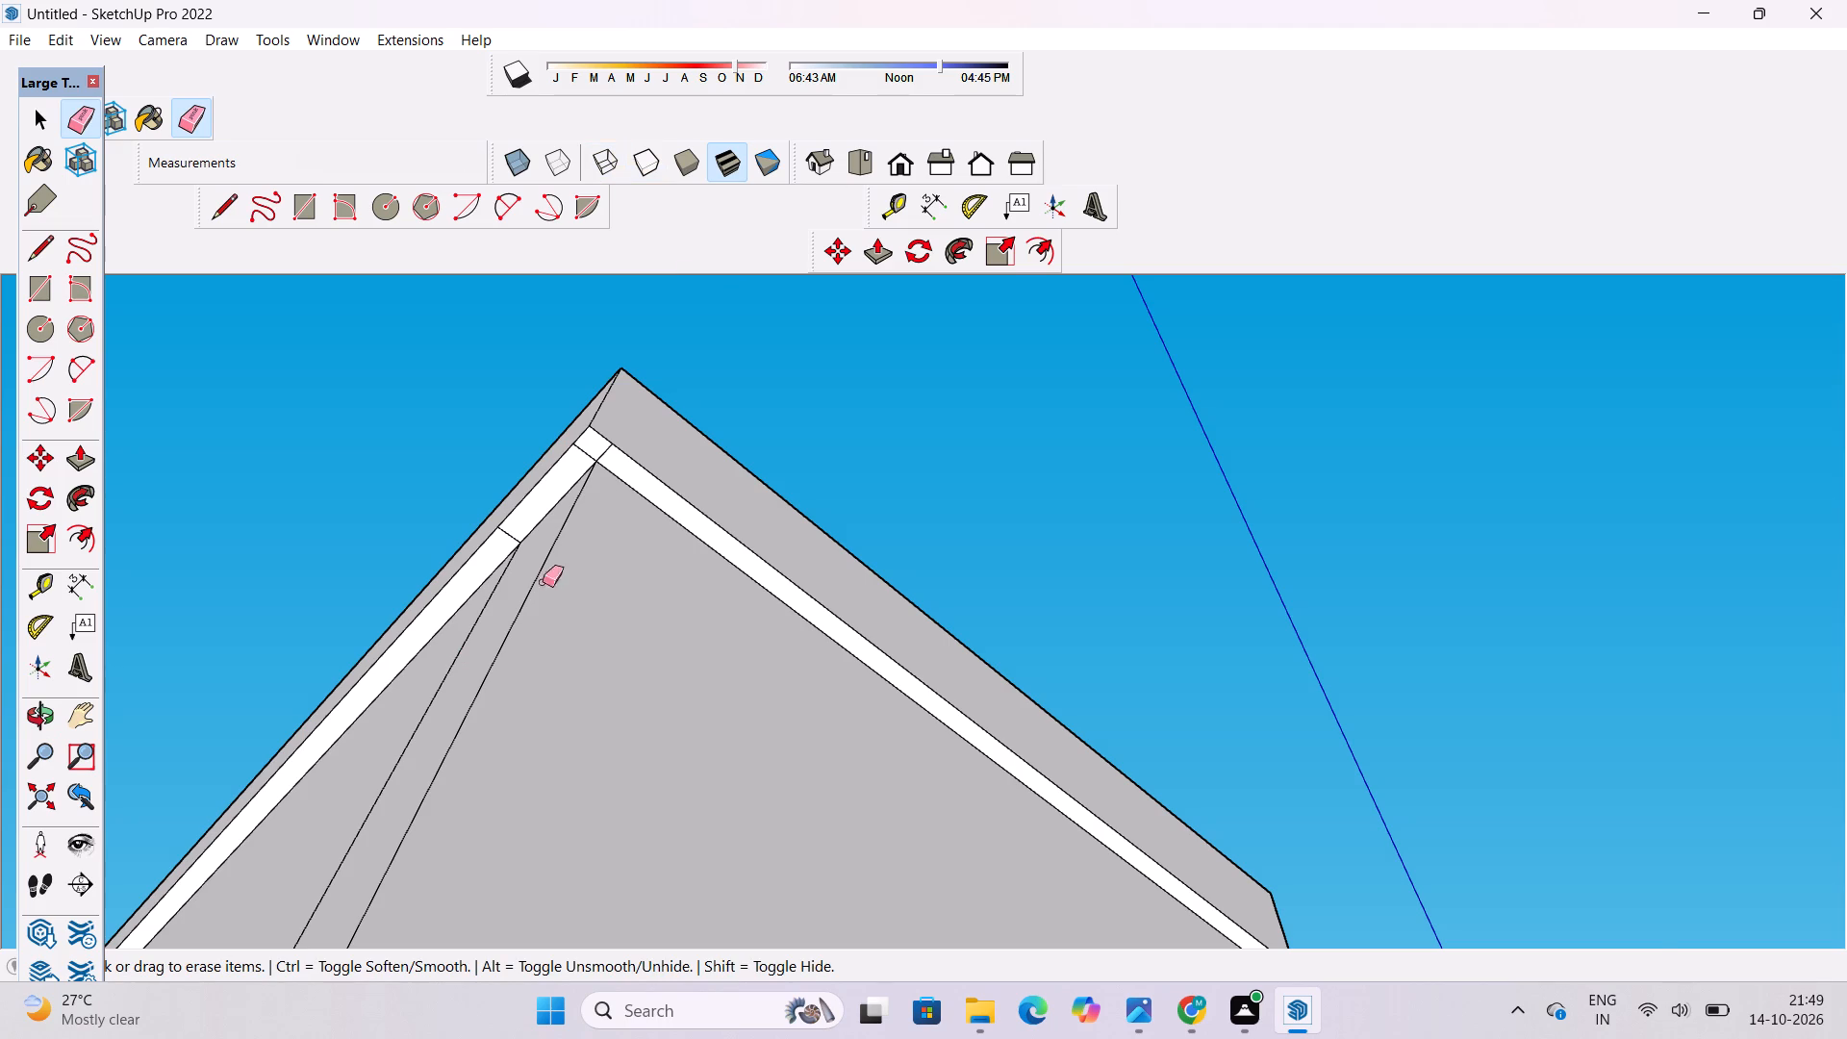
scroll(519, 525, "up", 4)
left_click_drag(519, 525, 488, 561)
left_click_drag(623, 403, 617, 413)
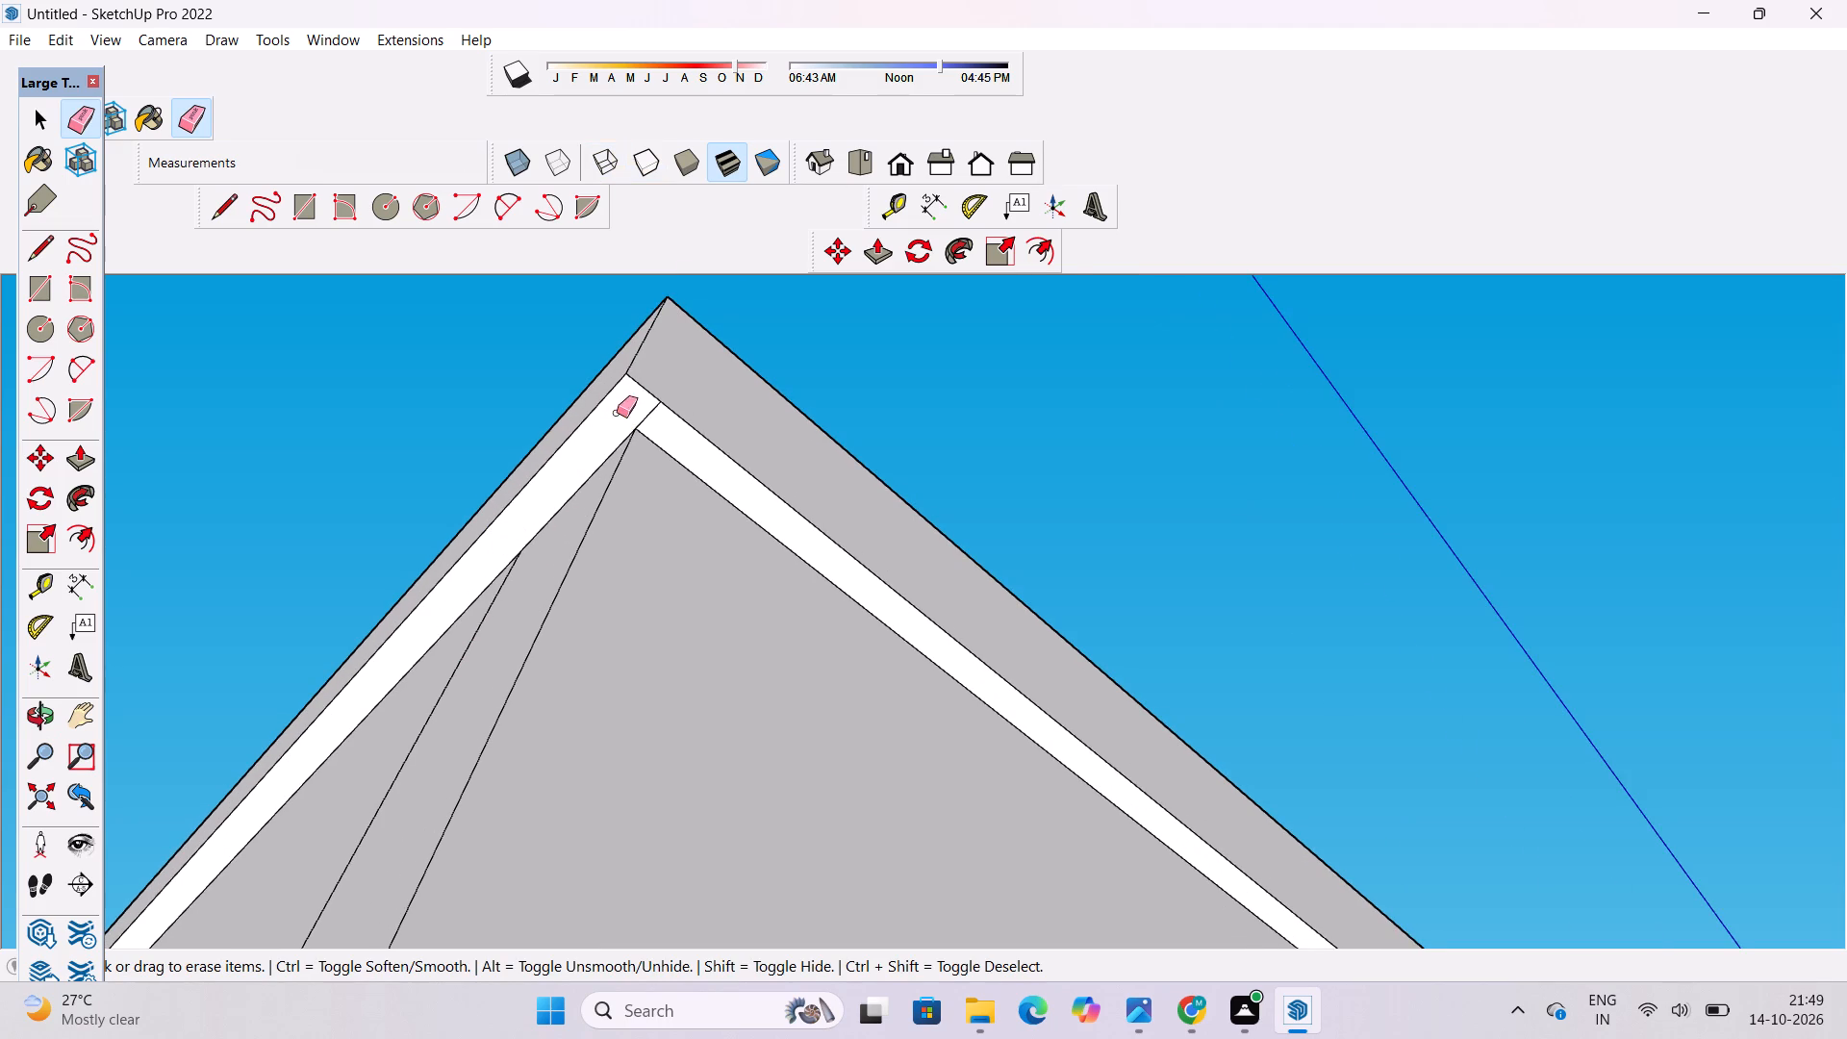
left_click_drag(635, 409, 647, 423)
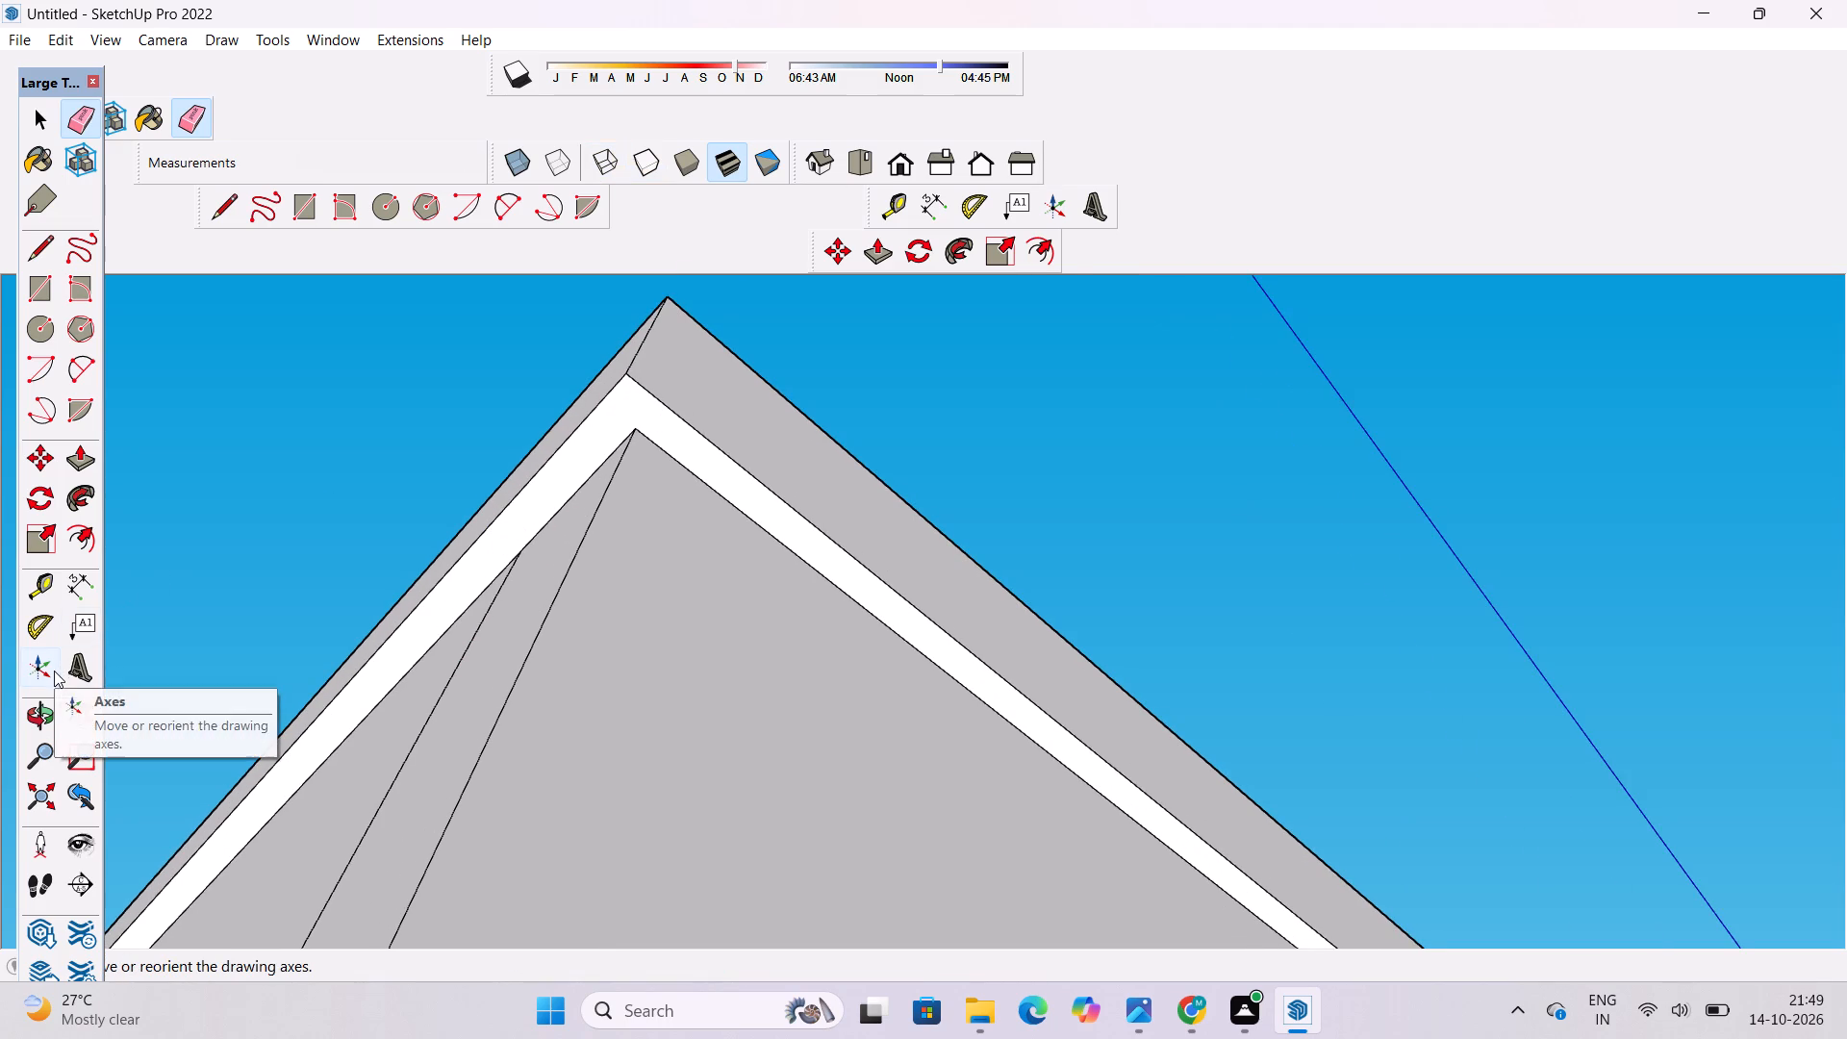
Erase the vertical seam lines at both ends of the top band's face on the tower's terrace side.
left_click(36, 722)
scroll(376, 492, "down", 5)
left_click_drag(736, 379, 766, 502)
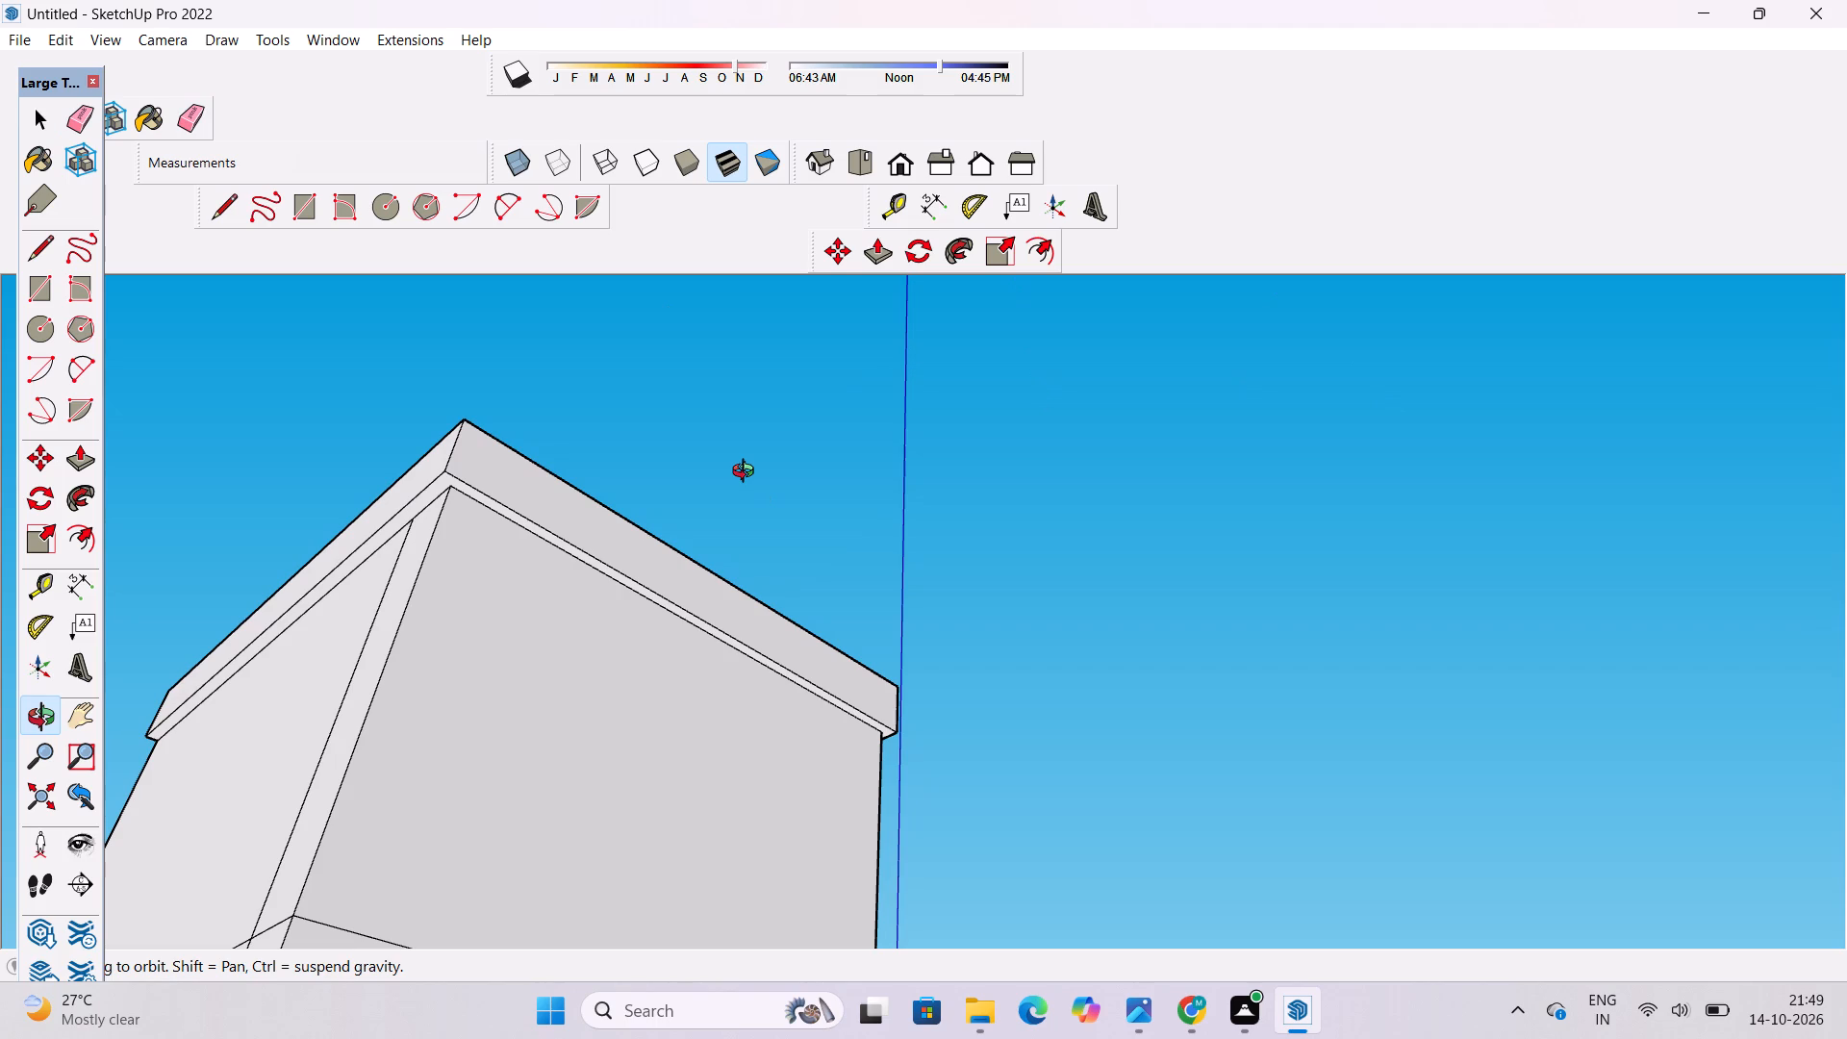
left_click_drag(775, 412, 837, 505)
scroll(843, 499, "down", 5)
left_click_drag(797, 466, 979, 684)
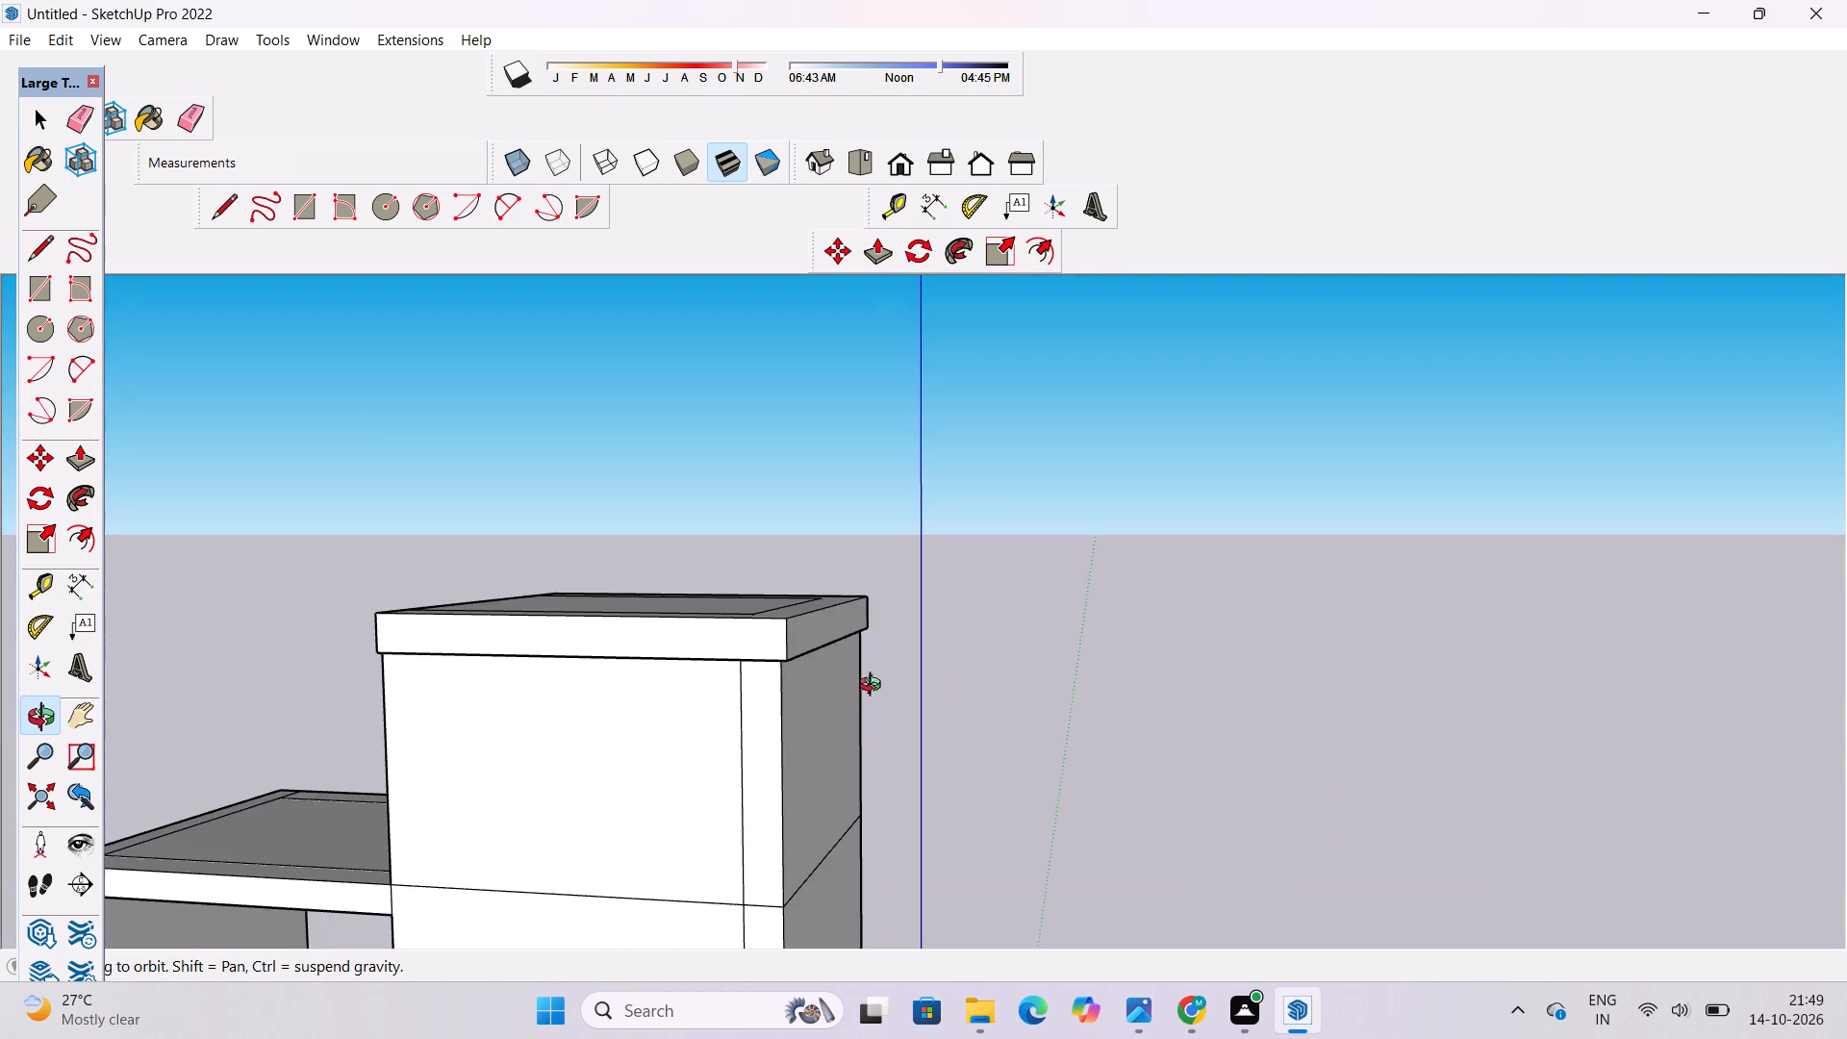
left_click_drag(378, 696, 1027, 493)
scroll(528, 485, "down", 4)
left_click_drag(535, 491, 1100, 745)
scroll(574, 680, "down", 6)
left_click_drag(541, 646, 664, 776)
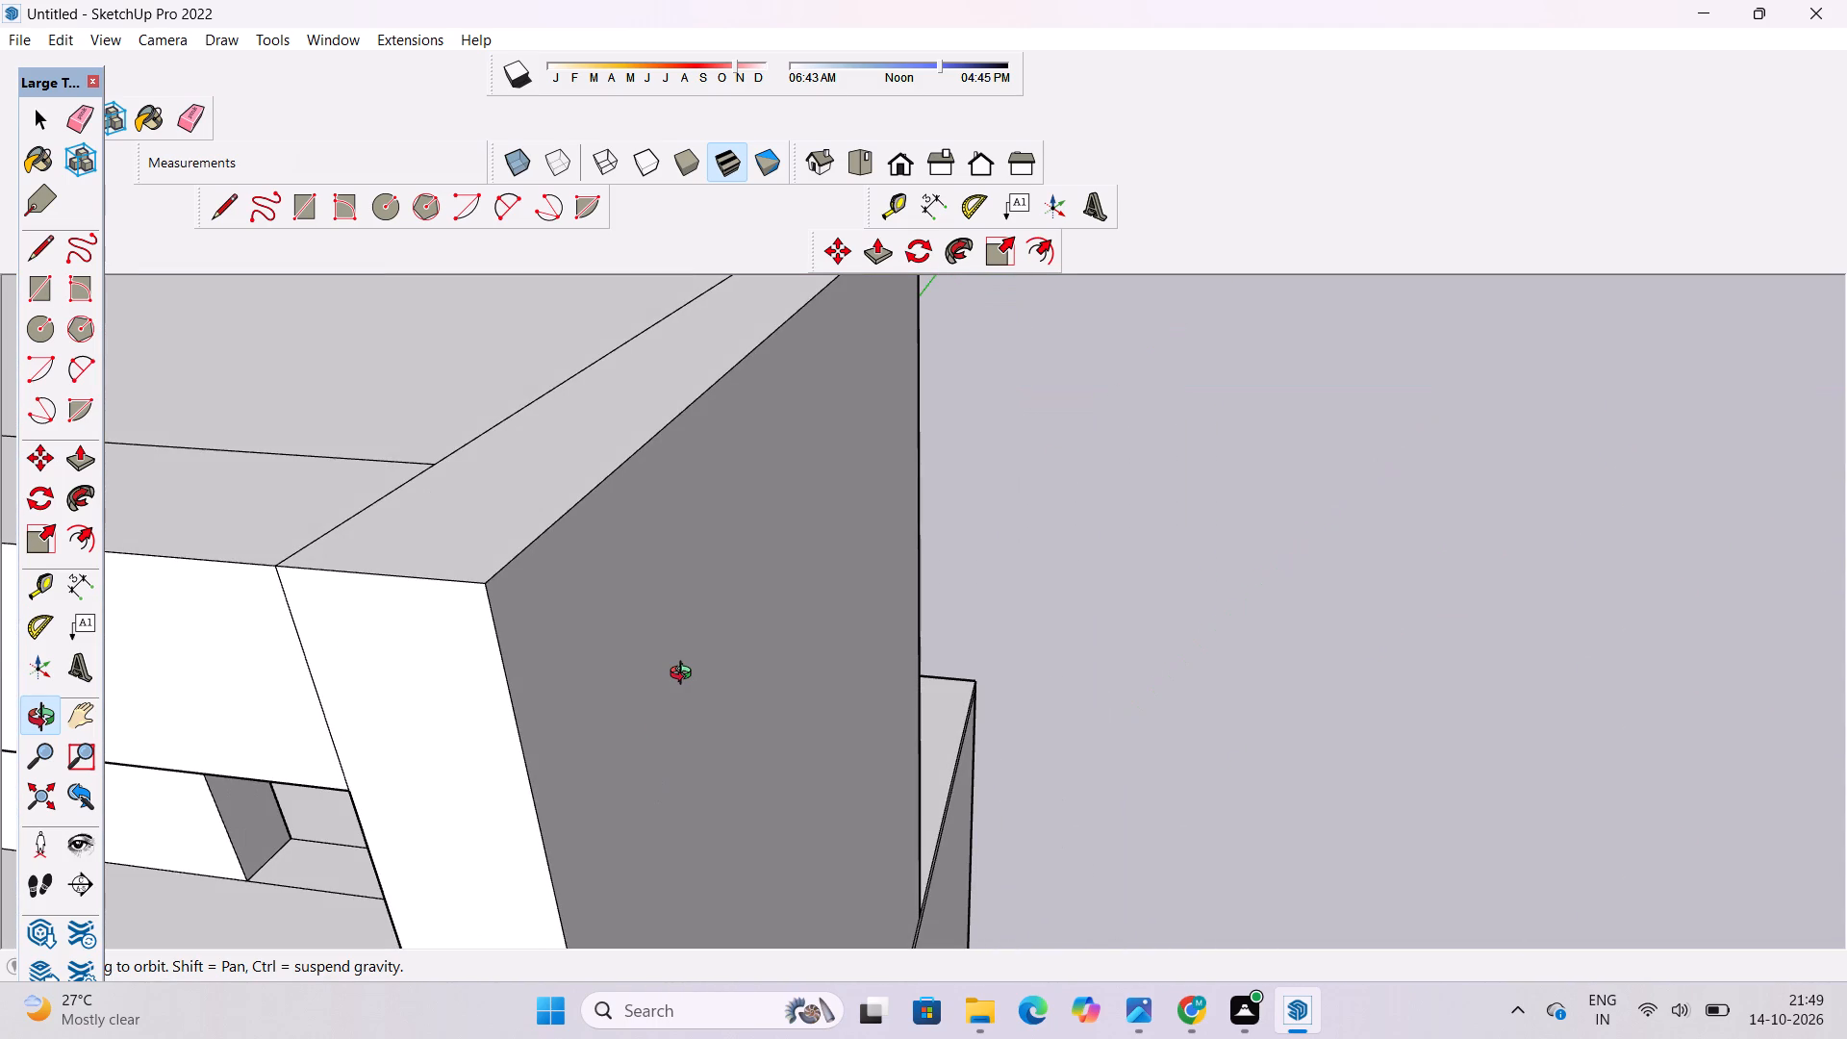
scroll(617, 590, "down", 3)
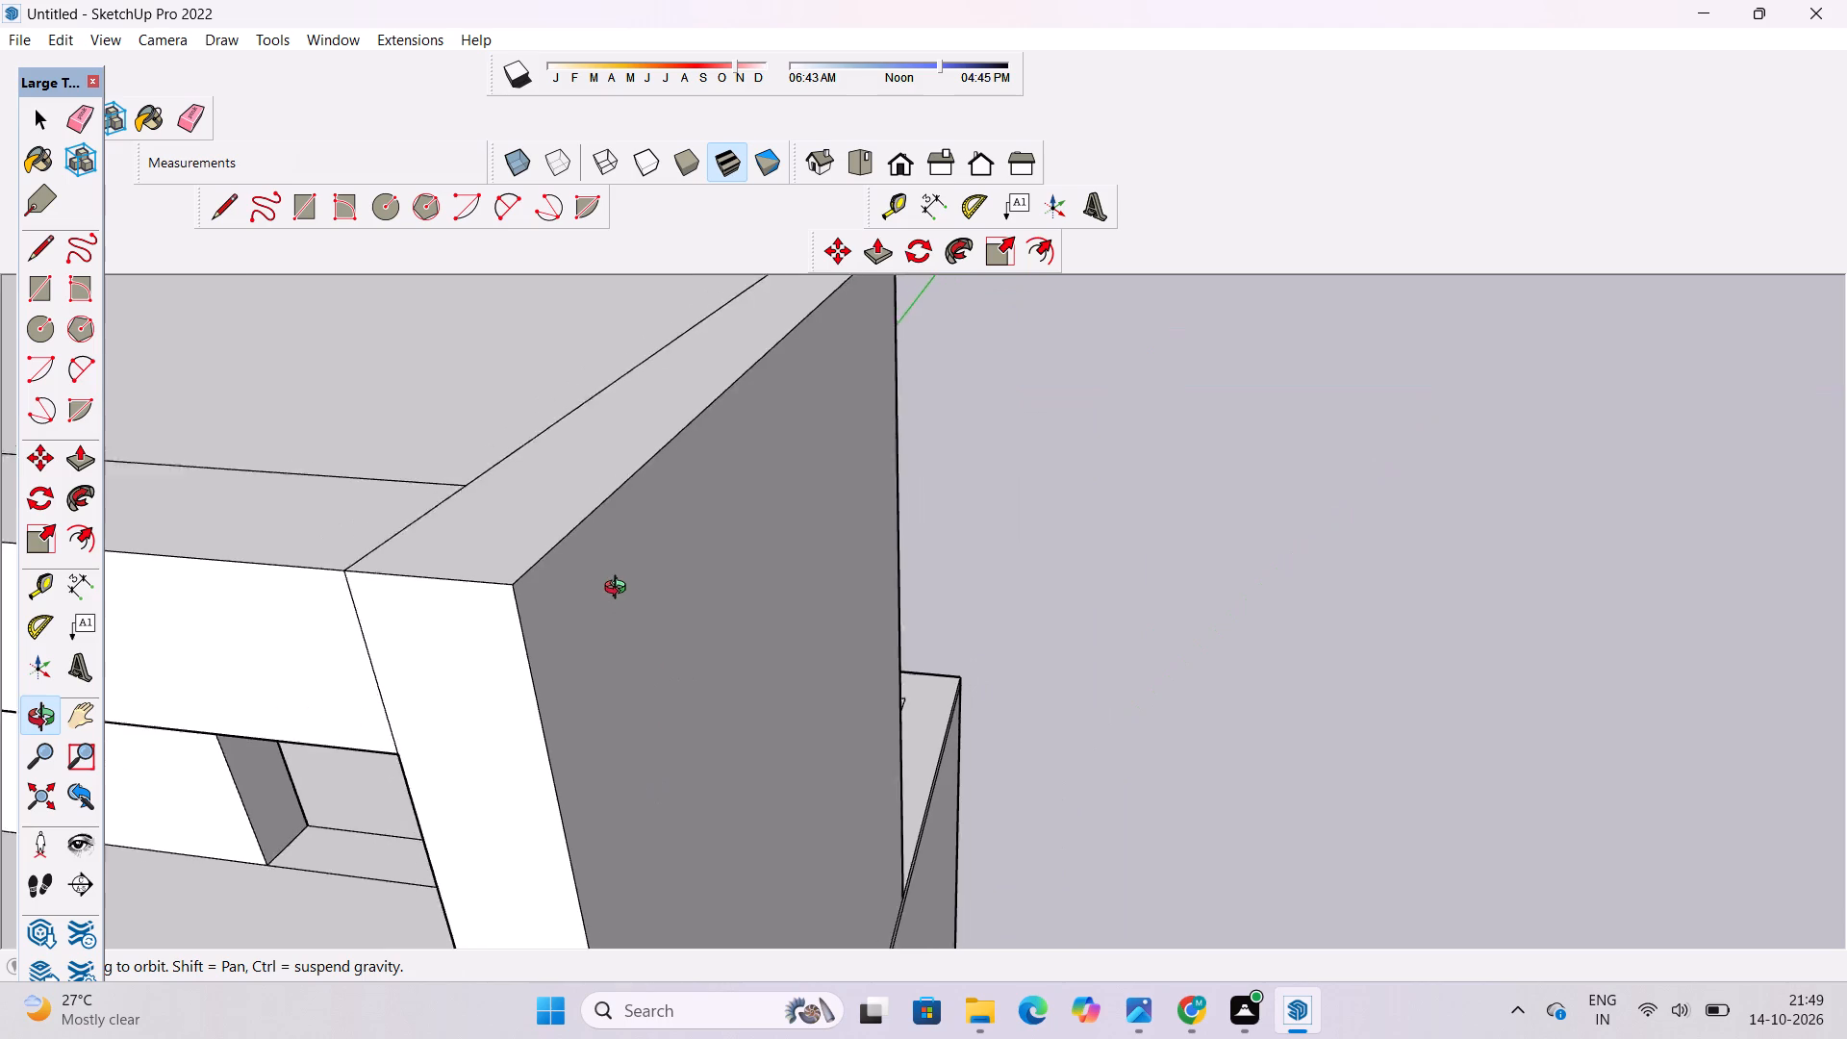
scroll(620, 590, "down", 2)
left_click_drag(612, 616, 1110, 818, "shift")
scroll(1069, 752, "down", 6)
left_click_drag(1061, 752, 959, 784)
scroll(949, 760, "down", 7)
left_click_drag(875, 766, 931, 842, "shift")
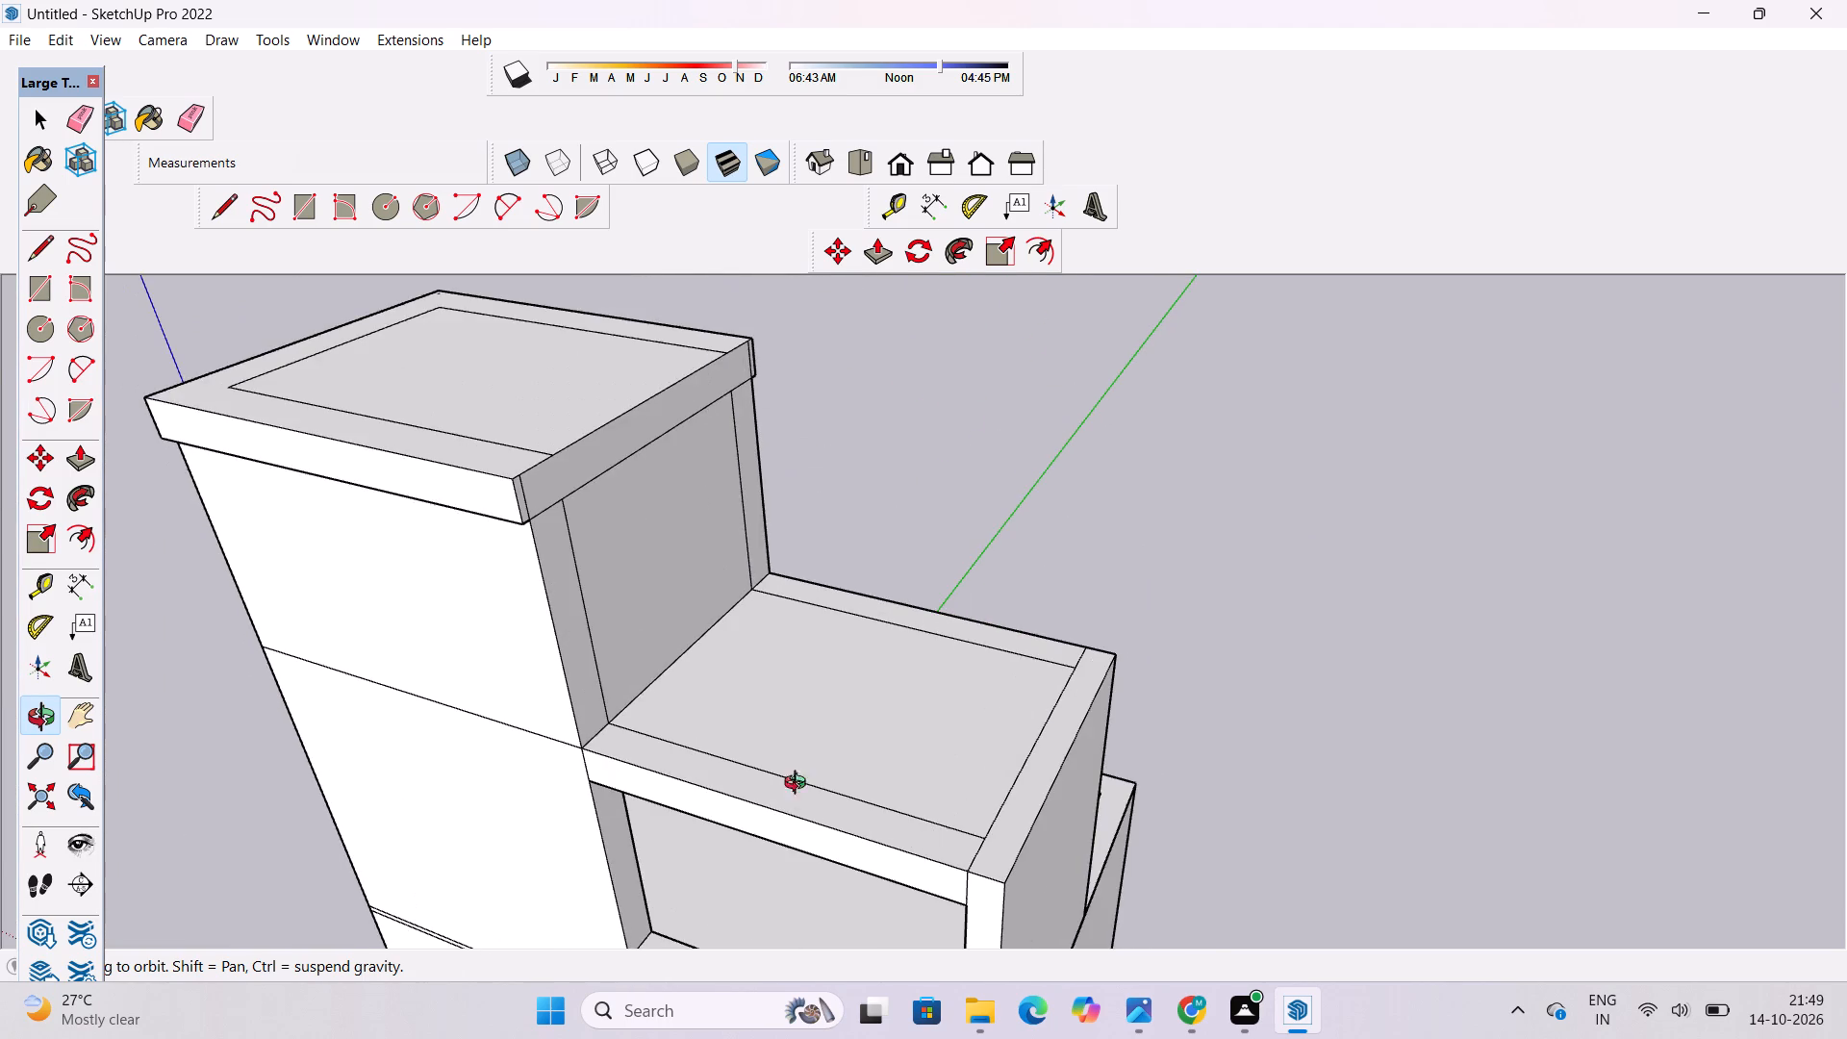
scroll(588, 629, "up", 3)
left_click_drag(588, 629, 670, 778, "shift")
scroll(650, 580, "up", 2)
left_click_drag(647, 580, 611, 621, "shift")
left_click_drag(596, 651, 631, 649)
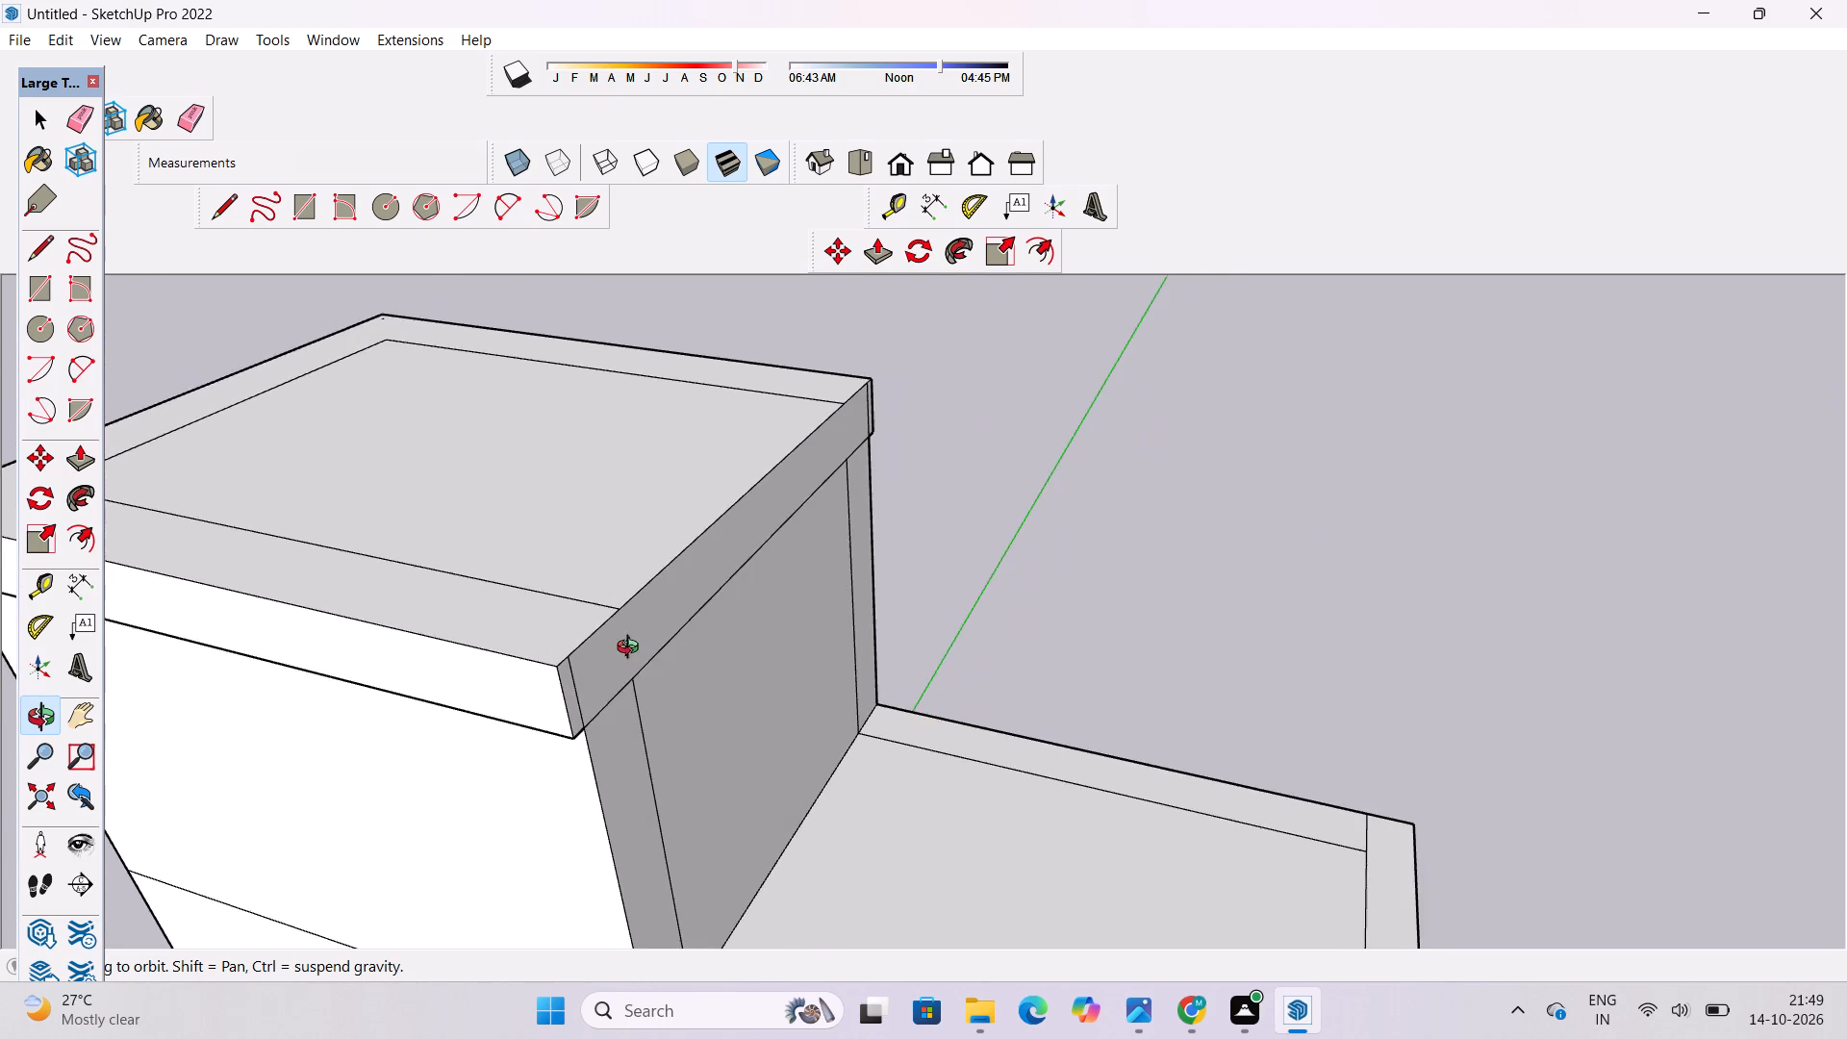
left_click_drag(632, 649, 591, 595)
left_click_drag(591, 595, 621, 600)
left_click_drag(621, 600, 609, 600)
scroll(549, 674, "up", 1)
left_click_drag(555, 675, 511, 654)
left_click_drag(505, 645, 468, 671, "shift")
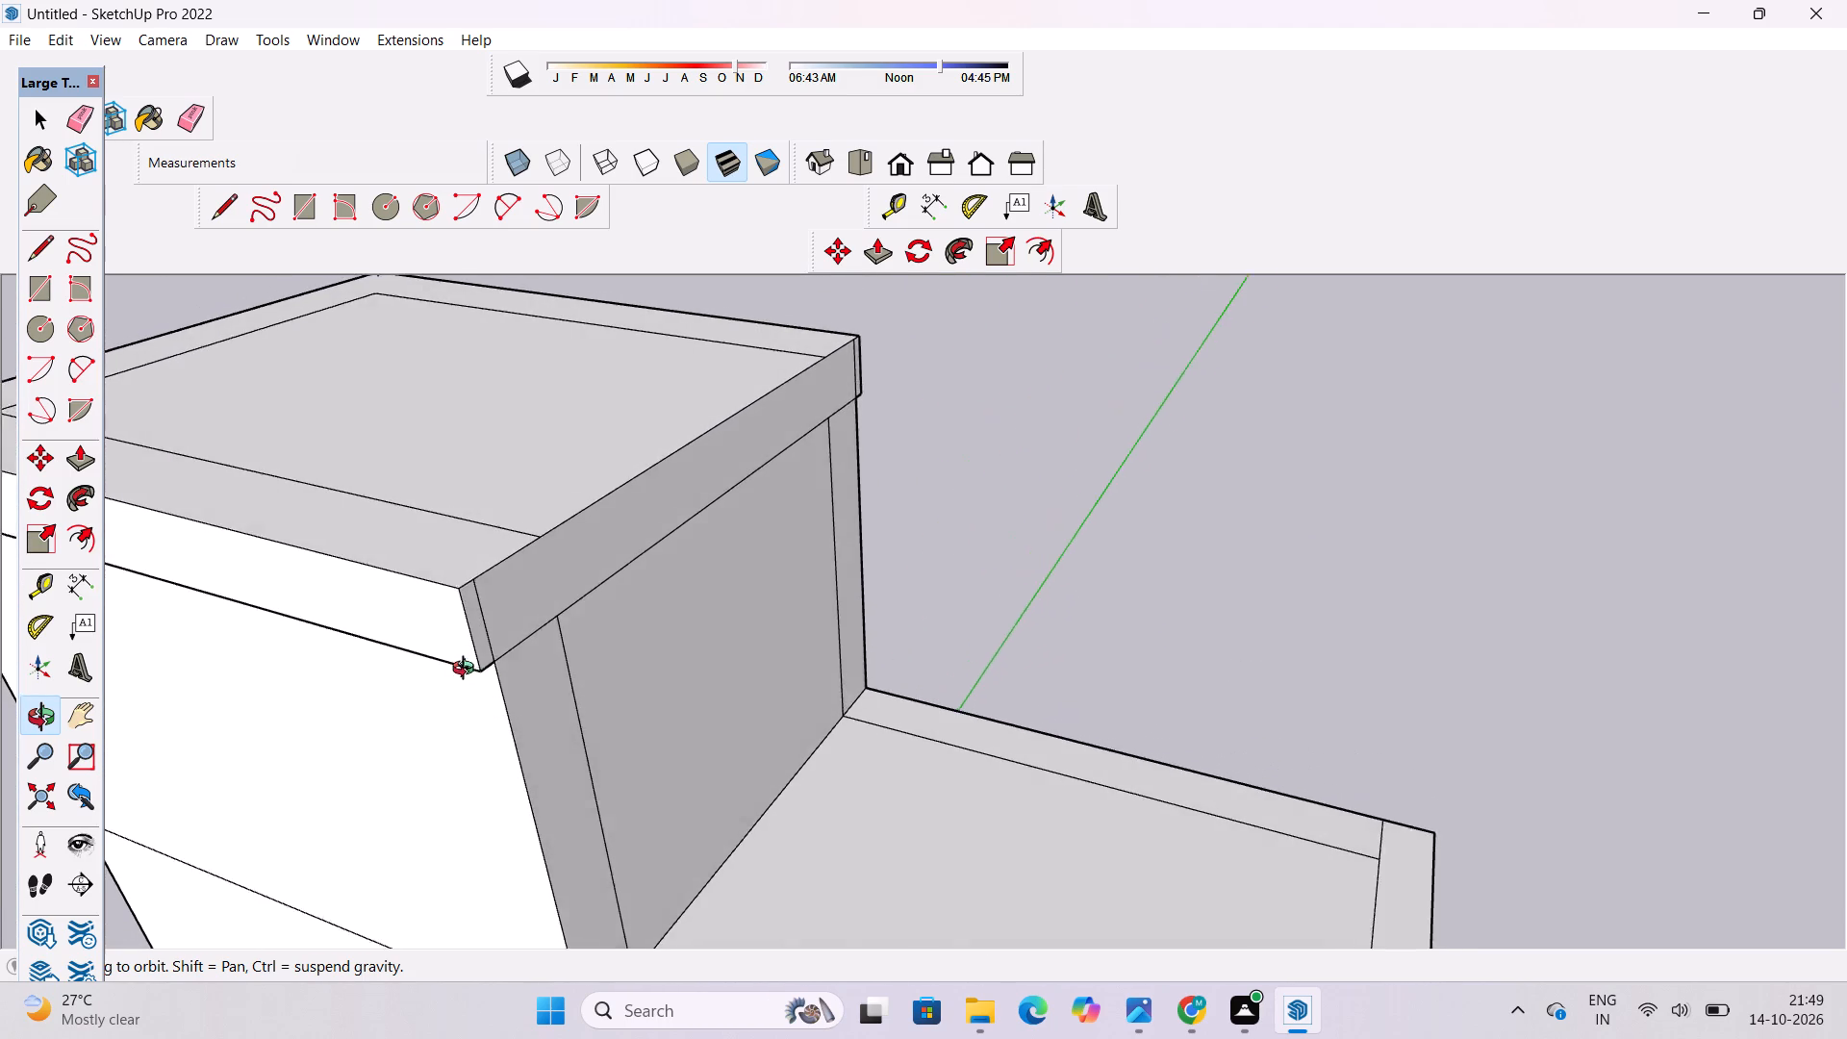
left_click_drag(468, 671, 436, 680, "shift")
key("e")
left_click_drag(479, 608, 441, 635)
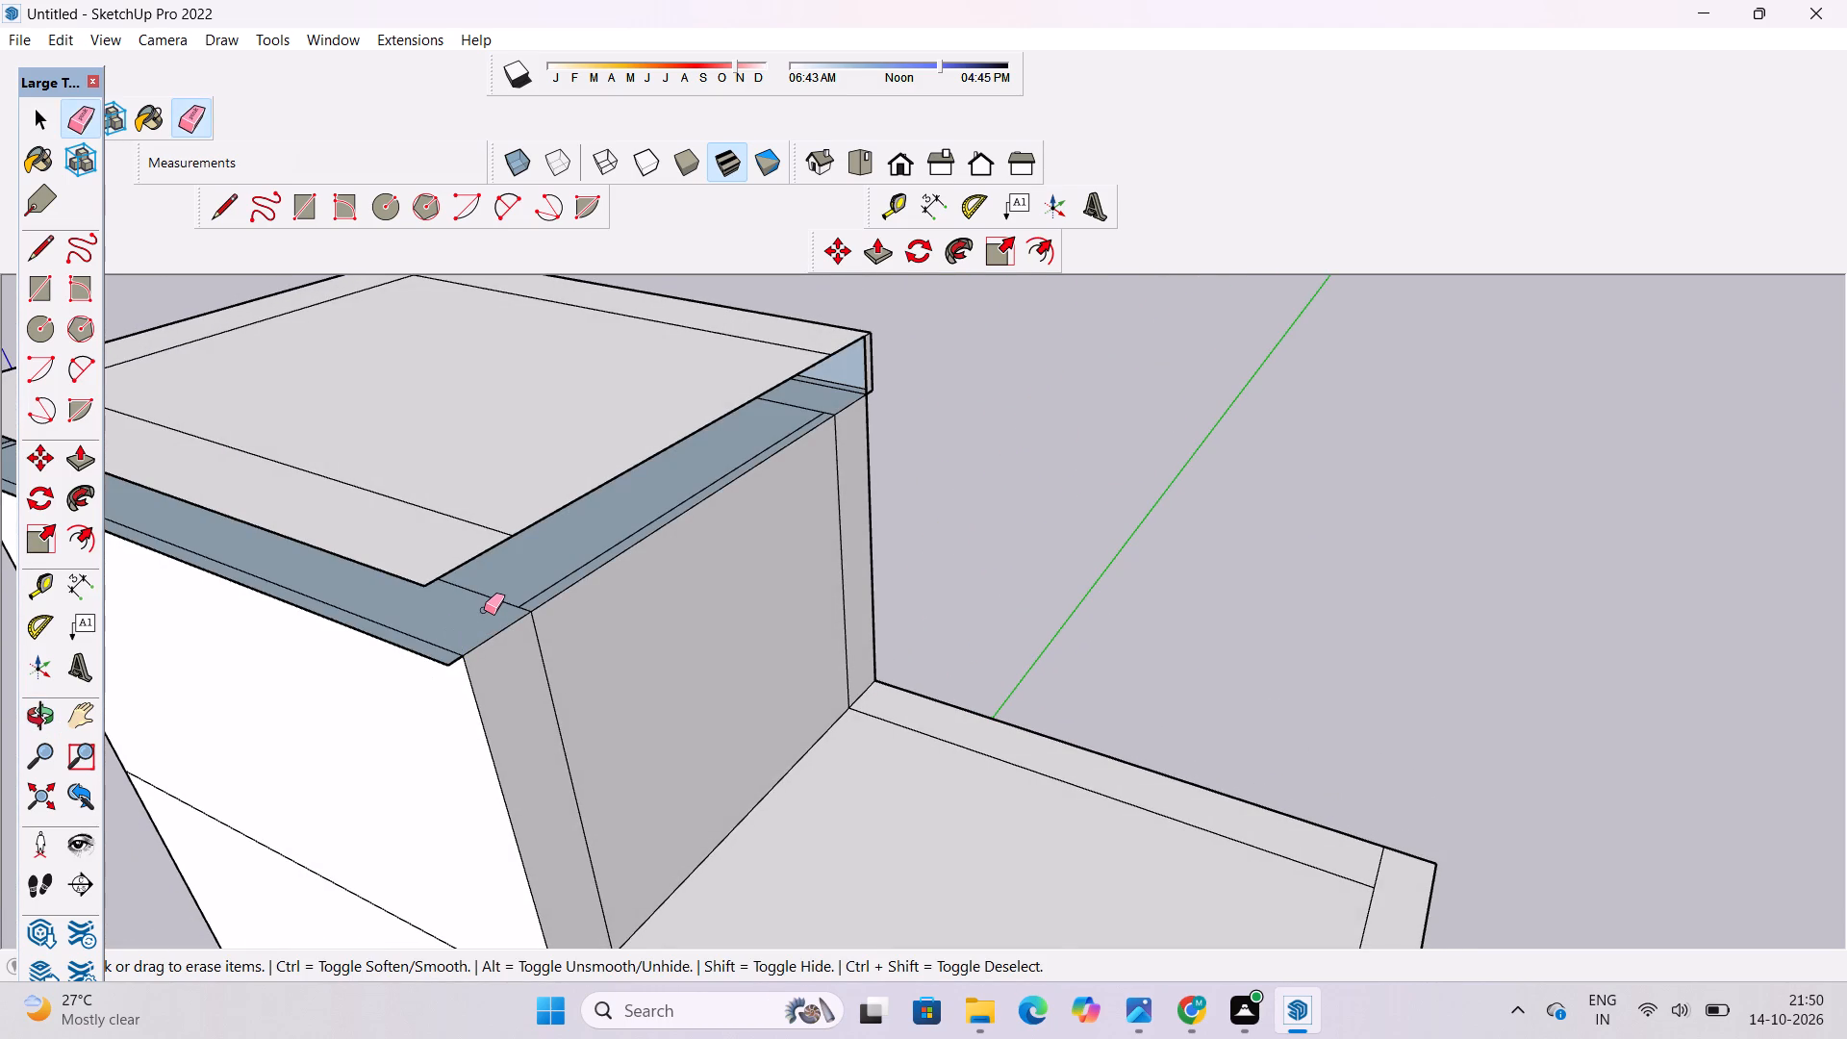
key("ctrl+z")
scroll(450, 609, "up", 4)
left_click_drag(453, 589, 439, 628)
scroll(456, 689, "down", 6)
scroll(844, 397, "up", 8)
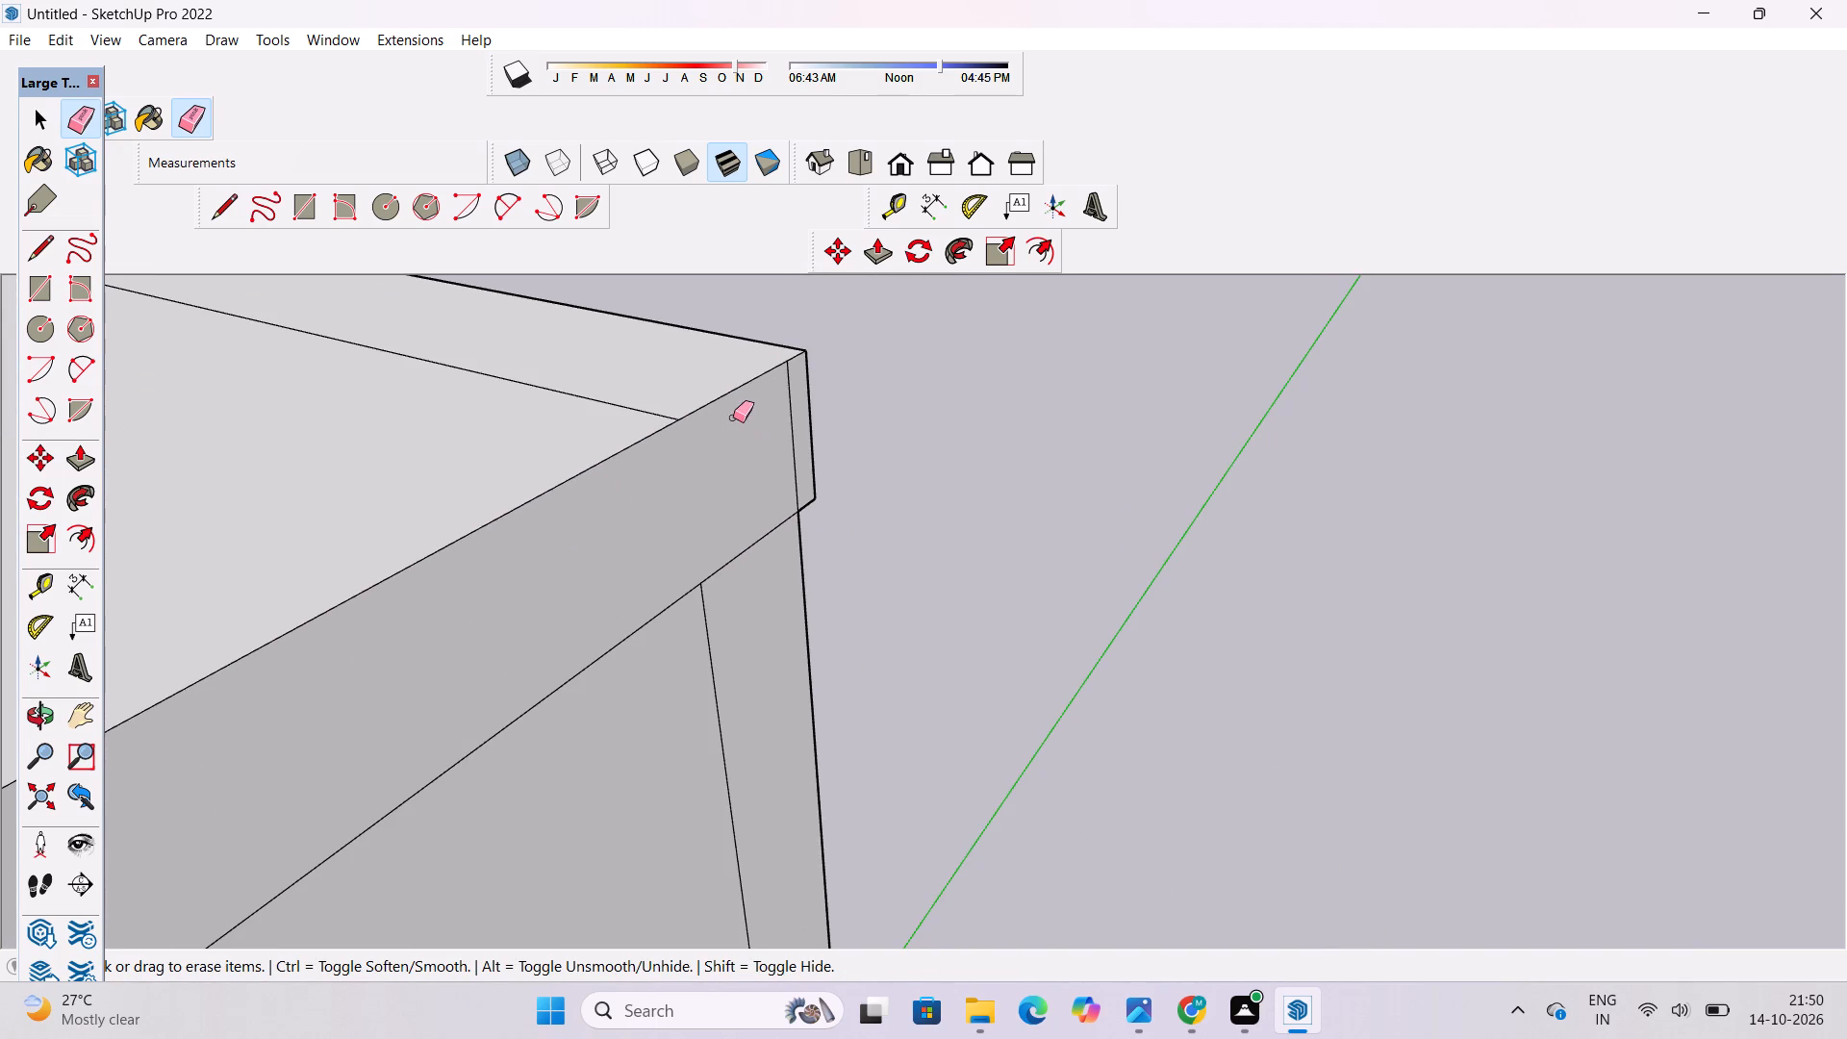
left_click_drag(733, 418, 733, 431)
Push/Pull the top band on the tower's terrace-side wall outward by 1'.
key("o")
scroll(753, 418, "down", 12)
left_click_drag(734, 532, 869, 456)
scroll(890, 430, "down", 7)
left_click_drag(826, 546, 791, 522)
left_click_drag(744, 539, 806, 546)
left_click_drag(806, 546, 748, 565, "shift")
left_click_drag(746, 565, 733, 570)
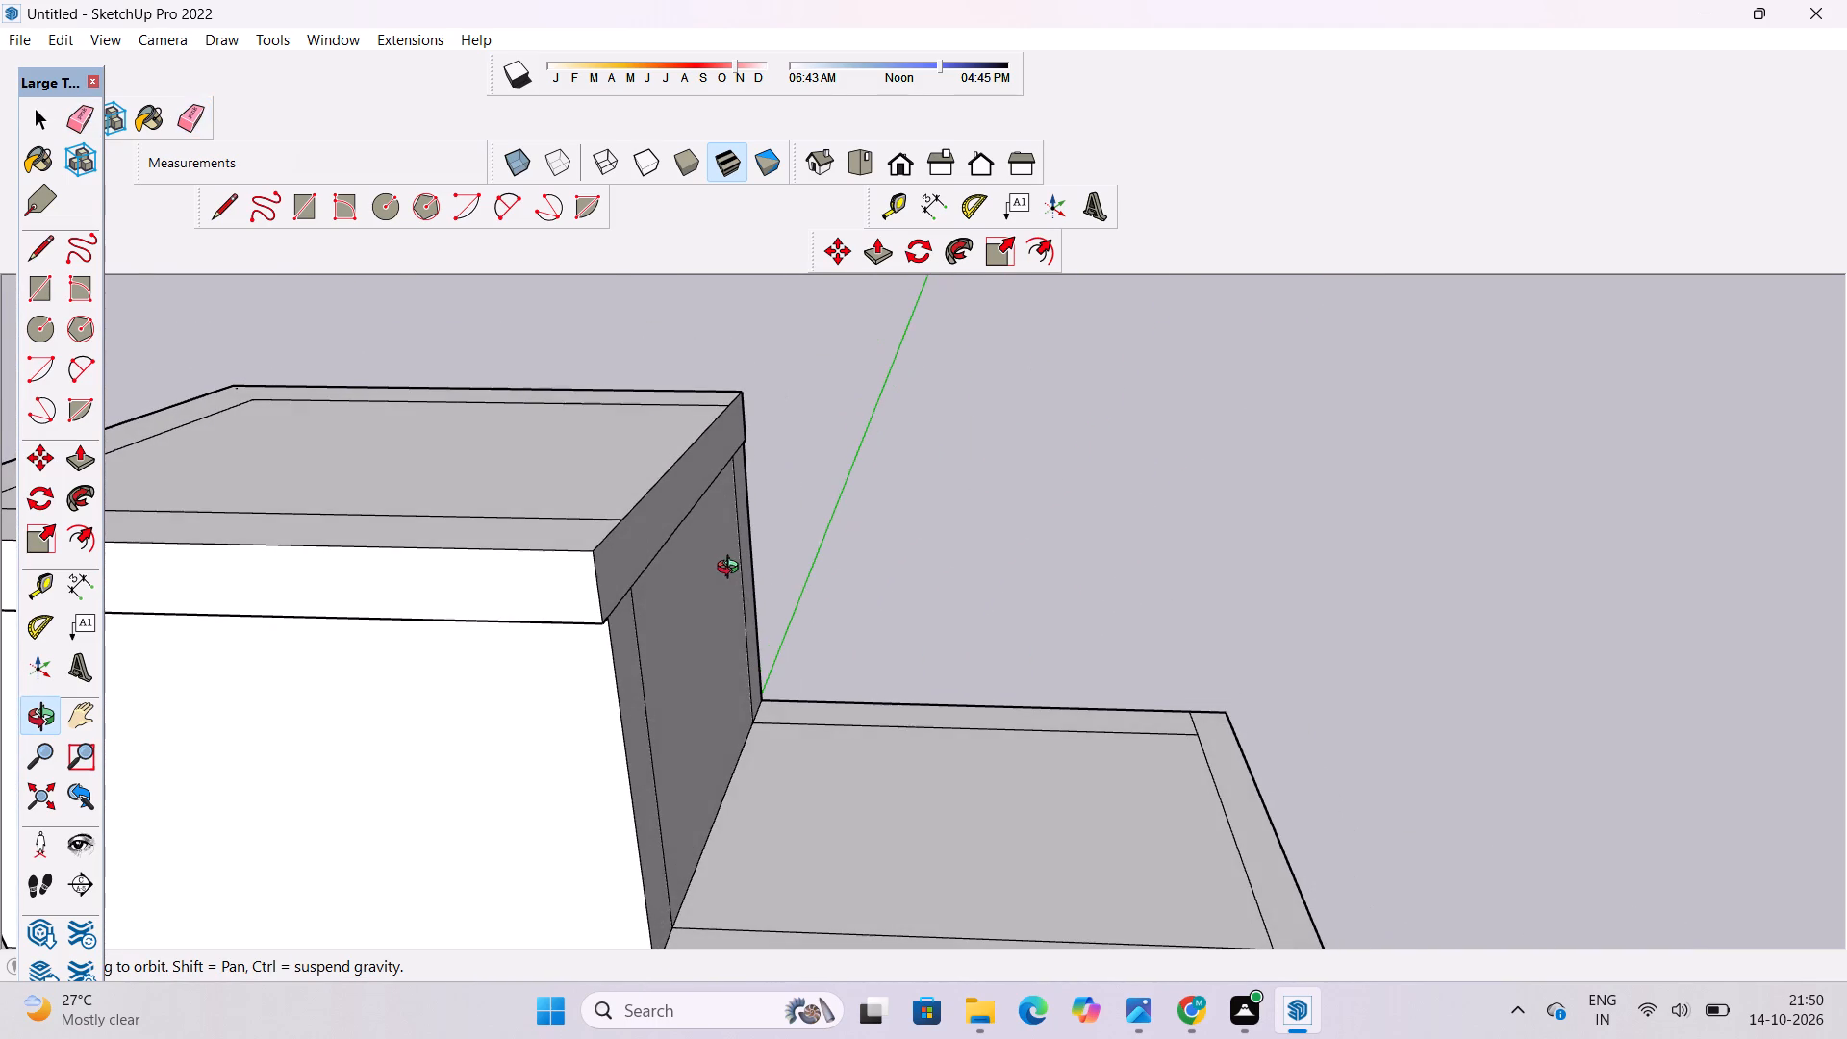
key("p")
left_click(620, 565)
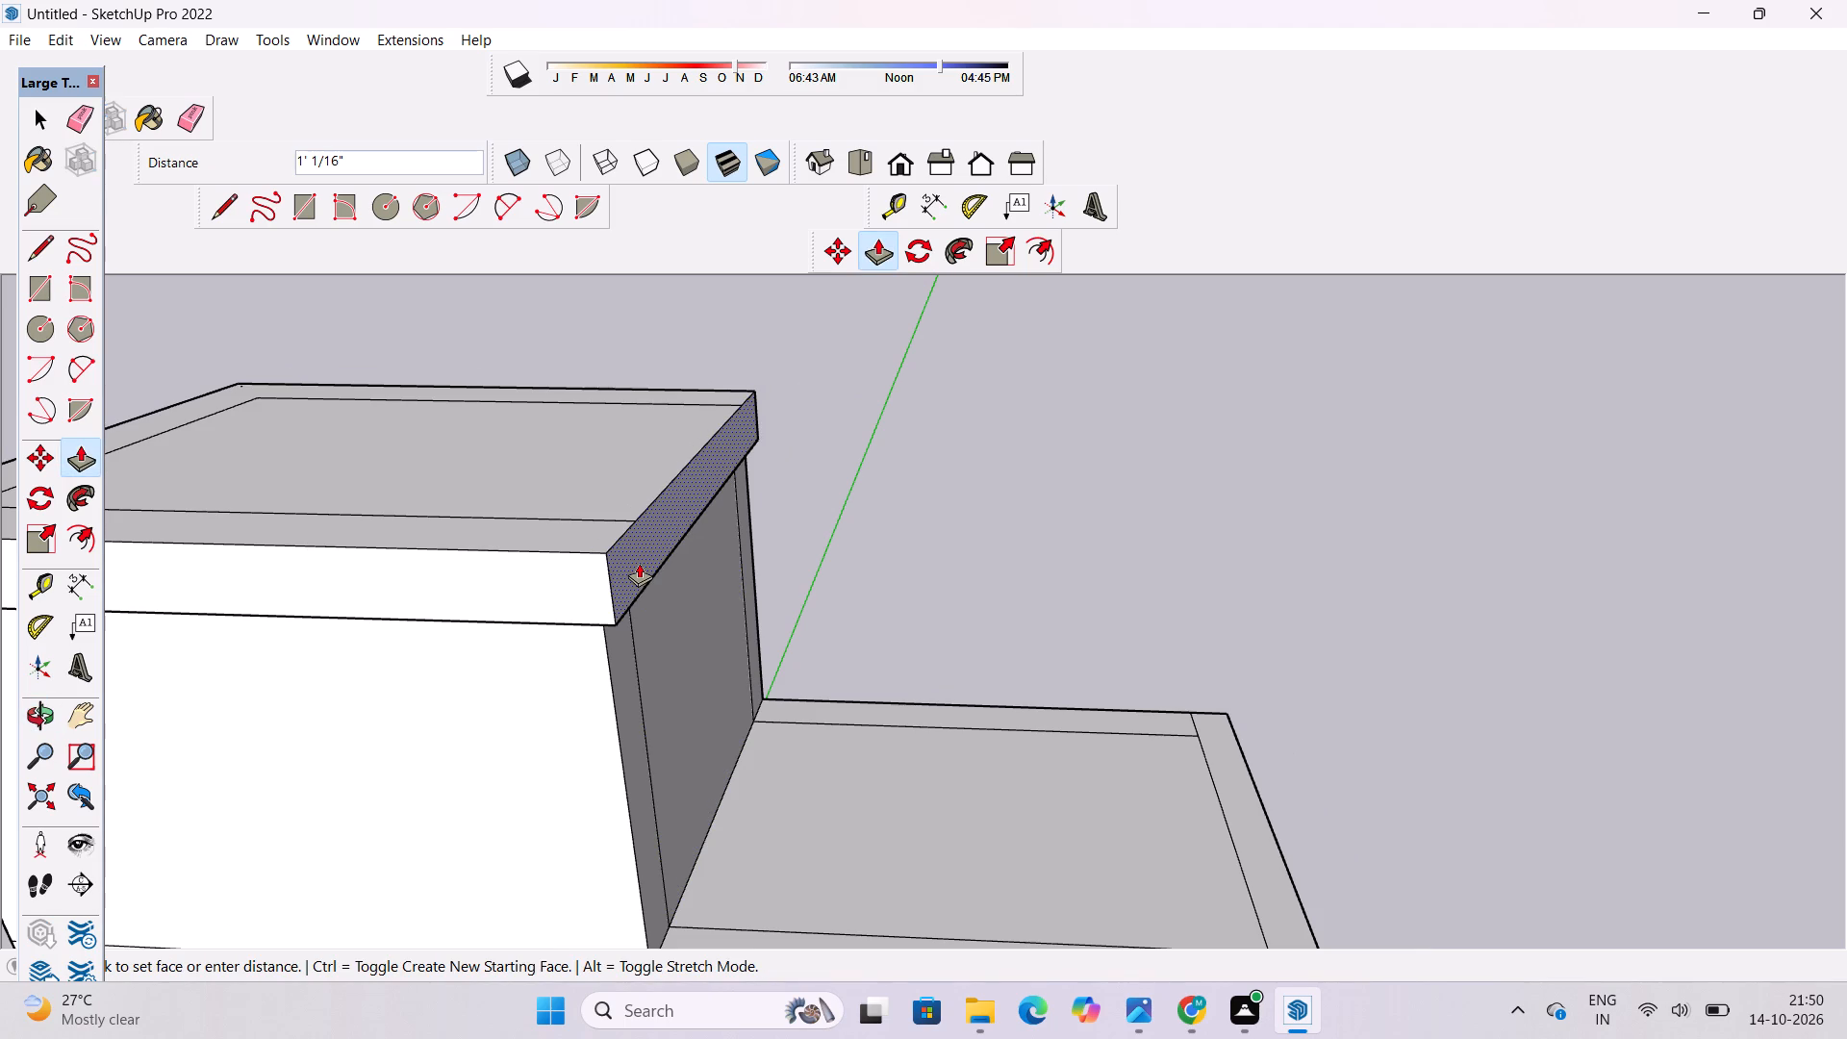
type("1'")
key("Return")
Erase the two seam lines on the terrace-side band's underside, at the front corner and the adjoining wall strip.
key("o")
scroll(655, 530, "down", 6)
left_click_drag(654, 575, 785, 344)
scroll(719, 446, "up", 7)
left_click_drag(740, 446, 626, 392)
left_click_drag(617, 394, 789, 612, "shift")
left_click_drag(789, 621, 706, 528)
scroll(710, 559, "up", 5)
left_click_drag(713, 565, 719, 583, "shift")
left_click_drag(675, 574, 624, 535, "shift")
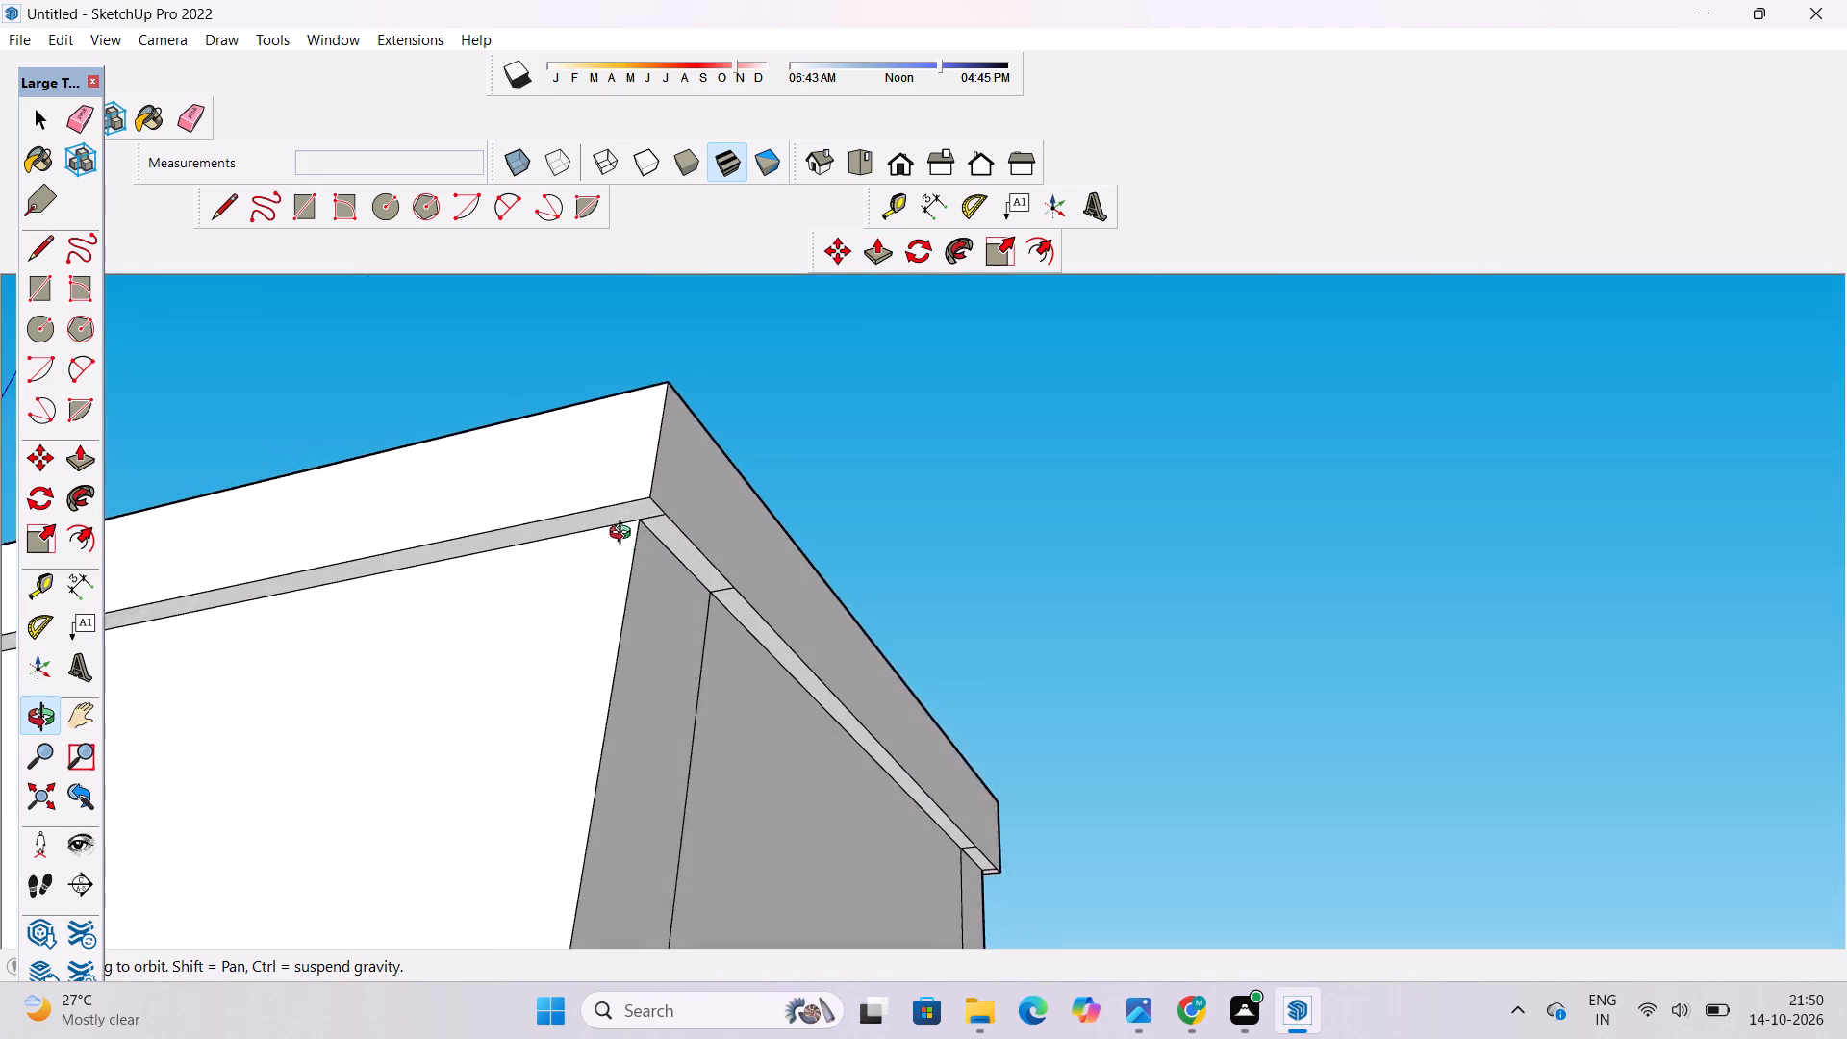
left_click_drag(624, 535, 602, 508, "shift")
scroll(643, 544, "up", 4)
left_click_drag(700, 561, 591, 469, "shift")
scroll(590, 451, "down", 5, "shift")
left_click(629, 523, "shift")
key("e")
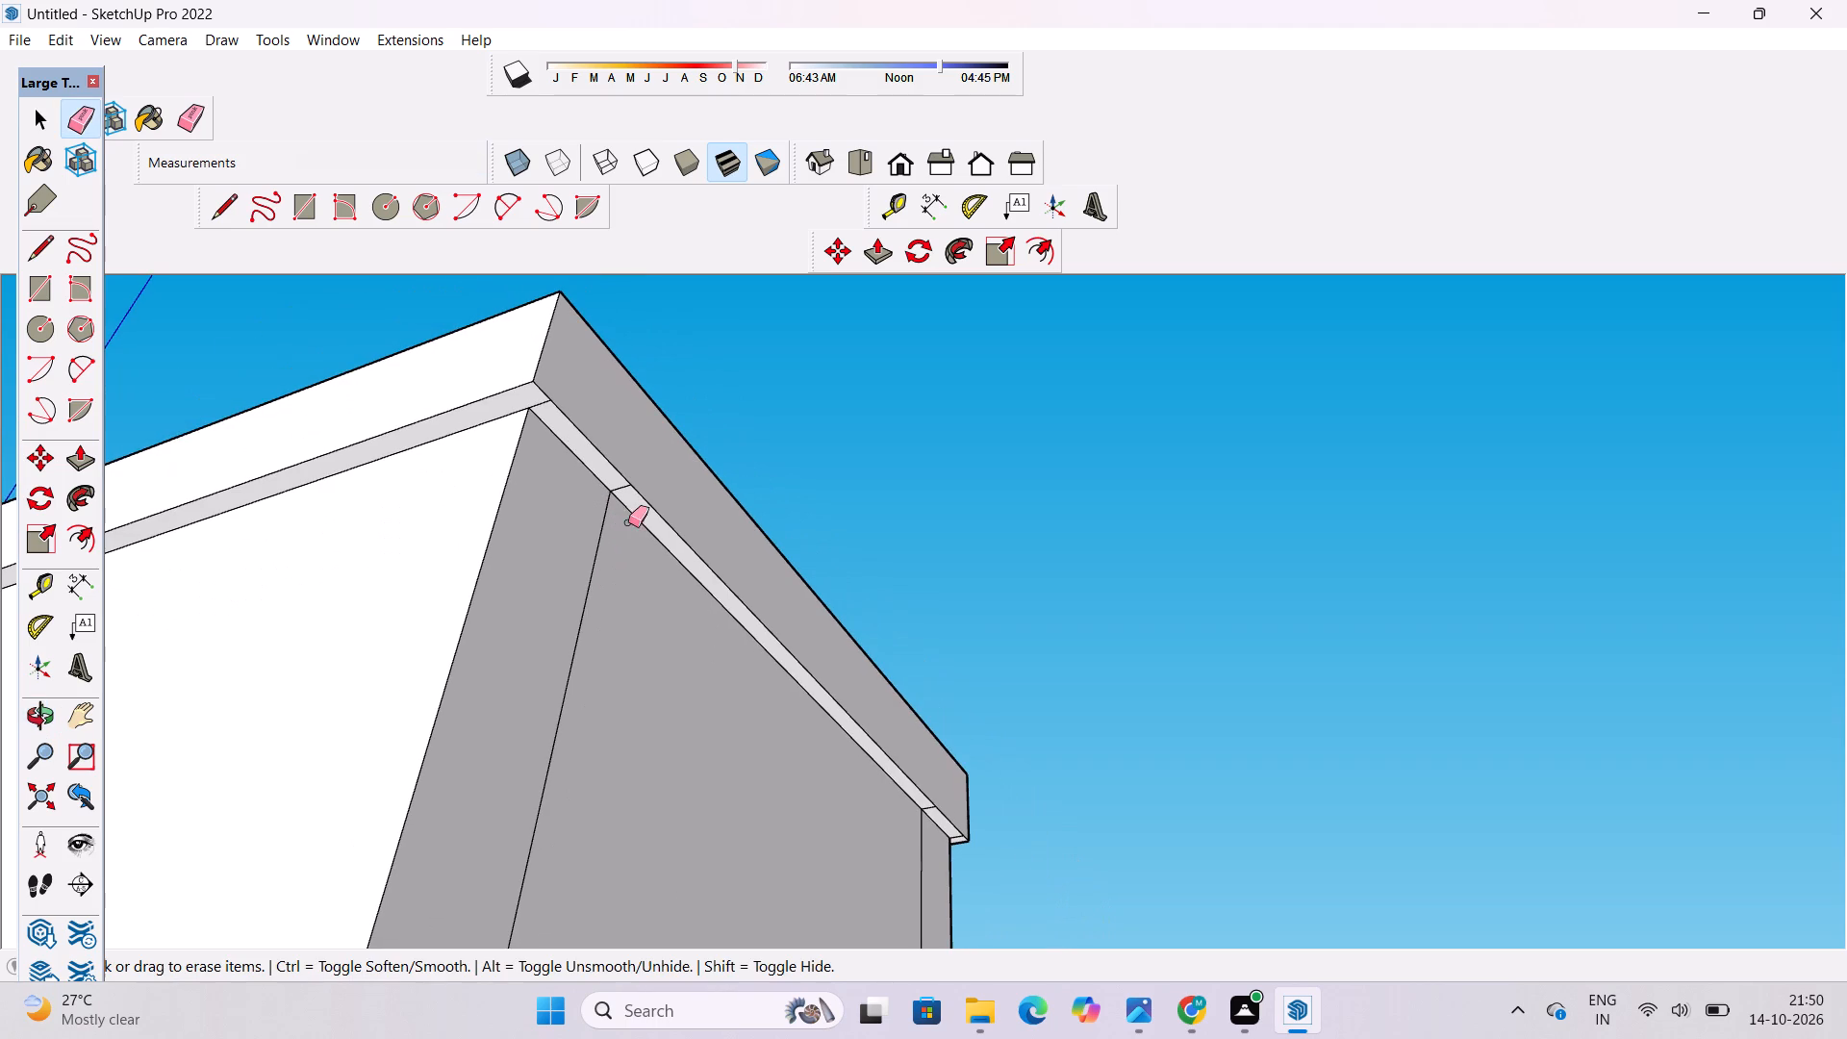
scroll(552, 411, "up", 8)
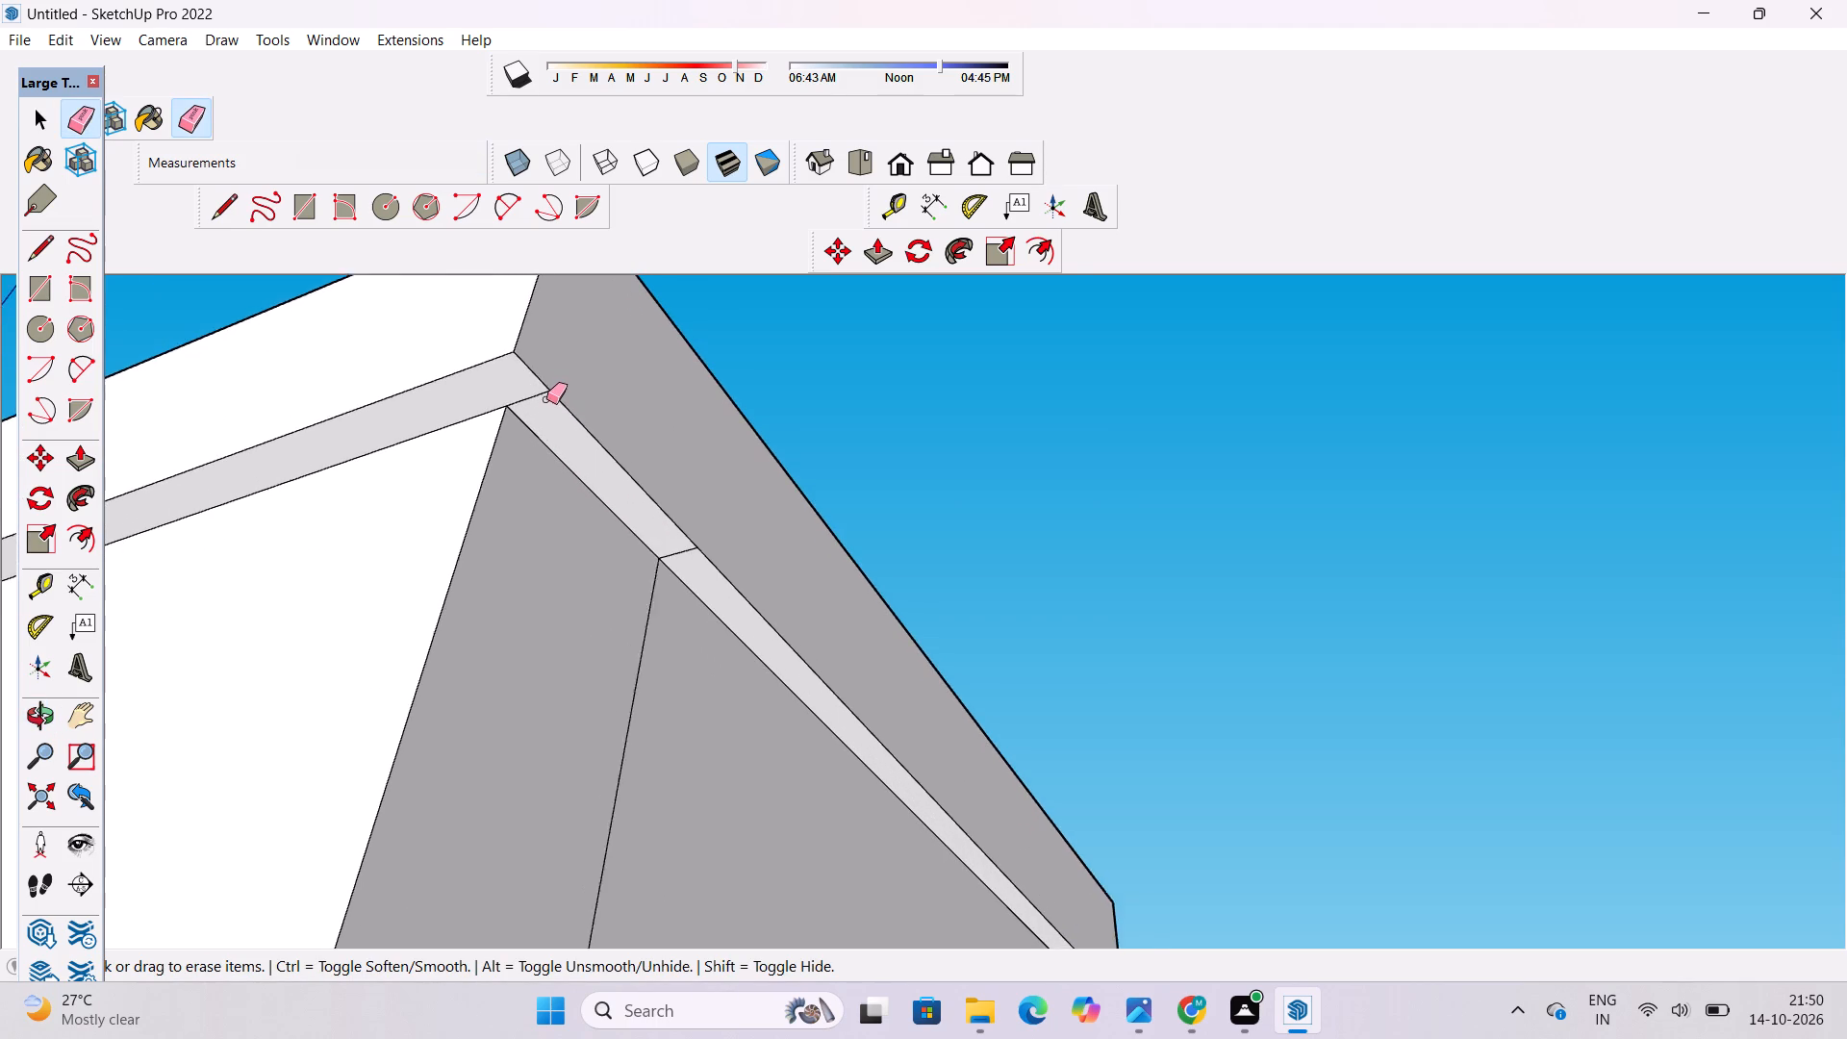
scroll(546, 399, "up", 1)
left_click_drag(530, 388, 537, 405)
left_click_drag(698, 573, 707, 581)
Erase the two remaining seam lines on the terrace-side band's underside, at its rear corner and the adjoining wall strip.
scroll(352, 377, "down", 11)
scroll(895, 850, "up", 3)
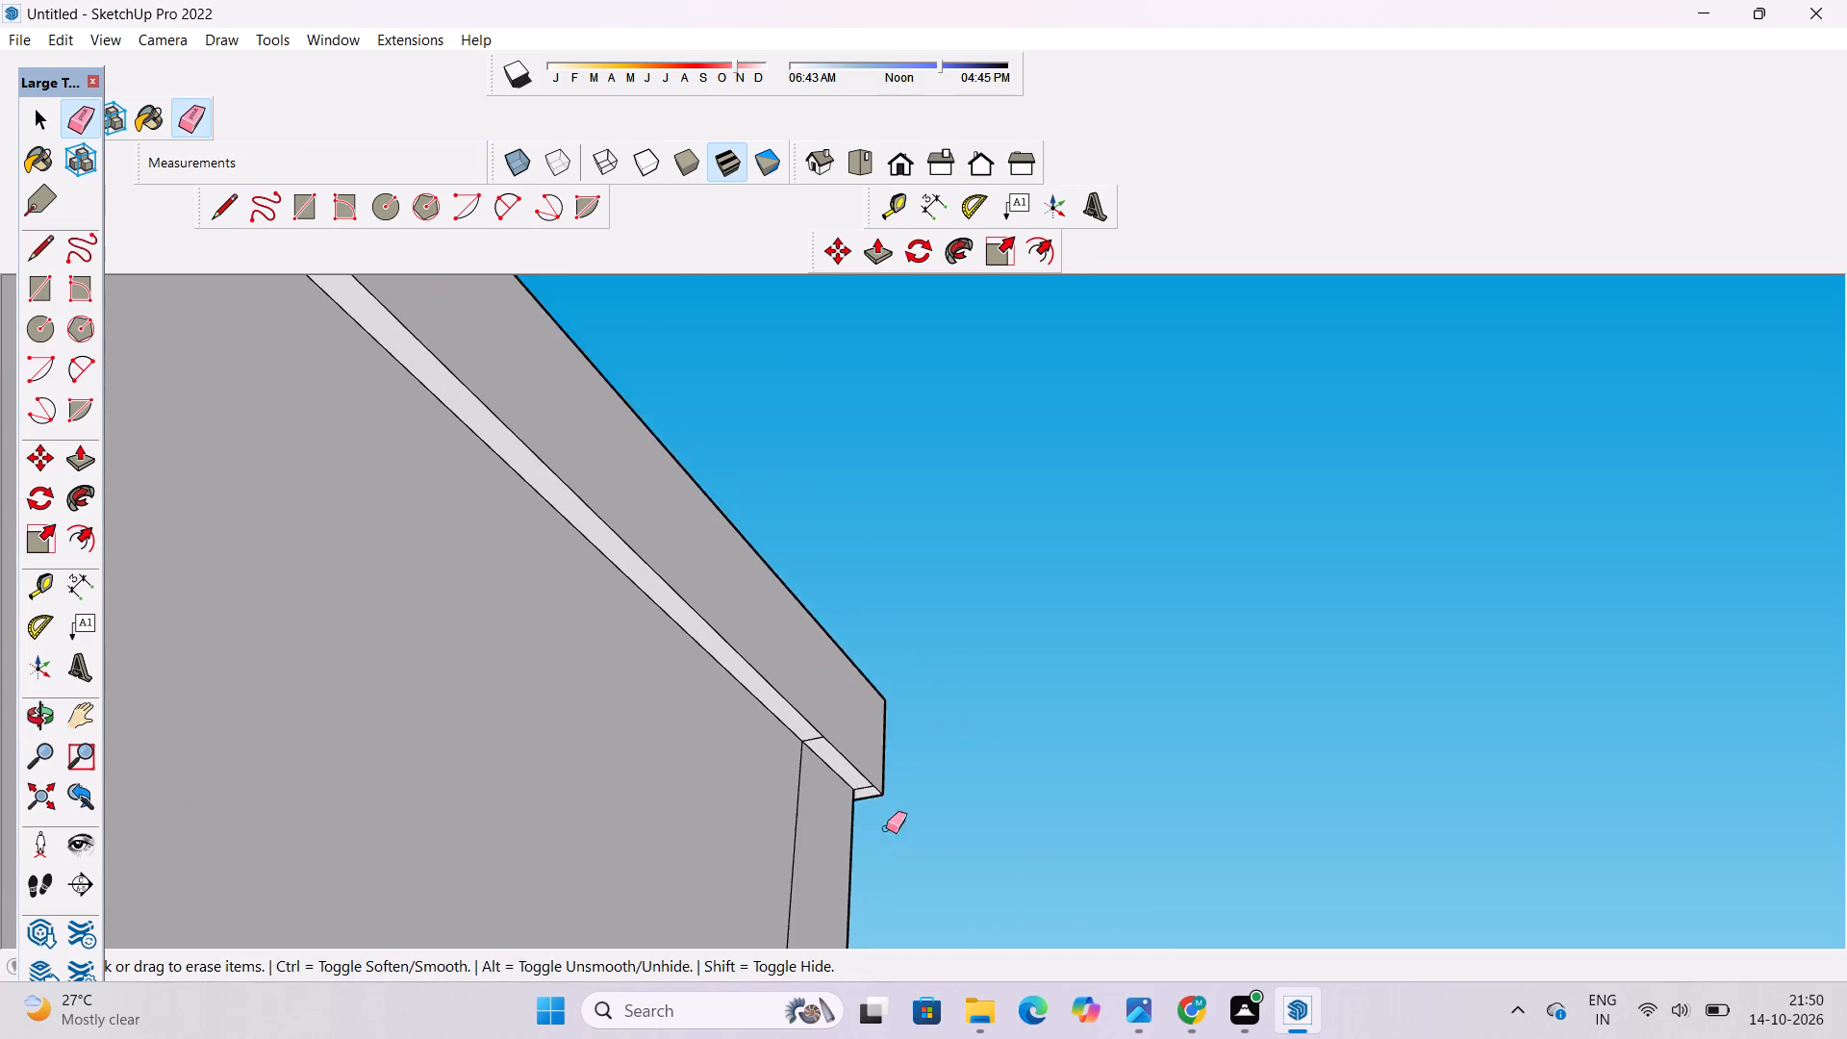
scroll(886, 828, "up", 10)
left_click_drag(767, 635, 779, 666)
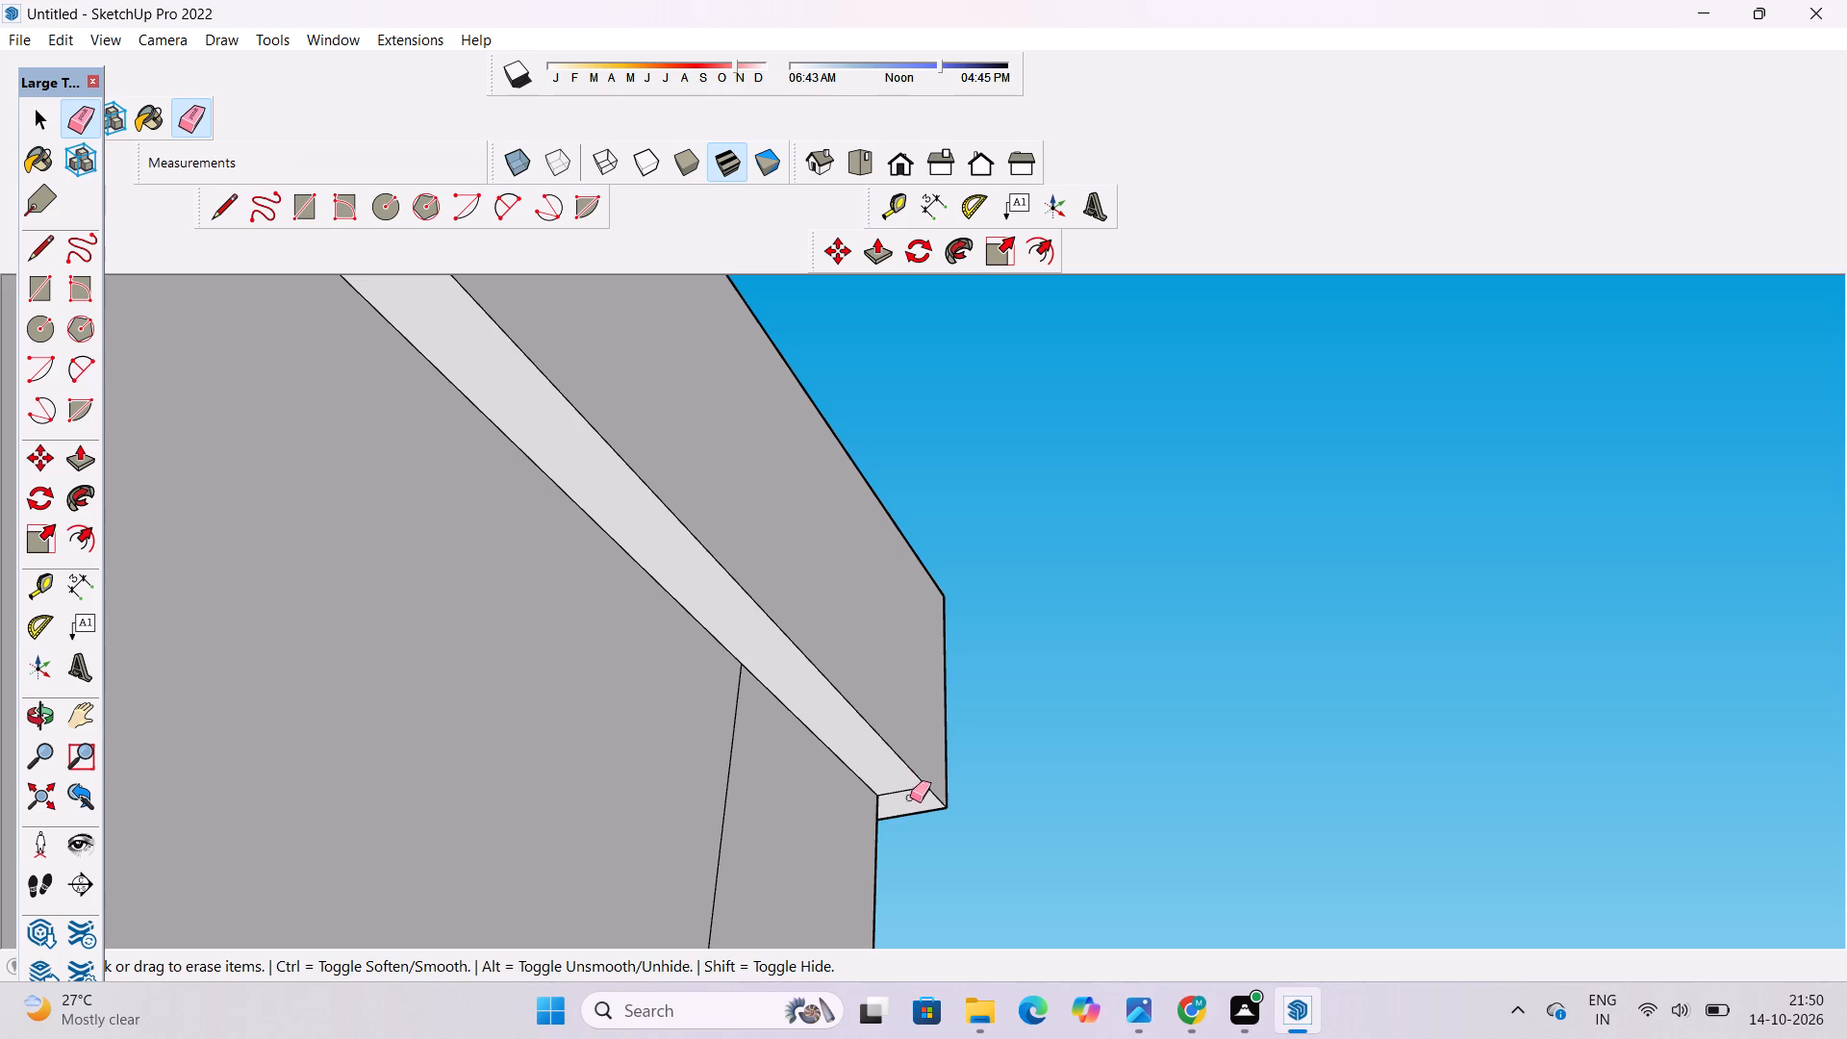
left_click_drag(901, 787, 905, 798)
key("o")
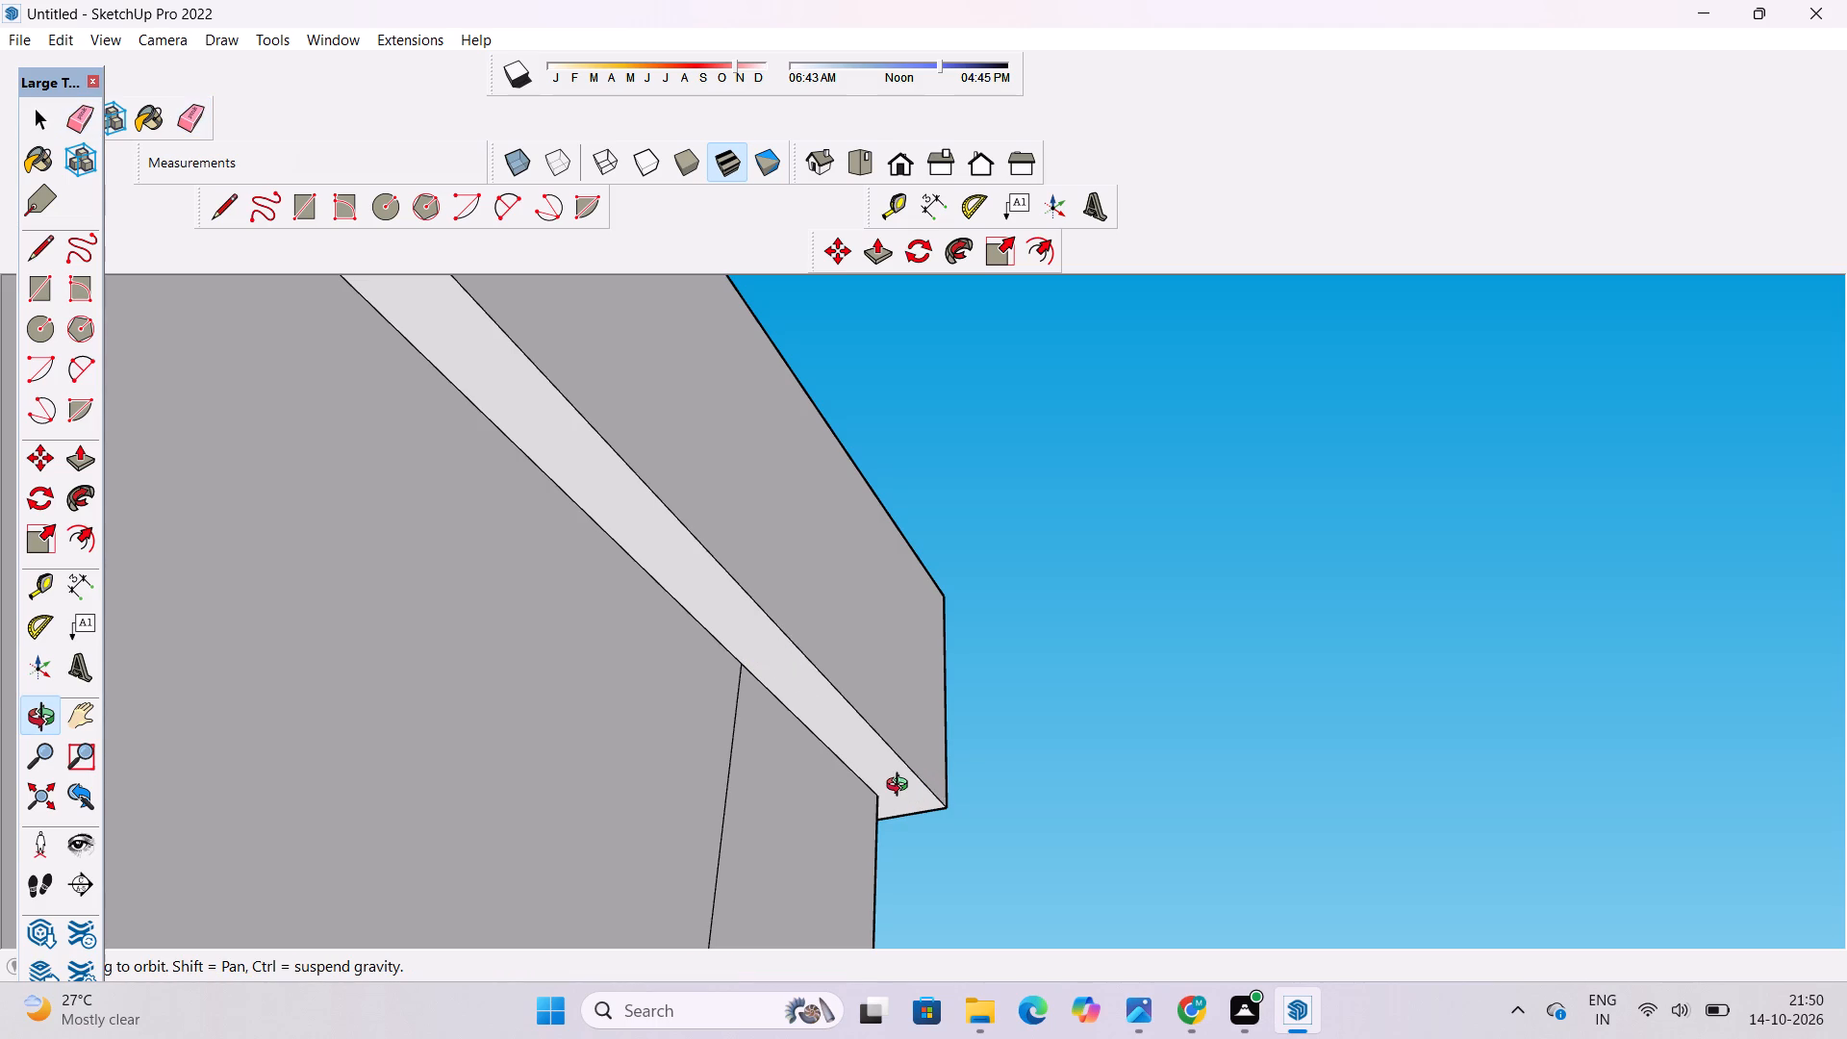
key("o")
Examine the tower's projecting top band and the adjoining terrace from below, above and all around.
scroll(869, 698, "down", 6)
left_click_drag(891, 684, 943, 835)
scroll(921, 809, "down", 6)
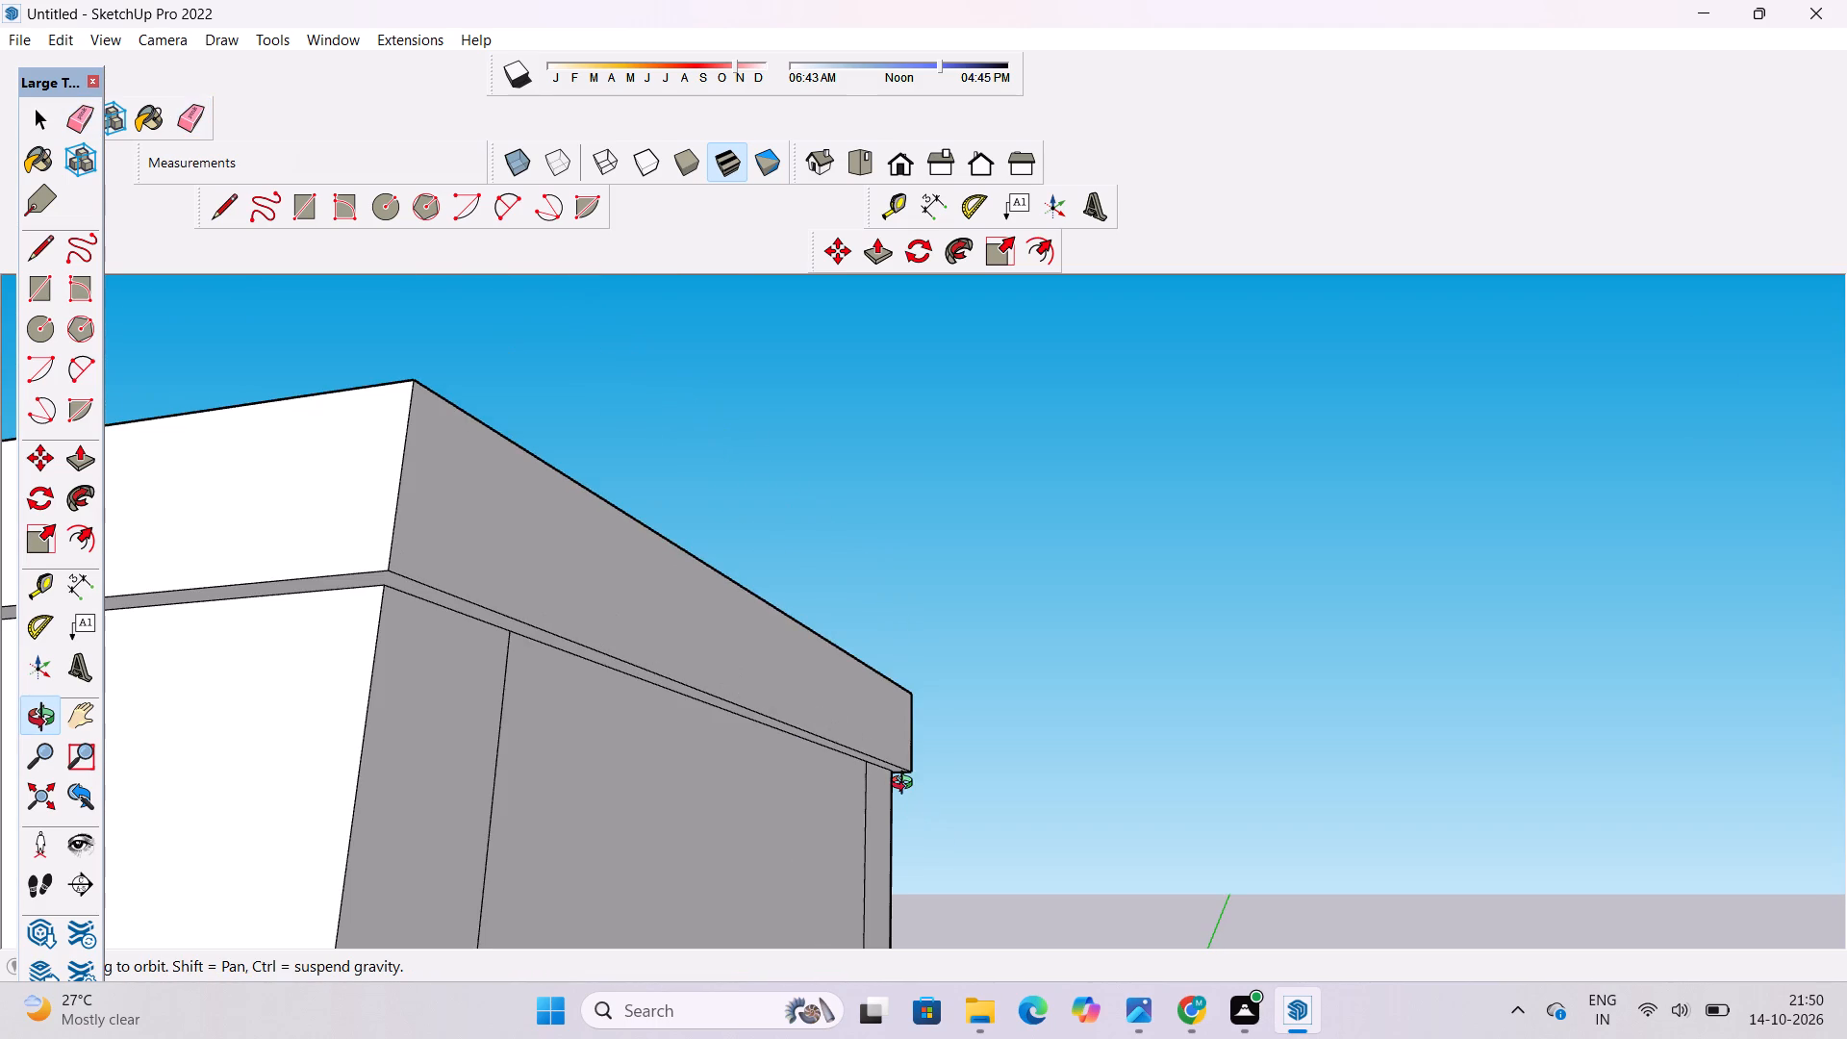
scroll(903, 761, "down", 10)
left_click_drag(914, 653, 889, 727)
scroll(834, 679, "down", 11)
scroll(861, 826, "up", 15)
scroll(828, 850, "down", 11)
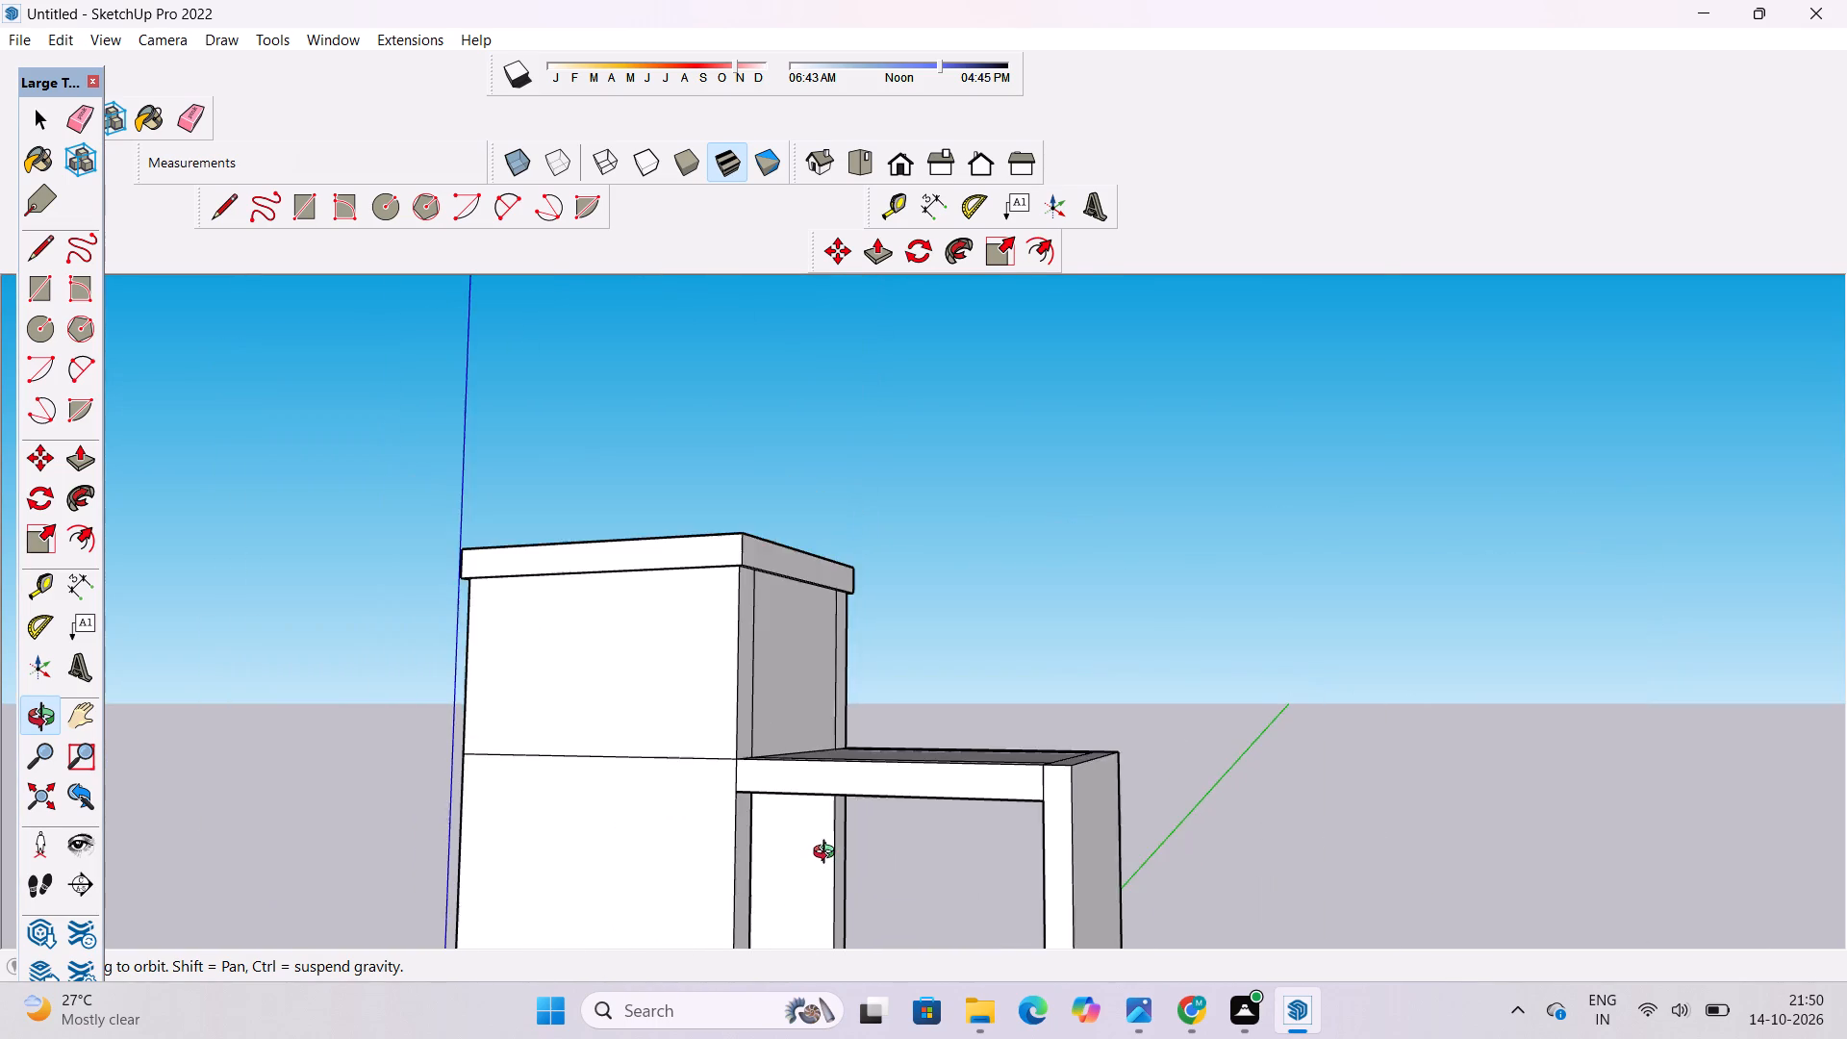
left_click_drag(828, 854, 854, 674)
scroll(893, 622, "up", 4)
left_click_drag(1181, 651, 376, 790)
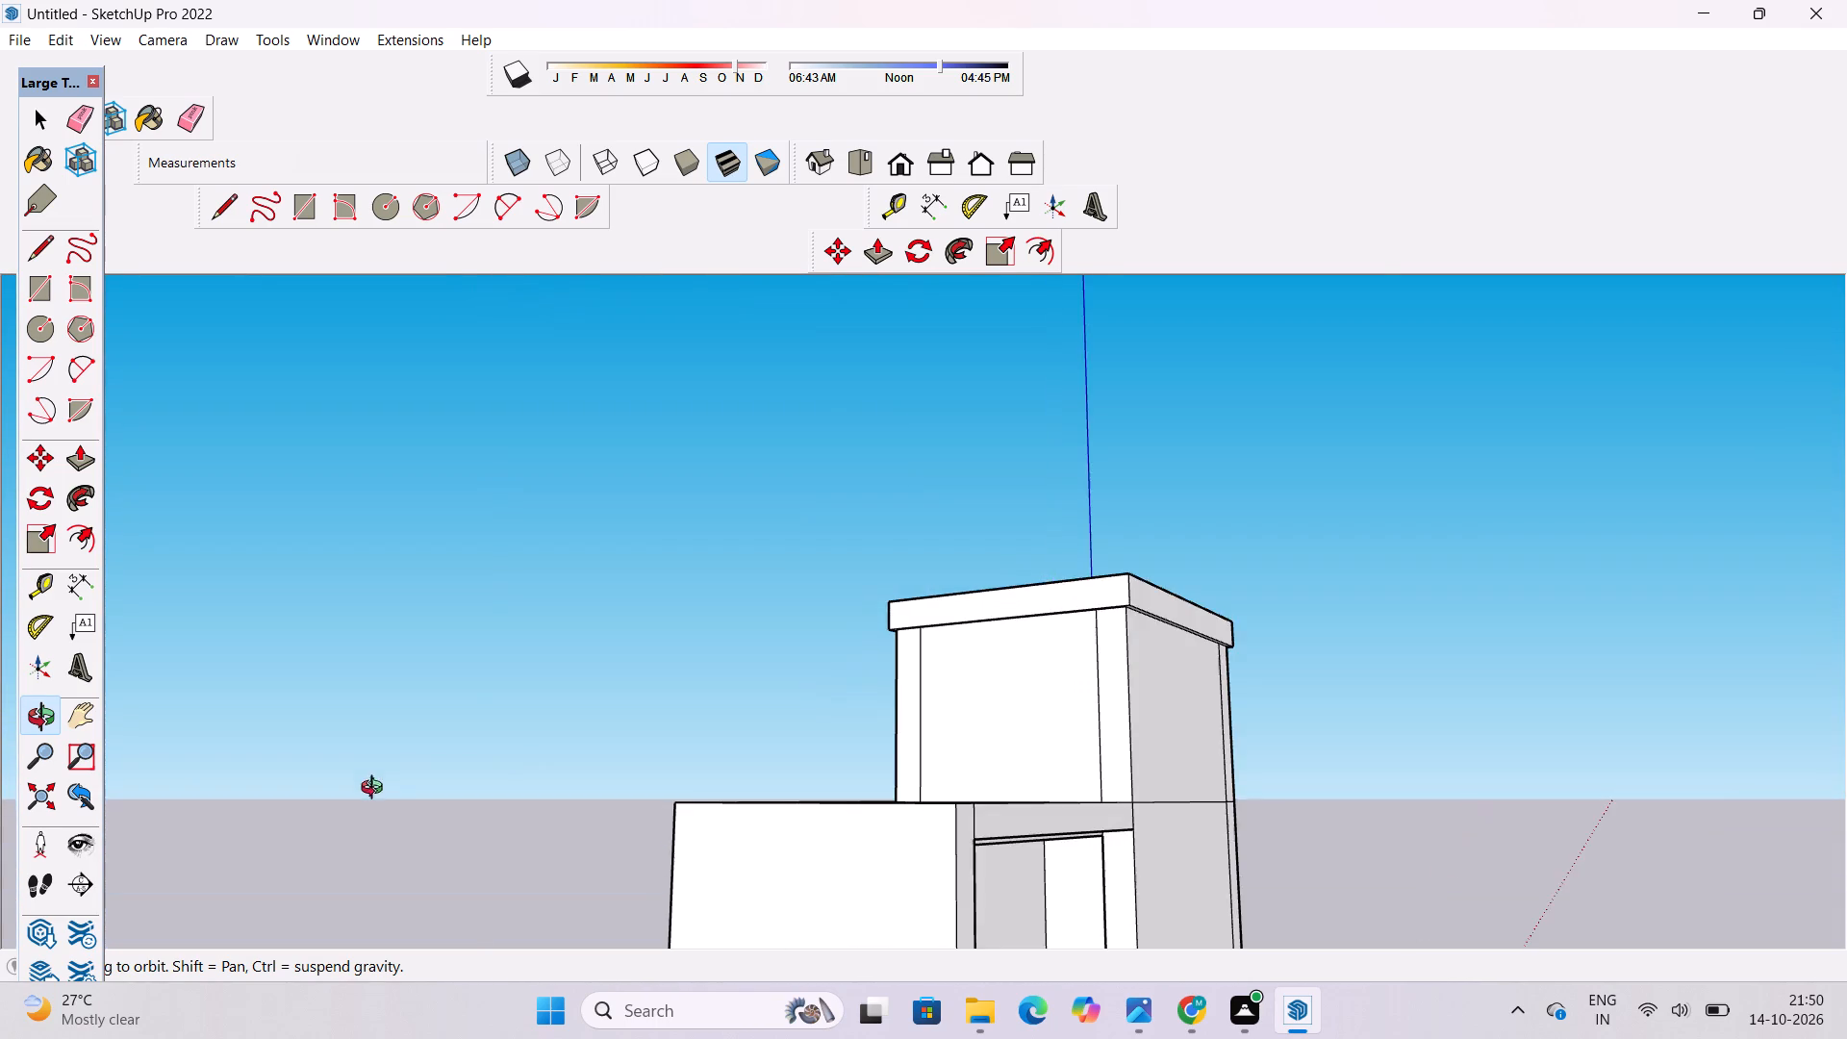
scroll(1080, 572, "up", 5)
scroll(1618, 761, "up", 5)
left_click_drag(1341, 825, 1319, 757)
scroll(1319, 744, "down", 9)
left_click_drag(988, 705, 1395, 790)
scroll(1005, 689, "down", 7)
left_click_drag(941, 721, 1585, 719)
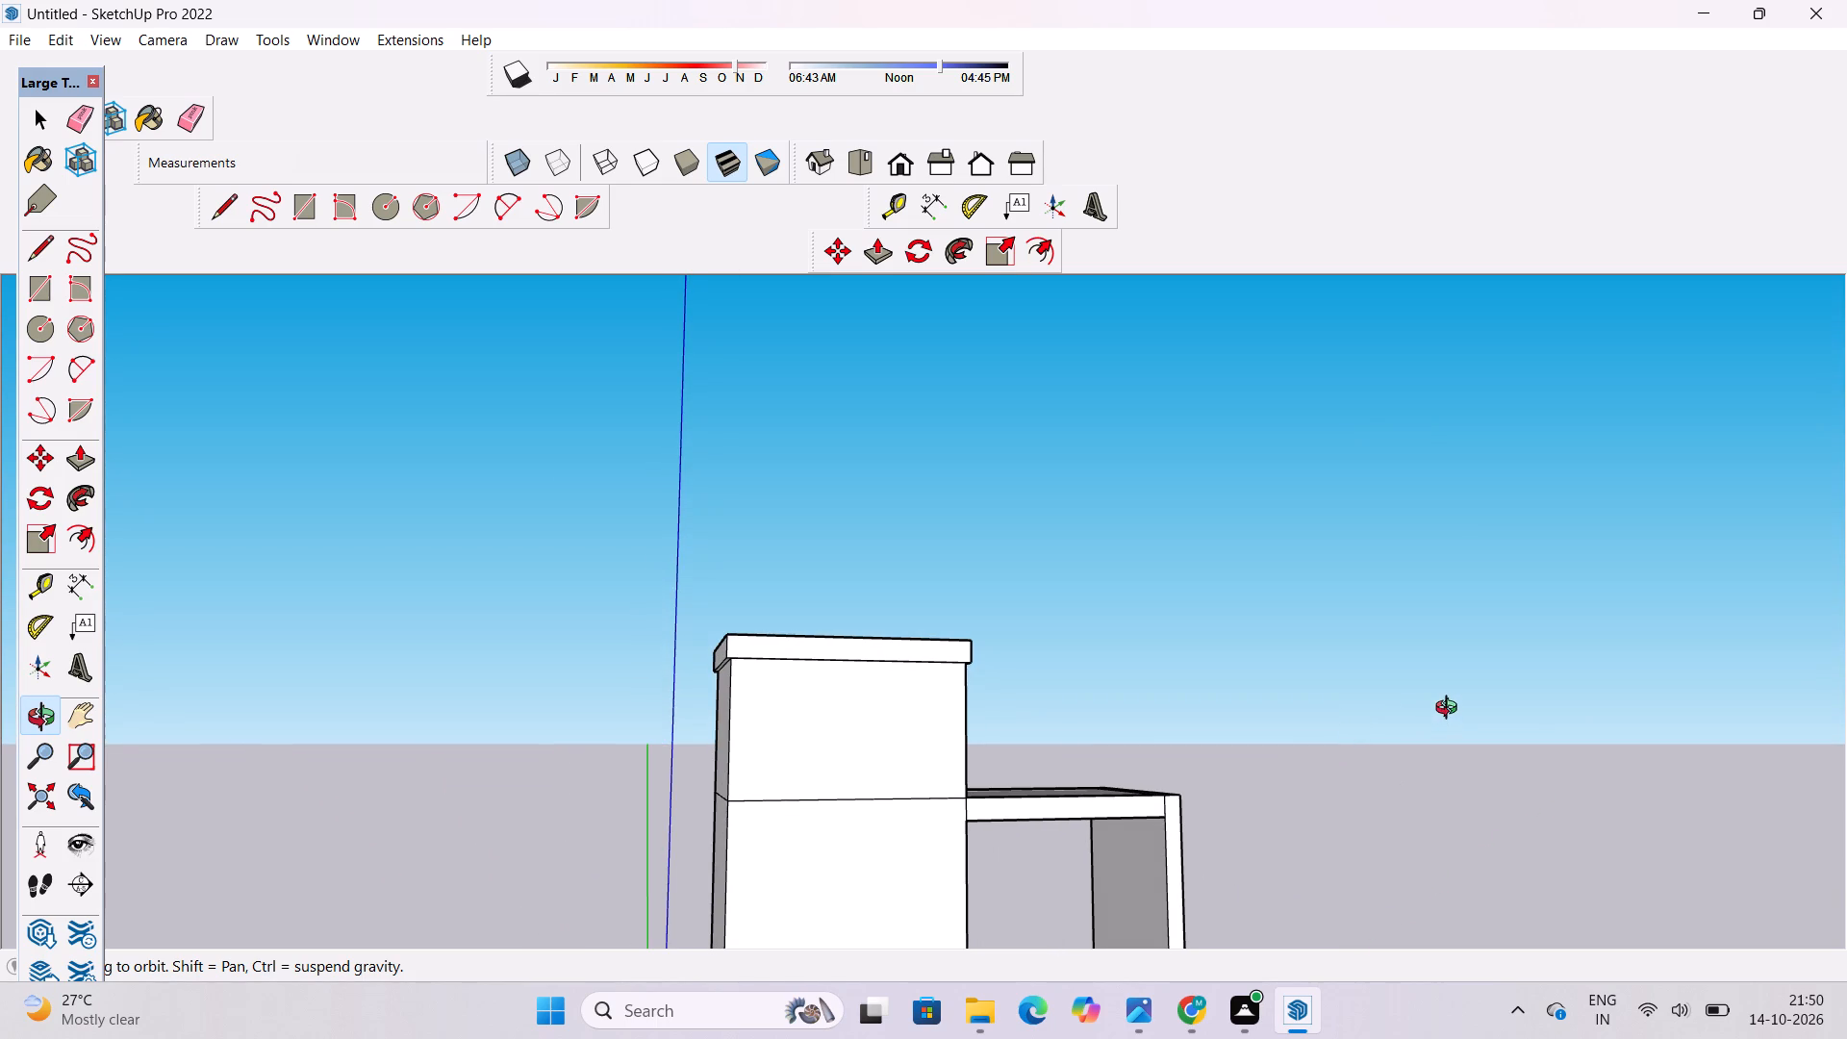
key("o")
left_click_drag(1027, 859, 1005, 753, "shift")
left_click_drag(1005, 753, 976, 888)
scroll(932, 849, "up", 3)
left_click_drag(940, 837, 960, 959)
scroll(1004, 844, "up", 3)
left_click_drag(1049, 818, 985, 805)
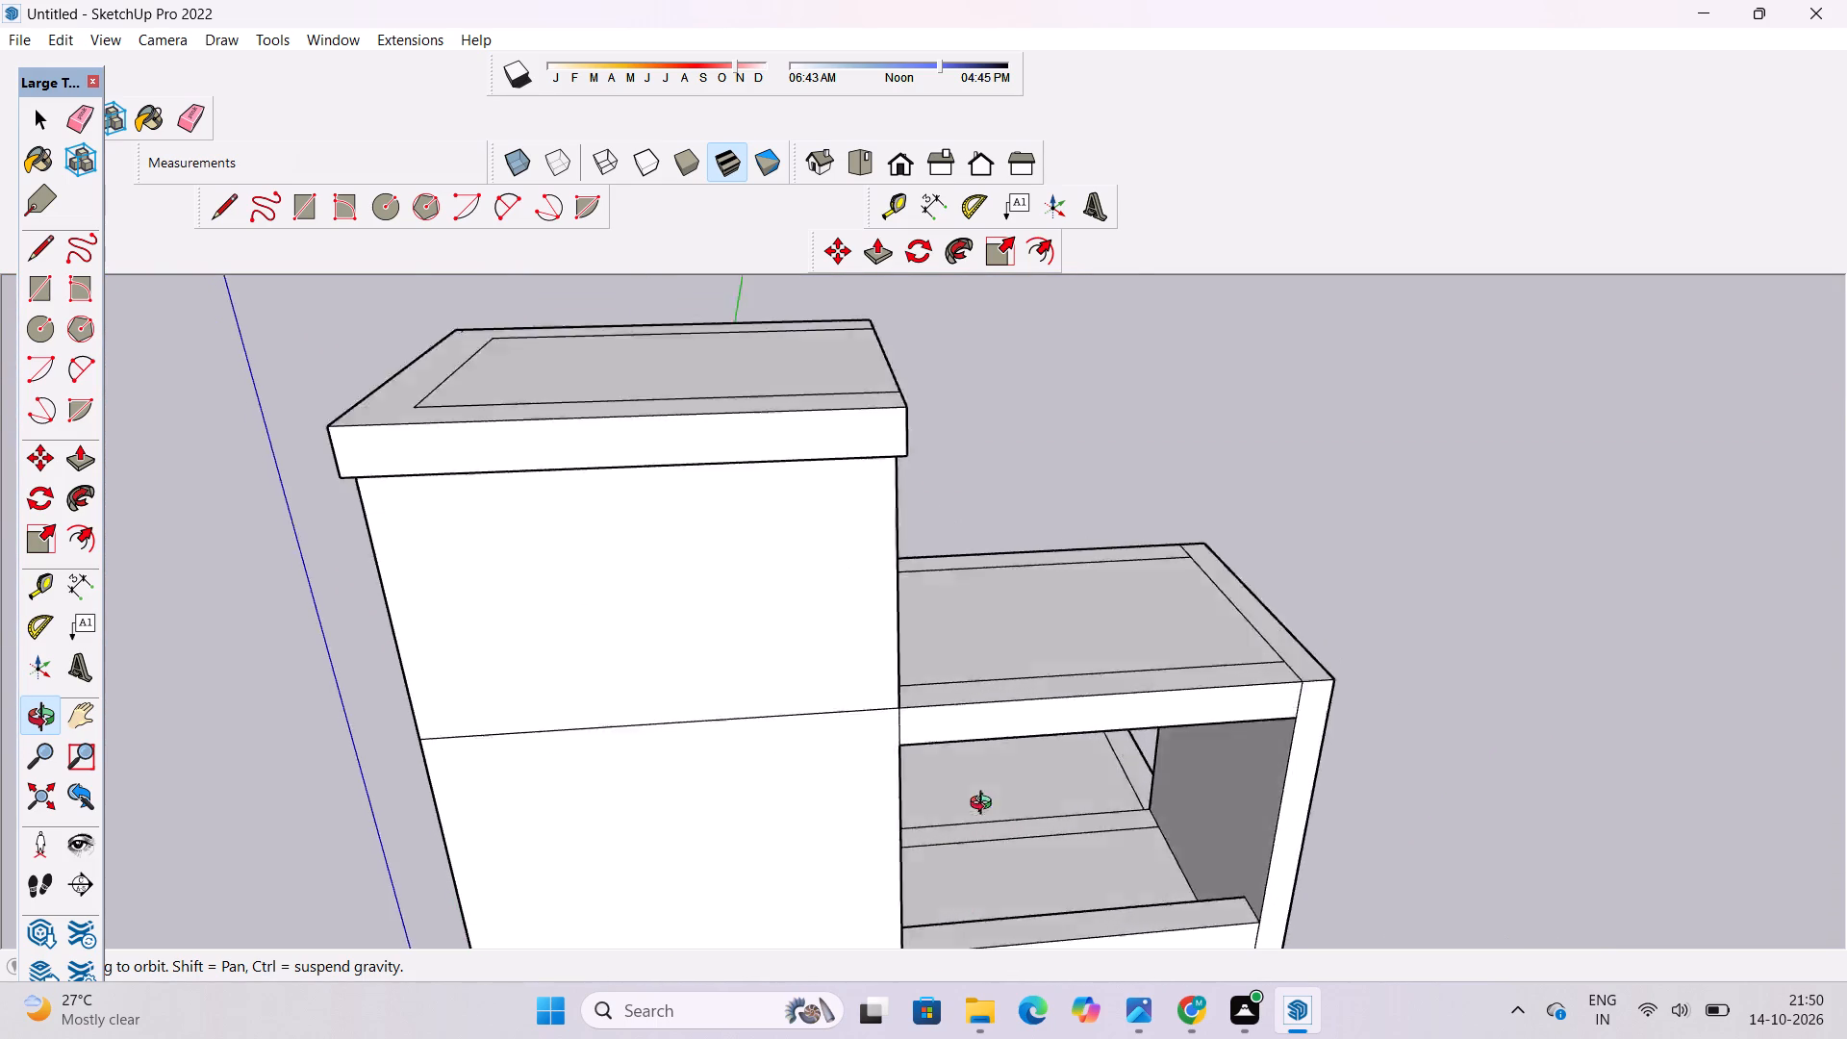
left_click_drag(985, 805, 765, 786)
left_click_drag(765, 786, 878, 804)
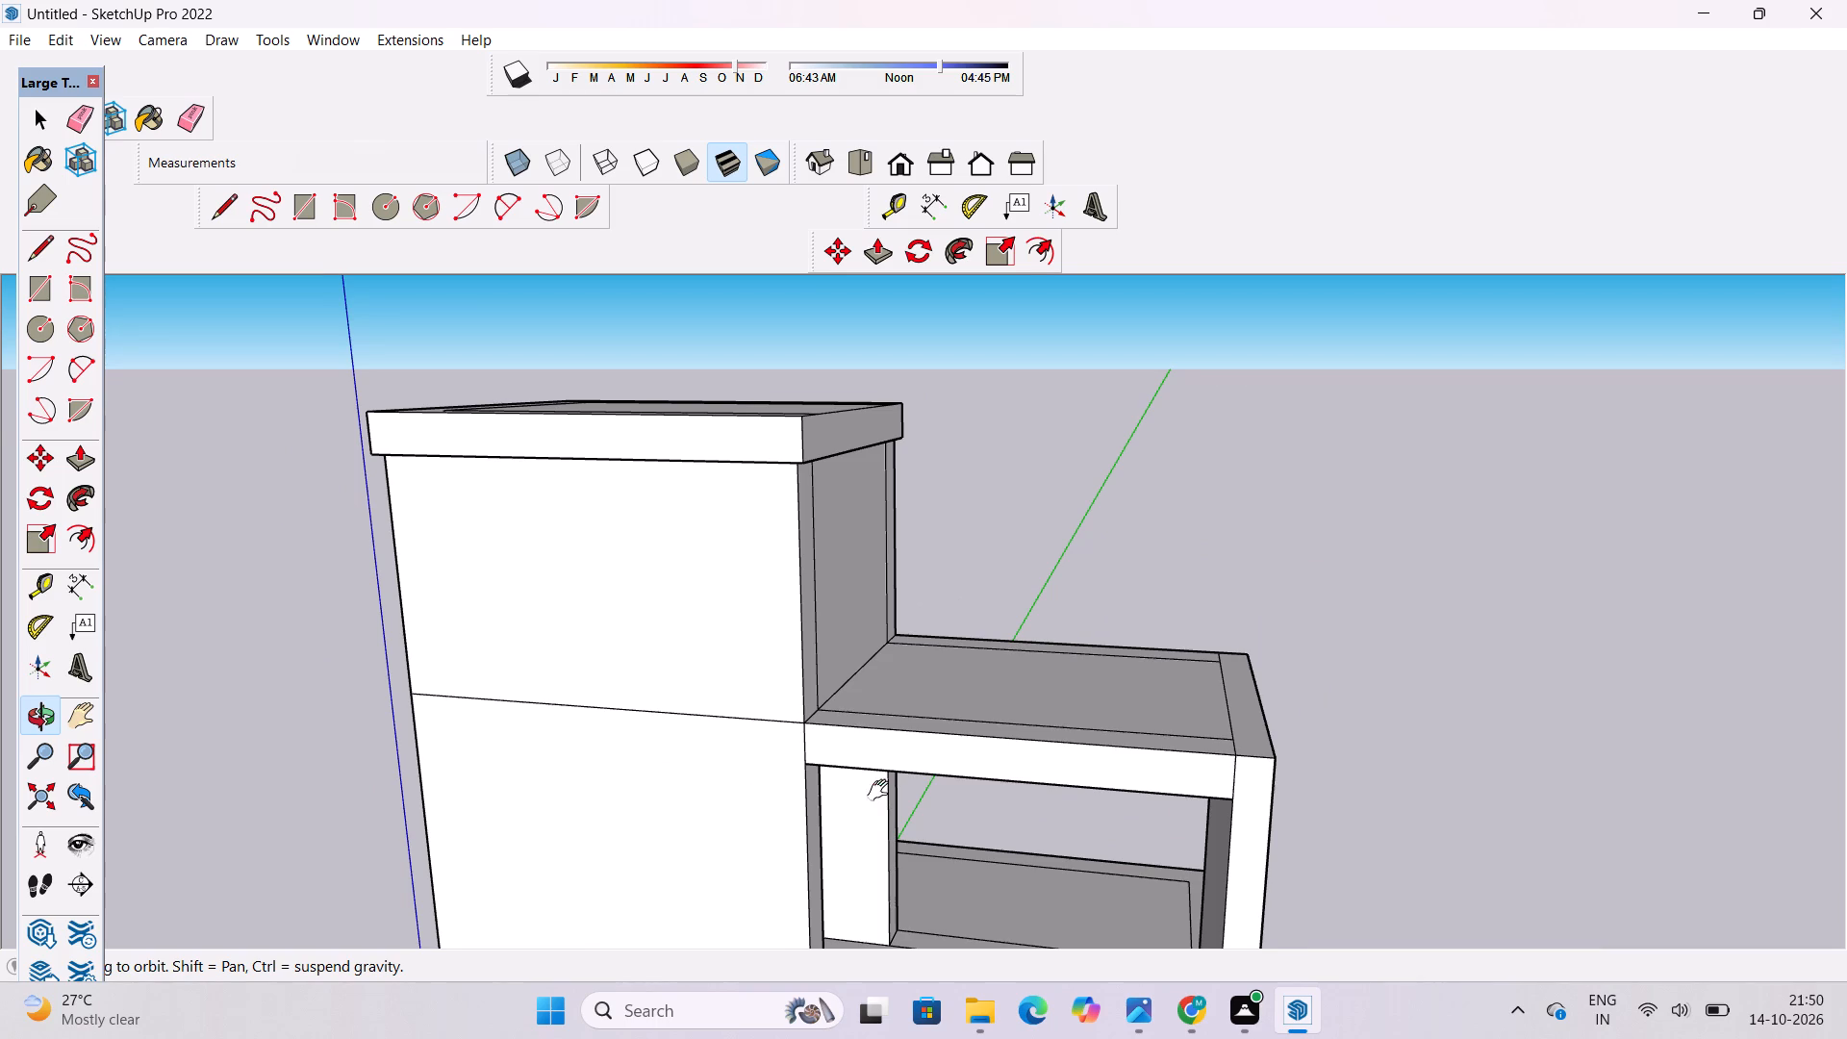
left_click_drag(882, 791, 882, 811, "shift")
left_click_drag(882, 811, 917, 777)
scroll(798, 736, "up", 5)
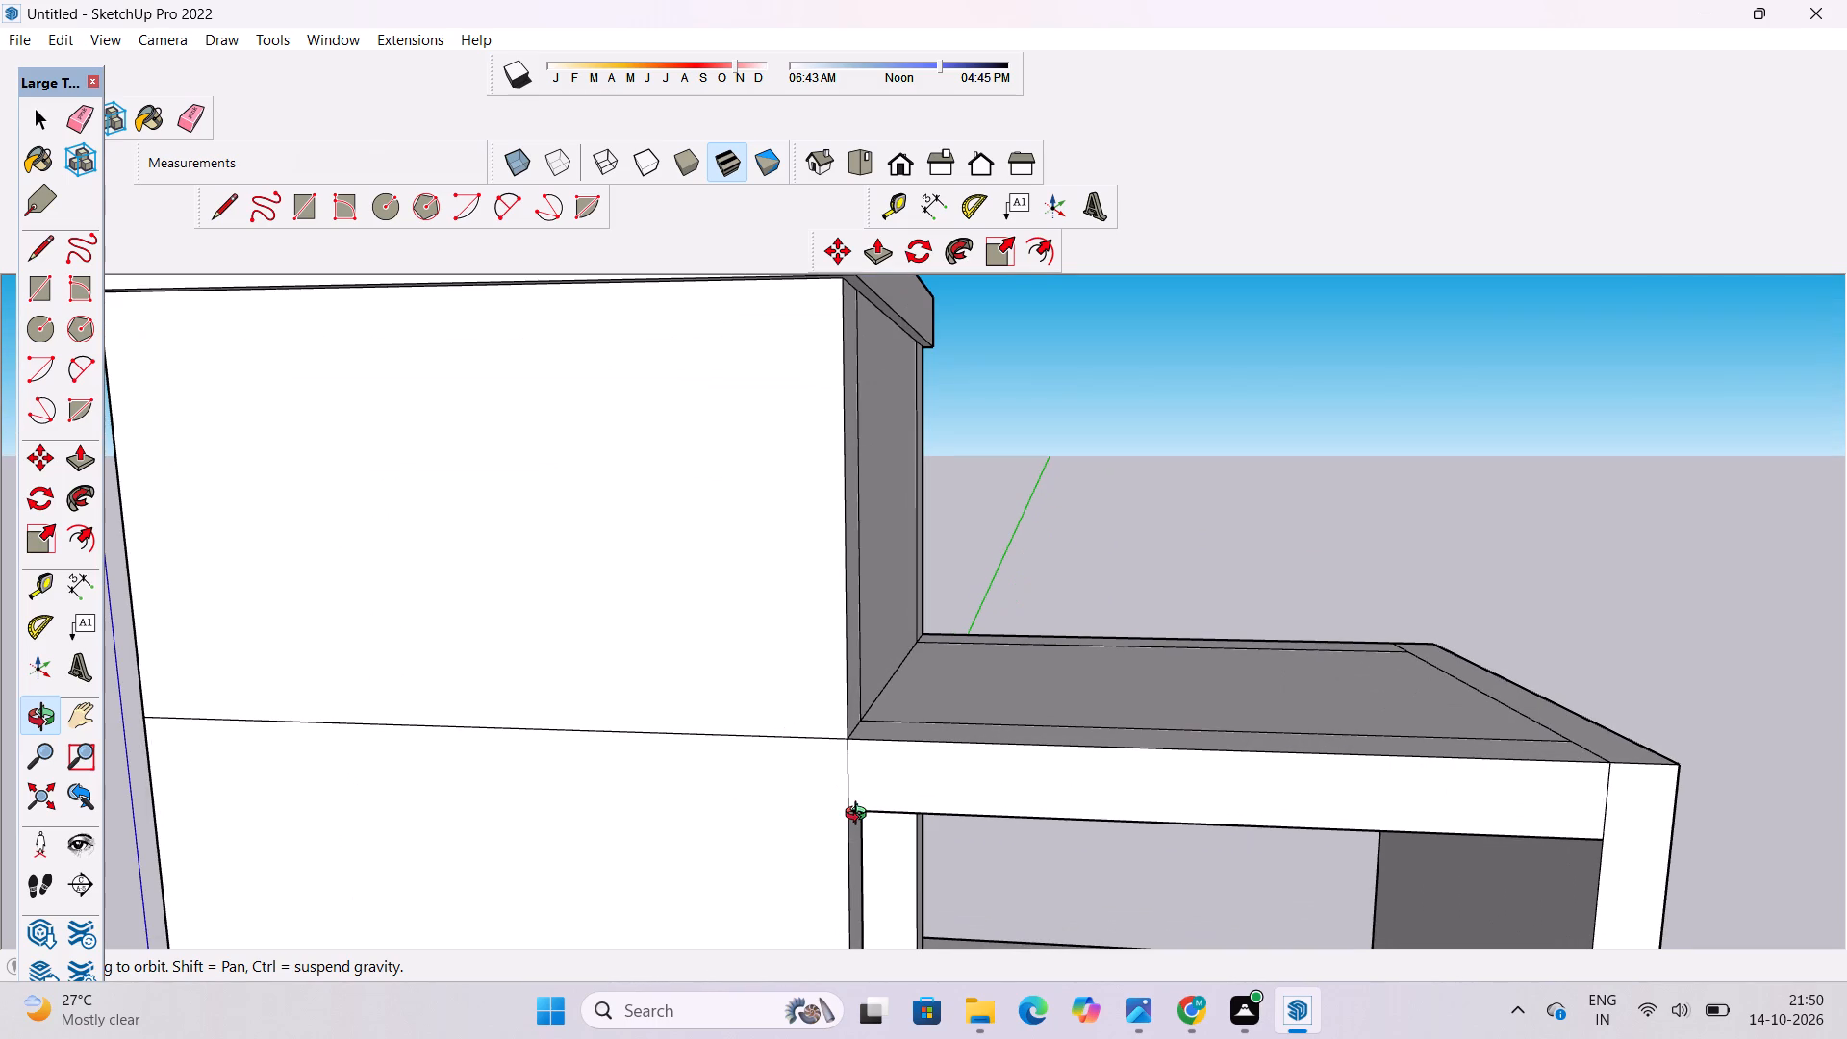
scroll(860, 816, "down", 3)
left_click_drag(877, 763, 892, 920, "shift")
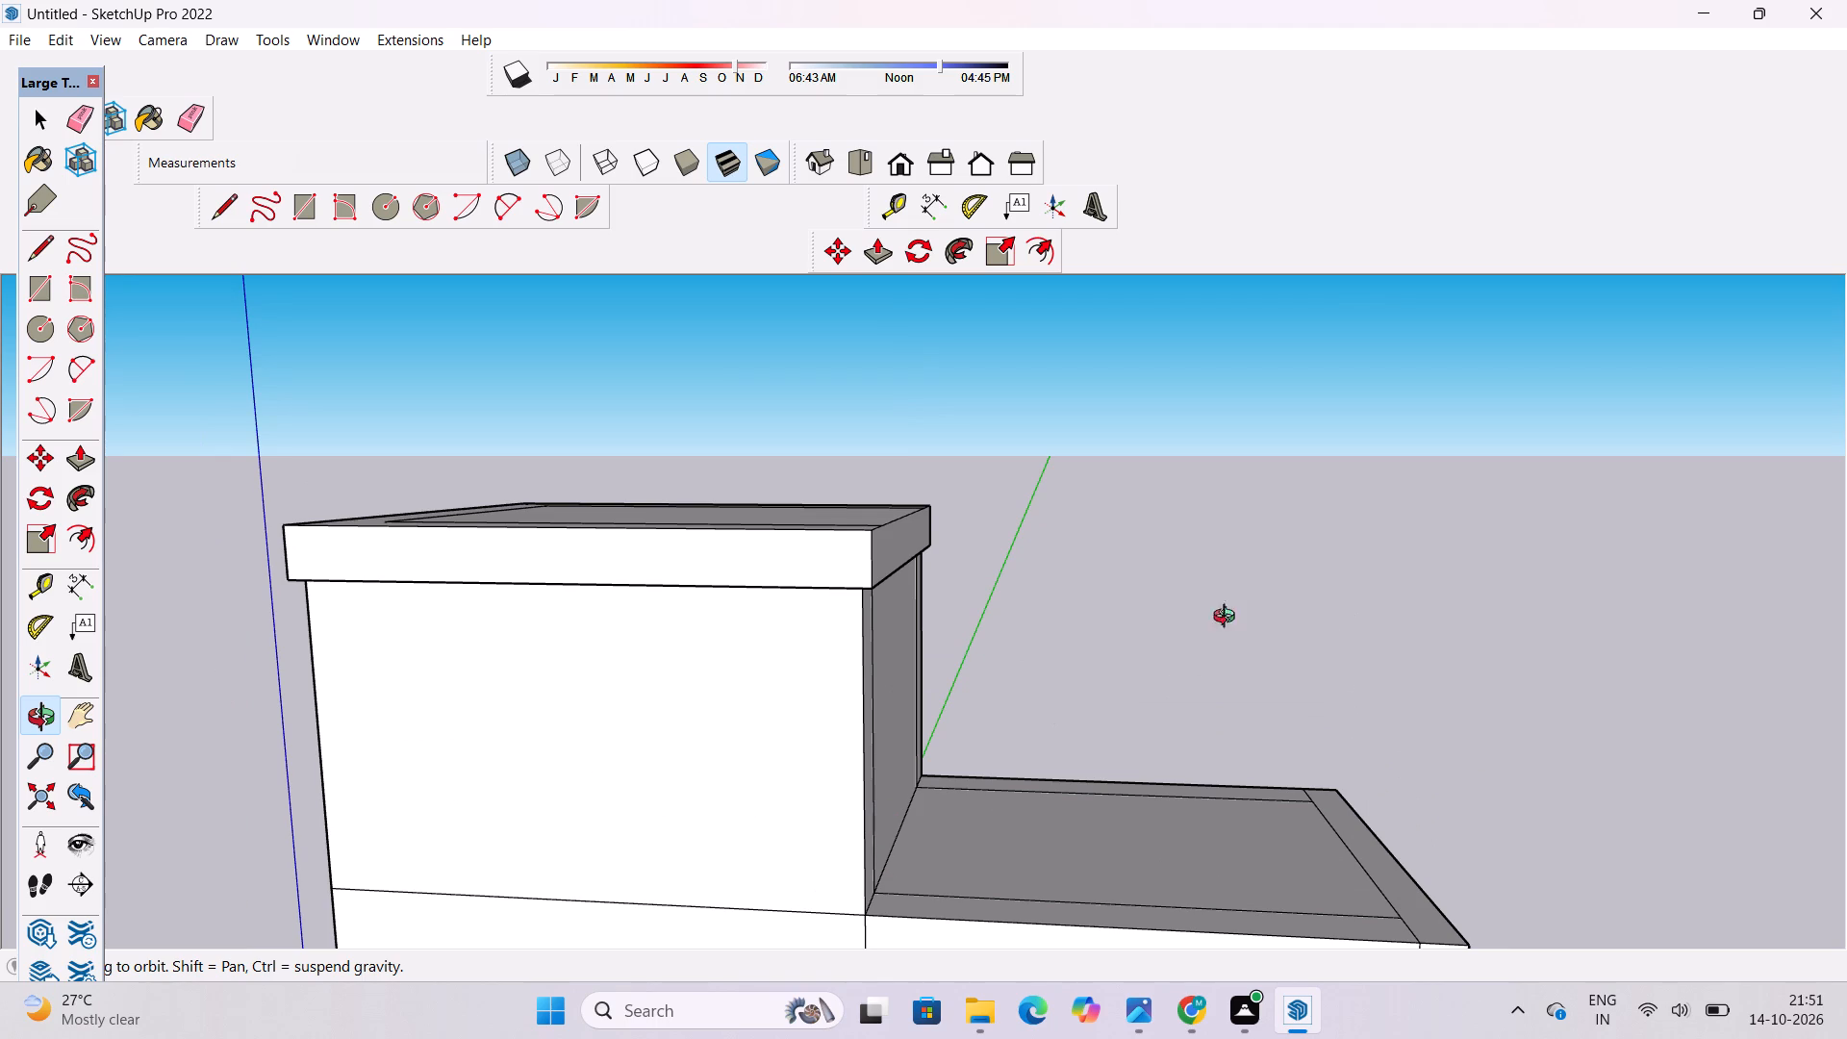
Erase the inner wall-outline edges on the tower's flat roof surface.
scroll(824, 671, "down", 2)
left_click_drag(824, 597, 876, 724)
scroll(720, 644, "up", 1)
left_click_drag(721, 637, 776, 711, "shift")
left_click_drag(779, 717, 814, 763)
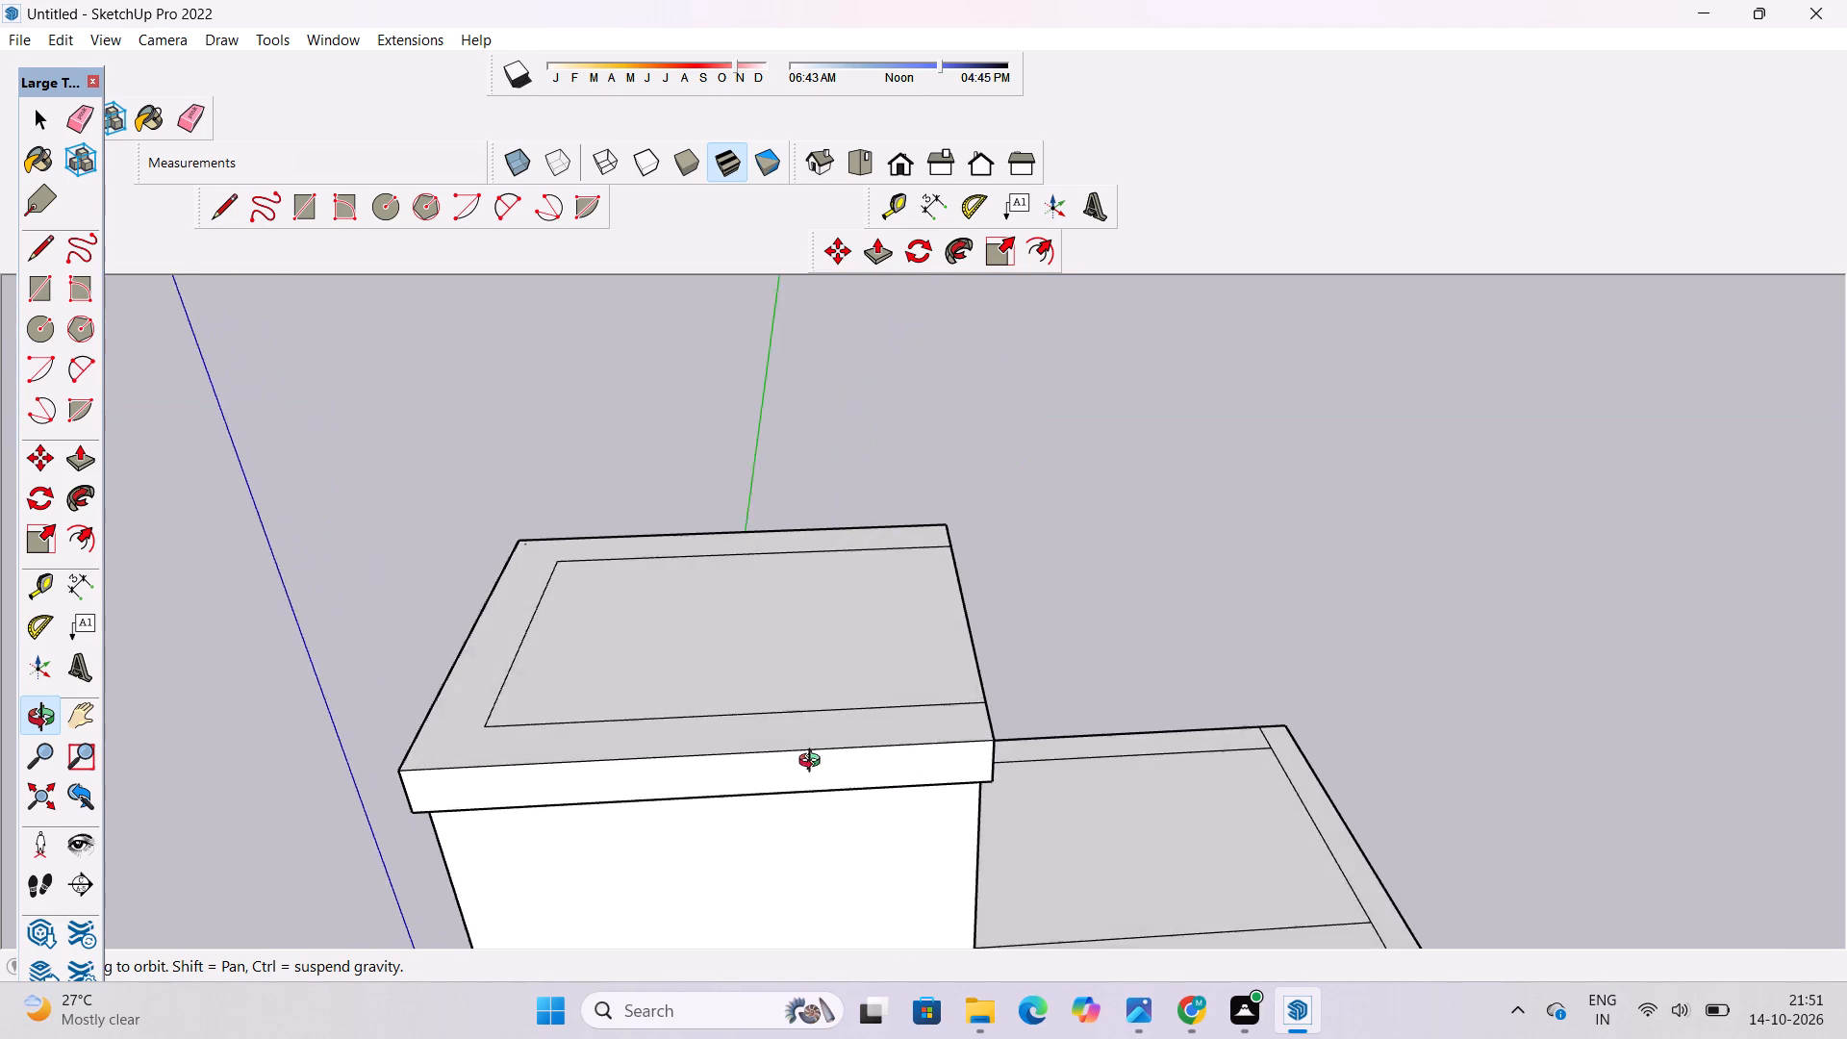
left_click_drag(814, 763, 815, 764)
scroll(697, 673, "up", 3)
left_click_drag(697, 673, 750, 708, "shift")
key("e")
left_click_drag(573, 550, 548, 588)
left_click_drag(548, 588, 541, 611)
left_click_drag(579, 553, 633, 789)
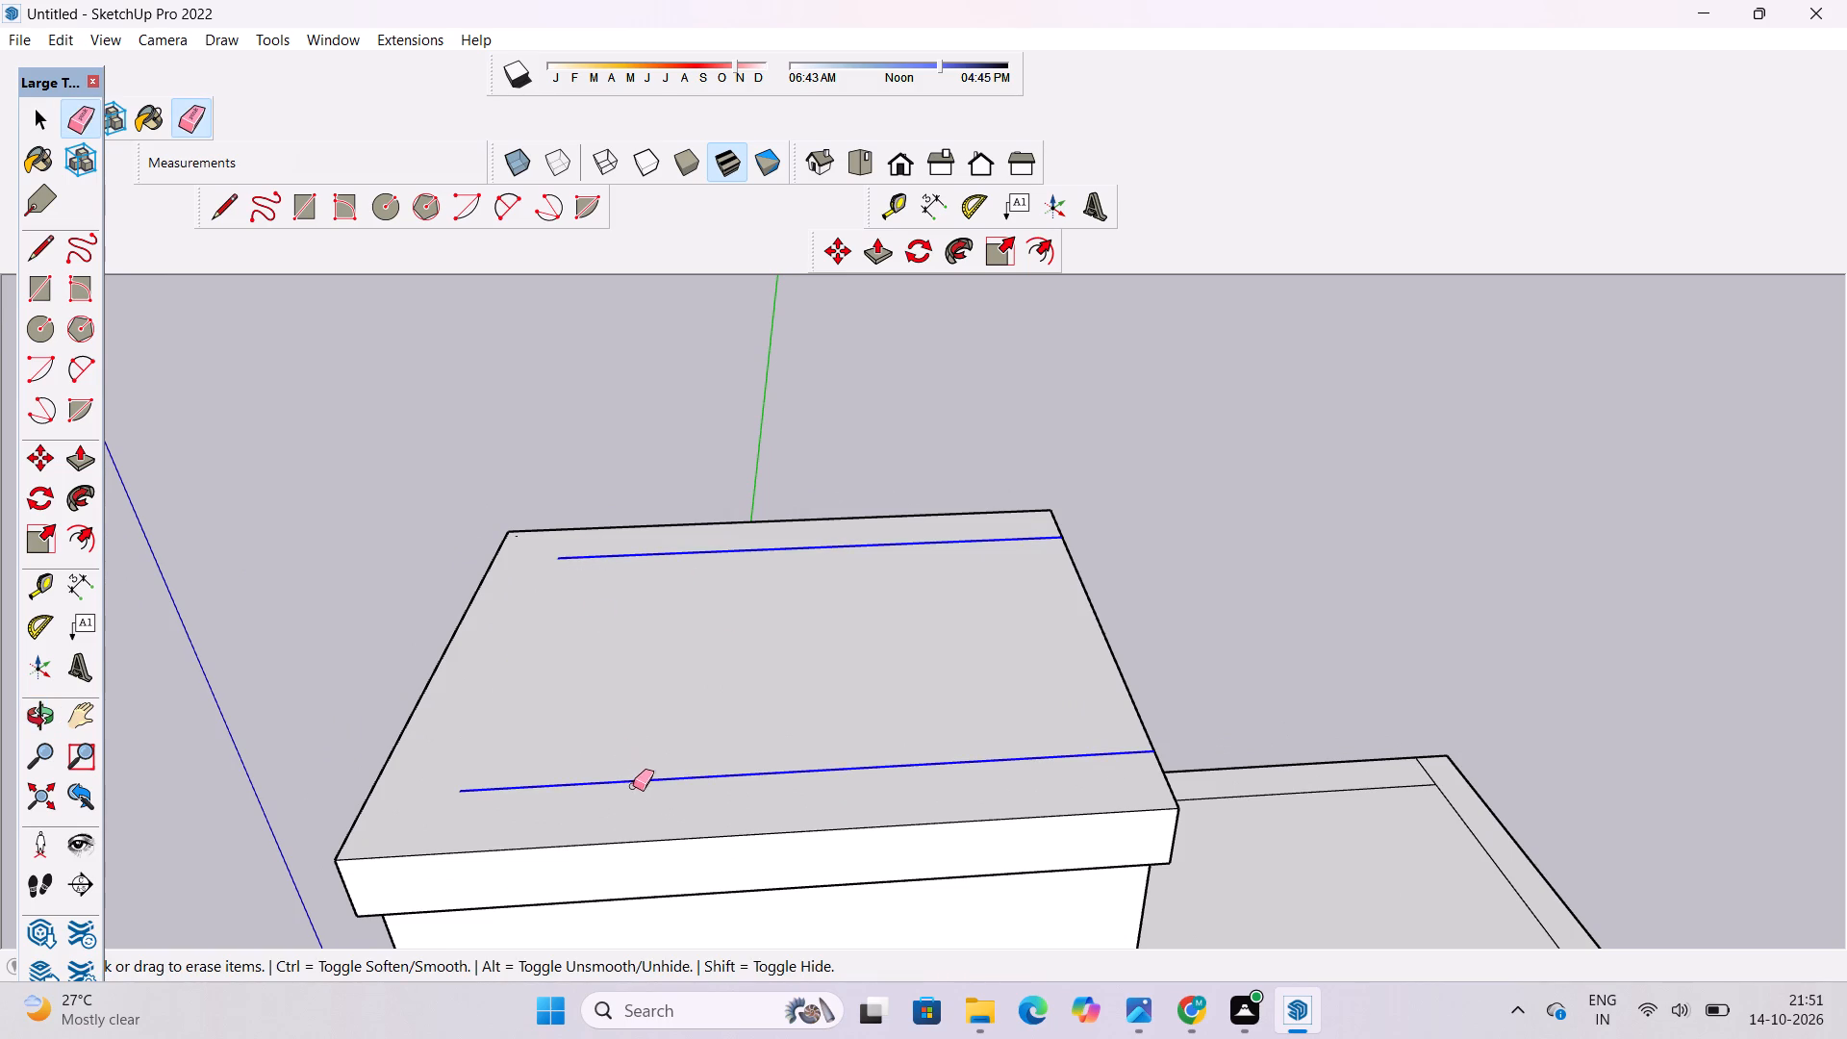
Compare the tower's height and top band with the reference elevation image in Photos, returning to SketchUp.
key("o")
left_click_drag(934, 712, 586, 709, "shift")
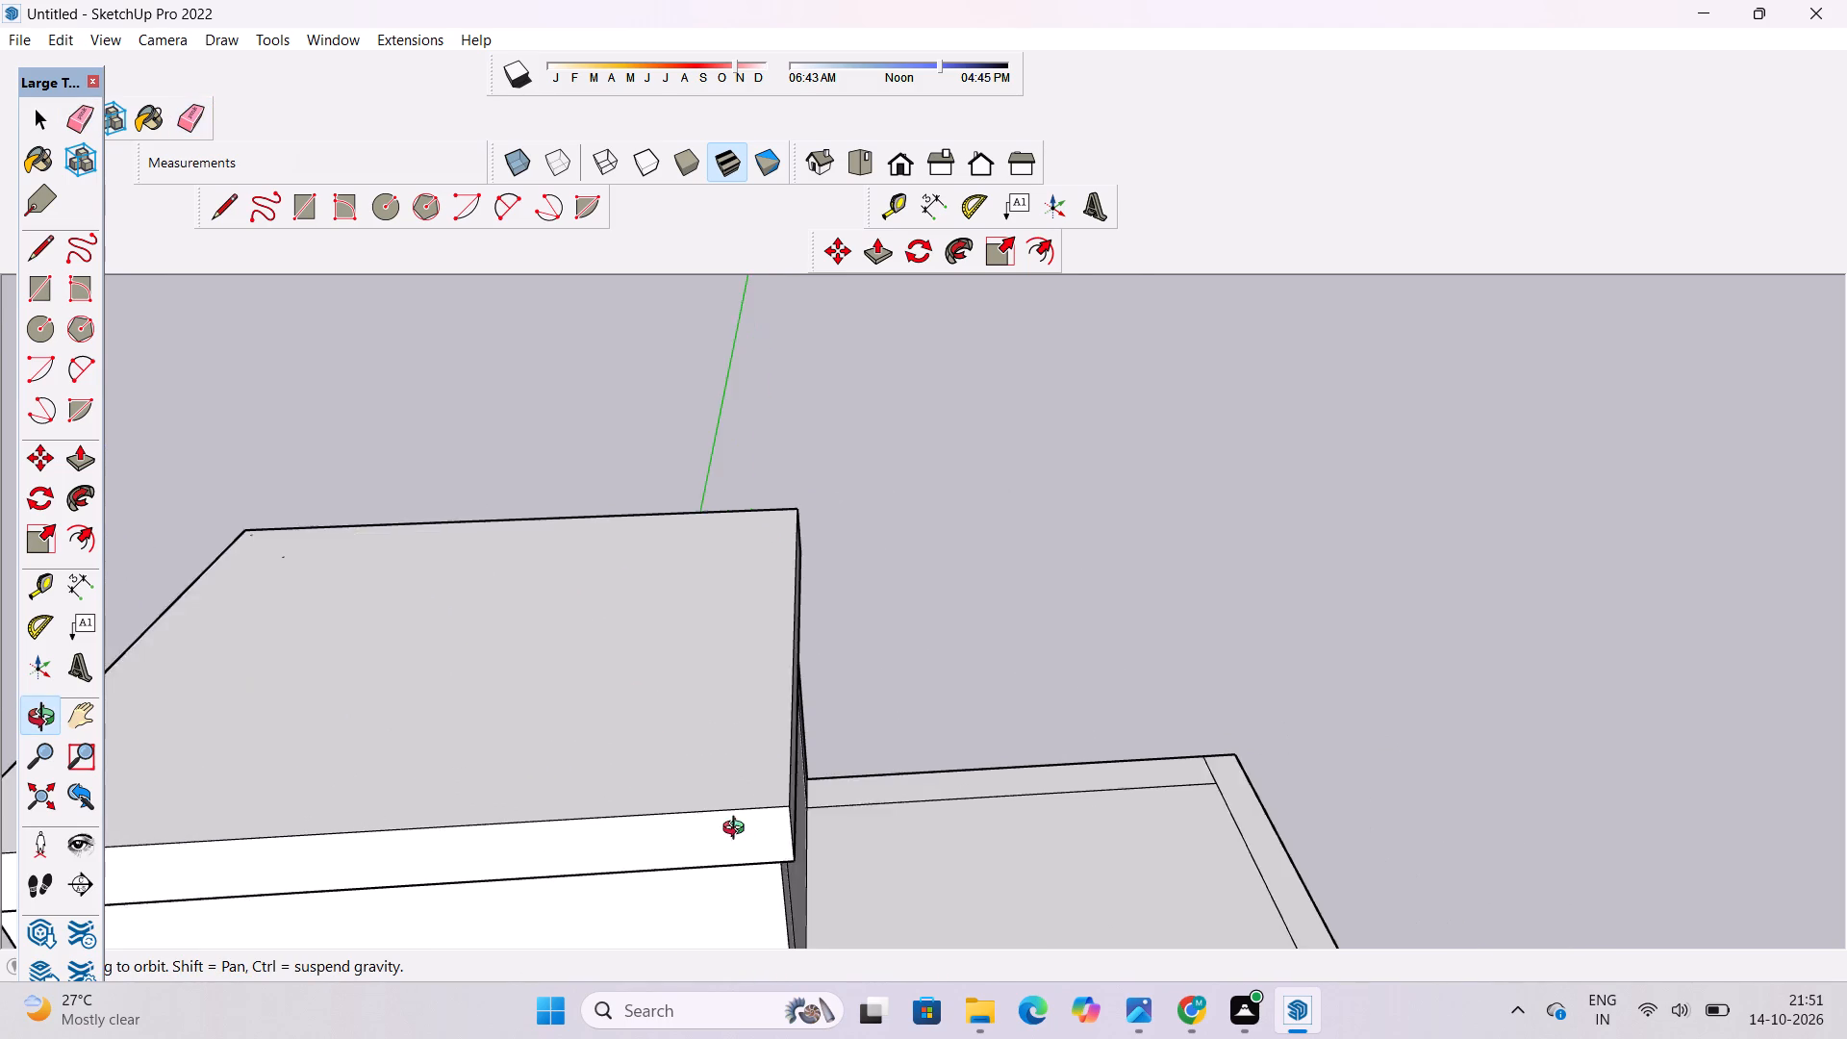
left_click_drag(738, 830, 605, 597)
left_click_drag(628, 711, 677, 537)
scroll(679, 535, "down", 7)
left_click_drag(712, 659, 793, 720)
left_click_drag(805, 769, 800, 580)
scroll(800, 580, "down", 6)
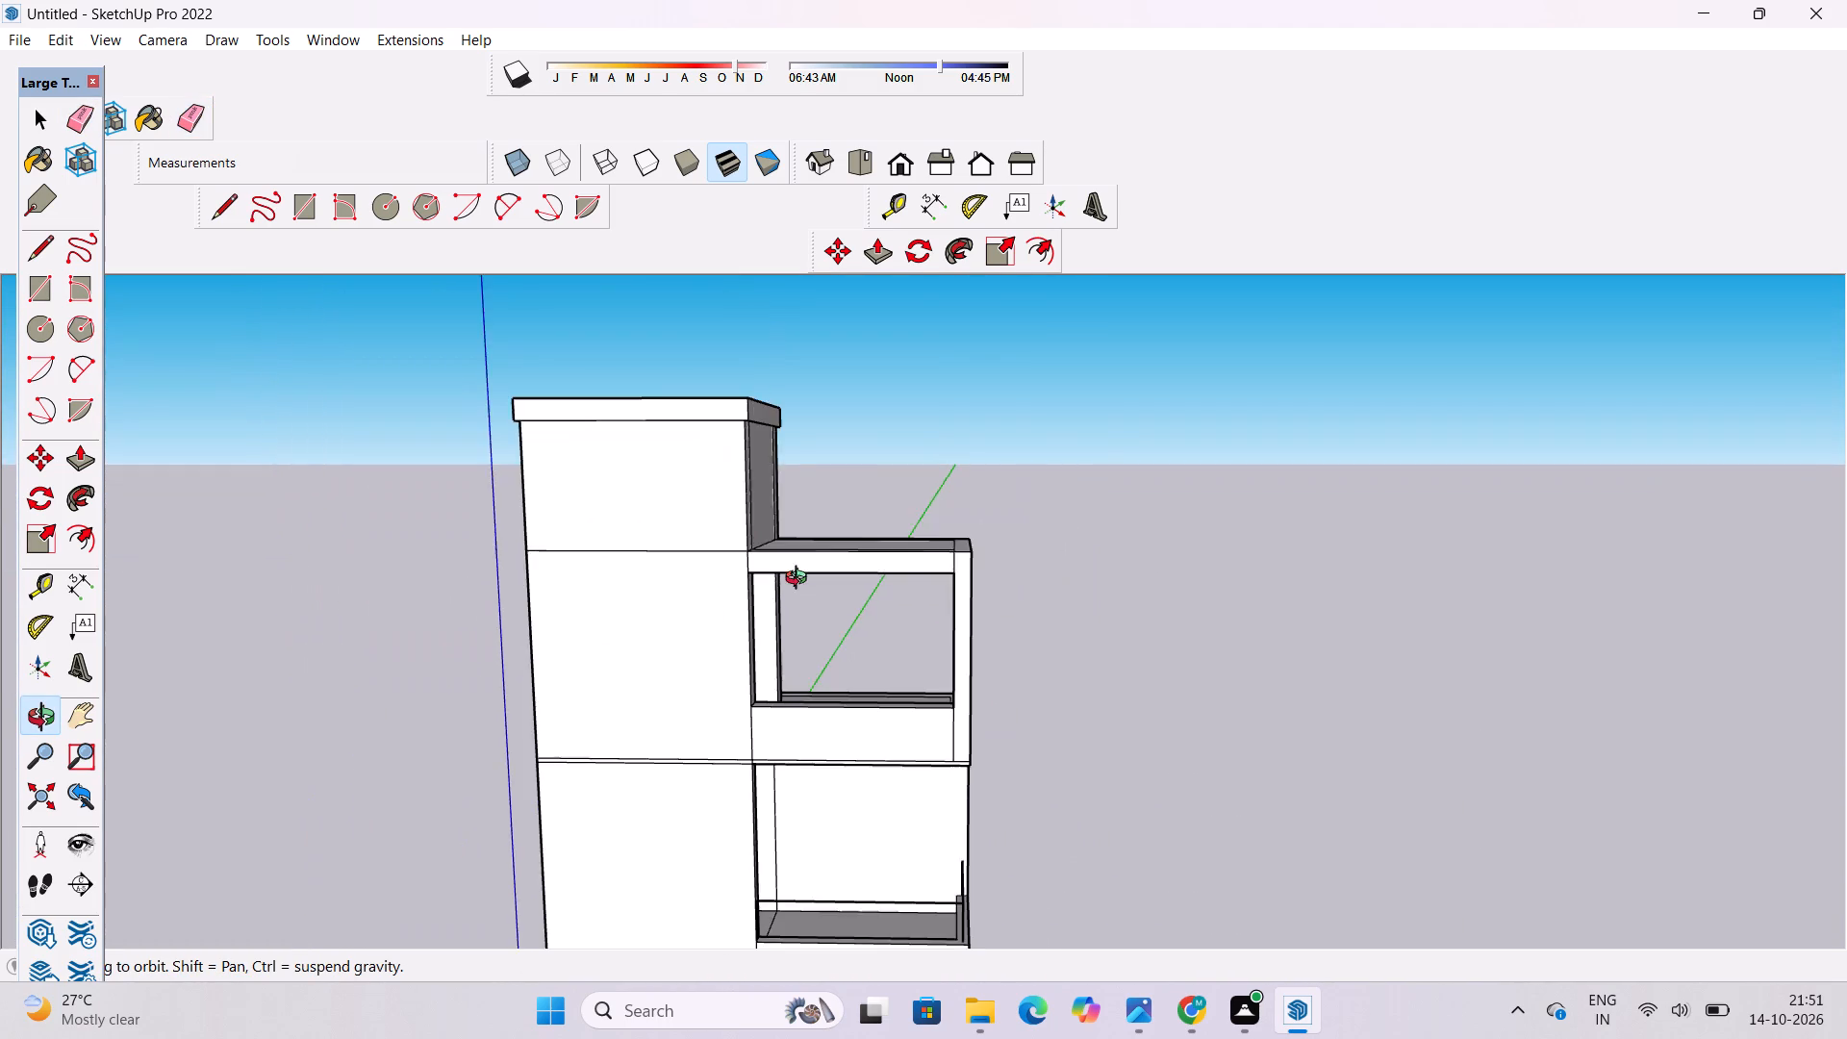
left_click_drag(807, 571, 820, 677)
scroll(752, 569, "up", 3)
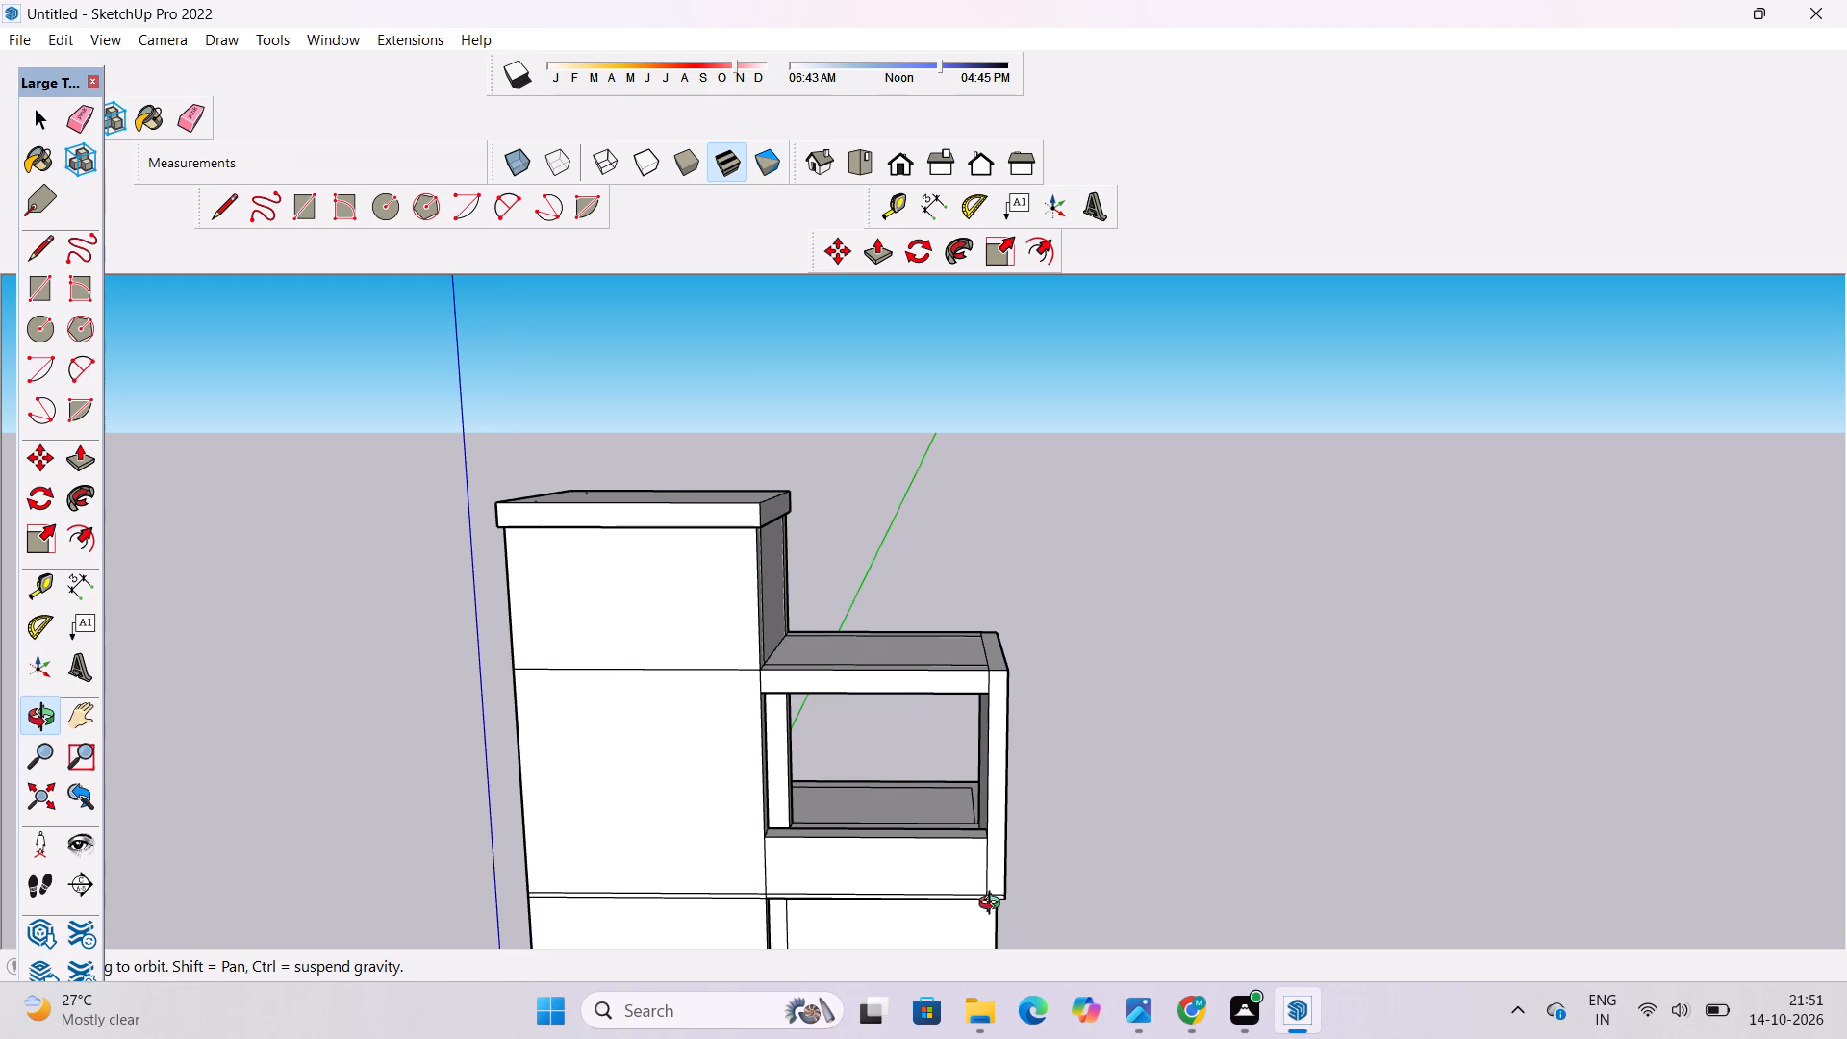
left_click(1127, 1023)
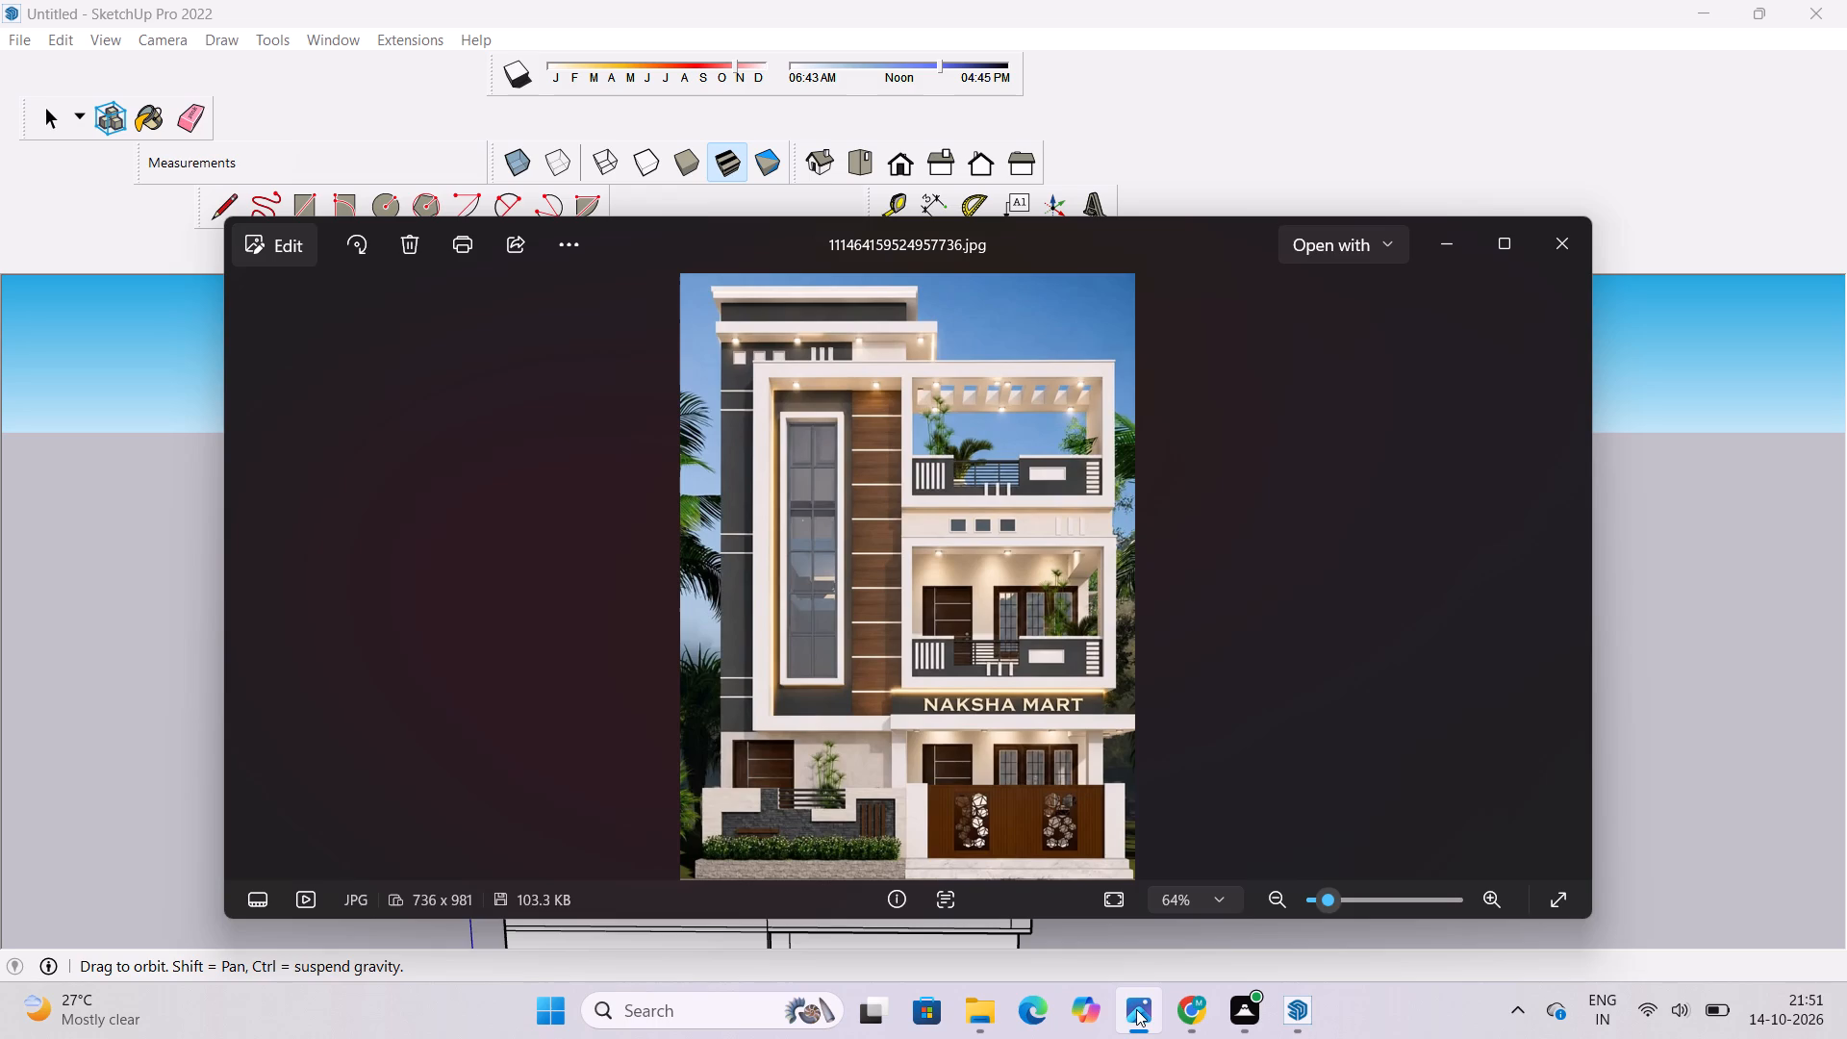
left_click(1136, 1009)
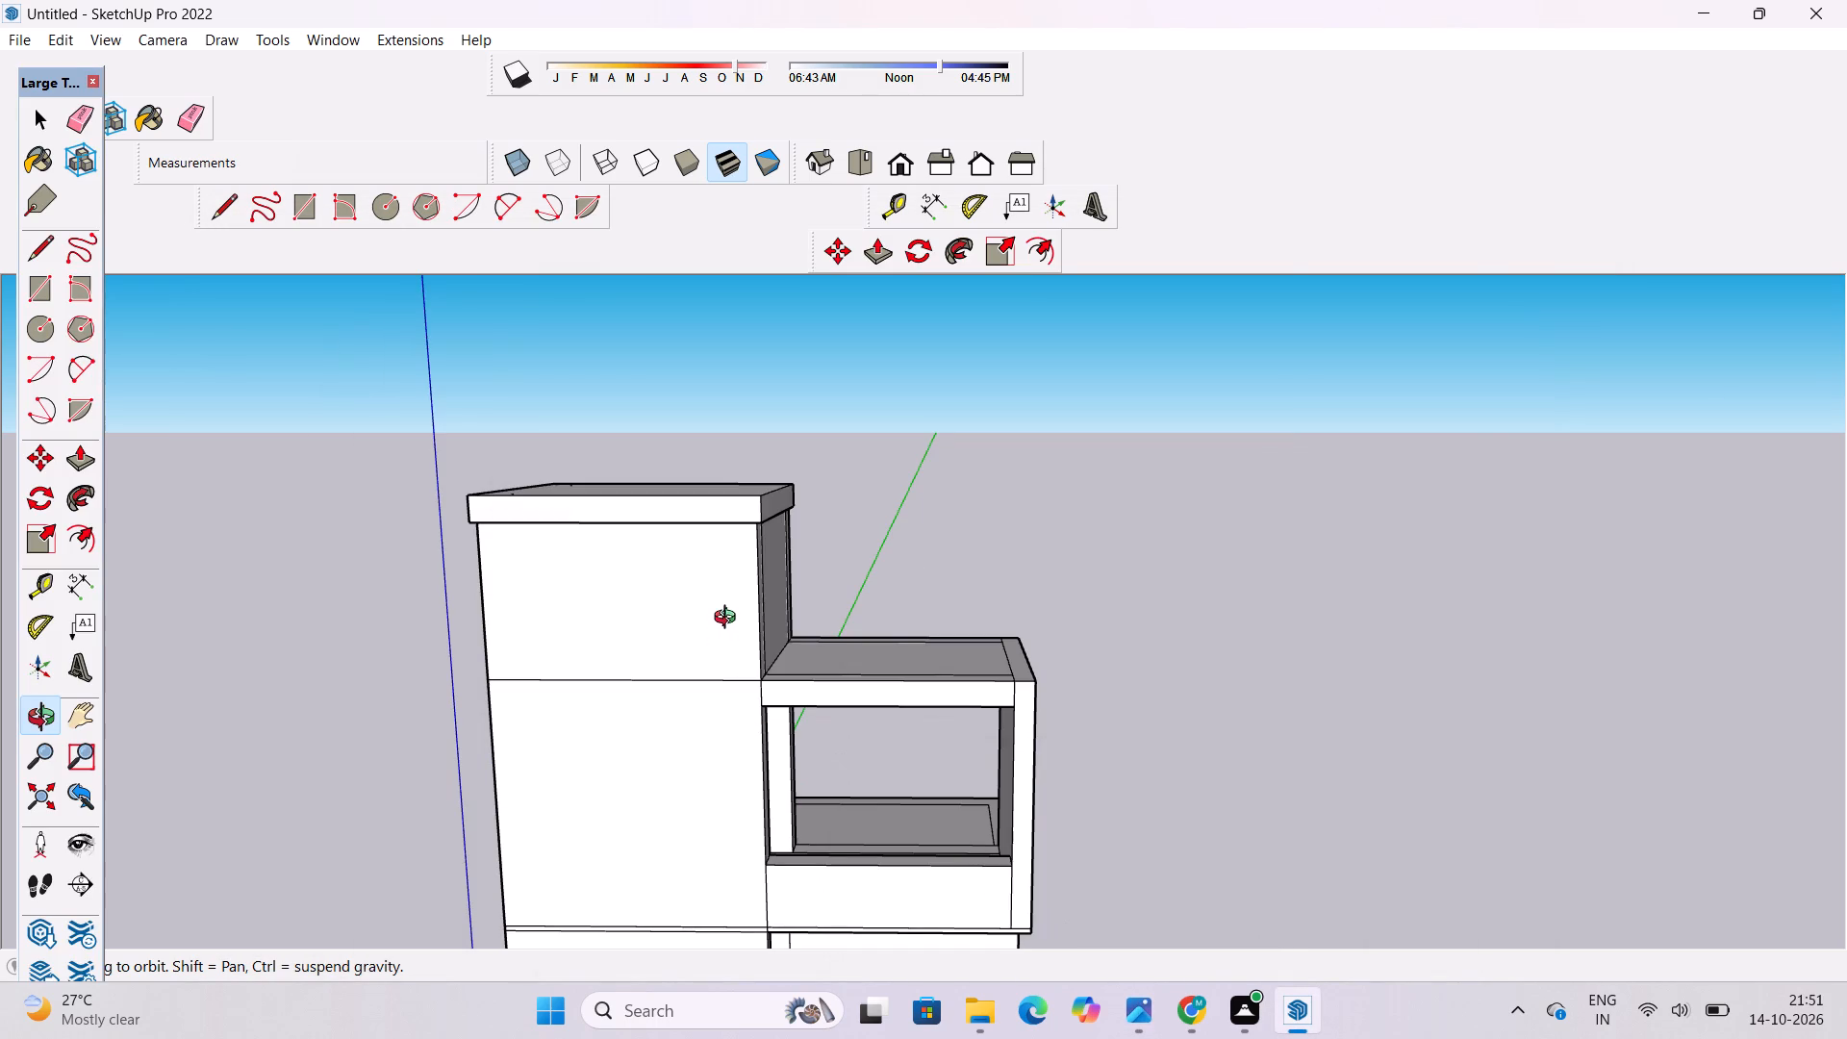
left_click(1141, 994)
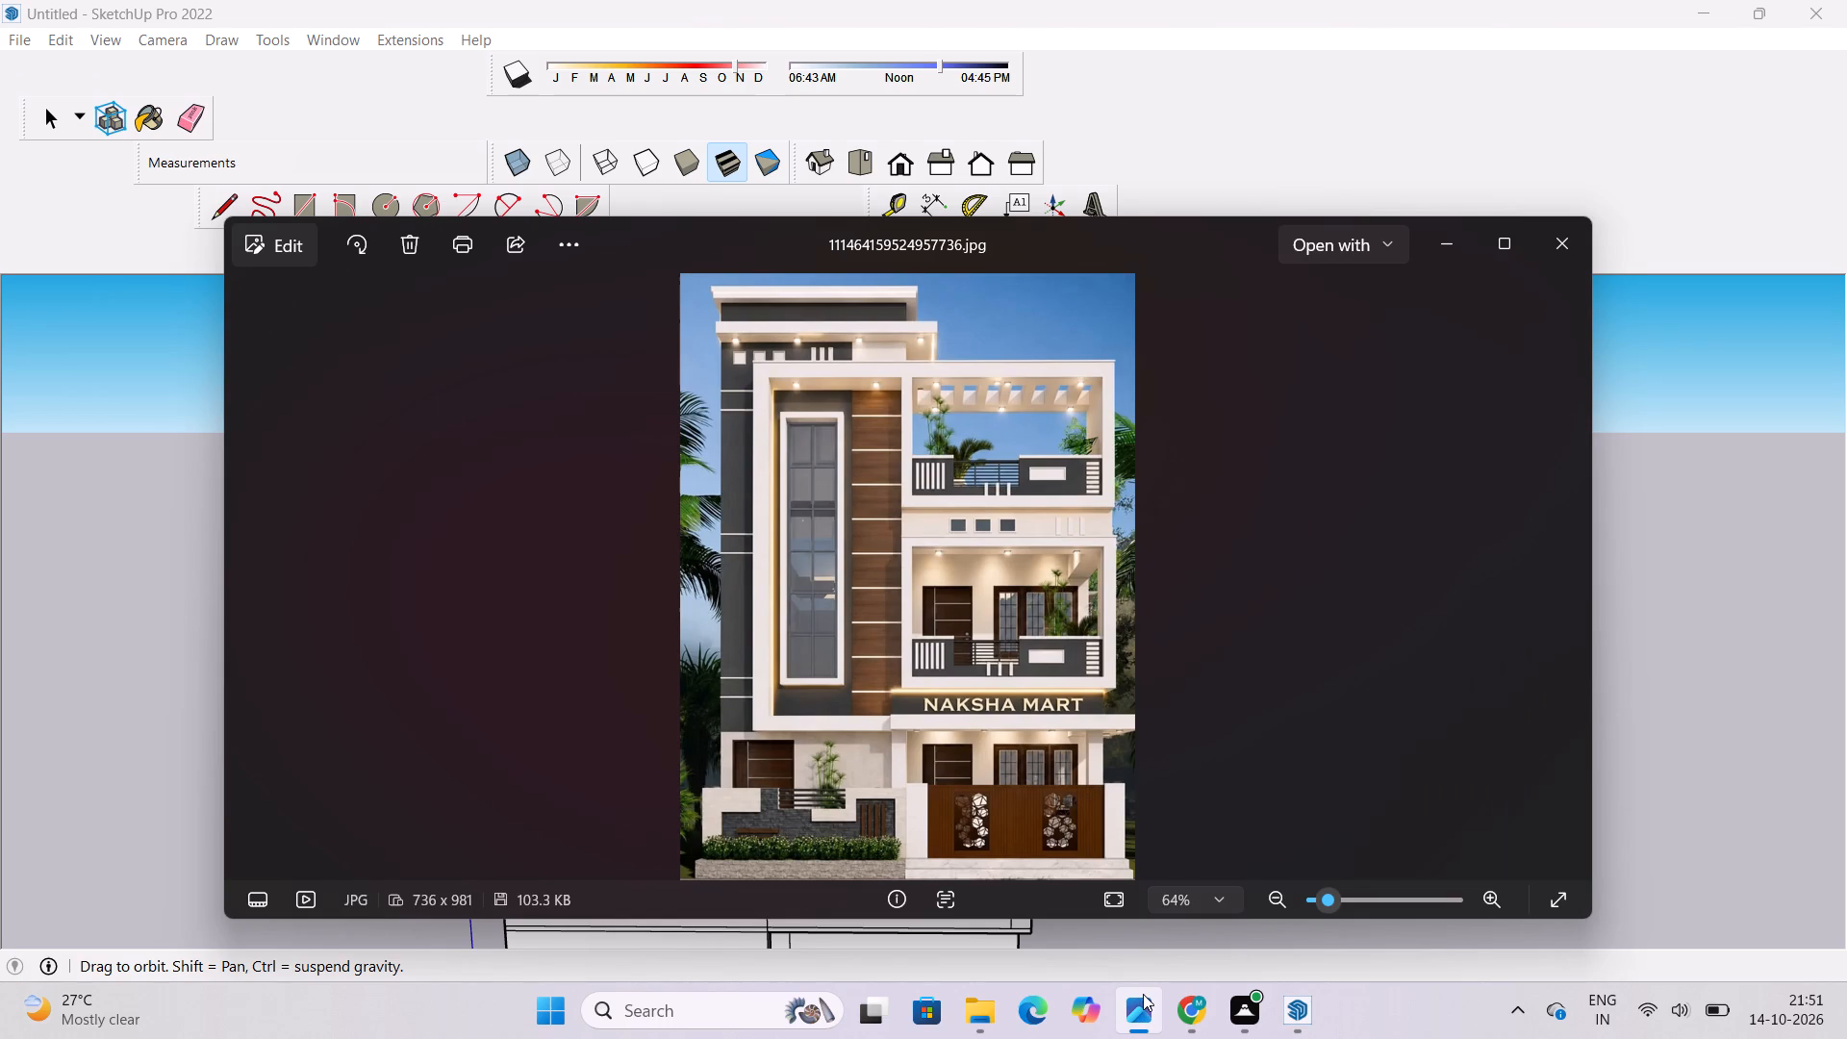
left_click(1143, 994)
Undo the roof-outline erasure and all the top band's outward extrusions and seam cleanups, back to the flush band outline around the tower.
left_click_drag(842, 746, 922, 835, "shift")
scroll(809, 759, "up", 2)
left_click_drag(761, 730, 699, 712, "shift")
left_click_drag(699, 712, 899, 785)
left_click_drag(899, 785, 752, 748)
key("ctrl+z")
key("ctrl+z")
key("ctrl+z")
key("ctrl+z")
key("ctrl+z")
key("ctrl+z")
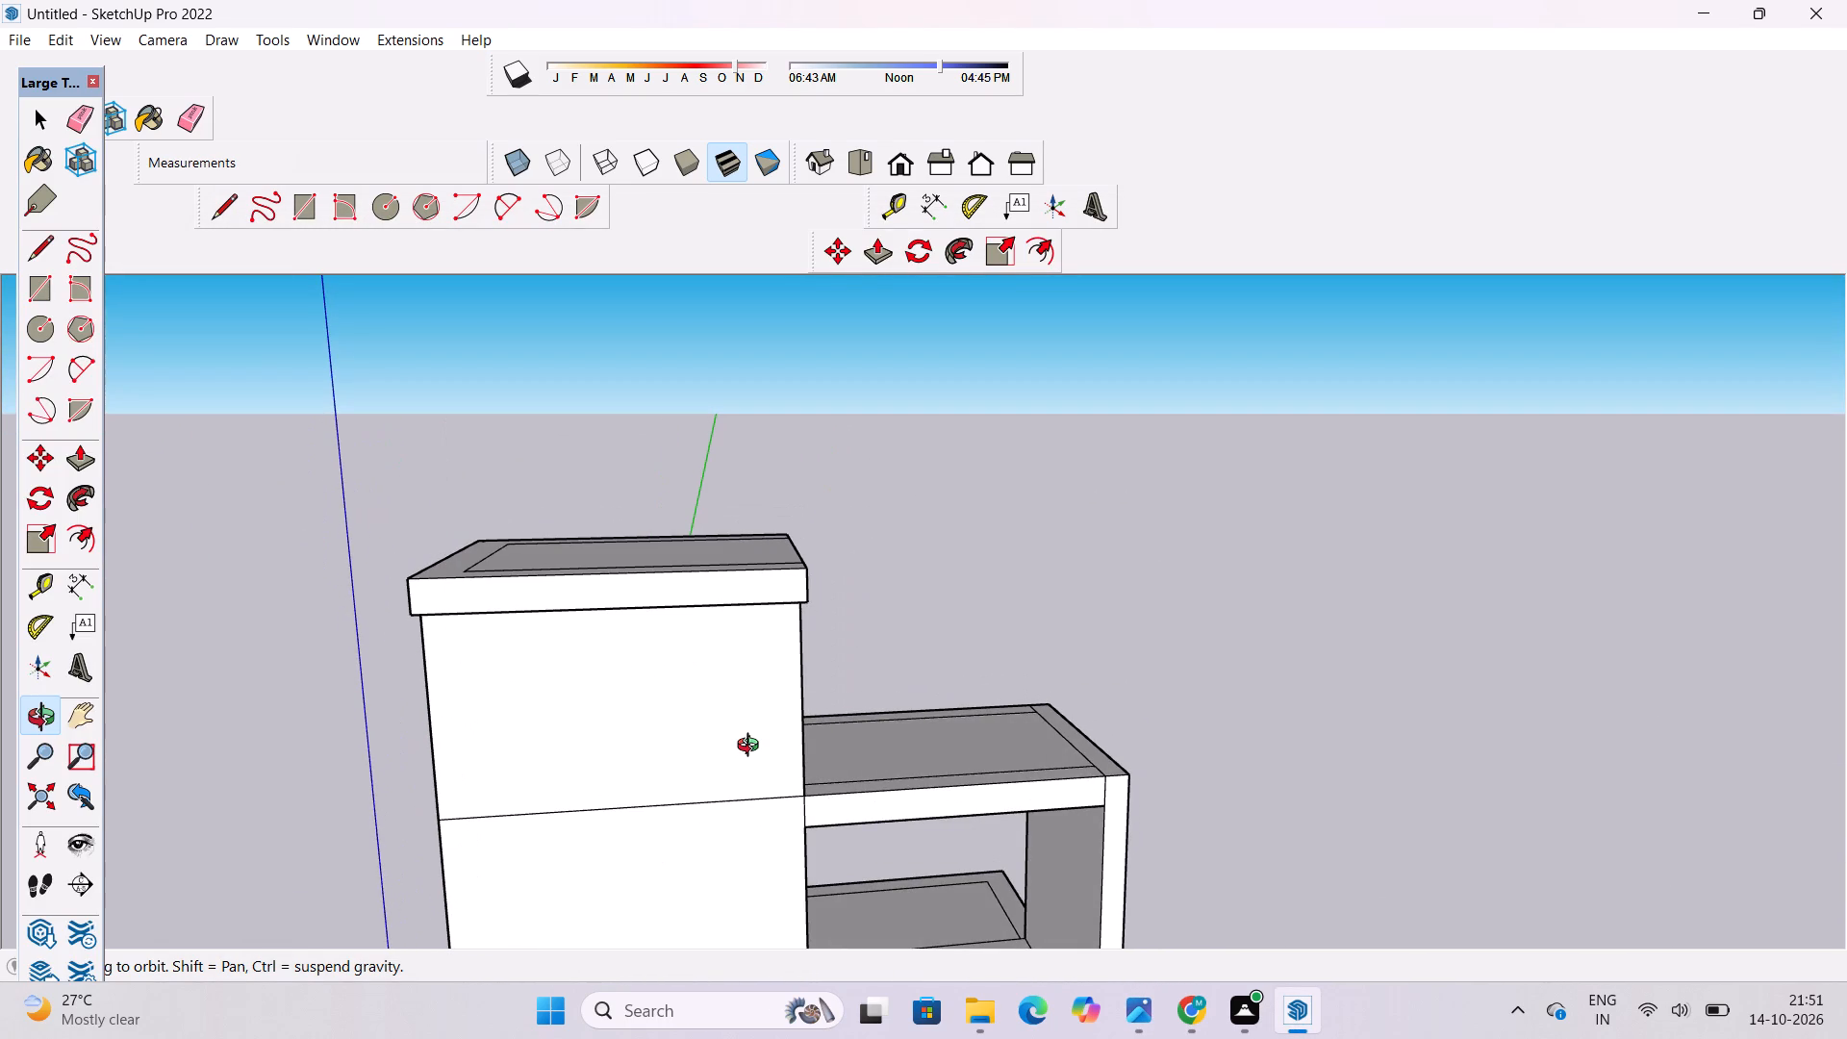
key("ctrl+z")
key("ctrl+z")
key("ctrl+z")
key("ctrl+z")
key("ctrl+z")
key("ctrl+z")
key("ctrl+z")
key("ctrl+z")
key("ctrl+z")
key("ctrl+z")
key("ctrl+z")
key("ctrl+z")
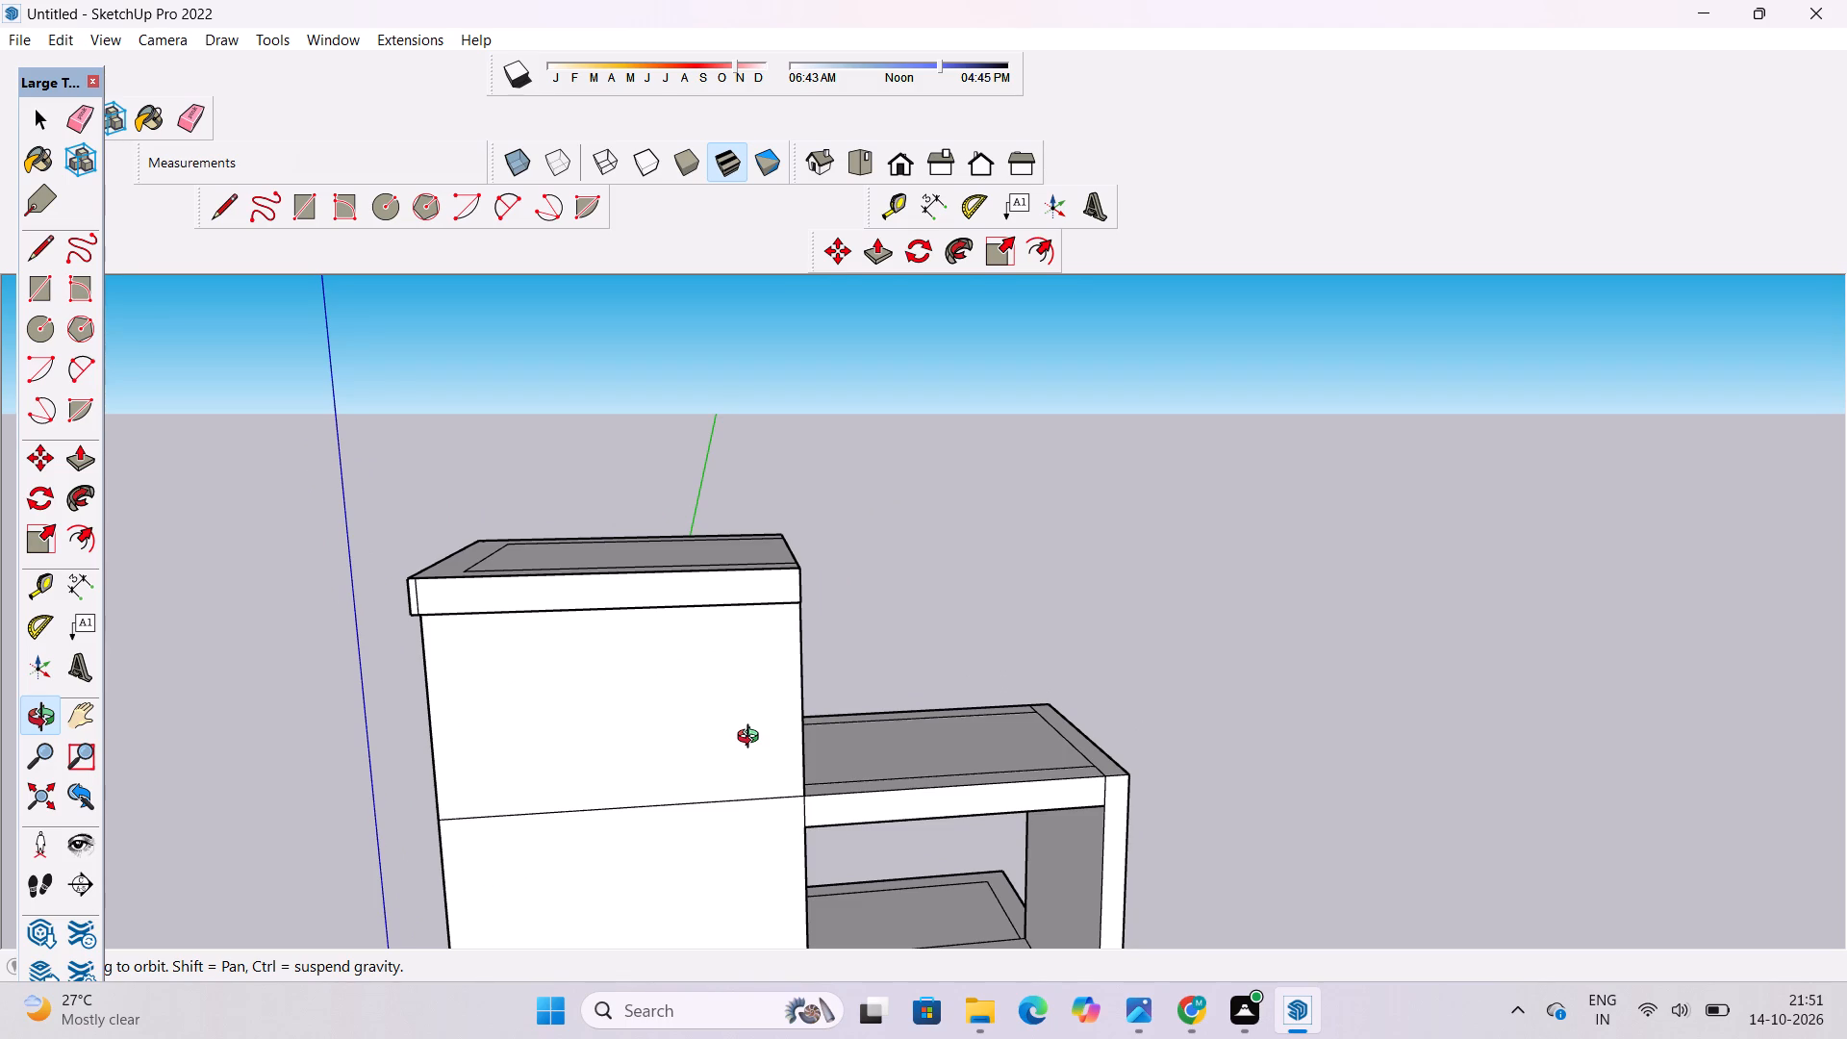
key("ctrl+z")
key("ctrl+z")
key("ctrl+z")
key("ctrl+z")
key("ctrl+z")
key("ctrl+z")
key("ctrl+z")
key("ctrl+z")
key("ctrl+z")
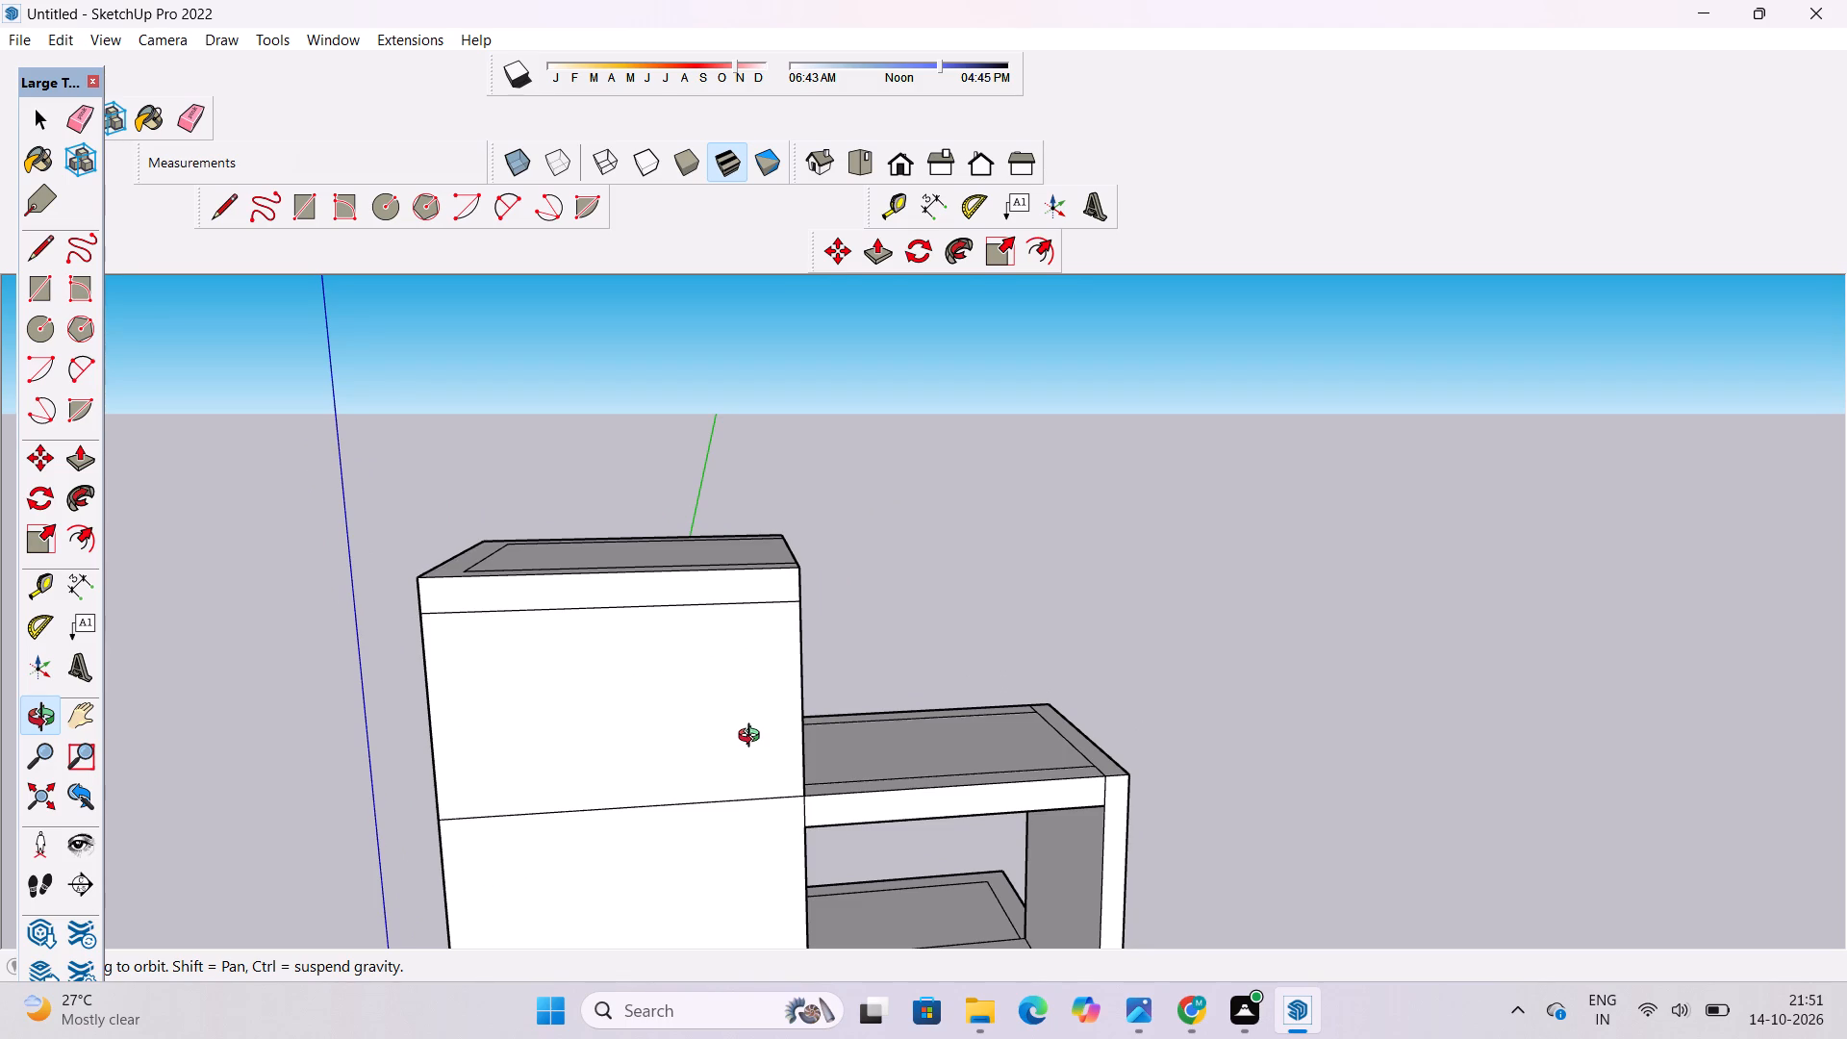
Push/Pull the tower's U-shaped top wall rim upward by 25'.
left_click_drag(770, 671, 1383, 721)
left_click_drag(765, 817, 1134, 784)
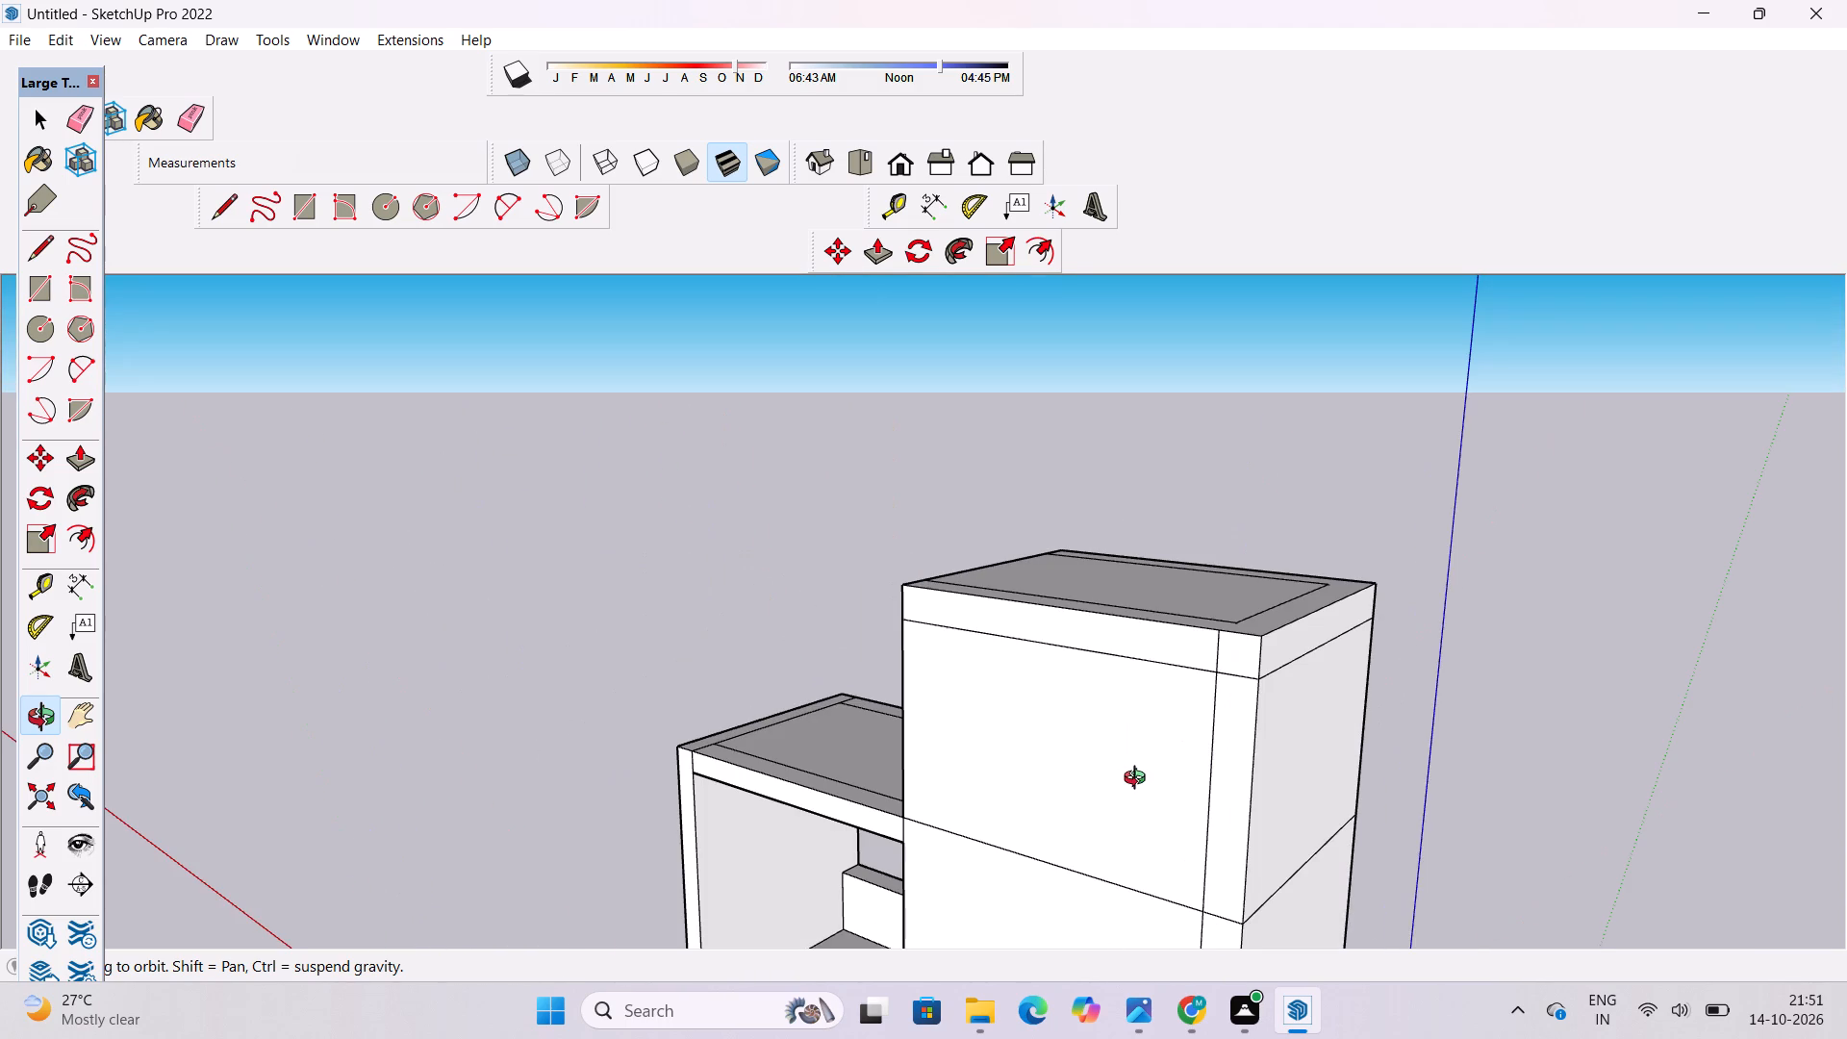
left_click_drag(1206, 771, 769, 784)
left_click_drag(1007, 759, 761, 770)
left_click_drag(838, 719, 682, 778, "shift")
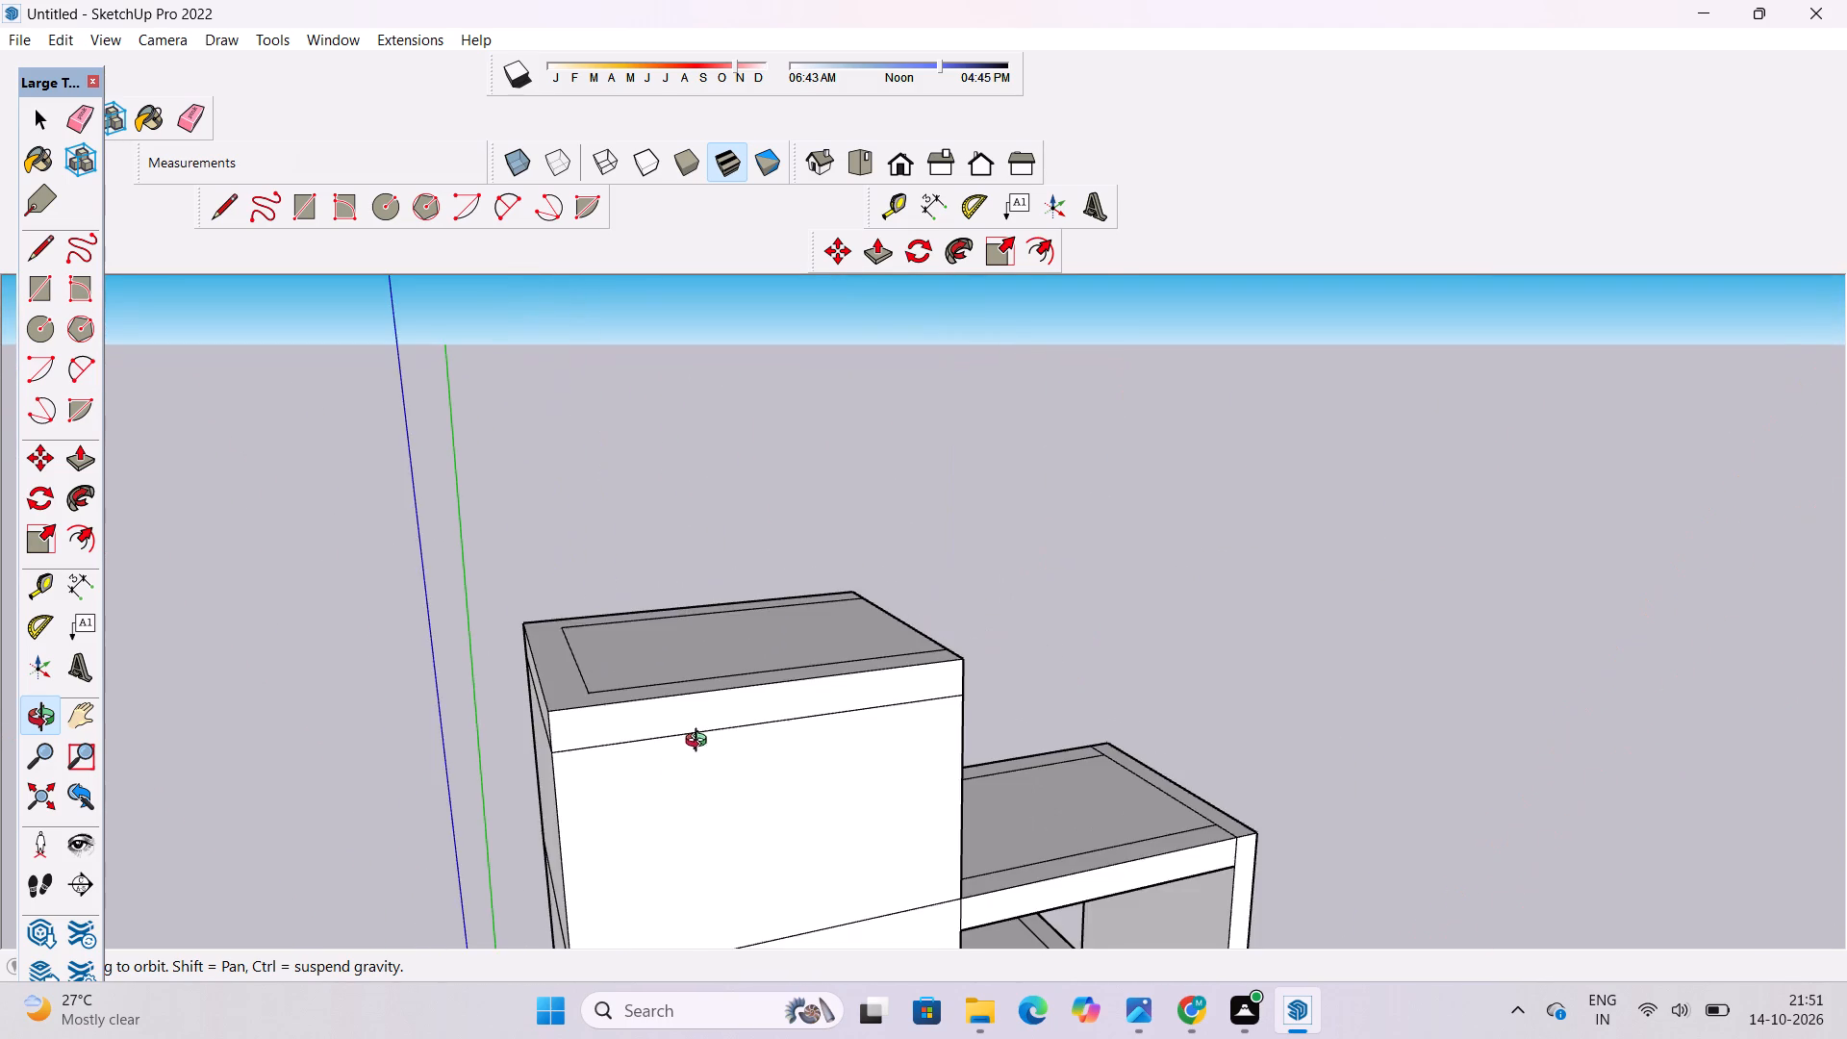
scroll(713, 726, "down", 4)
left_click_drag(811, 724, 586, 785)
left_click_drag(641, 673, 662, 715, "shift")
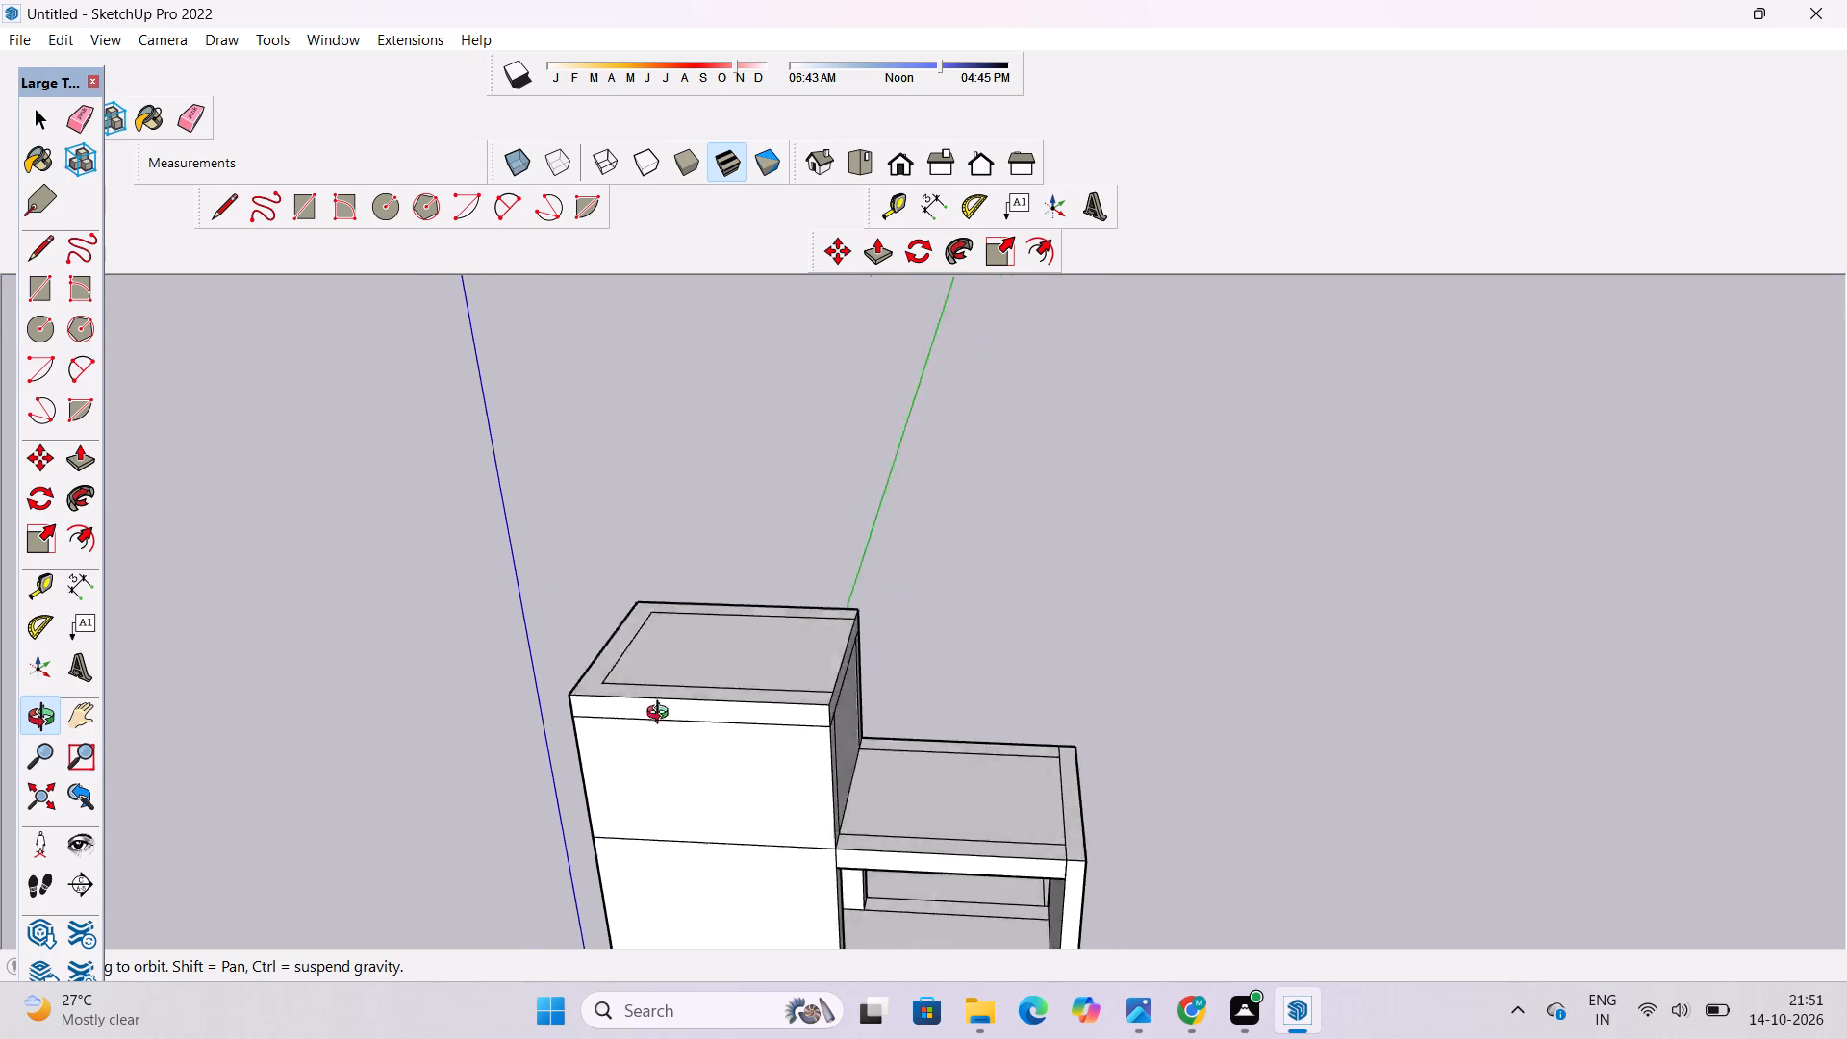
left_click_drag(662, 715, 700, 729, "shift")
left_click_drag(700, 729, 667, 748)
left_click_drag(667, 748, 719, 703, "shift")
left_click_drag(719, 707, 758, 633, "shift")
scroll(696, 732, "up", 2)
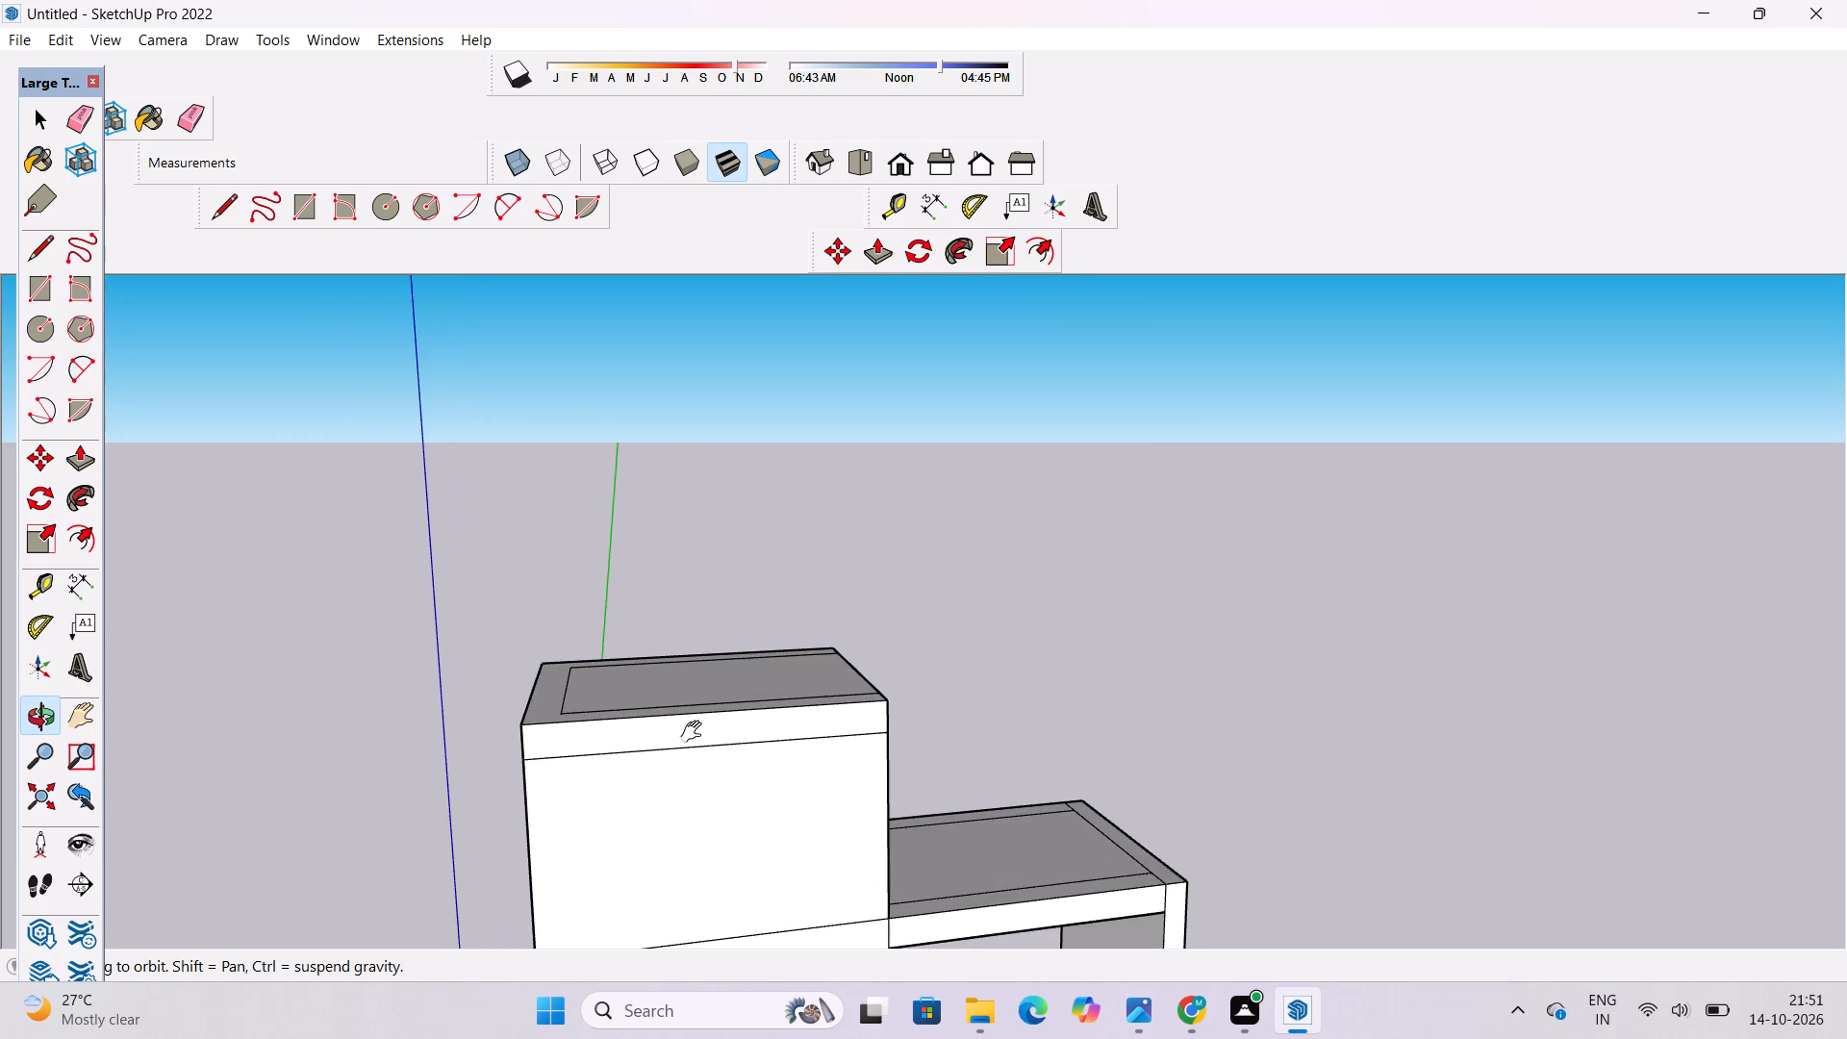
left_click_drag(652, 691, 588, 720, "shift")
key("p")
scroll(667, 679, "down", 3)
scroll(625, 726, "up", 5)
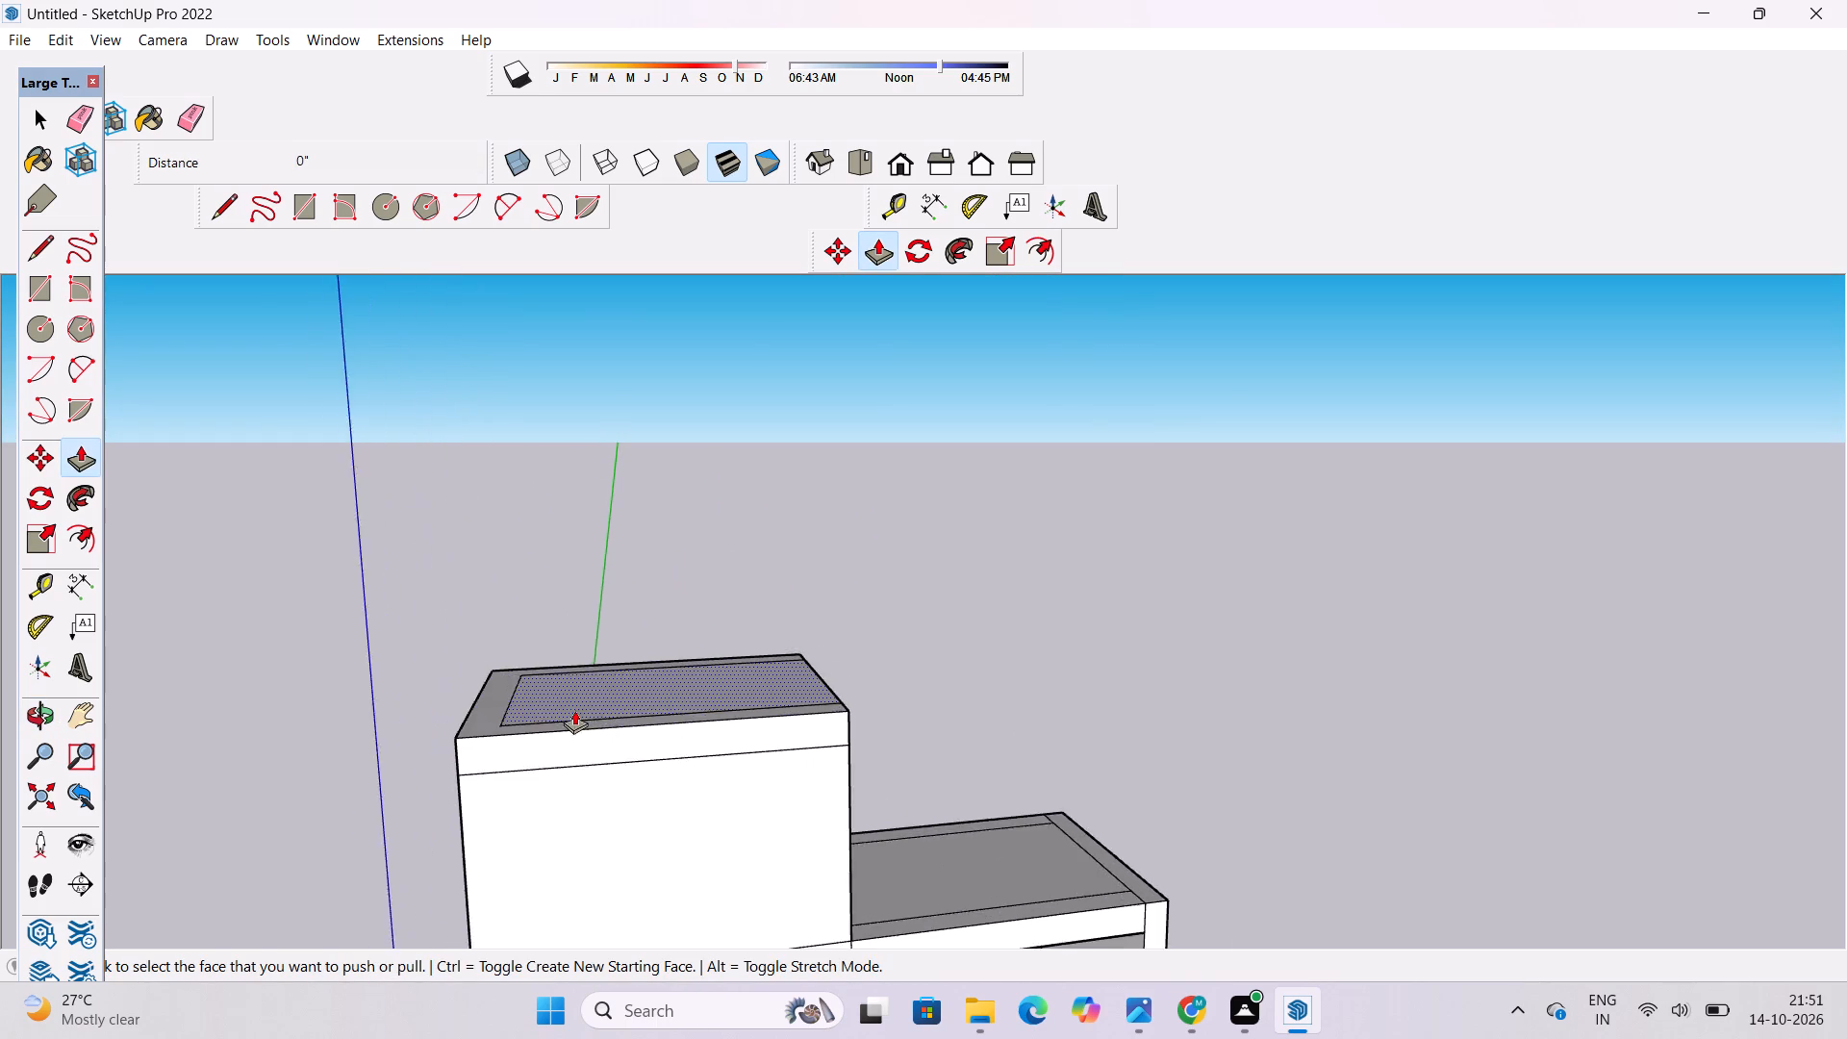
scroll(574, 710, "up", 2)
left_click(561, 730)
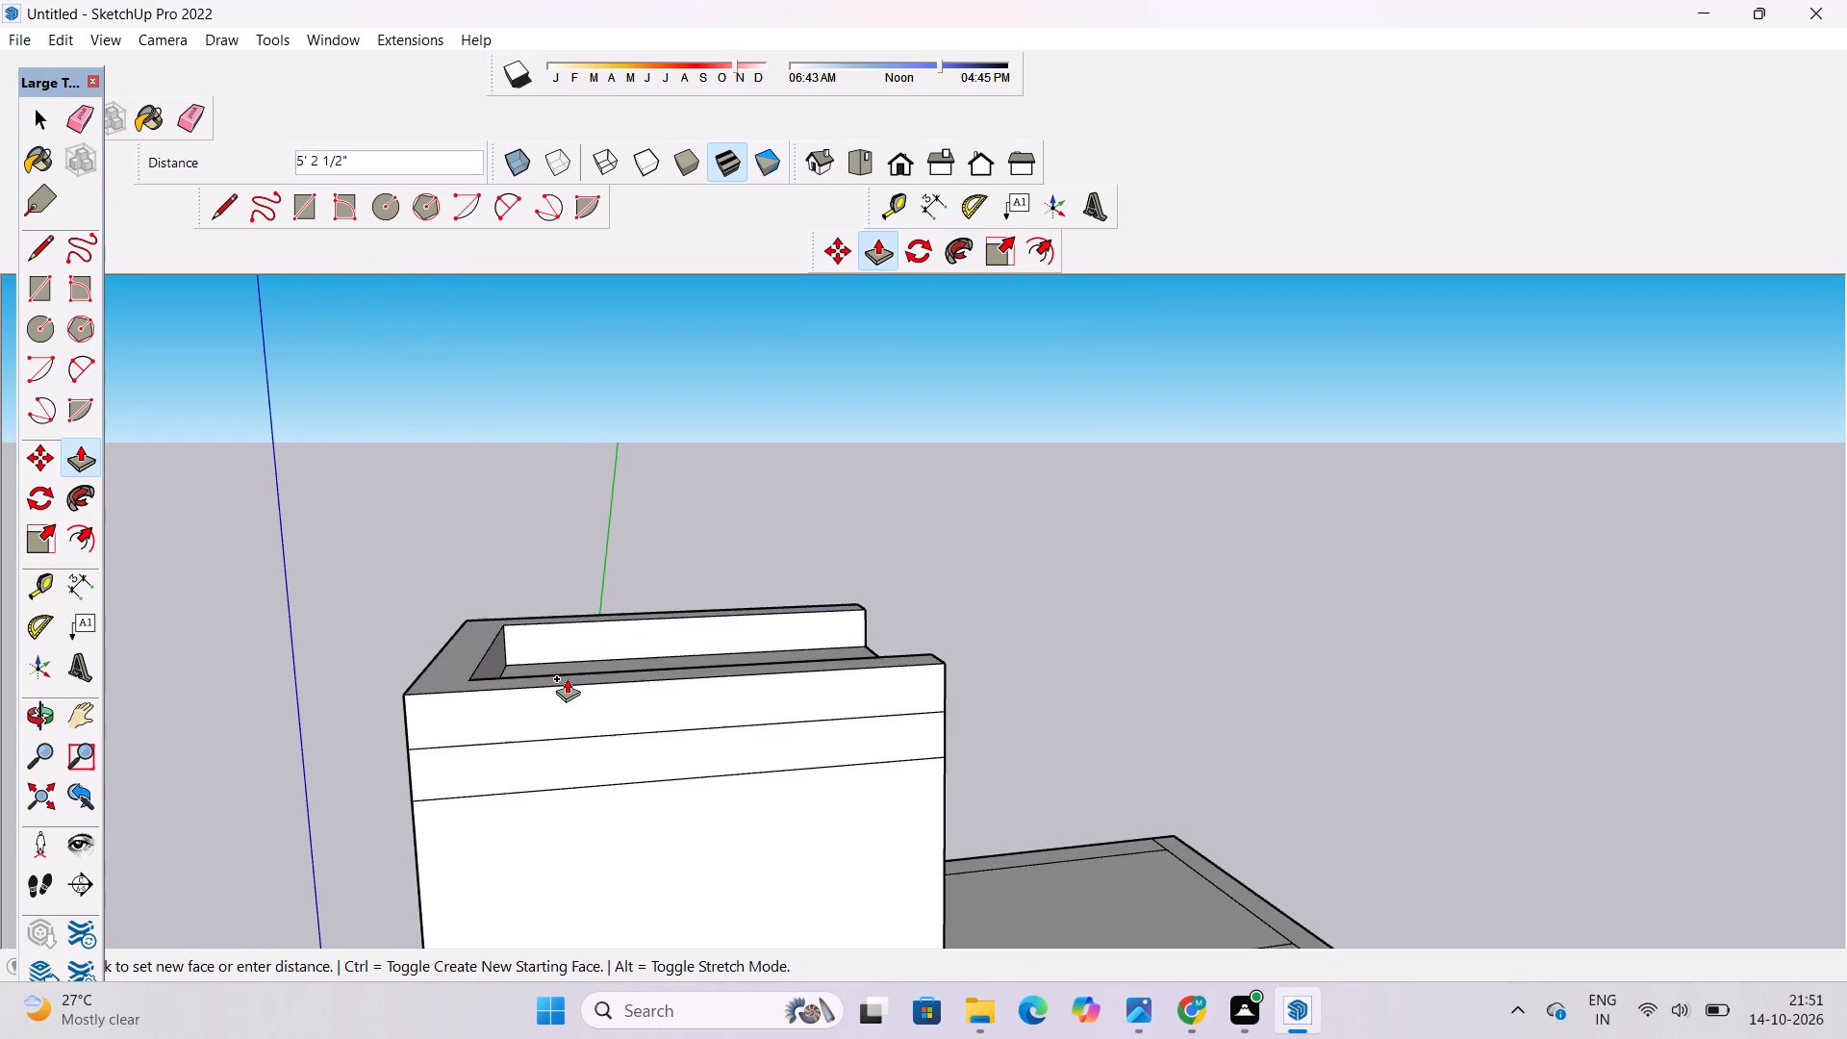
scroll(567, 678, "down", 2)
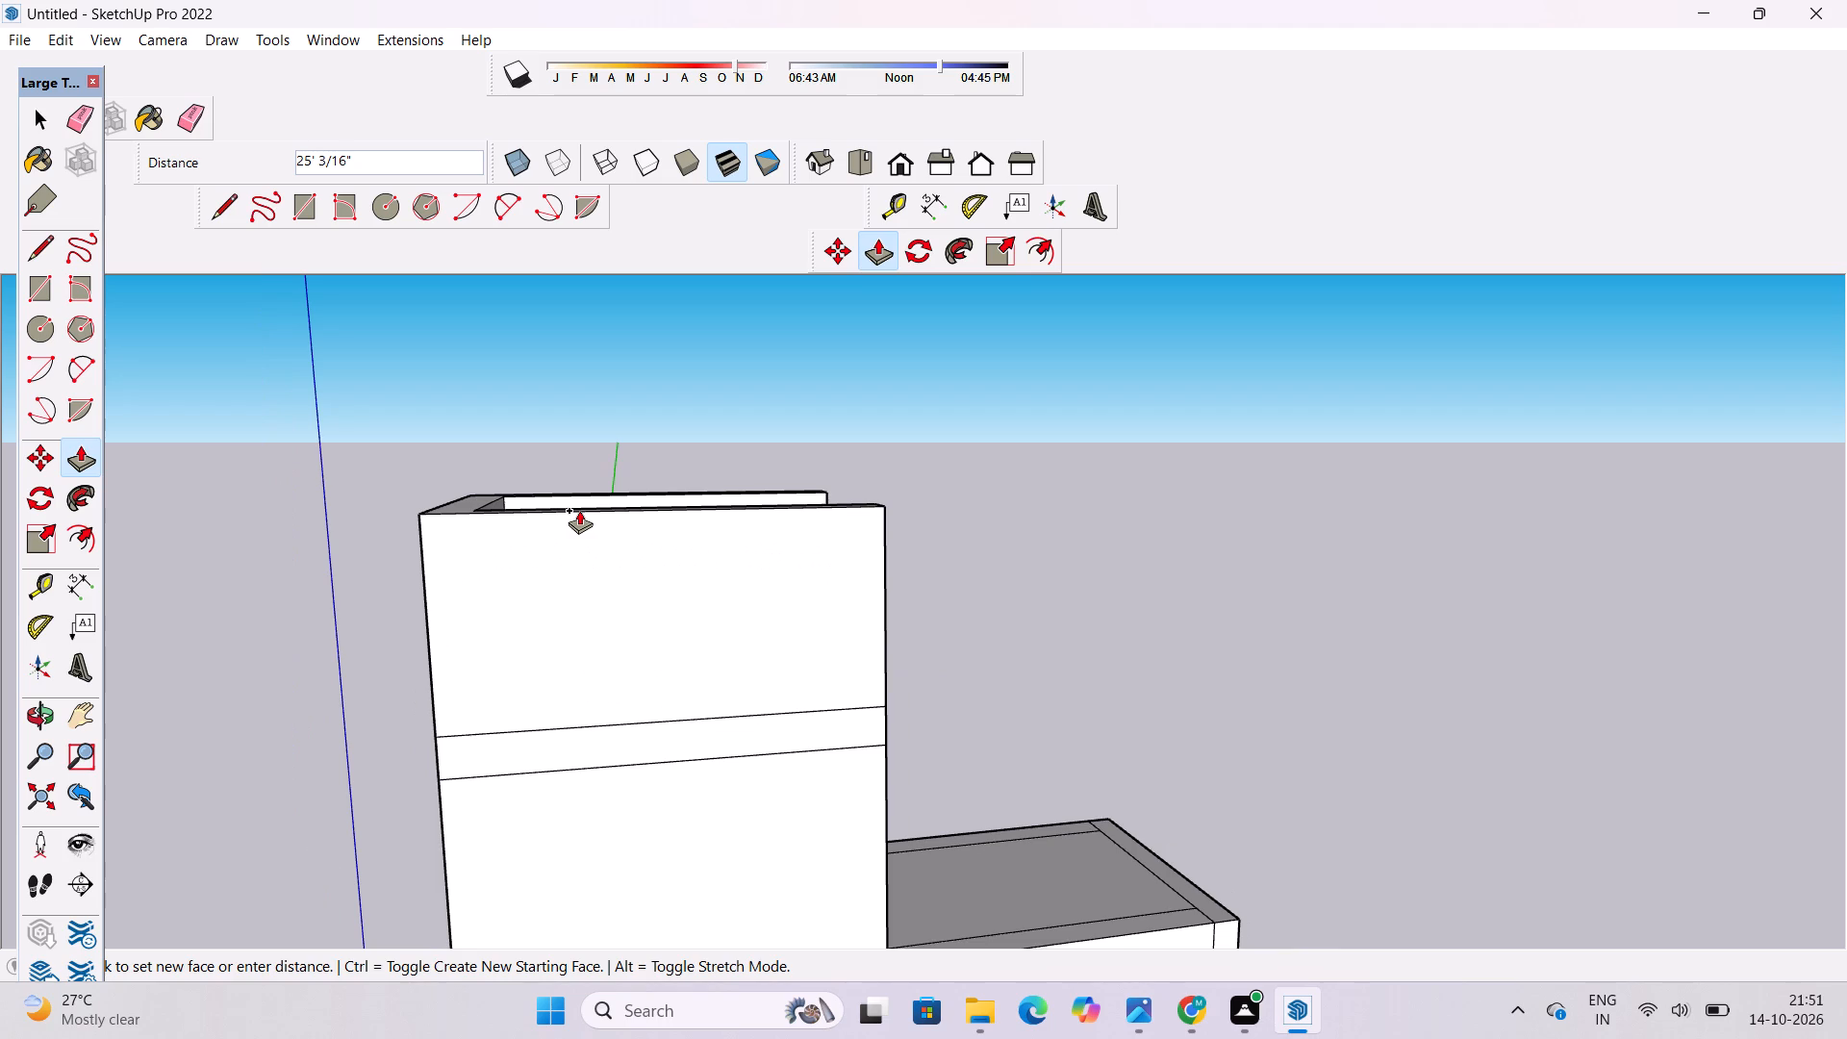
type("25'")
key("Return")
Erase the two horizontal band lines across the tower's front wall.
key("o")
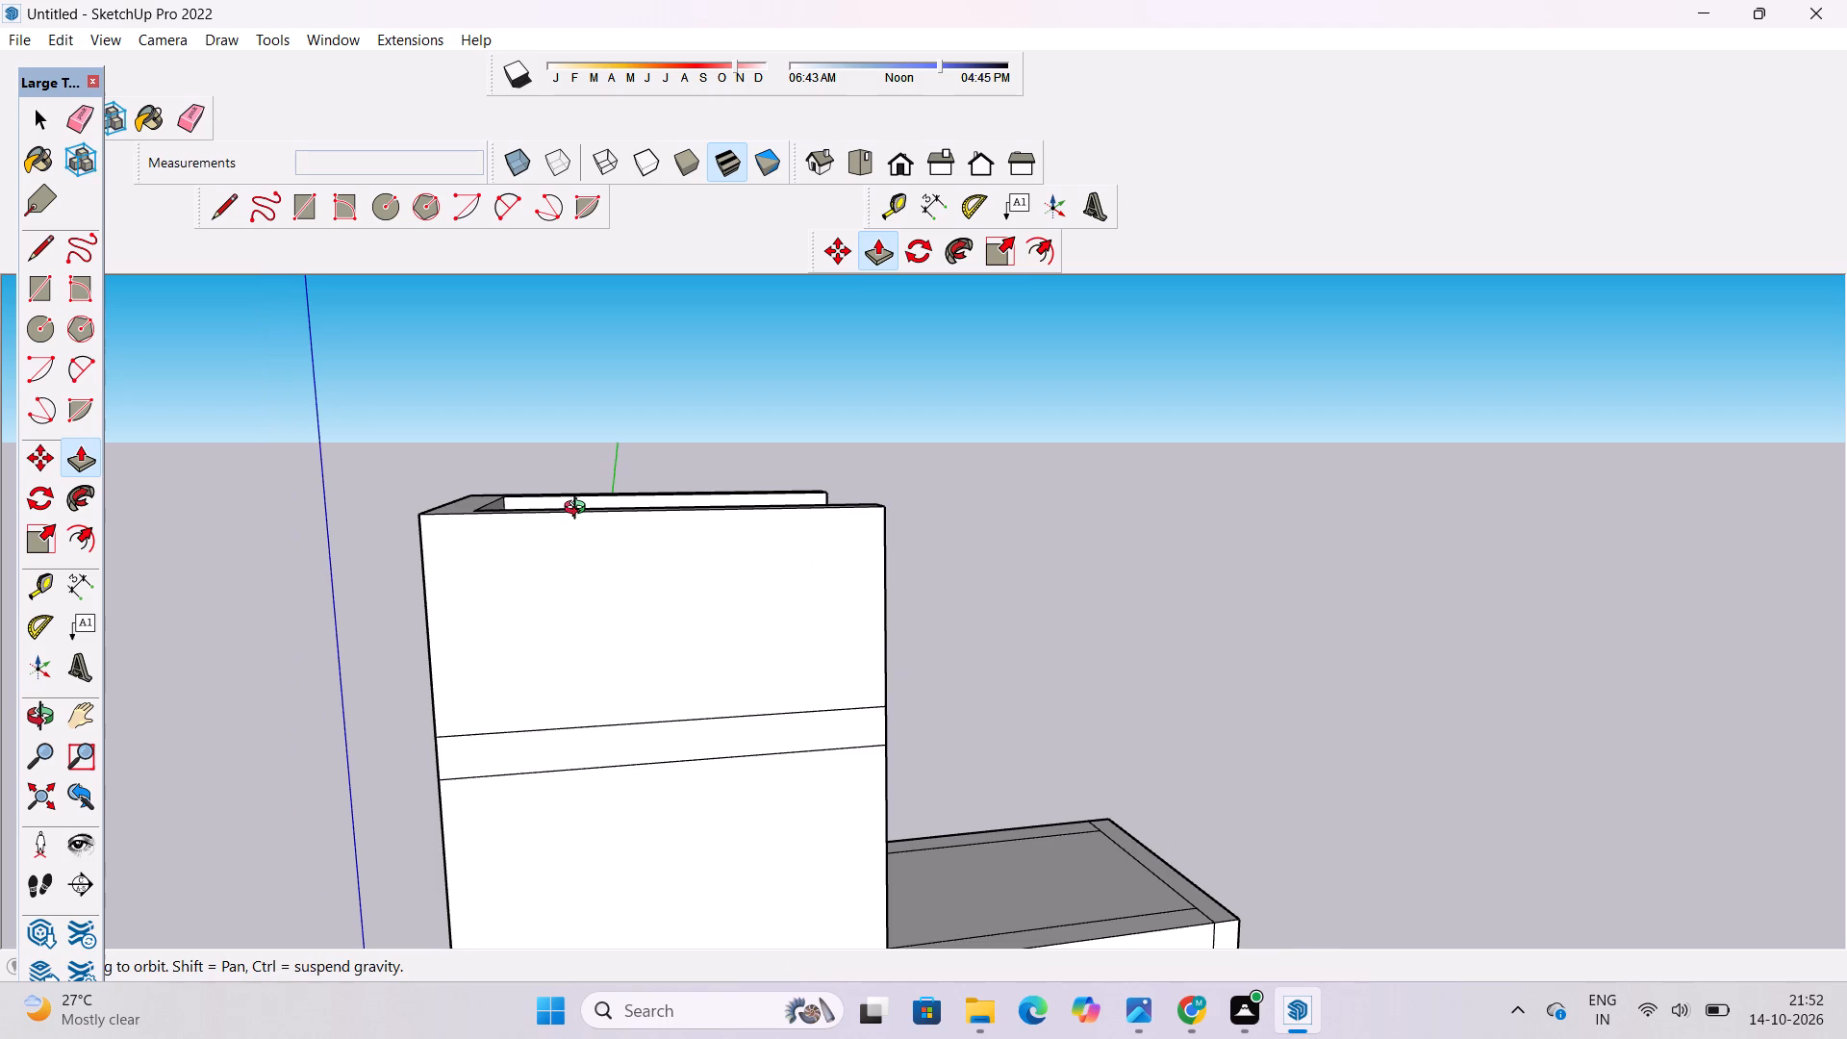
scroll(595, 554, "down", 4)
left_click_drag(843, 597, 480, 642)
scroll(804, 559, "up", 3)
left_click_drag(789, 559, 672, 580)
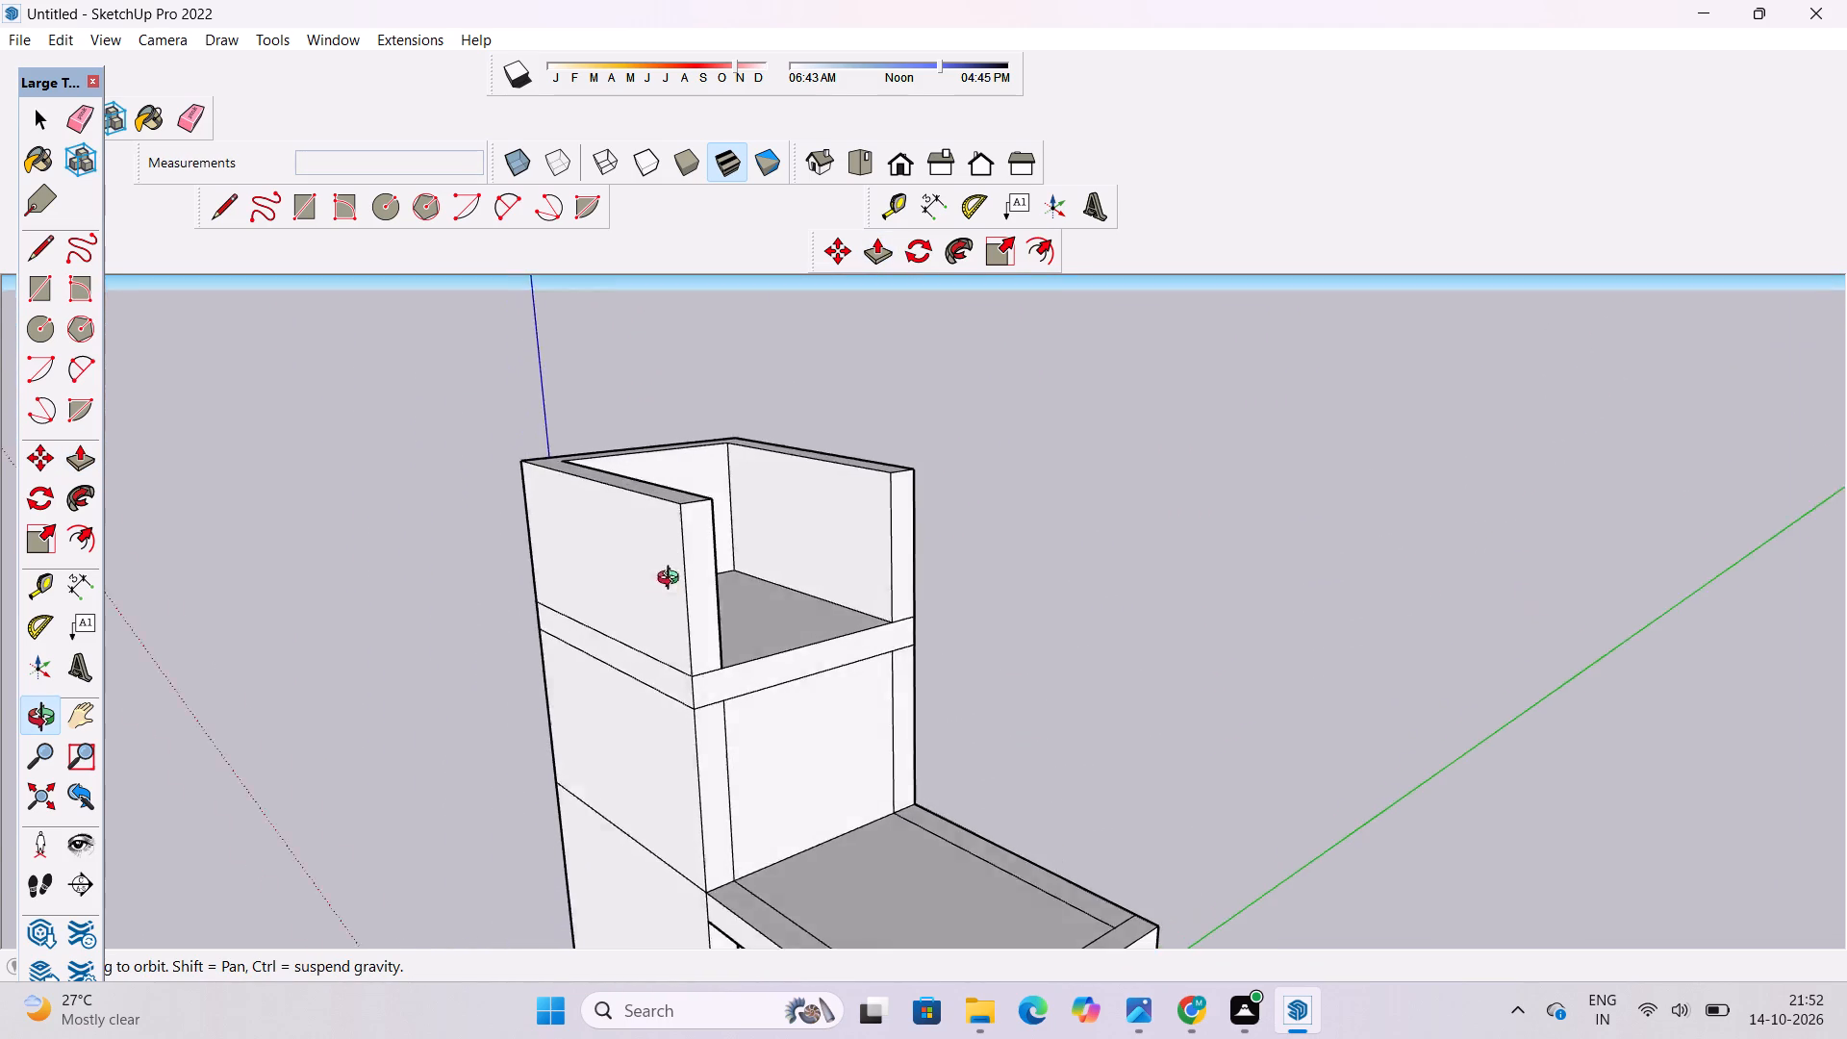
left_click_drag(672, 580, 664, 589)
left_click_drag(551, 642, 701, 638)
left_click_drag(699, 666, 642, 659)
left_click_drag(610, 657, 890, 679)
left_click_drag(890, 679, 709, 673)
left_click(171, 115)
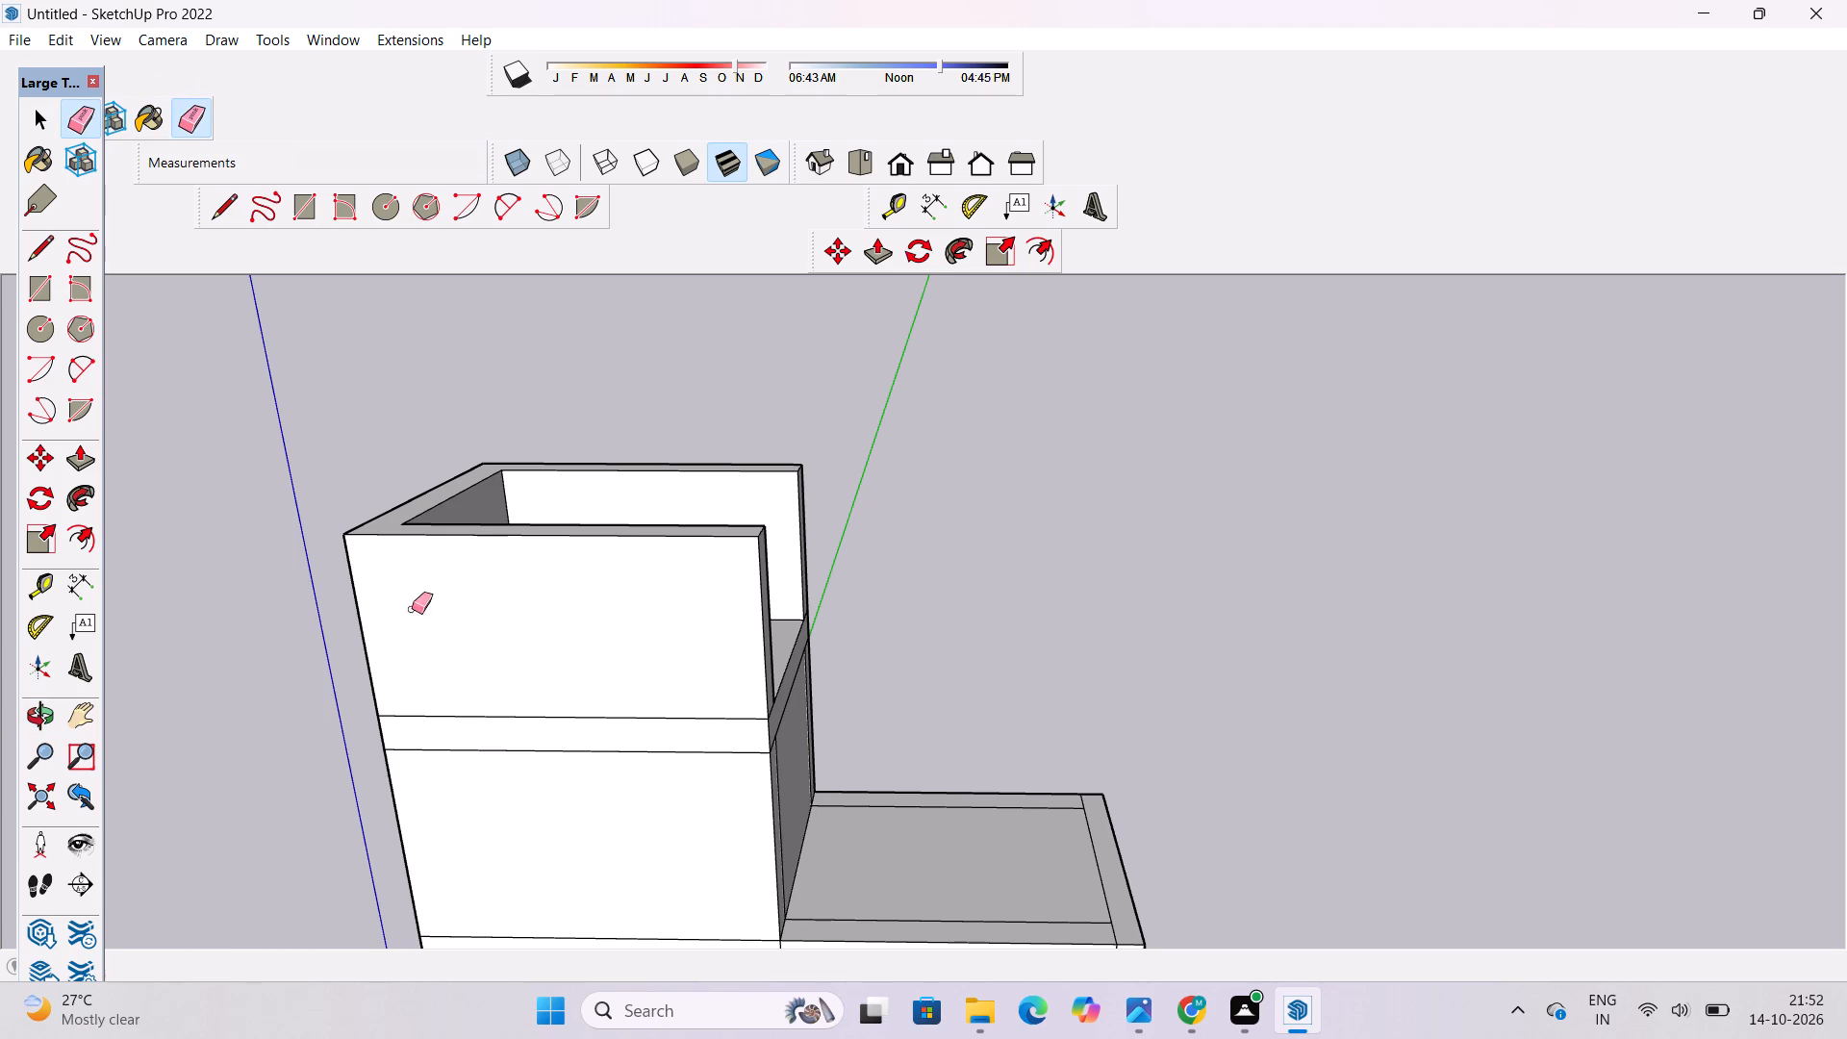
left_click_drag(469, 623, 510, 751)
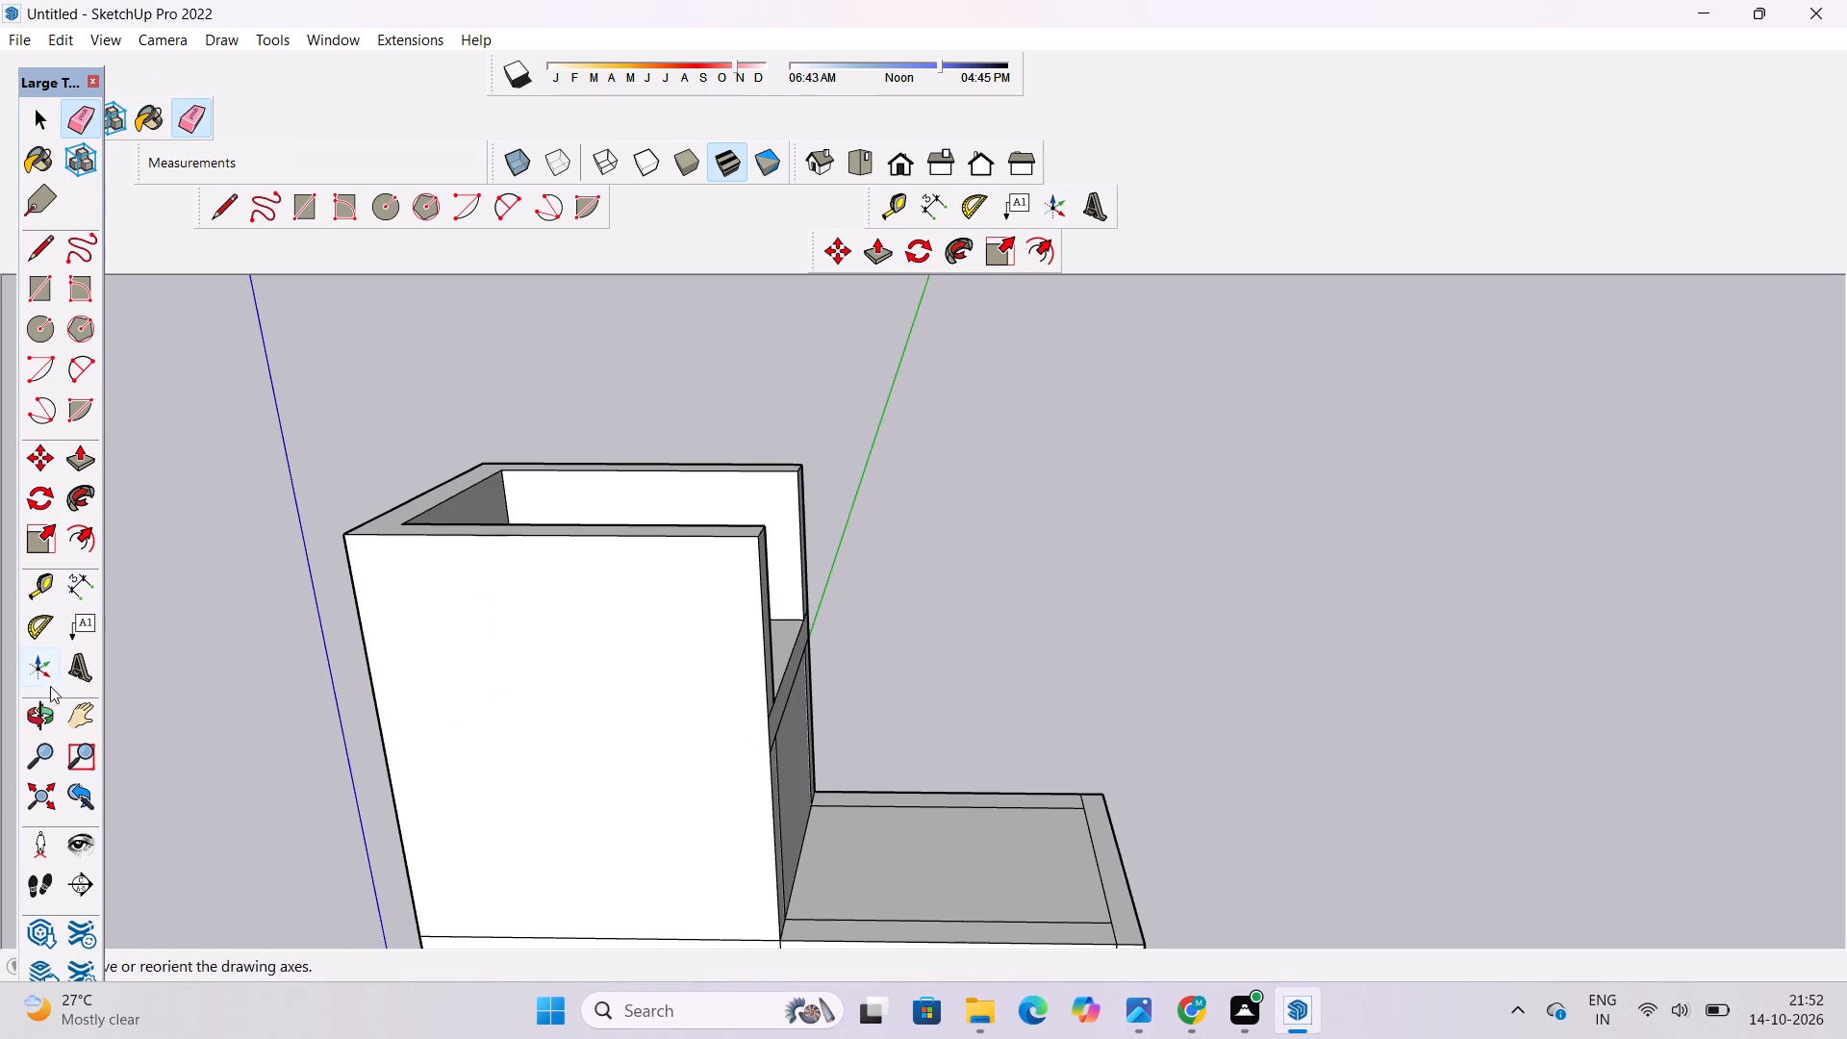
Erase the two horizontal band lines across the tower's outer side wall, opposite the terrace.
left_click_drag(40, 705, 151, 647)
scroll(503, 498, "down", 6)
scroll(191, 510, "up", 3)
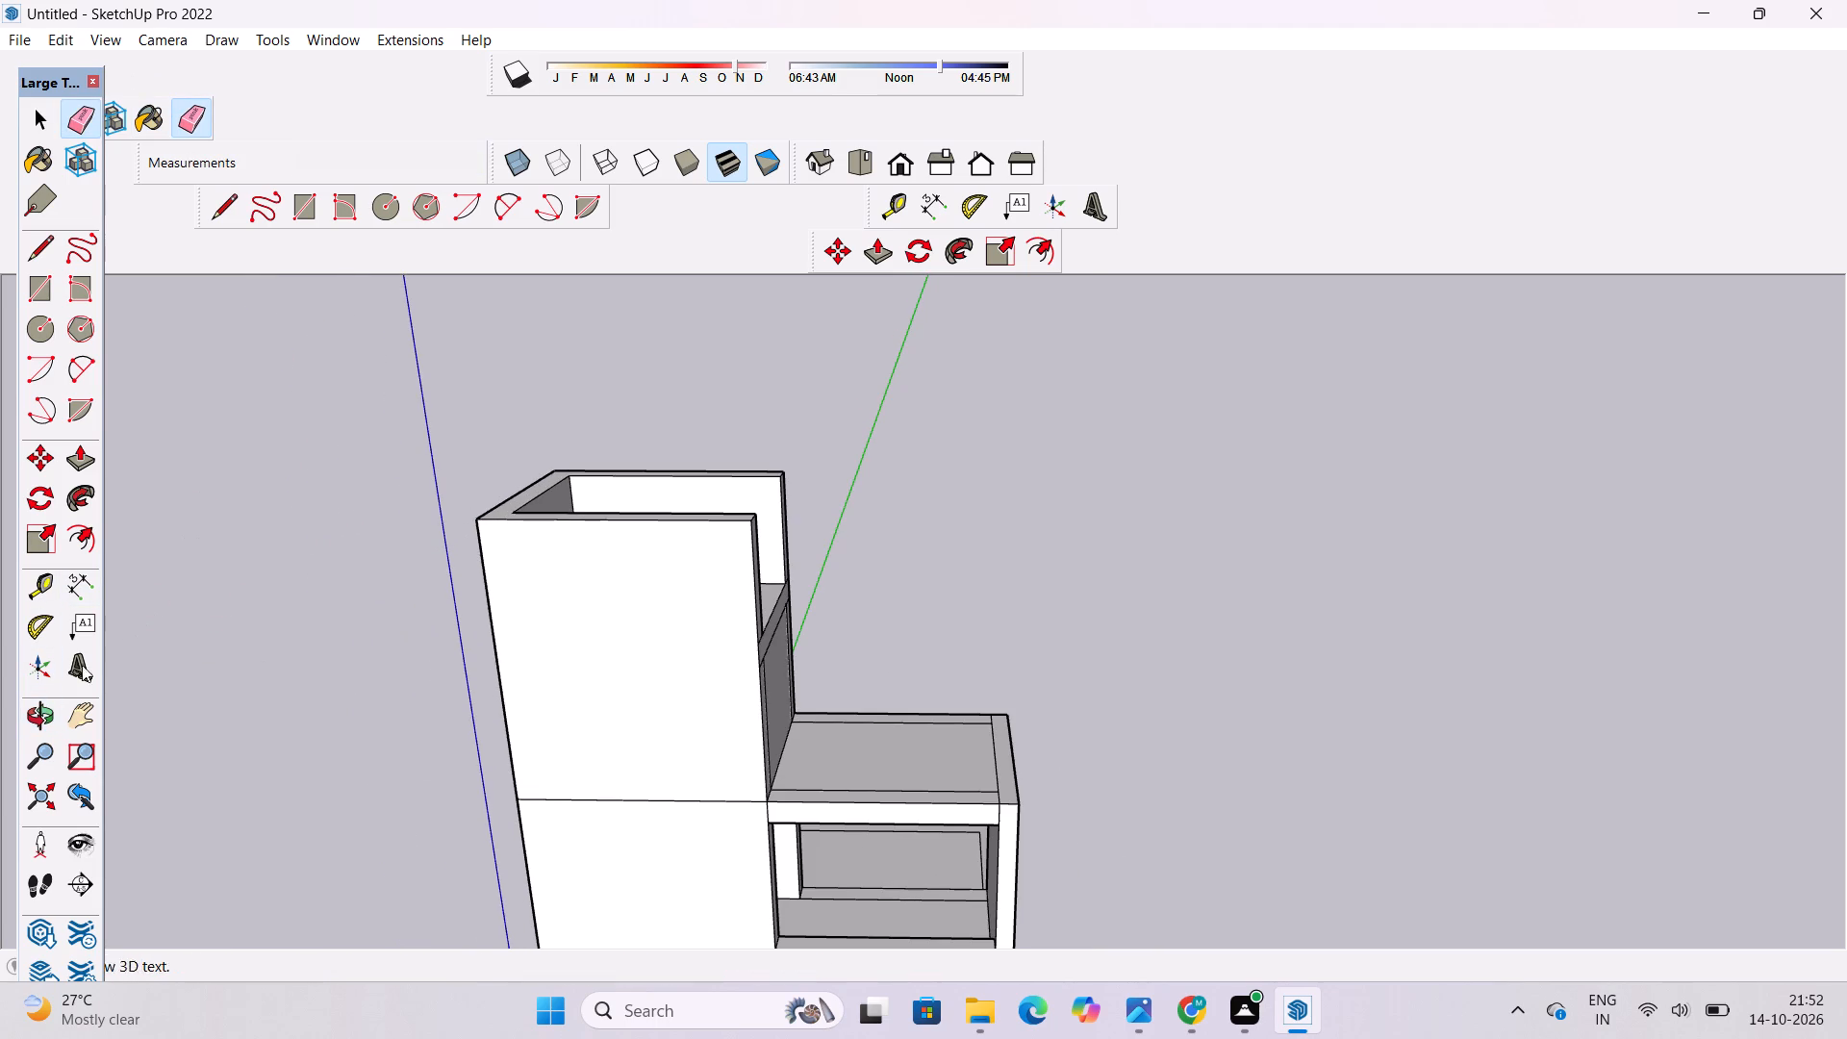
left_click_drag(30, 720, 38, 709)
left_click_drag(181, 657, 667, 620)
left_click_drag(690, 628, 617, 589)
left_click_drag(617, 589, 669, 634, "shift")
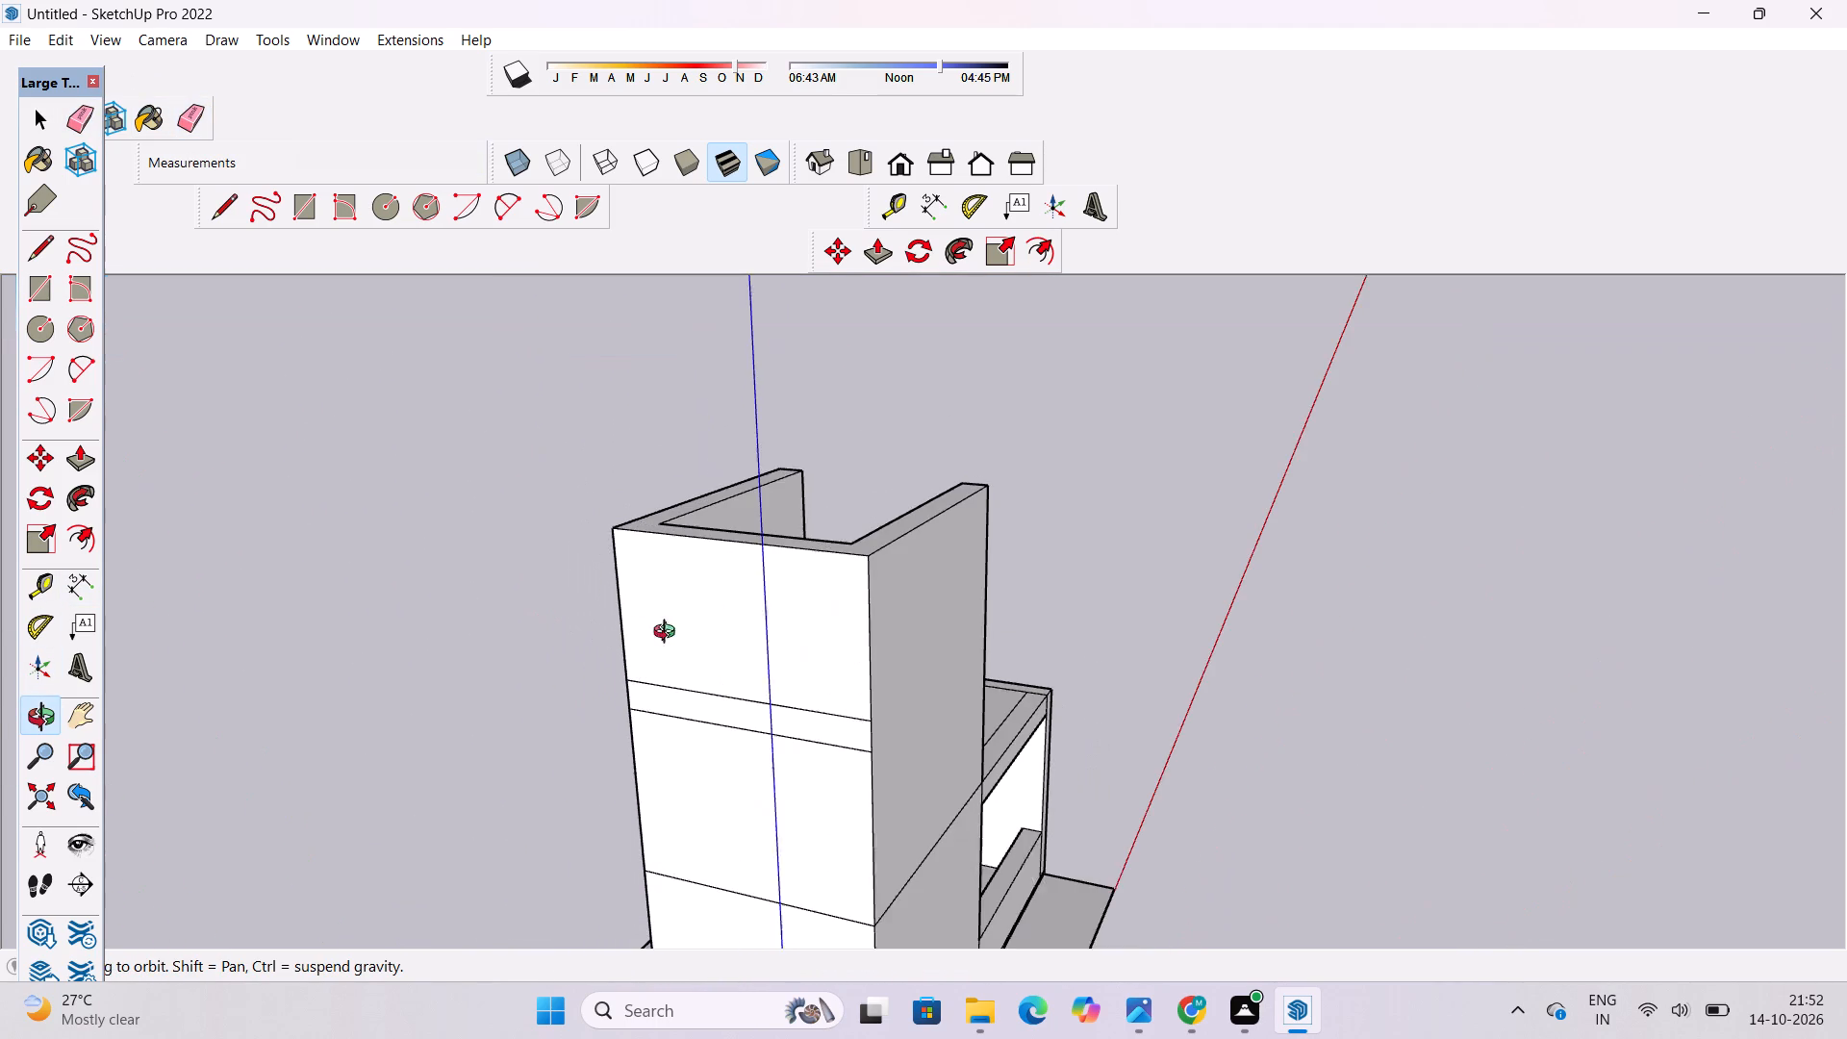
left_click_drag(669, 634, 669, 633, "shift")
left_click(185, 114)
scroll(453, 478, "down", 2)
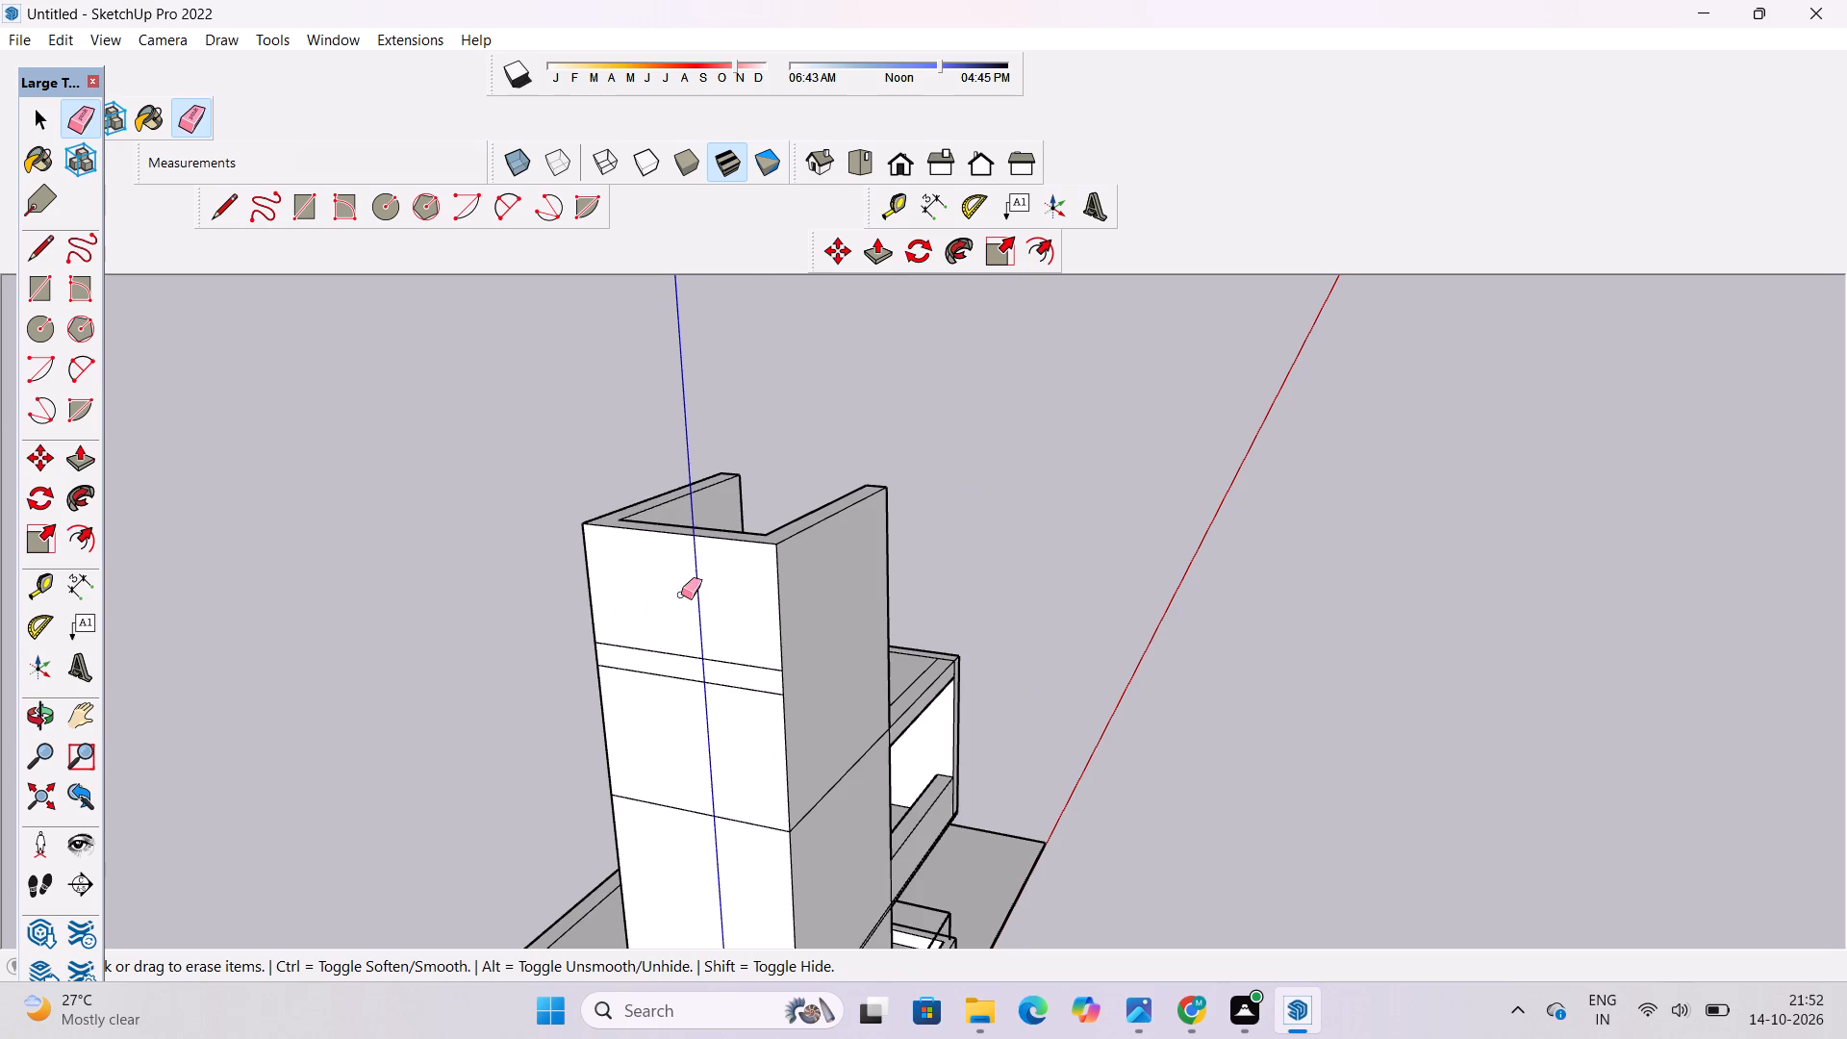
left_click_drag(681, 595, 680, 684)
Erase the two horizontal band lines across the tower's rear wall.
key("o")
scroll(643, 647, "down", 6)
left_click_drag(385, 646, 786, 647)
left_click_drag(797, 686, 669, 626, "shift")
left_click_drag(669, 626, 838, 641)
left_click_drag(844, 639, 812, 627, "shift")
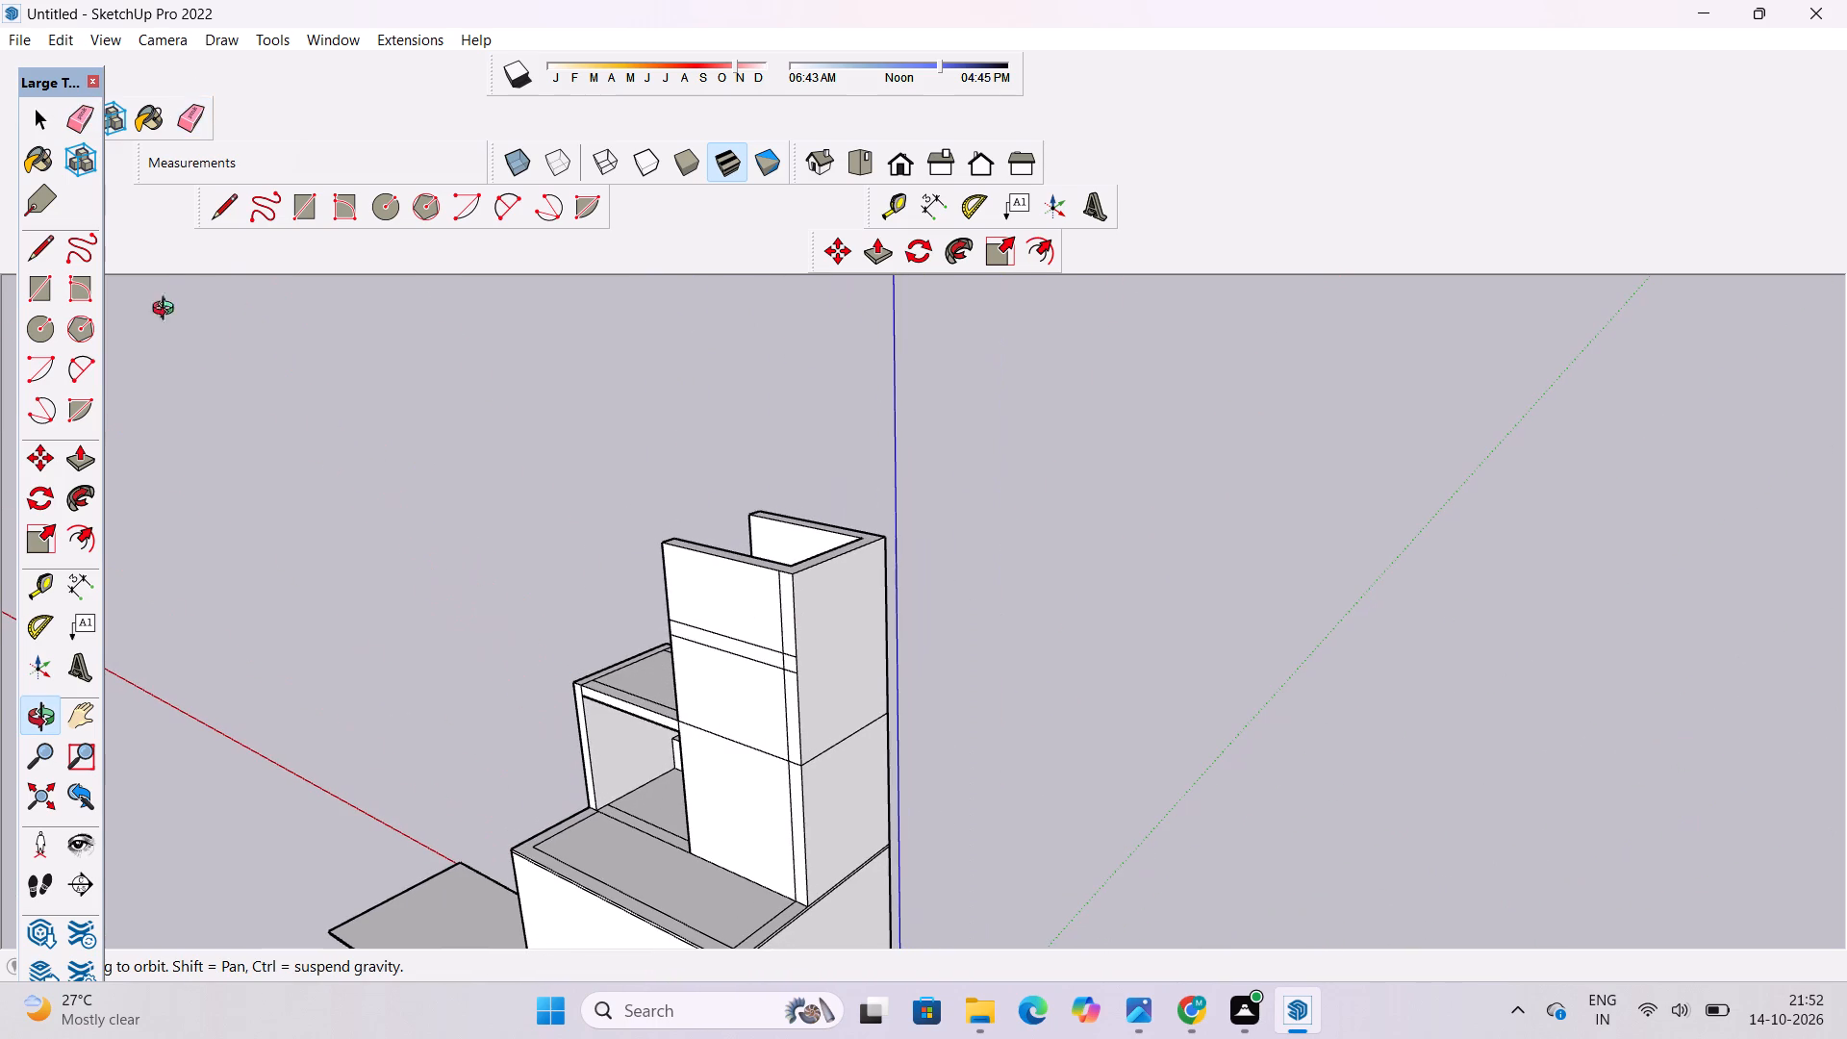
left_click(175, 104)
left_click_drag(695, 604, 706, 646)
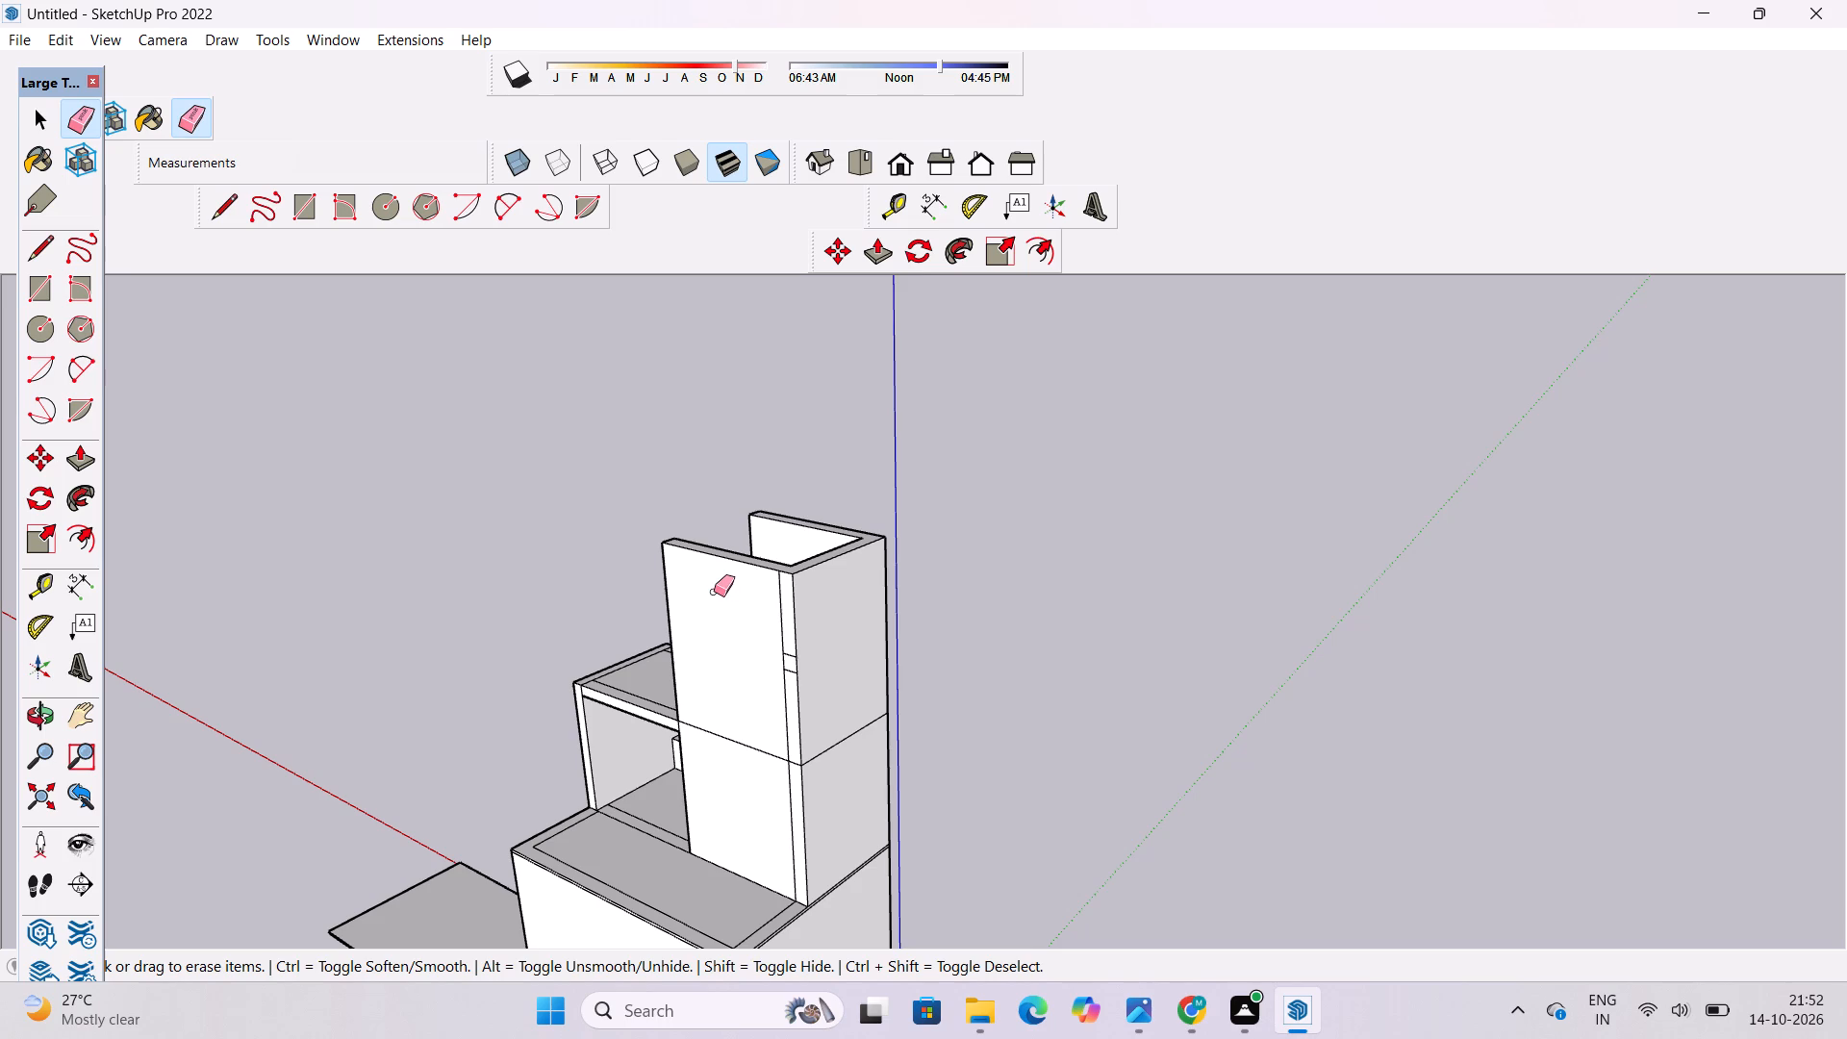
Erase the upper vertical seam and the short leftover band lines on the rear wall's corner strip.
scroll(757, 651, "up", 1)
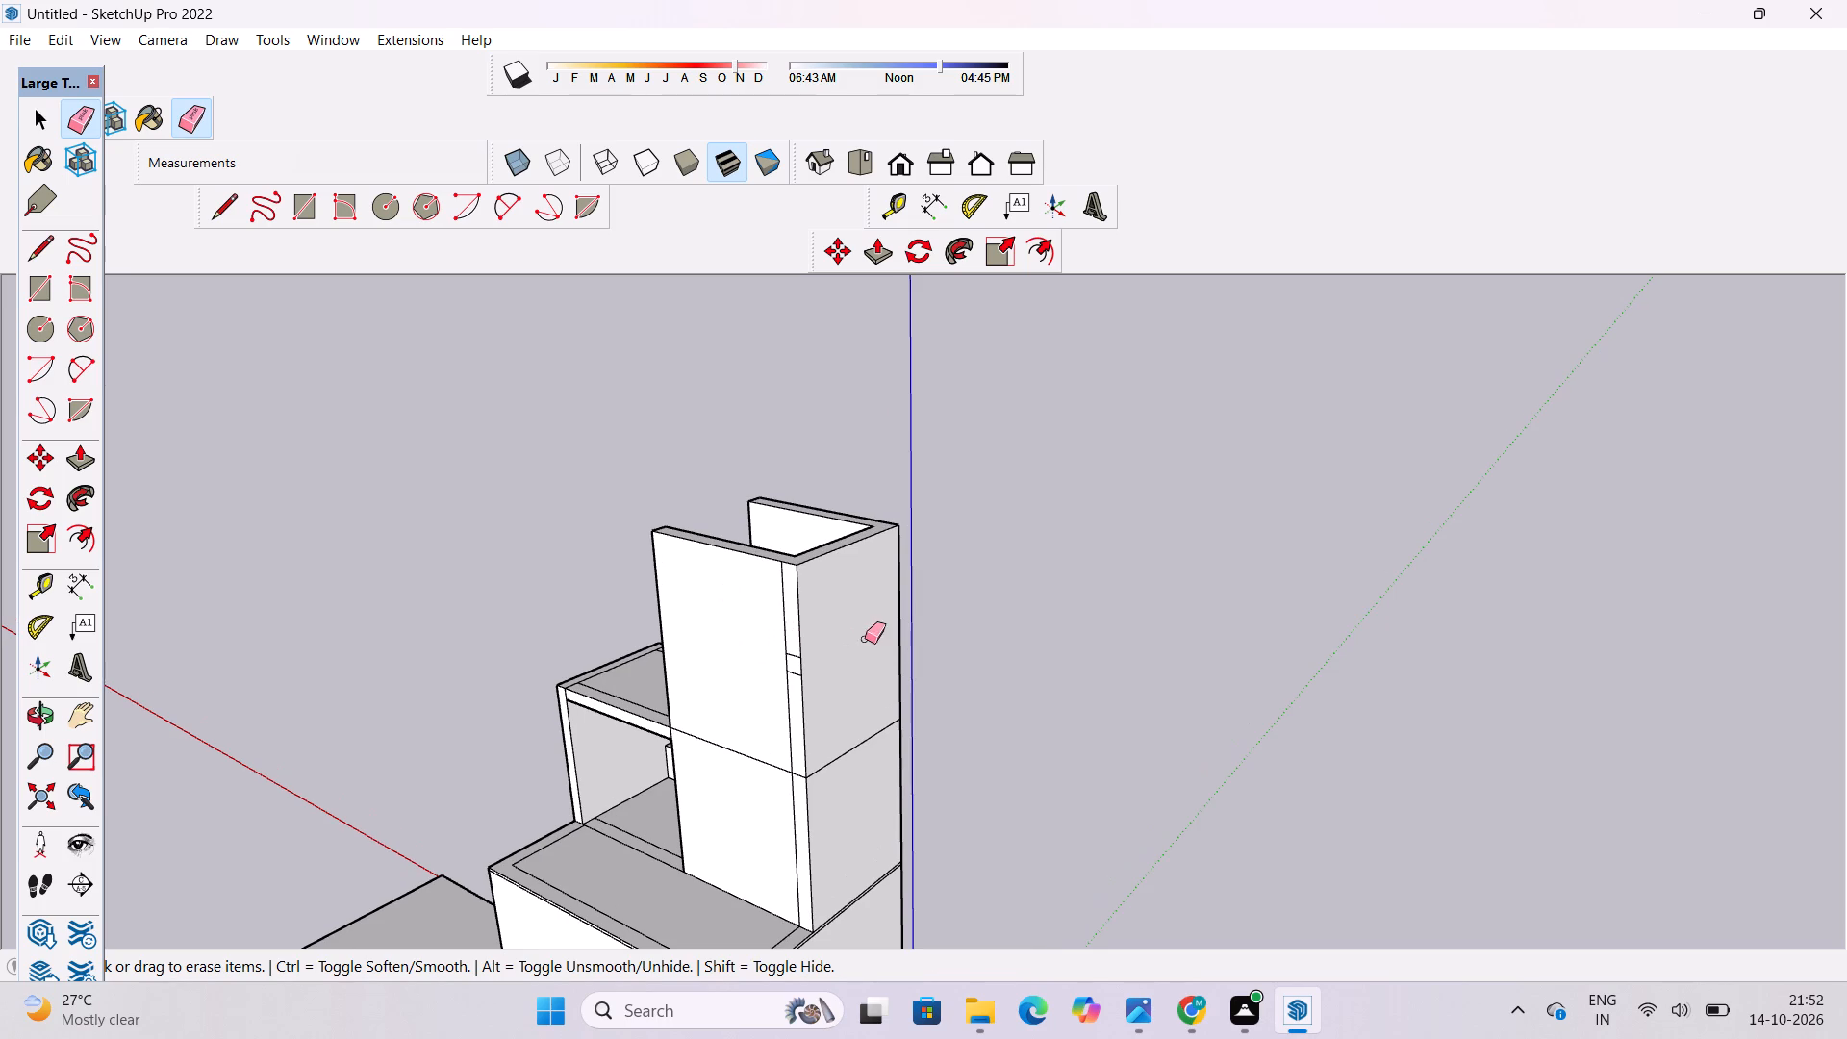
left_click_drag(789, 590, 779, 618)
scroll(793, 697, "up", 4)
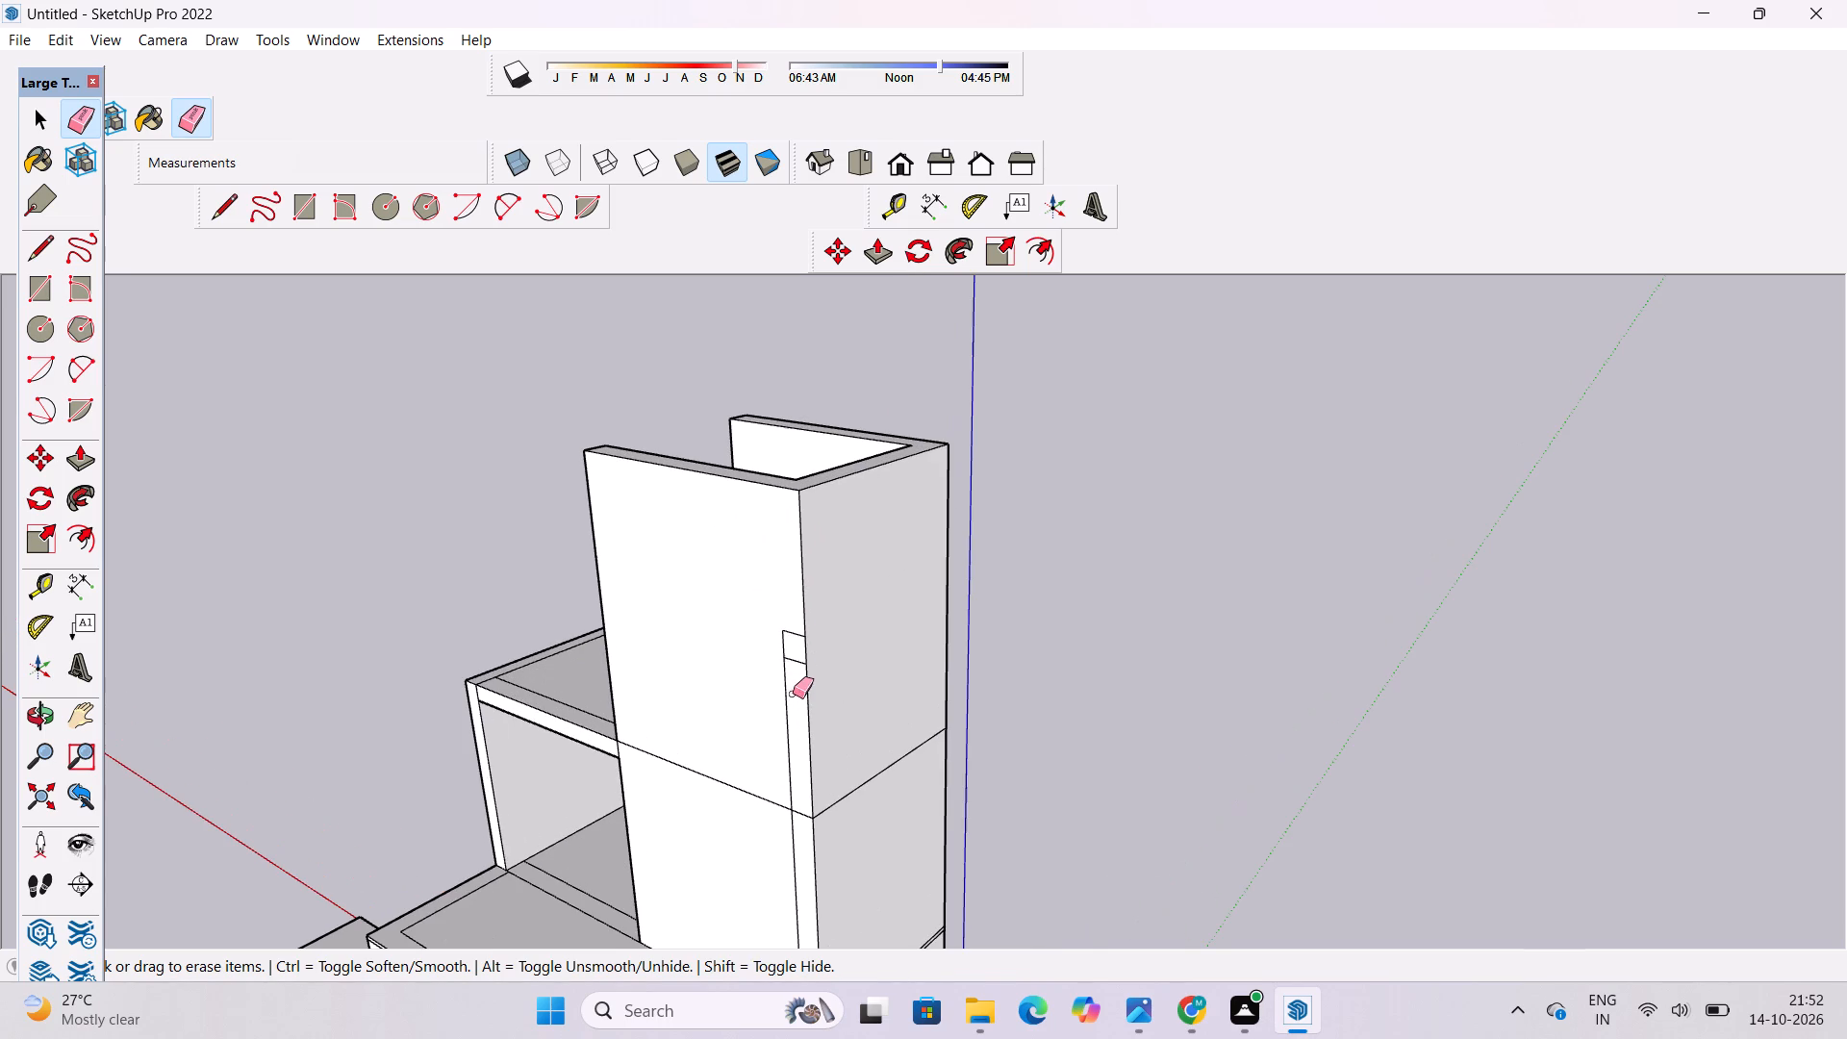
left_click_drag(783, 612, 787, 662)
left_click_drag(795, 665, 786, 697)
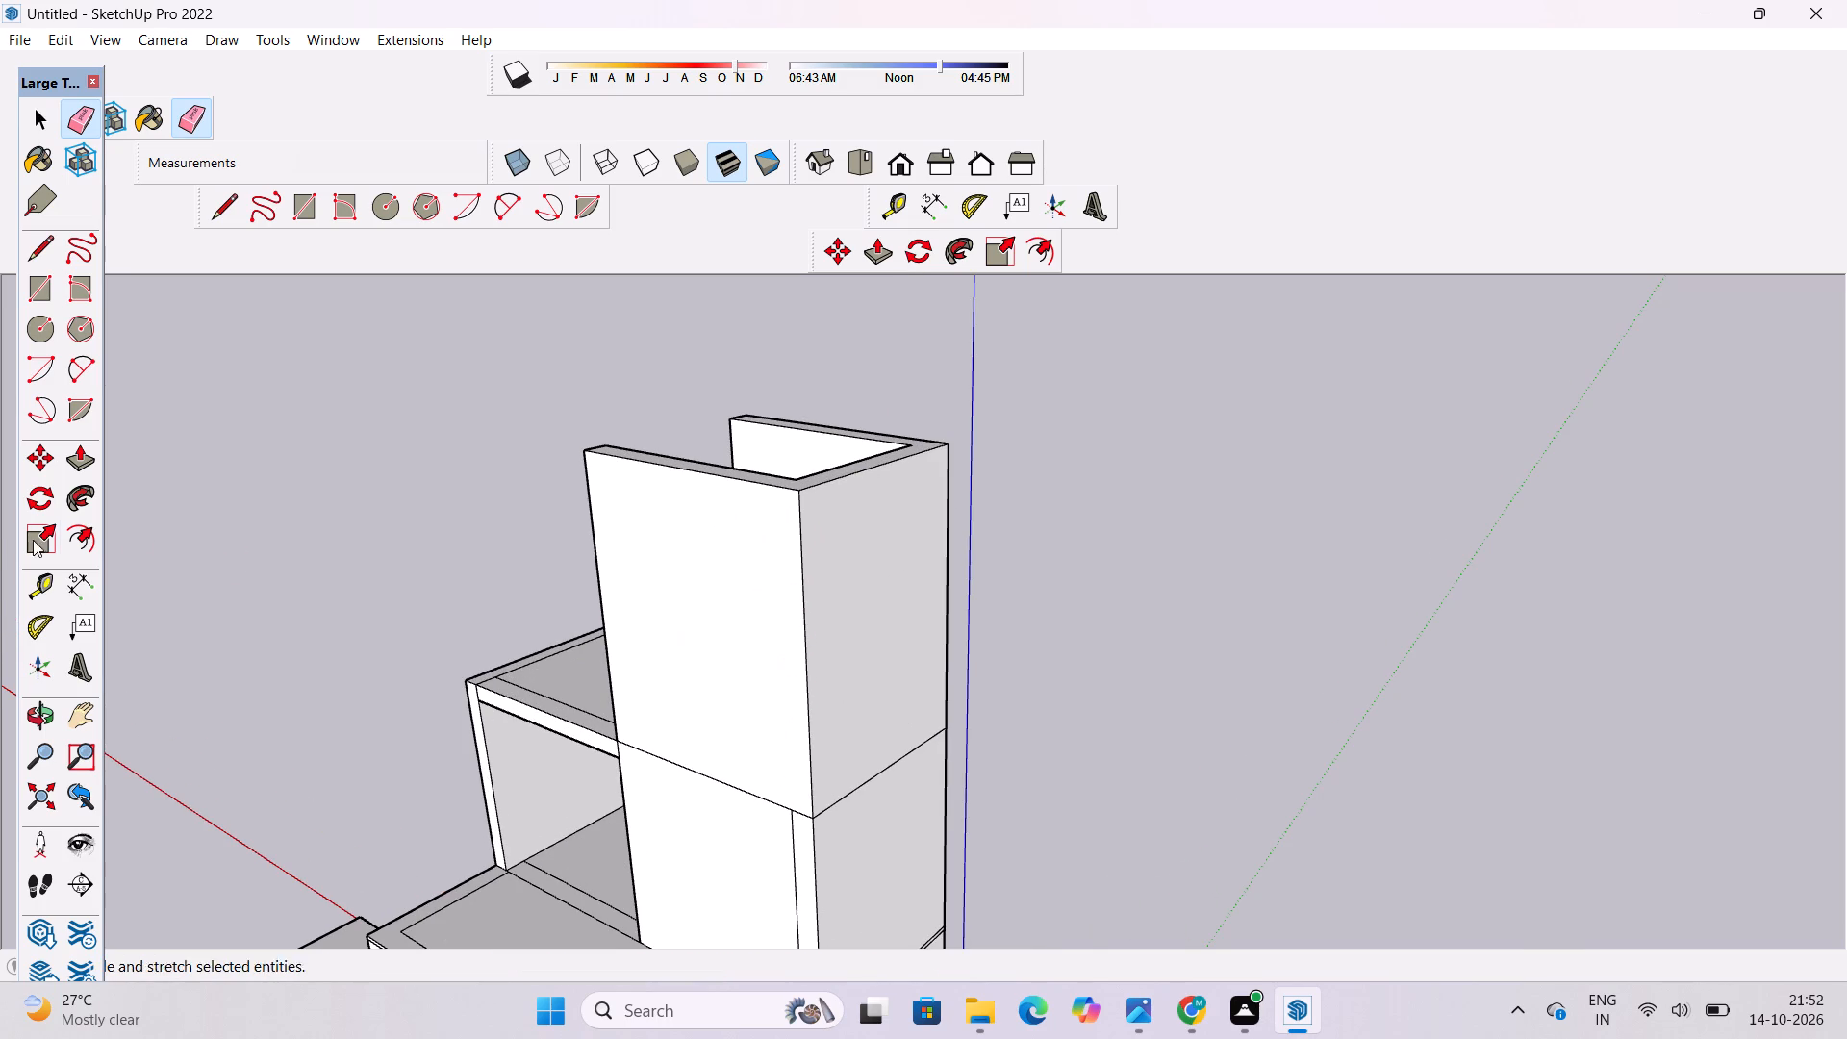
Examine the raised tower from all around, including its open terrace side and the balcony front.
left_click(51, 704)
scroll(549, 548, "down", 5)
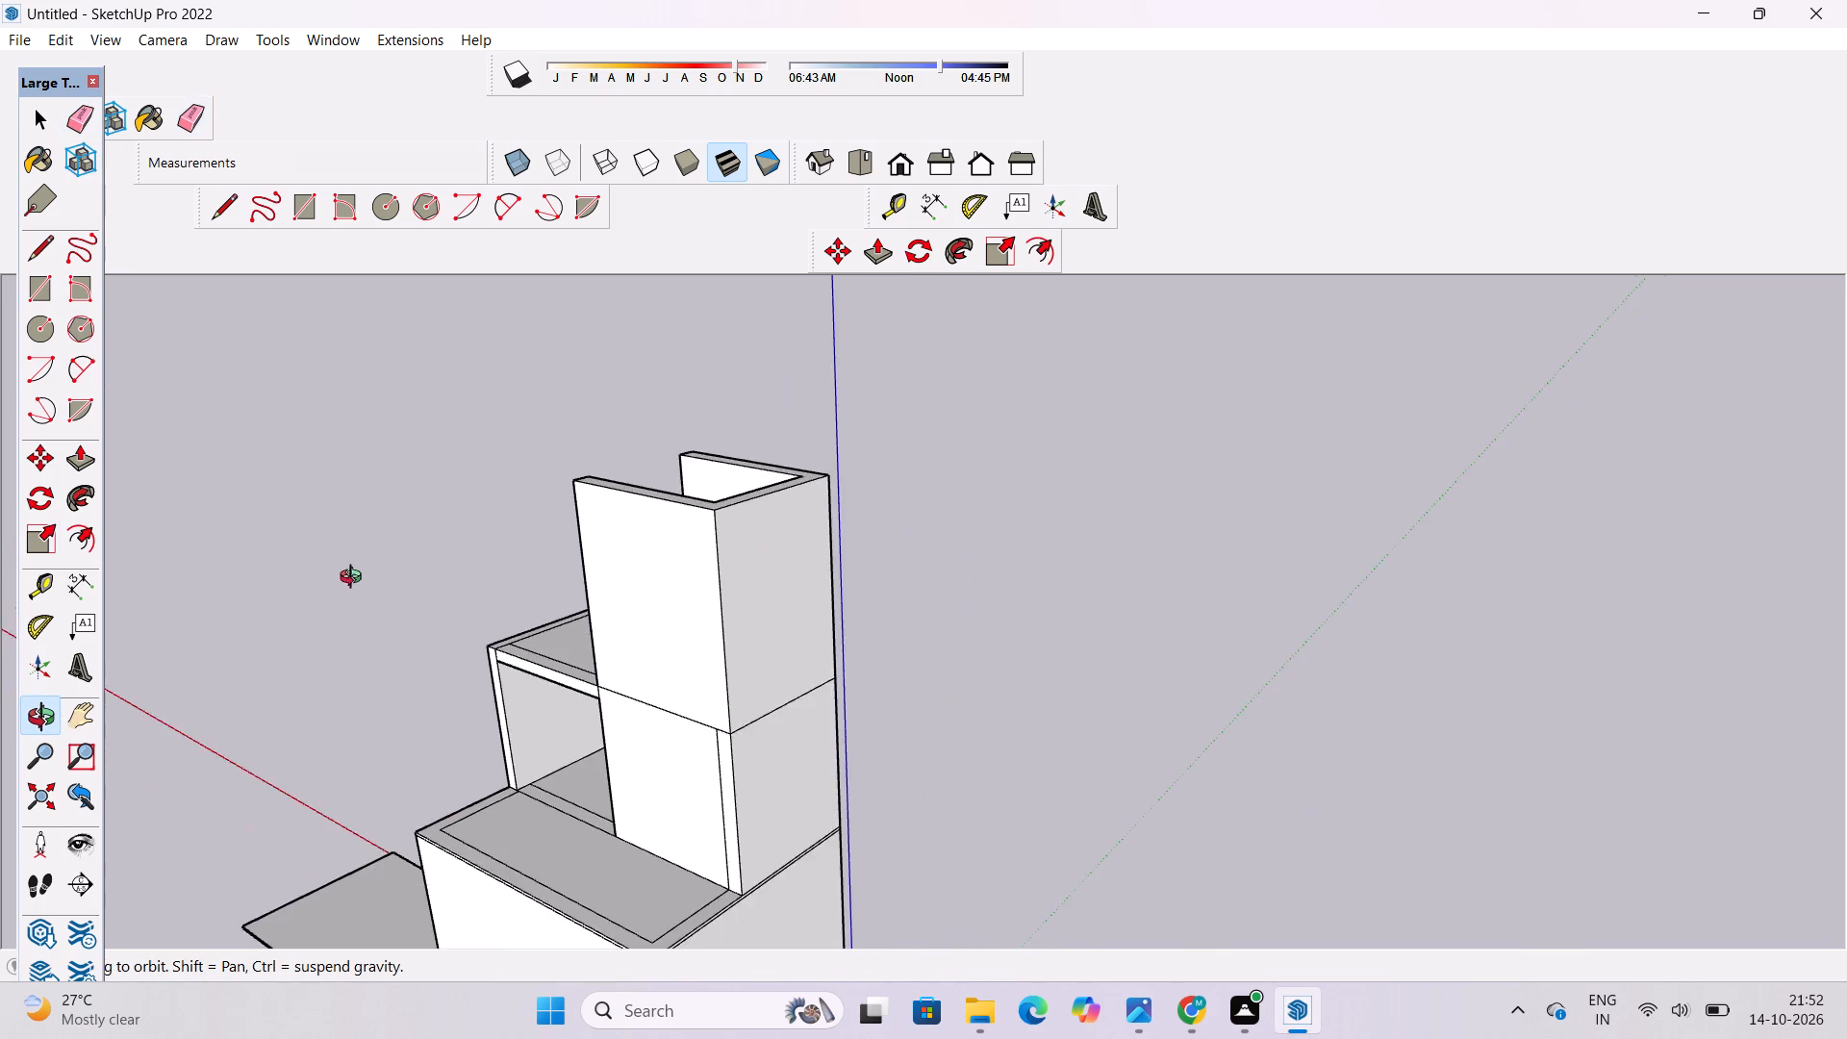
left_click_drag(355, 579, 905, 607)
left_click_drag(706, 679, 993, 647)
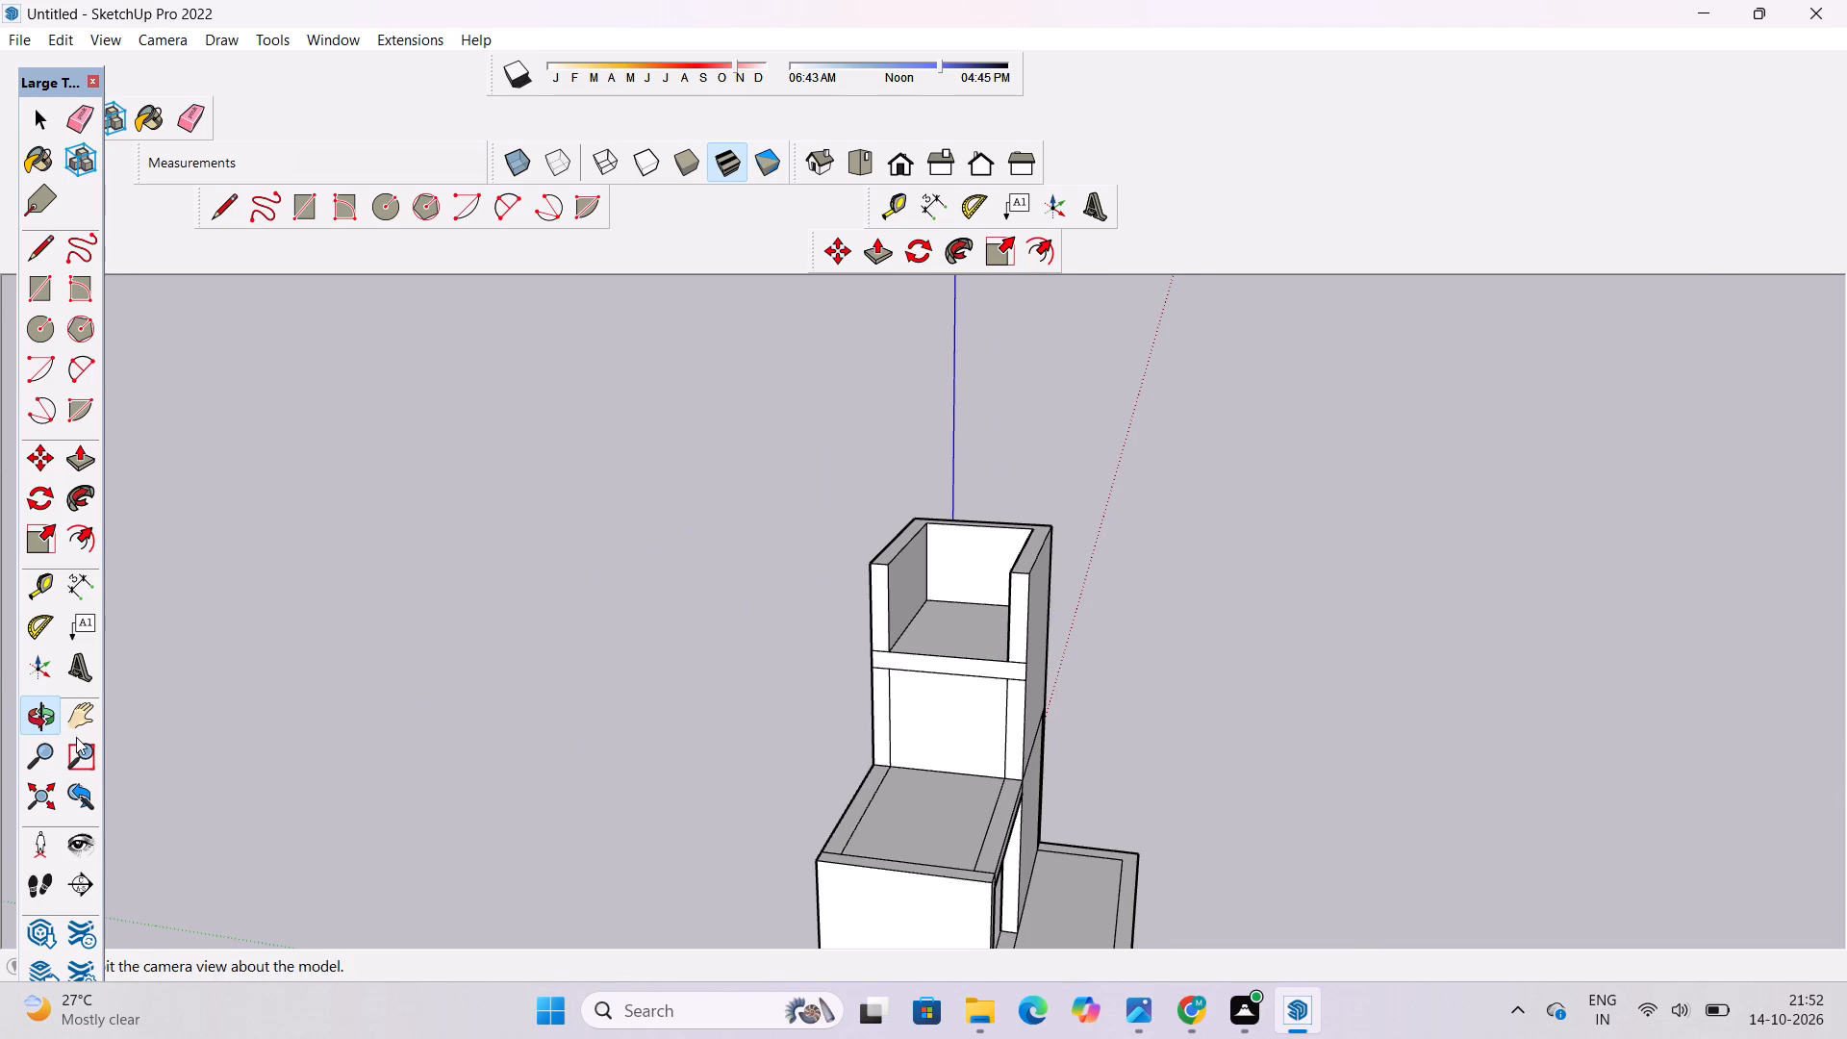
left_click_drag(565, 505, 589, 536)
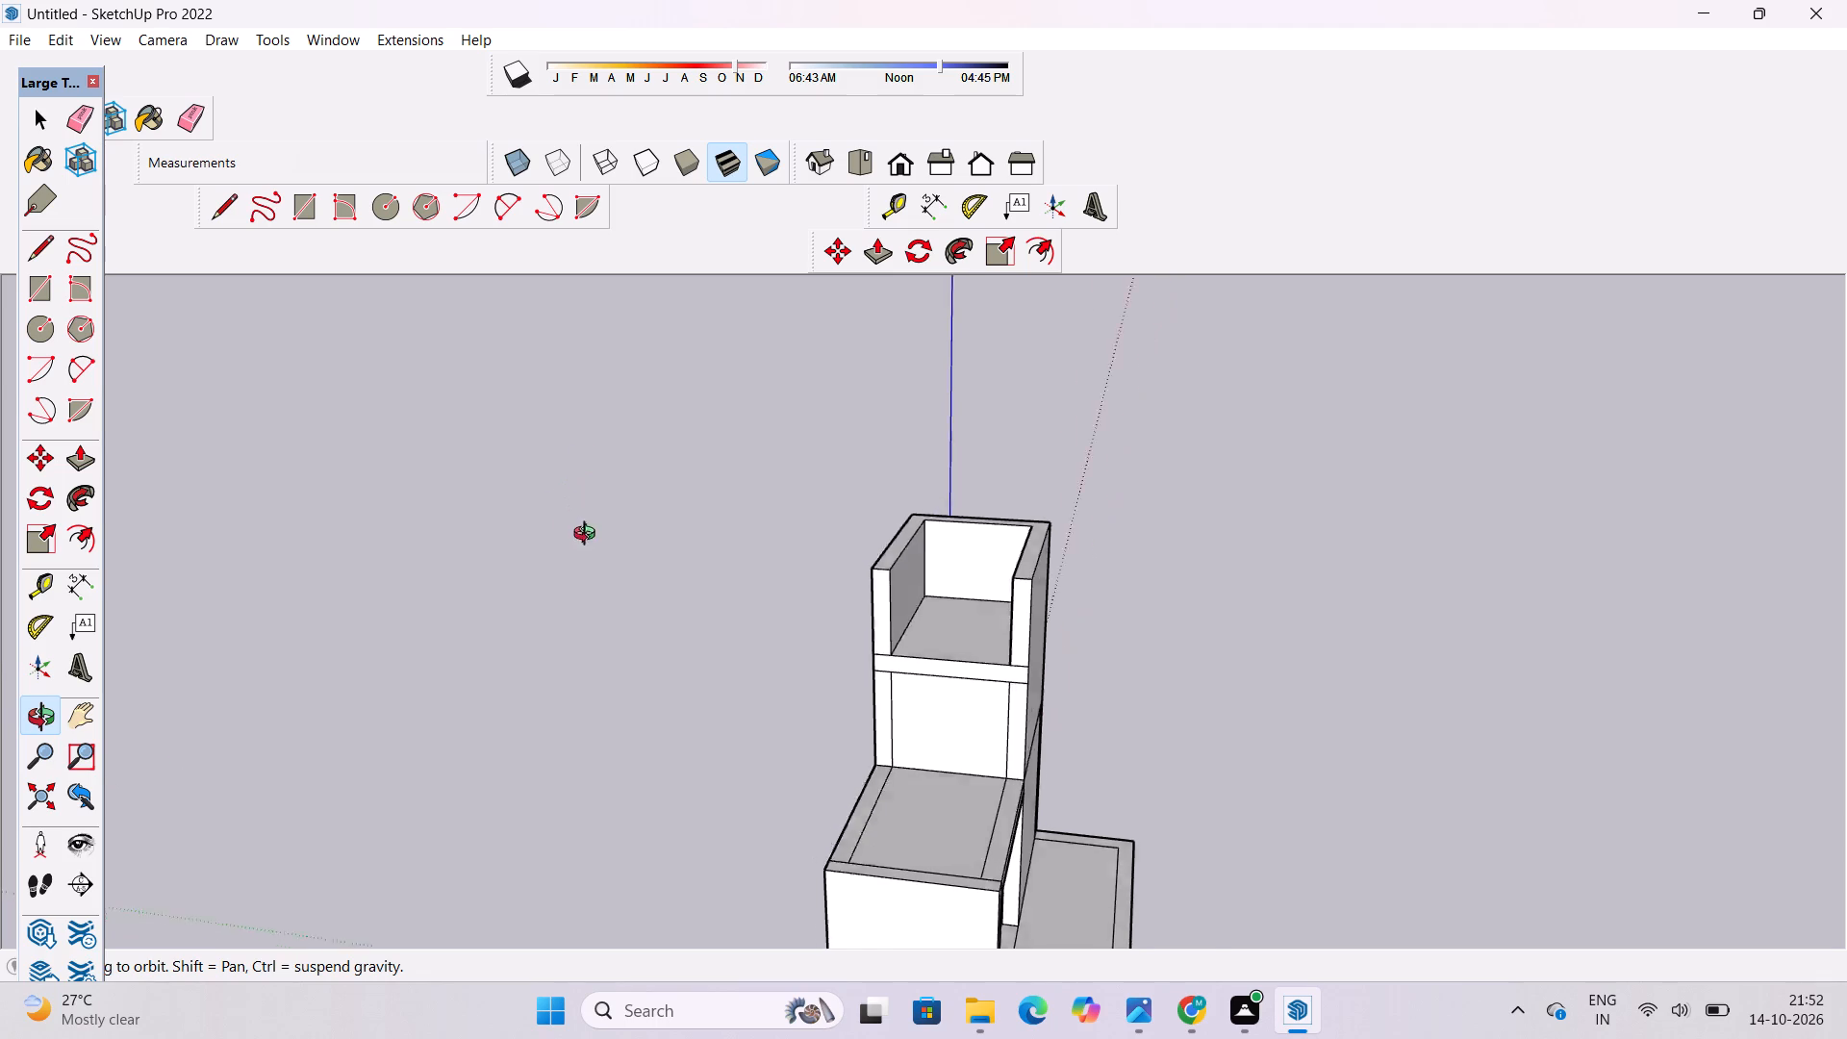
left_click_drag(589, 536, 822, 553)
left_click_drag(857, 547, 729, 538, "shift")
left_click_drag(729, 538, 933, 544)
left_click_drag(961, 595, 891, 555)
left_click_drag(838, 571, 902, 592)
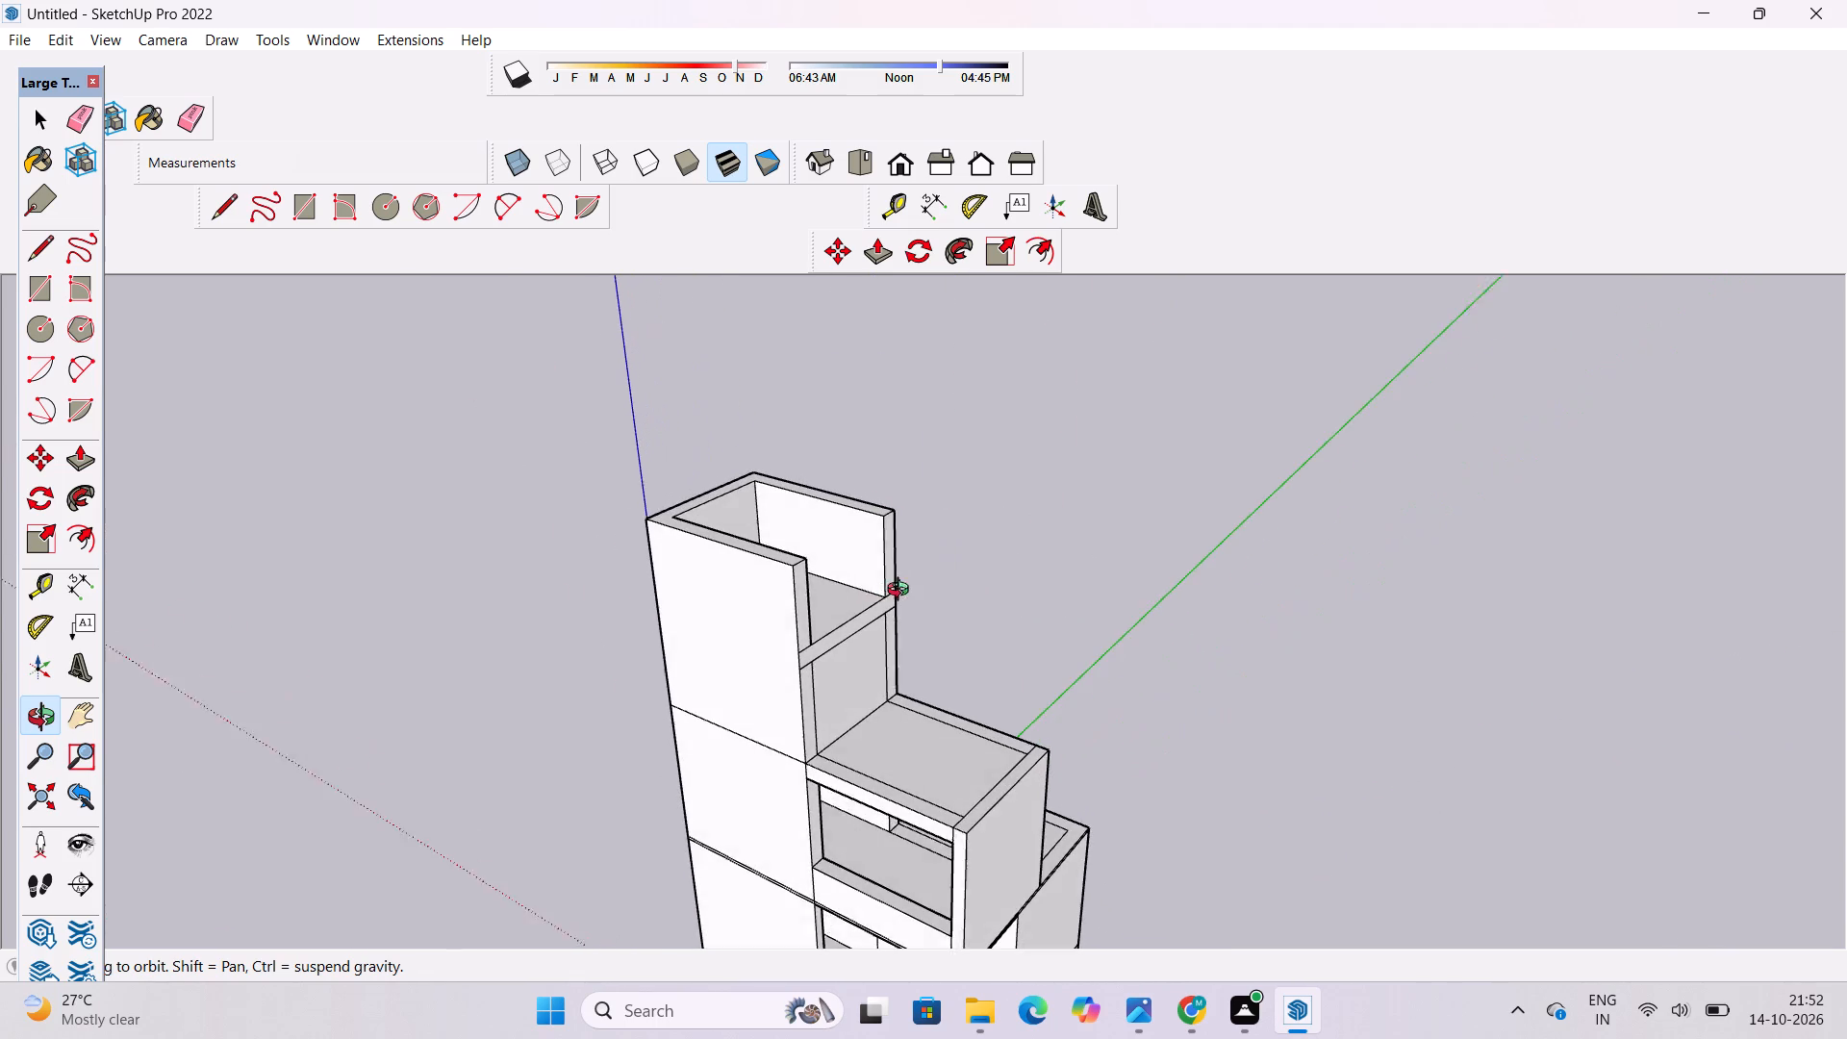
left_click_drag(902, 592, 903, 592)
scroll(784, 626, "up", 4)
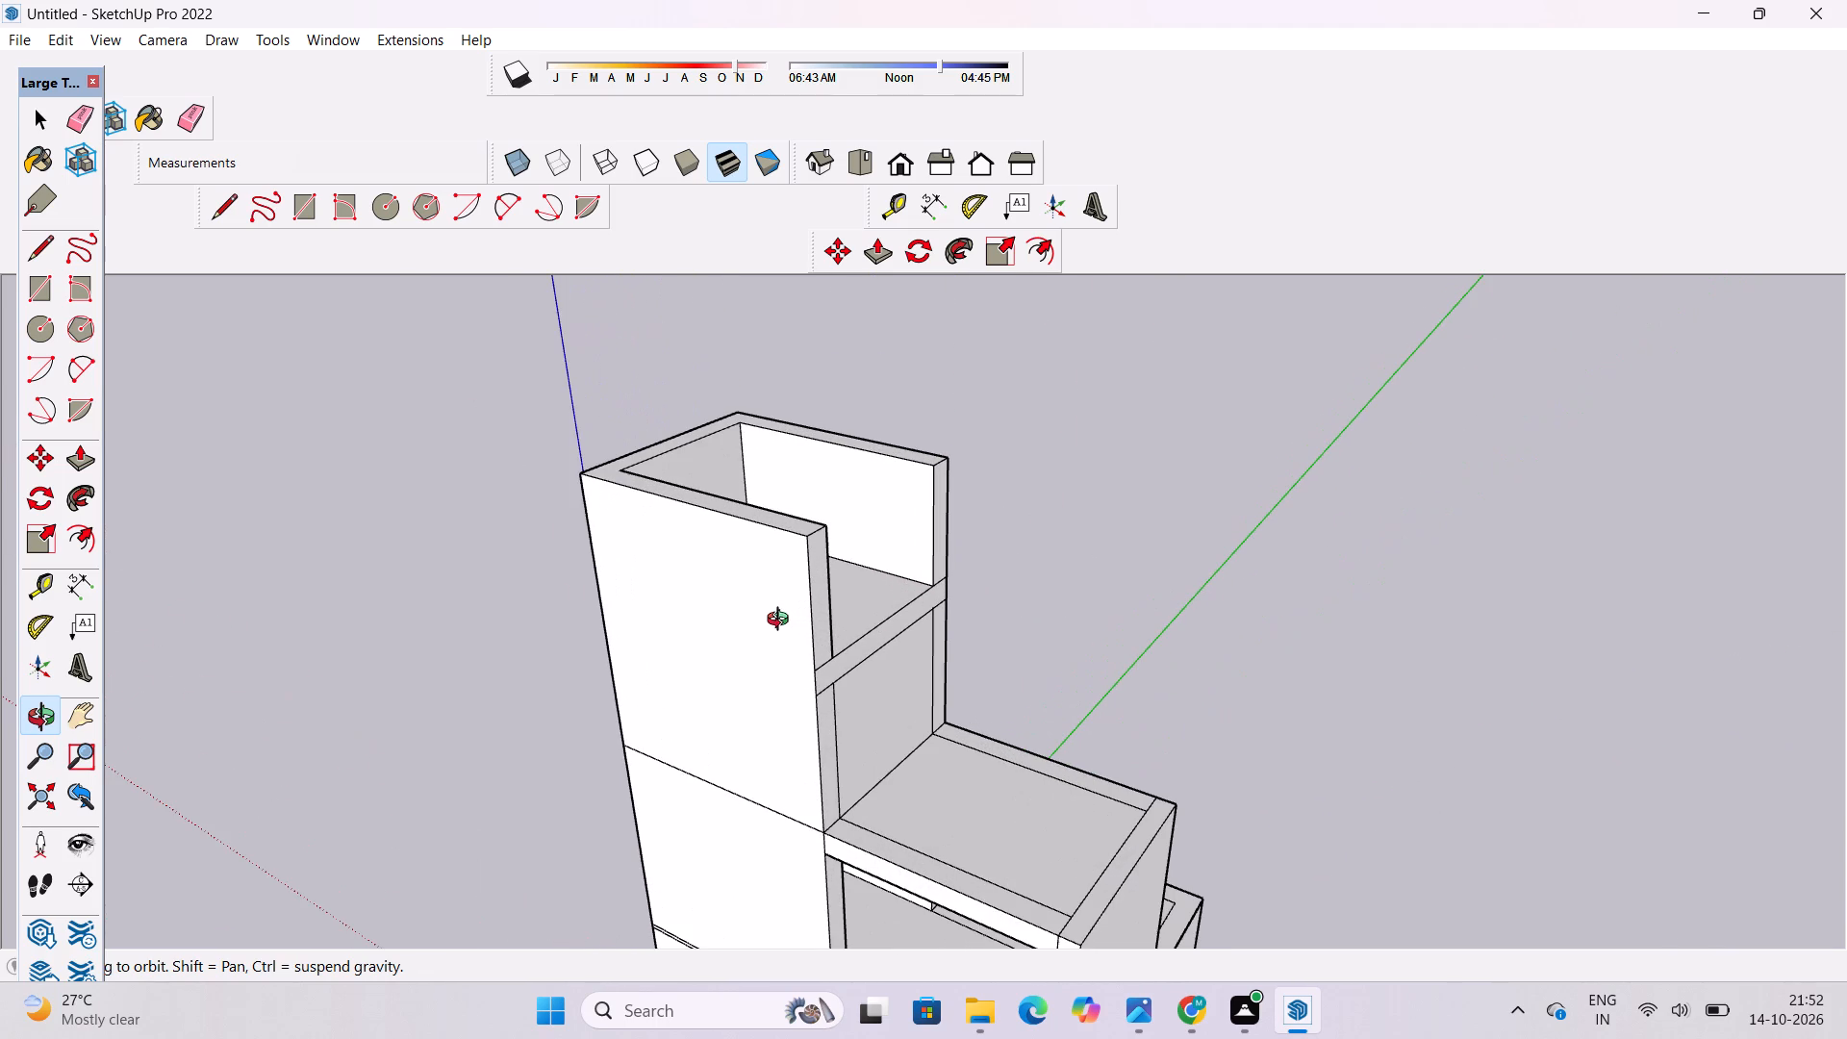
left_click_drag(782, 596, 853, 579)
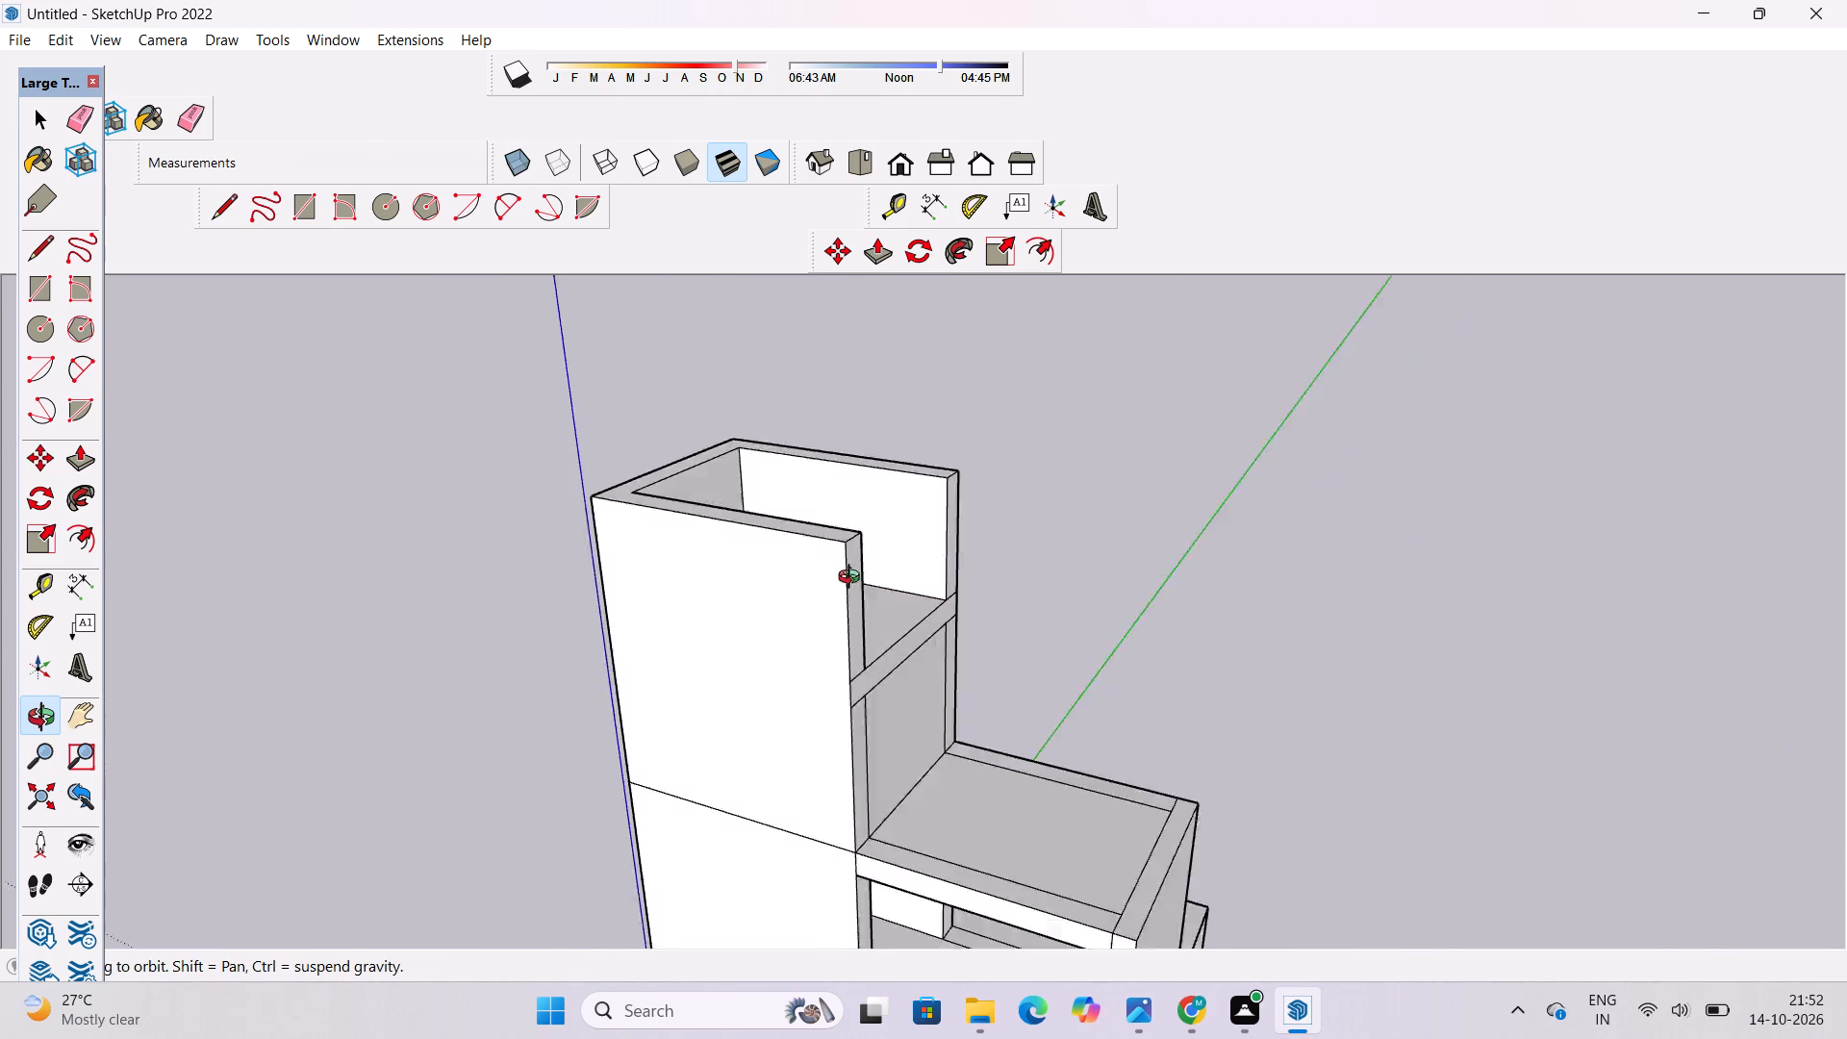
left_click_drag(853, 579, 907, 514)
left_click_drag(933, 577, 808, 550)
left_click_drag(800, 569, 870, 539)
left_click_drag(878, 616, 848, 553, "shift")
scroll(848, 553, "down", 5)
left_click_drag(898, 593, 746, 767)
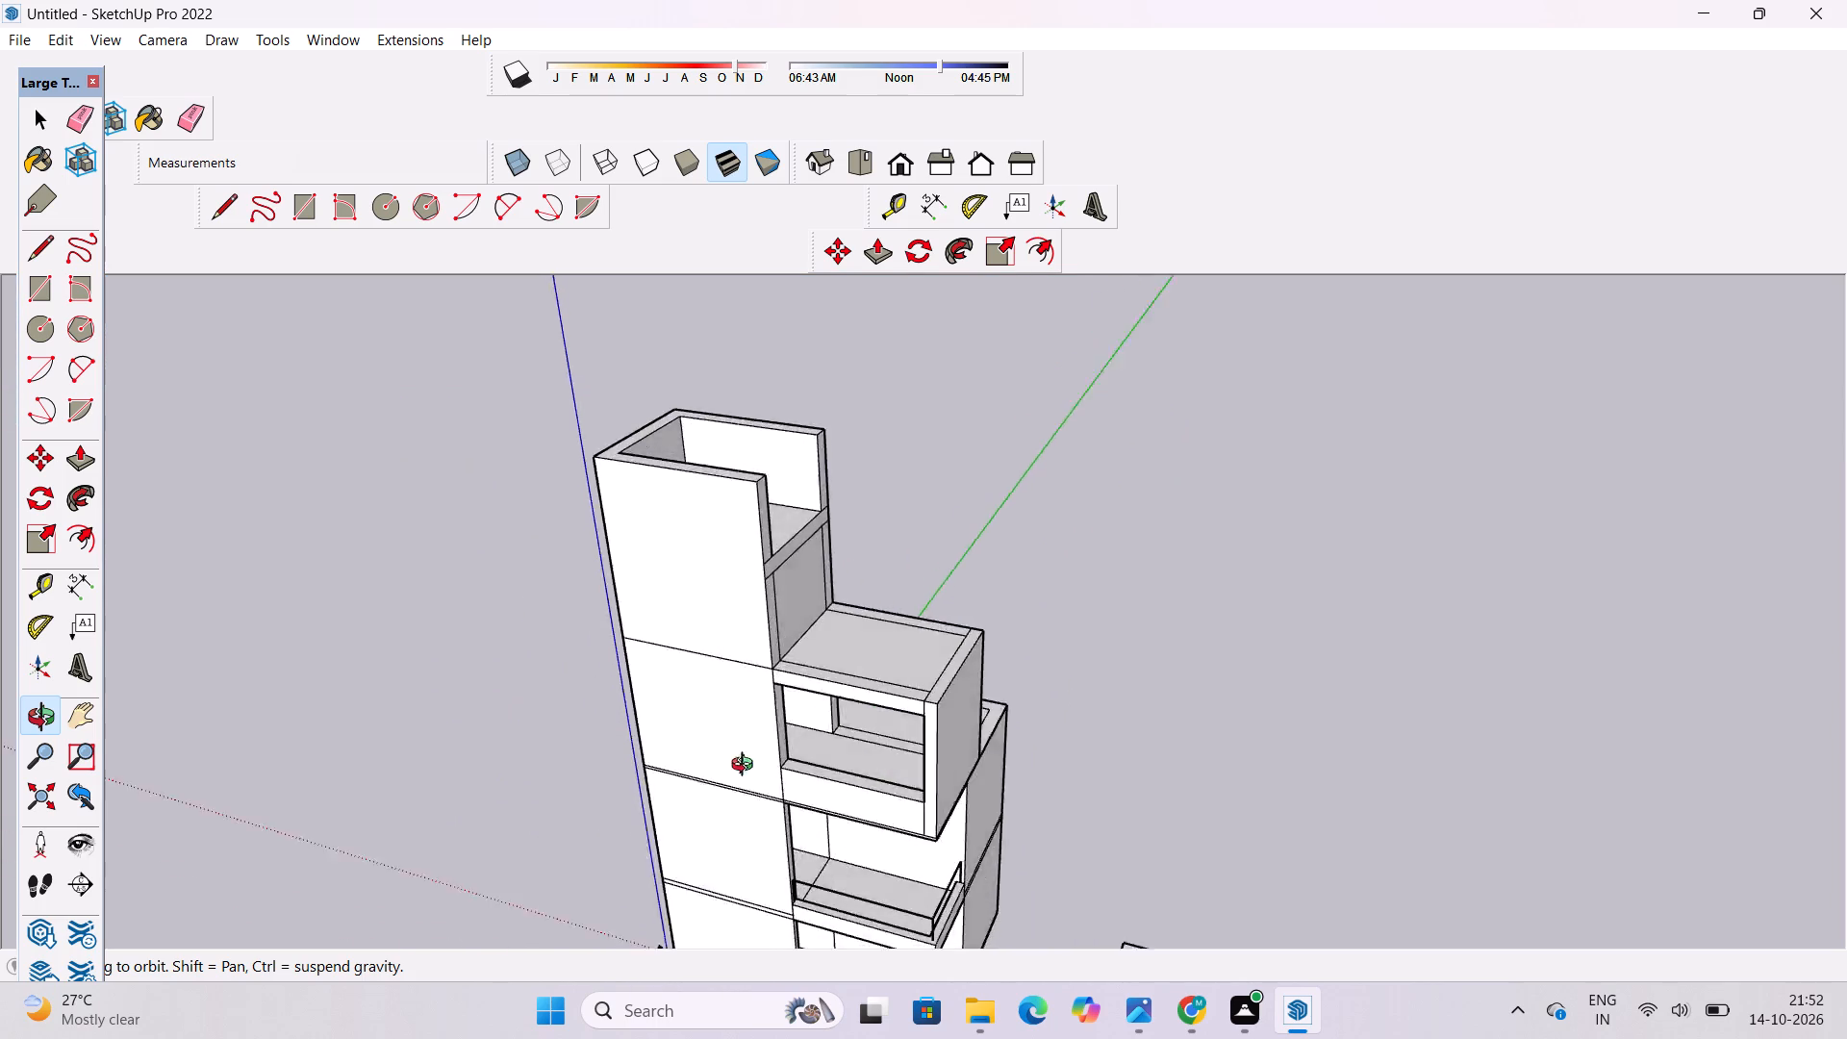
left_click_drag(746, 767, 590, 798)
left_click_drag(1013, 656, 853, 701)
scroll(810, 686, "up", 2)
left_click_drag(766, 684, 1202, 452)
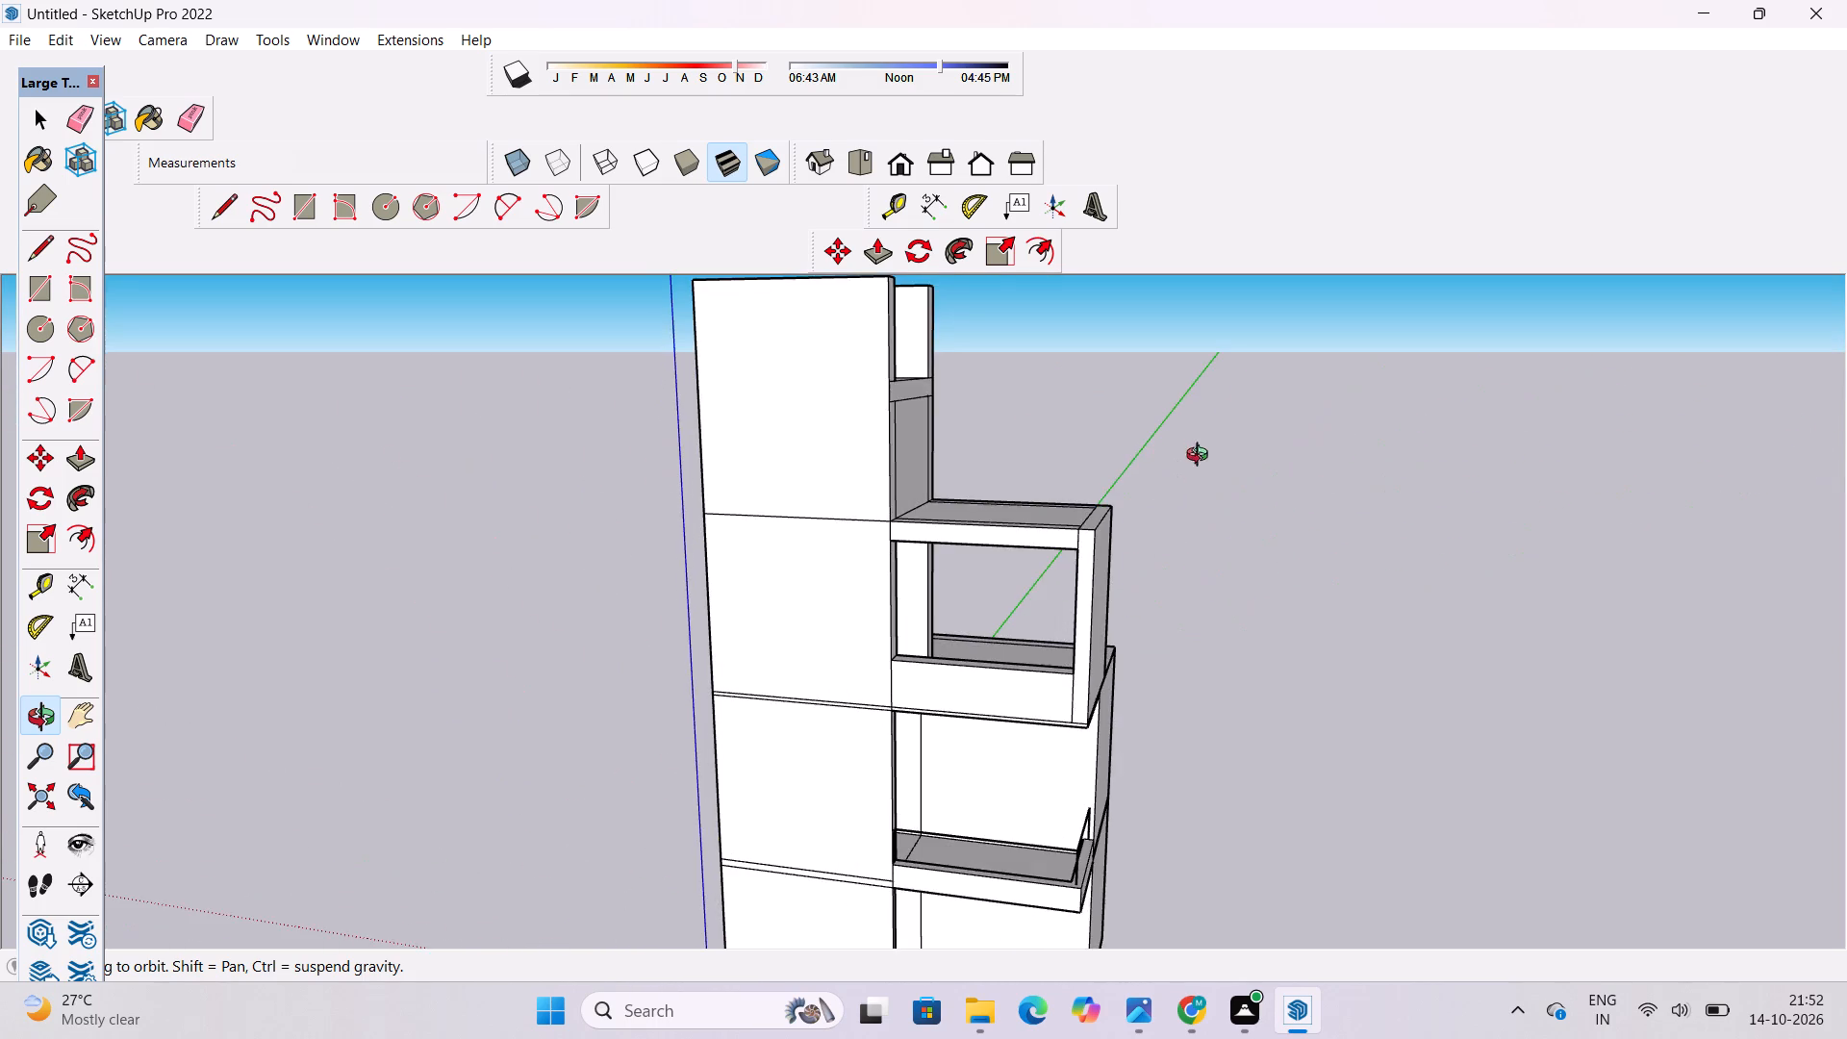
left_click_drag(1107, 538, 1035, 658)
left_click_drag(839, 600, 800, 649, "shift")
left_click_drag(805, 649, 877, 625)
left_click(877, 623, "shift")
left_click_drag(868, 624, 857, 634, "shift")
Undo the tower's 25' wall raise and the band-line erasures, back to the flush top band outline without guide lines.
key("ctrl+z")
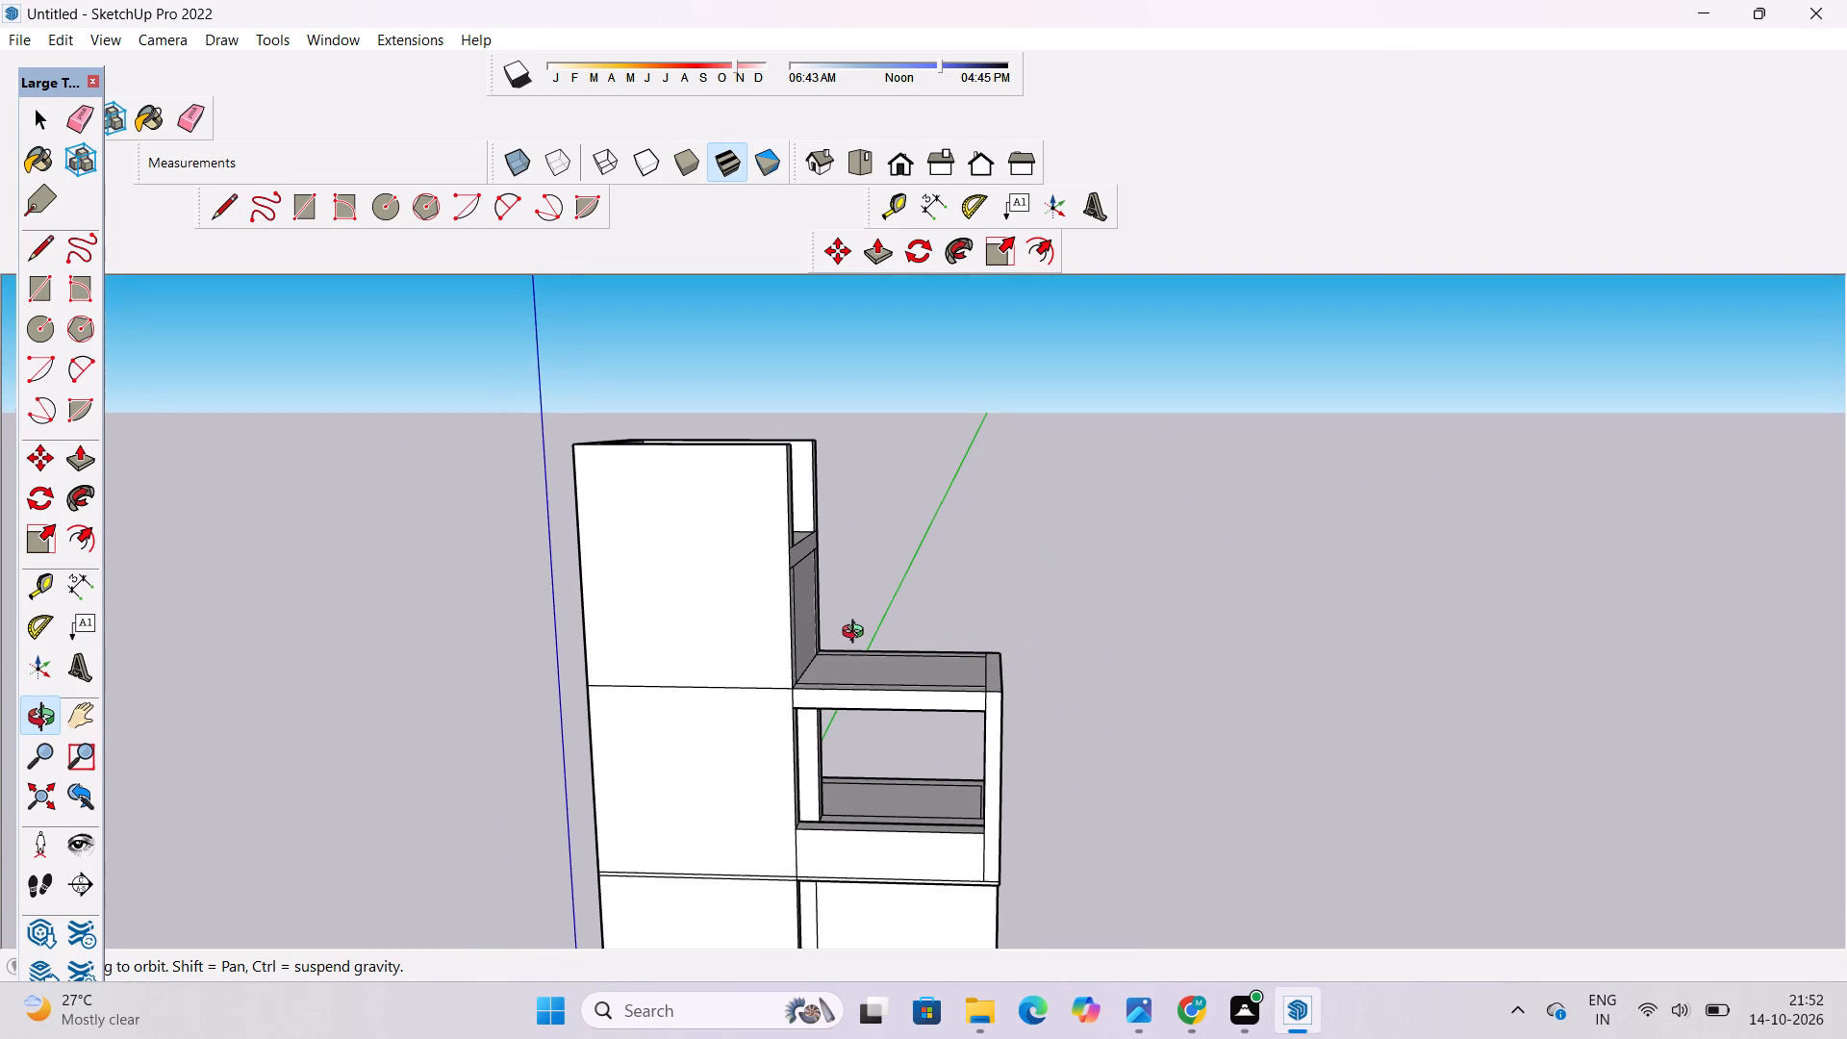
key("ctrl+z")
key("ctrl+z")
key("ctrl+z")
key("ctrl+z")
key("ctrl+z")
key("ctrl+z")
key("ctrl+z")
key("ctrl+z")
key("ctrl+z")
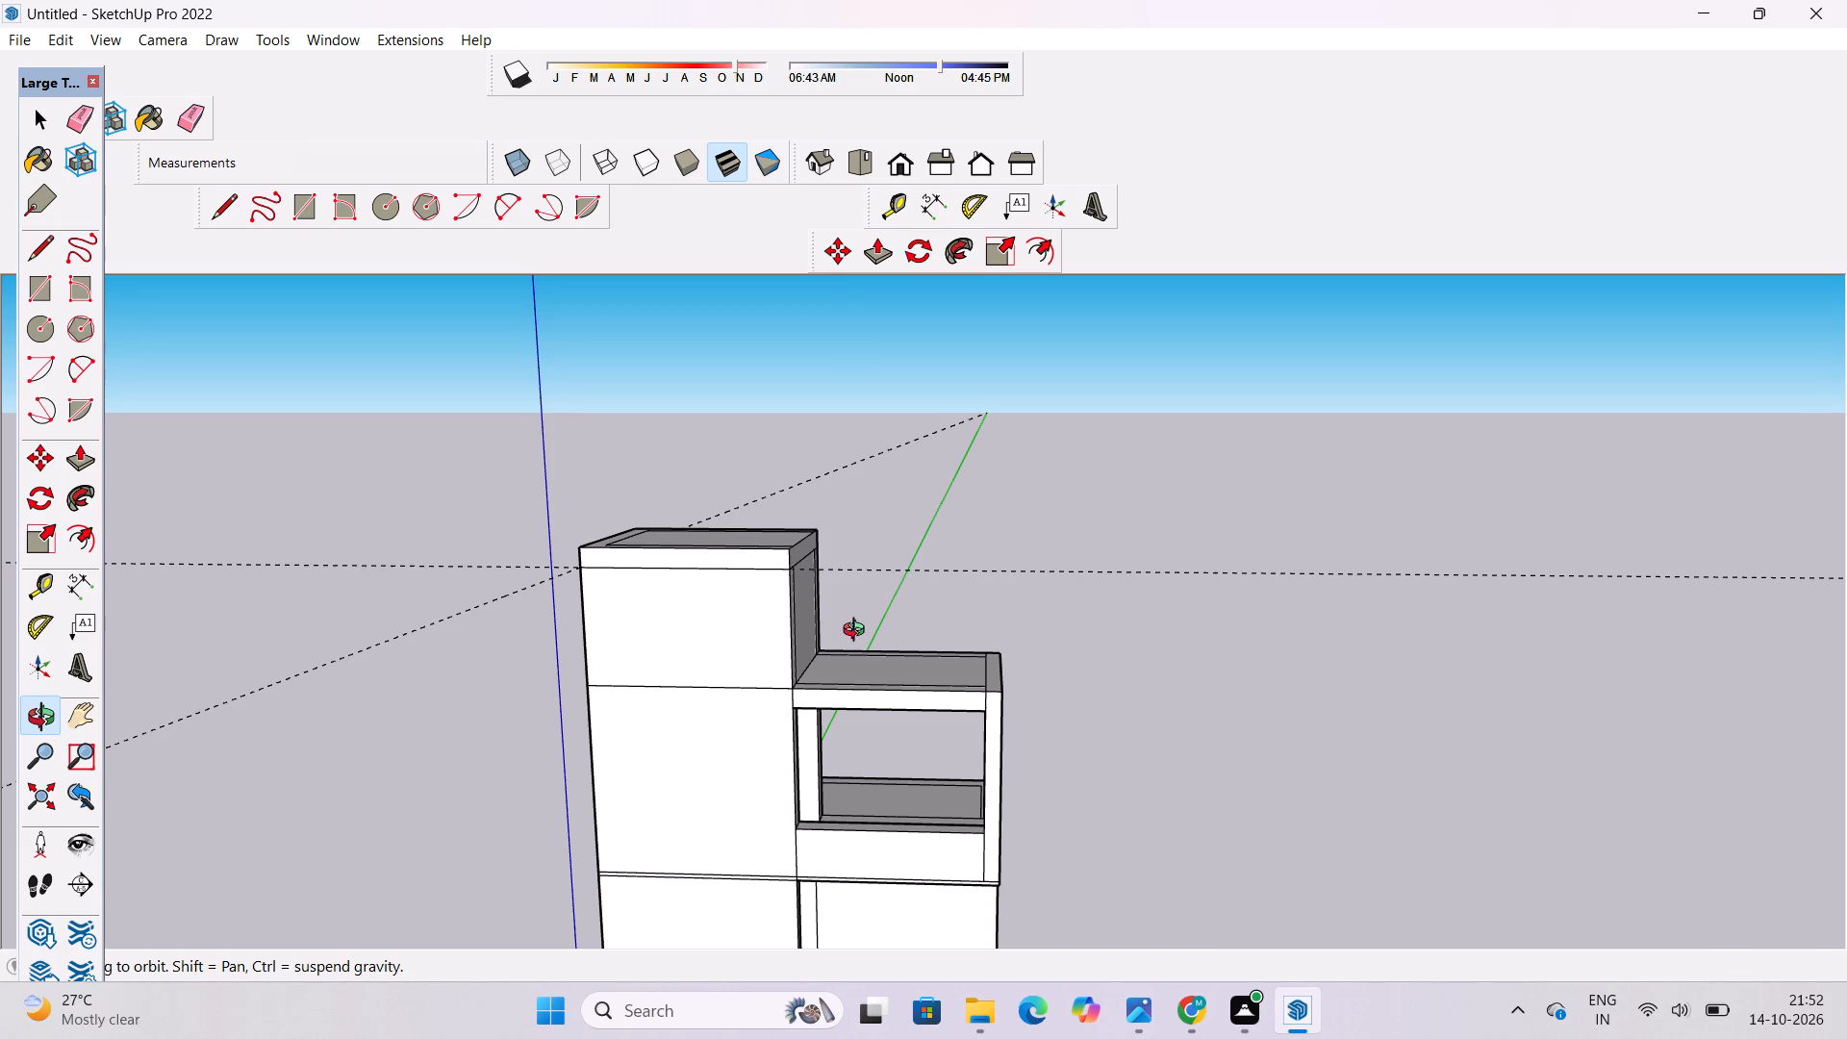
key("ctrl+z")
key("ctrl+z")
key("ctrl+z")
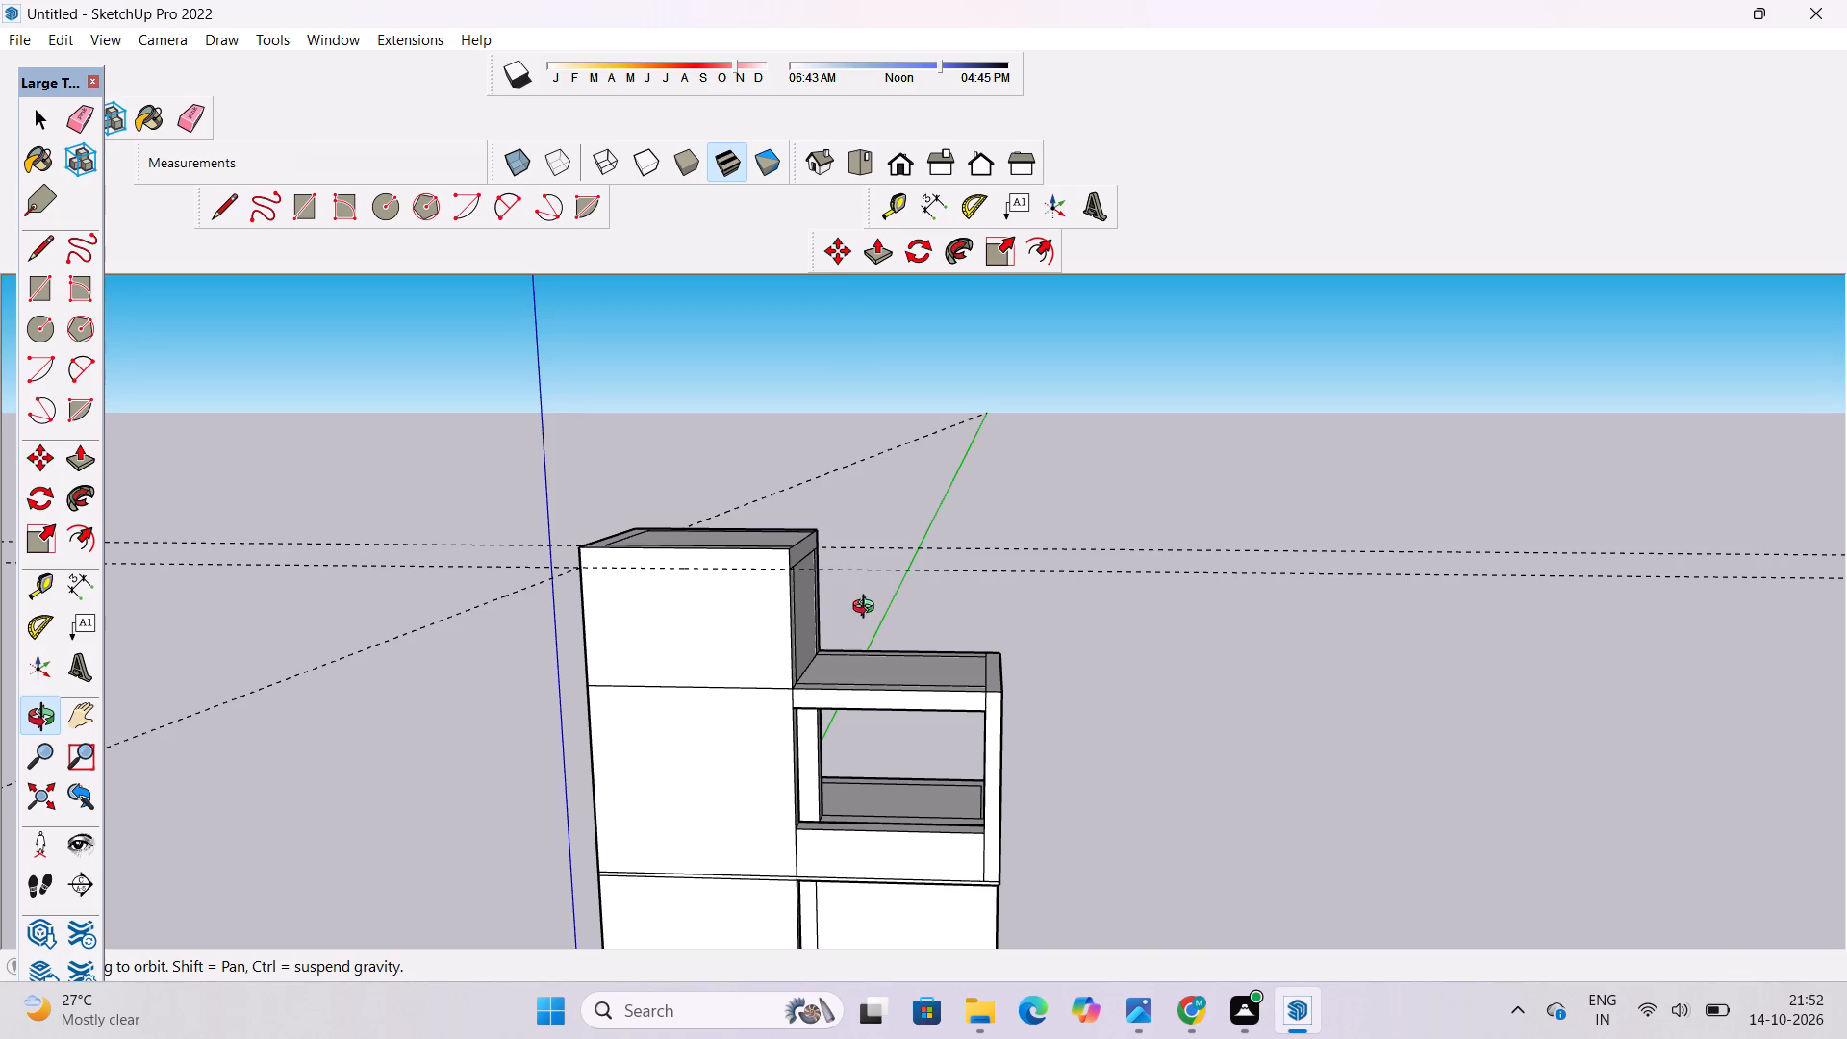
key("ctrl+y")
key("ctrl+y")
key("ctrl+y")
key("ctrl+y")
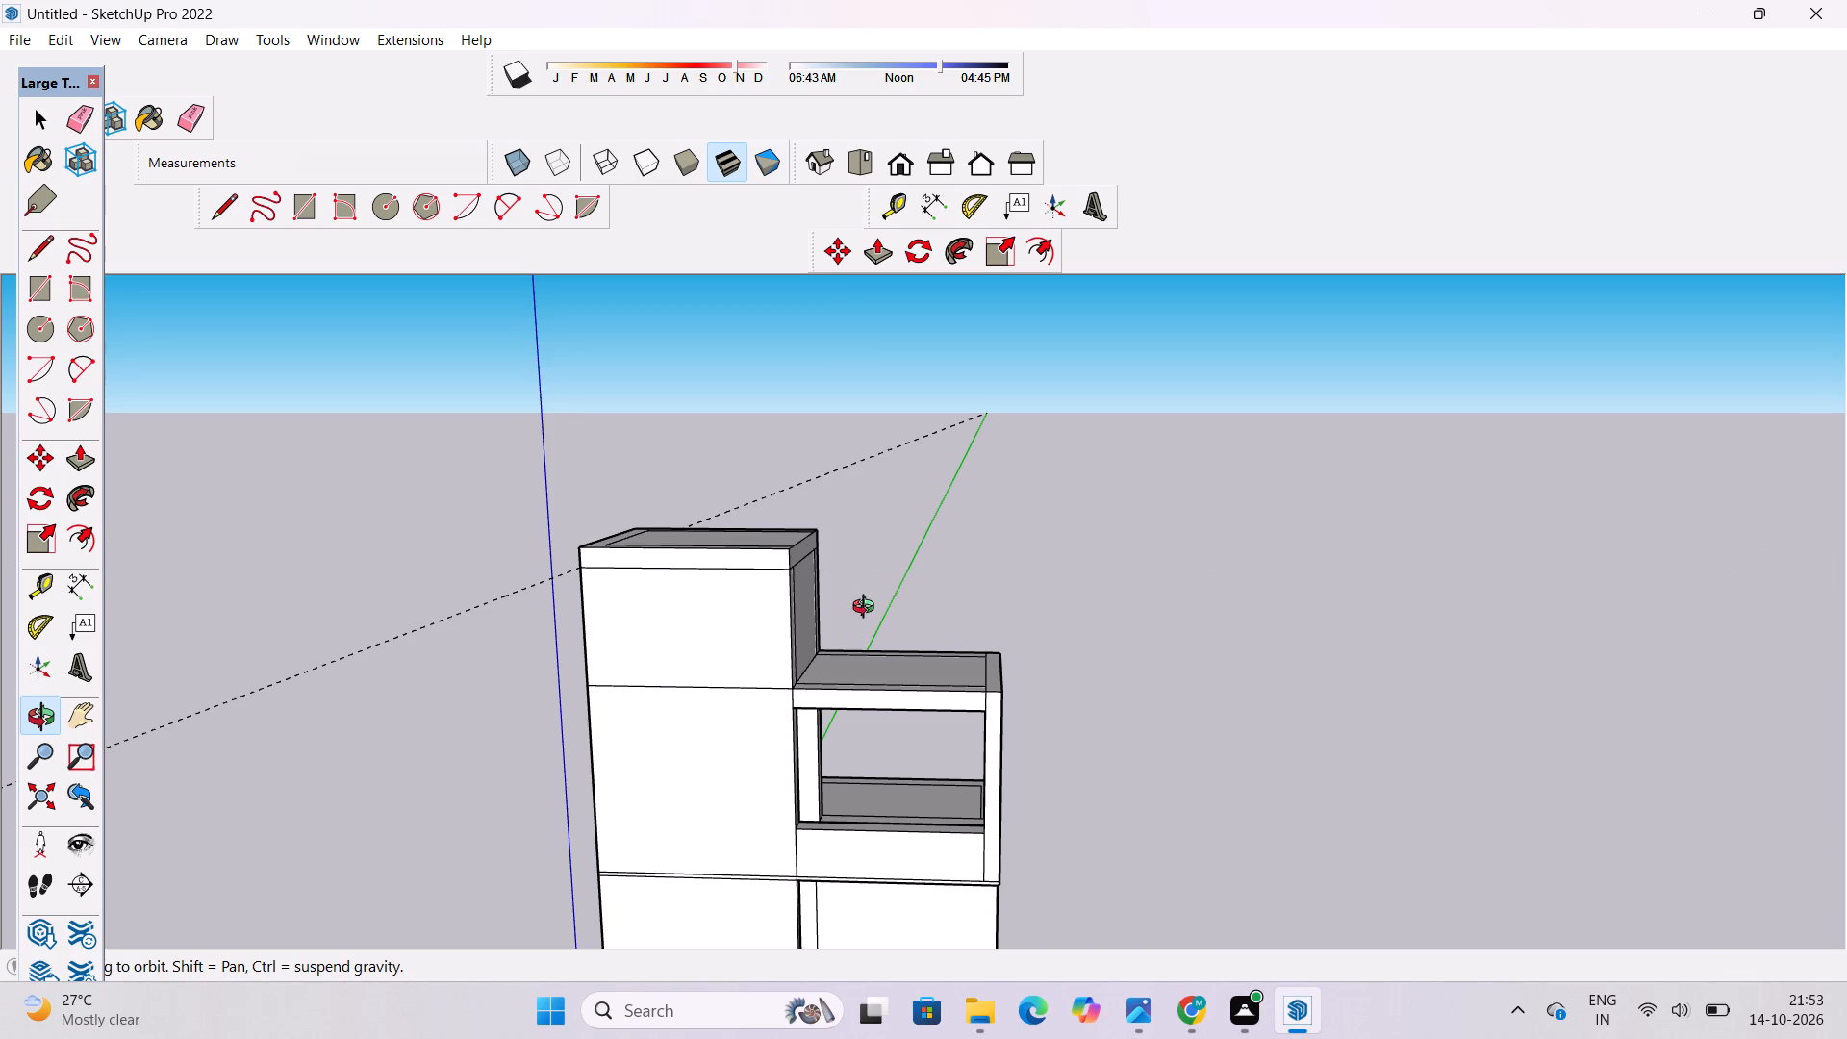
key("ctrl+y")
Push/Pull the top band's face on the tower's front wall outward by 1'.
key("o")
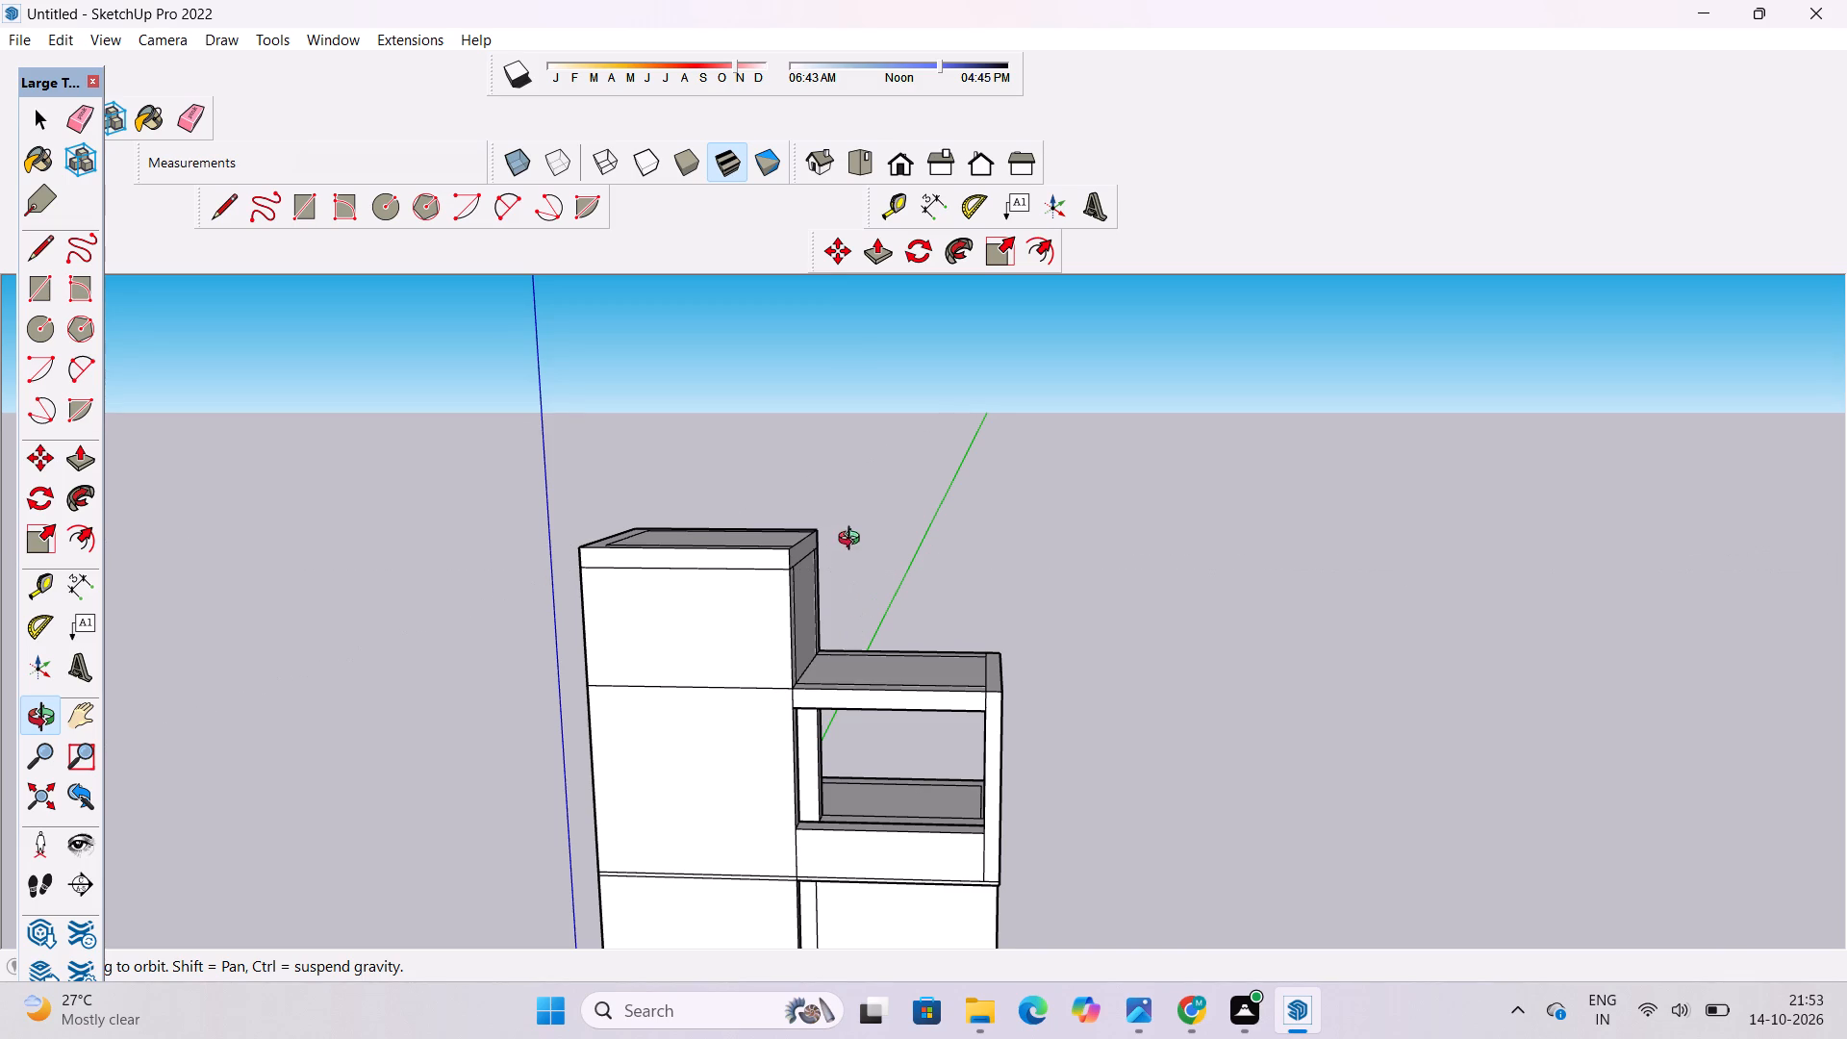
scroll(782, 502, "down", 1)
left_click_drag(708, 502, 1113, 523)
left_click_drag(964, 652, 805, 692)
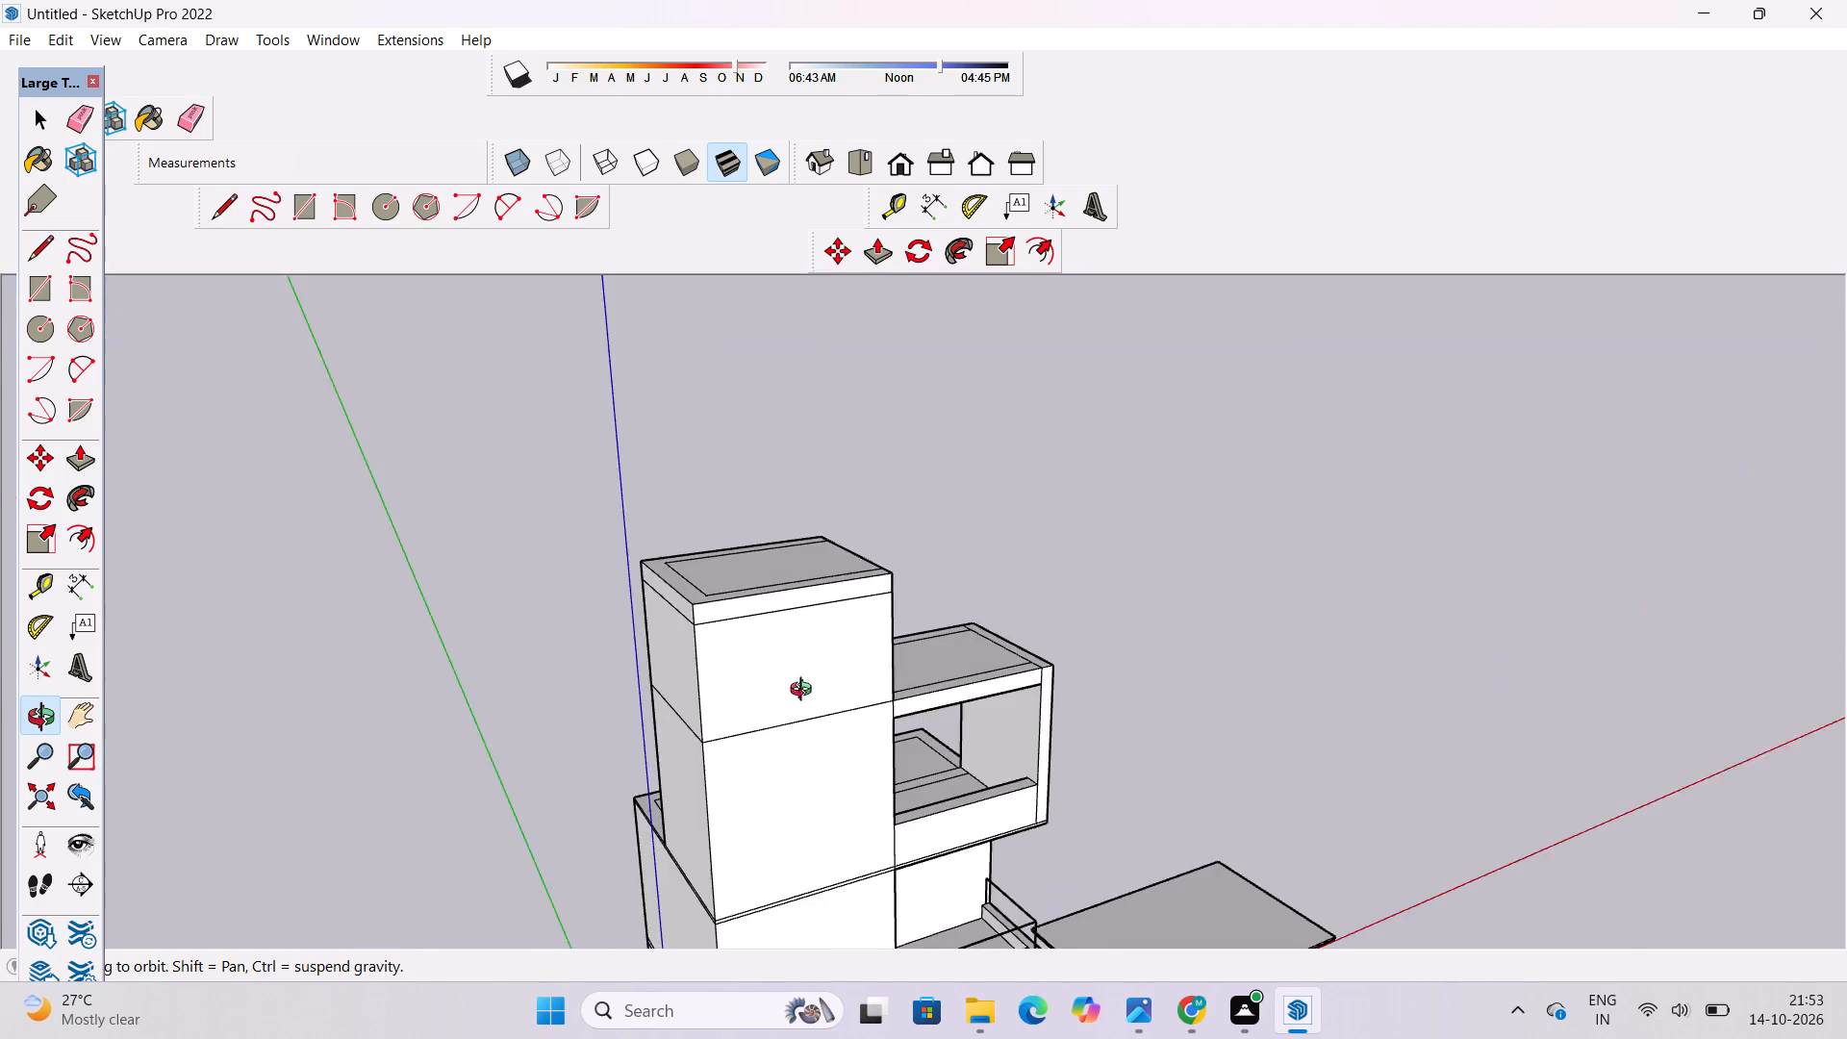
left_click_drag(805, 692, 803, 692)
scroll(758, 635, "up", 4)
left_click_drag(887, 634, 696, 658)
left_click_drag(934, 561, 713, 606)
scroll(706, 606, "up", 4)
left_click_drag(722, 568, 739, 651, "shift")
left_click_drag(740, 652, 720, 597)
left_click_drag(702, 604, 1131, 577)
left_click_drag(1131, 577, 1030, 560, "shift")
left_click_drag(1030, 560, 1133, 571)
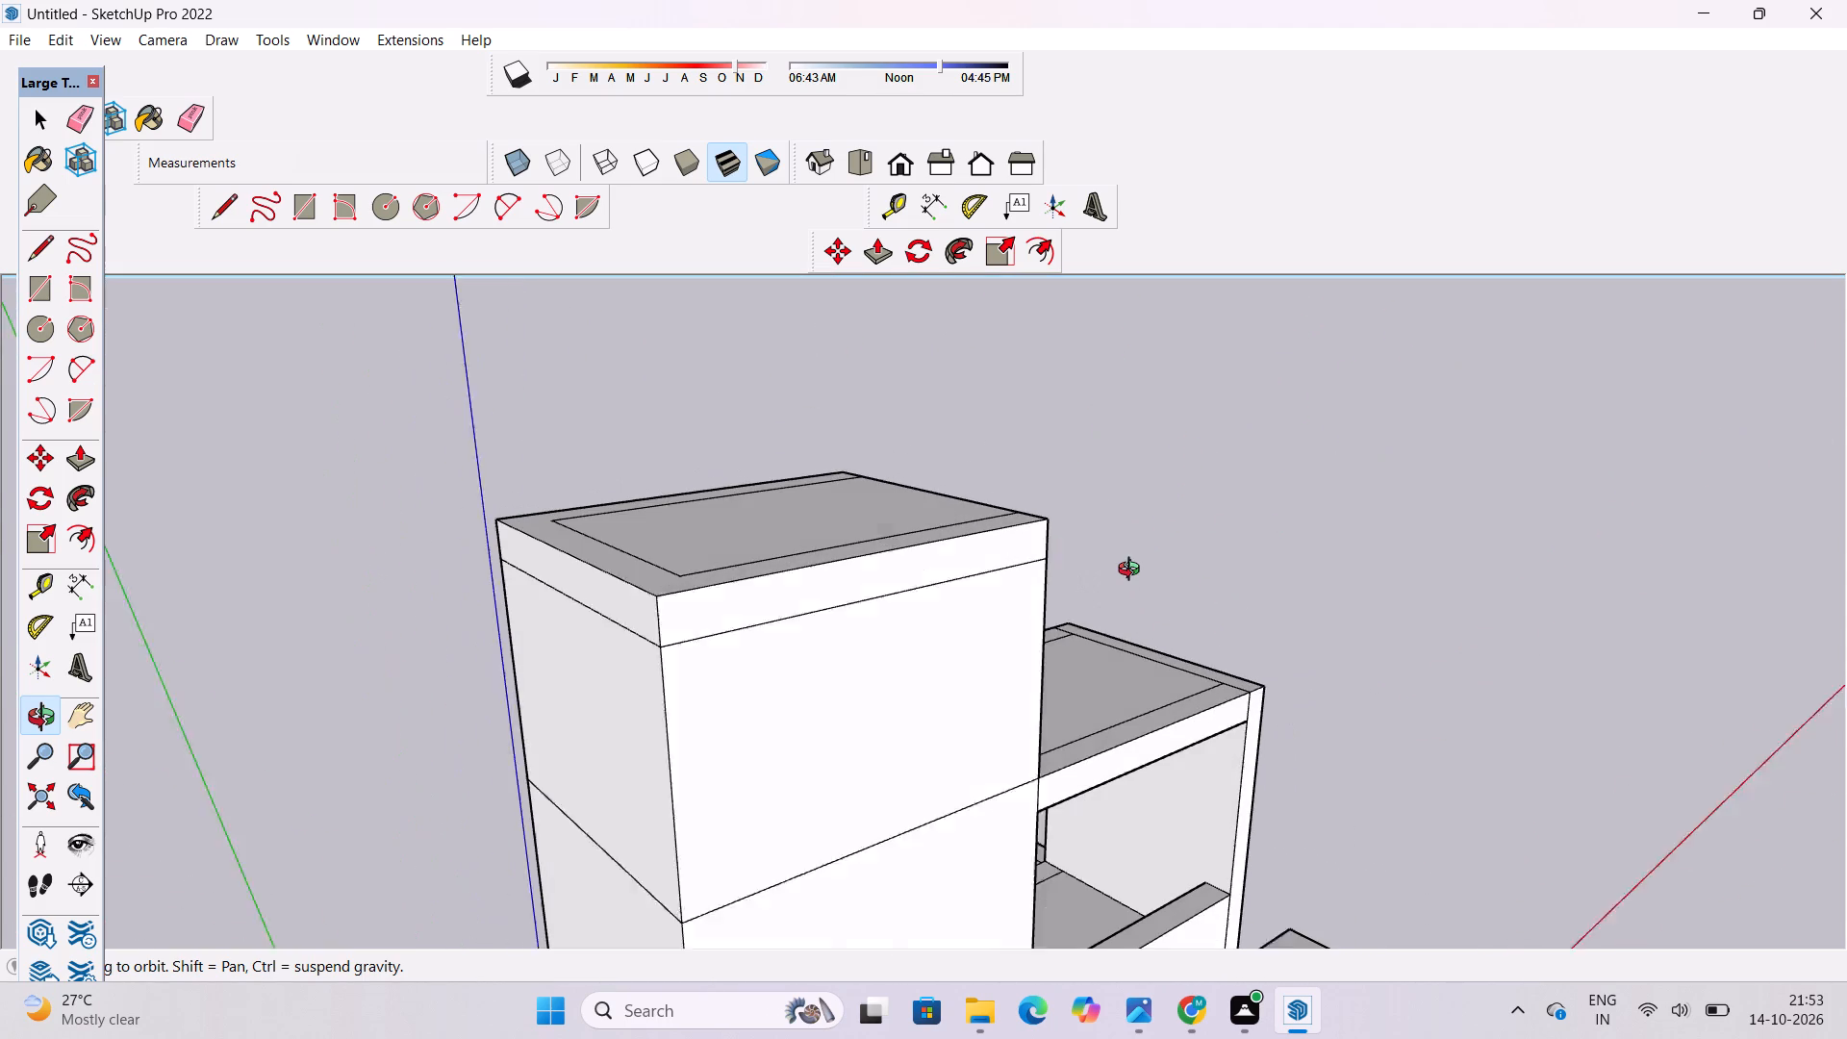
left_click_drag(1133, 571, 1138, 571)
left_click_drag(1020, 586, 1123, 621)
left_click_drag(1068, 654, 1062, 623, "shift")
key("p")
left_click(909, 611)
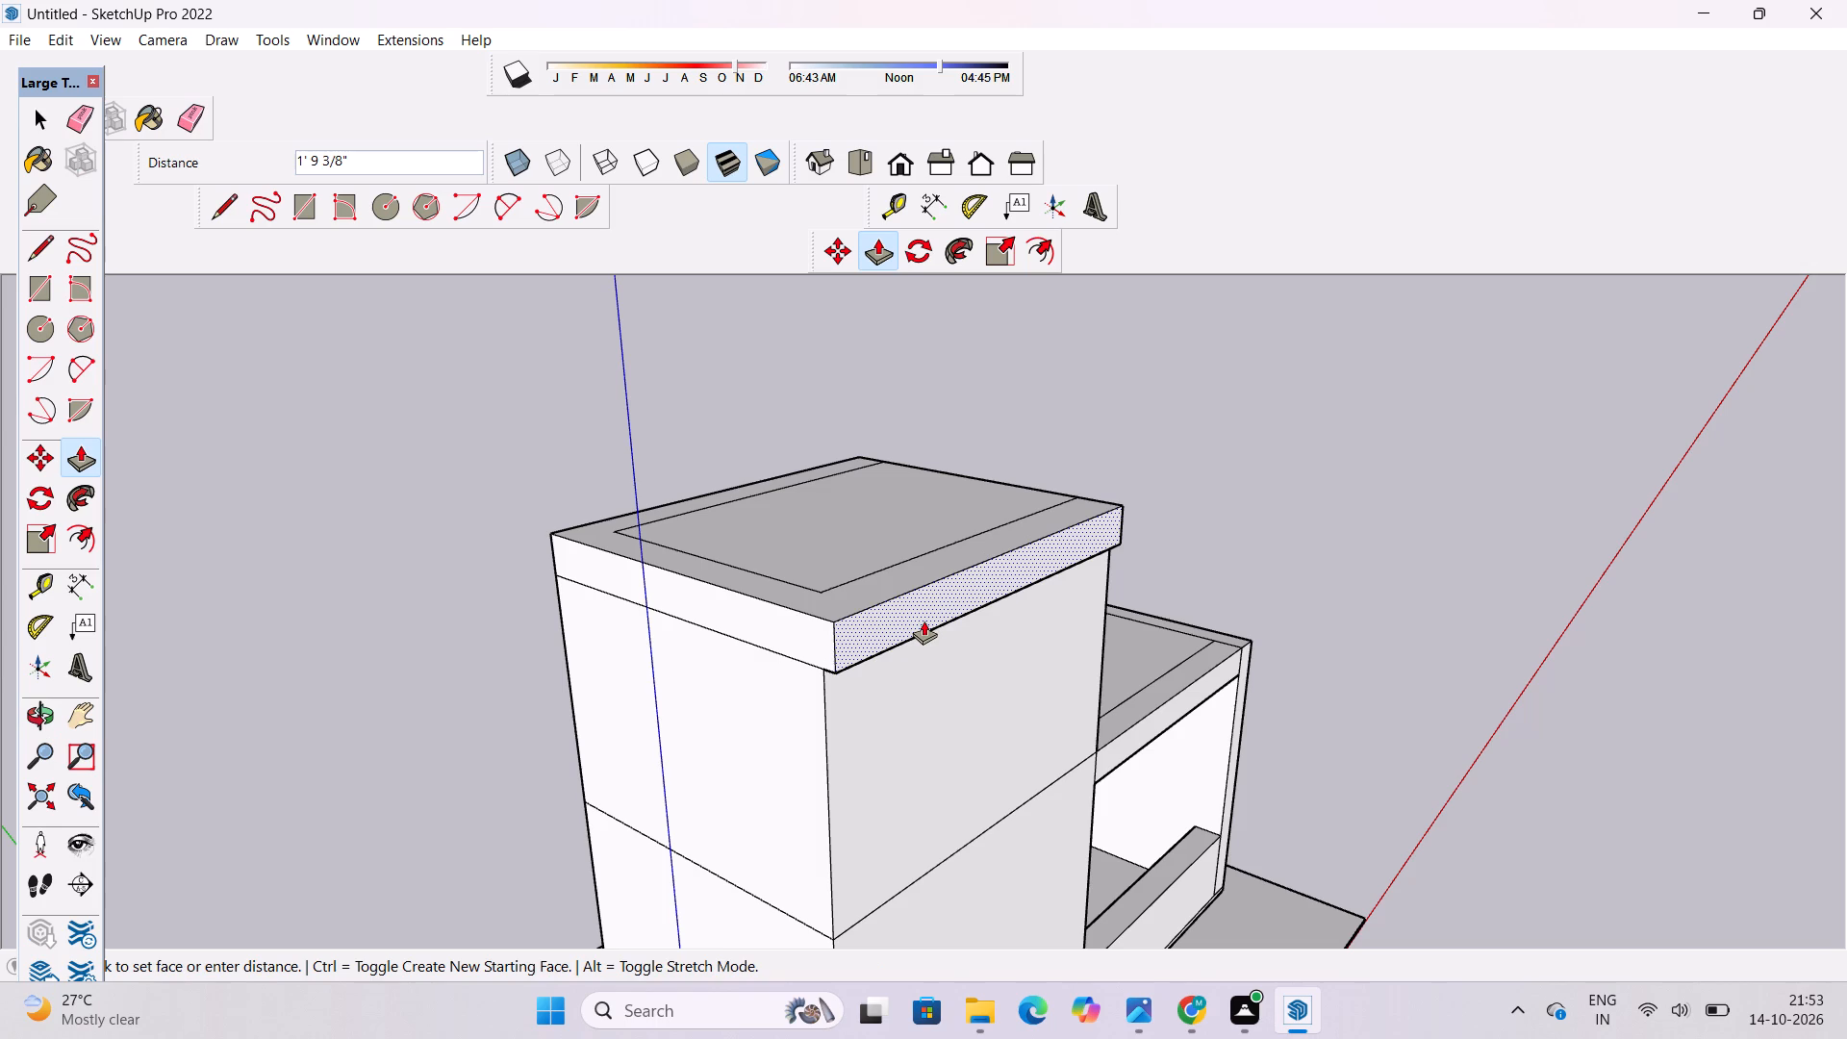
type("1'")
key("Return")
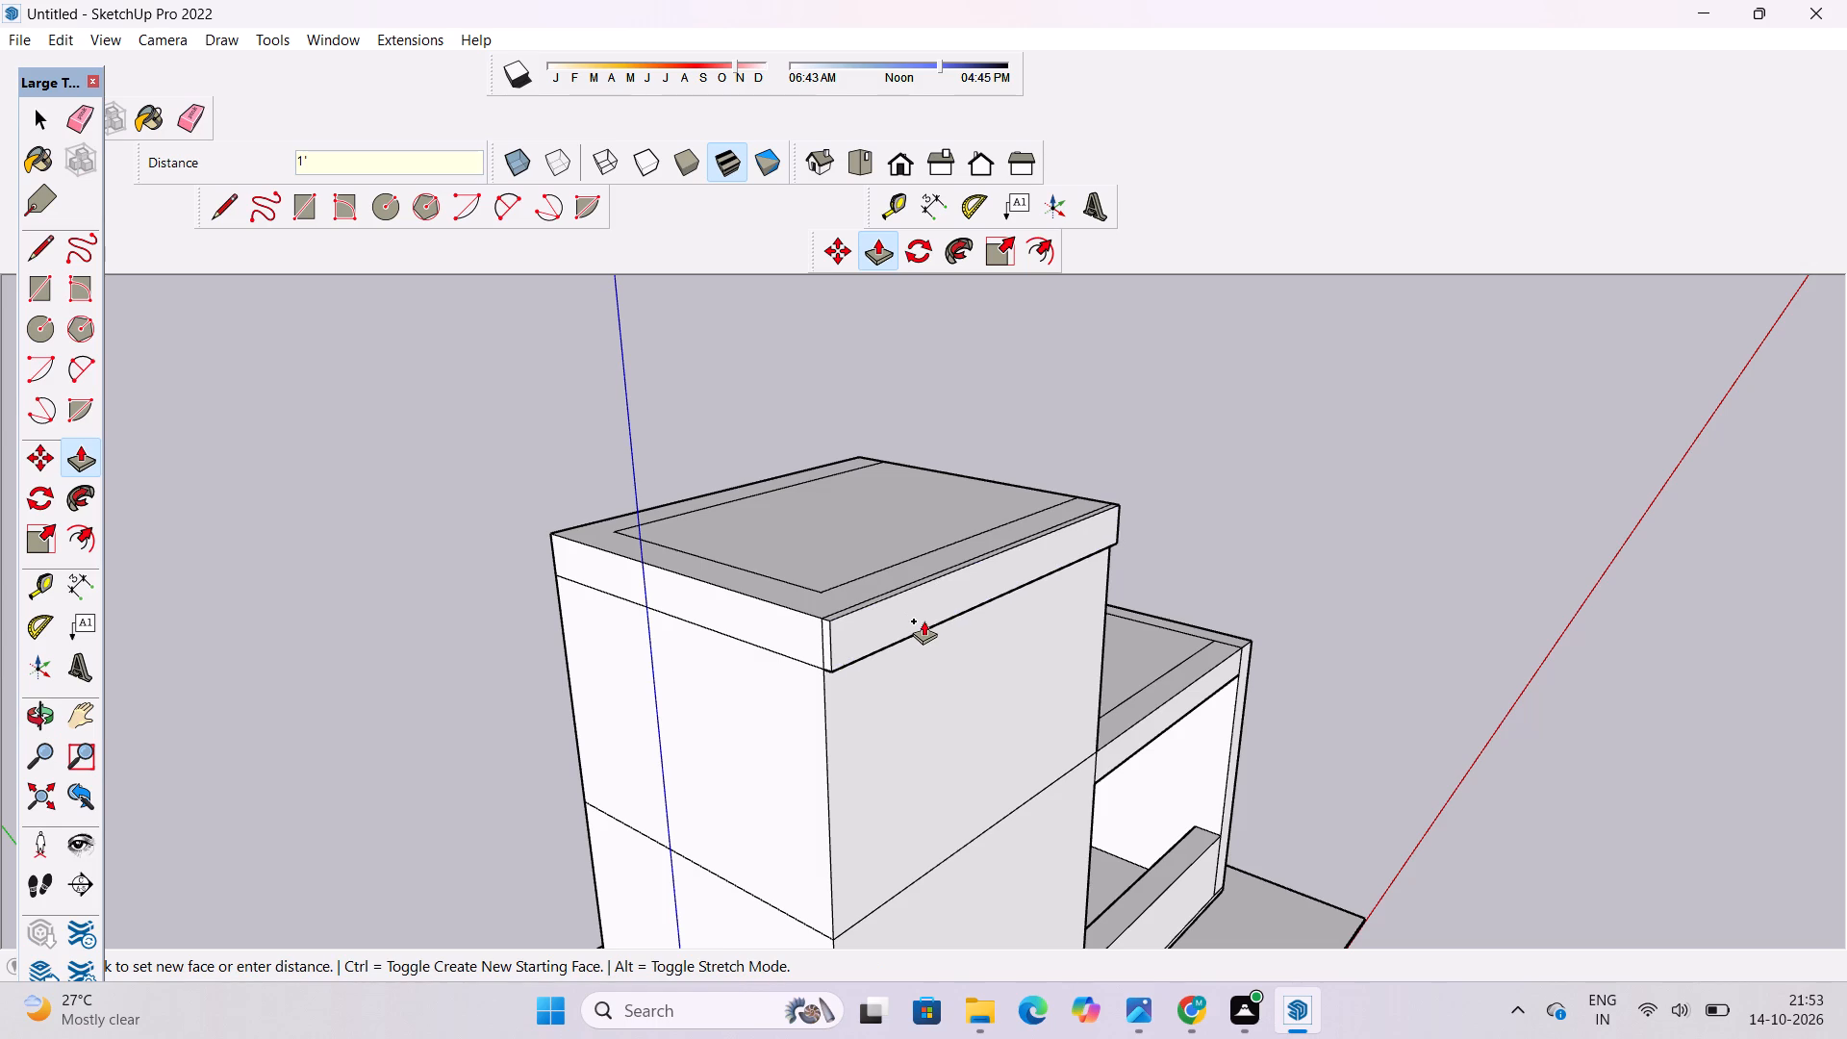
Push/Pull the top band's face on the tower's outer side wall outward by 1'.
left_click(795, 634)
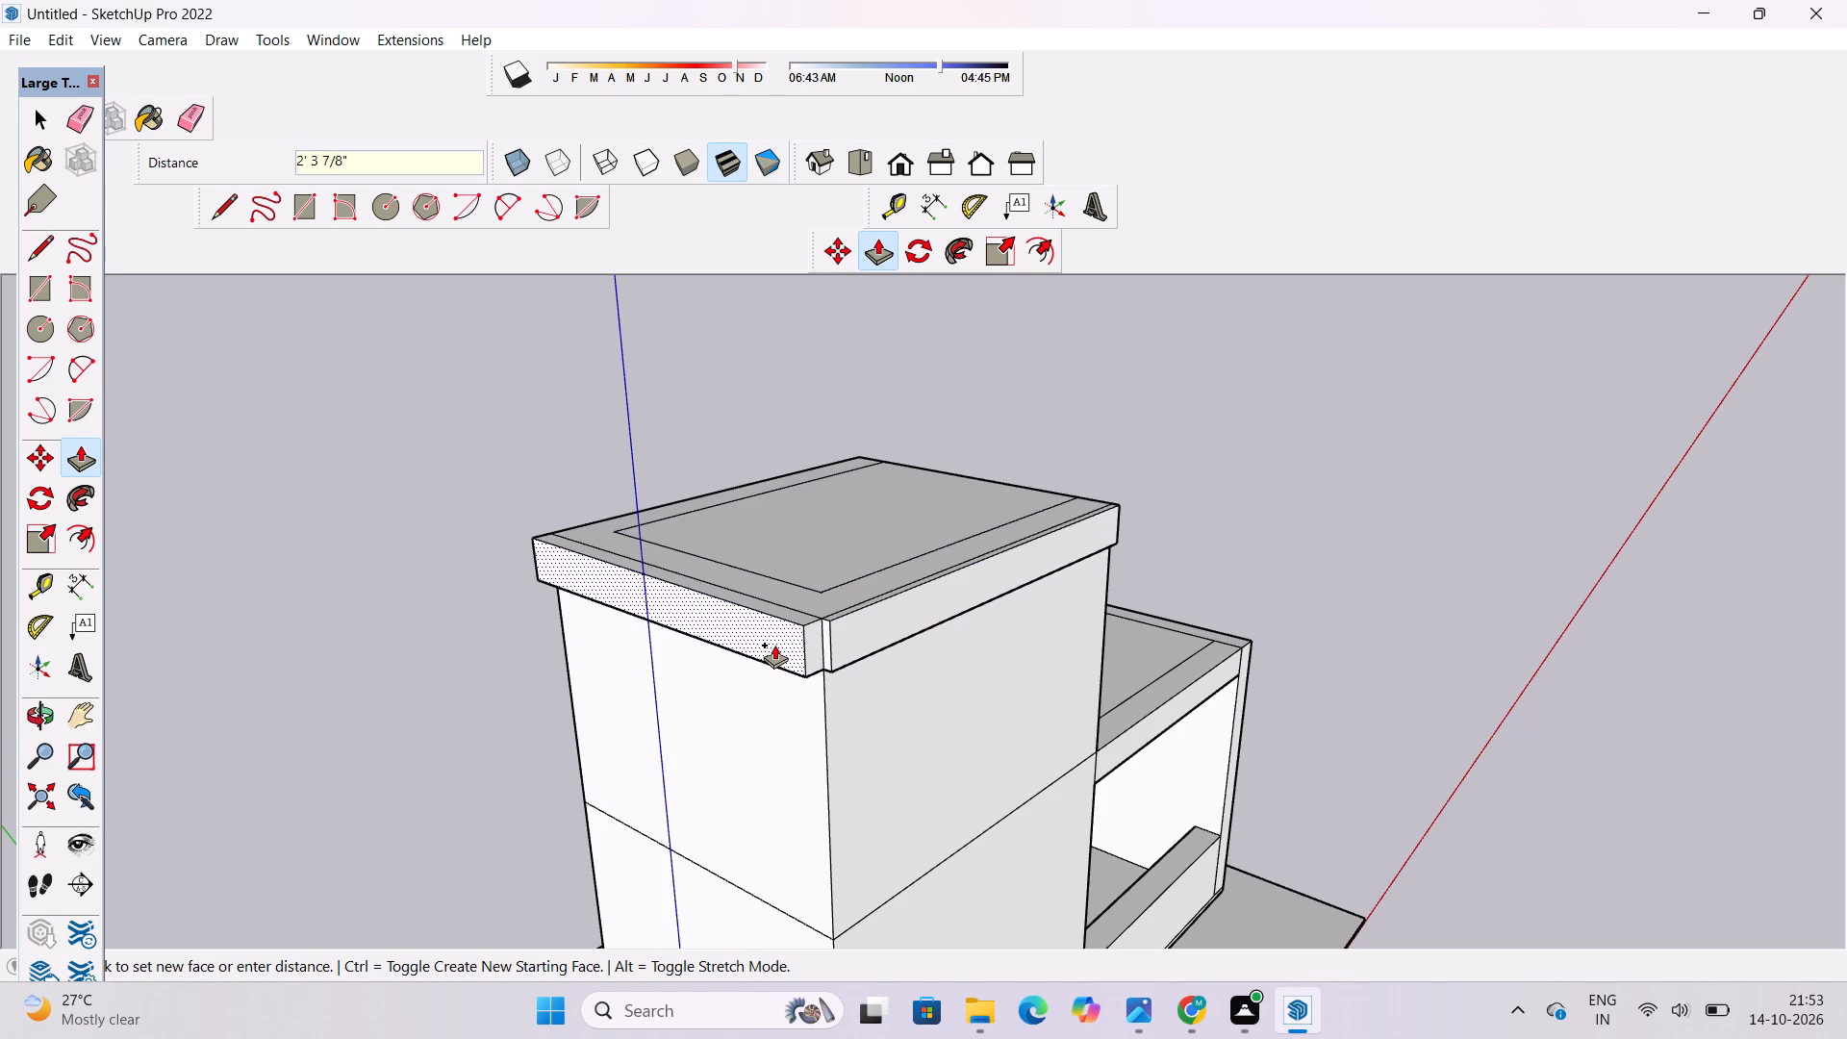
type("1'")
key("Return")
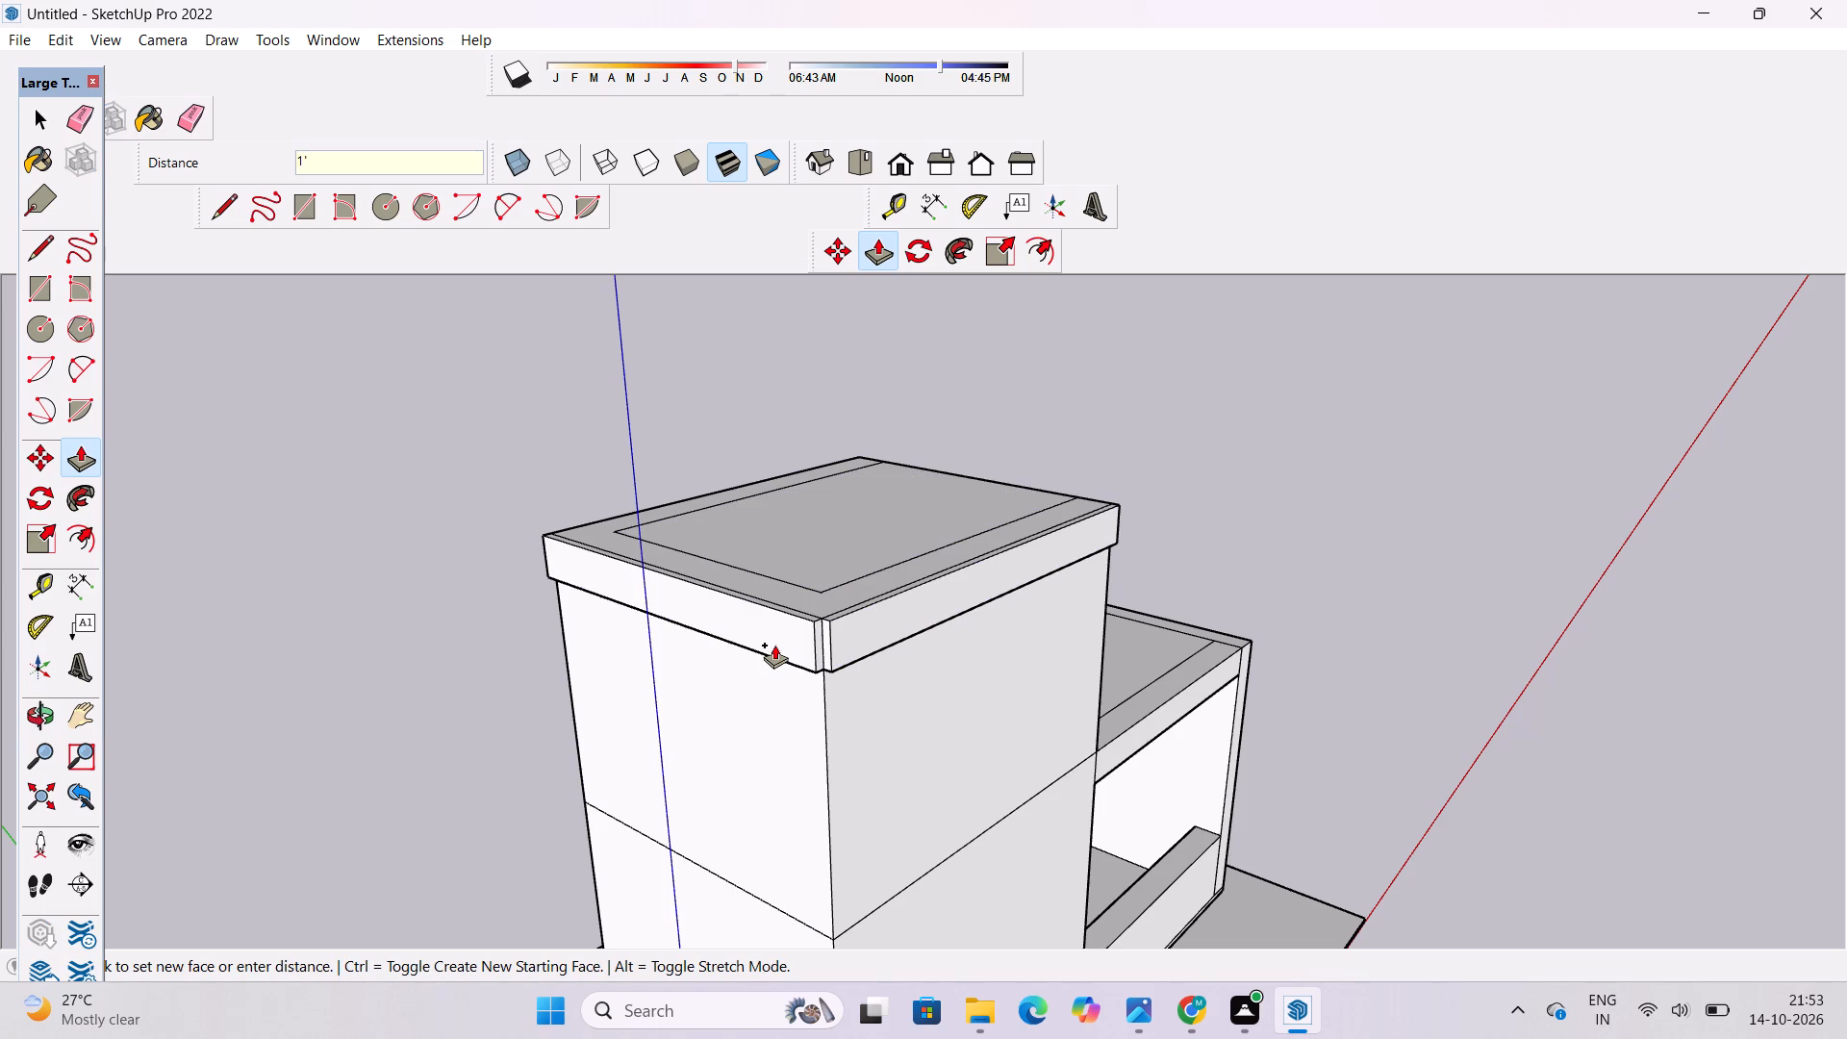
Push/Pull the narrow face in the band's corner notch by 1' to join the two projecting sides.
scroll(867, 618, "up", 12)
left_click(809, 594)
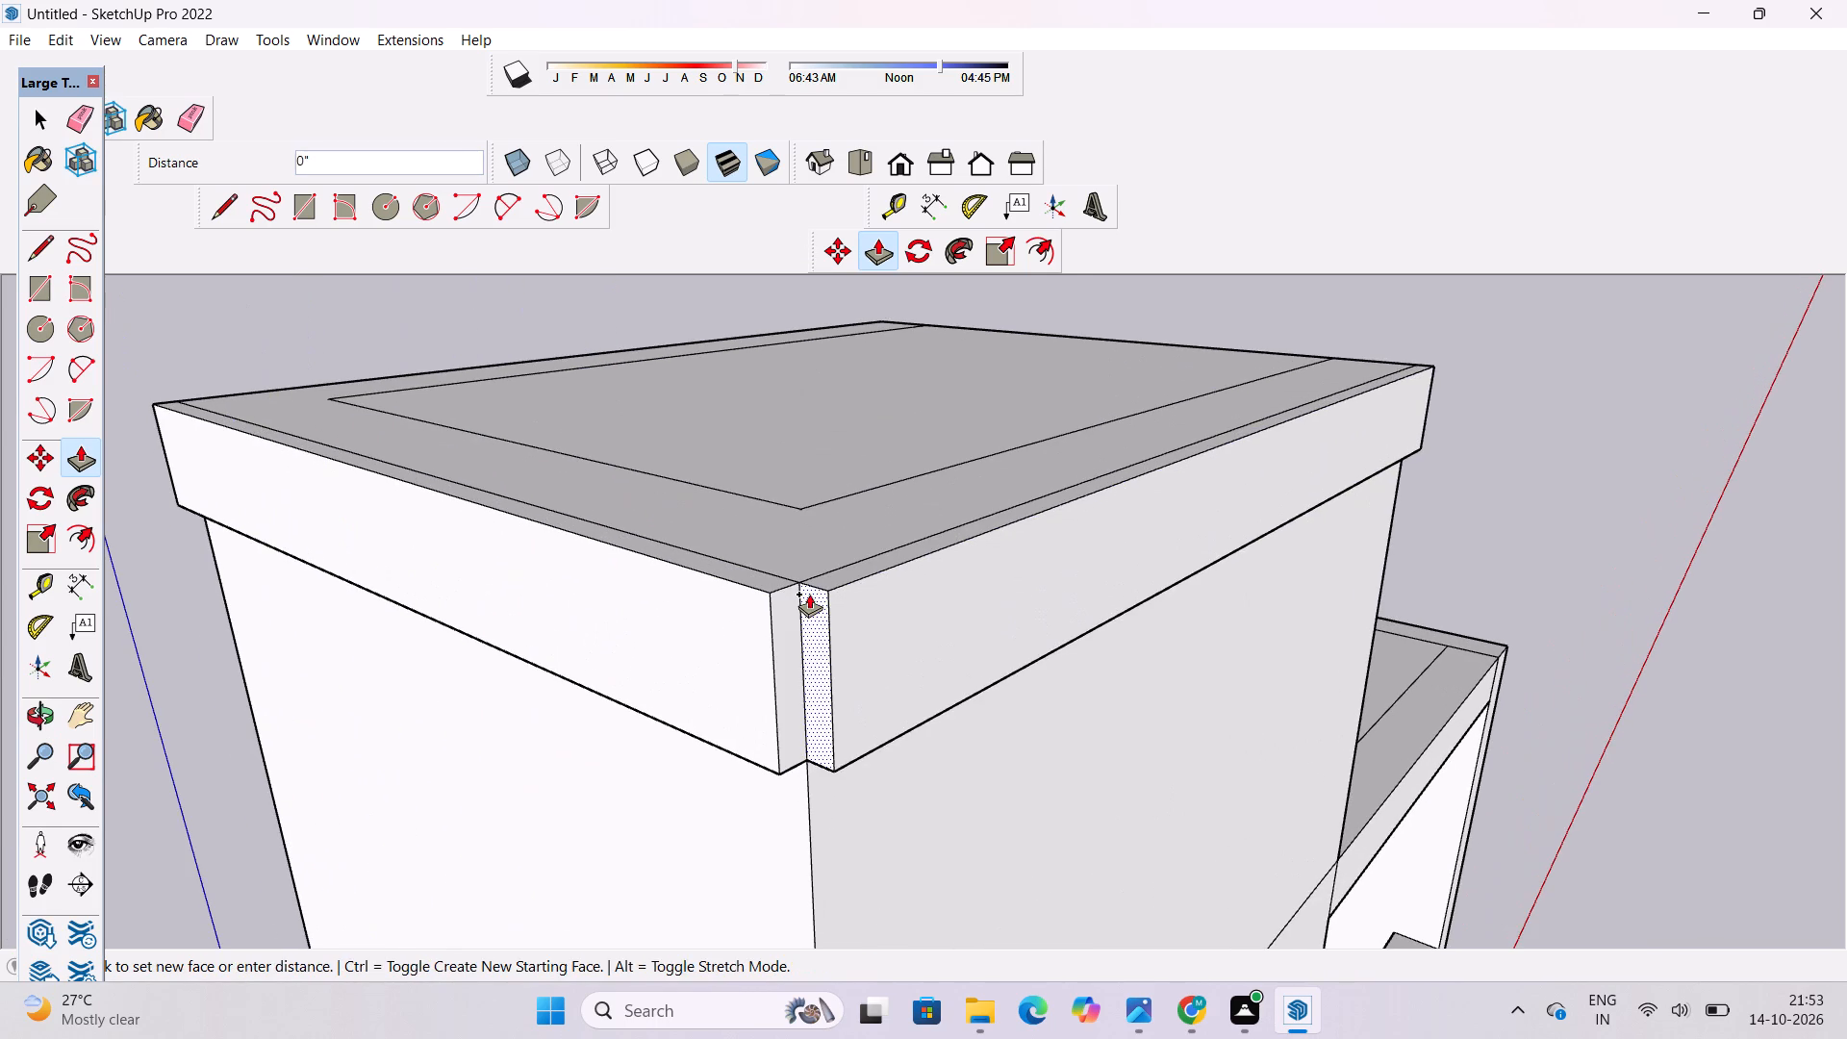
left_click(768, 592)
Draw a 5' line extending the band's lower edge across the corner strip of the tower's rear wall.
scroll(968, 637, "down", 5)
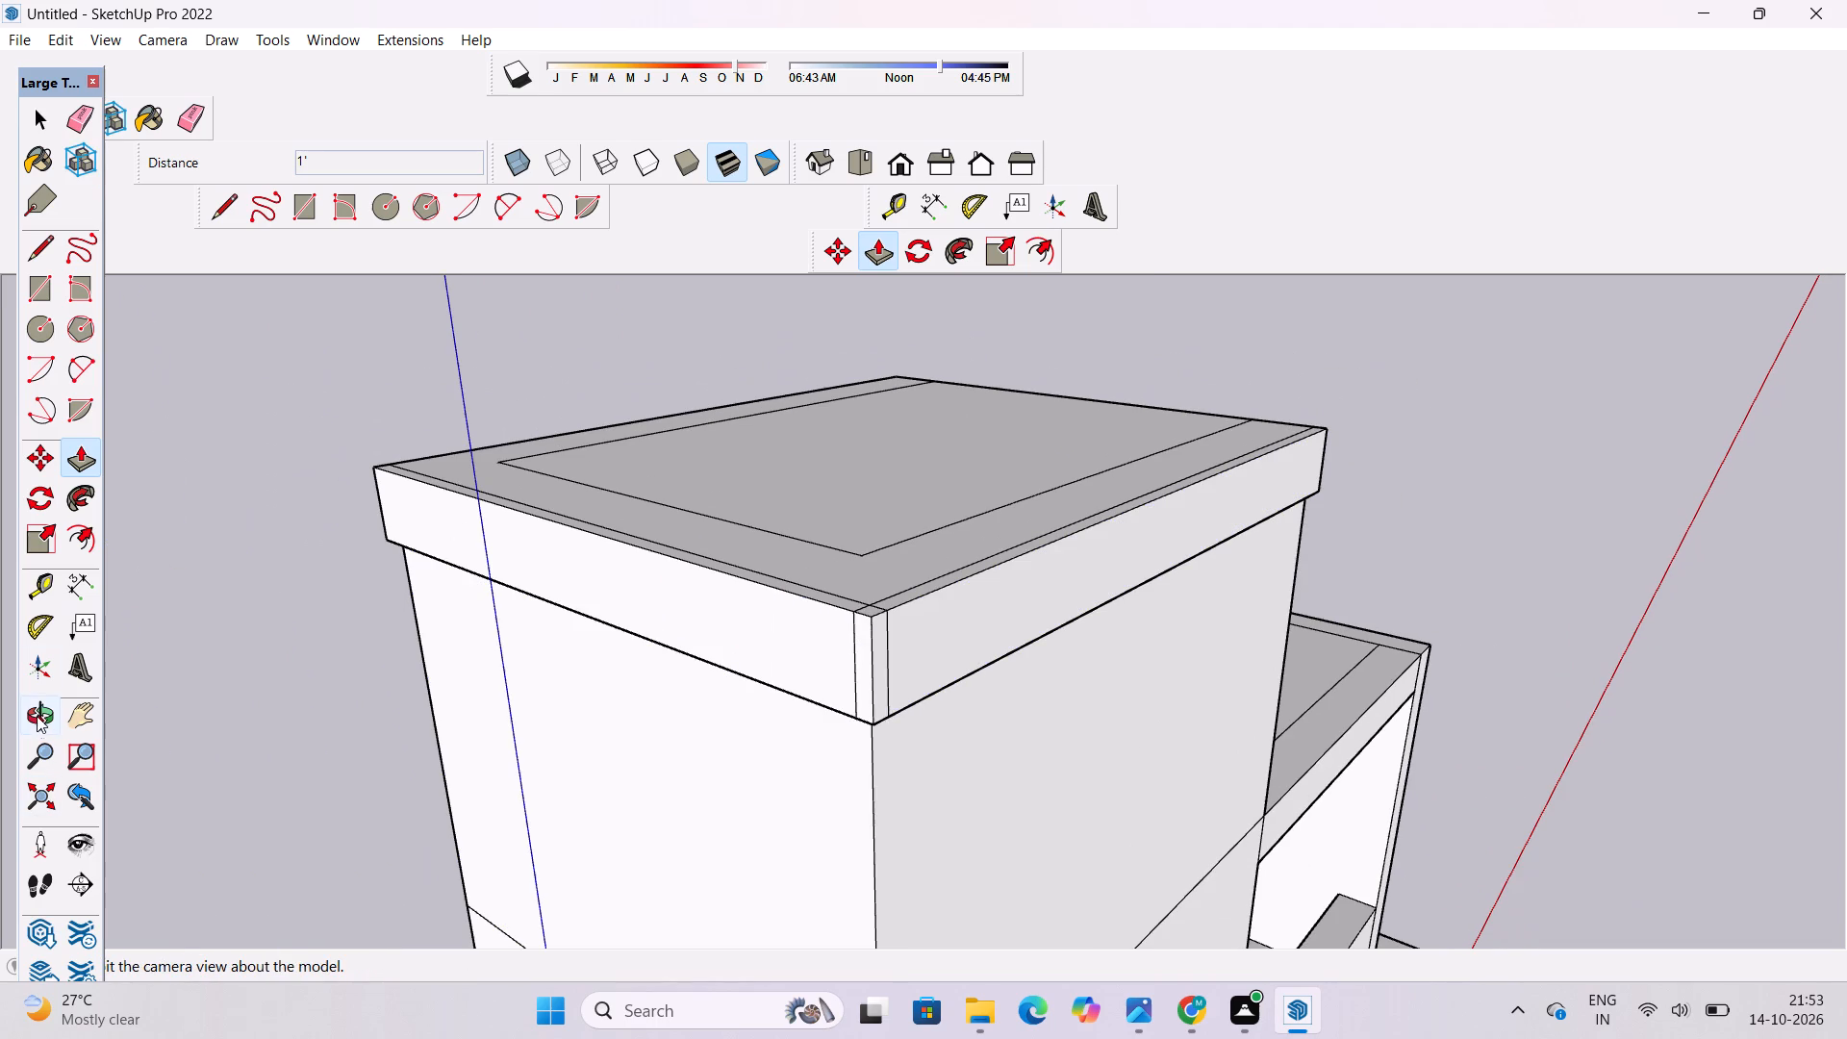
left_click(37, 701)
scroll(175, 642, "down", 6)
left_click_drag(175, 642, 1008, 571)
scroll(880, 559, "down", 5)
left_click_drag(645, 606, 1054, 619)
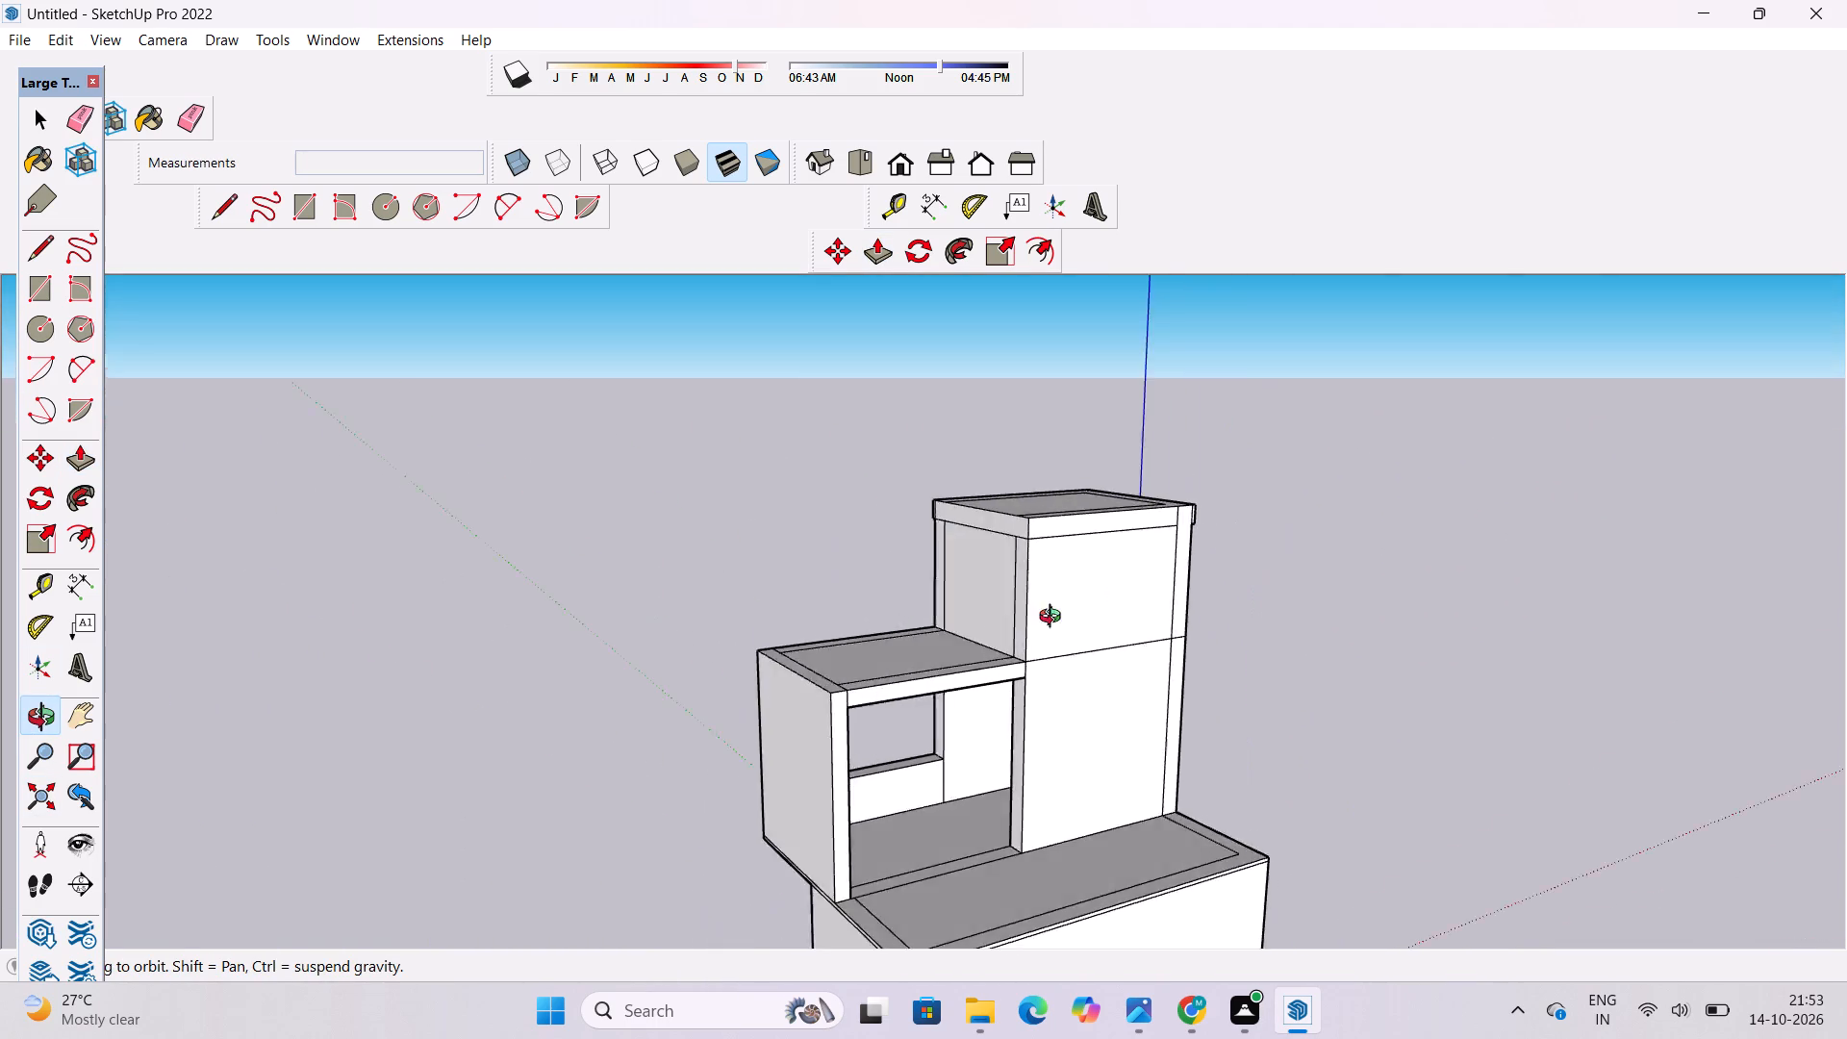
left_click_drag(1054, 619, 1134, 585)
scroll(1179, 505, "up", 9)
scroll(1249, 567, "up", 4)
scroll(1249, 559, "down", 2)
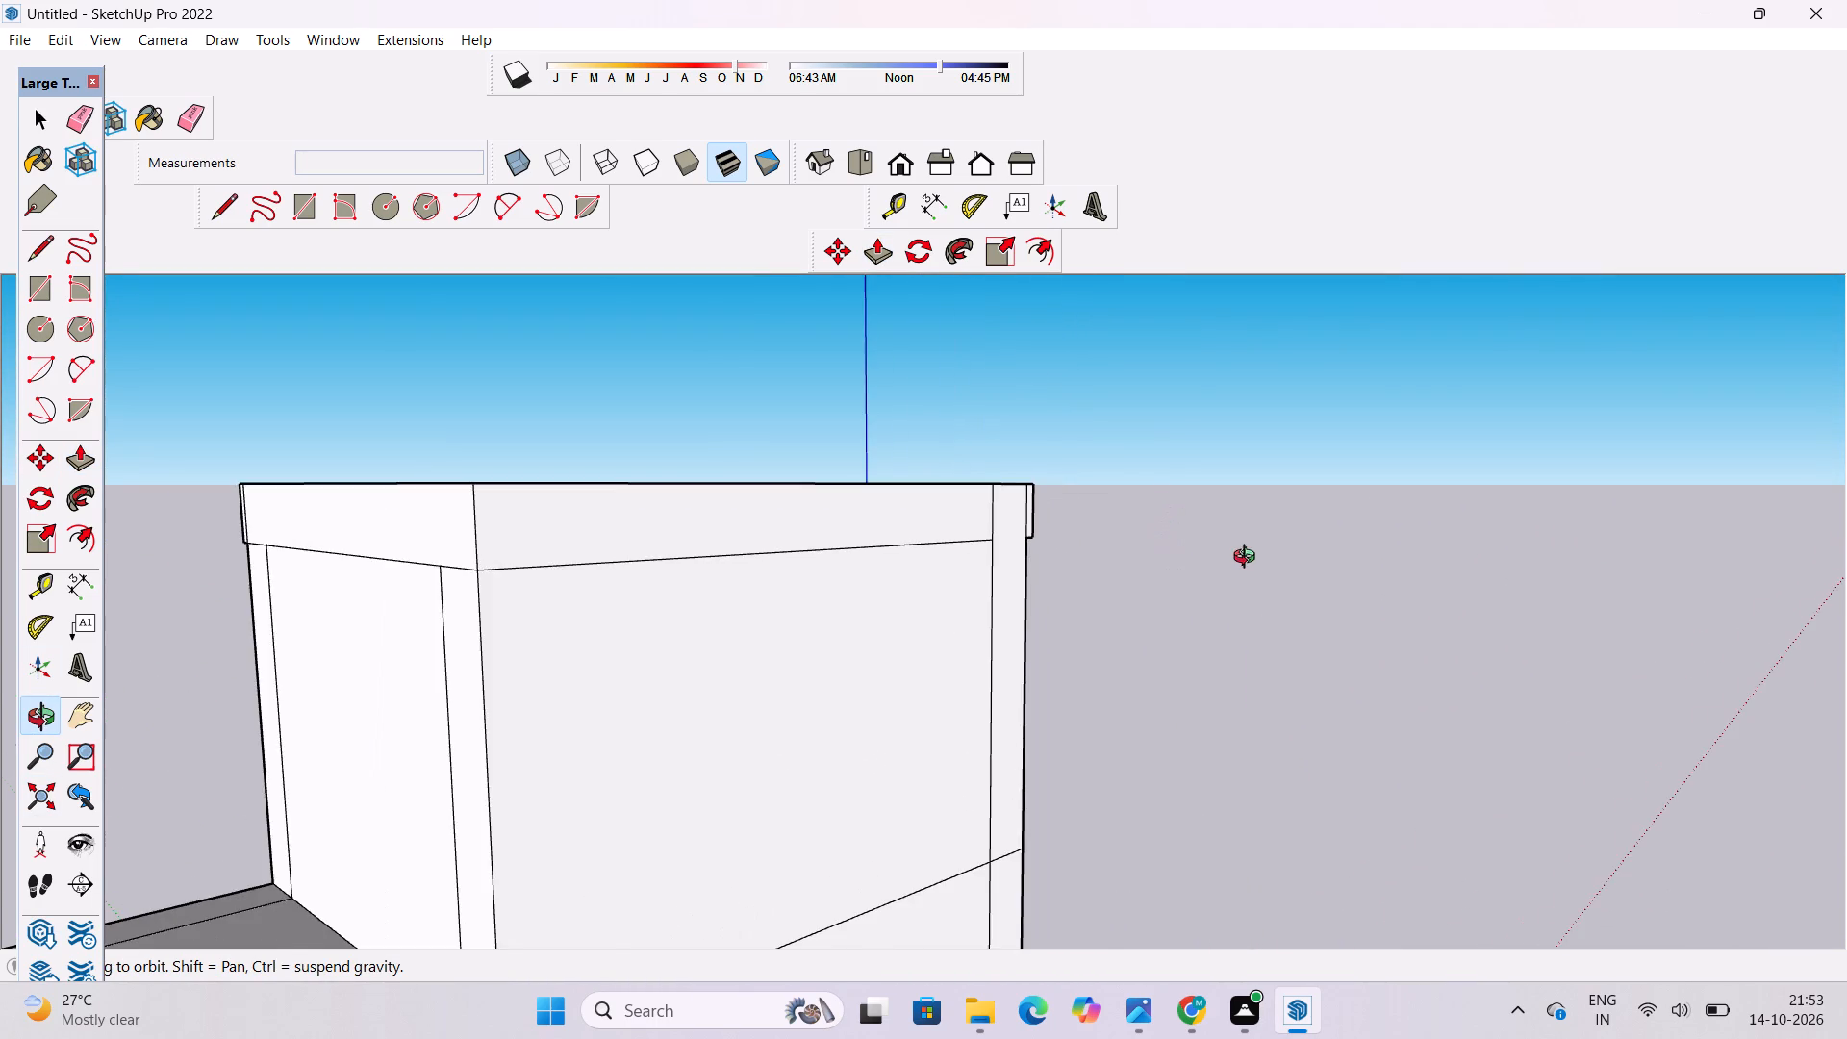
scroll(1249, 559, "down", 3)
left_click_drag(1452, 531, 1223, 560)
scroll(1304, 519, "up", 5)
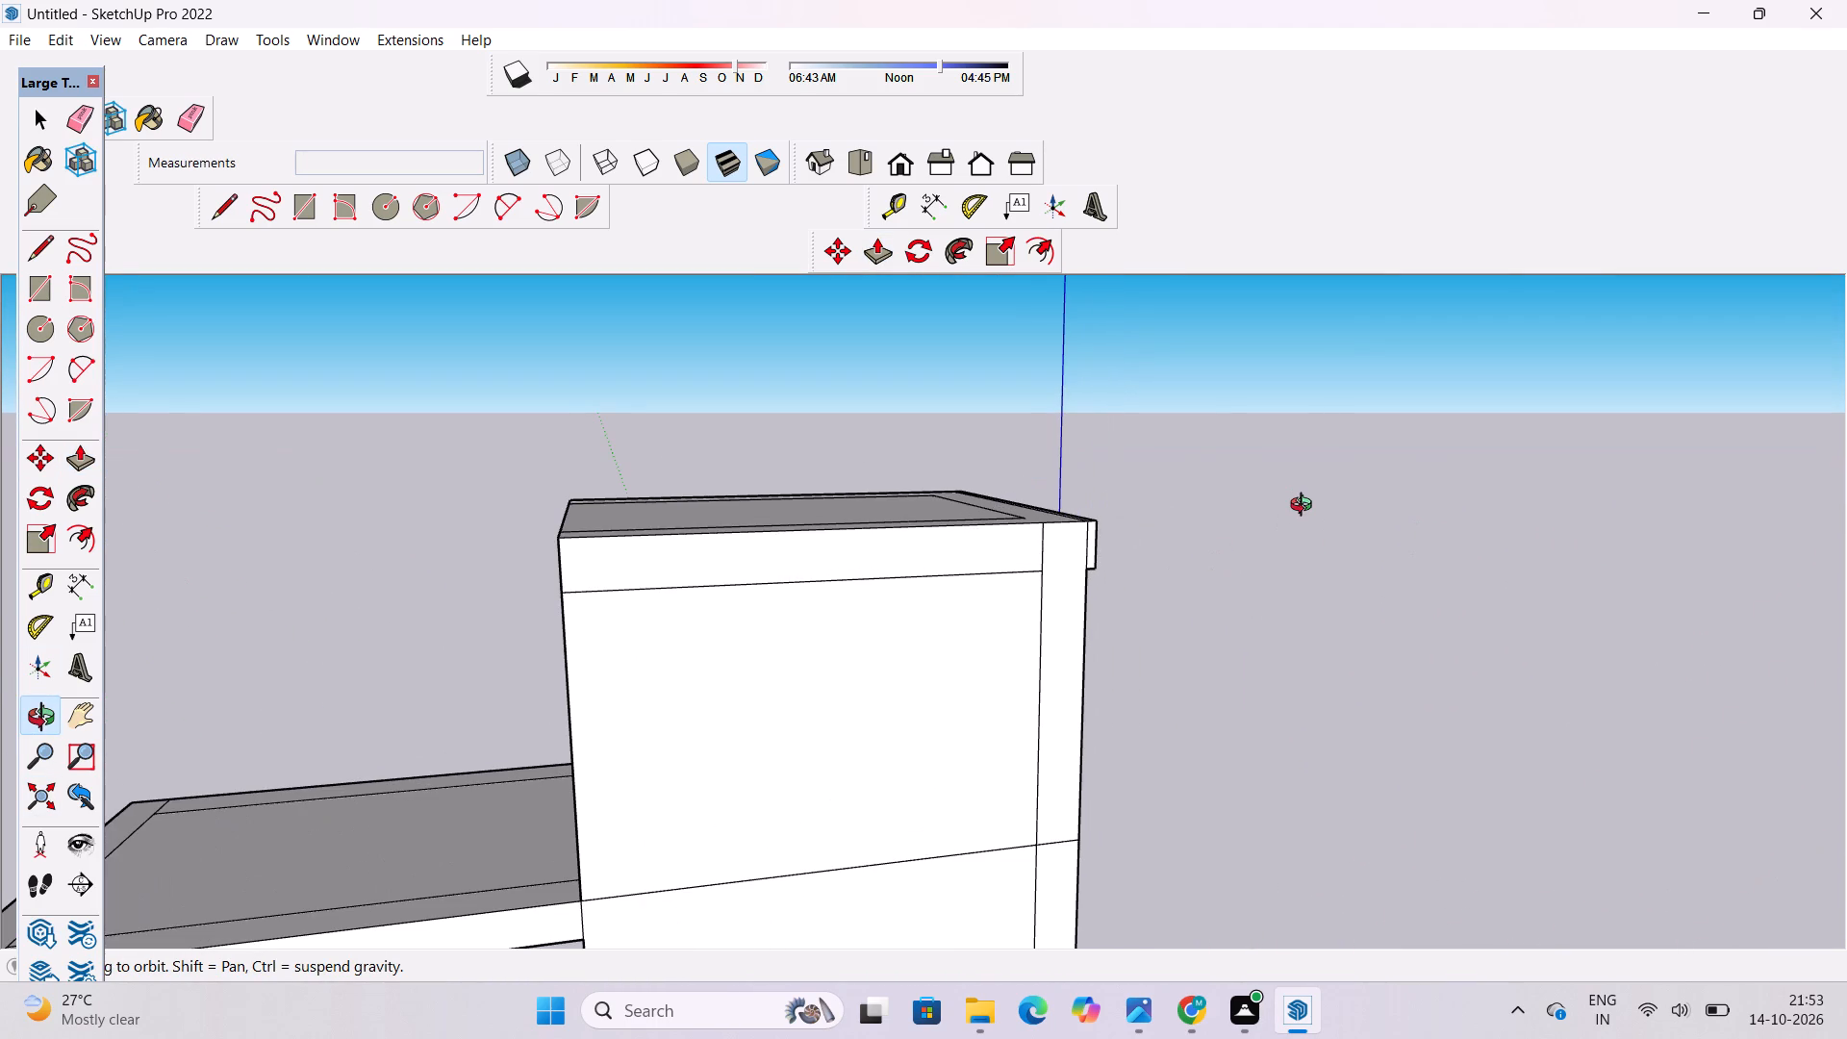
left_click(230, 200)
scroll(1043, 583, "up", 4)
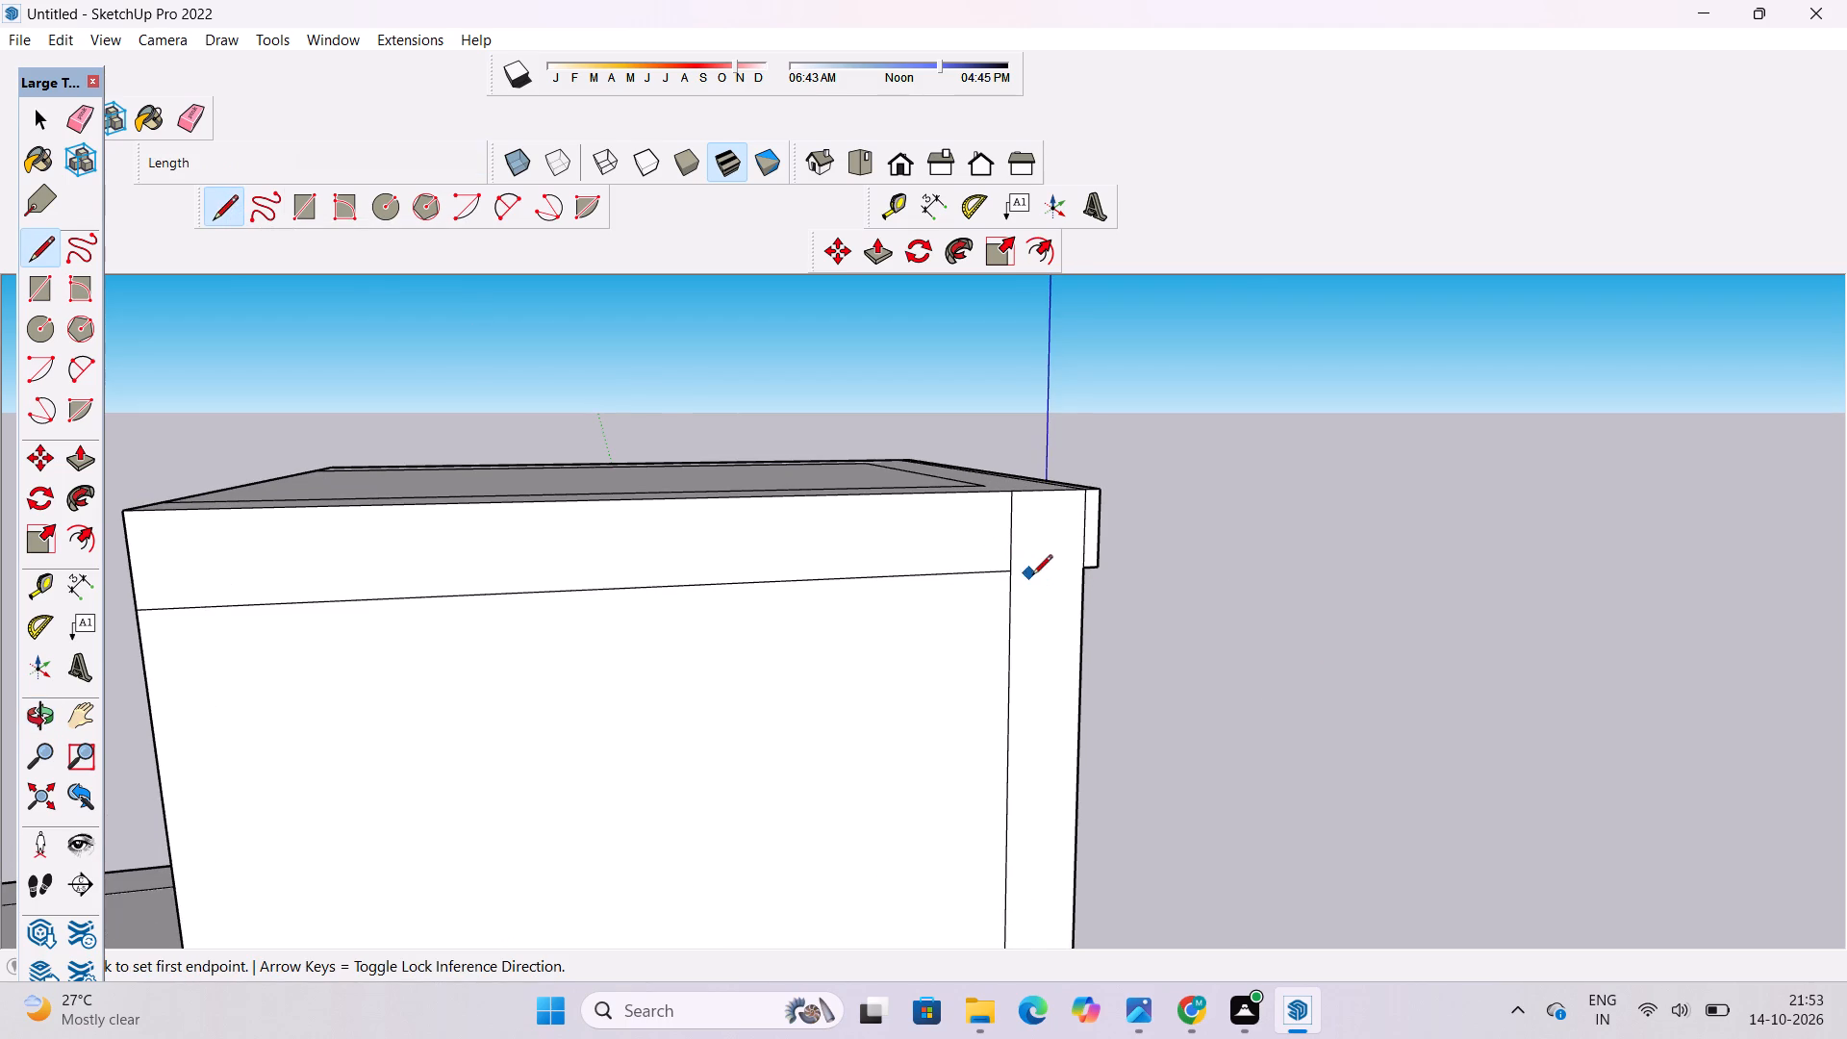
left_click(1005, 572)
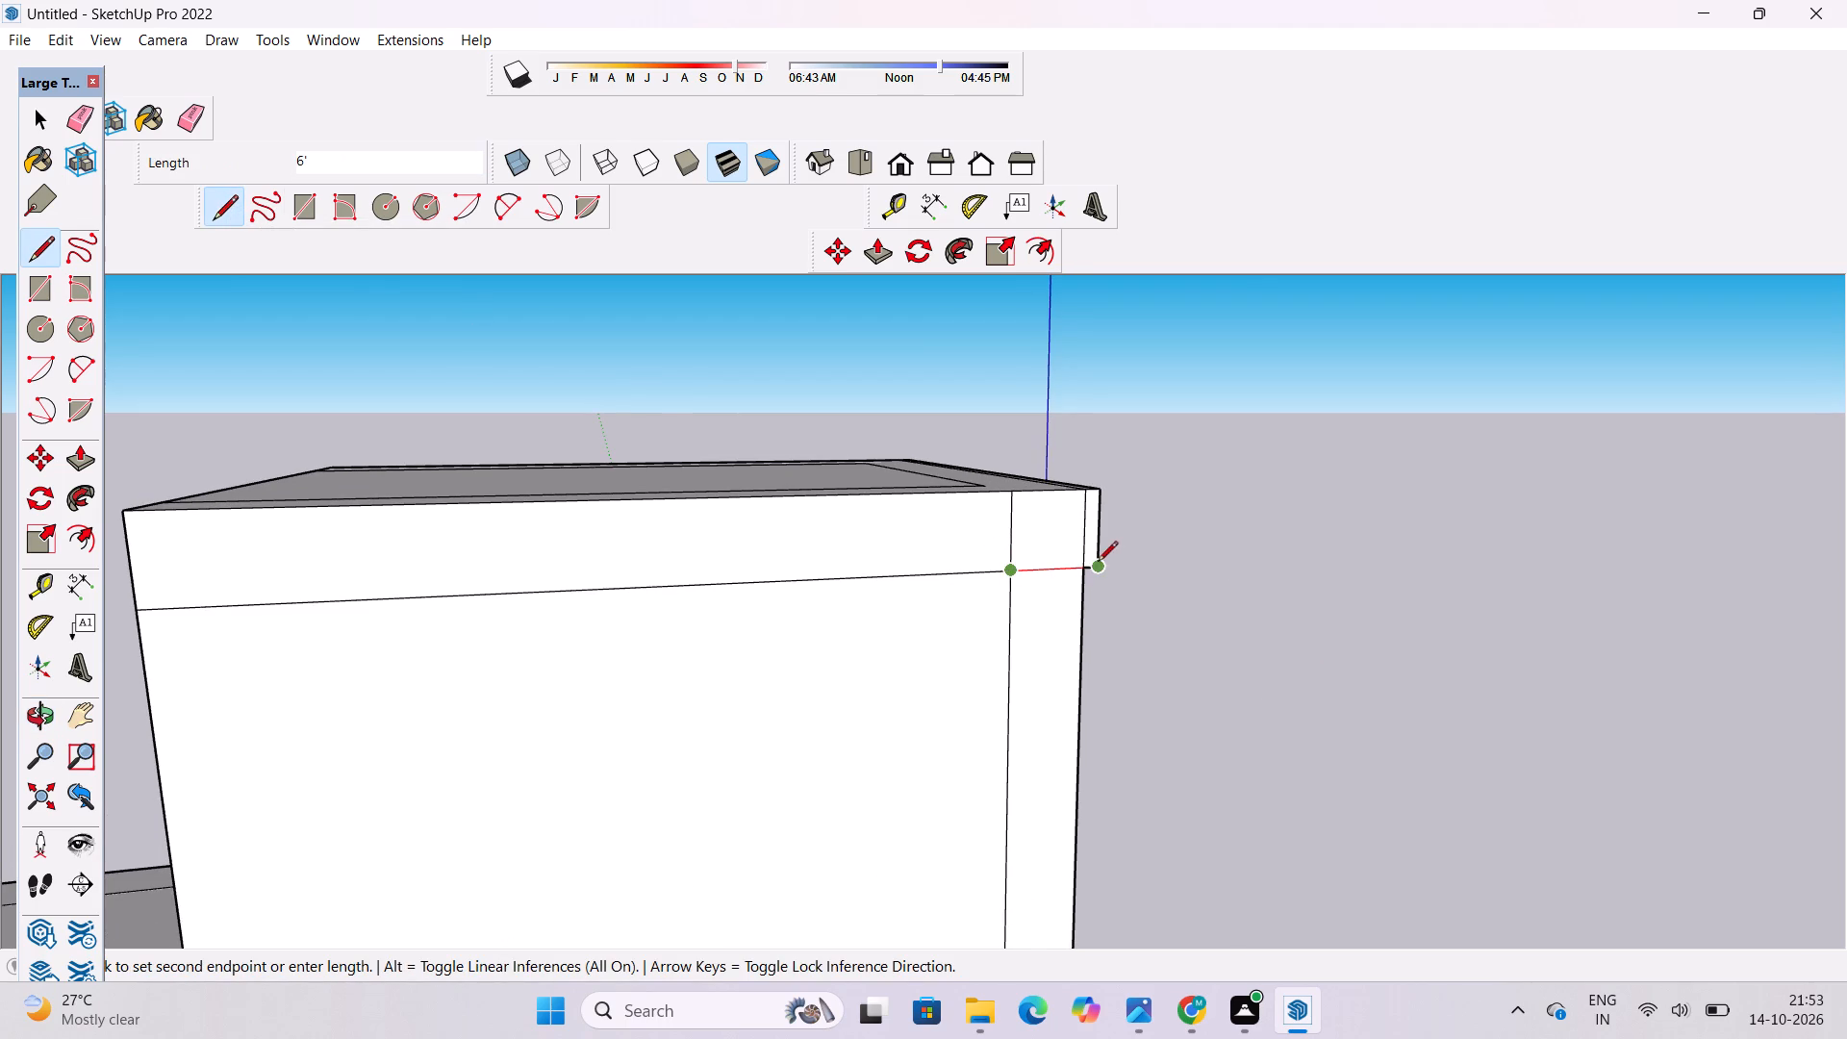
left_click(1082, 566)
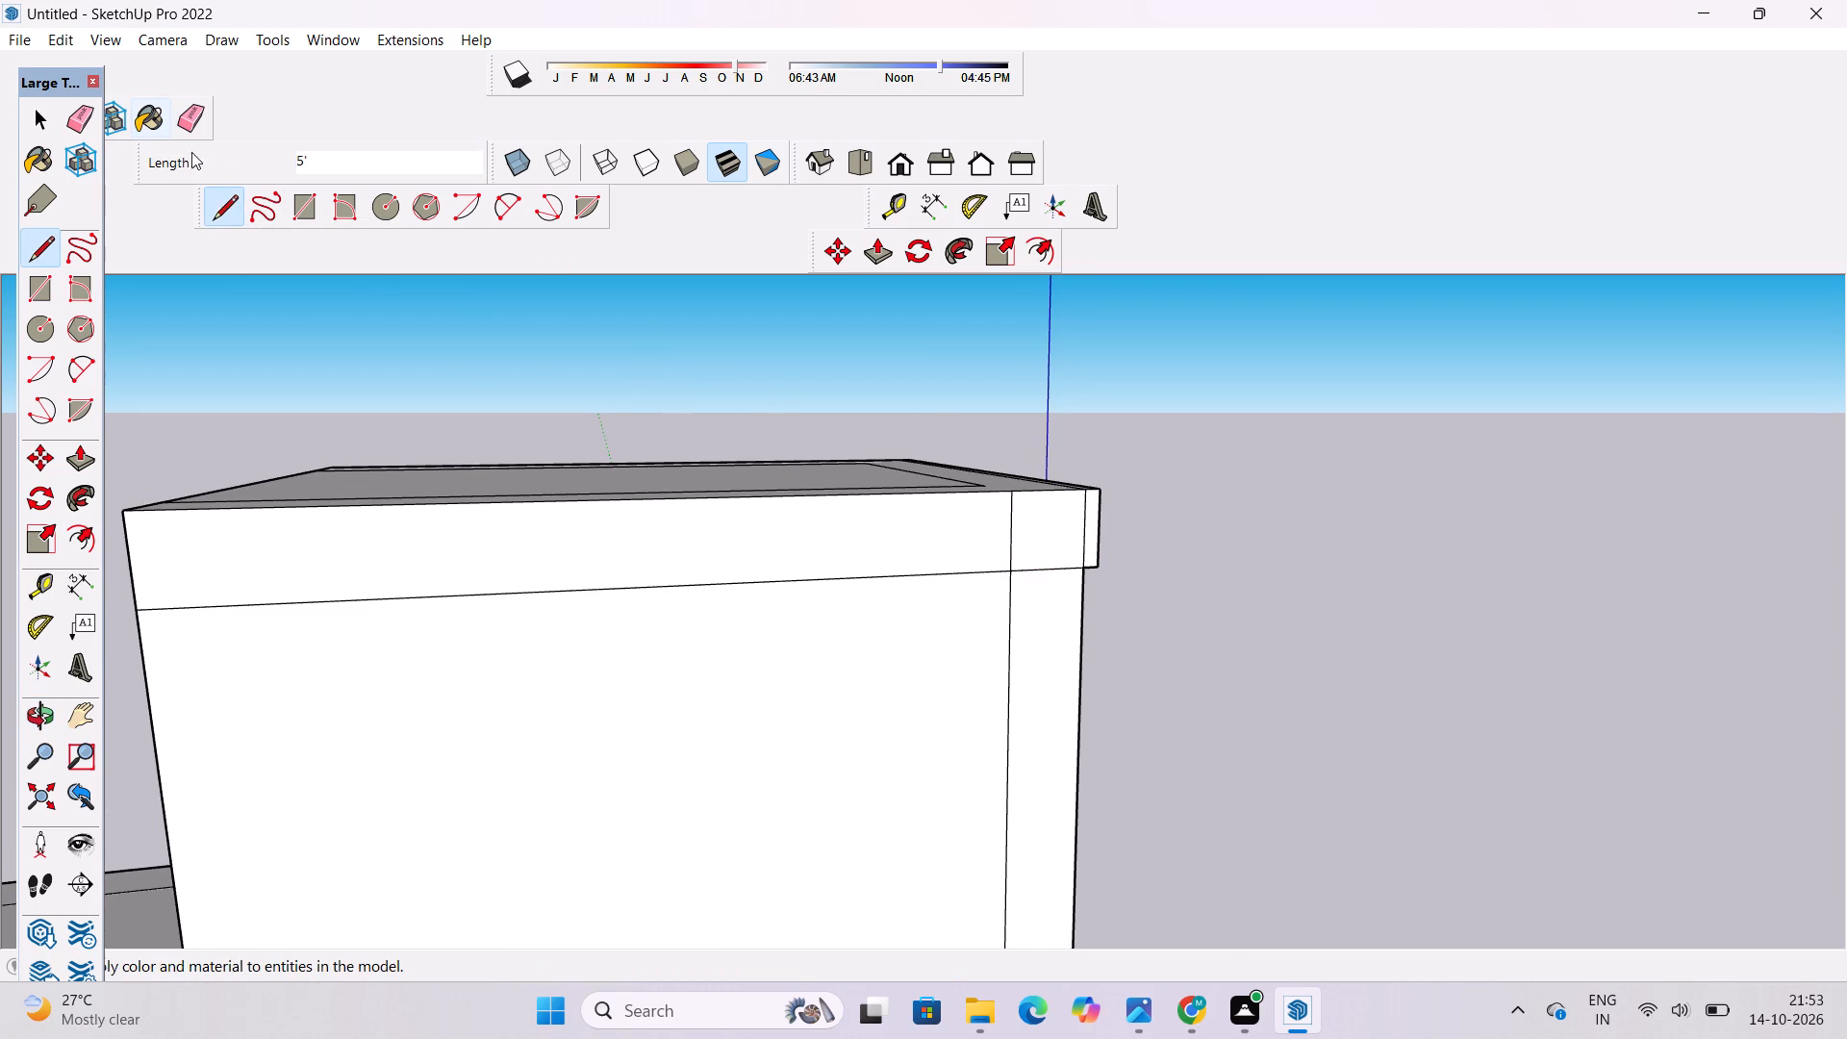
Erase the vertical seam crossing the band at the rear wall's corner strip.
left_click(192, 122)
left_click_drag(1021, 531, 1005, 540)
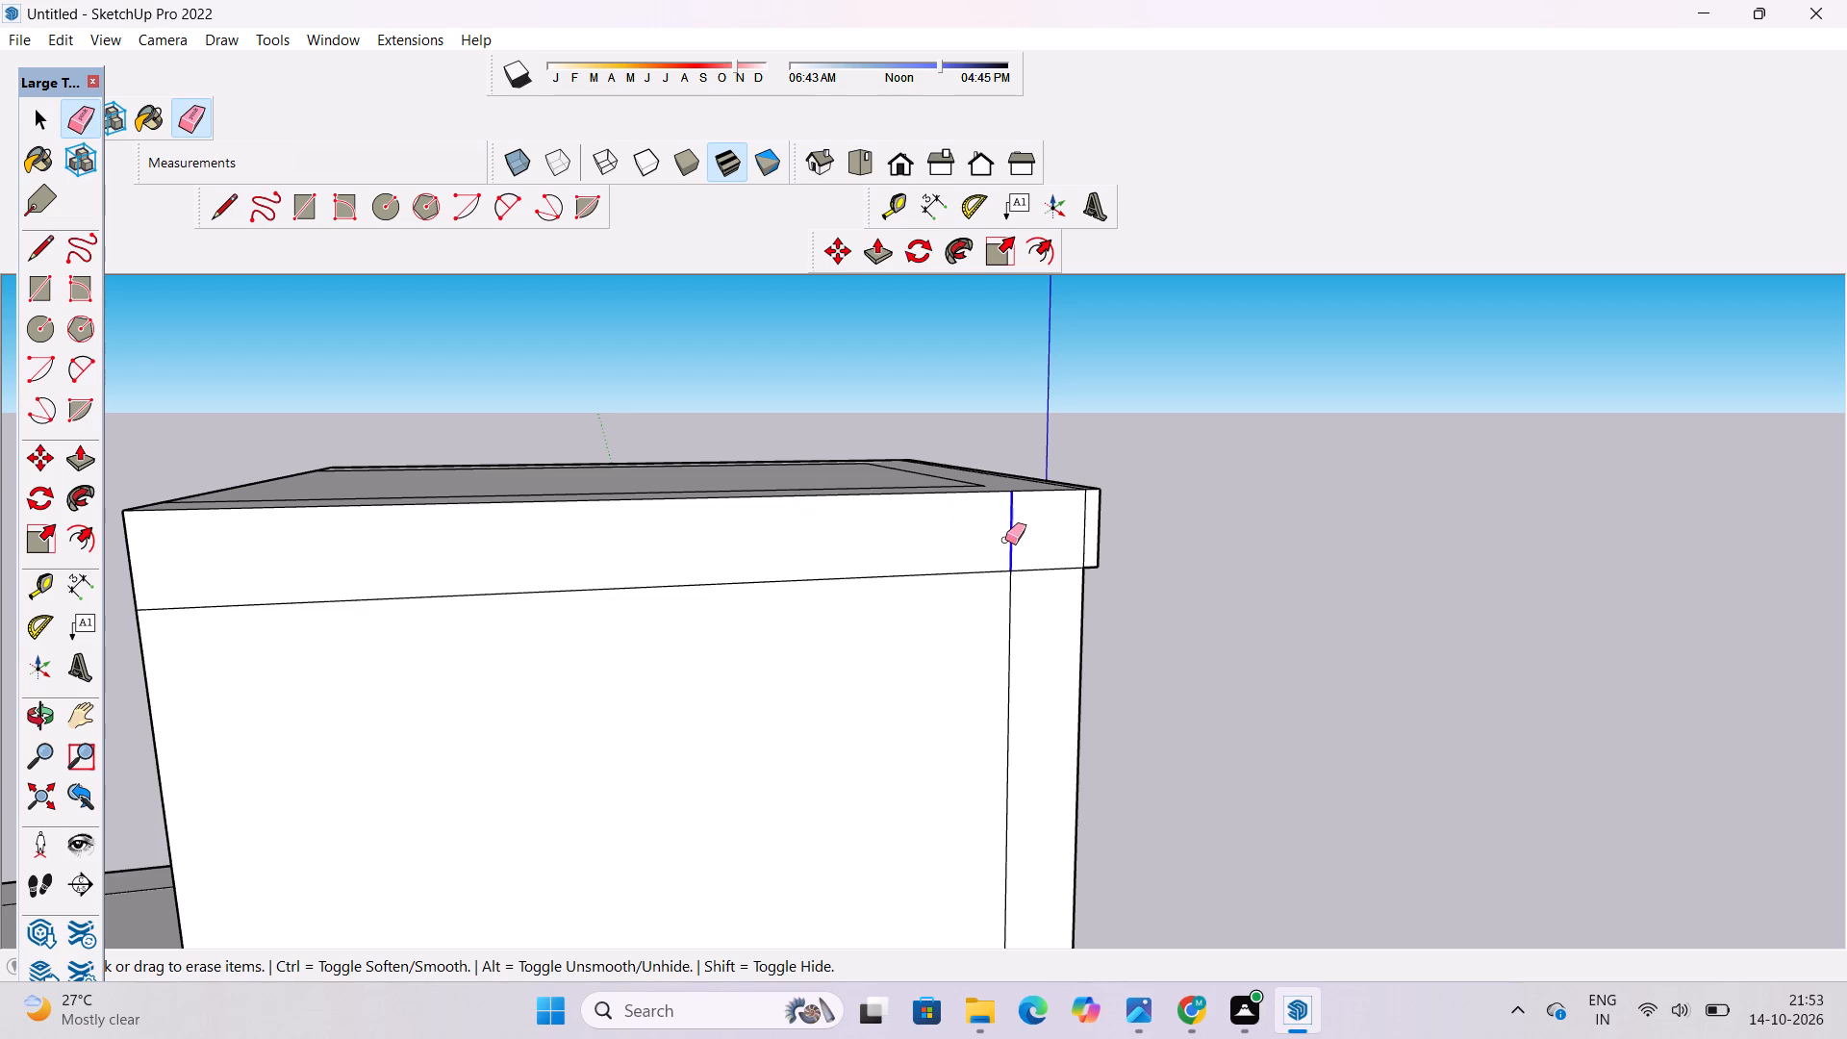
left_click_drag(1005, 540, 1003, 540)
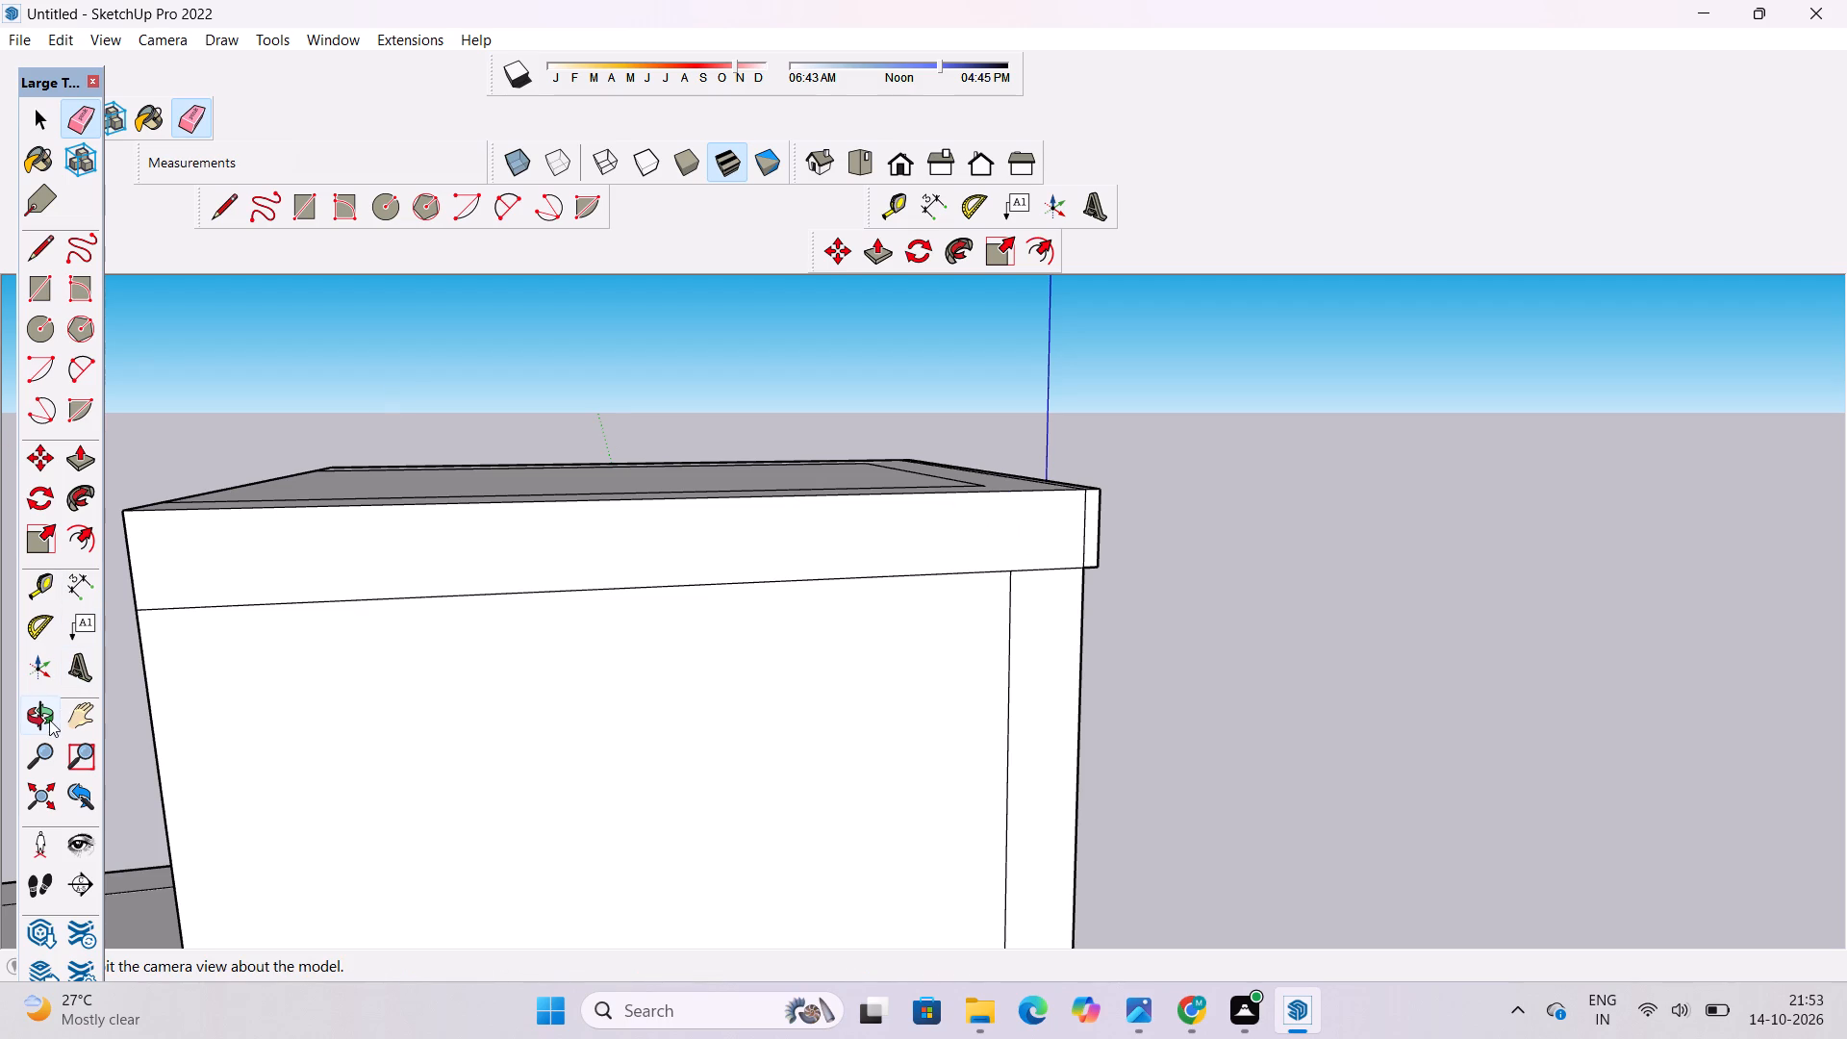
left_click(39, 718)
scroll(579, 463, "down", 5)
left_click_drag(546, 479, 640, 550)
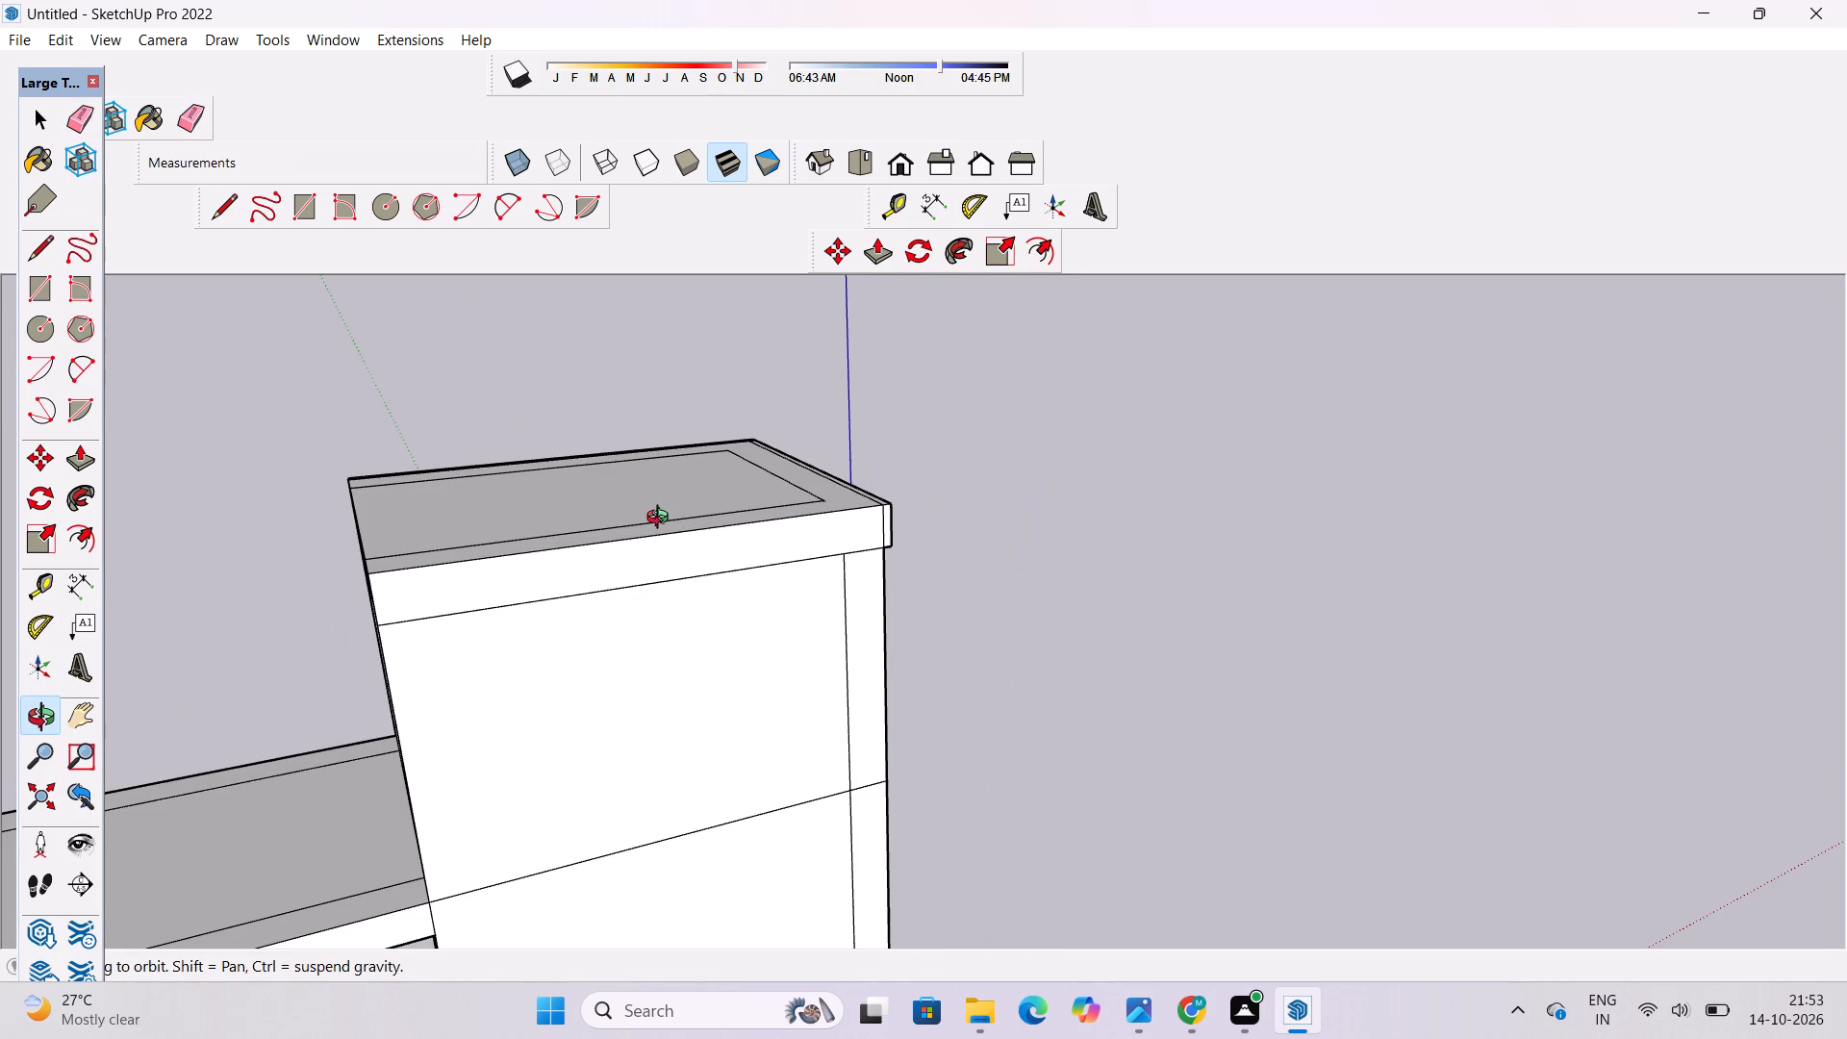
Push/Pull the top band's face on the tower's rear wall outward by 1'.
key("o")
left_click_drag(625, 530, 747, 555)
left_click_drag(759, 560, 735, 507, "shift")
left_click_drag(710, 518, 819, 579)
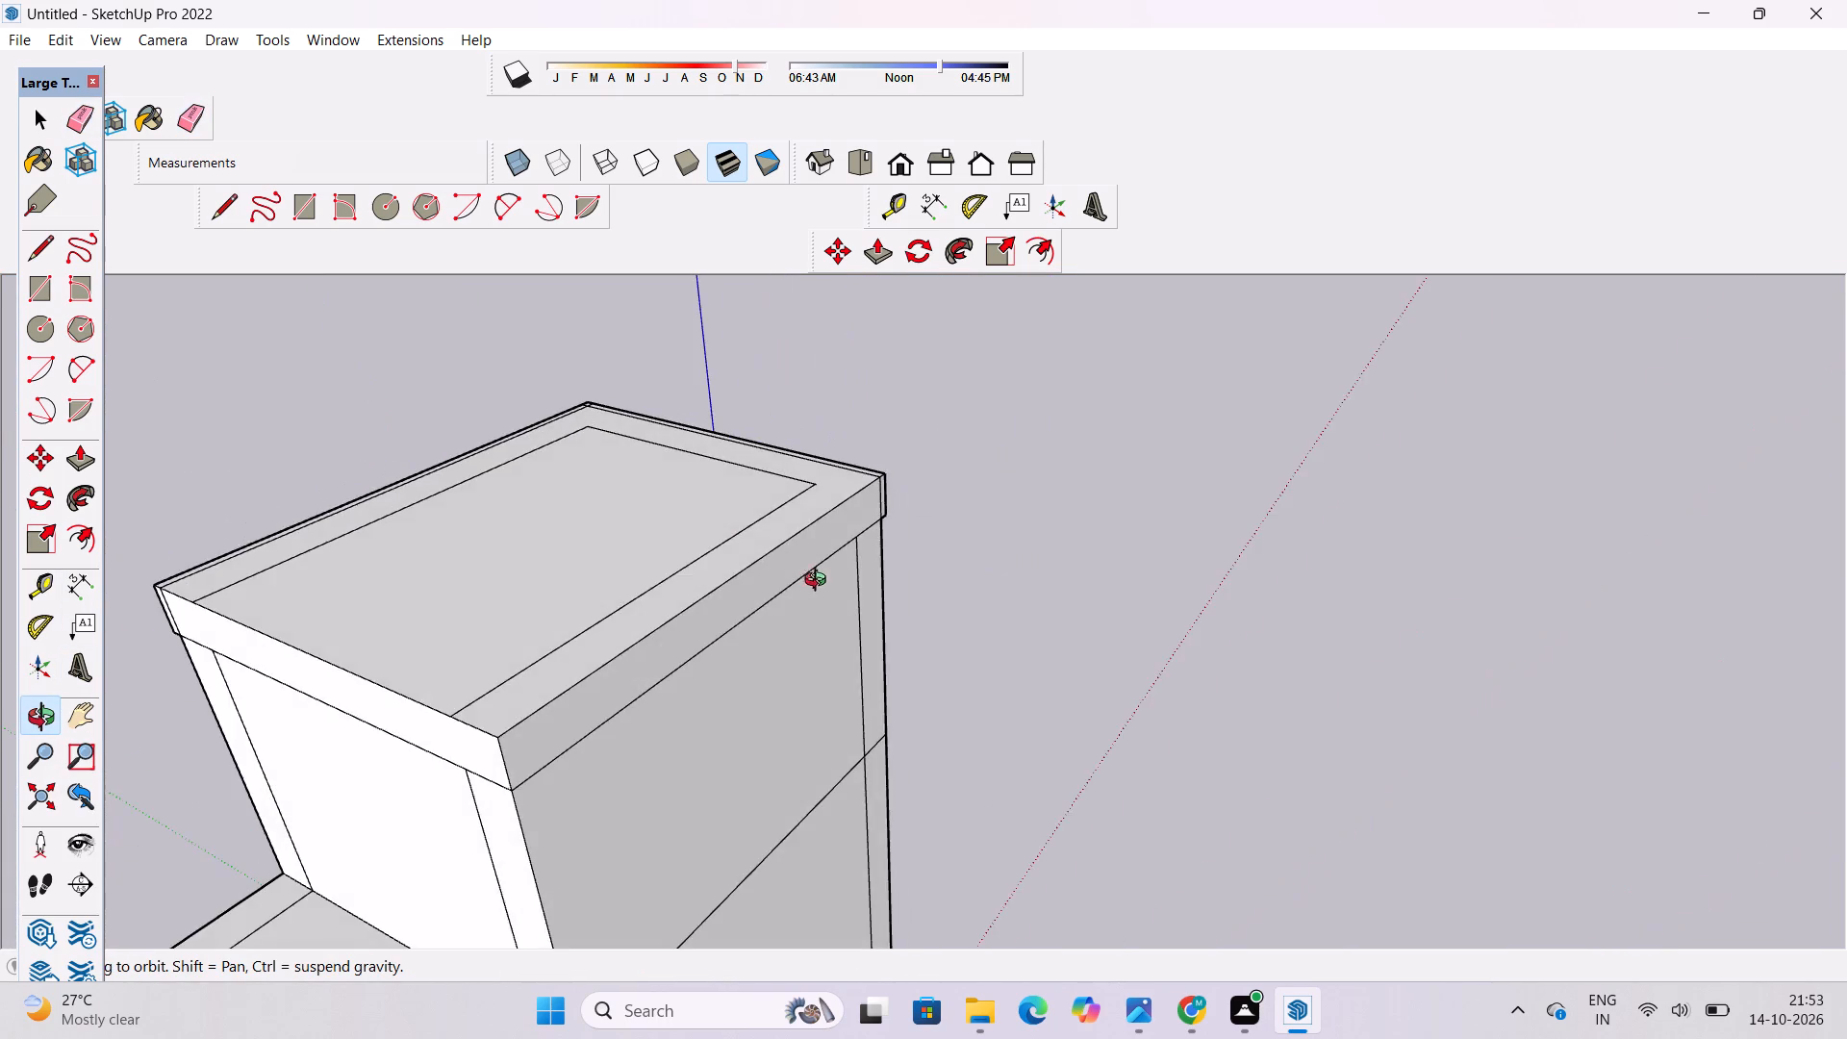
left_click_drag(820, 584, 814, 525)
left_click_drag(811, 526, 854, 582)
scroll(770, 587, "up", 2)
left_click_drag(766, 576, 747, 627, "shift")
left_click_drag(744, 631, 791, 545, "shift")
left_click_drag(779, 569, 755, 469, "shift")
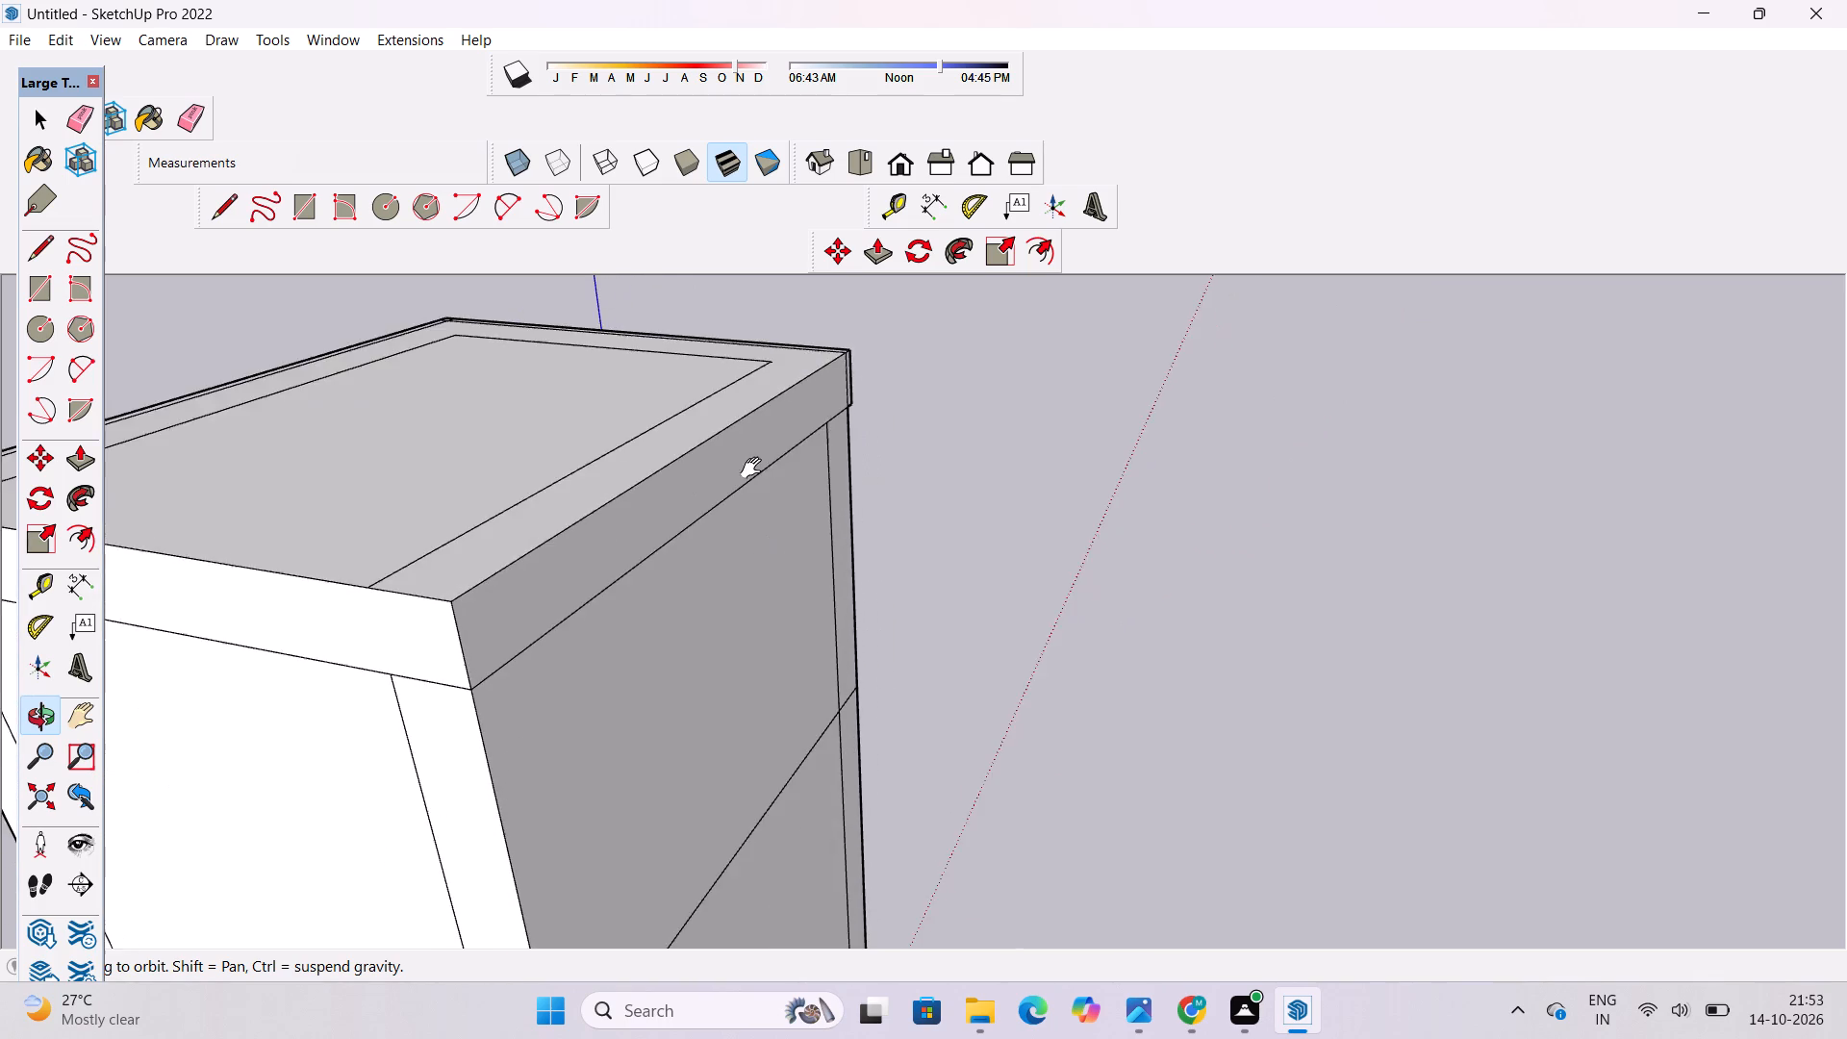
left_click_drag(755, 469, 755, 464, "shift")
left_click_drag(743, 474, 761, 527)
left_click_drag(757, 547, 758, 526)
scroll(758, 522, "down", 1)
key("p")
left_click(635, 584)
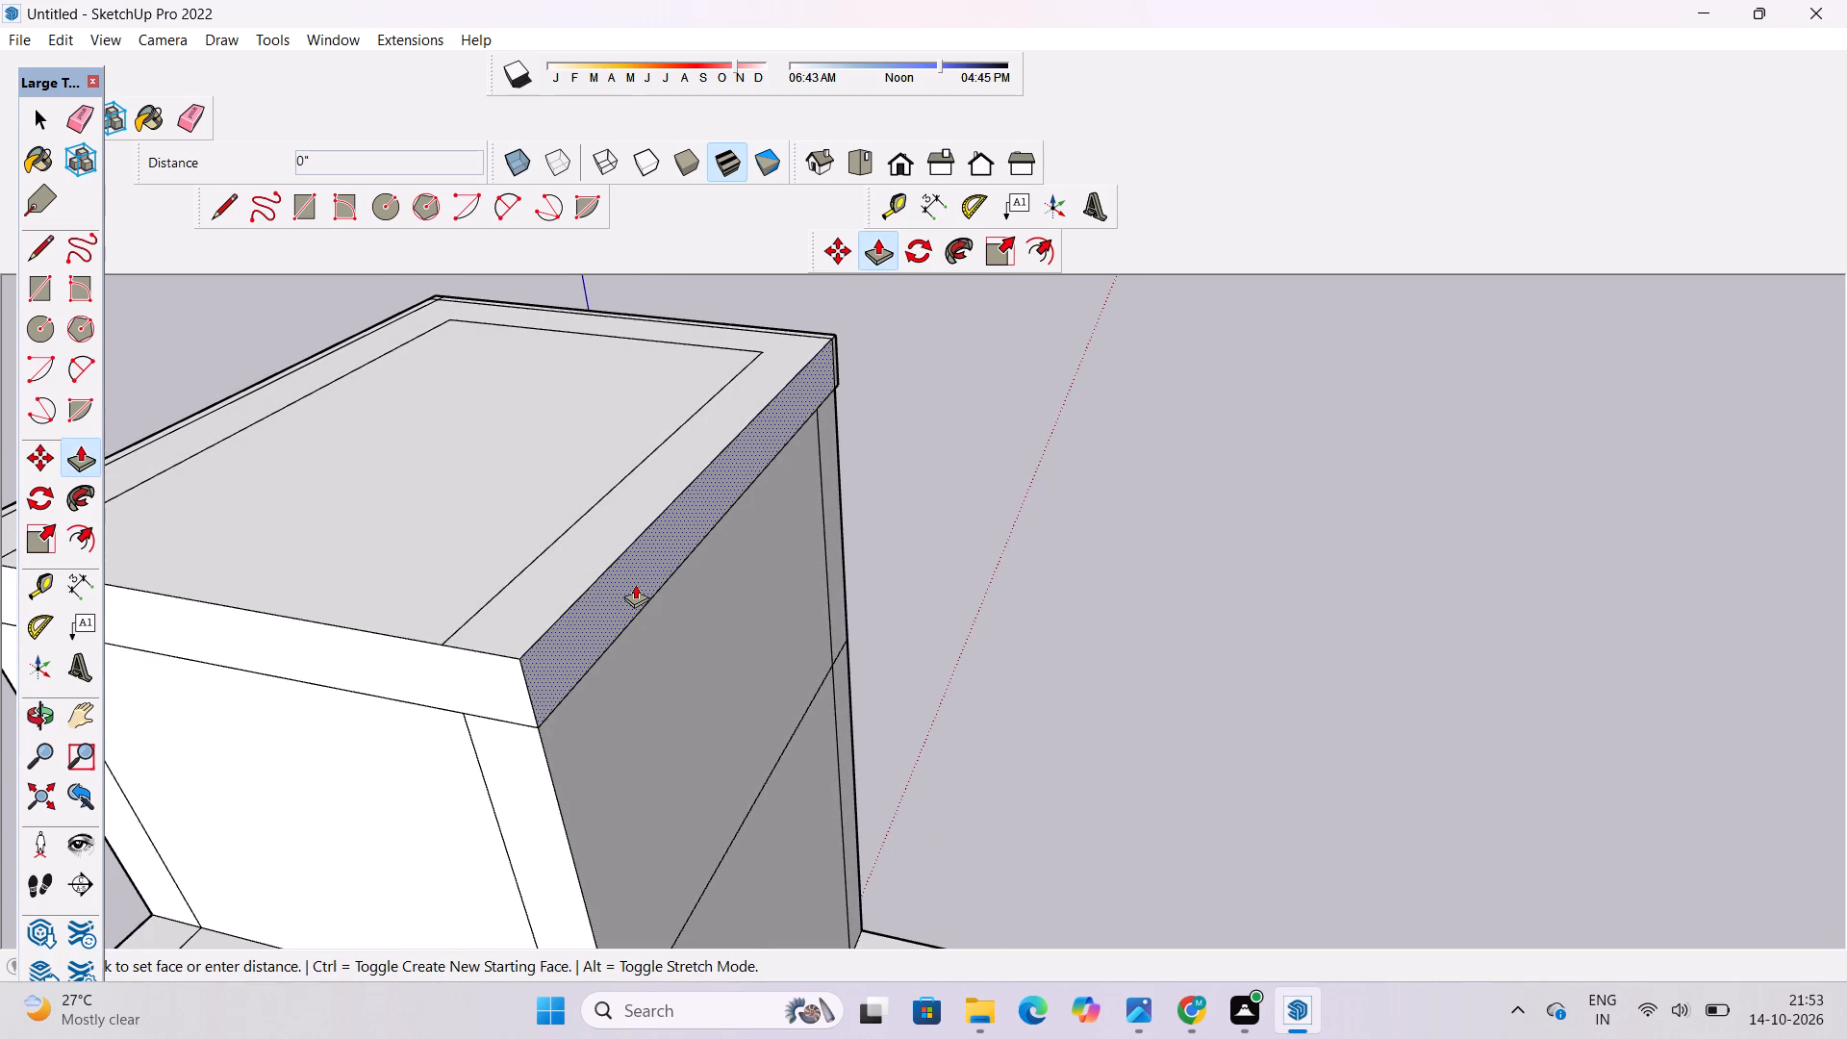
type("1'")
key("Return")
Push/Pull the narrow face in the band's notch at the rear outer corner by 1' to join the projecting sides.
key("o")
left_click_drag(1081, 400, 654, 479)
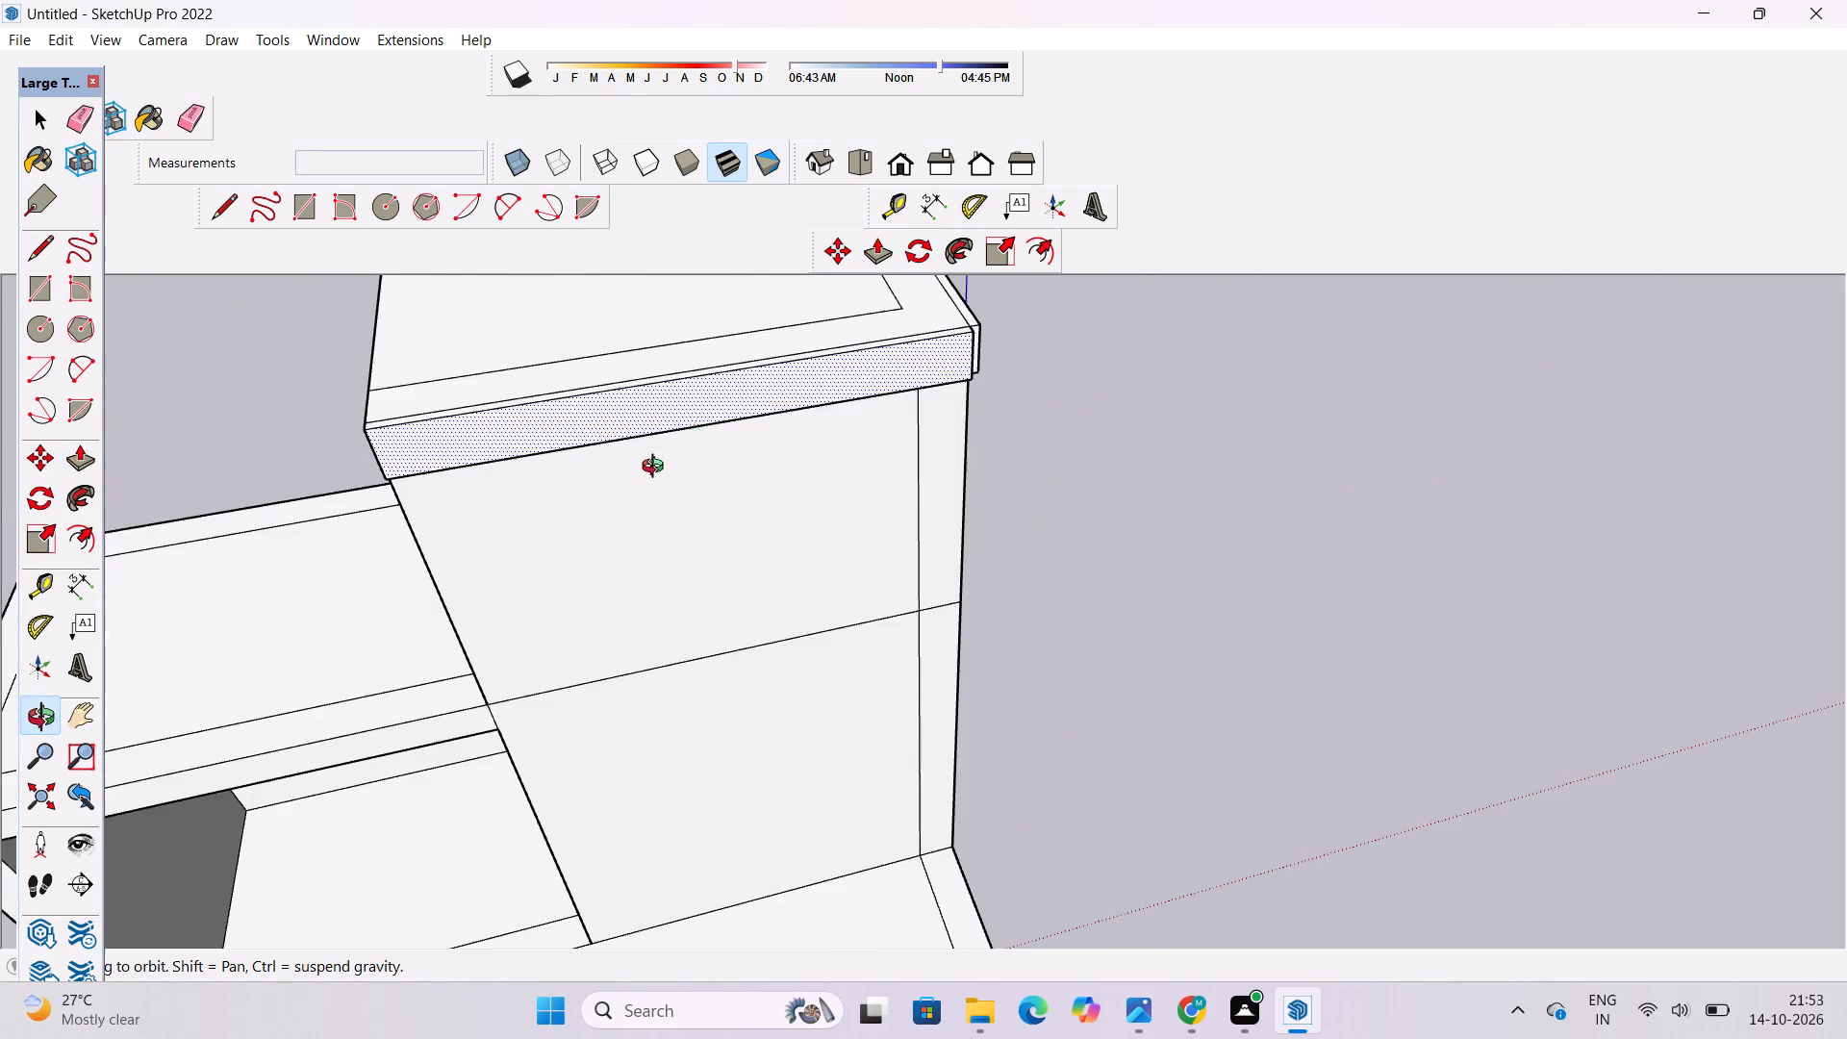
left_click_drag(820, 412, 847, 538)
left_click_drag(1111, 517, 767, 504)
scroll(768, 482, "up", 4)
left_click_drag(805, 463, 766, 556, "shift")
left_click_drag(910, 558, 875, 529)
scroll(871, 524, "up", 5)
left_click_drag(865, 528, 833, 606, "shift")
left_click_drag(808, 620, 807, 583)
left_click_drag(807, 583, 799, 608, "shift")
key("space")
scroll(814, 591, "up", 4)
left_click(821, 559)
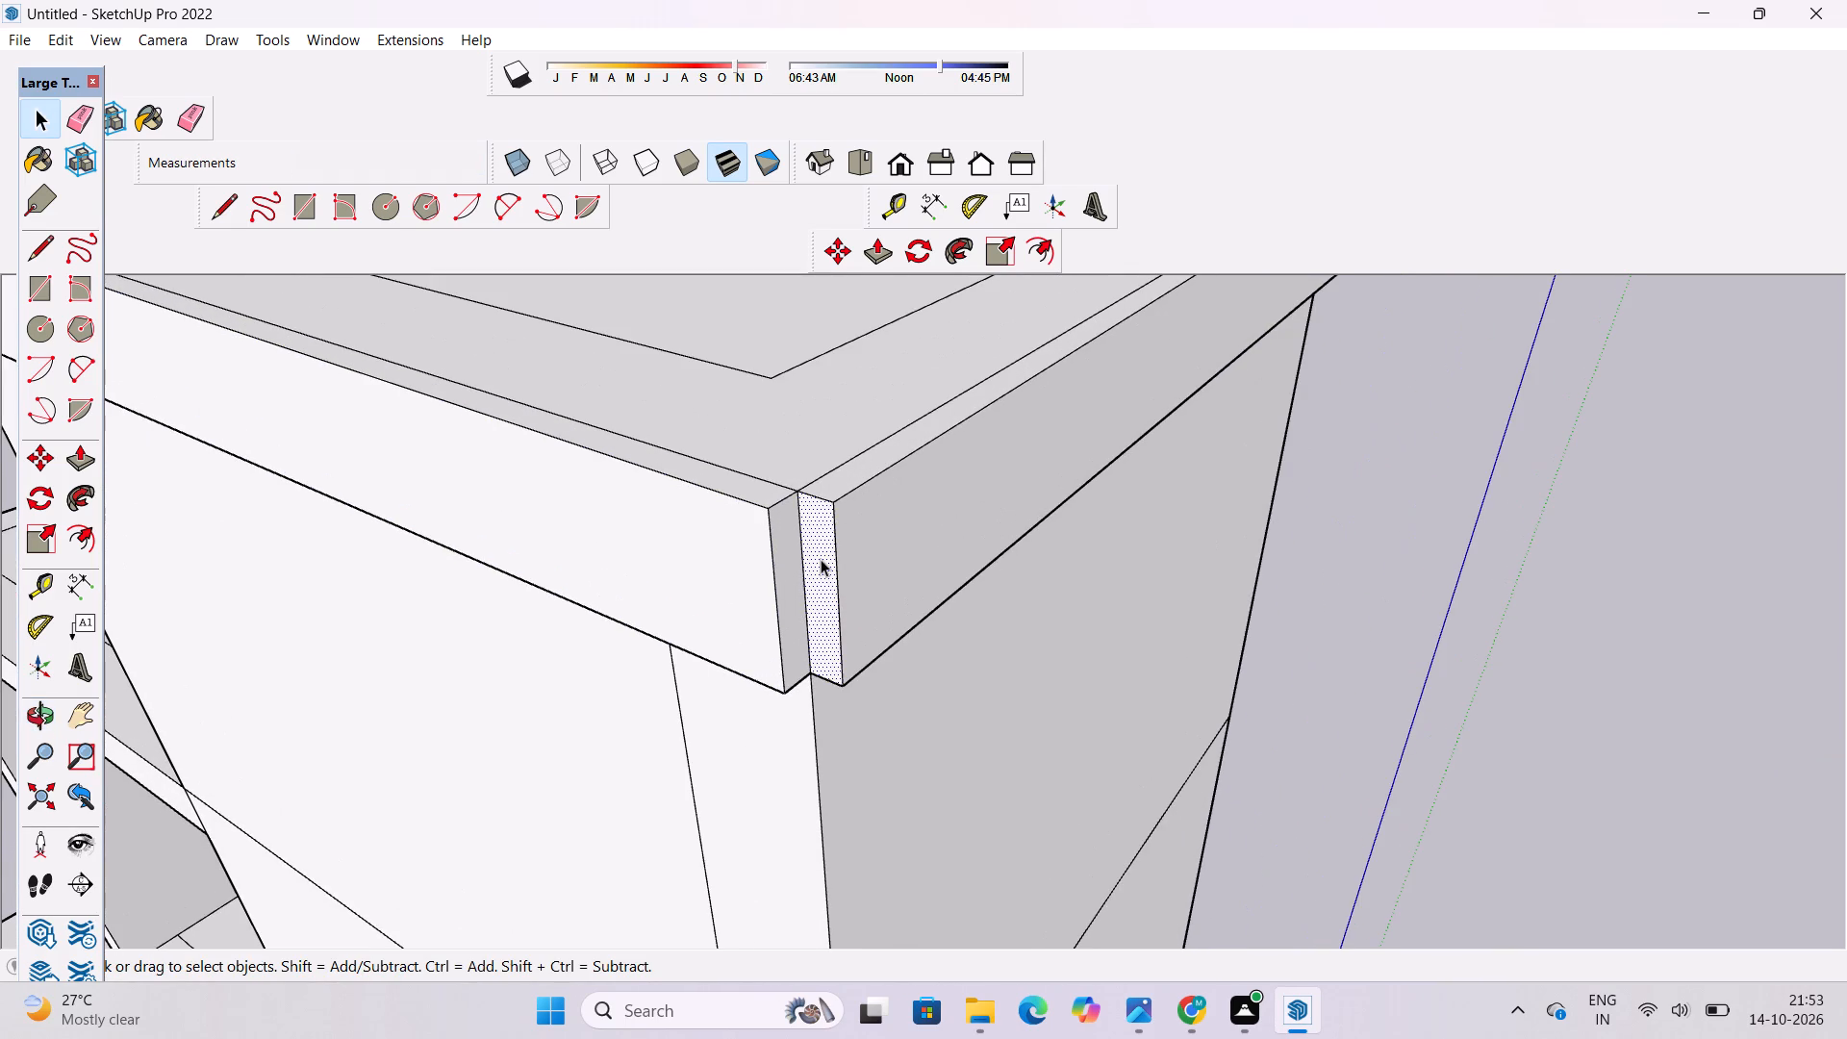
key("p")
left_click(821, 559)
left_click(760, 499)
key("space")
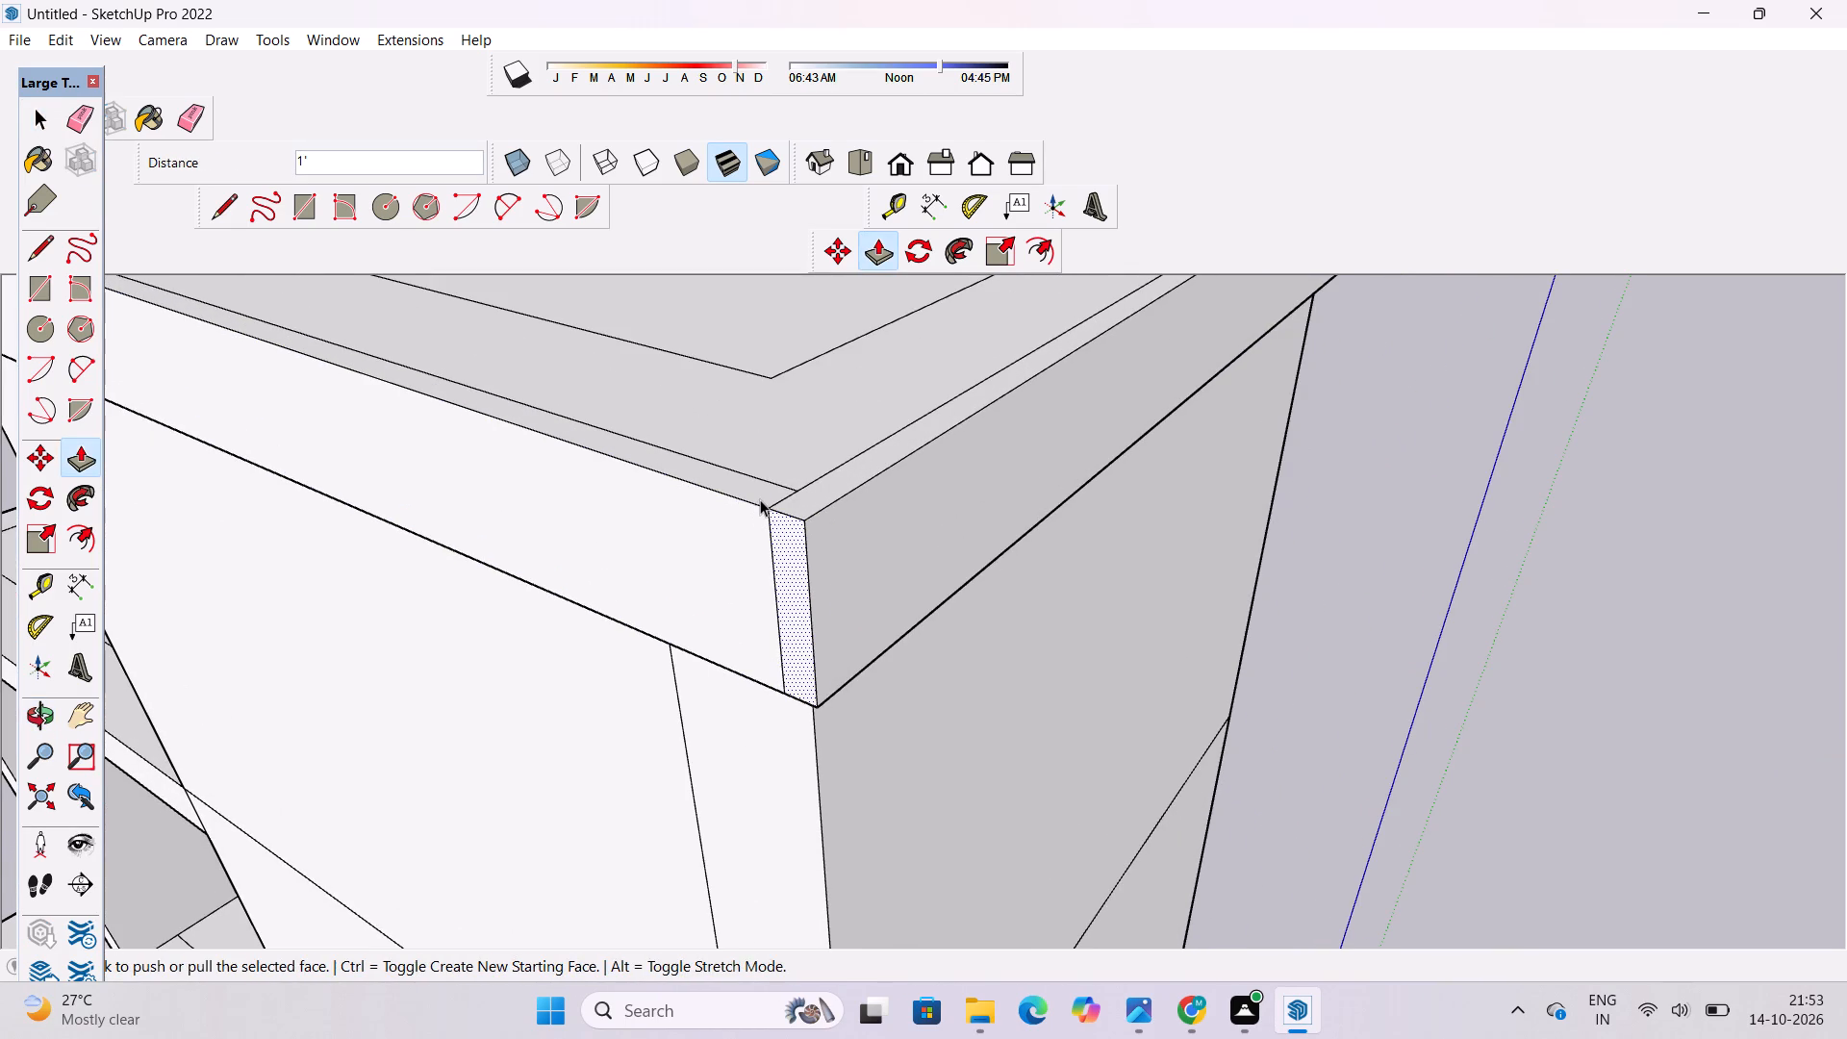
Erase the leftover top and vertical seams of the band at the tower's rear outer corner.
key("o")
scroll(762, 495, "down", 5)
left_click_drag(700, 569, 979, 554)
scroll(976, 542, "down", 4)
left_click_drag(969, 515, 1073, 602)
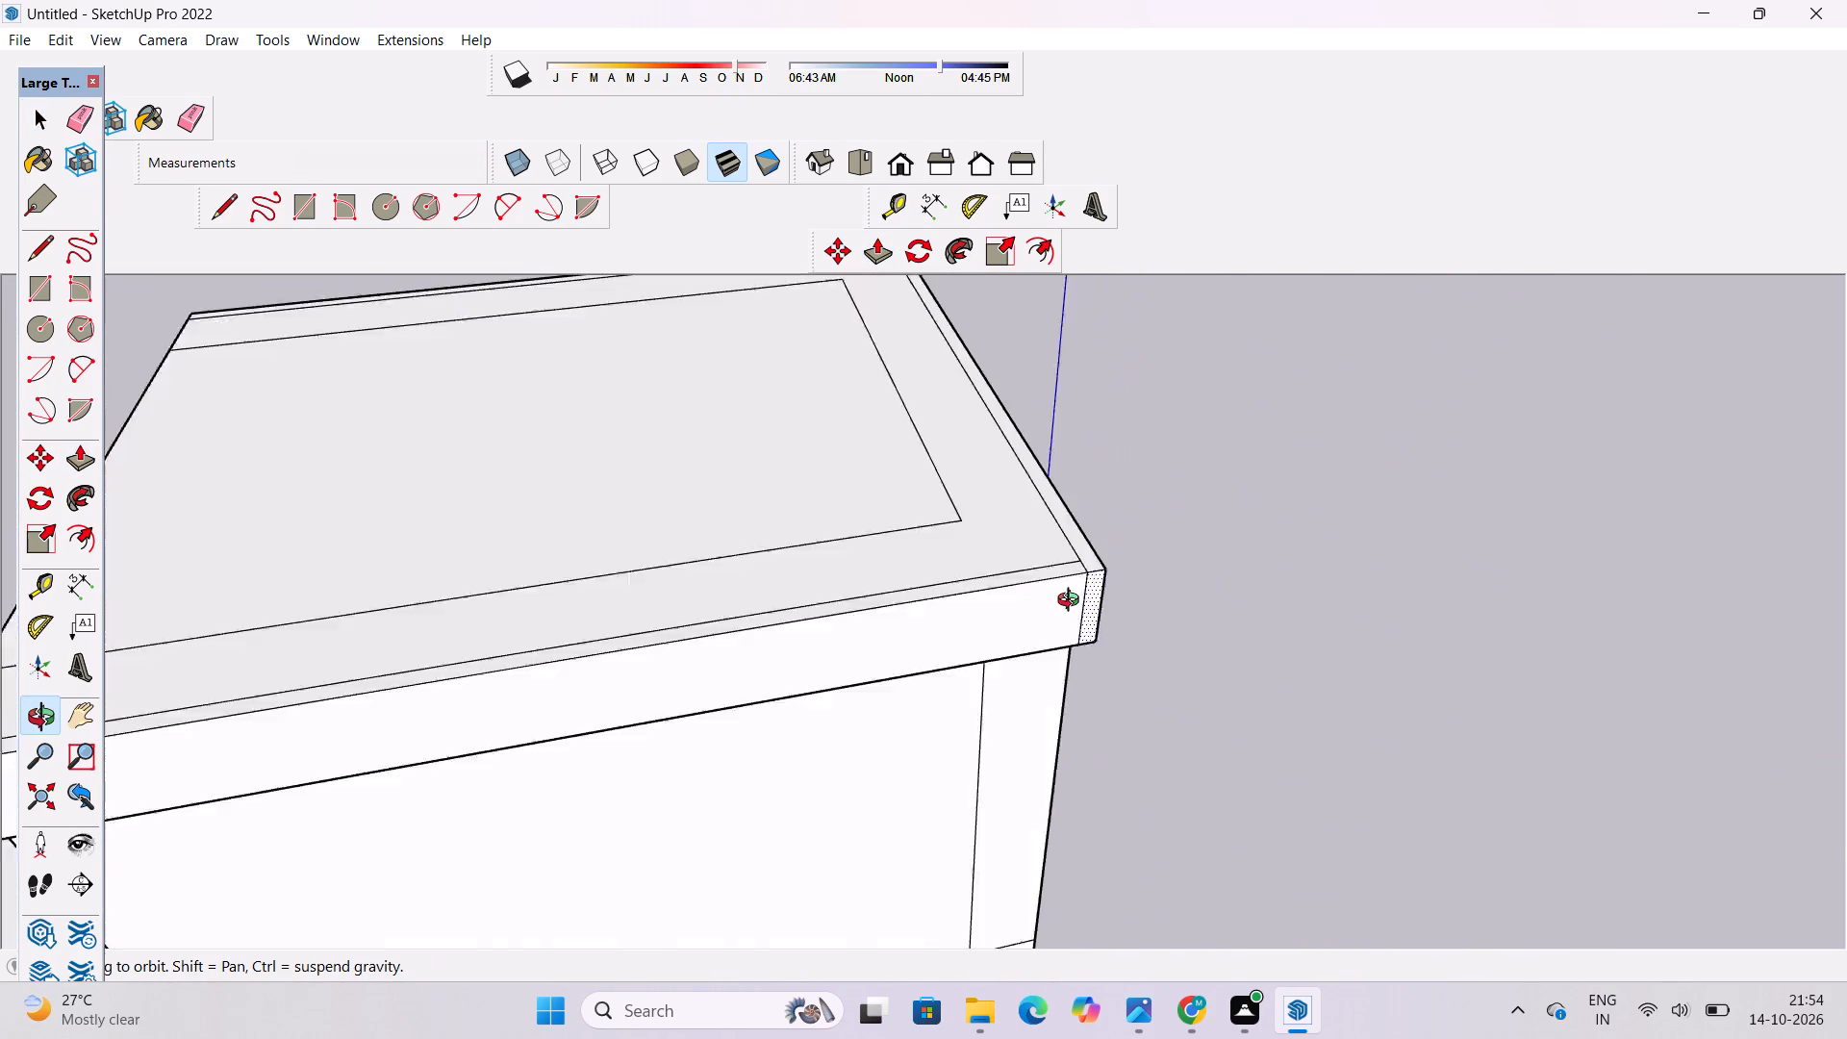
left_click_drag(1073, 602, 1090, 612)
scroll(1096, 596, "up", 2)
left_click_drag(1058, 575, 985, 575, "shift")
left_click_drag(985, 575, 1039, 601)
key("space")
left_click(1214, 537)
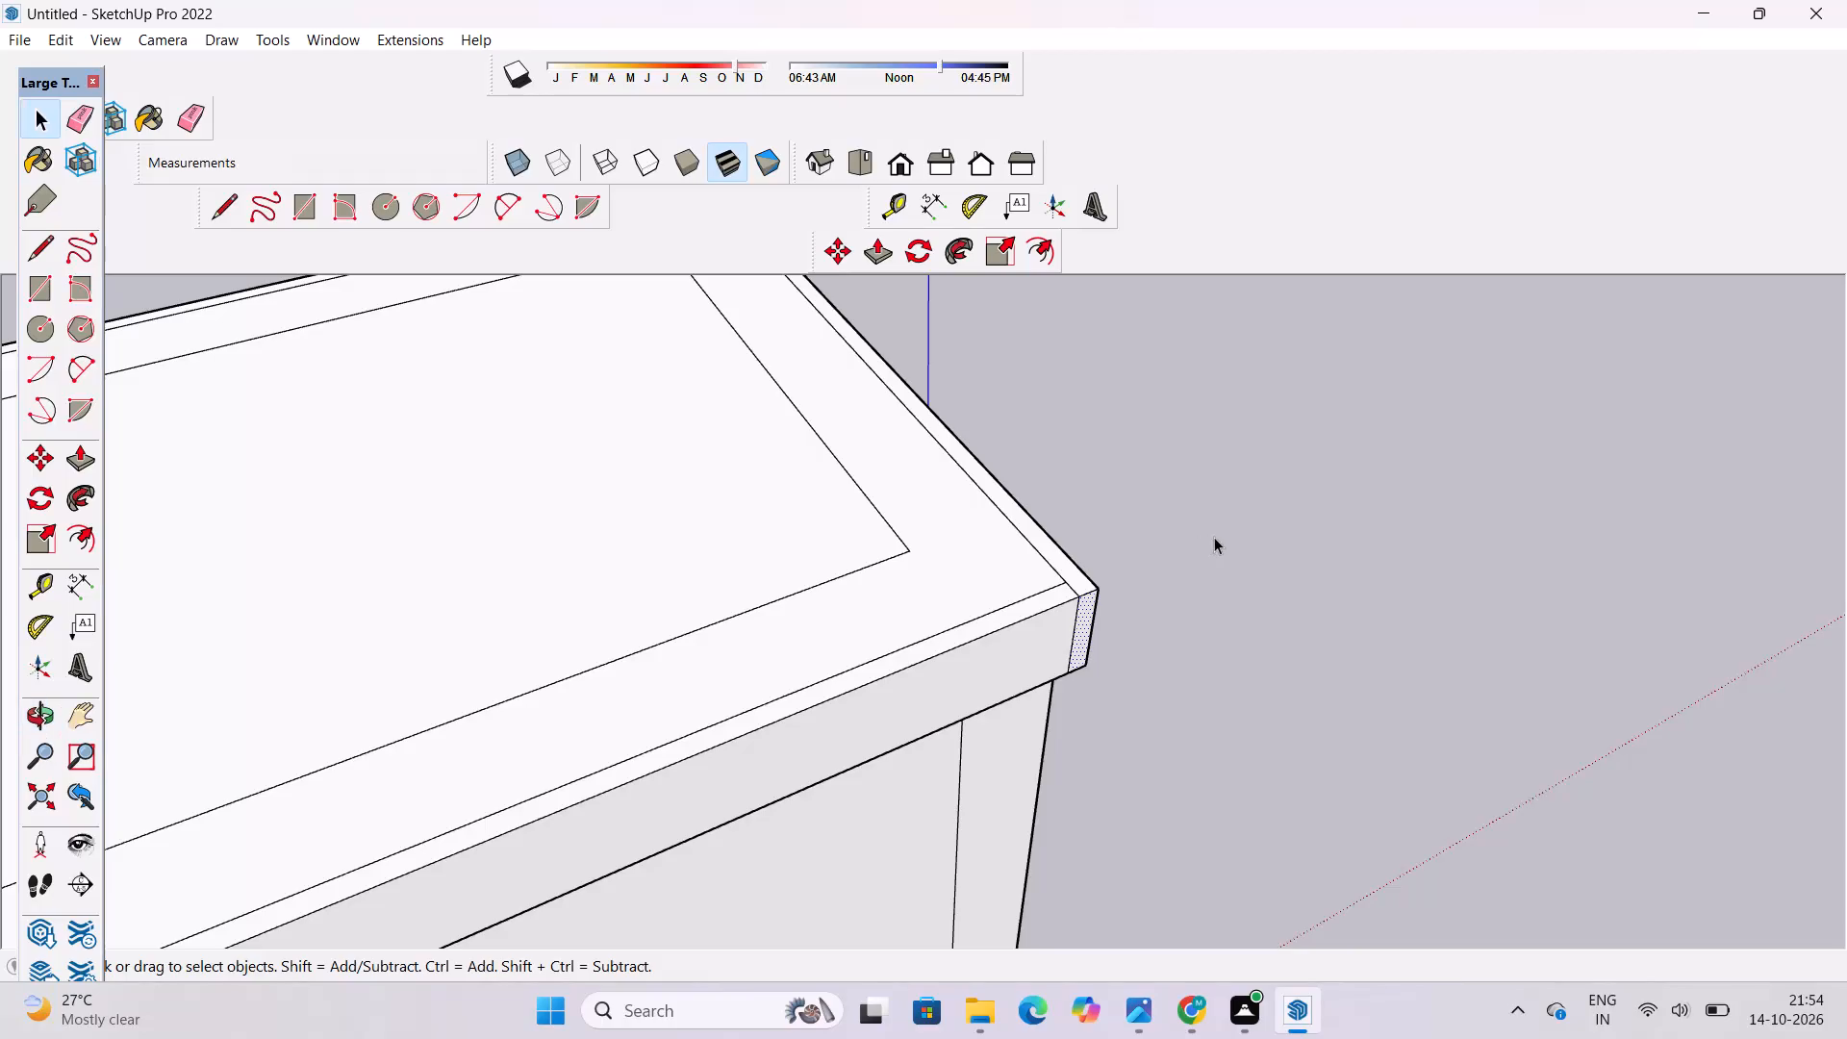
key("e")
scroll(981, 578, "up", 2)
left_click_drag(1084, 570, 1082, 590)
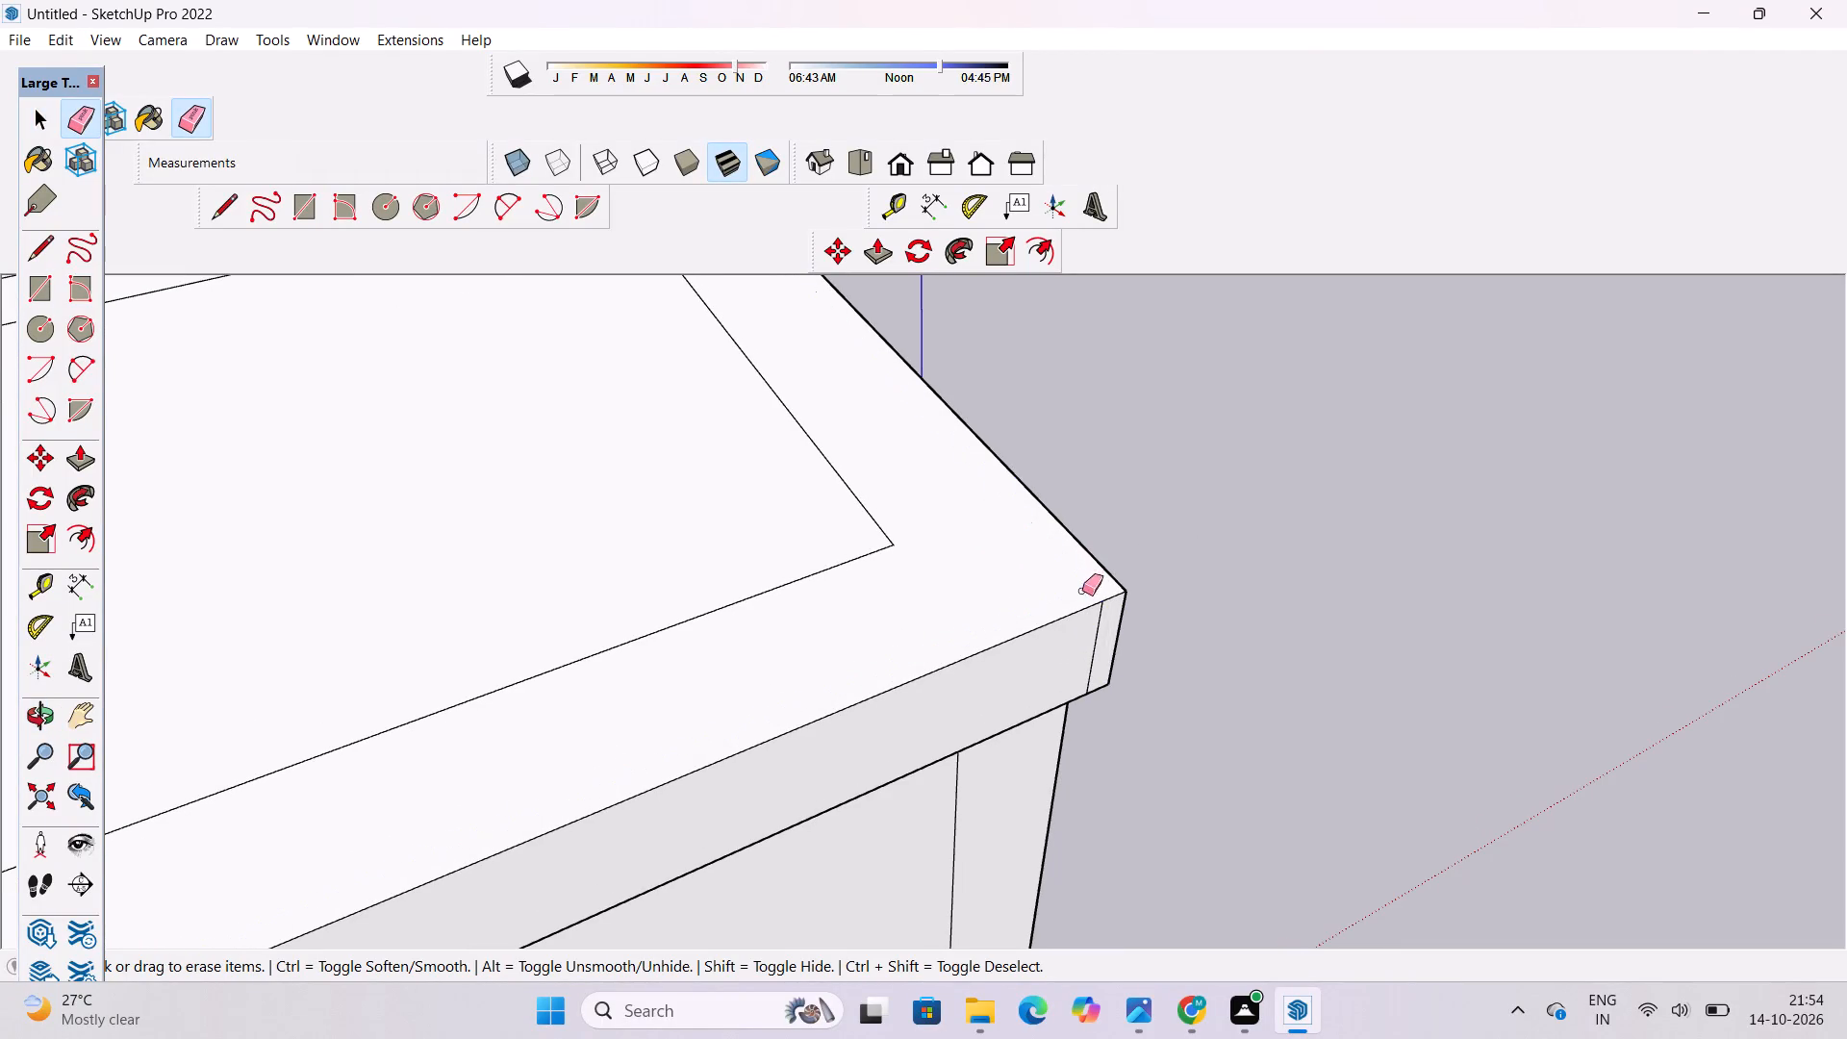
left_click(1097, 616)
Erase the top seam along the front overhang and the outer side's vertical seam at the tower's front outer corner.
key("o")
left_click_drag(1252, 639, 740, 613)
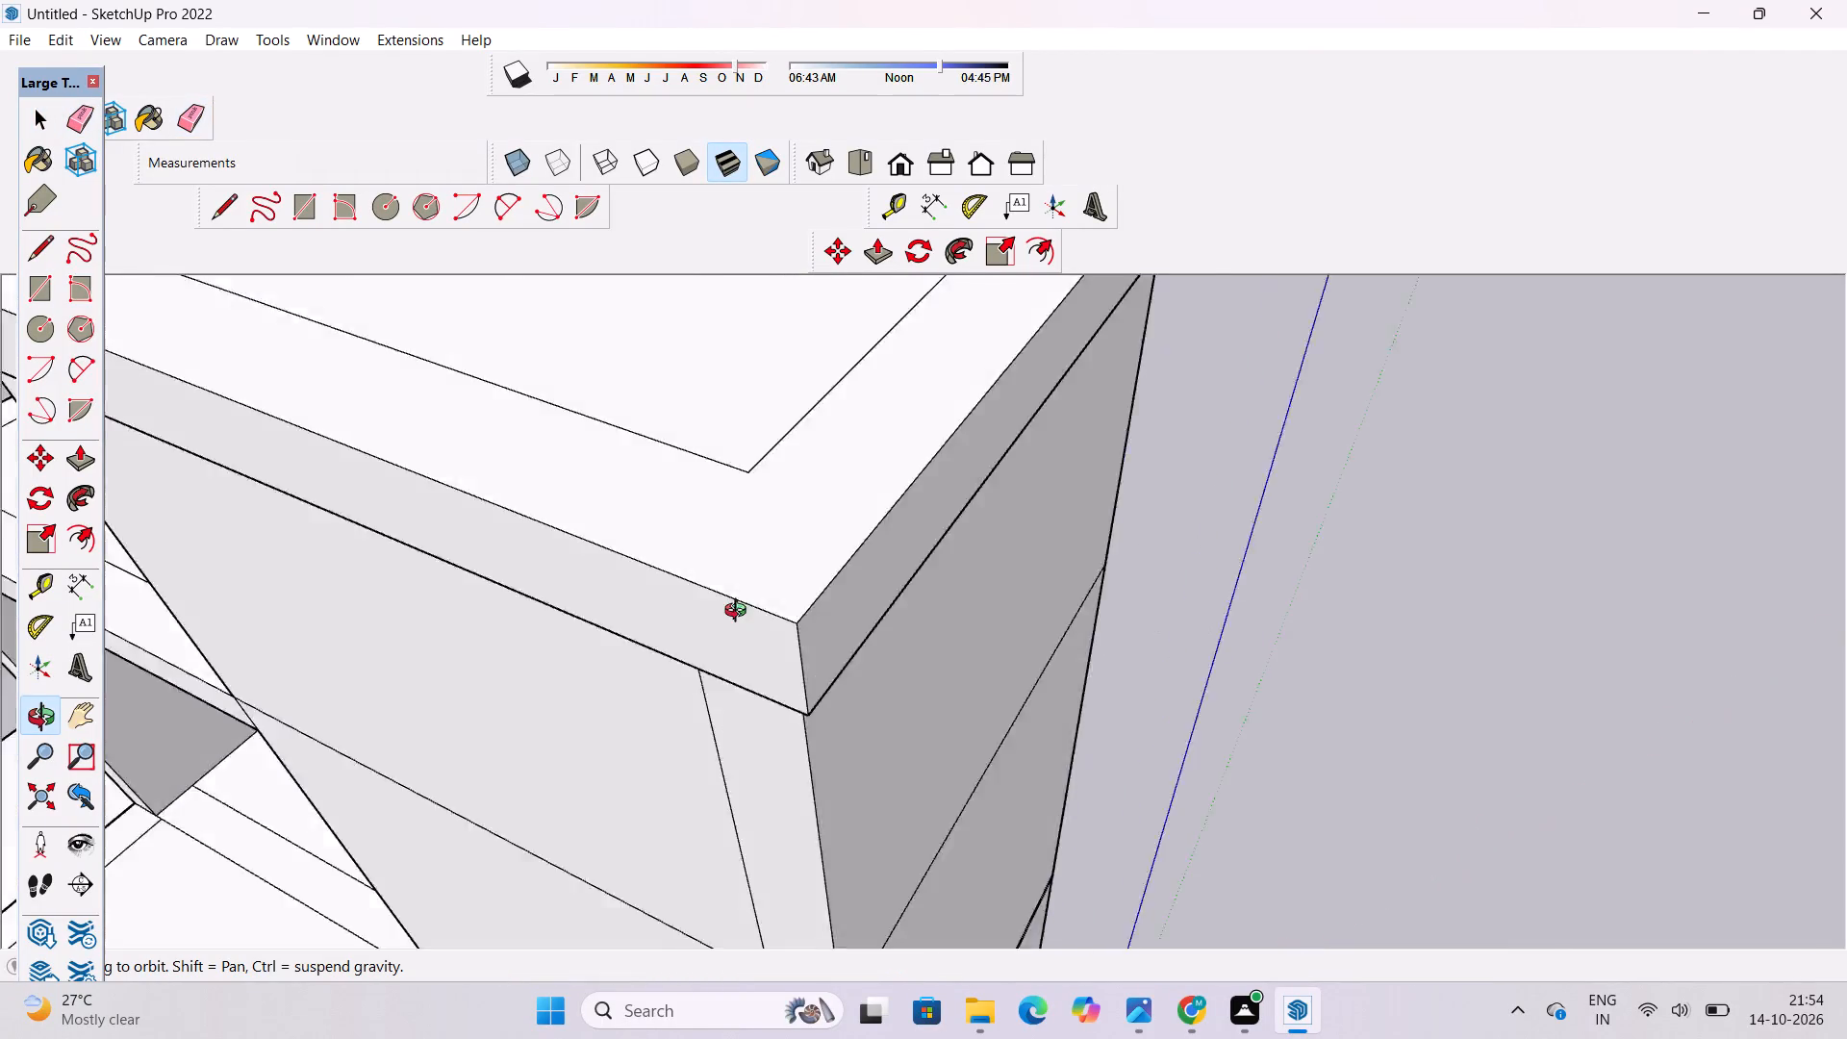
left_click_drag(740, 613, 723, 608)
left_click_drag(822, 549, 891, 719, "shift")
left_click_drag(1160, 683, 870, 631)
scroll(900, 539, "down", 4)
left_click_drag(964, 503, 952, 646, "shift")
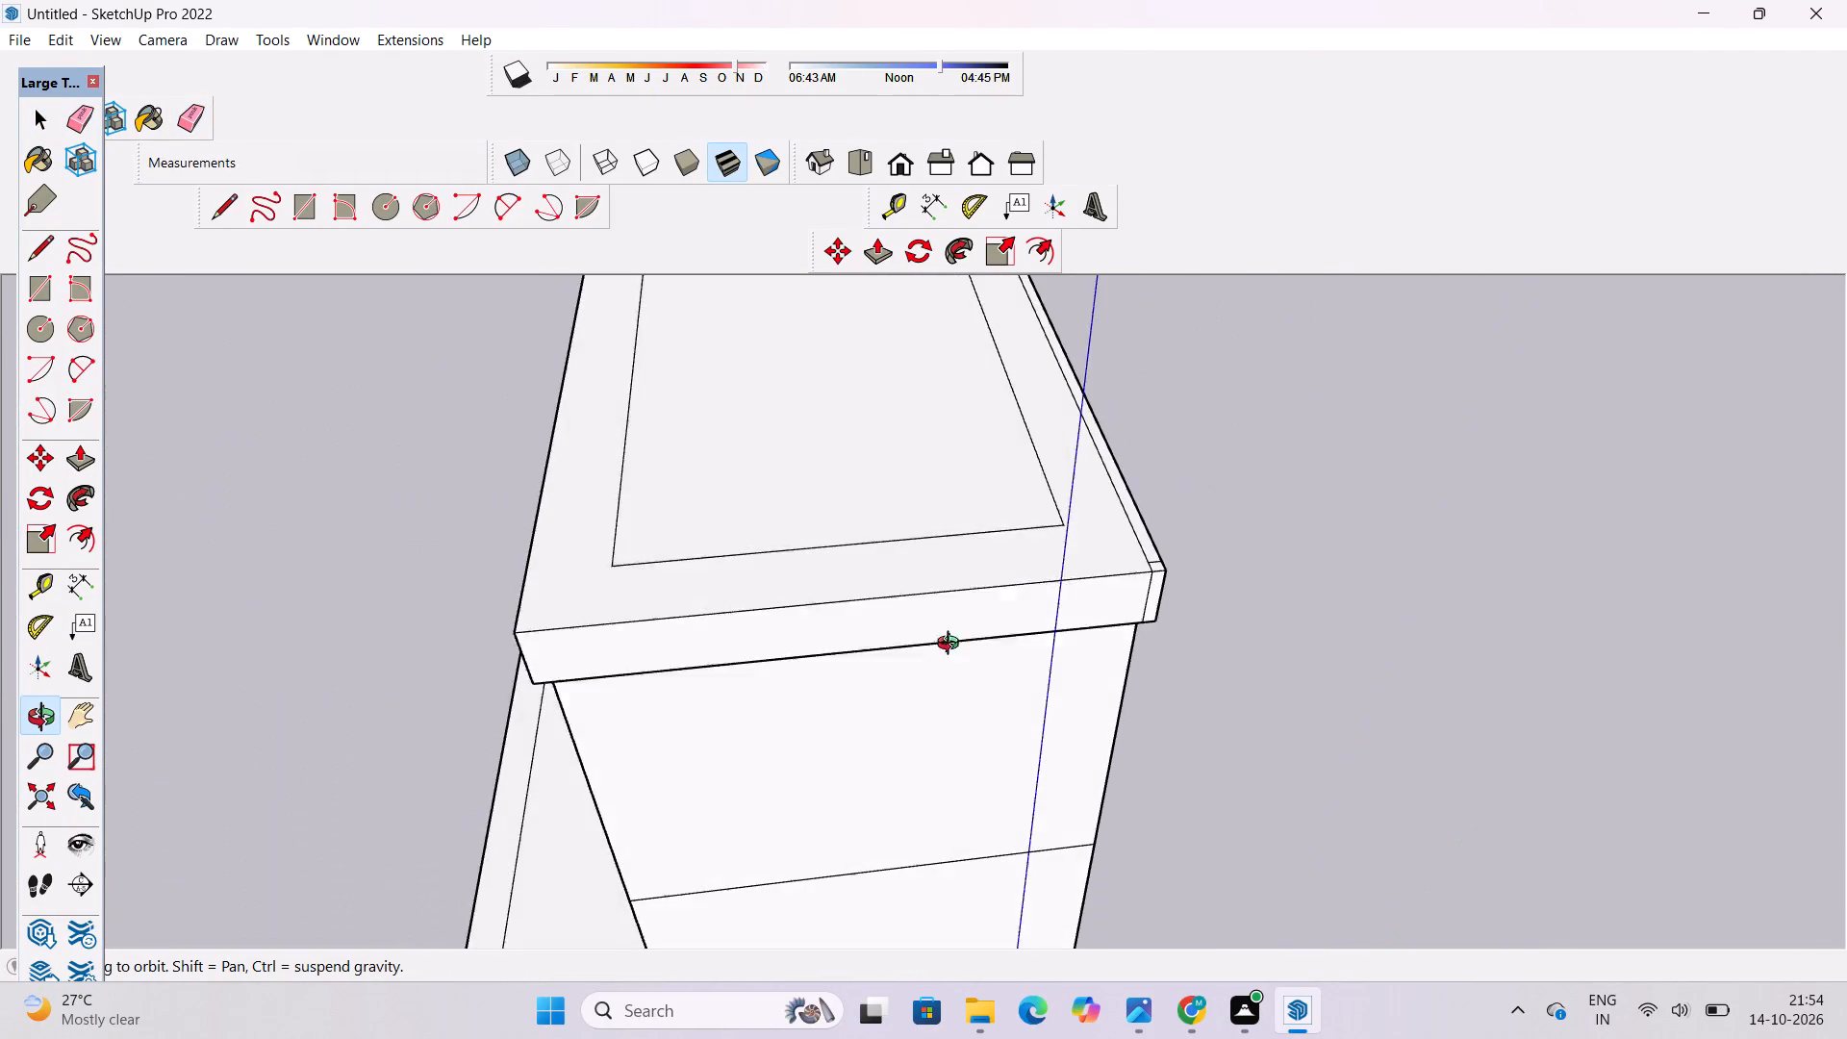
left_click_drag(952, 646, 952, 663, "shift")
scroll(1067, 614, "up", 4)
left_click_drag(1140, 574, 1021, 588, "shift")
left_click_drag(1021, 588, 1069, 645)
scroll(1097, 637, "up", 4)
left_click_drag(1050, 599, 1020, 680, "shift")
scroll(1020, 658, "down", 4)
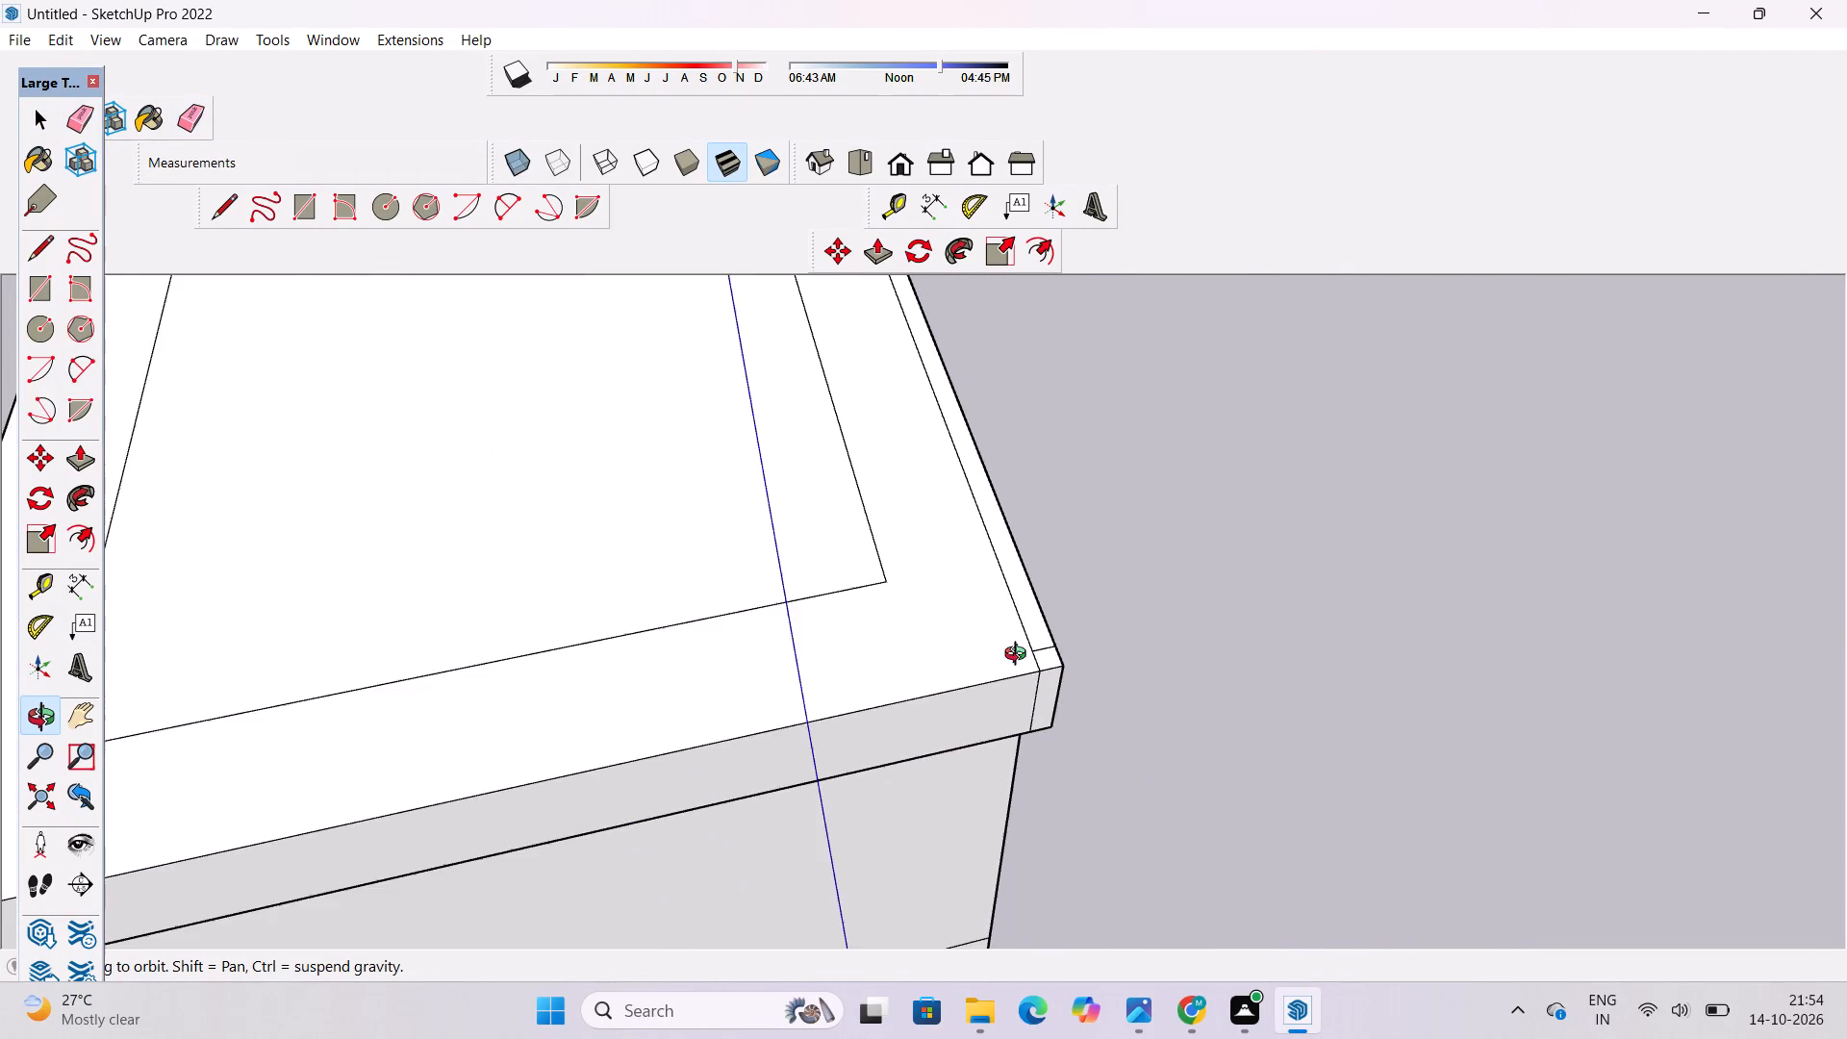
left_click_drag(1020, 656, 1024, 691, "shift")
left_click_drag(1025, 693, 1050, 672)
key("e")
scroll(1055, 655, "up", 3)
left_click_drag(1037, 676, 1036, 679)
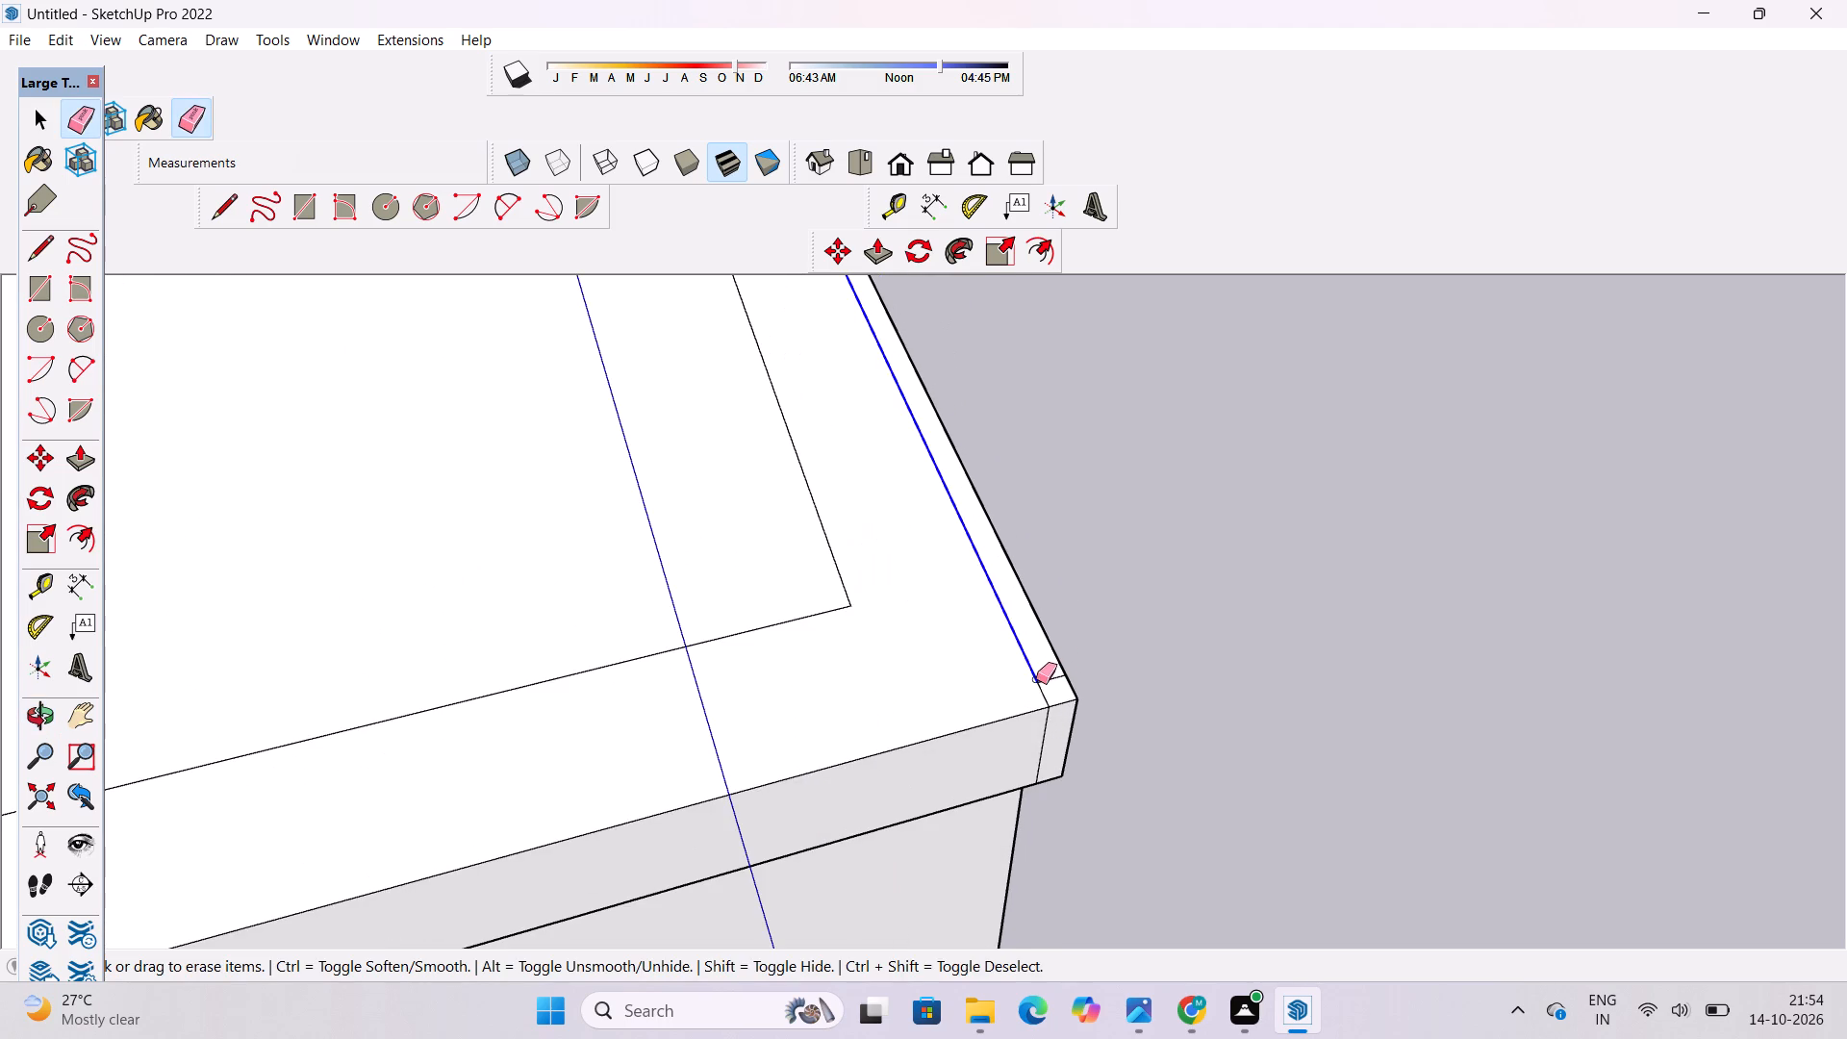
left_click_drag(1036, 679, 1041, 686)
left_click(1047, 725)
Erase the vertical seam on the band's front face at the tower's front outer corner.
key("o")
scroll(1047, 690, "down", 4)
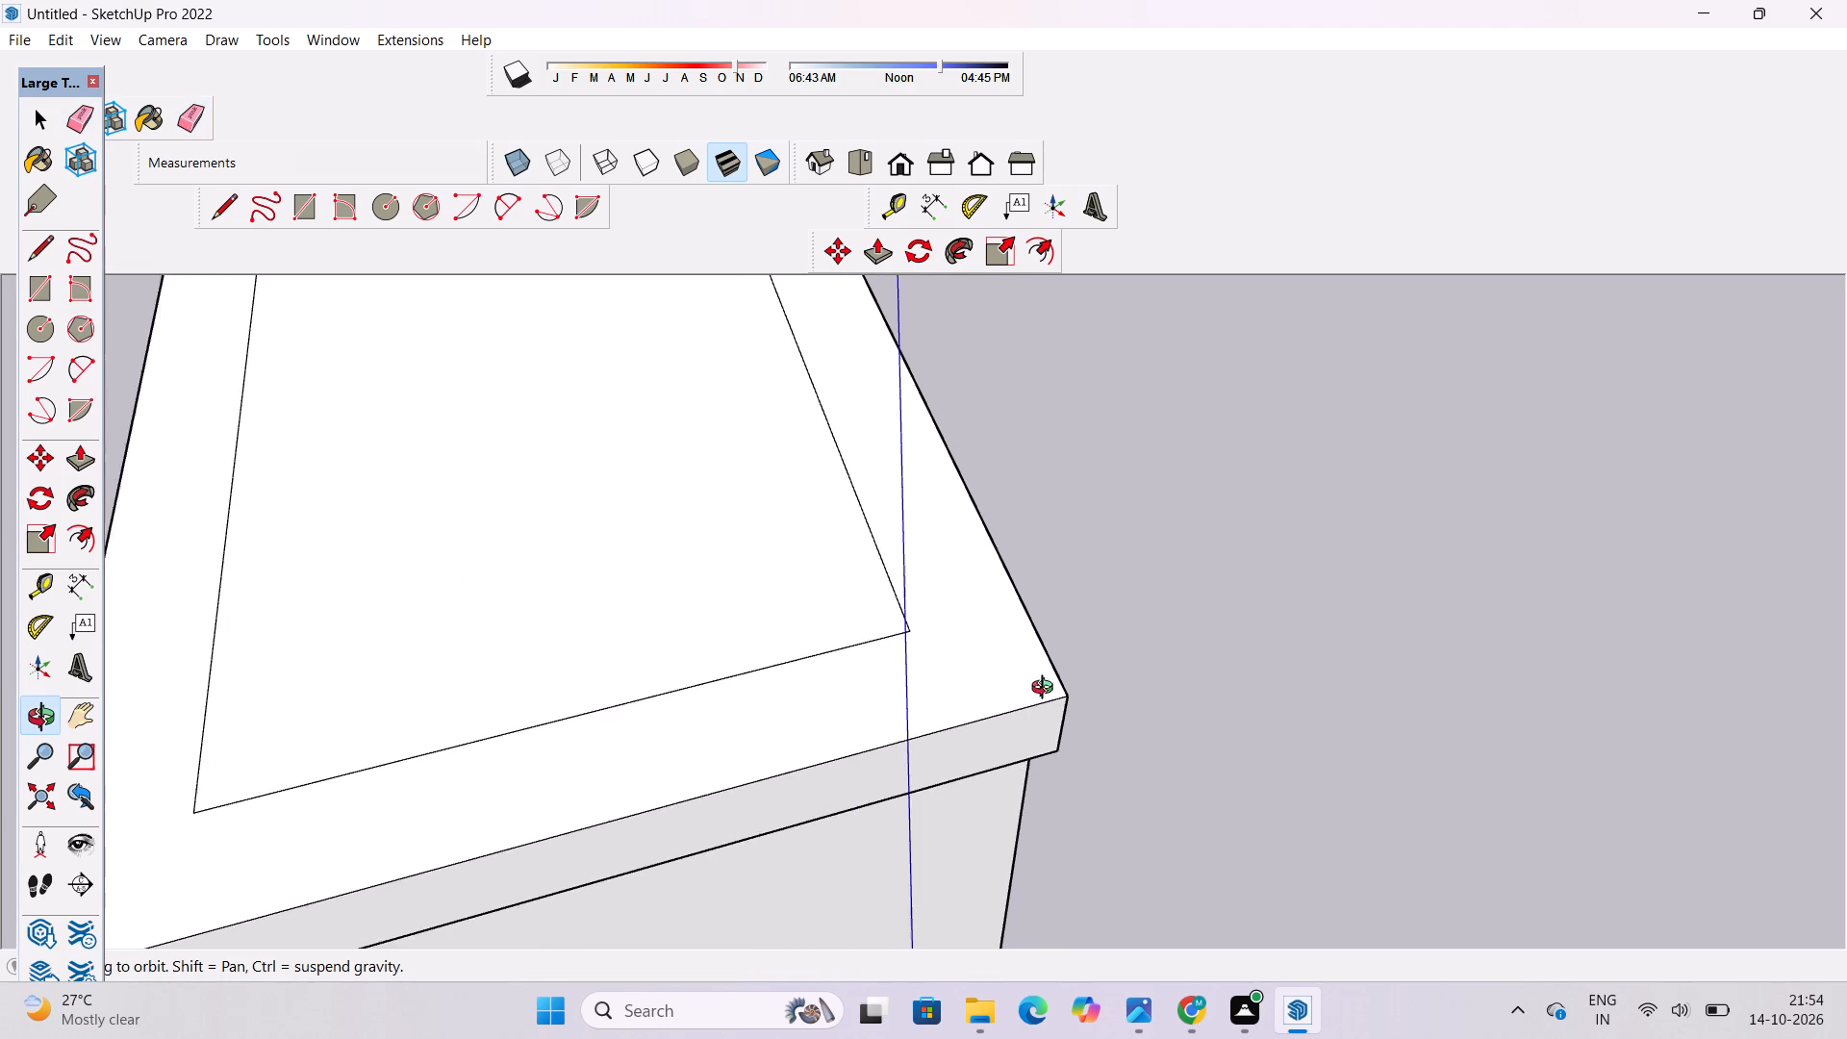
left_click_drag(1205, 713, 806, 651)
left_click_drag(816, 598, 878, 785, "shift")
left_click_drag(877, 789, 846, 697)
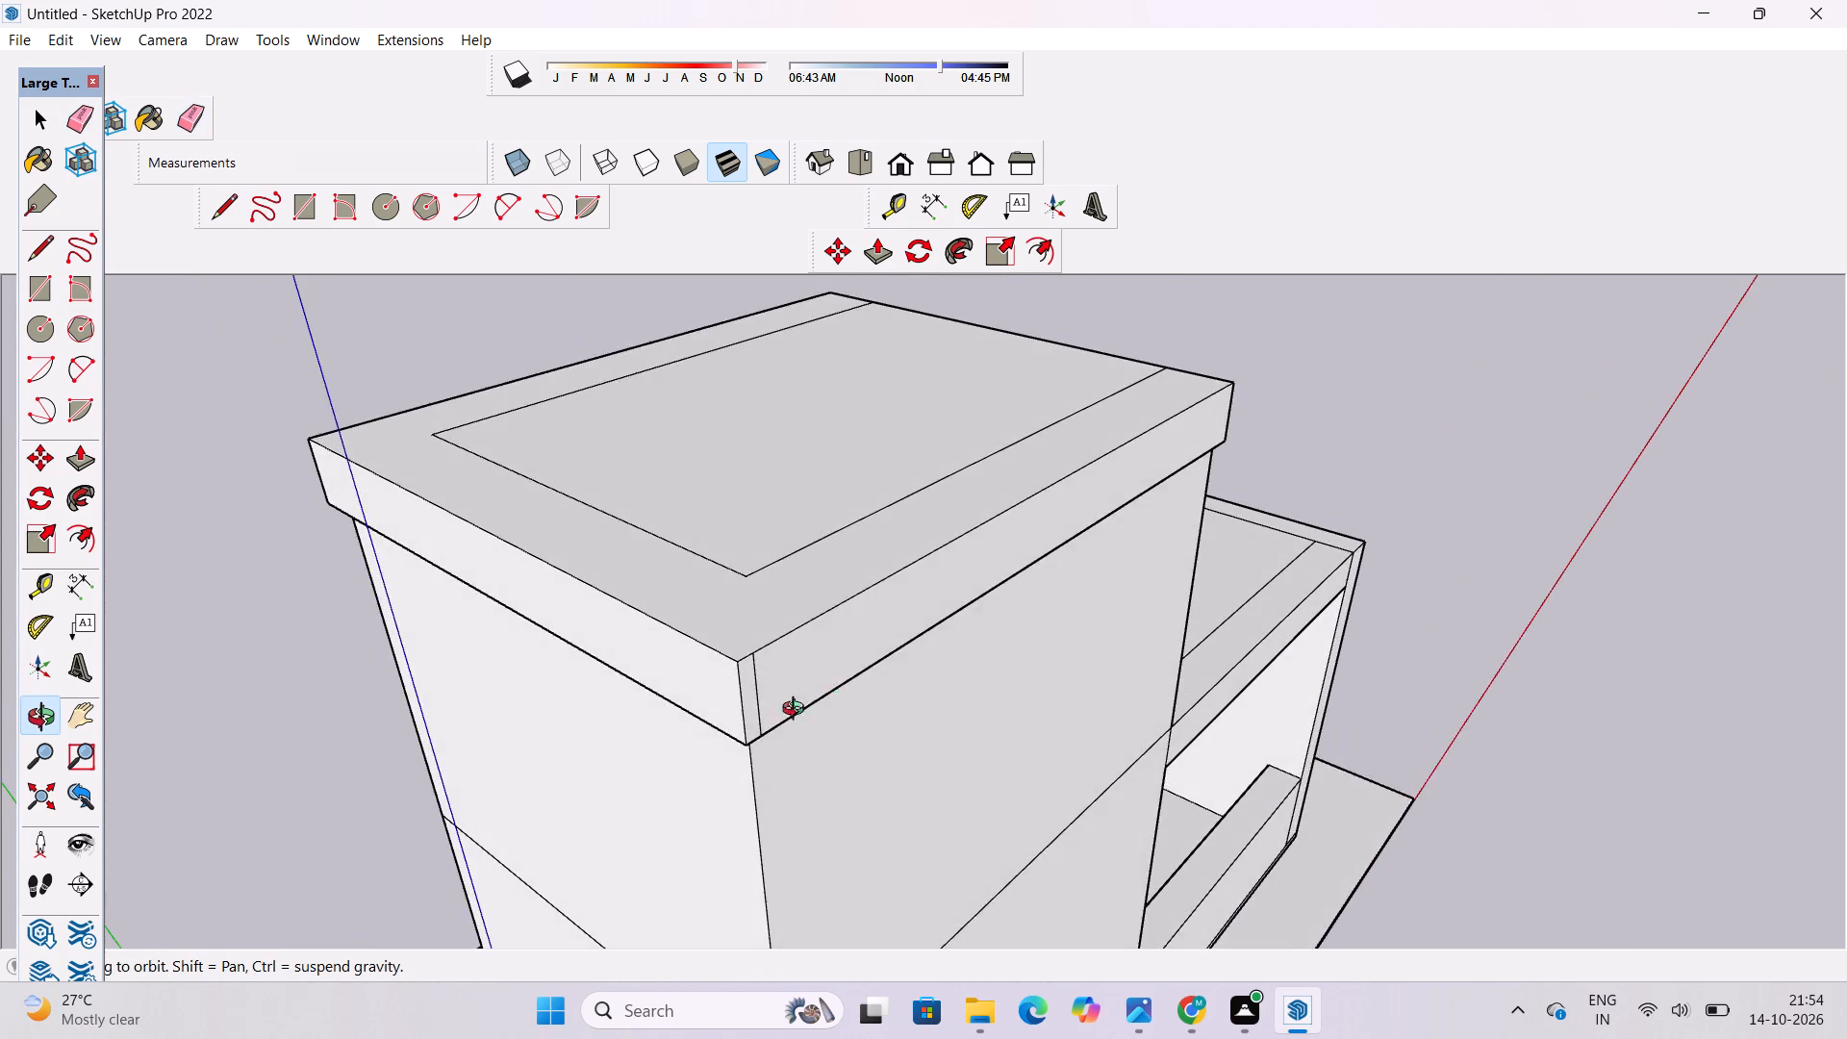
left_click_drag(797, 711, 826, 746, "shift")
left_click_drag(826, 746, 802, 713)
key("e")
scroll(788, 701, "up", 4)
left_click_drag(753, 649, 736, 687)
Erase the vertical seams at both ends of the band's face on the wall above the lower roof.
key("o")
left_click_drag(1301, 636, 807, 642)
scroll(865, 587, "down", 4)
left_click_drag(1065, 599, 898, 577)
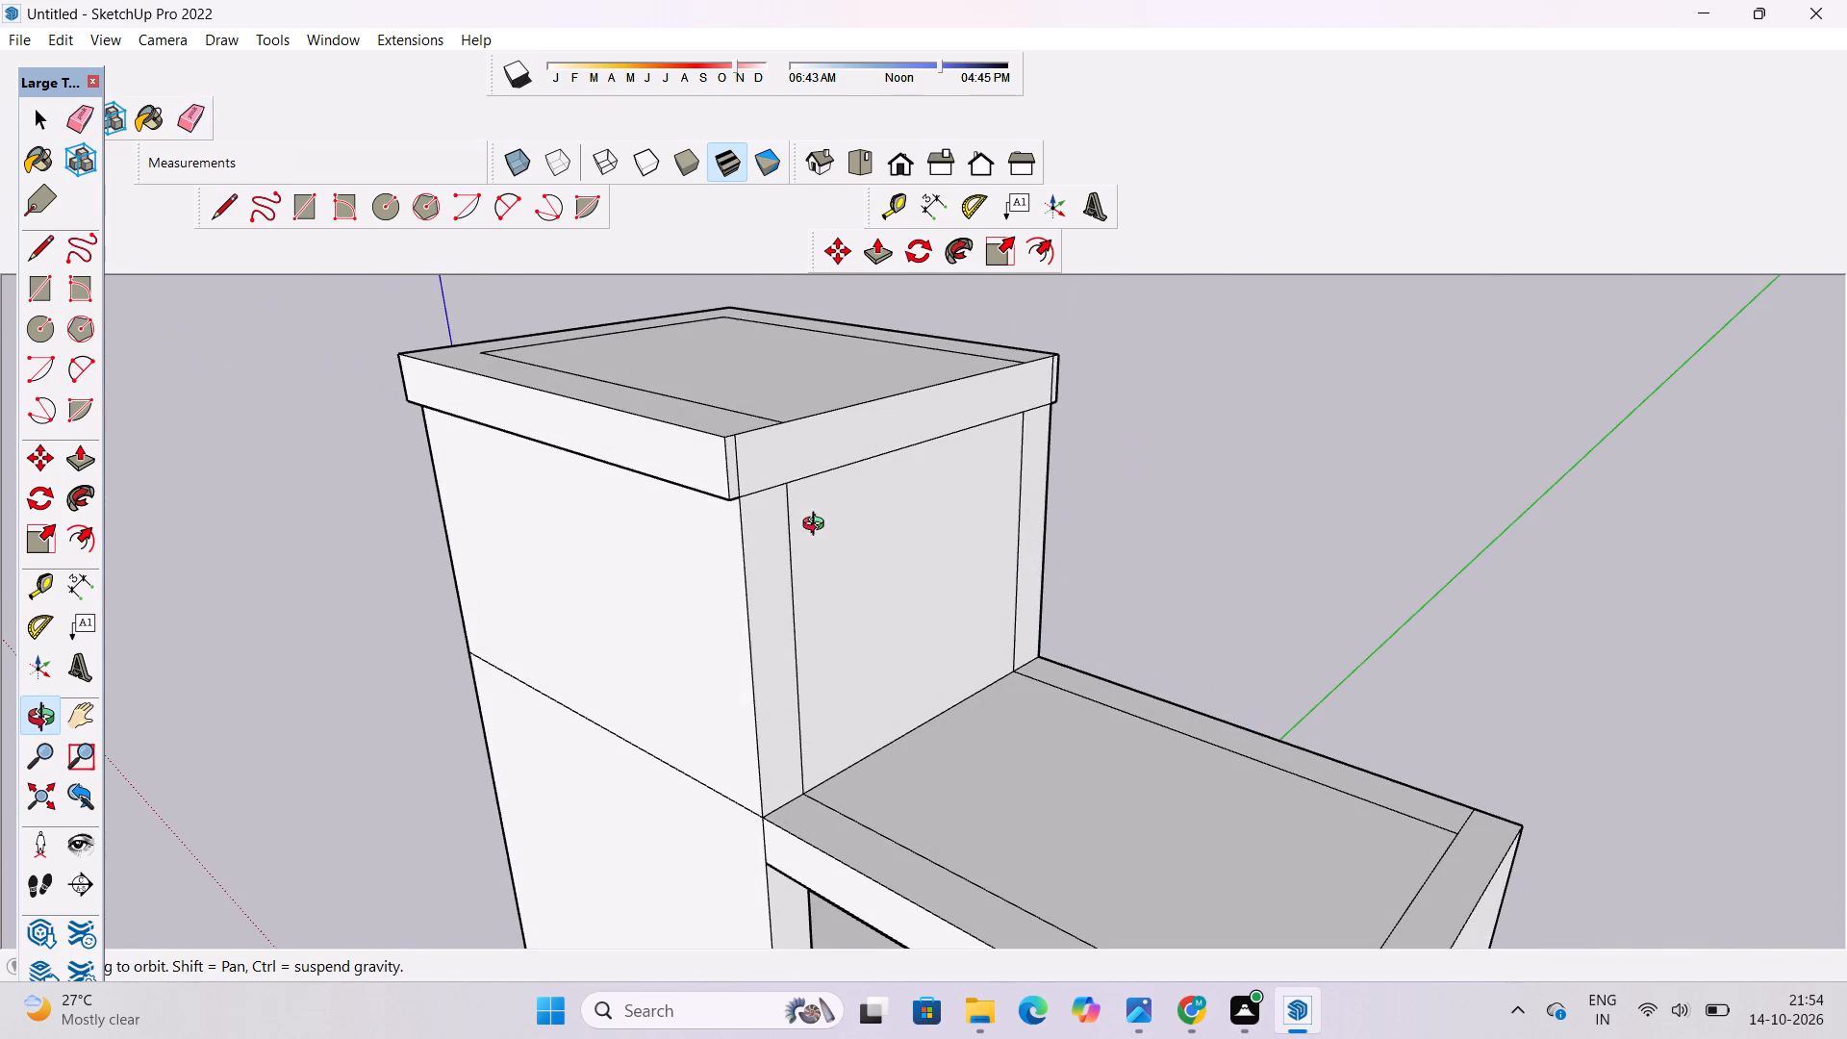
left_click_drag(803, 514, 837, 568)
scroll(785, 526, "up", 4)
left_click_drag(785, 526, 842, 579, "shift")
left_click(843, 579)
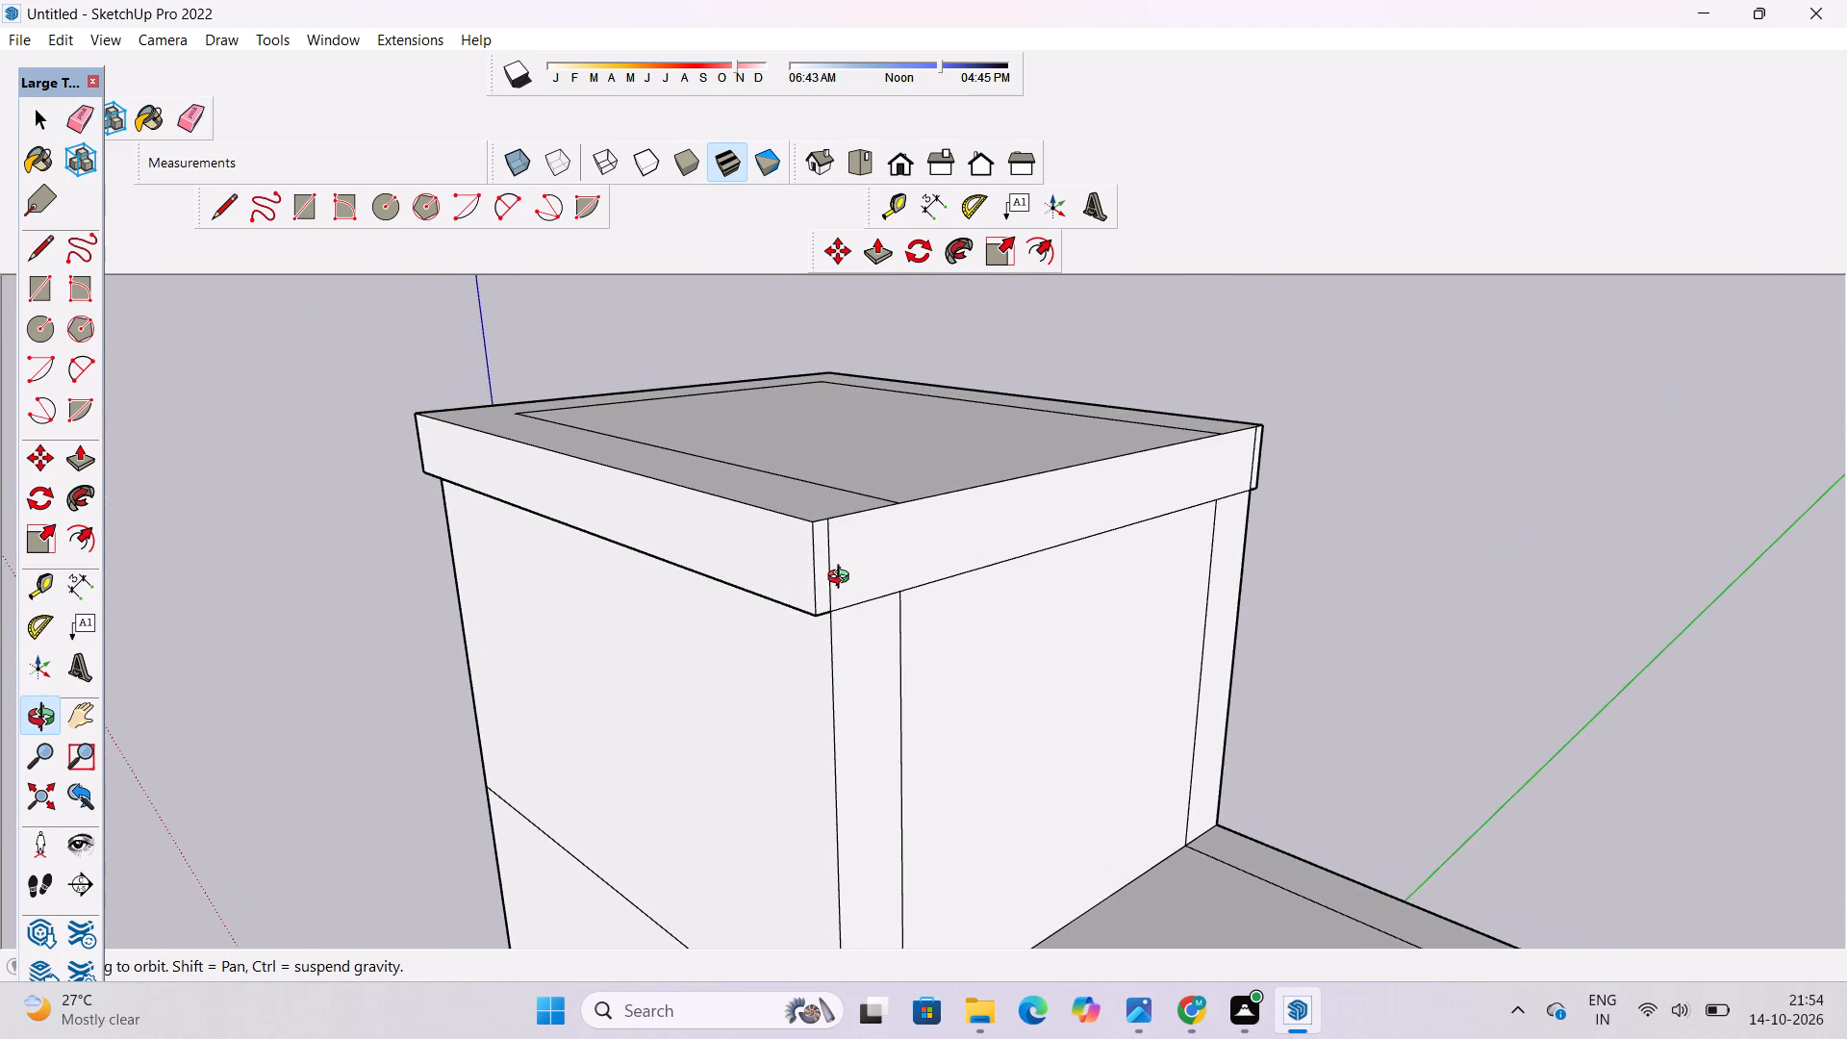
key("e")
scroll(814, 590, "up", 4)
left_click_drag(877, 534, 822, 581)
scroll(807, 580, "down", 6)
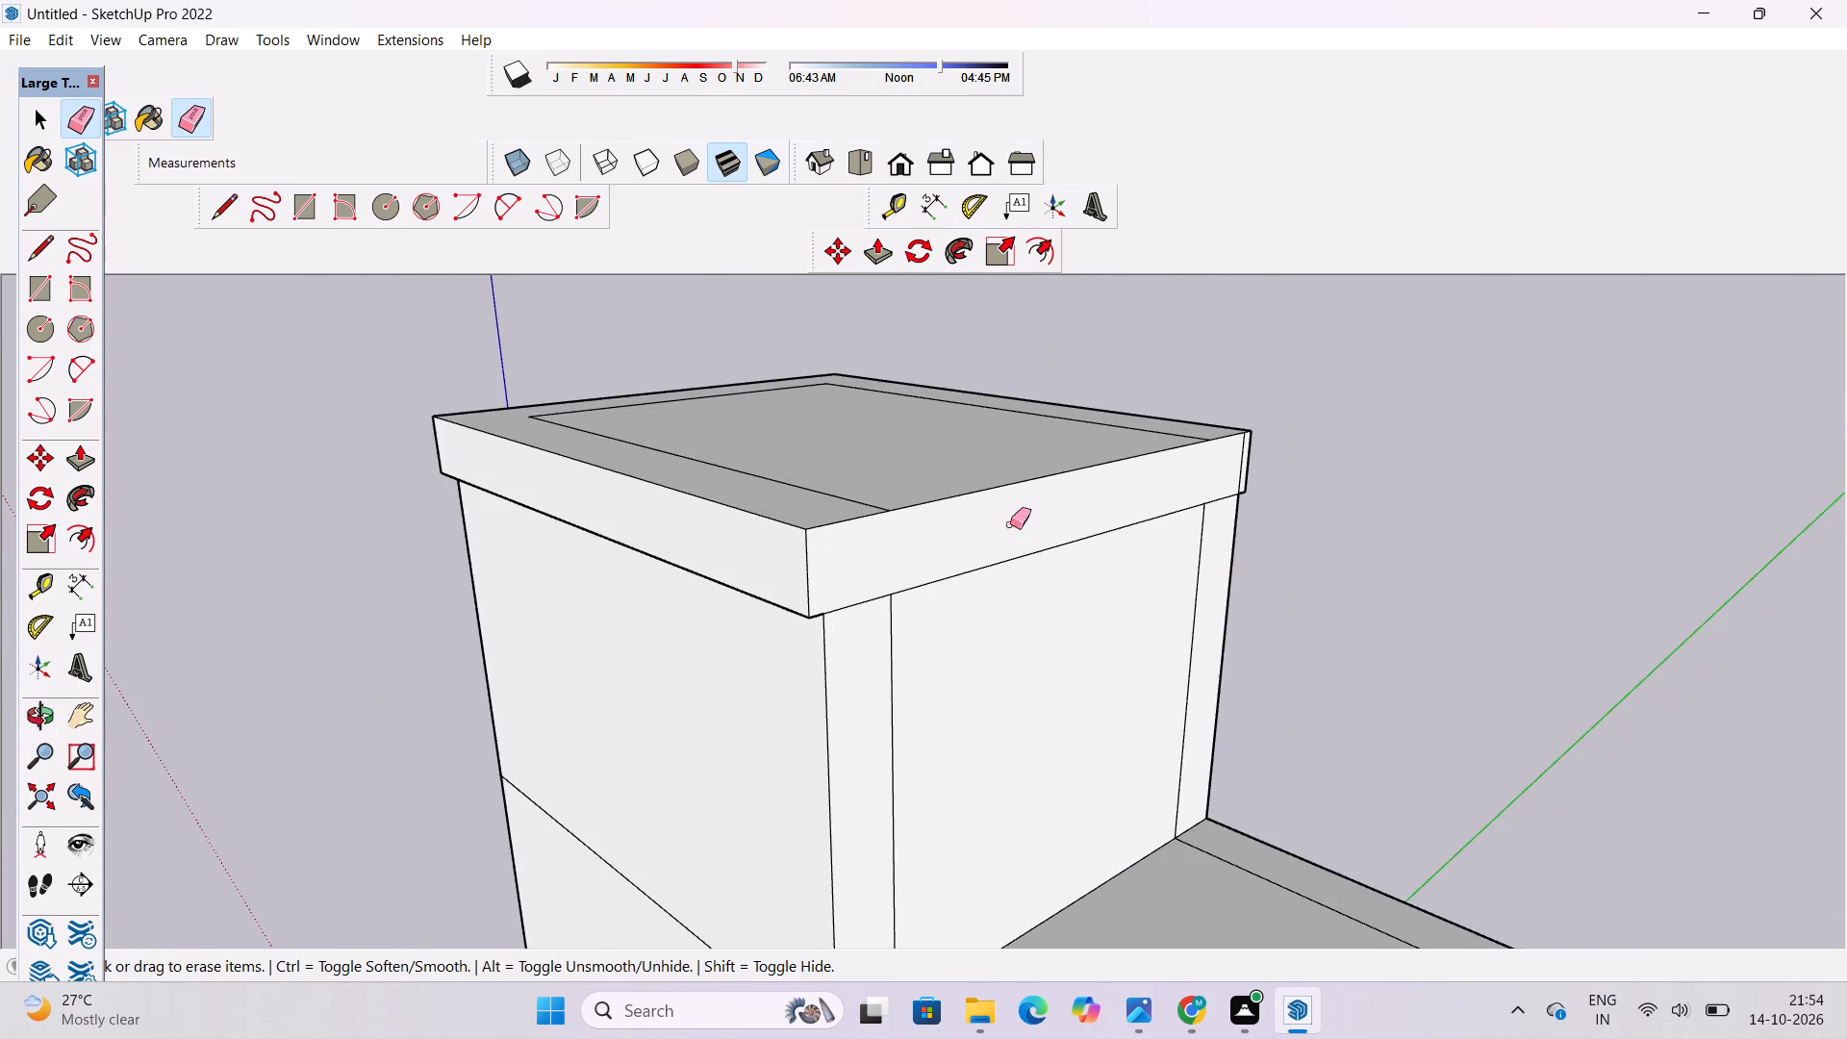
scroll(1260, 451, "up", 10)
left_click_drag(1177, 449, 1177, 468)
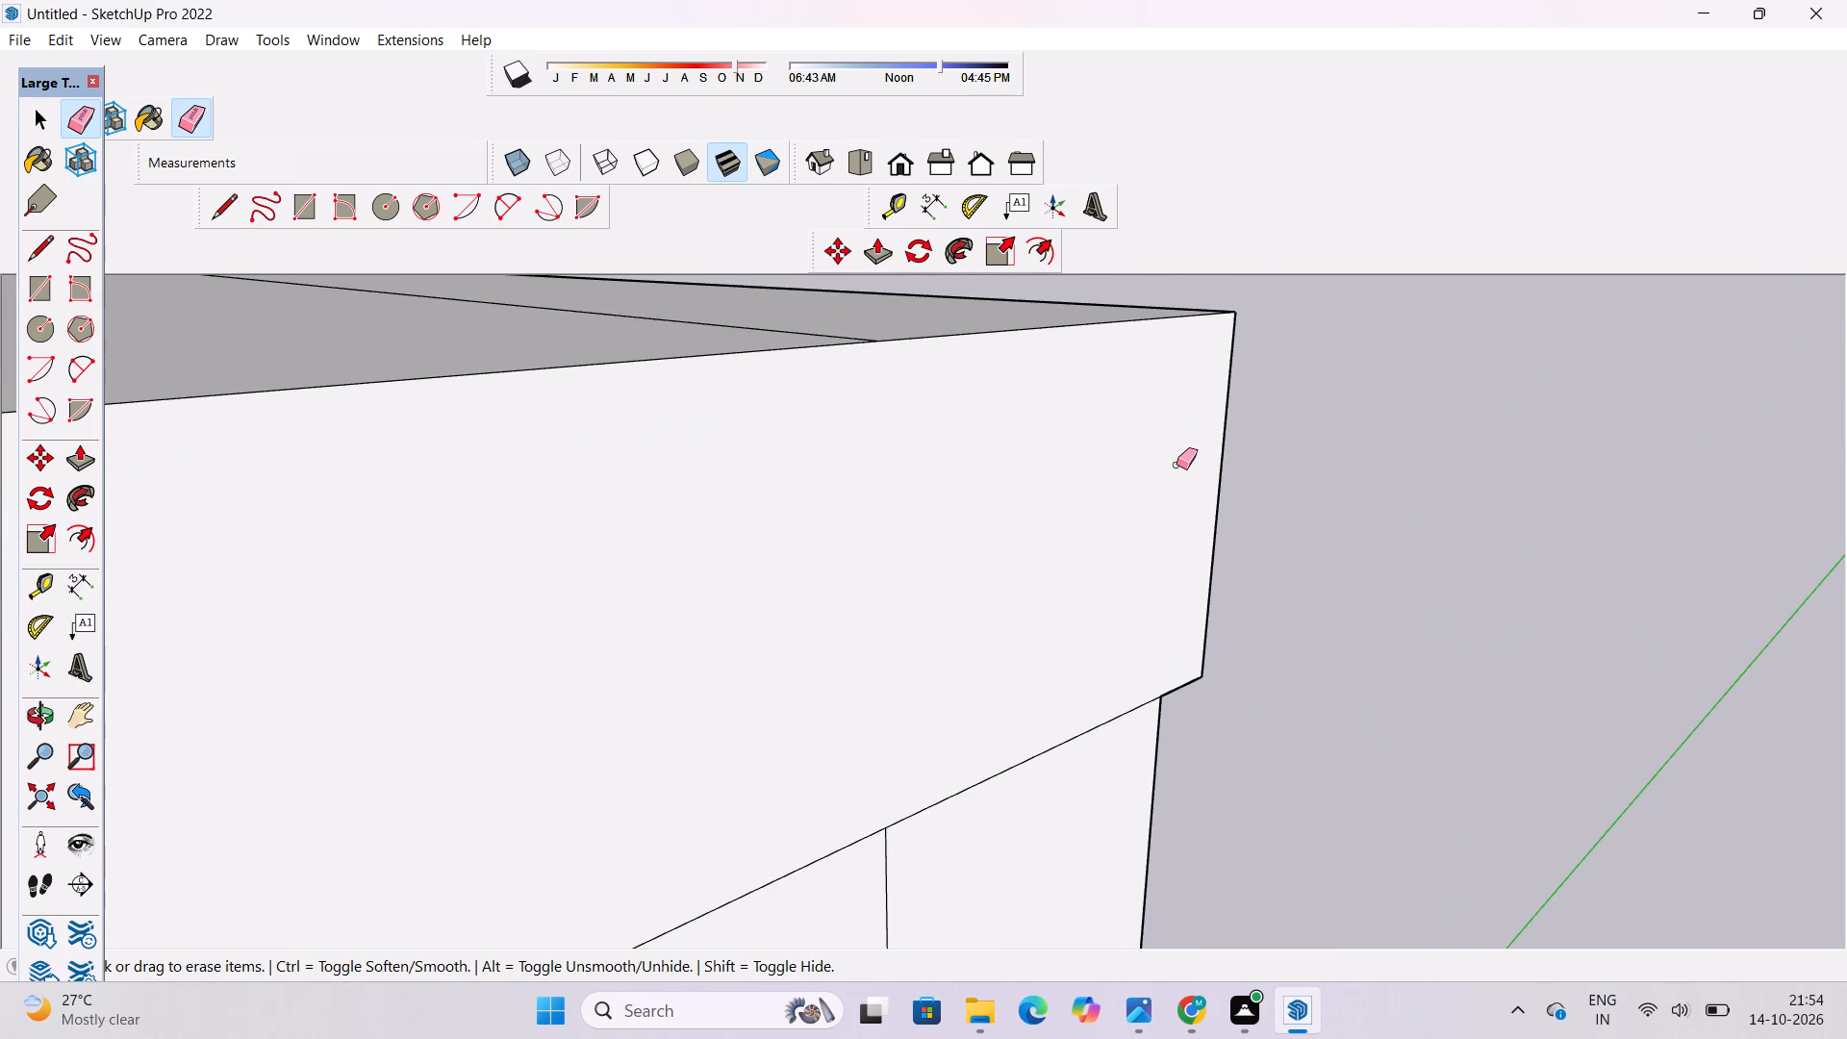
Erase the inner outline left on the tower's top face so the roof is one plain surface.
key("o")
scroll(1240, 397, "down", 10)
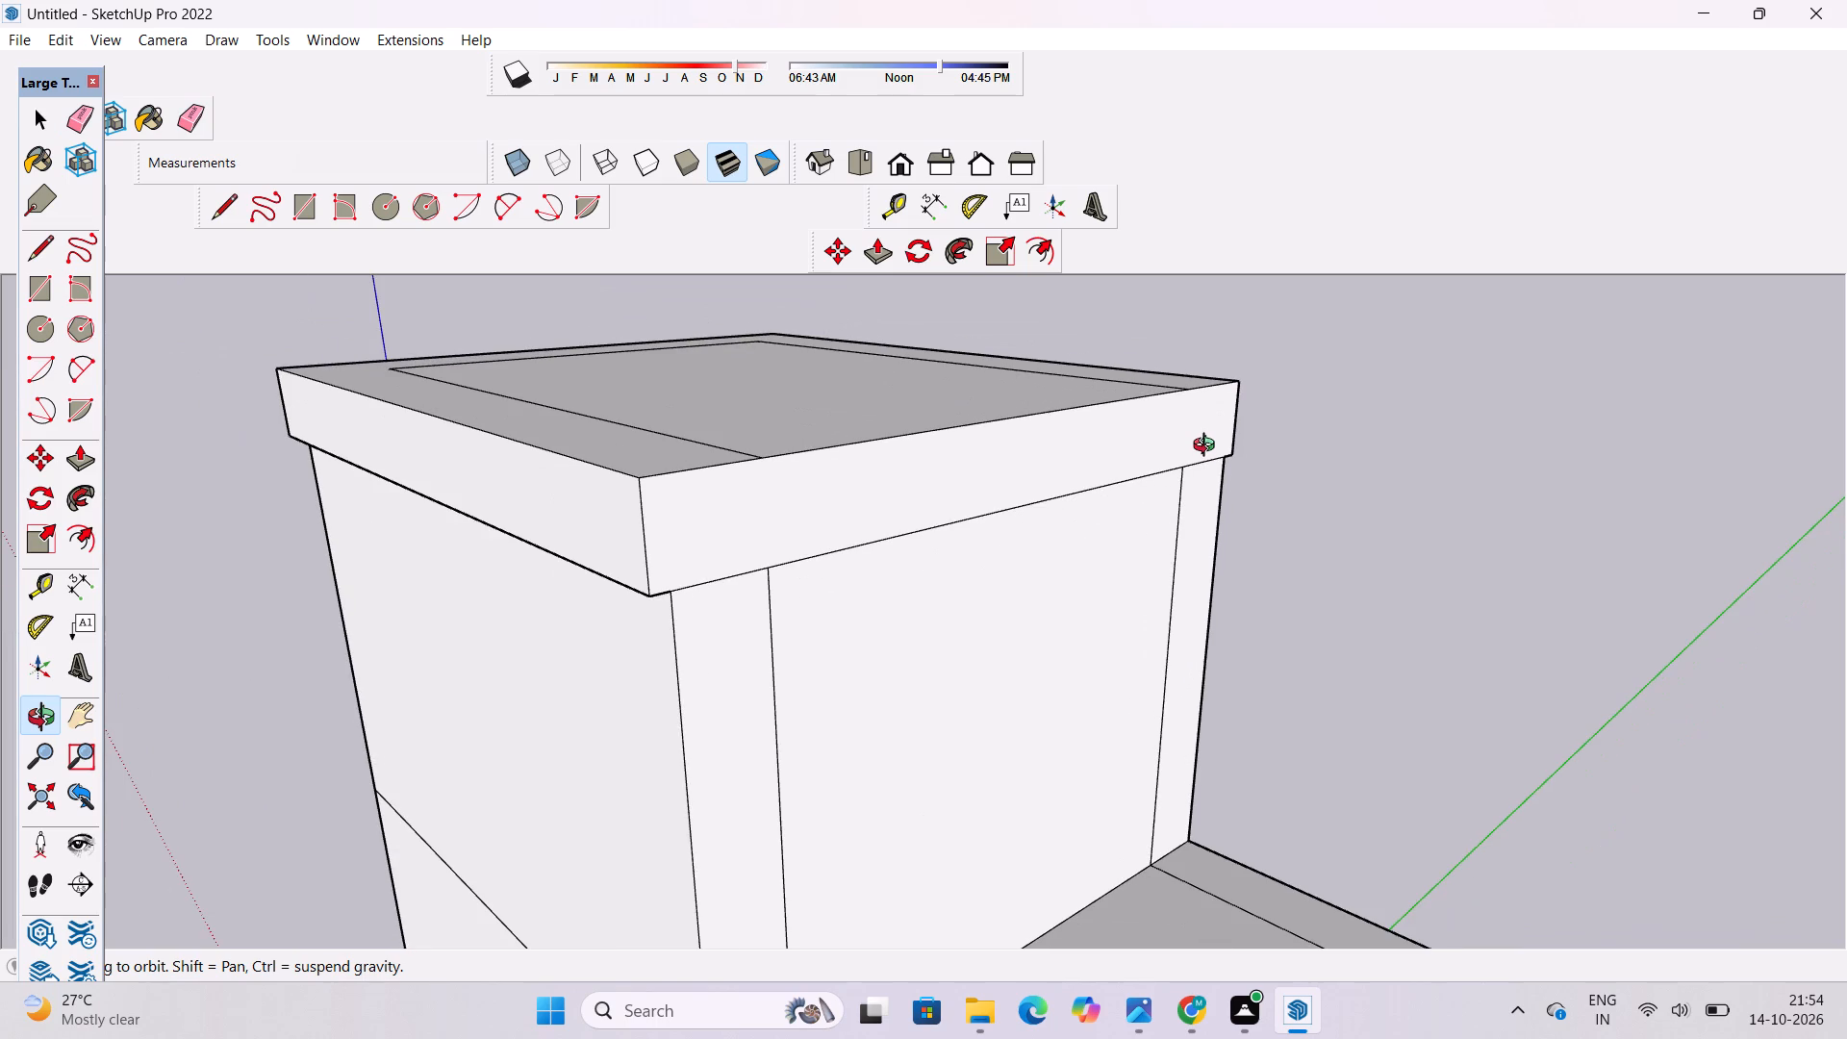
scroll(1208, 447, "down", 3)
left_click_drag(931, 553, 1158, 375)
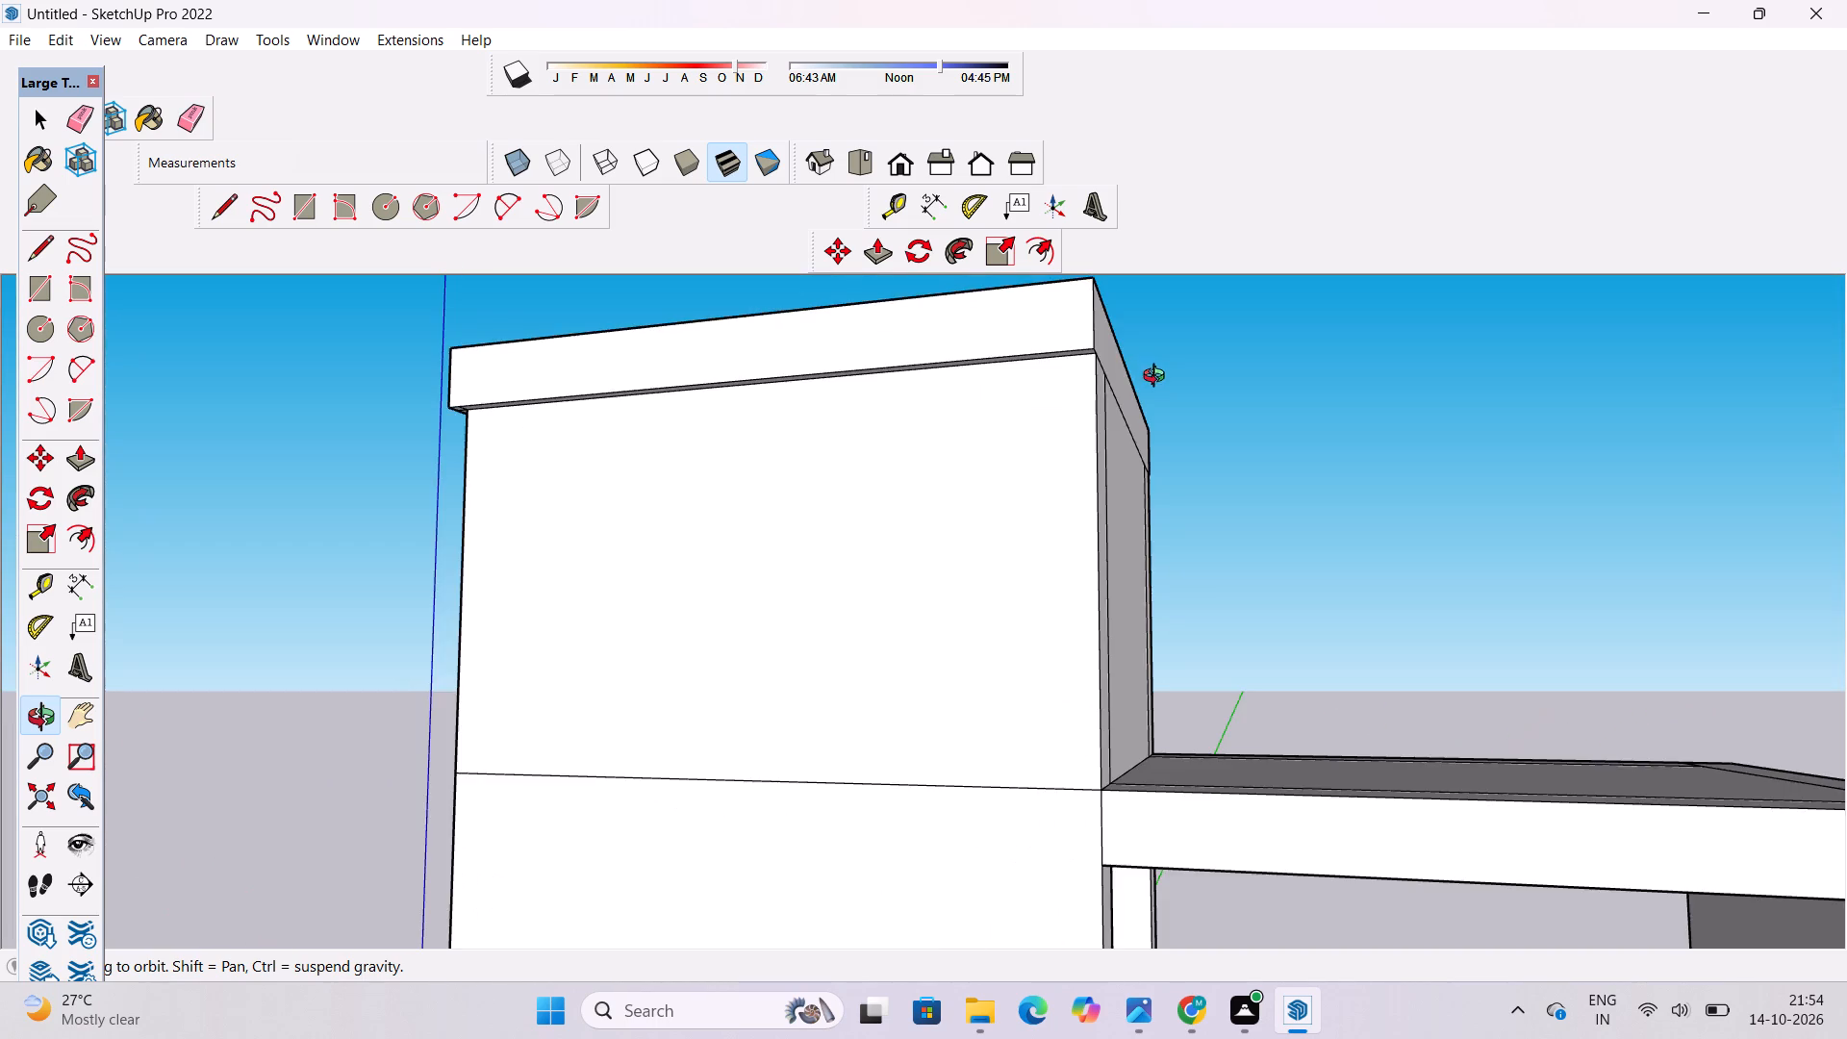
left_click_drag(1145, 393, 1044, 470)
left_click_drag(1032, 477, 1148, 512)
left_click_drag(1066, 497, 1066, 593)
left_click_drag(1019, 624, 1083, 487)
left_click_drag(1083, 487, 1109, 670)
scroll(864, 570, "down", 2)
left_click_drag(864, 566, 992, 702, "shift")
left_click_drag(723, 593, 797, 642, "shift")
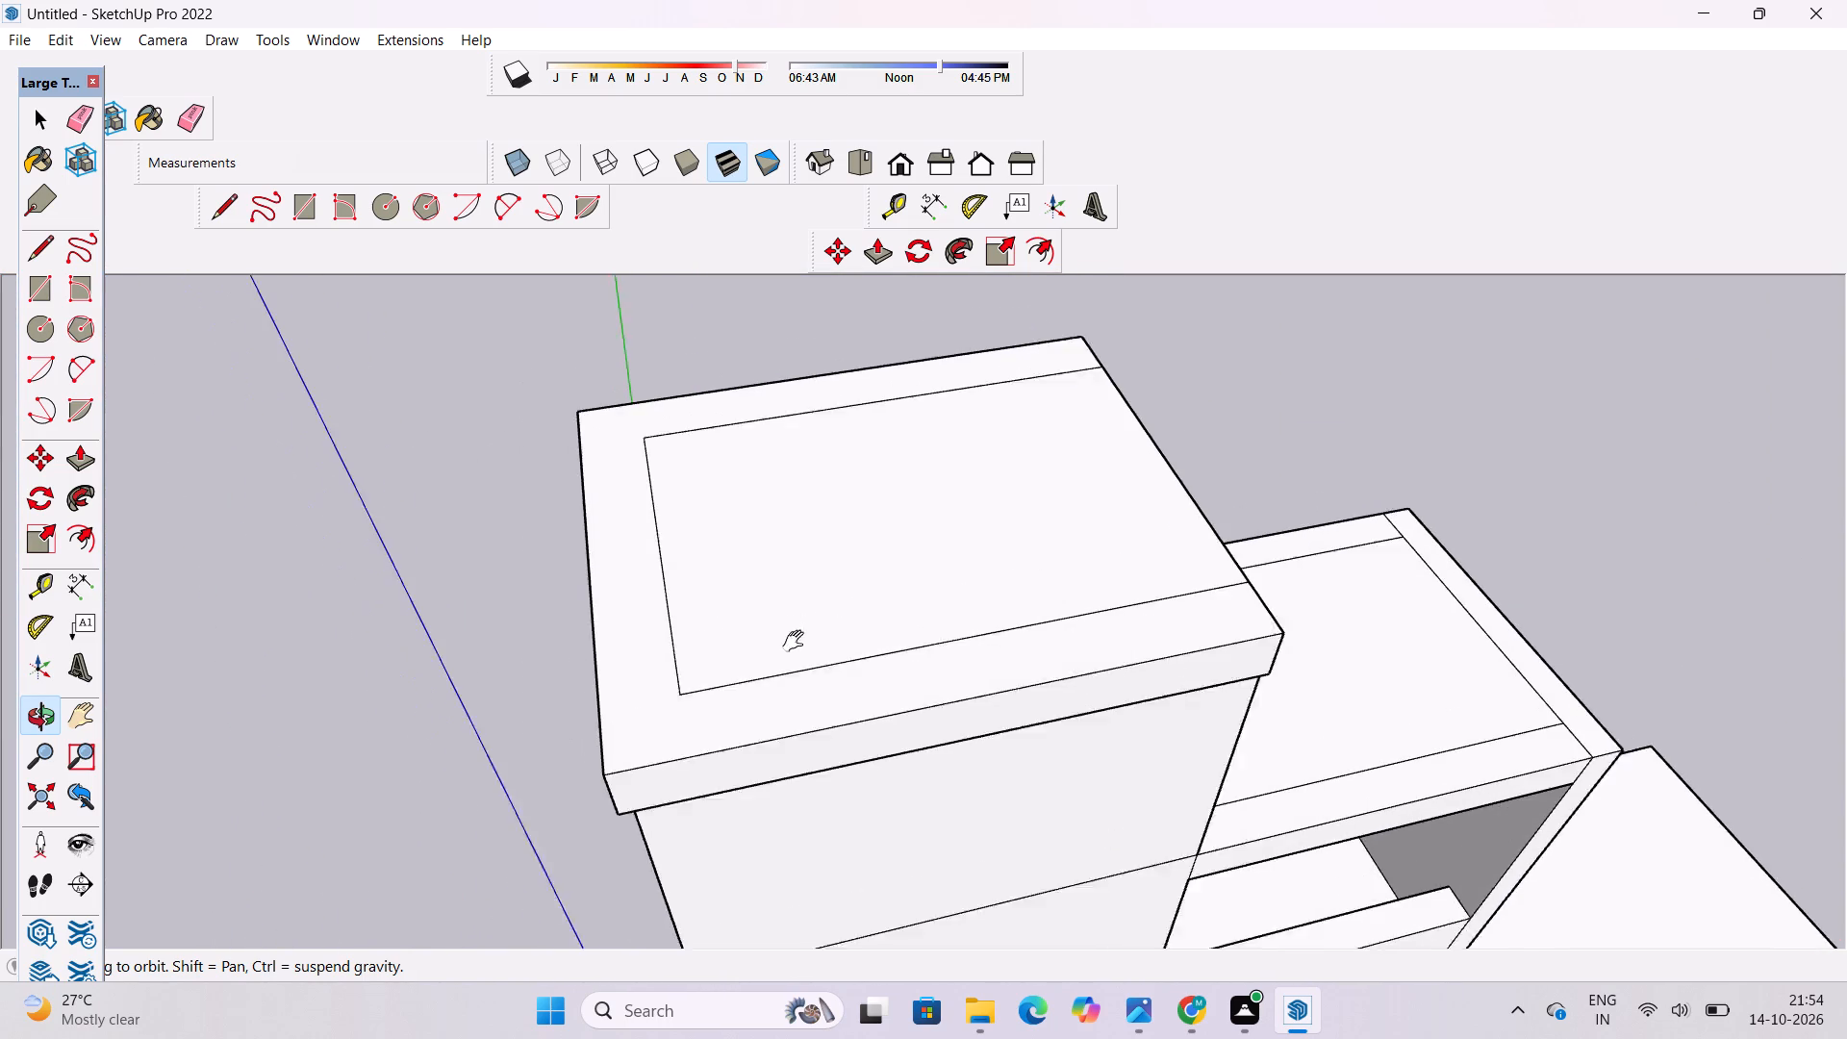
left_click_drag(797, 642, 811, 659, "shift")
left_click_drag(811, 664, 791, 636)
key("e")
left_click_drag(700, 420, 756, 657)
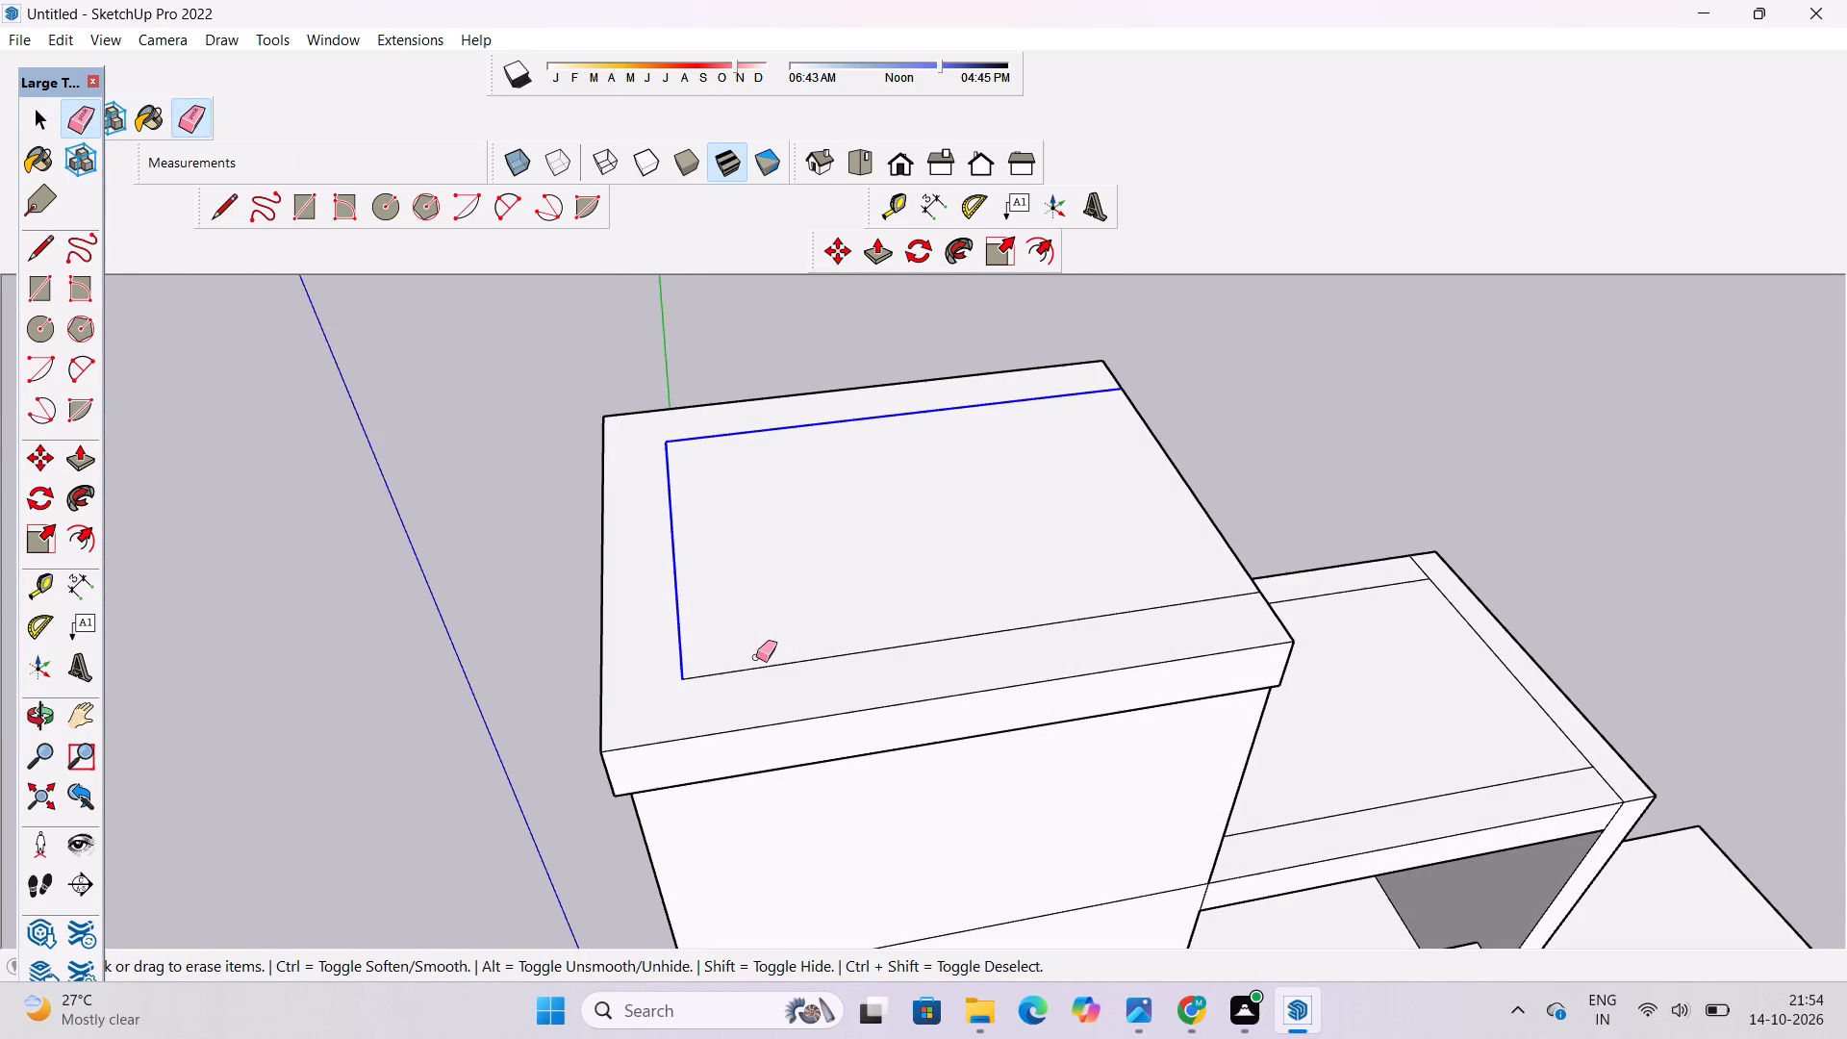
left_click_drag(756, 657, 773, 683)
Erase the two seams crossing the overhang's underside at the tower's front outer corner.
key("o")
left_click_drag(1008, 797, 1008, 672)
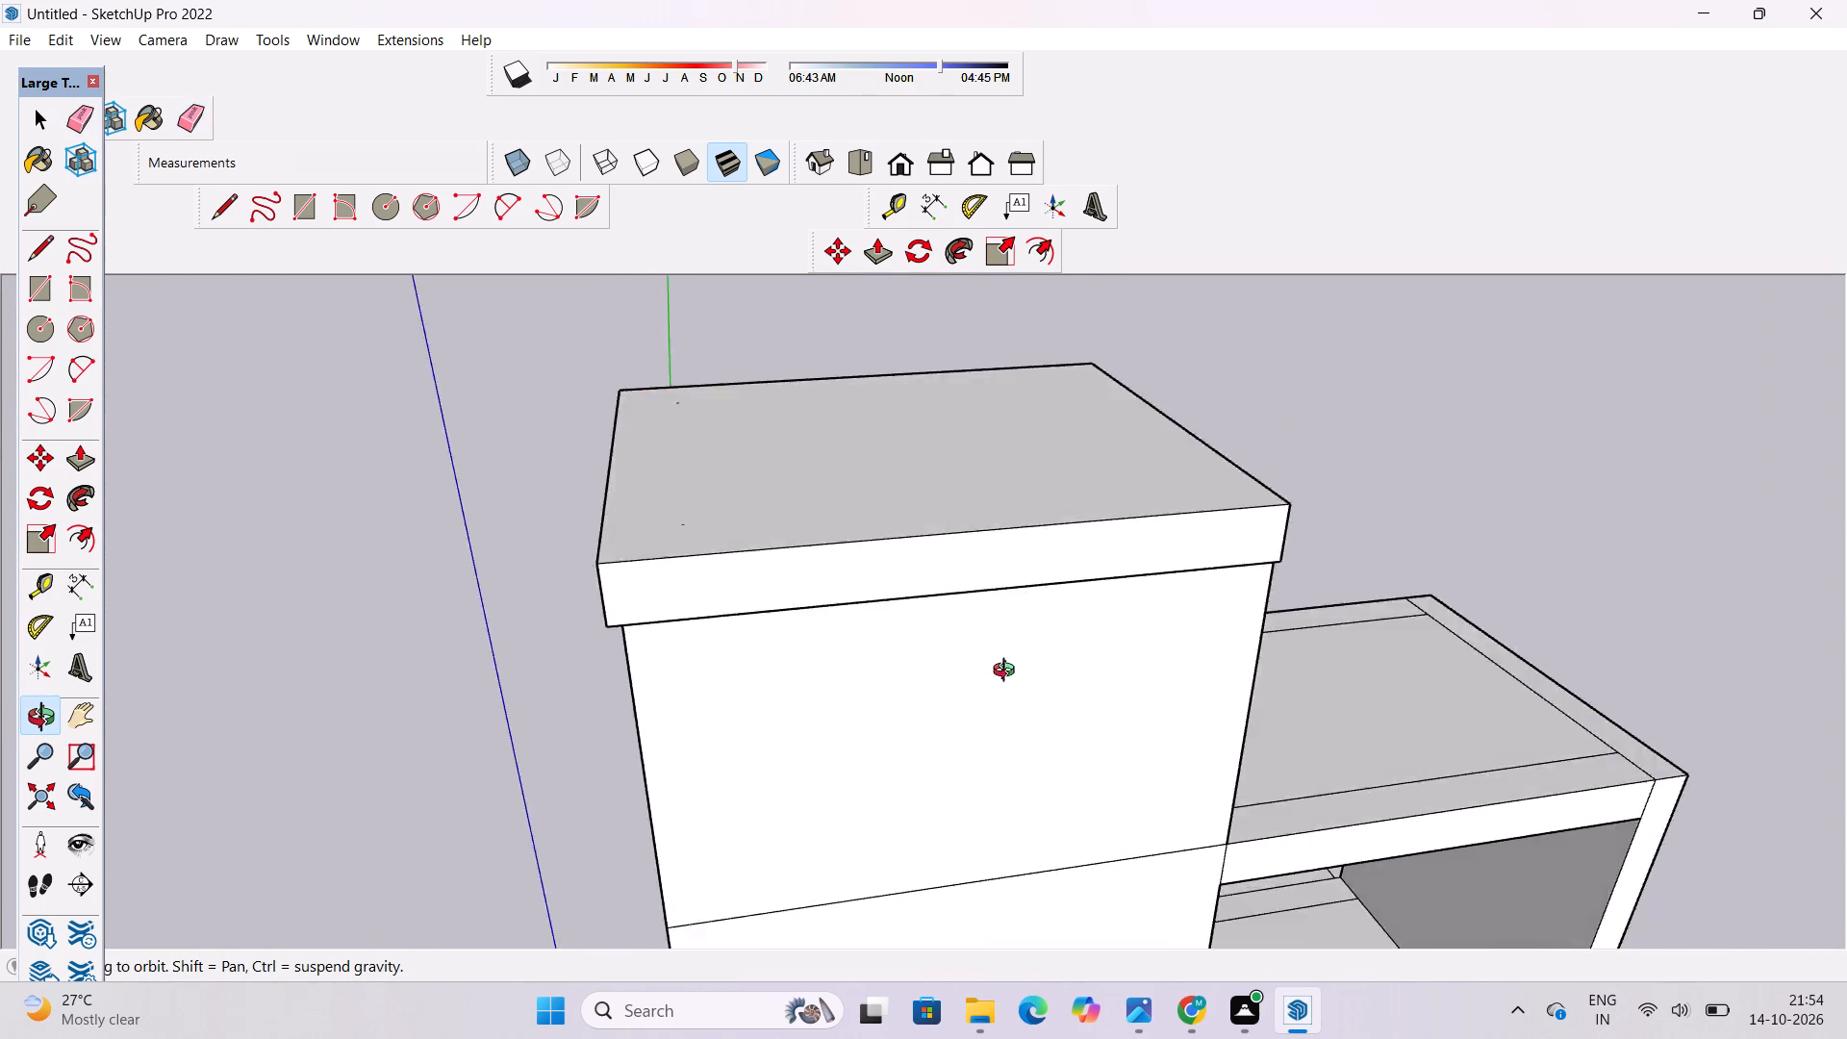
left_click_drag(1008, 672, 995, 557)
left_click_drag(1025, 503, 1010, 699, "shift")
left_click_drag(1028, 729, 1580, 470)
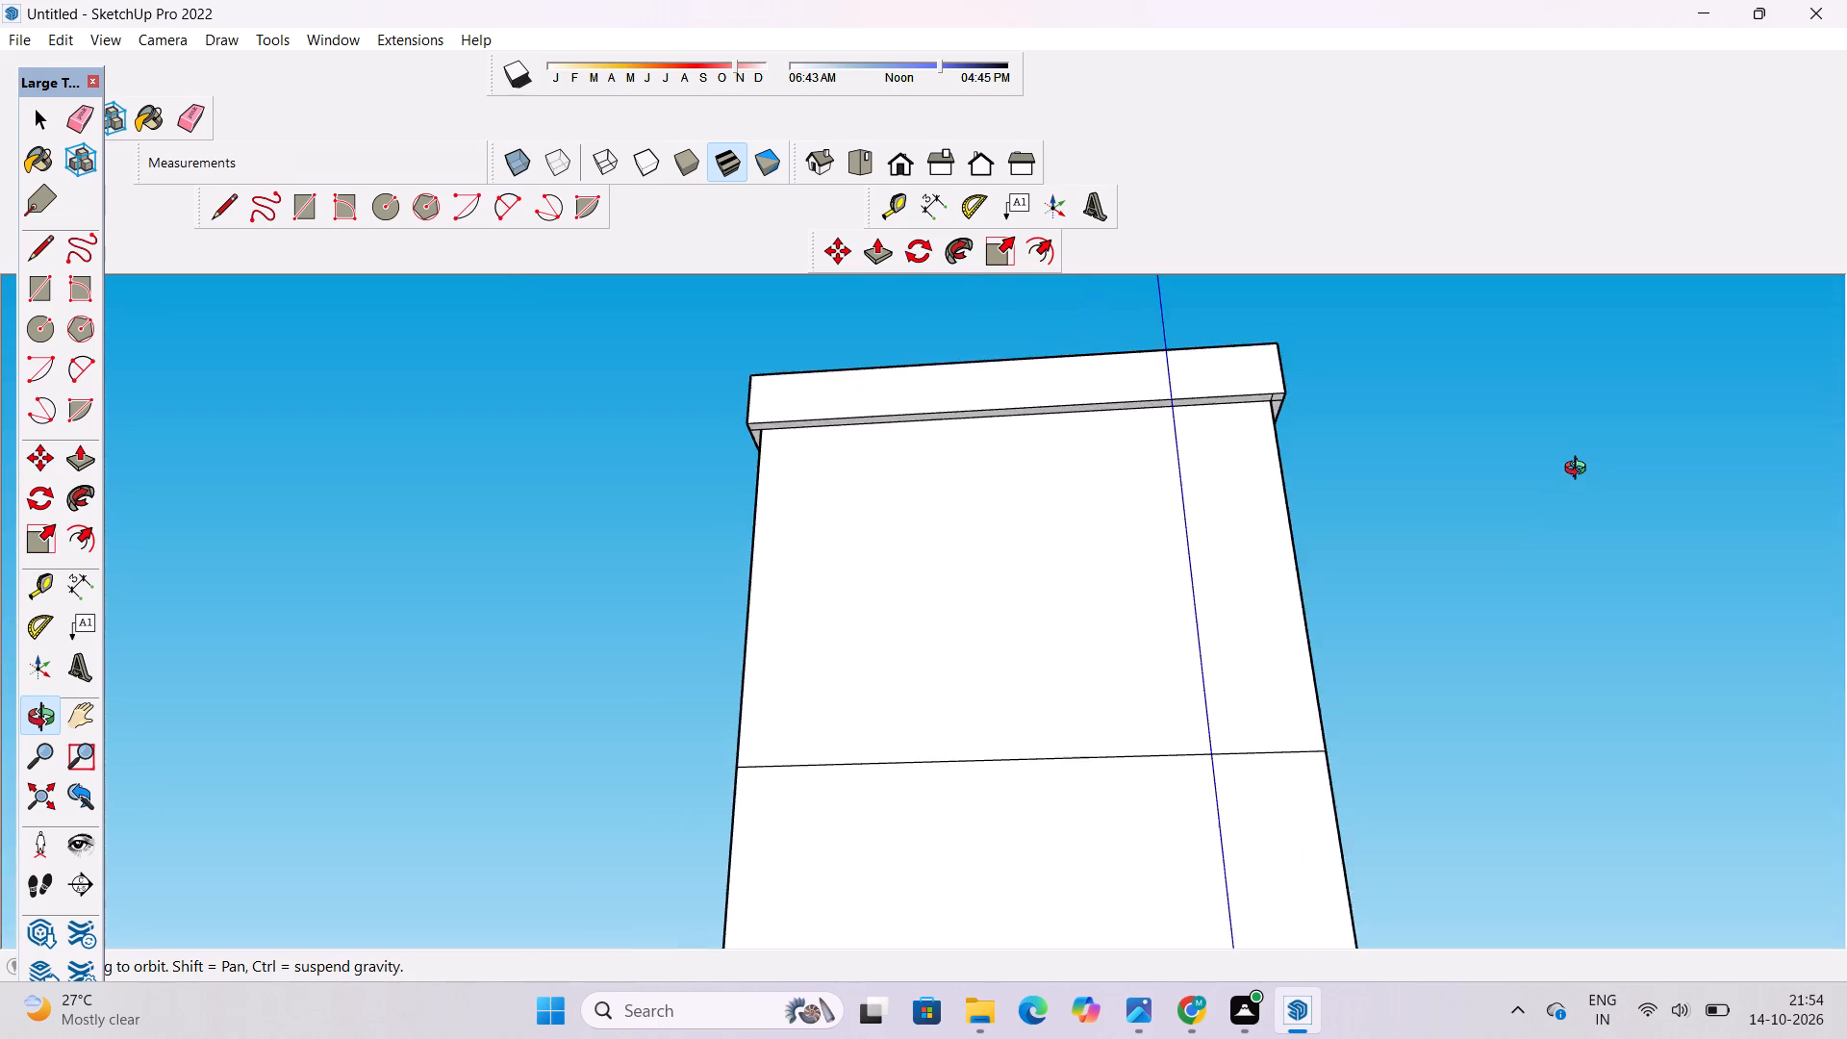
left_click_drag(1580, 470, 1277, 793)
scroll(948, 859, "up", 4)
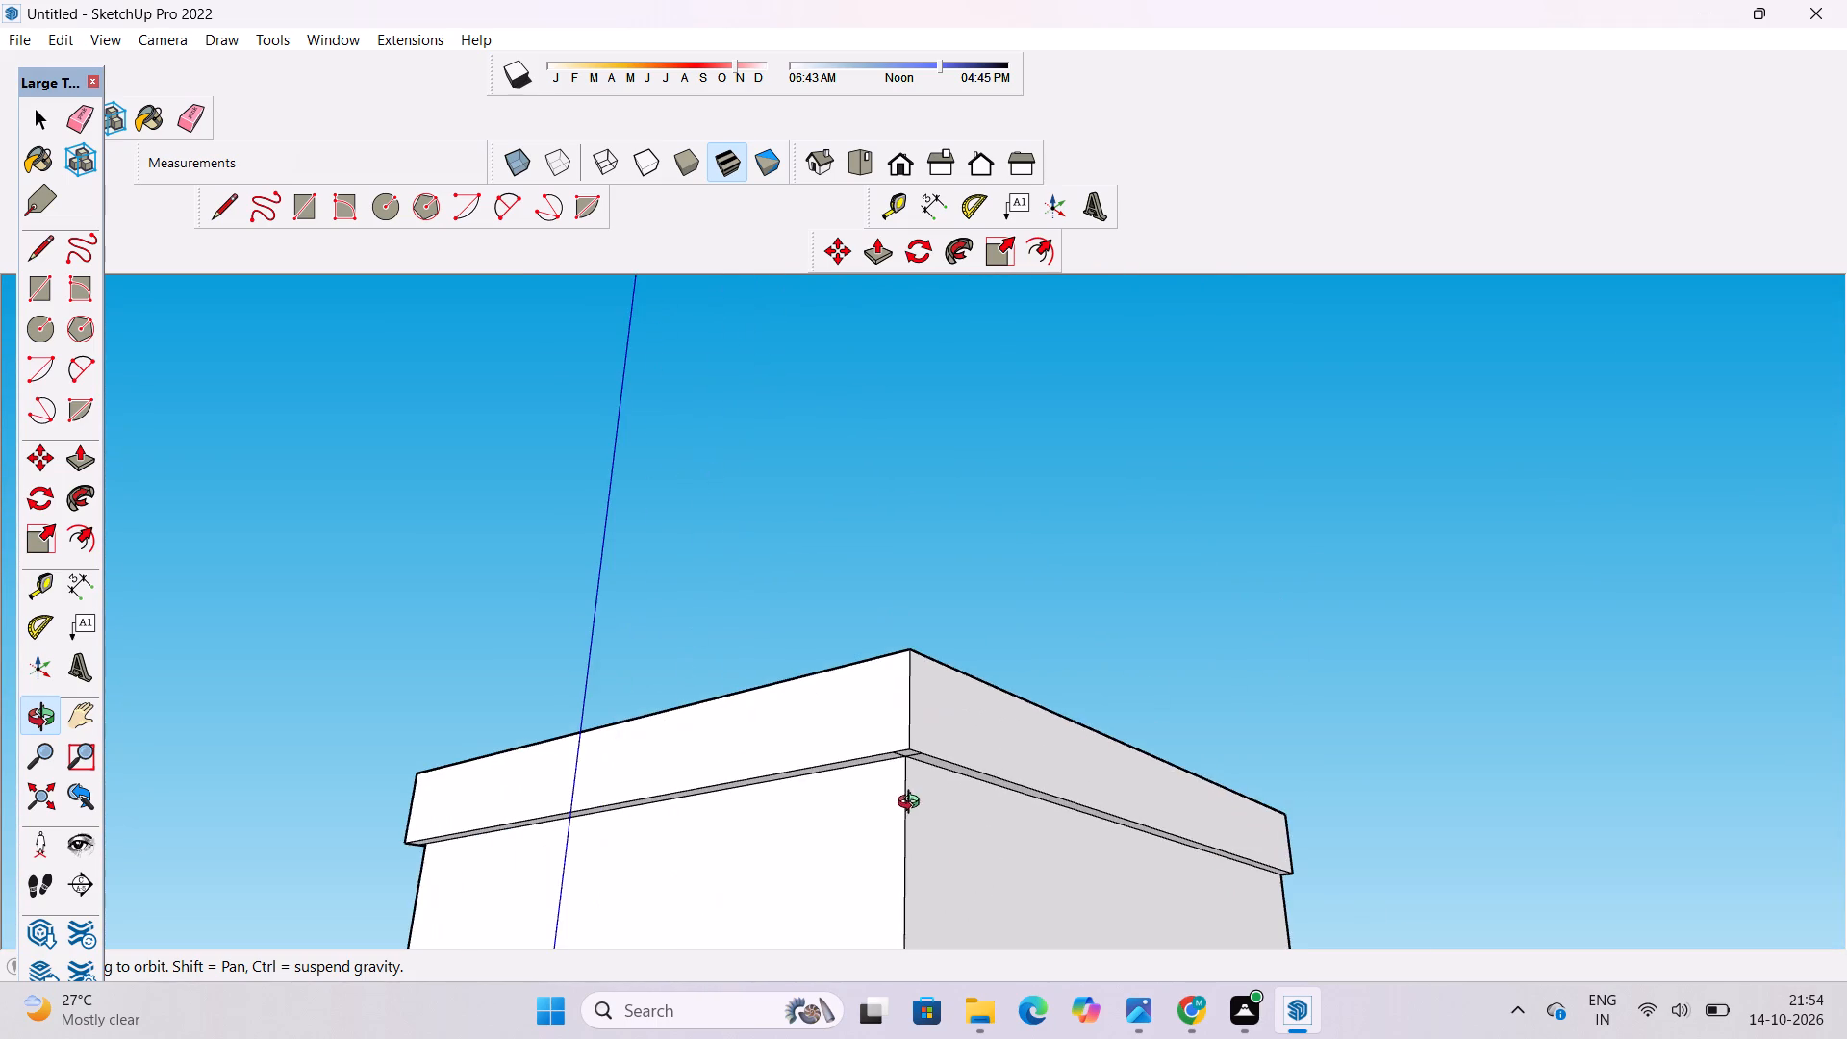
left_click_drag(907, 795, 902, 703)
scroll(912, 692, "up", 6)
left_click_drag(915, 691, 913, 726, "shift")
left_click_drag(913, 726, 922, 650)
scroll(919, 626, "up", 6)
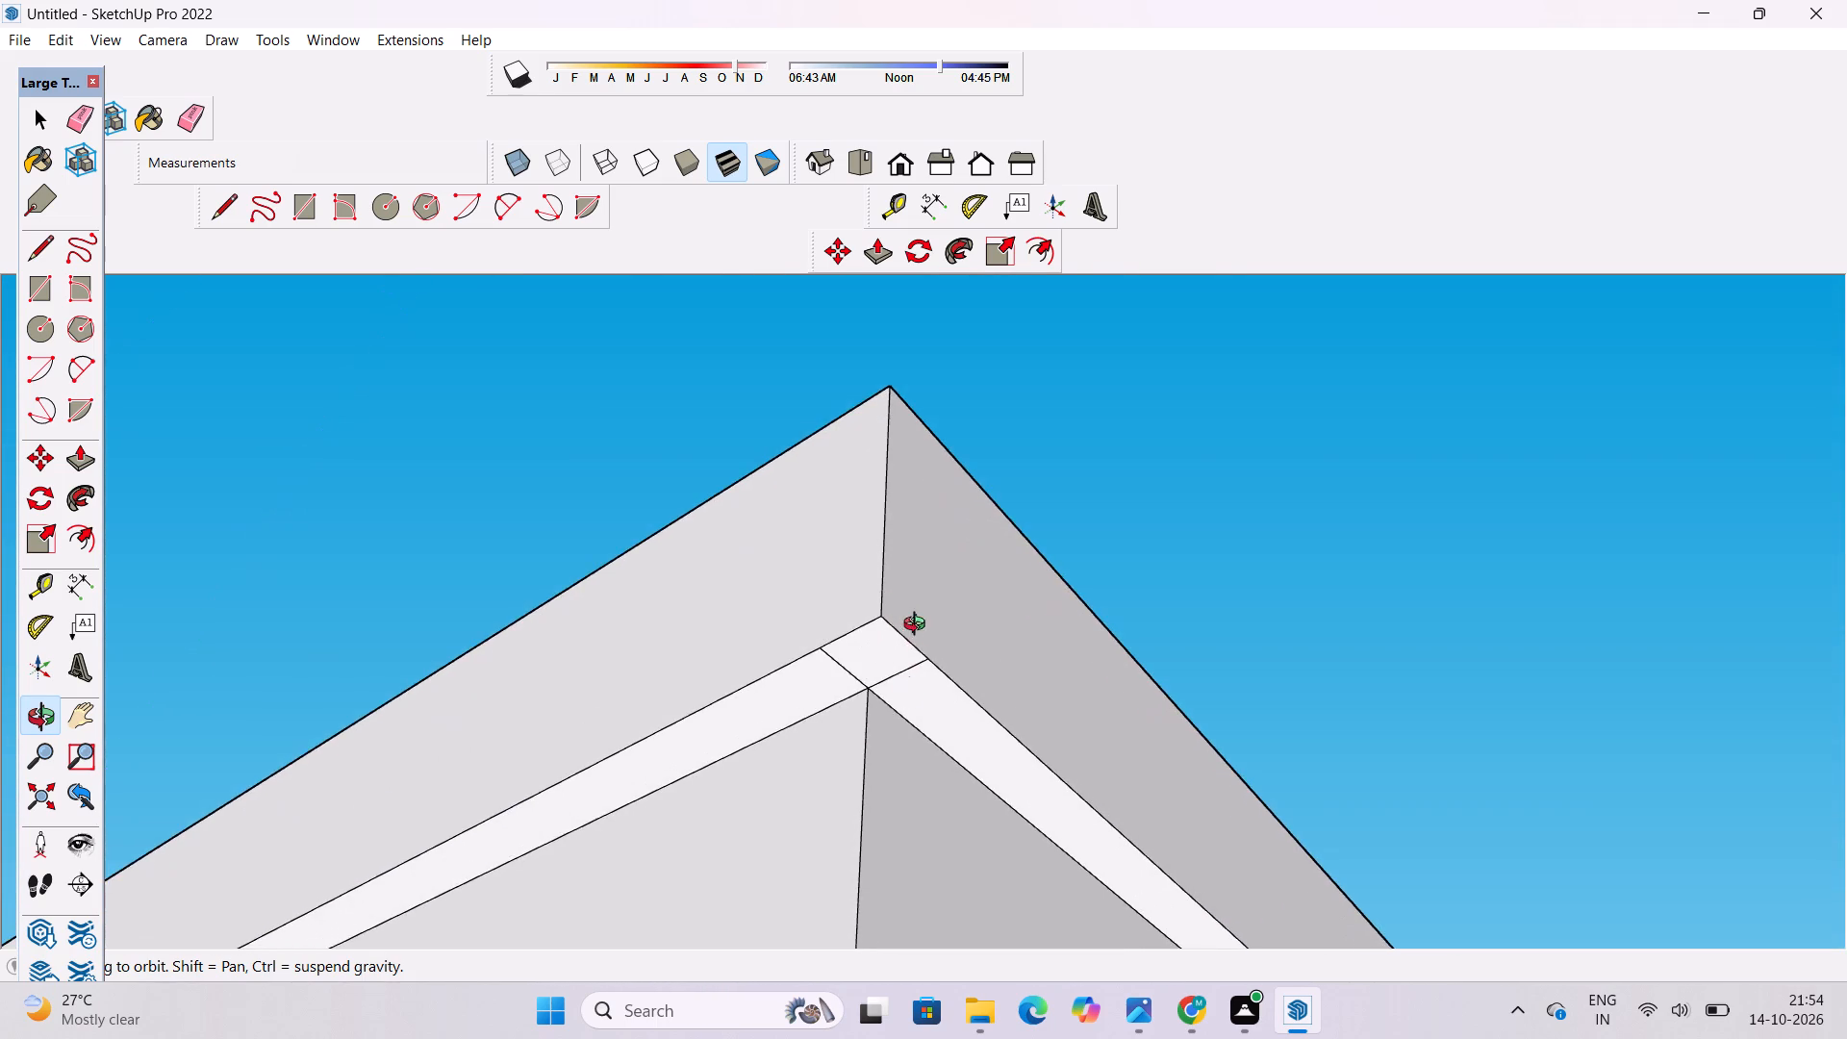
left_click_drag(919, 738, 919, 723, "shift")
left_click_drag(919, 723, 920, 692)
key("e")
scroll(920, 673, "up", 4)
left_click(912, 621)
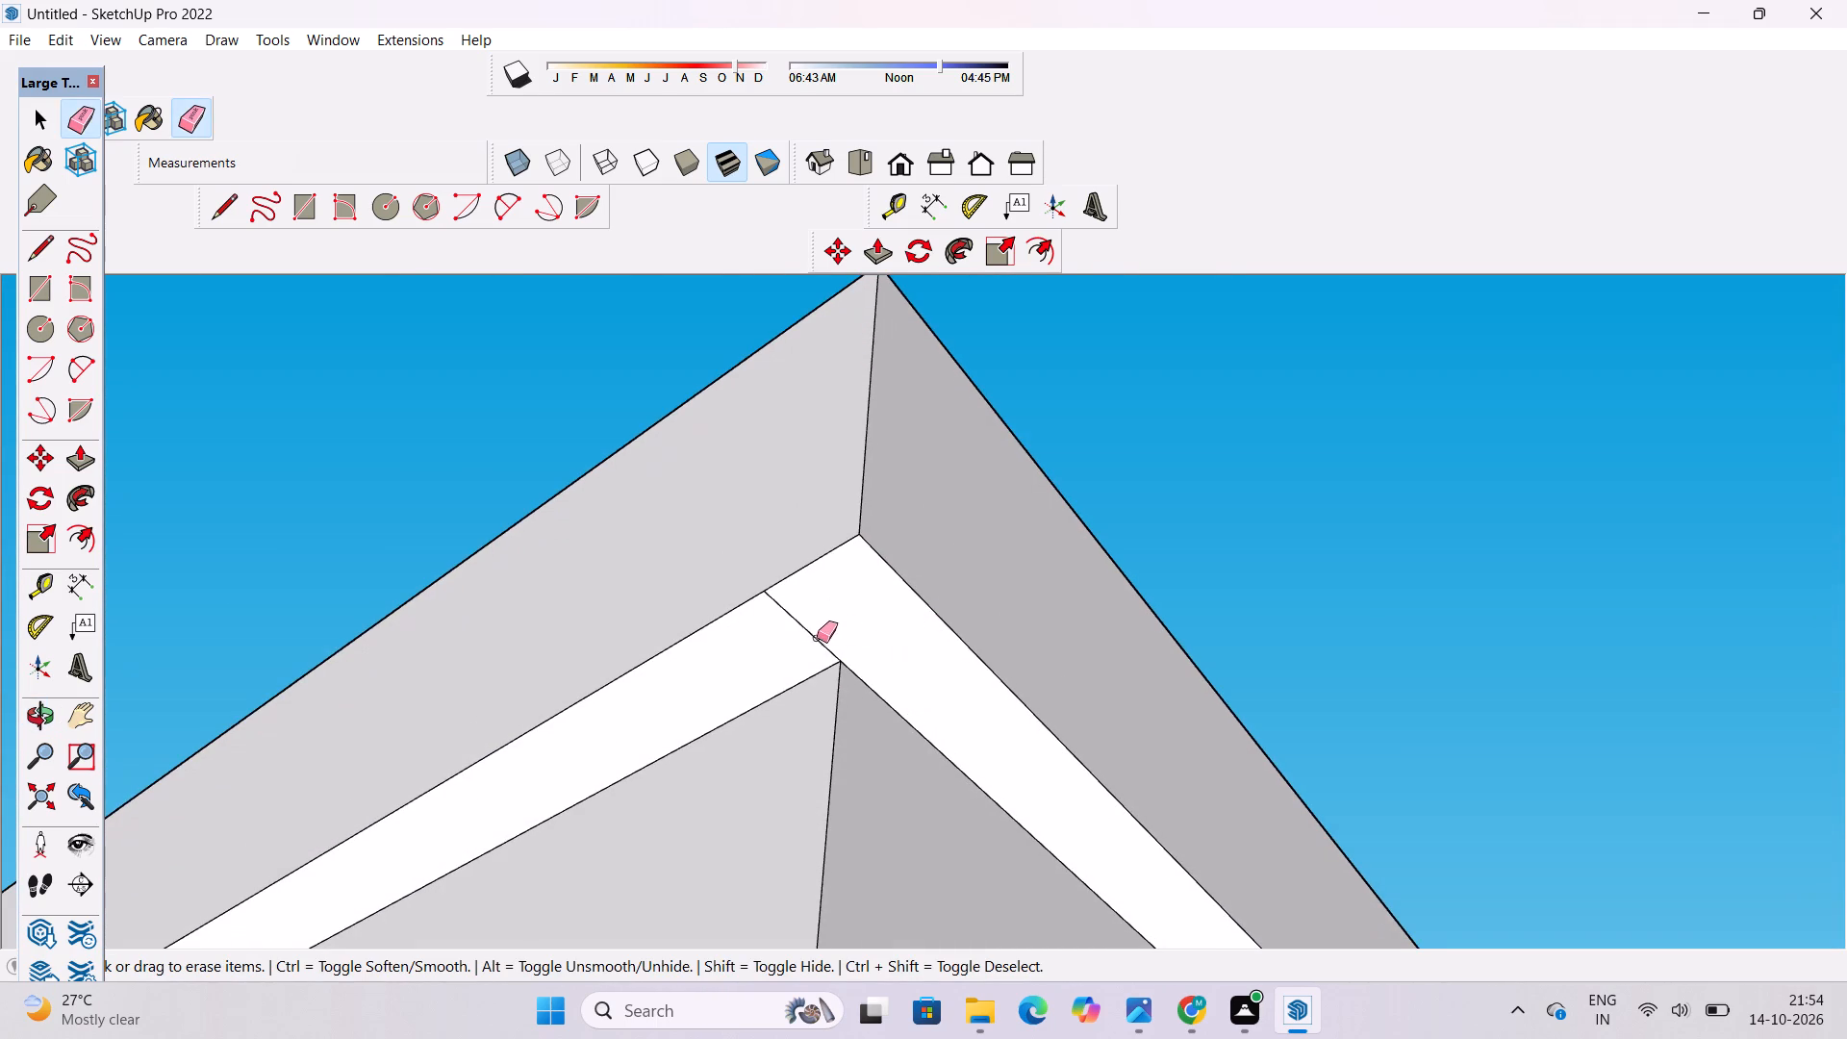
left_click_drag(817, 633, 812, 647)
Erase the two seams crossing the overhang's underside on the tower's rear side near its outer corner.
key("o")
scroll(827, 616, "down", 7)
left_click_drag(1011, 490, 957, 695)
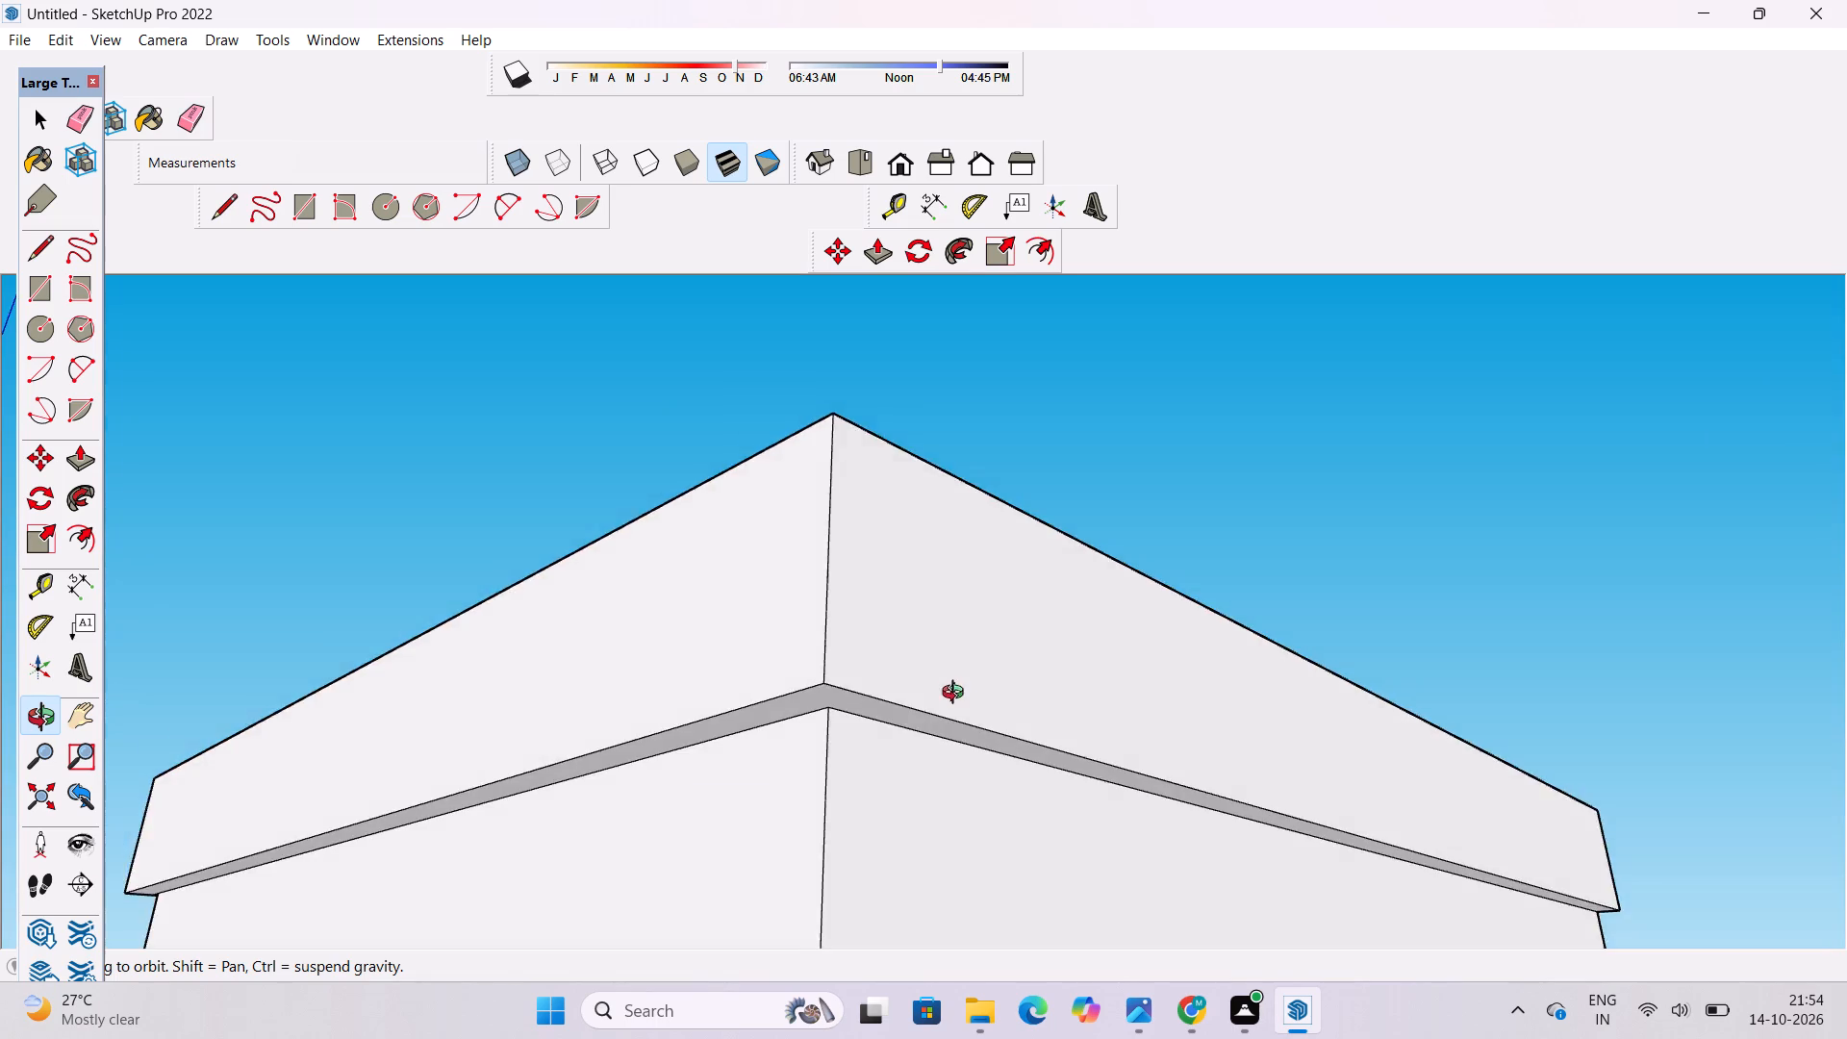
scroll(954, 676, "down", 5)
left_click_drag(937, 686, 988, 558, "shift")
left_click_drag(994, 542, 885, 724)
scroll(902, 672, "down", 6)
left_click_drag(963, 608, 1846, 500, "shift")
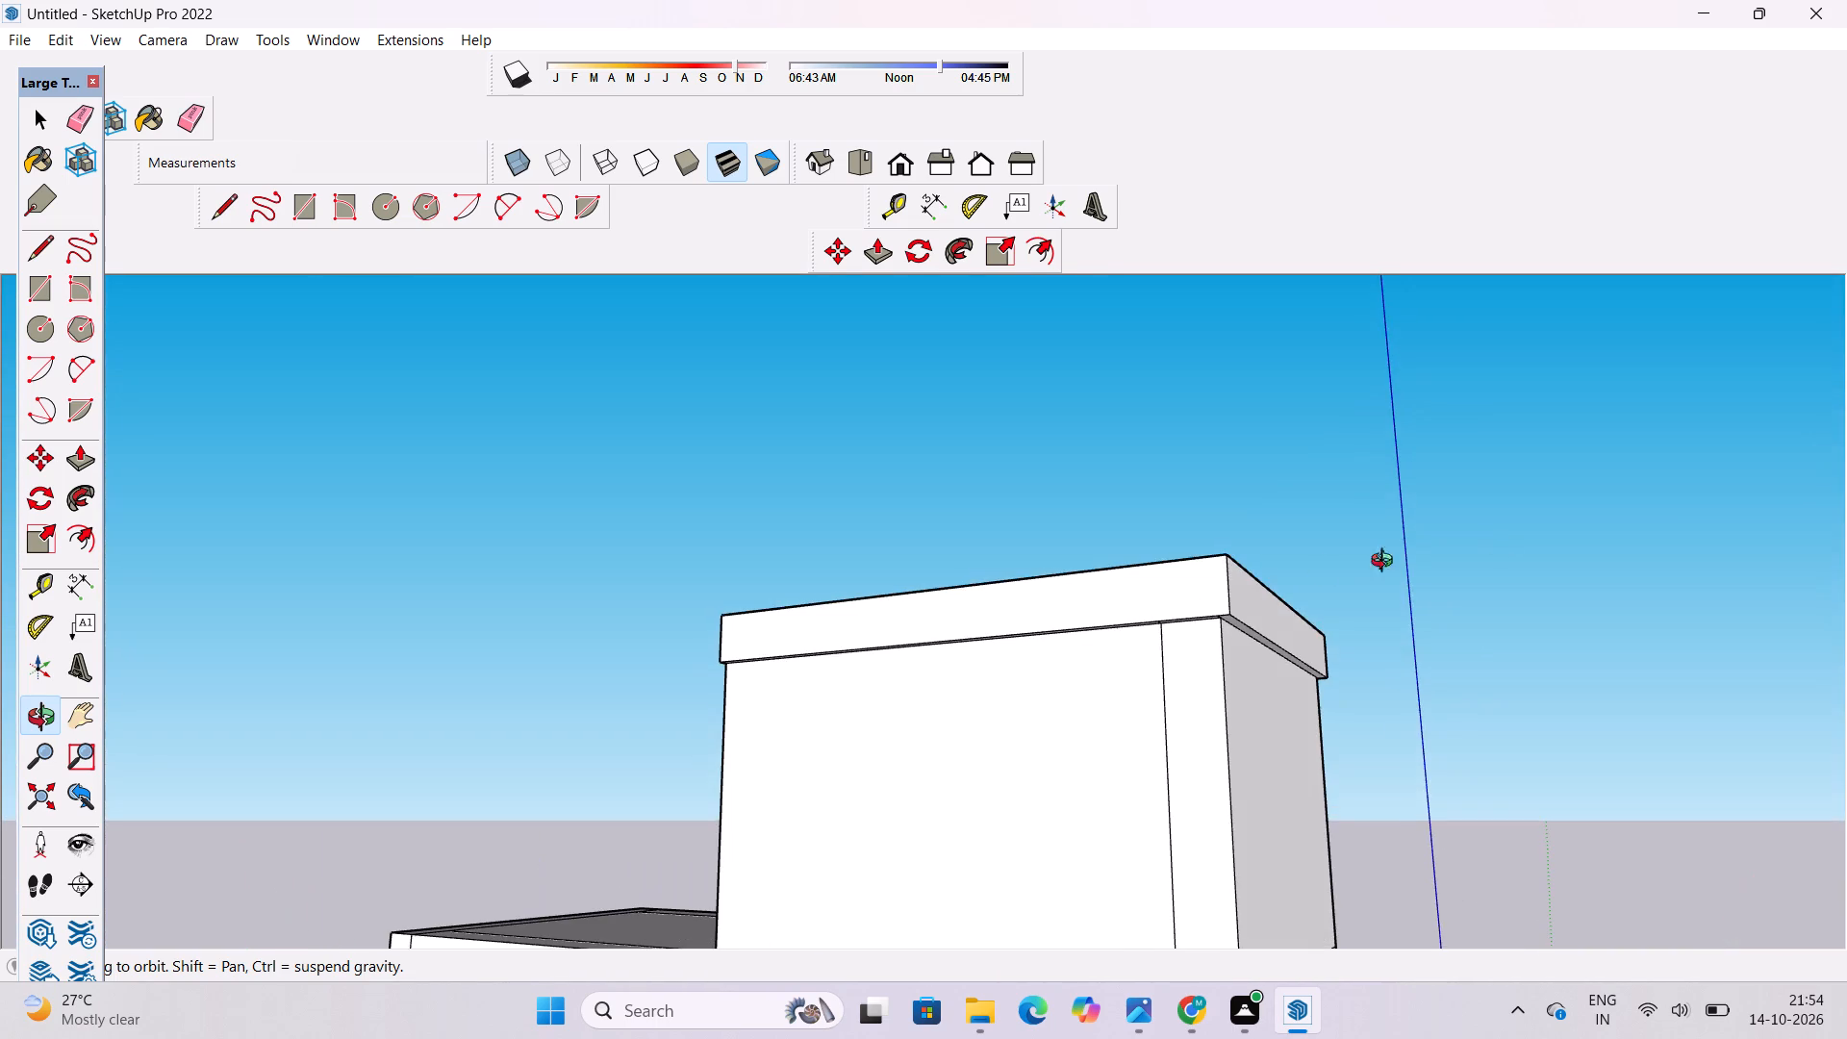
left_click_drag(1159, 626, 1199, 511)
scroll(1191, 547, "up", 8)
left_click_drag(1191, 547, 1102, 671, "shift")
left_click_drag(1102, 671, 1123, 571)
scroll(1130, 552, "up", 5)
left_click_drag(1130, 552, 1093, 597, "shift")
left_click_drag(1093, 597, 1102, 539)
key("e")
scroll(1094, 602, "up", 5)
left_click_drag(1085, 591, 1075, 591)
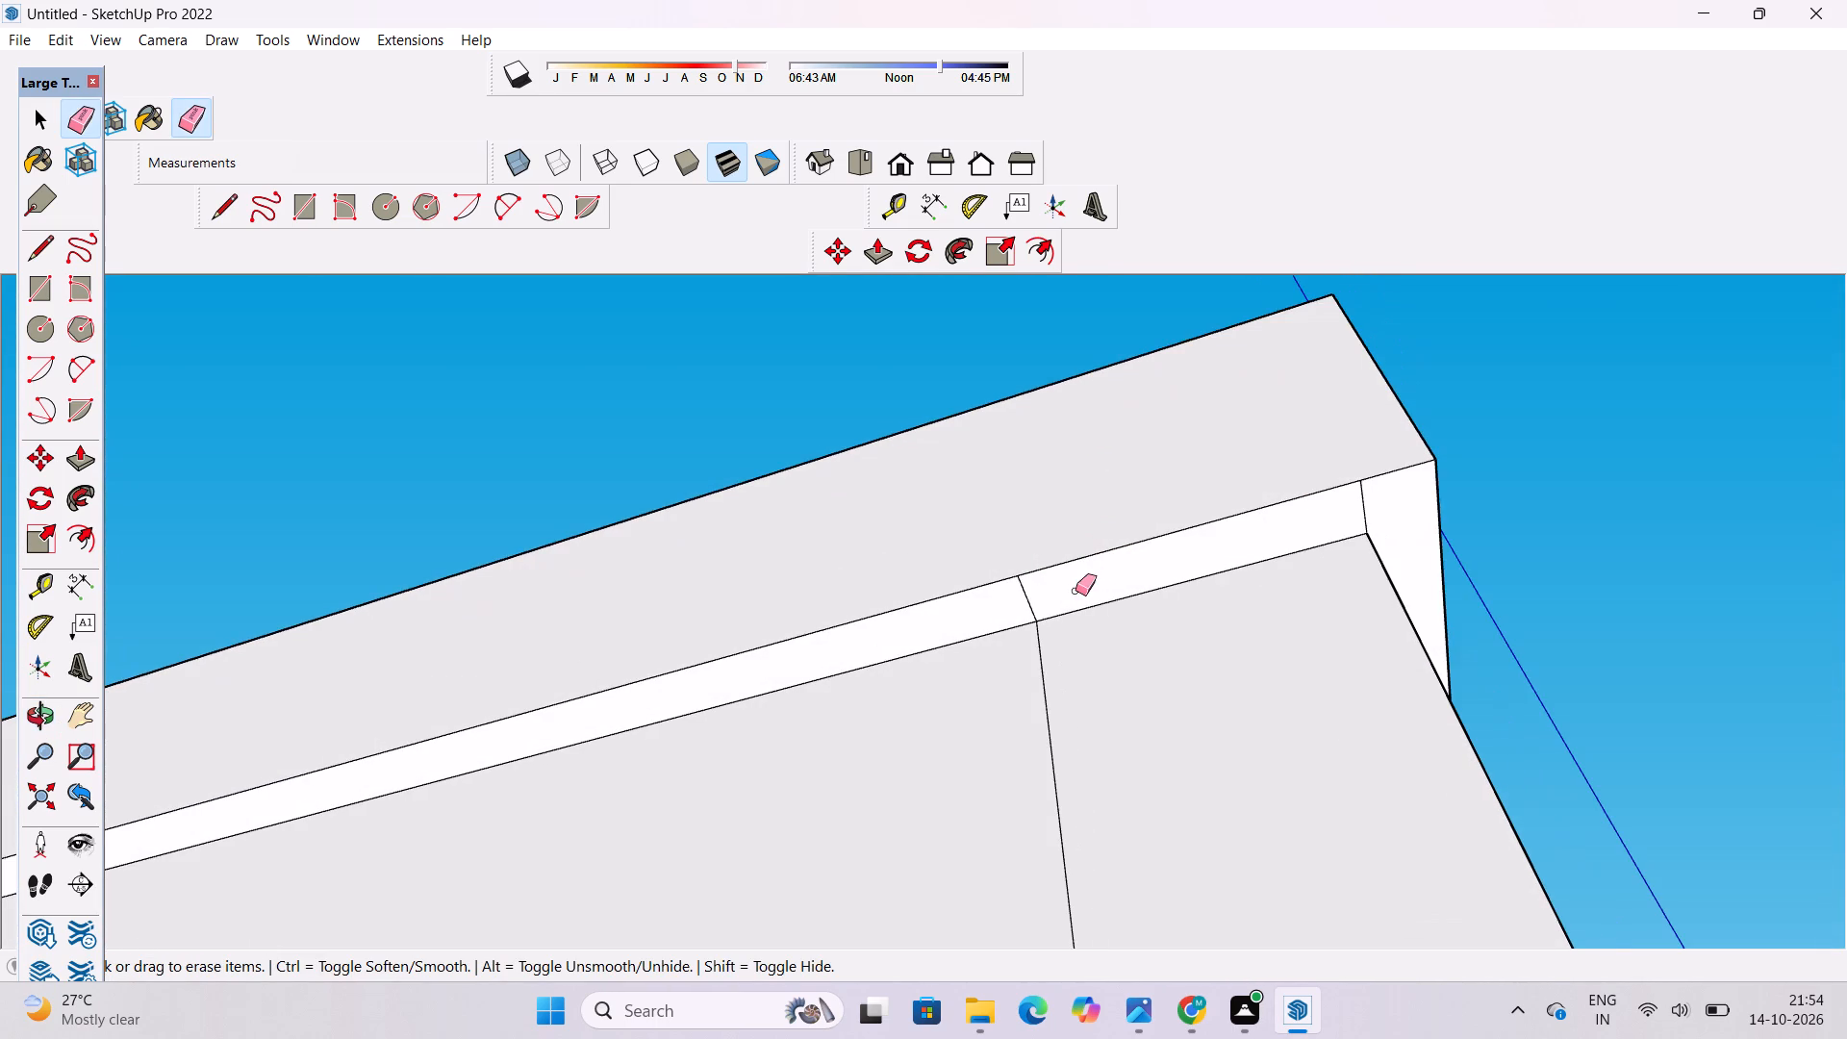
left_click_drag(1075, 591, 1021, 613)
scroll(1027, 607, "down", 4)
scroll(1215, 548, "up", 3)
left_click_drag(1299, 520, 1294, 524)
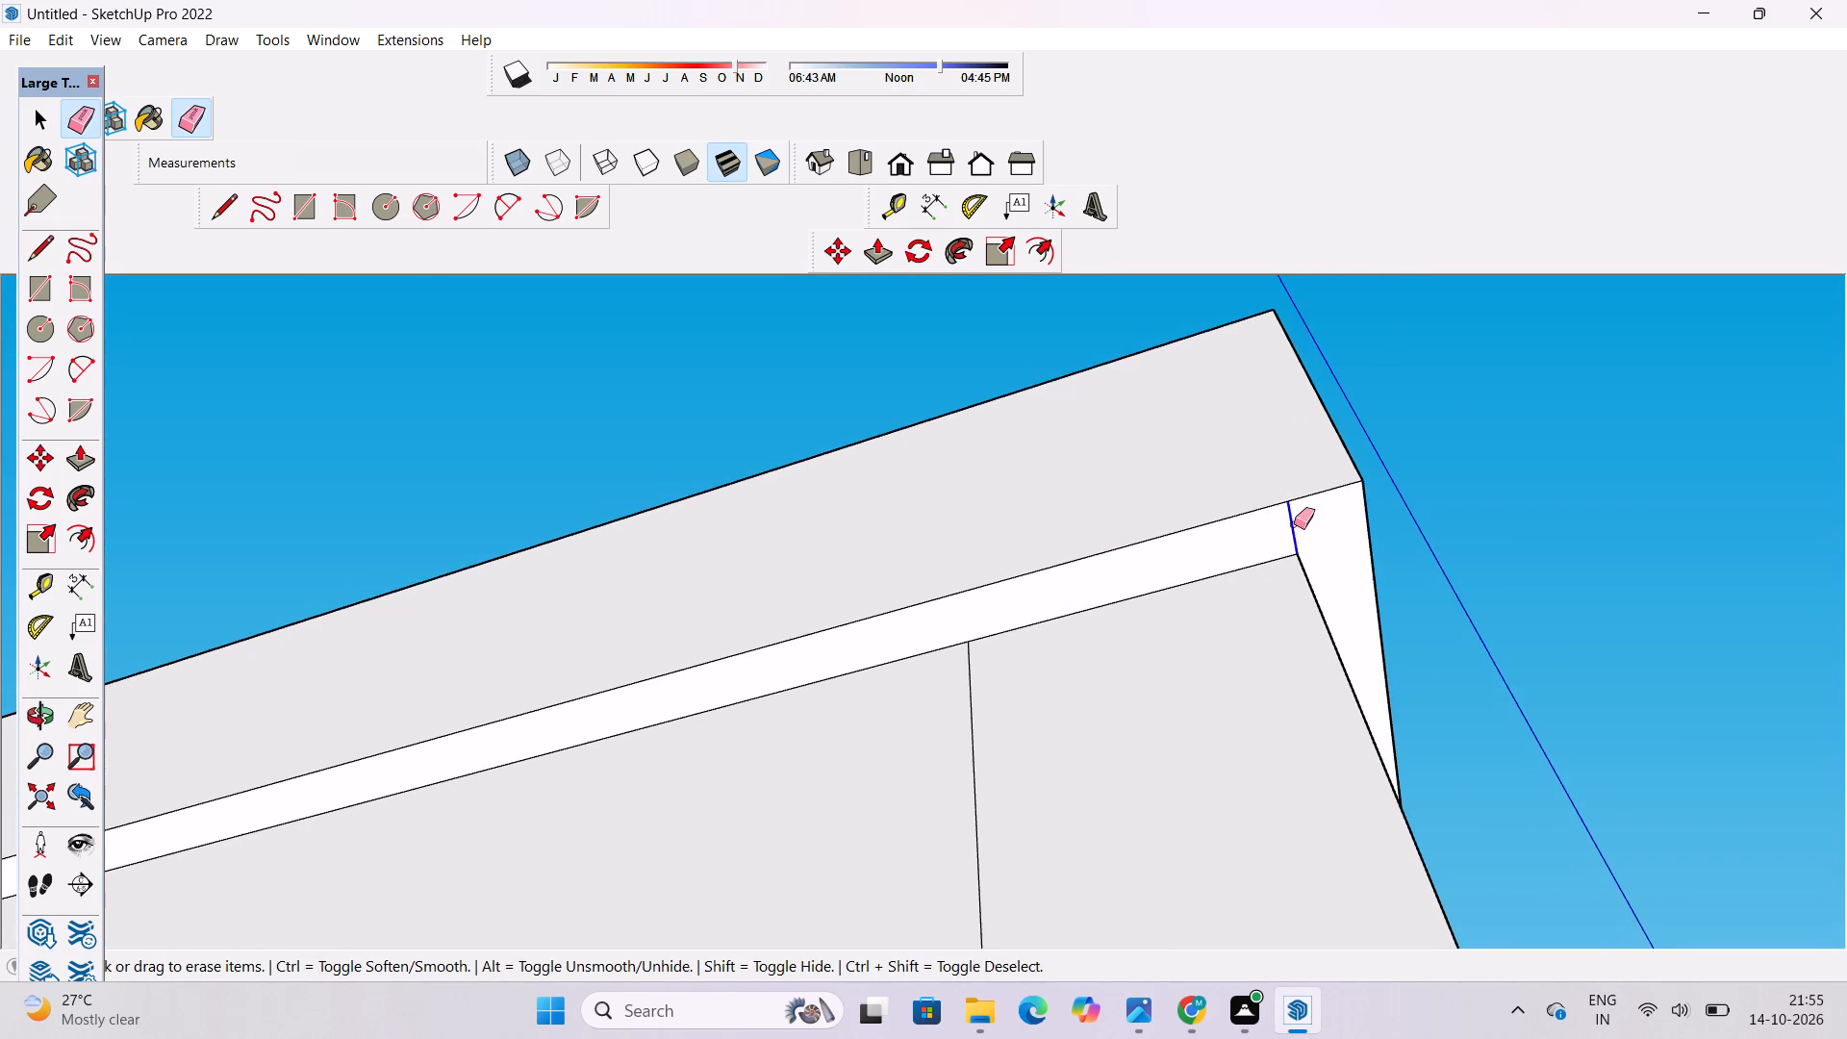
left_click_drag(1294, 524, 1275, 534)
Examine the whole model from several sides and compare its front with the reference elevation image.
key("o")
scroll(1275, 534, "down", 17)
left_click_drag(1272, 531, 1285, 651)
left_click_drag(1286, 686, 1265, 520)
scroll(1259, 477, "down", 7)
left_click_drag(1244, 529, 1334, 812)
left_click_drag(1259, 806, 1266, 747, "shift")
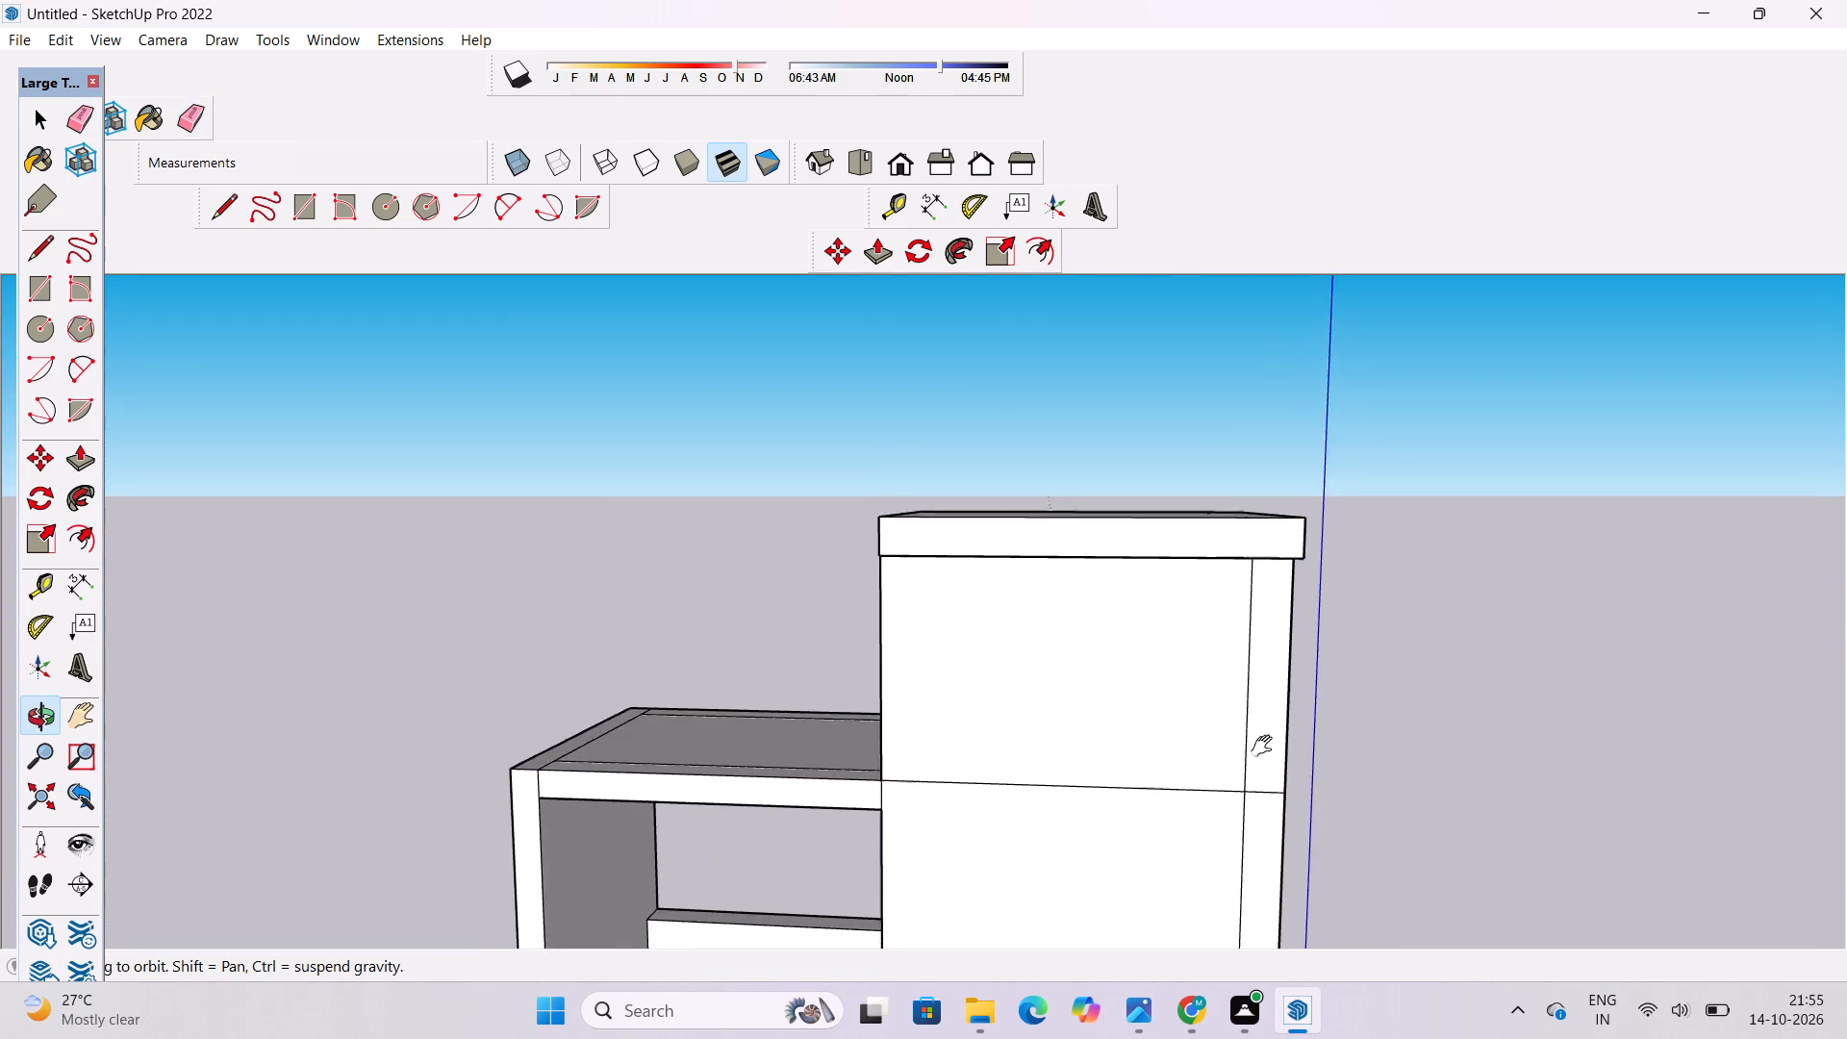
left_click_drag(1266, 747, 1301, 607, "shift")
left_click_drag(945, 708, 1697, 621)
left_click_drag(792, 655, 1266, 658)
scroll(663, 619, "down", 2)
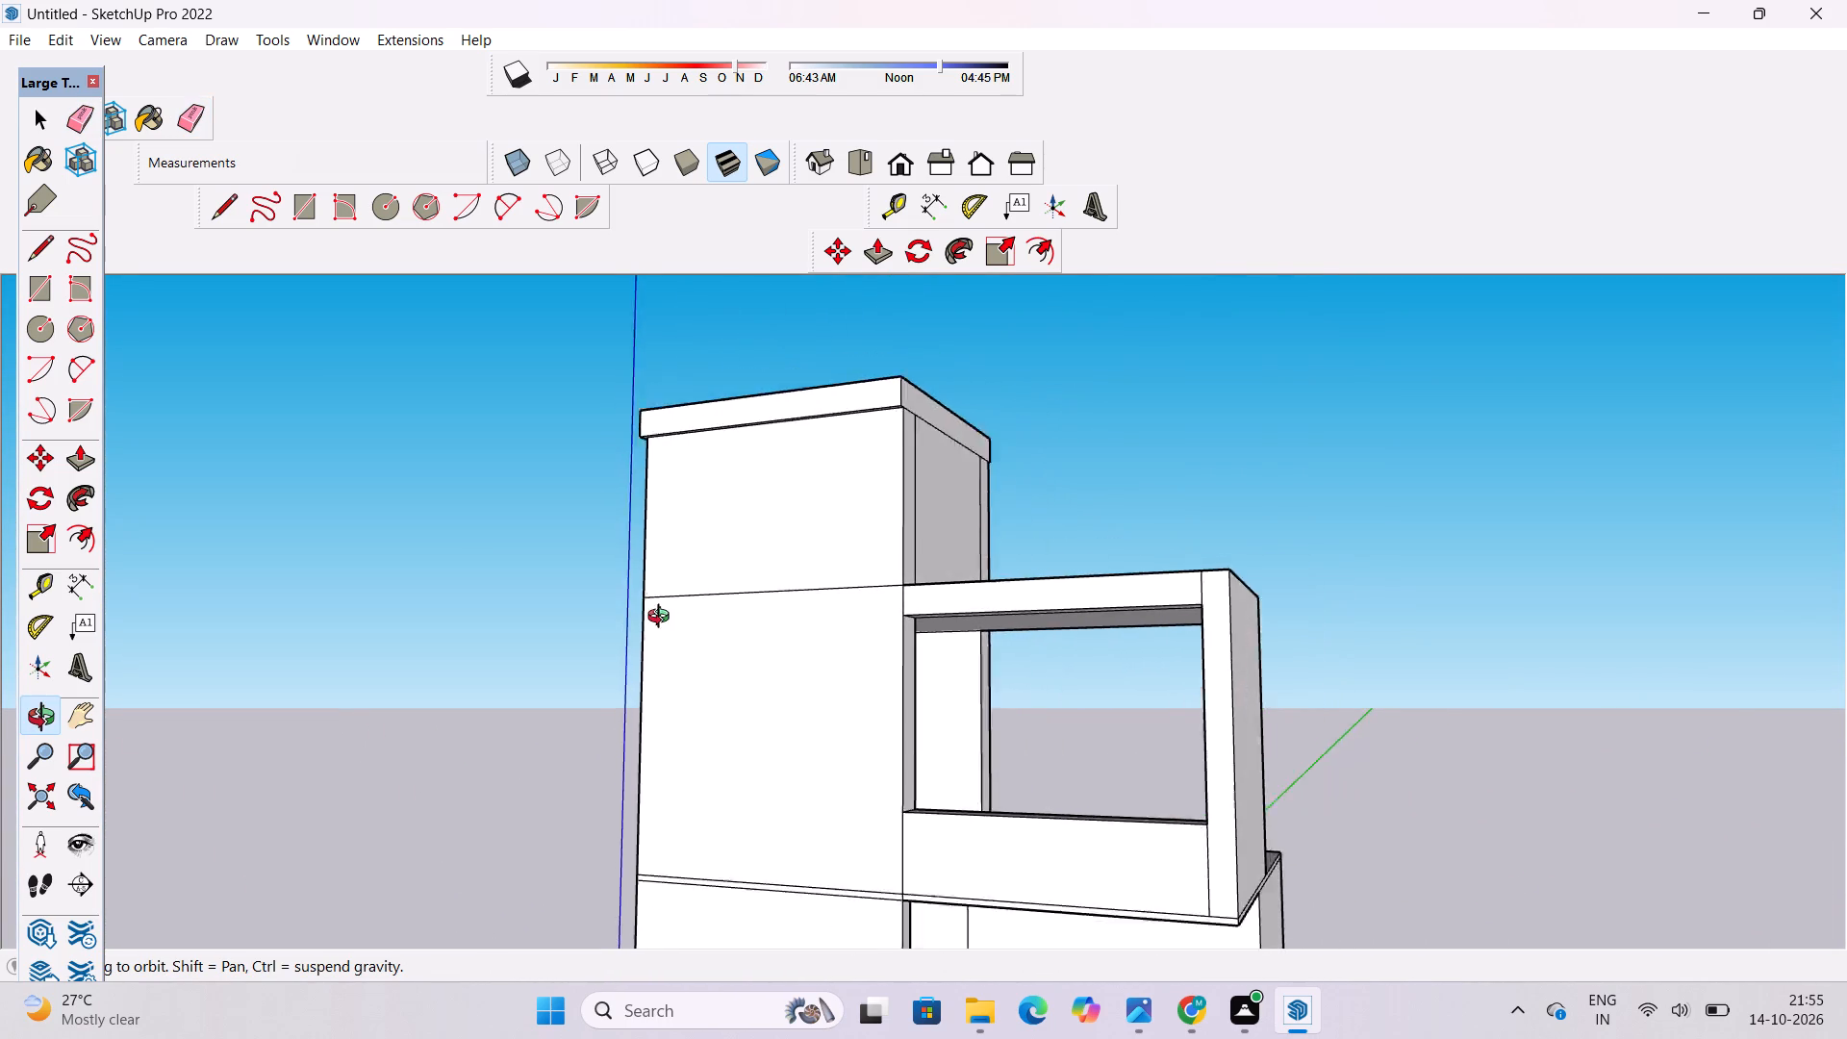
scroll(663, 619, "down", 3)
left_click_drag(683, 631, 893, 652)
left_click_drag(897, 672, 892, 628)
left_click_drag(882, 621, 876, 671)
left_click_drag(868, 707, 738, 750)
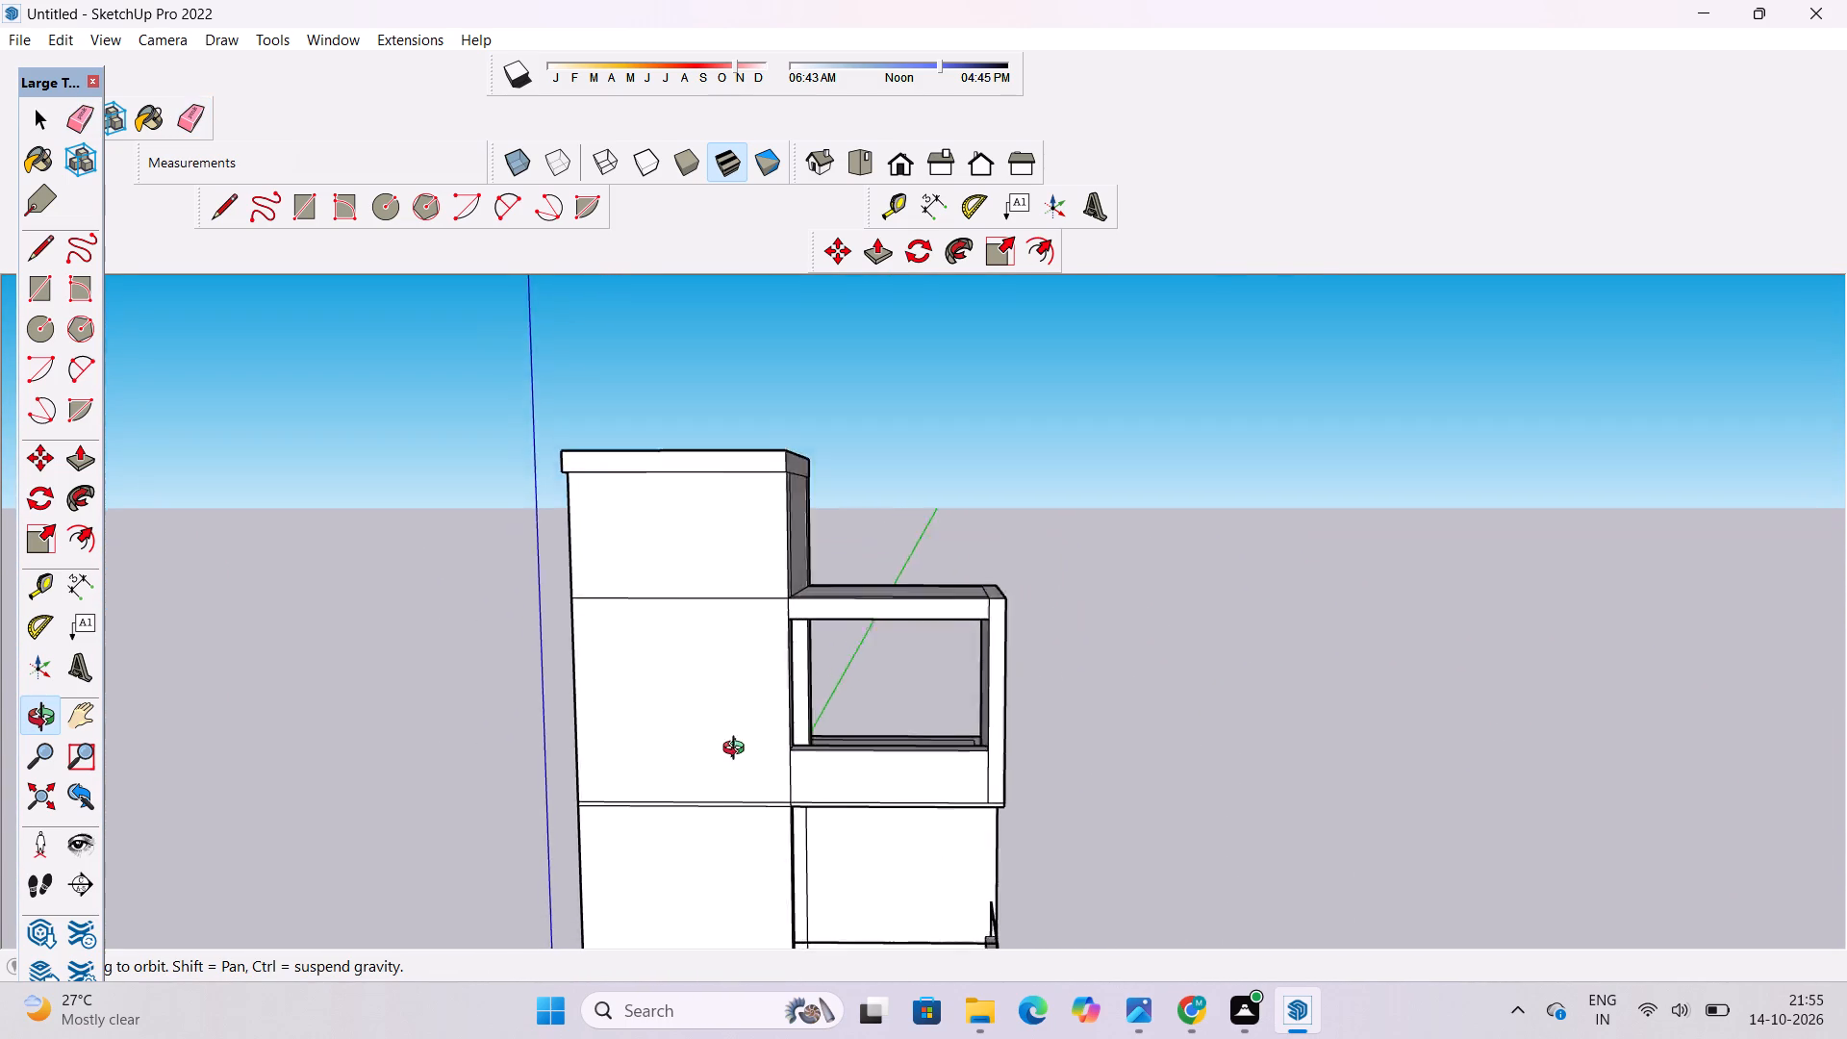
left_click_drag(738, 750, 764, 857)
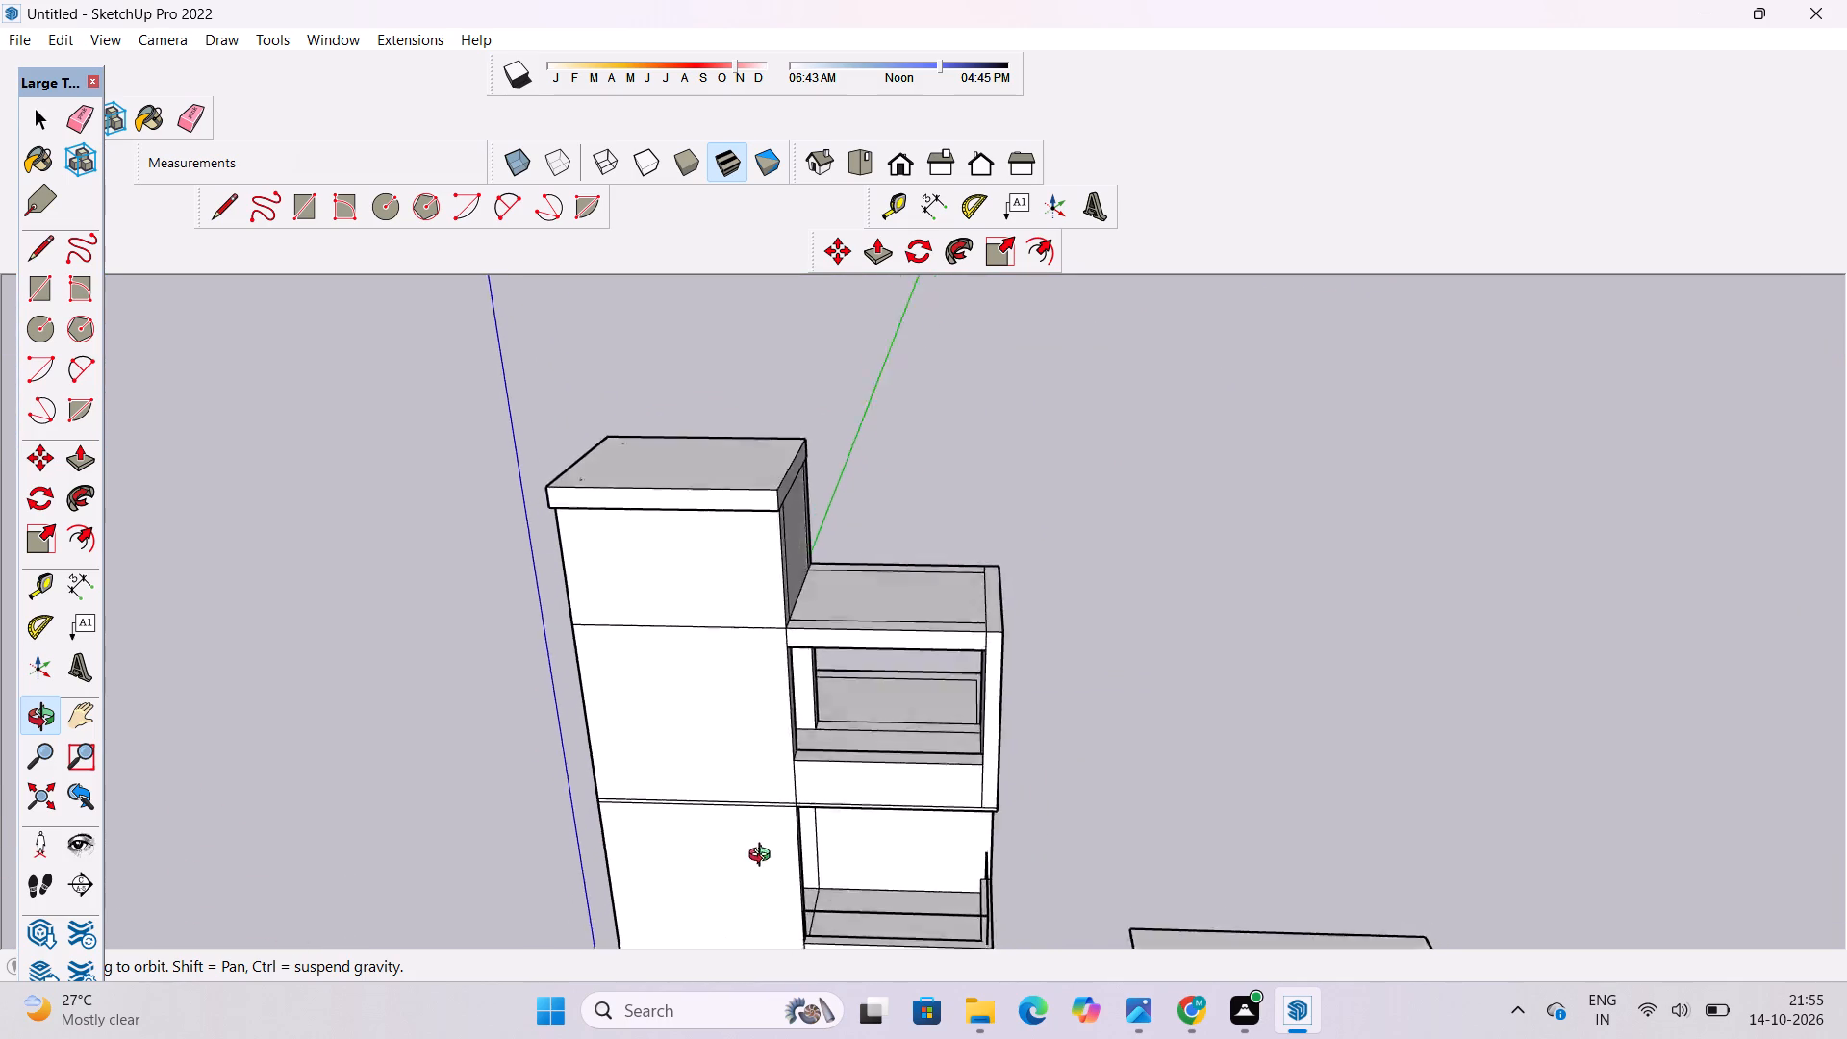
left_click_drag(764, 857, 829, 788)
scroll(970, 701, "down", 4)
left_click_drag(900, 781, 891, 681, "shift")
scroll(855, 681, "up", 3)
left_click_drag(855, 681, 793, 658)
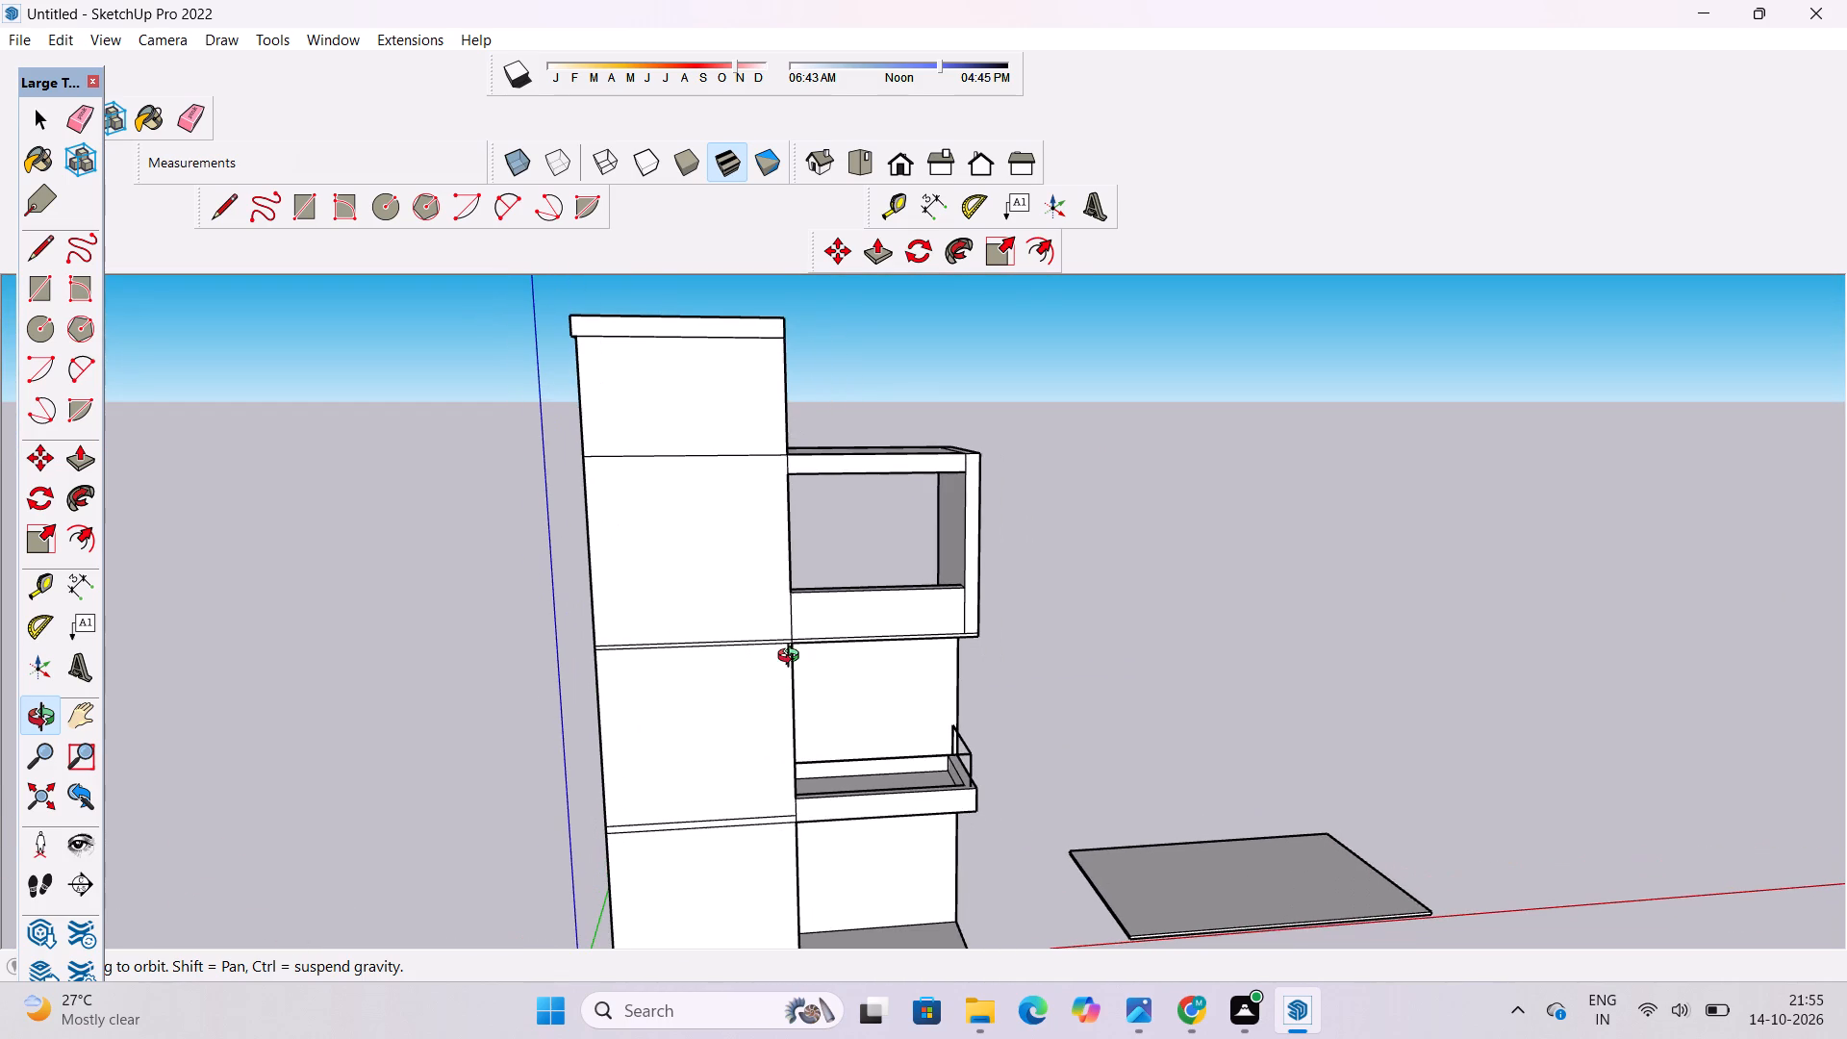
left_click_drag(925, 513, 792, 612)
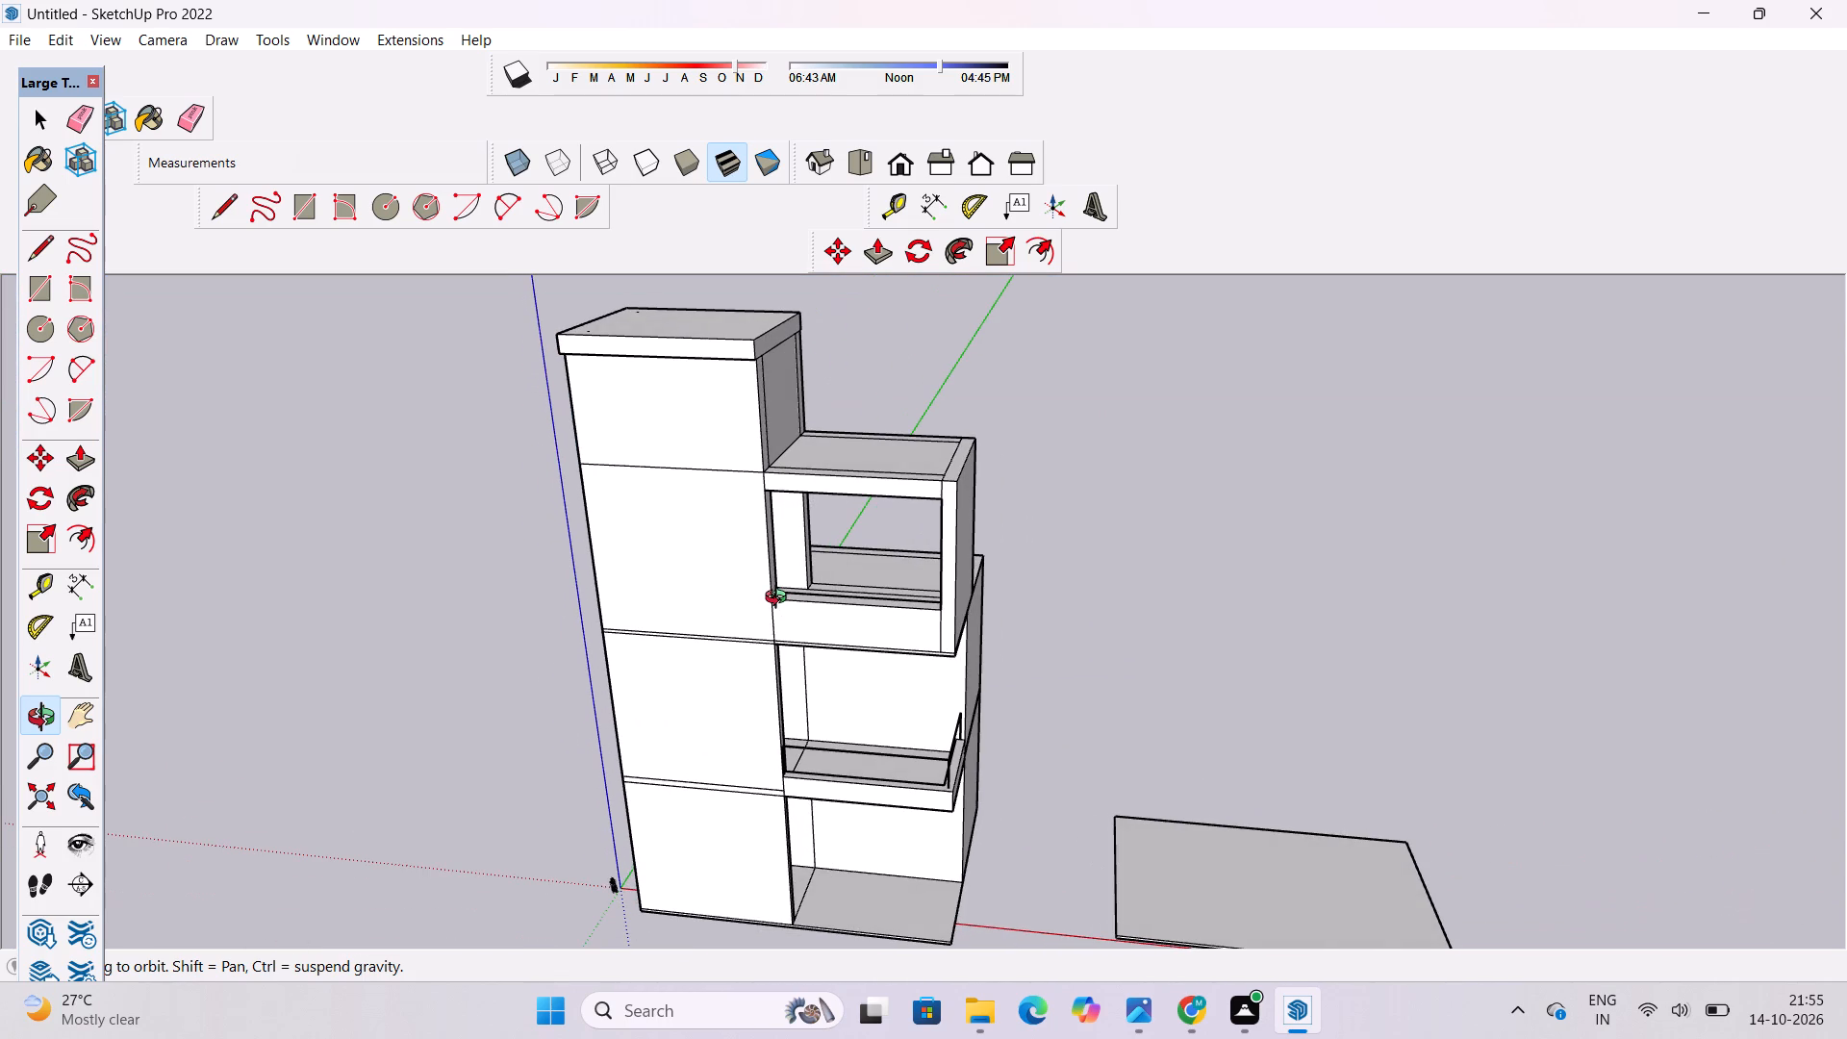
left_click(1145, 1024)
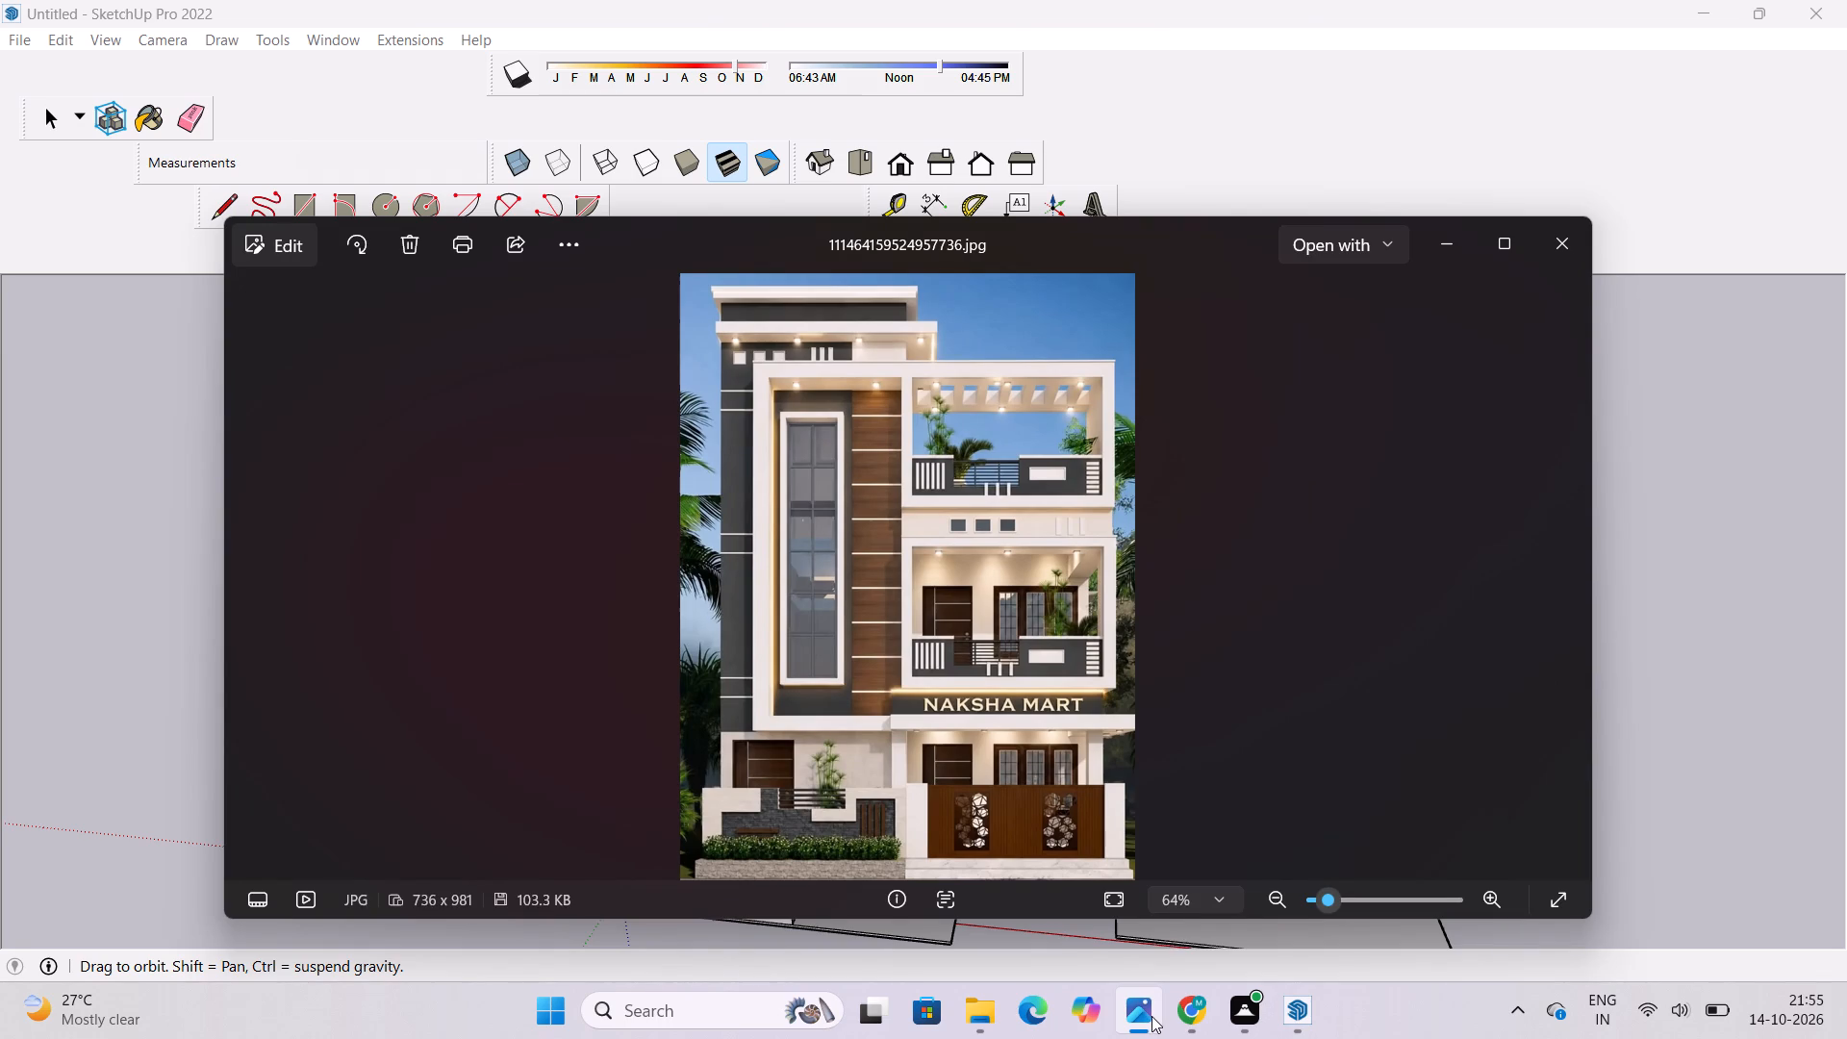
left_click(1151, 1016)
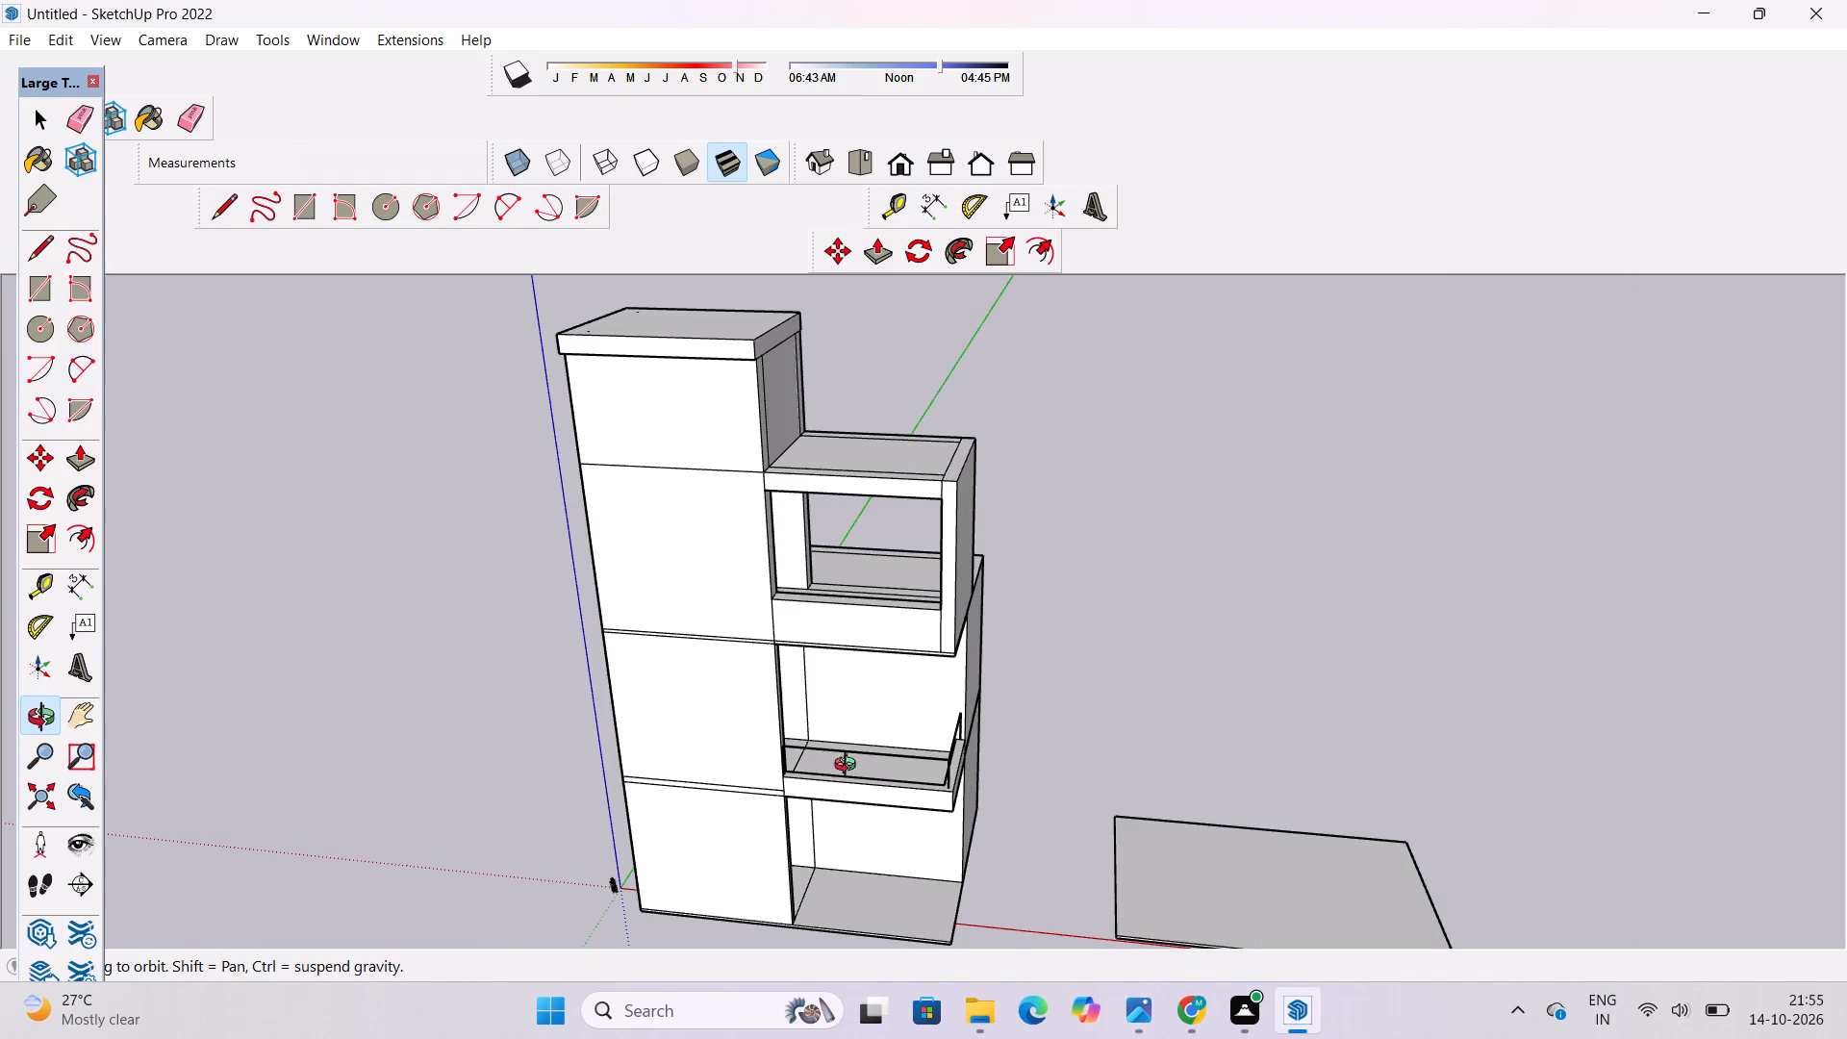
Place a horizontal guide 15' above the seam line on the tower's front face, and a second guide 3' above it.
left_click_drag(782, 708, 938, 867, "shift")
left_click_drag(949, 838, 960, 746)
scroll(931, 630, "up", 5)
left_click_drag(931, 630, 915, 746, "shift")
left_click_drag(898, 758, 898, 758)
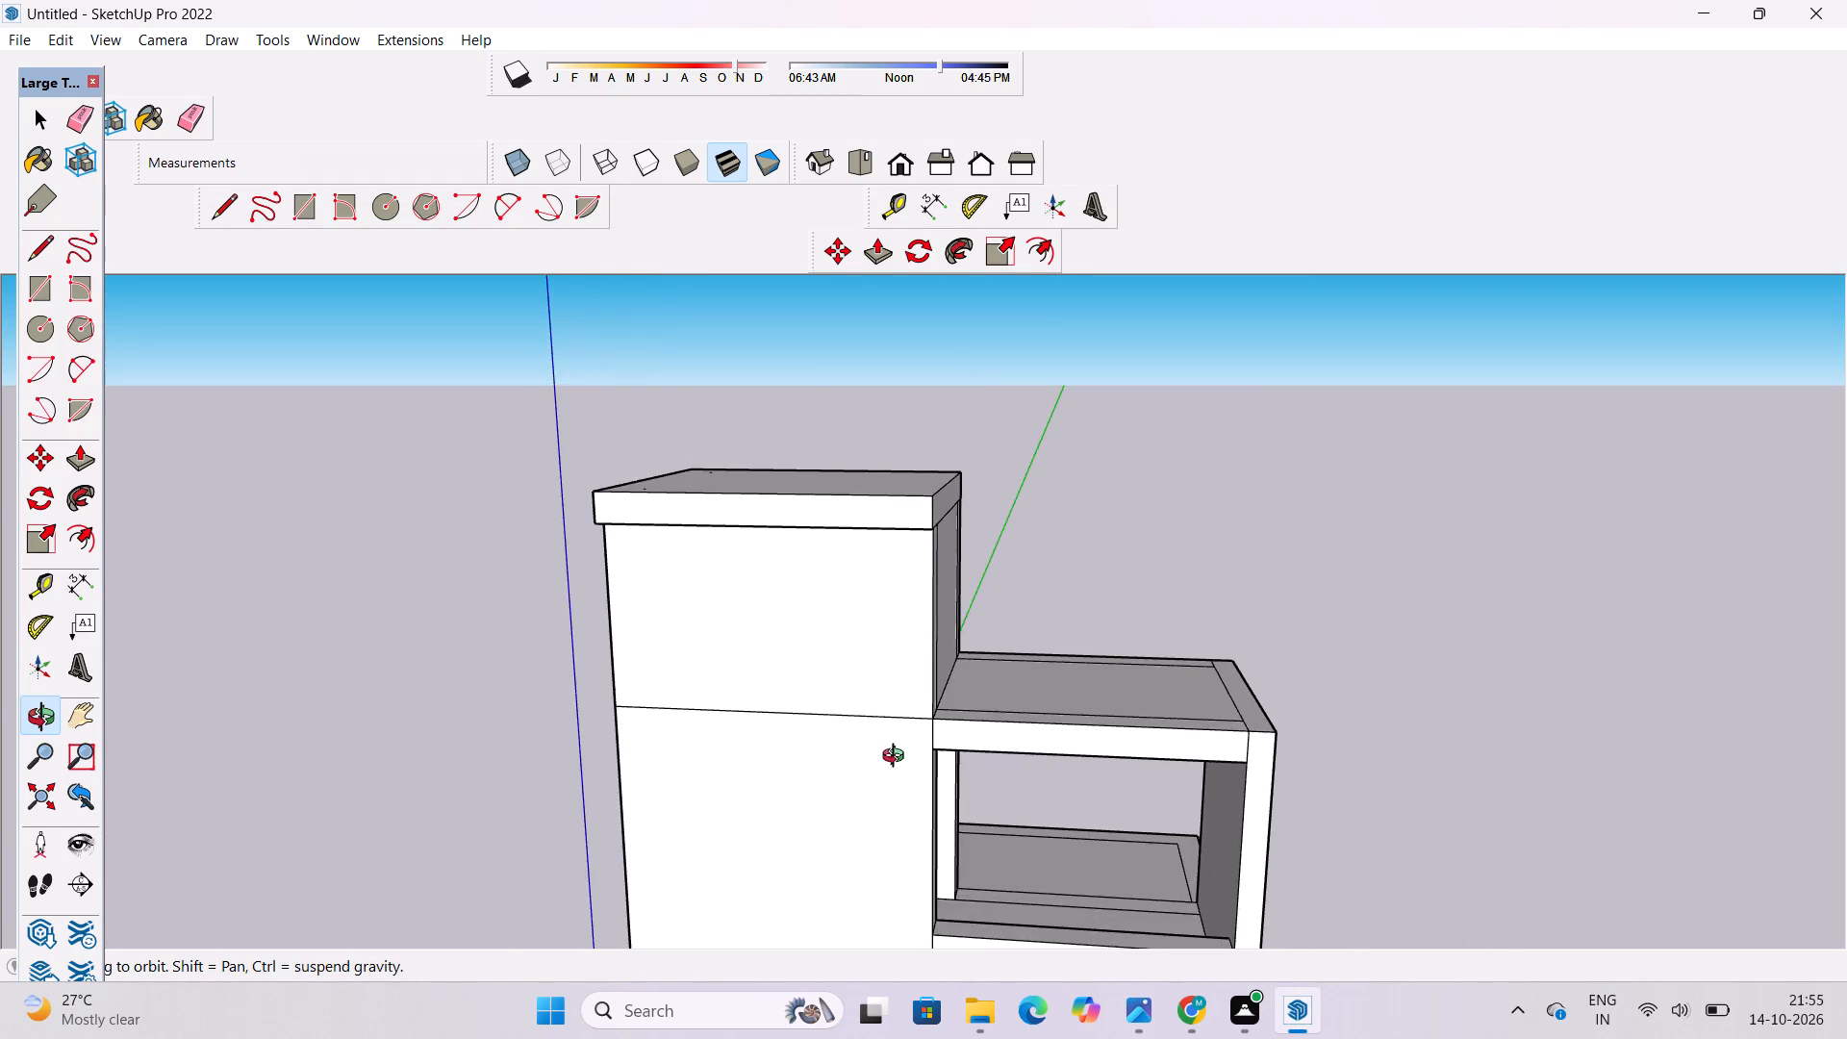
left_click_drag(898, 758, 929, 616)
scroll(934, 587, "up", 5)
left_click_drag(942, 651, 955, 709, "shift")
left_click_drag(955, 710, 982, 647)
left_click_drag(982, 645, 1003, 716)
left_click(1003, 716, "shift")
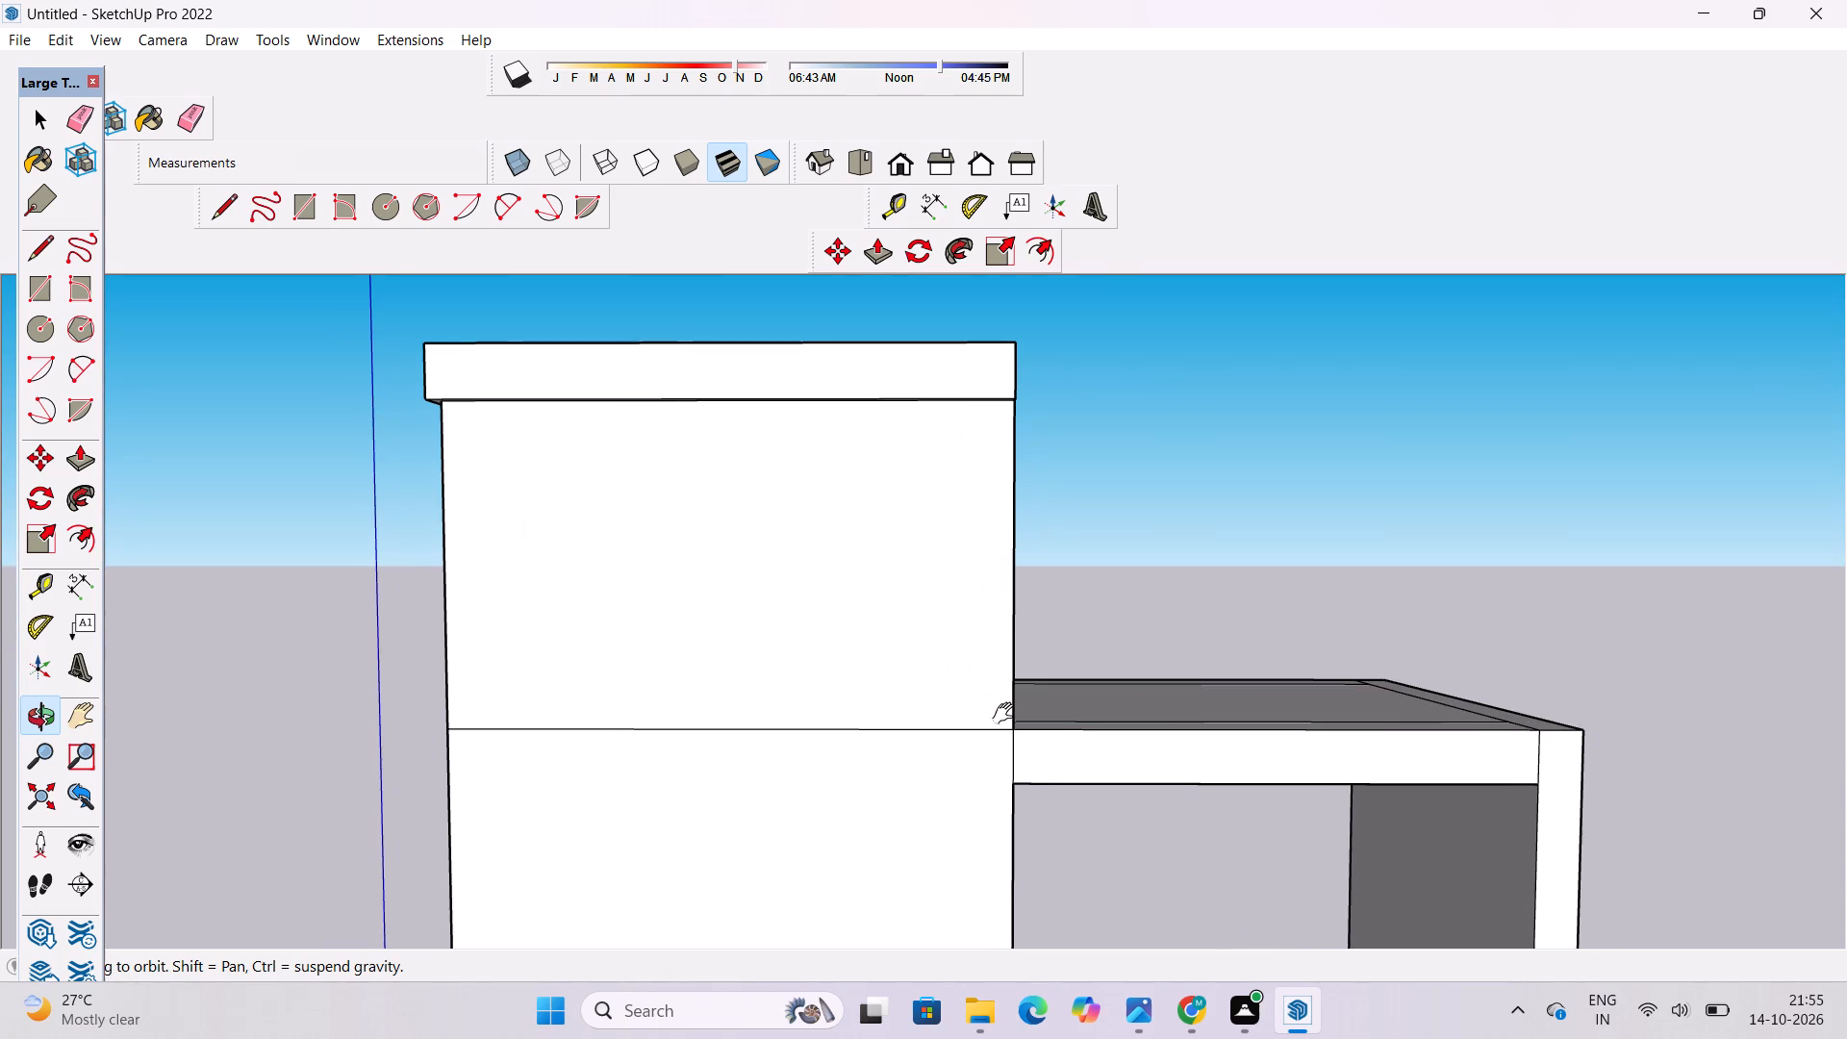
key("t")
scroll(1098, 736, "down", 5)
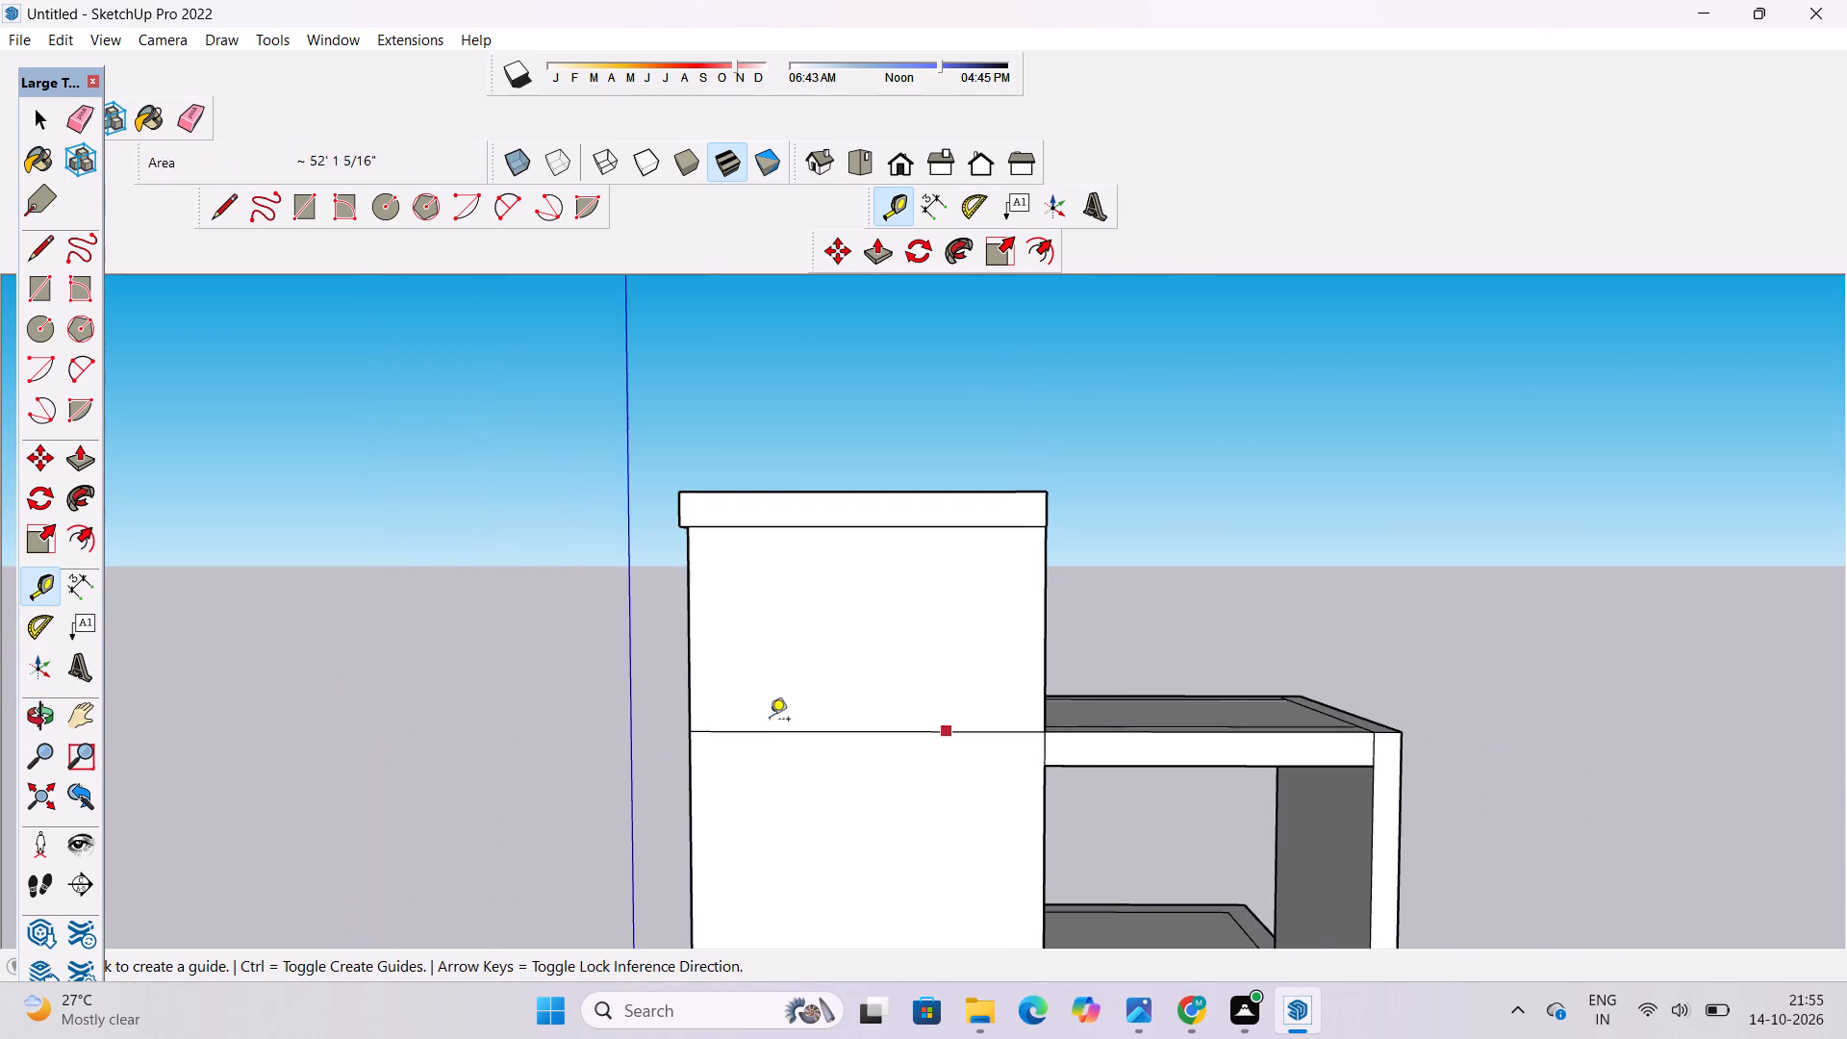
scroll(761, 720, "up", 5)
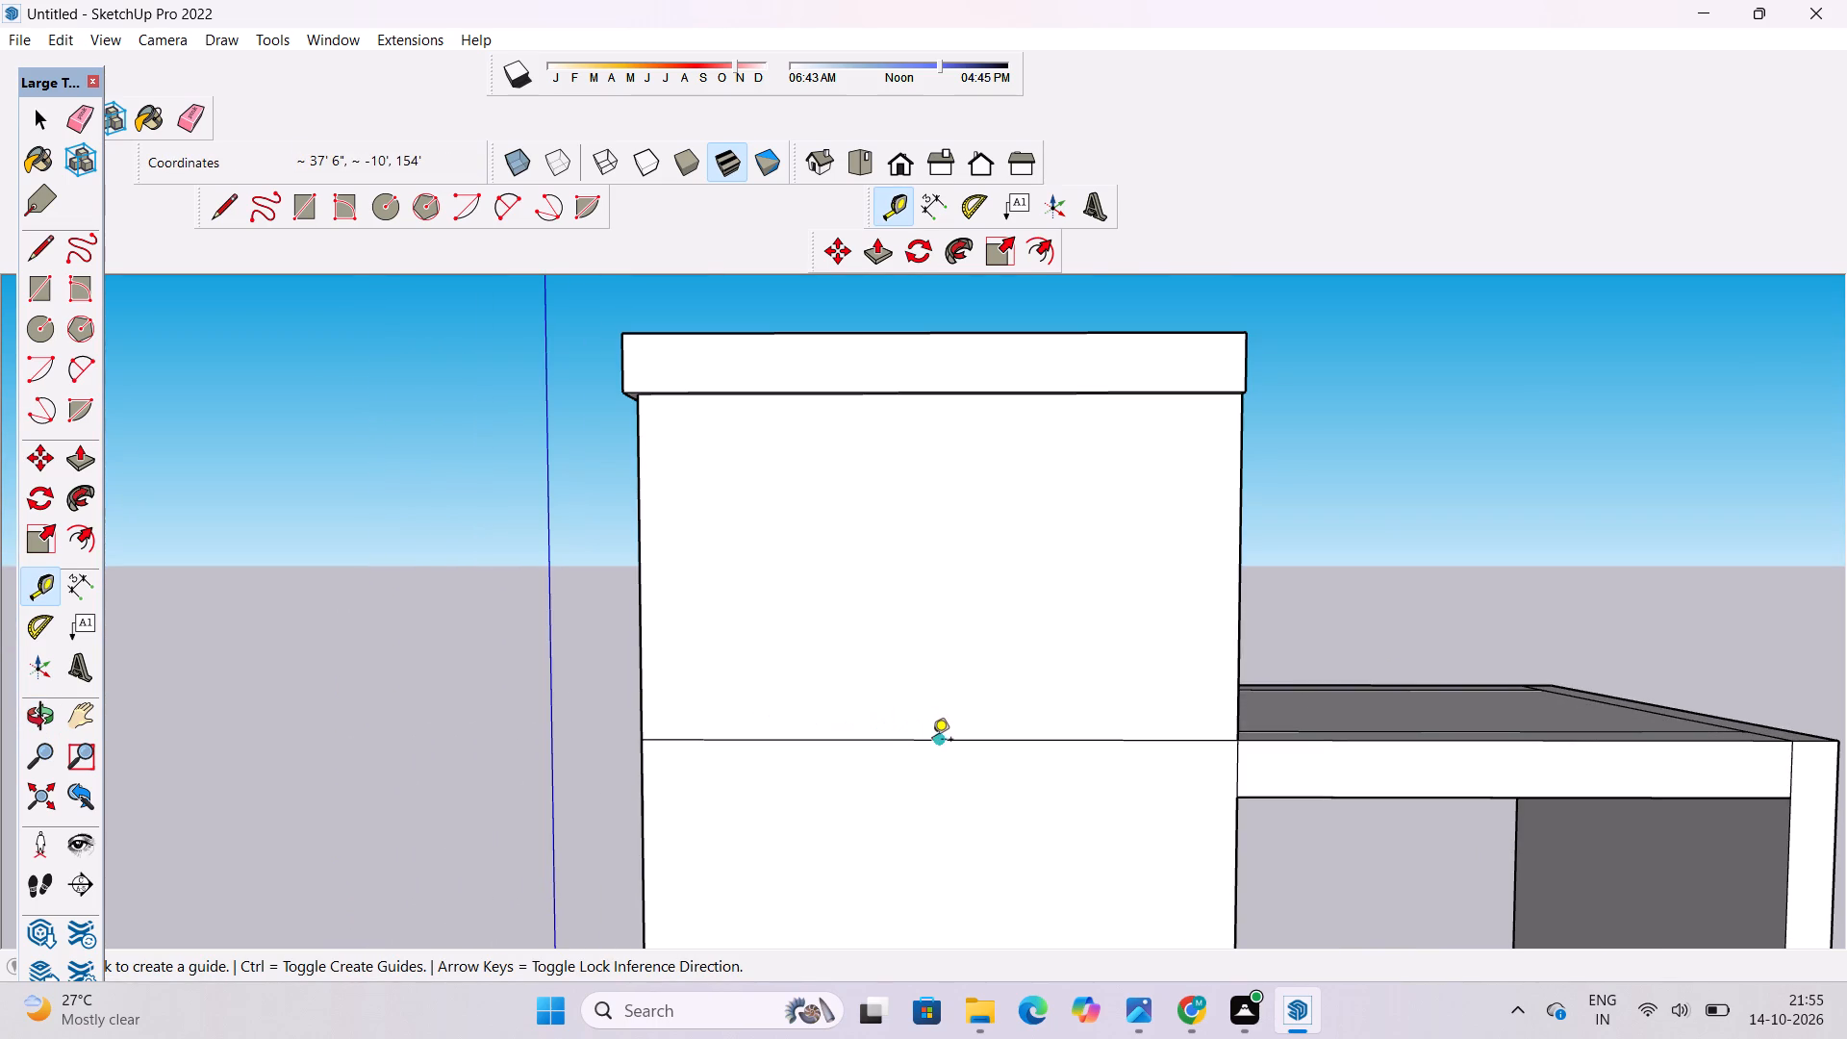
left_click(934, 741)
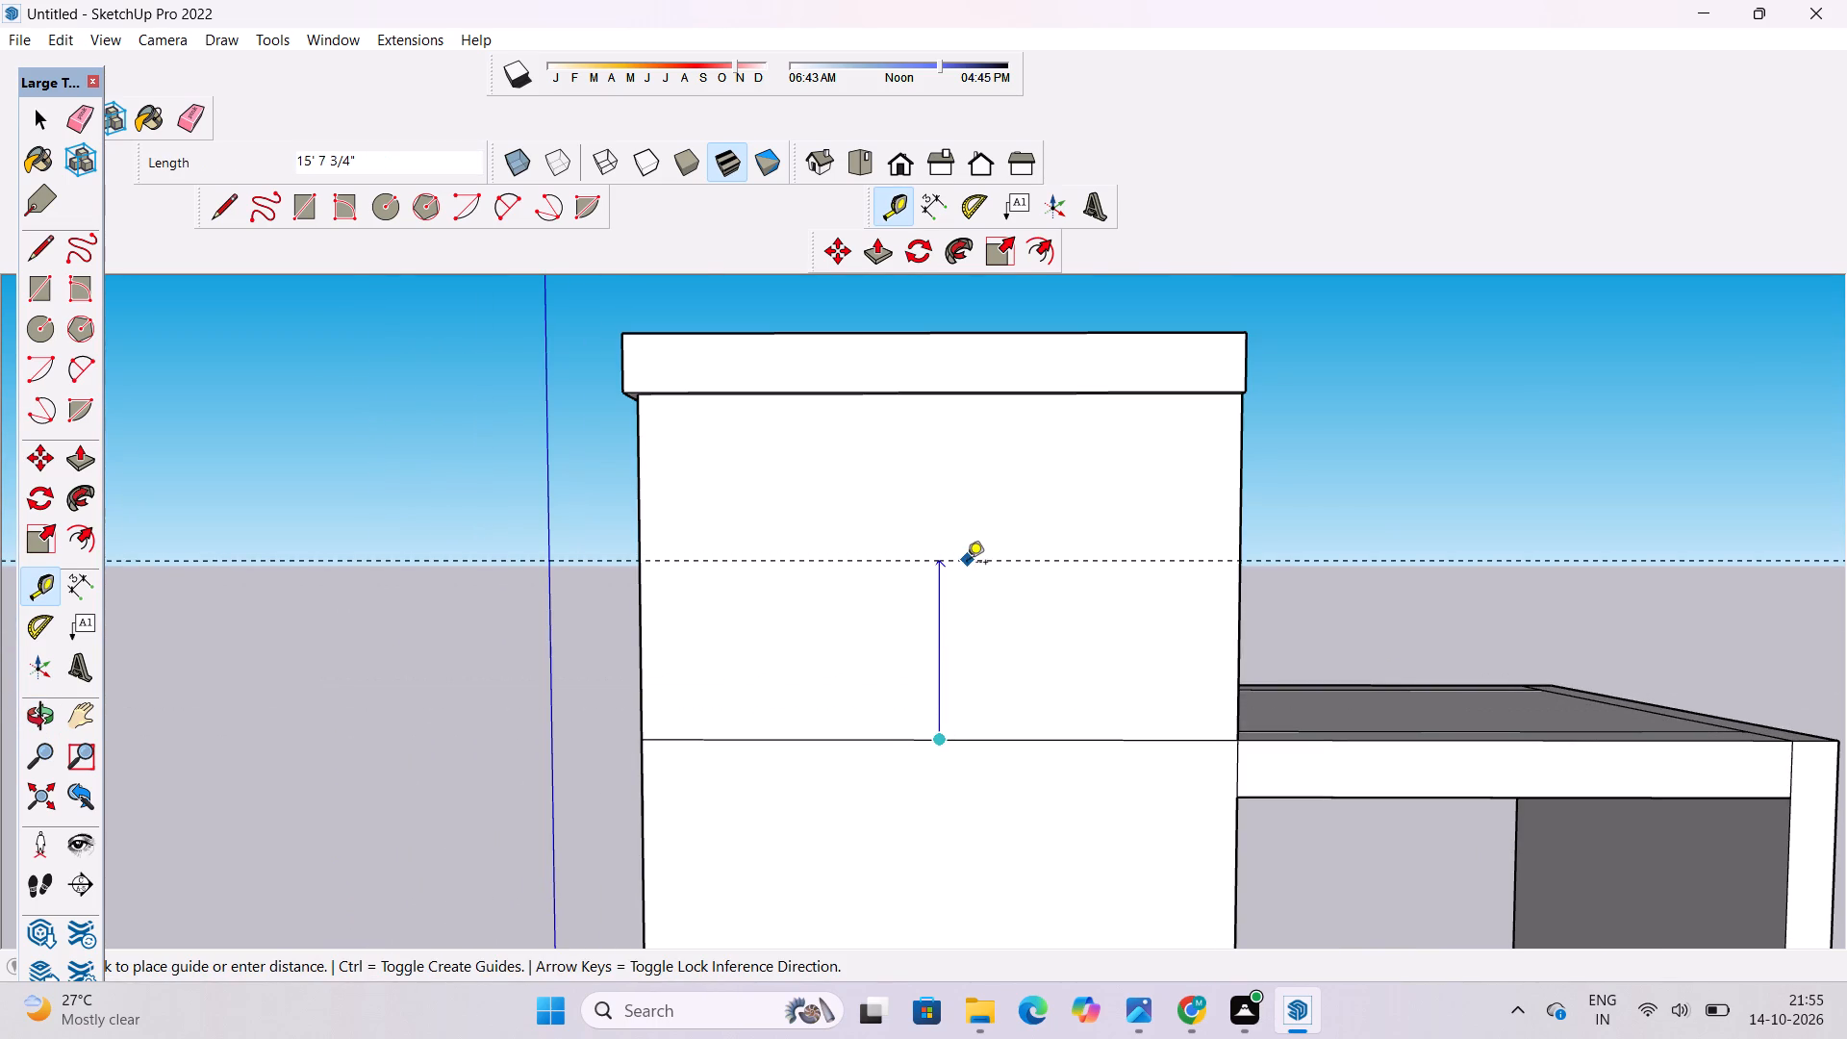
left_click(1244, 566)
left_click(1151, 572)
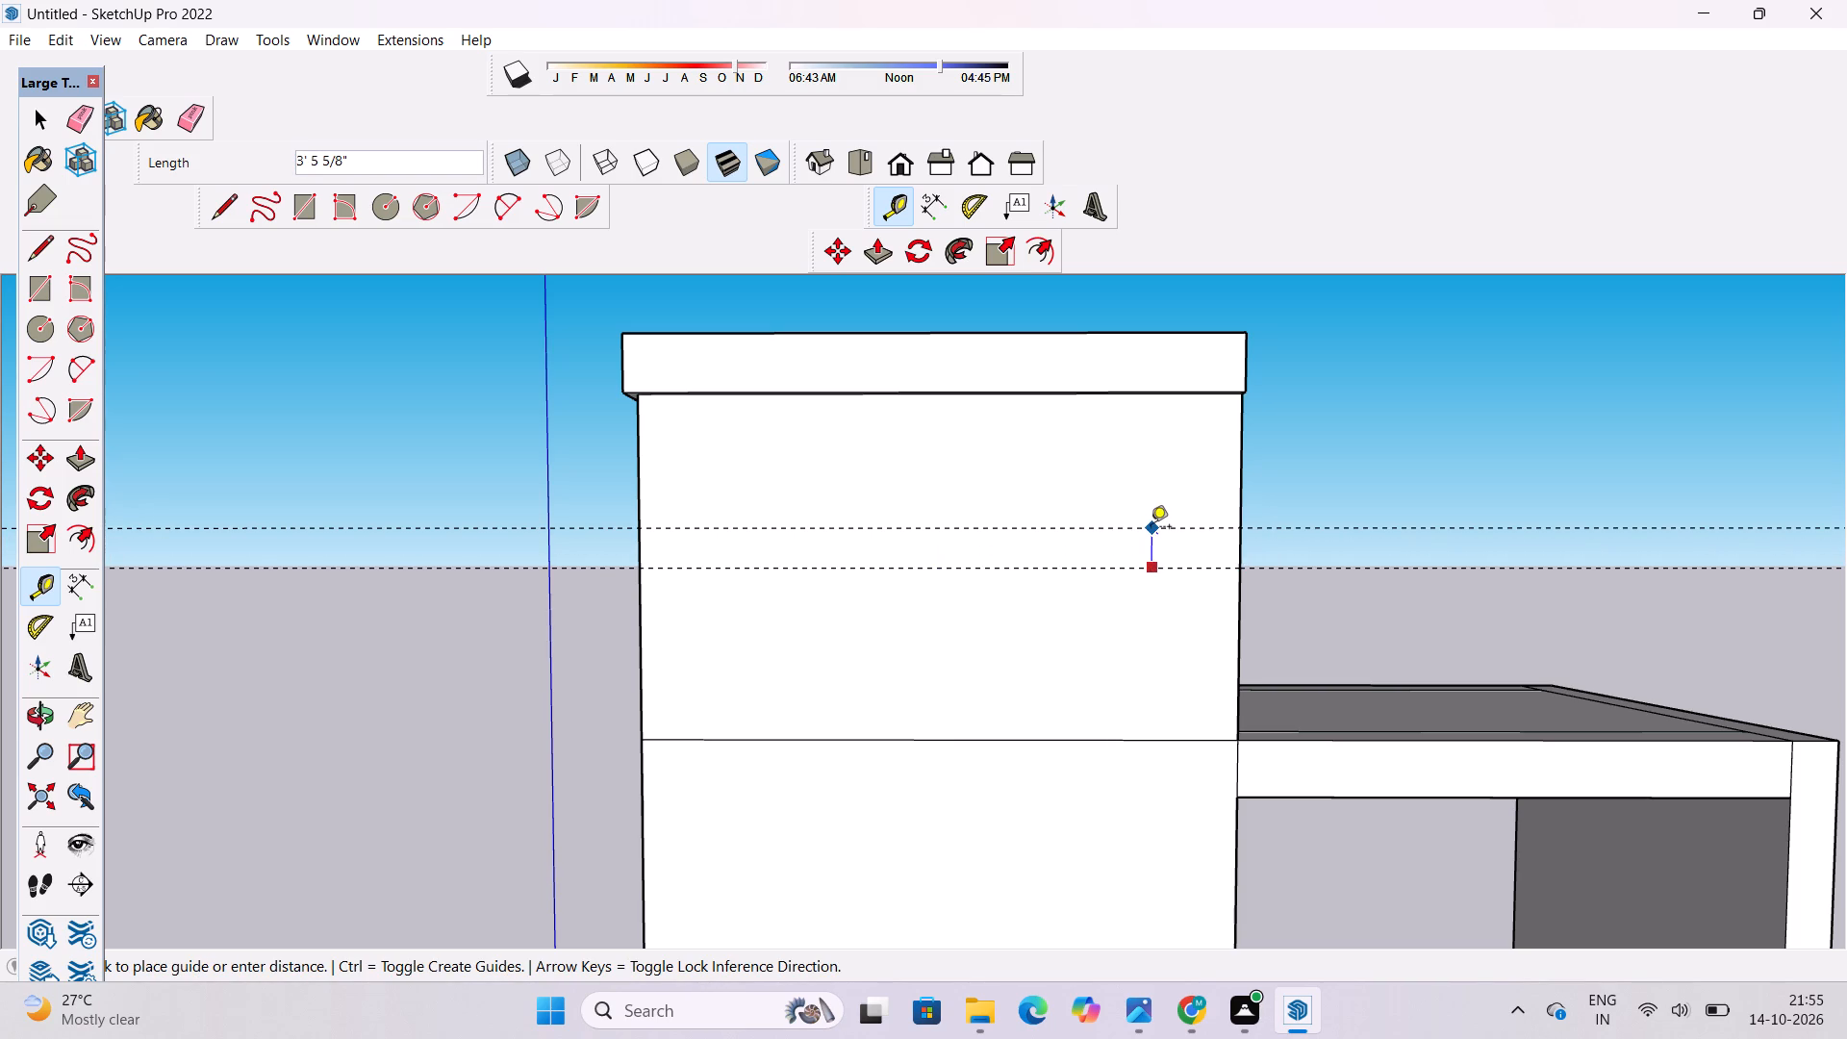
type("3'")
key("Return")
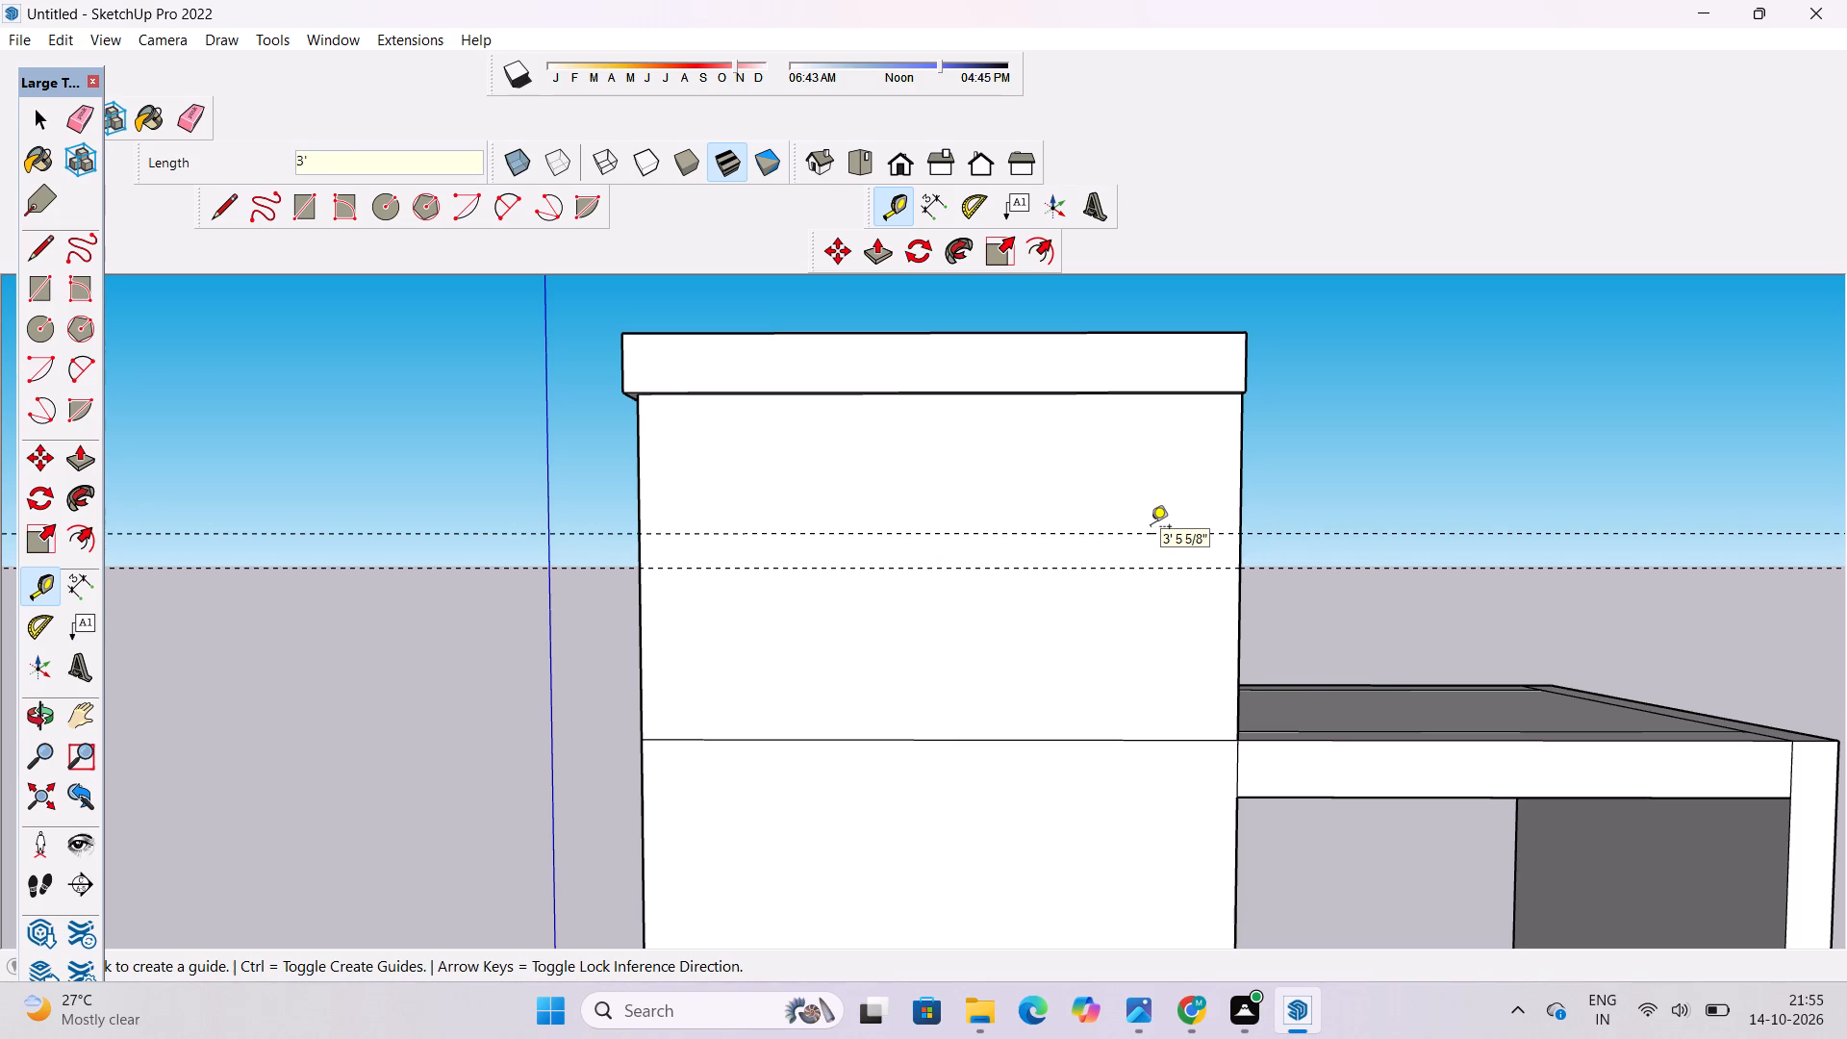
Draw a 33' line along the base of the tower's side wall in the top-storey opening, joining its two floor corners.
key("o")
left_click_drag(1497, 591, 1050, 722)
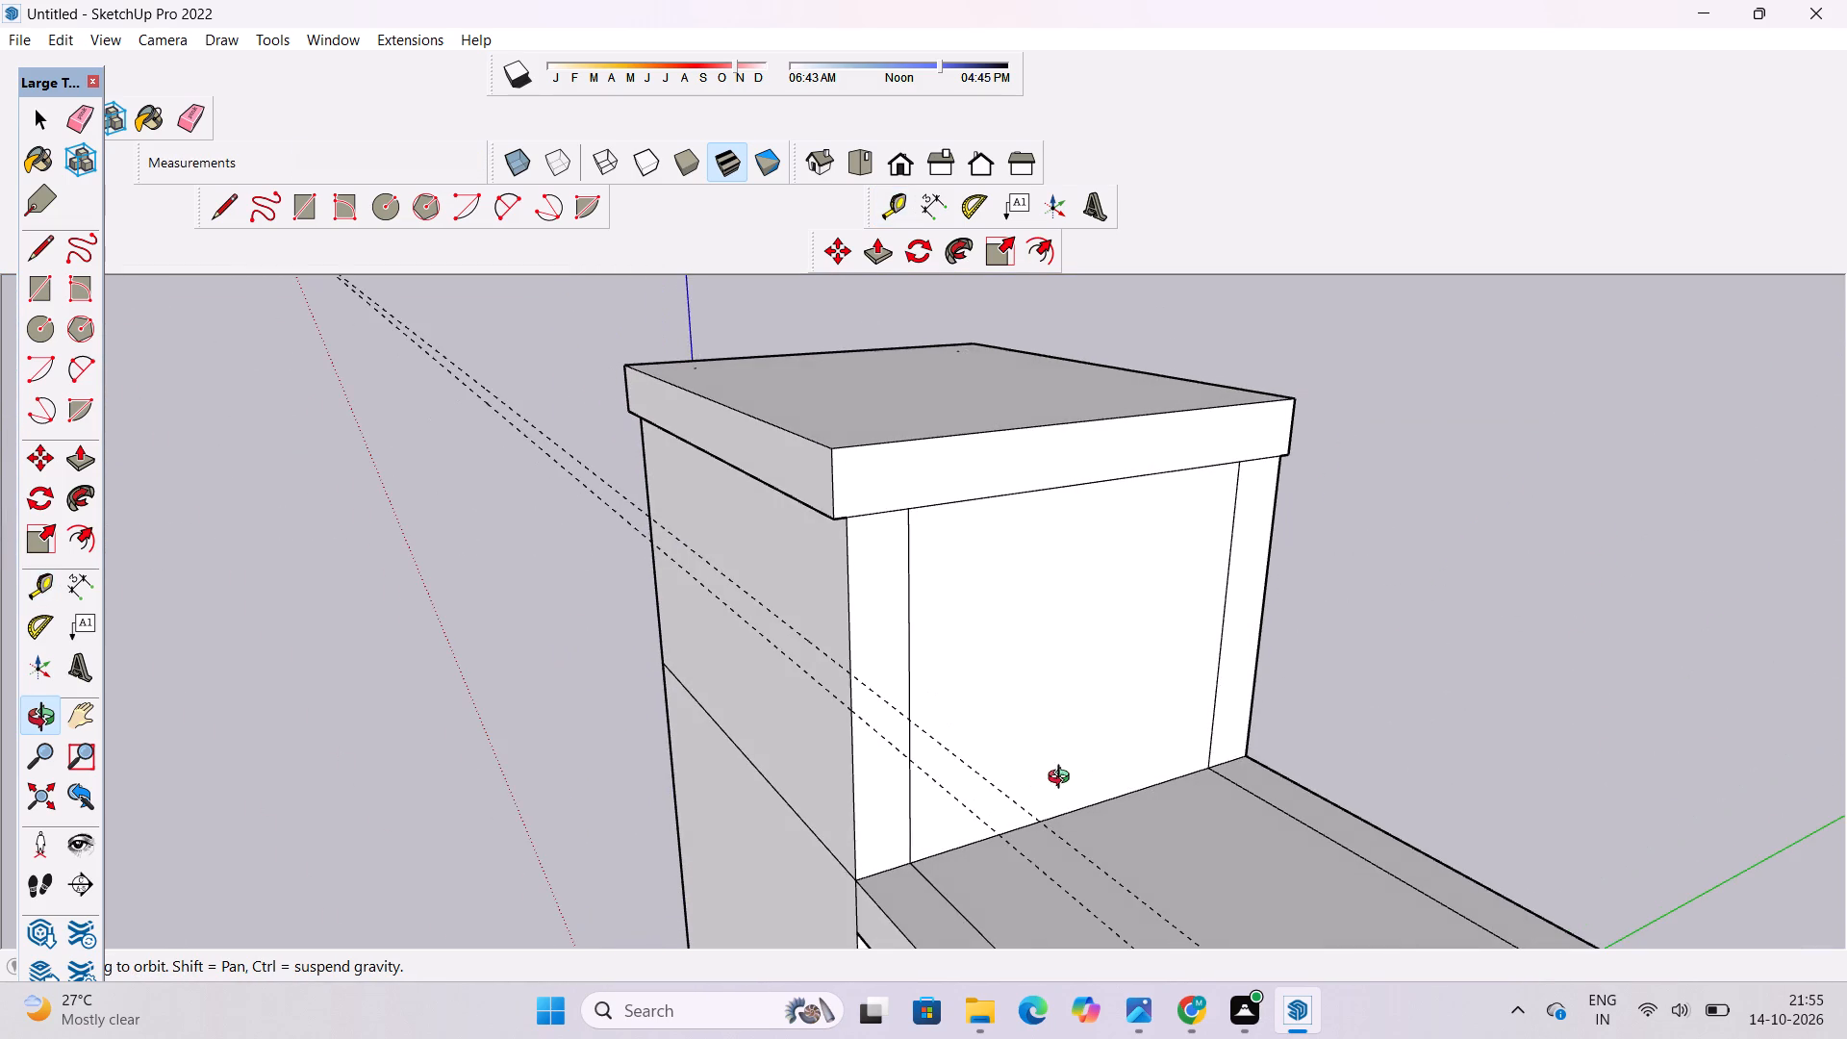
left_click_drag(1063, 779, 1100, 561)
left_click_drag(1106, 806, 1106, 767)
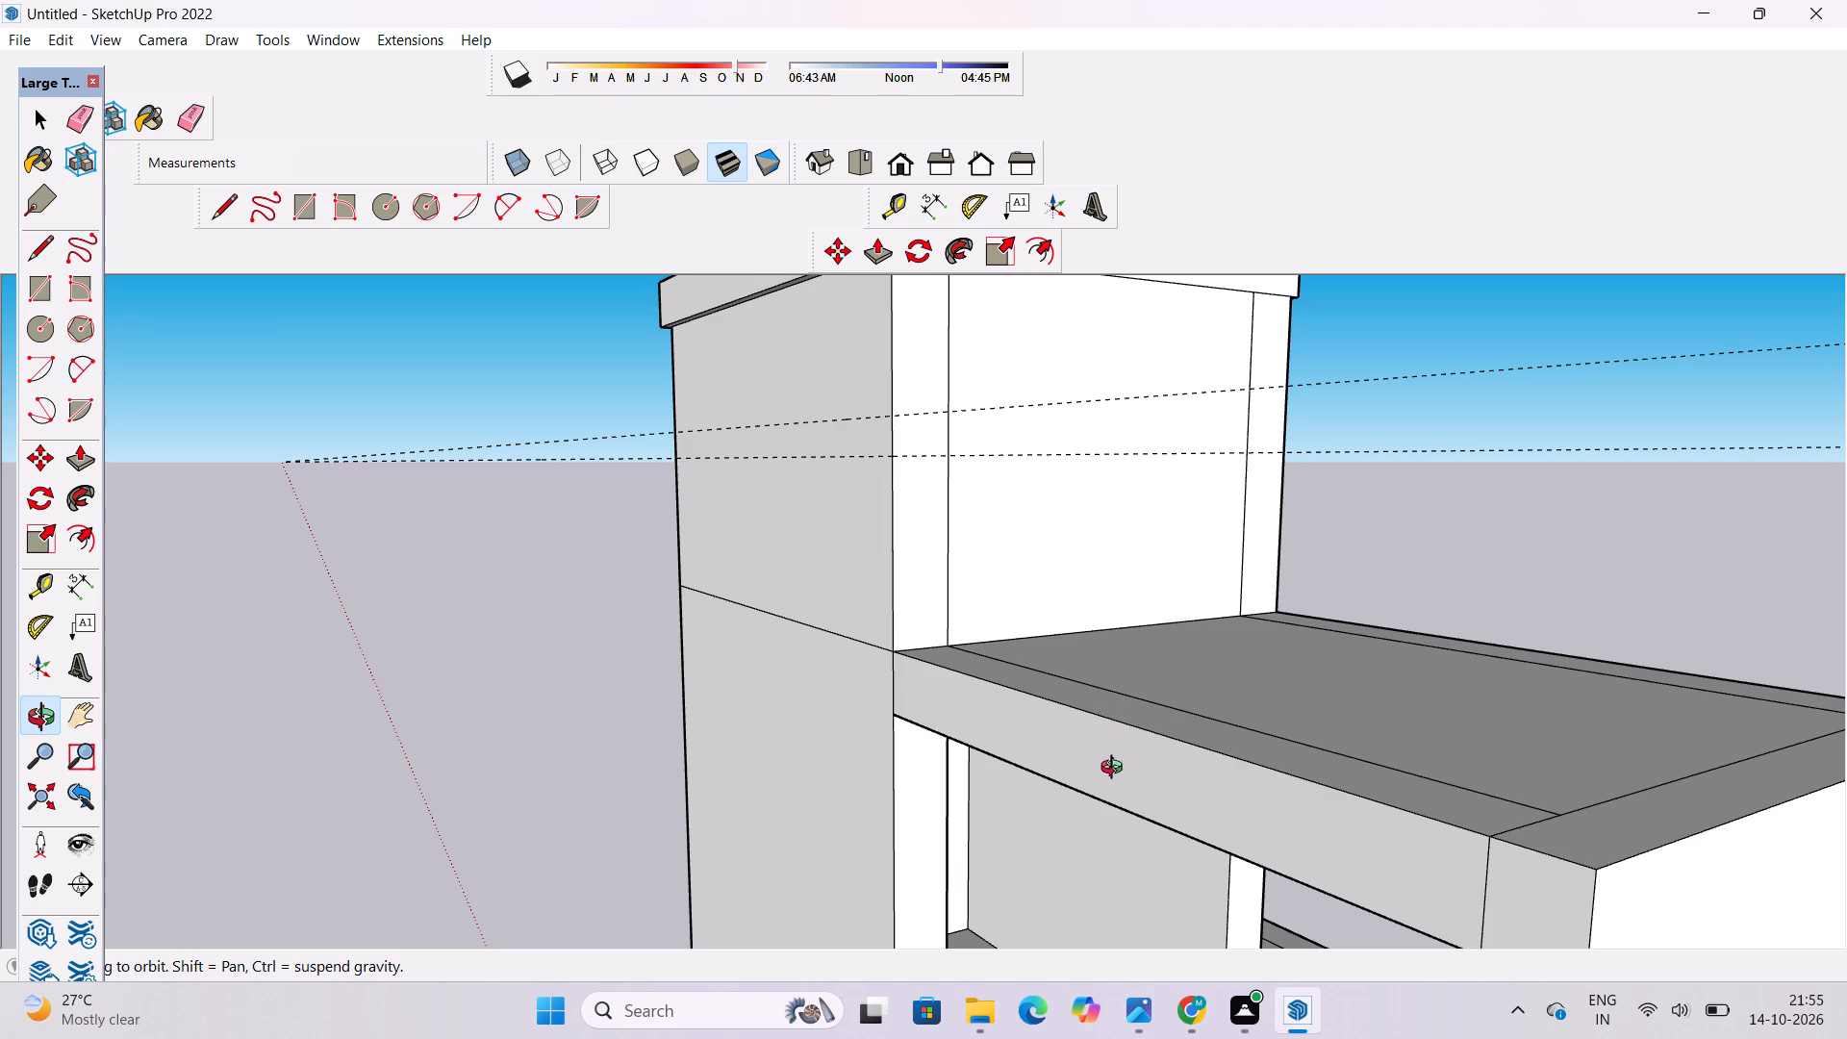
left_click_drag(1116, 772, 1119, 665, "shift")
left_click_drag(1119, 667, 1157, 775)
left_click_drag(1161, 785, 1176, 708, "shift")
left_click_drag(1279, 783, 860, 798)
left_click_drag(894, 848, 938, 718)
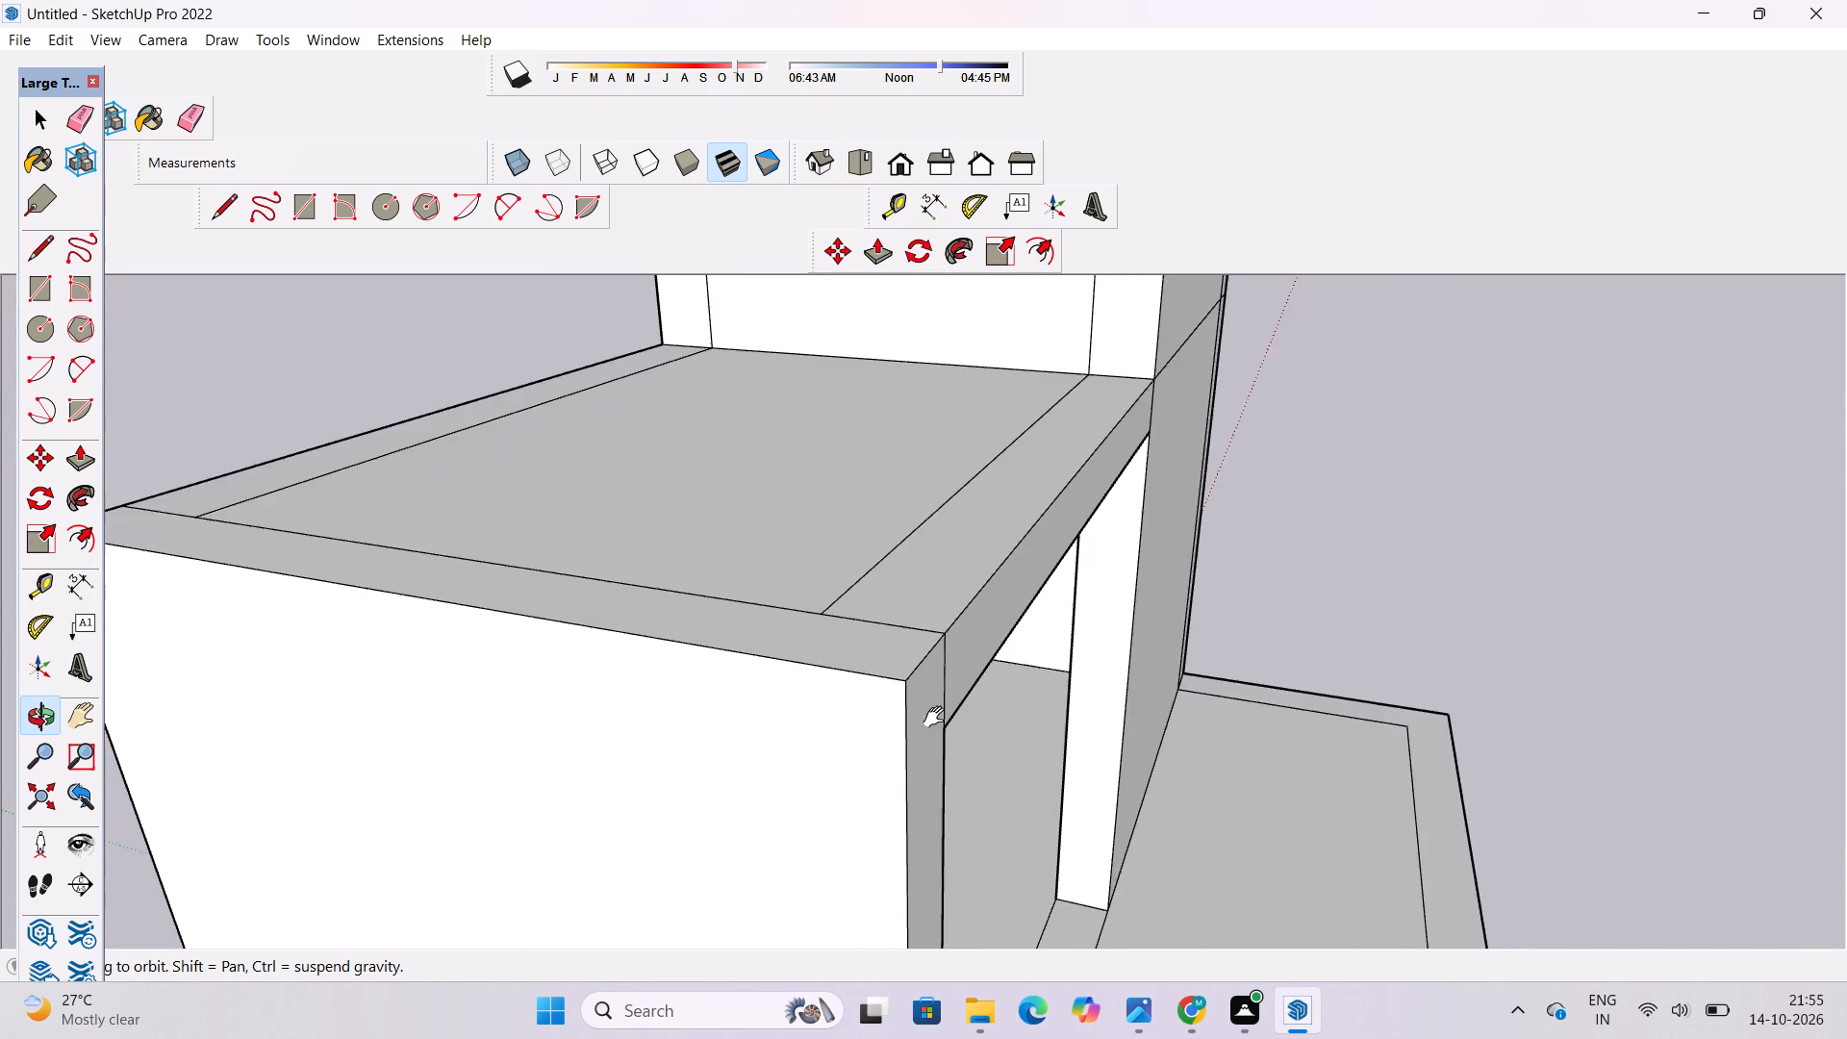
left_click_drag(982, 773, 838, 795)
left_click_drag(829, 802, 862, 690)
scroll(857, 699, "down", 5)
left_click_drag(924, 773, 879, 819)
scroll(876, 804, "up", 4)
left_click_drag(876, 797, 886, 841, "shift")
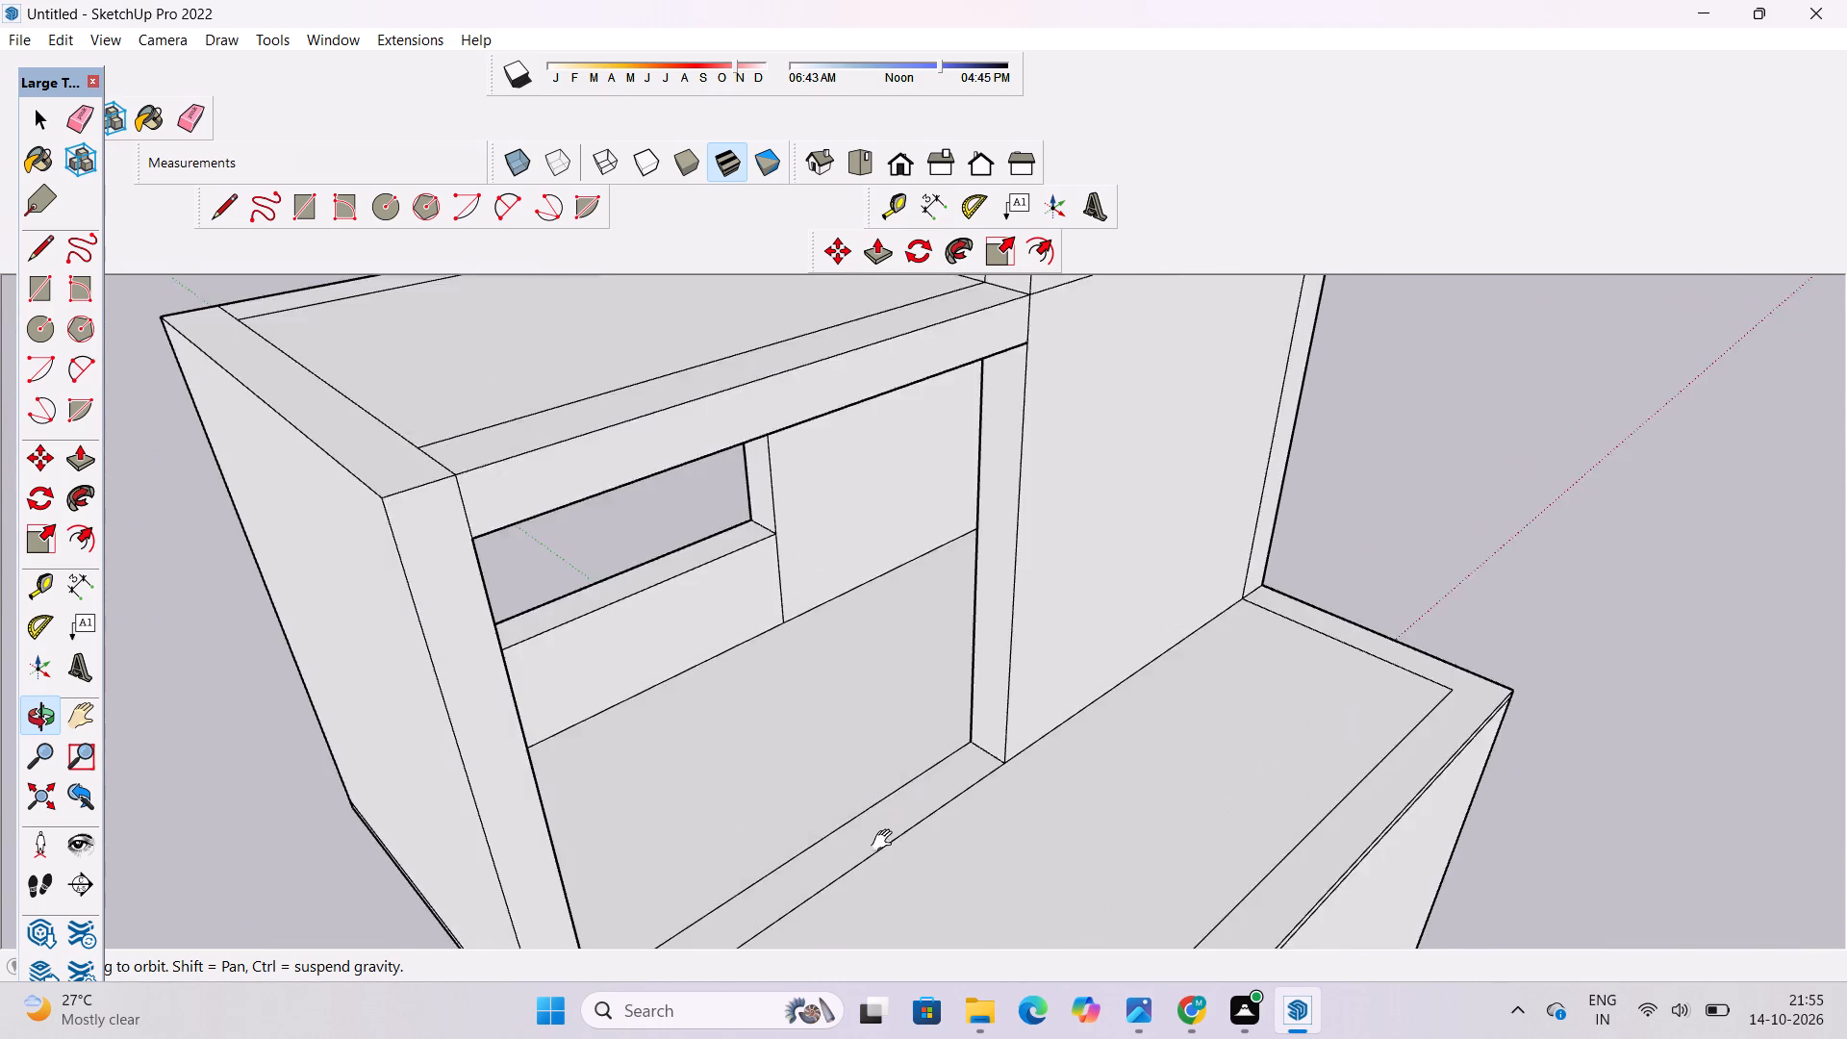
left_click_drag(886, 841, 887, 841, "shift")
left_click_drag(887, 841, 888, 824)
key("l")
scroll(815, 702, "up", 4)
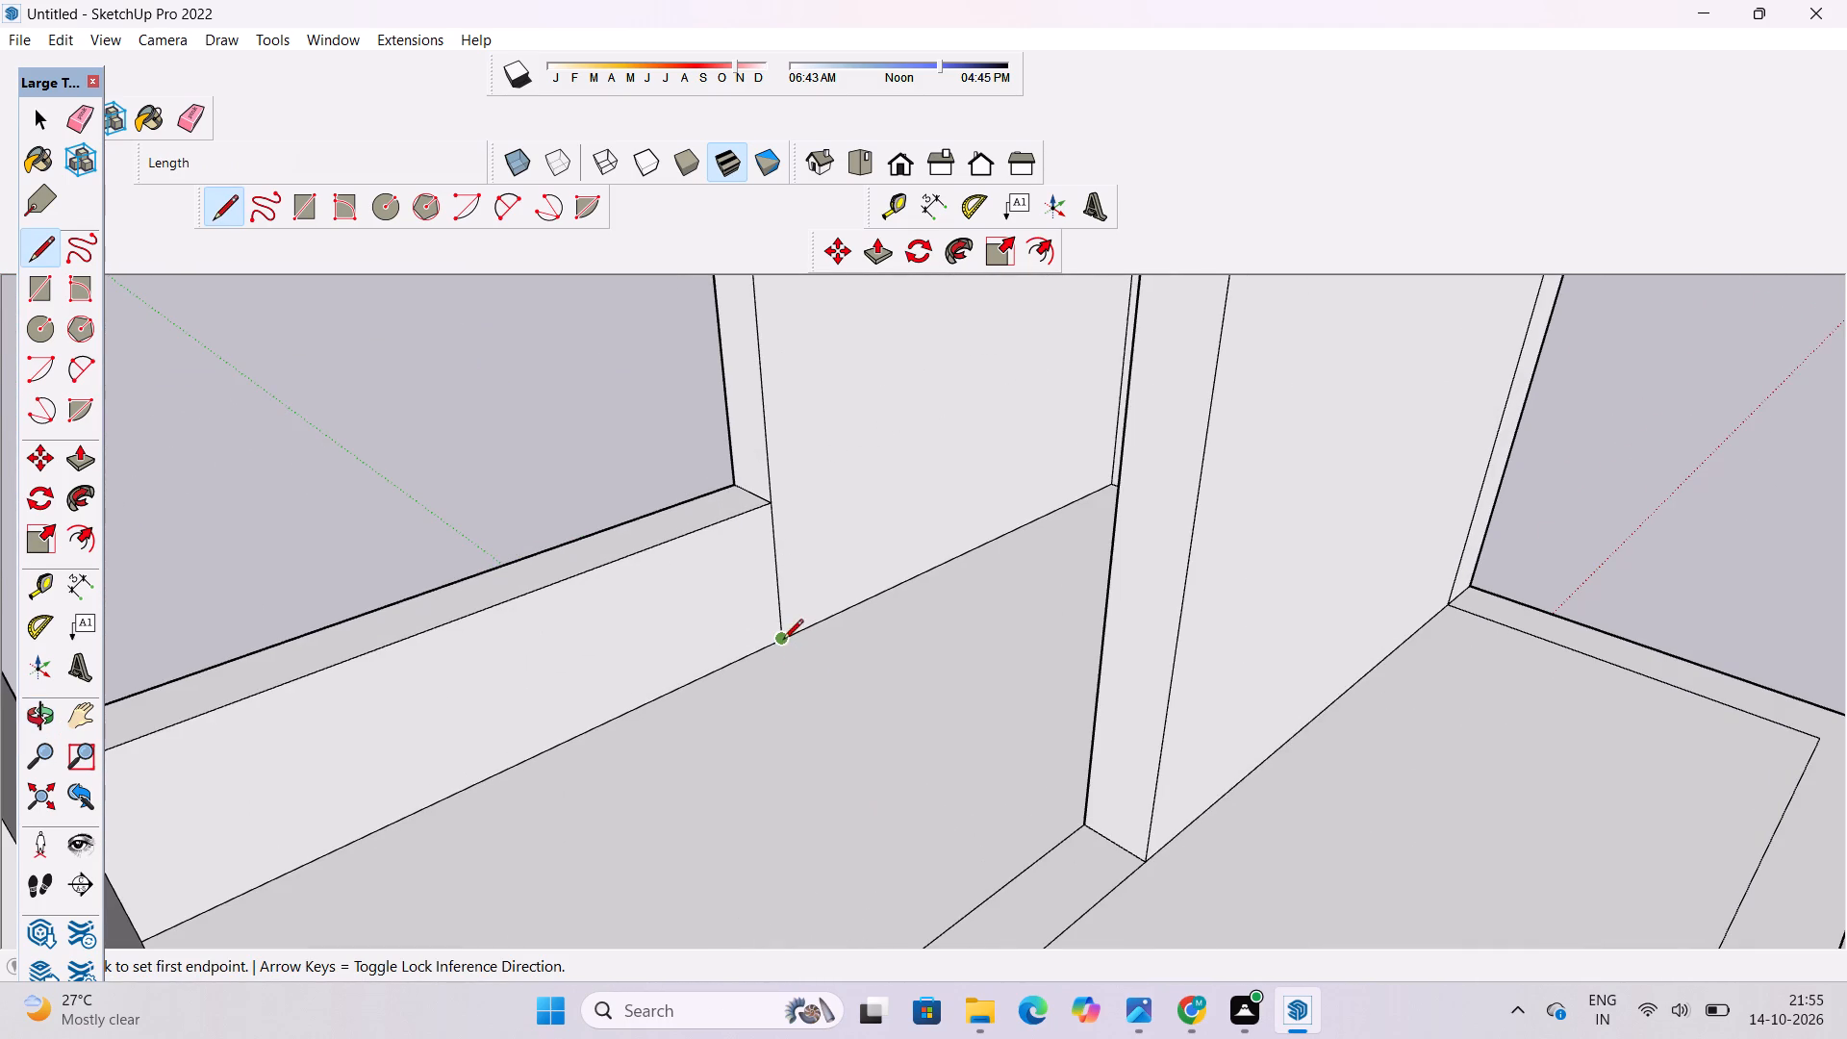
left_click(782, 641)
left_click(1088, 824)
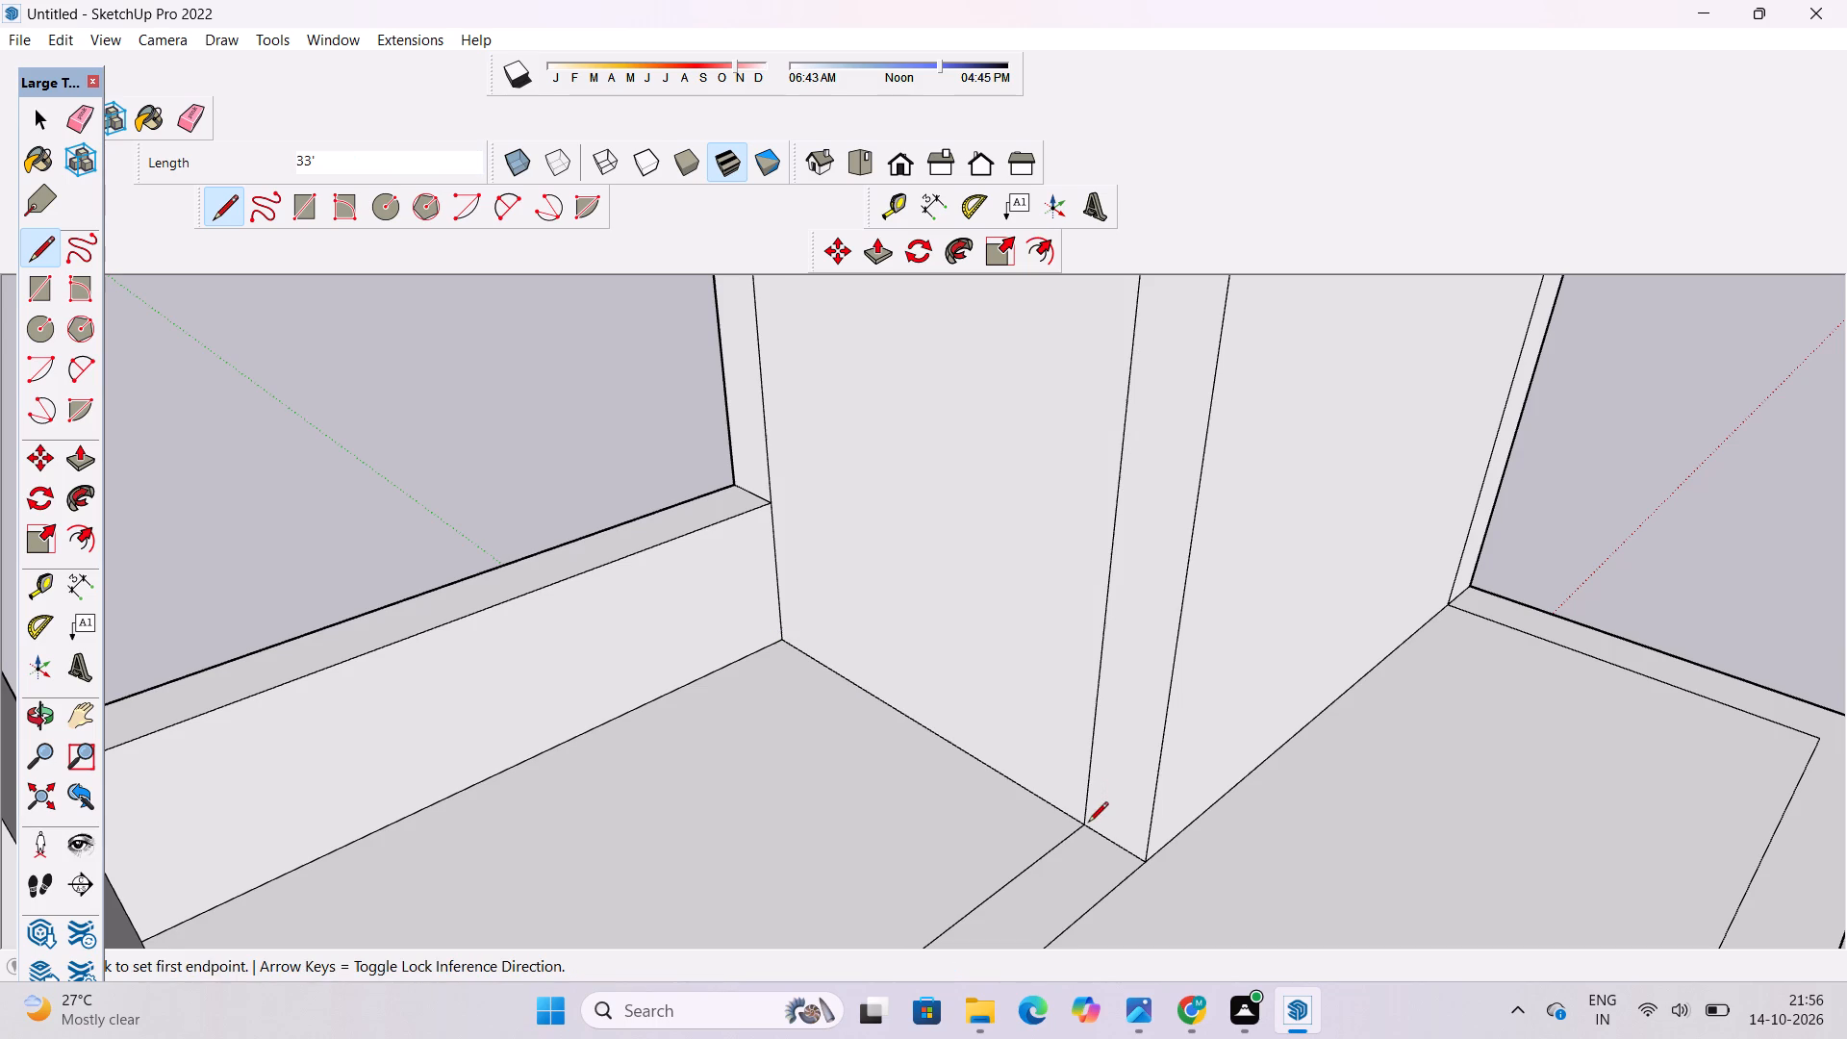
Push/Pull the tower's side wall face inside the top-storey opening by 1'.
key("o")
scroll(1083, 805, "down", 2)
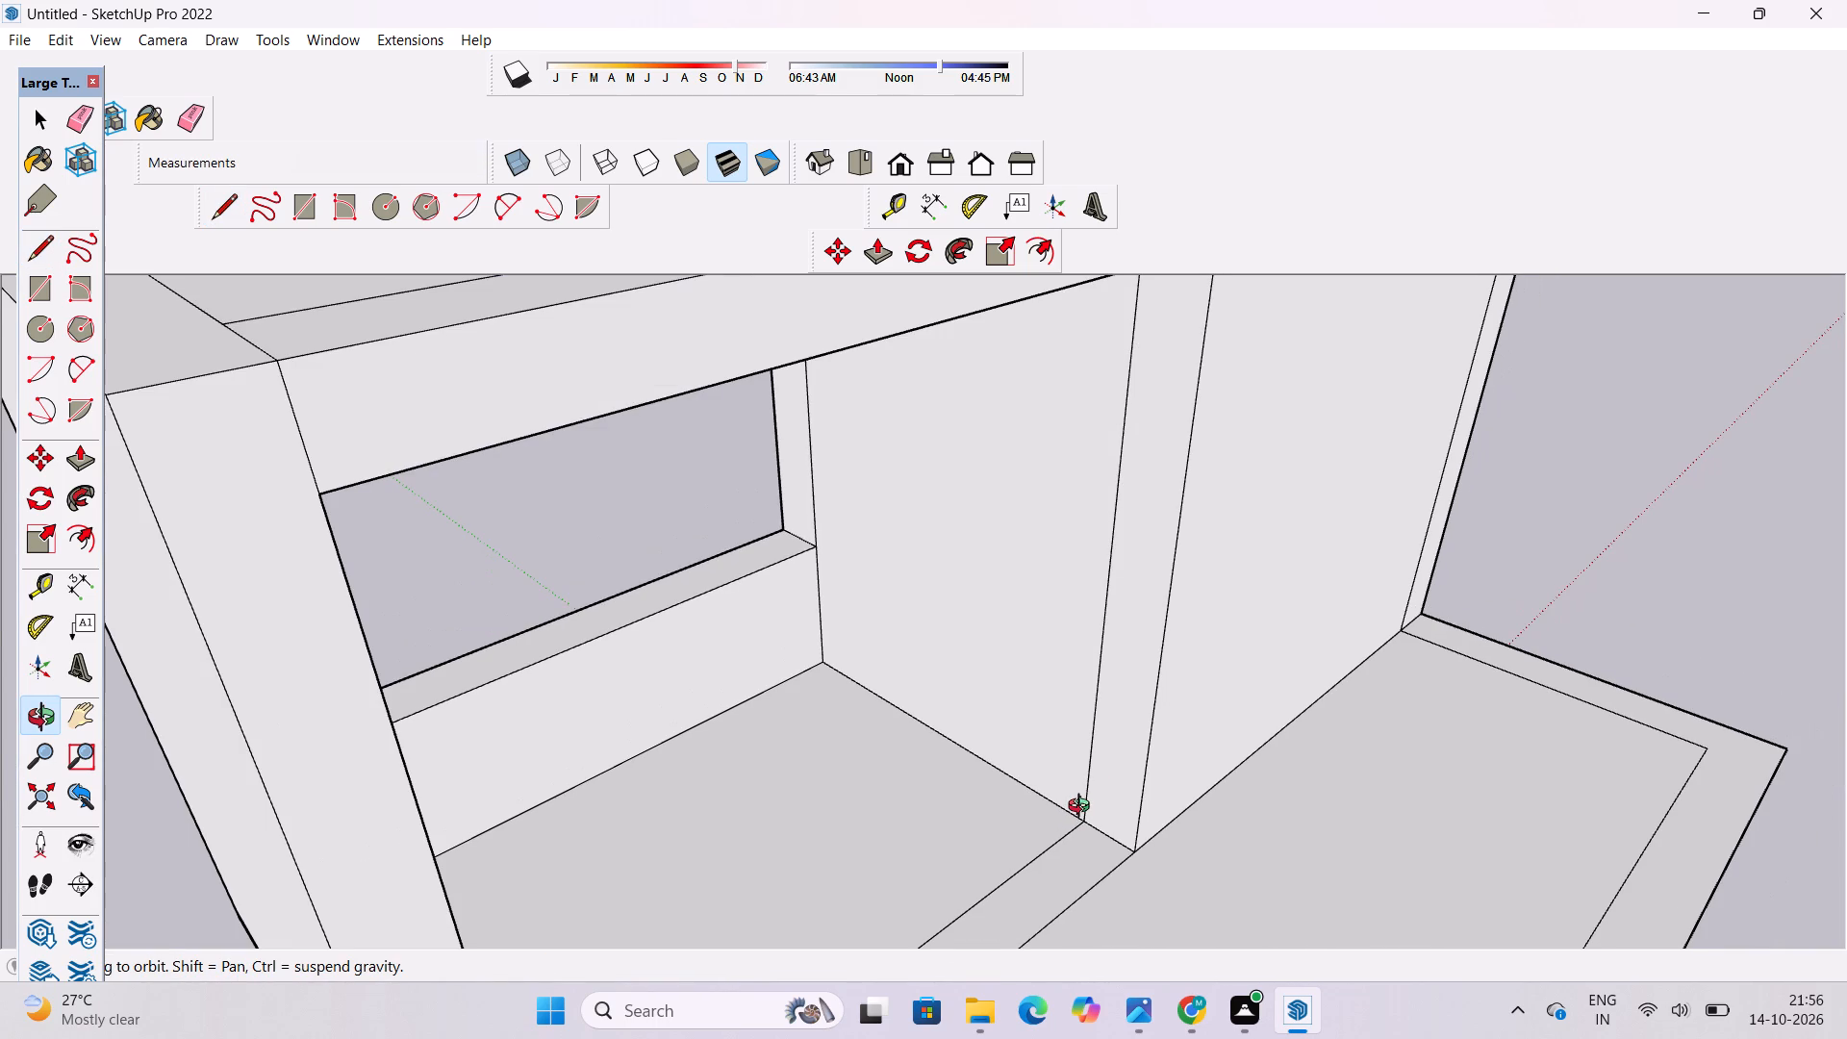
left_click_drag(1078, 806, 1050, 883, "shift")
scroll(1018, 785, "down", 1)
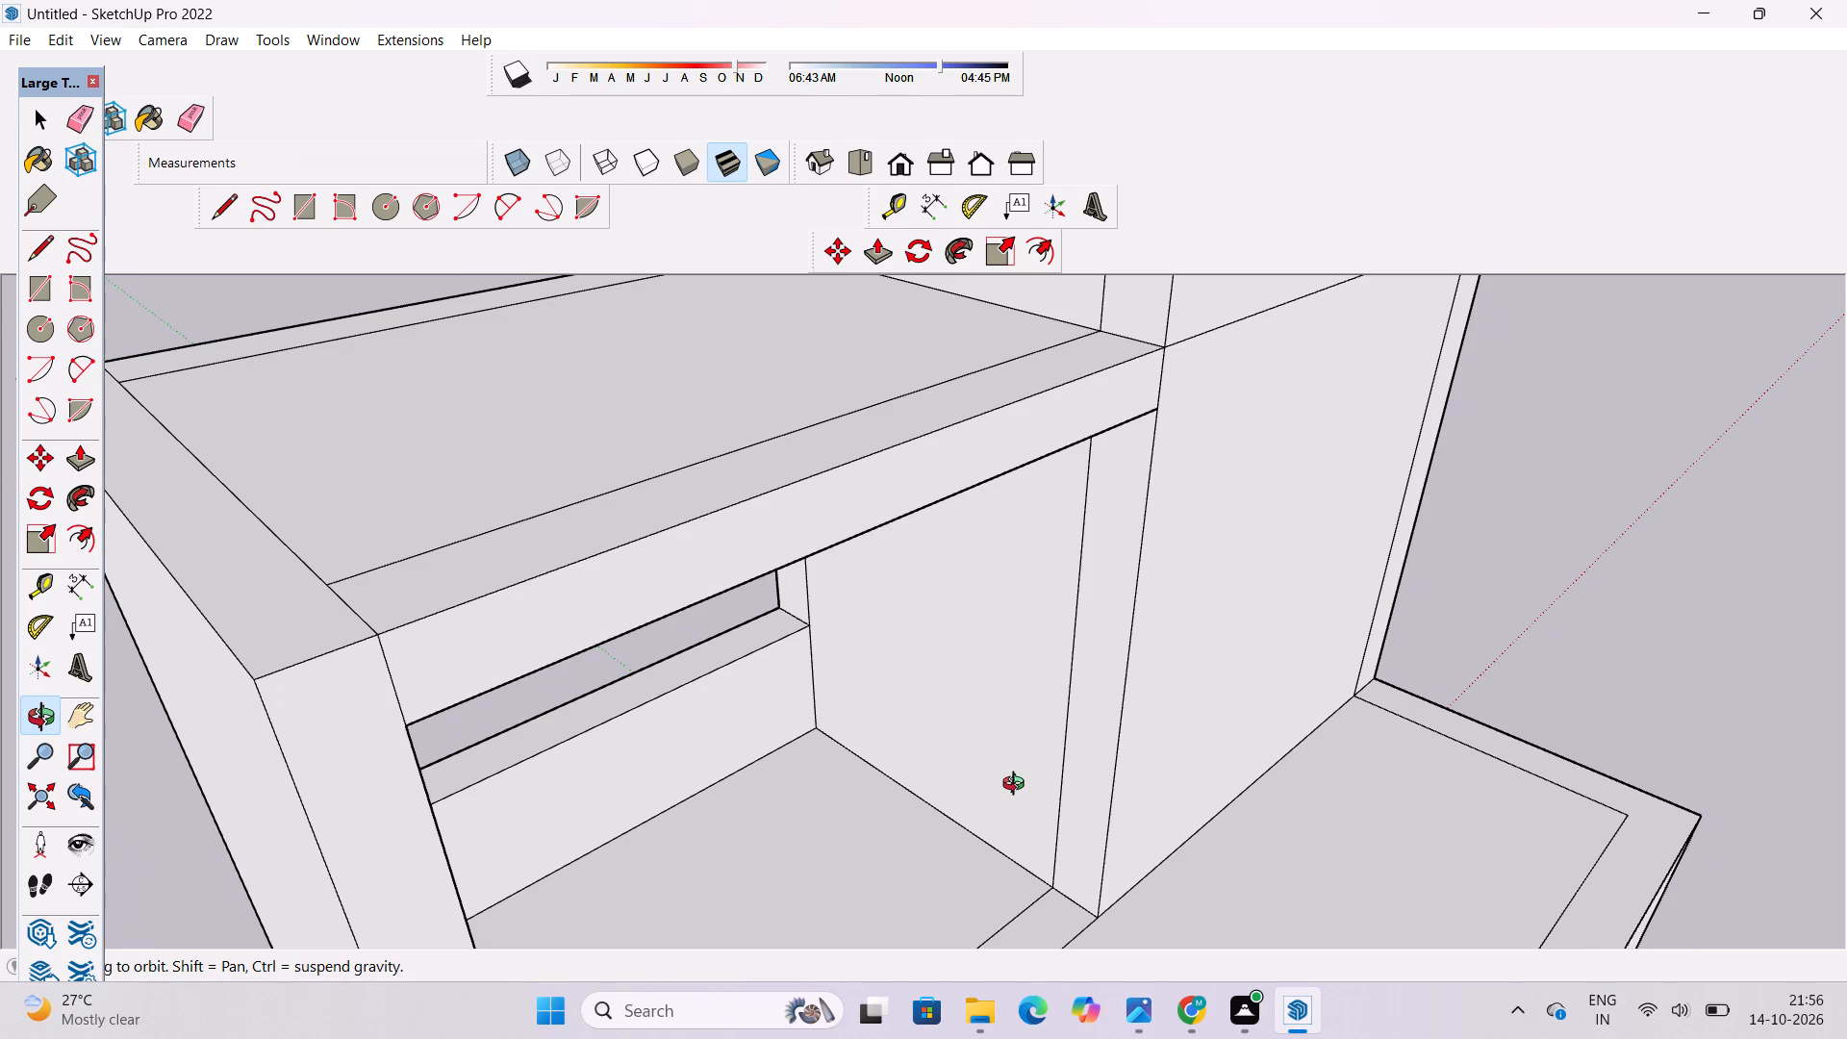
left_click_drag(1011, 790, 996, 891, "shift")
left_click_drag(996, 891, 1004, 810)
left_click_drag(1003, 812, 977, 776, "shift")
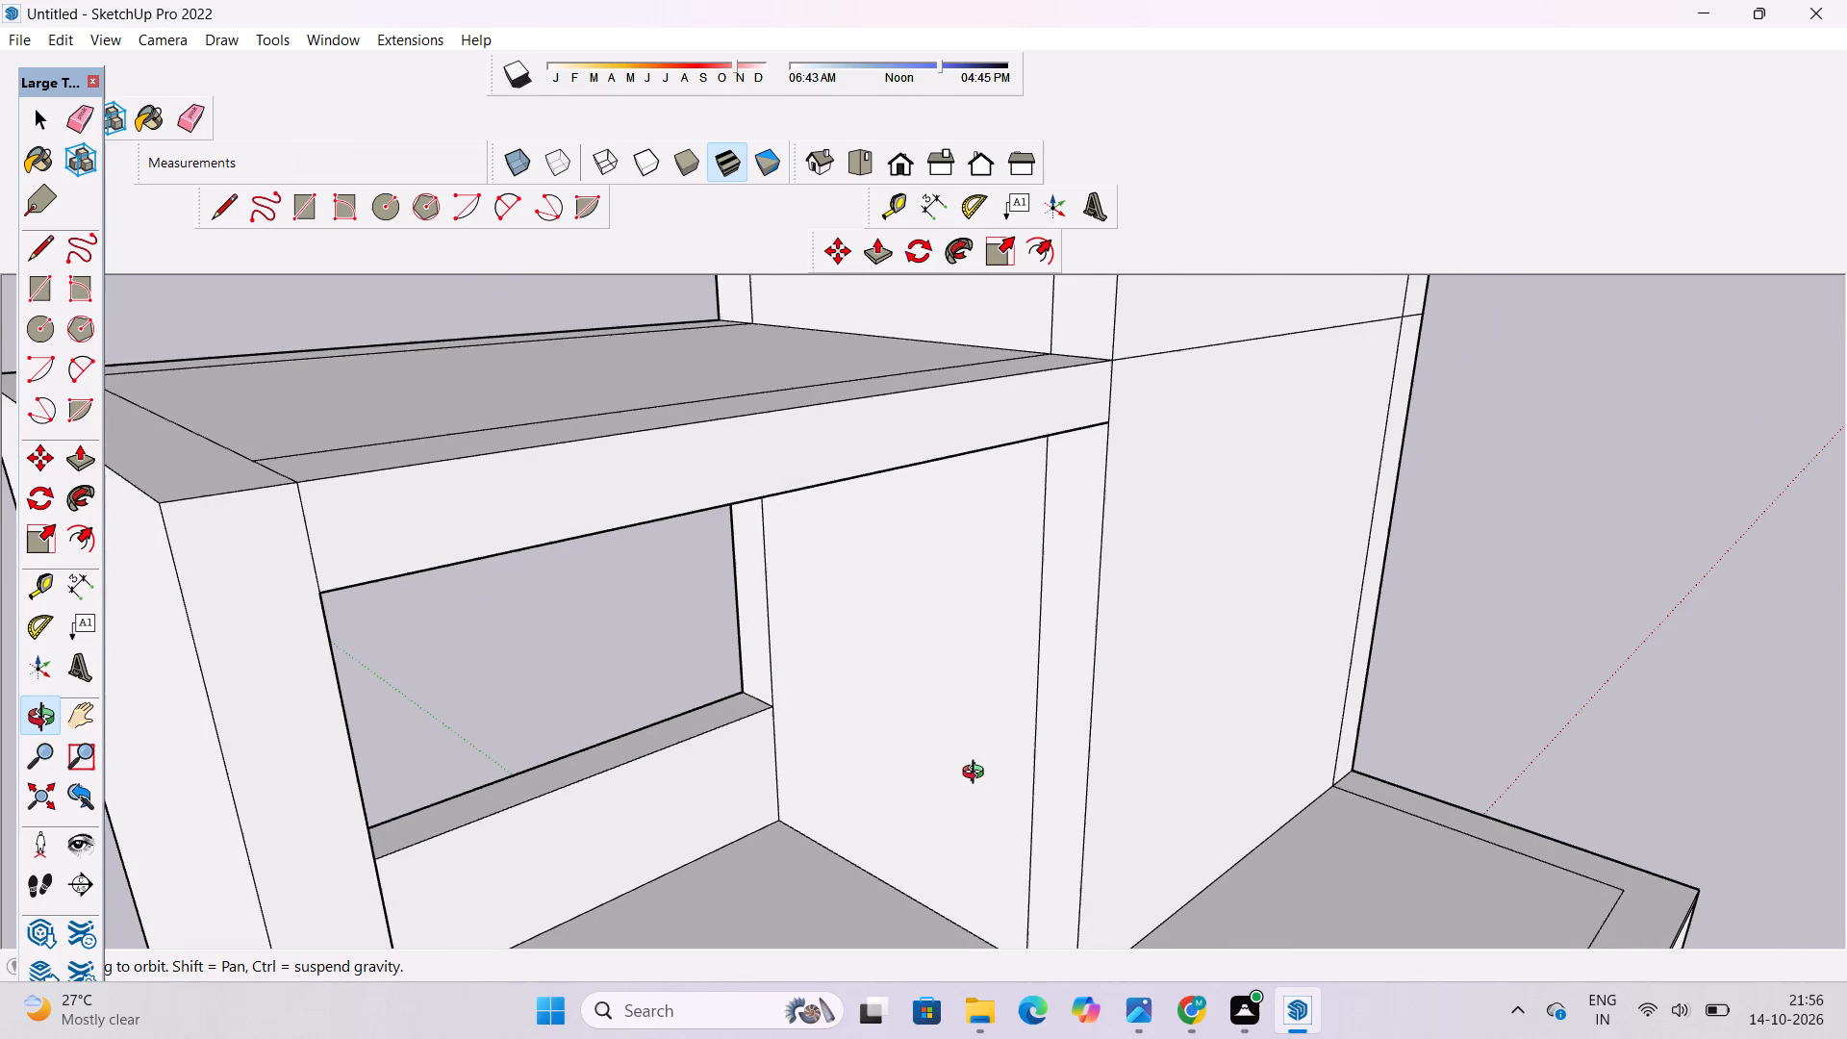
key("p")
left_click(977, 775)
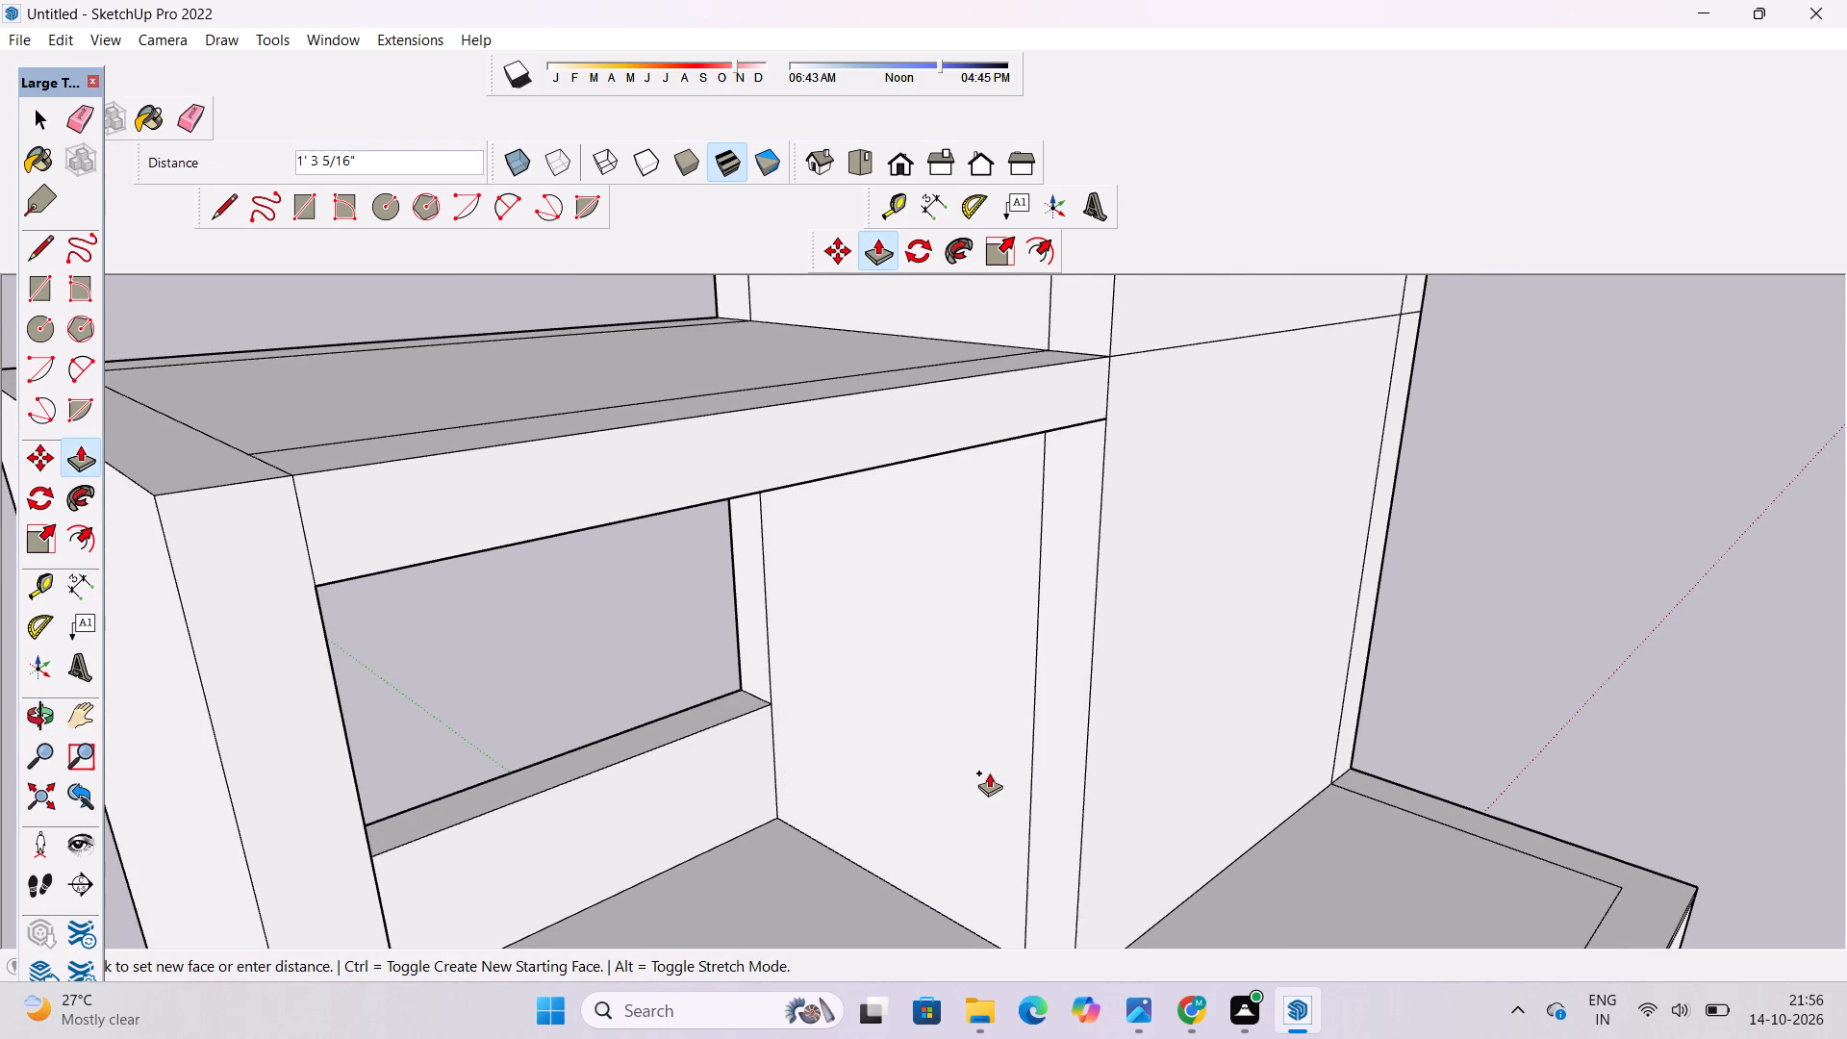
type("1'")
key("Return")
Draw a rectangle about 52' wide and 3' high between the two guides across the tower's front face.
key("o")
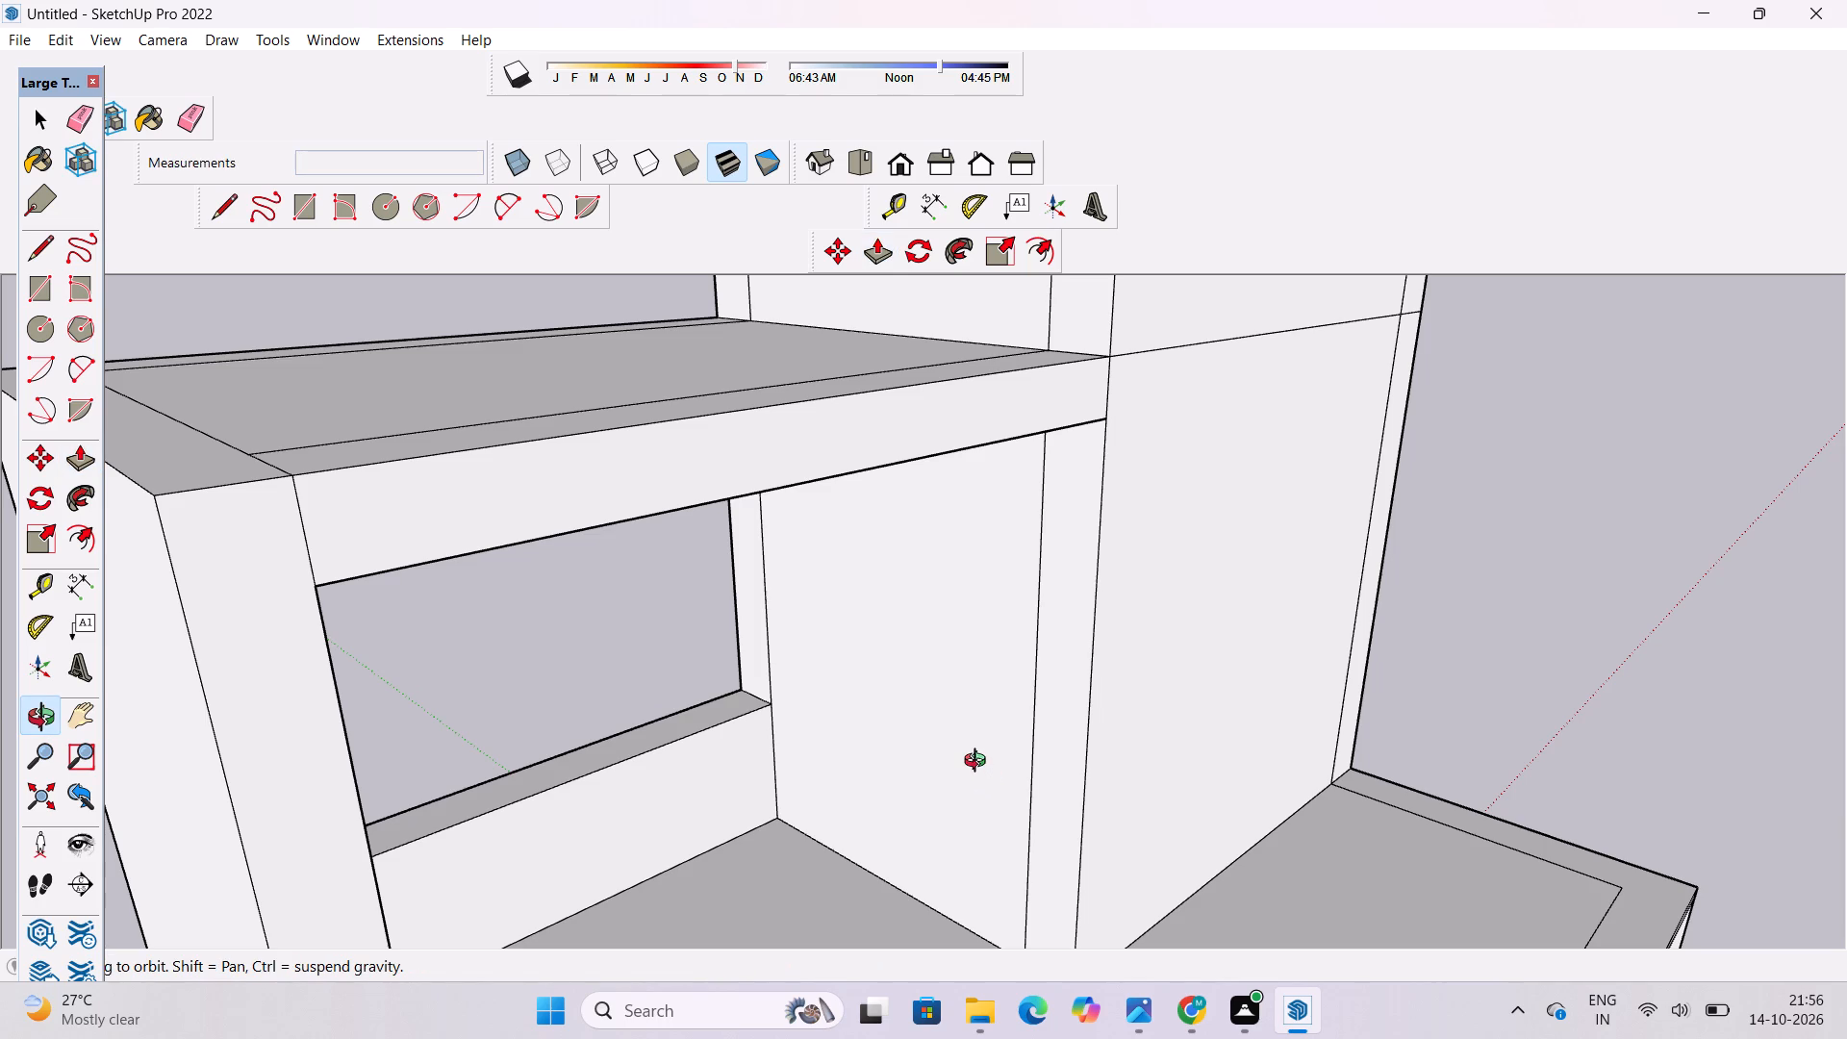
left_click_drag(922, 812, 1183, 821)
left_click_drag(1111, 807, 1049, 816, "shift")
left_click_drag(950, 821, 1336, 781)
scroll(1288, 656, "down", 5)
left_click_drag(485, 811, 694, 768)
left_click_drag(720, 845, 689, 743)
scroll(689, 729, "down", 6)
left_click_drag(725, 698, 692, 820, "shift")
scroll(639, 730, "up", 5)
left_click_drag(639, 730, 633, 773)
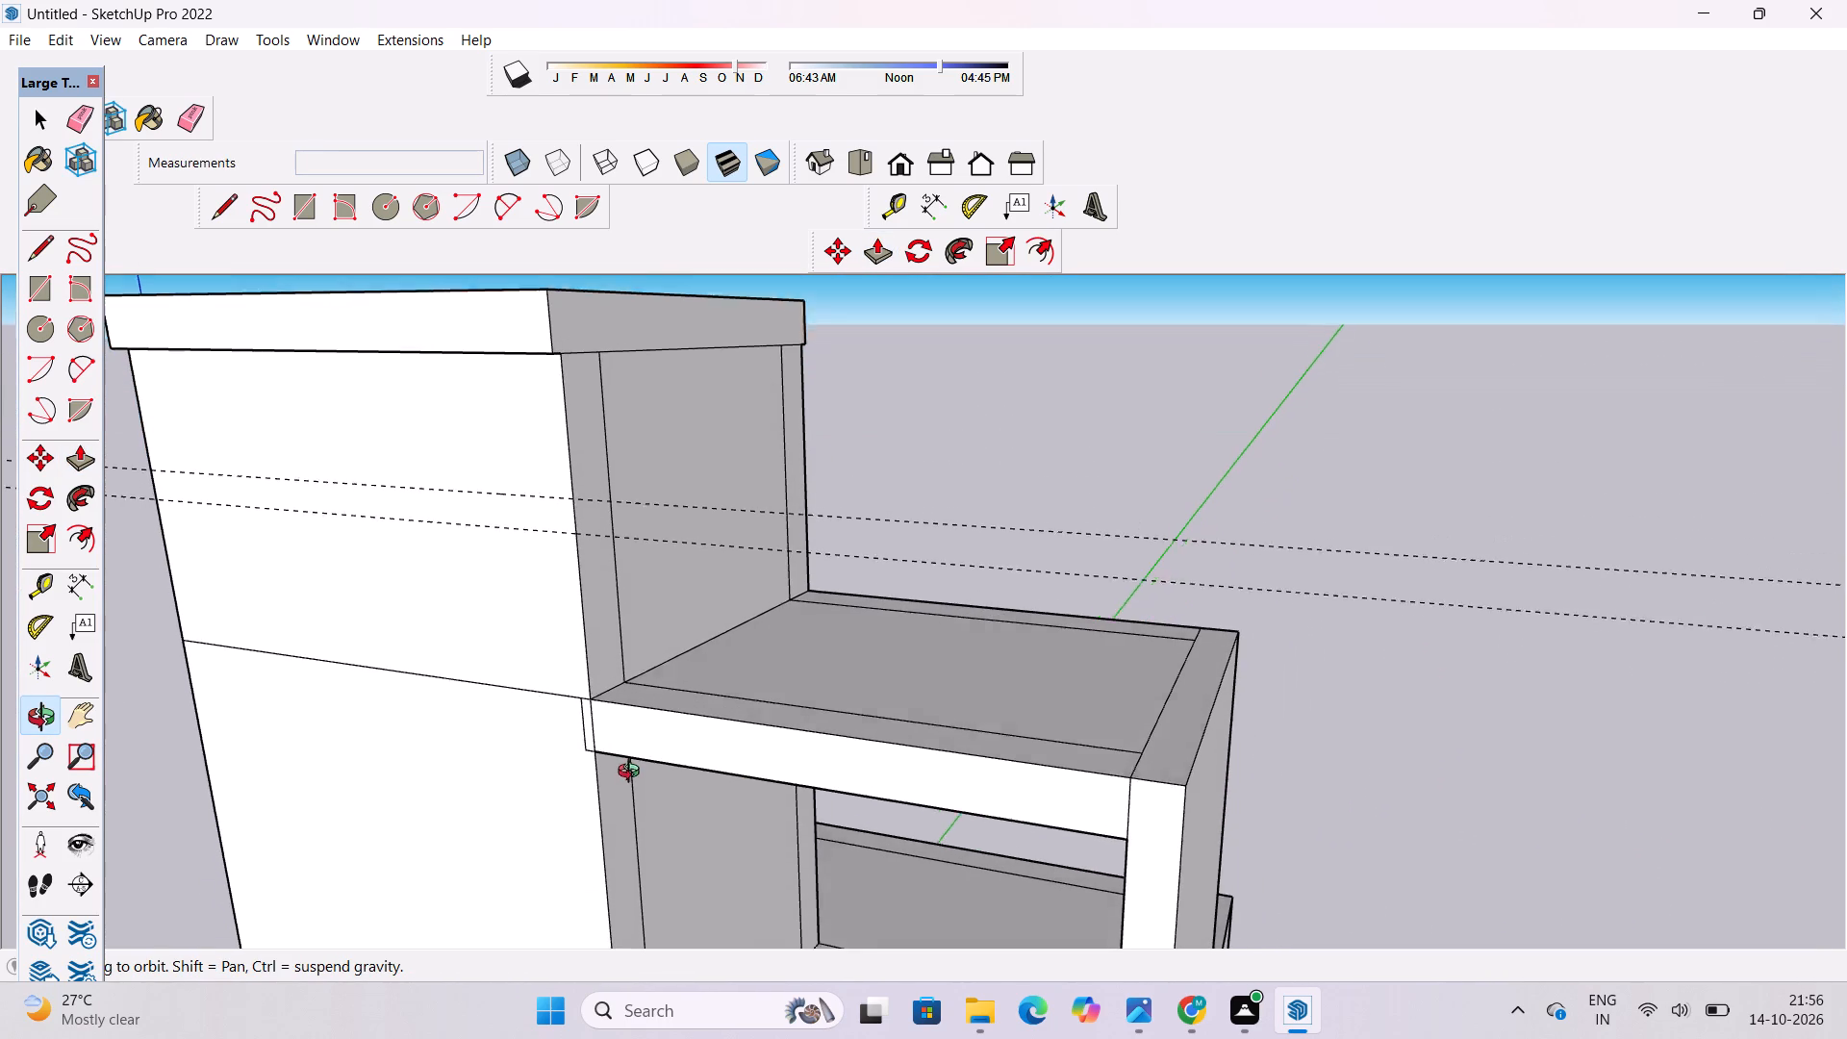
left_click_drag(633, 773, 633, 777)
left_click(718, 662, "shift")
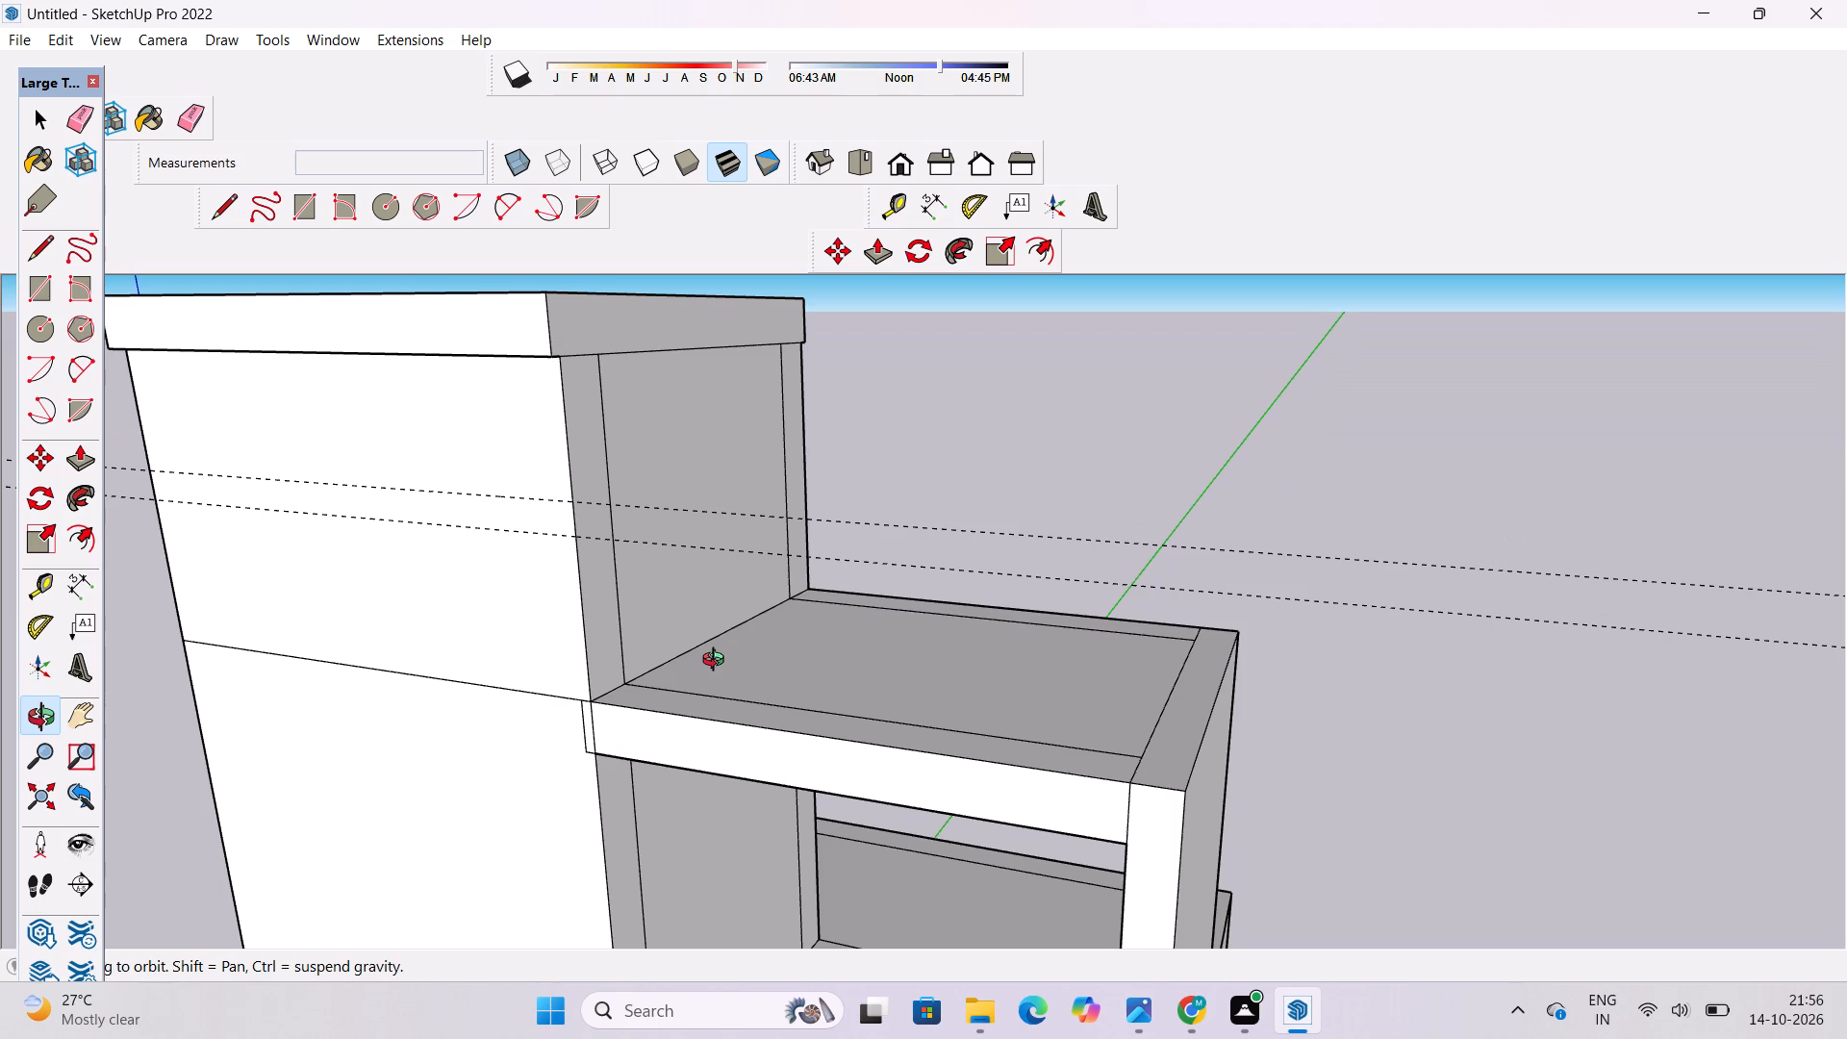
left_click_drag(701, 687, 864, 697)
left_click_drag(864, 697, 1078, 683, "shift")
scroll(1085, 646, "down", 6)
left_click_drag(887, 664, 879, 698, "shift")
left_click_drag(873, 703, 863, 648)
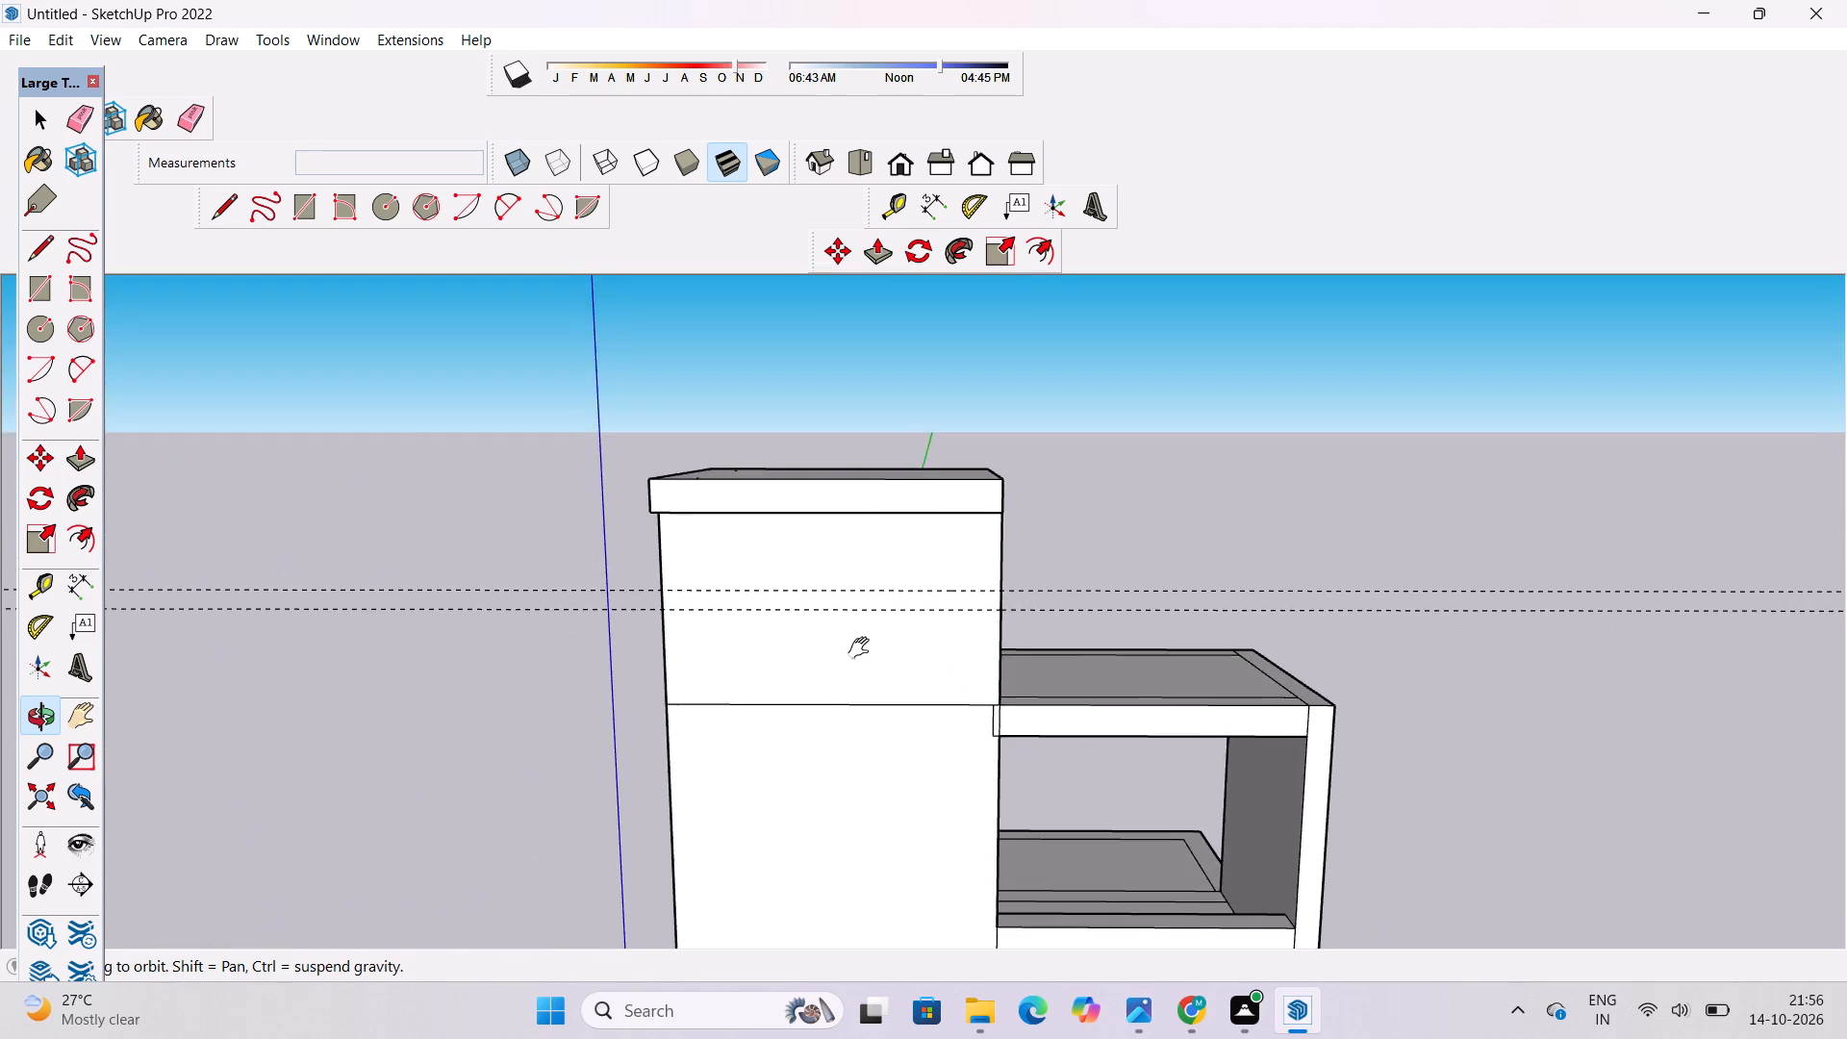
left_click_drag(863, 648, 822, 604, "shift")
key("r")
scroll(763, 593, "up", 5)
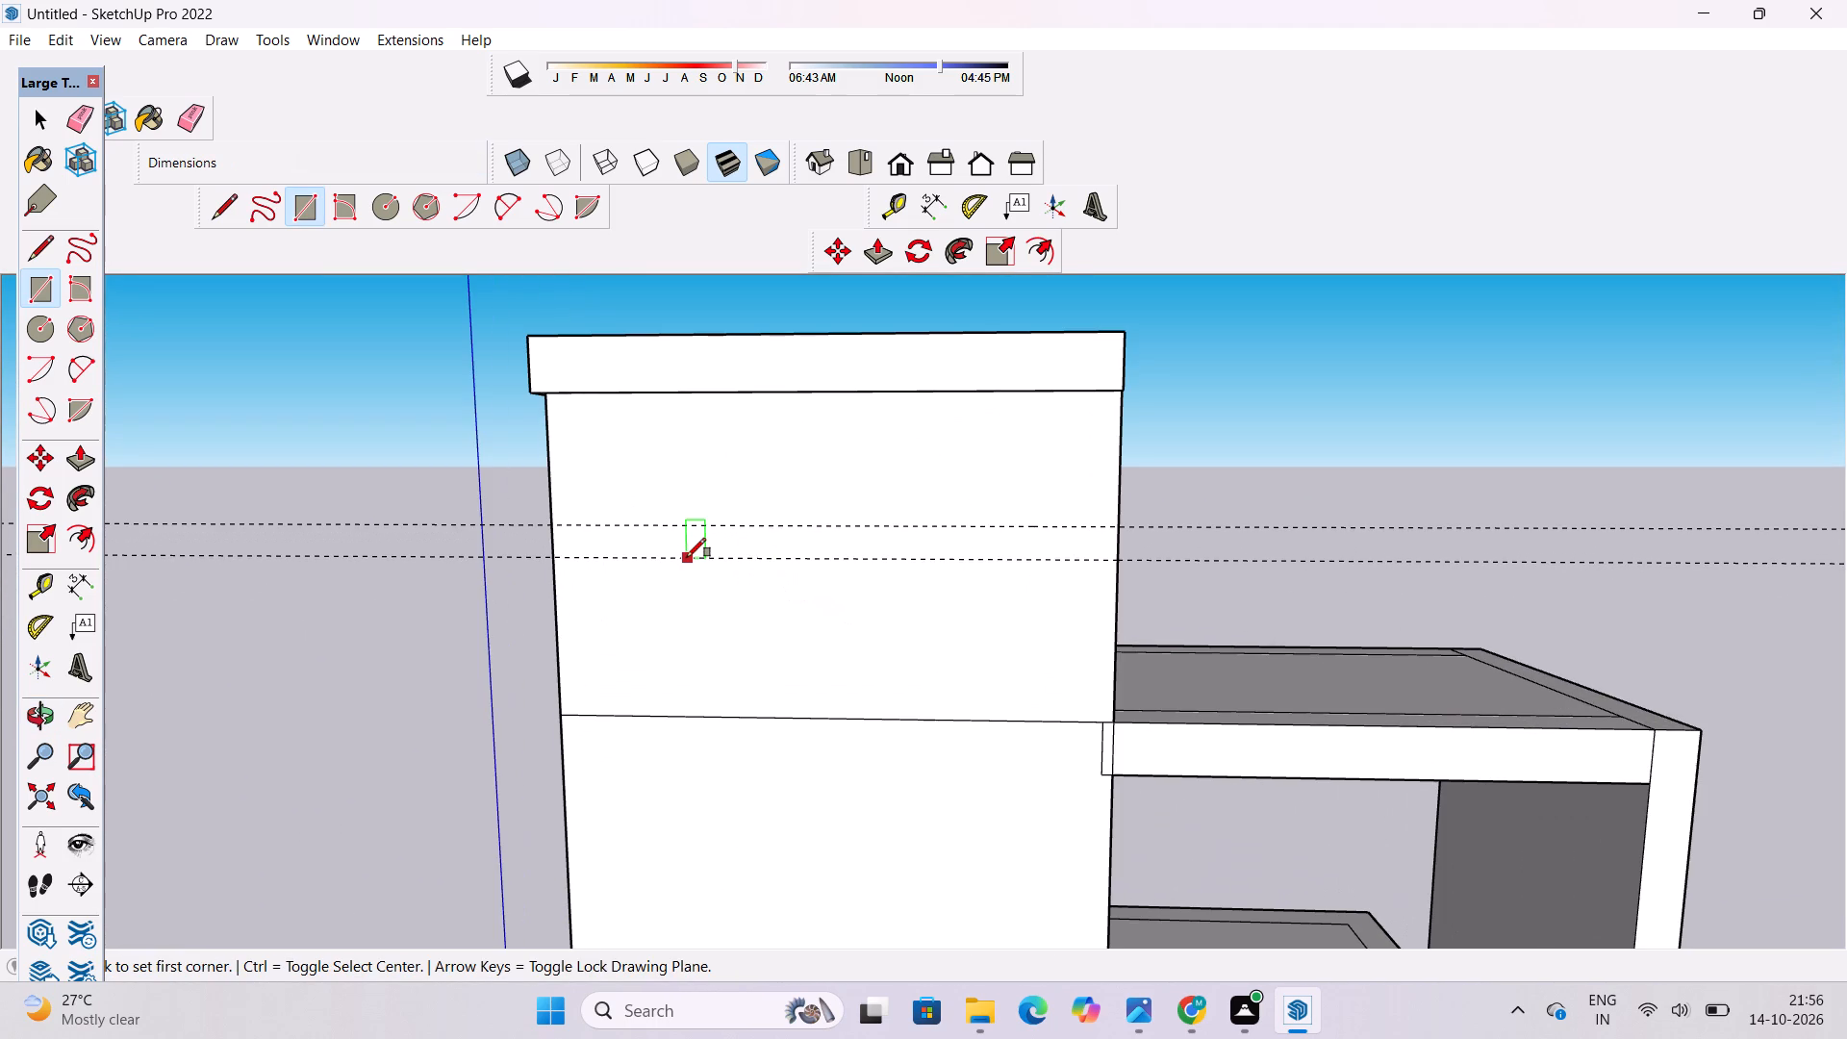
left_click(548, 522)
scroll(548, 522, "down", 4)
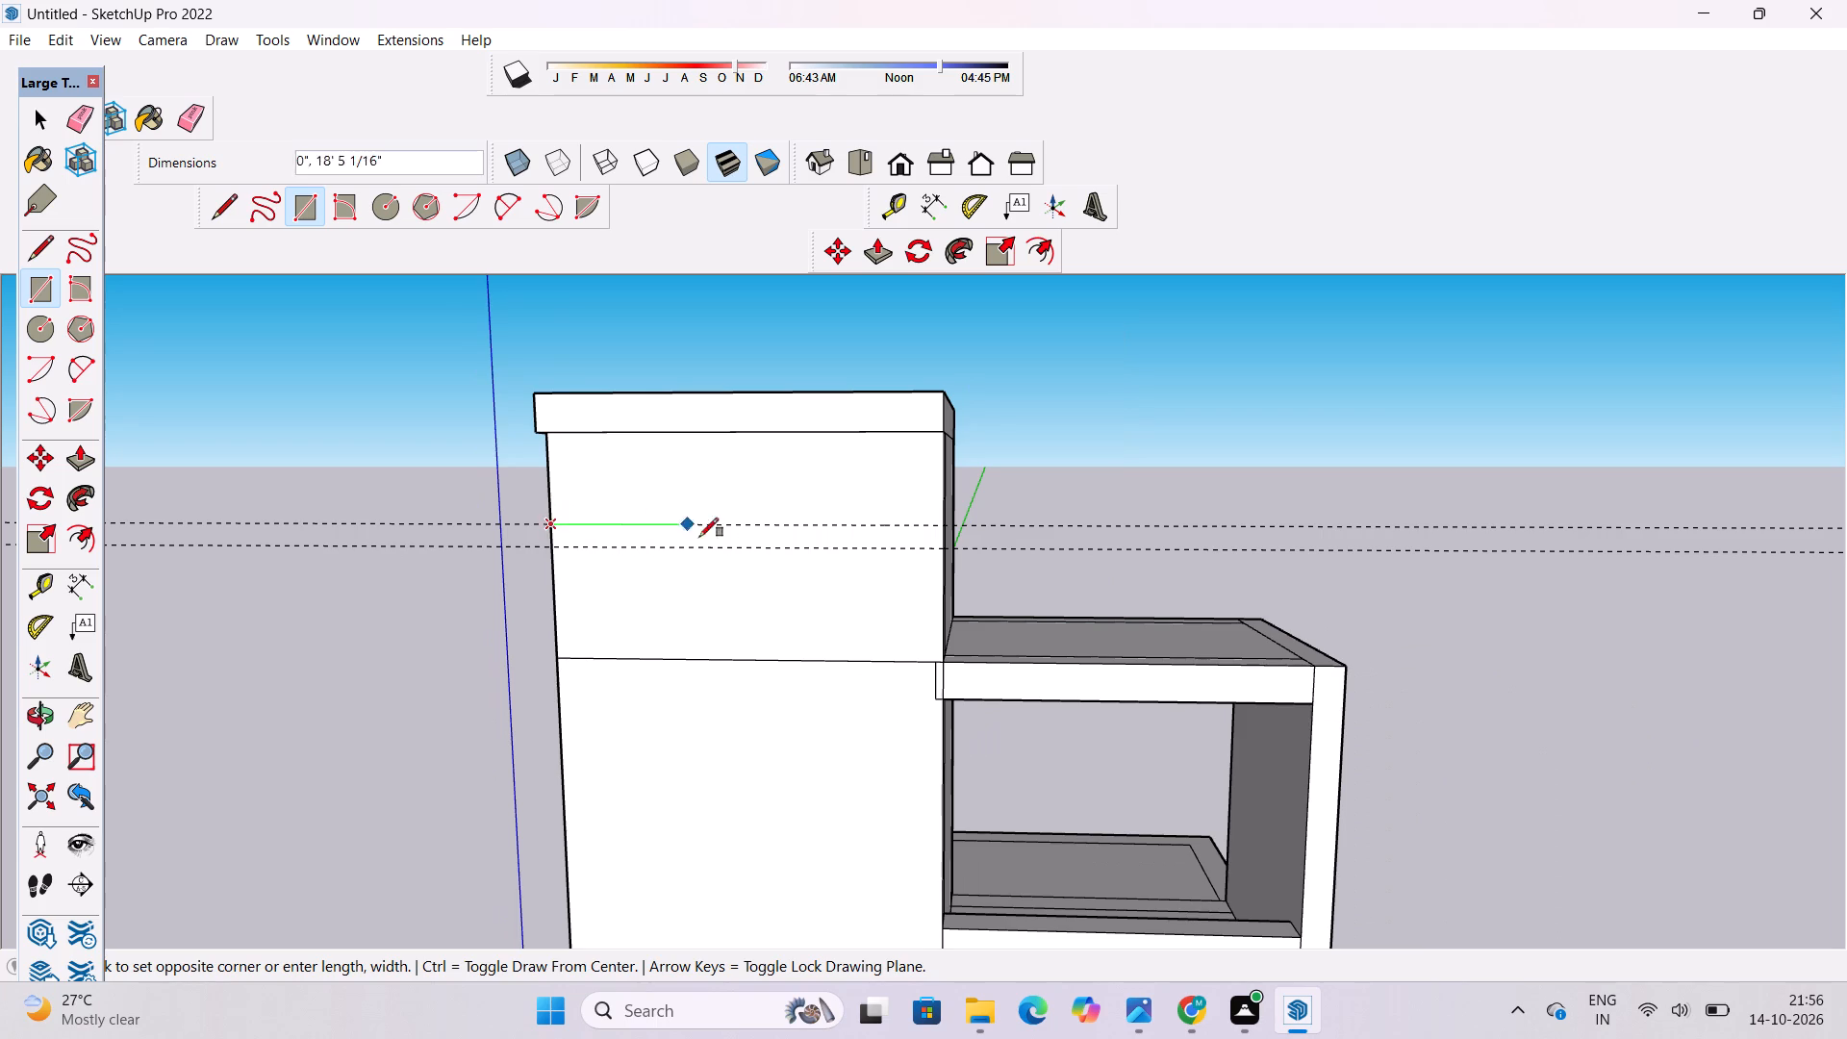
left_click(943, 550)
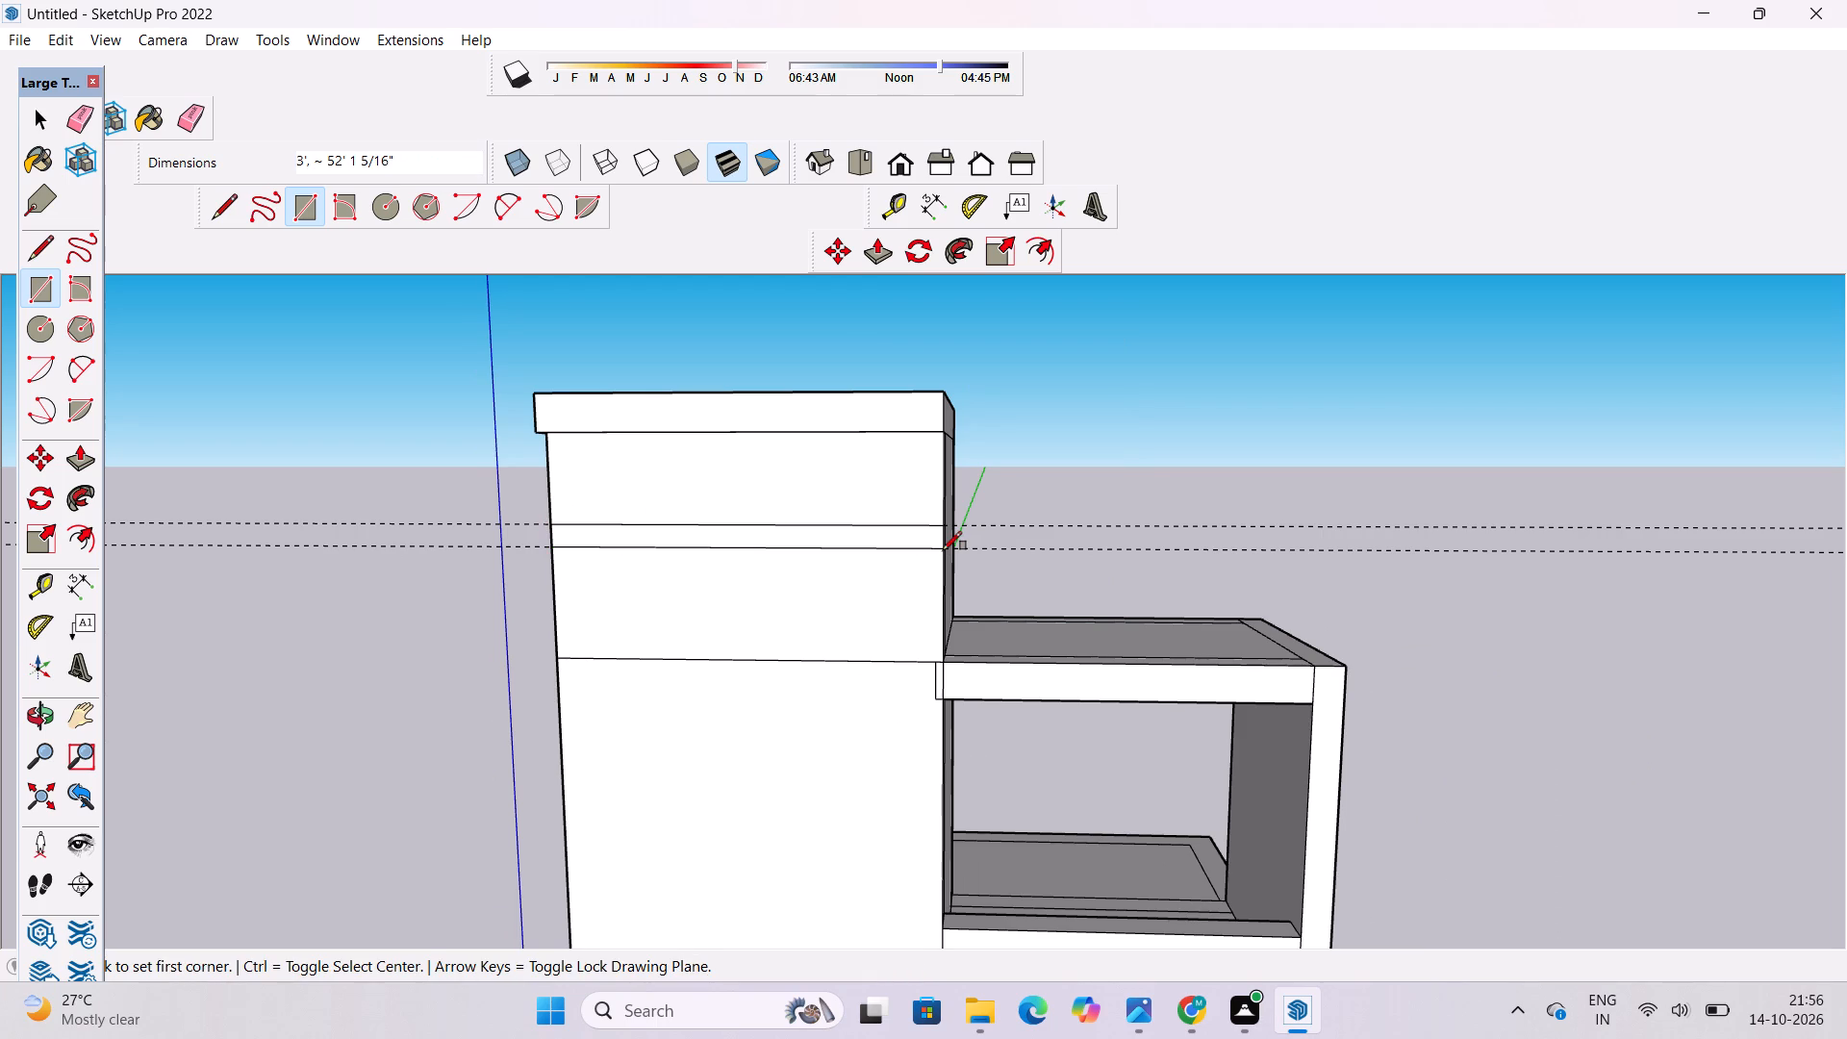
Draw a 43' by 3' rectangle across the tower's side wall above the lower roof, continuing the front band at its height.
key("o")
left_click_drag(973, 587, 724, 700)
left_click_drag(817, 589, 825, 647, "shift")
left_click_drag(862, 672, 493, 689)
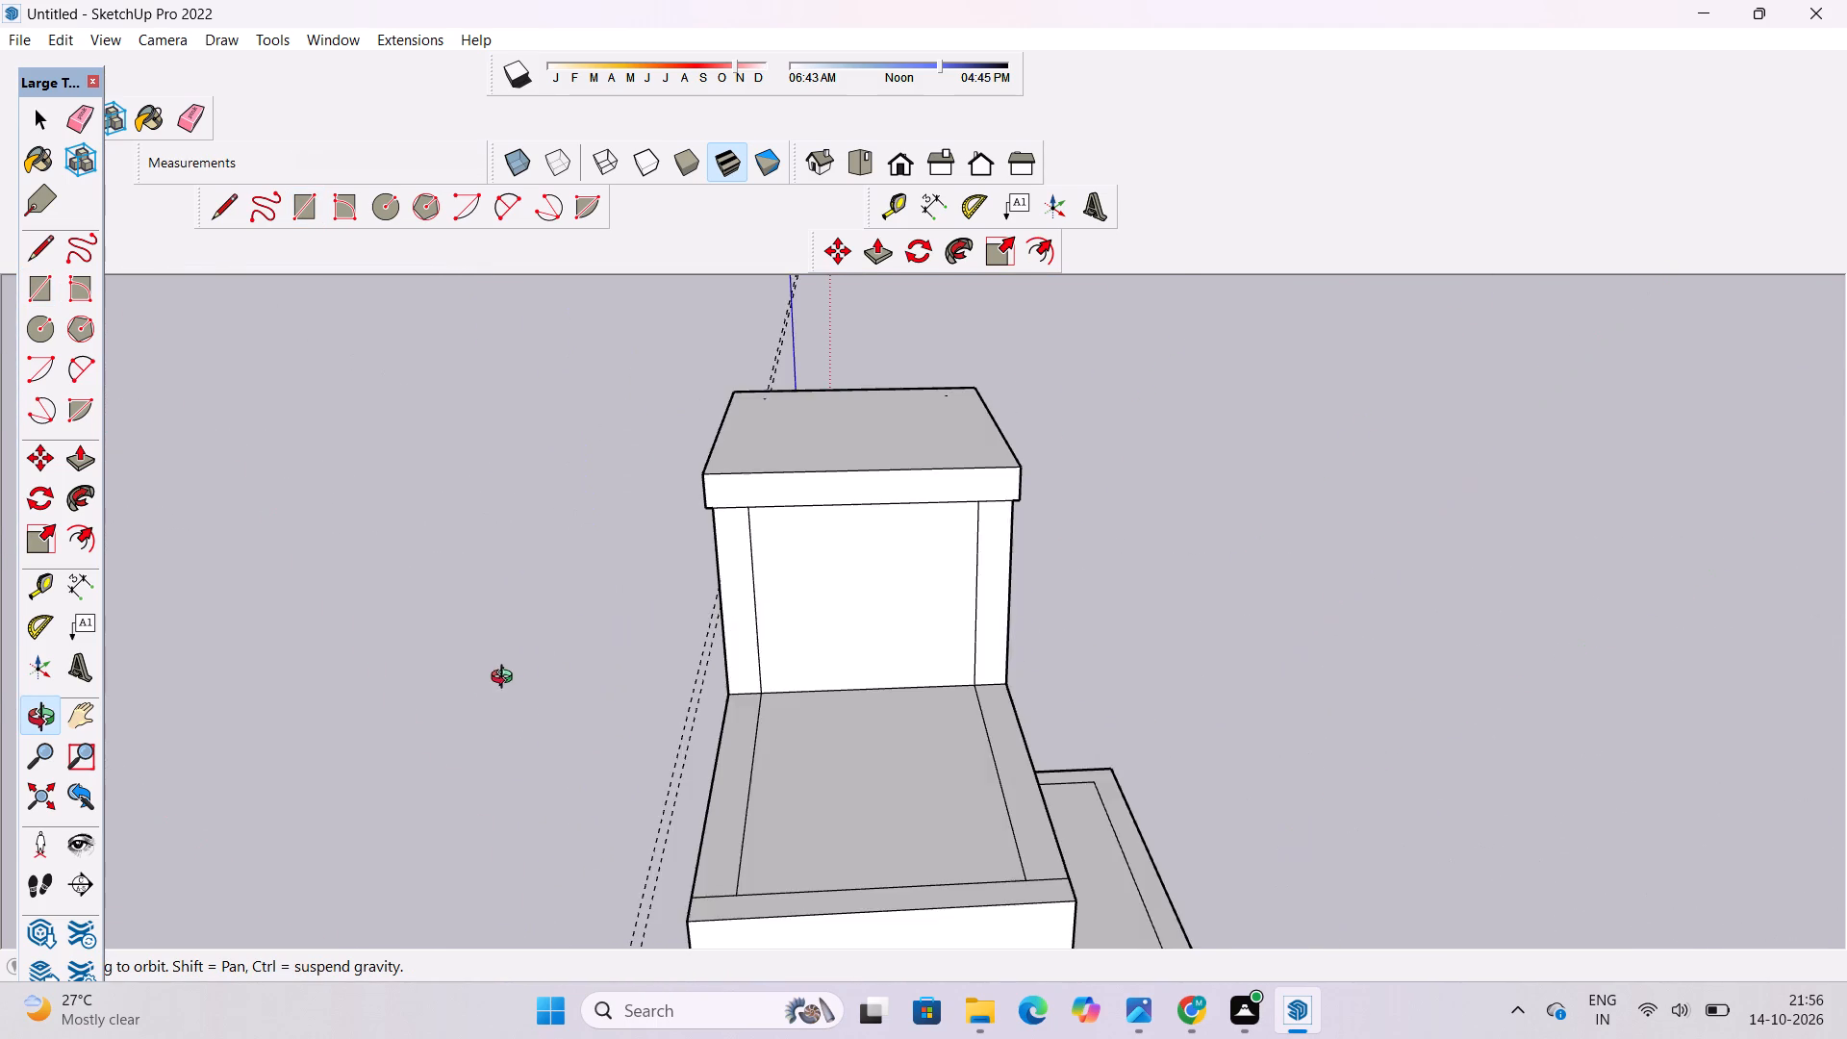
scroll(569, 646, "up", 1)
left_click_drag(671, 643, 640, 715, "shift")
left_click_drag(645, 738, 645, 623)
scroll(743, 625, "up", 4)
left_click(743, 625, "shift")
left_click_drag(743, 625, 707, 638)
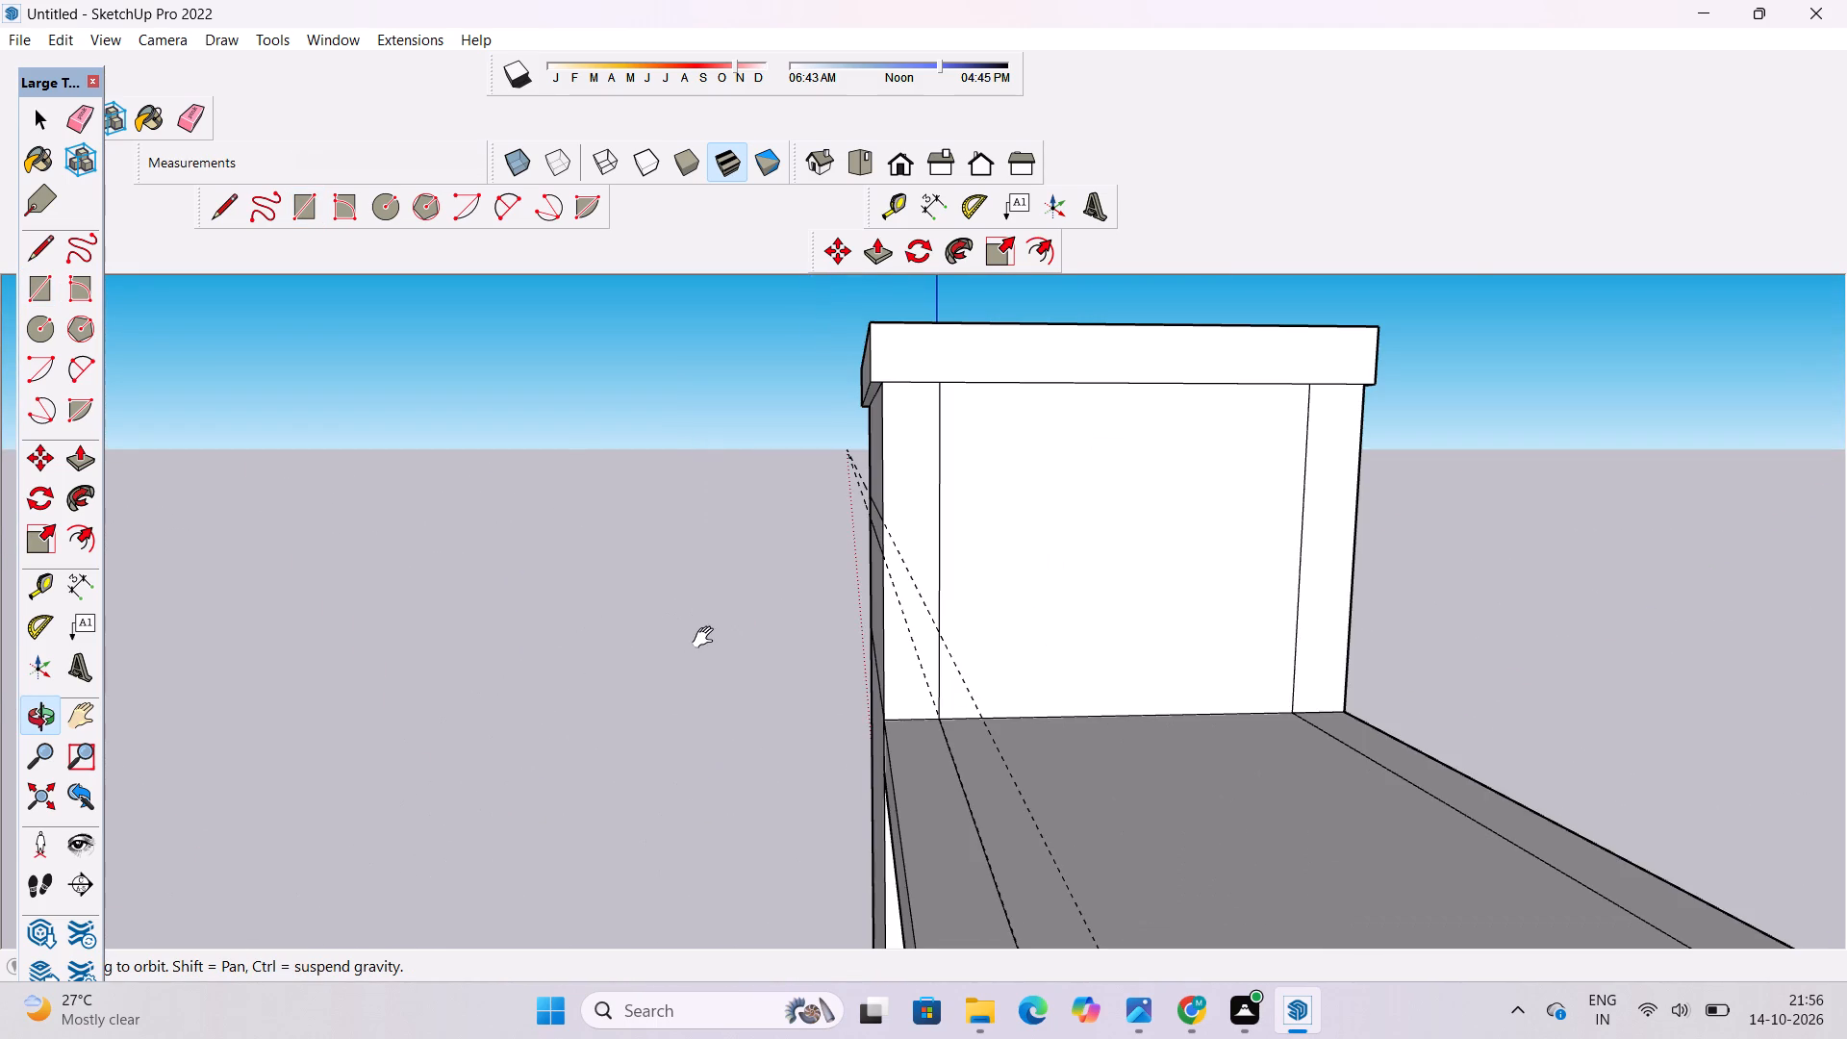
left_click_drag(847, 600, 753, 577, "shift")
left_click_drag(735, 582, 692, 632)
left_click_drag(690, 633, 720, 636)
scroll(713, 647, "up", 2)
left_click_drag(676, 643, 803, 646)
left_click_drag(803, 646, 794, 664)
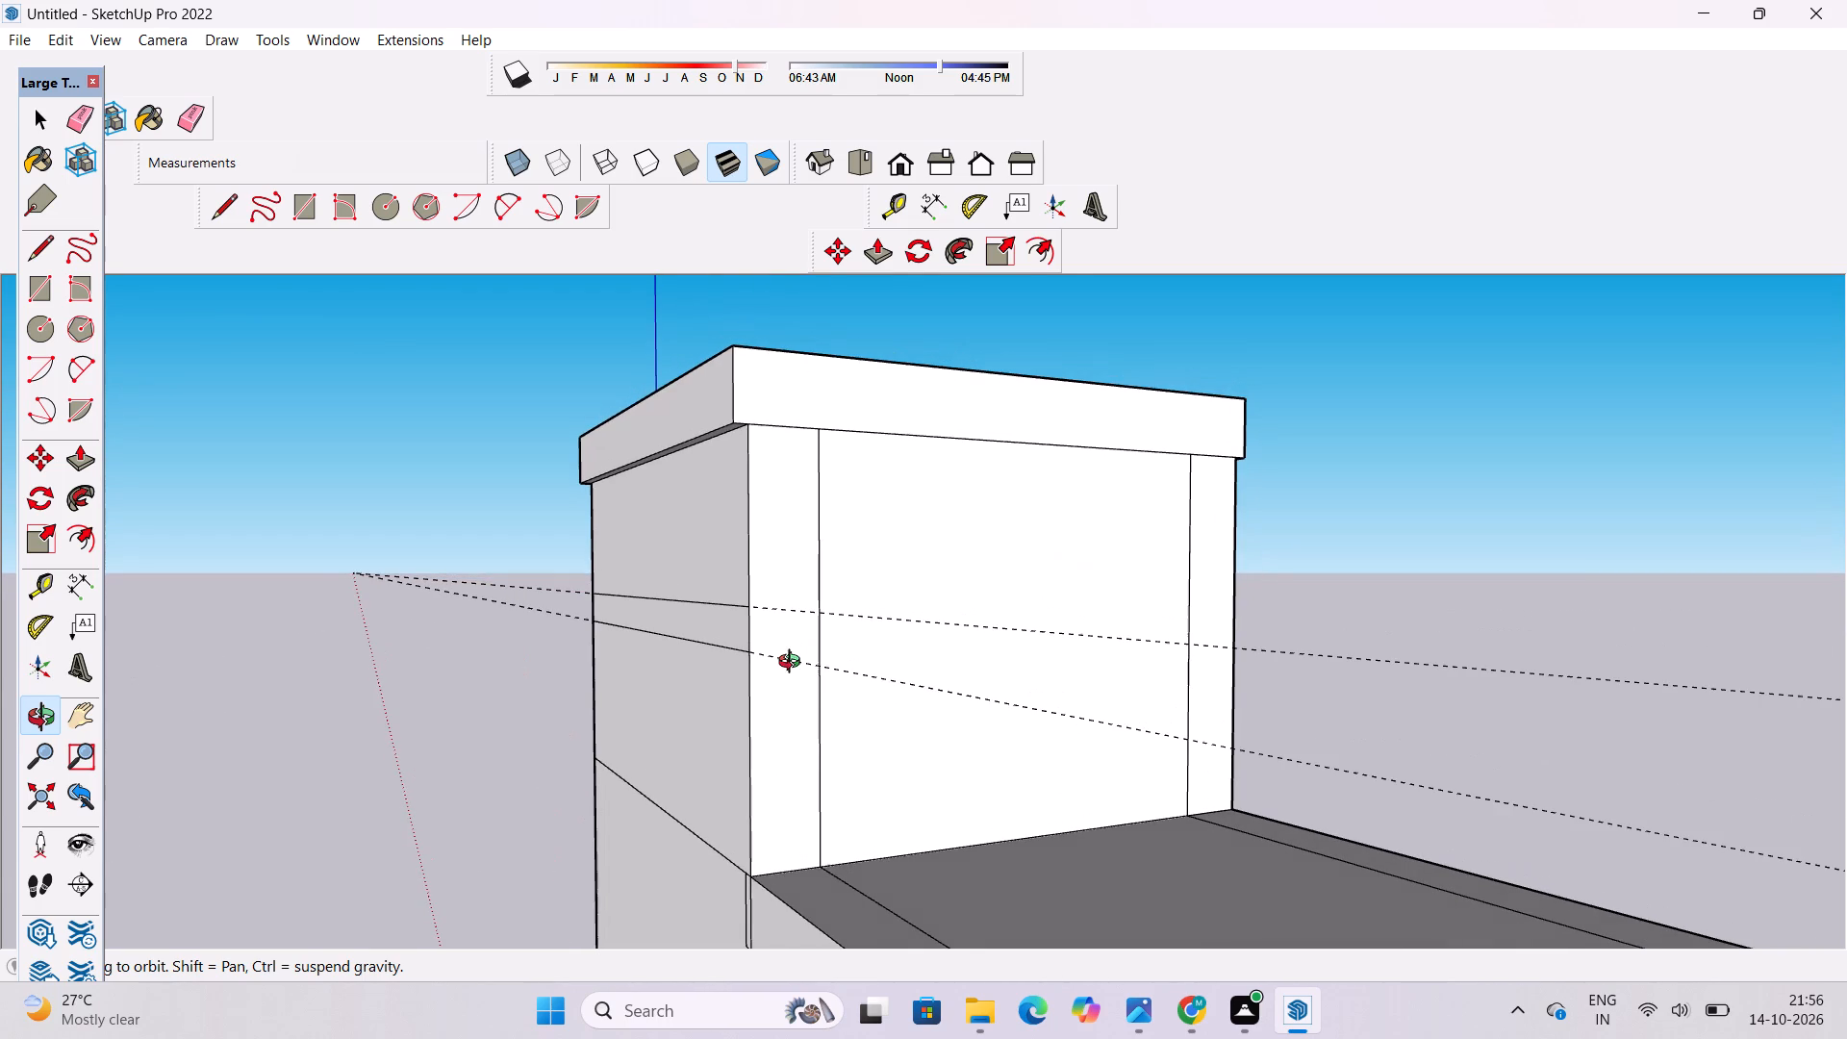
left_click_drag(794, 664, 751, 680)
key("r")
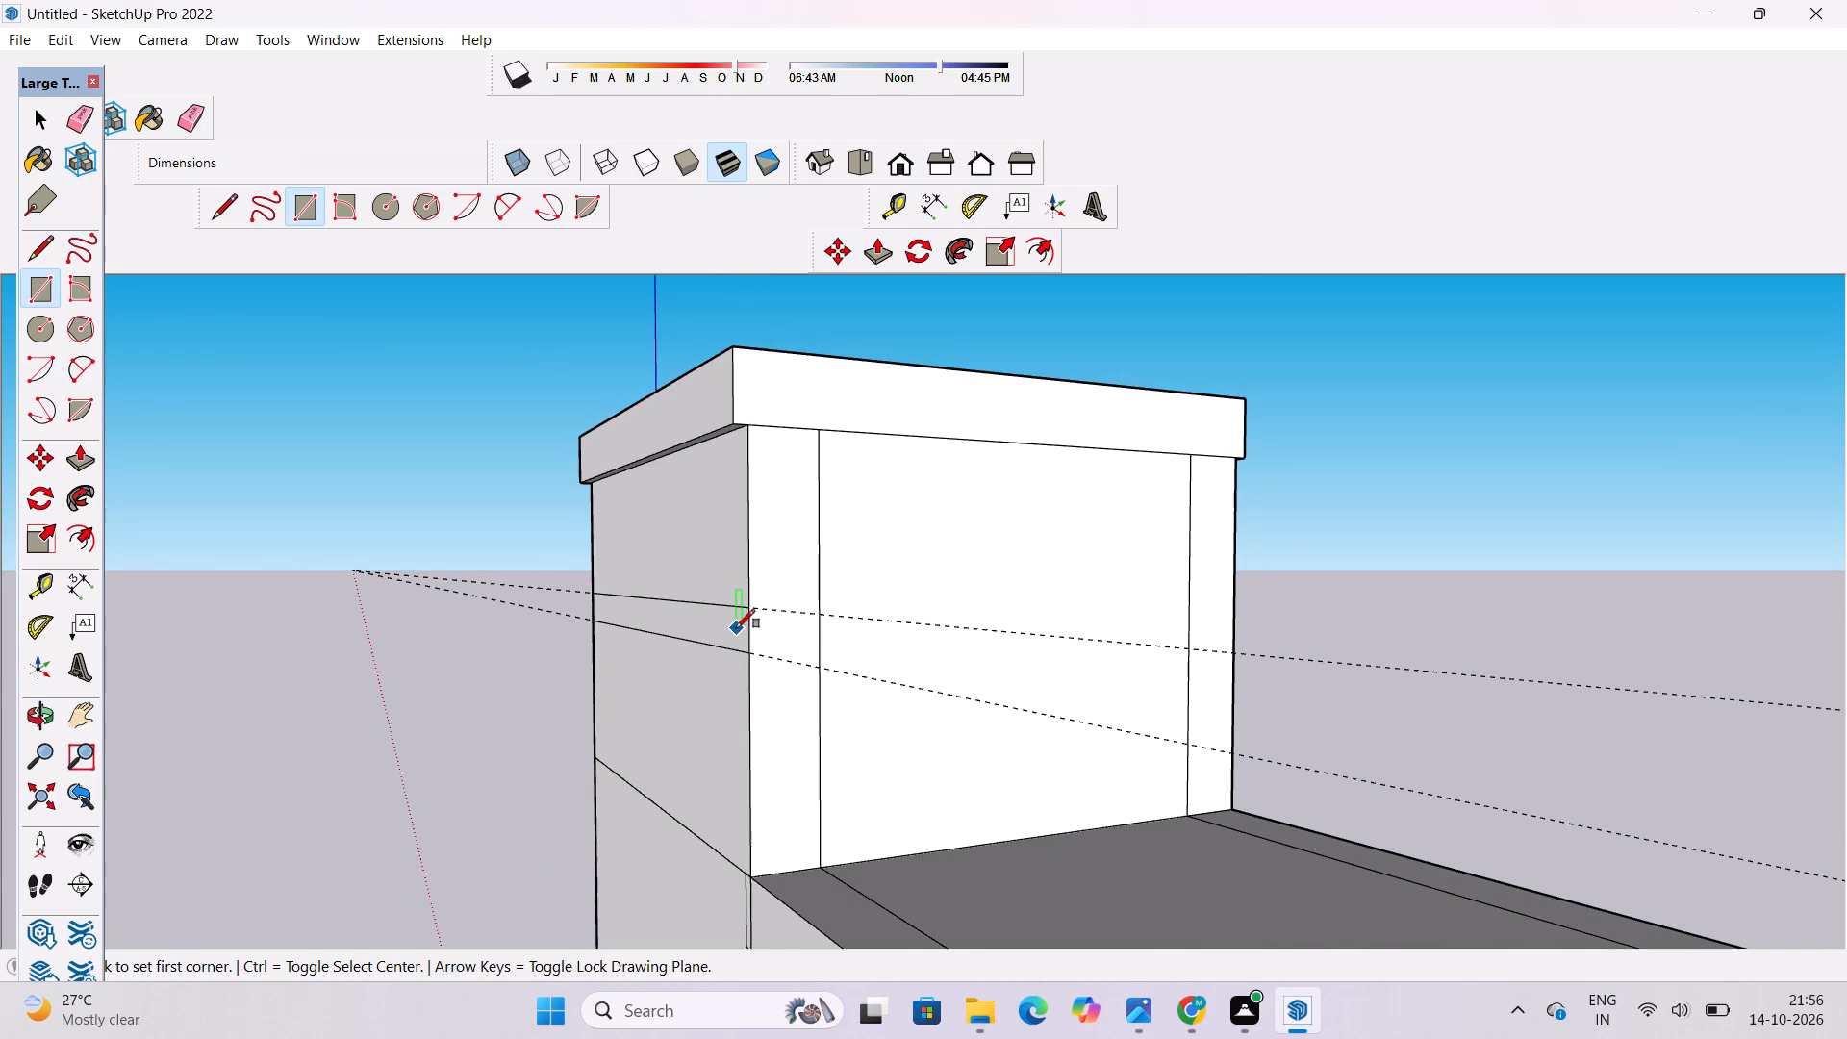
scroll(736, 626, "down", 4)
scroll(750, 629, "up", 7)
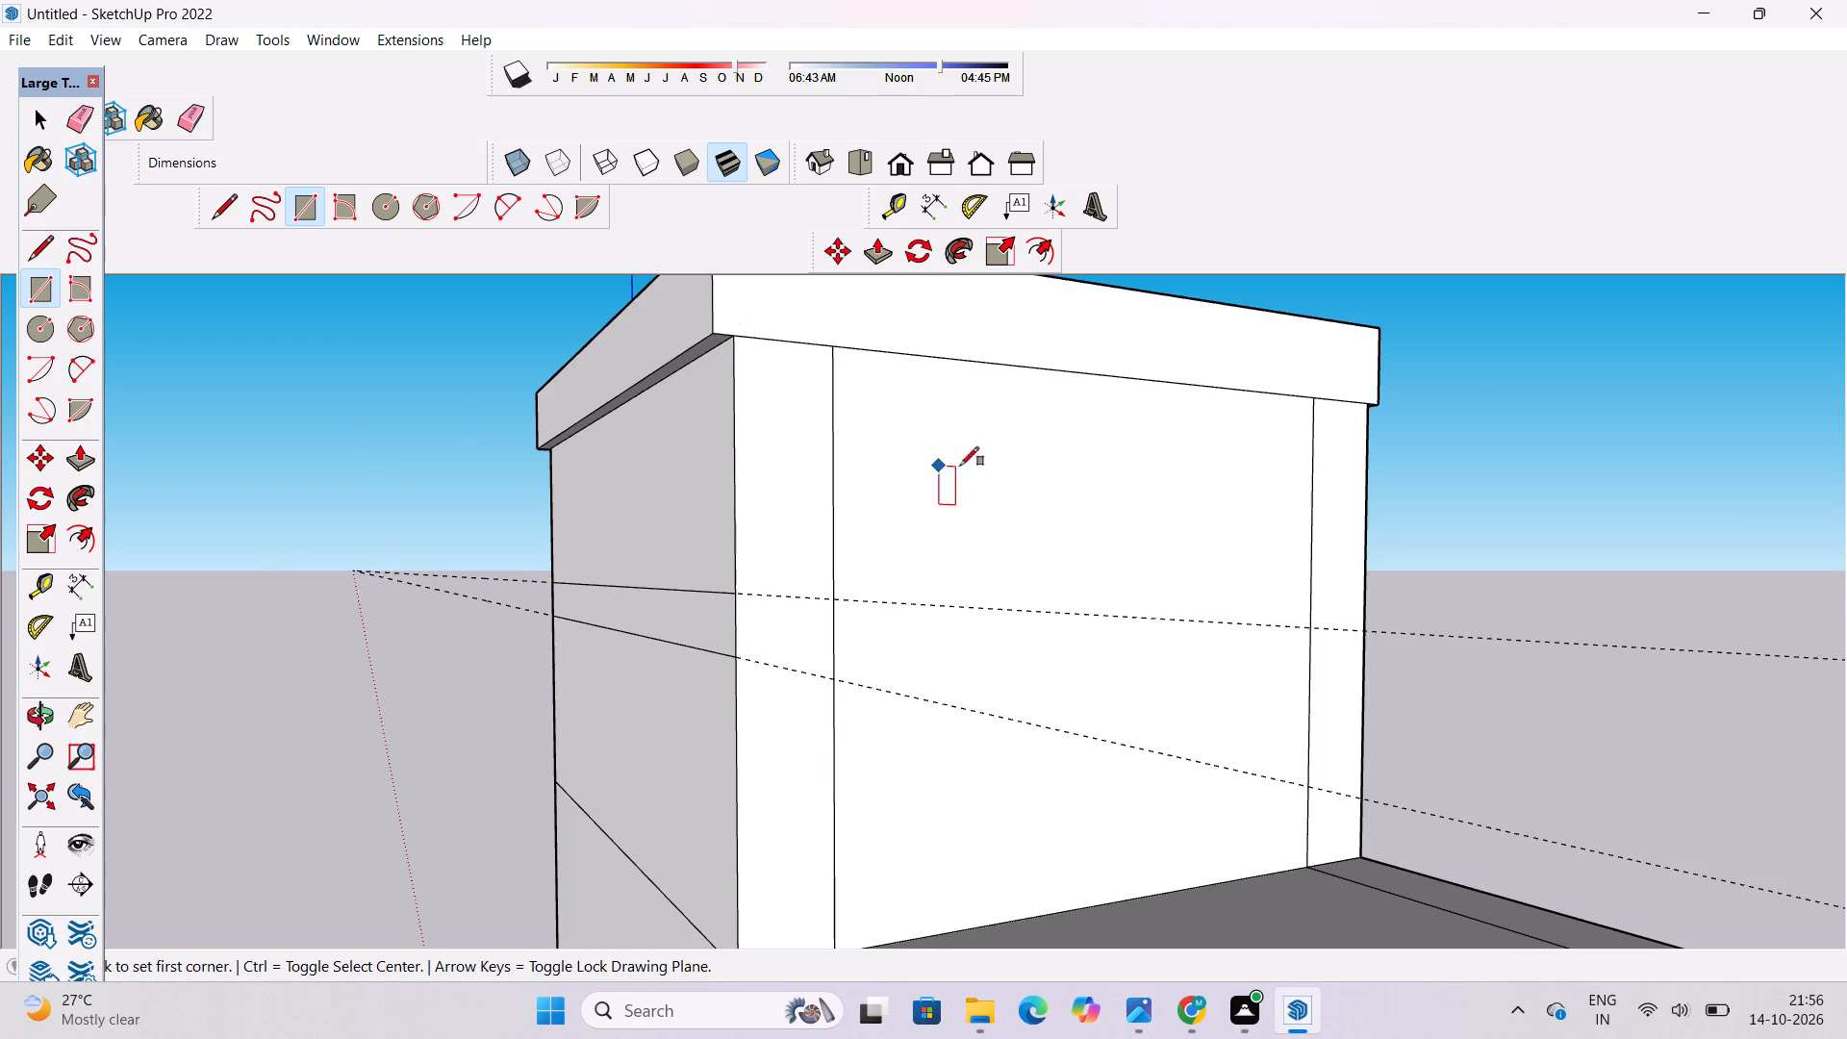
key("space")
key("o")
scroll(979, 518, "down", 3)
left_click(979, 518, "shift")
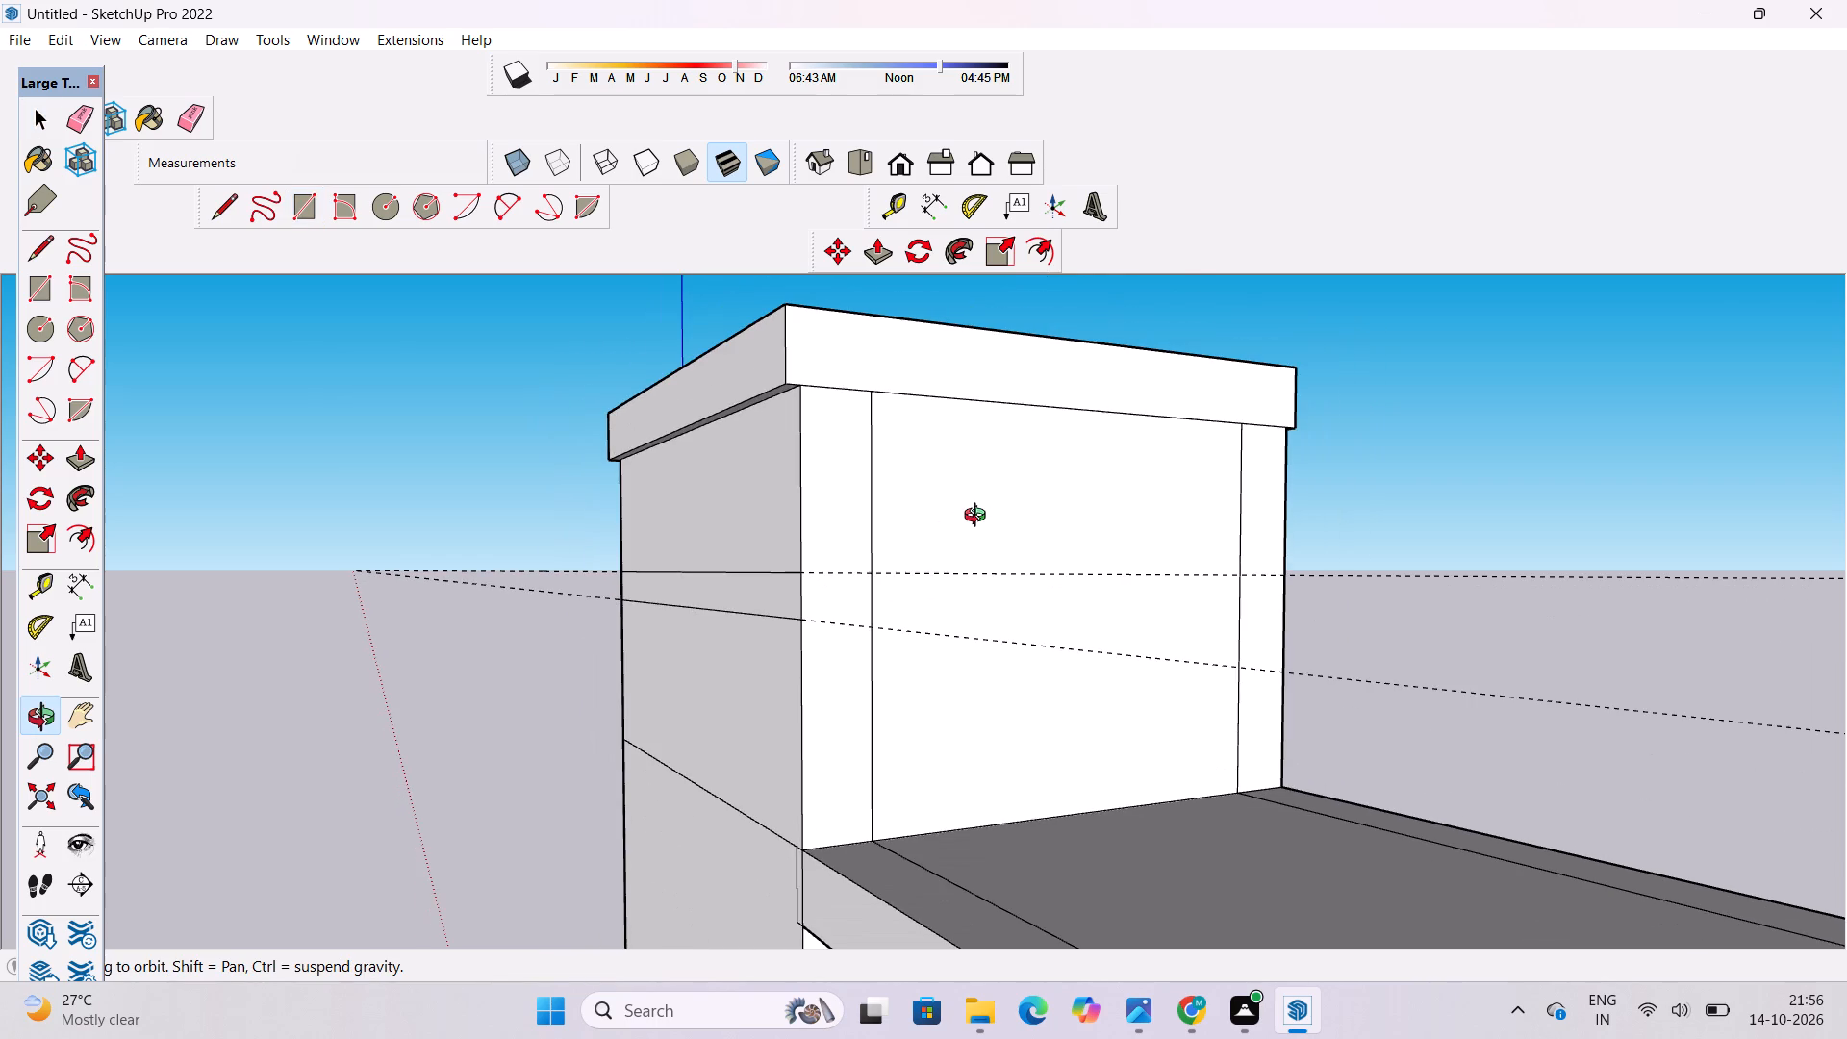
scroll(979, 518, "up", 3)
left_click(979, 518)
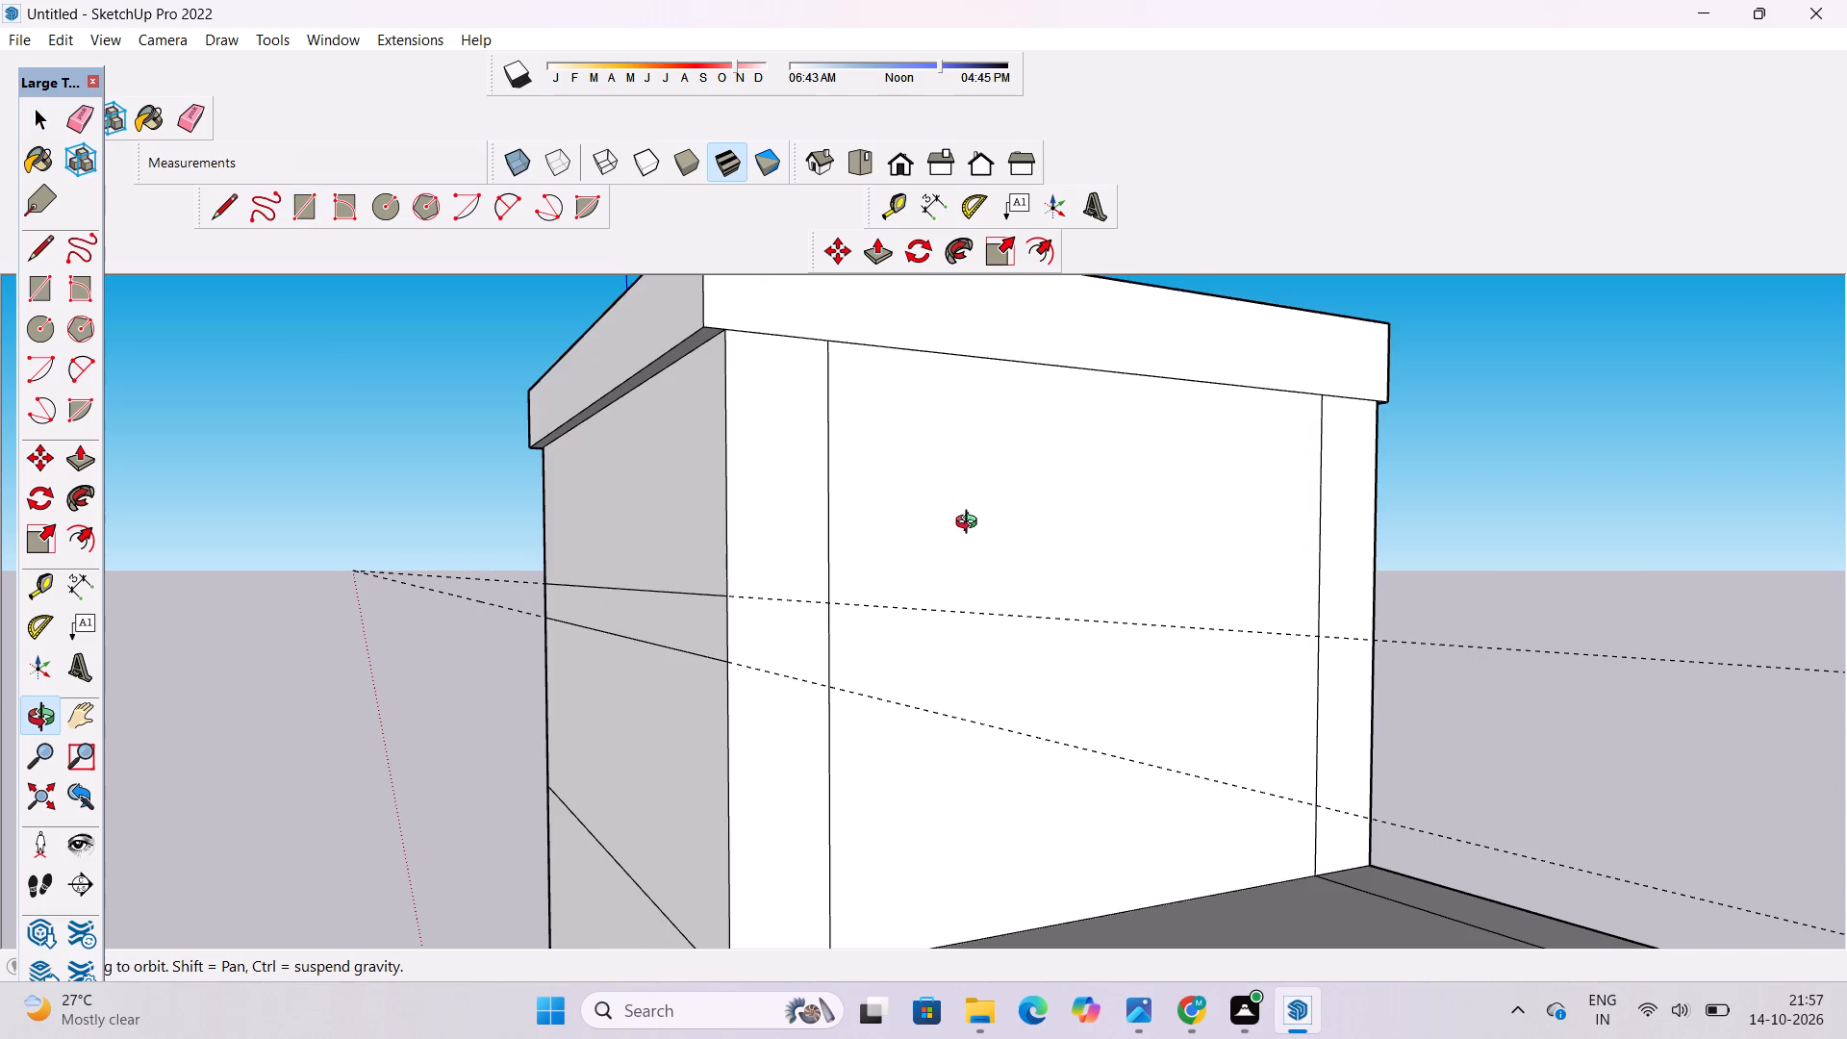
scroll(691, 556, "down", 3)
left_click_drag(768, 697, 711, 503, "shift")
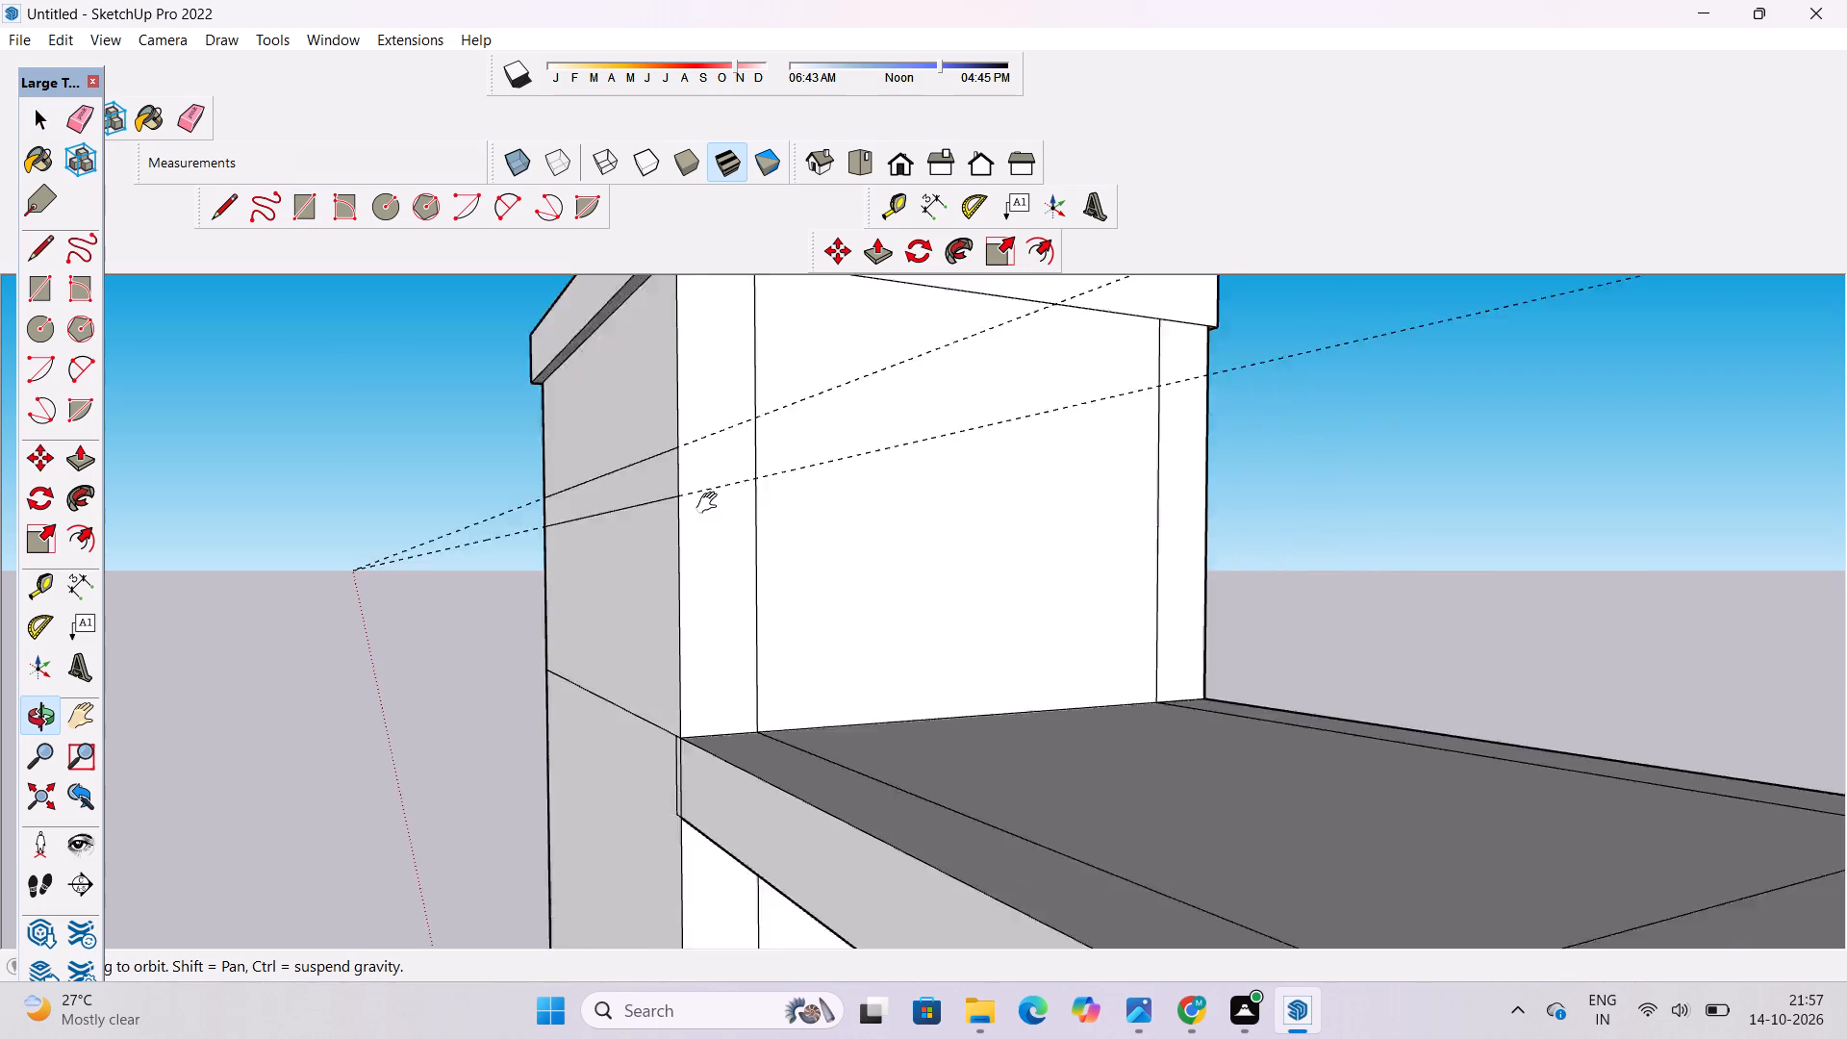
left_click_drag(711, 503, 710, 497, "shift")
left_click_drag(710, 490, 629, 657)
scroll(620, 606, "up", 3)
left_click_drag(640, 661, 805, 582)
left_click_drag(806, 578, 774, 647, "shift")
left_click_drag(773, 645, 766, 600, "shift")
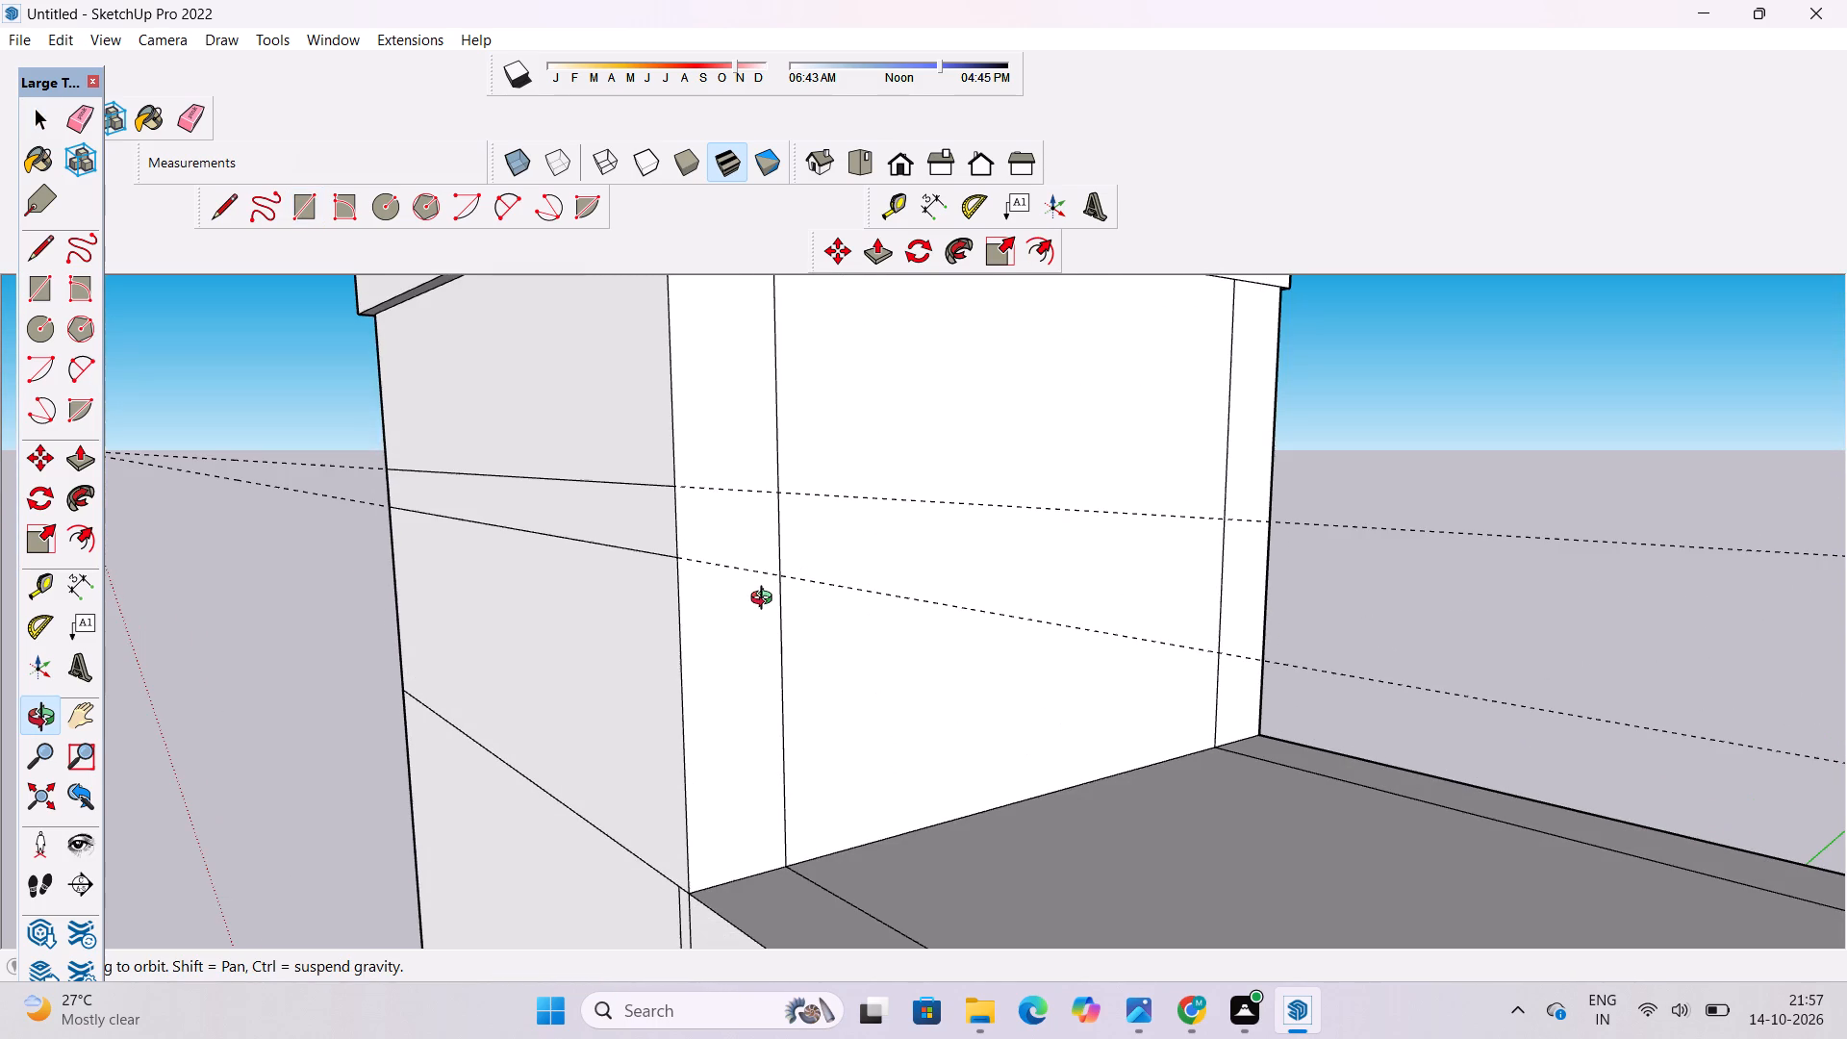
key("r")
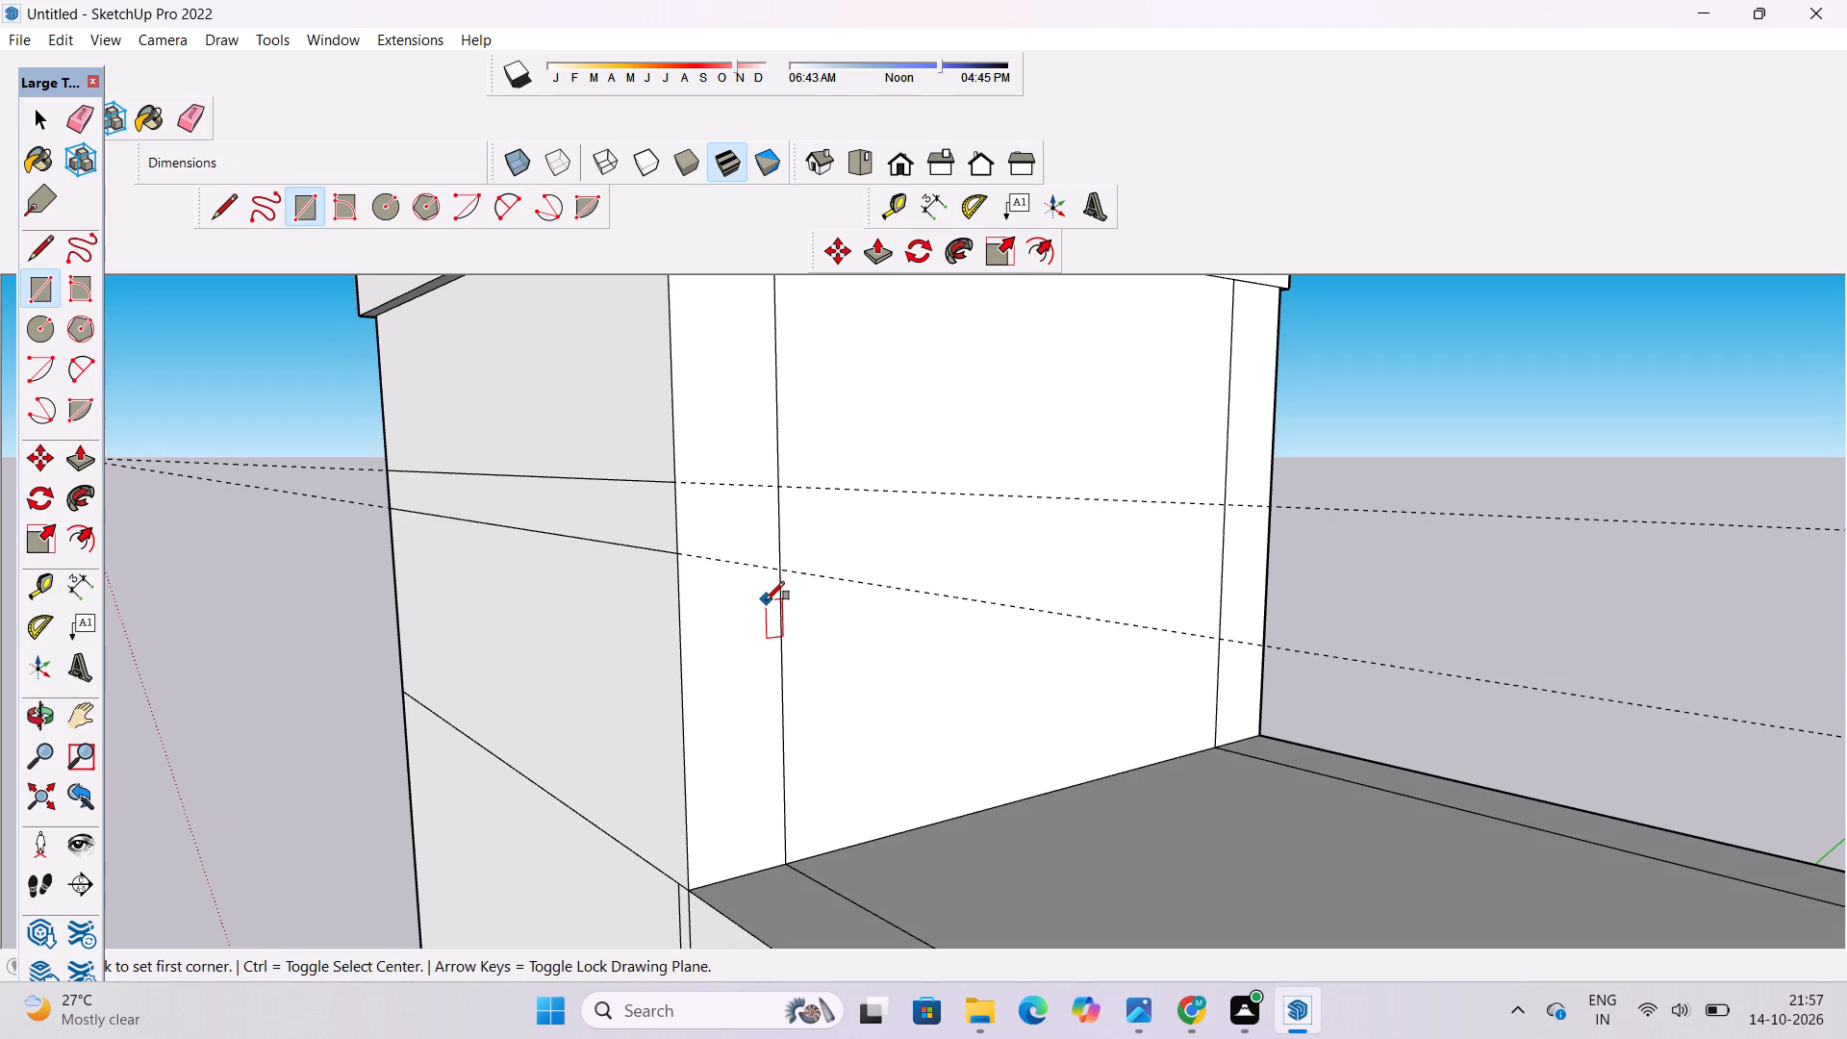
left_click(682, 484)
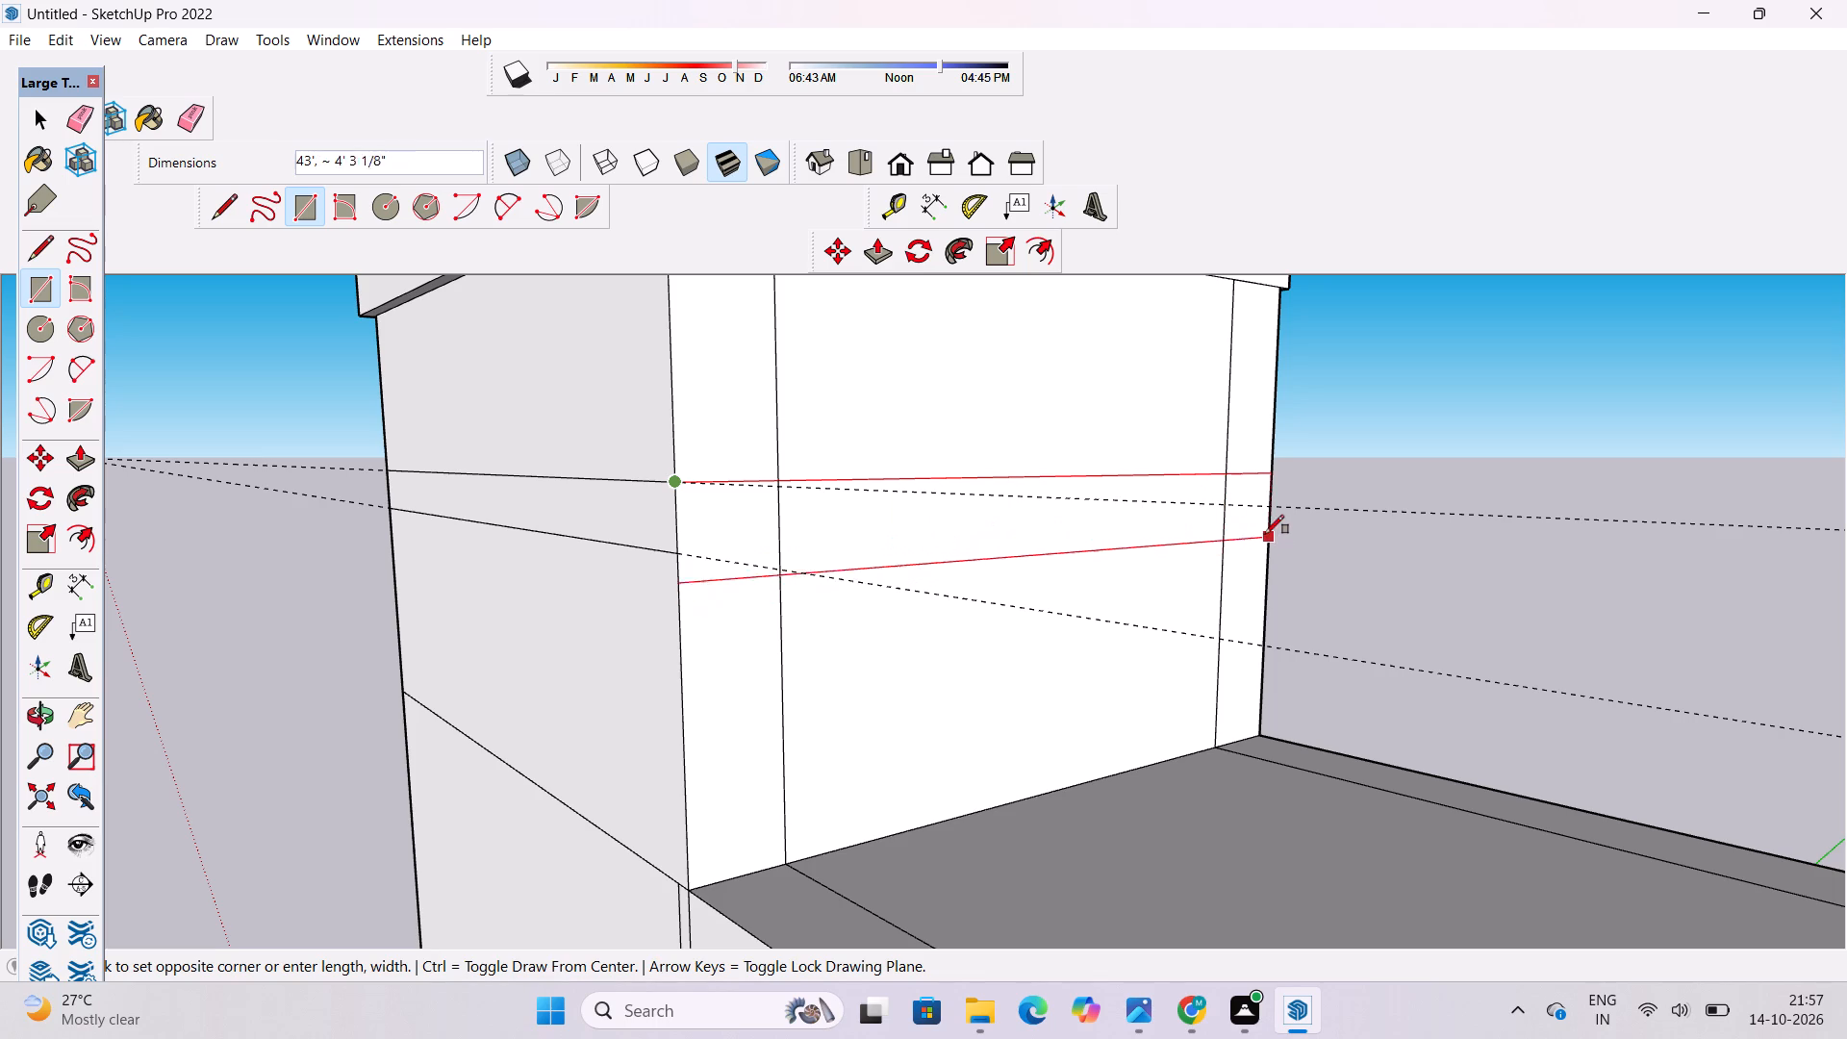
key("o")
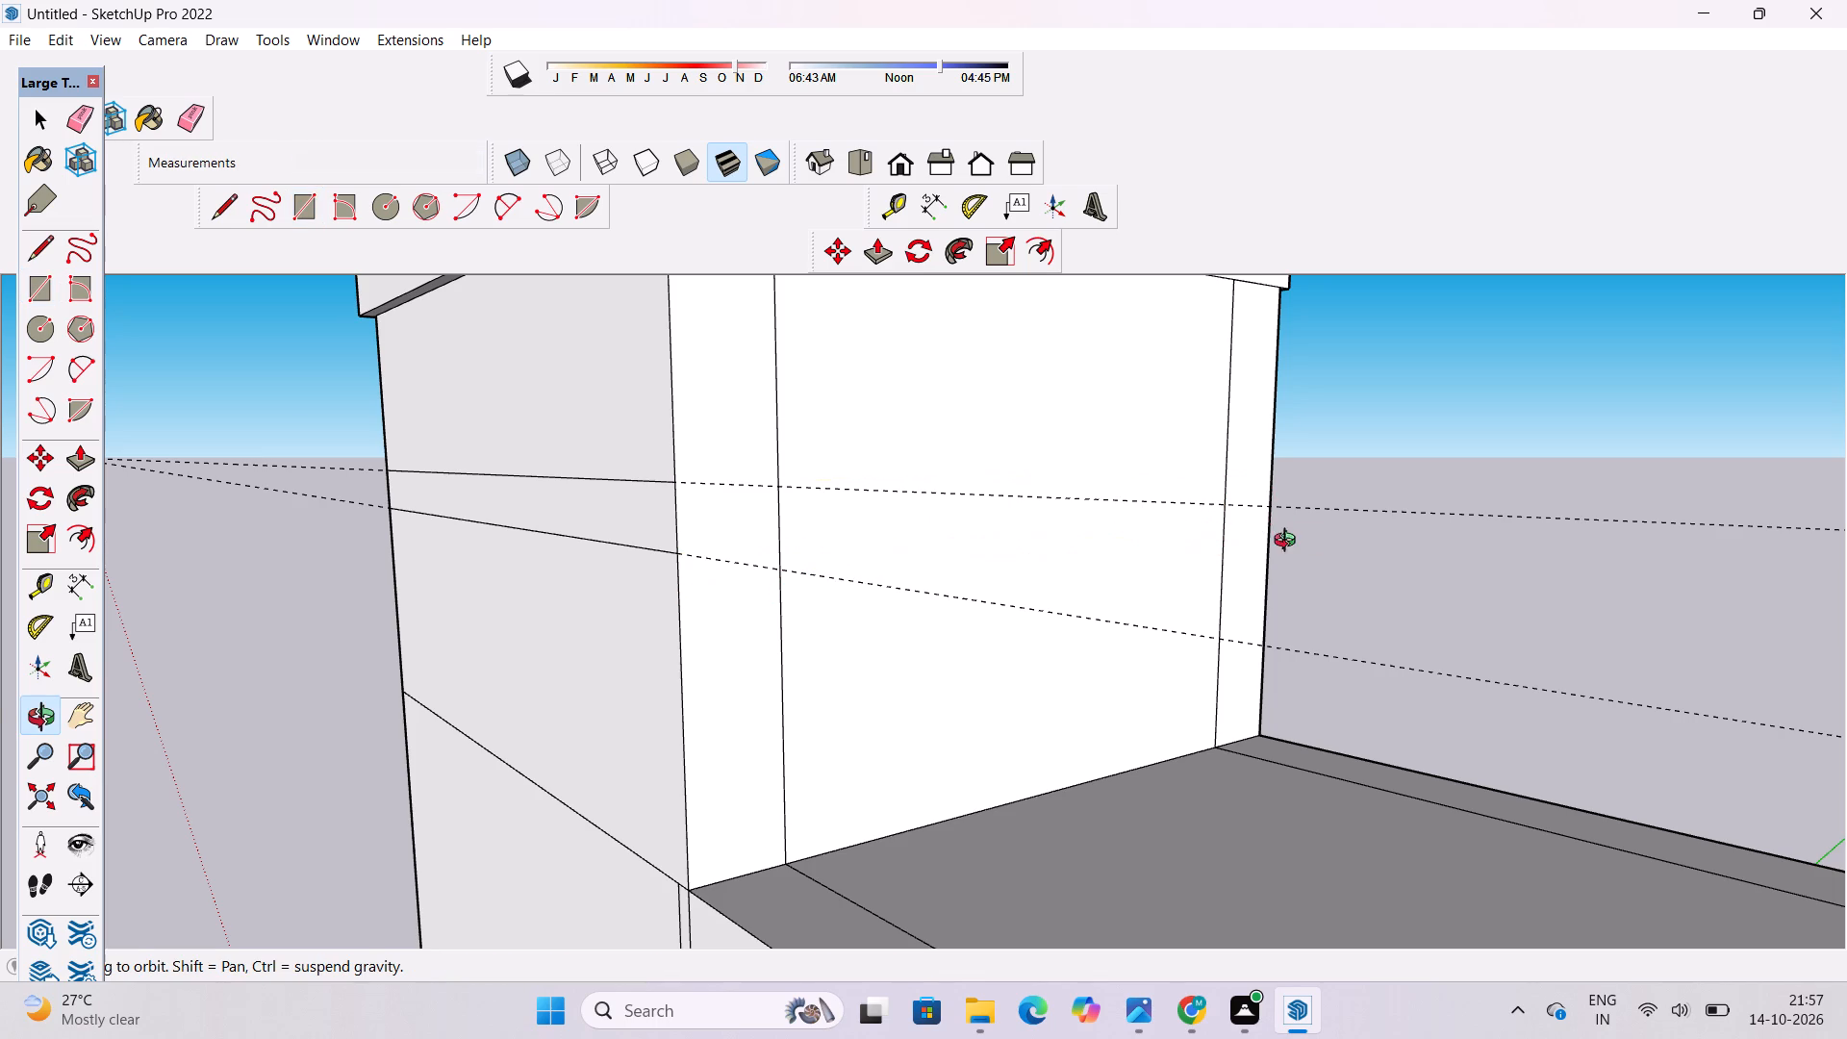
left_click_drag(1293, 545, 1069, 581)
scroll(1068, 581, "down", 3)
left_click_drag(1067, 580, 1144, 518, "shift")
left_click_drag(1146, 518, 1157, 536, "shift")
key("r")
left_click(1245, 525)
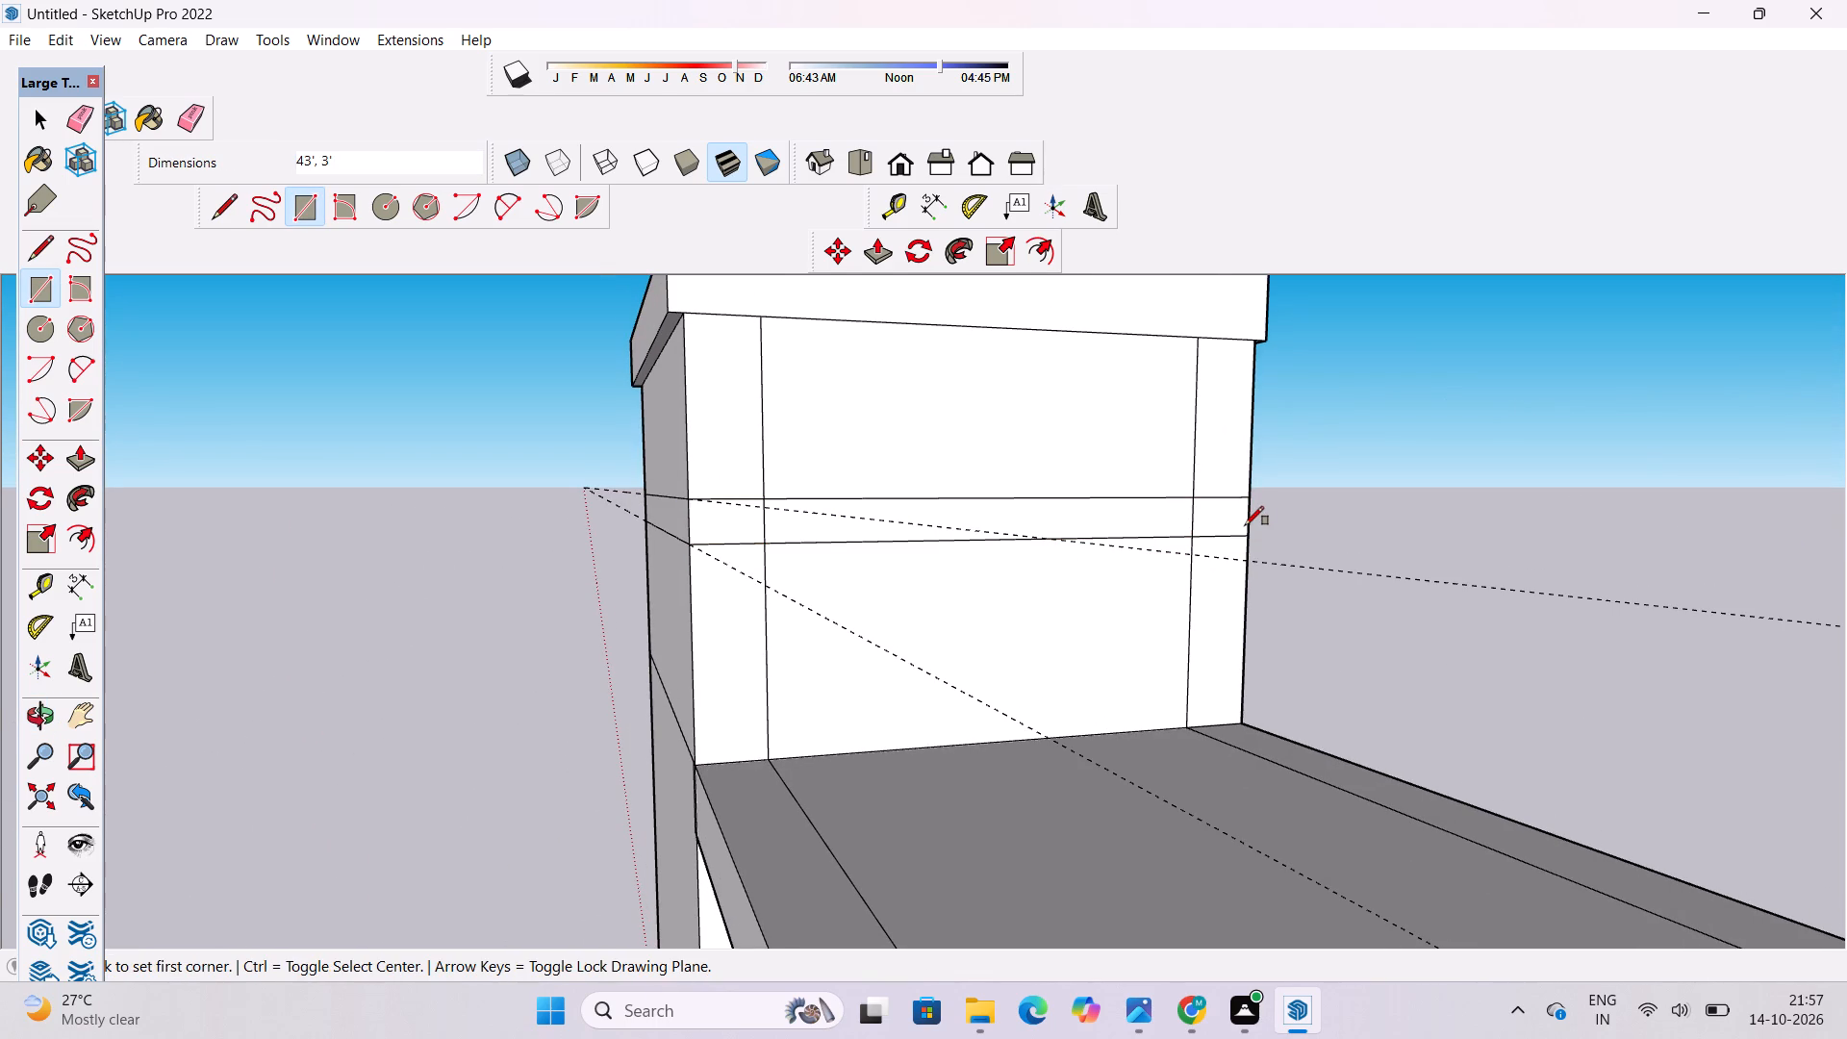
key("space")
Erase the two guides and the two vertical line segments crossing the new band on the tower's side wall.
type("o")
scroll(1245, 525, "down", 5)
left_click_drag(1155, 621, 1227, 640)
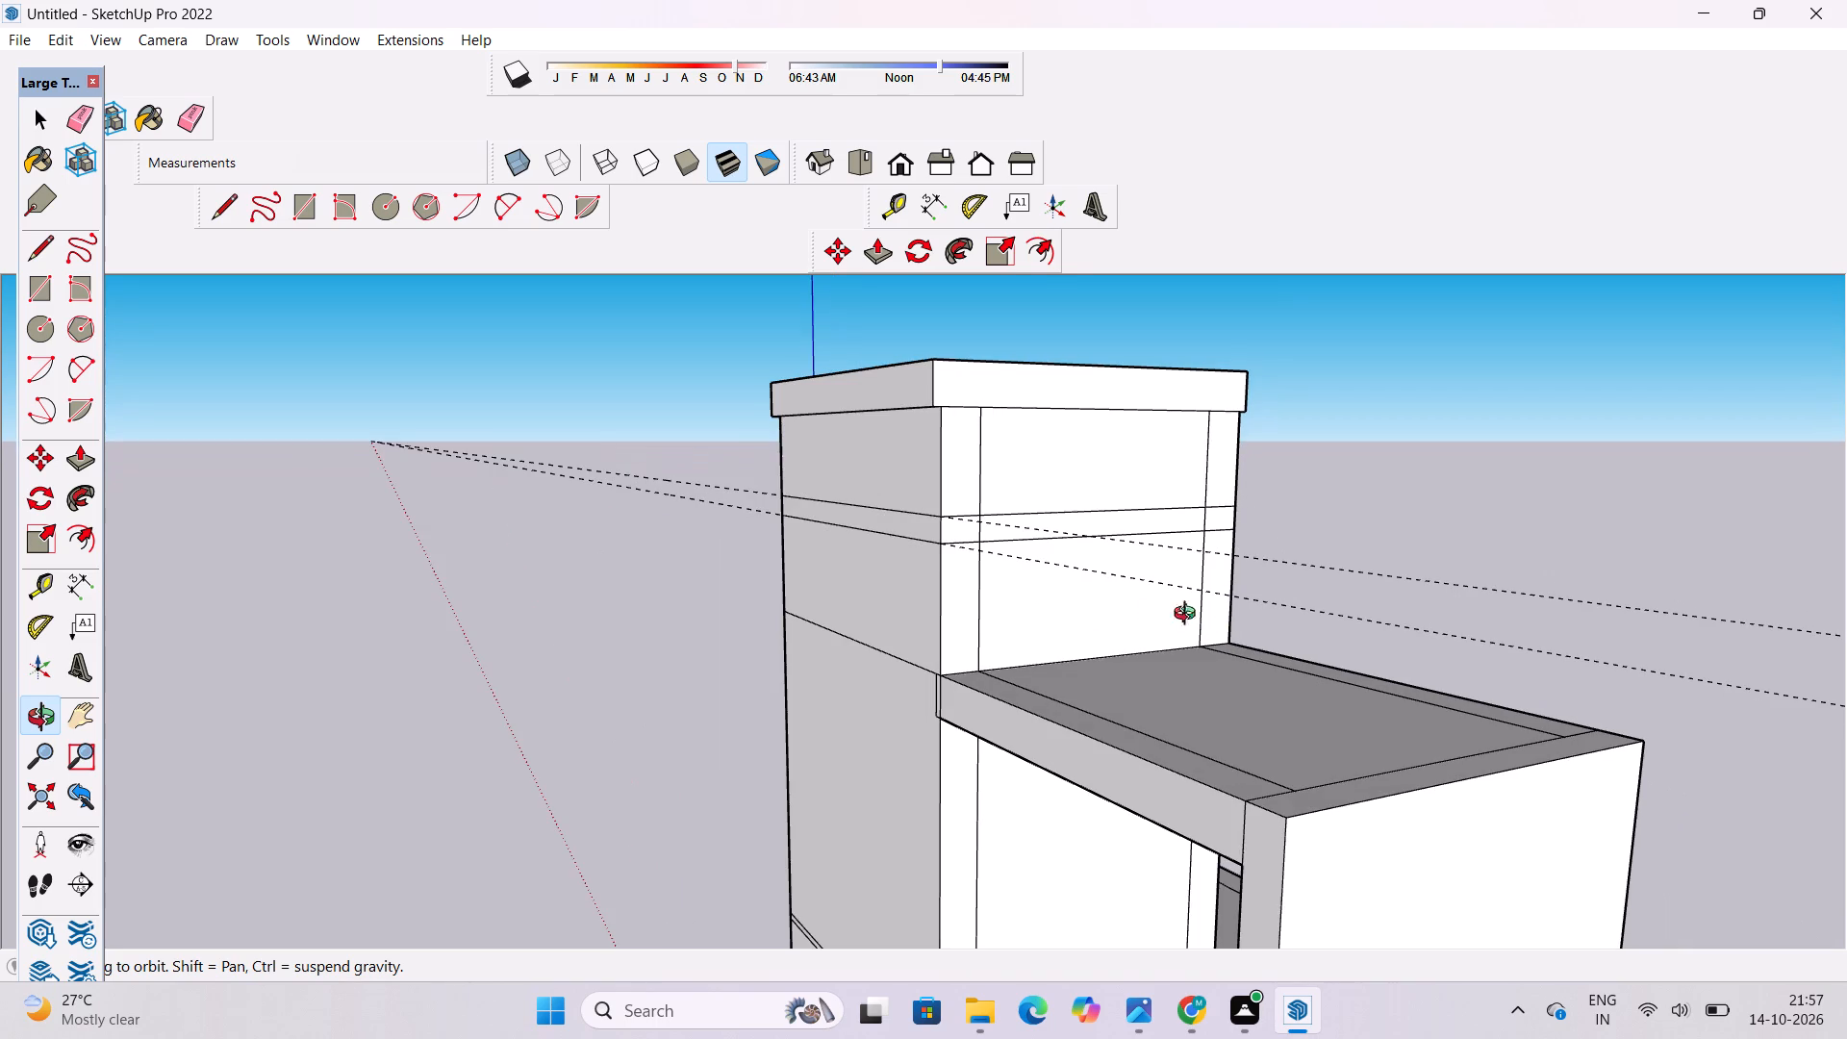
left_click_drag(1088, 610, 1115, 663, "shift")
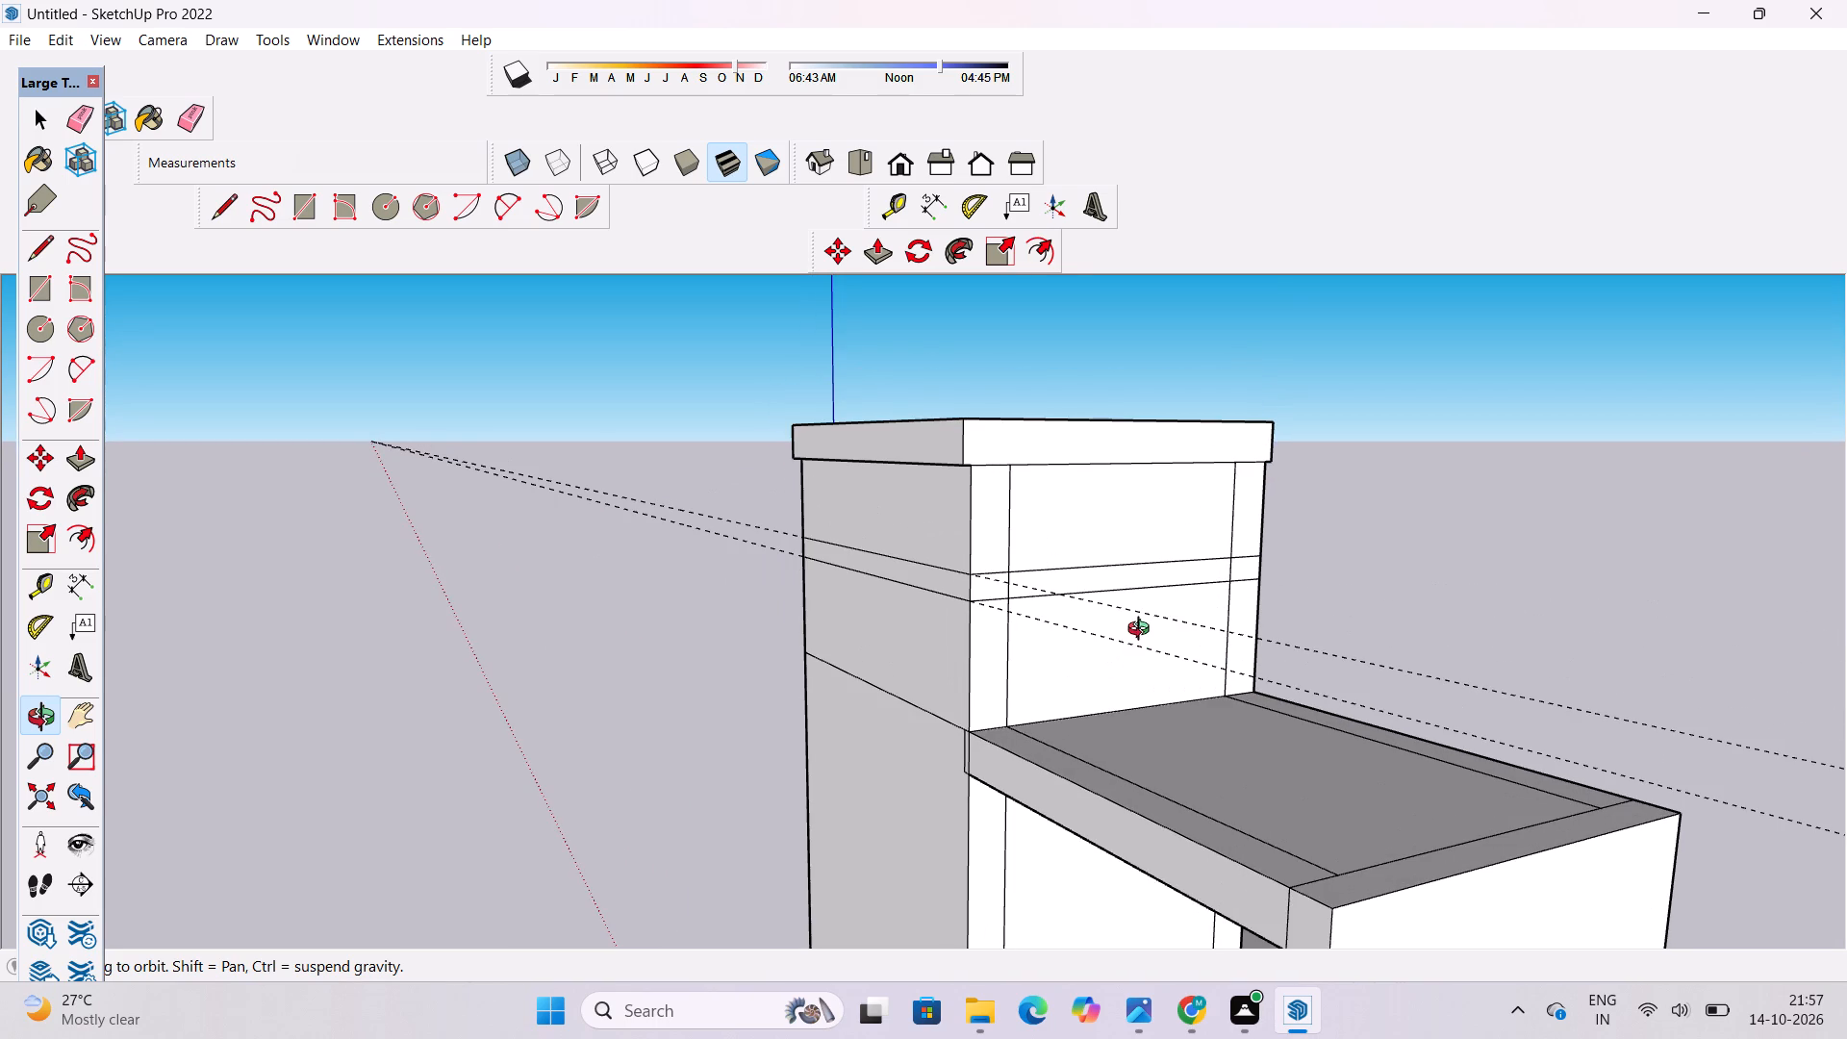
left_click_drag(1145, 631, 1116, 646, "shift")
left_click_drag(1116, 646, 1153, 655)
key("e")
scroll(997, 600, "up", 4)
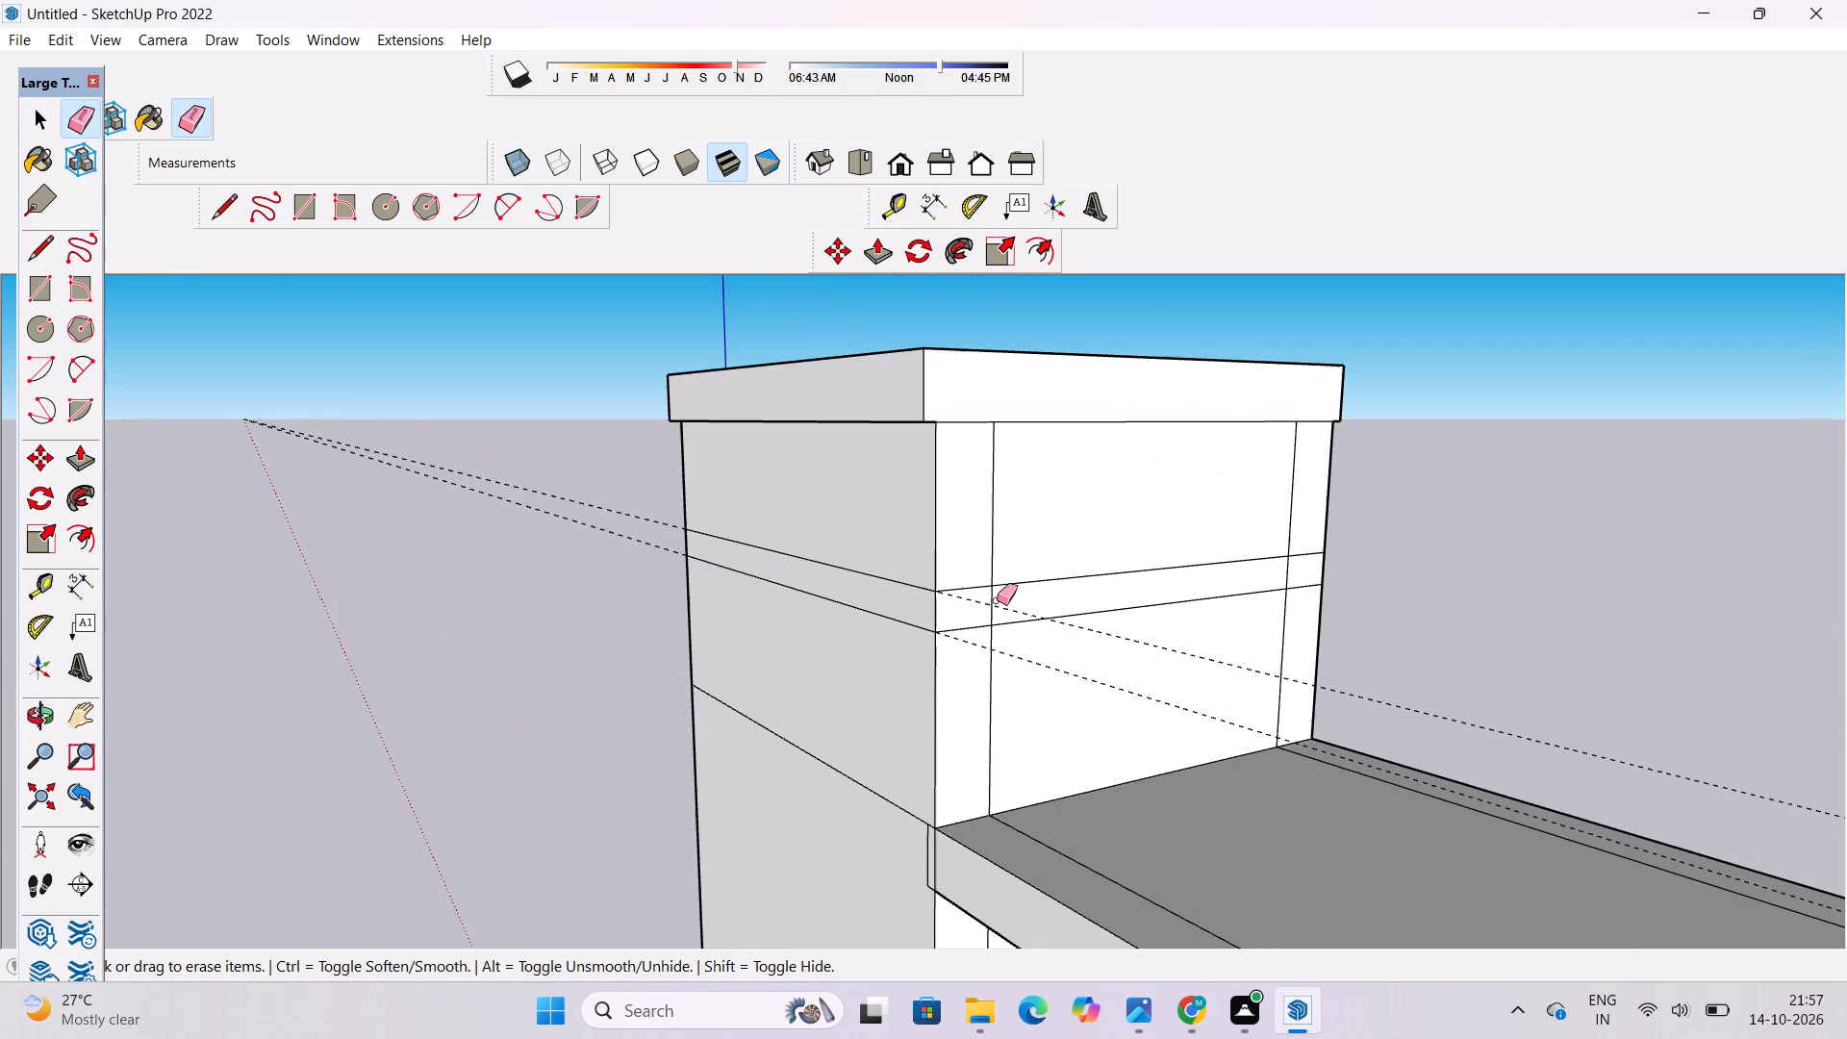
left_click_drag(997, 601, 982, 617)
left_click_drag(1022, 645, 1021, 672)
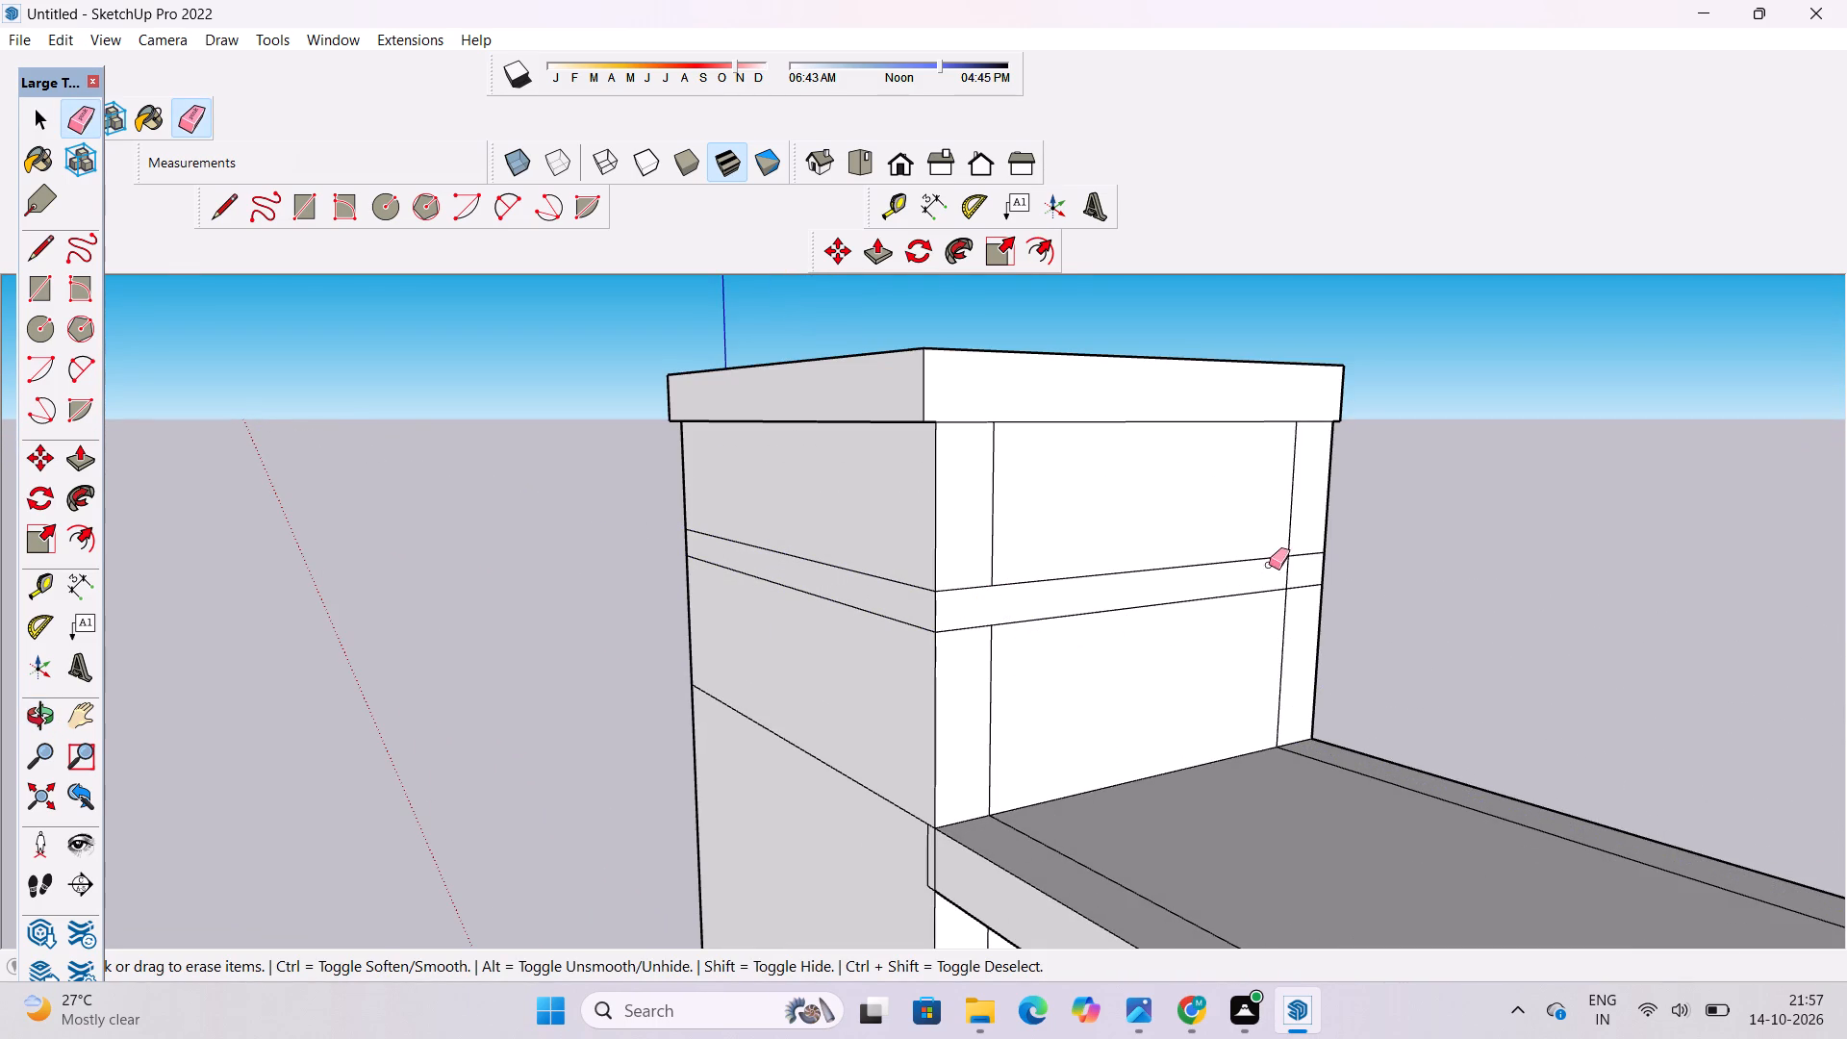
left_click(1292, 570)
Place a guide parallel to the seam on the tower's rear face through the side band's lower corner, and another 3' above it.
key("o")
scroll(1282, 570, "down", 5)
left_click_drag(1230, 595, 1300, 607)
left_click_drag(1150, 639, 1308, 661)
left_click_drag(1101, 649, 1278, 646)
scroll(934, 640, "up", 3)
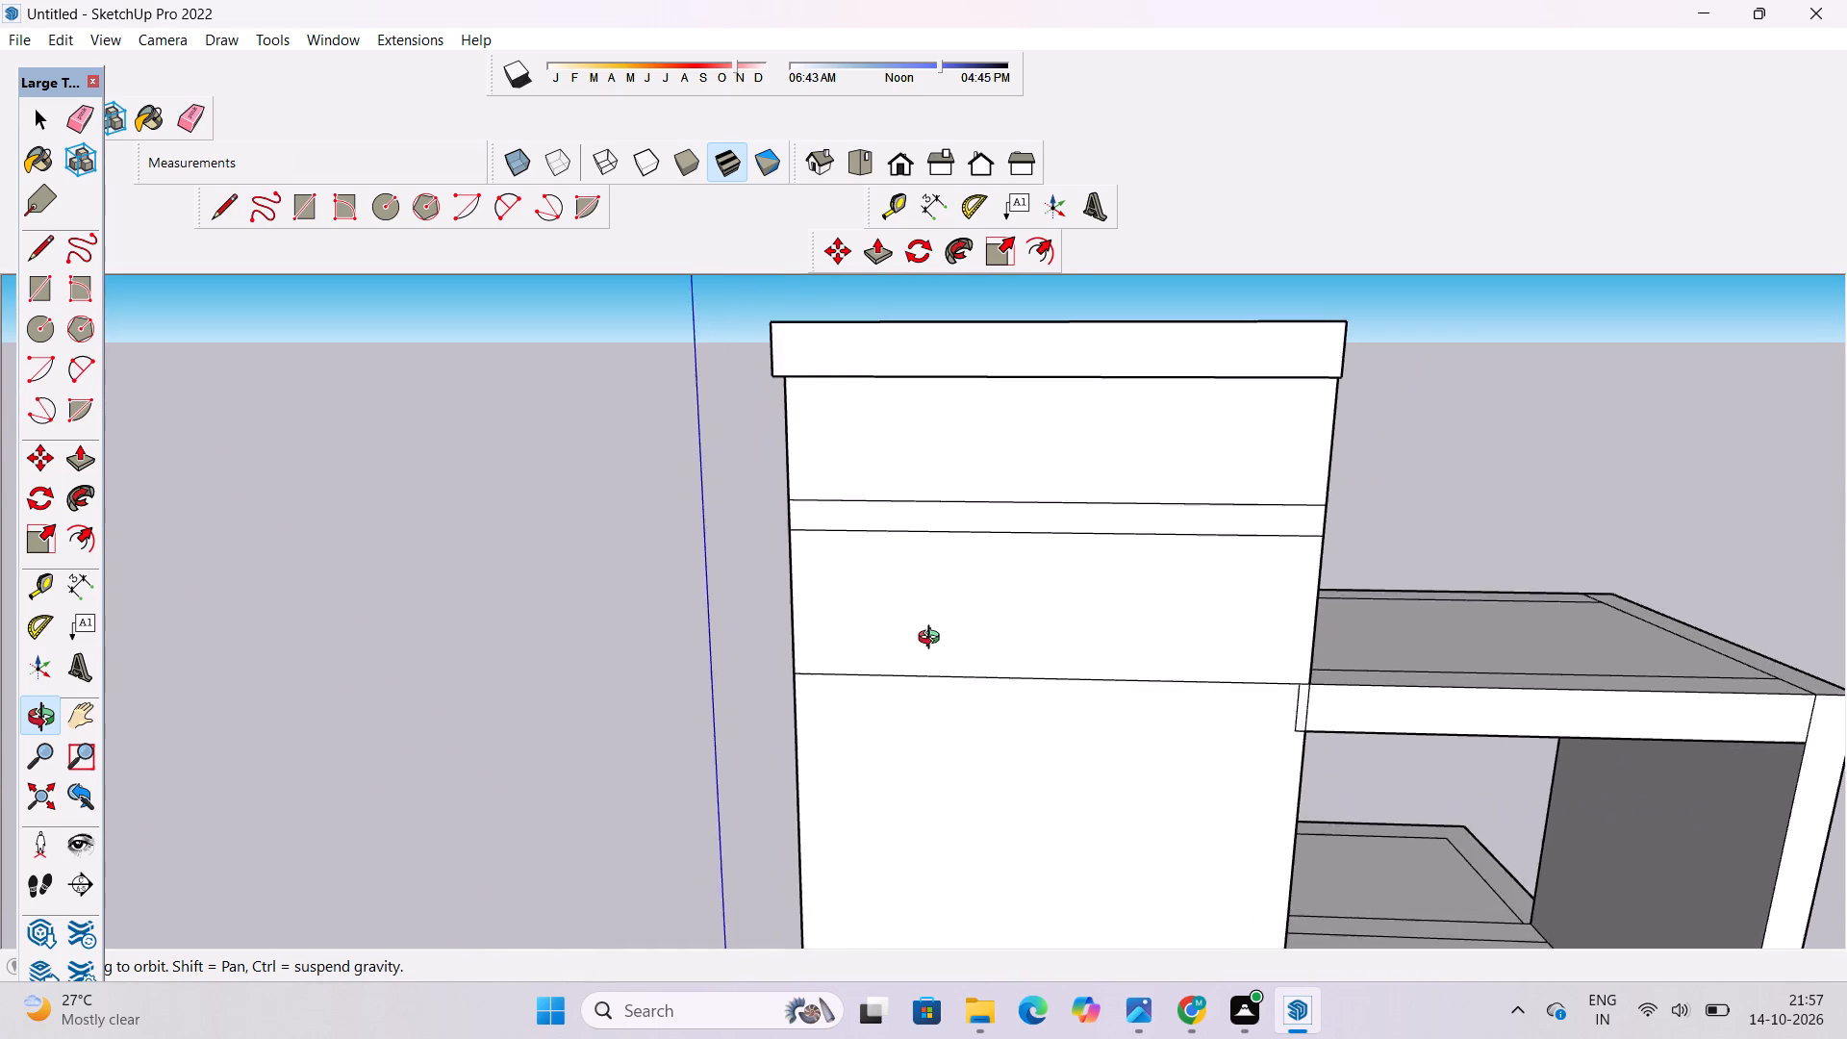
scroll(933, 640, "up", 1)
left_click_drag(925, 643, 1167, 656)
left_click_drag(1269, 595, 862, 684)
left_click_drag(1309, 601, 1047, 646)
left_click_drag(1204, 638, 939, 687)
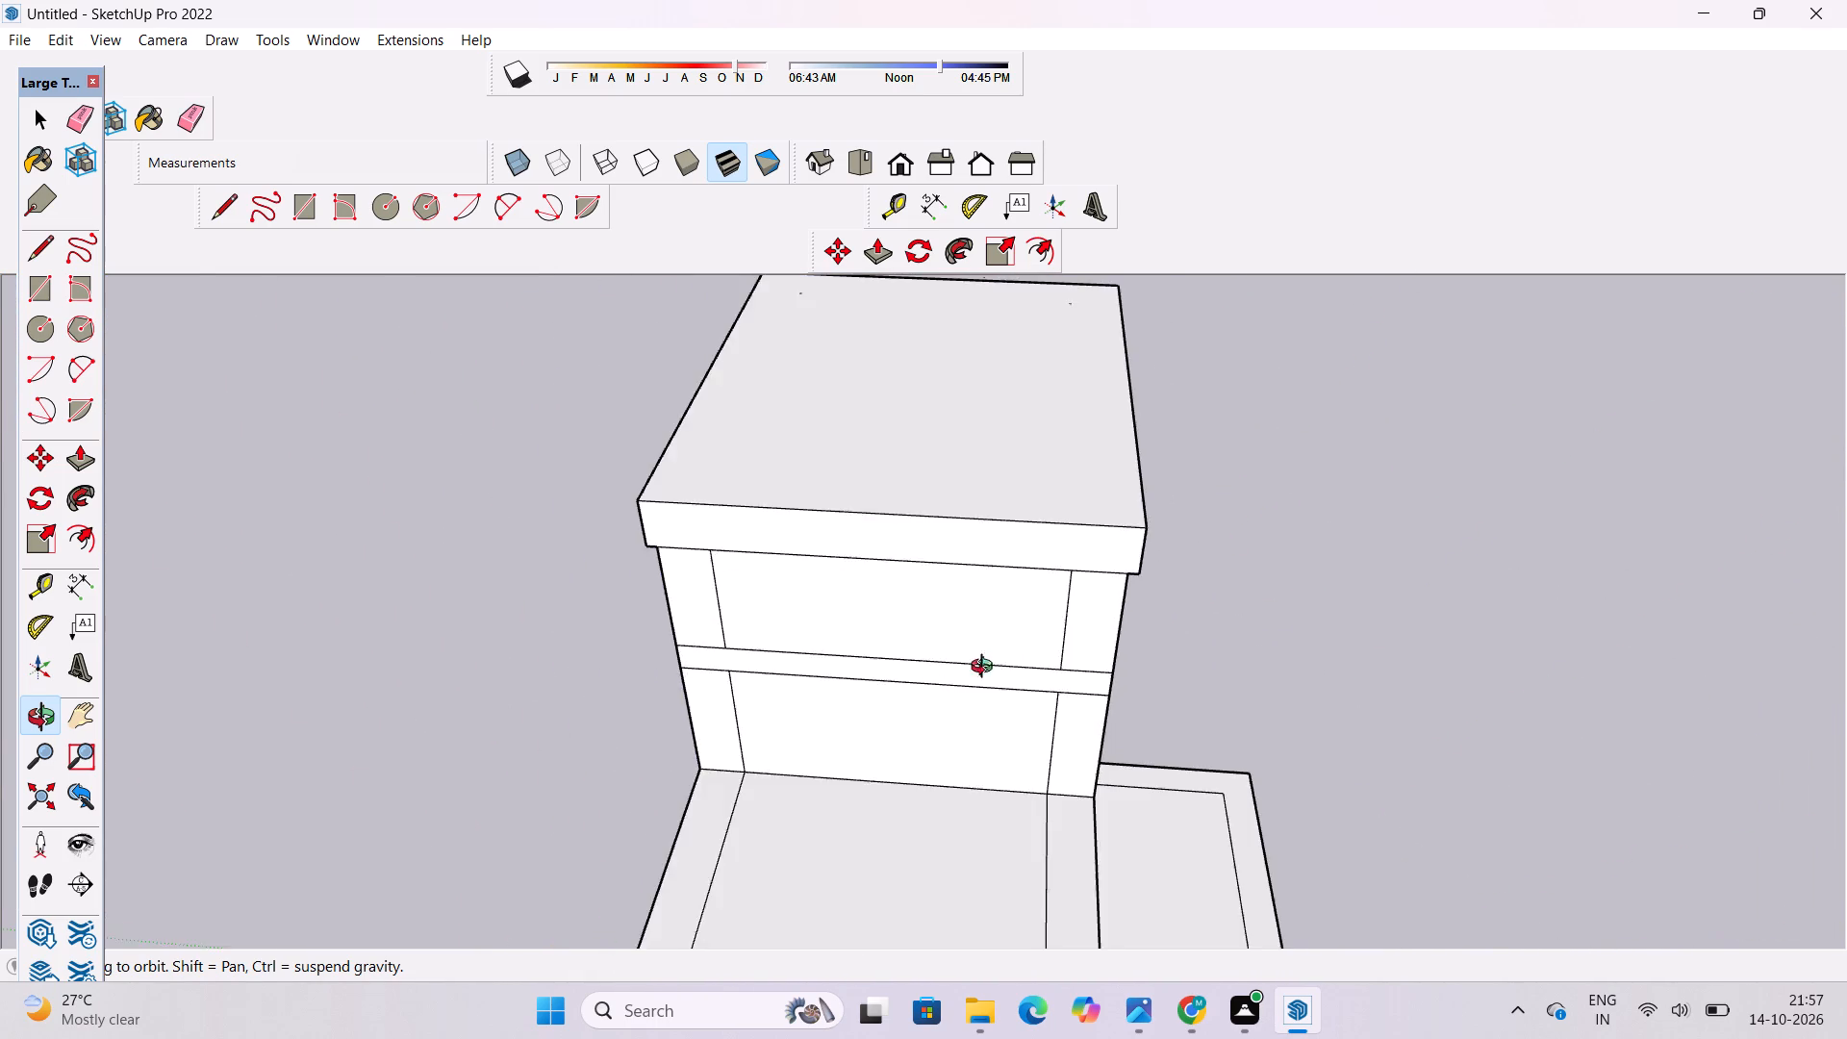
left_click_drag(1072, 686, 1104, 734)
left_click_drag(1112, 735, 897, 679)
left_click_drag(1019, 656, 1050, 723, "shift")
left_click_drag(1058, 734, 991, 595)
left_click_drag(1056, 679, 1049, 589)
left_click_drag(1049, 601, 1023, 628)
left_click_drag(1019, 632, 1151, 497, "shift")
left_click_drag(1117, 514, 1050, 679)
left_click_drag(1060, 698, 1051, 638)
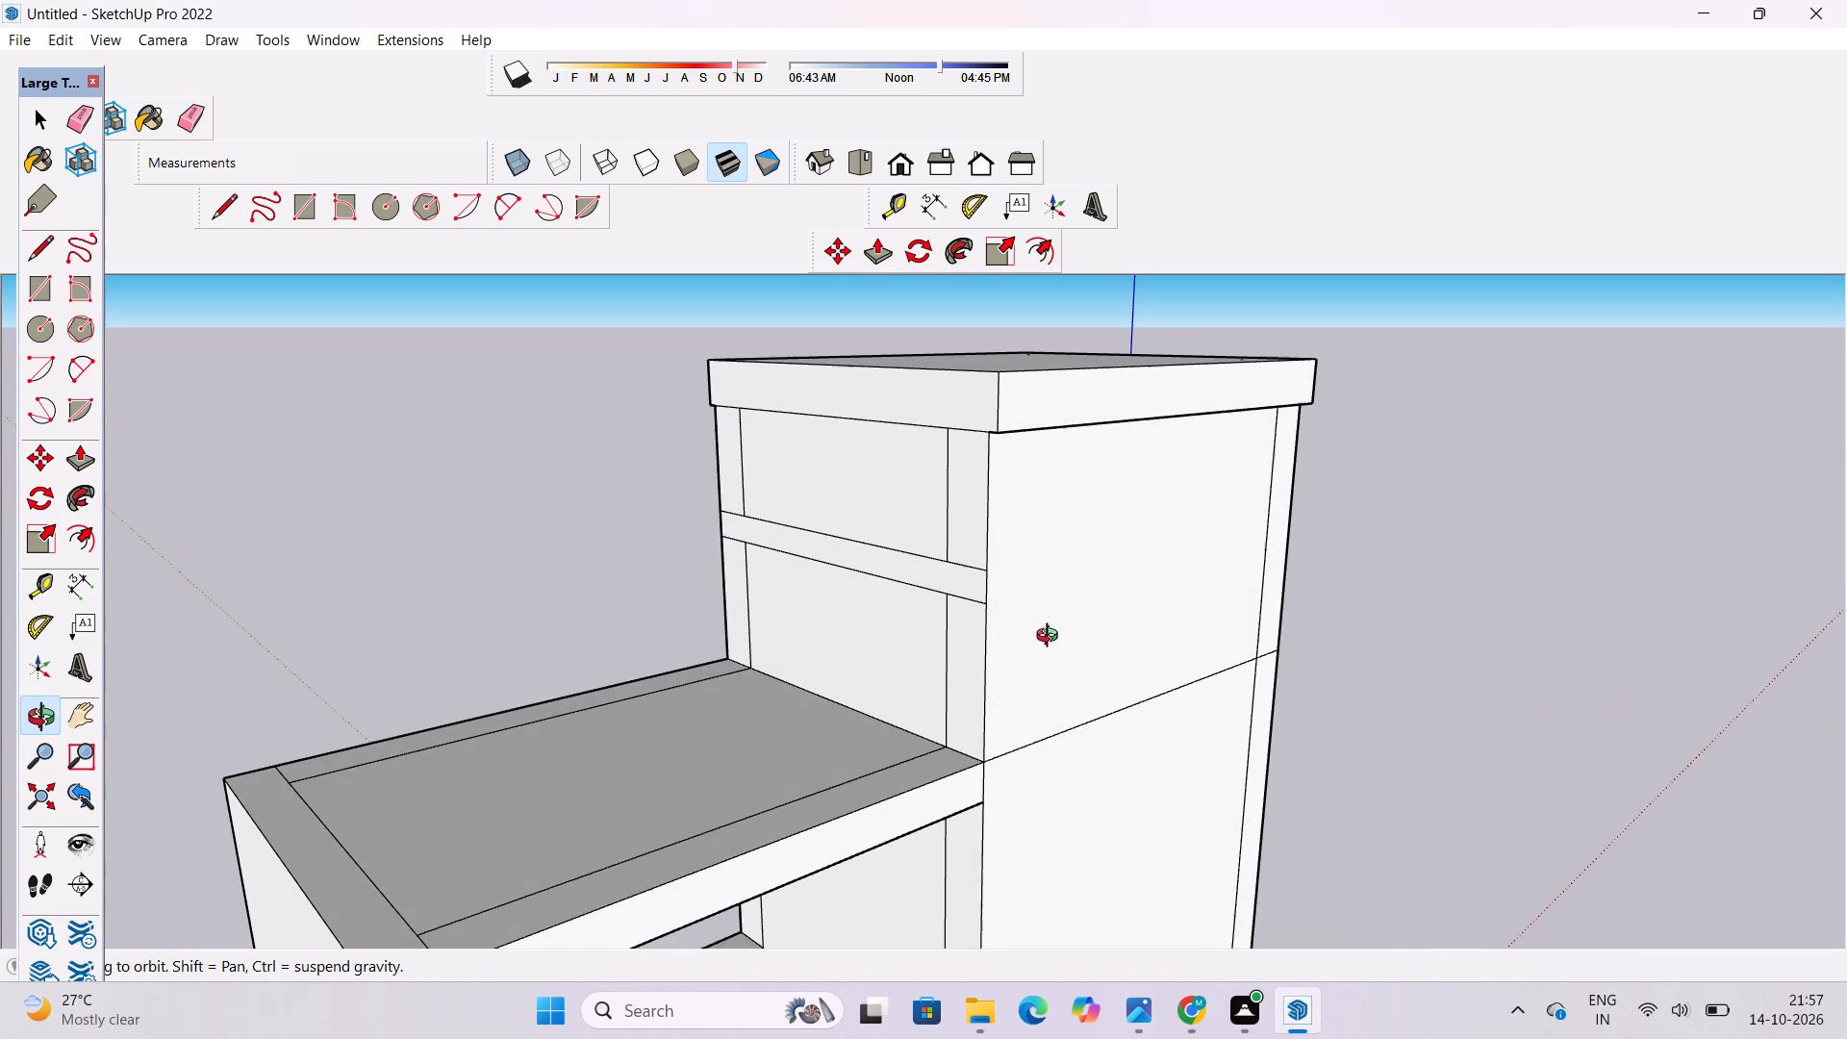
key("t")
left_click(1139, 702)
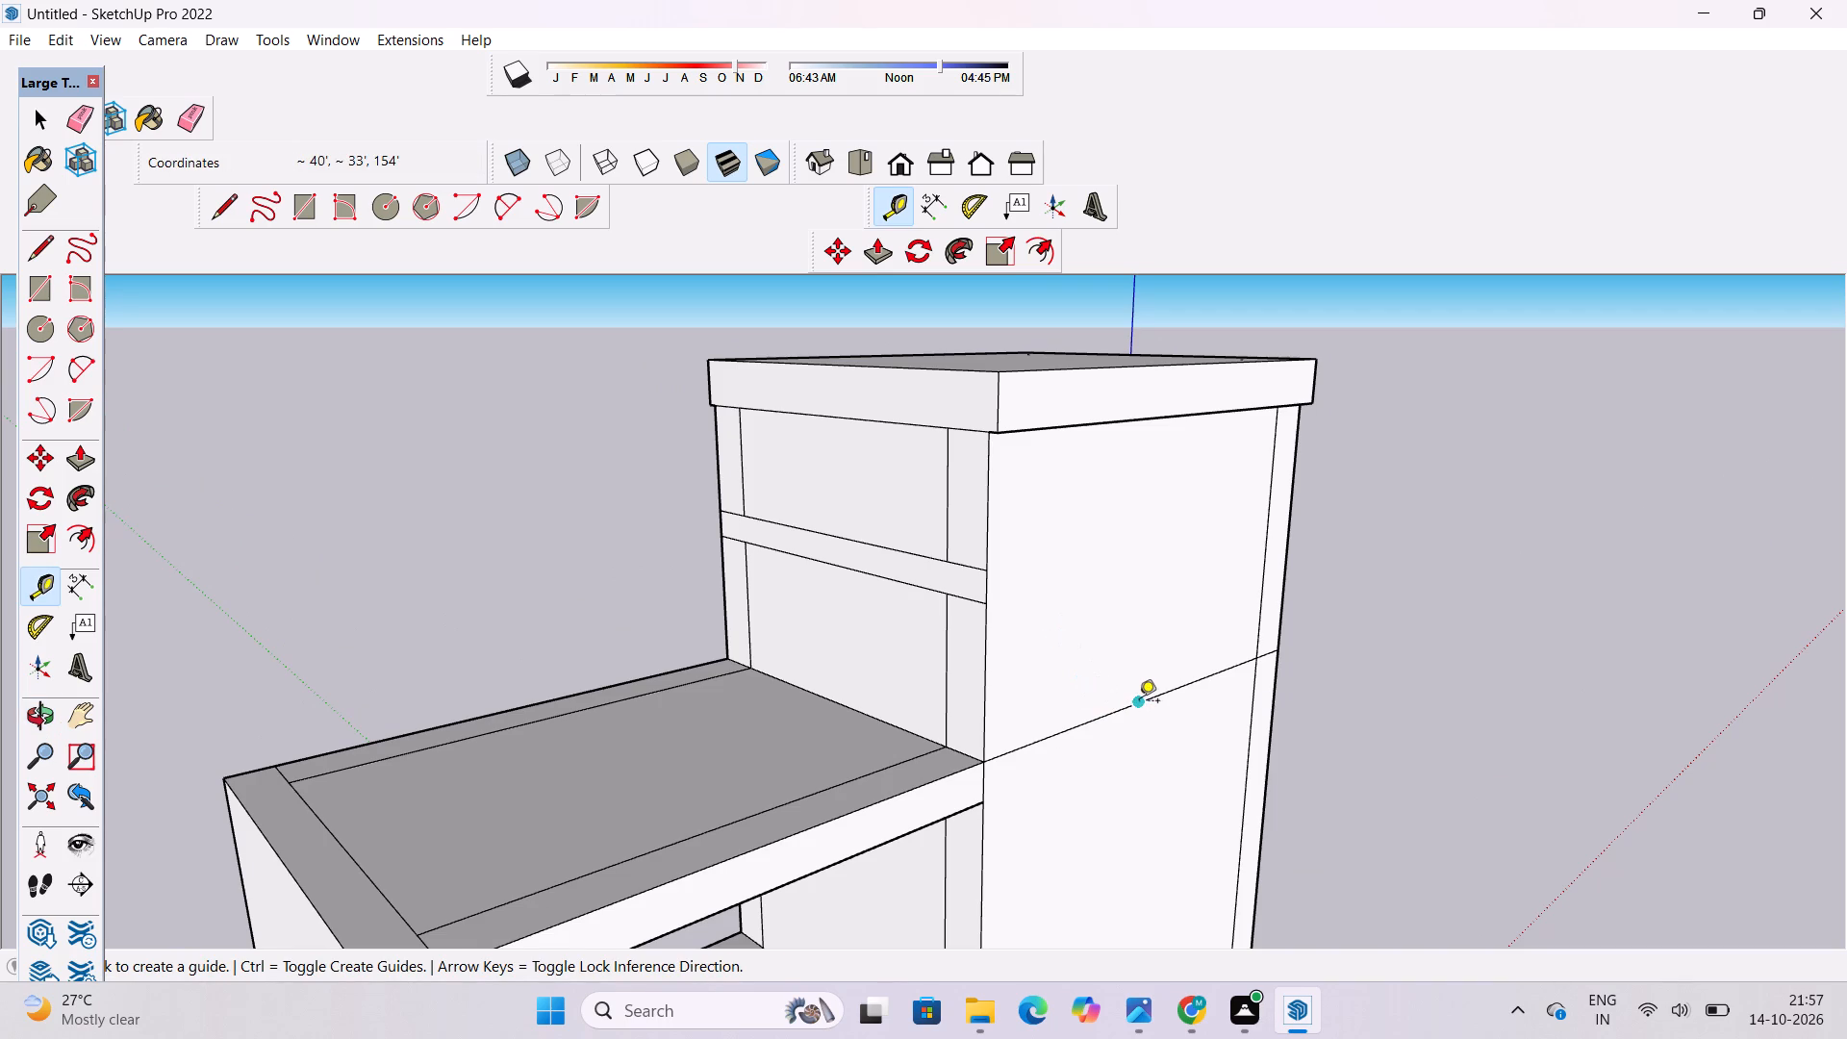
left_click(989, 597)
key("o")
left_click_drag(1158, 765, 1146, 727)
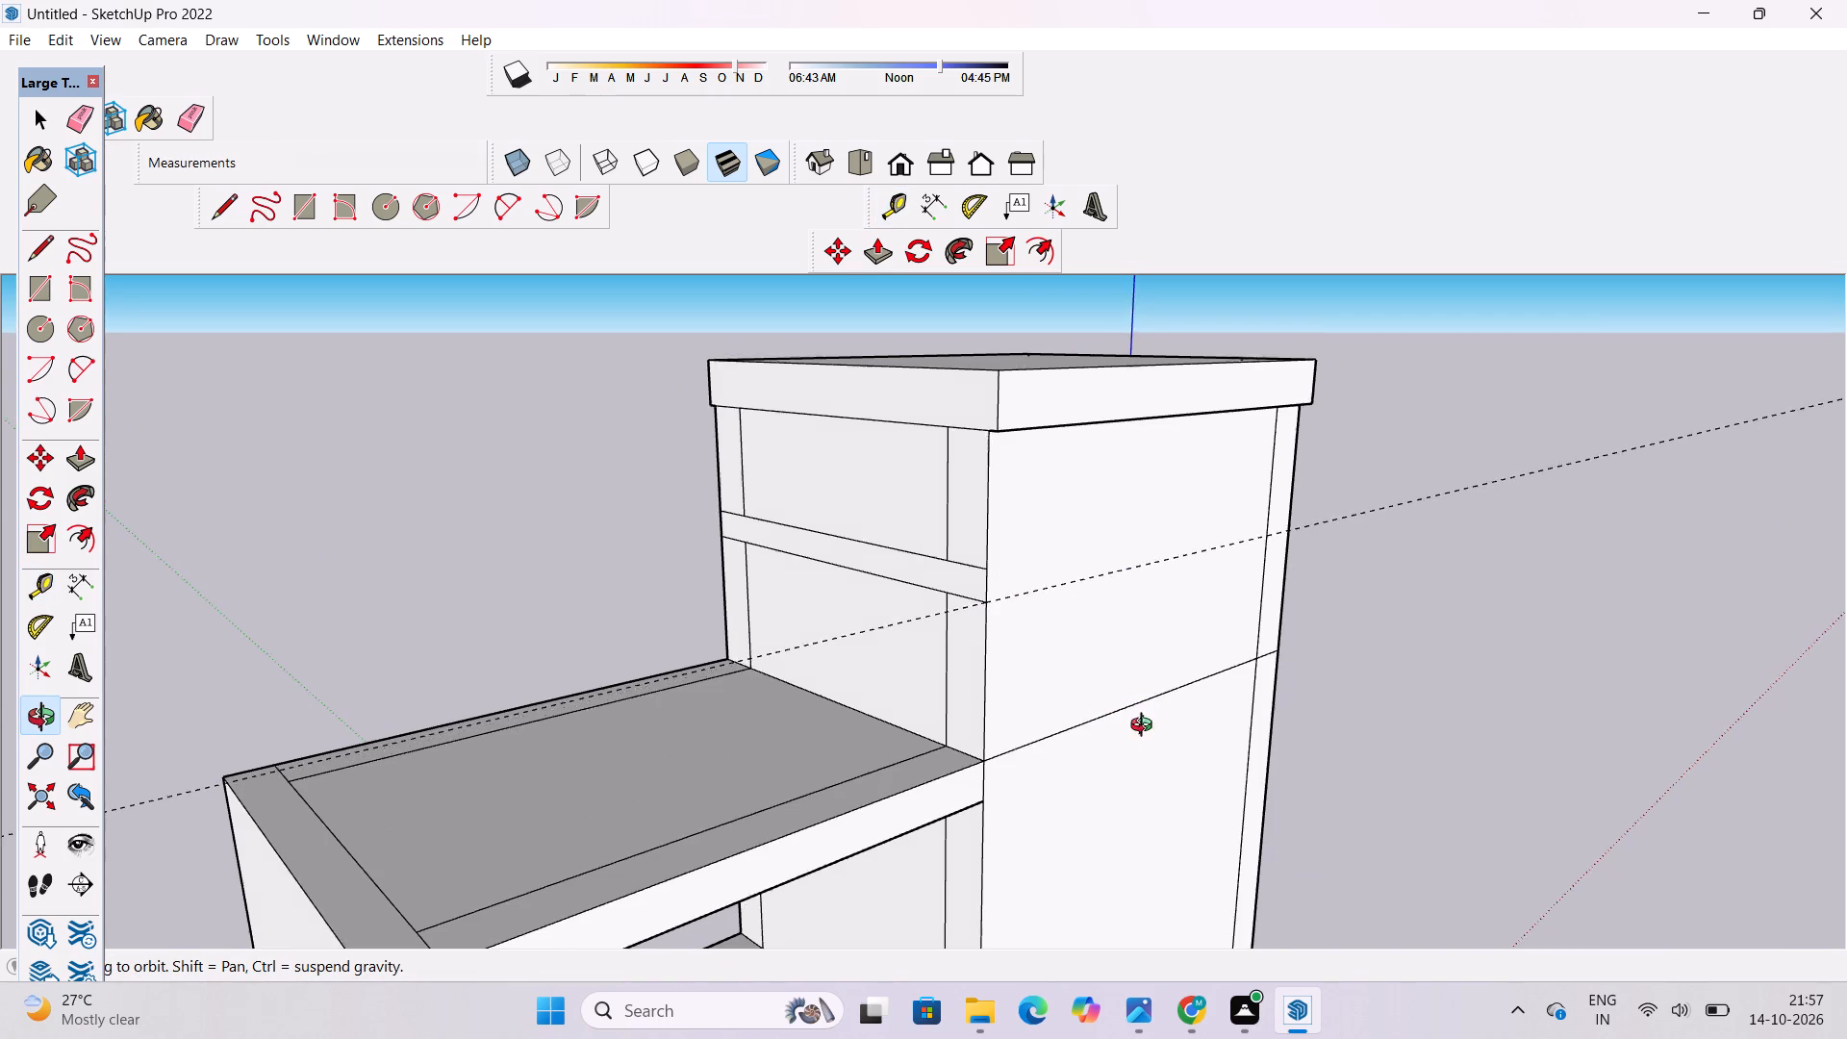
left_click_drag(1146, 727, 1099, 618)
left_click_drag(1099, 618, 1140, 772, "shift")
left_click_drag(1139, 762, 1107, 658)
scroll(1107, 630, "up", 2)
left_click_drag(1107, 630, 1115, 697, "shift")
left_click(1116, 701)
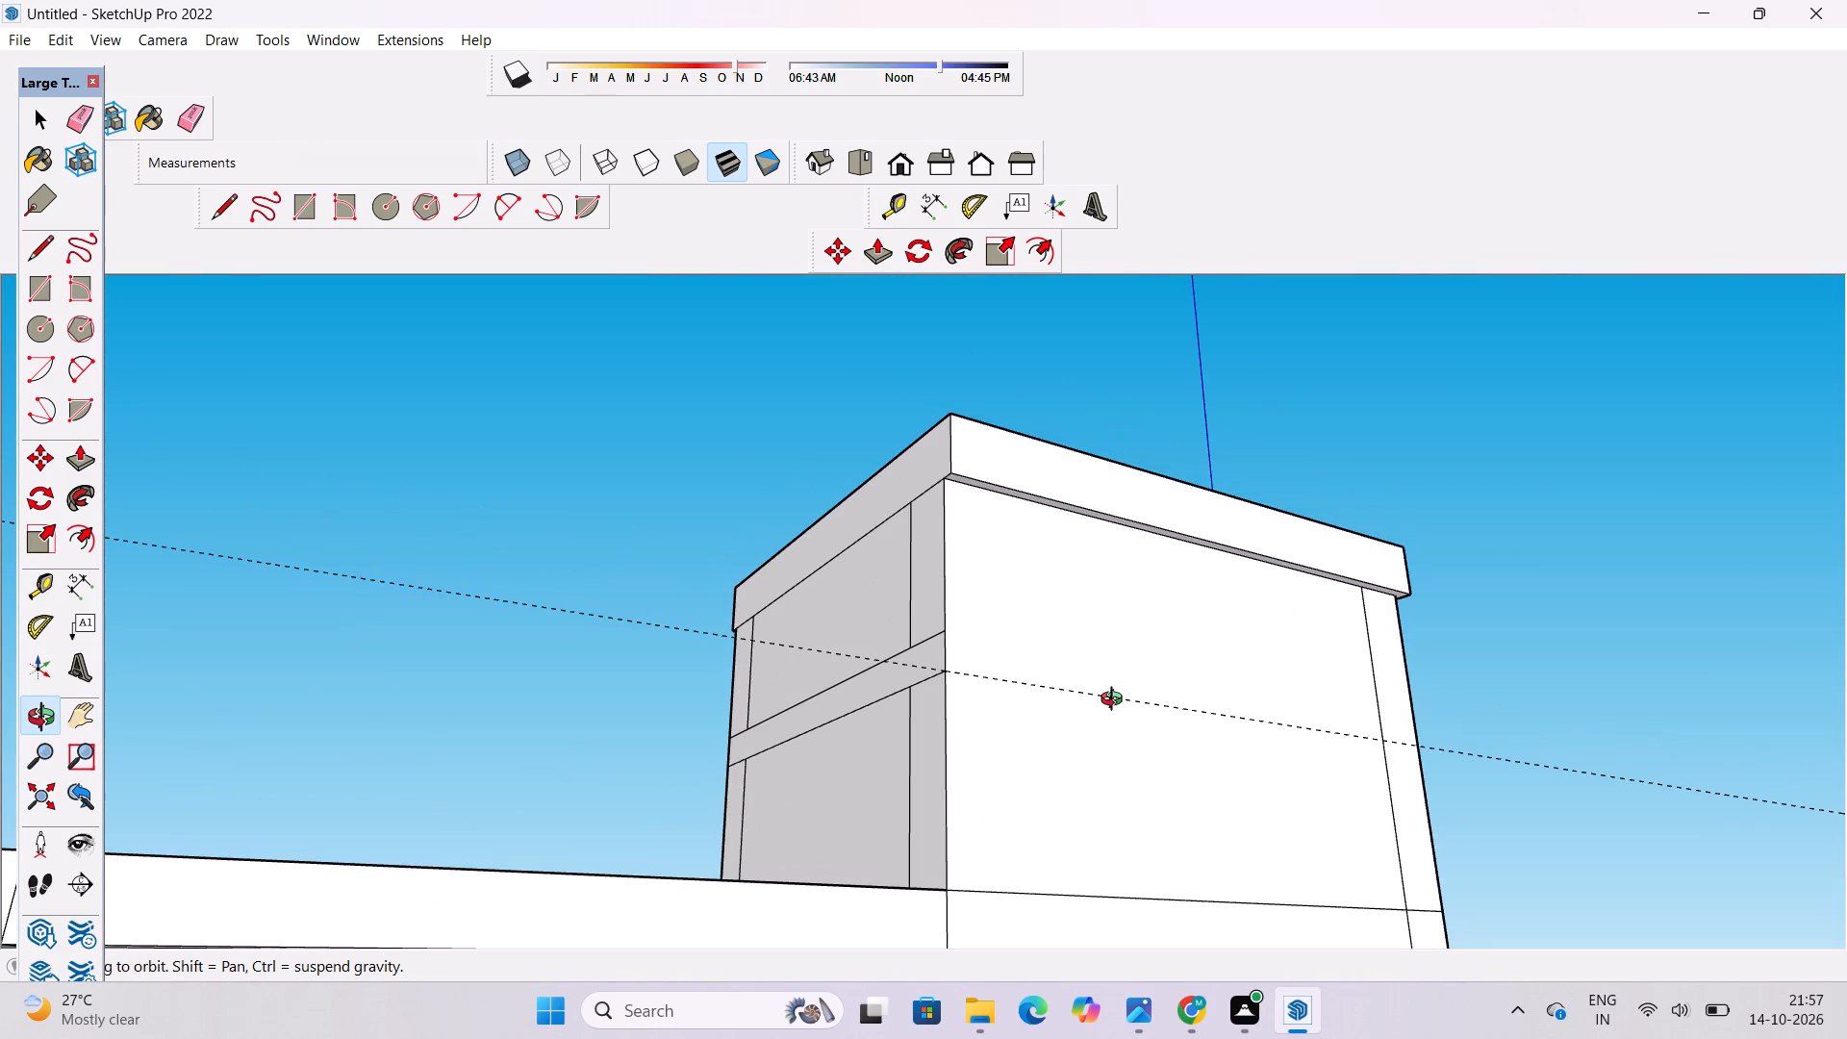
key("t")
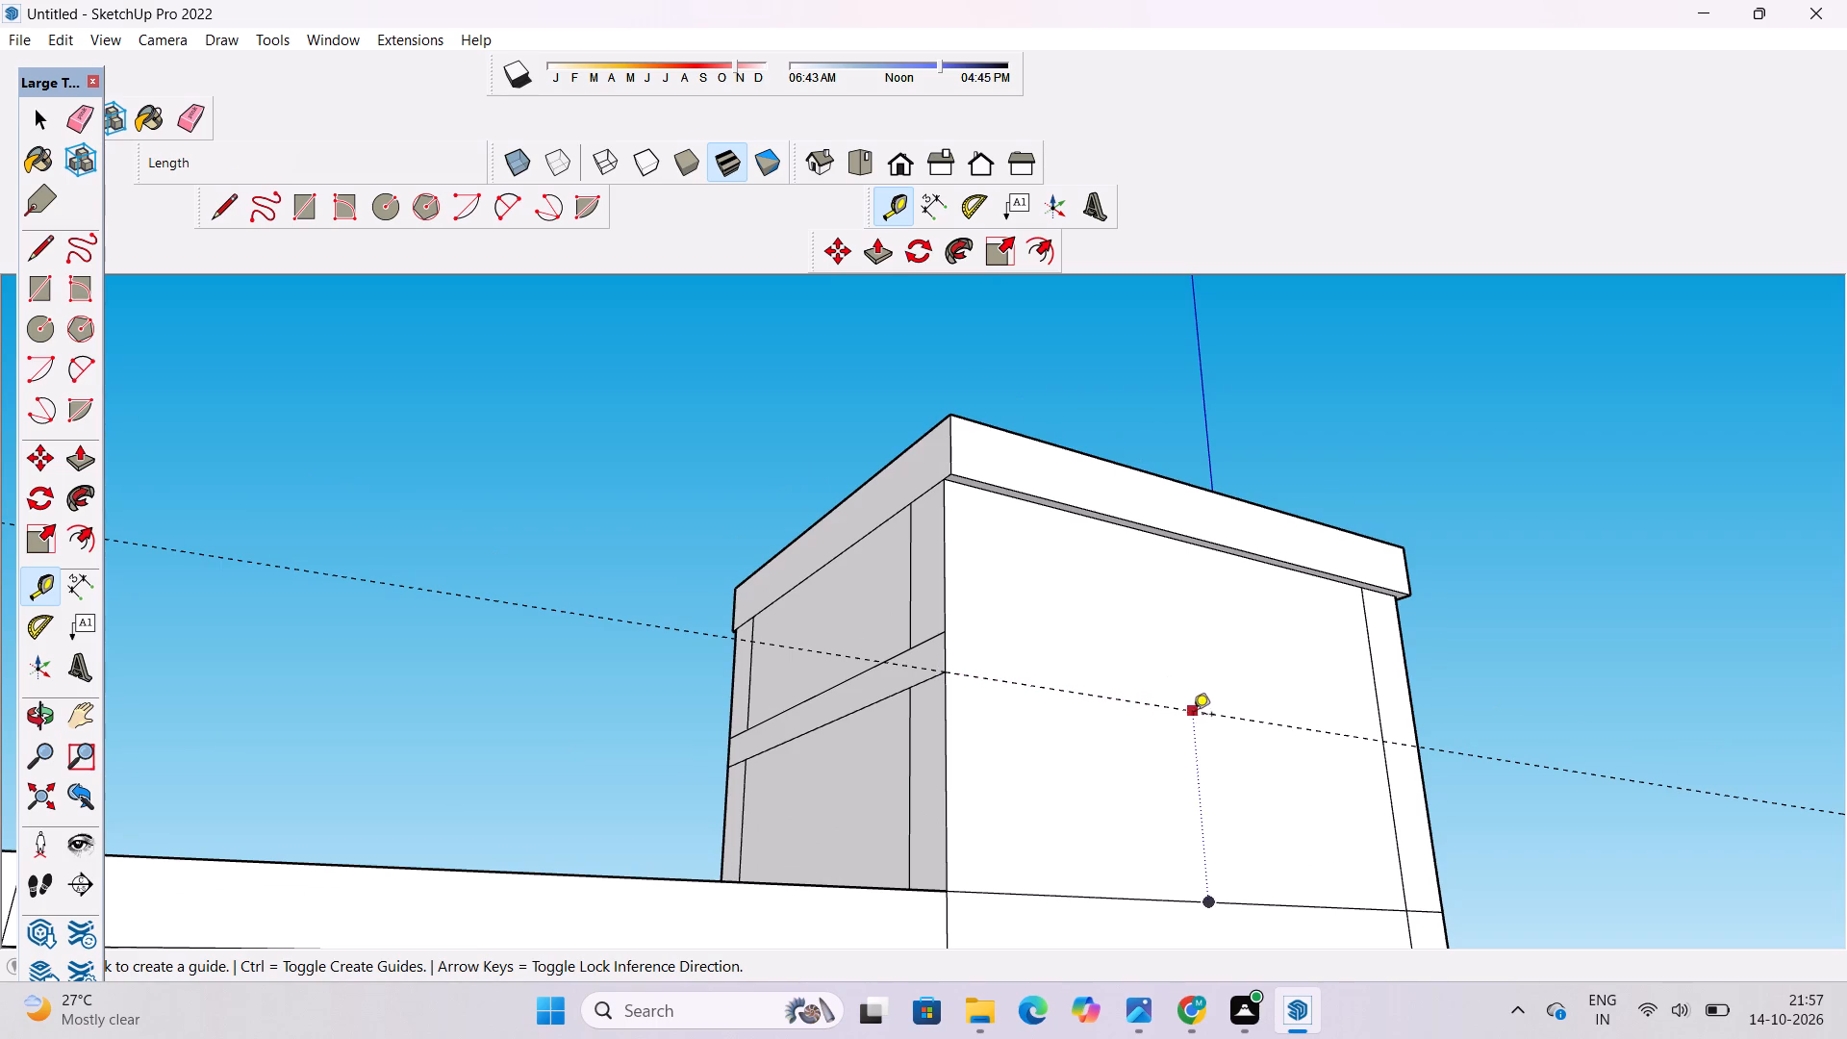
left_click(1218, 720)
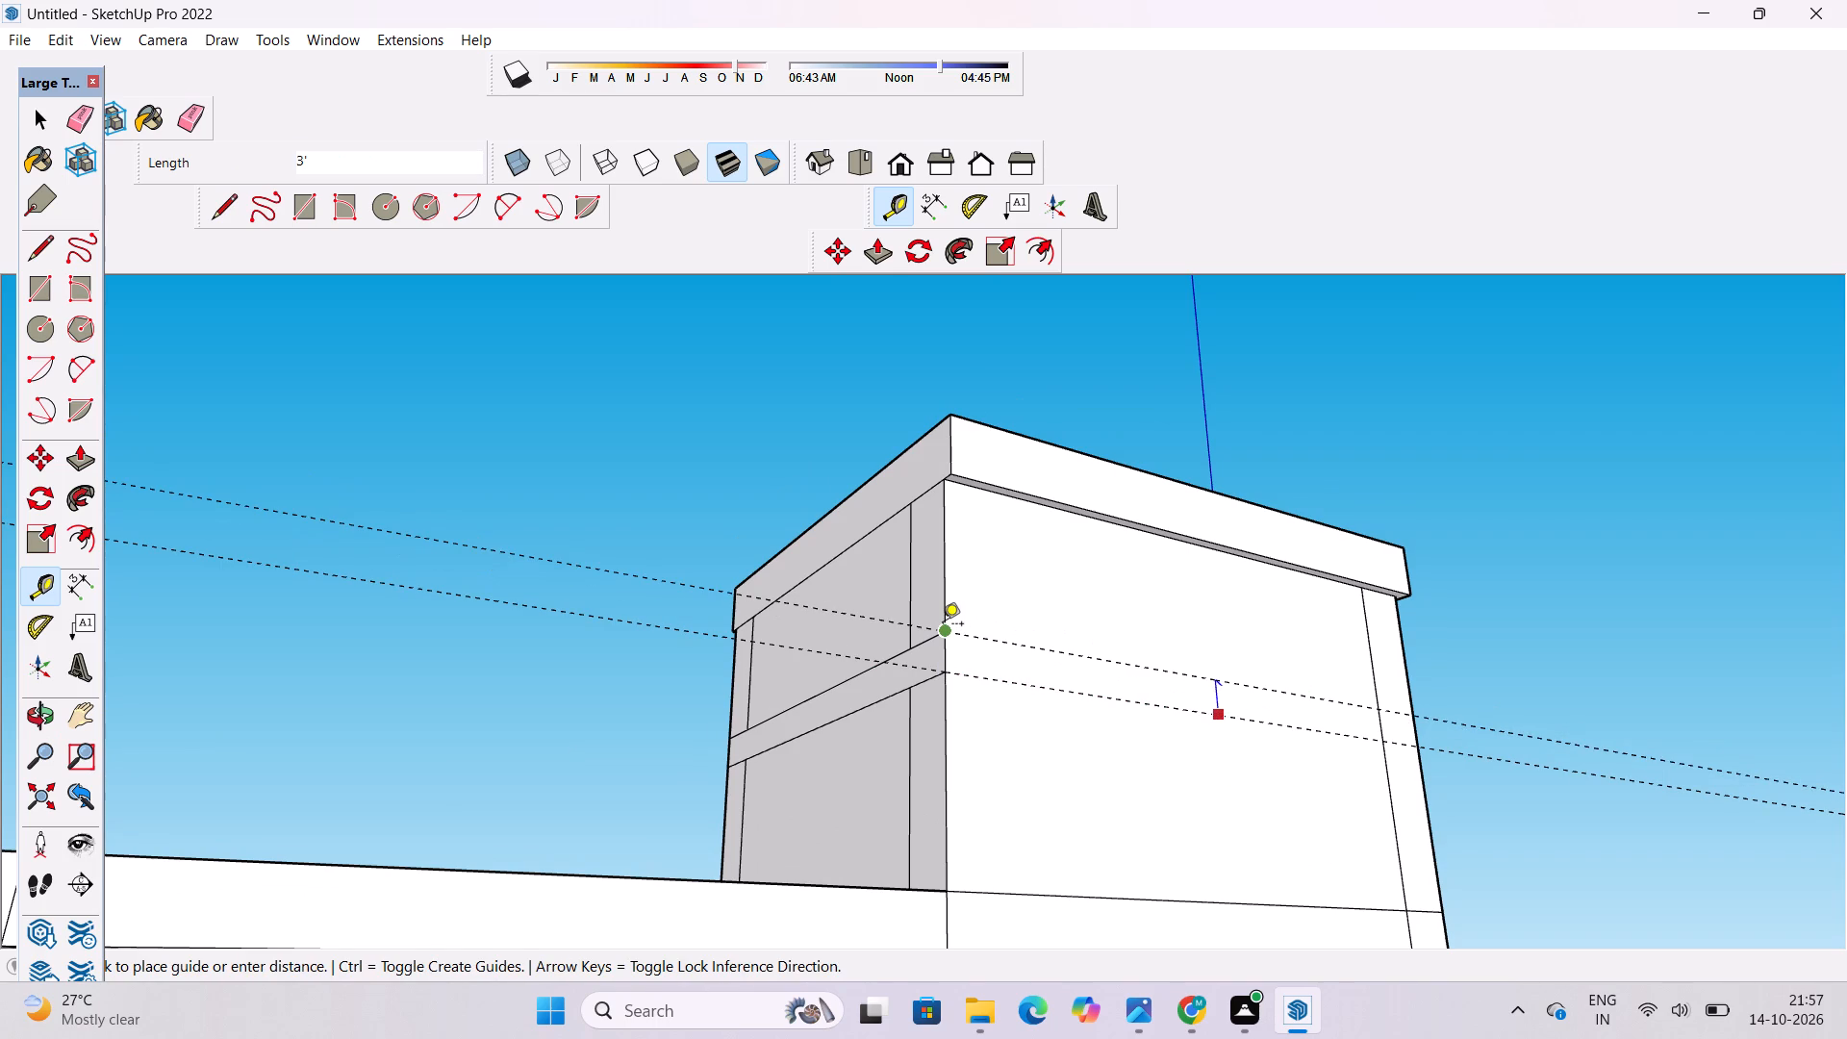
left_click(943, 625)
key("space")
Draw a rectangle about 52' wide and 3' high between the two guides across the tower's rear face.
type("r")
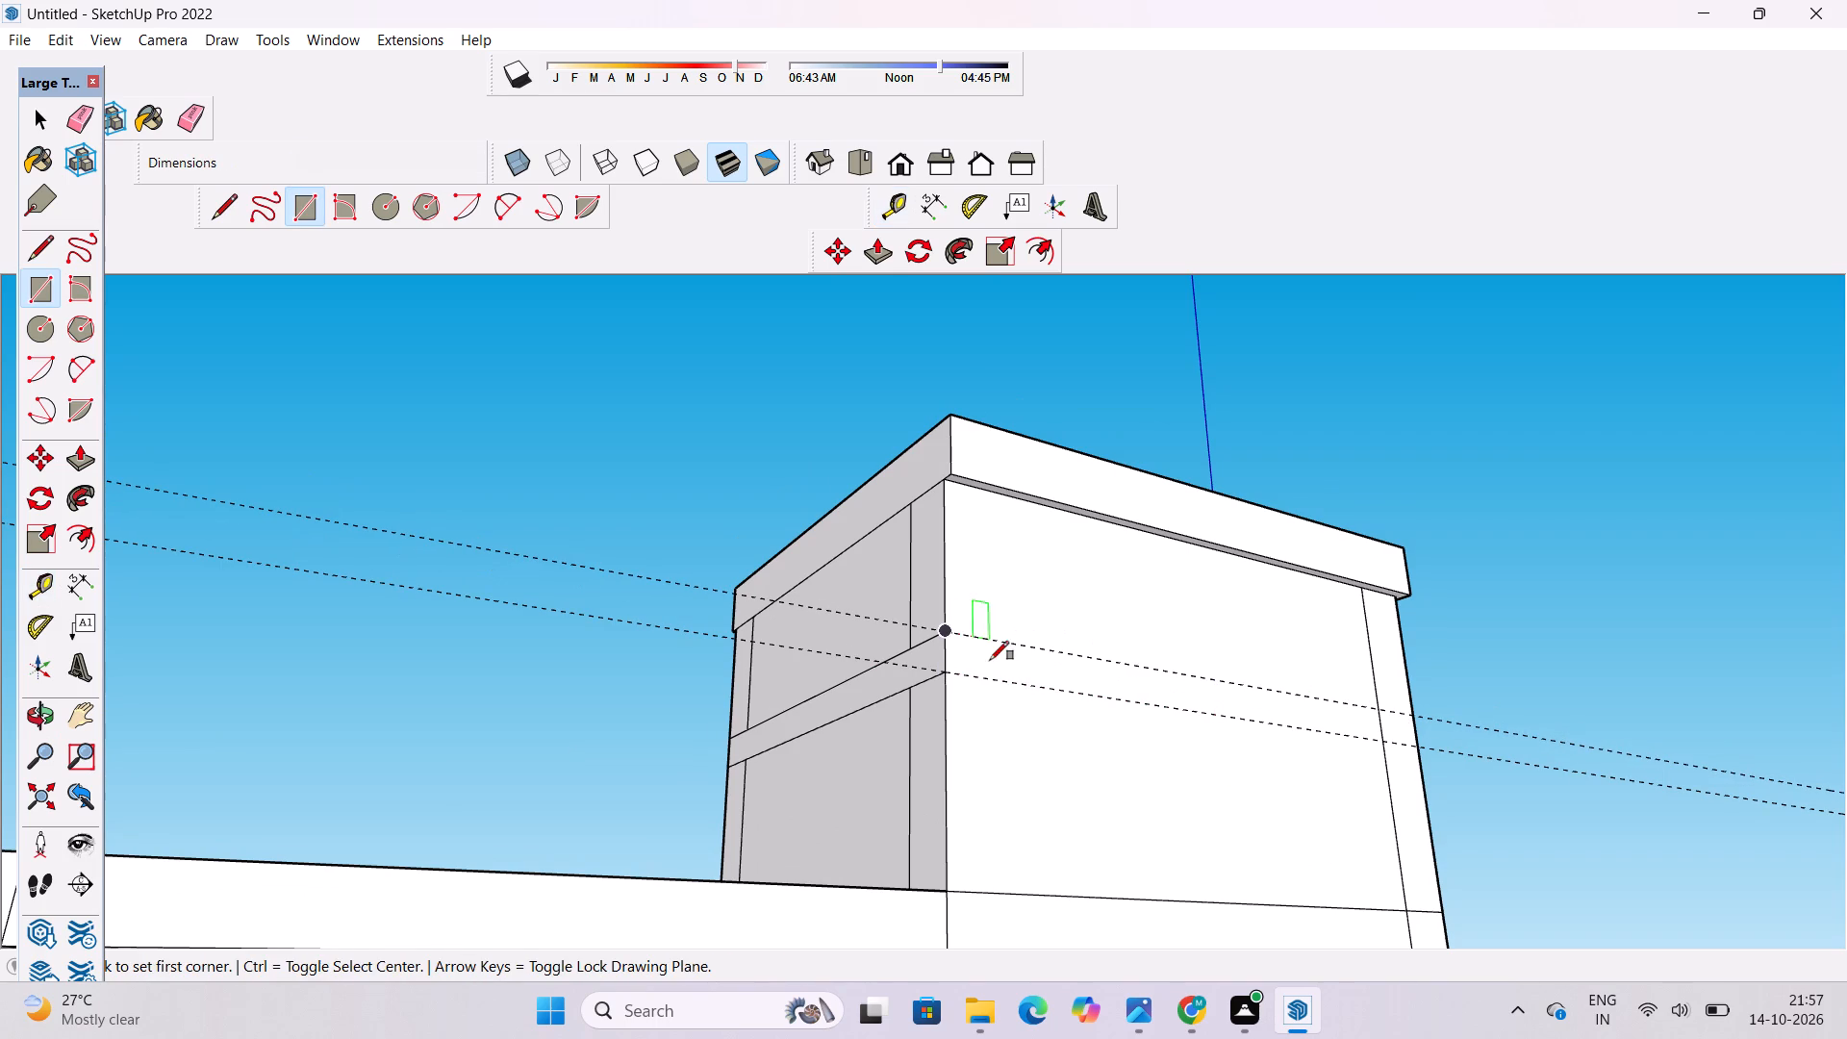
left_click(948, 631)
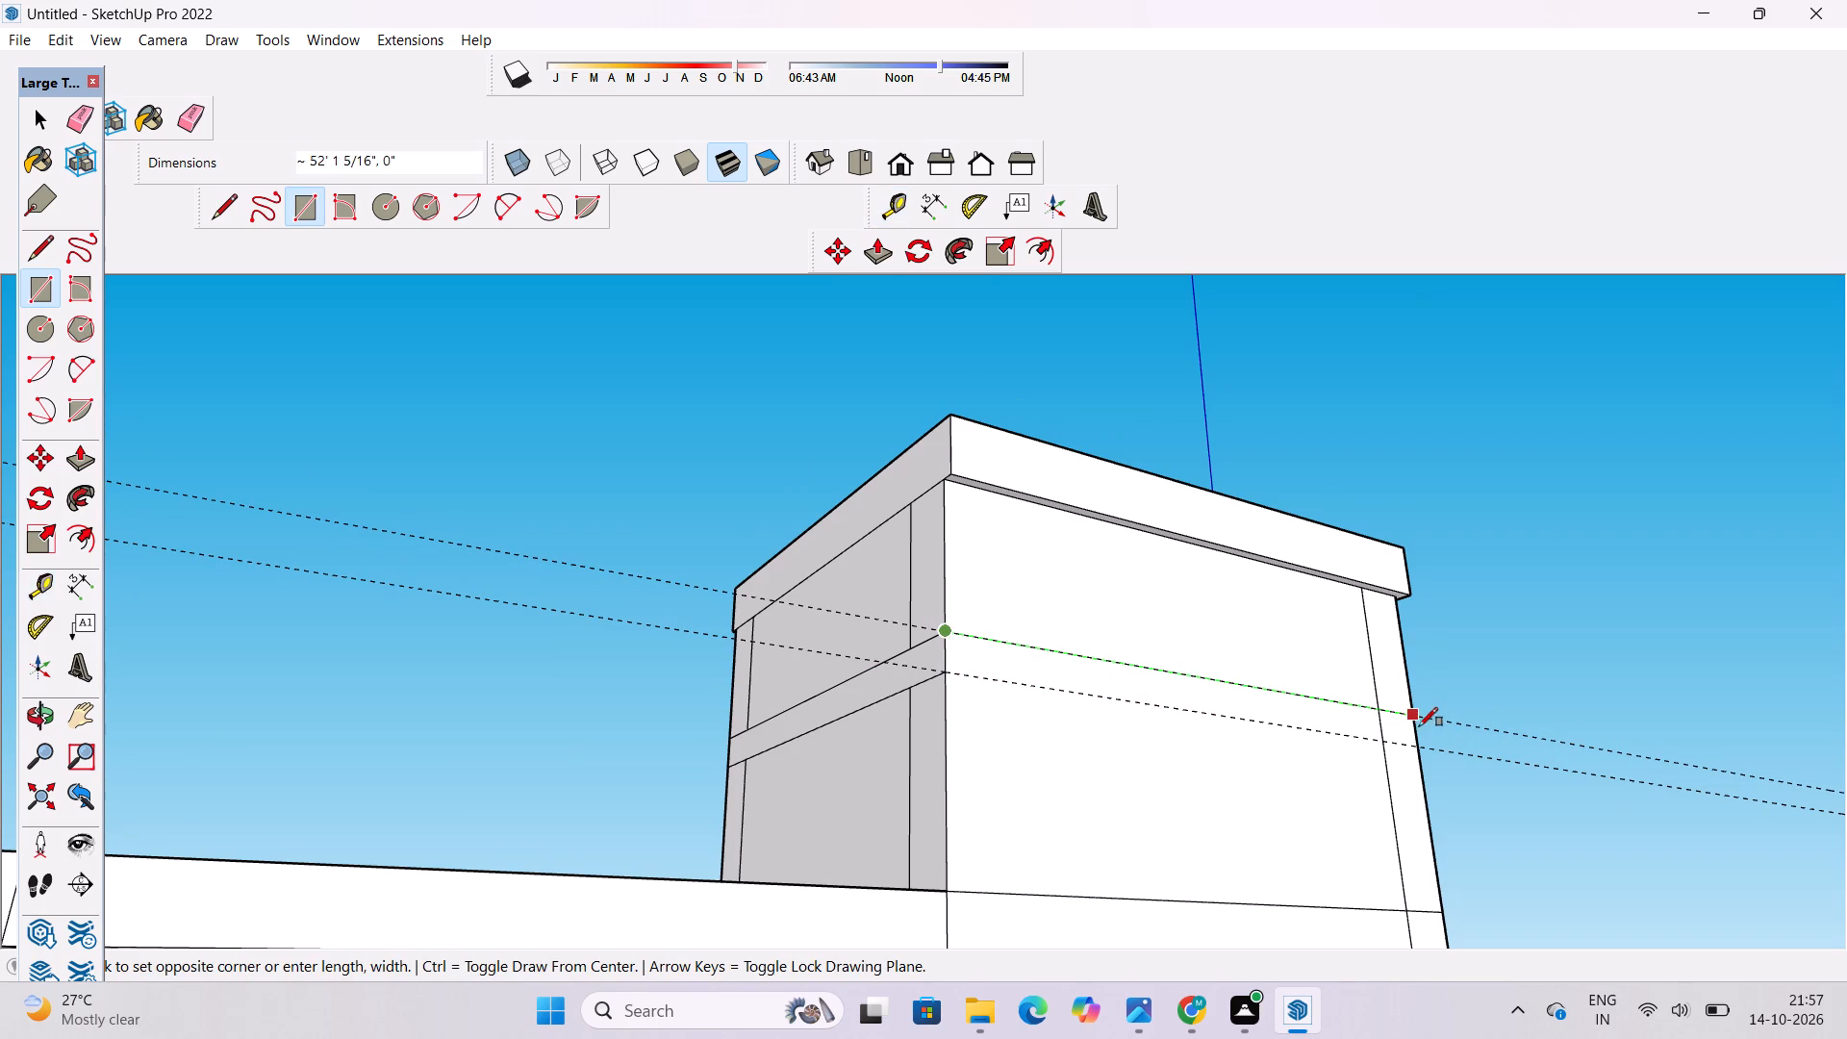
left_click(1418, 745)
key("space")
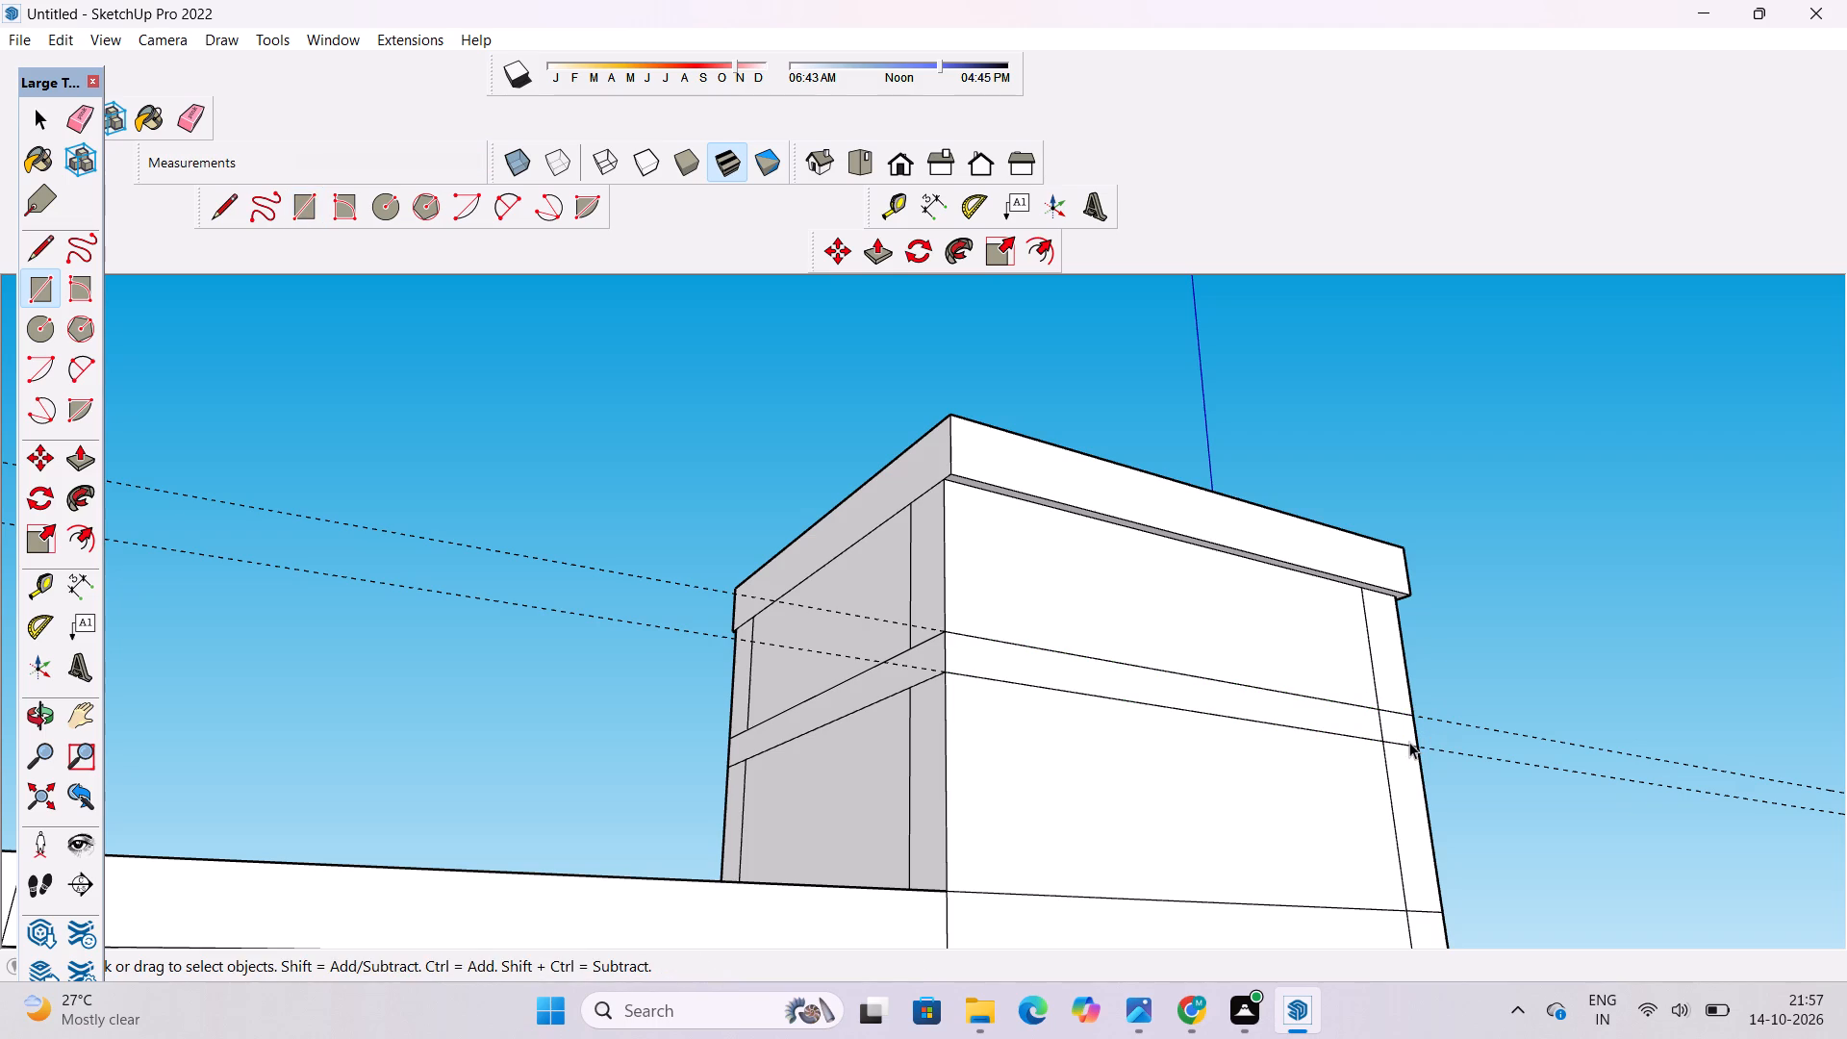
Erase the two guides and the vertical line segment crossing the new band on the tower's rear face.
key("e")
left_click_drag(1592, 643, 1518, 781)
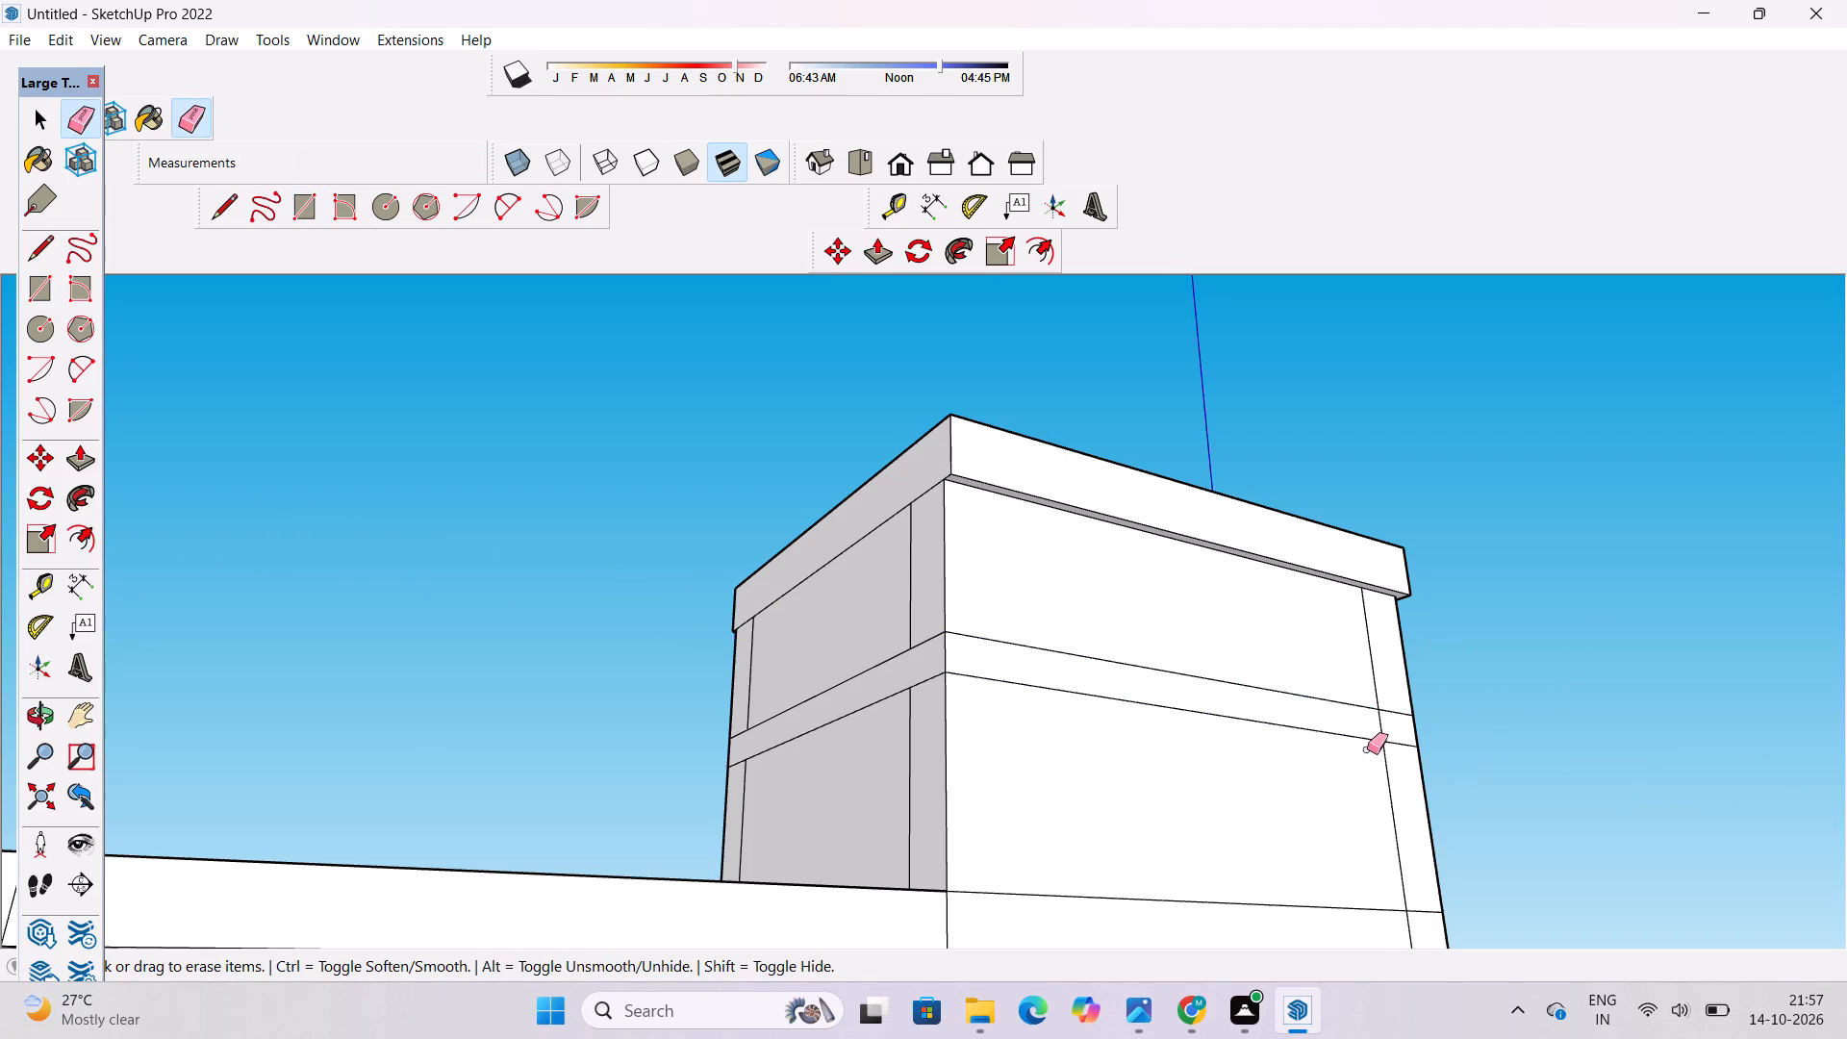
scroll(1365, 741, "up", 3)
scroll(1366, 719, "down", 3)
key("o")
left_click_drag(1226, 737, 1269, 783)
left_click_drag(1273, 784, 1262, 708, "shift")
scroll(1278, 678, "down", 6)
left_click_drag(1328, 662, 1244, 735)
scroll(1403, 680, "up", 4)
left_click_drag(1404, 678, 1313, 722)
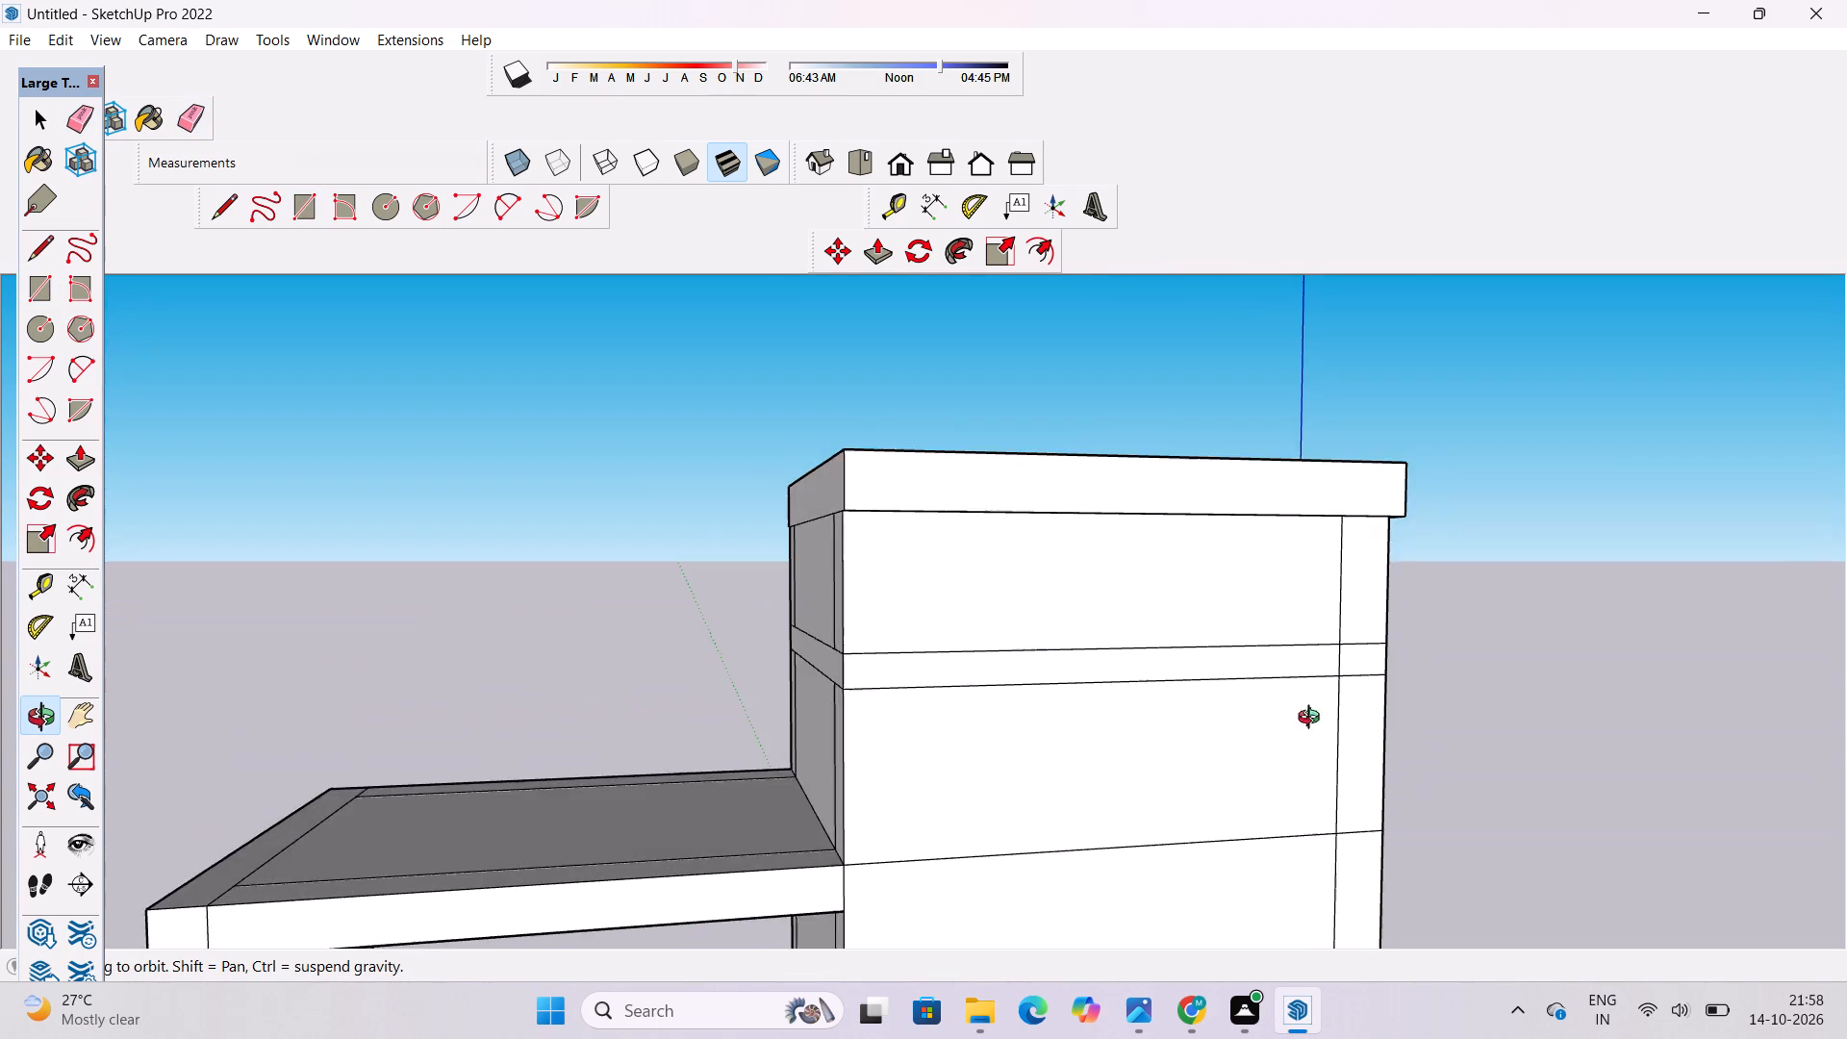
left_click_drag(1313, 720, 1314, 679, "shift")
left_click_drag(1315, 675, 1304, 687)
scroll(1321, 649, "up", 2)
left_click_drag(1321, 649, 1291, 681, "shift")
left_click(1291, 681)
key("e")
scroll(1317, 656, "up", 3)
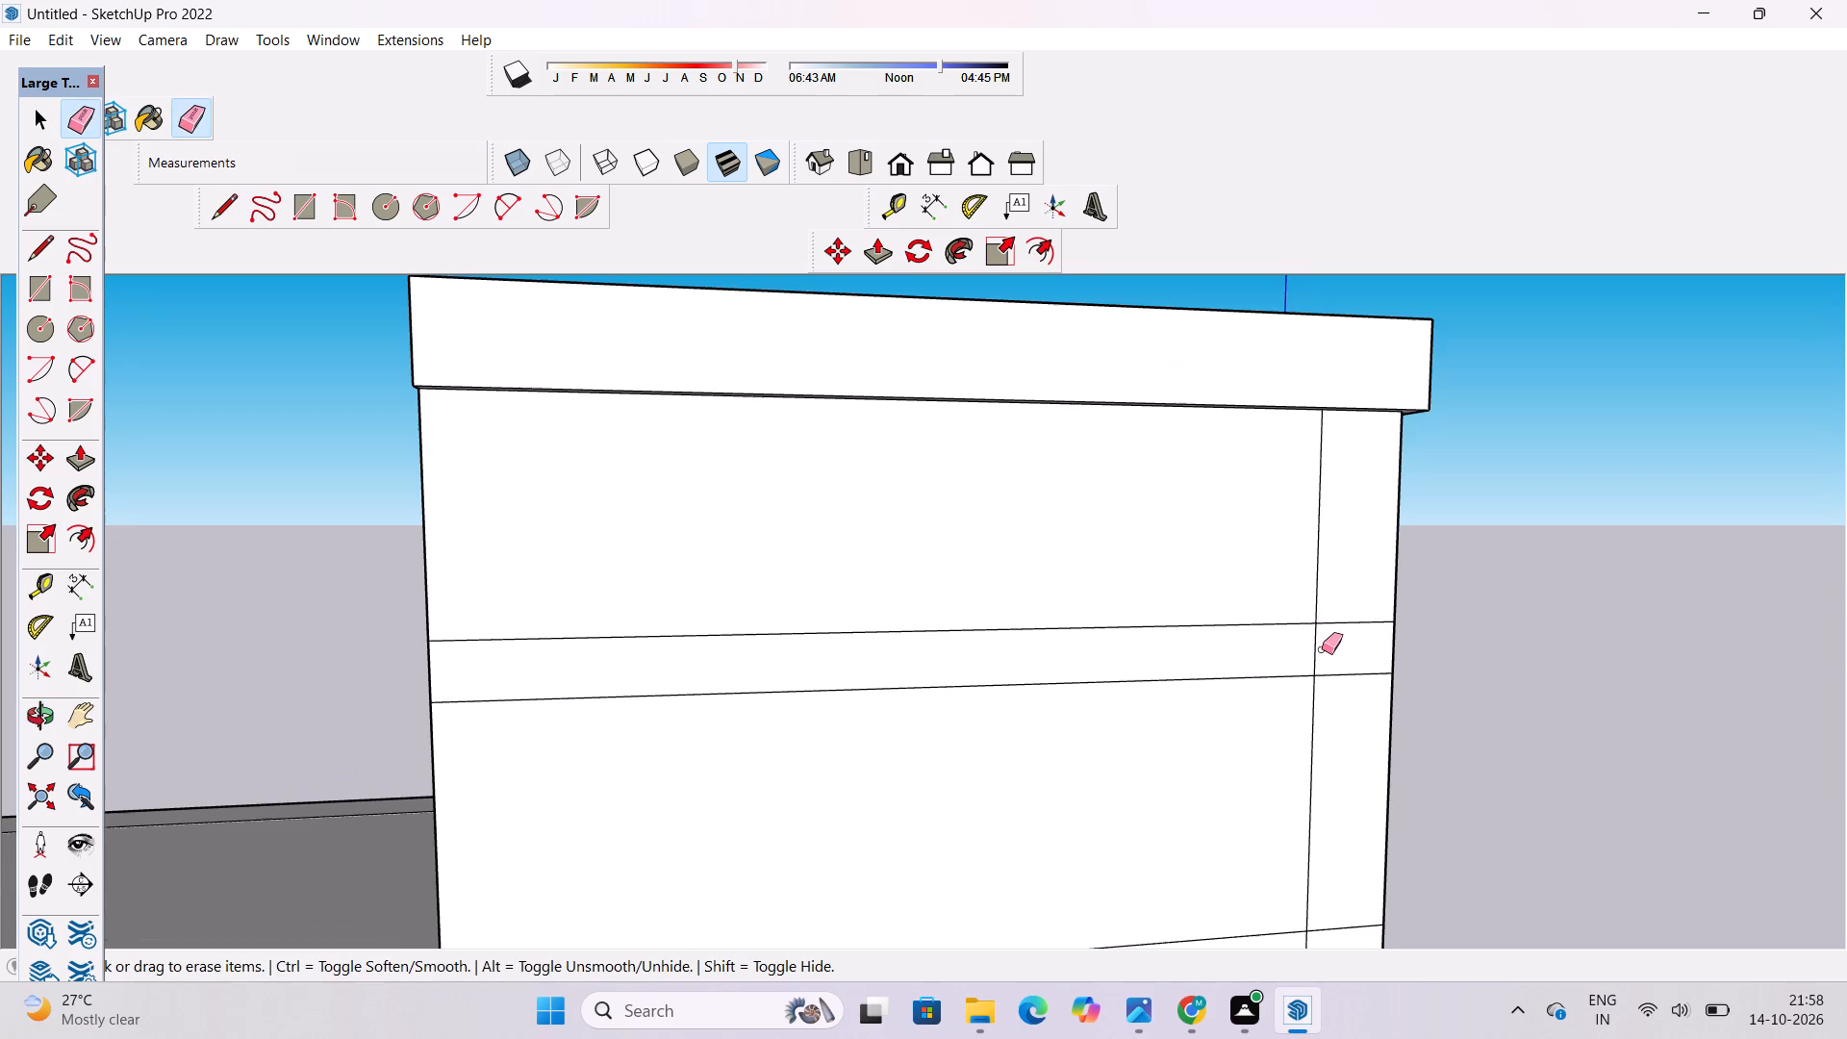
left_click_drag(1324, 647, 1313, 653)
Push/Pull the band on the tower's front face outward by 1'.
key("o")
scroll(1357, 598, "down", 7)
left_click_drag(1327, 647, 1381, 662)
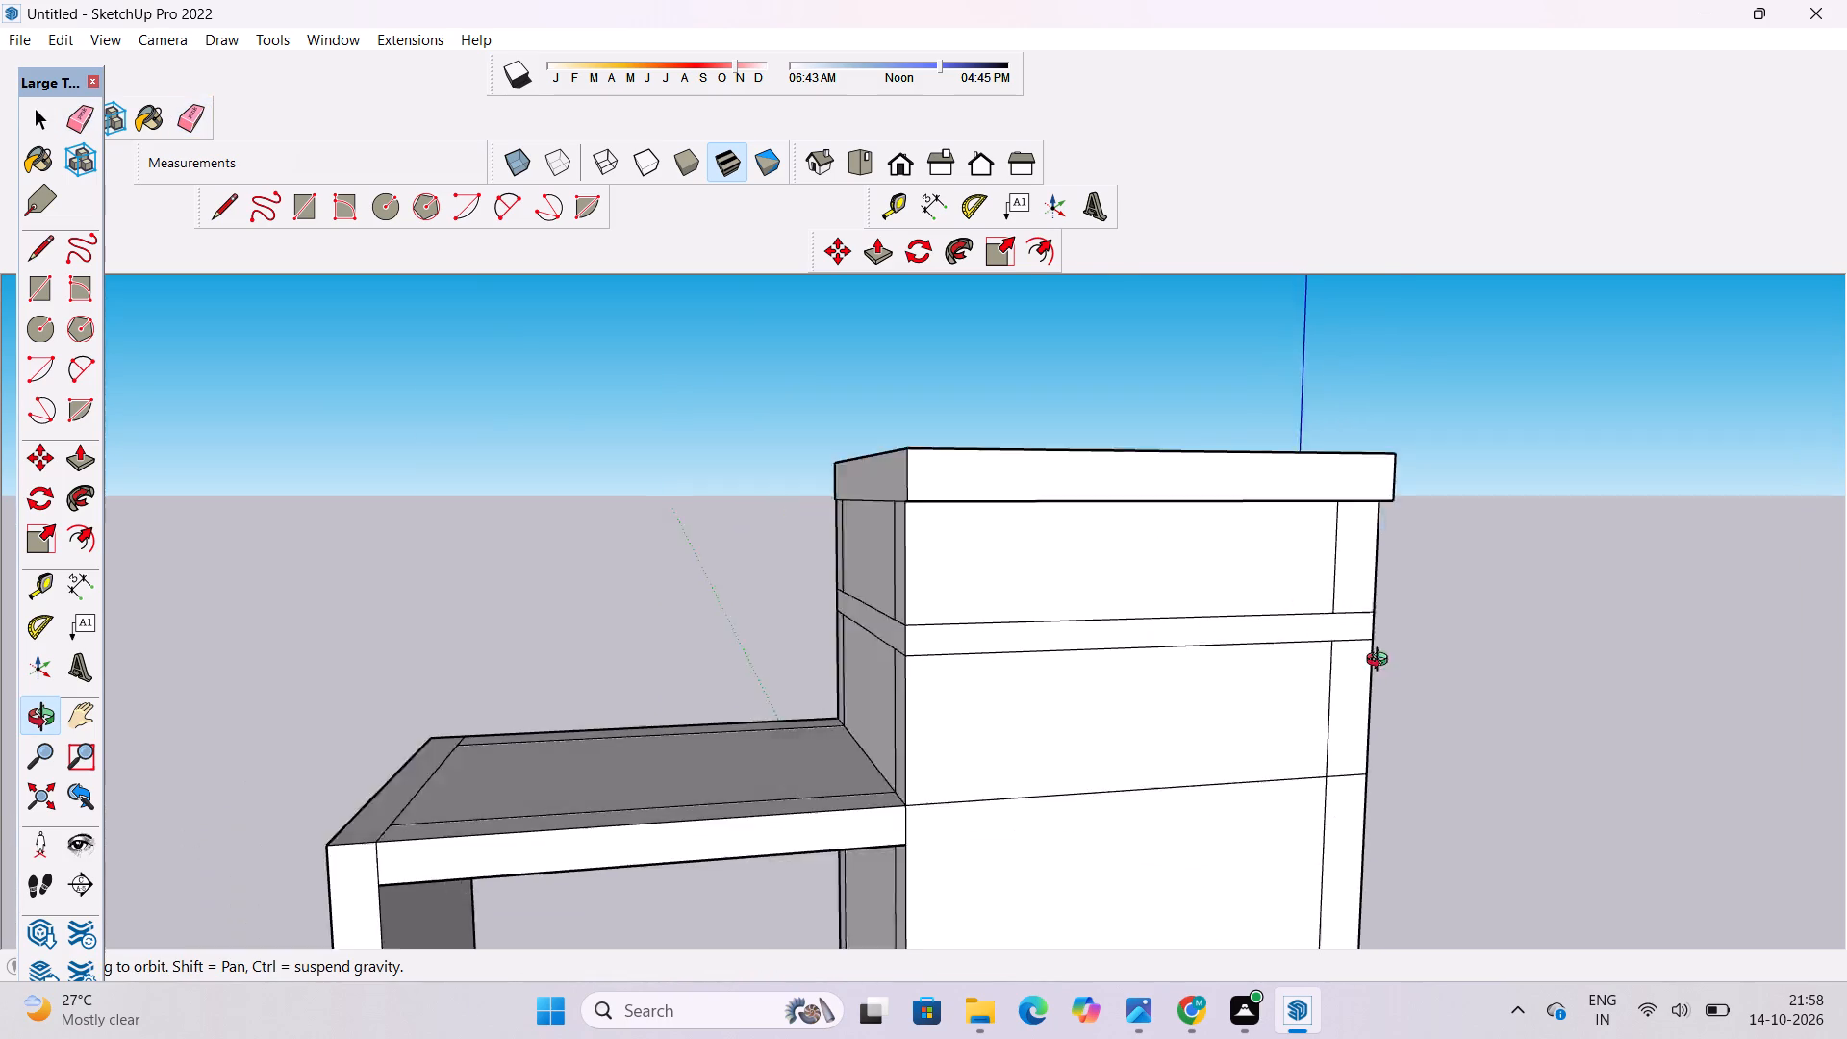
left_click_drag(1381, 662, 1737, 611)
left_click_drag(1030, 739, 1441, 724)
left_click_drag(690, 763, 695, 767)
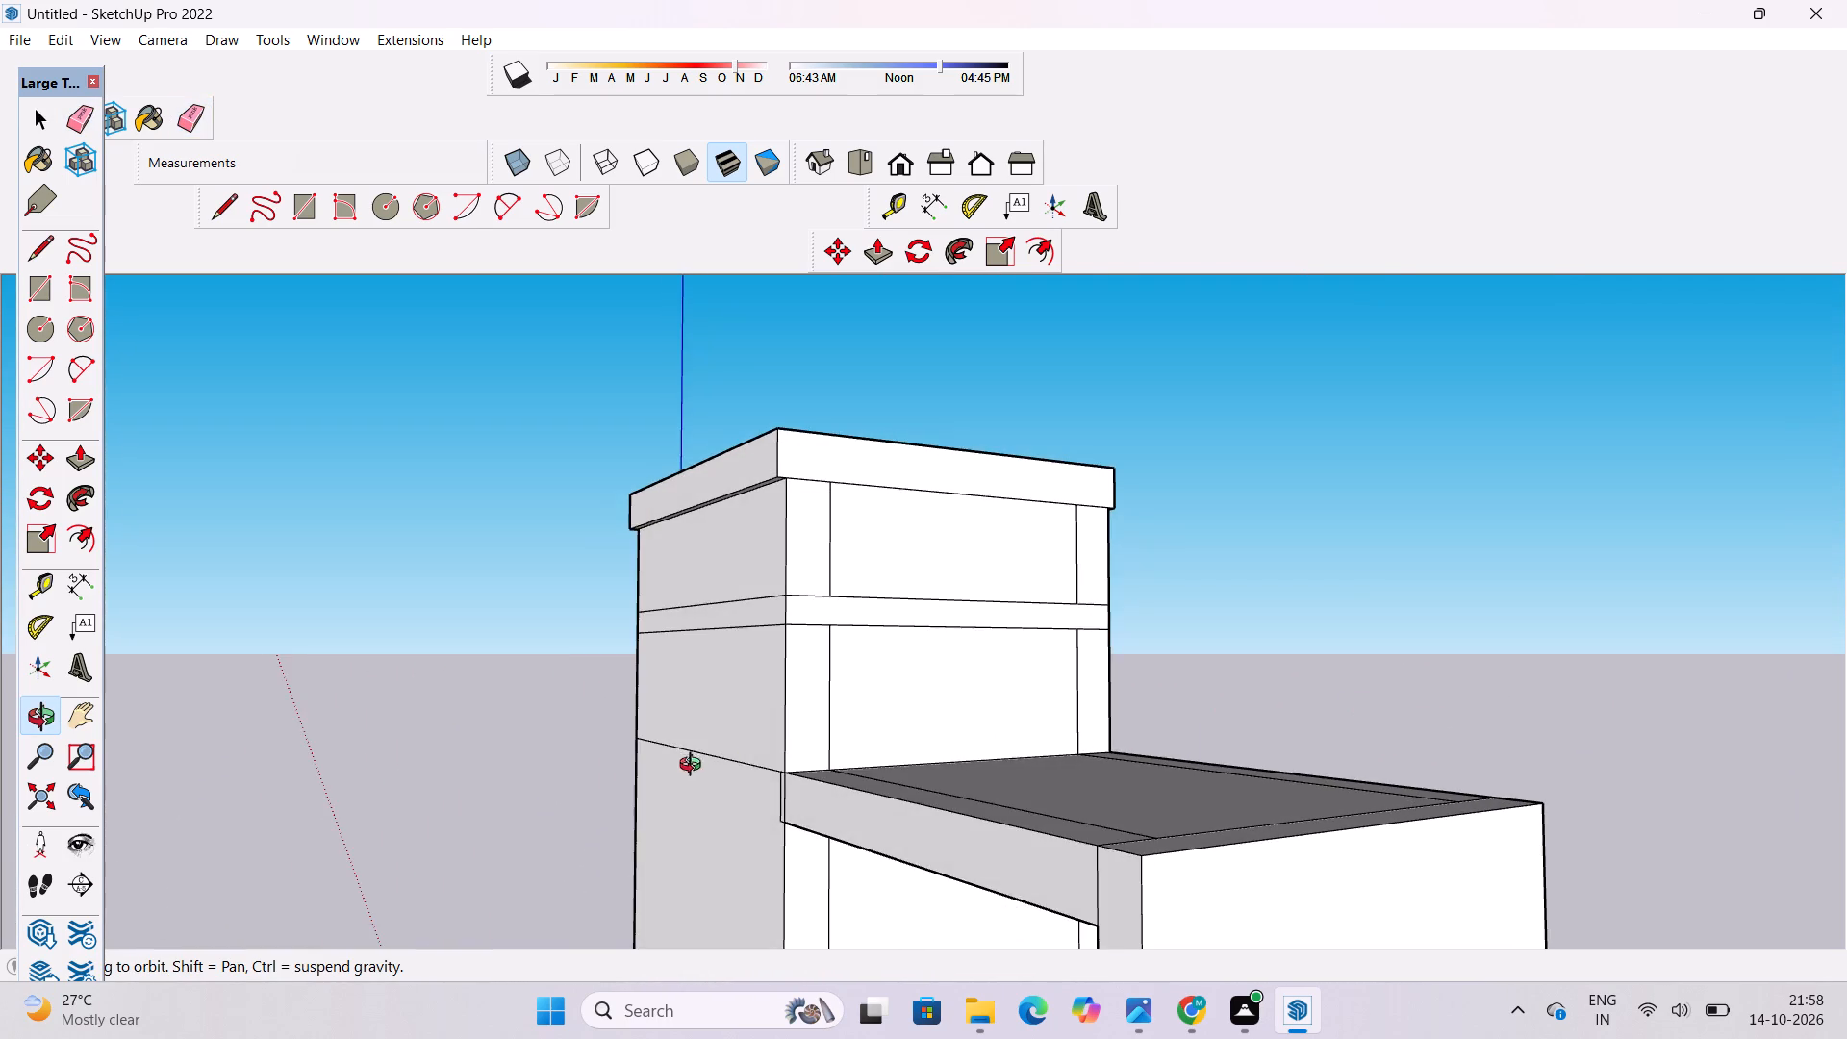
left_click_drag(695, 767, 1007, 810)
left_click_drag(906, 745, 879, 672, "shift")
left_click_drag(784, 696, 1224, 733)
left_click_drag(999, 714, 949, 668, "shift")
left_click_drag(887, 683, 1150, 785)
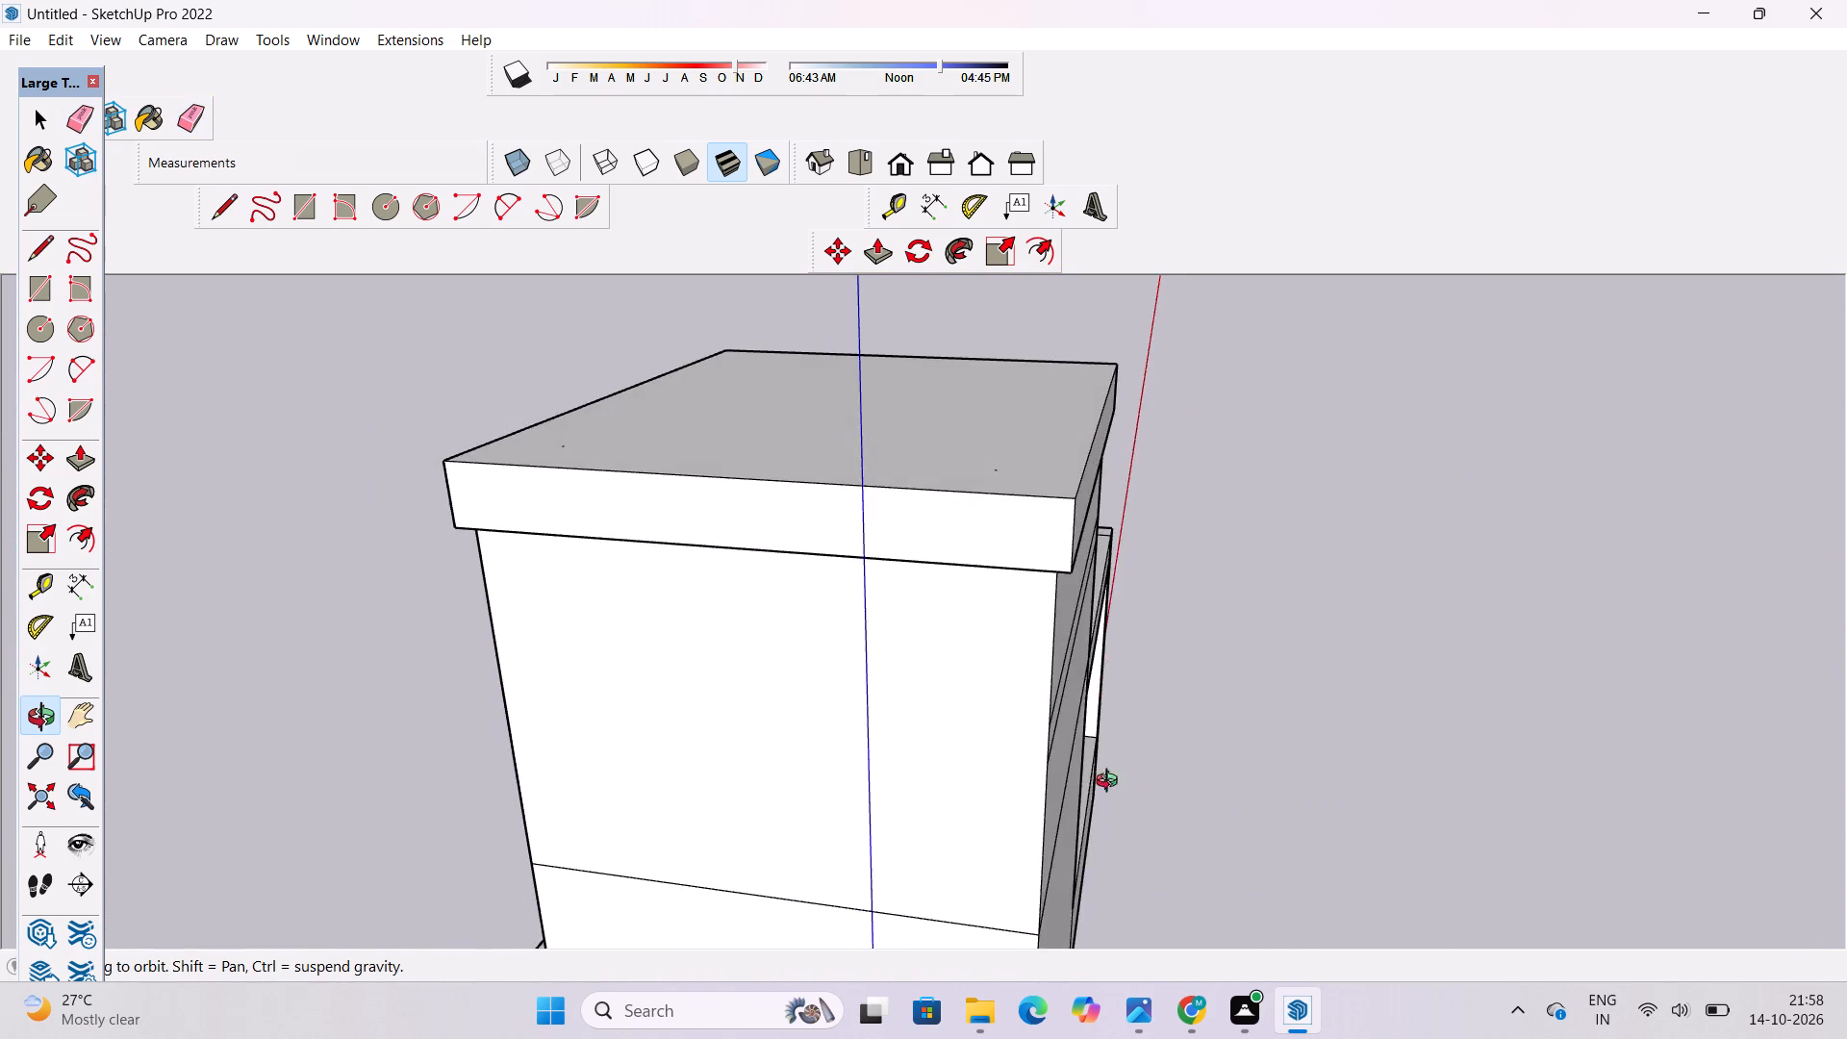
left_click_drag(1049, 786, 891, 791)
key("p")
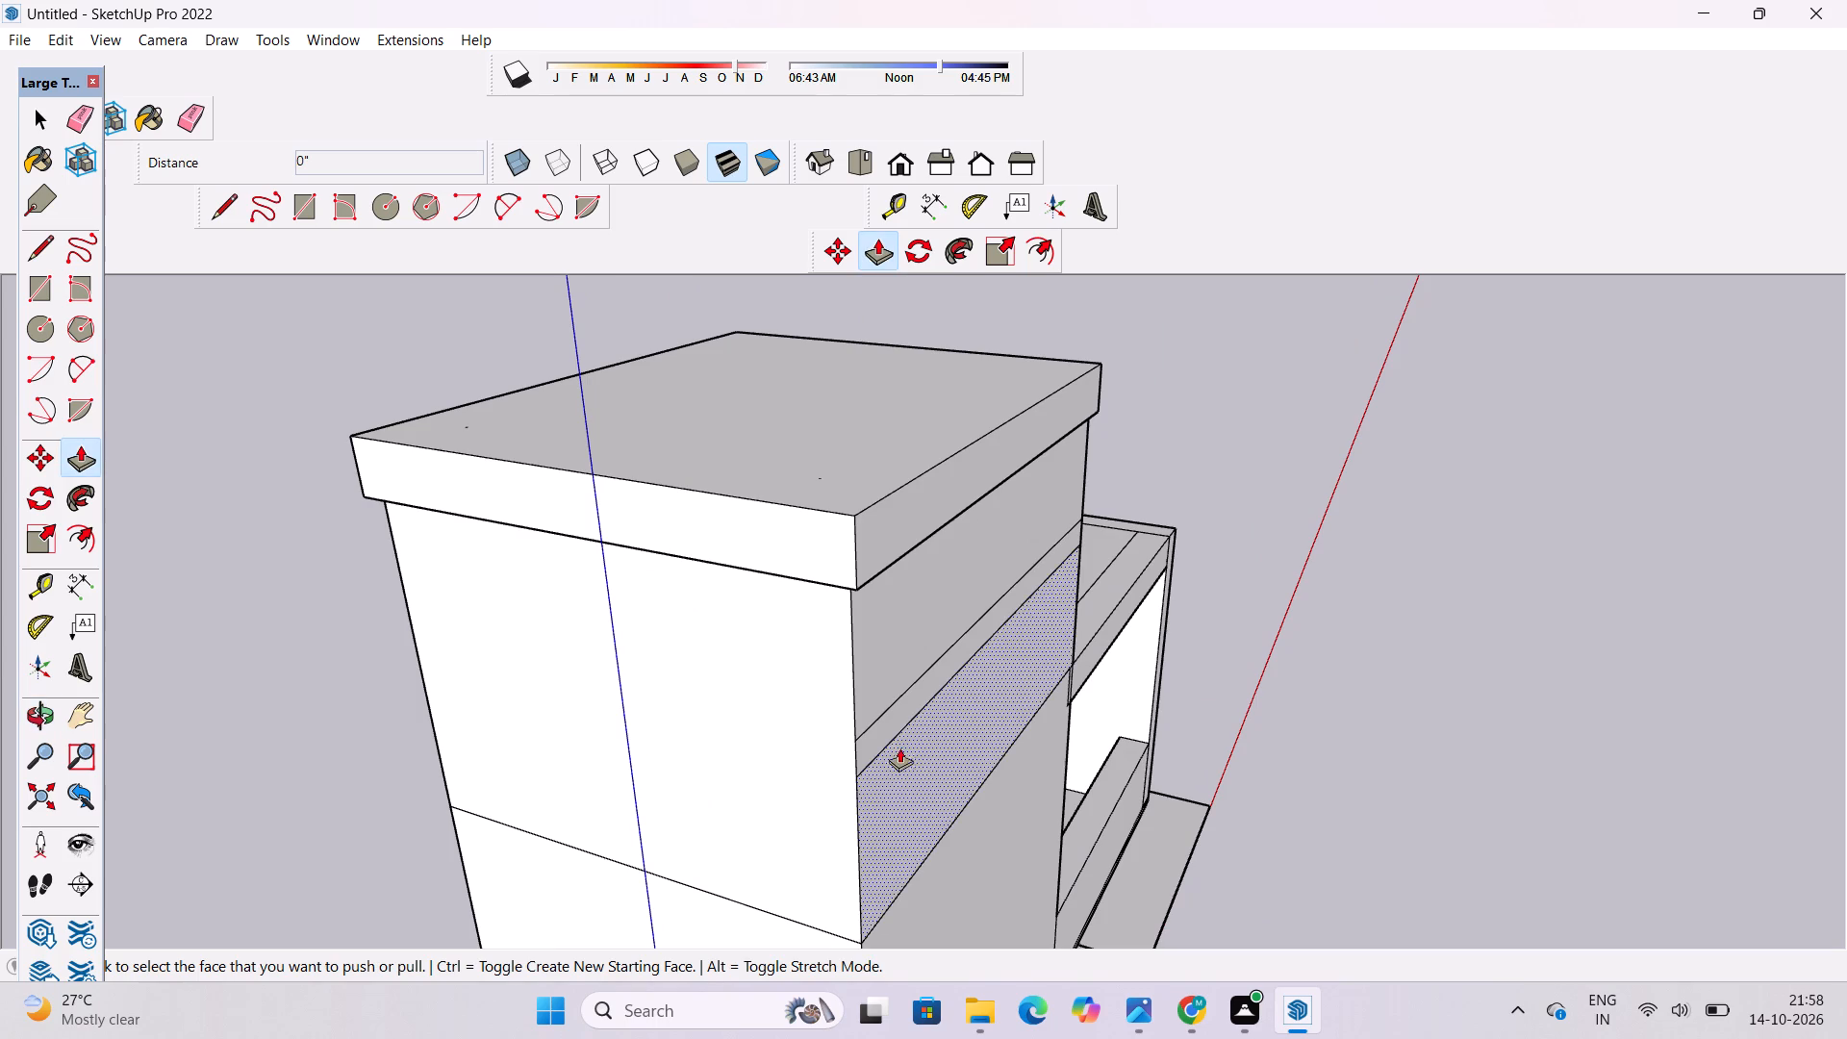
left_click(883, 731)
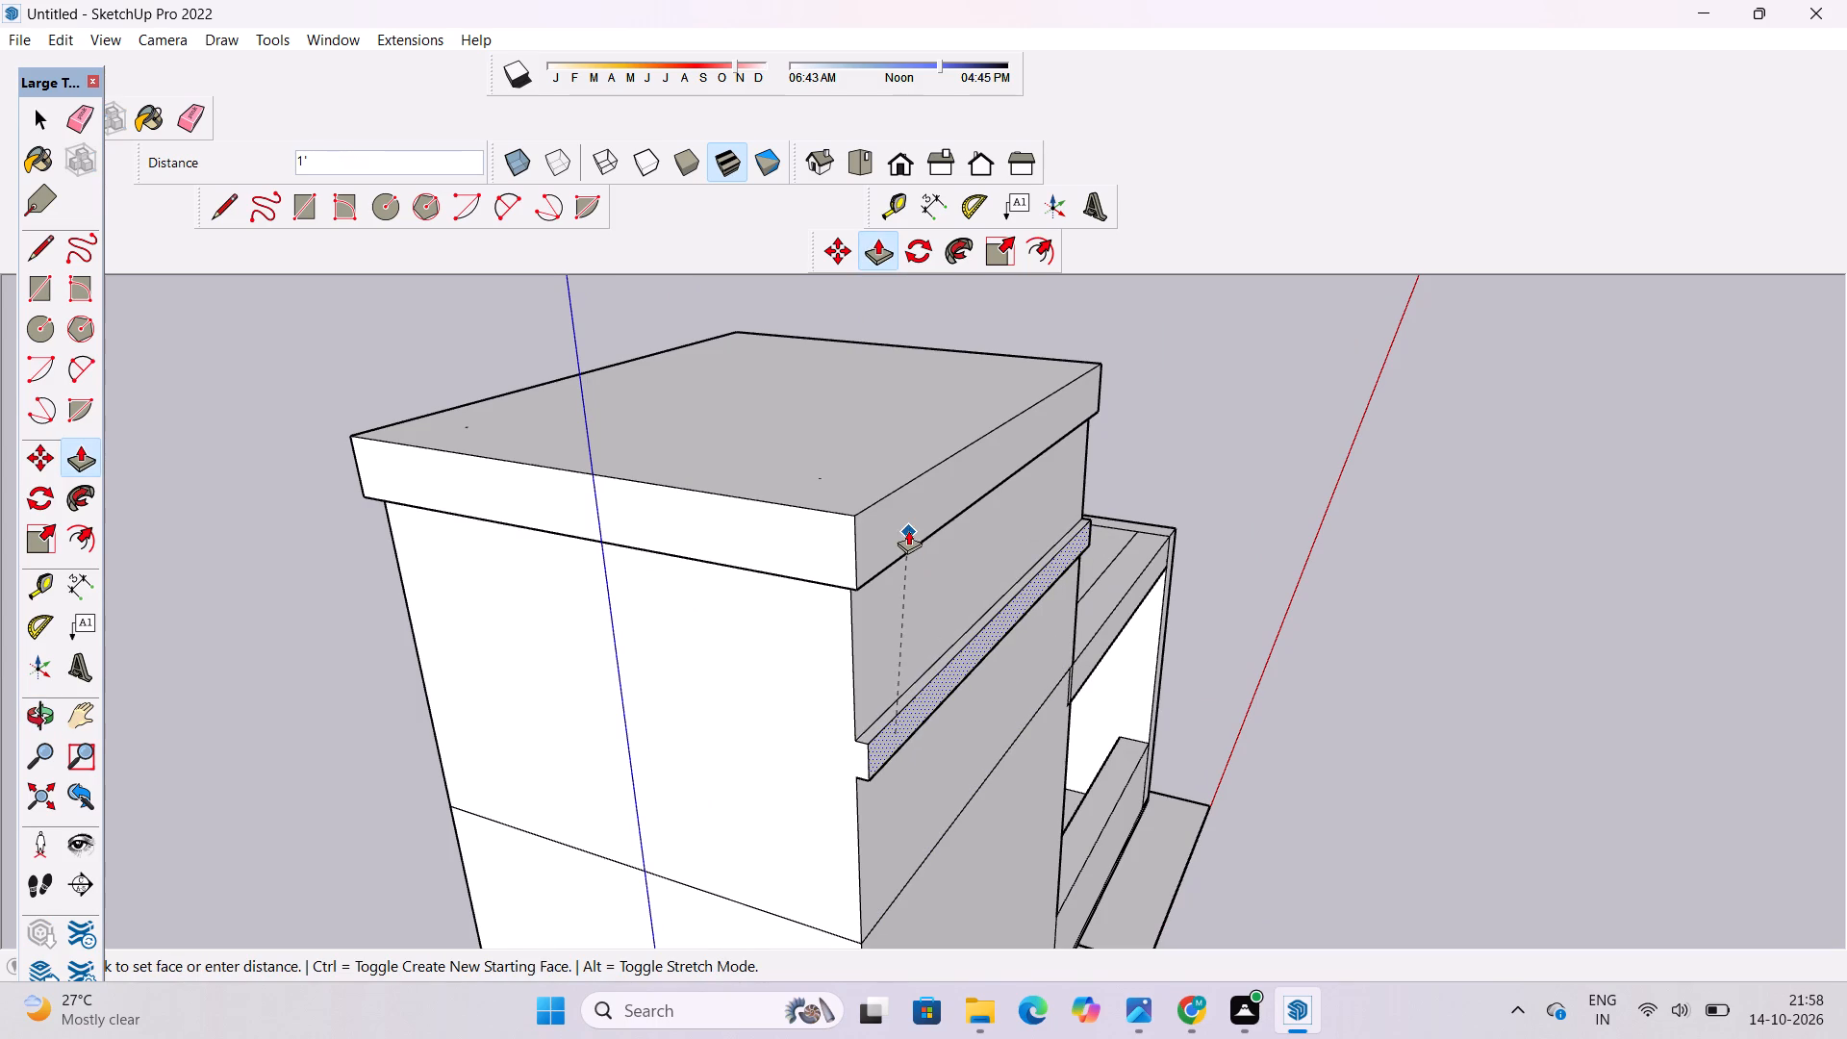
left_click(908, 526)
Push/Pull the band on the tower's side wall above the lower roof outward by 1'.
key("o")
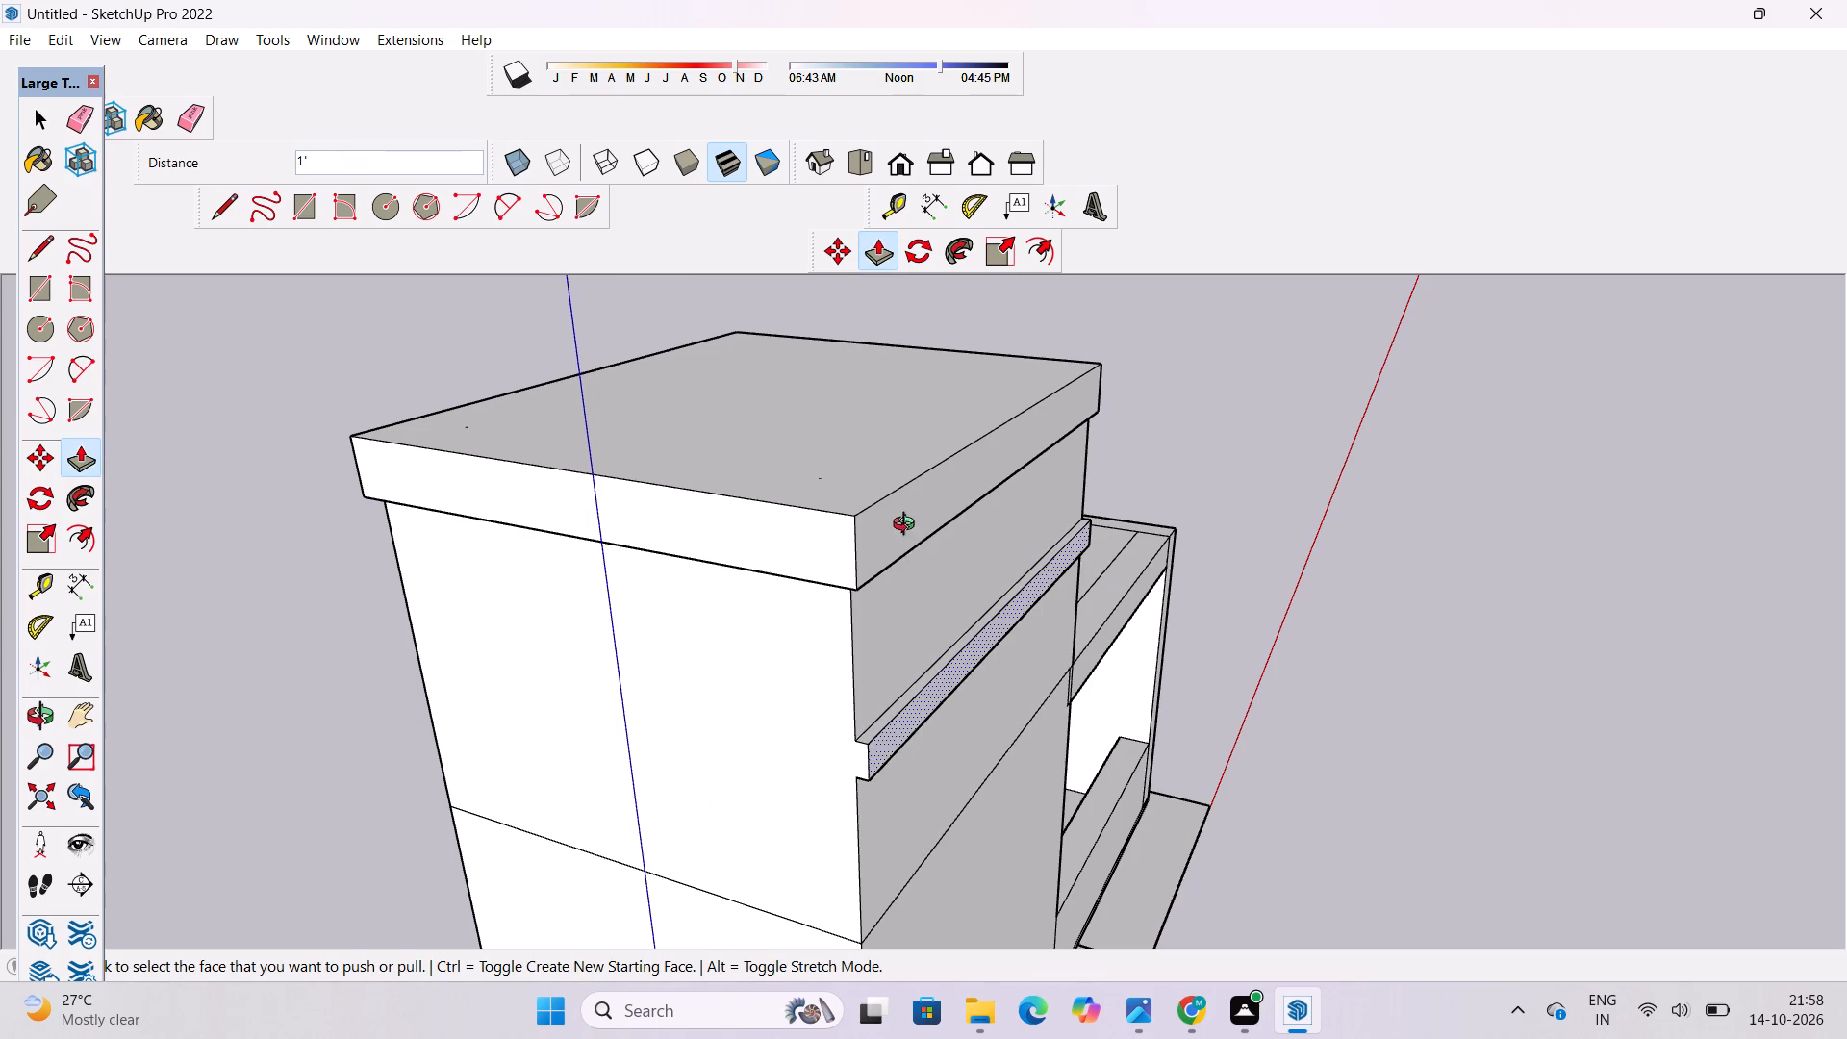
scroll(1024, 573, "down", 1)
left_click_drag(1288, 577, 970, 696)
left_click_drag(1118, 670, 949, 699)
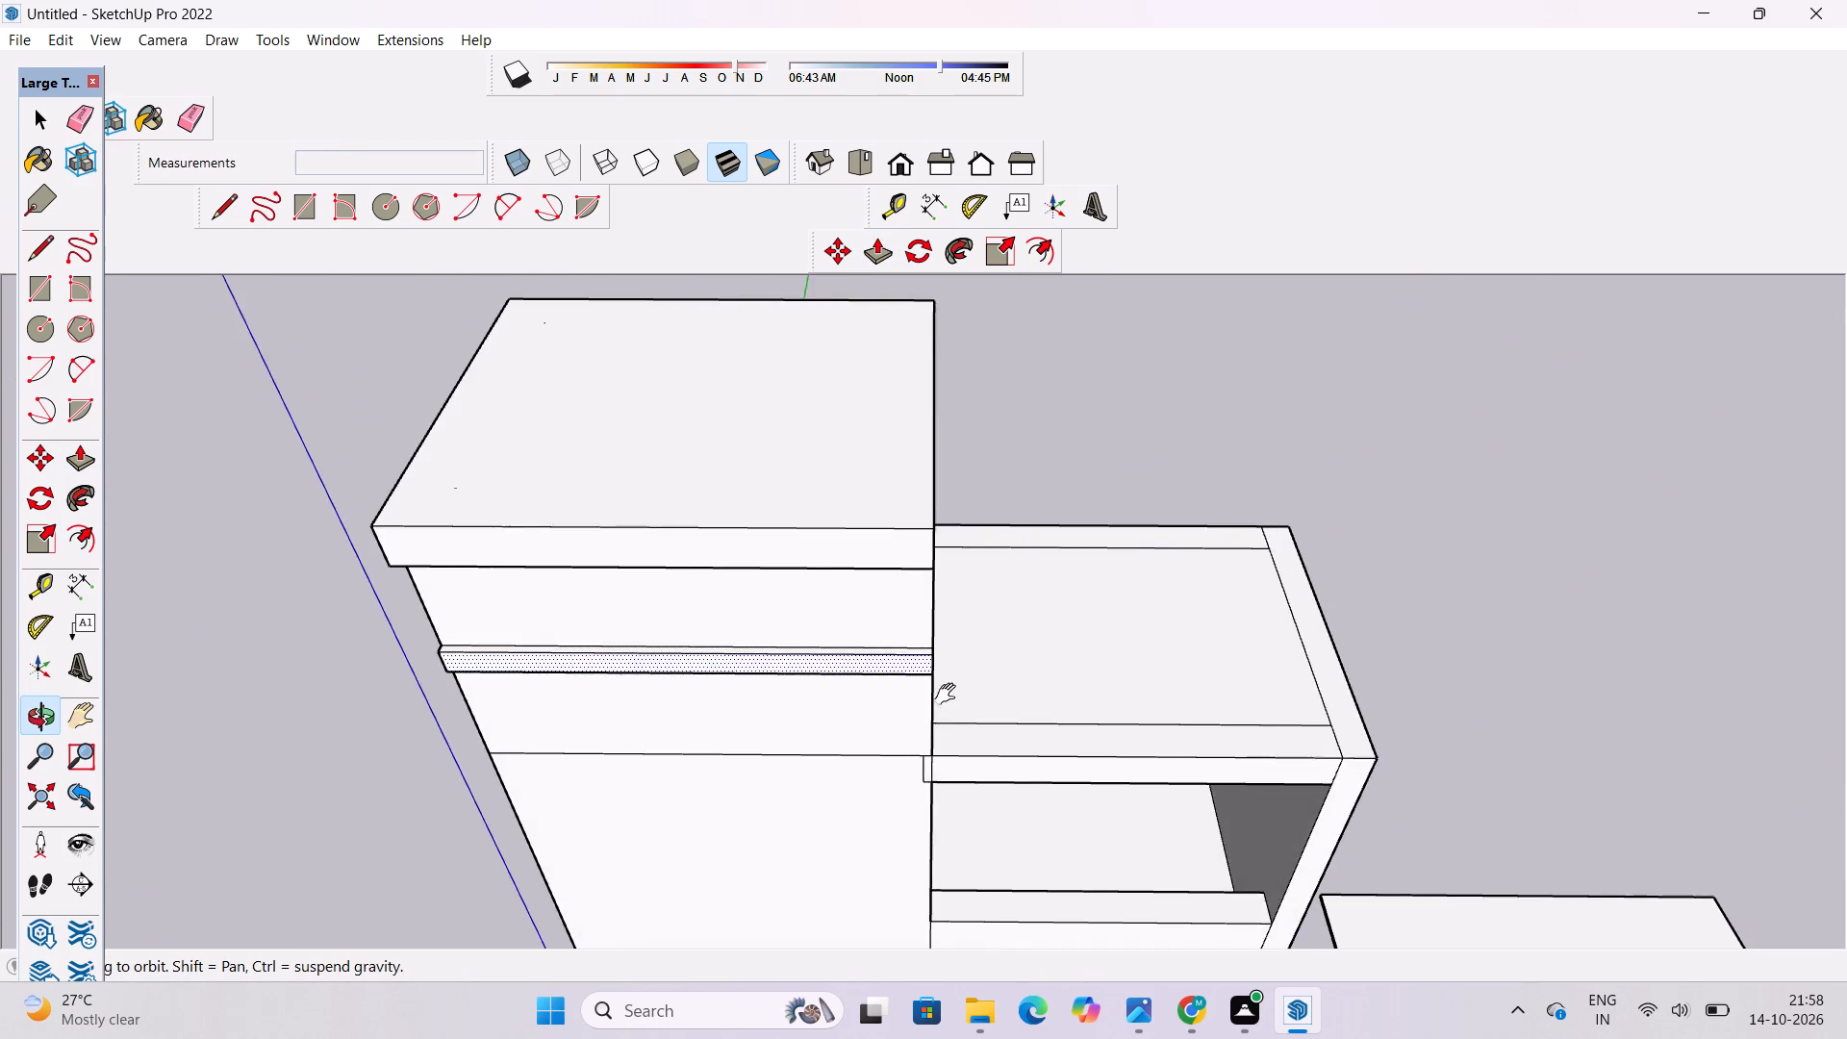
left_click_drag(949, 695, 730, 664, "shift")
scroll(726, 647, "up", 3)
left_click_drag(726, 647, 736, 665, "shift")
left_click_drag(749, 676, 832, 704)
scroll(850, 678, "up", 2)
left_click_drag(842, 677, 796, 695, "shift")
left_click_drag(796, 695, 891, 685)
left_click_drag(902, 686, 812, 748, "shift")
key("p")
scroll(831, 715, "up", 3)
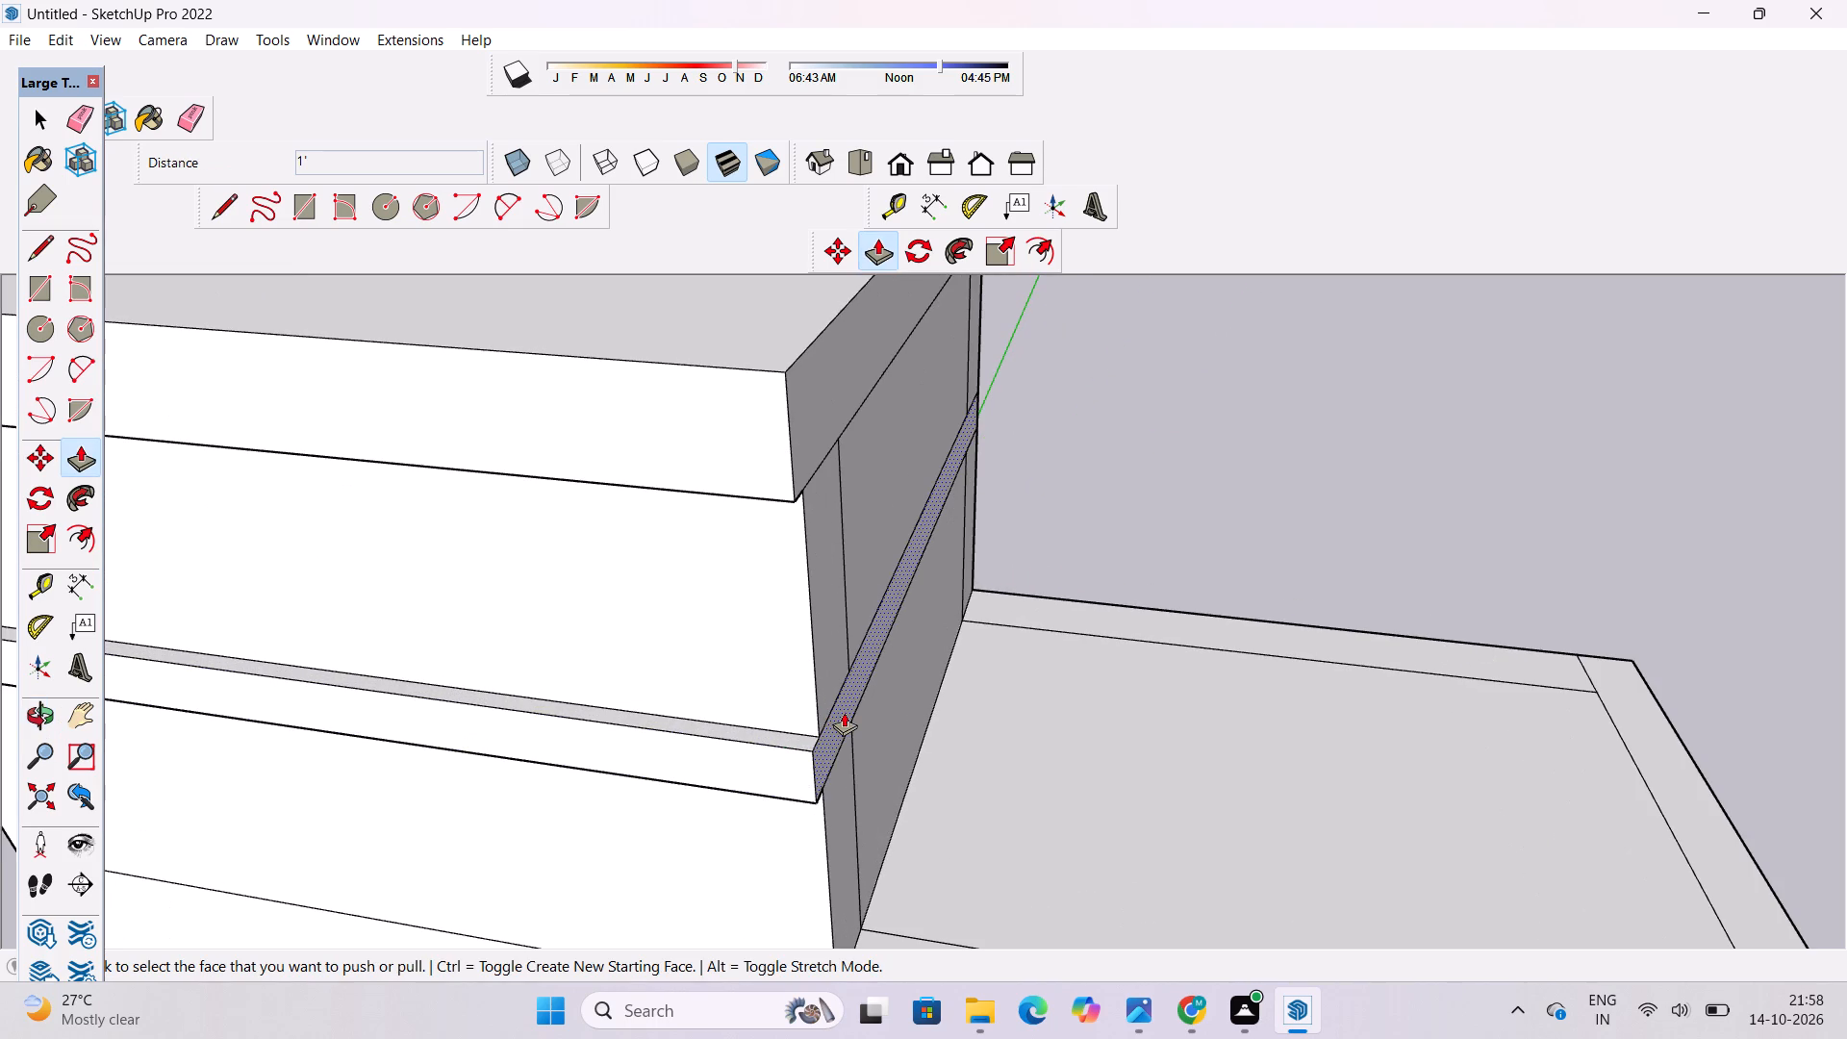
left_click(844, 712)
scroll(912, 722, "down", 5)
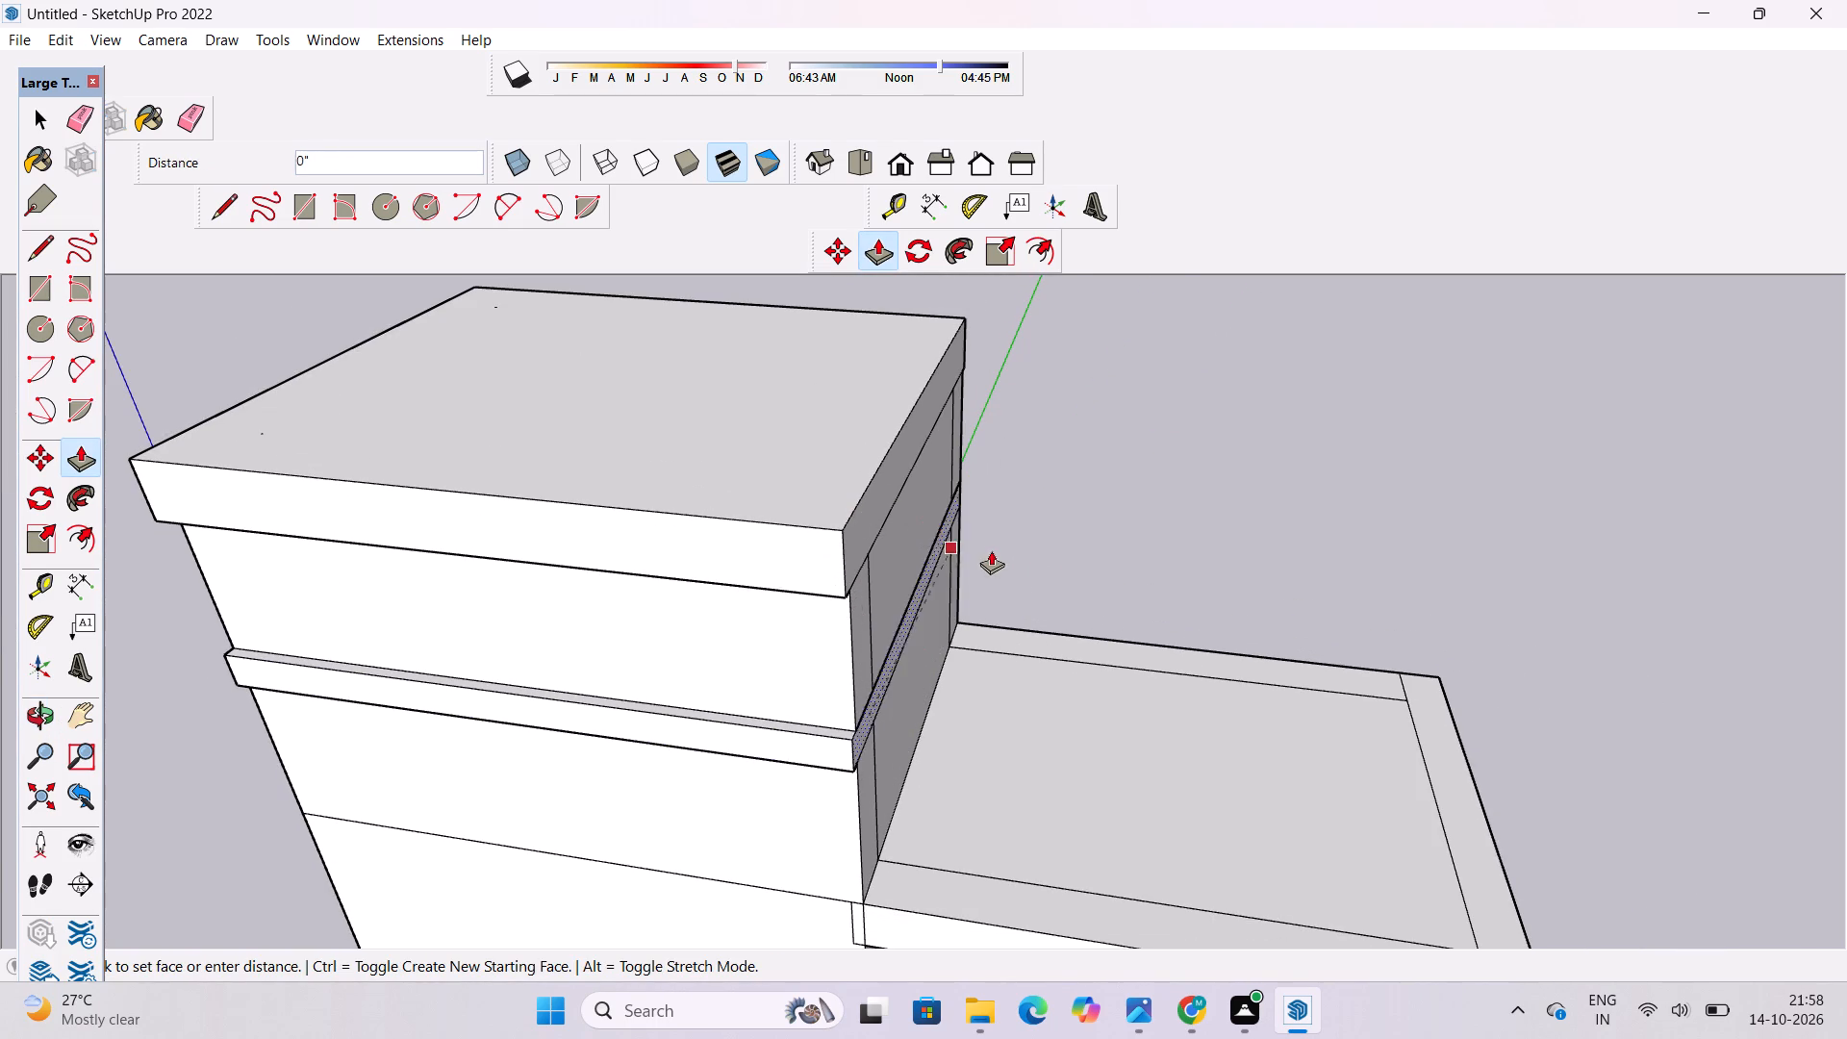
type("1'")
key("Return")
Push/Pull the band on the tower's rear face outward by 1'.
key("o")
left_click_drag(1404, 570, 745, 645)
left_click_drag(973, 579, 1003, 646, "shift")
left_click_drag(1127, 655, 869, 654)
scroll(909, 635, "up", 2)
left_click_drag(985, 676, 926, 618, "shift")
left_click_drag(911, 631, 999, 652)
left_click_drag(1012, 634, 925, 686)
left_click_drag(925, 686, 988, 632)
left_click_drag(908, 685, 850, 680)
left_click_drag(821, 688, 902, 674)
left_click_drag(916, 662, 822, 743, "shift")
left_click(822, 743)
key("p")
scroll(828, 720, "up", 3)
left_click(865, 681)
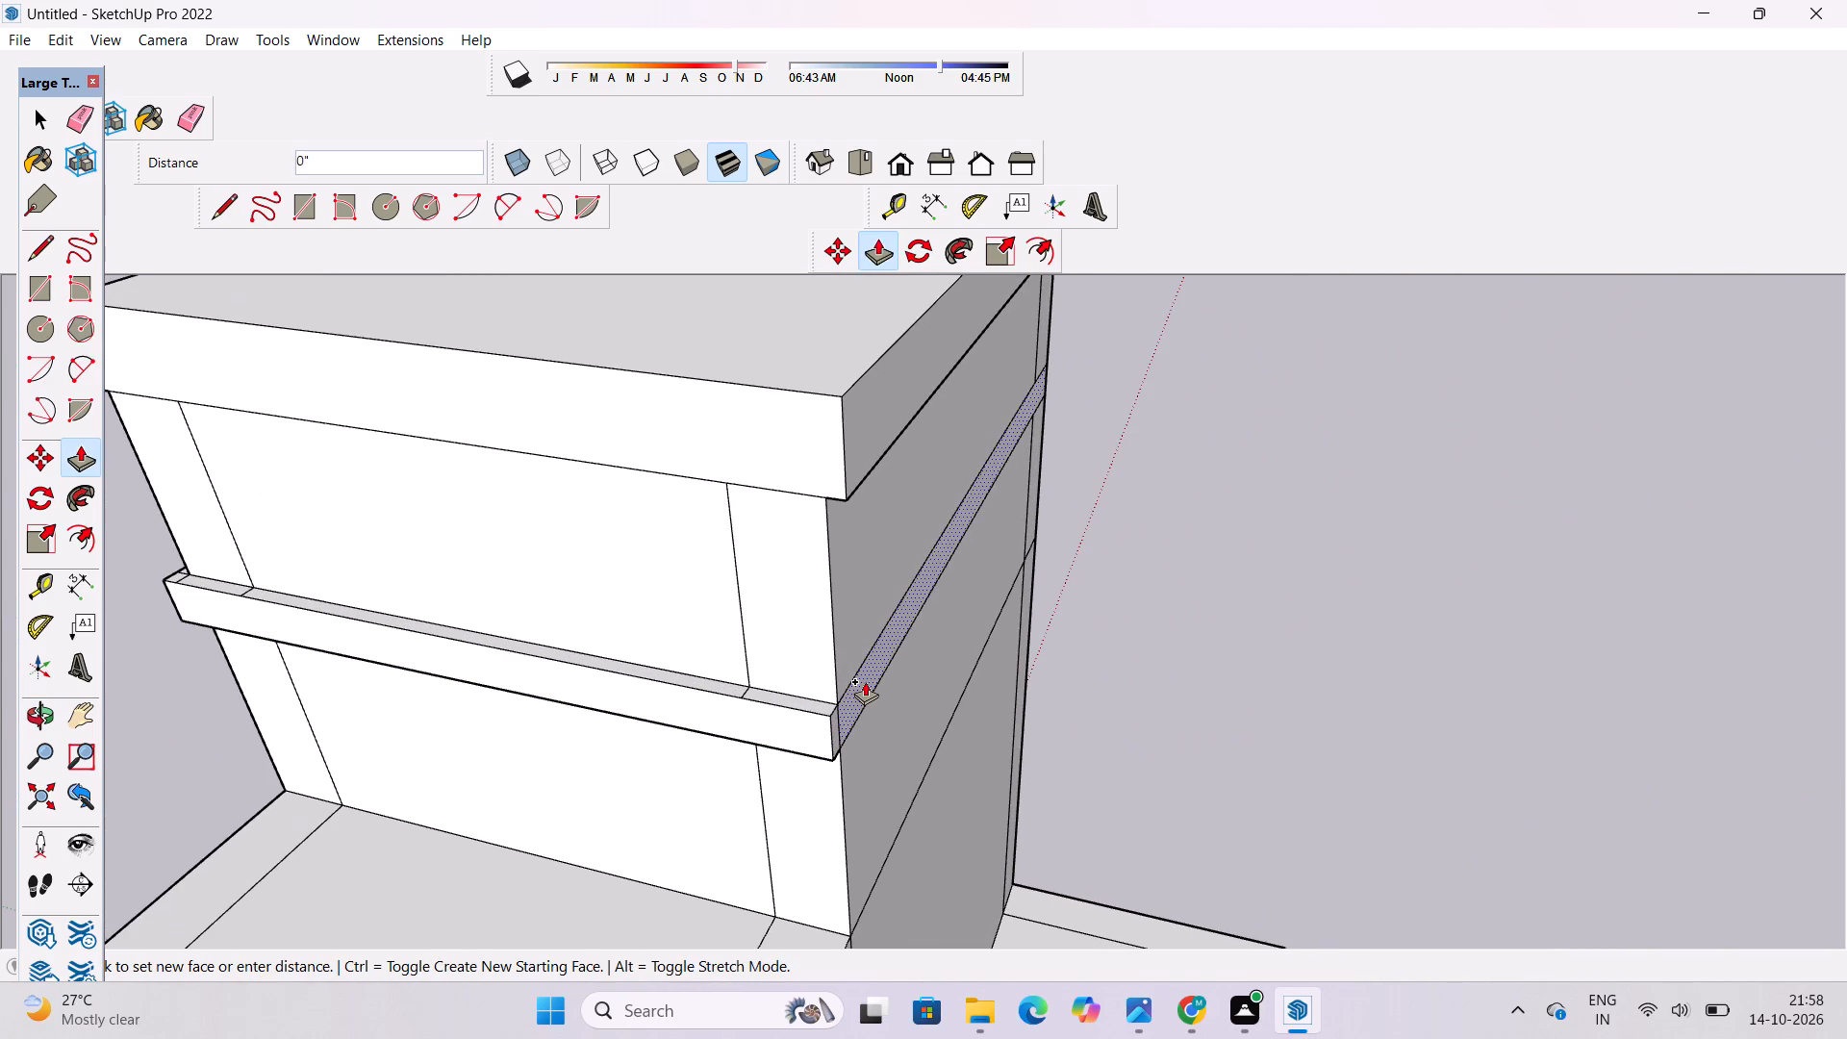
type("1'")
key("Return")
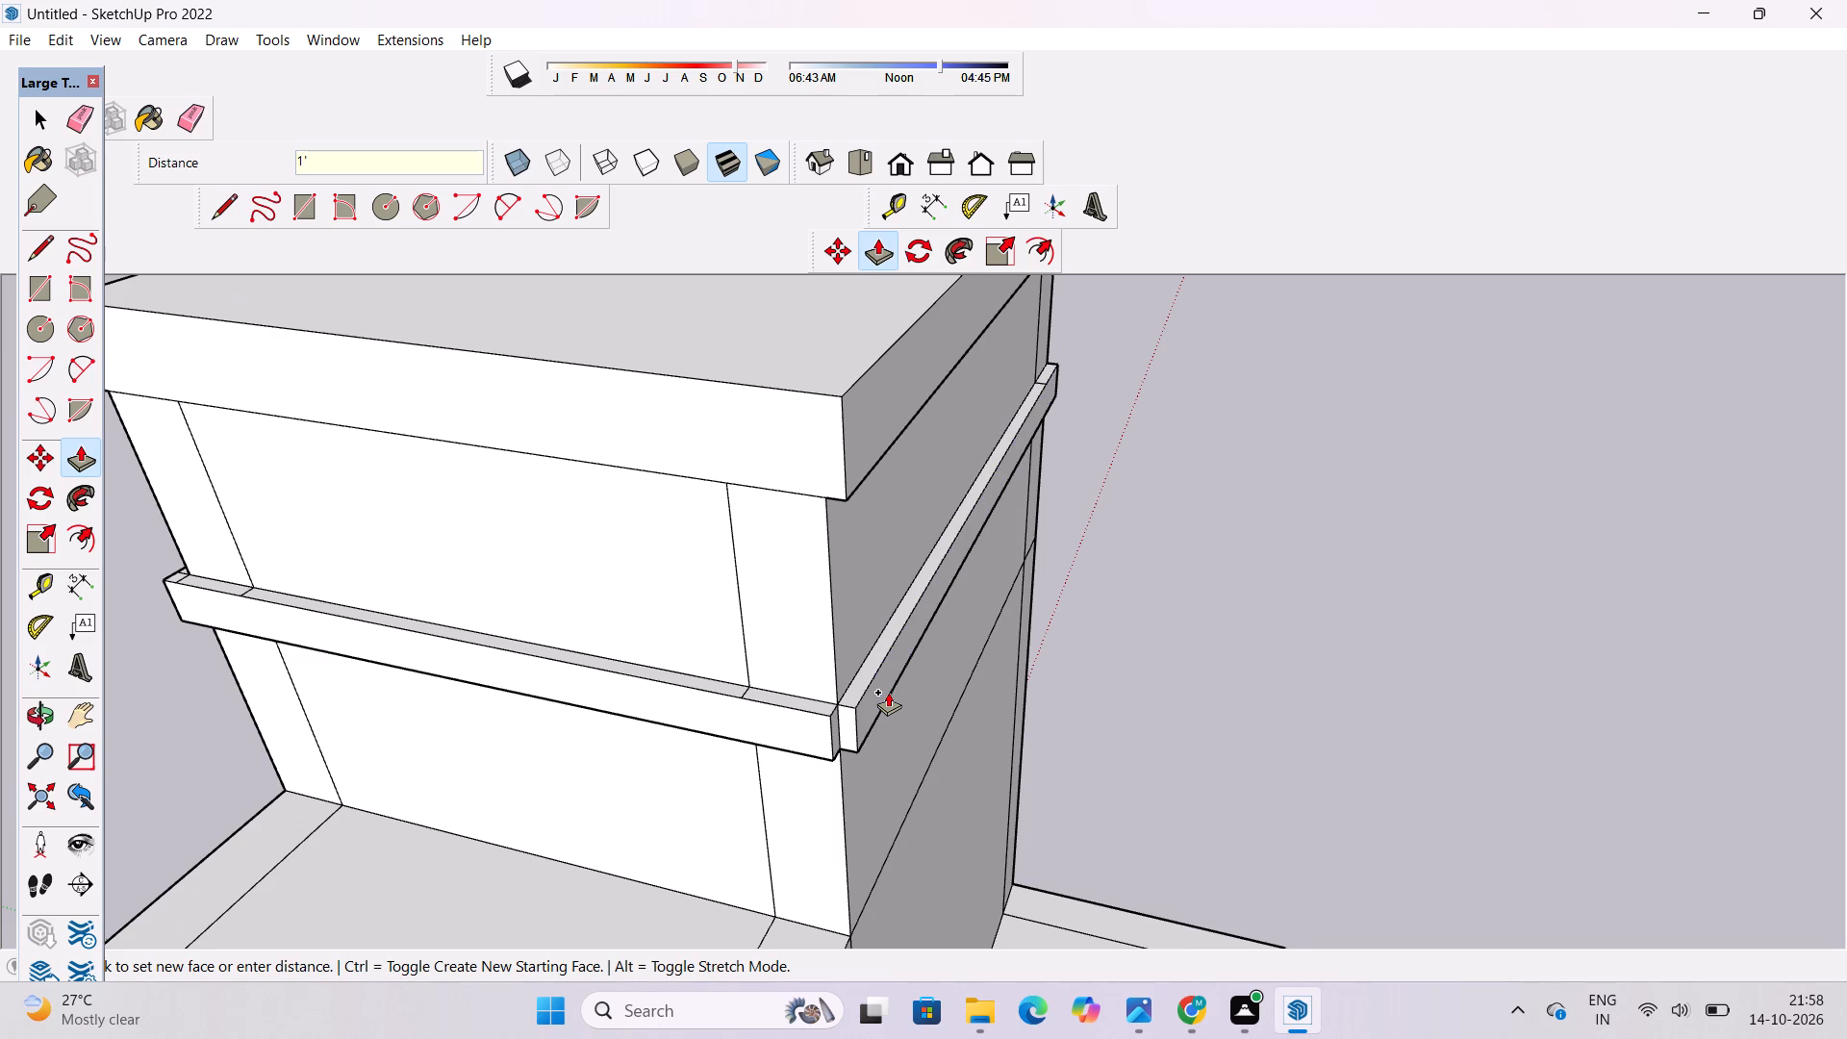
Push/Pull the rear band's end face flush with the side band's outer face to fill the notch at their shared corner.
scroll(895, 670, "down", 1)
scroll(892, 670, "up", 4)
scroll(865, 744, "up", 4)
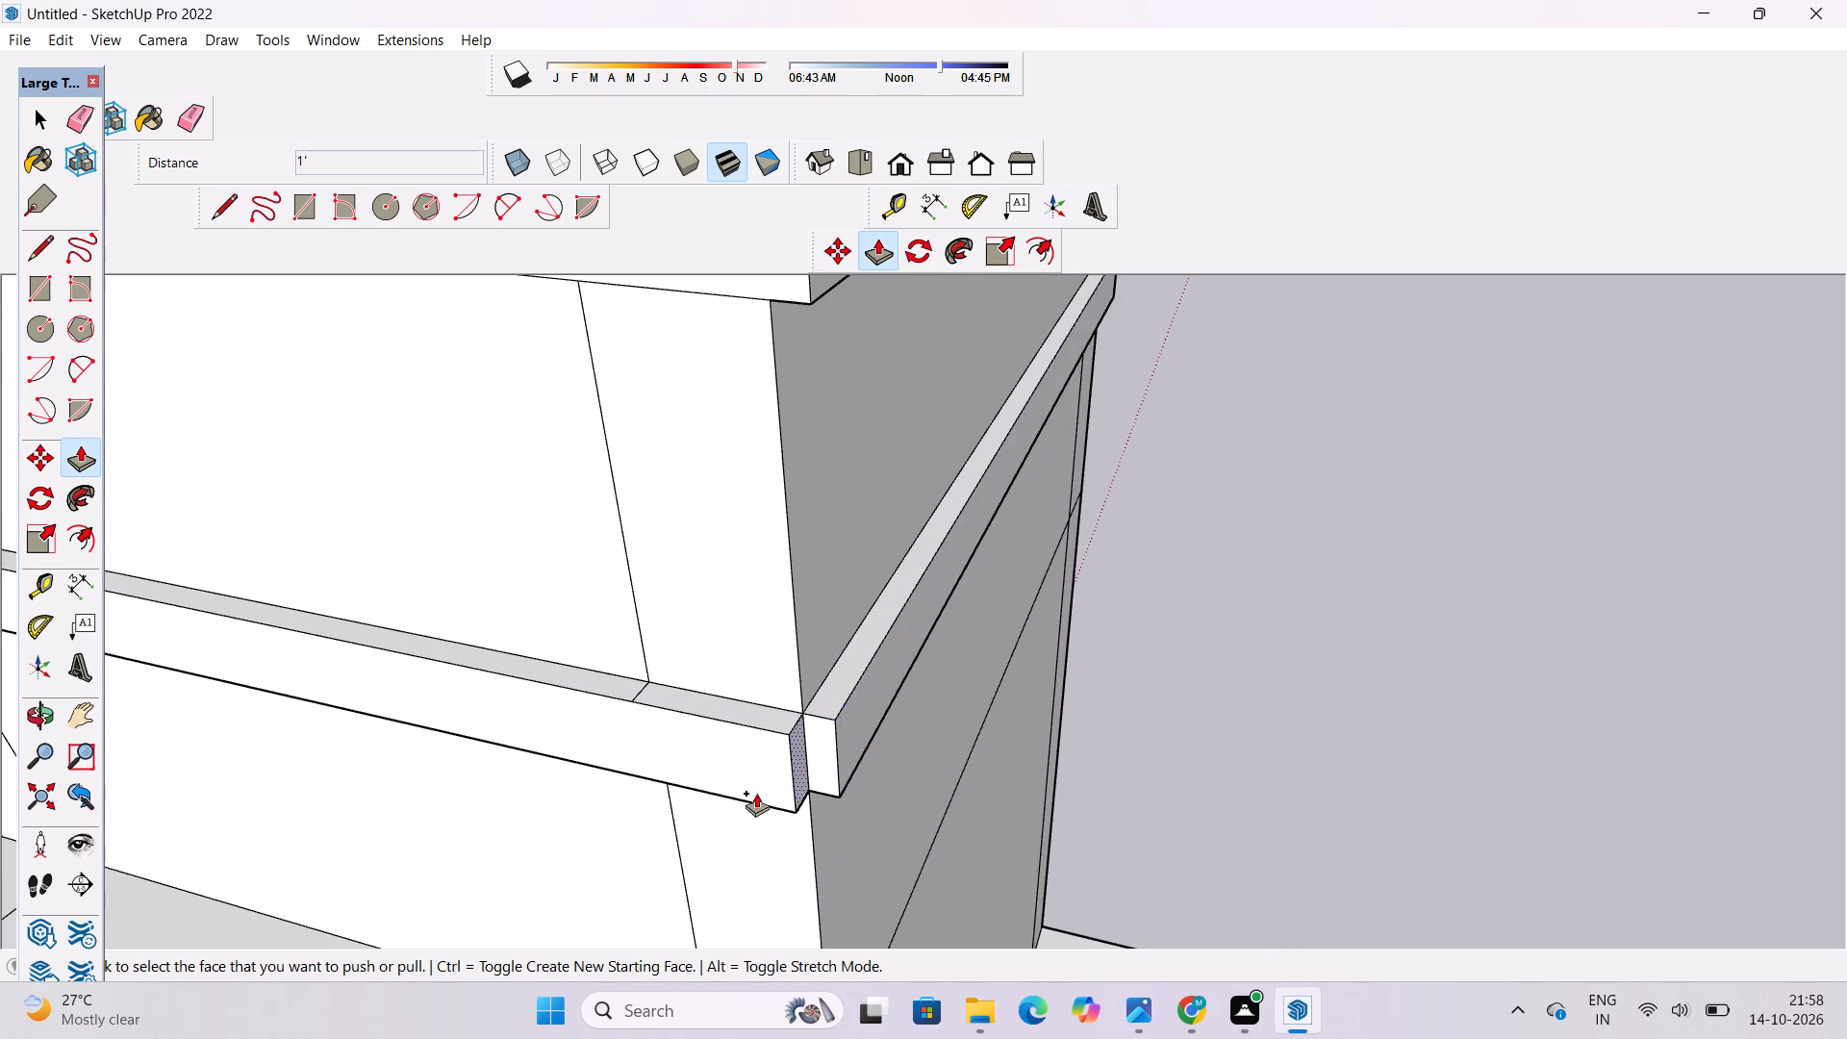
scroll(756, 793, "up", 2)
scroll(809, 712, "up", 4)
left_click(875, 674)
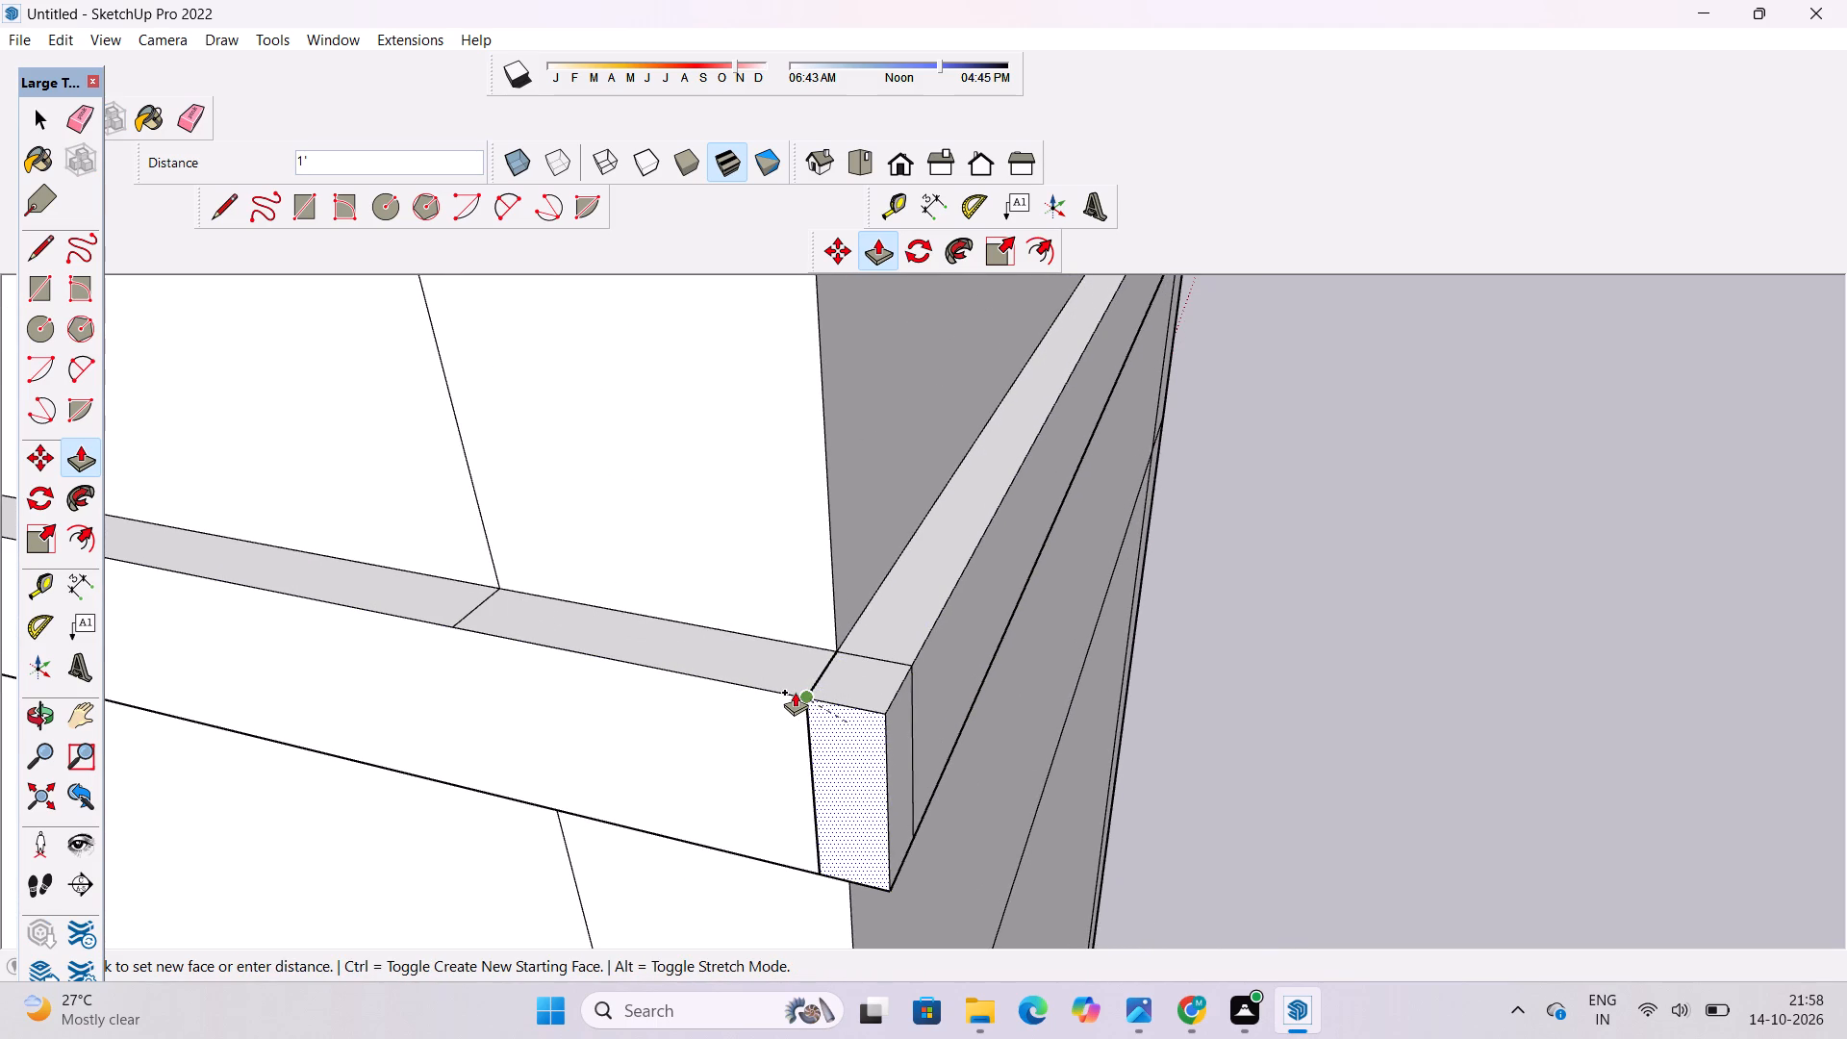
left_click(795, 692)
key("space")
Erase the short line across the side band's top and the corner seams on the top and outer faces where side and rear bands meet.
type("o")
scroll(1042, 507, "down", 6)
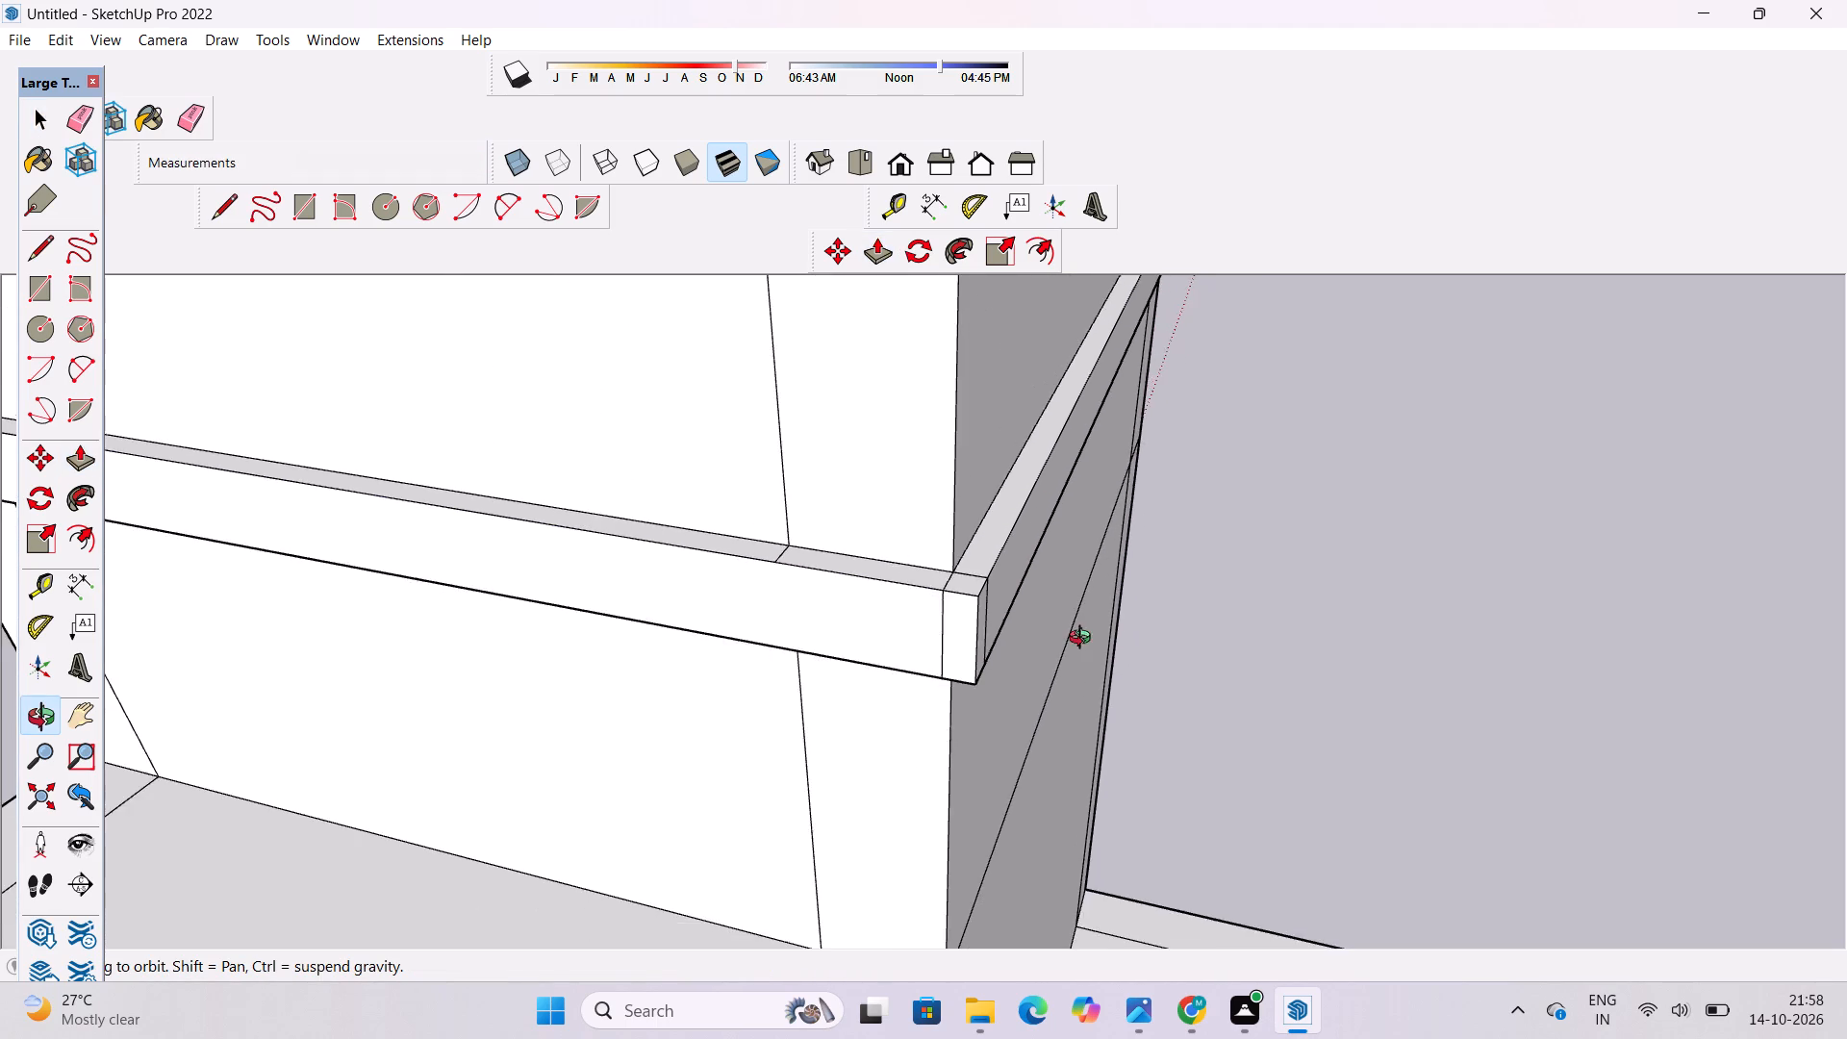
left_click_drag(1080, 645, 946, 663)
left_click_drag(928, 658, 975, 712, "shift")
left_click_drag(788, 773, 991, 690, "shift")
scroll(706, 618, "up", 4)
left_click_drag(711, 614, 730, 676, "shift")
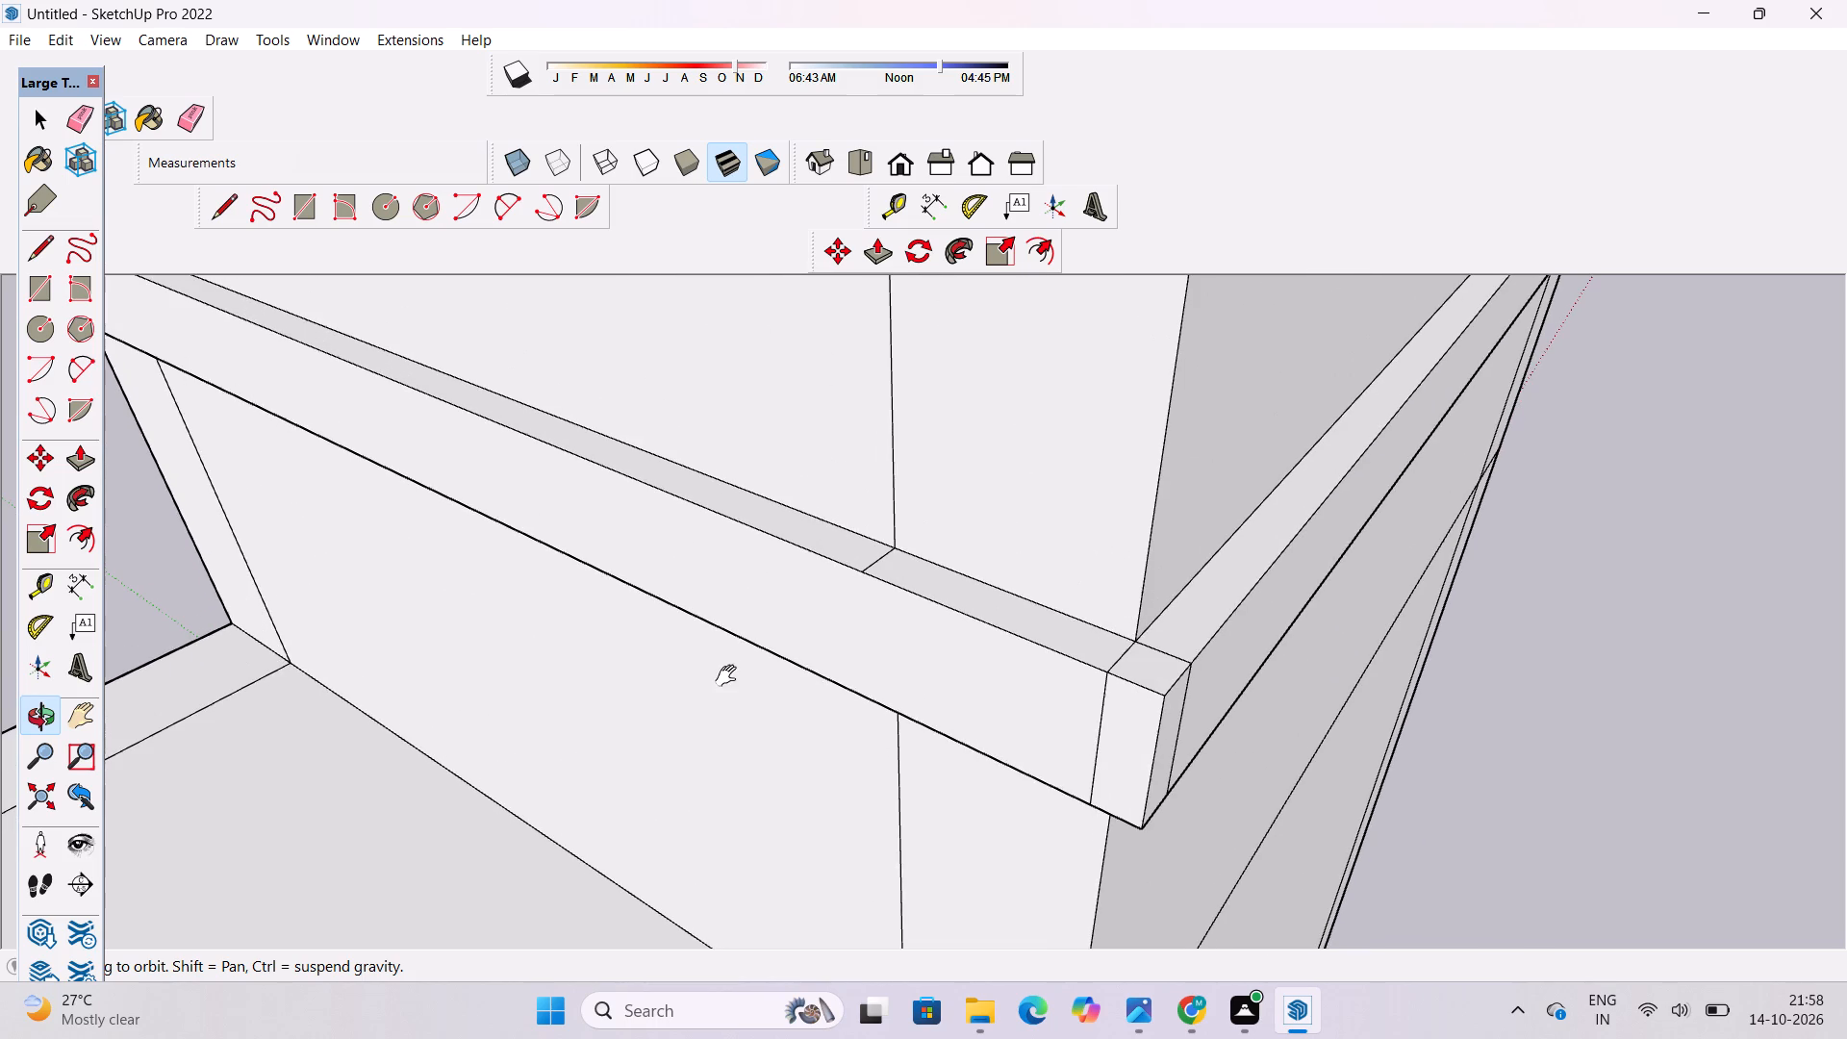
left_click(730, 676)
key("e")
scroll(828, 630, "up", 3)
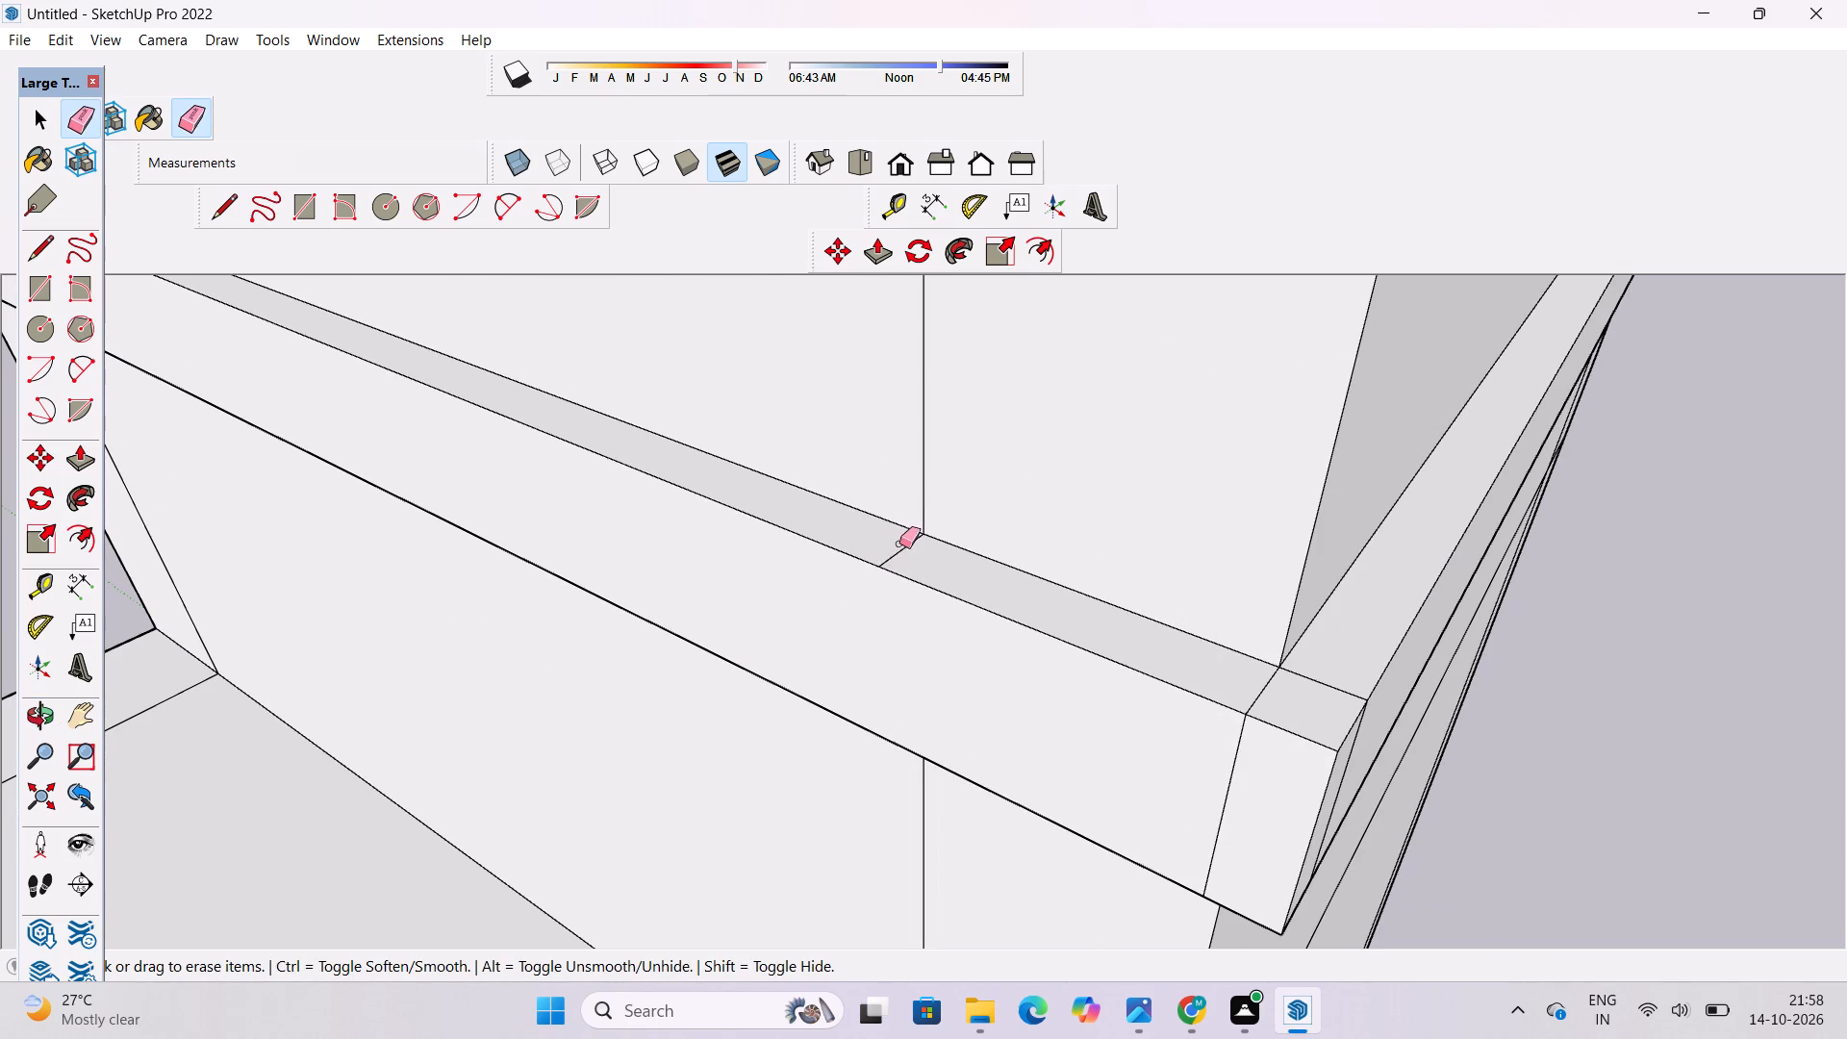
left_click_drag(902, 553, 906, 563)
scroll(841, 554, "down", 6)
scroll(1107, 626, "up", 6)
left_click_drag(1099, 609, 1079, 624)
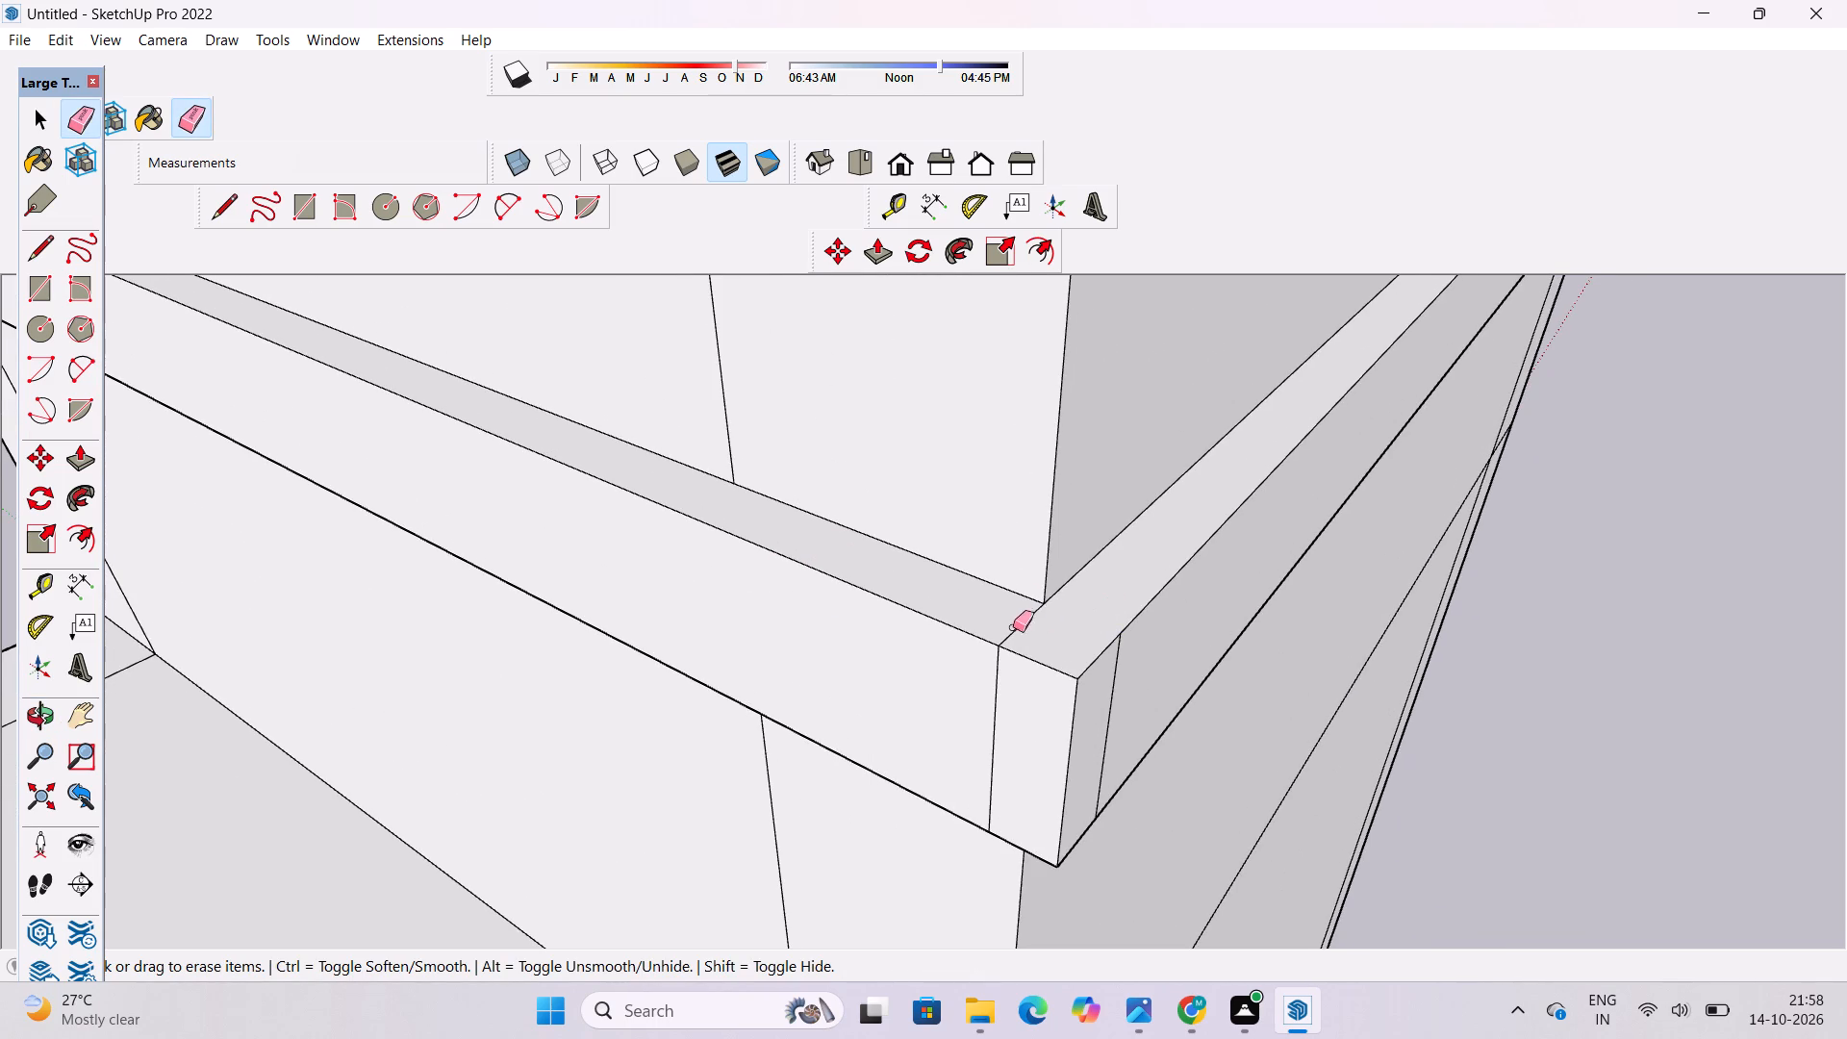
left_click_drag(1008, 622, 1012, 637)
left_click_drag(968, 723, 996, 743)
left_click_drag(1126, 669, 1087, 695)
Erase the short line across the side band's underside and the two seam lines under the corner joining it to the rear band.
key("o")
scroll(1086, 695, "down", 6)
left_click_drag(1149, 838, 1098, 726)
left_click_drag(1081, 716, 1091, 767, "shift")
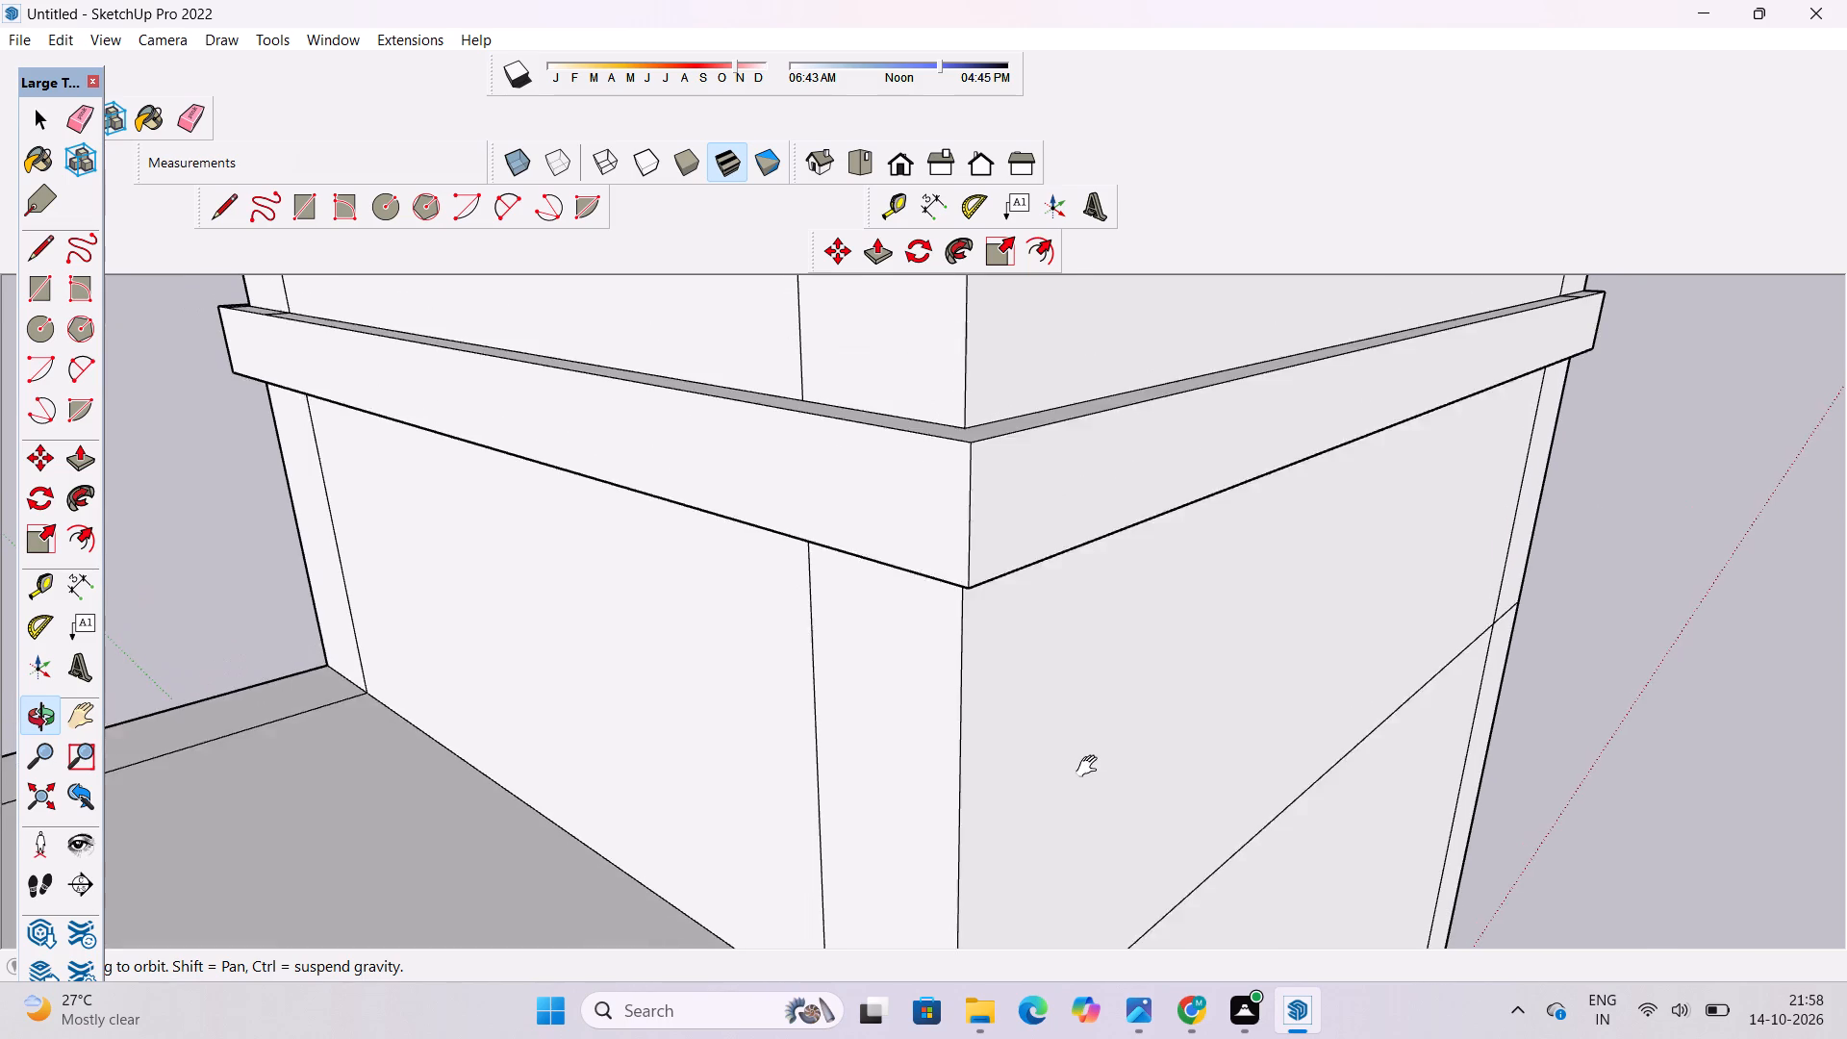
left_click_drag(1091, 767, 1096, 784, "shift")
left_click_drag(1096, 784, 1095, 765)
scroll(1097, 714, "down", 6)
left_click_drag(1088, 675, 1173, 809, "shift")
left_click_drag(1166, 807, 1145, 689)
left_click_drag(1145, 689, 1150, 695, "shift")
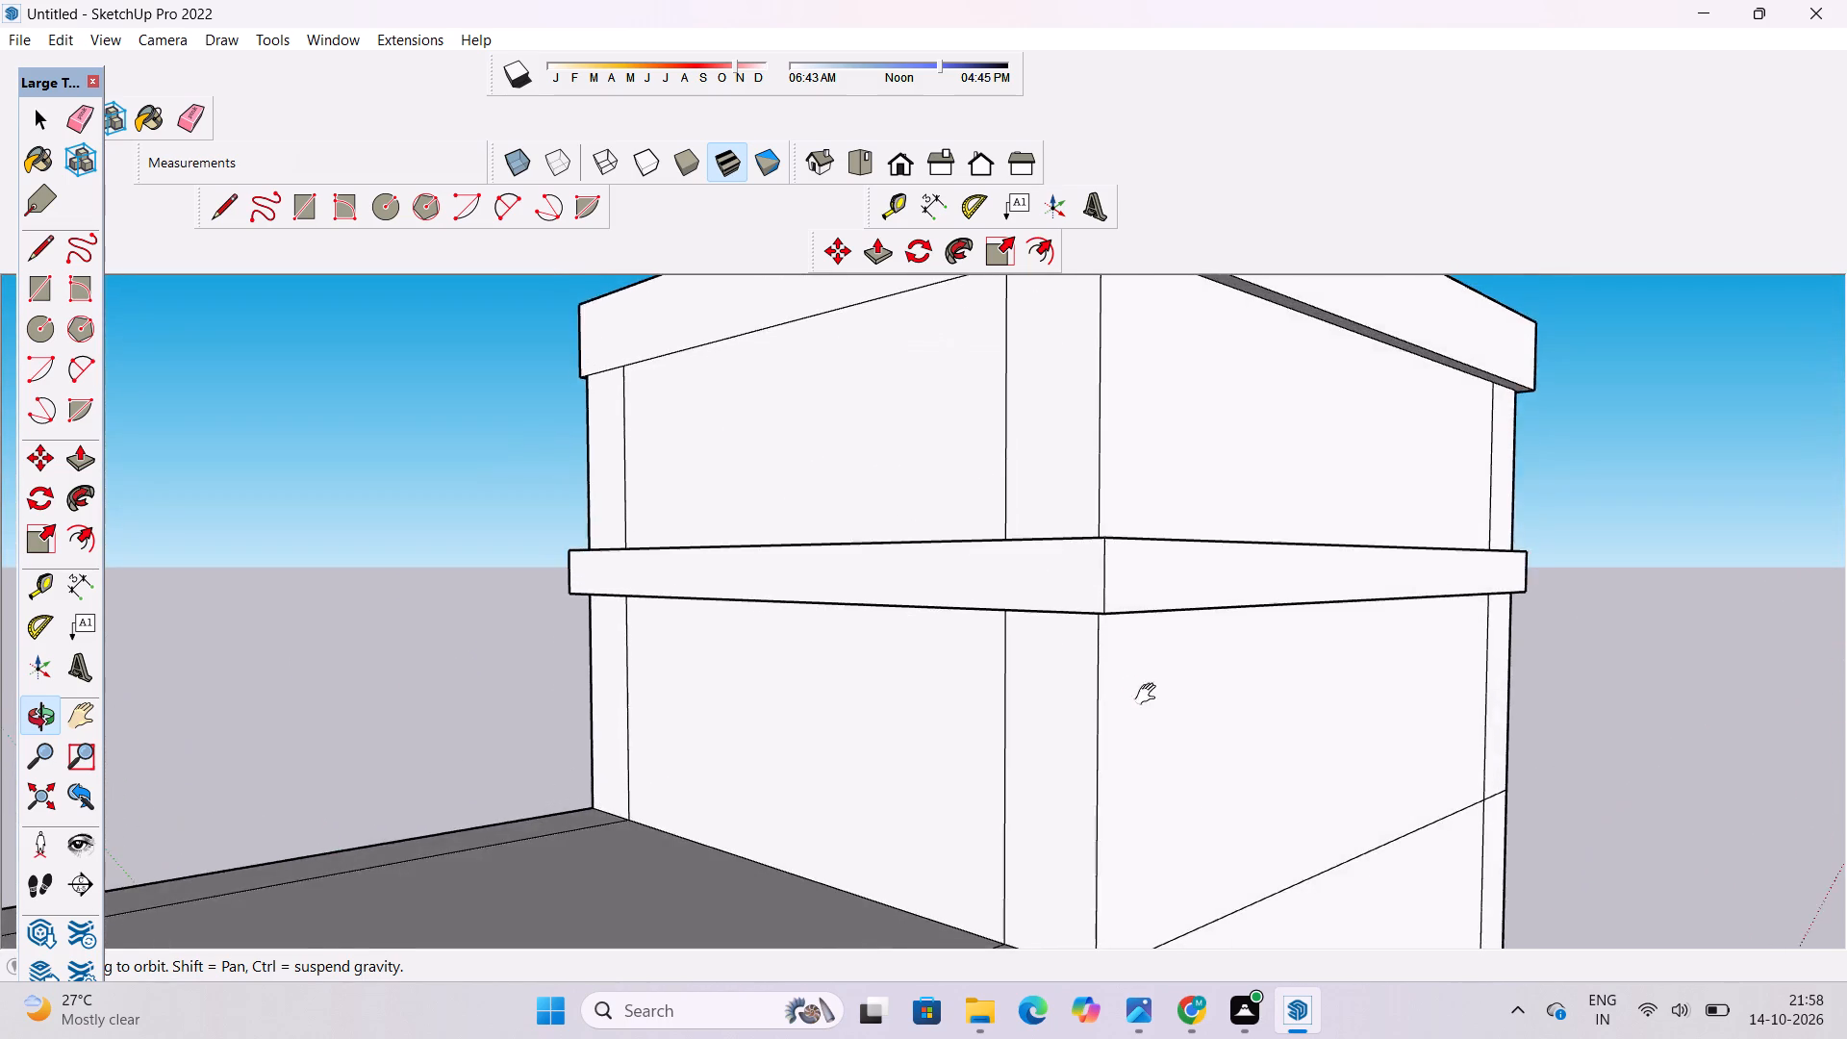
left_click_drag(1150, 695, 1193, 833, "shift")
left_click_drag(1118, 803, 1162, 662)
left_click_drag(1192, 645, 1067, 785, "shift")
left_click_drag(1037, 763, 1025, 691)
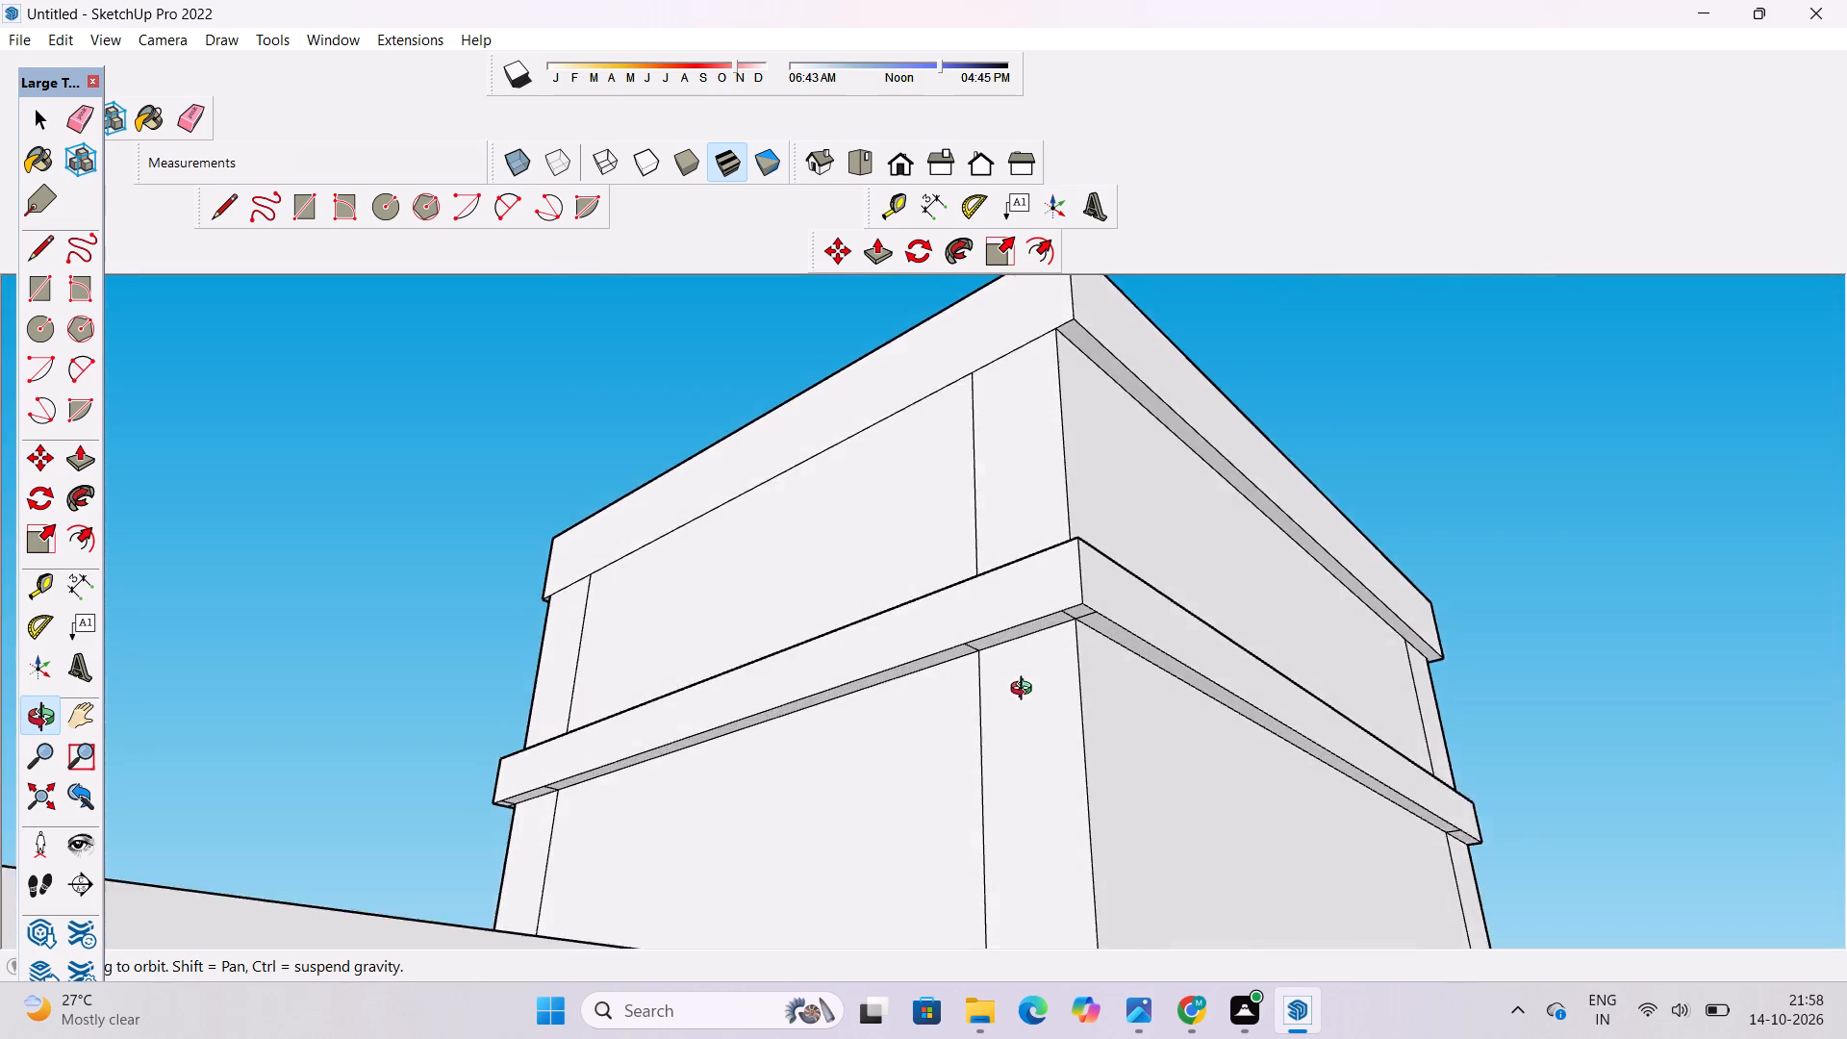
left_click_drag(1025, 691, 1030, 672)
scroll(1062, 617, "up", 5)
left_click_drag(1076, 615, 1071, 747, "shift")
left_click_drag(903, 728, 885, 637, "shift")
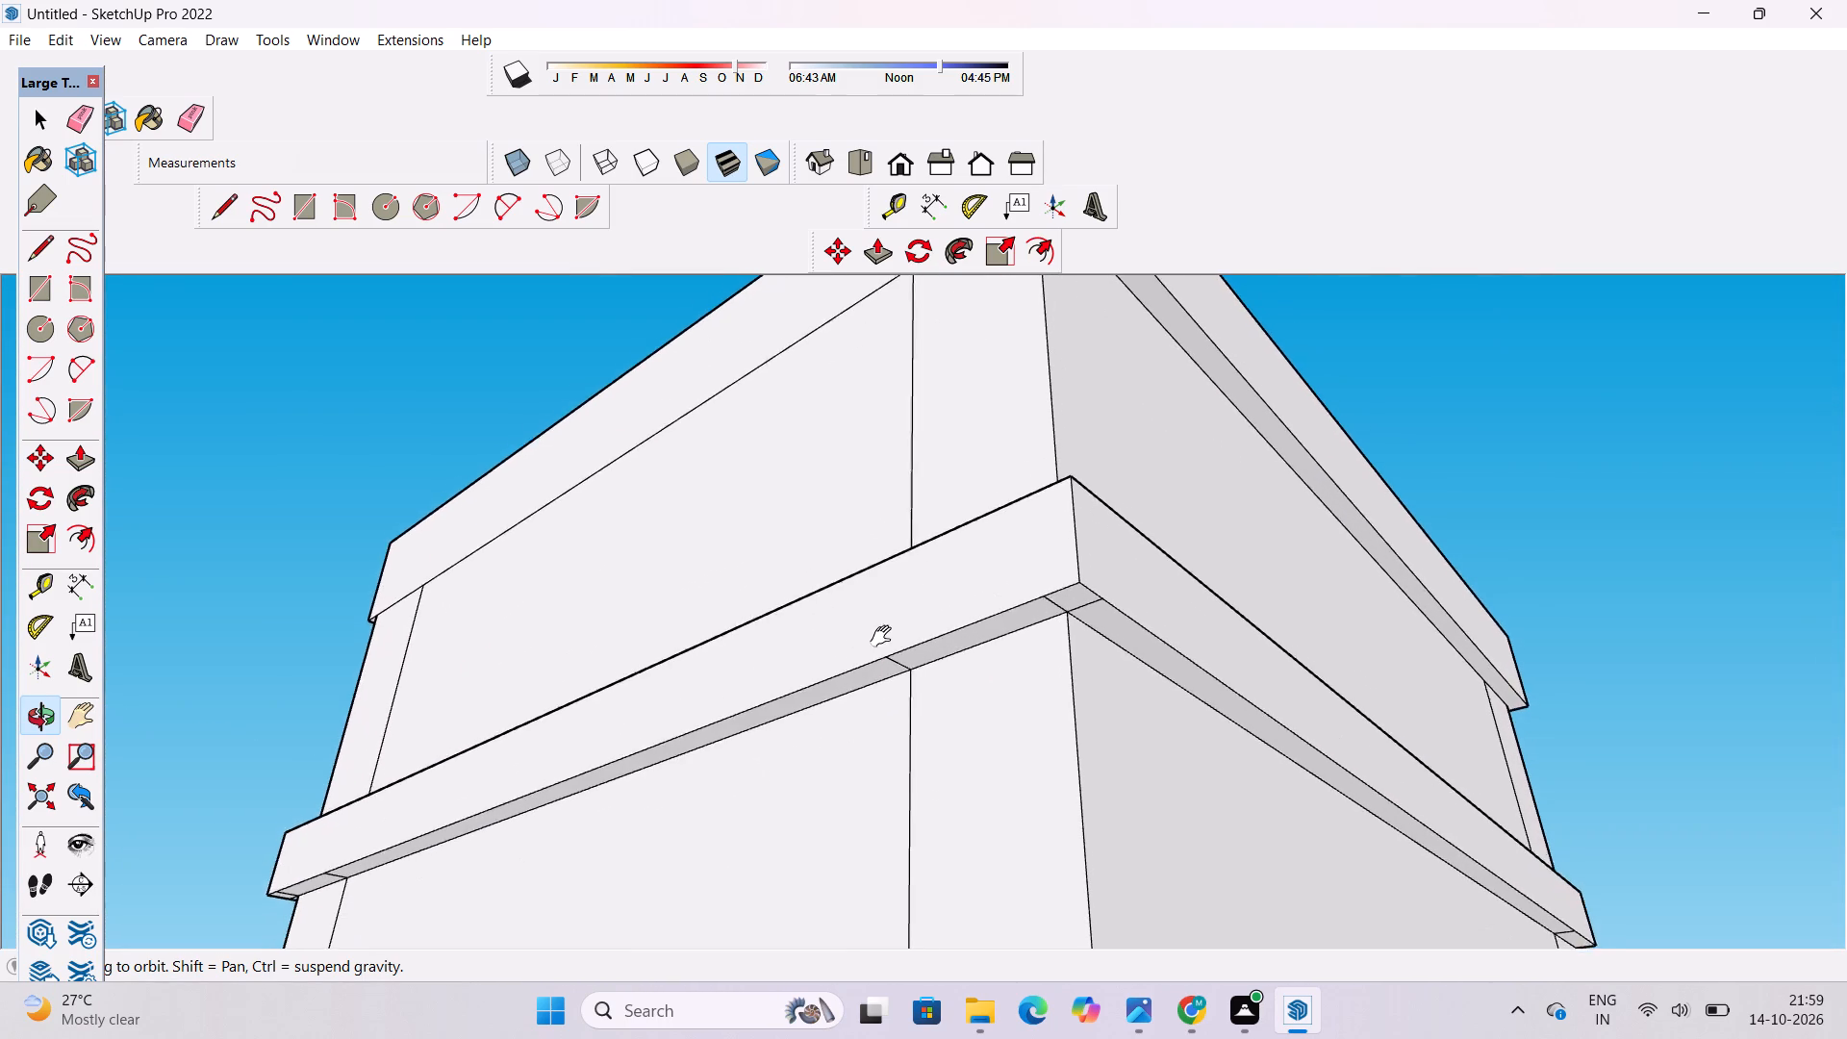
left_click_drag(885, 637, 884, 633, "shift")
scroll(1074, 707, "down", 4)
left_click_drag(1133, 680, 1135, 739)
left_click_drag(897, 741, 882, 602, "shift")
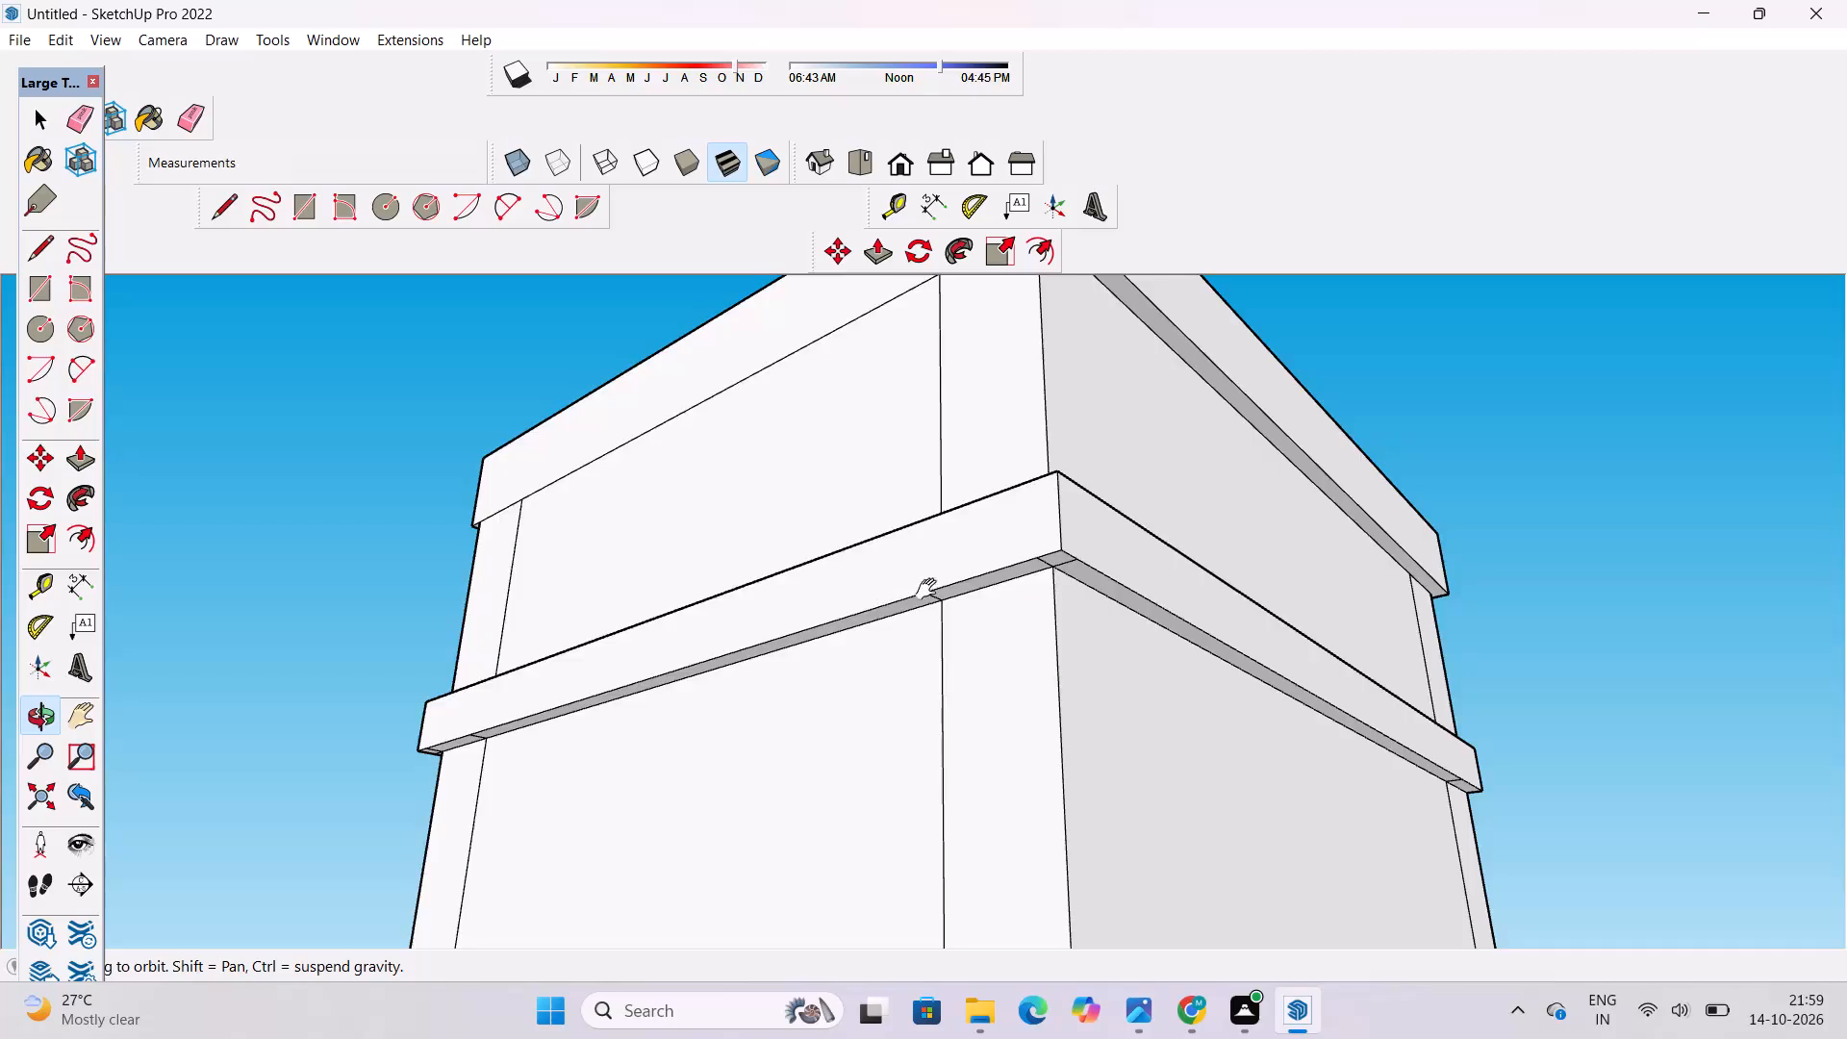
left_click_drag(1075, 617, 1069, 781, "shift")
left_click_drag(1053, 786, 1052, 681)
scroll(1055, 667, "up", 4)
left_click_drag(1055, 667, 1076, 800, "shift")
left_click_drag(1035, 791, 1025, 734)
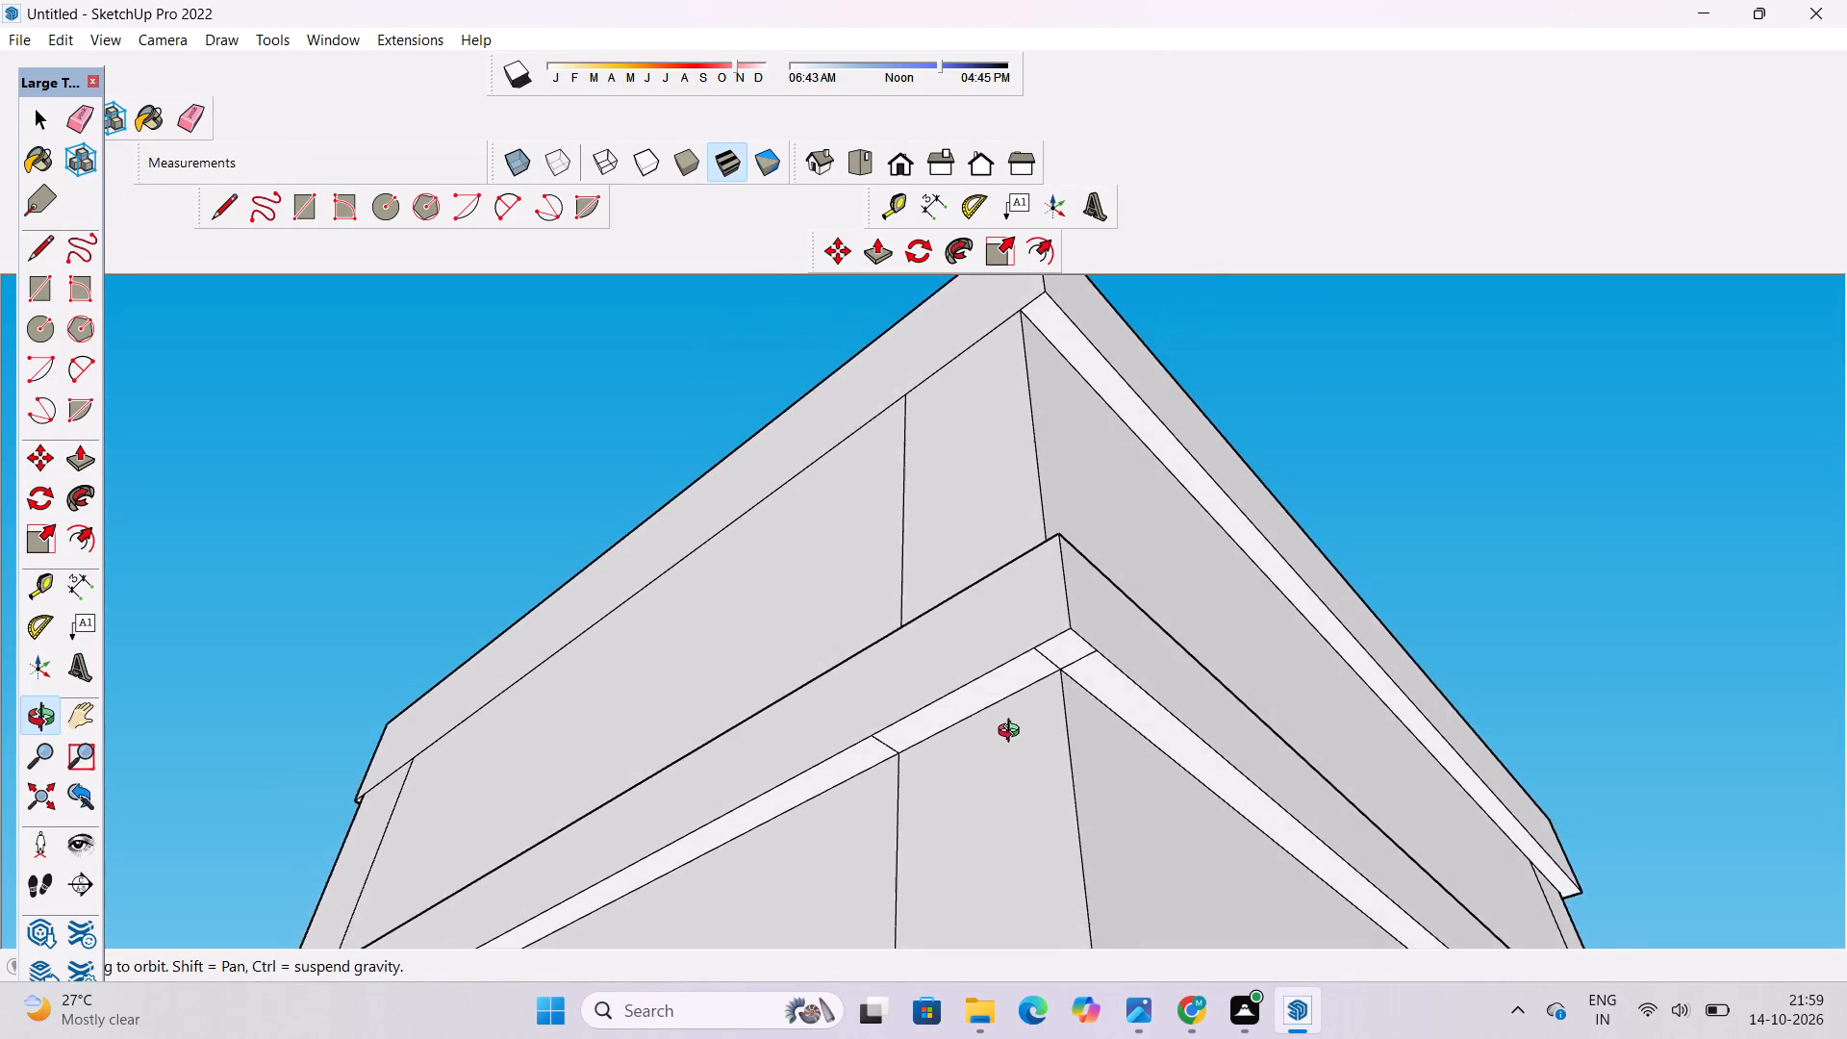
scroll(997, 740, "up", 3)
left_click_drag(904, 783, 939, 678, "shift")
key("e")
scroll(887, 666, "up", 3)
left_click_drag(896, 624, 887, 643)
left_click_drag(1206, 444, 1187, 453)
left_click_drag(1266, 429, 1274, 445)
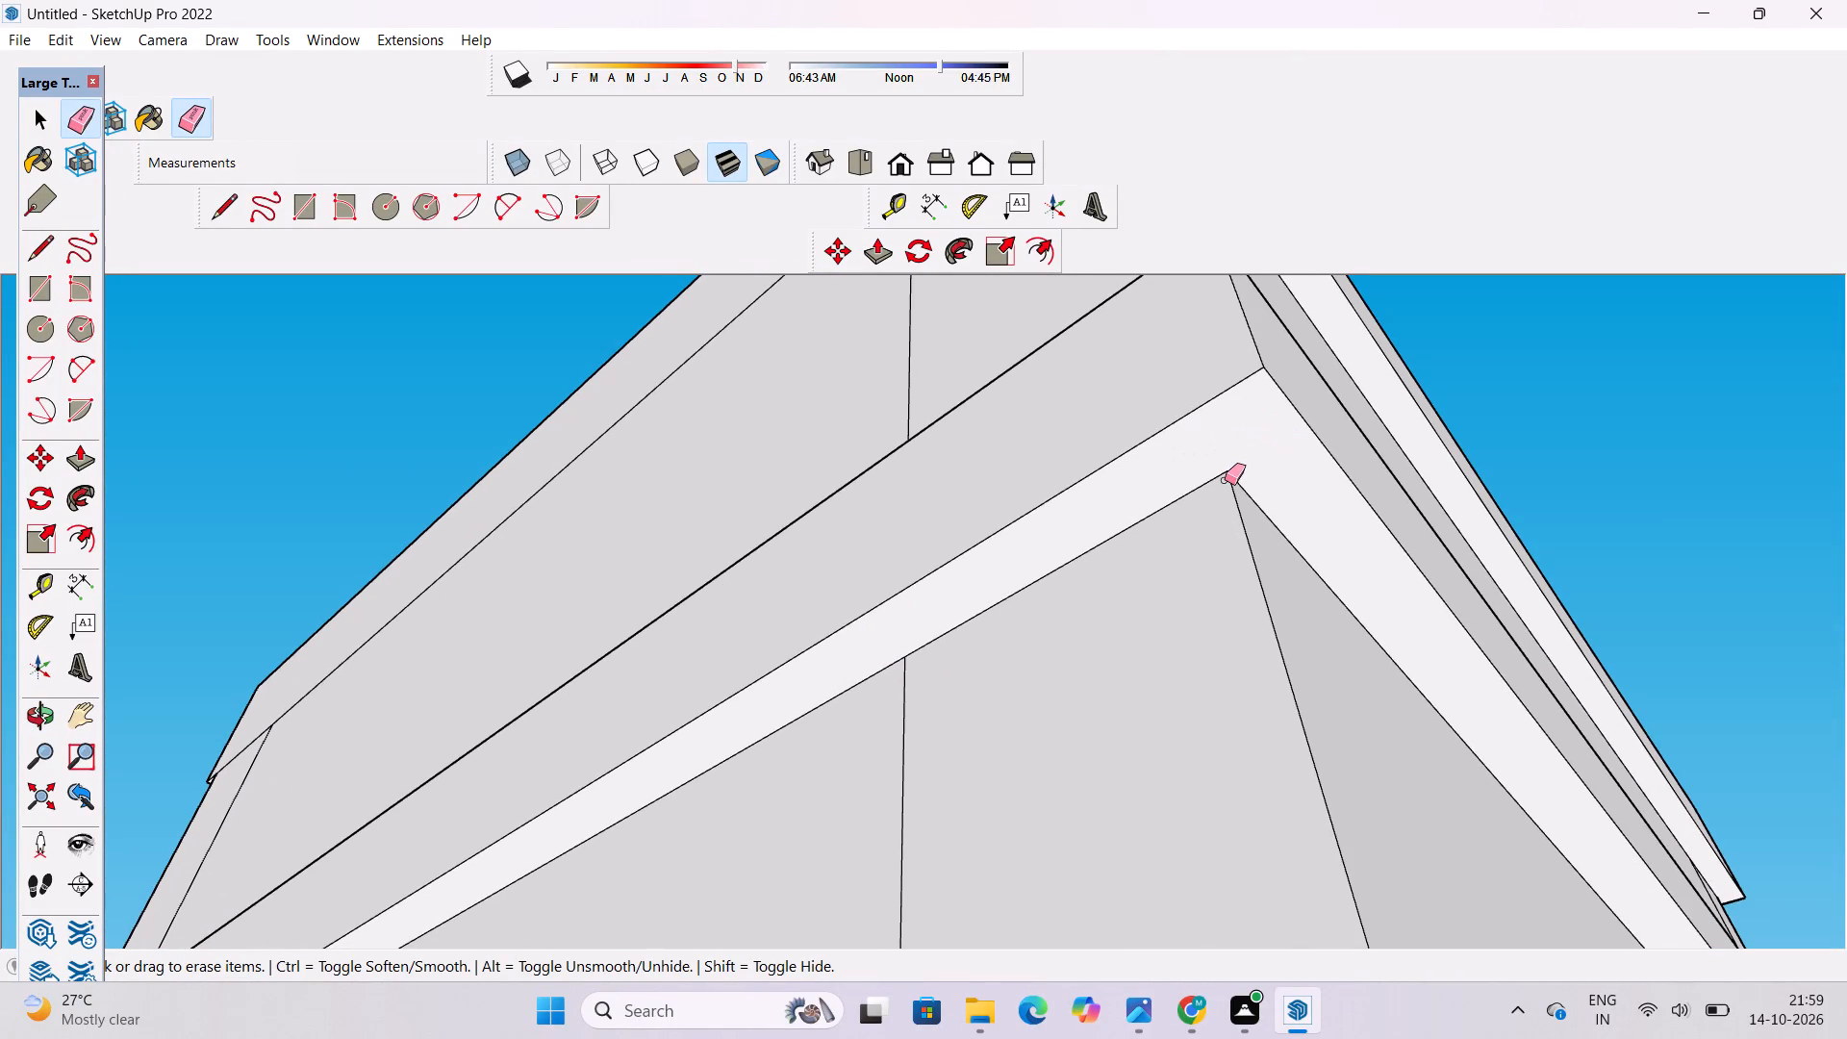
Erase the short line crossing the underside of the rear band near its far end.
key("o")
scroll(1212, 477, "down", 12)
left_click_drag(1236, 475, 1238, 724)
left_click_drag(1210, 723, 1183, 581)
left_click_drag(1183, 581, 1099, 609, "shift")
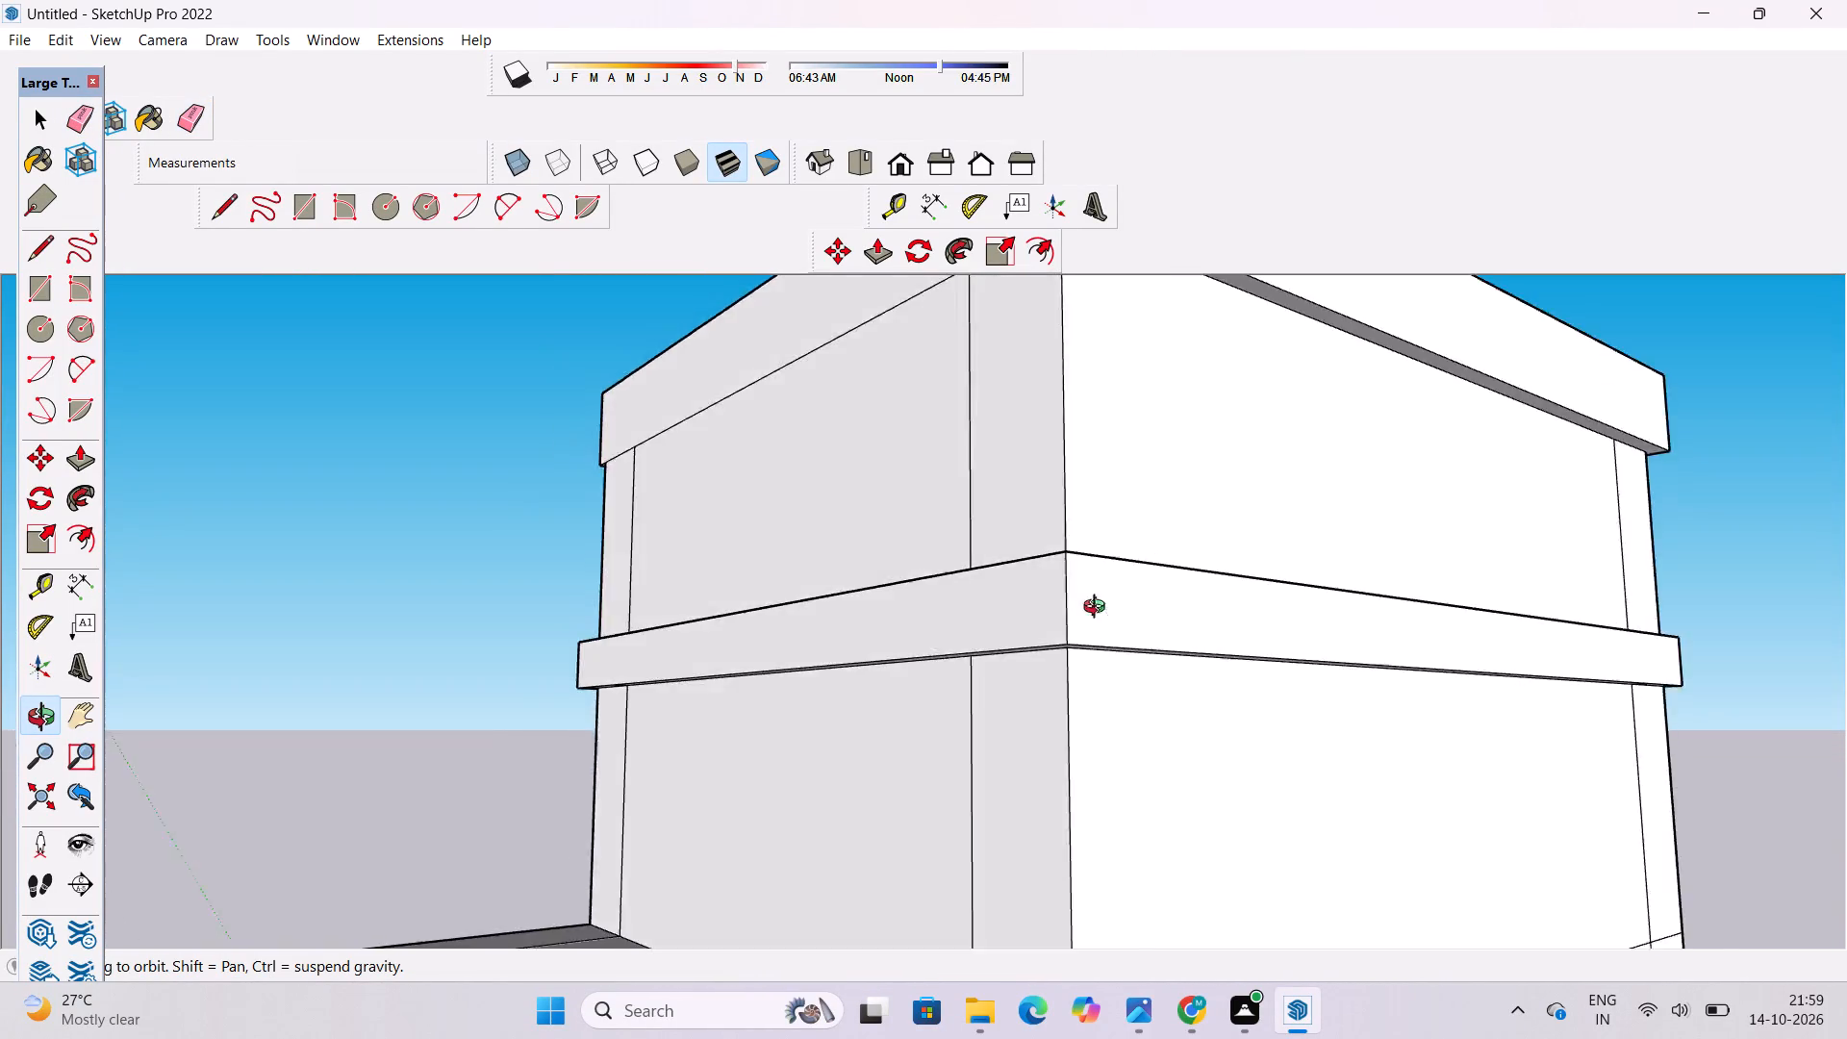
left_click_drag(1099, 609, 1017, 529, "shift")
left_click_drag(1302, 506, 1087, 599, "shift")
left_click_drag(1426, 687, 1122, 570)
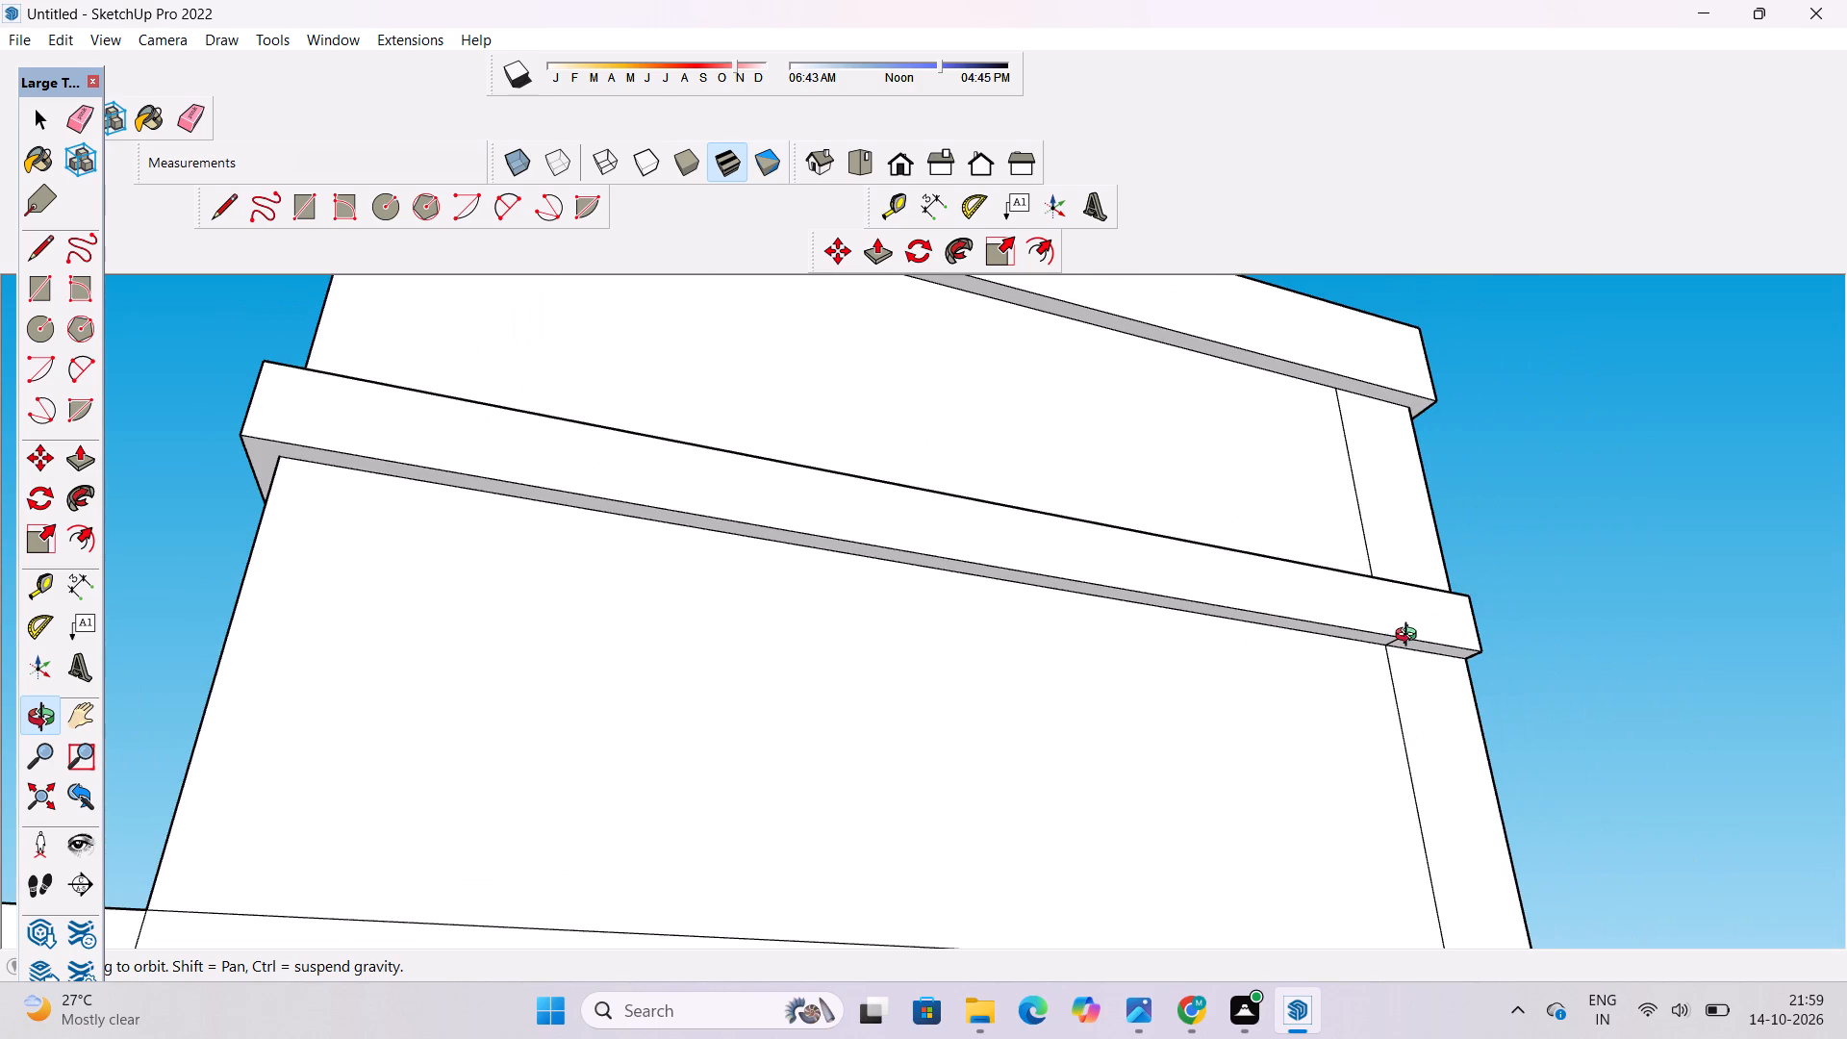
scroll(1390, 661, "up", 8)
left_click_drag(1398, 636, 1353, 566)
left_click_drag(1353, 566, 1331, 673, "shift")
left_click_drag(1331, 673, 1318, 642)
key("e")
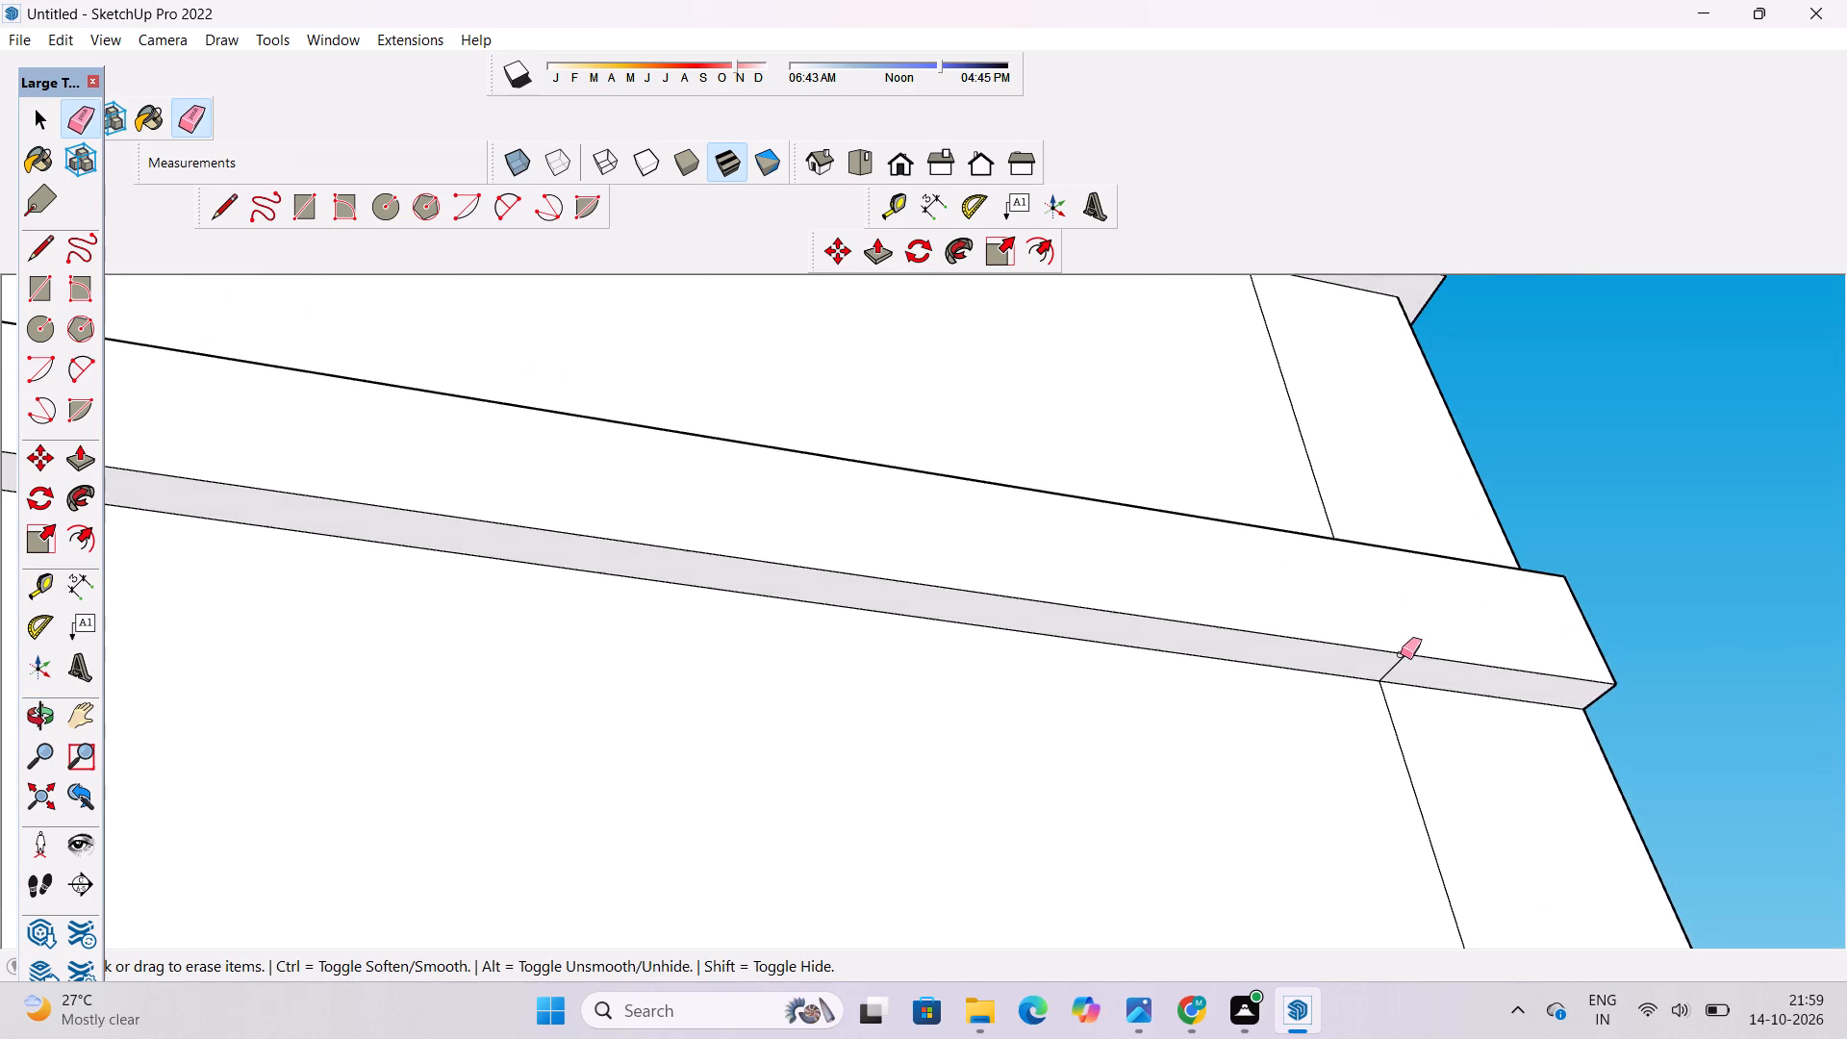
scroll(1403, 654, "up", 3)
left_click_drag(1414, 668, 1395, 668)
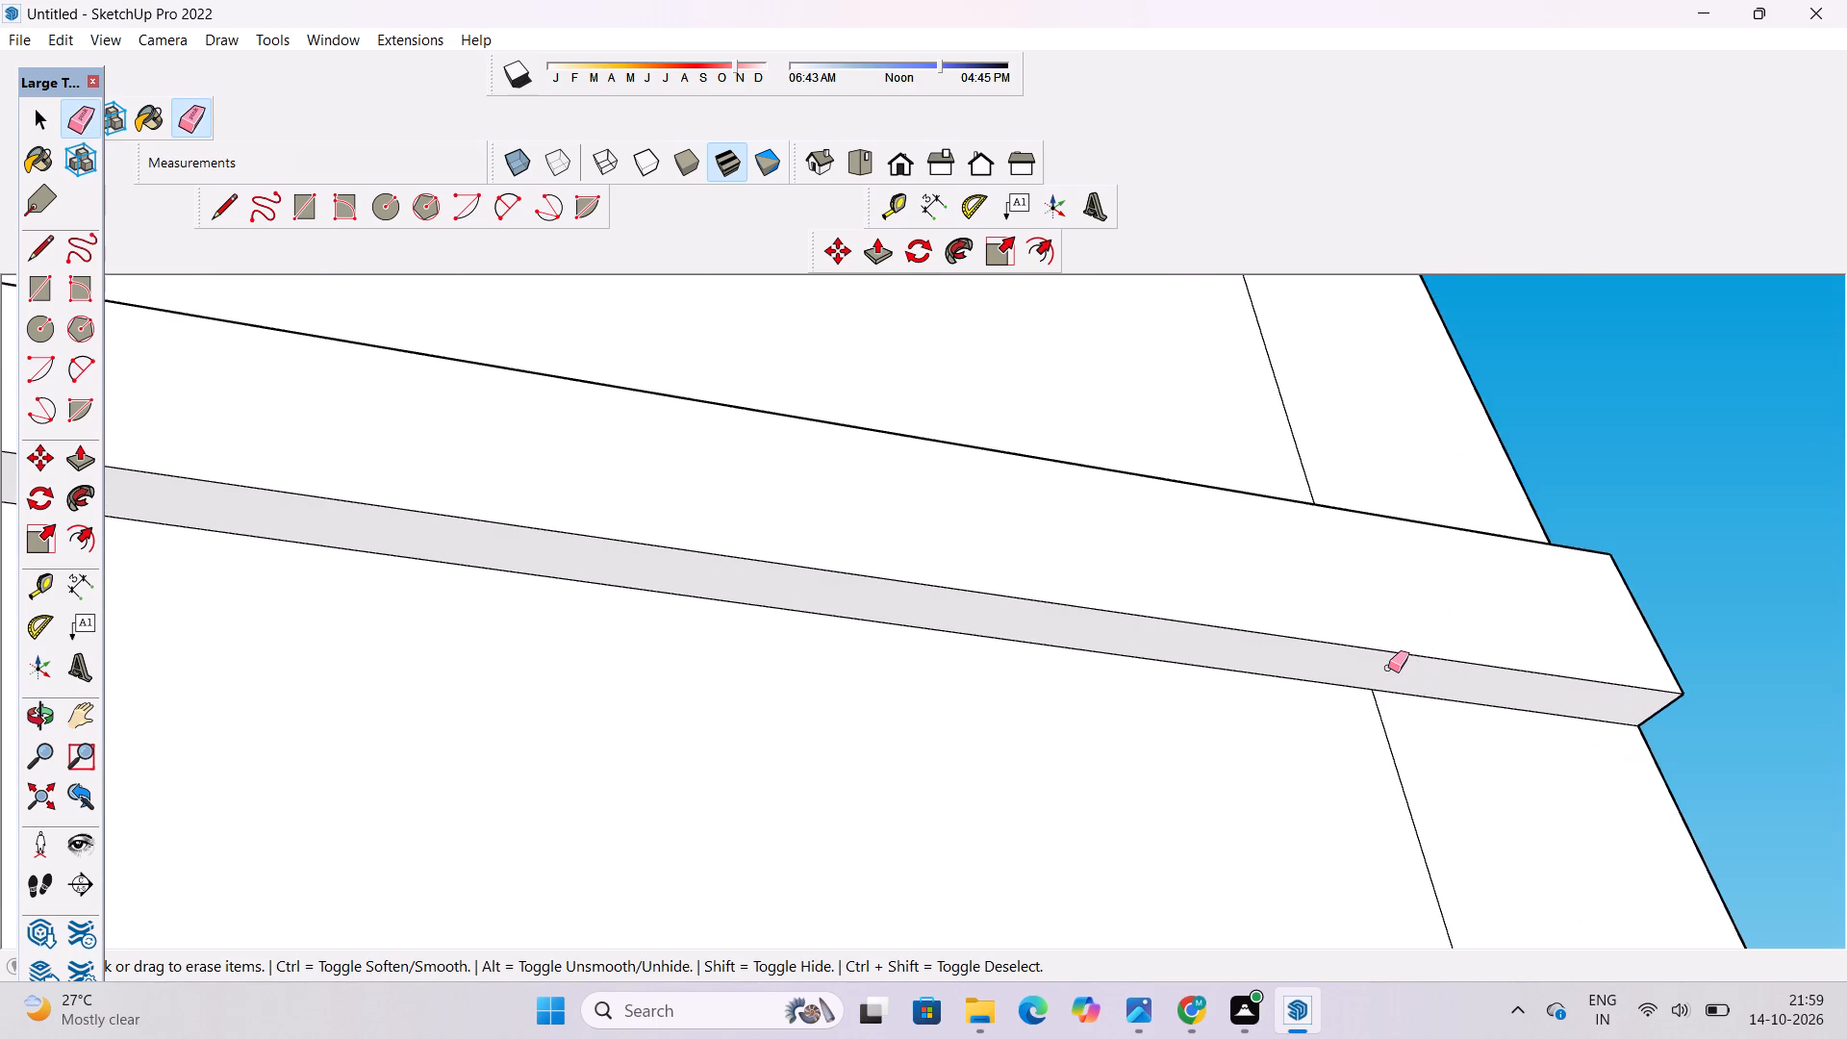
Erase the short line crossing the top of the rear band near its far end.
key("o")
scroll(1436, 621, "down", 6)
left_click_drag(1297, 684, 1418, 810)
scroll(1403, 761, "down", 6)
left_click_drag(1392, 733, 1353, 858)
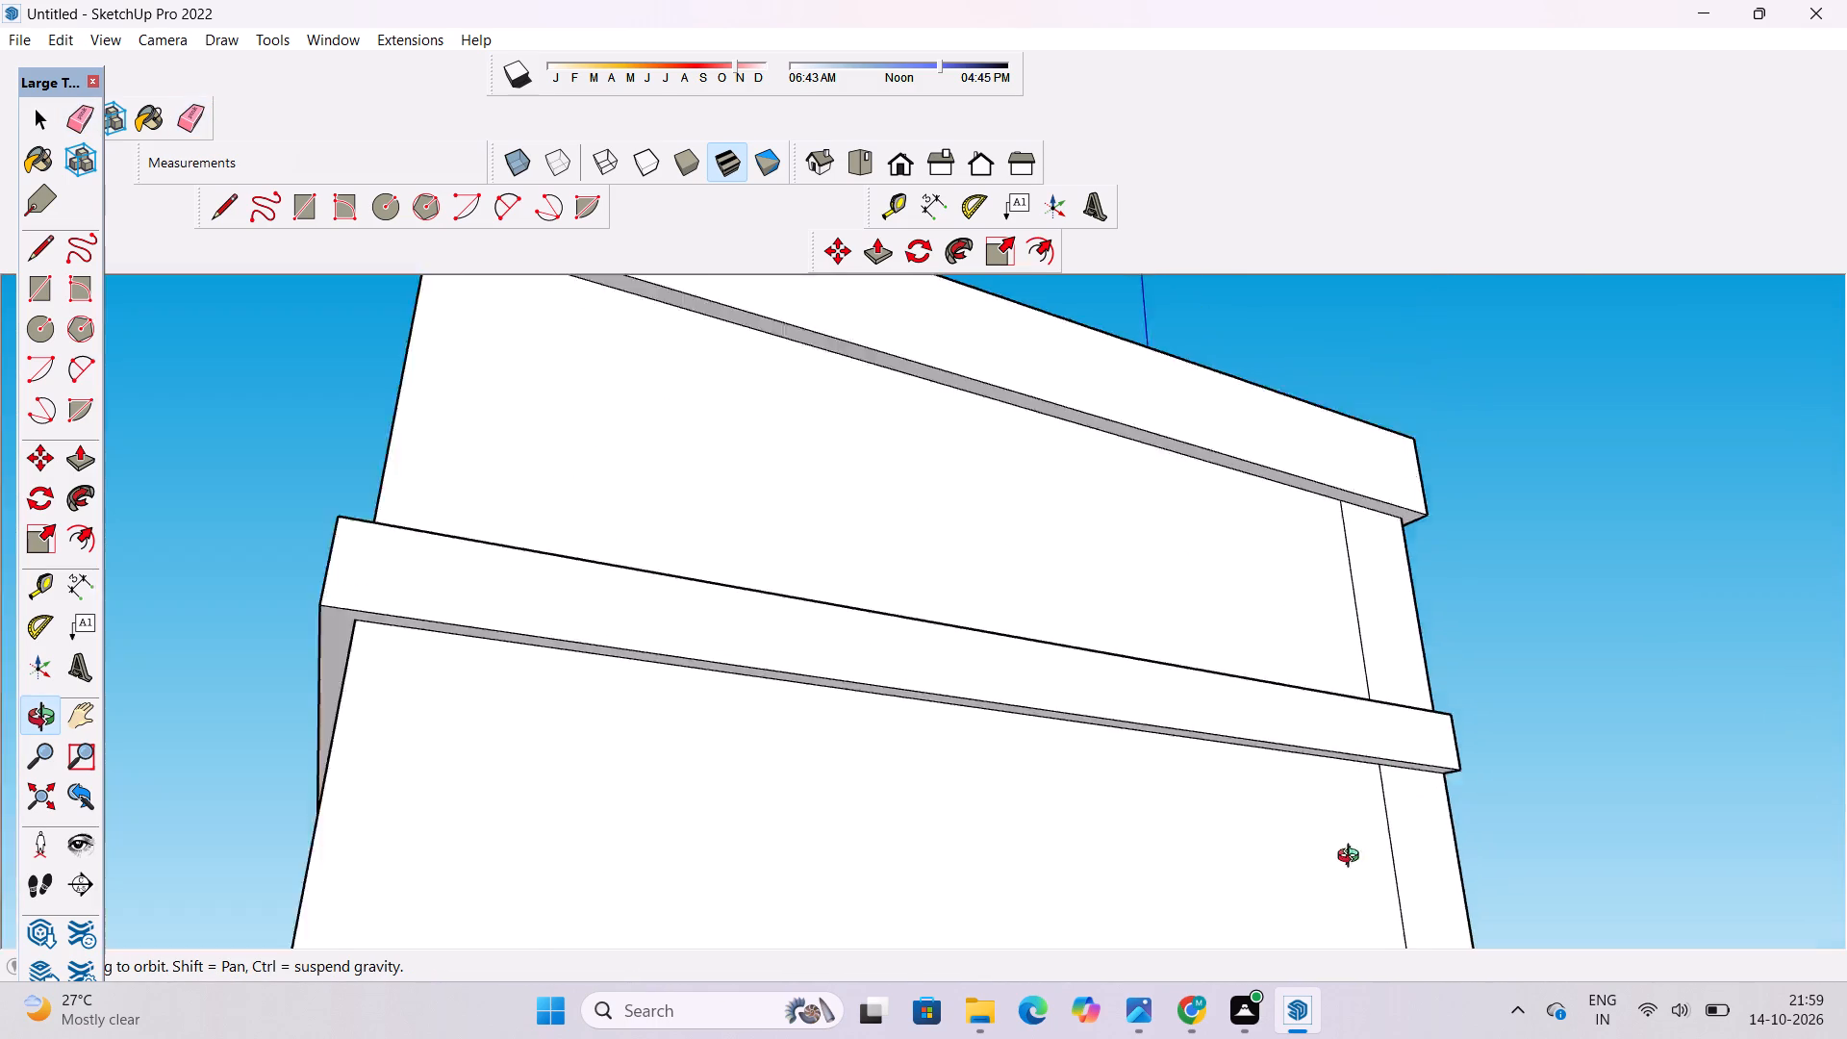
left_click_drag(1353, 858, 1315, 1023)
left_click_drag(1281, 846, 1225, 881, "shift")
key("e")
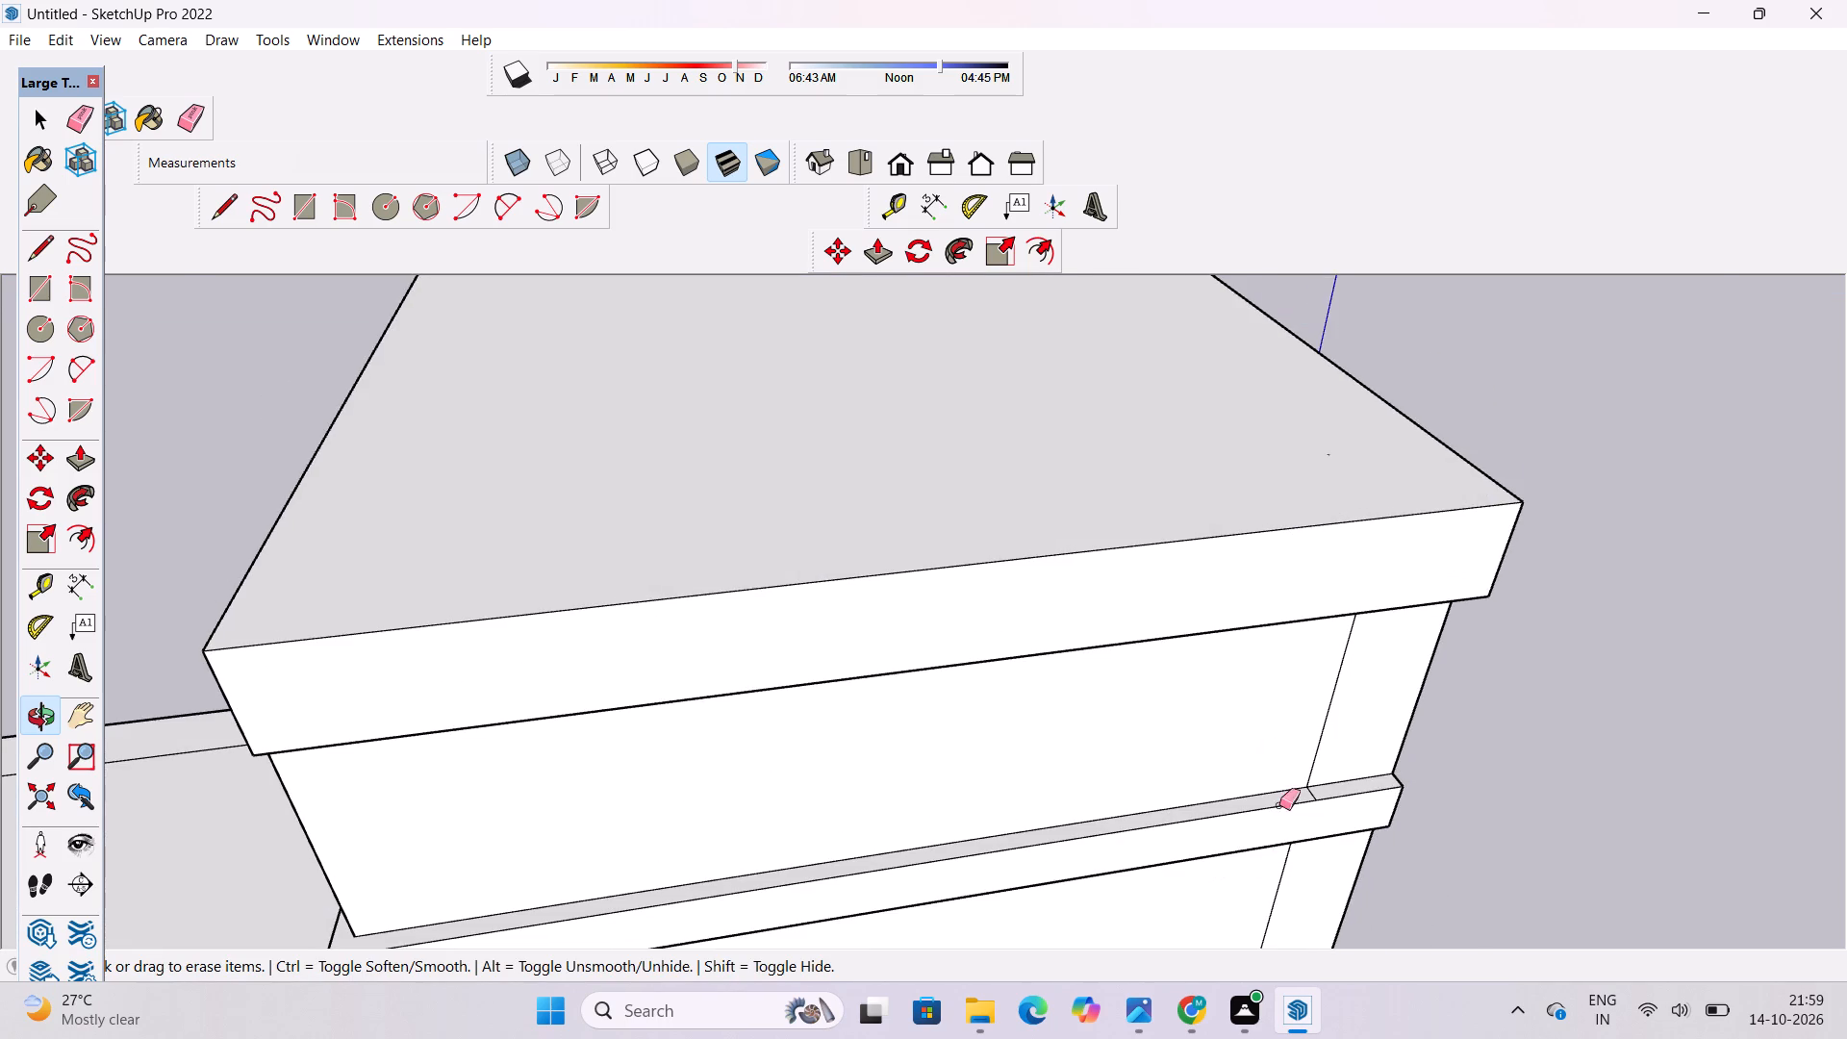
scroll(1290, 794, "up", 7)
left_click(1326, 794)
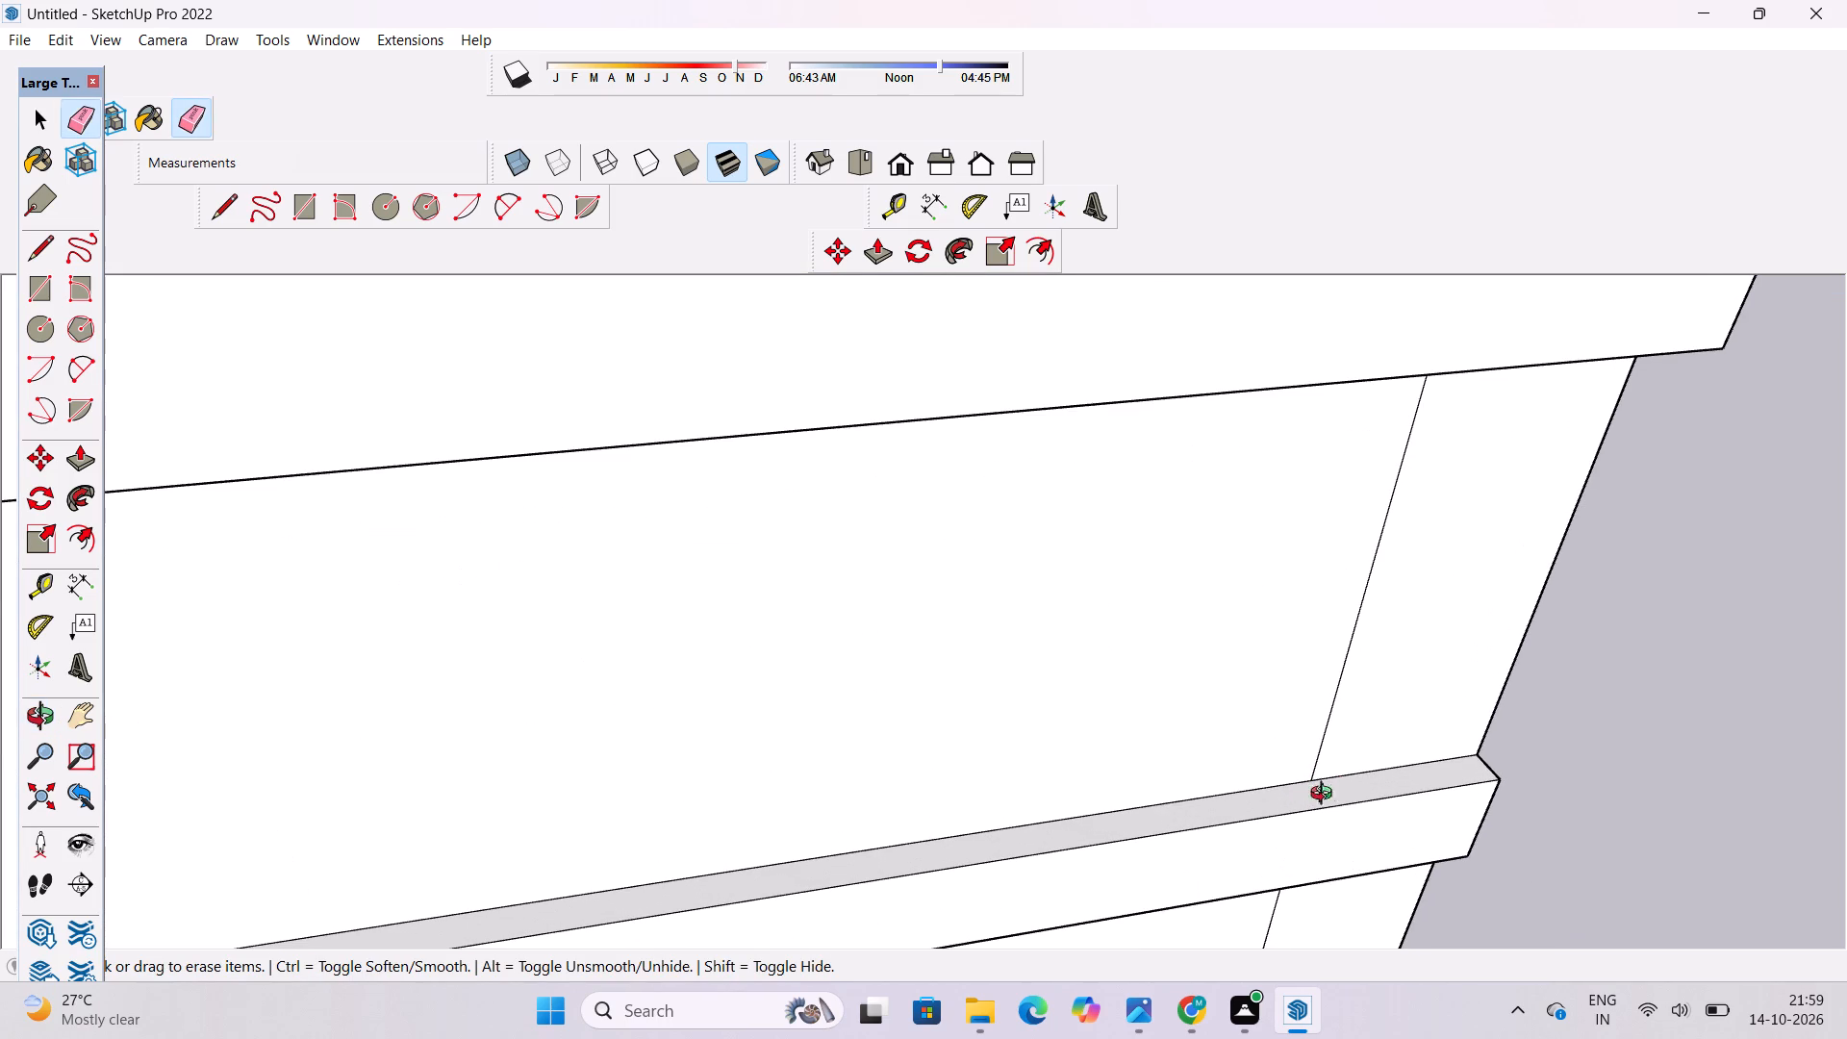
Erase the seams under and on the outer face of the band's front corner, plus the short line across the terrace-side band's underside.
key("o")
scroll(1341, 768, "down", 12)
left_click_drag(1156, 851, 1644, 735)
left_click_drag(1105, 858, 1436, 888)
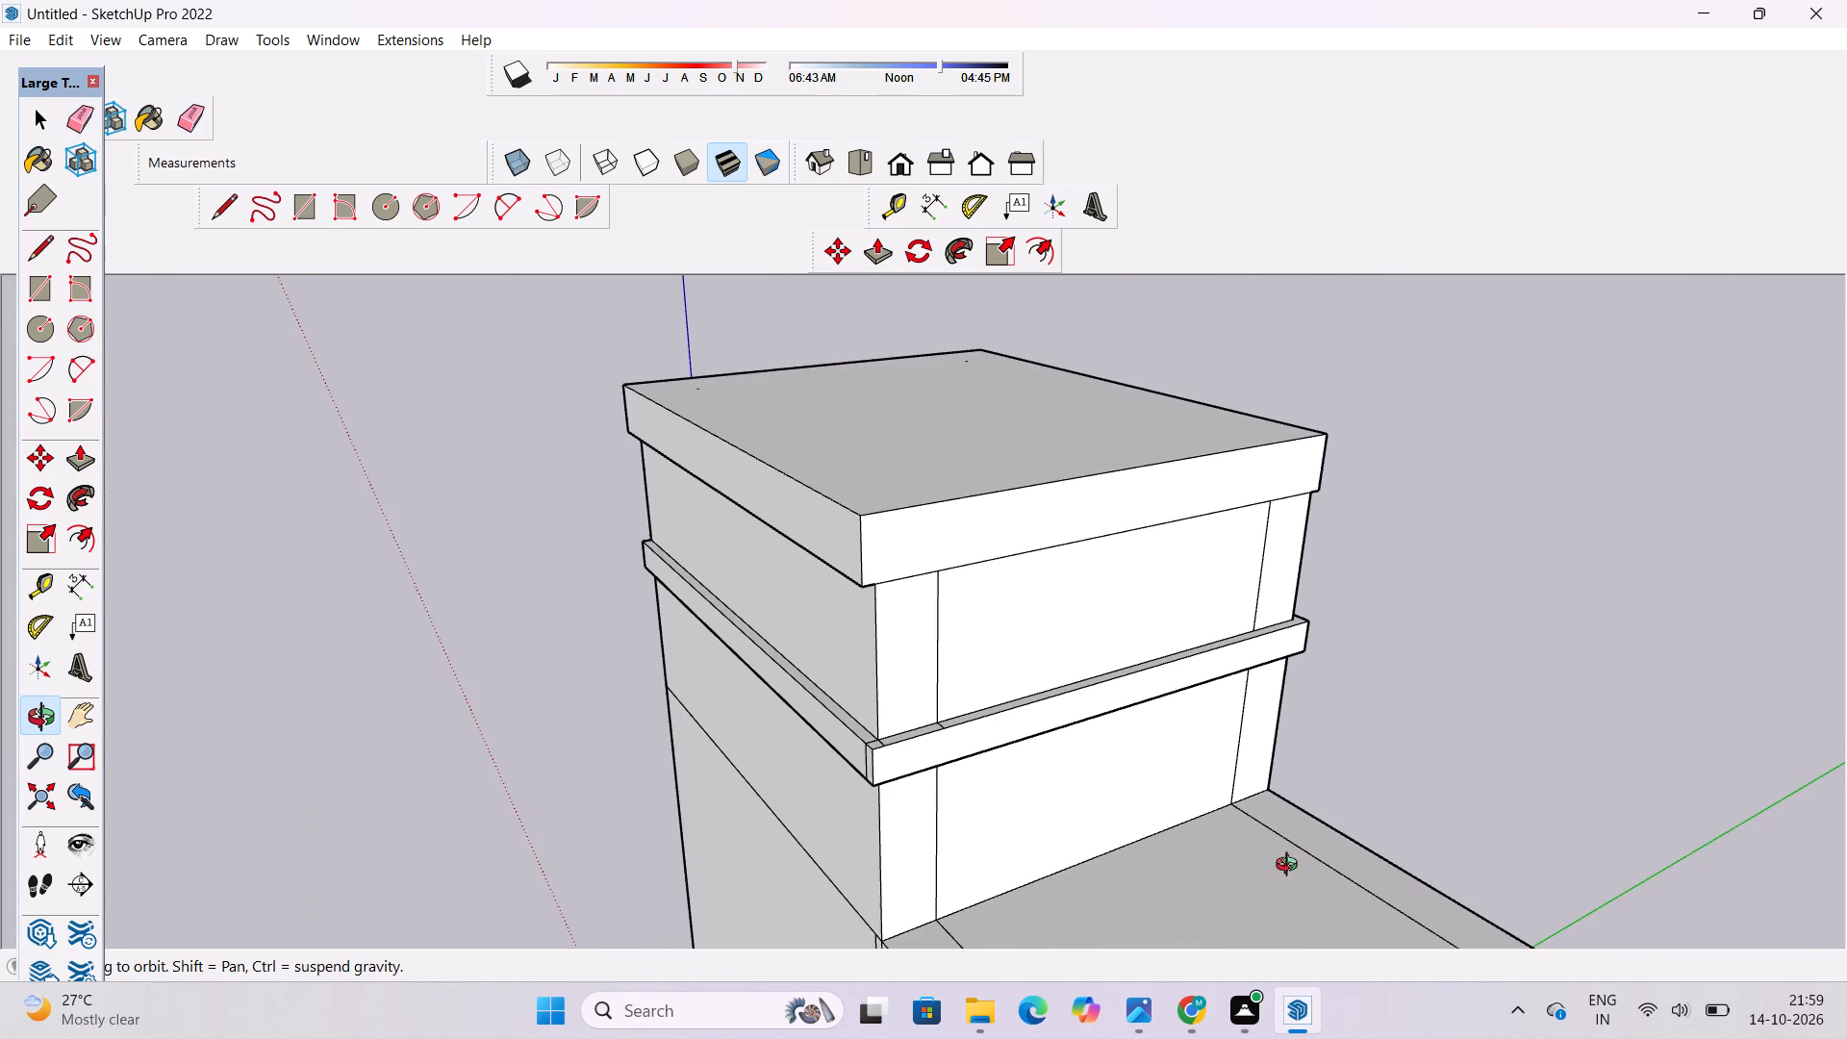
left_click_drag(999, 866, 1162, 951, "shift")
scroll(1033, 860, "up", 3)
left_click_drag(1034, 859, 971, 811, "shift")
left_click_drag(974, 834, 1093, 607)
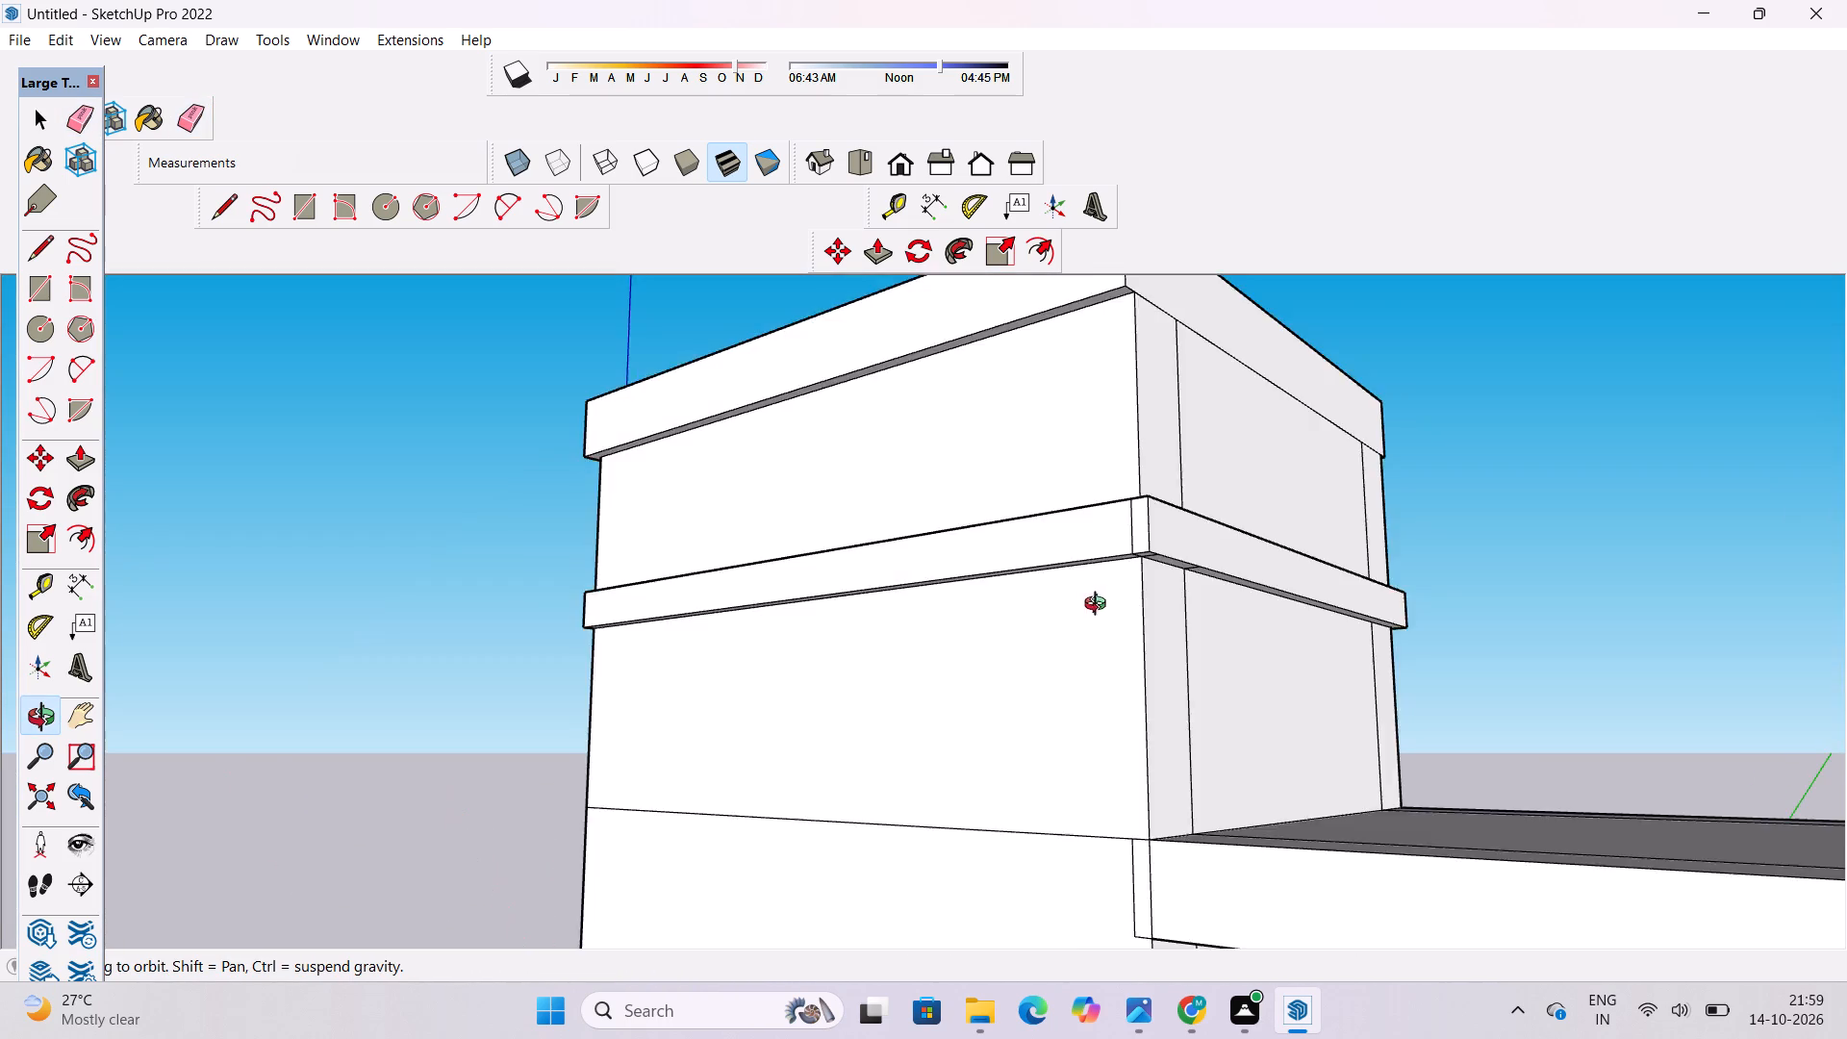
left_click_drag(1102, 621, 1071, 880, "shift")
left_click_drag(1074, 861, 1091, 710)
scroll(1124, 672, "up", 5)
left_click_drag(1183, 725, 1099, 849, "shift")
left_click_drag(1087, 873, 1064, 735)
scroll(836, 794, "up", 4)
left_click_drag(922, 752, 912, 781, "shift")
left_click_drag(995, 757, 1016, 697)
scroll(1042, 689, "up", 1)
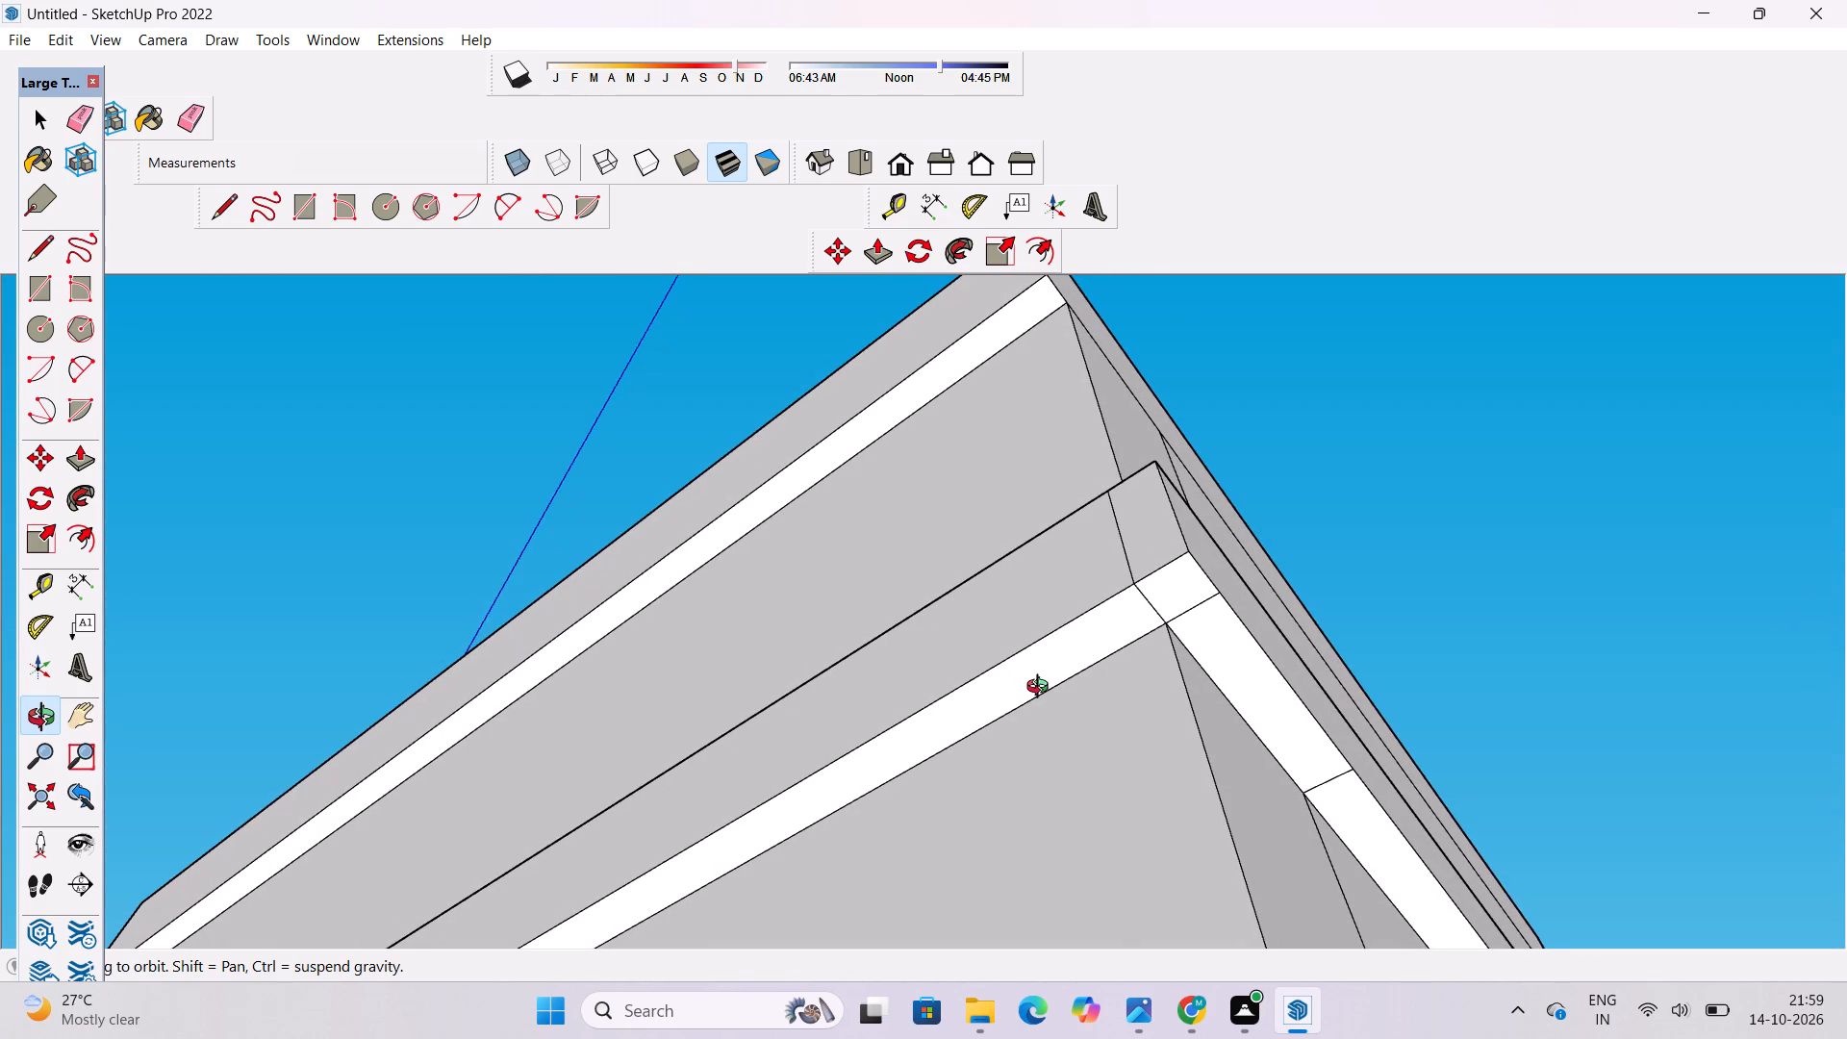
key("e")
scroll(1152, 644, "up", 4)
left_click_drag(1160, 590, 1140, 600)
left_click_drag(1217, 554, 1223, 582)
left_click_drag(1126, 525, 1110, 528)
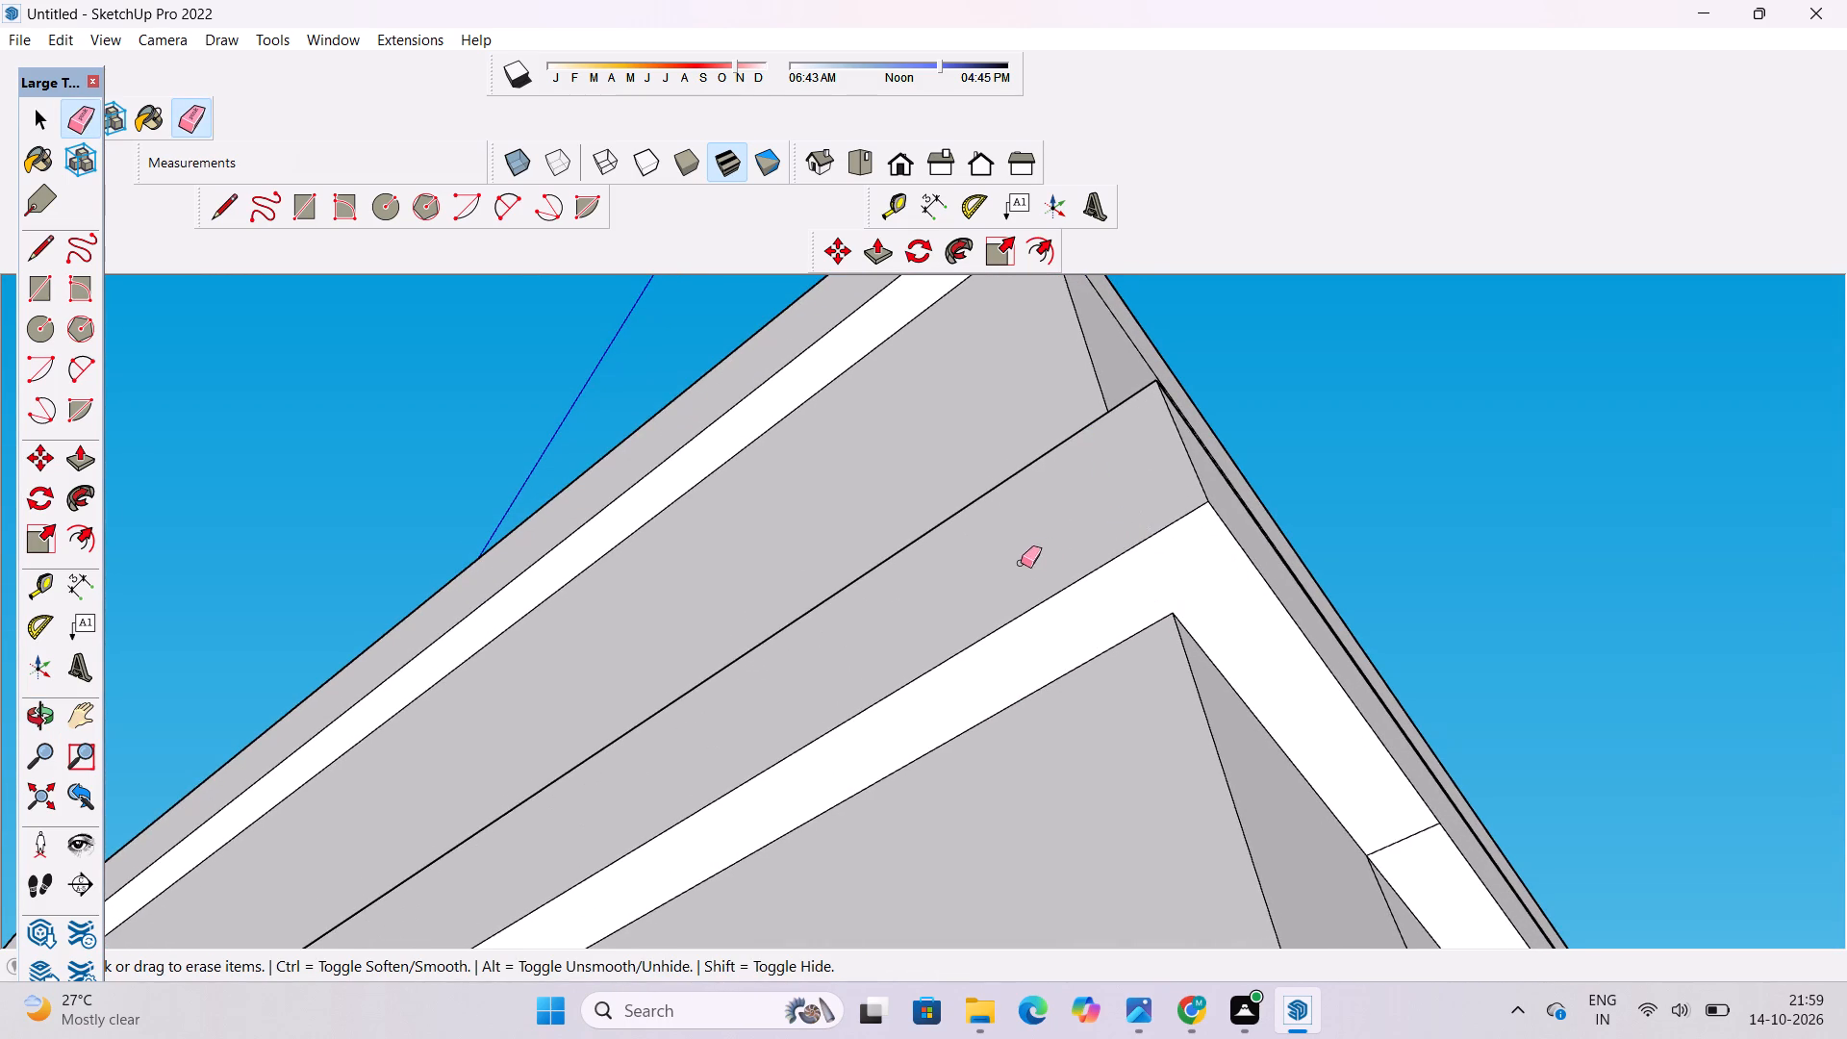
scroll(1021, 563, "down", 6)
scroll(1227, 759, "up", 5)
left_click_drag(1247, 697, 1259, 715)
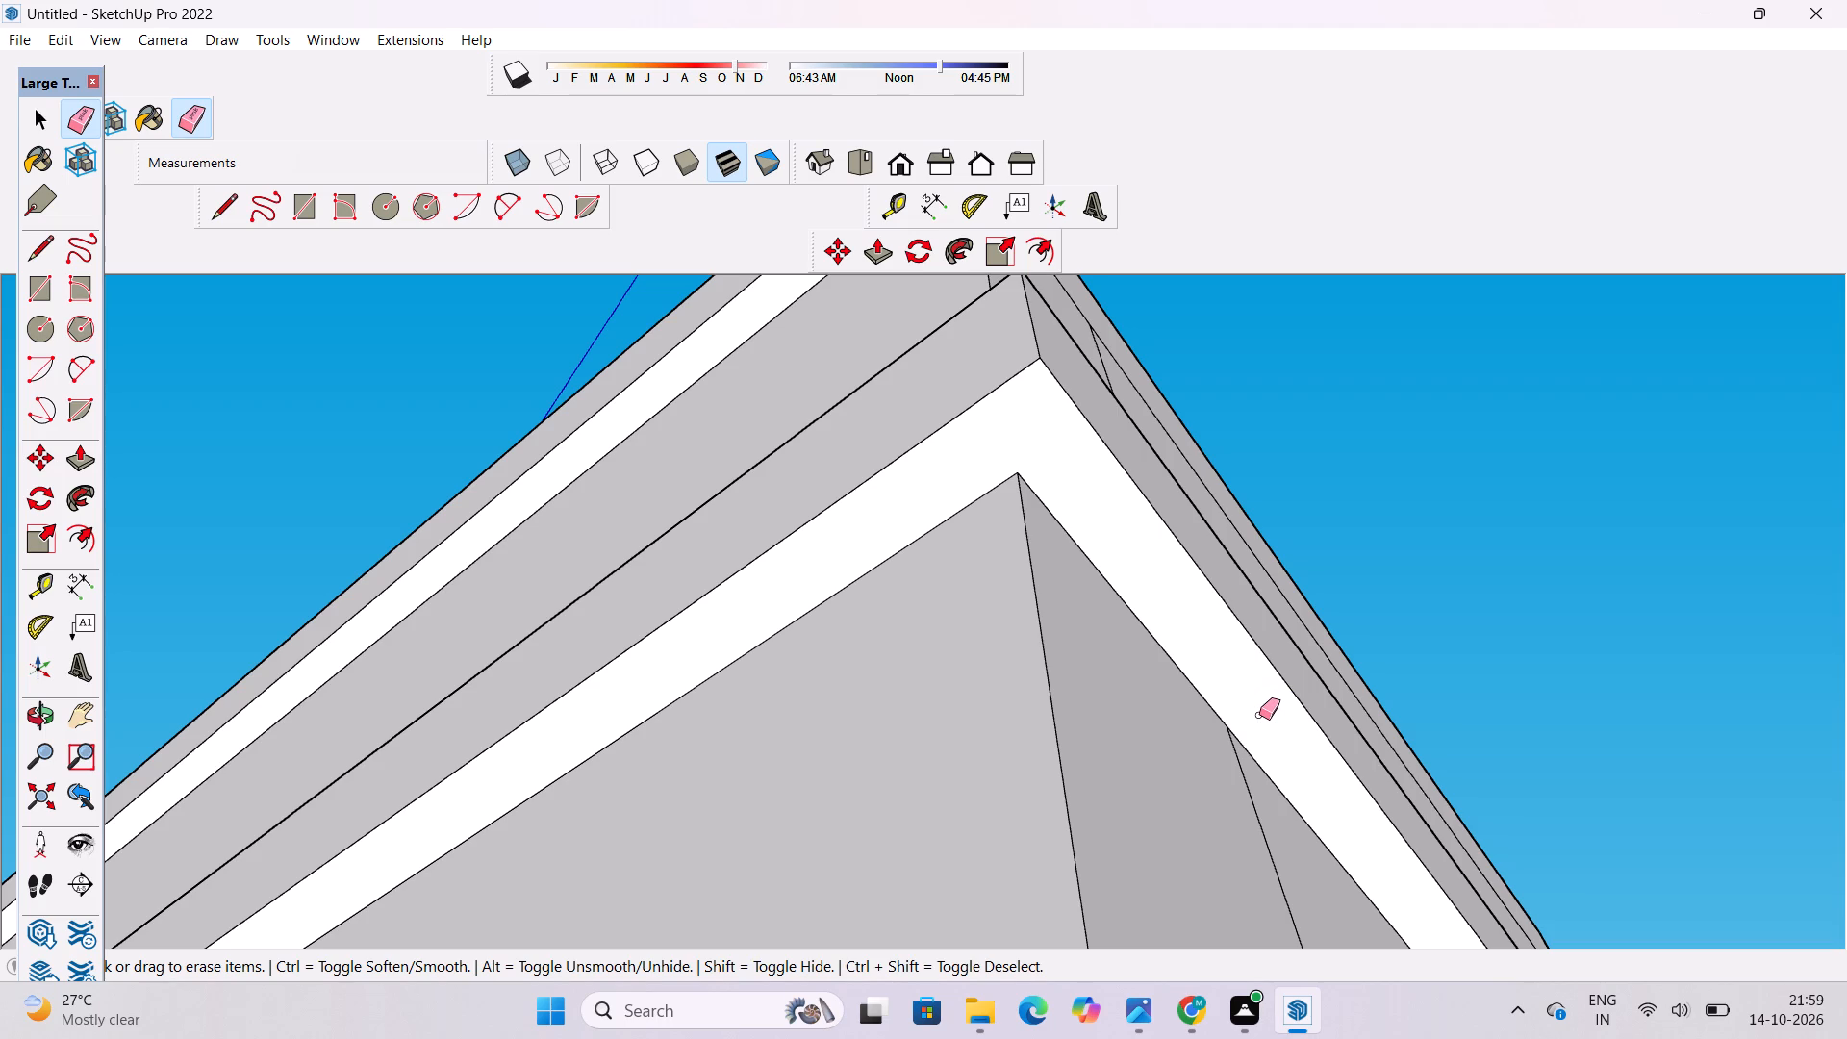
Erase the short line across the top of the terrace-side band and the two corner seams on top where it meets the front band.
key("o")
scroll(1245, 619, "down", 6)
left_click_drag(1245, 619, 1295, 958)
left_click_drag(1134, 868, 1137, 714, "shift")
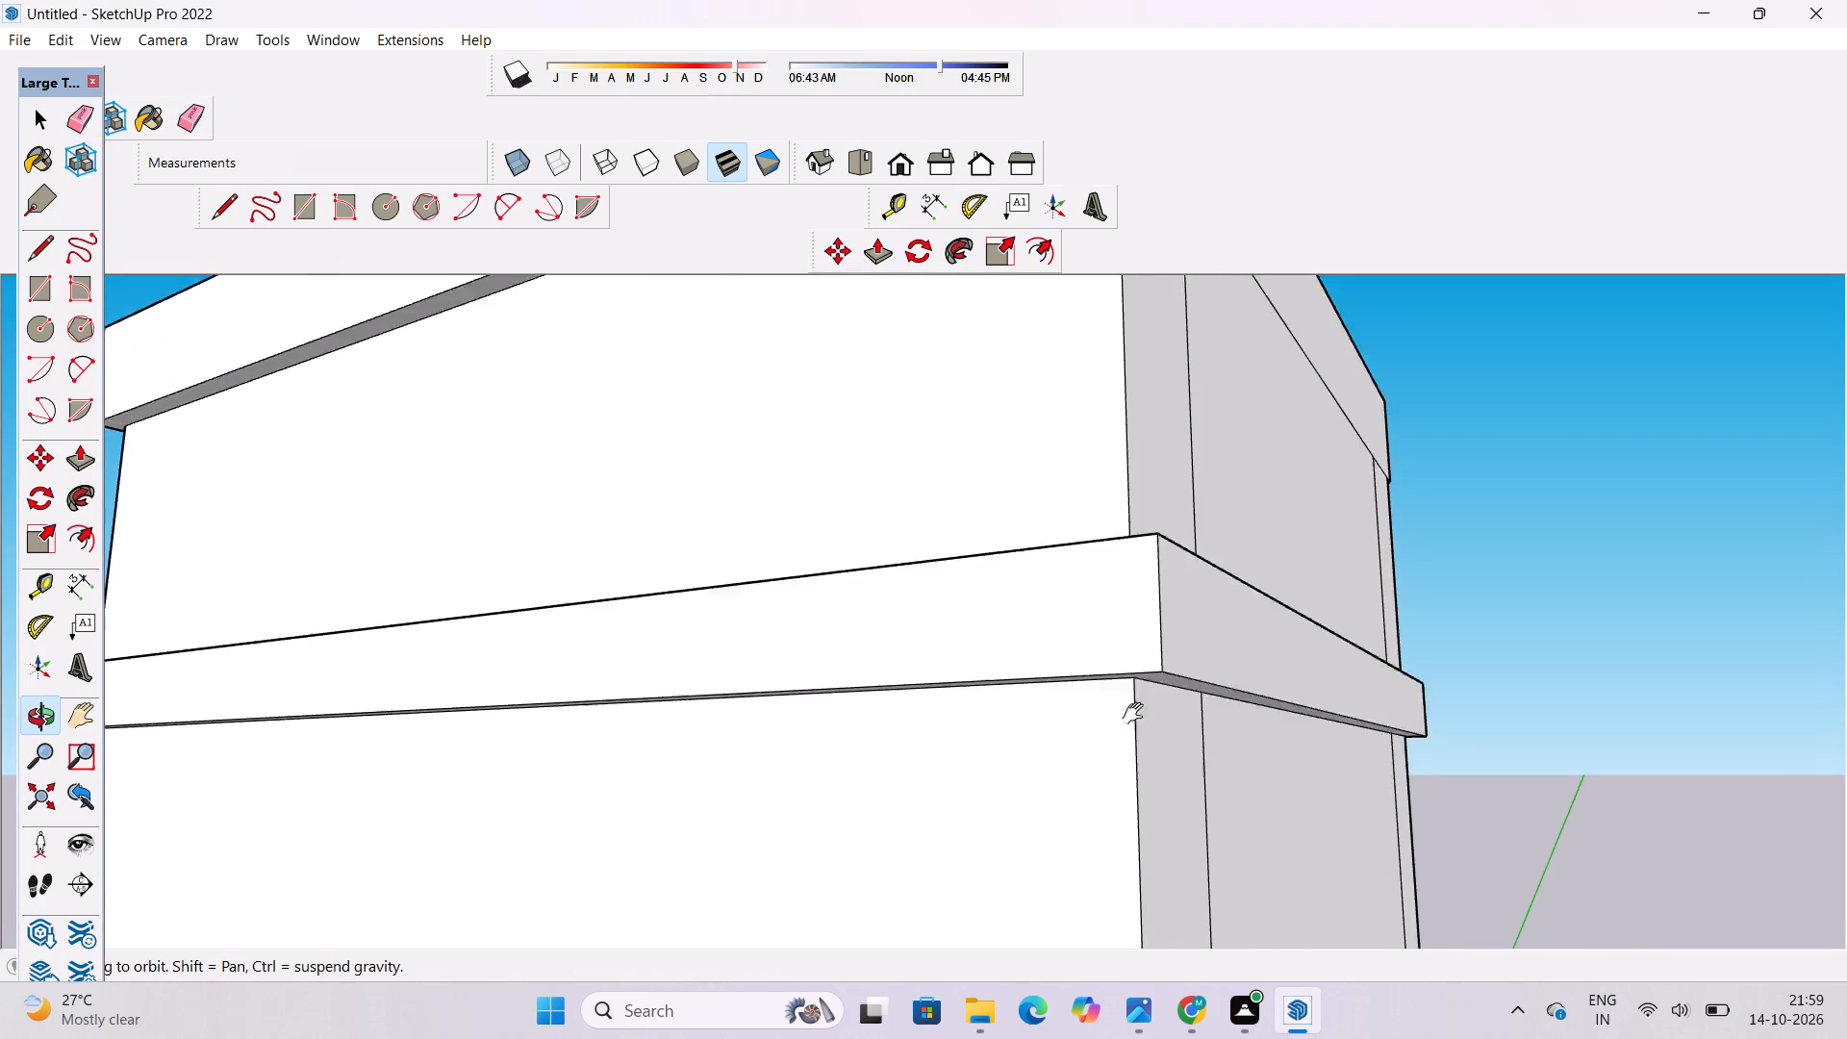
left_click_drag(1137, 714, 1140, 702, "shift")
left_click_drag(1140, 702, 1135, 1029, "shift")
scroll(1102, 511, "up", 3)
left_click_drag(1077, 564, 959, 739, "shift")
left_click_drag(963, 748, 899, 773)
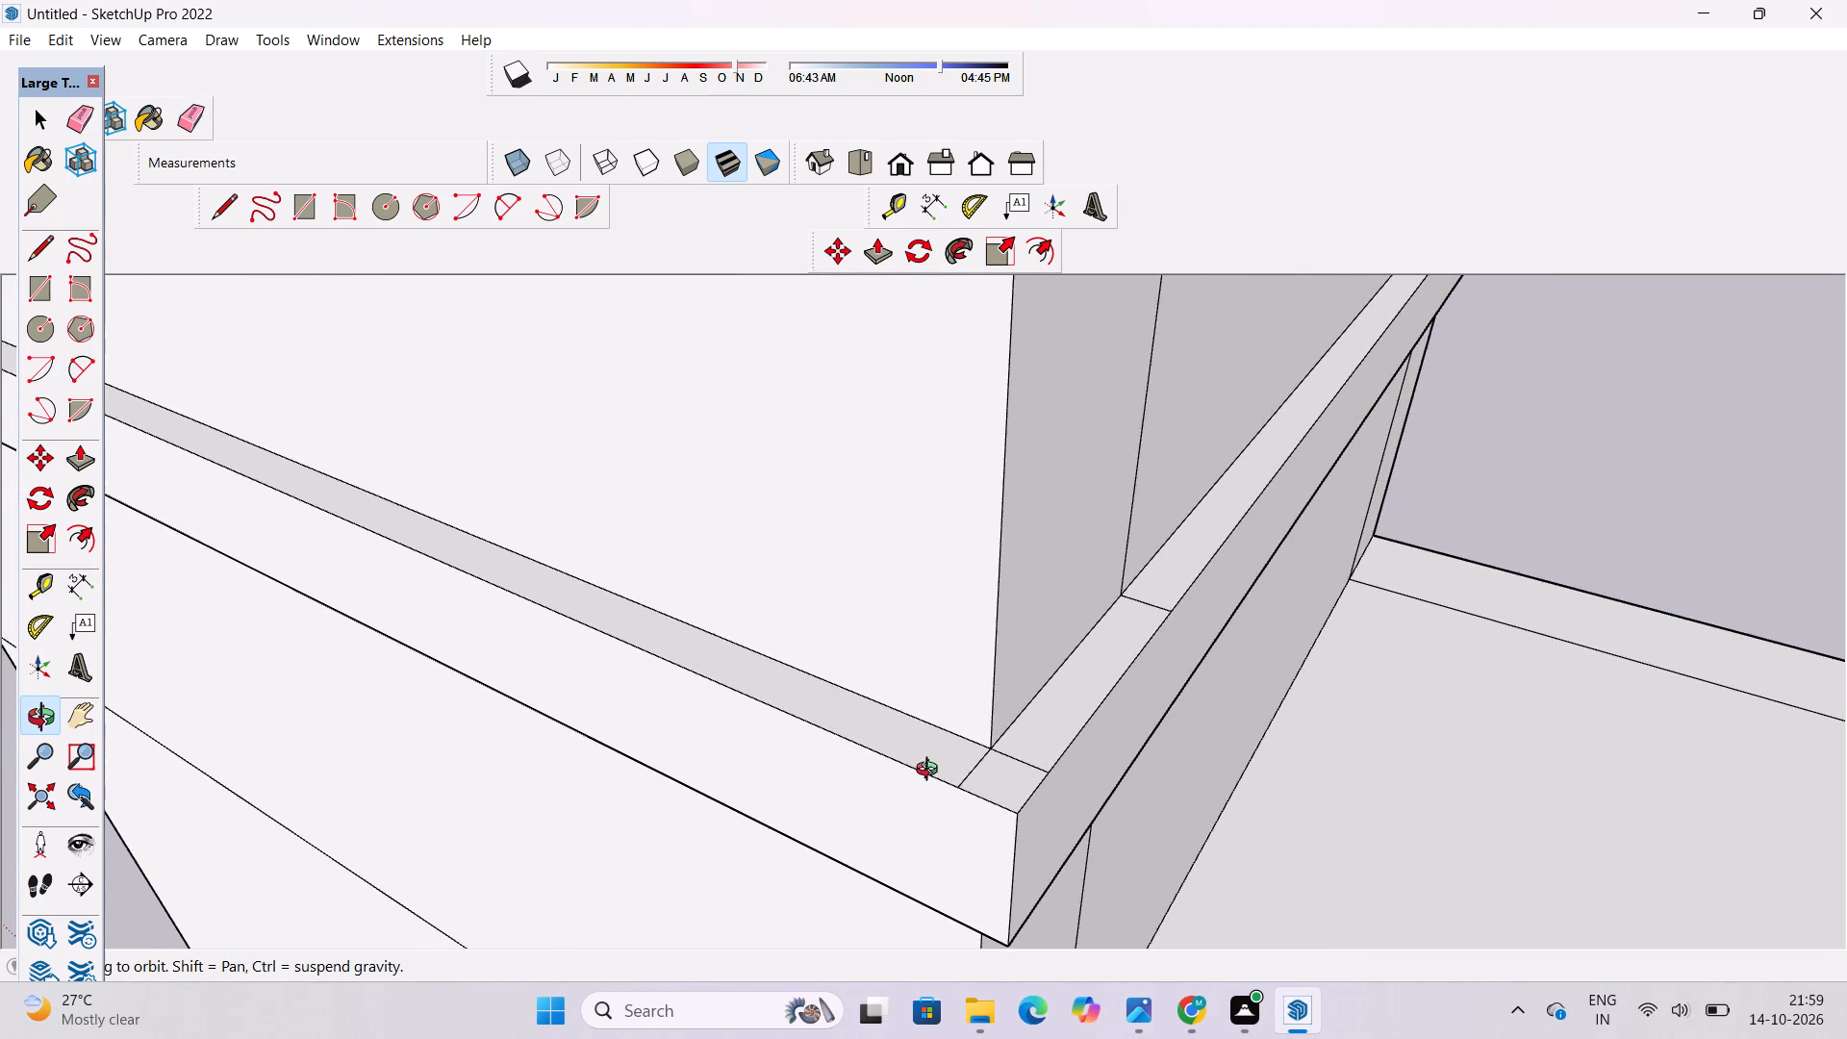
left_click_drag(936, 773, 995, 776)
left_click_drag(1048, 761, 1037, 762)
key("e")
left_click_drag(1119, 574, 1119, 600)
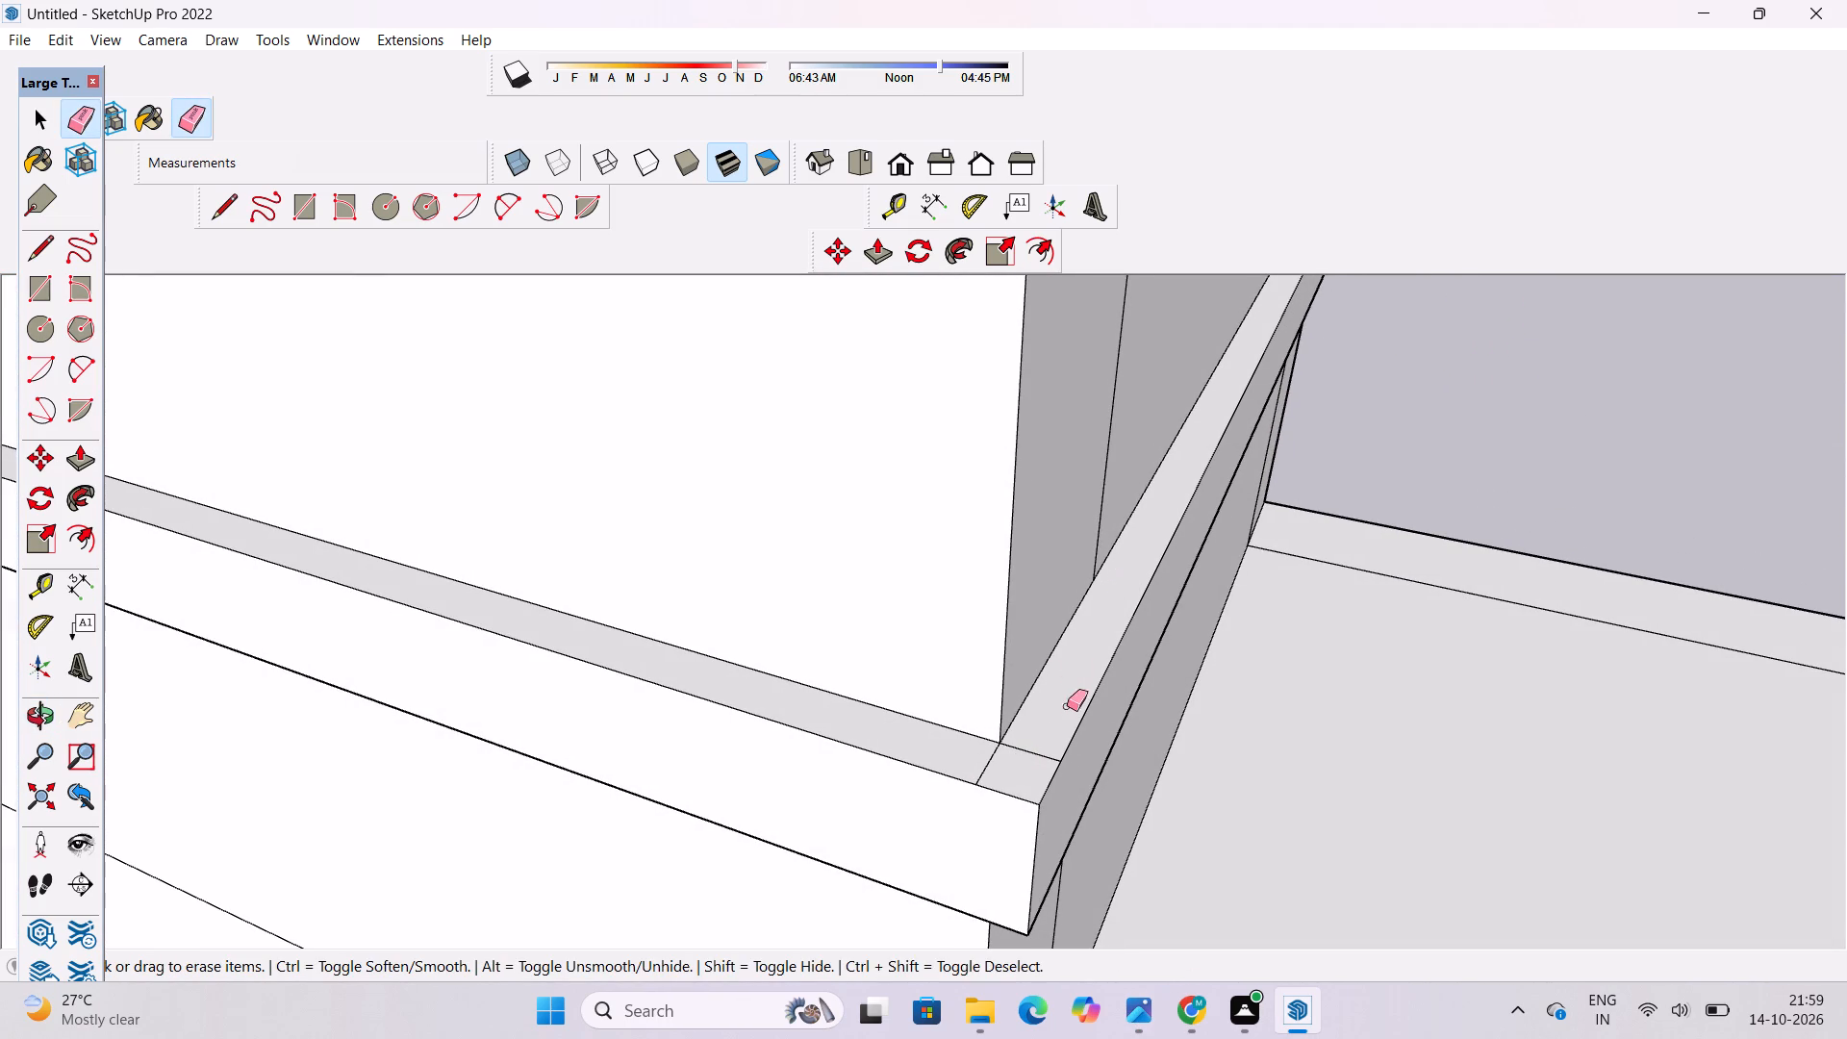
left_click_drag(1061, 732, 1037, 757)
left_click_drag(1006, 758, 980, 756)
Erase the short vertical line and small leftover edge on the tower's front face where the terrace roof slab meets it.
key("o")
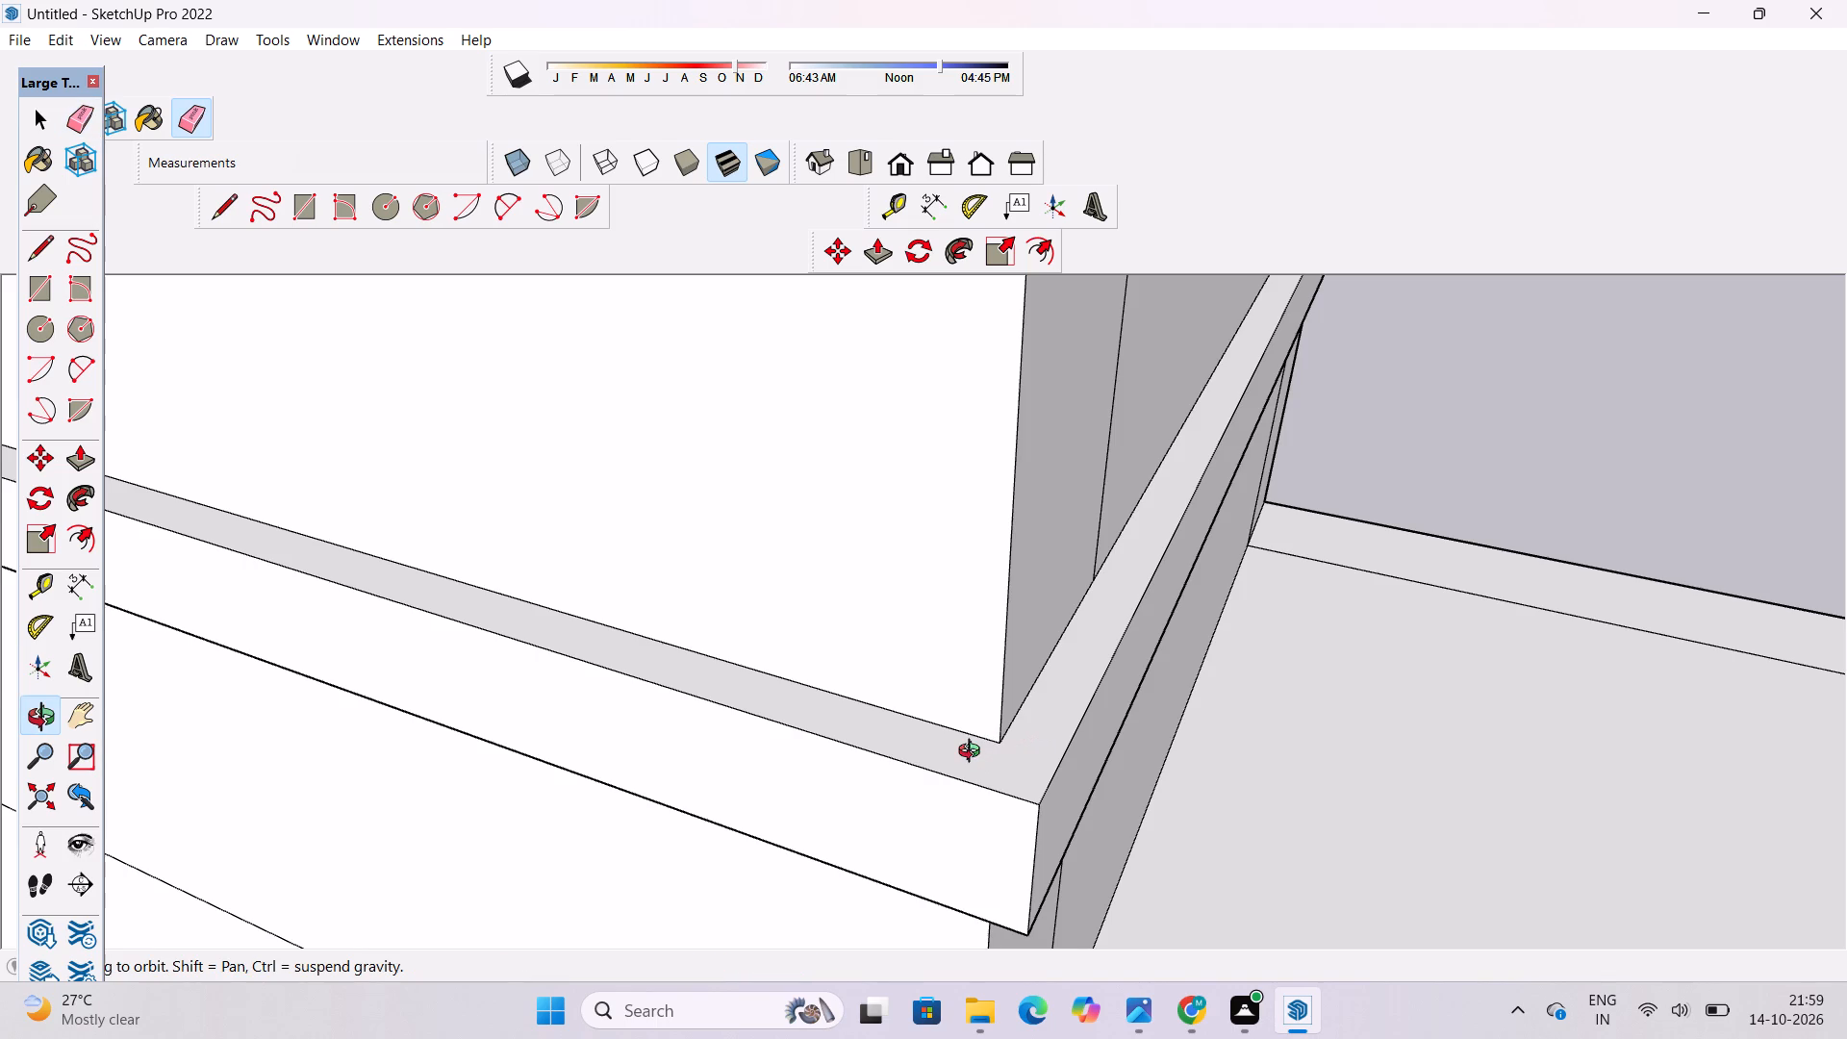
scroll(972, 753, "down", 6)
left_click_drag(1075, 827, 1048, 727)
scroll(1048, 719, "down", 5)
left_click_drag(1064, 730, 1112, 839, "shift")
left_click_drag(971, 865, 1113, 965)
left_click_drag(1053, 905, 1046, 782, "shift")
left_click_drag(956, 839, 1240, 600)
left_click_drag(1240, 611, 1209, 686)
left_click_drag(1212, 693, 1096, 719)
left_click_drag(1206, 763, 1023, 722, "shift")
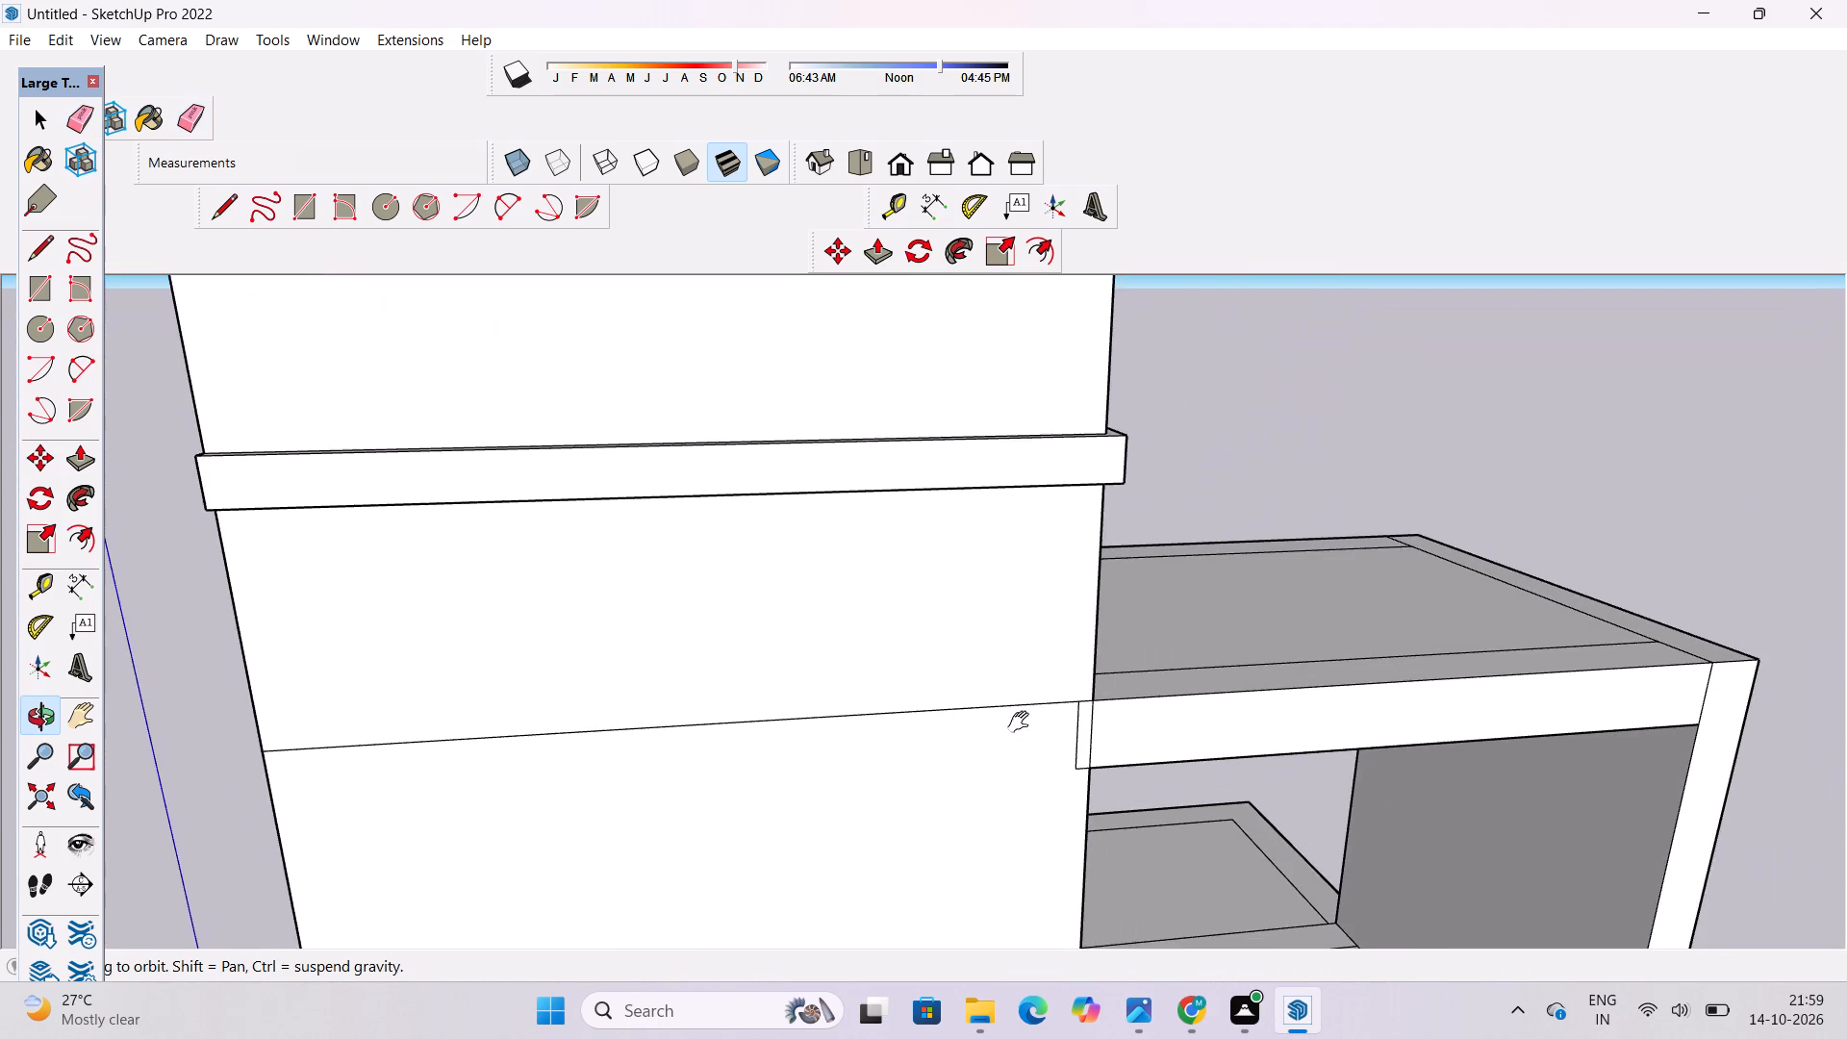
scroll(1104, 753, "up", 2)
left_click_drag(1104, 753, 1073, 730, "shift")
left_click_drag(1072, 730, 1044, 727)
key("e")
left_click(1012, 699)
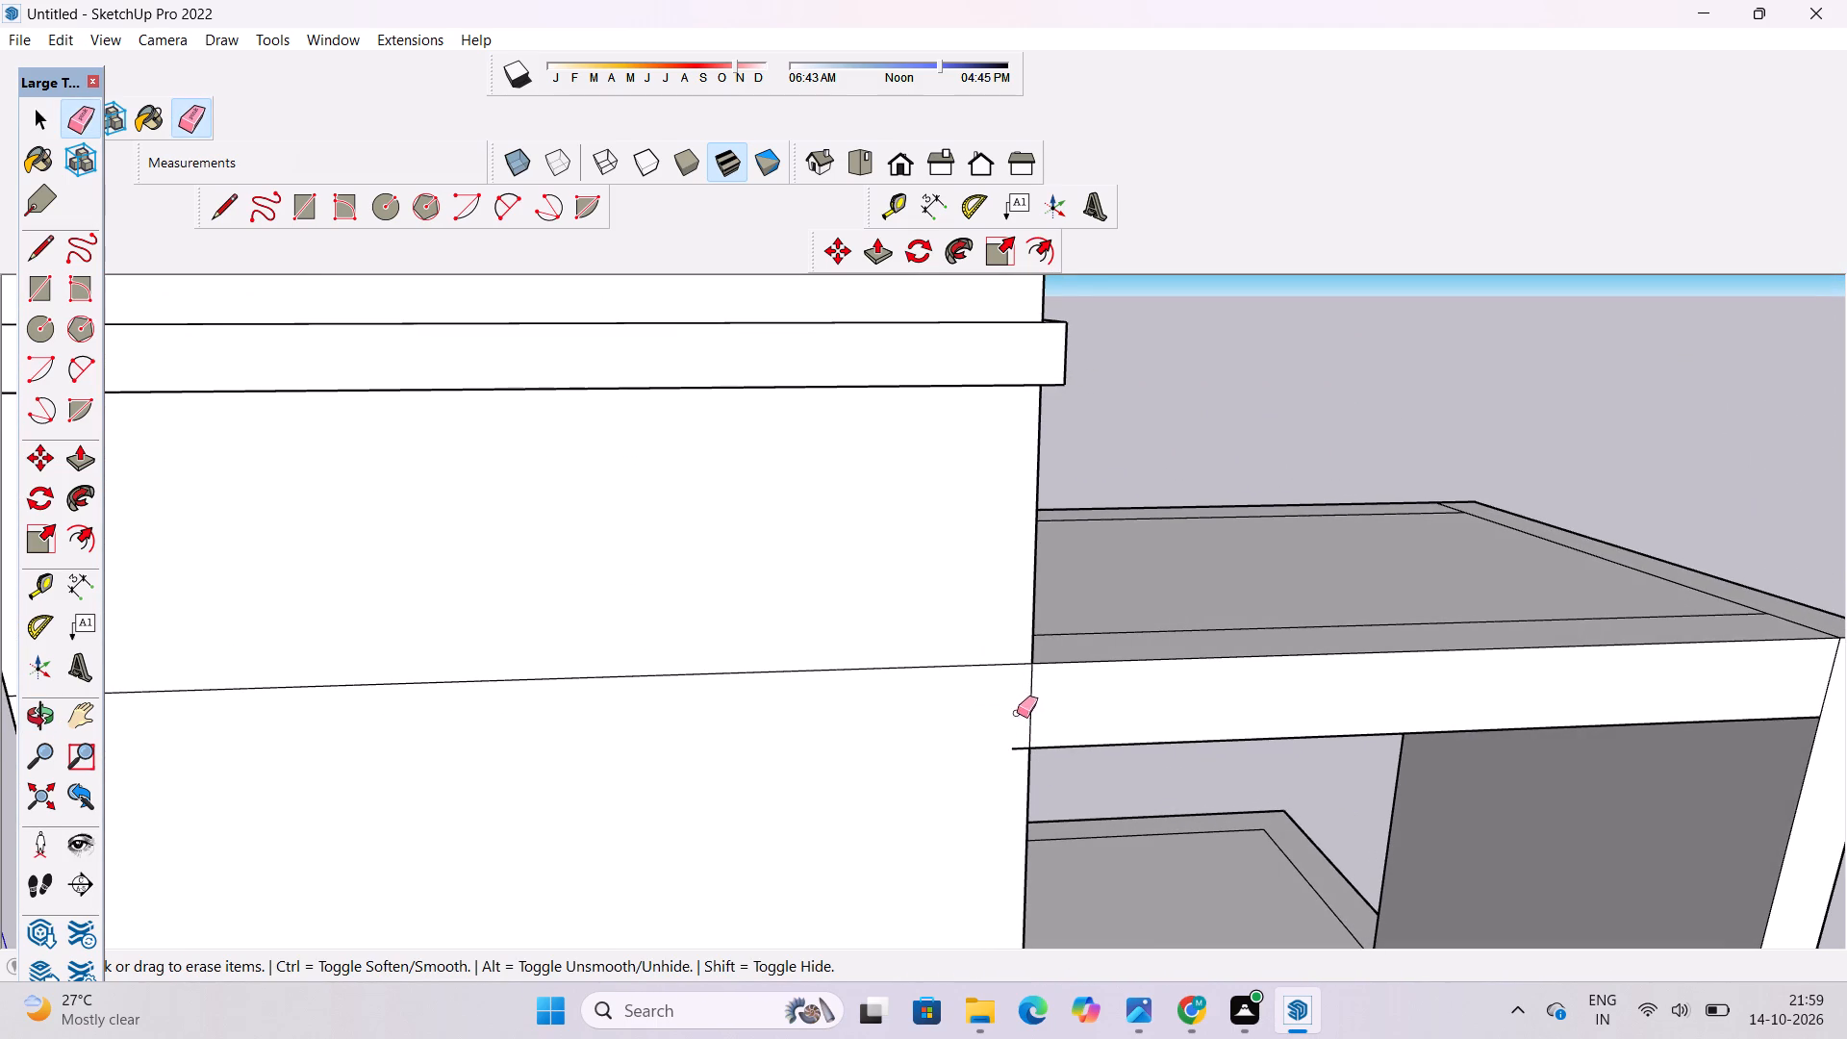
scroll(1023, 757, "up", 6)
left_click_drag(1005, 732, 1005, 748)
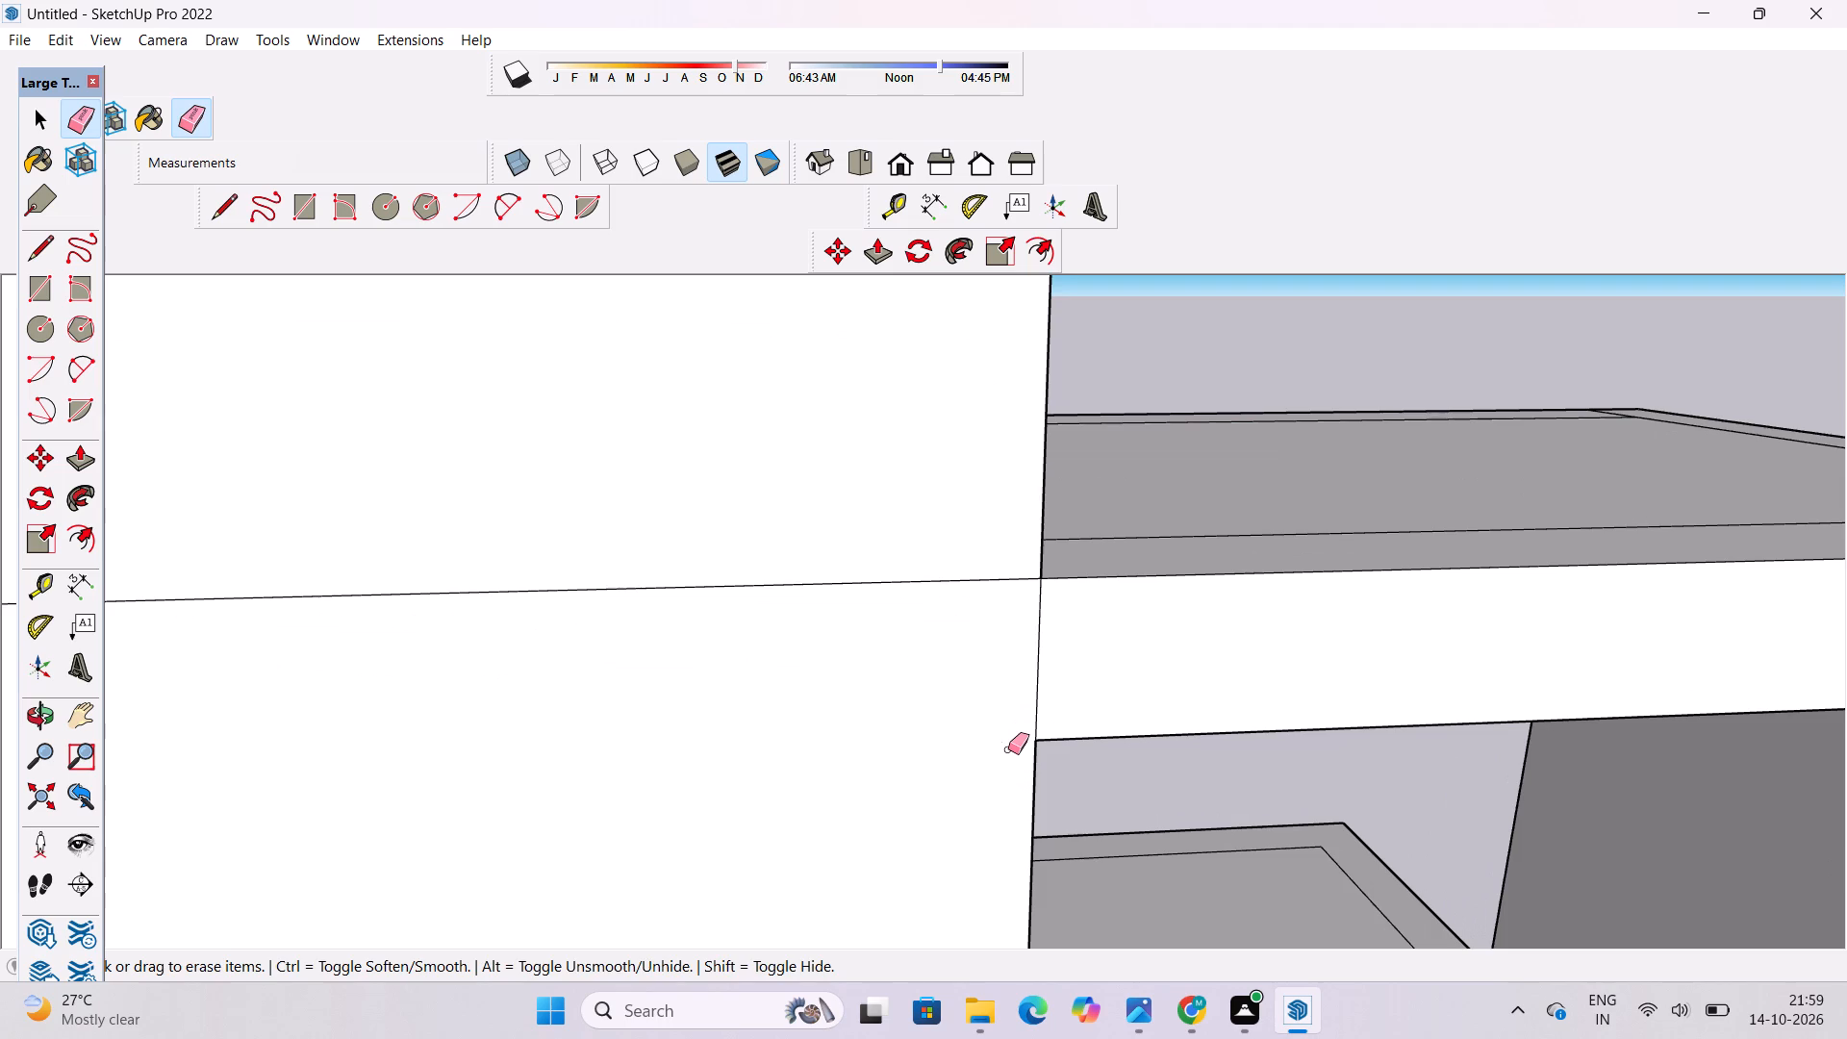
Examine the tower's bands from several sides and compare them with the reference elevation image.
key("o")
scroll(1009, 722, "down", 7)
left_click_drag(1512, 726, 1123, 791)
scroll(1108, 780, "down", 4)
left_click_drag(1242, 839, 1090, 811)
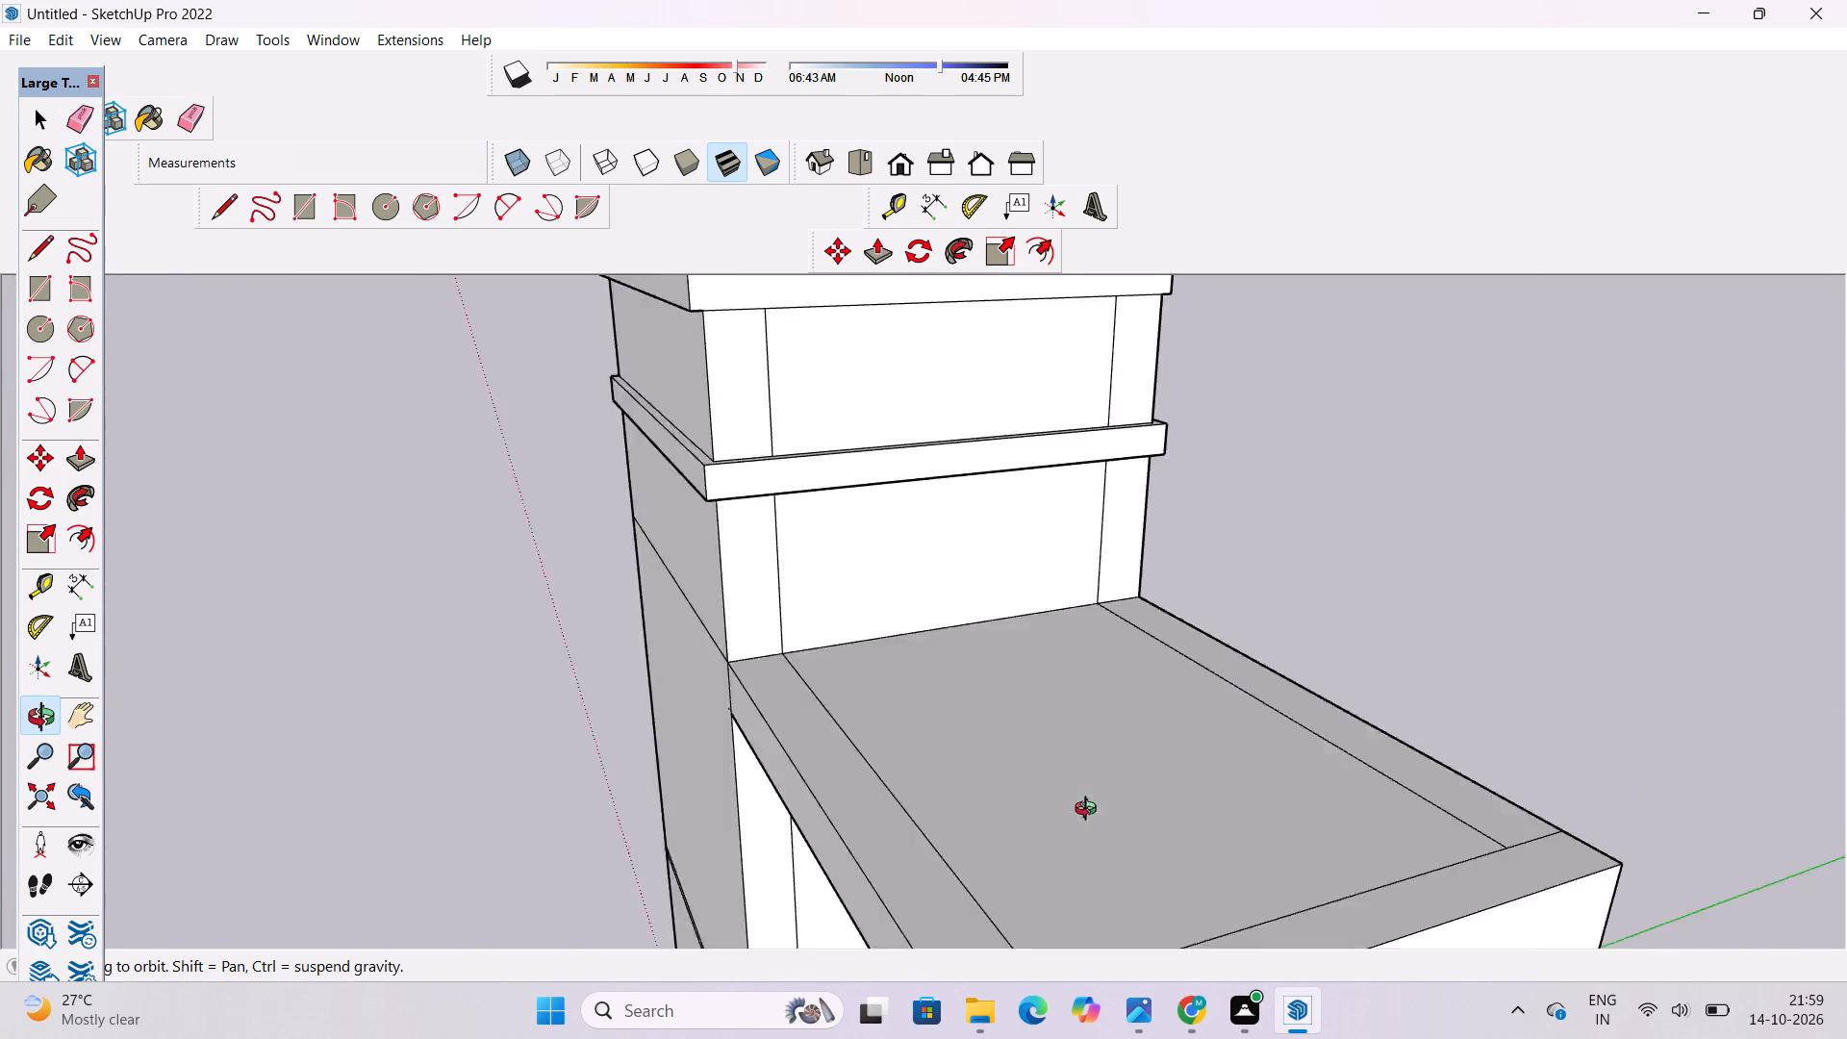
left_click_drag(1090, 811, 1640, 660)
scroll(1271, 651, "down", 2)
scroll(1177, 668, "down", 6)
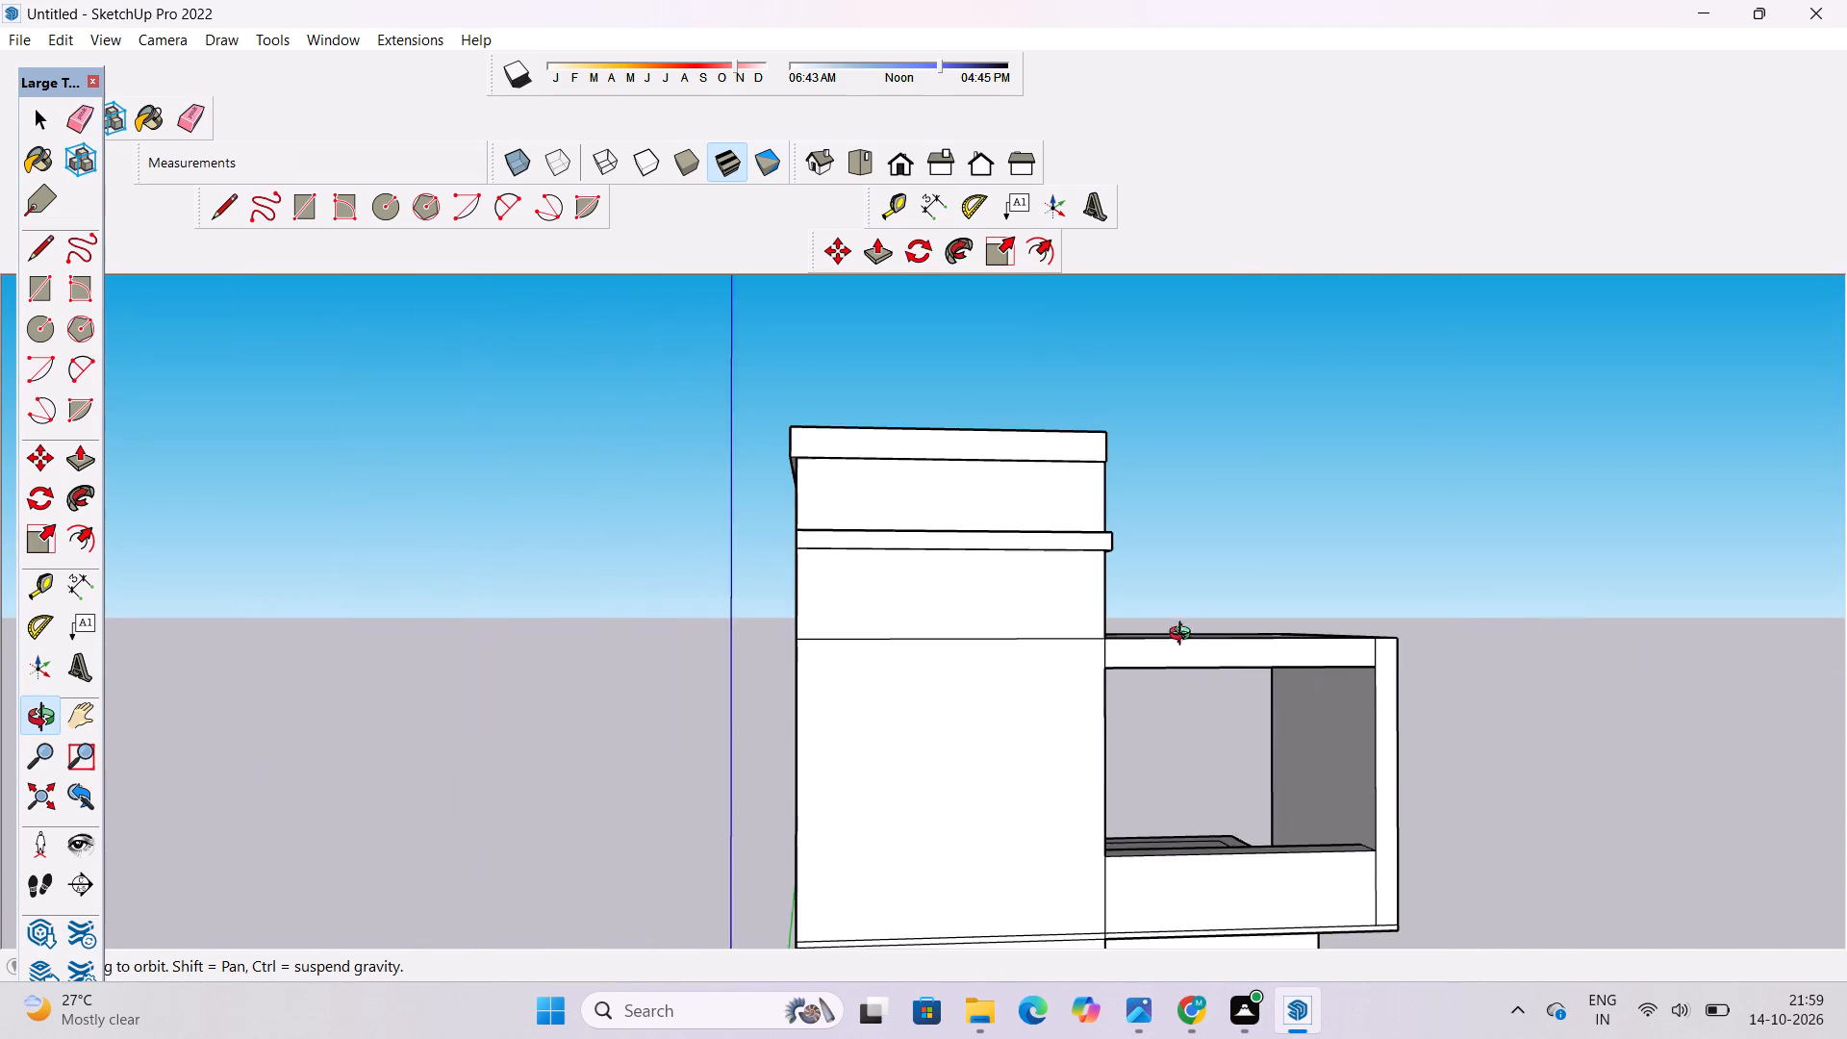
left_click_drag(1188, 631, 1091, 672, "shift")
left_click_drag(1088, 672, 1052, 700)
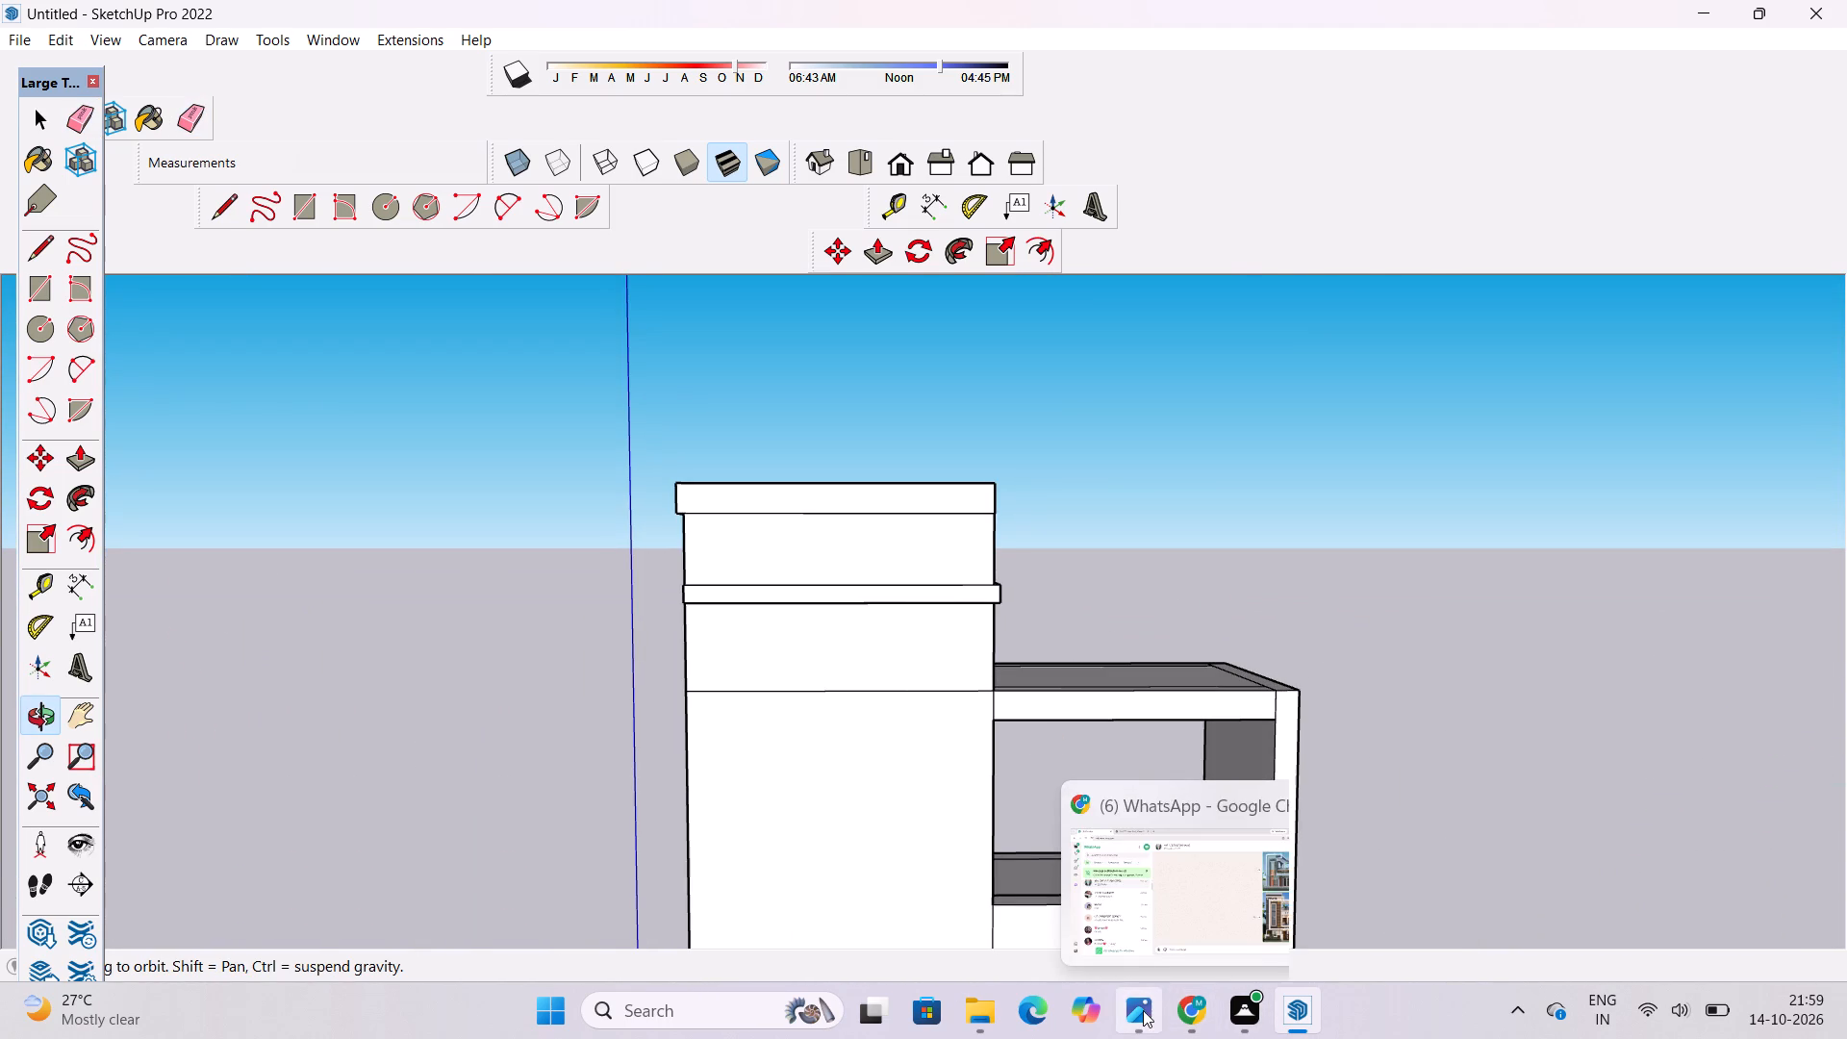
left_click(1143, 1010)
left_click(1143, 1010)
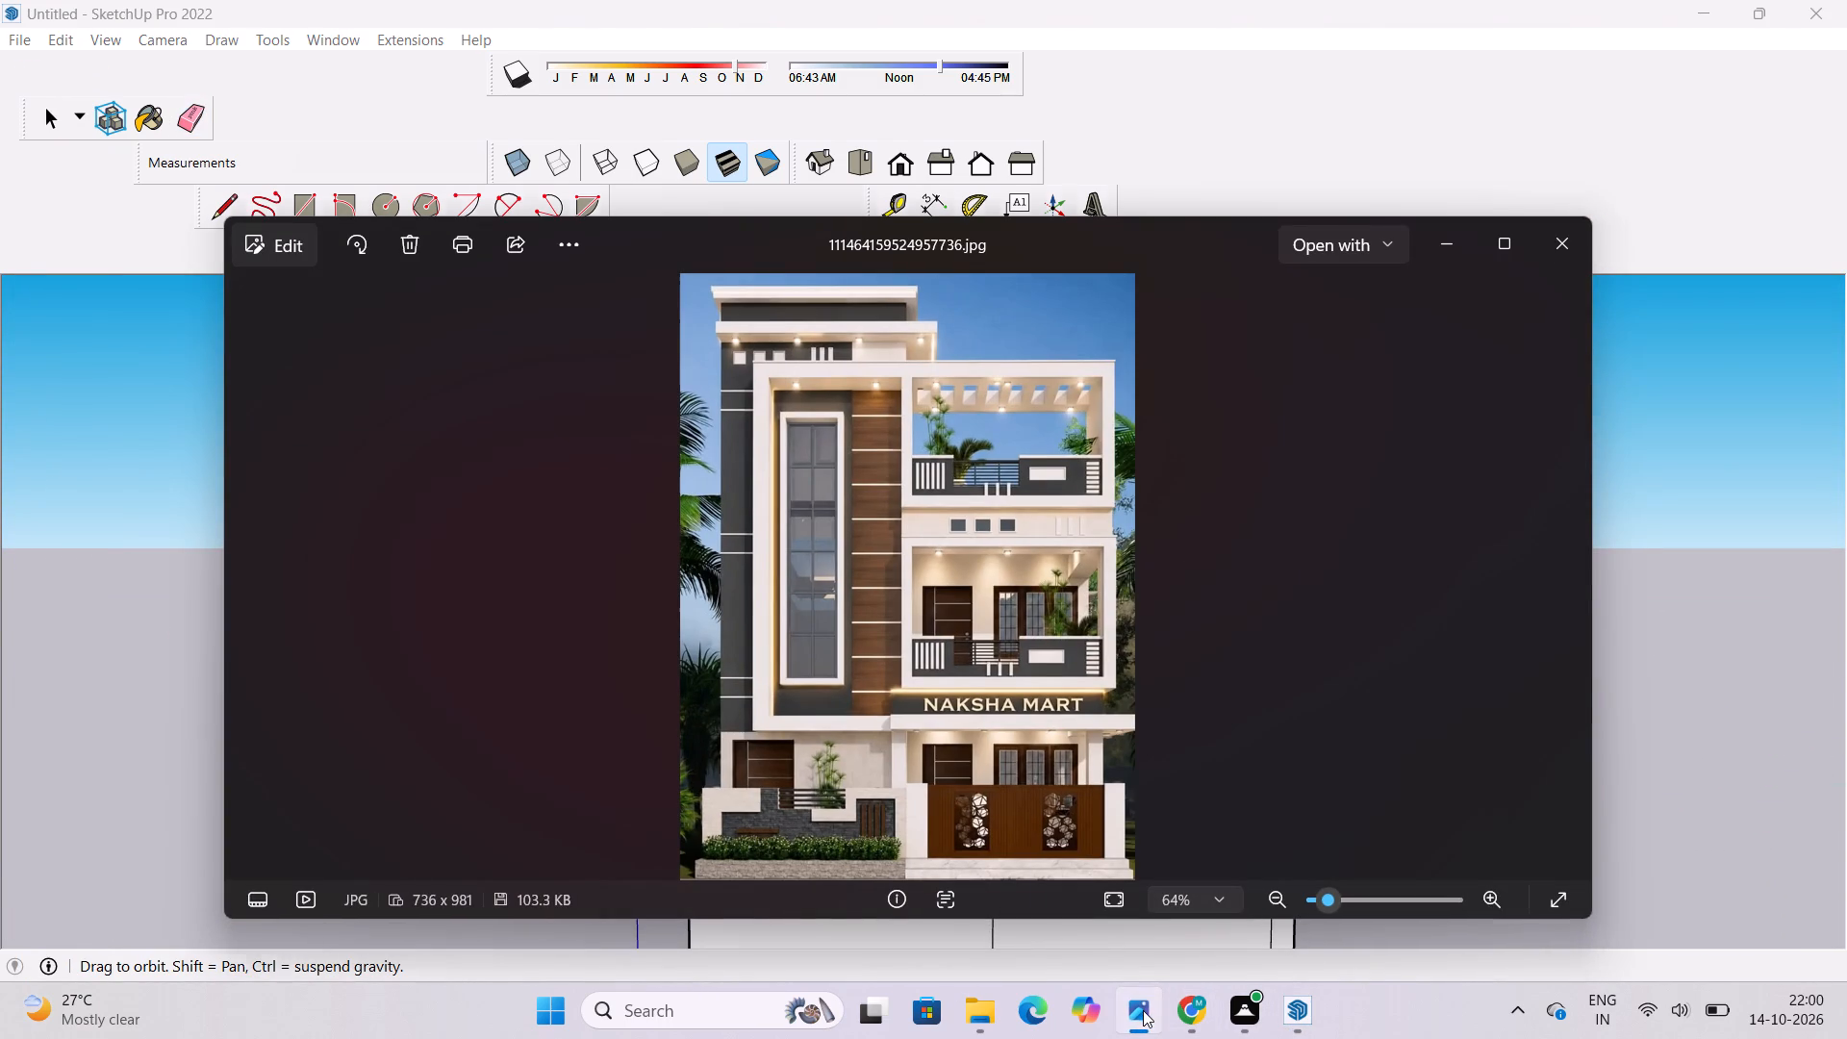
Push/Pull the outer face of the tower band on the terrace side outward by 6'.
left_click_drag(987, 675, 955, 791)
scroll(981, 685, "up", 4)
left_click_drag(1001, 665, 943, 697, "shift")
left_click_drag(947, 697, 935, 697)
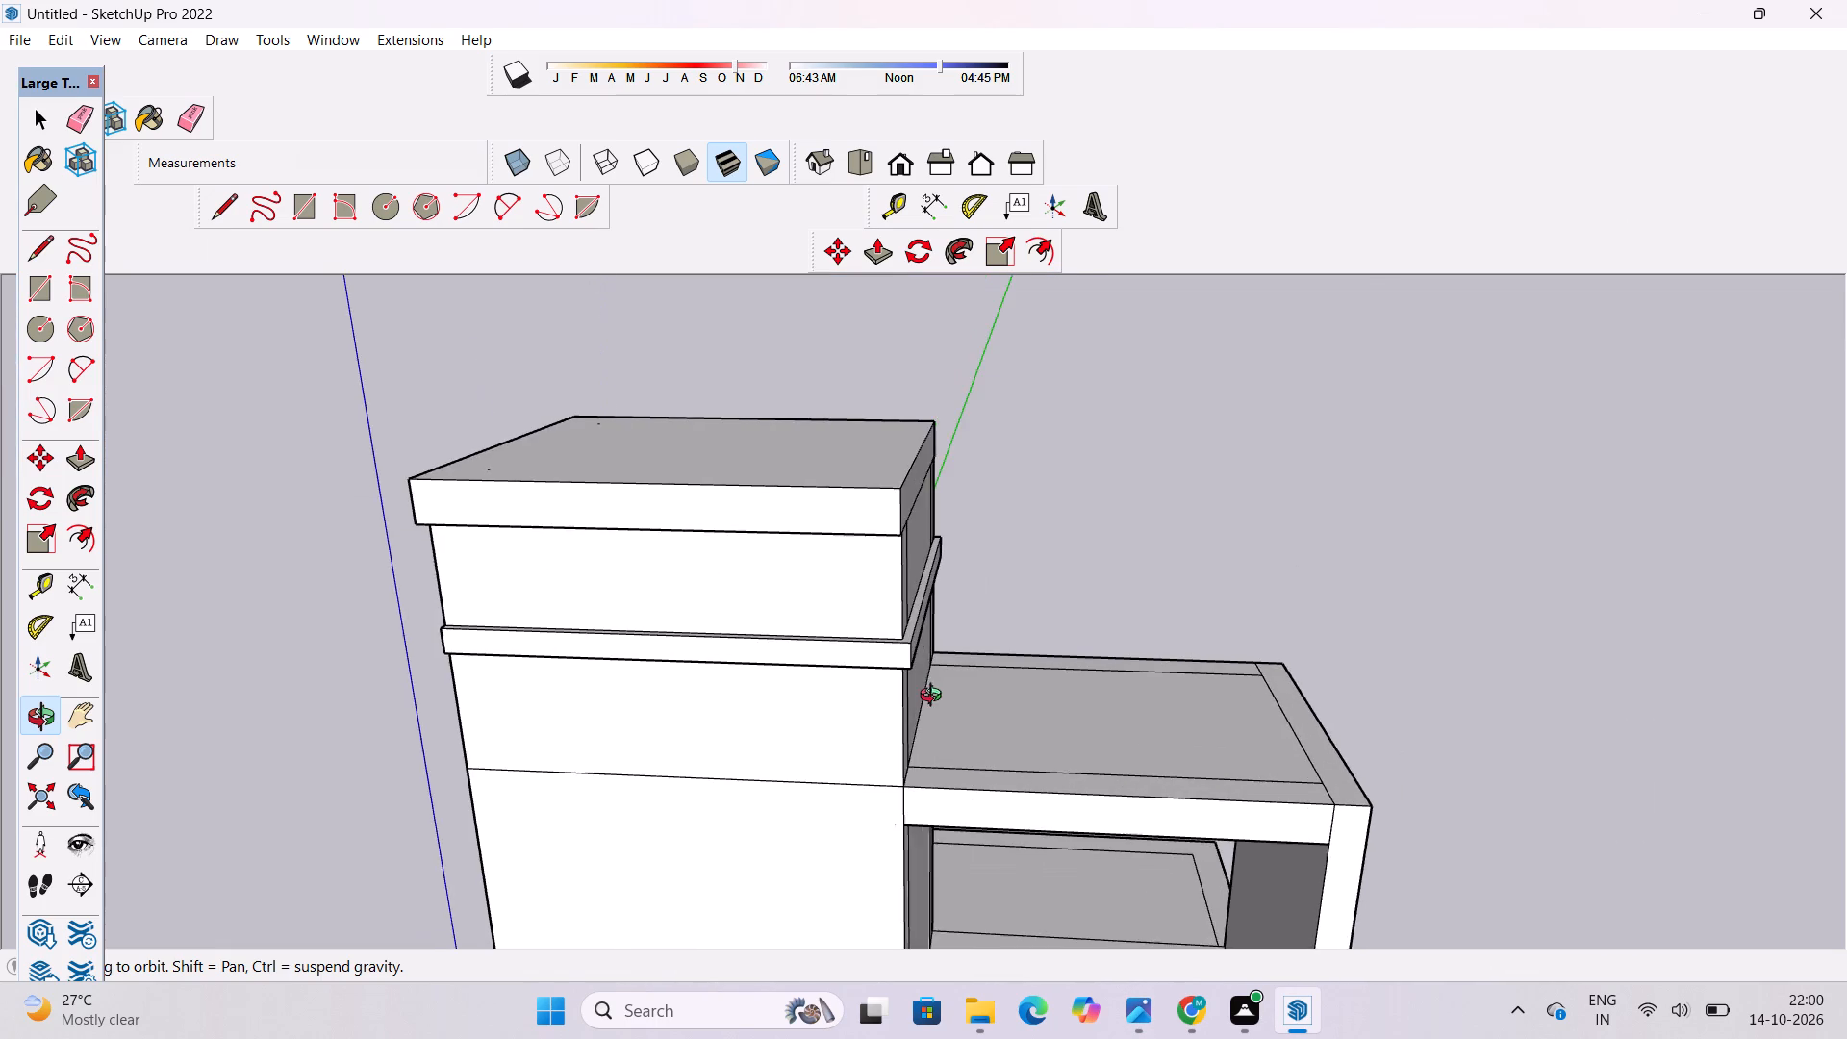
left_click_drag(935, 697, 933, 697)
scroll(925, 683, "up", 3)
left_click_drag(916, 681, 867, 685, "shift")
left_click_drag(867, 685, 887, 683)
left_click_drag(887, 683, 873, 687, "shift")
scroll(865, 668, "up", 4, "shift")
left_click(865, 668, "shift")
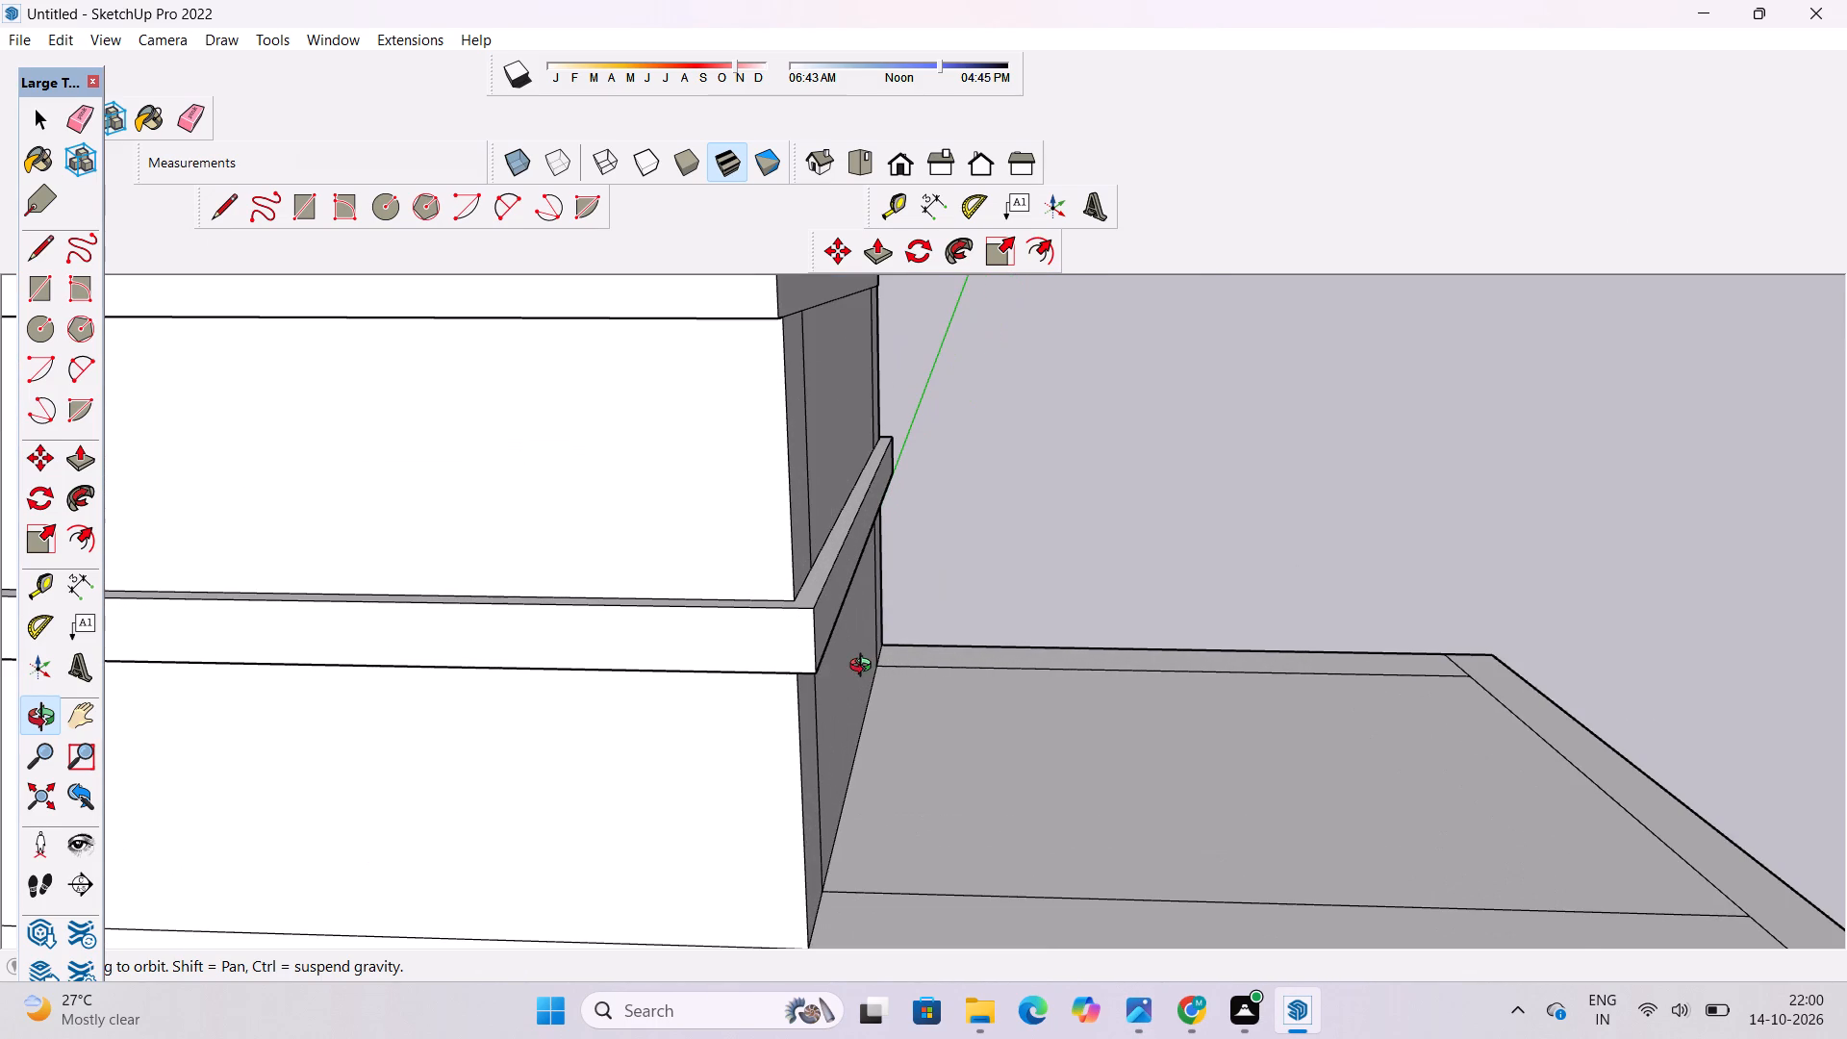
key("p")
left_click(815, 617)
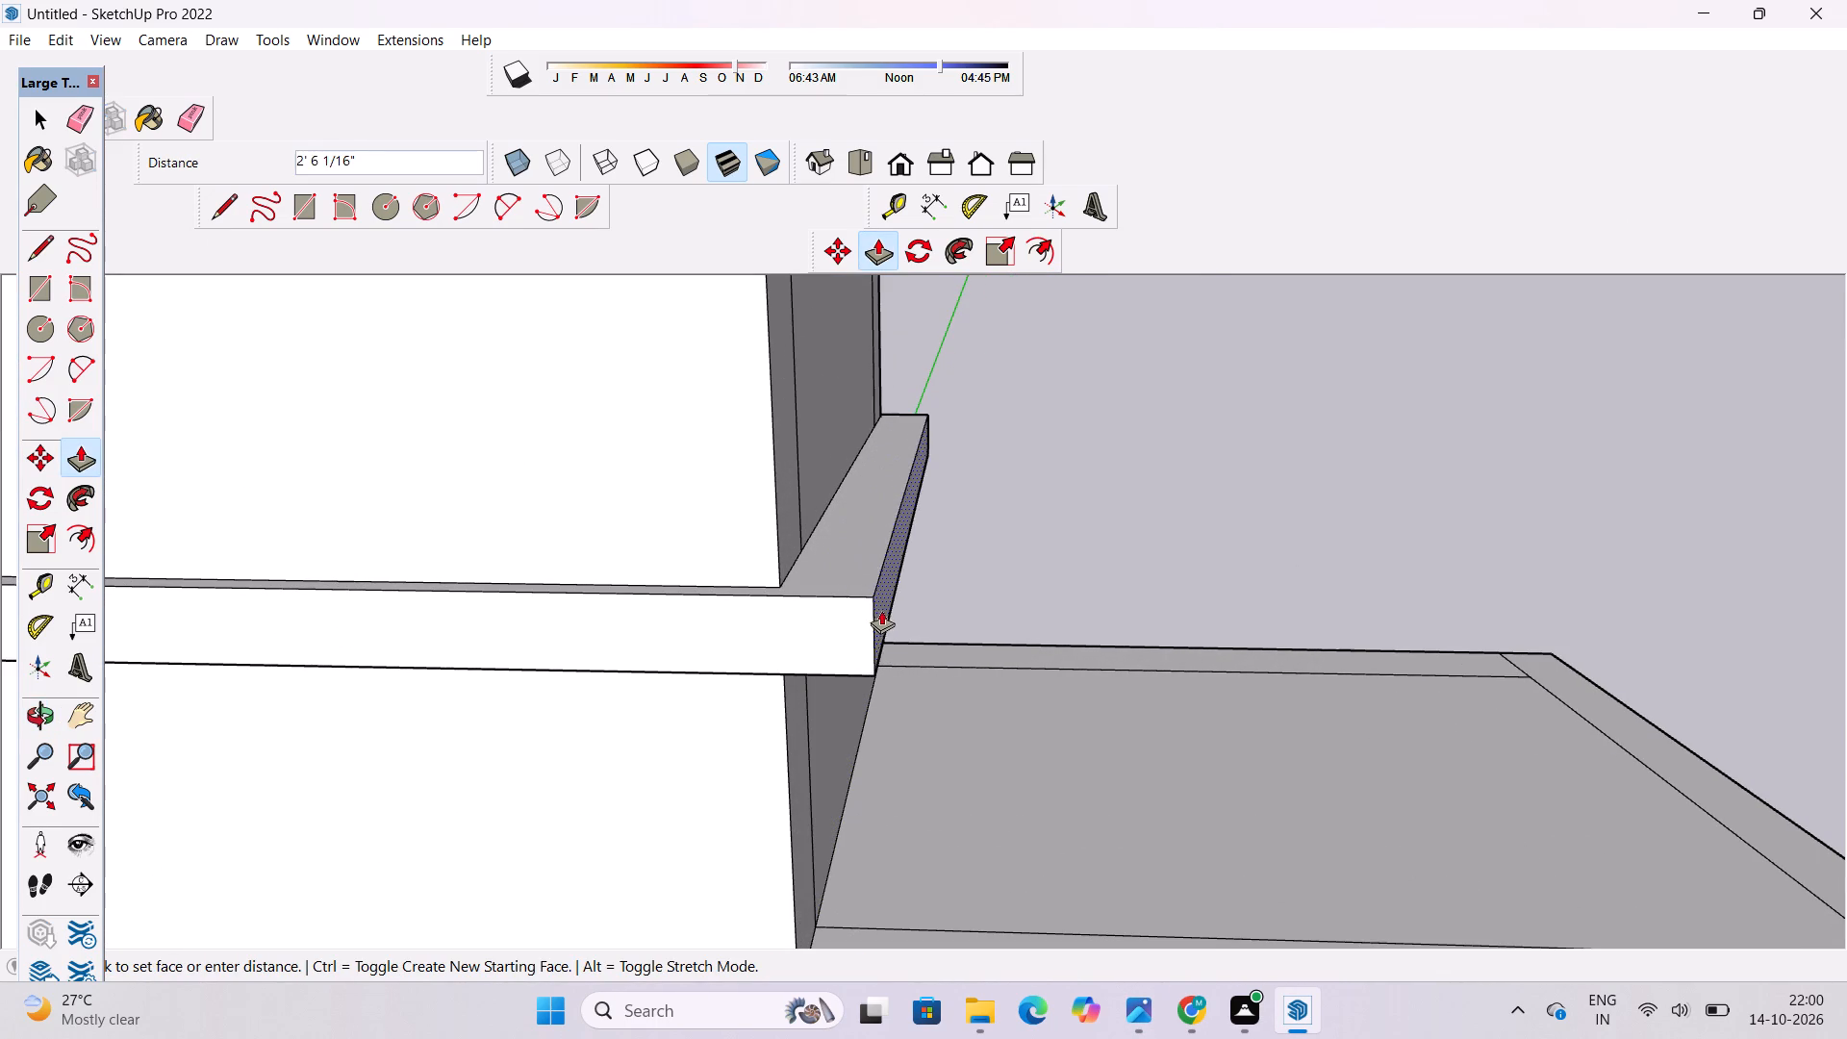
type("6'")
key("Return")
Examine the extended band over the terrace and compare its projection with the reference elevation image.
key("o")
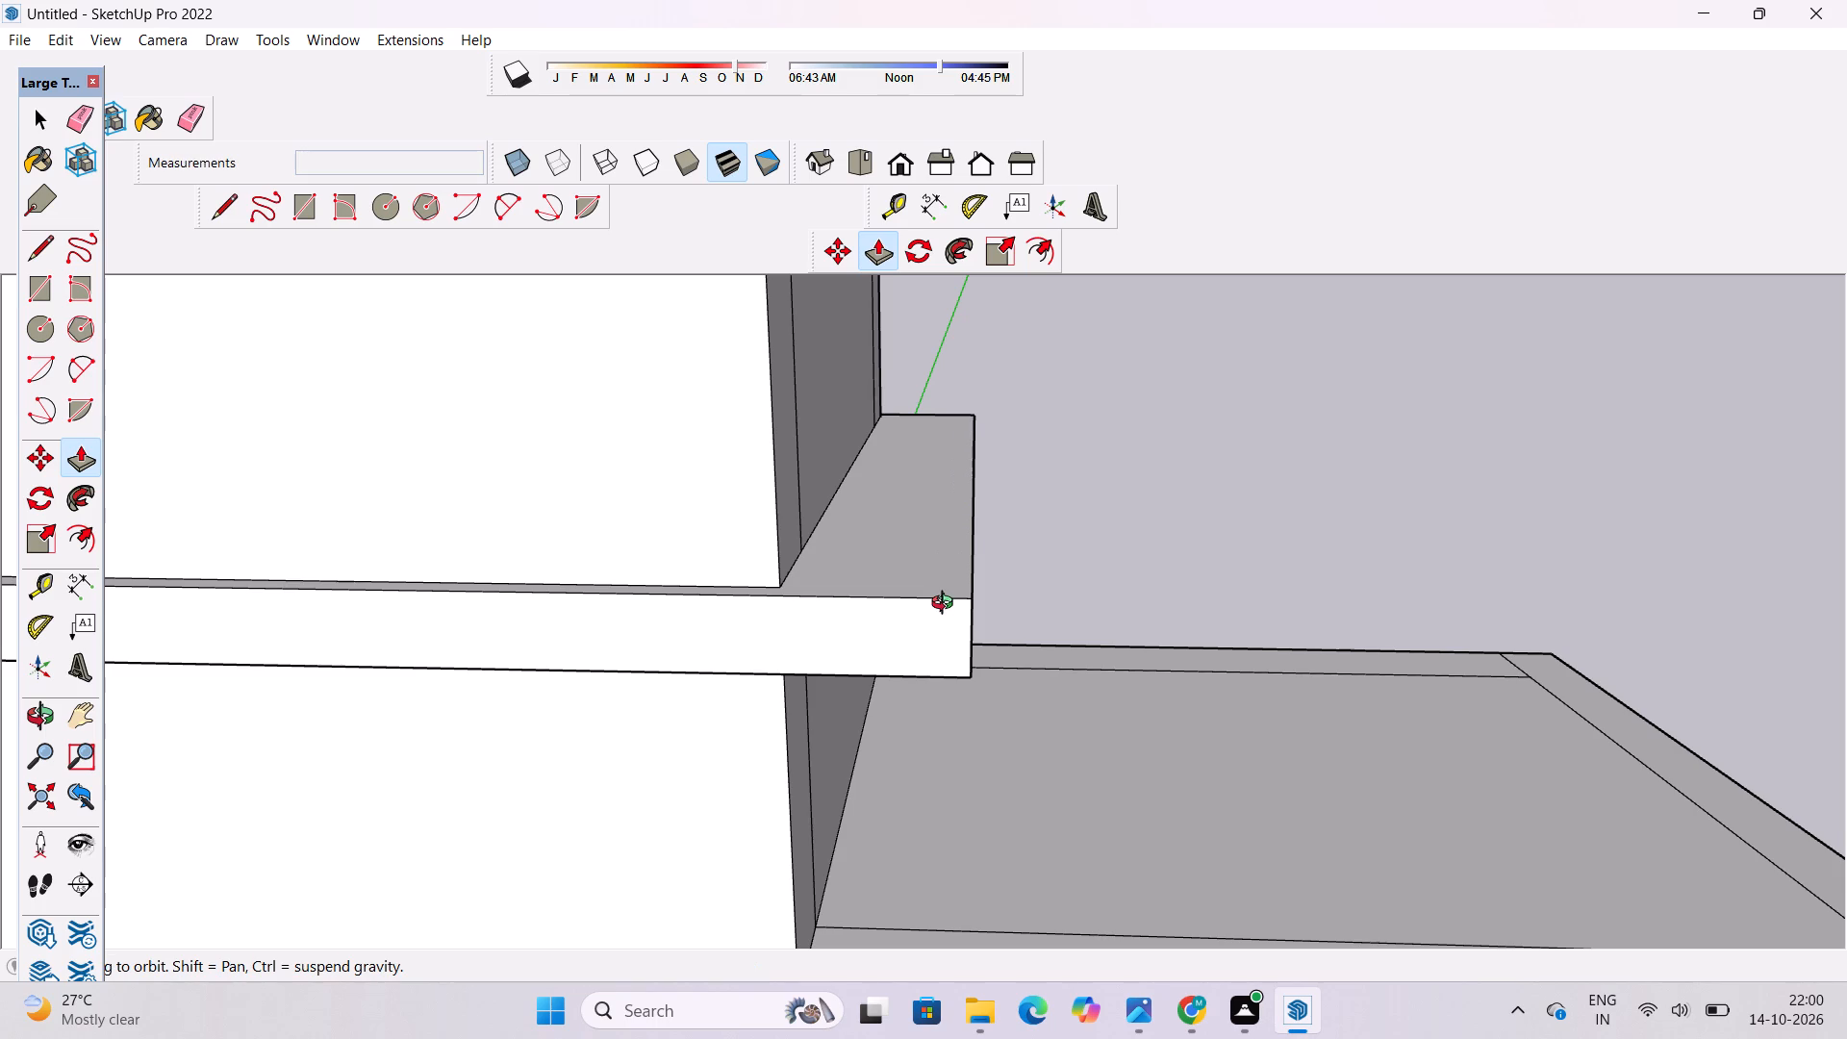
key("o")
left_click_drag(950, 729, 948, 607)
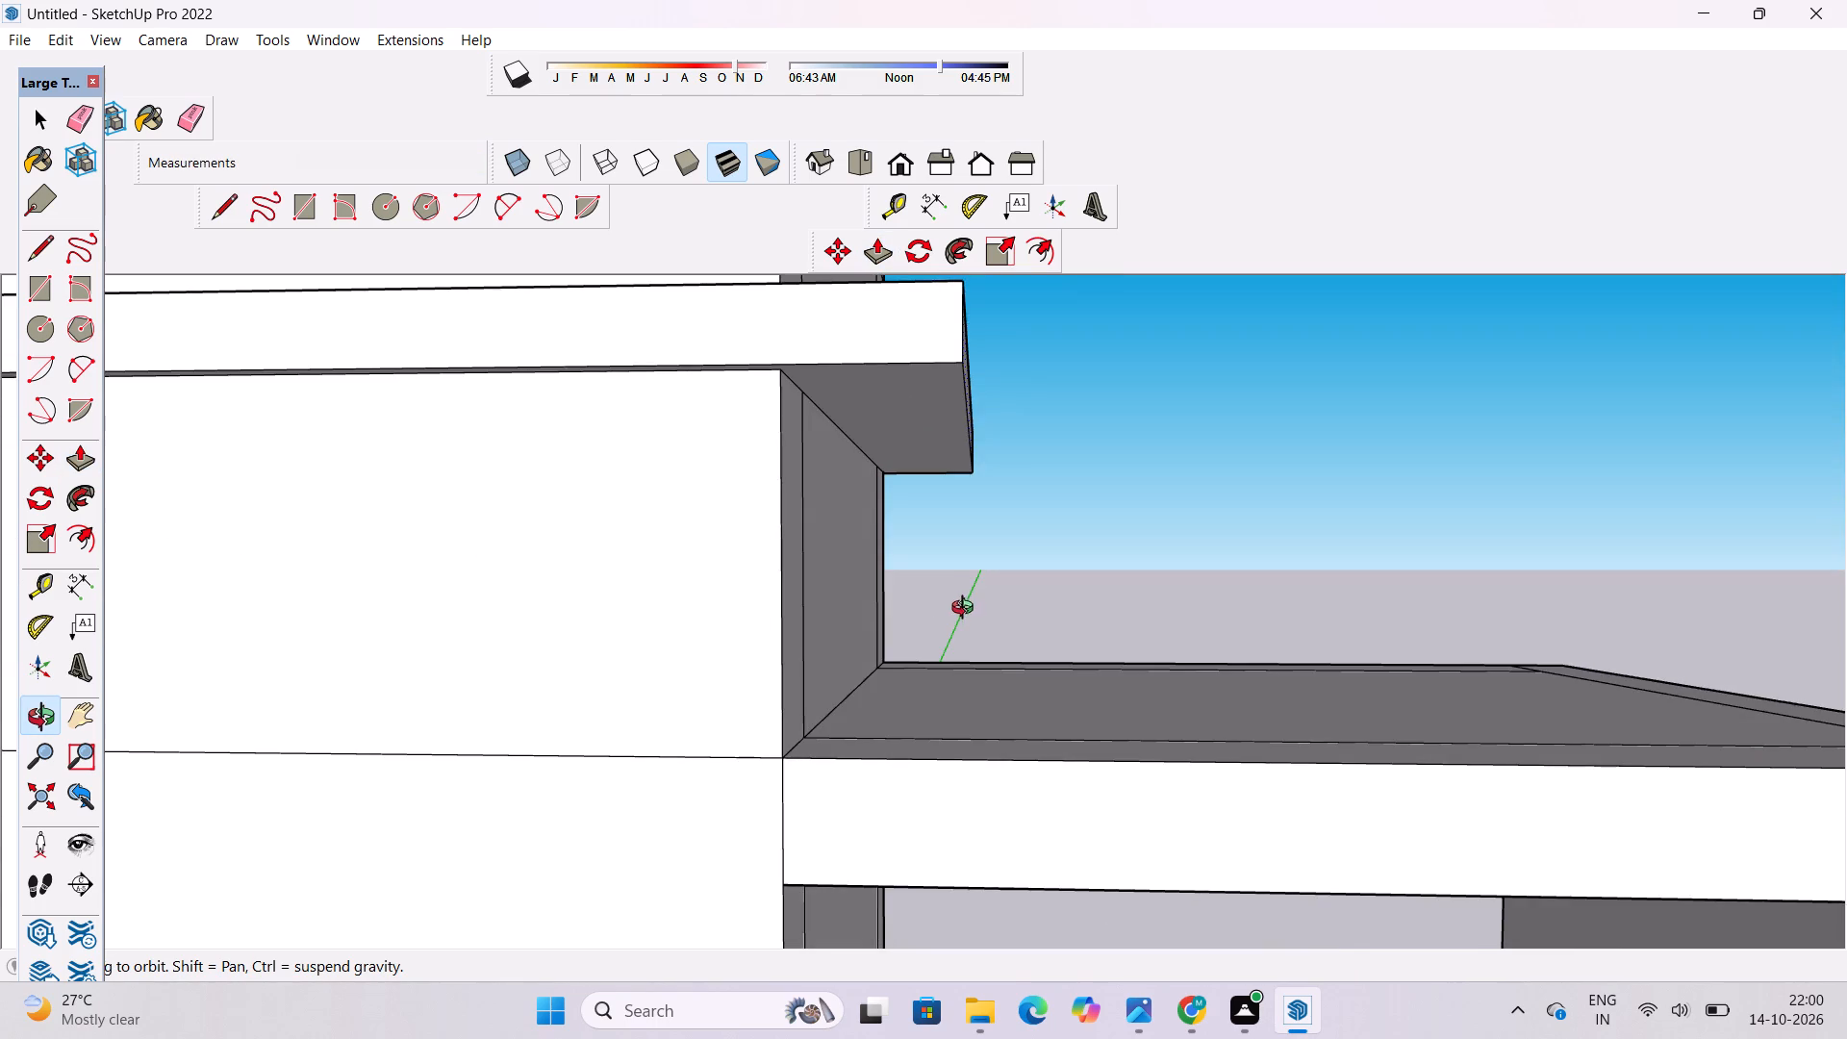
left_click_drag(967, 611, 997, 714)
left_click_drag(992, 731, 978, 617, "shift")
left_click_drag(991, 603, 907, 698)
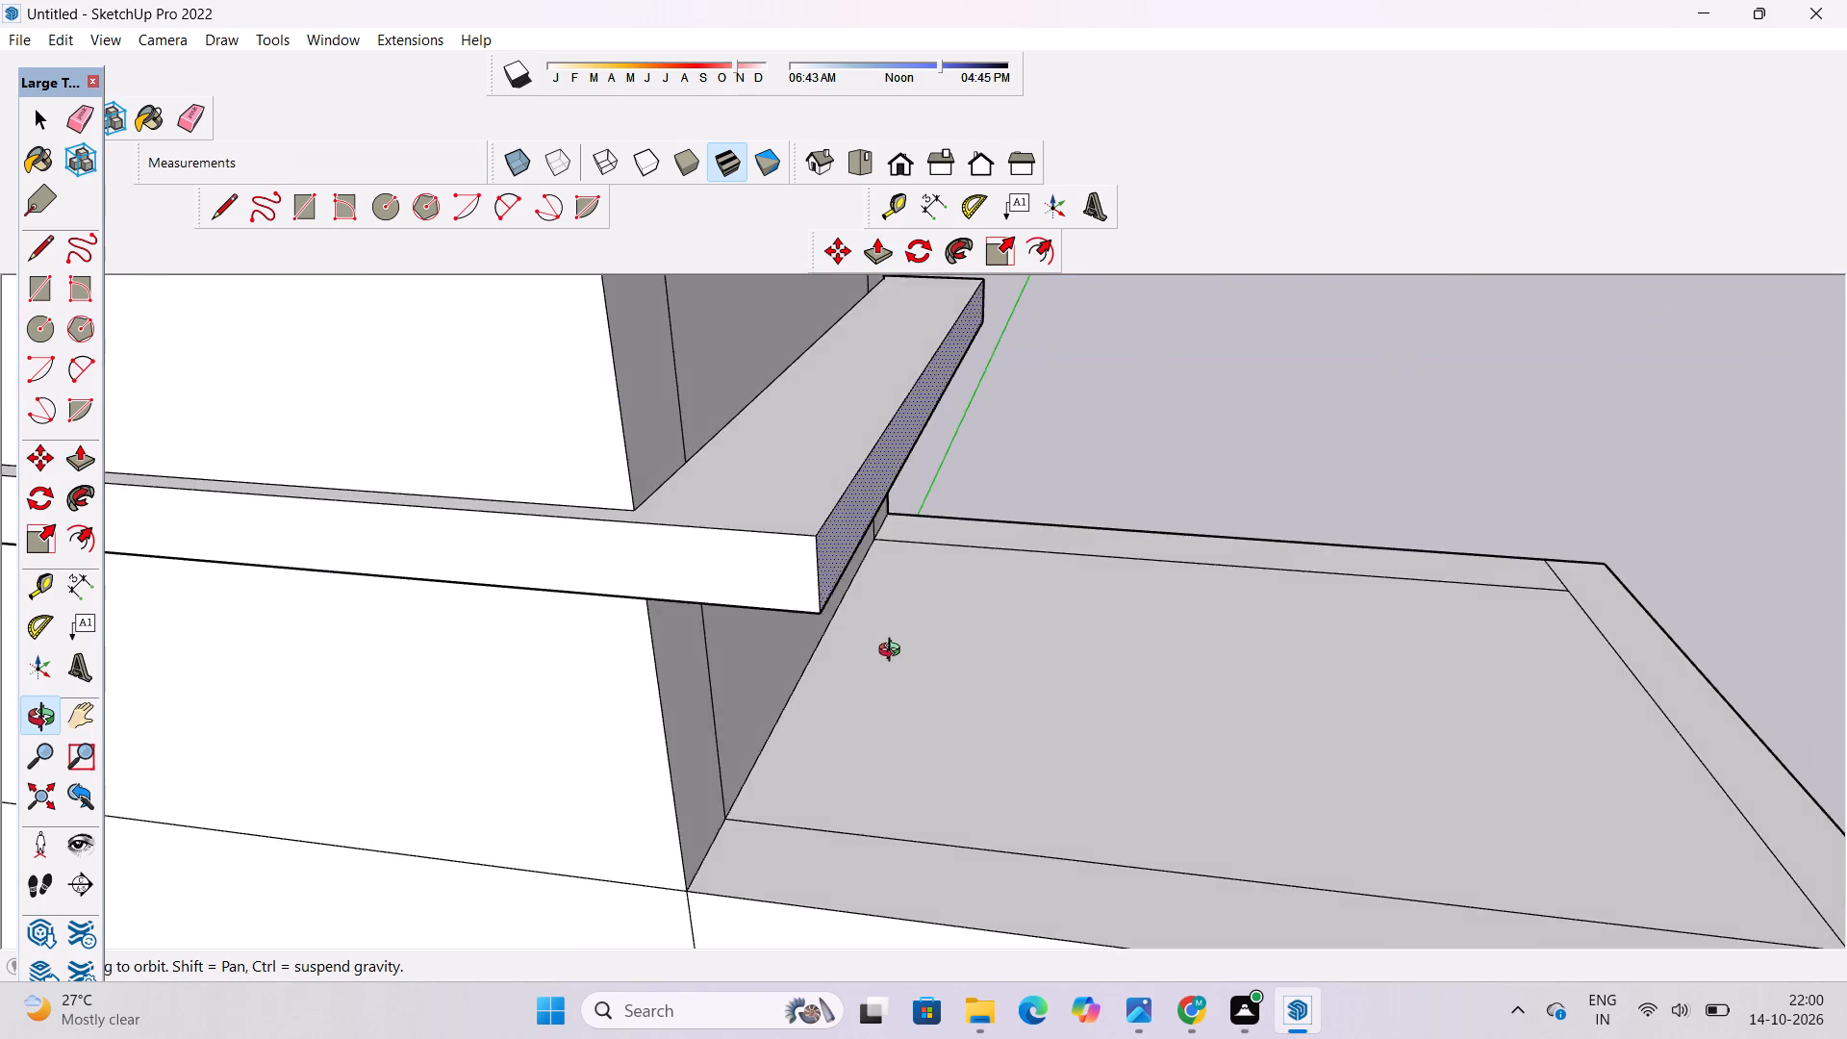
scroll(894, 652, "down", 6)
left_click_drag(881, 680, 945, 570, "shift")
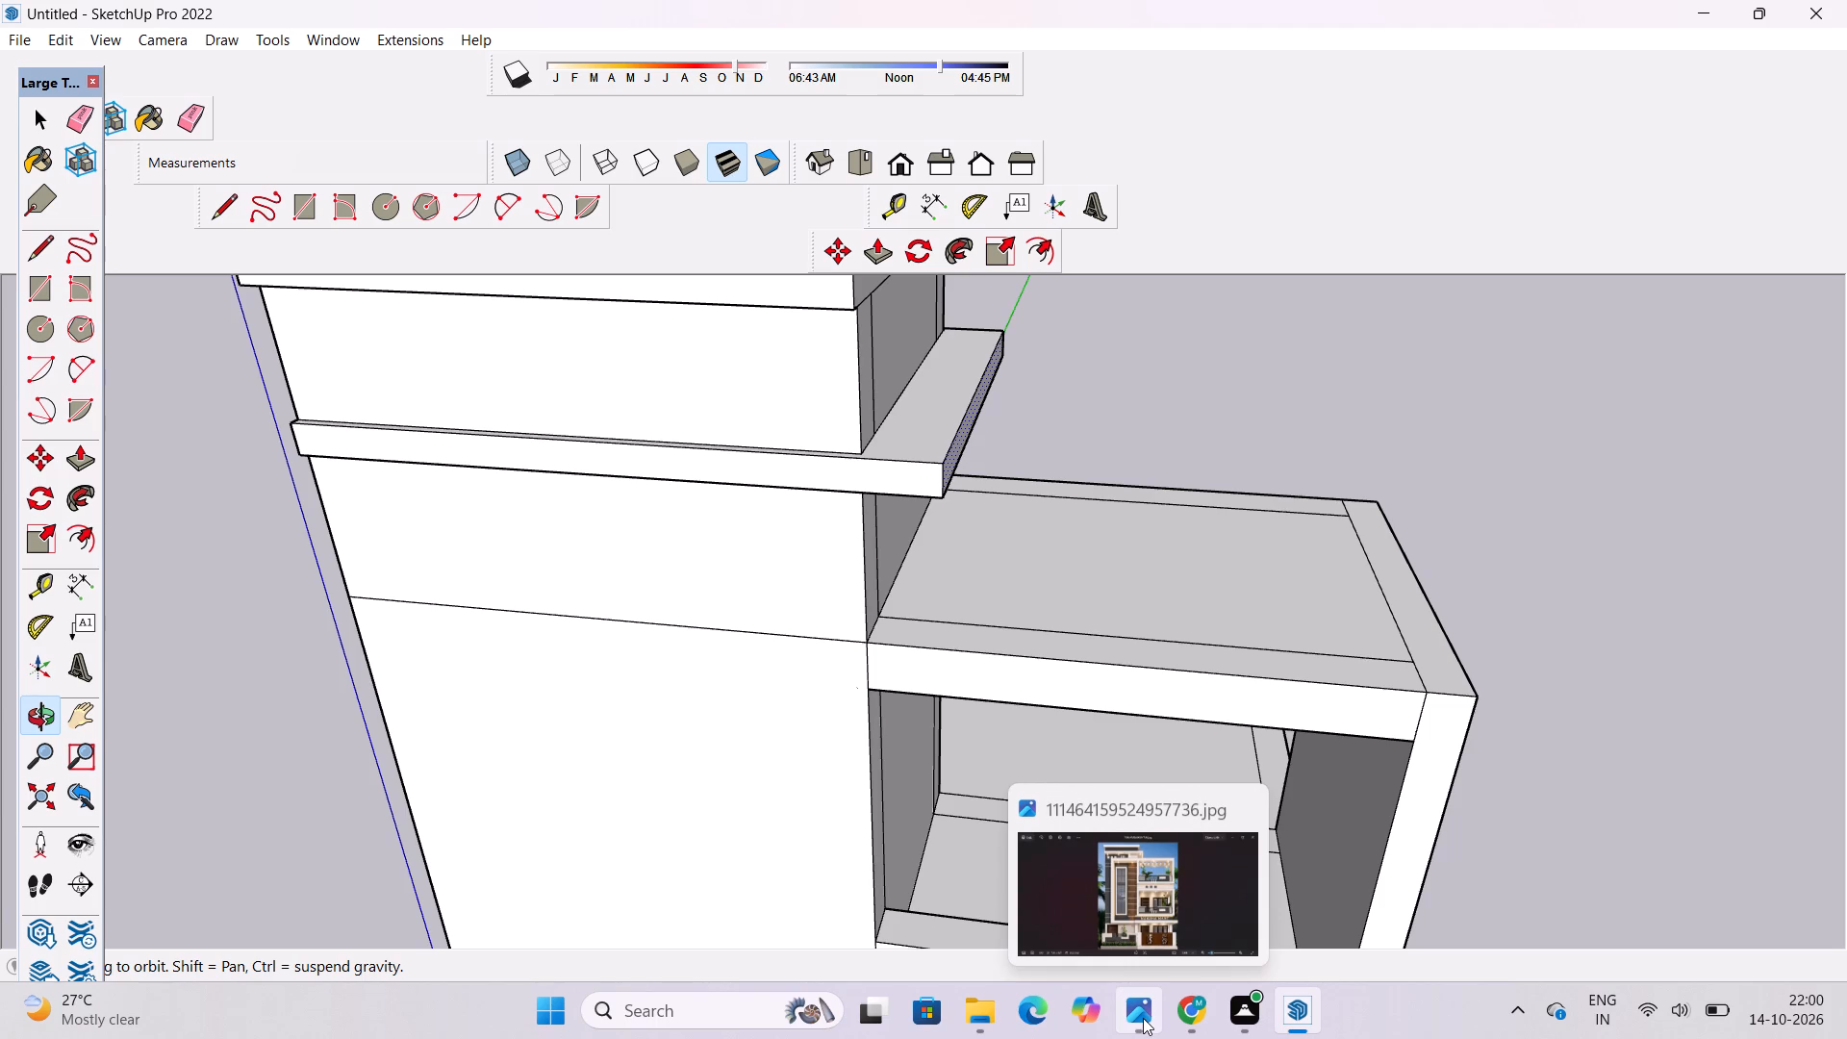
left_click(1141, 1018)
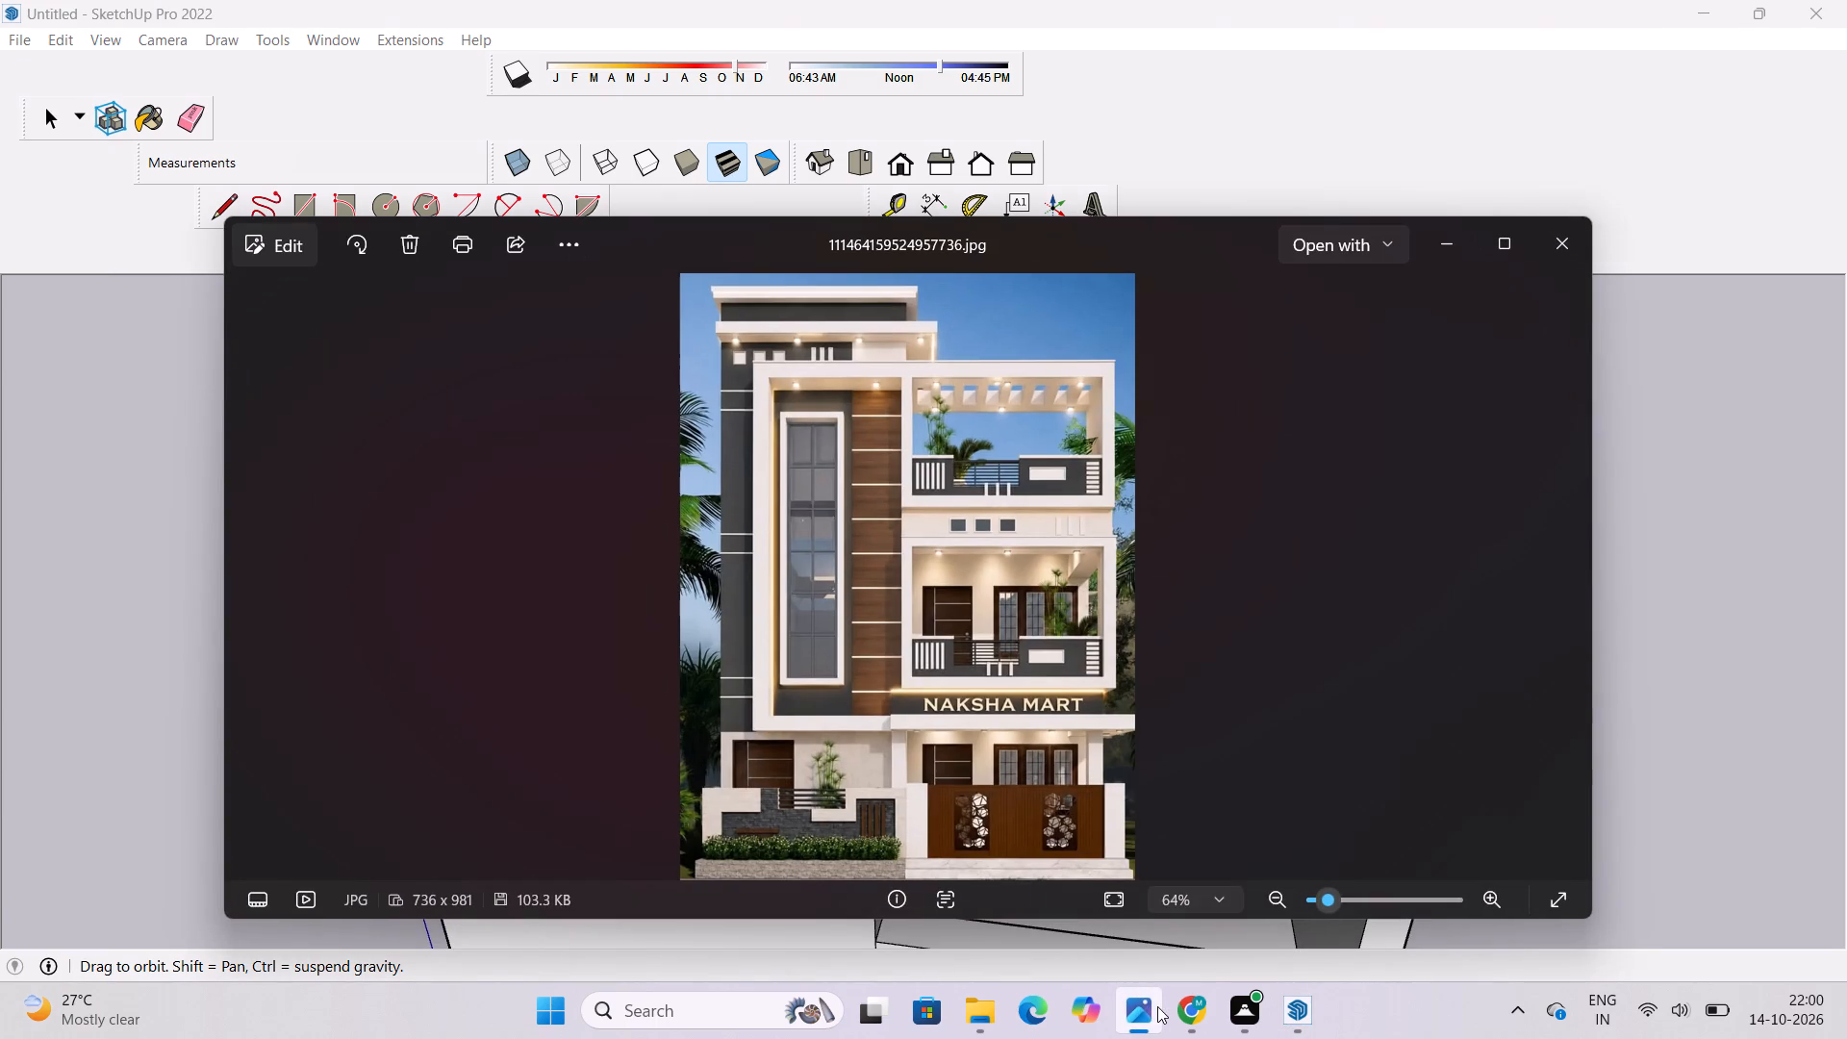
left_click(1138, 1001)
Push/Pull the terrace-side end face of the projecting band outward by another 3' and clear the selection.
scroll(990, 733, "down", 3)
left_click_drag(986, 738, 1063, 544)
left_click_drag(946, 613, 977, 782)
scroll(965, 596, "up", 2)
left_click_drag(970, 593, 779, 727, "shift")
left_click_drag(893, 696, 768, 689)
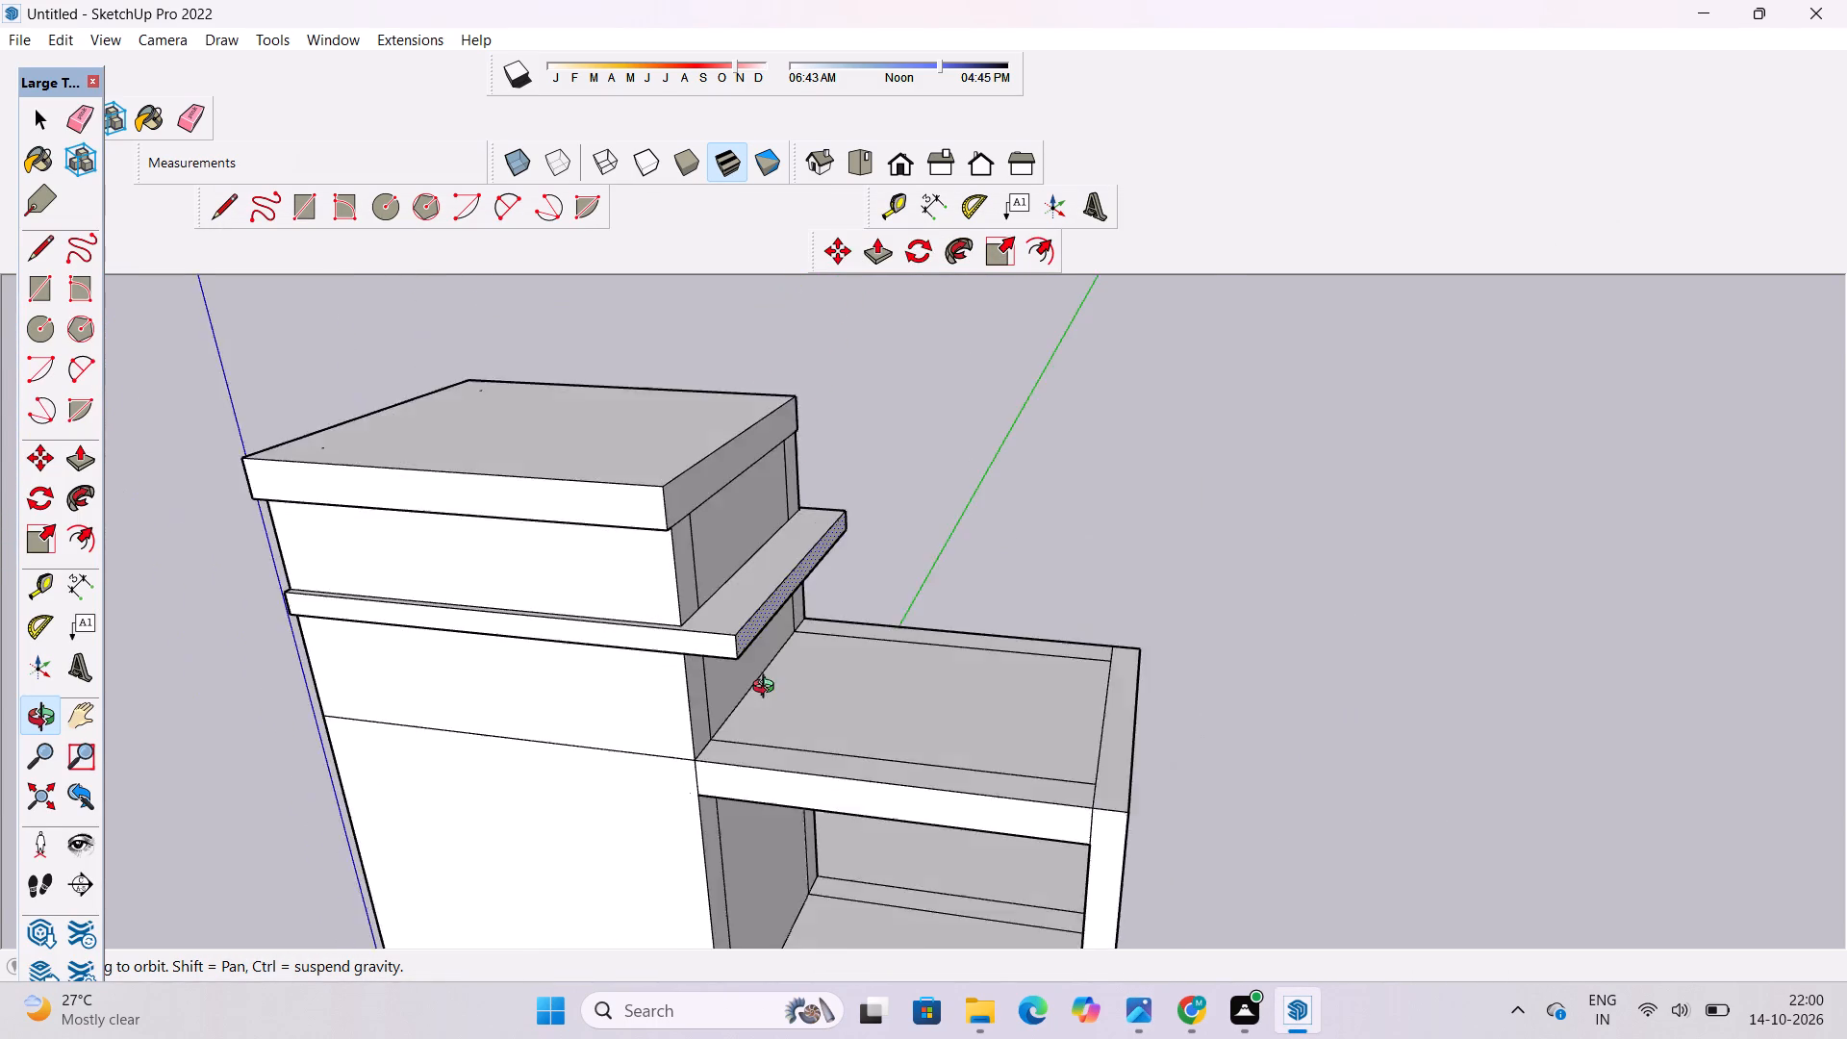
scroll(766, 689, "up", 4)
left_click_drag(769, 691, 825, 761, "shift")
left_click_drag(827, 762, 735, 624)
left_click_drag(734, 609, 861, 641)
left_click_drag(818, 582, 818, 583, "shift")
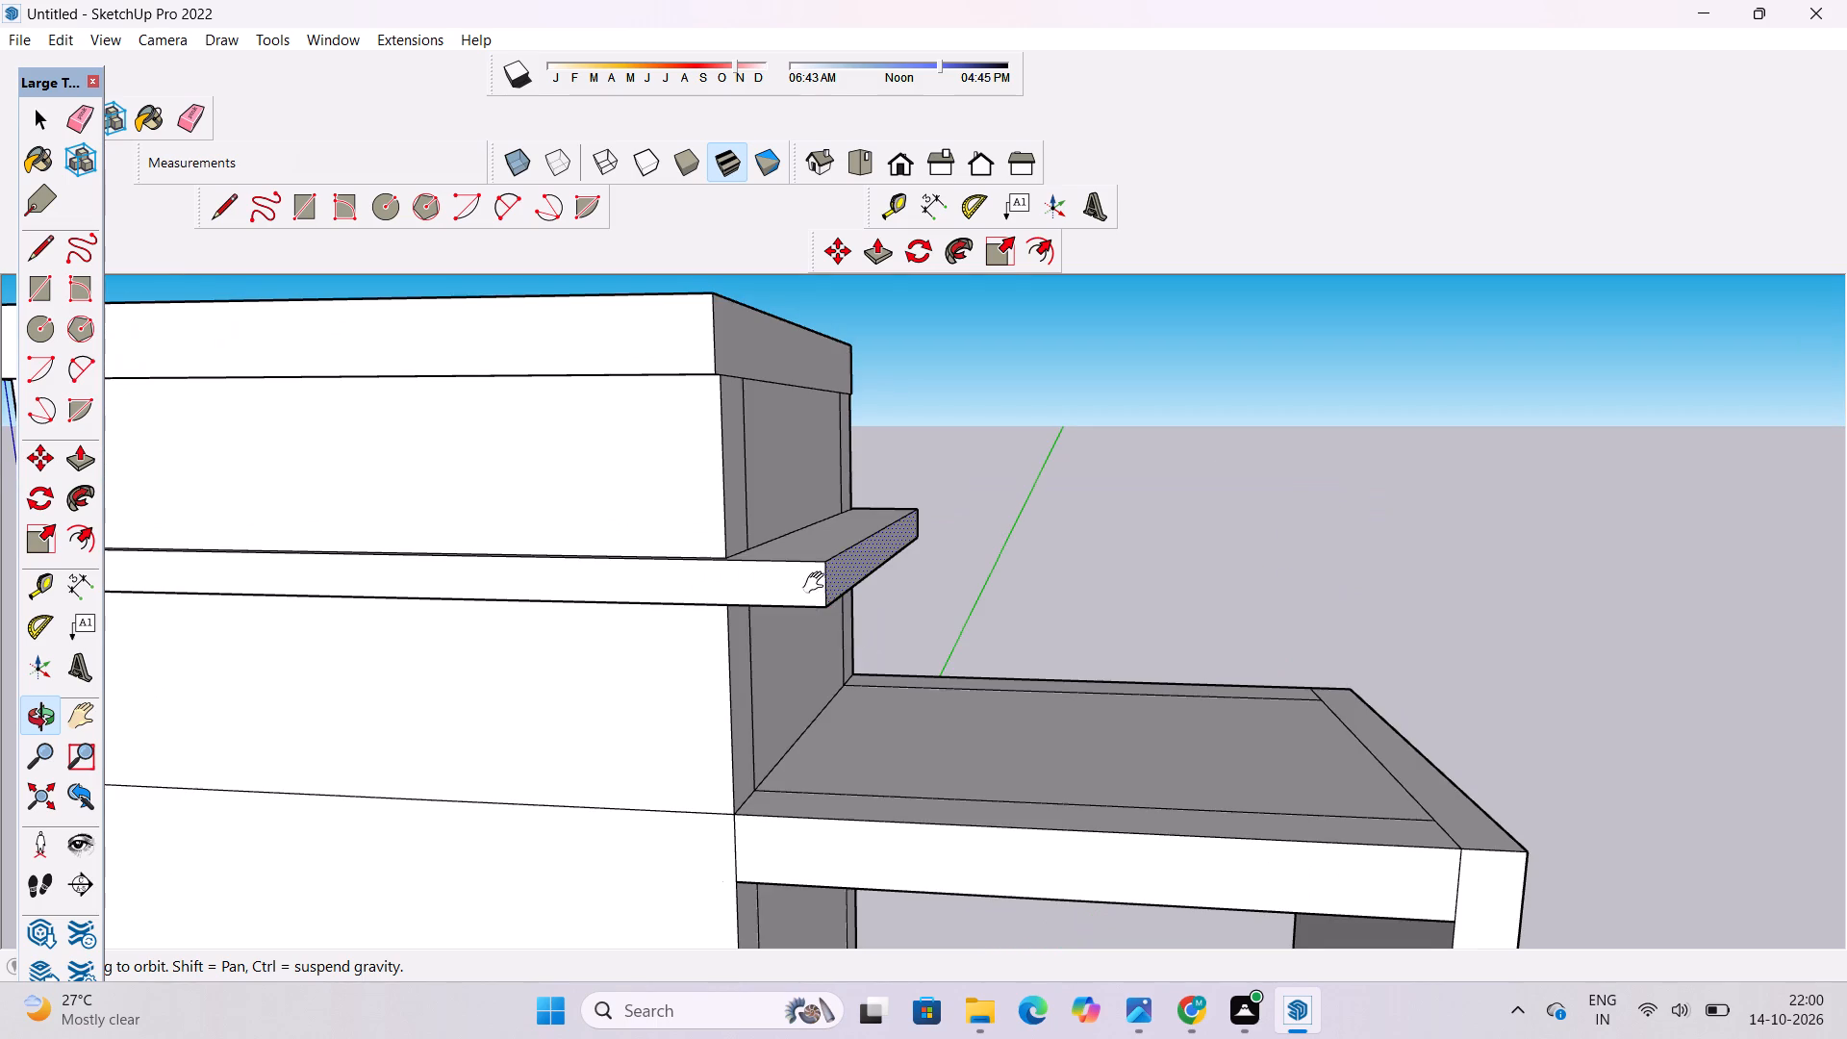
left_click_drag(818, 583, 818, 600, "shift")
left_click_drag(819, 608, 864, 660, "shift")
scroll(865, 661, "up", 2, "shift")
left_click(862, 652, "shift")
left_click_drag(862, 657, 864, 670)
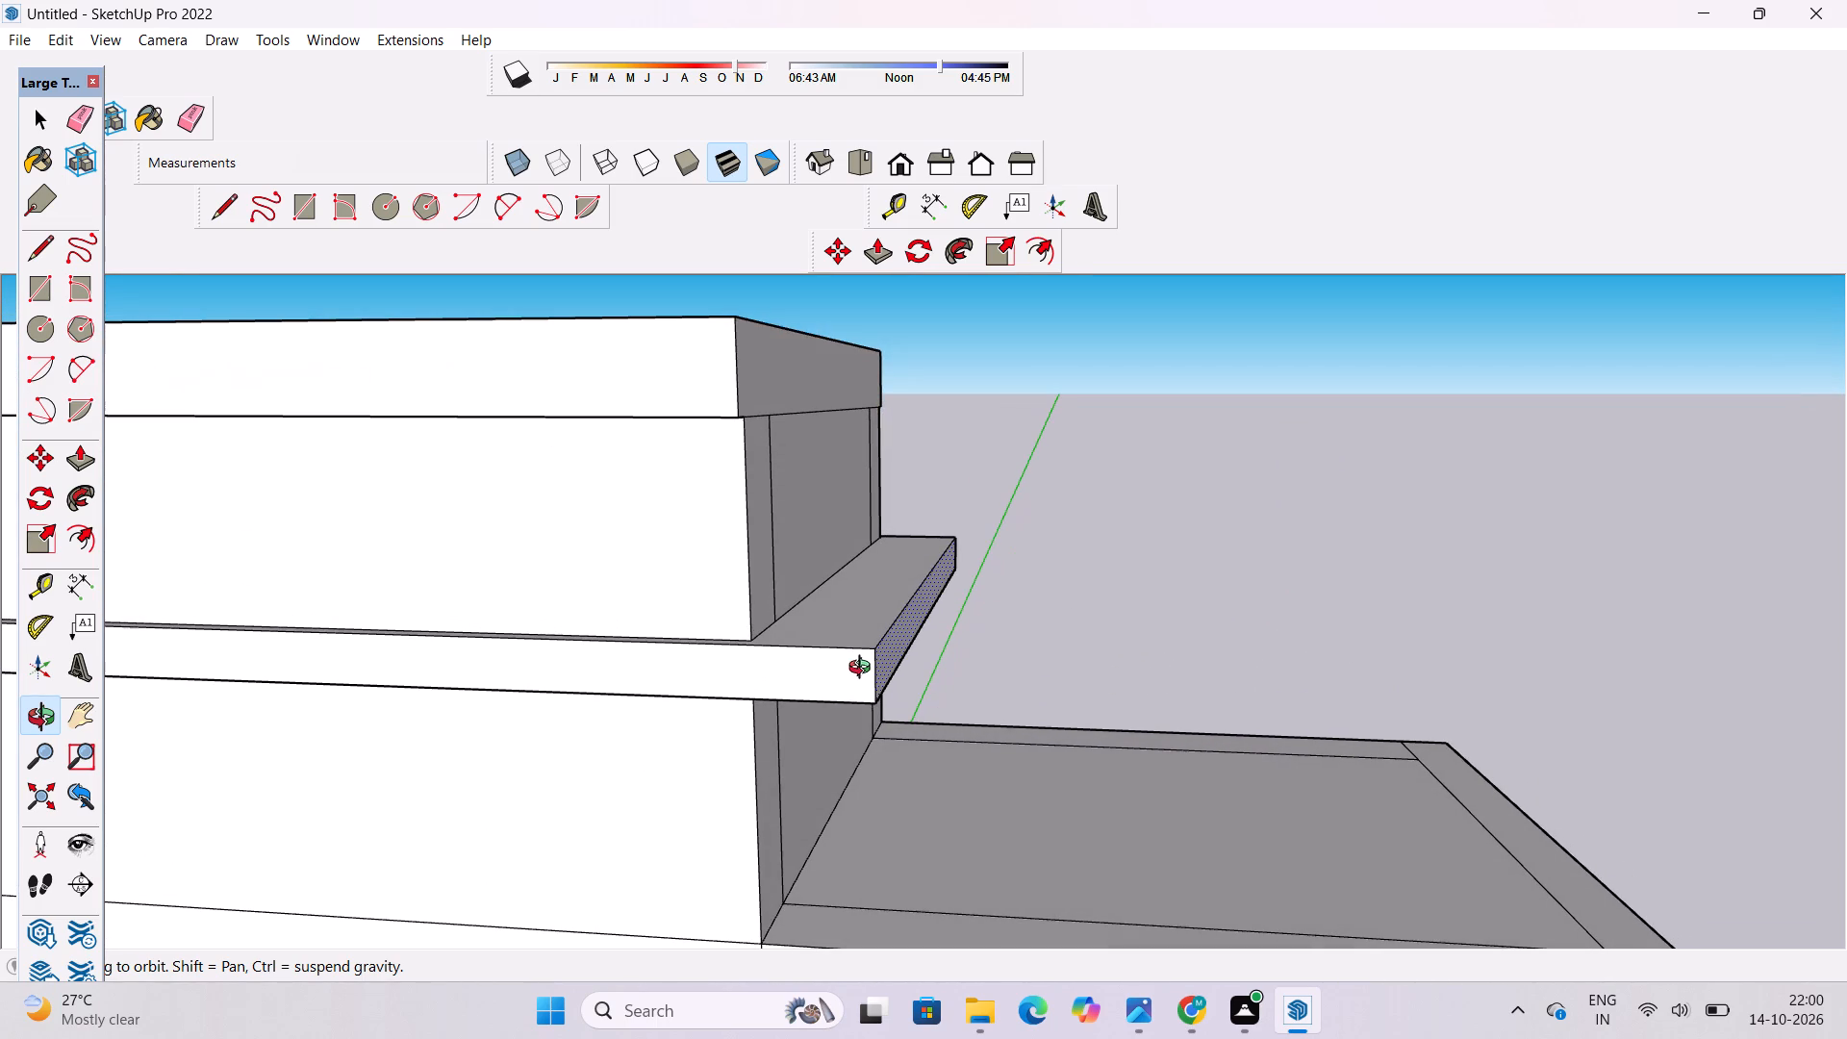
key("p")
left_click(884, 648)
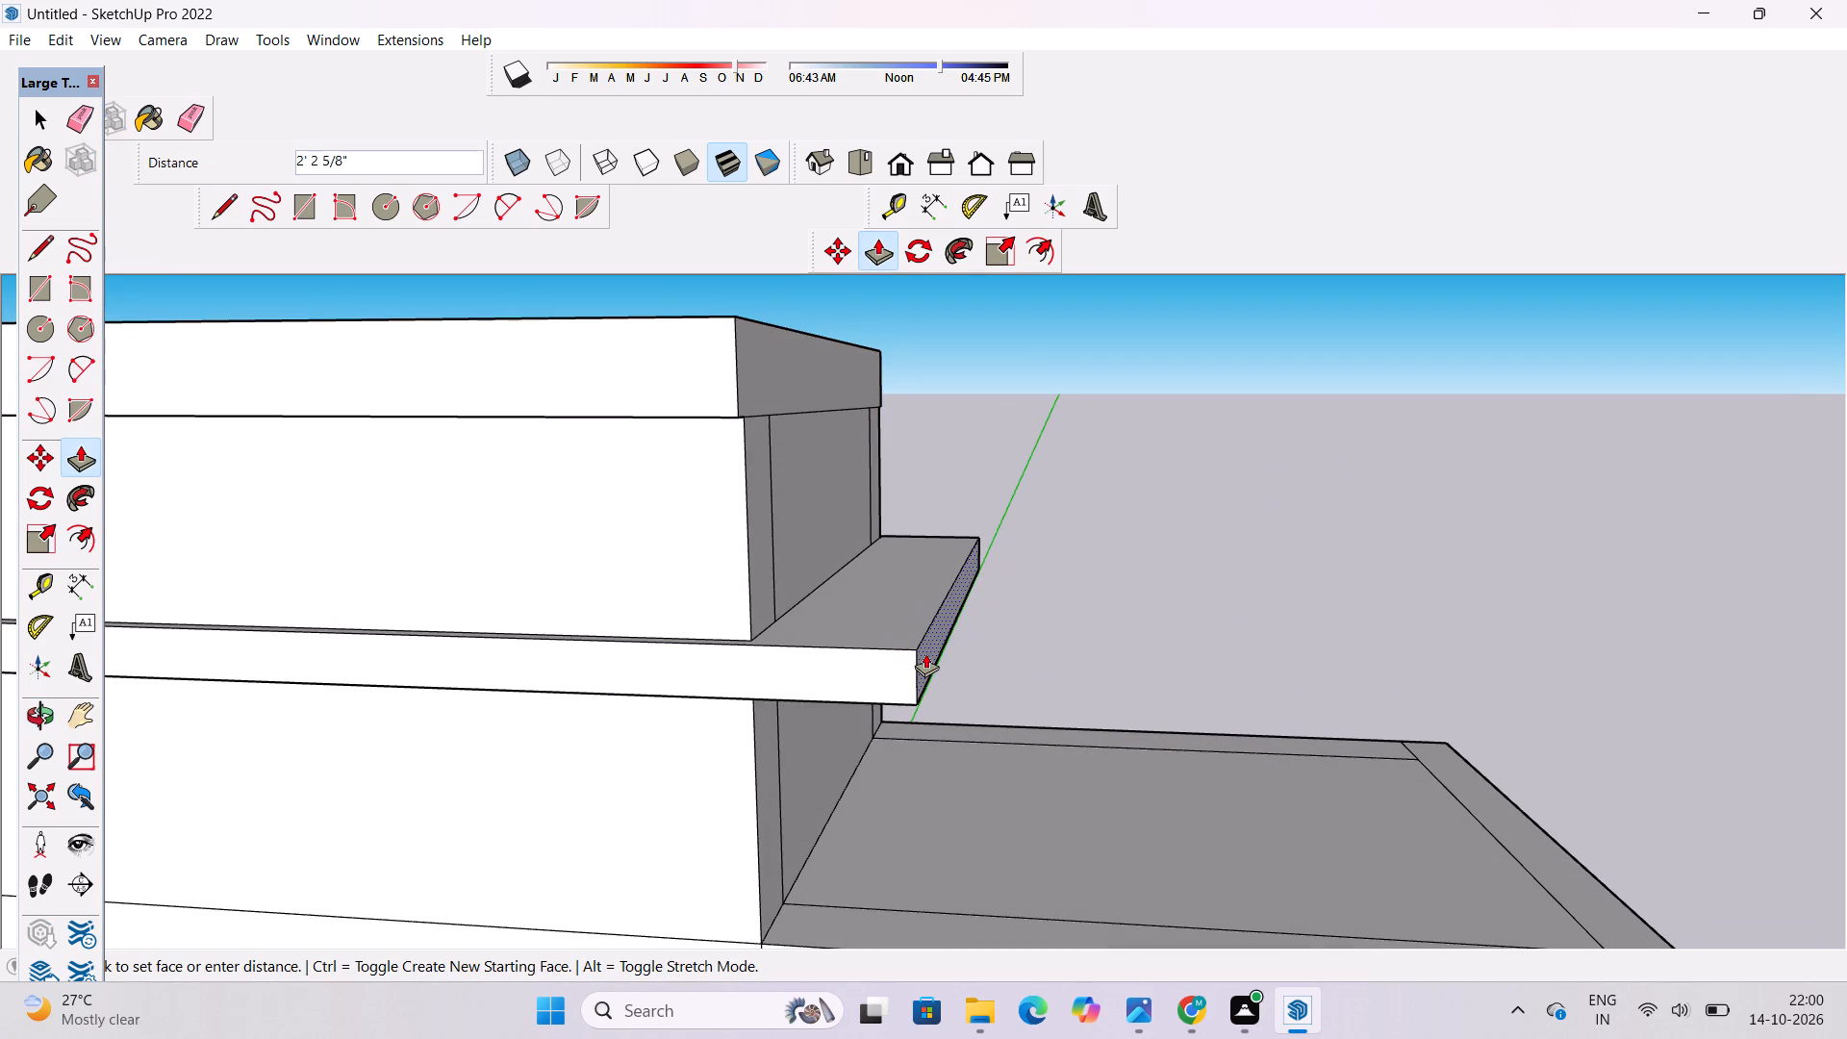
type("3'")
key("Return")
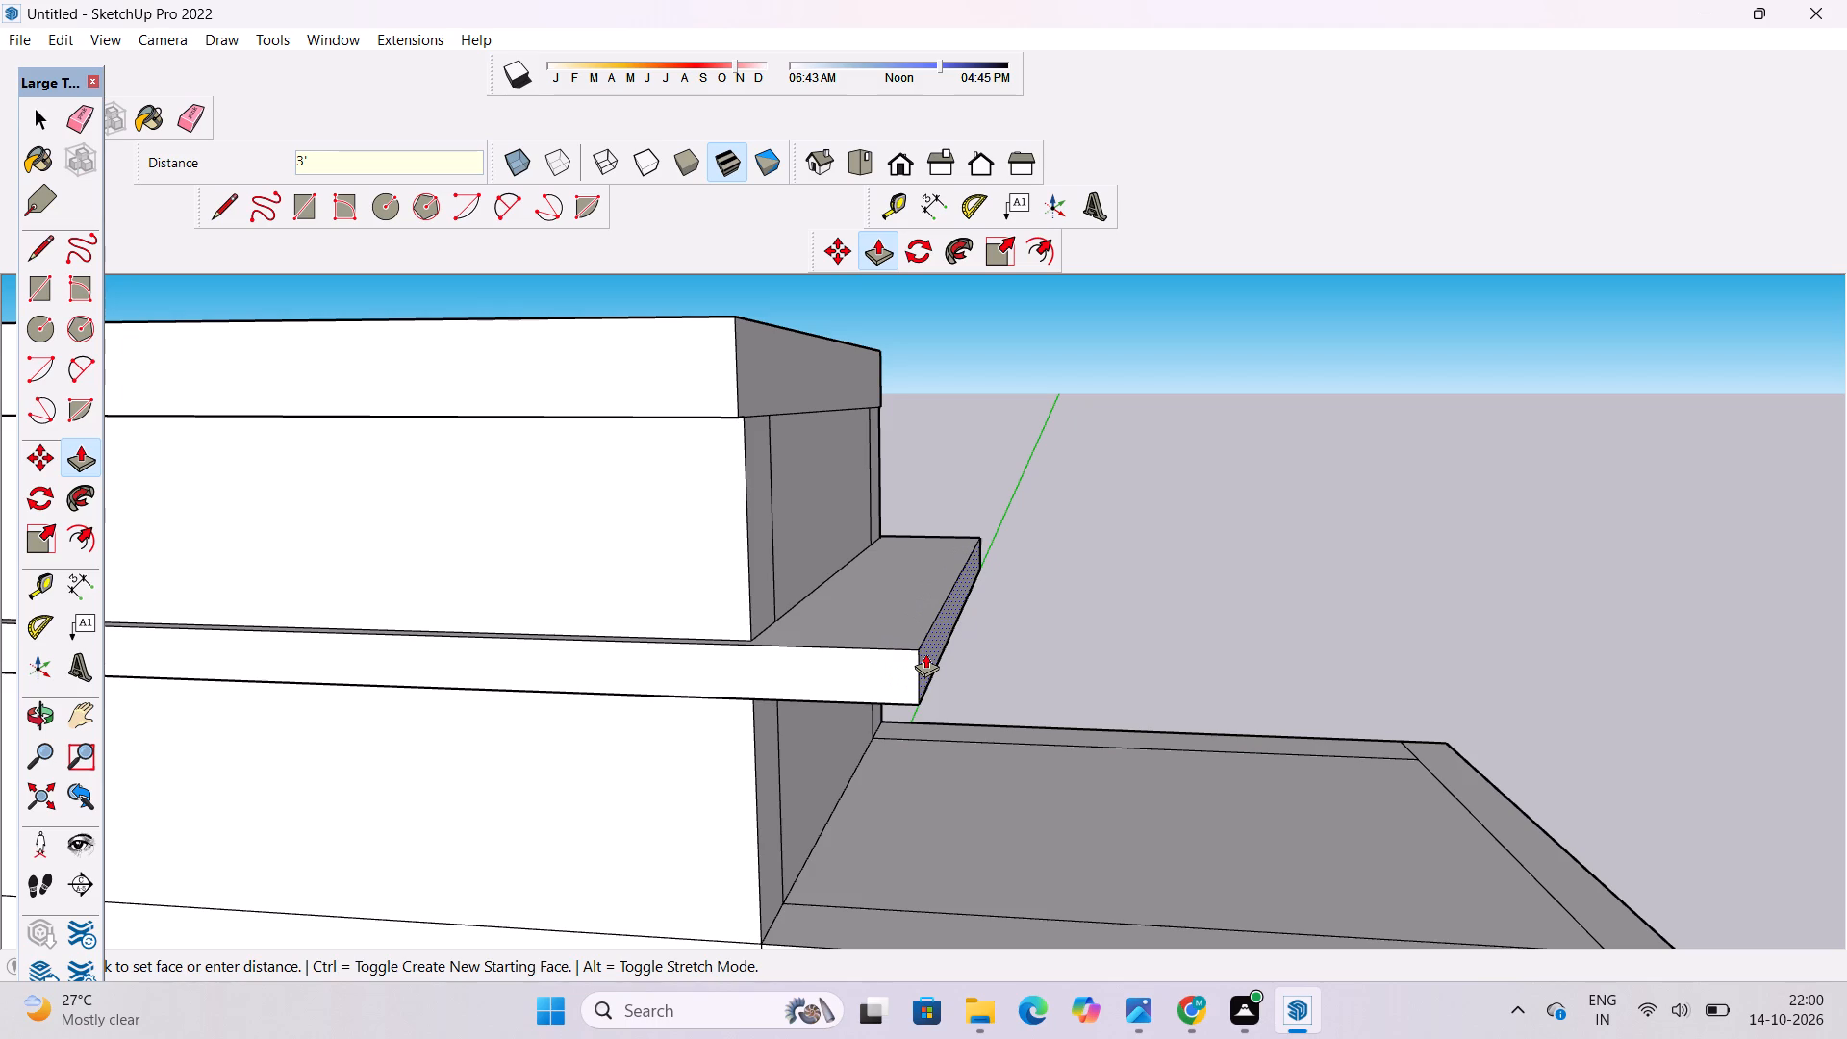
key("o")
left_click_drag(1150, 568, 1190, 634)
left_click_drag(1187, 648, 1185, 616, "shift")
left_click_drag(1185, 616, 1122, 608, "shift")
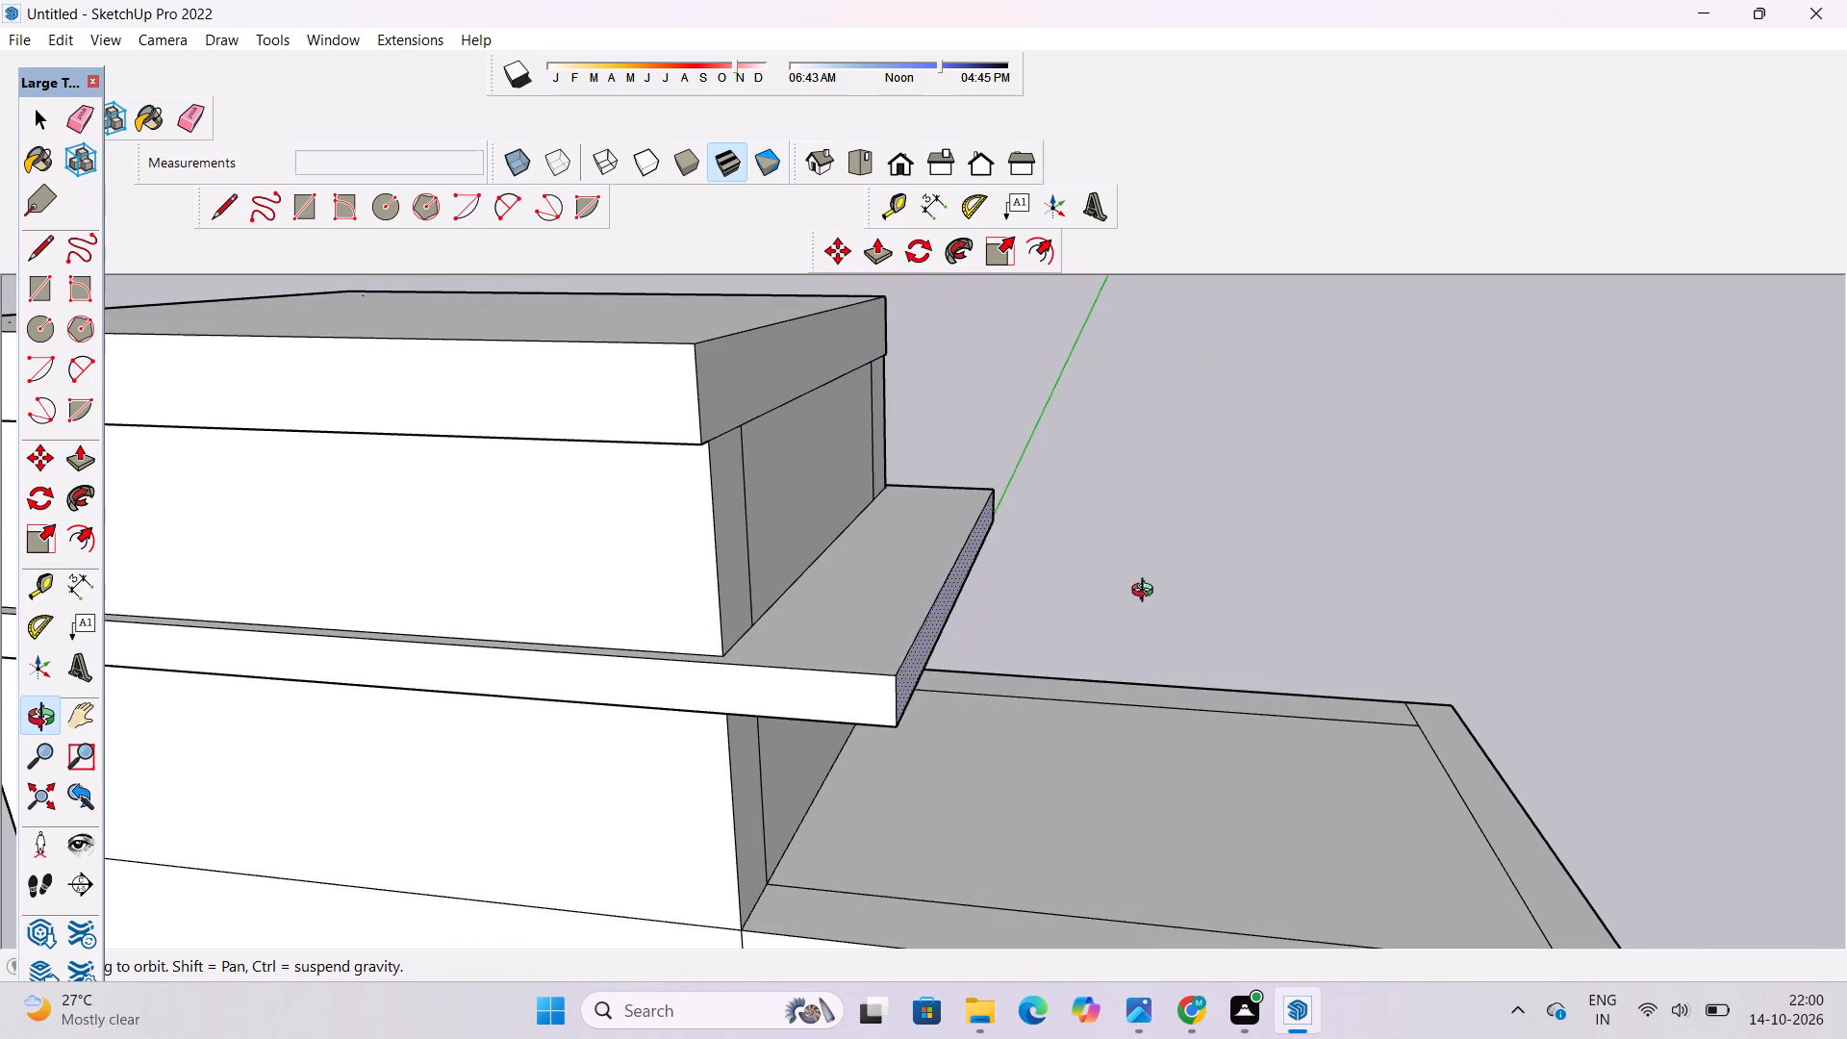
key("space")
left_click(1202, 570)
Erase the two vertical lines on the tower's terrace-side wall, both above and below the projecting band.
key("o")
left_click_drag(1246, 629, 1011, 616)
left_click_drag(1011, 616, 1169, 643)
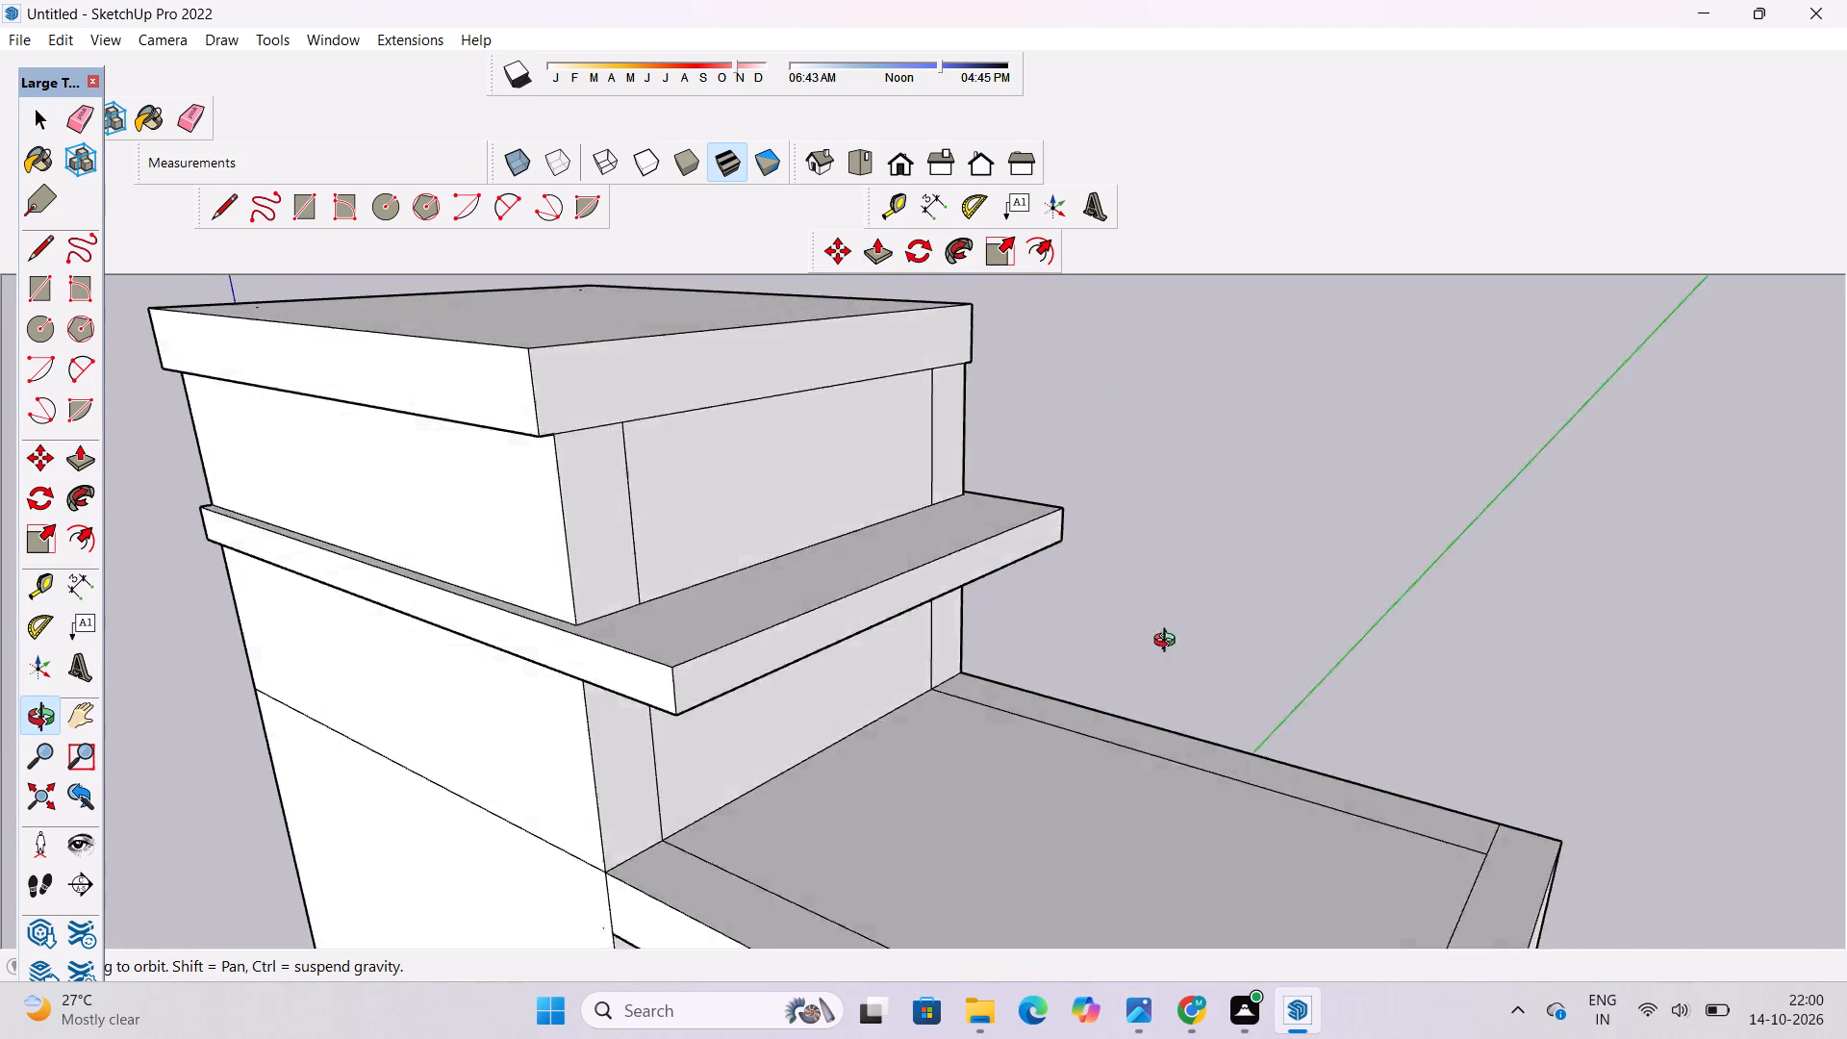
left_click_drag(1169, 643, 1228, 643)
left_click_drag(1185, 681, 1177, 634)
left_click_drag(1177, 678, 1149, 536)
left_click_drag(1169, 587, 1228, 726)
left_click_drag(1224, 731, 984, 805)
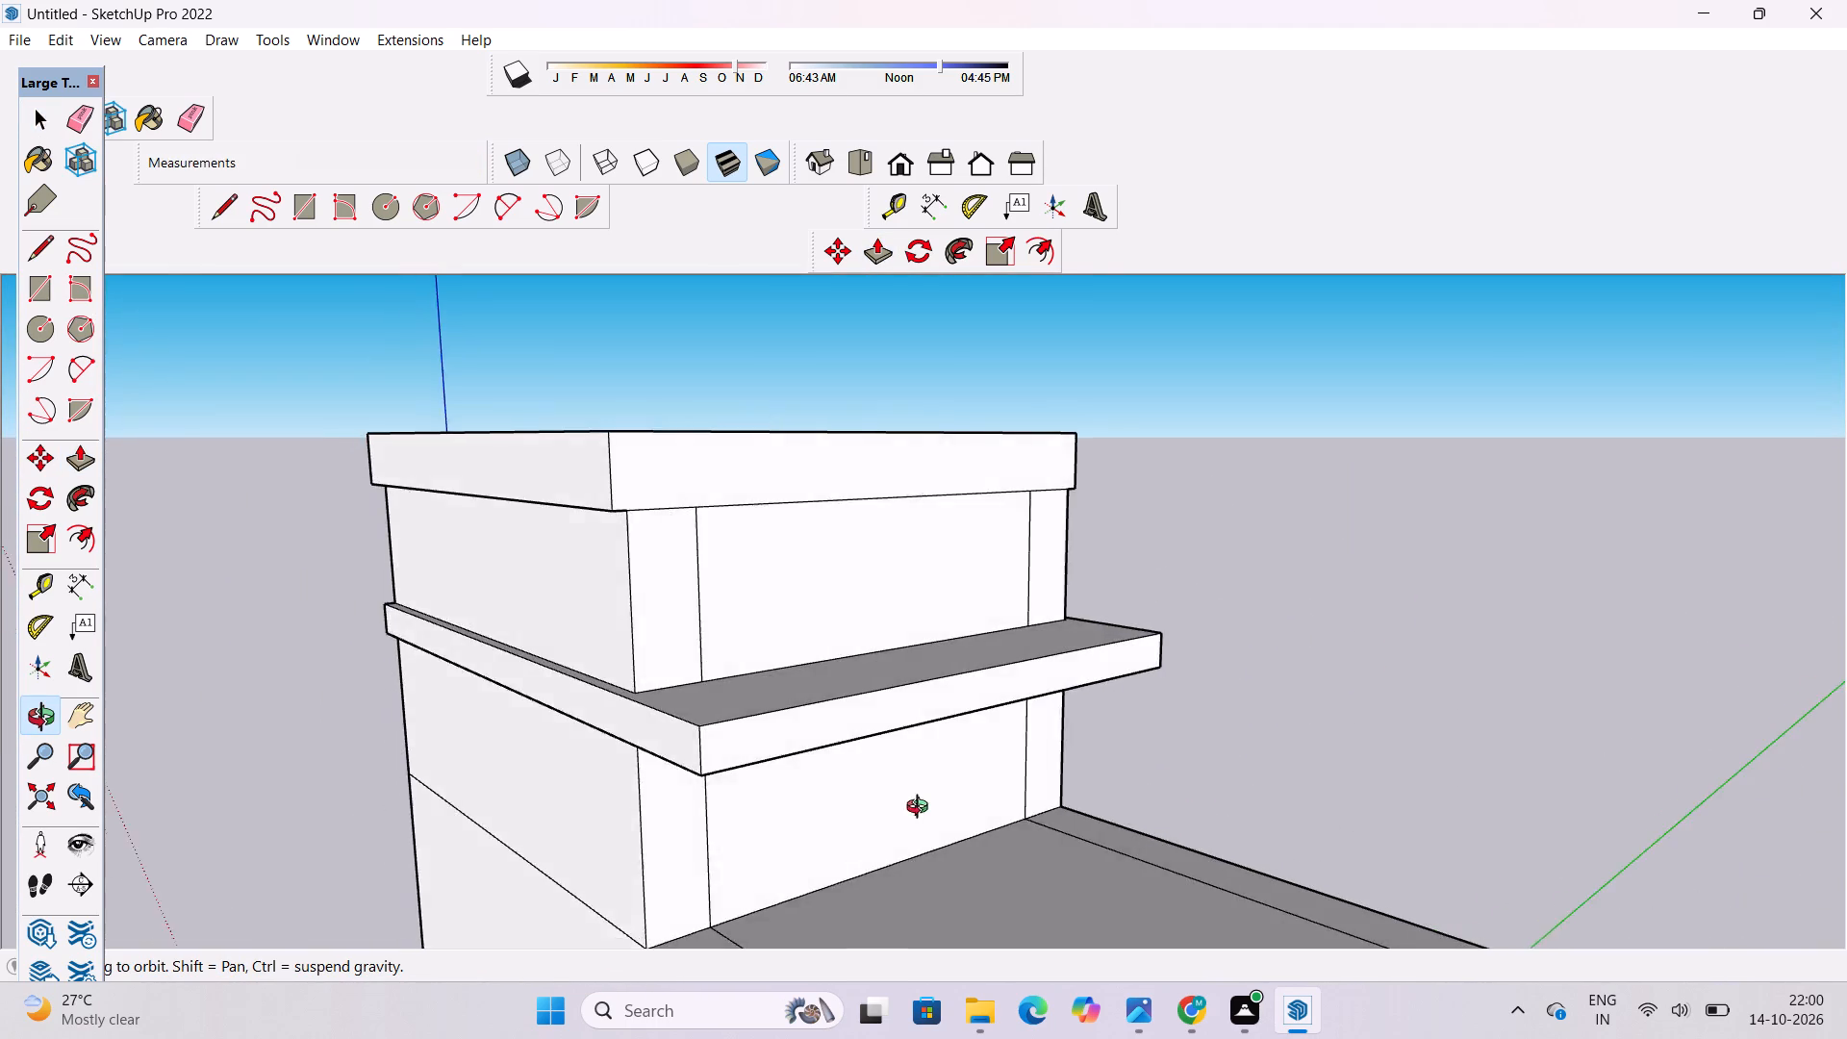
left_click_drag(915, 809, 1097, 838, "shift")
scroll(918, 724, "up", 3)
left_click_drag(927, 712, 944, 740, "shift")
left_click_drag(944, 740, 944, 721)
key("e")
scroll(941, 663, "up", 2)
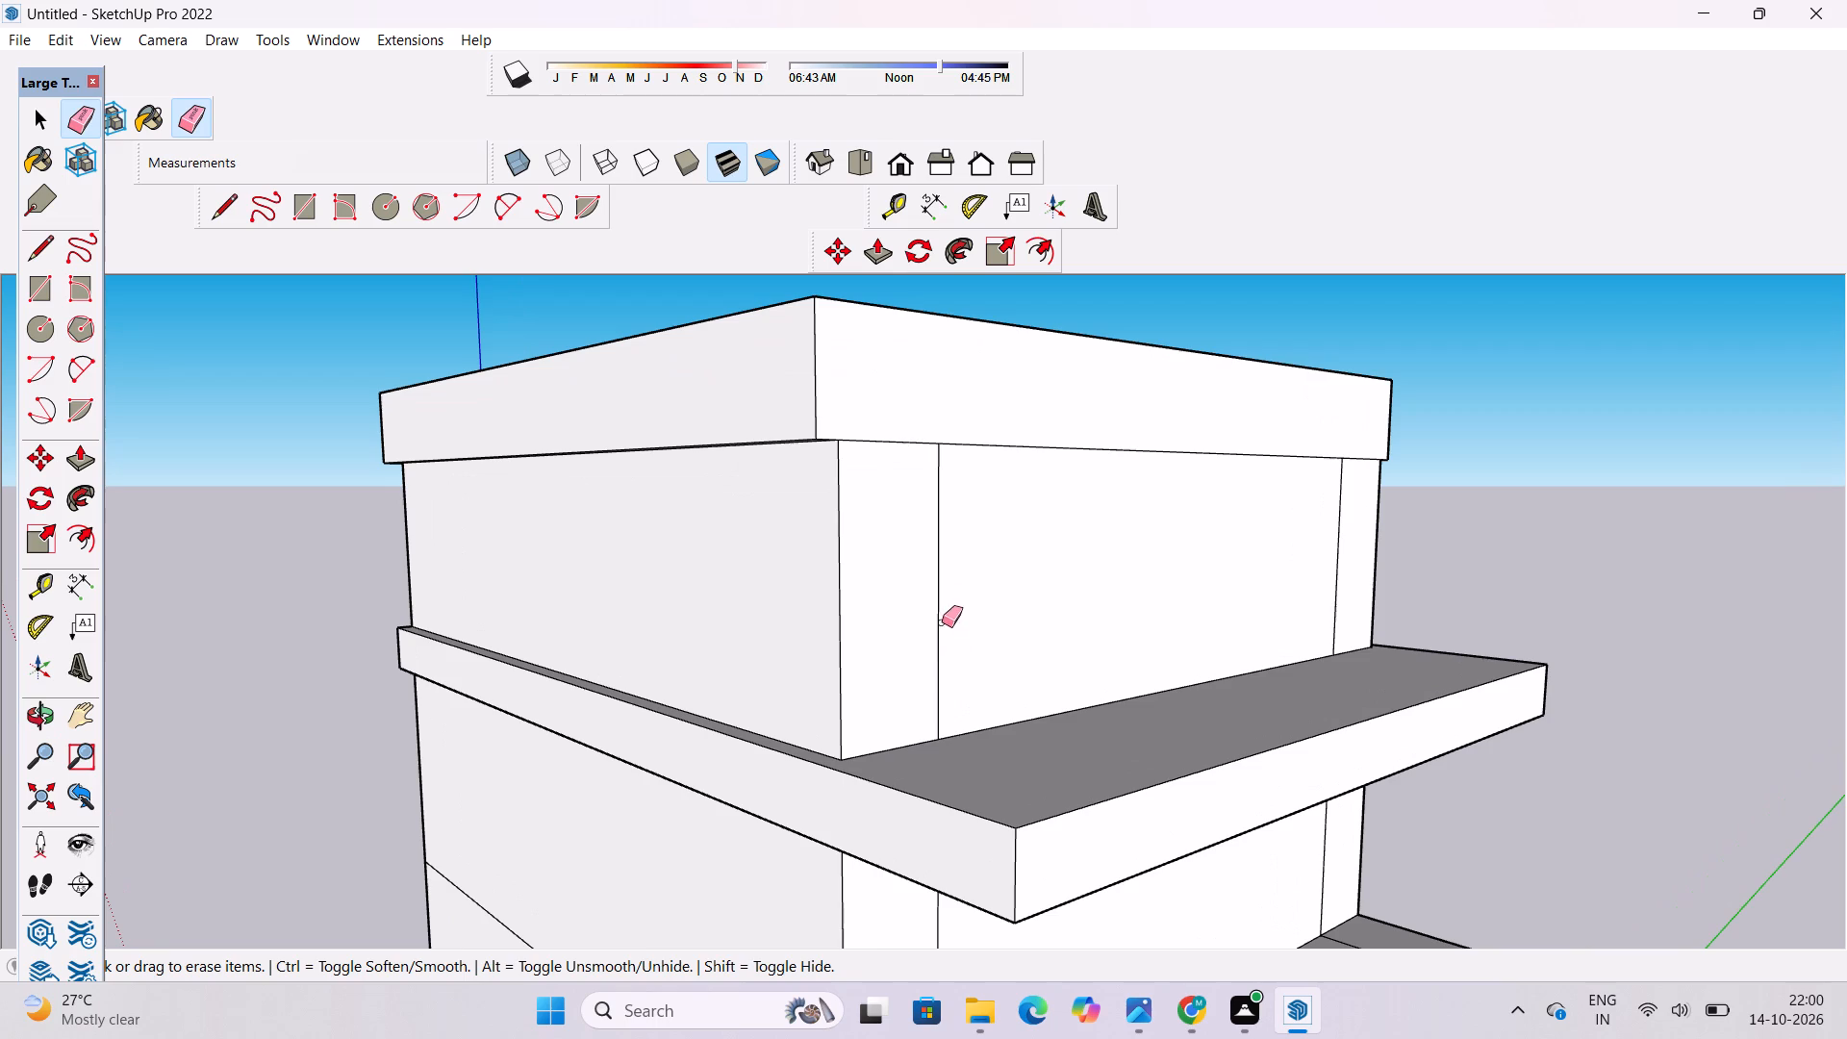
left_click_drag(944, 610, 941, 631)
left_click_drag(941, 639, 931, 664)
left_click_drag(1339, 500, 1313, 547)
scroll(1222, 428, "down", 9)
scroll(1182, 673, "up", 5)
left_click_drag(1067, 679, 1033, 717)
left_click_drag(1032, 718, 1024, 736)
left_click_drag(1318, 631, 1303, 646)
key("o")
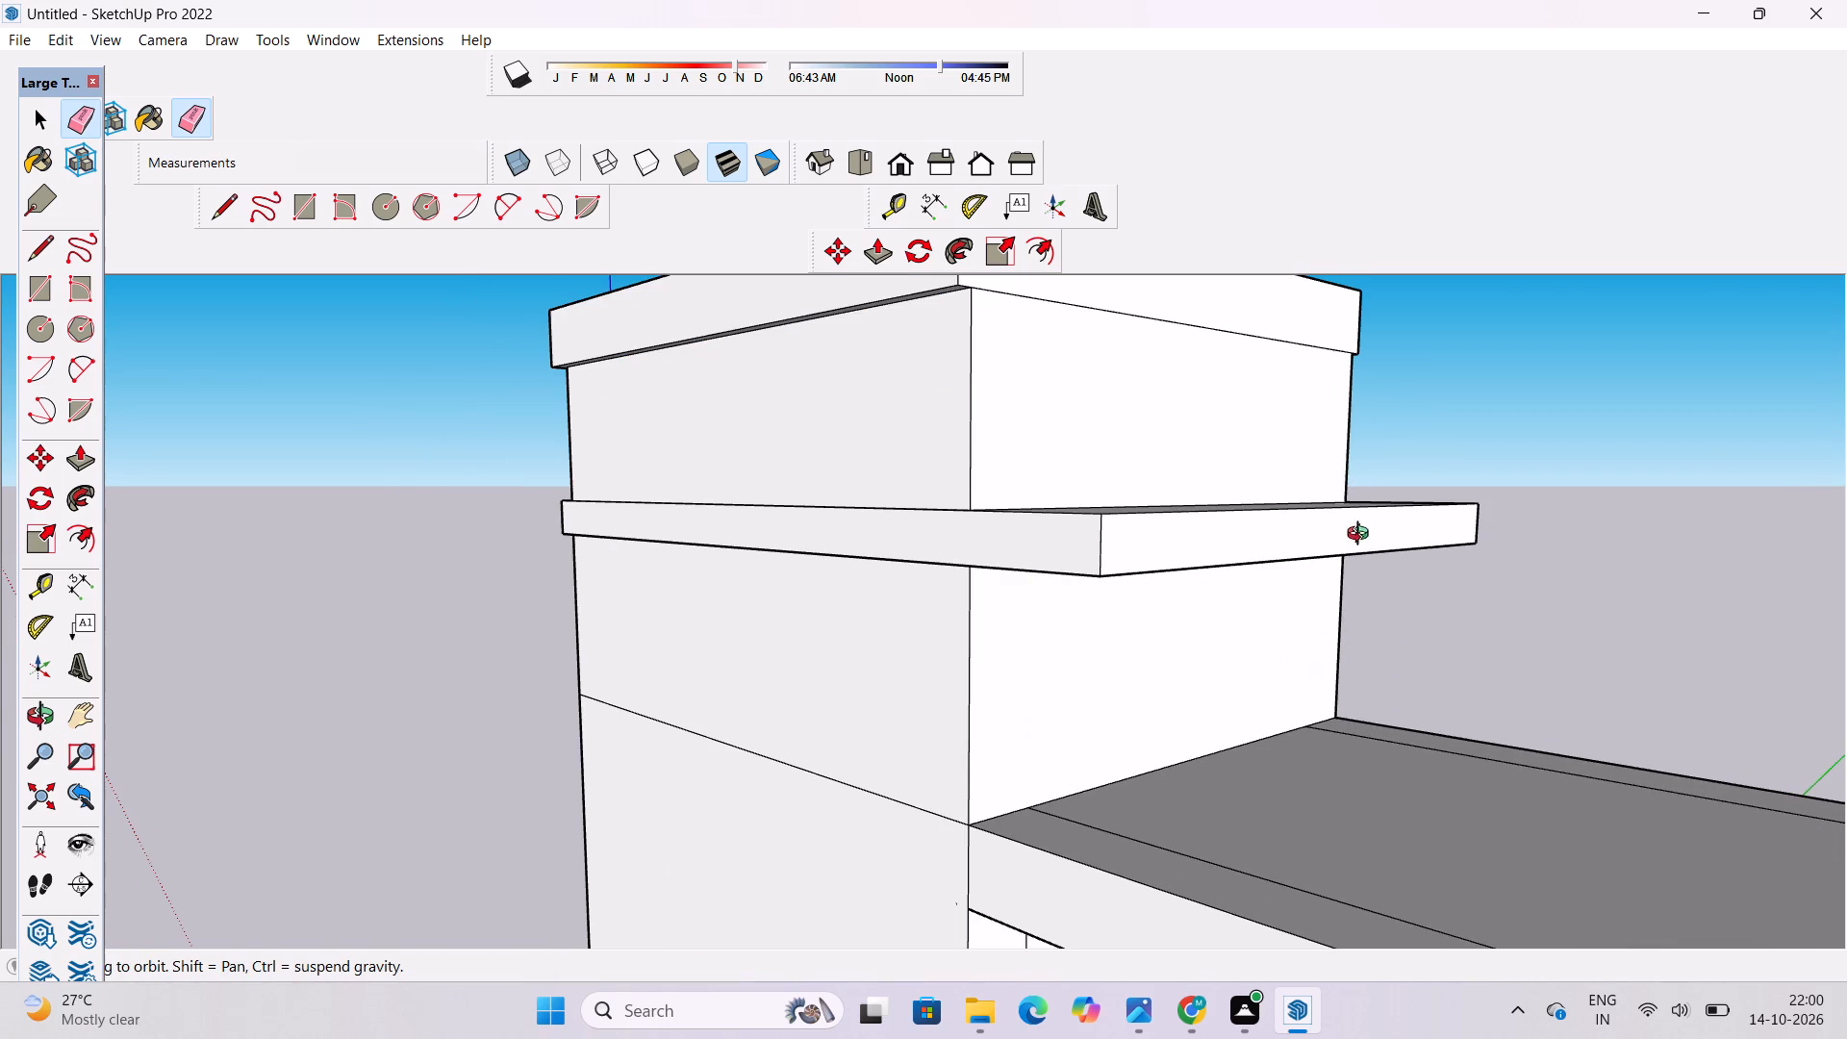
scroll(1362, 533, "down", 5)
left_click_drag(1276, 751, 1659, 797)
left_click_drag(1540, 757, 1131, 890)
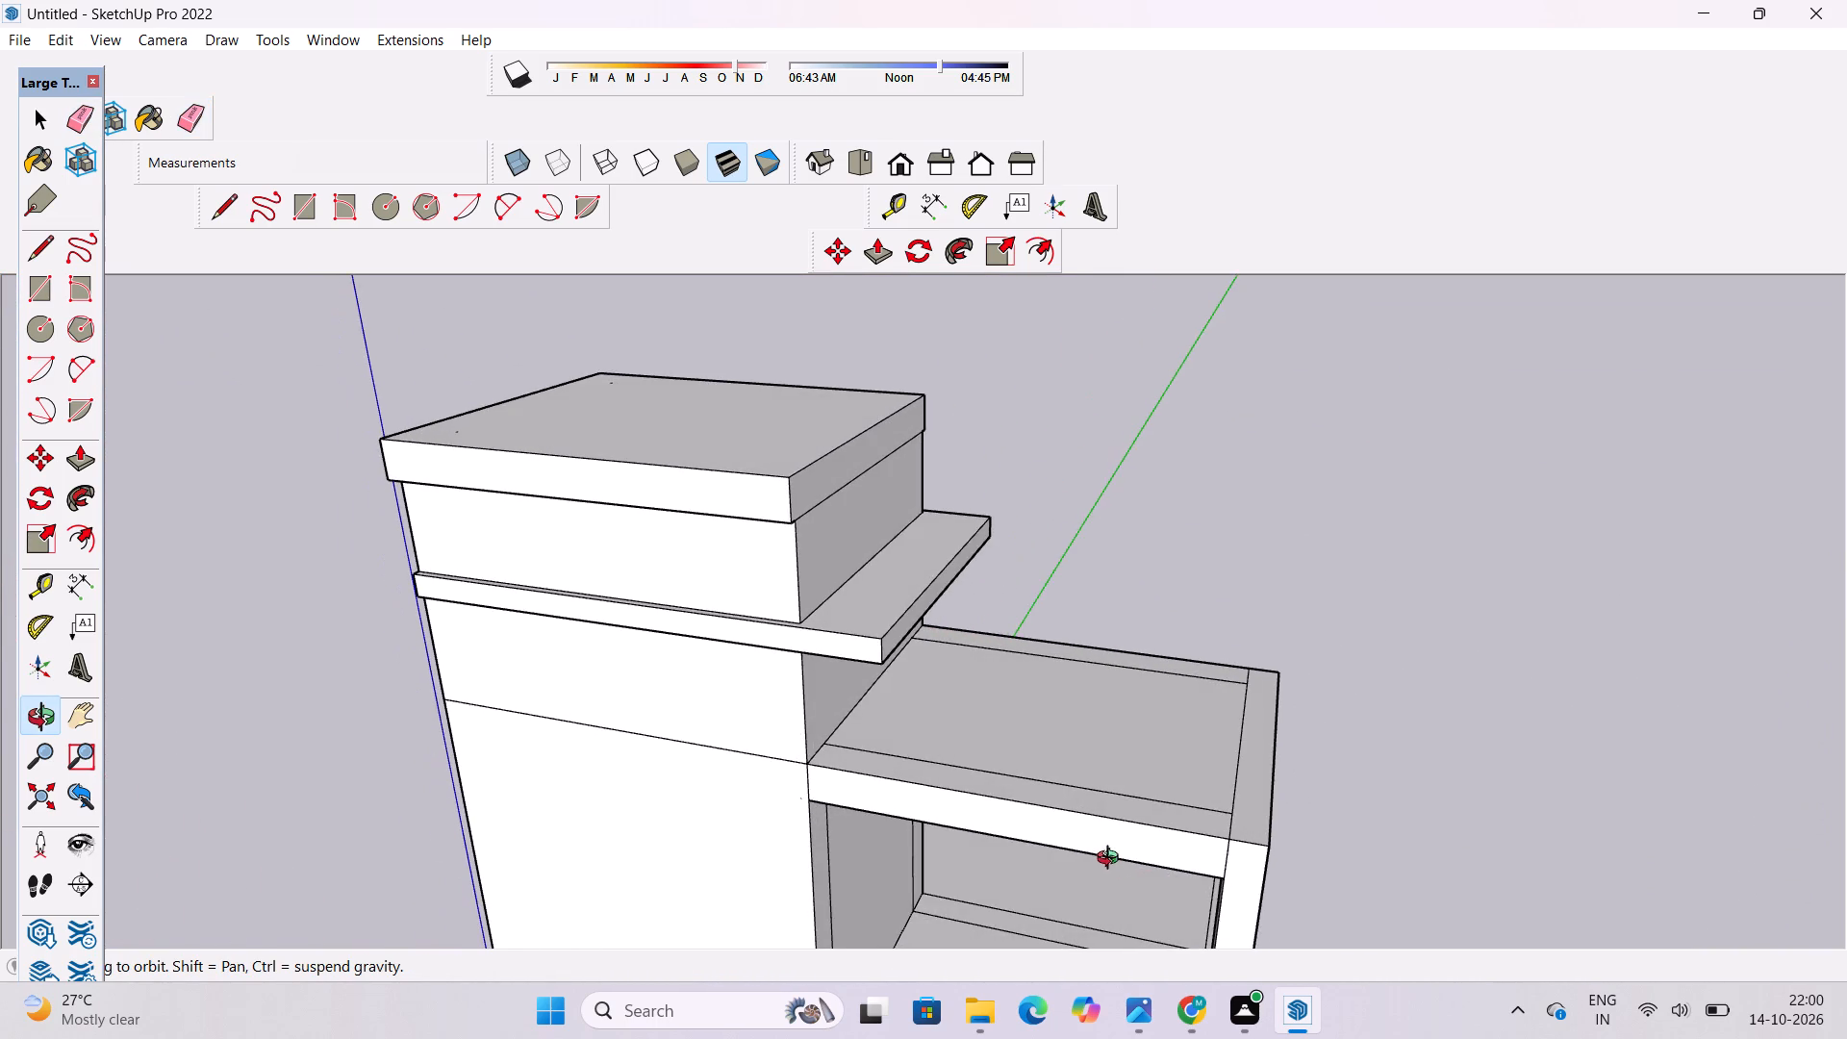
Erase the stray lines across the top face of the frame's roof beside the tower.
left_click_drag(1110, 853, 1106, 809, "shift")
left_click_drag(1106, 807, 1145, 866)
key("e")
scroll(1184, 717, "up", 3)
left_click_drag(1268, 610, 1218, 636)
left_click_drag(1267, 646, 1277, 847)
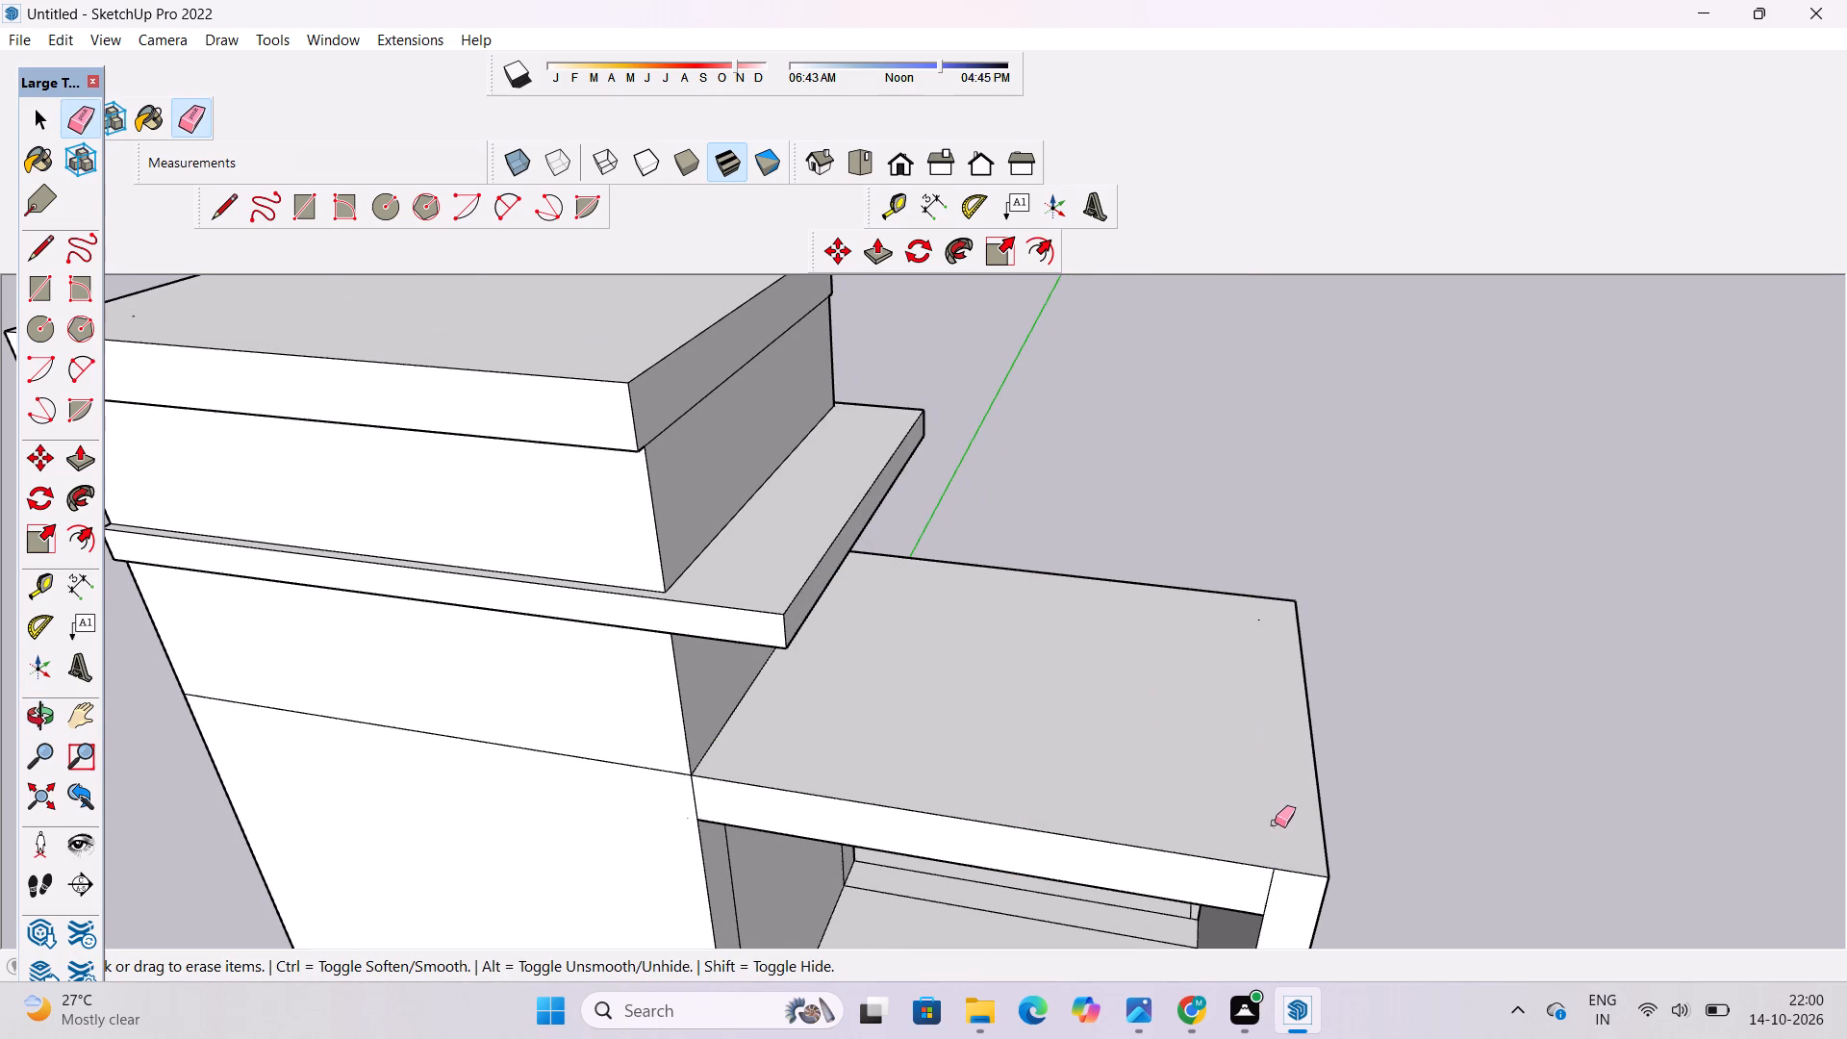
Push/Pull the underside of the rear beam of the top-floor frame down 1', level with the ceiling.
key("o")
left_click_drag(1258, 858, 1317, 541)
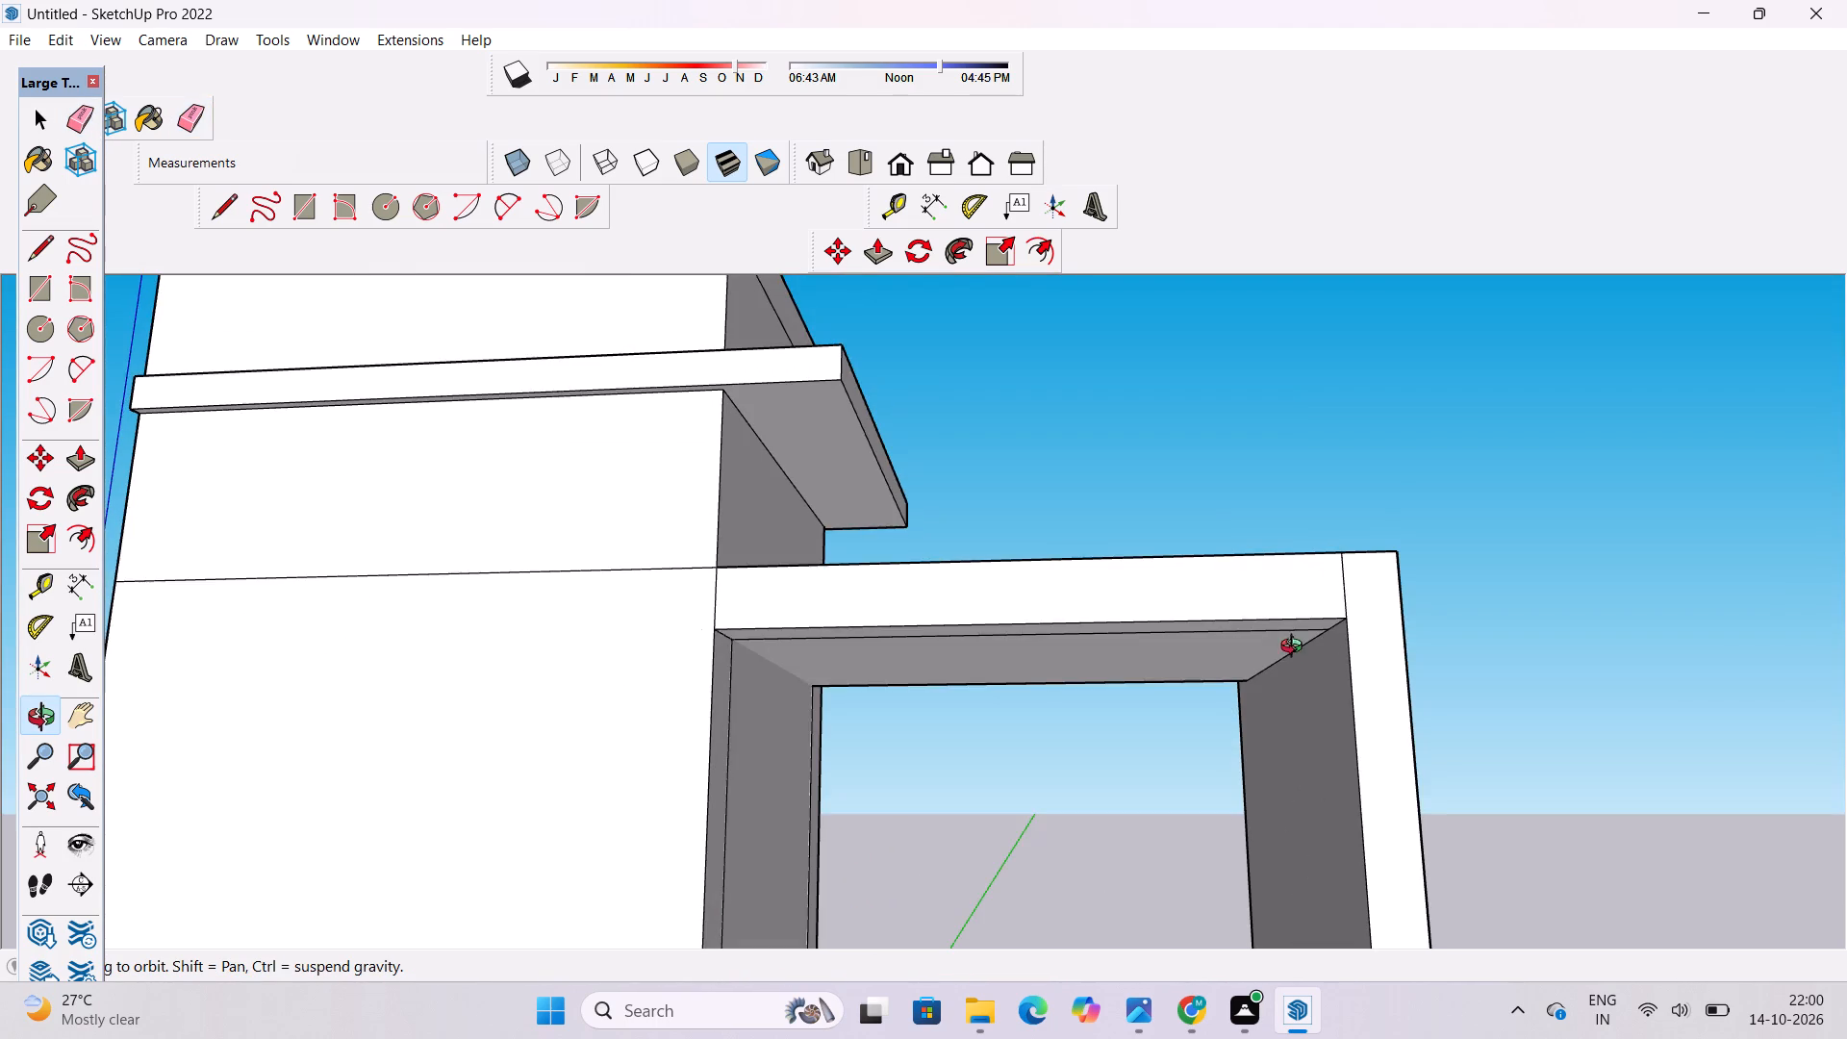
left_click_drag(1296, 648, 1294, 541)
left_click_drag(1300, 535, 1308, 467)
left_click_drag(1322, 551, 1354, 619, "shift")
scroll(1151, 693, "up", 2)
left_click_drag(1413, 605, 1187, 651)
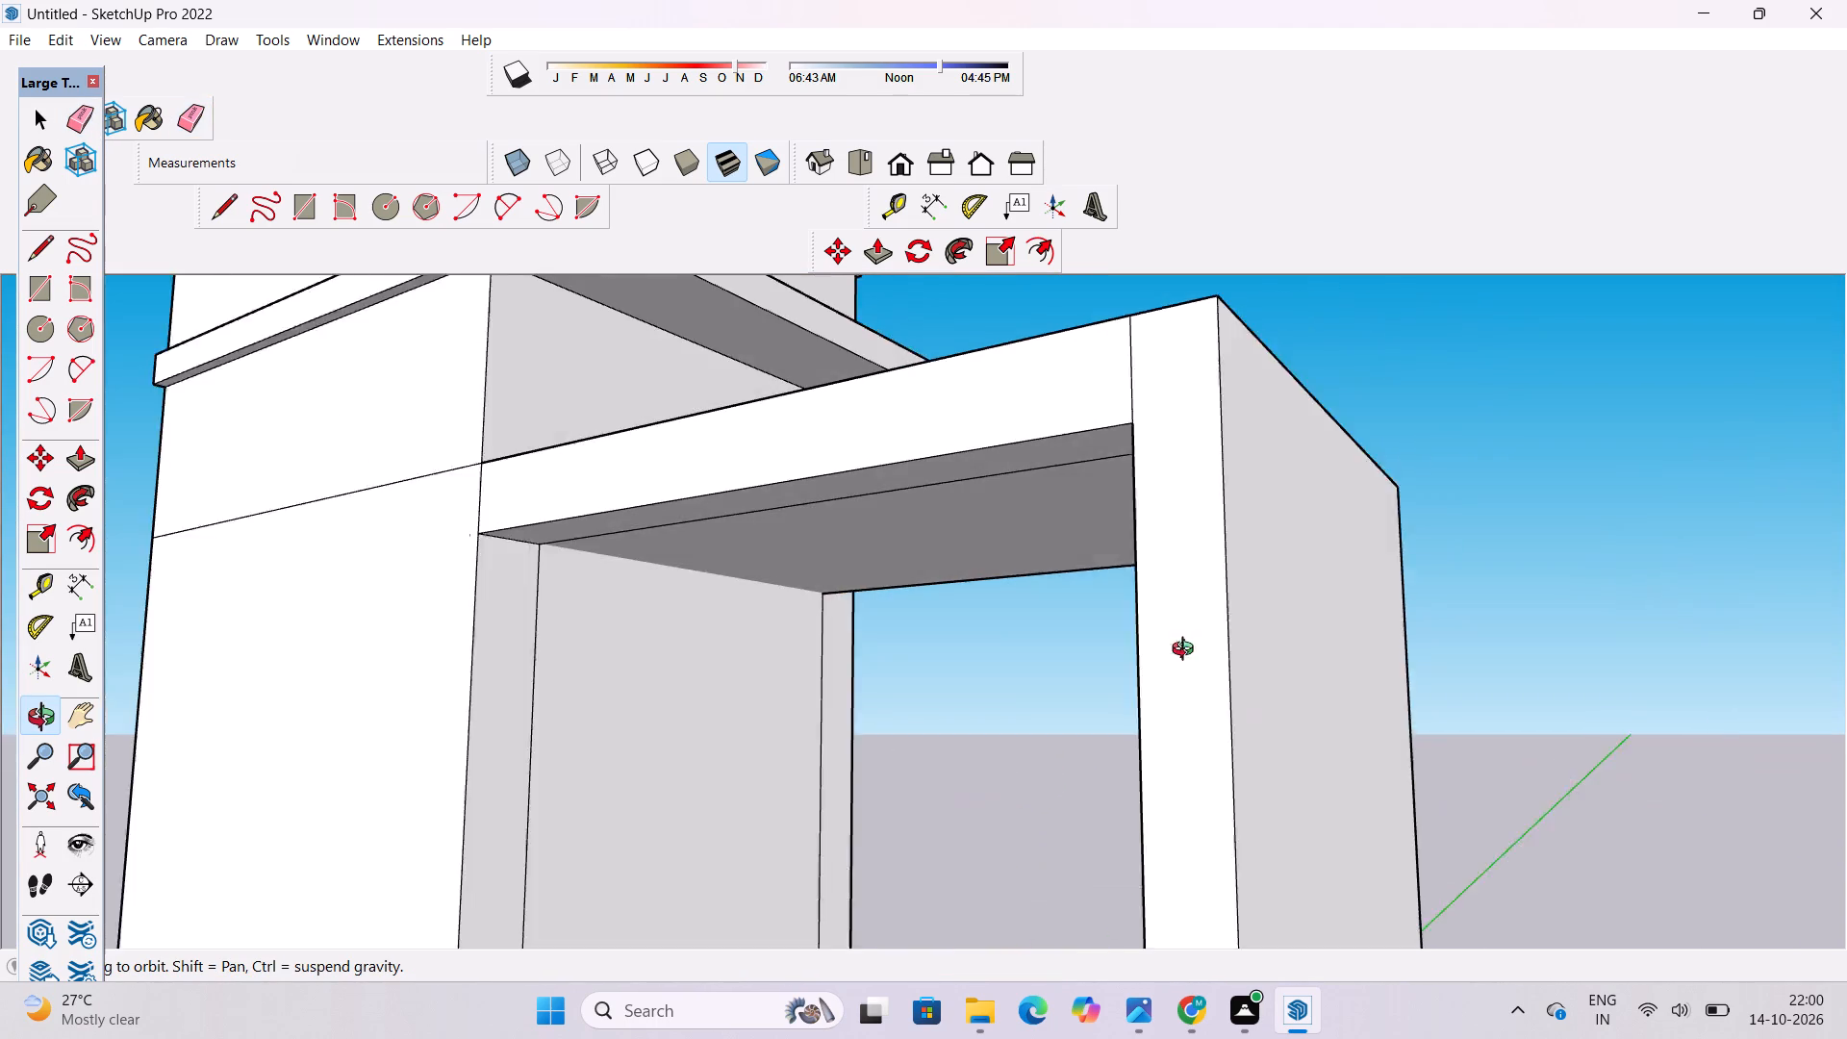
left_click_drag(1187, 651, 1174, 656)
left_click_drag(1058, 709, 1325, 521)
left_click_drag(1252, 579, 1312, 713, "shift")
left_click_drag(1226, 709, 997, 747)
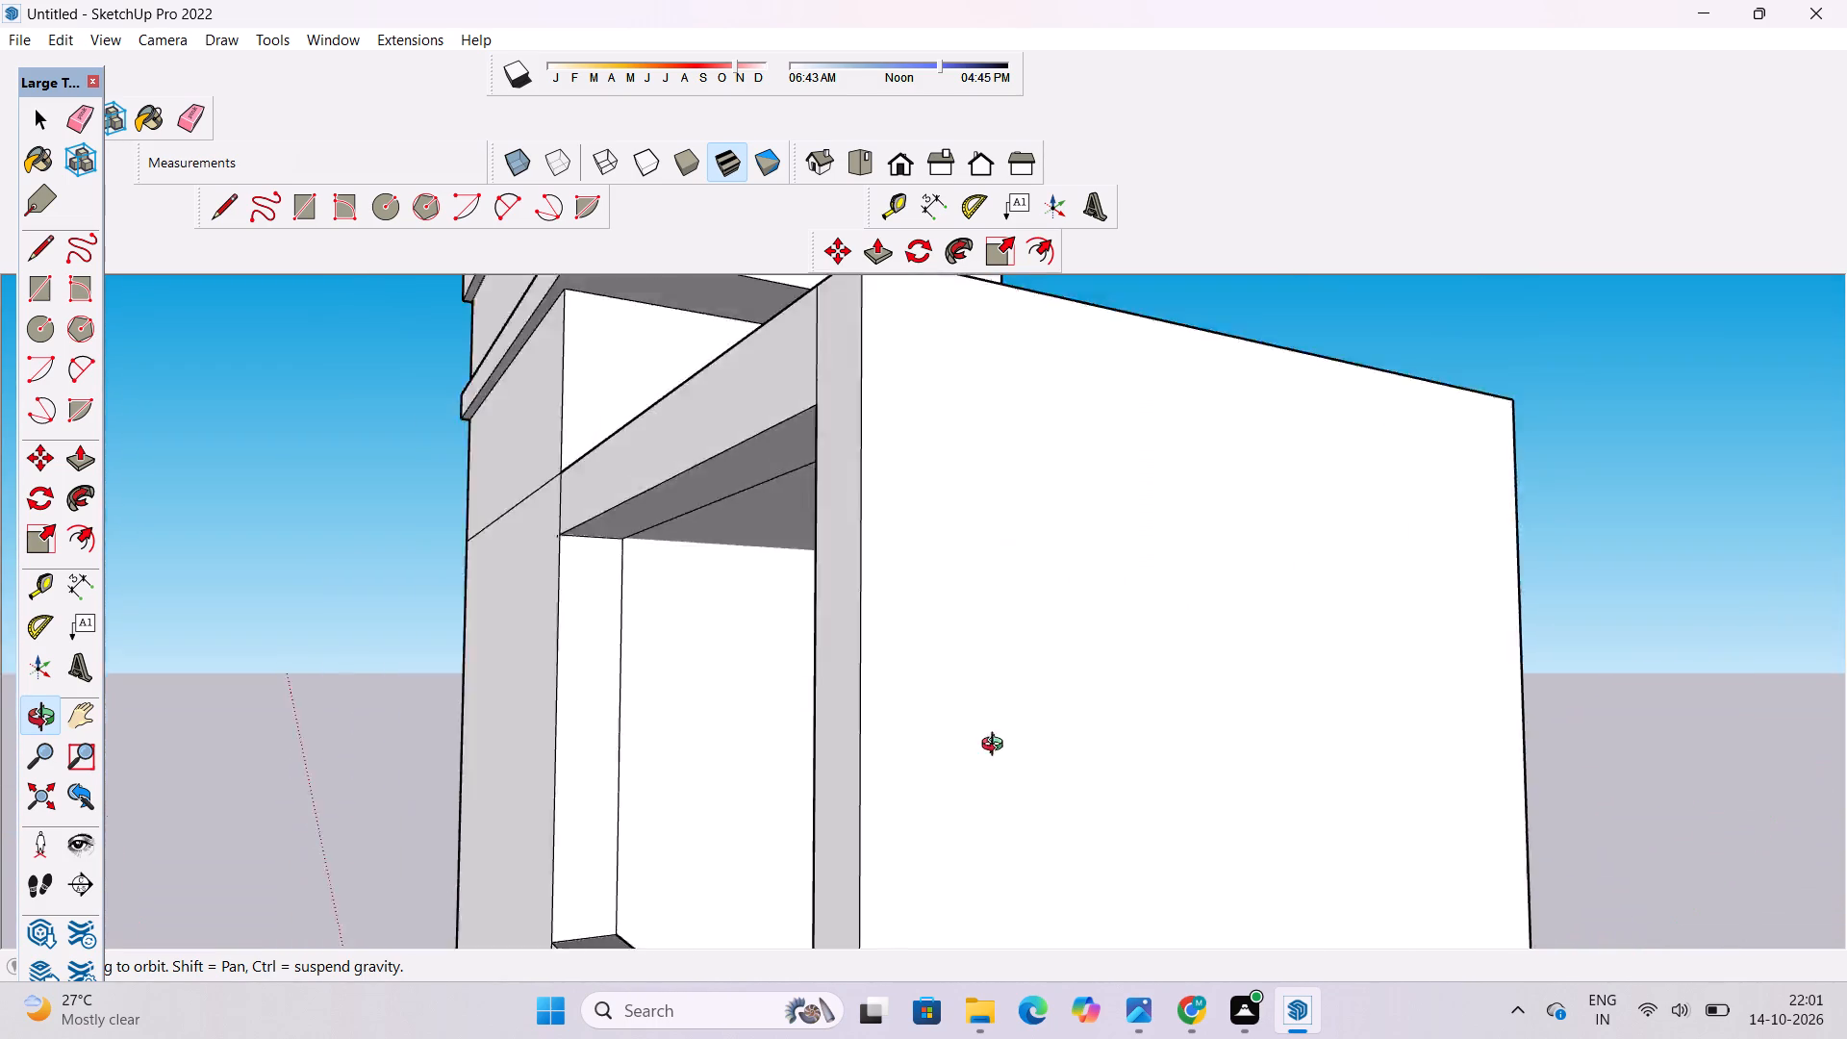
left_click_drag(997, 747, 924, 768)
left_click_drag(1266, 588, 921, 564)
left_click_drag(1007, 600, 999, 520)
left_click_drag(999, 520, 1160, 546)
left_click_drag(1162, 546, 1125, 559, "shift")
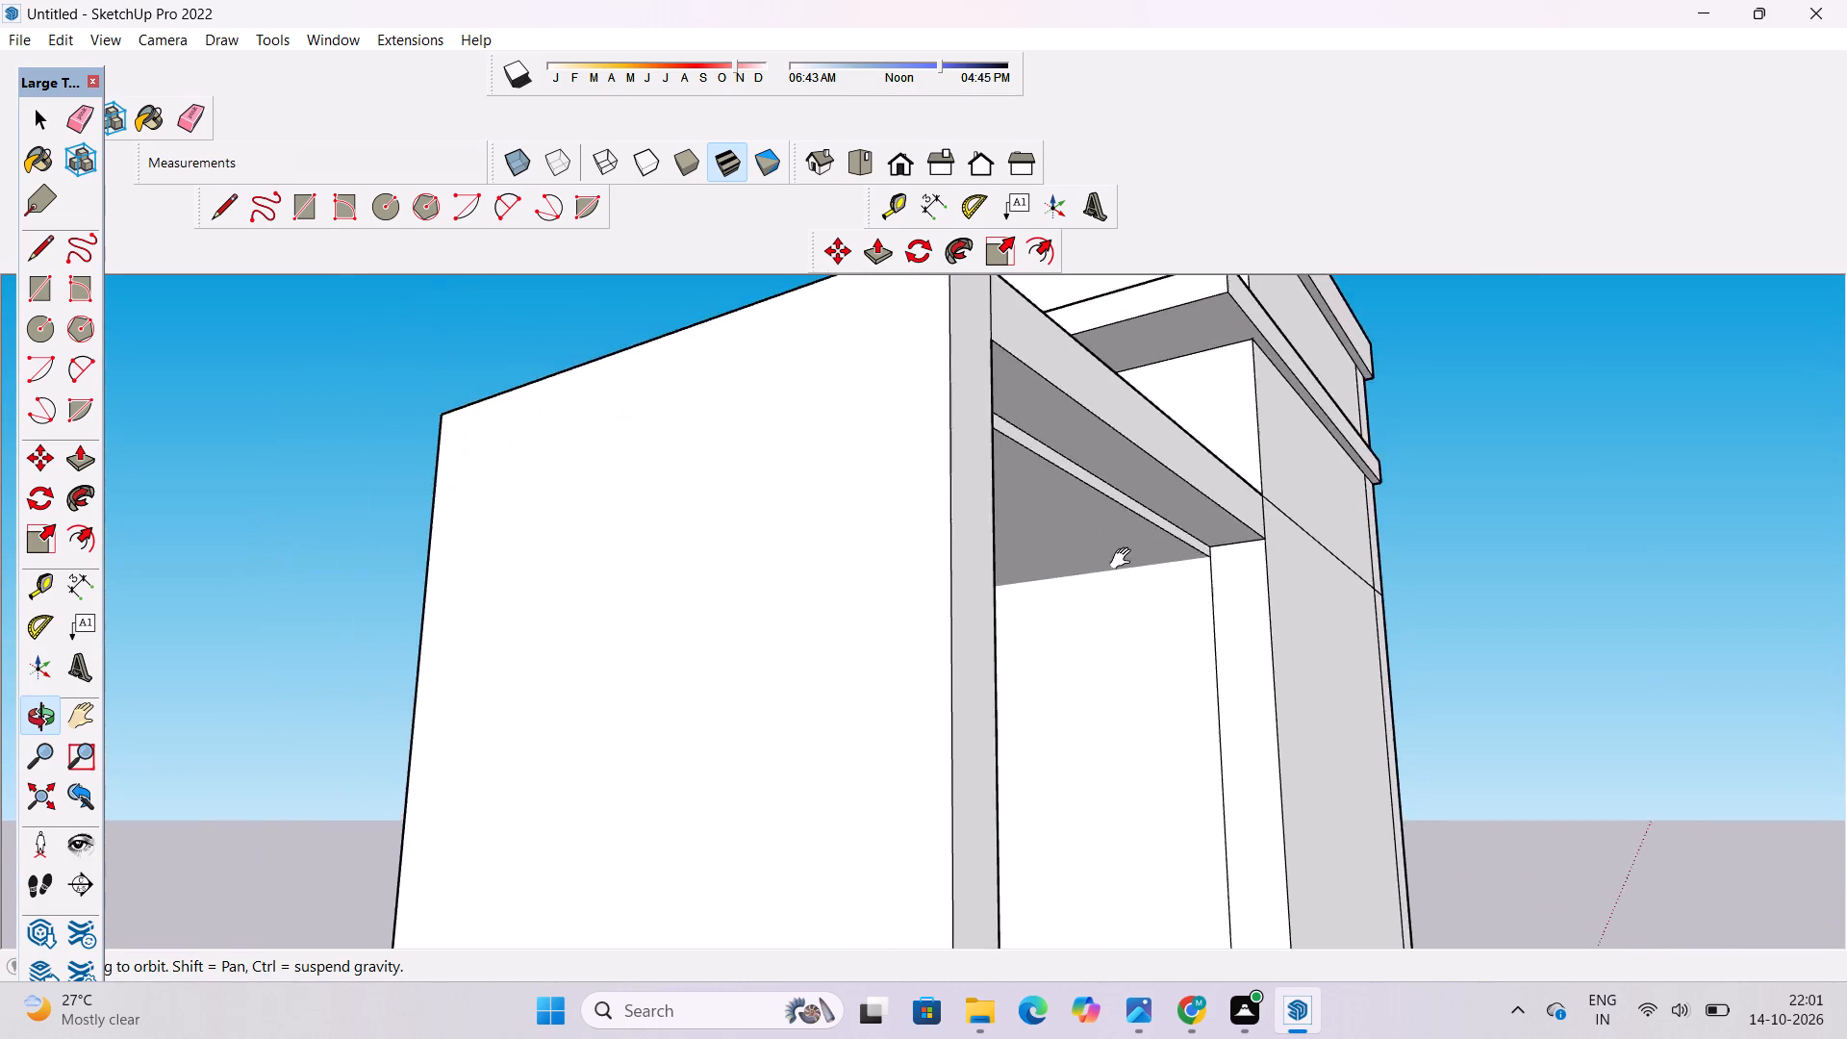
left_click_drag(1125, 559, 1174, 513, "shift")
left_click_drag(1174, 513, 1083, 566, "shift")
left_click_drag(1082, 566, 1147, 527)
left_click_drag(1147, 527, 1097, 554, "shift")
left_click_drag(1091, 558, 1091, 545, "shift")
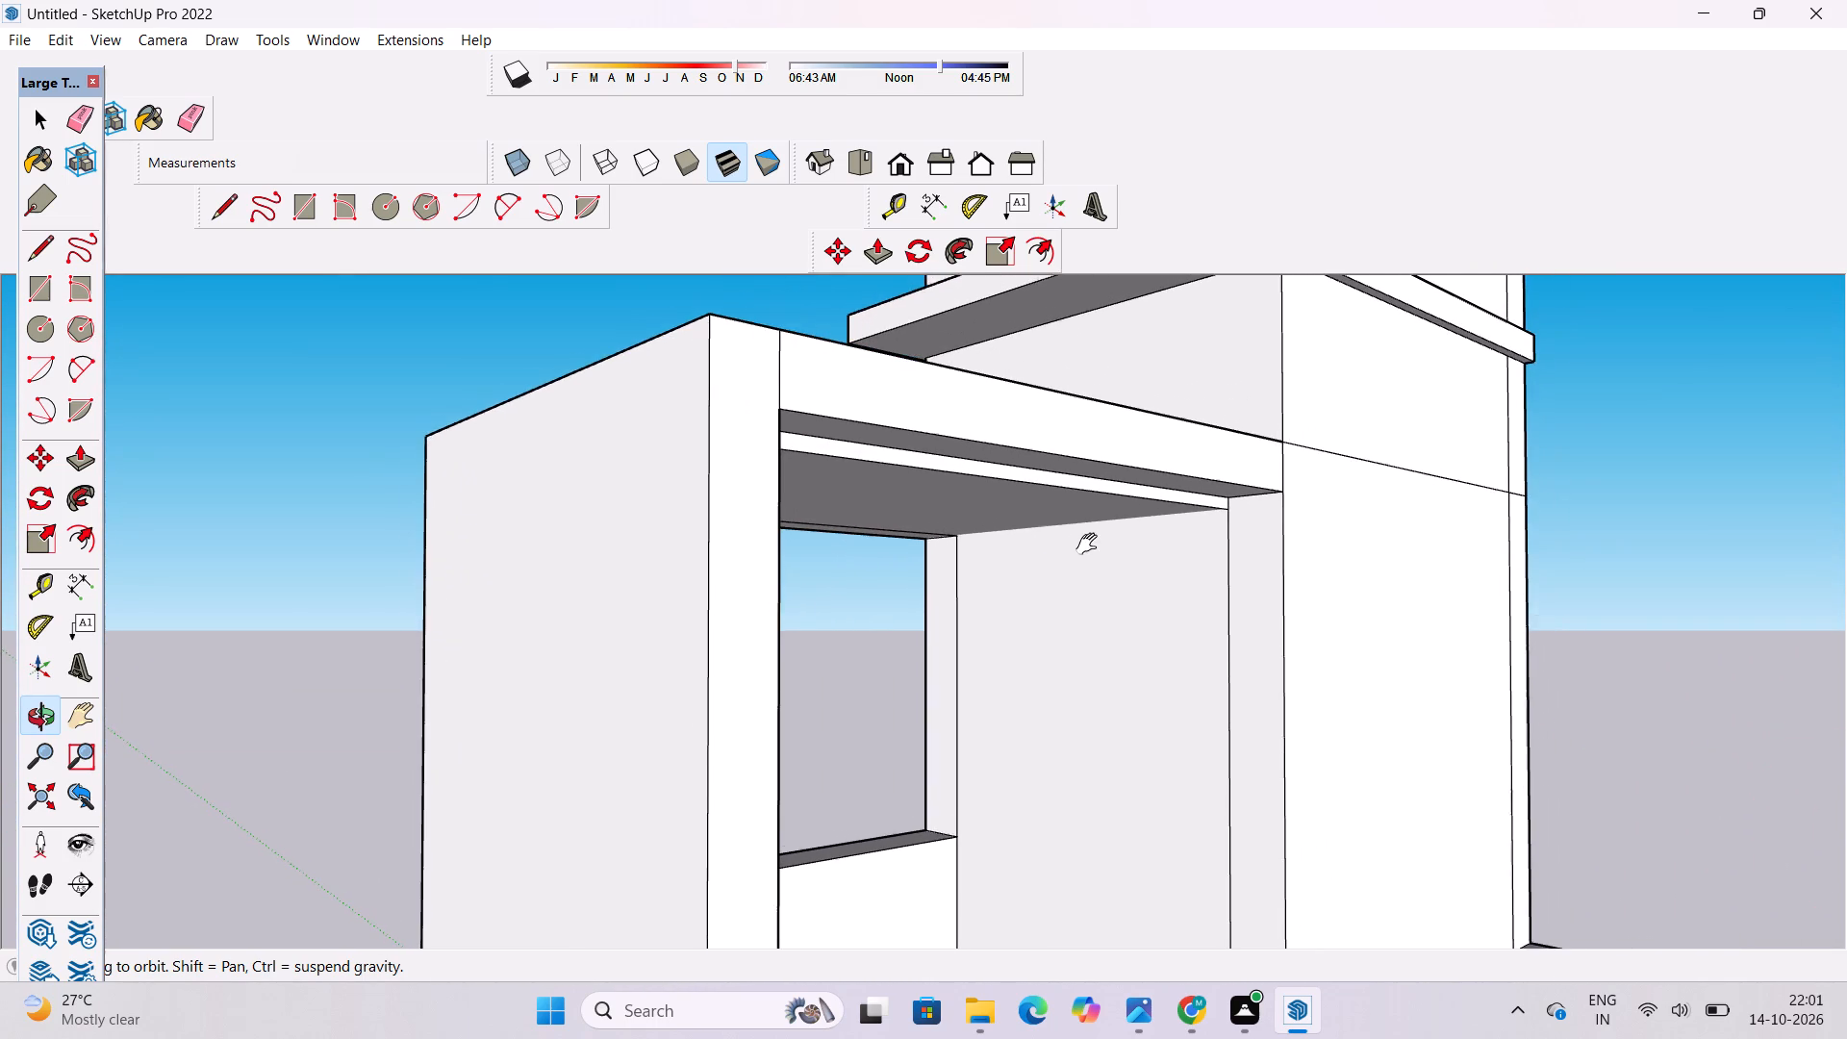
left_click_drag(1091, 545, 1091, 544, "shift")
key("p")
scroll(1159, 457, "up", 3)
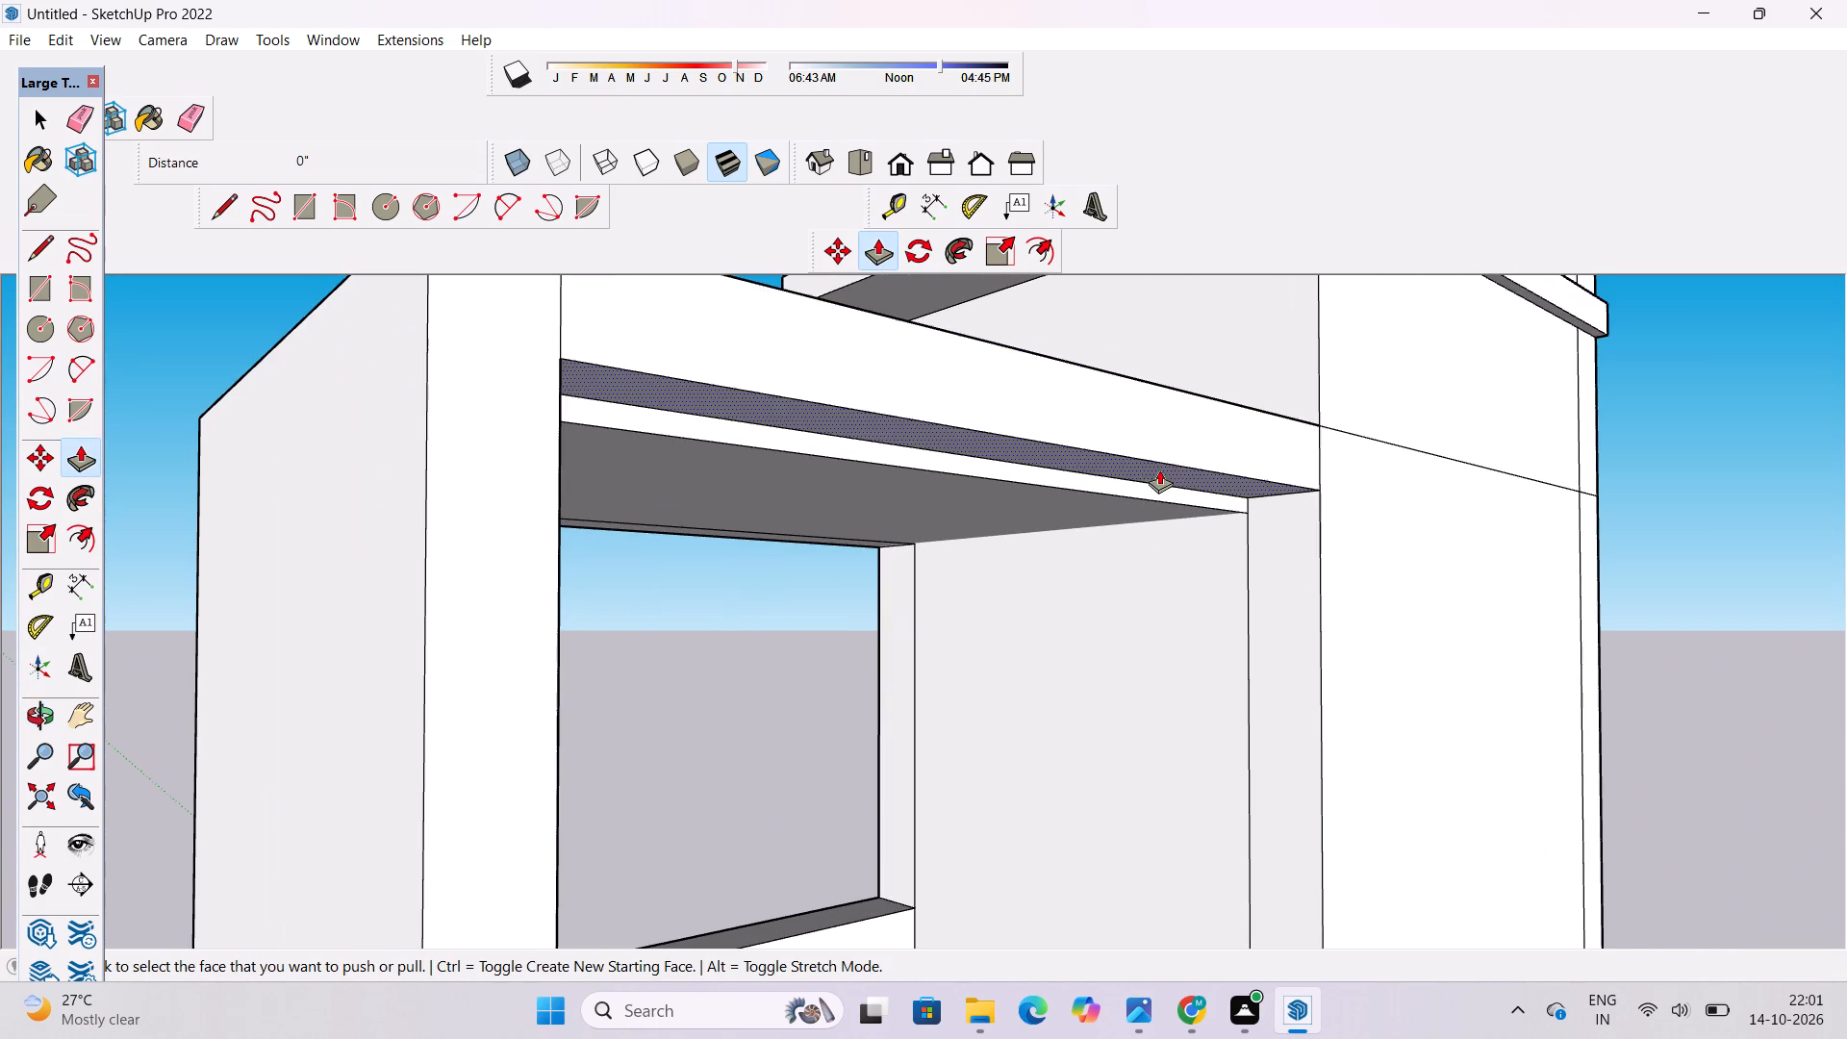
left_click(1157, 480)
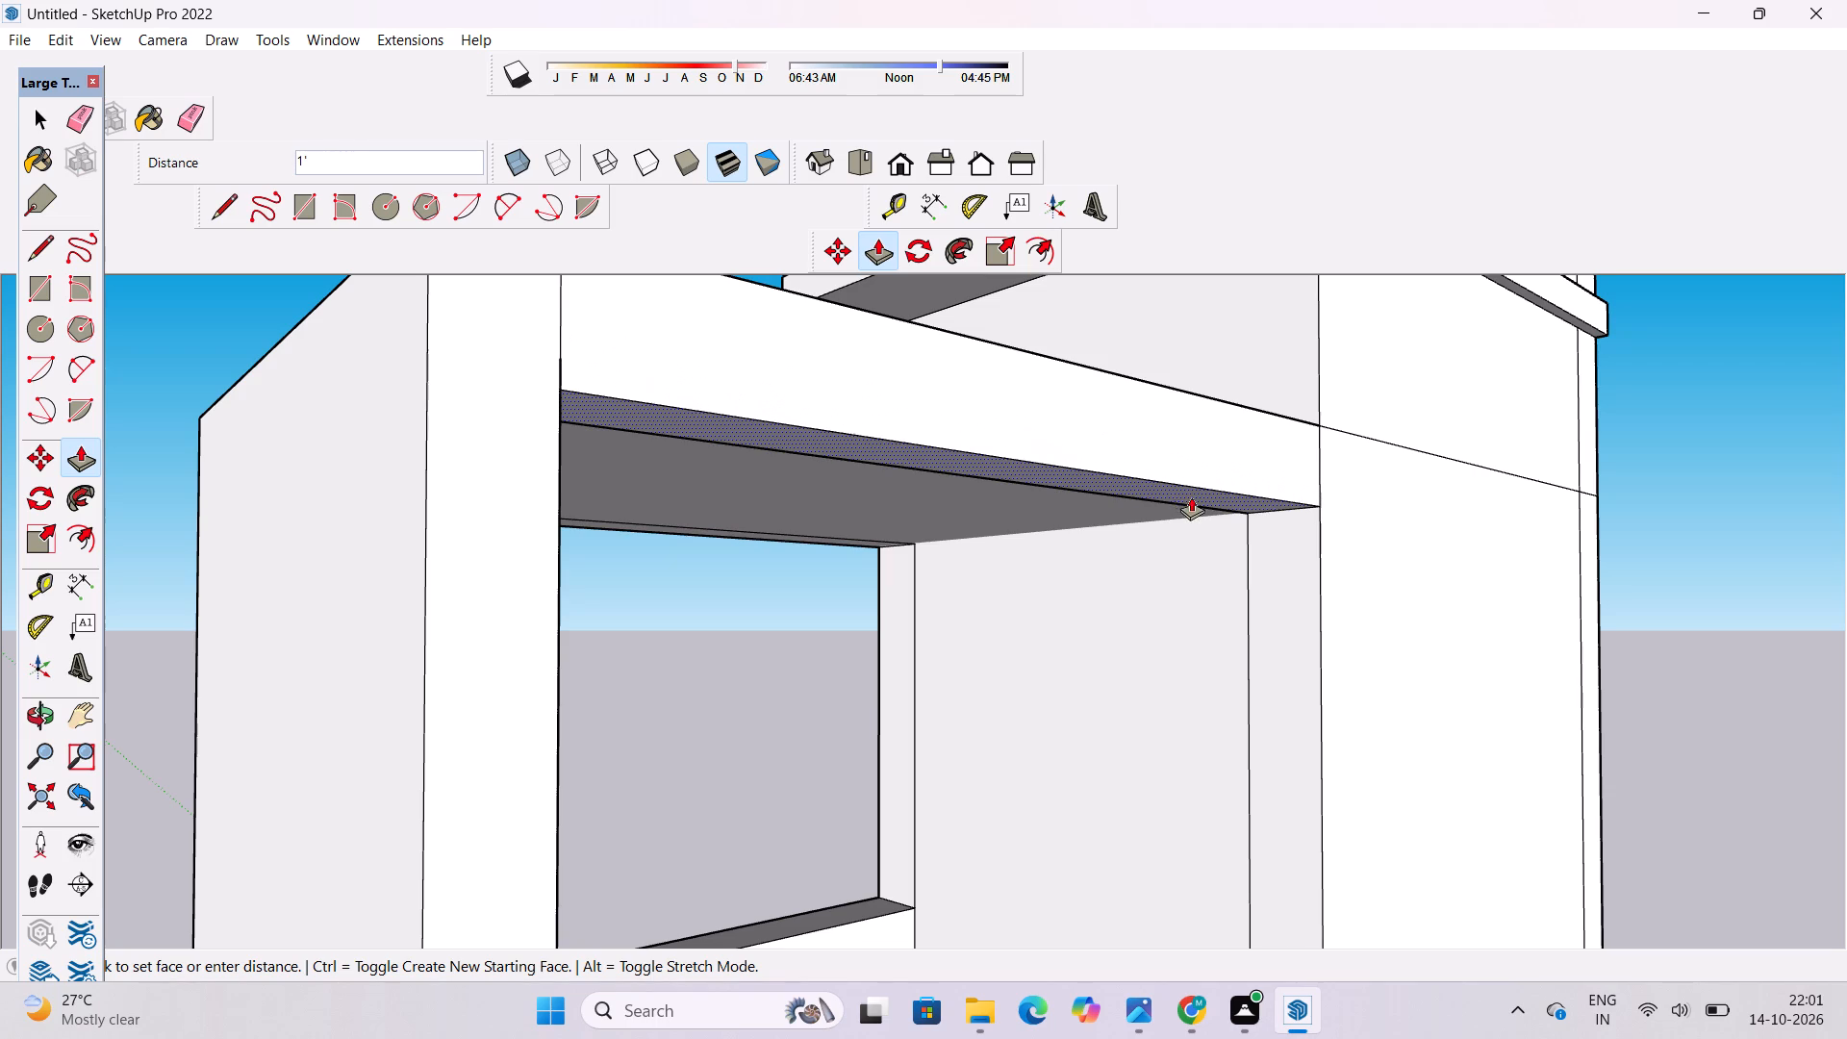
left_click(1017, 528)
Erase the seam line on the ceiling behind the rear beam and the vertical line on the adjoining tower-side wall.
key("o")
left_click_drag(1211, 558, 1119, 539)
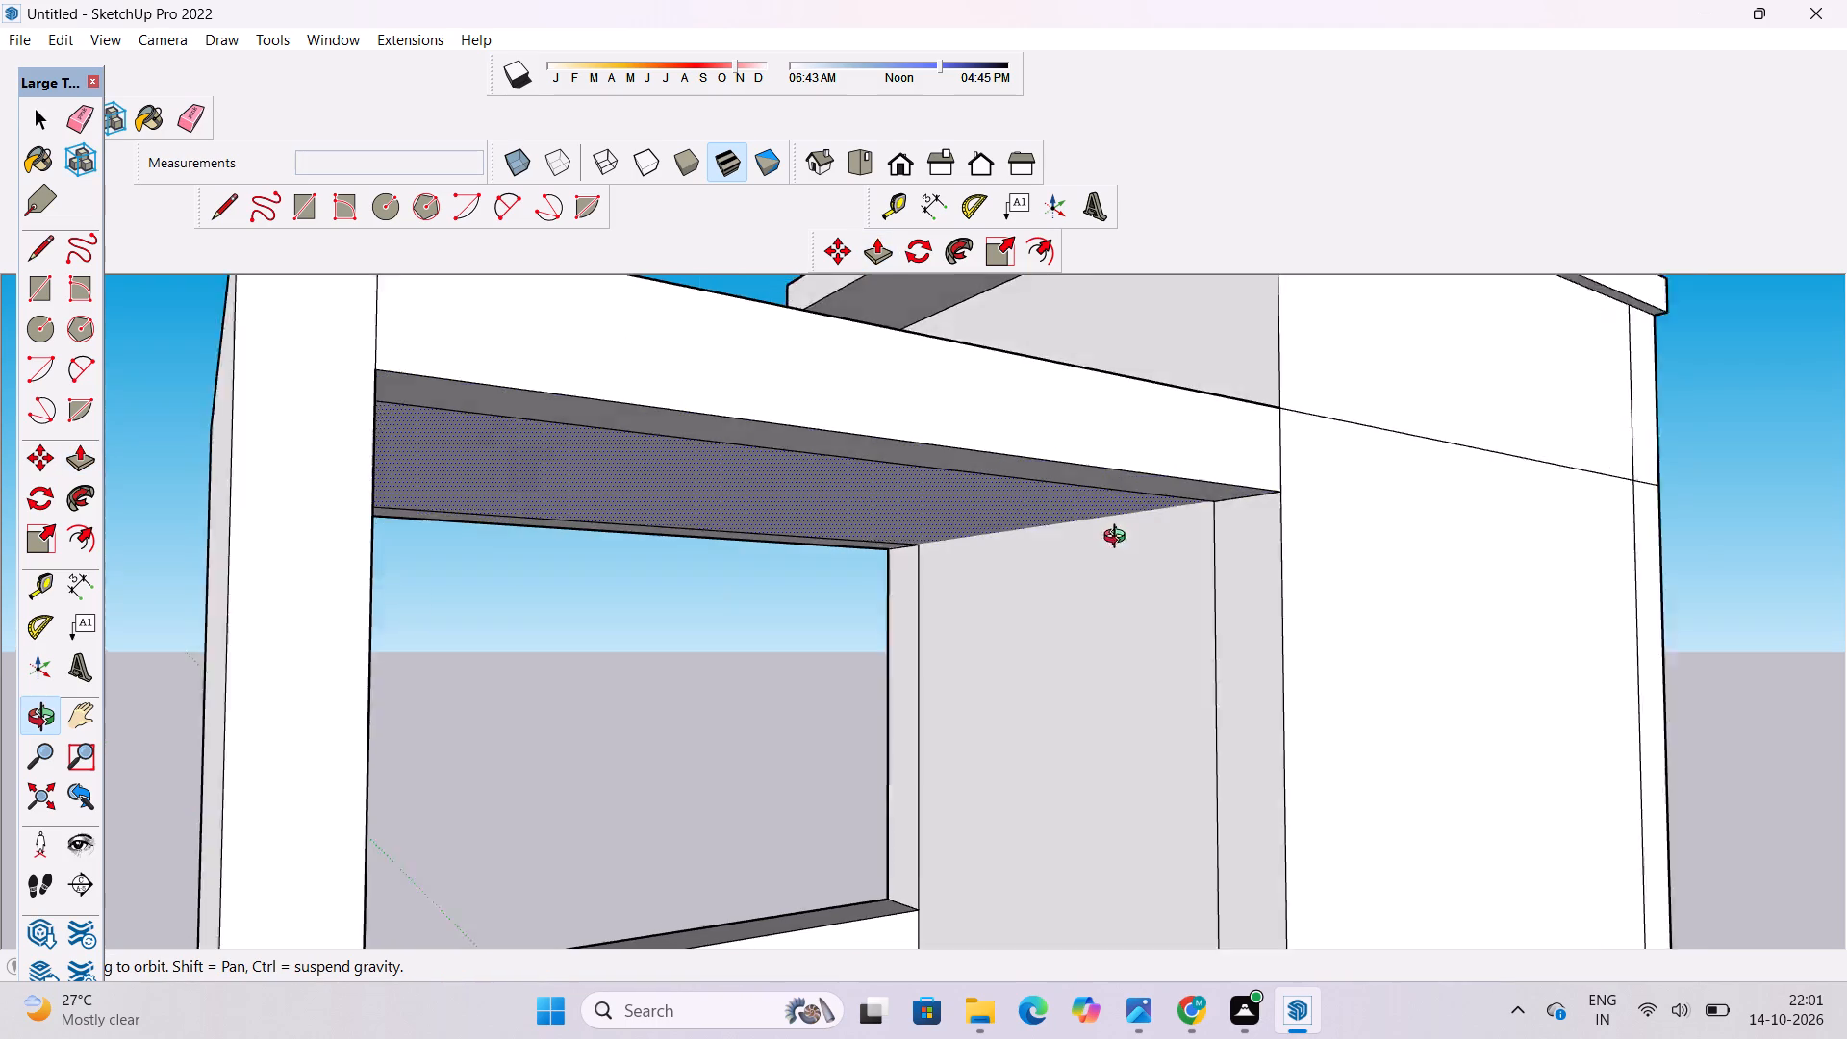
left_click_drag(1119, 539, 969, 538)
left_click_drag(951, 538, 1130, 538)
left_click(996, 665)
key("space")
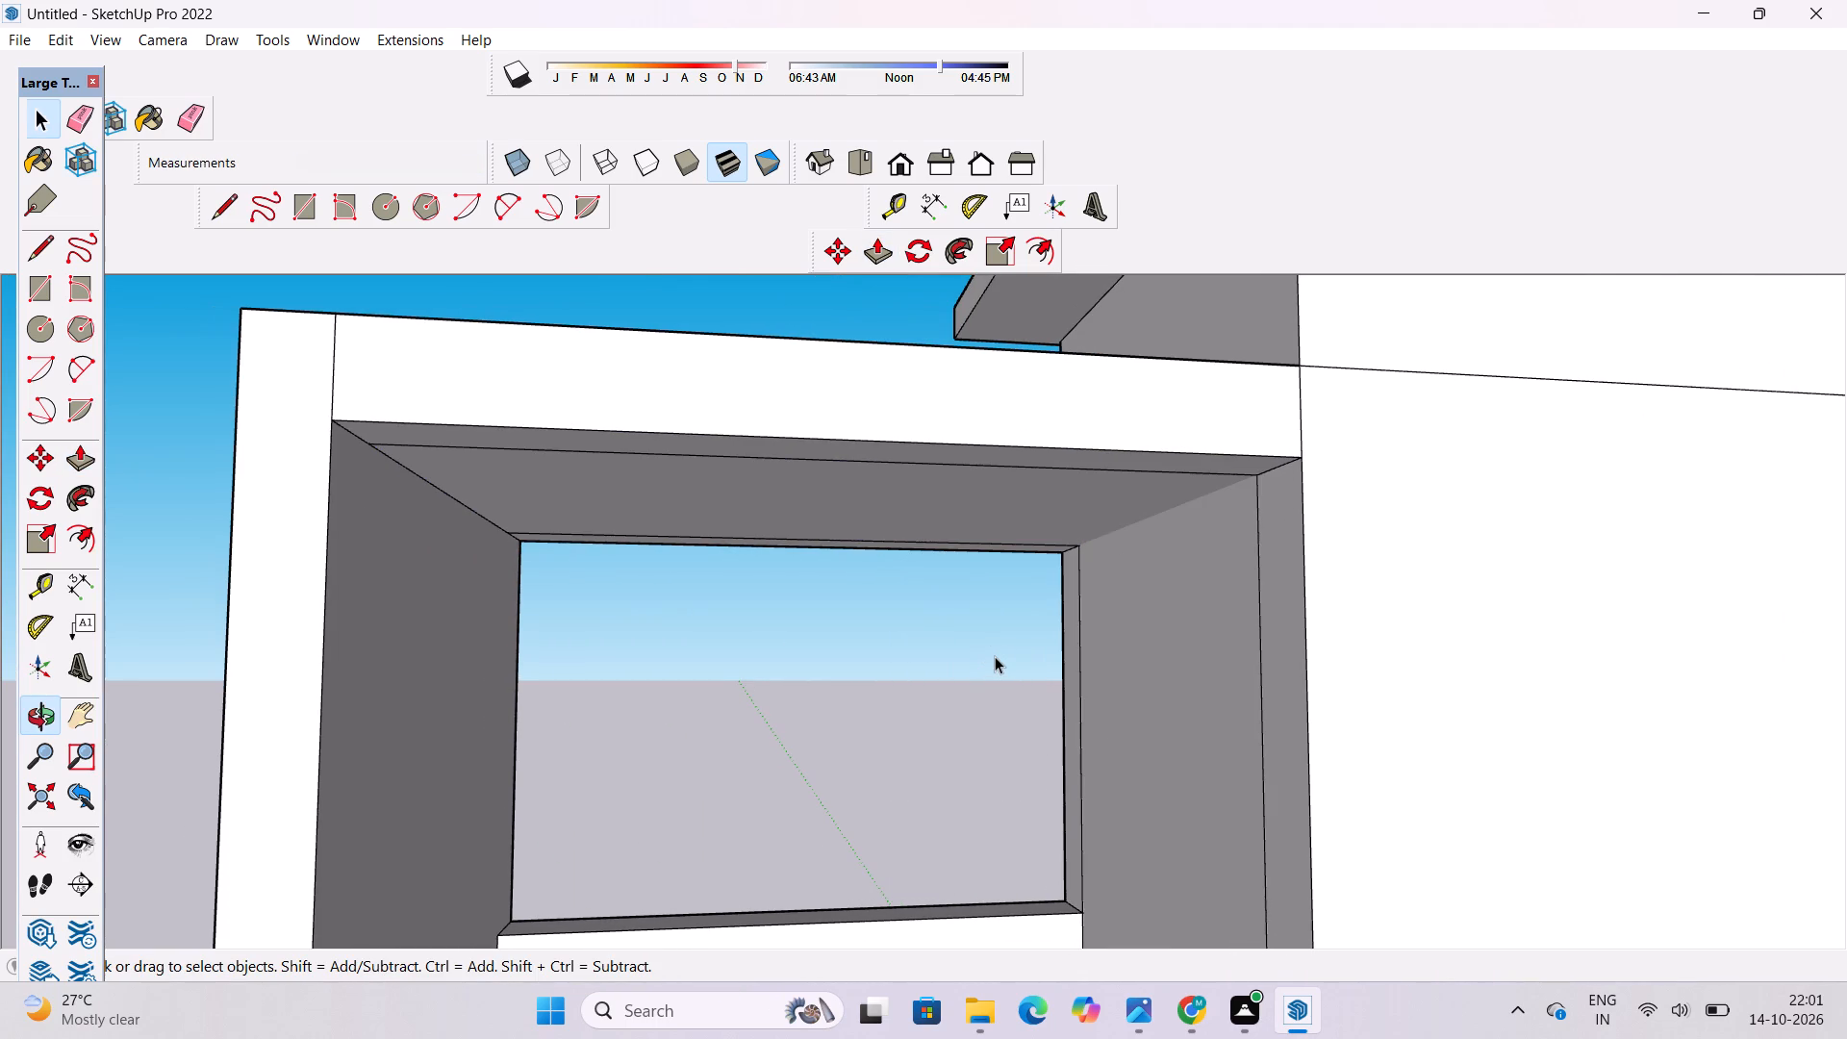
key("e")
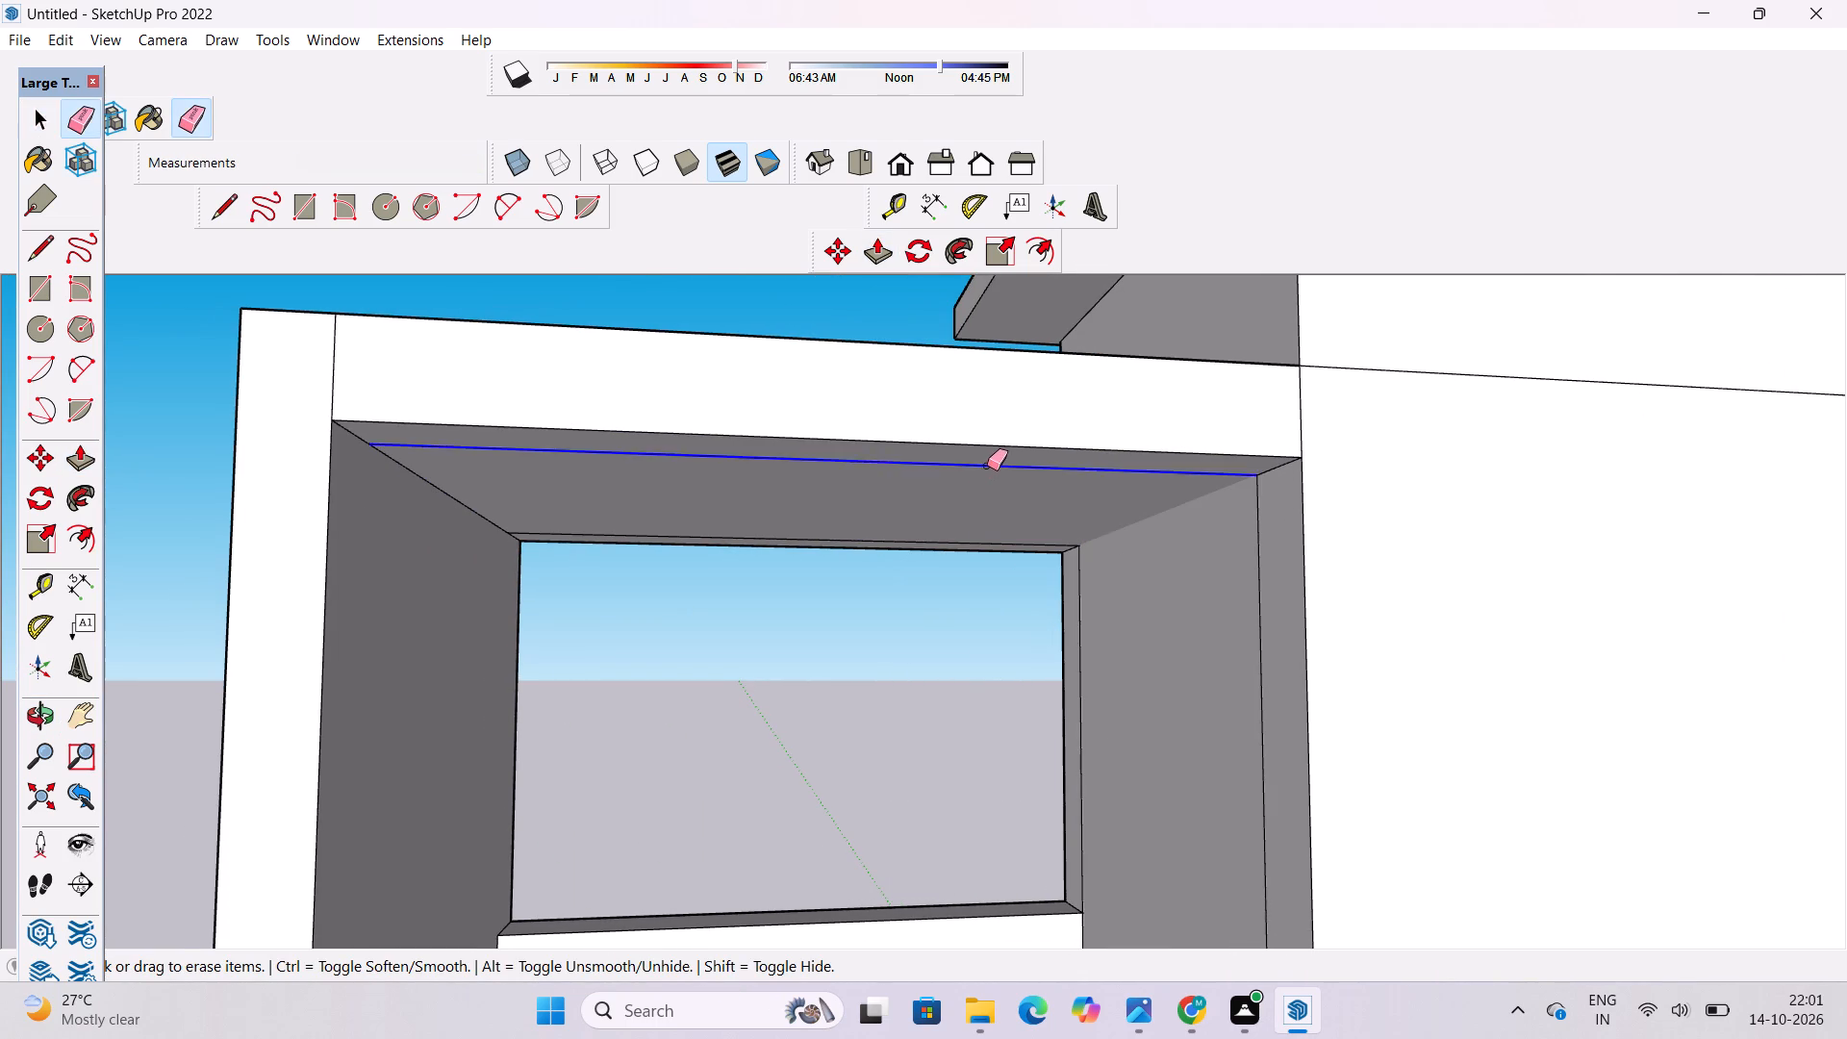
left_click(987, 466)
left_click(1214, 566)
left_click_drag(1272, 558, 1253, 589)
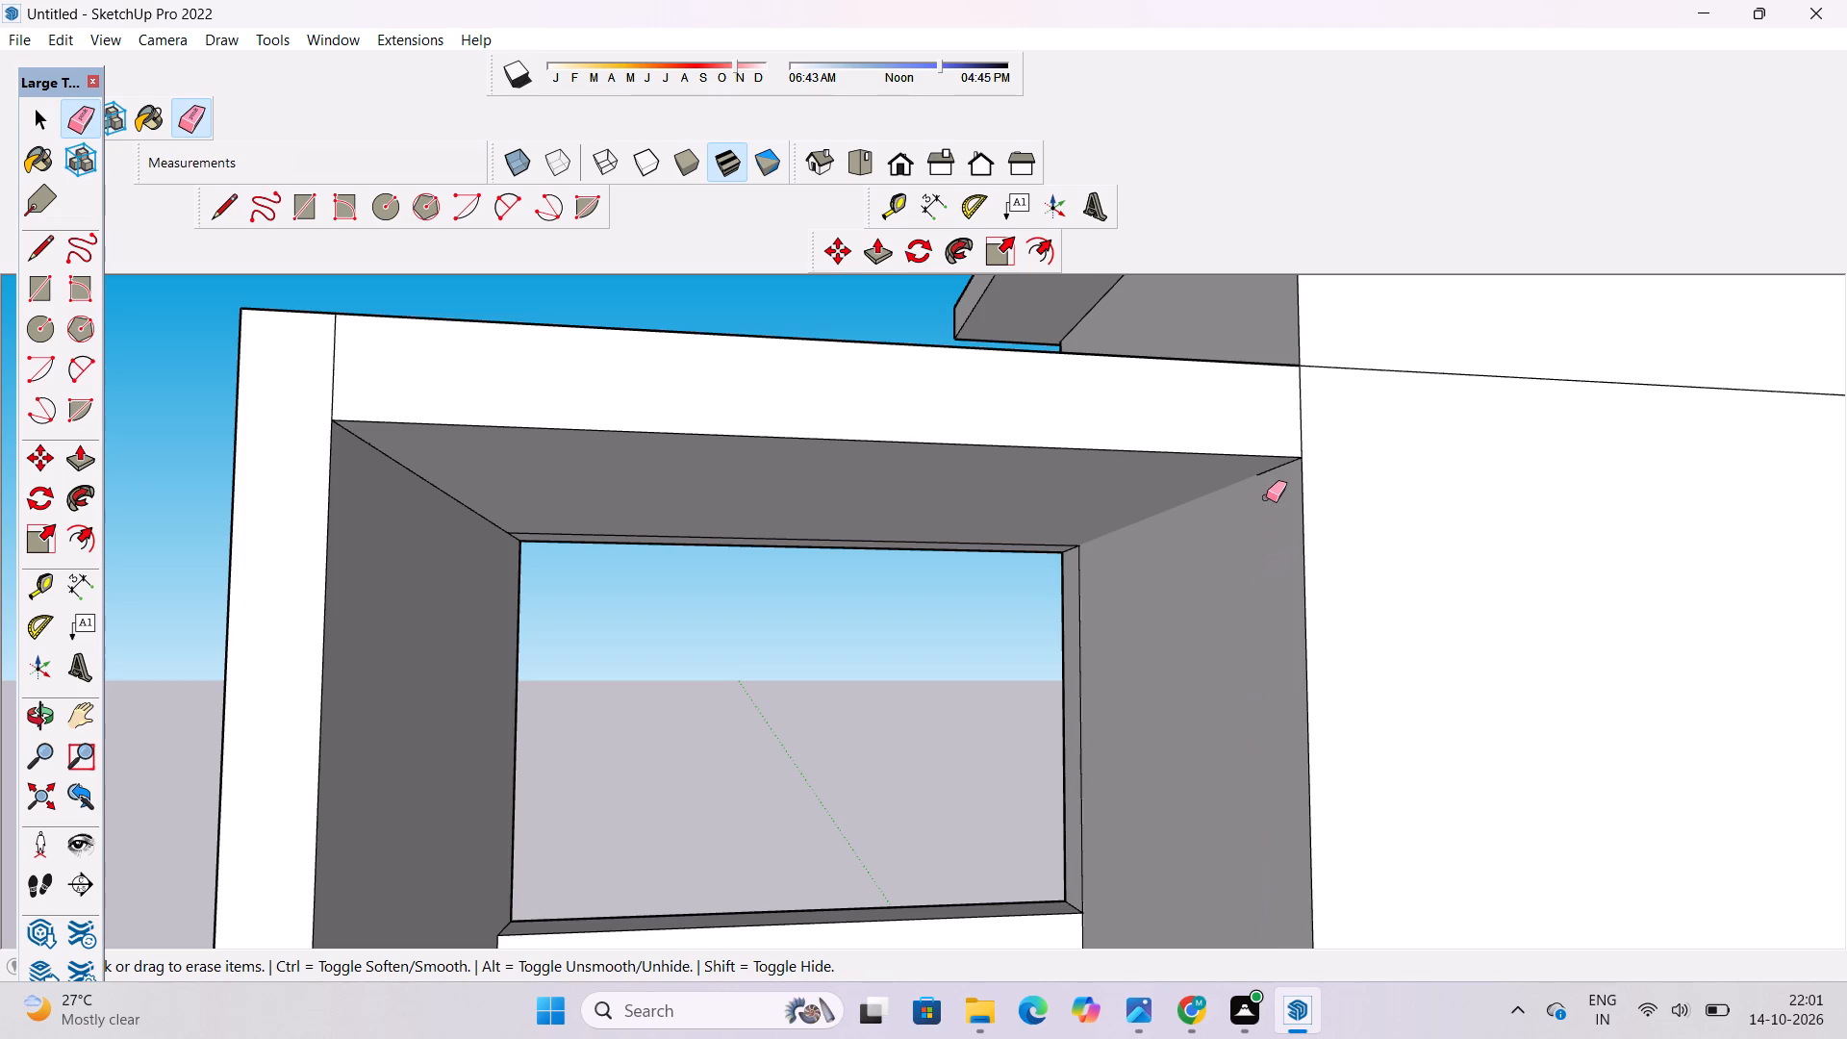
Erase the seam line on the ceiling just behind the front beam of the top-floor frame.
scroll(1266, 497, "up", 4)
key("o")
scroll(1279, 466, "down", 7)
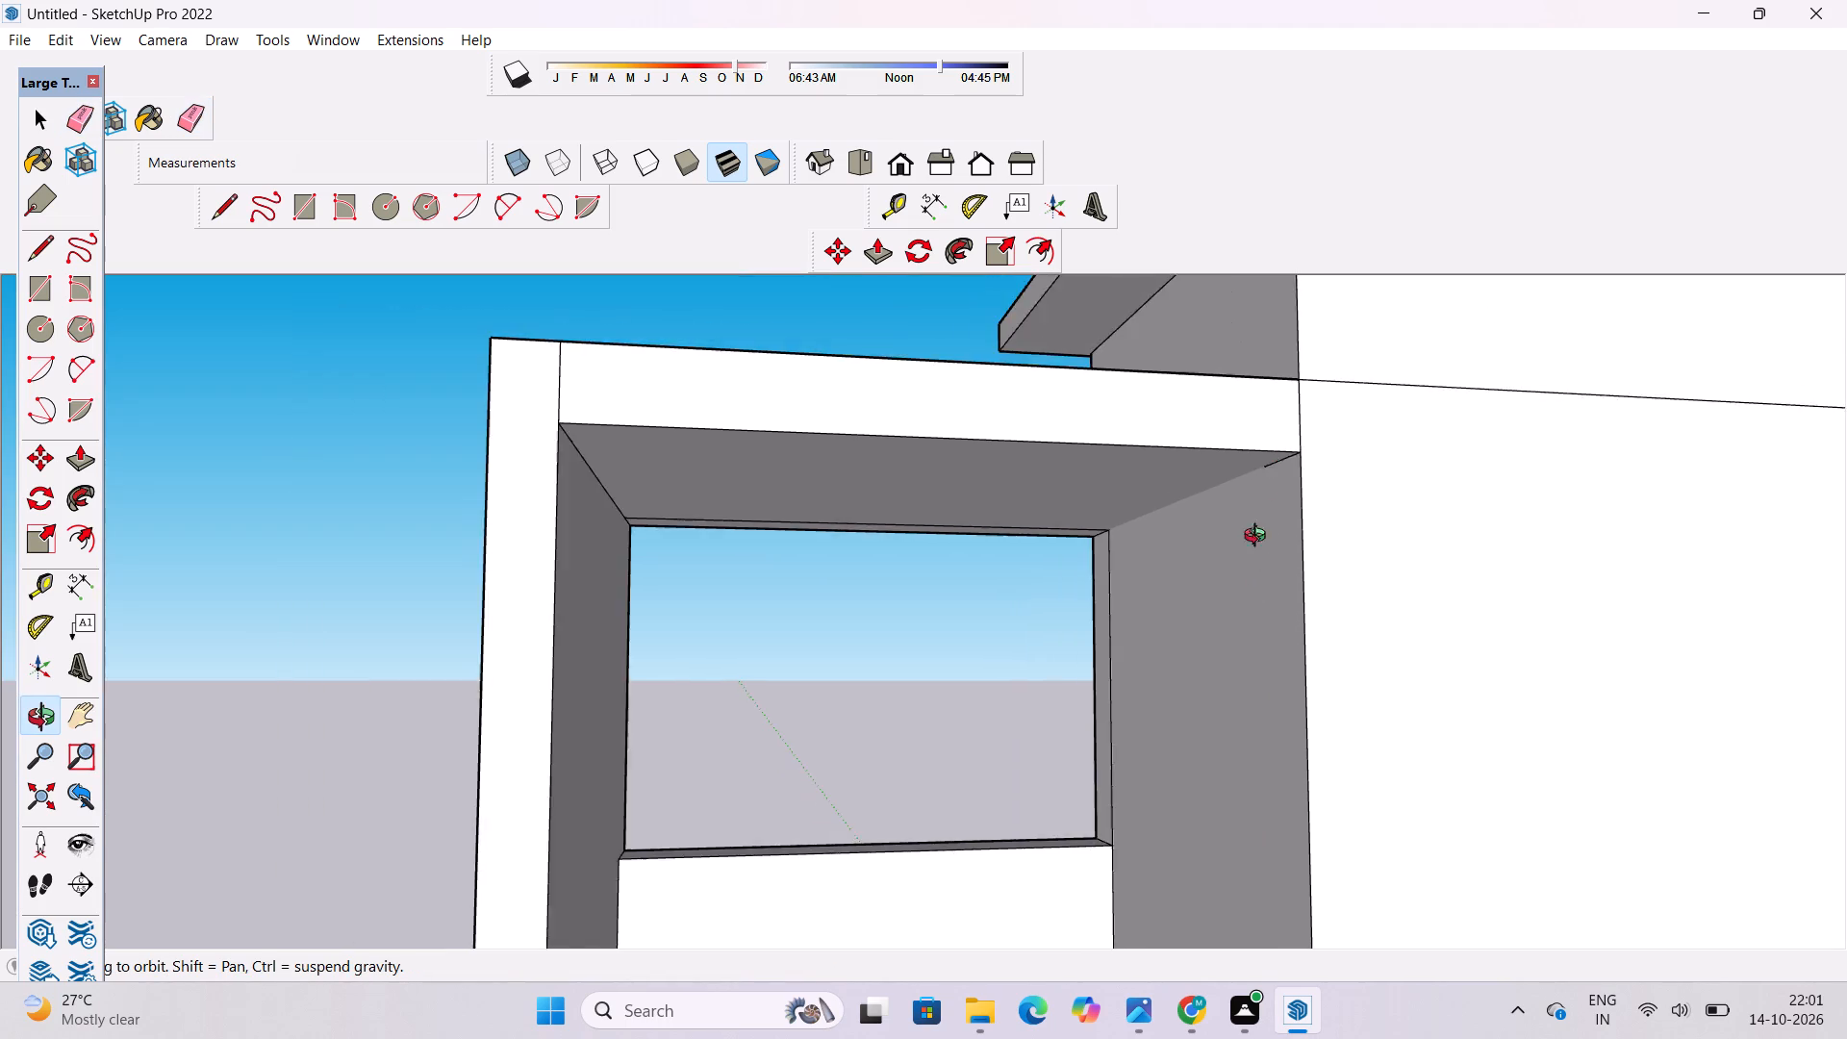
left_click_drag(1247, 575, 1487, 711)
left_click_drag(1423, 700, 1418, 586)
left_click_drag(1204, 639, 1626, 706)
left_click_drag(1230, 622, 1066, 697, "shift")
left_click_drag(994, 701, 1467, 648)
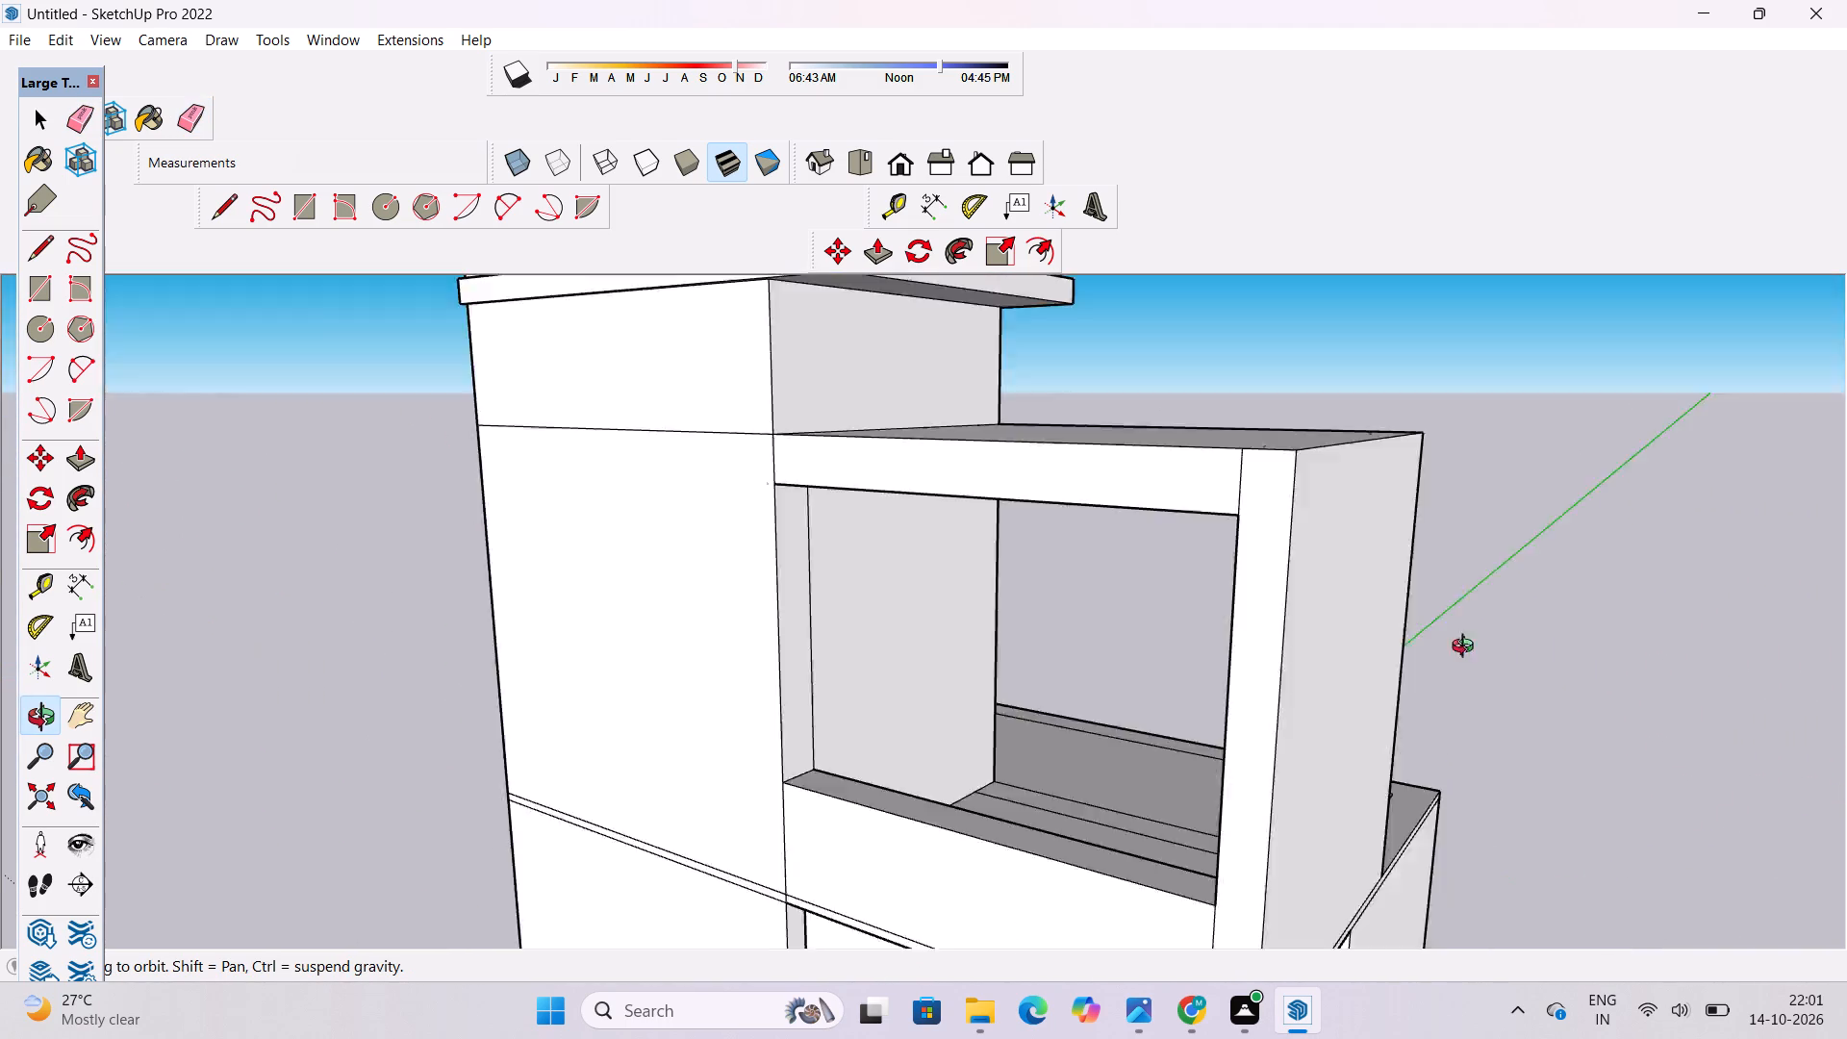
left_click_drag(1467, 648, 1583, 596)
left_click_drag(1437, 601, 1354, 719, "shift")
left_click_drag(1303, 731, 1295, 601)
scroll(1215, 506, "up", 3)
left_click_drag(1214, 503, 1253, 589)
left_click_drag(1258, 601, 1256, 586)
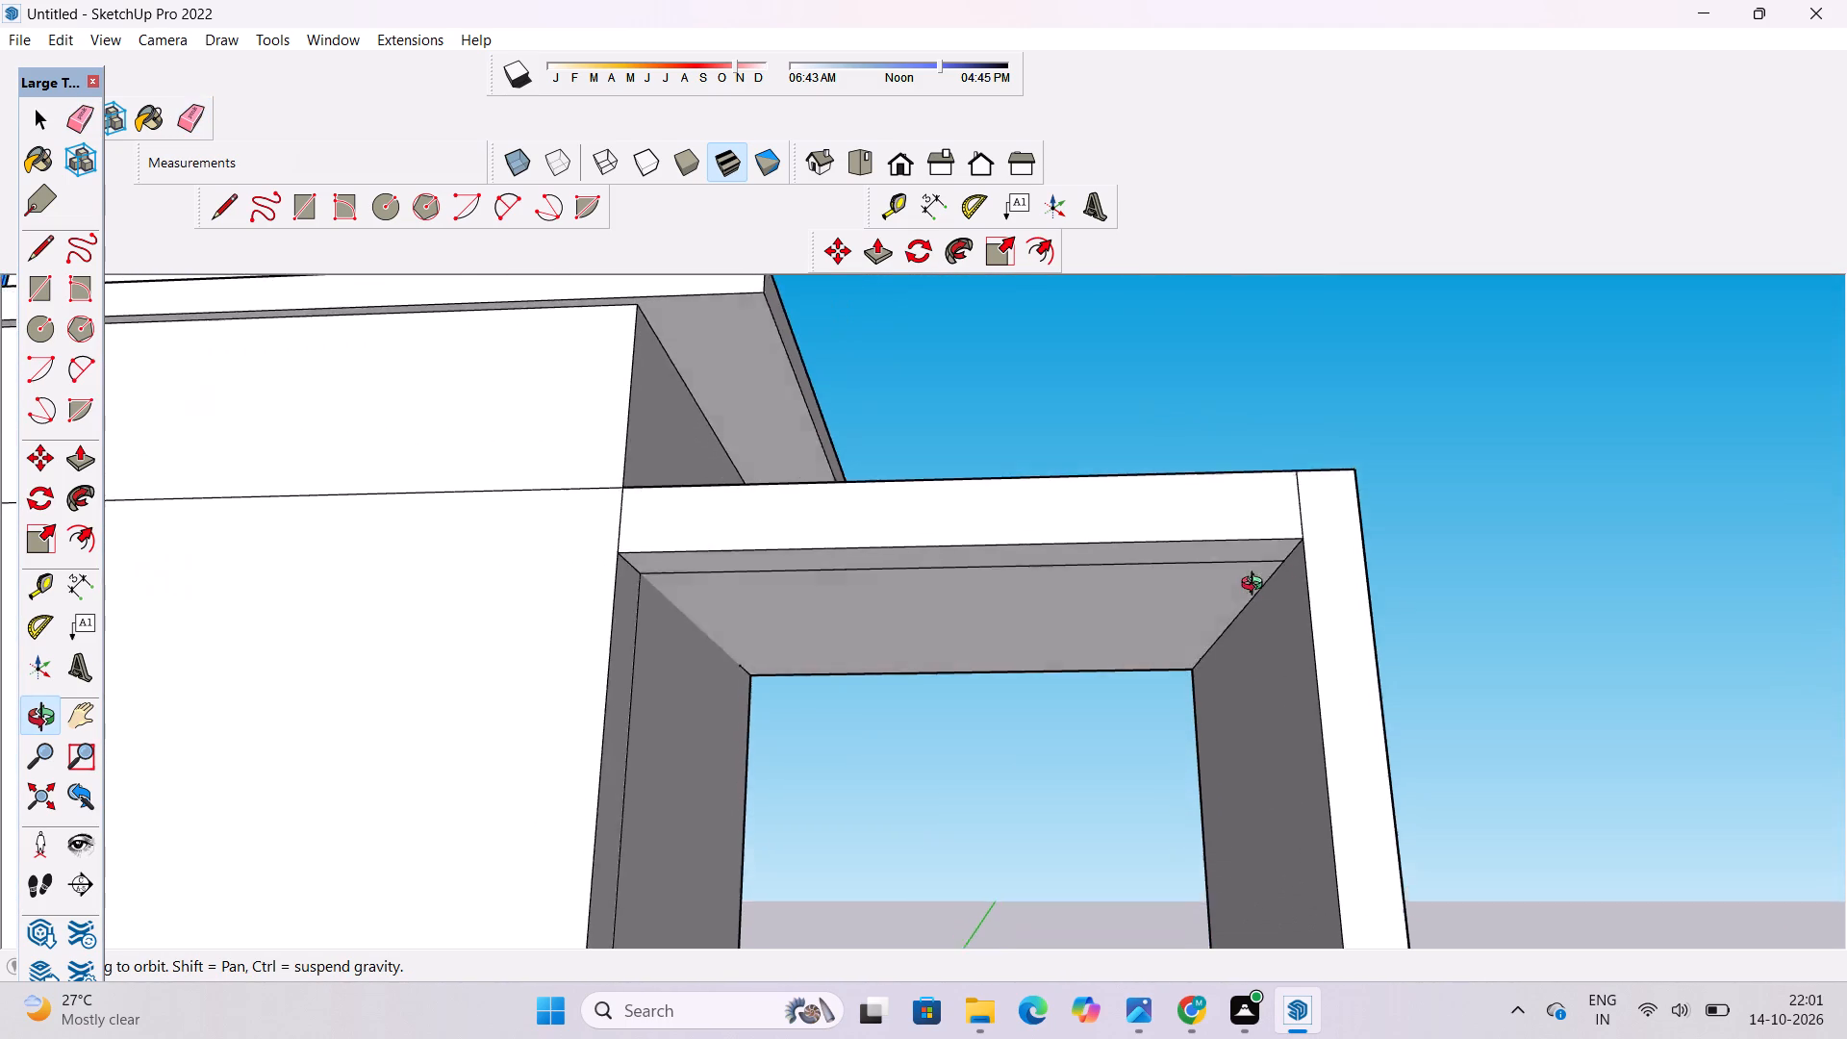
left_click_drag(1256, 586, 1260, 511)
left_click_drag(1263, 512, 1308, 583, "shift")
key("e")
scroll(1252, 580, "up", 2)
left_click_drag(1249, 561, 1251, 581)
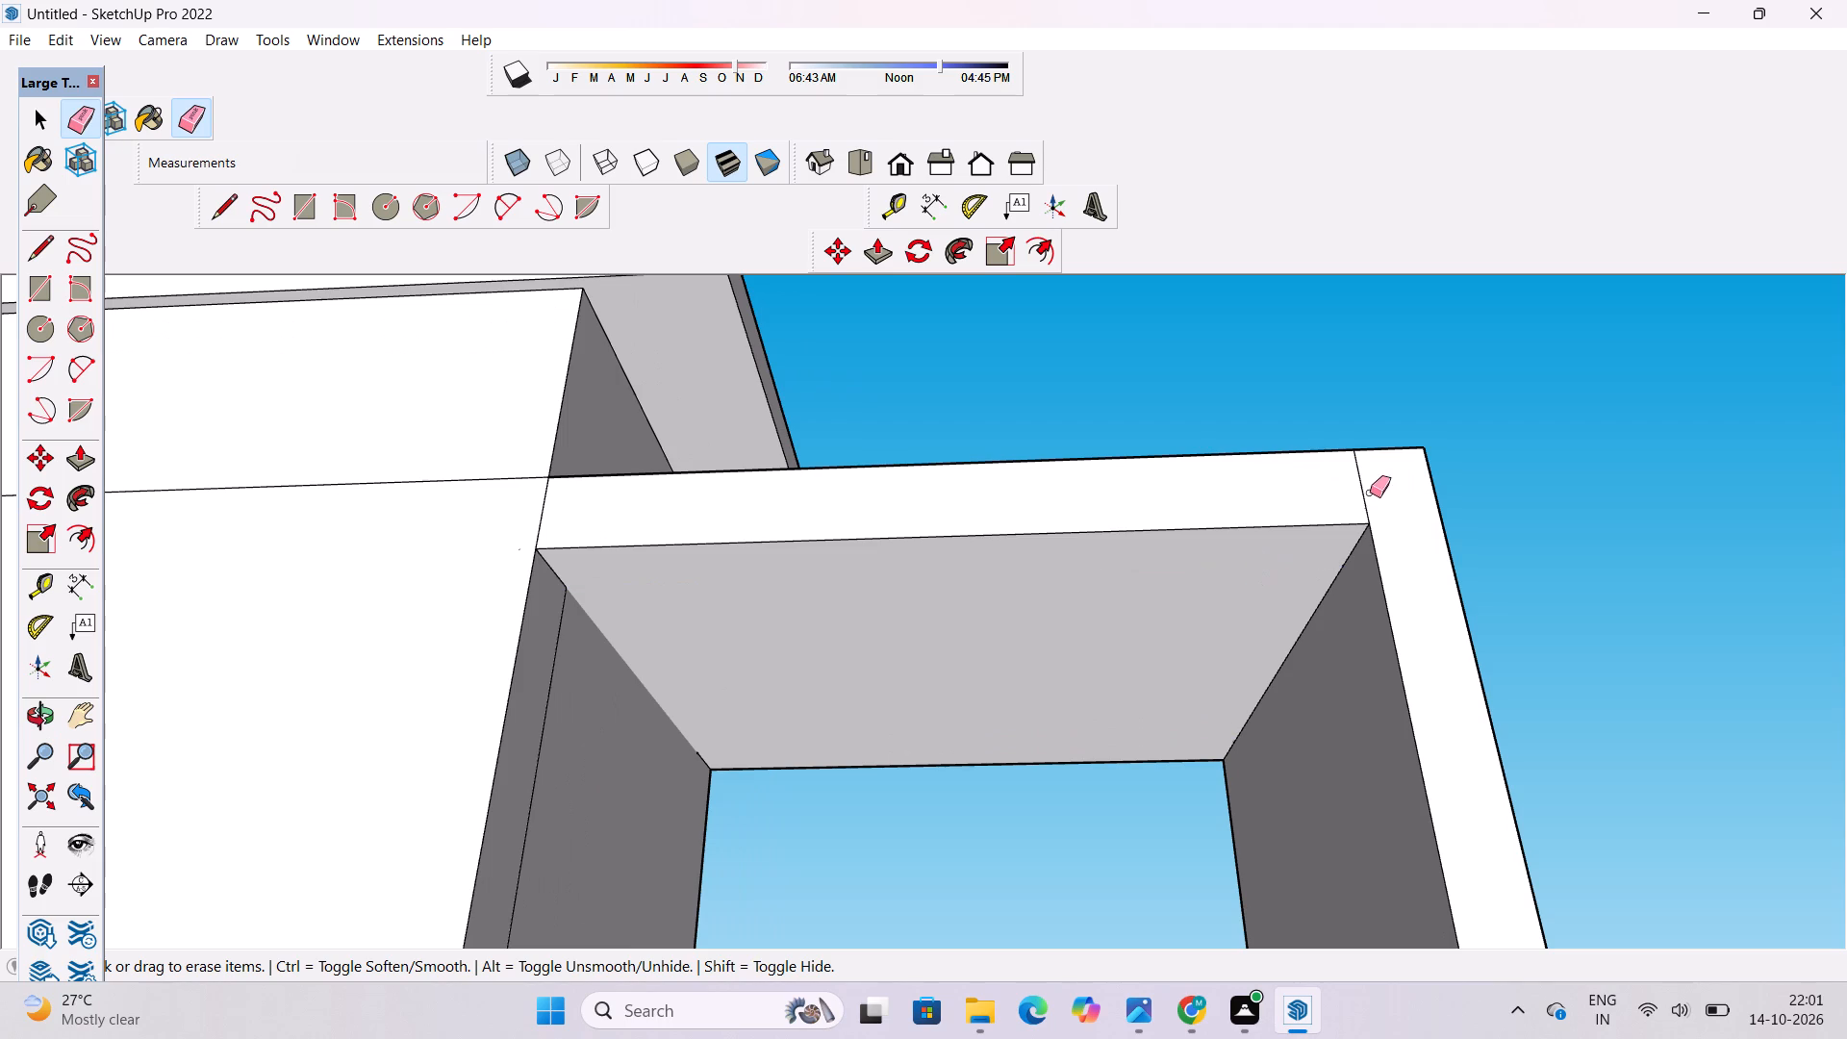
Erase the short line separating the front beam from the outer column on the frame's front face.
left_click_drag(1372, 486, 1348, 502)
scroll(1162, 411, "down", 6)
scroll(1250, 449, "up", 11)
left_click_drag(1278, 473, 1278, 475)
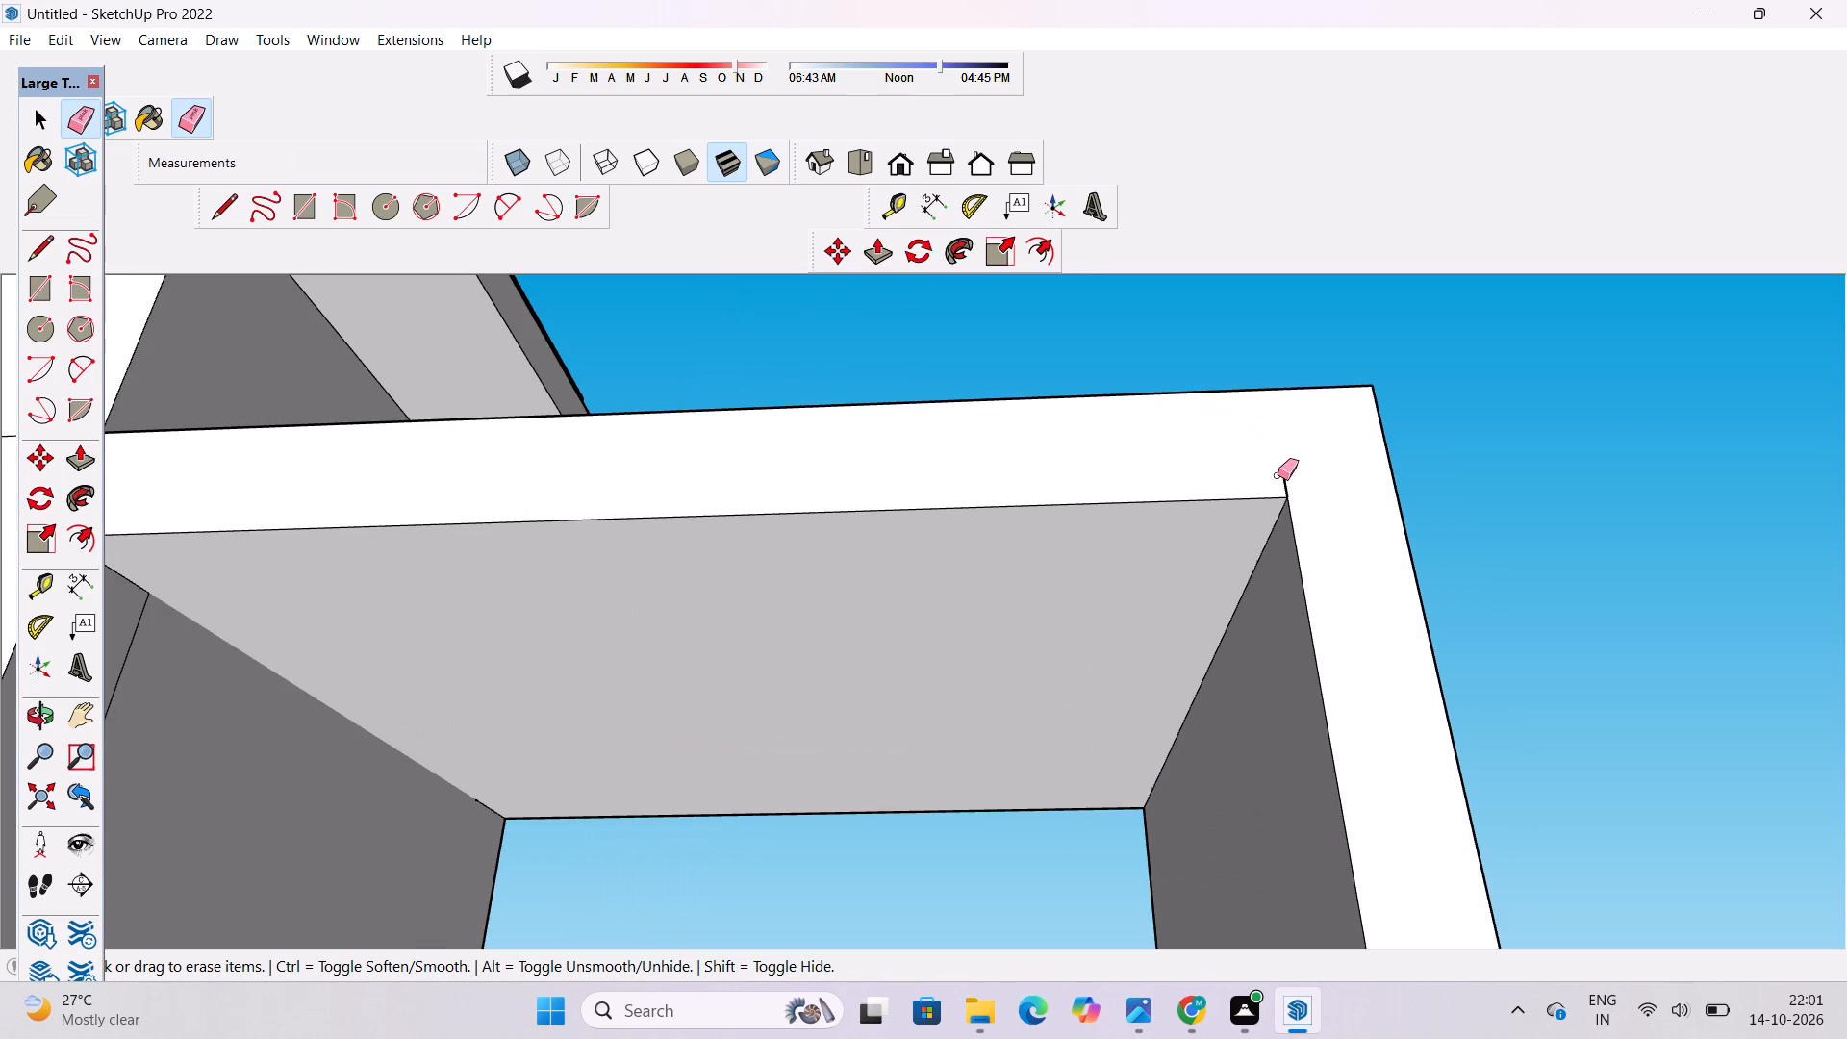
left_click_drag(1278, 475, 1289, 487)
Erase the vertical line near the front edge of the tower-side wall inside the frame opening.
scroll(1286, 360, "down", 6)
key("o")
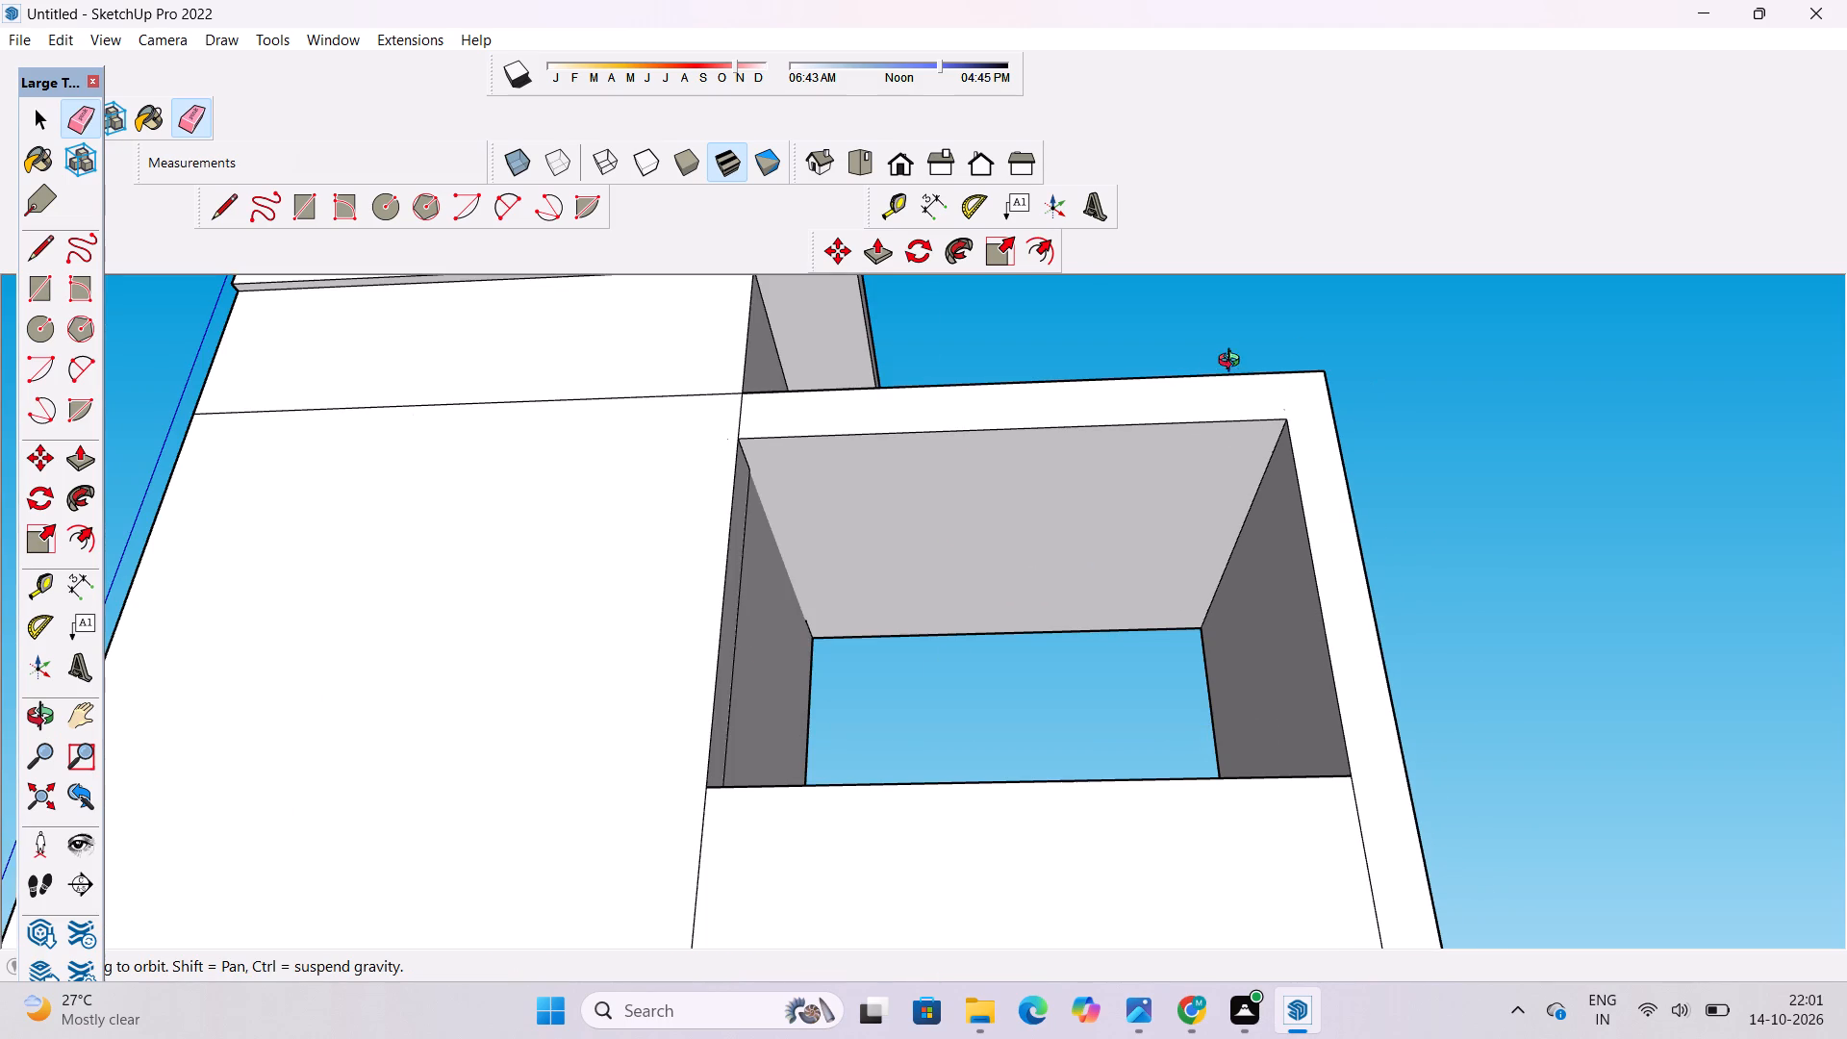
scroll(1233, 363, "down", 6)
left_click_drag(1272, 504, 1260, 765)
left_click_drag(1240, 762, 1344, 627, "shift")
left_click_drag(1351, 622, 1015, 642)
scroll(987, 551, "up", 3)
left_click_drag(983, 539, 1097, 622, "shift")
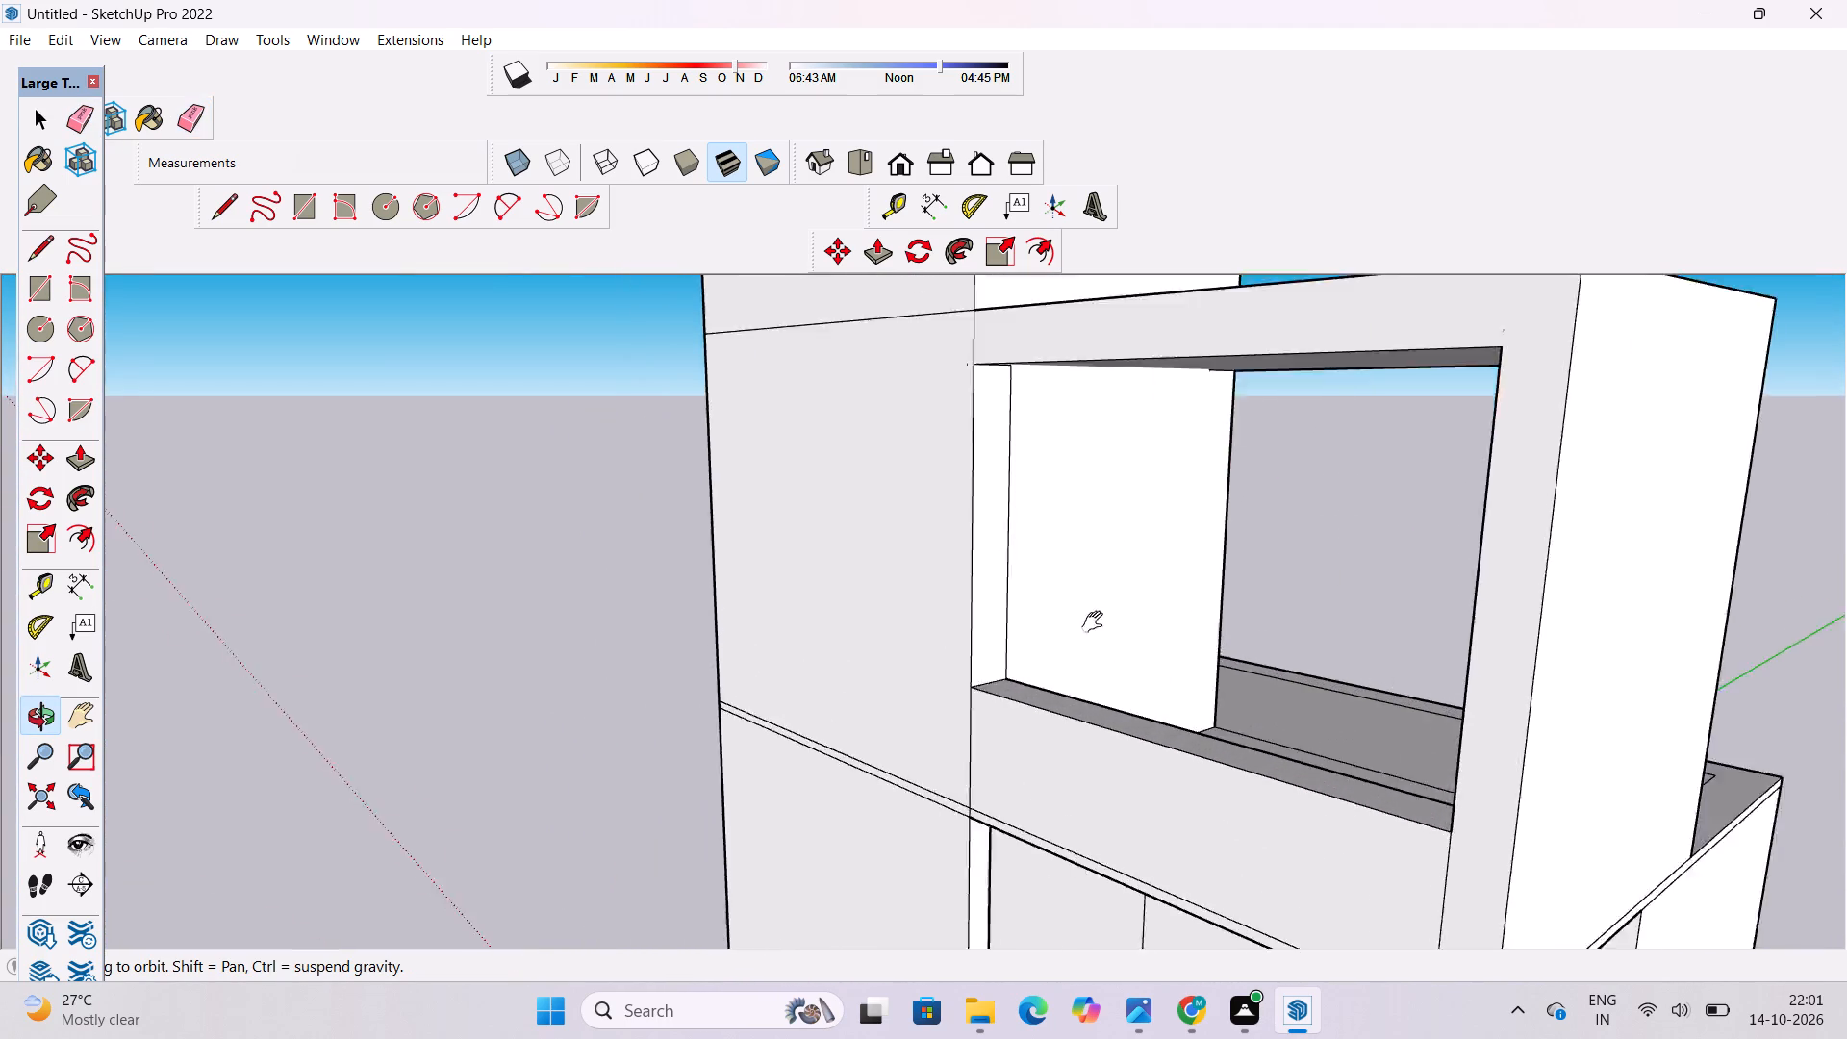
left_click_drag(1097, 622, 1170, 672, "shift")
left_click_drag(1170, 672, 1167, 519)
left_click_drag(1167, 519, 1168, 570)
left_click_drag(1168, 570, 1196, 664, "shift")
left_click_drag(1193, 657, 1182, 631)
key("e")
scroll(1169, 579, "up", 3)
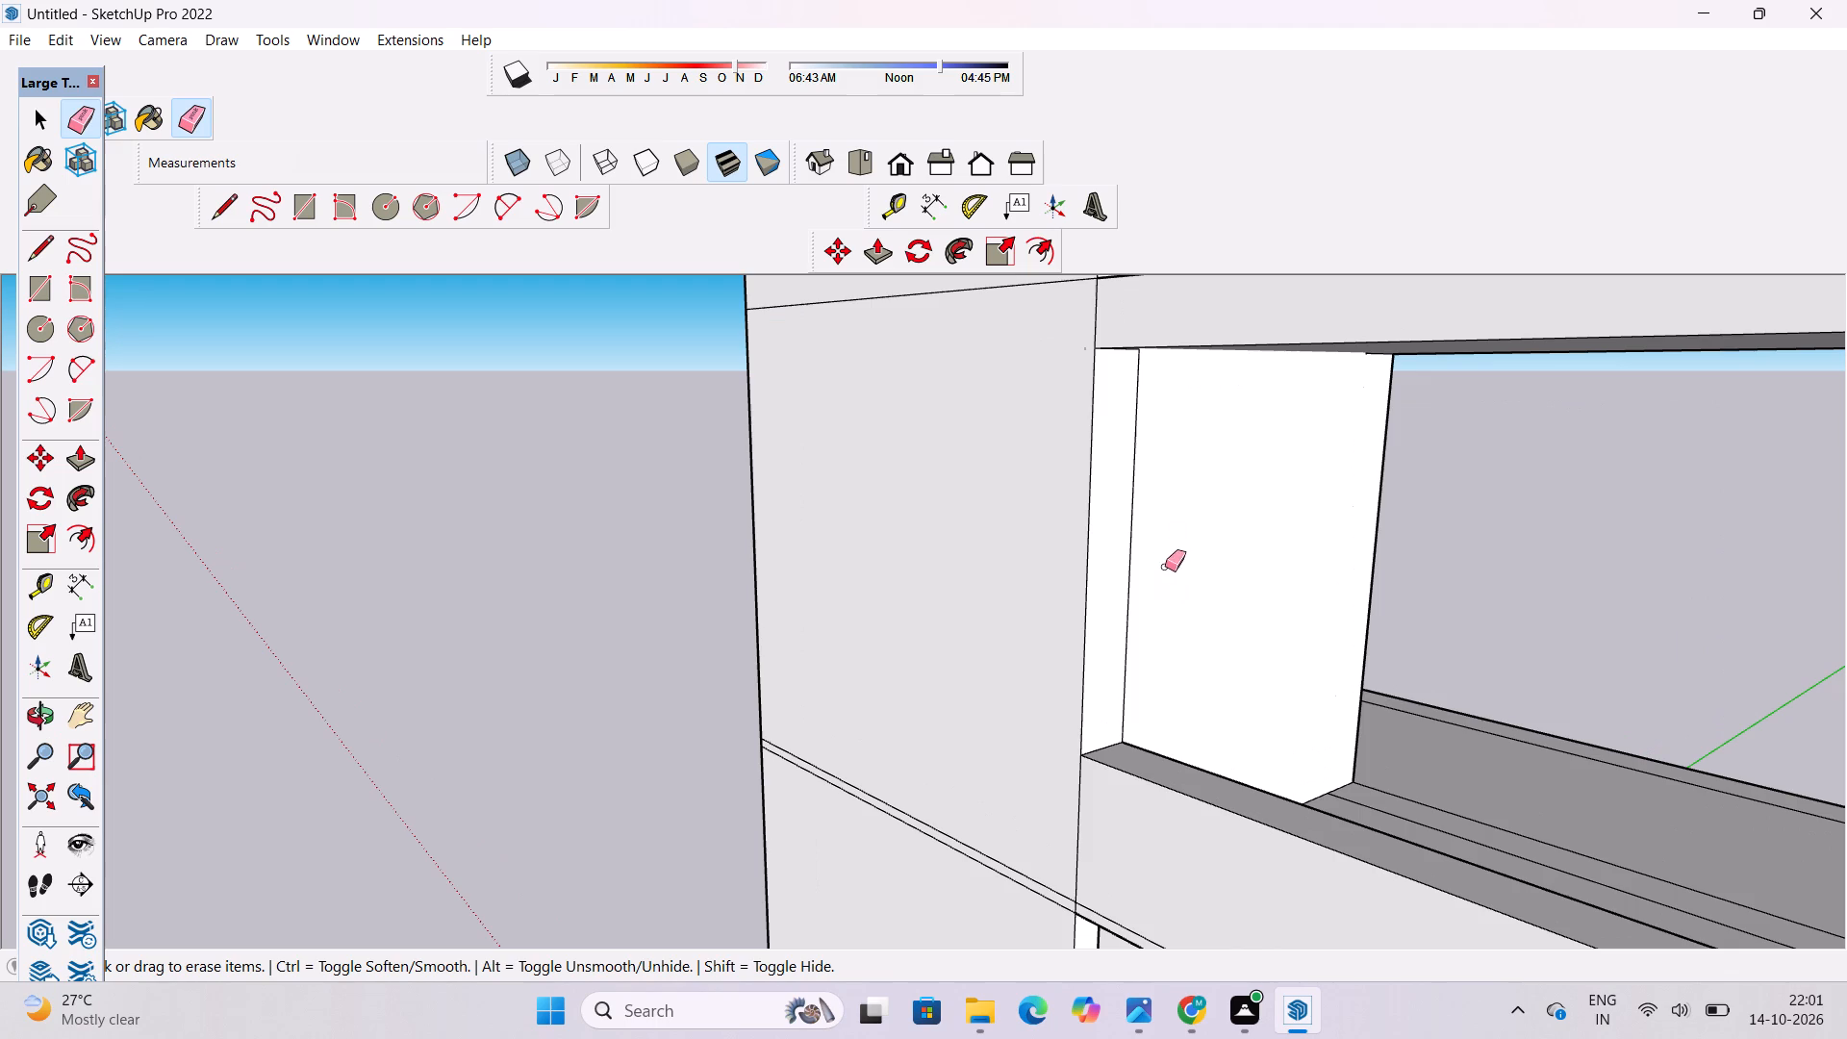
left_click_drag(1153, 532, 1126, 613)
Examine the building from several sides and compare it with the reference elevation image.
key("o")
scroll(1133, 570, "down", 3)
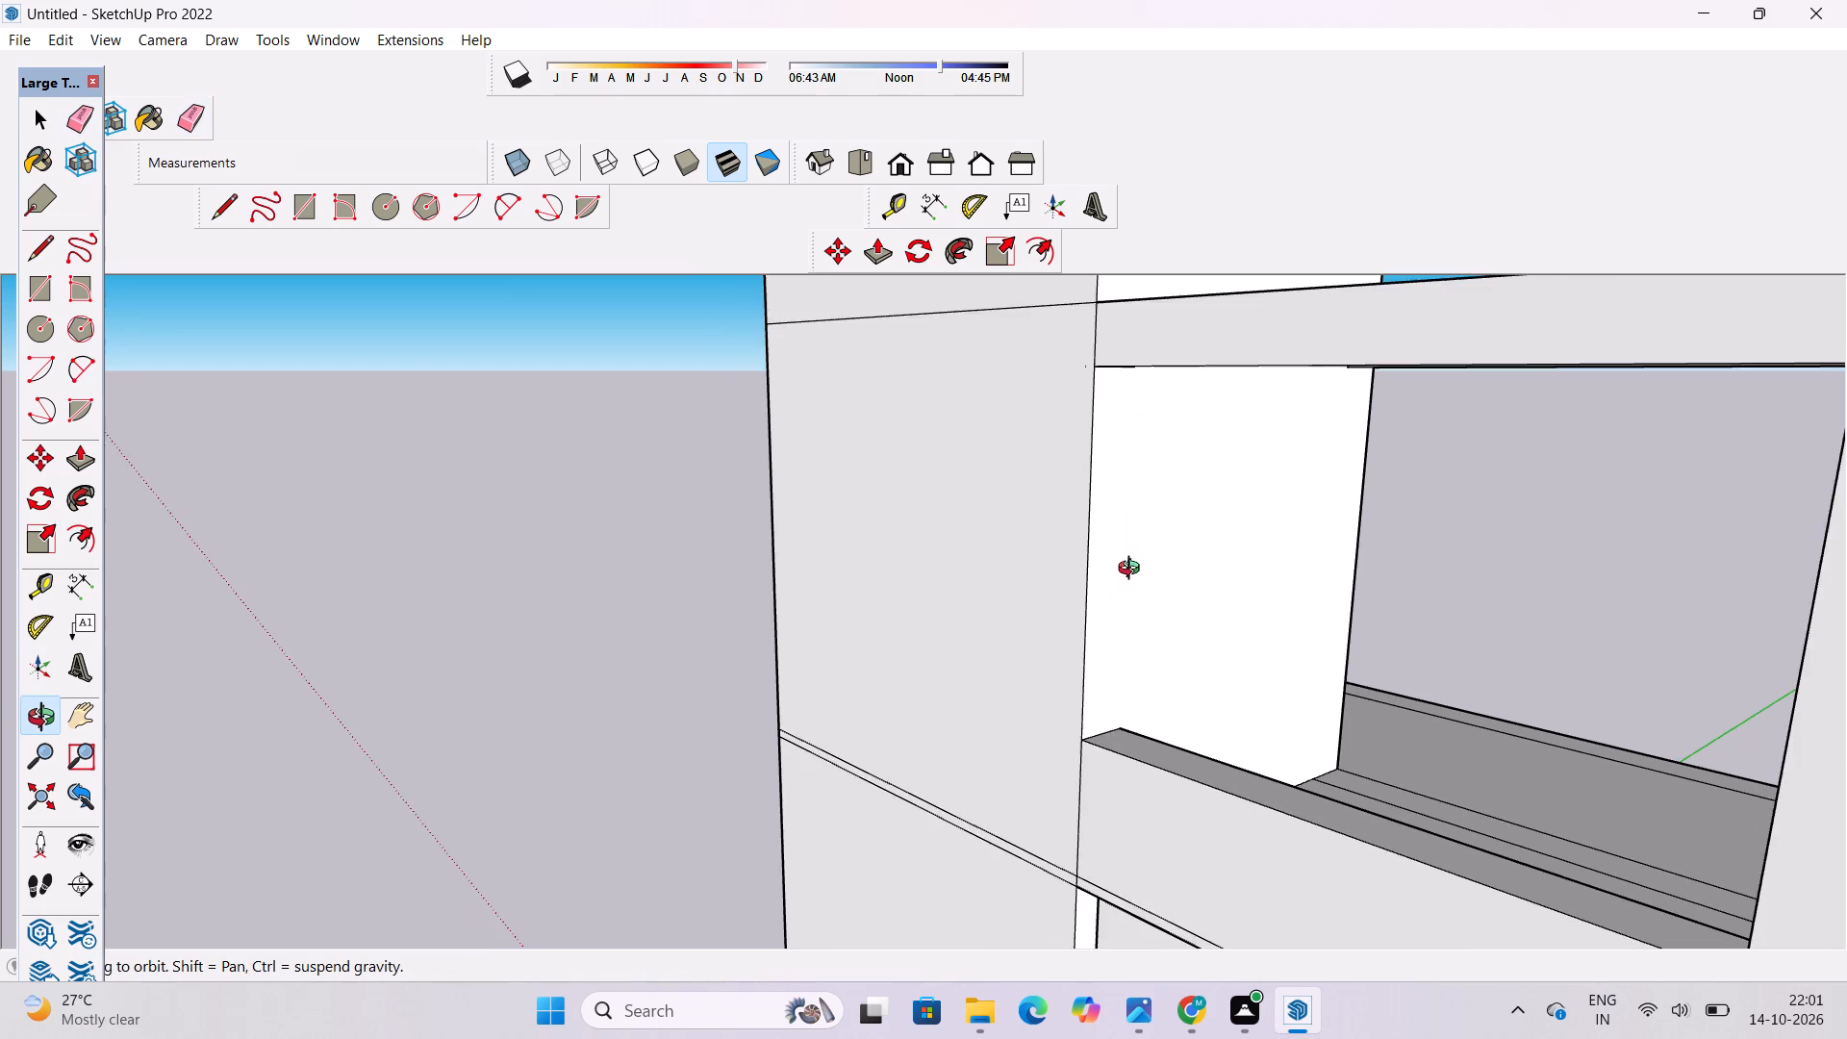
left_click_drag(1274, 622, 960, 654)
scroll(943, 596, "down", 7)
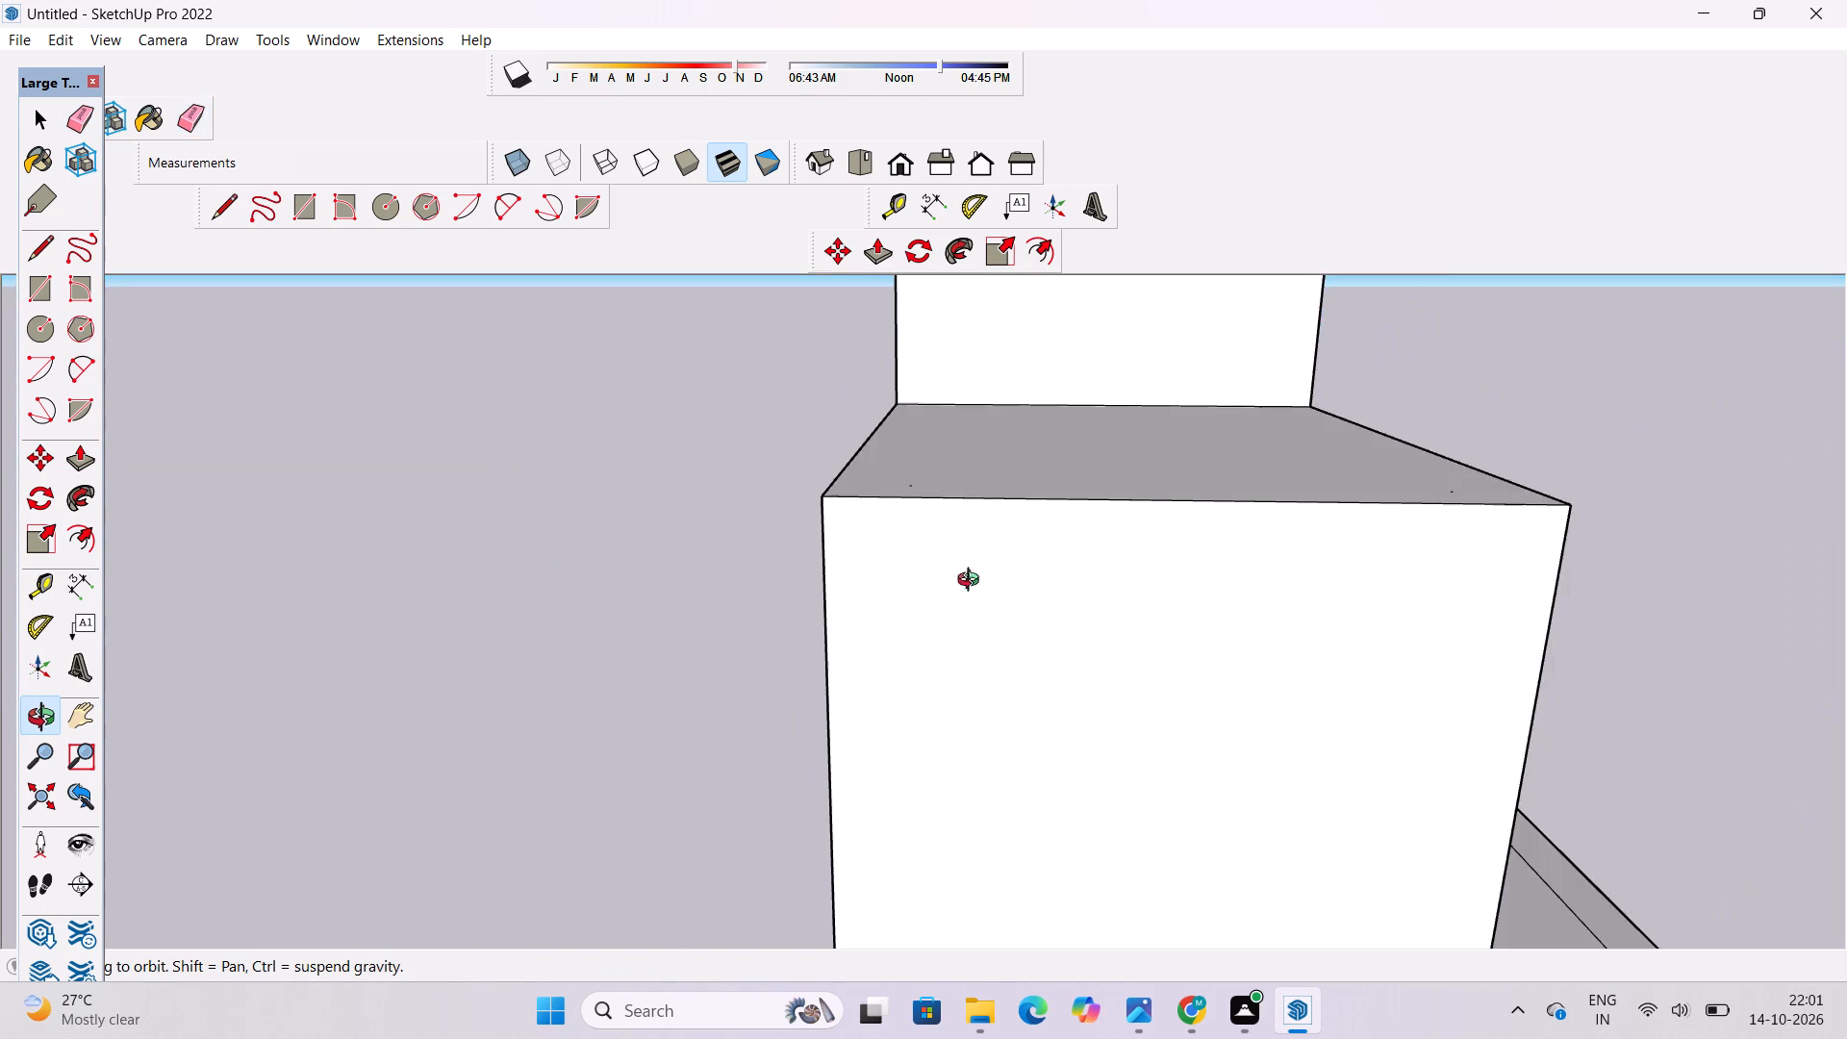
left_click_drag(1455, 695, 1123, 602)
scroll(1191, 519, "down", 6)
left_click_drag(1246, 633, 1319, 455, "shift")
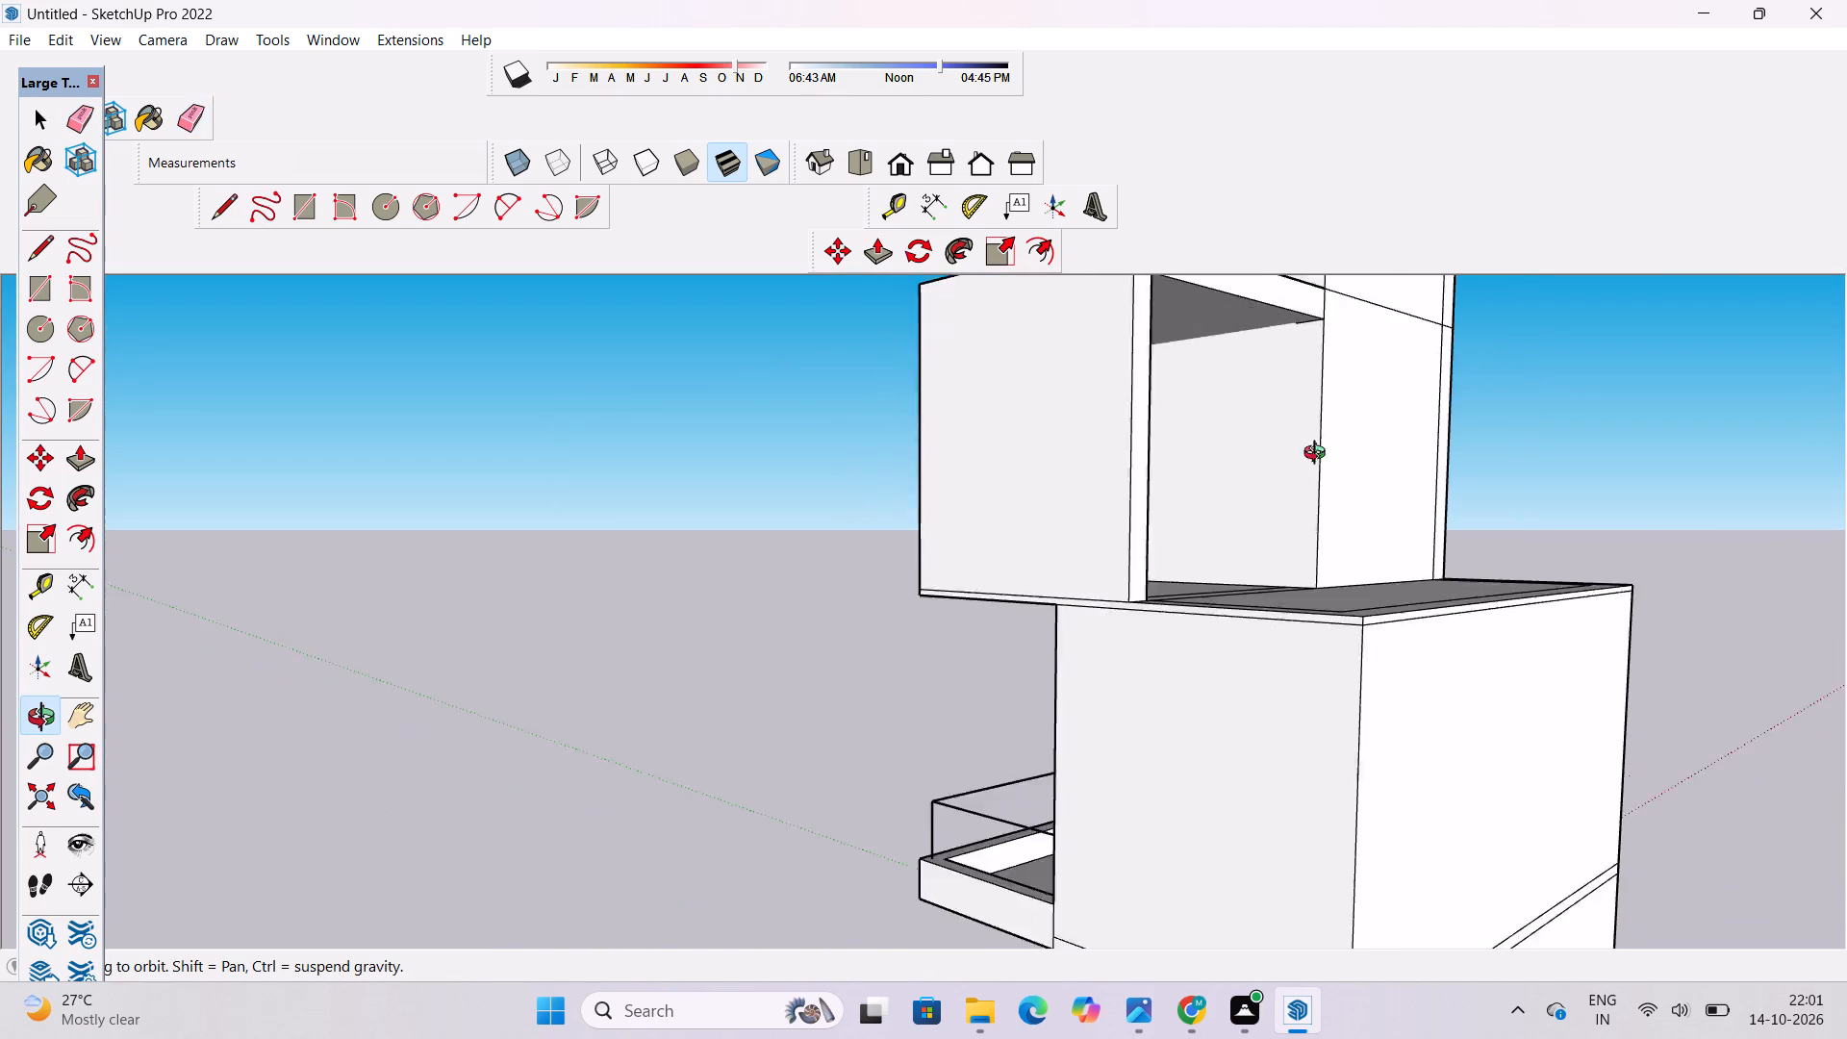
left_click_drag(1319, 455, 1846, 649)
left_click_drag(857, 665, 1308, 595)
left_click_drag(1296, 572, 1296, 695)
left_click_drag(1252, 697, 1192, 510)
left_click_drag(1176, 609, 1212, 805)
left_click(1139, 1016)
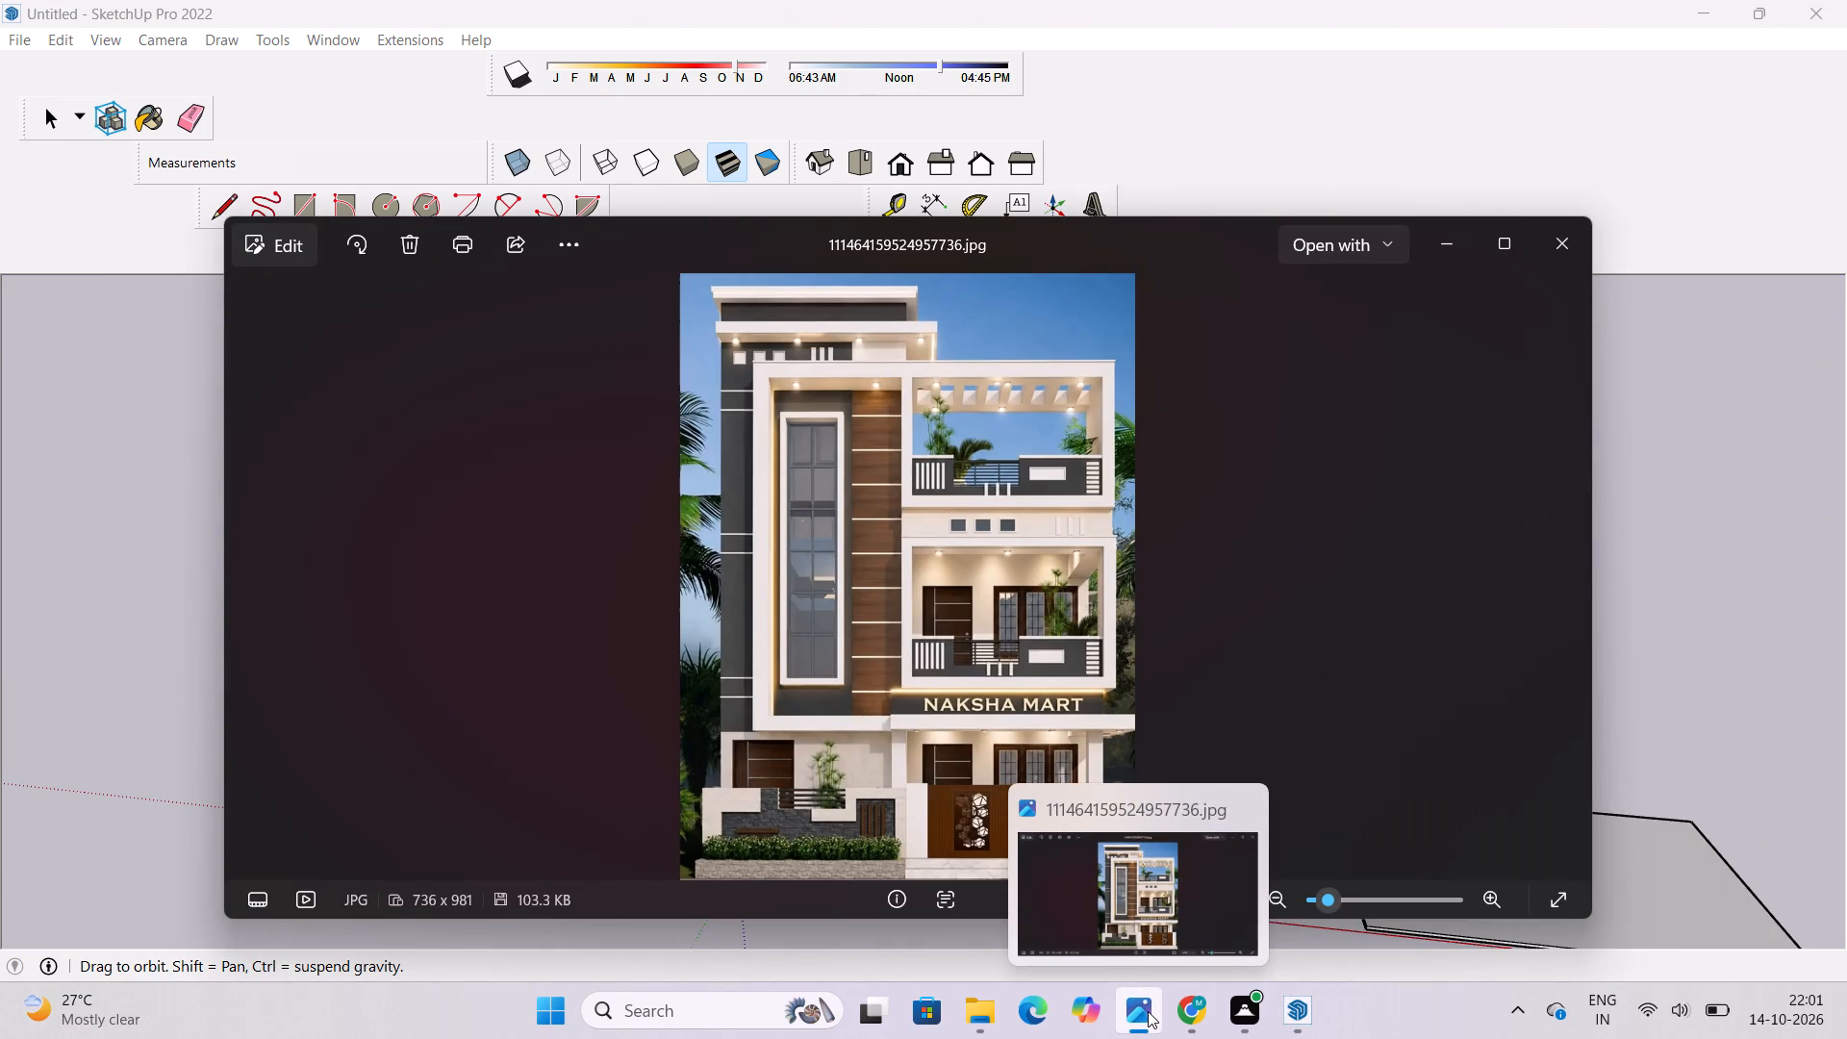
left_click(1147, 1011)
Erase the two pairs of horizontal floor lines across the tower's front face, including the leftover stub.
scroll(1128, 914, "down", 4)
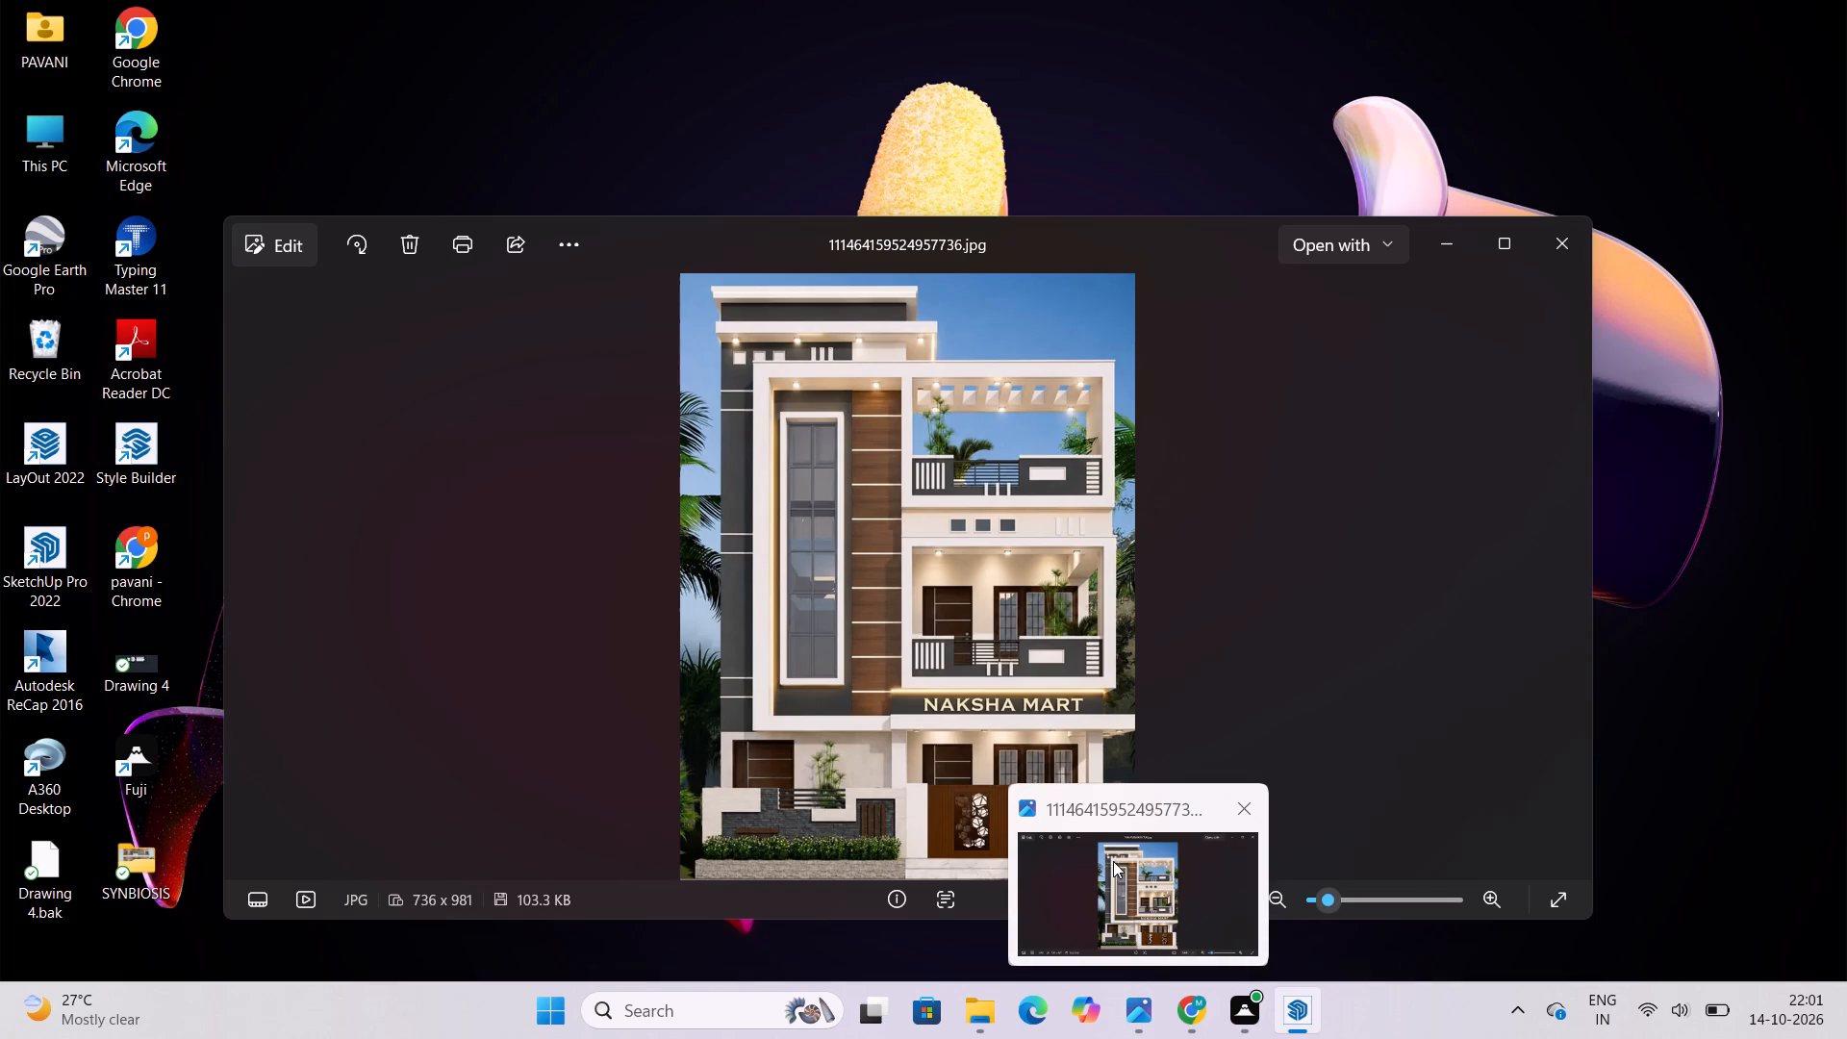
left_click_drag(1051, 712, 1103, 612)
left_click_drag(1080, 627, 1057, 630, "shift")
left_click_drag(1002, 672, 1083, 696)
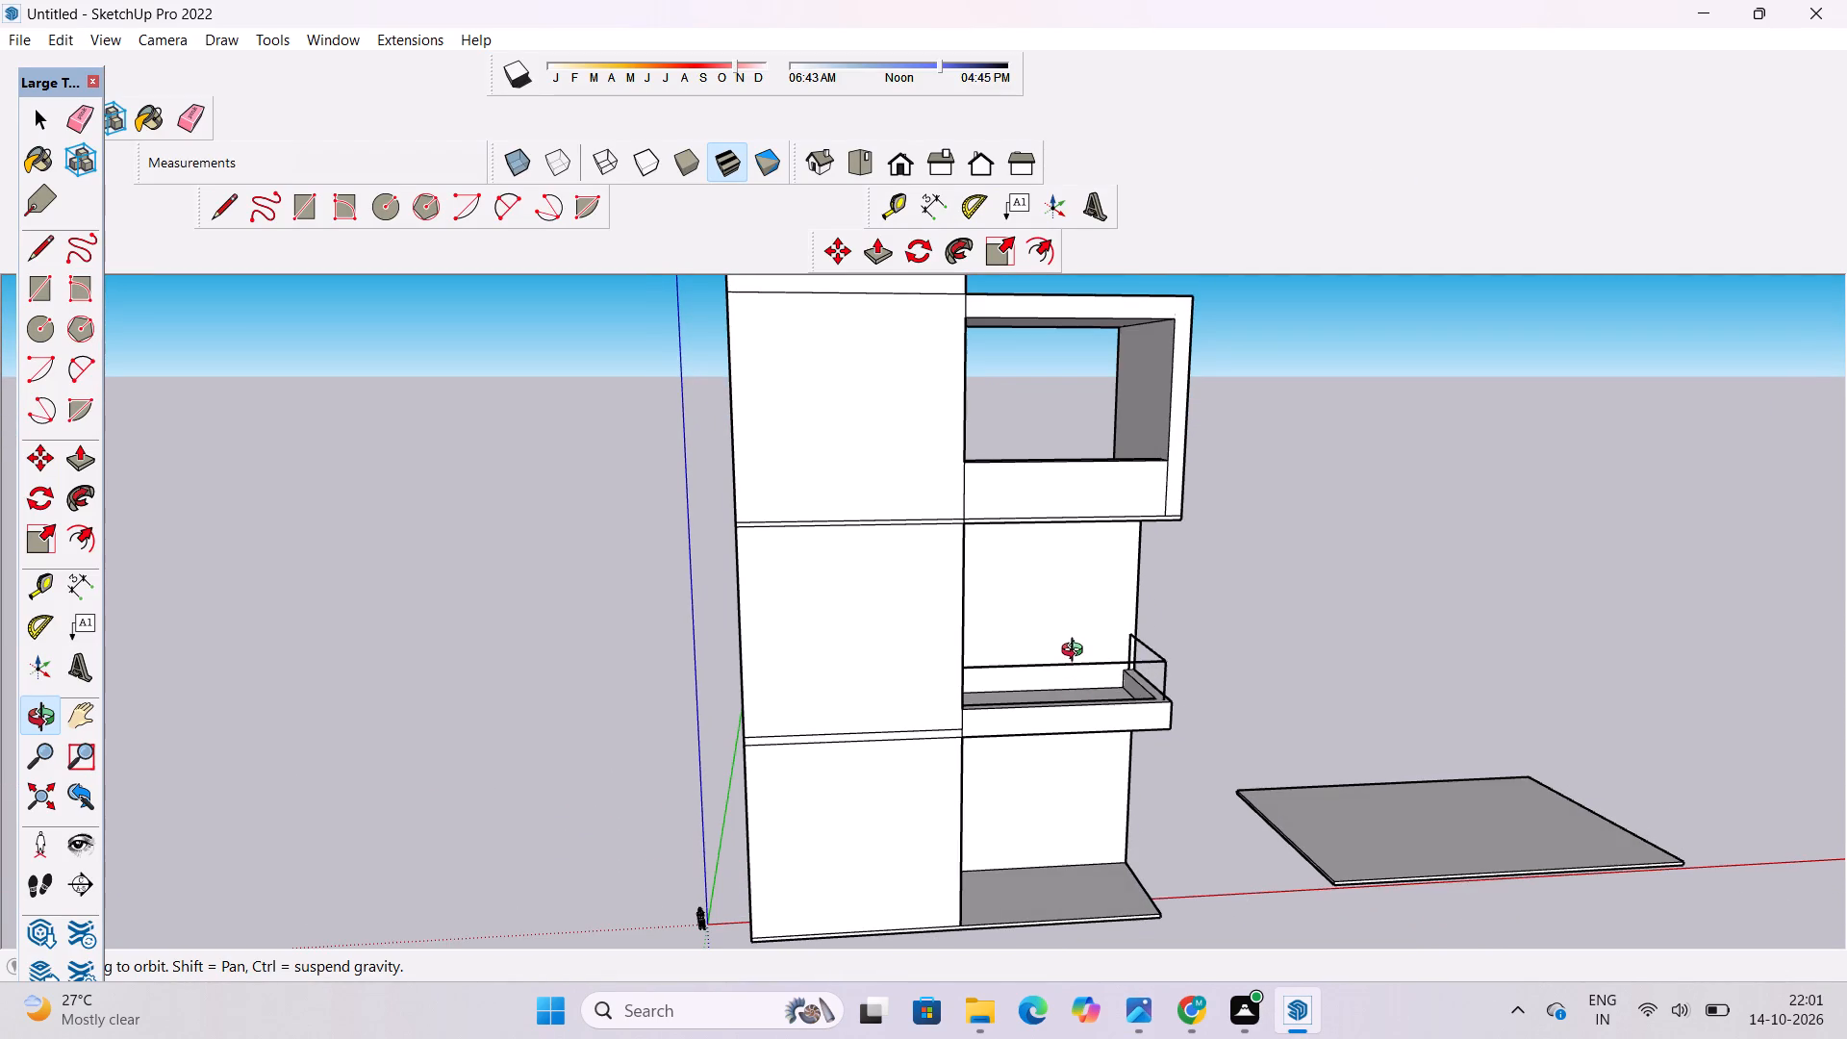
left_click_drag(1003, 665, 1046, 639, "shift")
left_click_drag(1061, 628, 1069, 670, "shift")
left_click_drag(1050, 672, 1025, 678)
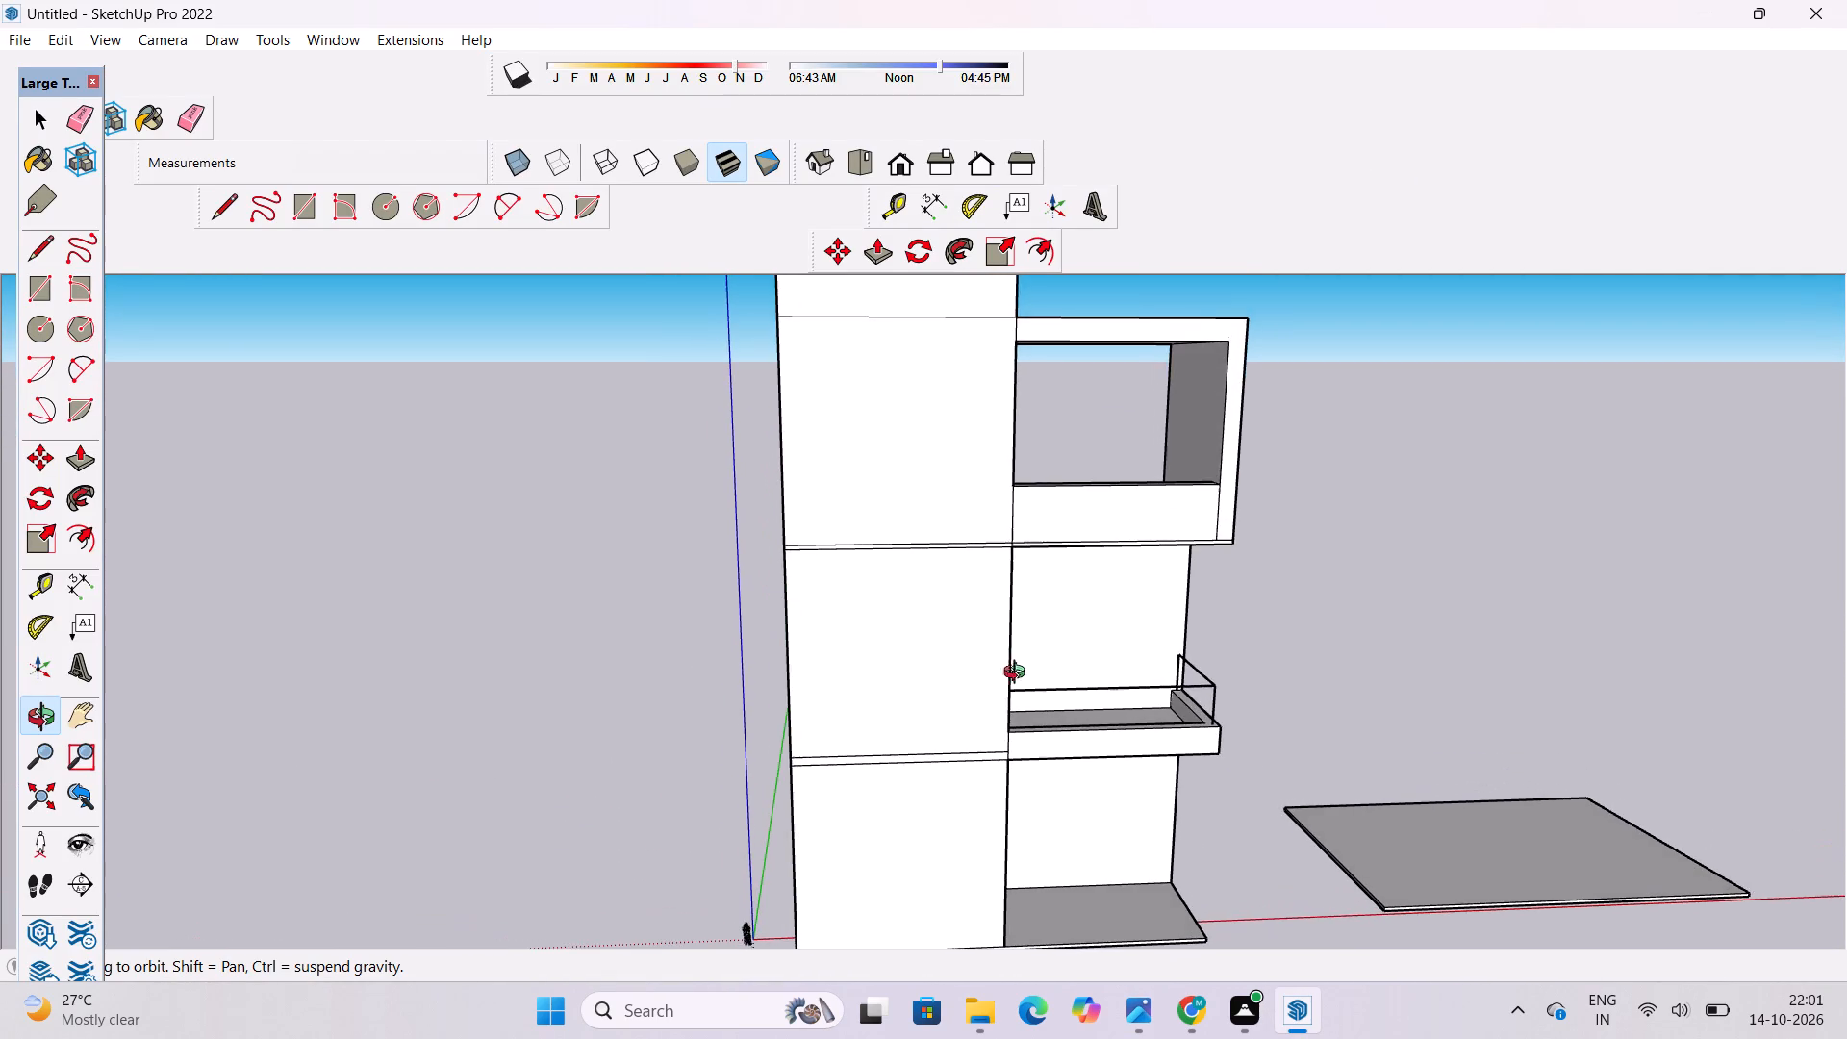
key("e")
scroll(966, 577, "up", 4)
left_click_drag(956, 493, 957, 528)
scroll(925, 486, "down", 4)
left_click_drag(928, 486, 936, 523)
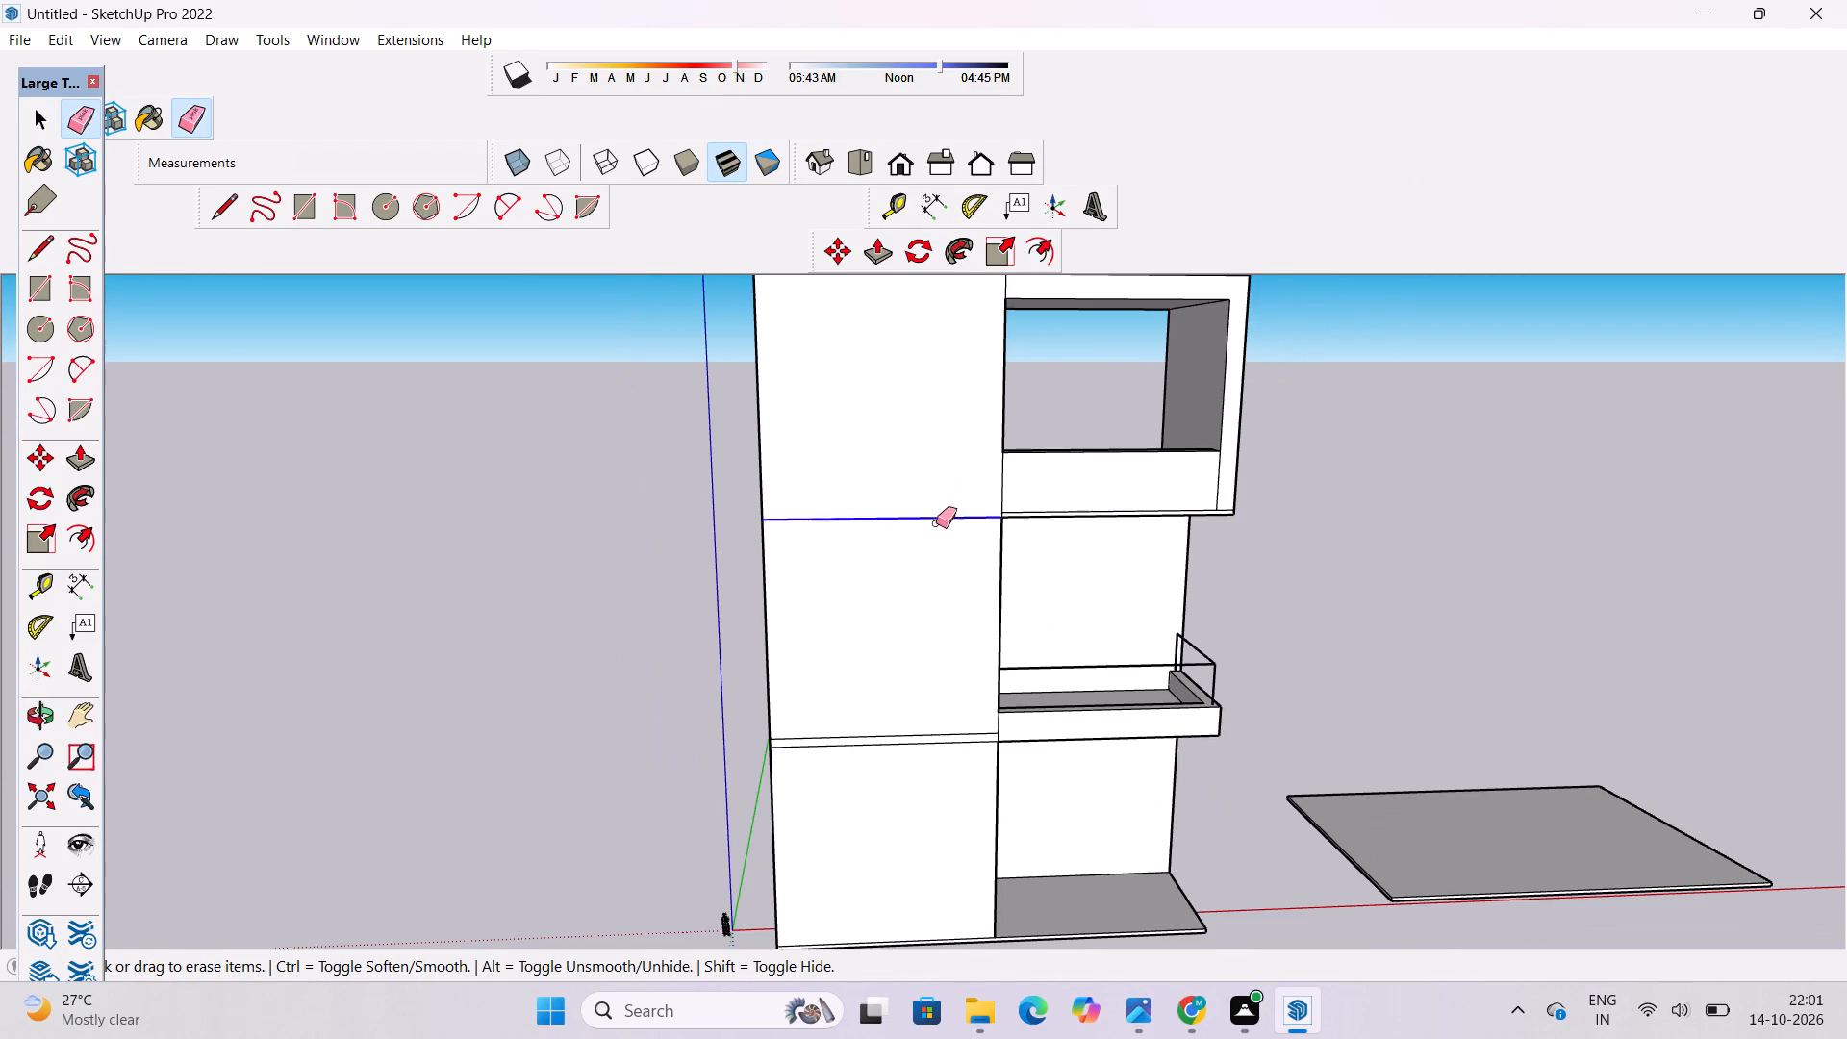
left_click_drag(936, 523, 937, 526)
left_click_drag(952, 664, 957, 756)
scroll(769, 776, "up", 7)
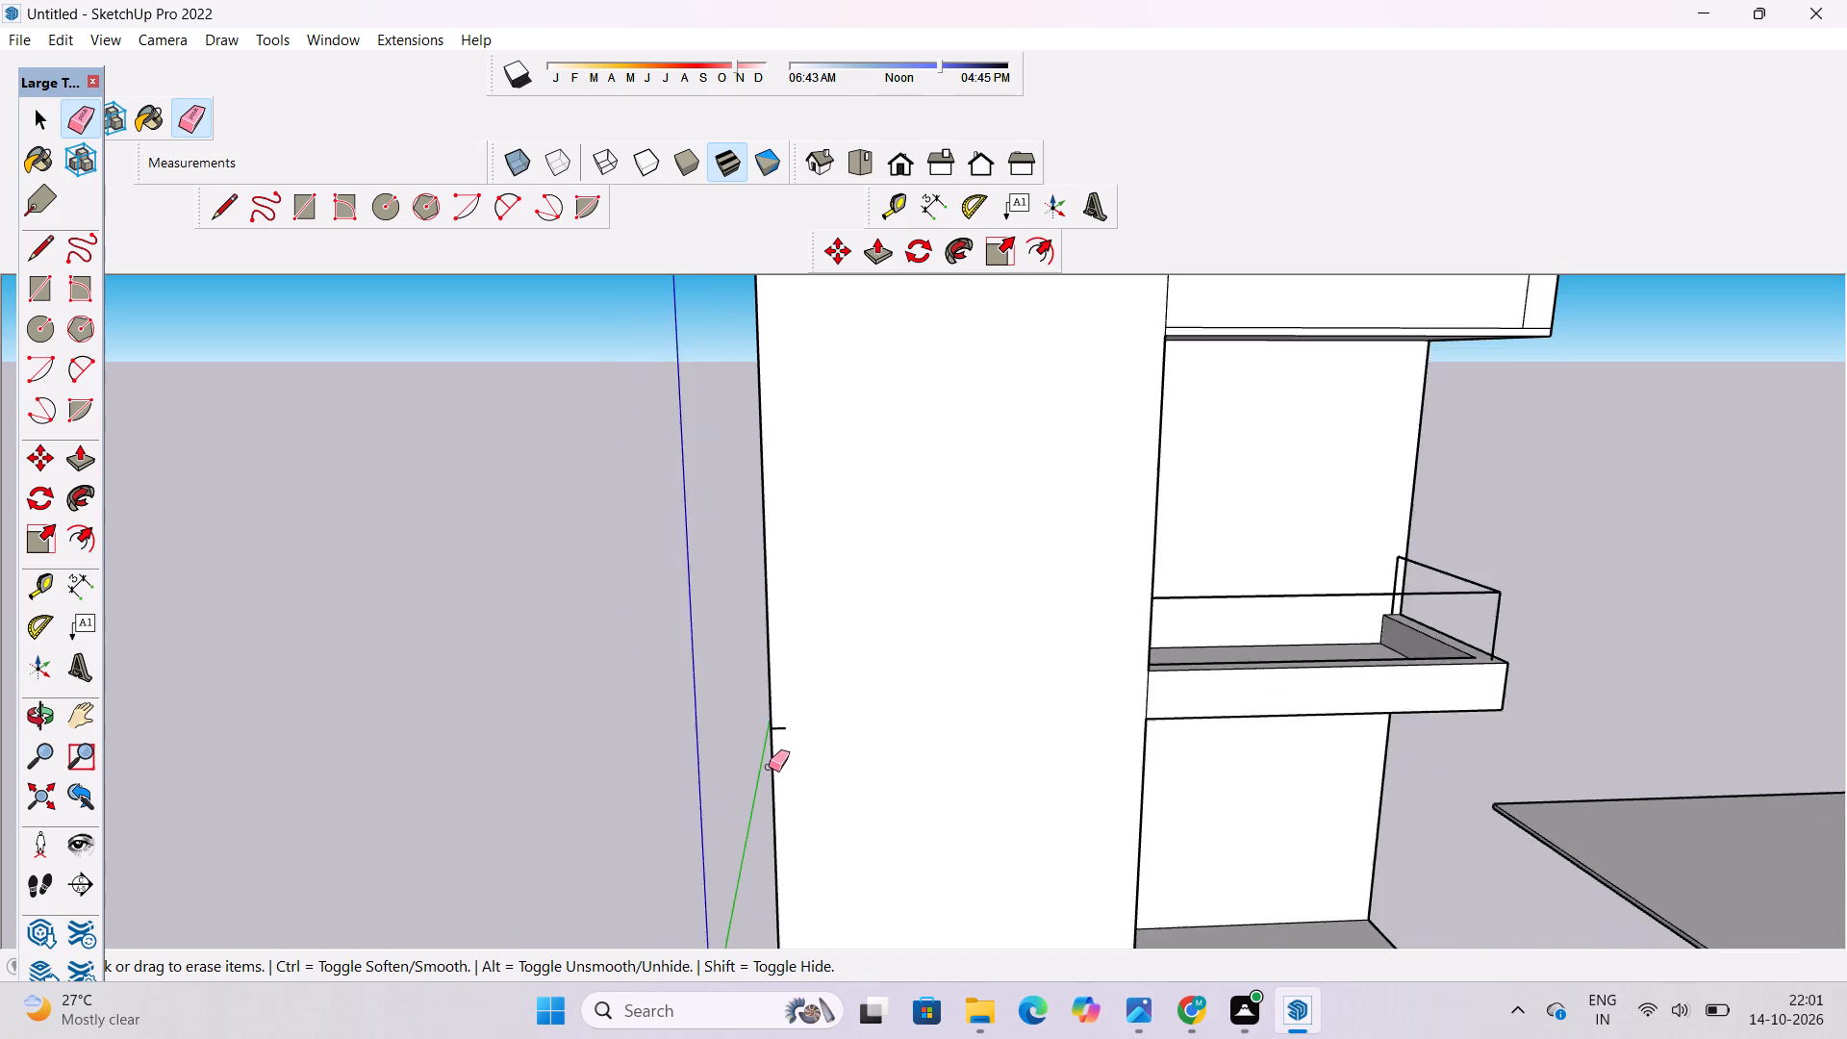
scroll(769, 767, "up", 2)
left_click_drag(791, 680, 786, 718)
Examine the balcony side of the building and check the tower front's design in the reference elevation image.
key("o")
scroll(1050, 600, "down", 6)
left_click_drag(1456, 619, 918, 746)
left_click_drag(946, 723, 946, 799, "shift")
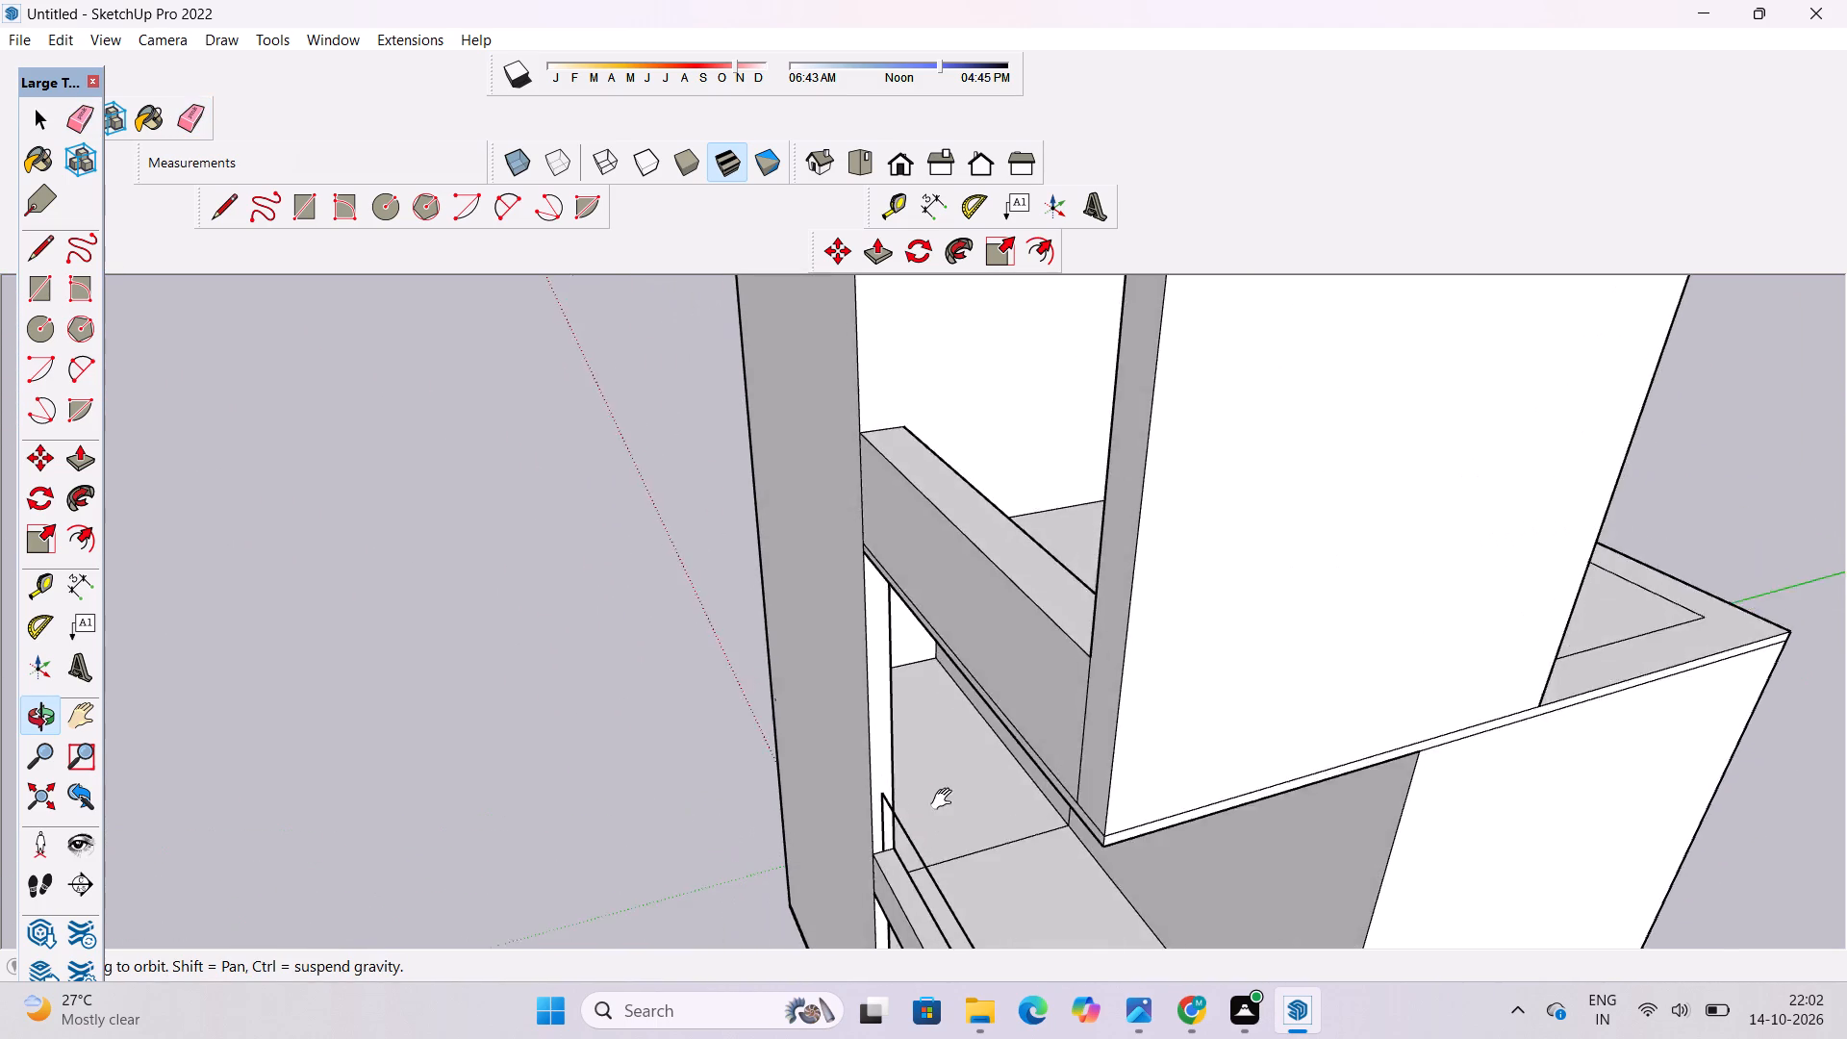
left_click_drag(946, 799, 882, 675, "shift")
scroll(899, 653, "down", 5)
left_click_drag(918, 702, 1133, 573)
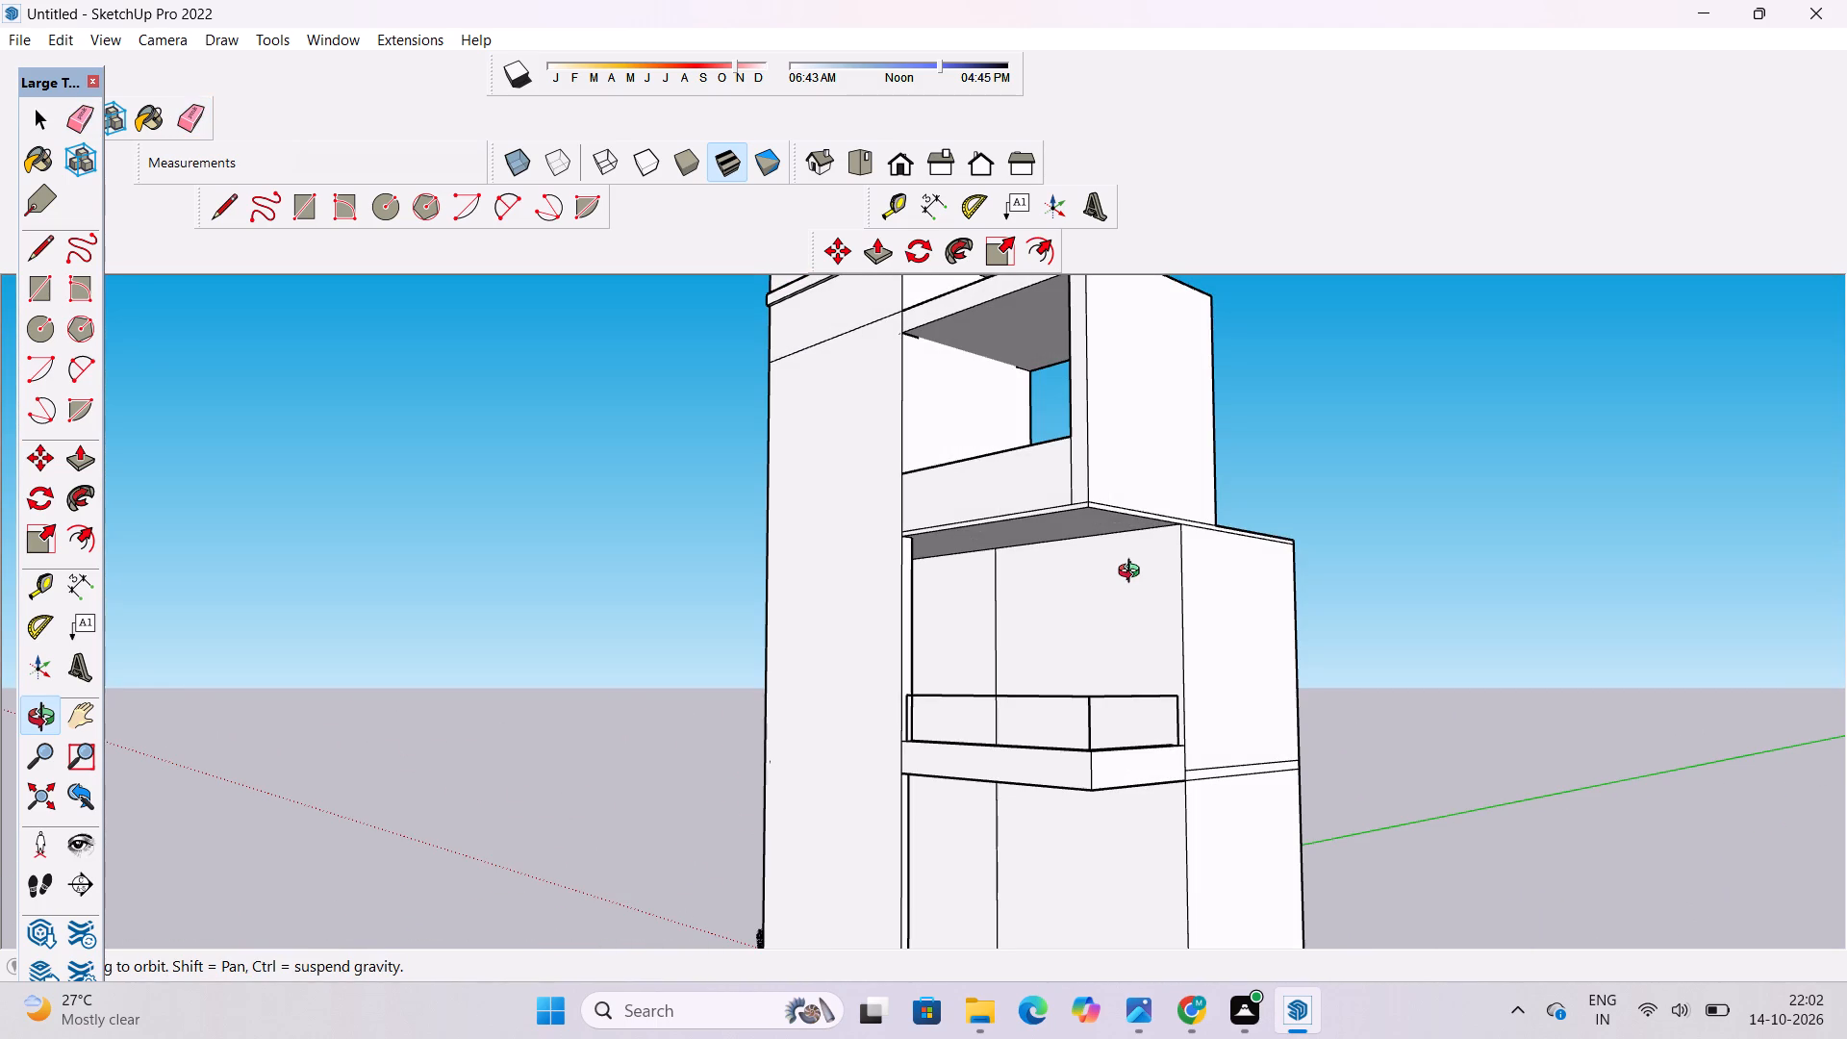
left_click(1150, 1001)
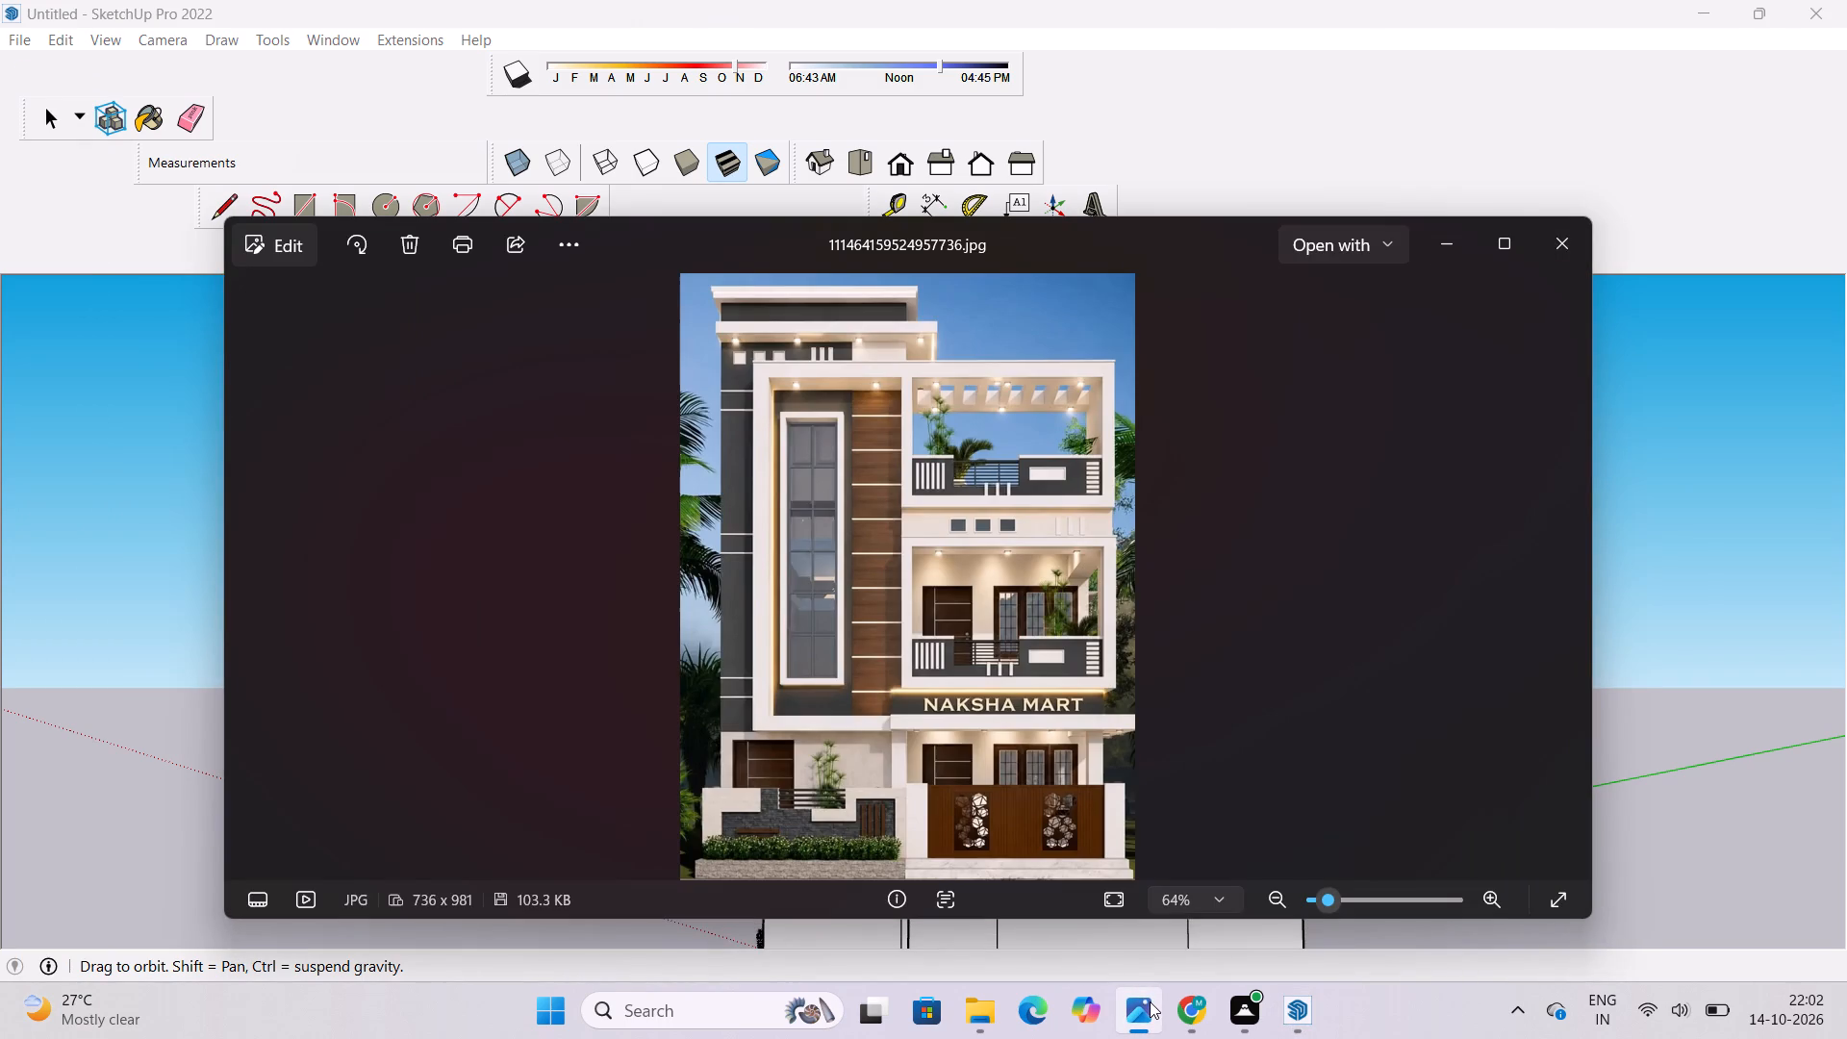
left_click(1149, 1012)
Place a vertical guide on the tower's front face, 35' inward from its balcony-side edge with the Tape Measure.
left_click_drag(882, 694, 1252, 749)
scroll(1068, 687, "down", 4)
left_click_drag(1059, 678, 1036, 727, "shift")
left_click_drag(1033, 755, 1069, 837)
left_click_drag(1069, 837, 1047, 743)
scroll(1036, 723, "up", 1)
left_click_drag(1035, 725, 1042, 748)
left_click_drag(1045, 748, 1025, 712, "shift")
key("t")
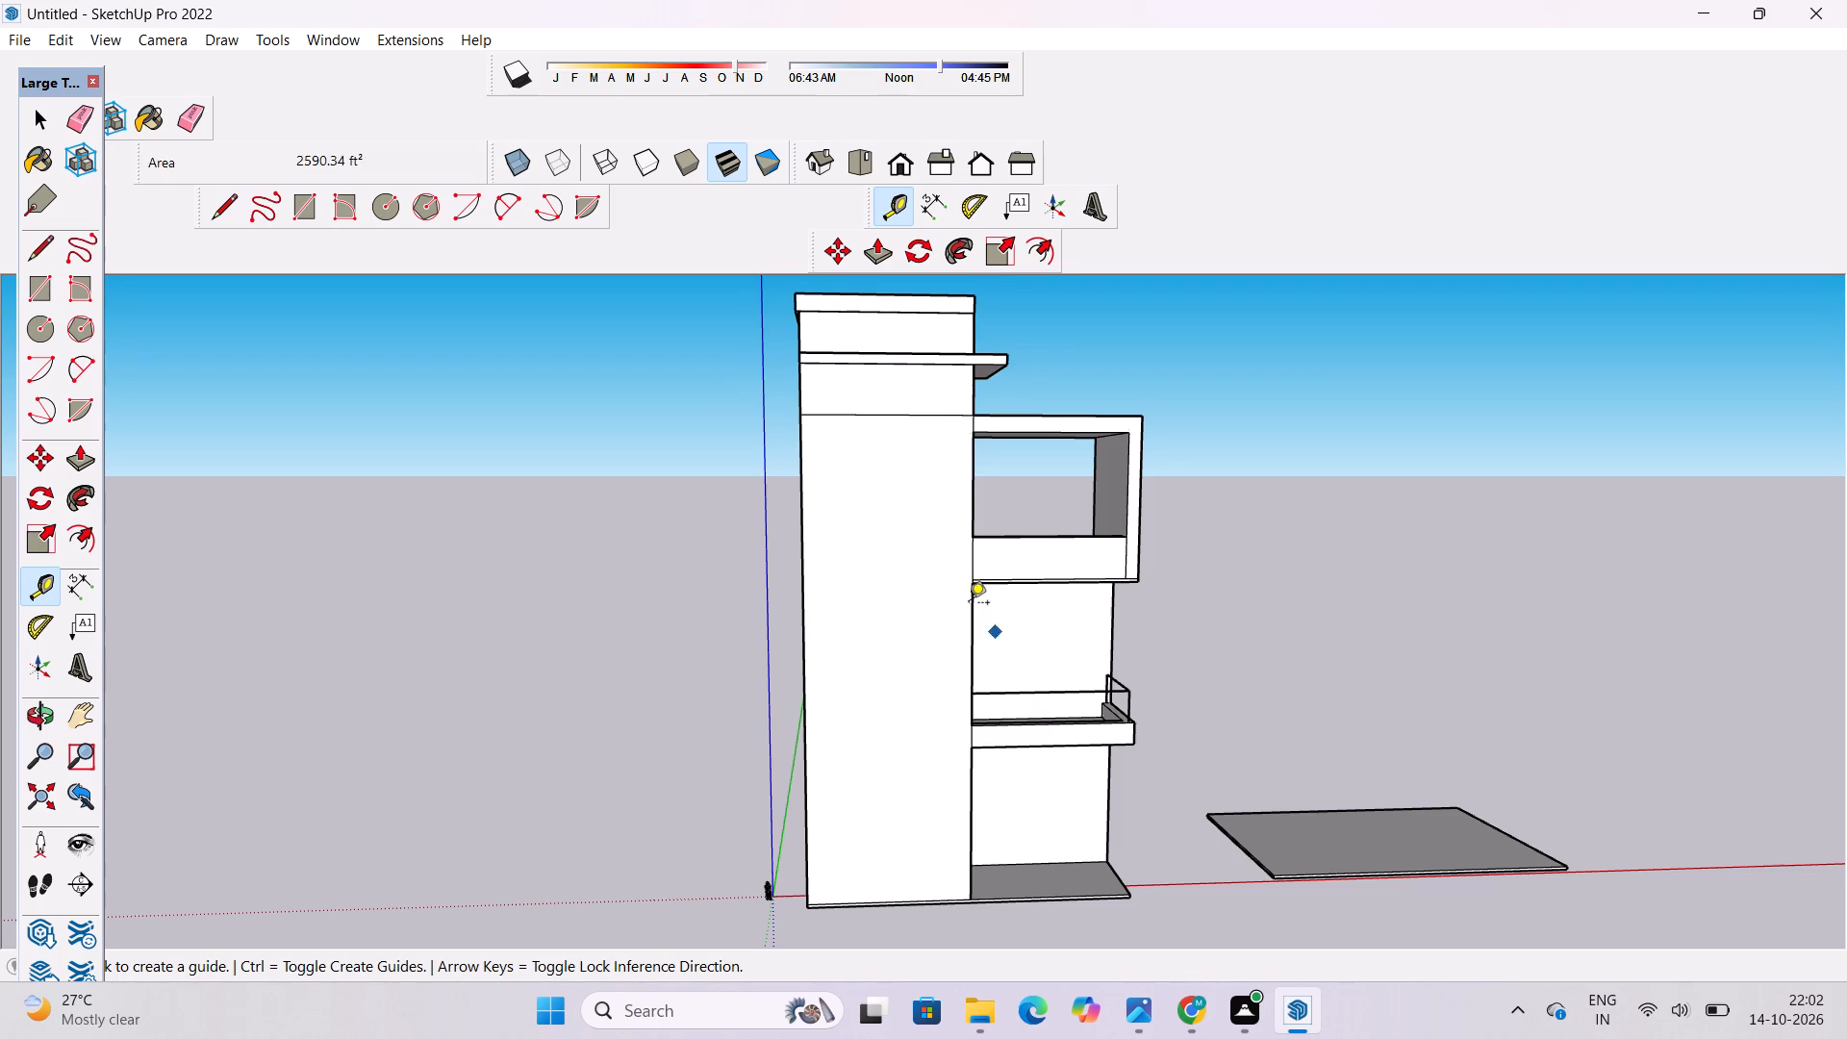
left_click(974, 657)
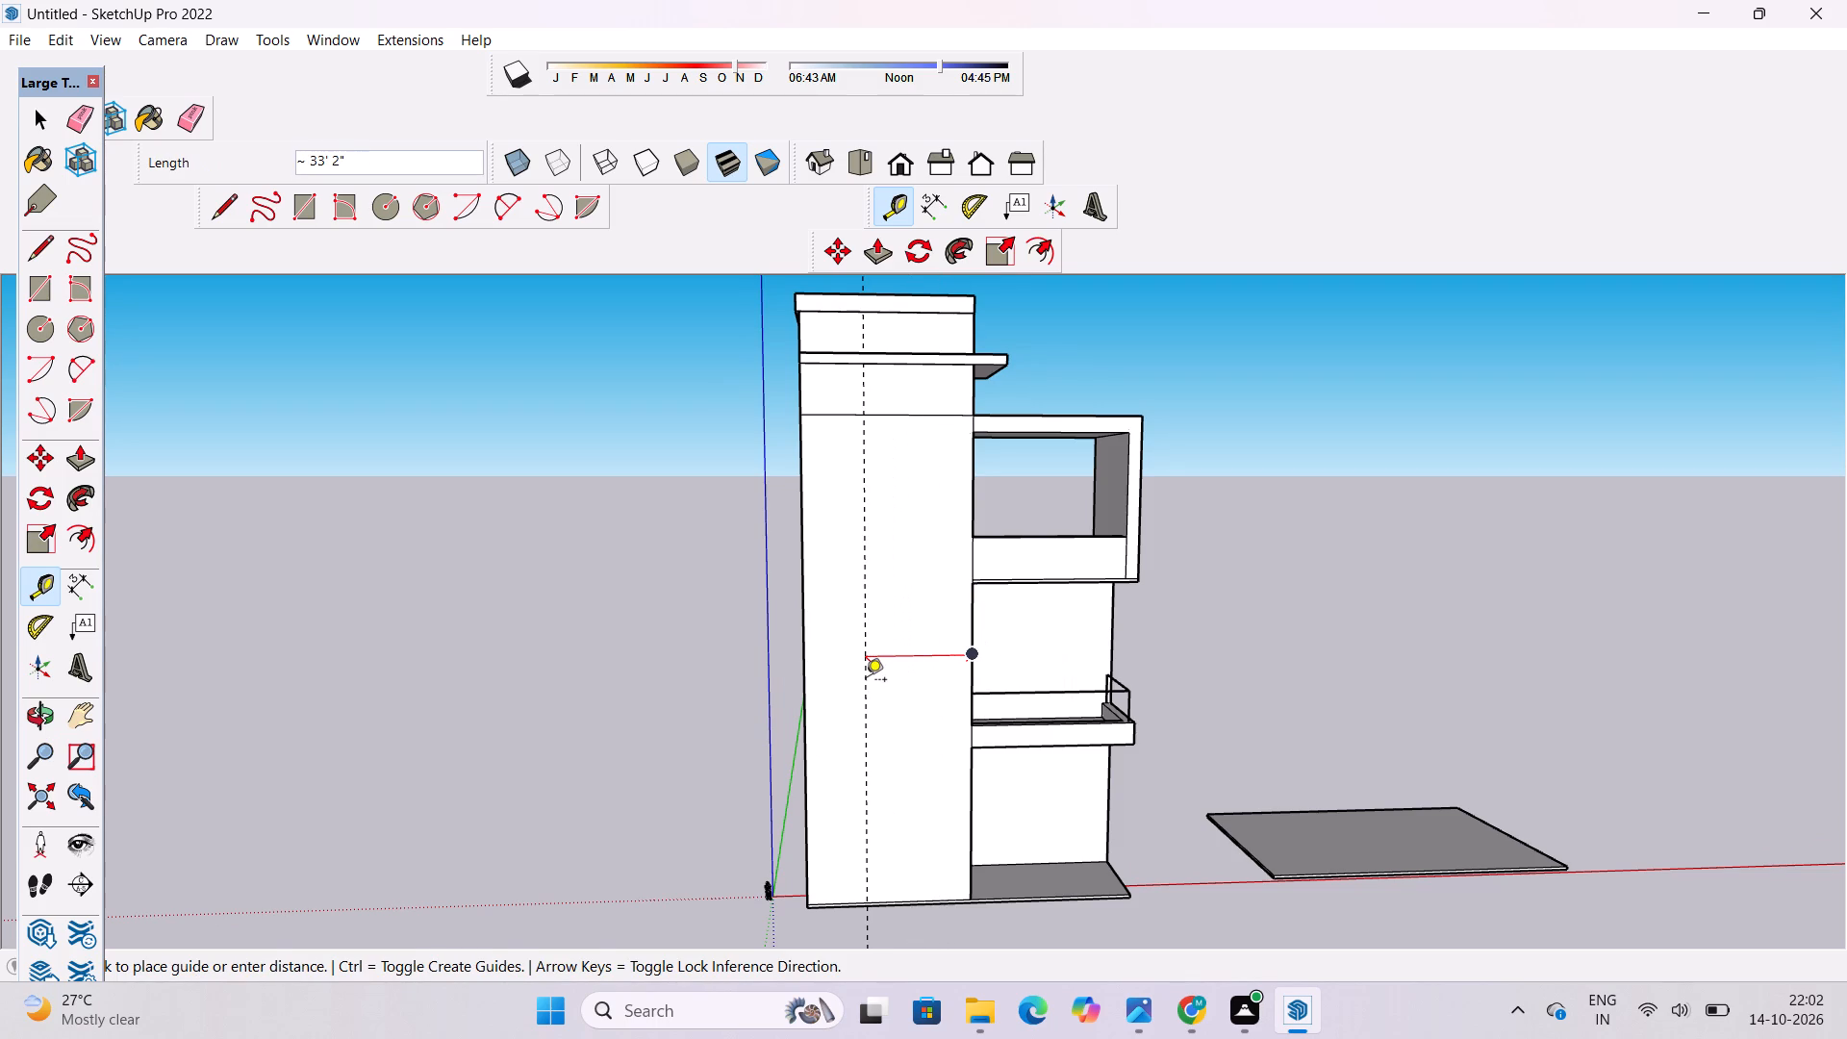
type("35'")
key("Return")
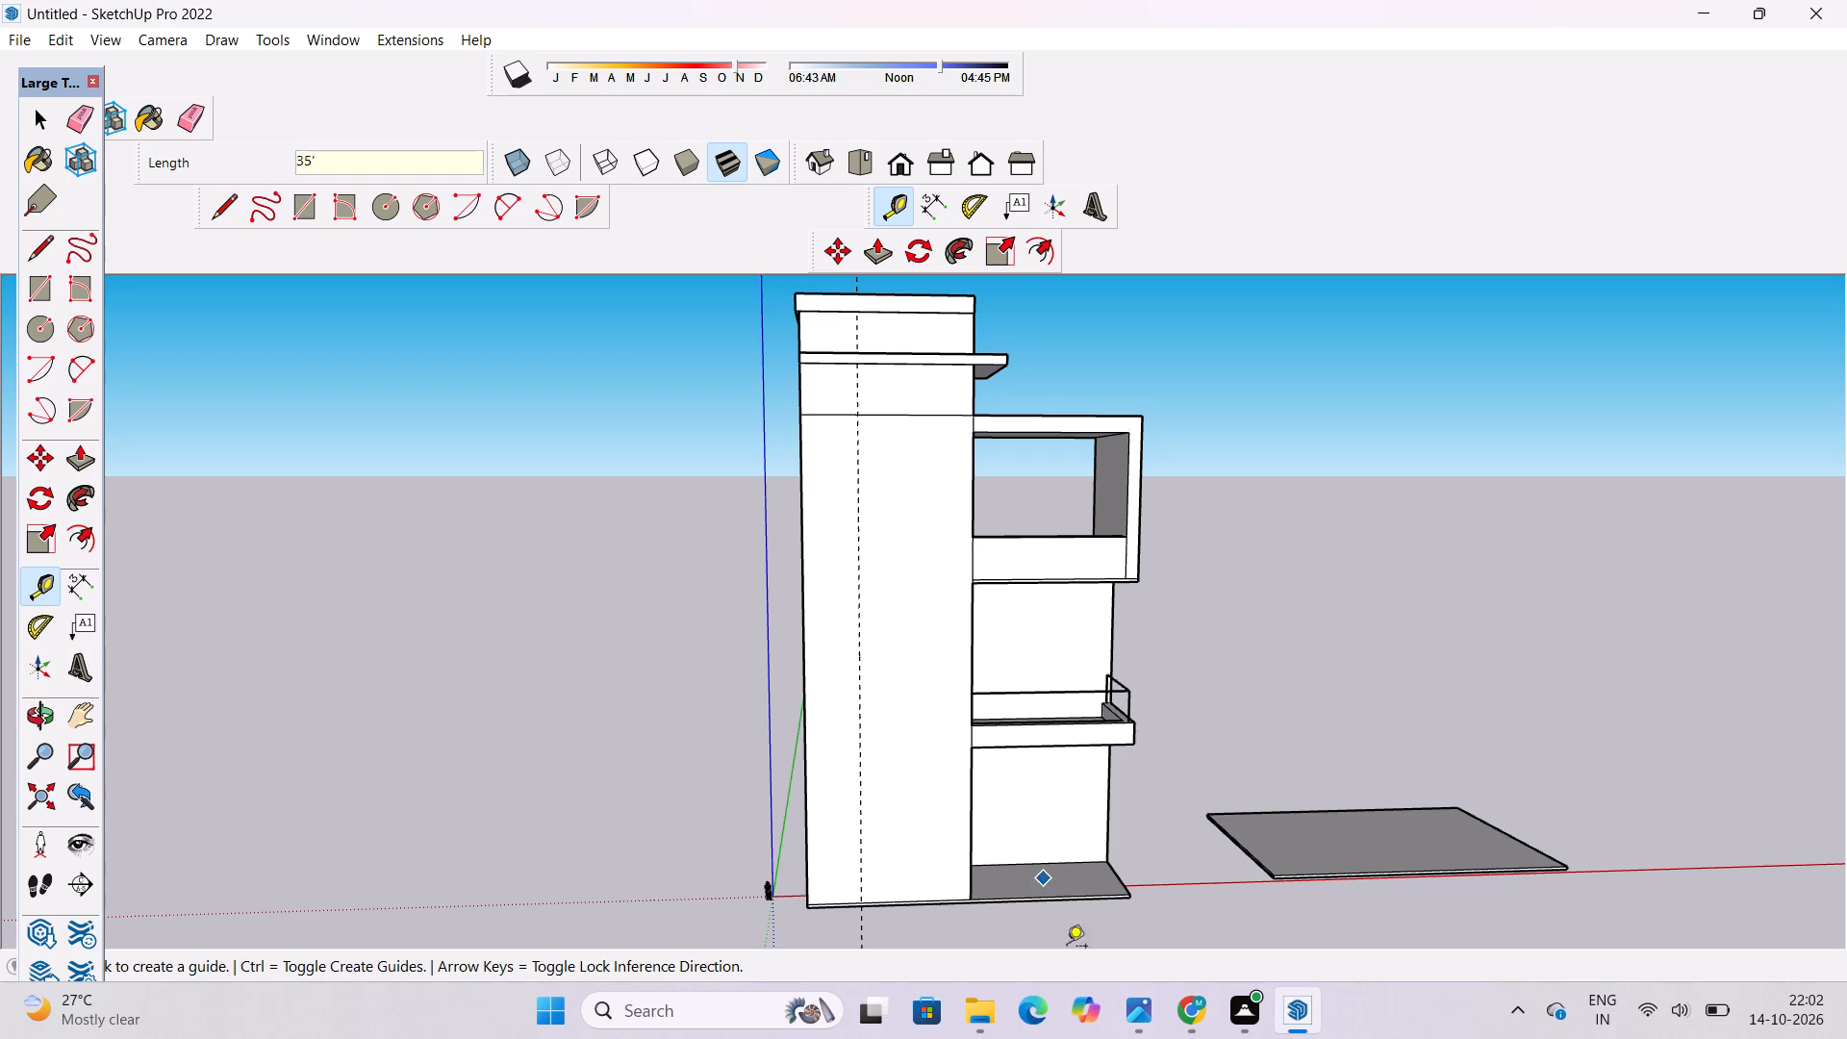
Check the reference image, then place a horizontal guide on the tower front 103' below its upper horizontal line, level with the lower balcony slab's underside.
left_click(1141, 1001)
scroll(834, 597, "down", 1)
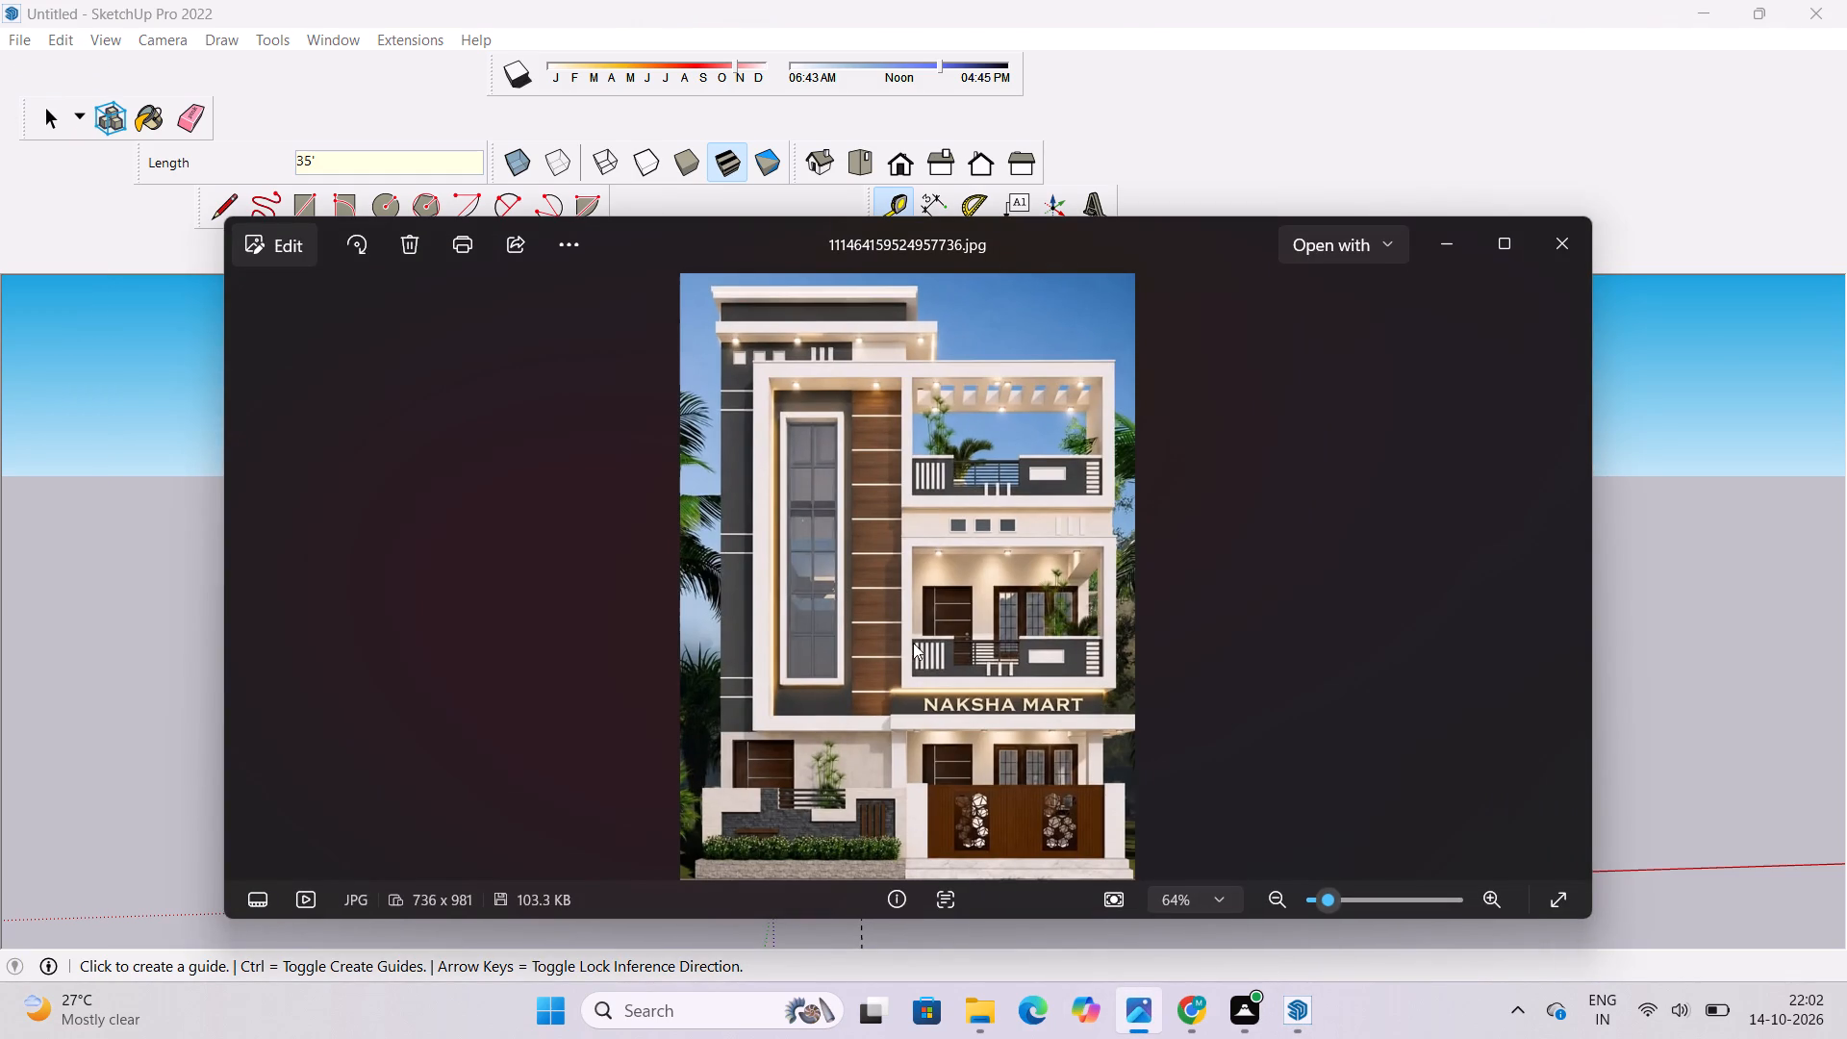
left_click(1136, 1019)
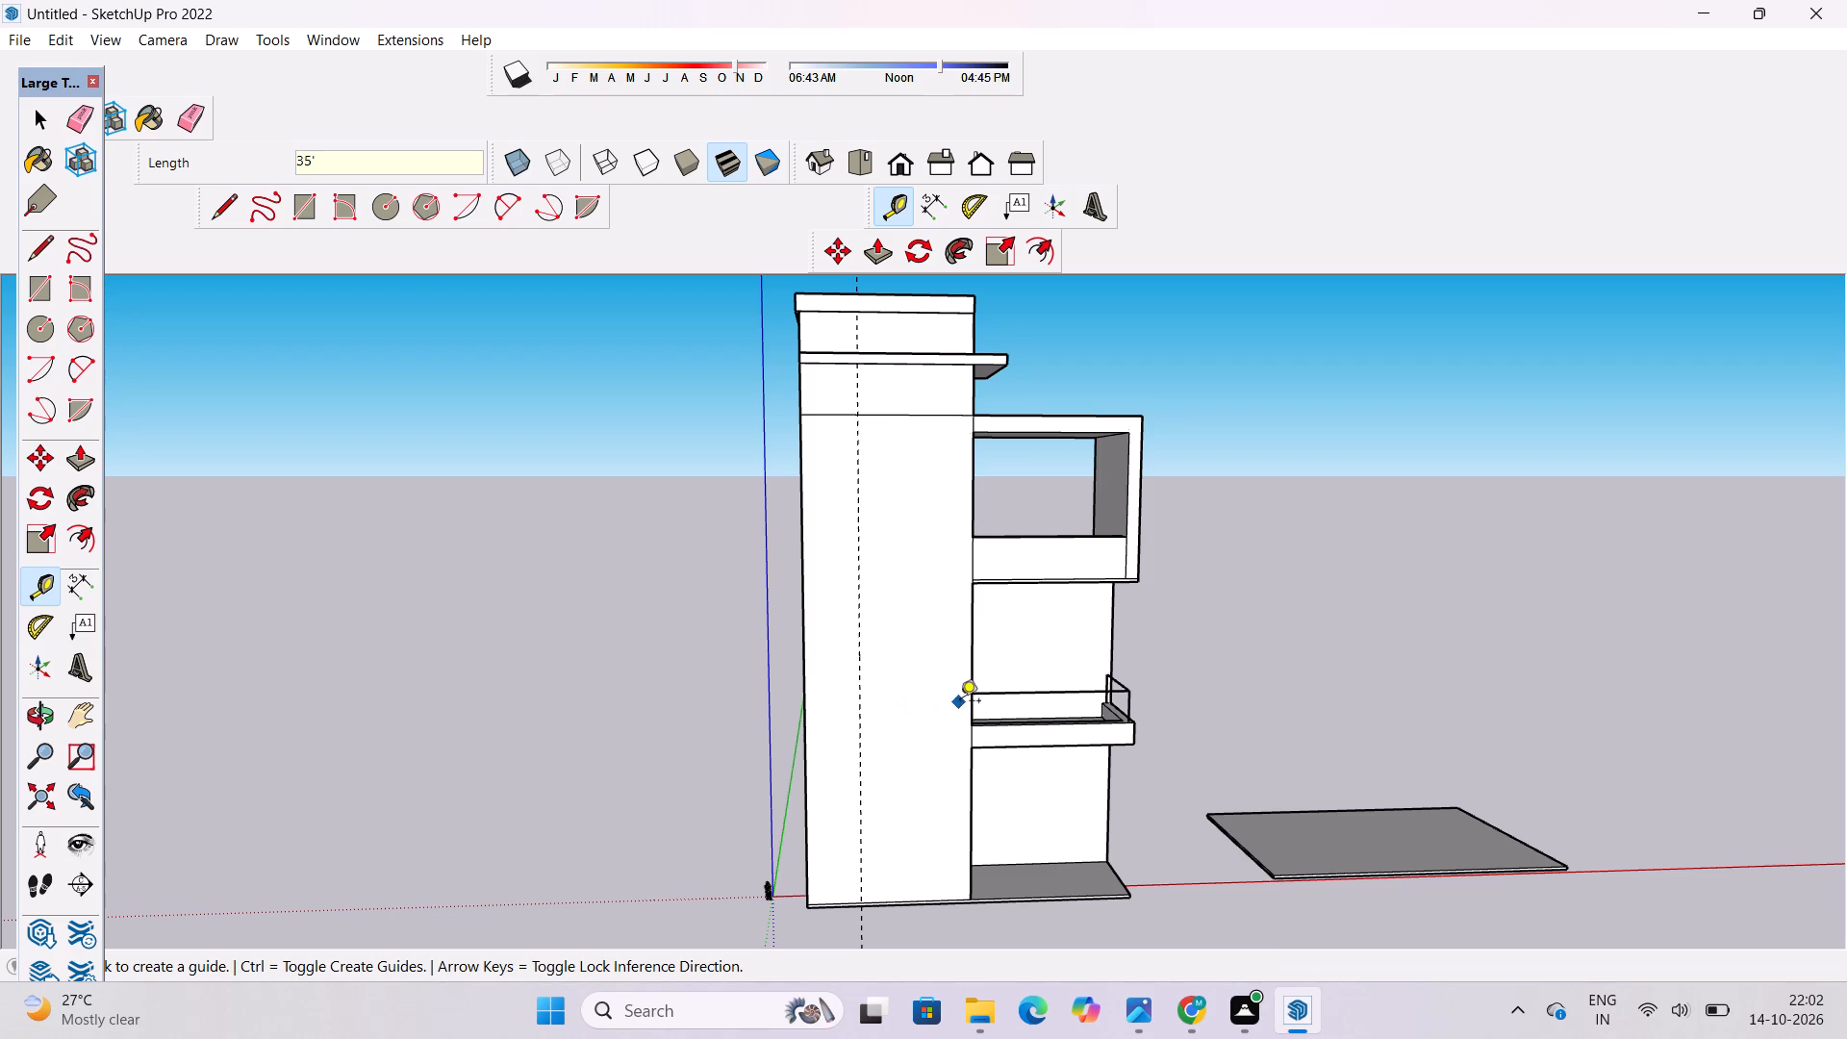
scroll(1026, 670, "down", 2)
scroll(842, 476, "up", 5)
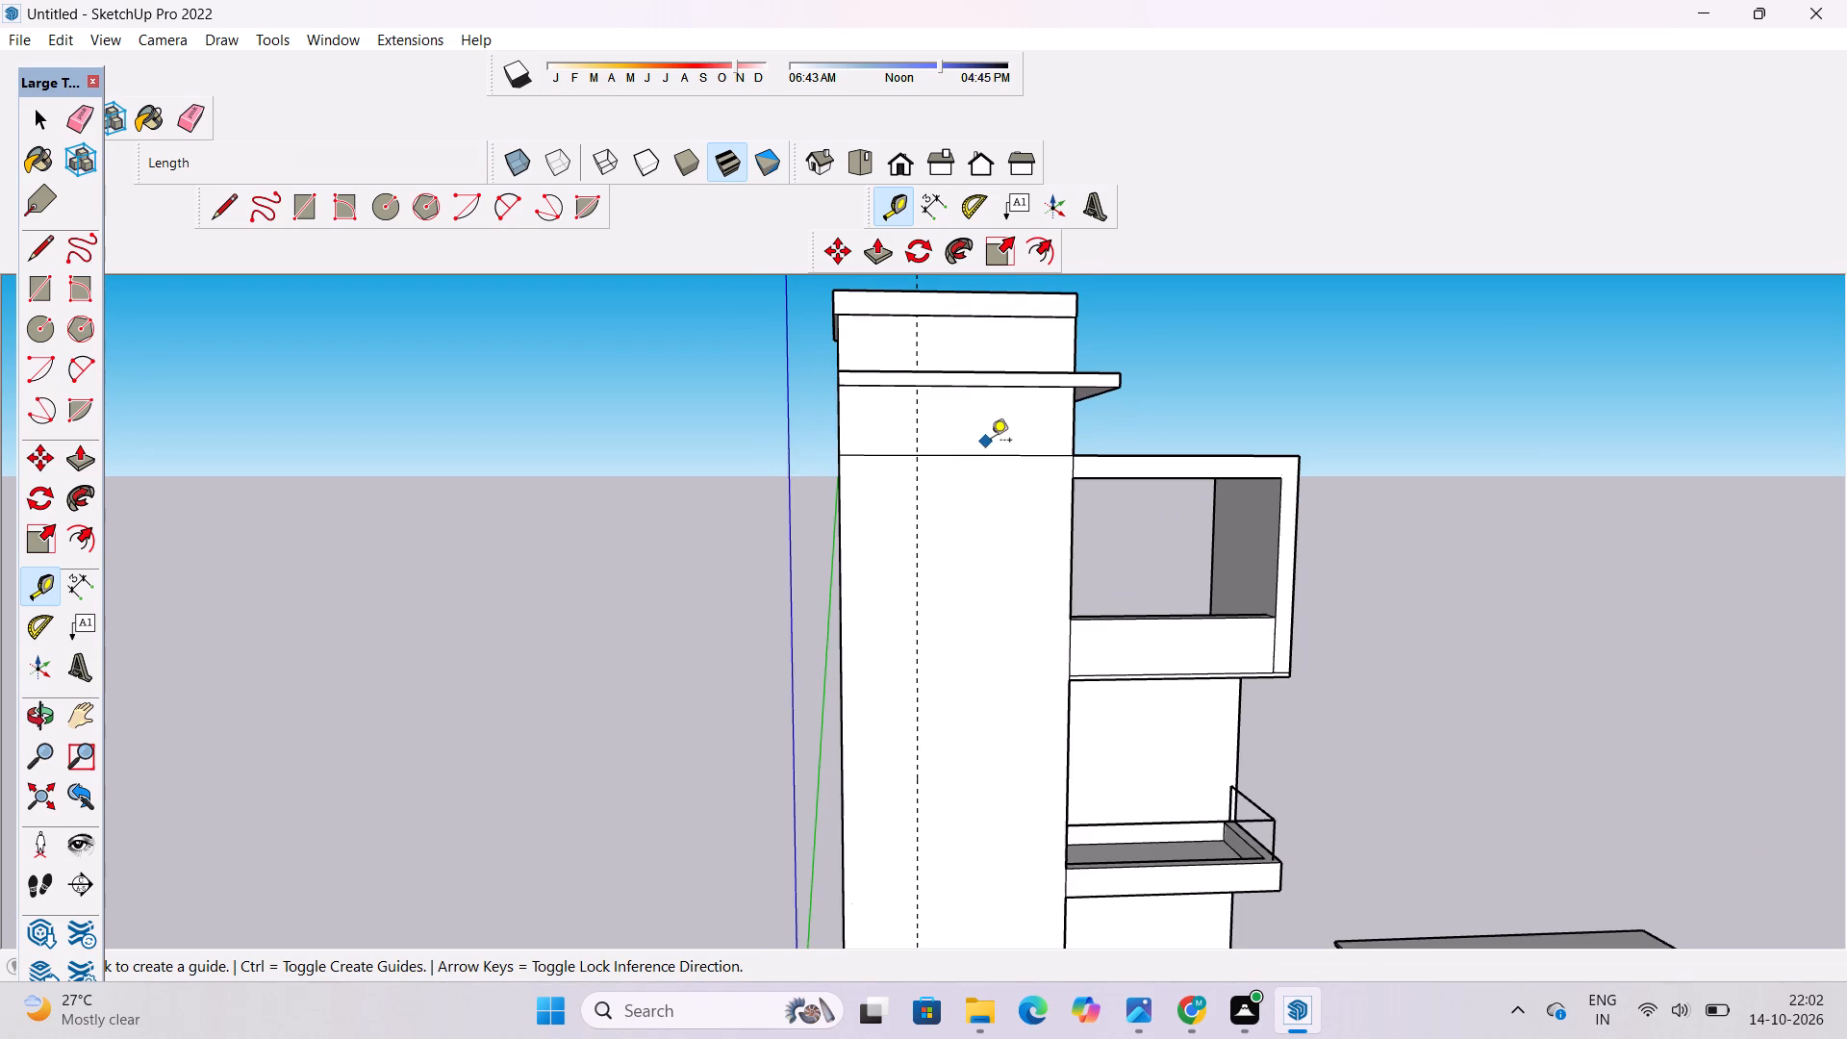
left_click(997, 456)
scroll(997, 456, "down", 7)
scroll(1027, 628, "up", 4)
scroll(1036, 723, "up", 4)
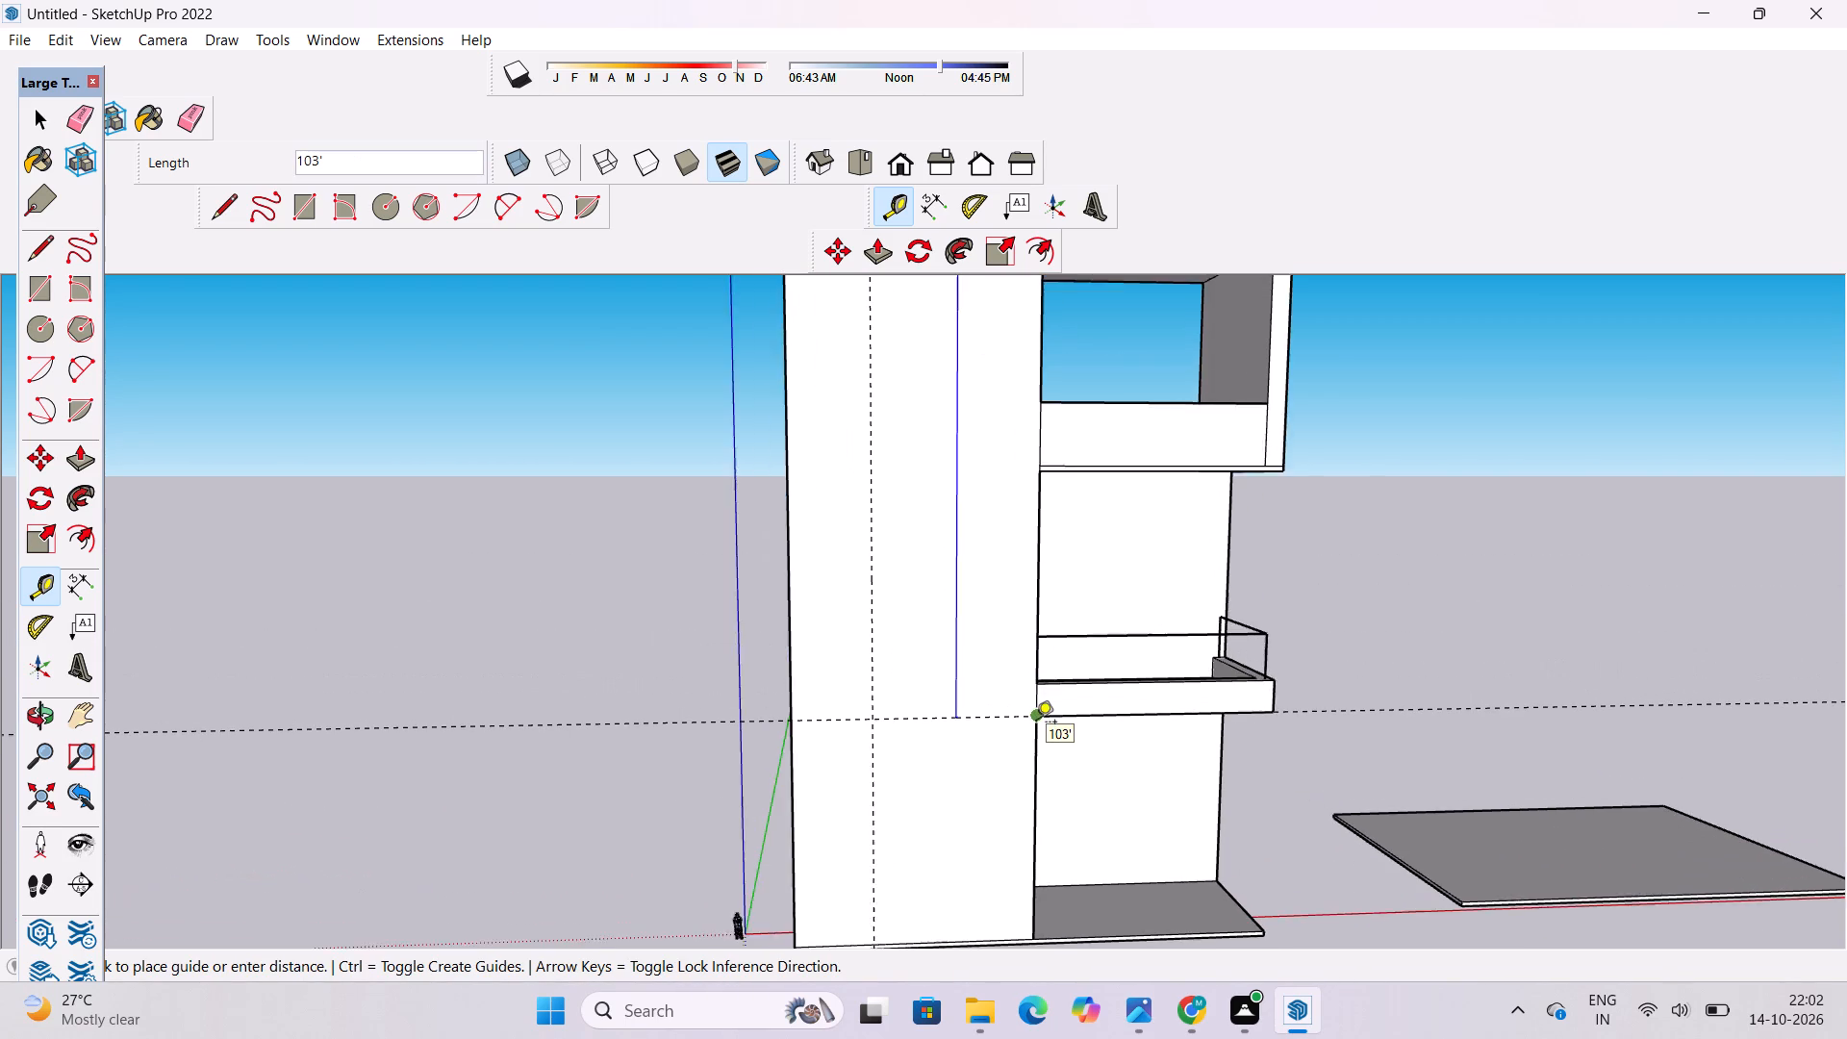
left_click(1036, 723)
key("space")
Examine the tower front and balcony side of the building from several angles.
type("o")
scroll(1069, 677, "down", 7)
left_click_drag(1252, 703, 1060, 732)
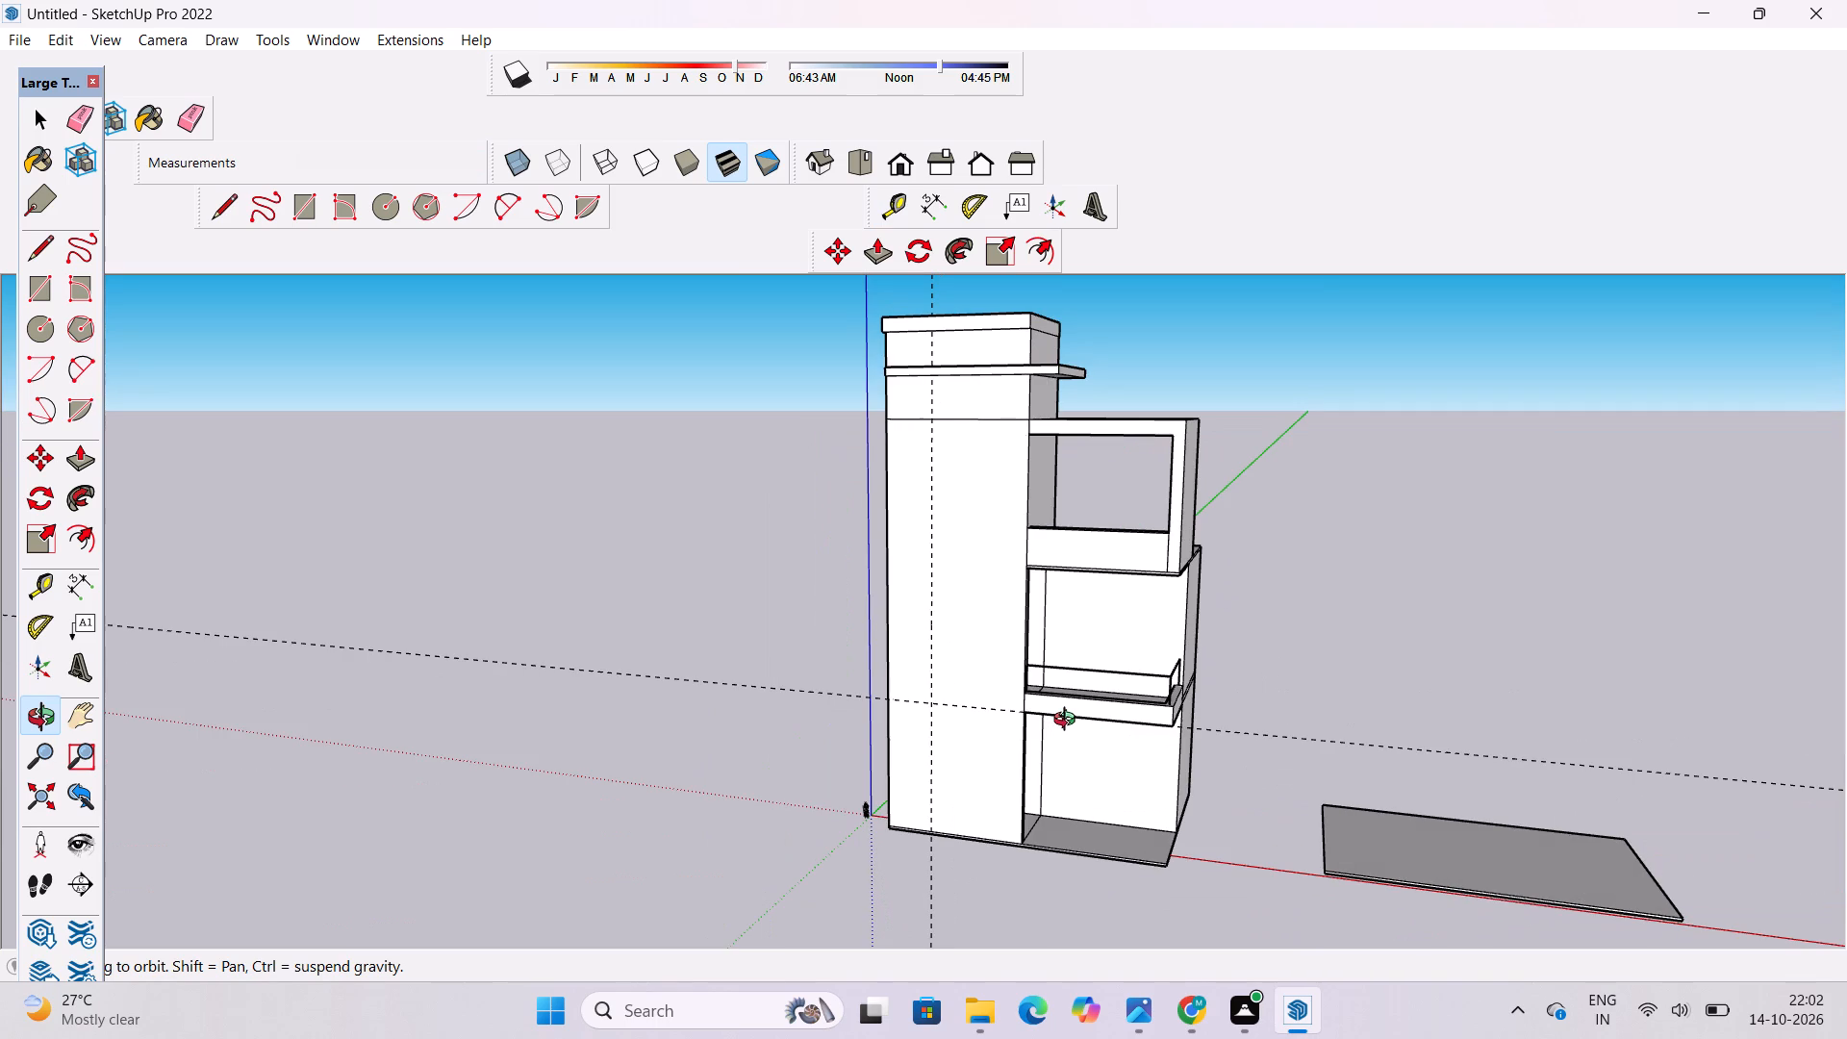
left_click_drag(1075, 713, 1142, 778)
left_click_drag(1014, 735, 1034, 722, "shift")
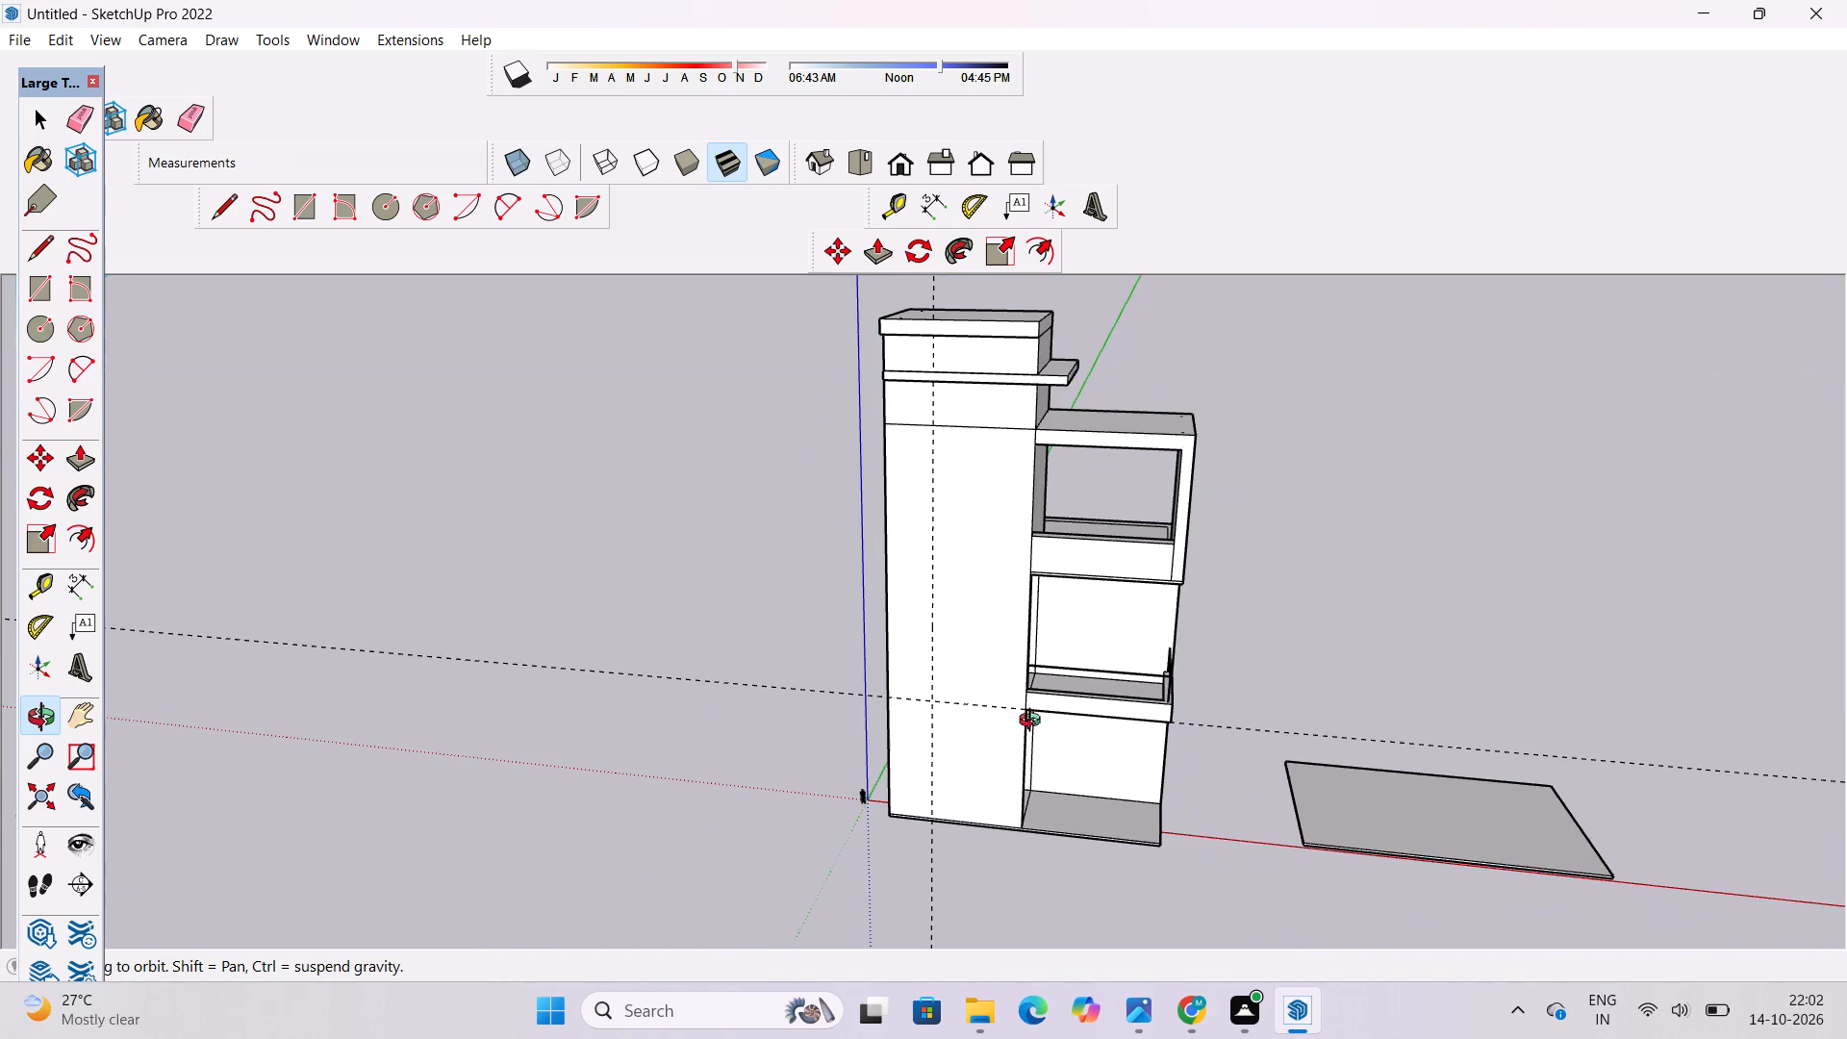
left_click_drag(1034, 722, 1169, 650, "shift")
left_click_drag(1140, 668, 1137, 735, "shift")
scroll(1082, 777, "up", 4)
left_click_drag(1081, 777, 1102, 683, "shift")
left_click_drag(1098, 687, 996, 706)
left_click_drag(992, 706, 1032, 773)
left_click_drag(1032, 773, 1051, 747)
scroll(1064, 729, "down", 3)
left_click_drag(1057, 728, 1057, 765, "shift")
Outline a panel on the tower front along the guides with a 103' vertical line and a 35' horizontal line to the balcony-side edge.
key("l")
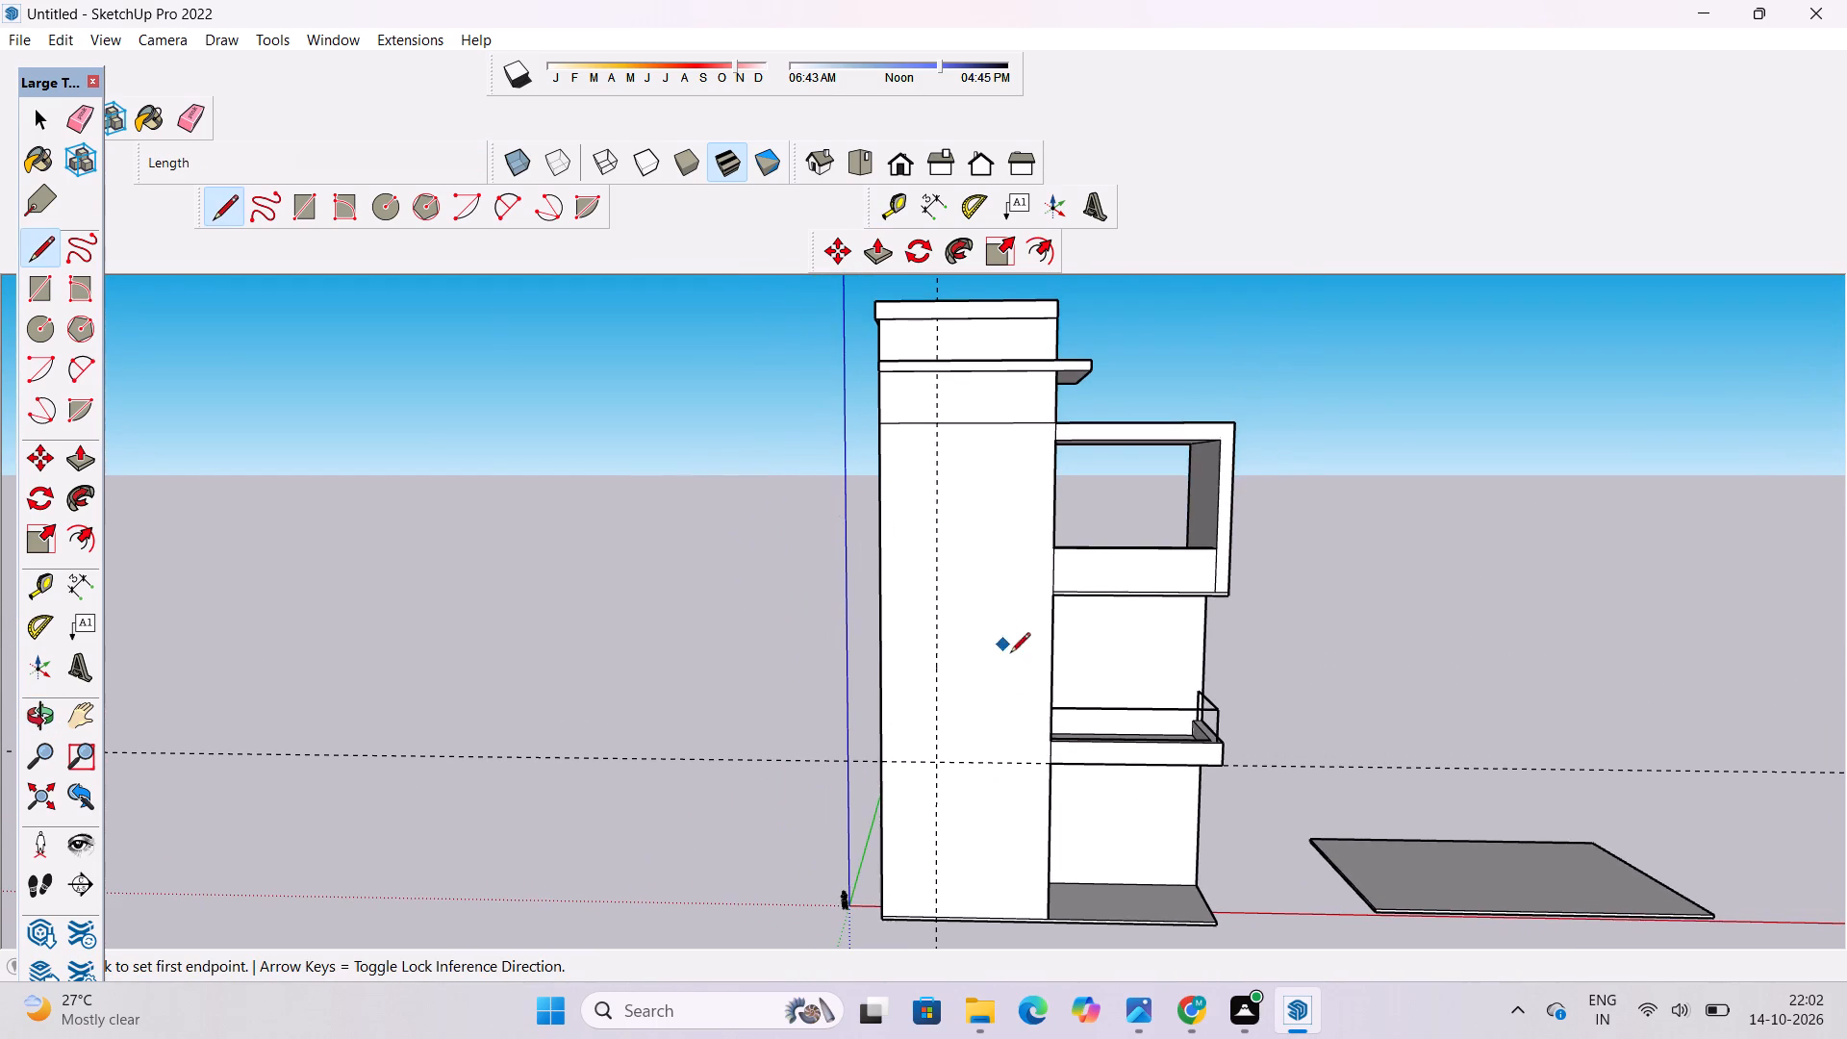
scroll(939, 398, "up", 4)
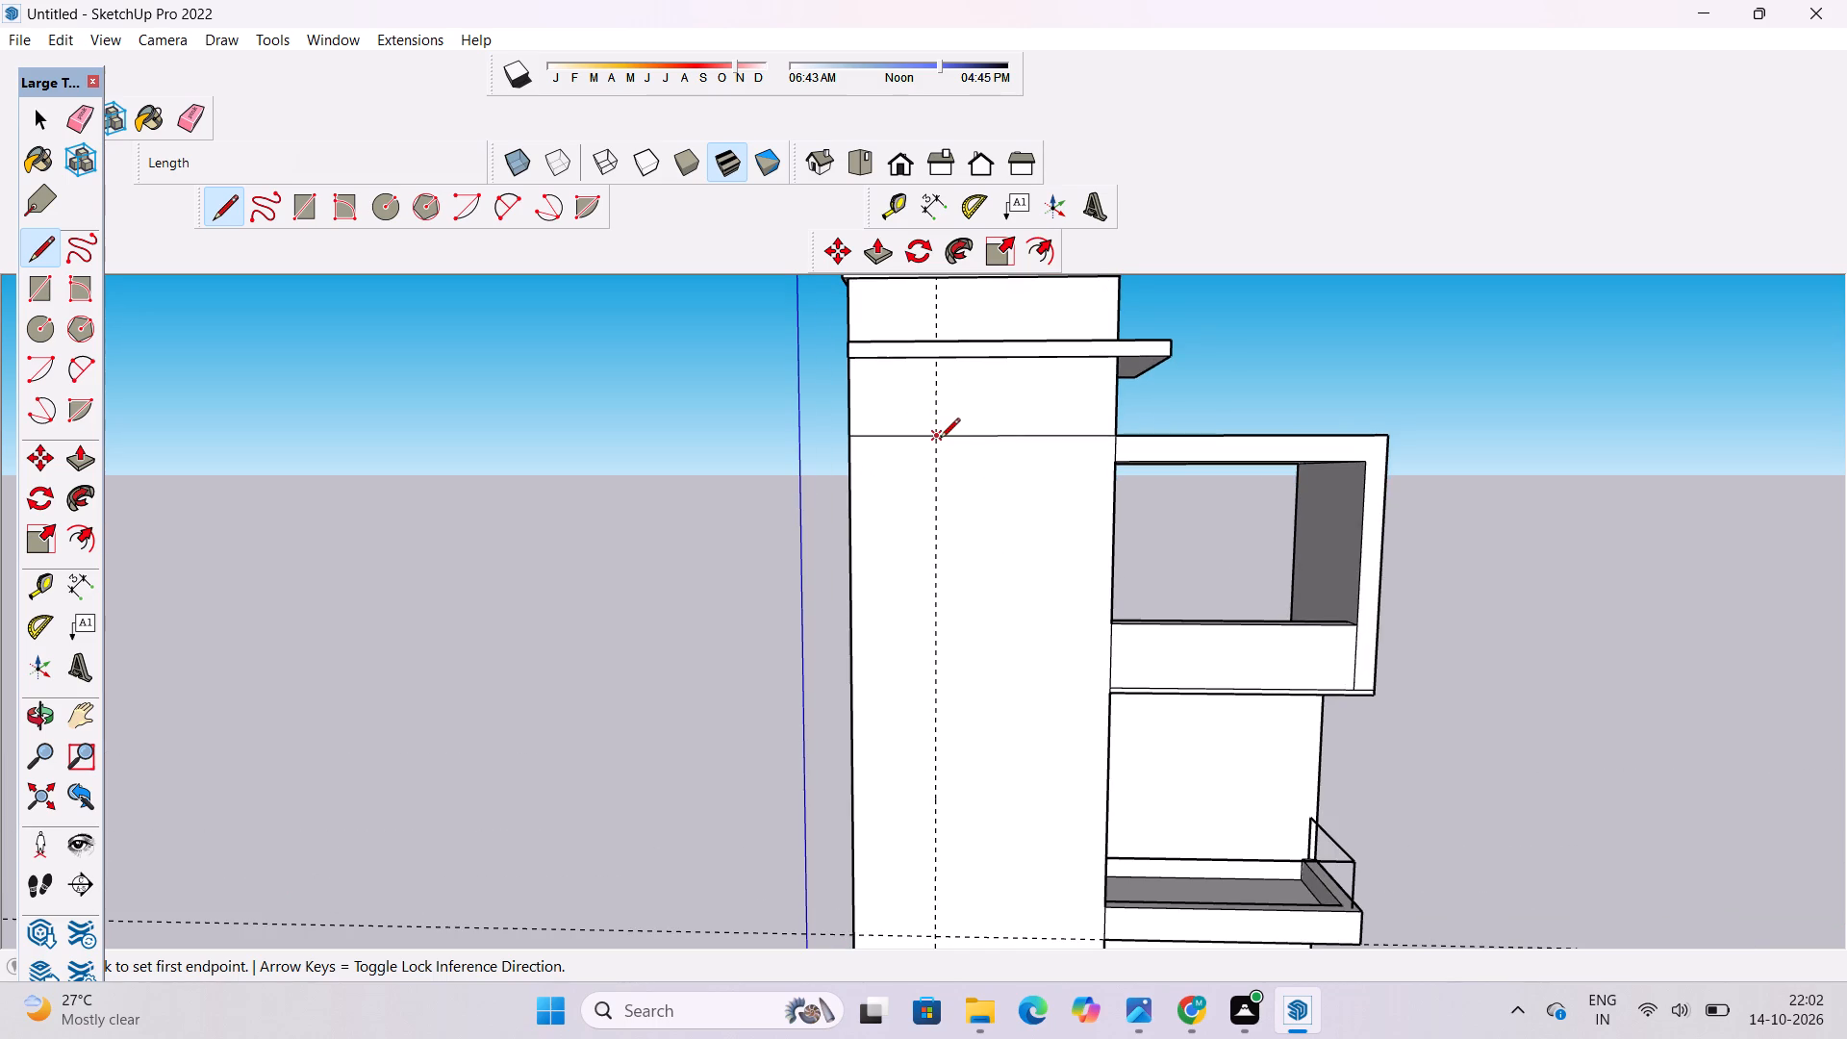
left_click(940, 440)
scroll(939, 440, "down", 8)
scroll(968, 683, "up", 4)
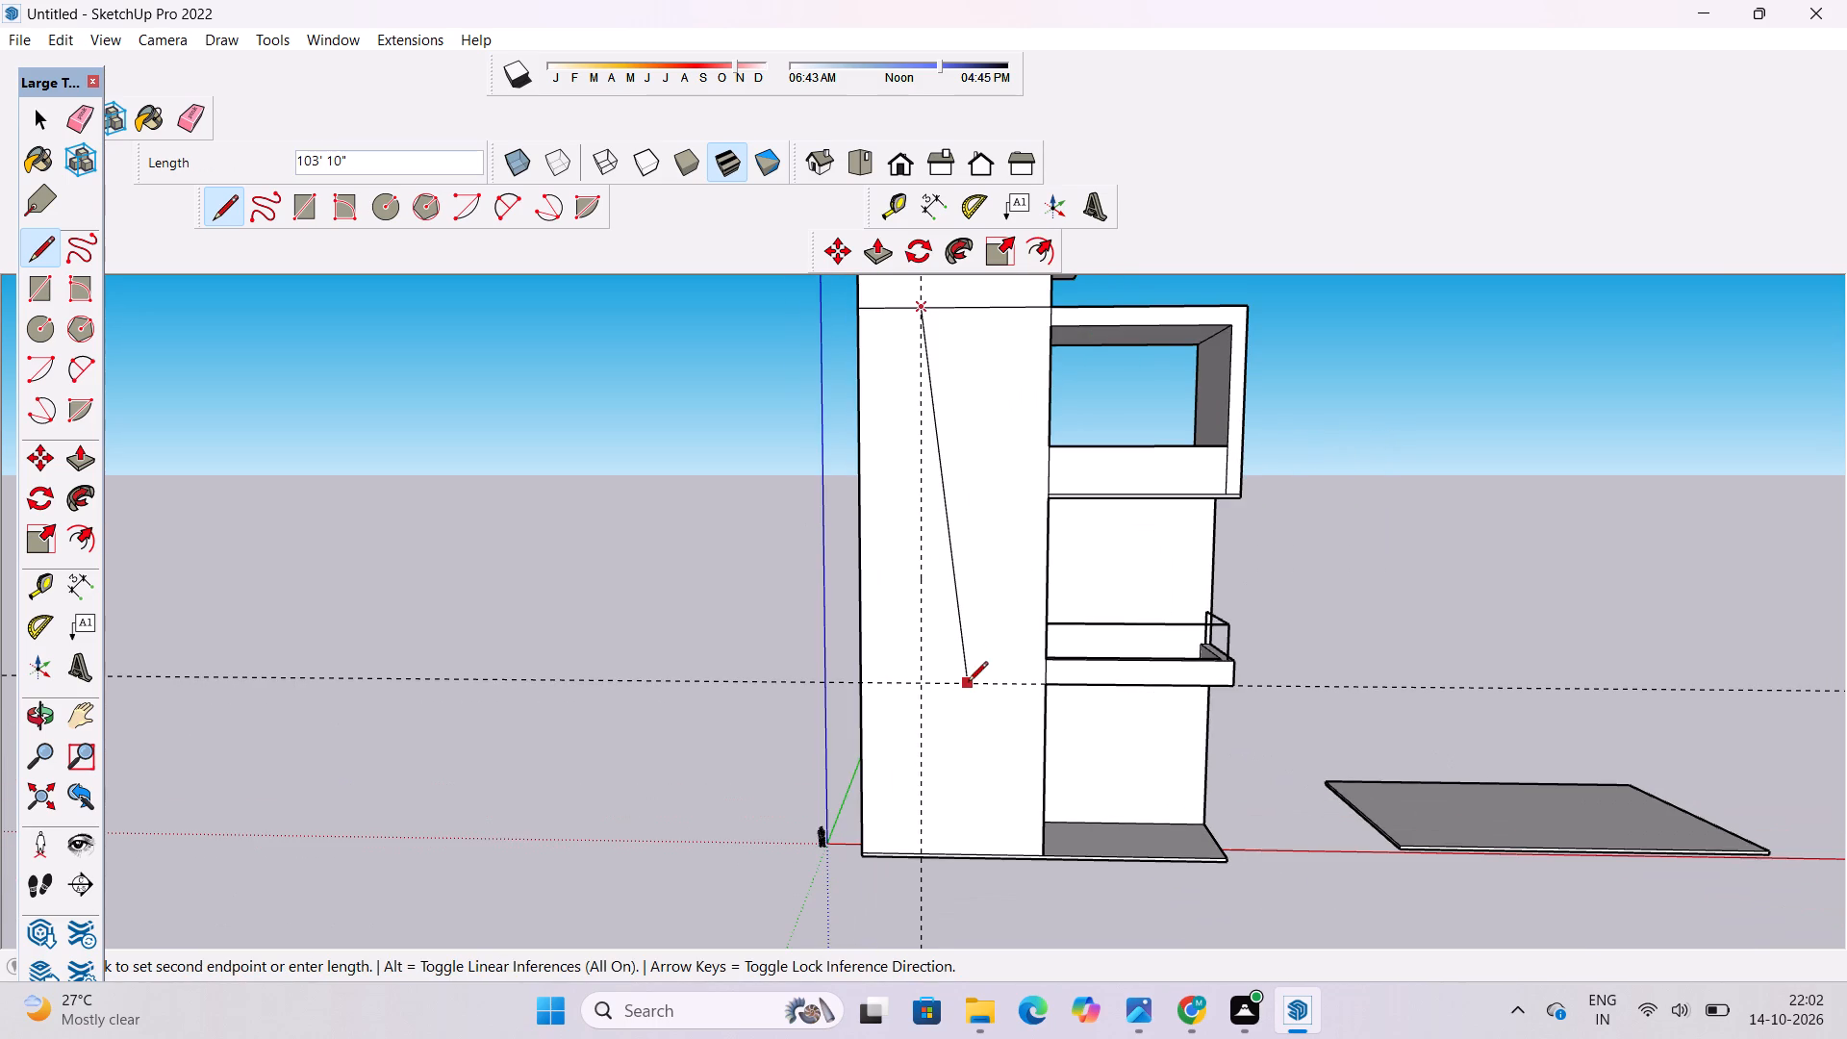
scroll(920, 649, "up", 2)
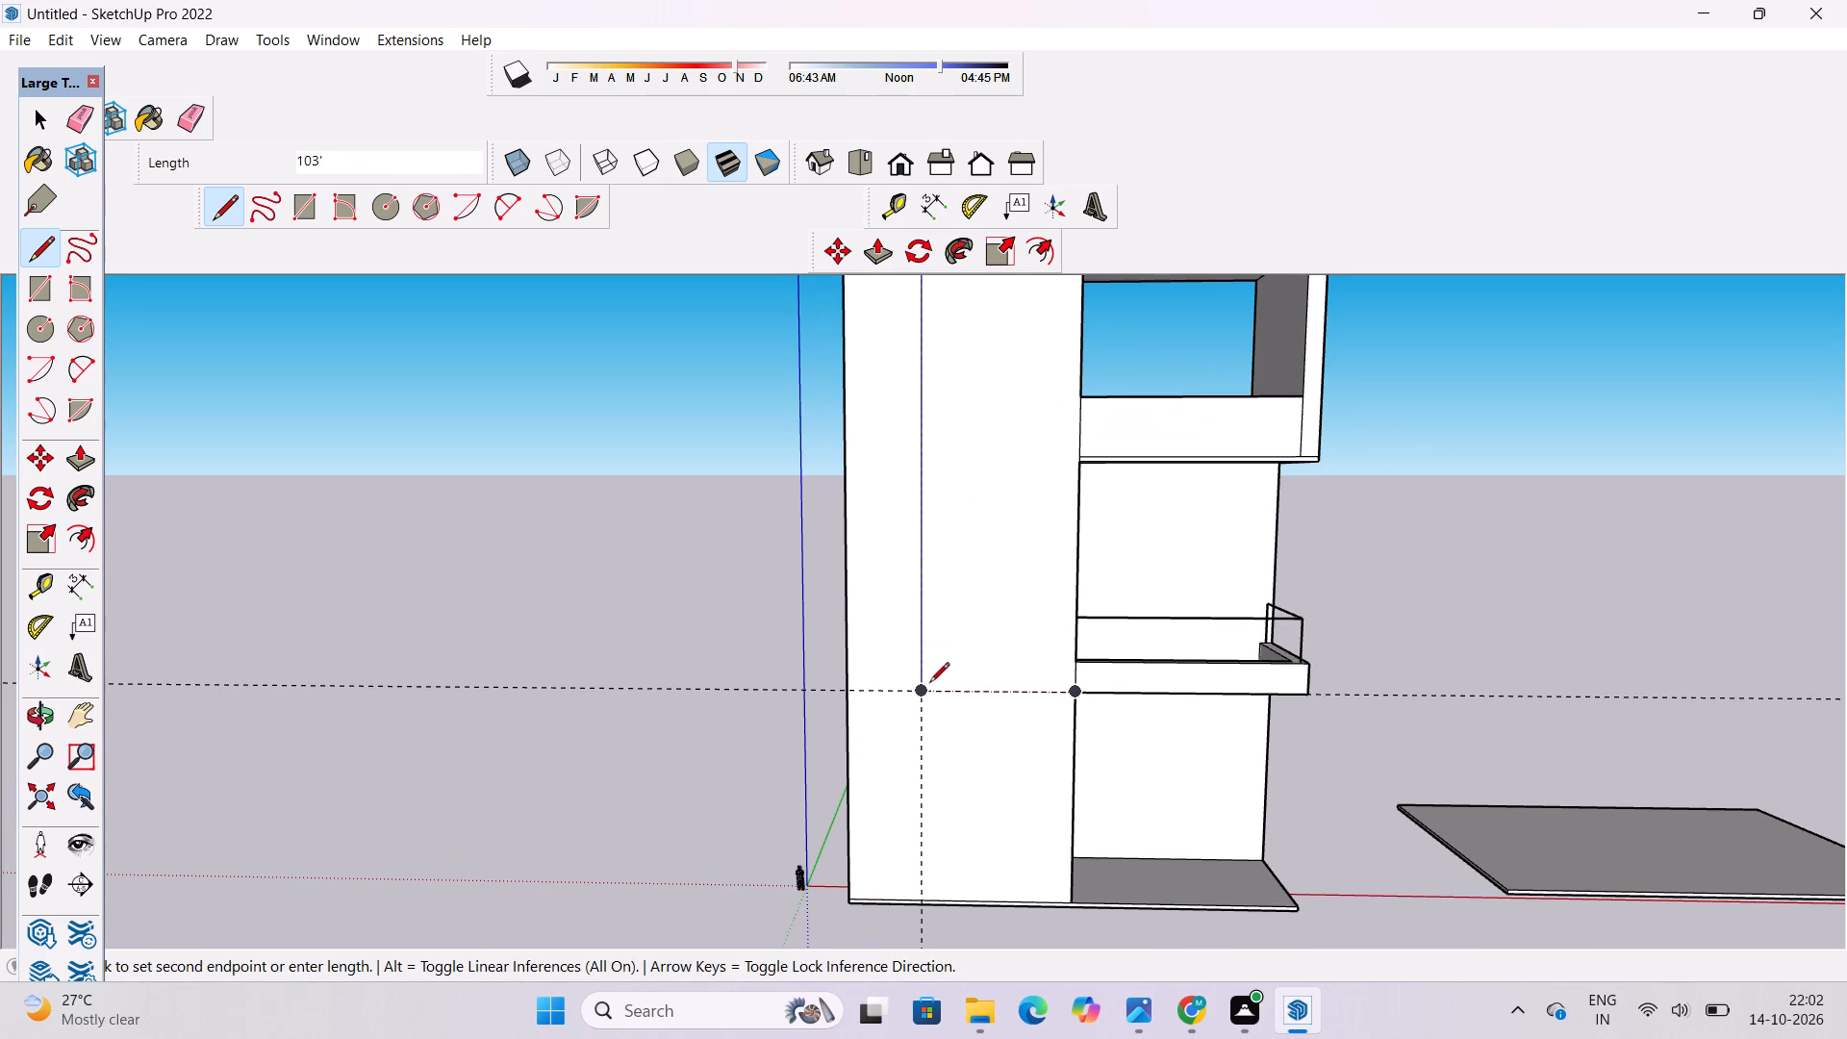
left_click(923, 688)
scroll(923, 688, "down", 2)
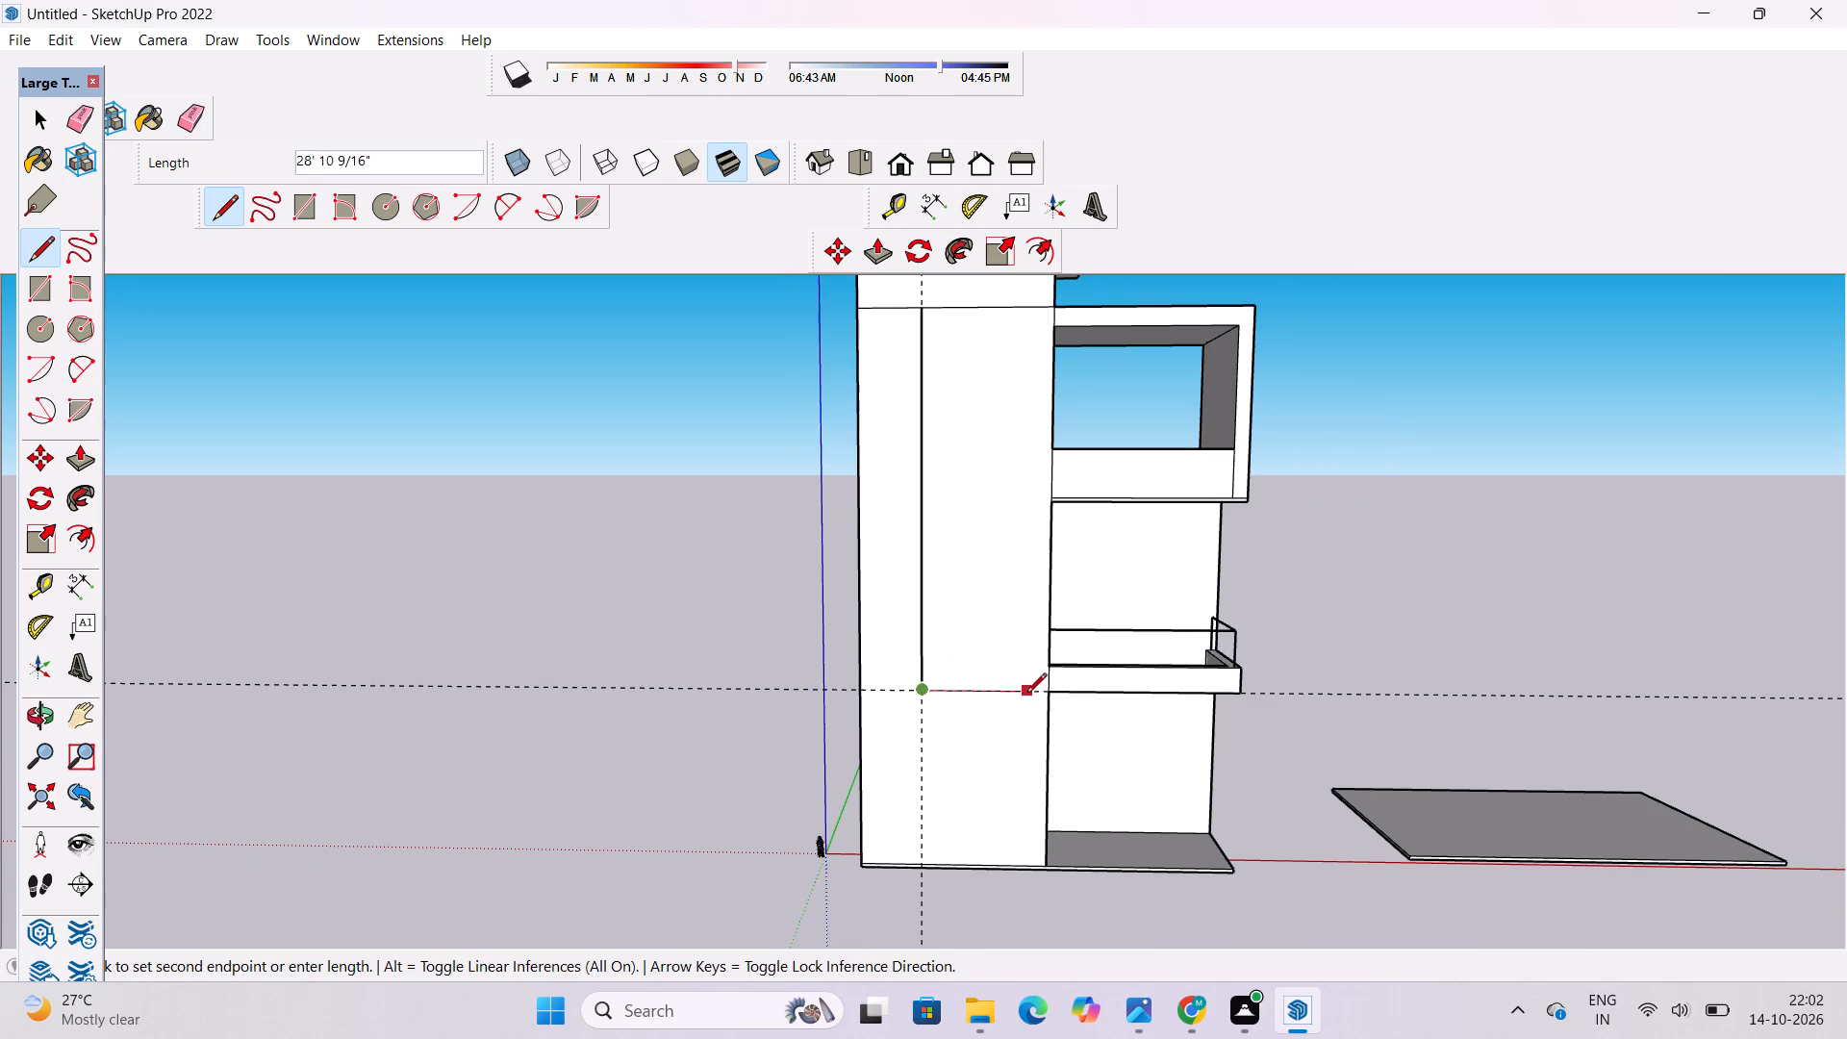
left_click(1050, 694)
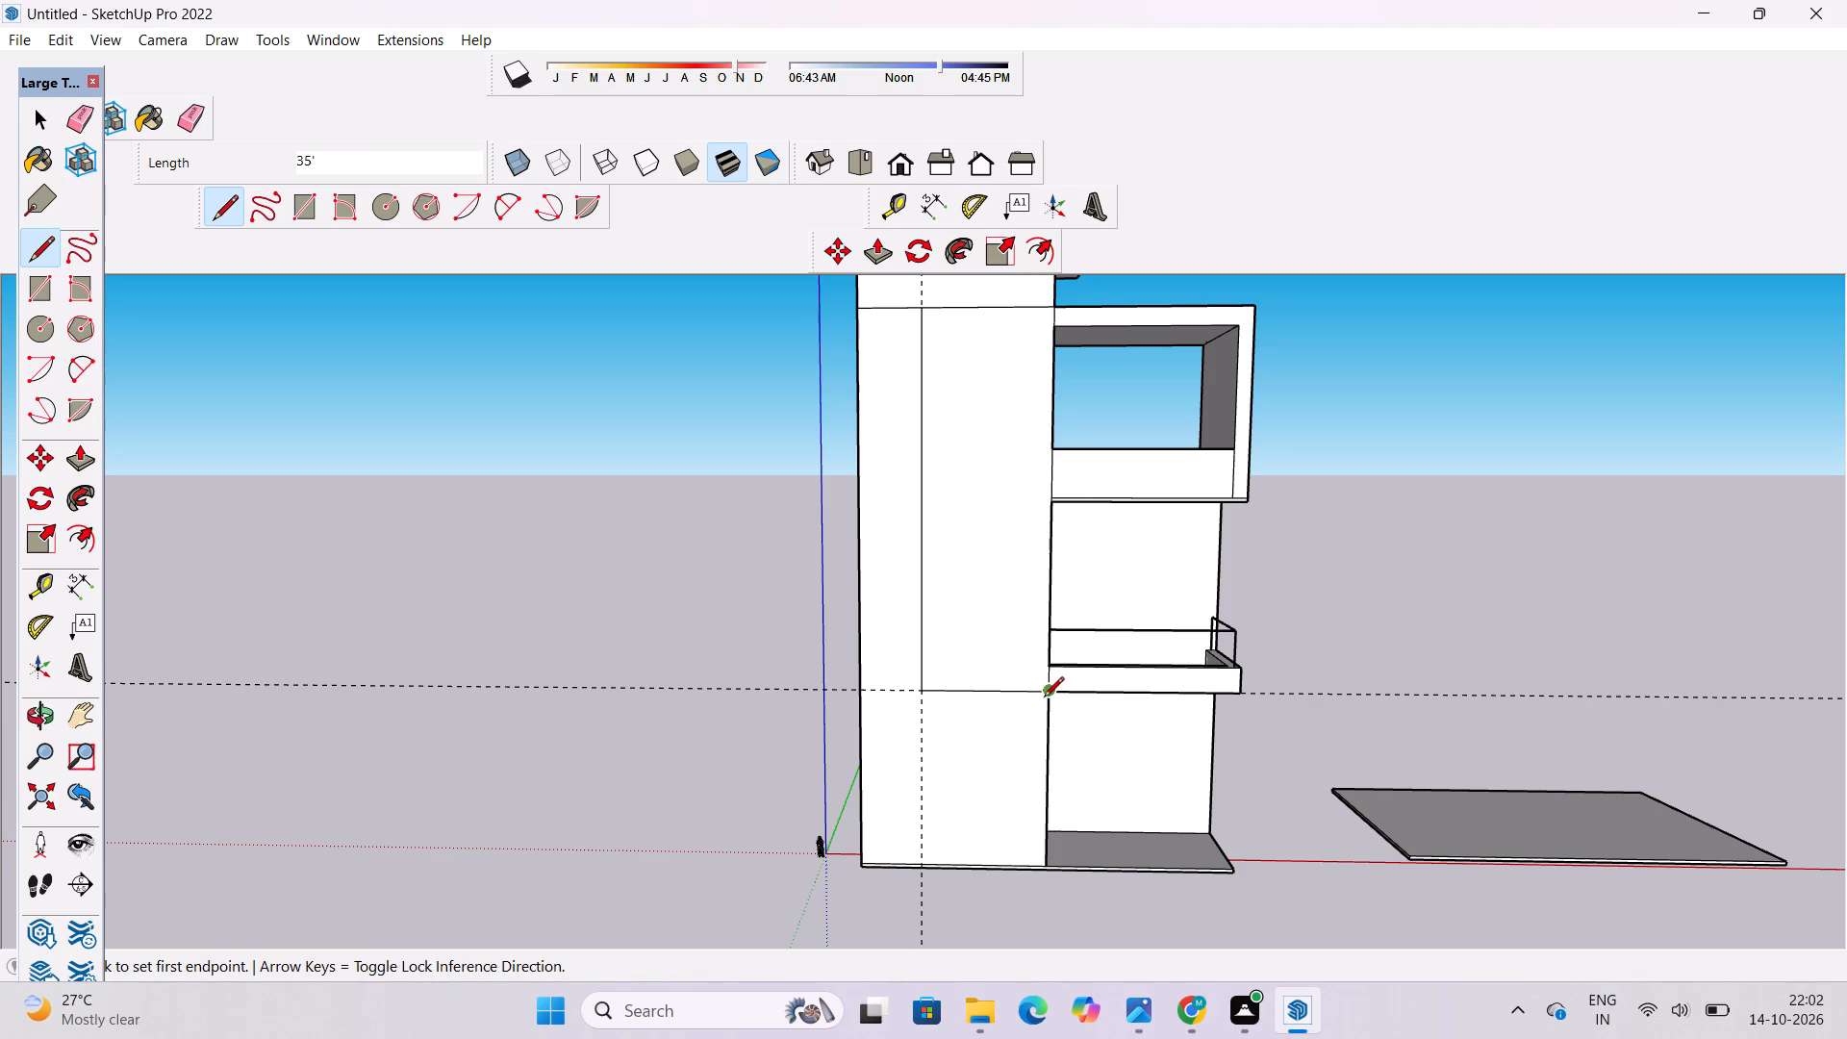
Erase the horizontal and vertical guides crossing the tower's front face.
key("o")
left_click_drag(1005, 686, 994, 709, "shift")
key("e")
left_click_drag(1303, 680, 1306, 722)
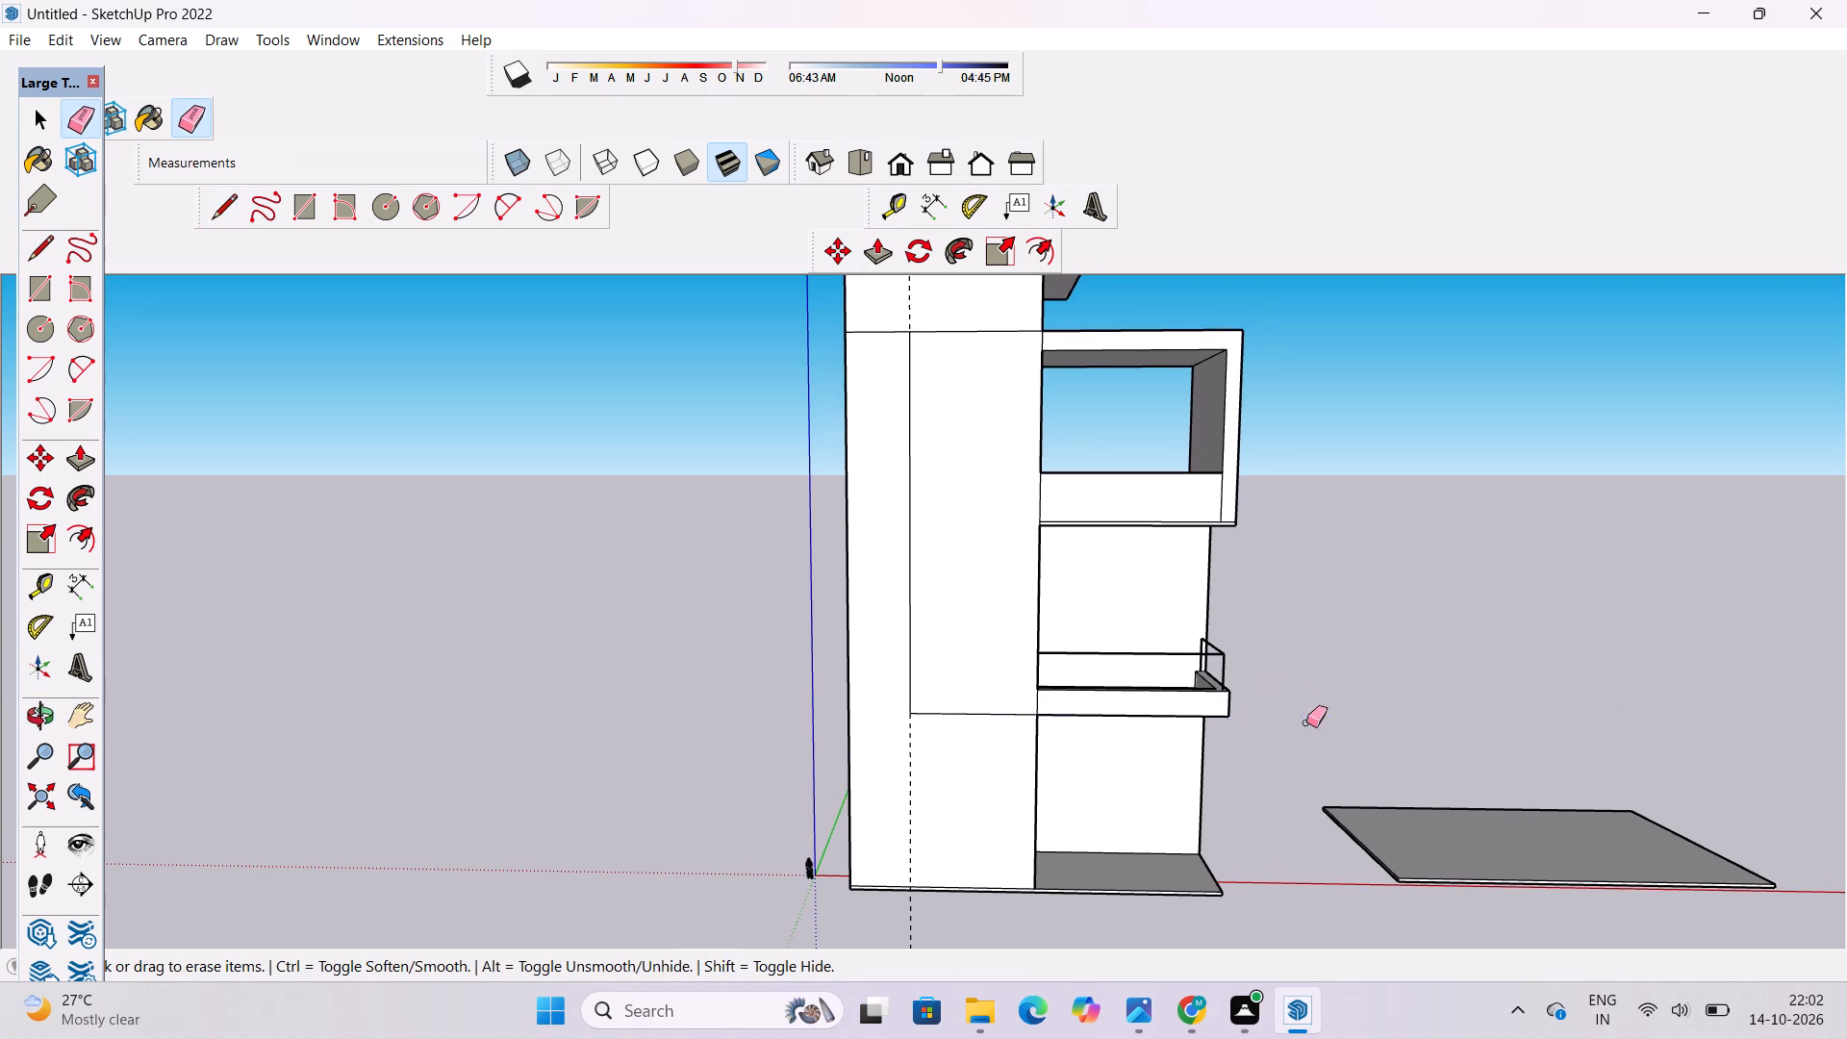
scroll(980, 778, "up", 3)
left_click_drag(940, 759, 870, 788)
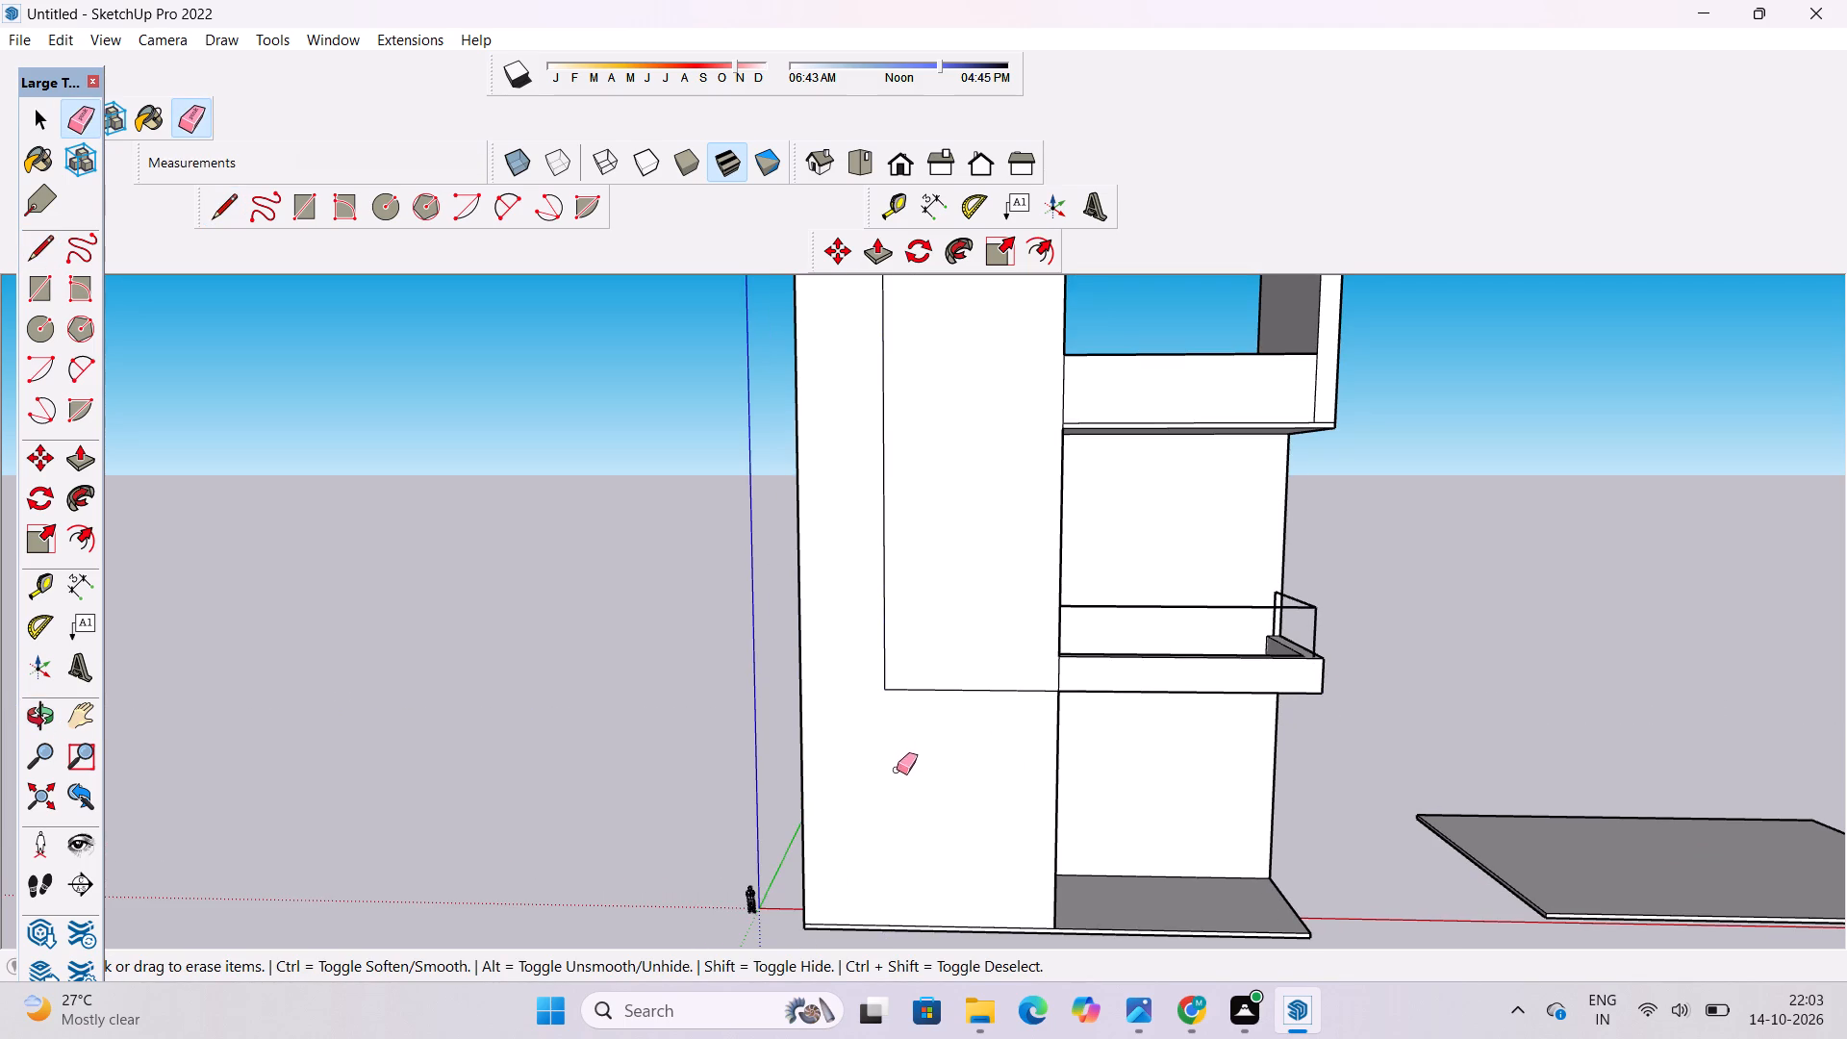
Examine the outlined panel on the tower front and compare it with the reference elevation image.
key("o")
scroll(1016, 805, "down", 5)
left_click_drag(1072, 741, 1085, 797)
left_click_drag(1086, 798, 967, 782)
scroll(970, 767, "up", 1)
left_click_drag(970, 767, 1209, 766)
left_click_drag(1076, 794, 974, 805)
scroll(1054, 724, "down", 2)
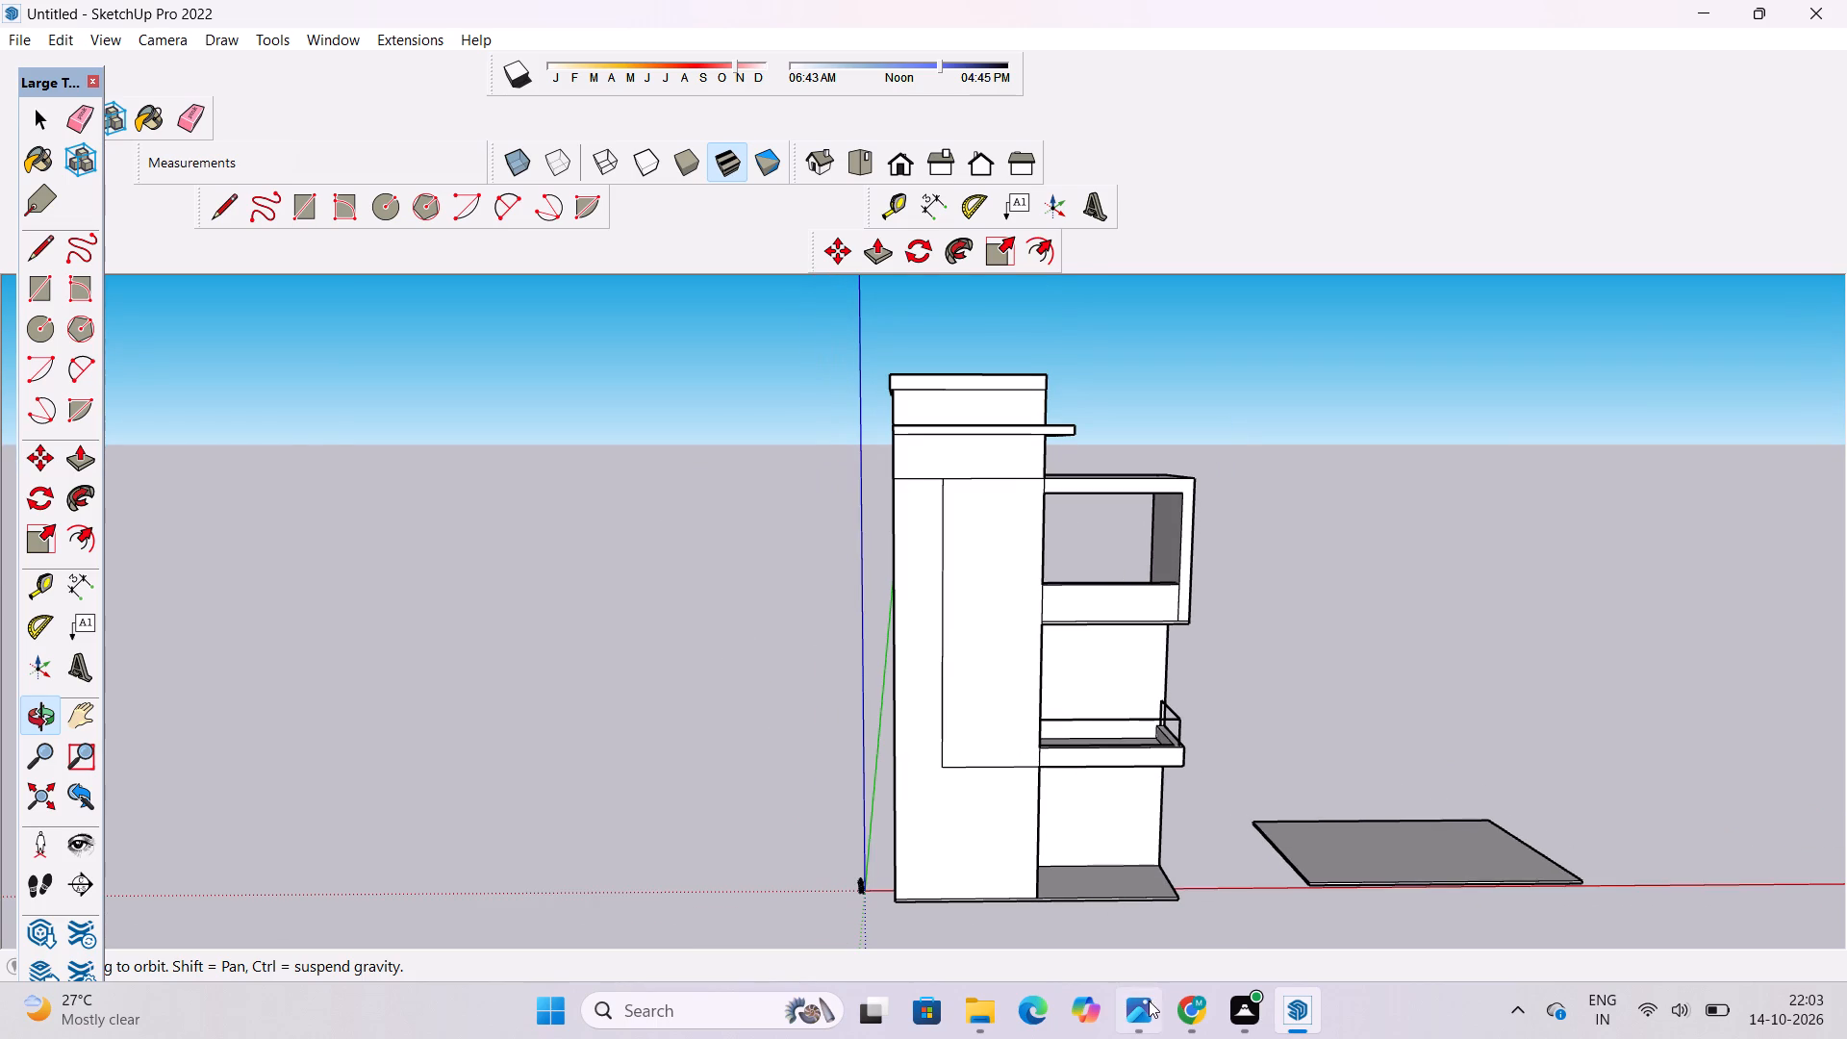
left_click(1149, 1004)
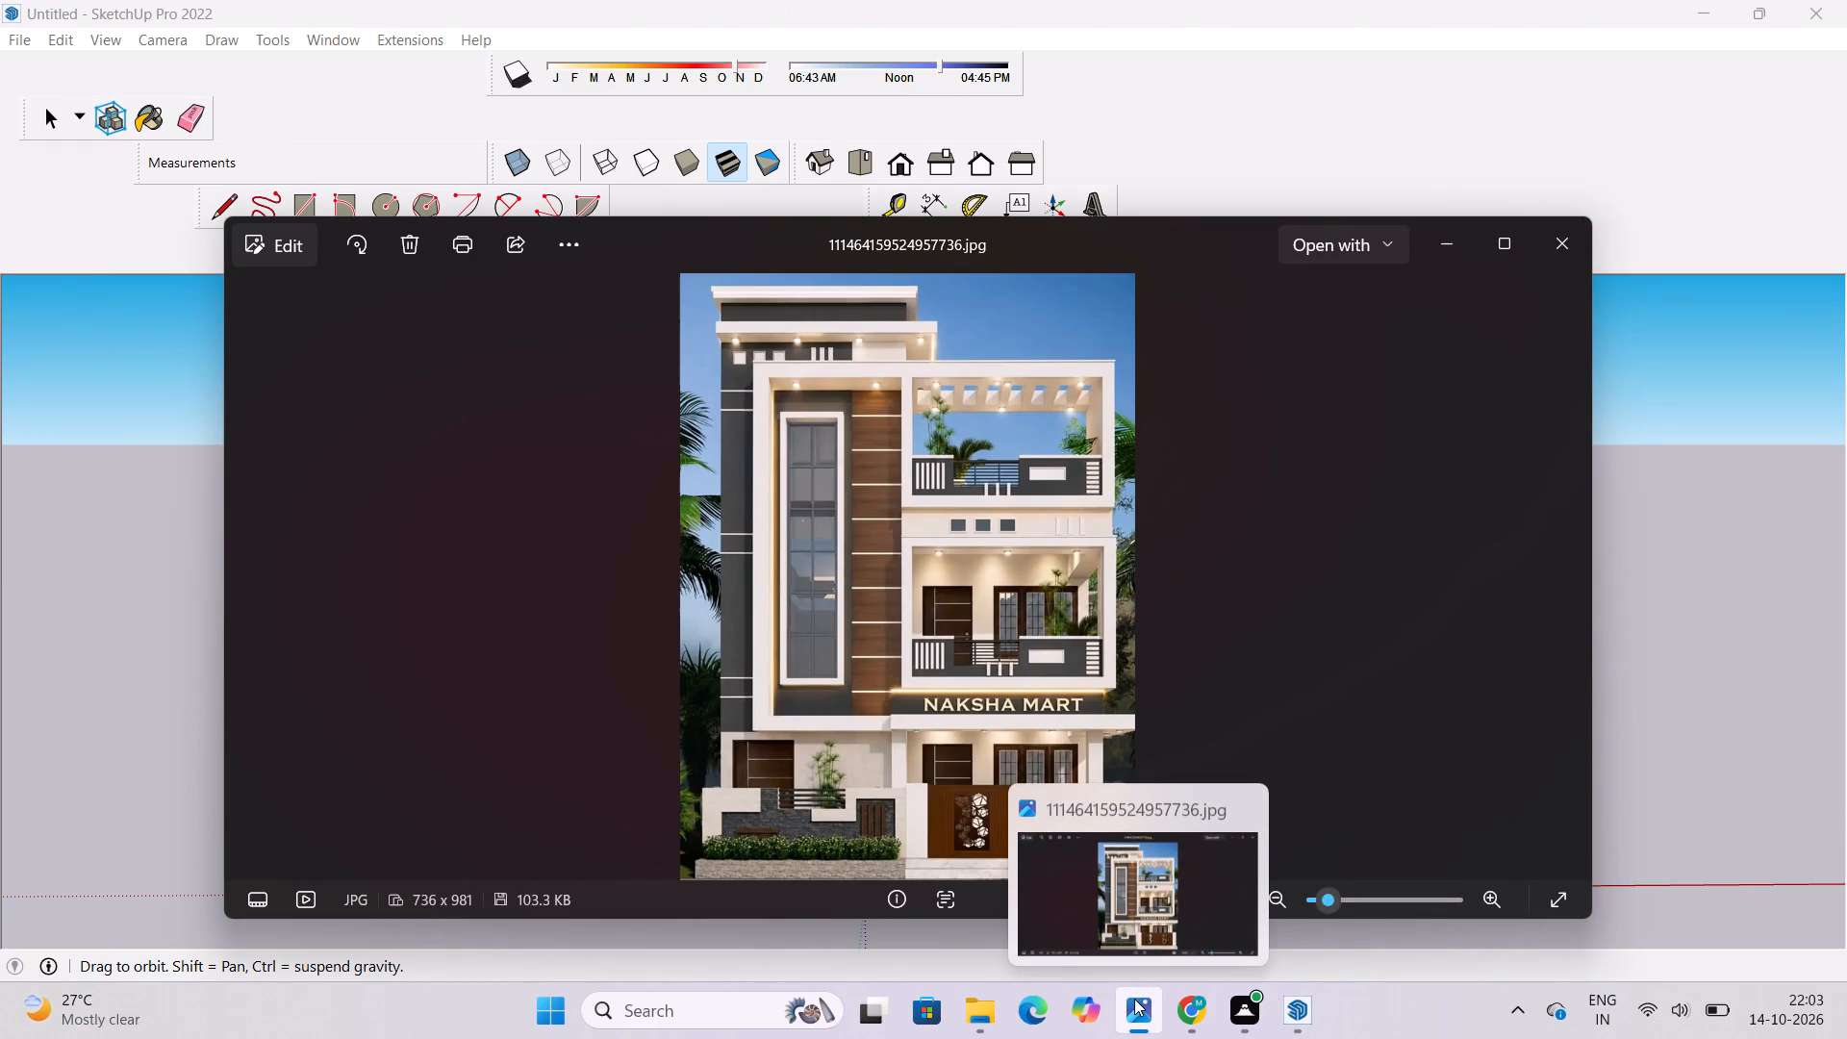
left_click(1134, 999)
left_click_drag(1047, 657, 1067, 691)
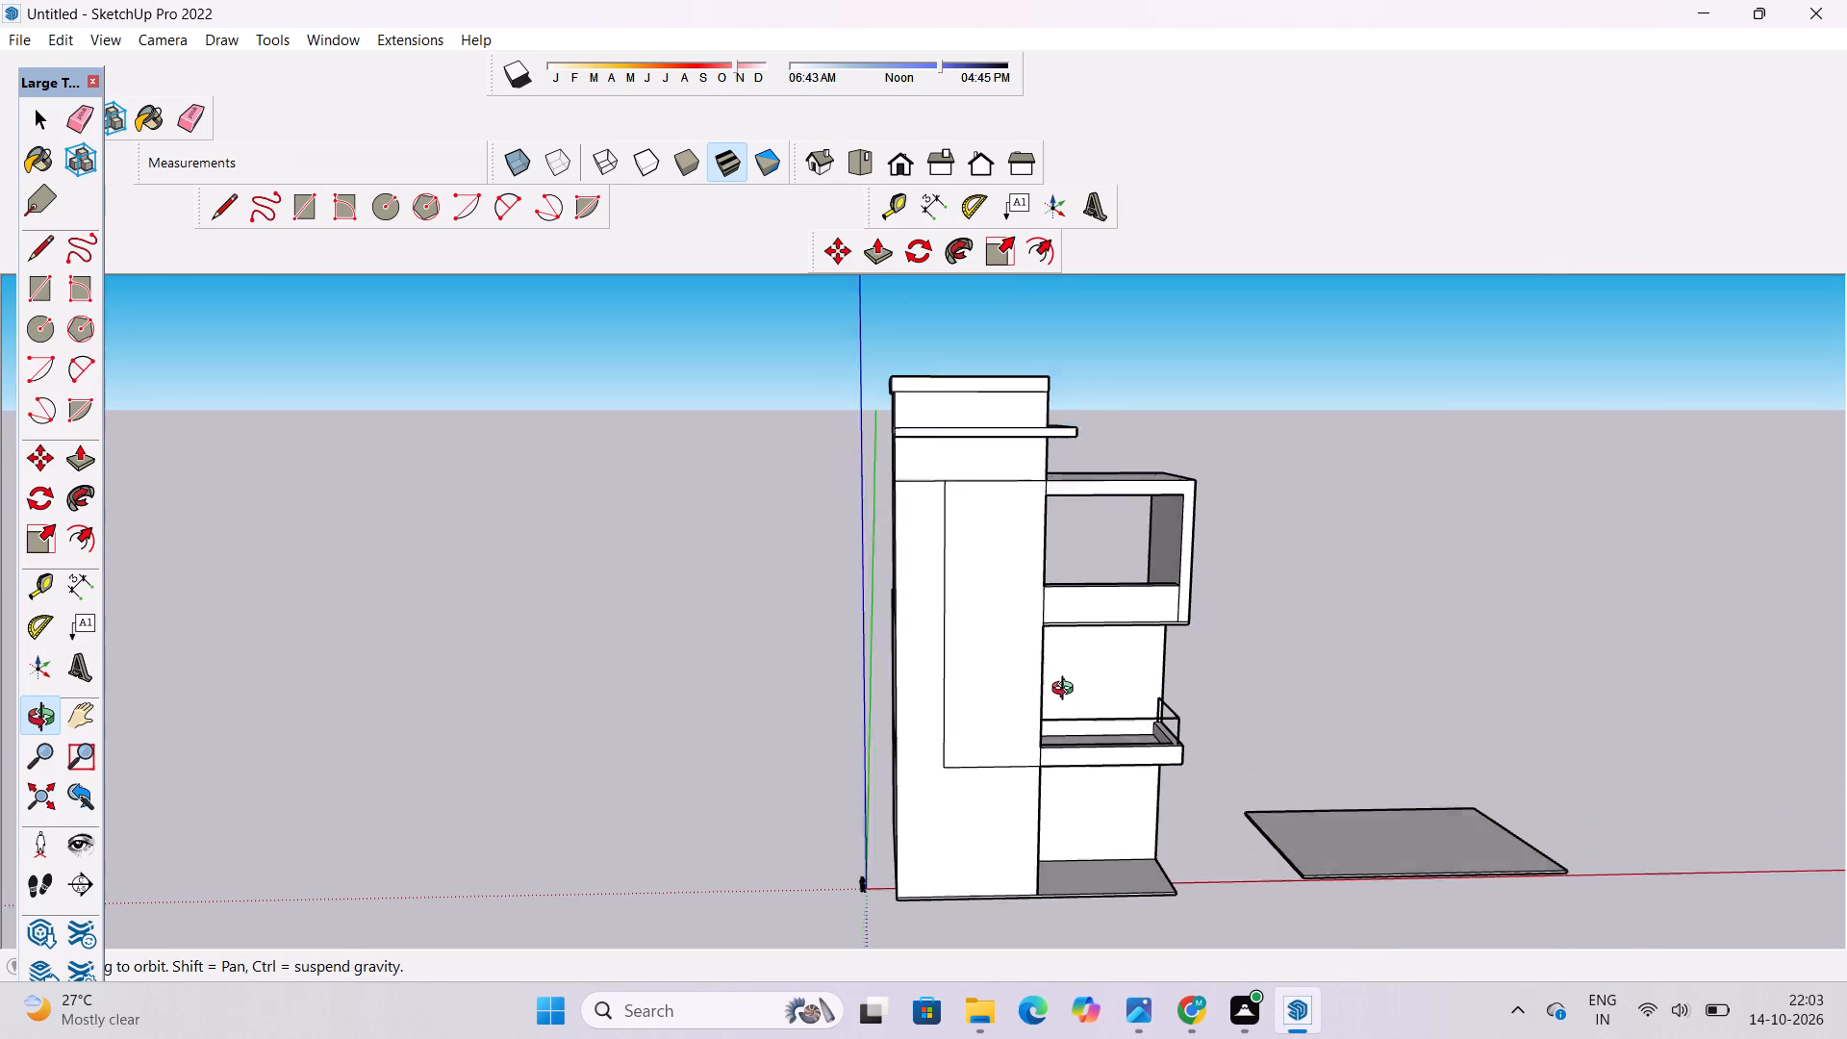
left_click_drag(1067, 691, 1092, 750)
left_click_drag(1116, 504, 1116, 582, "shift")
left_click_drag(1116, 585, 1116, 526)
left_click_drag(1076, 605, 1045, 575, "shift")
left_click_drag(1034, 573, 1048, 590)
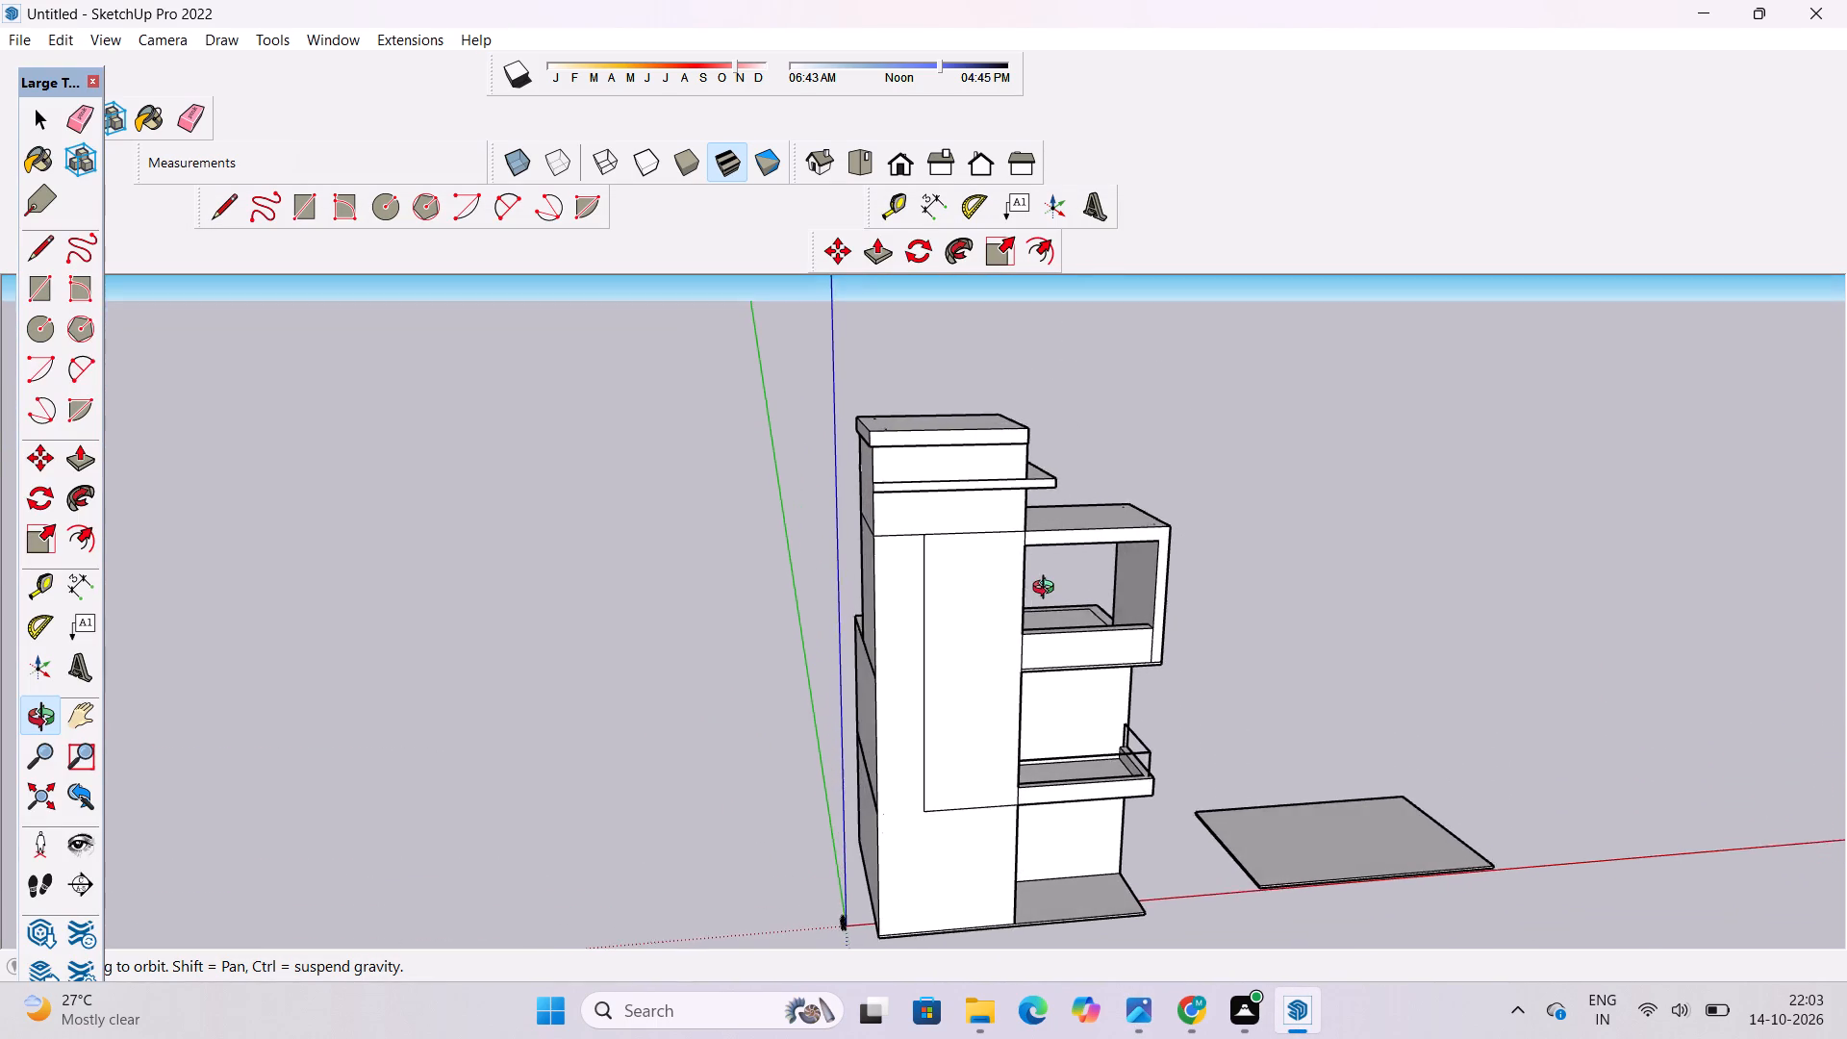
left_click_drag(1048, 590, 1049, 592)
left_click_drag(1049, 595, 1010, 548, "shift")
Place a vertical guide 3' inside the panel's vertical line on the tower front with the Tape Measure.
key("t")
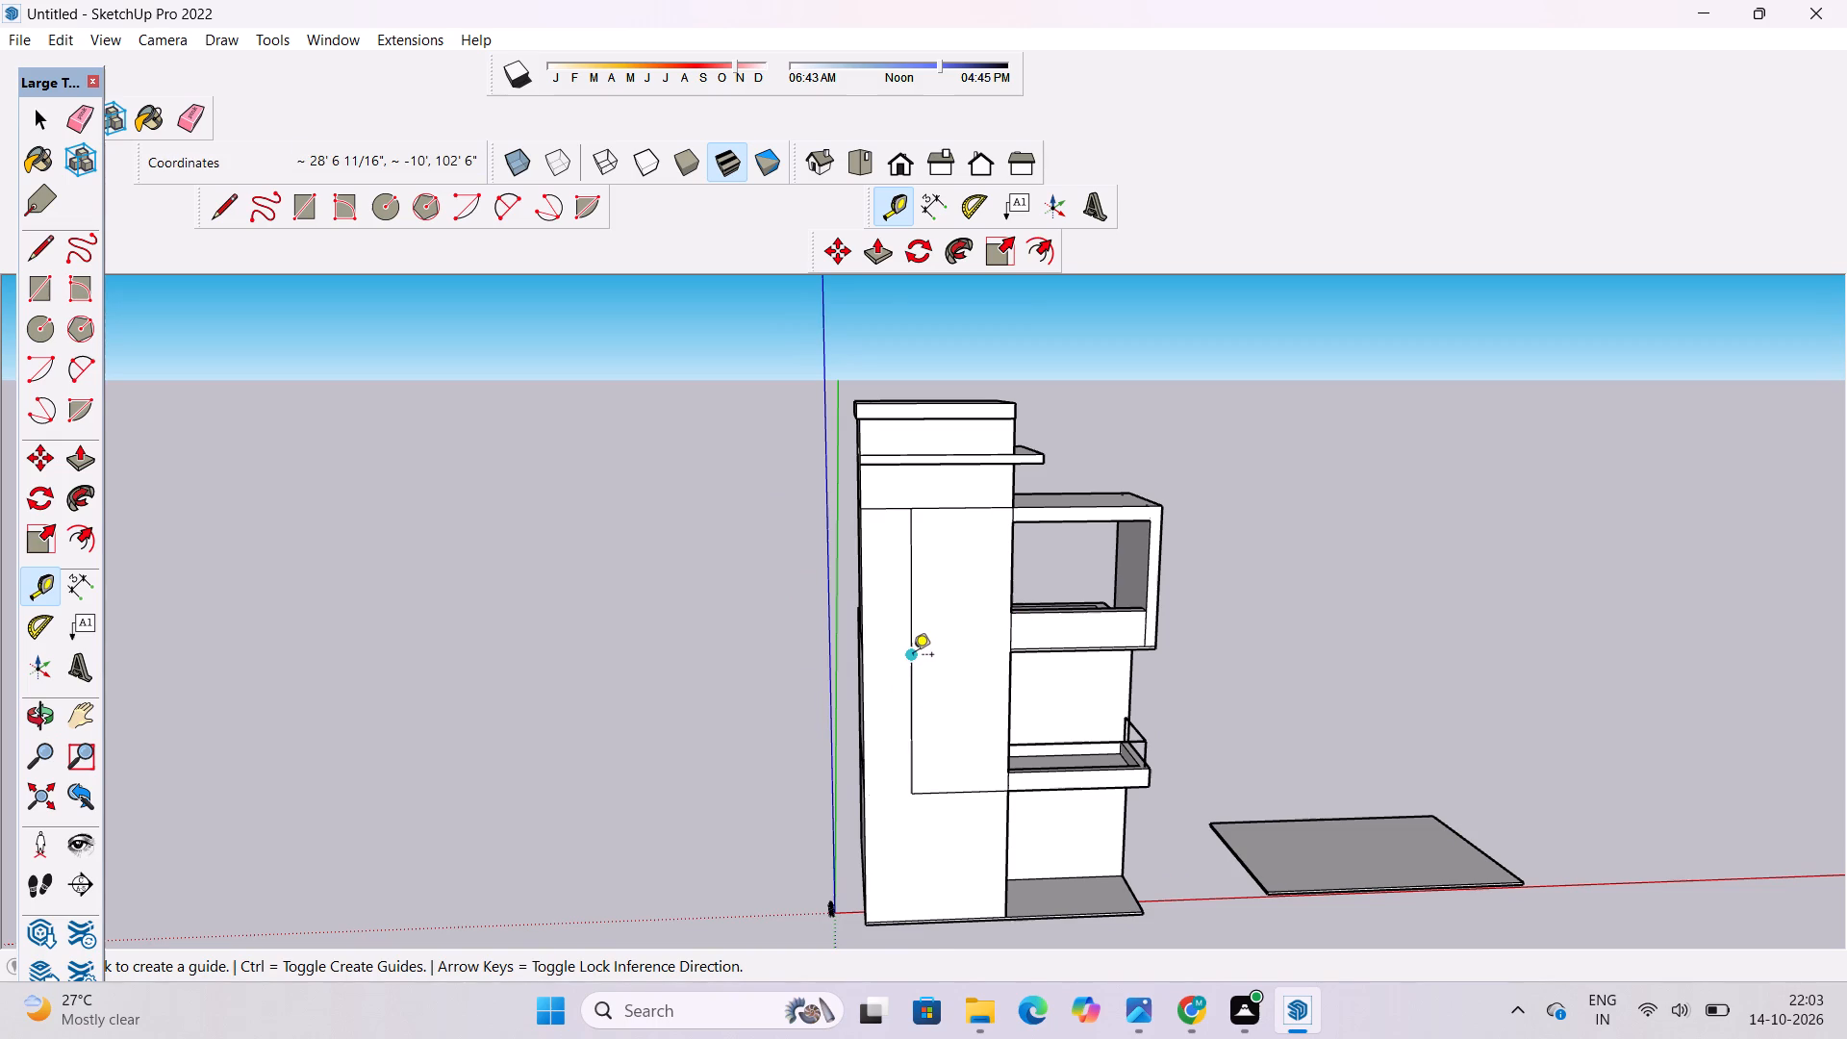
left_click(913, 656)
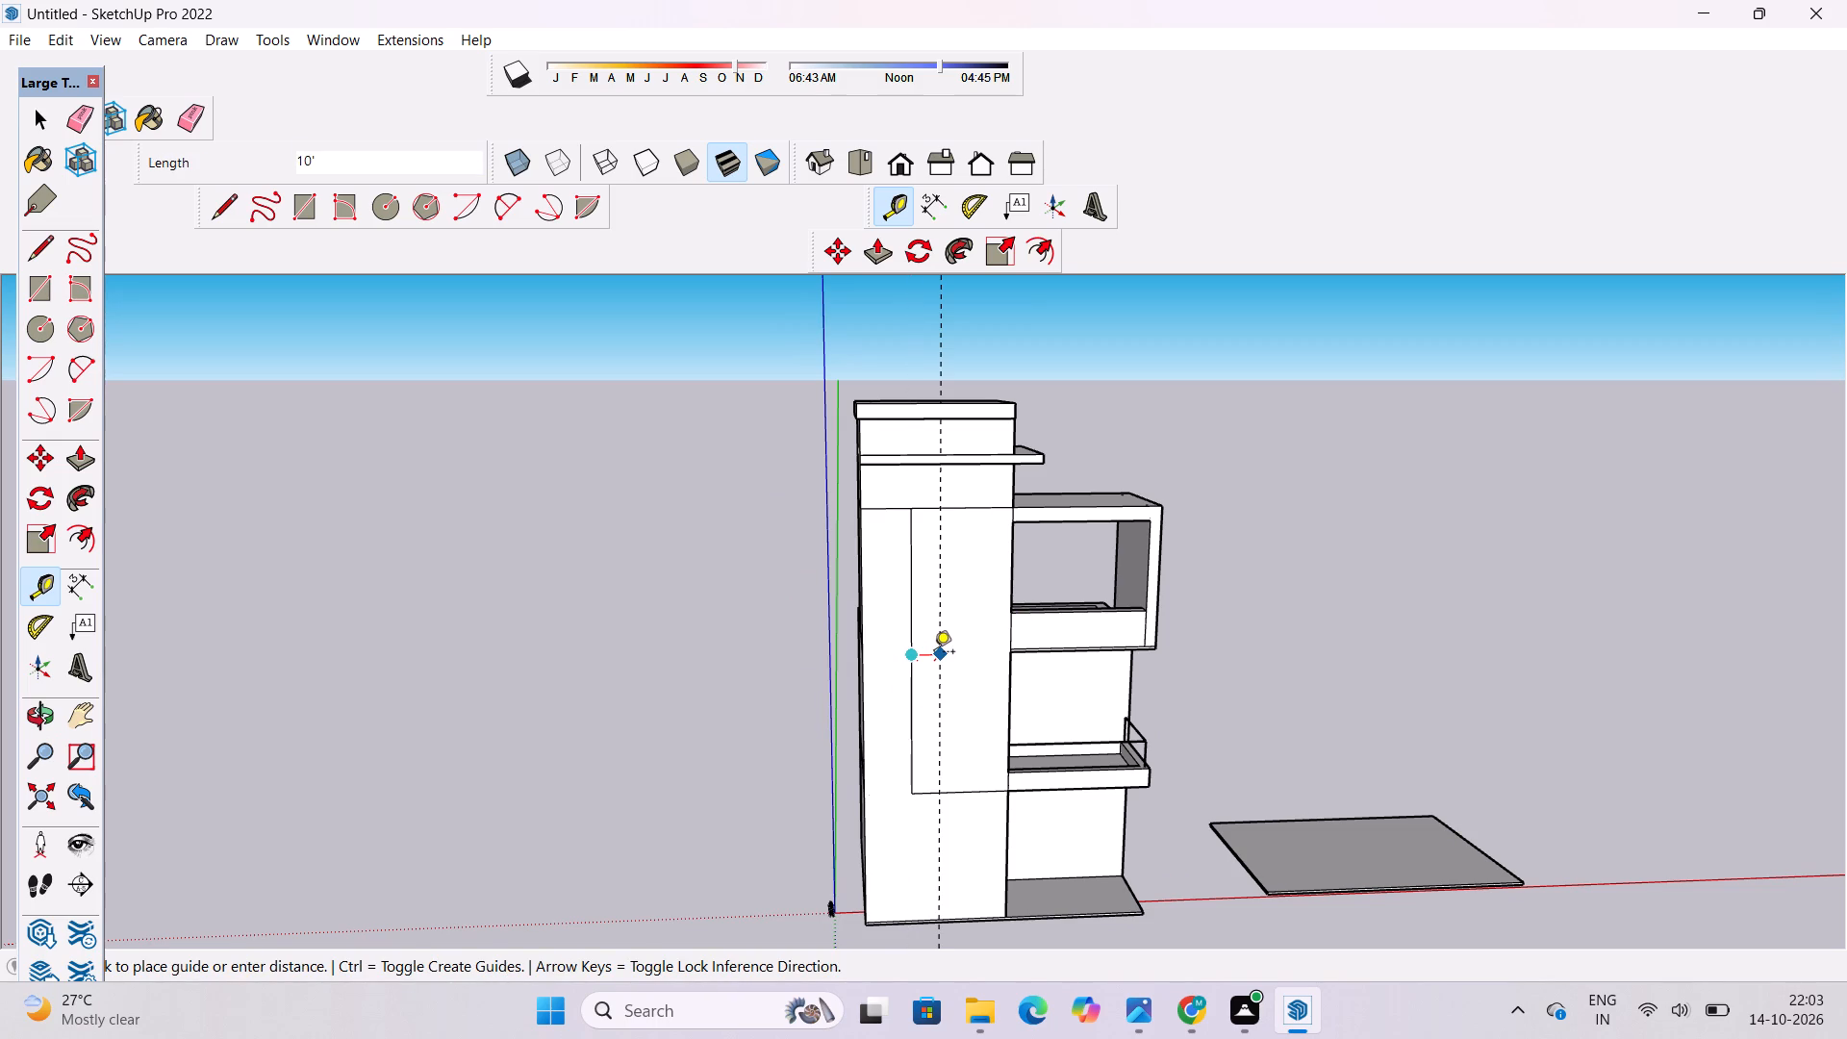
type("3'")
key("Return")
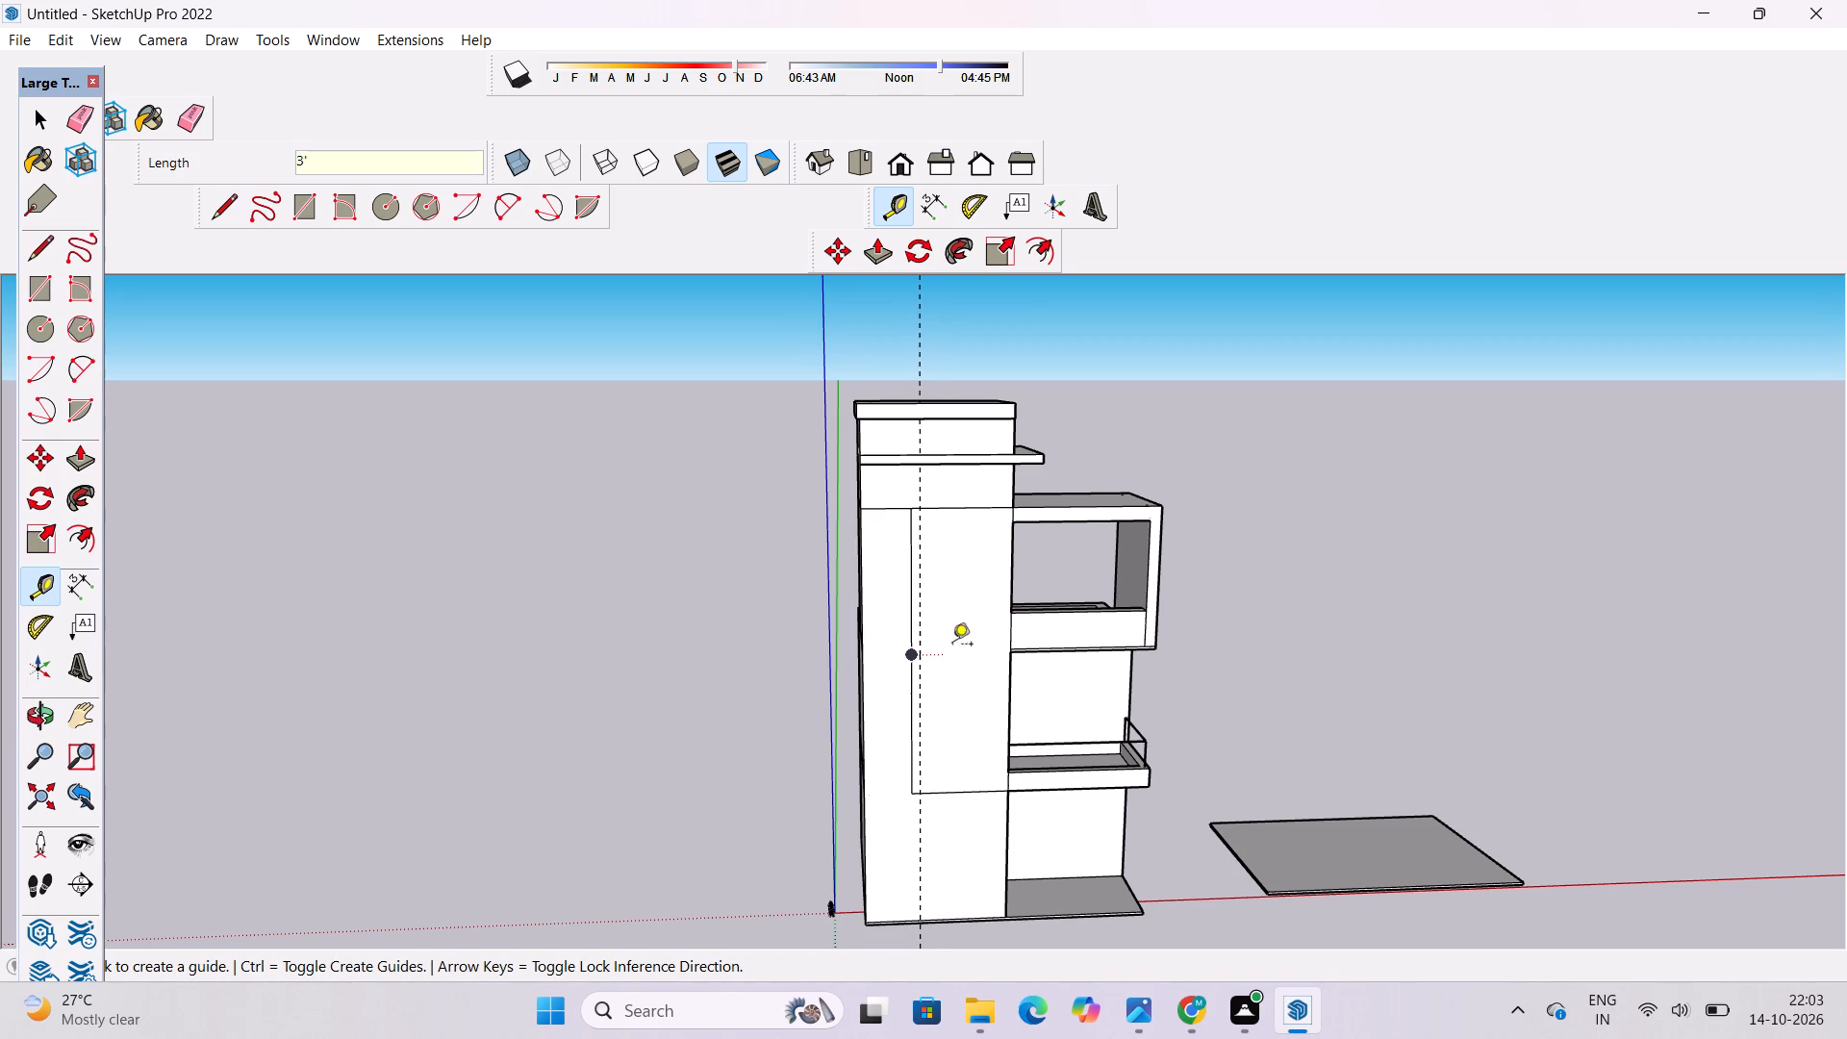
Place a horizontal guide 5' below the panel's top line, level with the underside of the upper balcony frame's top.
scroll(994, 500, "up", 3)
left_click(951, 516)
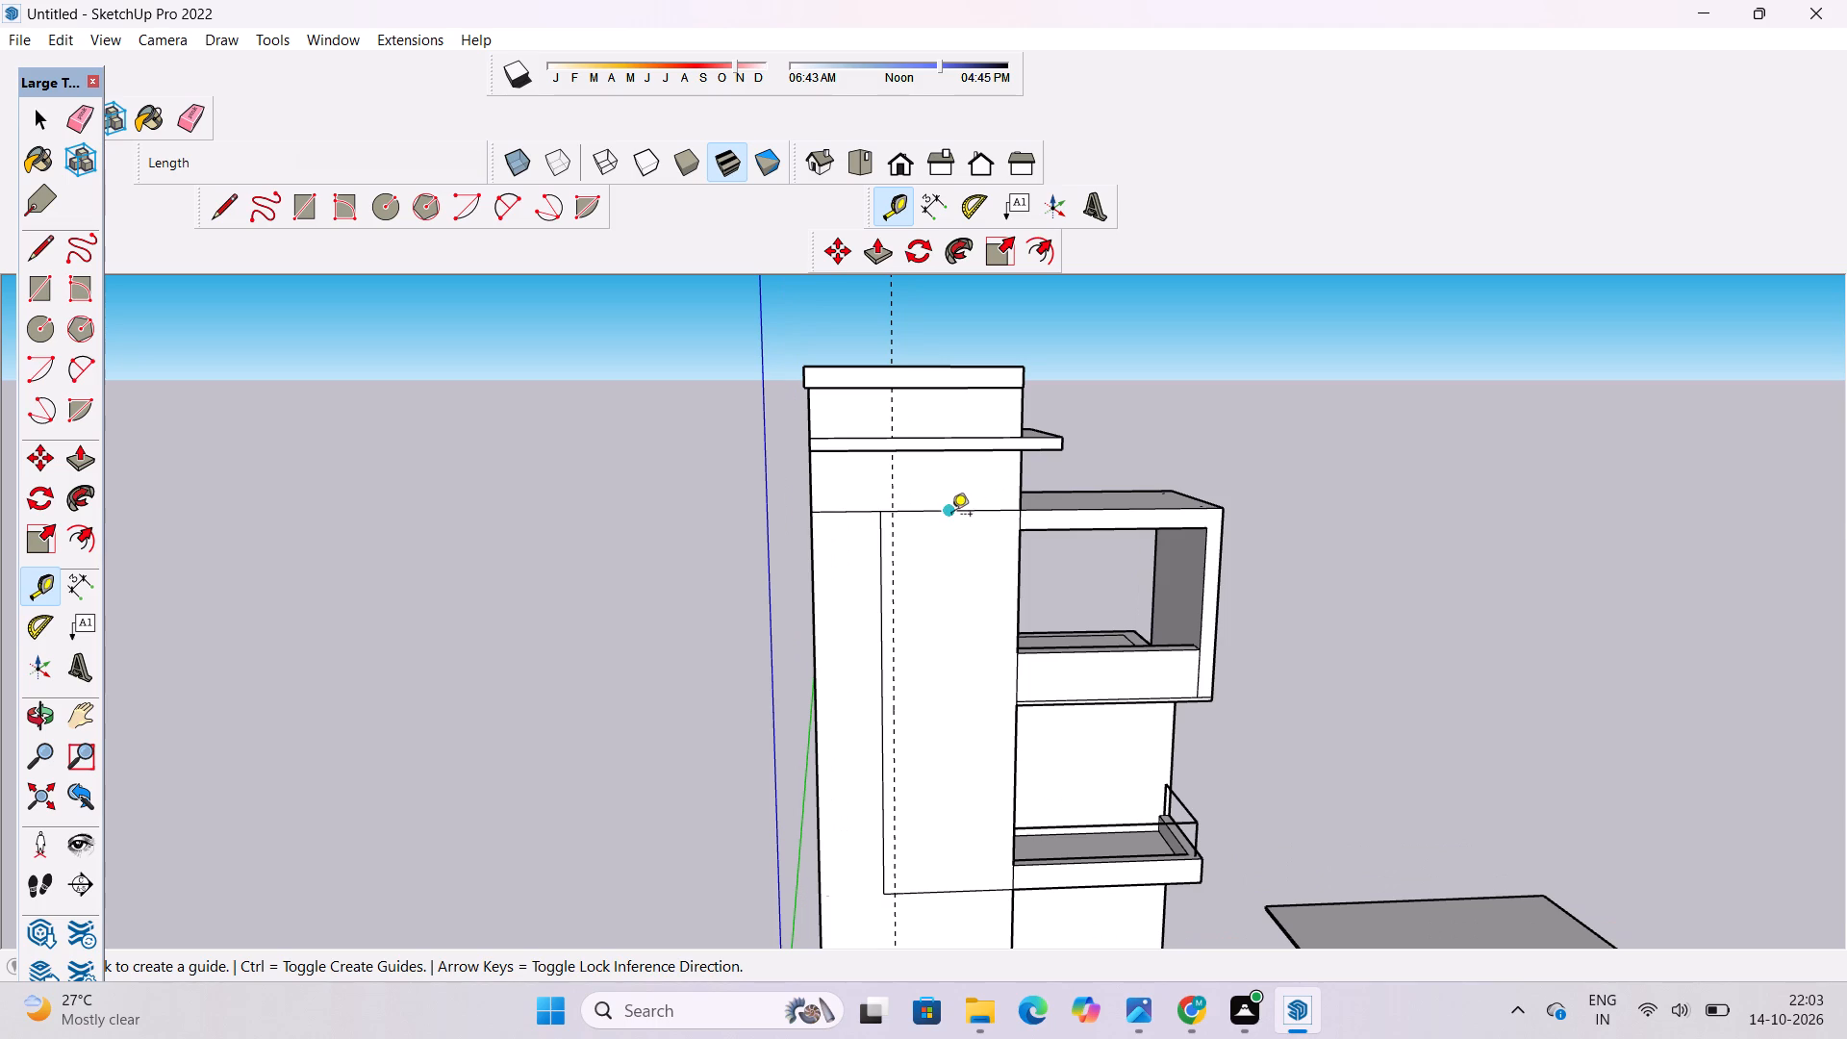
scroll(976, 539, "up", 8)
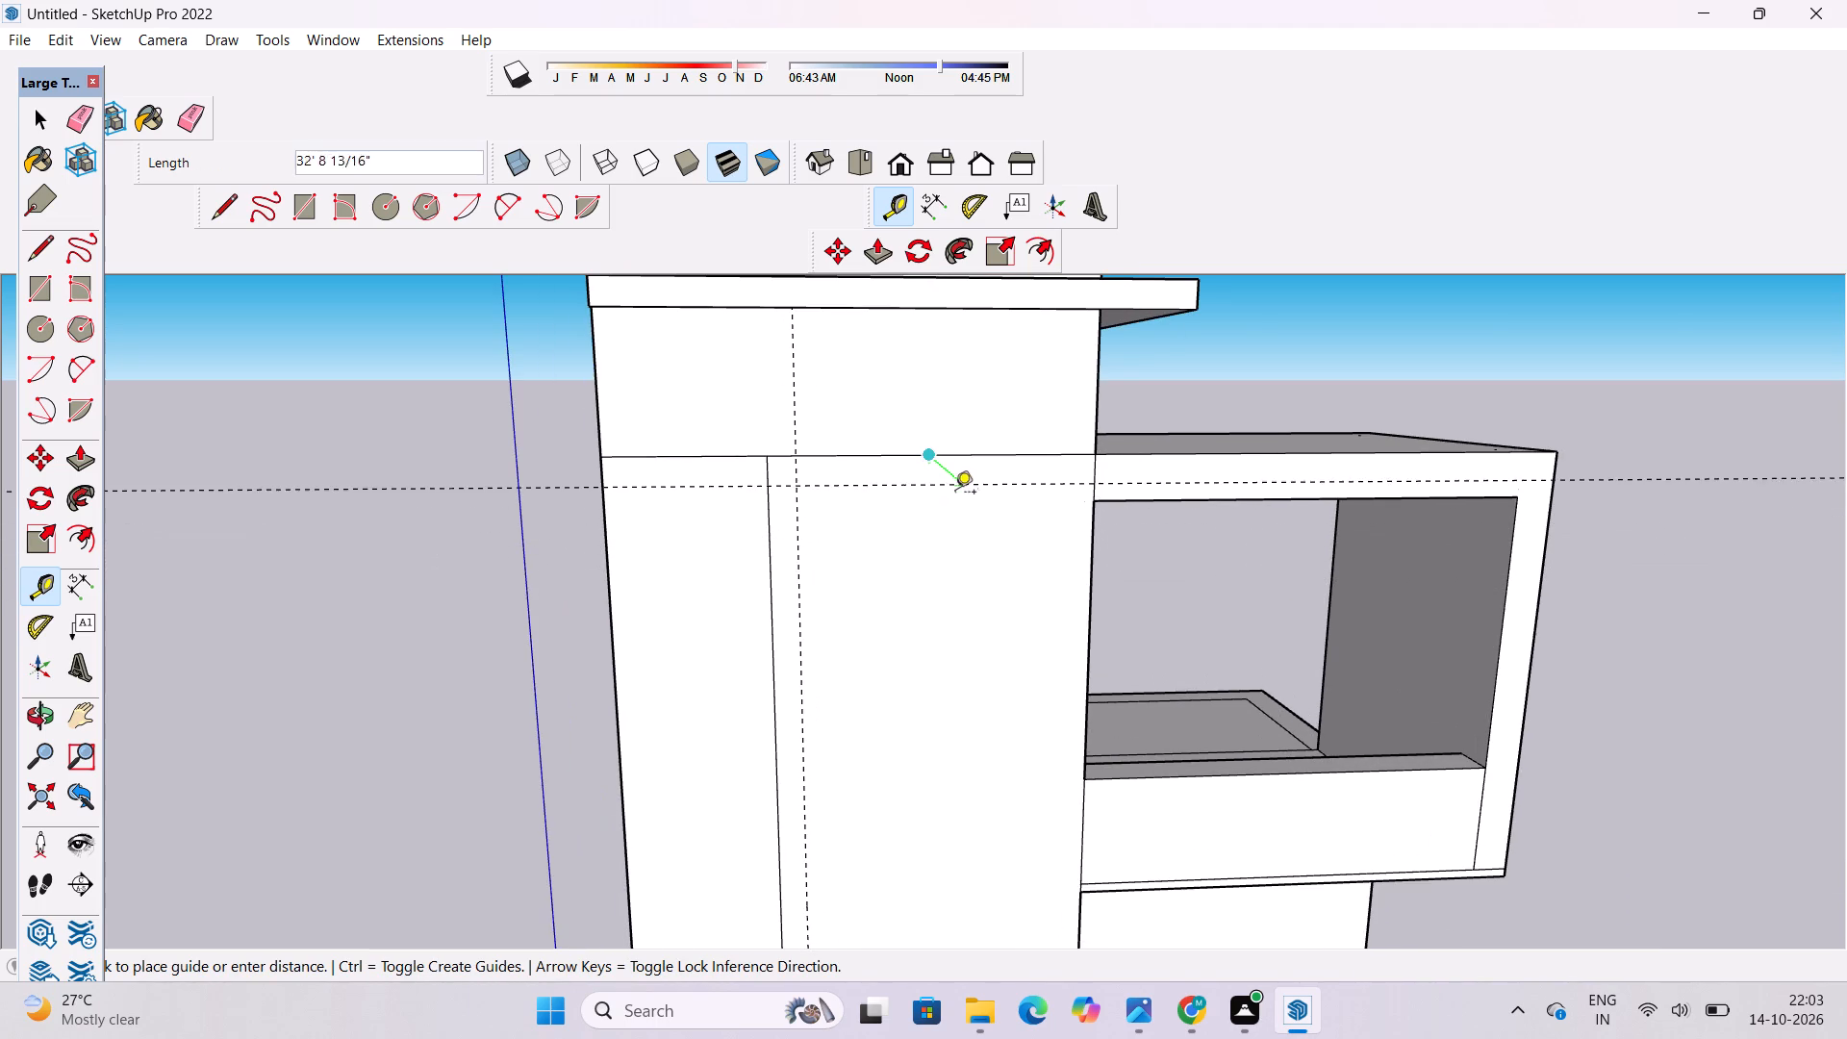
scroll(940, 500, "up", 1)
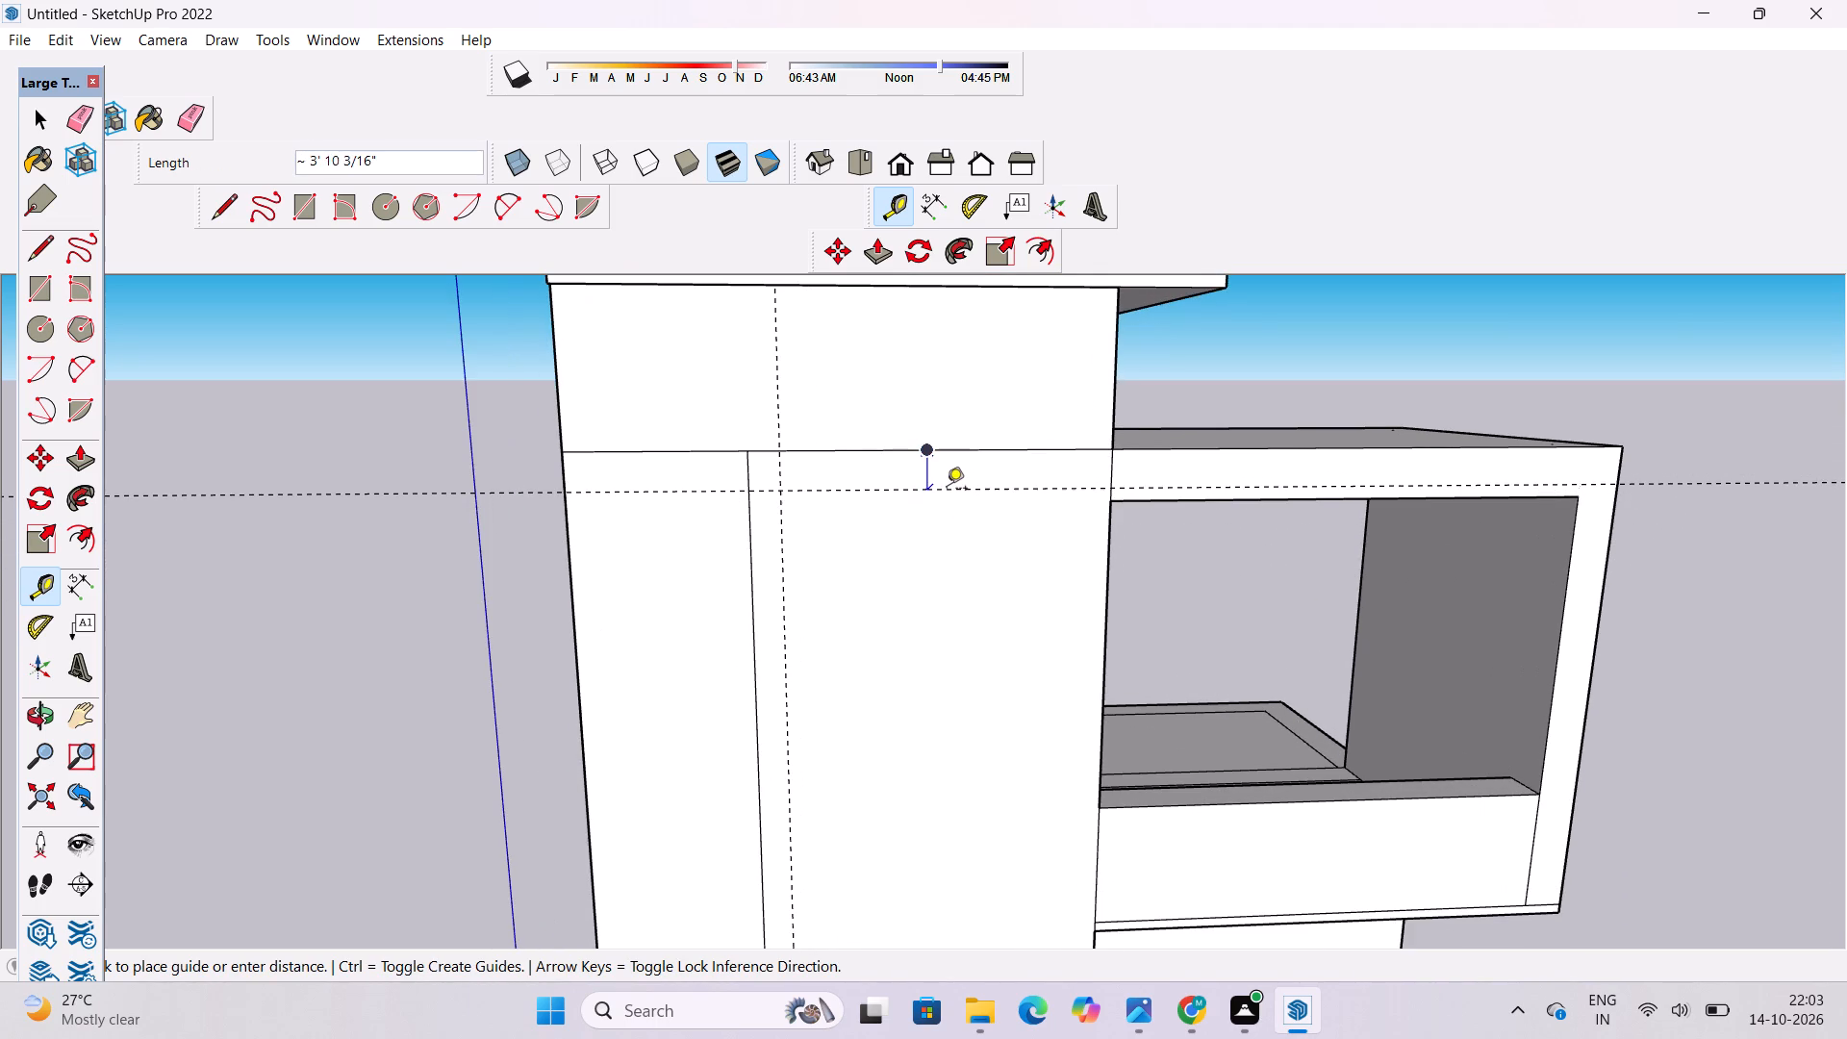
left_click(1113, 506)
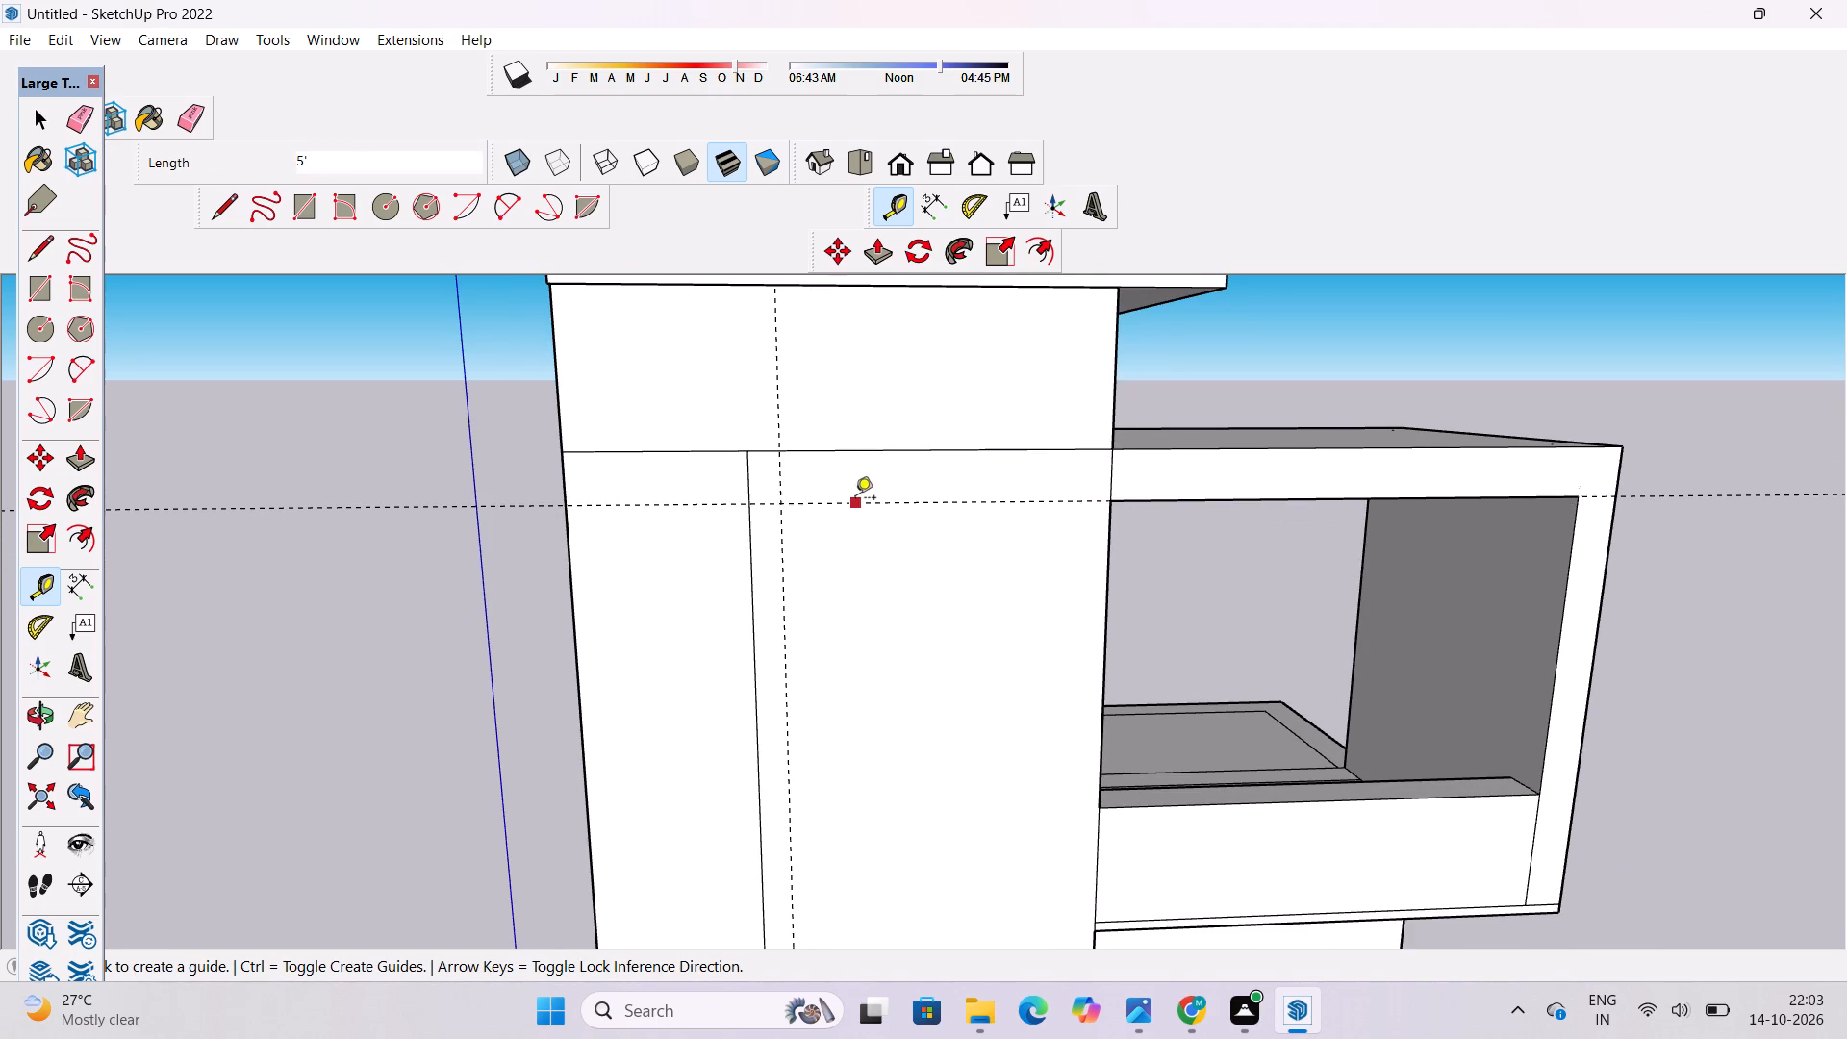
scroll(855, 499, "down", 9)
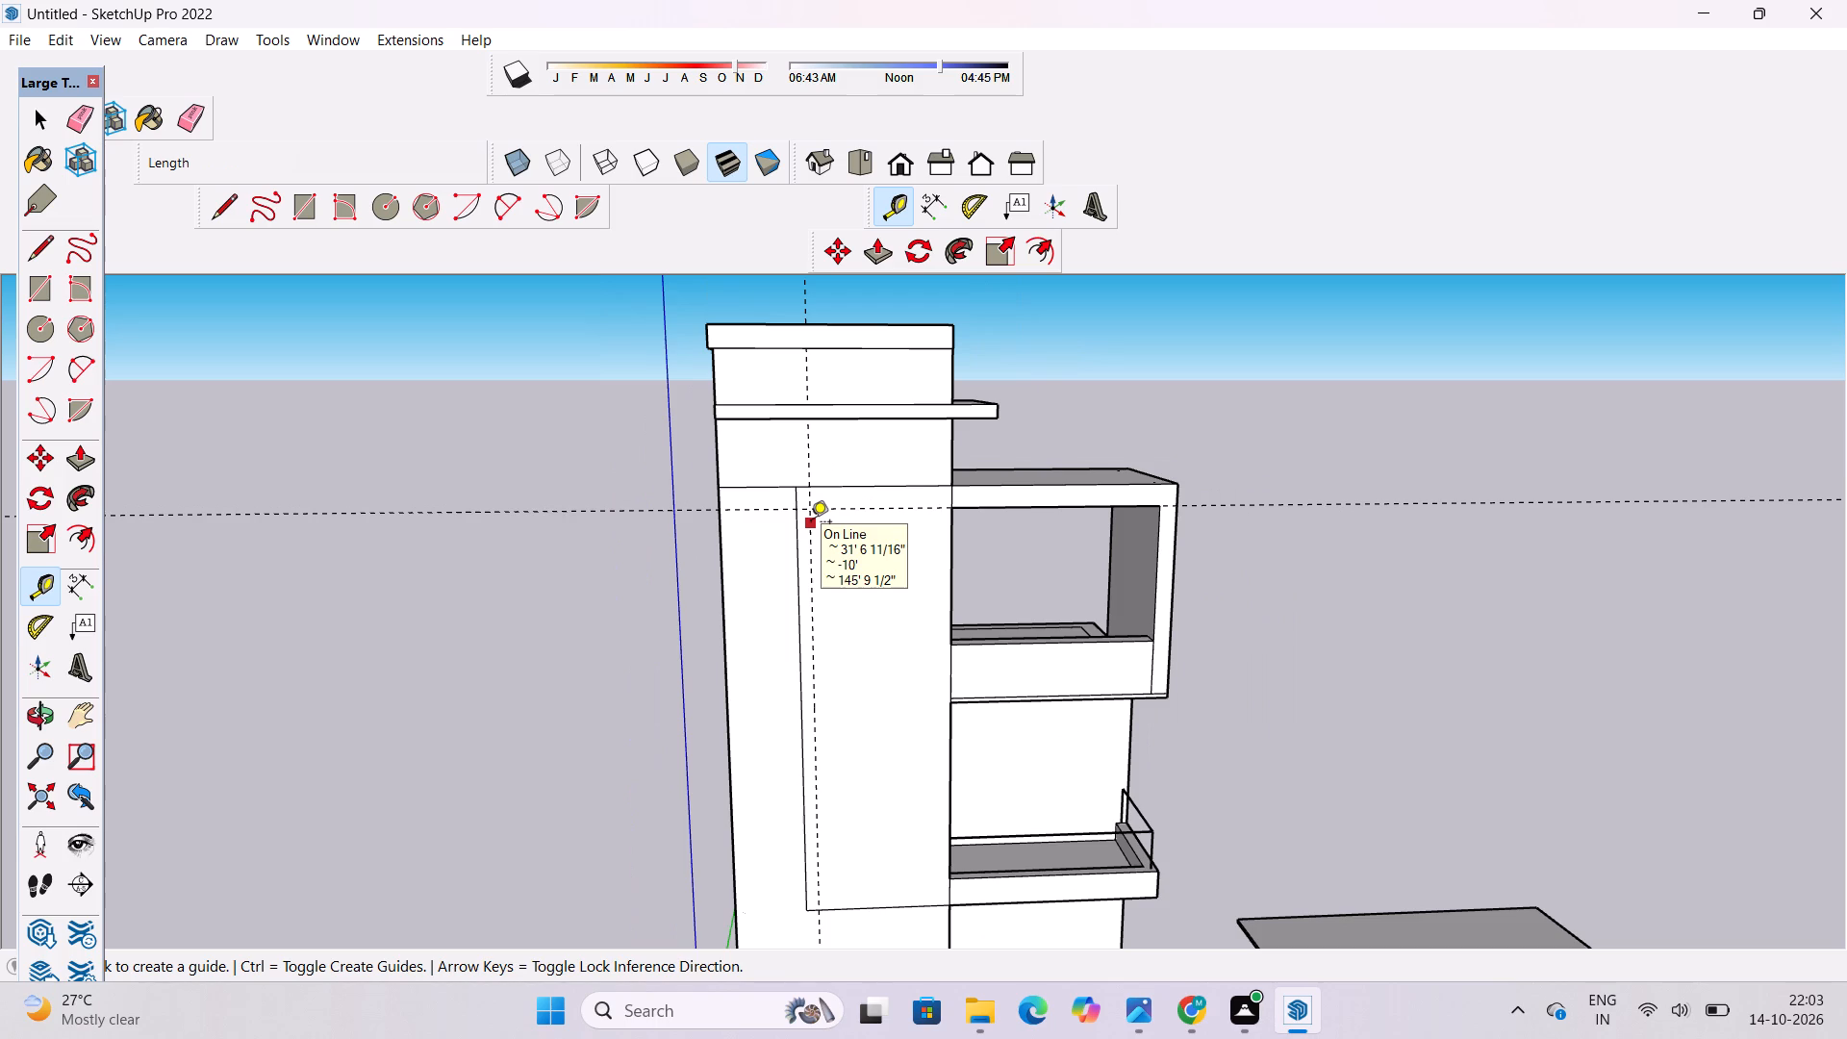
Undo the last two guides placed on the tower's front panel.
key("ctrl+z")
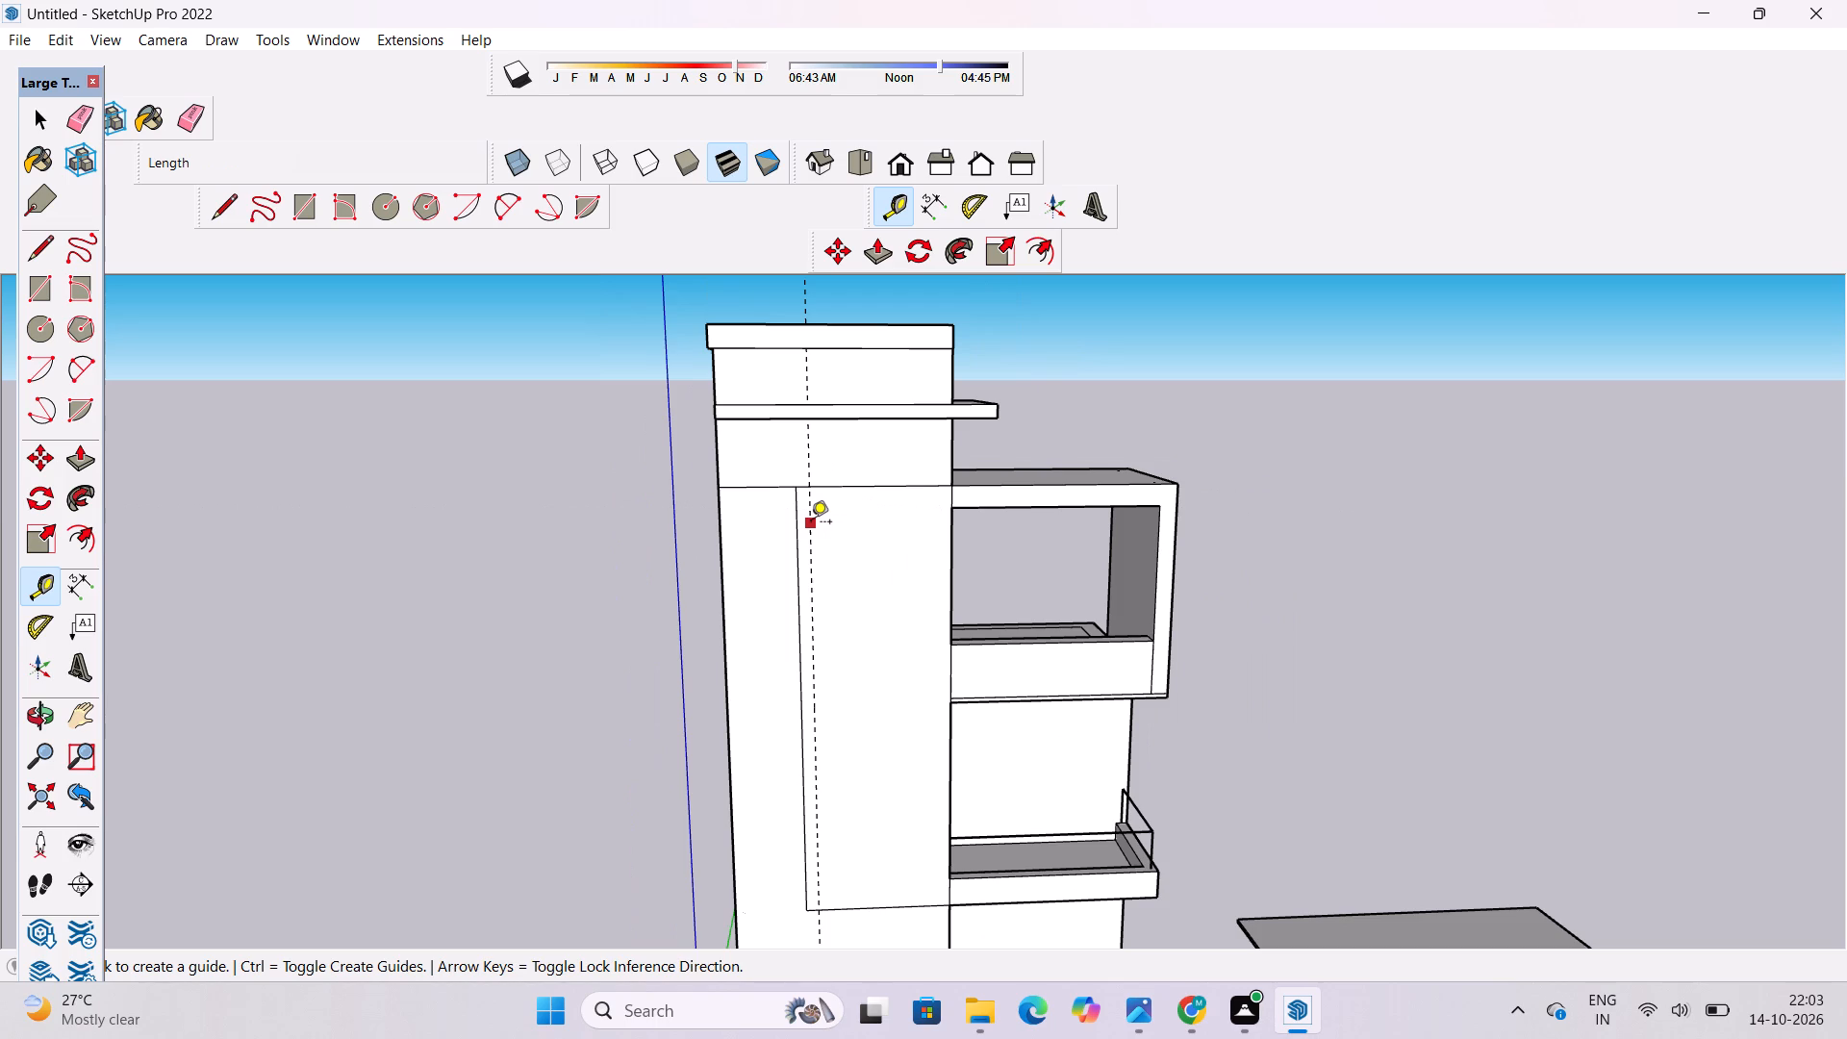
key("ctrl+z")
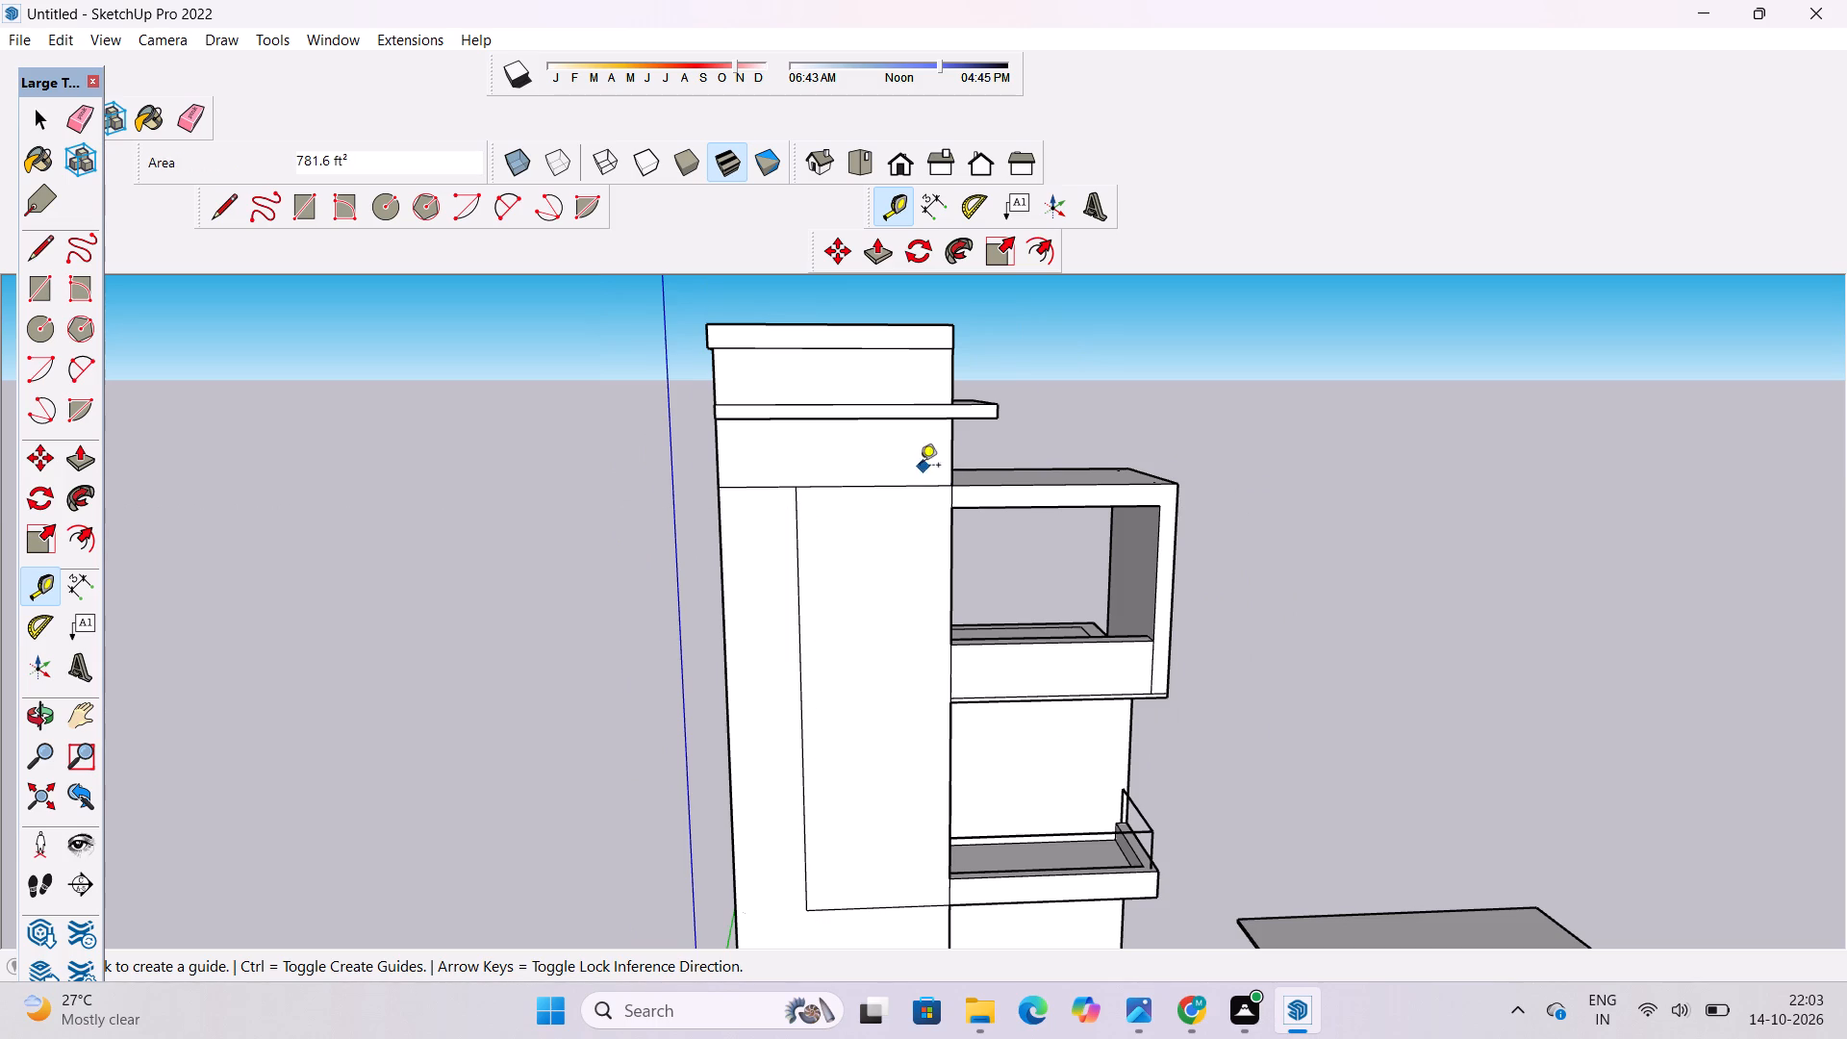
Place a horizontal guide 5' below the panel's top line on the tower front with the Tape Measure.
left_click(872, 489)
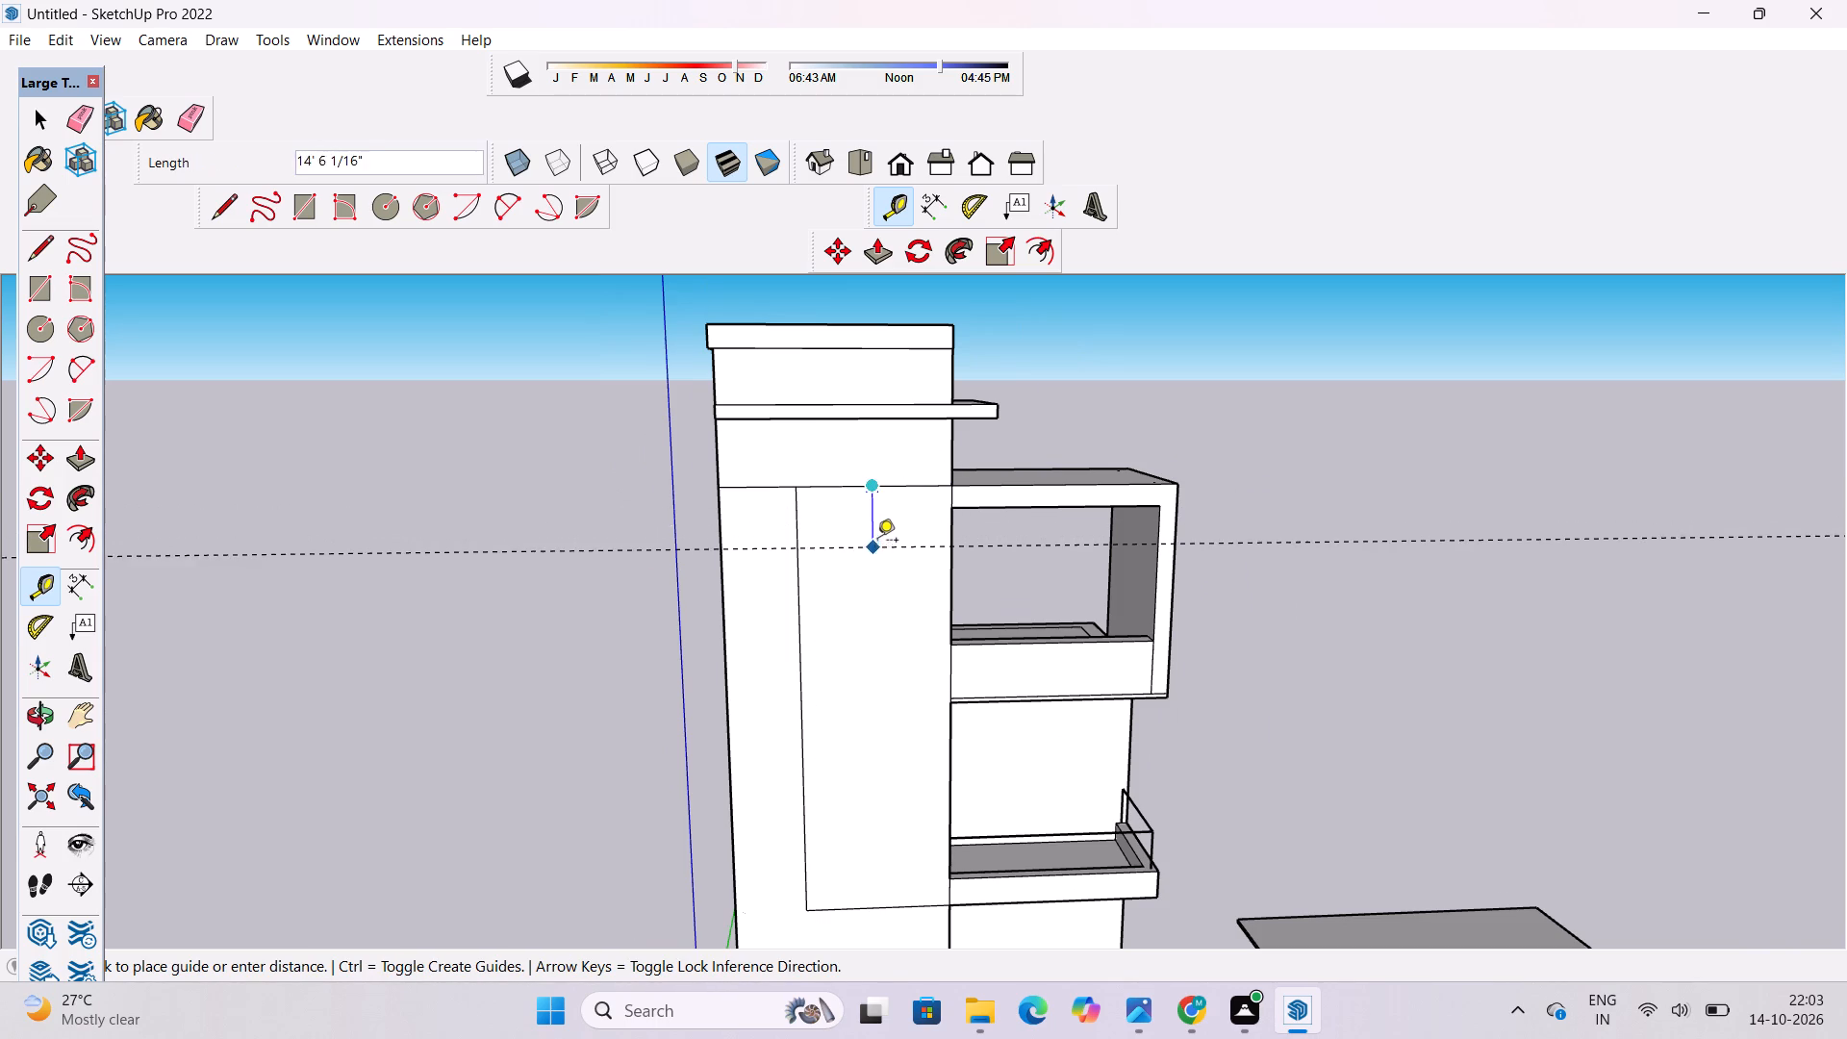
scroll(885, 527, "up", 2)
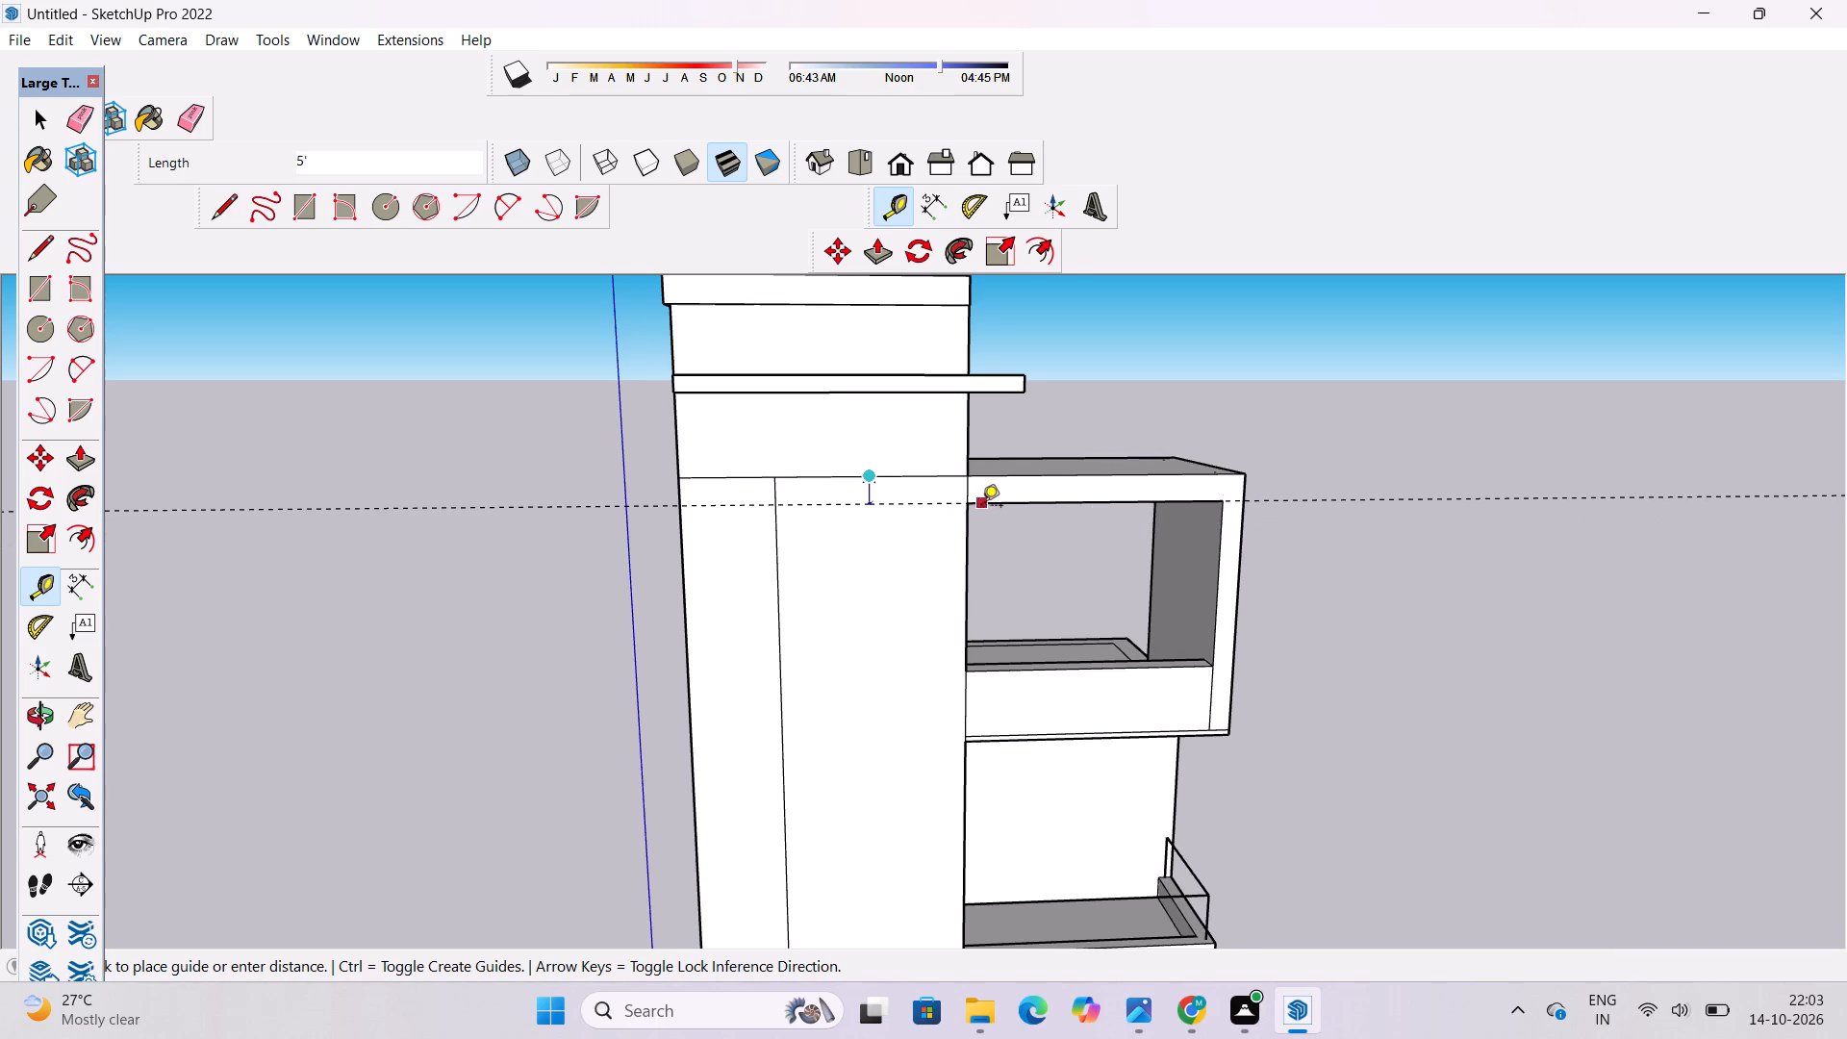
left_click(978, 507)
Examine the panel's lower edge beside the balcony and check the tower front's frame in the reference elevation image.
scroll(816, 479, "down", 4)
scroll(869, 588, "down", 4)
scroll(911, 748, "up", 2)
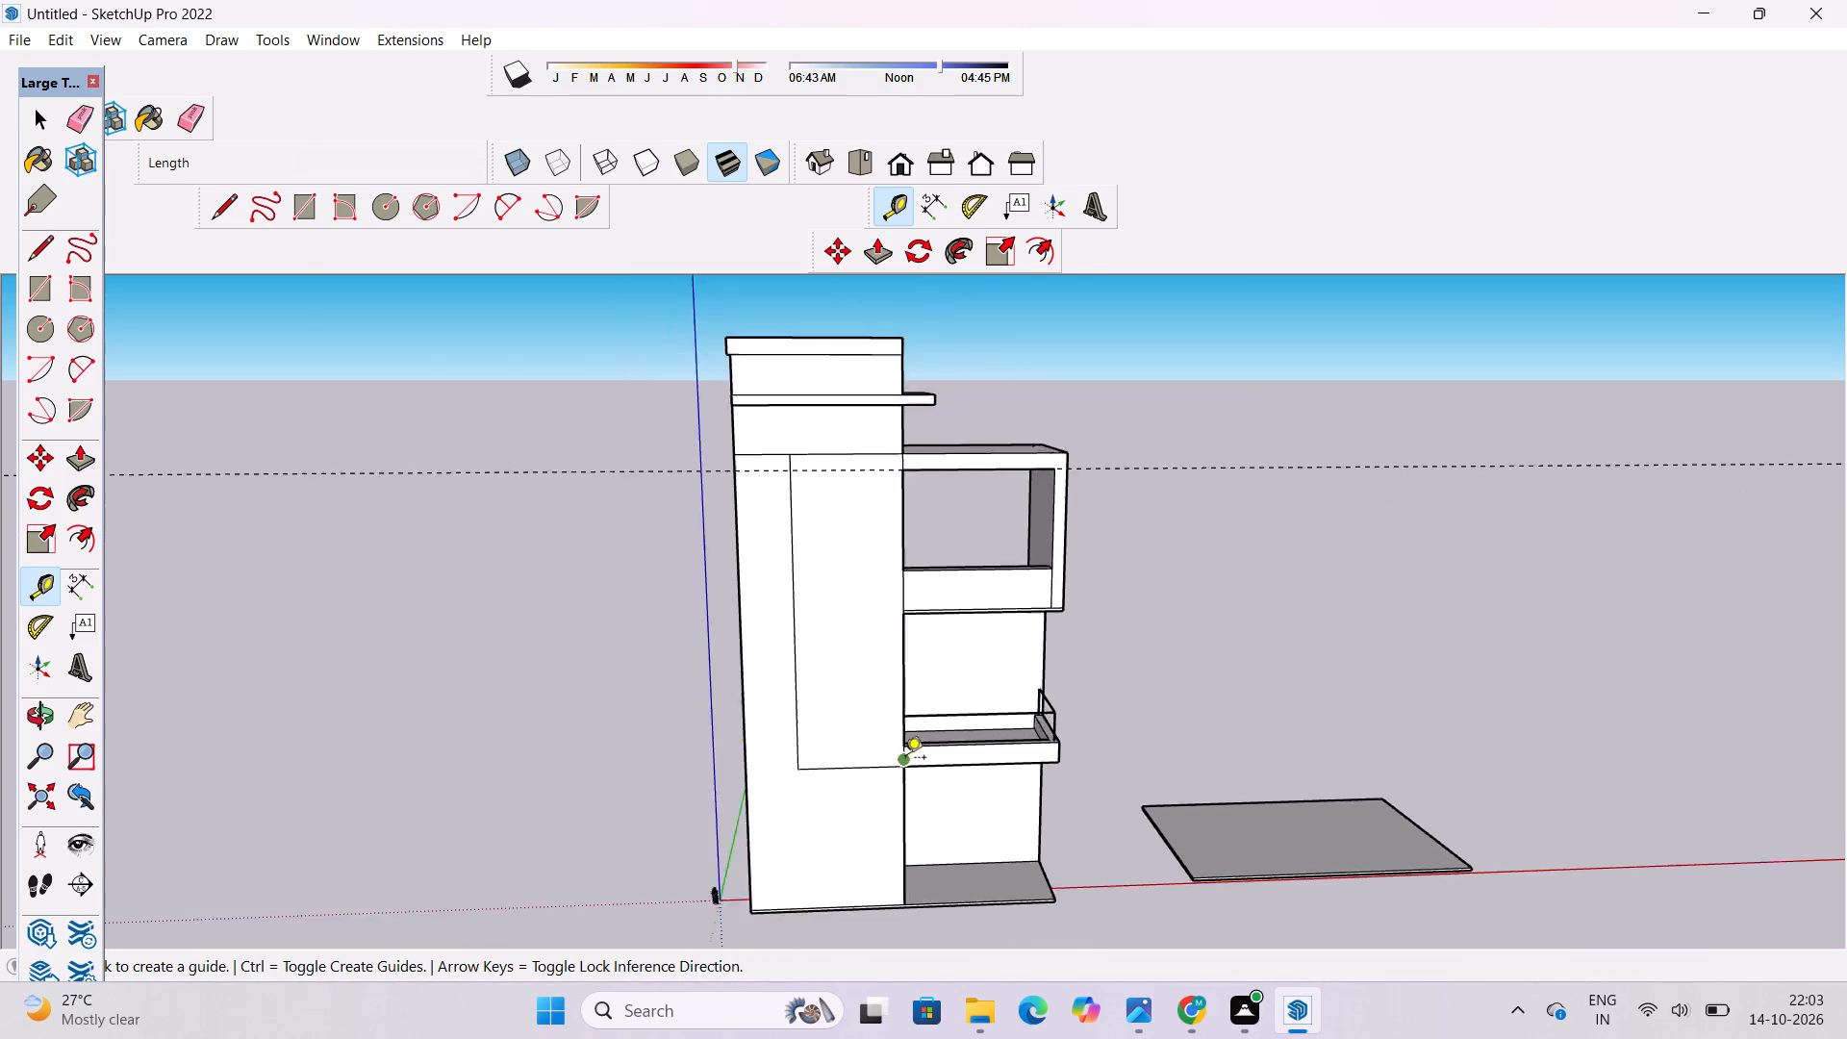
scroll(905, 759, "up", 3)
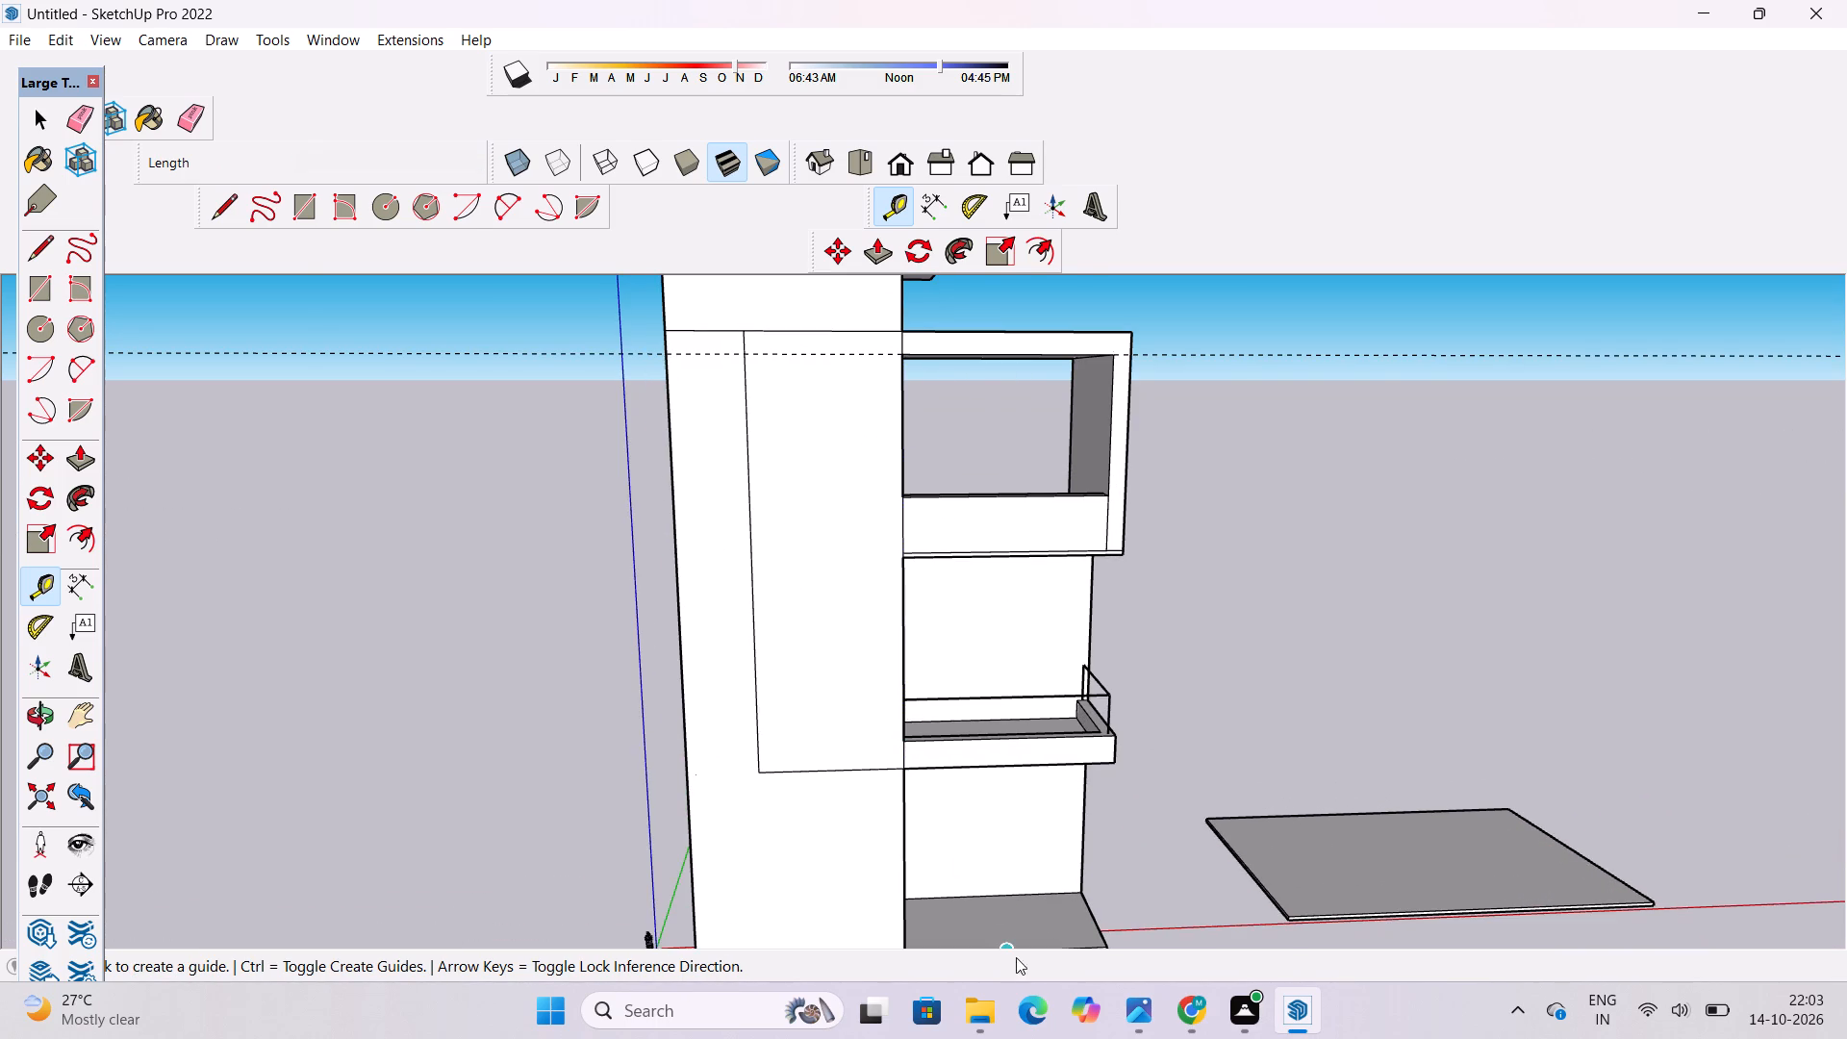
left_click(1125, 997)
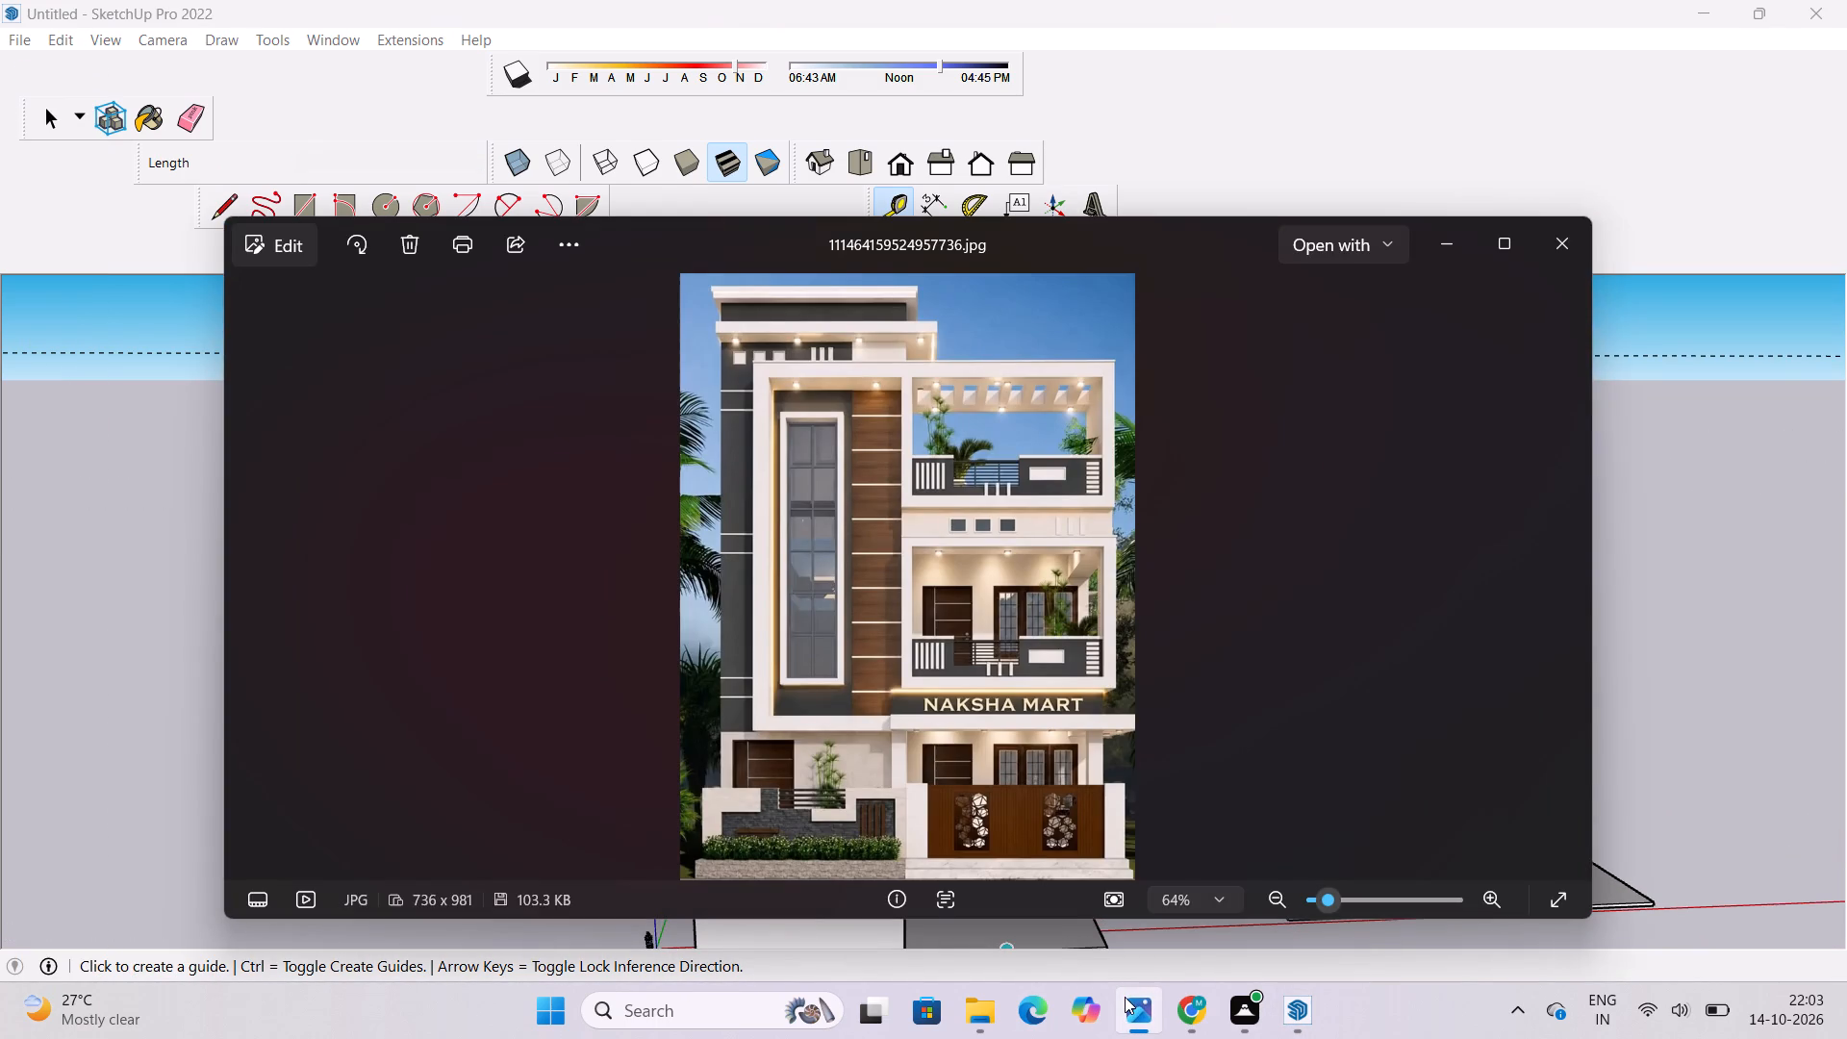
left_click(1134, 1007)
scroll(1151, 806, "down", 3)
scroll(811, 814, "up", 5)
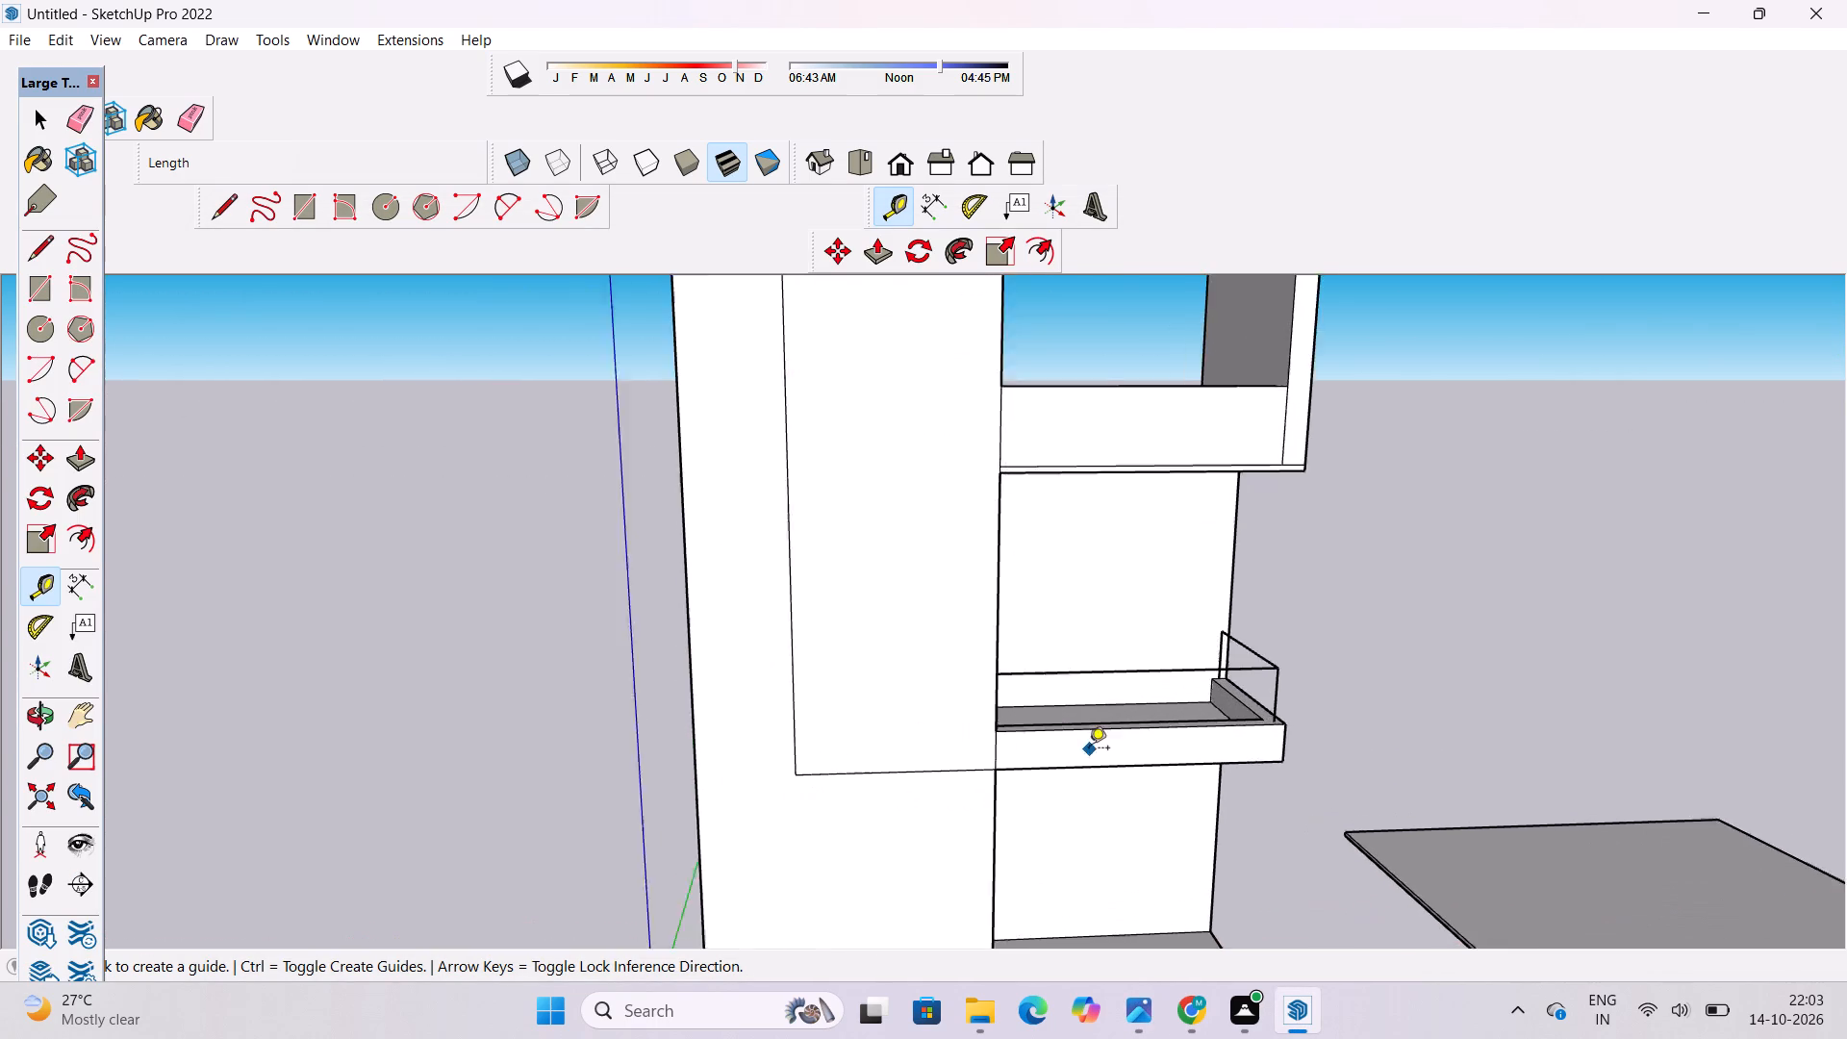
Place a horizontal guide 7' above the tower panel's bottom line, level with the top edge of the lower balcony's front.
scroll(1089, 749, "up", 4)
left_click(929, 773)
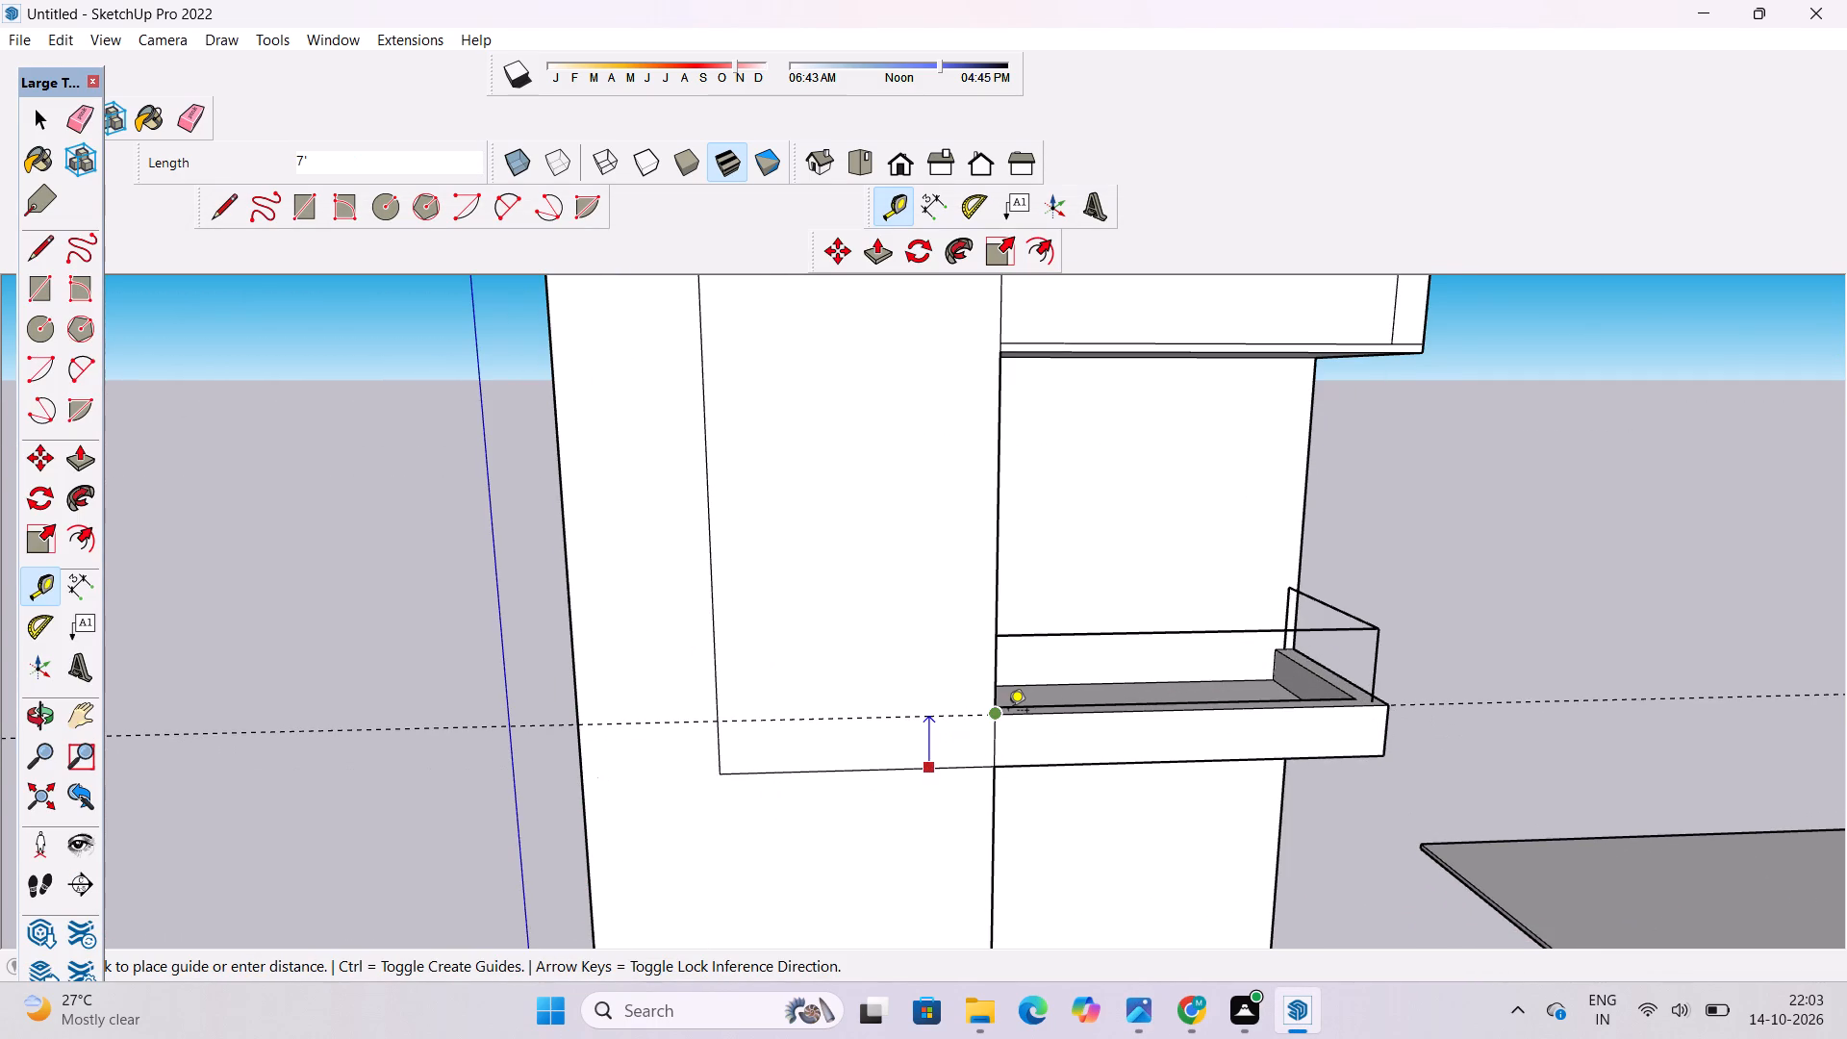
left_click(1008, 712)
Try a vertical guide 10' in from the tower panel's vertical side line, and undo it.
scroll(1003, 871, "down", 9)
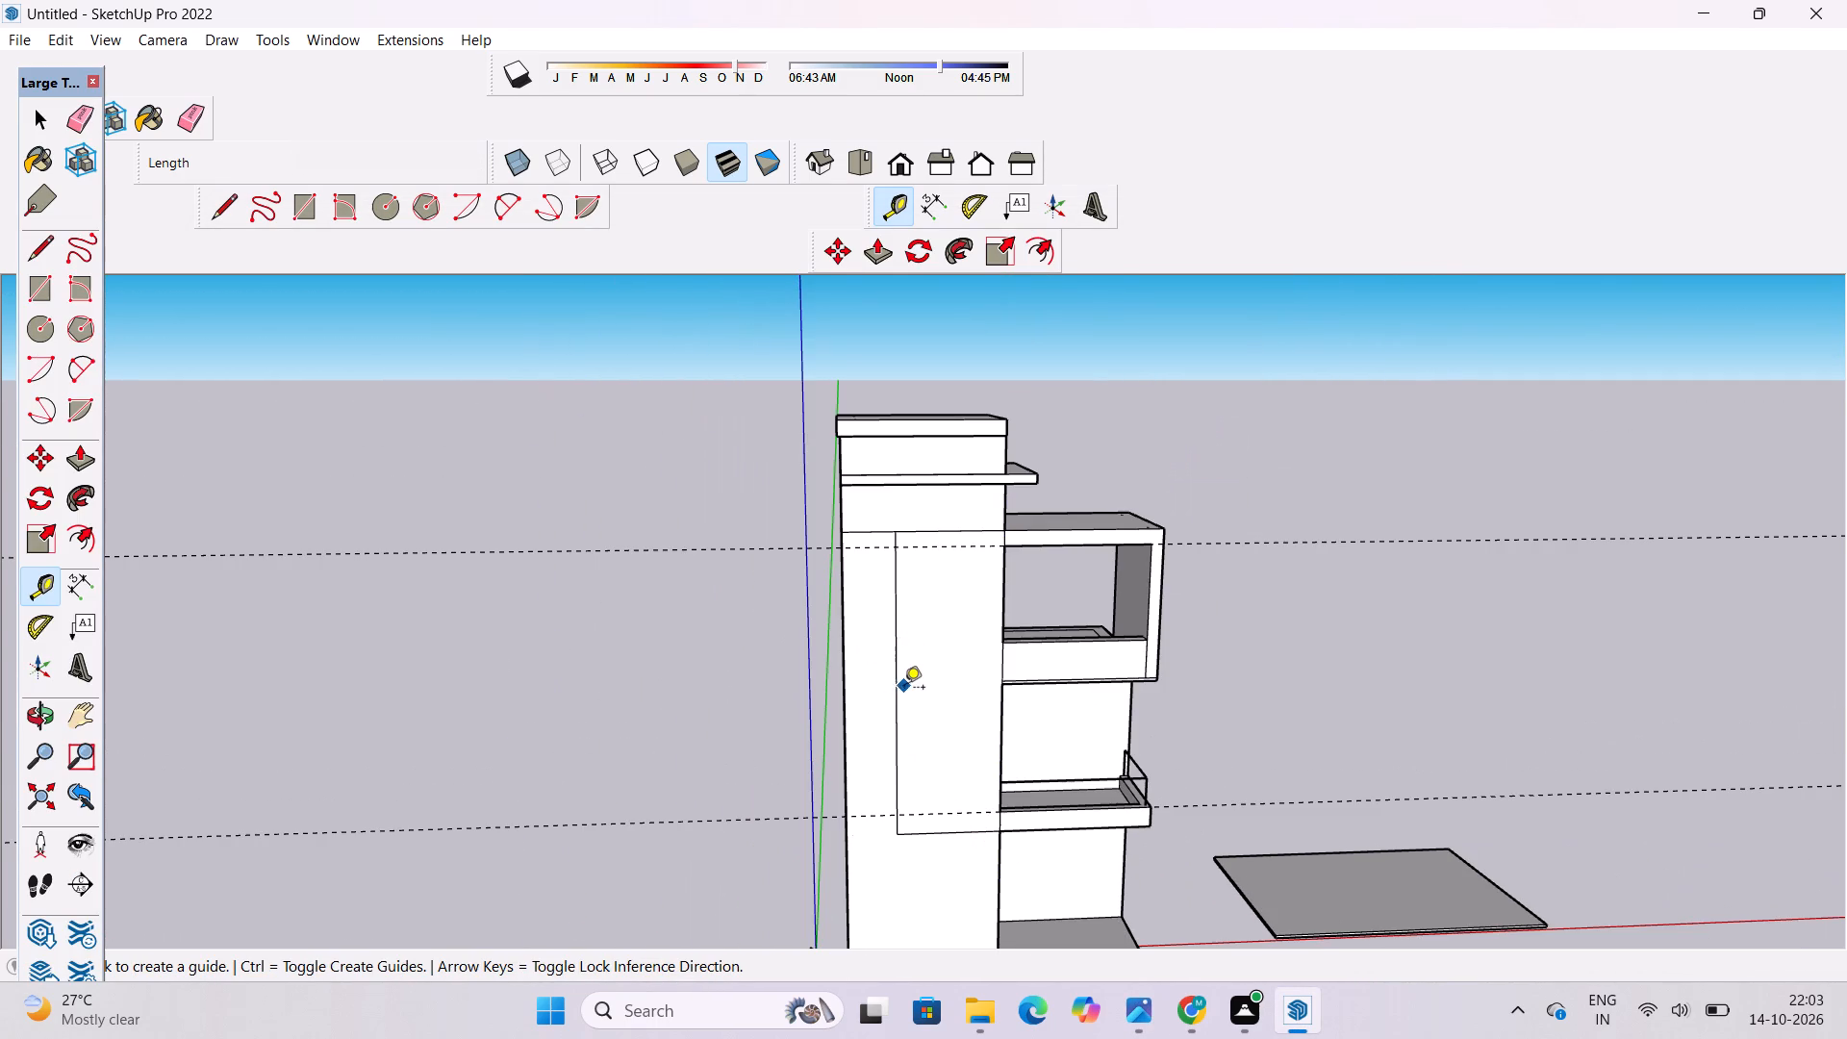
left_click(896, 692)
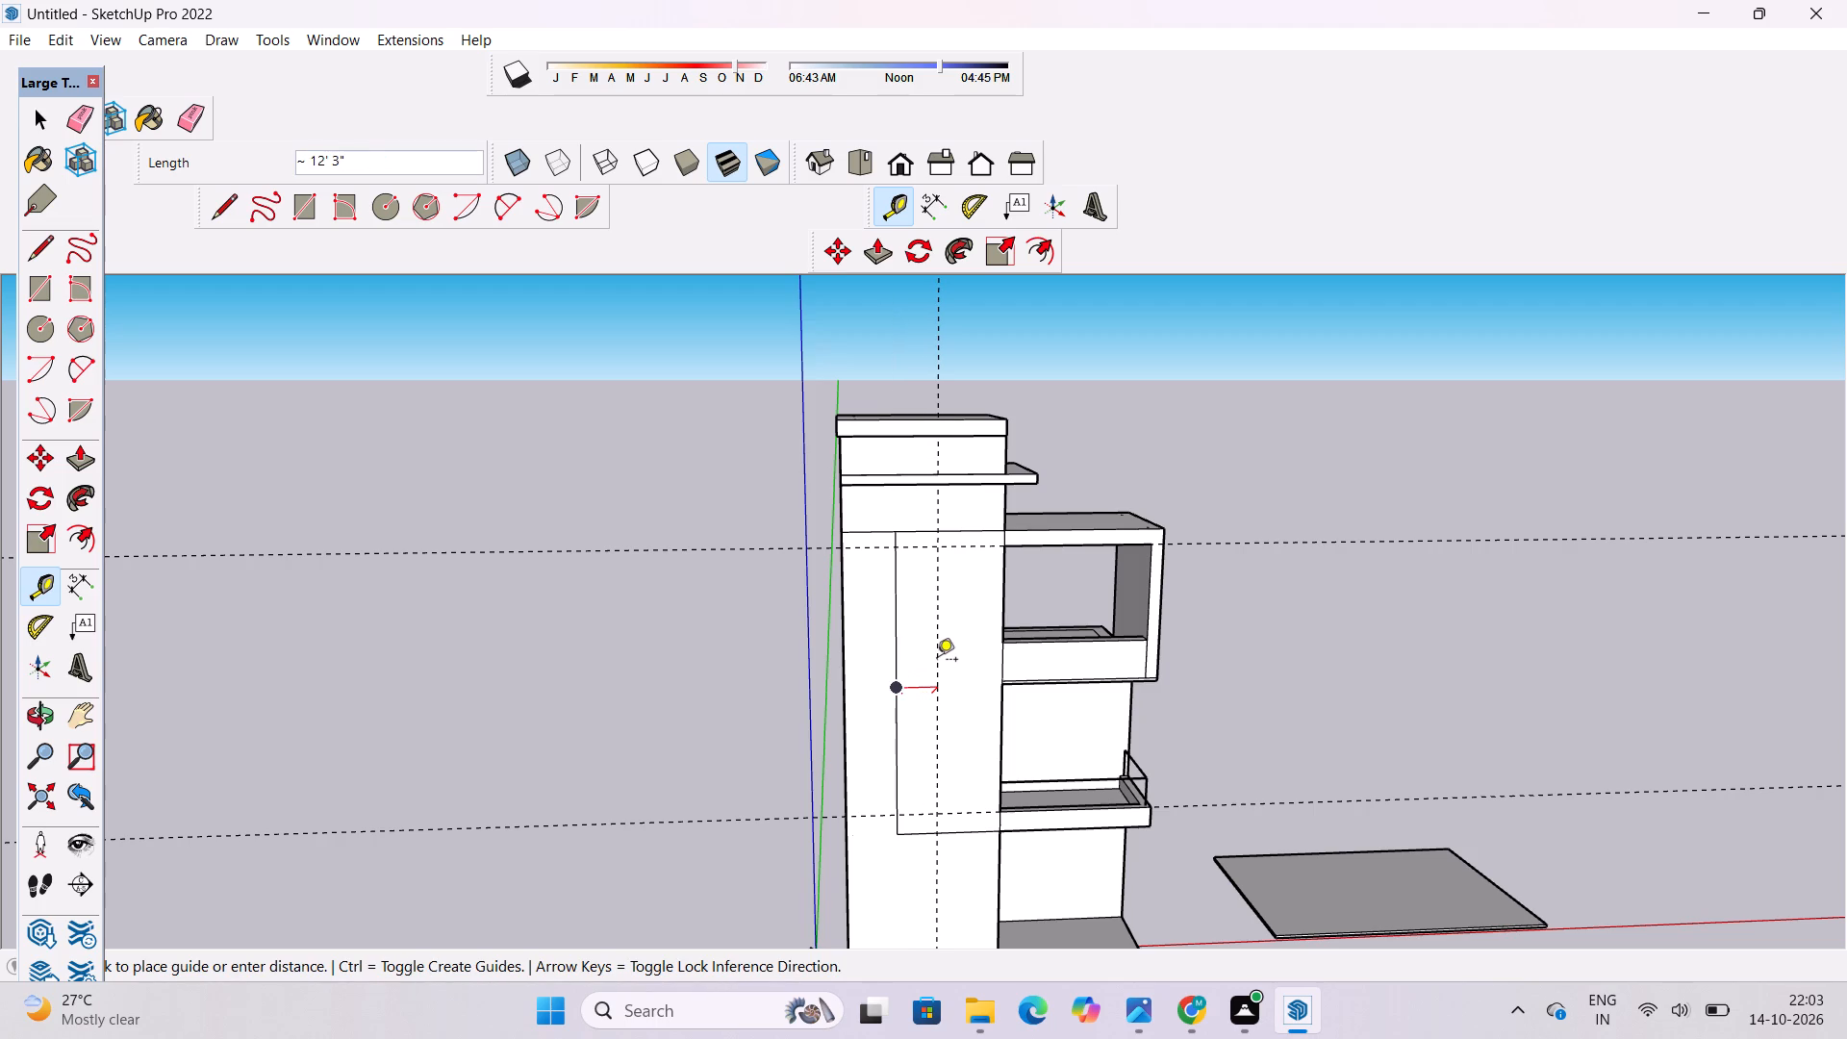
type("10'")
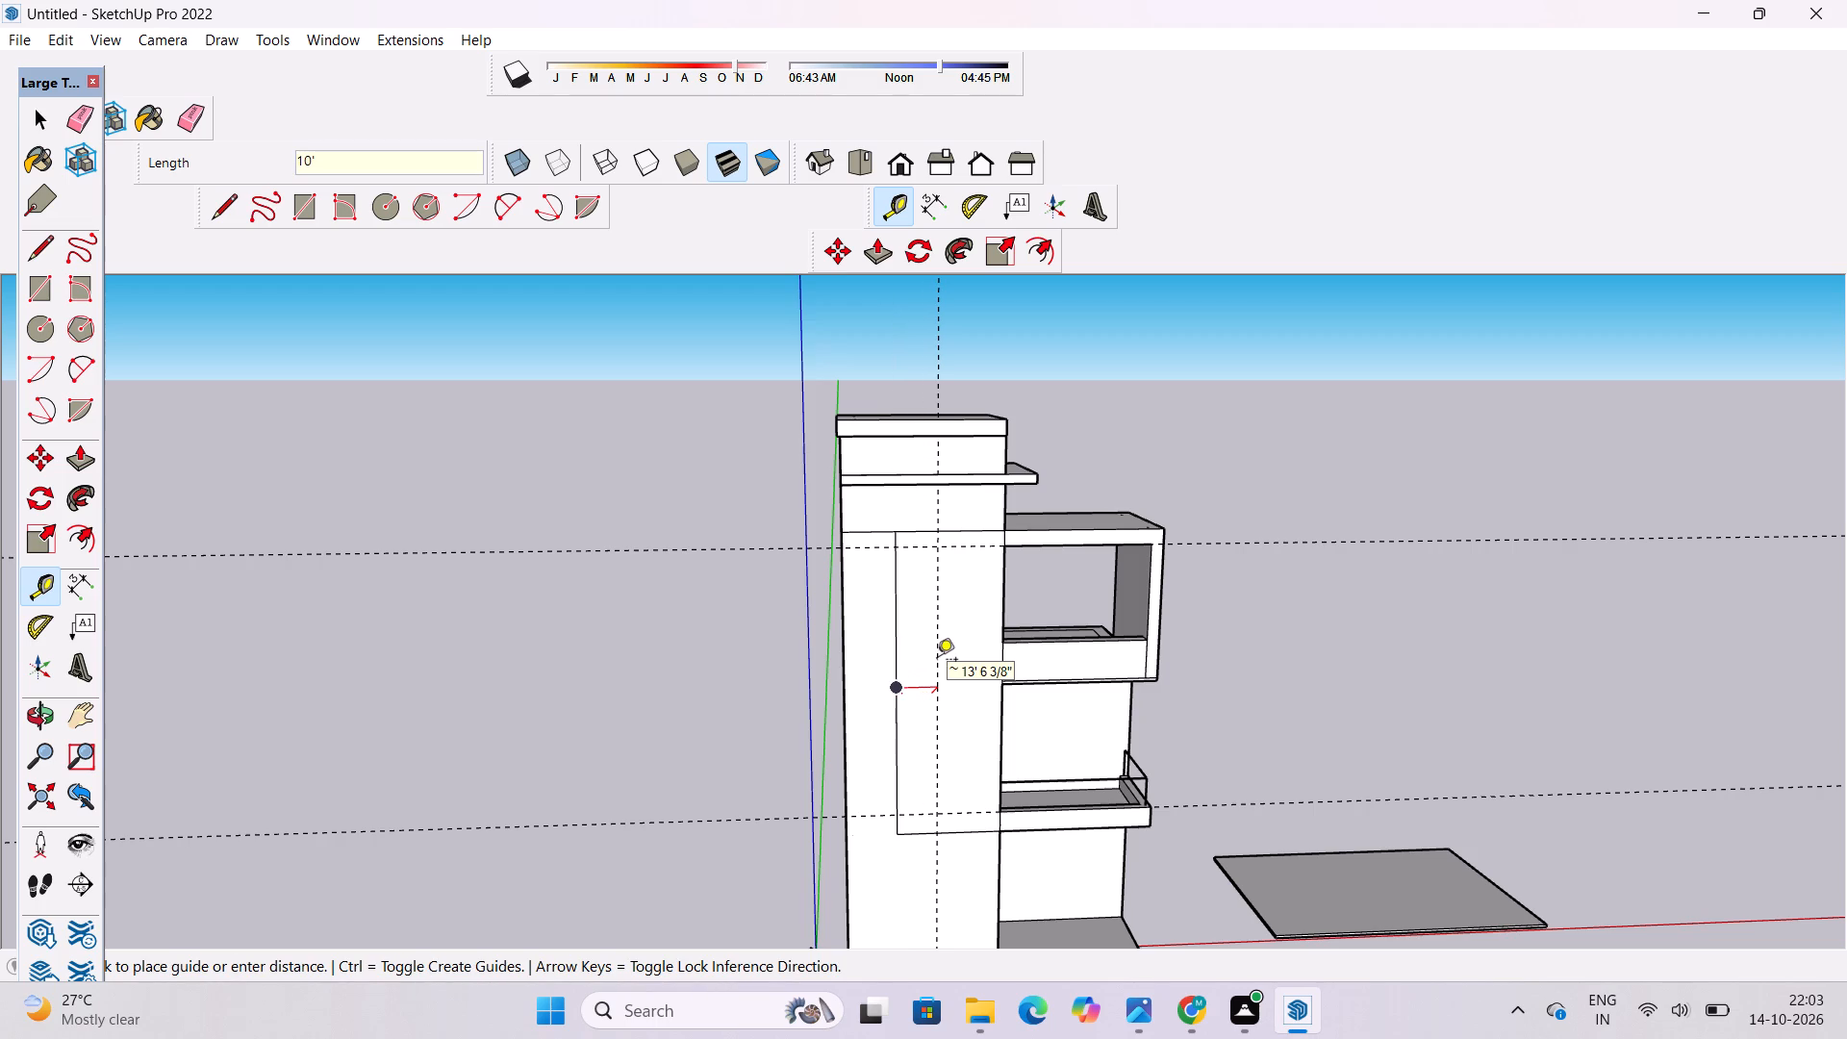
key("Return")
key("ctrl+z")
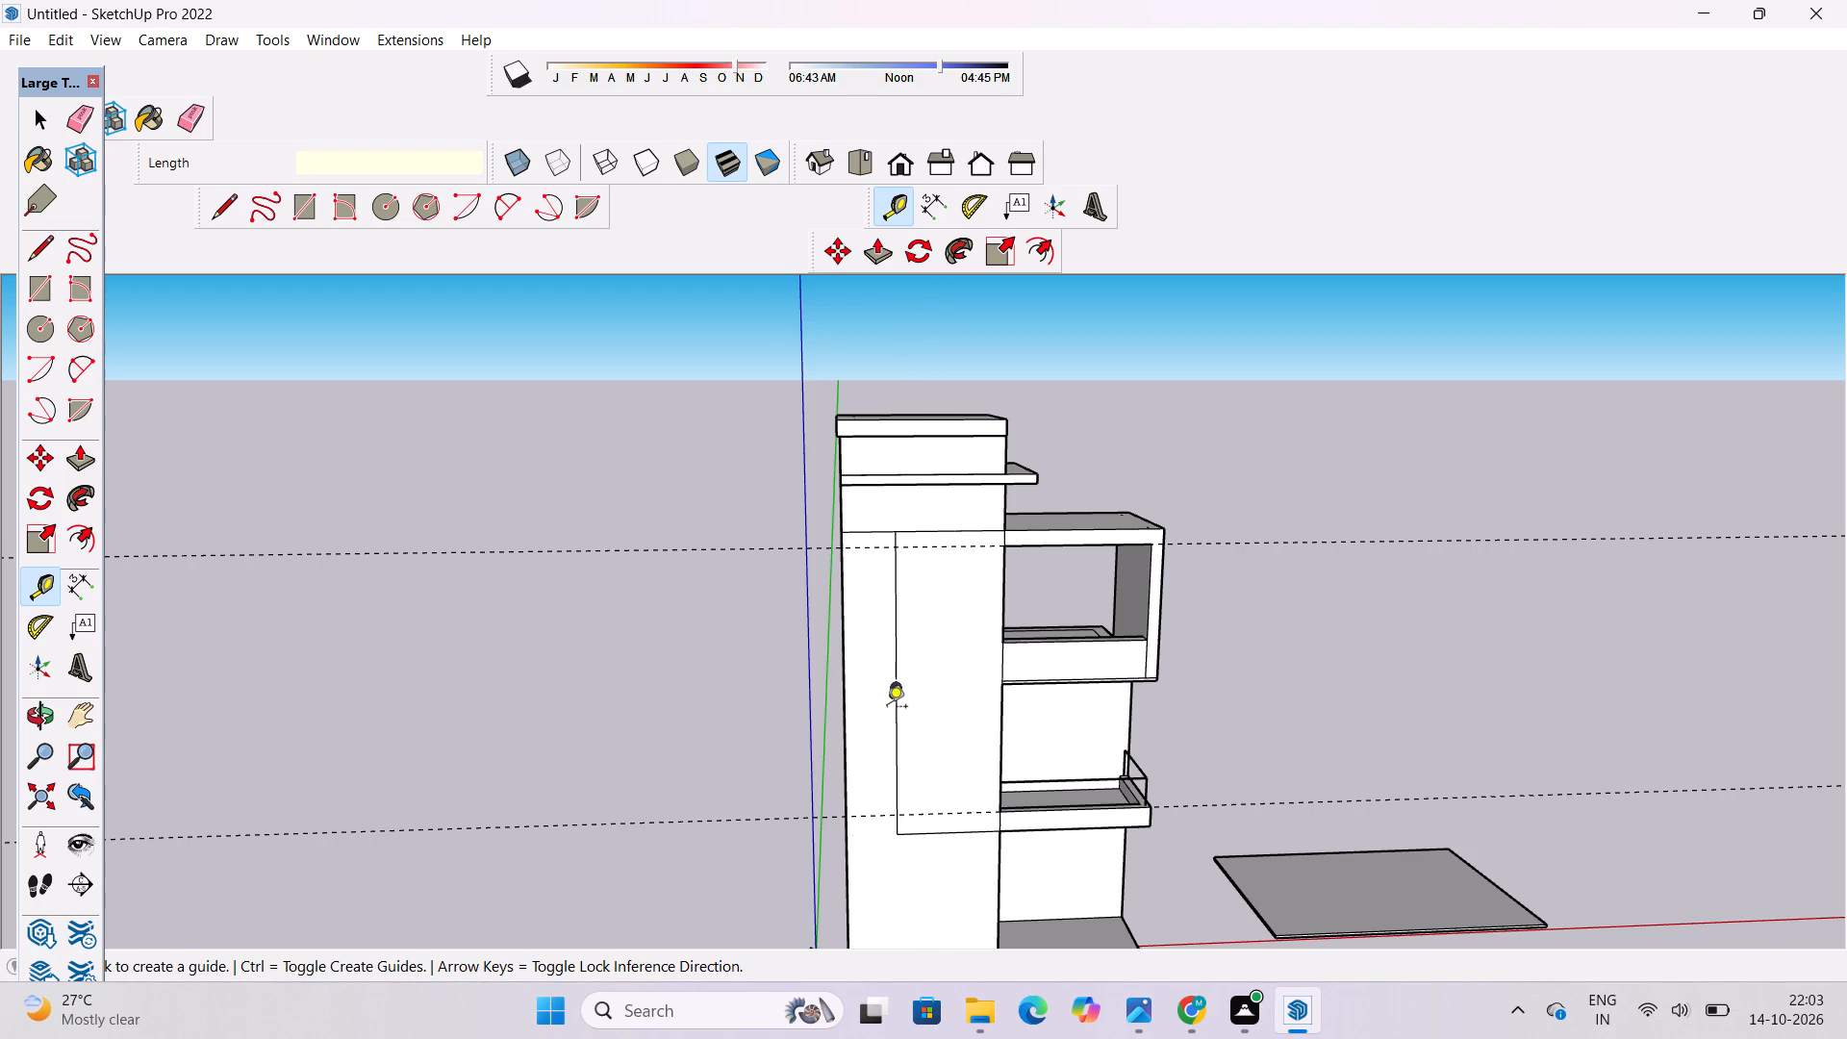
Place a vertical guide 5' in from the tower panel's vertical side line with the Tape Measure.
scroll(887, 708, "up", 6)
left_click(902, 618)
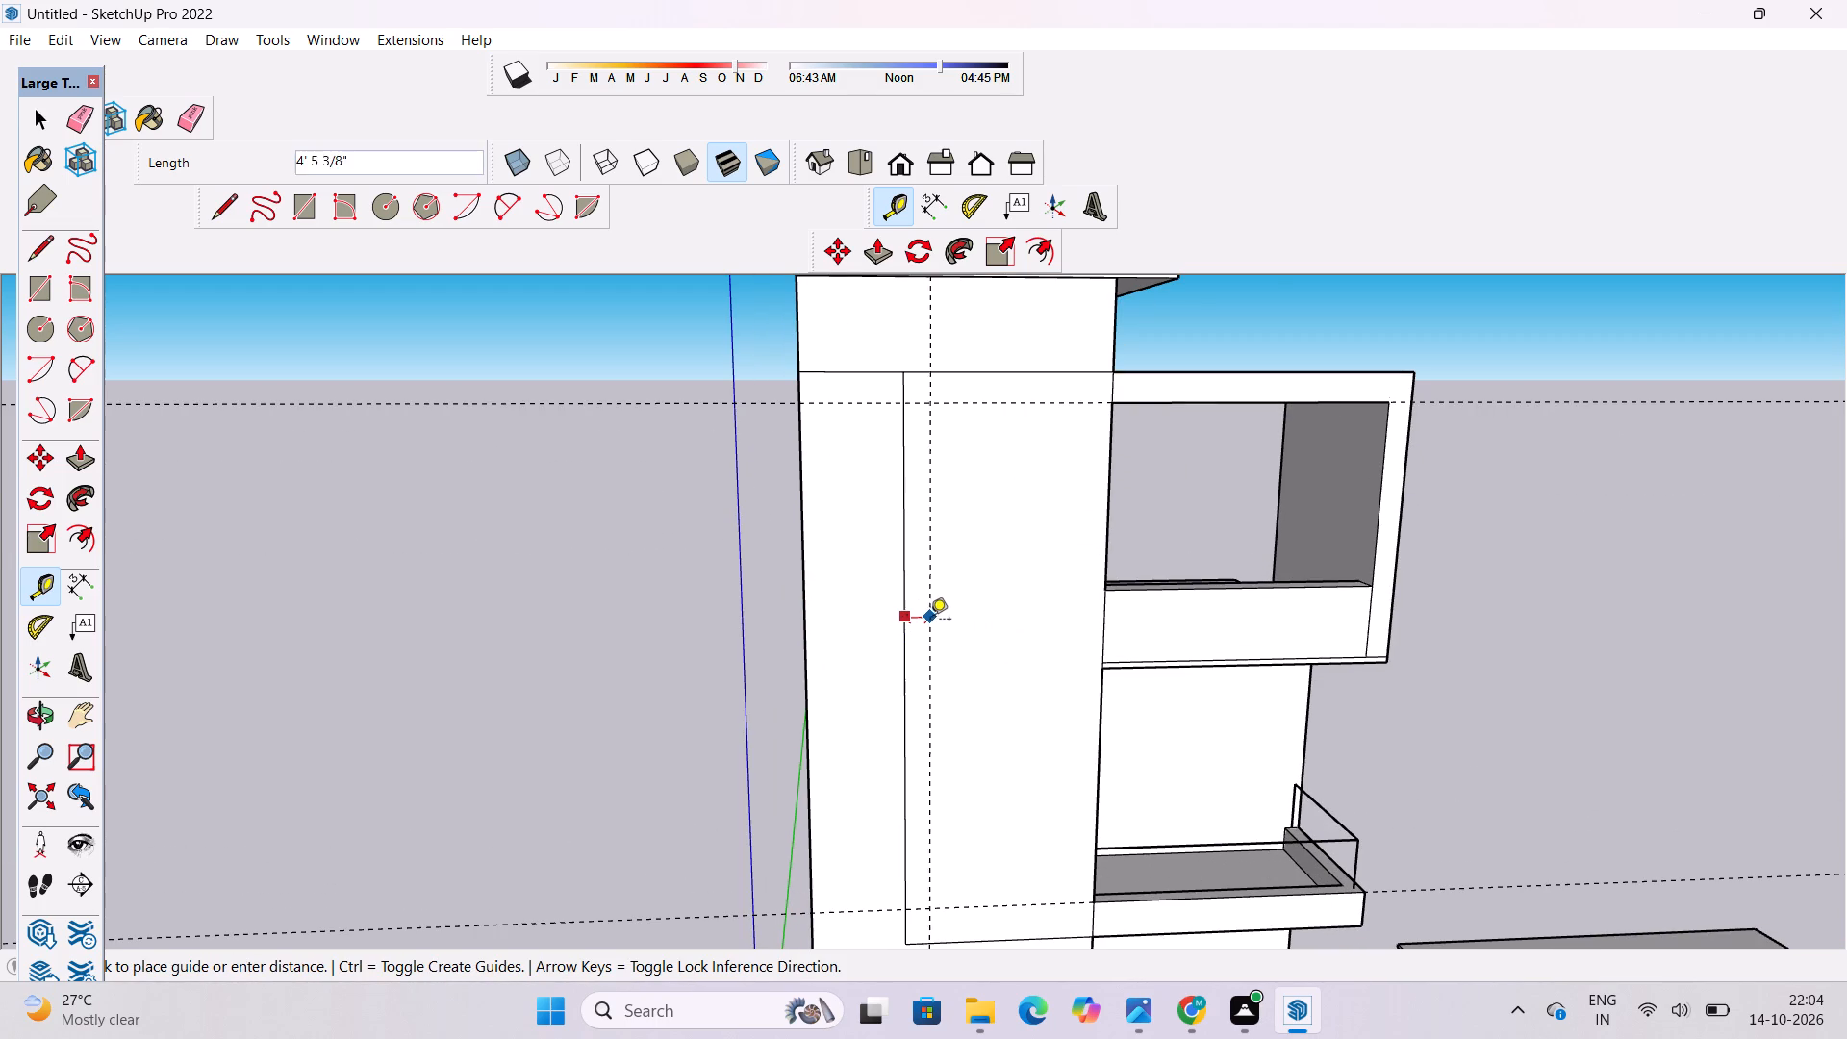
type("5'")
key("Return")
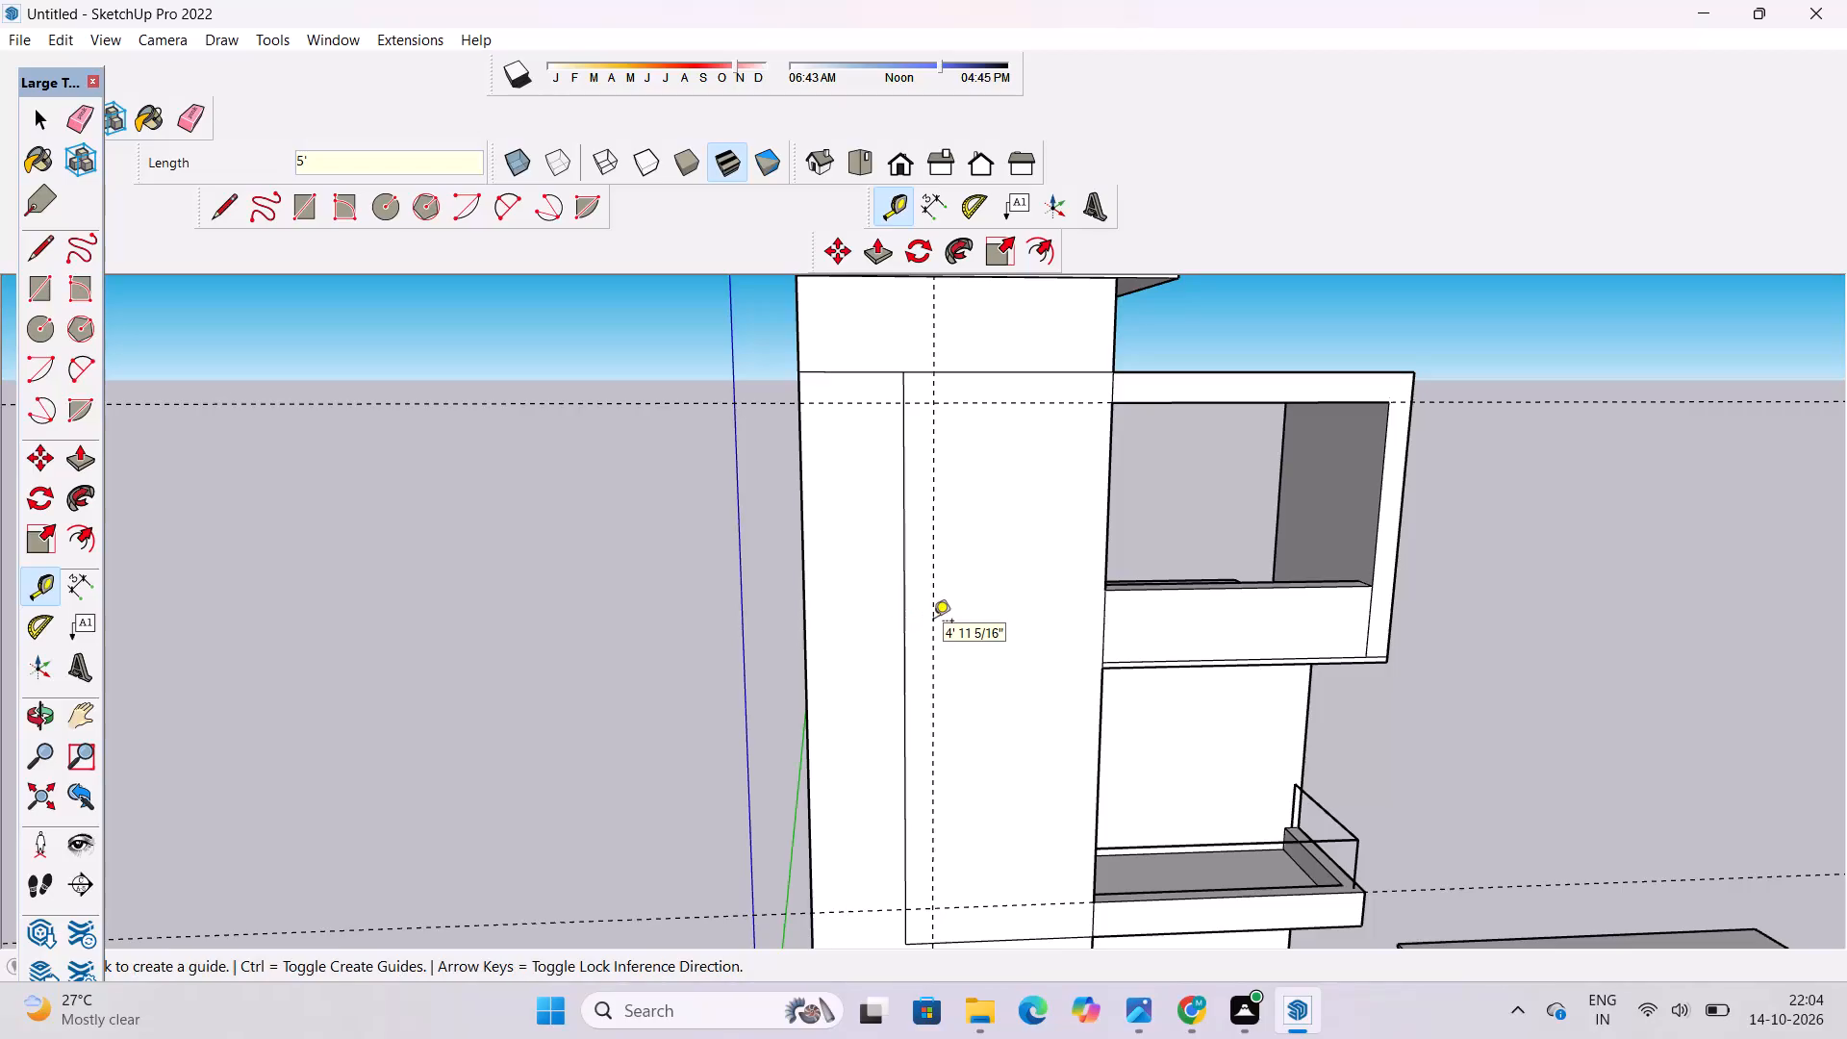
Draw the panel's inner outline along the guides: a top line, a 91' vertical line and a 30' bottom line ending at the tower's edge.
scroll(936, 641, "down", 3)
key("l")
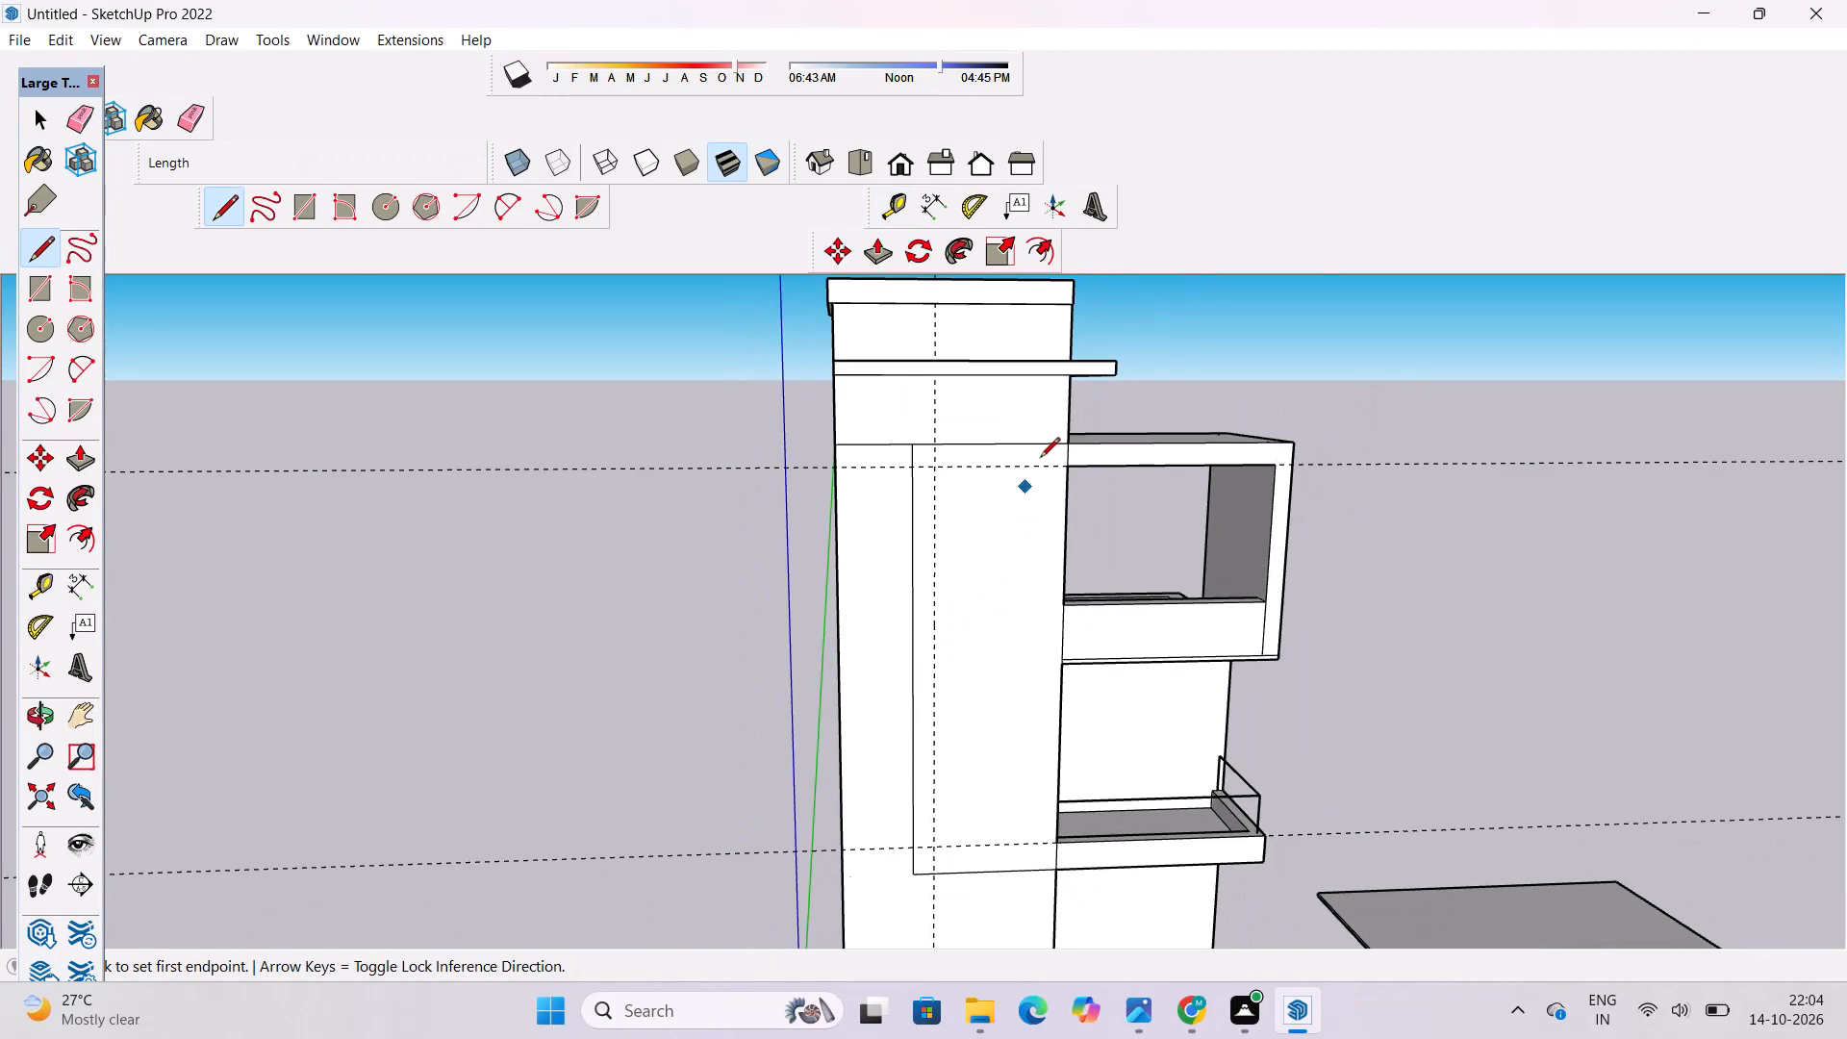
scroll(1054, 443, "up", 1)
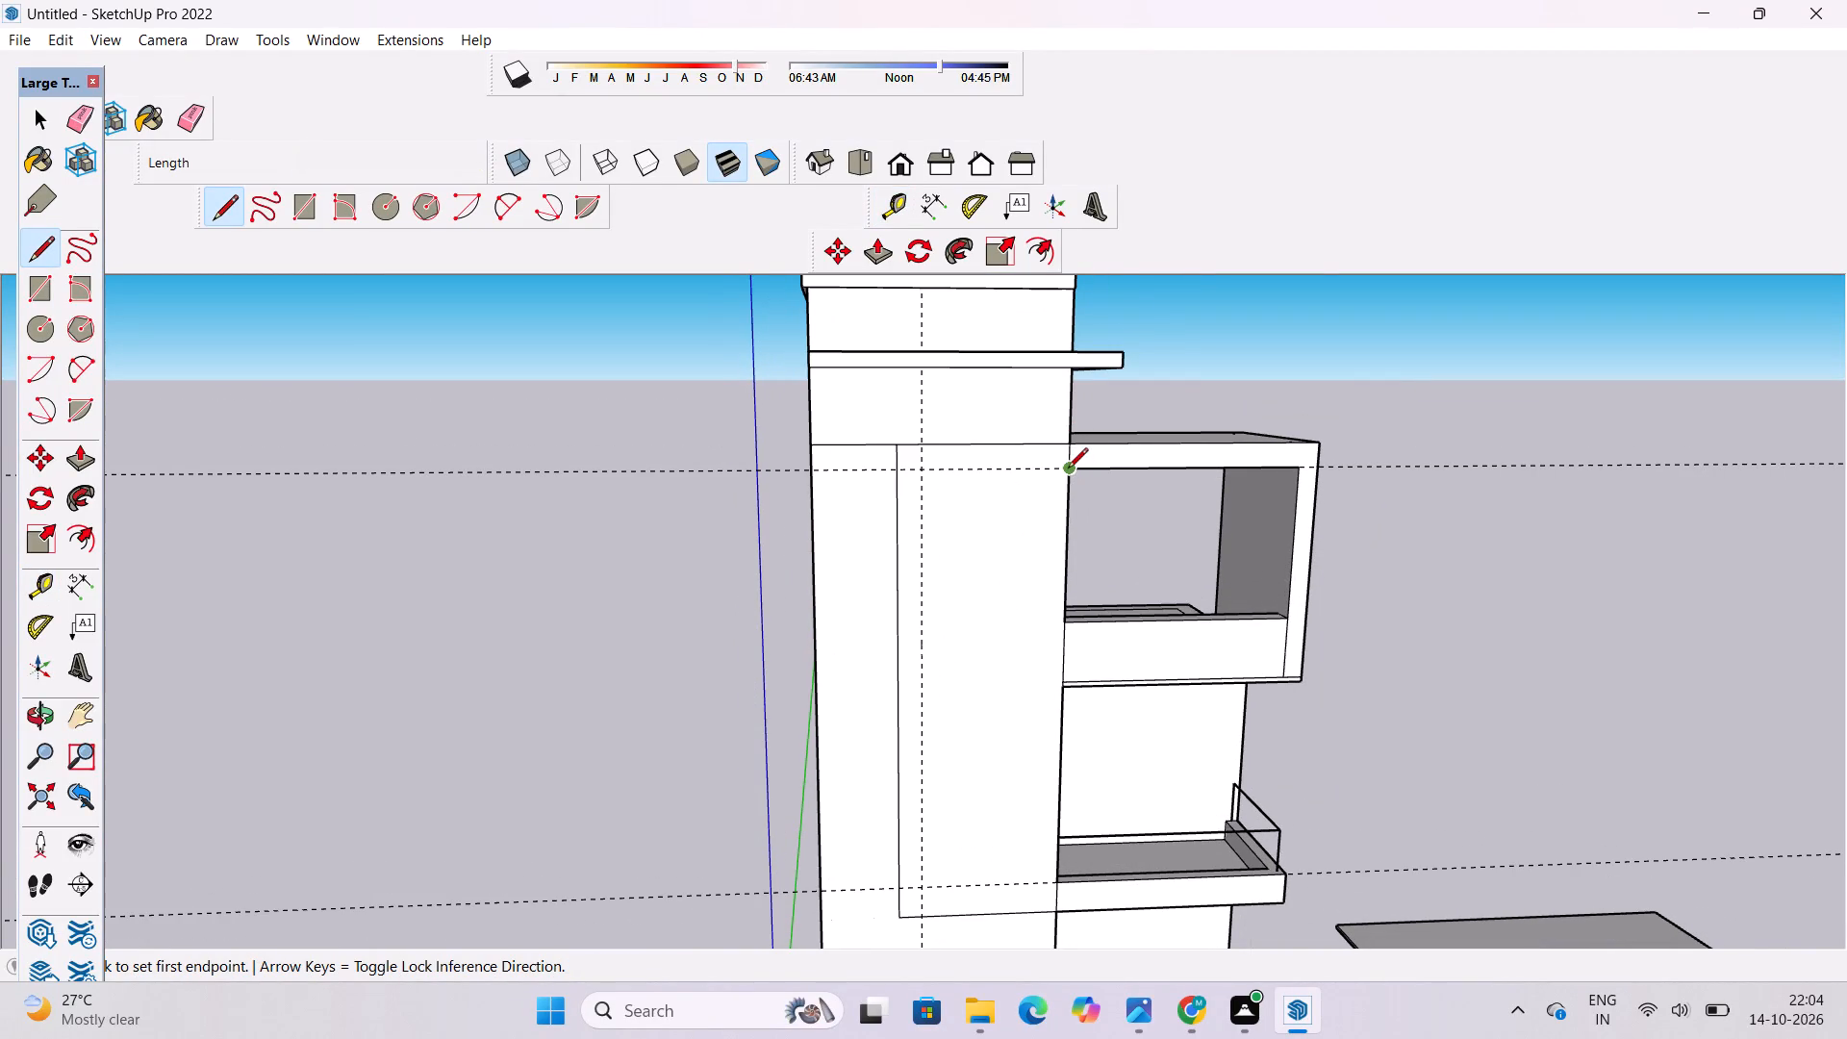
left_click(1068, 469)
left_click(922, 471)
scroll(921, 472, "down", 6)
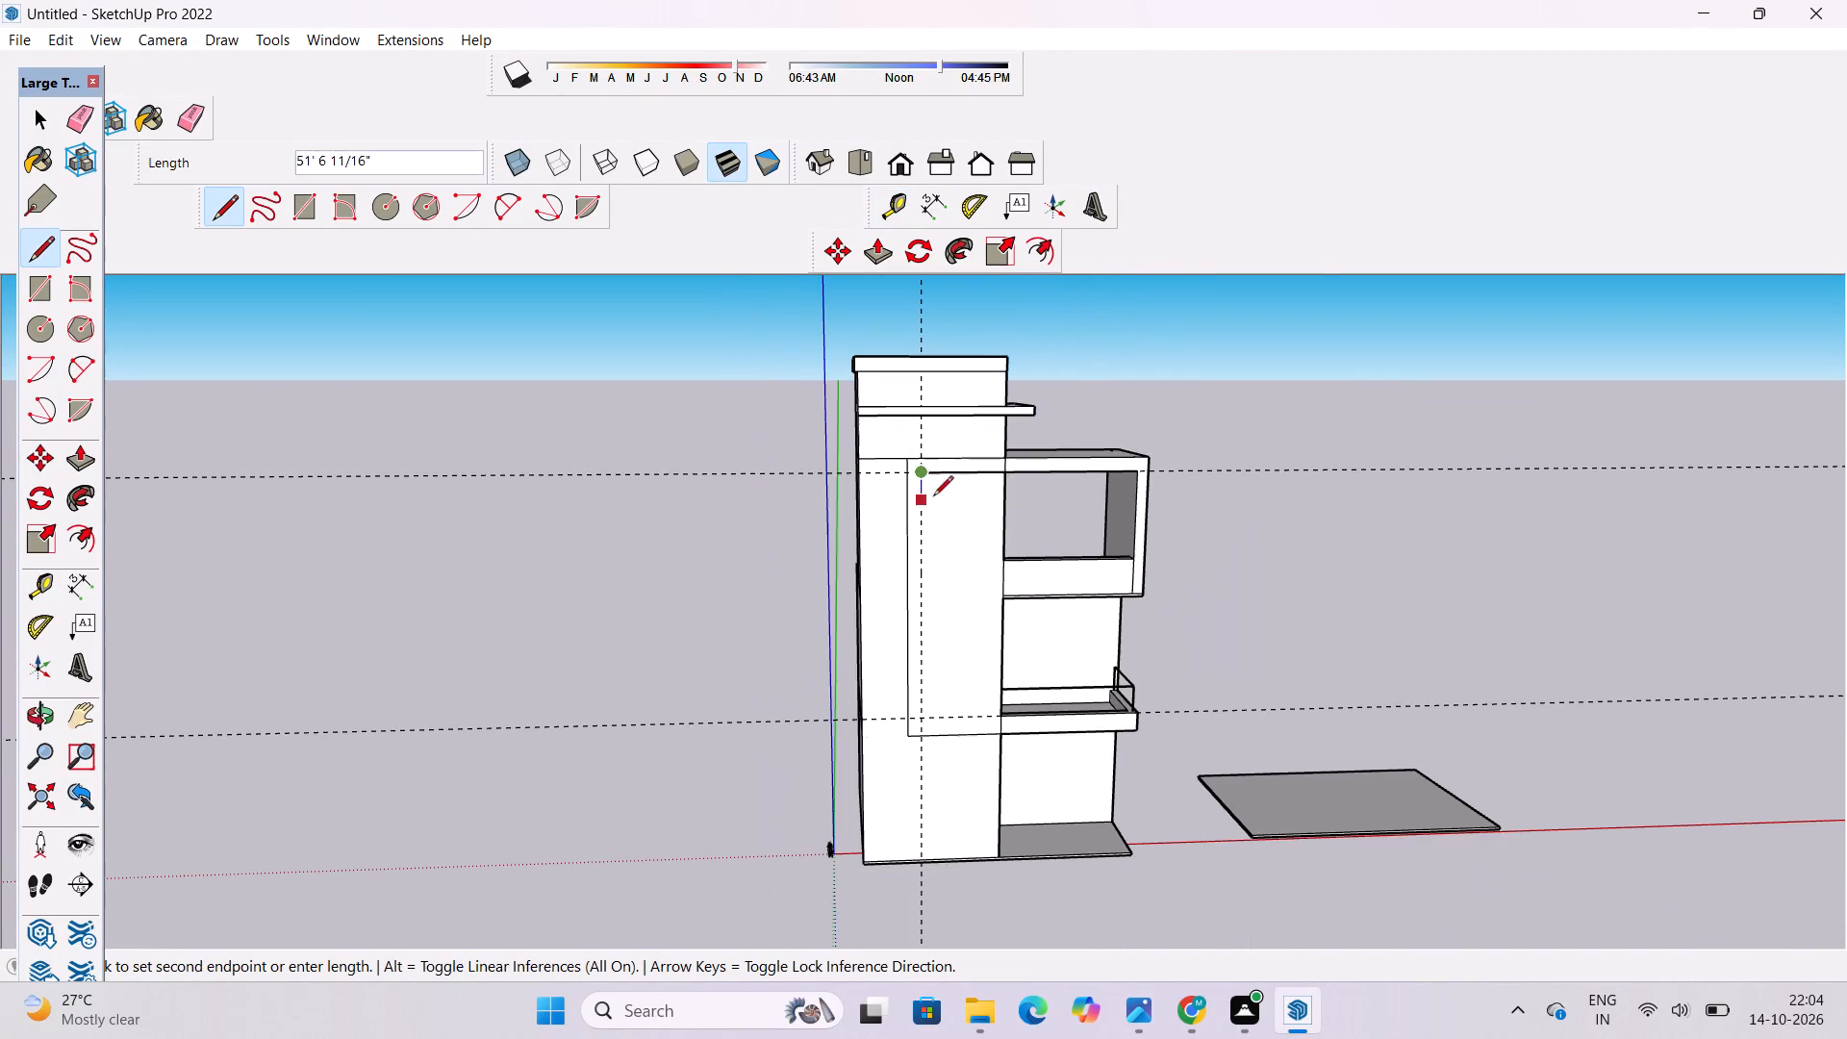
scroll(932, 722, "up", 9)
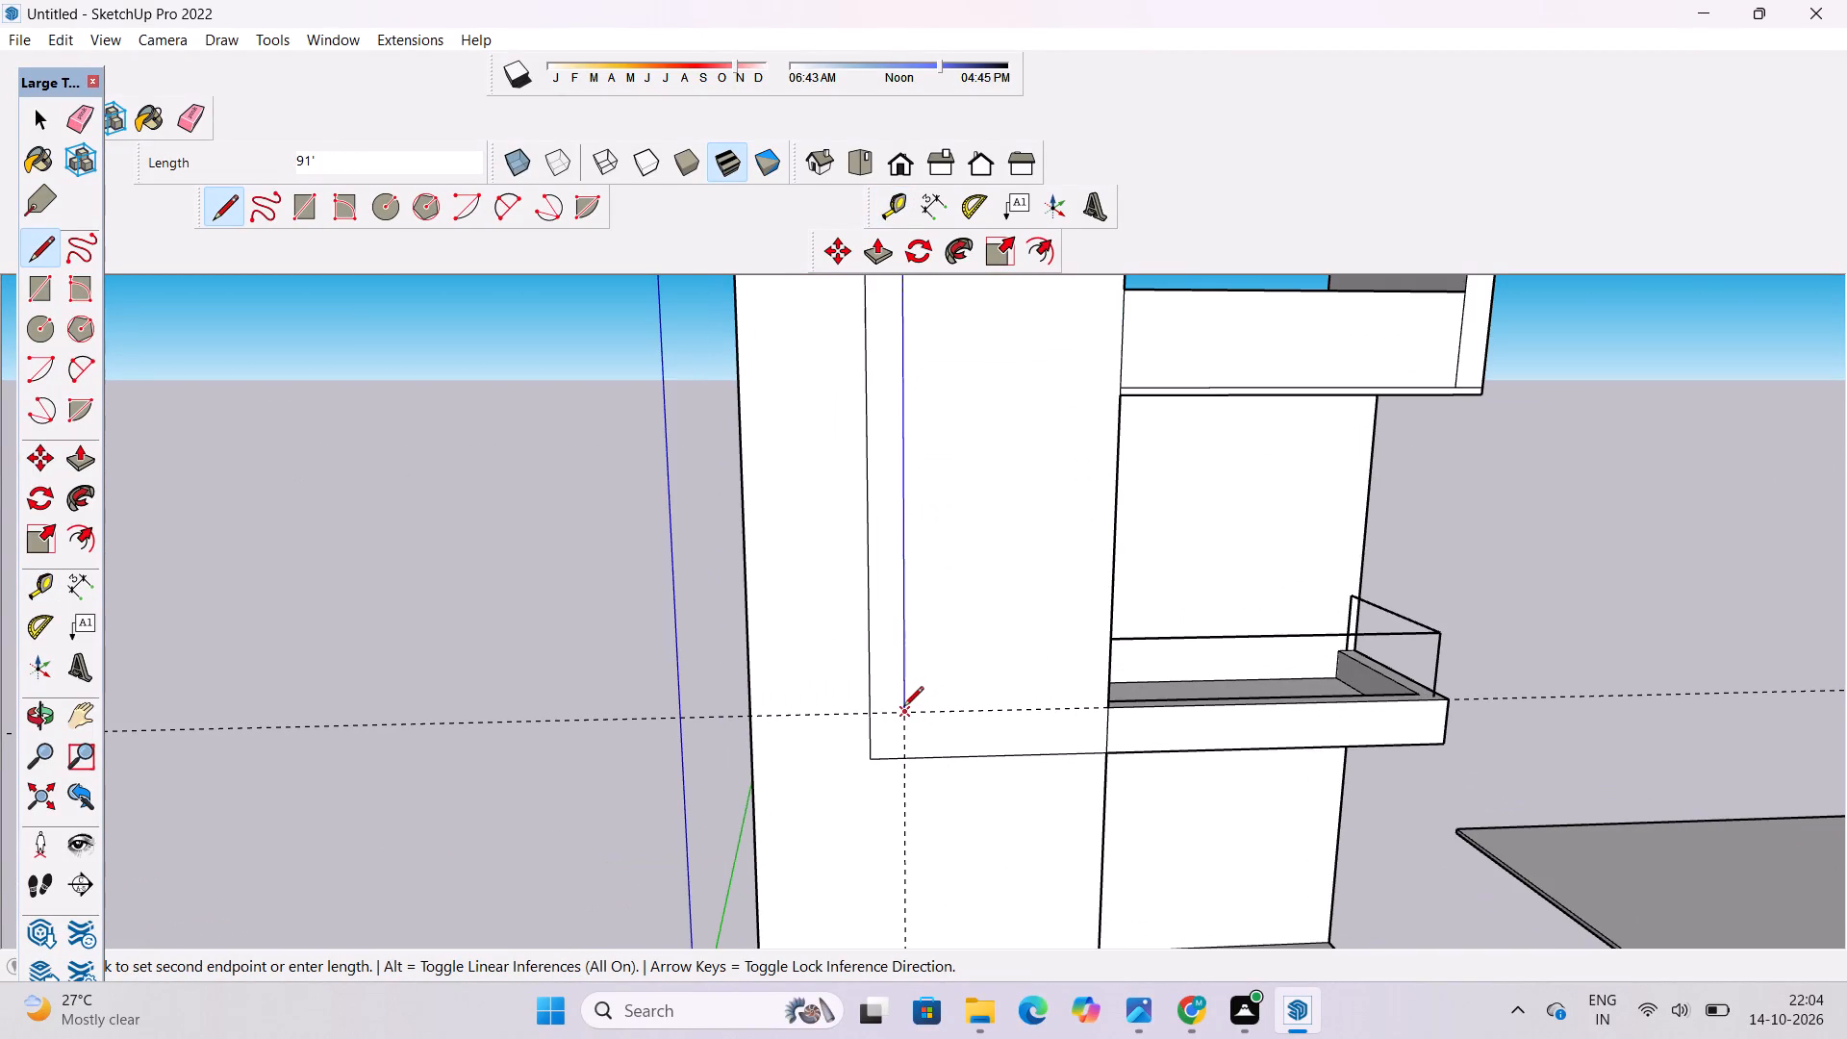
left_click(903, 714)
scroll(872, 726, "down", 5)
scroll(986, 727, "up", 4)
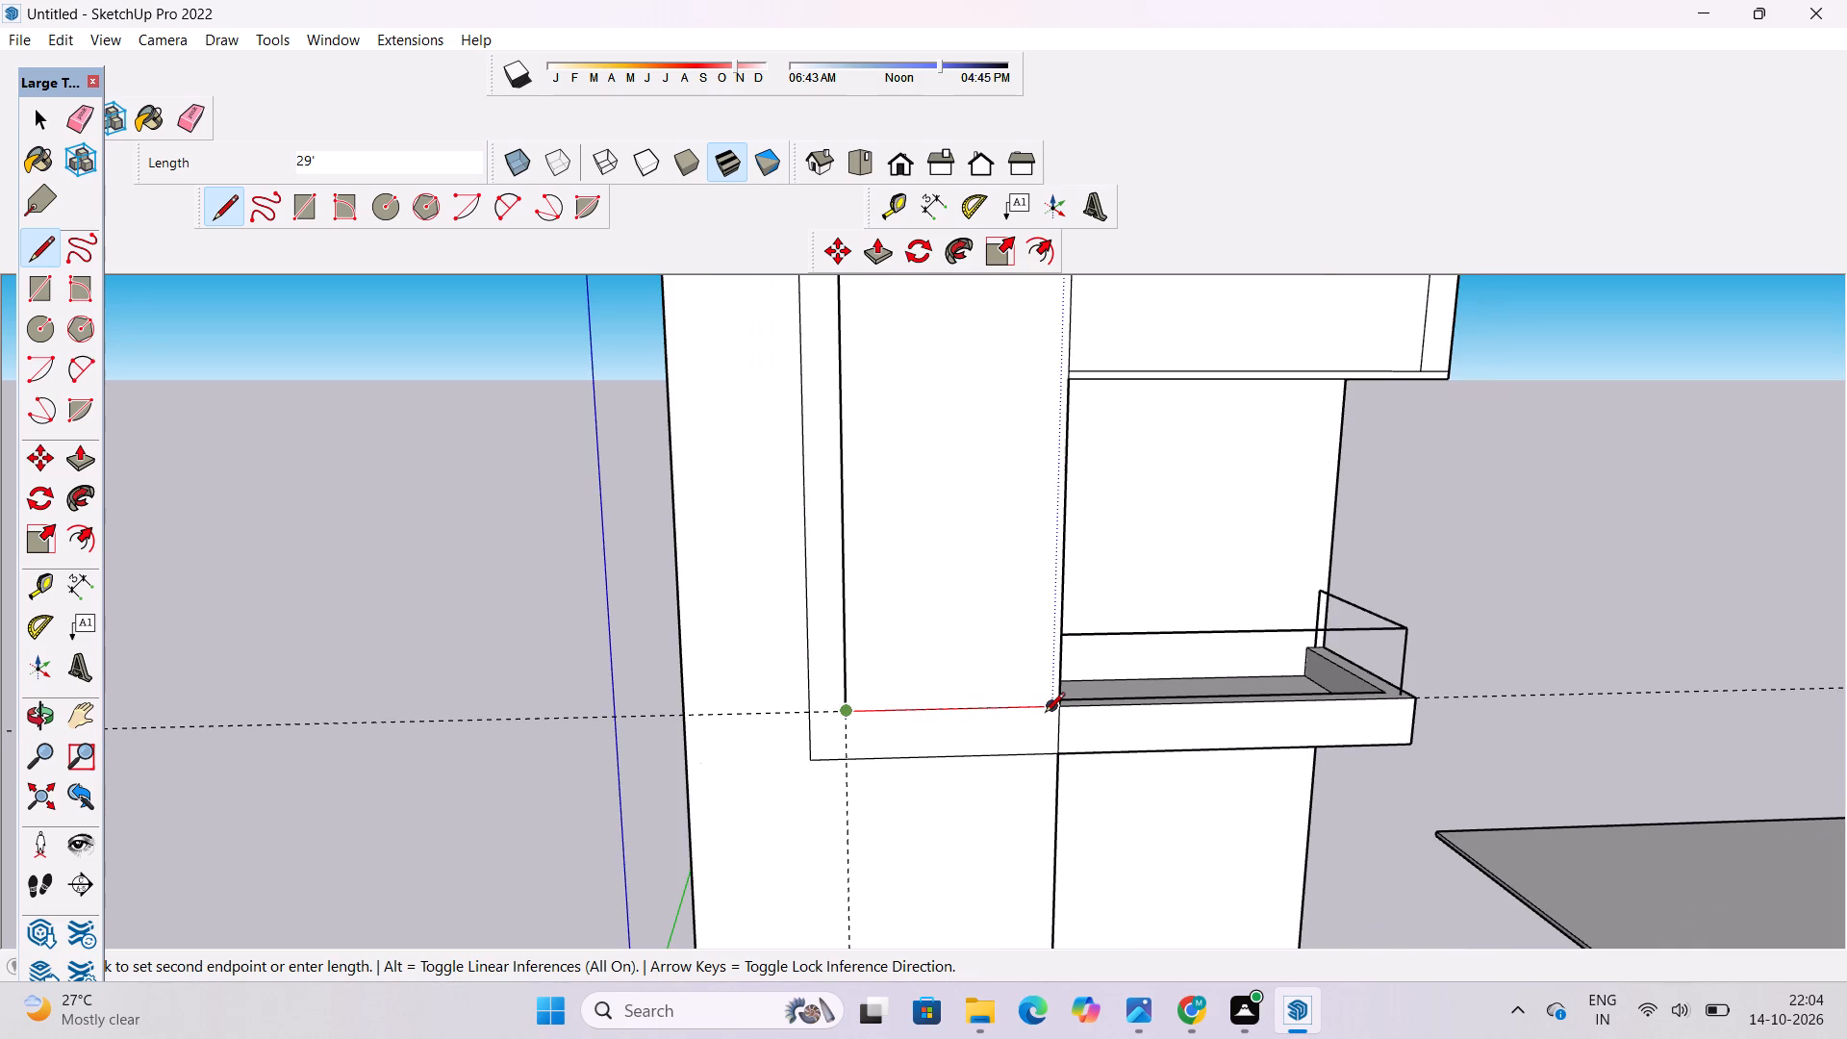
scroll(1056, 712, "up", 4)
left_click(1056, 712)
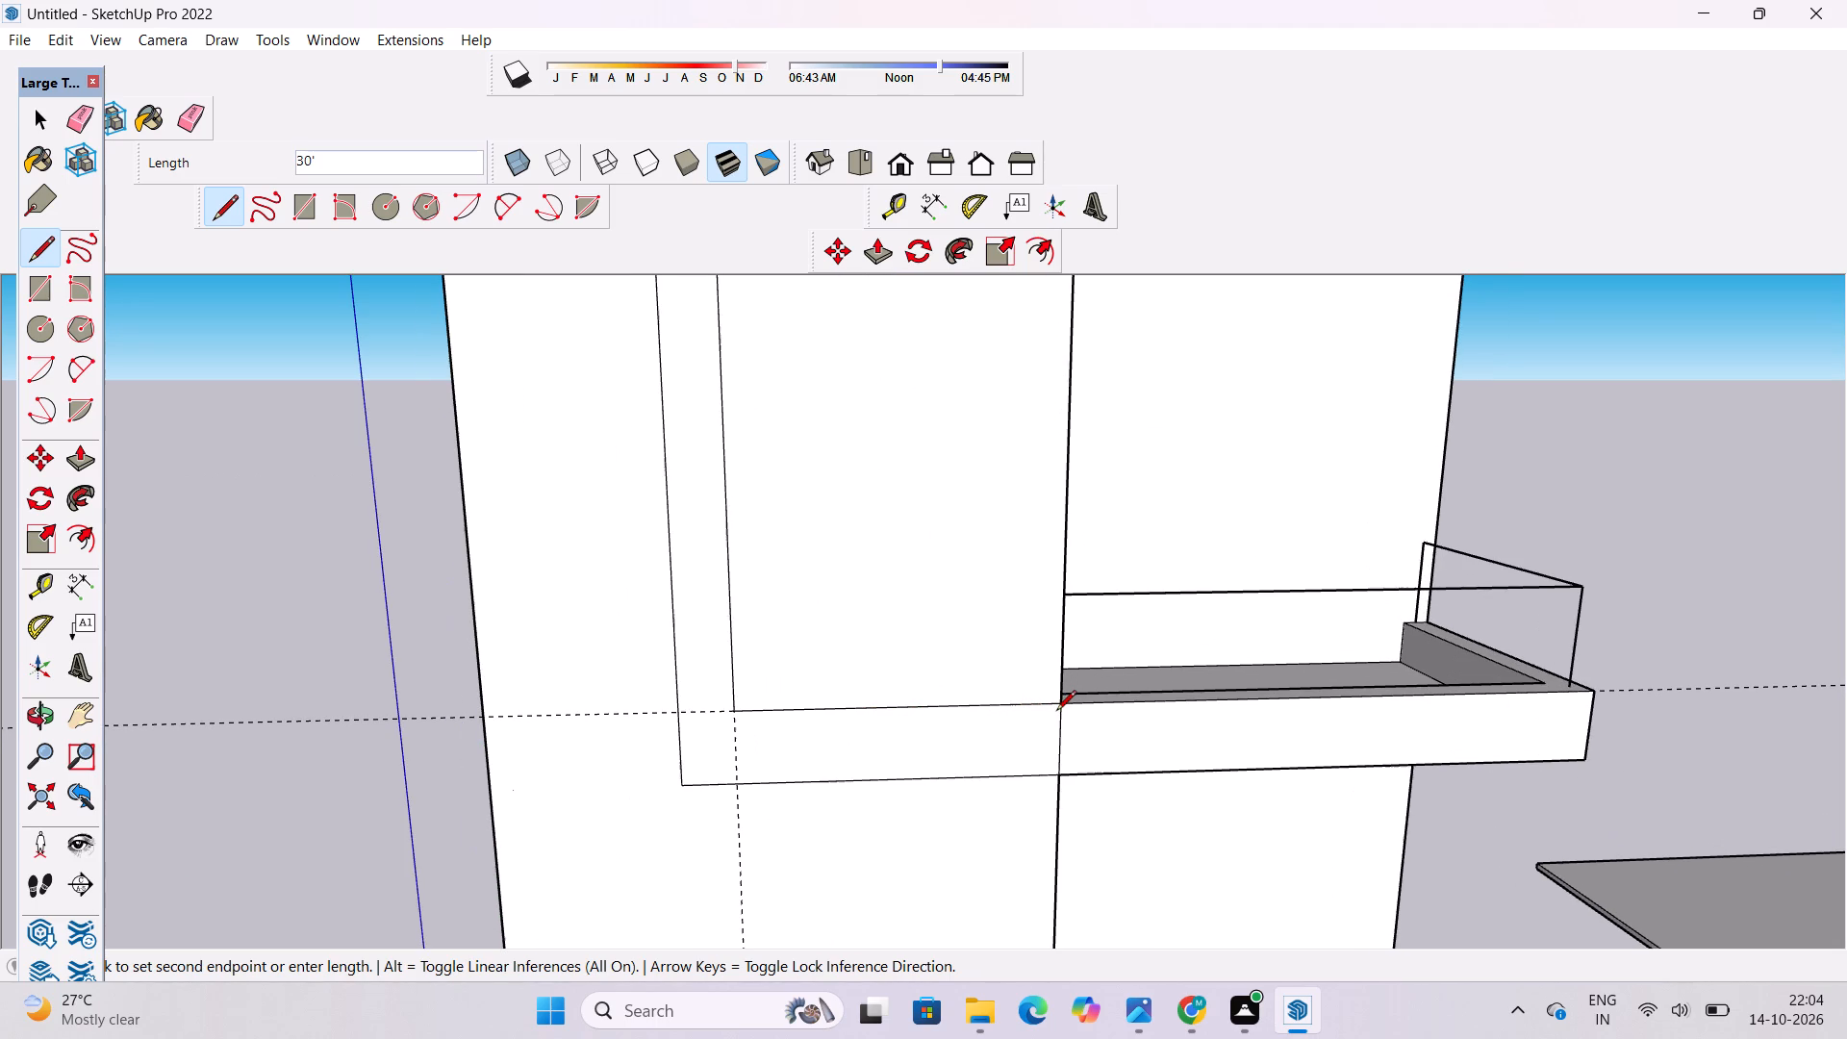
key("space")
Erase the two horizontal guides and the vertical guide used for the tower panel's inner outline.
type("e")
scroll(1043, 683, "down", 13)
left_click_drag(1343, 642, 1337, 664)
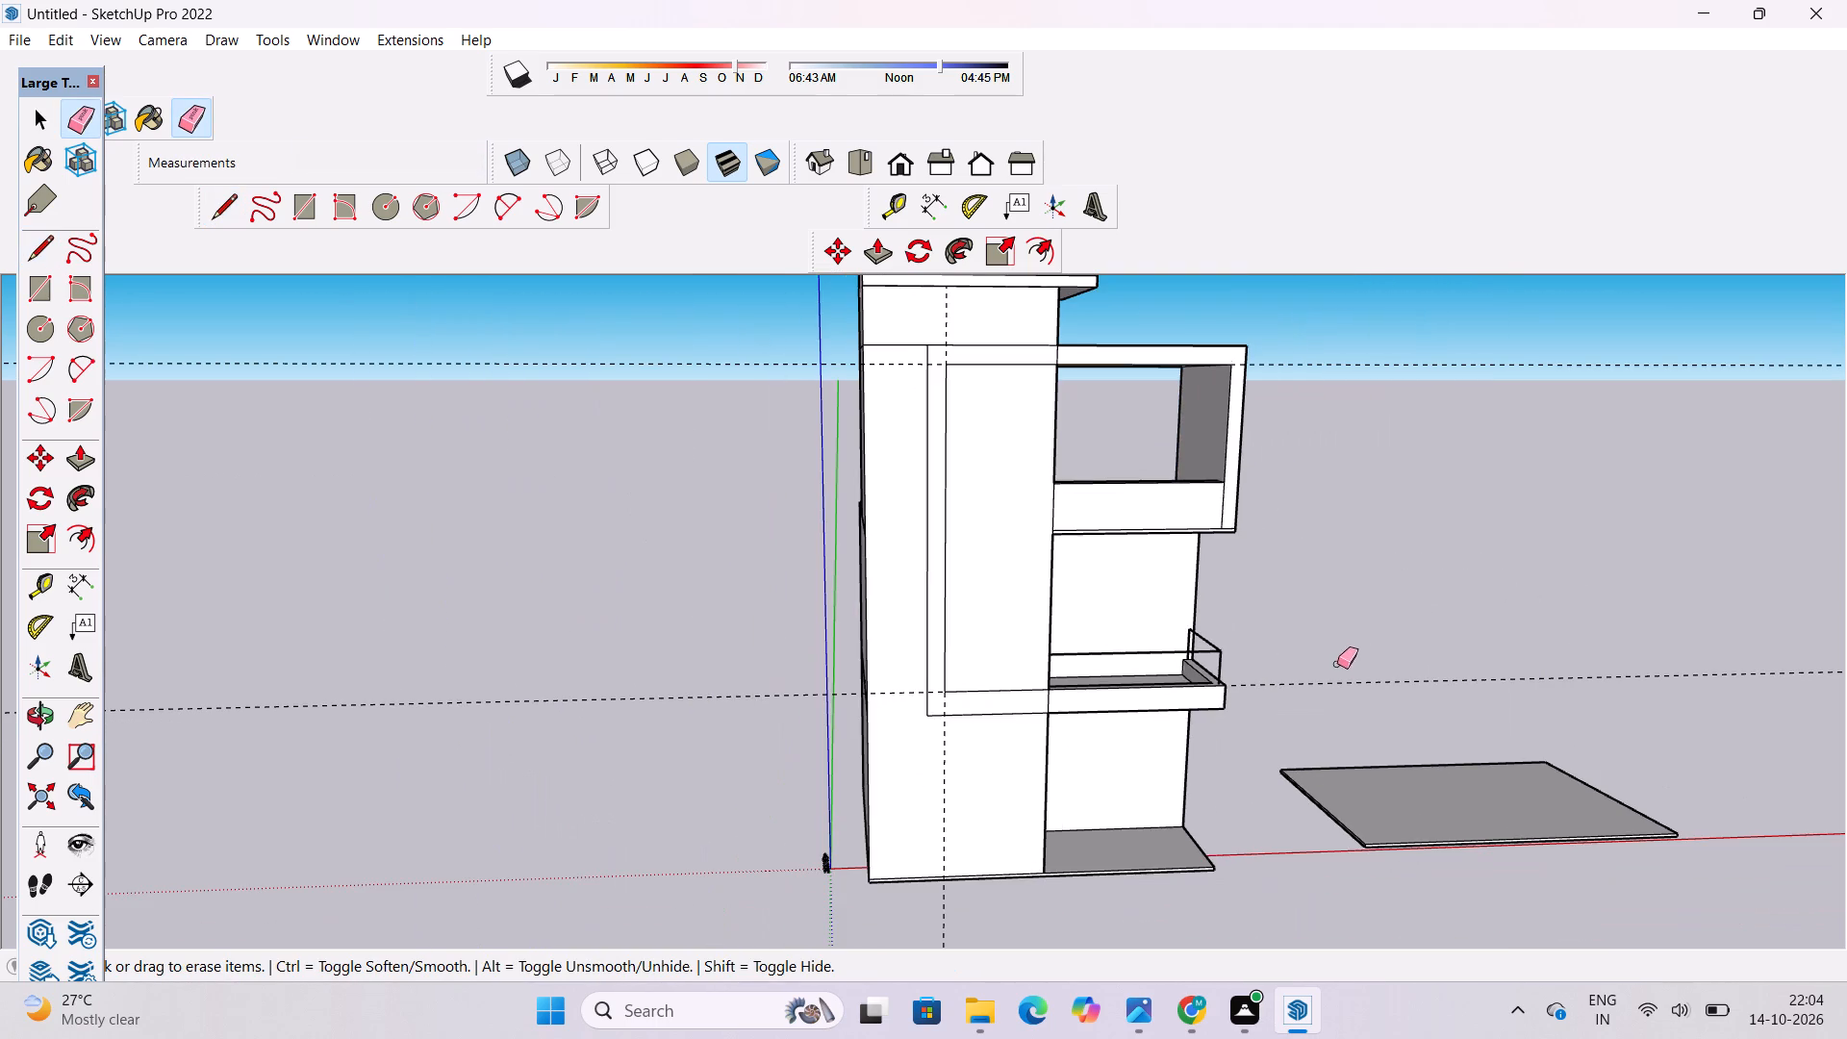
left_click_drag(1337, 664, 1332, 700)
left_click_drag(1366, 382, 1360, 406)
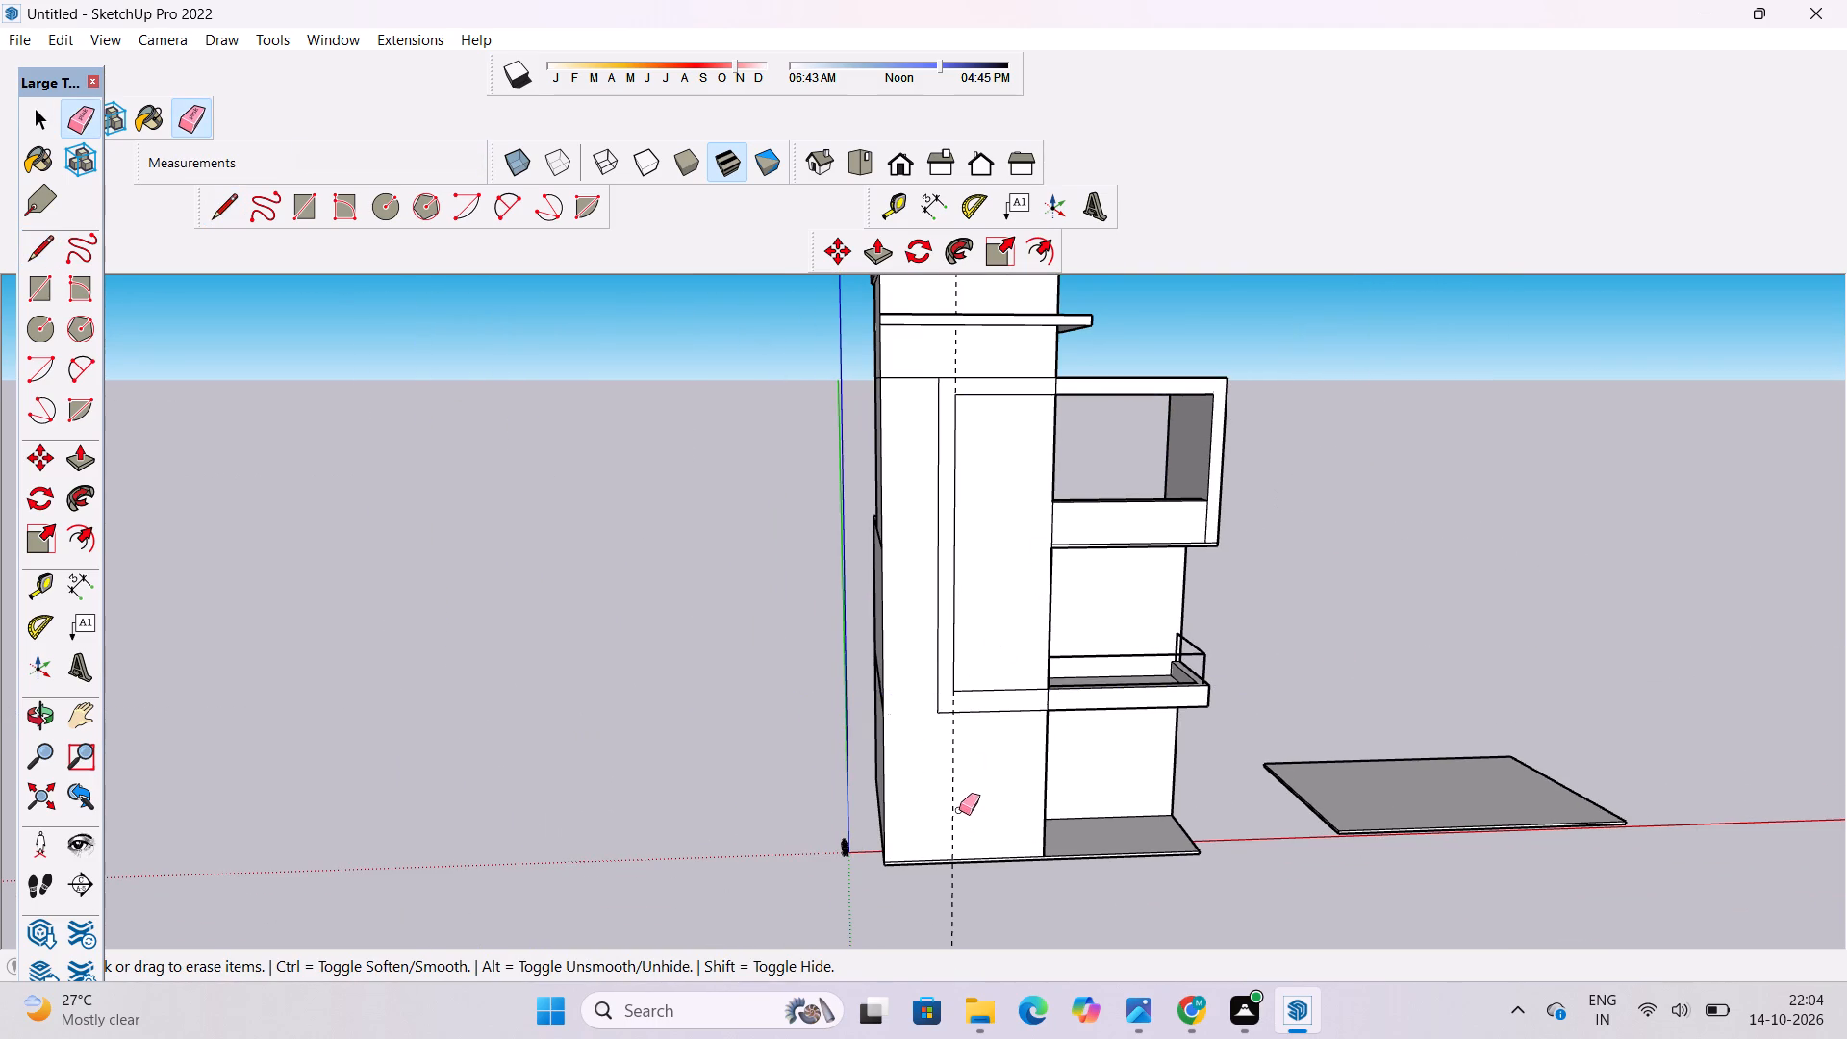
left_click_drag(971, 812, 943, 824)
Examine the tower's outlined front frame from several angles and compare it with the reference elevation image.
key("o")
scroll(956, 817, "down", 4)
left_click_drag(1104, 792, 923, 808)
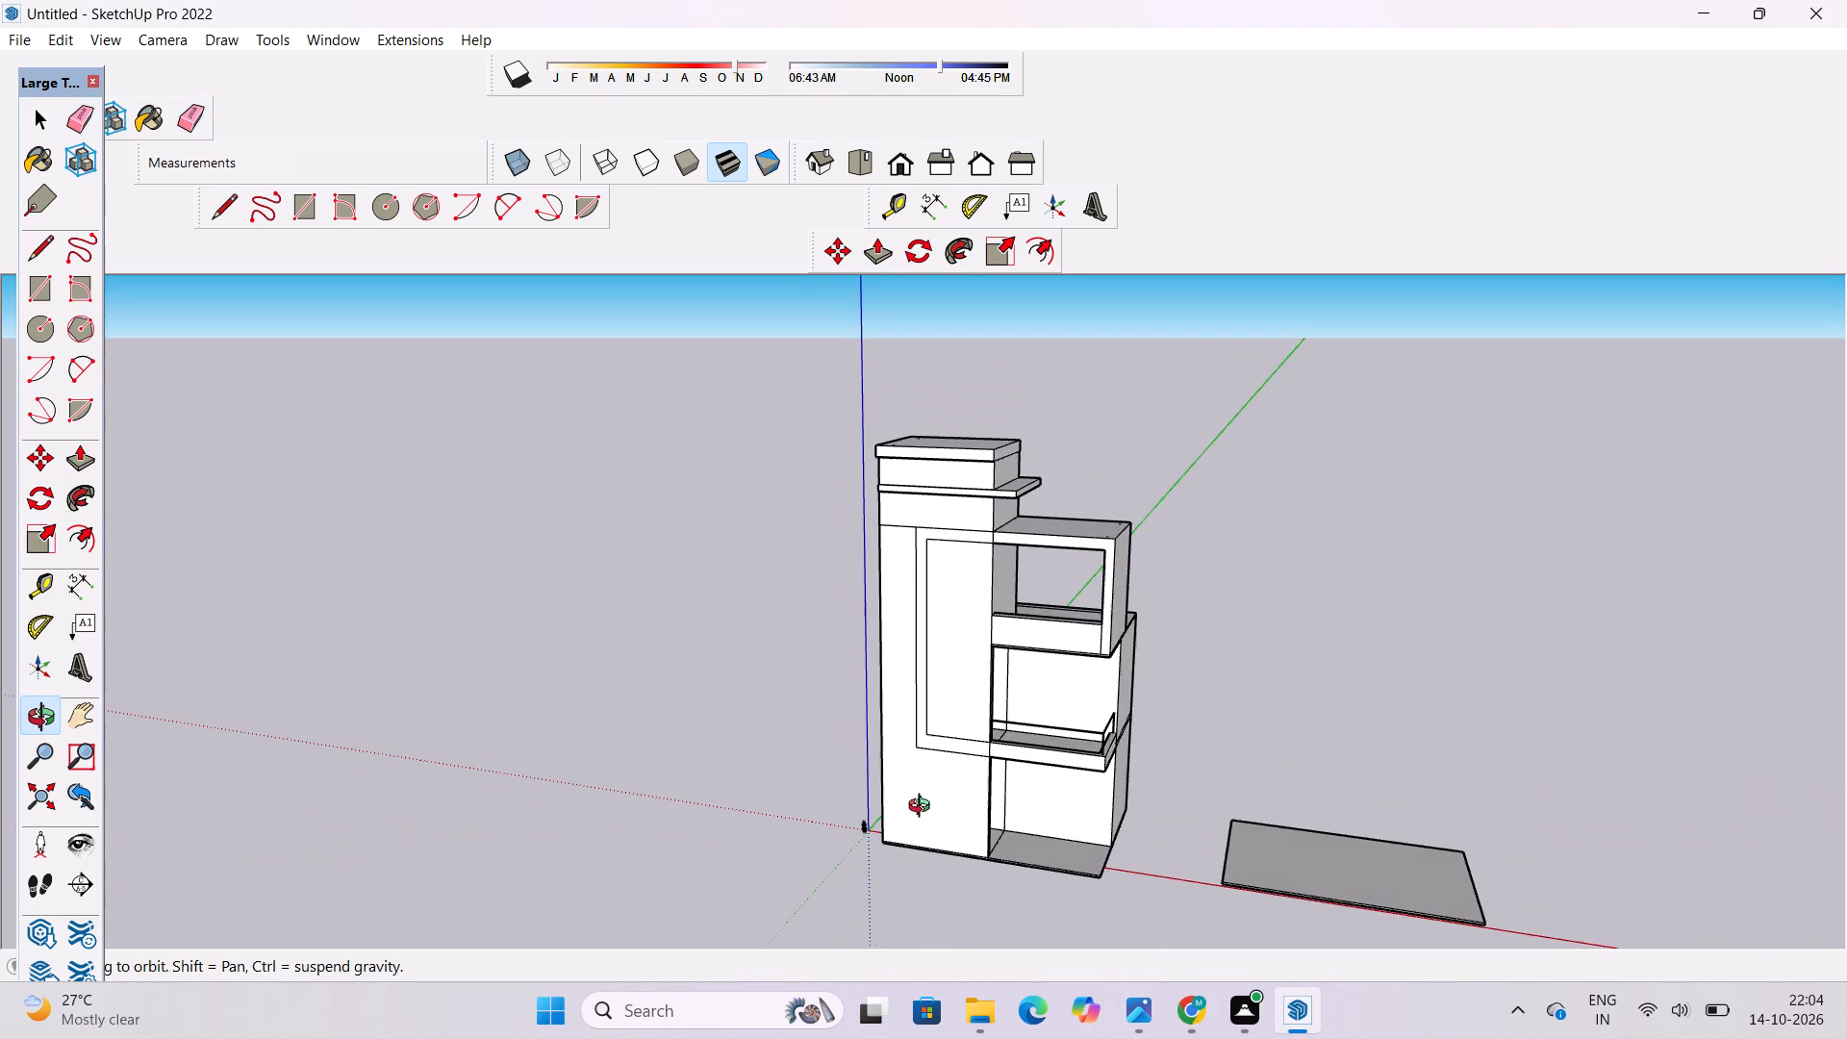
left_click_drag(923, 808, 922, 808)
left_click_drag(914, 744, 1052, 779)
left_click_drag(1091, 752, 1014, 779, "shift")
left_click_drag(1013, 781, 1012, 721, "shift")
left_click_drag(993, 795, 984, 748, "shift")
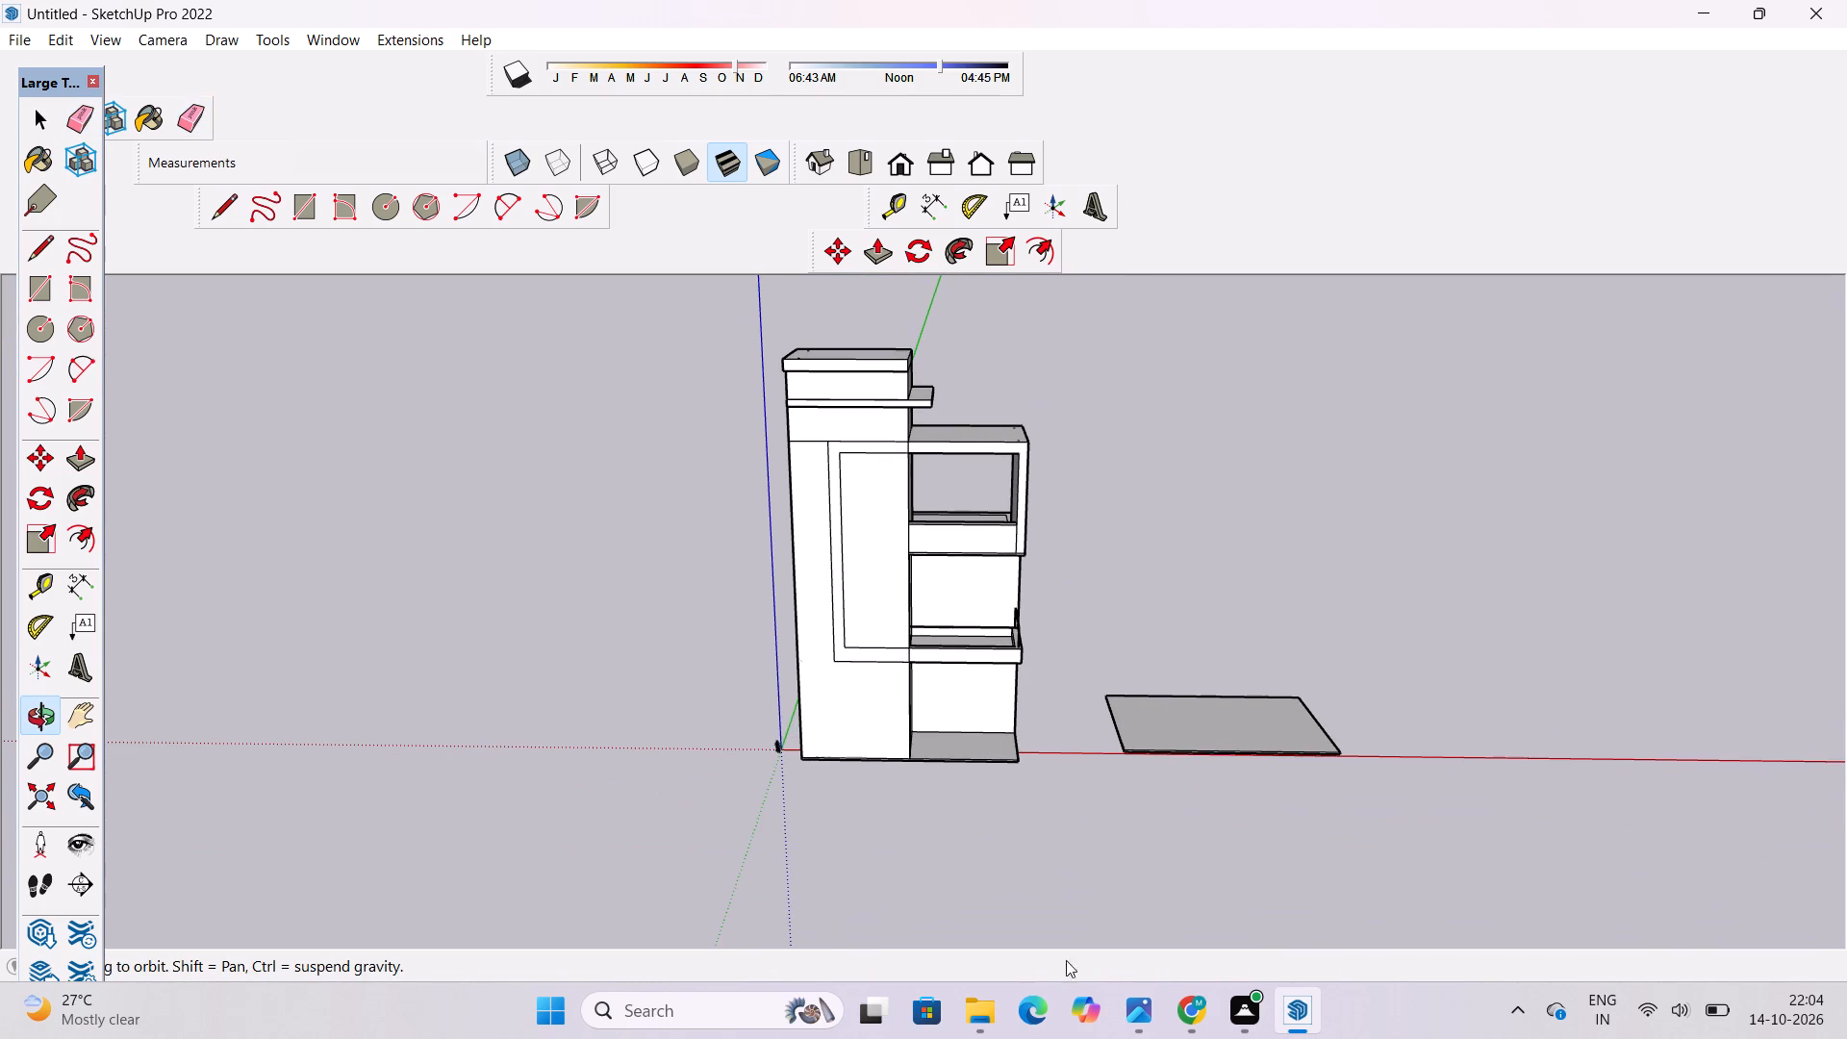
left_click(1146, 1006)
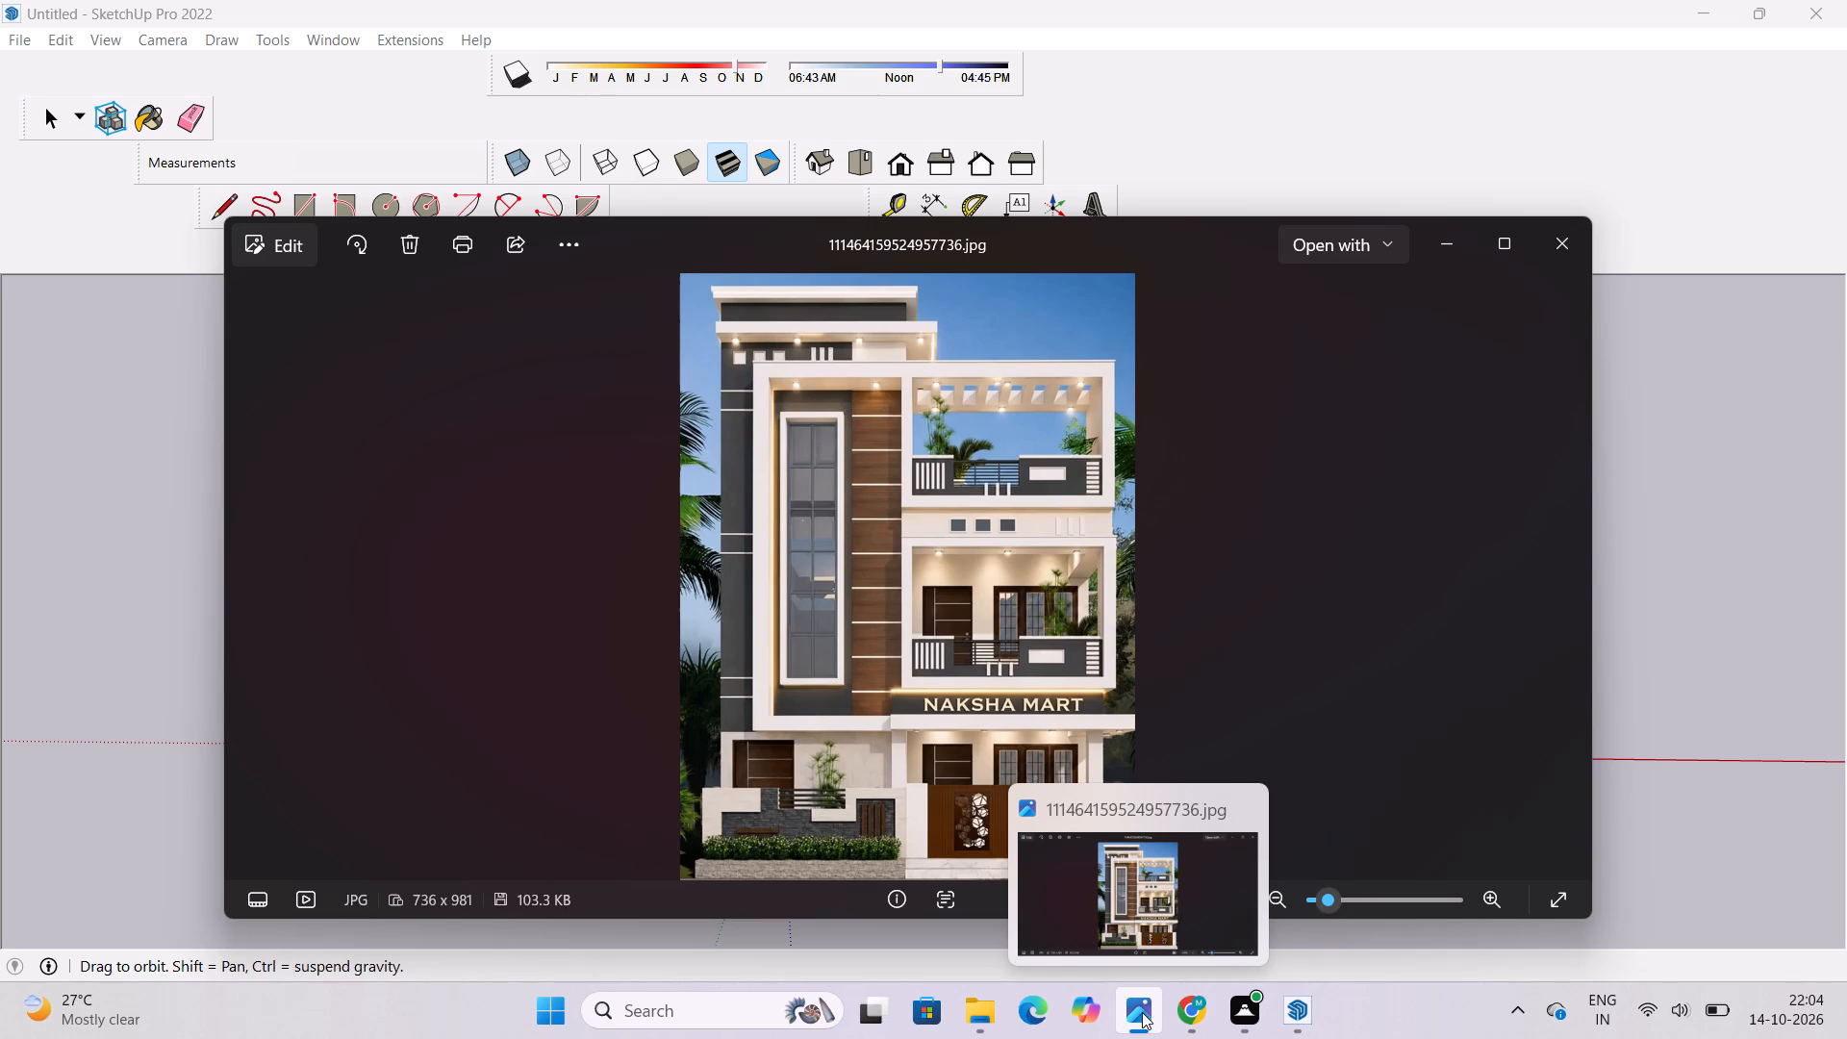
left_click(1142, 1012)
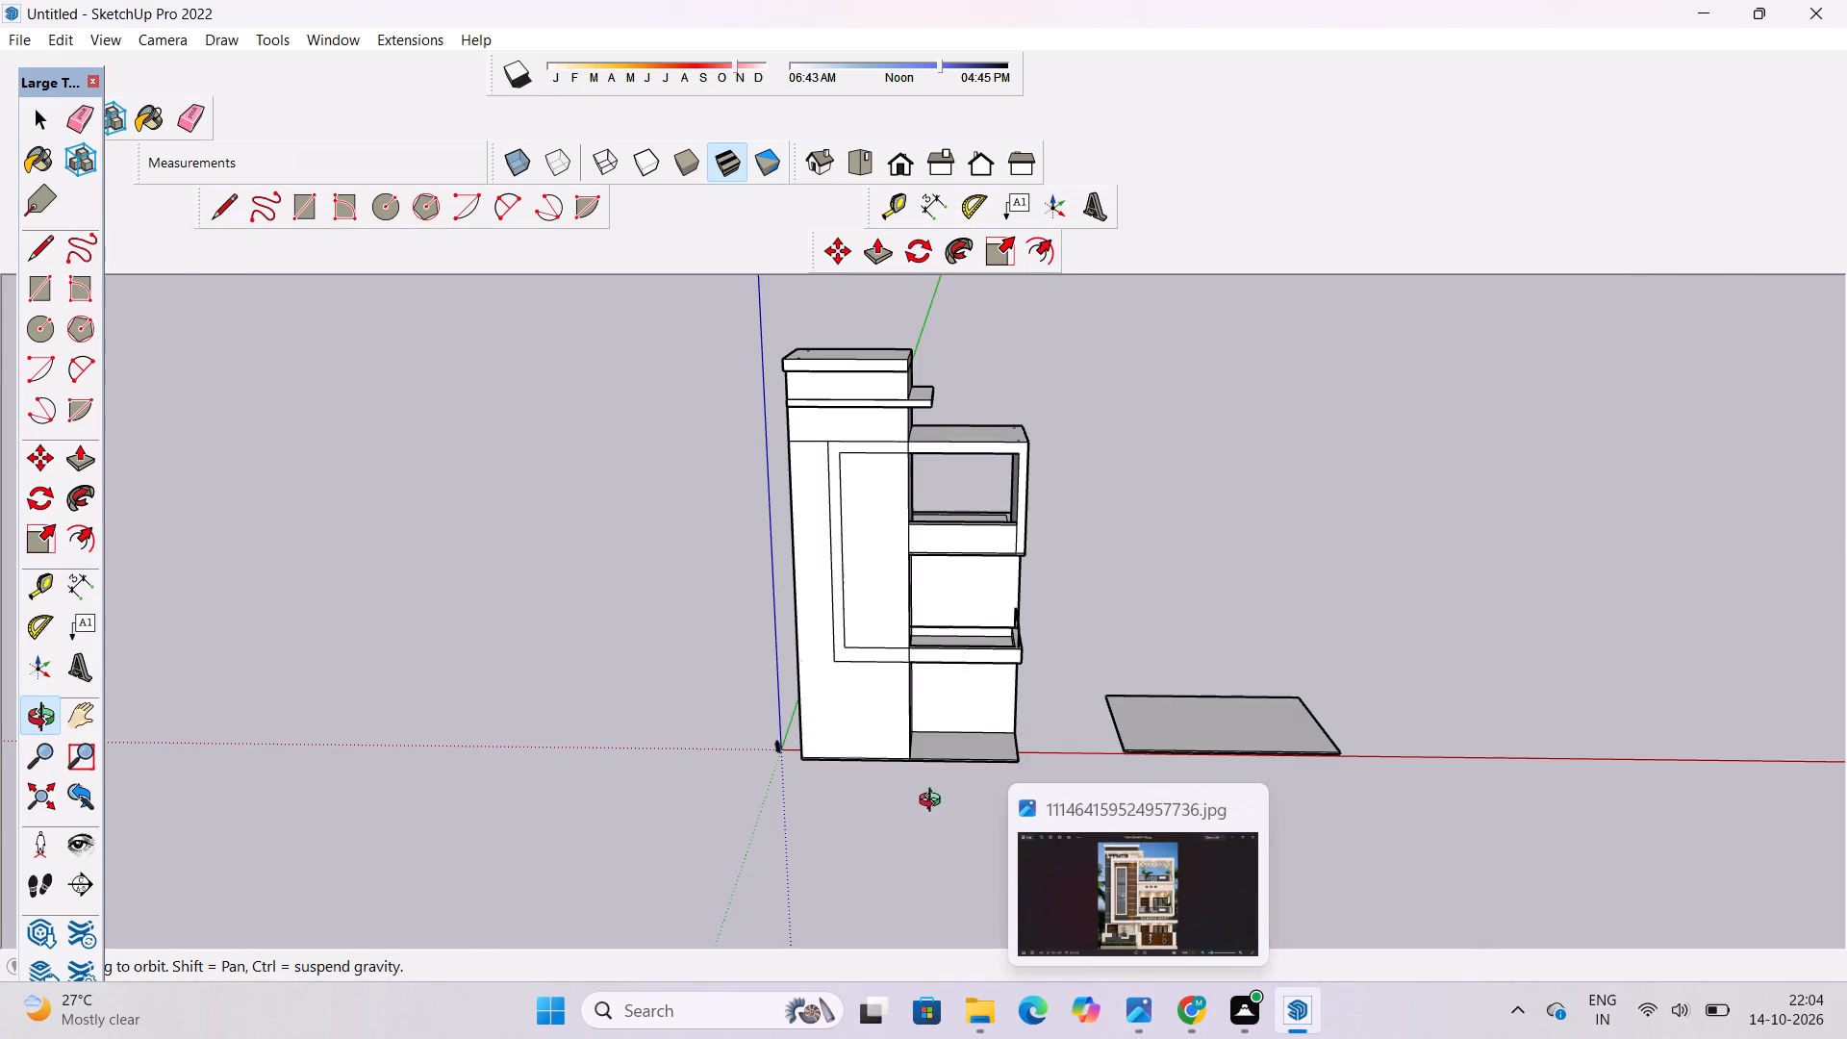
Push/Pull the border face between the panel's outer and inner outlines out 2' from the tower front.
scroll(937, 763, "down", 2)
left_click_drag(844, 728, 1076, 690)
scroll(968, 706, "up", 4)
left_click_drag(968, 706, 948, 759, "shift")
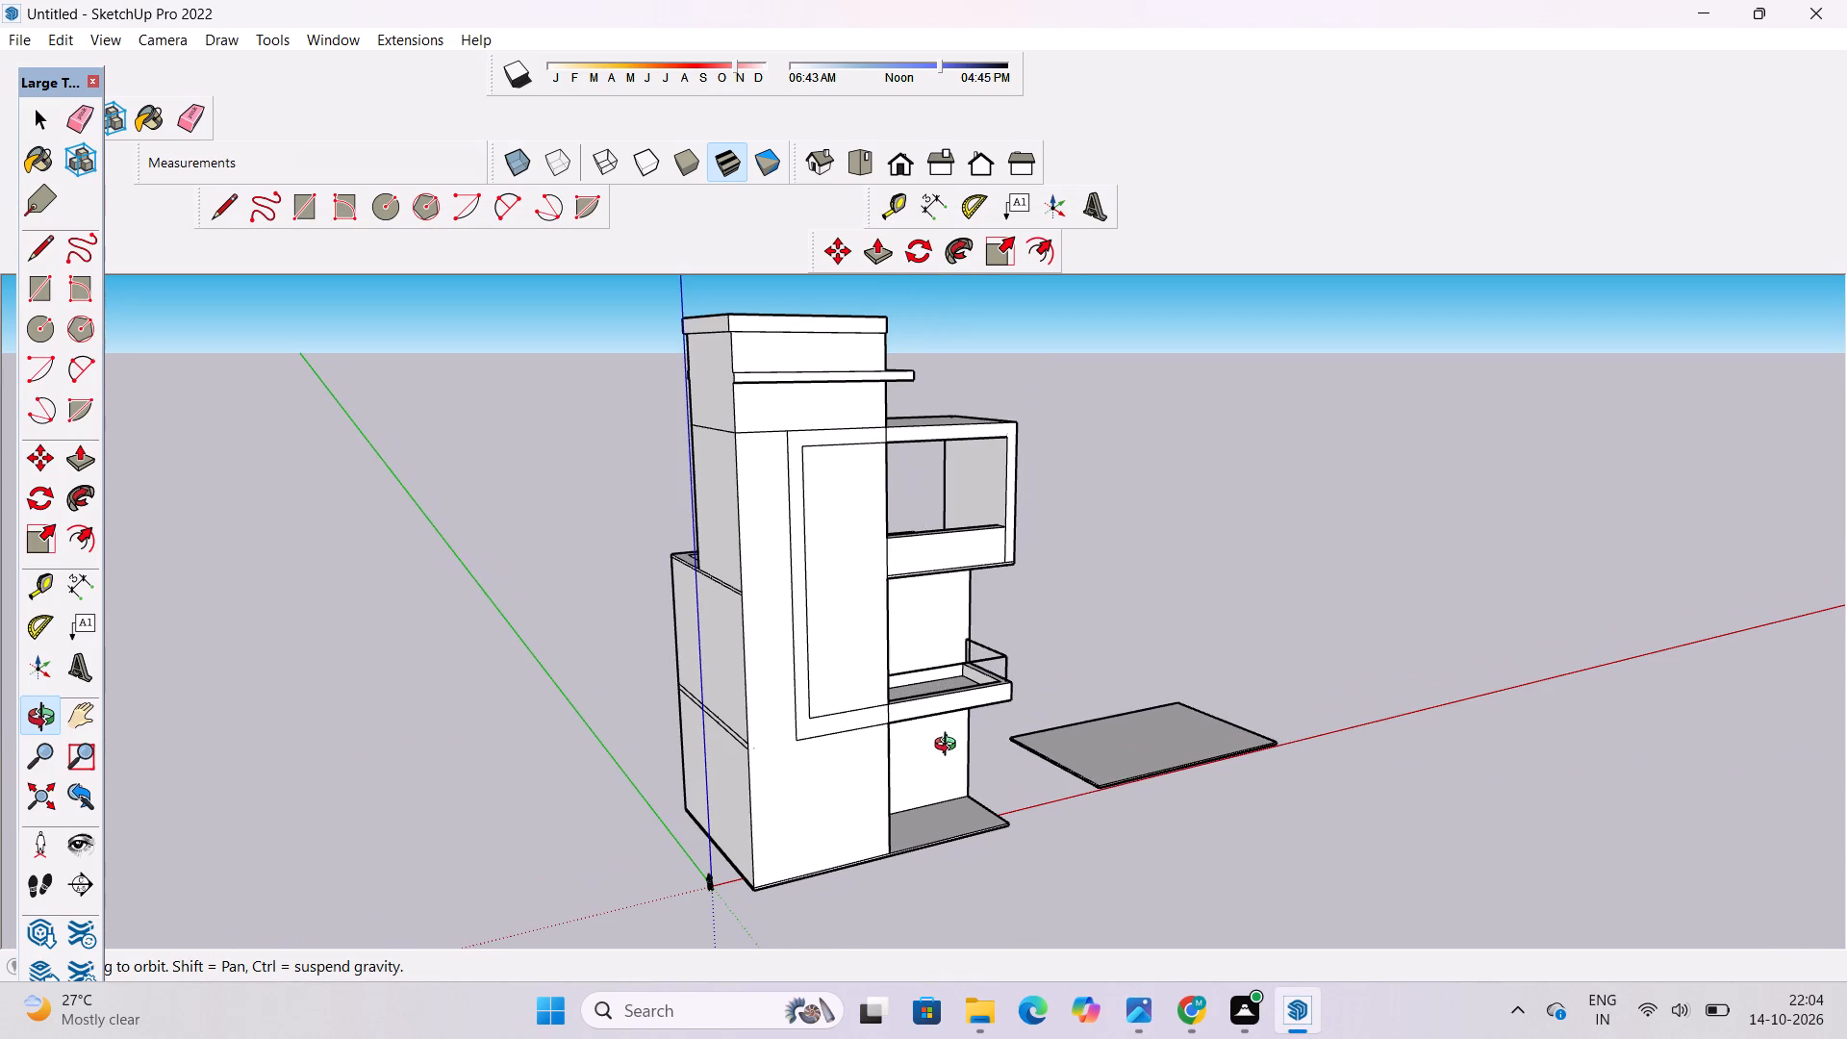
left_click_drag(949, 745, 965, 800)
scroll(793, 706, "up", 3)
left_click_drag(793, 702, 819, 787, "shift")
left_click_drag(819, 787, 905, 703)
left_click_drag(905, 702, 707, 706)
left_click_drag(706, 706, 706, 676, "shift")
left_click_drag(706, 676, 715, 688, "shift")
left_click_drag(719, 706, 719, 723)
key("p")
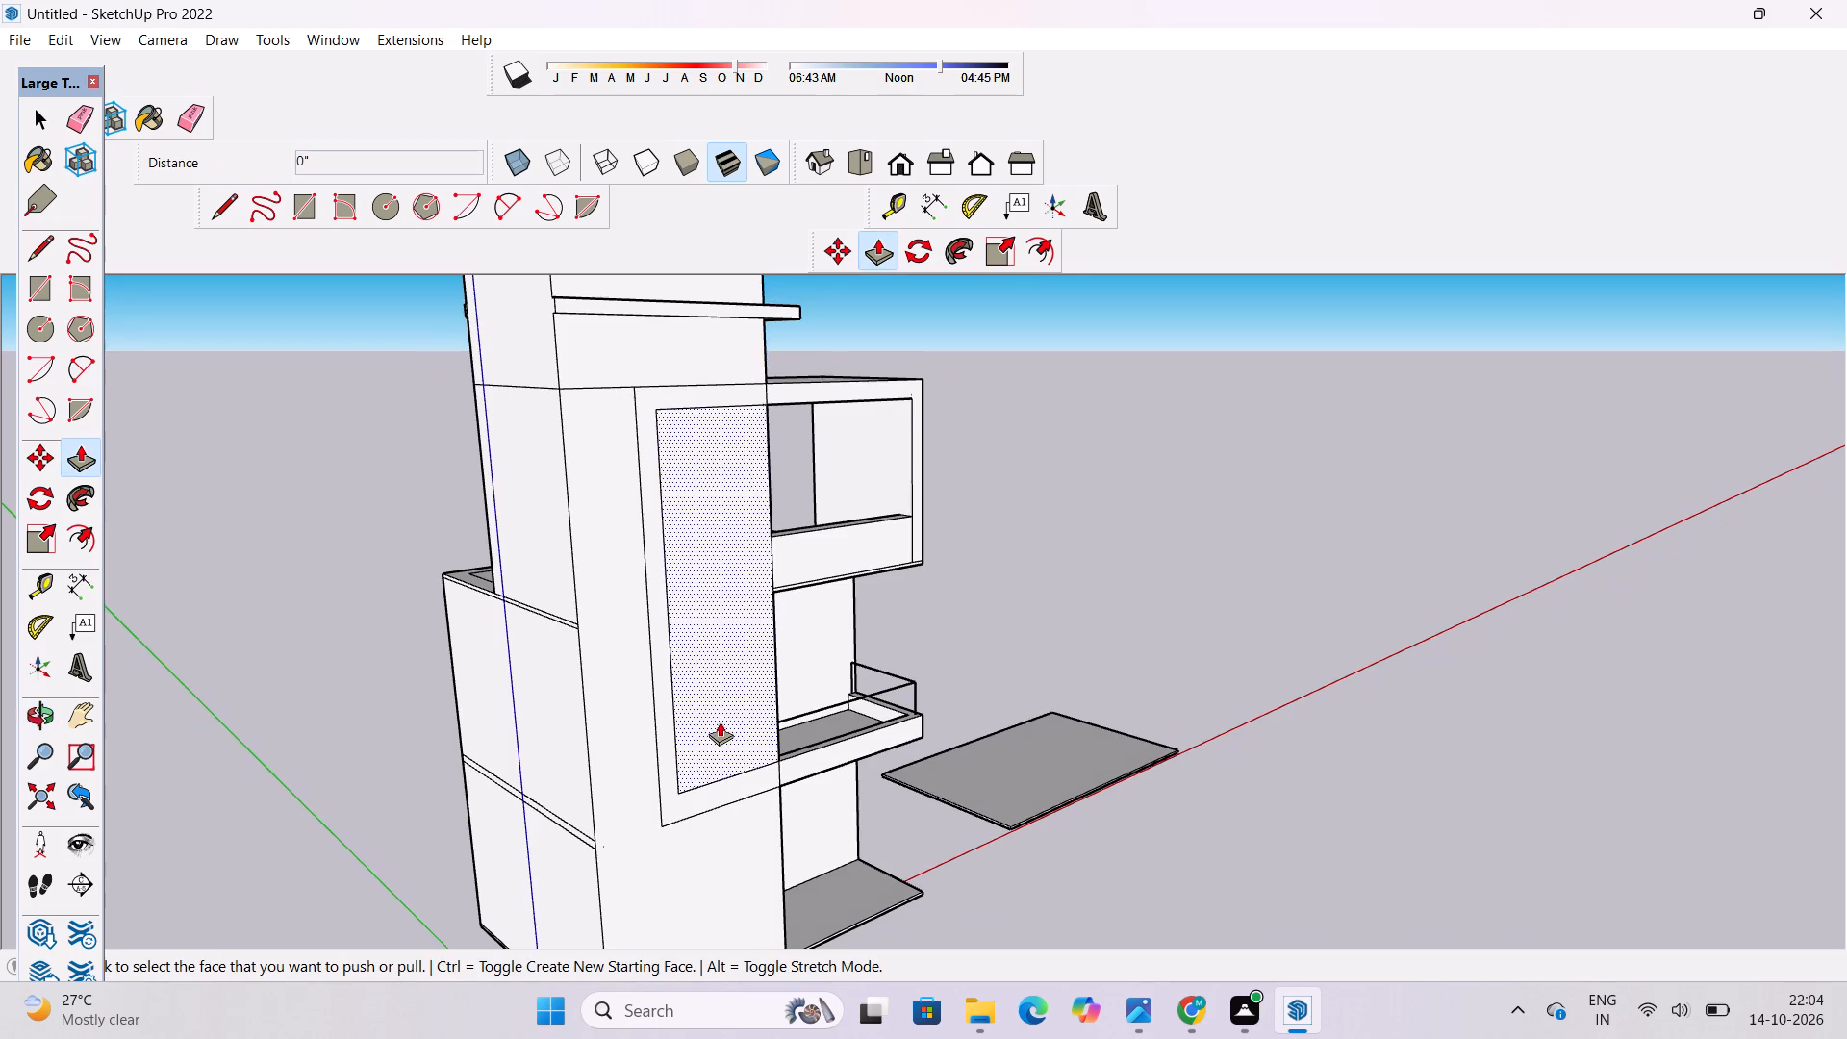
scroll(679, 800, "down", 4)
scroll(677, 800, "up", 4)
left_click(677, 800)
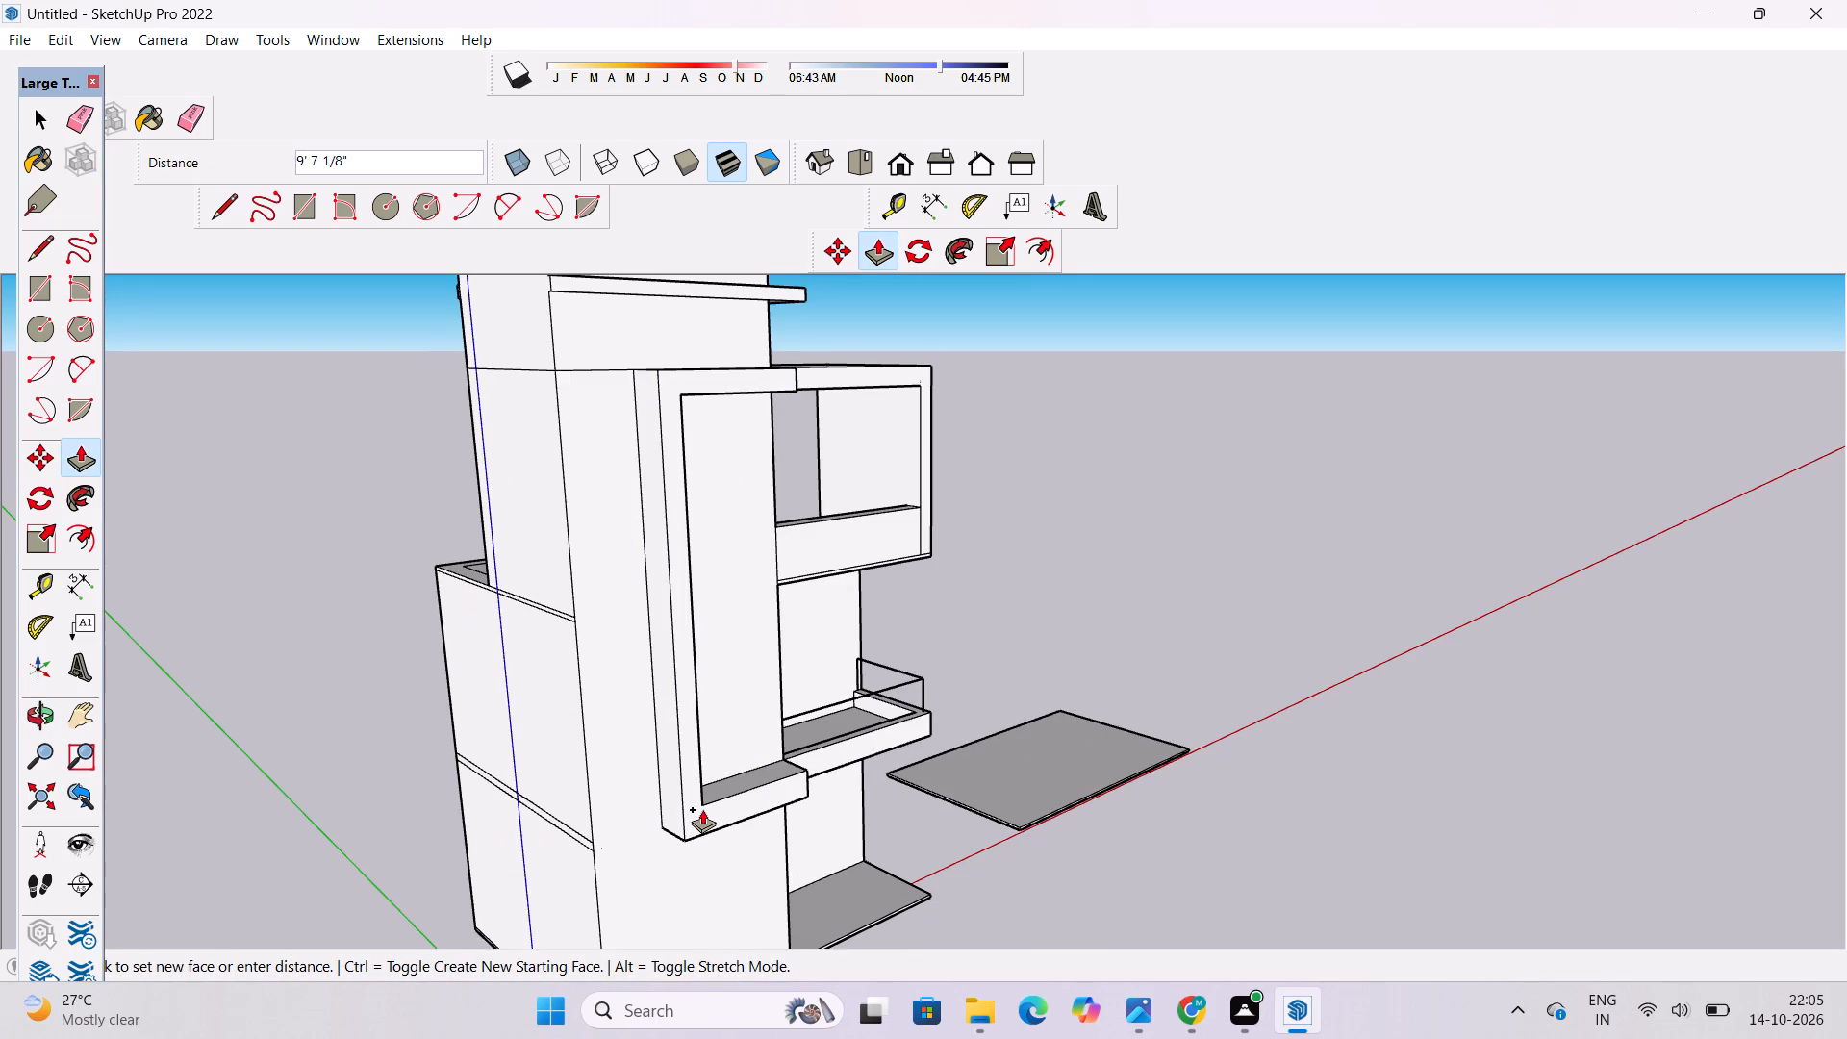
type("2'")
key("Return")
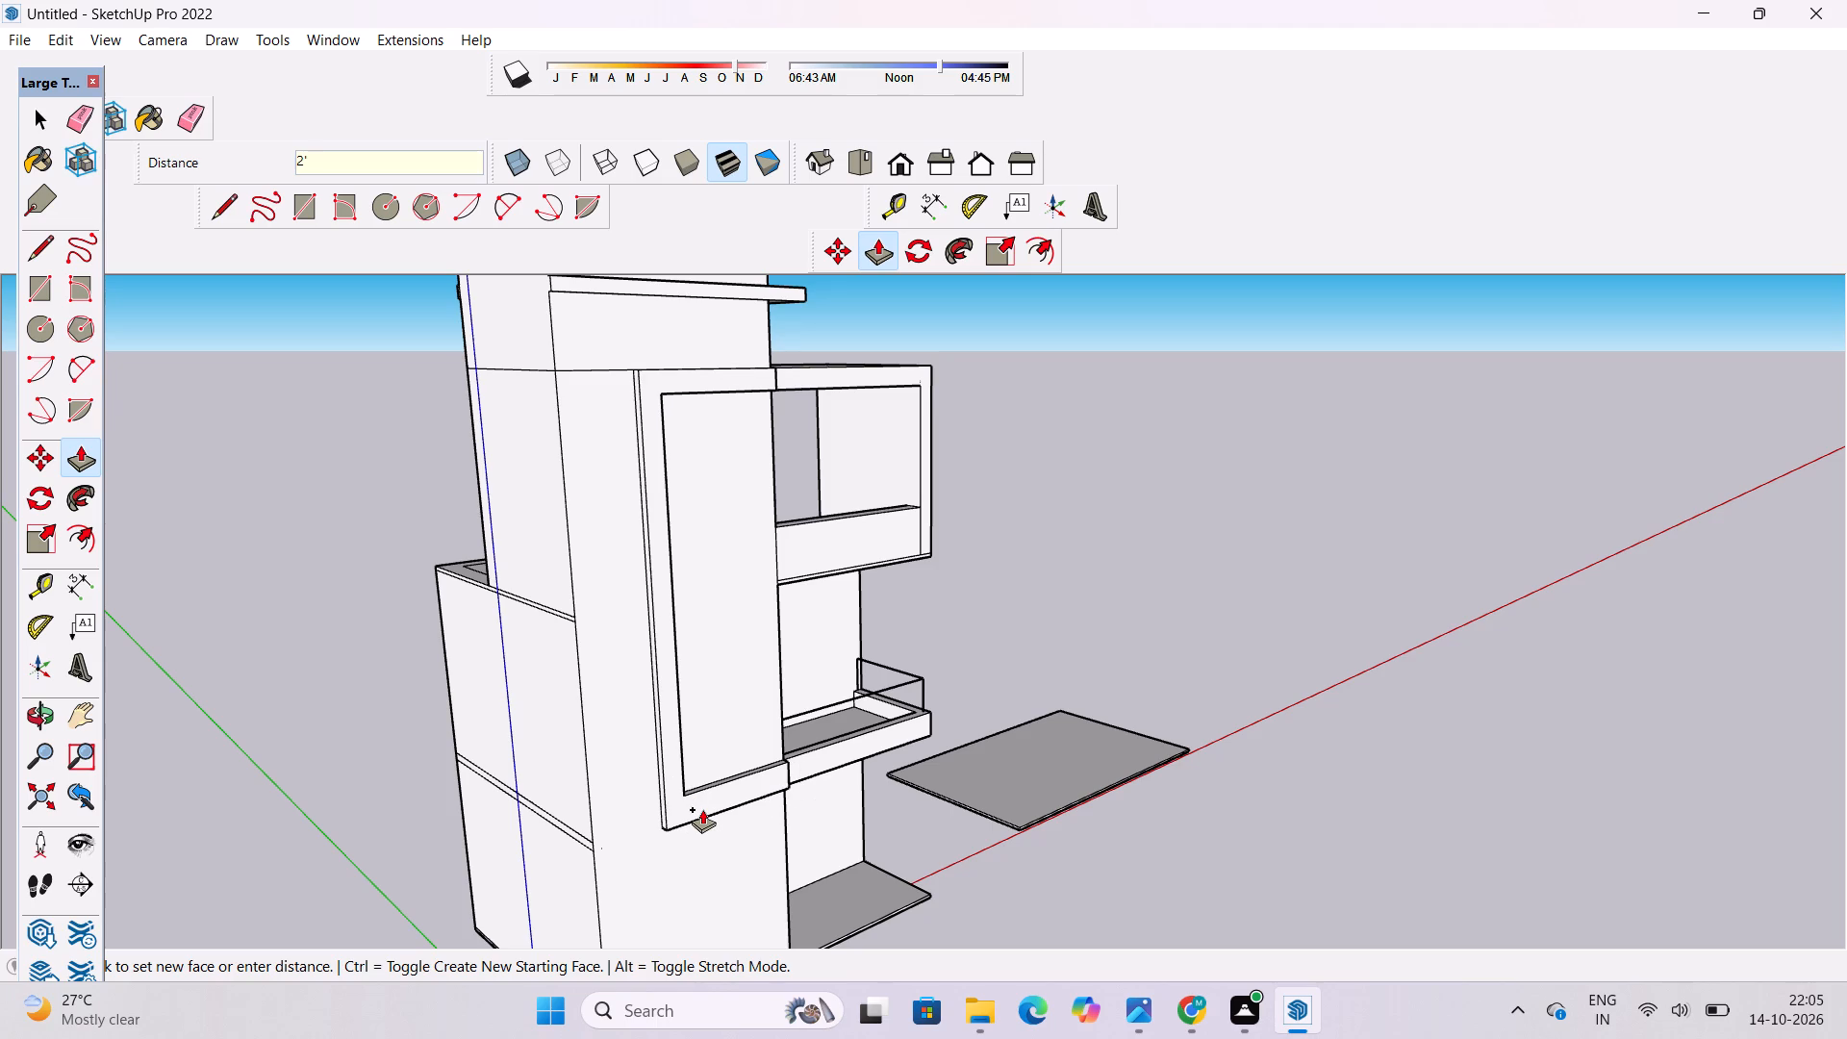
Examine the raised tower frame where it meets the balconies and compare it with the reference elevation image.
key("o")
left_click_drag(946, 788, 820, 808)
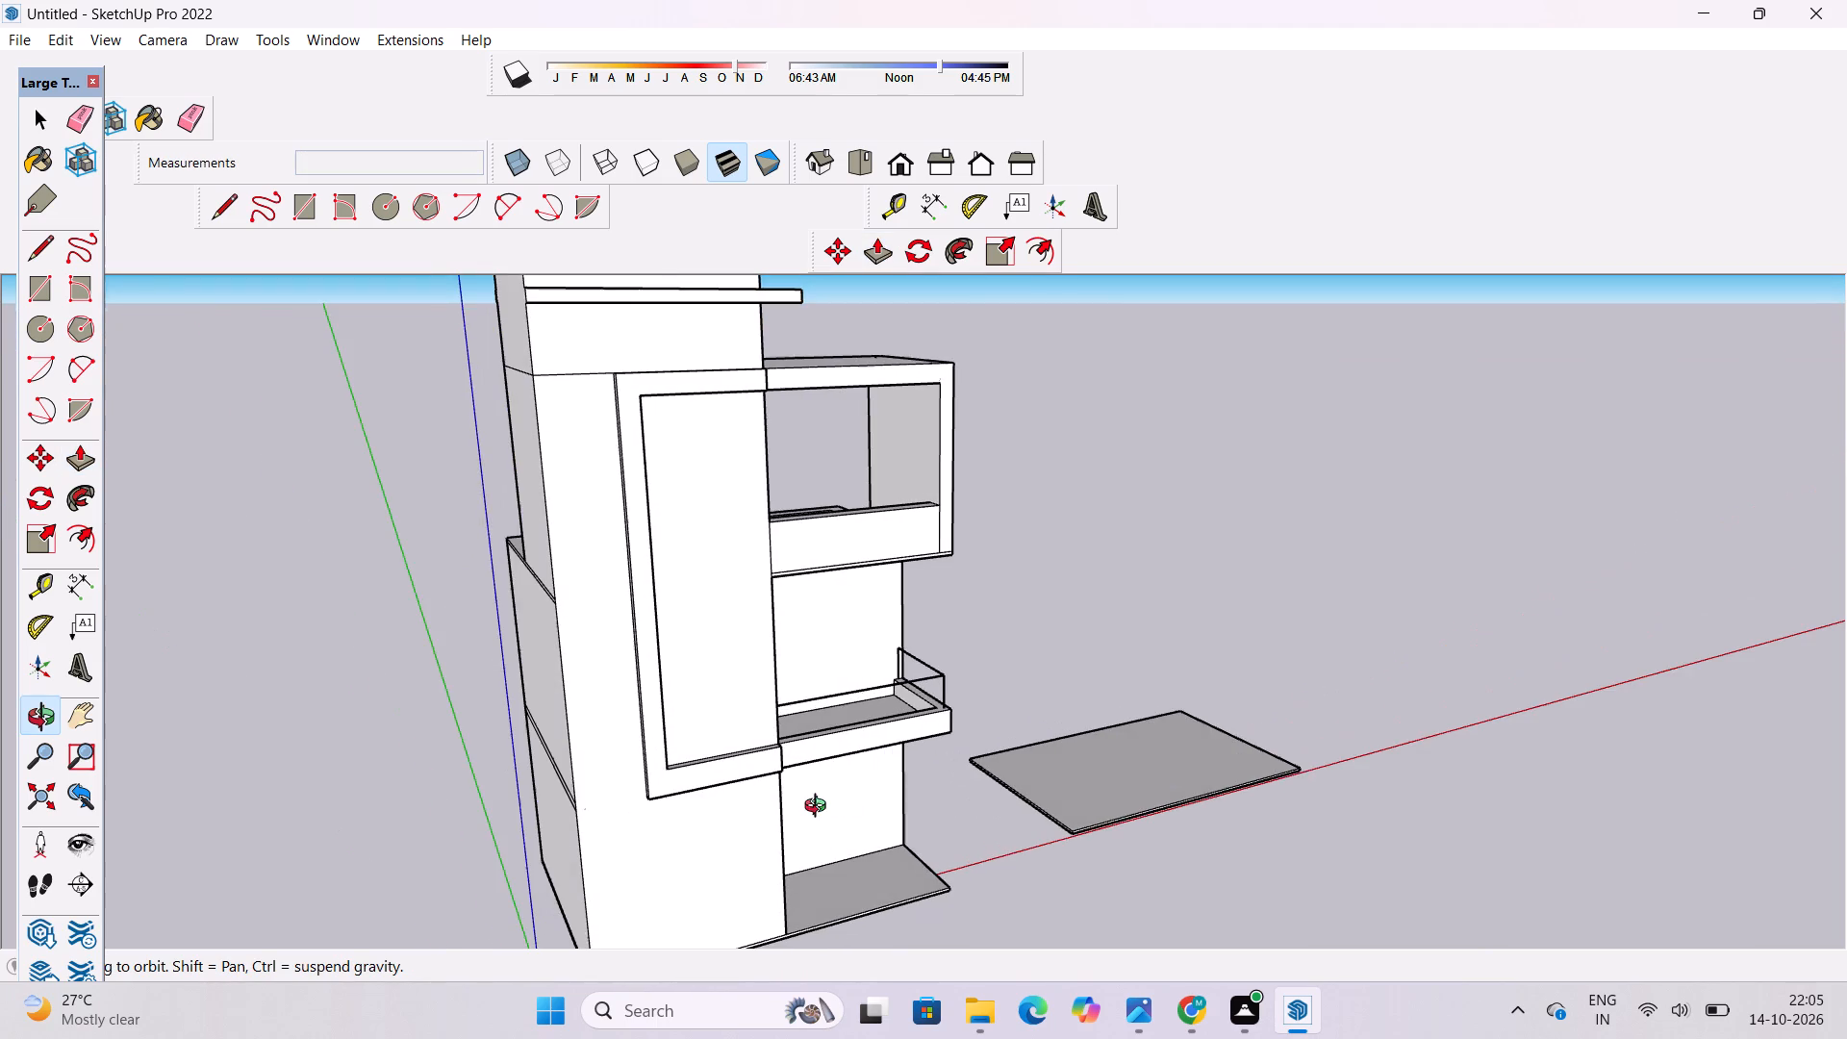
left_click_drag(820, 808, 818, 808)
left_click_drag(1065, 730, 791, 778)
left_click_drag(833, 750, 868, 900, "shift")
scroll(908, 724, "up", 2)
left_click_drag(946, 720, 884, 749)
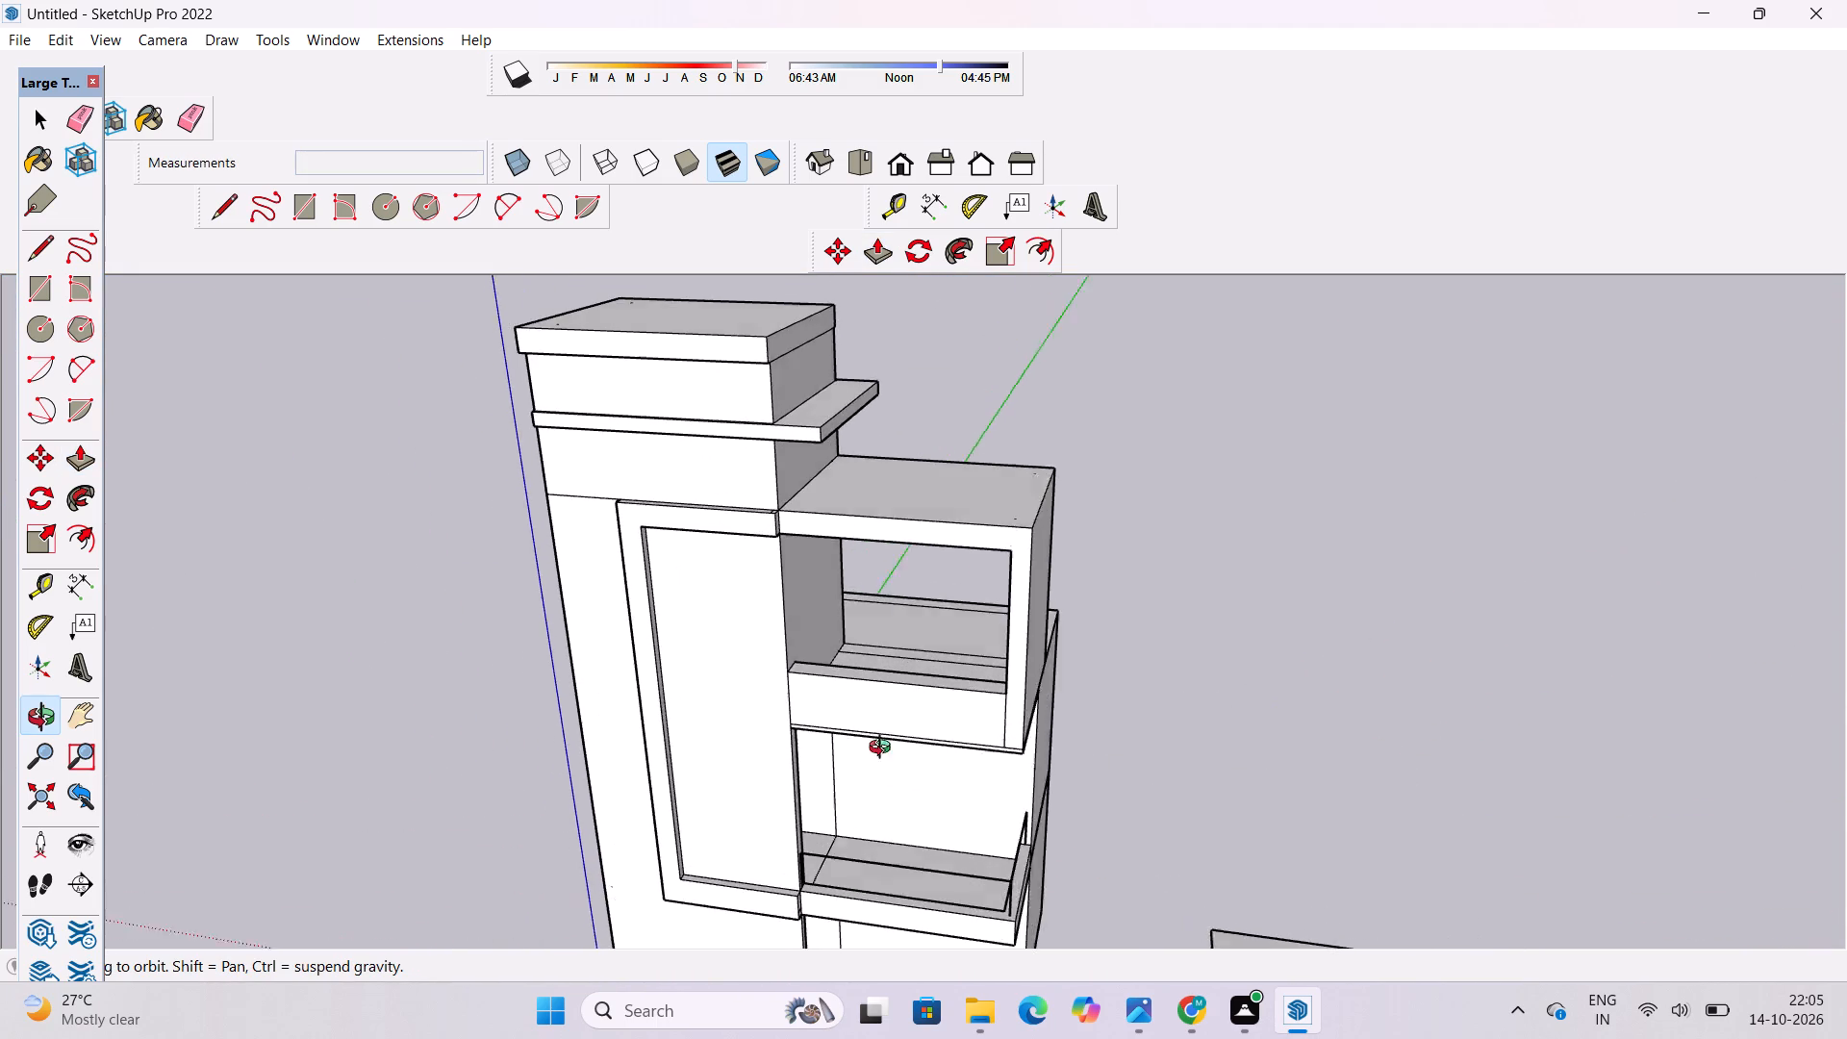
left_click_drag(884, 749, 859, 765)
left_click_drag(932, 789, 821, 812)
left_click_drag(873, 819, 974, 711)
left_click_drag(974, 775, 973, 716, "shift")
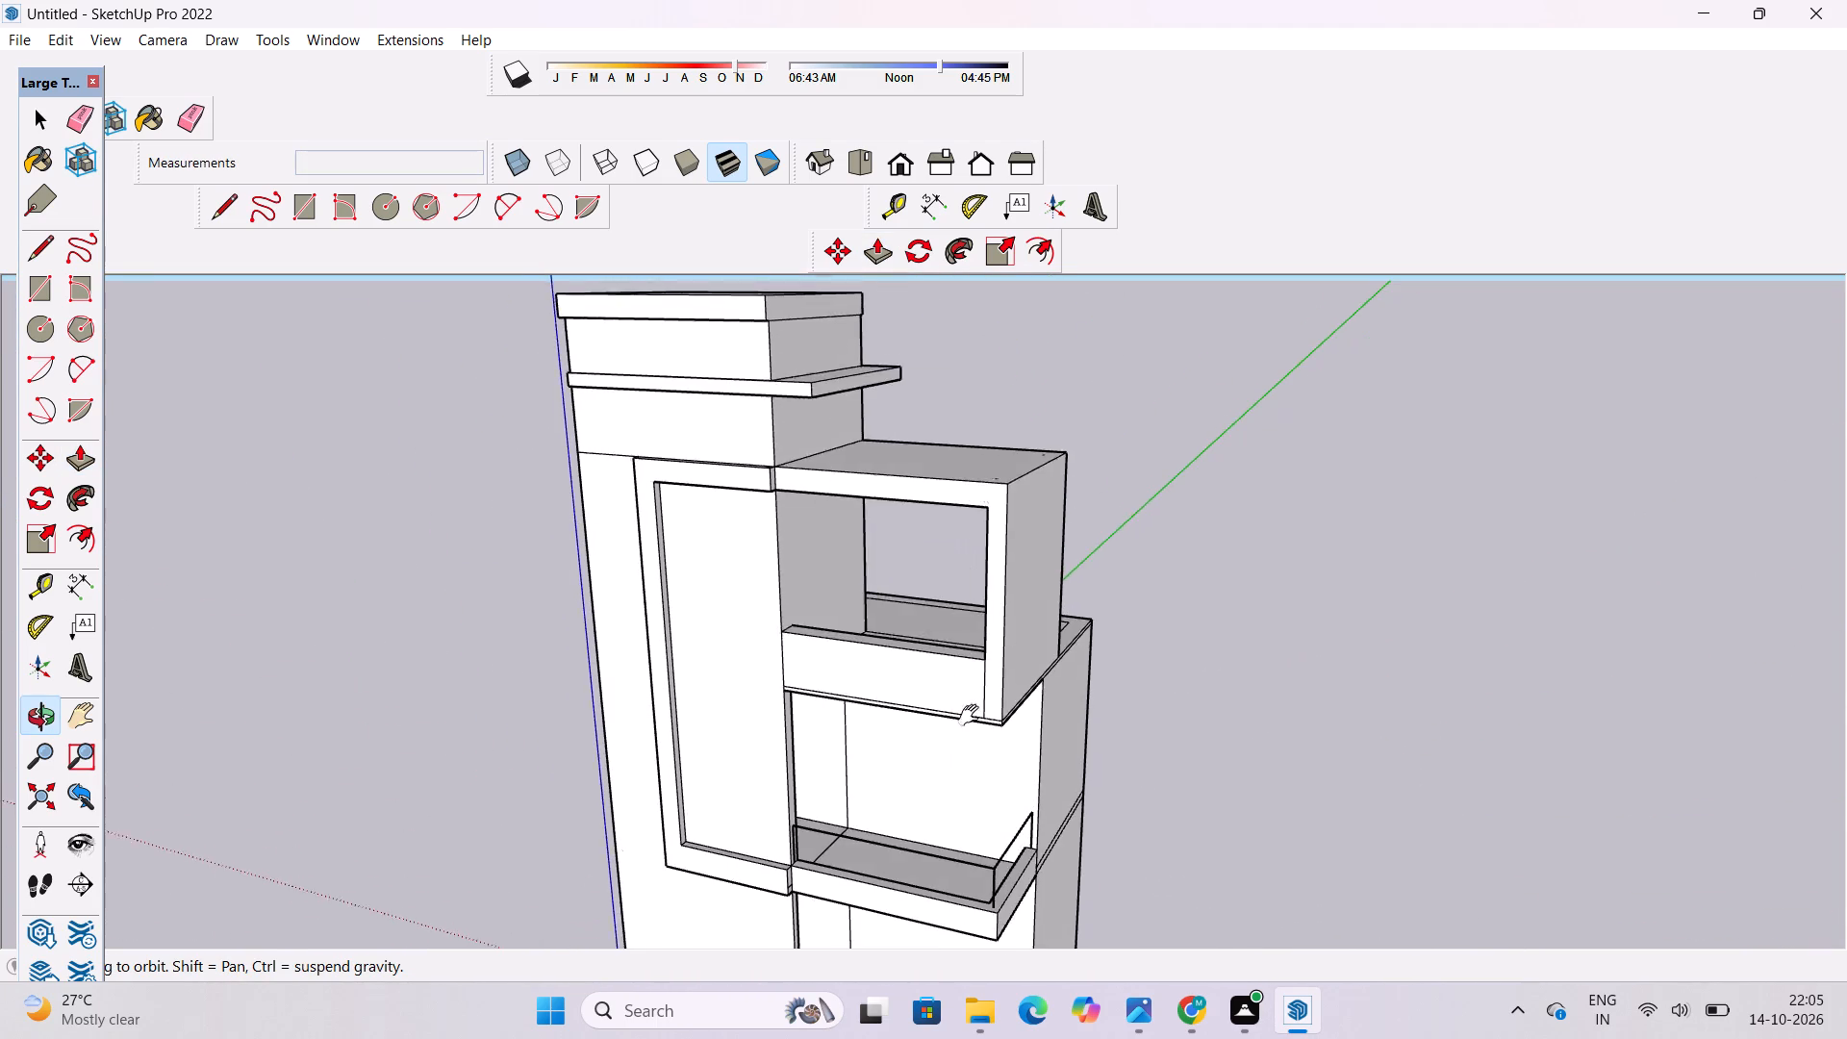
left_click_drag(973, 716, 973, 681, "shift")
left_click(1145, 1014)
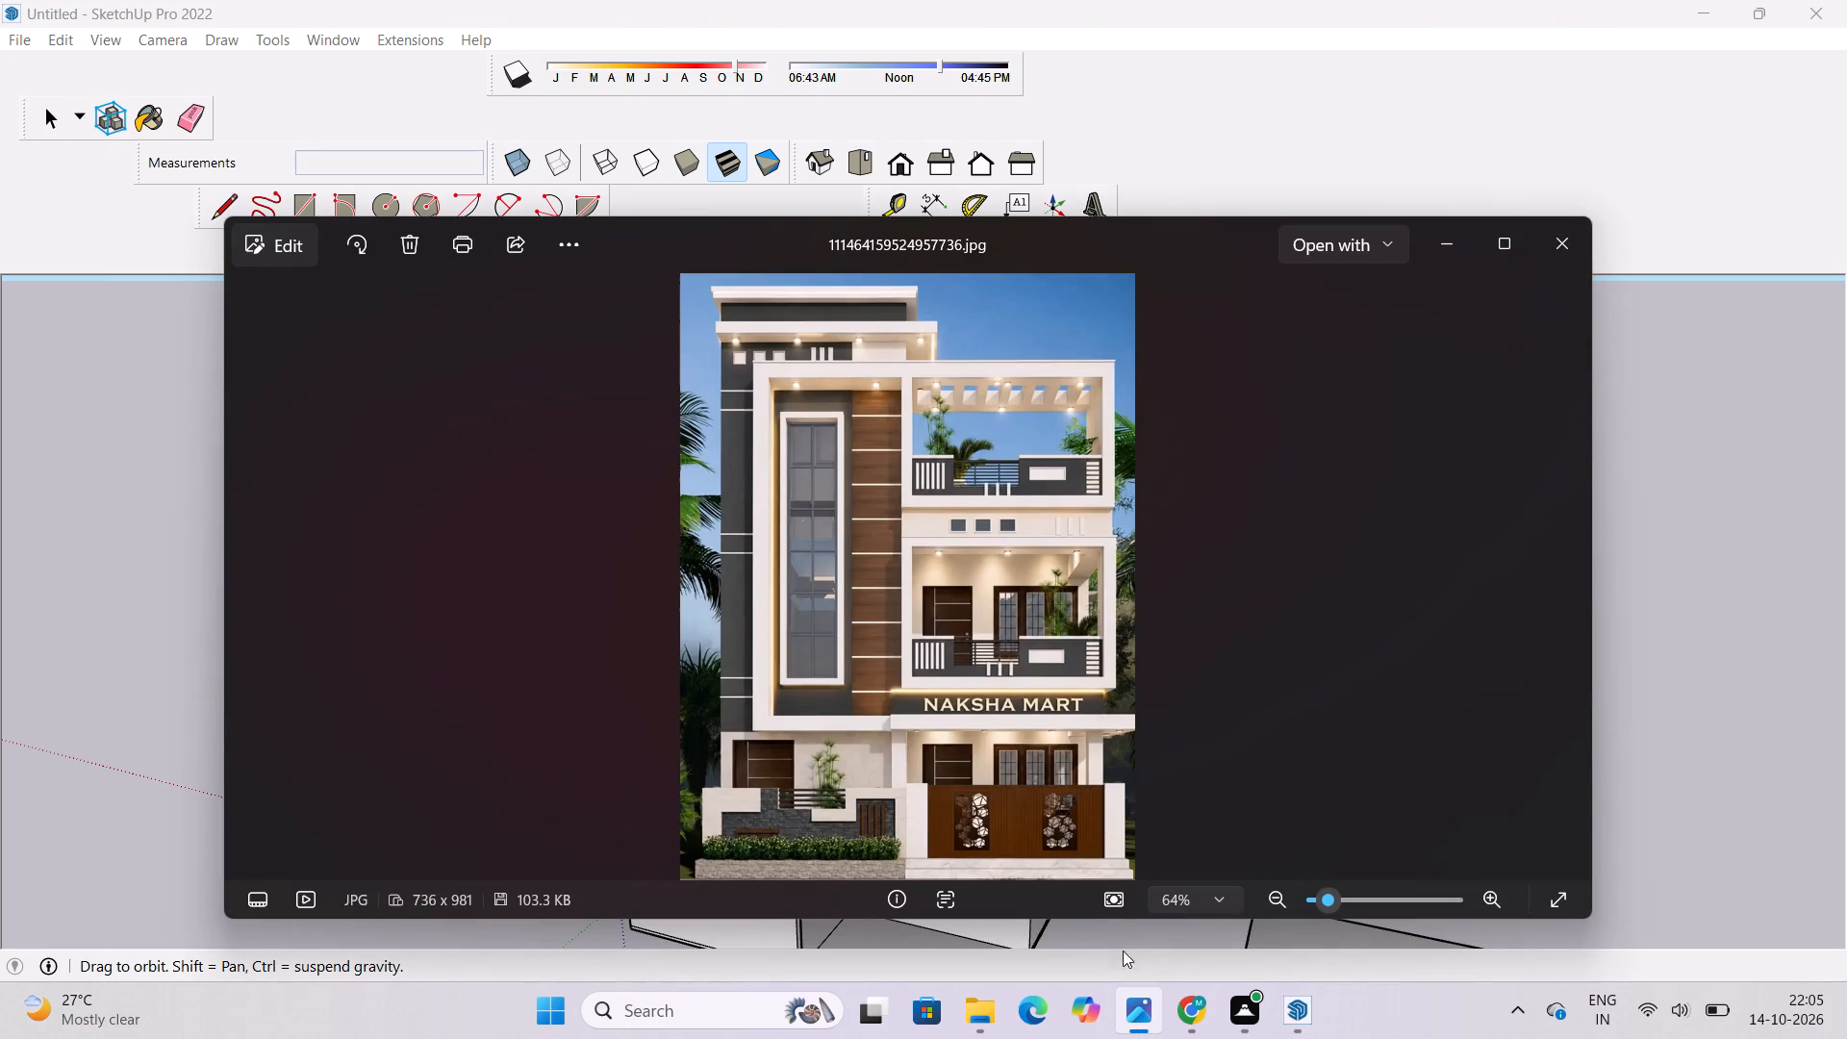
left_click(1135, 1000)
left_click(925, 590)
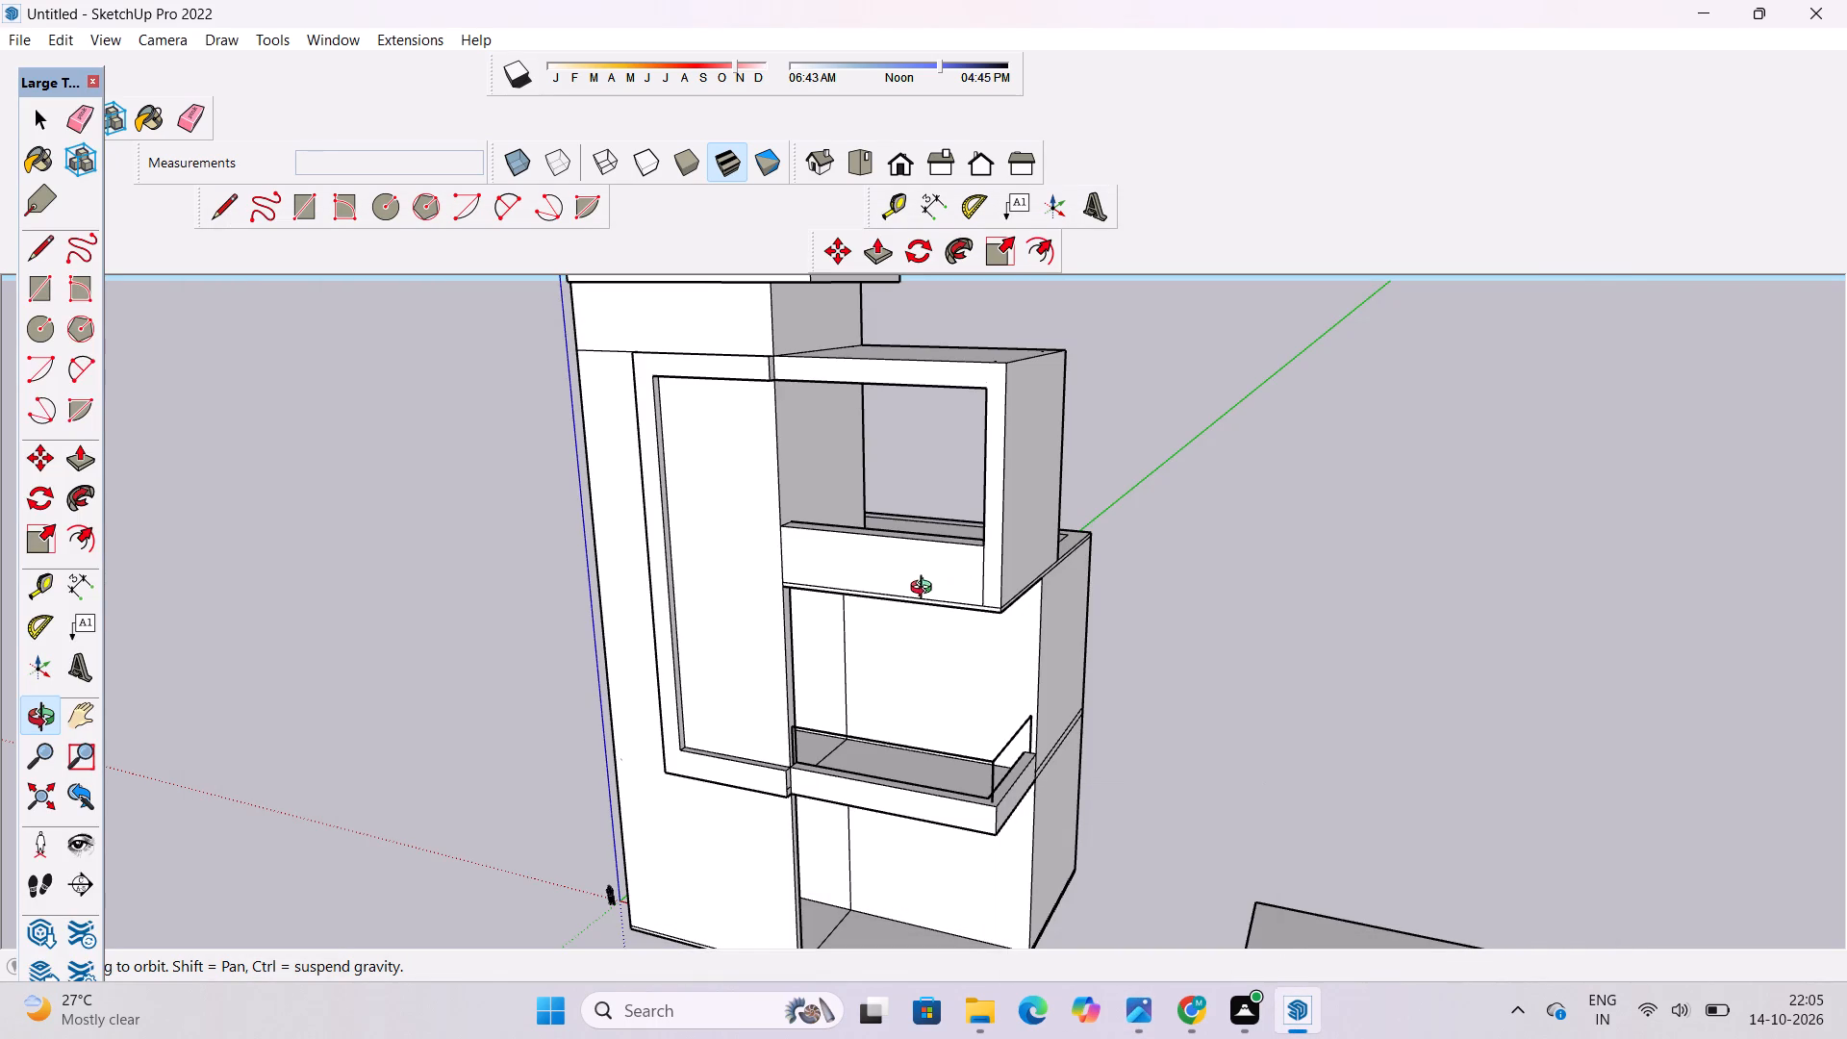
left_click(1125, 1002)
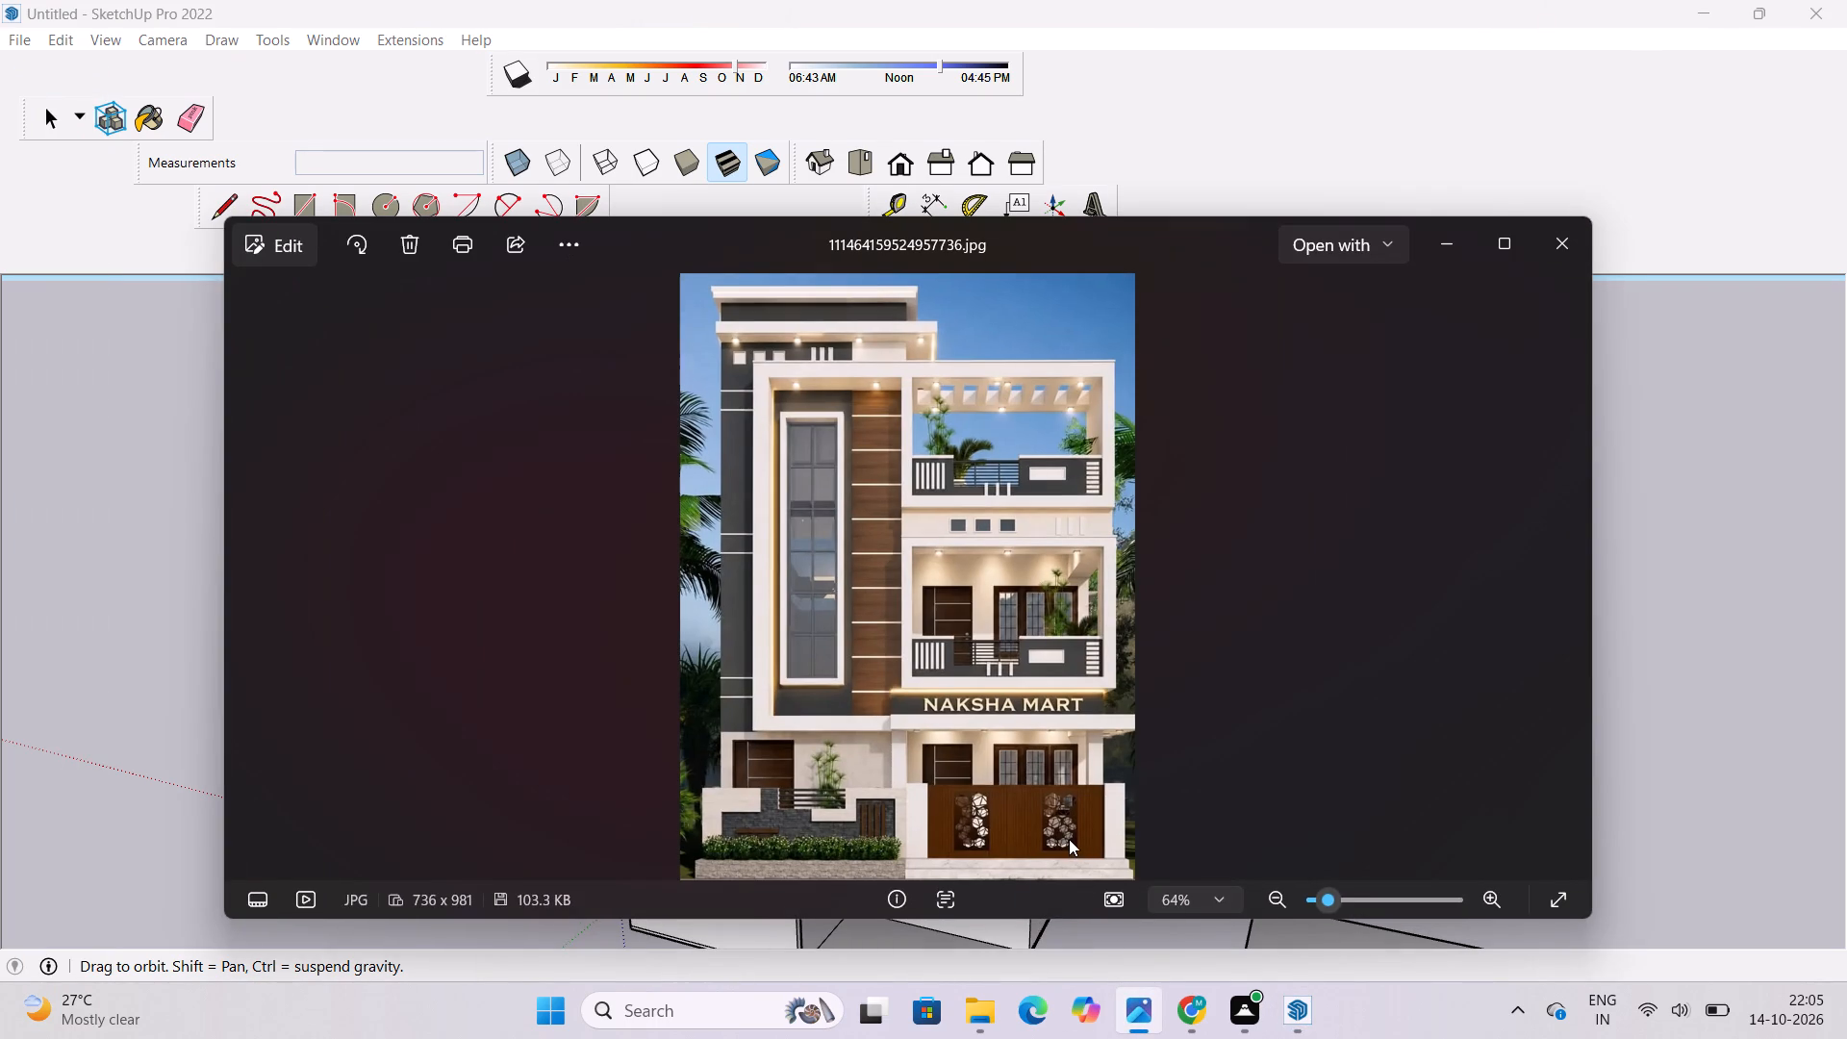
left_click(1128, 1012)
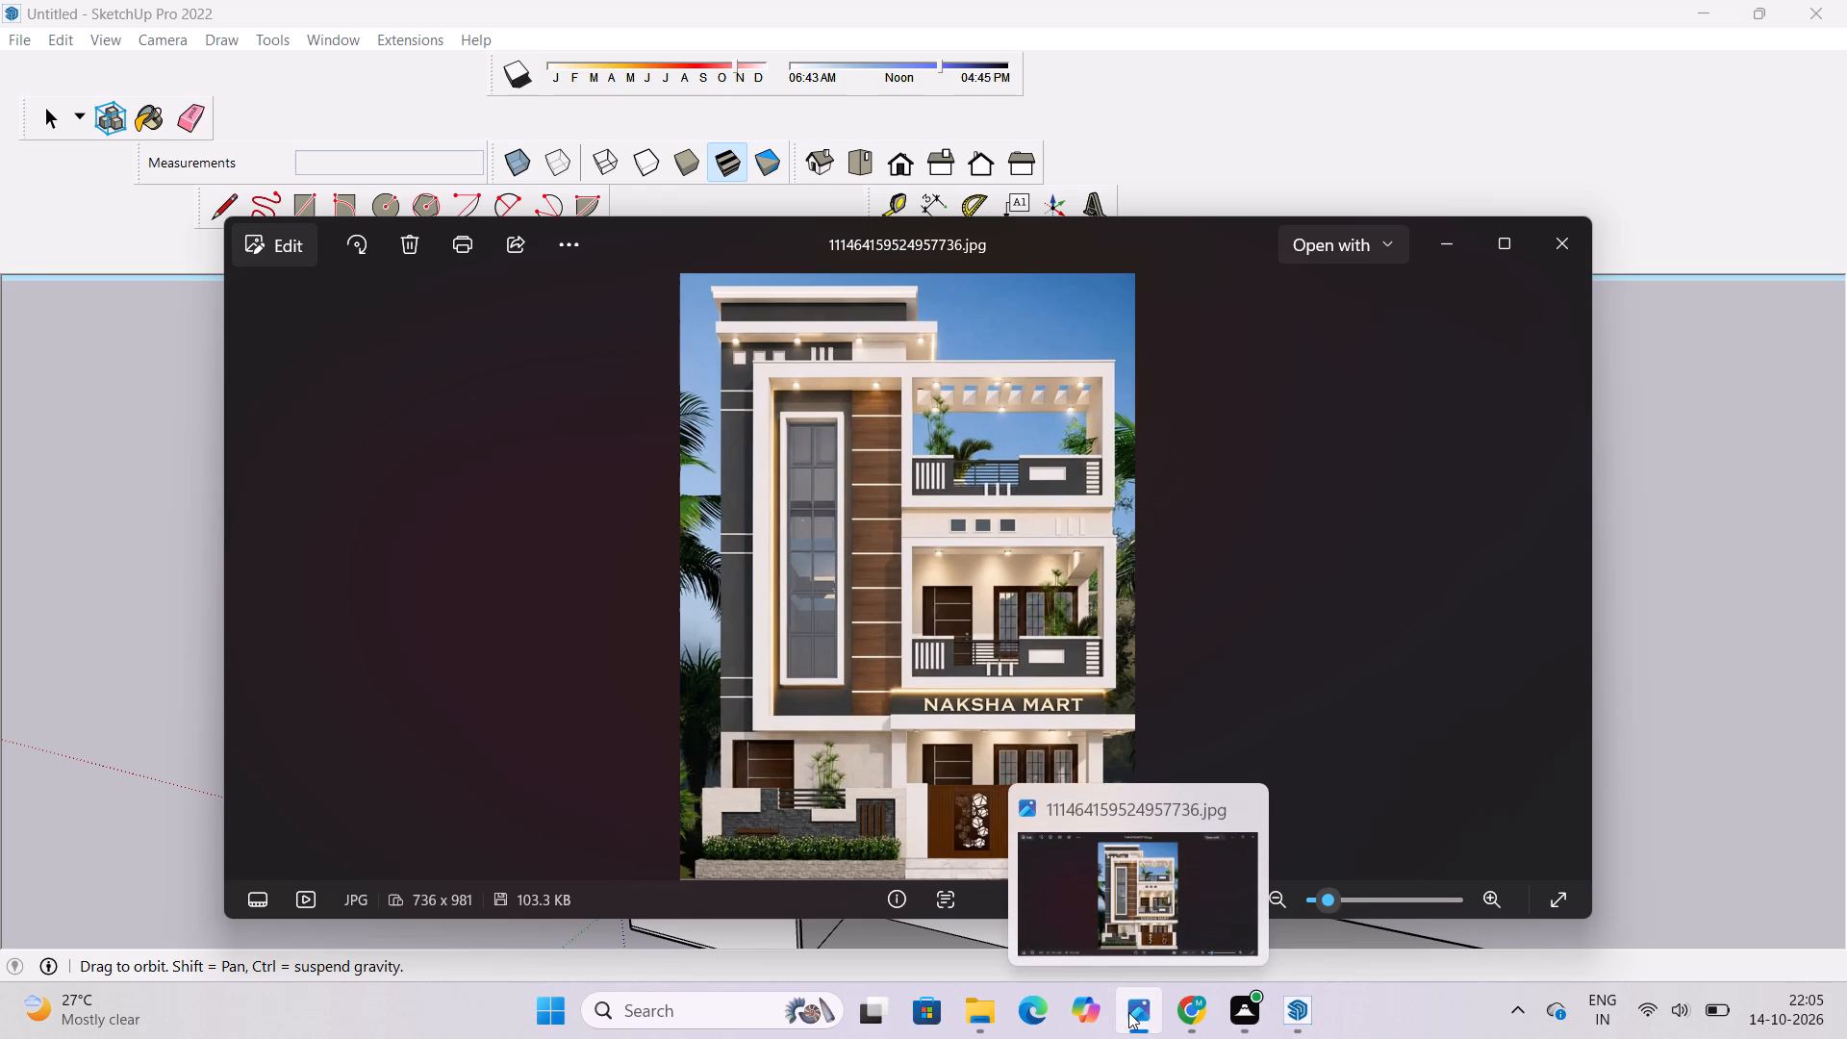
Erase the short vertical edge and the long horizontal edge near the bottom of the upper balcony's front face.
left_click_drag(915, 607, 915, 633)
left_click_drag(918, 646, 975, 620)
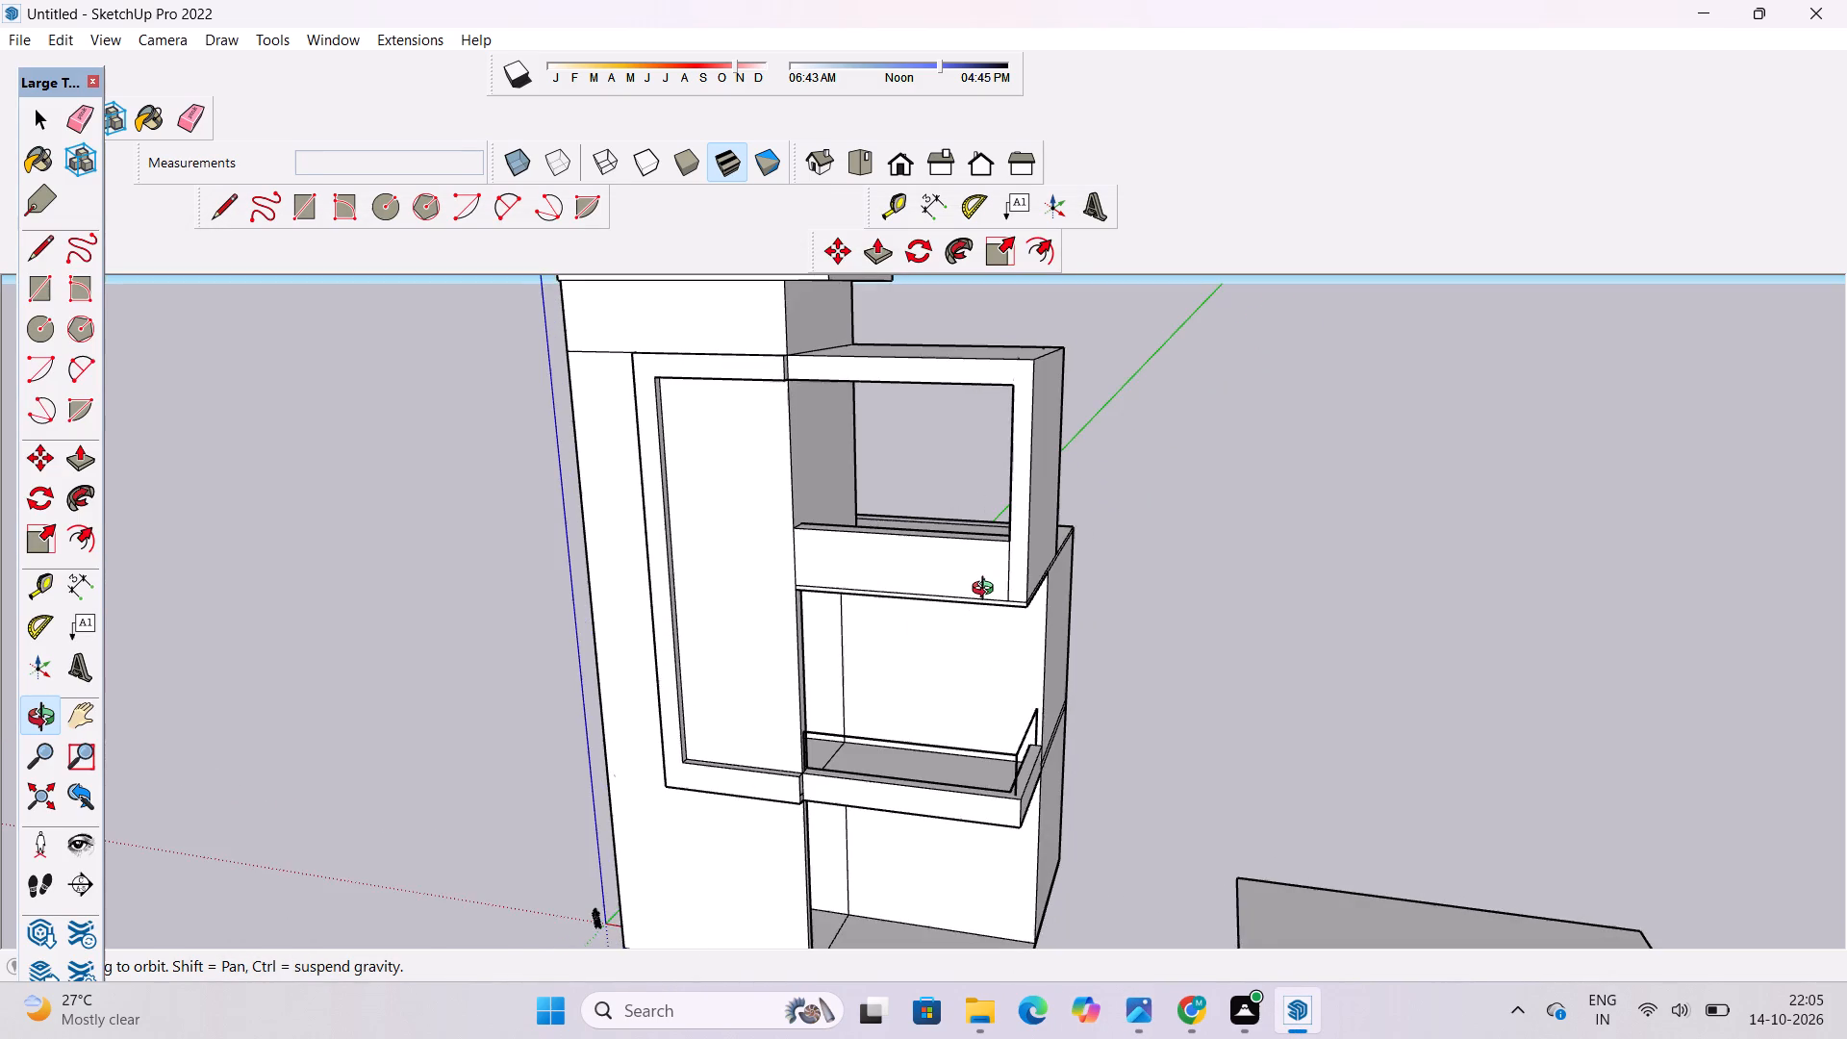
scroll(987, 591, "up", 3)
left_click_drag(961, 593, 961, 609, "shift")
left_click_drag(961, 609, 1024, 519)
scroll(1028, 513, "down", 5)
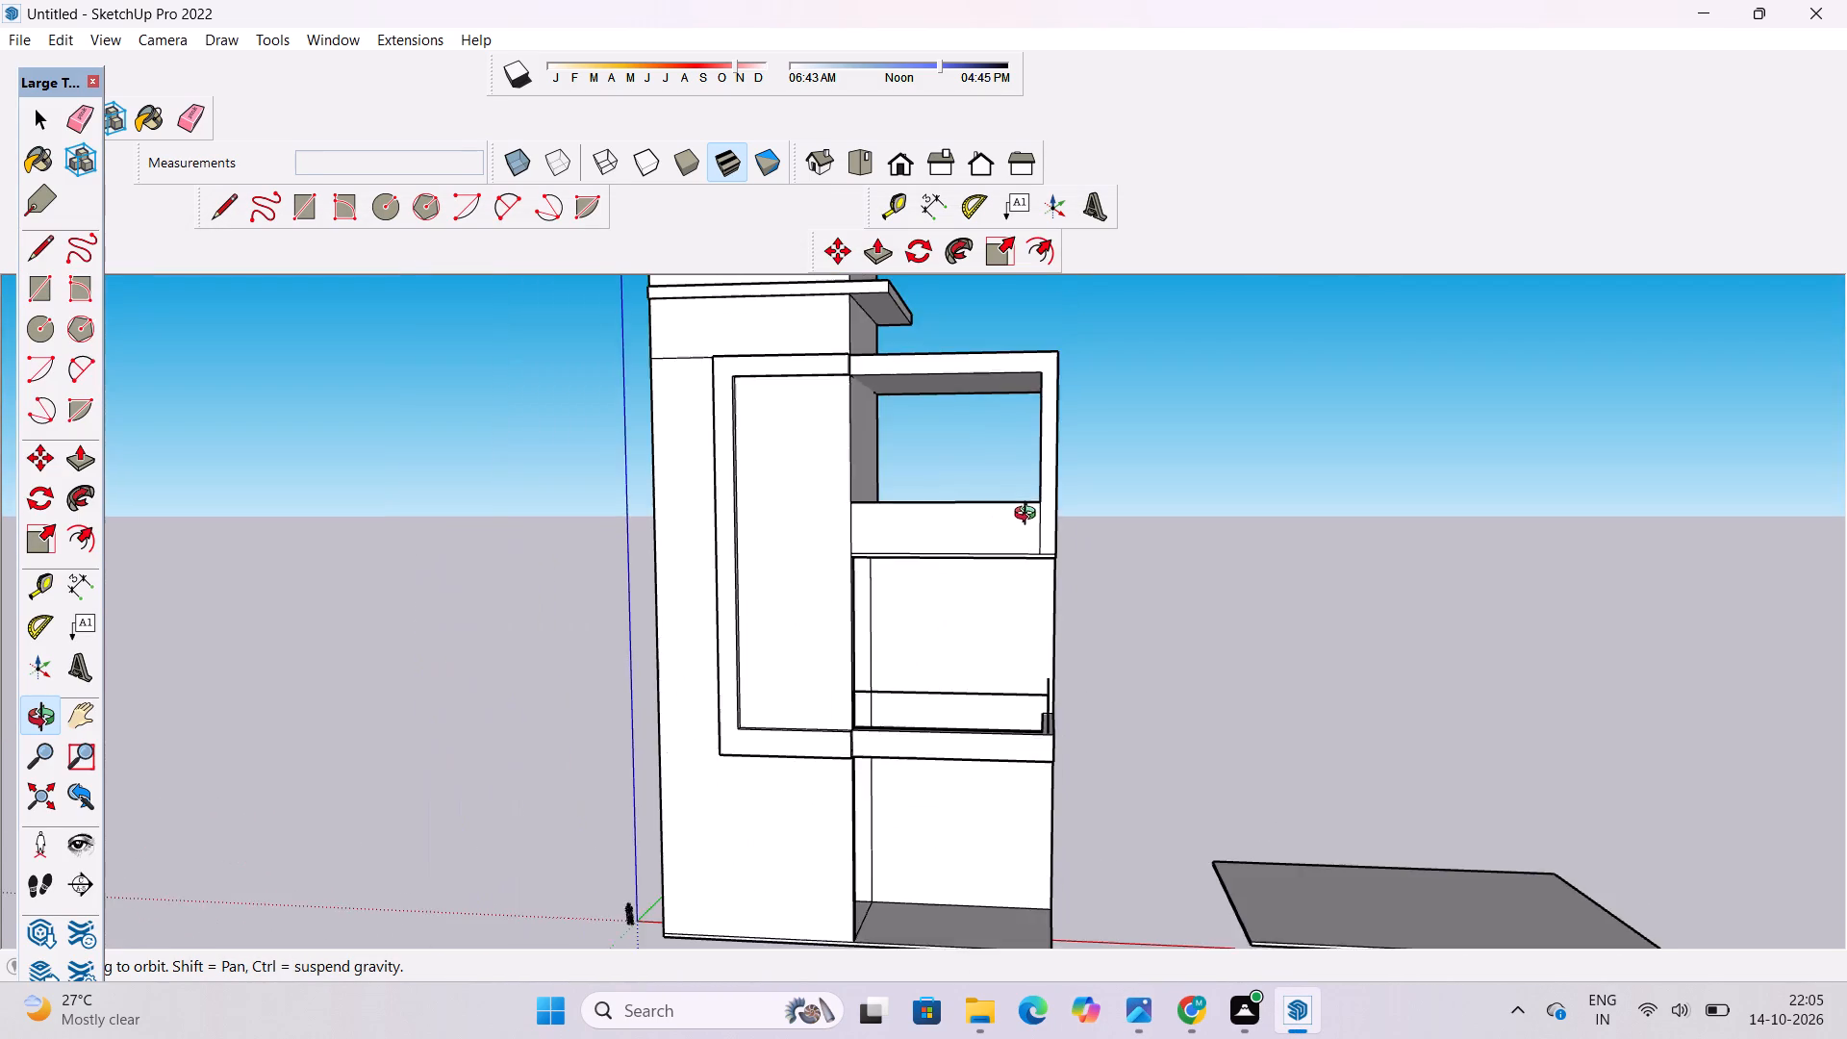
left_click_drag(1029, 527, 1028, 598)
scroll(1020, 577, "up", 3)
left_click_drag(1014, 558, 911, 614, "shift")
left_click_drag(932, 624, 976, 627)
scroll(953, 574, "up", 5)
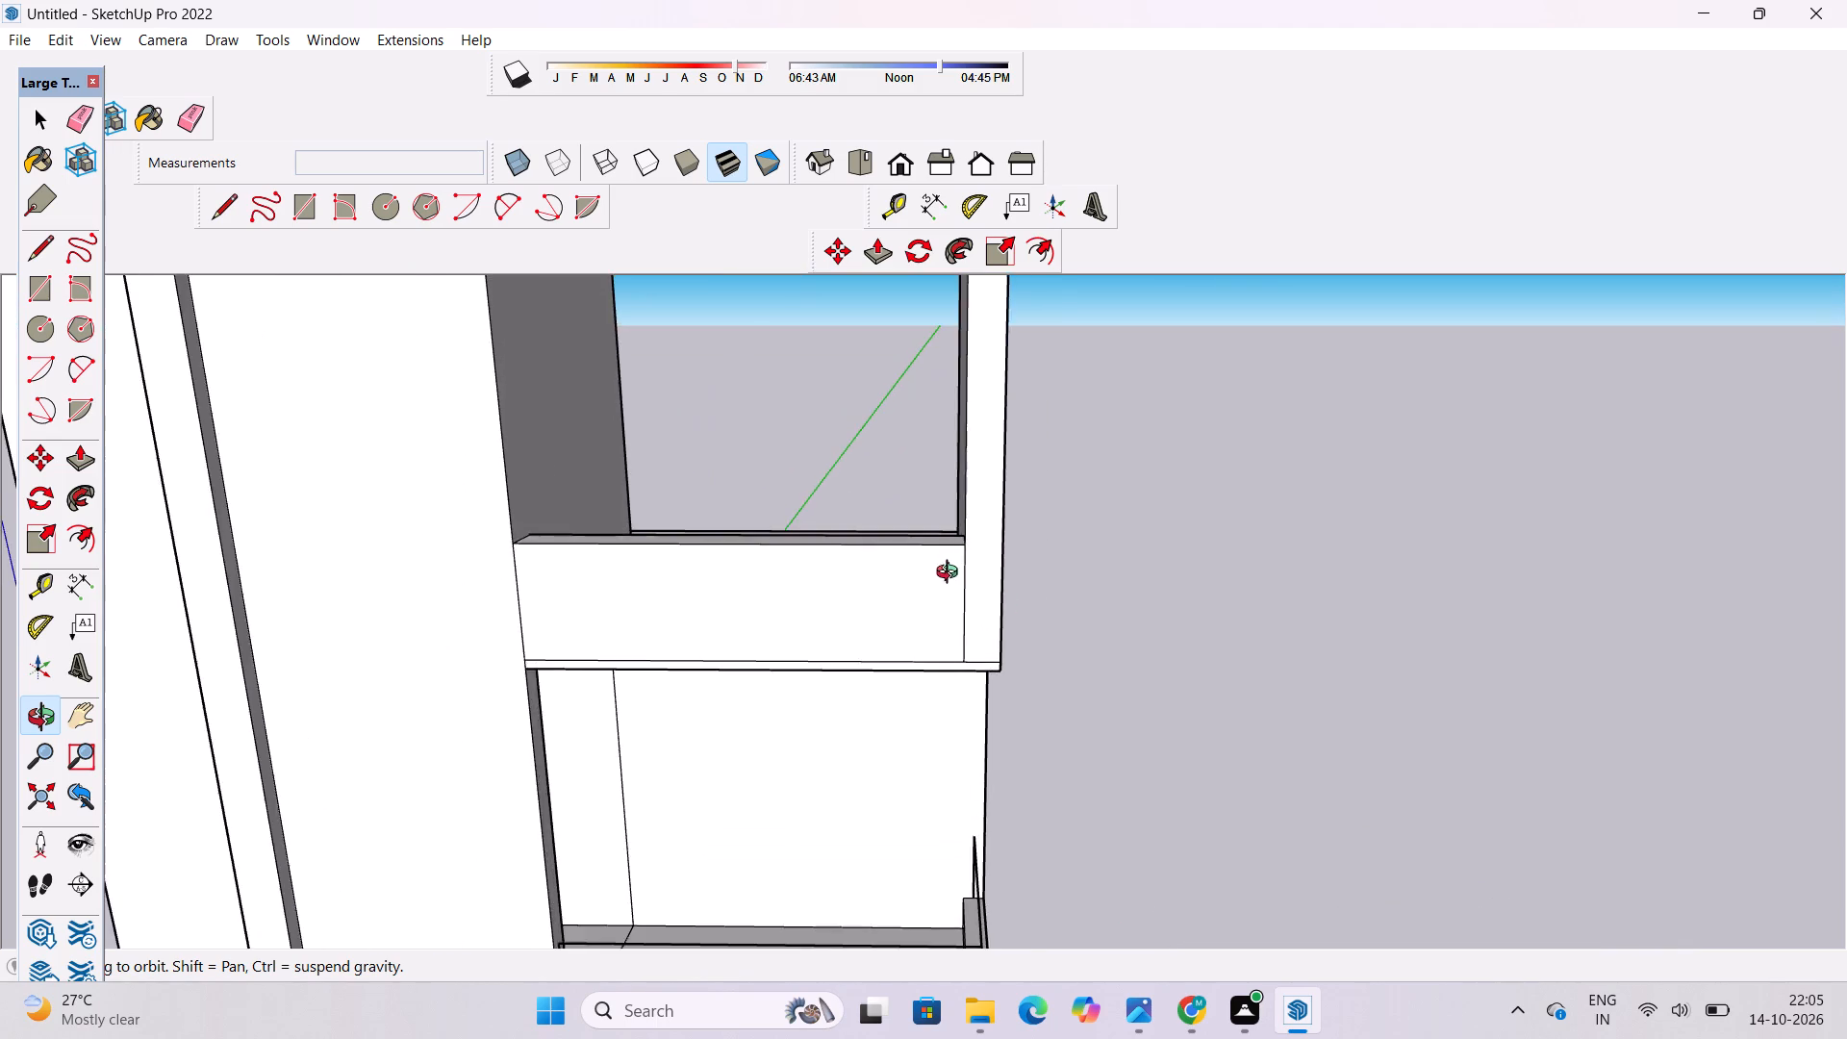
left_click_drag(941, 583, 1024, 596)
left_click_drag(1009, 596, 984, 644)
left_click_drag(981, 645, 1006, 638)
key("e")
left_click_drag(1014, 613, 1014, 641)
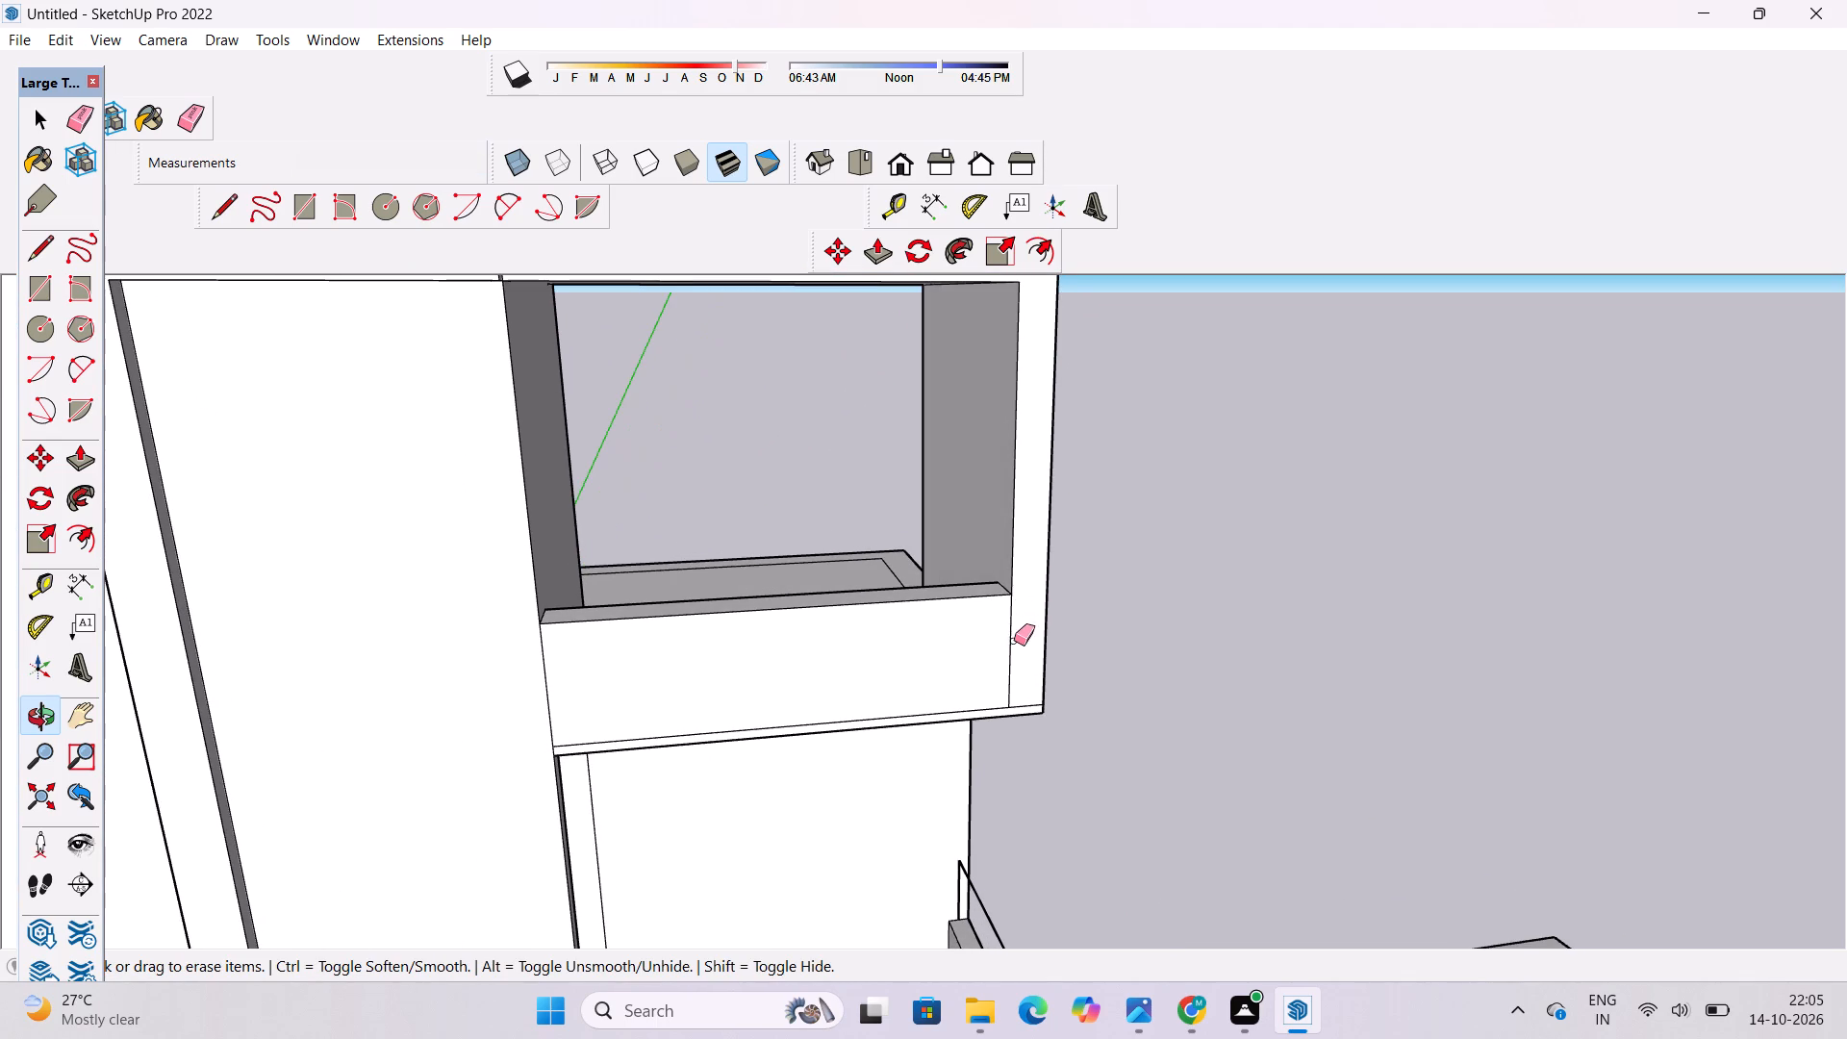
left_click_drag(1011, 641, 995, 657)
scroll(1004, 627, "down", 5)
scroll(1003, 658, "up", 8)
left_click(1008, 700)
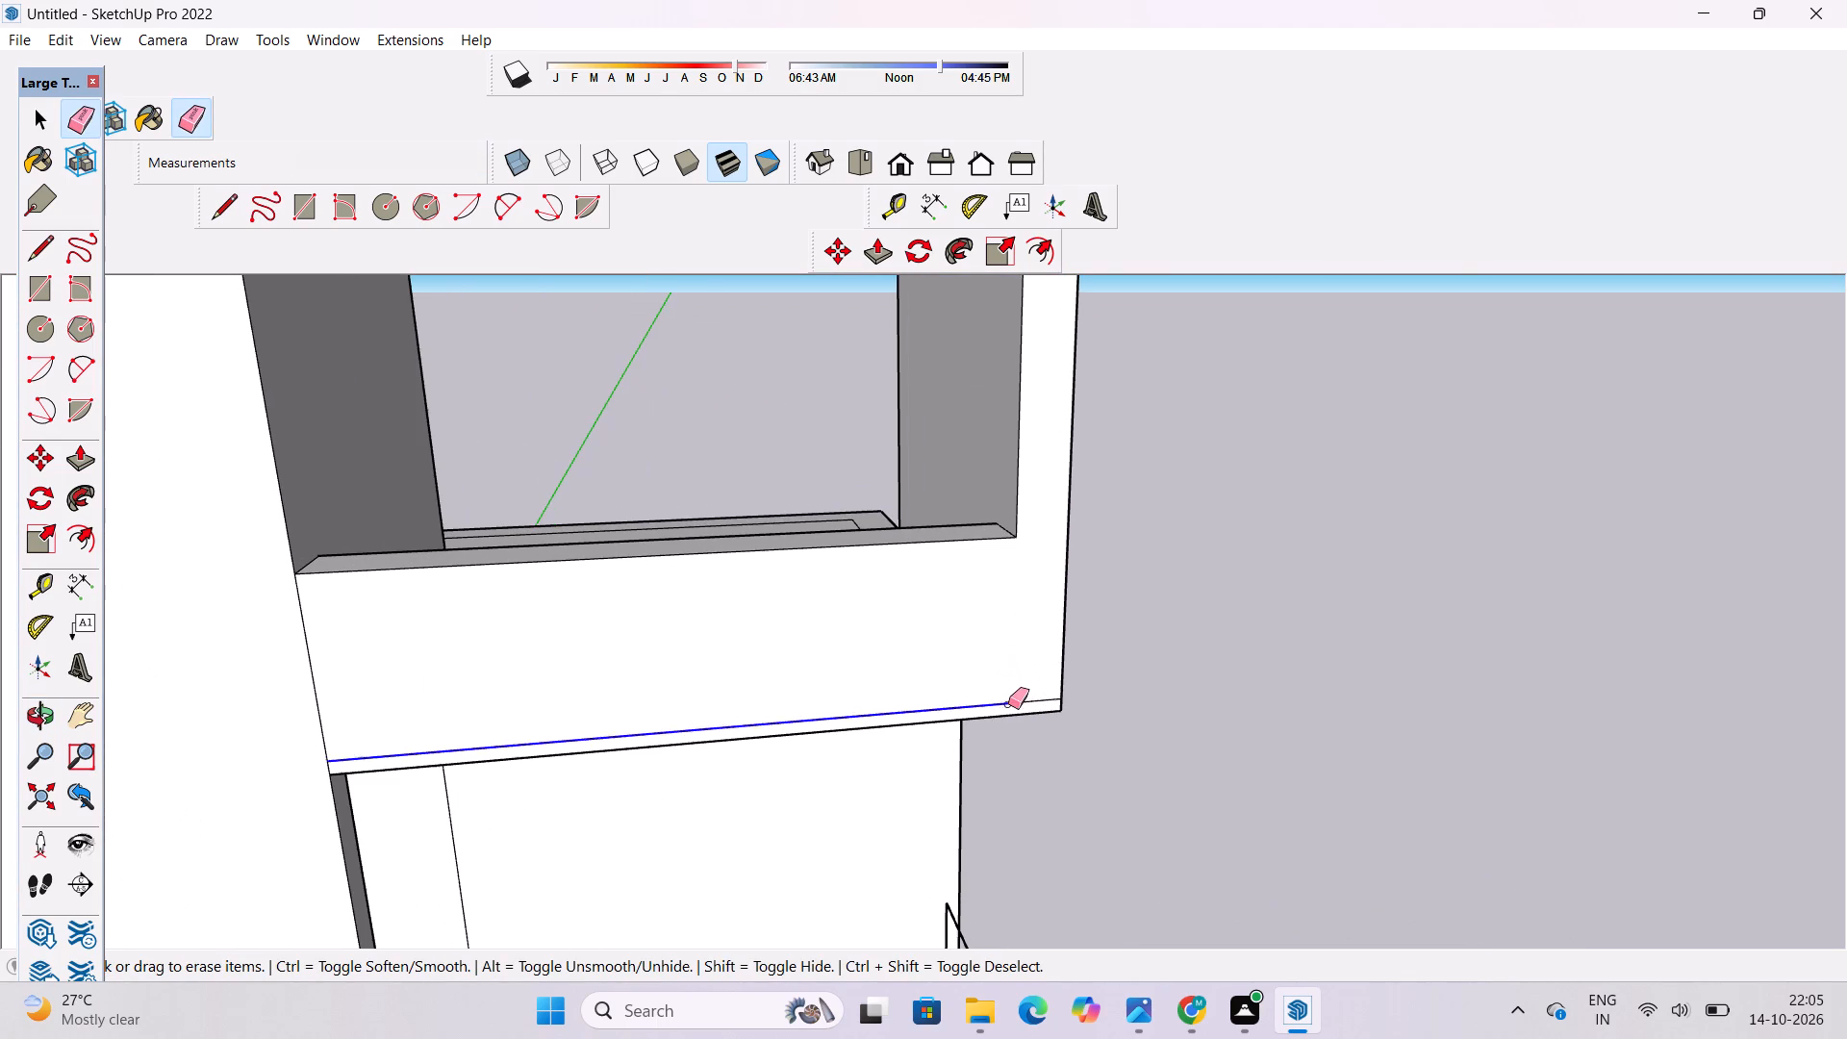
left_click(1015, 697)
Erase the short stray edge on the raised tower frame's side face where it meets the lower balcony.
key("o")
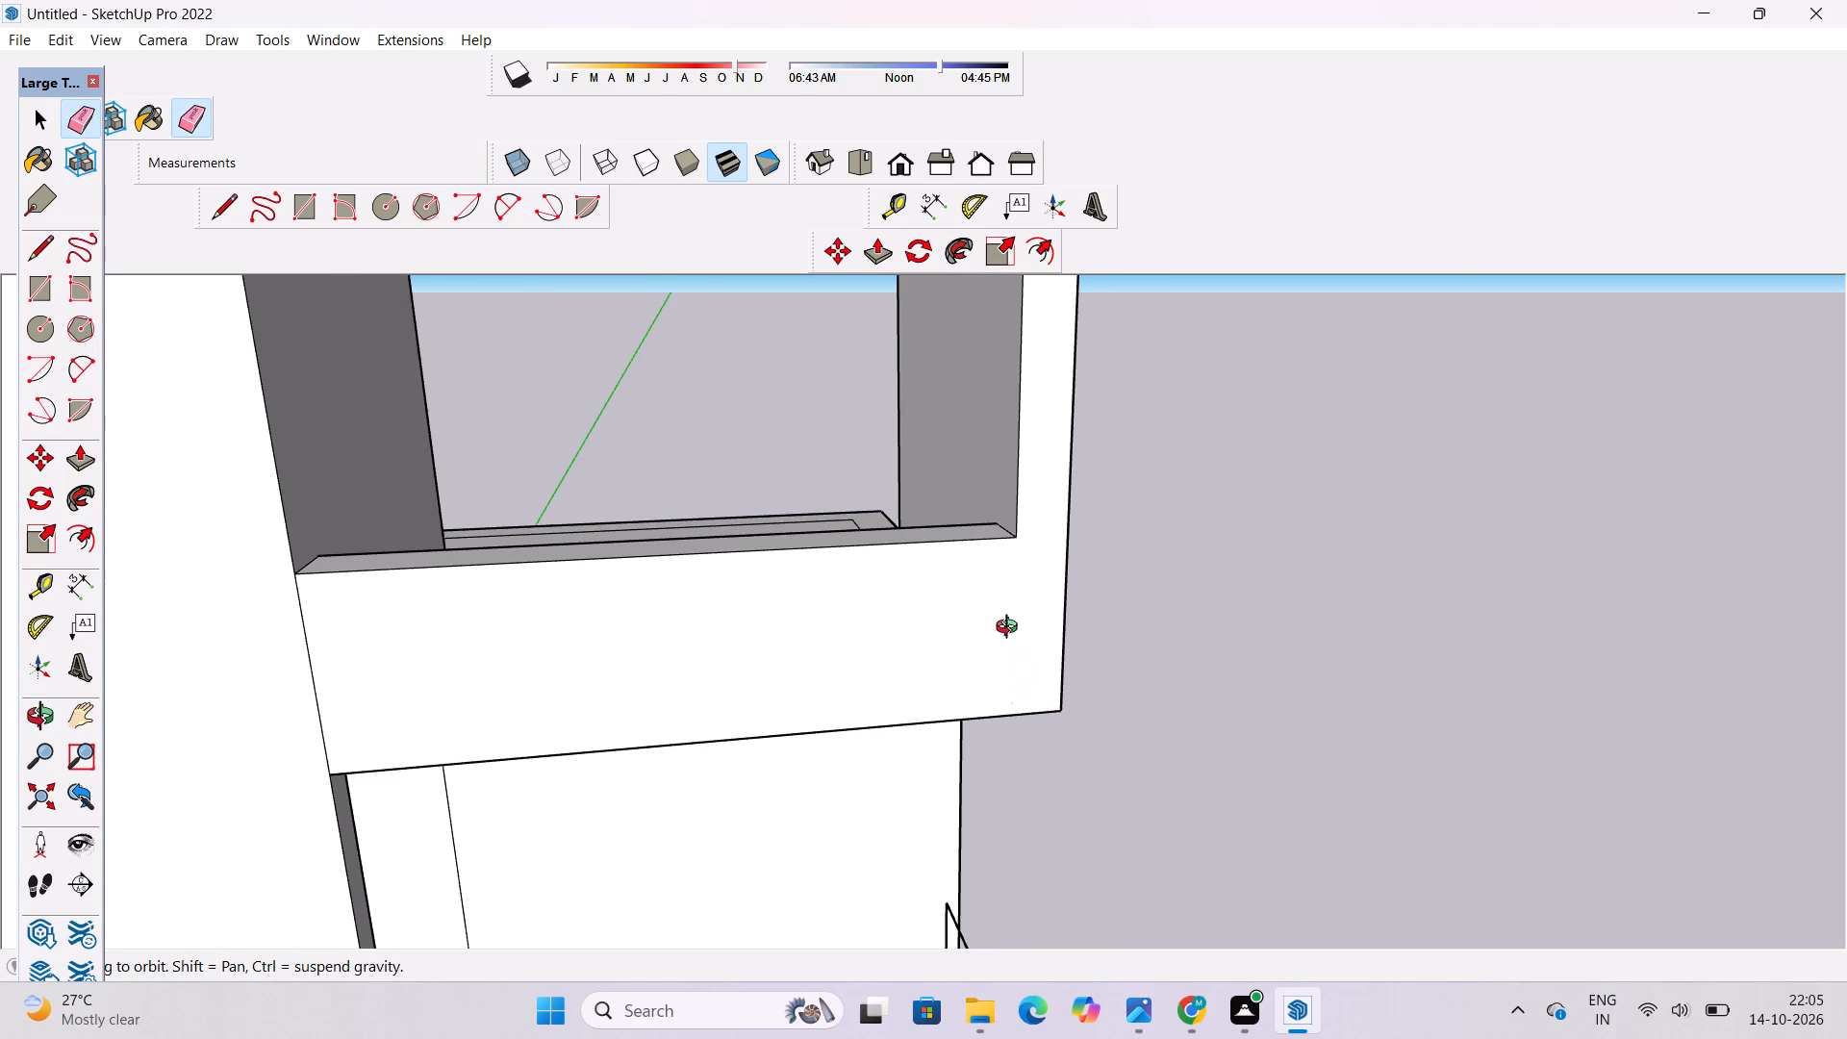
scroll(1011, 629, "down", 6)
left_click_drag(1014, 704, 1007, 546, "shift")
left_click_drag(1065, 807, 1034, 646)
left_click_drag(1034, 729, 943, 759)
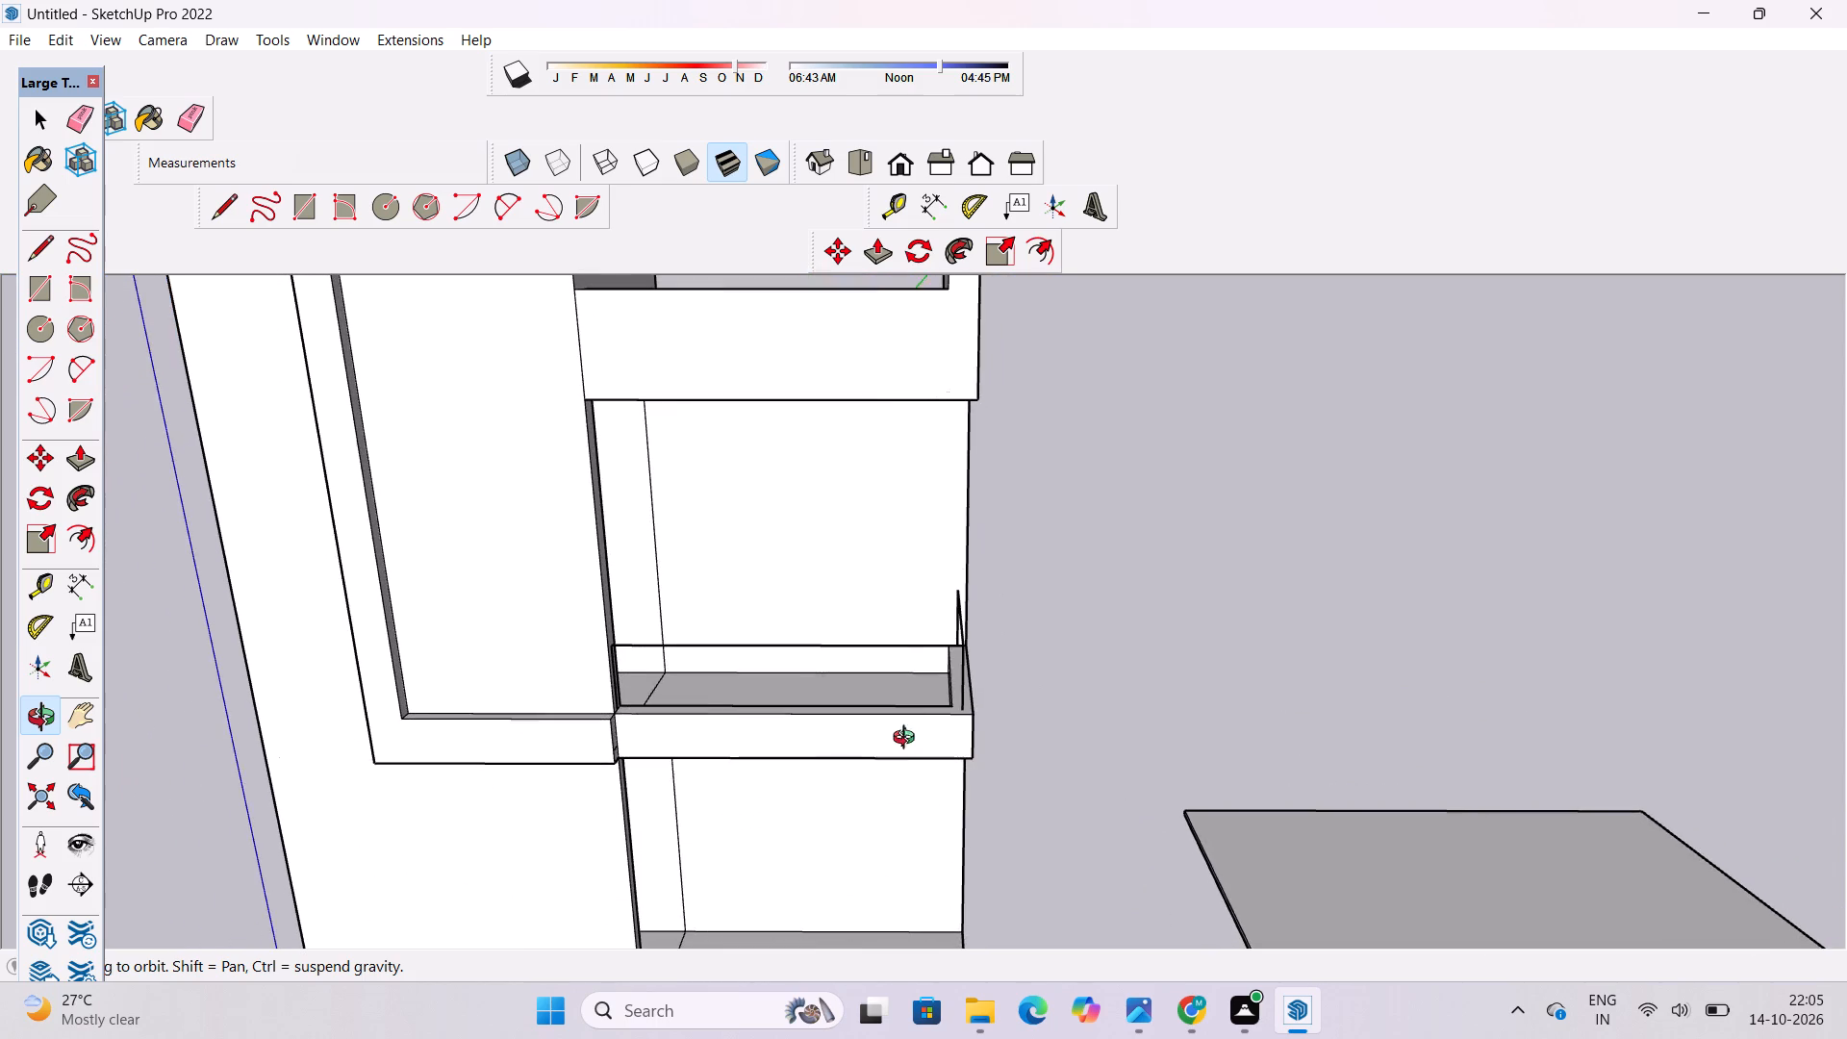
left_click_drag(908, 740, 917, 800, "shift")
left_click_drag(915, 827, 670, 817, "shift")
left_click_drag(693, 802, 754, 788)
scroll(876, 781, "up", 1)
left_click(884, 763, "shift")
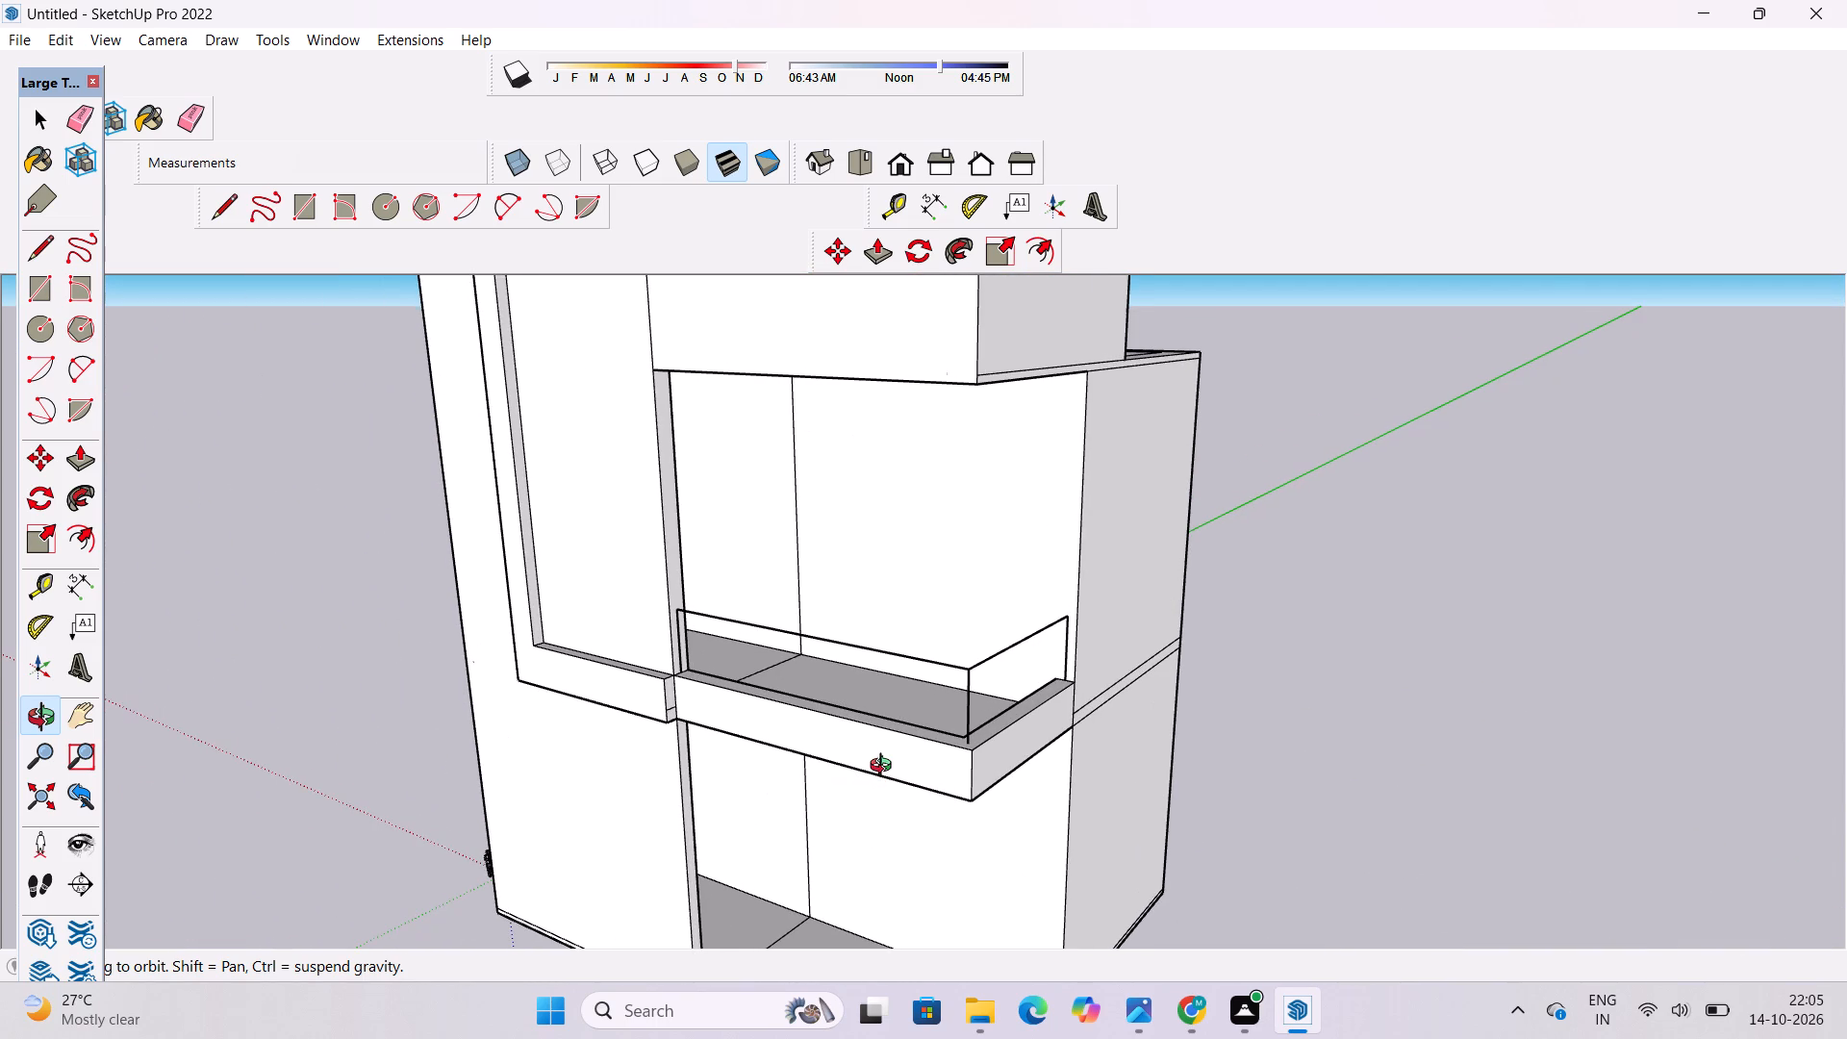
scroll(653, 757, "up", 5)
left_click_drag(665, 742, 739, 817, "shift")
left_click_drag(739, 820, 710, 752)
scroll(734, 722, "up", 5)
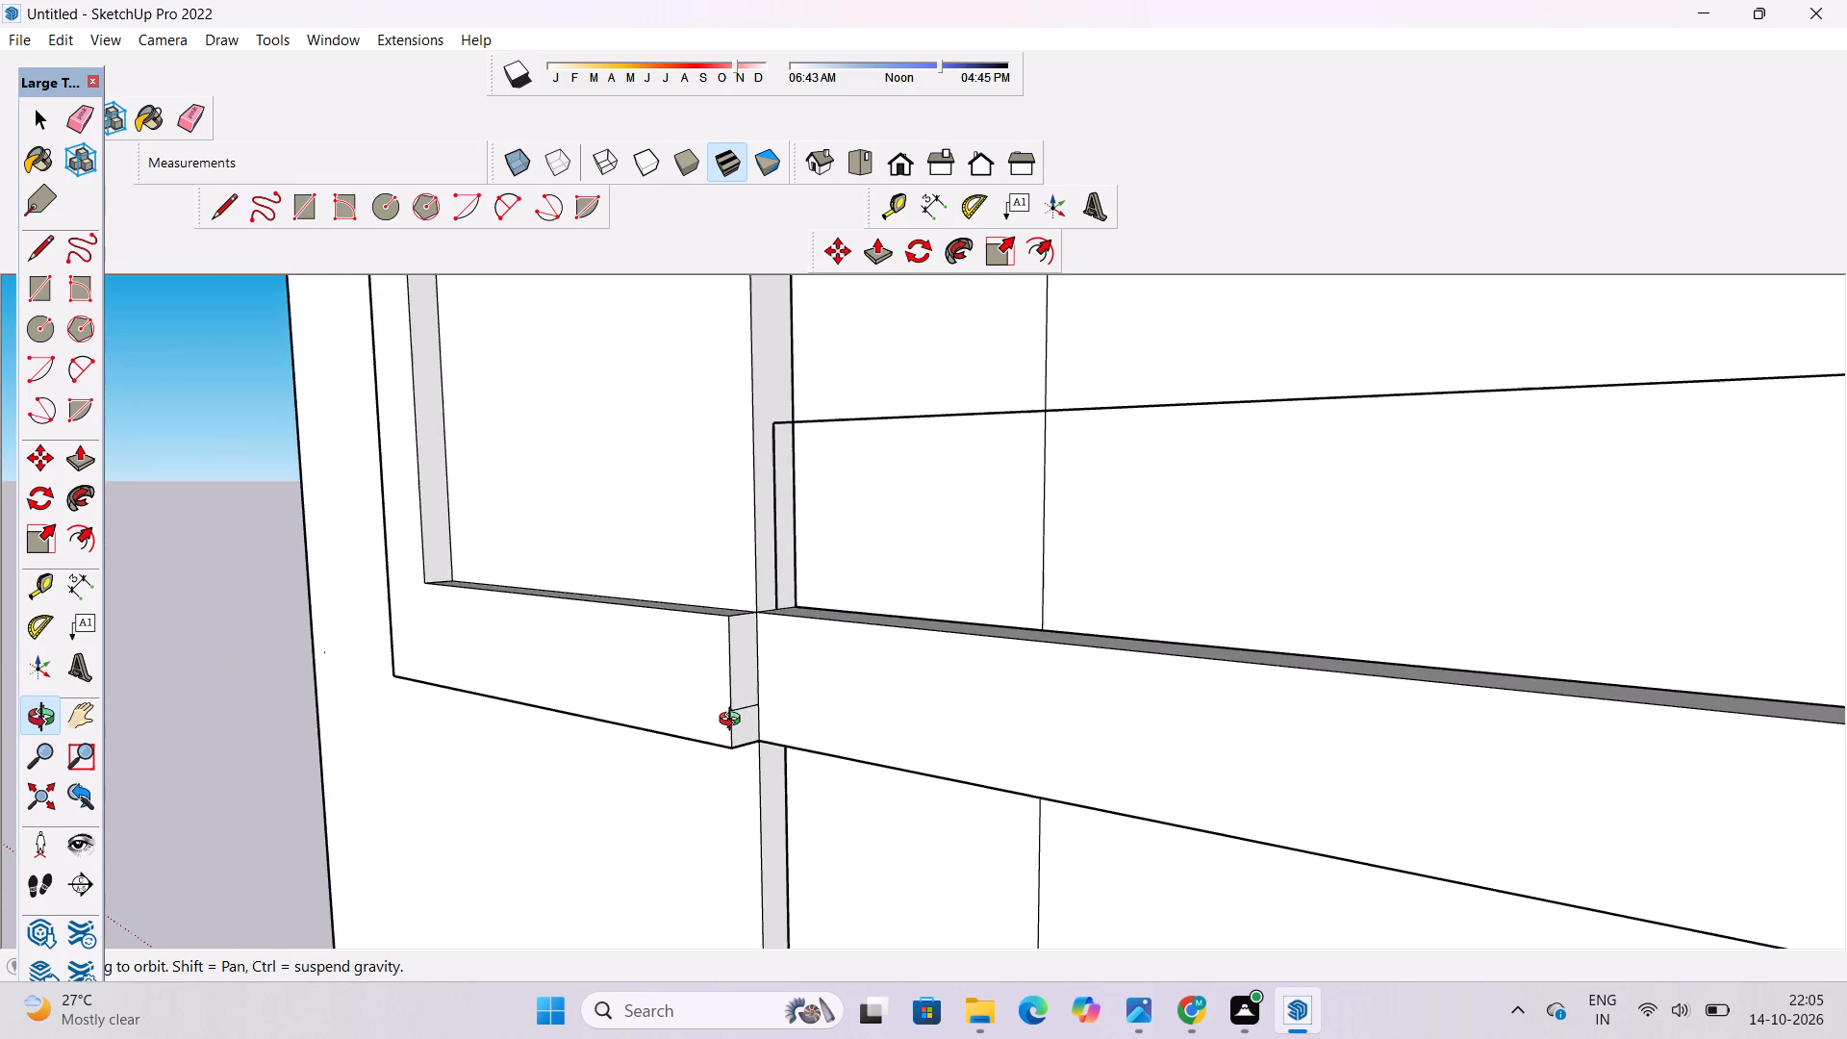
scroll(734, 722, "up", 3)
left_click_drag(762, 742, 766, 751, "shift")
key("e")
scroll(767, 751, "up", 4)
left_click_drag(747, 697, 747, 705)
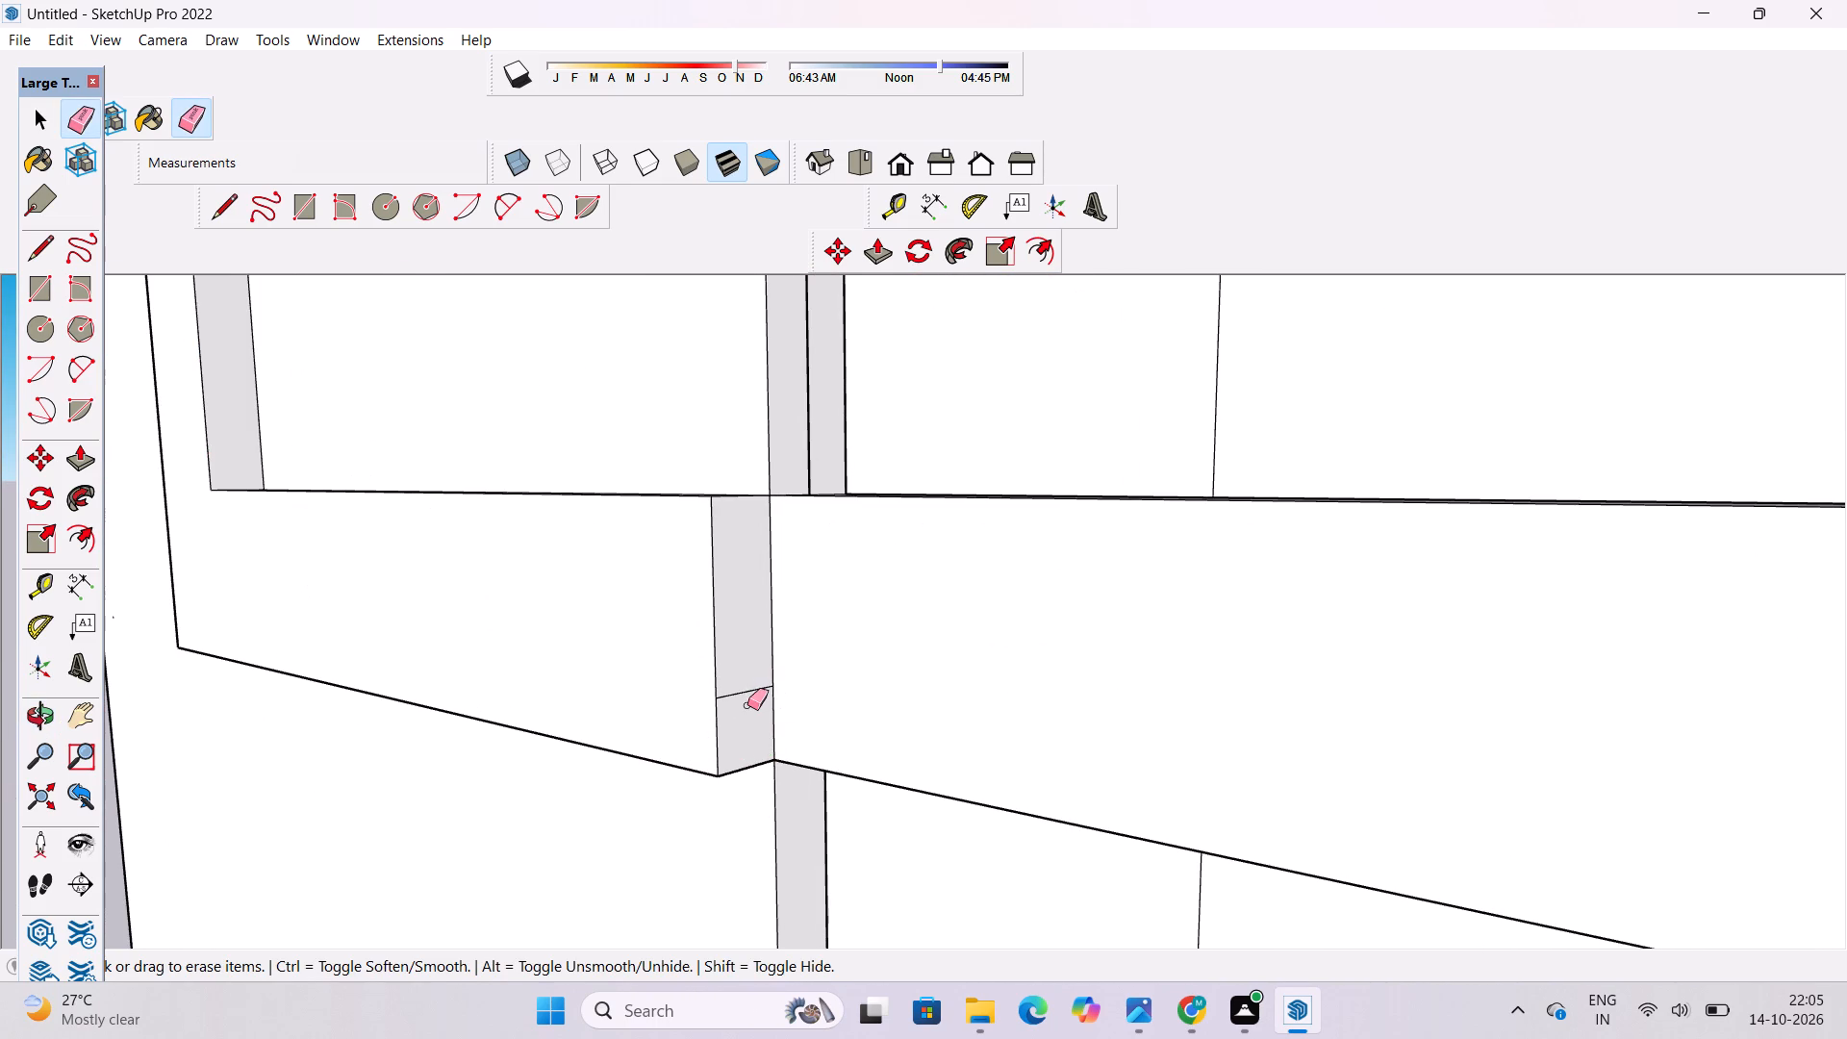
left_click(745, 690)
Push/Pull the lower balcony's front band out 2' to line up with the face of the raised tower frame.
key("o")
scroll(761, 665, "down", 12)
left_click_drag(771, 697, 753, 608)
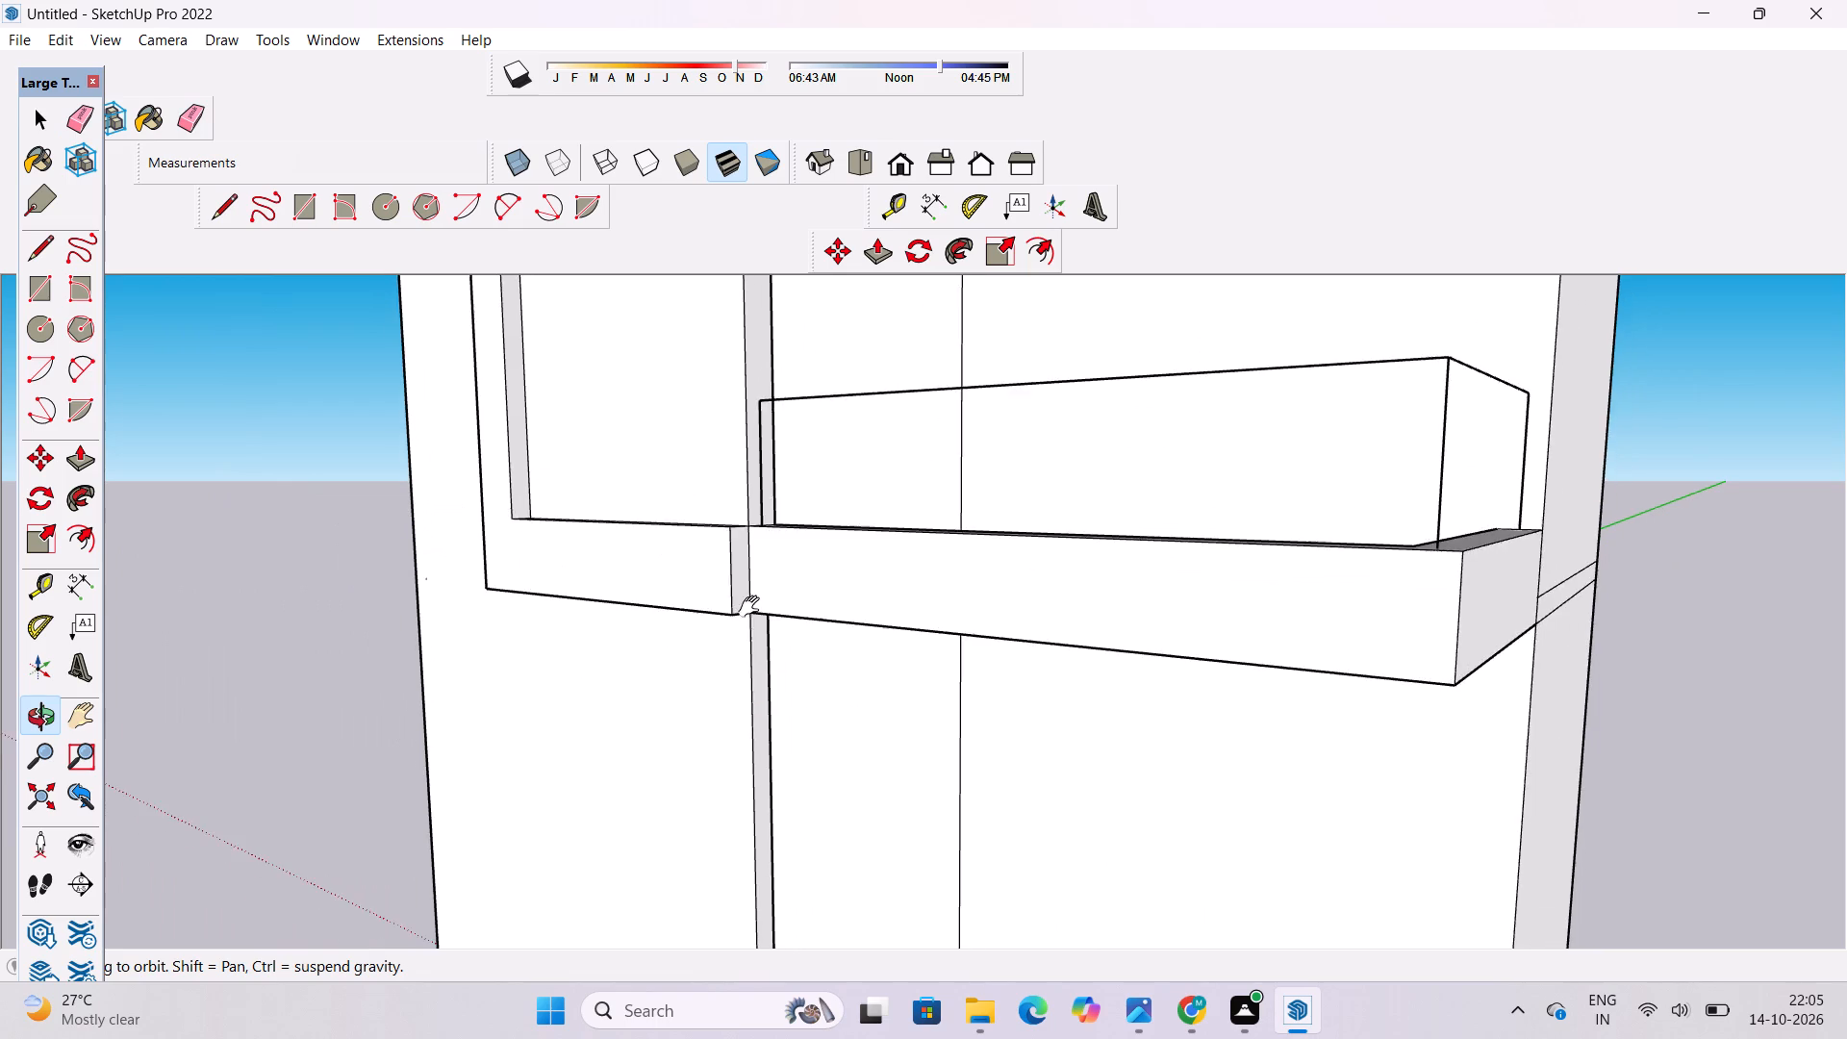
scroll(752, 600, "down", 6)
left_click_drag(789, 642, 877, 680)
left_click_drag(1017, 613, 983, 708)
left_click_drag(967, 720, 928, 718, "shift")
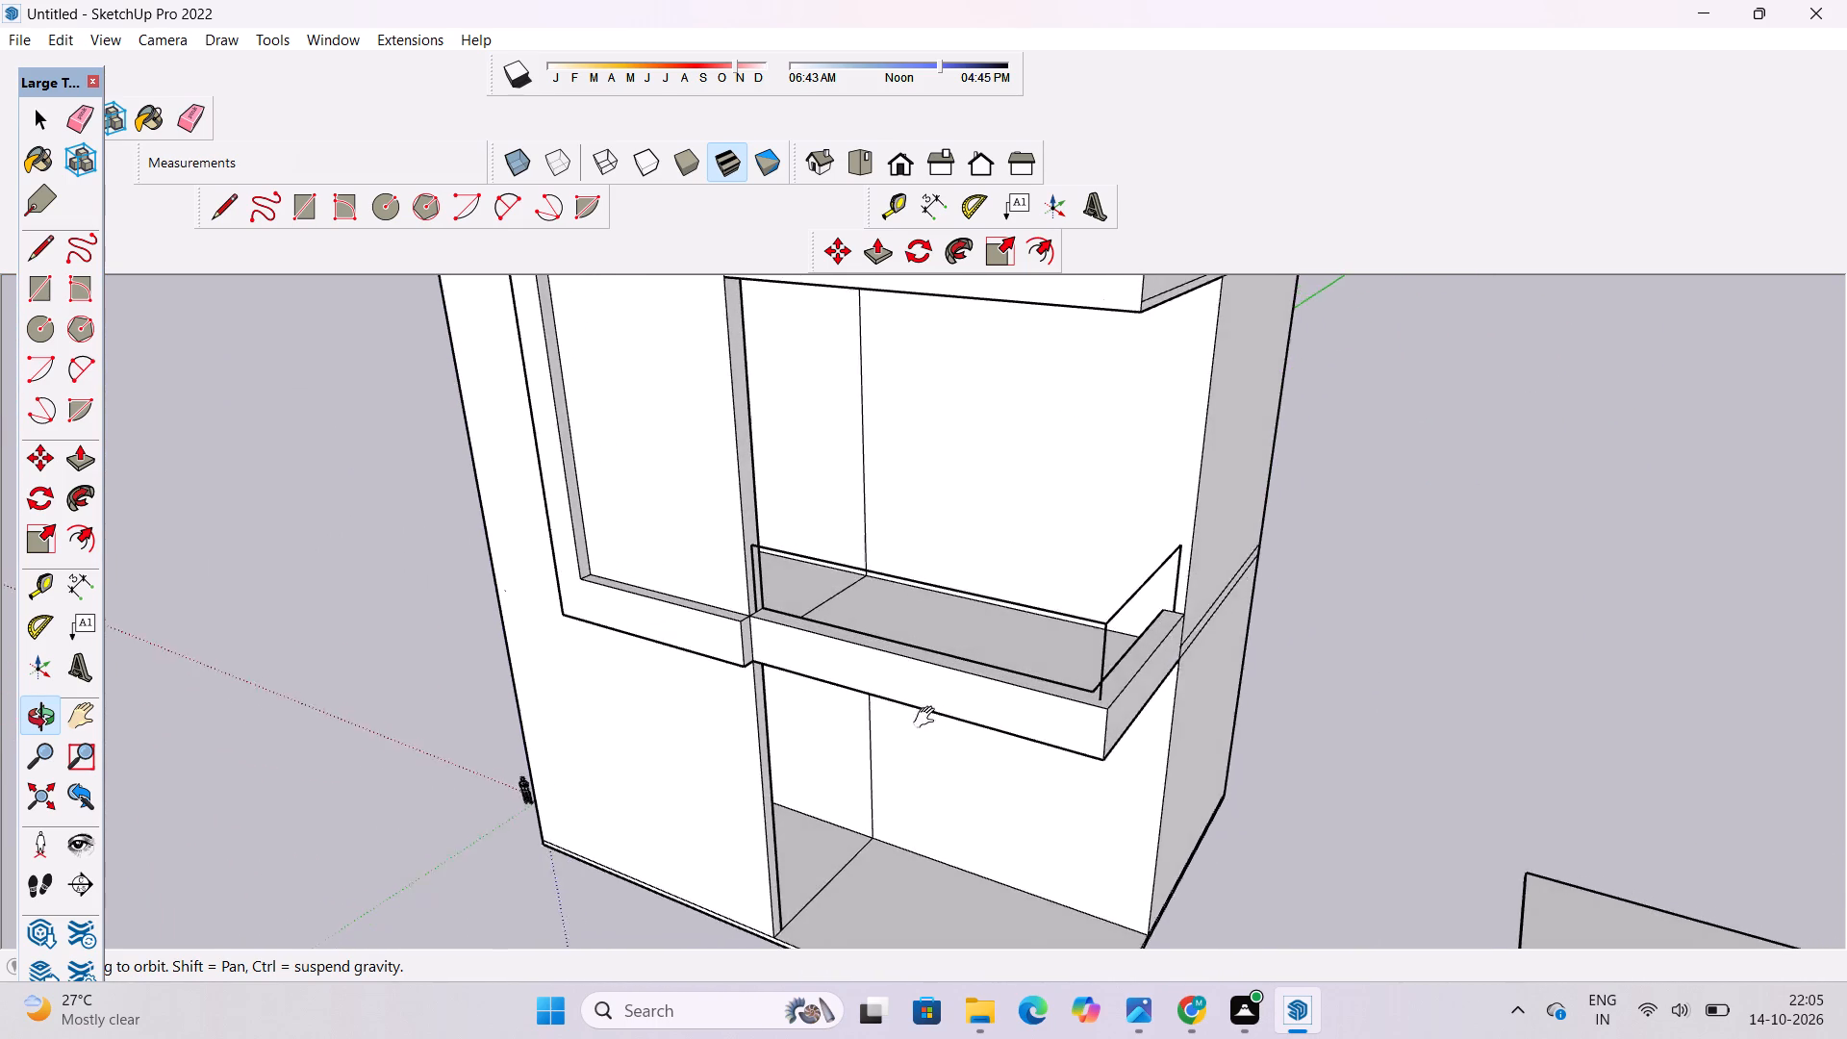
left_click_drag(928, 718, 915, 717, "shift")
scroll(853, 702, "up", 3)
left_click(848, 698, "shift")
left_click_drag(842, 701, 870, 686)
key("p")
scroll(869, 669, "down", 1)
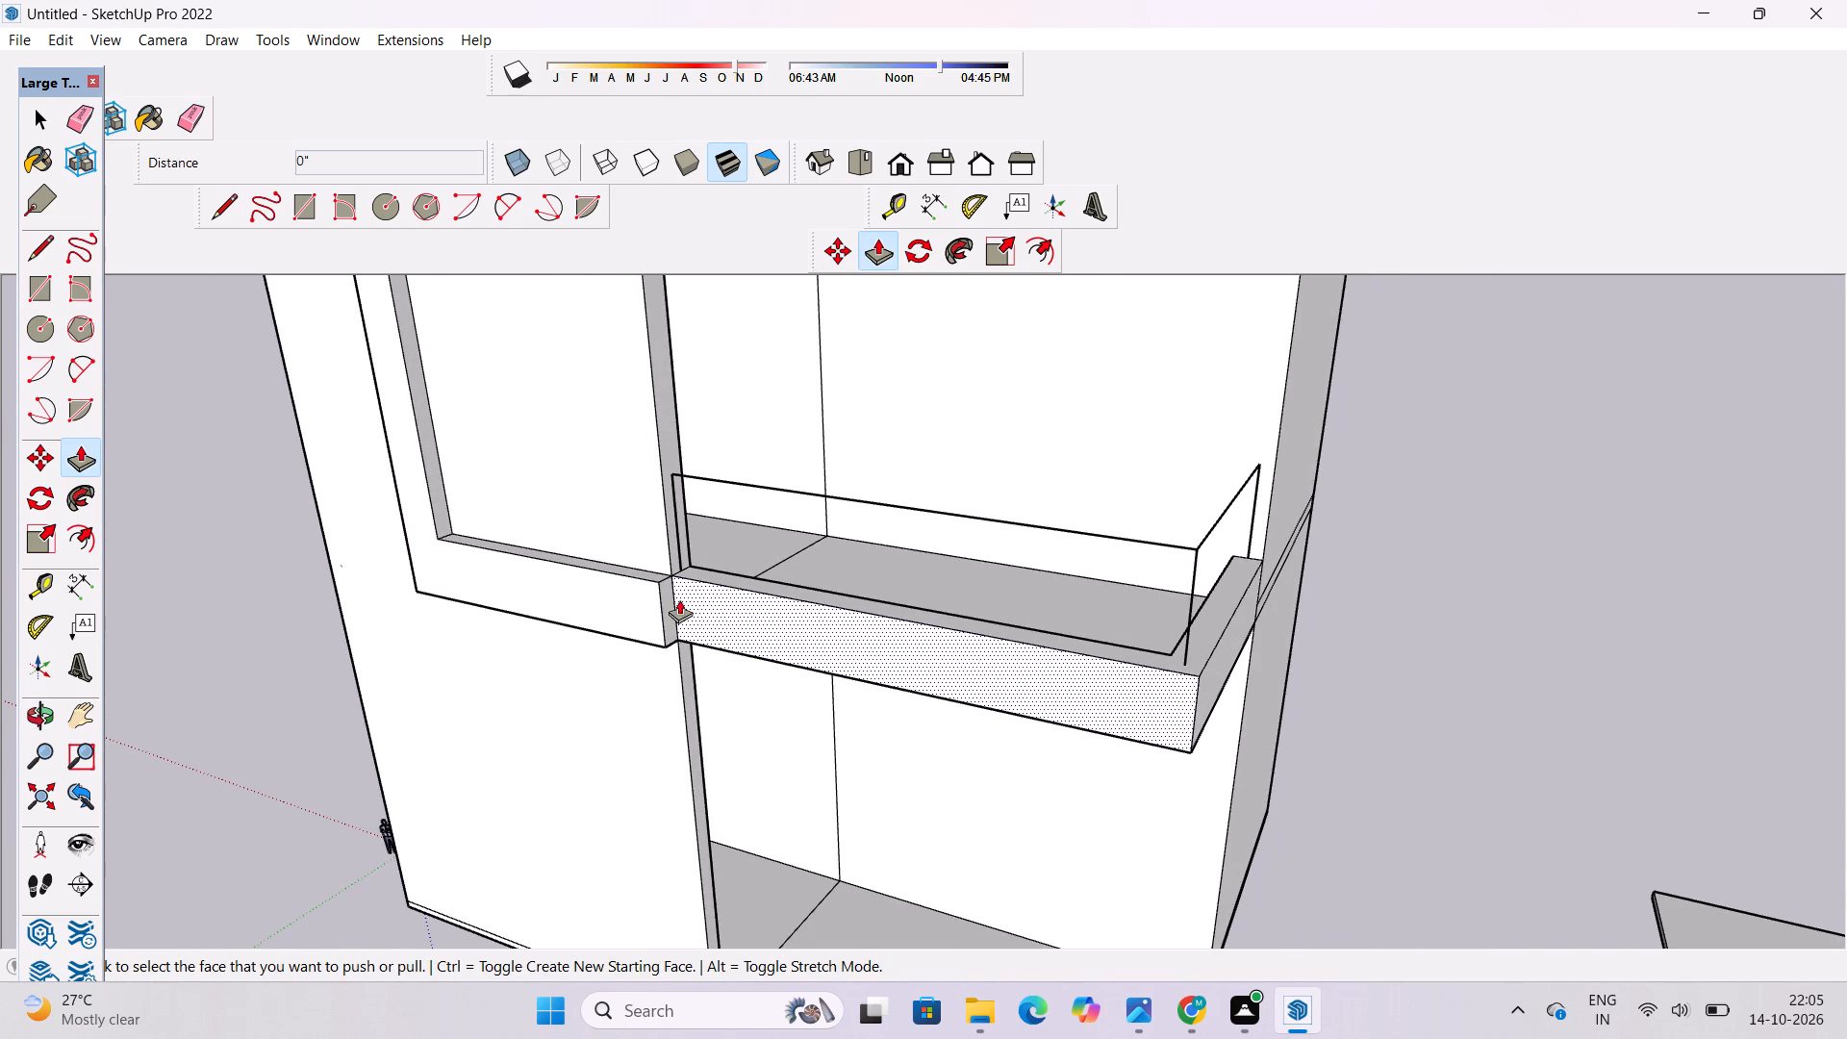
left_click(698, 581)
left_click(648, 581)
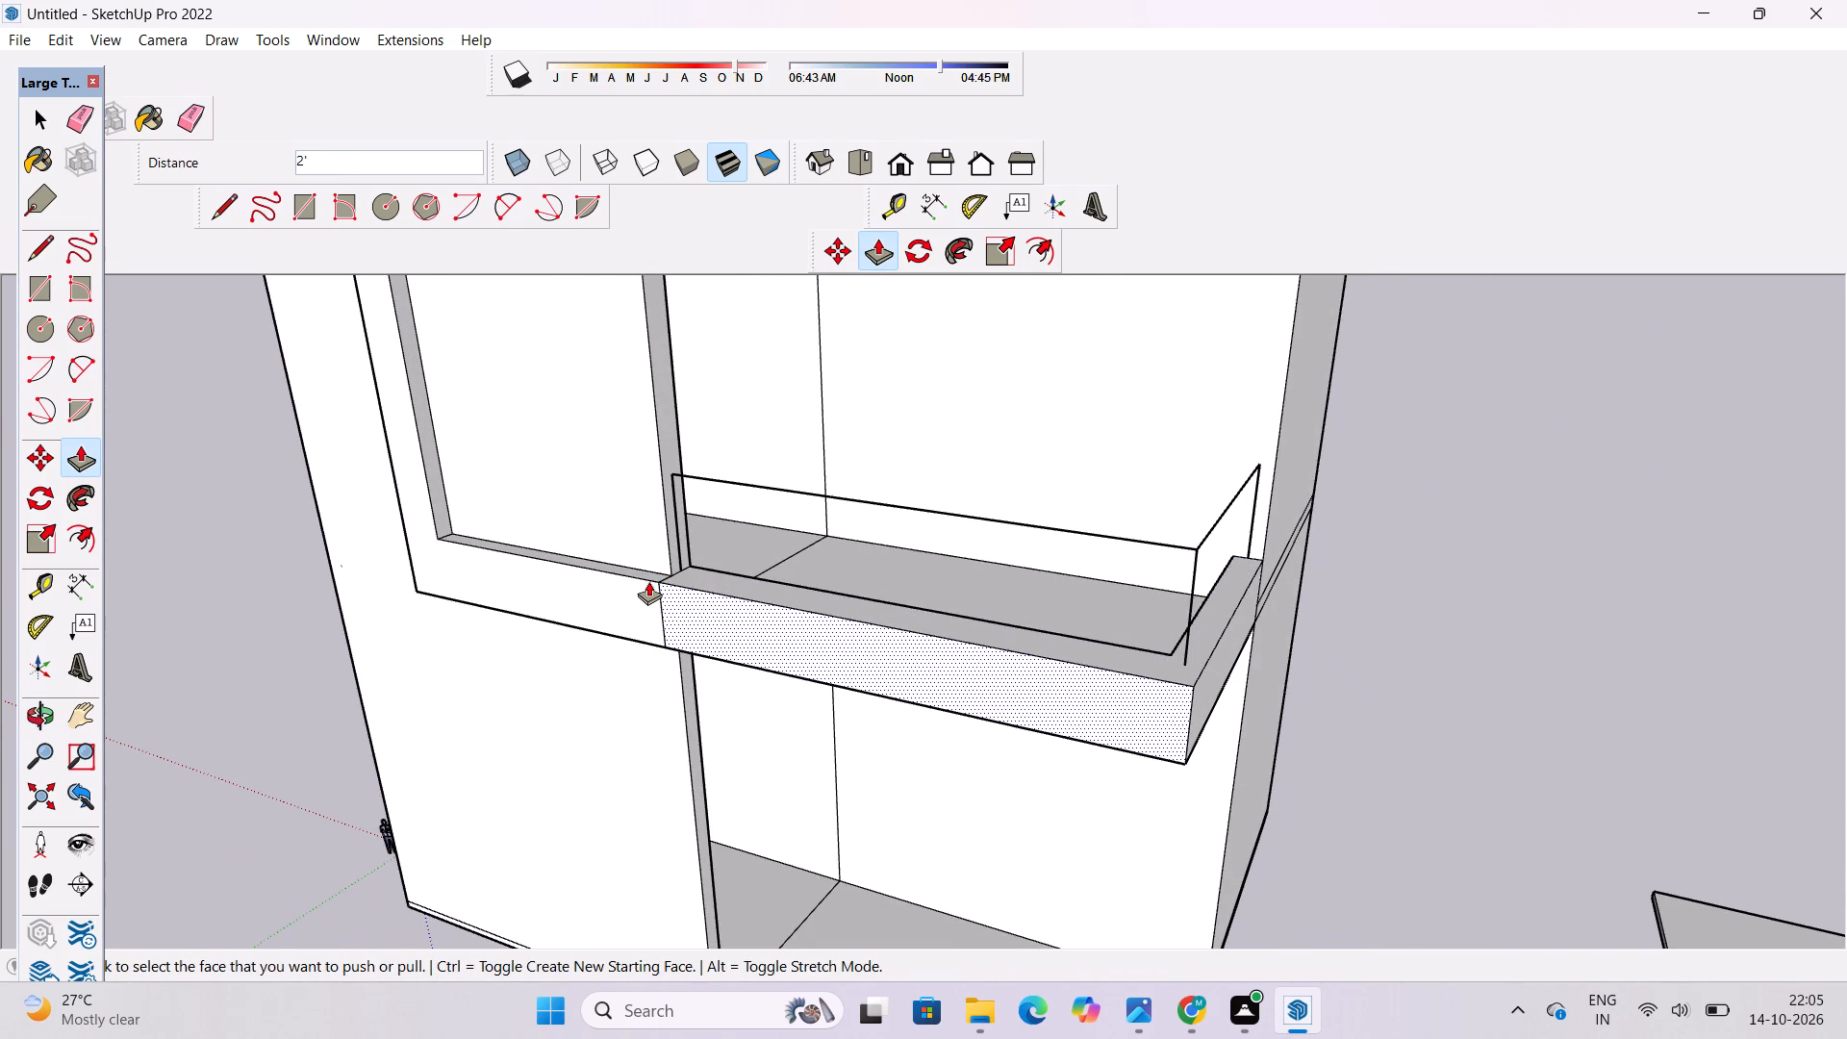
Examine the extended lower balcony, its junction with the tower frame and its railing outline from several angles.
key("o")
scroll(662, 591, "down", 6)
left_click_drag(726, 629, 973, 756)
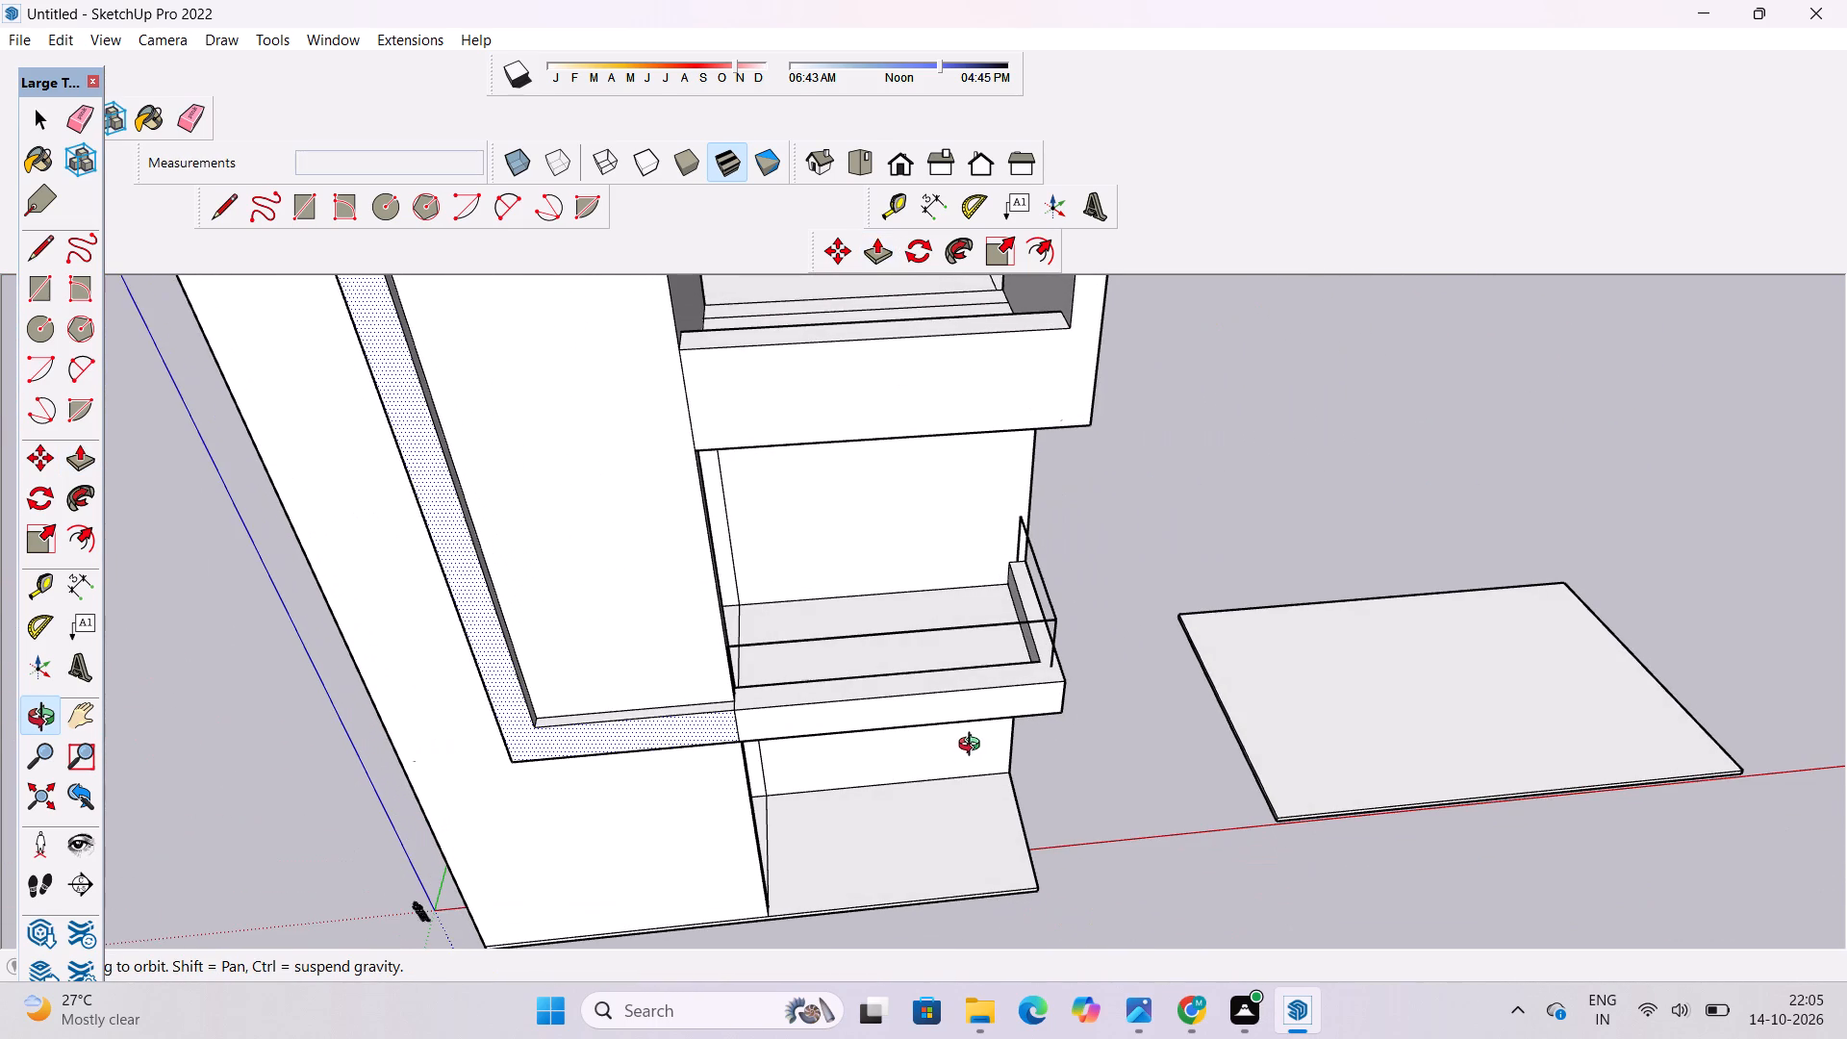
scroll(966, 689, "up", 4)
left_click_drag(1049, 688, 424, 691)
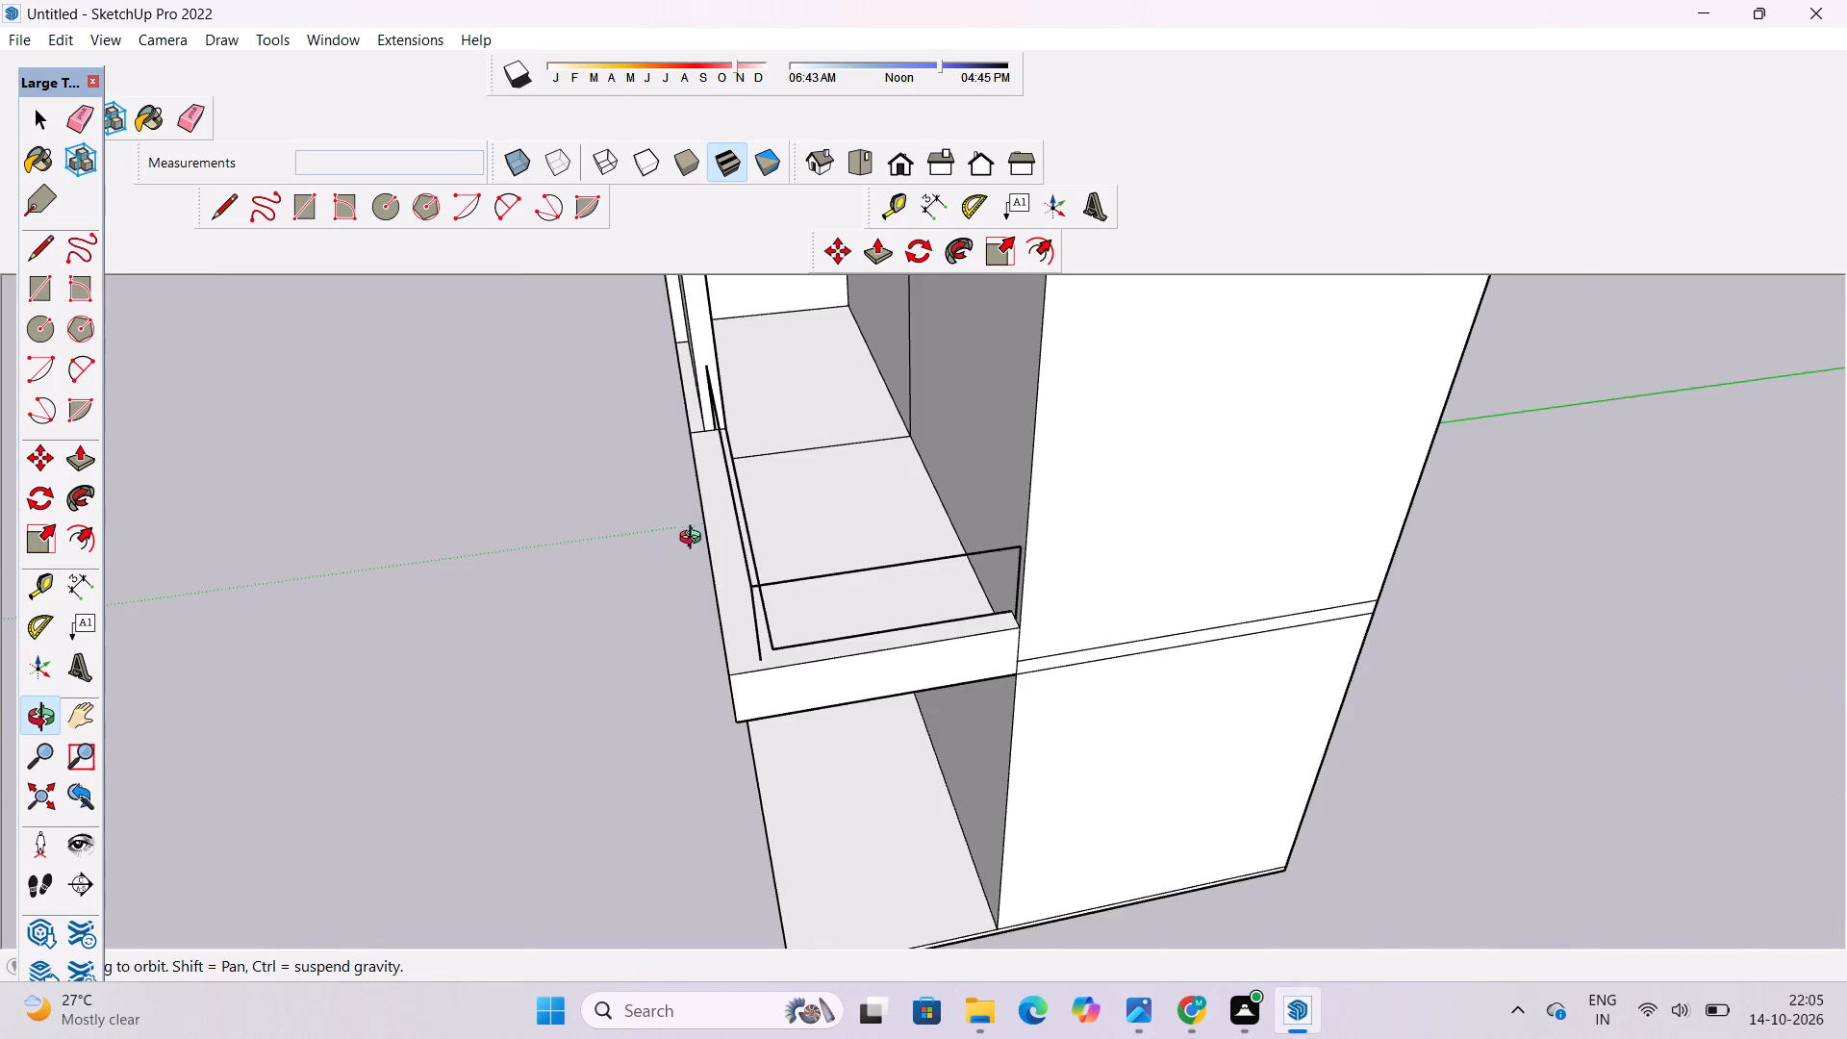
scroll(695, 539, "up", 4)
left_click_drag(685, 554, 672, 609, "shift")
left_click_drag(762, 652, 1159, 614)
left_click_drag(1158, 607, 1018, 631, "shift")
left_click_drag(903, 647, 1171, 623)
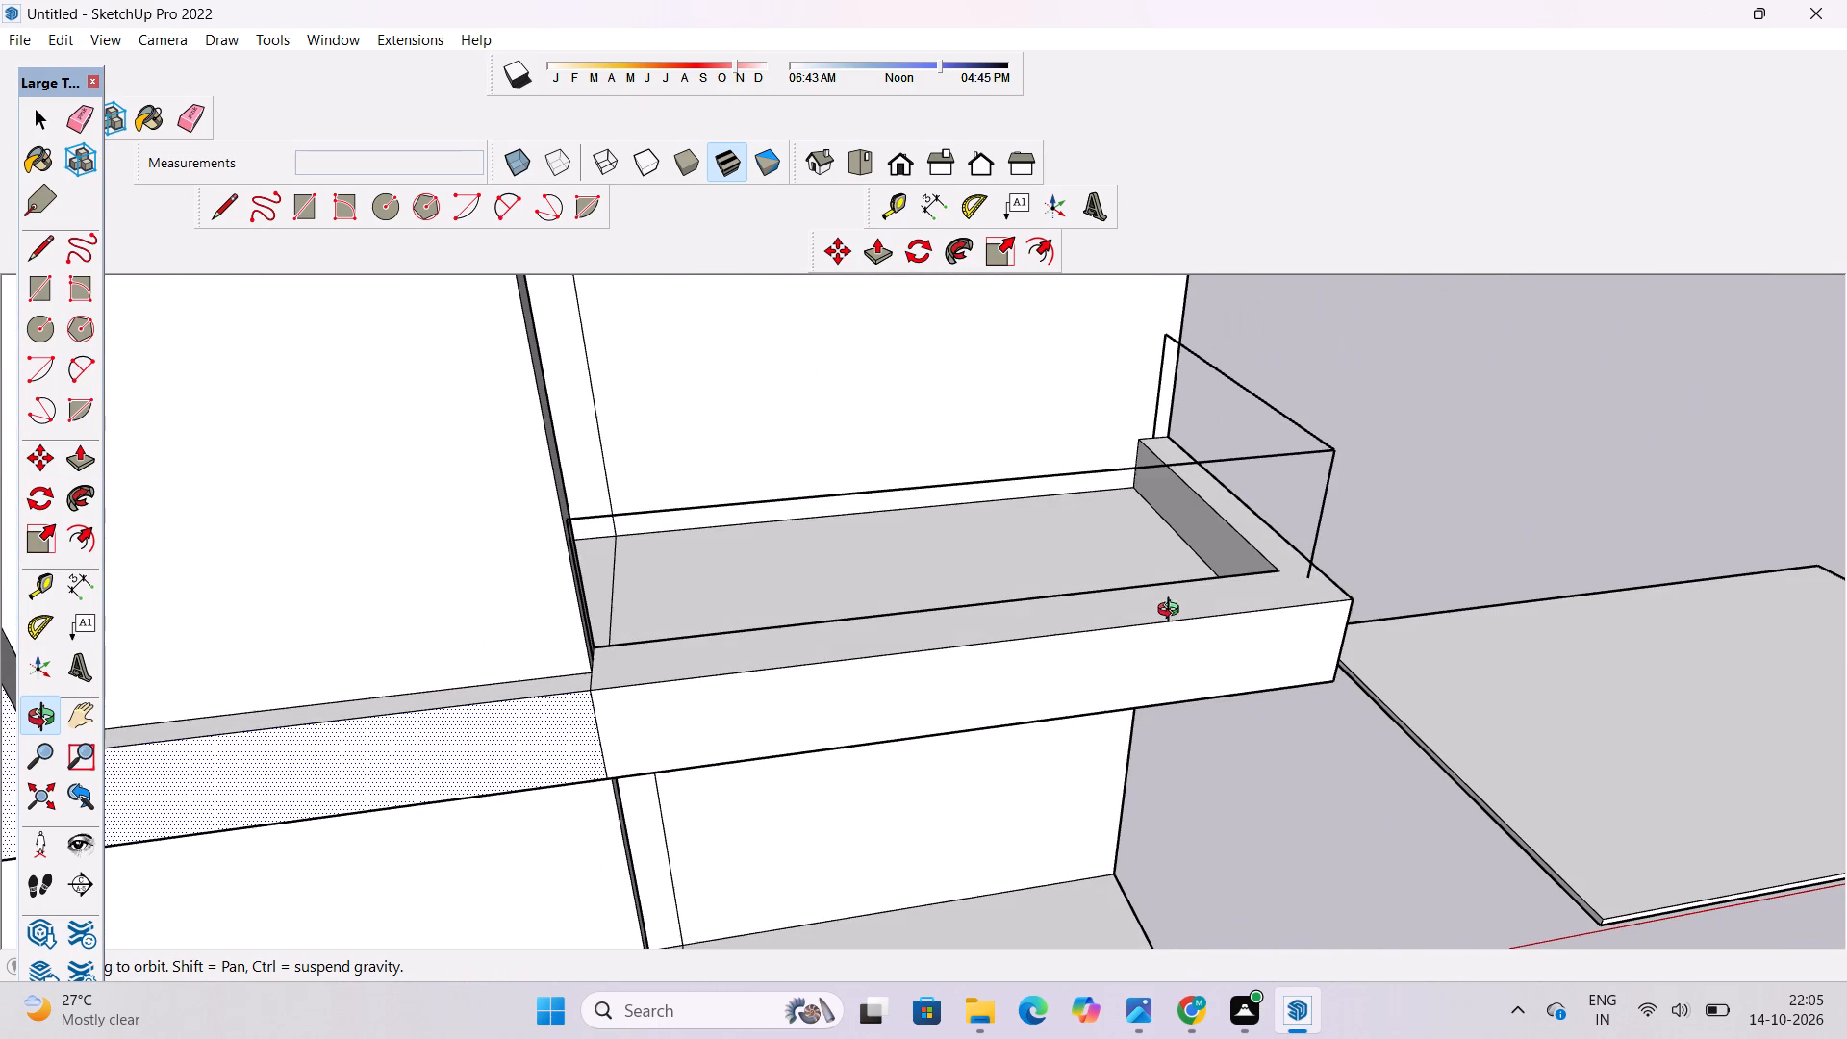
scroll(857, 722, "up", 2)
left_click_drag(830, 718, 884, 628)
left_click(885, 628, "shift")
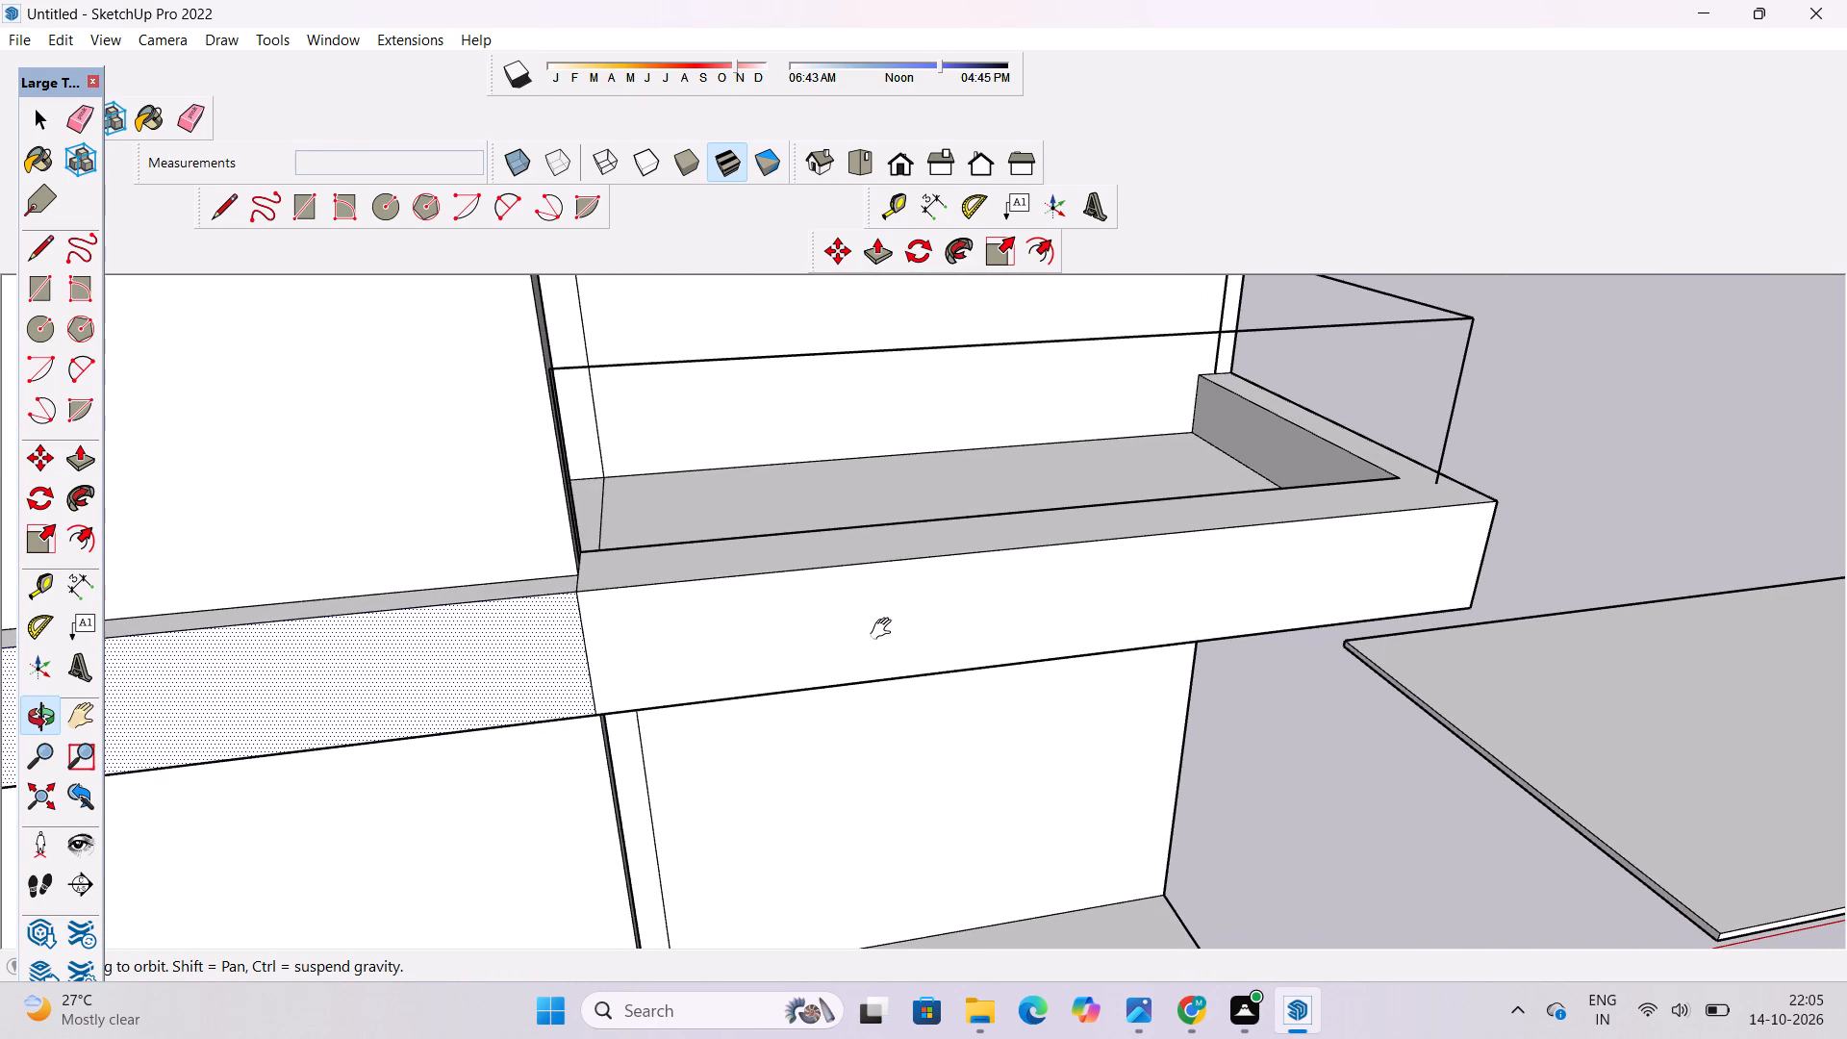
key("space")
left_click(1294, 720)
key("o")
scroll(1198, 666, "down", 4)
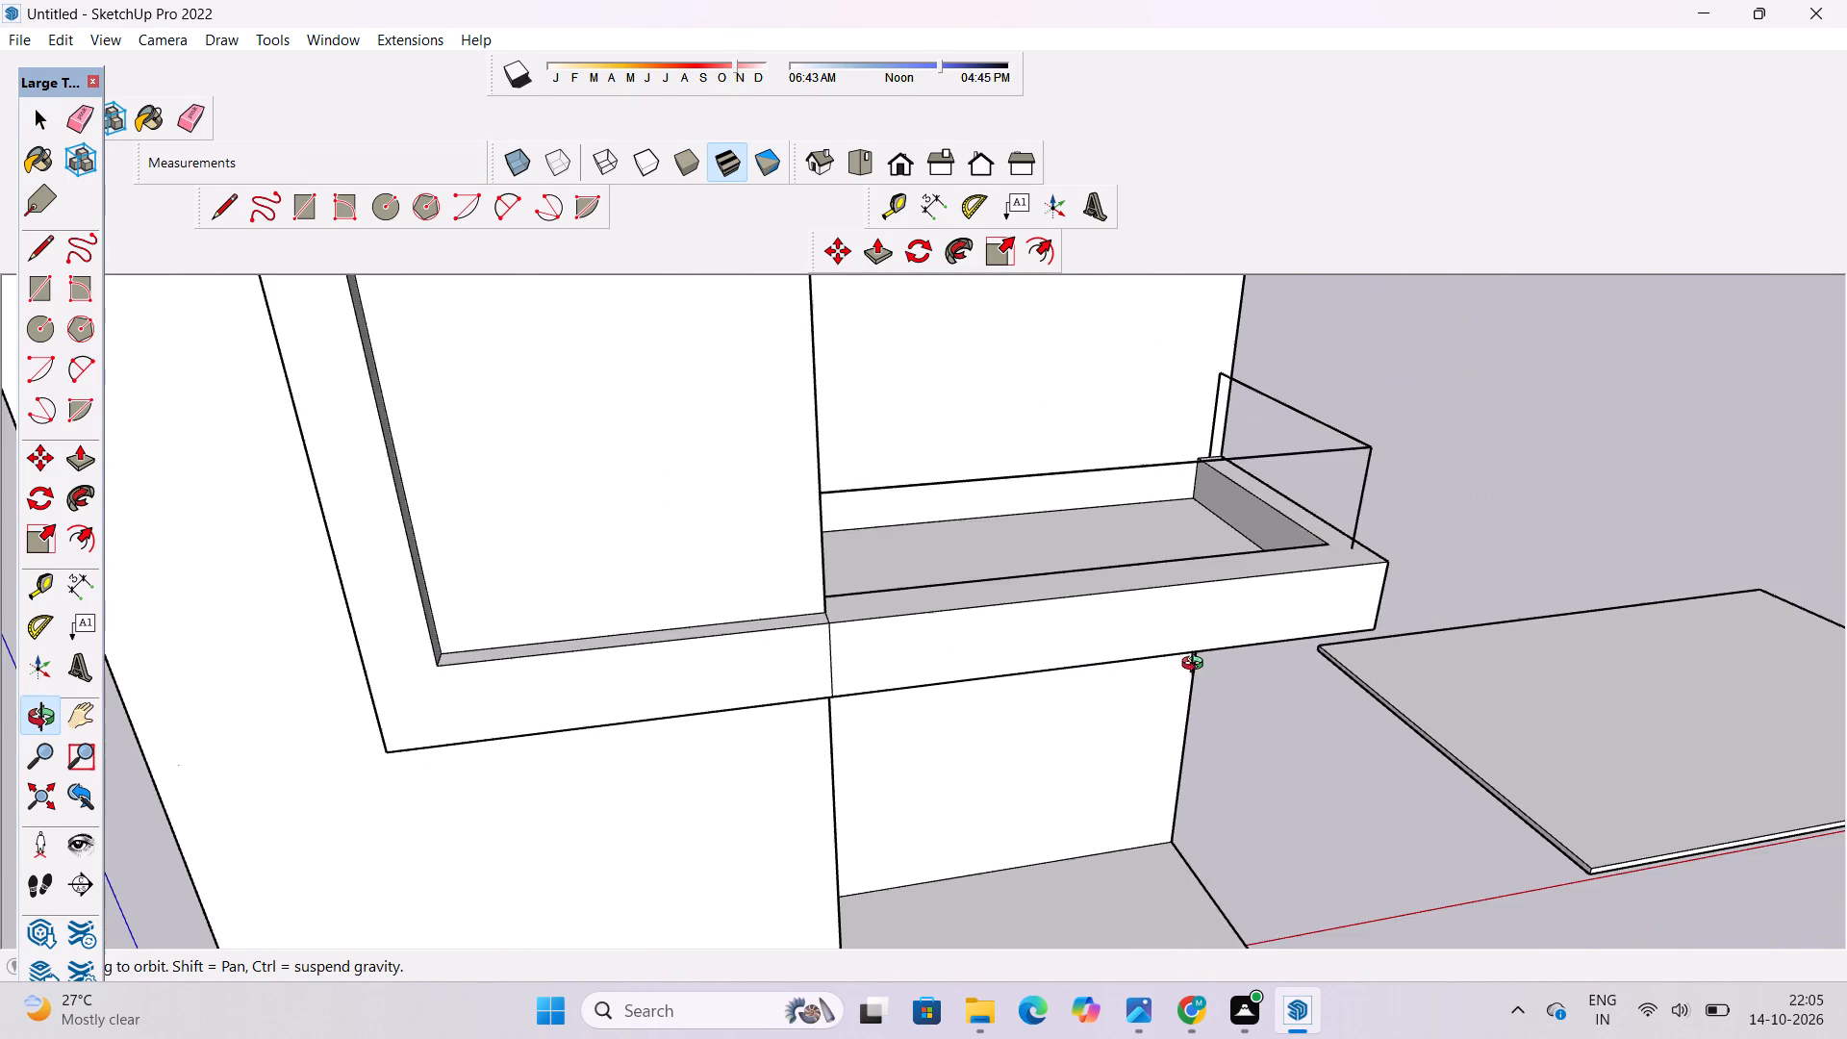
left_click_drag(1197, 720, 1150, 628)
scroll(1117, 624, "down", 3)
left_click_drag(1094, 643, 654, 874, "shift")
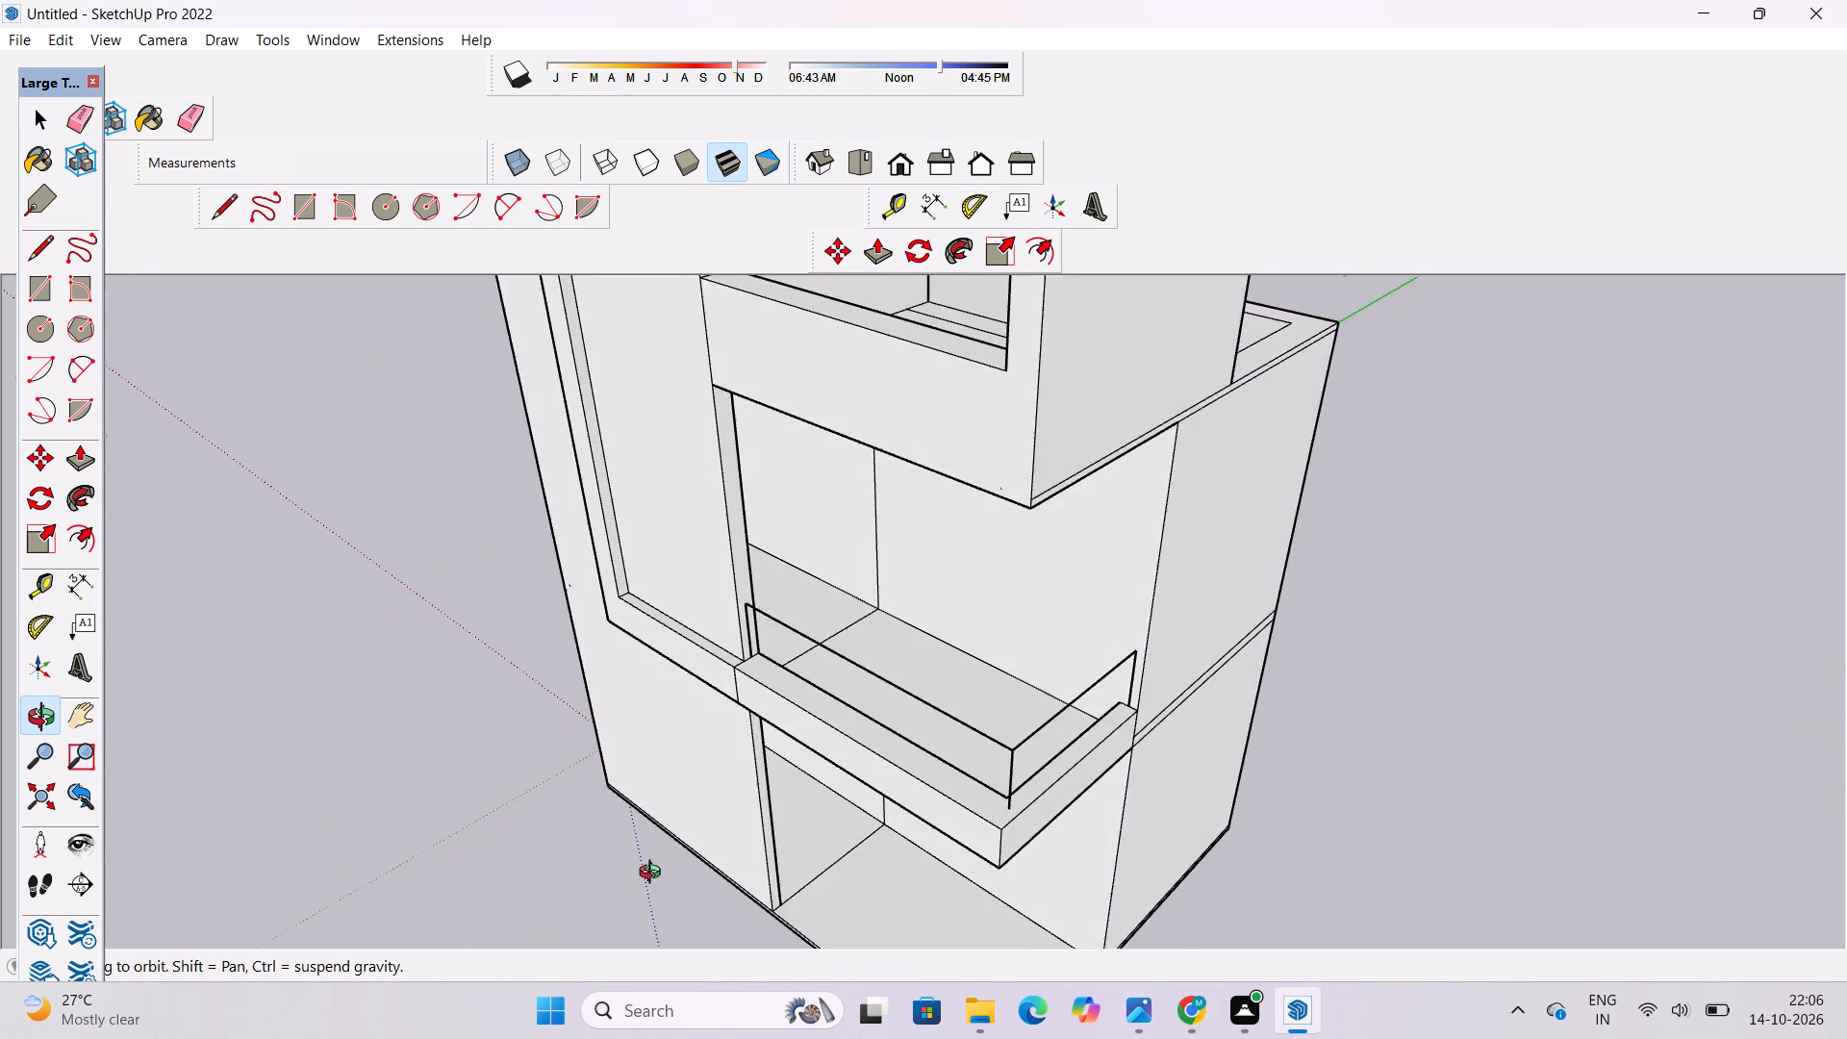
left_click_drag(654, 874, 654, 859, "shift")
left_click_drag(730, 740, 737, 783)
left_click_drag(739, 784, 889, 716)
left_click_drag(889, 715, 856, 732, "shift")
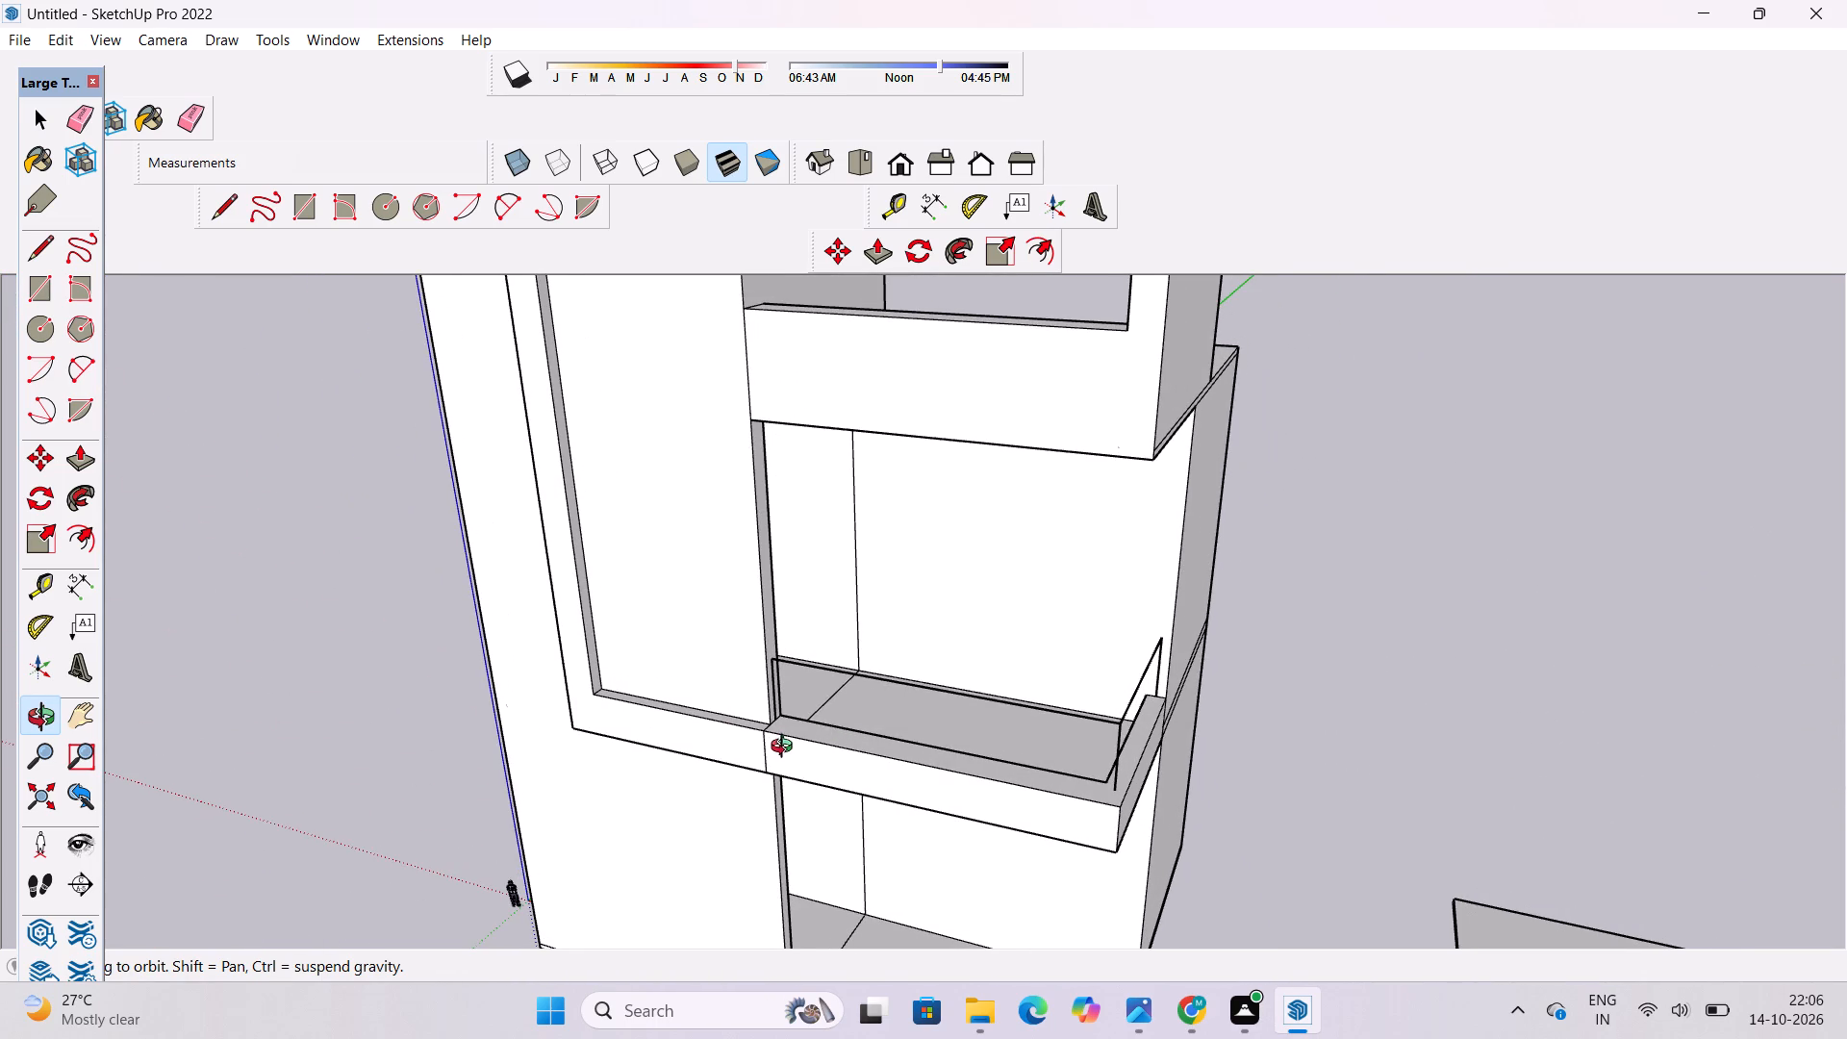
left_click_drag(786, 748, 822, 720)
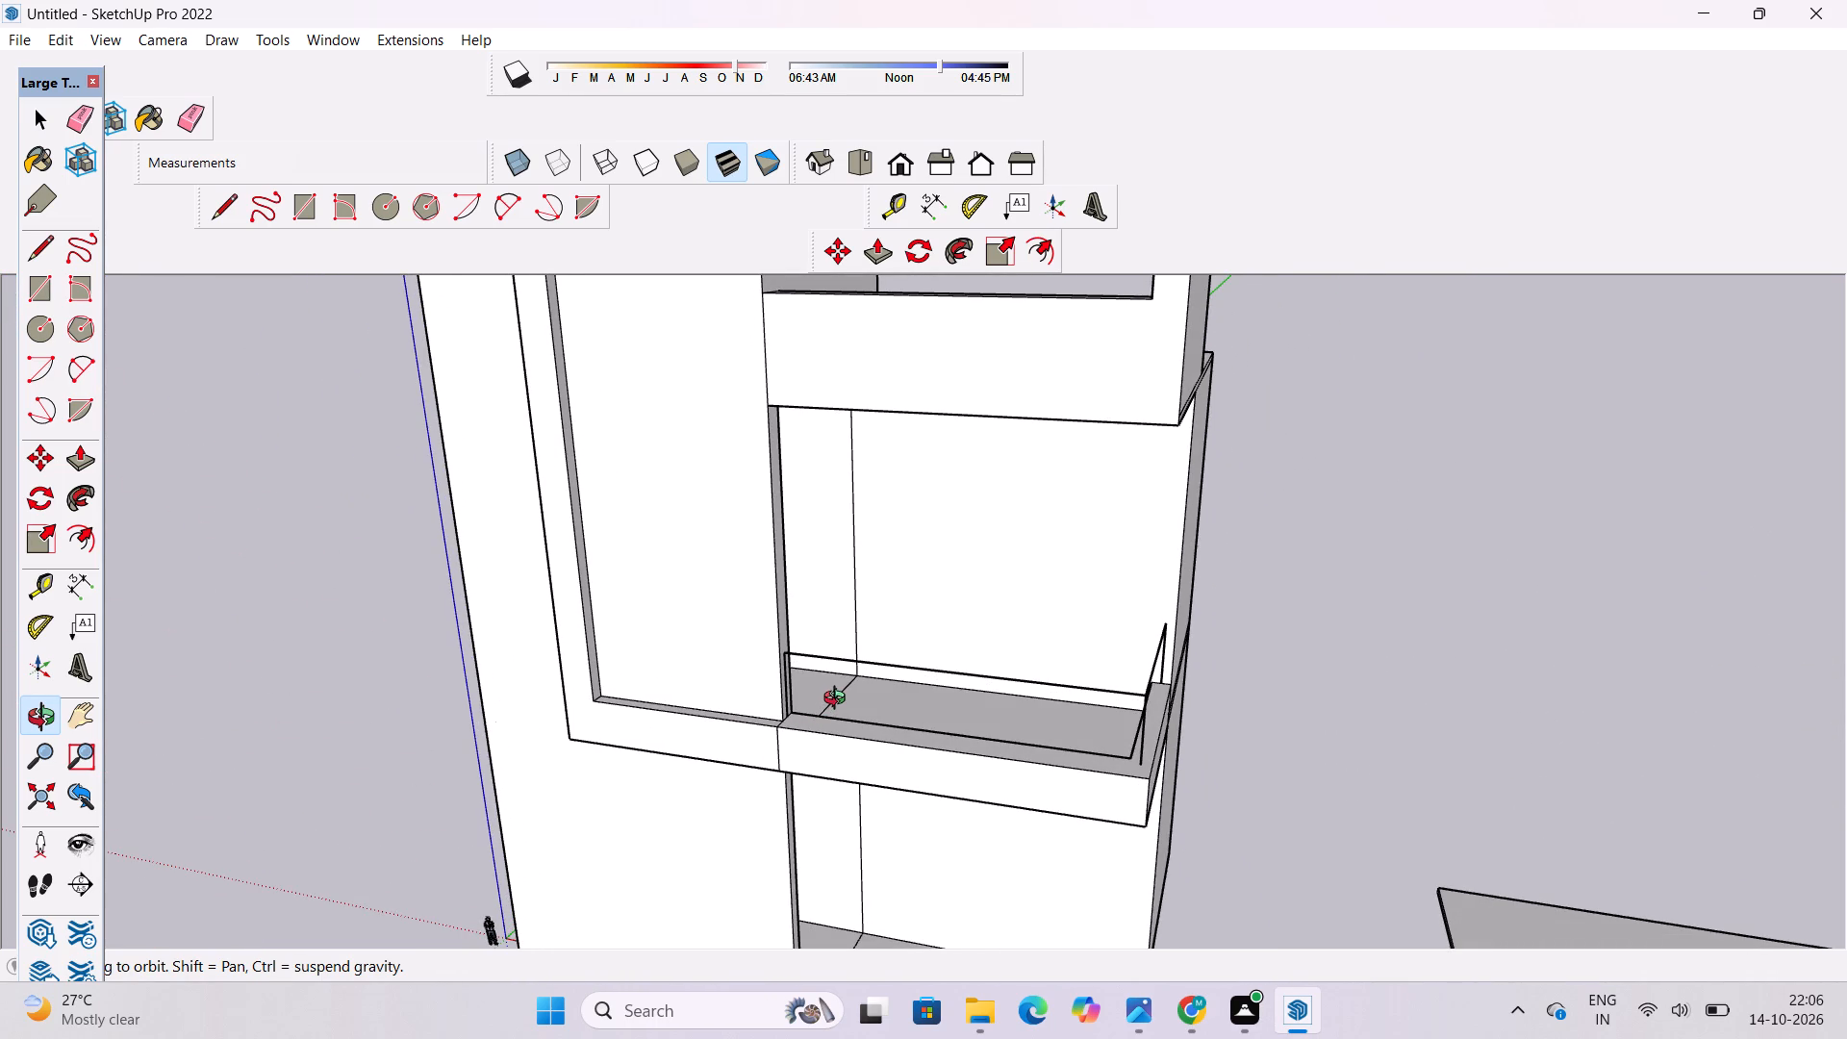
left_click_drag(888, 697, 888, 741, "shift")
left_click_drag(888, 754, 1043, 760)
left_click_drag(1045, 760, 974, 720, "shift")
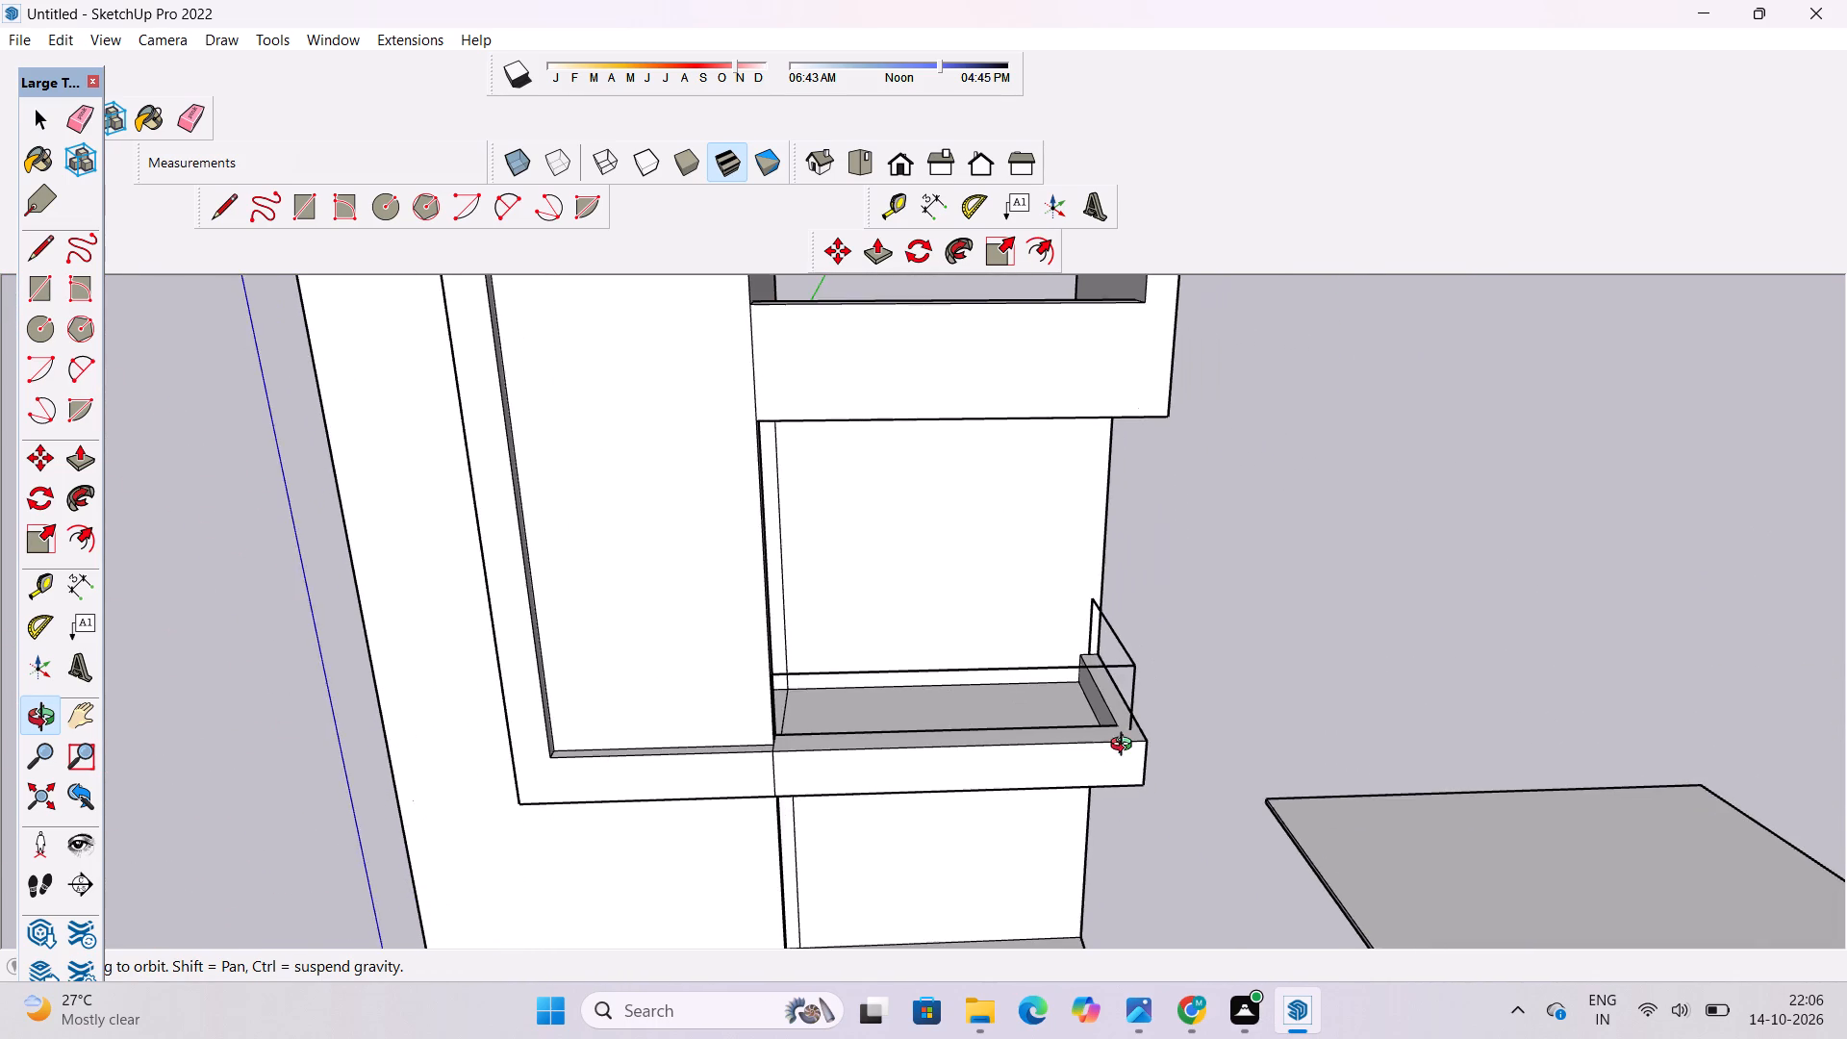
scroll(1128, 748, "up", 3)
left_click_drag(1129, 748, 993, 746)
left_click_drag(992, 745, 994, 769)
left_click_drag(994, 769, 1034, 771)
left_click_drag(1087, 749, 1082, 701)
left_click_drag(1140, 727, 1025, 745)
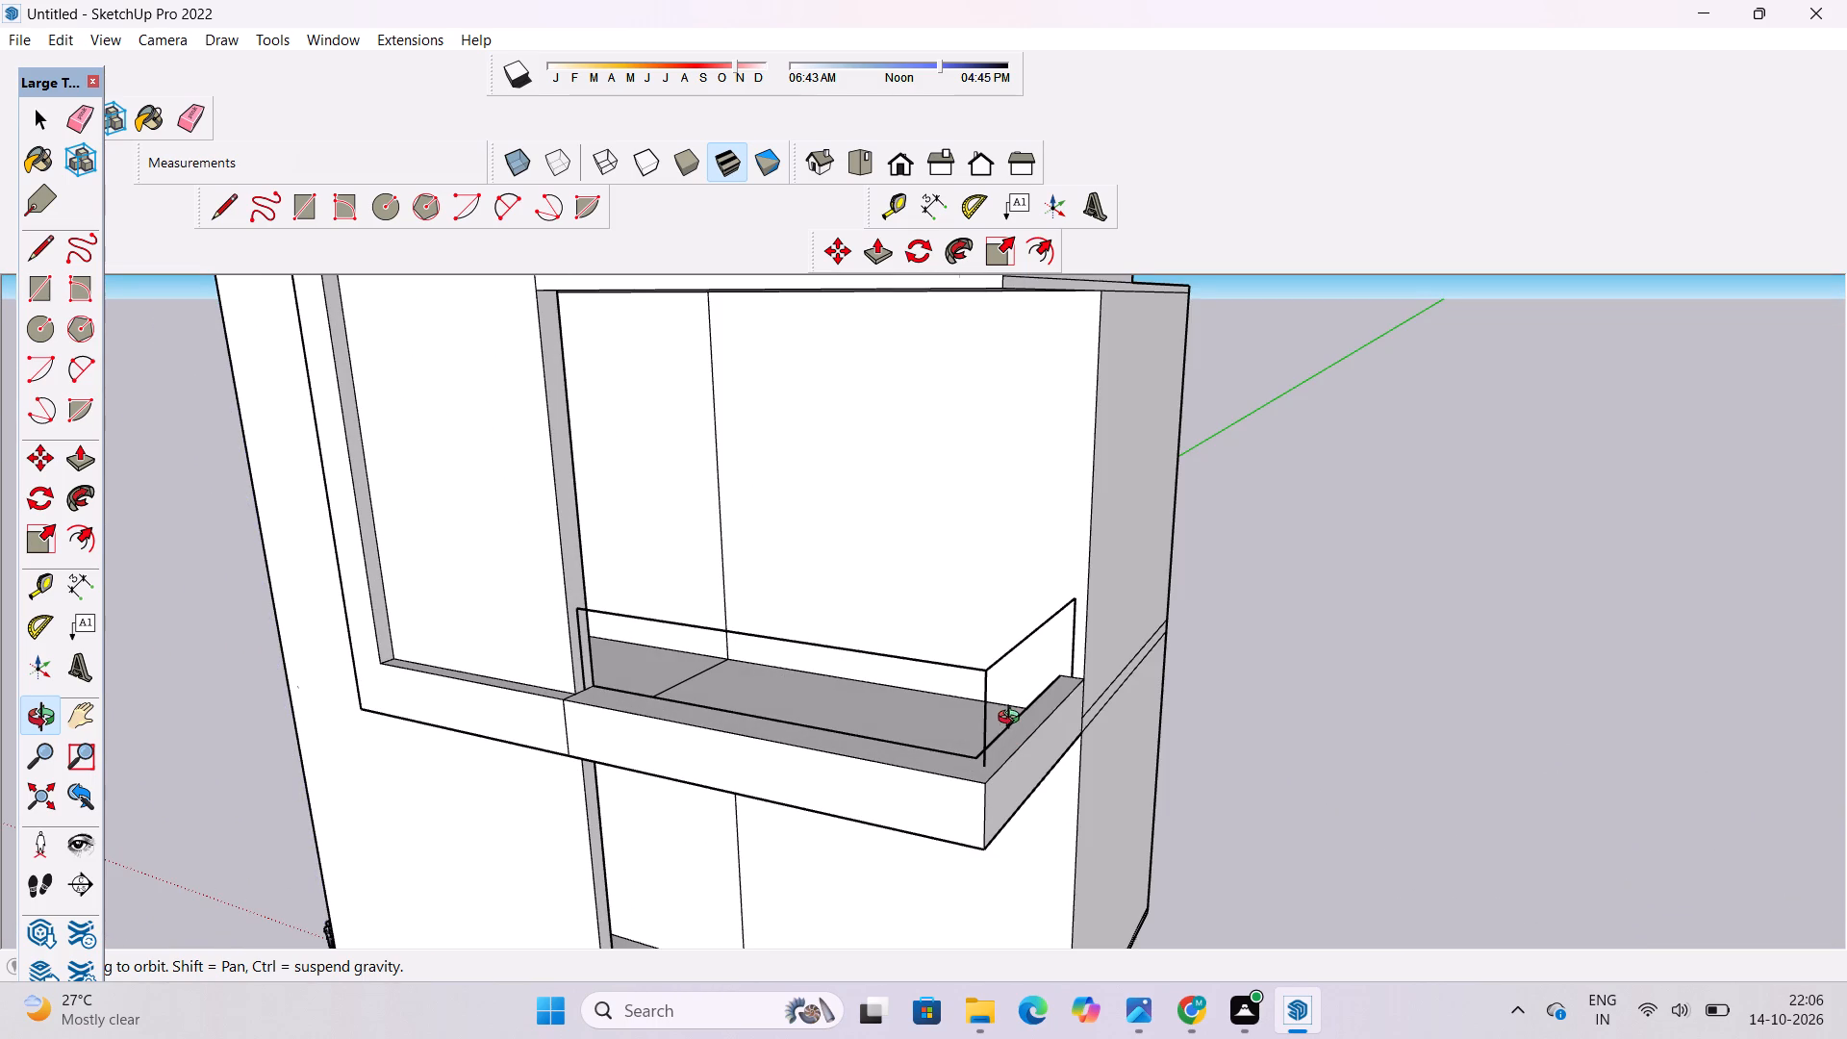
left_click_drag(1003, 742, 914, 736)
left_click_drag(914, 736, 915, 746, "shift")
left_click_drag(917, 760, 928, 736)
left_click_drag(927, 734, 879, 737)
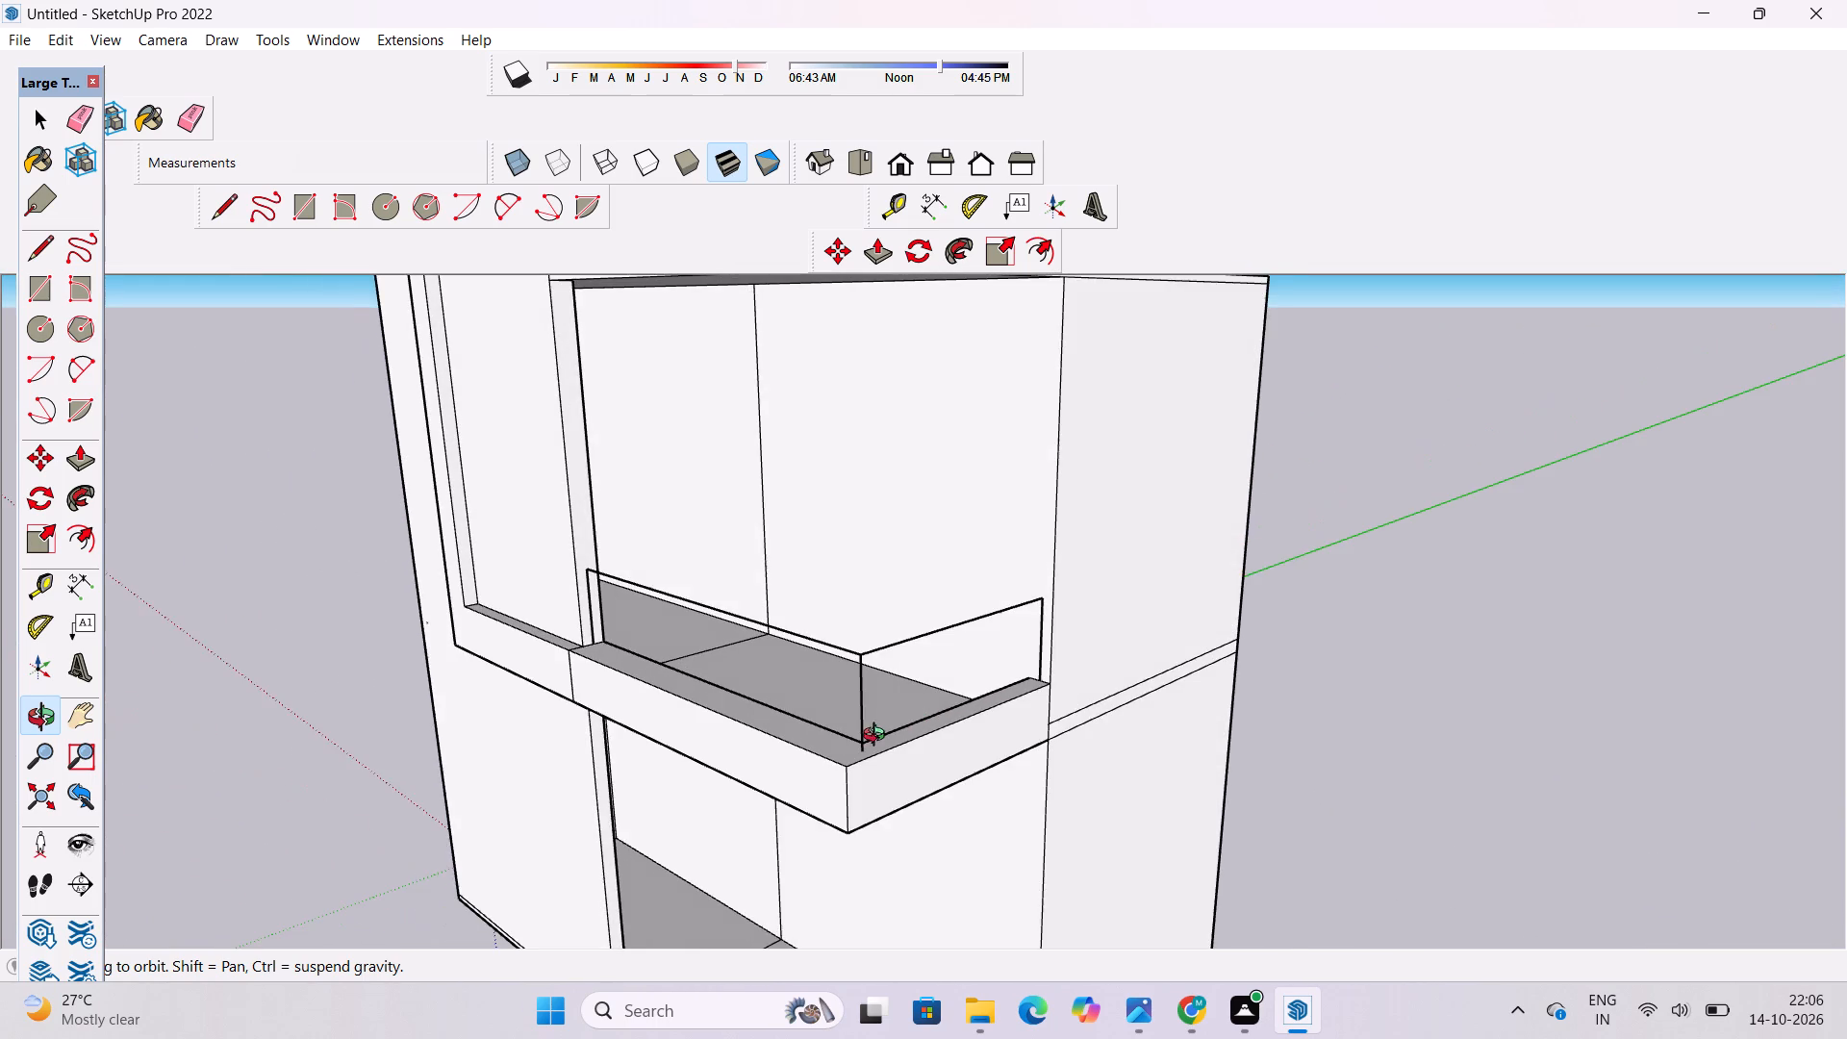
Draw a 28' 6" rail line across the side of the lower balcony's railing outline and delete the face above it.
scroll(865, 730, "up", 7)
left_click_drag(861, 728, 949, 700, "shift")
left_click_drag(949, 699, 839, 720)
left_click_drag(839, 720, 892, 708, "shift")
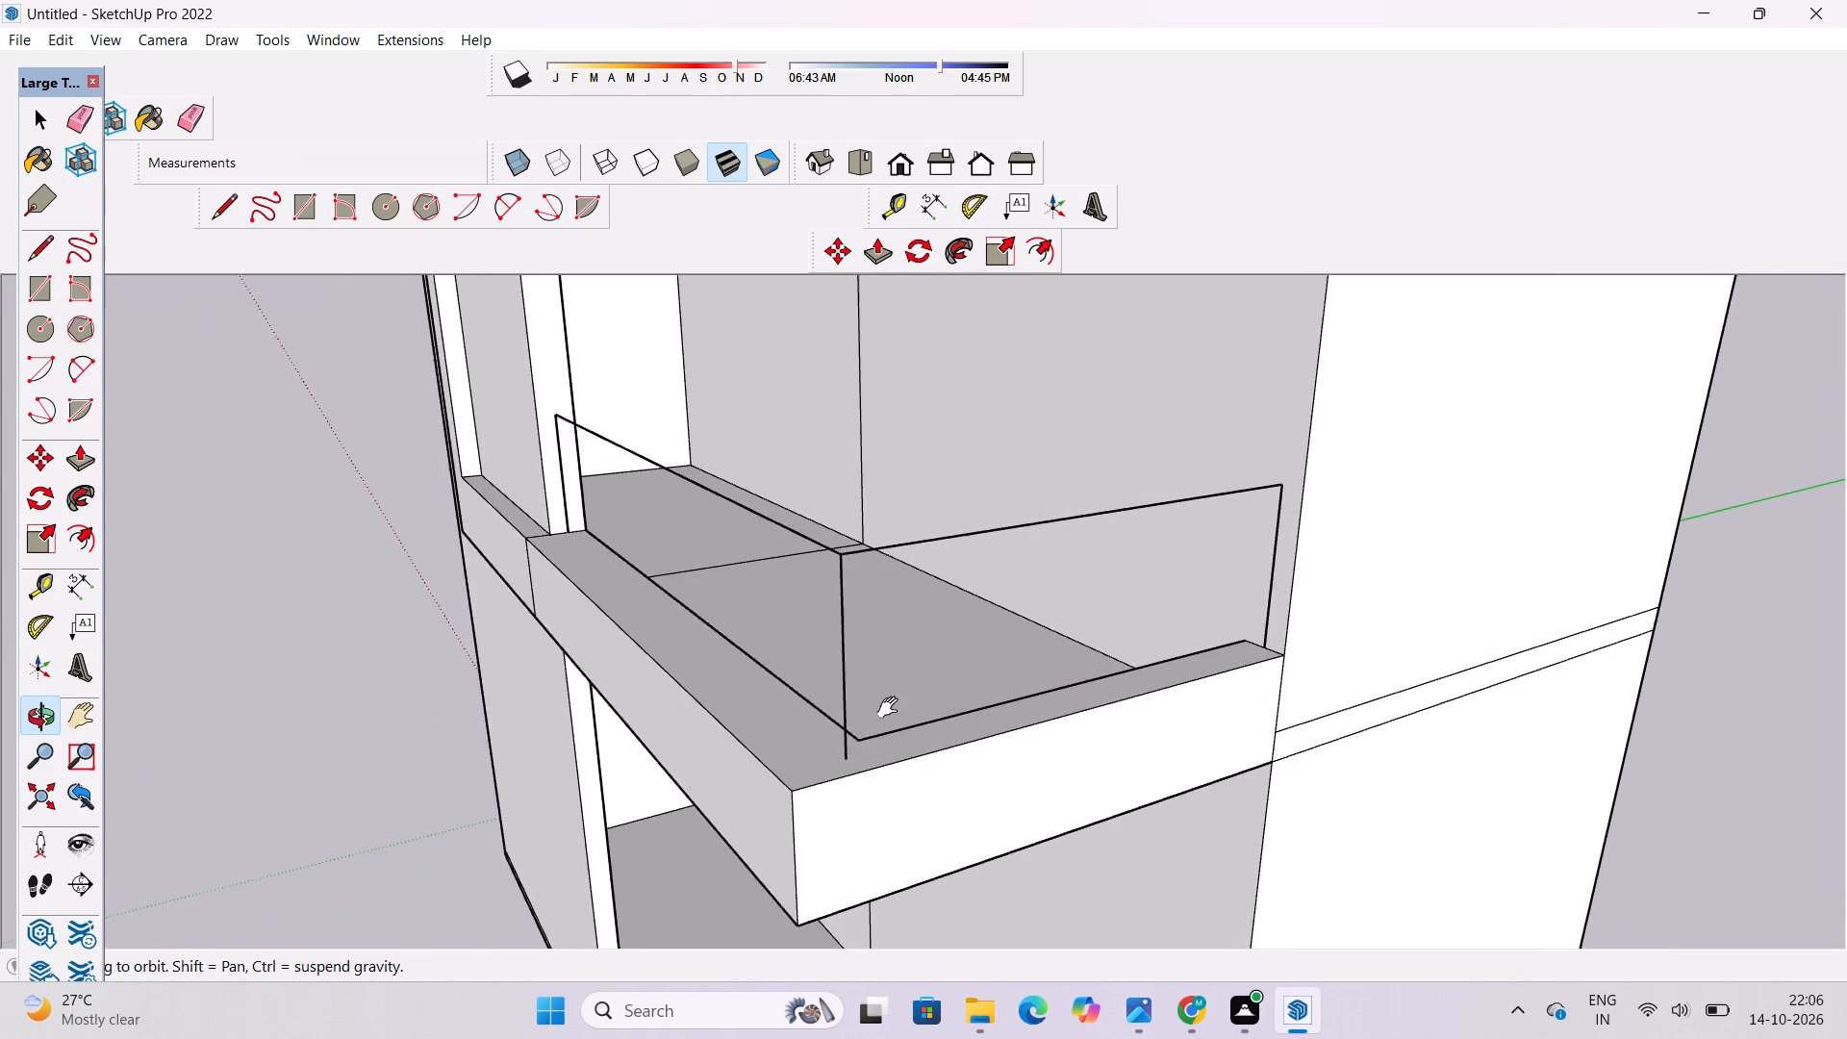
left_click_drag(892, 708, 894, 707, "shift")
left_click_drag(890, 707, 869, 718)
key("l")
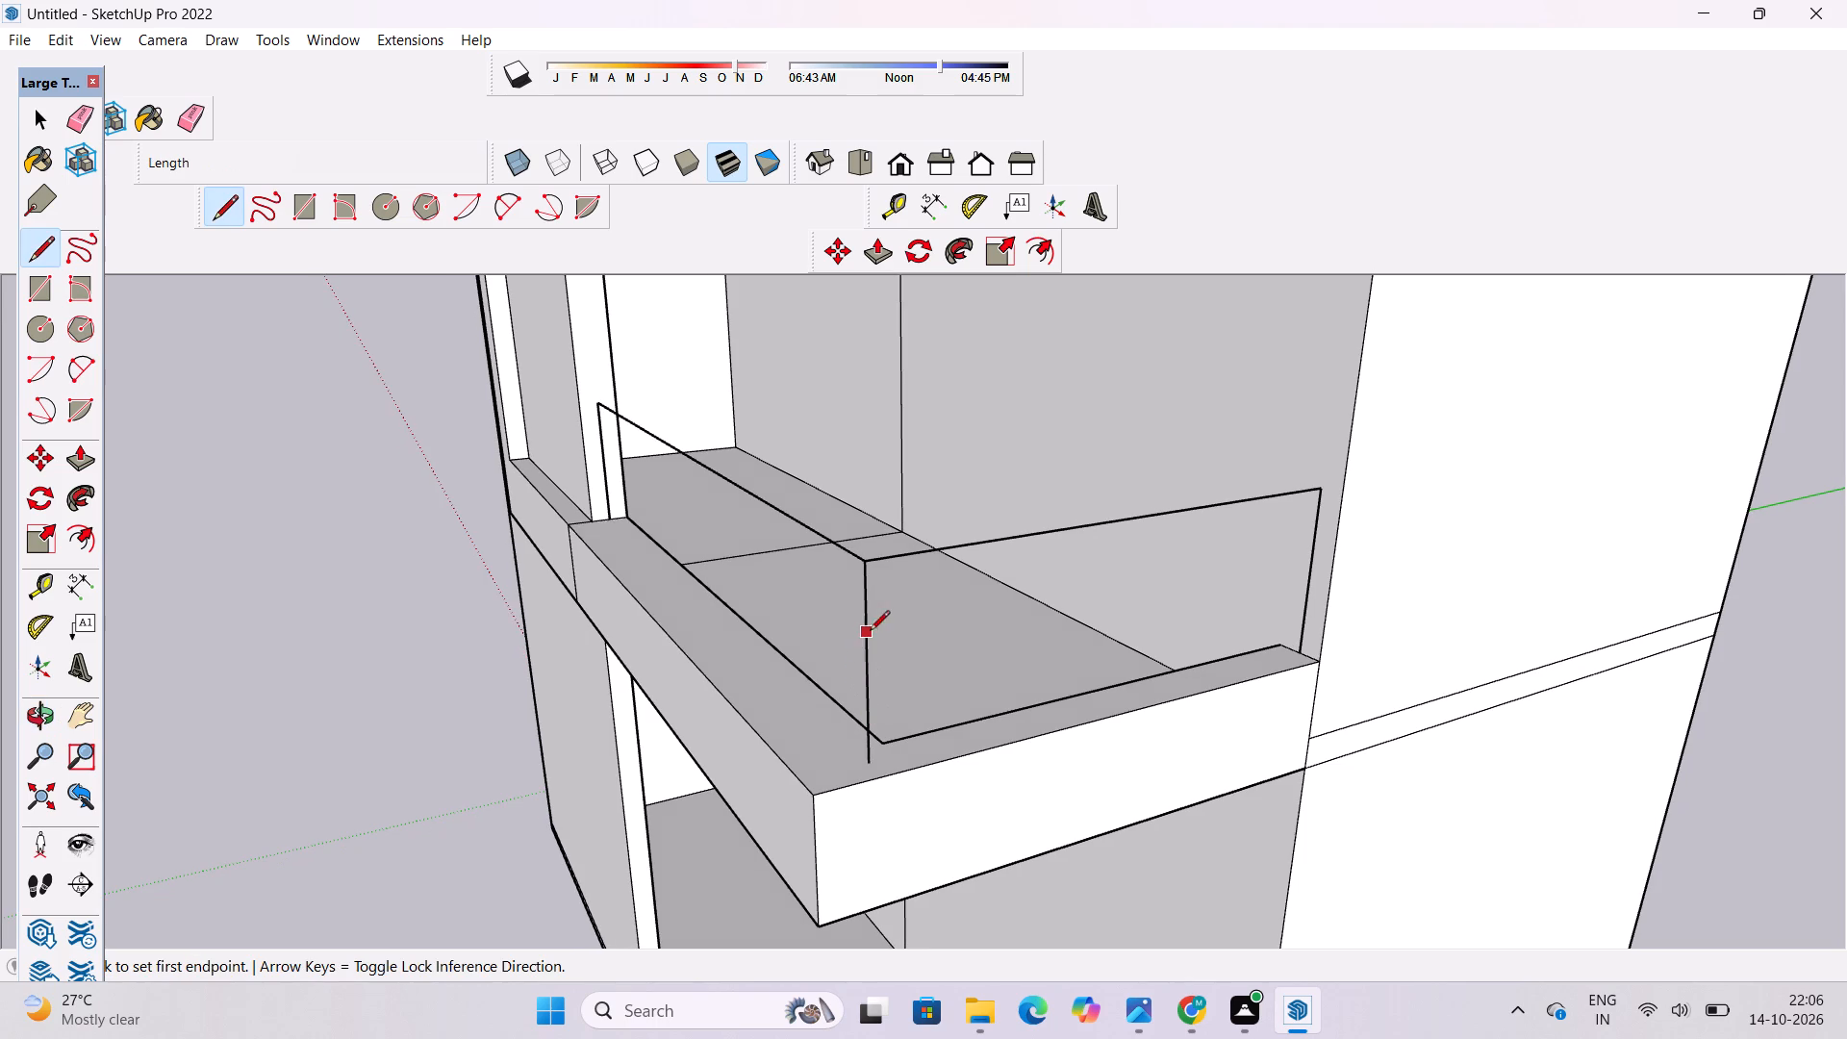
left_click(867, 671)
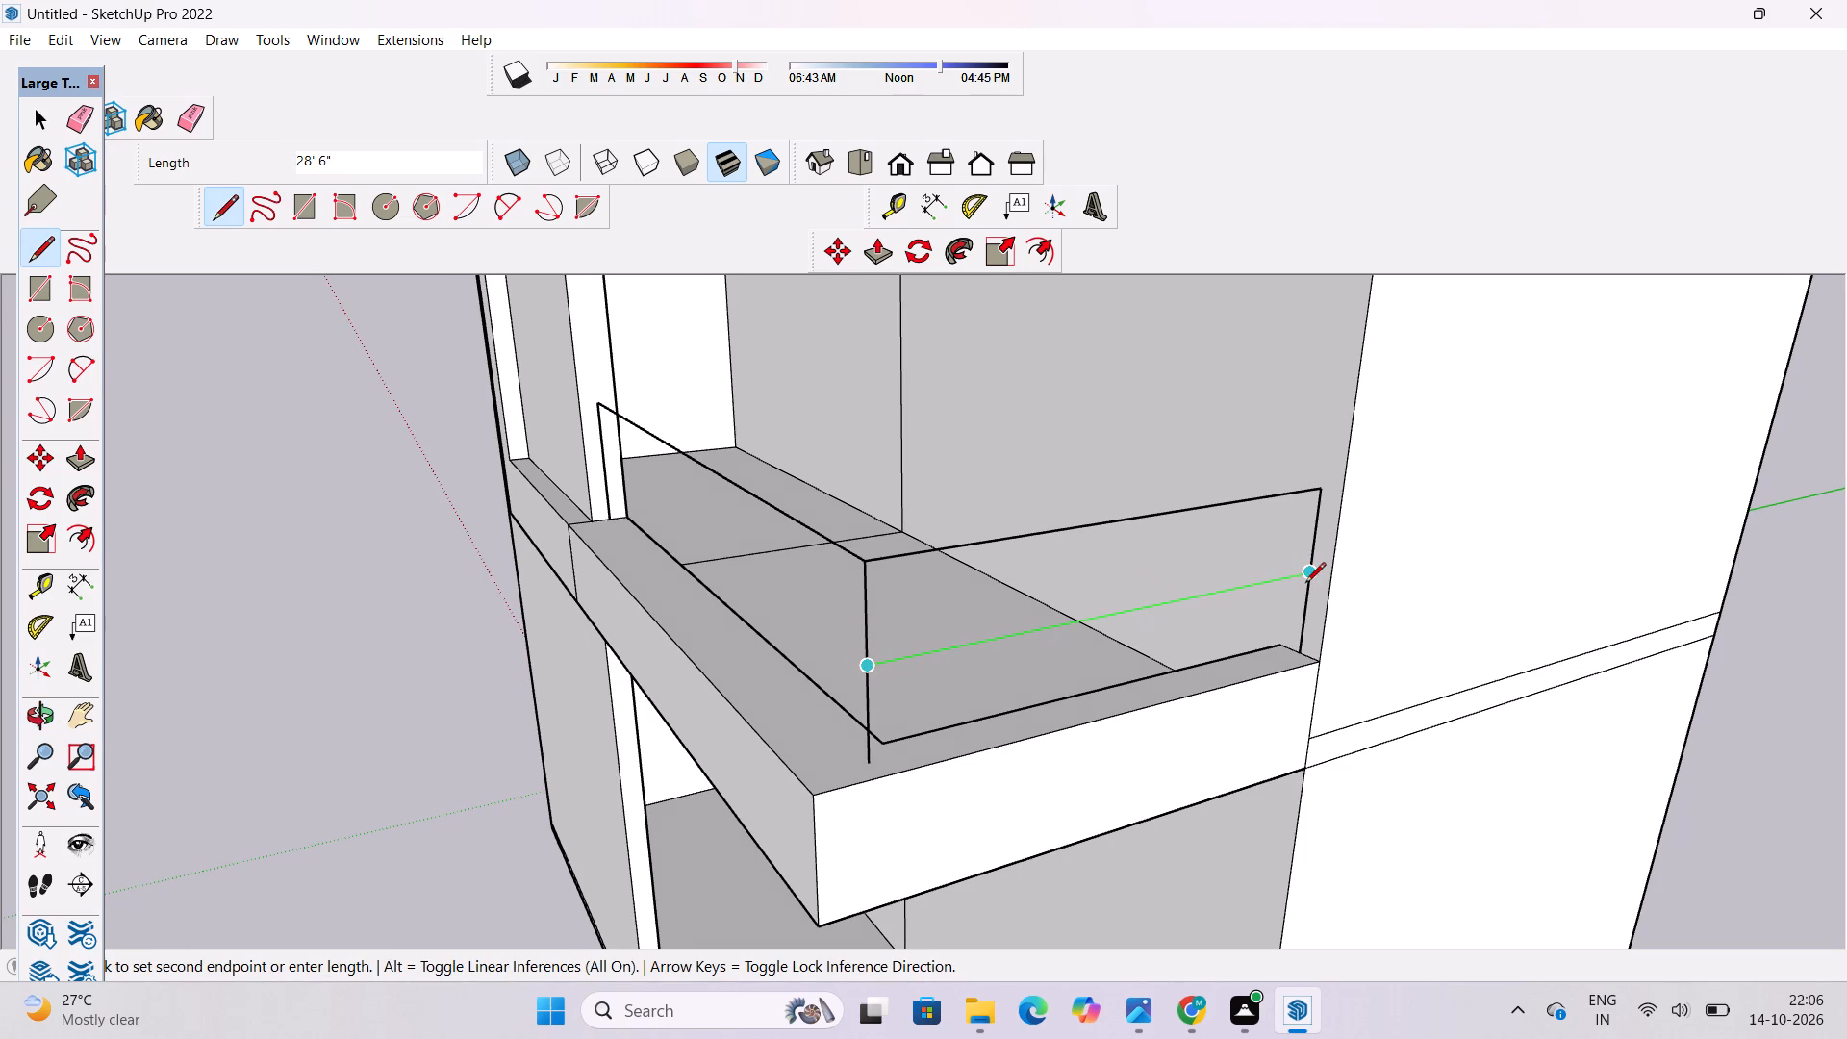
left_click(1305, 581)
key("space")
left_click(1202, 561)
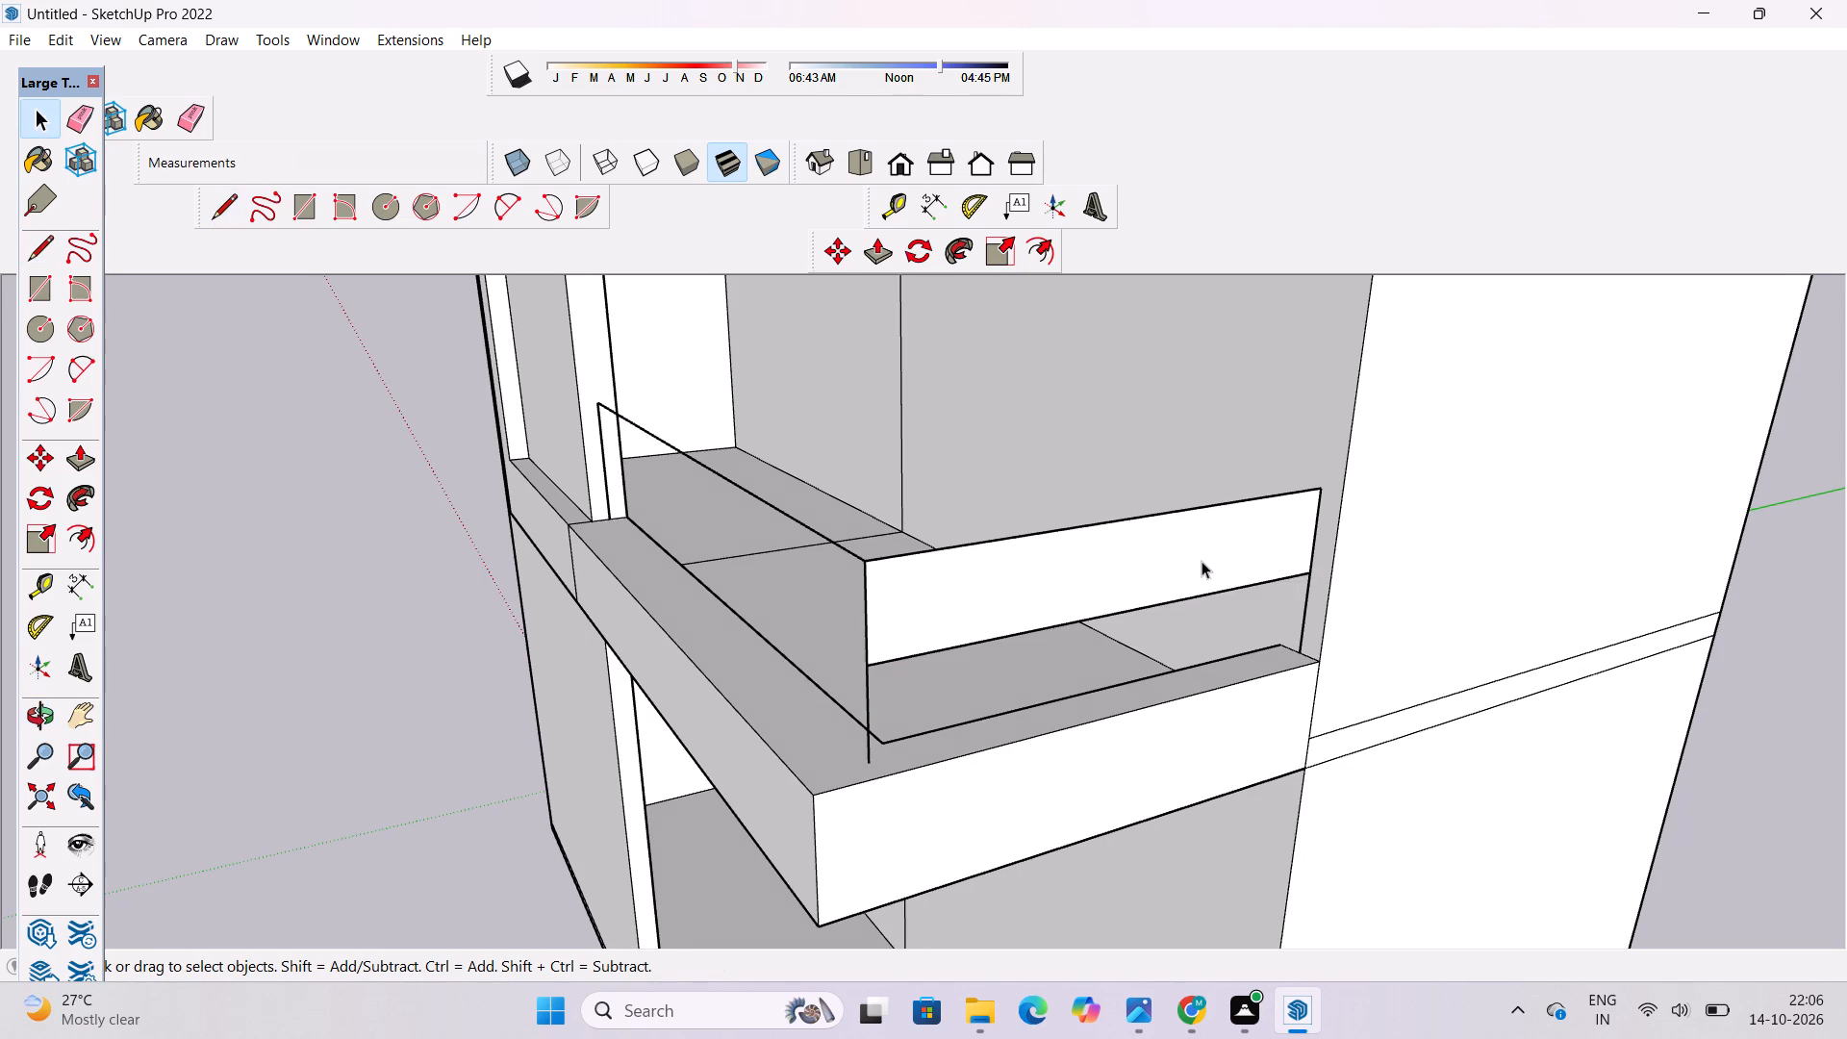
key("Delete")
Draw a rail line about 50' 7" long across the front of the lower balcony's railing outline and delete the face above it.
key("o")
scroll(1202, 561, "down", 5)
left_click_drag(1085, 649, 1303, 677)
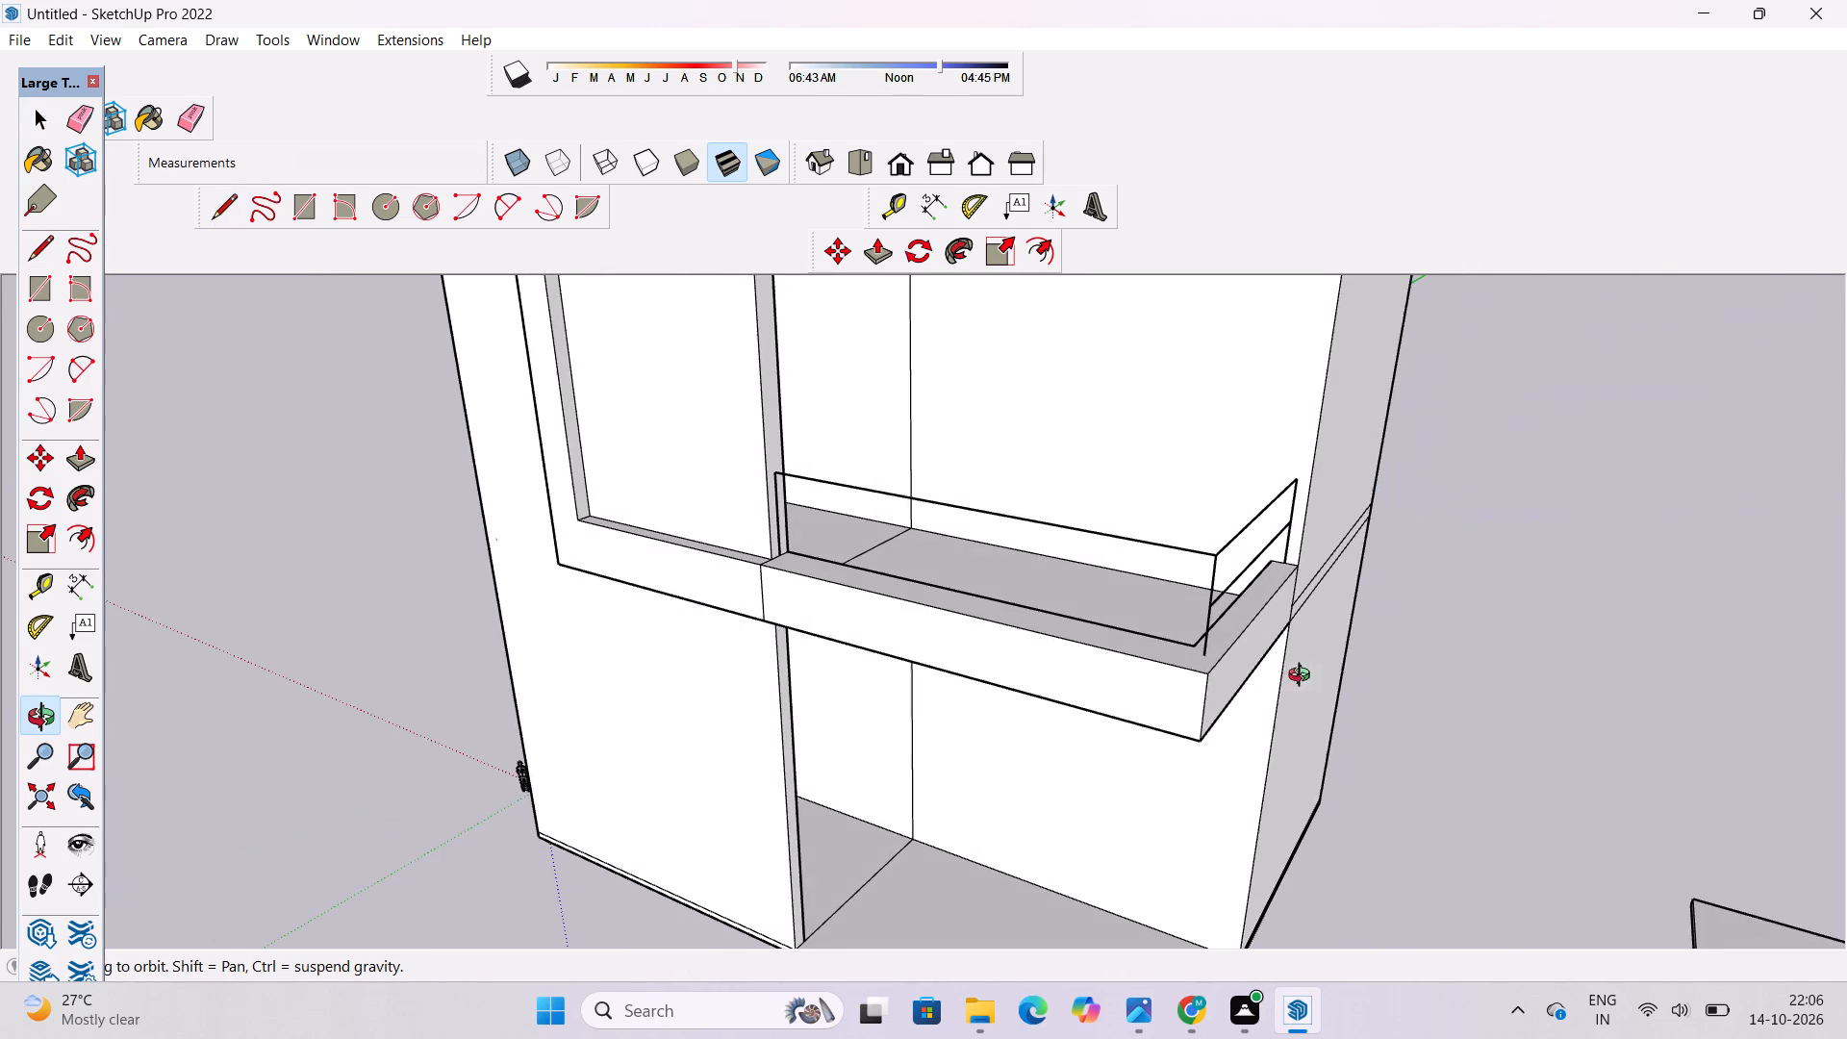
left_click_drag(1157, 681, 1161, 737, "shift")
left_click_drag(1158, 734, 1264, 728)
left_click_drag(1270, 722, 1234, 769, "shift")
scroll(1204, 722, "up", 1)
left_click_drag(1161, 720, 1148, 739)
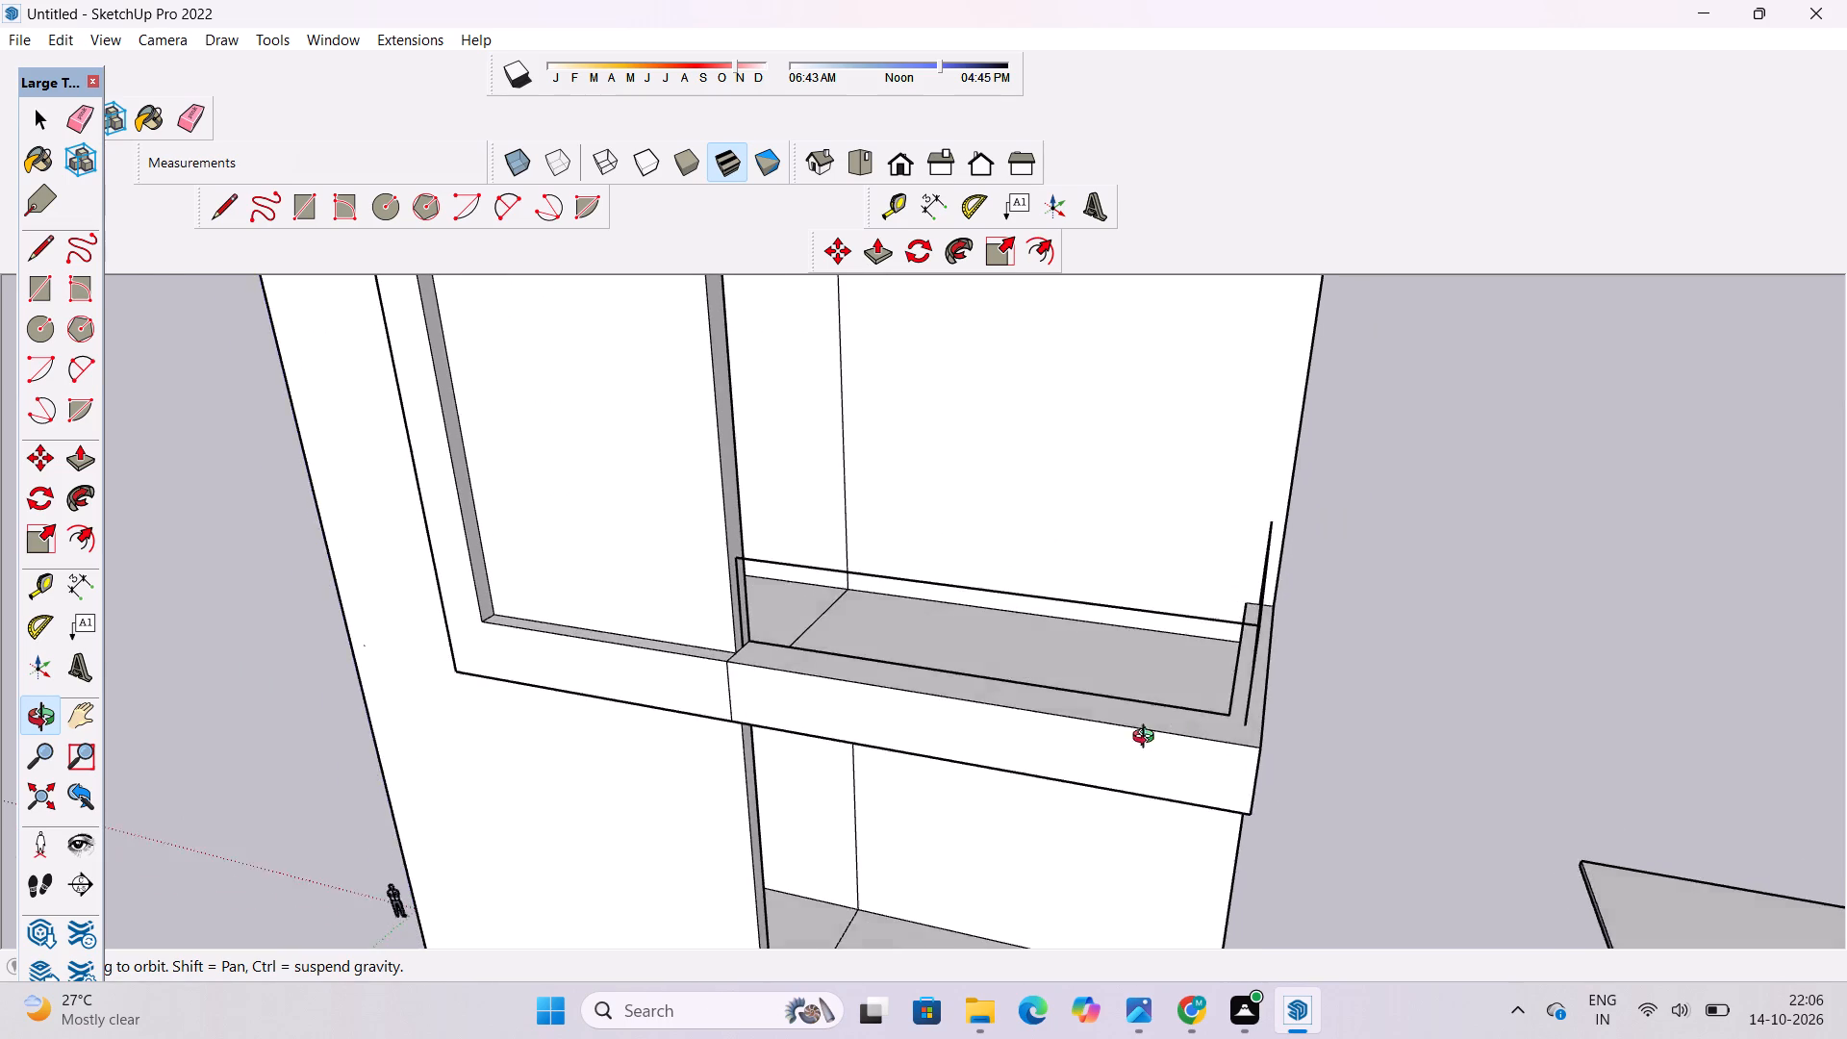
left_click_drag(1148, 739, 1283, 739)
left_click_drag(1284, 739, 1272, 743)
key("l")
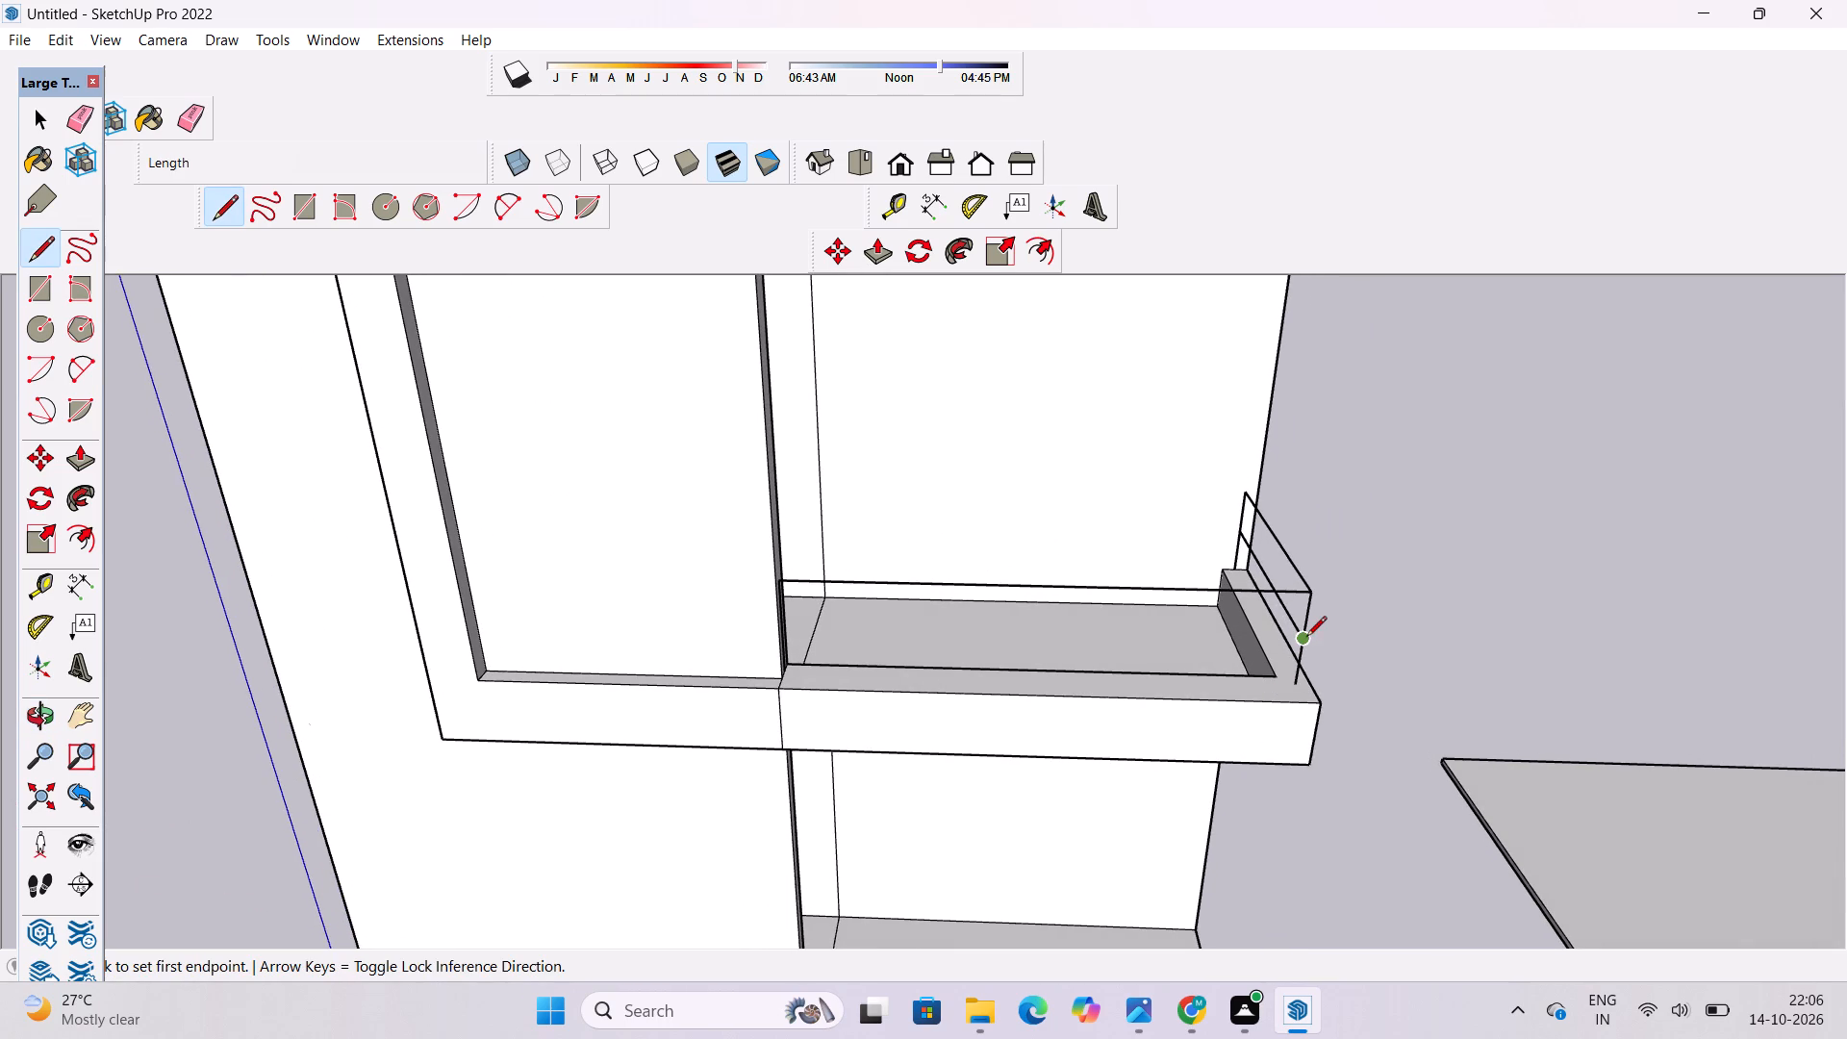
left_click(1303, 640)
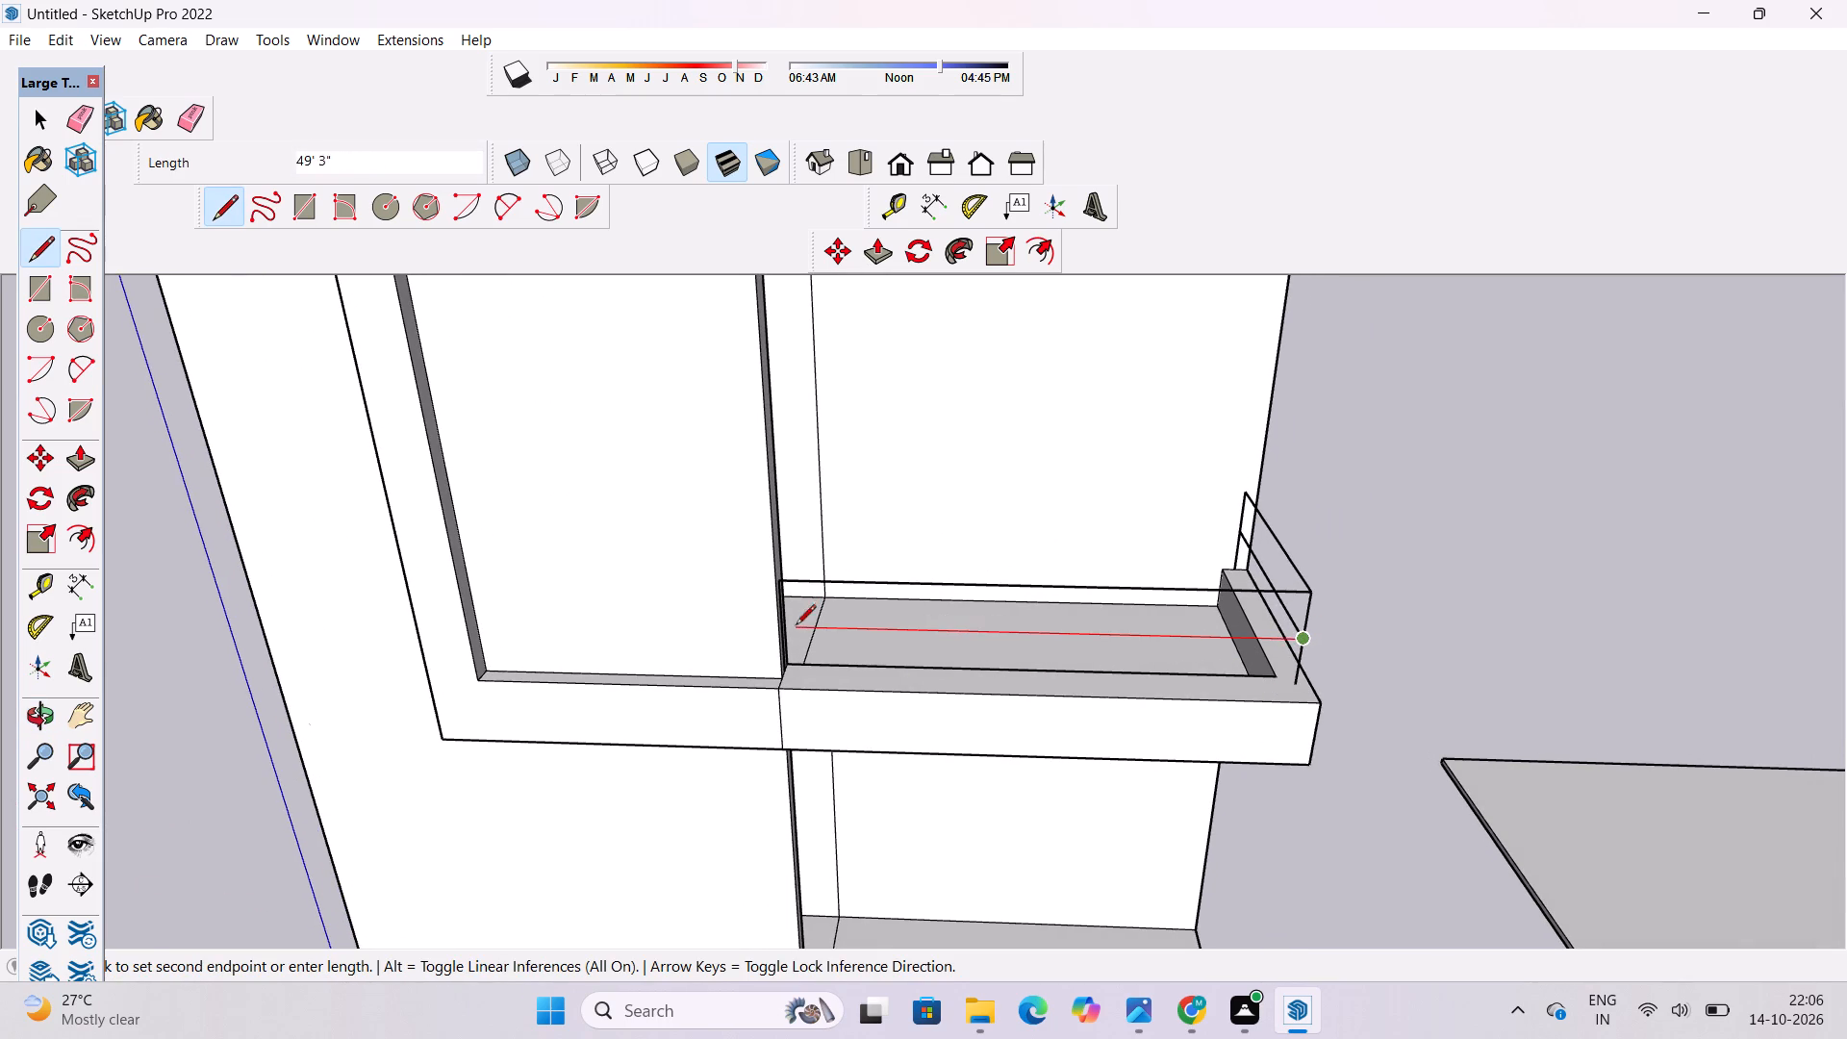
scroll(796, 646, "up", 6)
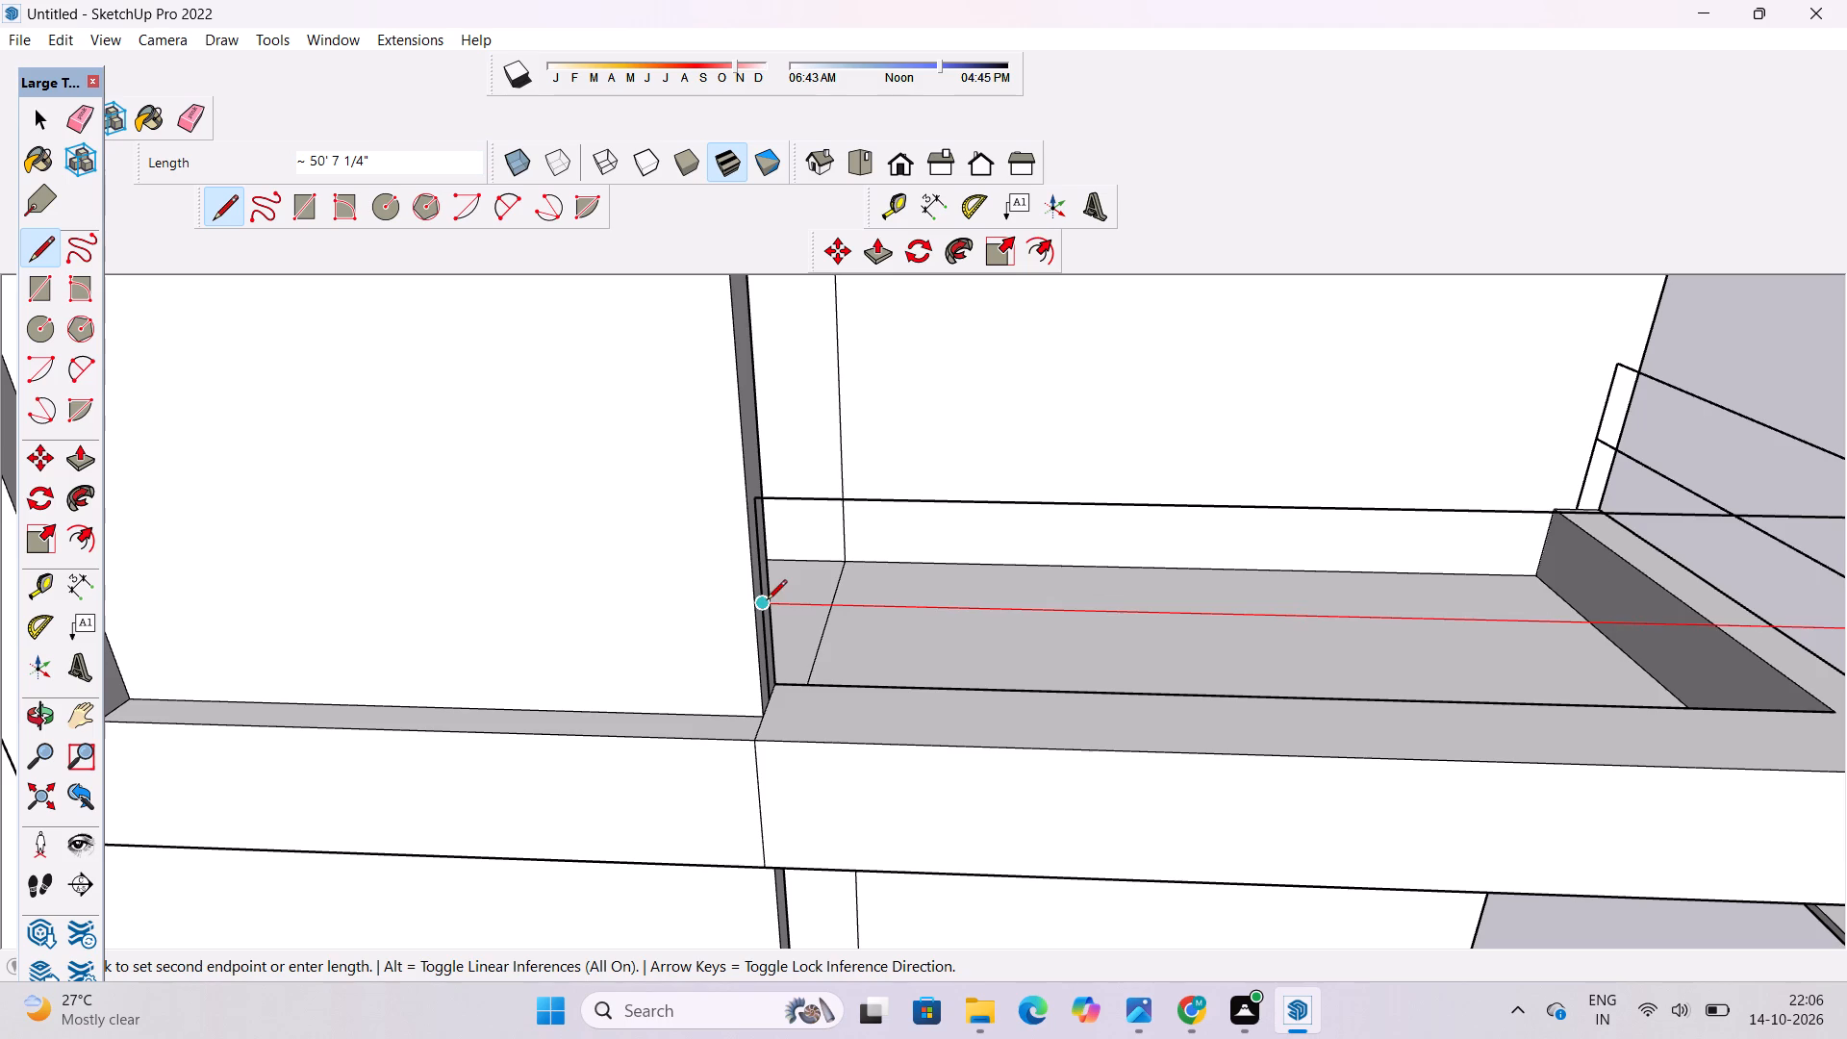
left_click(767, 601)
key("space")
left_click(940, 570)
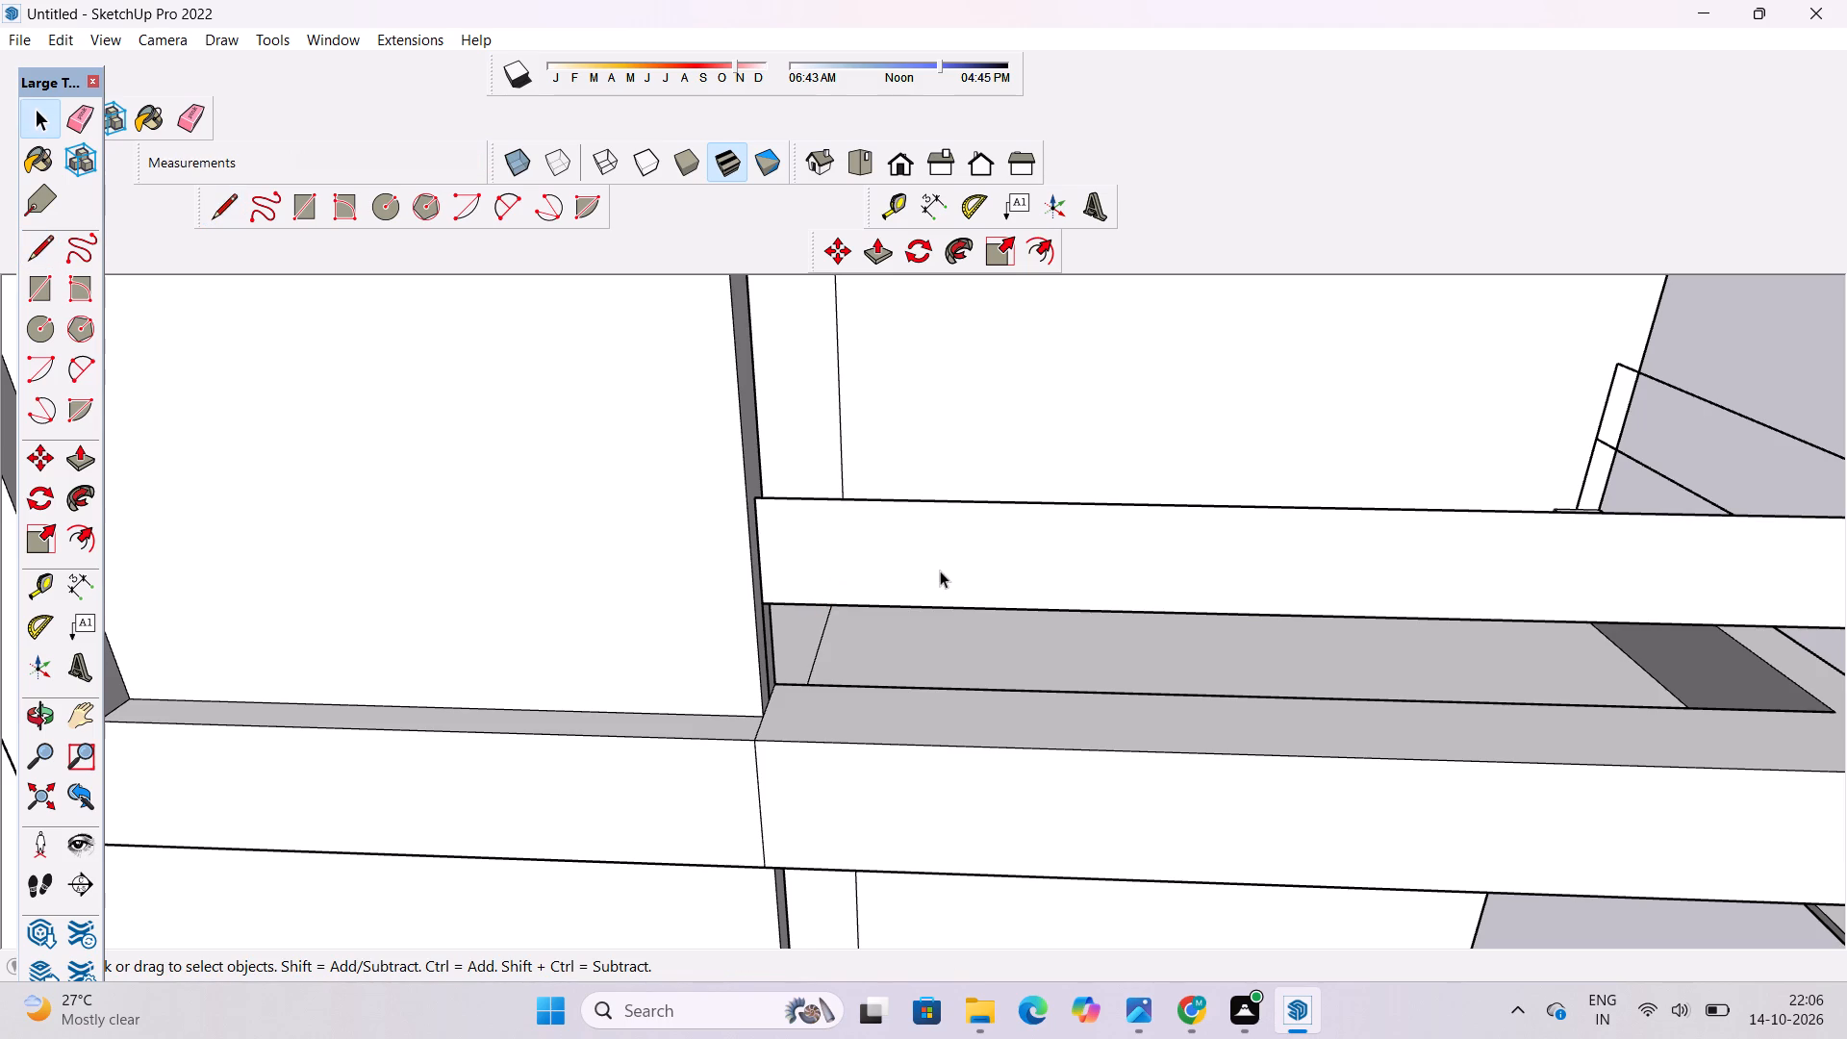
key("Delete")
Examine the lower balcony's front and side rail lines from several angles and compare the whole elevation with the reference image.
key("o")
scroll(949, 572, "down", 6)
left_click_drag(1179, 646, 1087, 646)
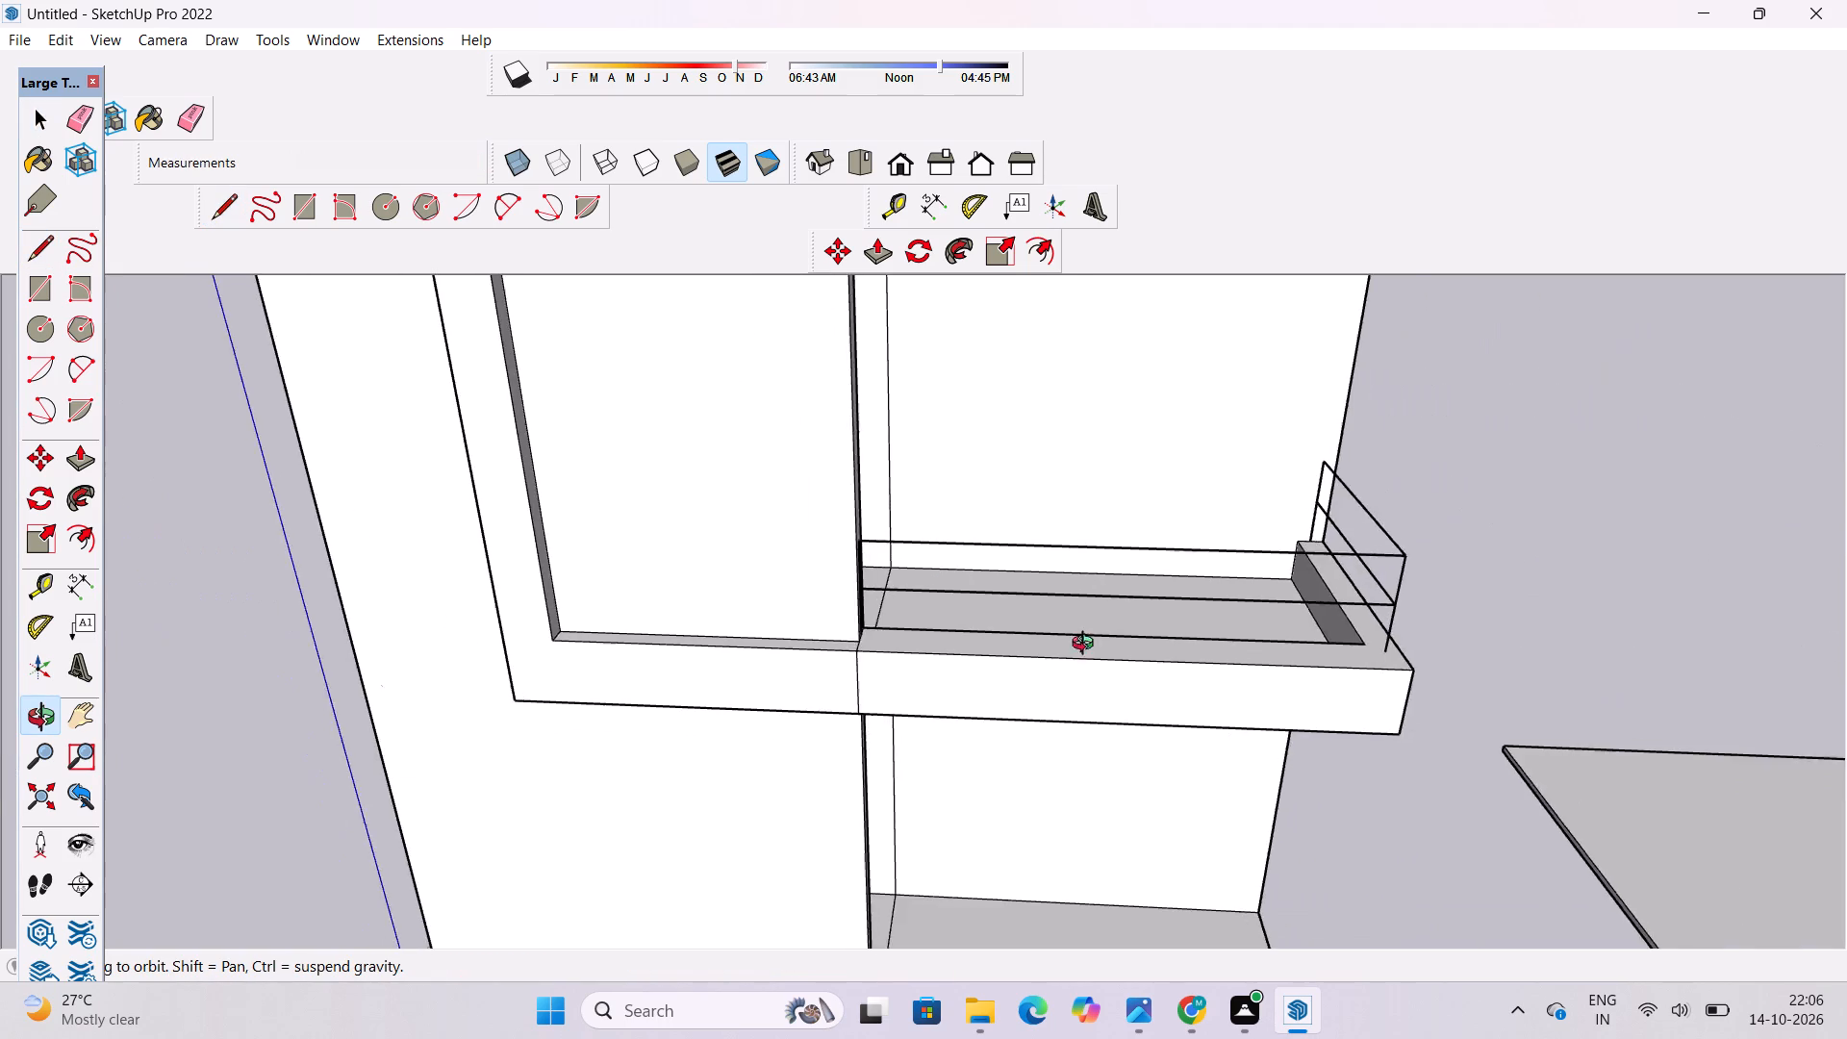
left_click_drag(1087, 646, 977, 650)
left_click_drag(1153, 692, 1069, 682)
left_click_drag(1161, 715, 1138, 639)
left_click_drag(1138, 642, 1166, 682)
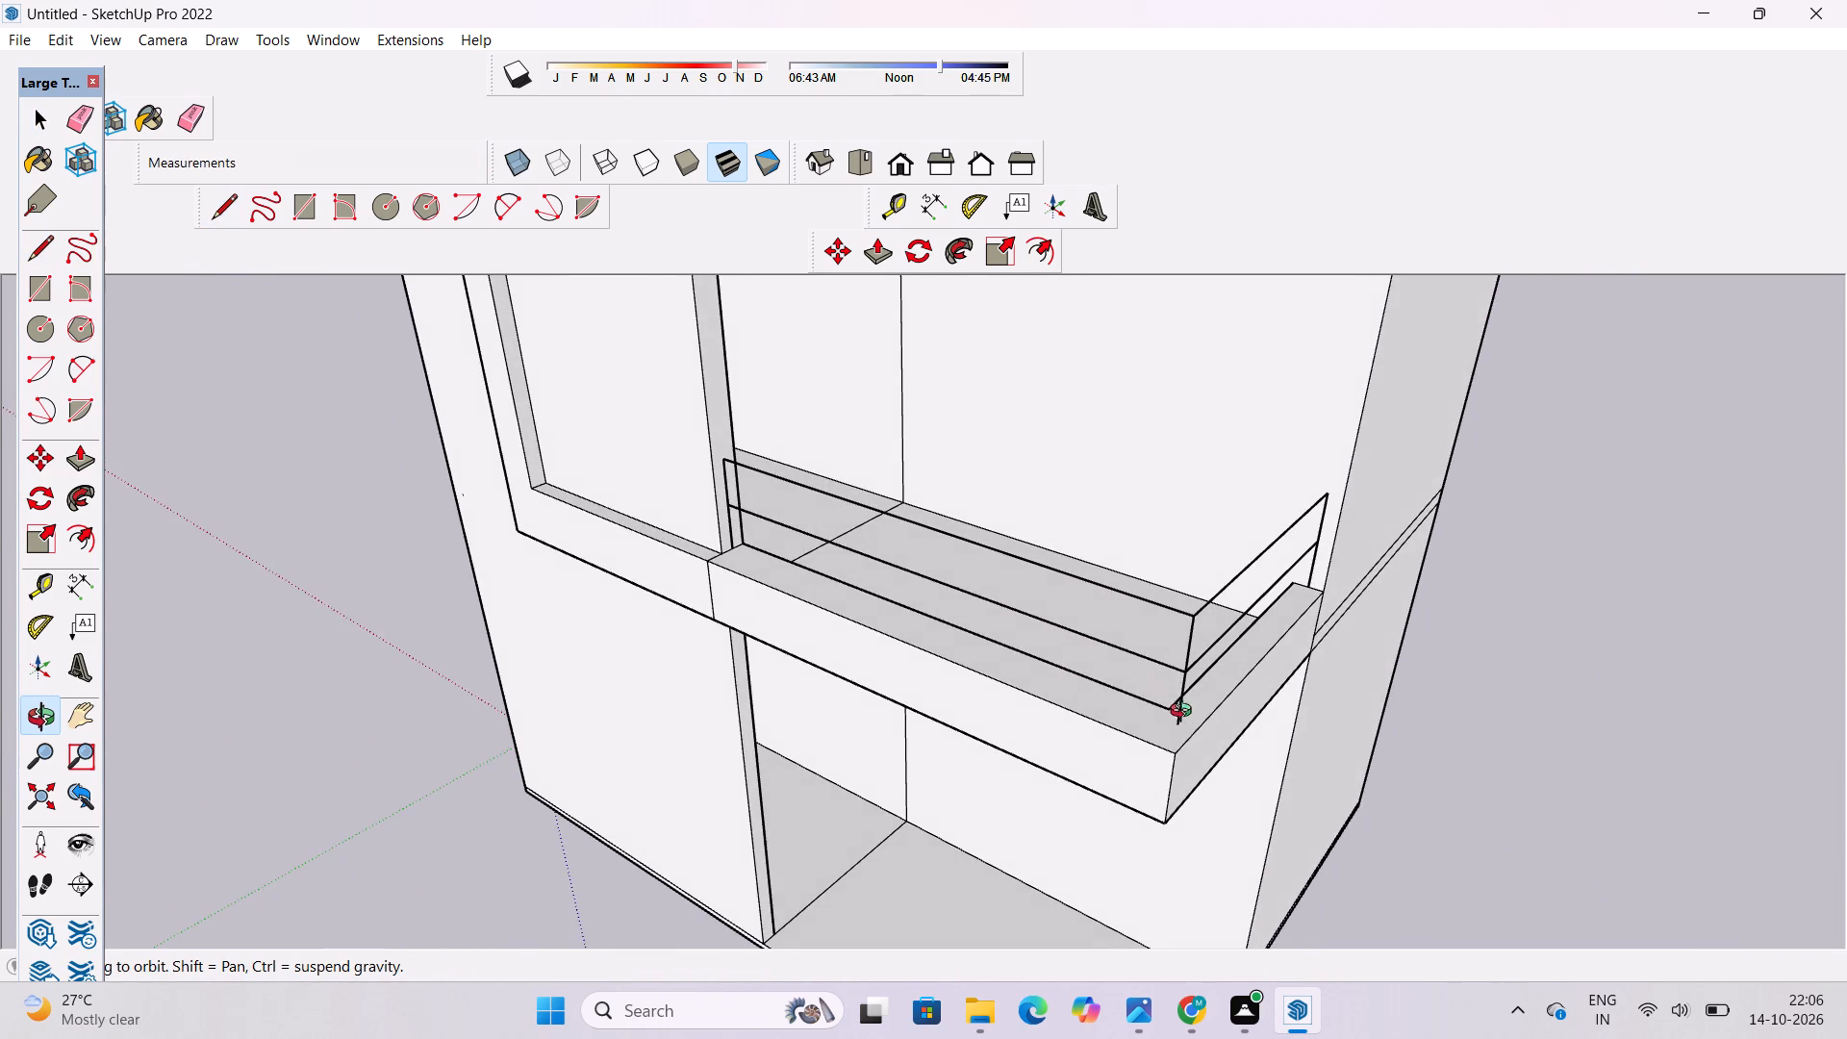
scroll(1195, 740, "up", 3)
left_click_drag(1157, 725, 1304, 768)
left_click_drag(1220, 701, 1201, 714, "shift")
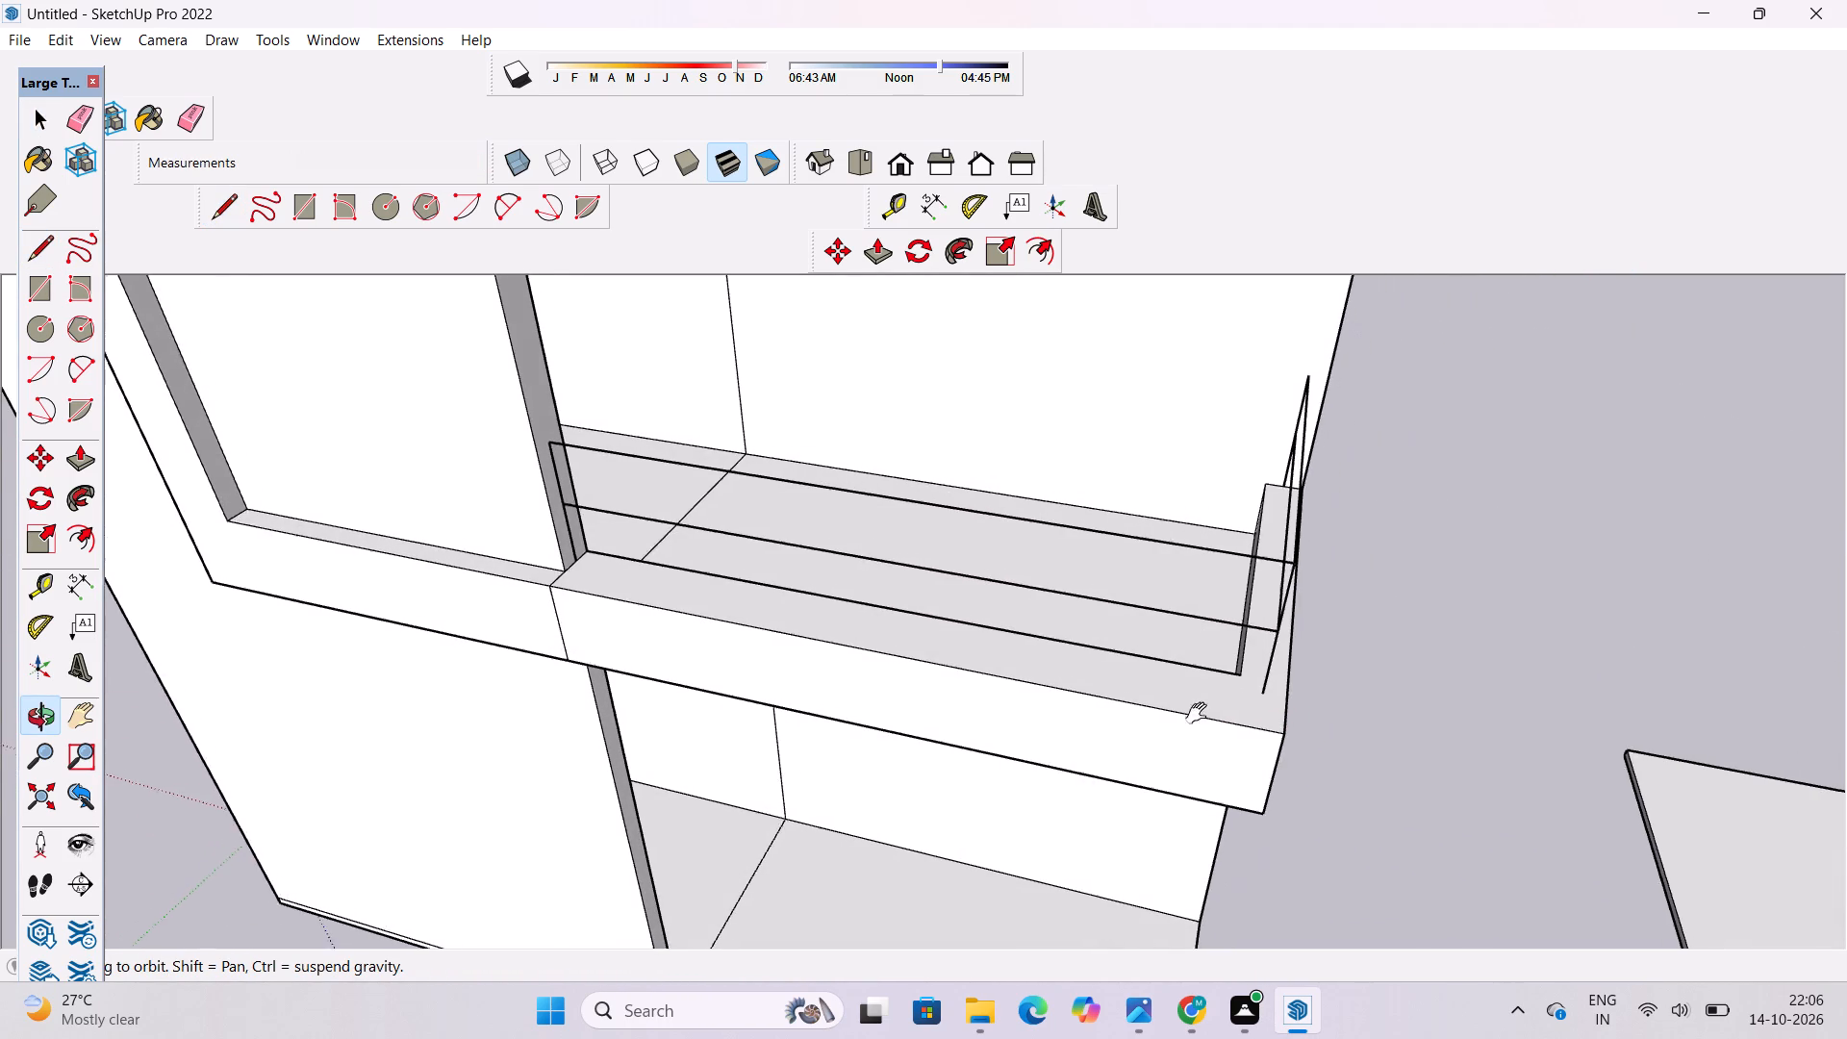
left_click_drag(1201, 714, 1200, 714, "shift")
left_click_drag(1198, 716, 1201, 685)
scroll(1208, 661, "down", 6)
left_click_drag(1192, 684, 1193, 665, "shift")
left_click_drag(1152, 622, 1097, 730, "shift")
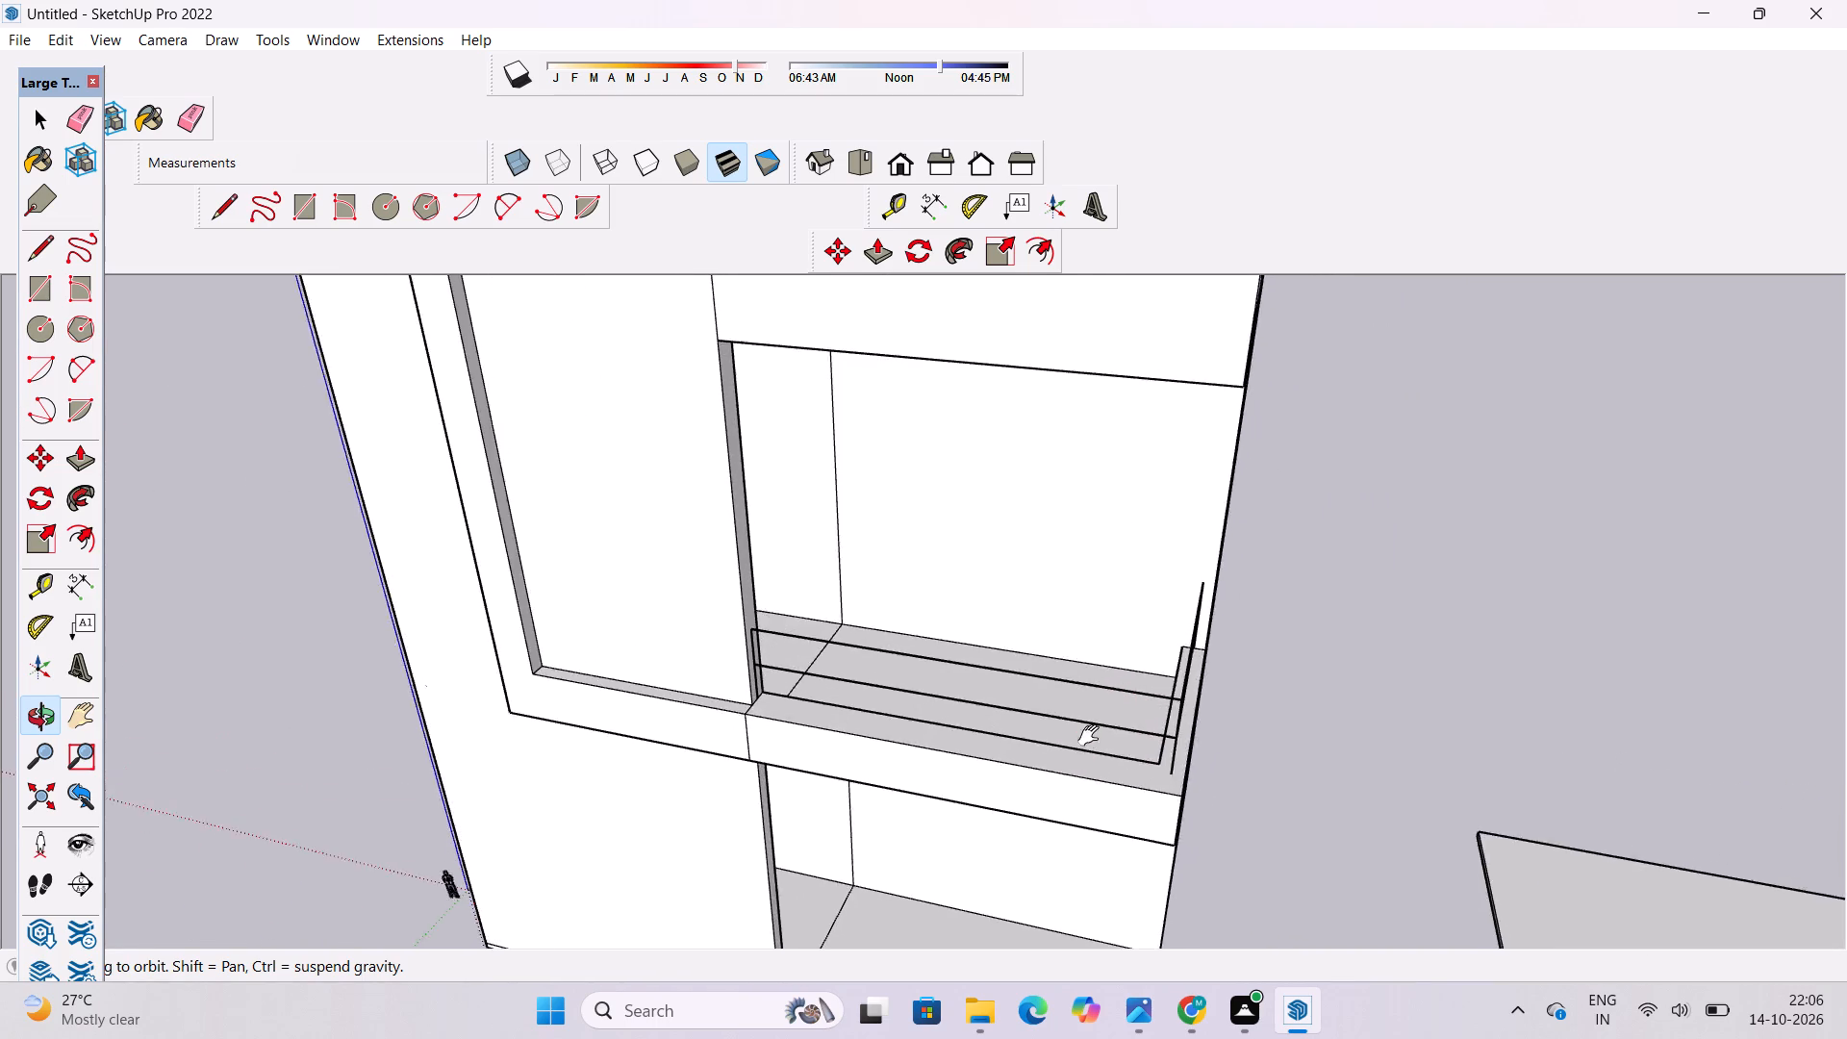
left_click_drag(1093, 736, 1175, 658)
scroll(1182, 641, "down", 5)
left_click_drag(1197, 669, 1145, 706, "shift")
left_click_drag(1145, 706, 1139, 657)
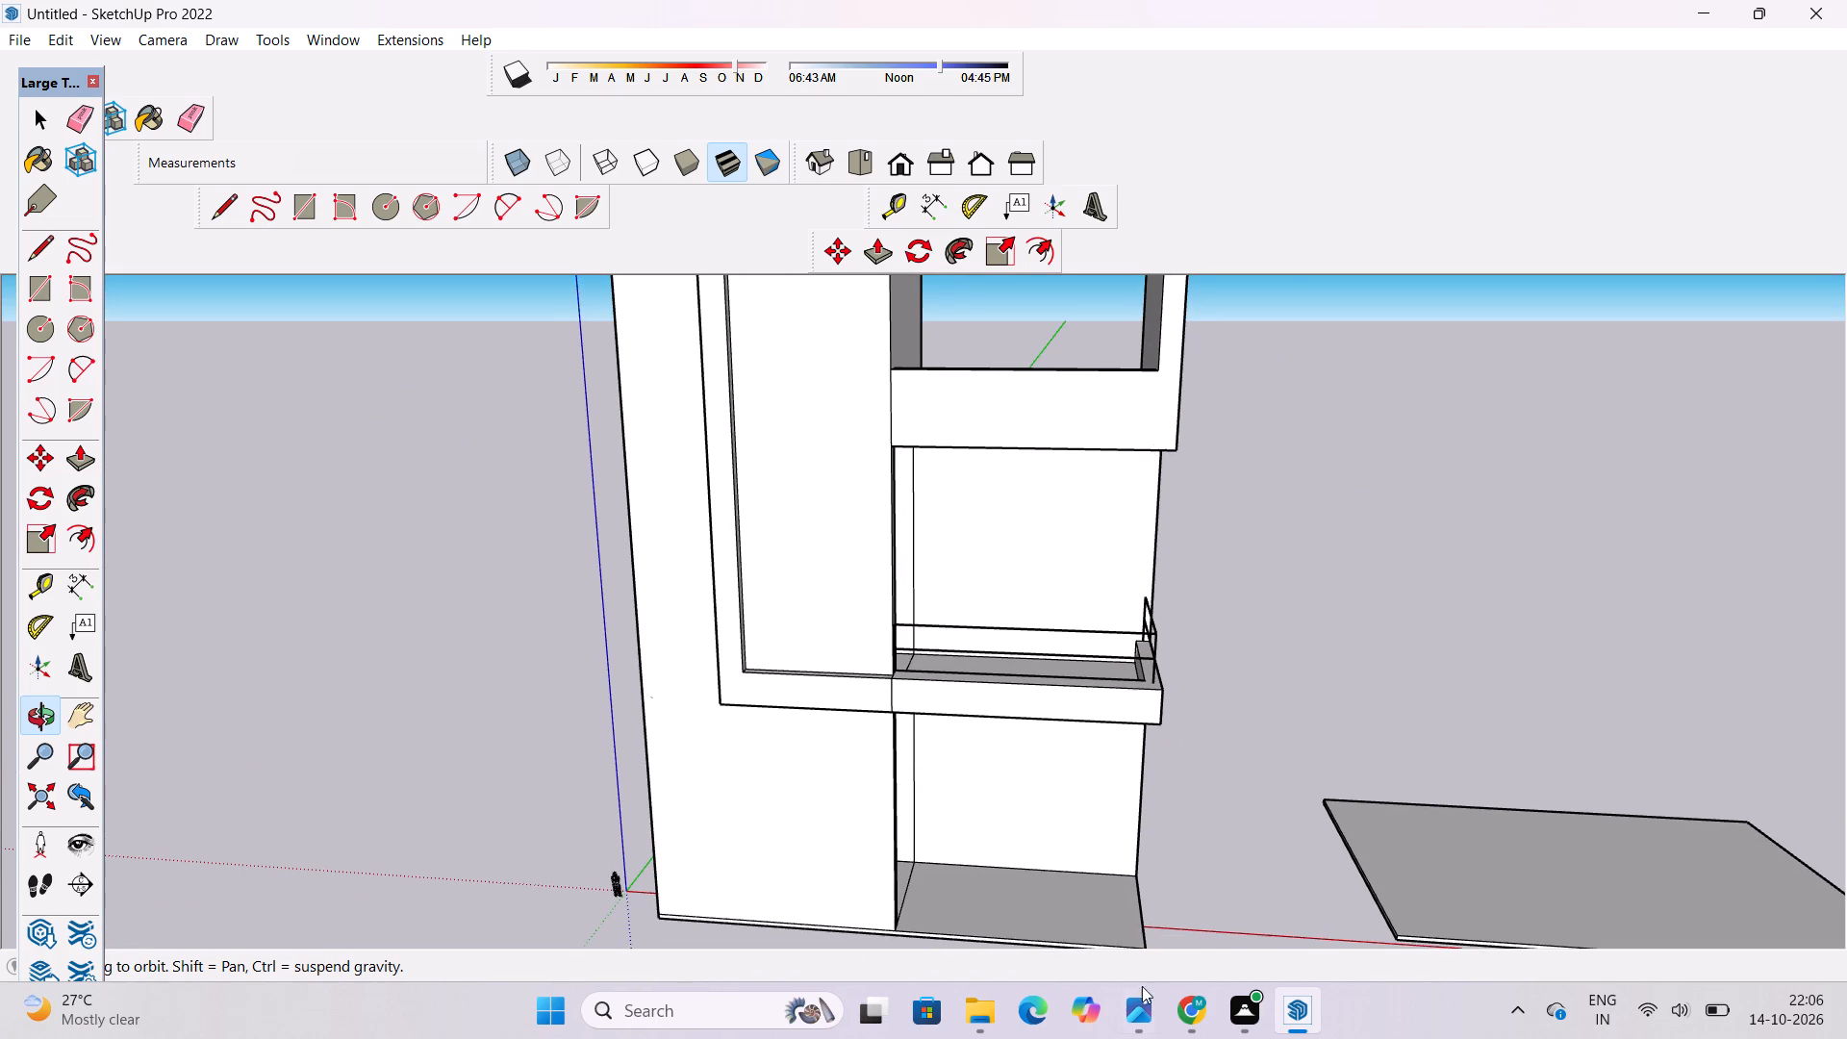
scroll(1107, 704, "down", 3)
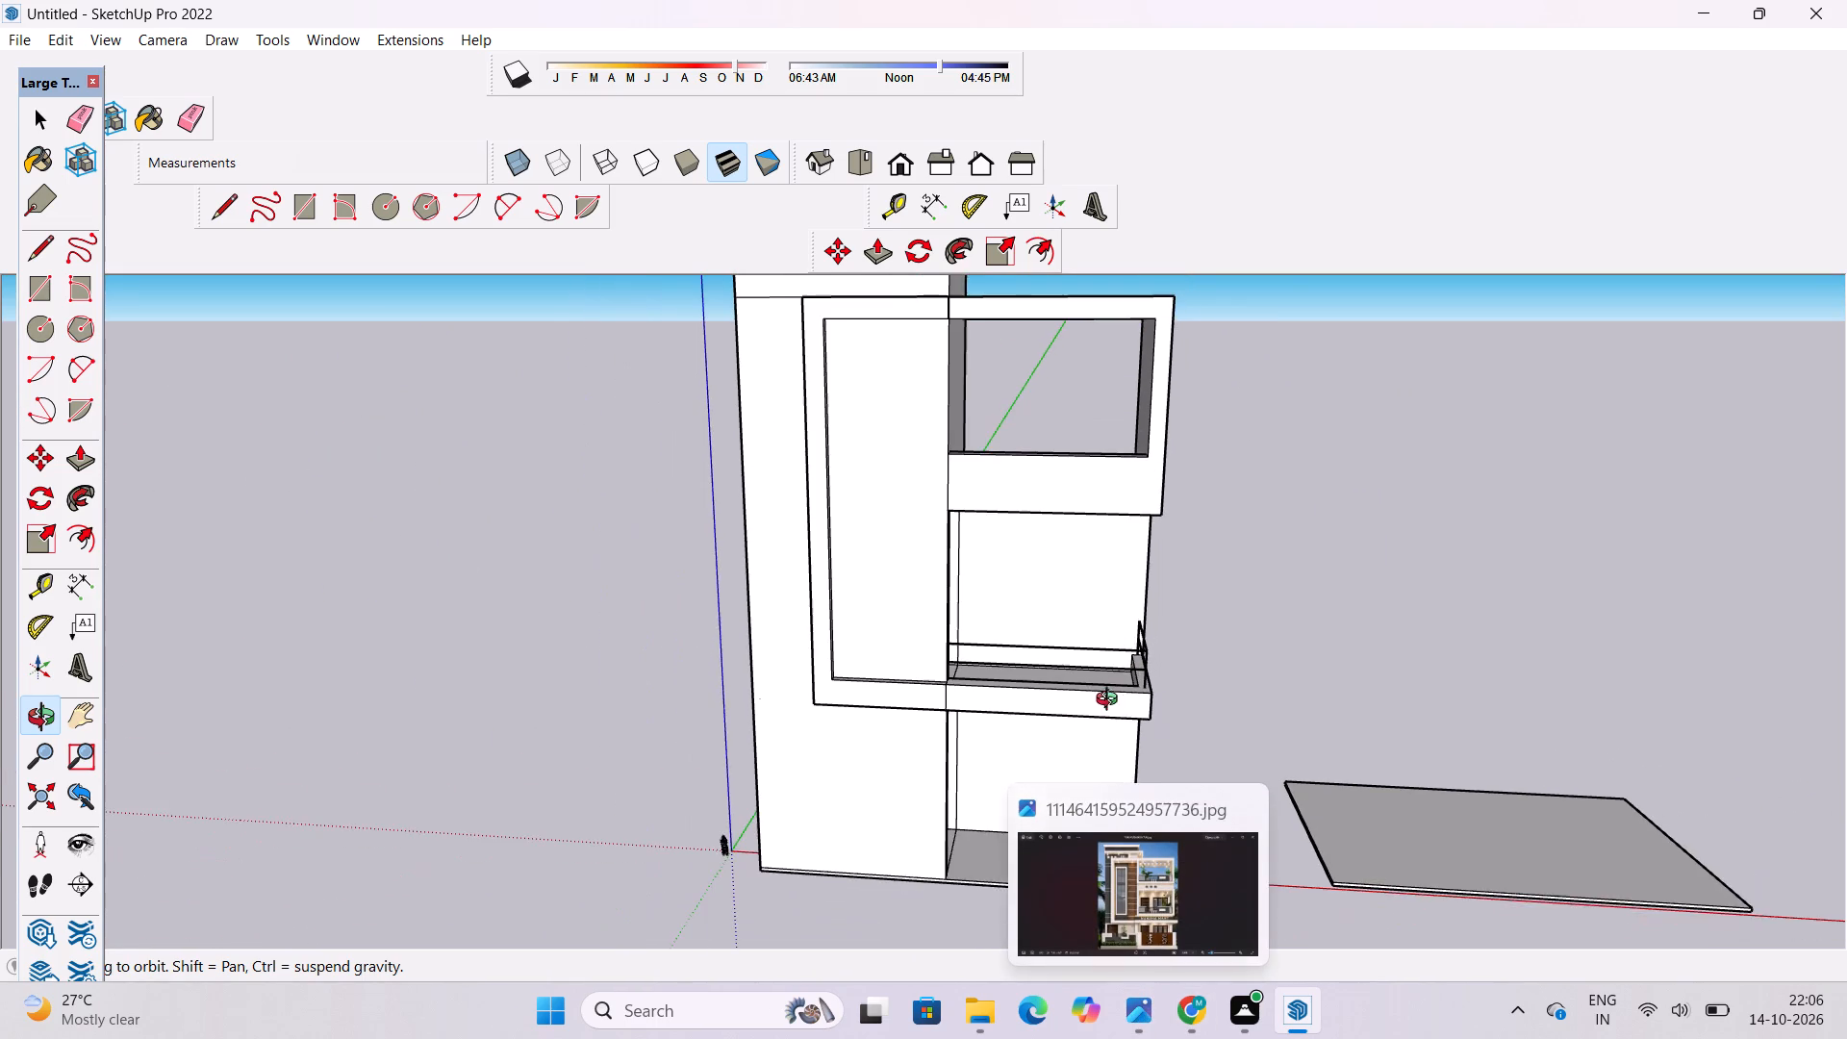
left_click_drag(1105, 704, 1060, 734, "shift")
left_click_drag(1055, 741, 1063, 714)
scroll(1043, 694, "down", 7)
left_click_drag(995, 702, 964, 745, "shift")
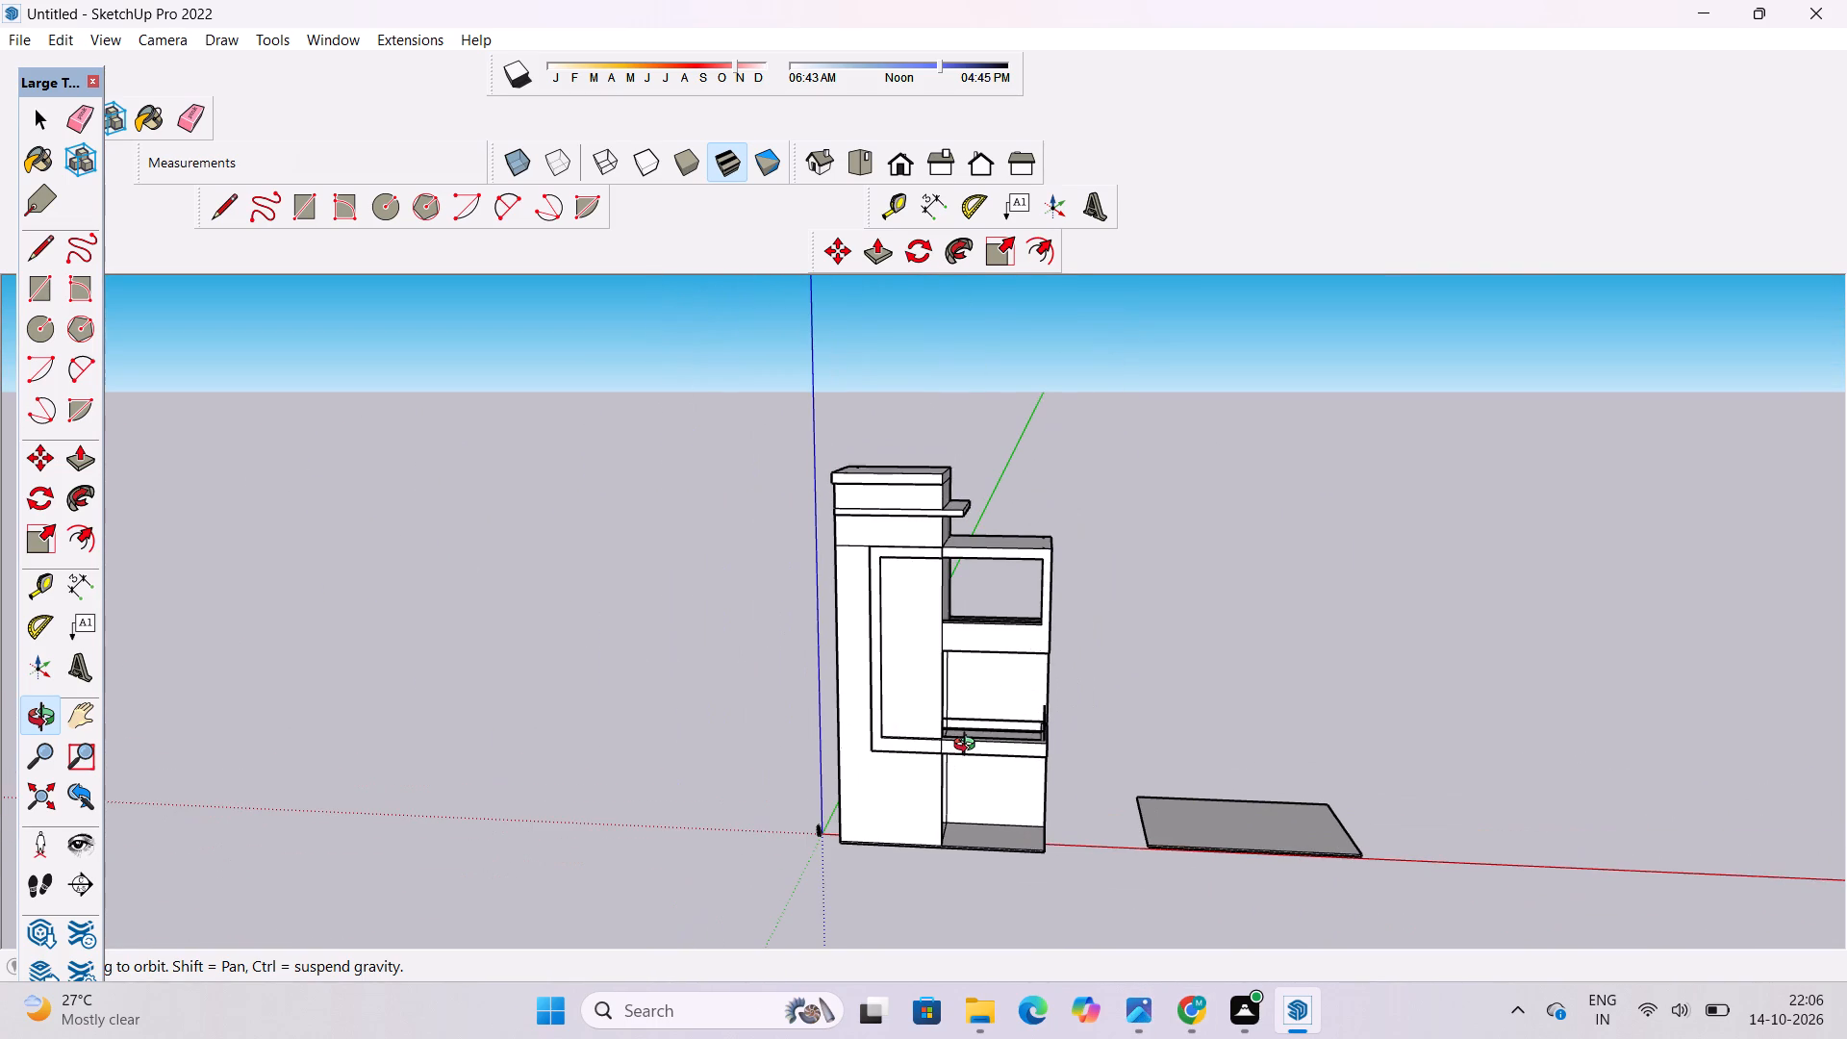
left_click(1125, 1010)
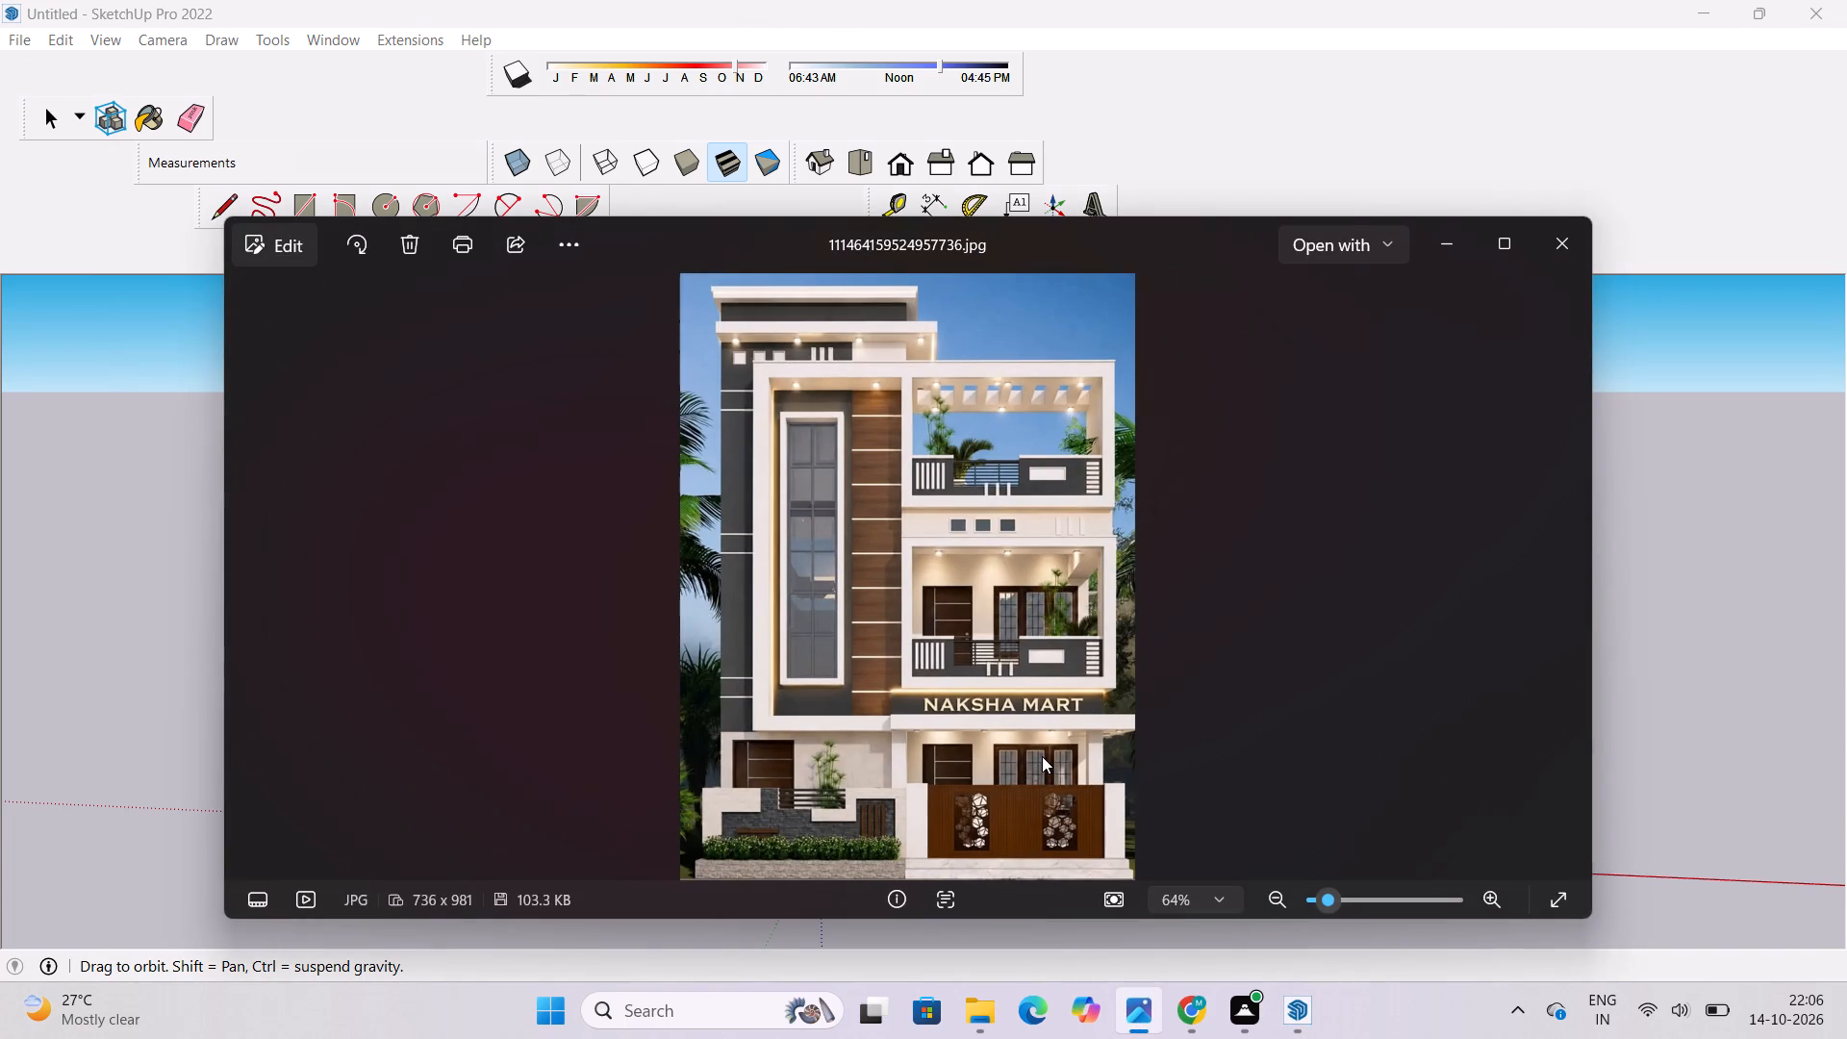
left_click(1134, 1008)
Draw a tall window rectangle about 67' 5" high on the tower's recessed front panel, inset from the surrounding frame.
scroll(882, 661, "up", 4)
left_click_drag(898, 656, 807, 660, "shift")
scroll(815, 662, "up", 8)
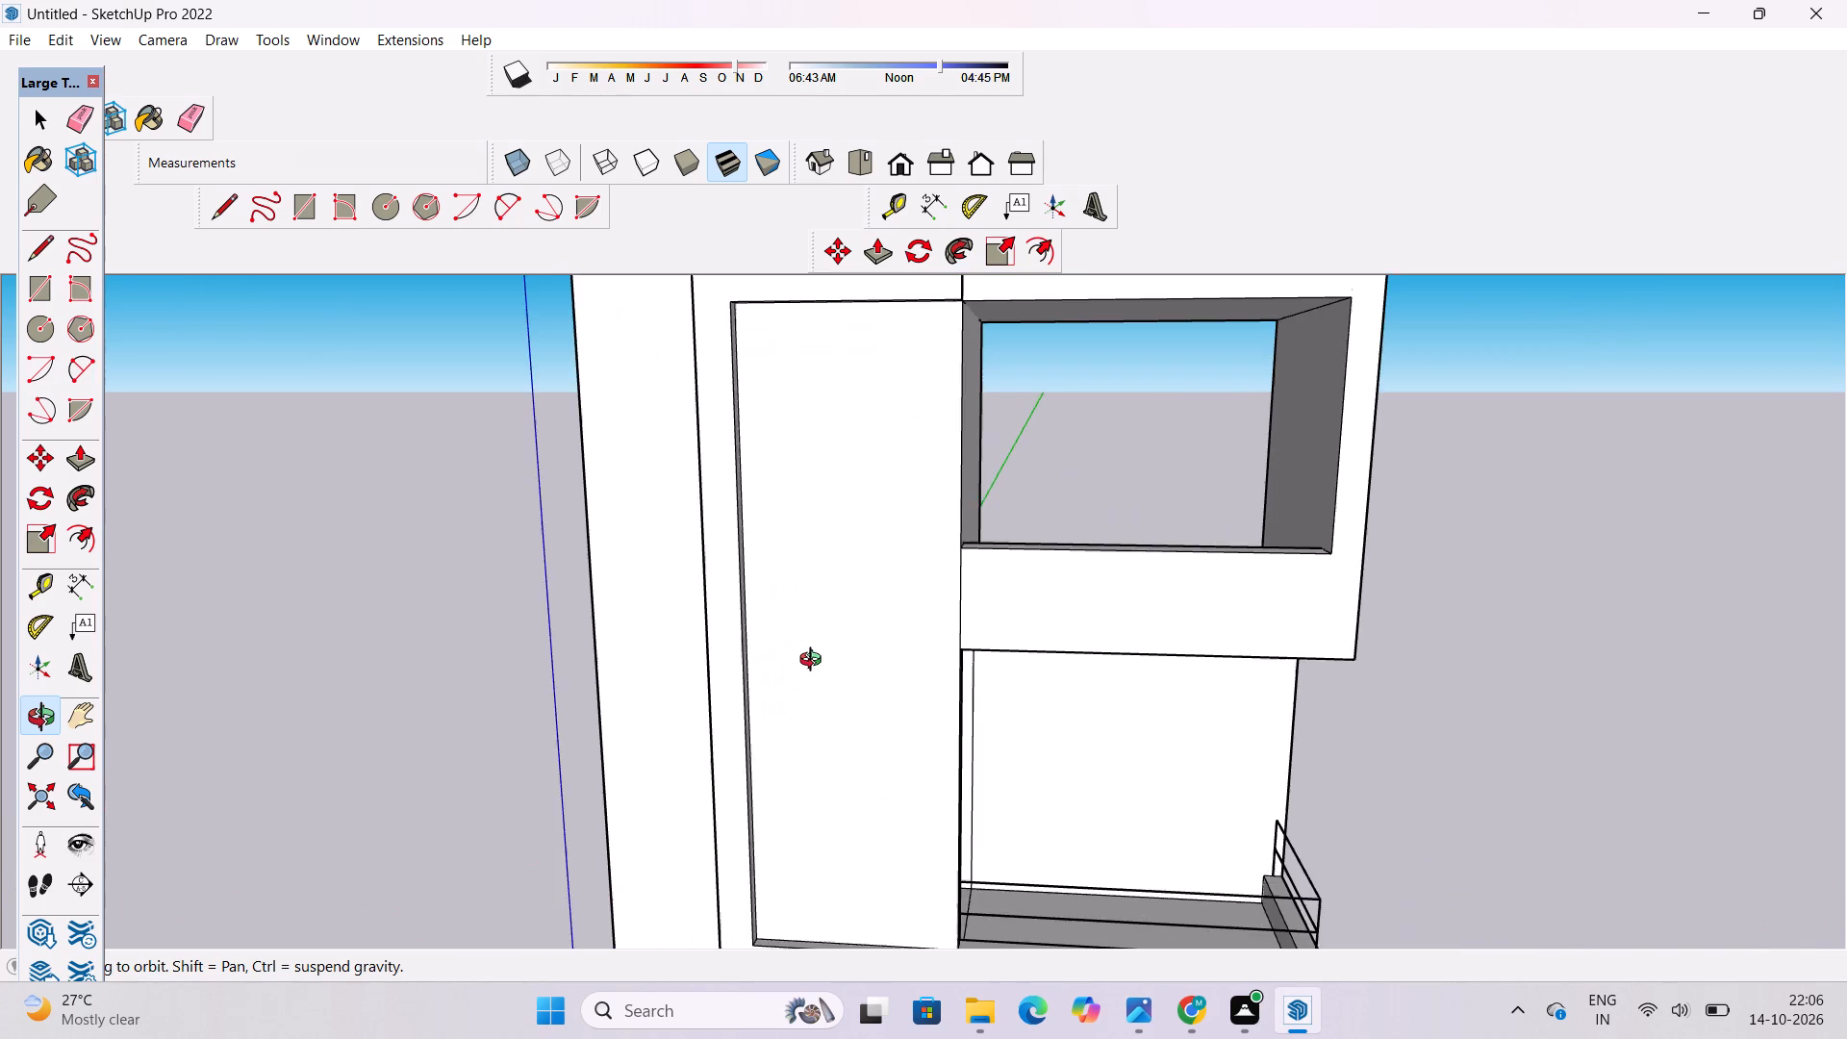
scroll(815, 662, "up", 1)
left_click_drag(815, 662, 818, 718)
left_click_drag(818, 722, 839, 638, "shift")
scroll(842, 625, "down", 5)
left_click_drag(842, 634, 855, 730, "shift")
left_click_drag(855, 739, 873, 685)
left_click_drag(876, 710, 879, 682, "shift")
left_click(879, 682)
key("r")
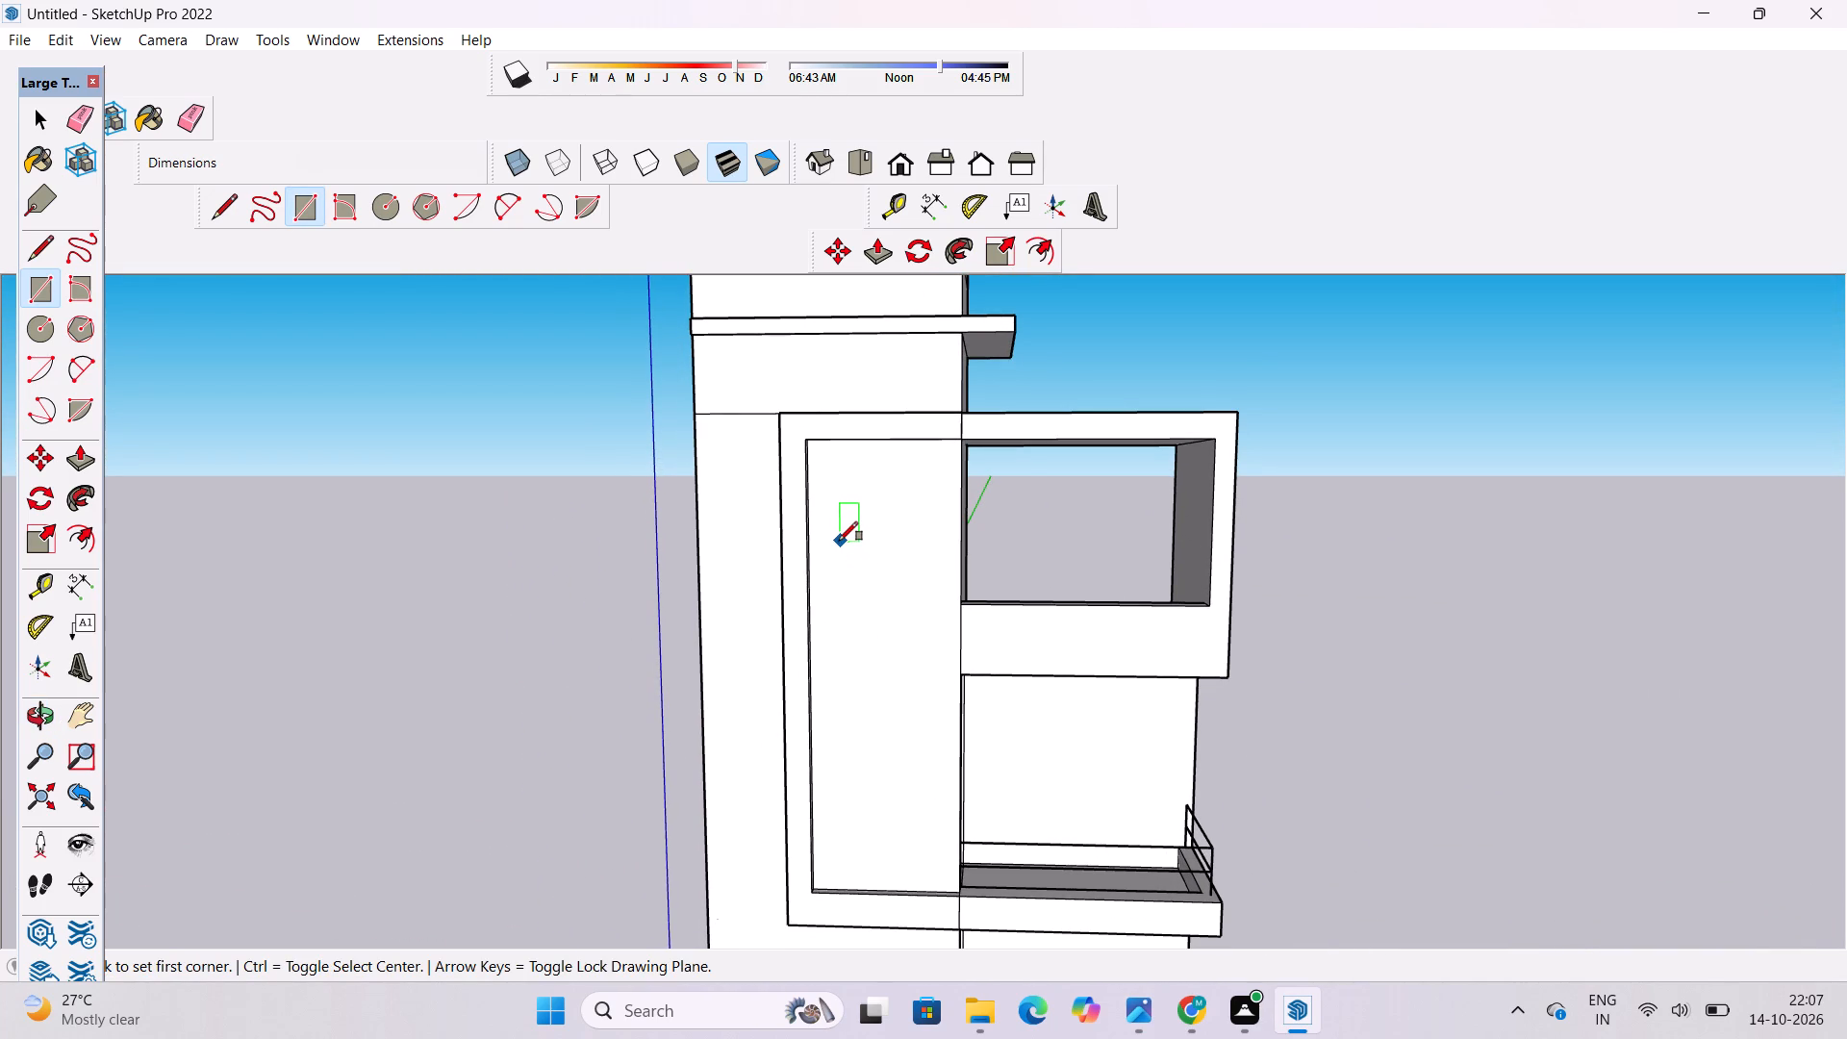
scroll(807, 530, "down", 3)
scroll(951, 546, "down", 2)
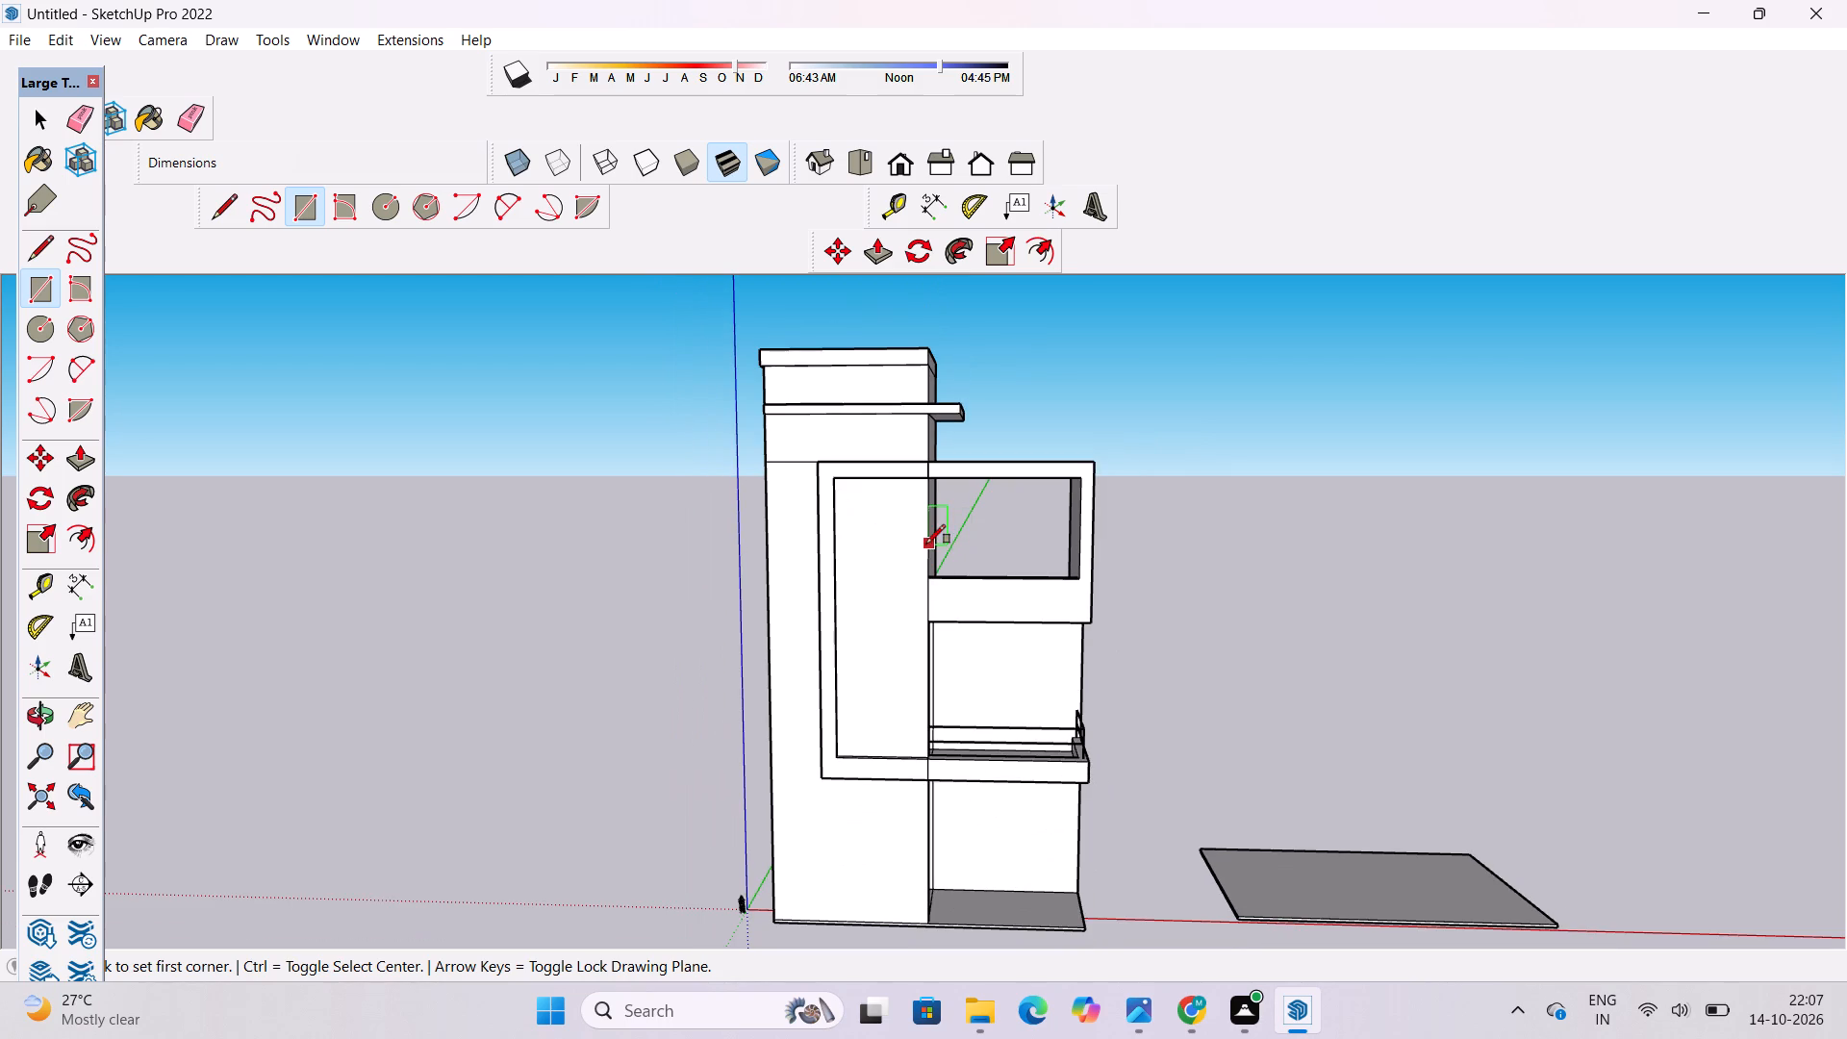
scroll(877, 535, "up", 1)
scroll(857, 531, "down", 1)
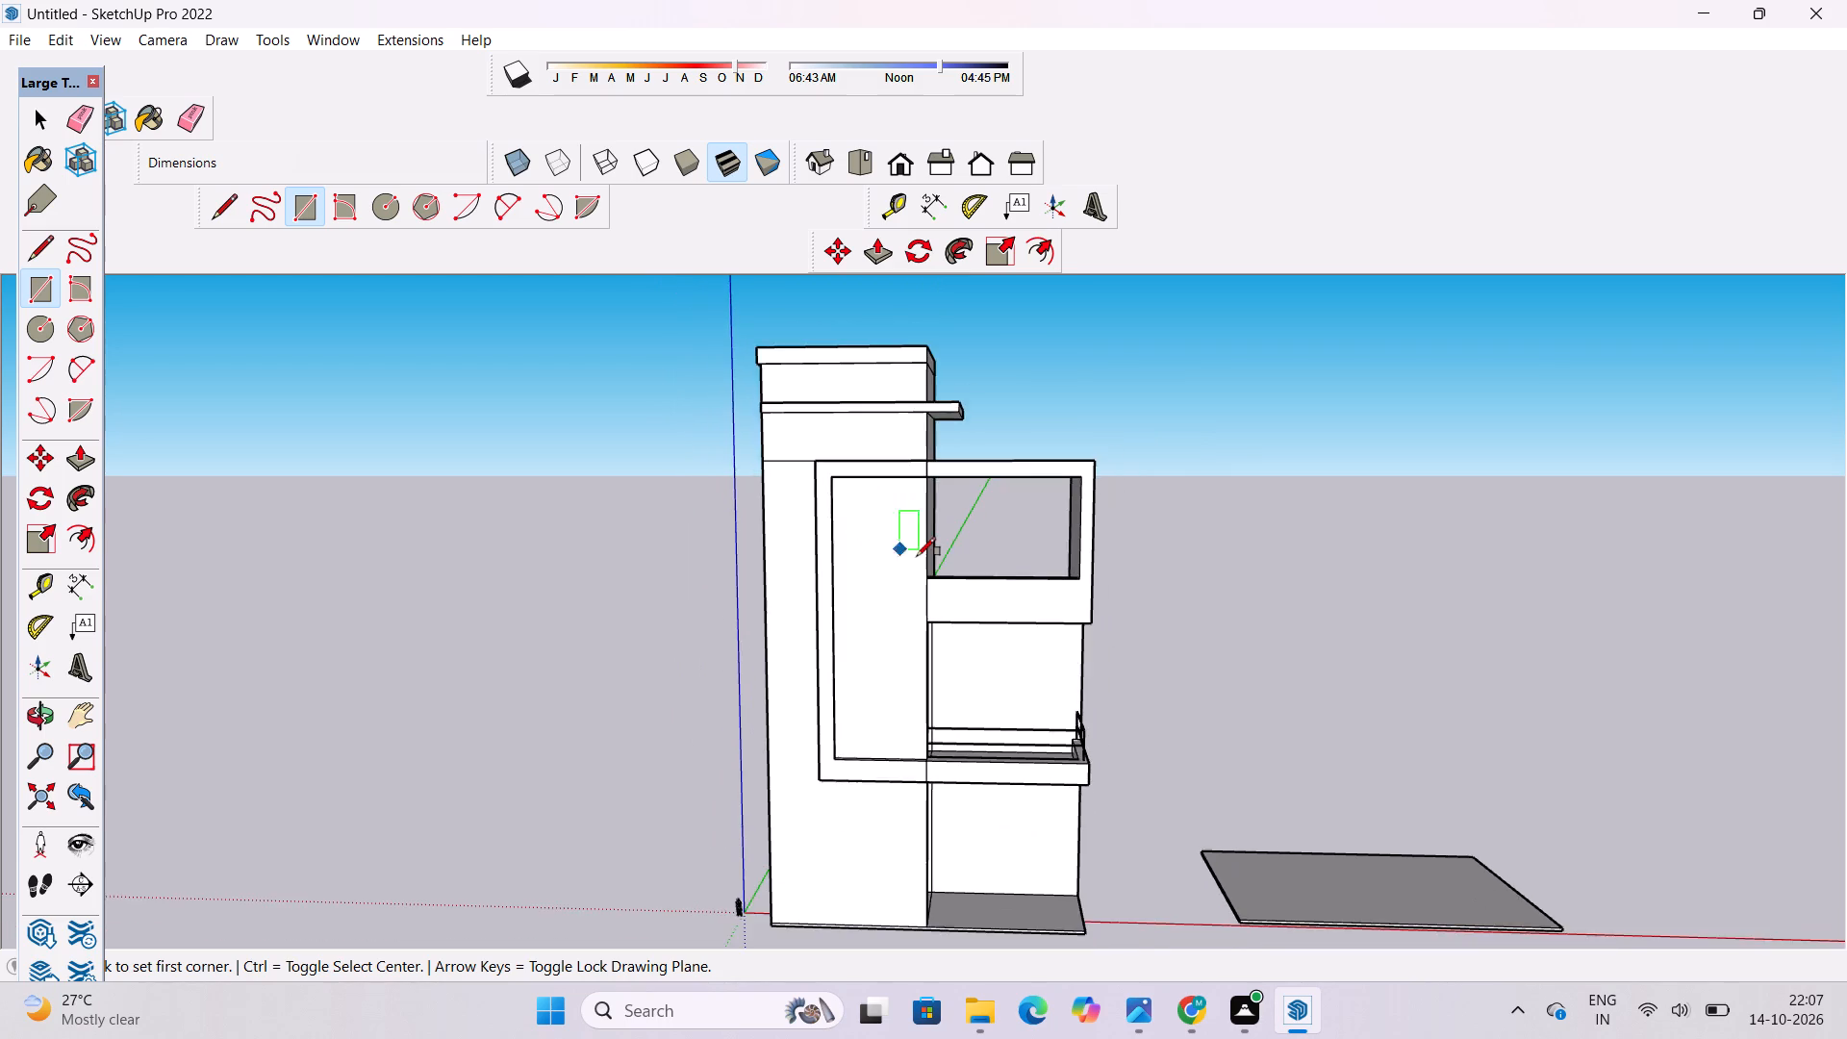
scroll(917, 556, "up", 4)
scroll(859, 520, "down", 2)
scroll(950, 583, "up", 1)
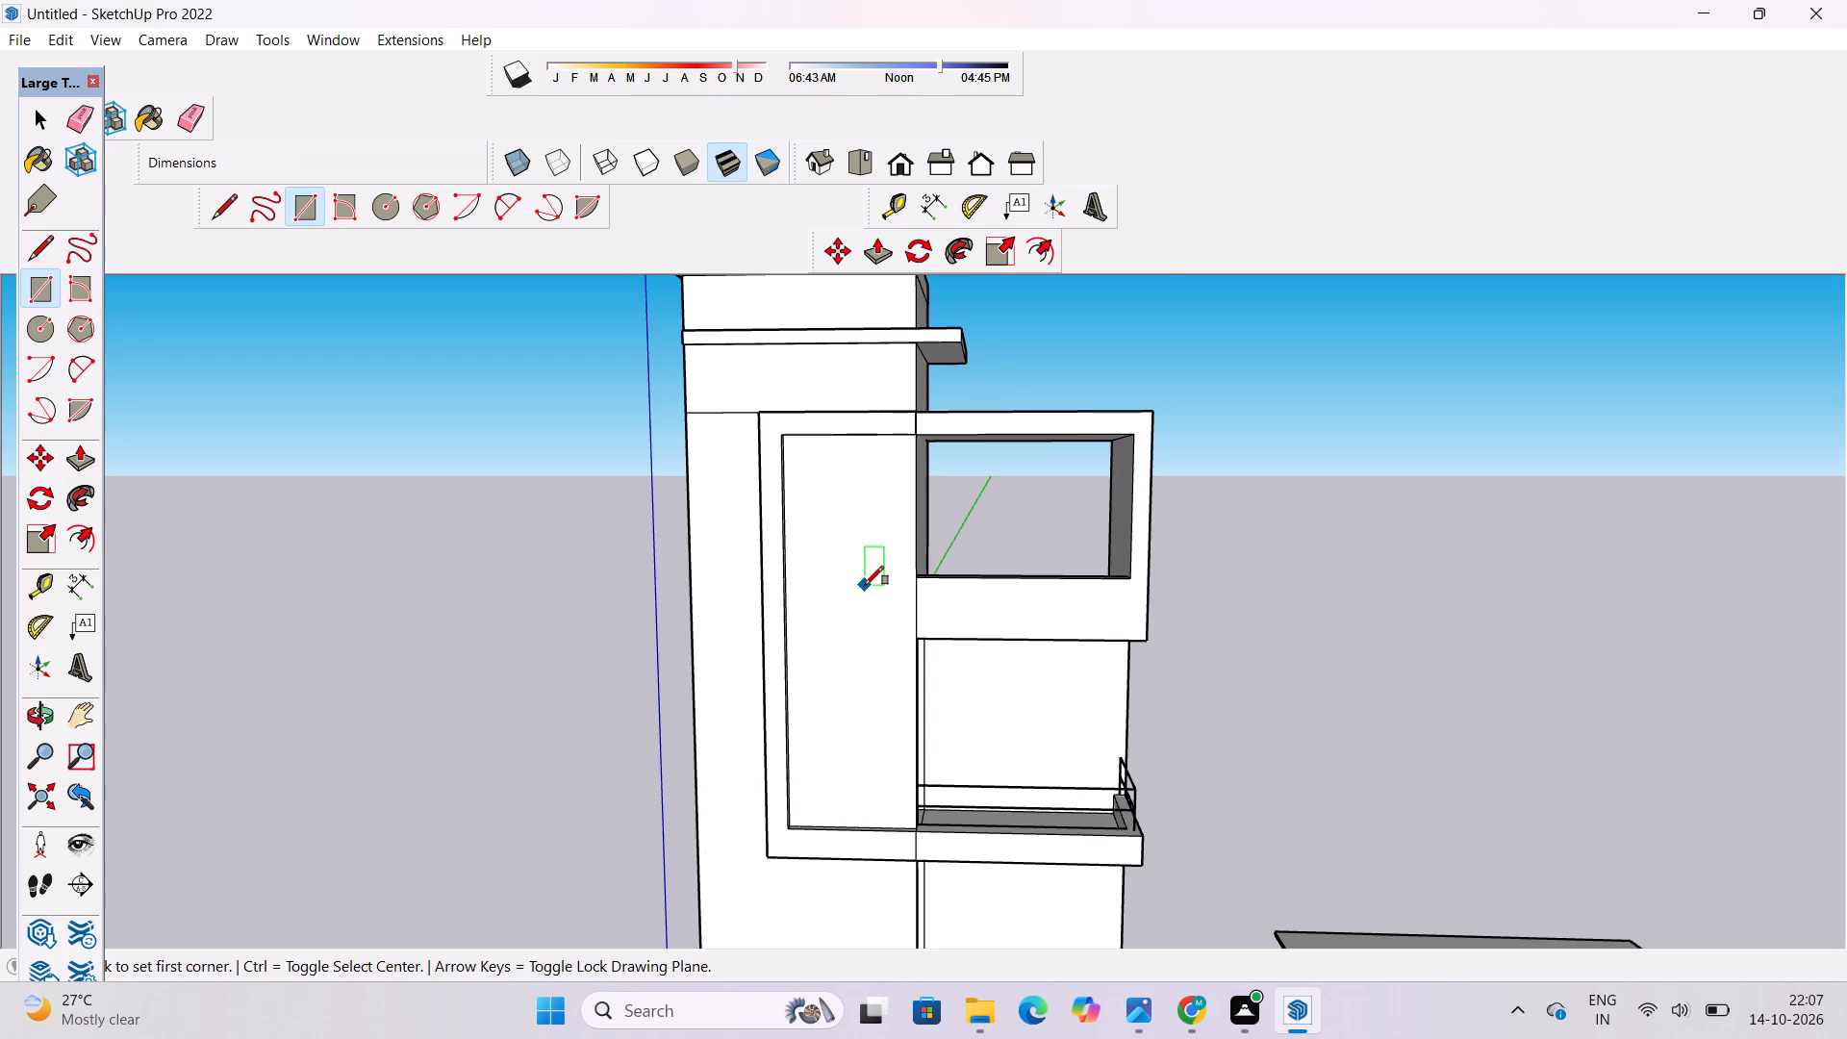
scroll(859, 578, "down", 6)
scroll(917, 593, "up", 5)
scroll(785, 534, "up", 5)
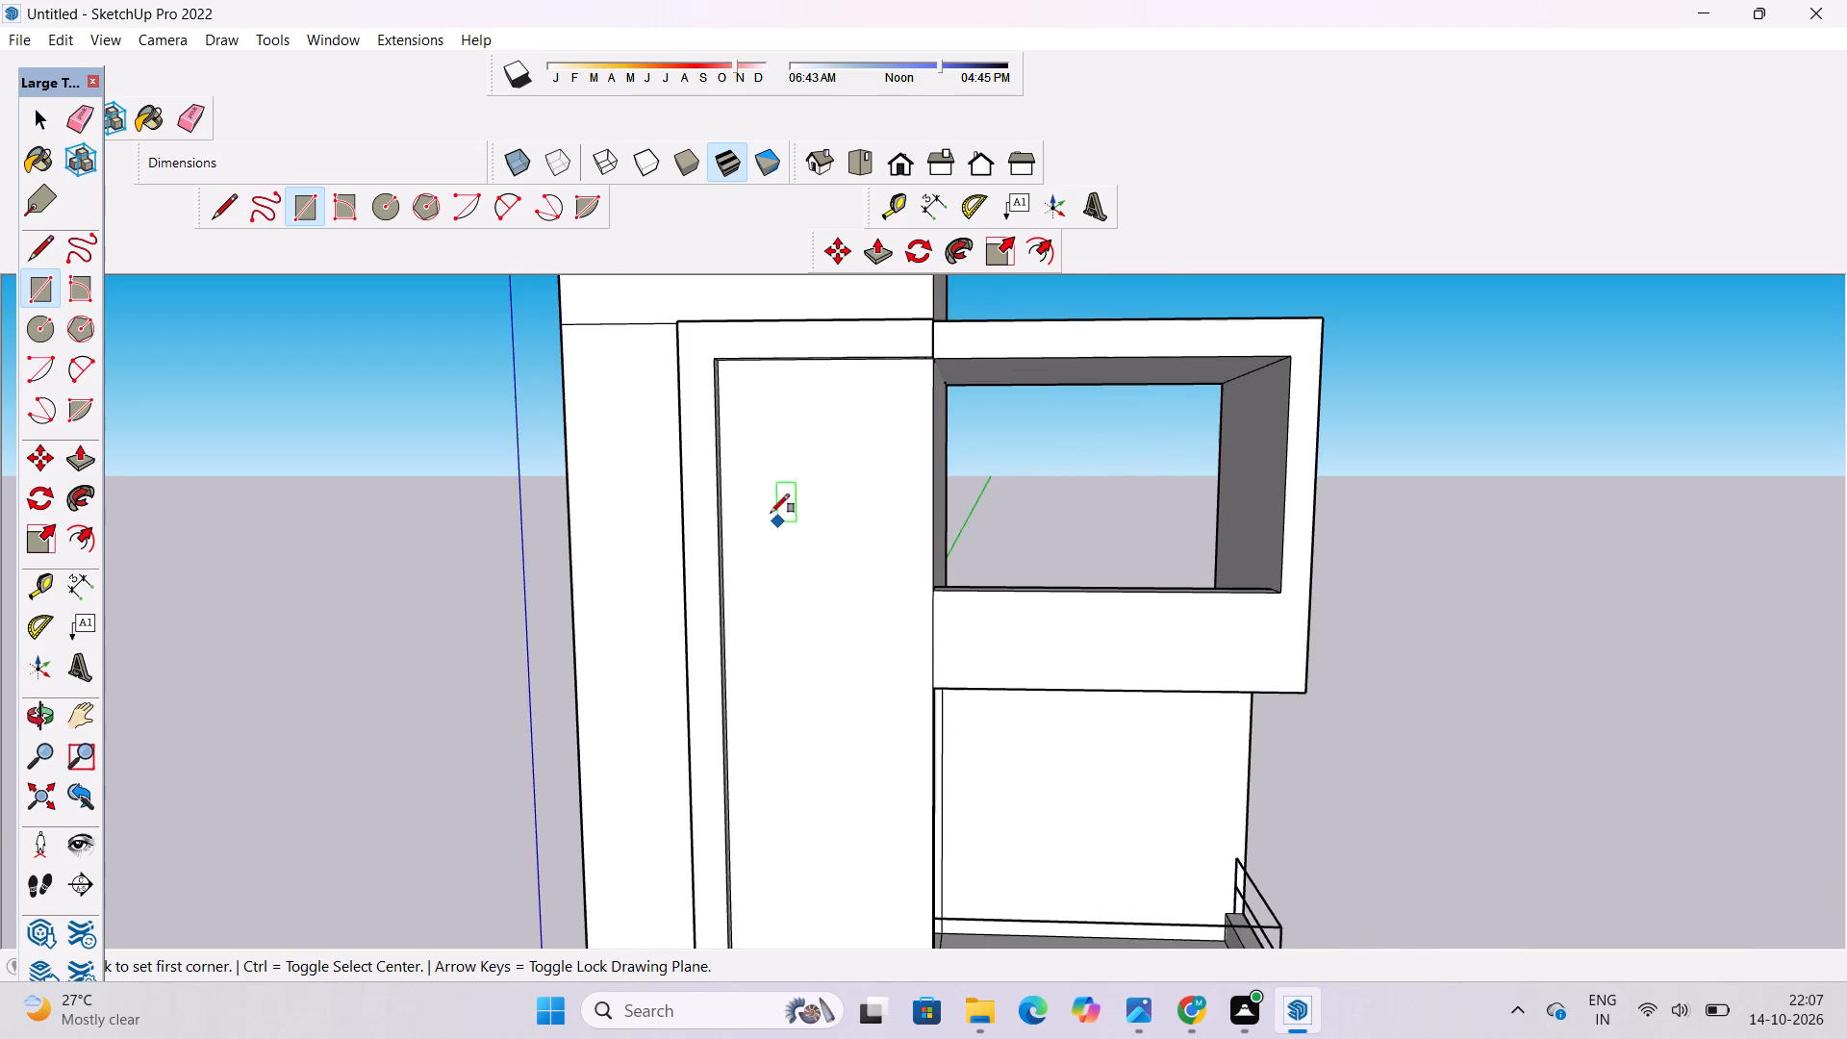
left_click(749, 444)
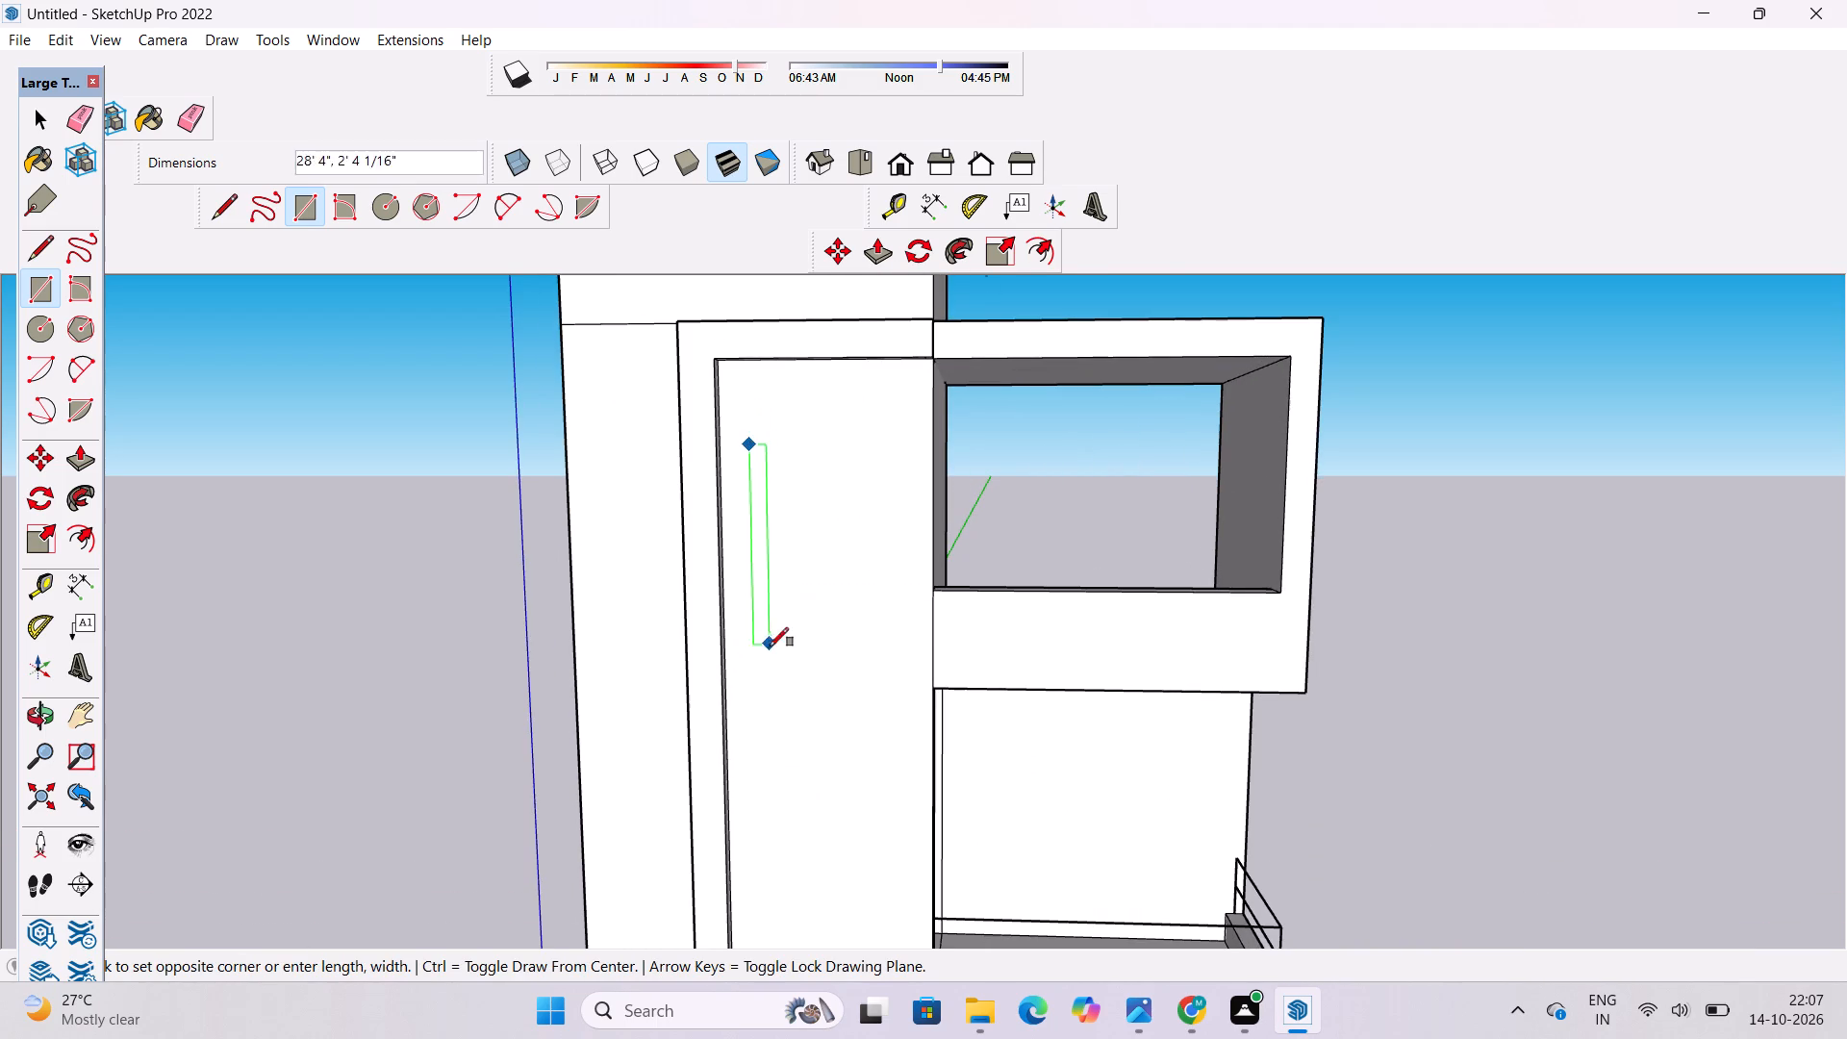
scroll(770, 650, "down", 4)
scroll(807, 857, "up", 2)
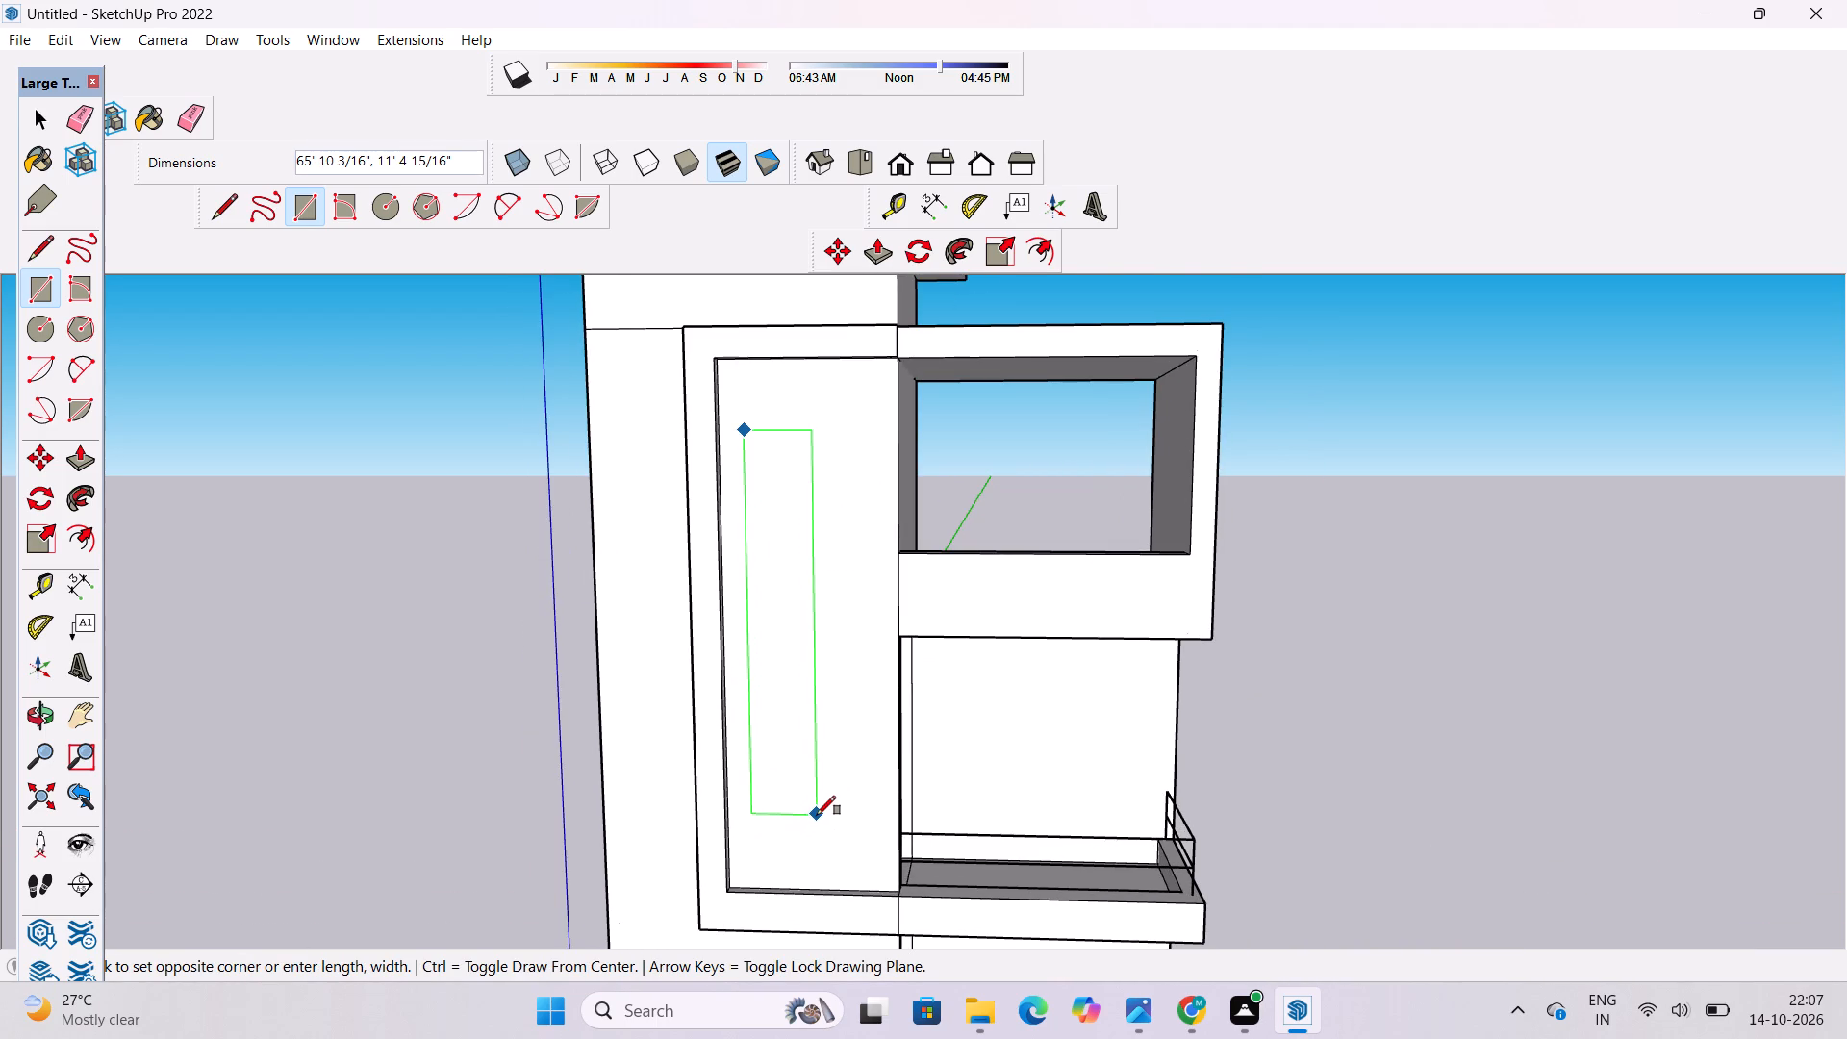
key("o")
left_click_drag(782, 774, 801, 811, "shift")
left_click_drag(804, 816, 836, 813)
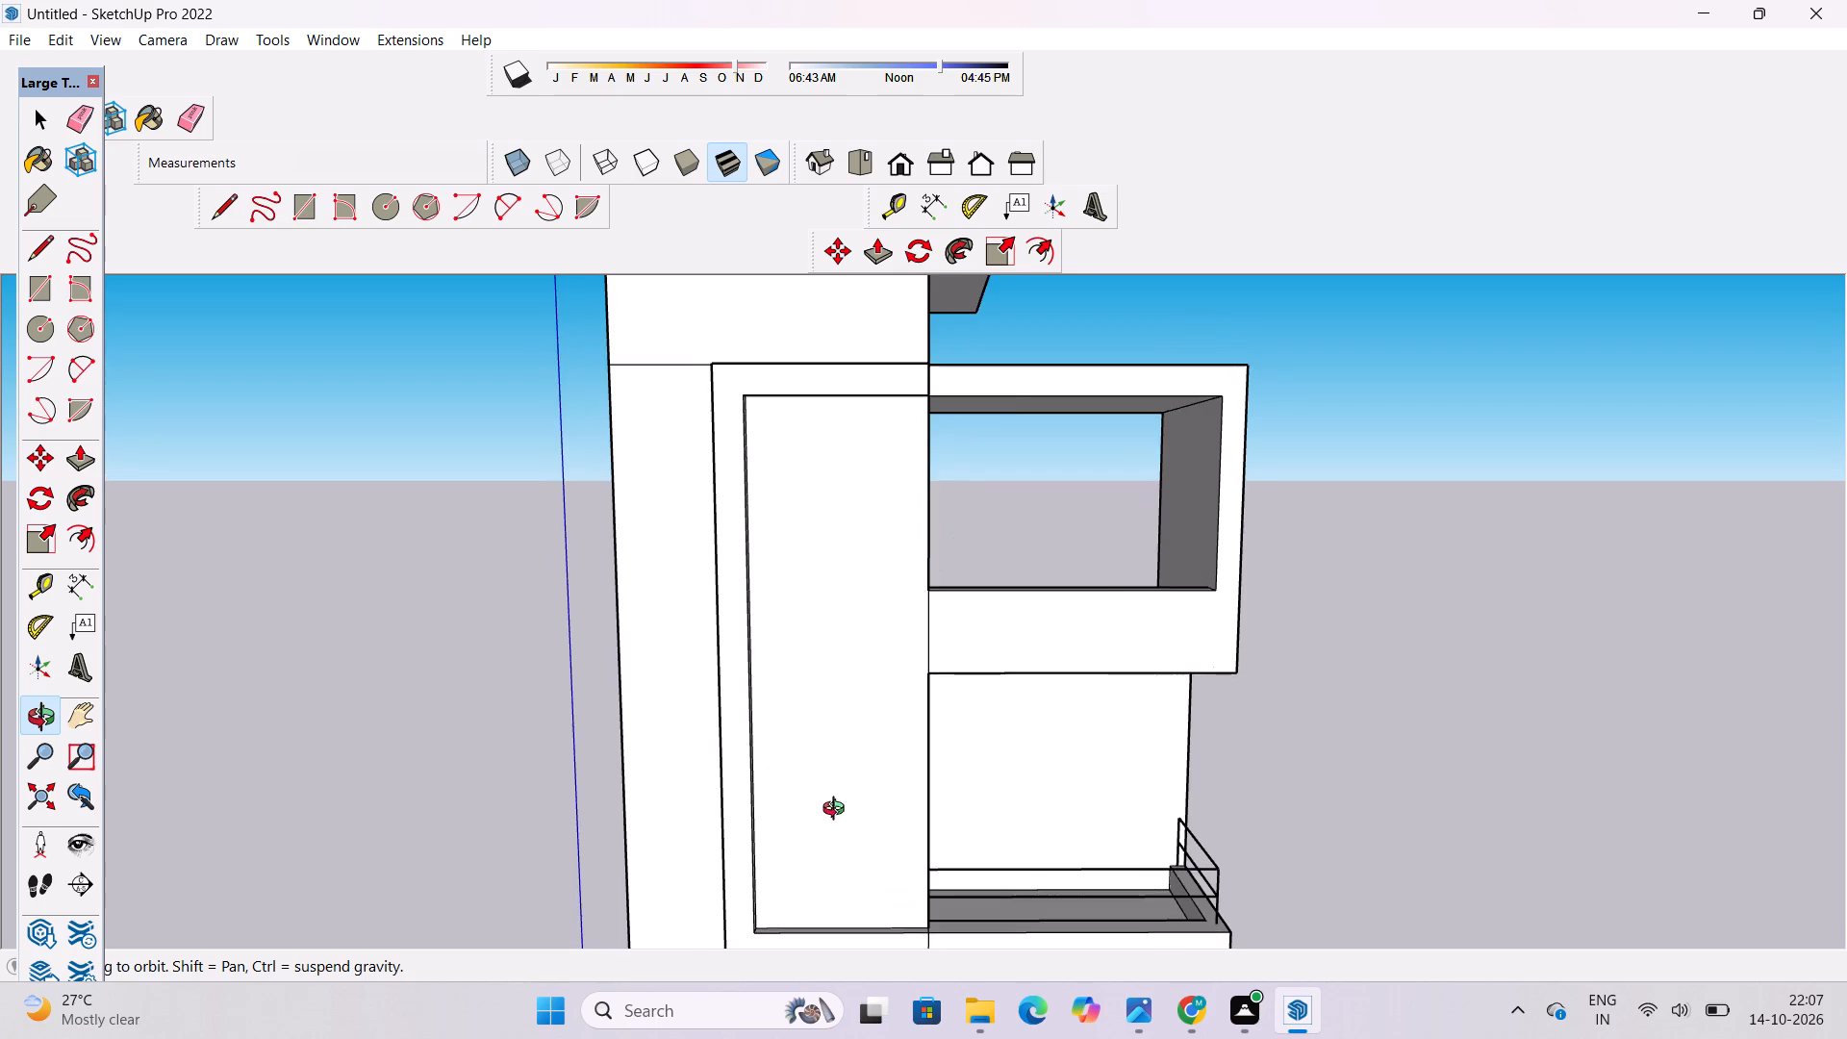
left_click(838, 811, "shift")
left_click_drag(838, 805, 822, 813, "shift")
key("r")
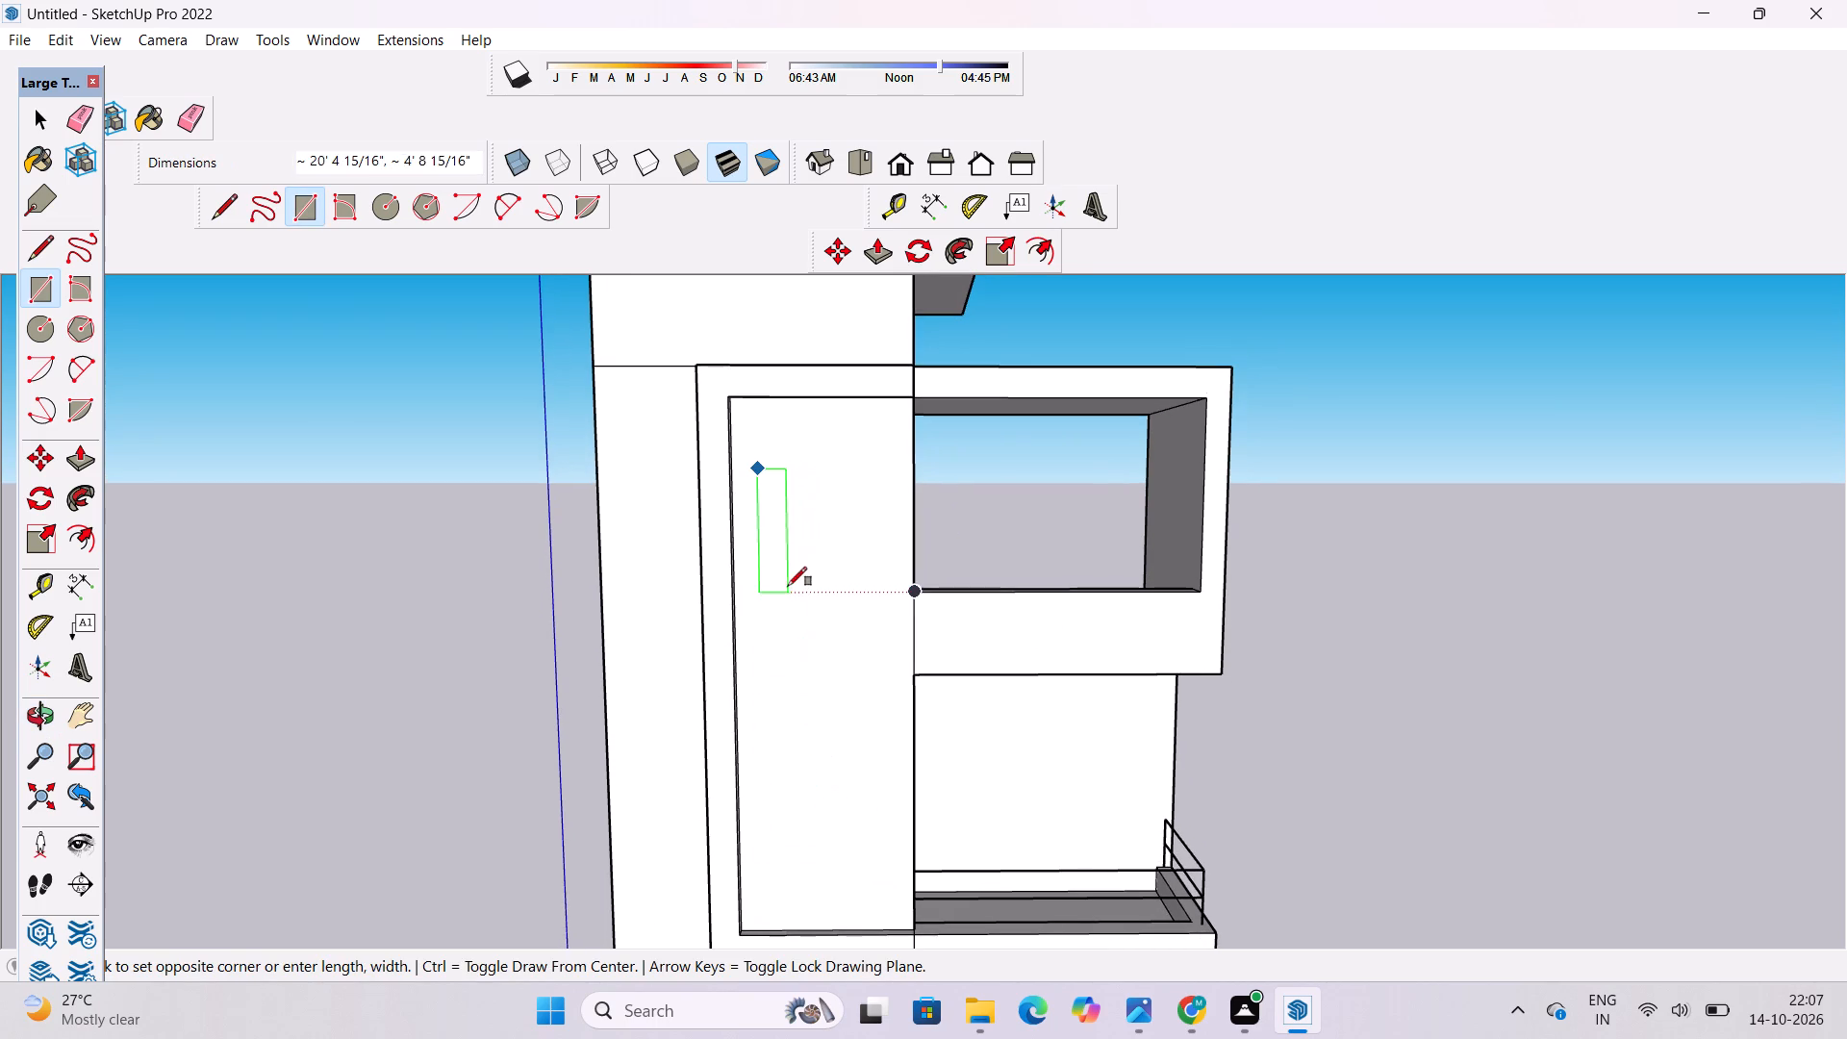
left_click(851, 863)
key("space")
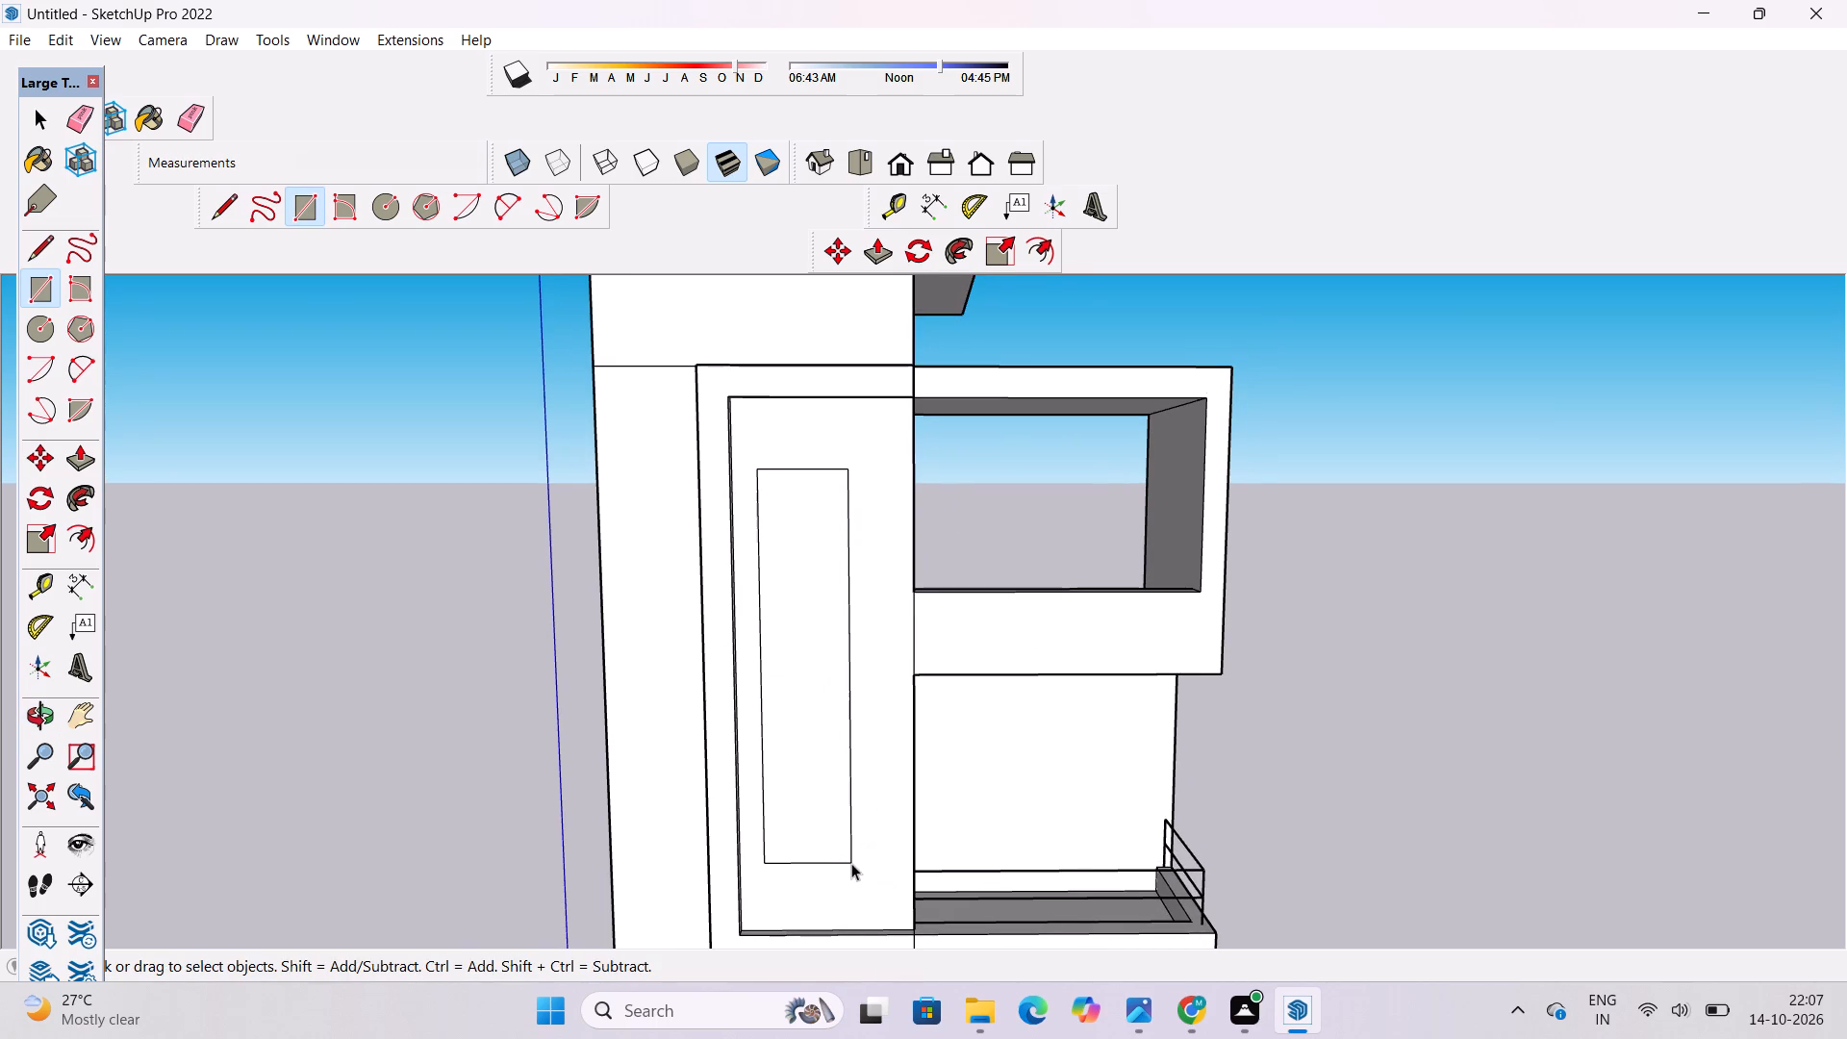
Compare the tower's new window rectangle and the surrounding facade with the tall window in the reference image.
type("o")
left_click_drag(860, 888, 842, 864, "shift")
left_click_drag(845, 859, 836, 861, "shift")
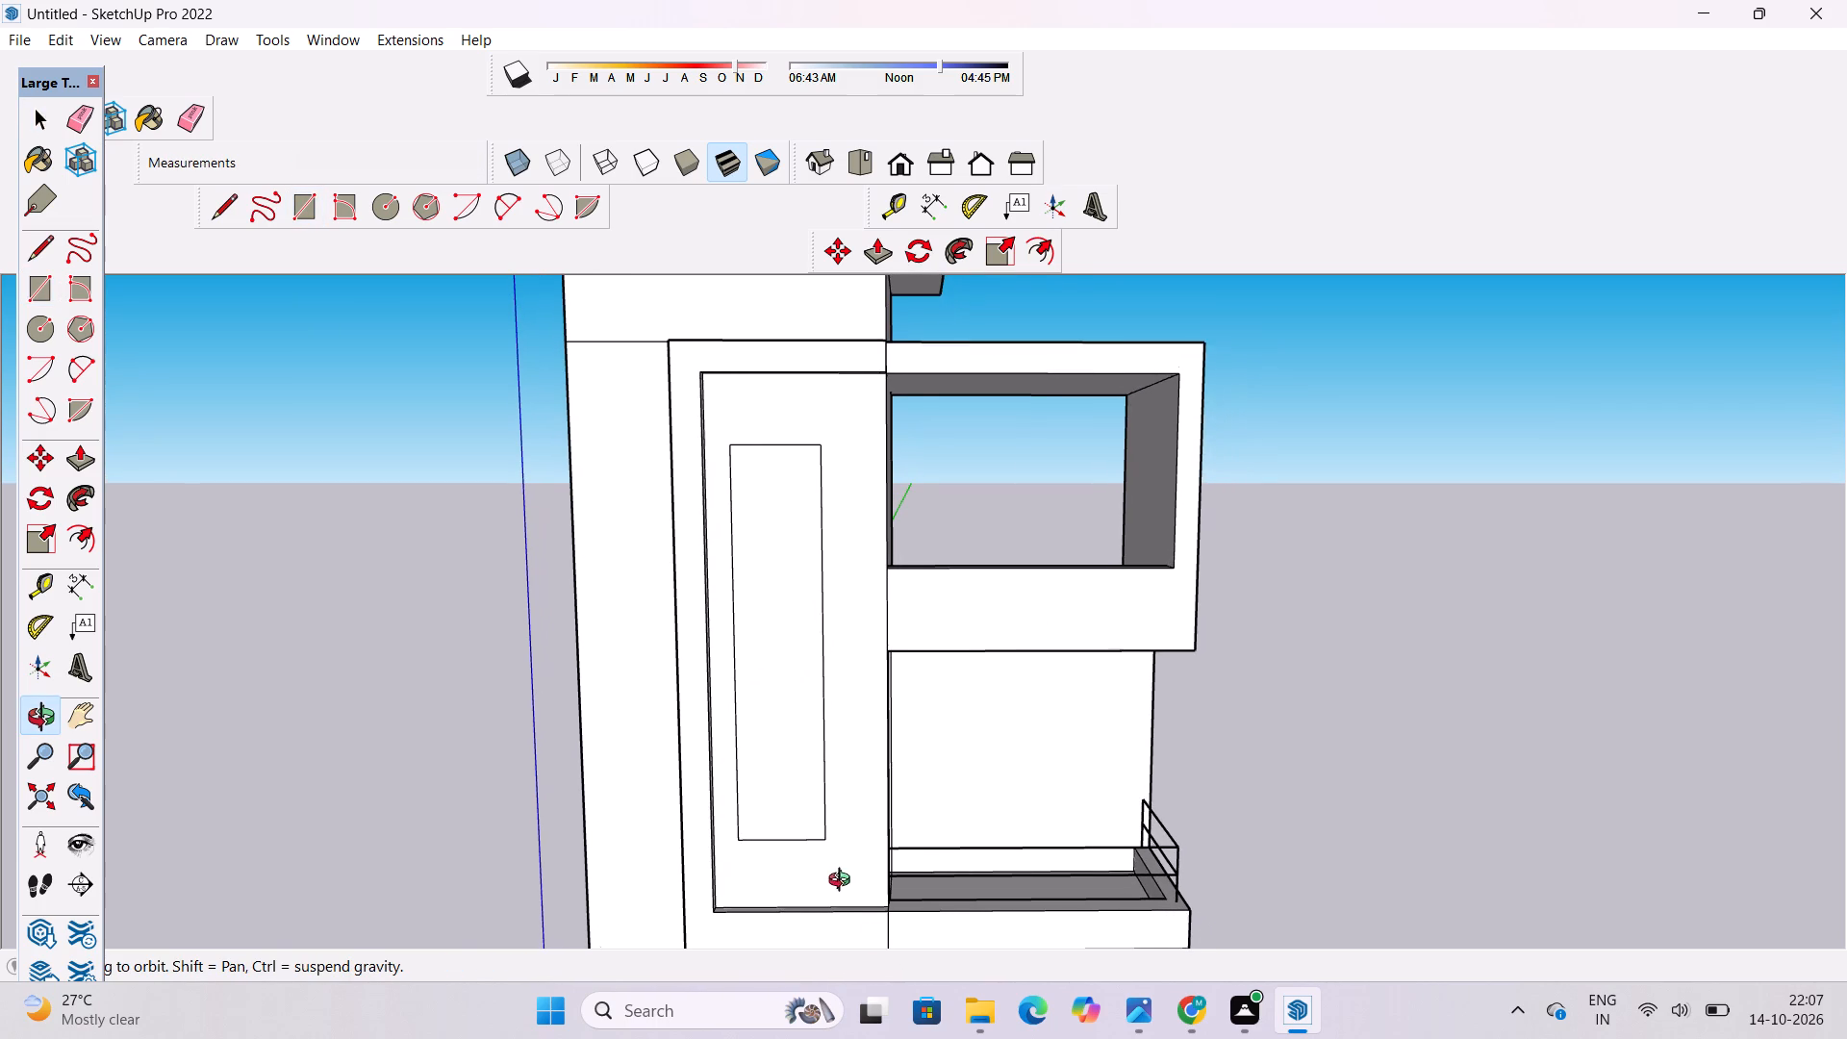
key("space")
left_click(1127, 1012)
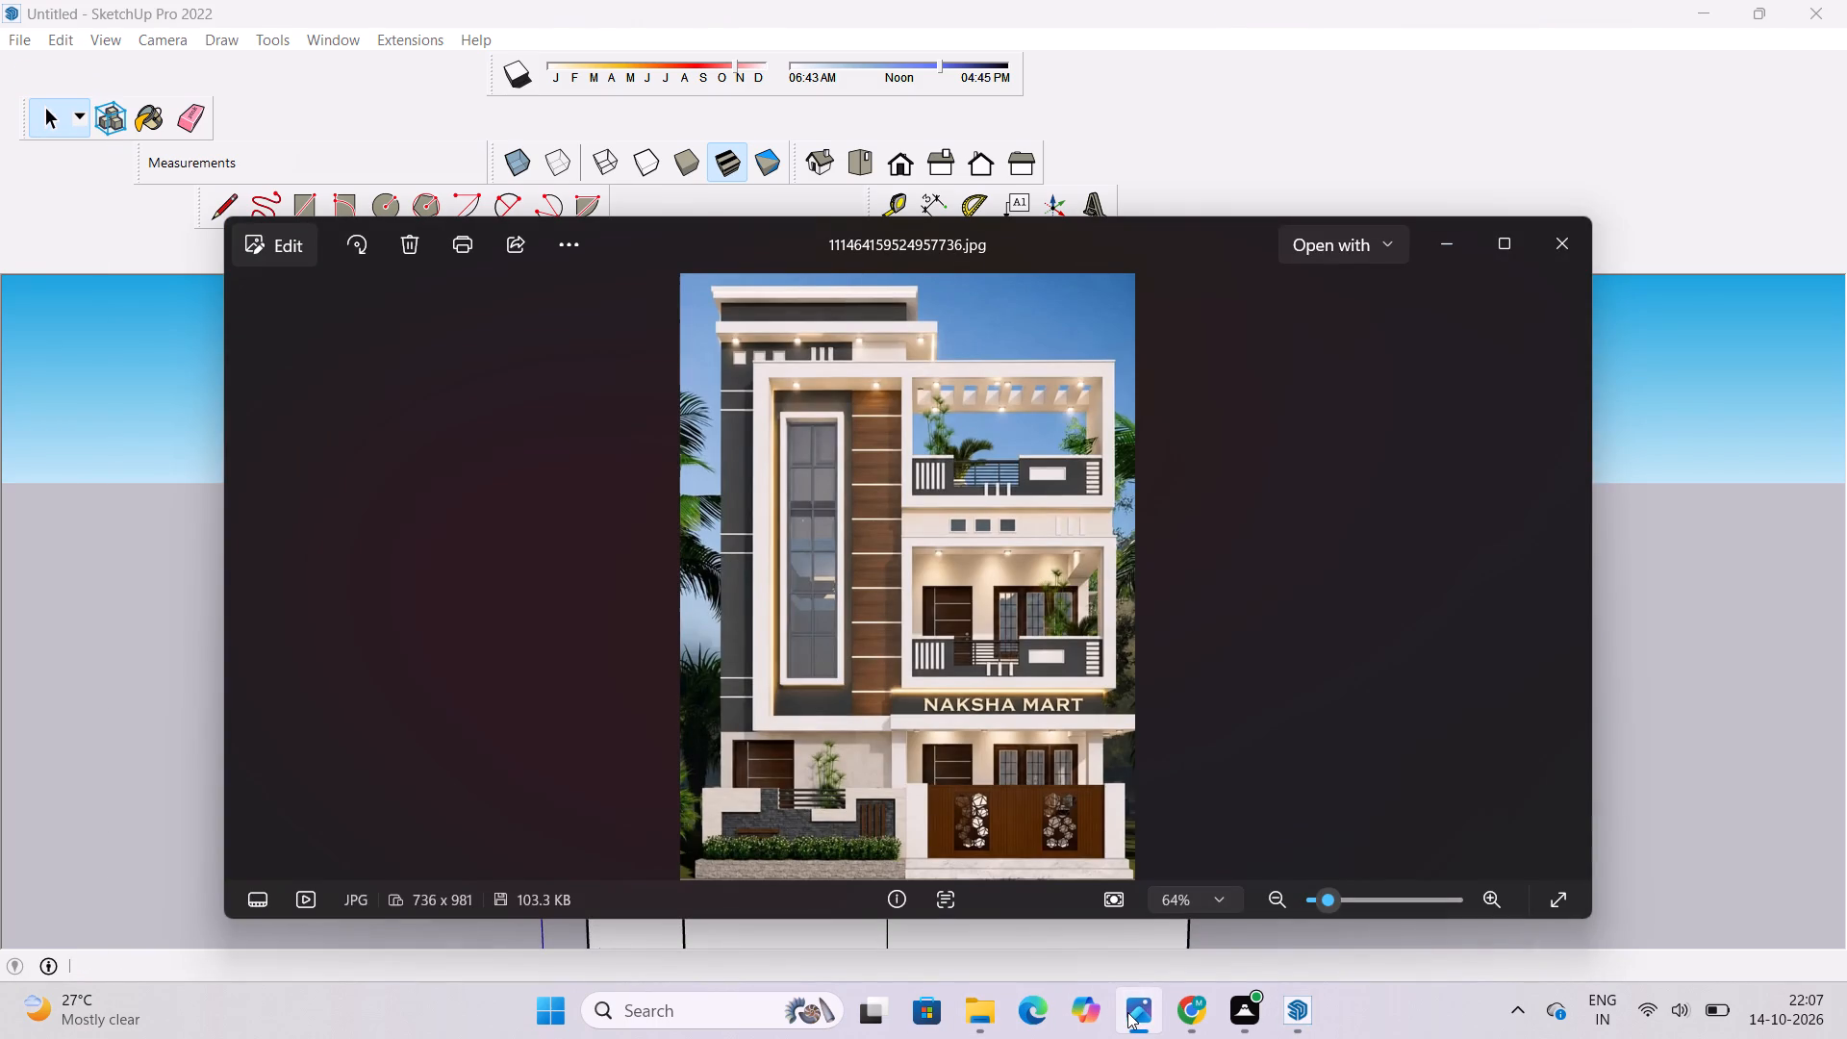
left_click(1127, 1012)
scroll(909, 533, "up", 2)
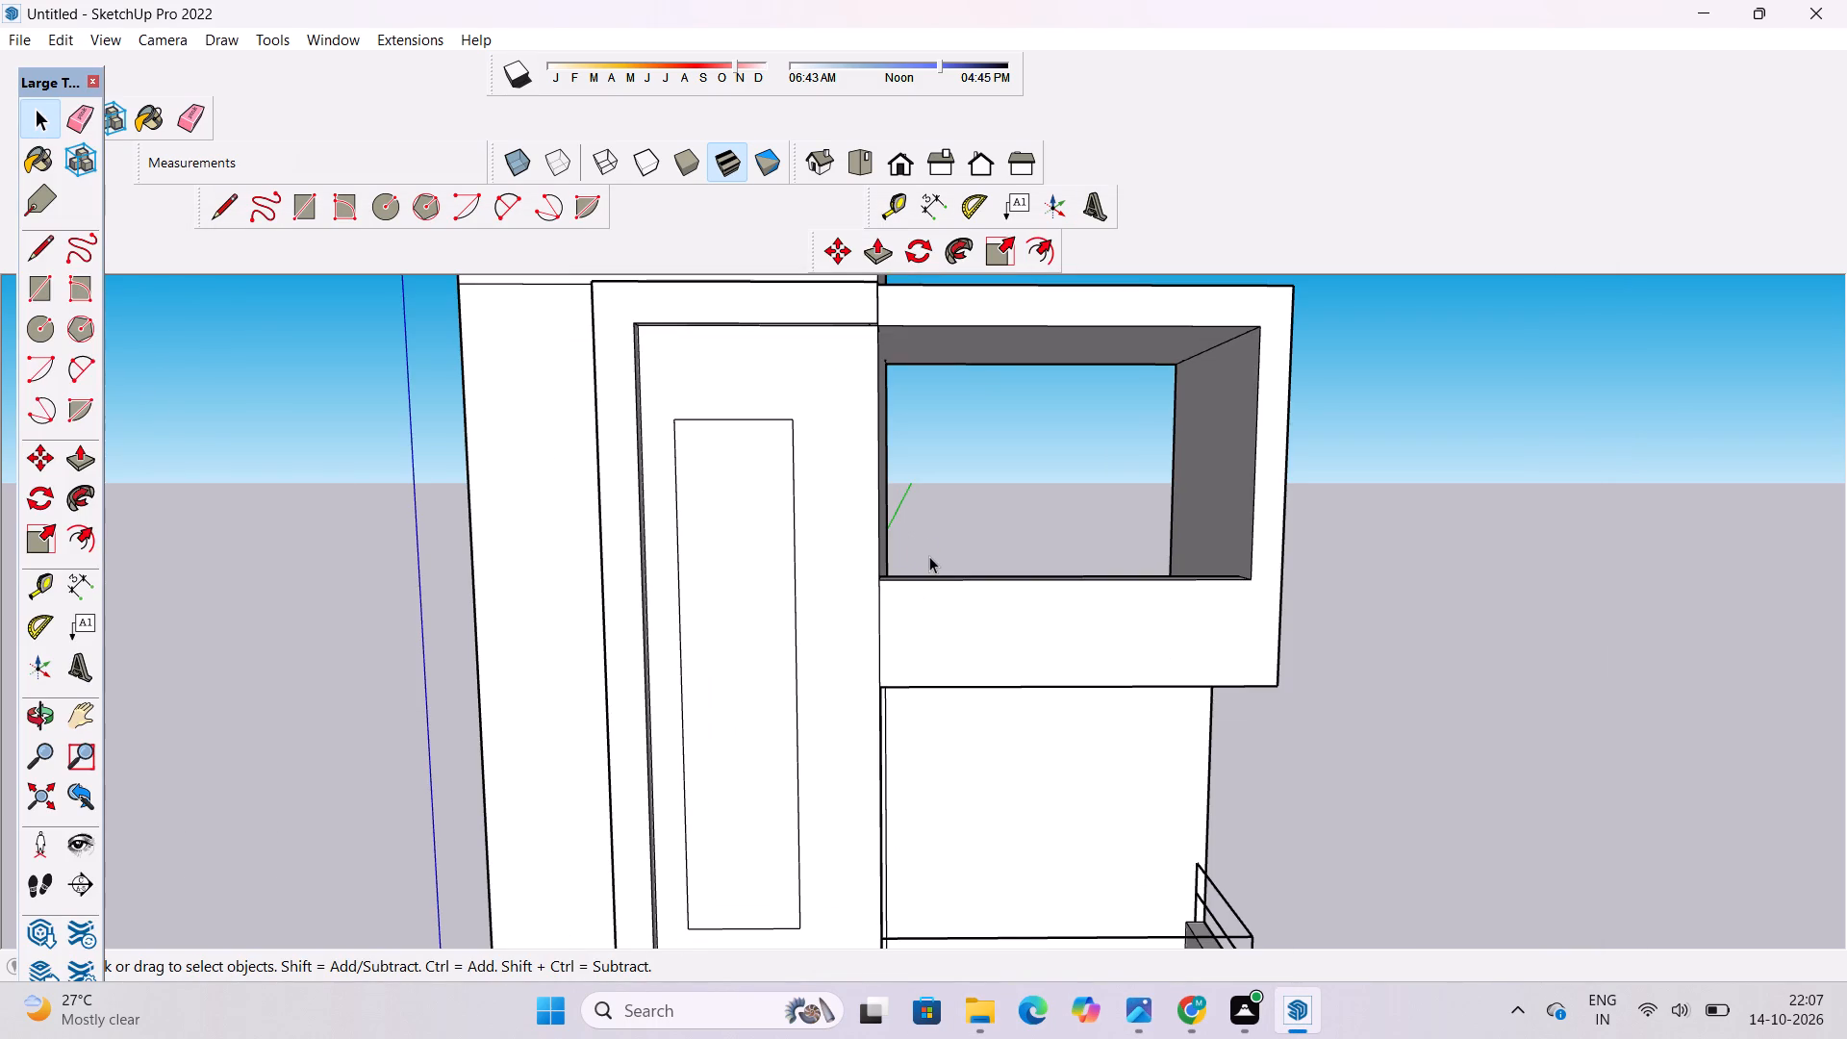
key("o")
left_click_drag(961, 623, 949, 628, "shift")
left_click_drag(944, 640, 939, 739, "shift")
left_click_drag(939, 732, 913, 739, "shift")
left_click_drag(911, 740, 998, 729)
scroll(1001, 696, "up", 2)
left_click_drag(996, 686, 1002, 733, "shift")
left_click_drag(1002, 737, 939, 721)
left_click_drag(959, 694, 900, 633, "shift")
scroll(892, 604, "down", 6)
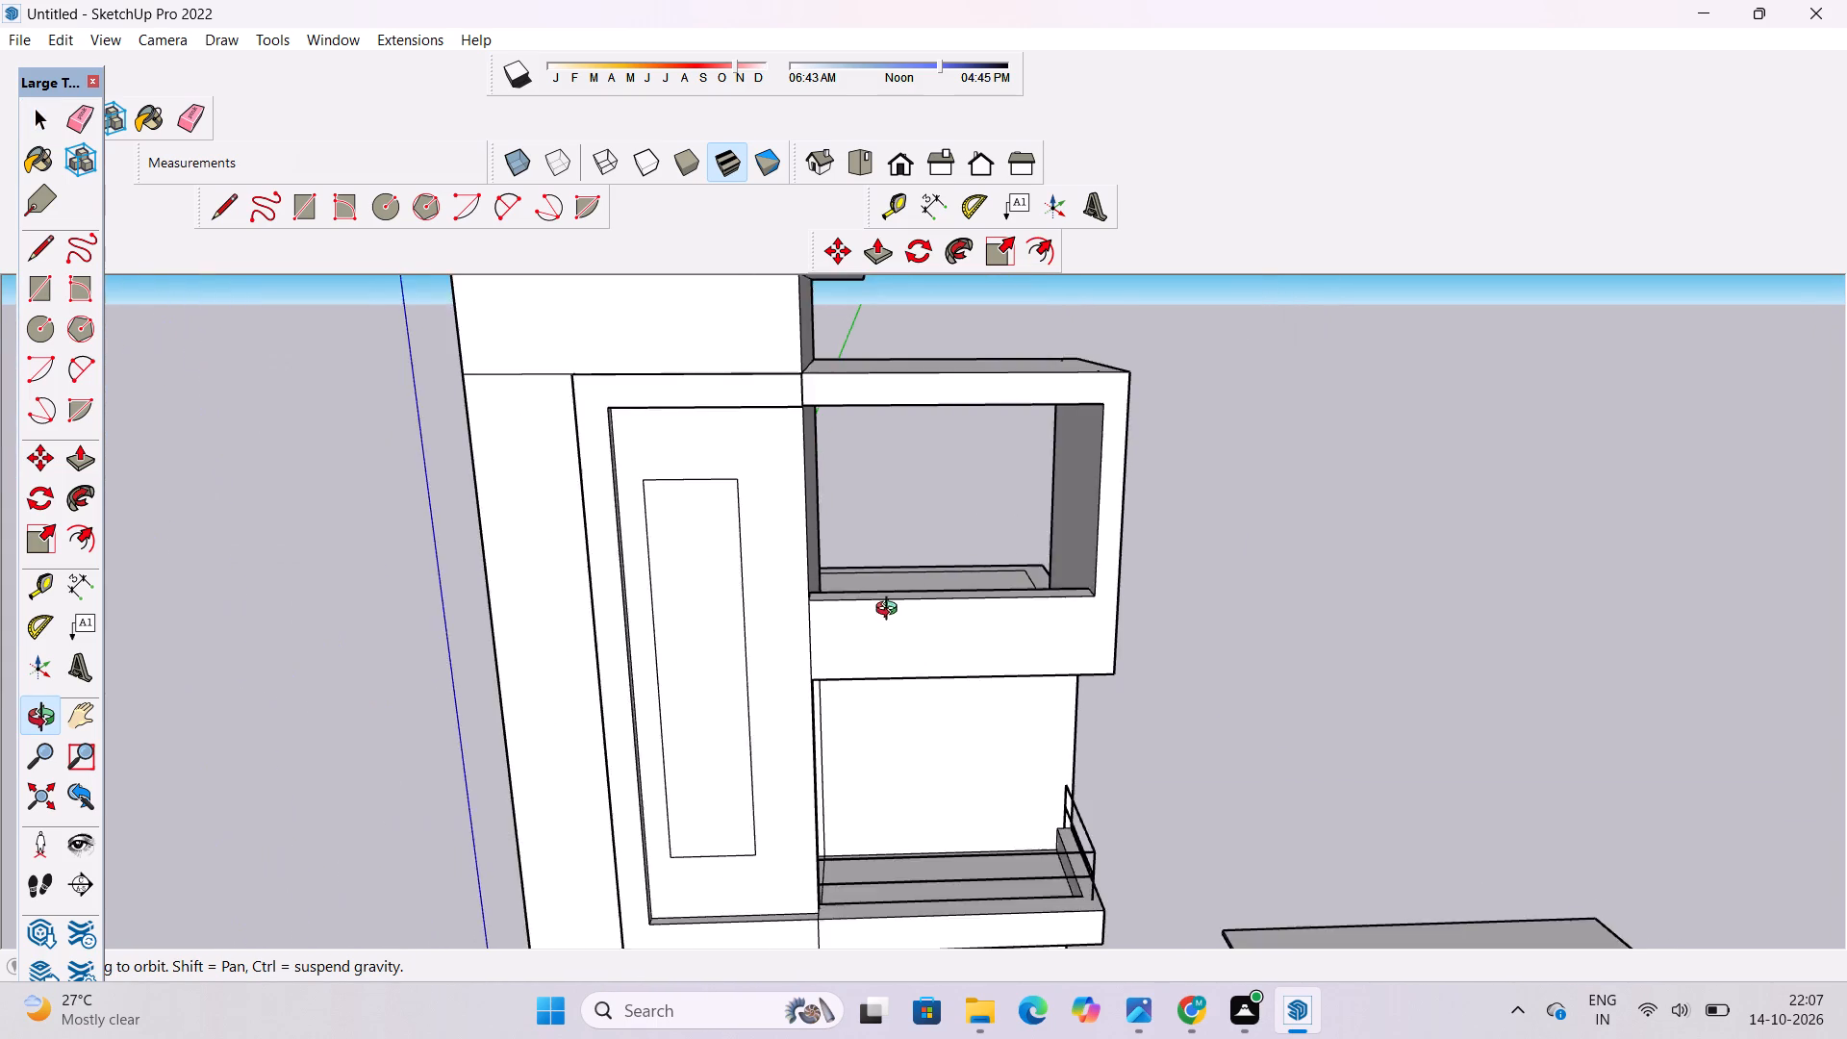
left_click_drag(923, 703, 915, 614)
scroll(725, 773, "up", 2)
left_click_drag(724, 766, 733, 714, "shift")
left_click_drag(733, 714, 736, 739)
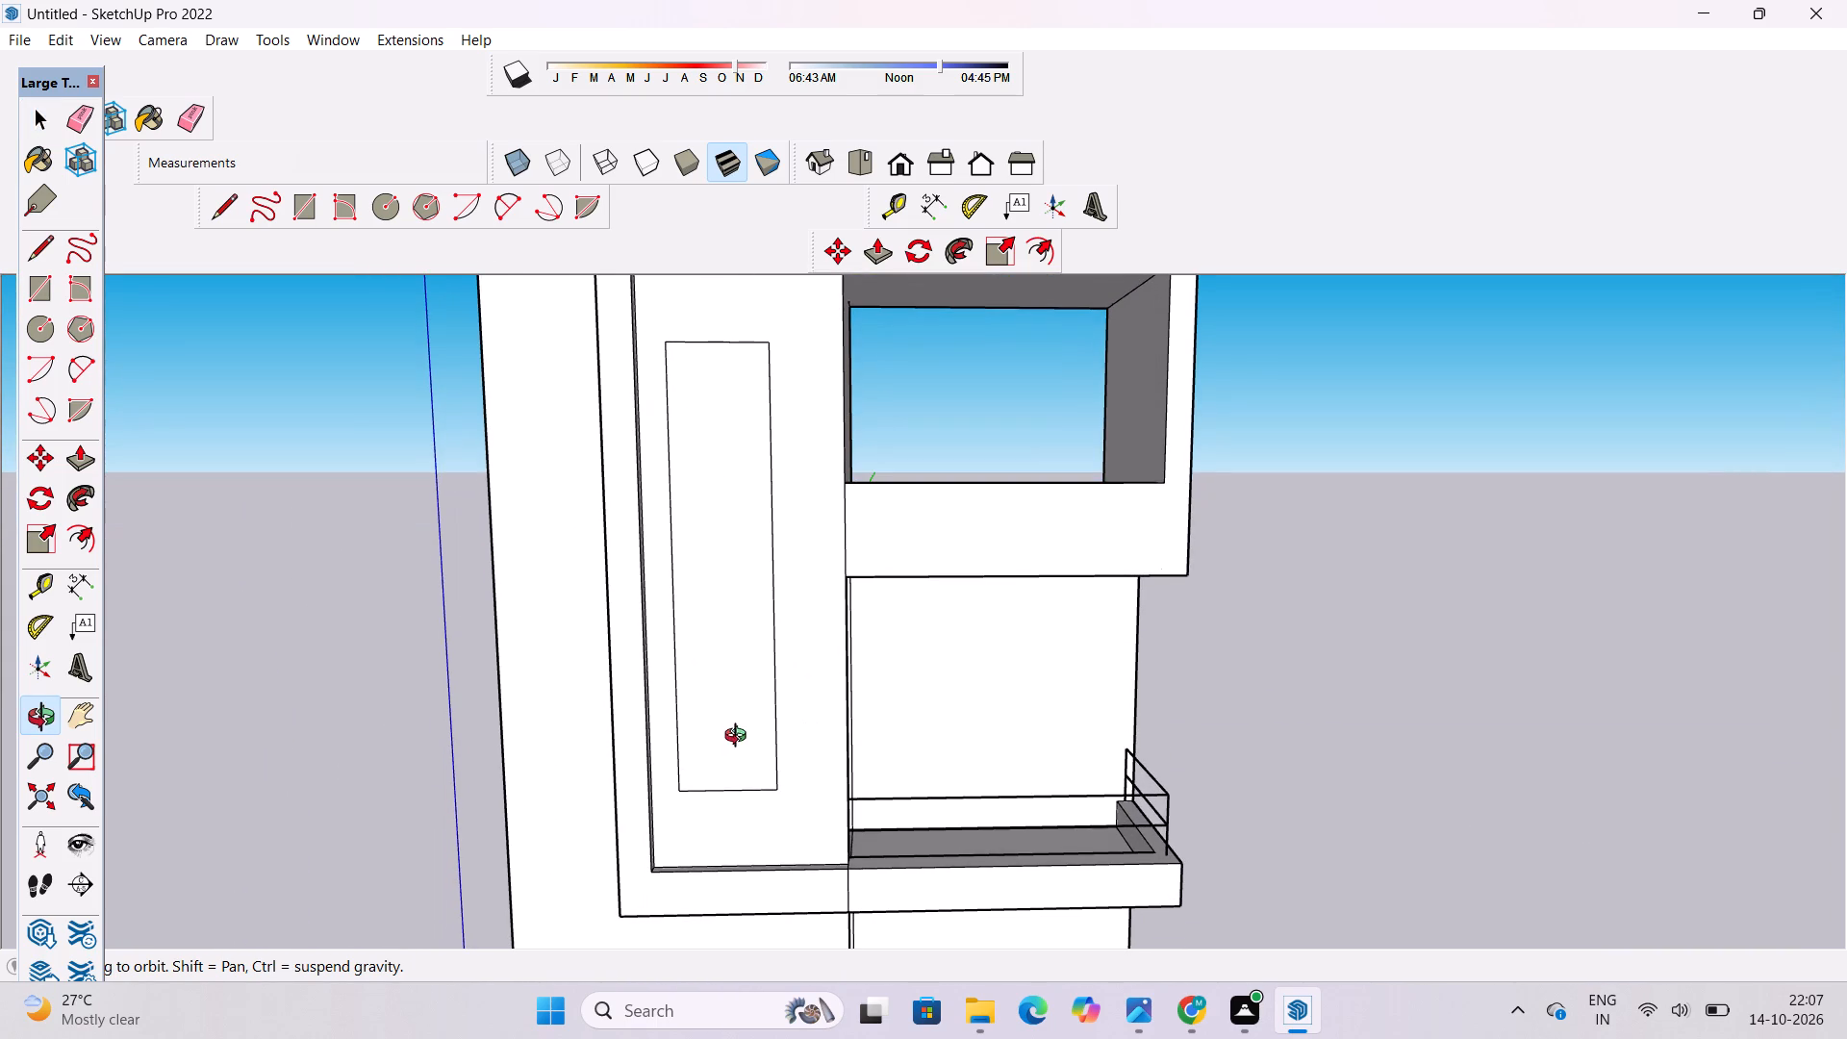
left_click(1129, 1019)
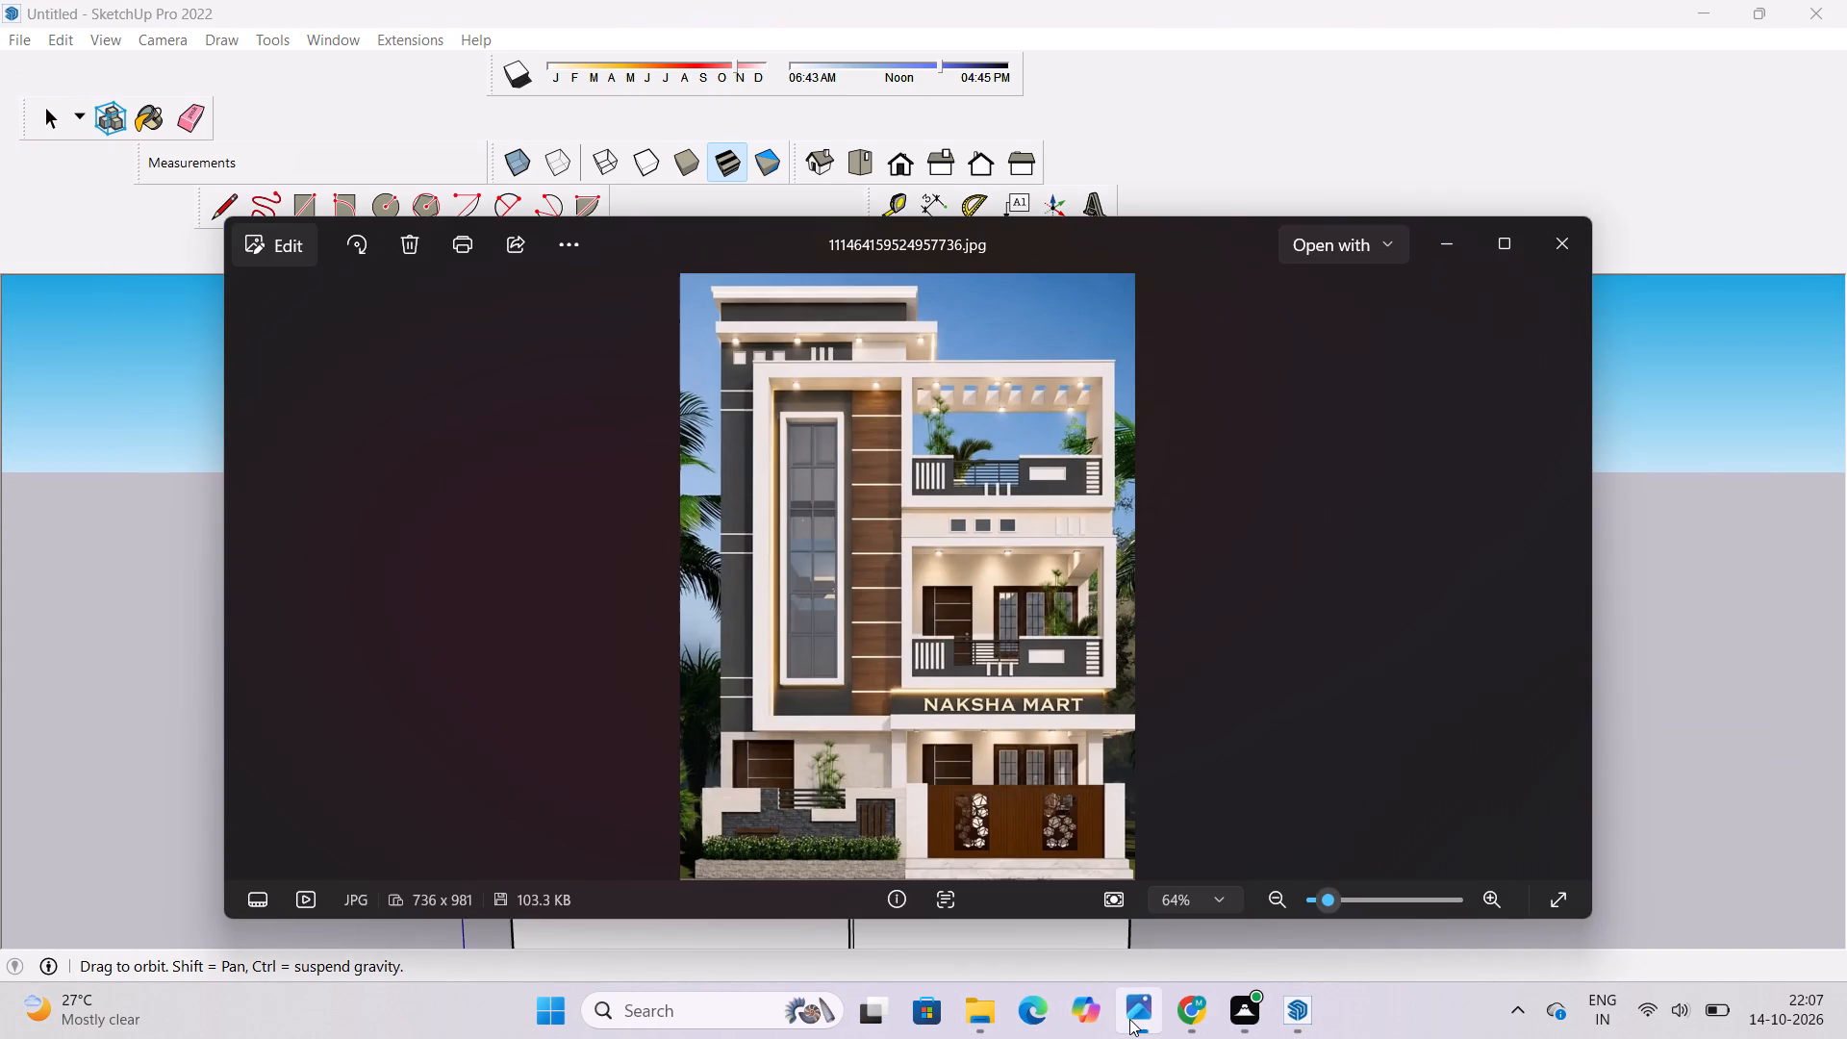
left_click(1130, 1015)
Offset the edges of the tower's tall window rectangle inward by 1'.
left_click_drag(771, 616, 774, 649, "shift")
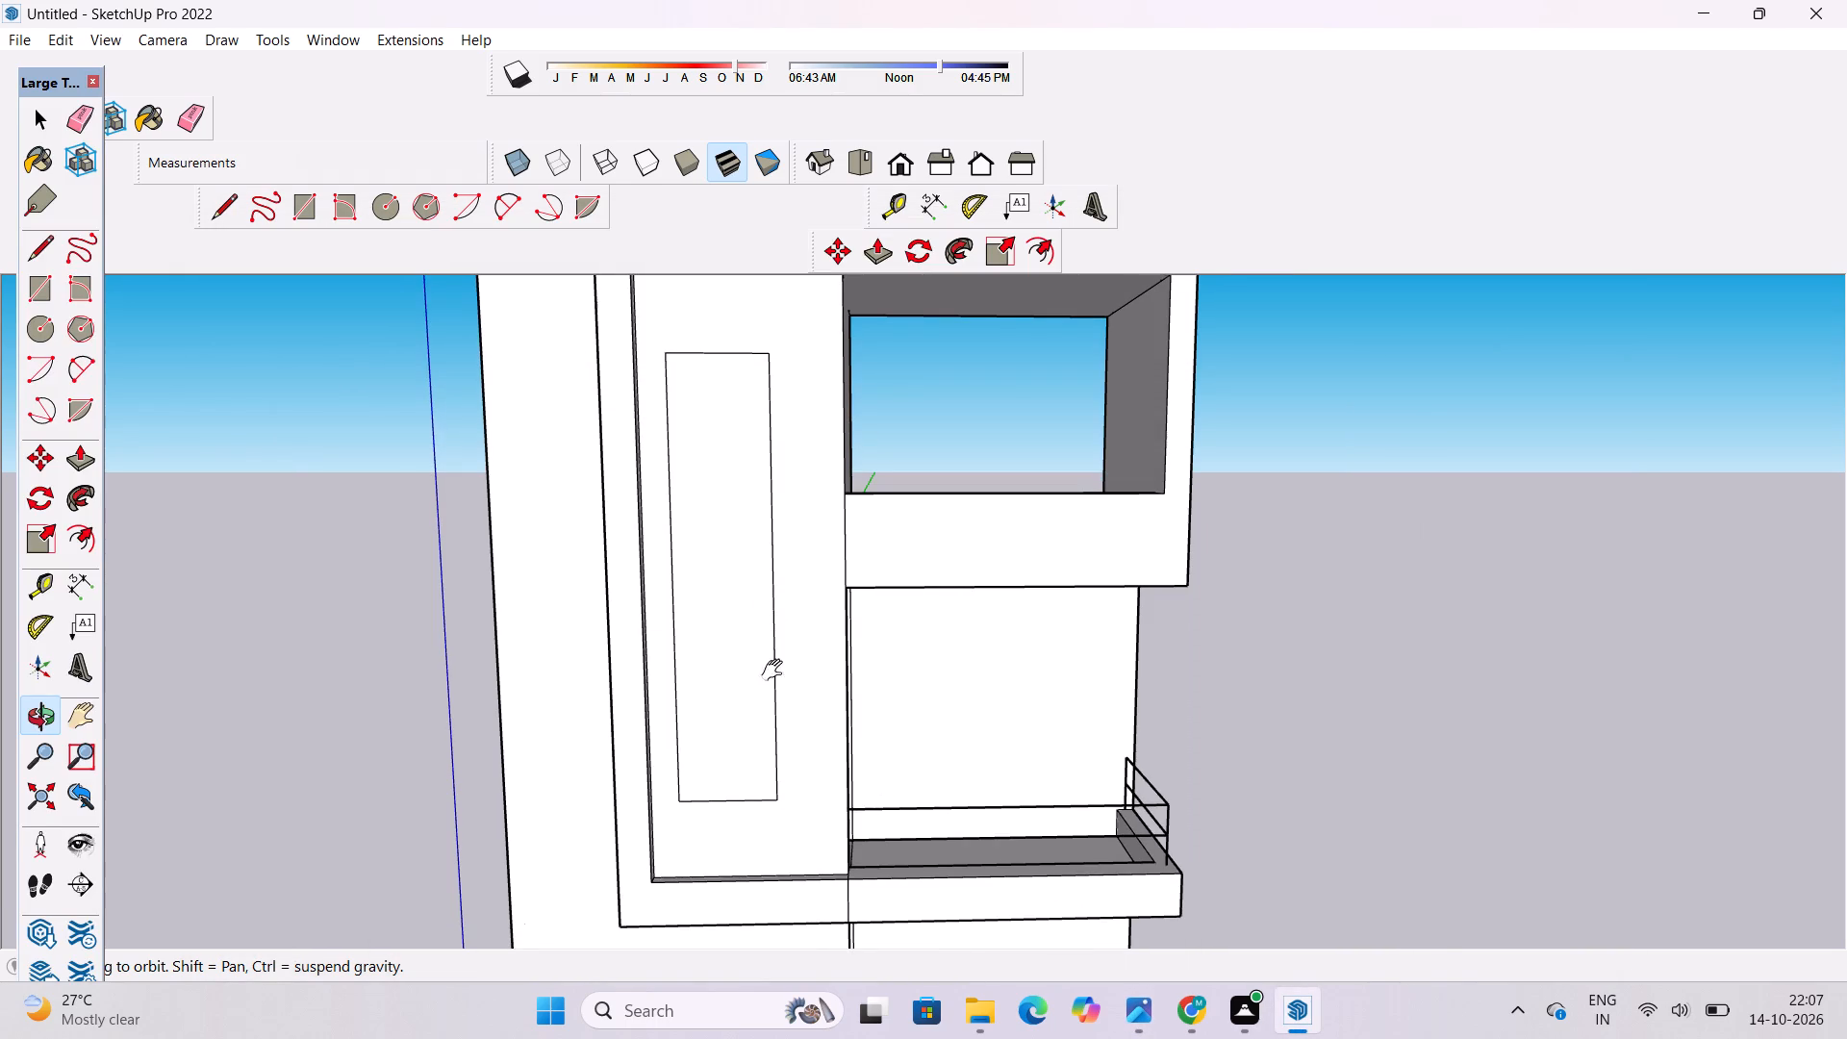
left_click(776, 671)
type("of")
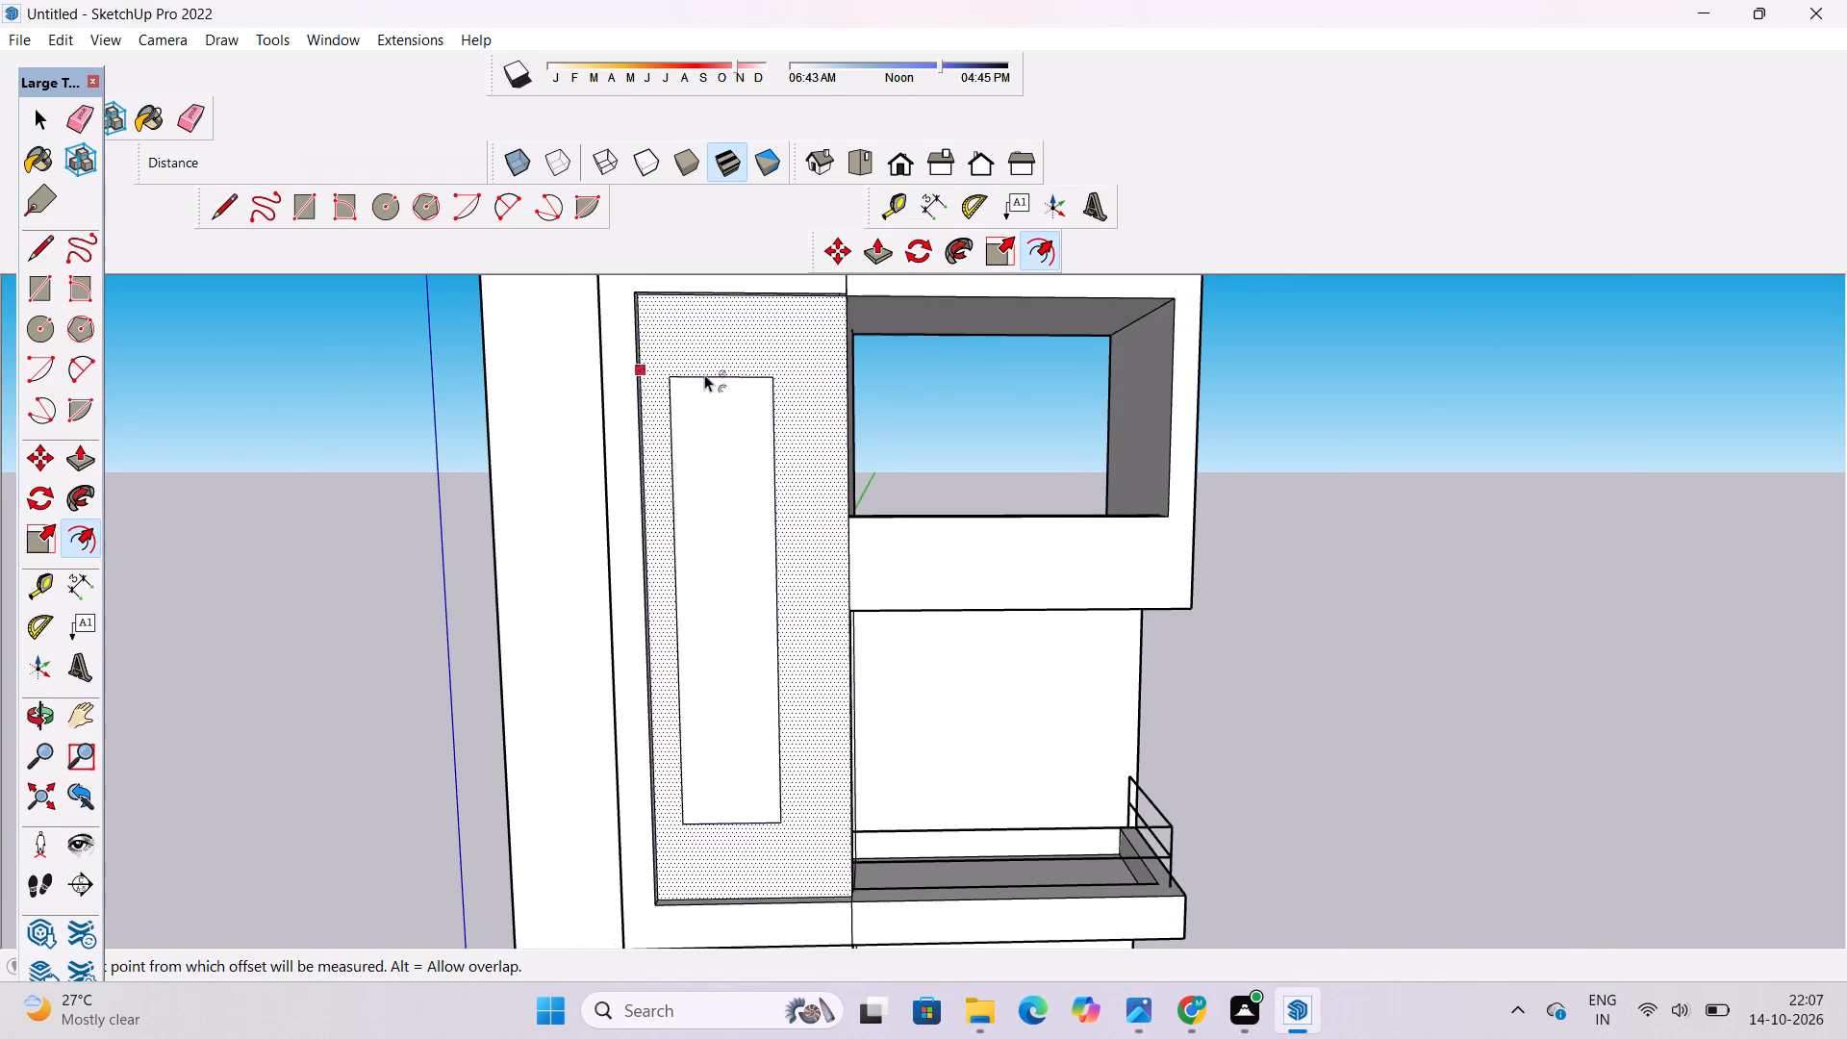
left_click(719, 390)
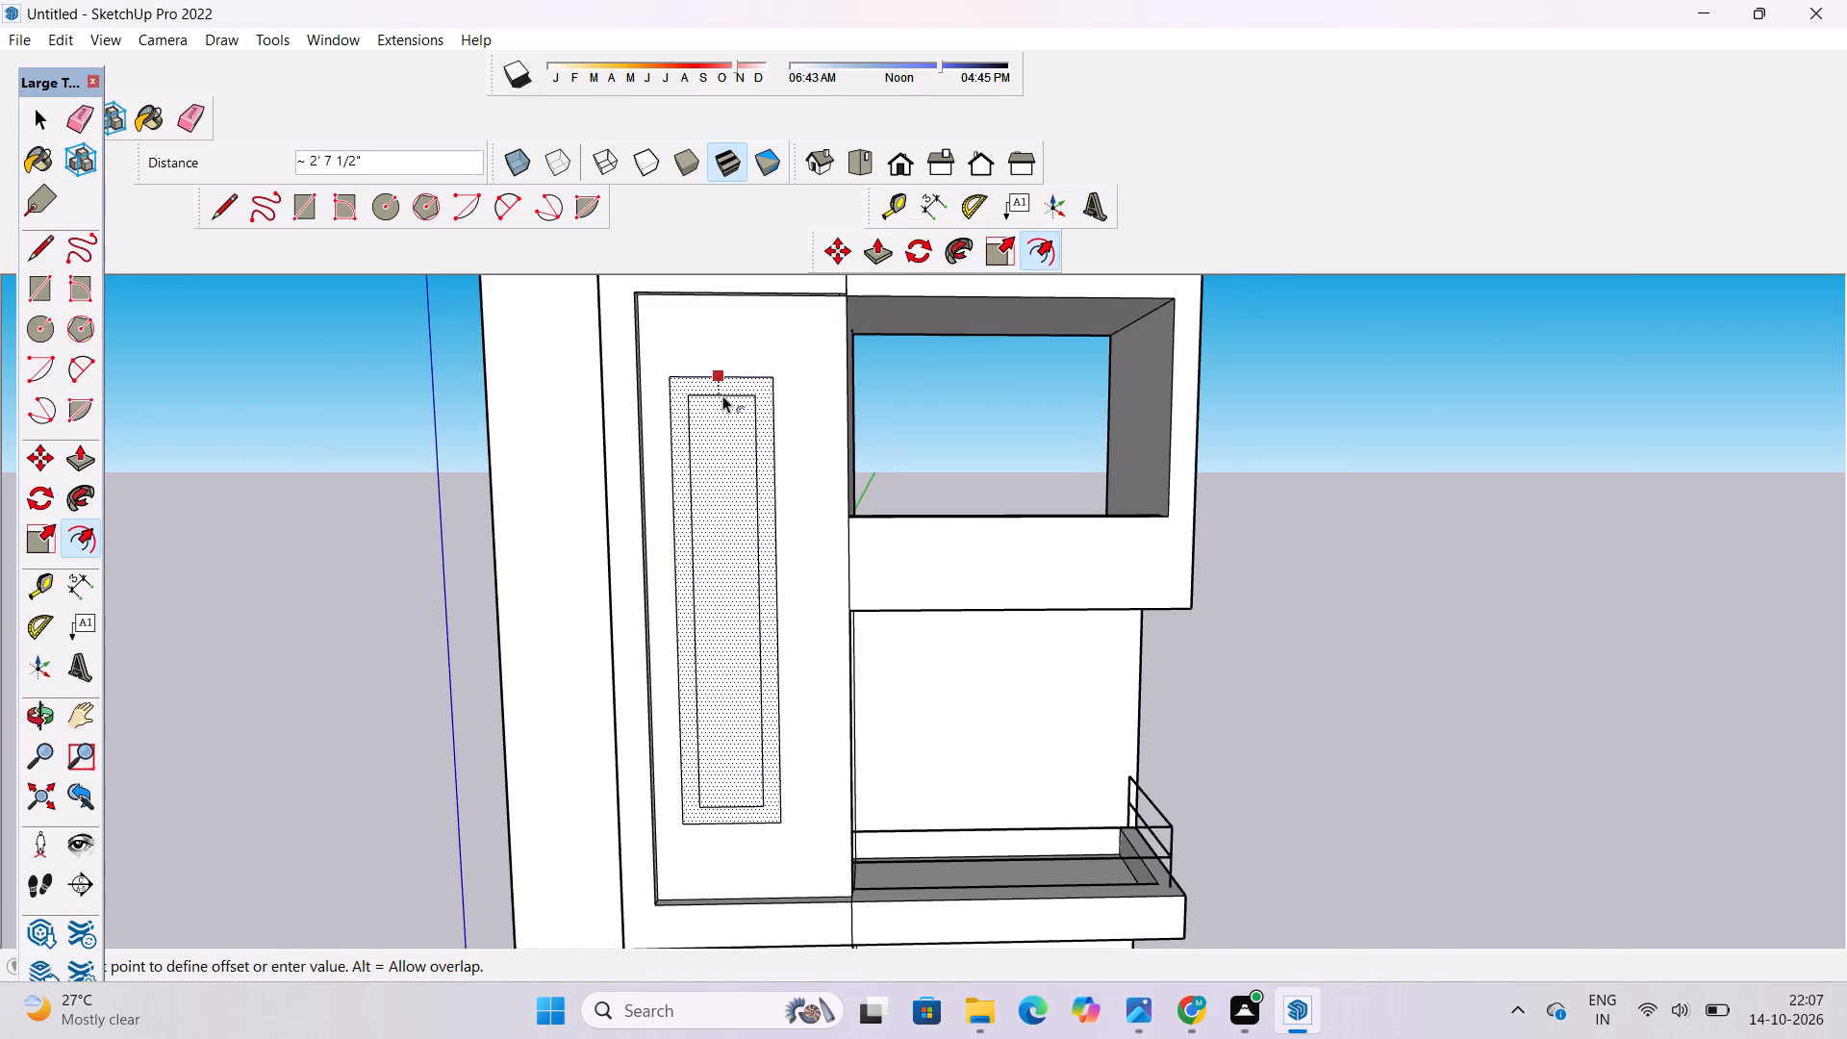
type("1'")
key("Return")
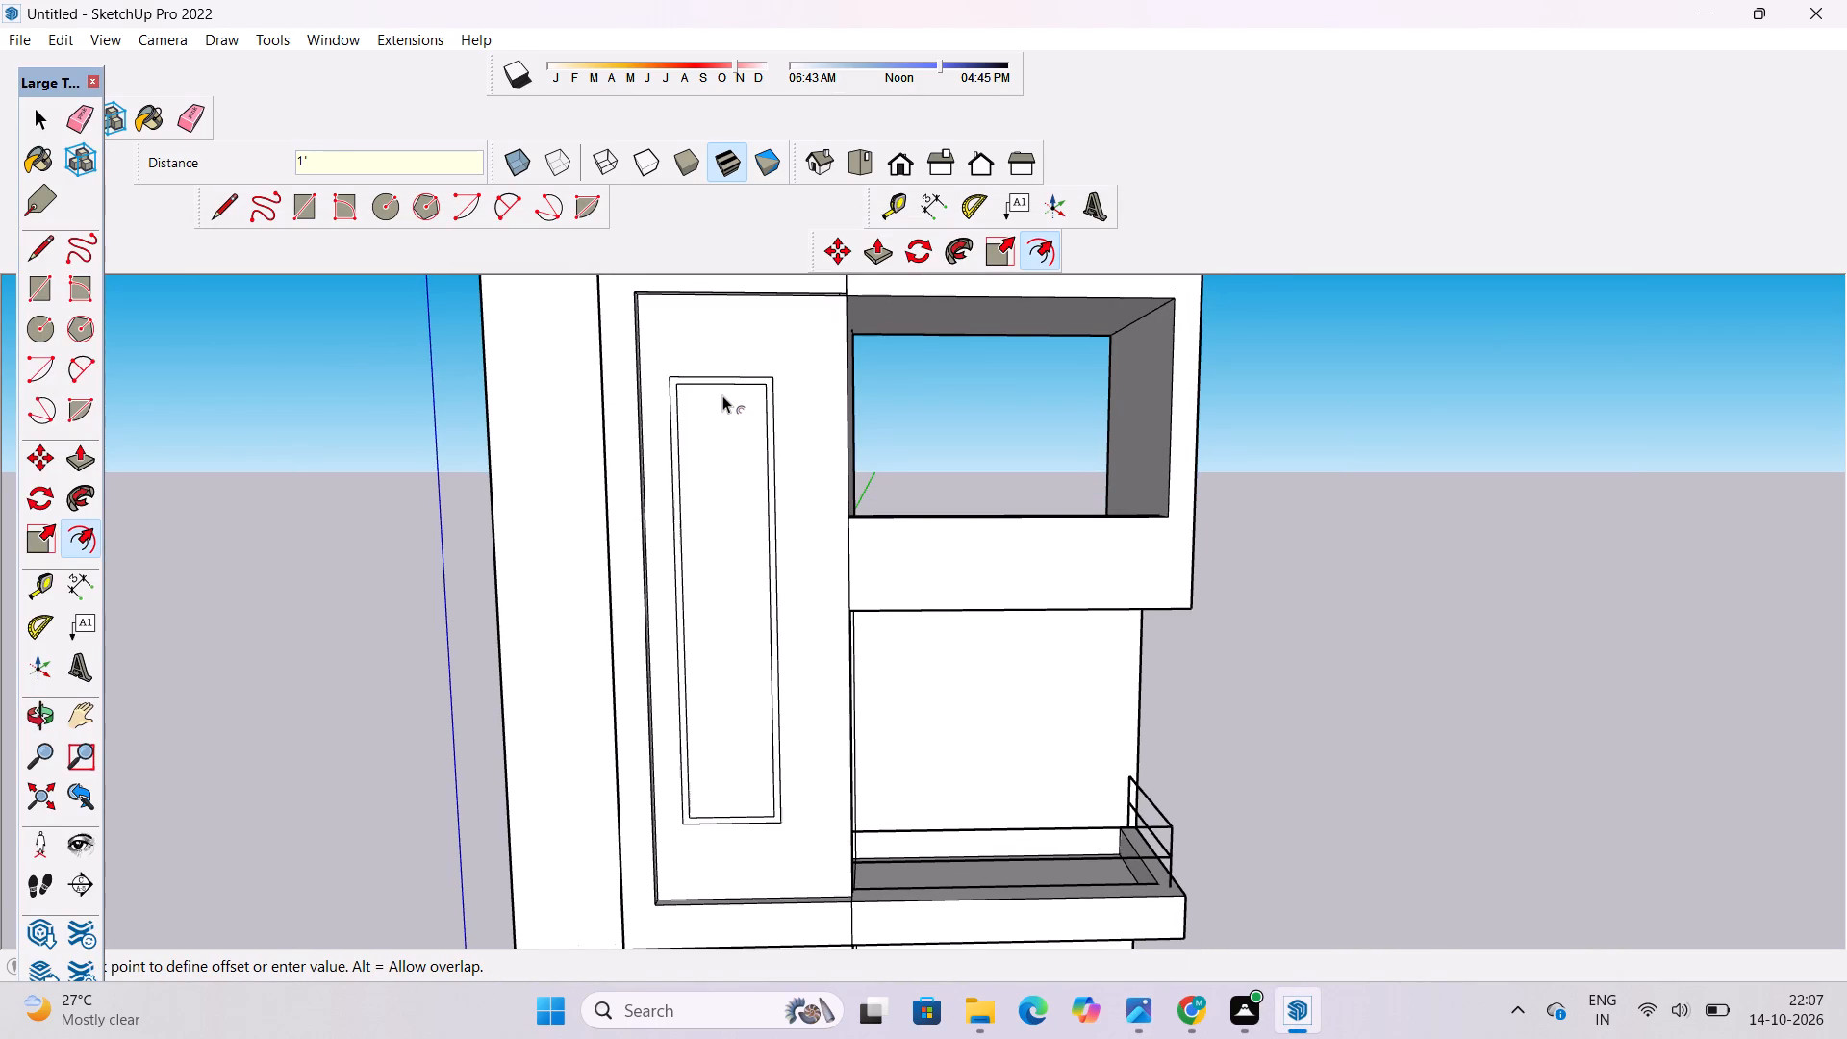
Undo the 1' offset of the tower's tall window rectangle and offset its edges inward by 2' instead.
key("ctrl+z")
left_click(758, 387)
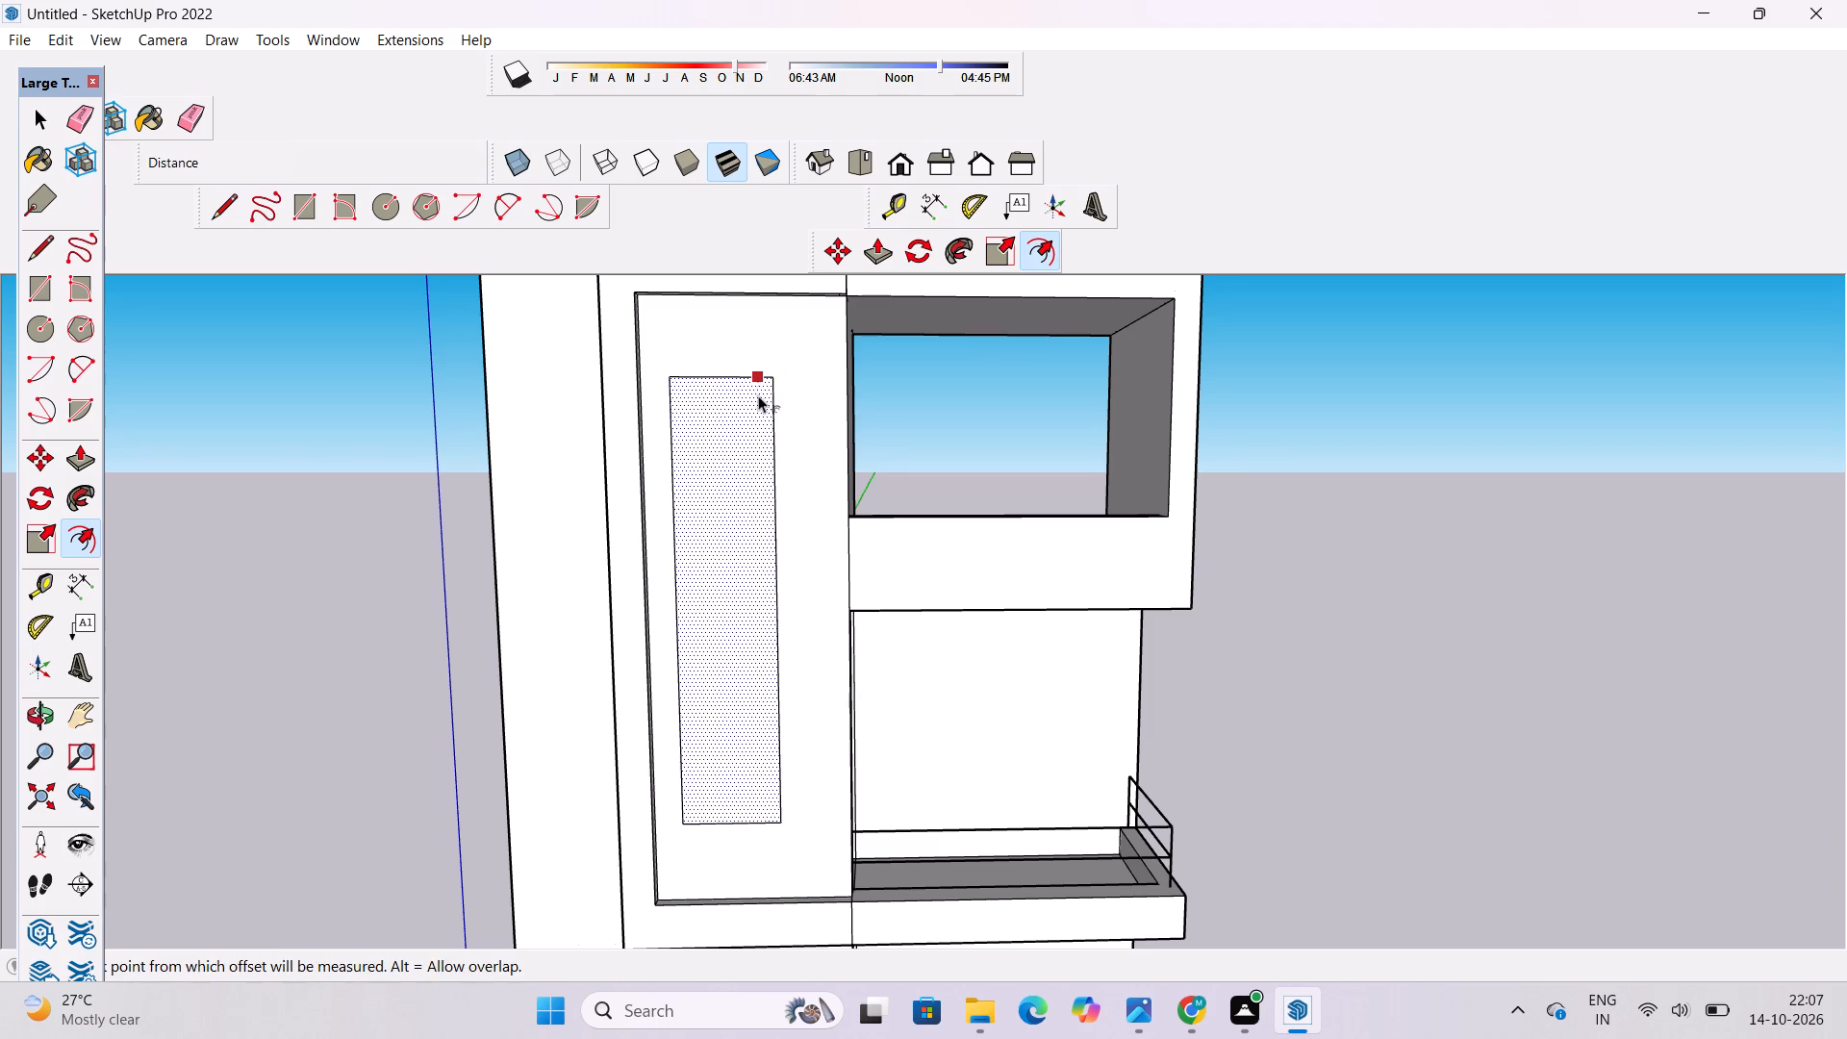
type("2'")
key("Return")
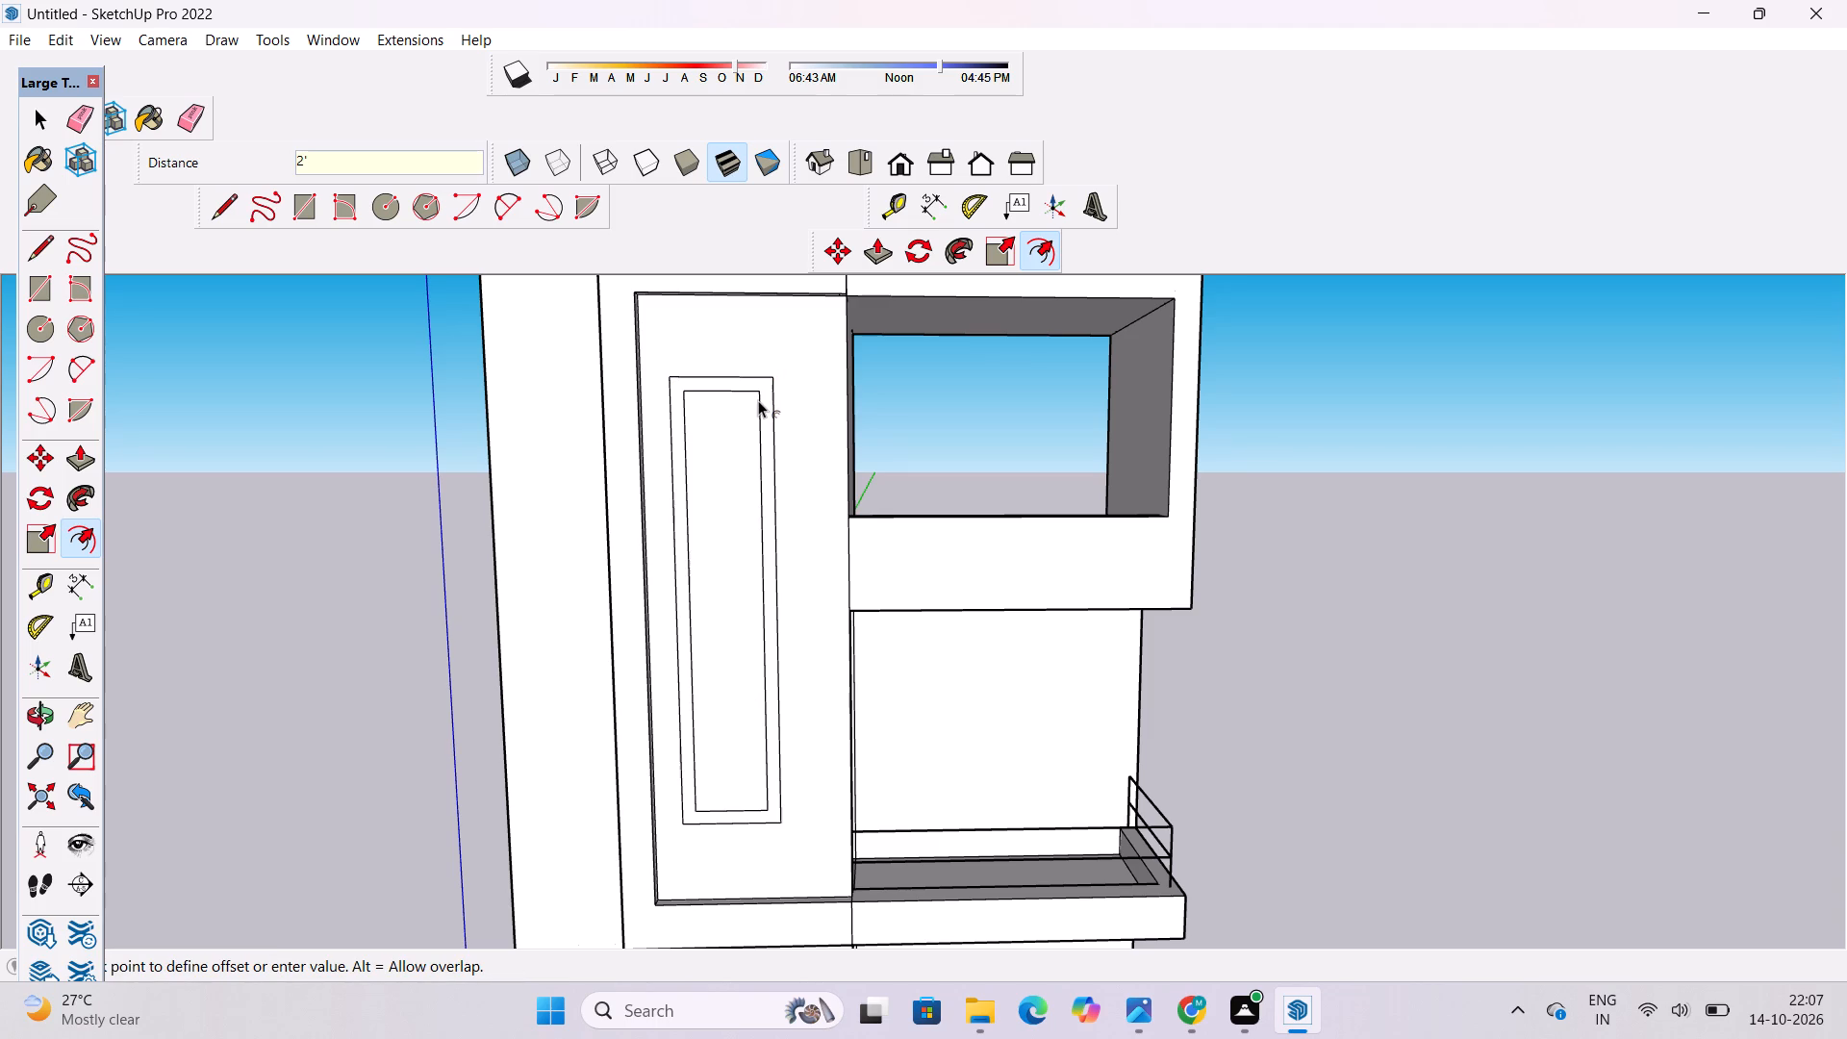
Push/Pull the frame face around the tower's tall window outward by 1.5'.
key("p")
scroll(751, 360, "up", 4)
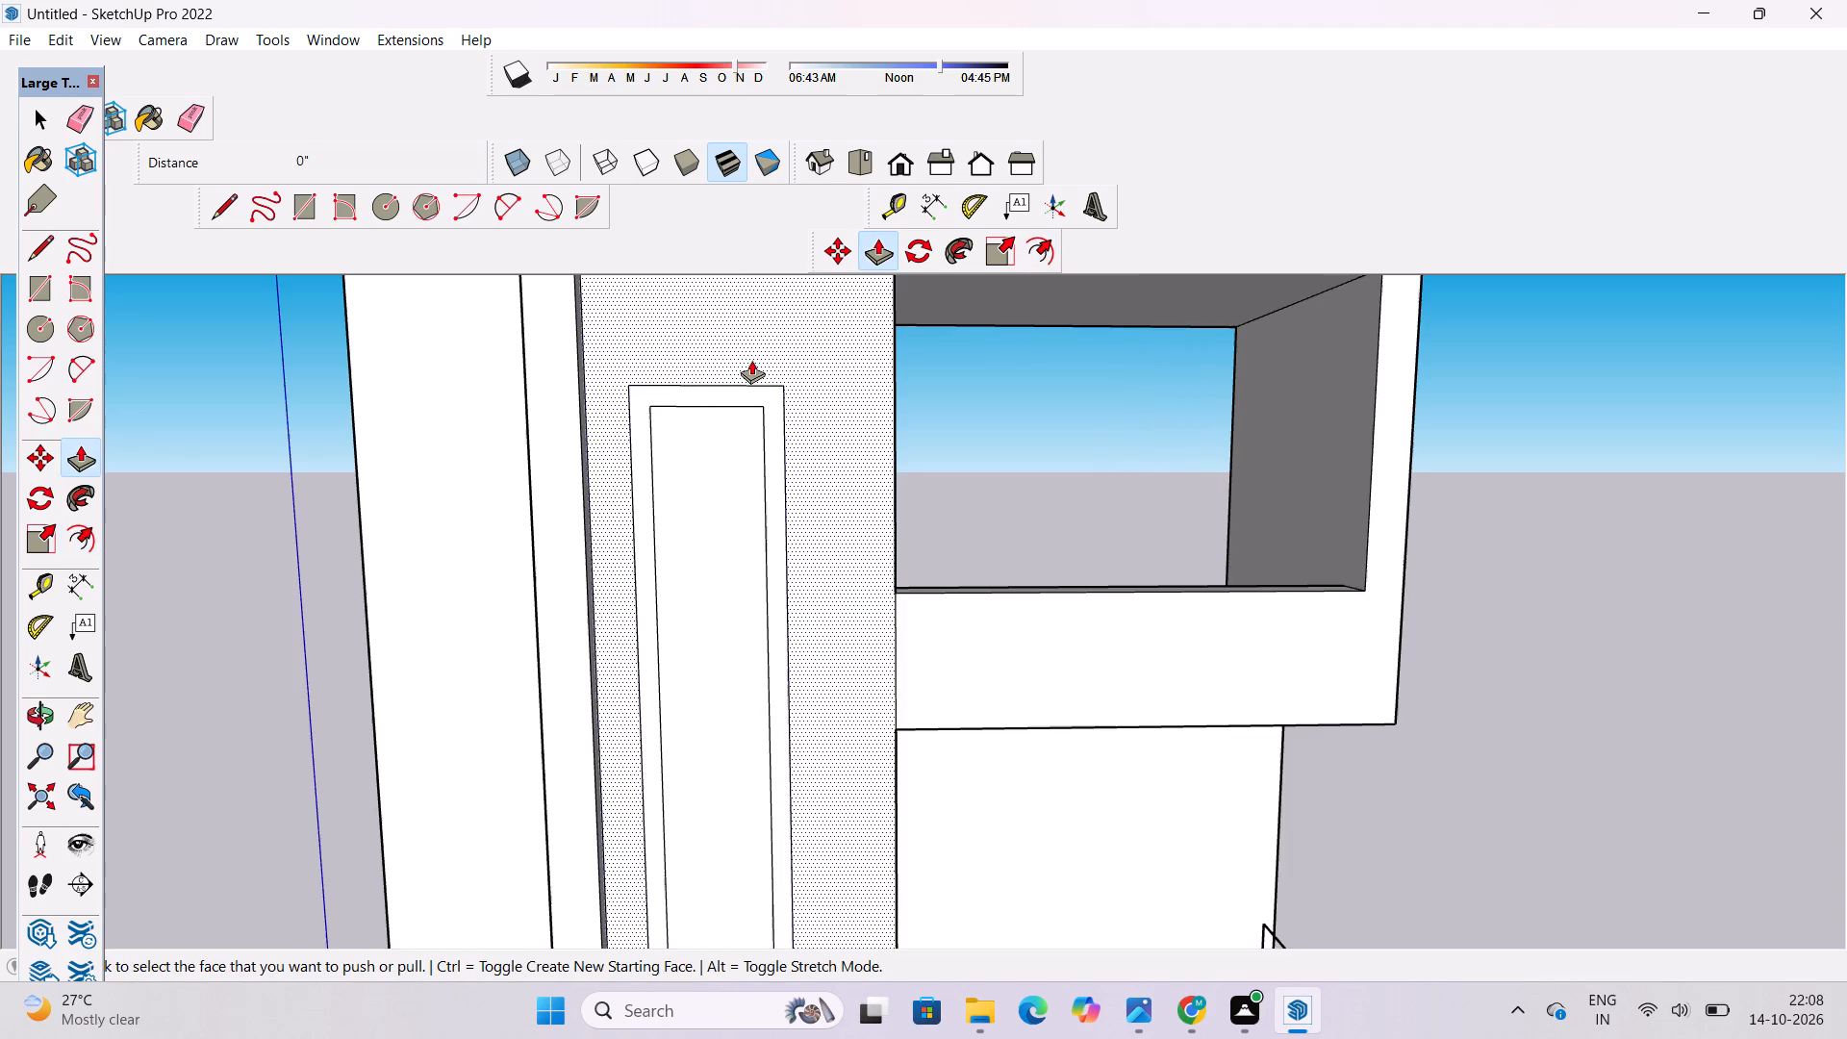
key("o")
scroll(808, 380, "down", 3)
left_click_drag(1003, 468, 854, 506)
left_click_drag(783, 505, 901, 440, "shift")
left_click_drag(900, 451, 848, 463)
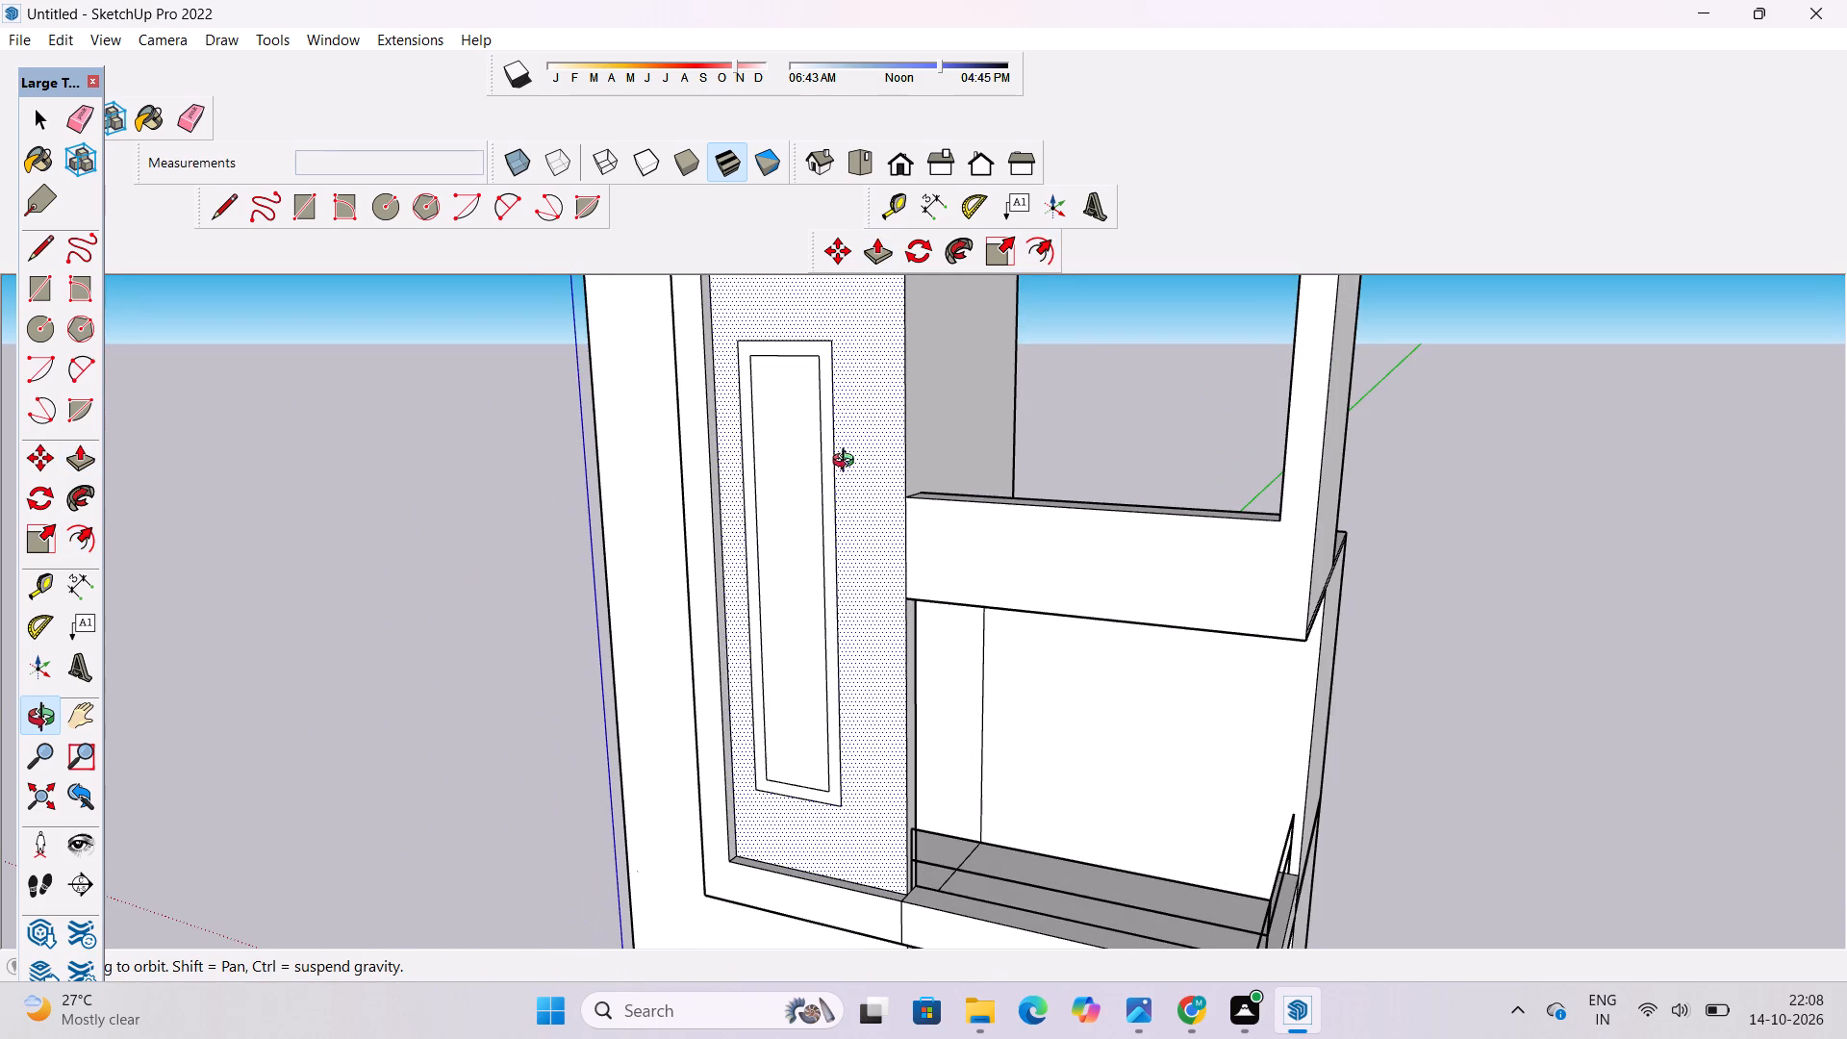
key("space")
left_click(1093, 411)
key("p")
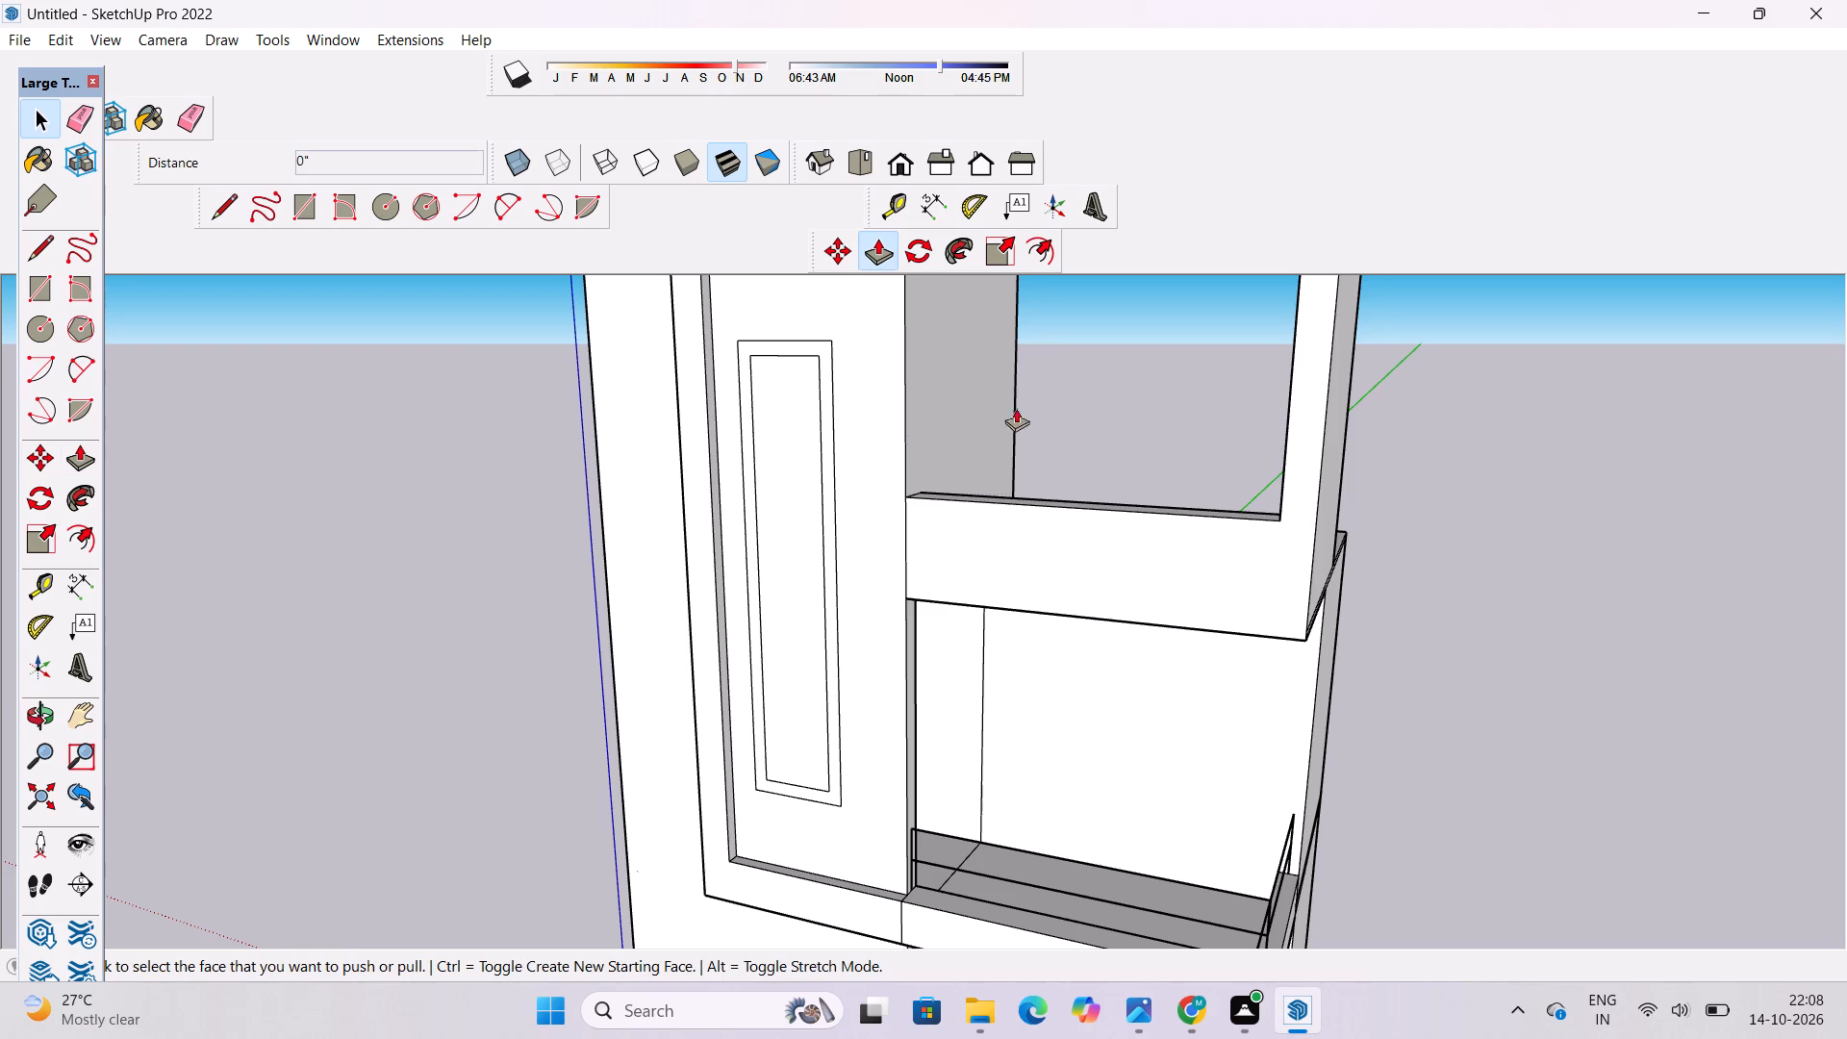
scroll(840, 622, "down", 4)
scroll(805, 464, "up", 8)
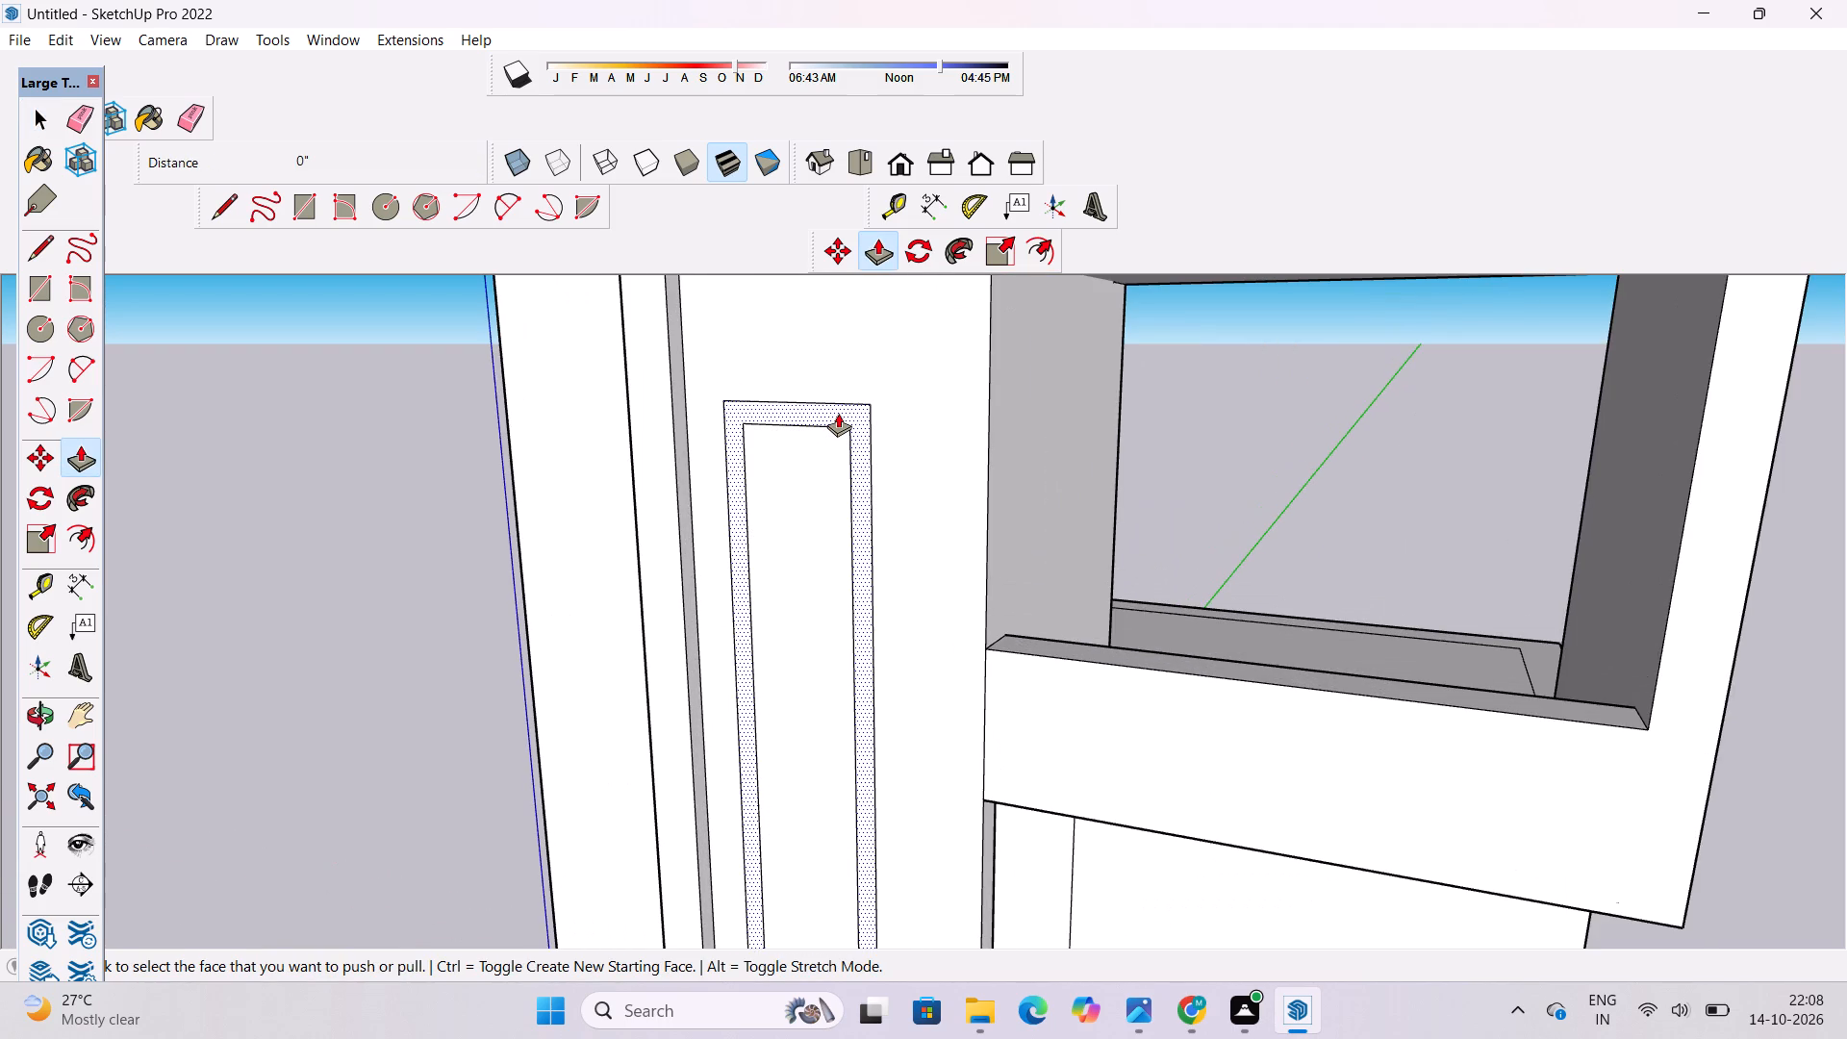
left_click(838, 413)
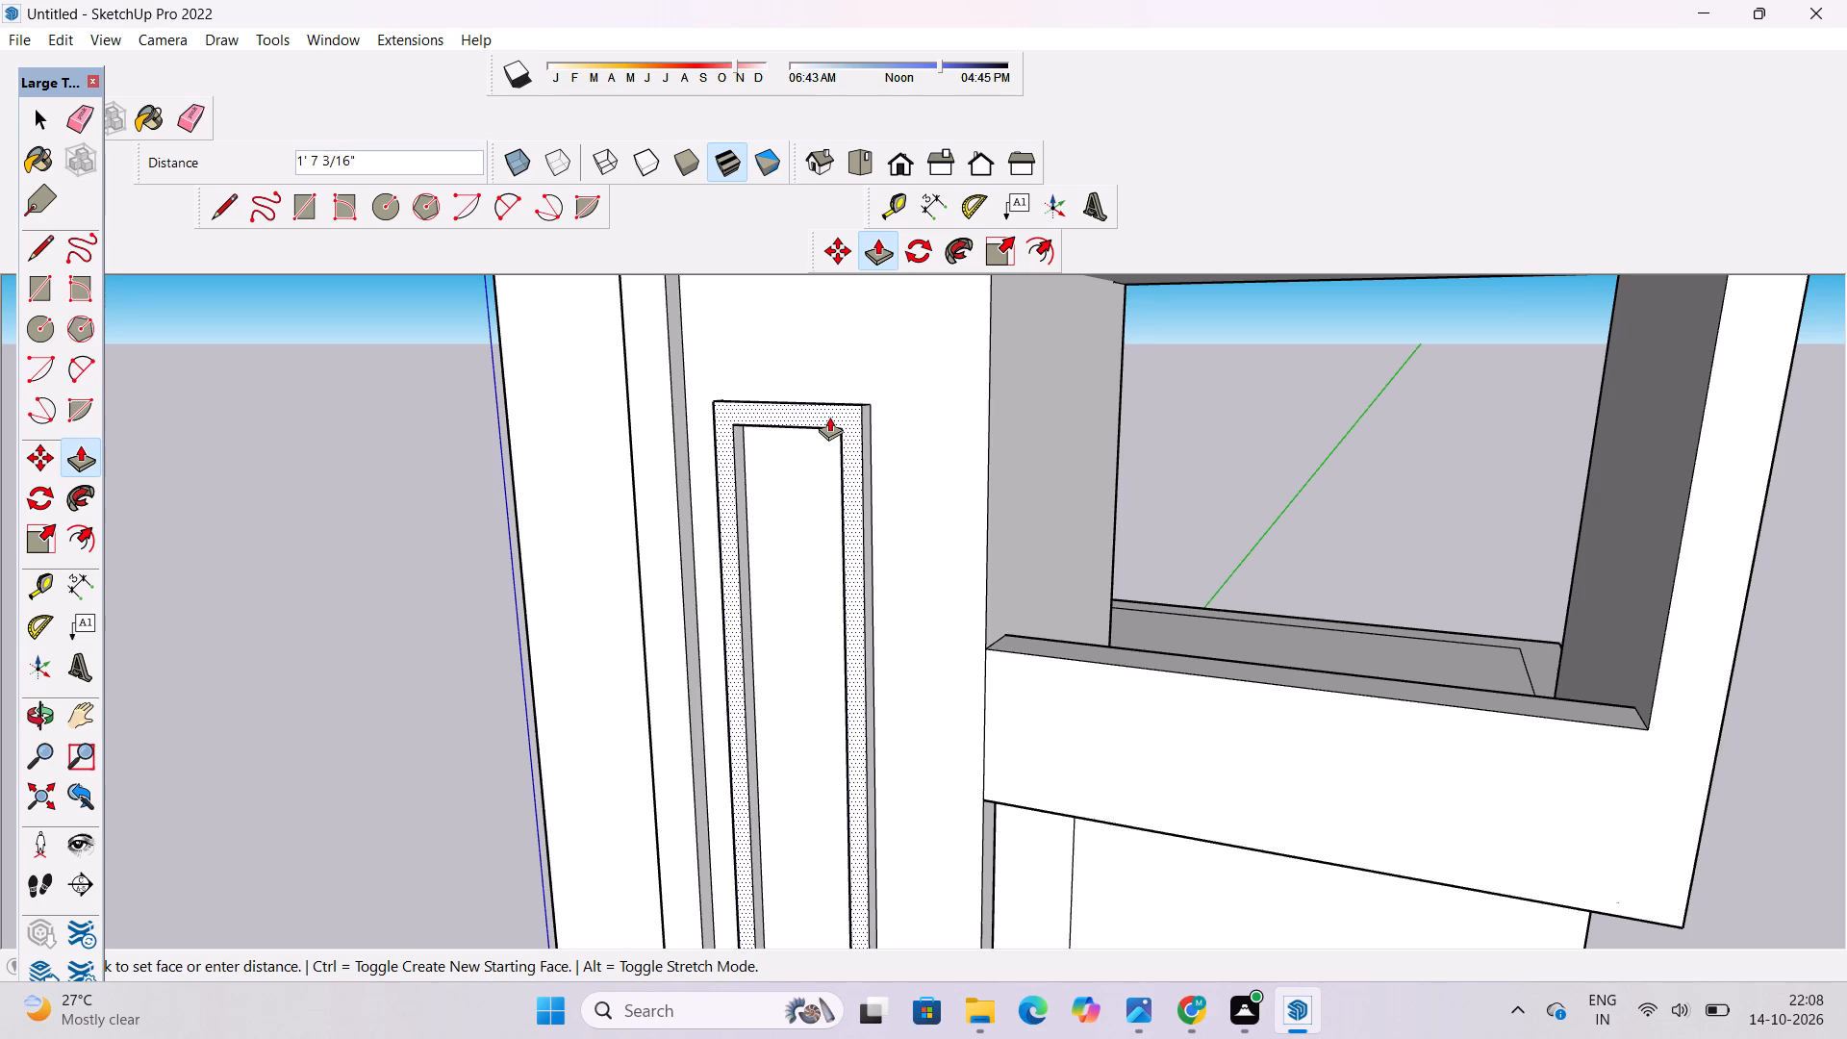
type("1.5'")
key("Return")
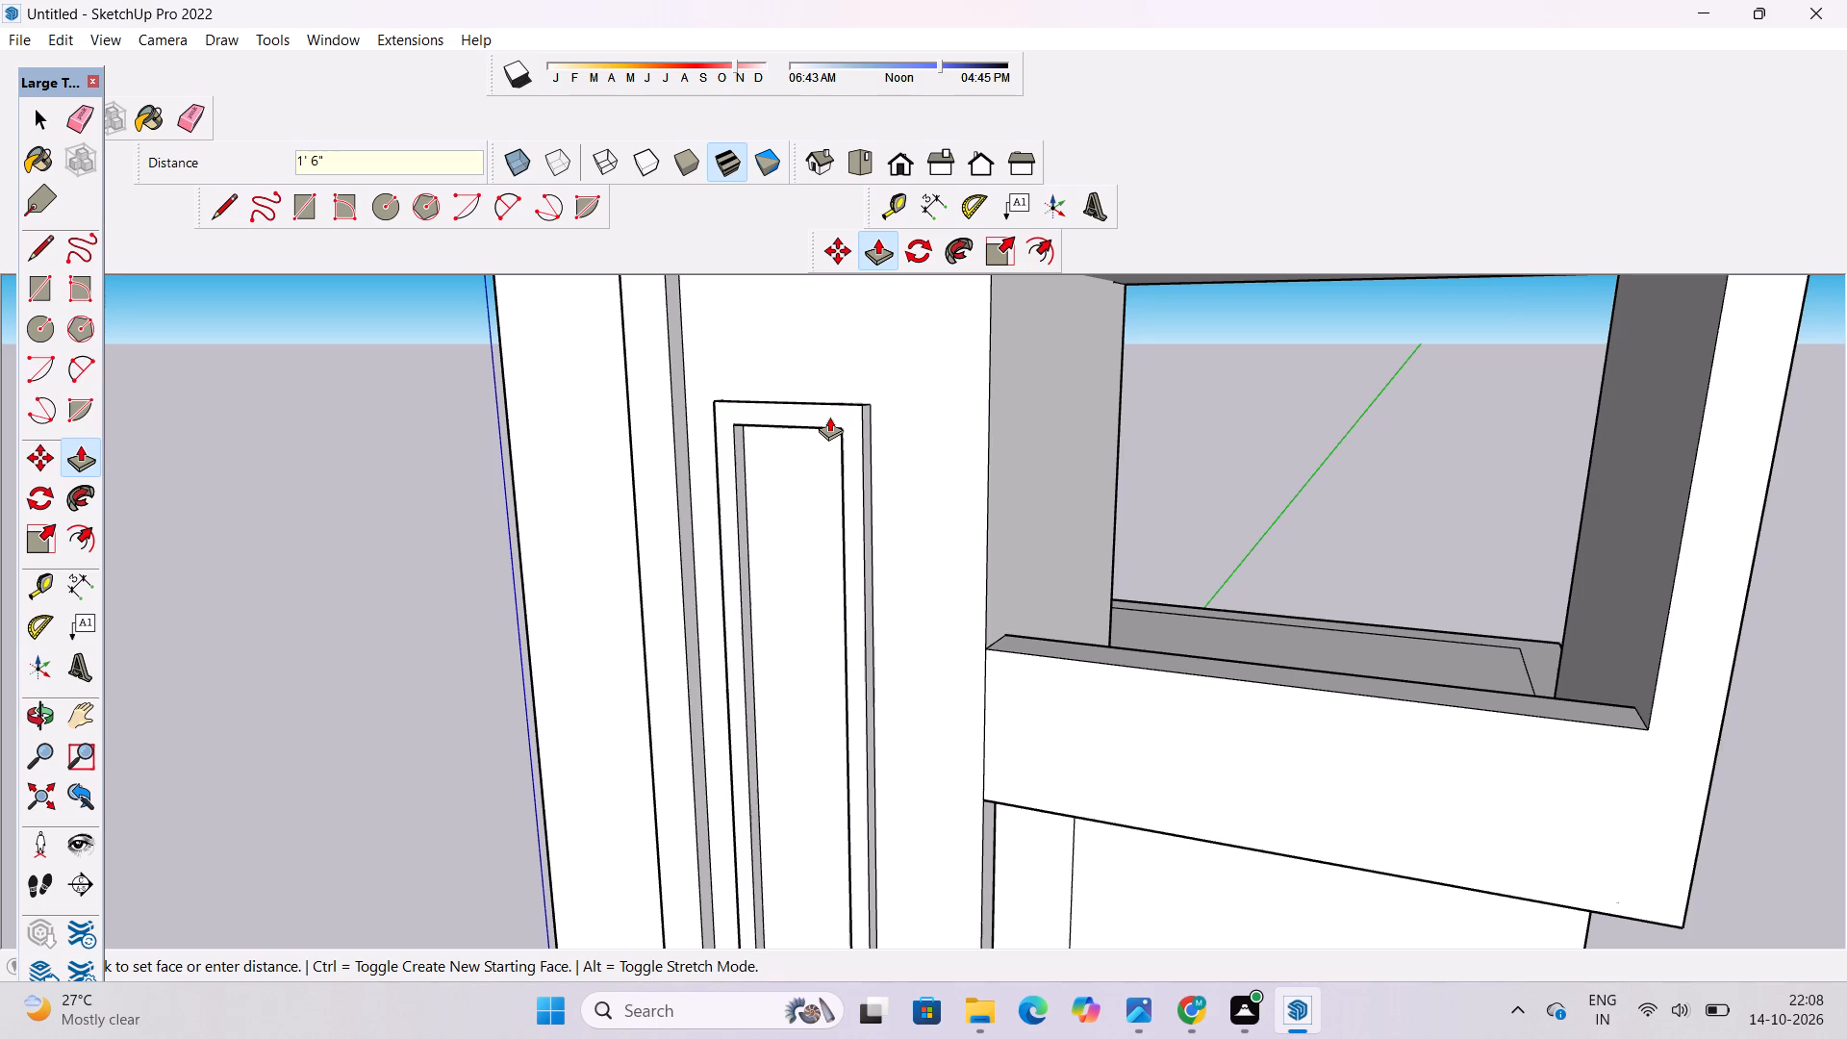
Examine the raised window frame and the surrounding tower and upper balcony from the front, sides and above.
key("o")
left_click_drag(825, 423, 870, 456)
left_click_drag(911, 473, 901, 420)
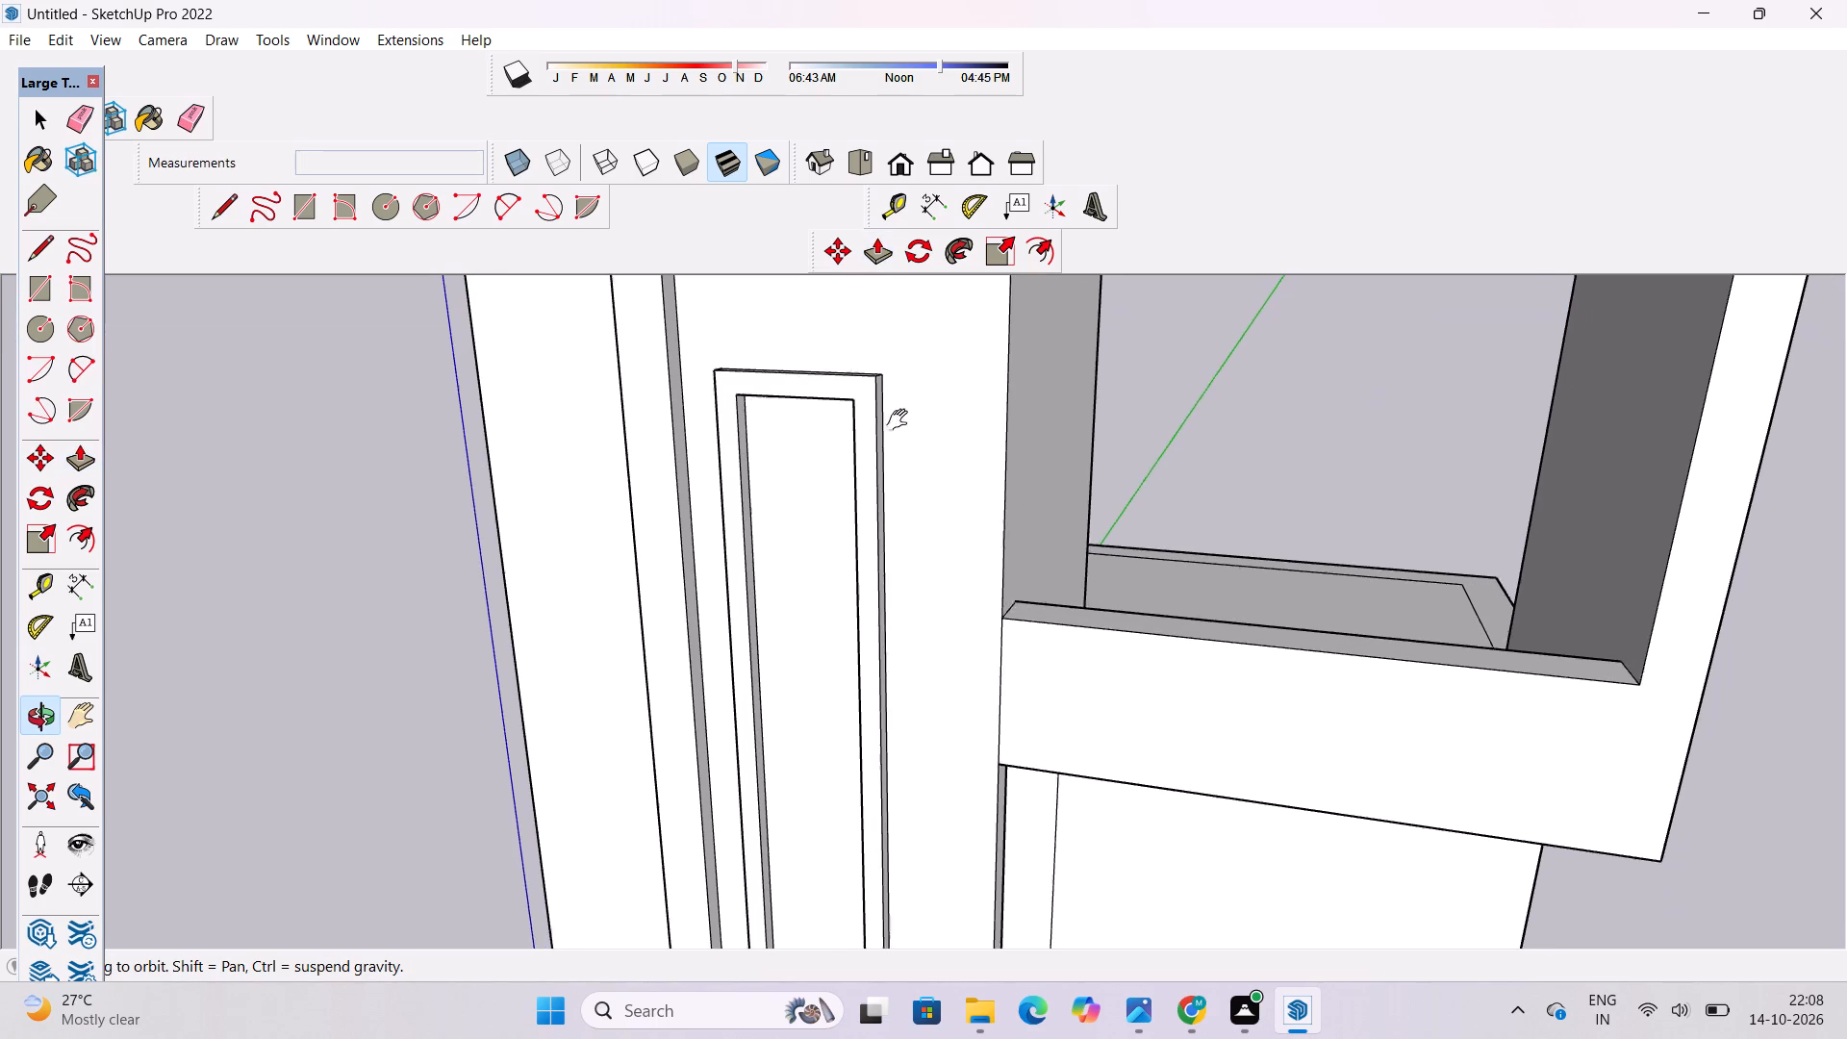
left_click_drag(901, 420, 898, 414)
scroll(898, 413, "down", 5)
left_click_drag(898, 491, 852, 517)
left_click_drag(848, 541, 980, 483)
left_click_drag(981, 484, 954, 493, "shift")
left_click_drag(953, 506, 871, 524)
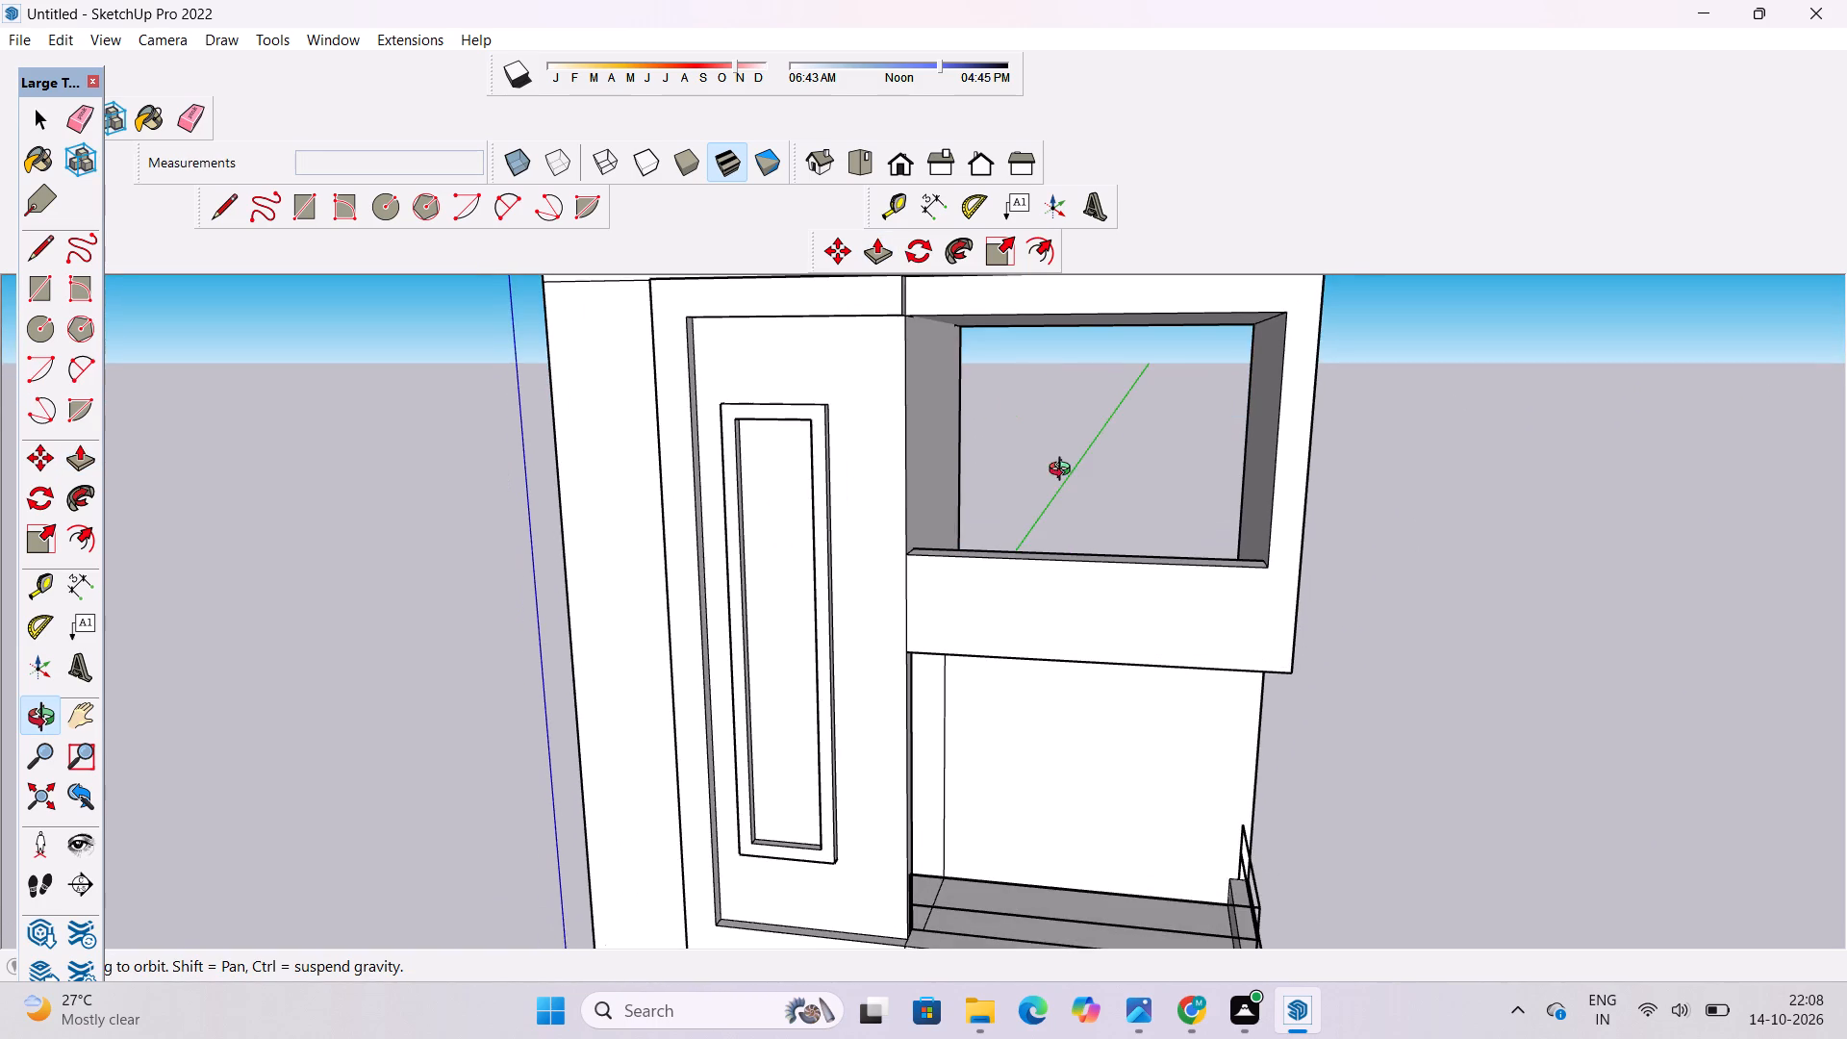
key("space")
left_click(1070, 452)
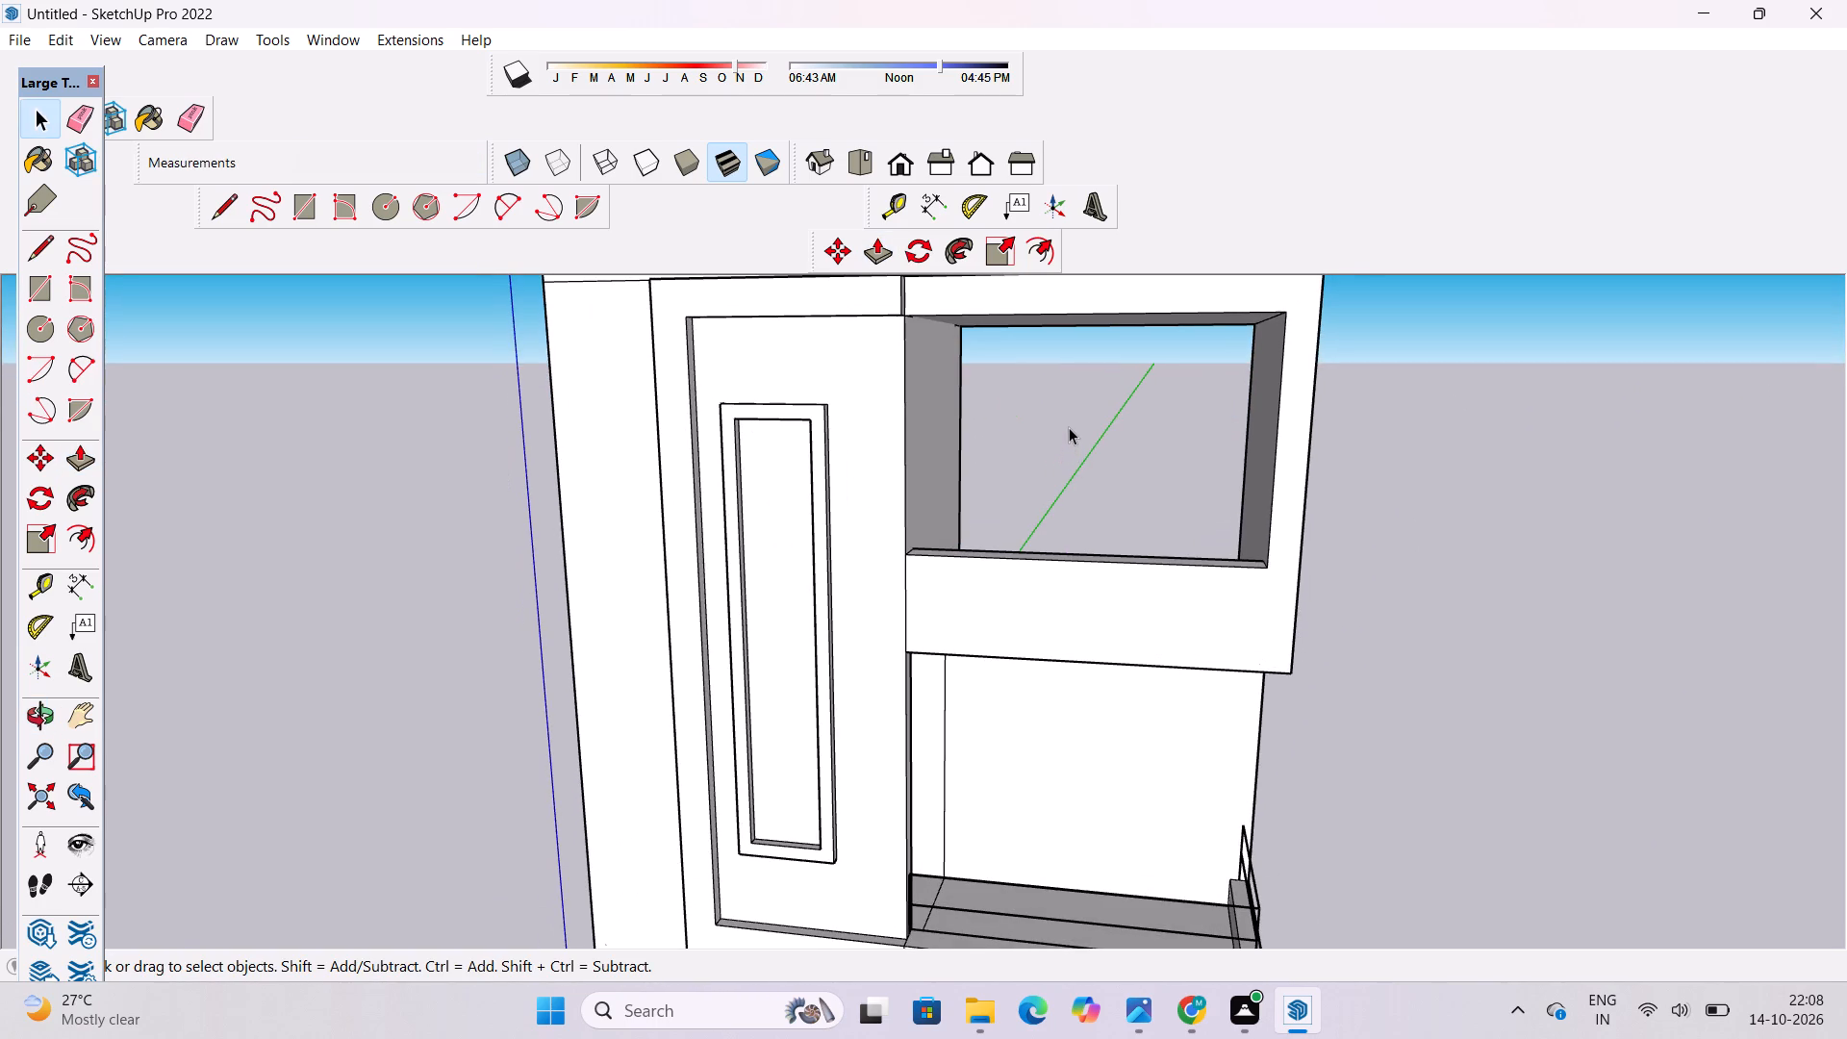
key("o")
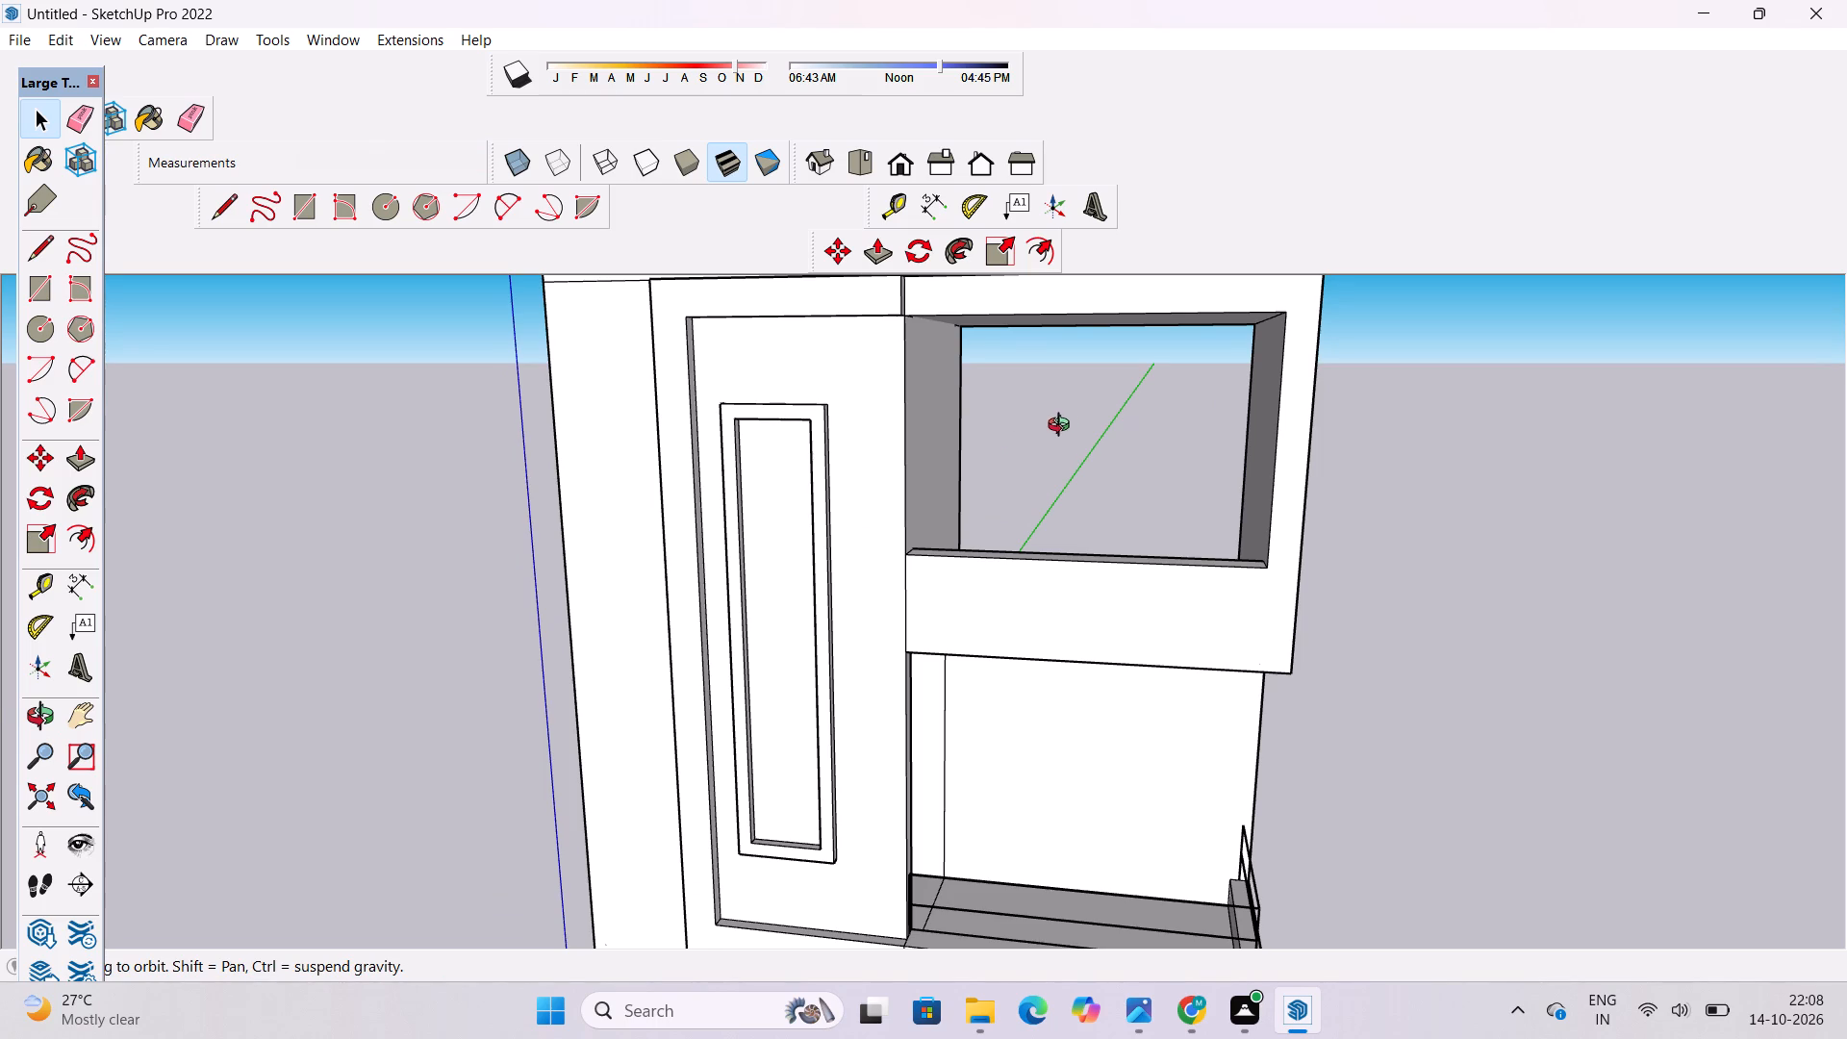
left_click_drag(1020, 444, 1122, 460)
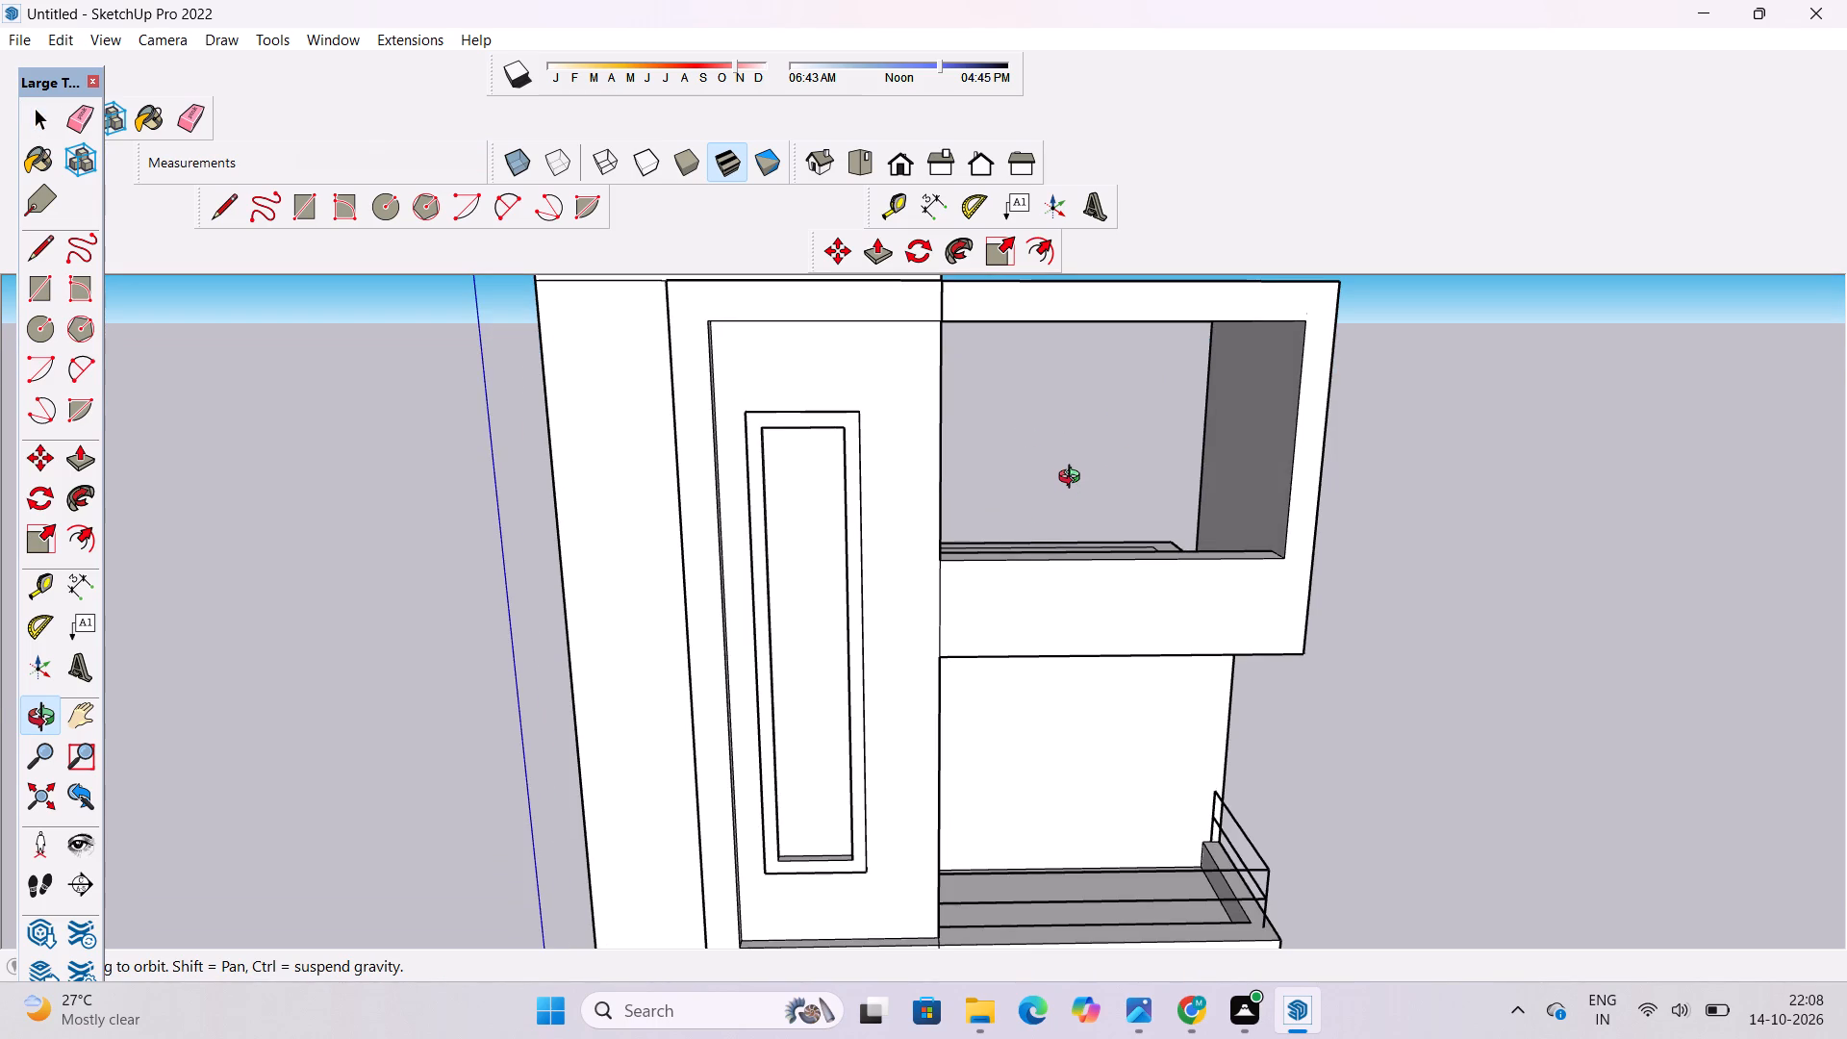
left_click_drag(1084, 474, 1084, 503)
left_click_drag(1078, 509, 990, 509)
left_click_drag(954, 512, 1058, 488)
left_click_drag(1057, 495, 966, 526, "shift")
left_click_drag(902, 558, 548, 608)
left_click_drag(615, 572, 848, 533)
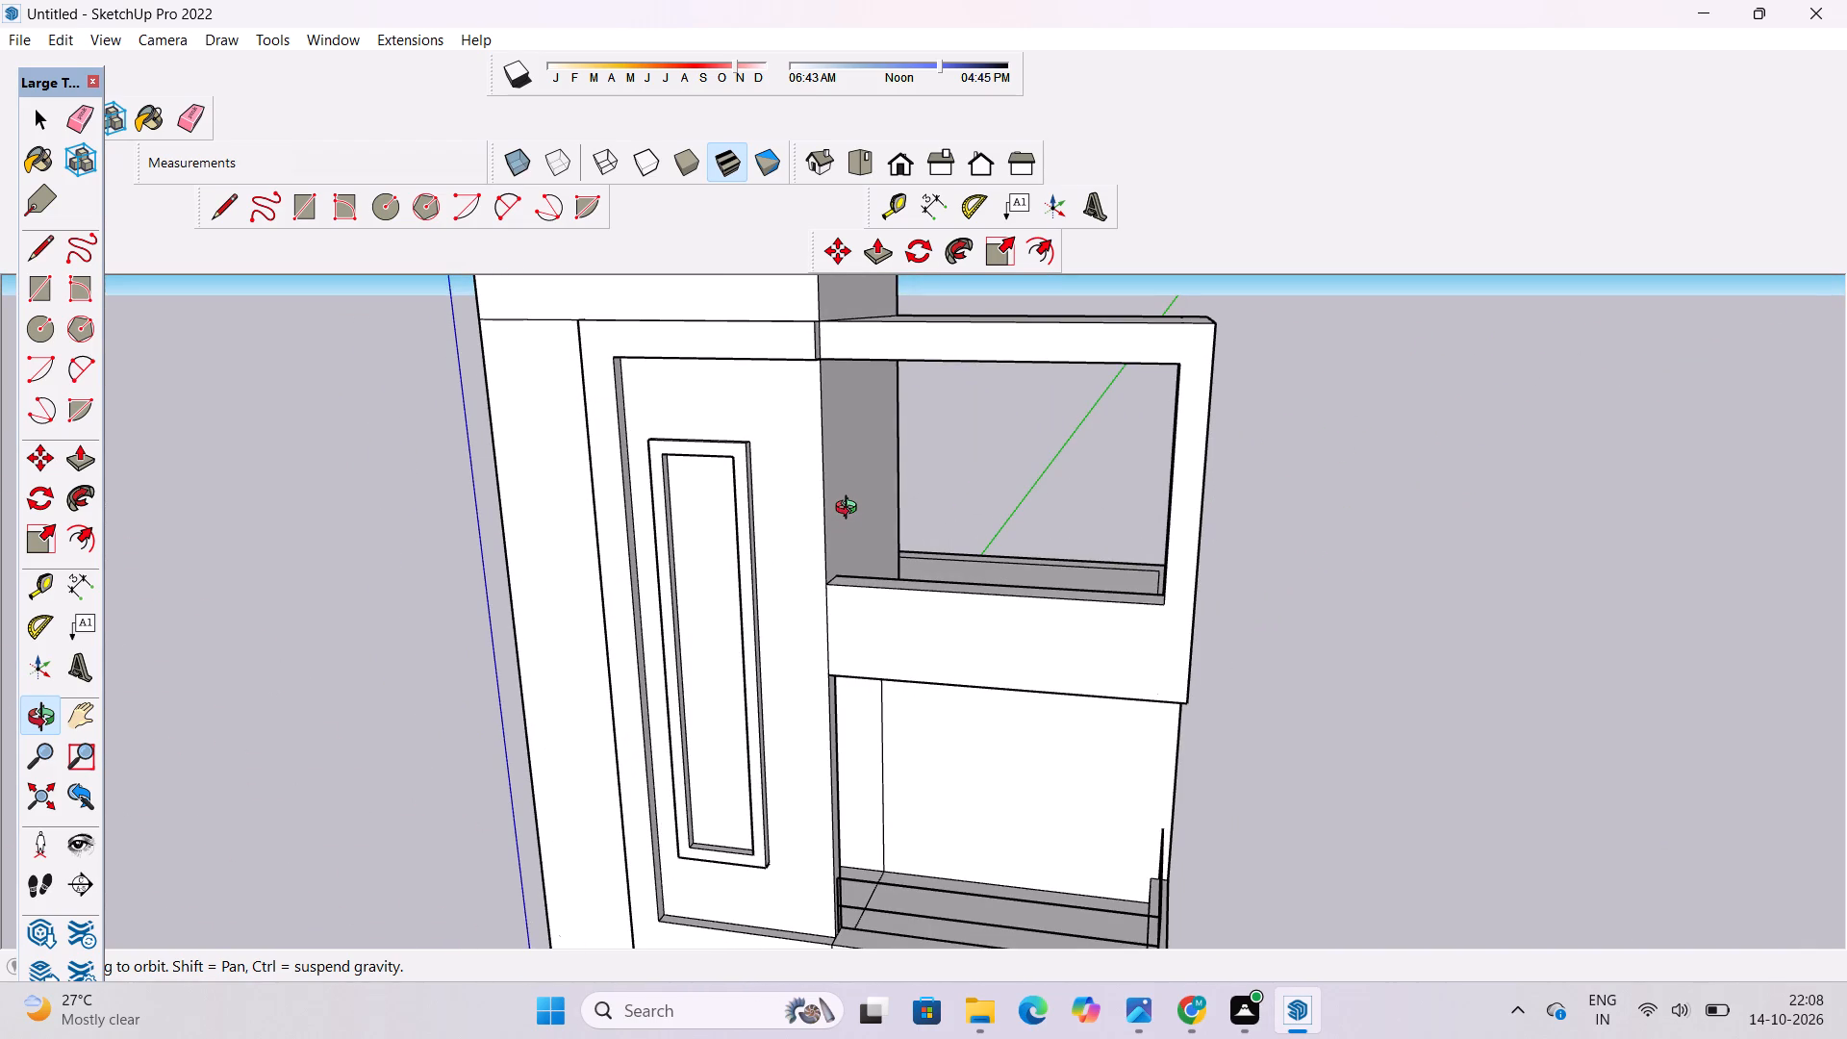
left_click_drag(832, 557, 1149, 588)
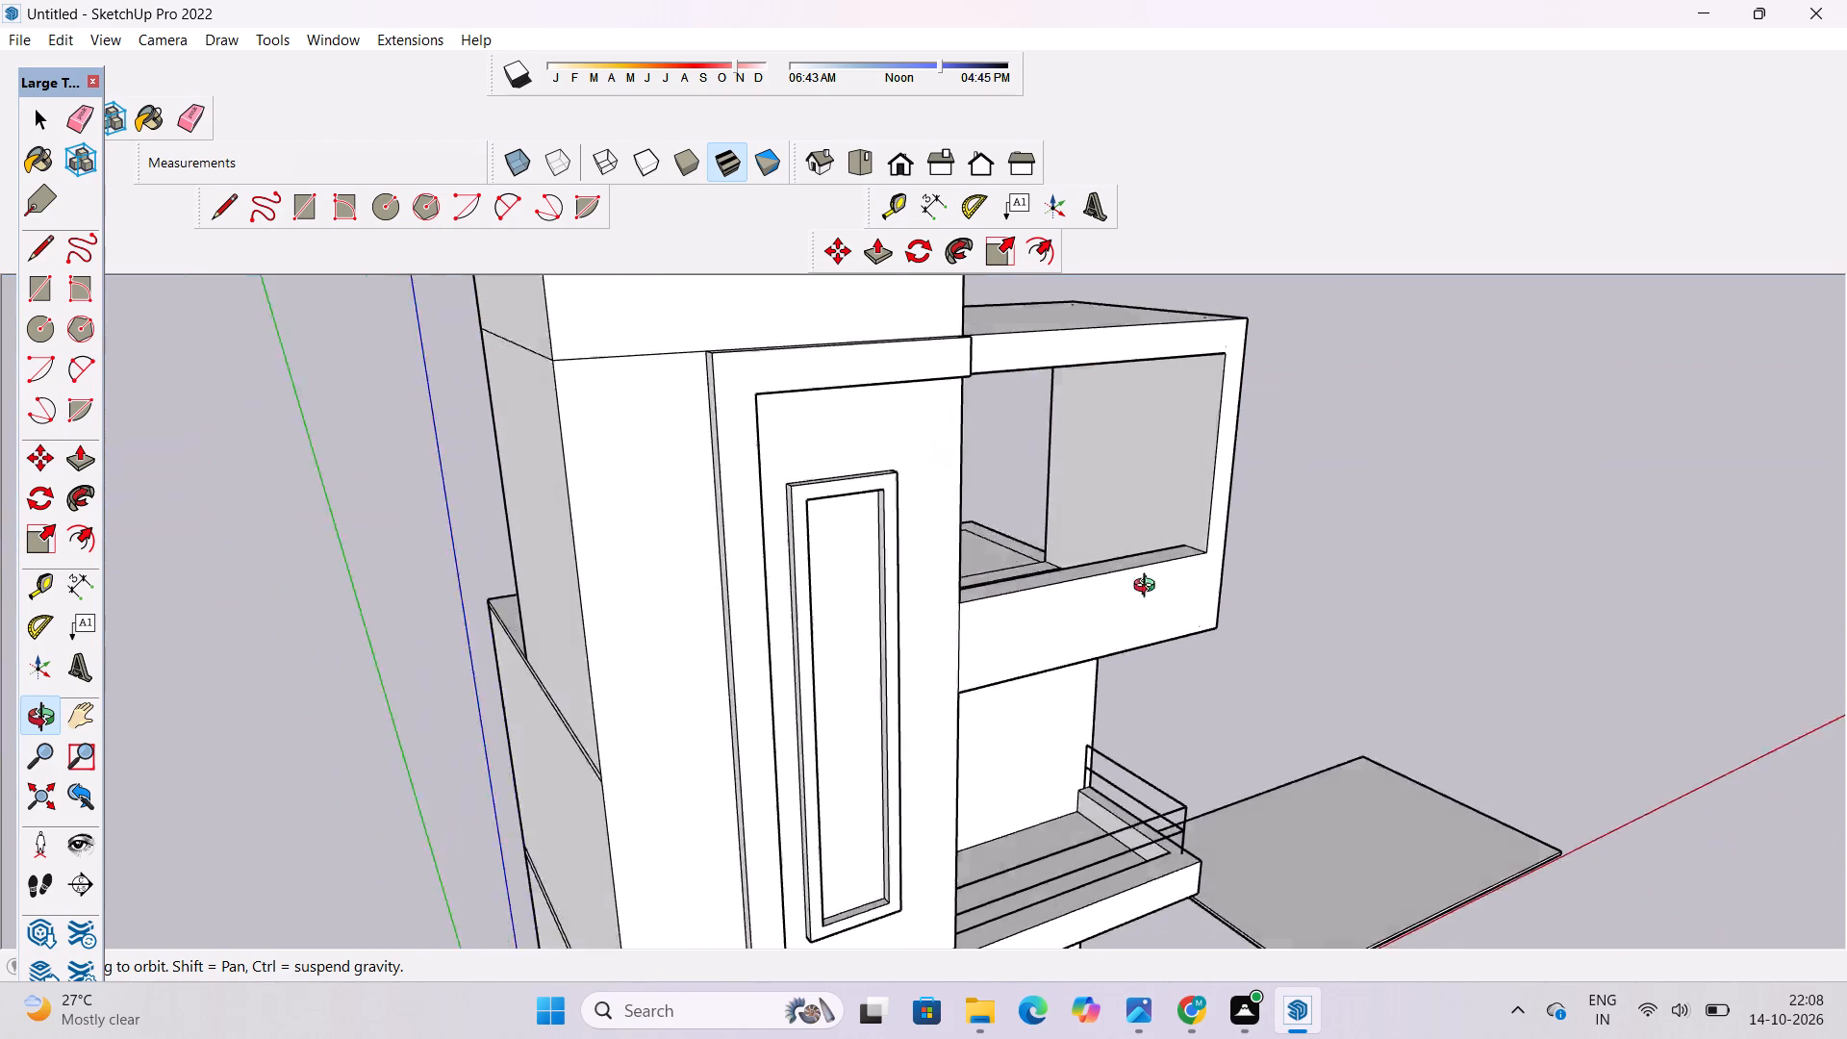
left_click_drag(1149, 588, 791, 661)
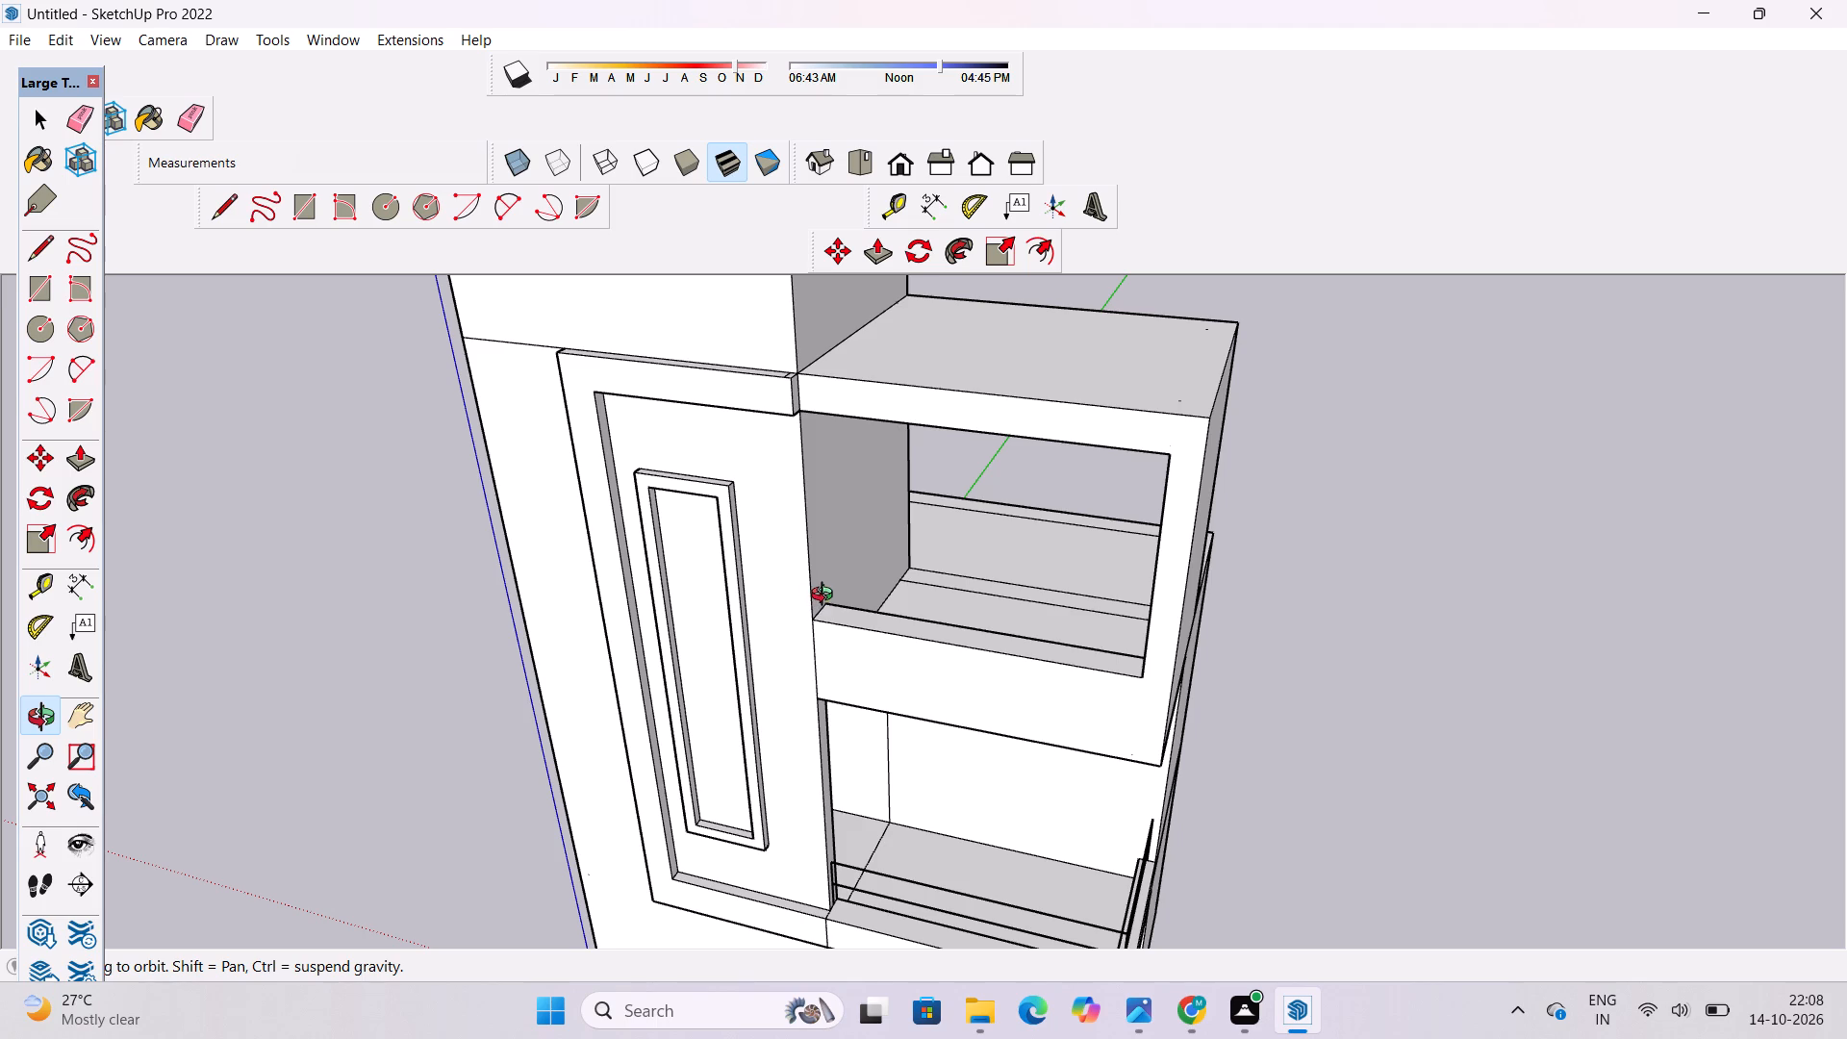
Erase the stray short edge across the top face of the tower's surrounding frame, beside the upper balcony corner.
left_click_drag(873, 554, 851, 616, "shift")
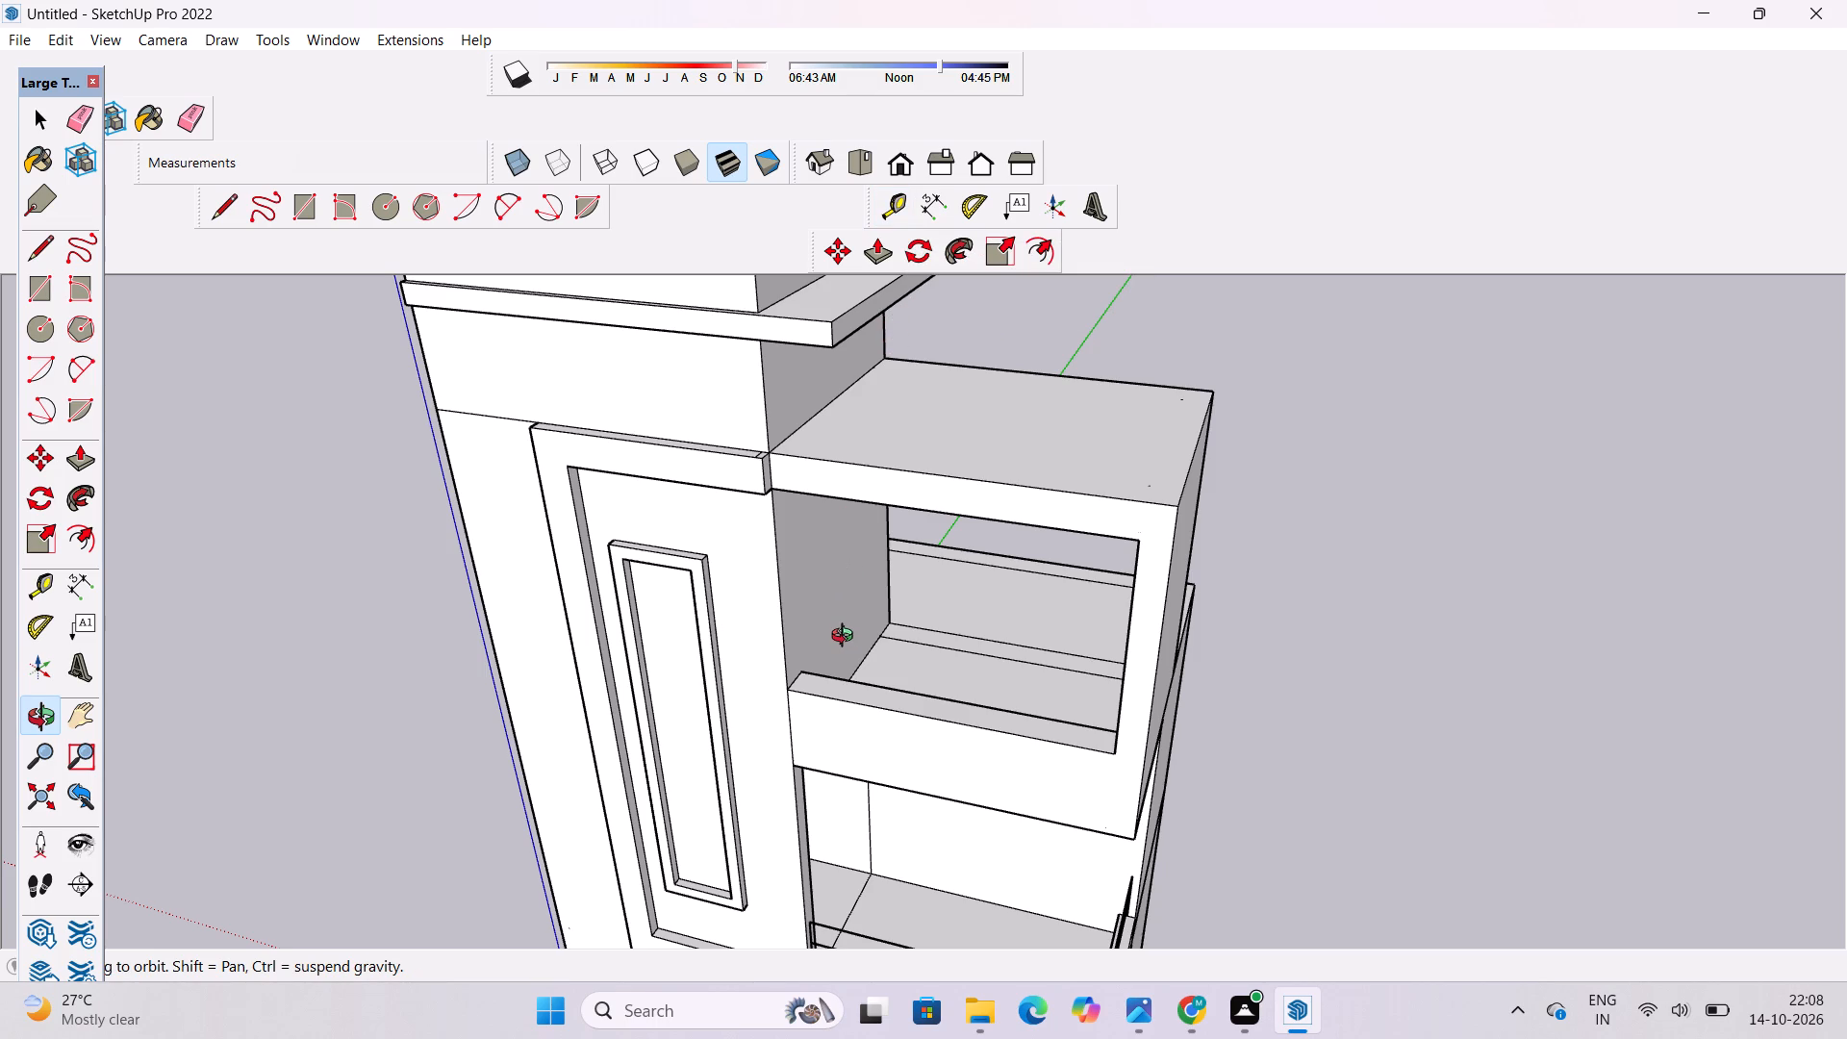
left_click_drag(759, 350, 744, 499)
scroll(741, 541, "up", 8)
left_click_drag(743, 542, 748, 501, "shift")
scroll(766, 539, "up", 9)
left_click_drag(762, 480, 792, 527, "shift")
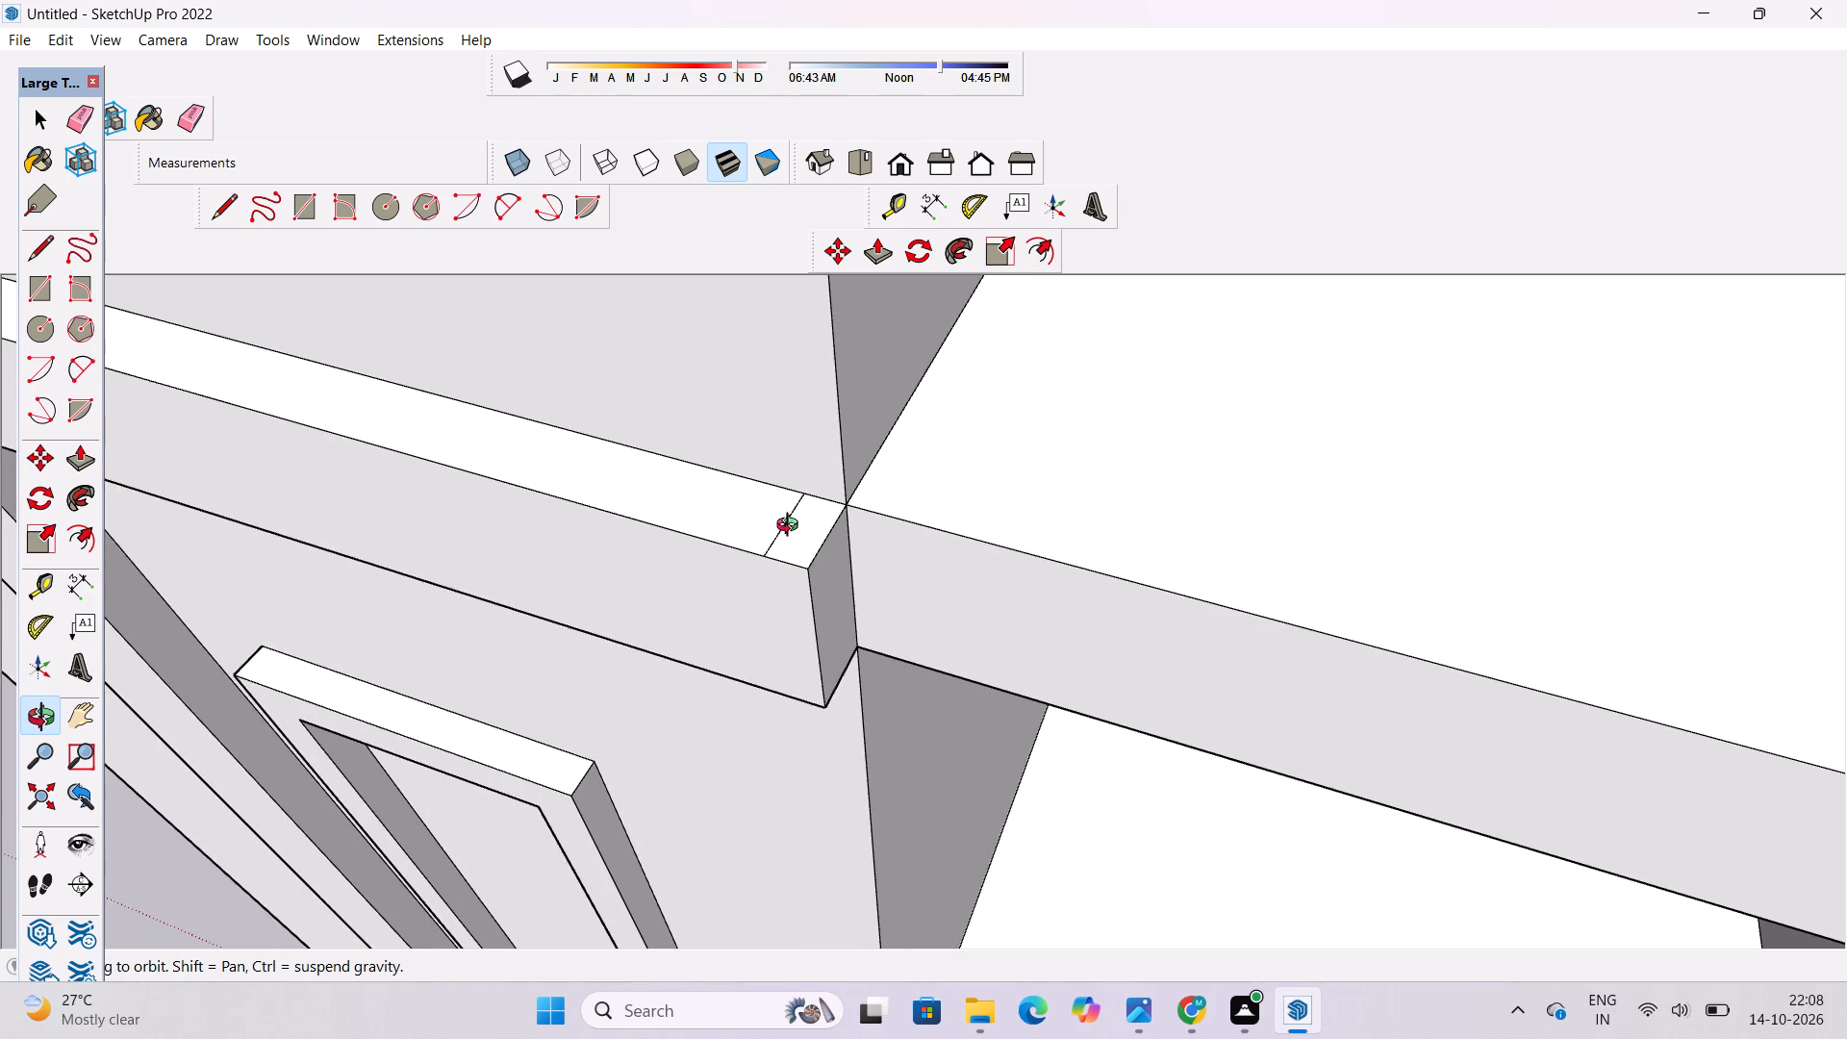
key("e")
scroll(792, 527, "up", 5)
left_click_drag(787, 511, 787, 520)
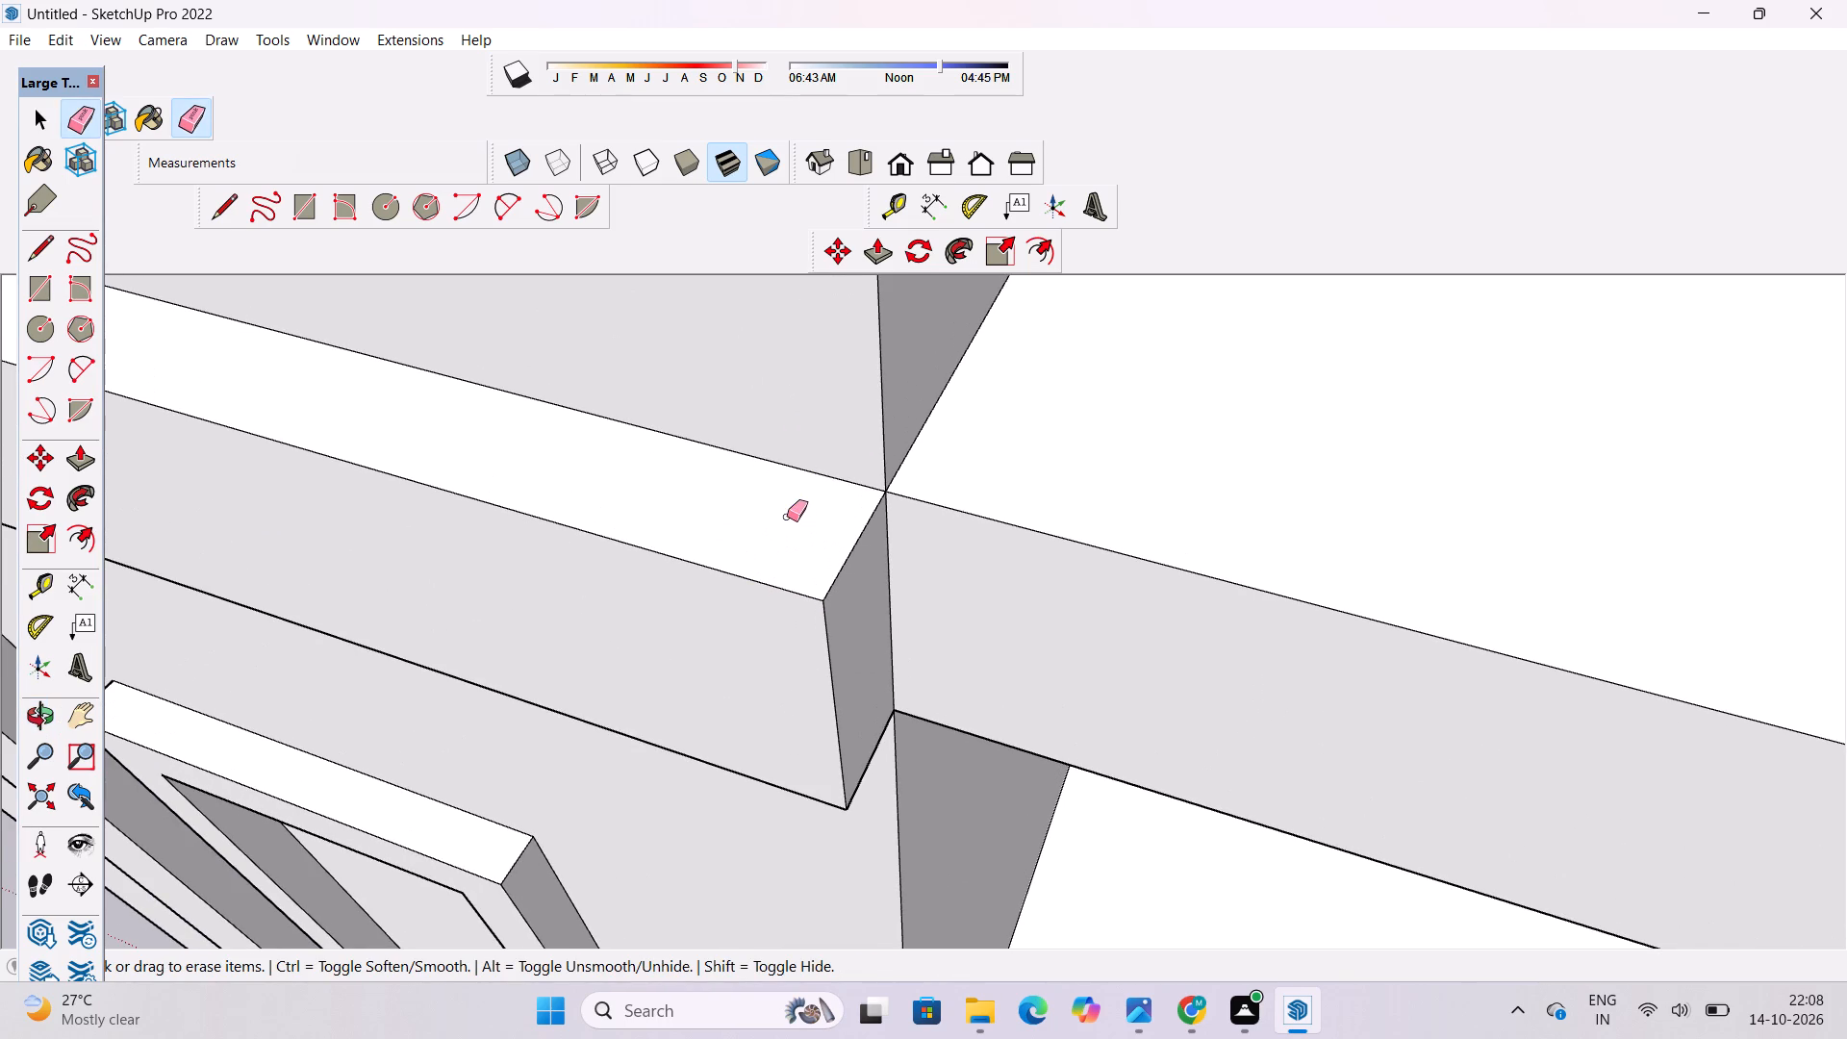
View the whole facade from further away and compare it with the reference elevation image.
key("o")
scroll(790, 429, "down", 12)
left_click_drag(808, 544, 828, 451)
scroll(833, 418, "down", 6)
left_click_drag(879, 460, 853, 450, "shift")
left_click_drag(857, 459, 823, 335)
scroll(823, 343, "down", 6)
left_click_drag(932, 433, 894, 433)
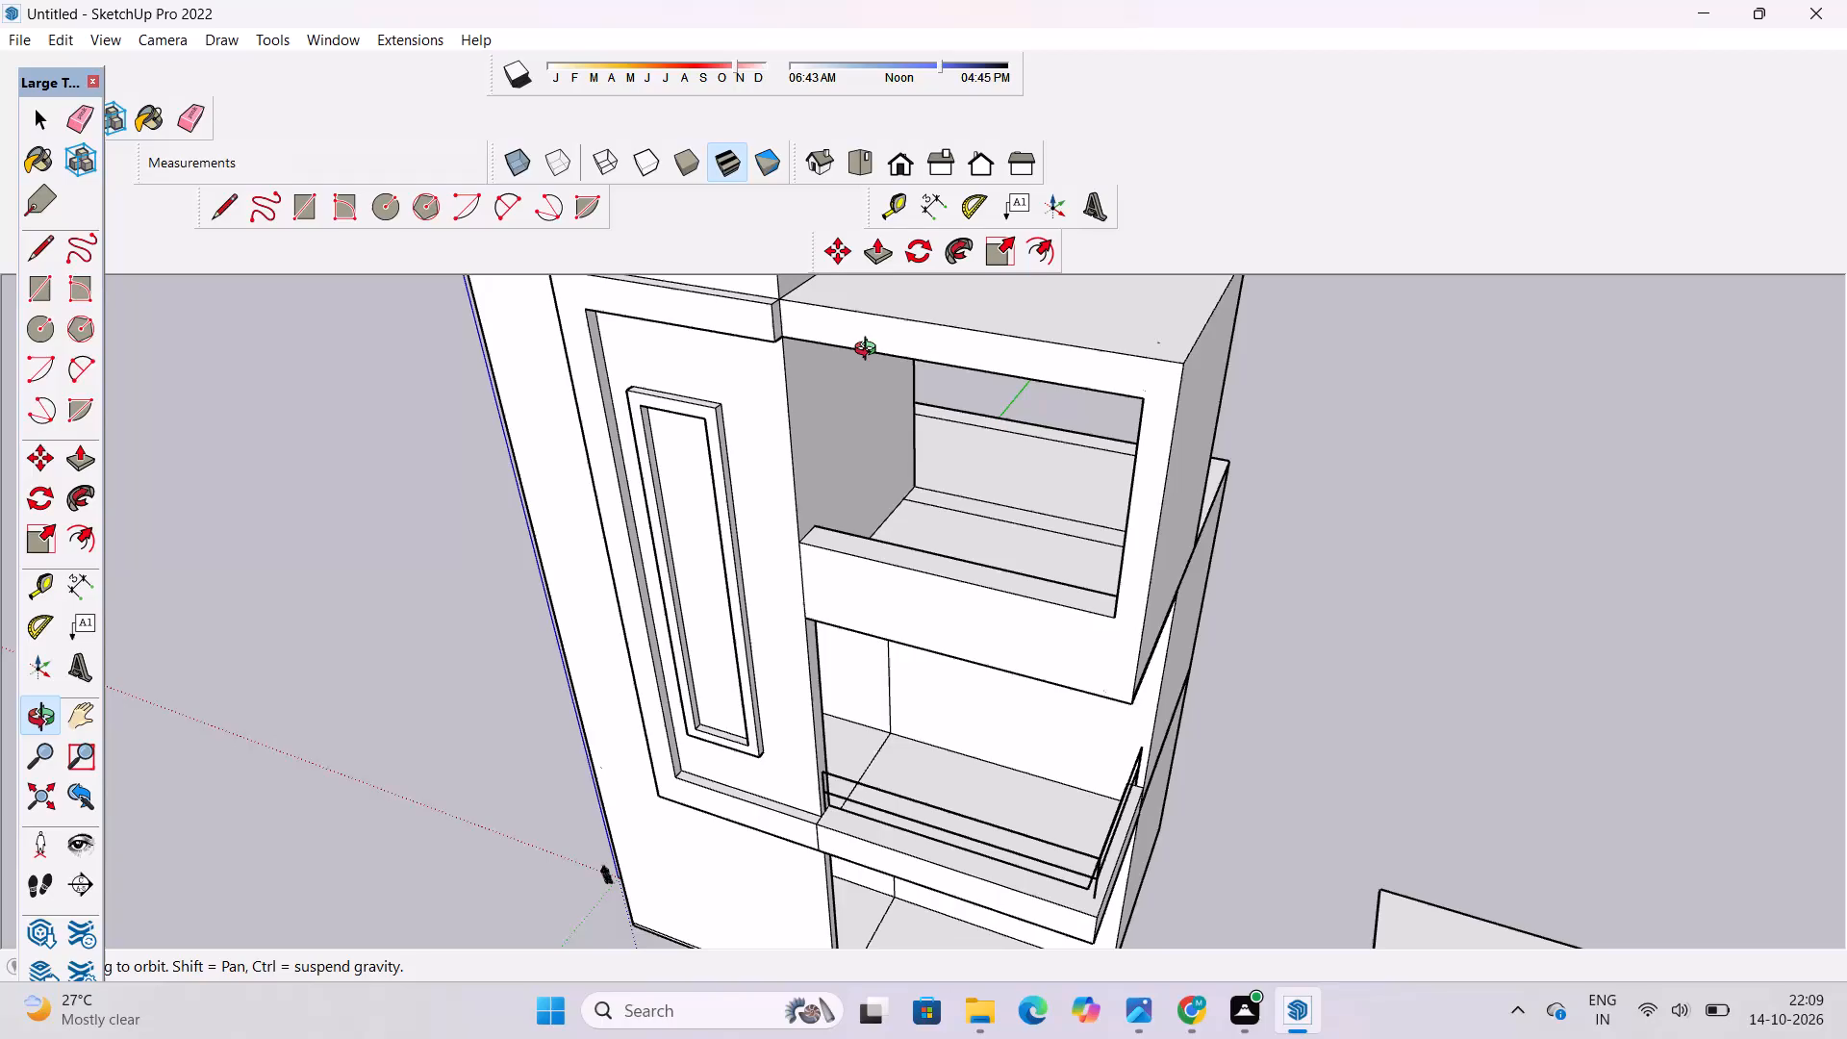
key("o")
scroll(873, 364, "down", 3)
left_click_drag(885, 400, 932, 280)
scroll(966, 411, "down", 1)
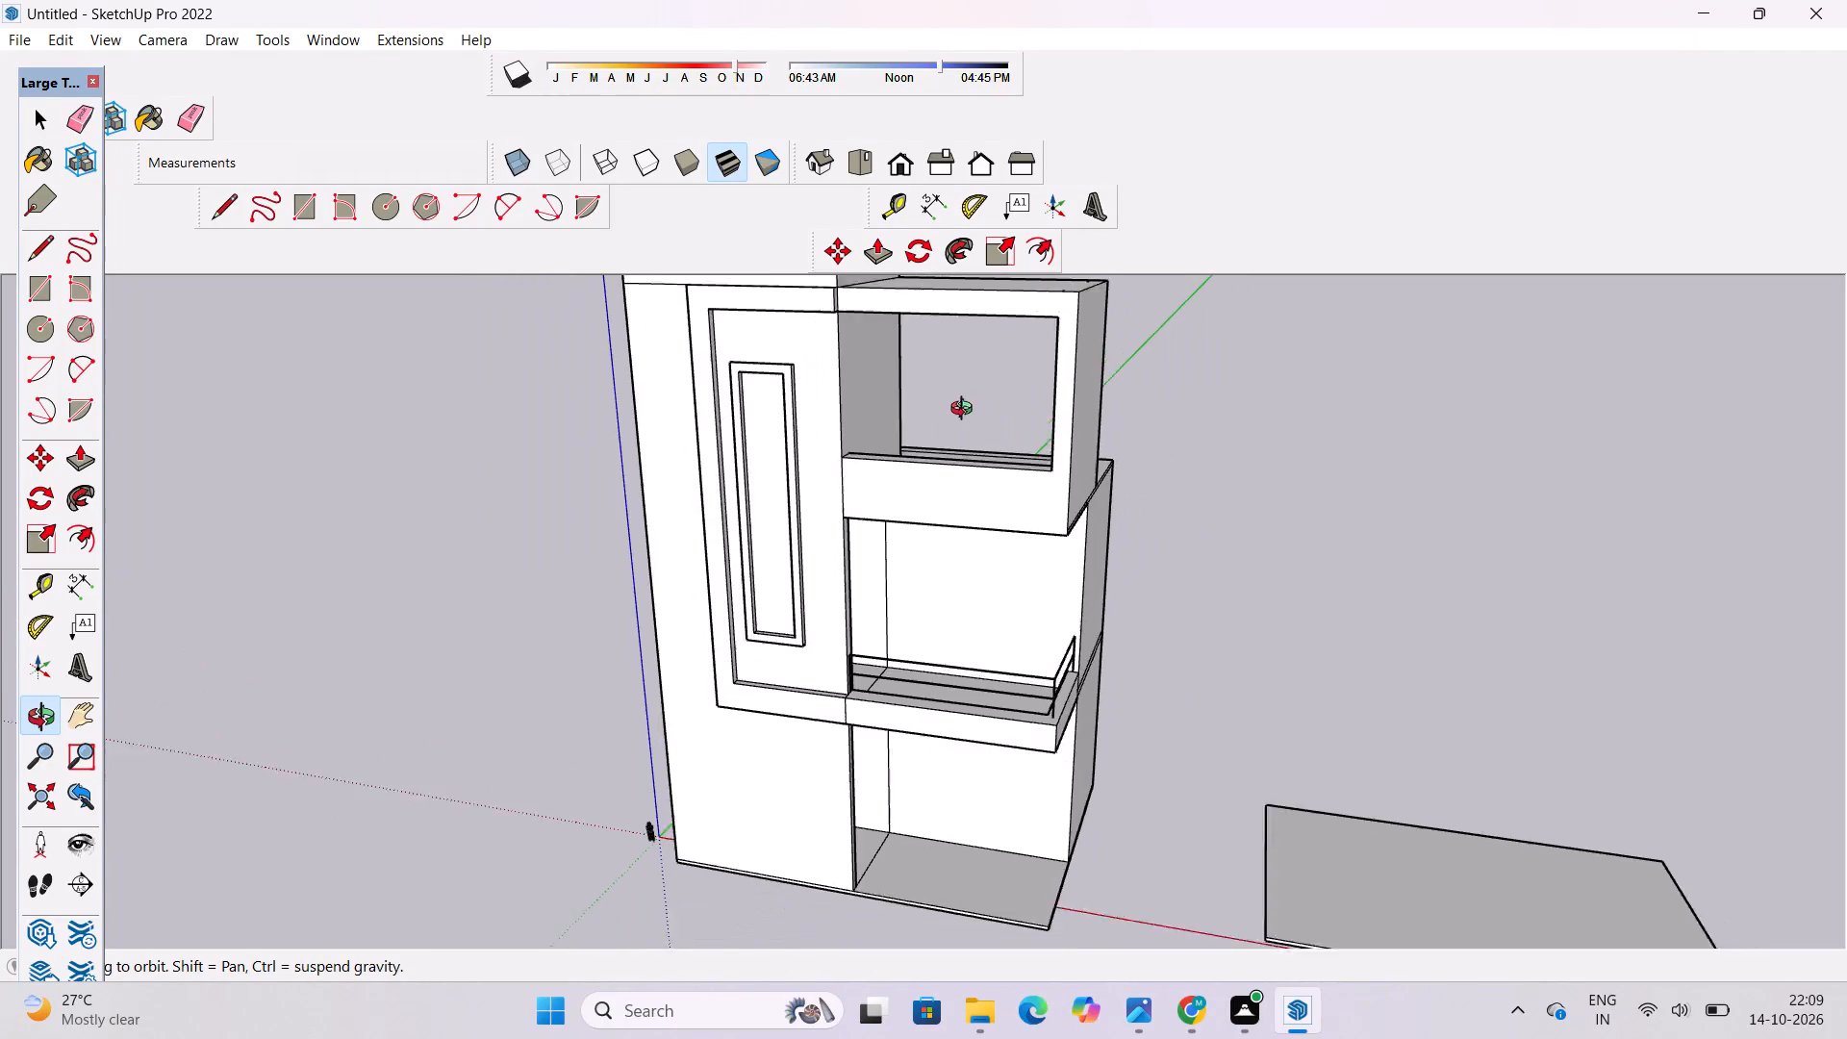
scroll(966, 411, "down", 1)
left_click_drag(980, 498, 780, 400, "shift")
left_click_drag(775, 422, 819, 460)
left_click_drag(837, 481, 853, 494, "shift")
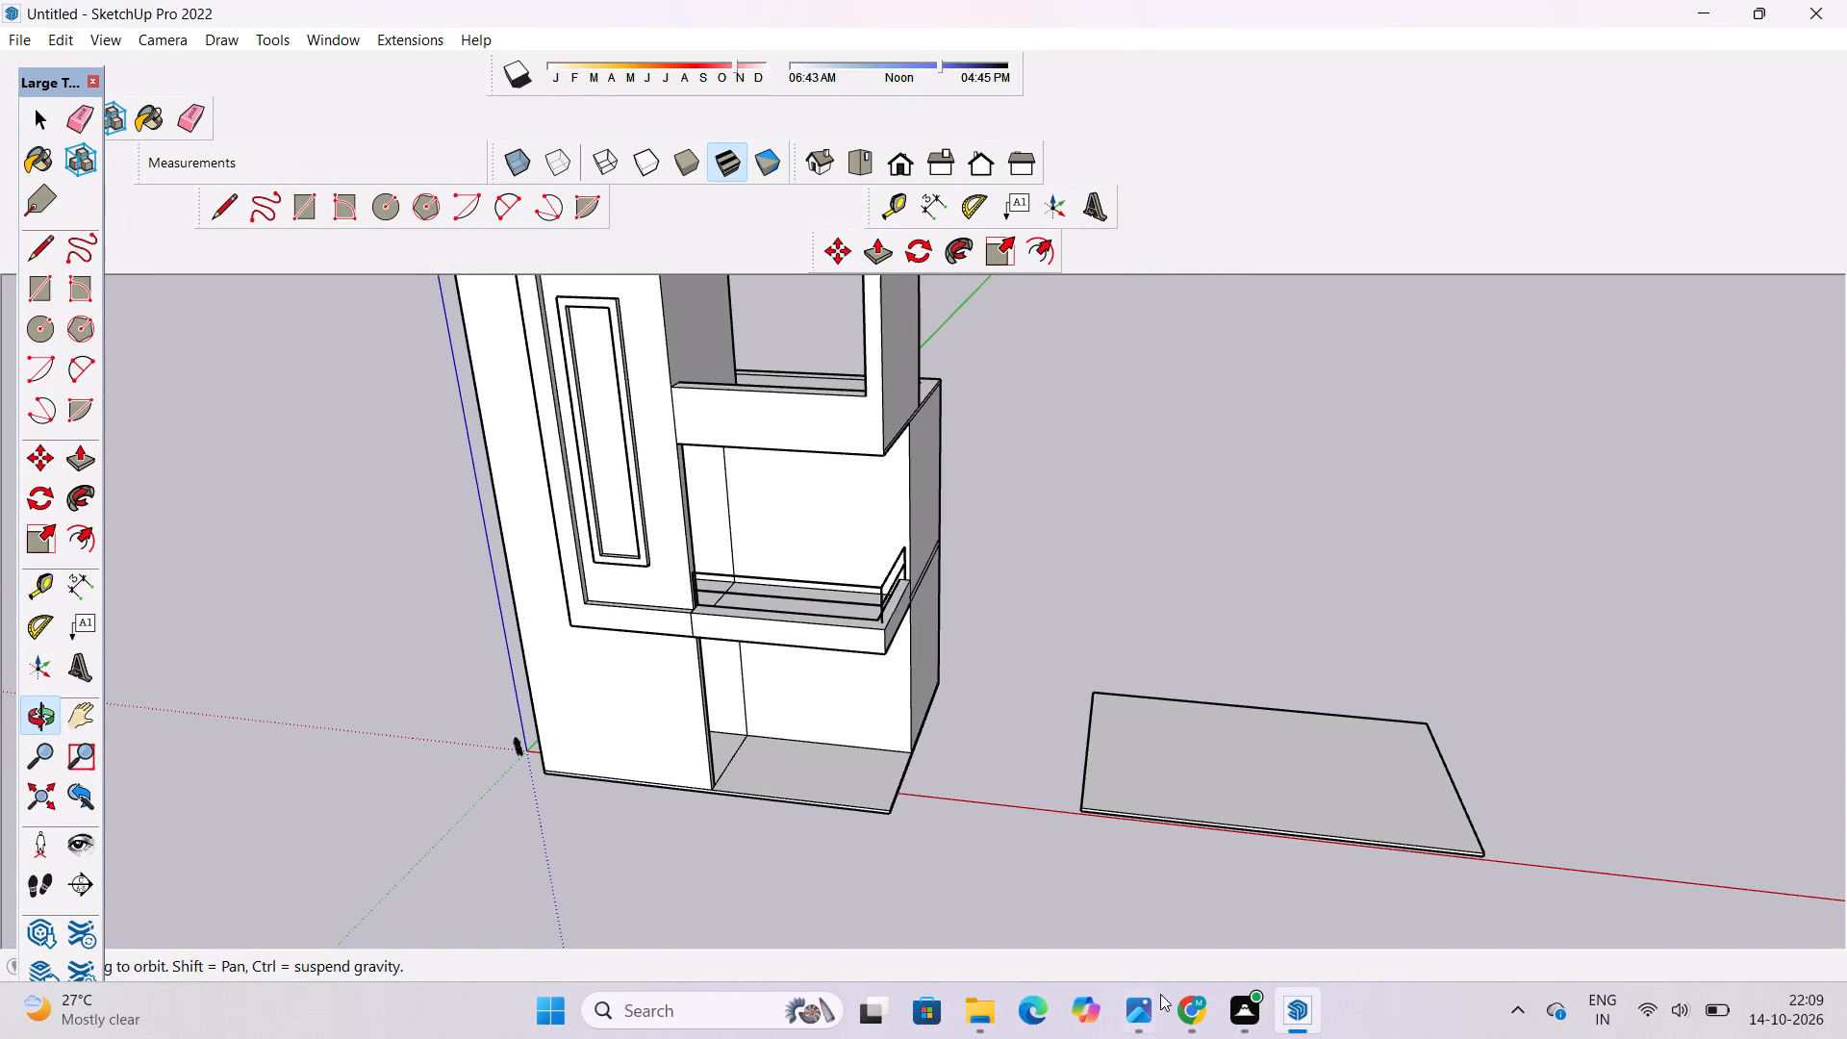
left_click(1146, 1008)
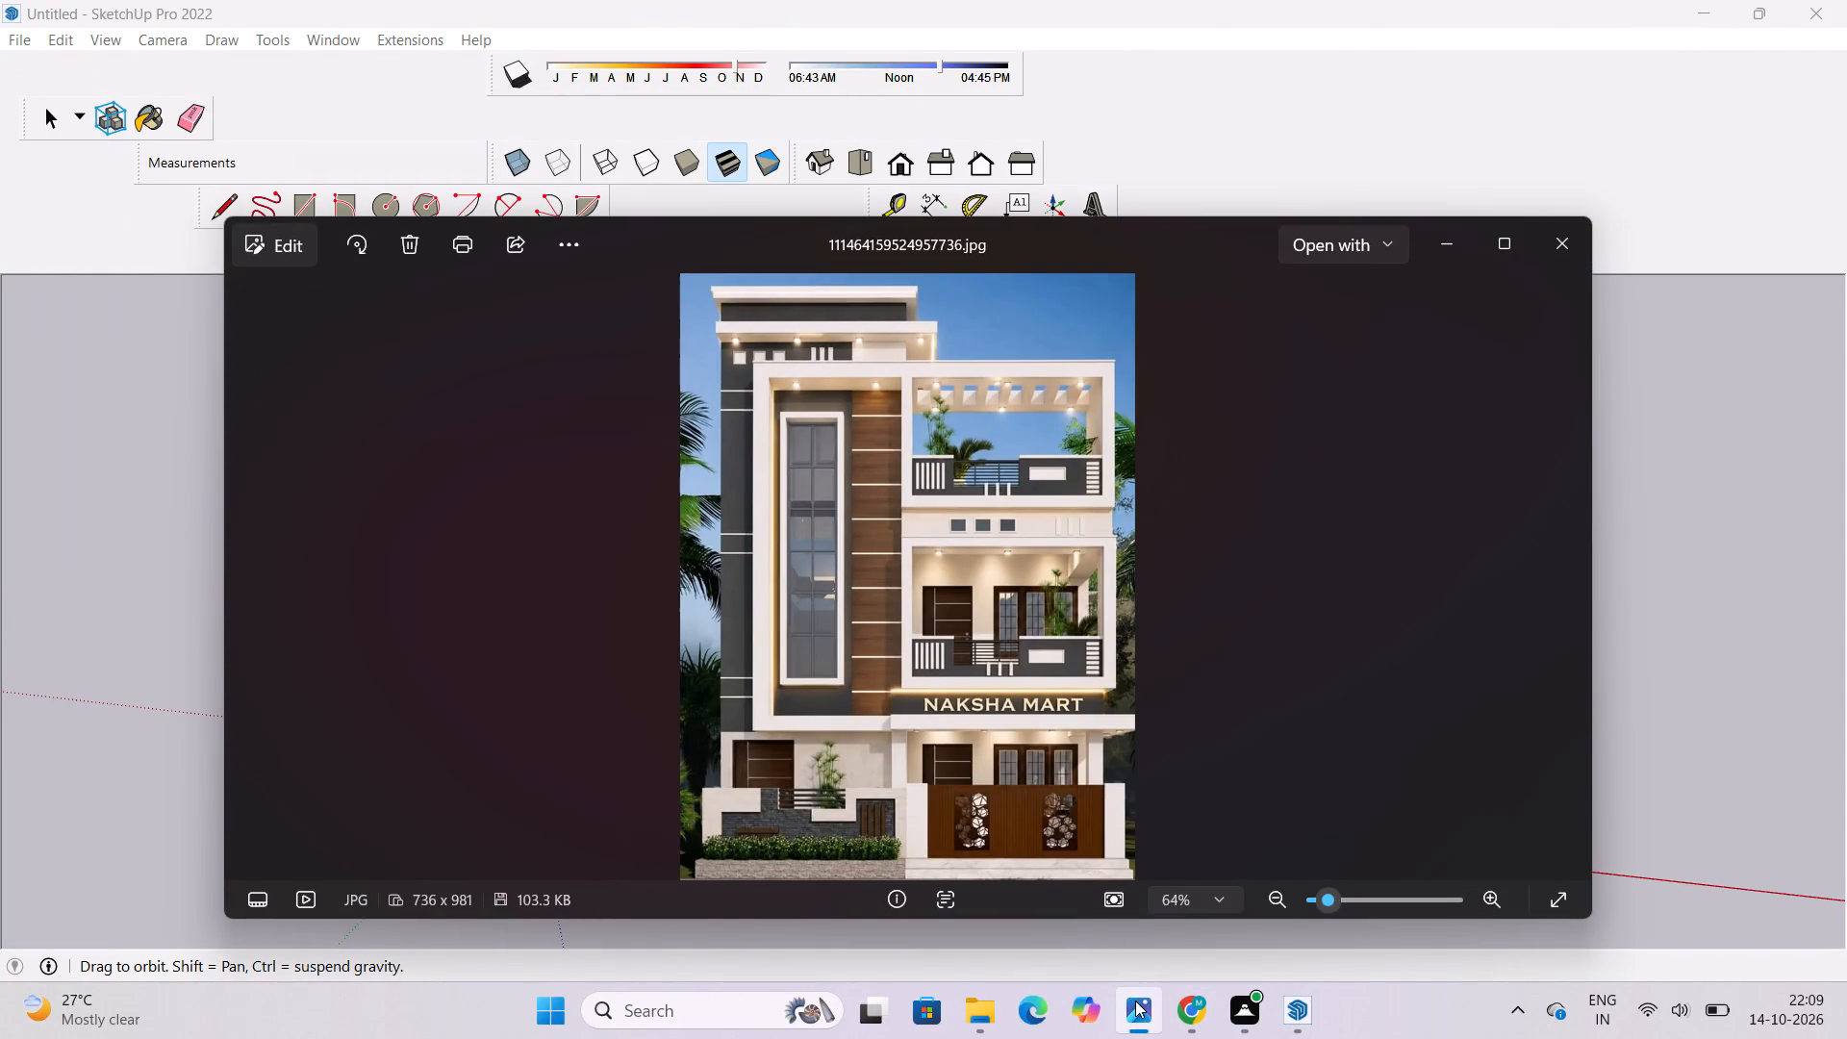
left_click(1135, 1001)
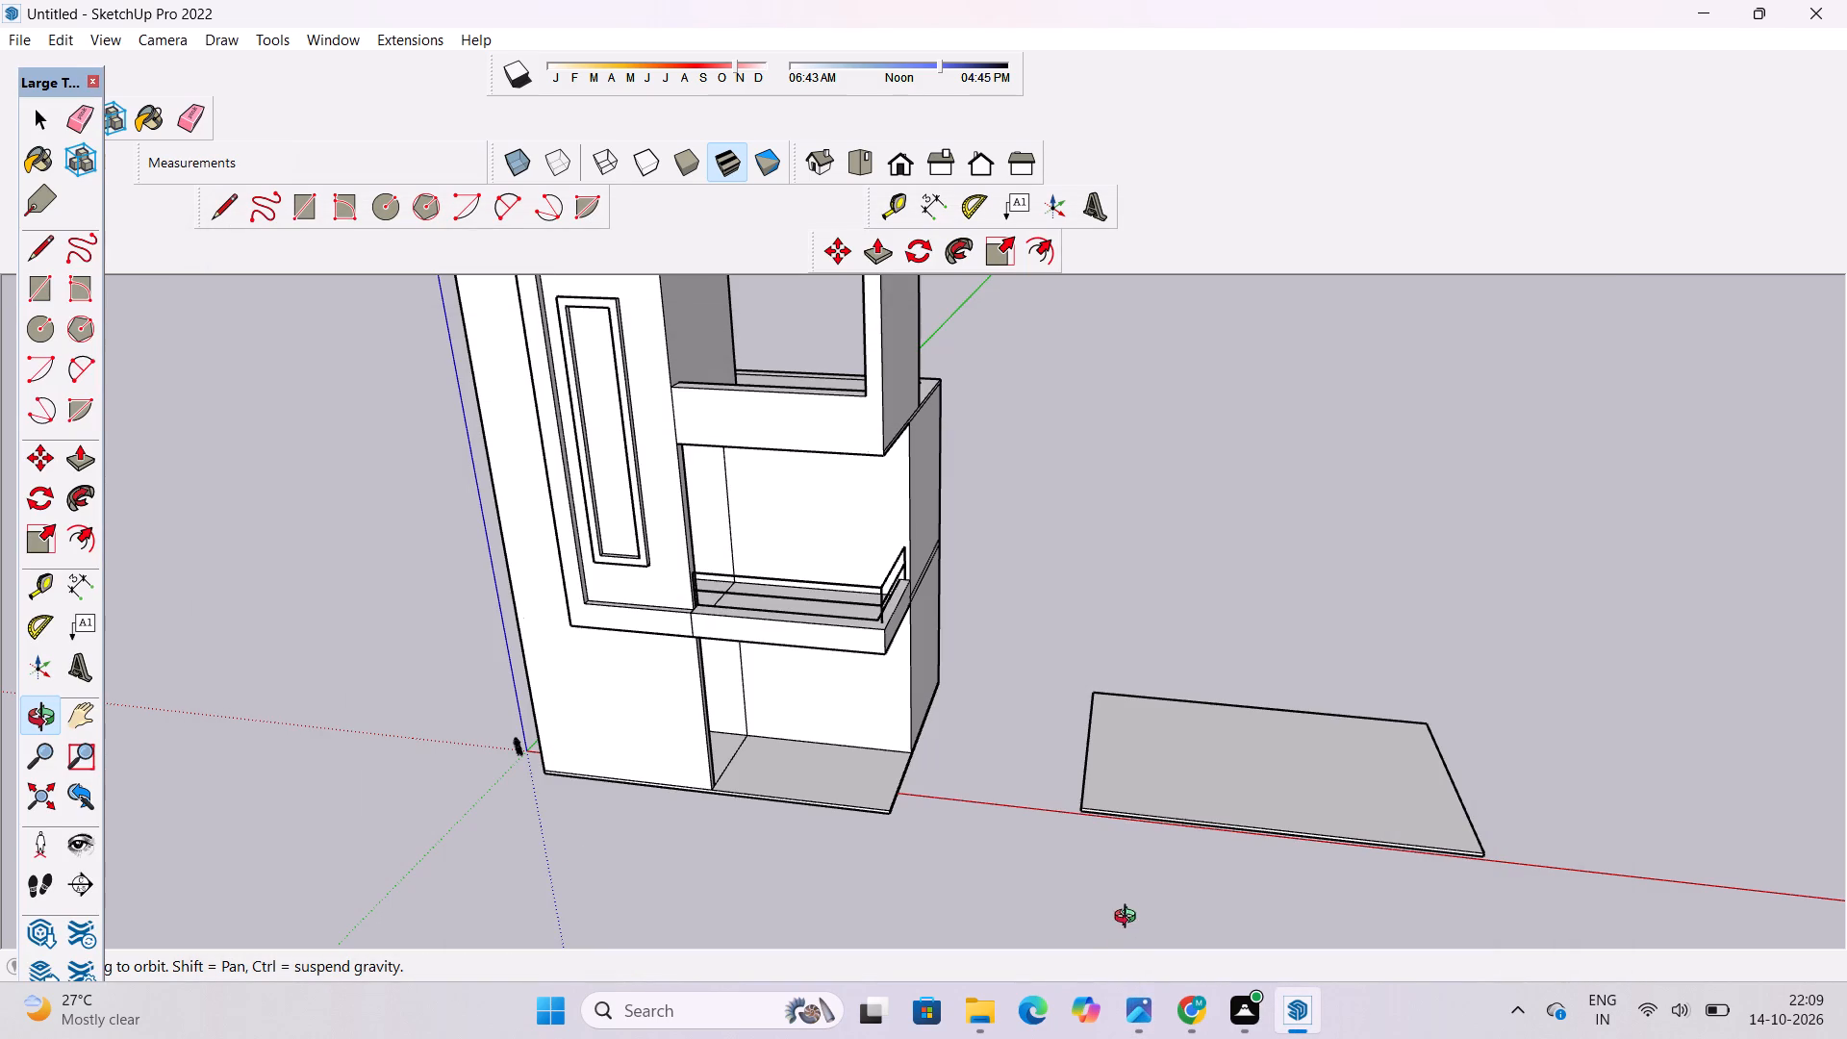
left_click_drag(1027, 845, 1071, 936, "shift")
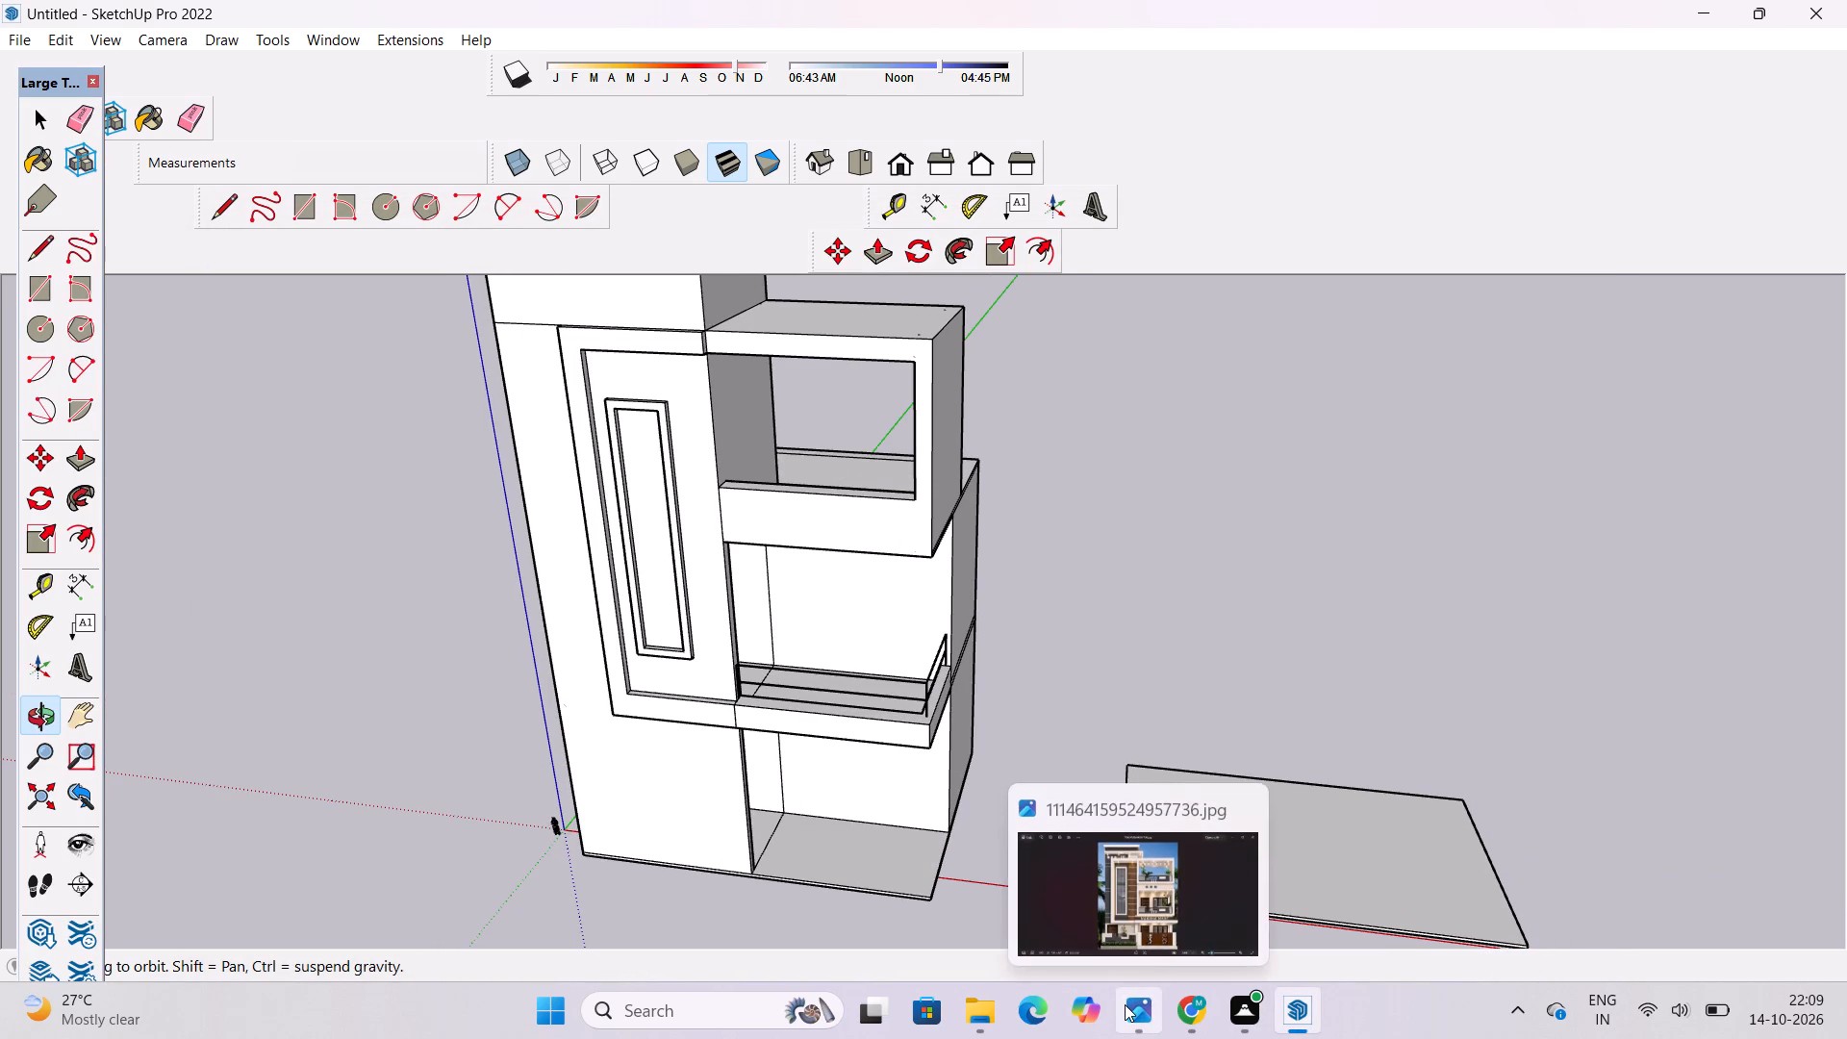
left_click(1125, 1004)
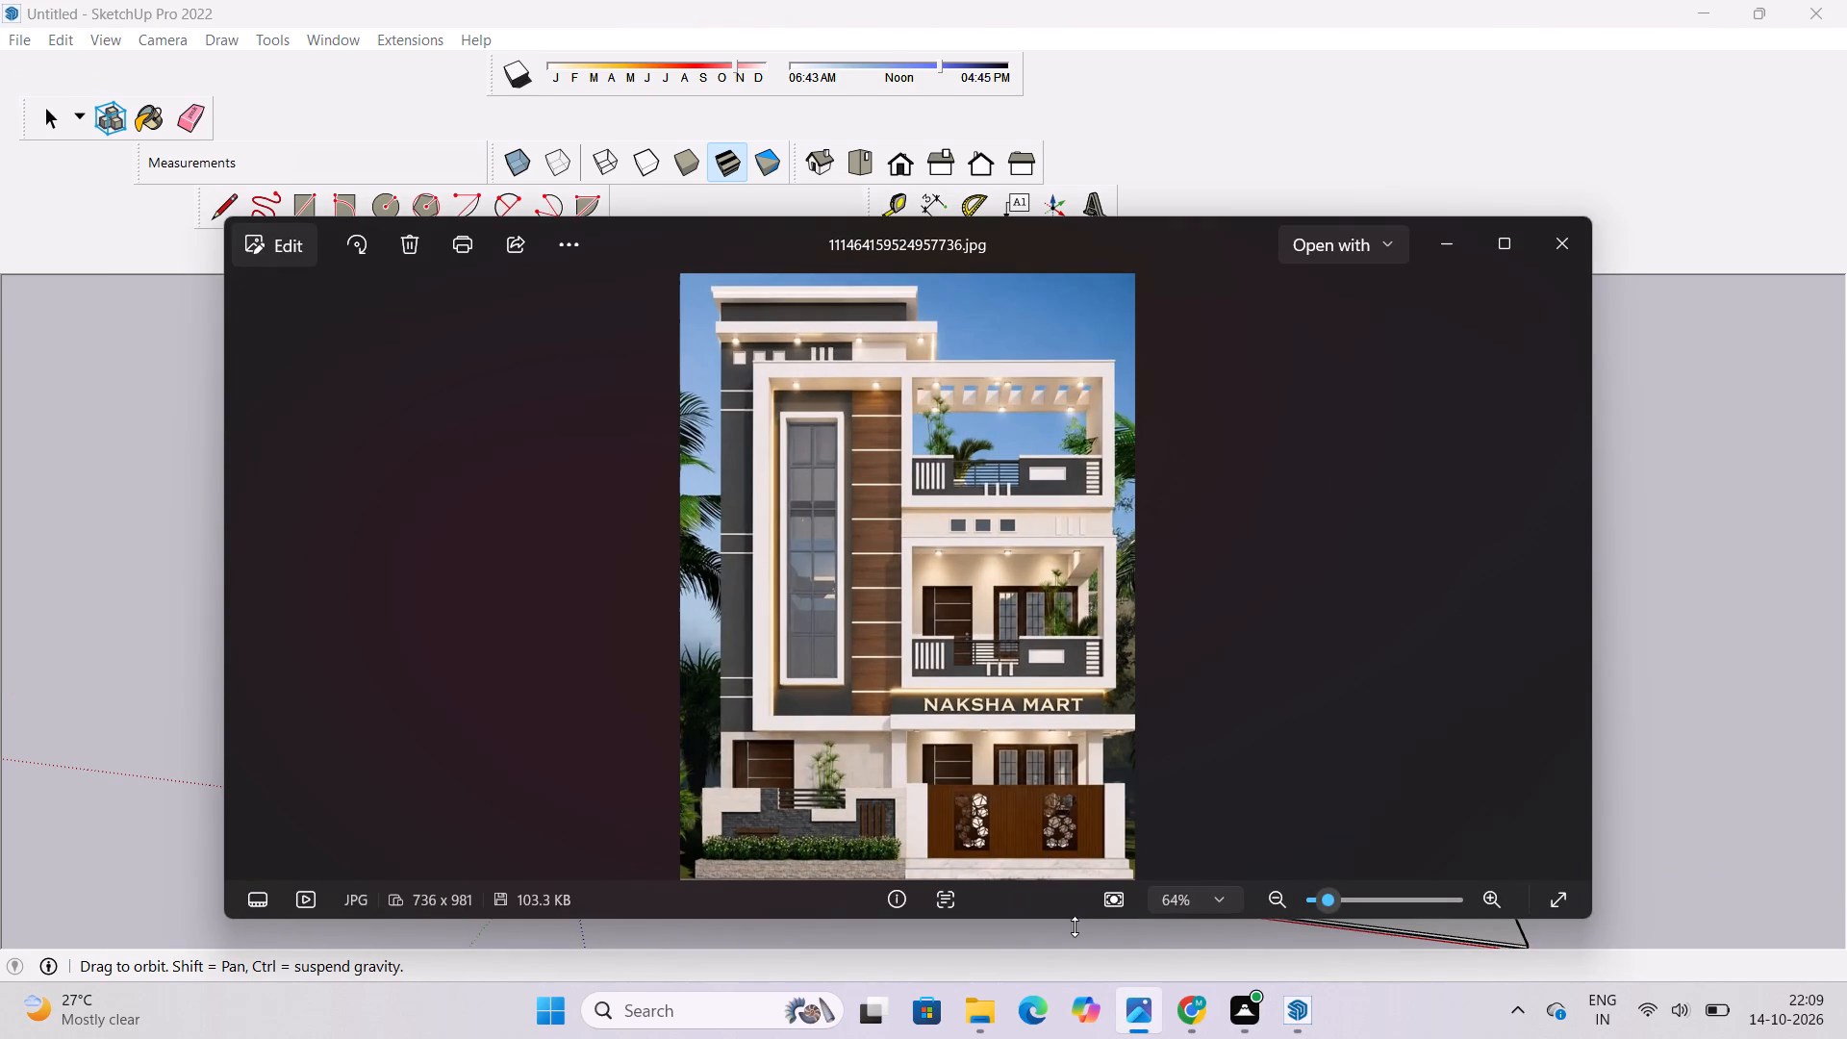
left_click(1126, 1010)
Compare the lower balcony opening, its railing and the band above with the reference elevation image.
left_click_drag(874, 604, 901, 632)
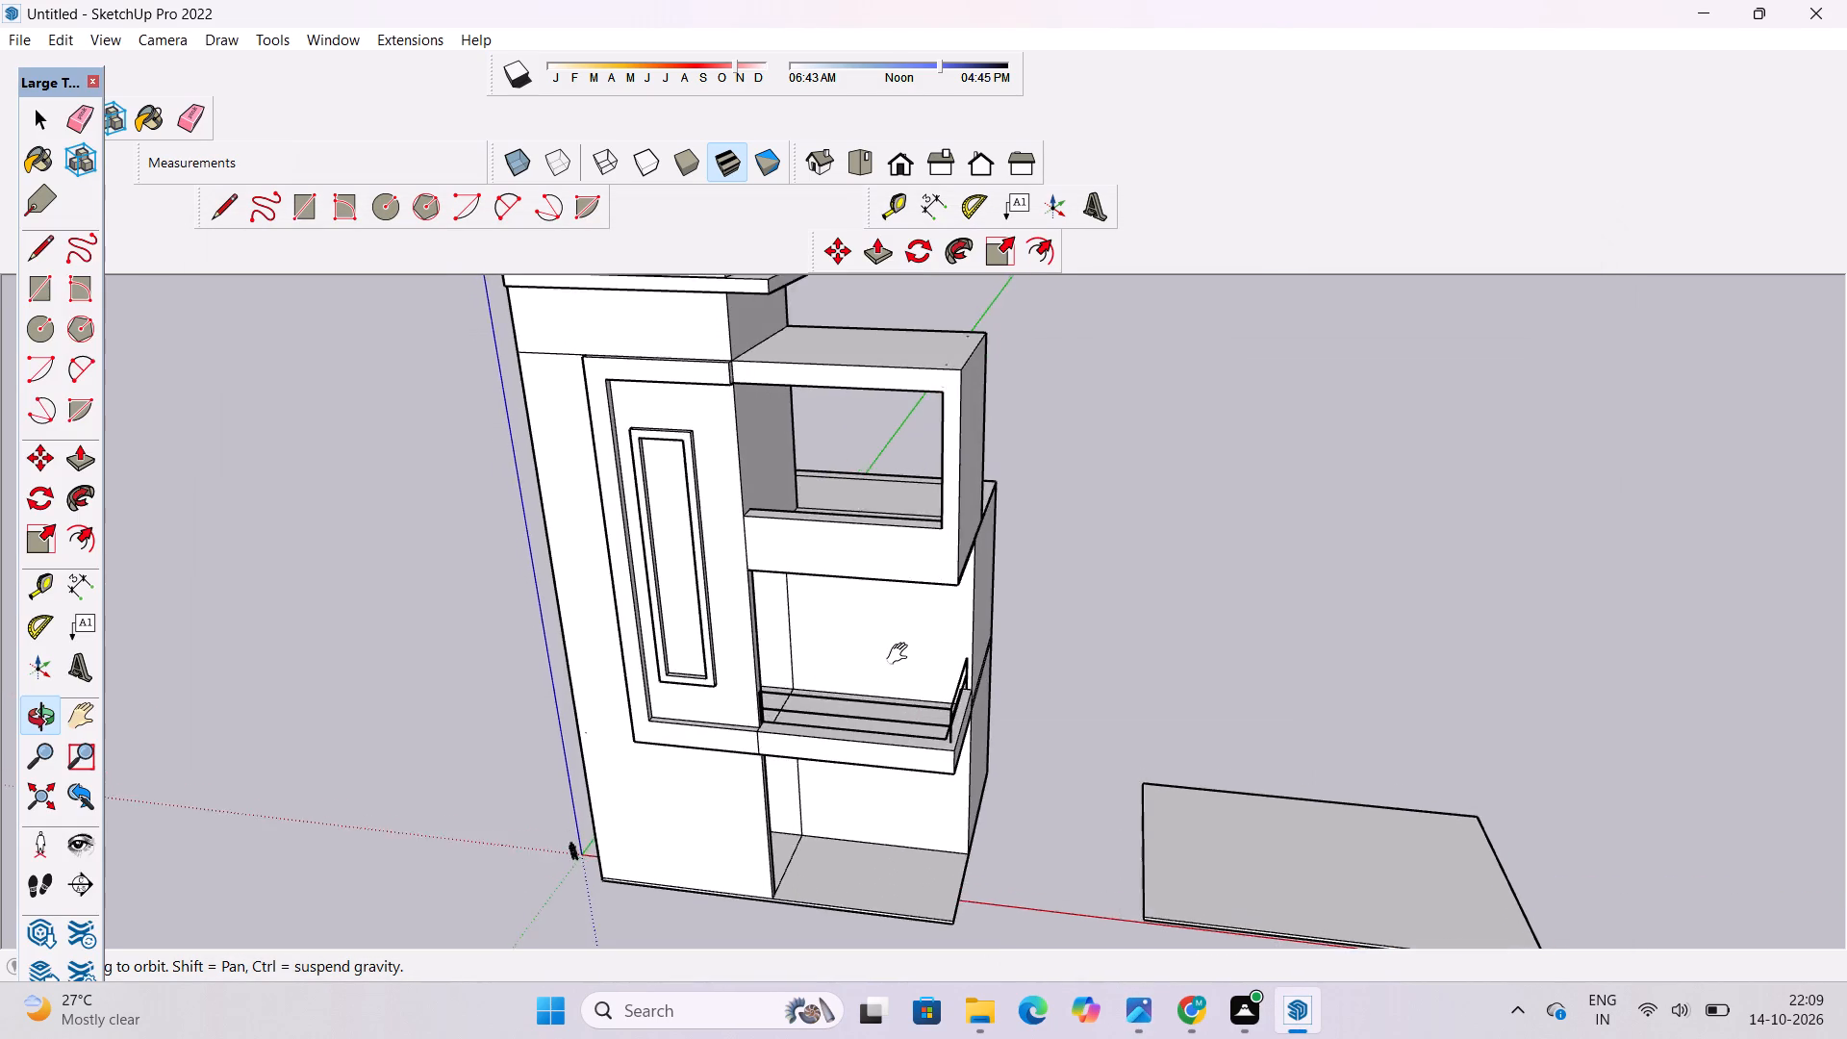
left_click_drag(899, 656, 925, 544, "shift")
scroll(923, 564, "up", 4)
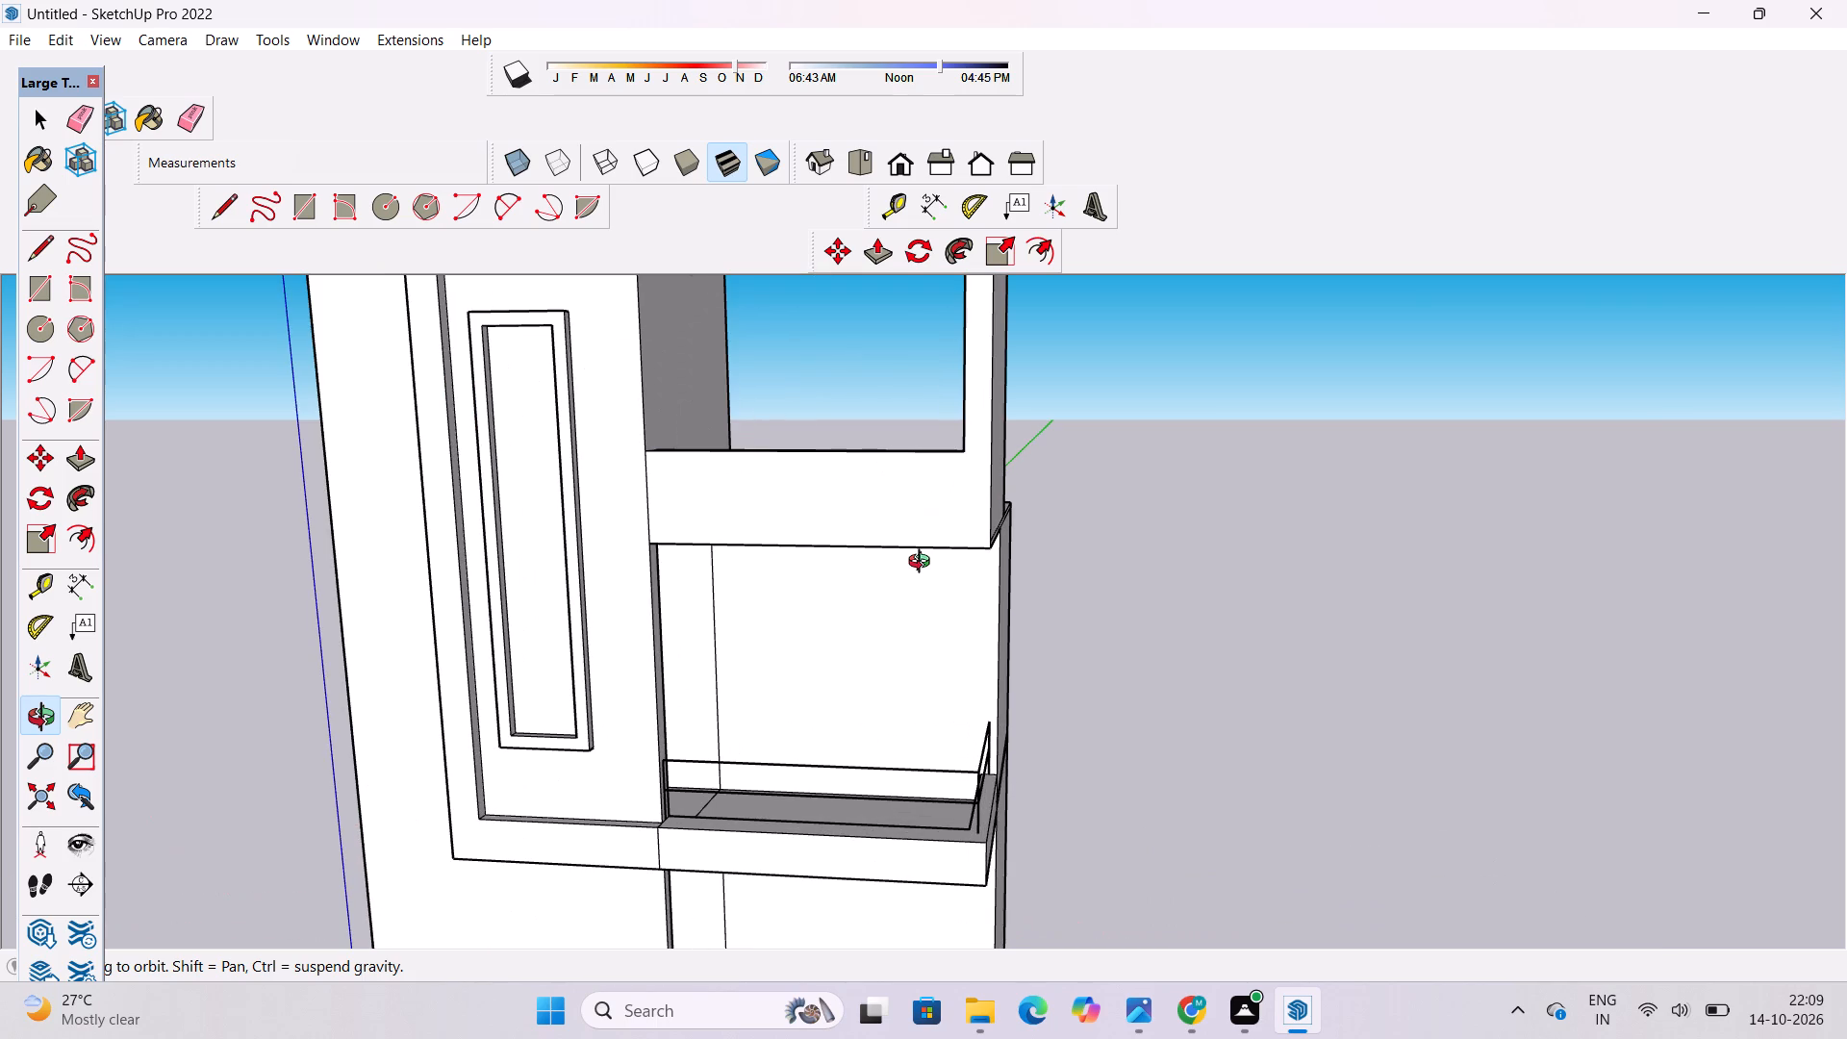
left_click_drag(923, 560, 941, 621, "shift")
left_click_drag(941, 630, 994, 432, "shift")
scroll(994, 556, "up", 3)
left_click_drag(995, 563, 949, 632)
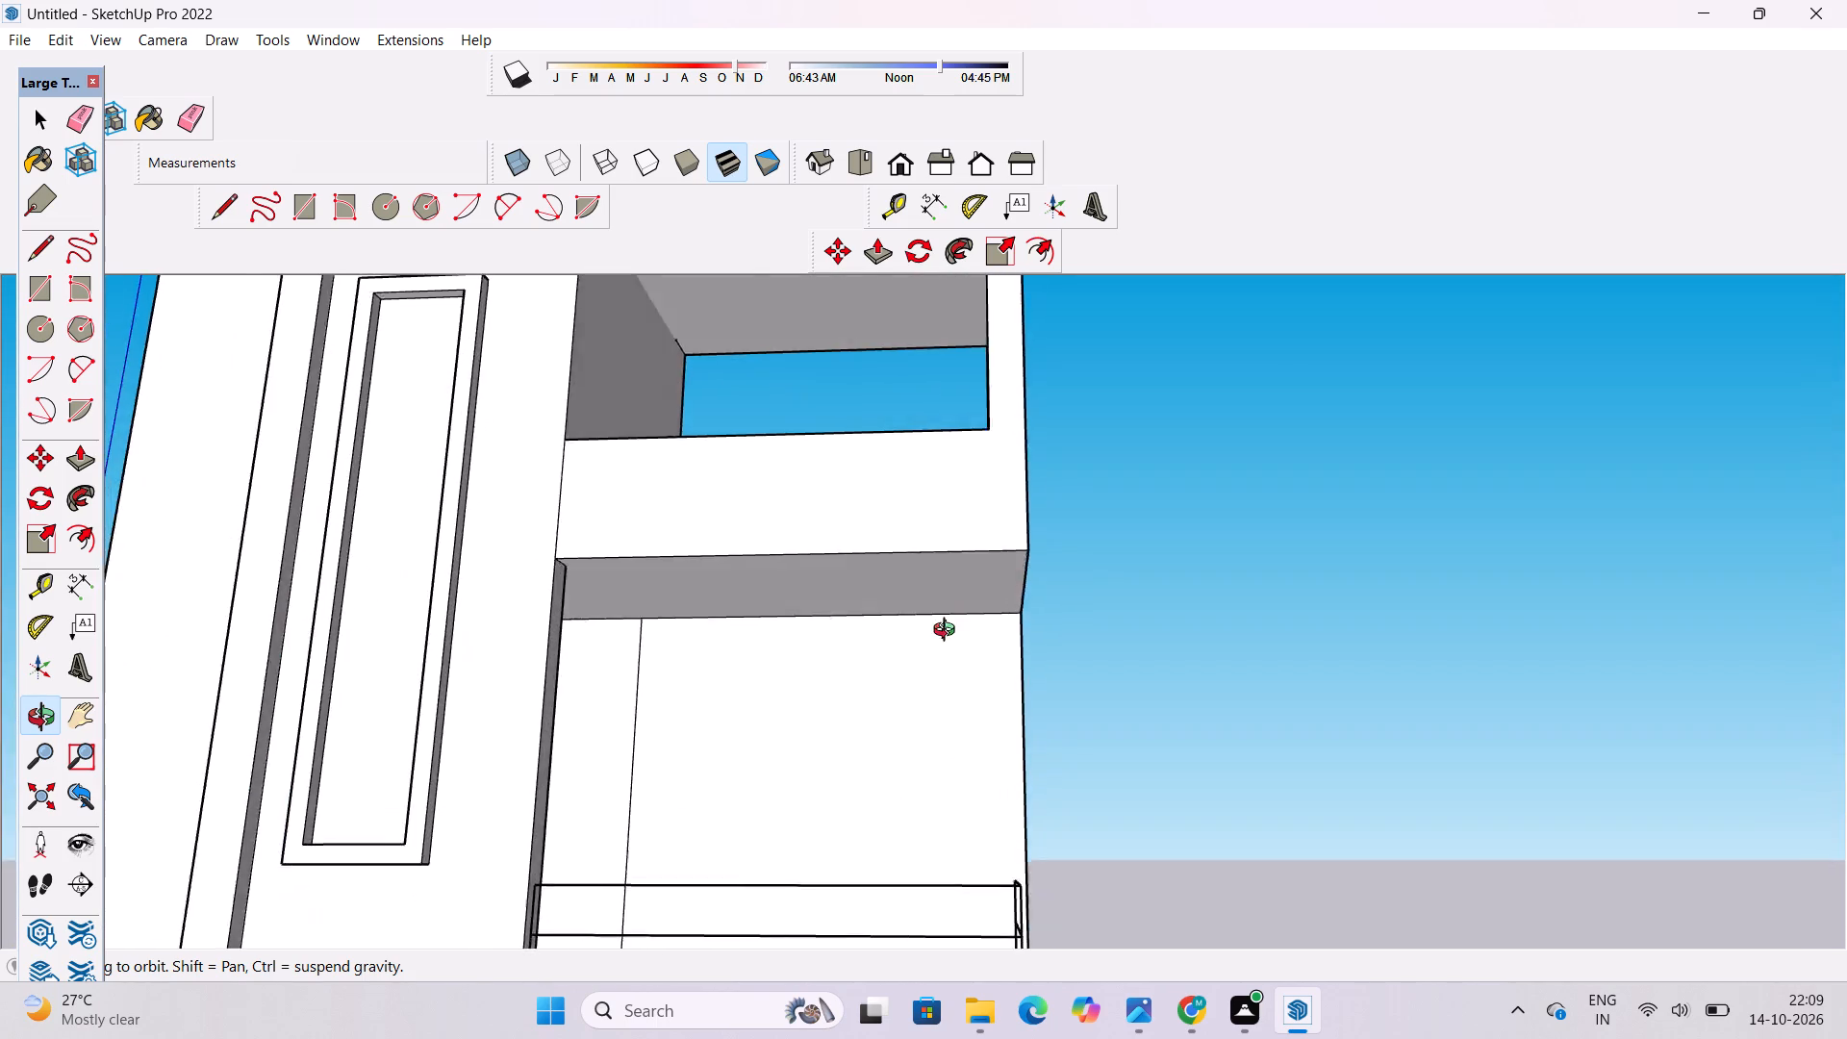
left_click_drag(949, 632, 949, 635)
left_click_drag(948, 636, 947, 526)
left_click_drag(947, 526, 963, 621)
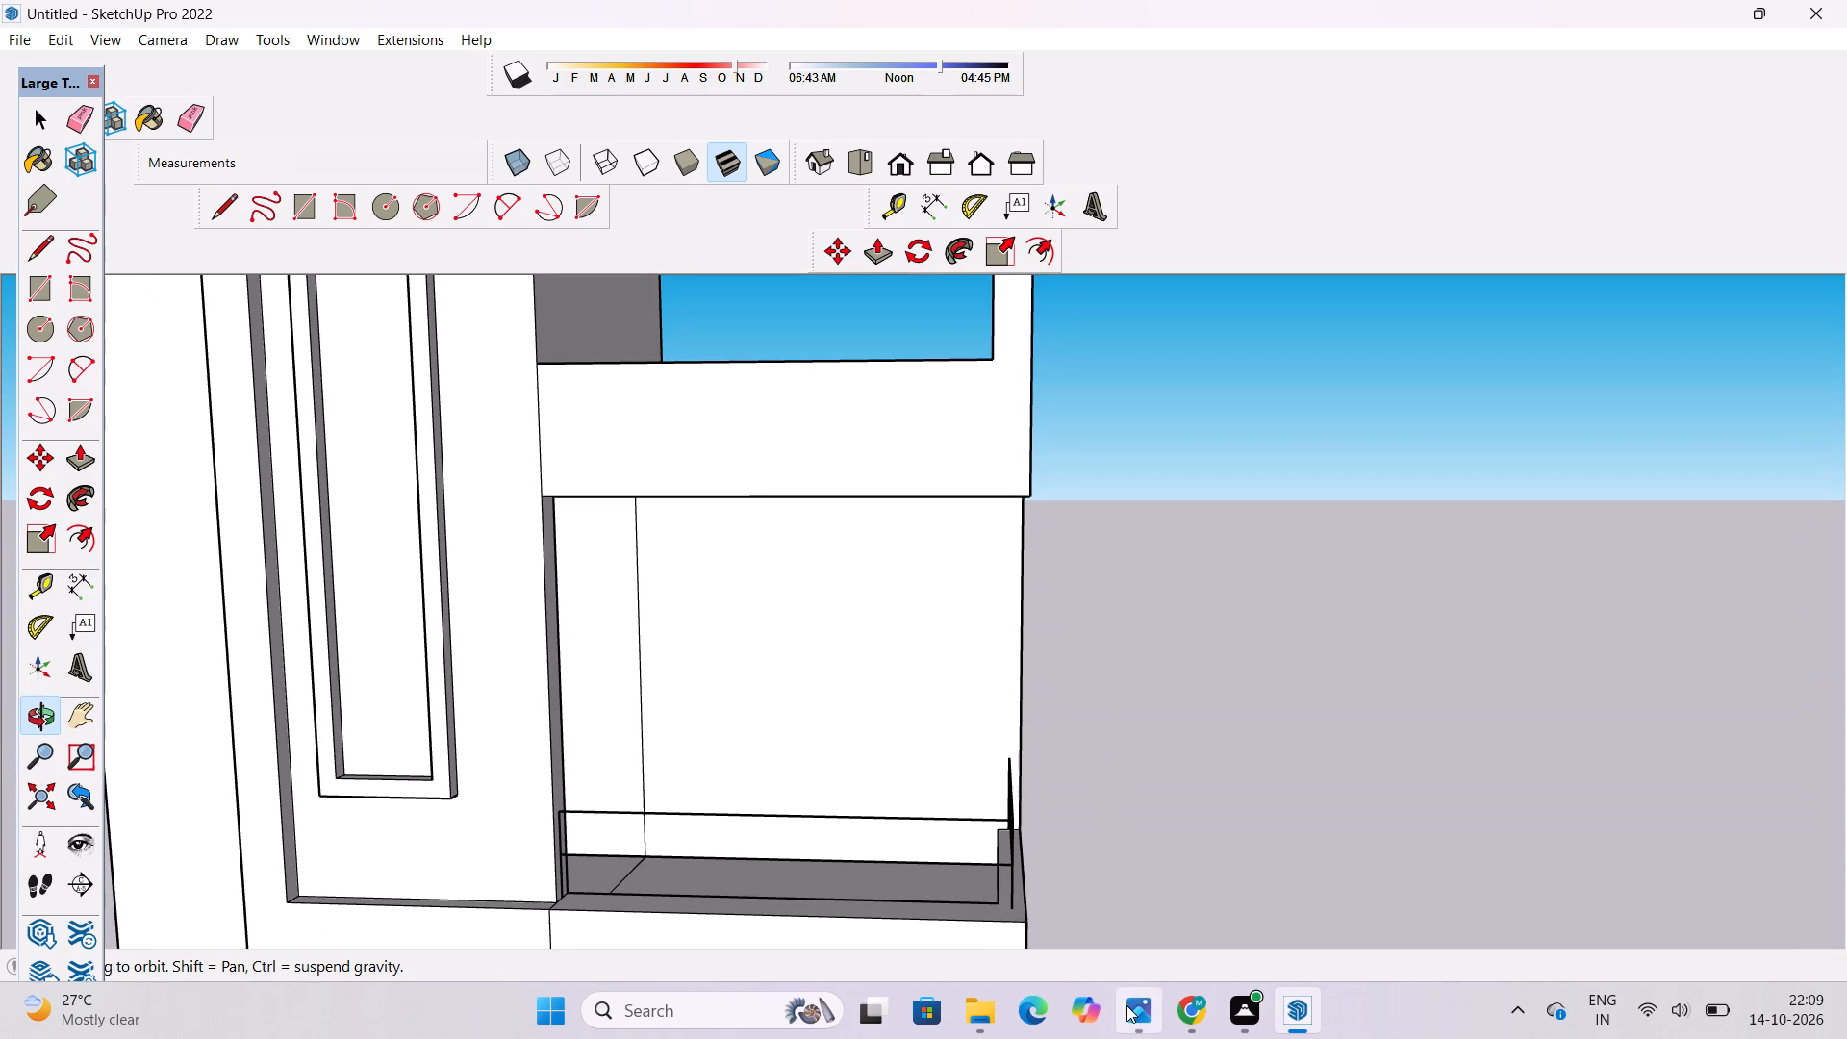
left_click_drag(1126, 1005, 1127, 945)
left_click(1132, 1010)
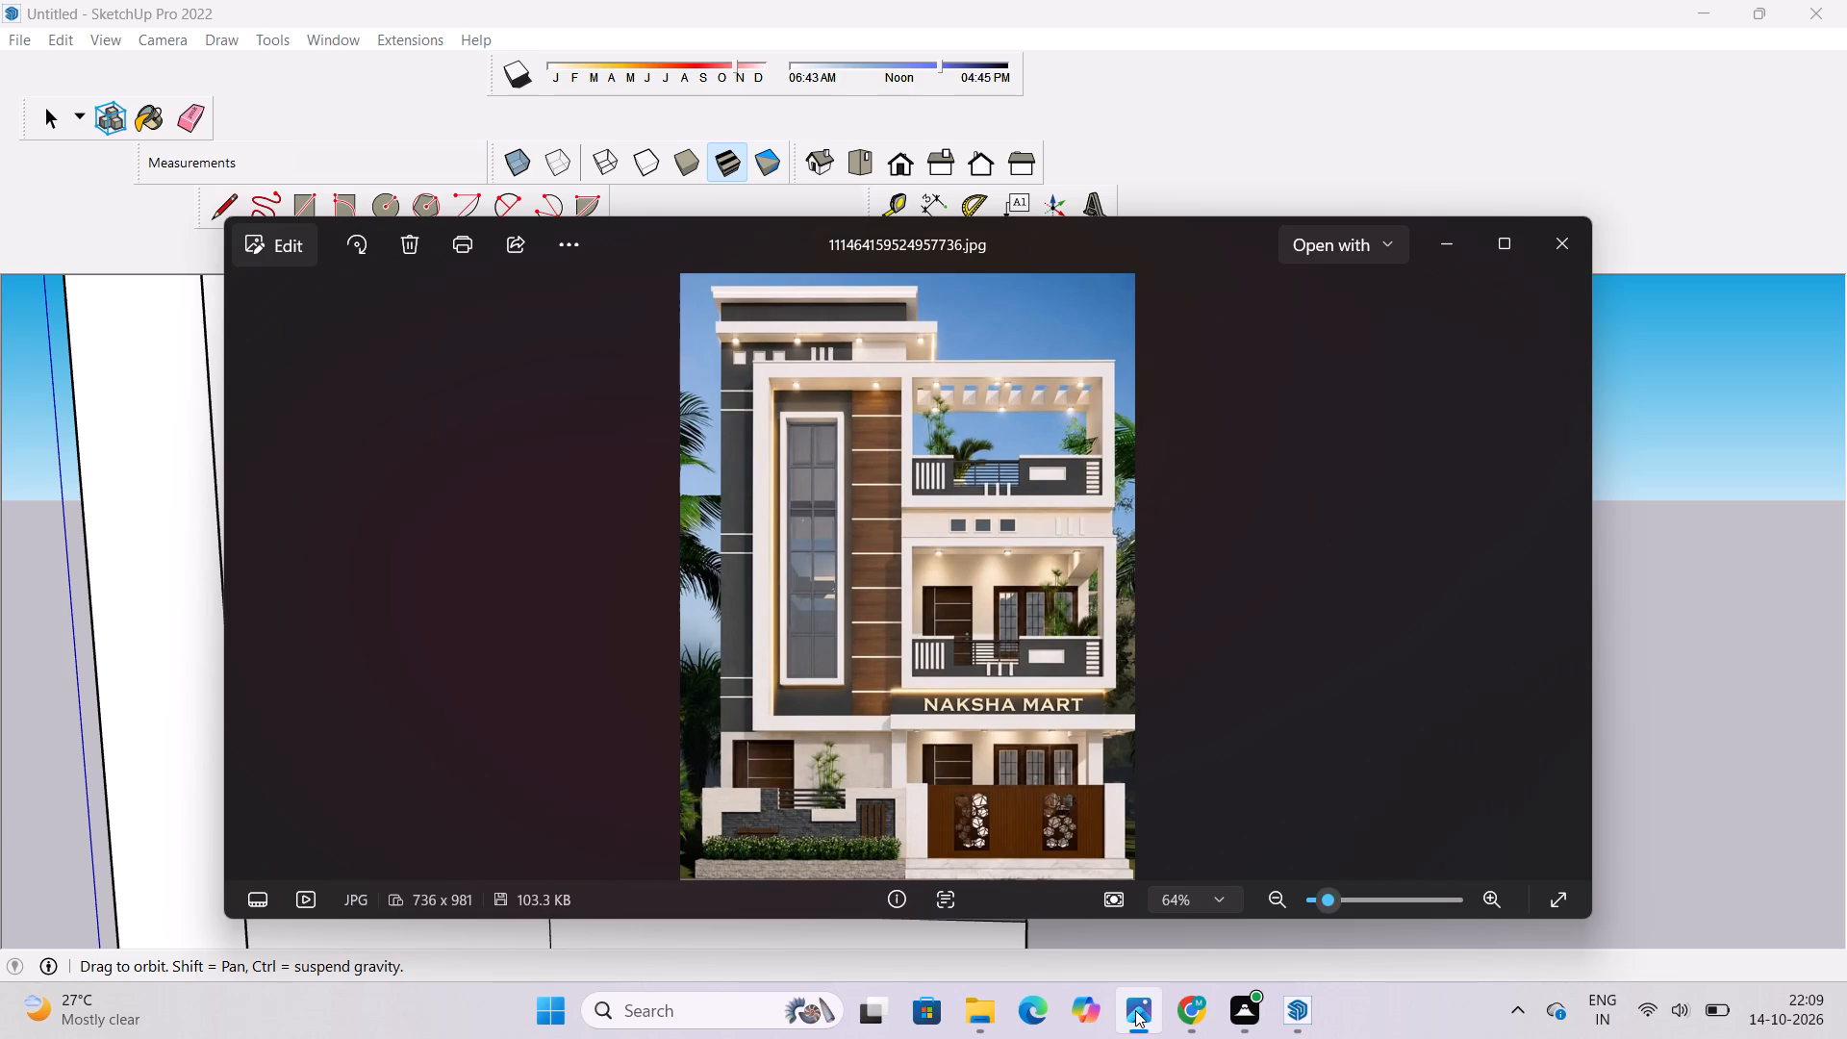
left_click(1135, 1010)
scroll(910, 558, "down", 3)
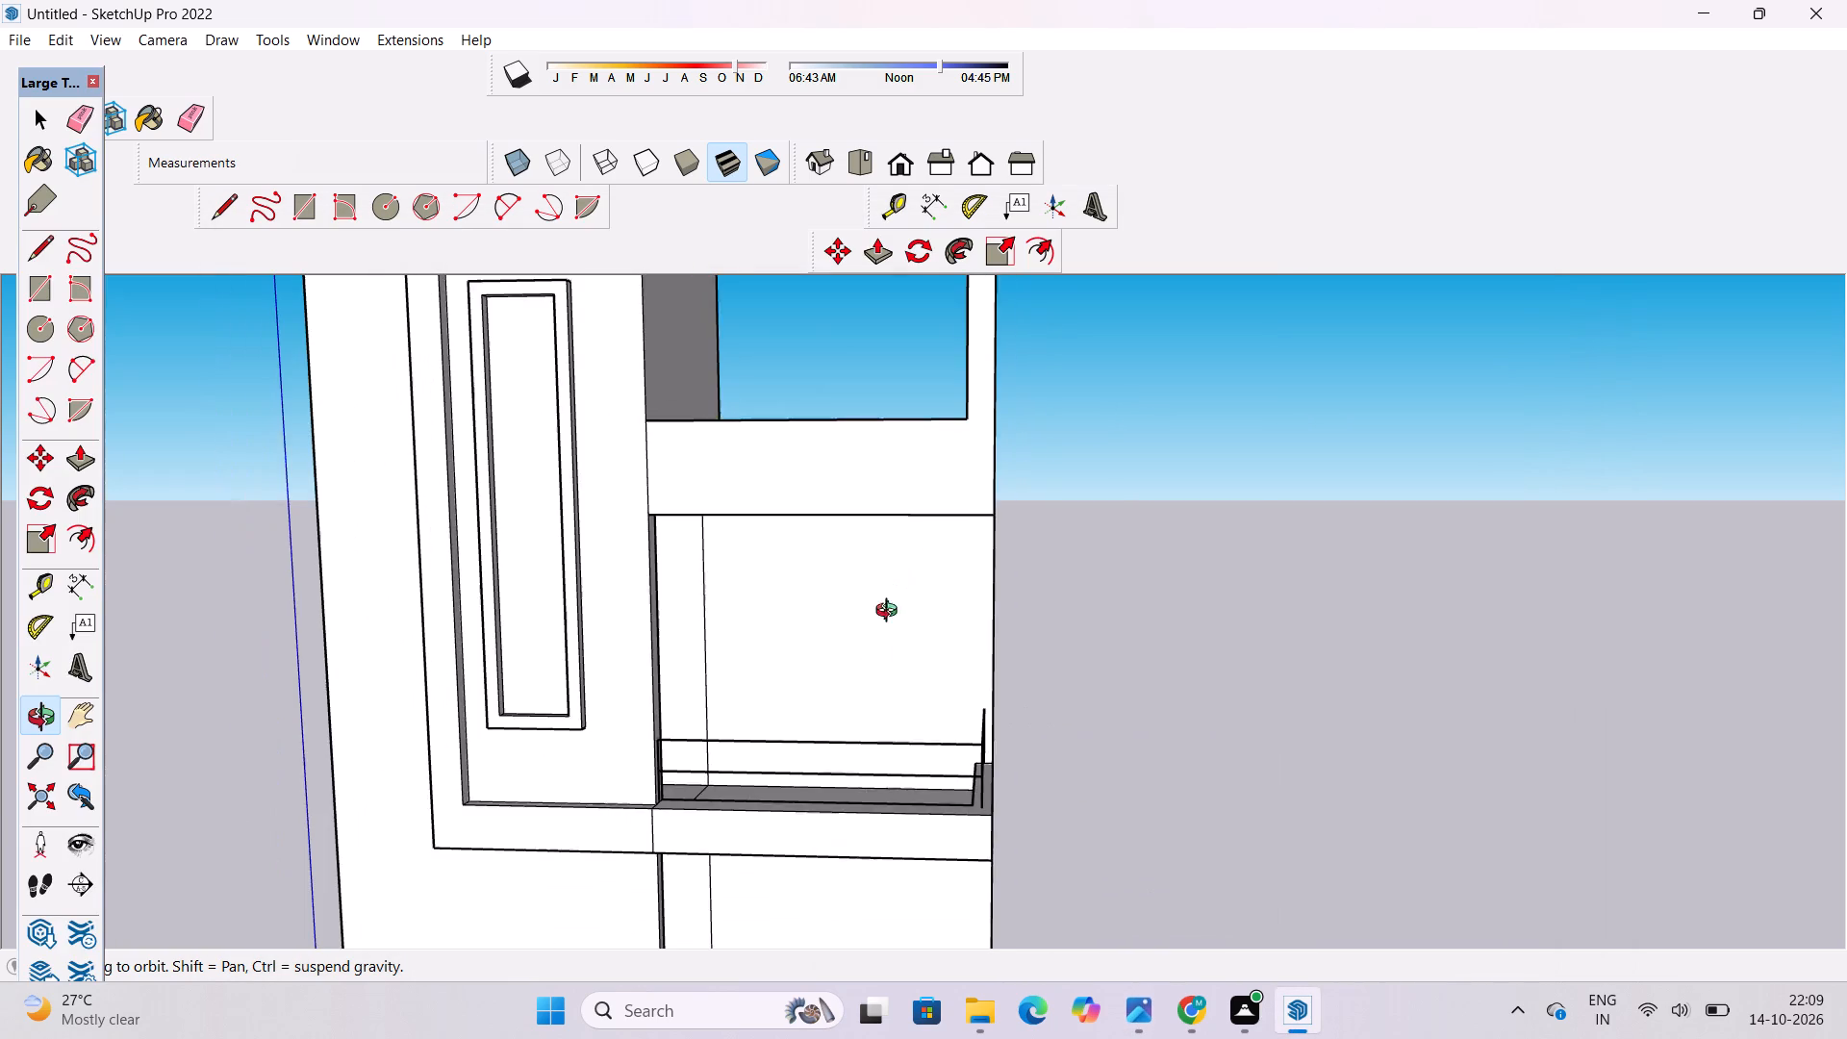
left_click_drag(874, 672, 872, 596, "shift")
left_click(1131, 993)
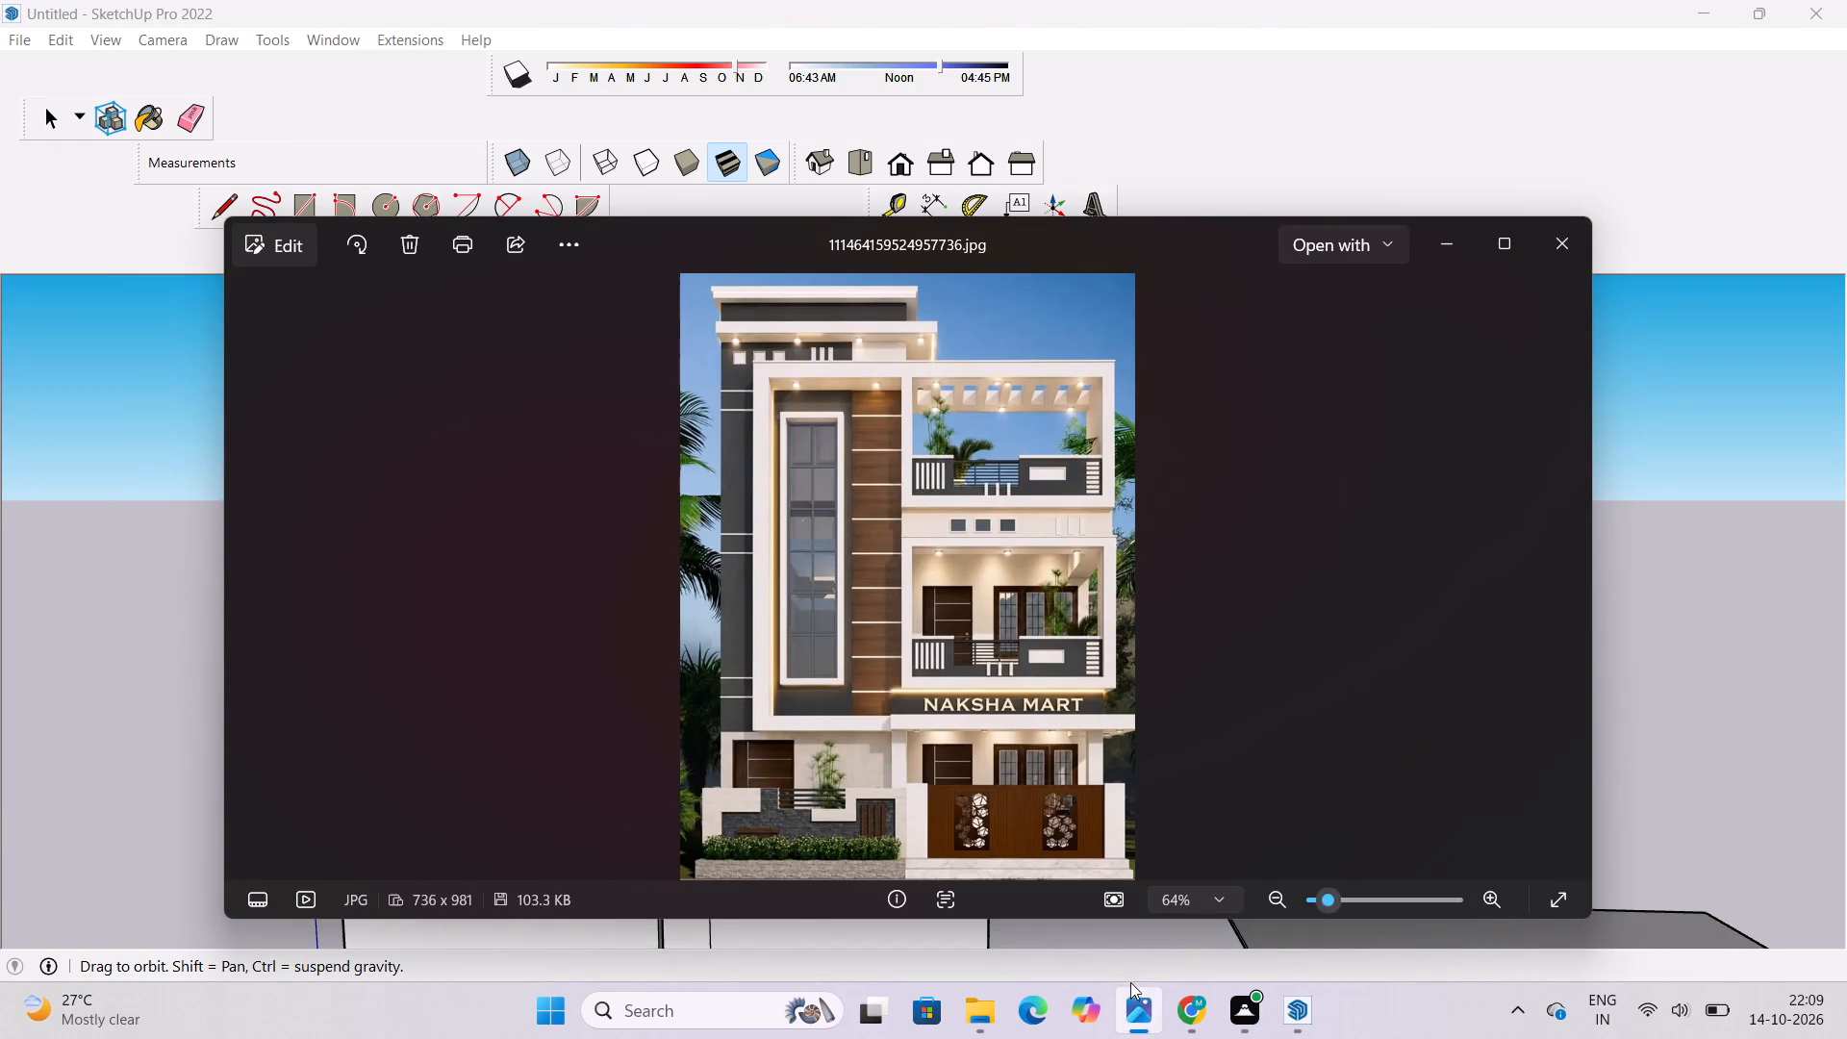
left_click(1136, 1004)
Erase the side railing lines at the outer end of the lower balcony, including the end post line.
left_click_drag(1025, 781, 1018, 823, "shift")
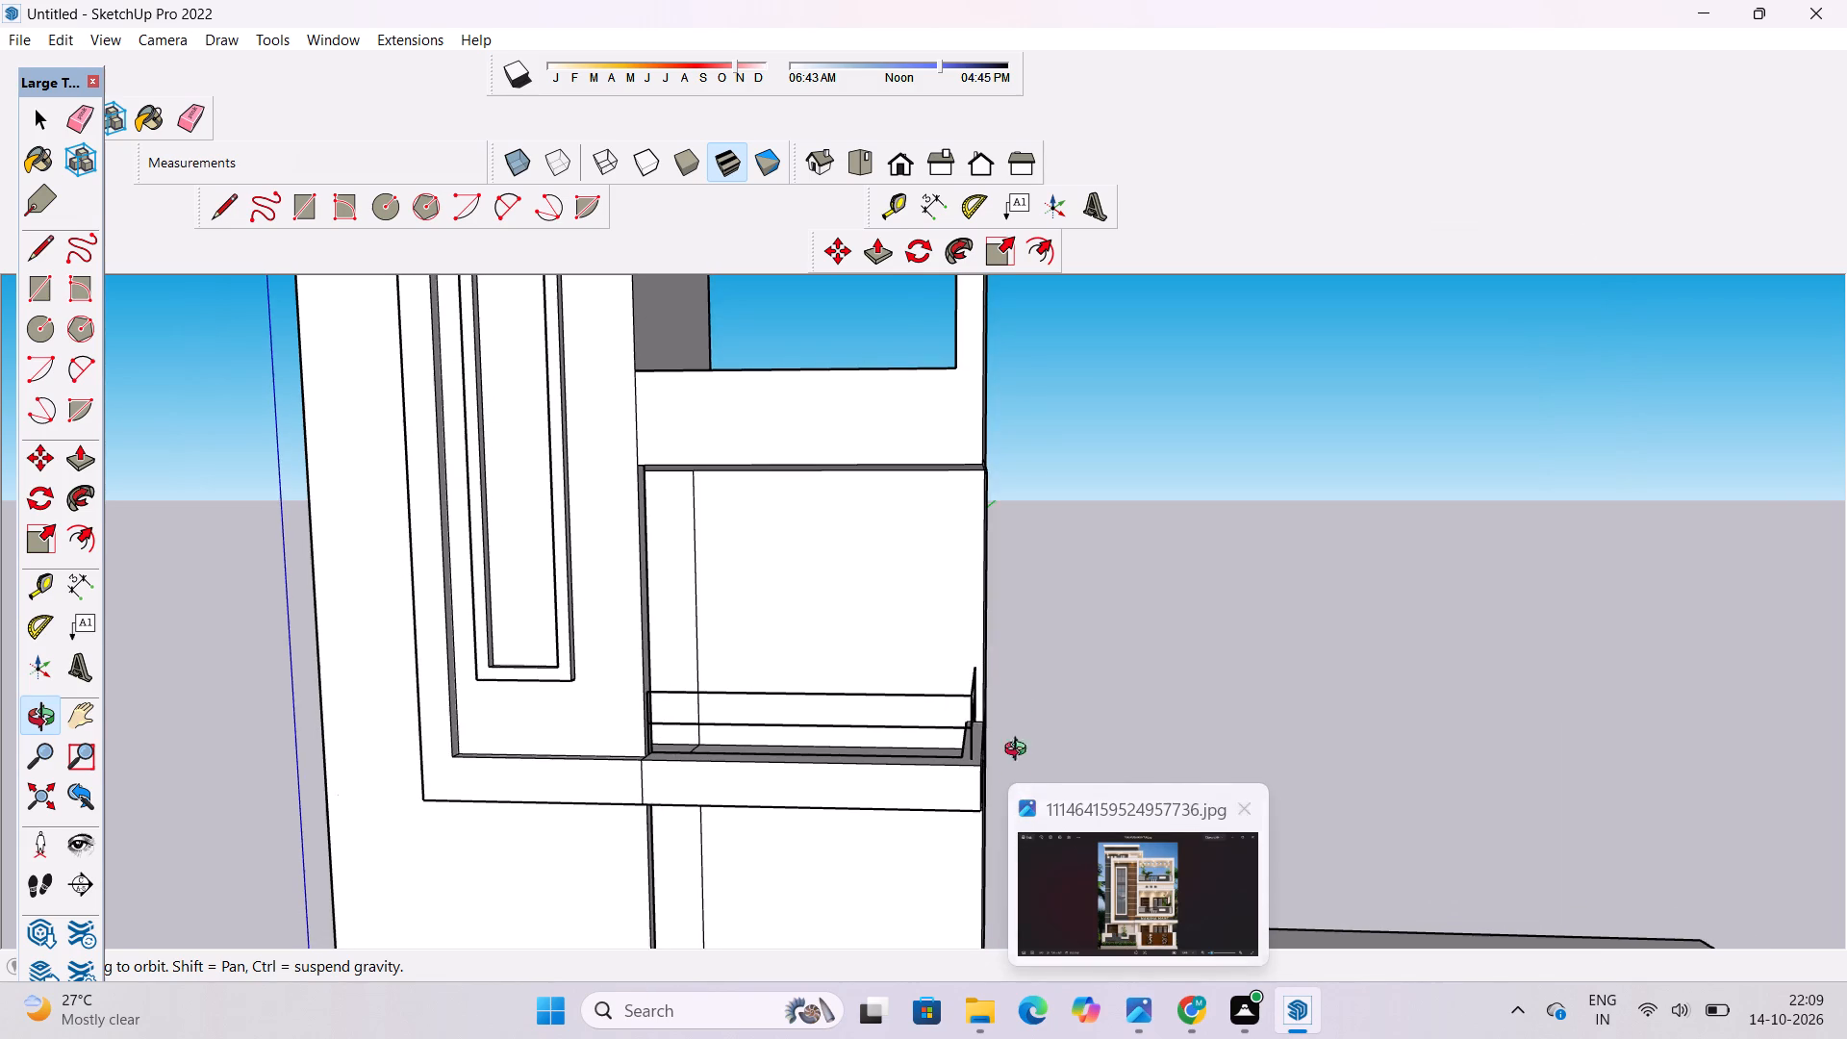
scroll(1054, 698, "up", 2)
left_click_drag(1081, 699, 900, 803)
left_click_drag(899, 803, 906, 786)
left_click_drag(910, 784, 939, 748)
key("e")
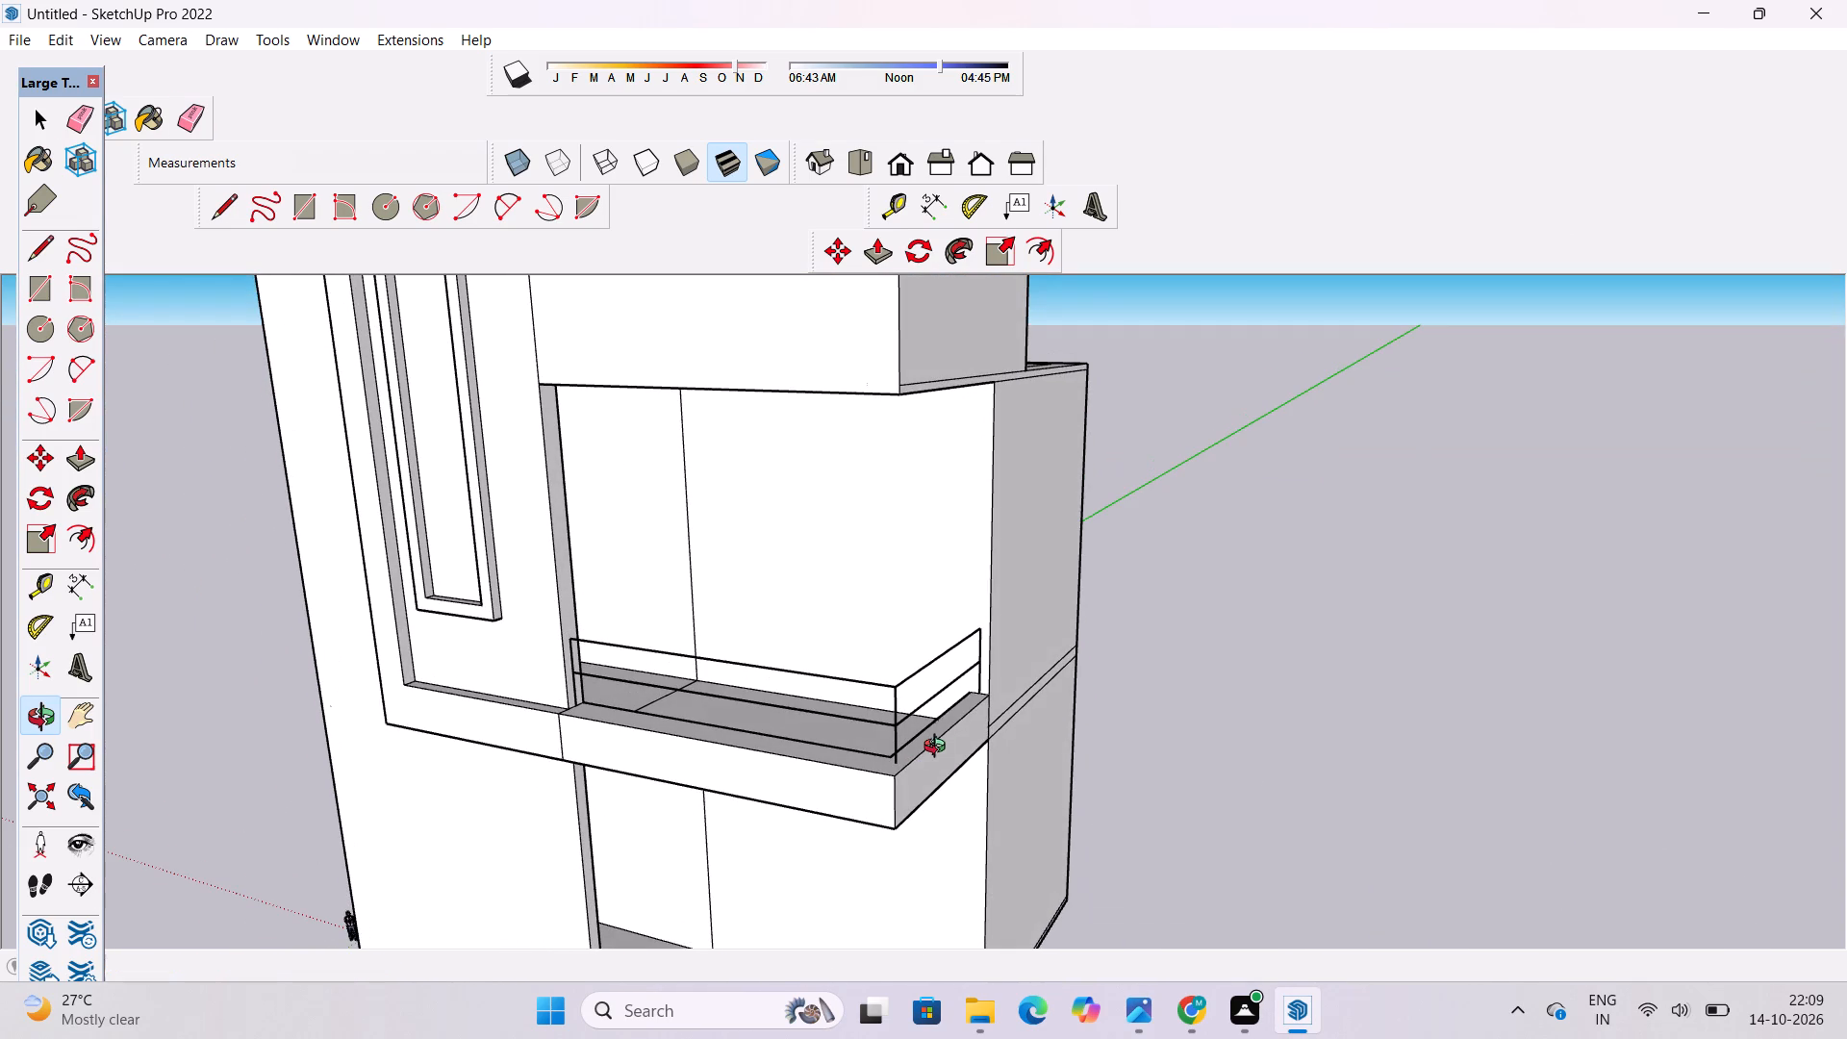
left_click_drag(920, 666, 924, 682)
scroll(934, 671, "up", 3)
left_click_drag(975, 632, 978, 634)
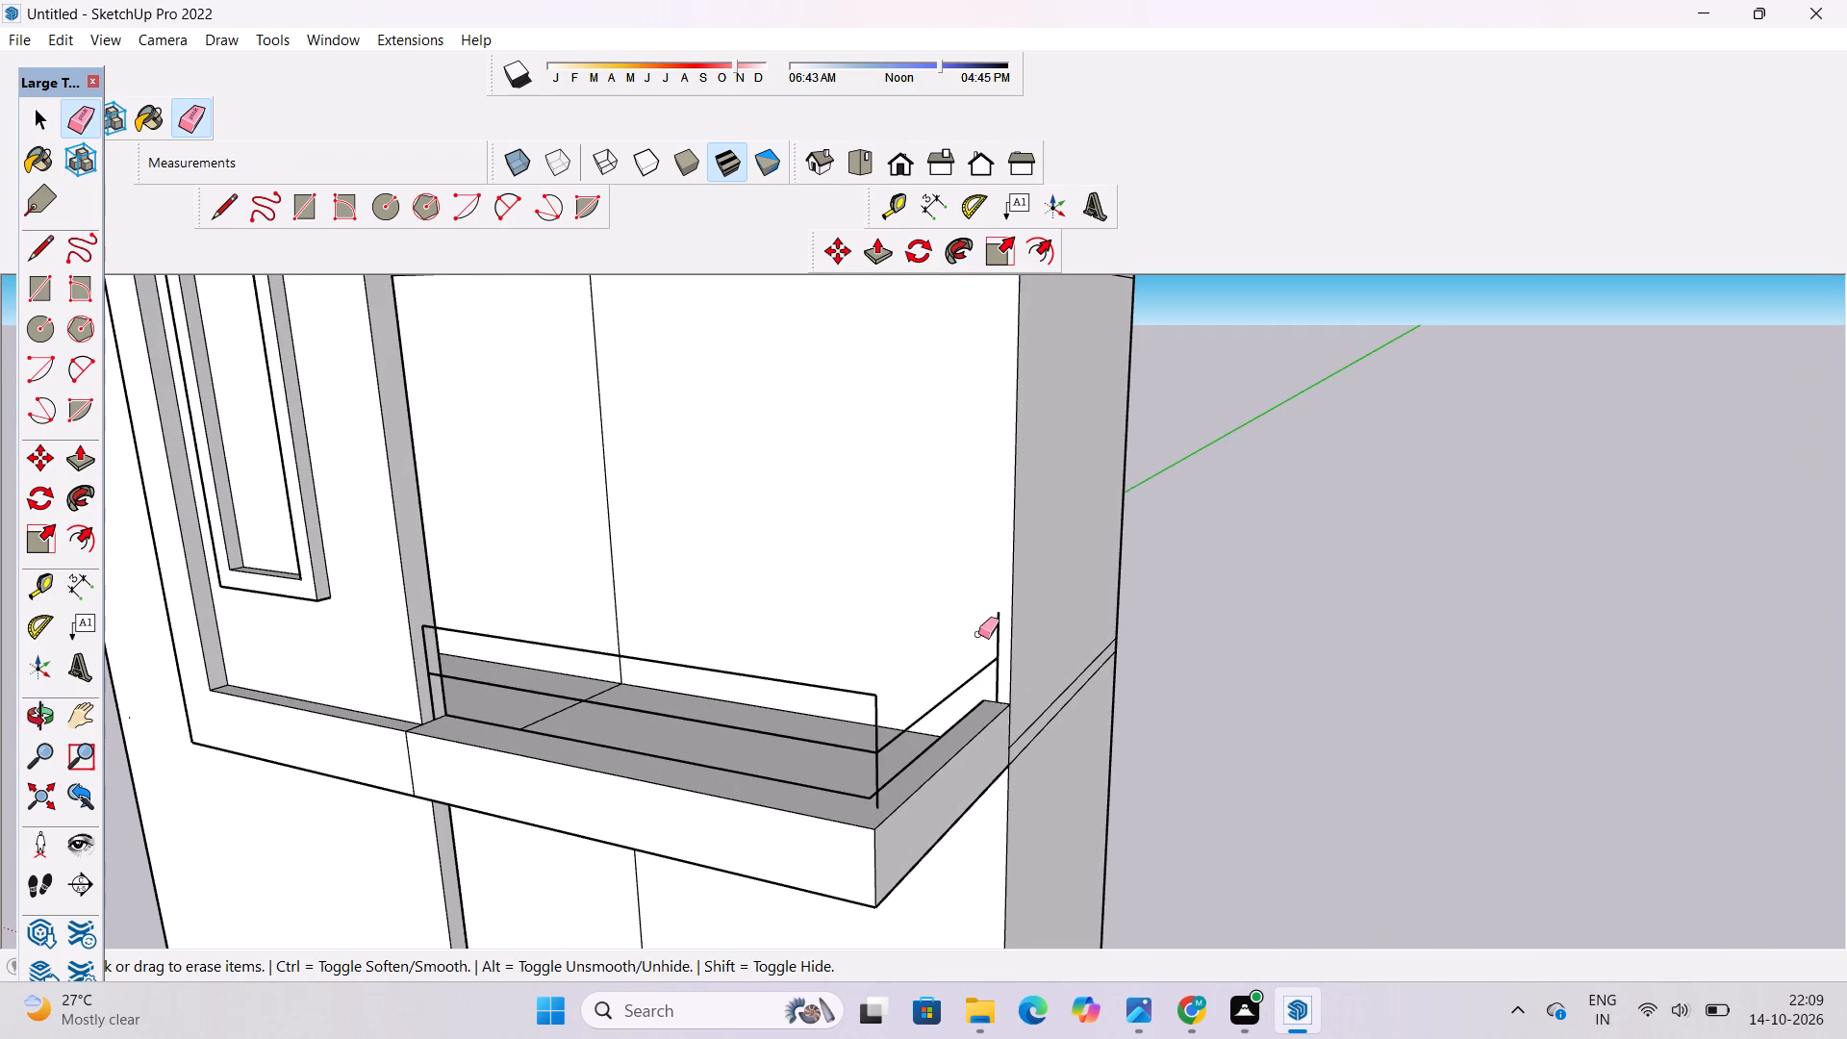
left_click_drag(978, 634, 975, 679)
scroll(999, 640, "up", 2)
left_click_drag(999, 640, 992, 652)
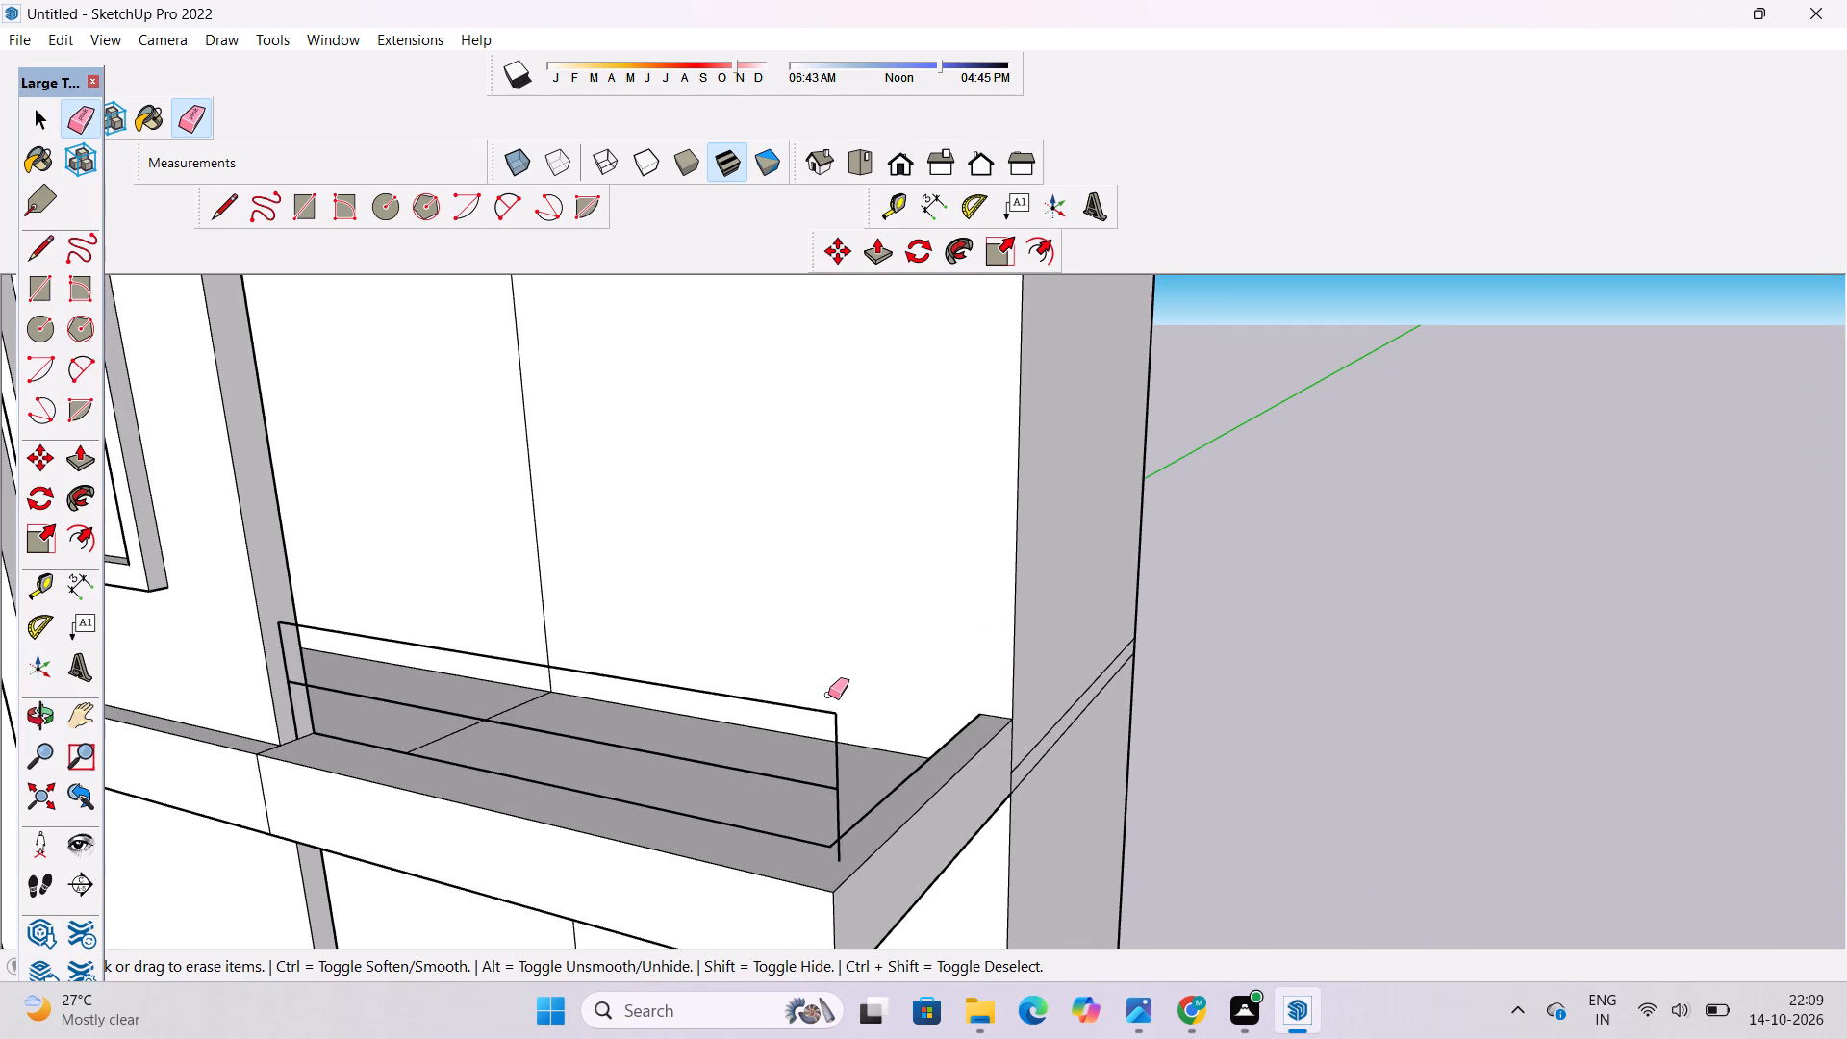
Erase the front railing lines and both post lines of the lower balcony, undoing any erasure that removes the room's back wall.
left_click_drag(828, 695, 828, 710)
left_click_drag(825, 736, 829, 776)
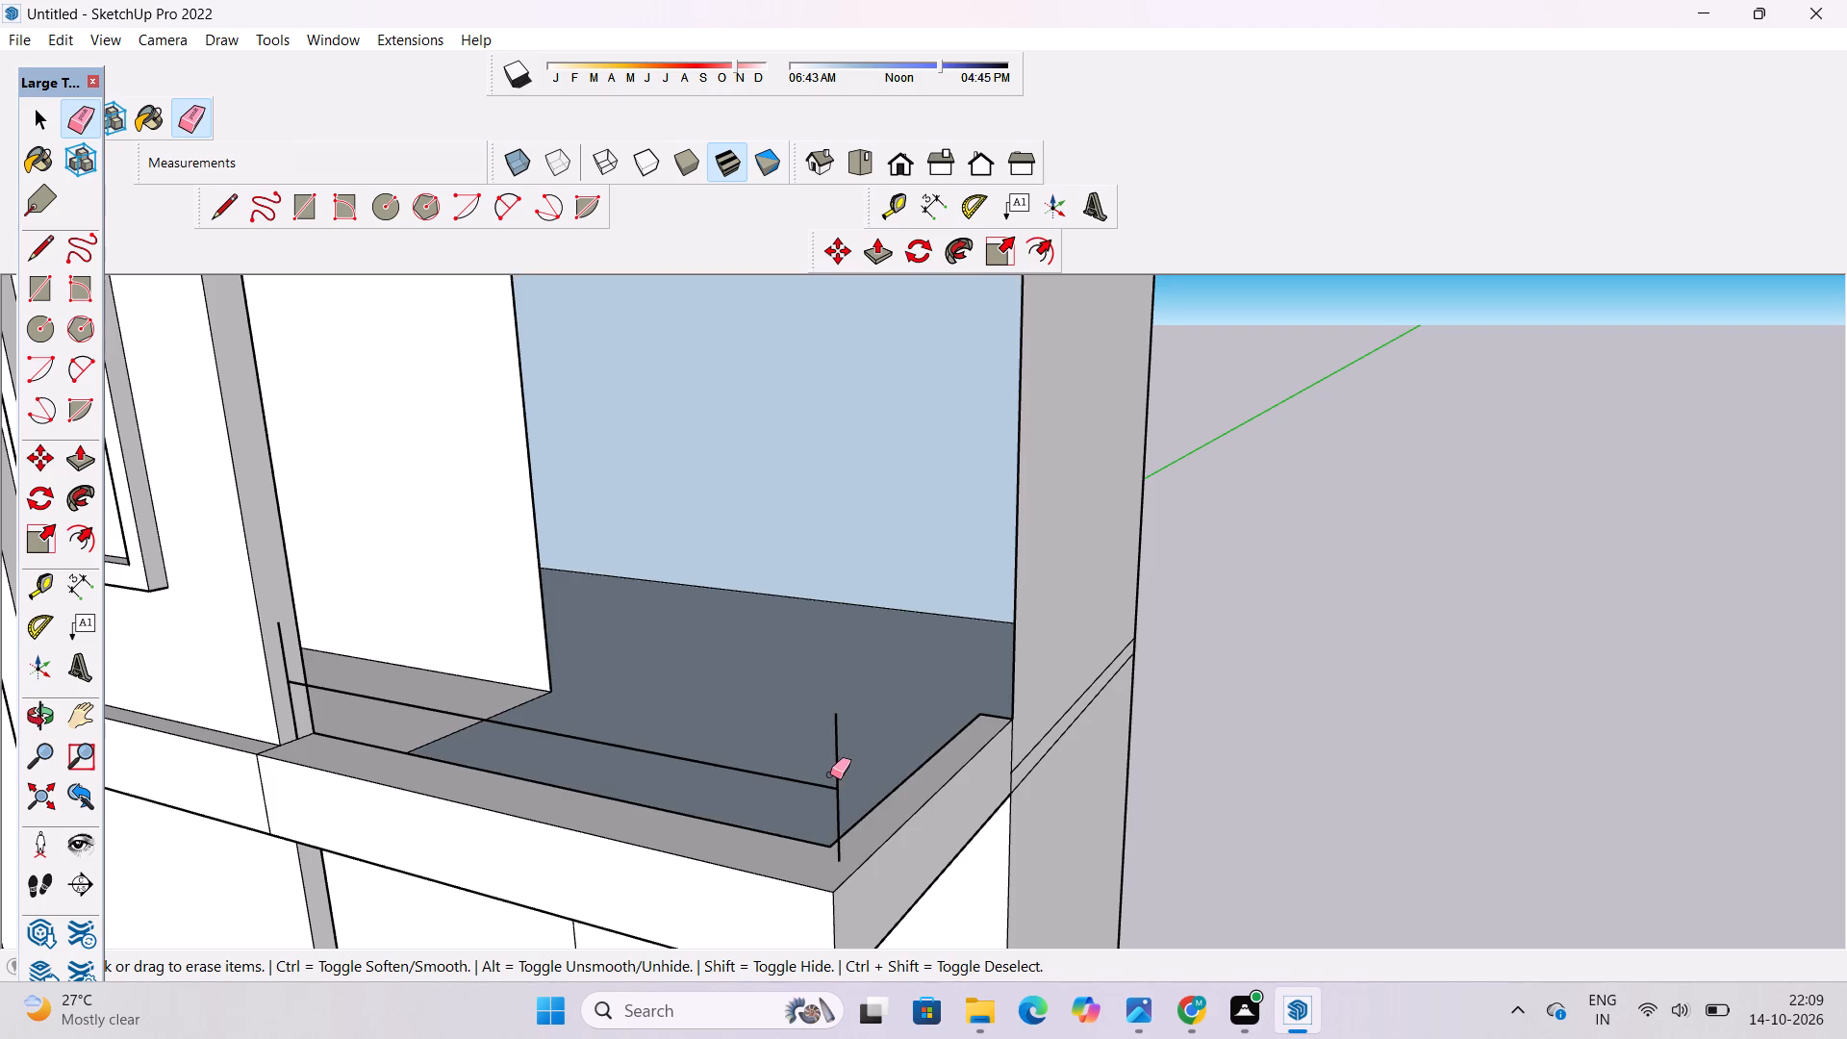
key("ctrl+z")
left_click_drag(839, 766, 835, 779)
left_click_drag(835, 782, 836, 794)
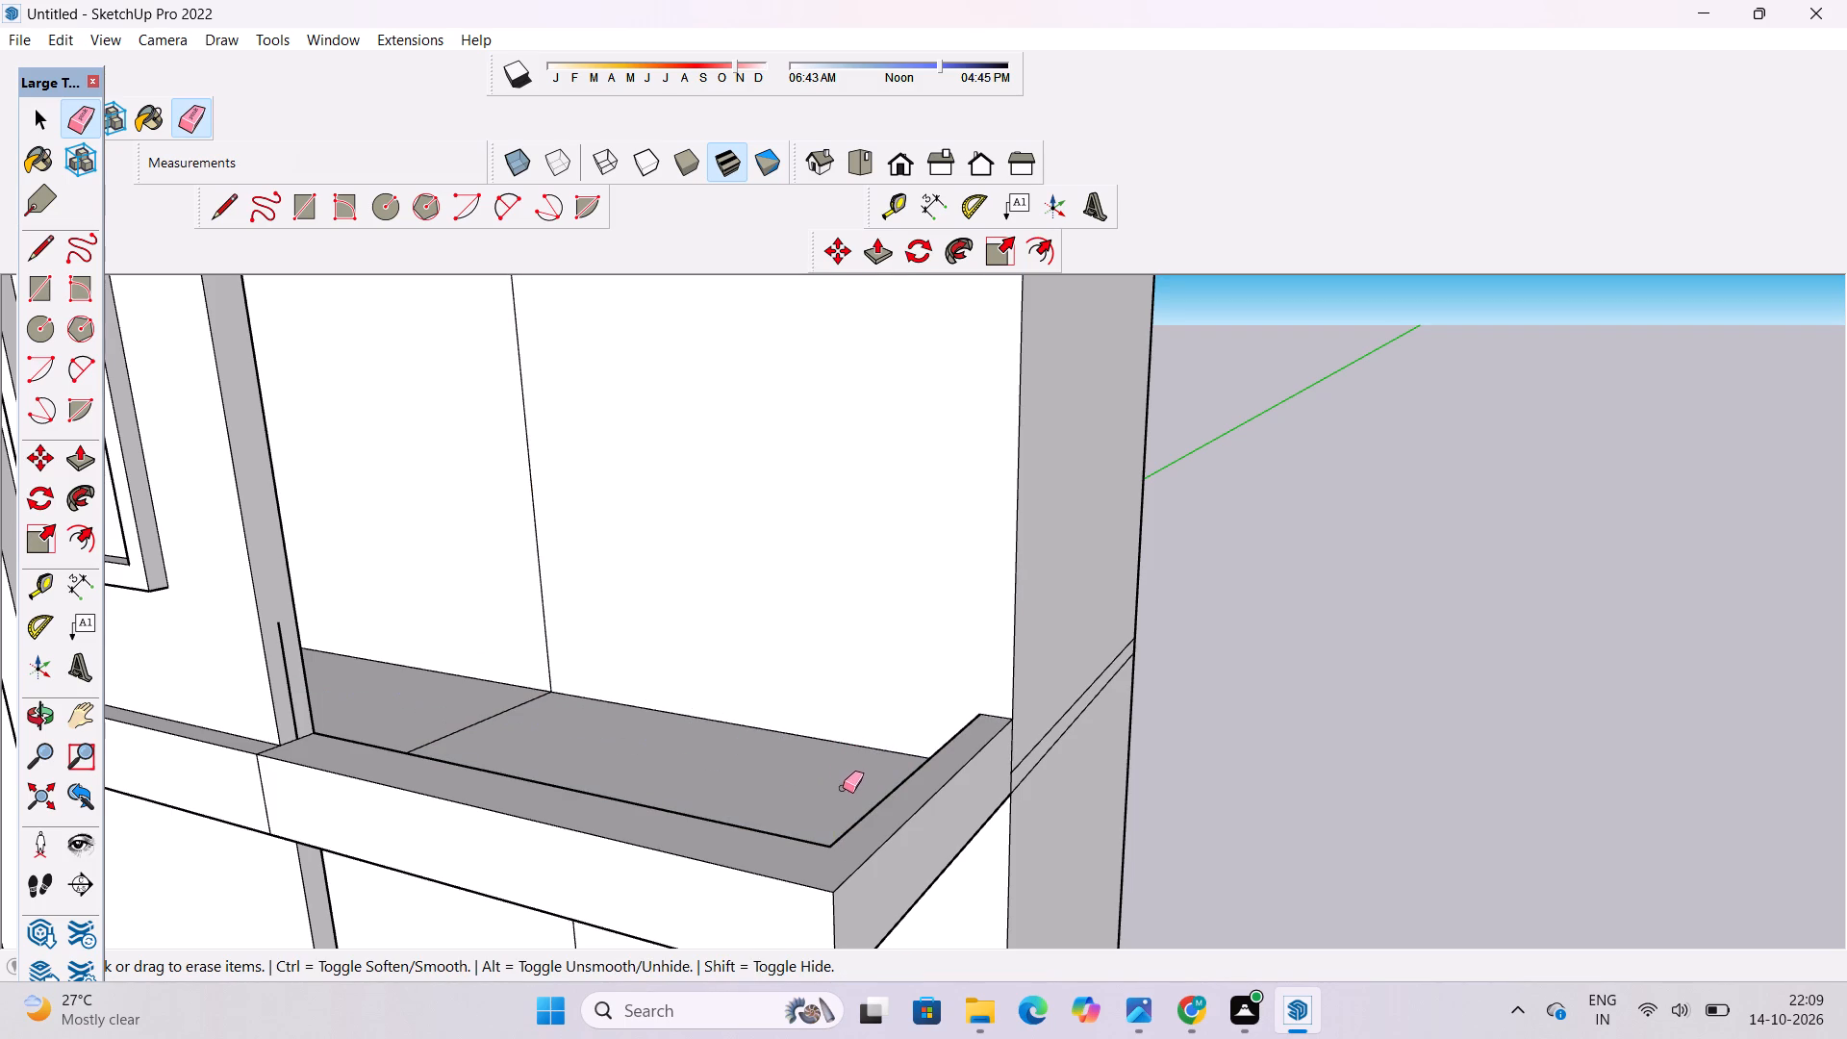
scroll(236, 669, "up", 8)
left_click_drag(318, 584, 307, 611)
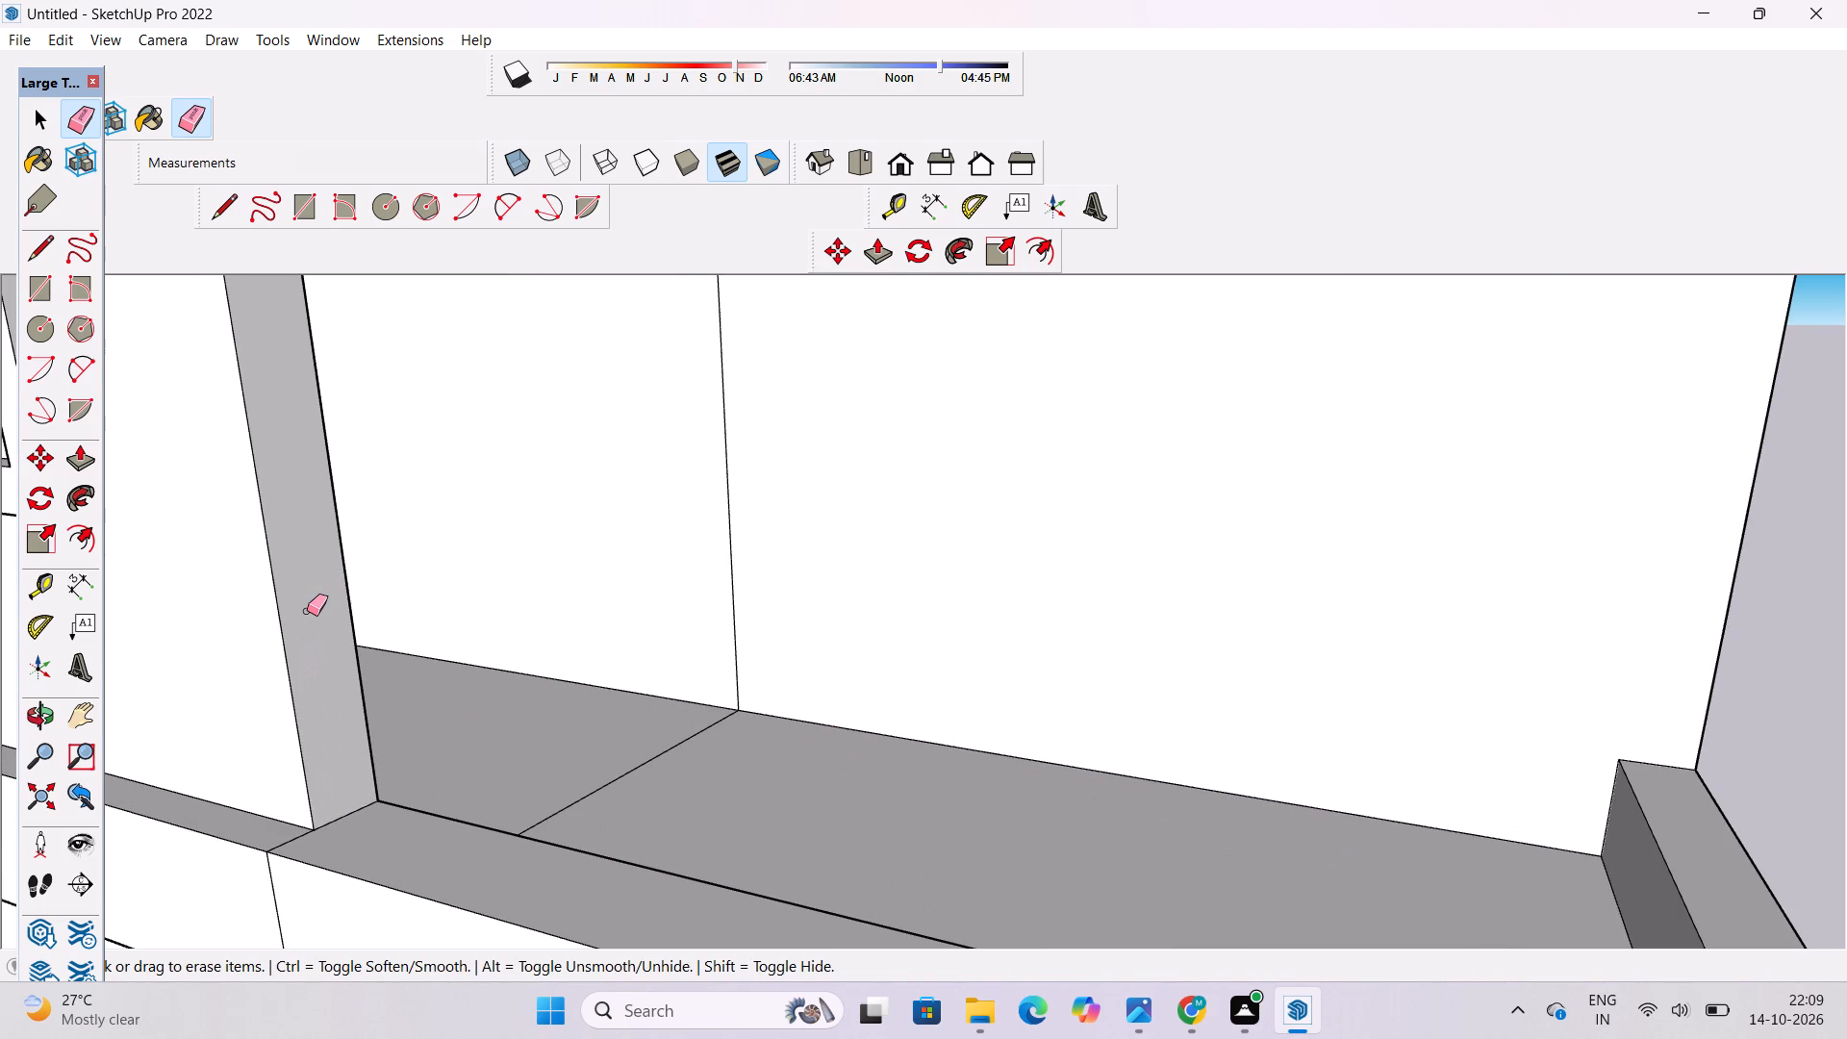
Erase the two parallel stray edges running across the building's side wall beside the lower balcony's outer corner.
key("o")
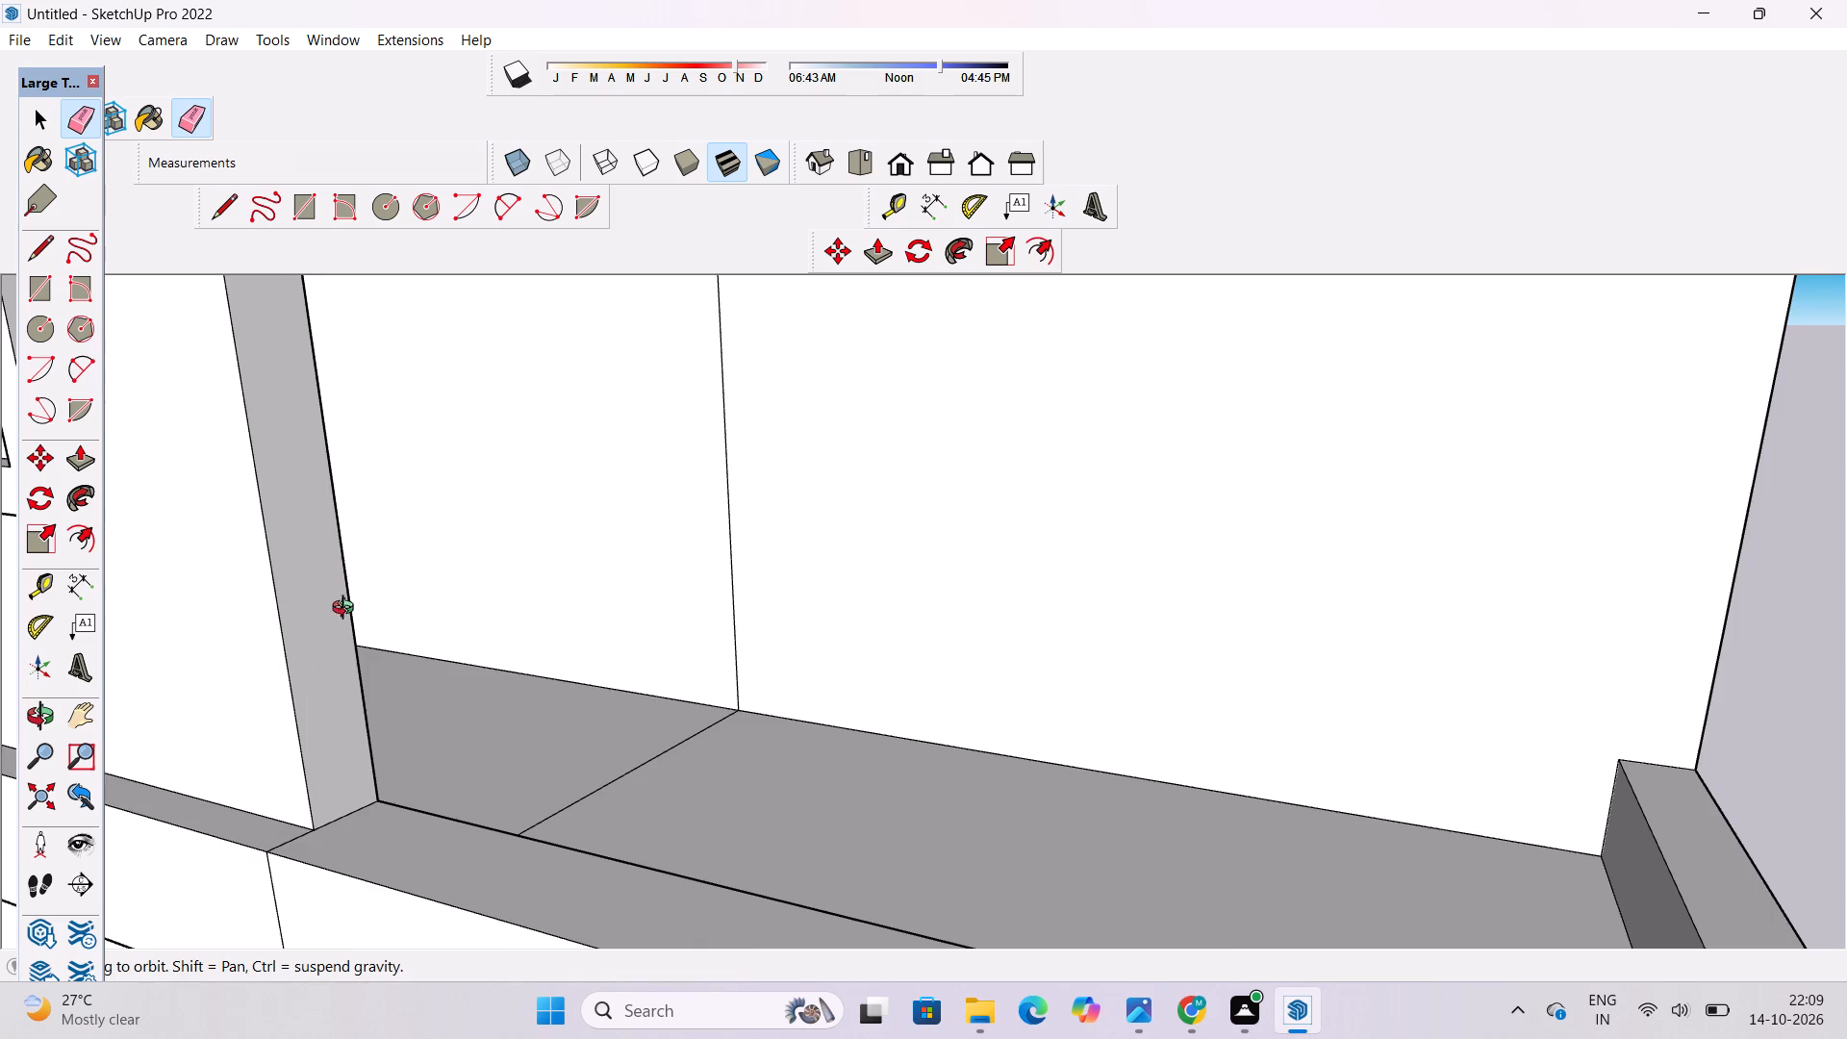
scroll(358, 613, "down", 3)
left_click_drag(412, 698, 410, 558, "shift")
scroll(410, 558, "down", 6)
left_click_drag(461, 560, 593, 657)
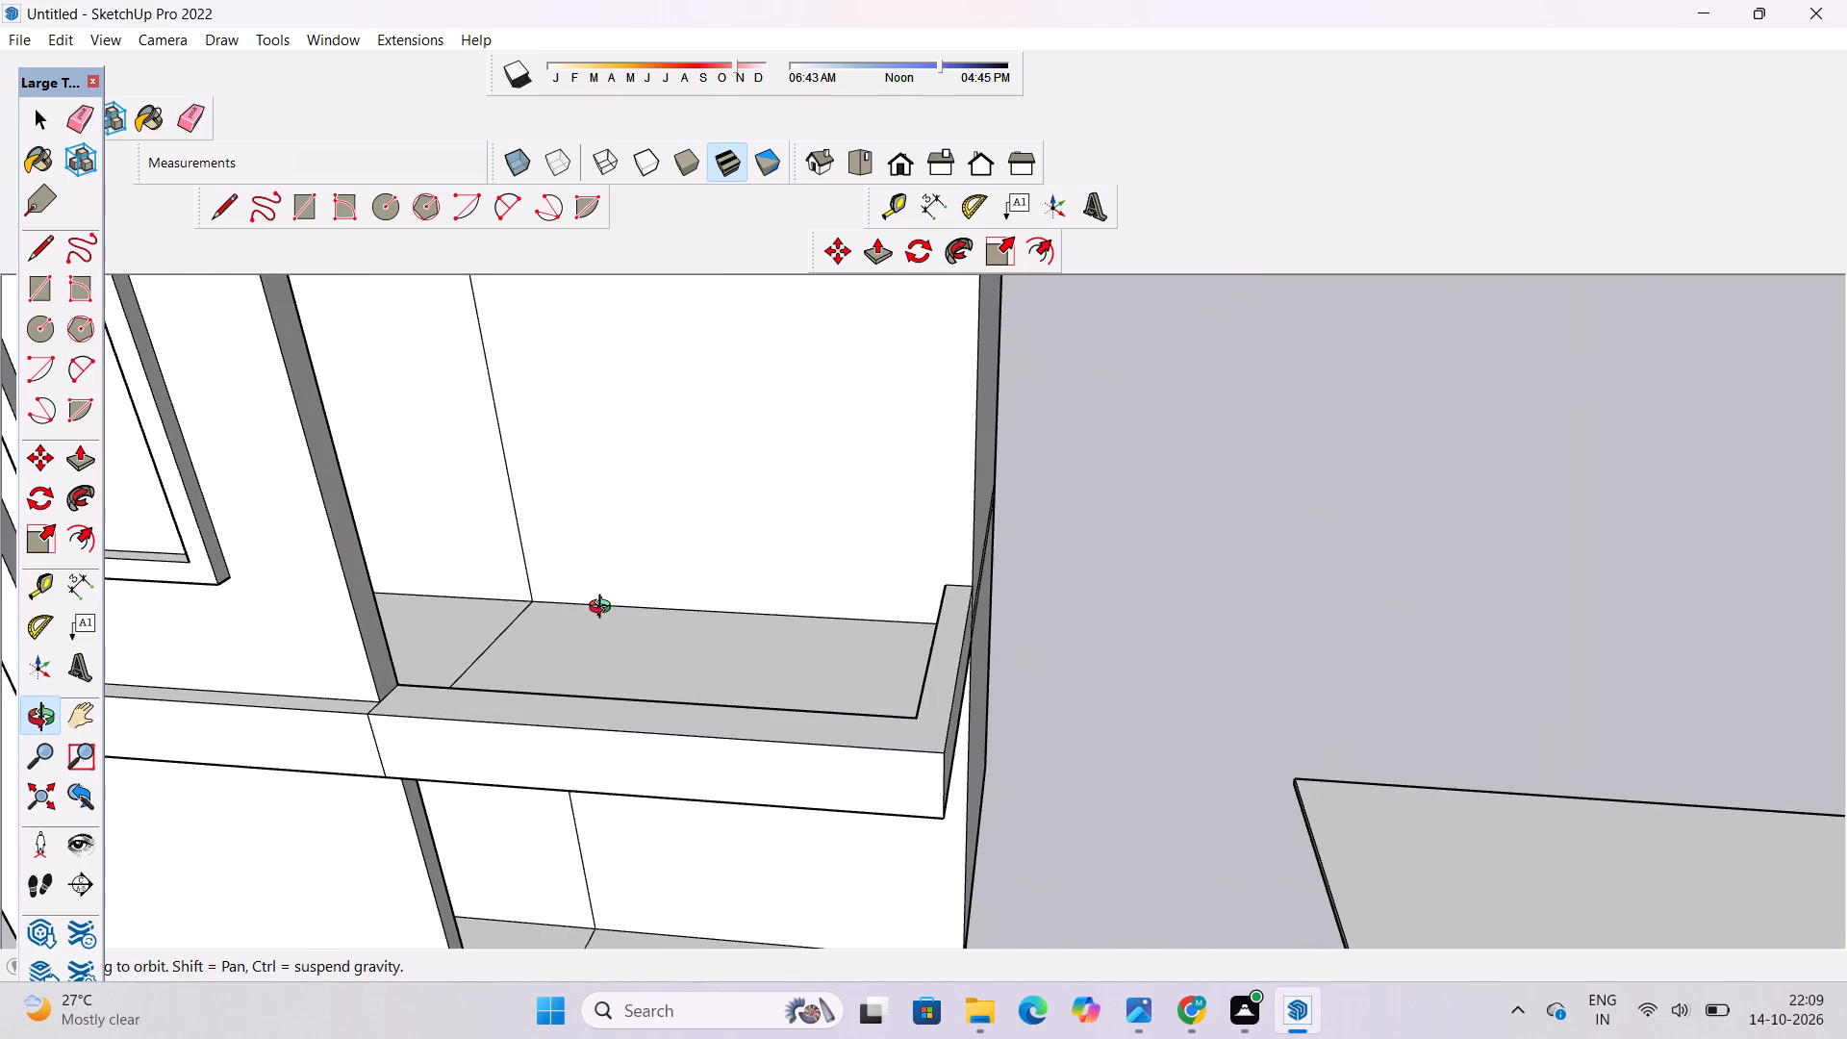
left_click_drag(611, 601, 469, 547, "shift")
left_click_drag(469, 547, 519, 630, "shift")
left_click_drag(519, 630, 519, 609)
left_click_drag(696, 621, 632, 590, "shift")
left_click_drag(638, 583, 657, 758, "shift")
left_click_drag(702, 778, 600, 607)
scroll(730, 659, "up", 3)
left_click_drag(859, 702, 795, 667, "shift")
key("e")
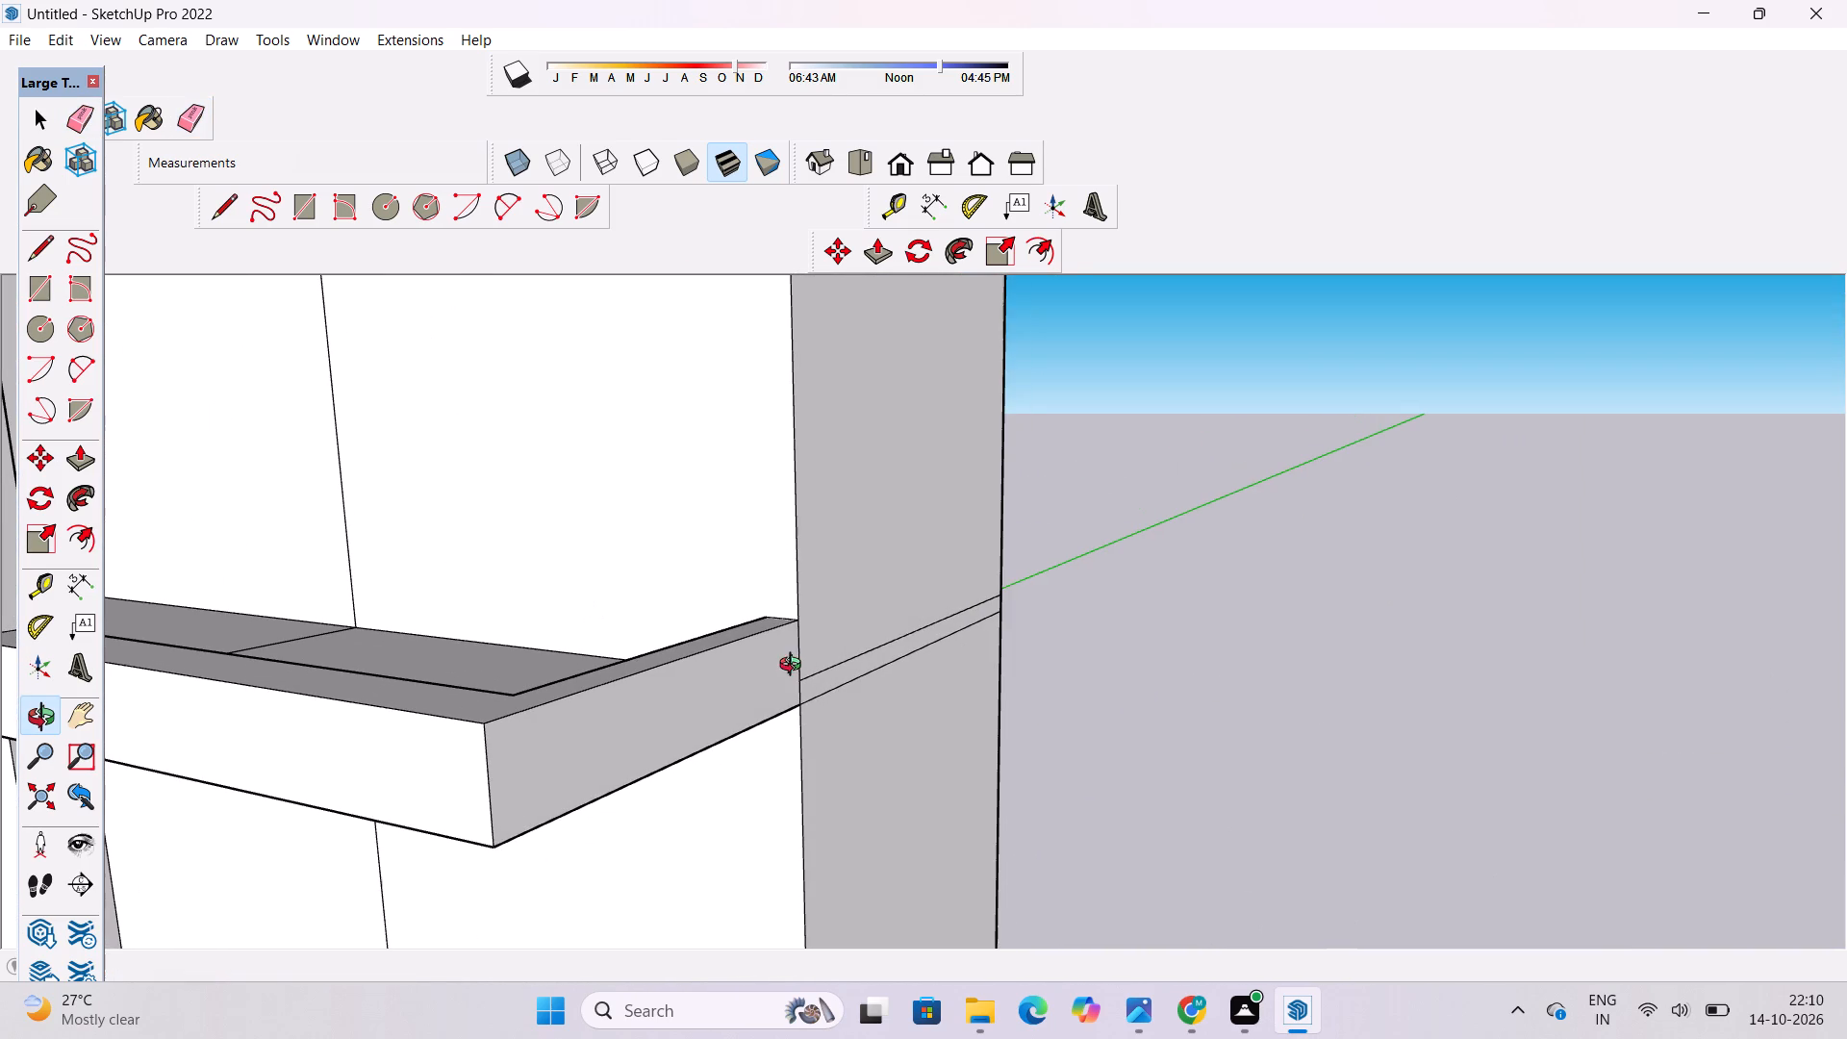
left_click_drag(884, 596, 875, 667)
left_click(875, 667)
Examine the lower balcony's slab and parapet corner up close and compare them with the reference elevation image.
key("o")
scroll(871, 618, "down", 2)
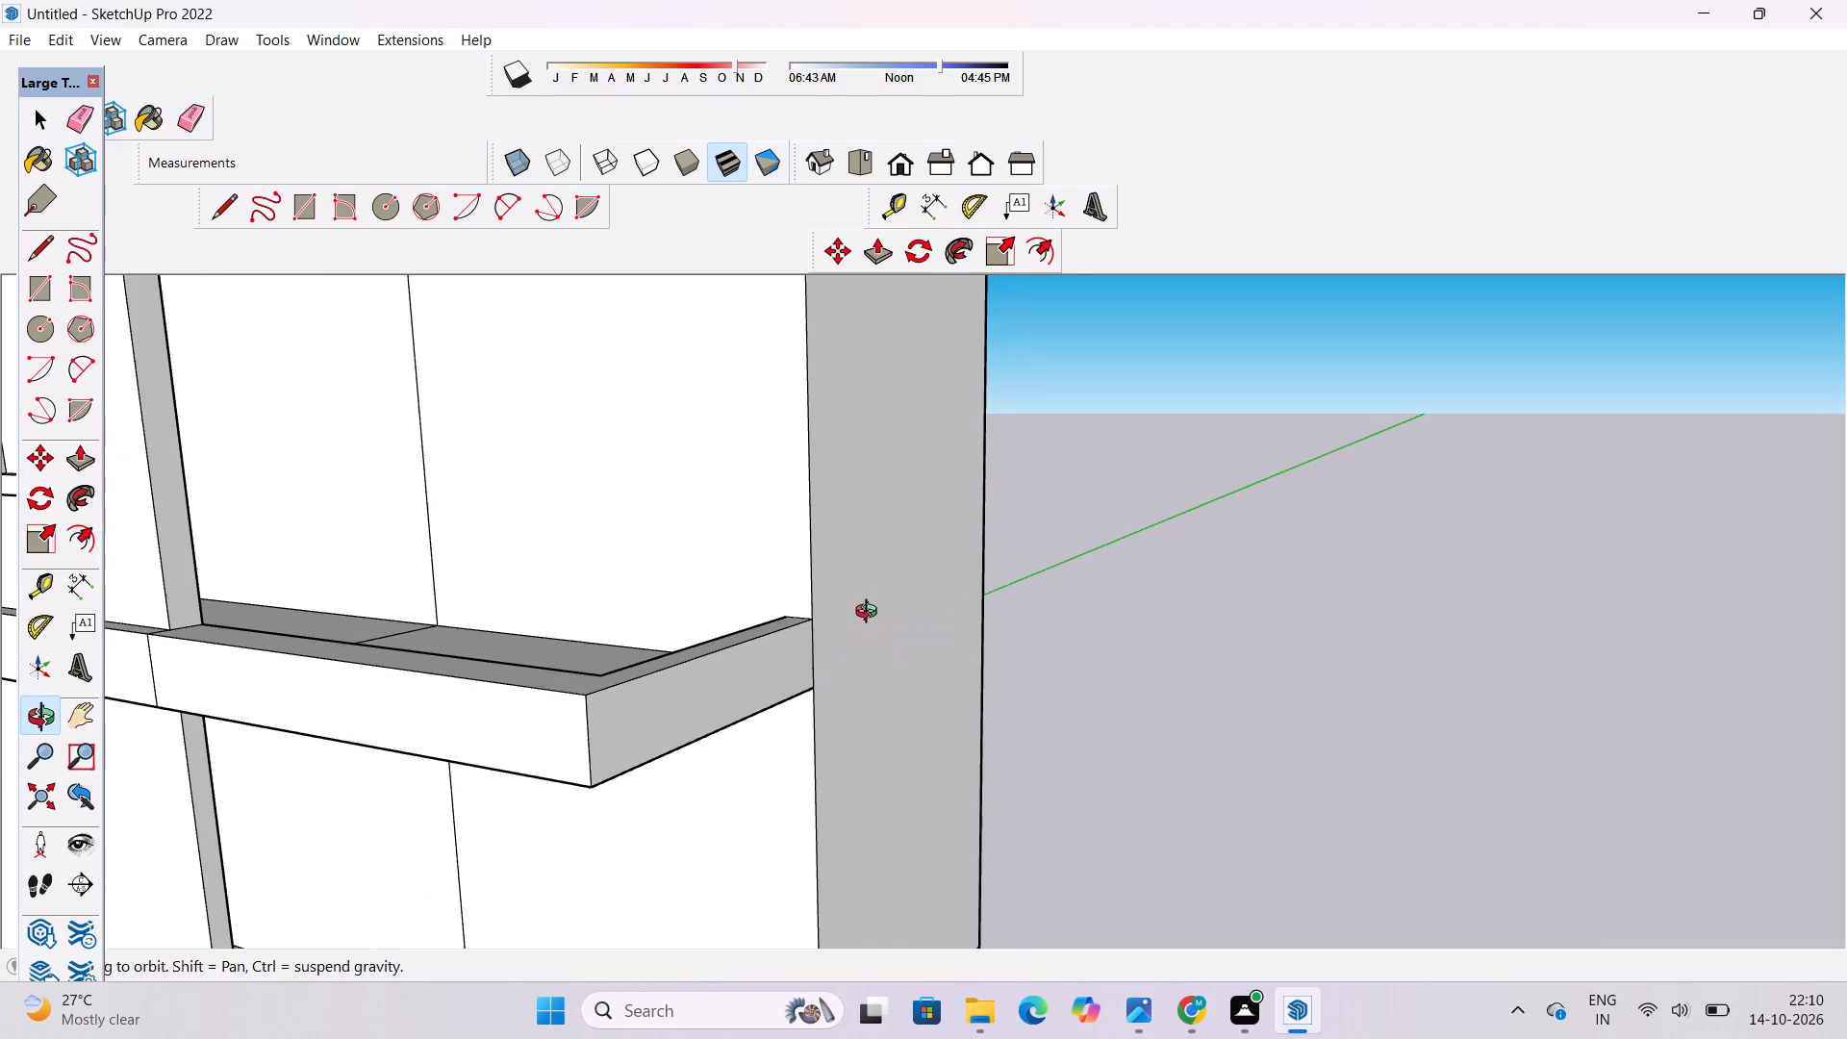
left_click(831, 705)
left_click_drag(644, 666, 707, 704)
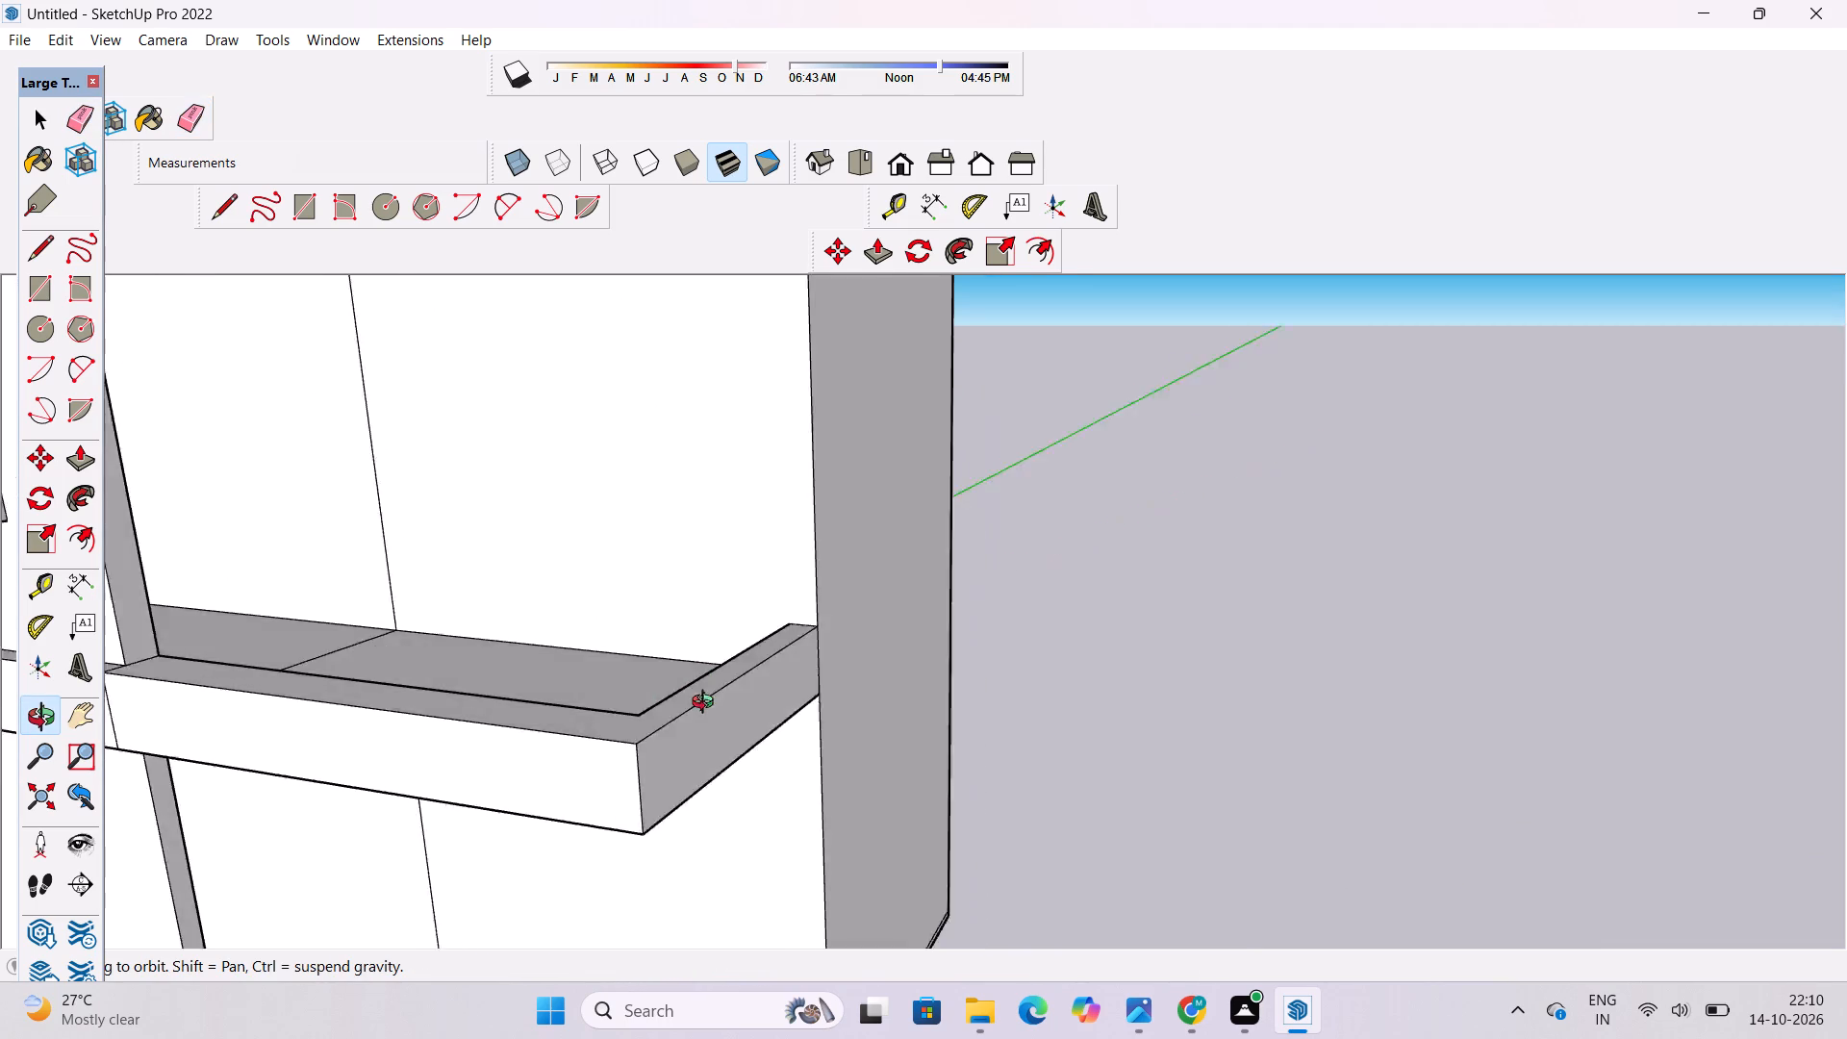
left_click_drag(707, 704, 783, 738)
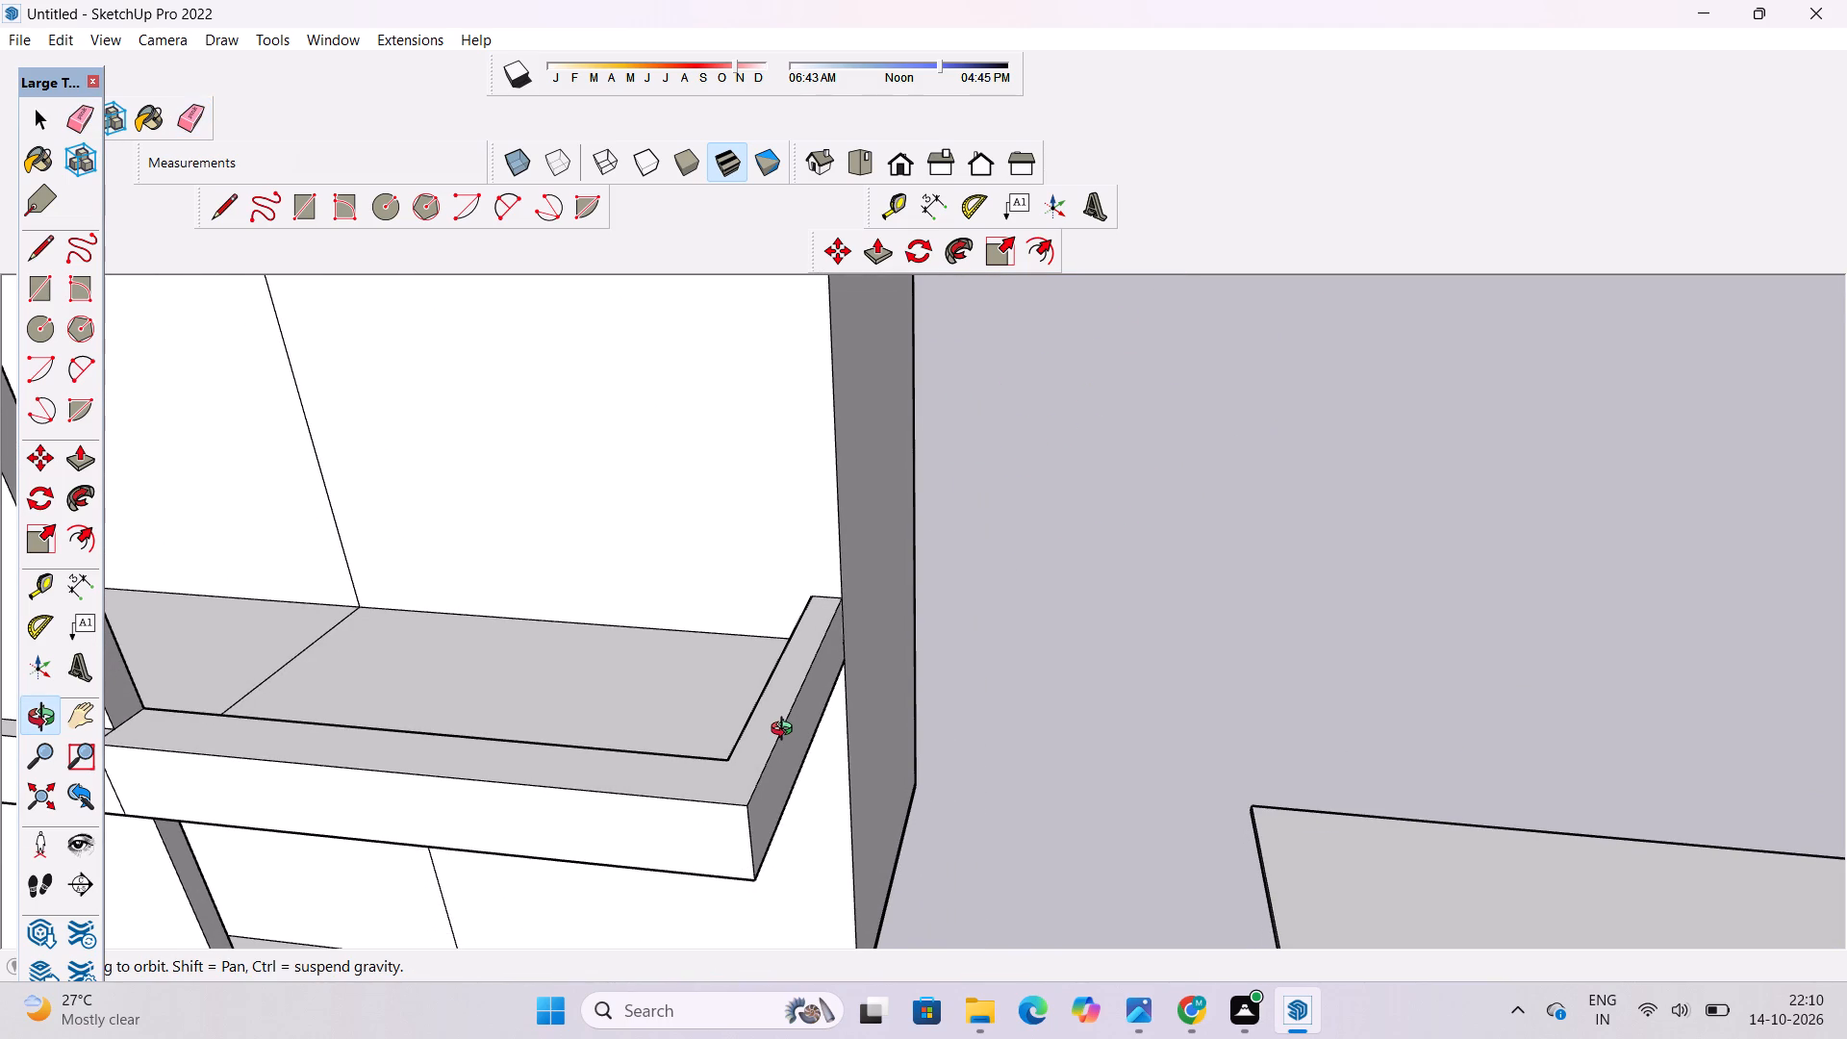
left_click(1145, 1005)
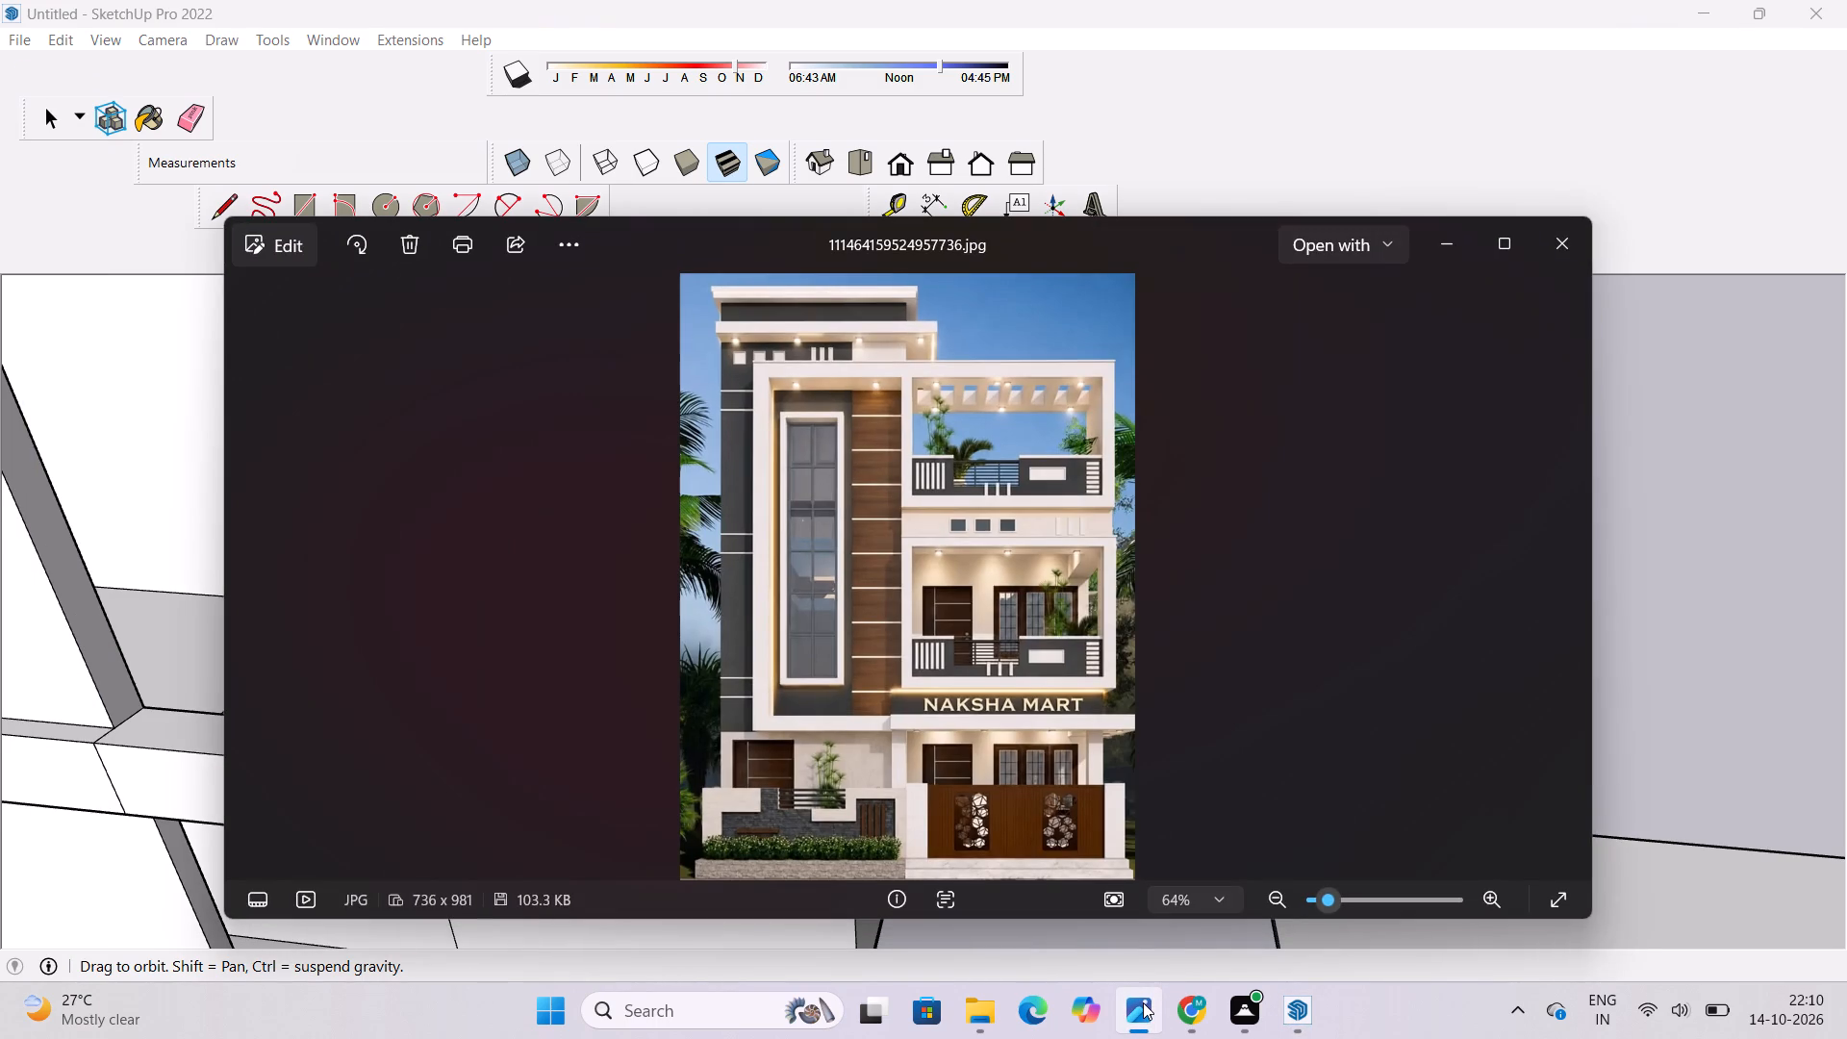
left_click(1143, 1002)
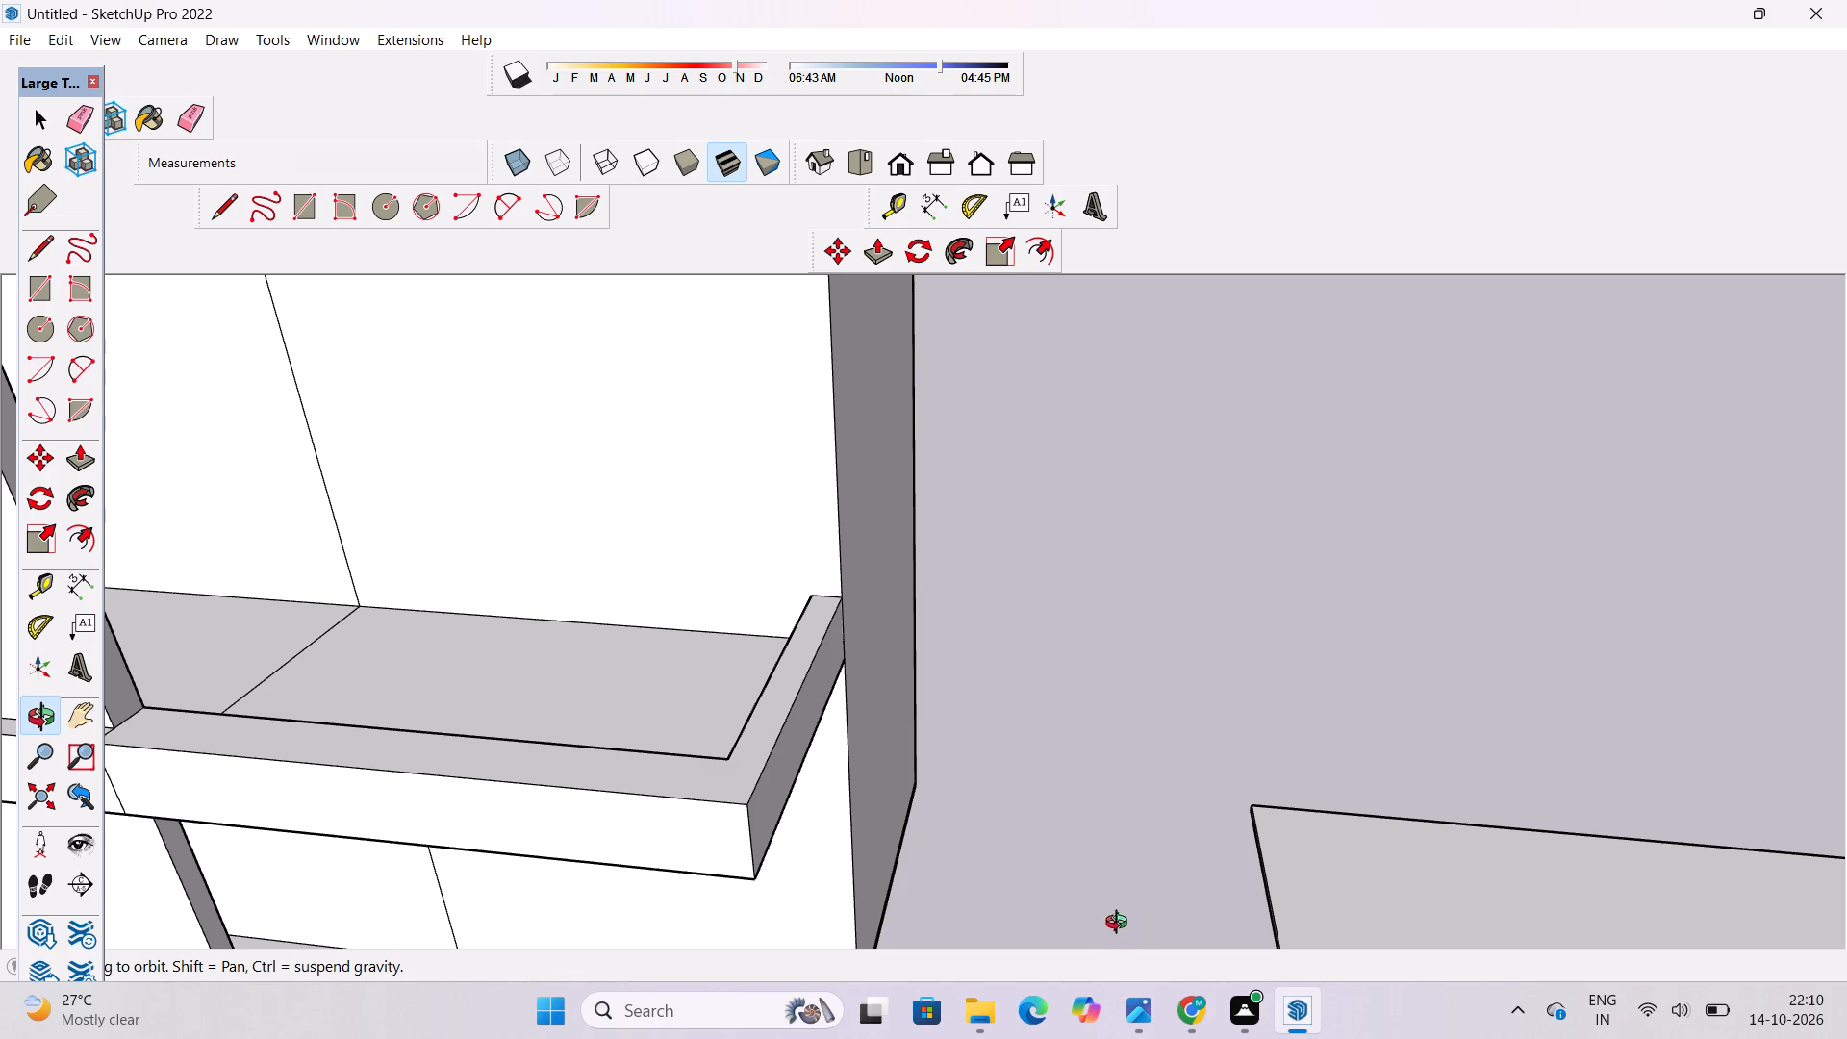
View the lower floors of the facade from further away and compare them with the reference elevation image.
left_click(717, 759)
scroll(741, 733, "down", 6)
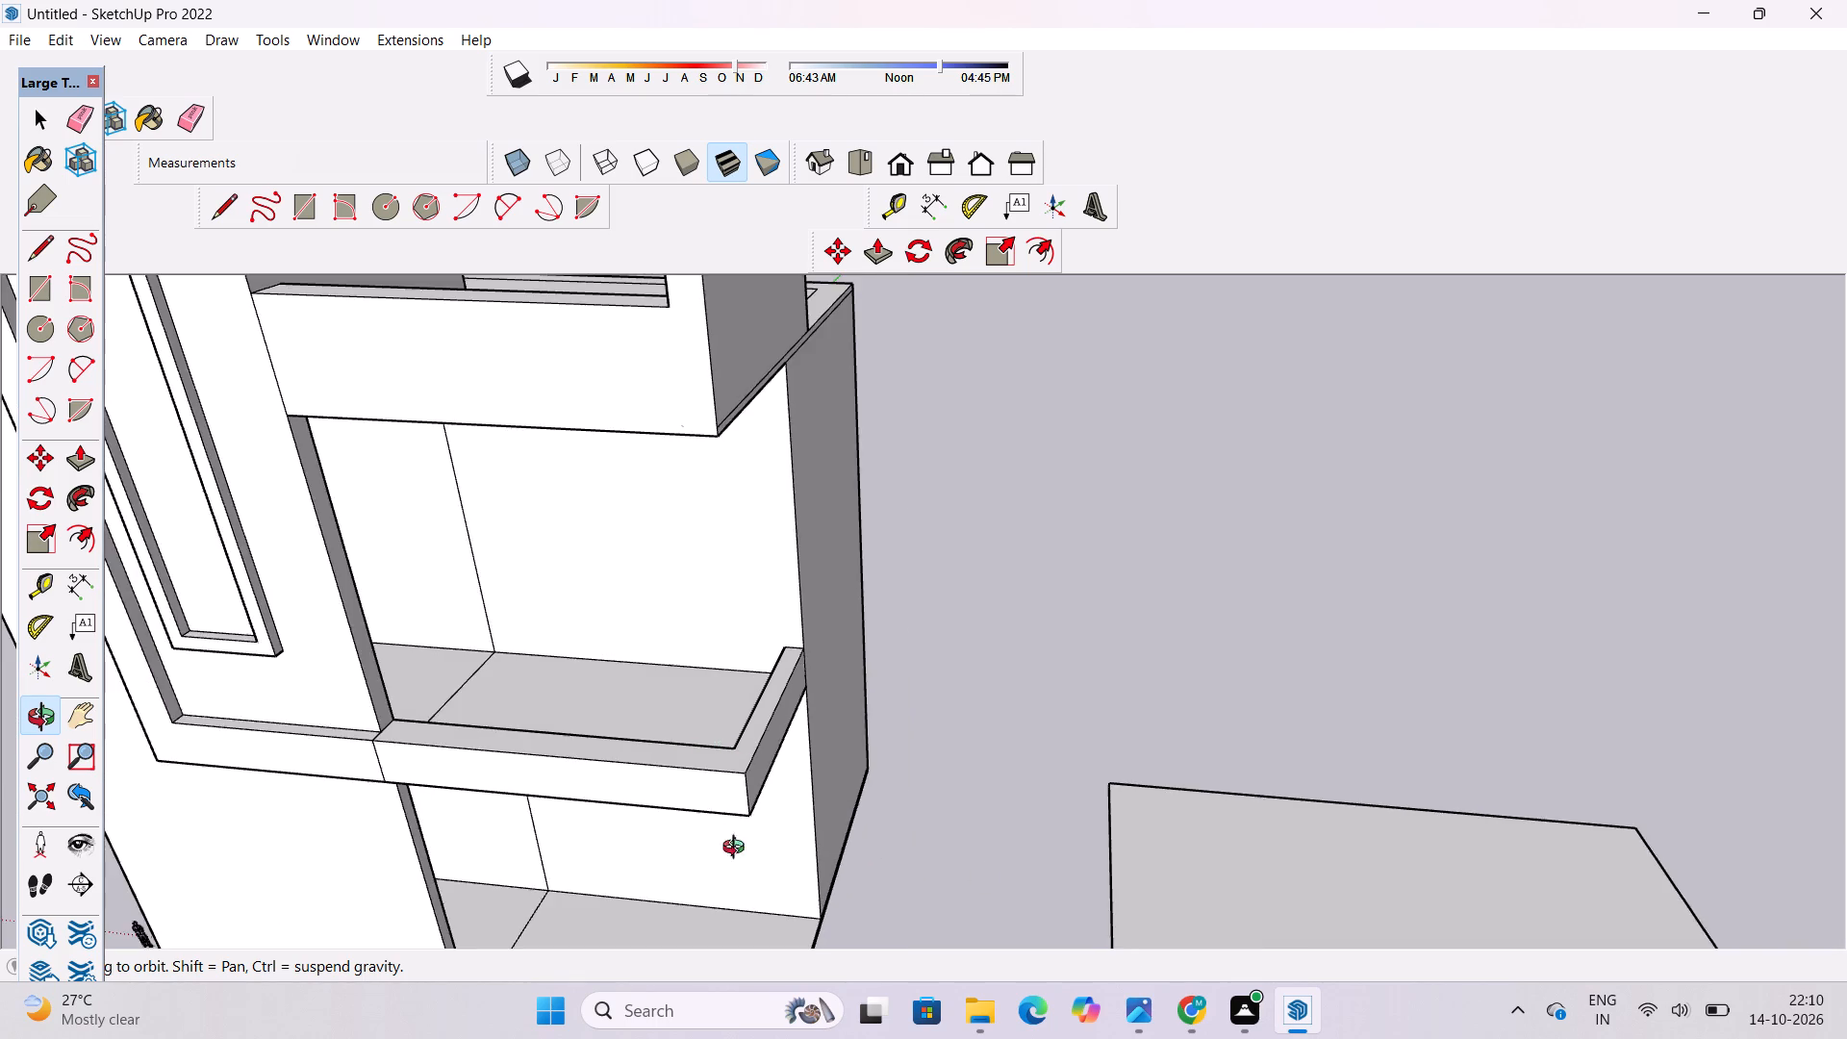
left_click_drag(736, 850, 880, 634, "shift")
scroll(856, 675, "down", 3)
left_click_drag(844, 692, 828, 792, "shift")
left_click_drag(826, 796, 858, 714)
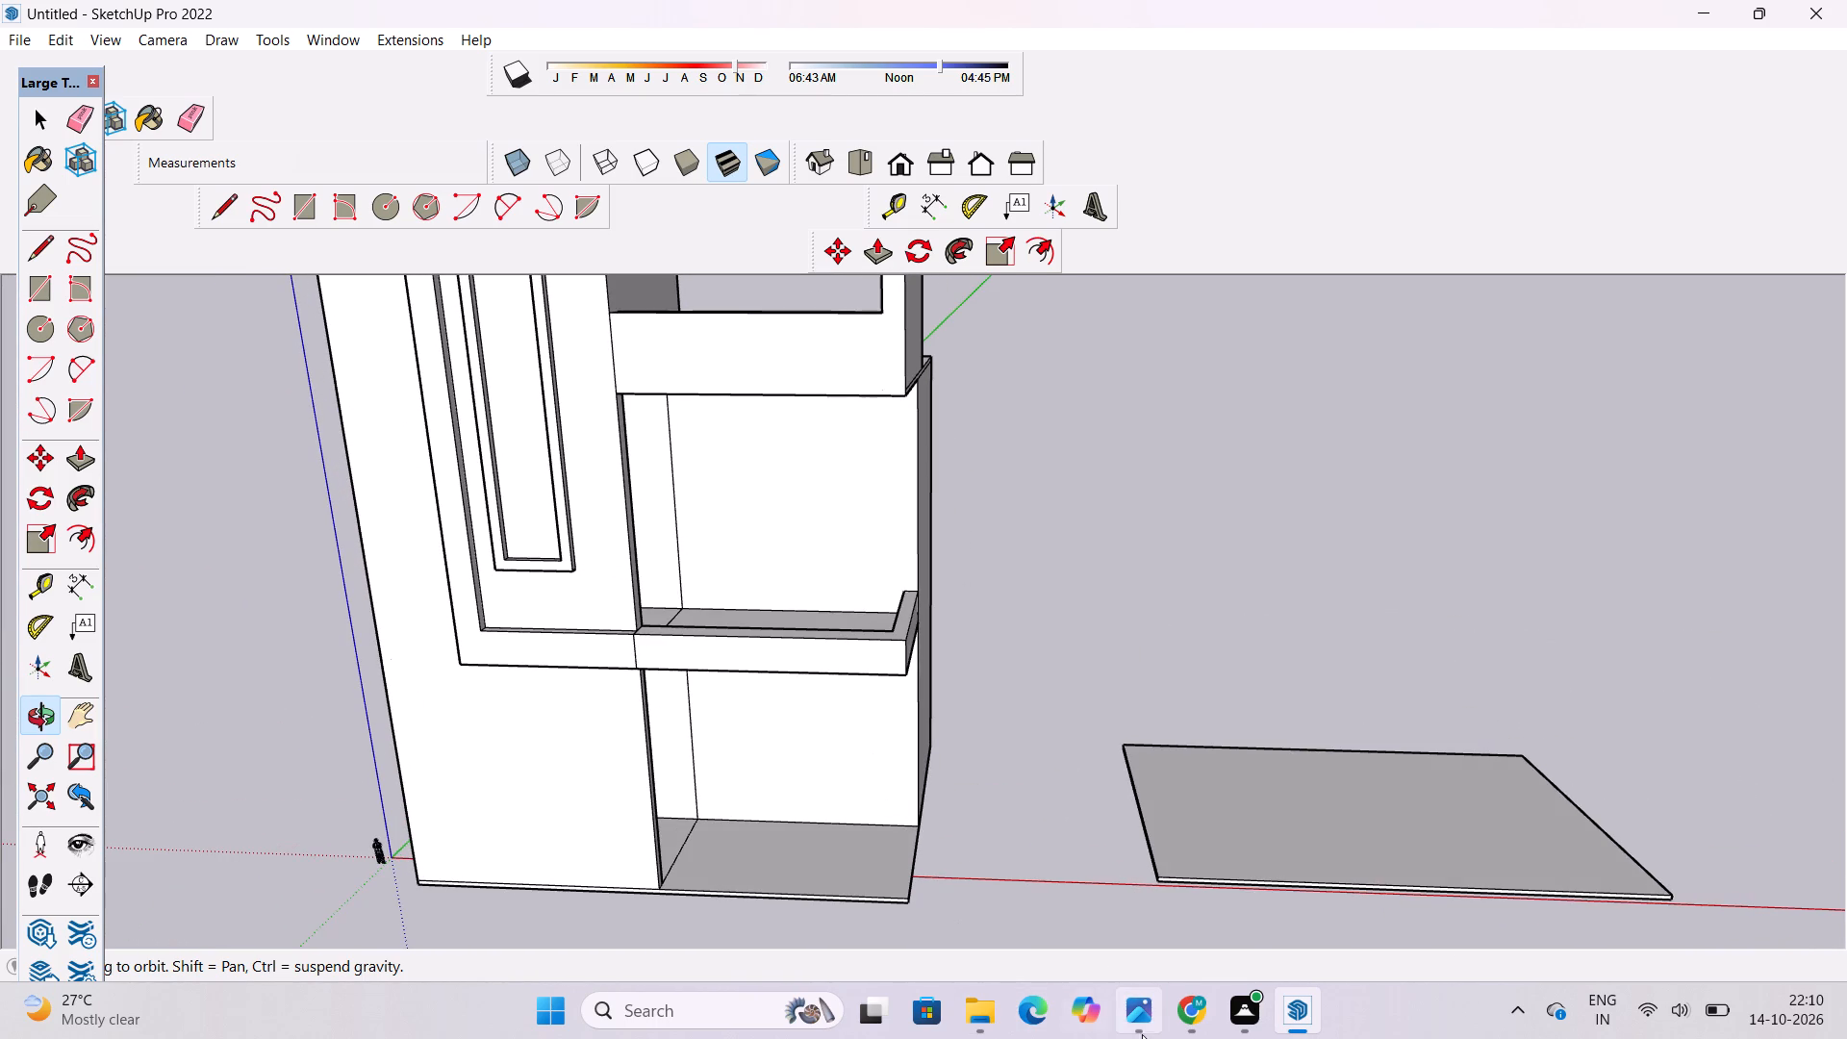
left_click(1142, 1017)
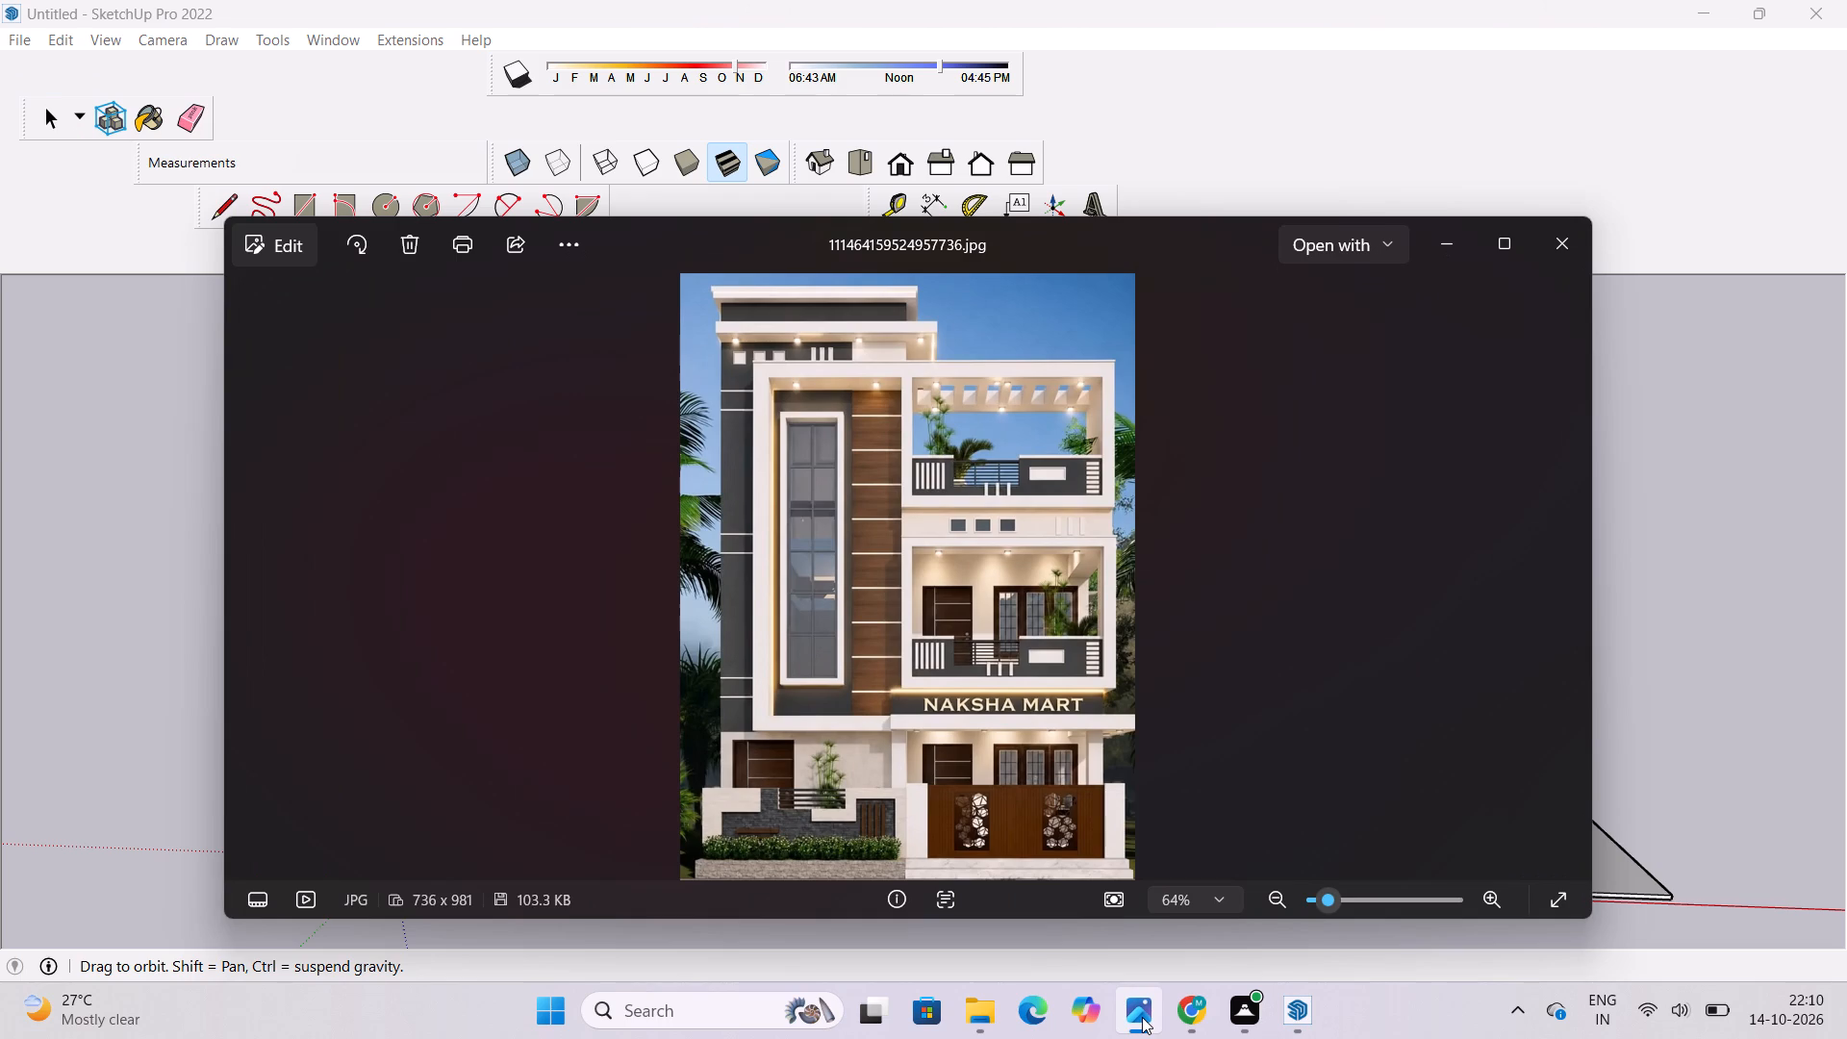
left_click(1142, 1015)
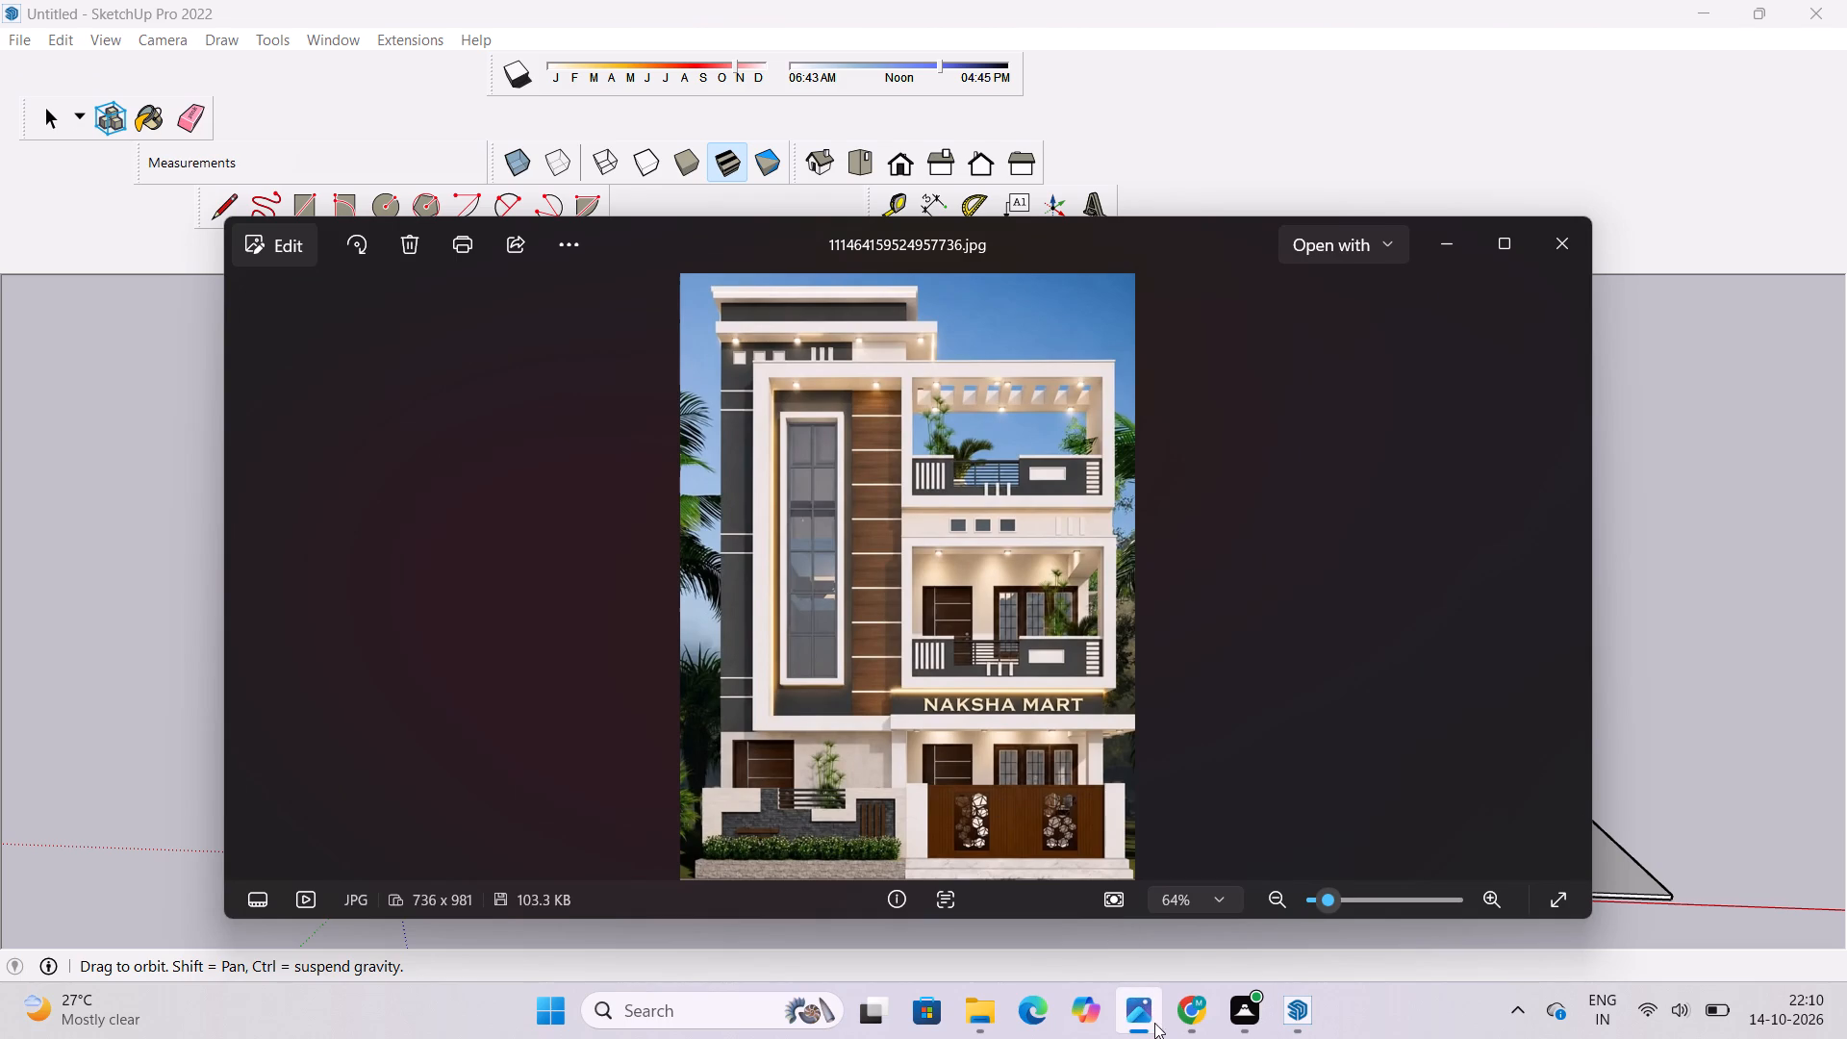
left_click(1146, 1012)
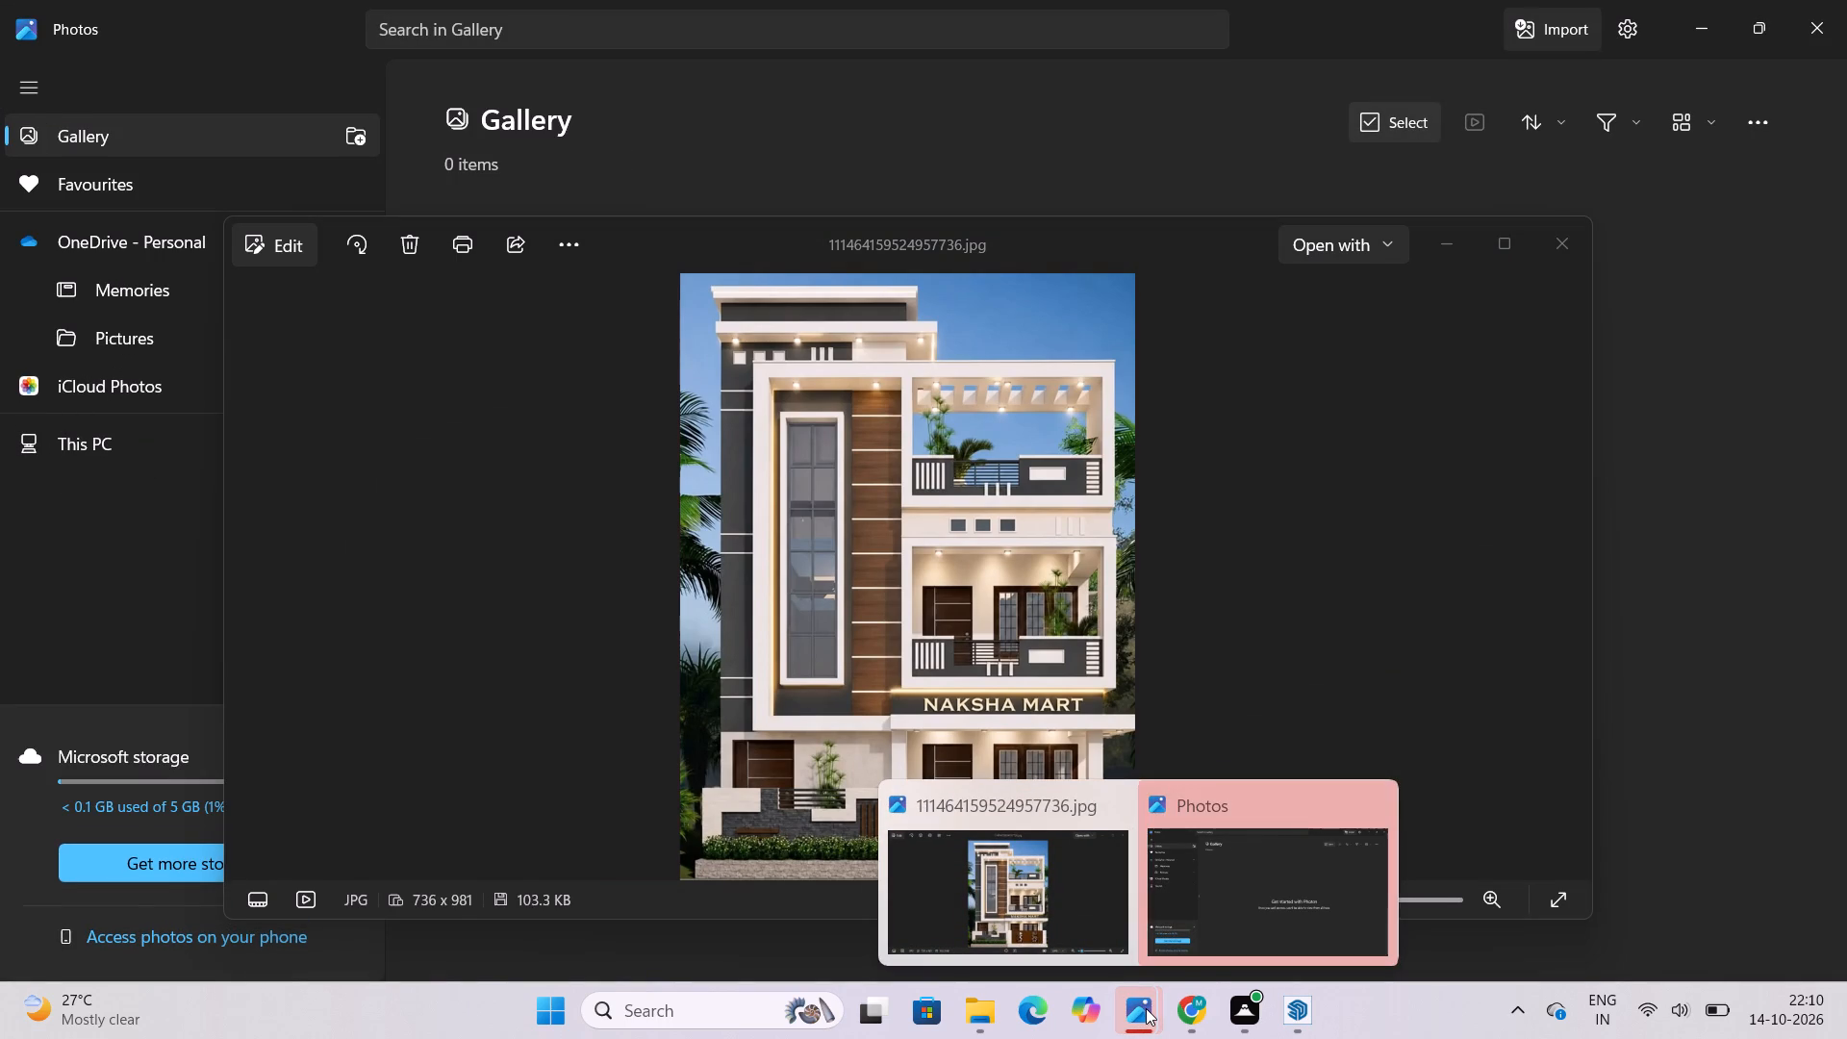
left_click(1362, 809)
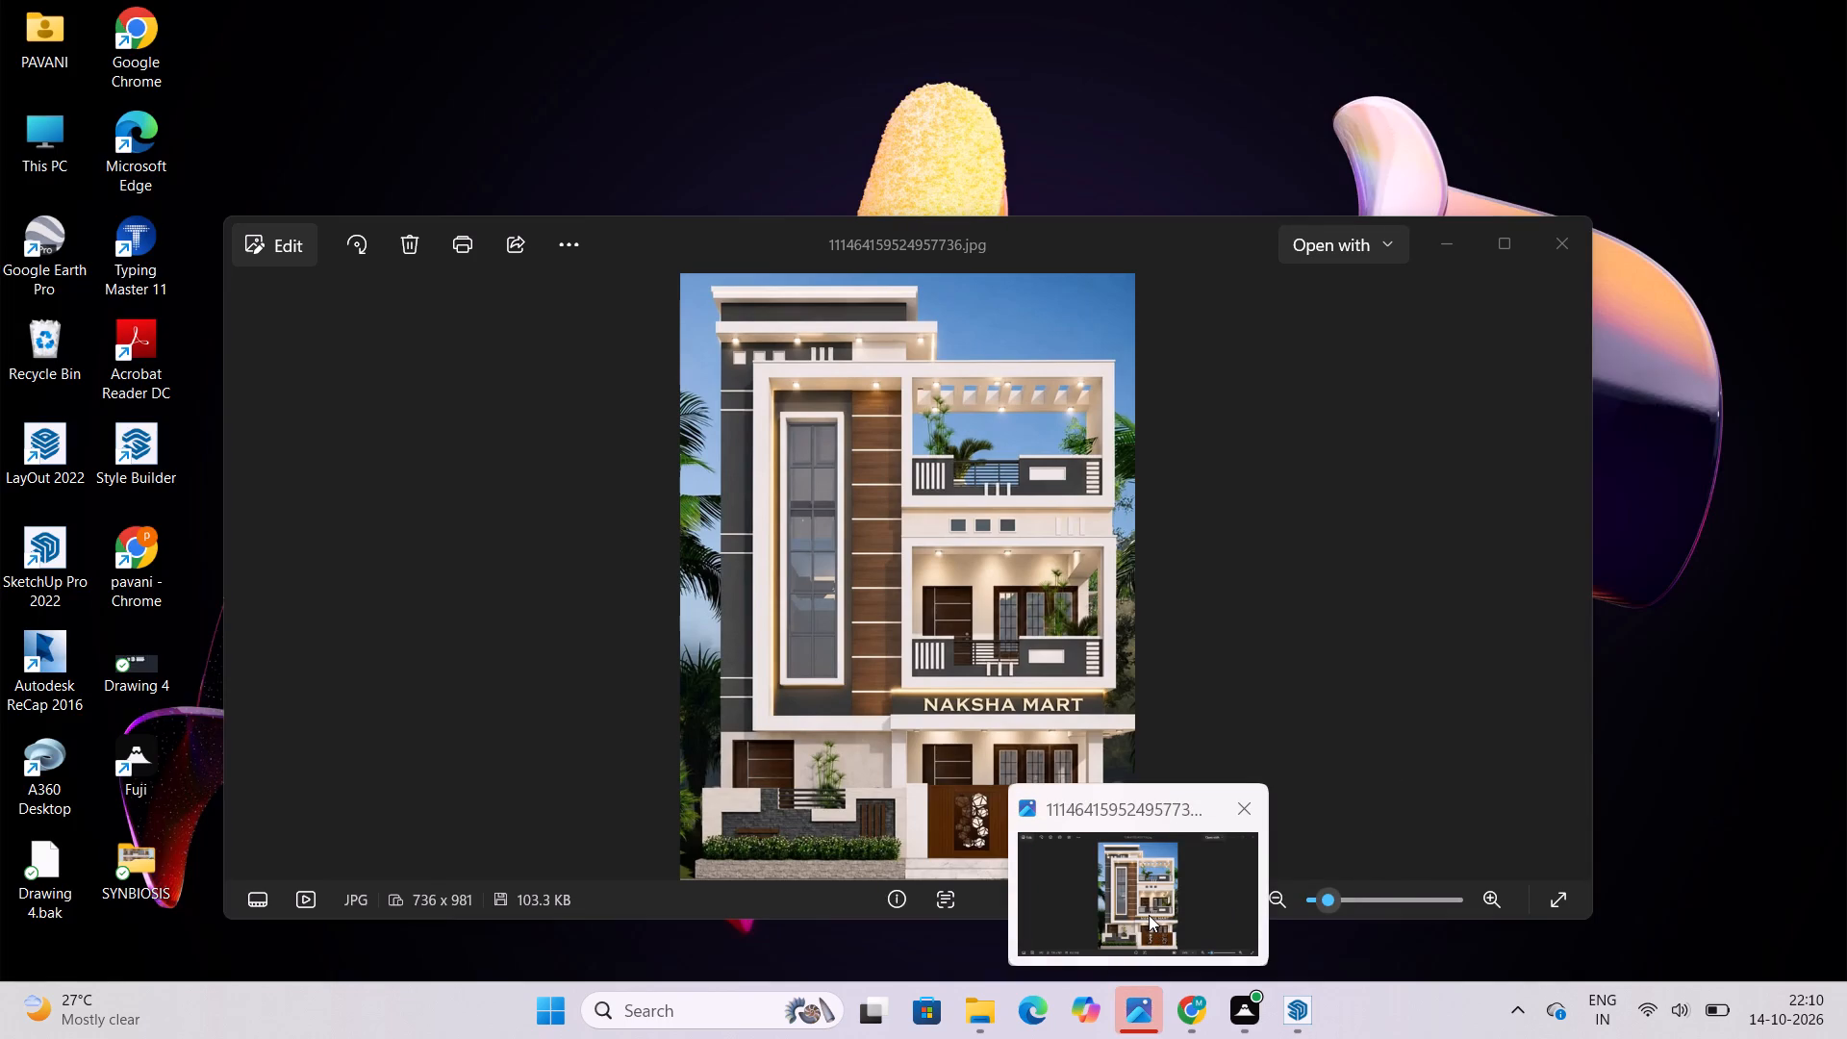
left_click(1130, 1016)
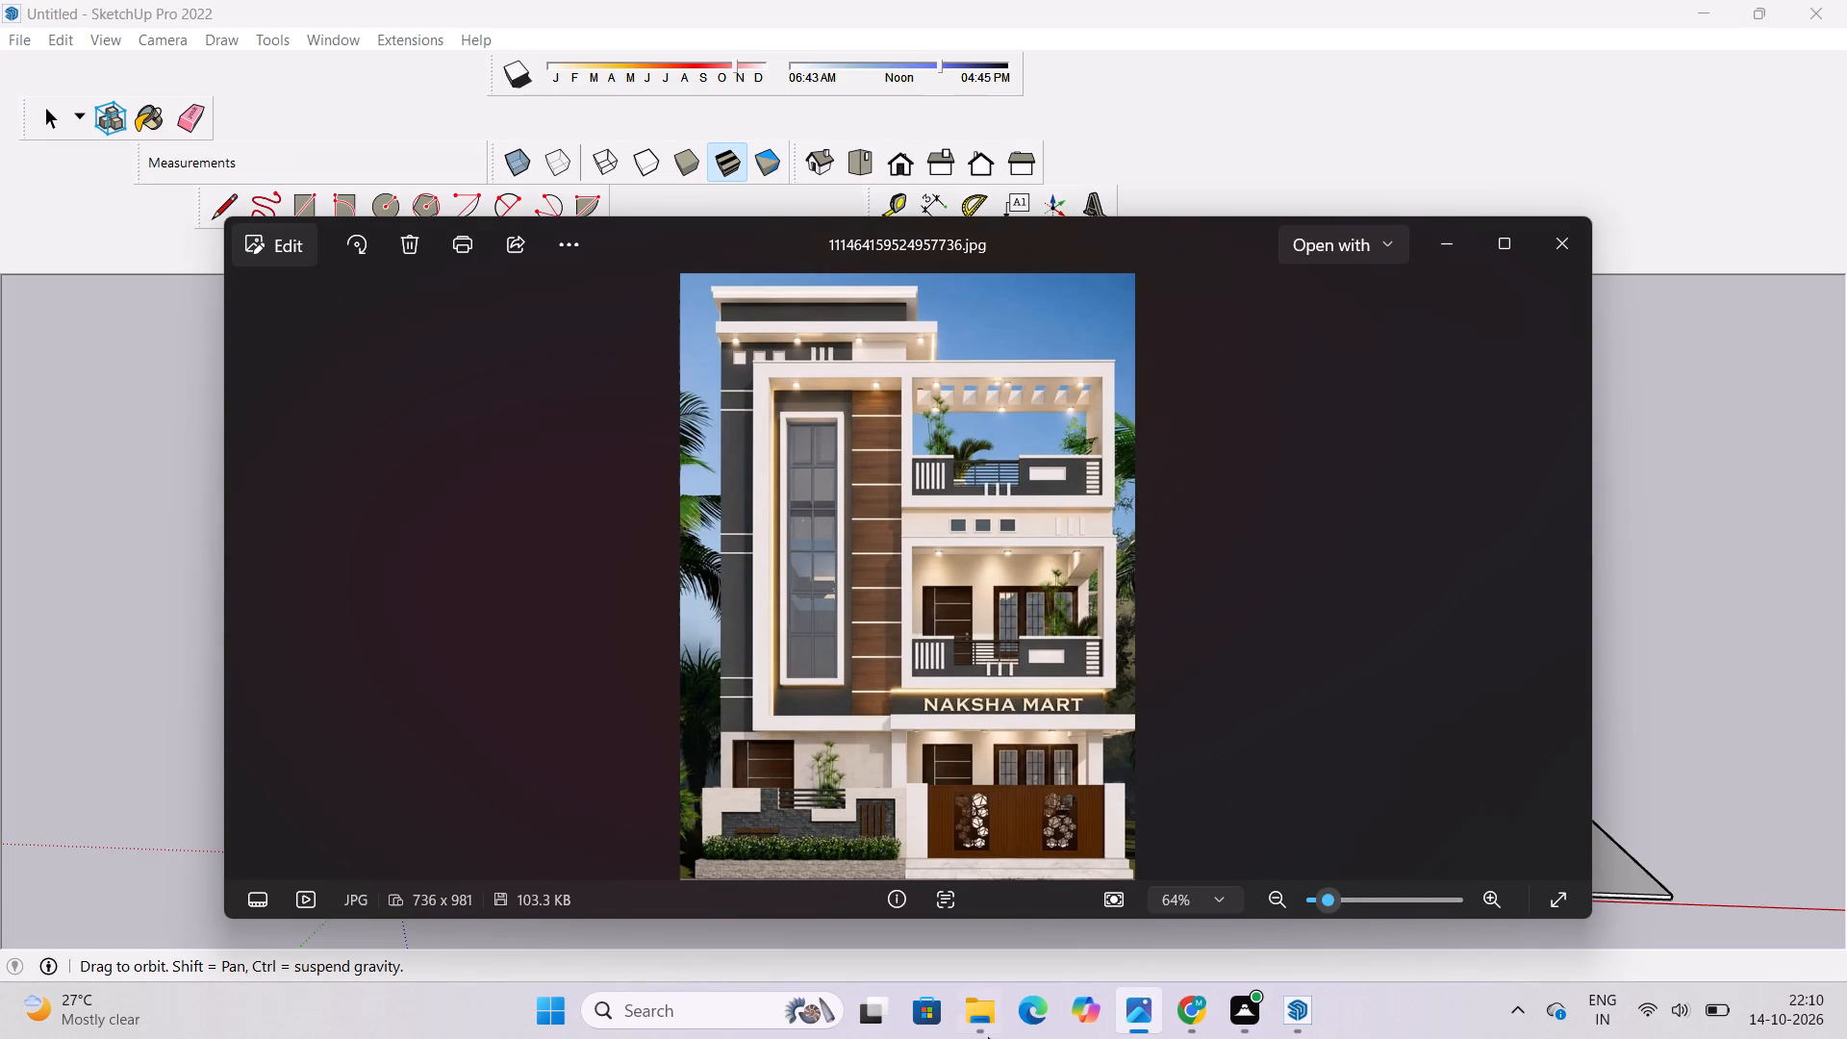
left_click(1144, 1008)
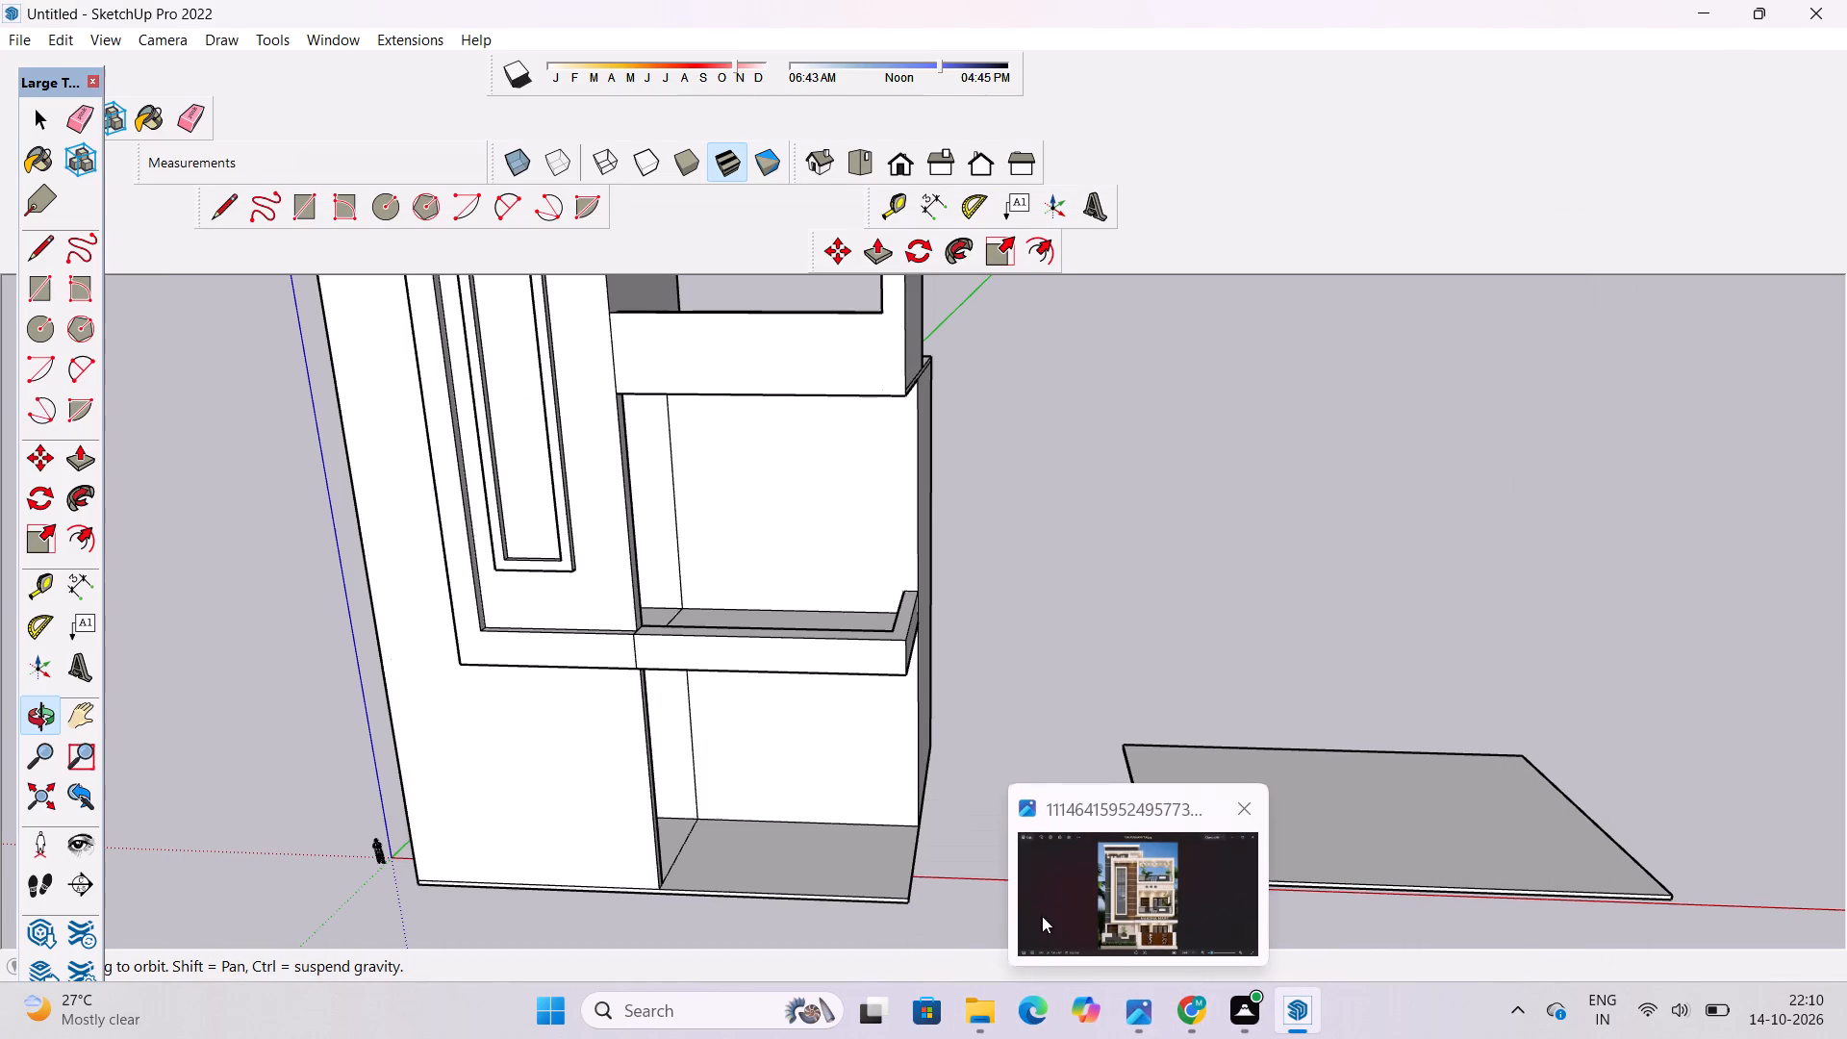
Examine the lower balcony's underside and the ground-floor opening from below and compare them with the reference elevation image.
left_click_drag(927, 693, 914, 700, "shift")
left_click_drag(878, 765, 926, 590)
scroll(970, 628, "up", 2)
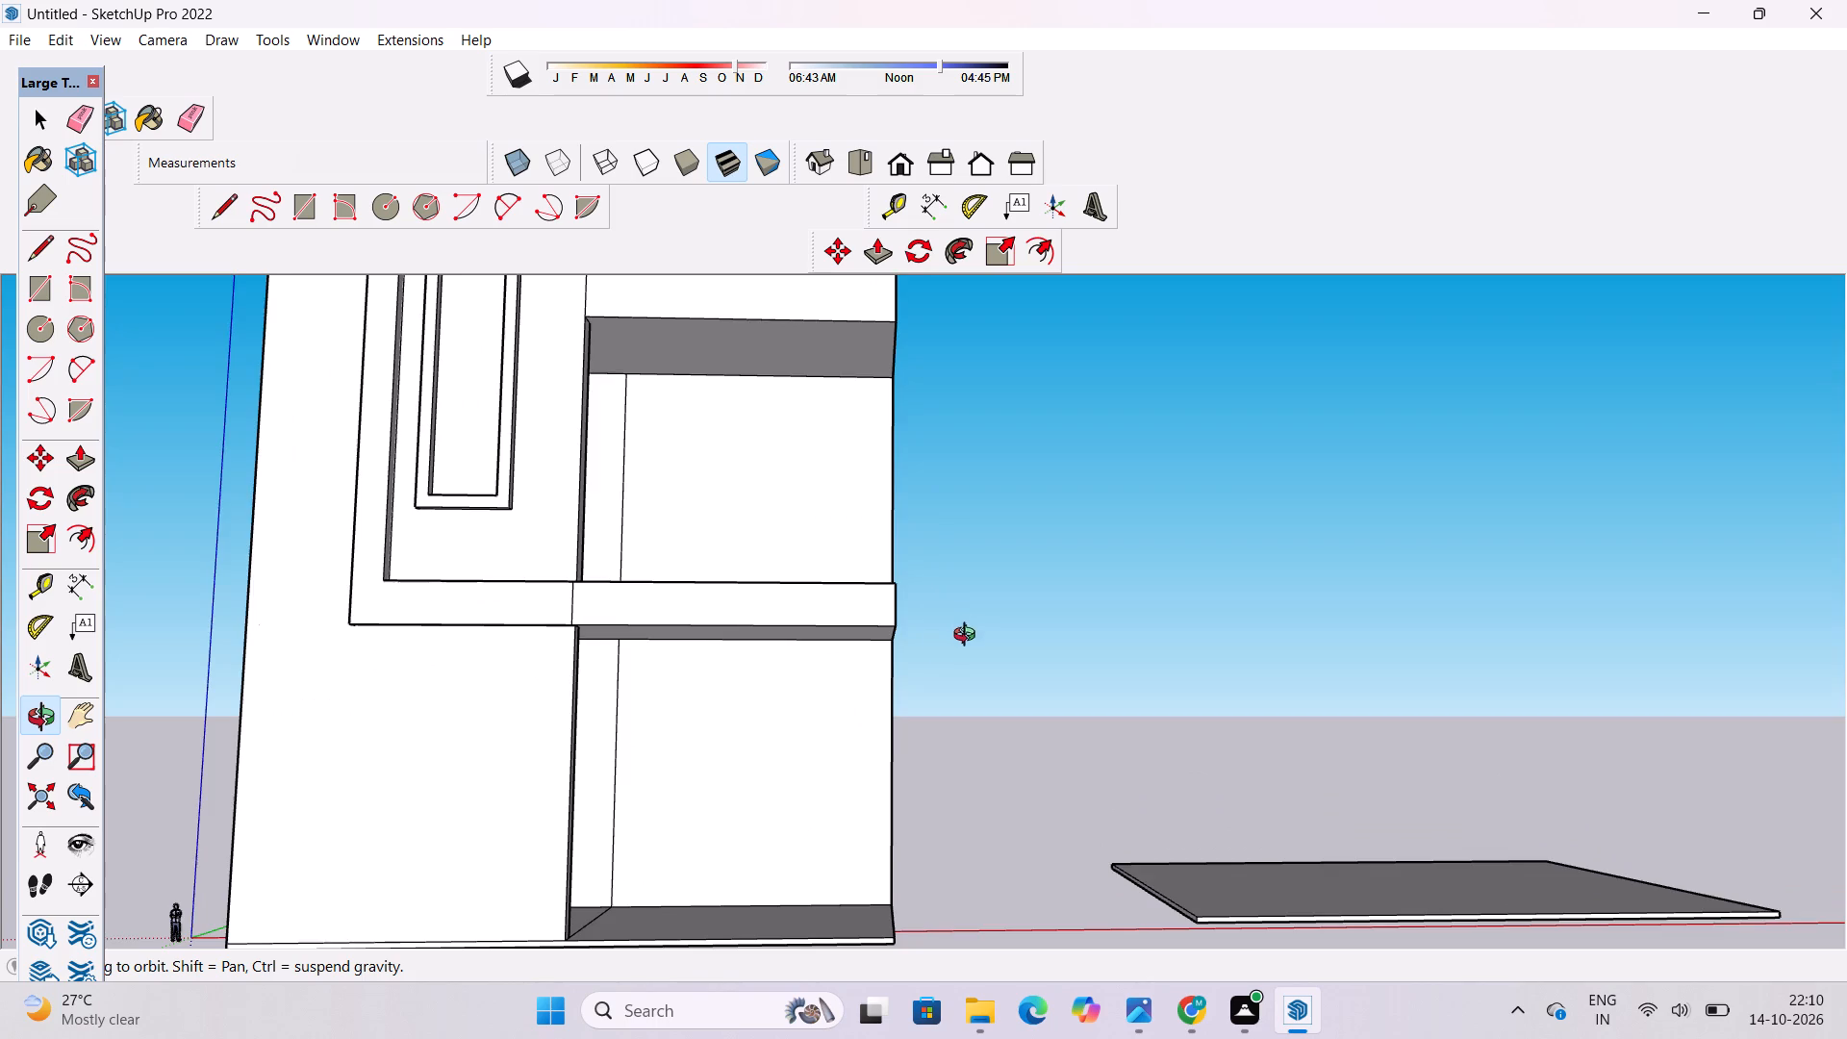
left_click_drag(949, 645, 877, 701)
left_click_drag(792, 772, 791, 671)
left_click_drag(752, 699, 1017, 659)
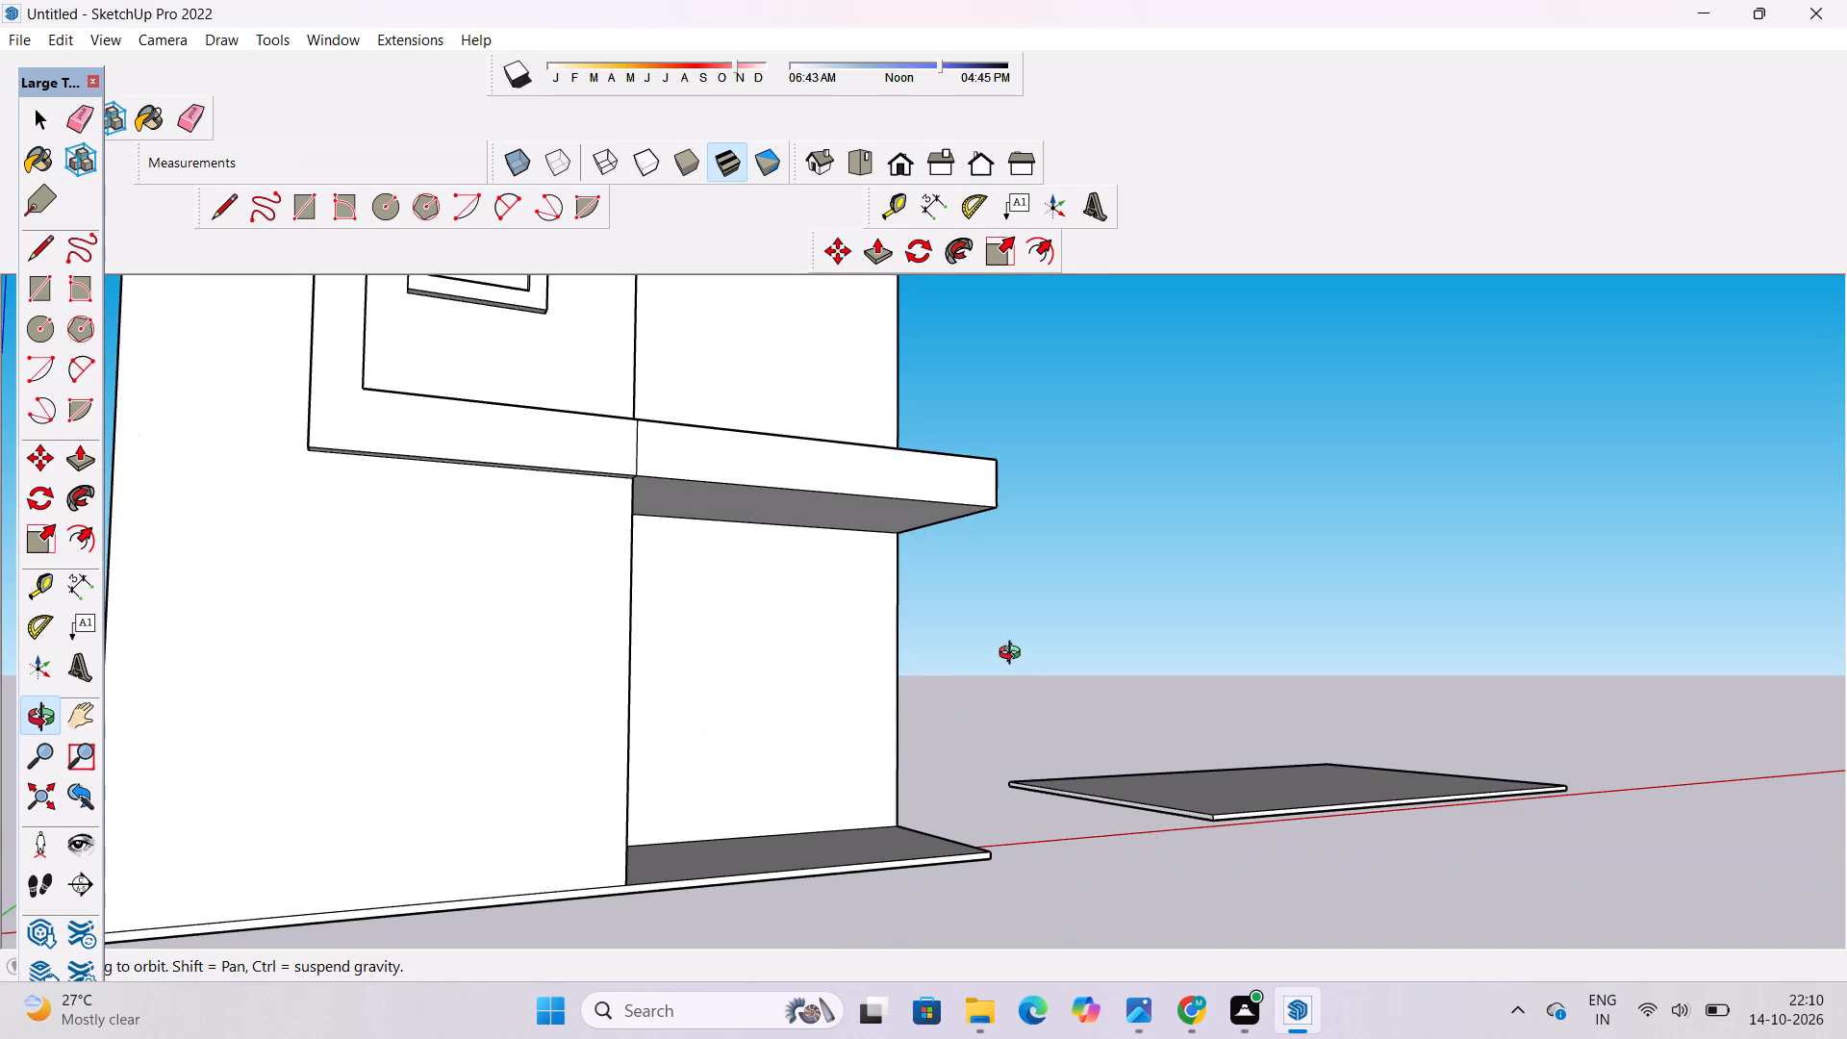
left_click(1148, 1013)
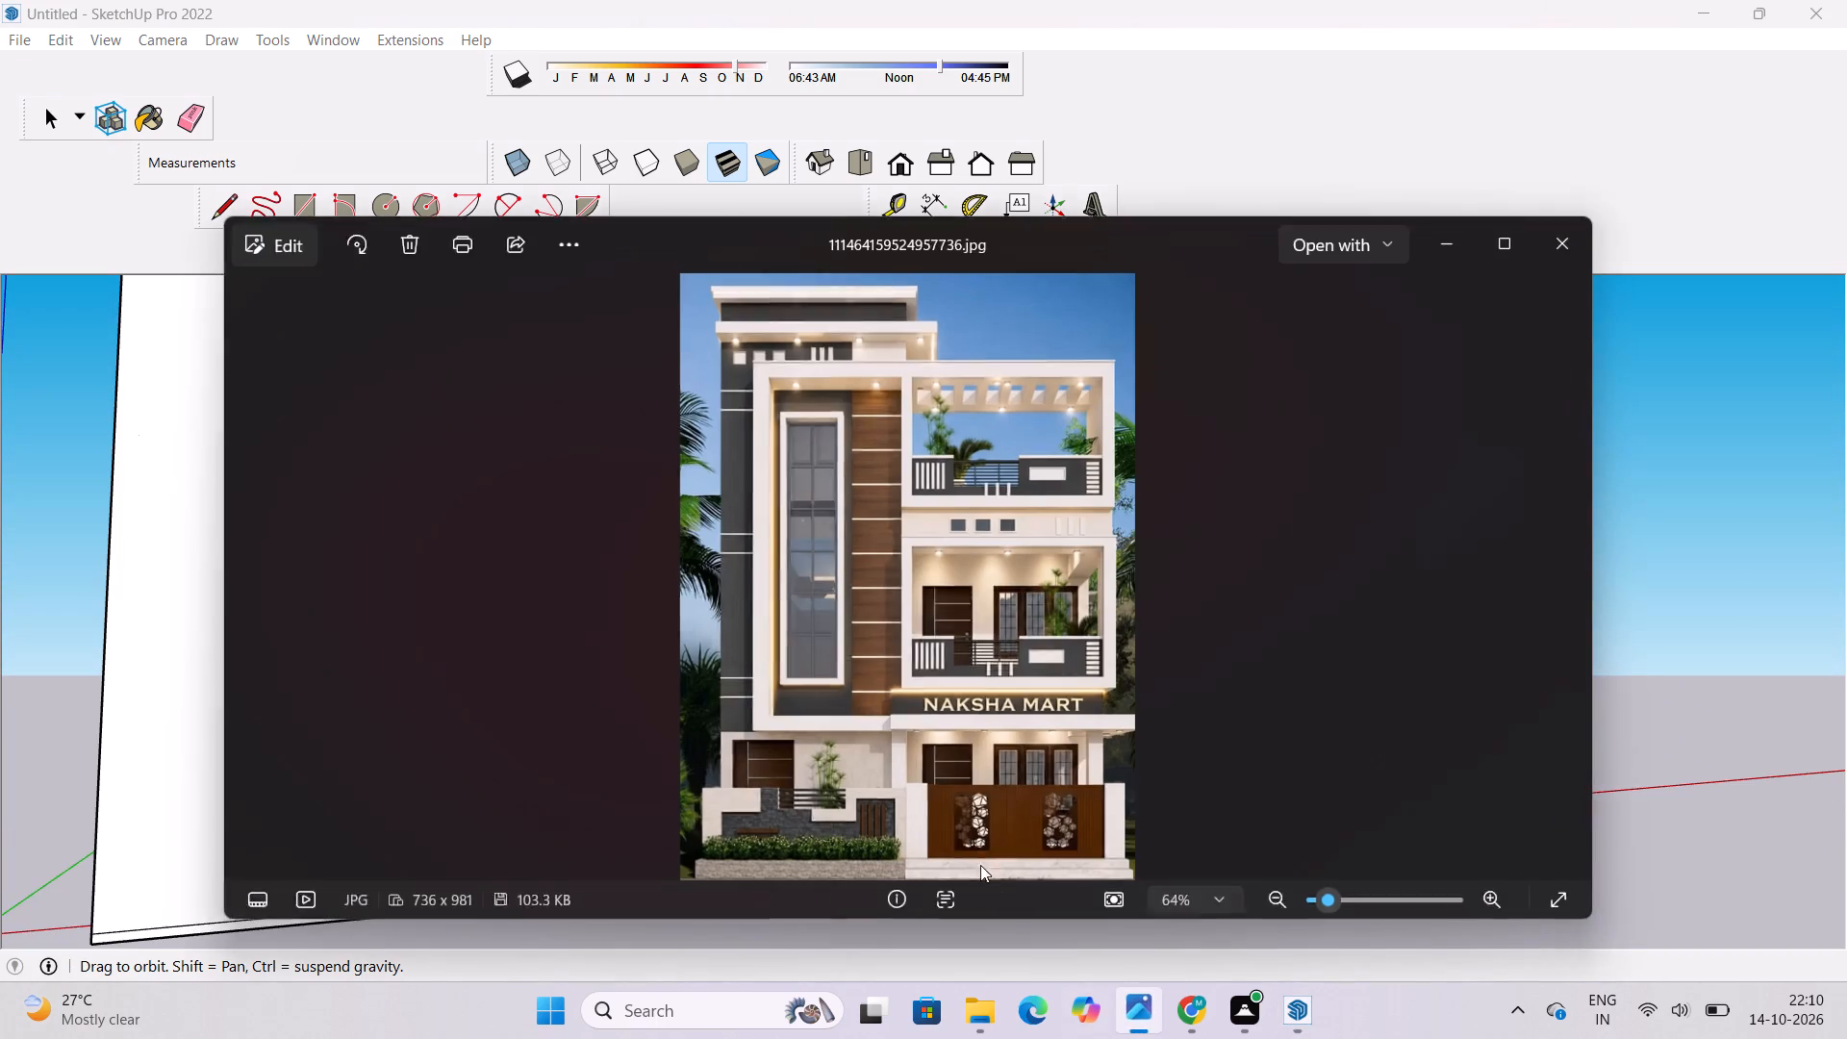
scroll(955, 823, "down", 2)
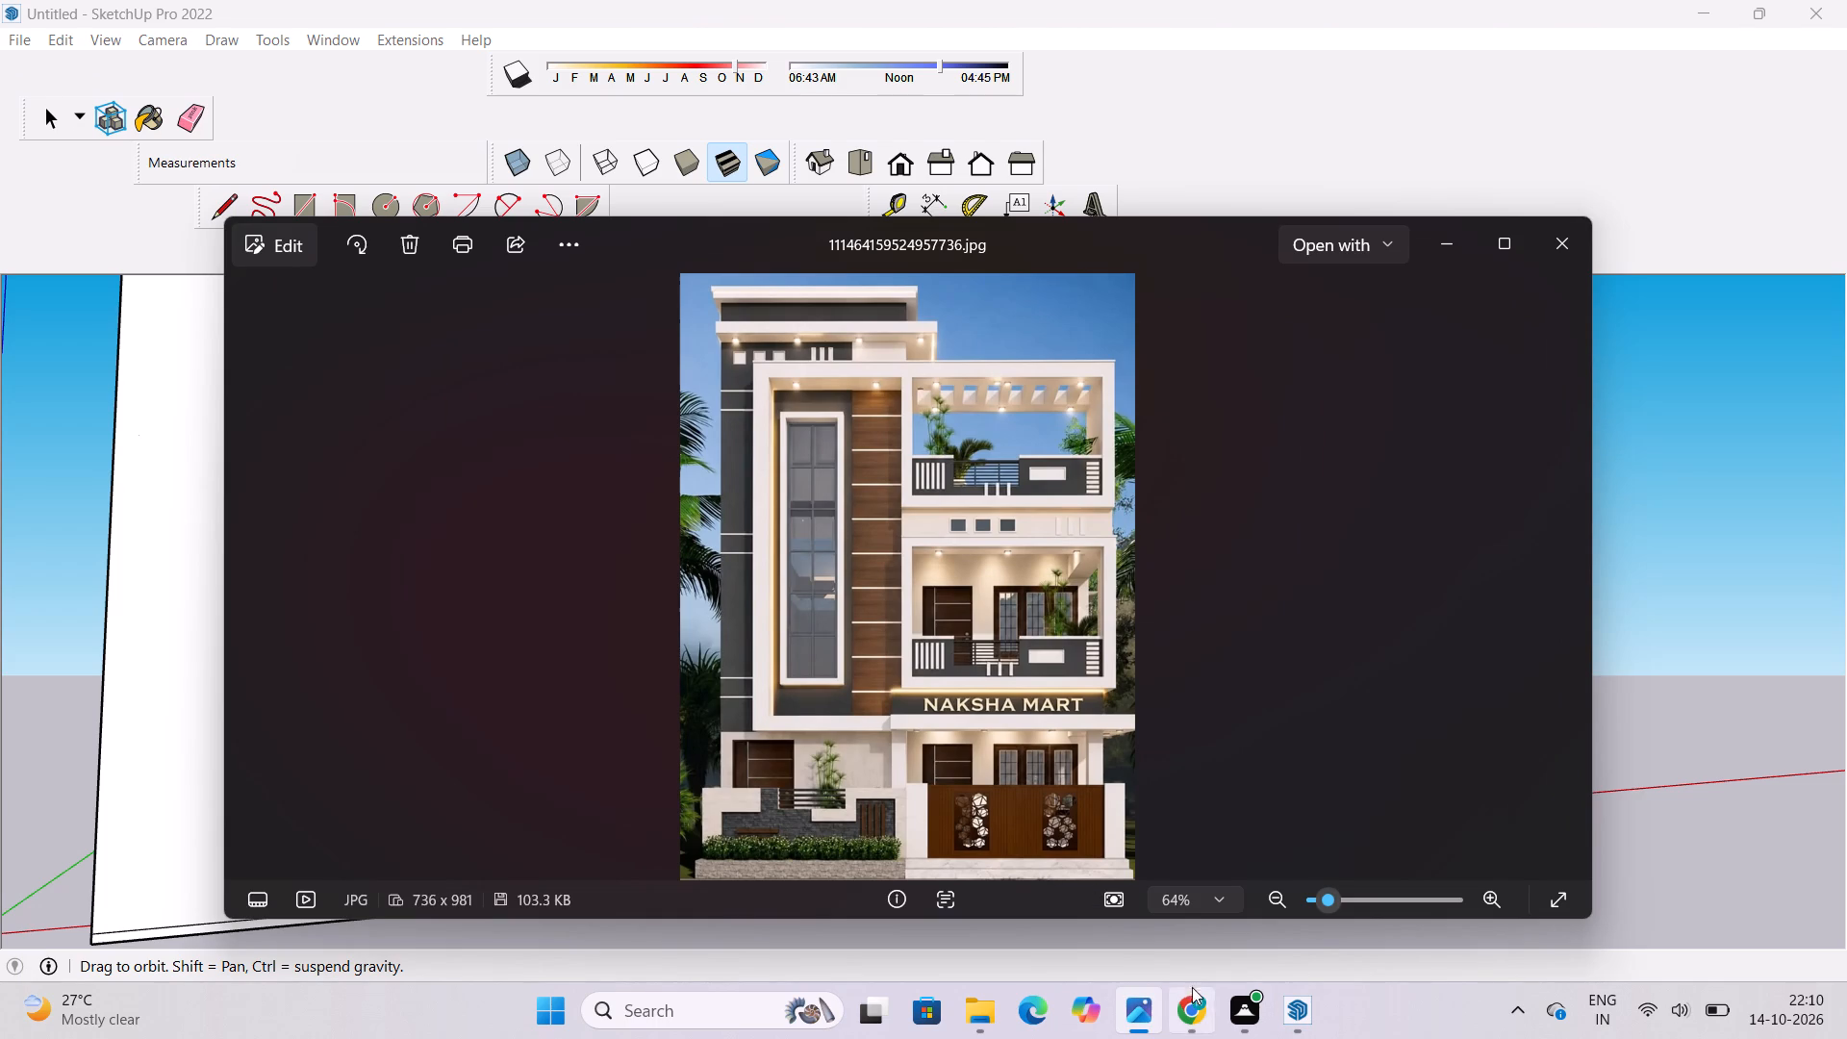
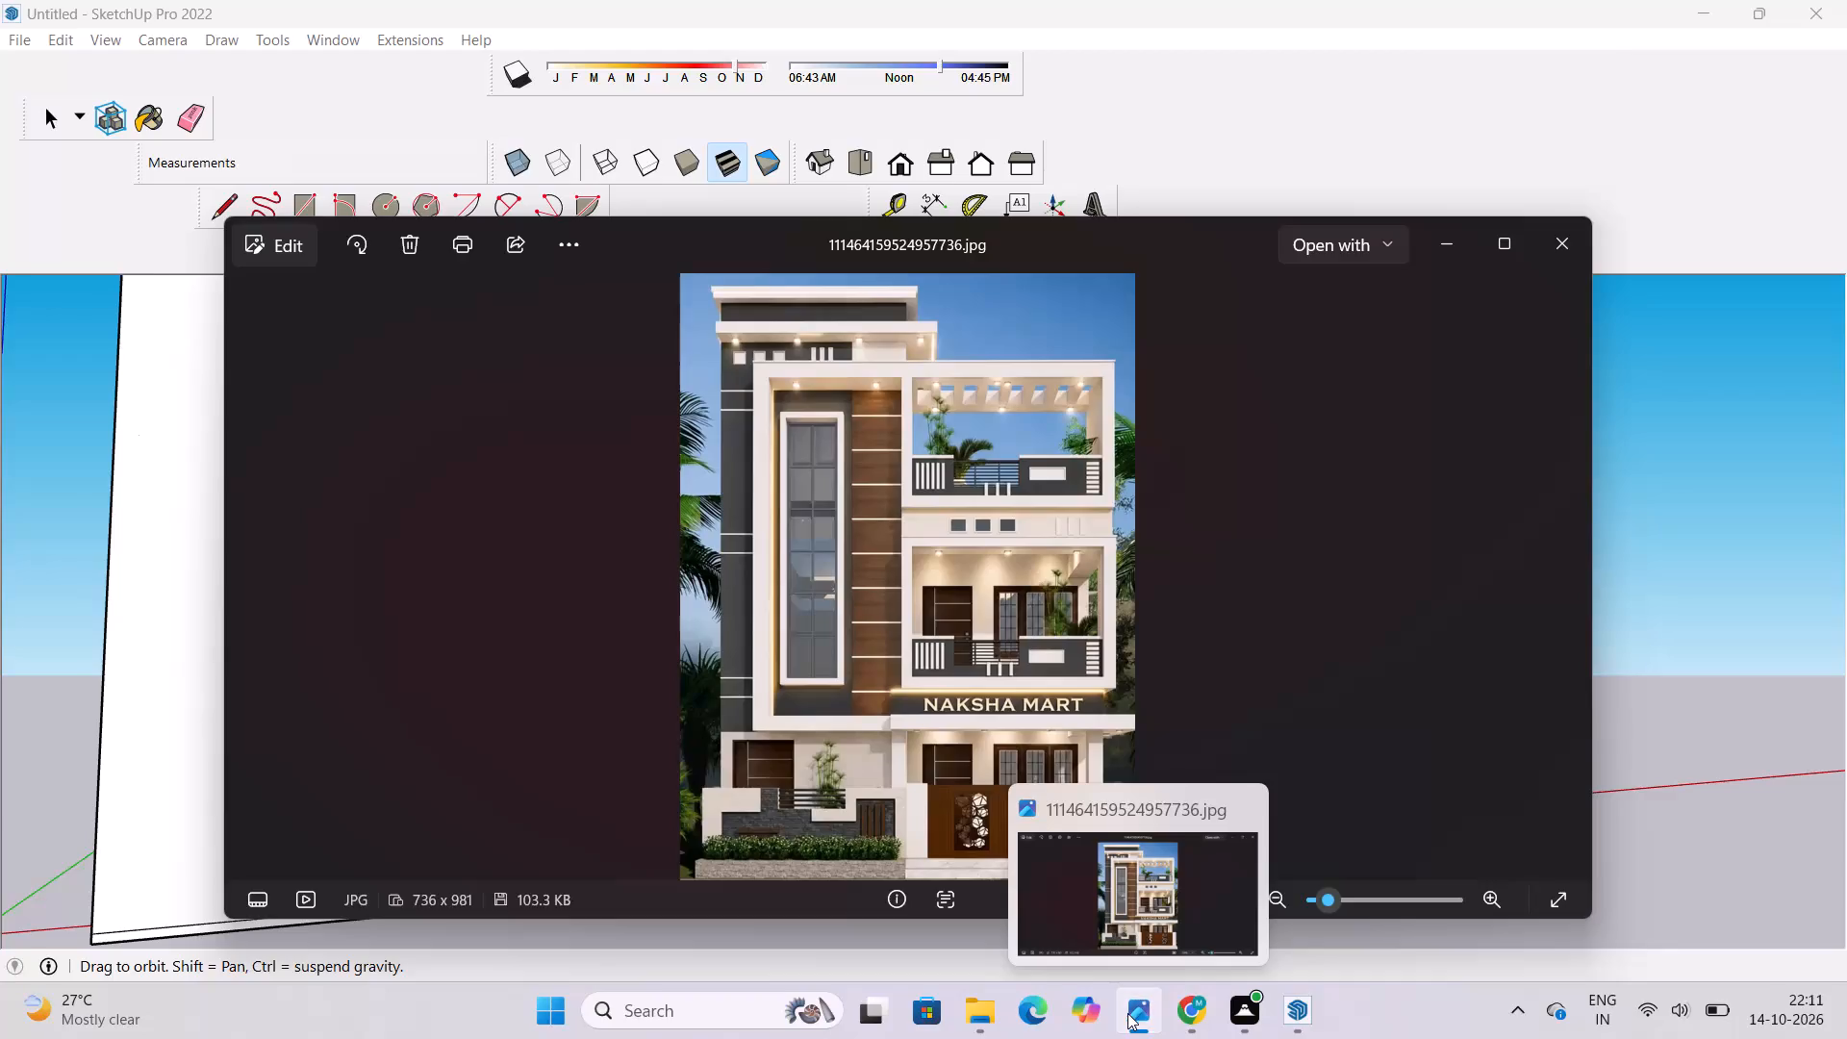
Place a guide on the underside of the lower balcony slab, 4' behind its front edge, through the wall corner.
left_click_drag(903, 732, 806, 815, "shift")
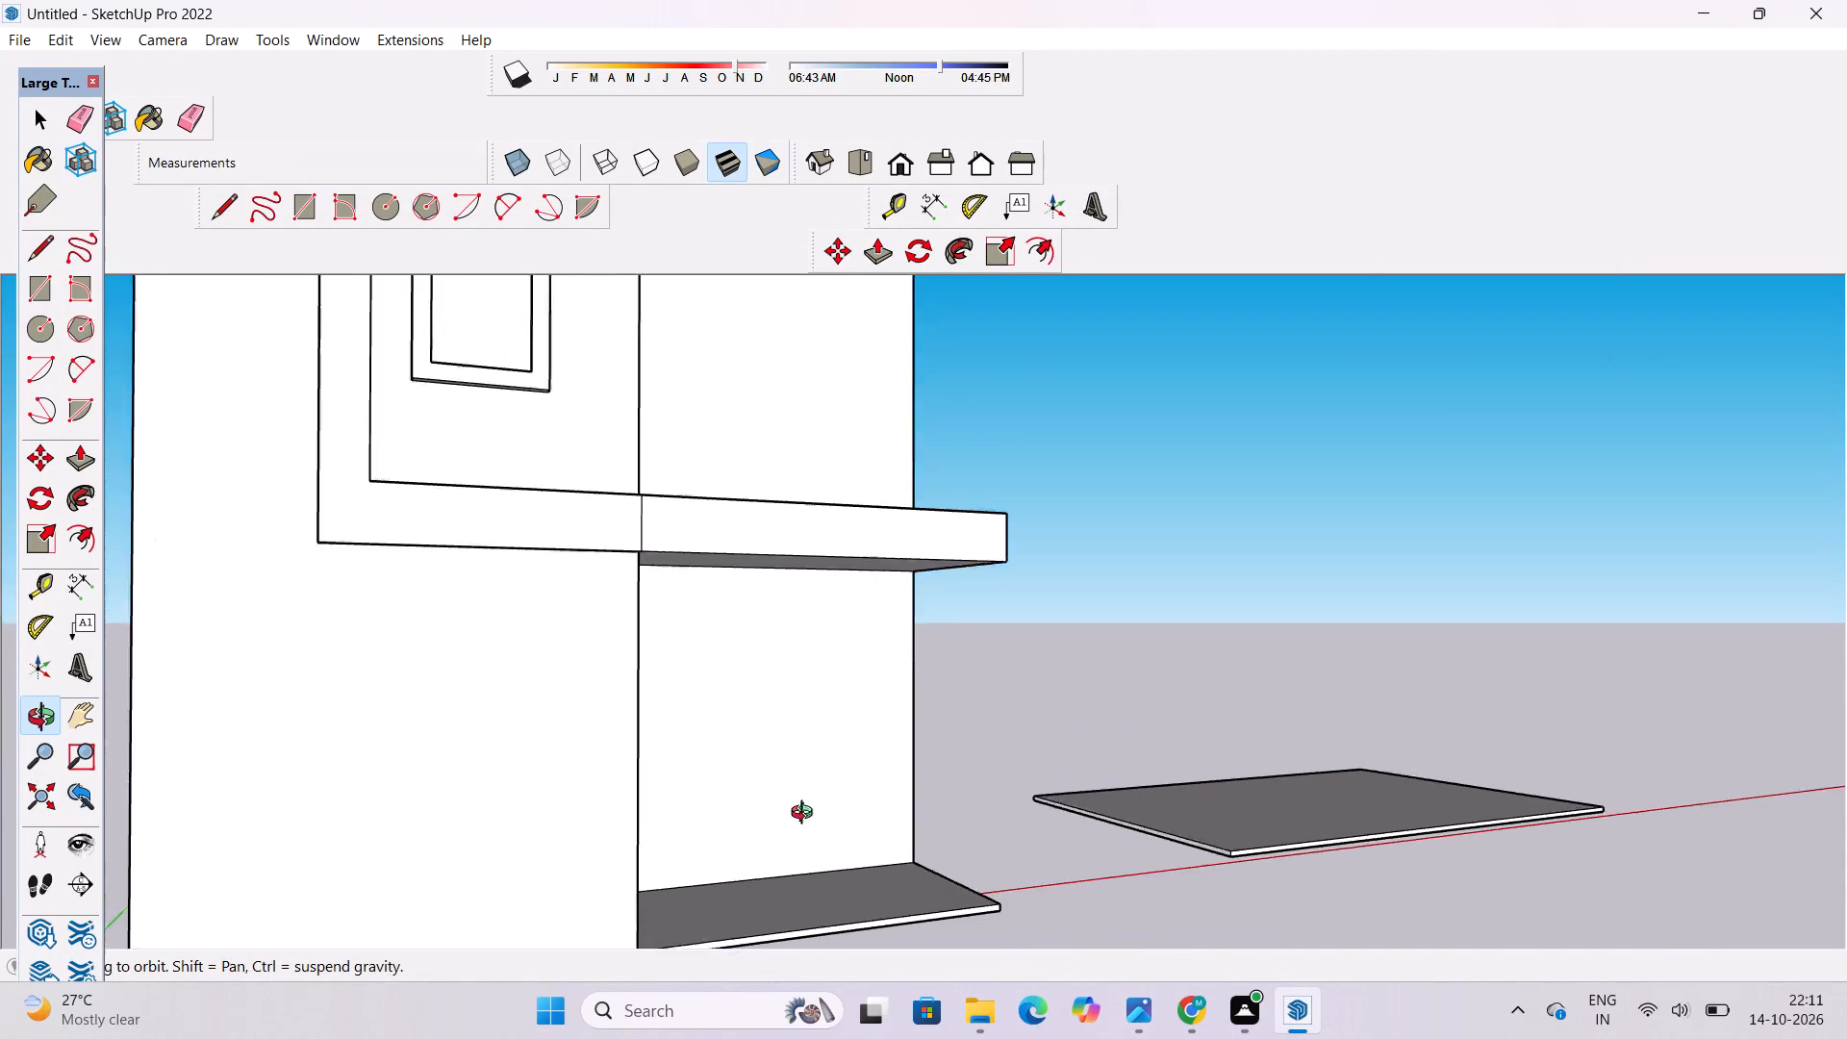
left_click_drag(806, 815, 720, 829, "shift")
left_click_drag(860, 767, 721, 775)
left_click_drag(745, 759, 730, 645, "shift")
left_click_drag(761, 640, 907, 660)
left_click_drag(919, 624, 891, 773, "shift")
left_click_drag(891, 760, 890, 728)
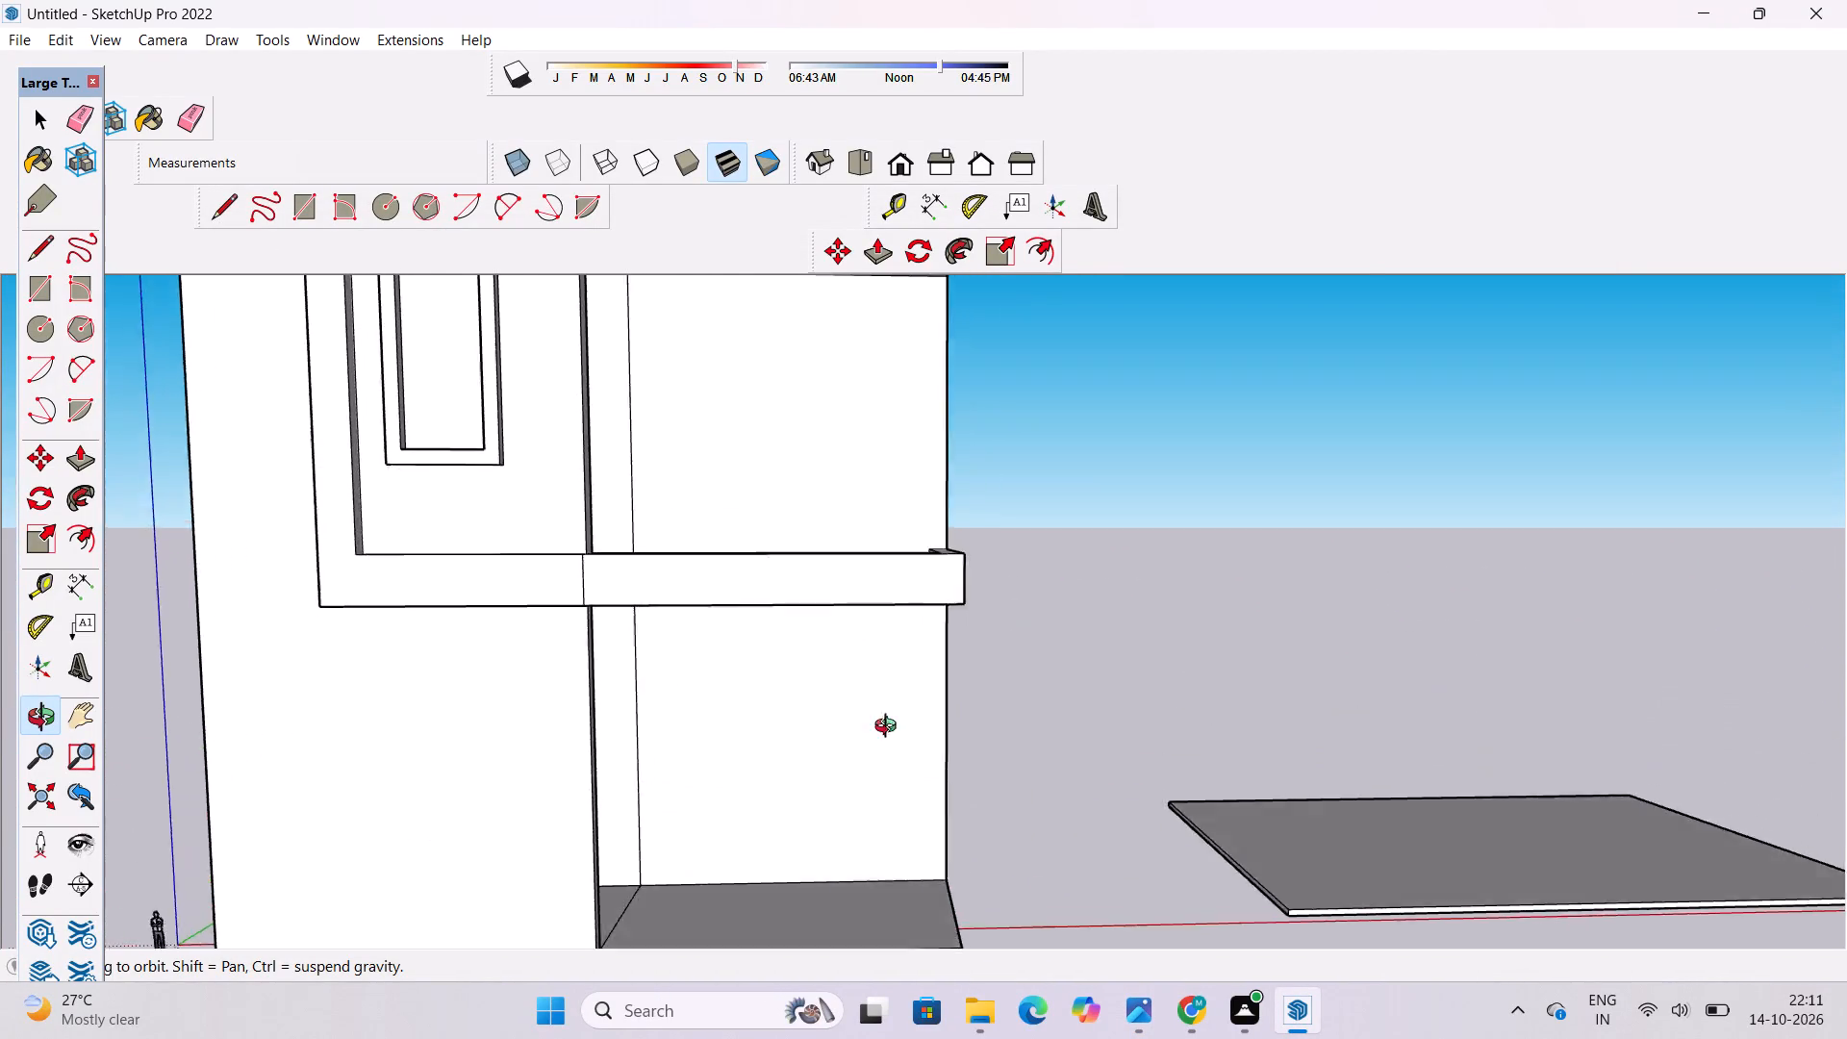
left_click_drag(890, 728, 886, 601)
scroll(886, 589, "up", 3)
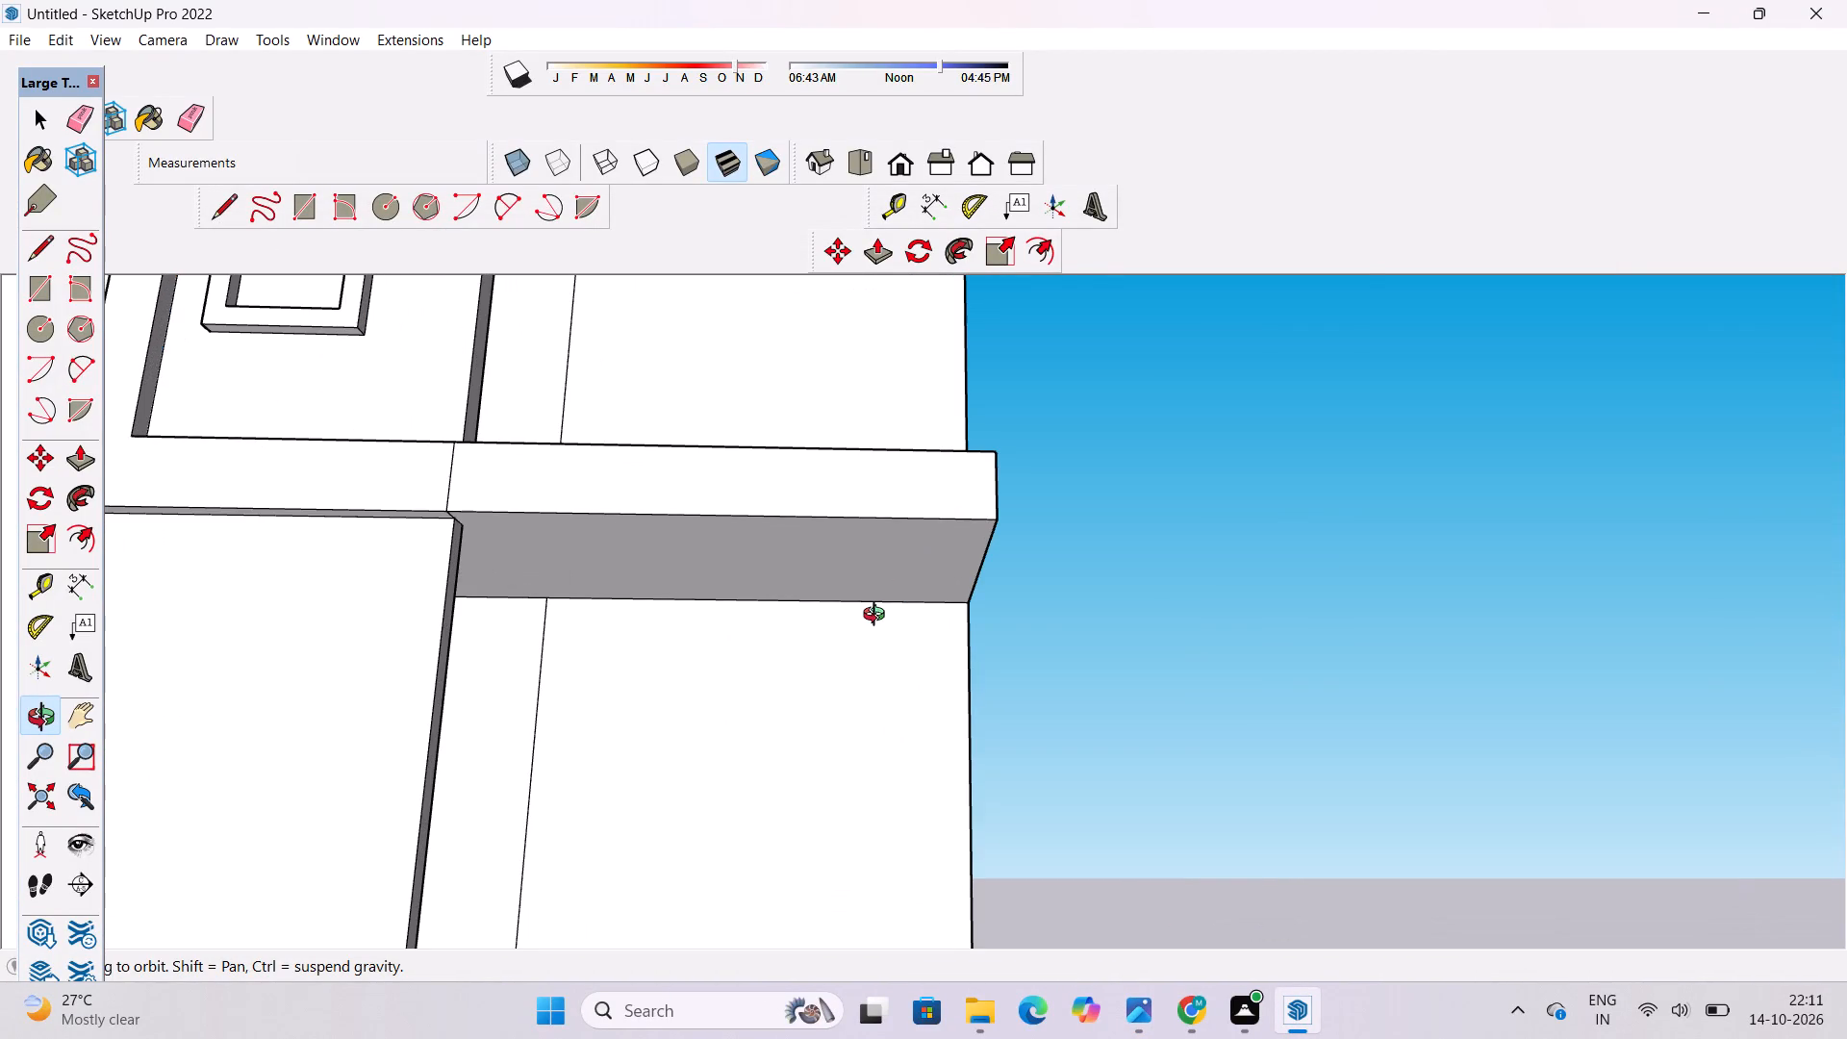
left_click_drag(867, 611, 838, 550)
left_click_drag(857, 567, 857, 675, "shift")
scroll(696, 705, "up", 3)
left_click_drag(694, 705, 687, 635)
left_click_drag(687, 635, 691, 654, "shift")
left_click_drag(691, 654, 686, 645)
key("t")
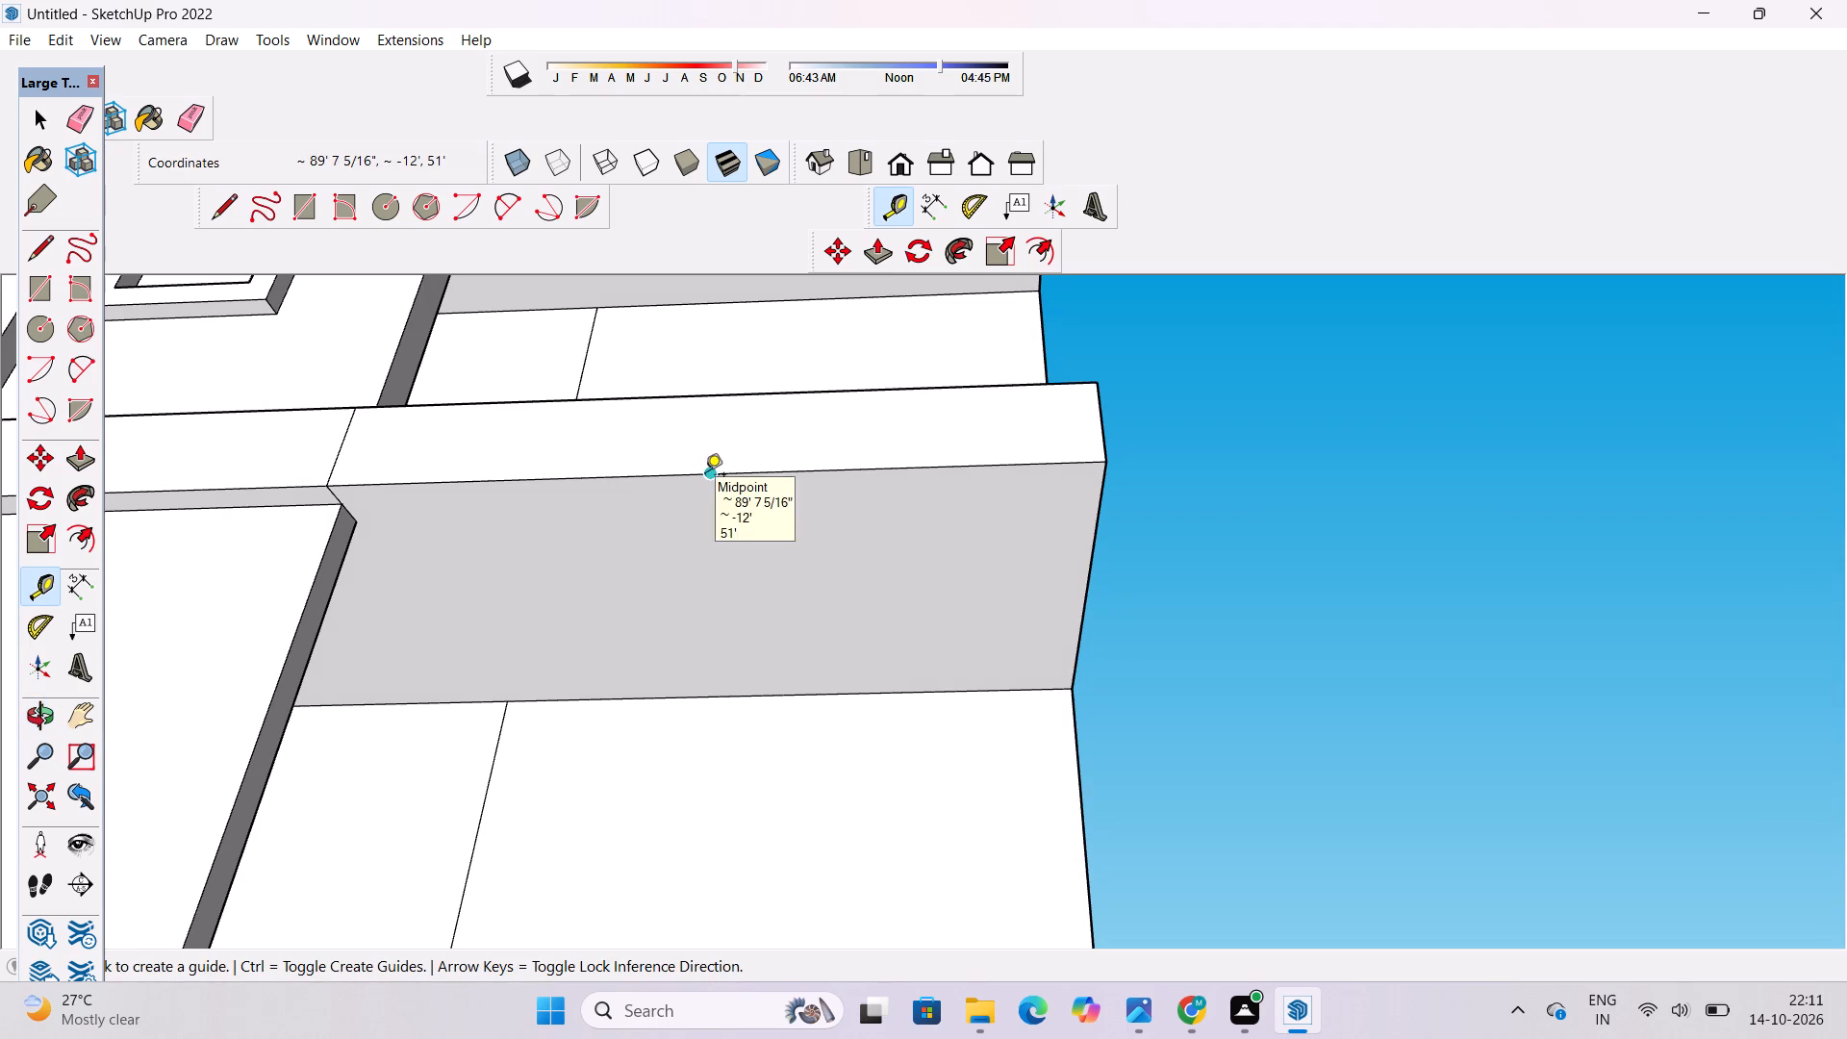
left_click(705, 476)
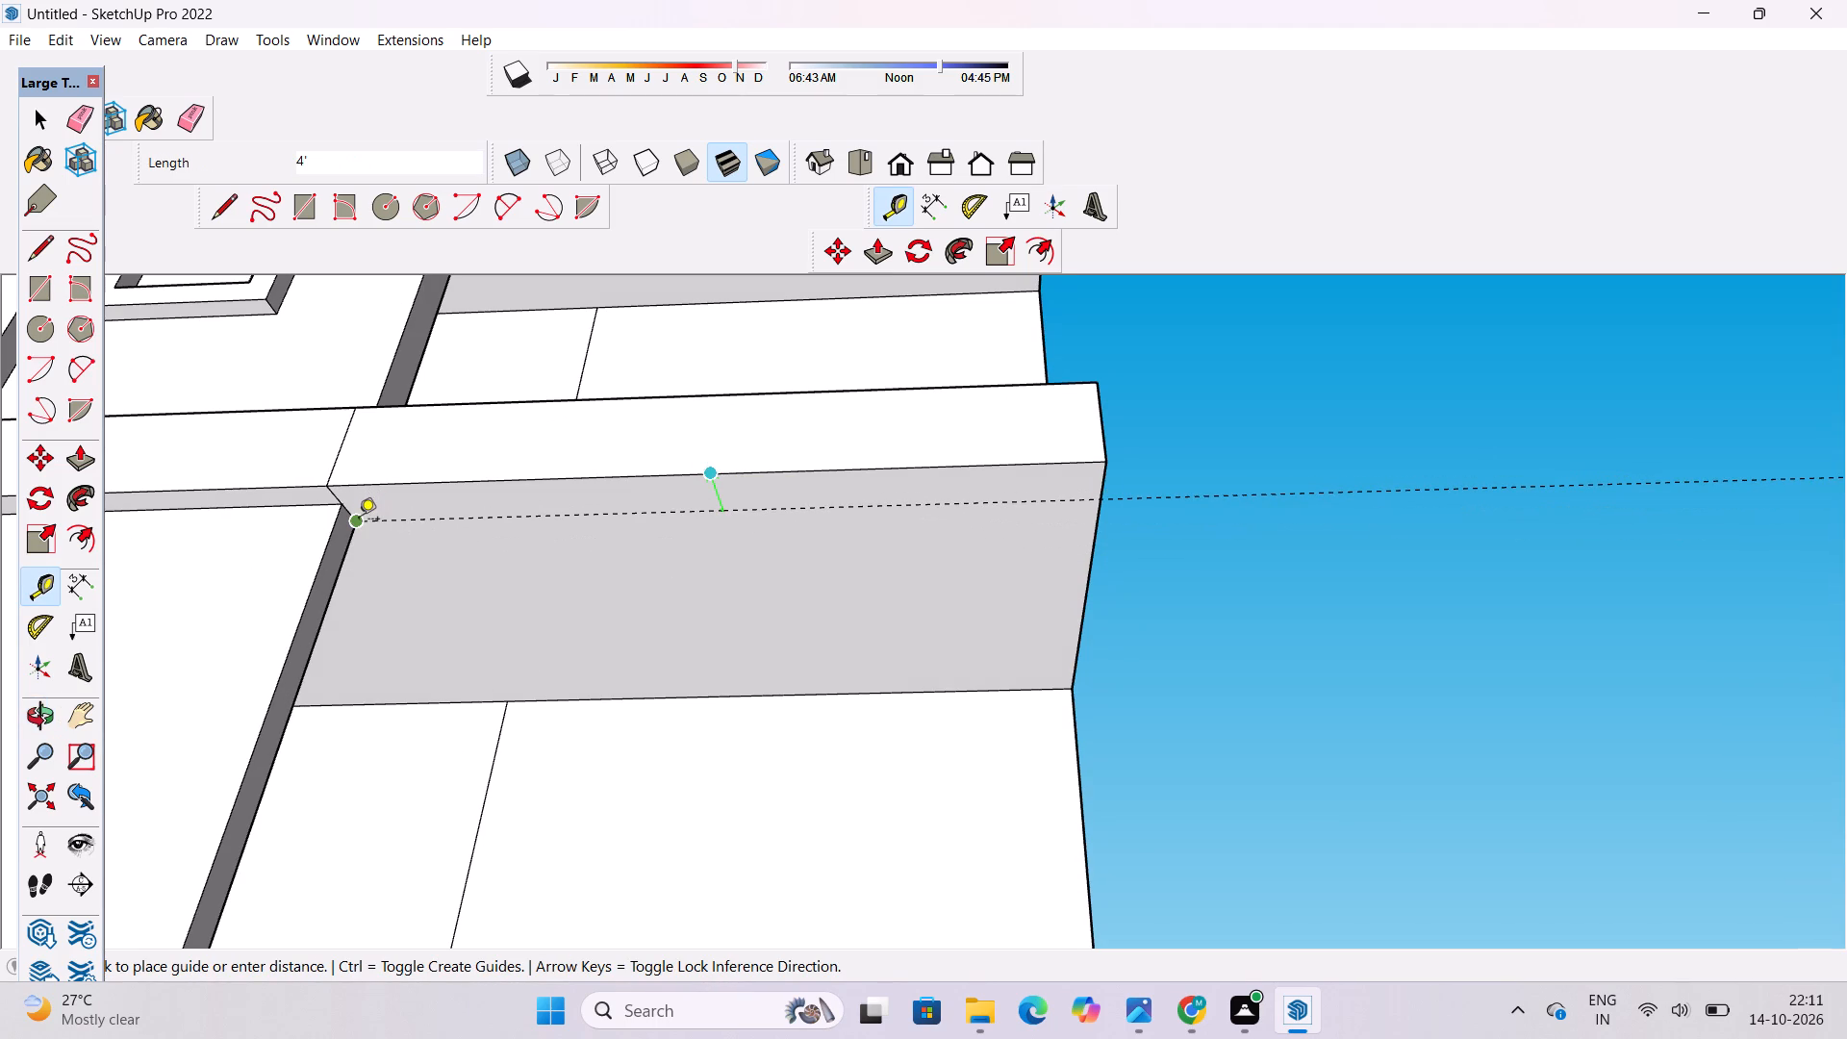
left_click(359, 520)
Place a second guide on the balcony slab's underside, 5' in from its outer side edge.
key("o")
scroll(605, 509, "down", 3)
left_click_drag(790, 608, 610, 672)
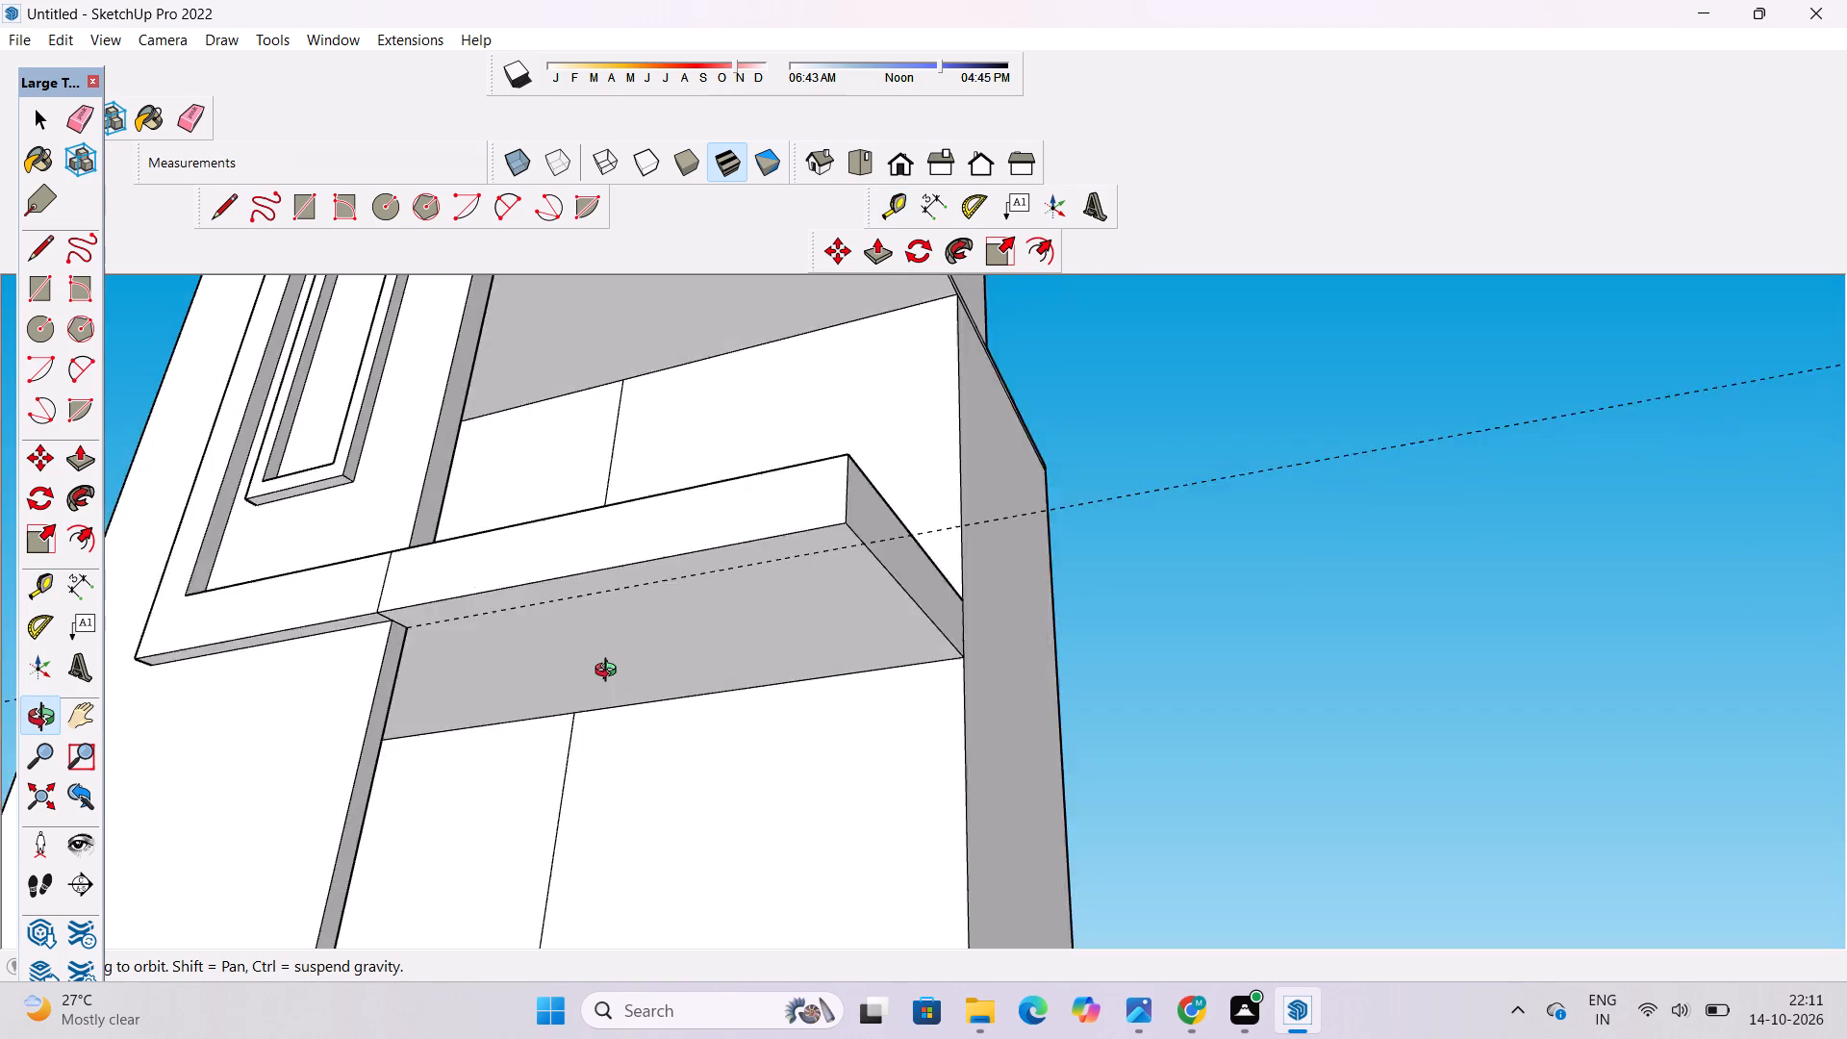
left_click_drag(610, 672, 609, 672)
left_click_drag(609, 672, 618, 567, "shift")
left_click_drag(640, 538, 549, 549)
left_click_drag(591, 577, 637, 614, "shift")
left_click_drag(642, 614, 616, 614)
key("t")
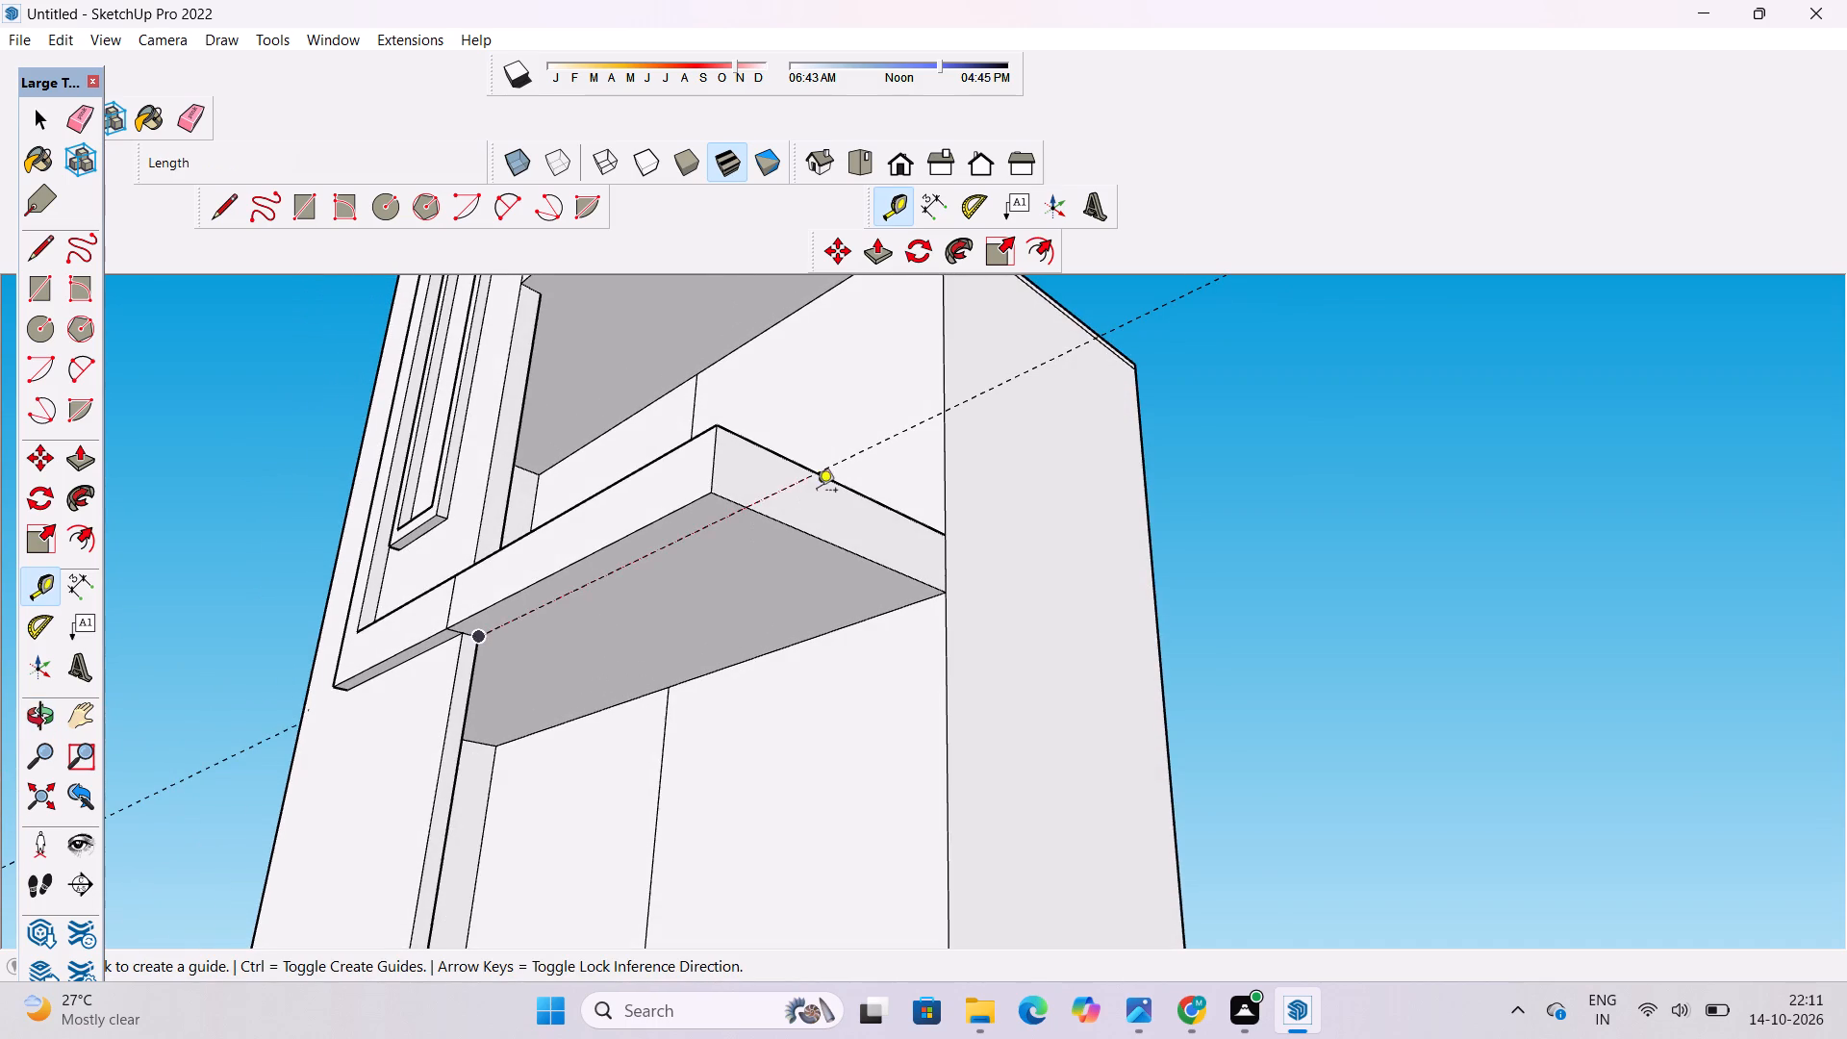
scroll(821, 538, "up", 3)
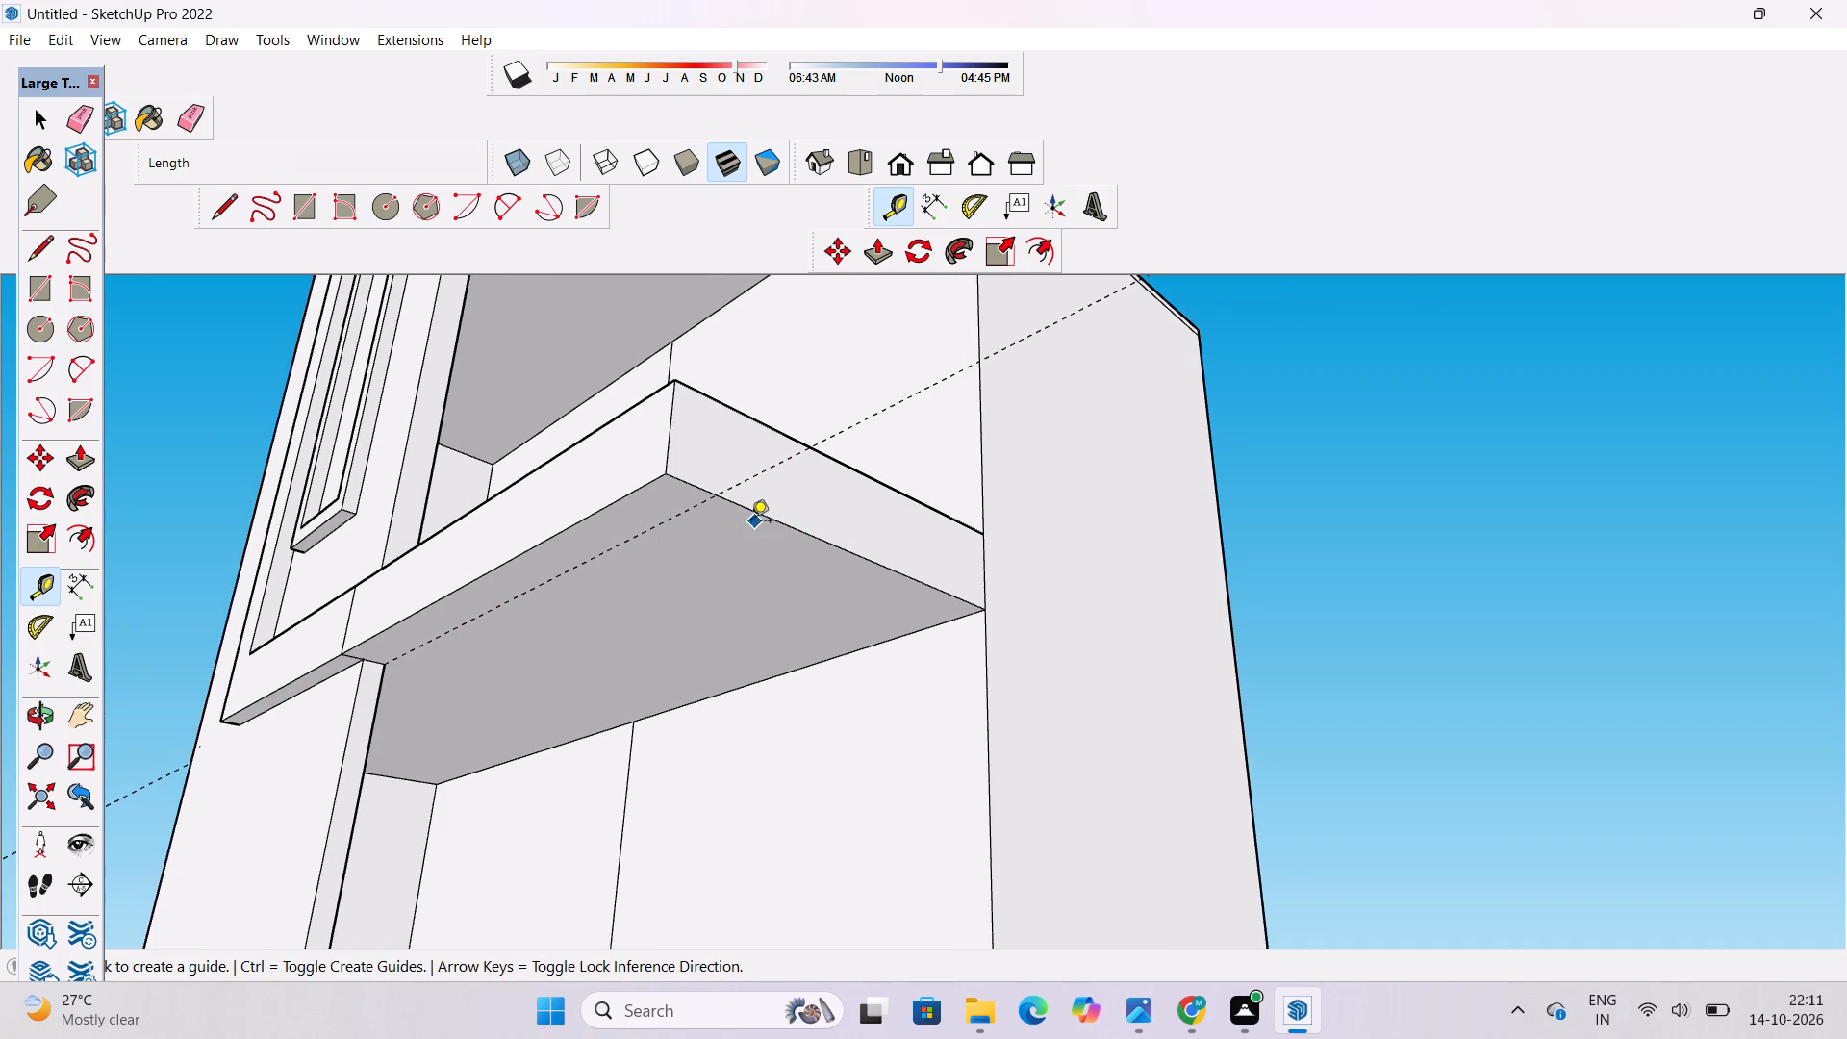
left_click(852, 548)
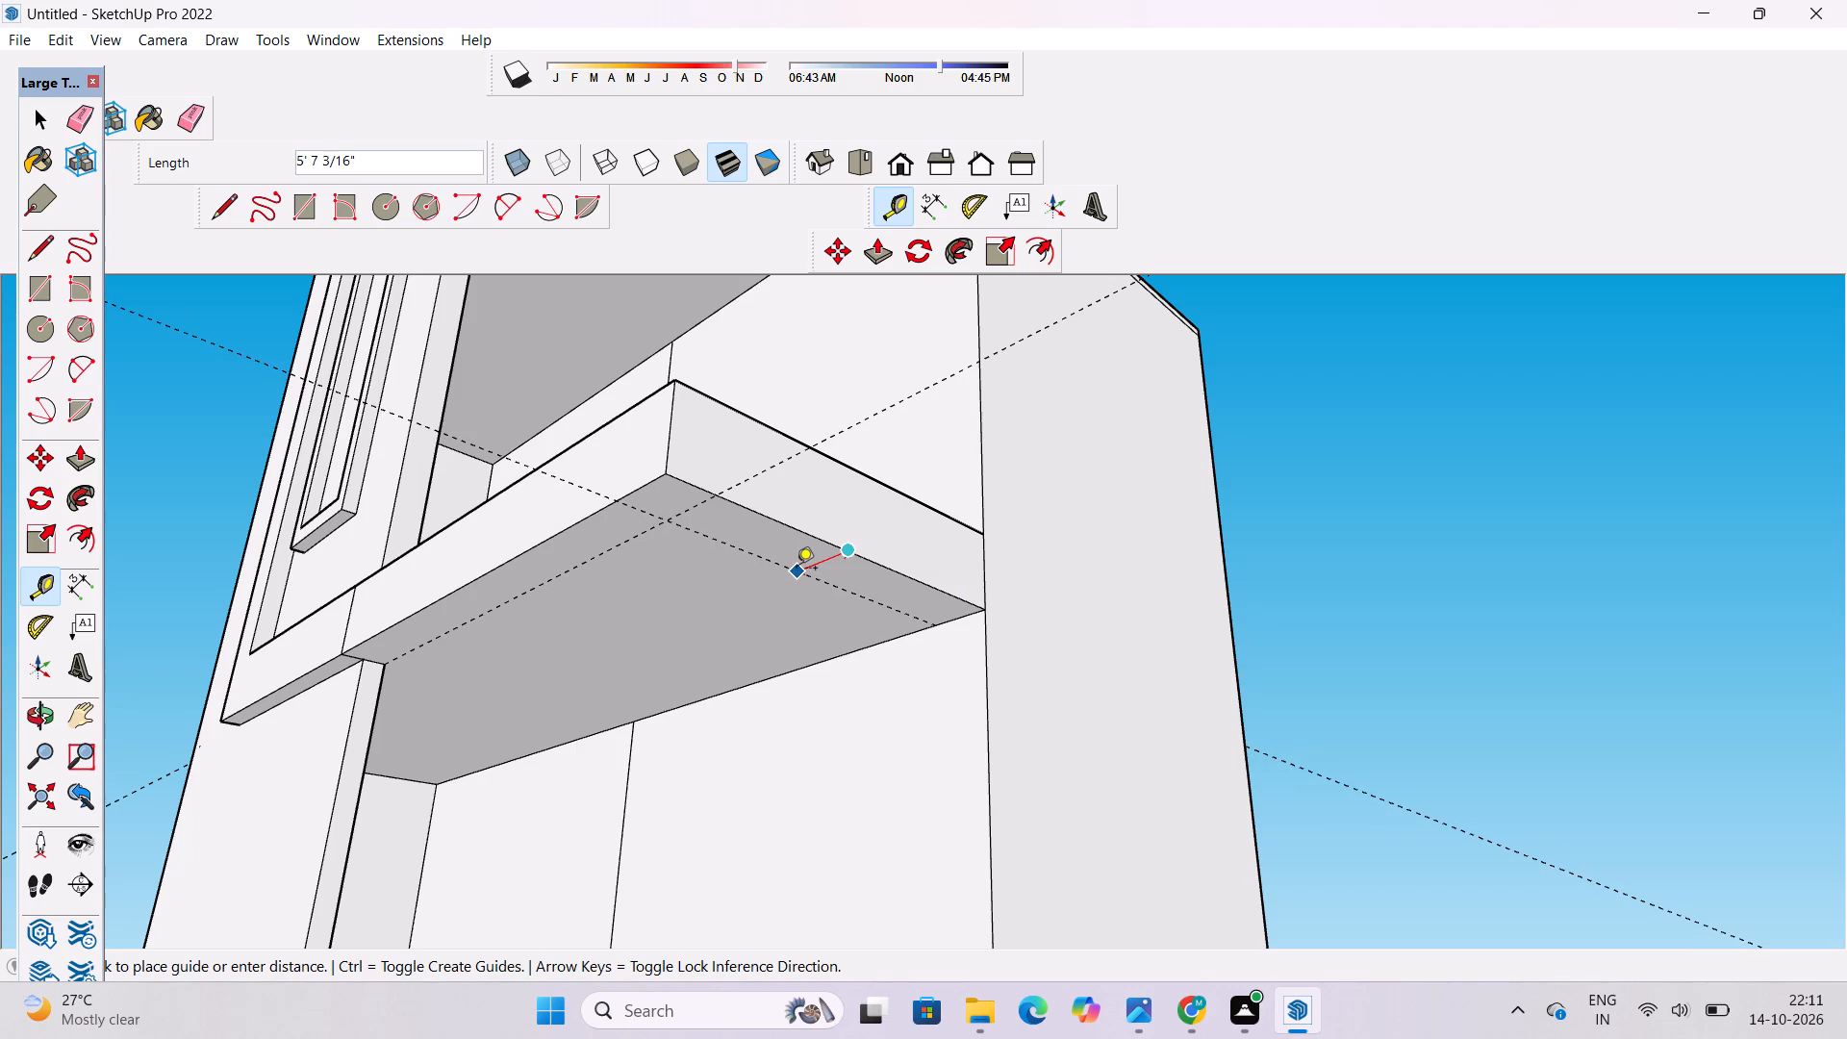
type("5'")
key("Return")
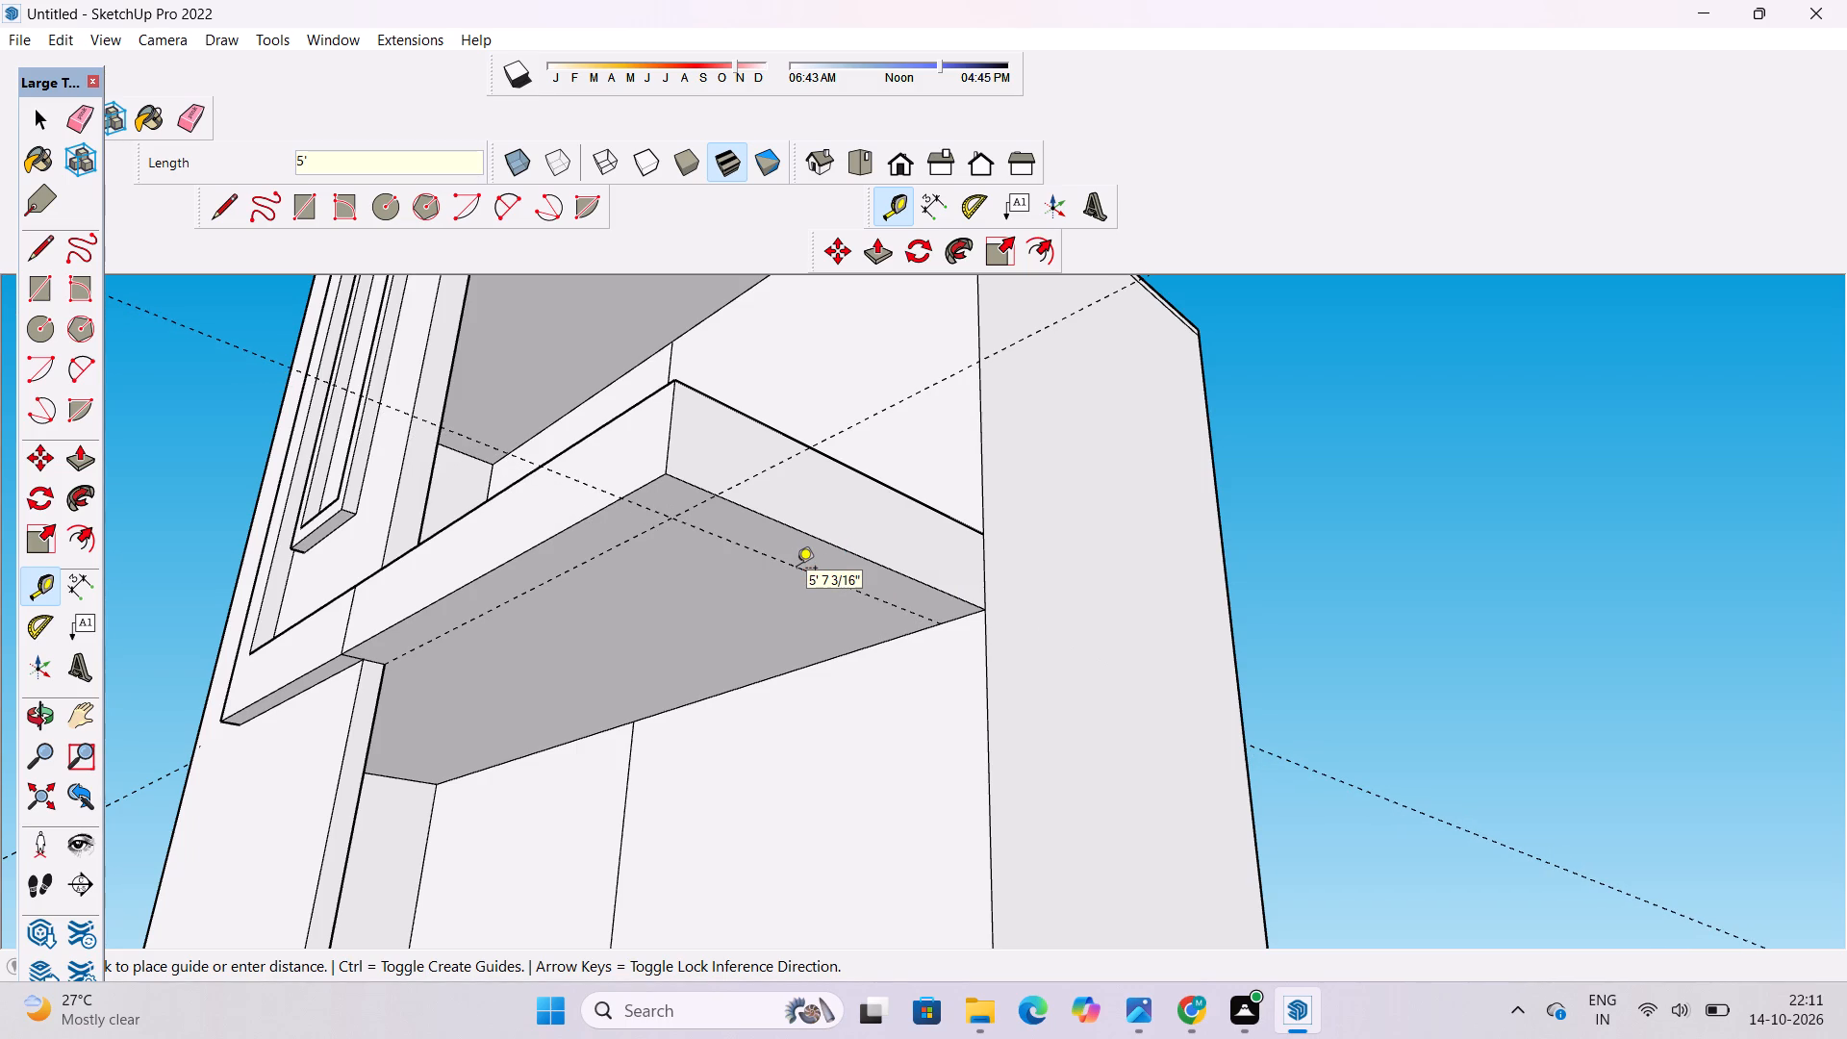
Draw two lines along the guides from the wall corner to the back wall, outlining an L-shaped border on the slab's underside.
key("l")
scroll(377, 679, "up", 5)
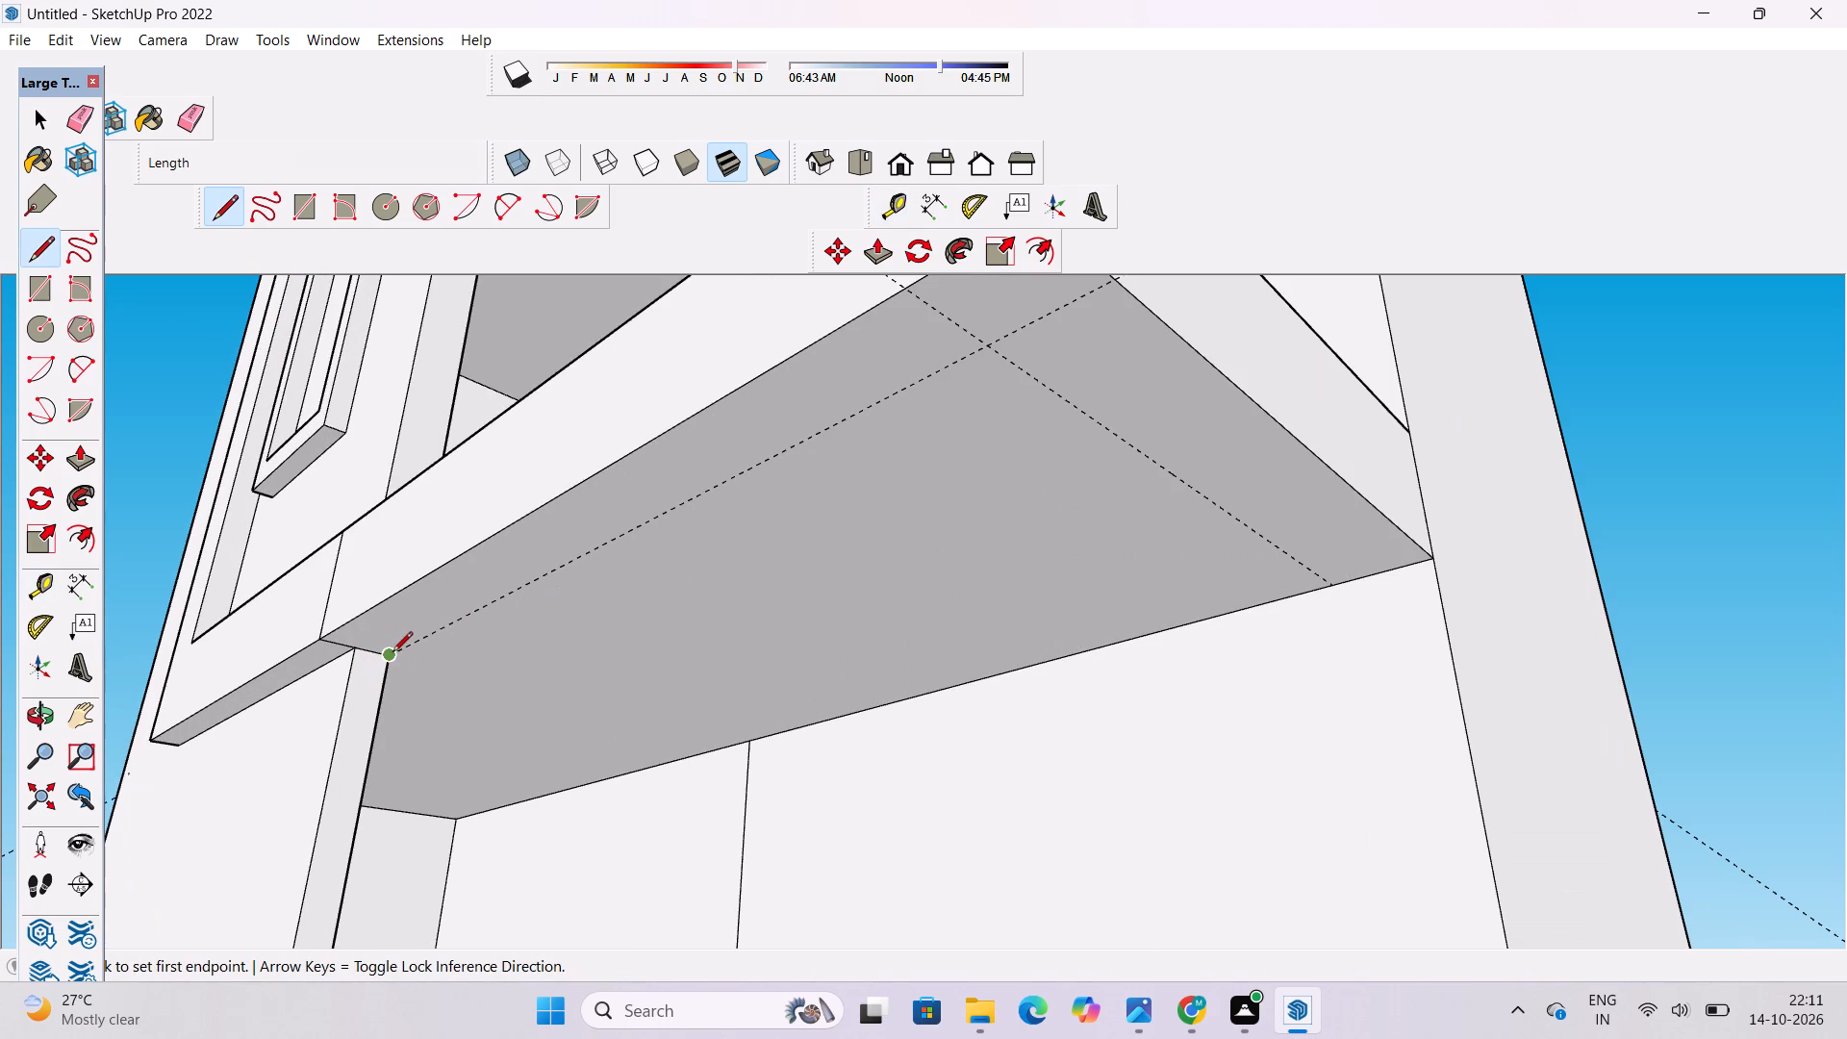
left_click(392, 658)
scroll(392, 658, "down", 6)
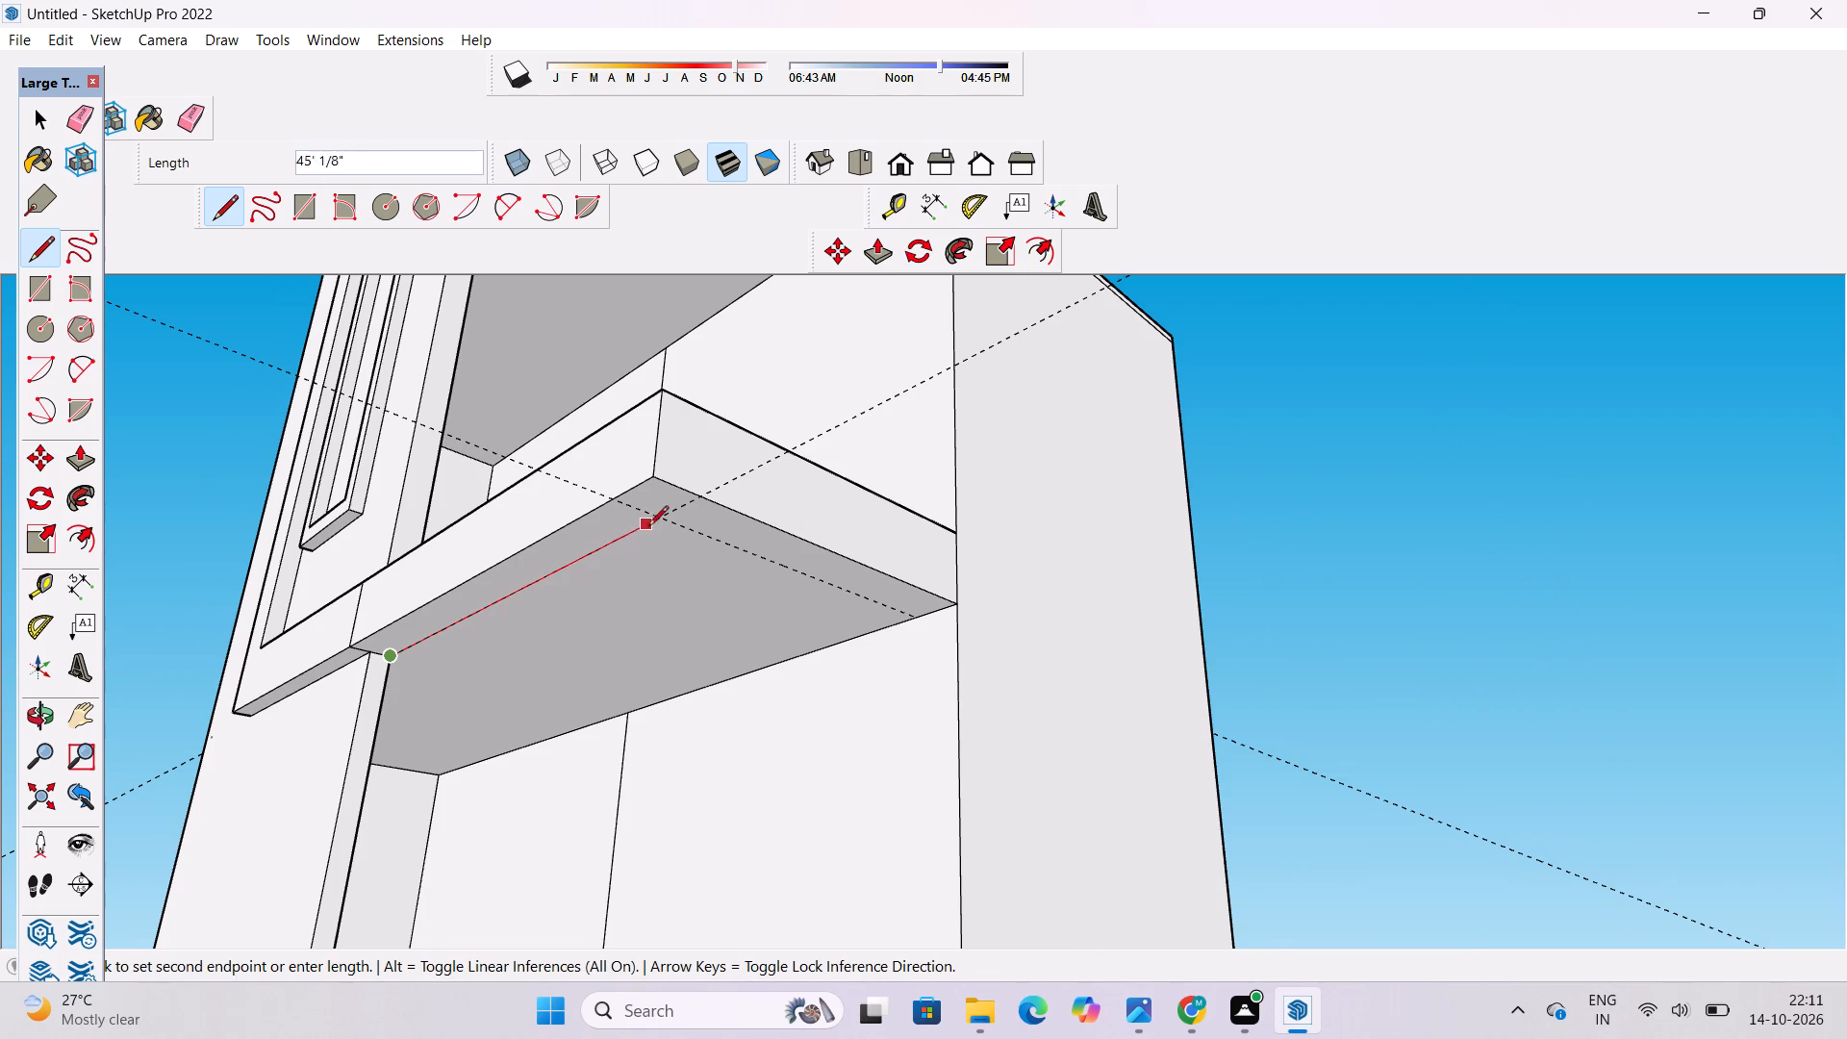
left_click(661, 524)
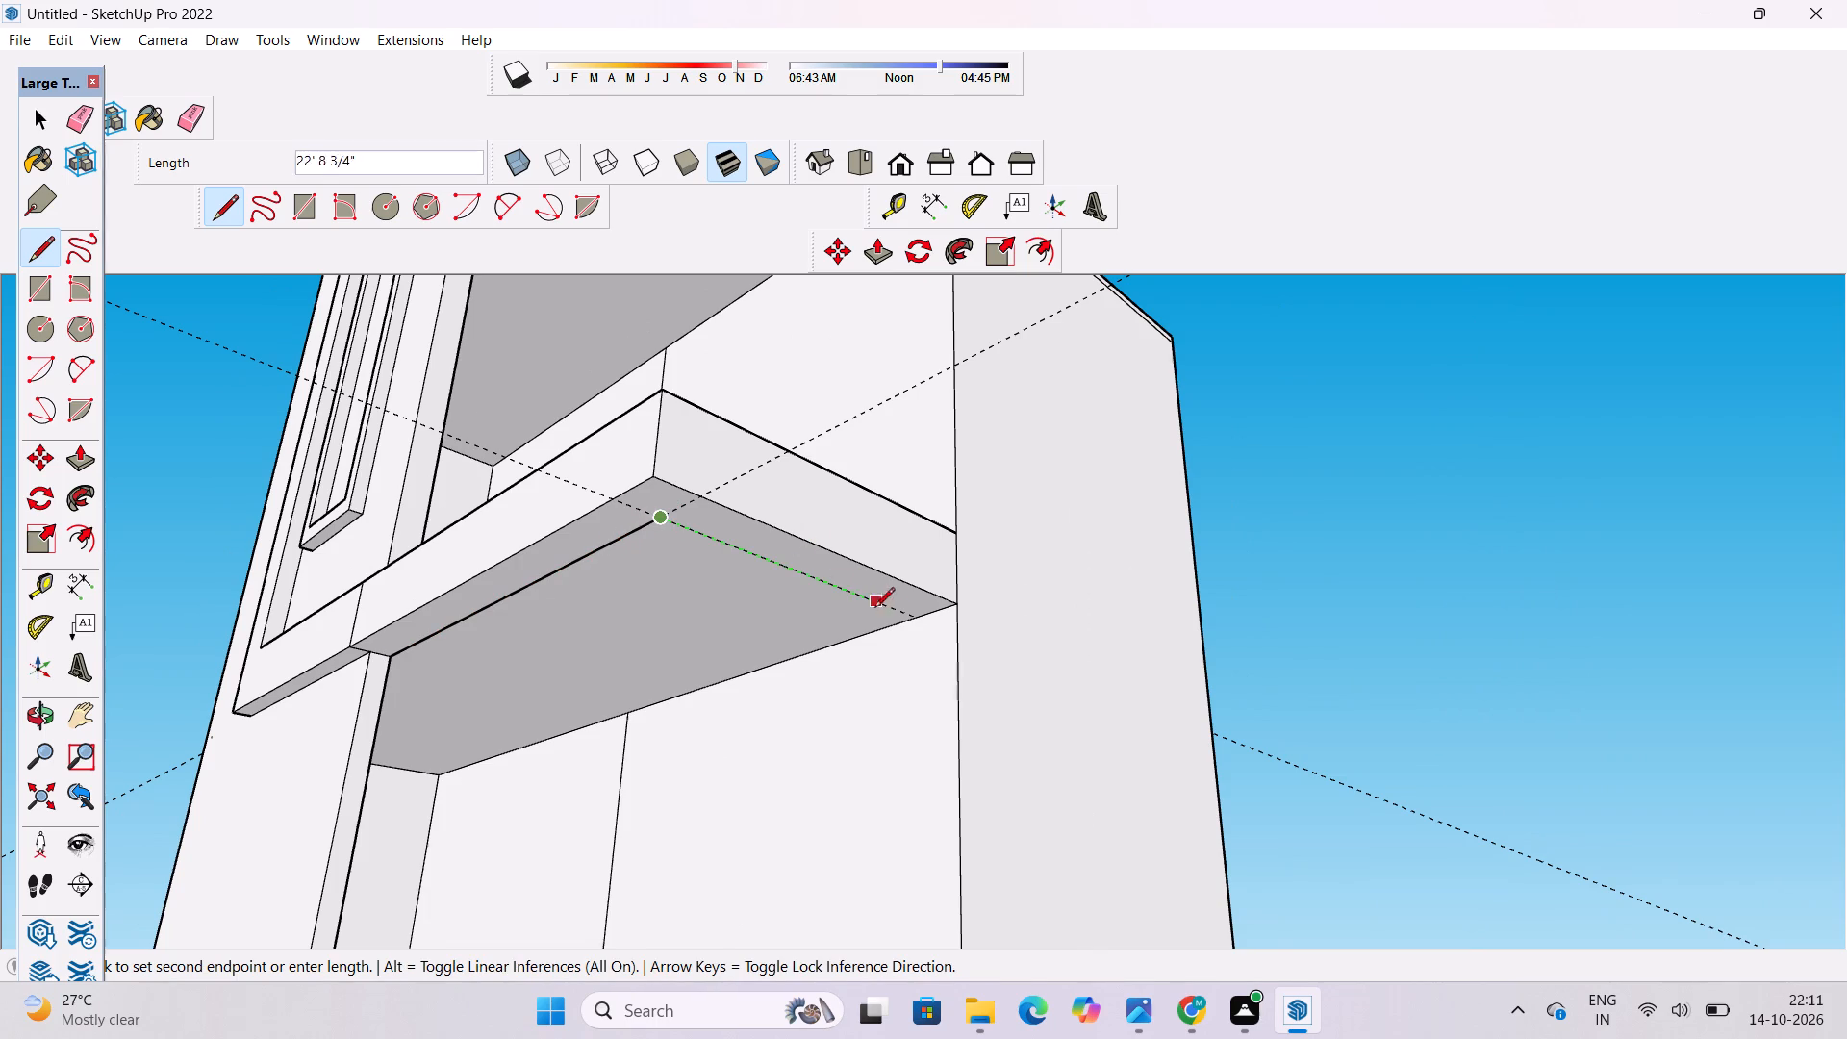
left_click(913, 622)
key("space")
Erase both construction guides around the lower balcony slab.
key("e")
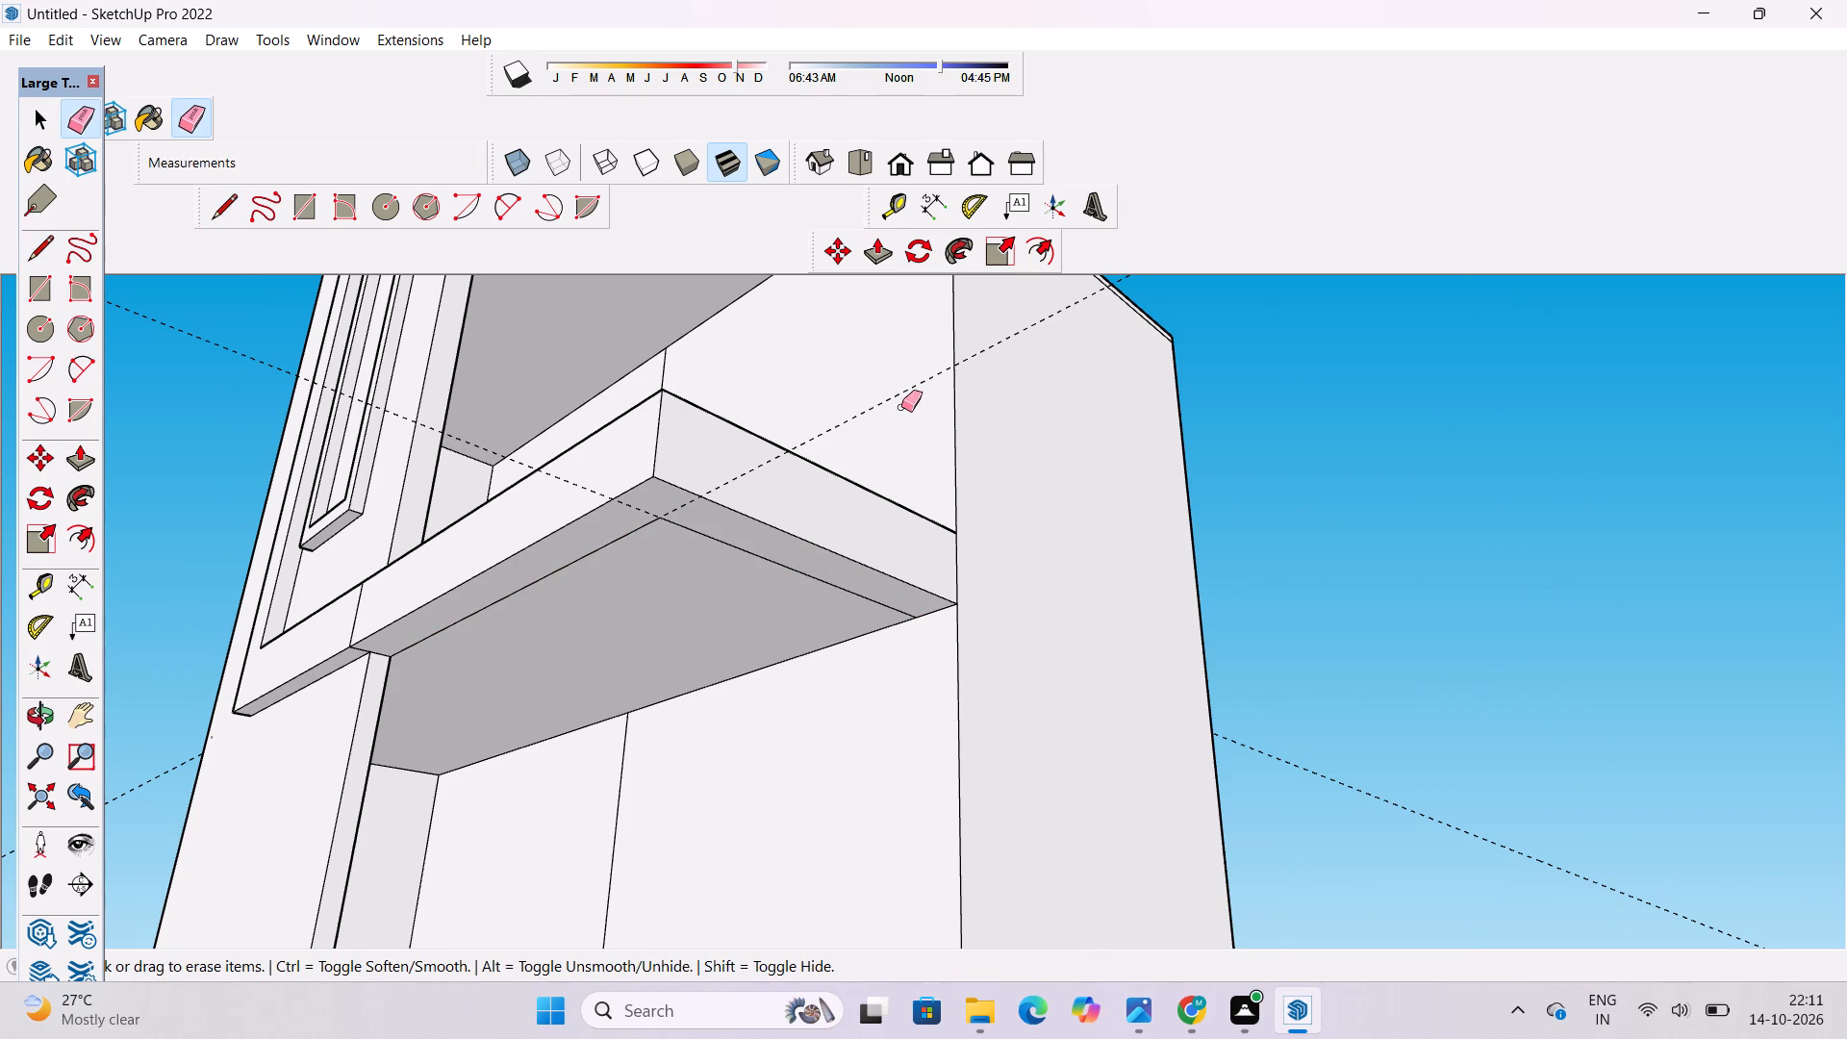
left_click_drag(896, 381, 899, 412)
left_click_drag(874, 368, 891, 410)
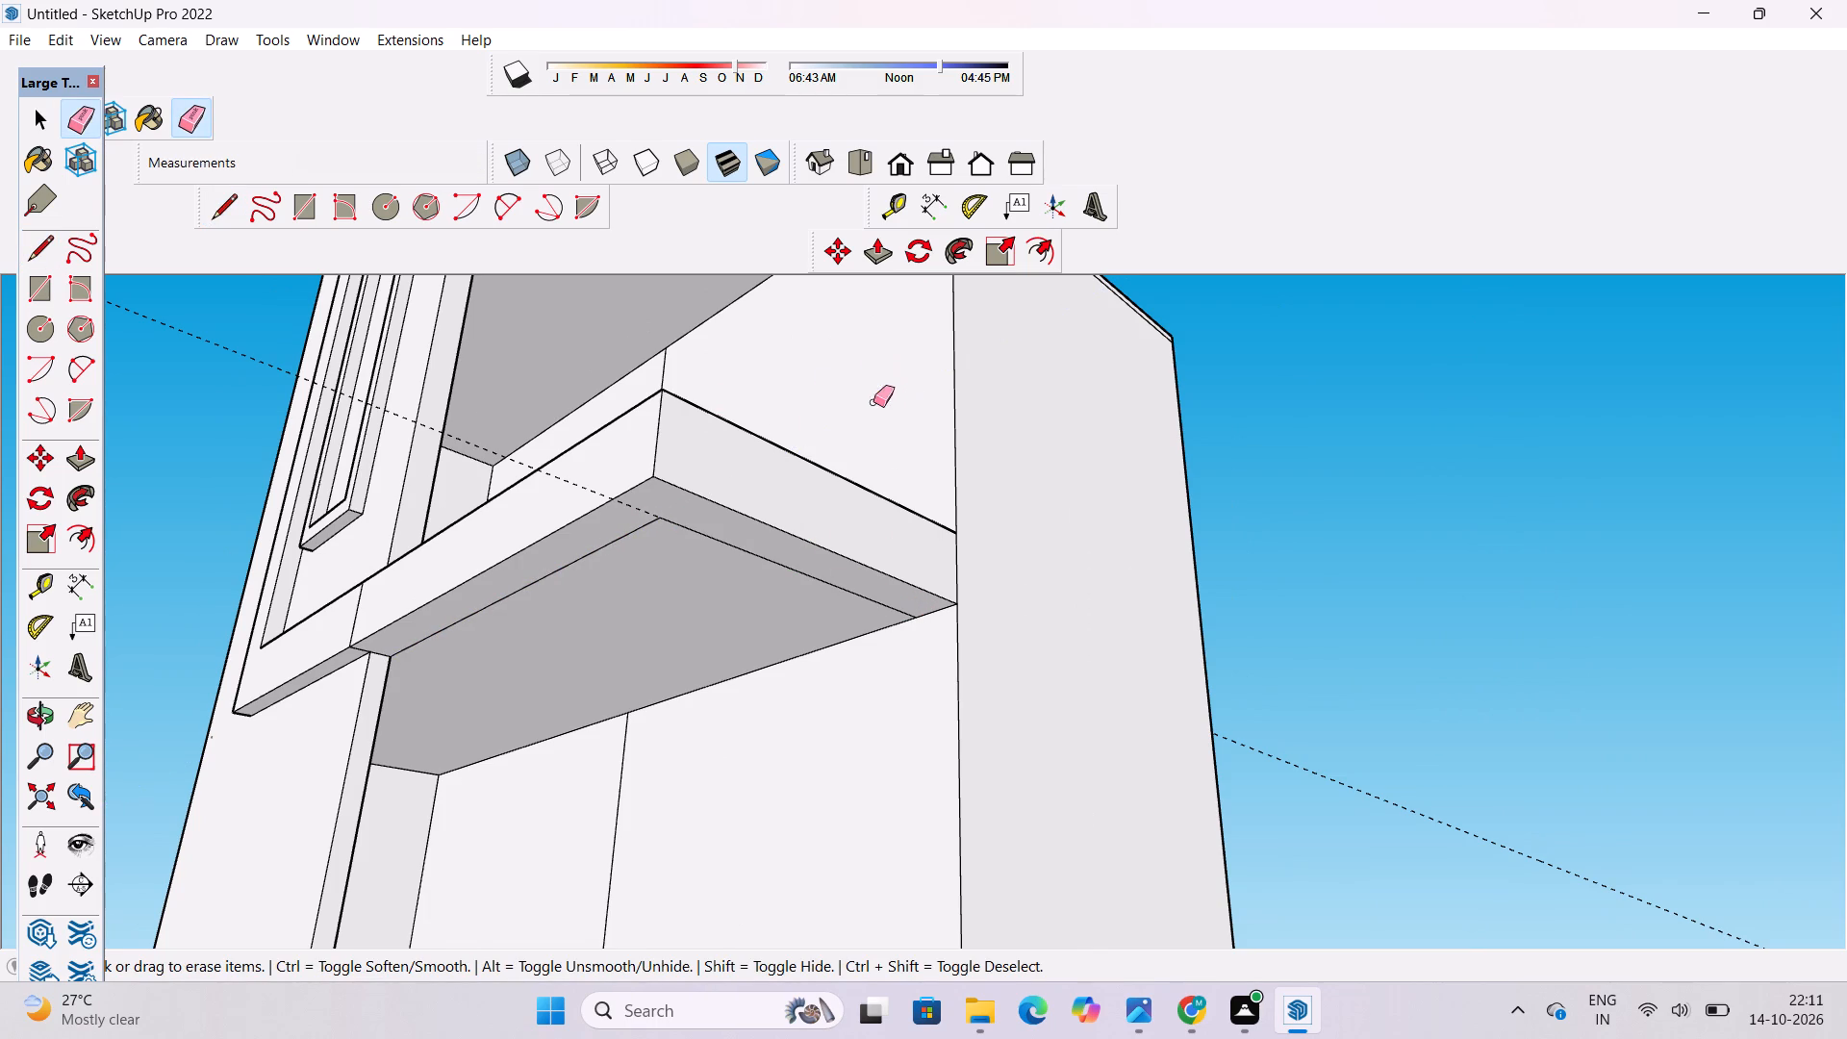
left_click_drag(252, 339, 250, 366)
Push/Pull the L-shaped border on the lower balcony's underside downward by 8'.
key("o")
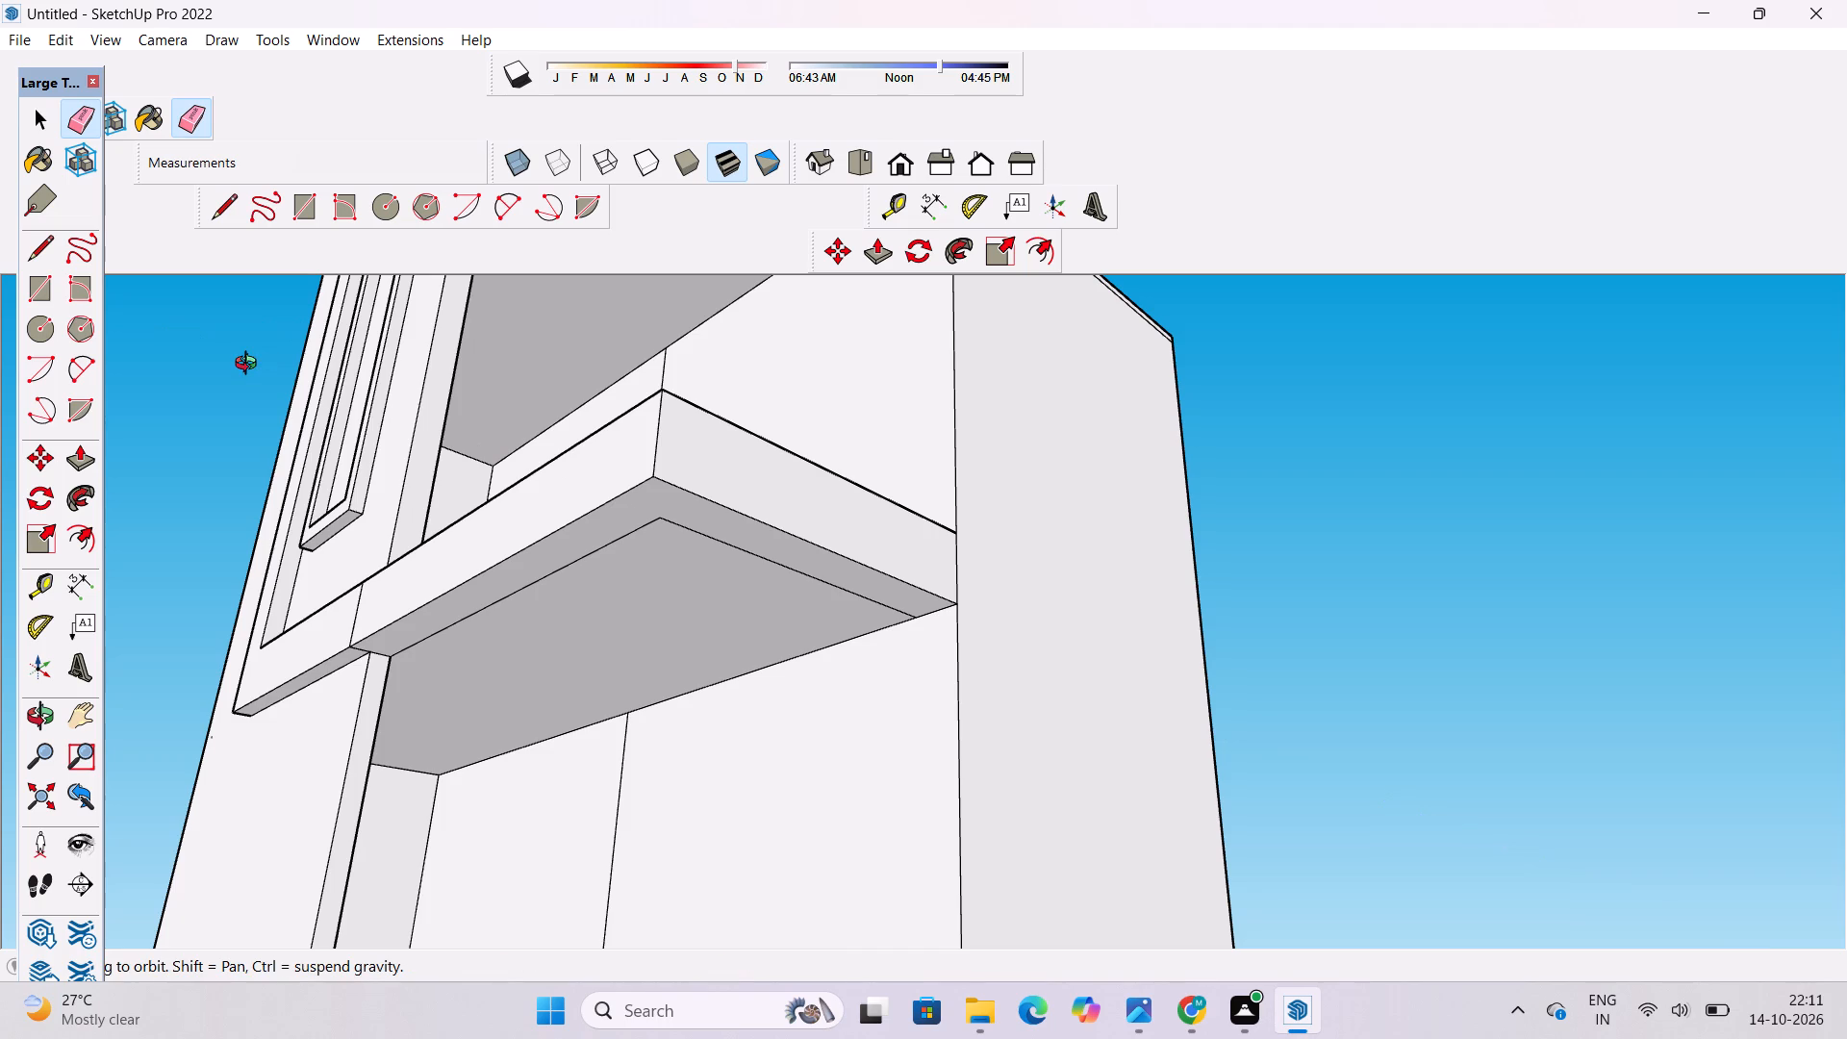
scroll(294, 385, "down", 3)
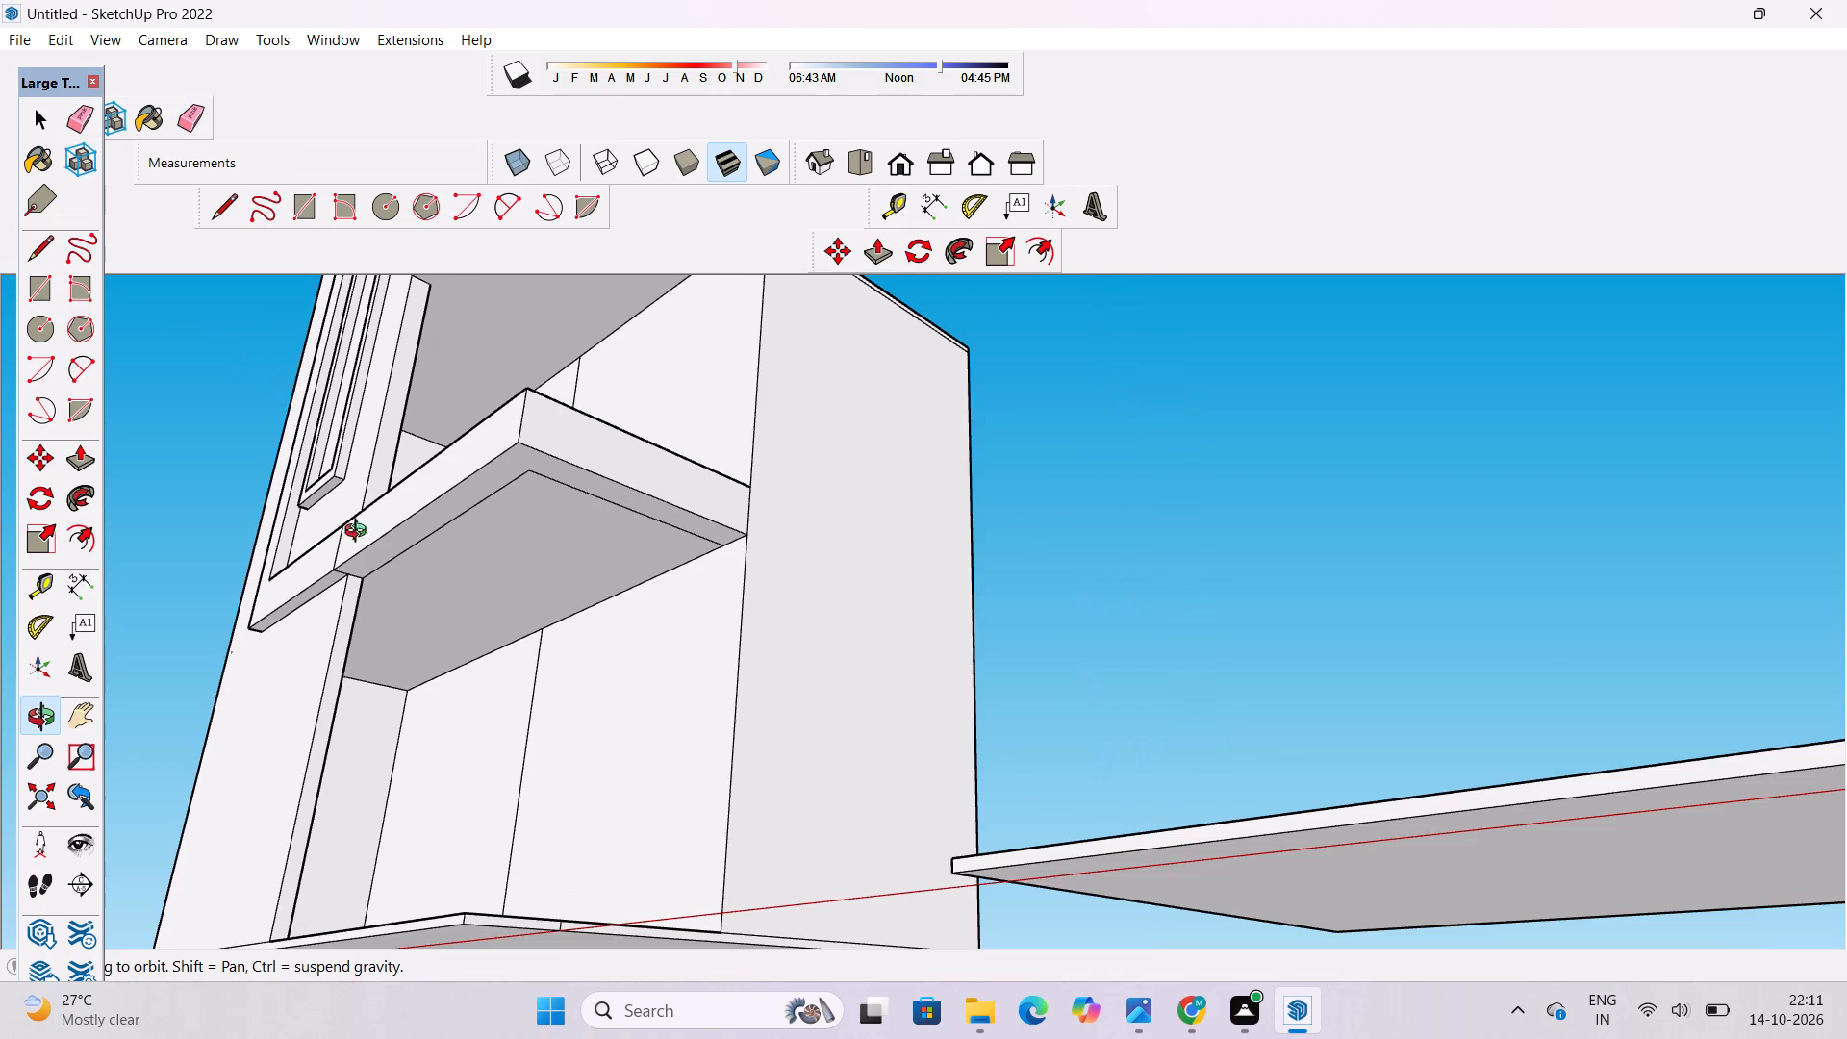
left_click_drag(396, 457, 429, 563)
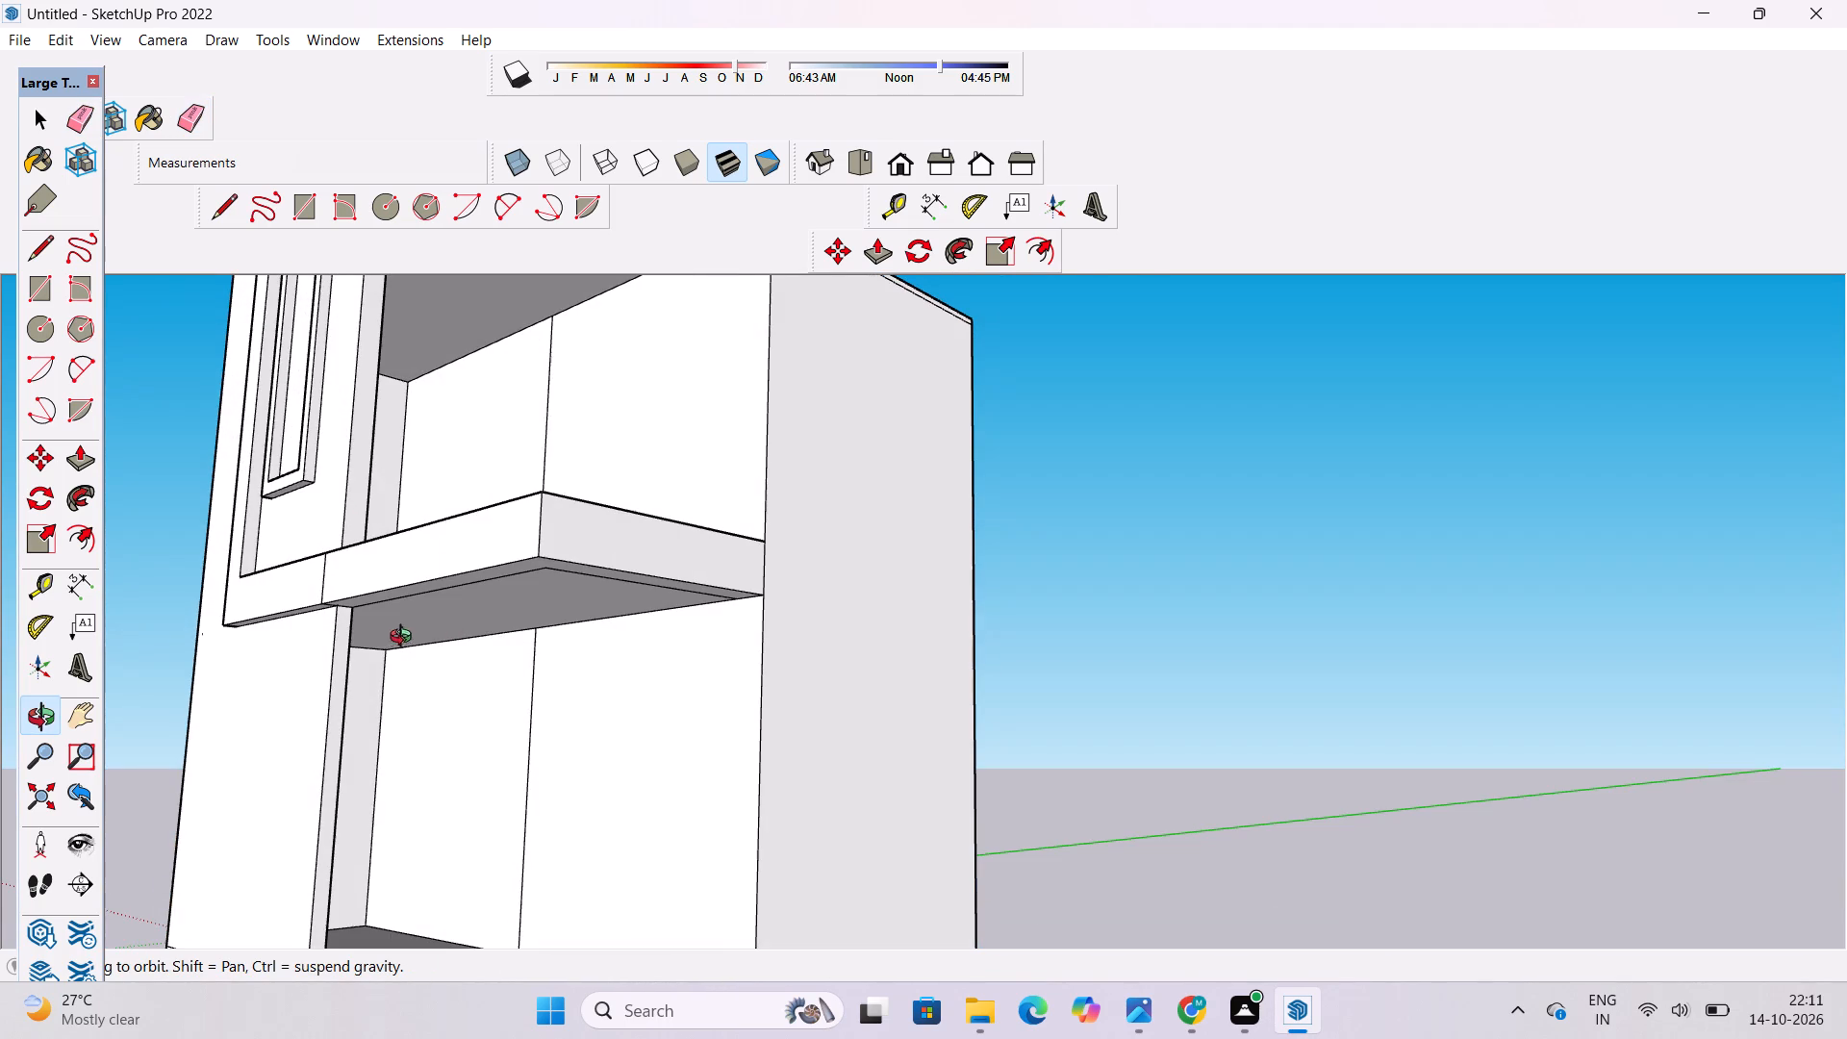
left_click_drag(405, 639, 433, 694)
left_click_drag(438, 676, 473, 572)
left_click_drag(487, 591, 491, 622)
left_click_drag(489, 621, 489, 519)
left_click_drag(526, 536, 513, 466, "shift")
left_click_drag(513, 465, 523, 476)
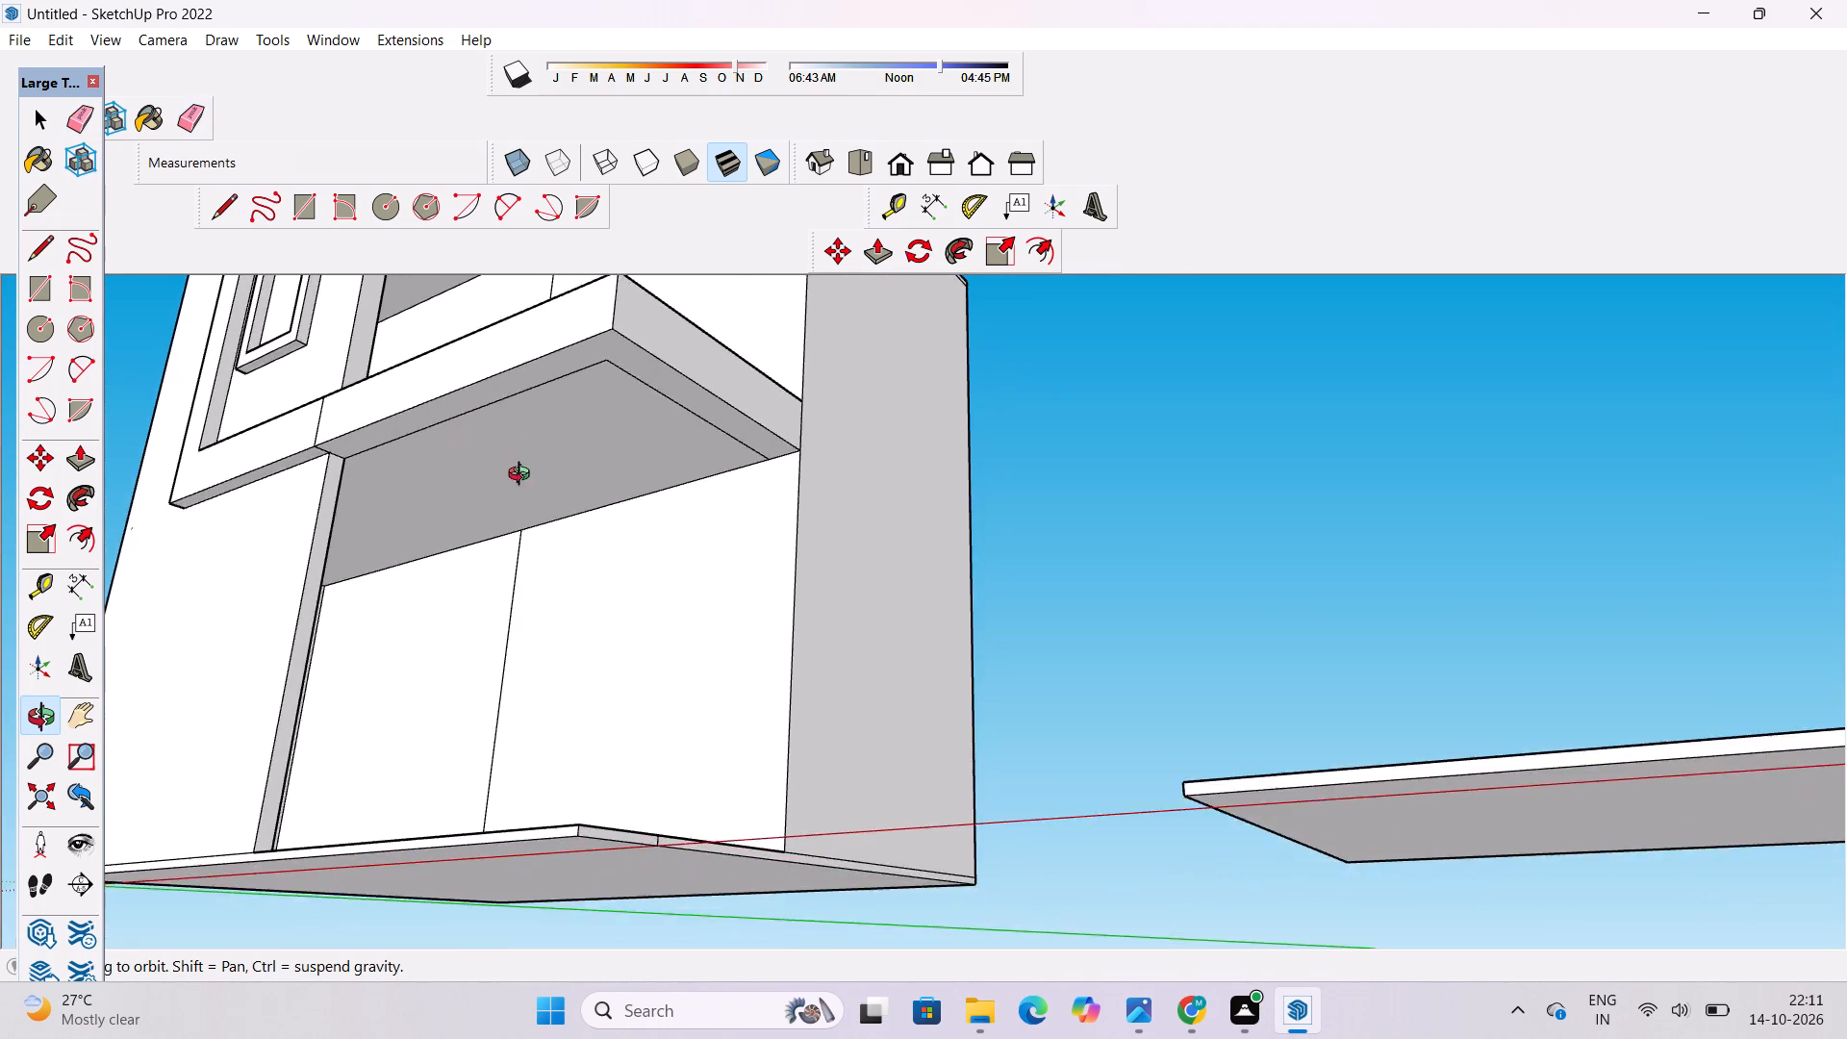
left_click_drag(523, 476, 672, 532)
left_click_drag(692, 533, 662, 503)
scroll(633, 488, "down", 5)
left_click_drag(670, 443, 676, 498, "shift")
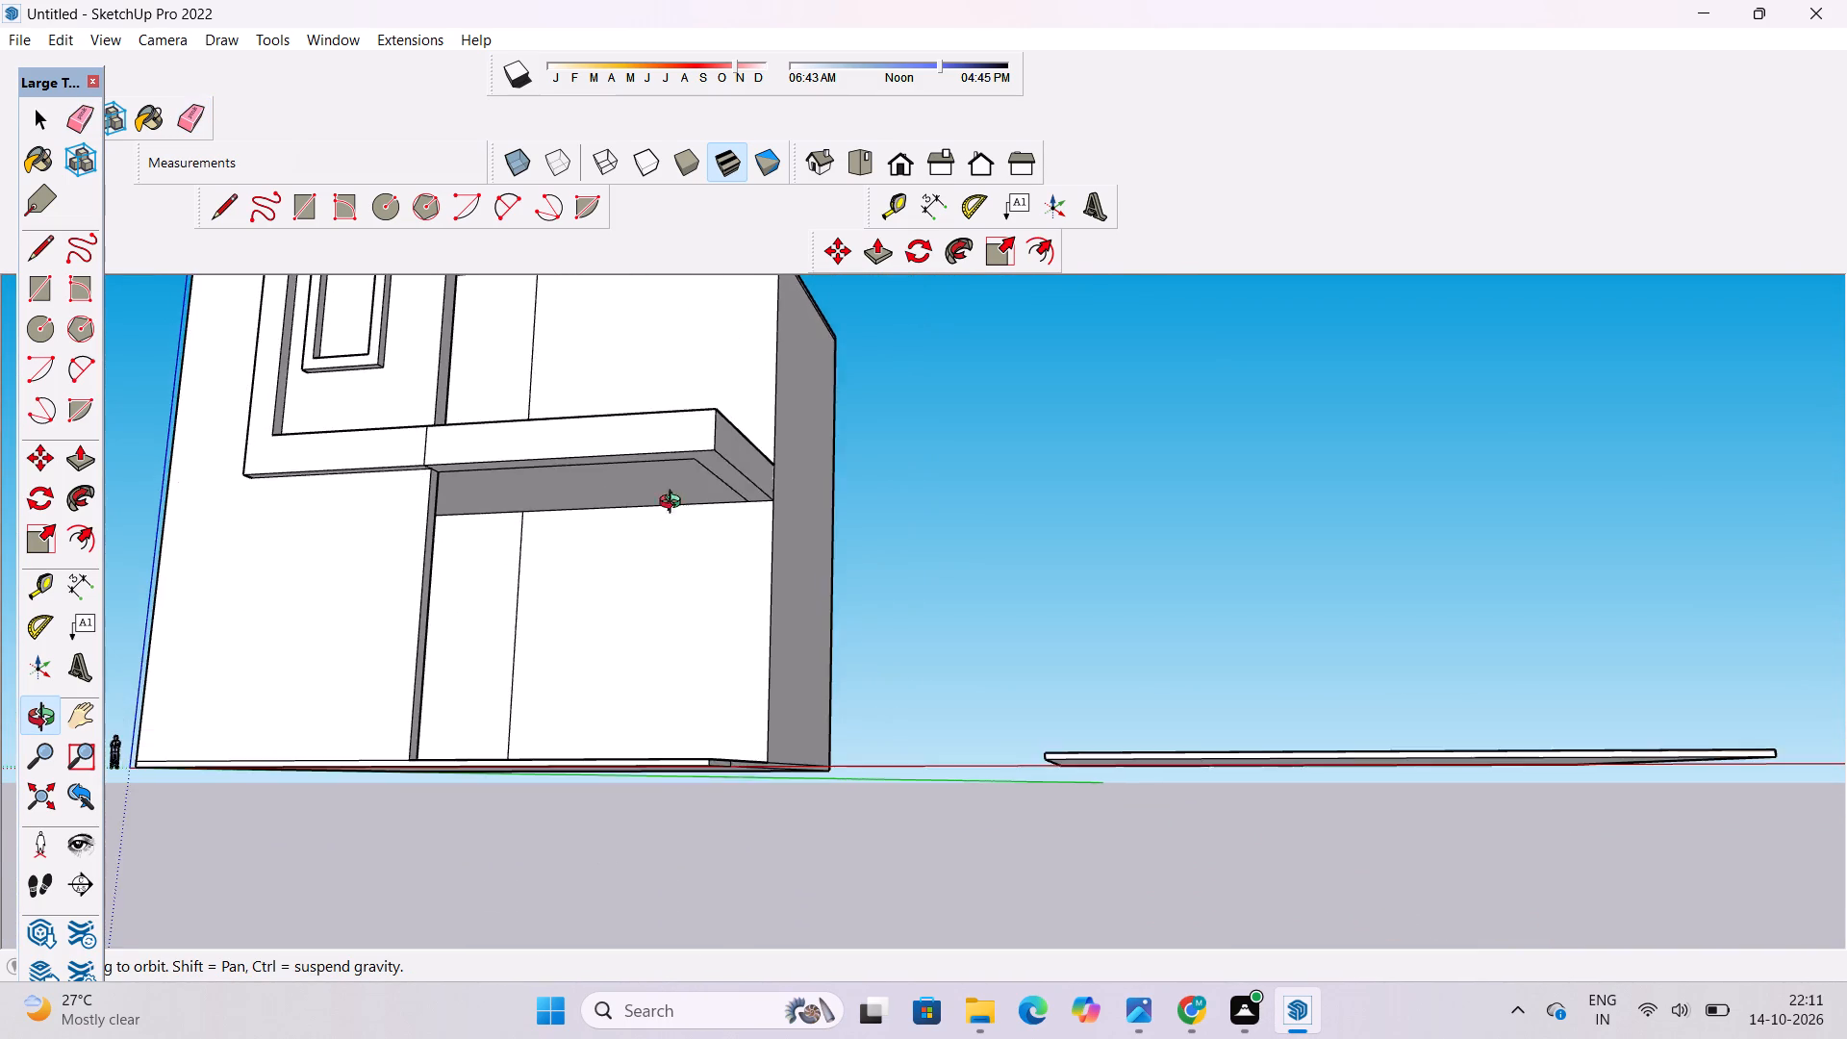
left_click_drag(674, 505, 645, 464)
scroll(651, 474, "up", 2)
key("p")
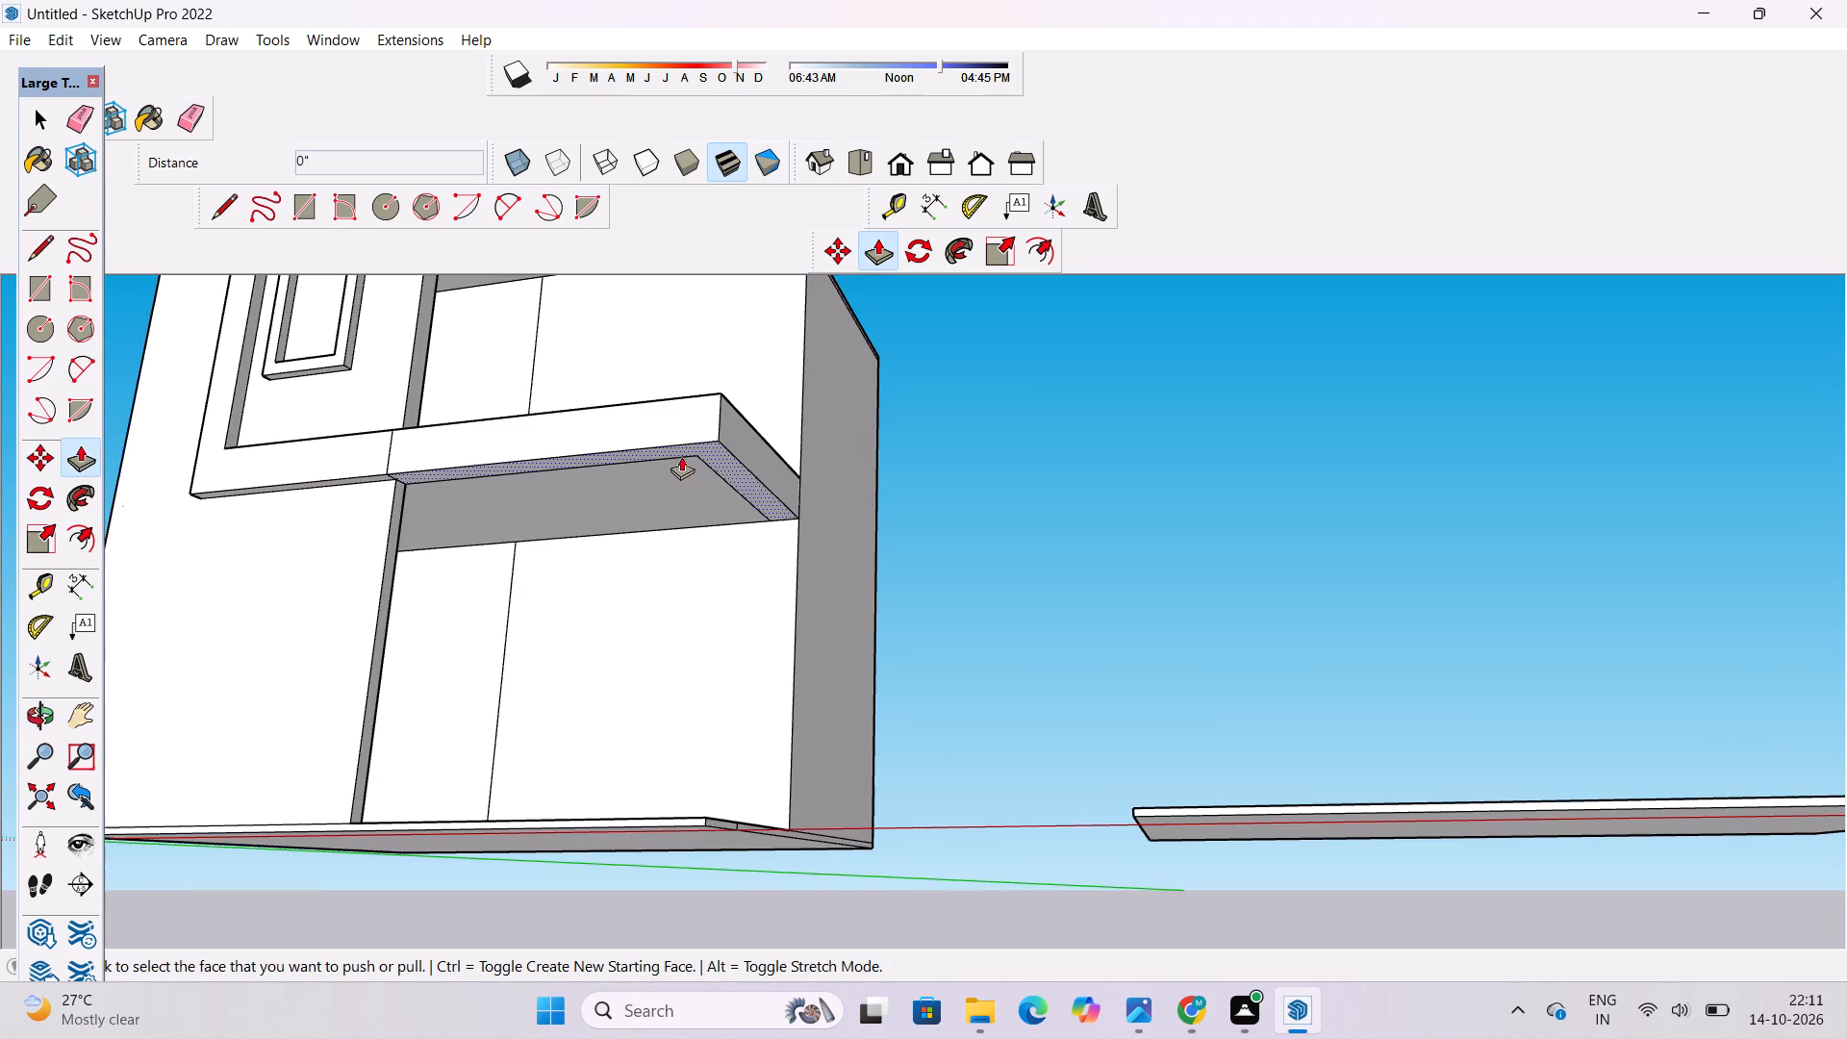
left_click(704, 450)
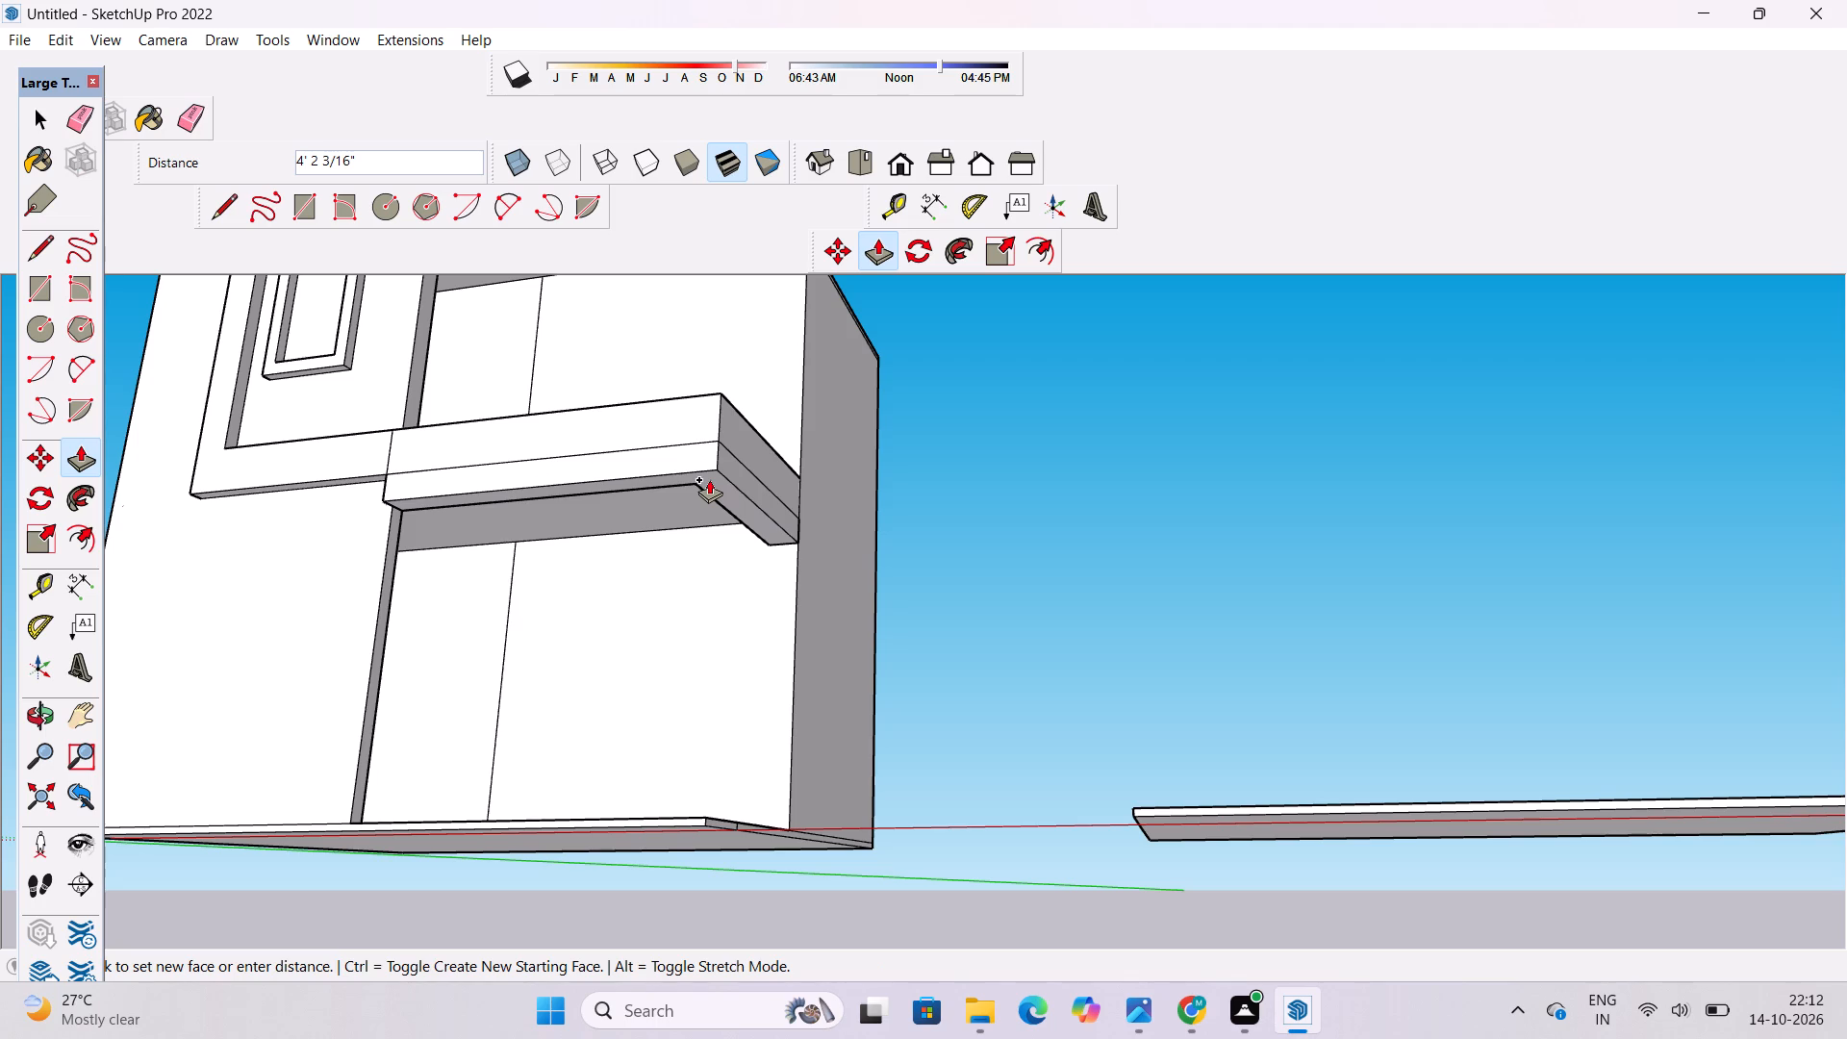
key("o")
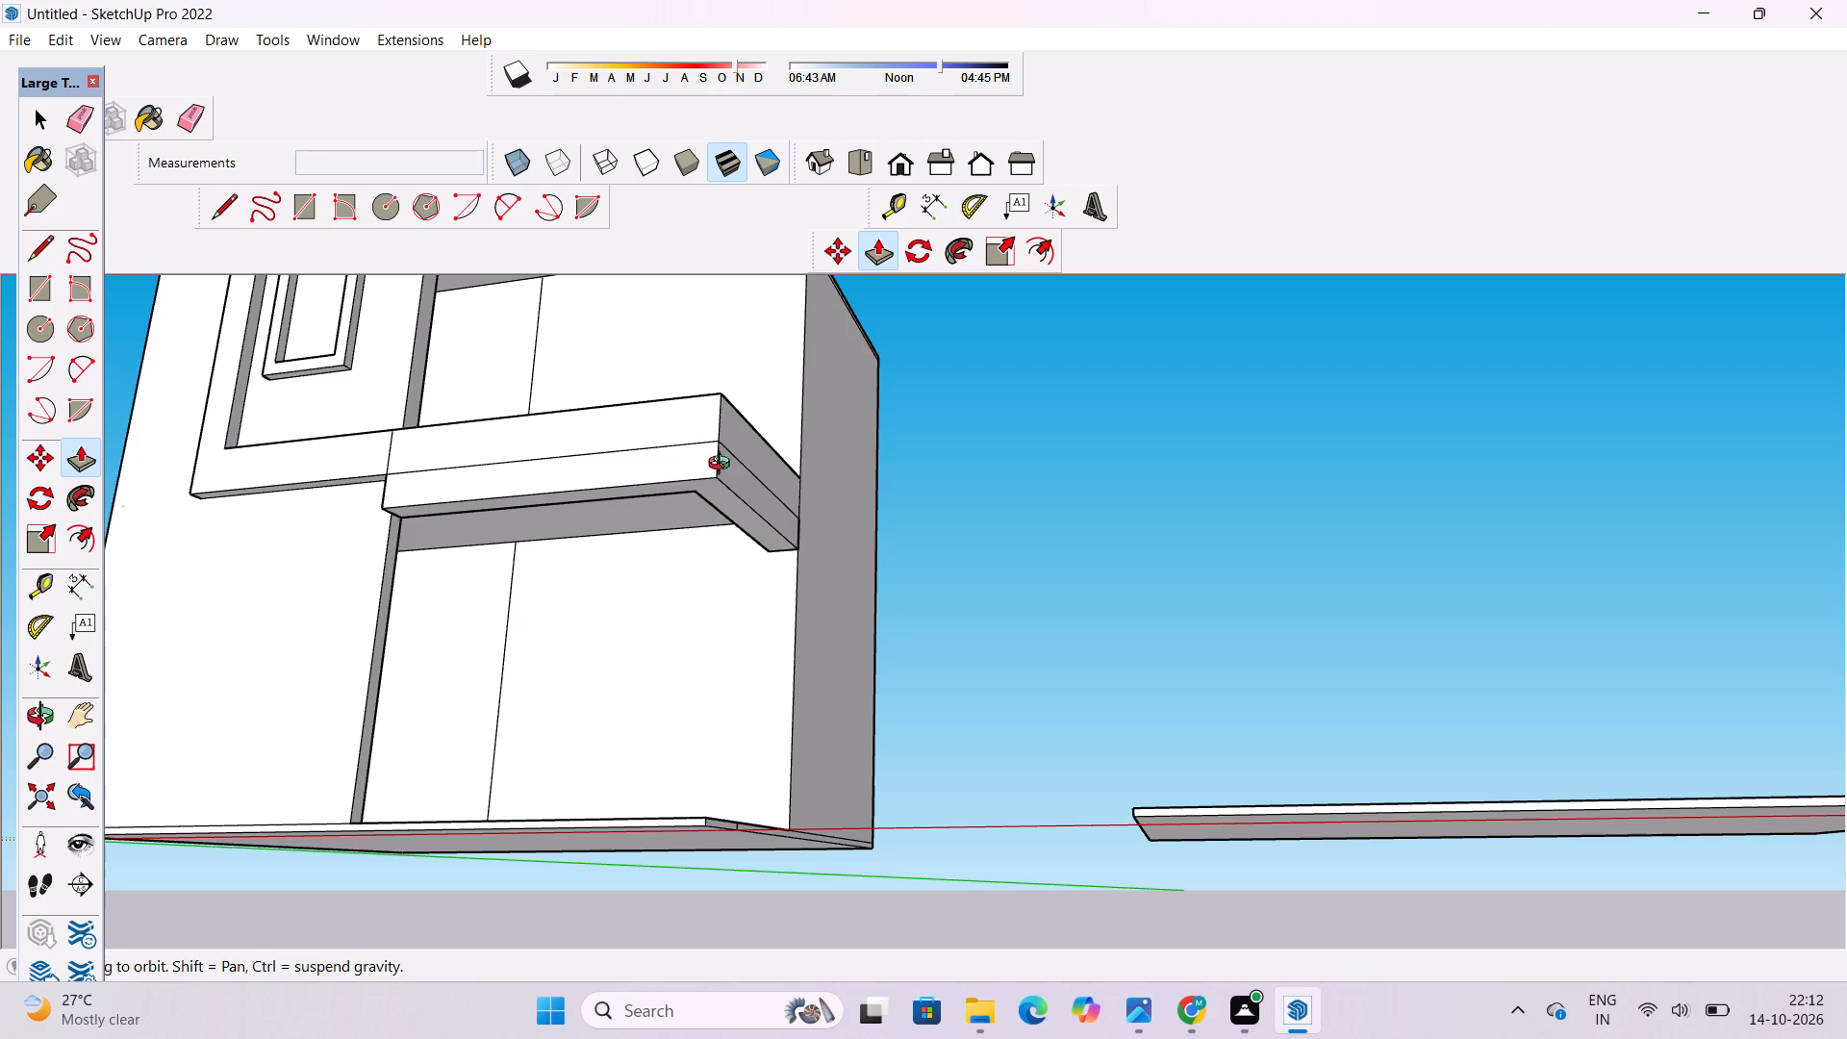
scroll(741, 428, "down", 3)
left_click_drag(732, 457, 819, 584)
left_click_drag(819, 586, 828, 511, "shift")
left_click_drag(783, 517, 885, 584)
scroll(763, 508, "up", 2)
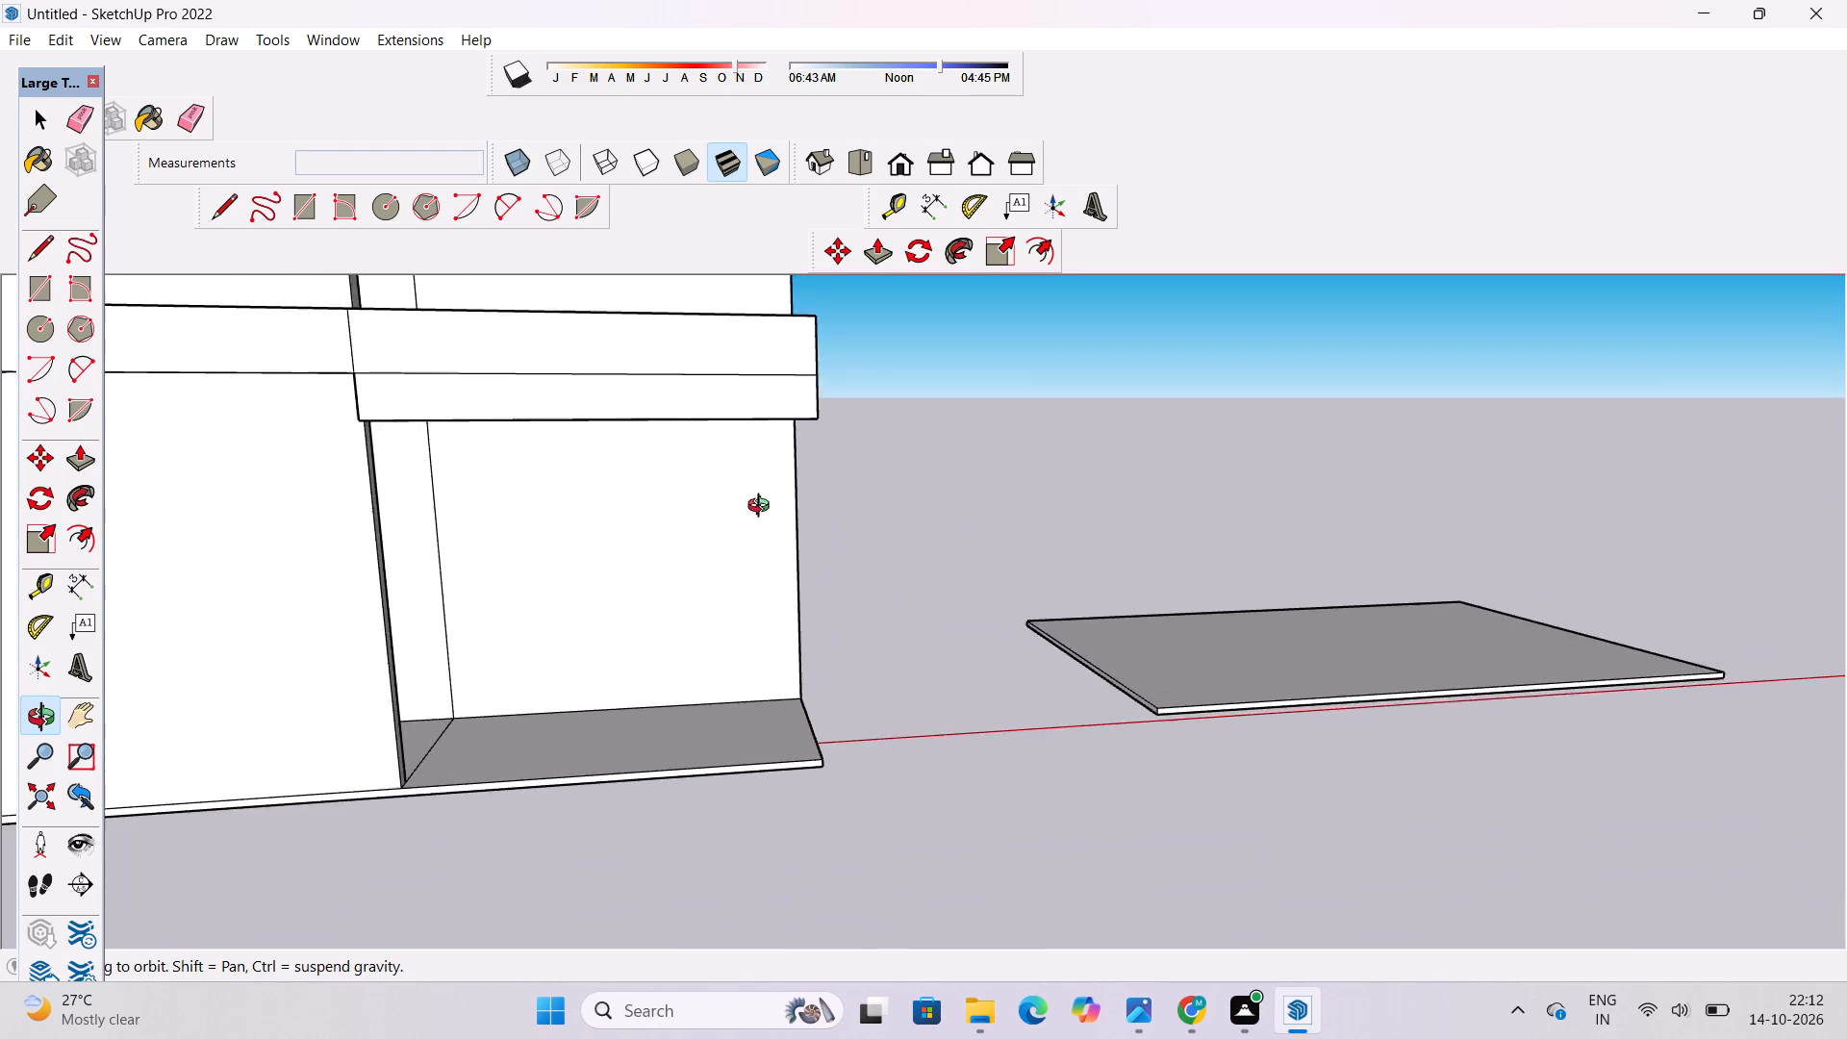
left_click_drag(765, 508, 822, 660, "shift")
left_click_drag(819, 667, 796, 547)
left_click_drag(795, 545, 782, 595, "shift")
left_click_drag(795, 657, 772, 581)
left_click_drag(772, 590, 764, 569, "shift")
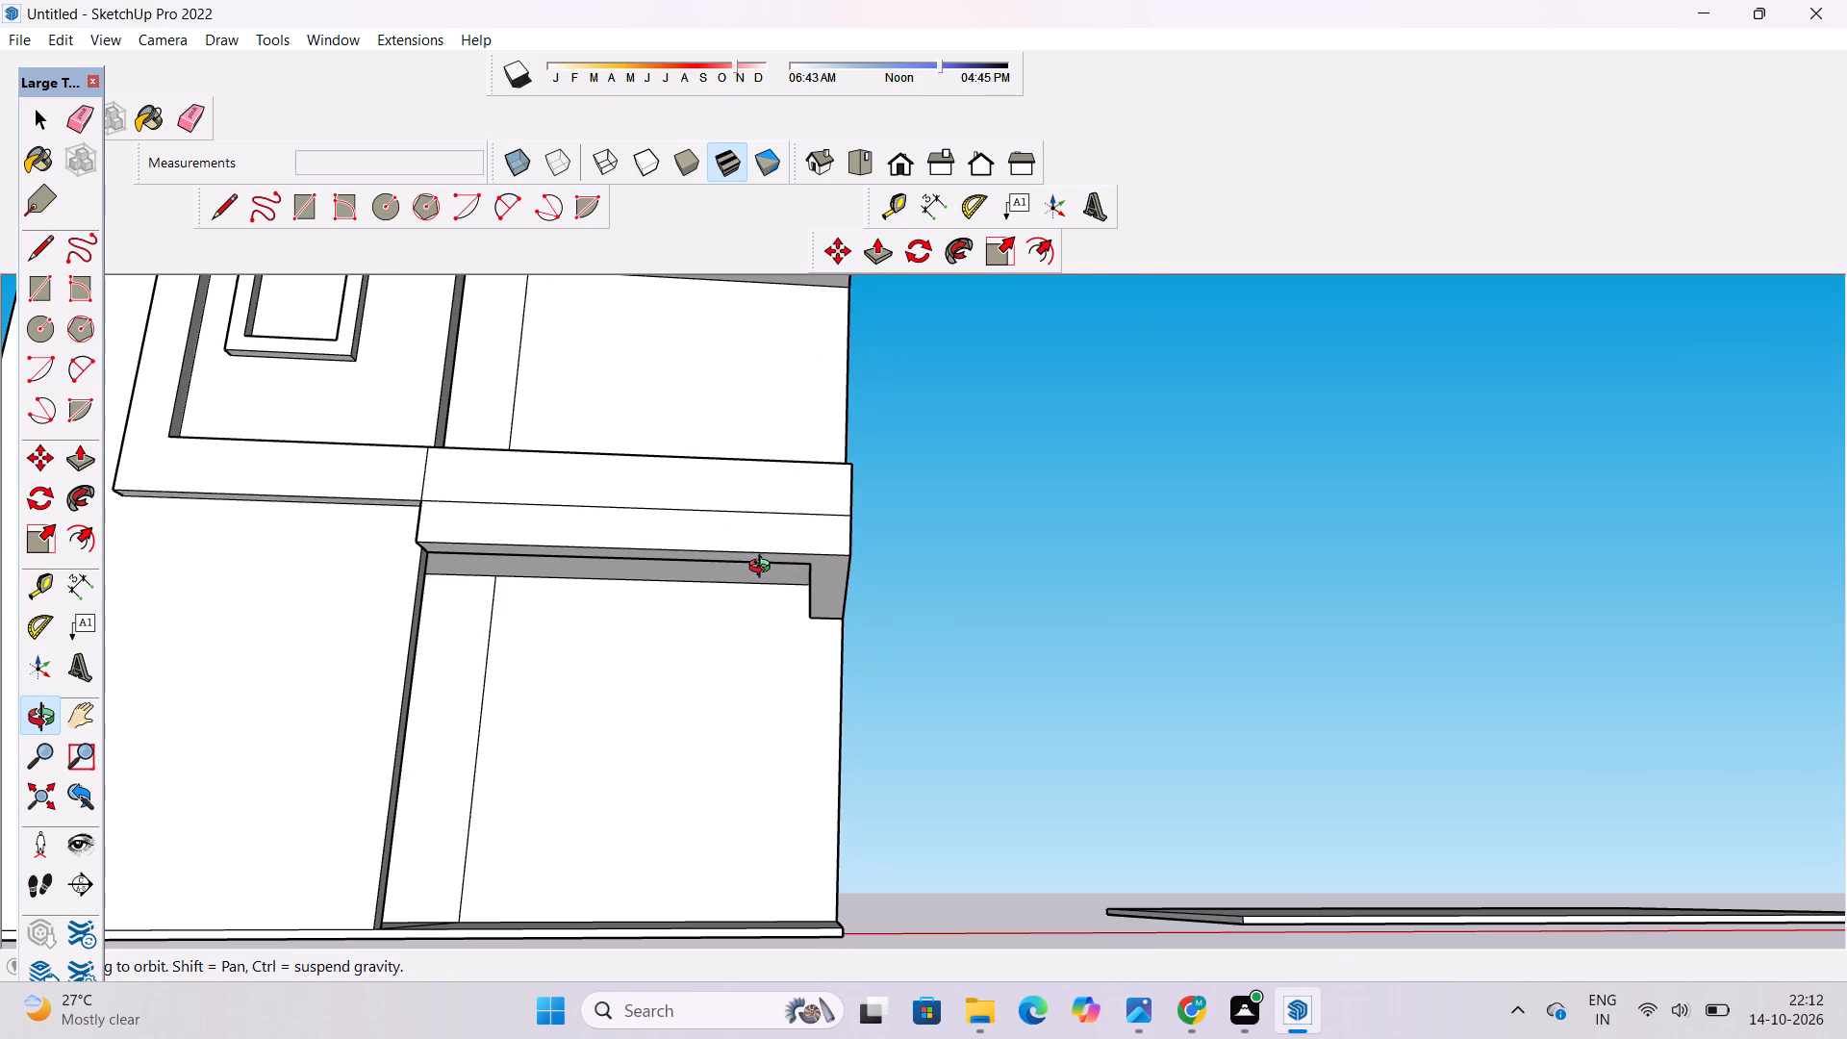
key("p")
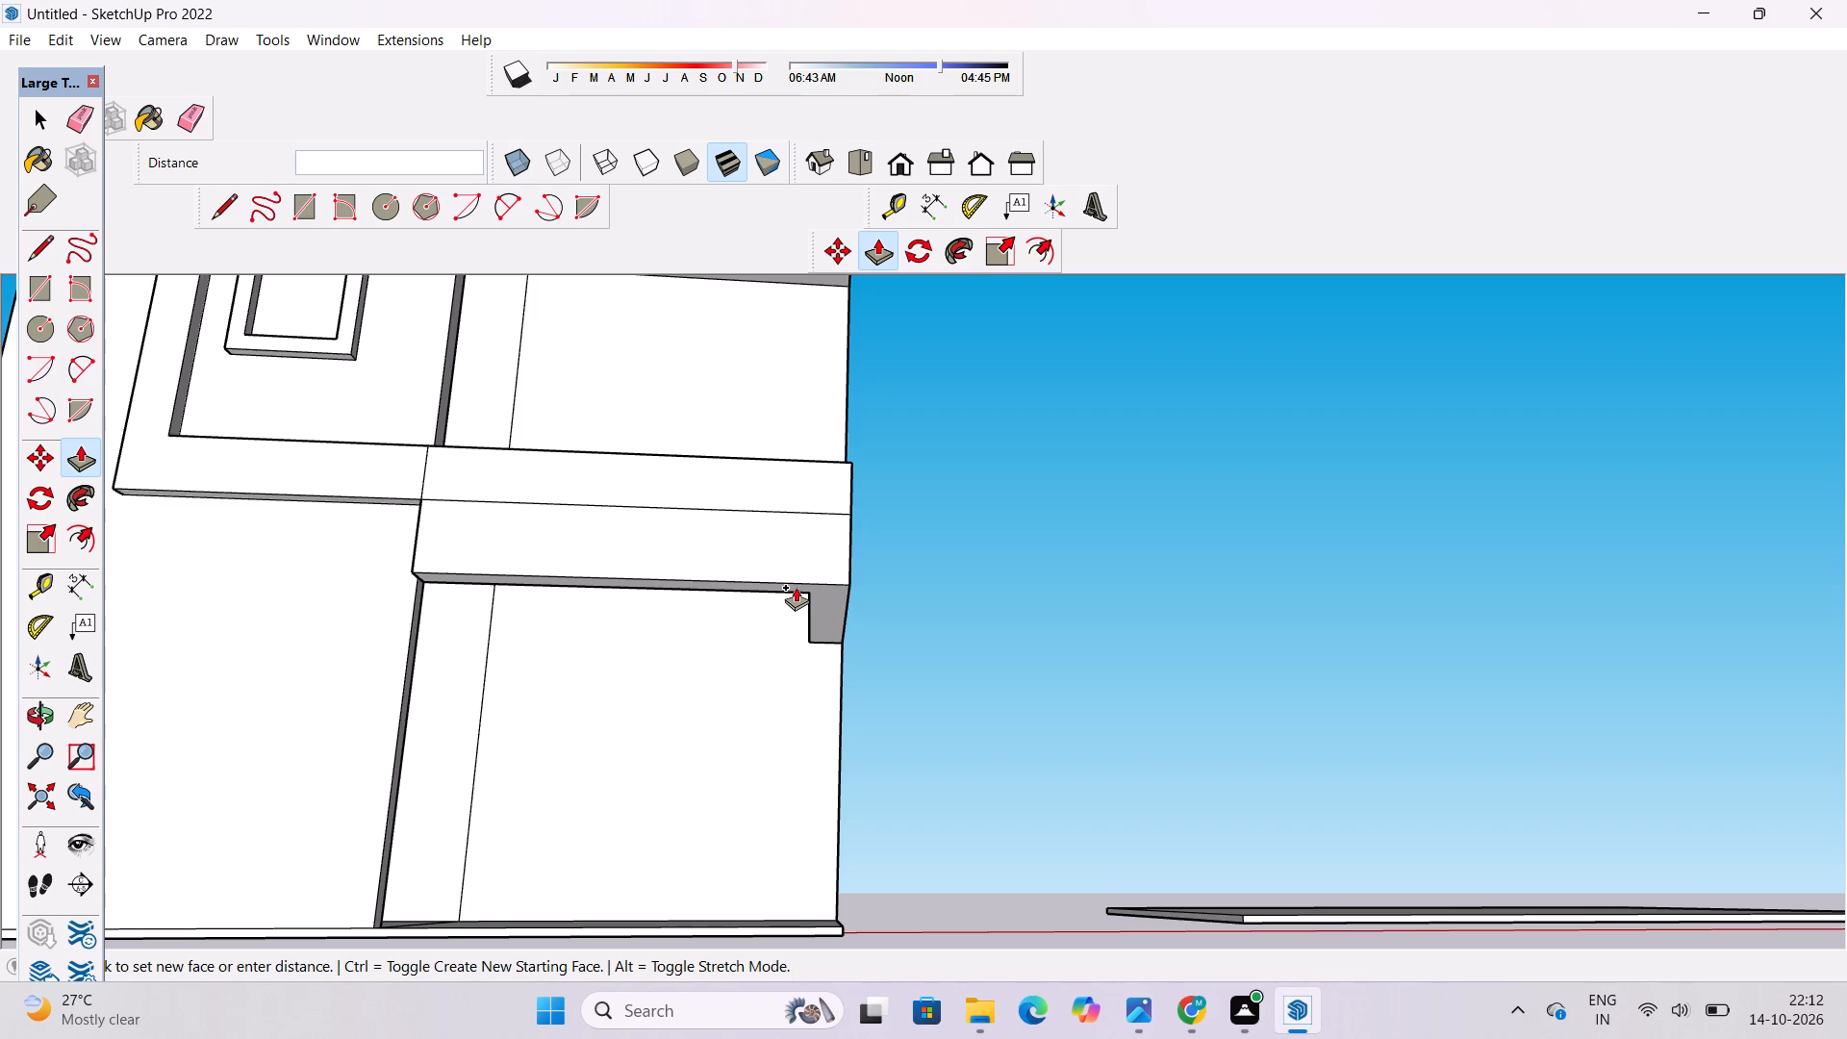
type("8'")
key("Return")
Erase the seam edges across the lower balcony band's front and side faces so each face is continuous.
key("o")
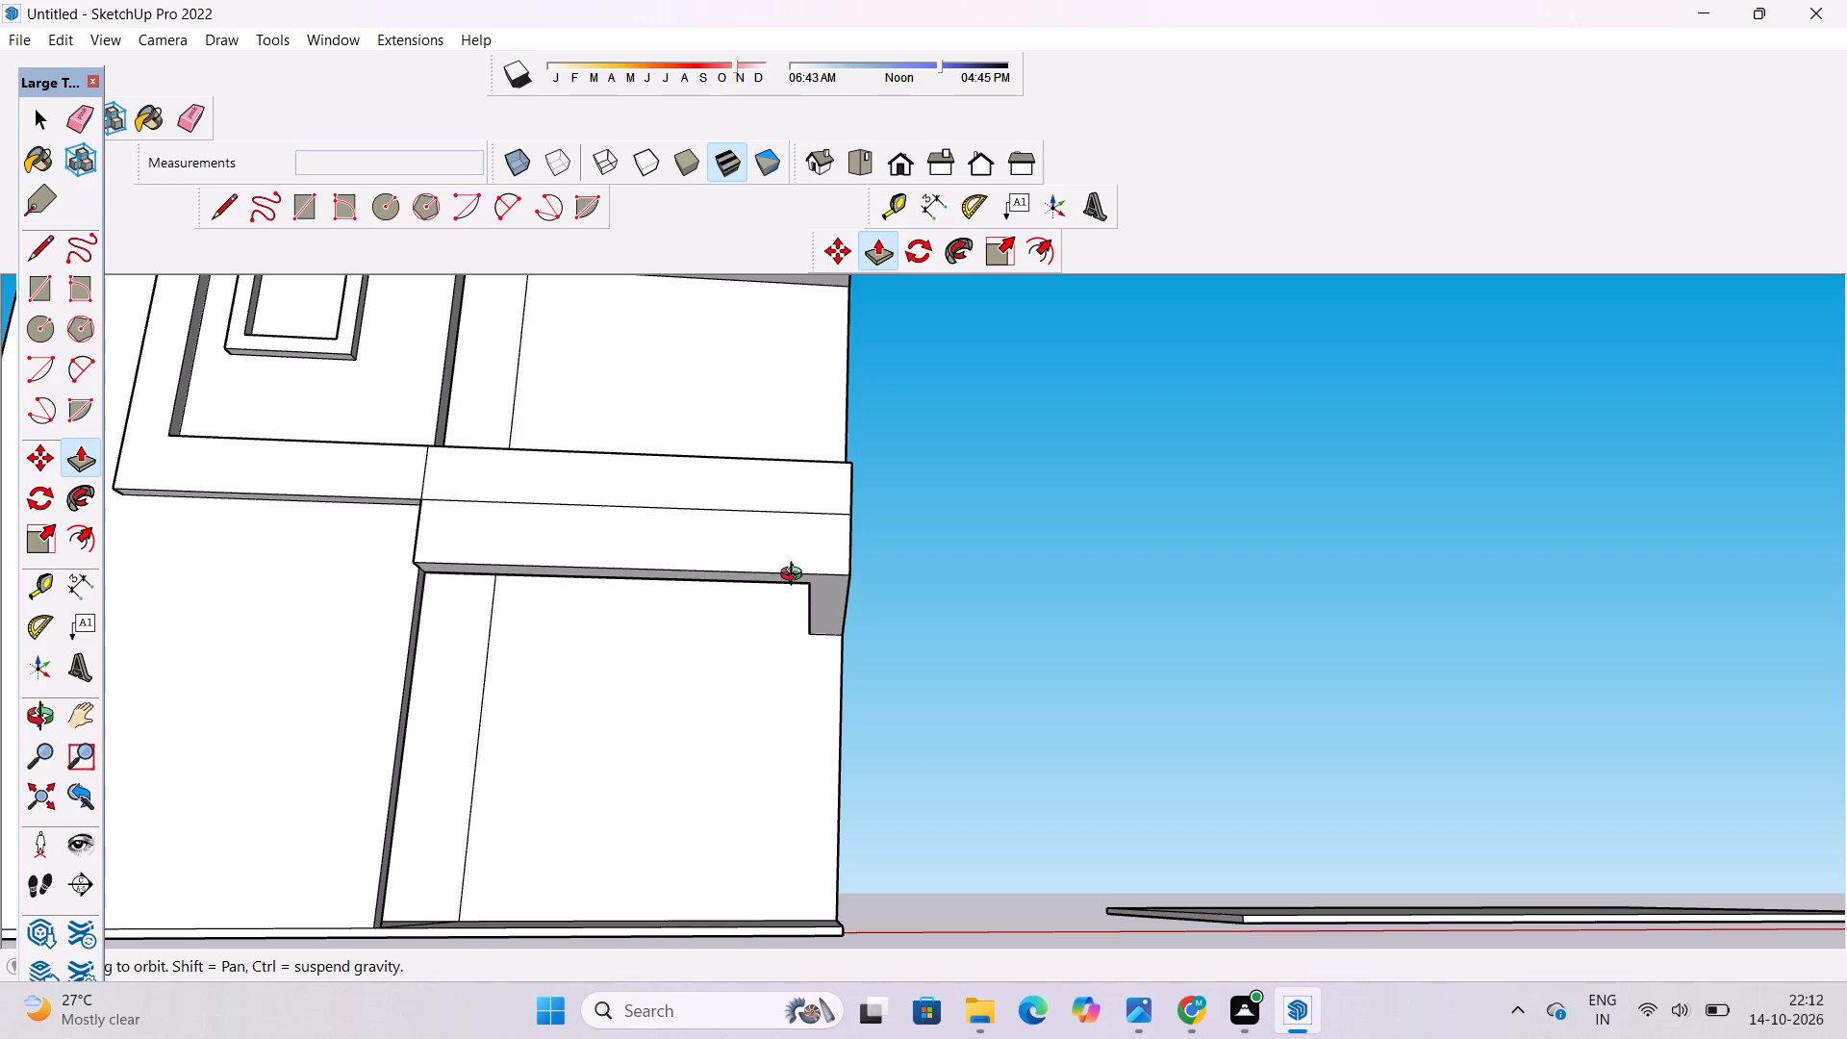
left_click_drag(789, 579, 789, 752)
left_click_drag(782, 764, 781, 615, "shift")
scroll(781, 593, "down", 5)
left_click_drag(781, 593, 827, 830)
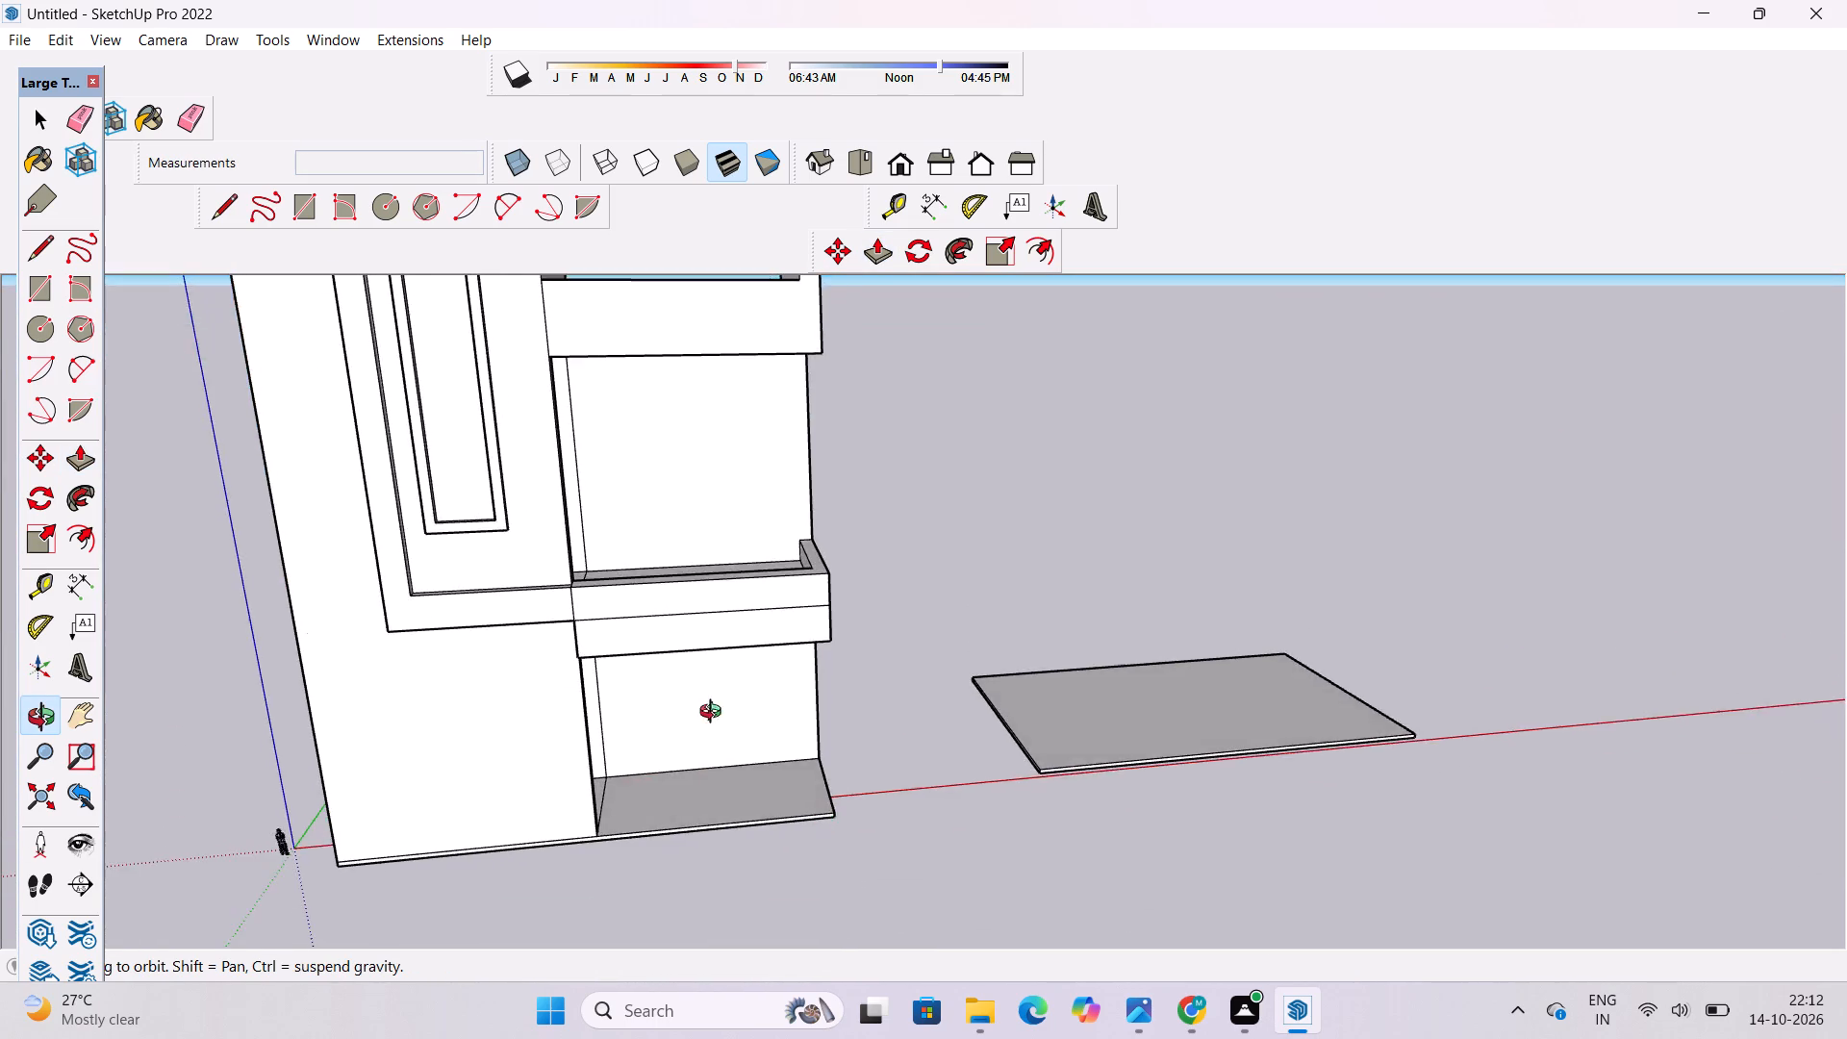
scroll(710, 686, "up", 3)
left_click_drag(717, 710, 534, 742, "shift")
scroll(679, 645, "up", 4)
left_click_drag(863, 650, 795, 690, "shift")
key("e")
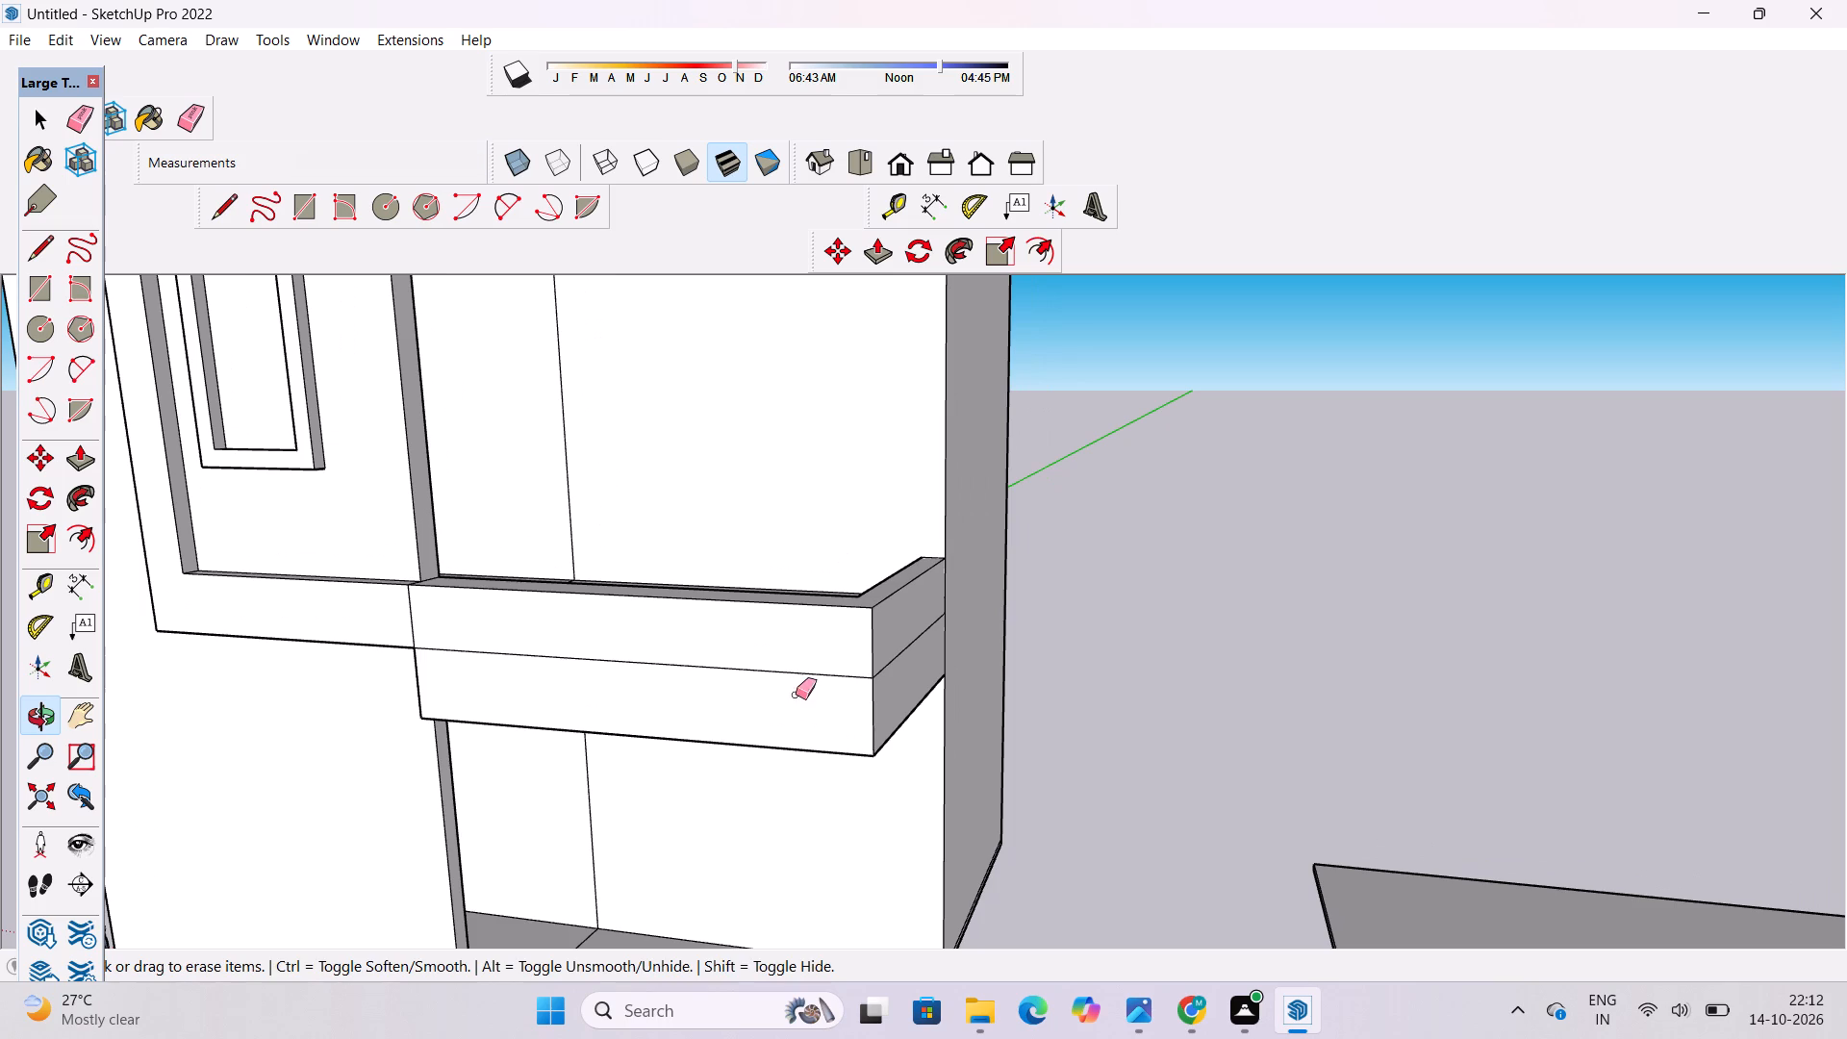
left_click_drag(902, 638, 895, 662)
left_click_drag(828, 664, 822, 687)
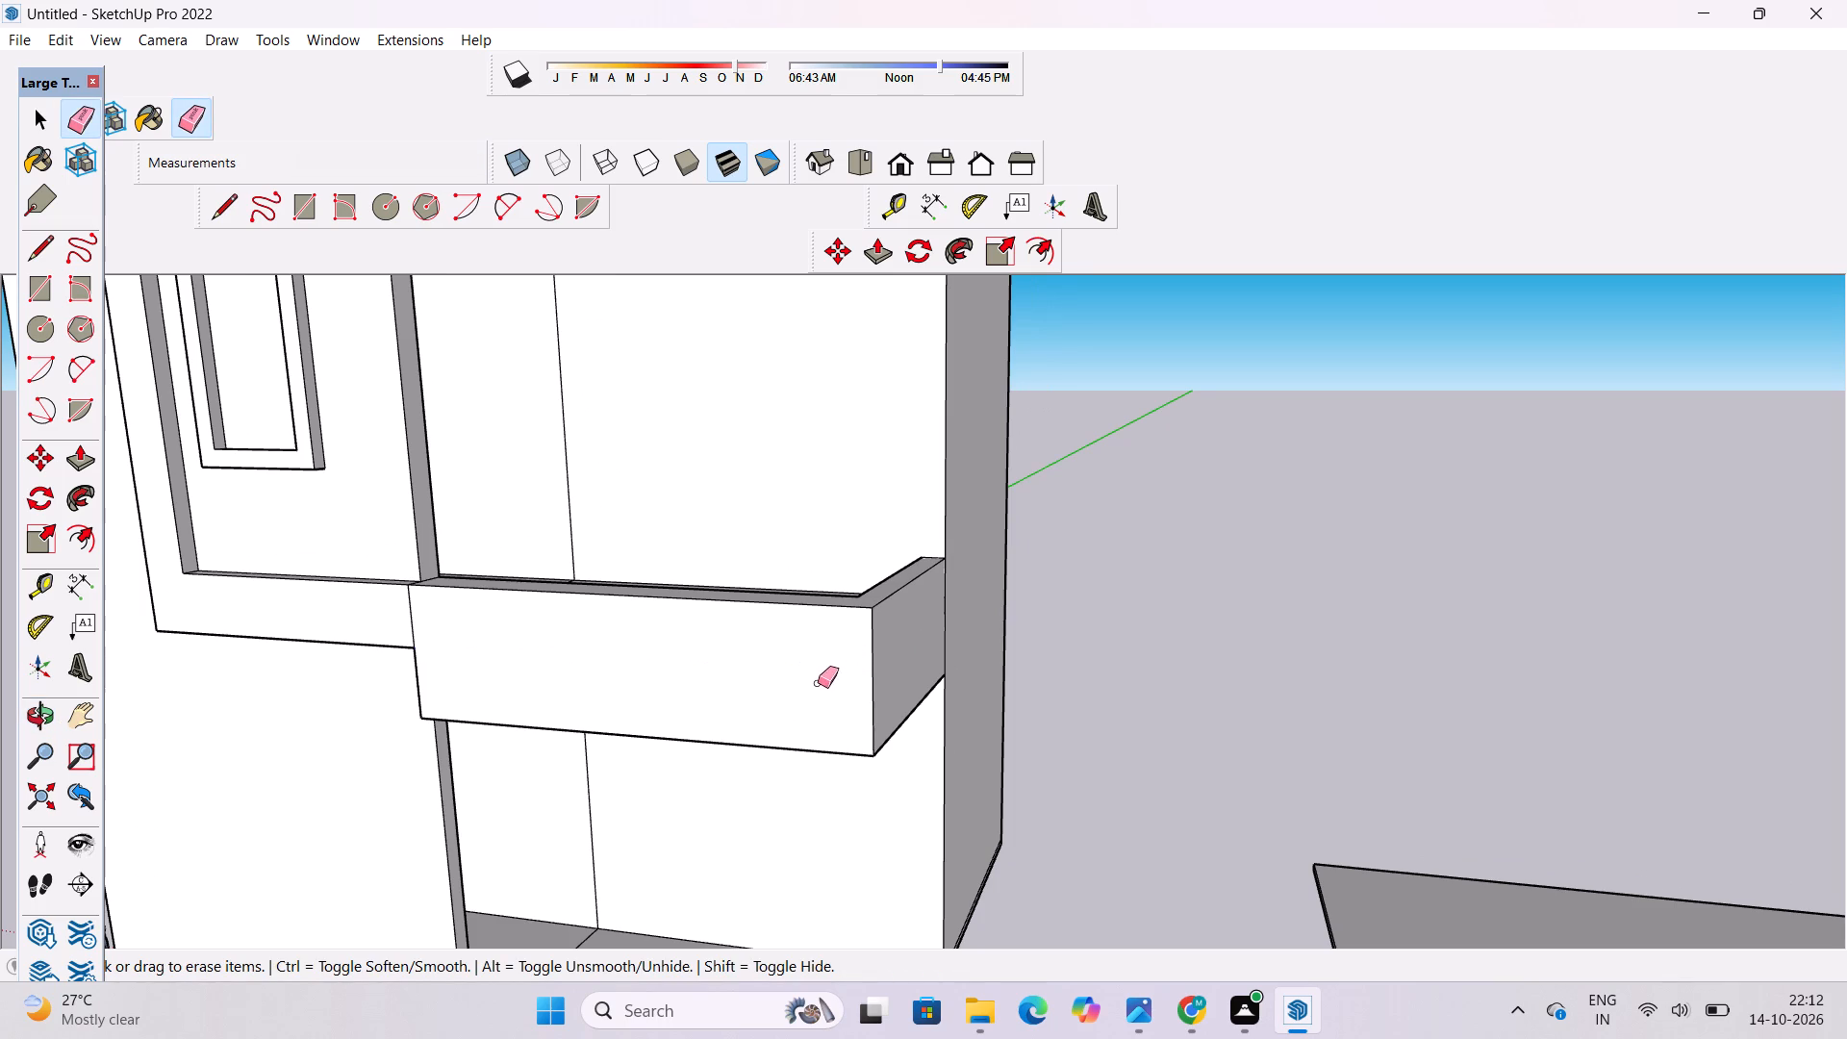
Examine the lower balcony from above and from the front, including its relation to the whole facade.
key("o")
scroll(822, 665, "down", 4)
left_click_drag(622, 710, 1027, 925)
scroll(930, 720, "up", 3)
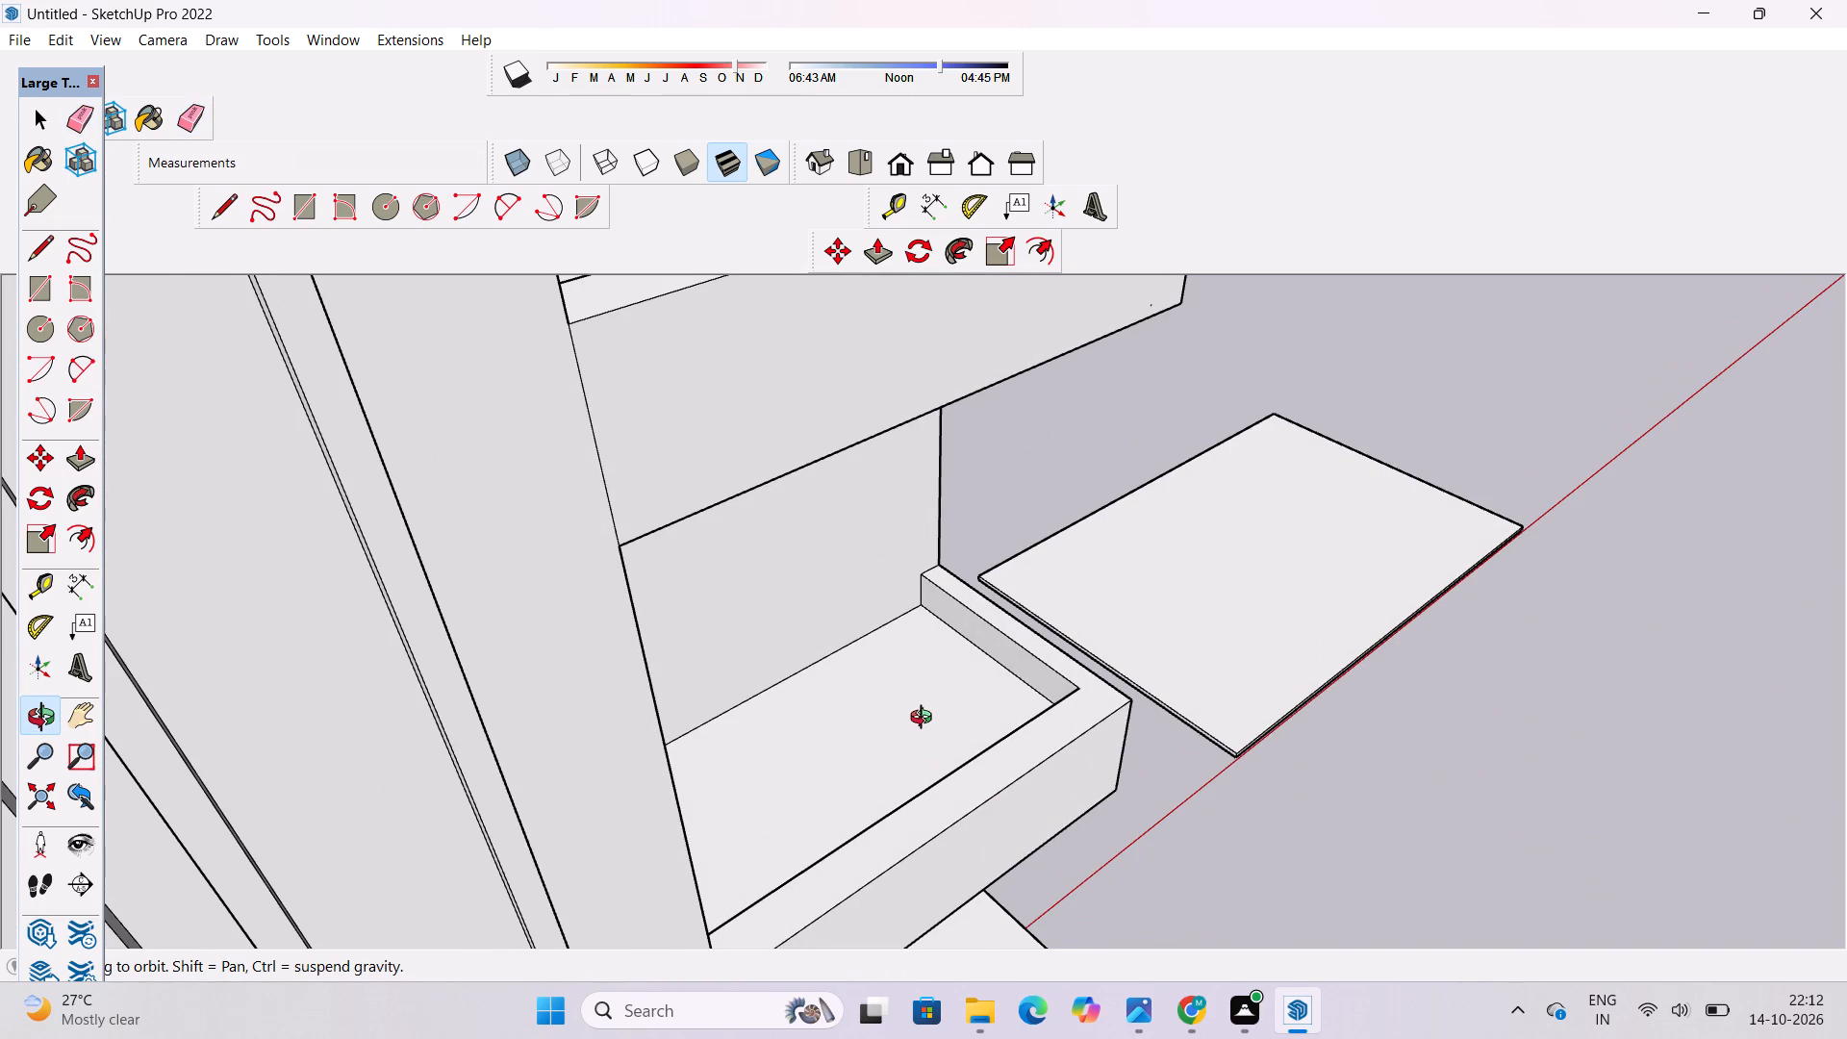
left_click_drag(926, 766, 766, 691)
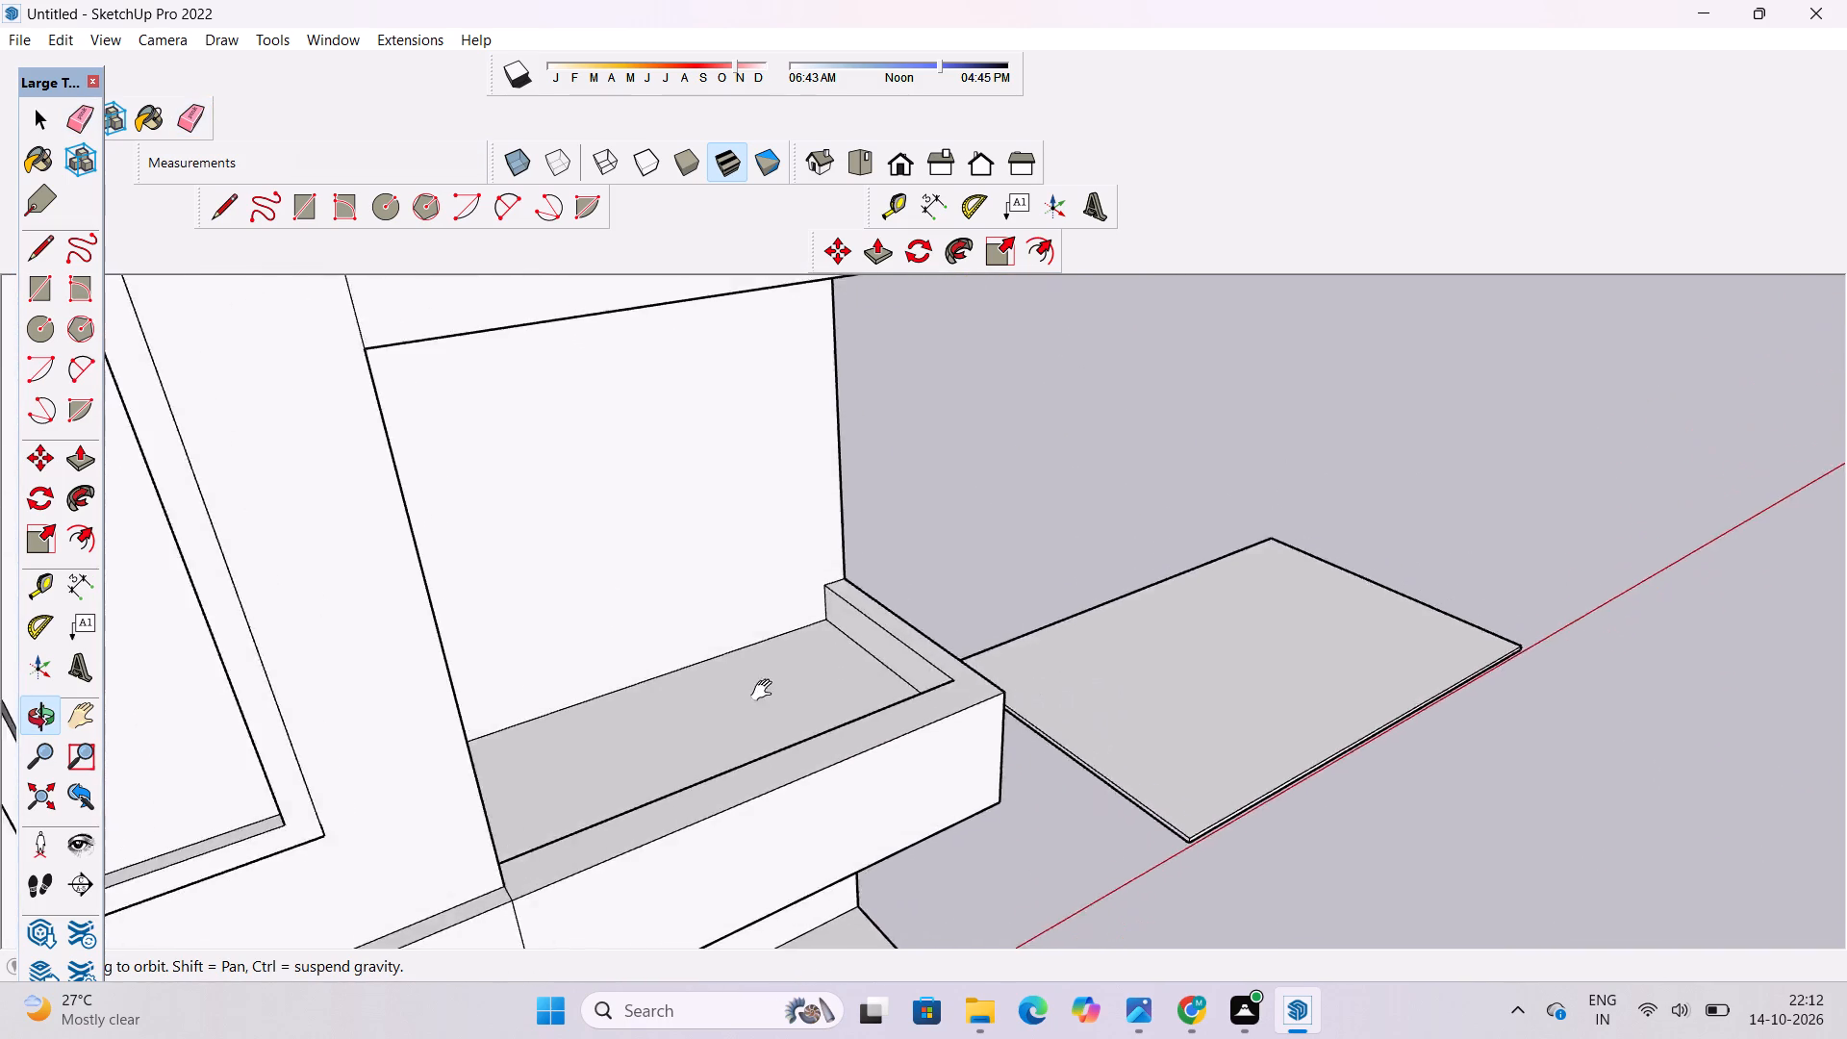
left_click_drag(766, 691, 634, 768)
left_click_drag(633, 766, 681, 726)
scroll(681, 716, "down", 6)
left_click_drag(698, 787, 720, 720)
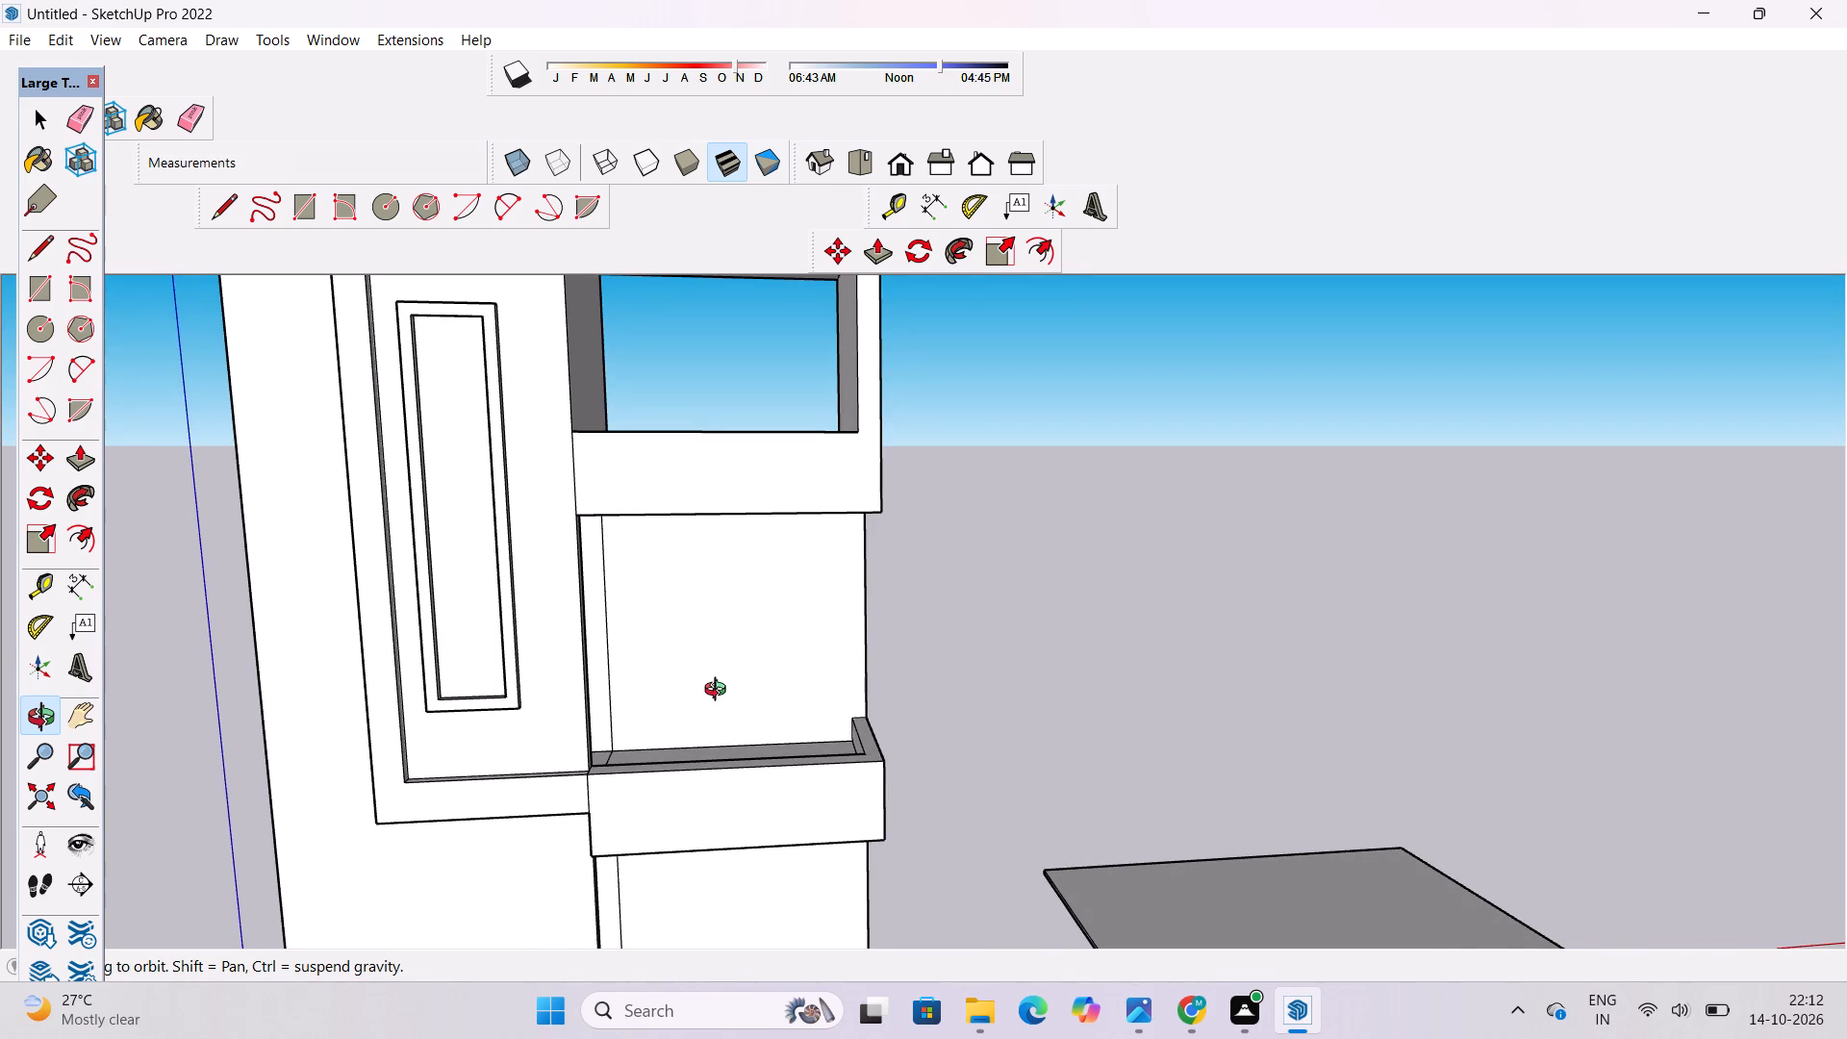
scroll(767, 748, "down", 1)
left_click_drag(801, 770, 791, 705)
left_click_drag(791, 704, 791, 757)
left_click(792, 762)
left_click_drag(794, 769, 793, 765)
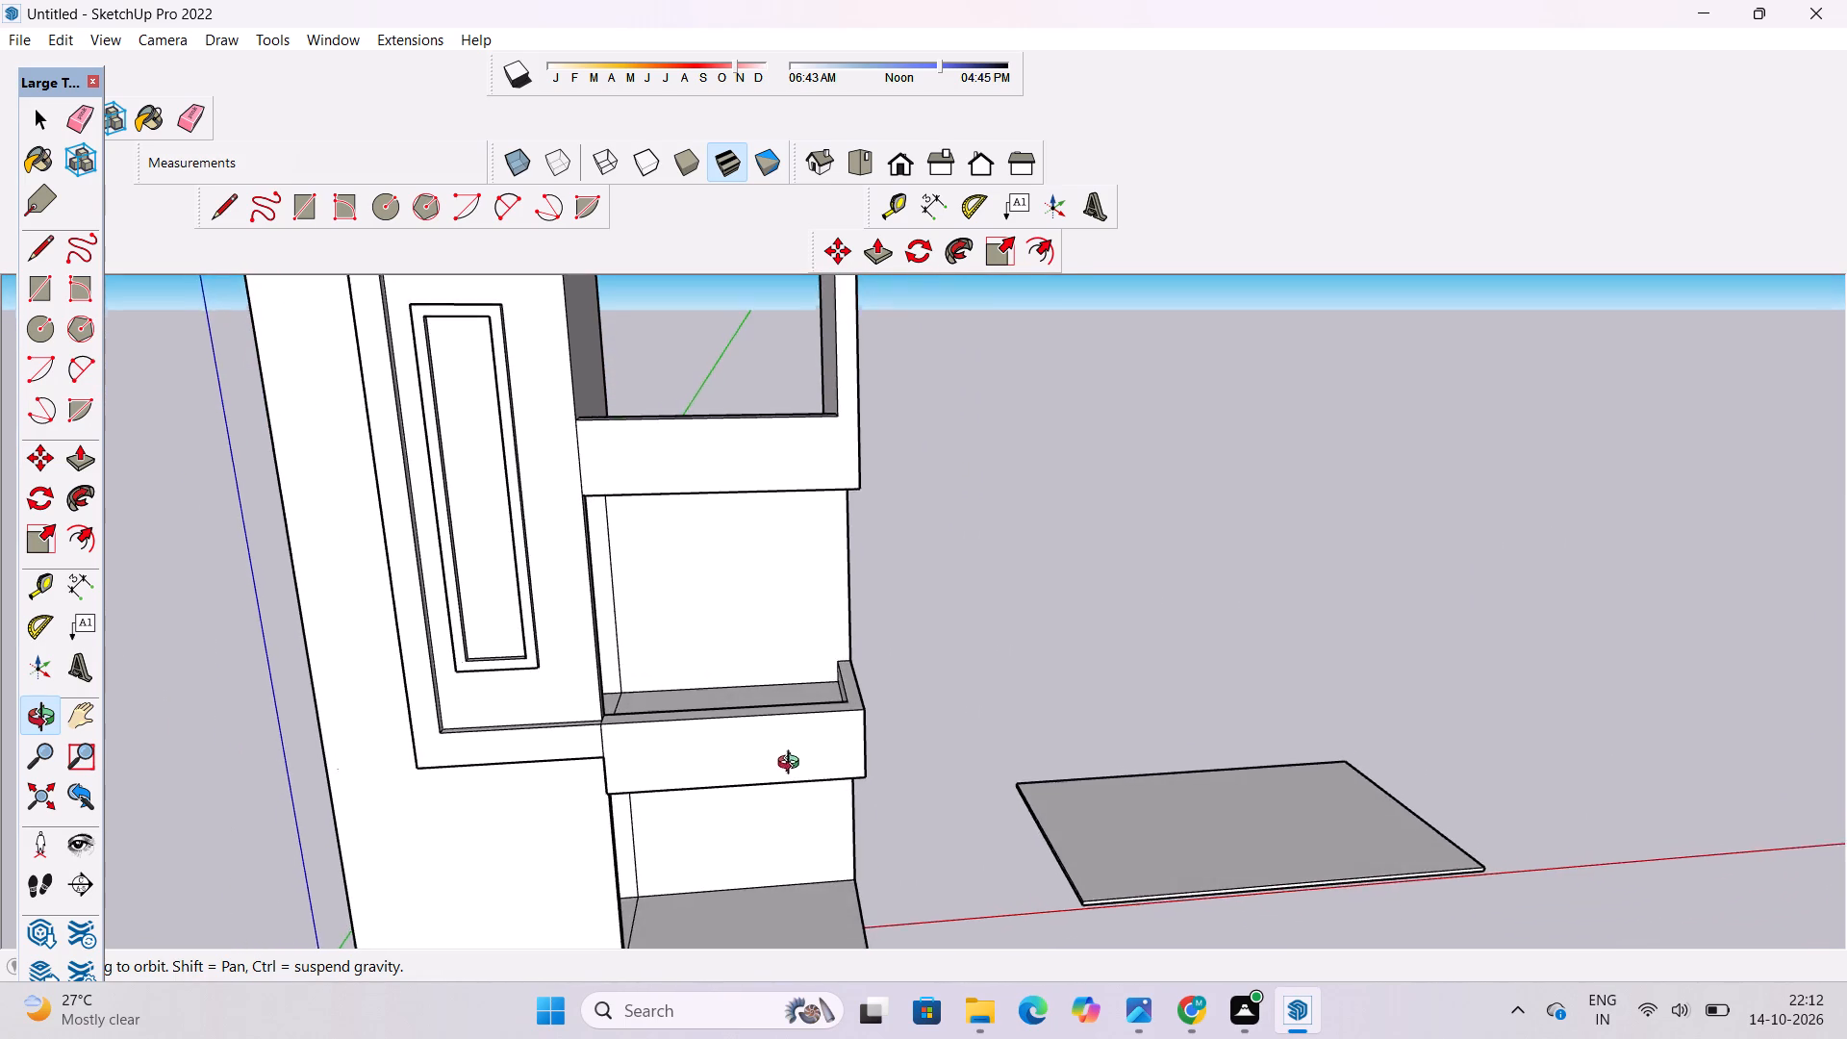
left_click_drag(793, 765, 785, 720)
left_click_drag(783, 675, 786, 755)
left_click_drag(787, 773, 781, 706)
scroll(774, 618, "down", 6, "shift")
left_click_drag(806, 730, 783, 644, "shift")
left_click_drag(783, 656, 787, 682)
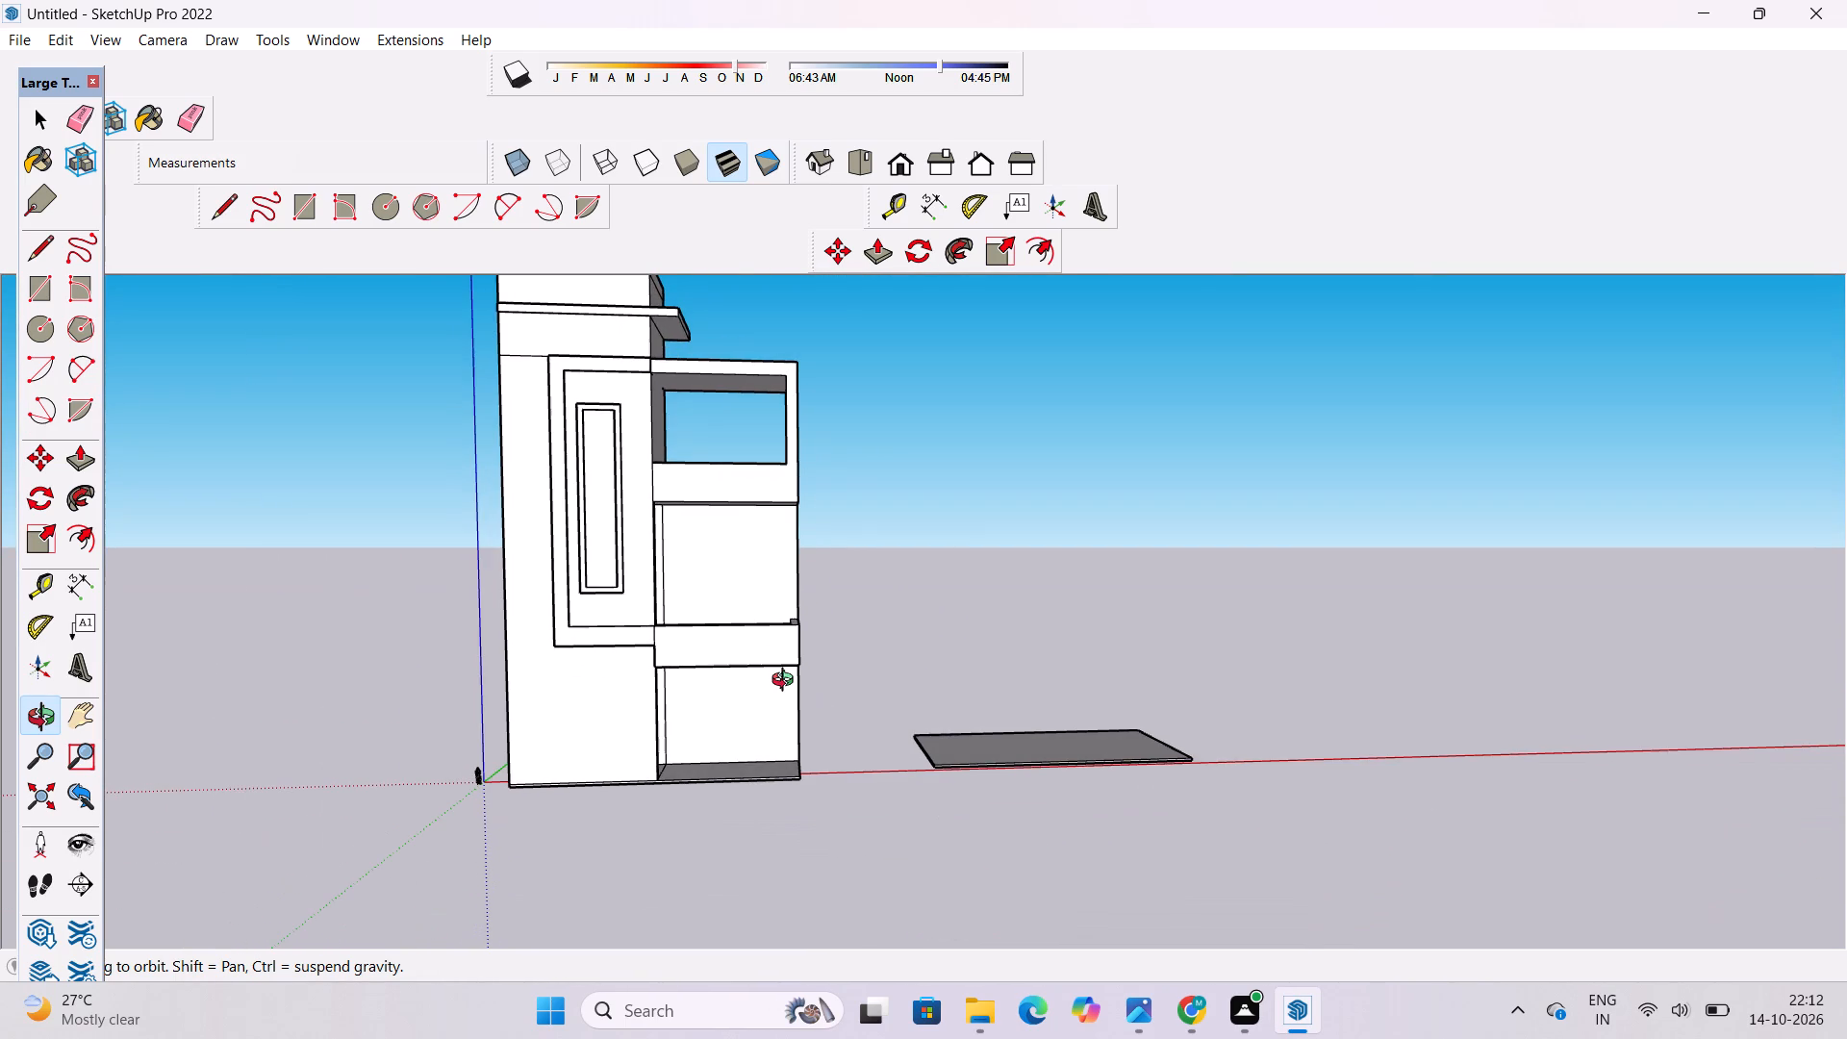
Compare the facade model with the house reference image, focusing on the two balconies and the bands in front of them.
left_click(1136, 1002)
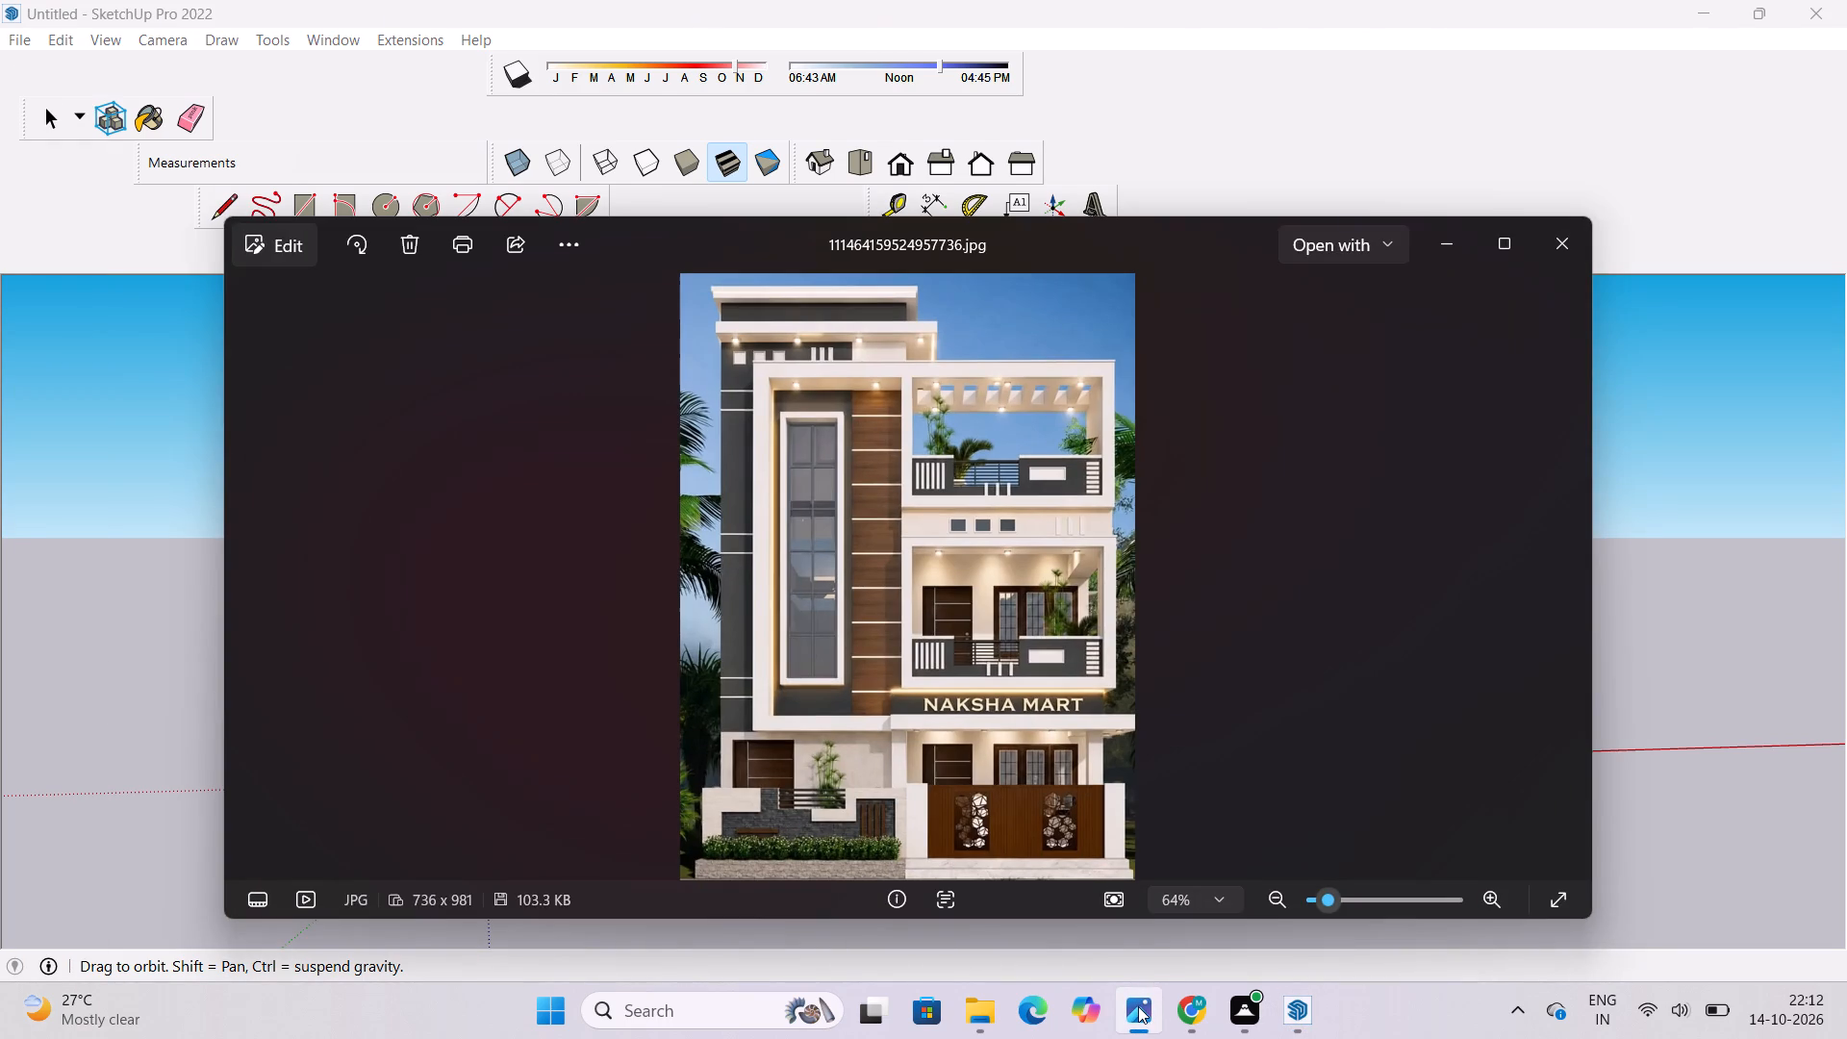
left_click(1138, 1006)
left_click(1122, 1001)
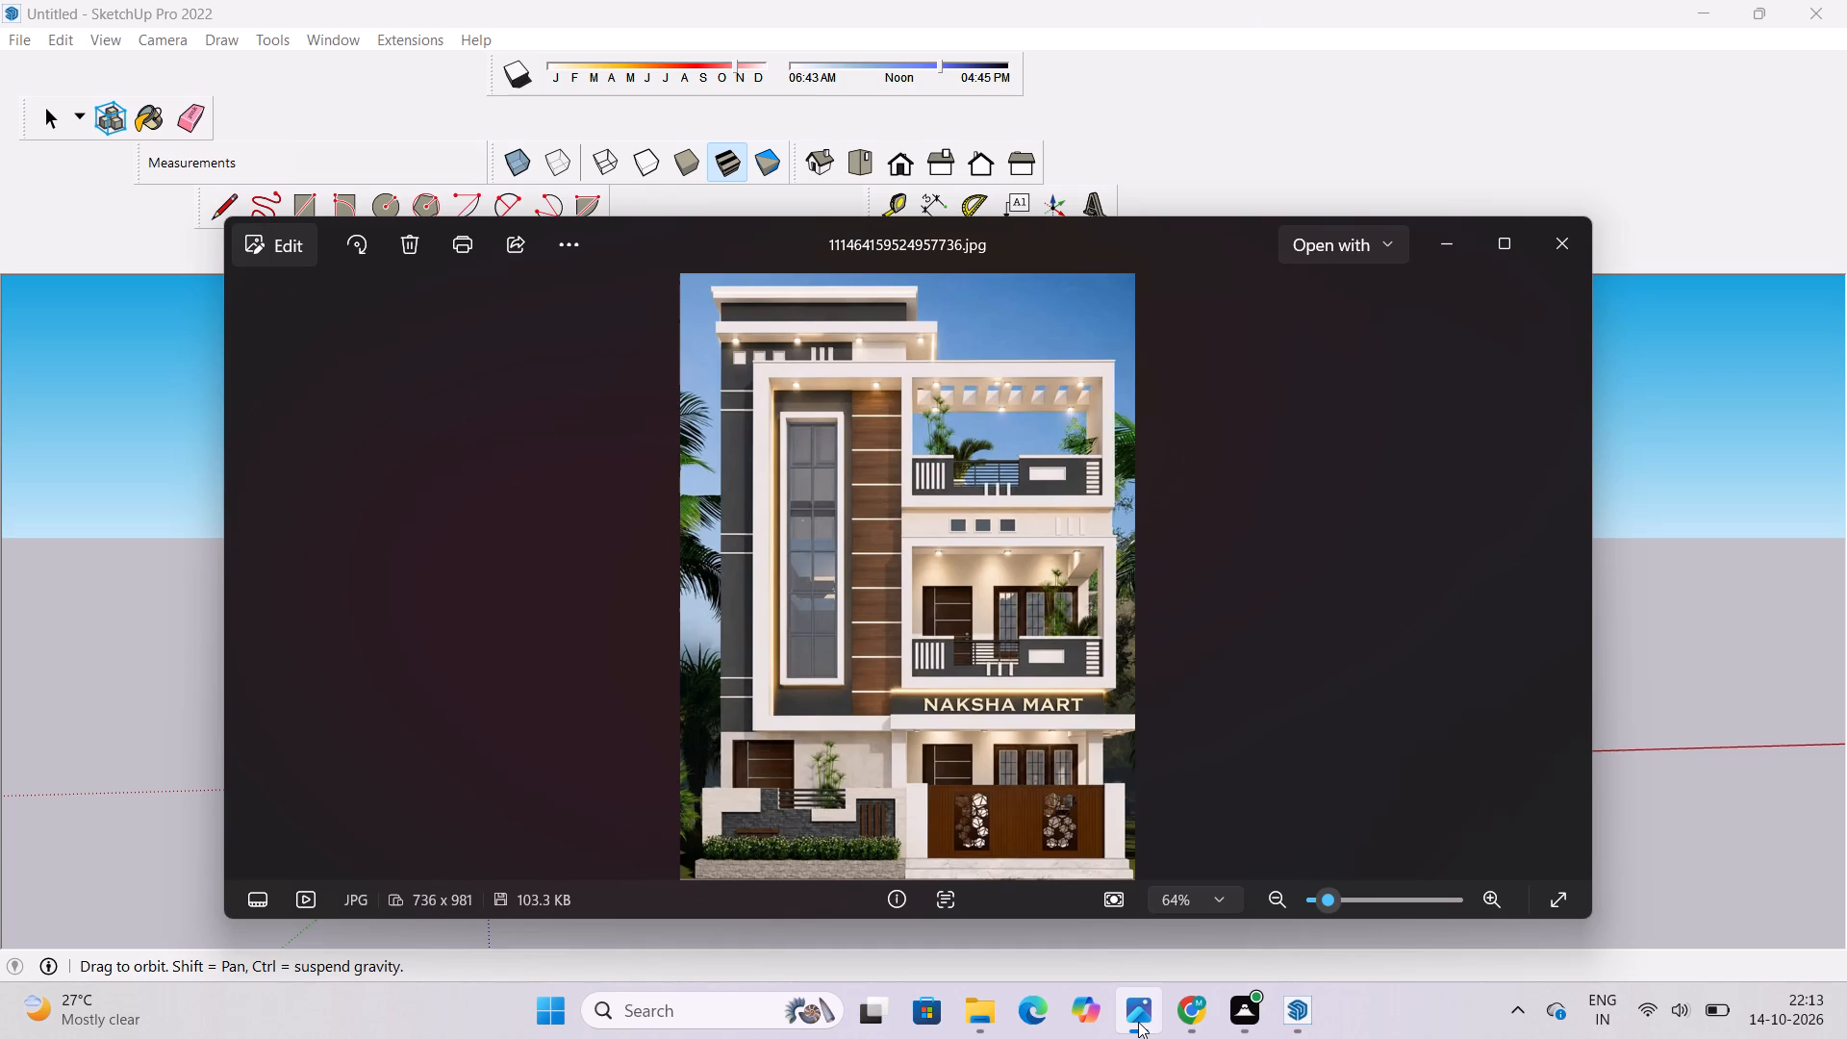
left_click(1138, 1022)
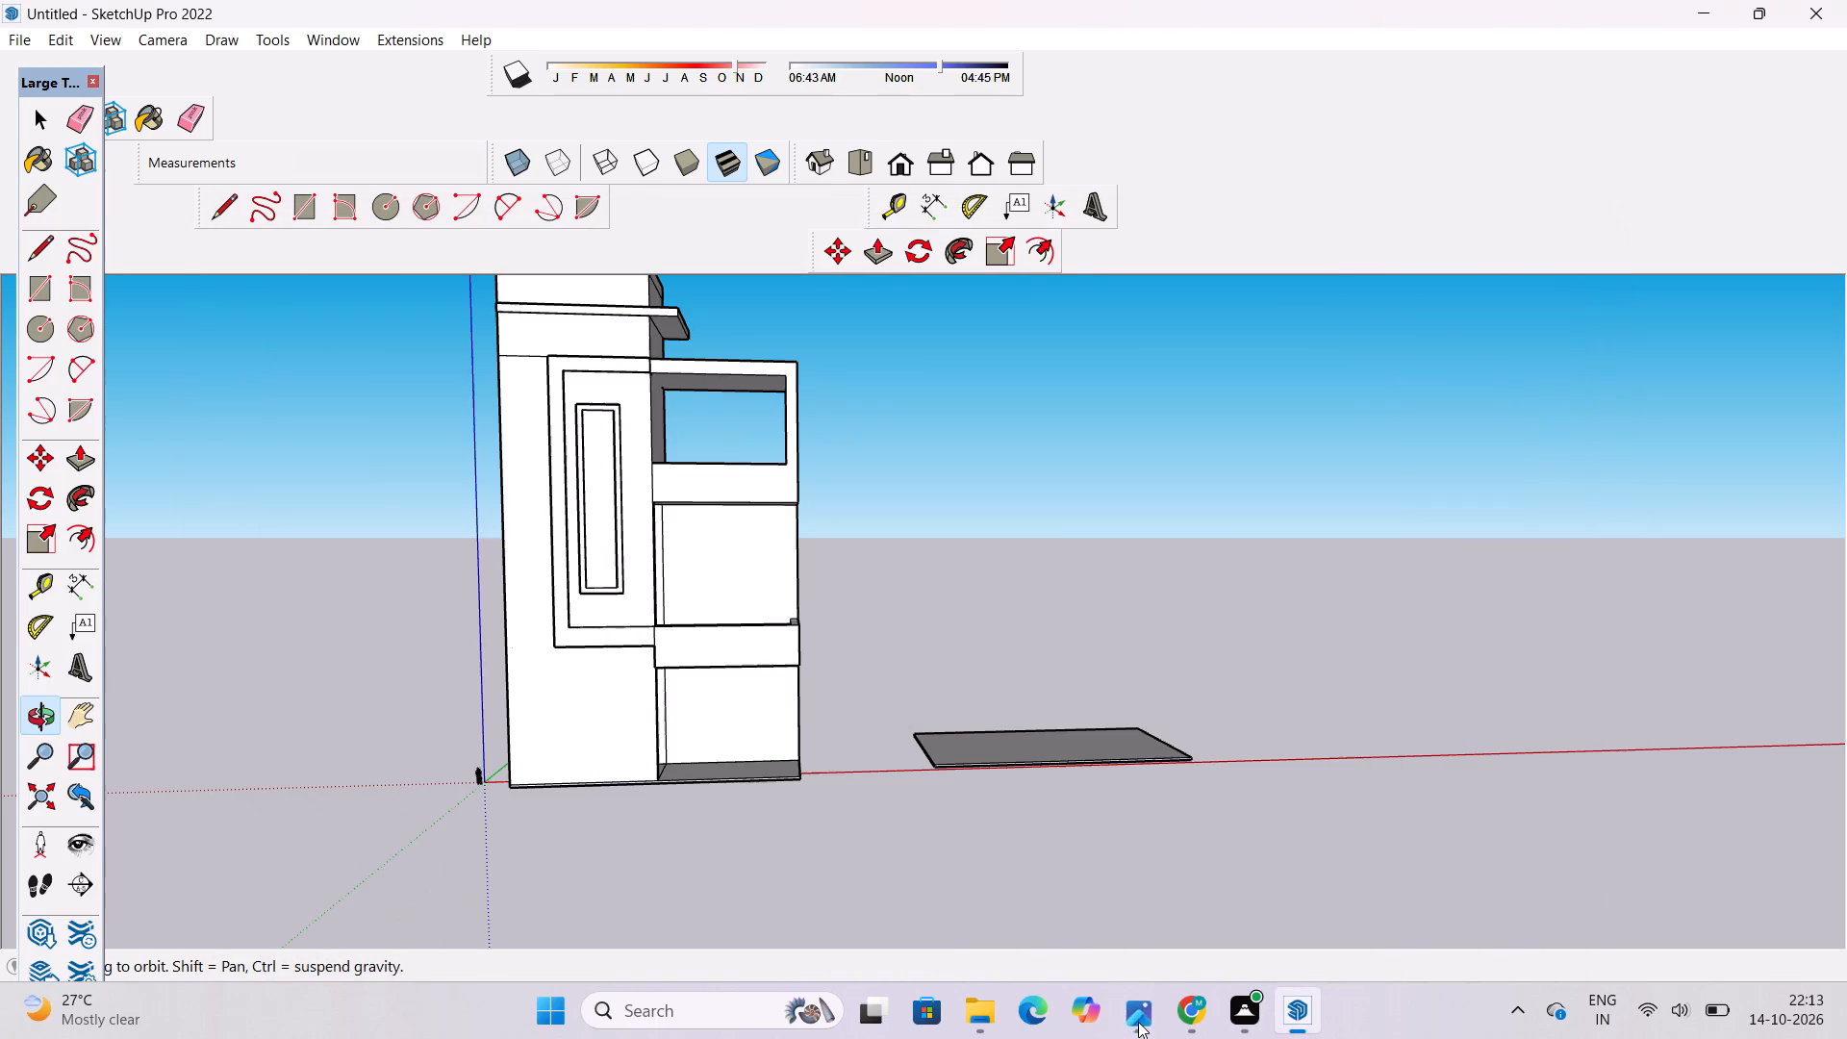
scroll(1026, 773, "down", 3)
left_click_drag(1034, 767, 1039, 819, "shift")
left_click_drag(915, 808, 793, 811)
scroll(760, 810, "up", 3)
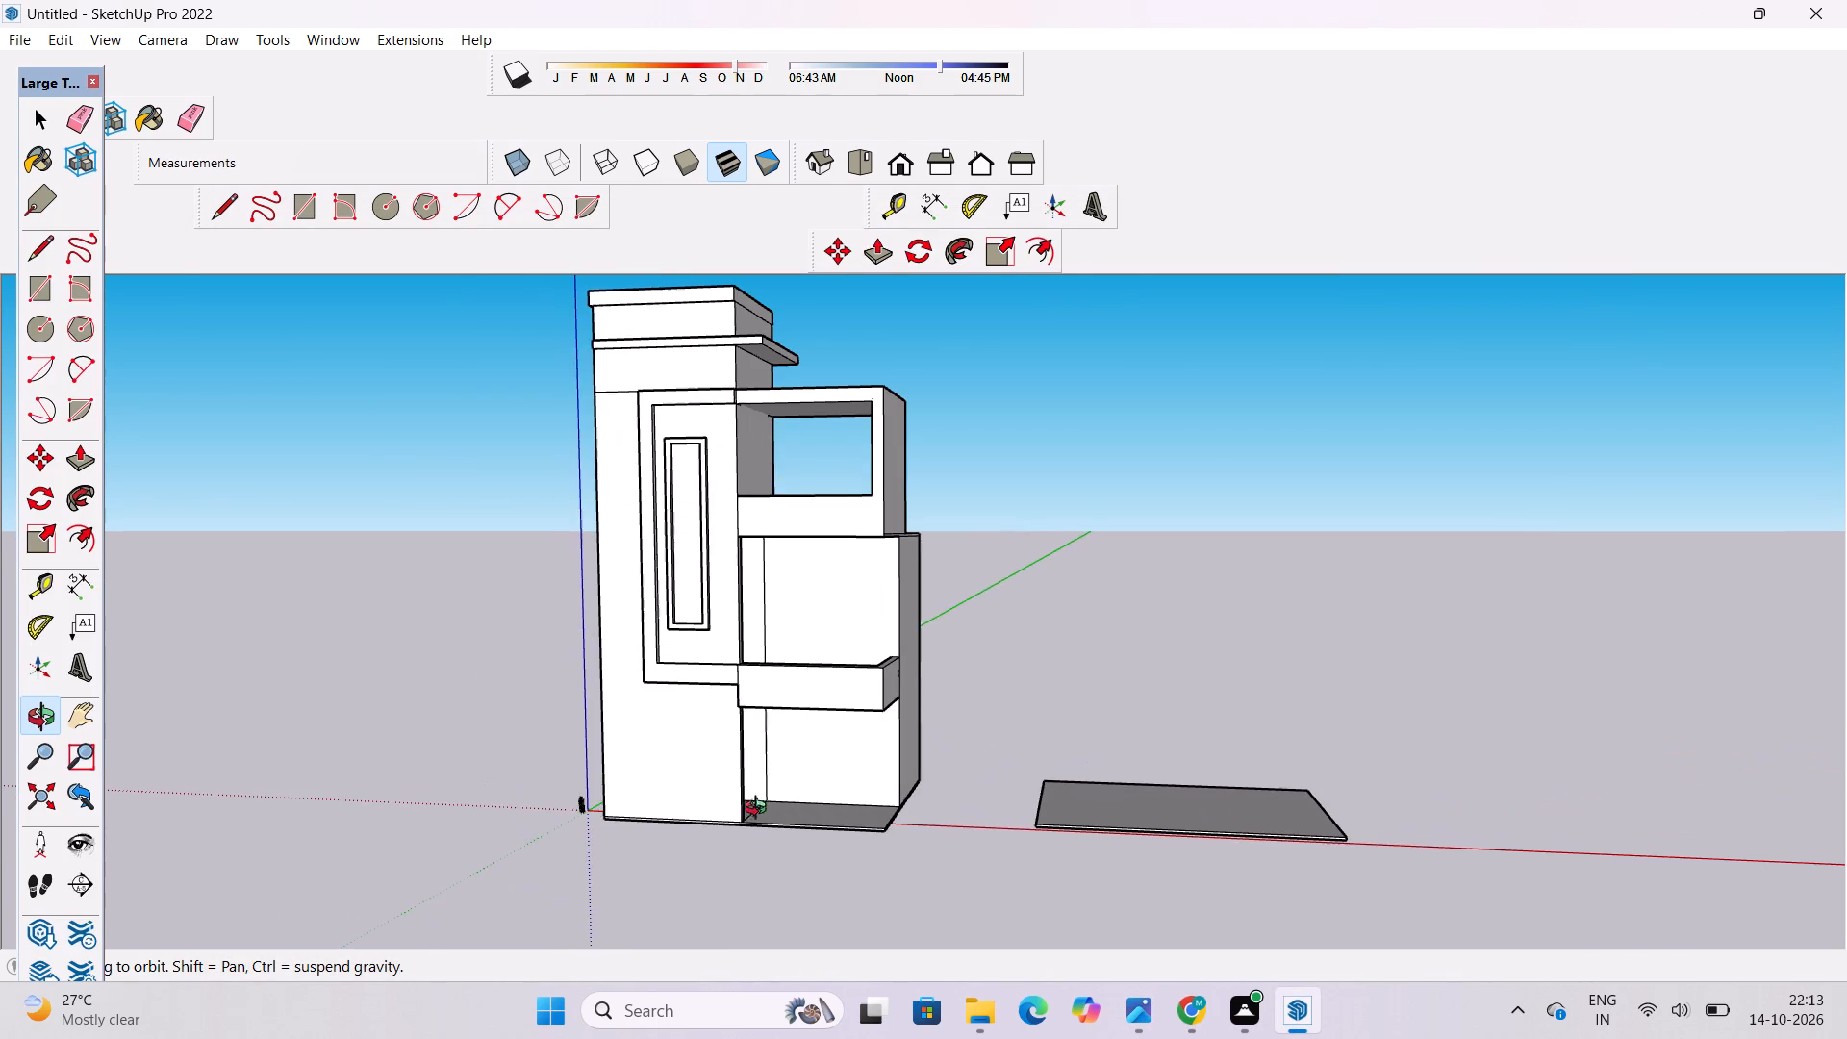
left_click_drag(805, 727, 825, 743, "shift")
left_click(1133, 1003)
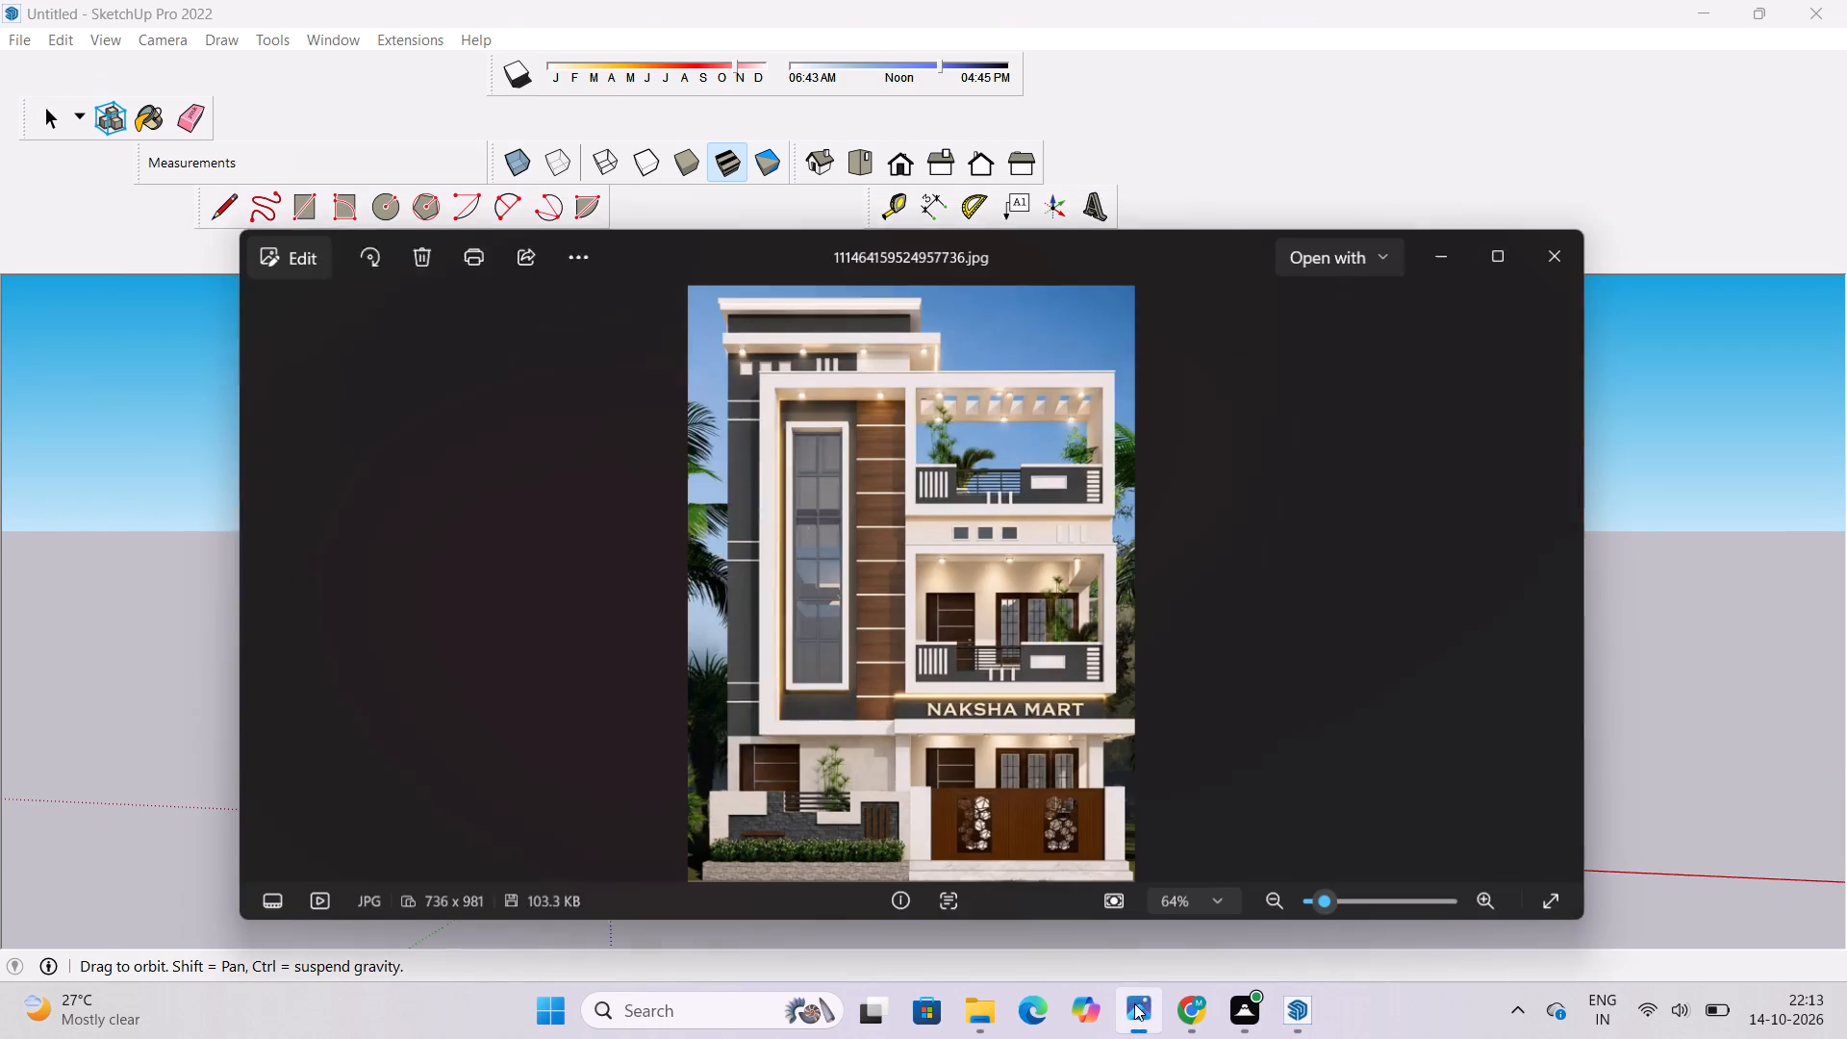
left_click(1134, 1003)
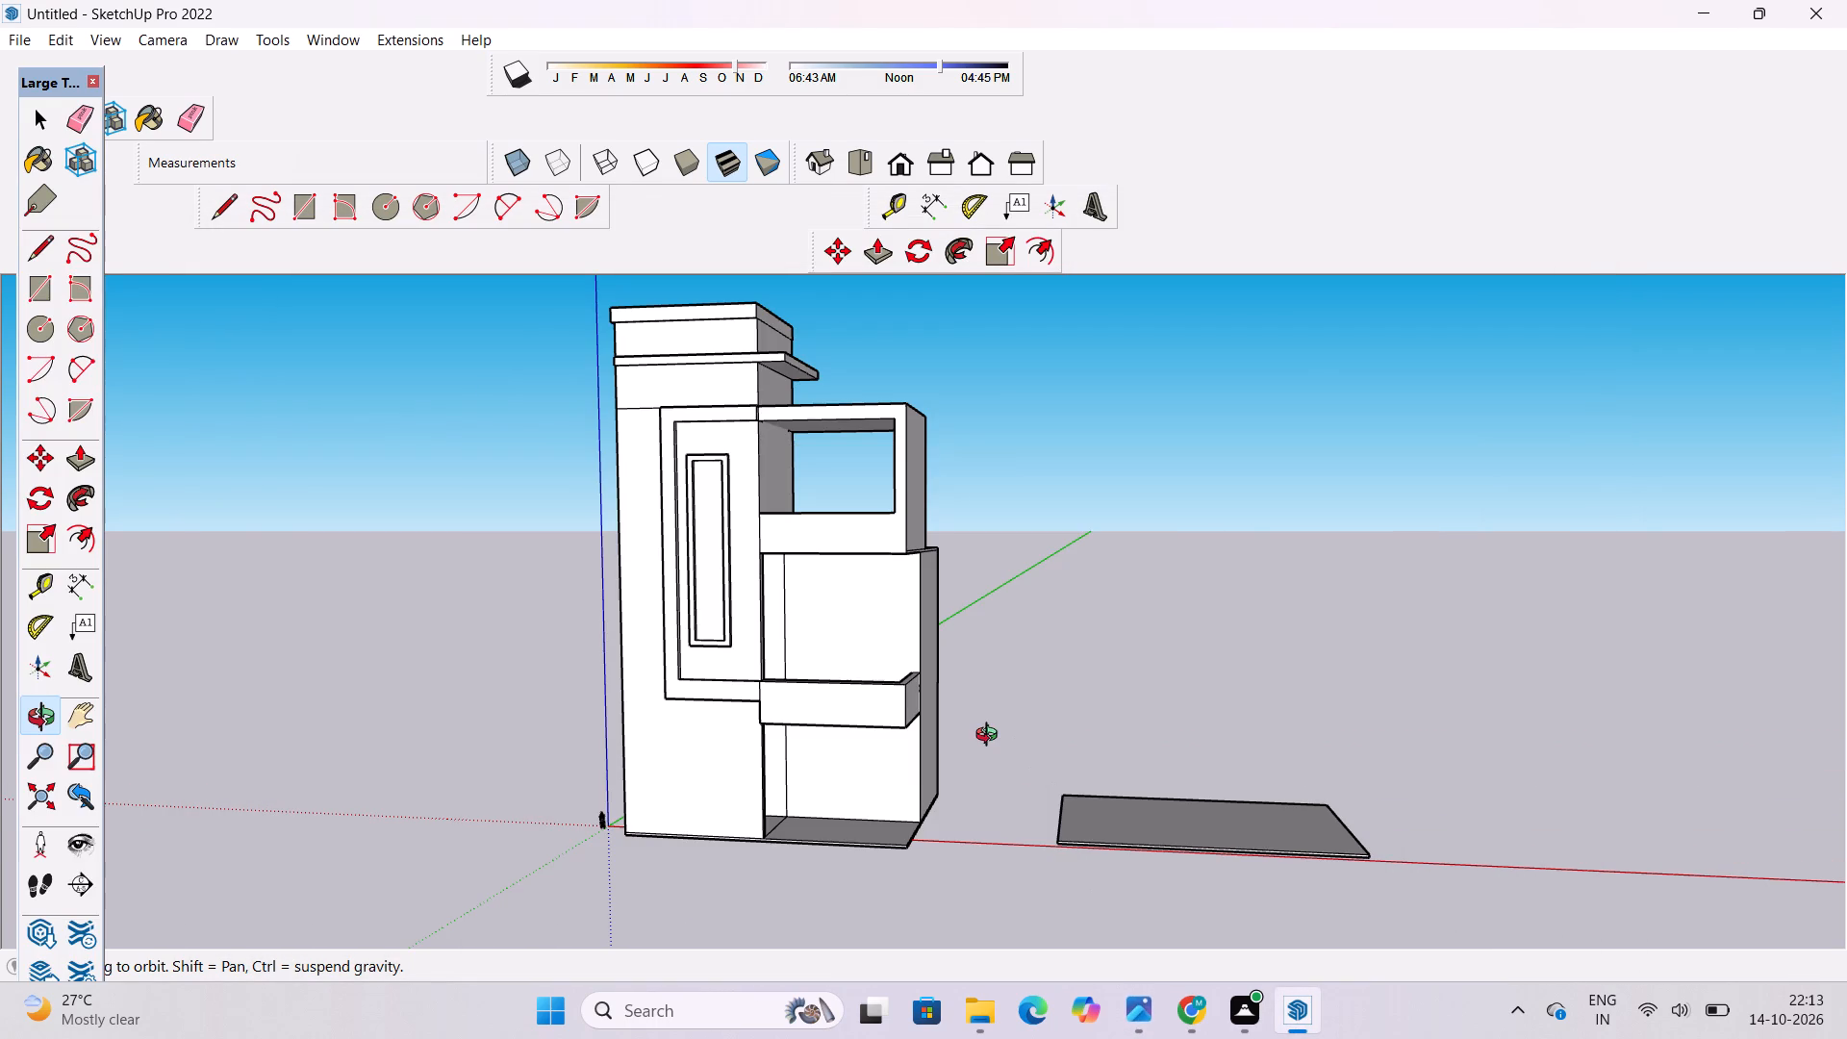
left_click(993, 736, "shift")
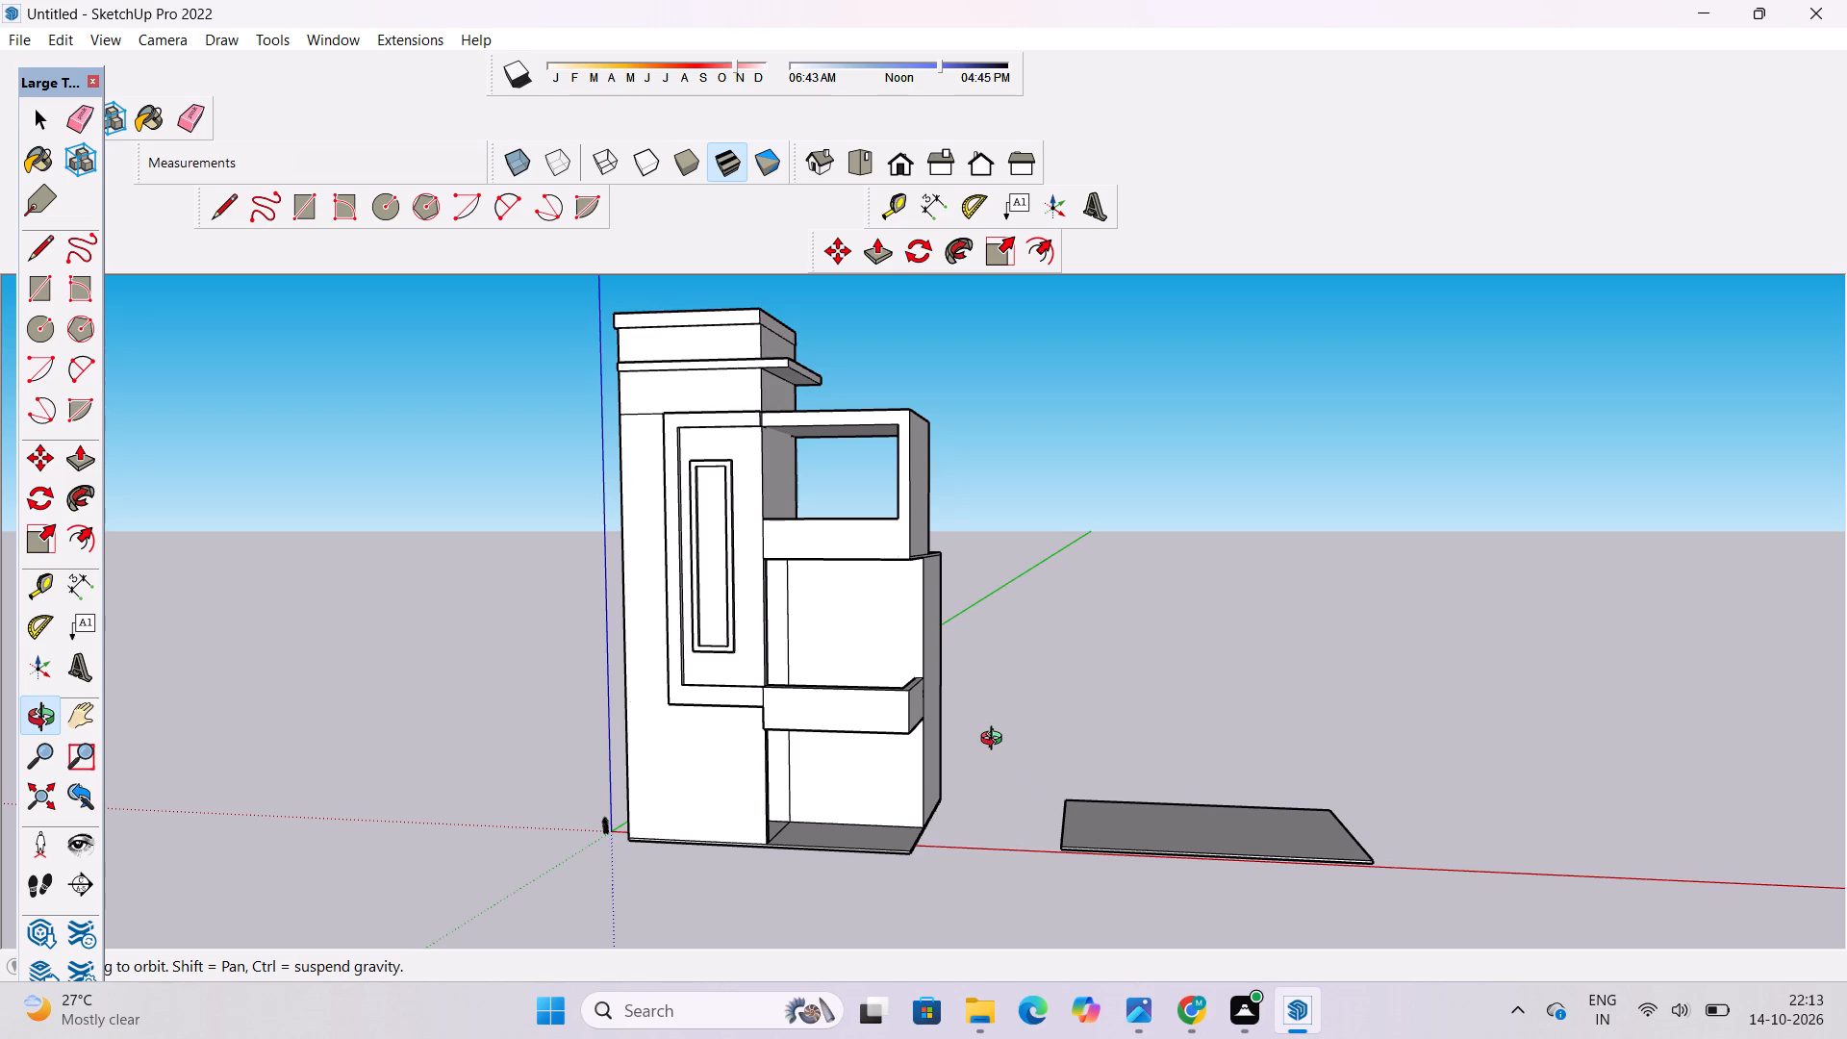
left_click(919, 739)
left_click_drag(922, 744, 929, 726)
left_click_drag(929, 726, 960, 768)
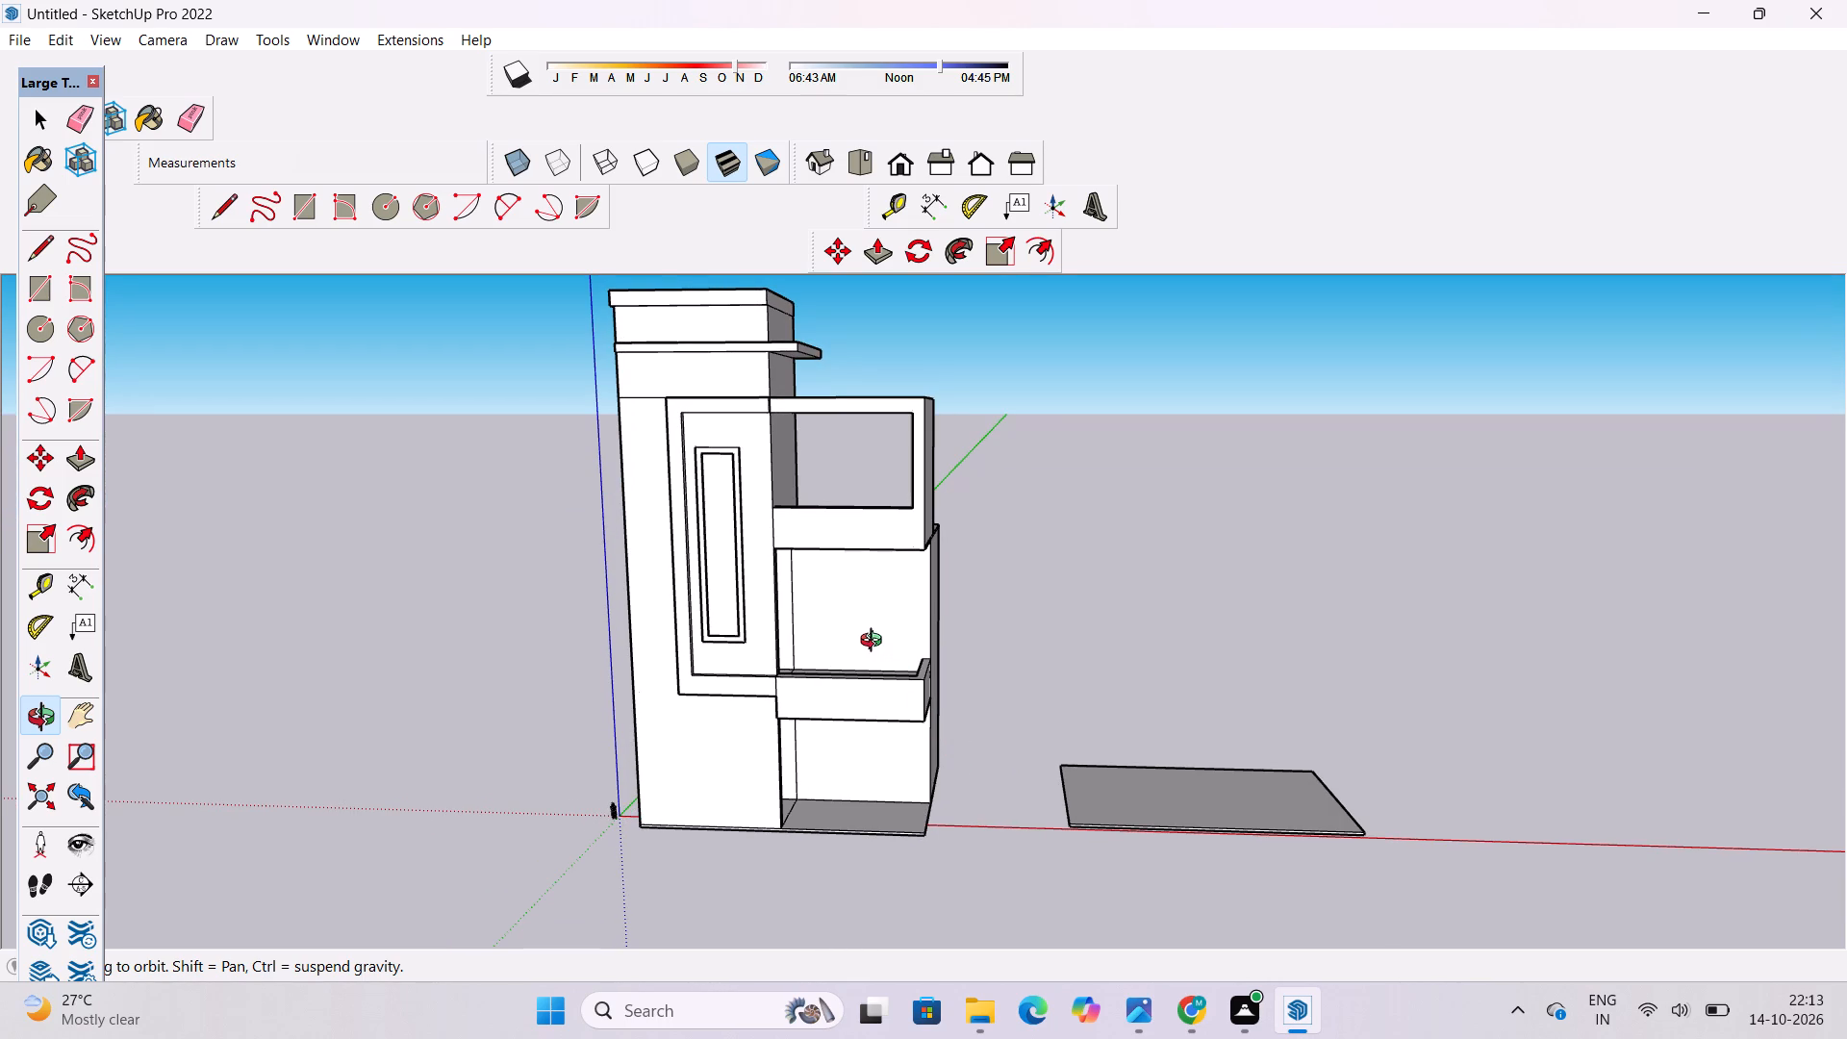
left_click_drag(880, 648, 884, 671)
left_click_drag(888, 680, 902, 765, "shift")
left_click_drag(902, 765, 901, 732)
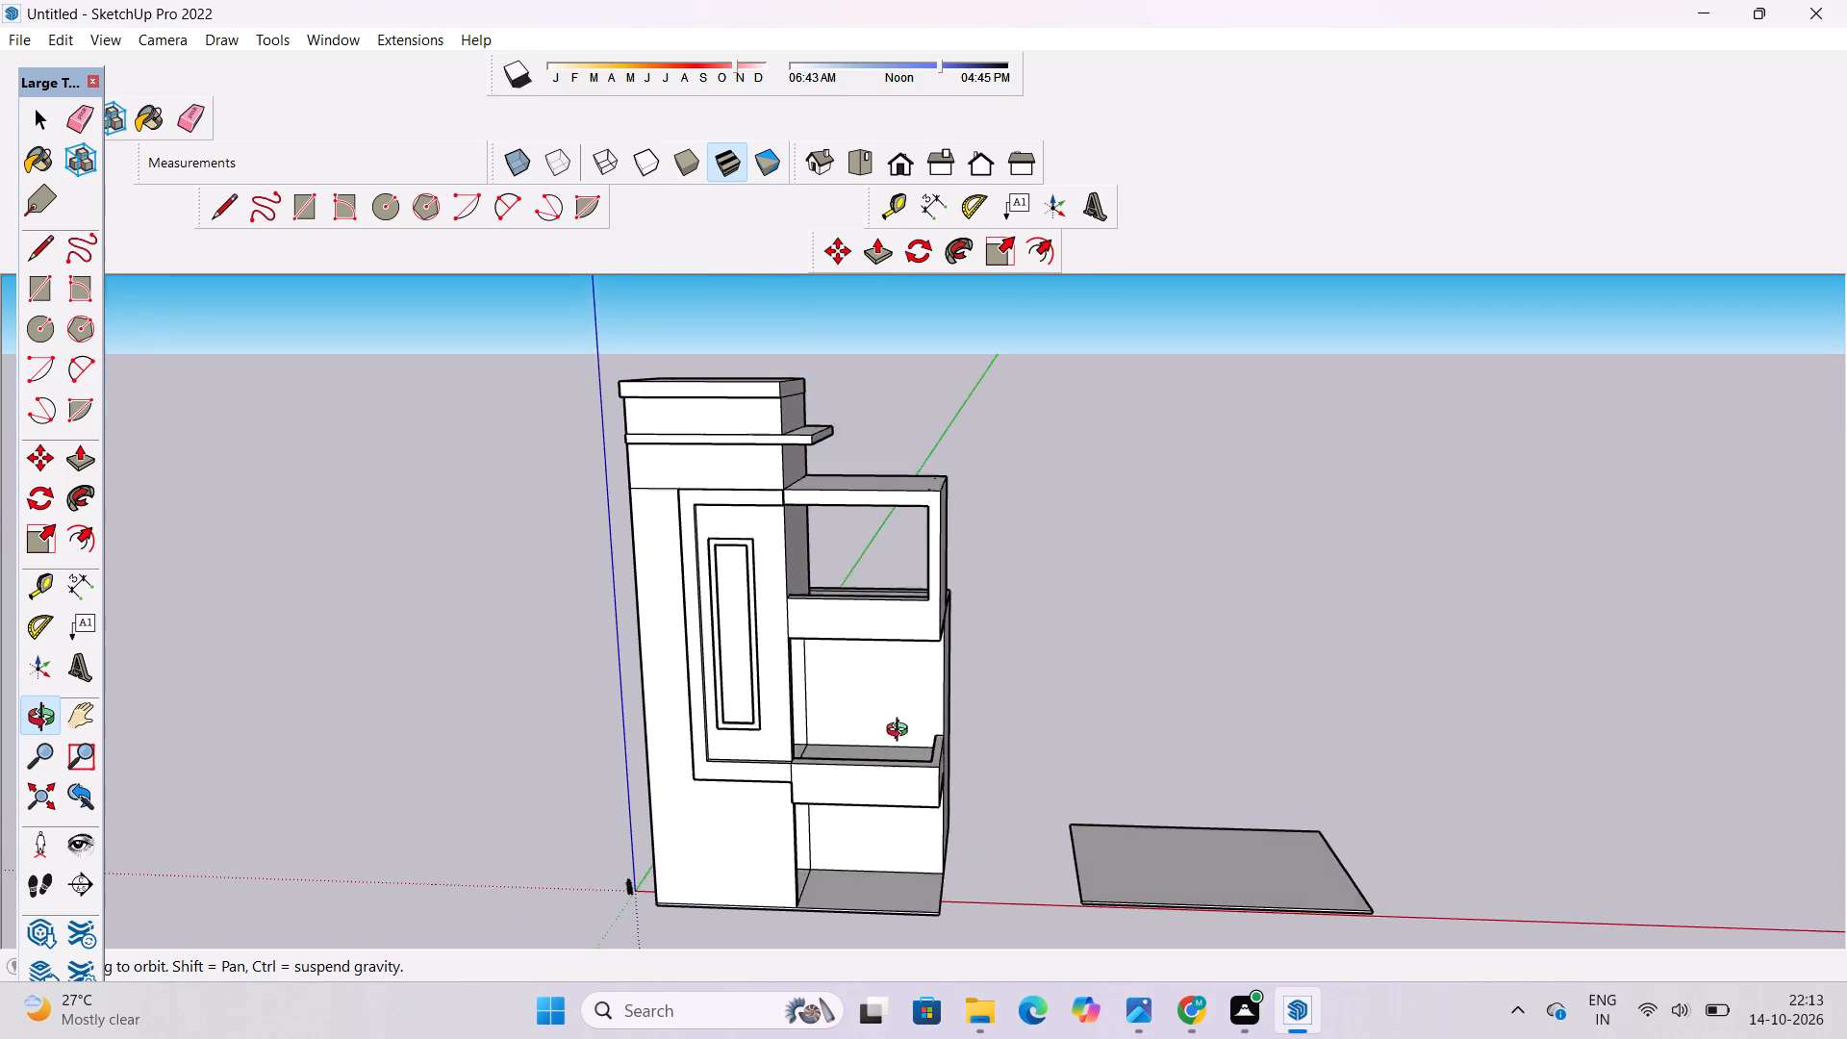
left_click_drag(901, 732, 913, 620)
Place a construction guide on the upper balcony's underside, 3' in from its front edge and aligned with the frame's inner corner.
scroll(941, 672, "up", 2)
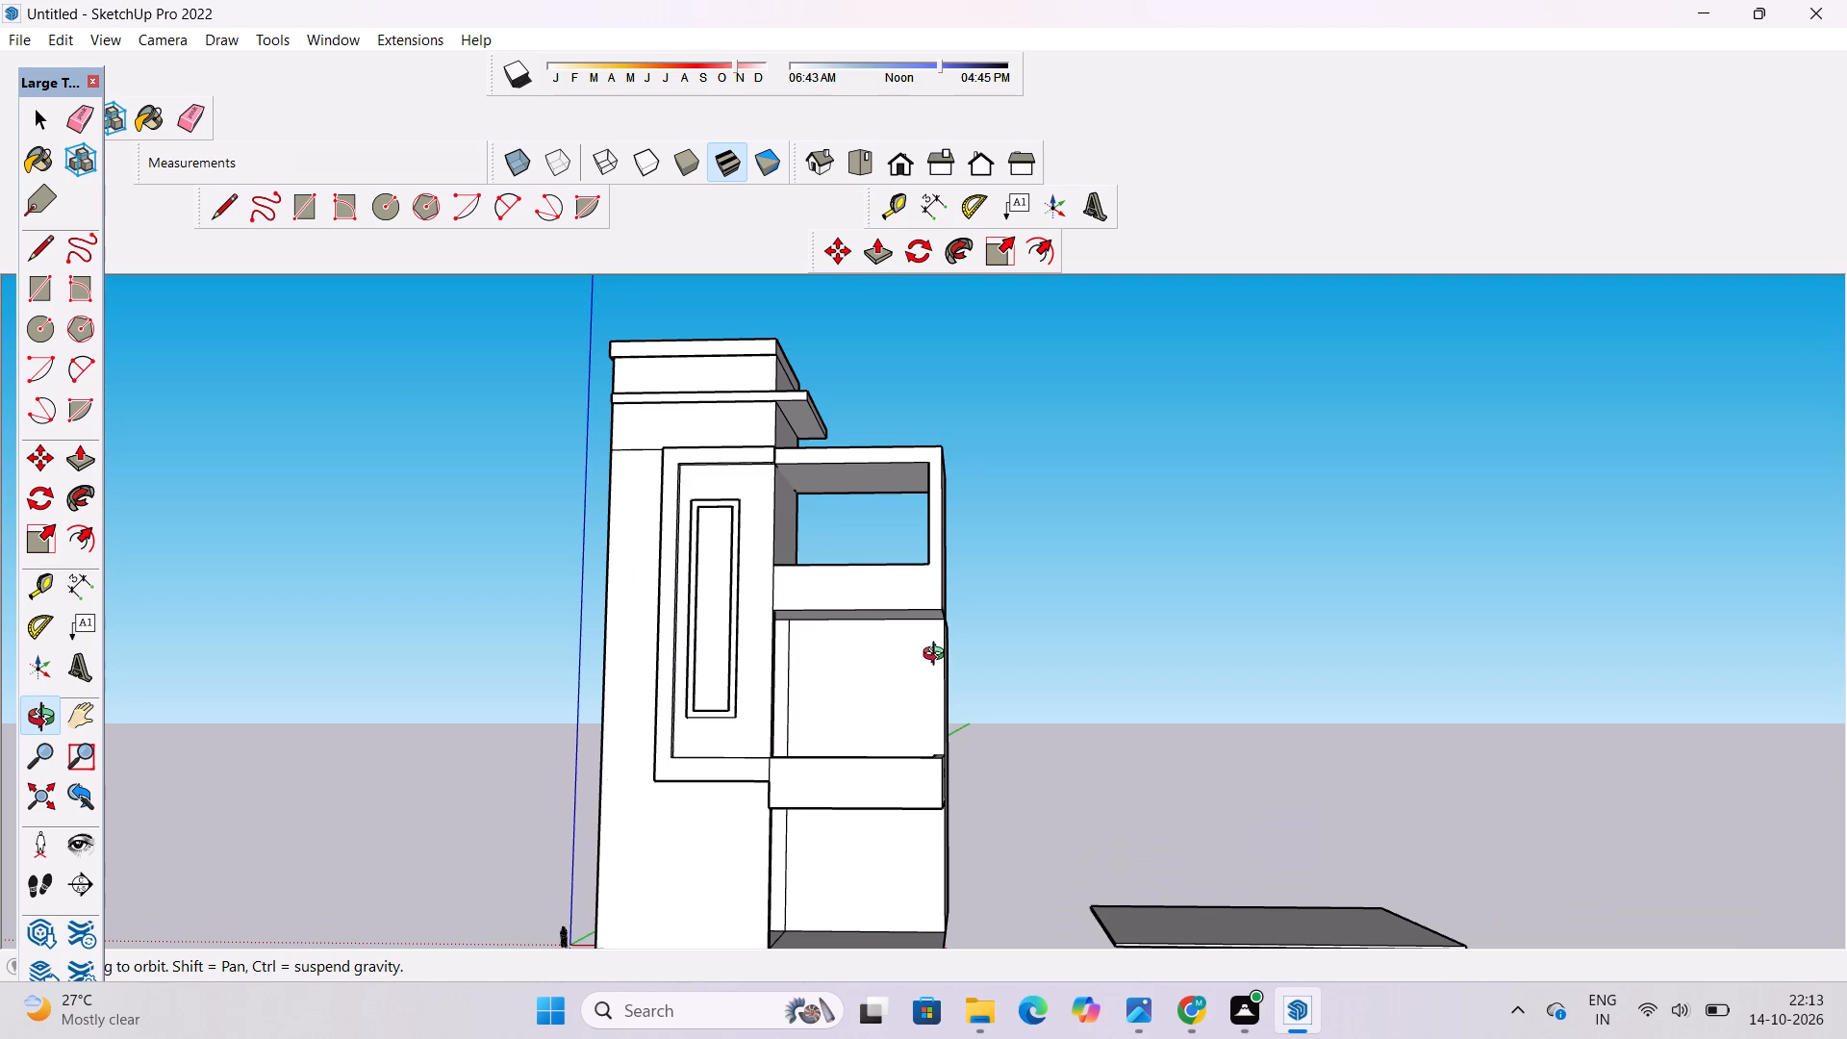
left_click_drag(937, 645, 939, 708)
left_click_drag(939, 678, 940, 648)
left_click_drag(940, 648, 898, 531)
scroll(904, 583, "up", 4)
left_click_drag(907, 607, 901, 662, "shift")
left_click_drag(897, 671, 879, 605)
scroll(822, 669, "up", 4)
left_click(822, 669, "shift")
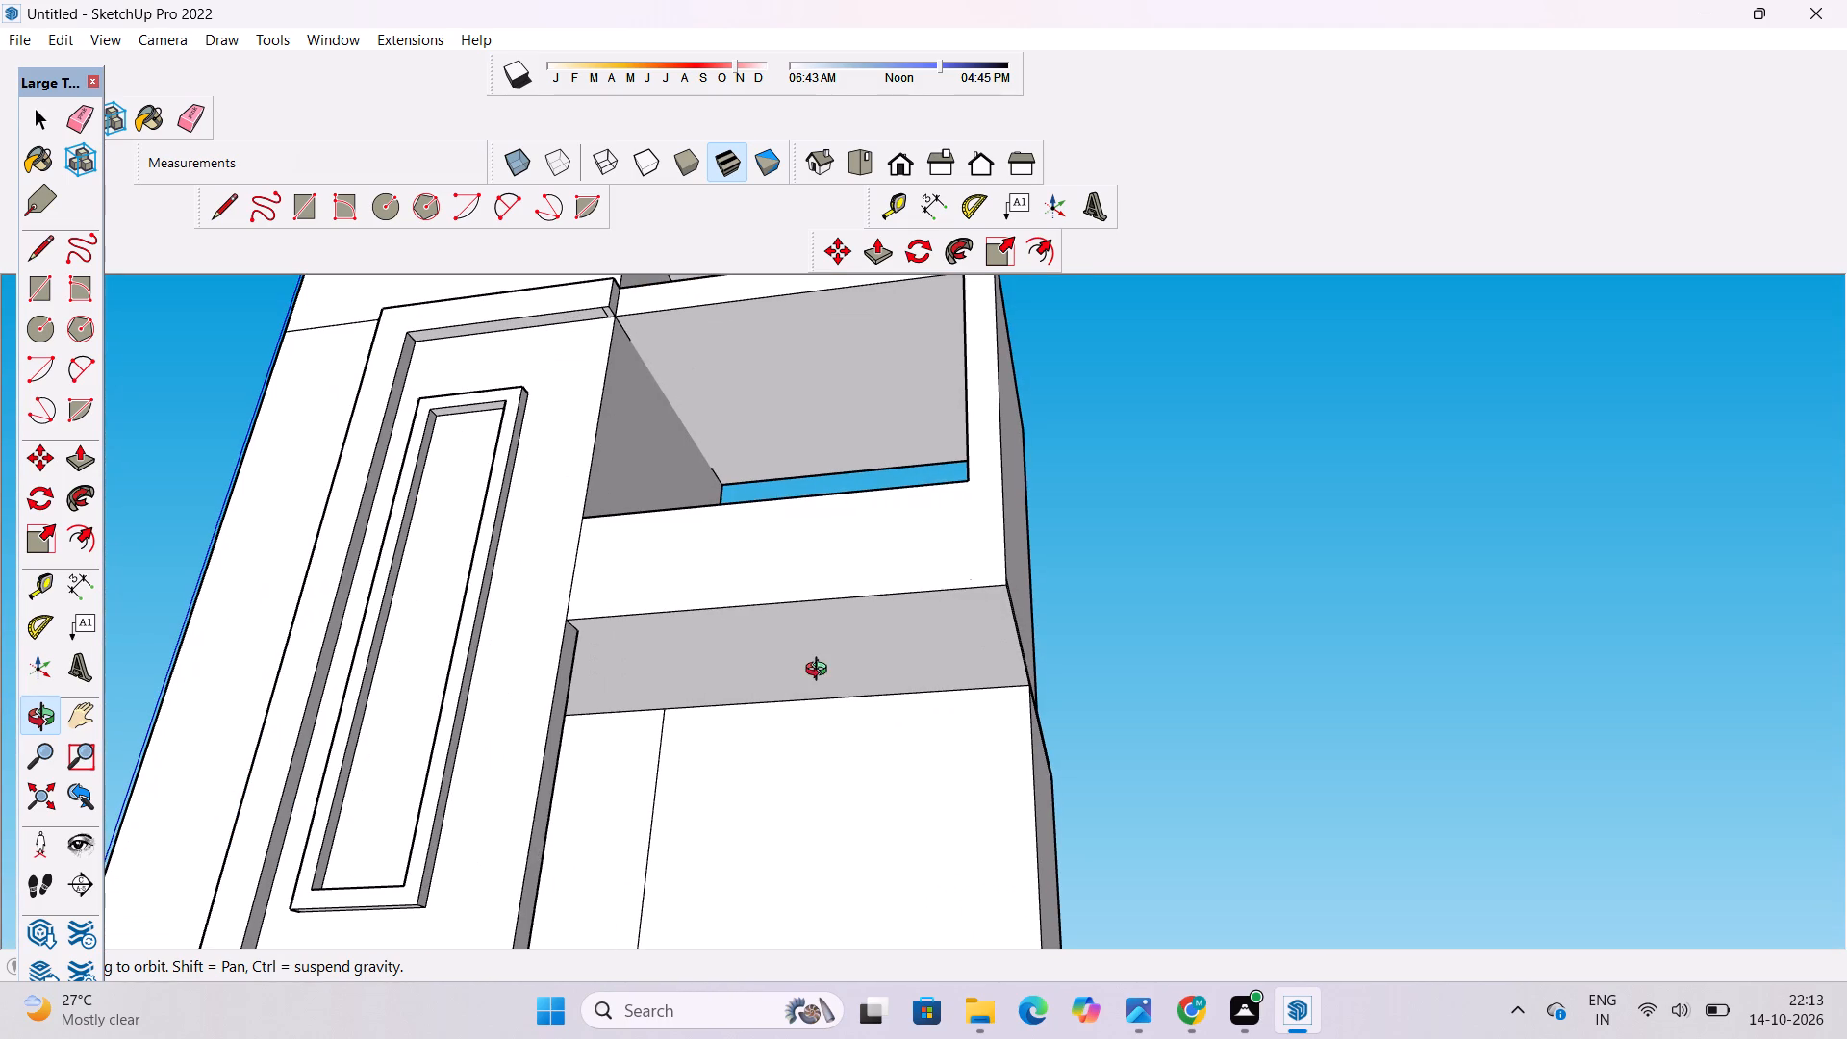
key("t")
left_click(781, 603)
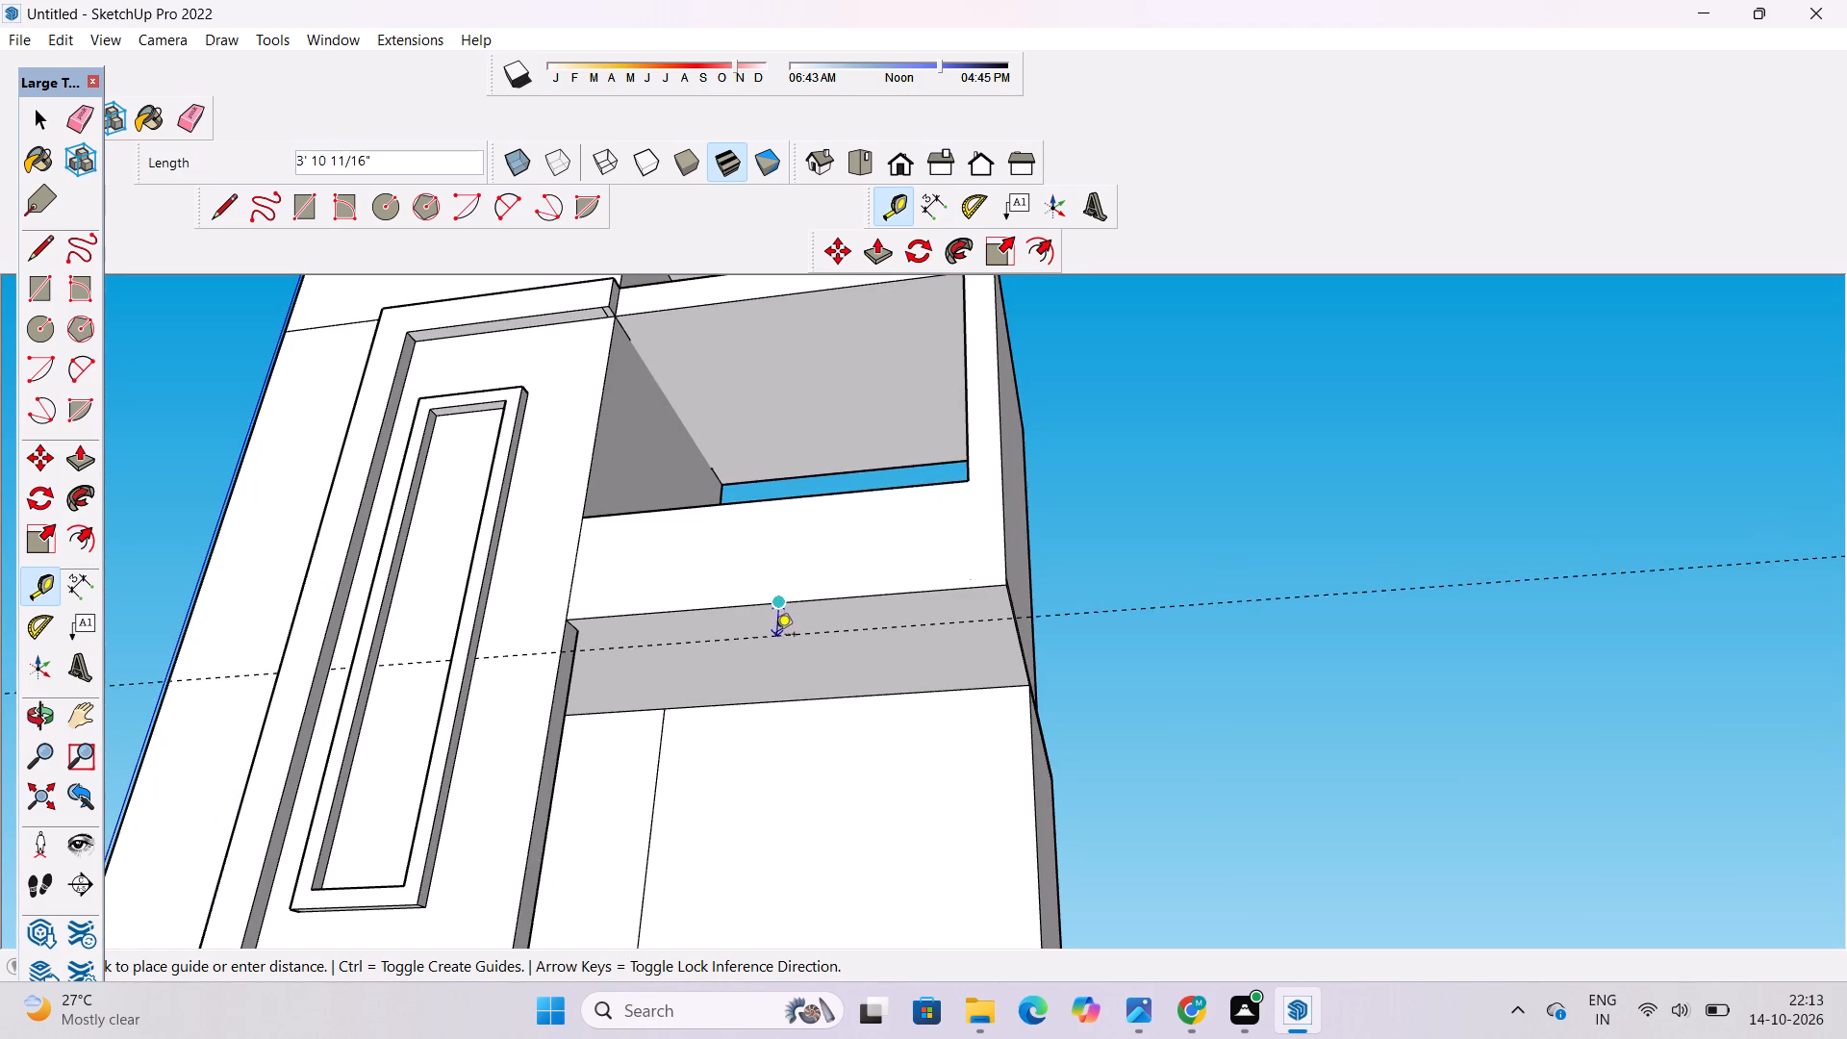
scroll(615, 617, "up", 5)
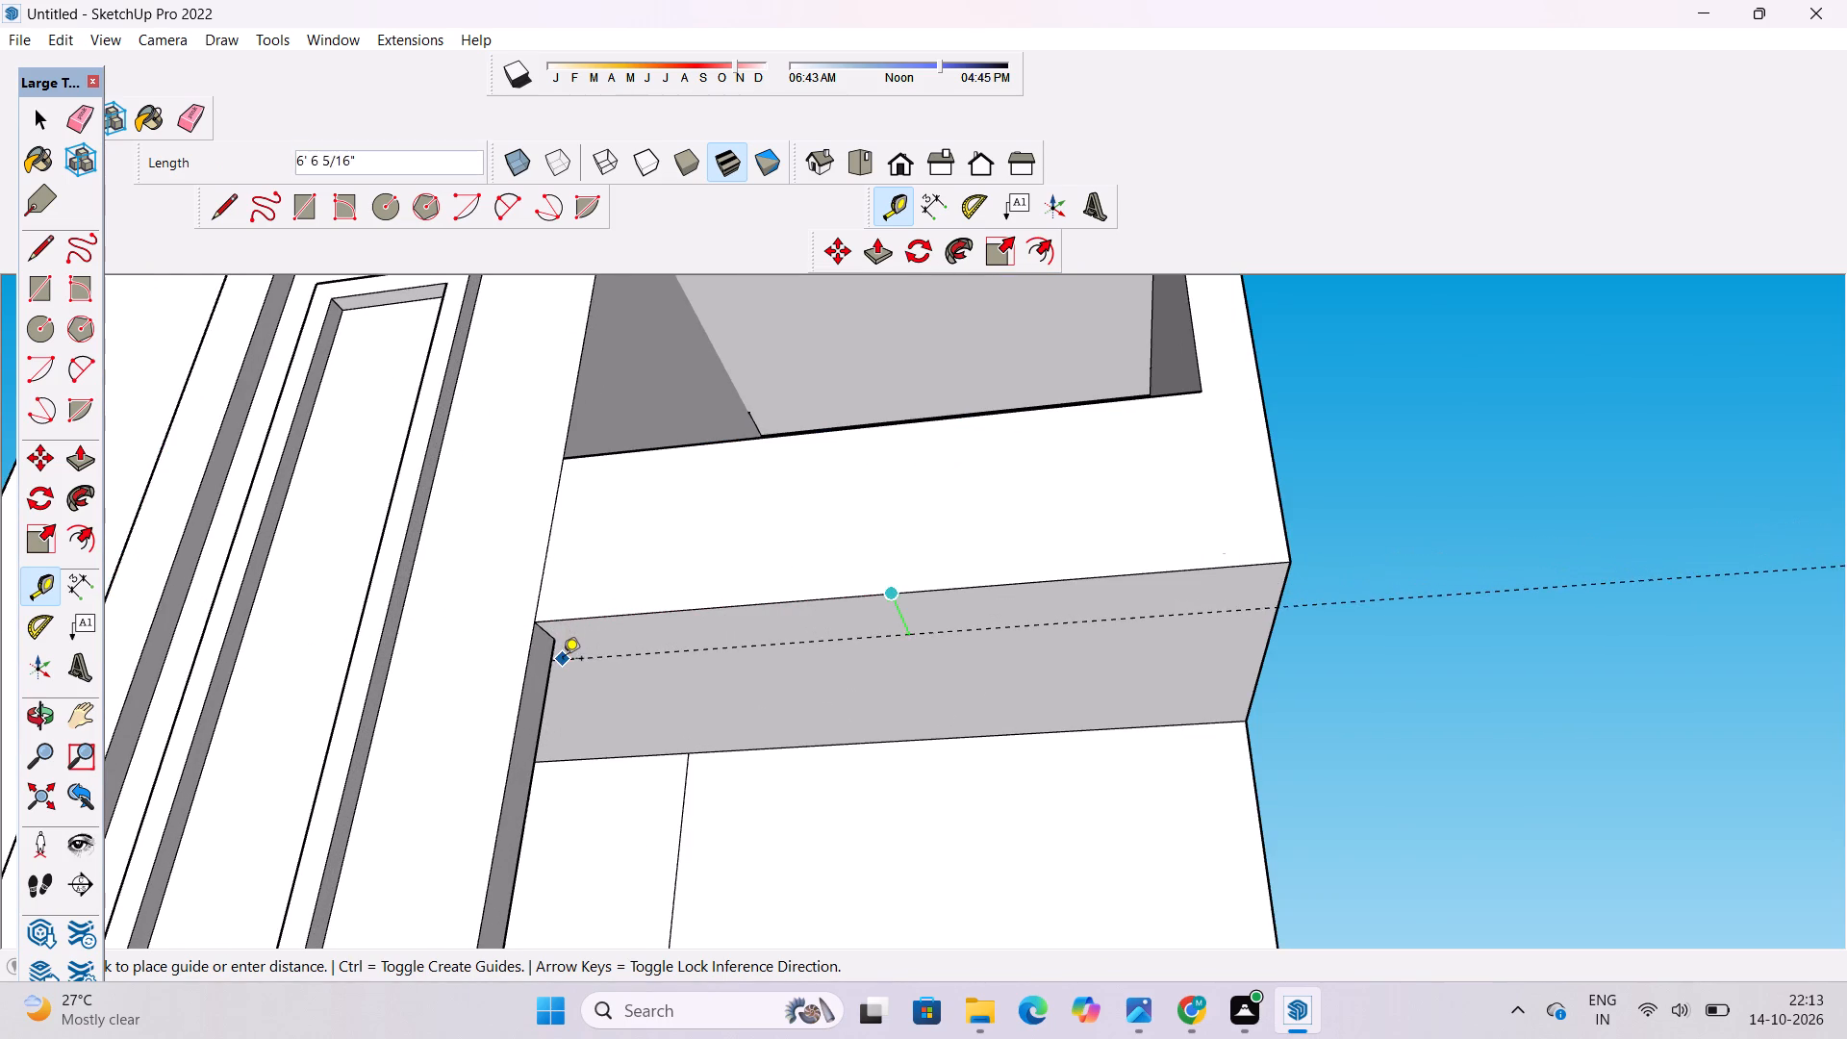
scroll(563, 657, "up", 2)
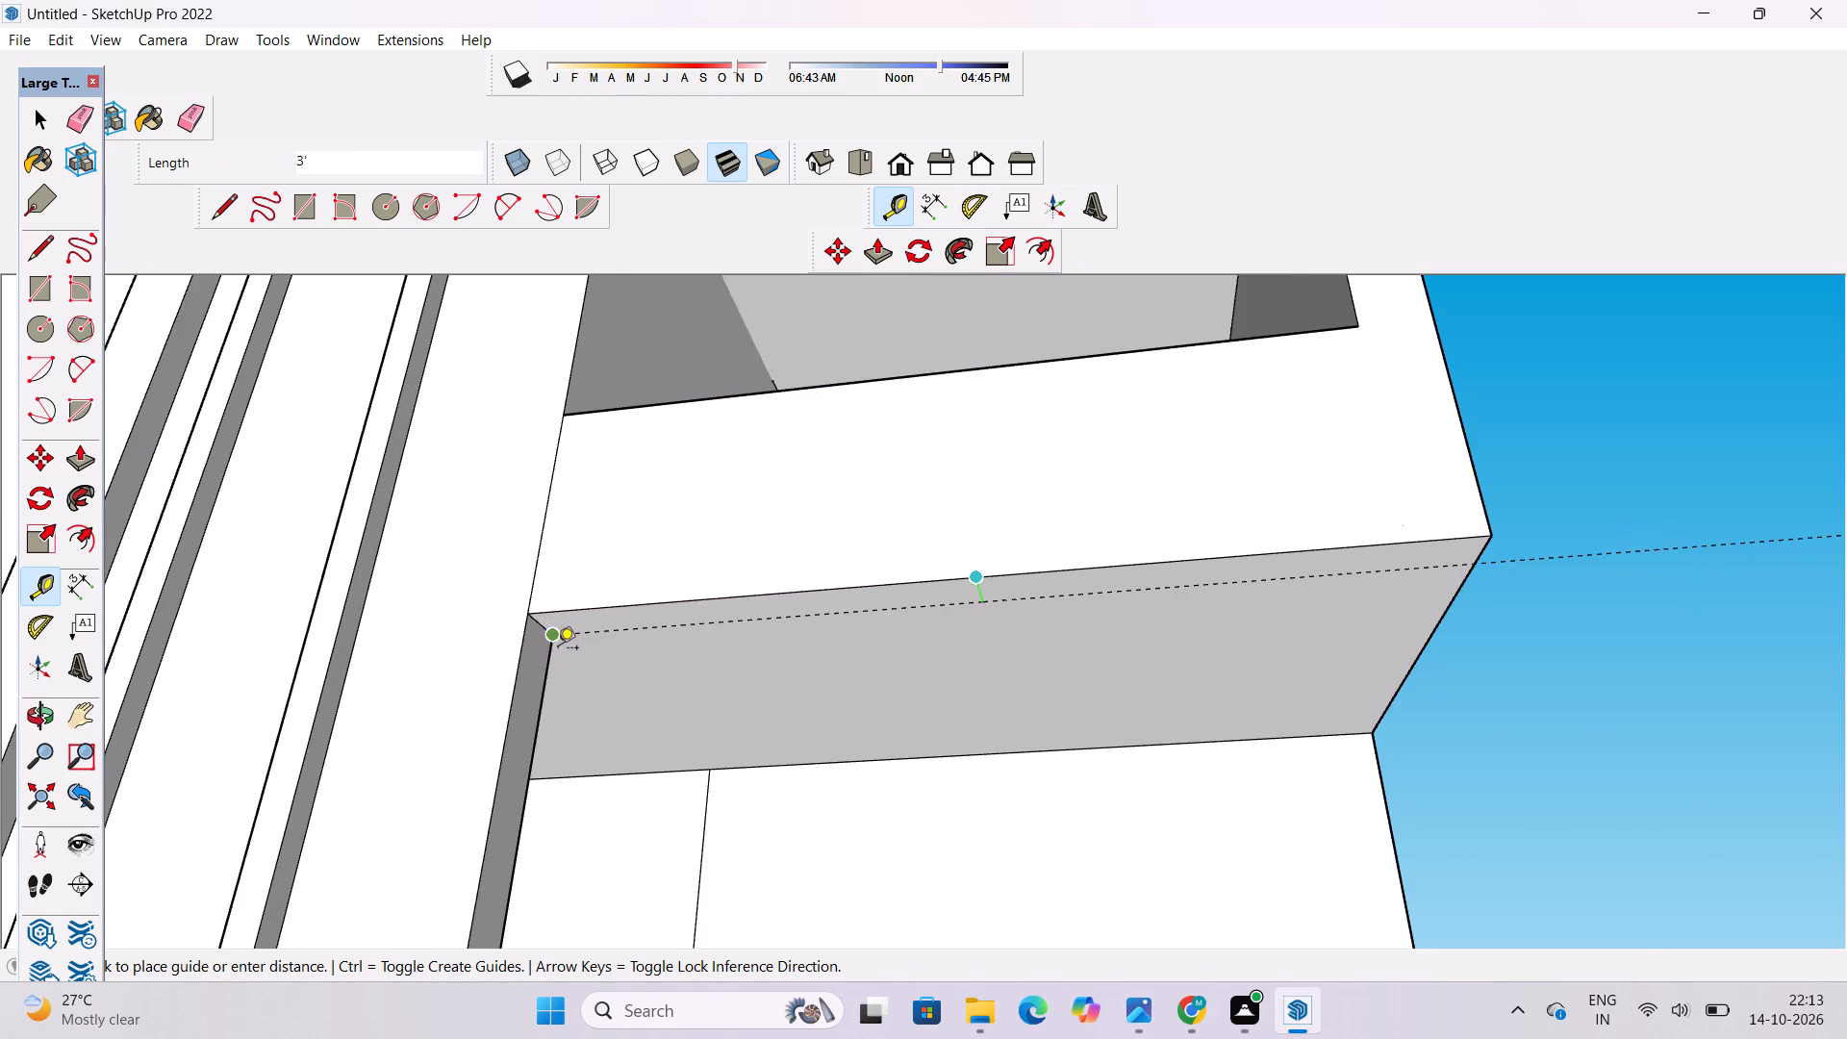
scroll(558, 649, "up", 4)
left_click(547, 633)
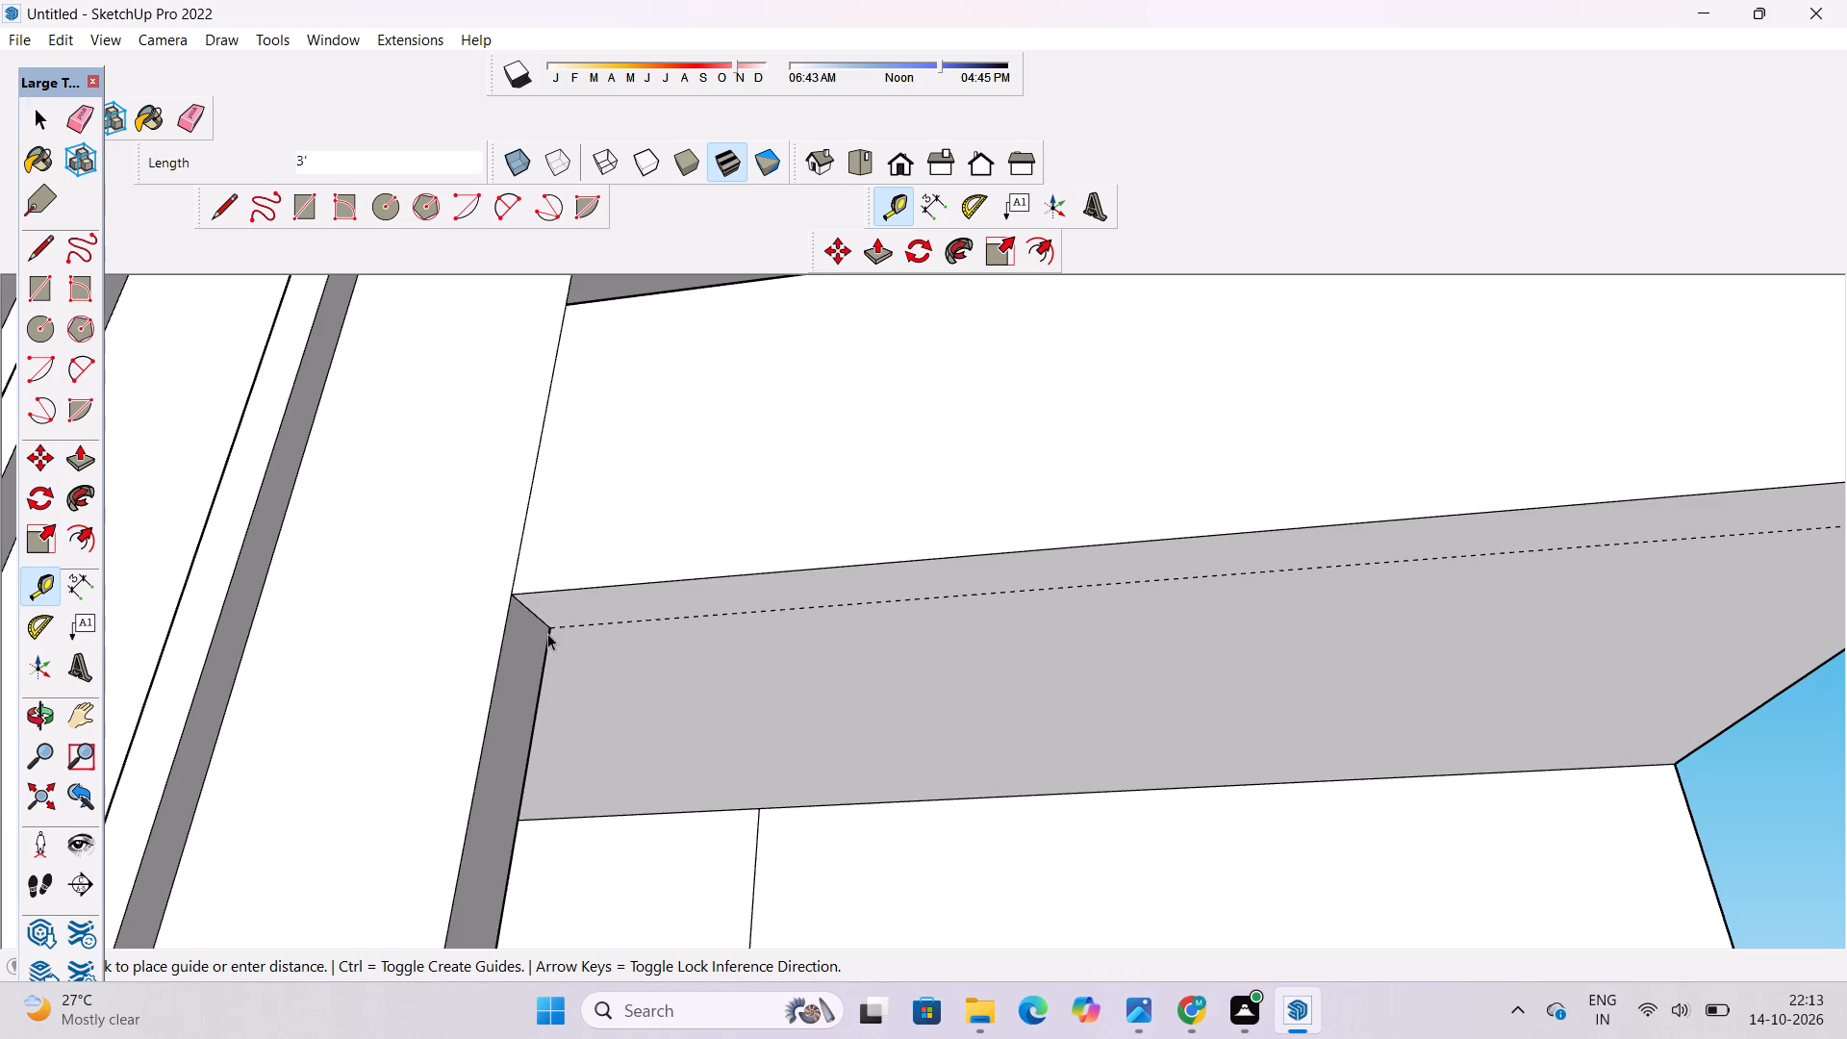
key("space")
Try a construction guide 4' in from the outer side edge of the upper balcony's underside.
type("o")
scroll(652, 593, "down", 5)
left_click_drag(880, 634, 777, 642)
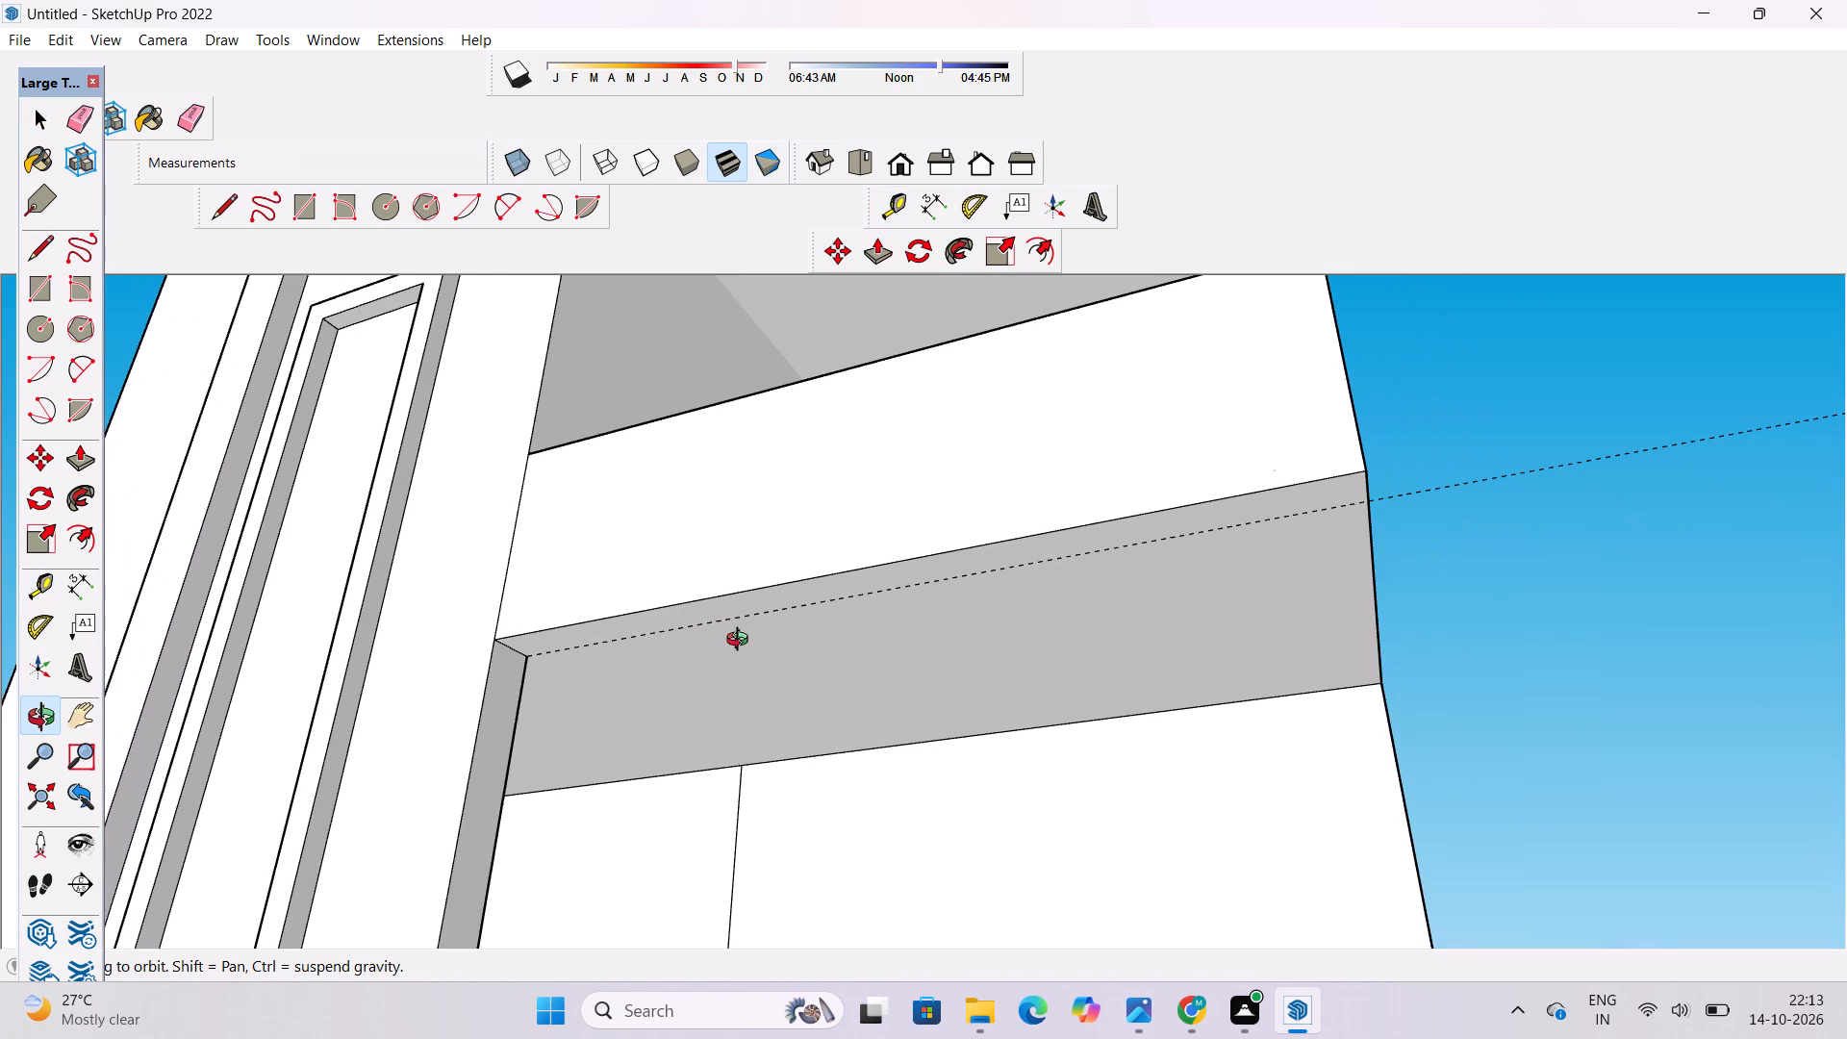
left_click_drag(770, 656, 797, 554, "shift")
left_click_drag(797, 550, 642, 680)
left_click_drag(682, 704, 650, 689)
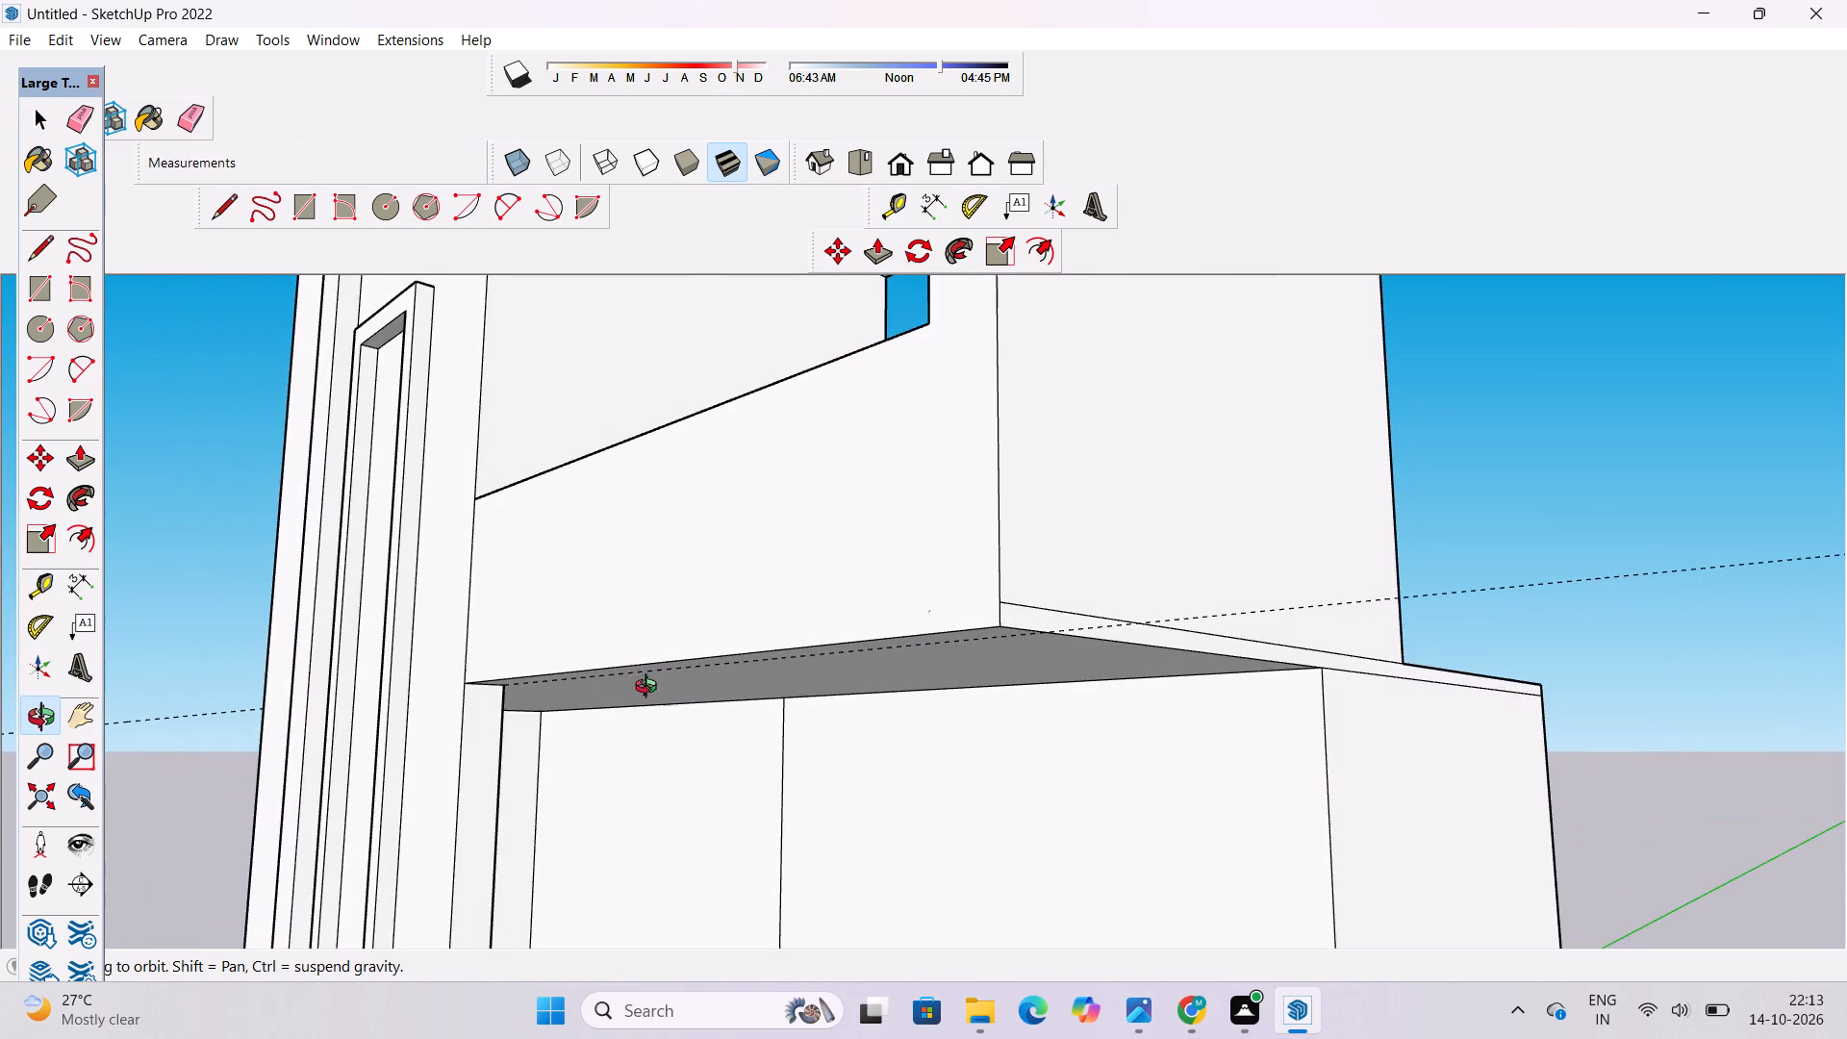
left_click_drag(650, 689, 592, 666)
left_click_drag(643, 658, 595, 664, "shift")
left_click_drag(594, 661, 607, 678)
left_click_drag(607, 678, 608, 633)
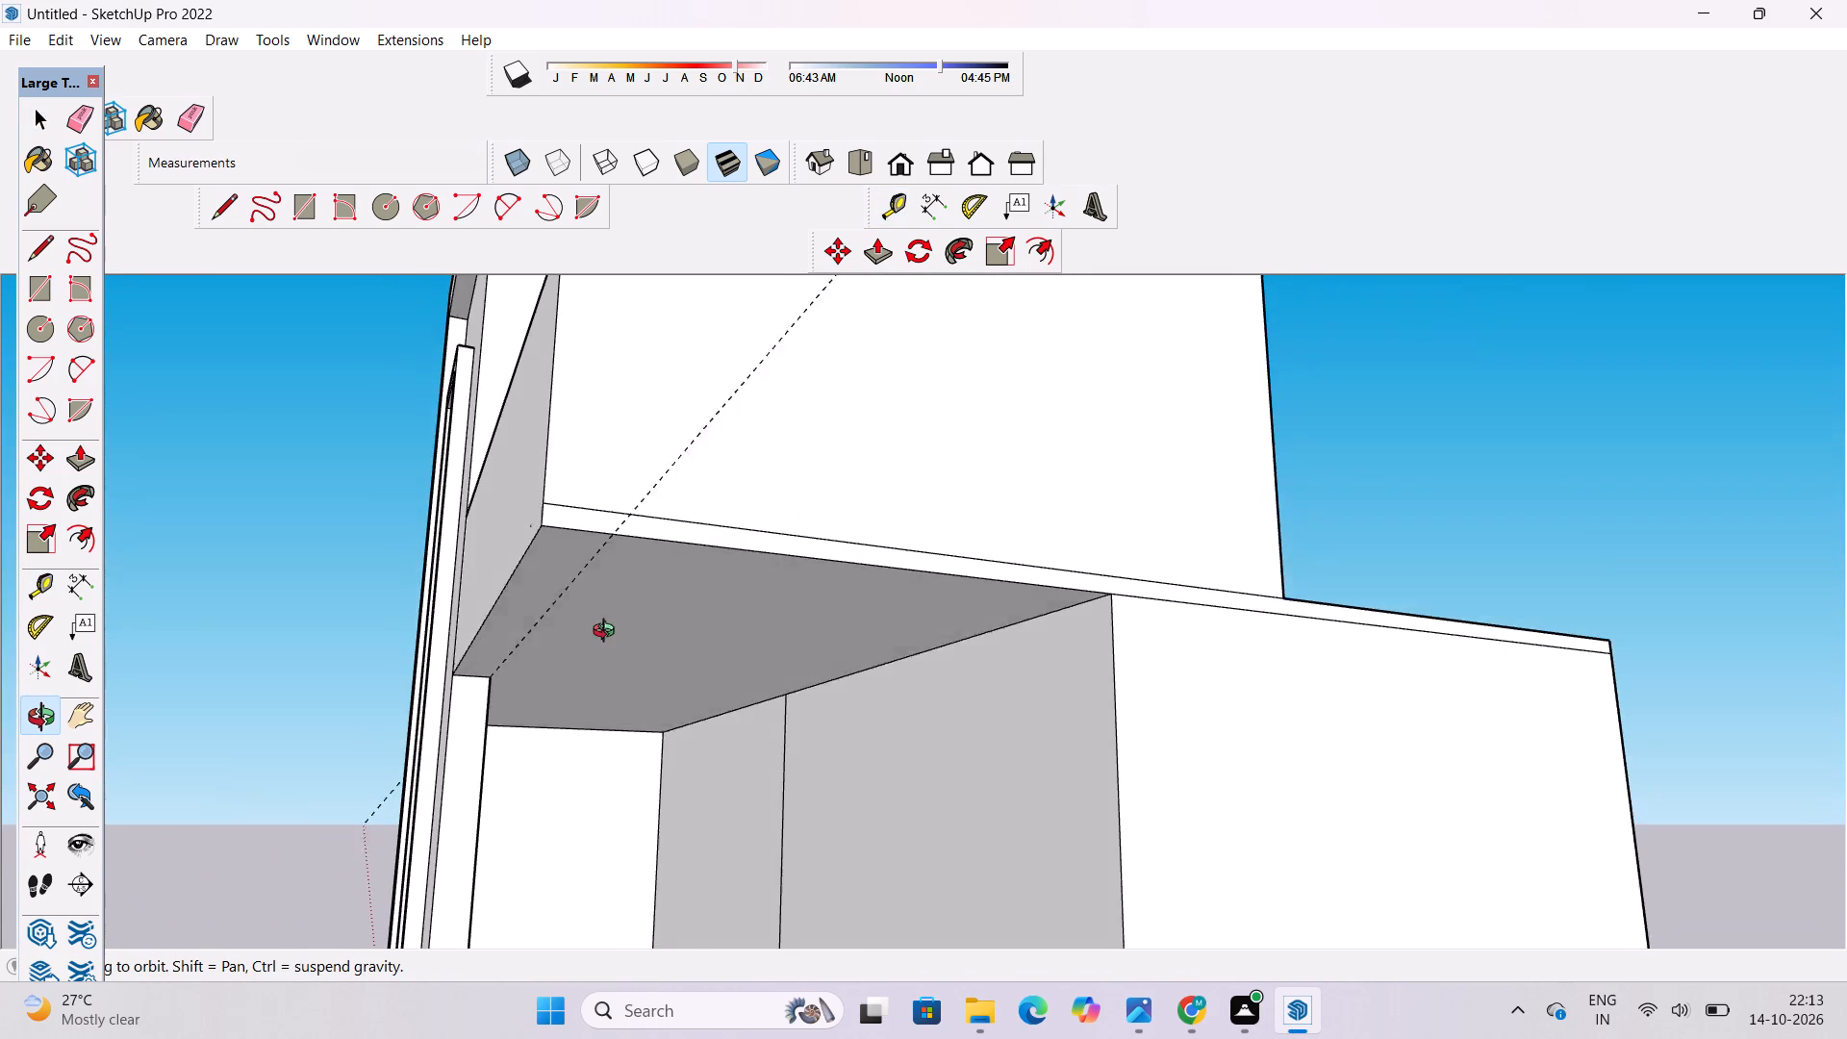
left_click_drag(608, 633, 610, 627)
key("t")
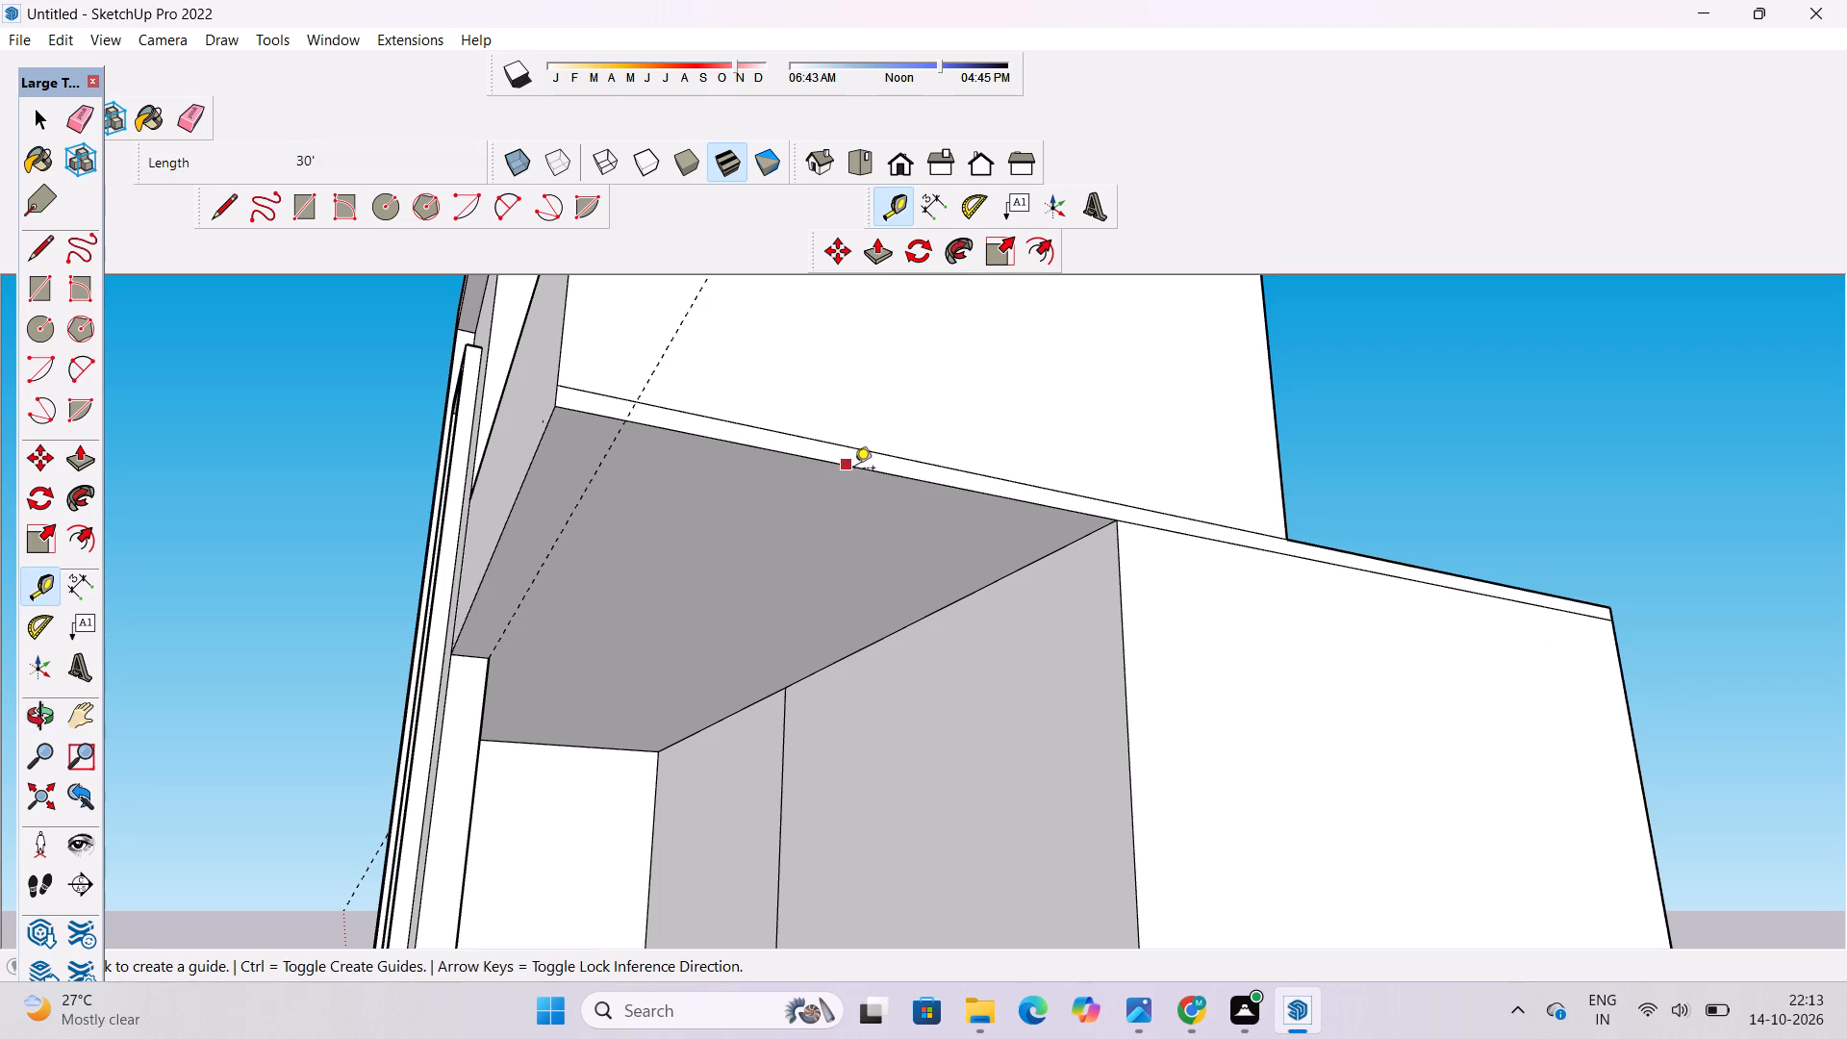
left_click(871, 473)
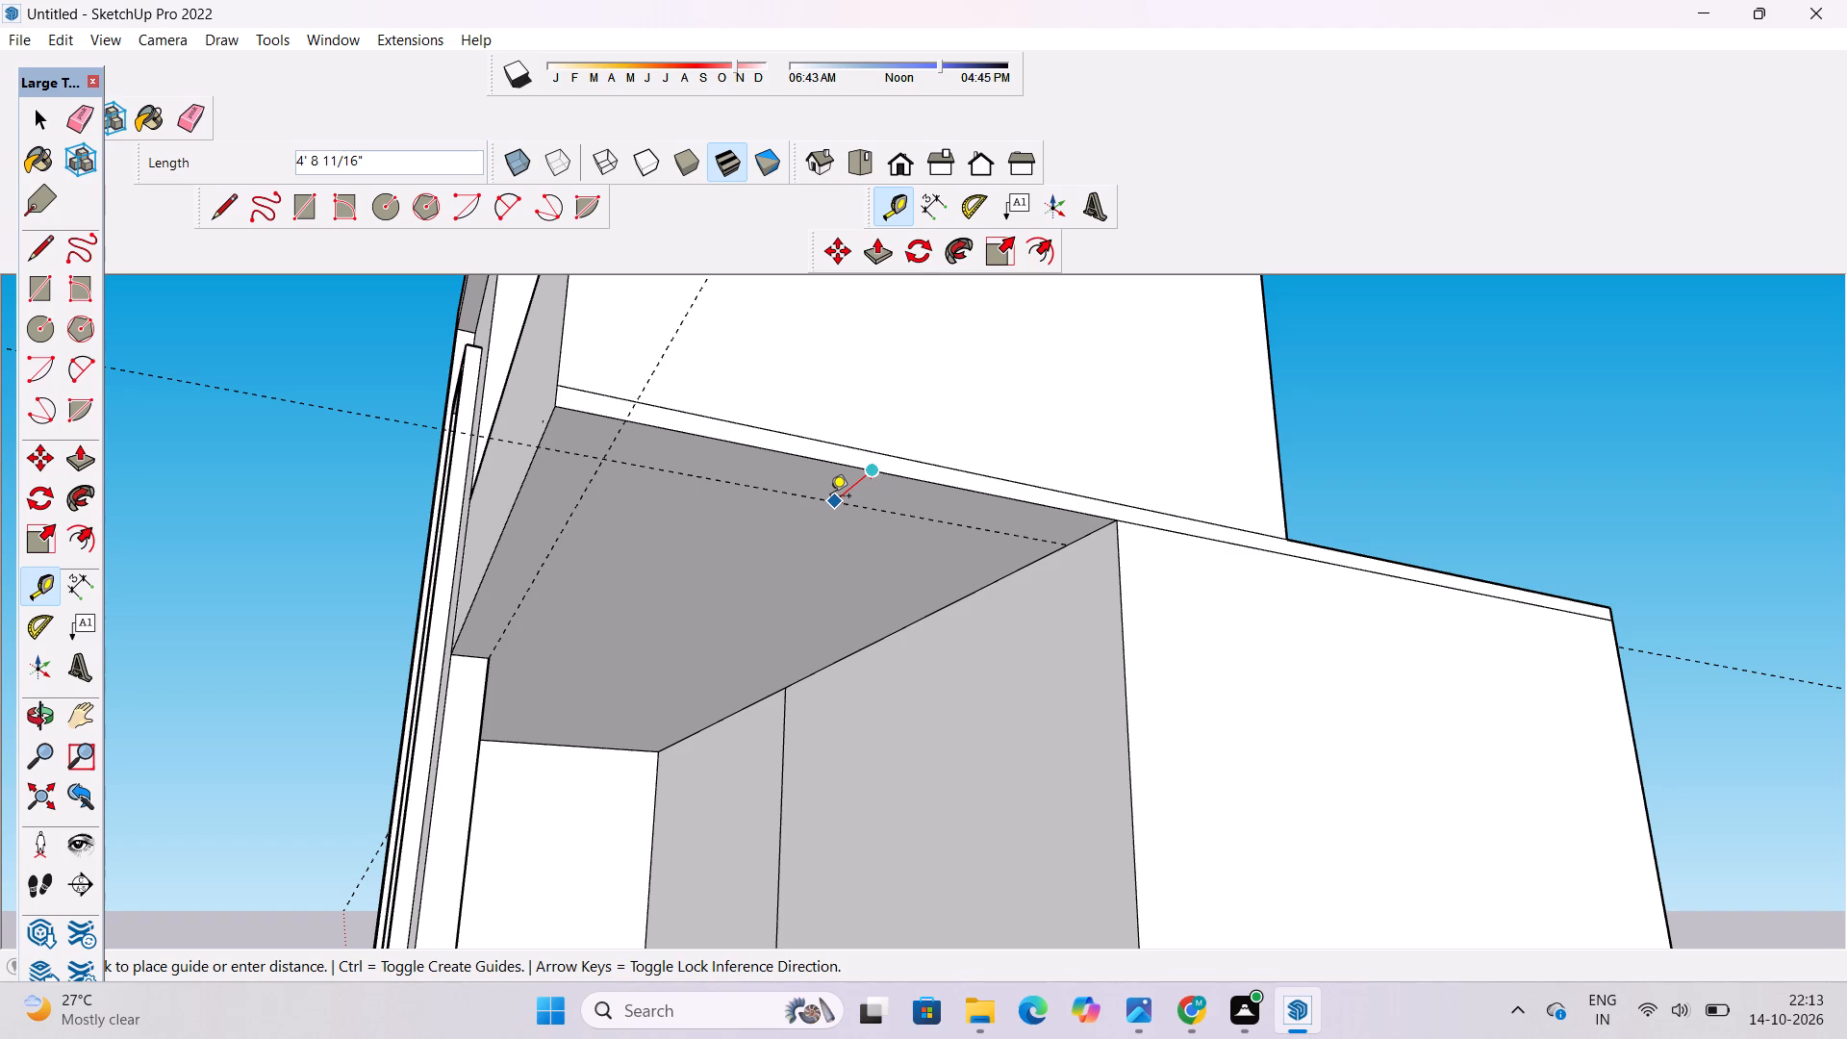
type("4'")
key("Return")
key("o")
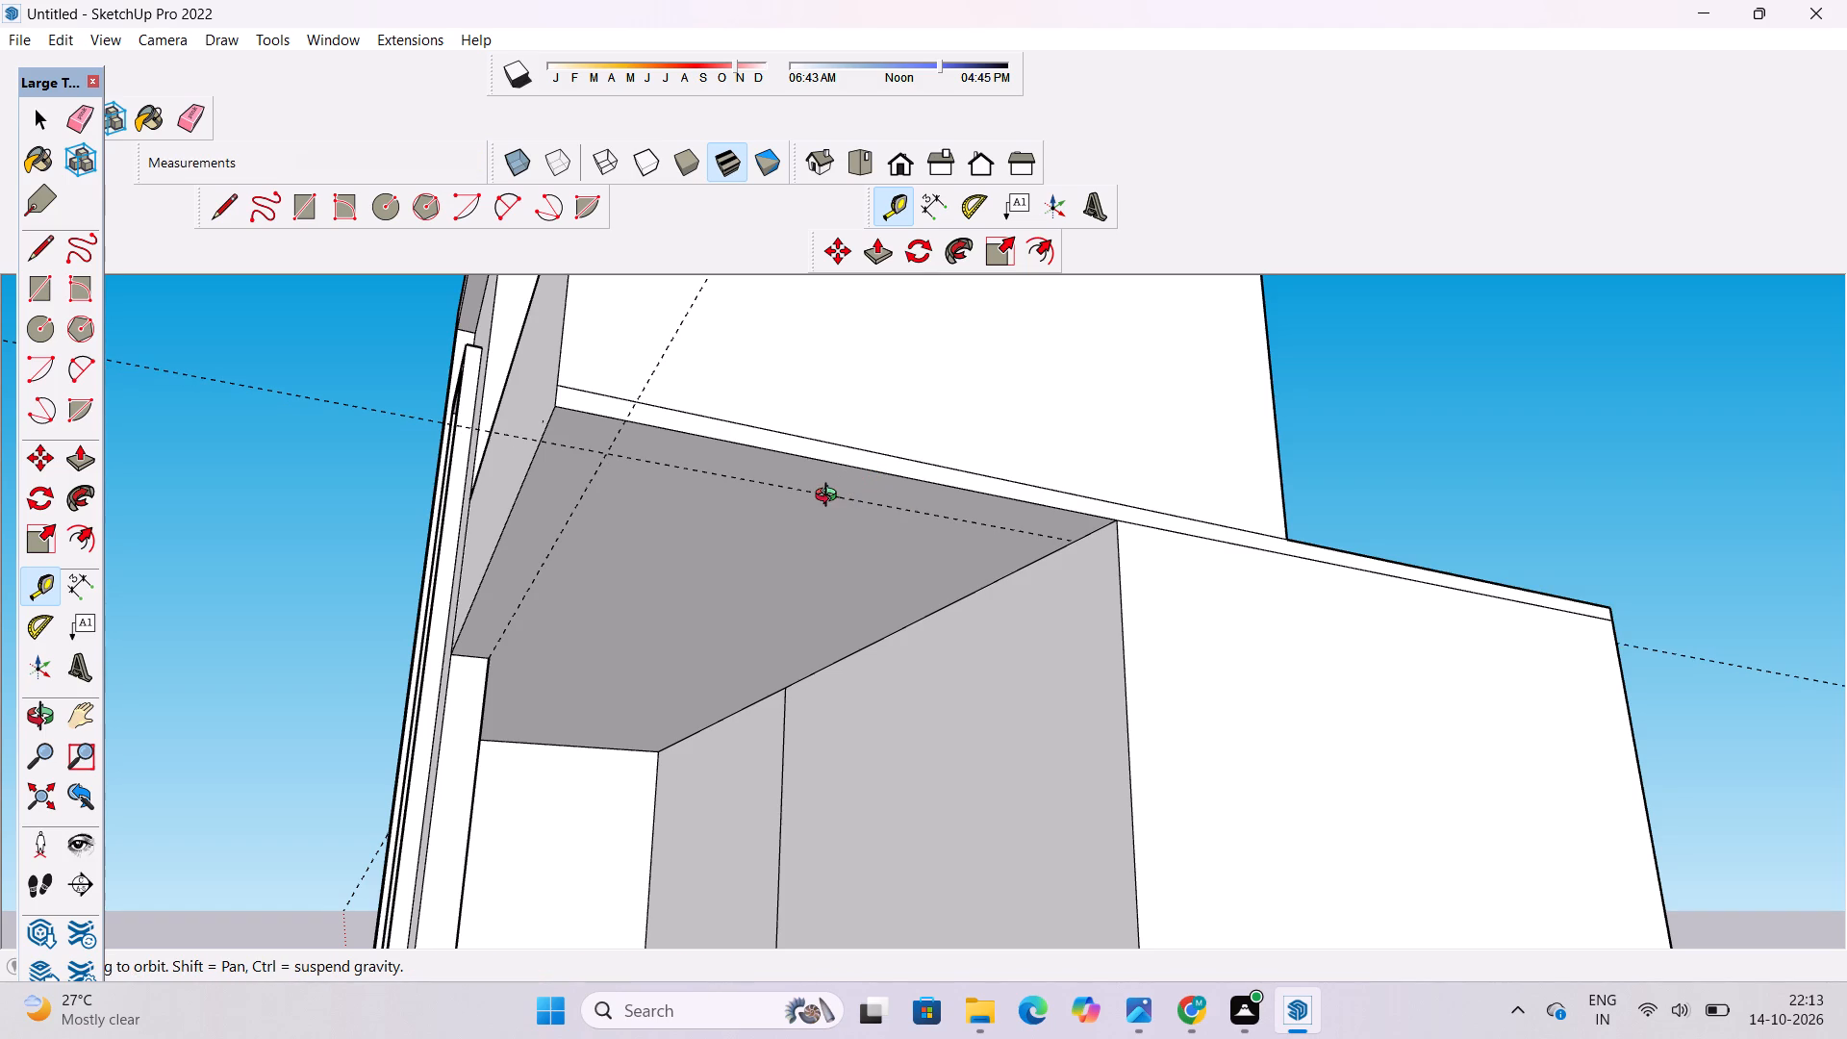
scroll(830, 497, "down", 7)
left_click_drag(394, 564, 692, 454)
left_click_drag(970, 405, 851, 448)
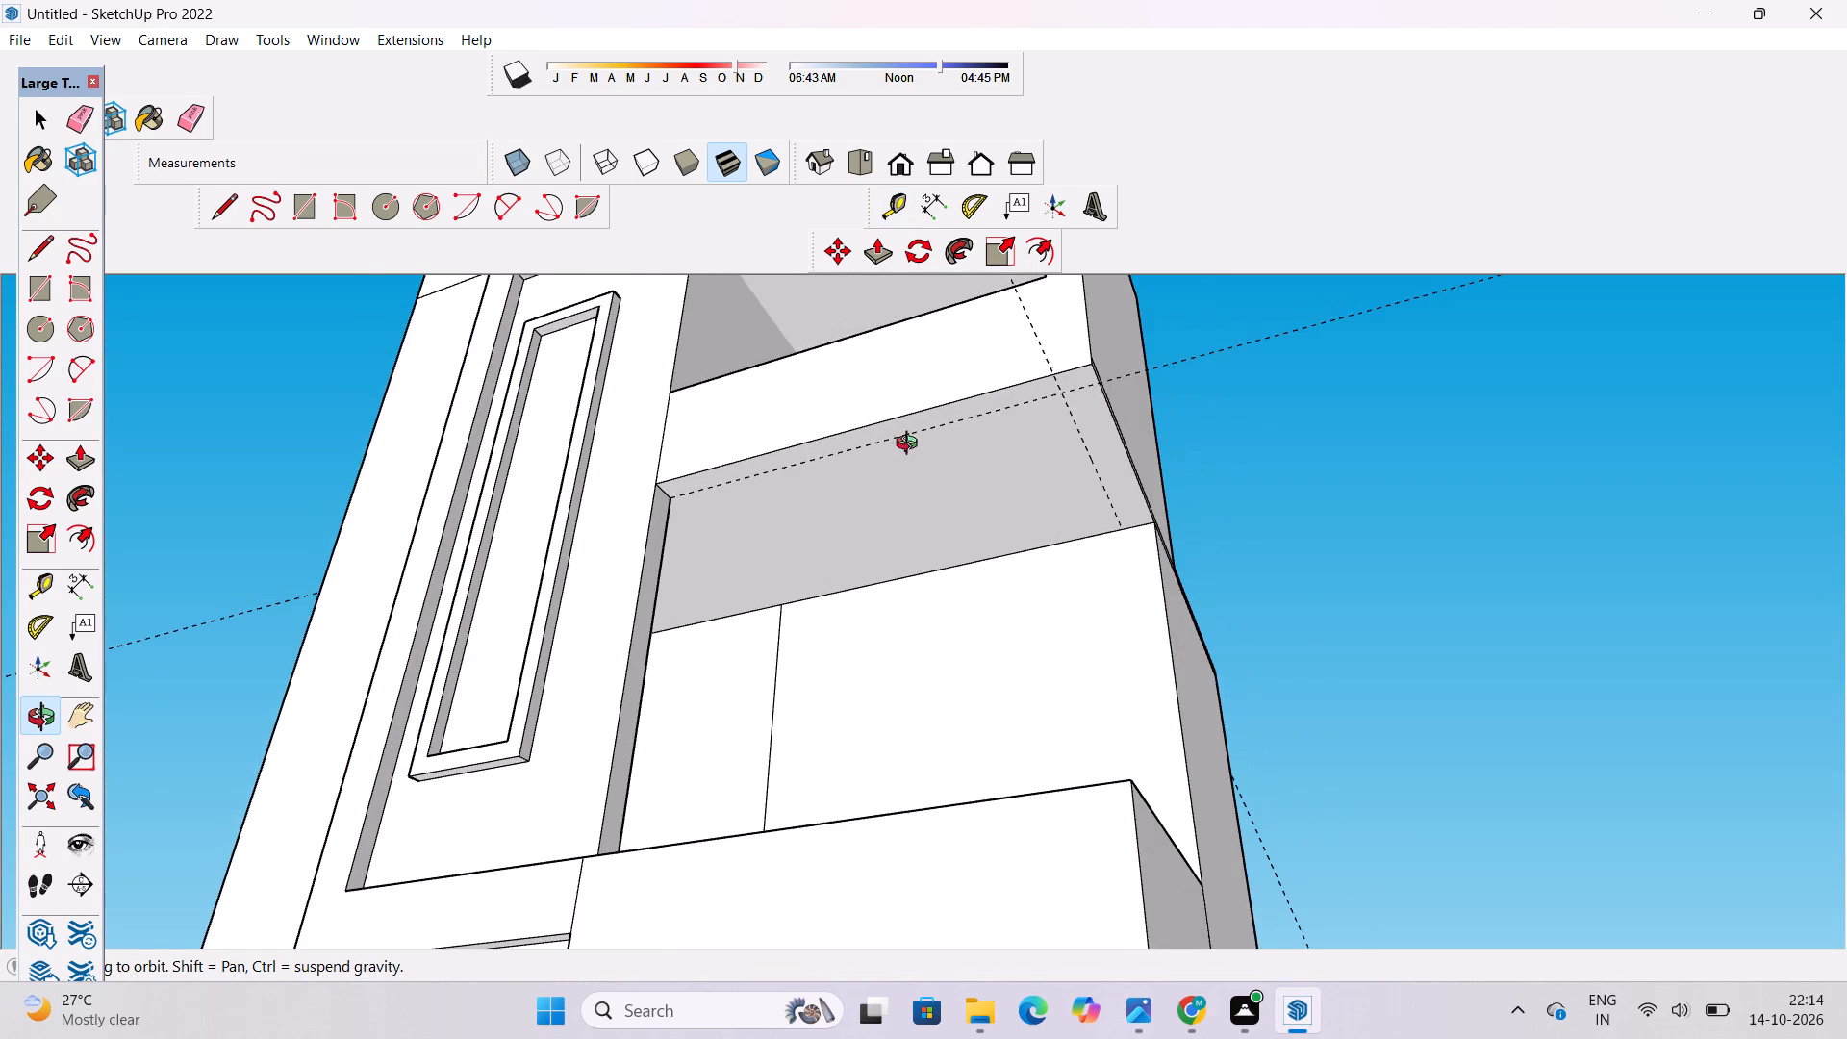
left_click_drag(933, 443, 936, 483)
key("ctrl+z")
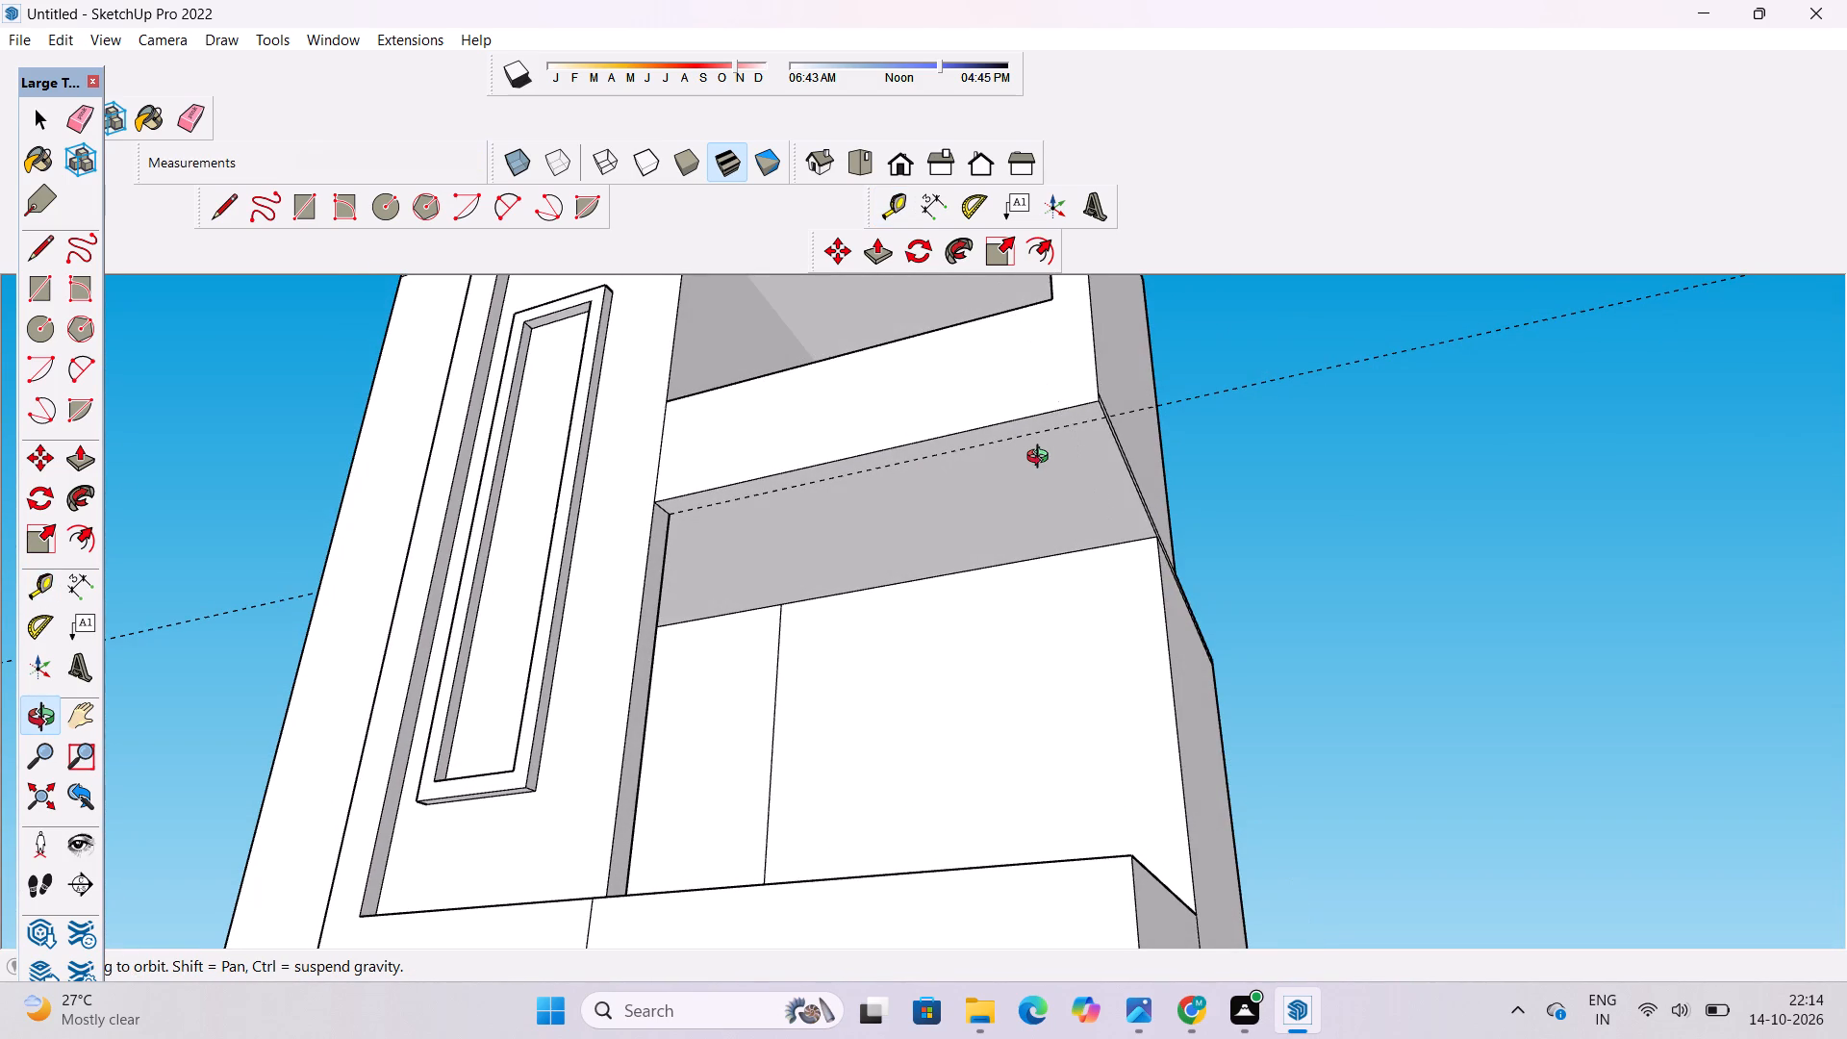
Place a construction guide 3' in from the outer side edge of the upper balcony's underside.
key("t")
left_click(1134, 477)
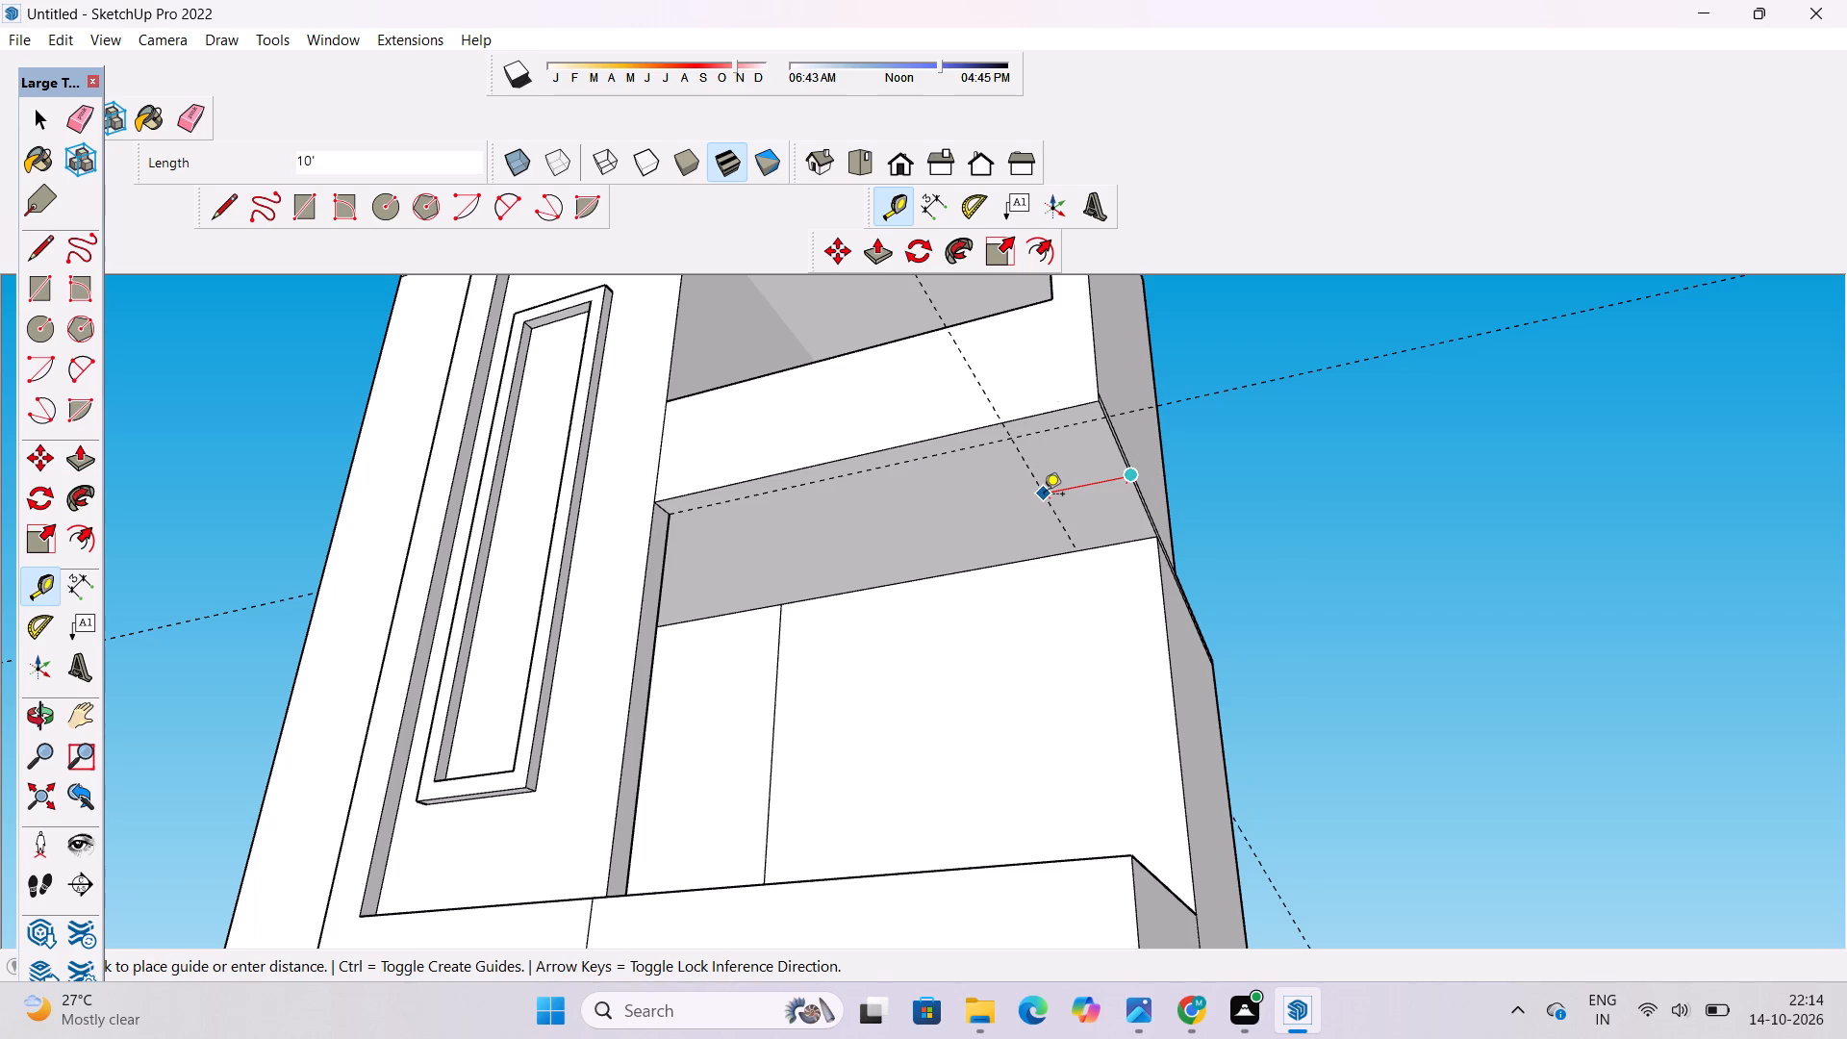
type("3'")
key("Return")
Draw two lines along the guides on the upper balcony's underside to mark off an L-shaped border along its front and side.
key("l")
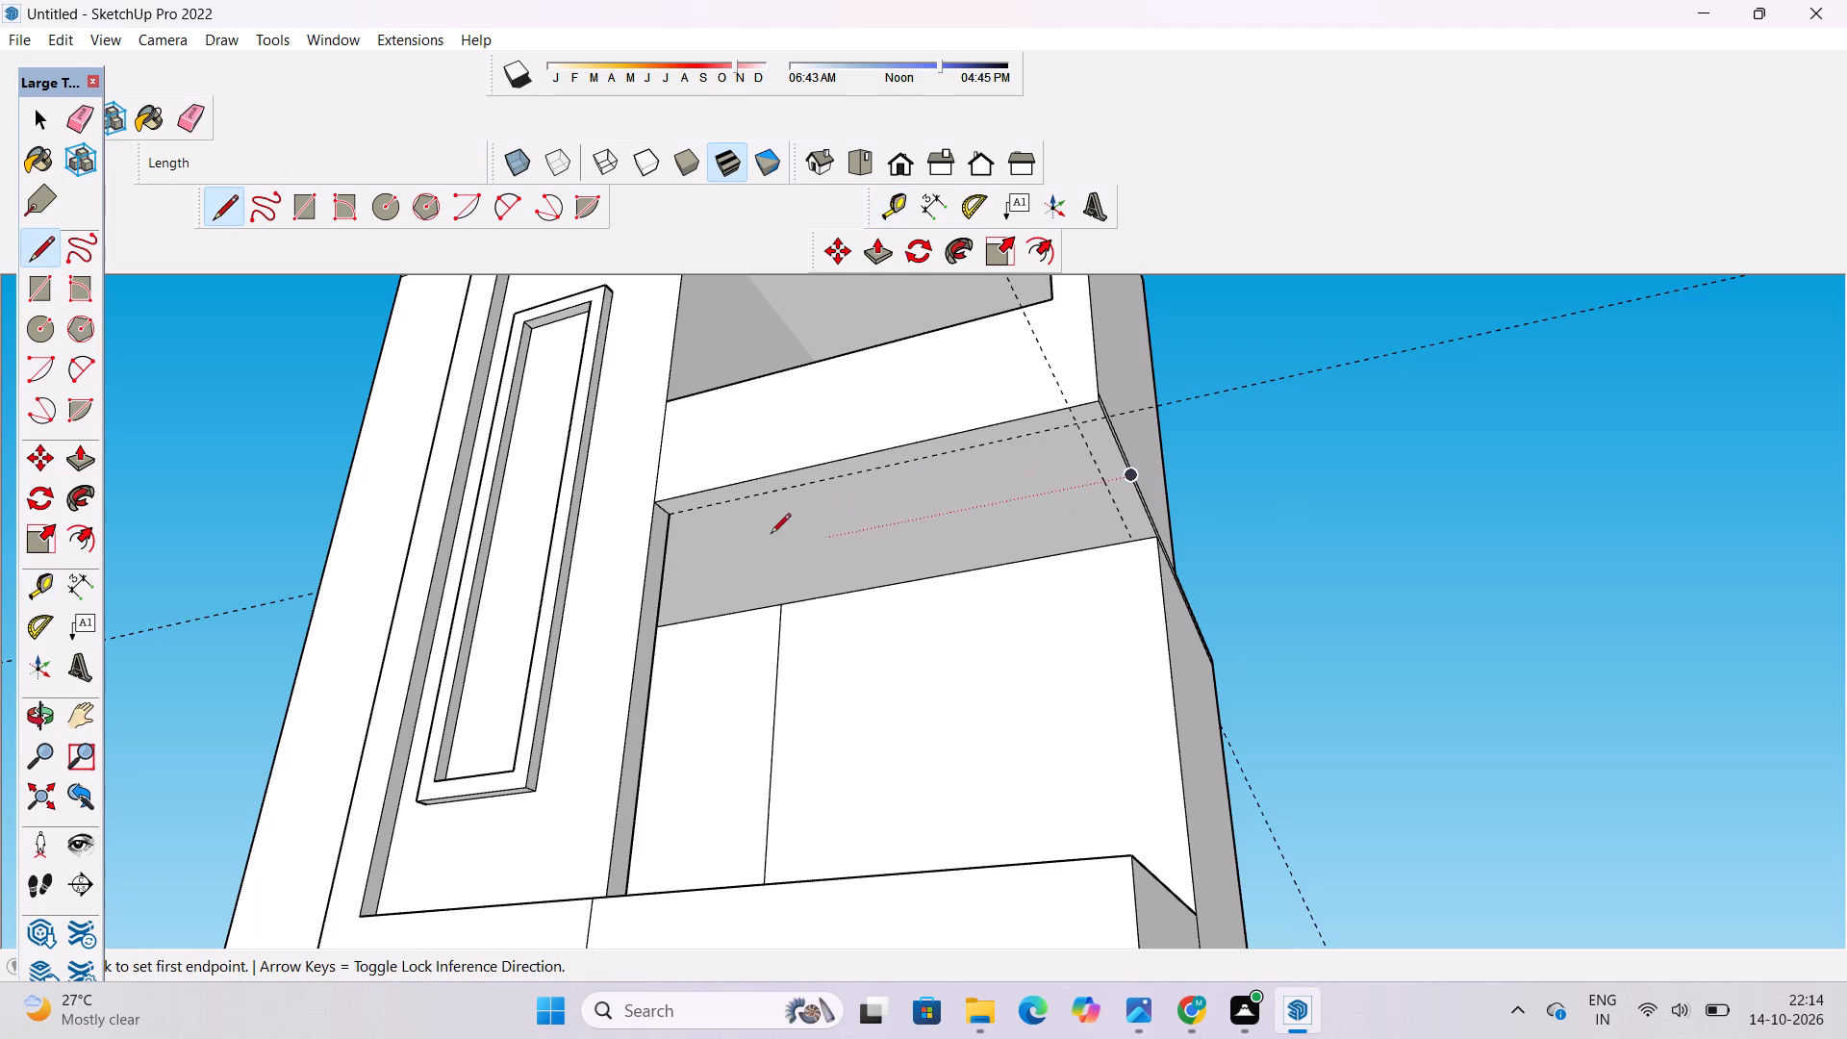
scroll(652, 550, "up", 7)
left_click(681, 497)
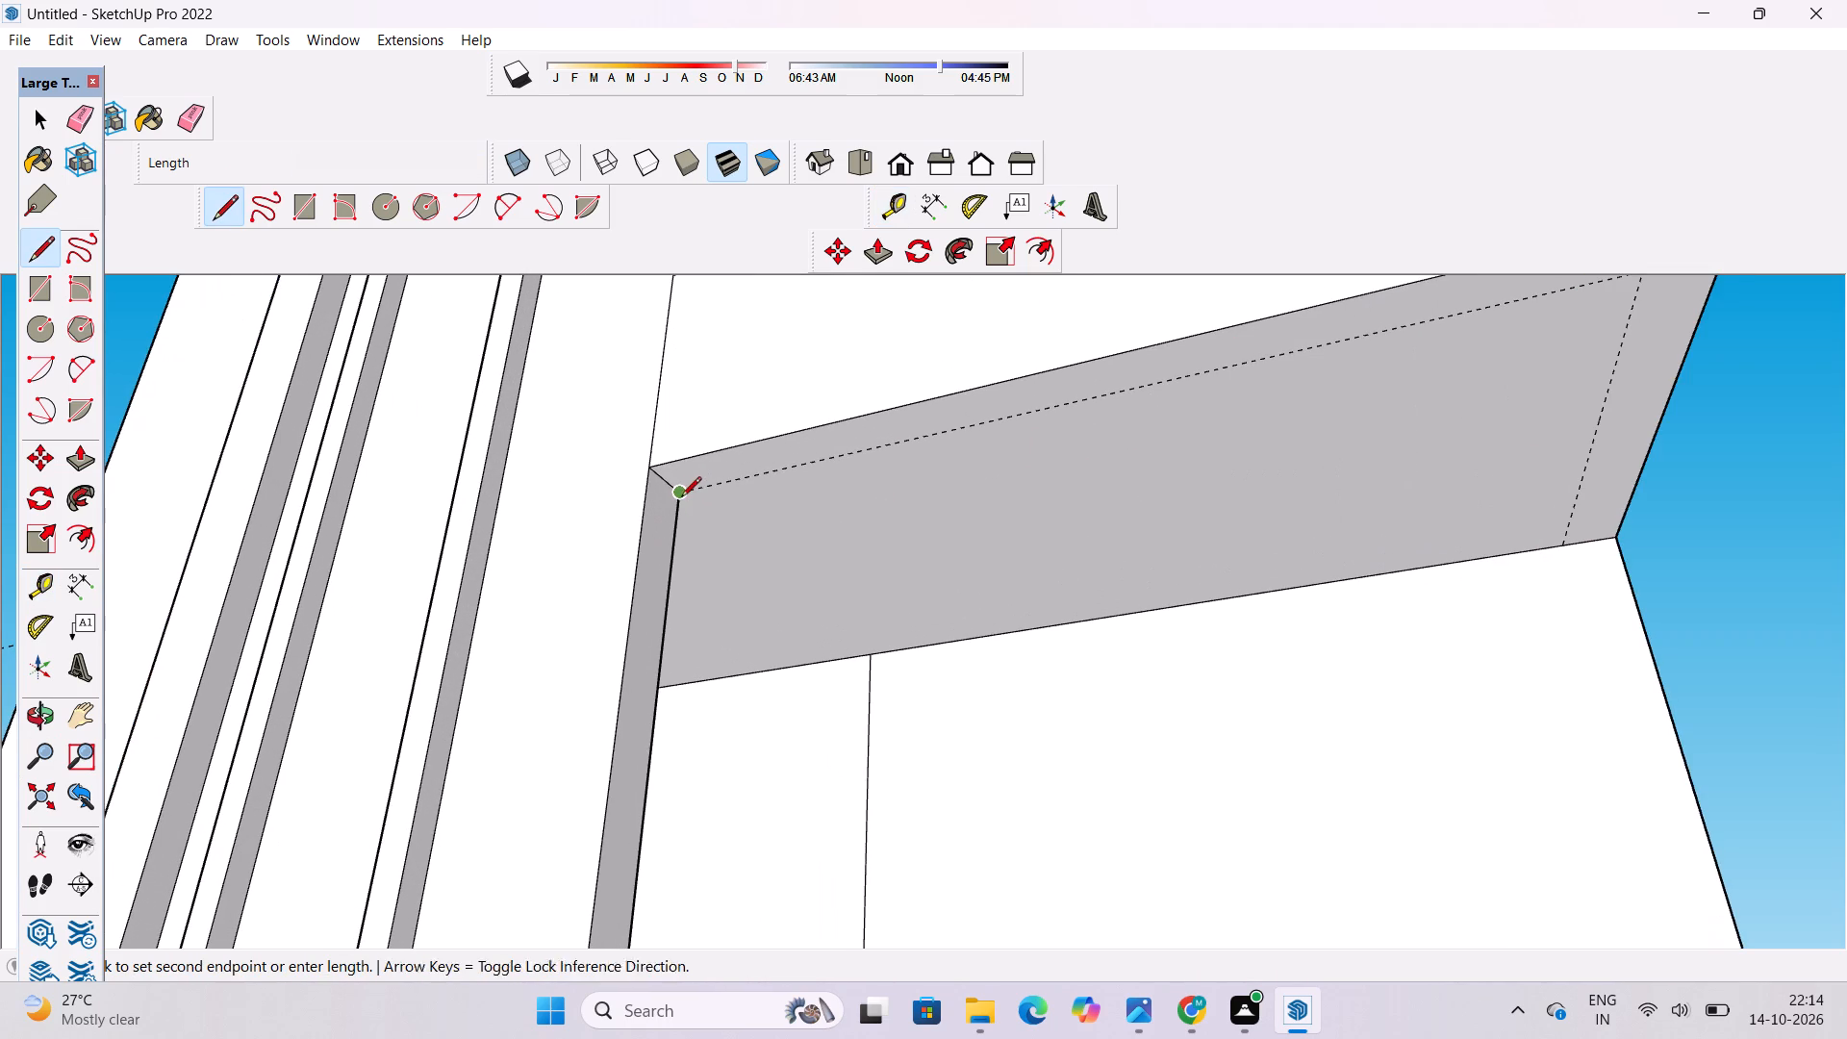
scroll(681, 498, "down", 4)
scroll(767, 493, "down", 3)
scroll(1099, 409, "up", 2)
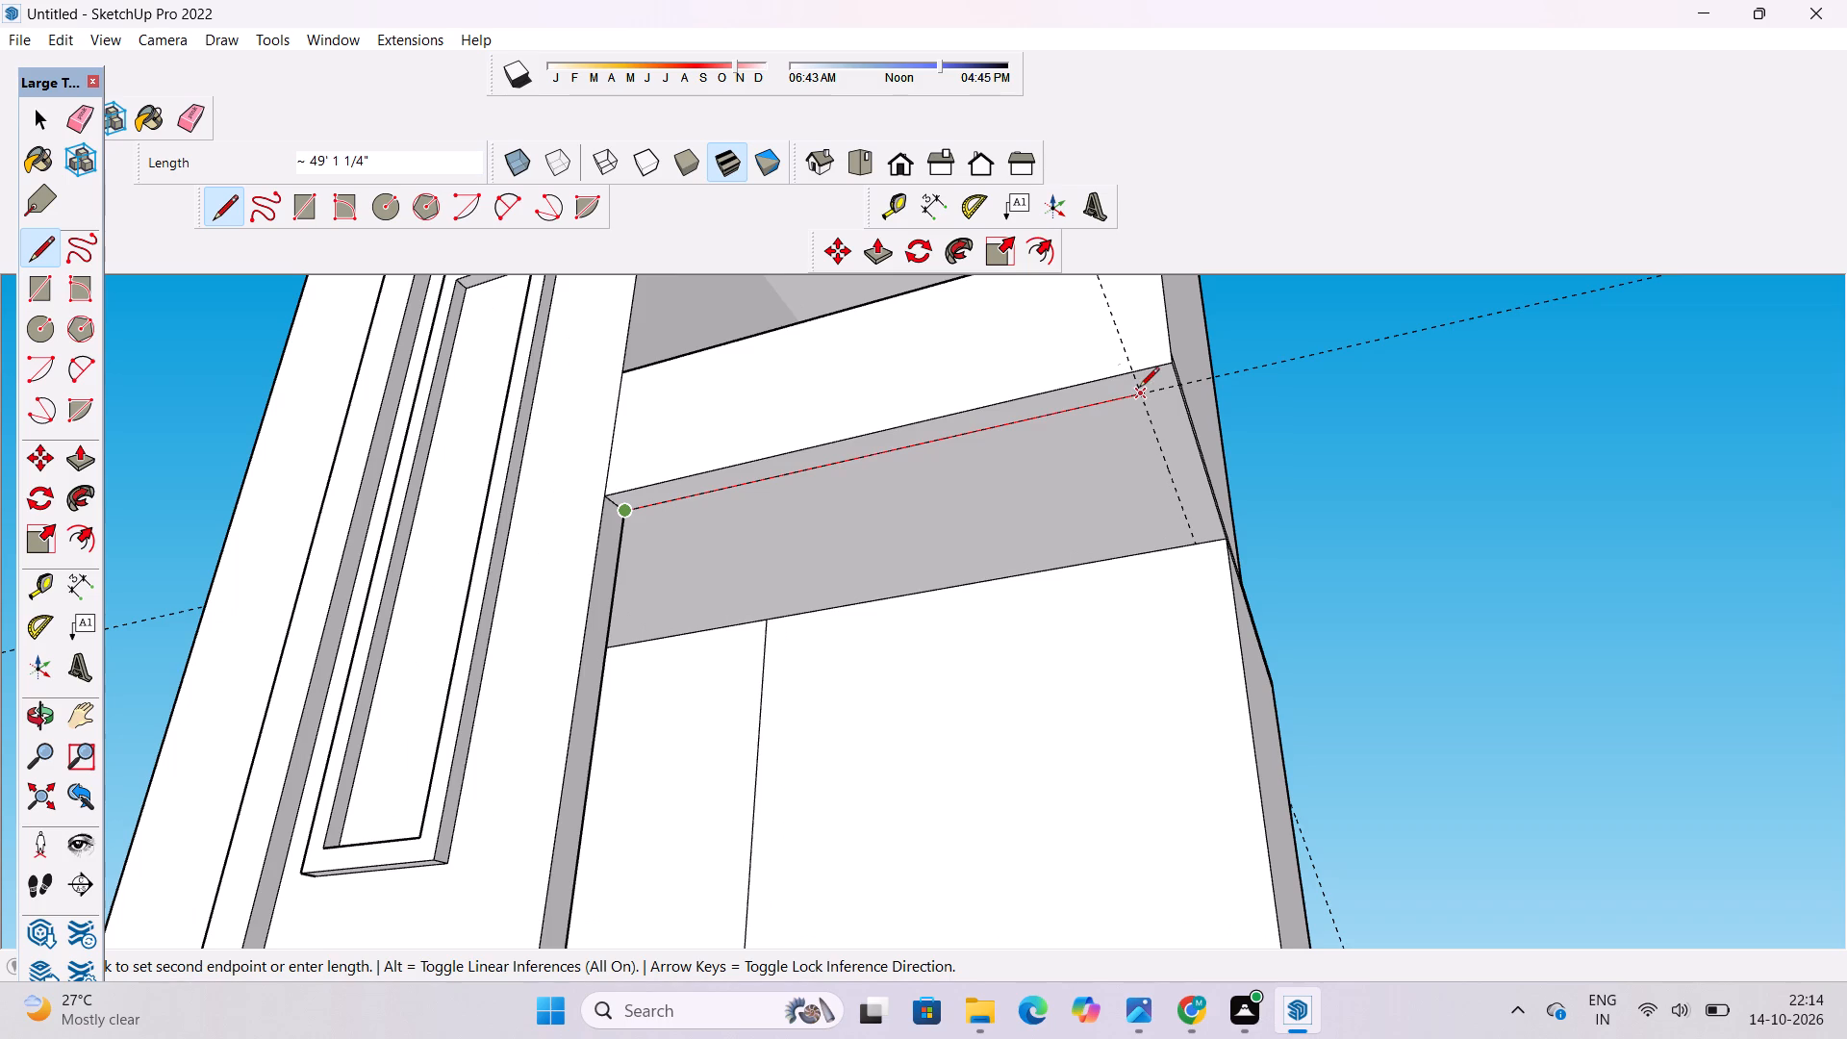
left_click(1139, 389)
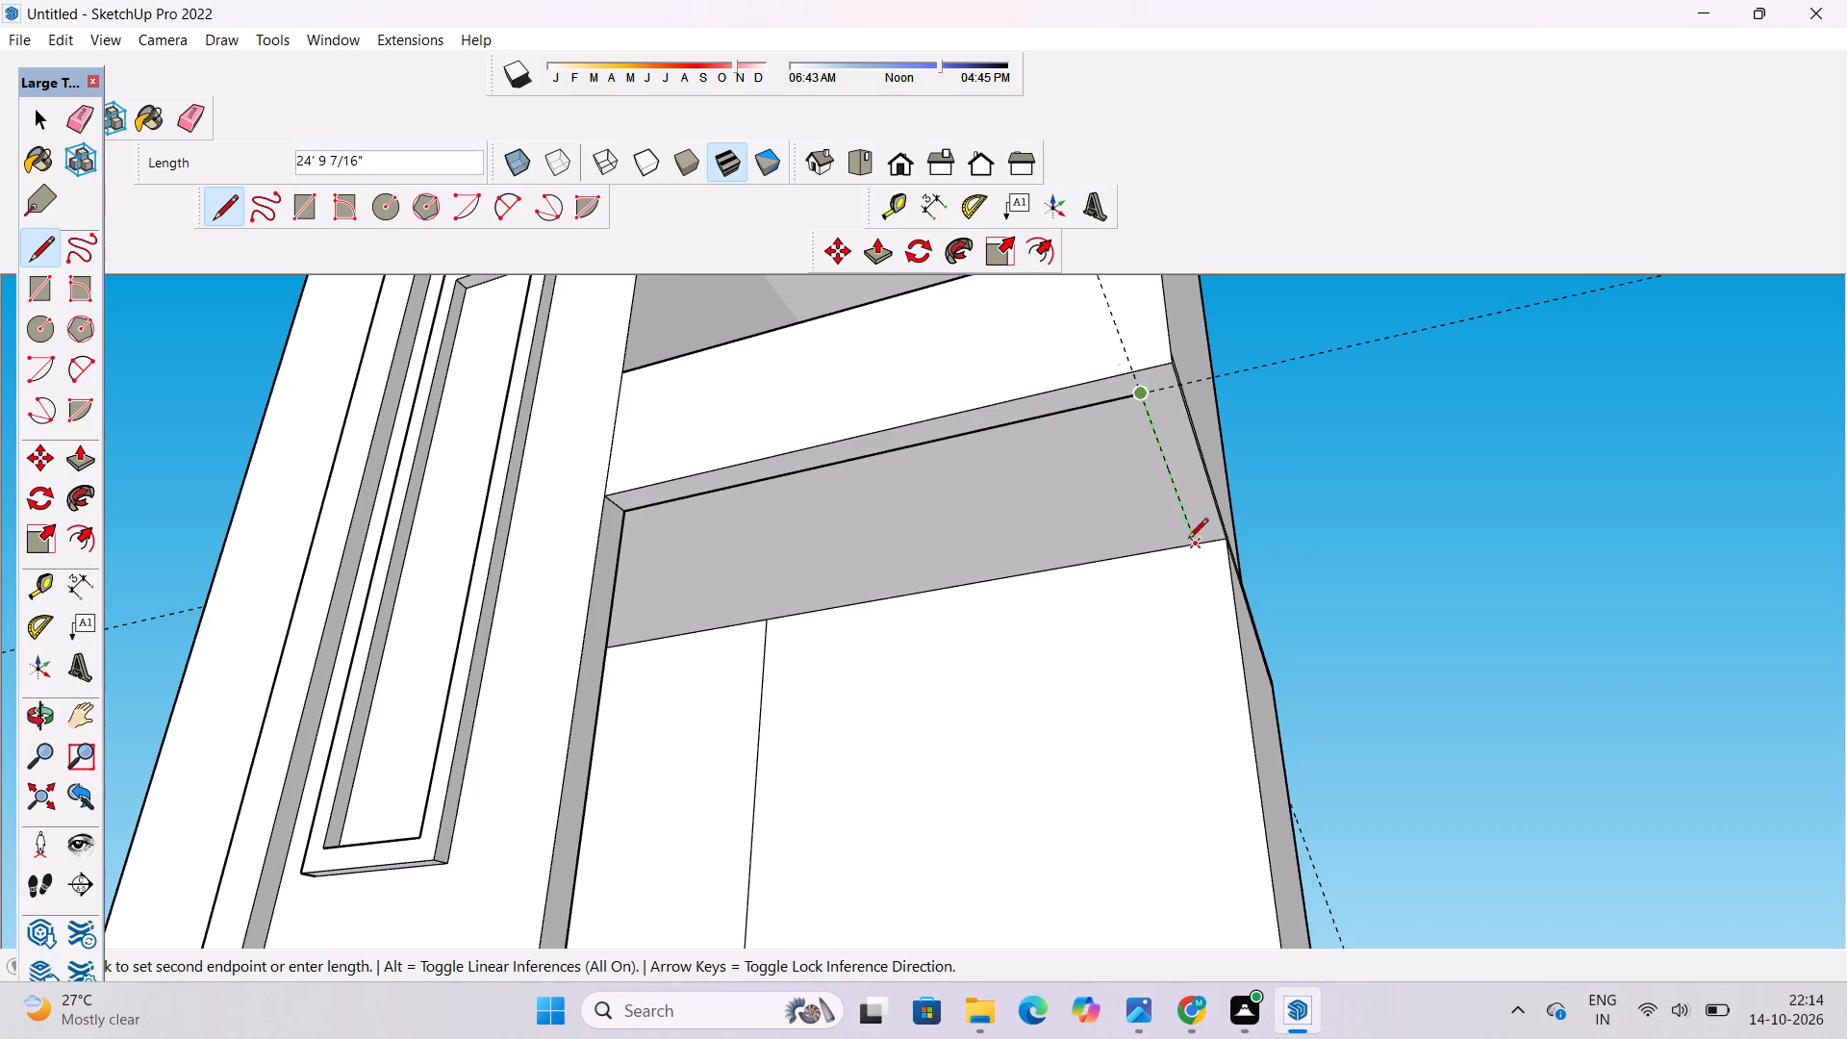
left_click(1192, 548)
Erase both construction guides around the upper balcony's underside.
key("o")
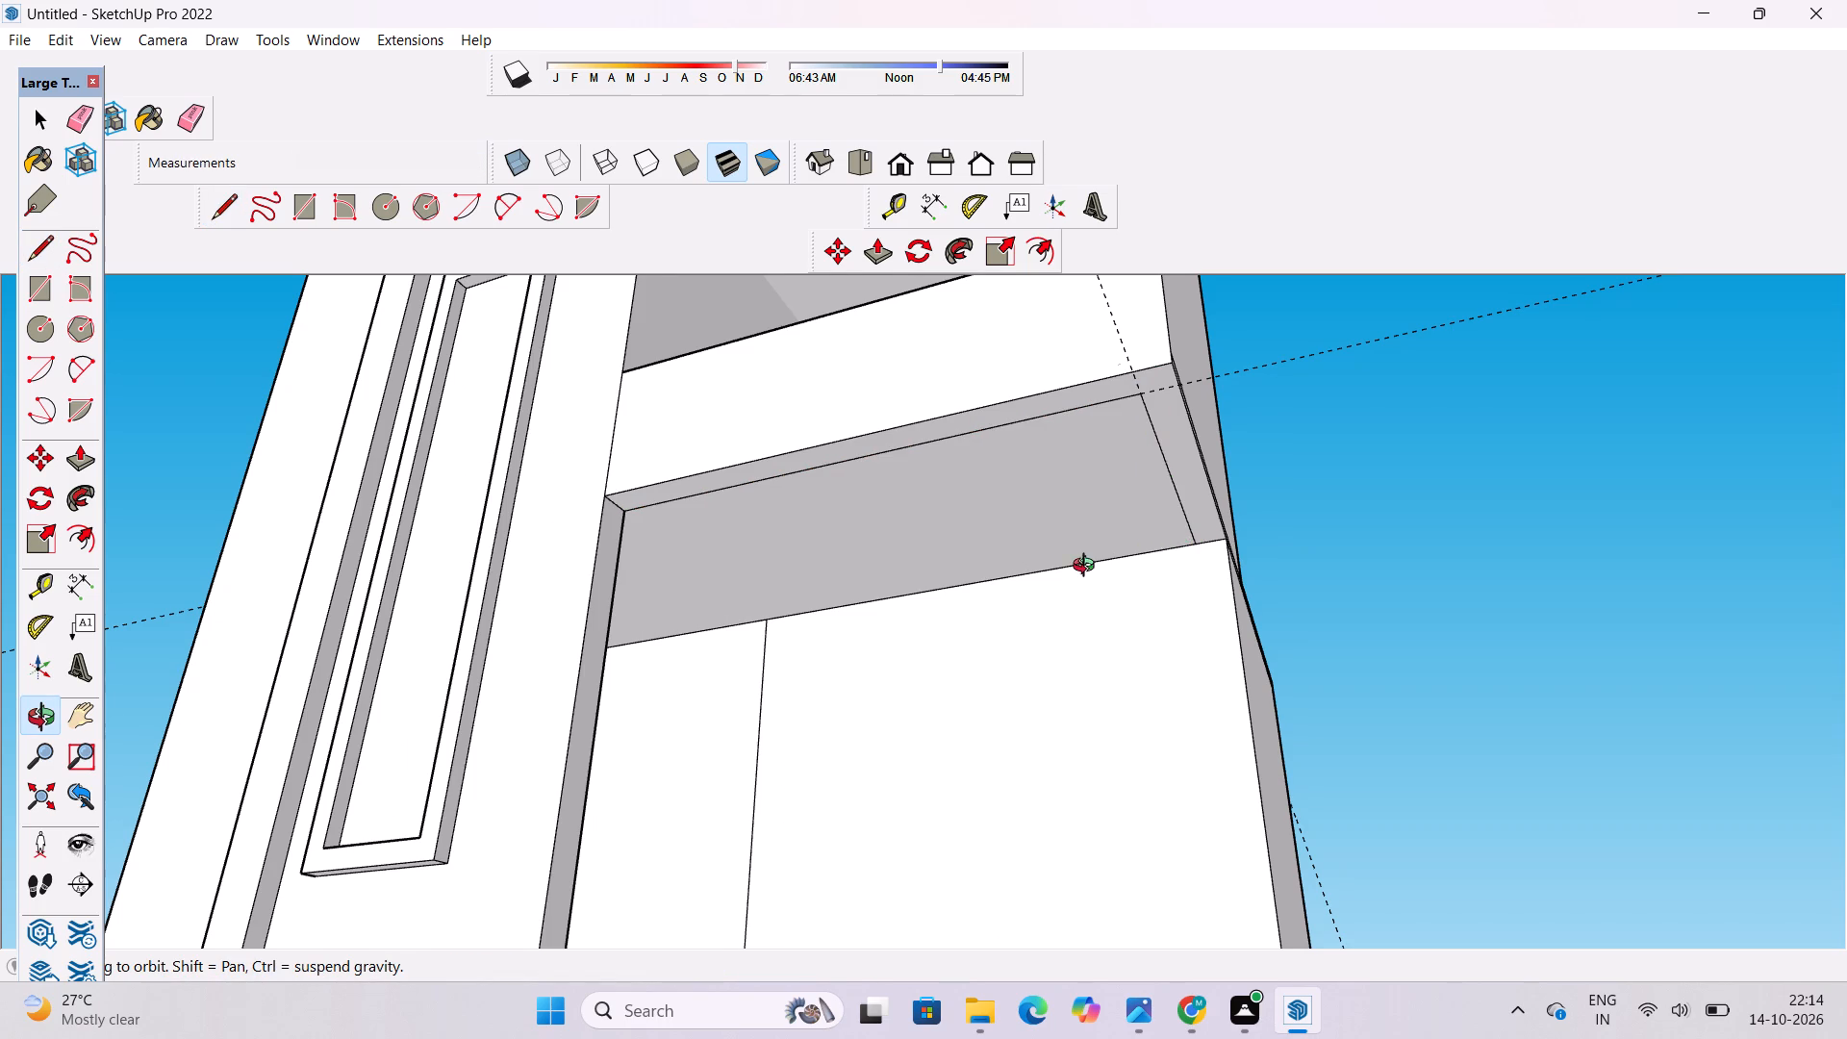
left_click_drag(1101, 556, 1073, 618, "shift")
key("e")
left_click_drag(1277, 418, 1288, 460)
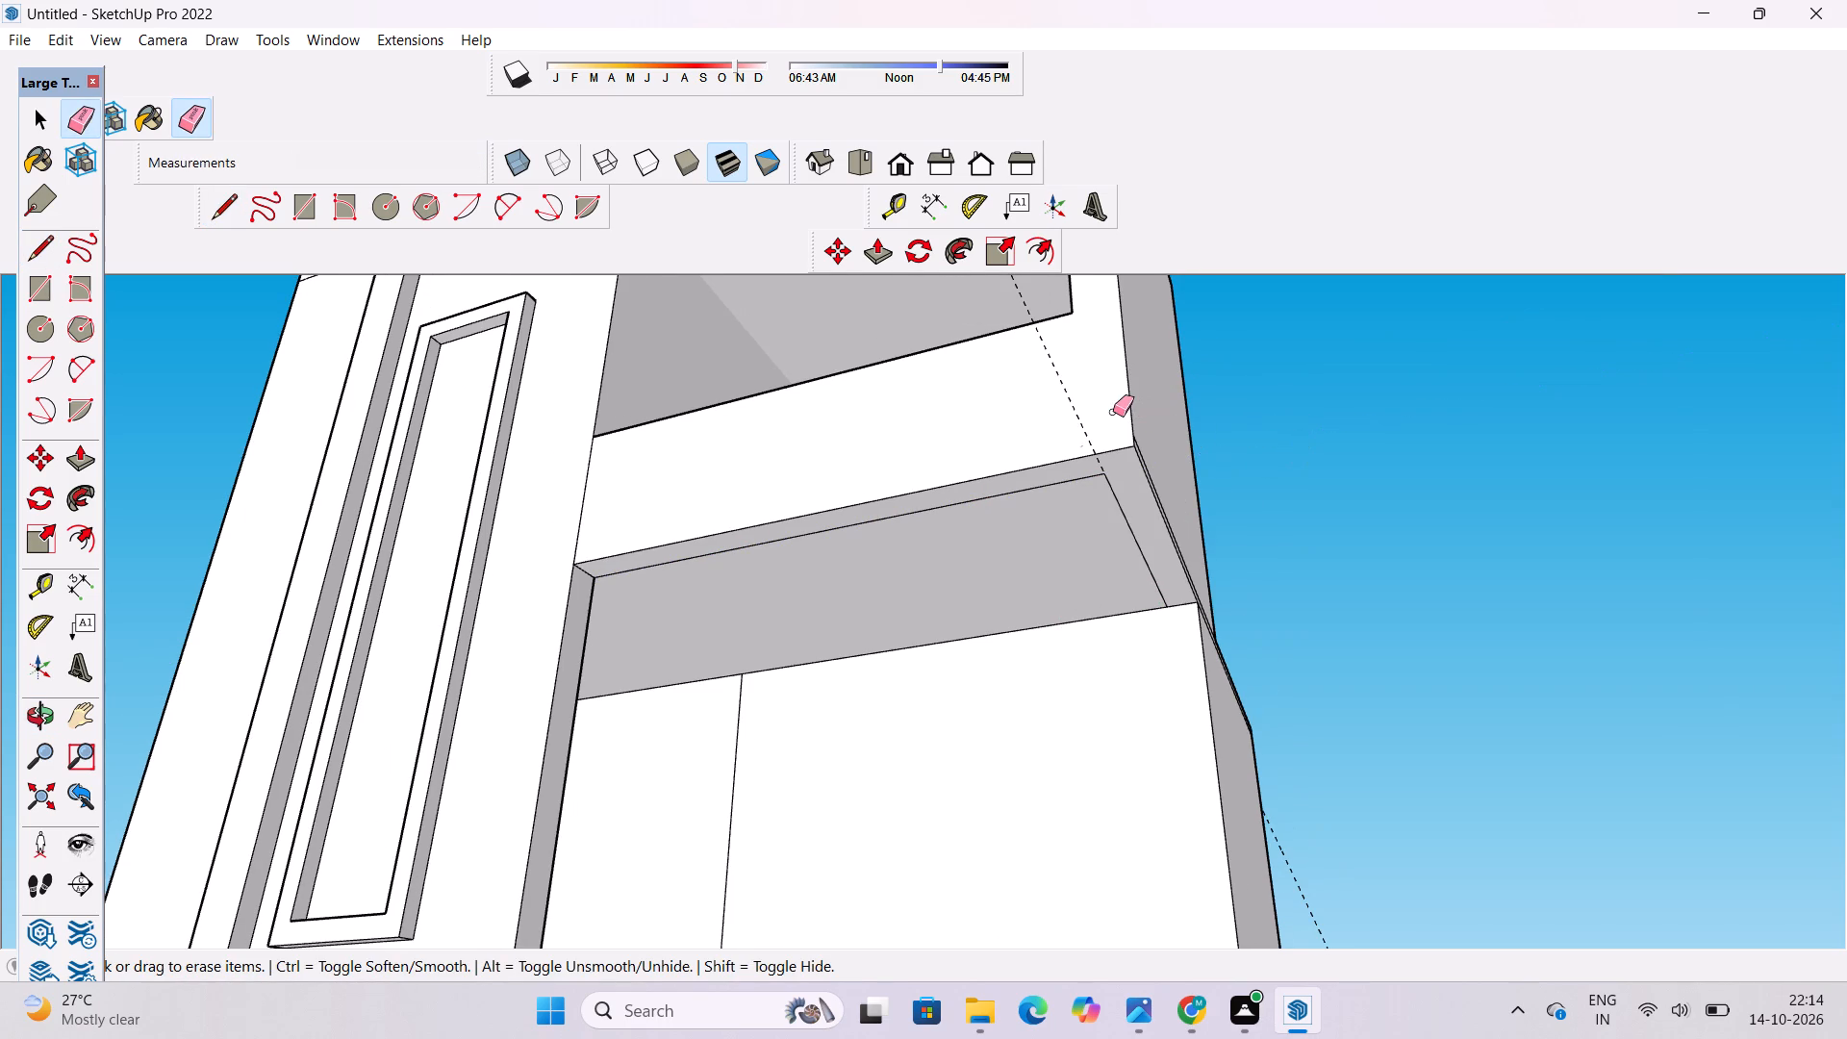
left_click_drag(1079, 419, 1077, 432)
Examine both balconies from the front, below and above, and compare them with the house reference image.
key("o")
scroll(1093, 376, "down", 6)
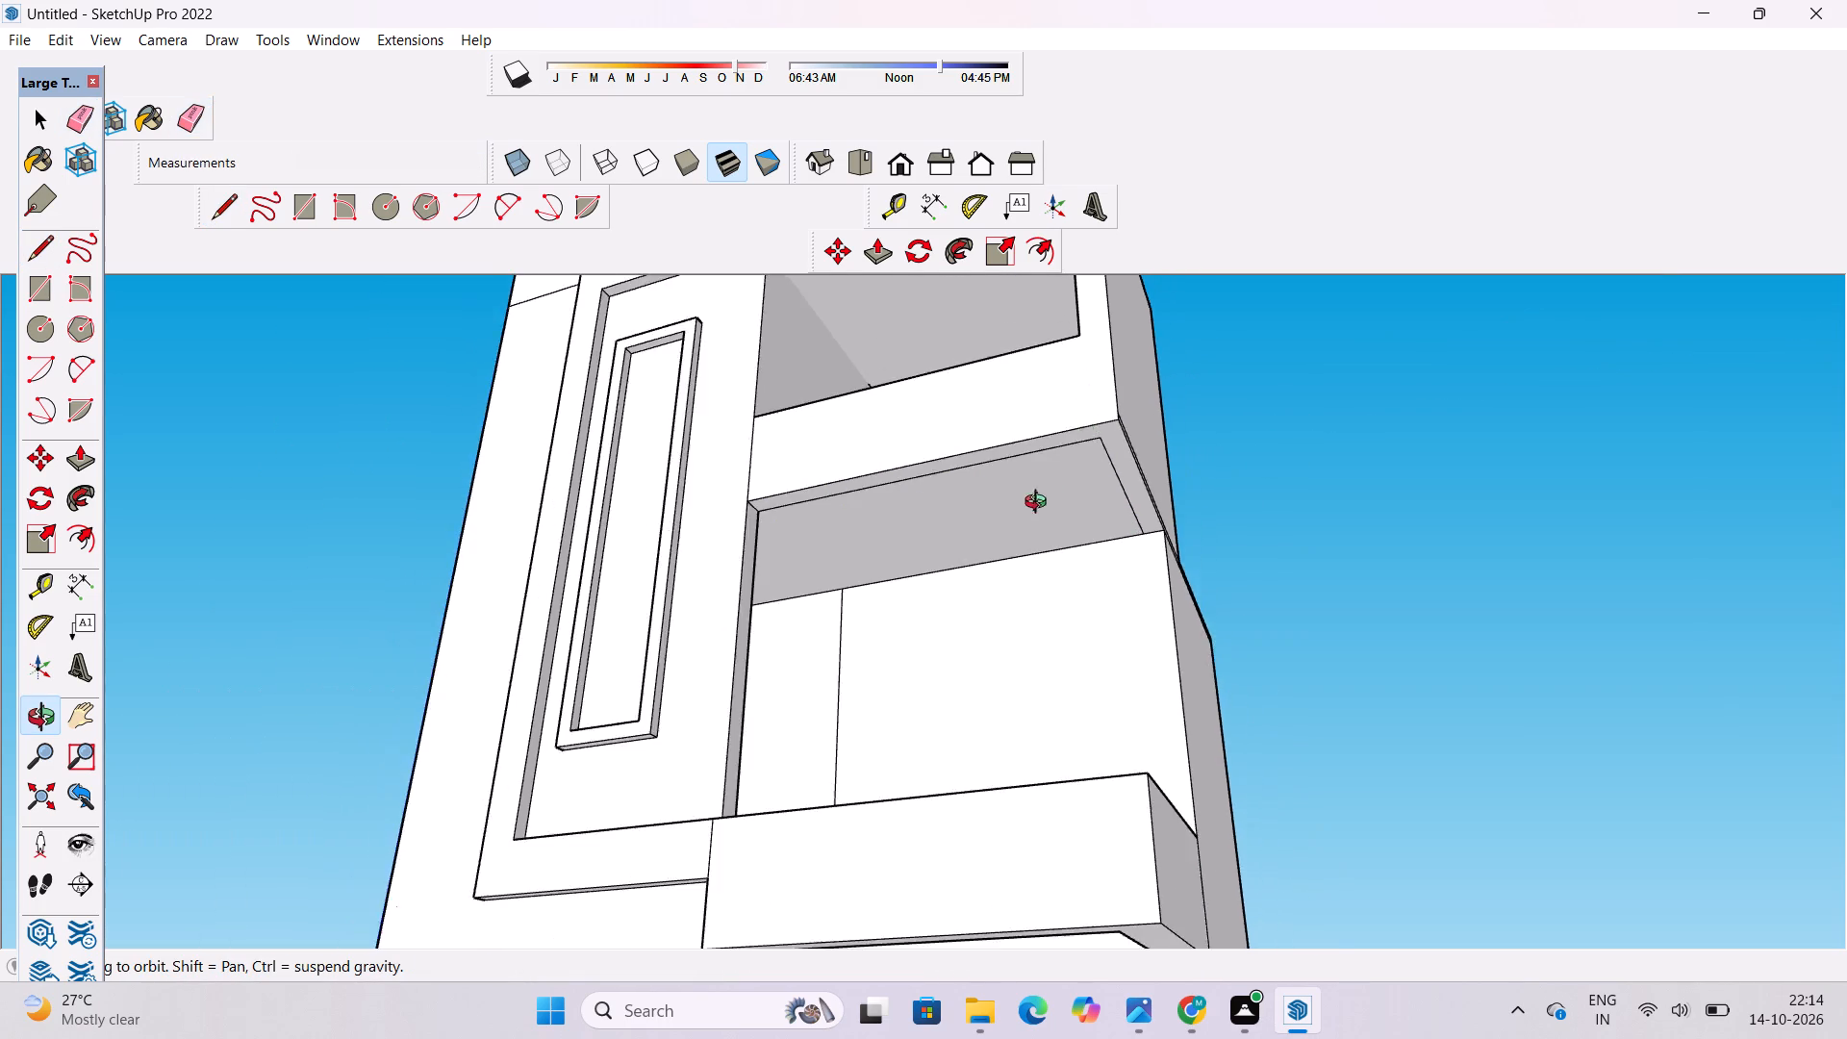
left_click_drag(1039, 506, 1223, 649)
left_click_drag(1223, 652, 1182, 569)
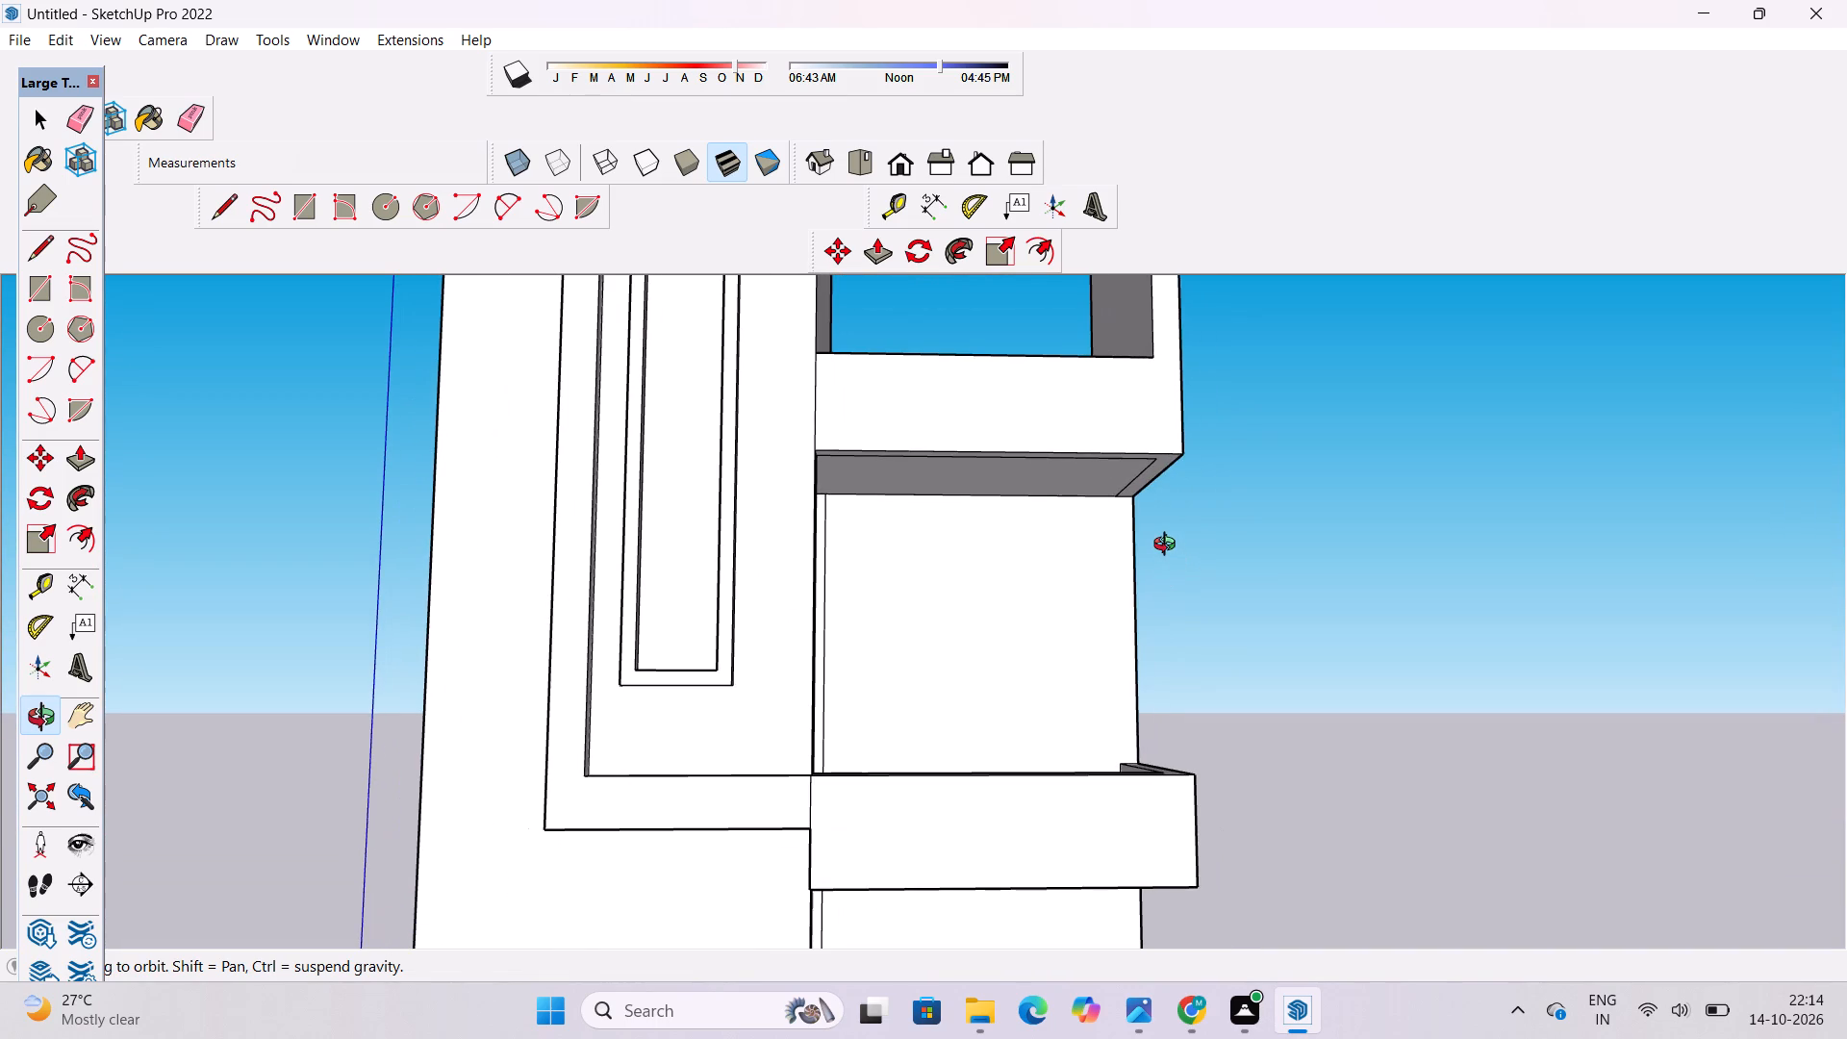
left_click_drag(1183, 554, 1114, 529, "shift")
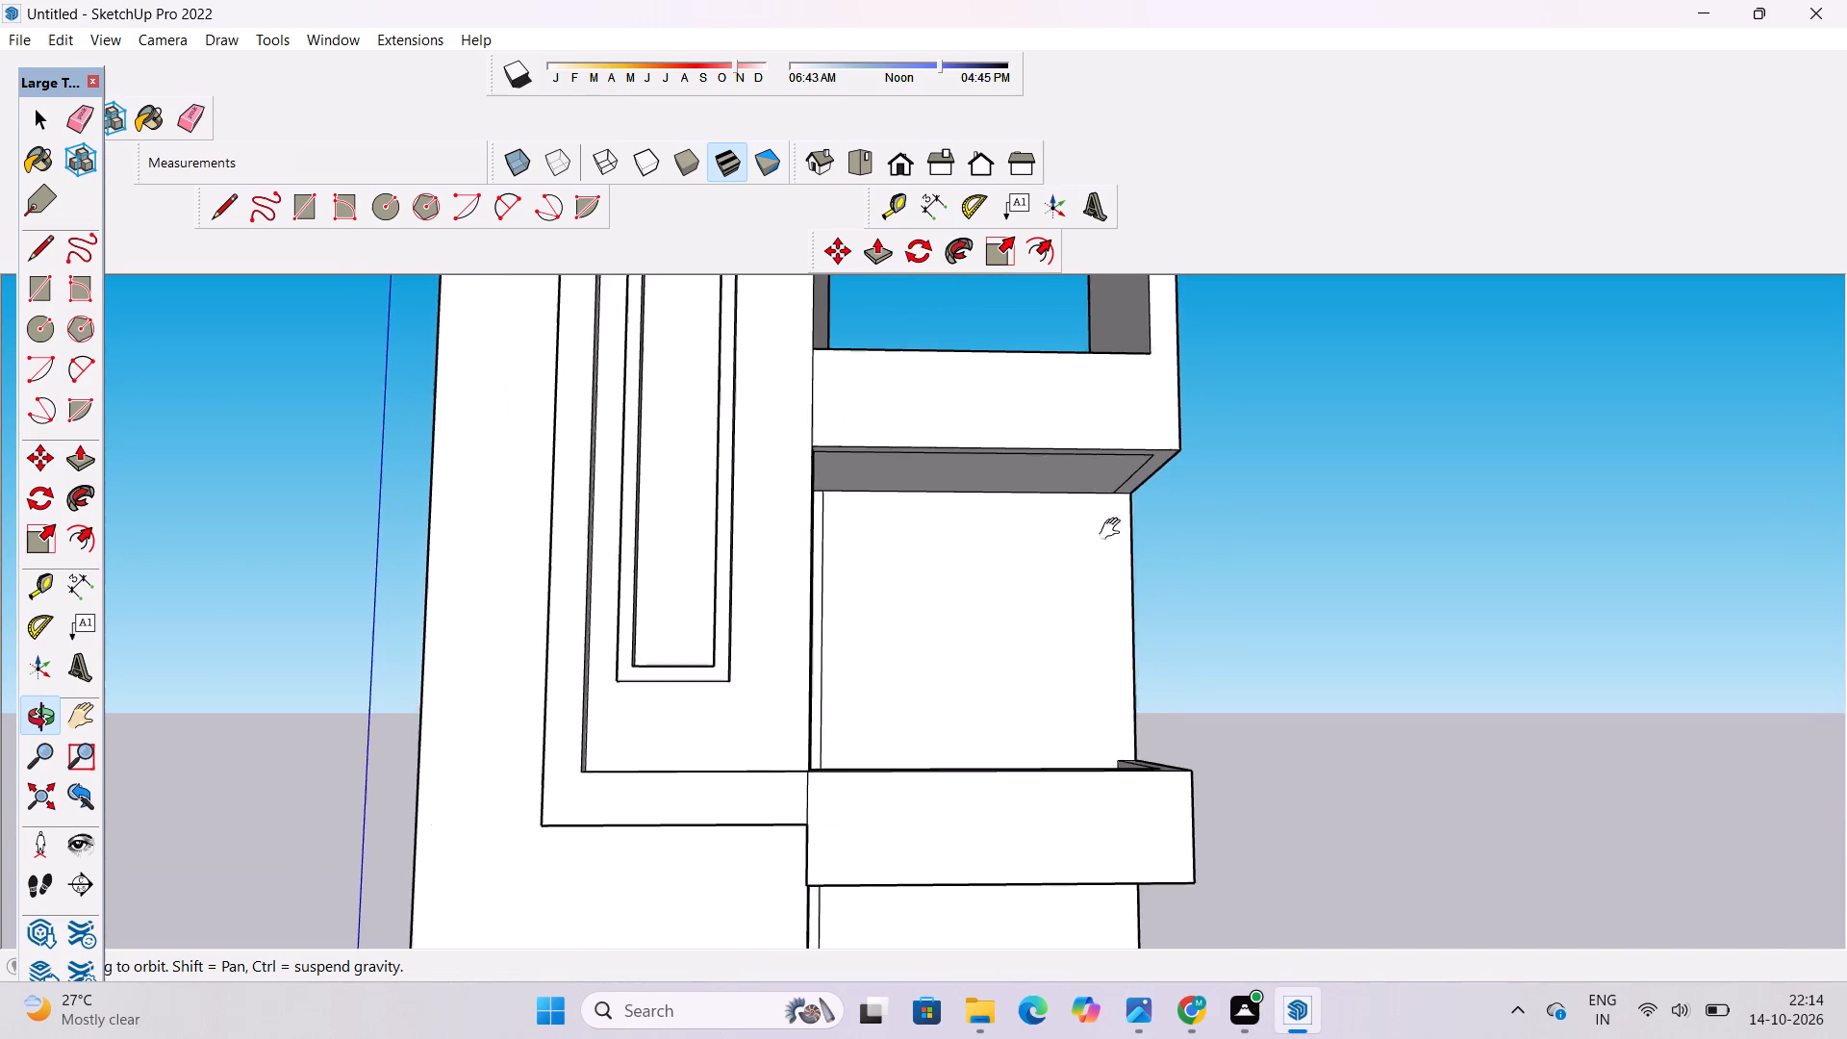
left_click_drag(1114, 529, 1021, 503, "shift")
left_click_drag(1019, 512, 997, 676)
left_click_drag(997, 676, 1004, 651, "shift")
scroll(1025, 613, "down", 2)
left_click_drag(1043, 625, 1062, 747, "shift")
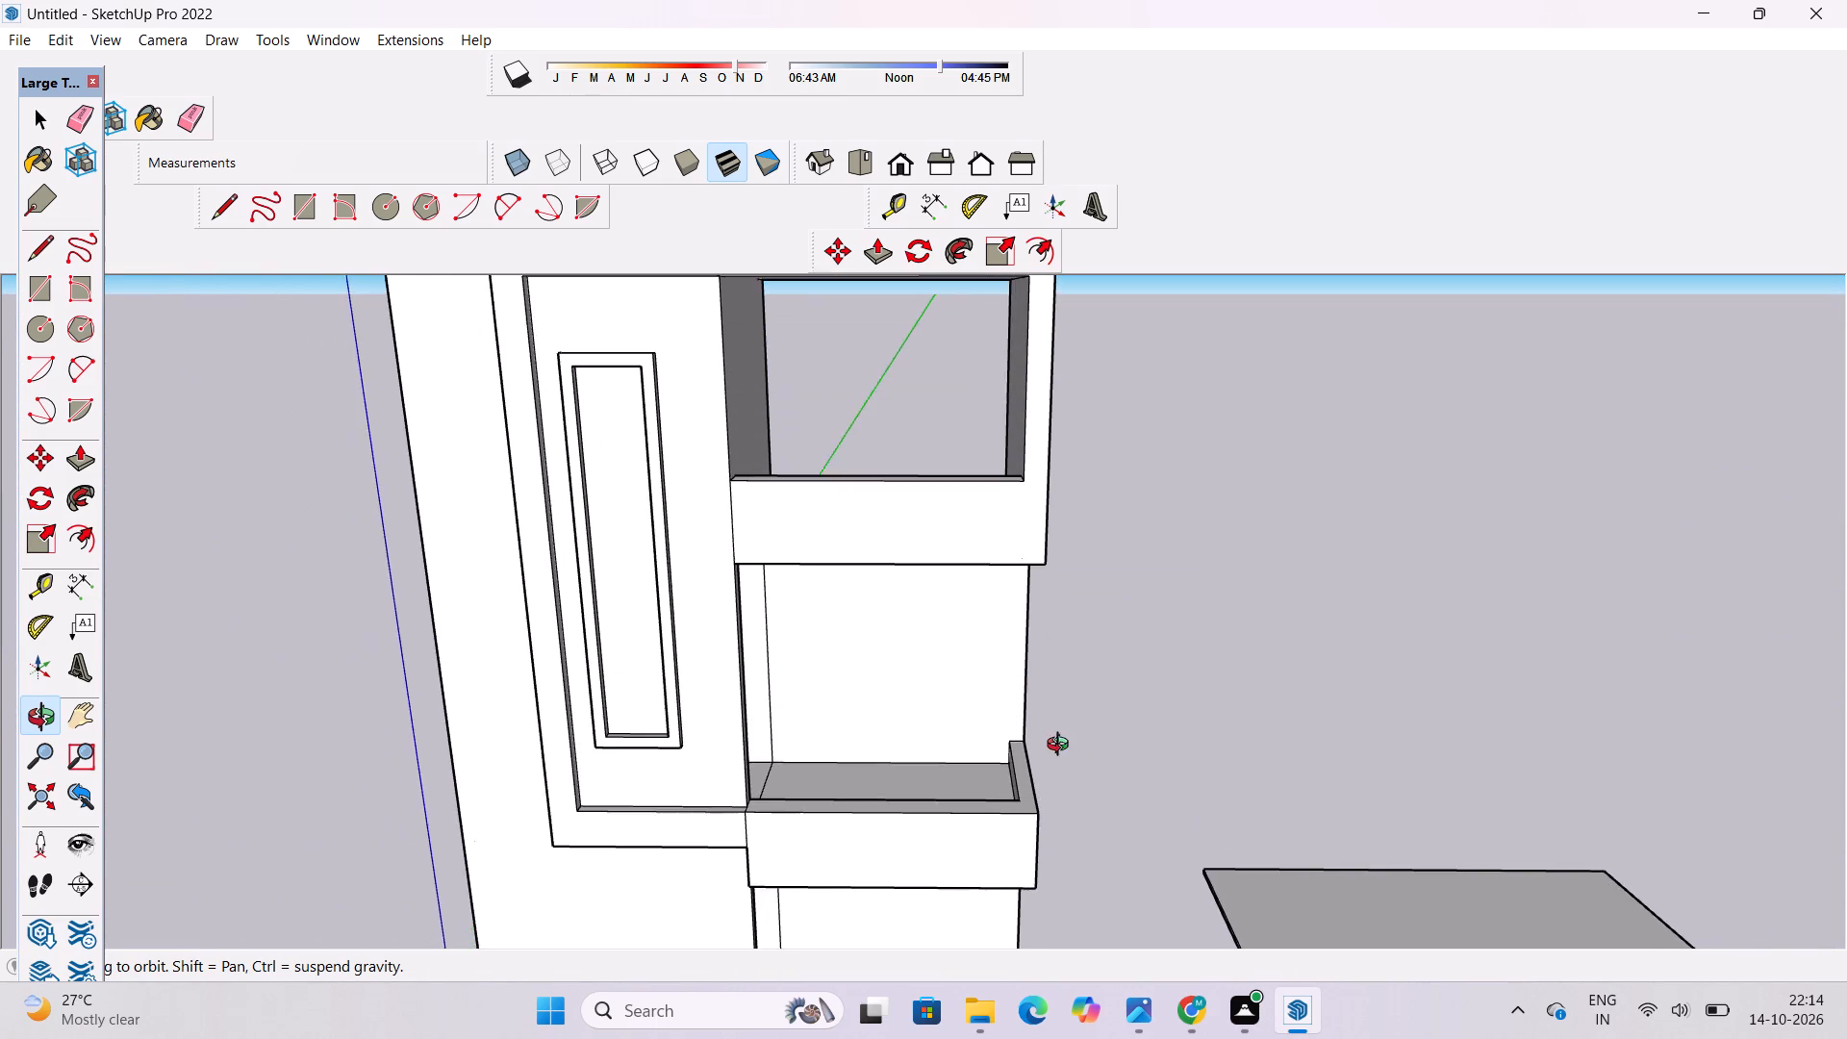
left_click_drag(1062, 747, 1053, 684)
left_click(1123, 1017)
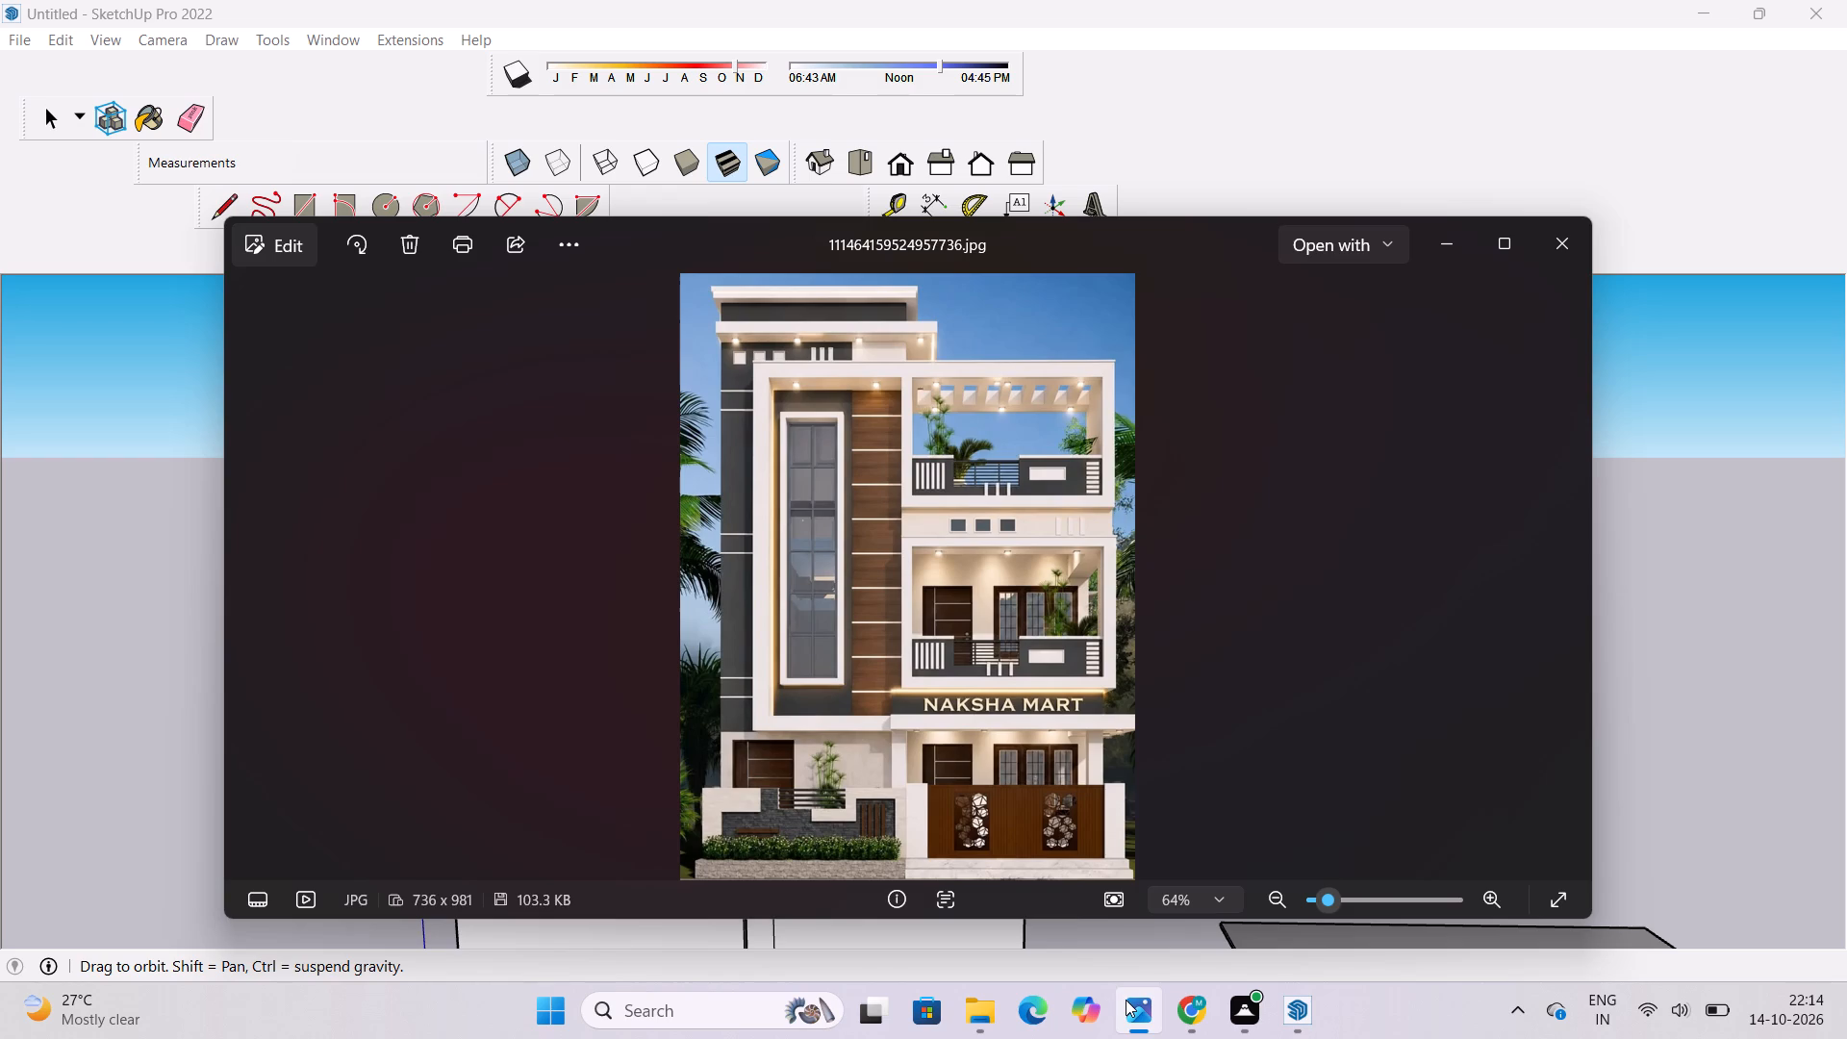
Compare the modelled balconies with the house reference image, viewing the front facade from several heights.
left_click(1126, 1000)
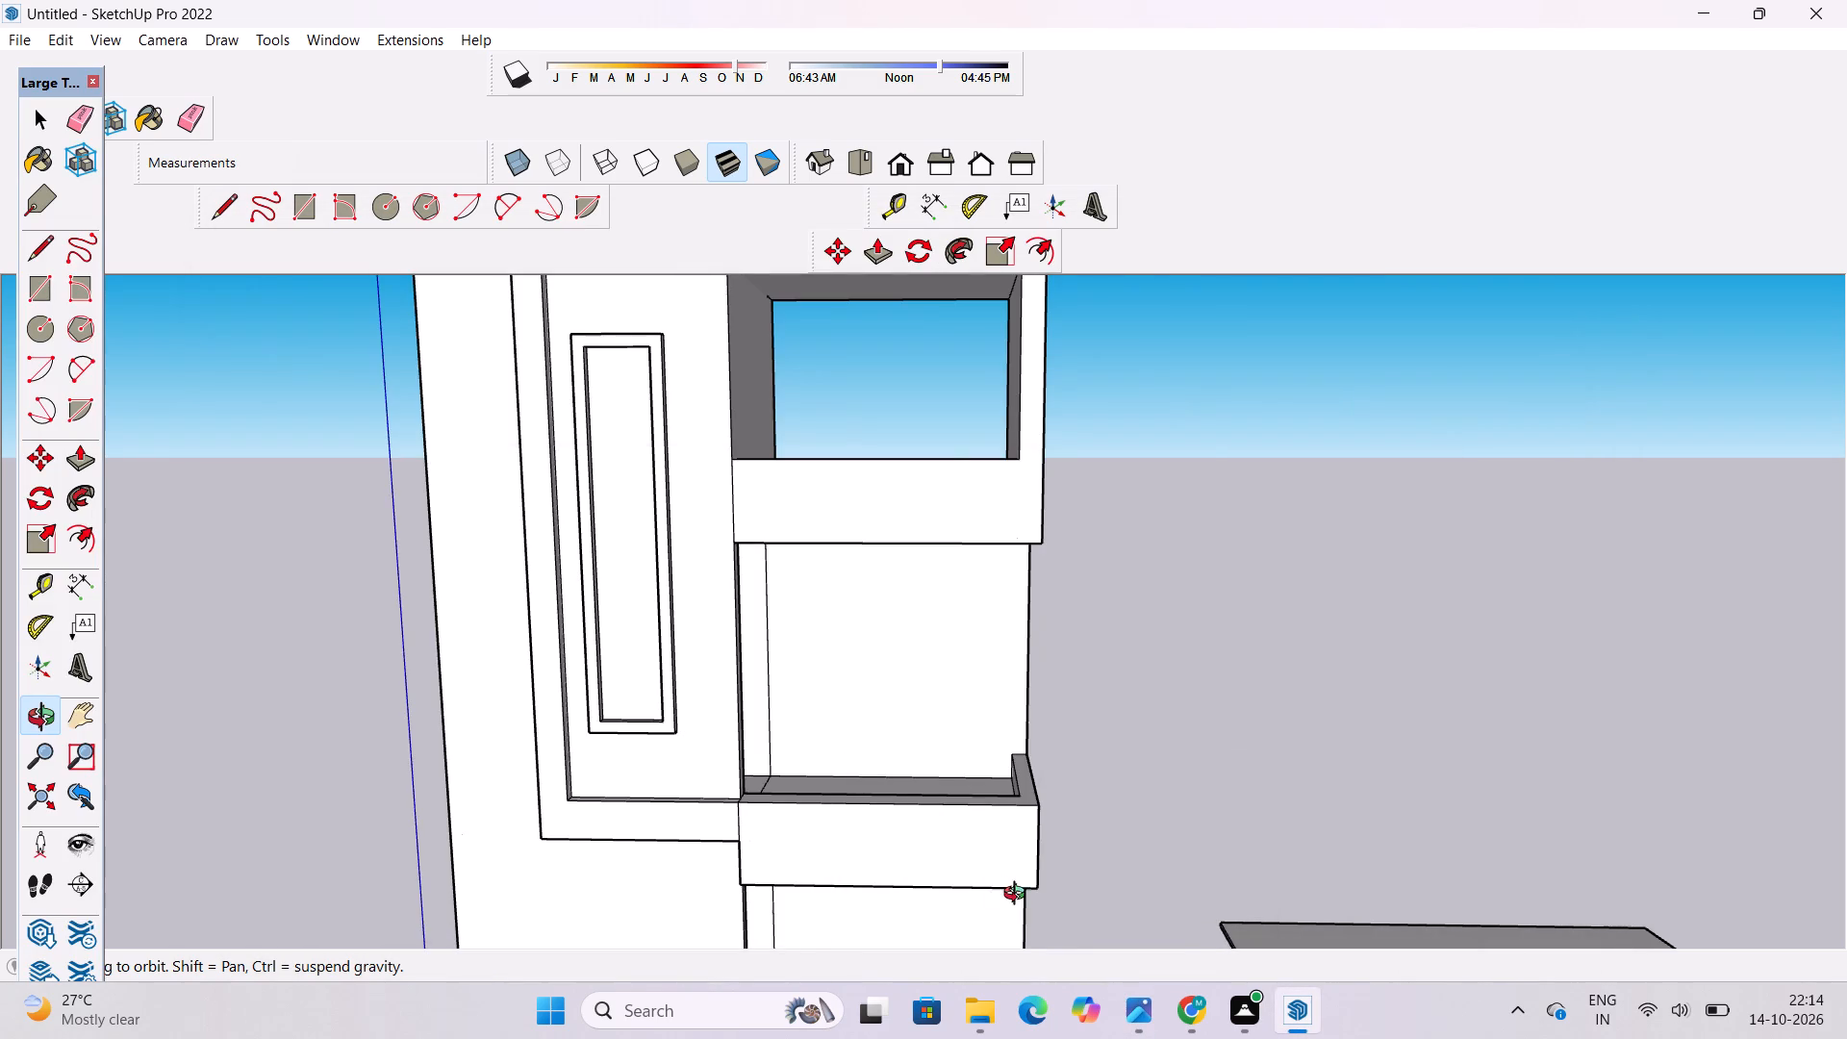
scroll(1016, 902, "down", 2)
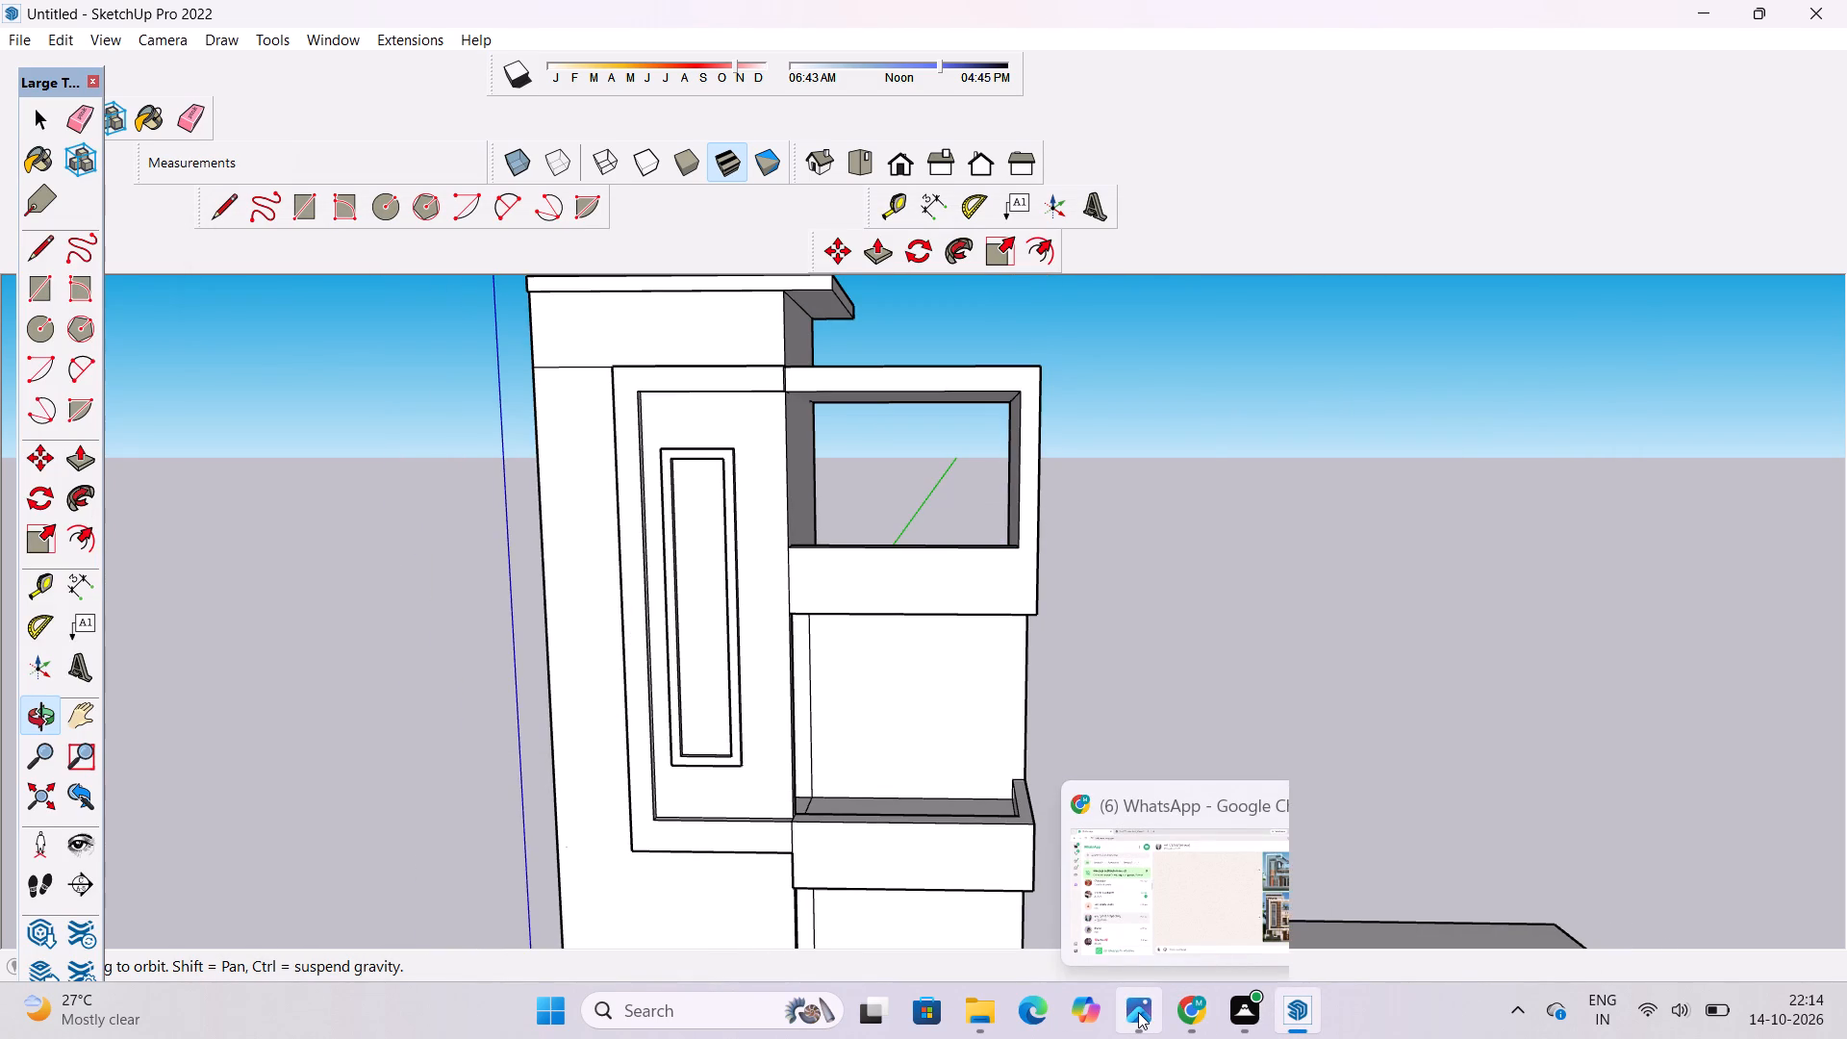
left_click(1138, 1012)
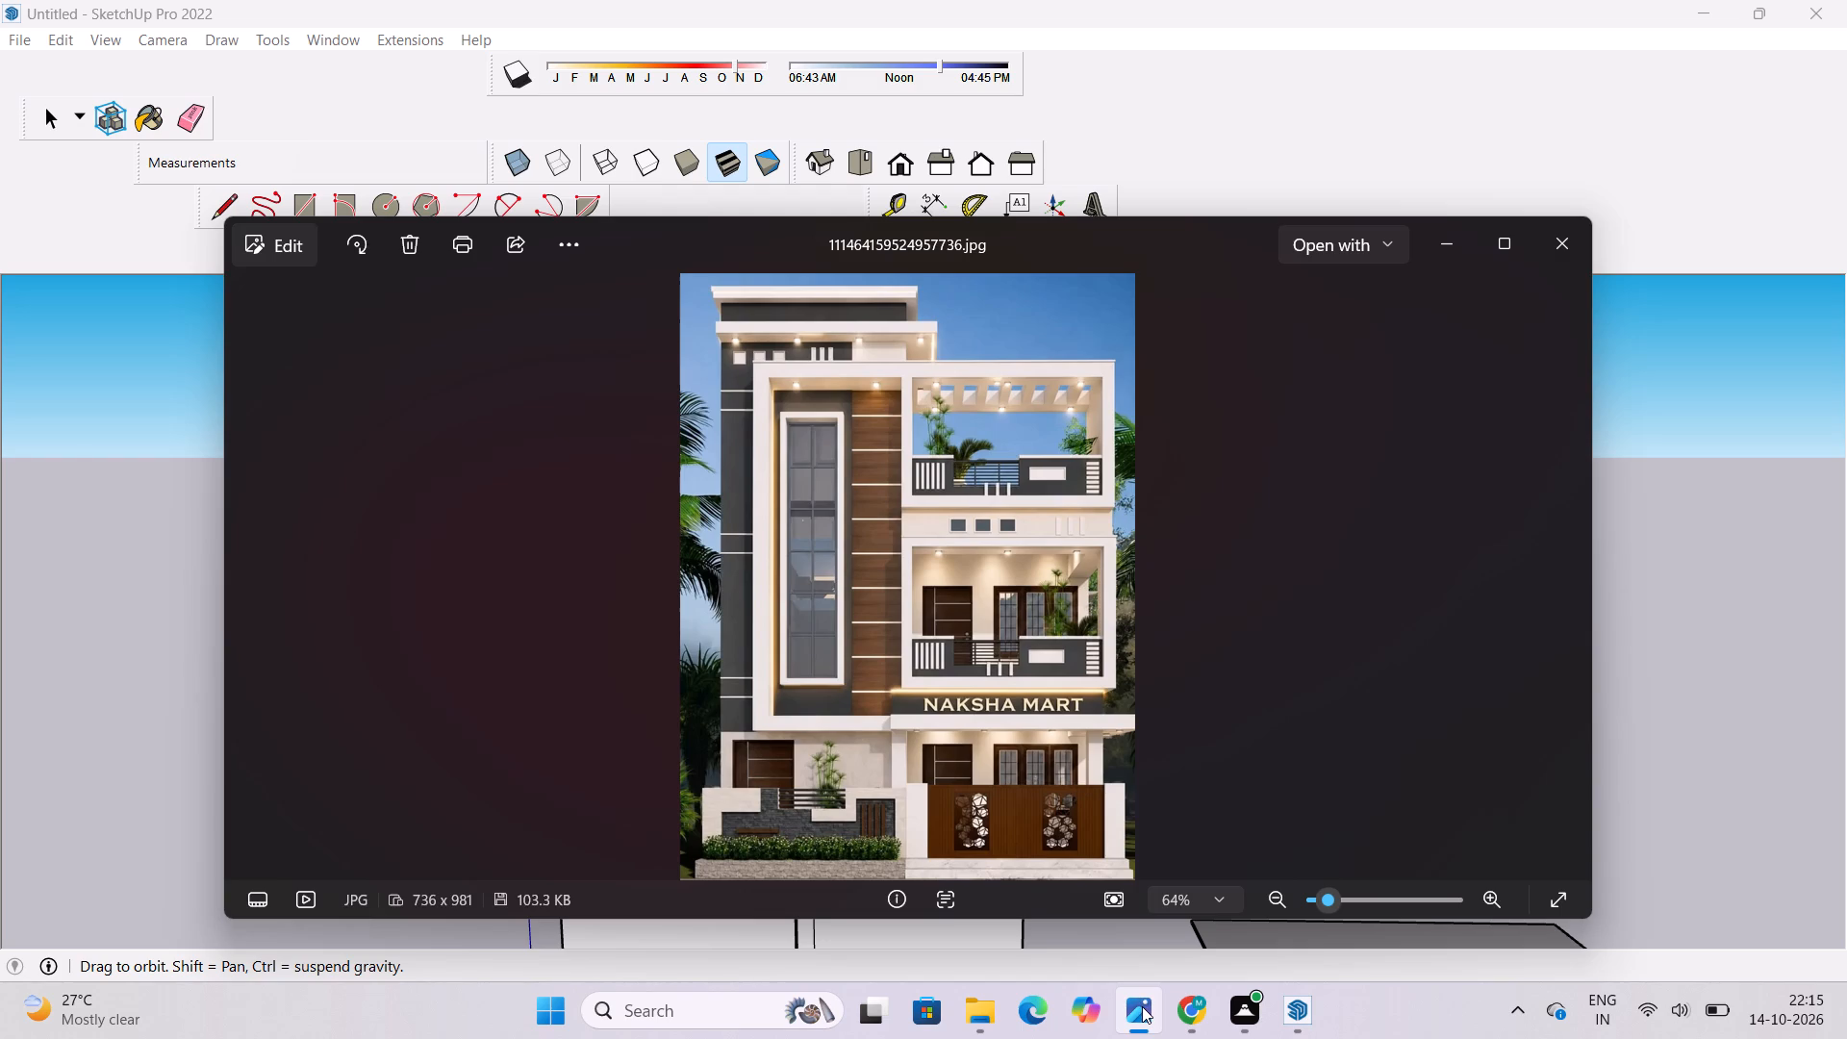
left_click(1142, 1006)
left_click(1142, 1021)
left_click(1125, 1018)
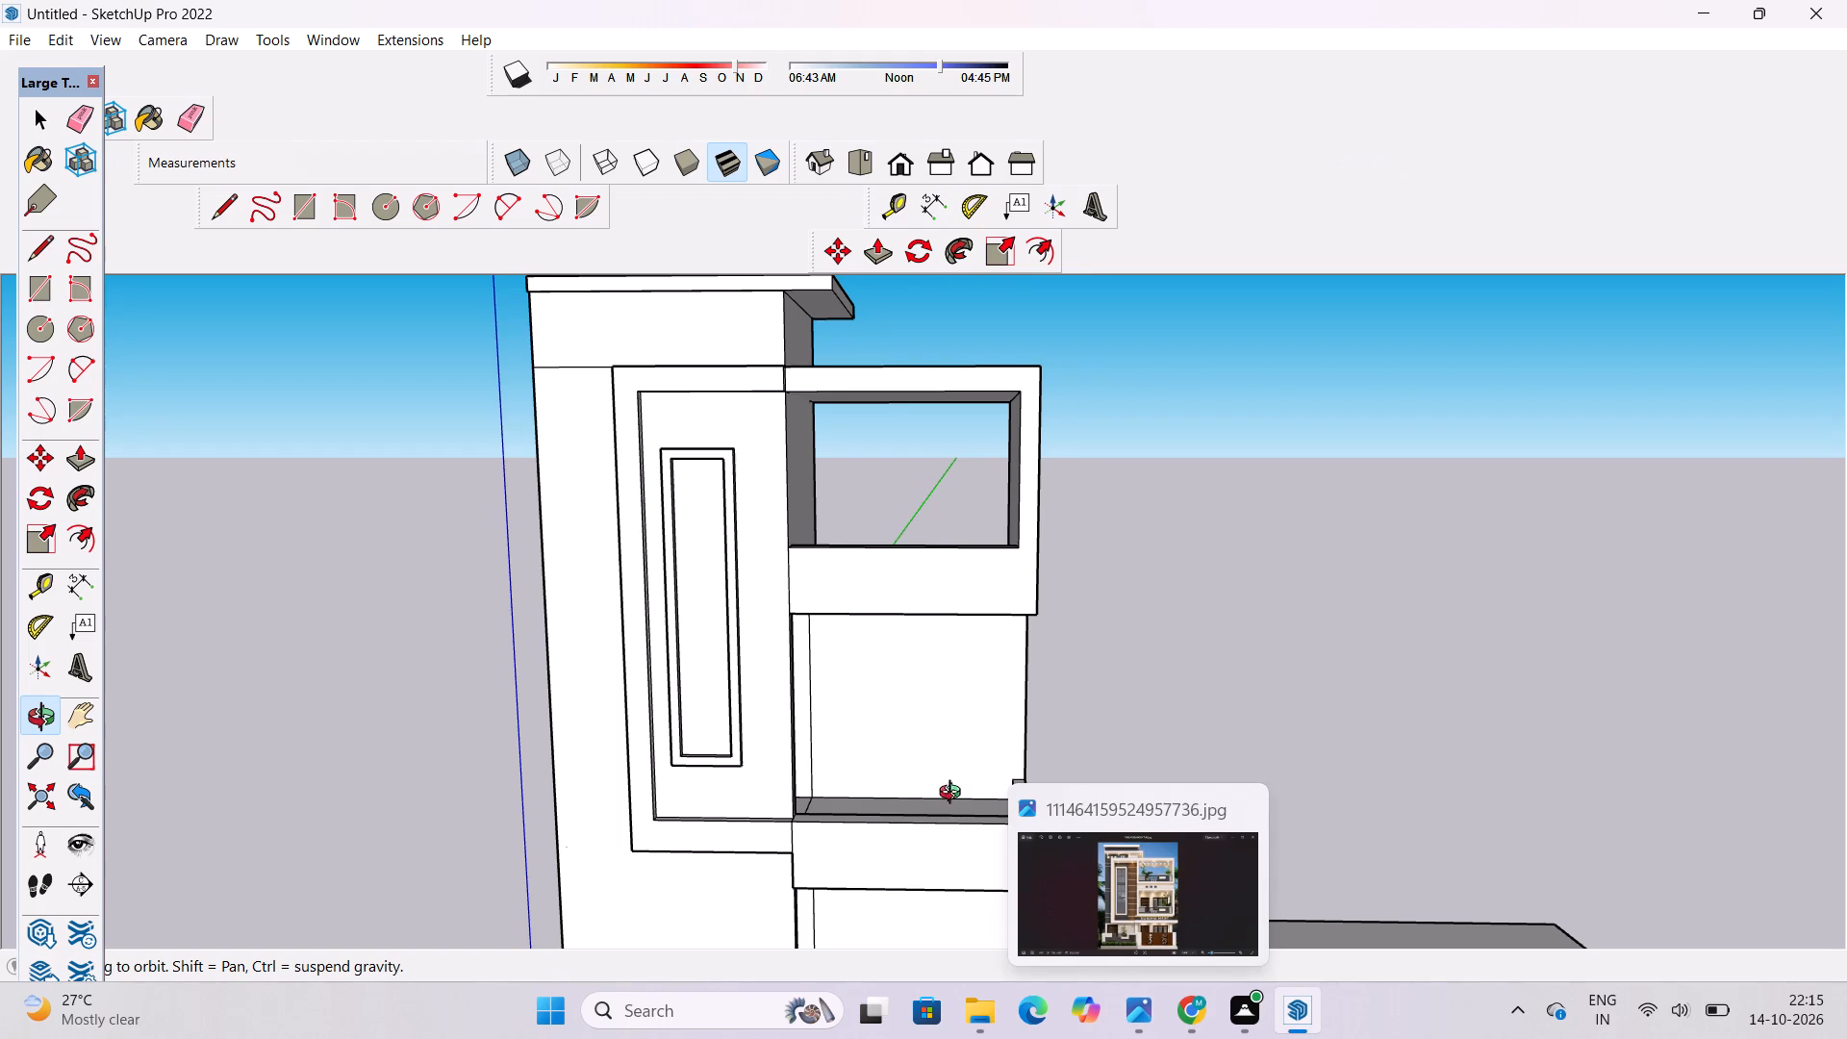
left_click_drag(984, 809, 983, 746, "shift")
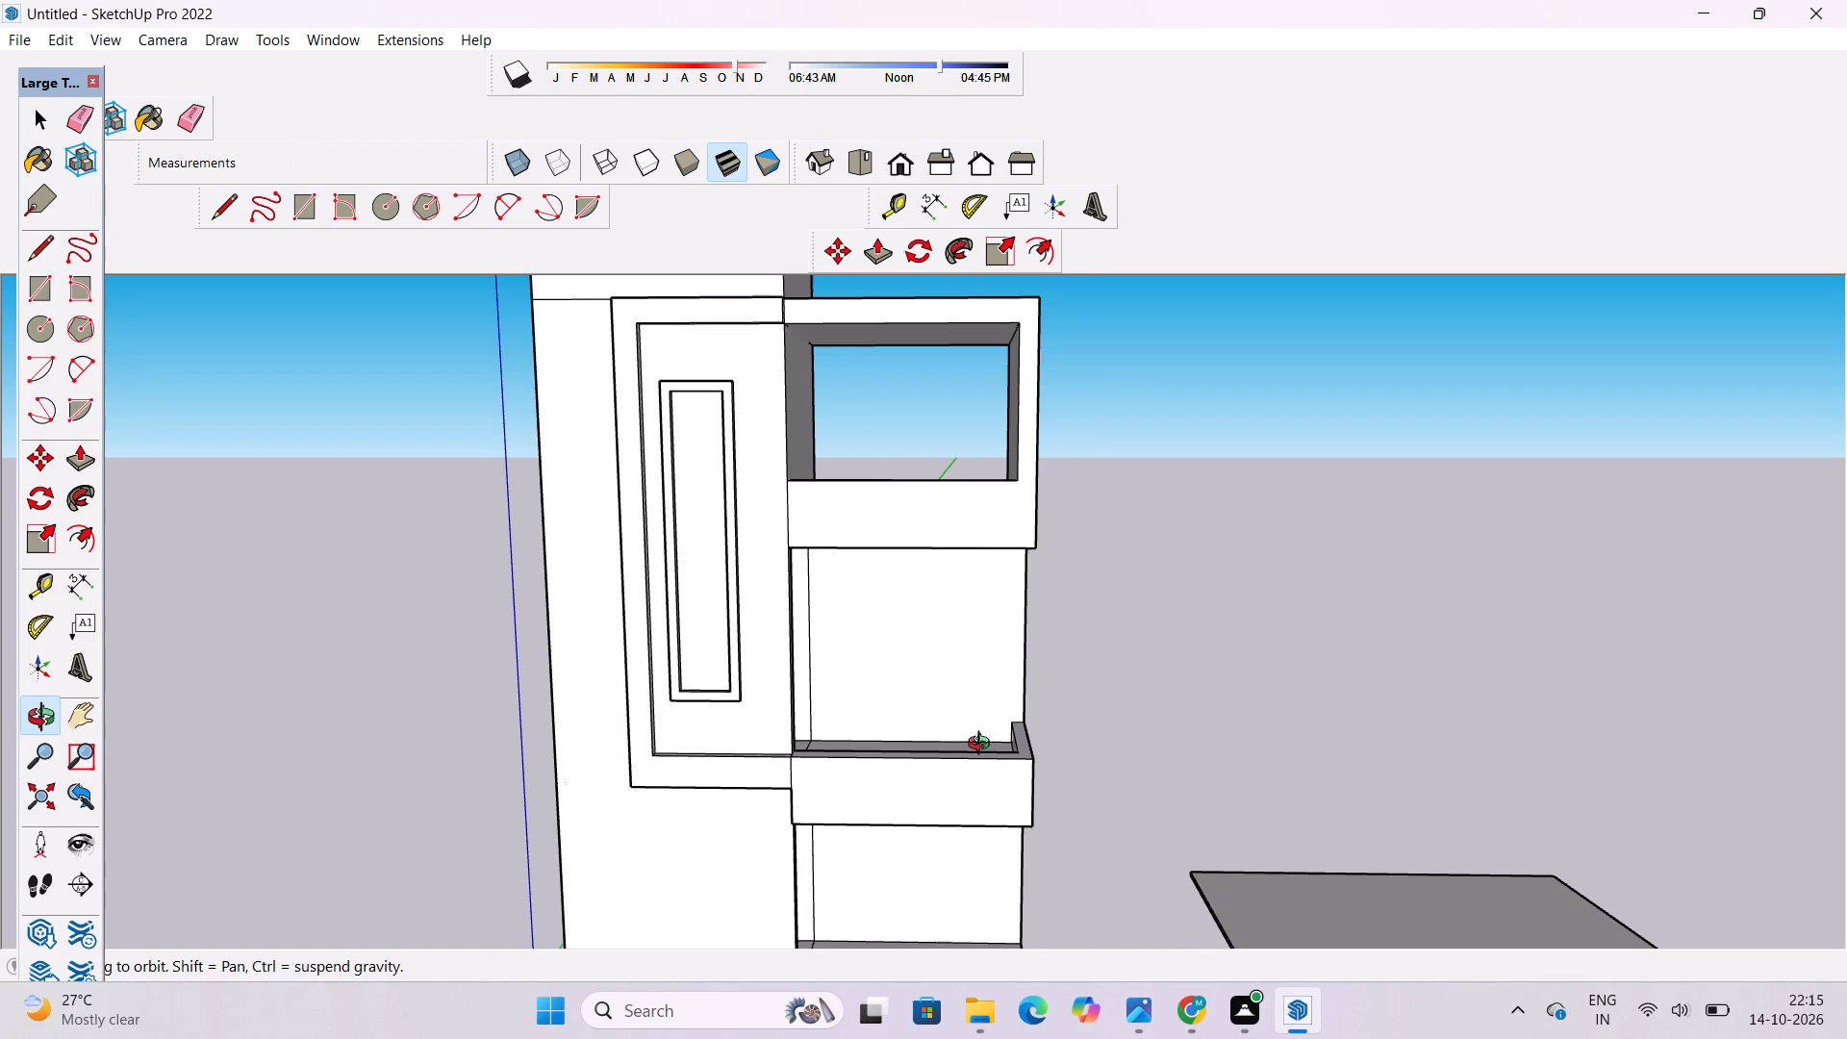
left_click_drag(983, 746, 992, 810)
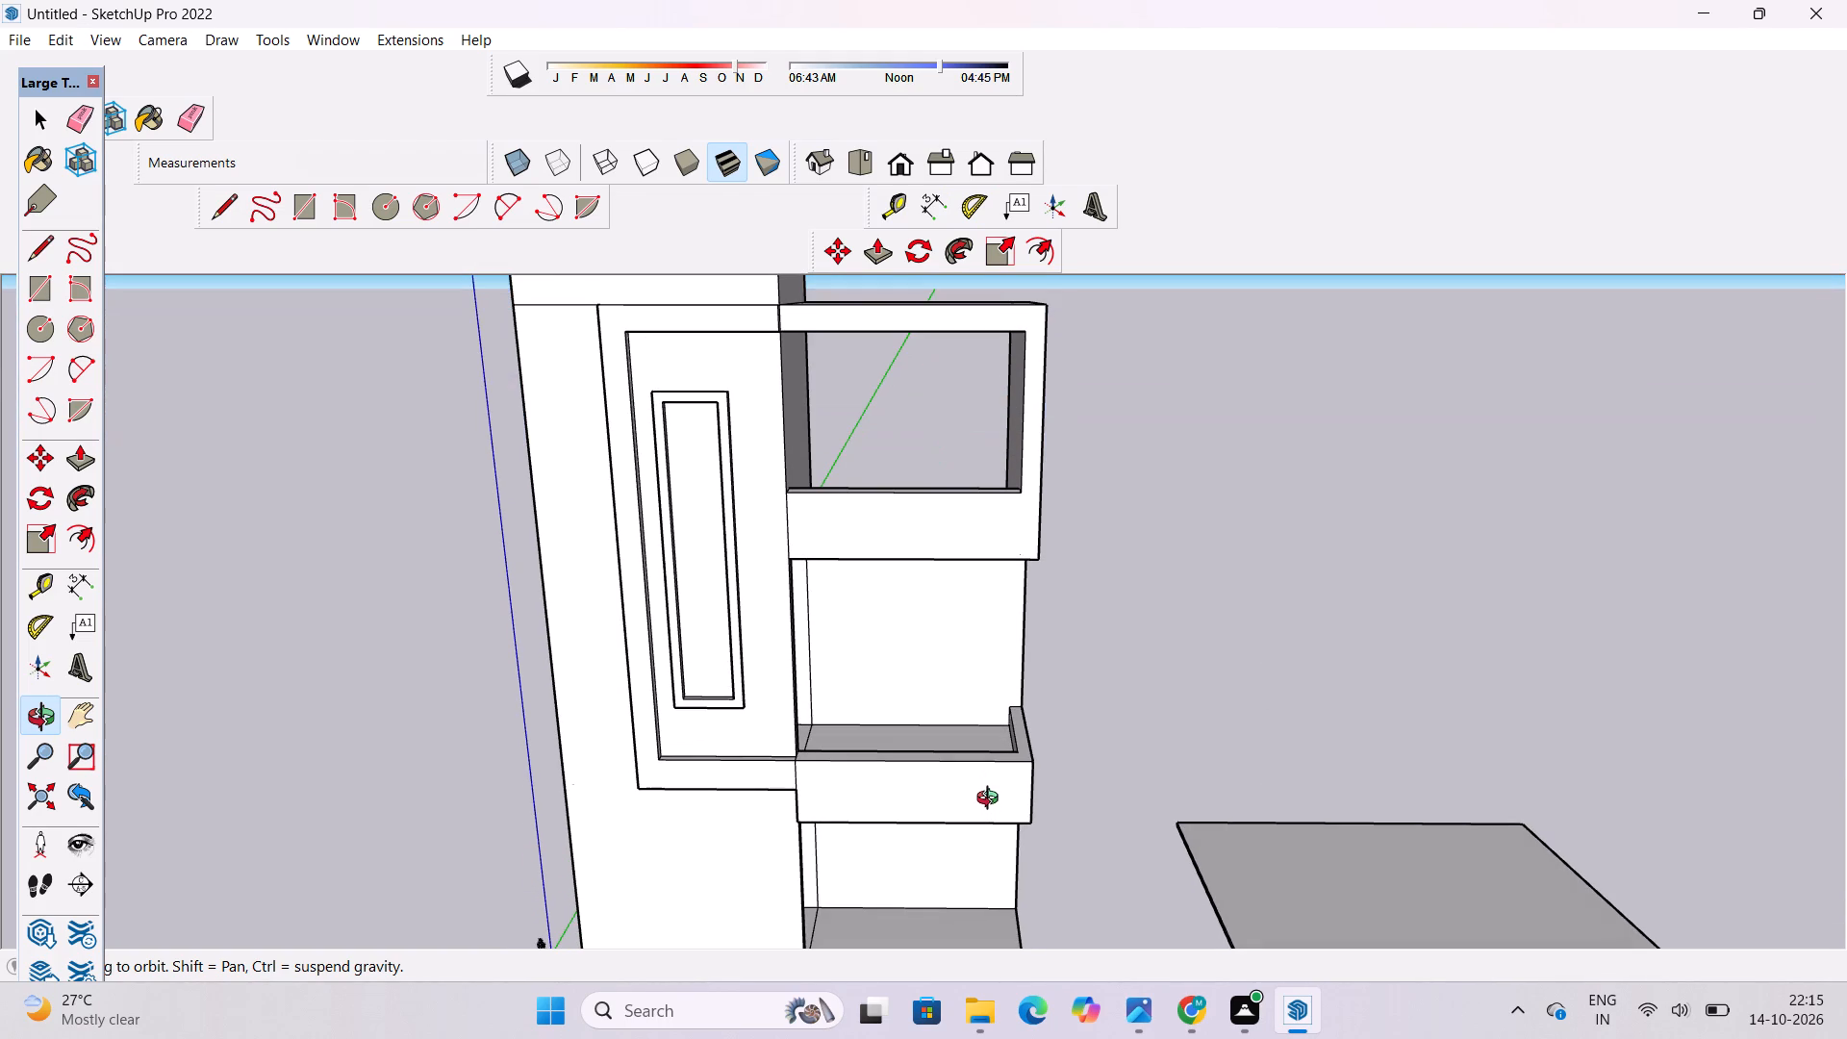
left_click_drag(992, 796, 998, 831, "shift")
left_click_drag(998, 831, 928, 723, "shift")
left_click_drag(994, 844, 983, 737)
left_click_drag(983, 737, 1006, 826)
Extrude the L-shaped border on the upper balcony's underside 3' downward.
scroll(999, 801, "up", 2)
left_click_drag(999, 801, 999, 864, "shift")
left_click_drag(999, 864, 983, 664)
left_click_drag(983, 663, 974, 744, "shift")
key("p")
scroll(946, 618, "up", 6)
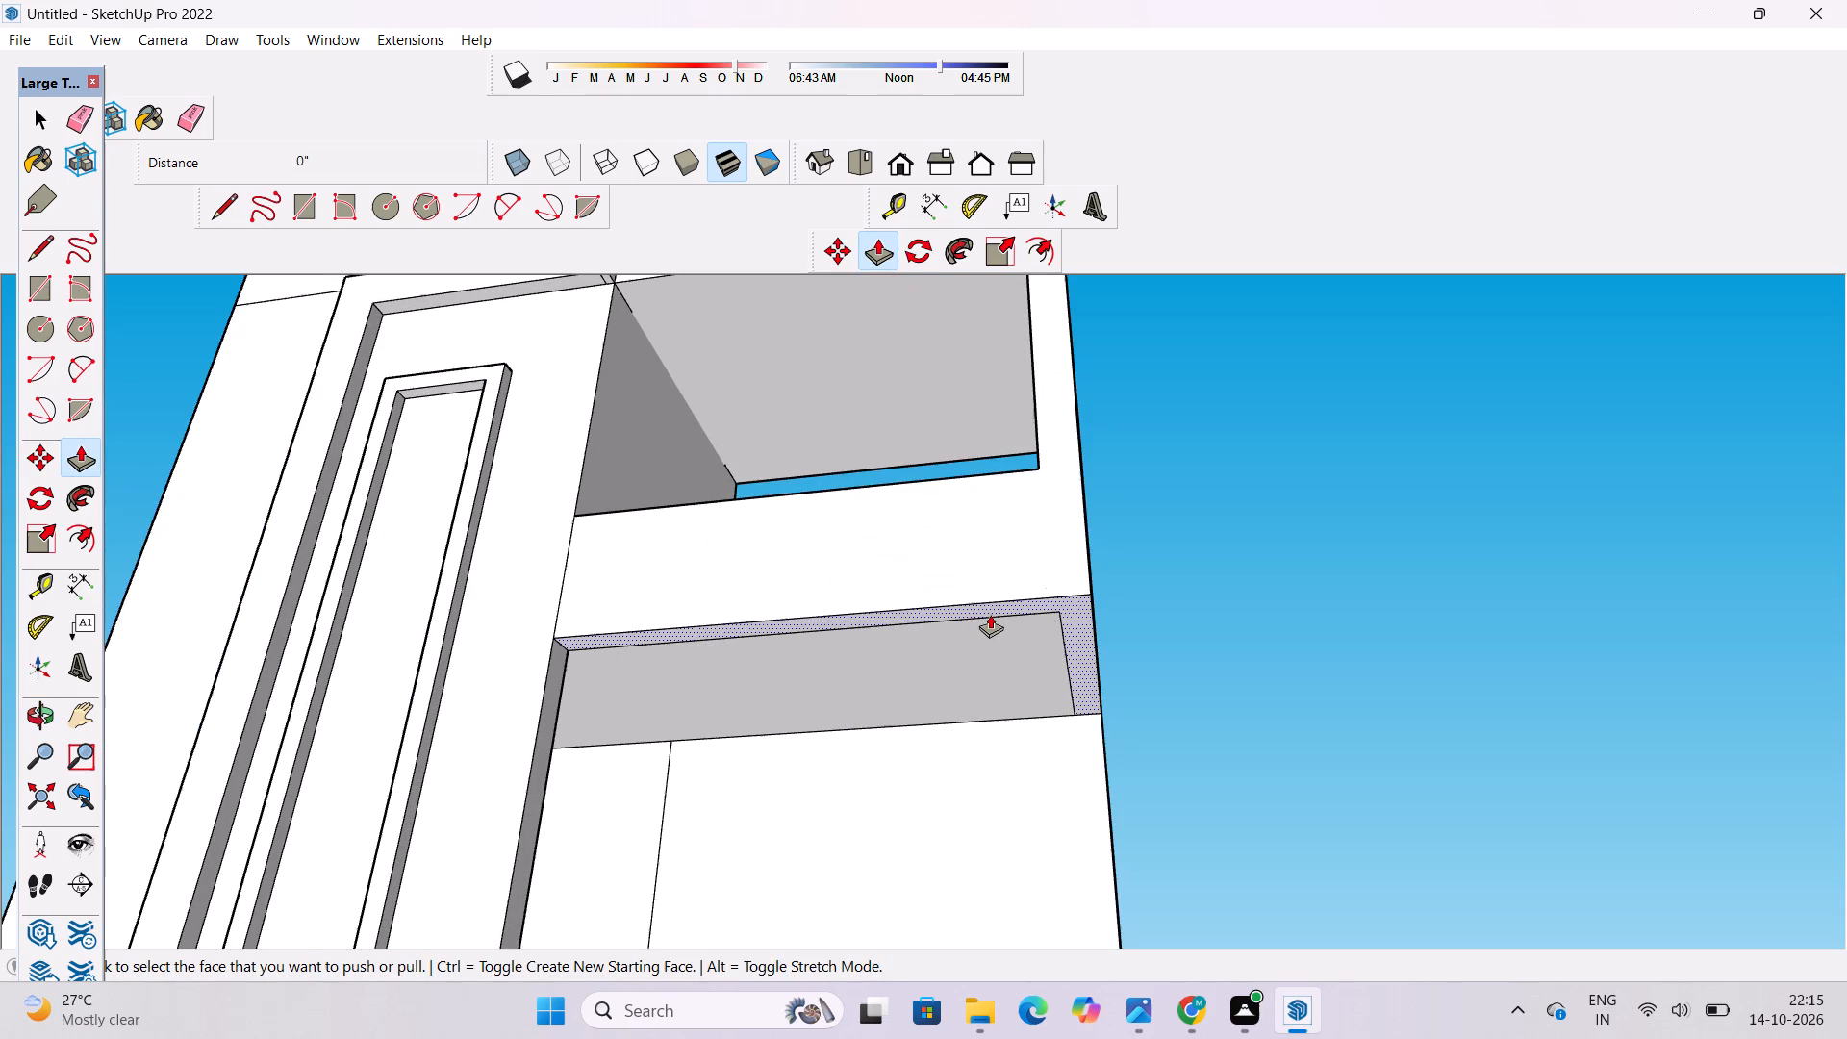
left_click(1000, 611)
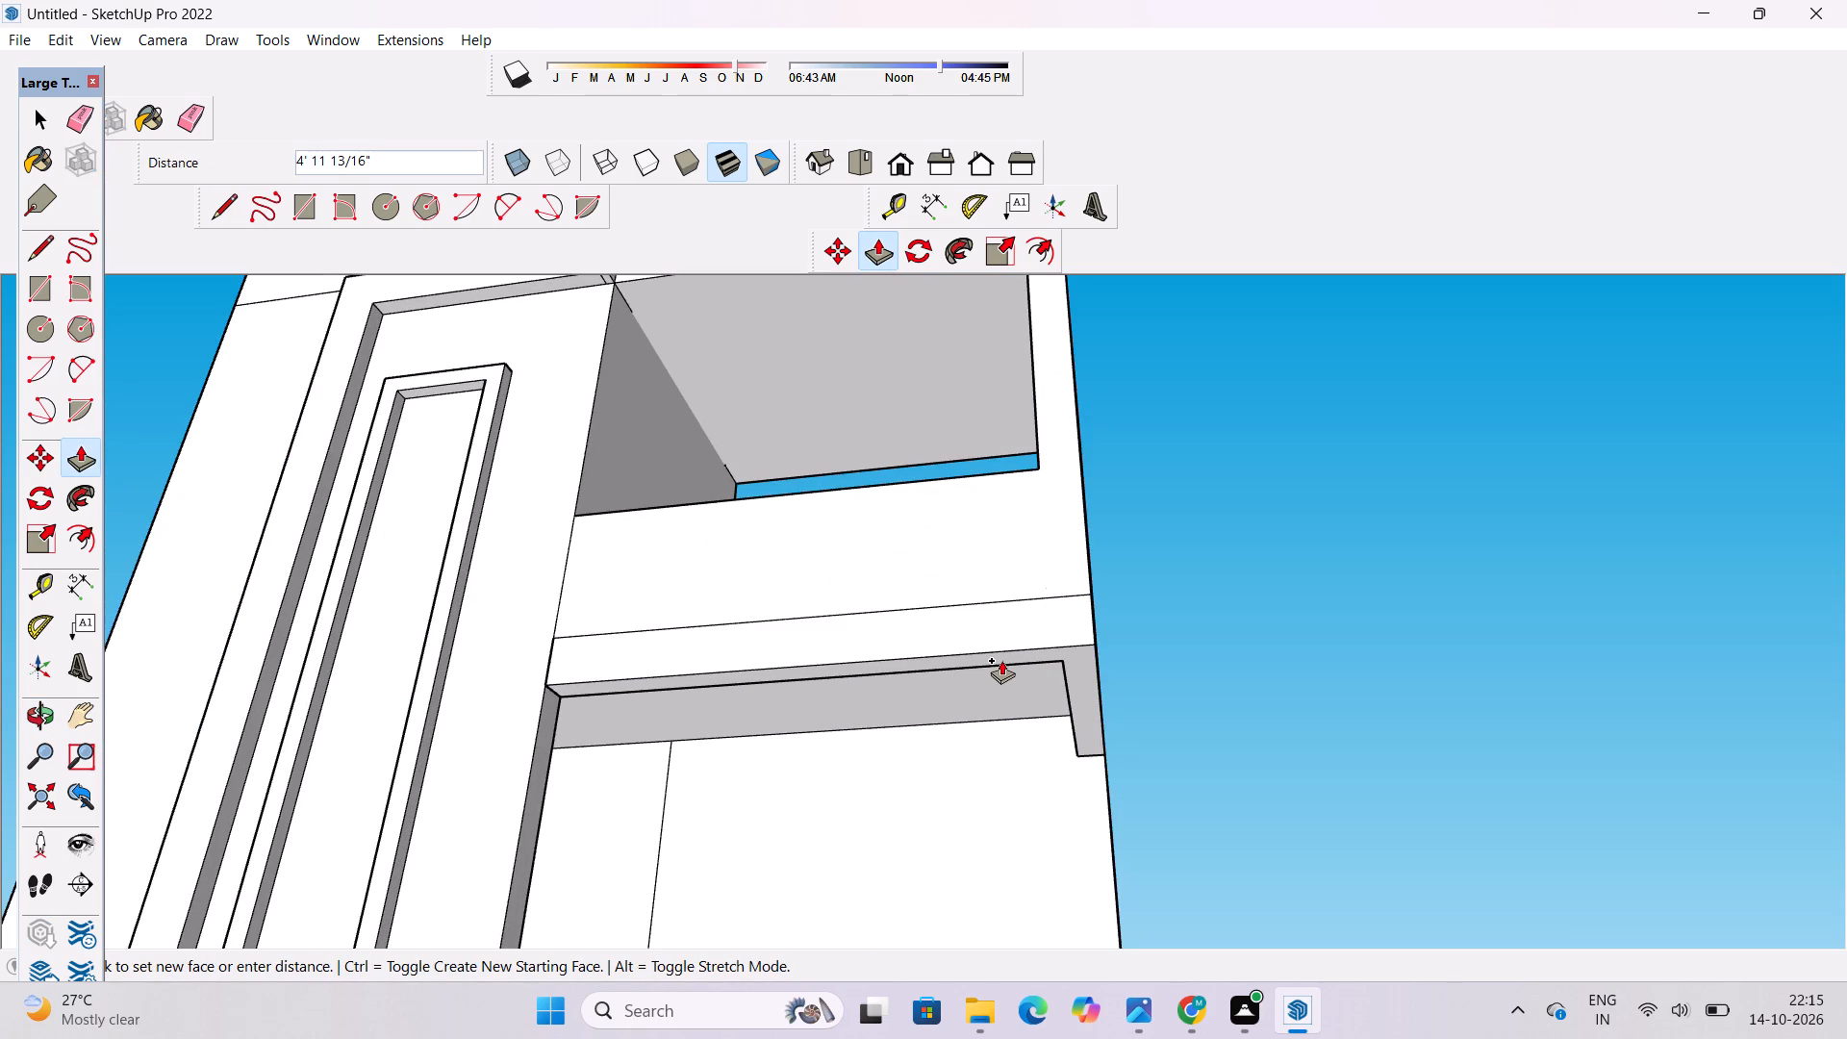
type("3'")
key("Return")
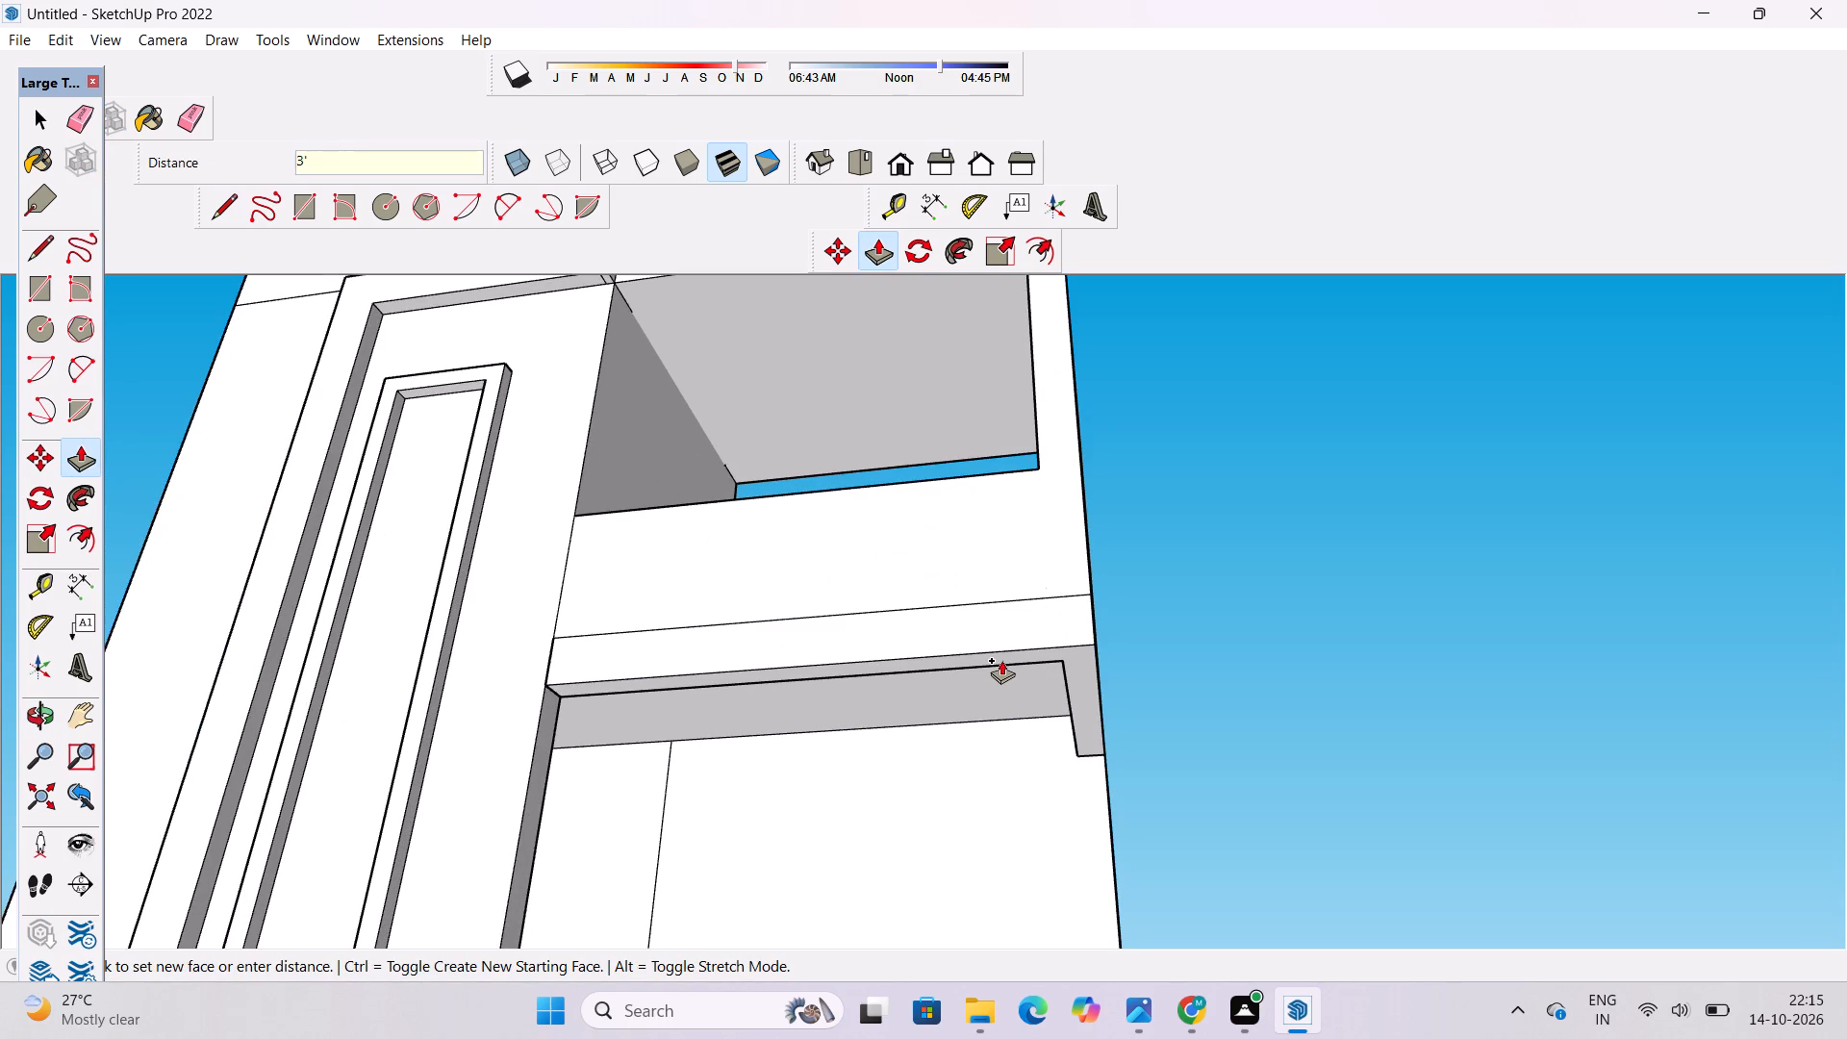
Erase the leftover seam edges where the extruded band meets the upper balcony's front and side faces.
key("o")
key("o")
scroll(881, 560, "down", 3)
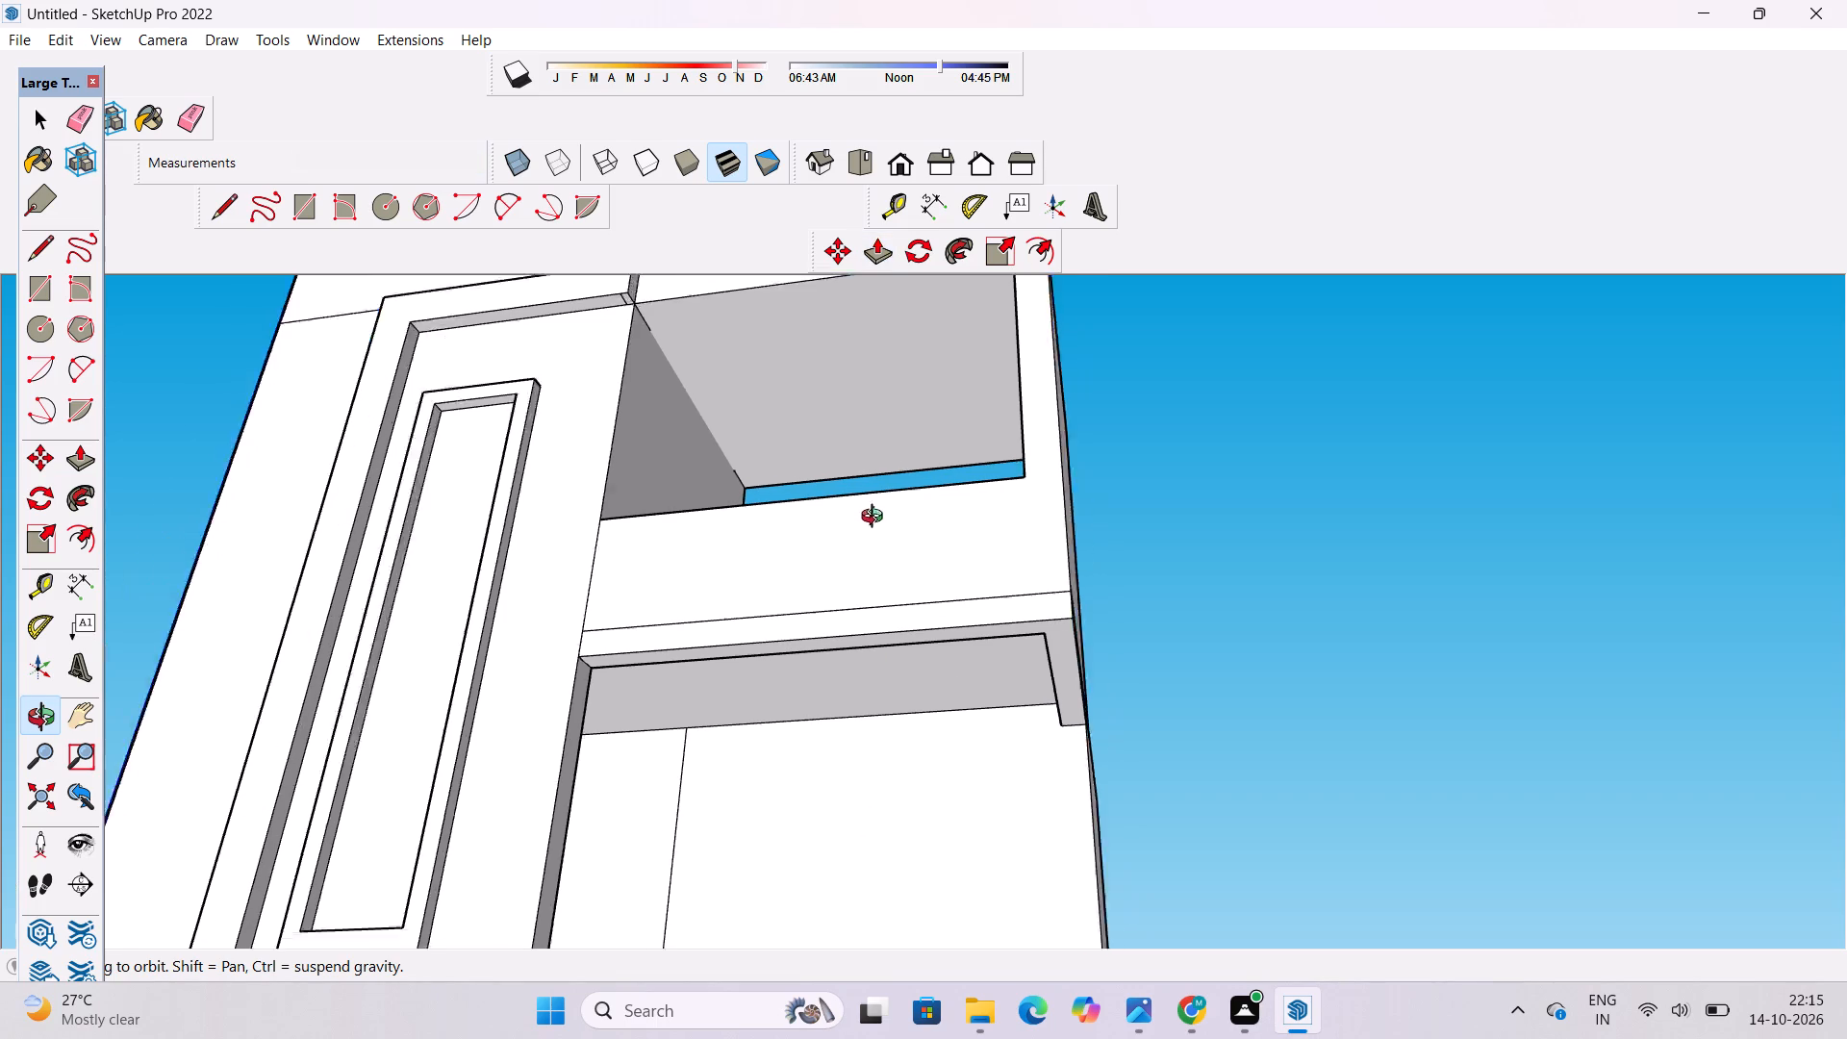
scroll(876, 519, "down", 3)
left_click_drag(875, 514, 926, 689)
left_click_drag(950, 675, 680, 701)
scroll(870, 647, "up", 3)
left_click_drag(866, 641, 730, 682, "shift")
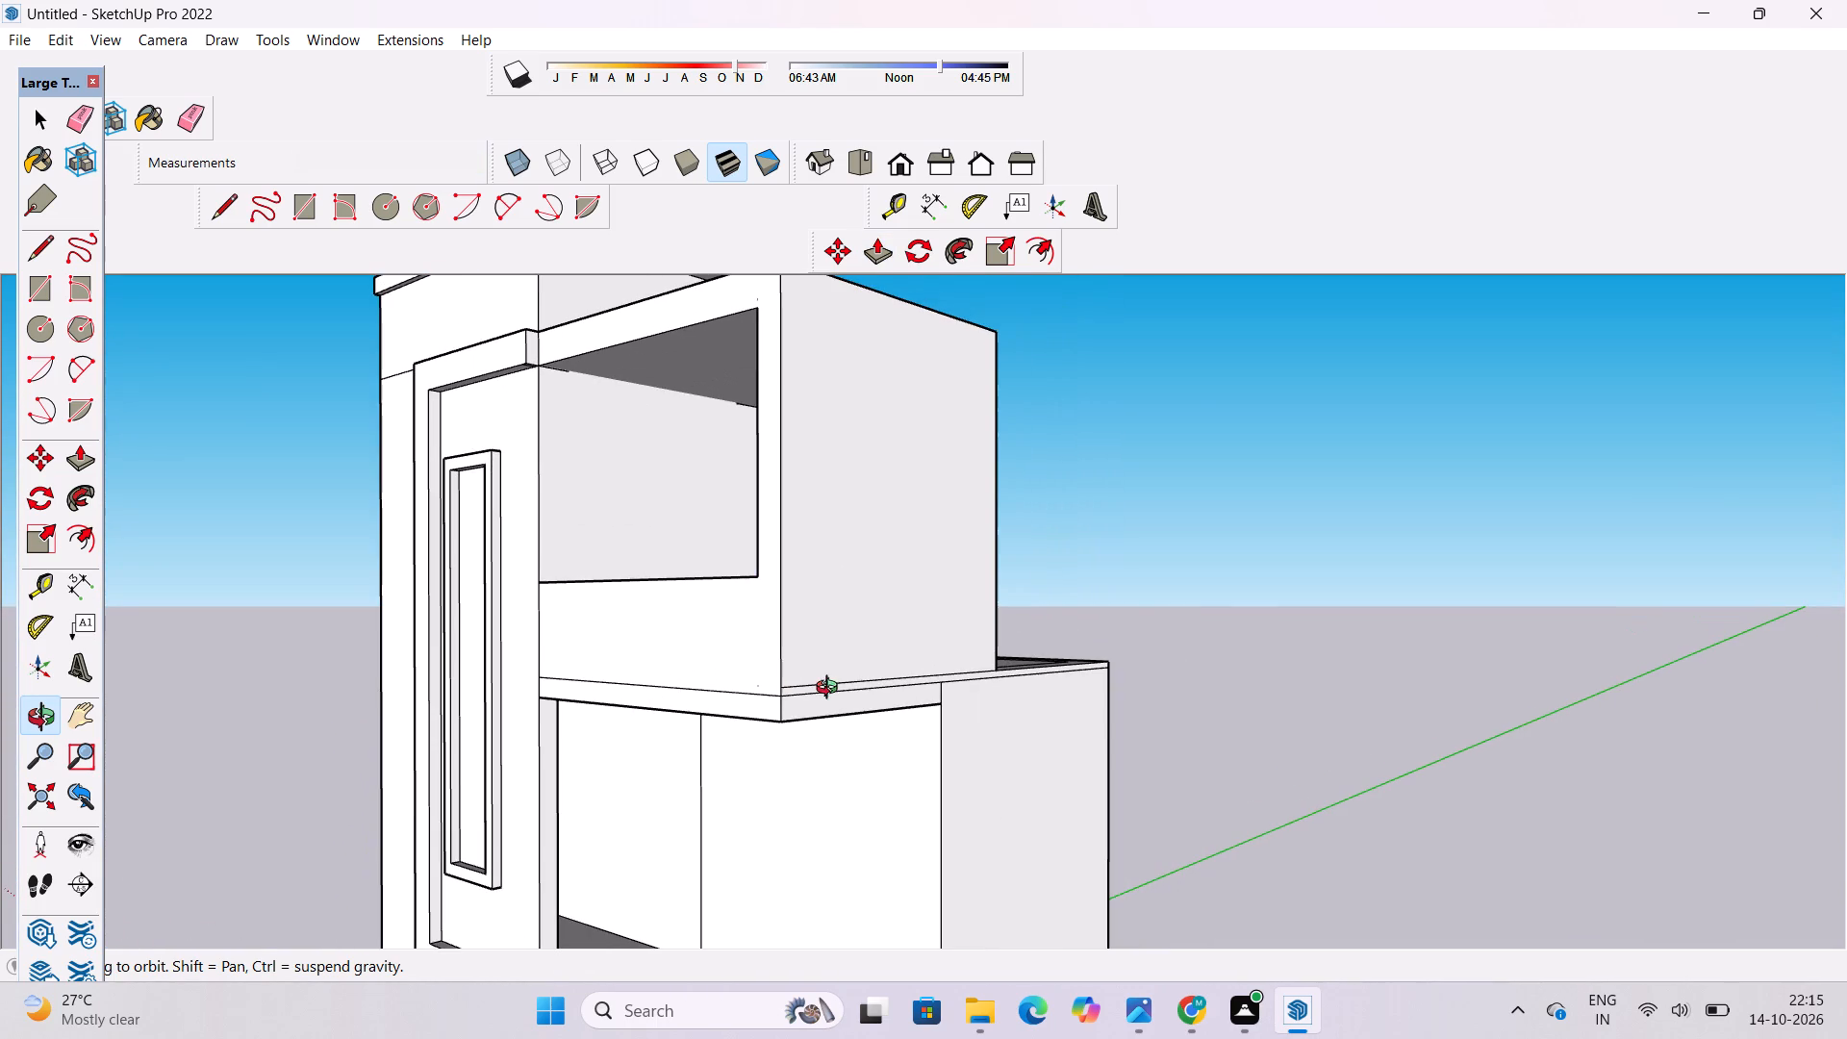
key("e")
scroll(846, 693, "up", 4)
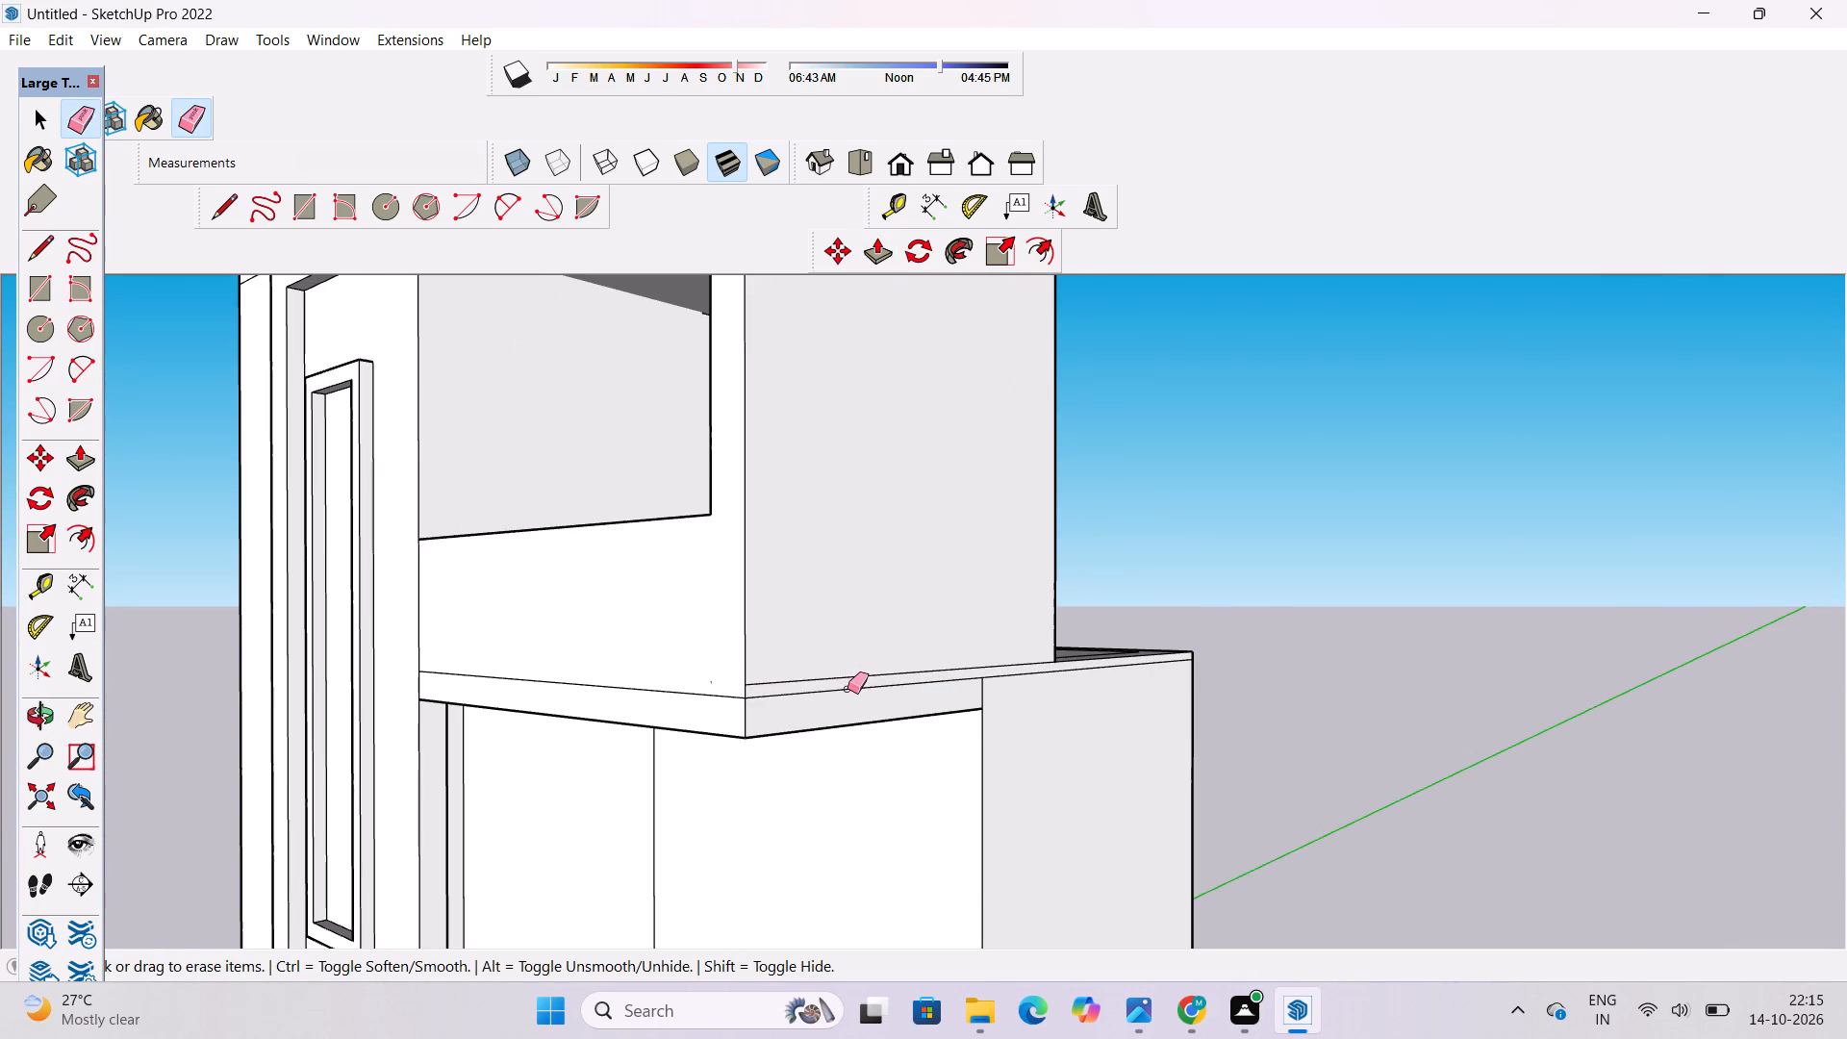
left_click(848, 689)
left_click_drag(699, 686, 699, 697)
key("o")
scroll(720, 649, "down", 5)
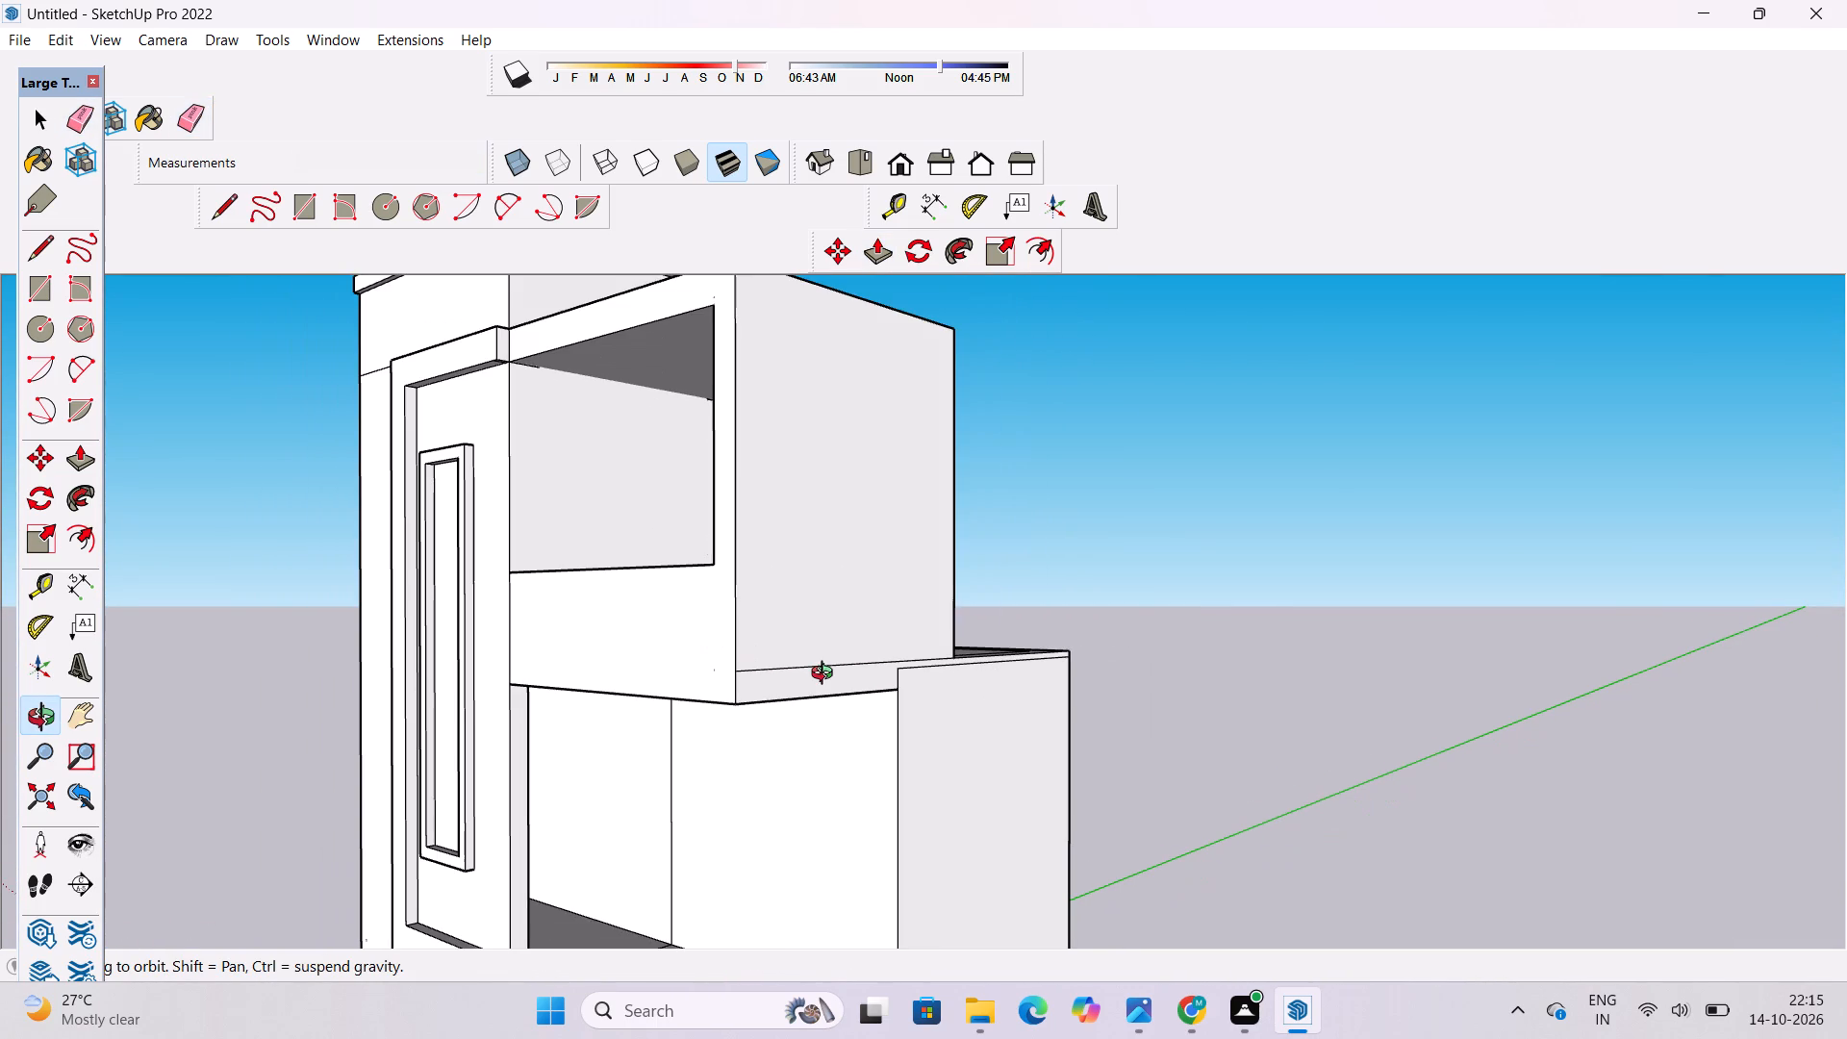
key("e")
scroll(814, 667, "up", 3)
left_click_drag(814, 667, 814, 680)
scroll(845, 678, "up", 4)
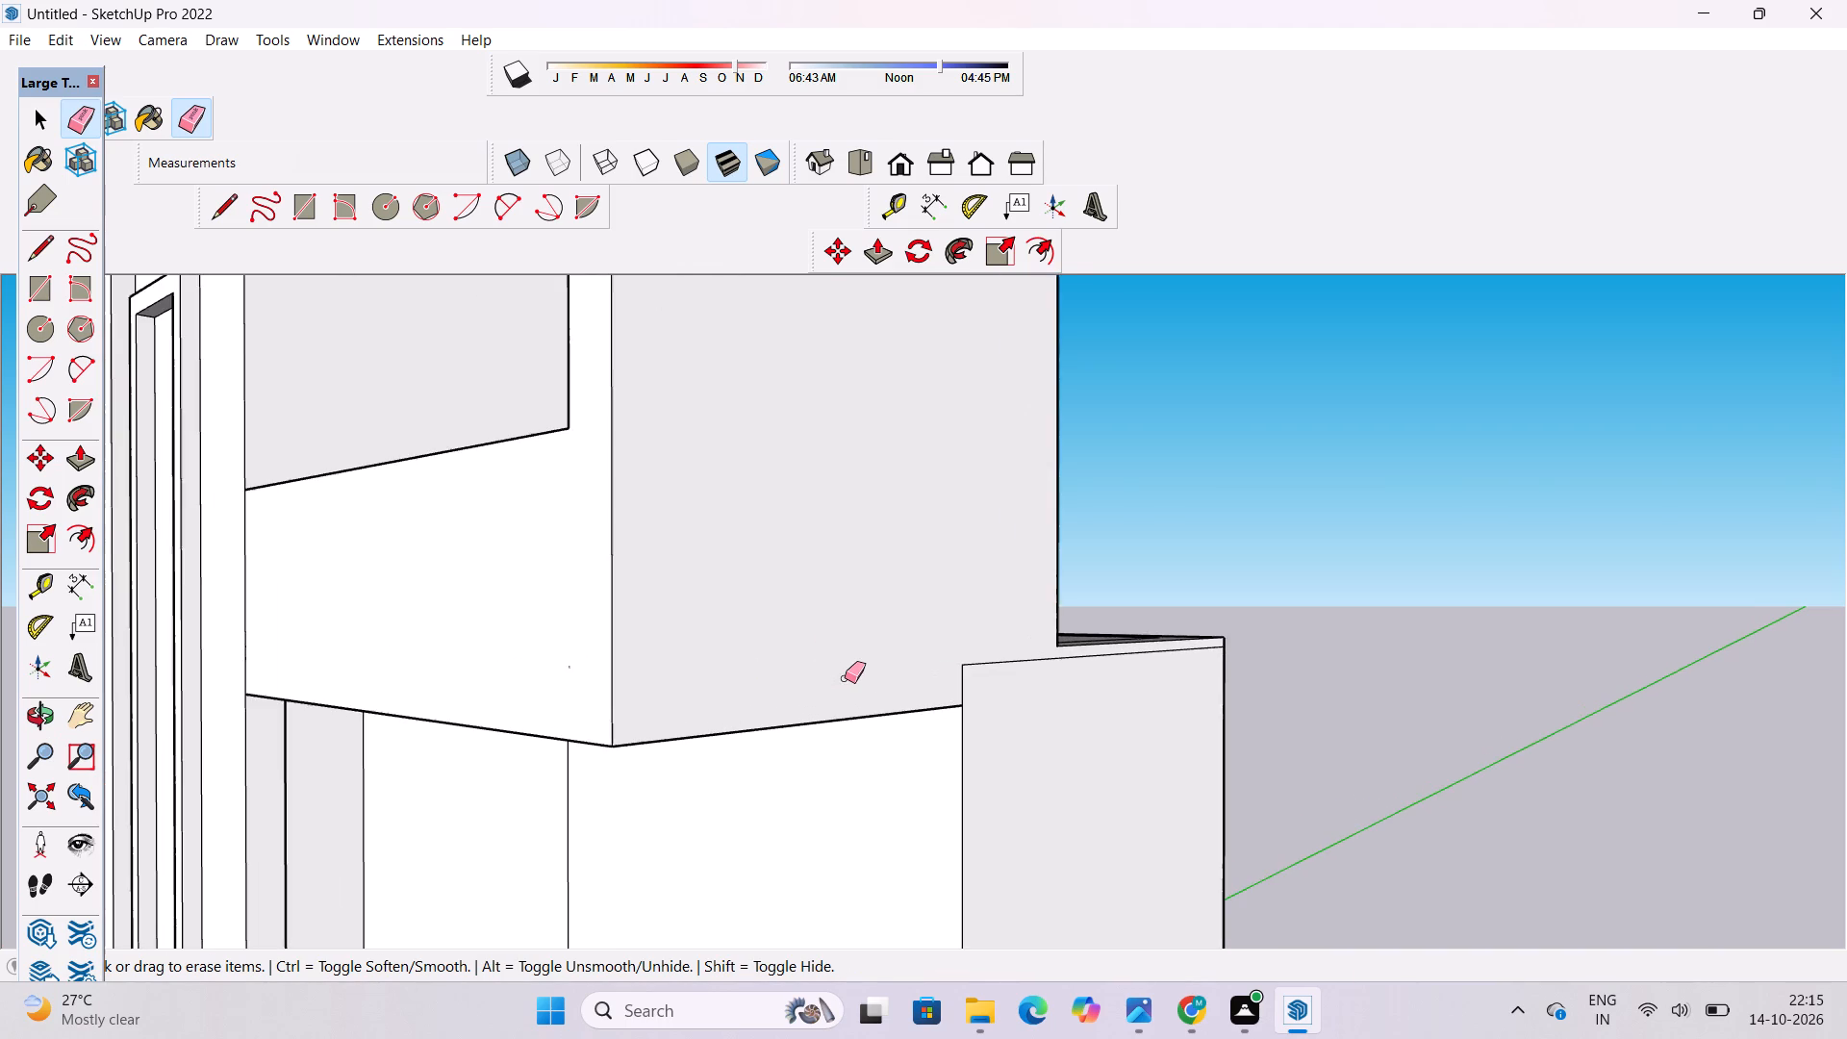
Examine both balconies from below, the front and above, focusing on the lower balcony's outer front corner.
scroll(842, 685, "down", 5)
key("o")
scroll(867, 593, "down", 3)
left_click_drag(825, 689, 992, 373)
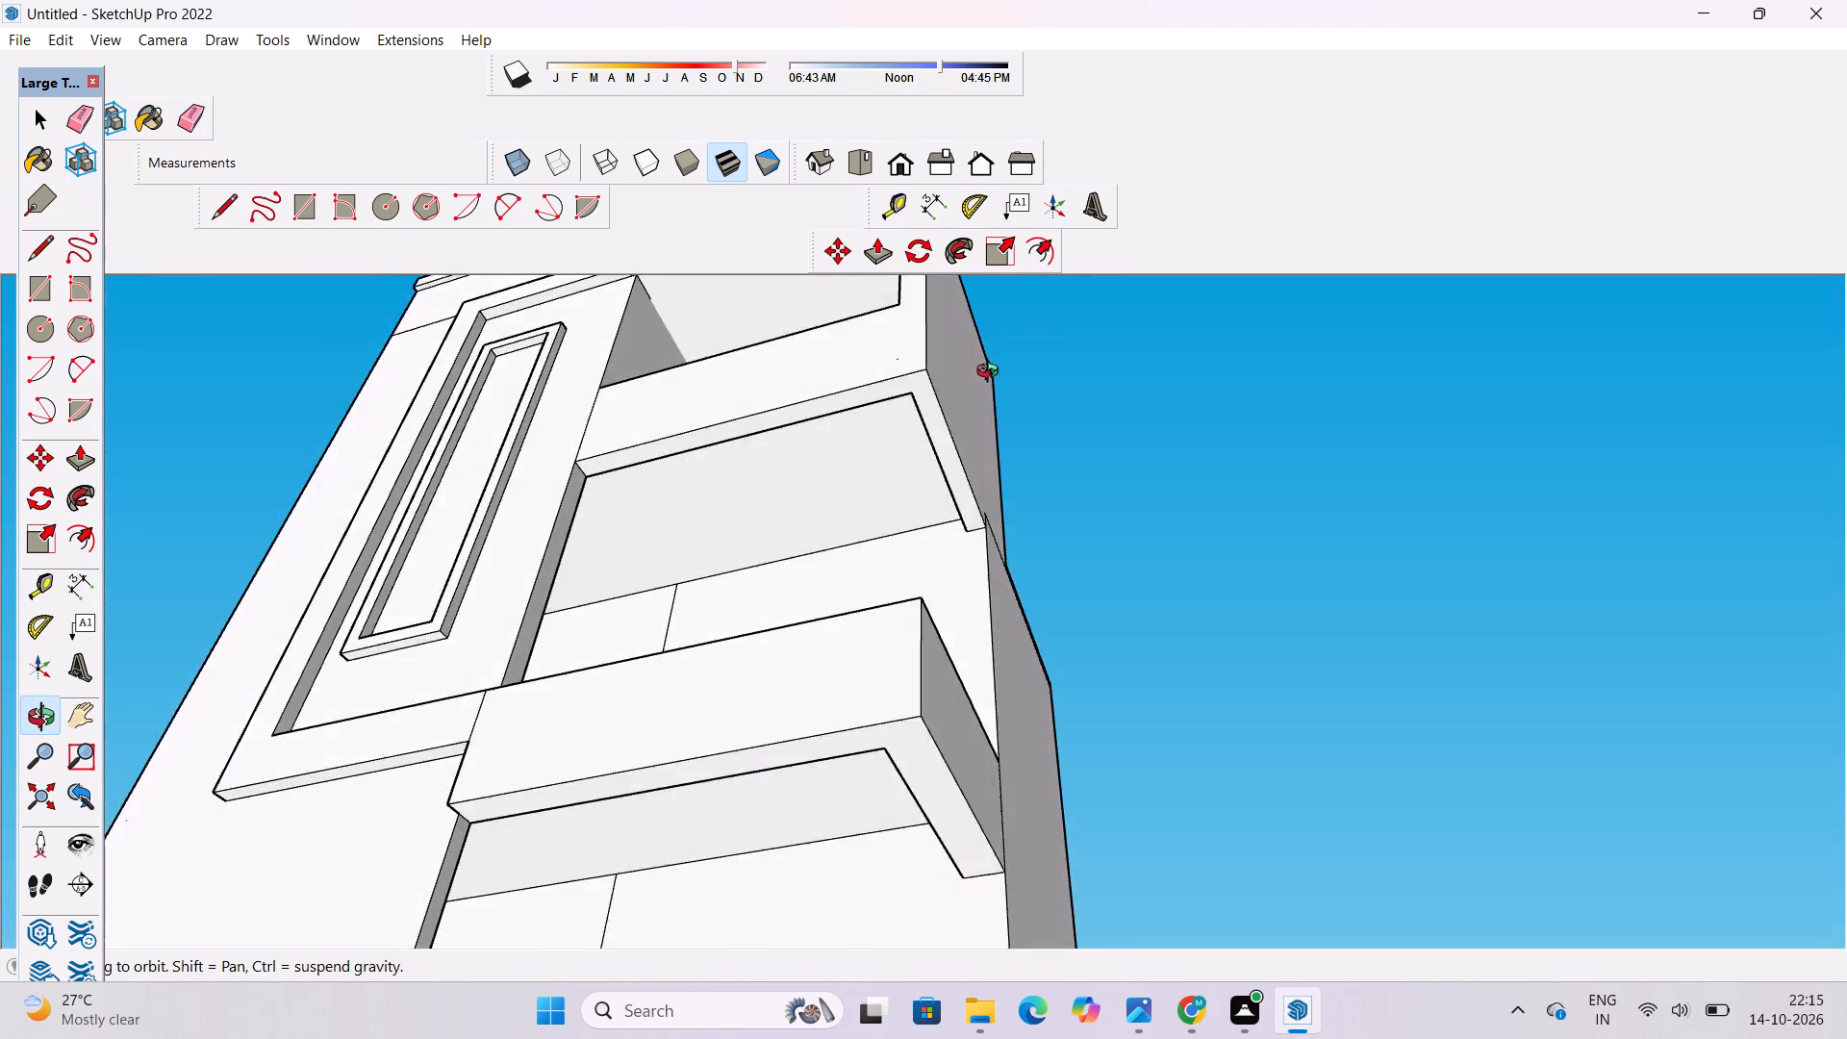
left_click_drag(992, 373, 1139, 660)
left_click_drag(1070, 793, 1023, 592, "shift")
left_click_drag(1037, 880, 884, 928)
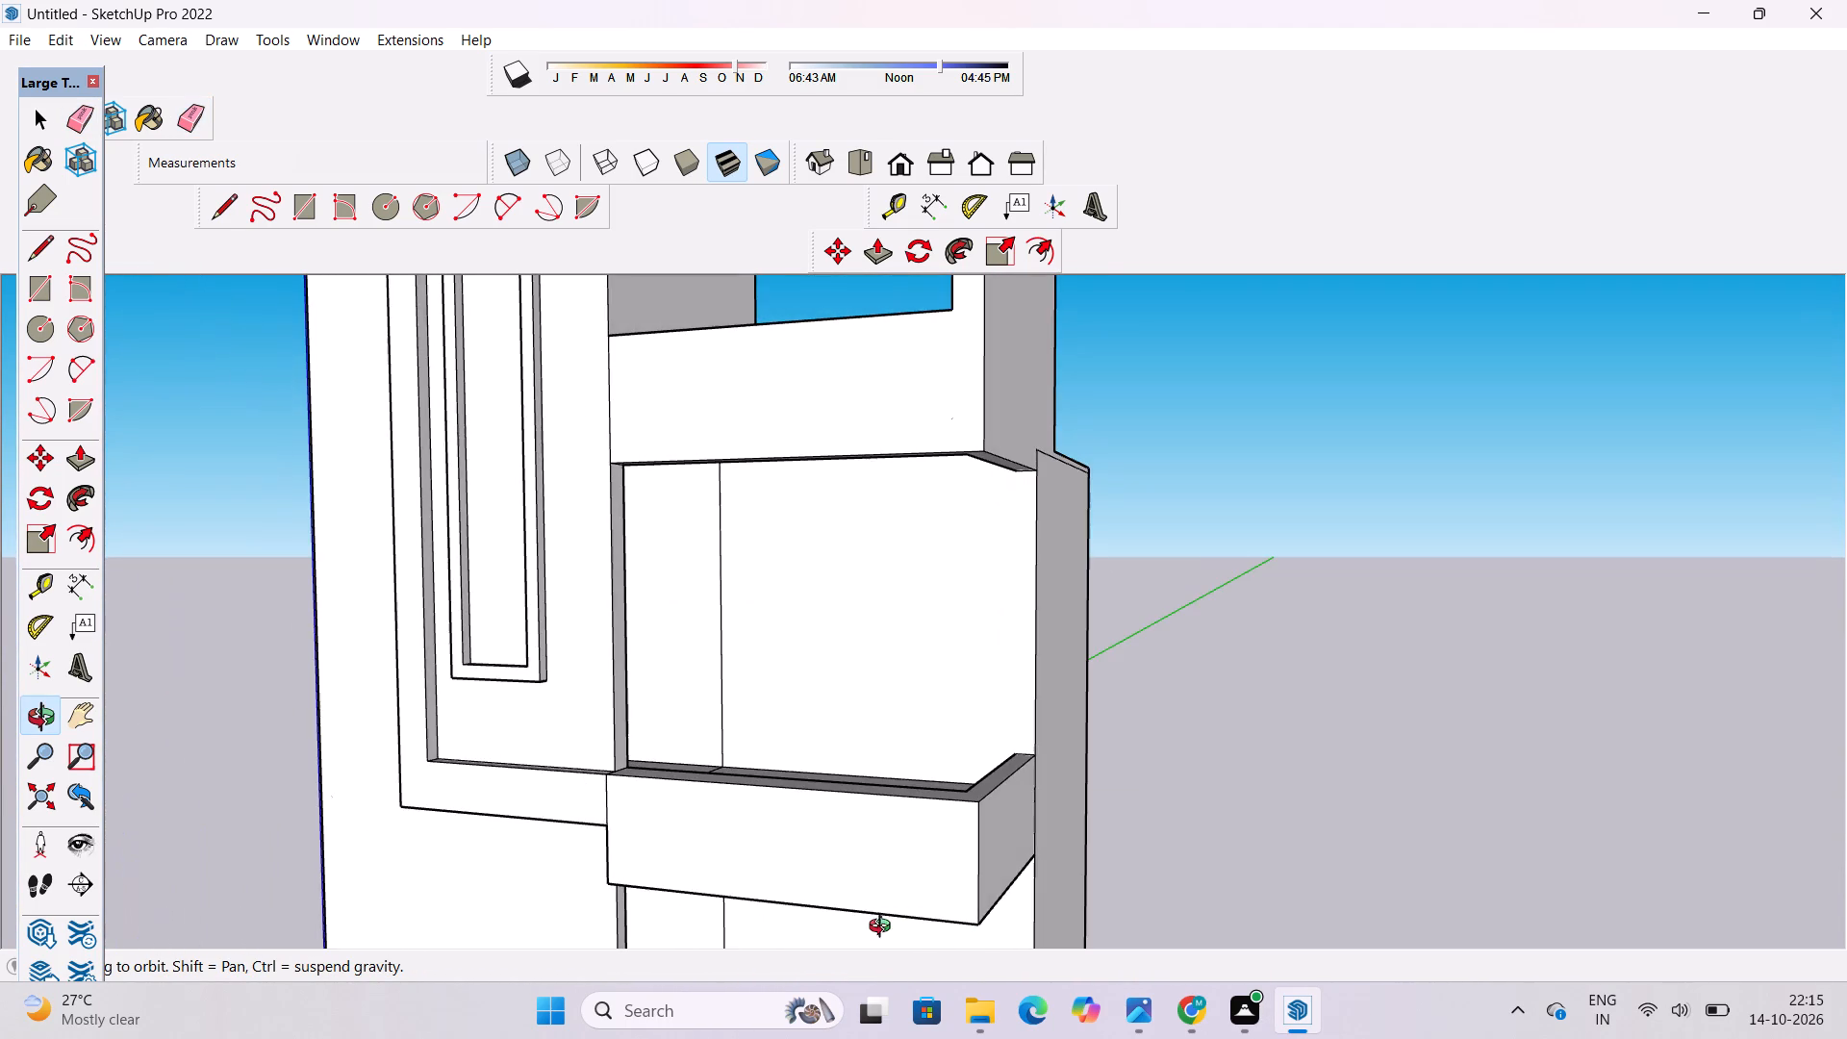
scroll(806, 819, "up", 2)
left_click_drag(817, 767, 894, 967)
left_click_drag(996, 799, 1080, 632)
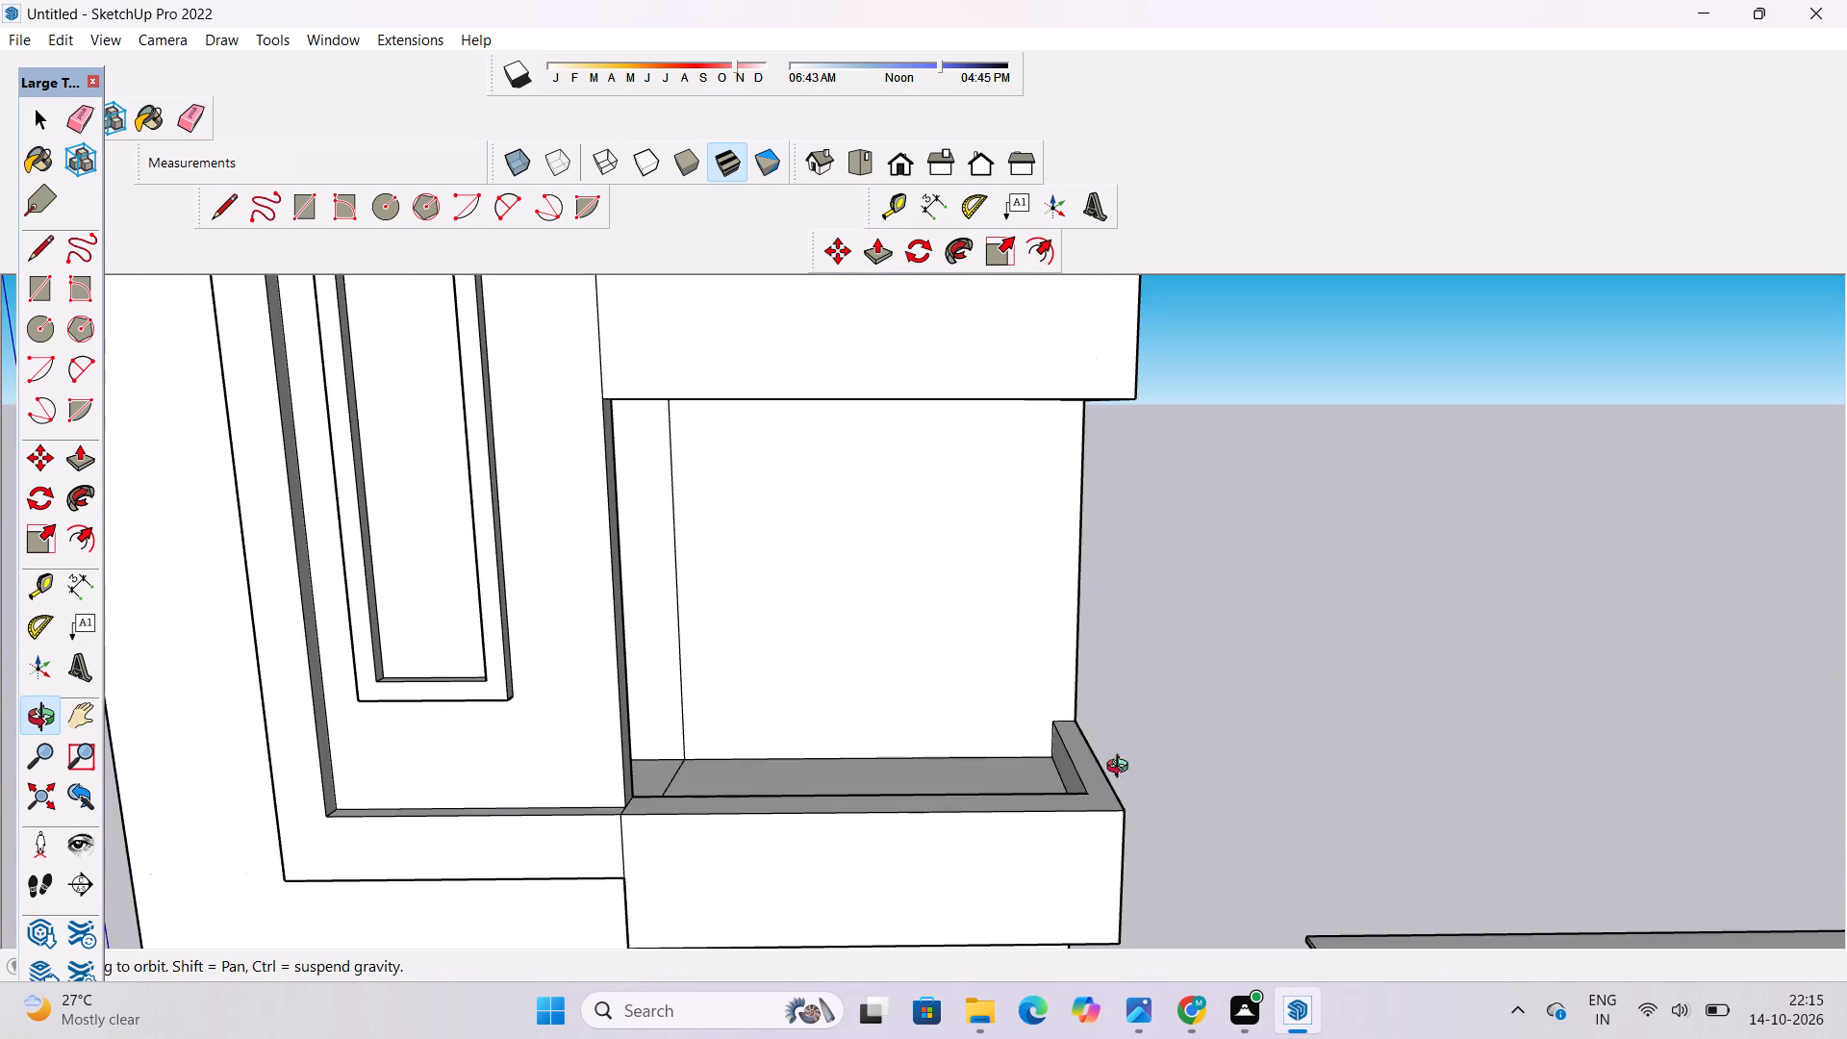
left_click_drag(1123, 849, 1067, 865)
scroll(988, 803, "down", 3)
left_click_drag(1004, 803, 947, 975)
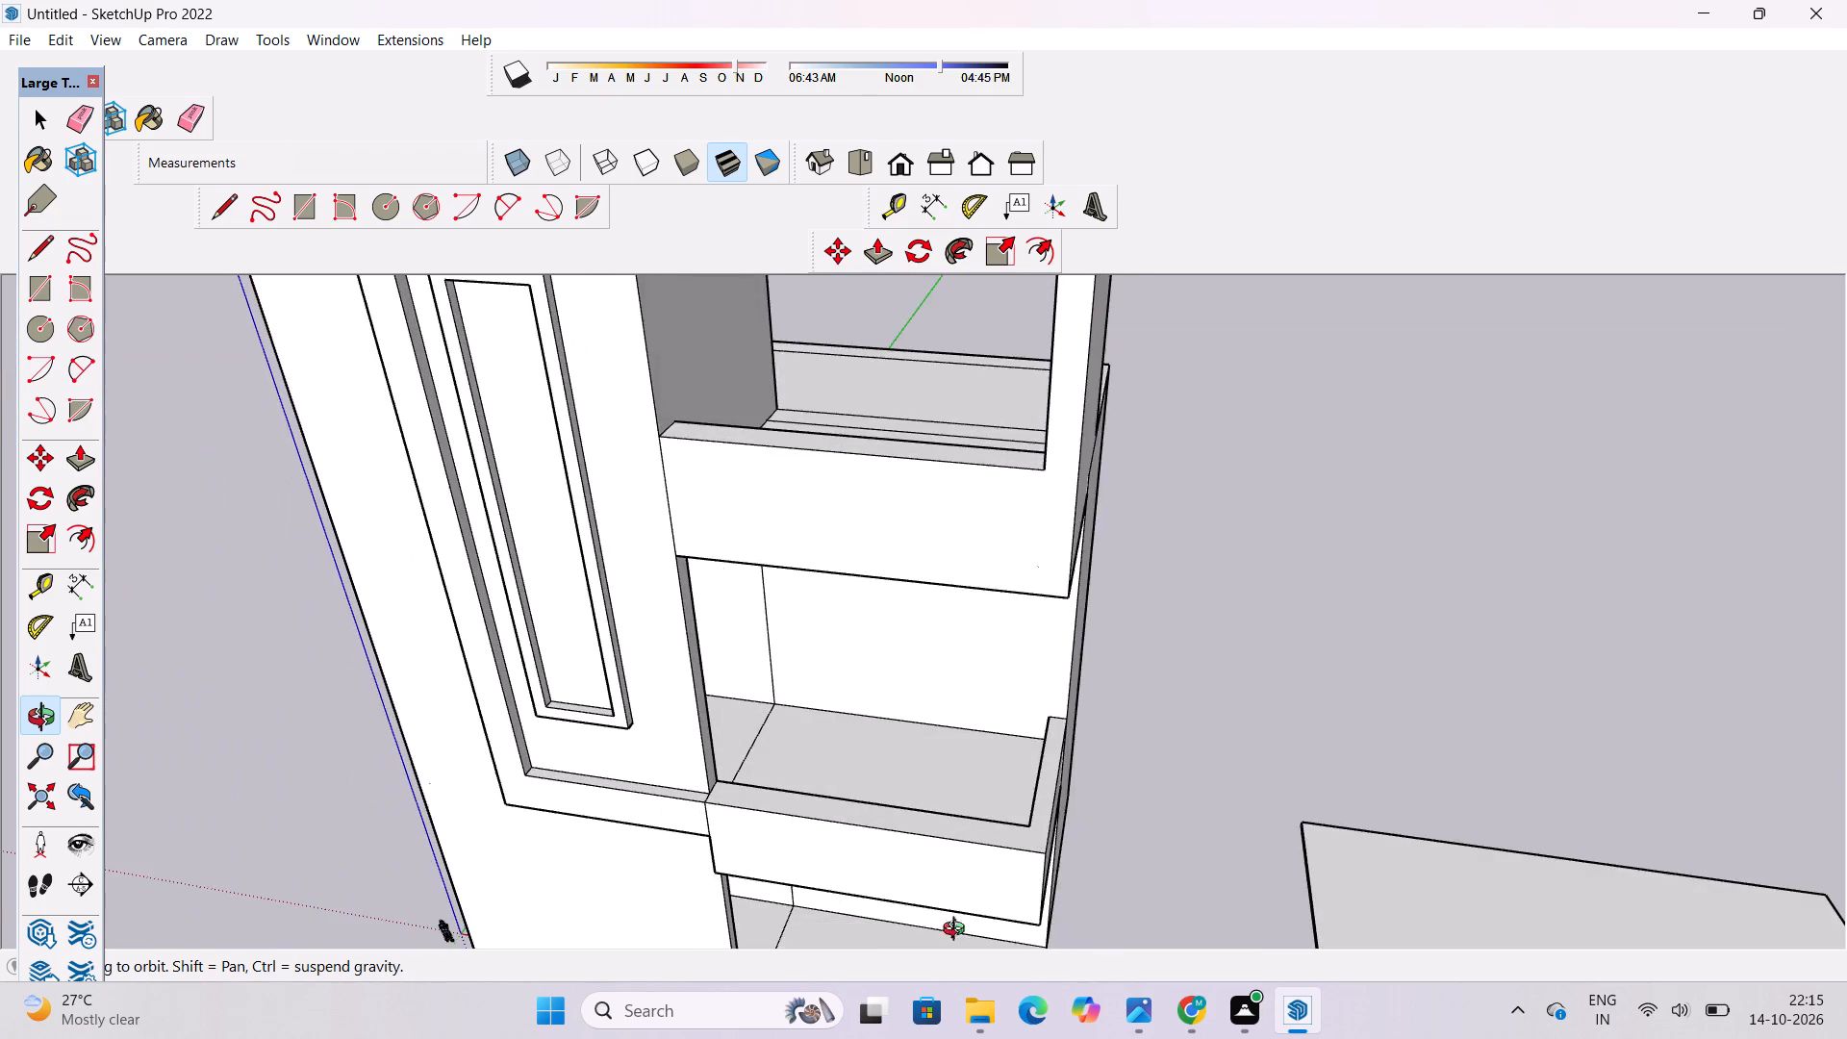
Draw a 3' line and a 5' line on top of the lower balcony's parapet to mark off its outer front corner.
scroll(982, 869, "up", 4)
left_click_drag(982, 825, 982, 812)
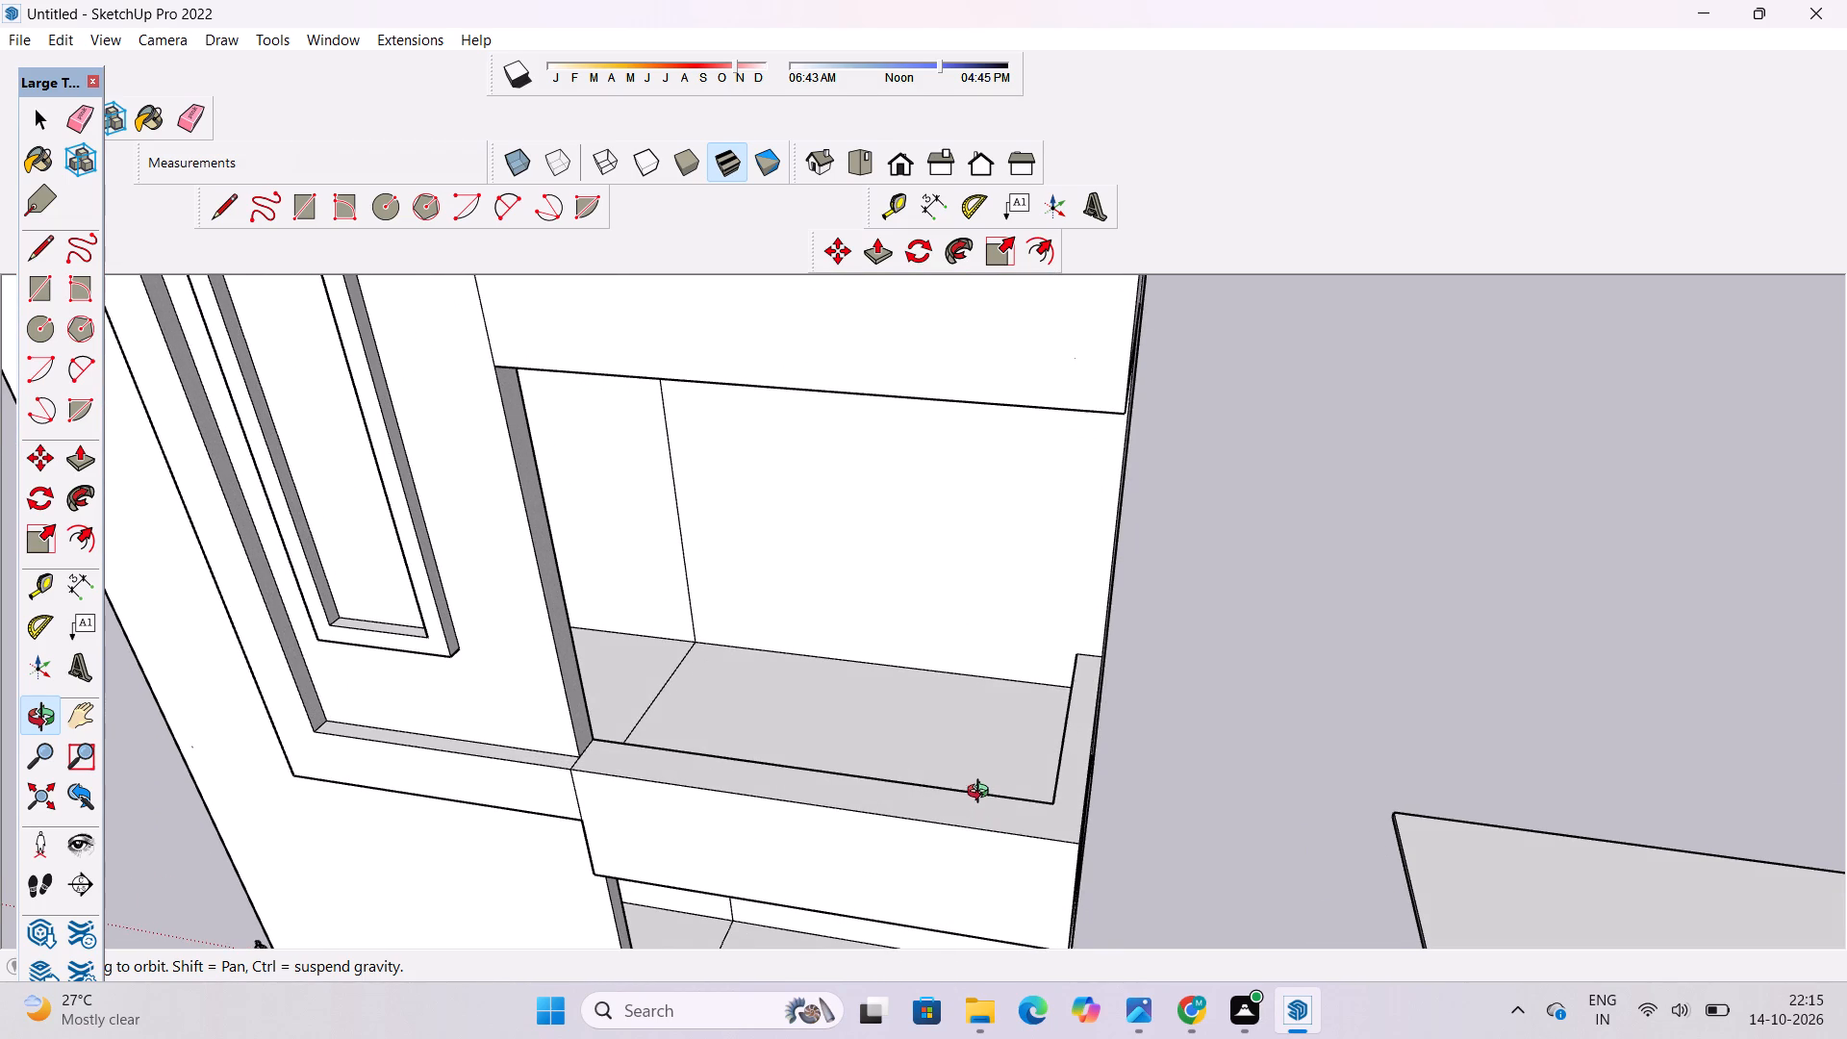
key("l")
scroll(1074, 793, "up", 3)
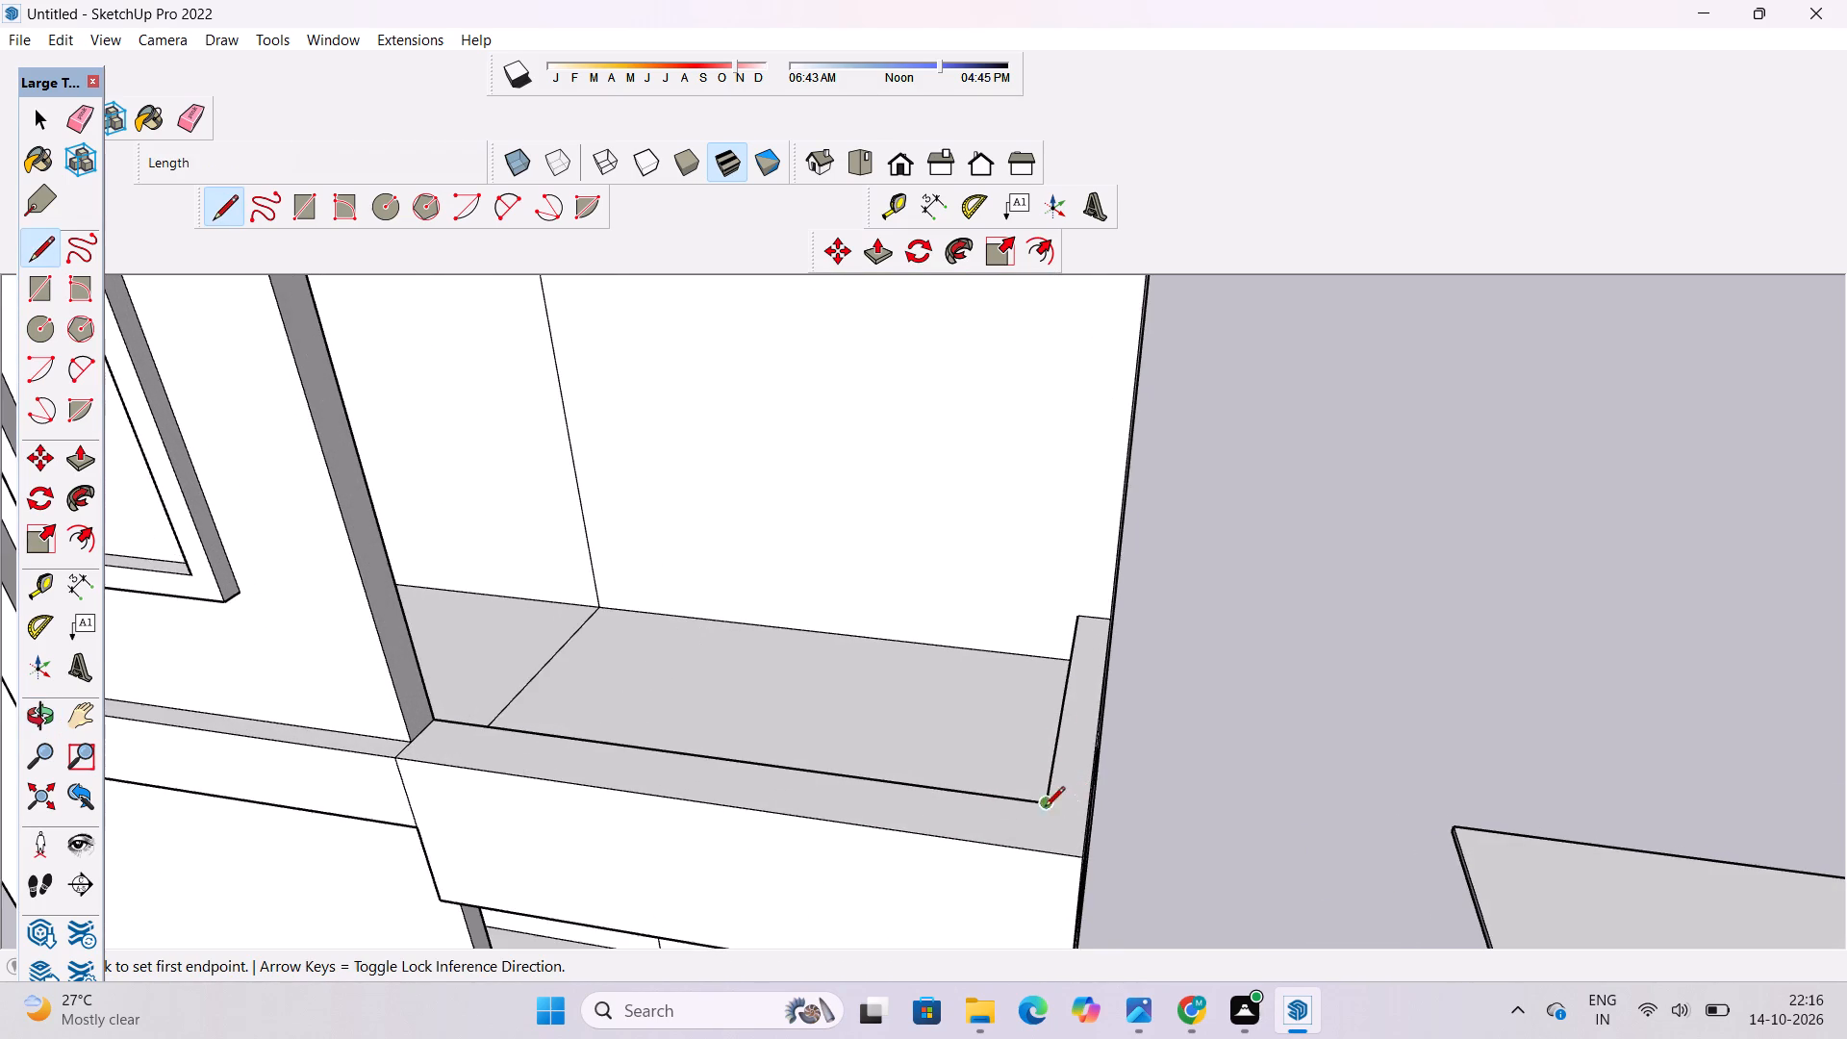
left_click(1045, 807)
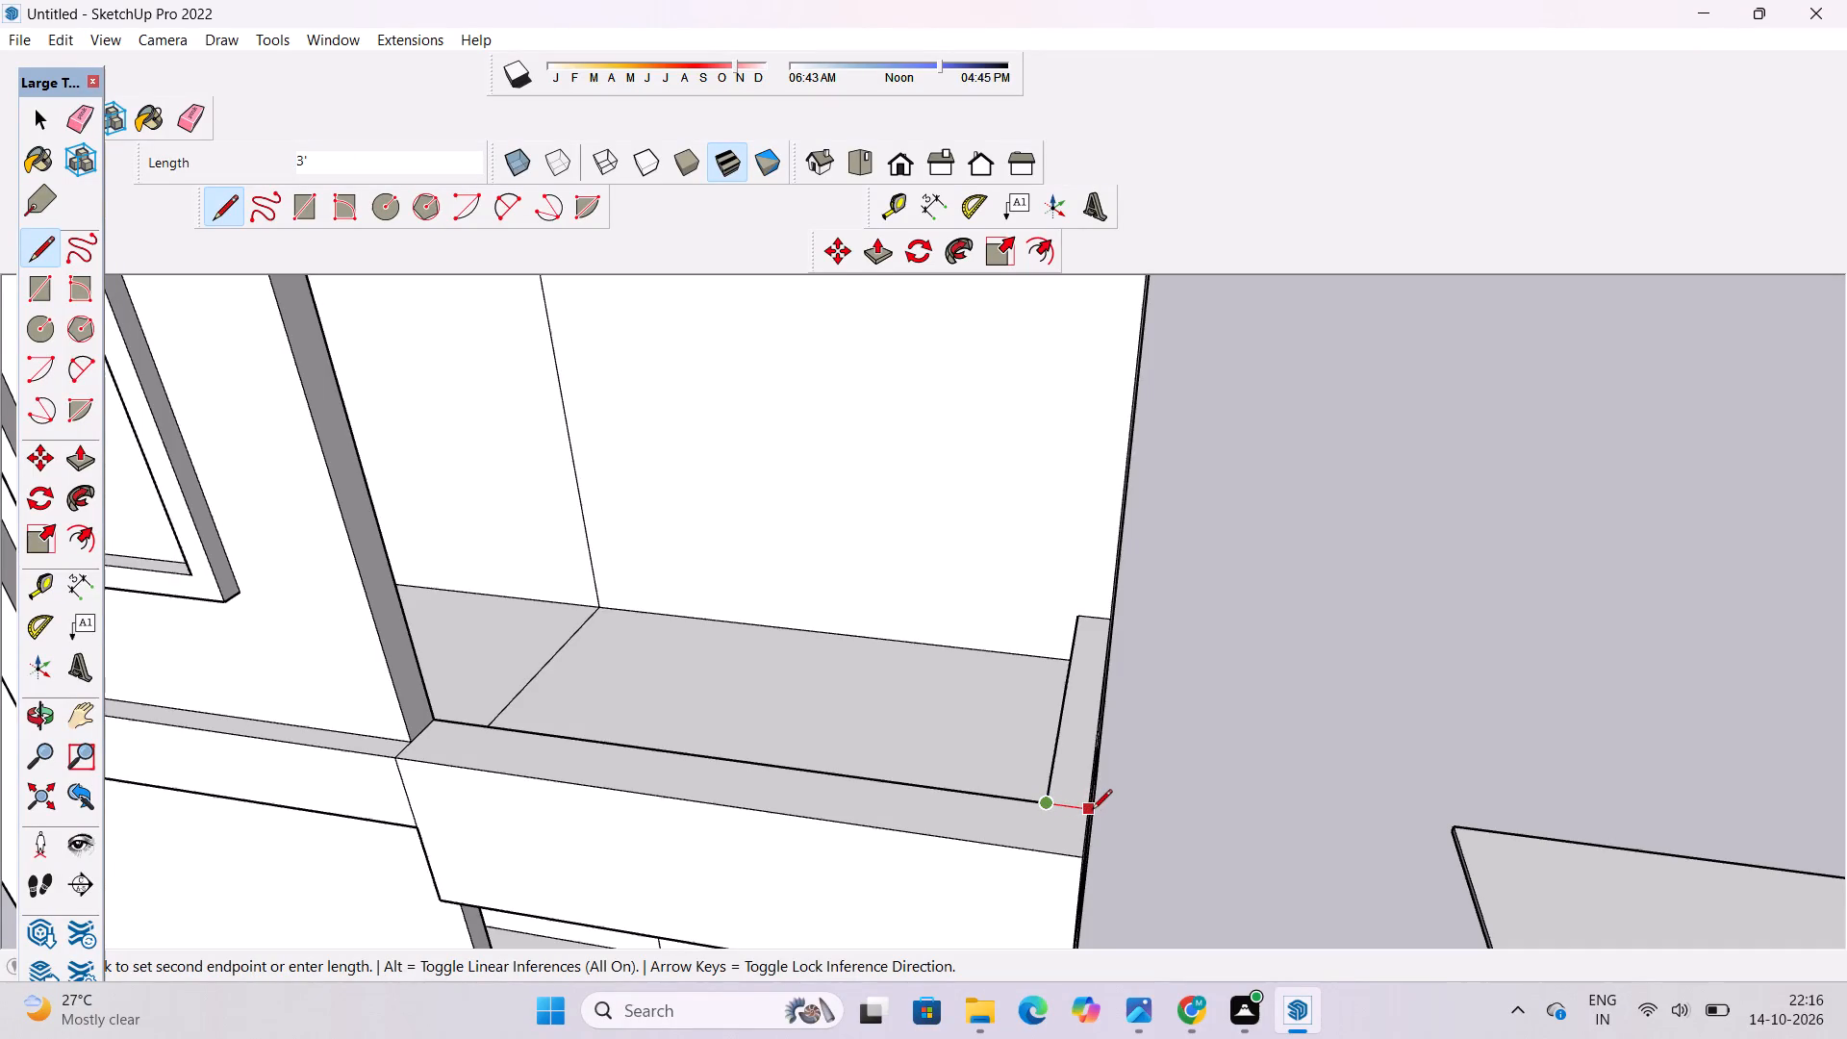
left_click(1092, 811)
scroll(1052, 853, "up", 12)
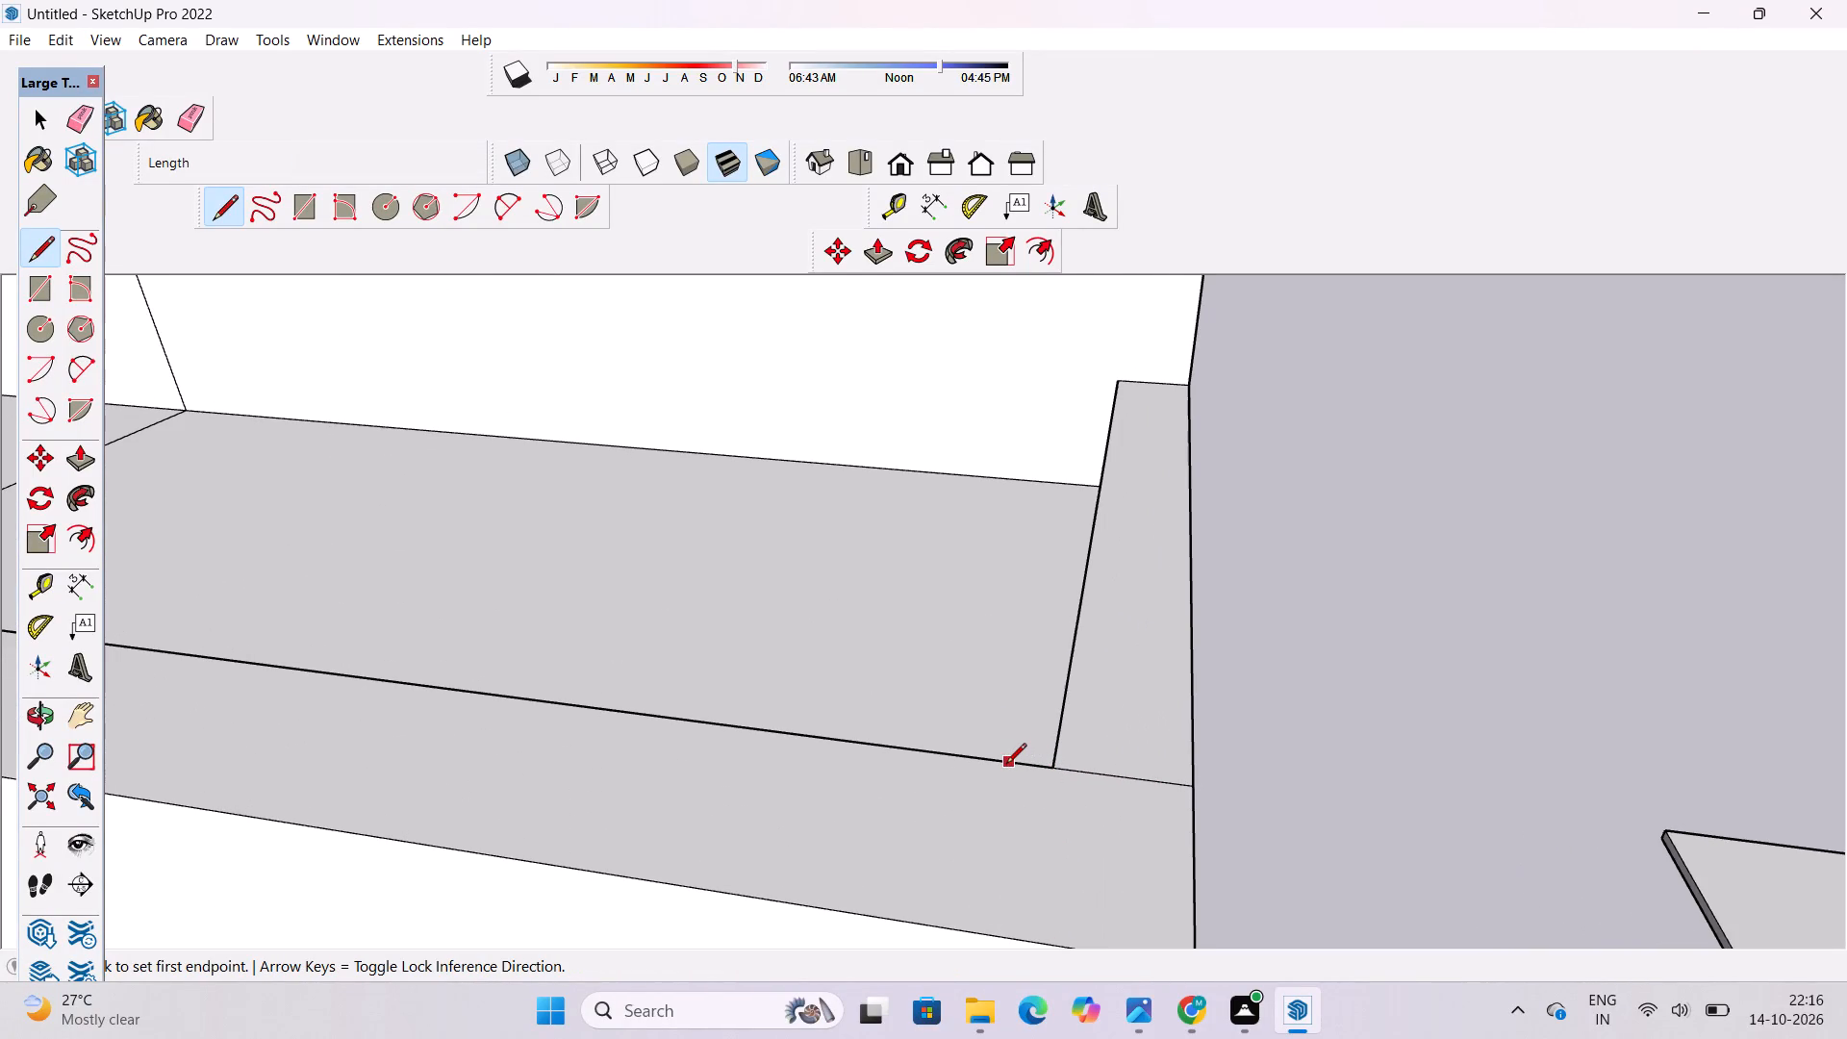
left_click(1006, 764)
scroll(1006, 764, "down", 6)
left_click(980, 856)
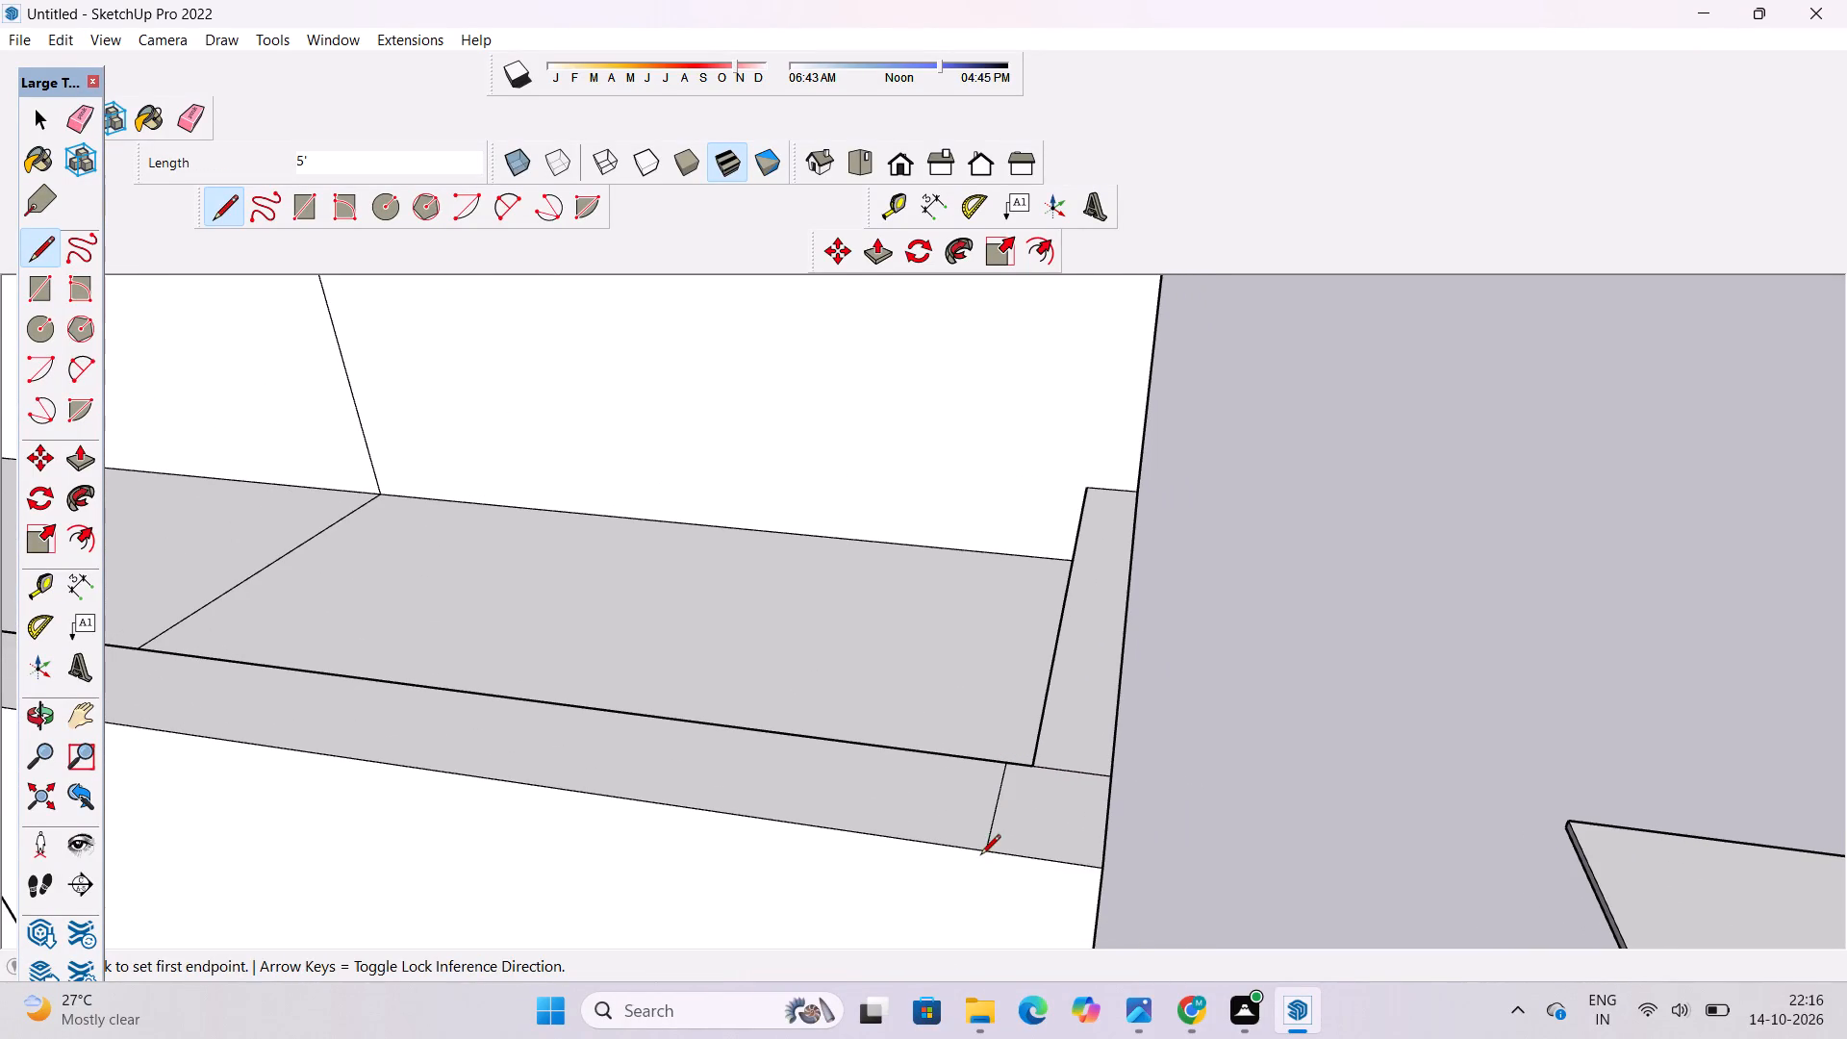
key("space")
Extrude the marked corner of the lower balcony's parapet up 42' to the upper balcony's underside, forming a column.
key("o")
scroll(980, 856, "down", 6)
left_click_drag(987, 872, 1025, 773)
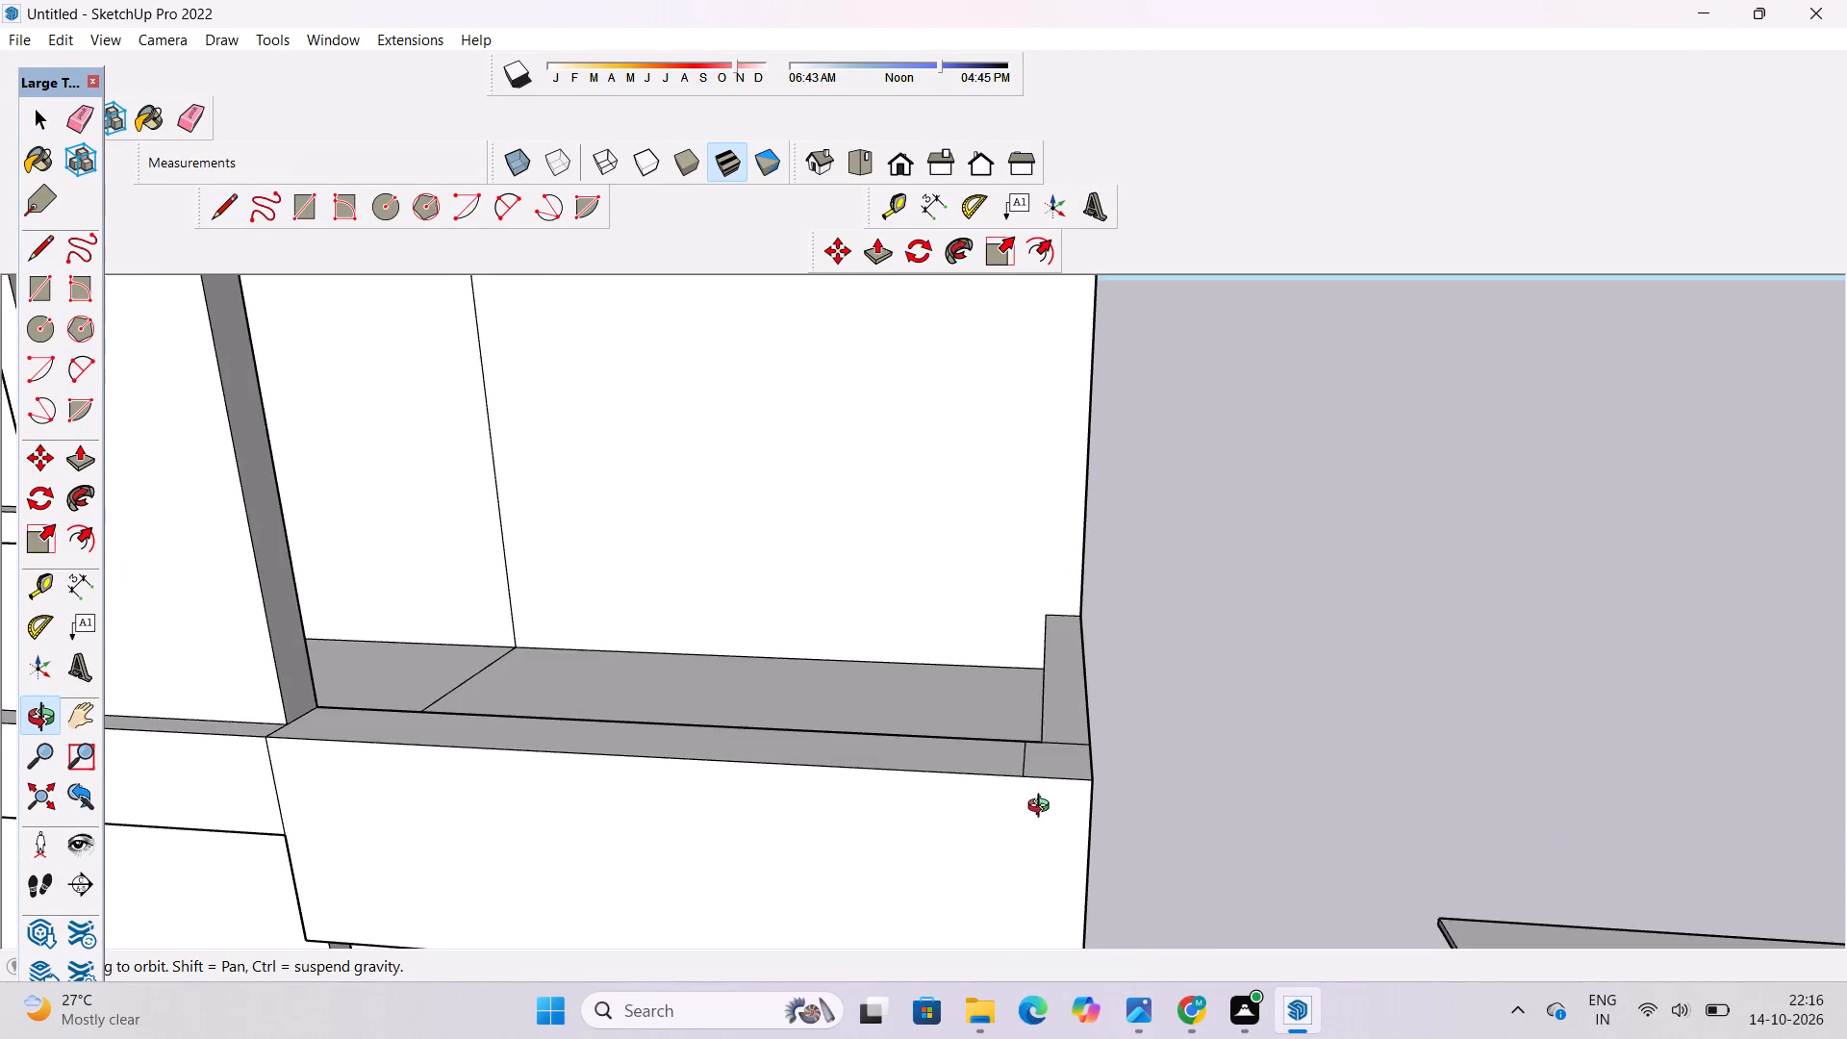
left_click_drag(1046, 815, 1027, 815)
scroll(1025, 815, "down", 5)
scroll(1037, 832, "up", 2)
left_click_drag(1030, 812, 1017, 849)
left_click_drag(1015, 849, 1014, 804)
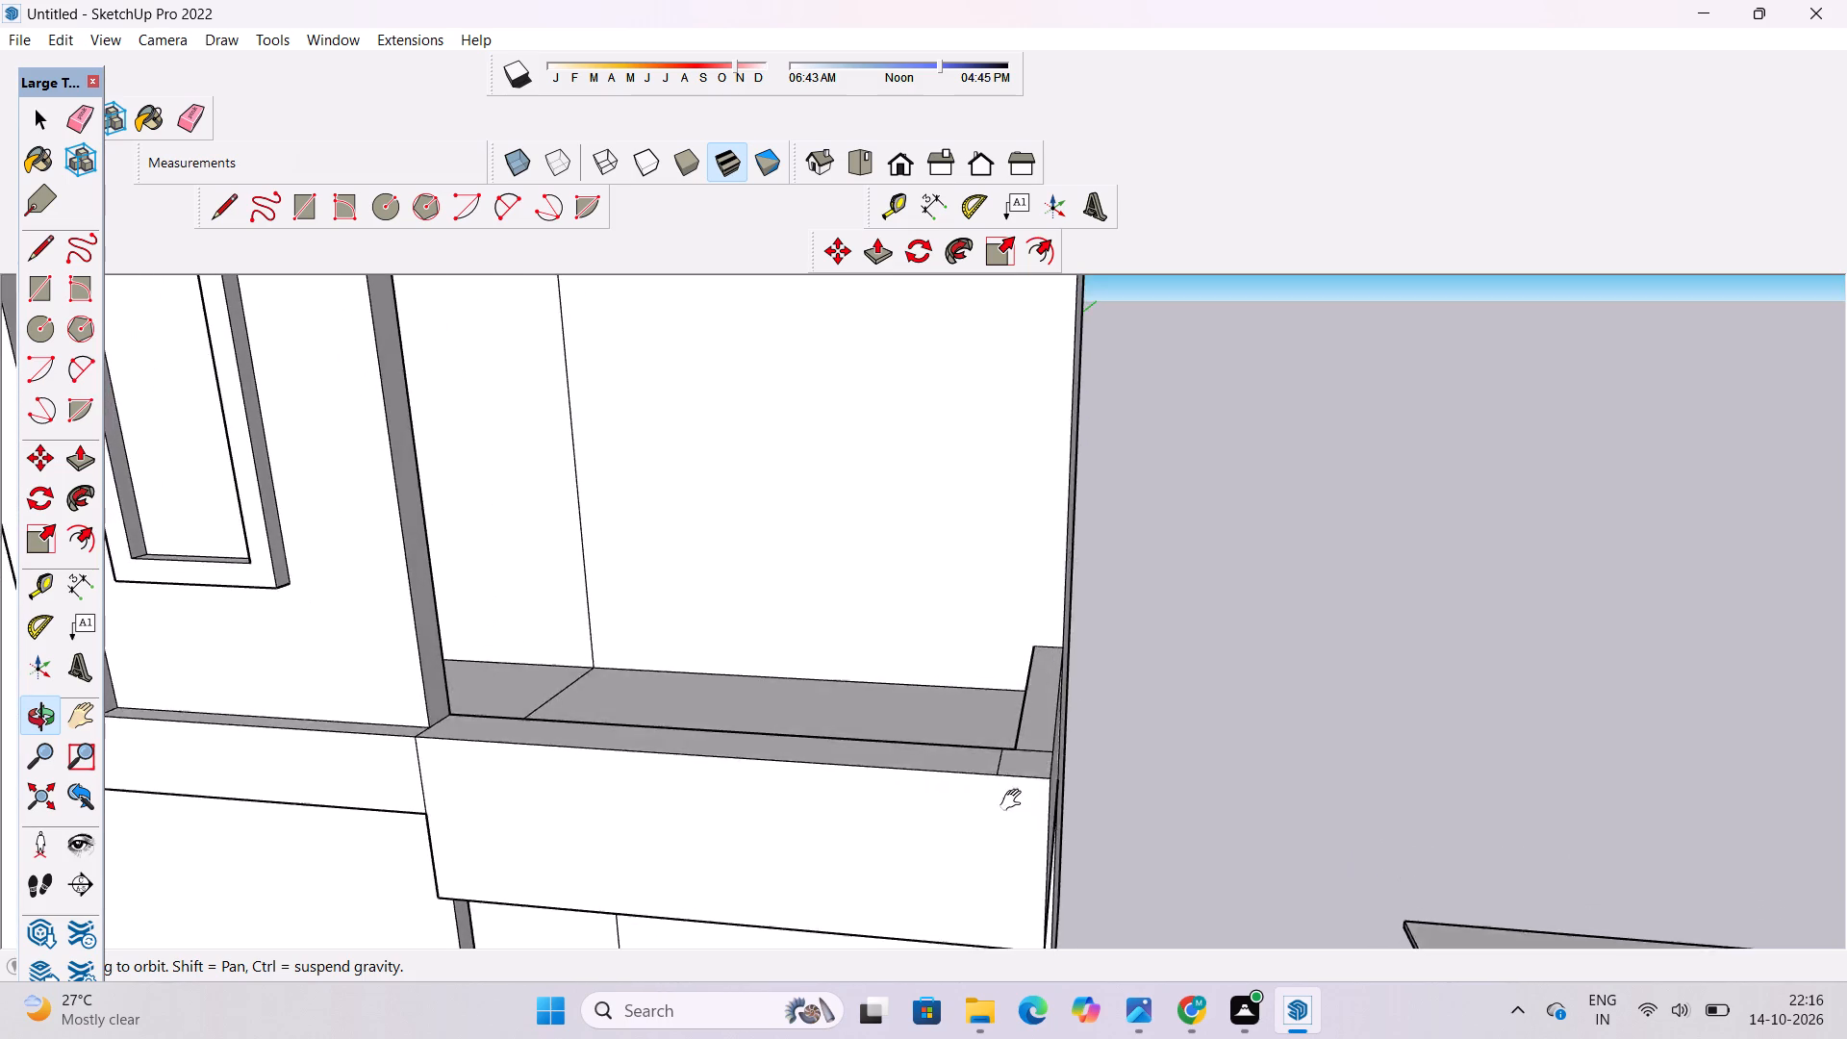
left_click_drag(1015, 800, 1008, 890, "shift")
left_click_drag(1007, 891, 1024, 841)
left_click_drag(1024, 840, 1028, 866, "shift")
left_click_drag(1022, 849, 999, 885, "shift")
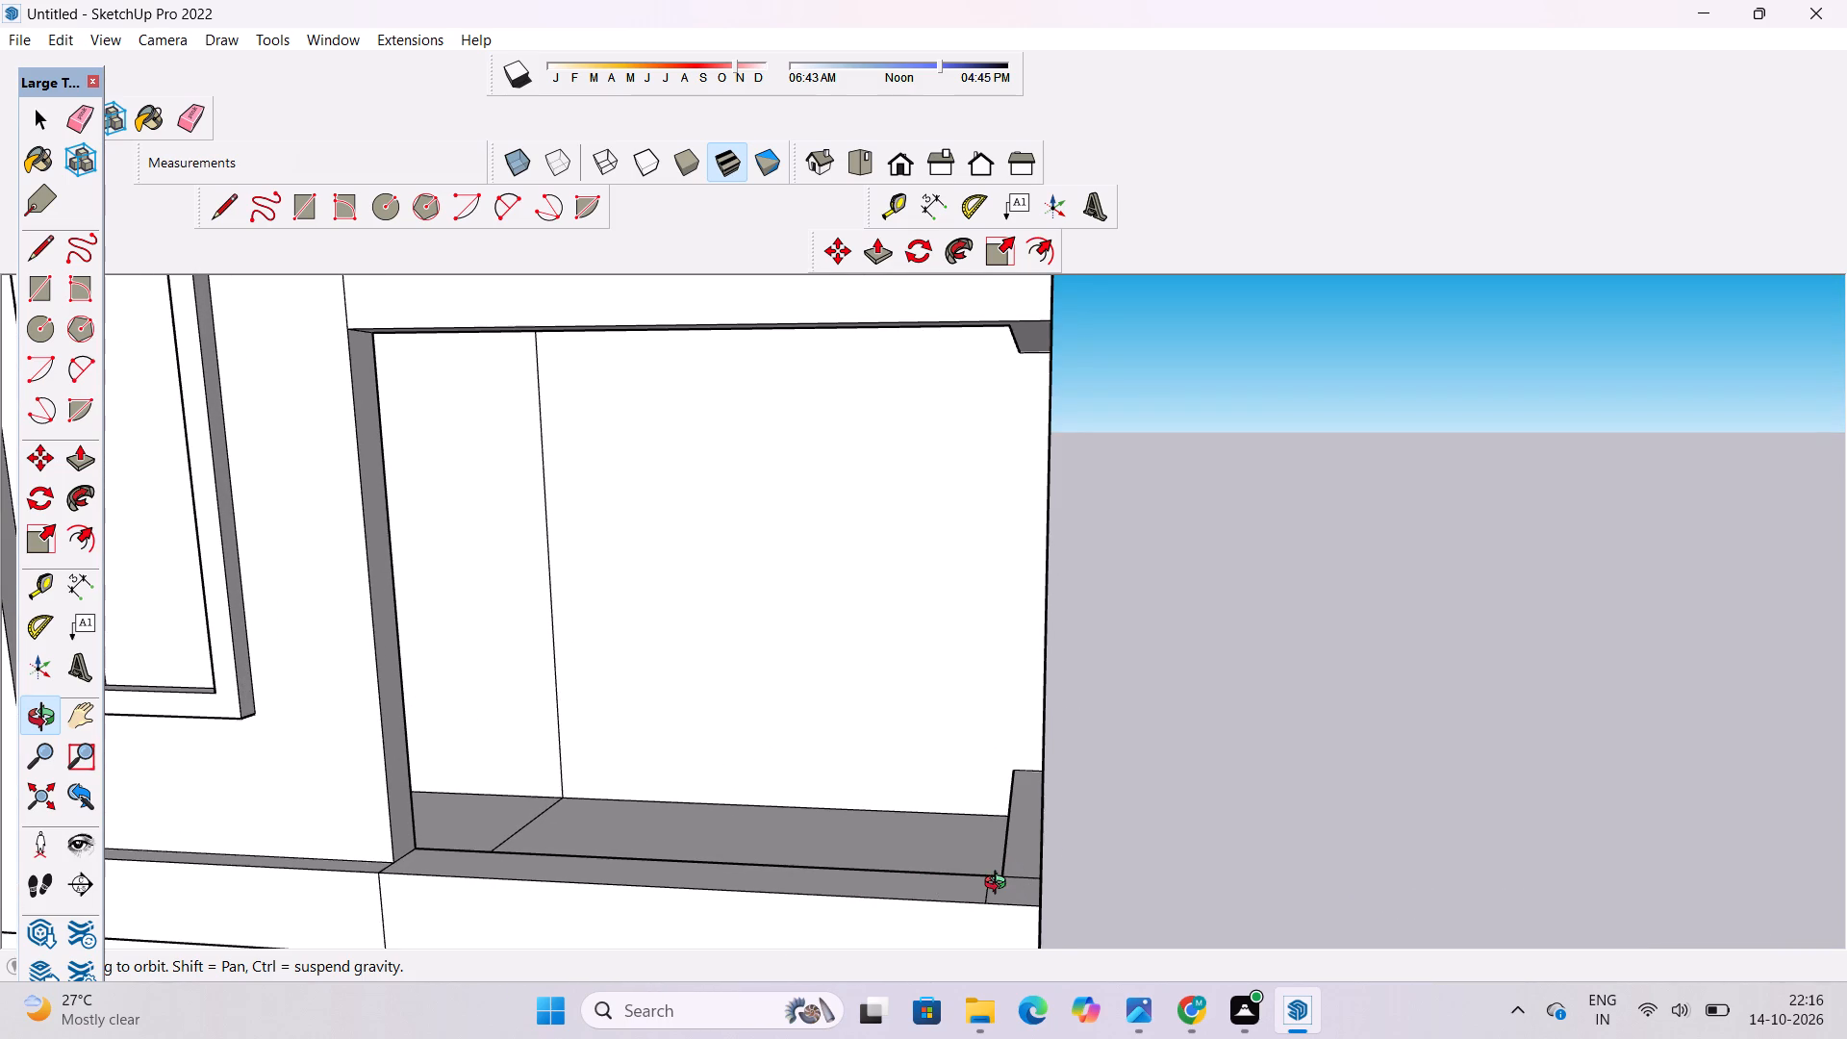
key("p")
scroll(1032, 722, "down", 5)
scroll(1019, 806, "up", 5)
left_click(1019, 816)
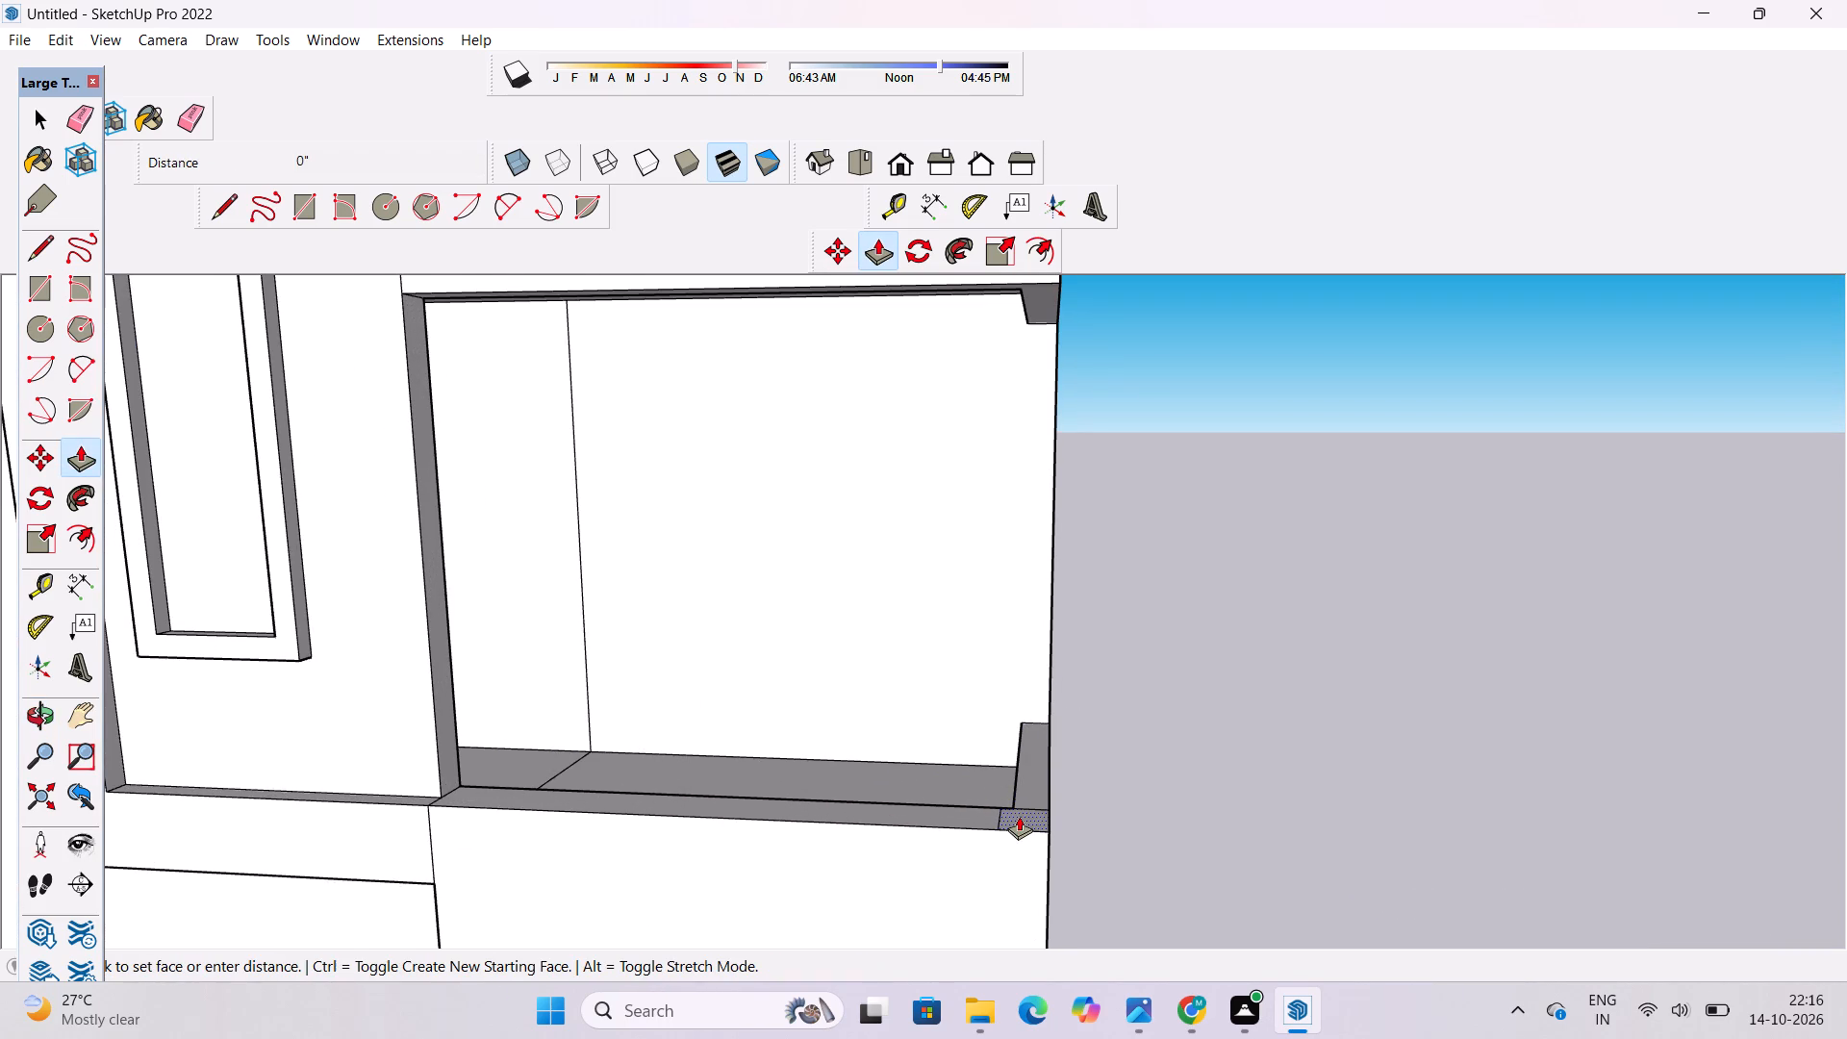
scroll(1019, 793, "down", 6)
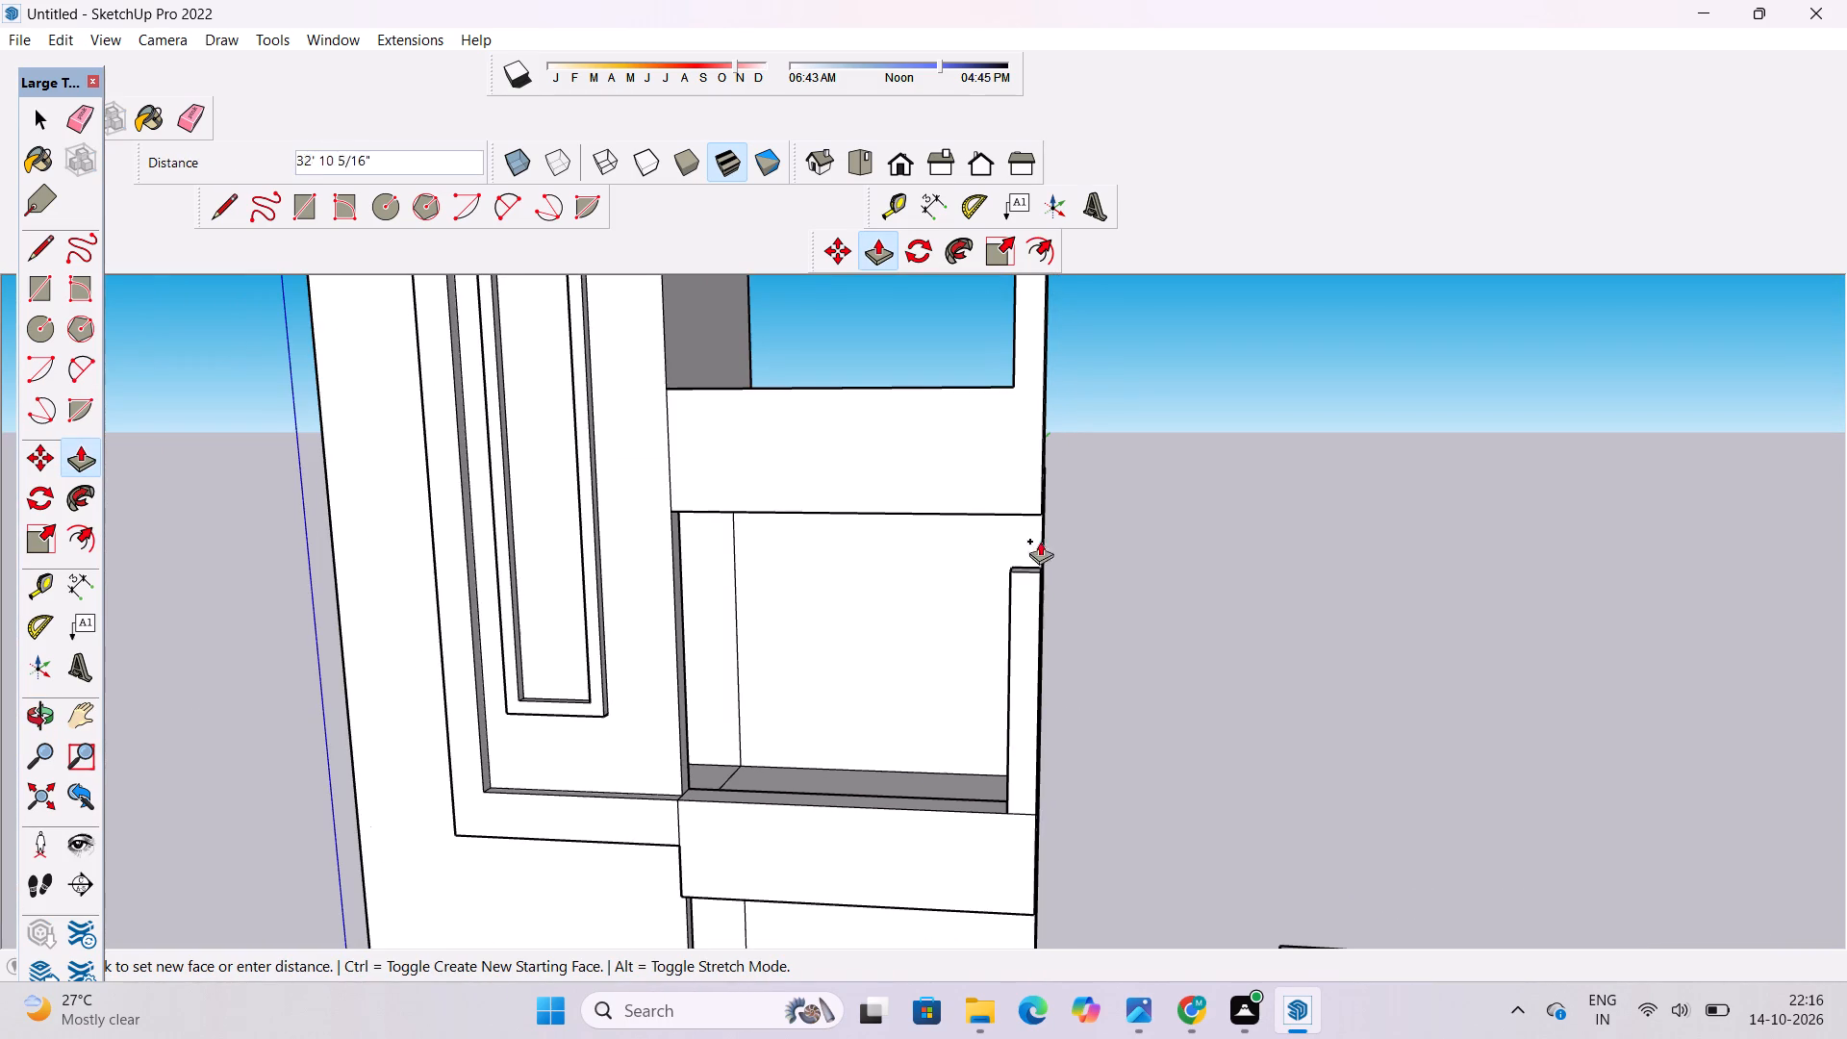
left_click(979, 512)
Erase the seam edge between the corner column and the lower balcony's front face.
key("o")
scroll(979, 512, "down", 5)
left_click_drag(981, 671, 1203, 837)
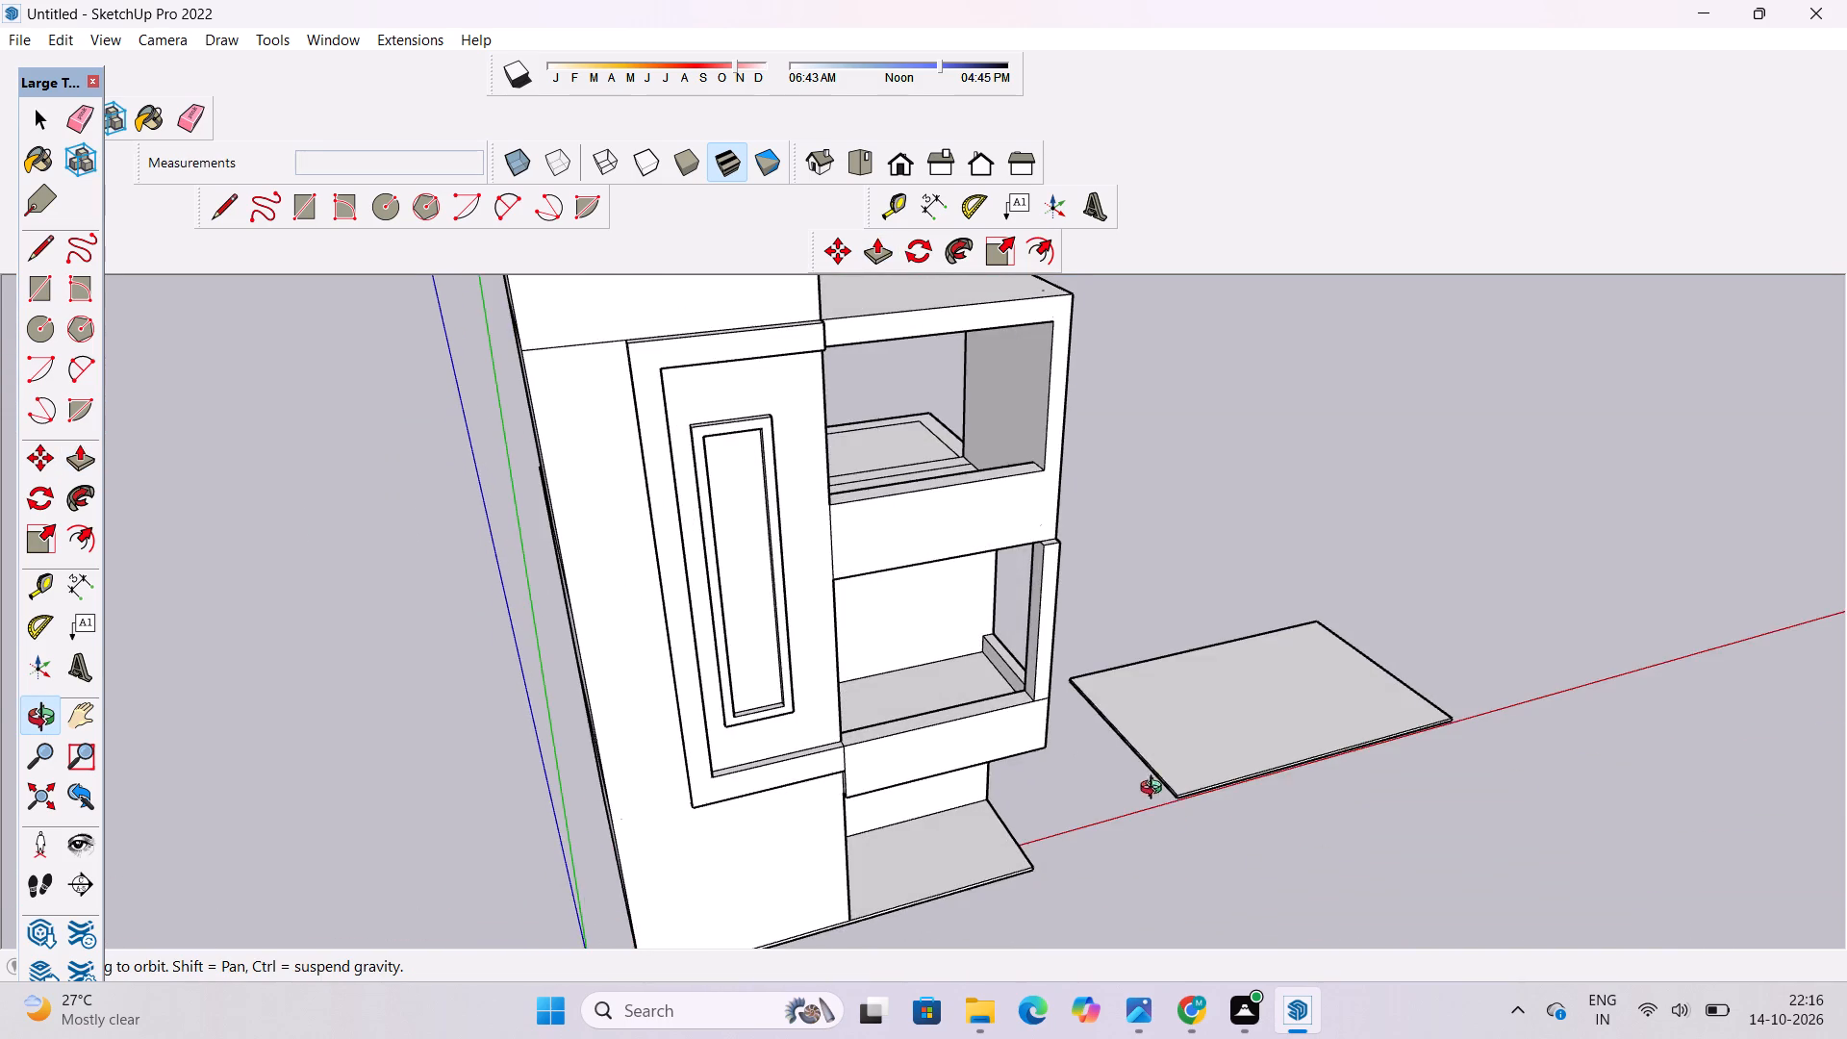
left_click_drag(1151, 778, 1021, 785)
scroll(1025, 712, "up", 3)
left_click_drag(1050, 773, 1032, 830, "shift")
left_click_drag(1027, 831, 1013, 722)
left_click_drag(1009, 759, 920, 759, "shift")
left_click(928, 780)
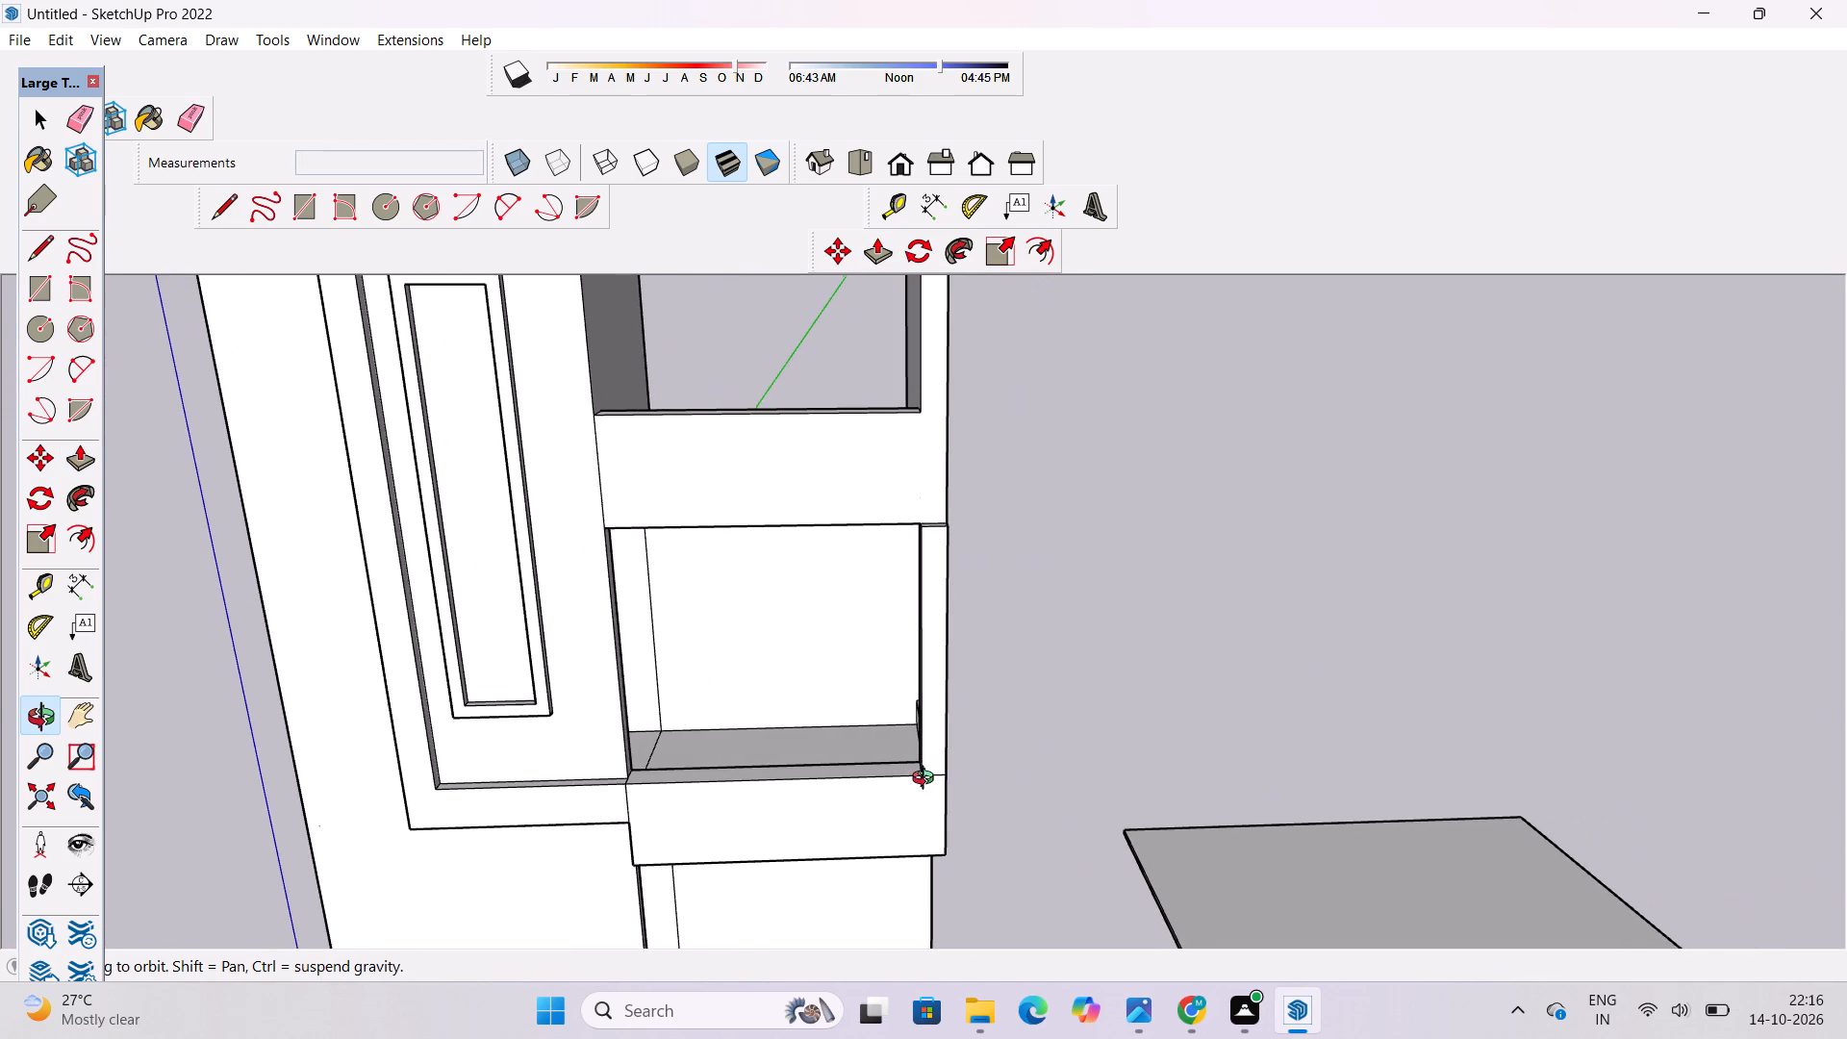
key("e")
scroll(926, 787, "up", 1)
left_click_drag(933, 767, 937, 788)
Erase the seam edge between the corner column and the lower balcony's side face.
key("o")
left_click_drag(1026, 755, 900, 771)
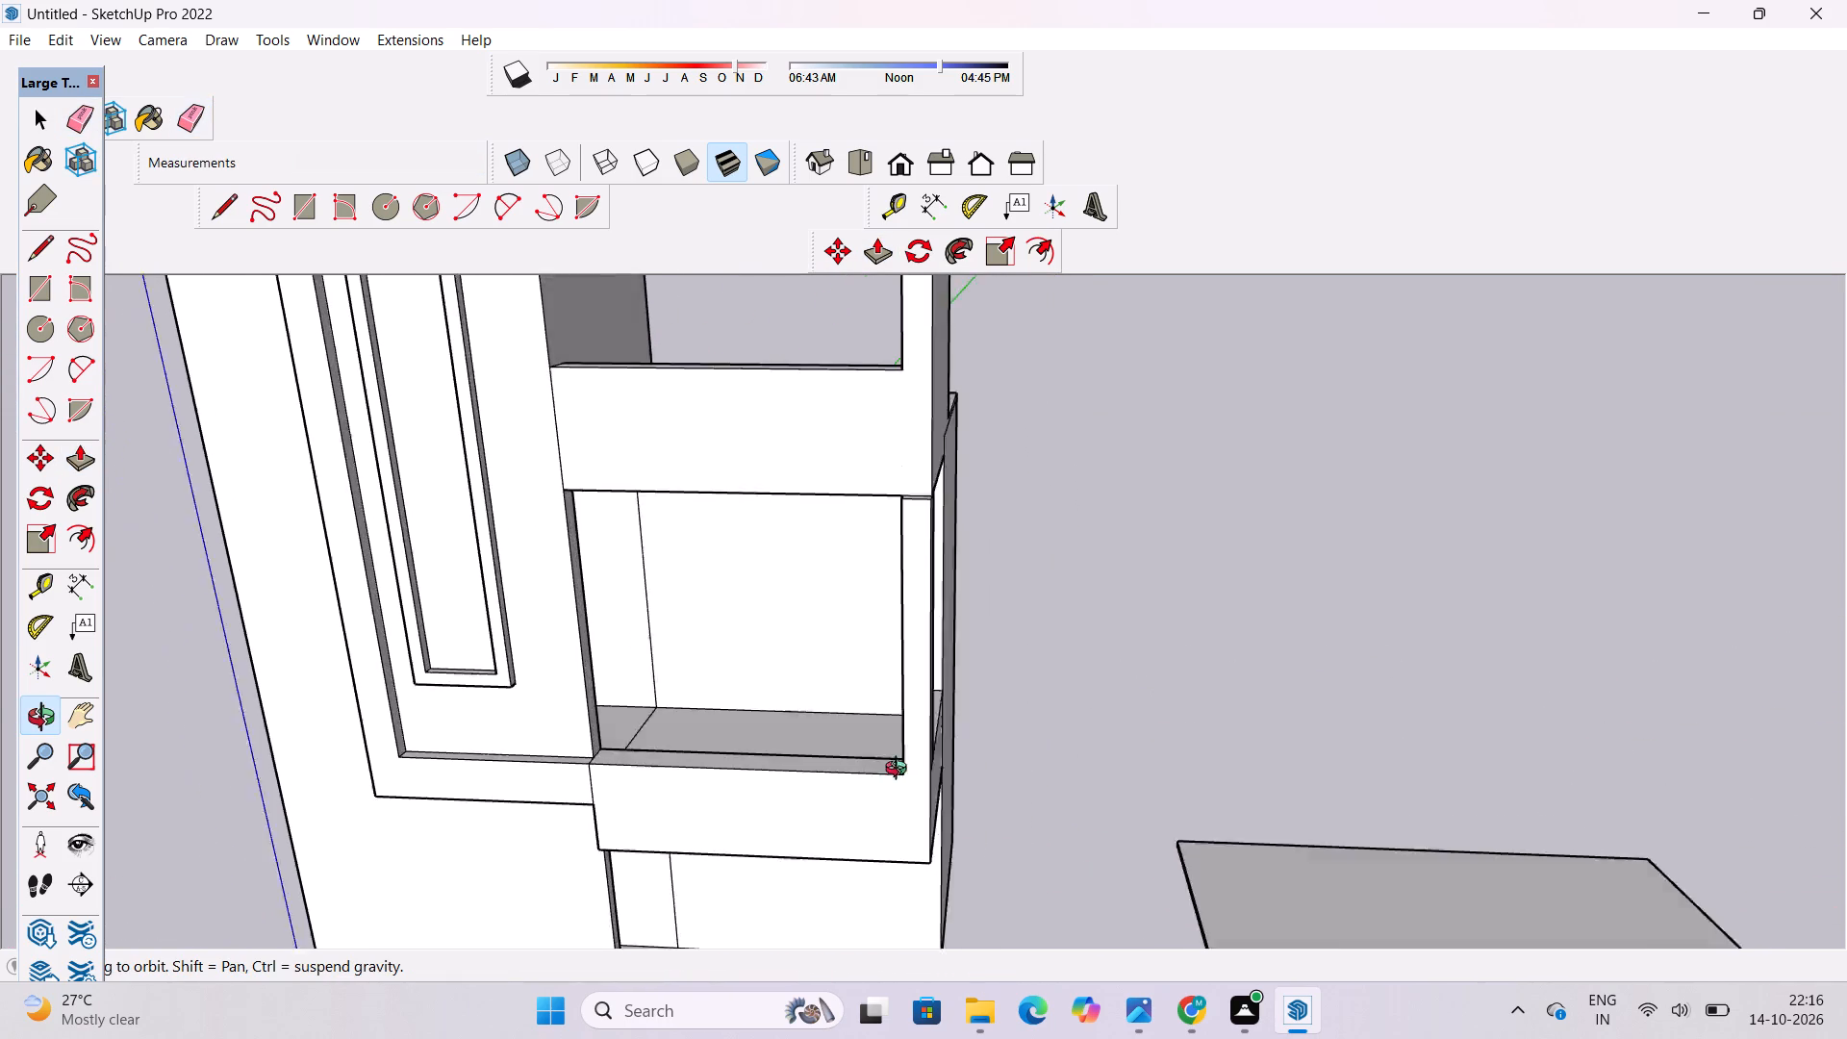
left_click_drag(900, 771, 507, 790)
left_click_drag(804, 825, 757, 812)
left_click_drag(757, 802, 751, 832, "shift")
left_click_drag(750, 833, 753, 820, "shift")
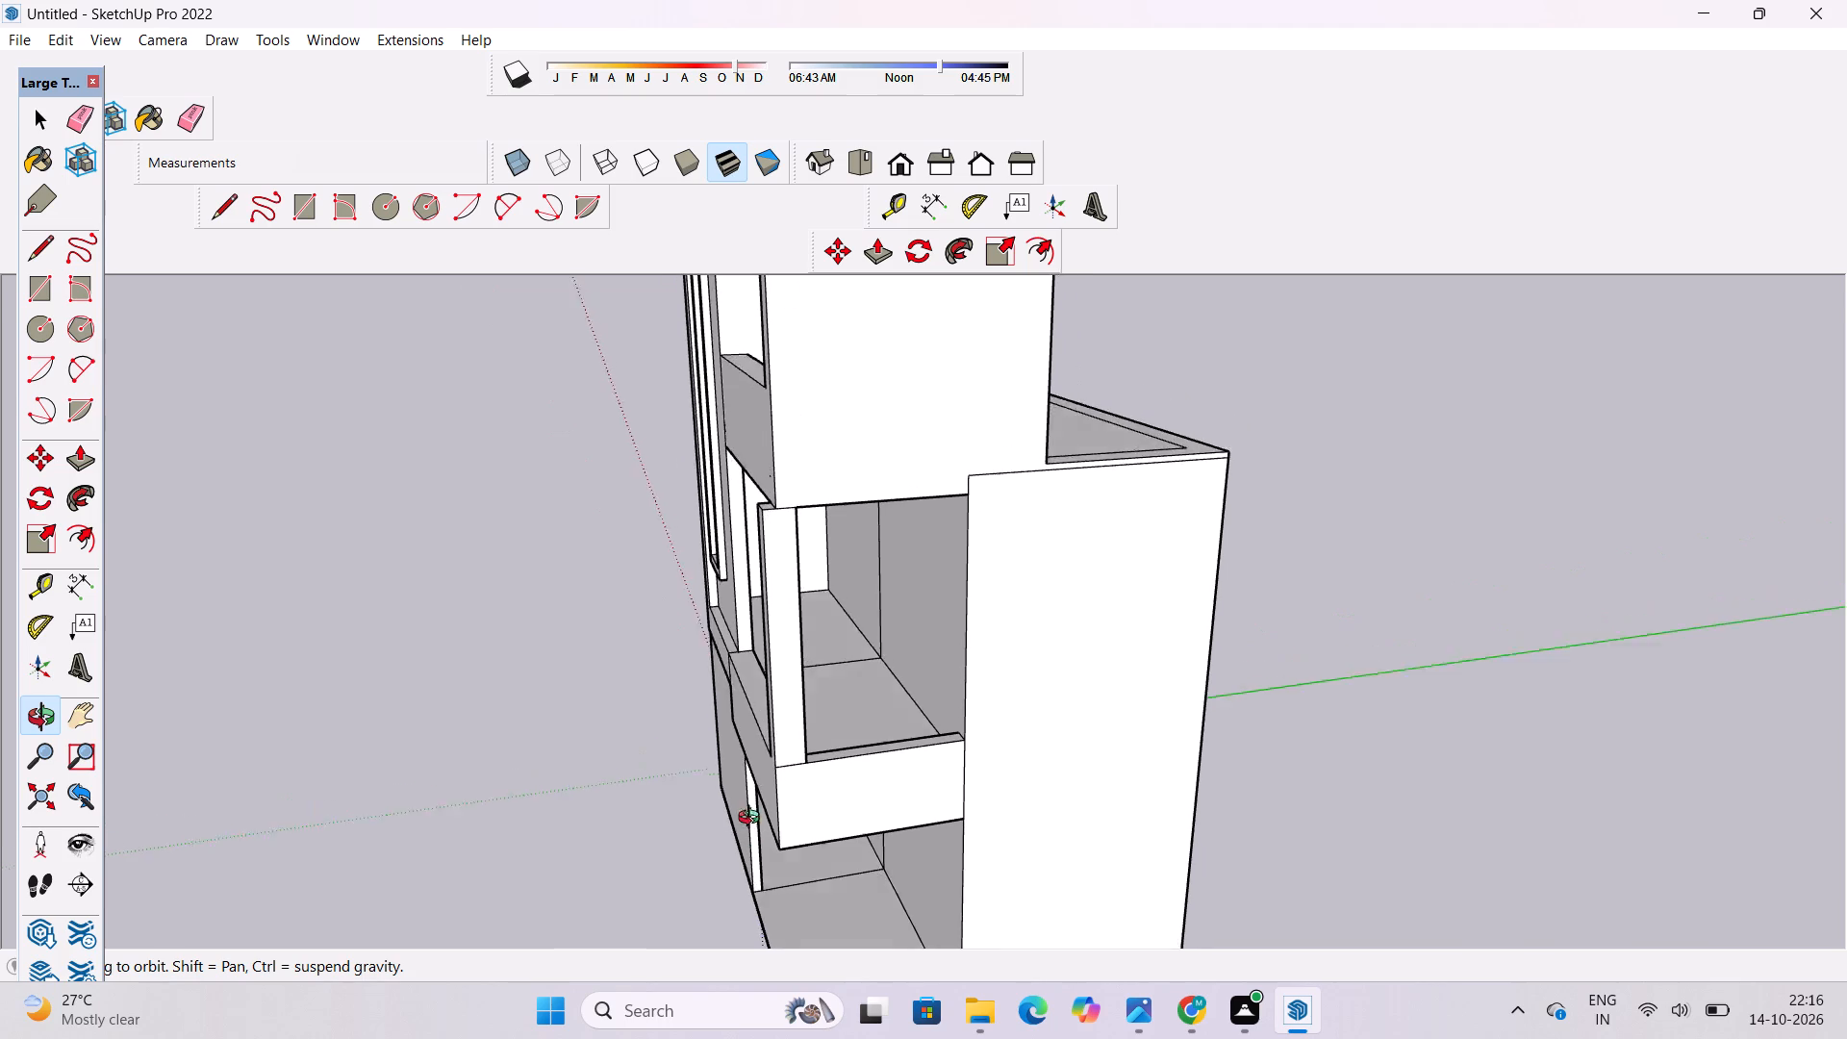
left_click_drag(753, 820, 772, 799, "shift")
key("e")
scroll(825, 804, "up", 4)
left_click_drag(787, 724, 787, 736)
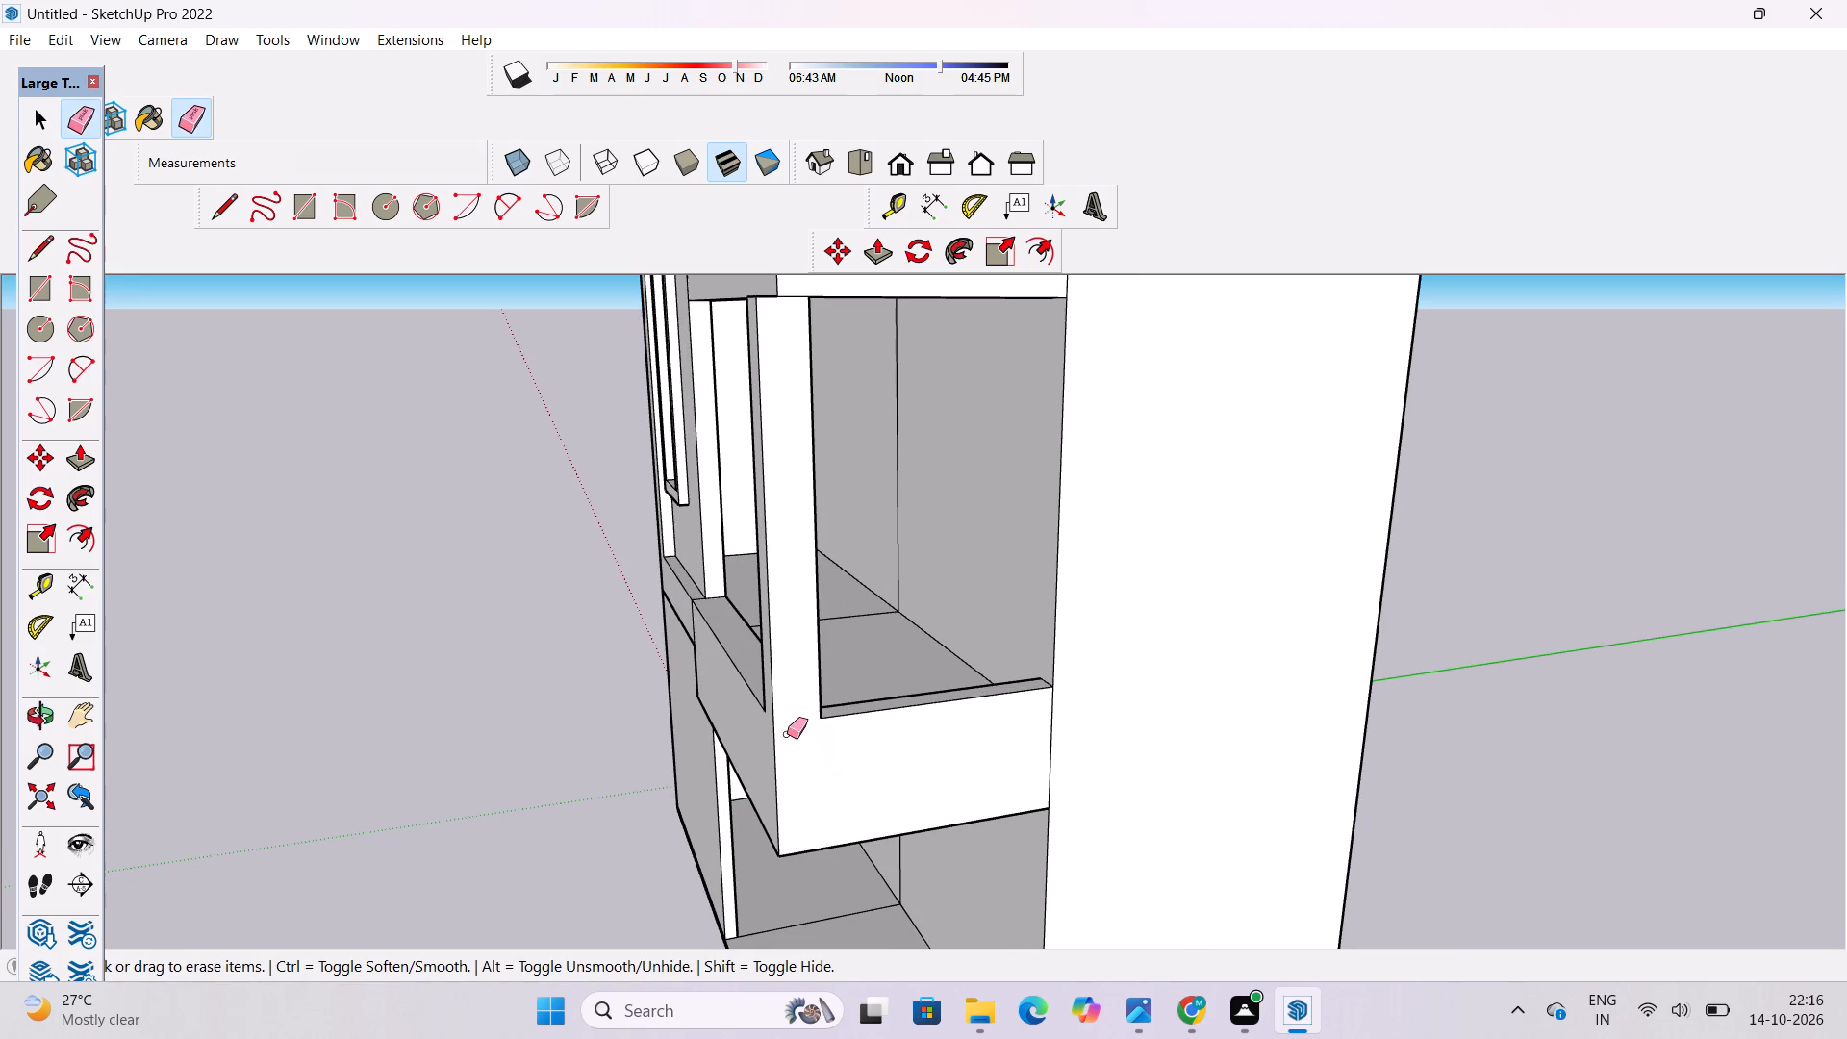
Pull the upper balcony's front face outward 2' so it sits flush with the front of the corner column.
key("o")
scroll(903, 610, "down", 6)
left_click_drag(949, 714, 1483, 710)
scroll(1047, 680, "up", 4)
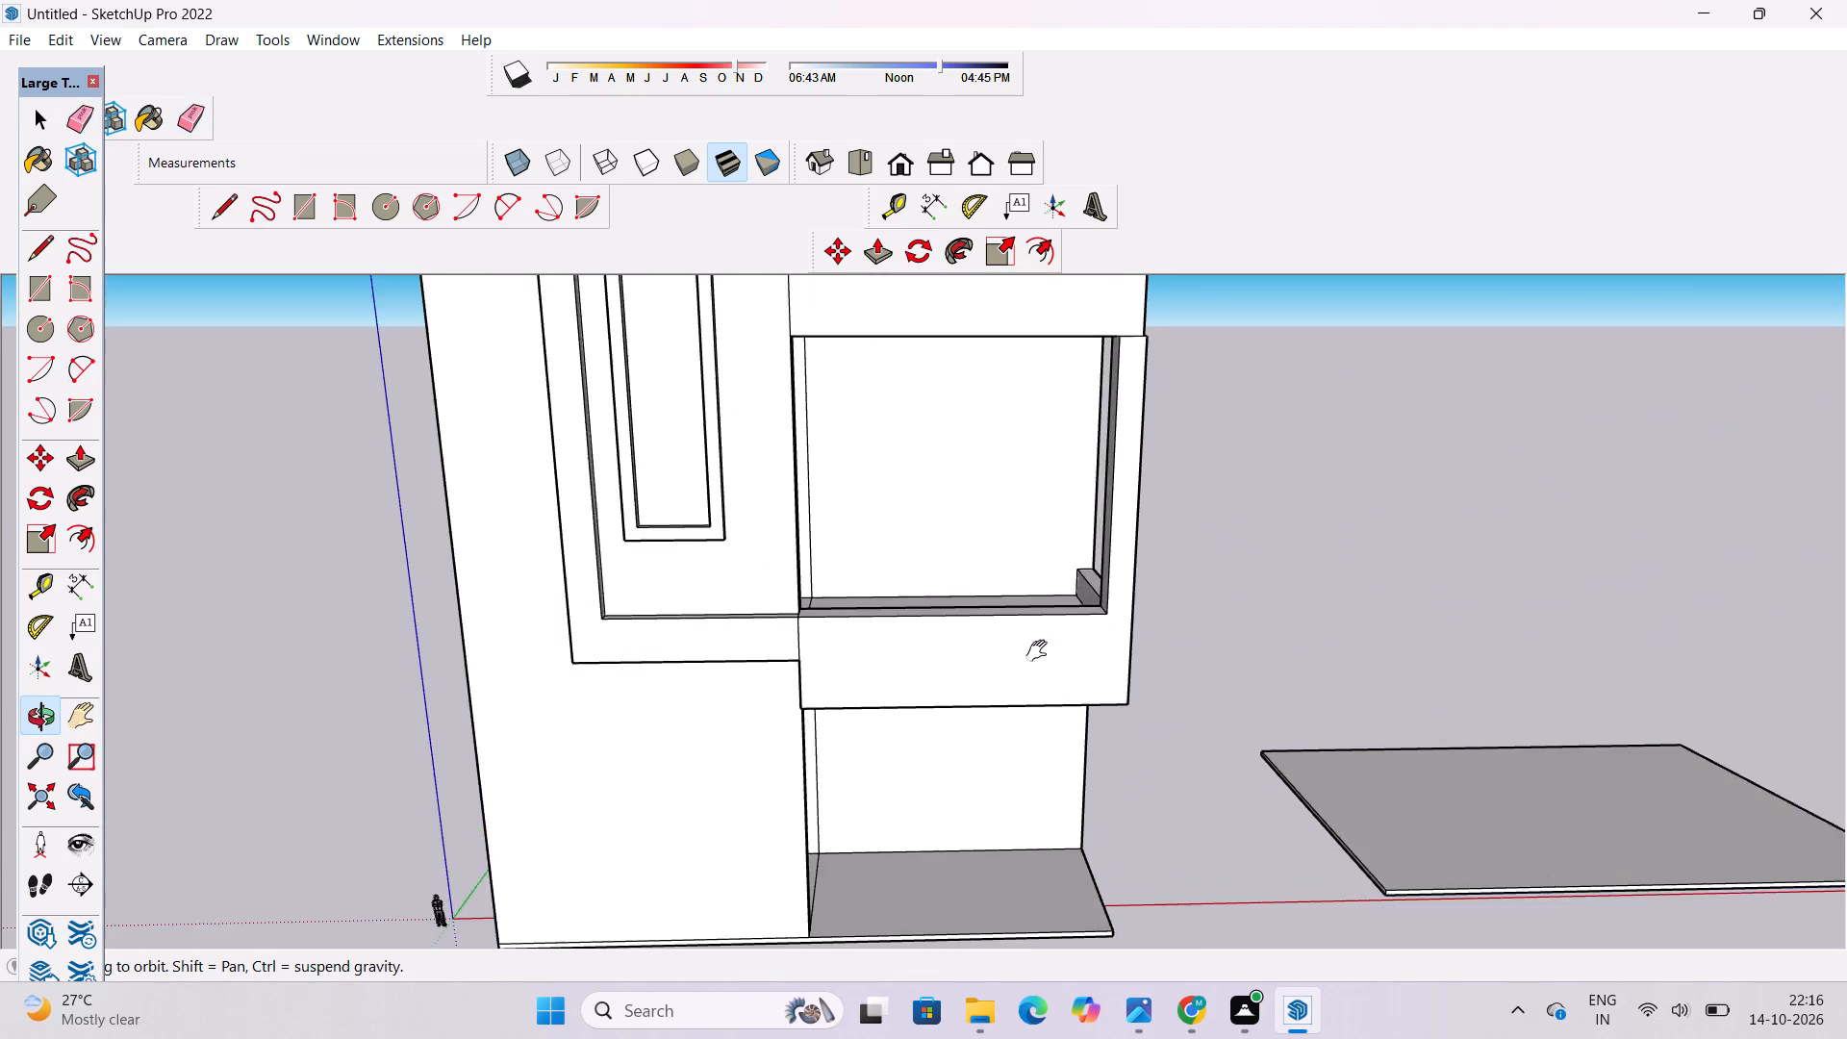
left_click_drag(1040, 651, 964, 784, "shift")
left_click_drag(964, 784, 928, 844)
scroll(1048, 505, "up", 4)
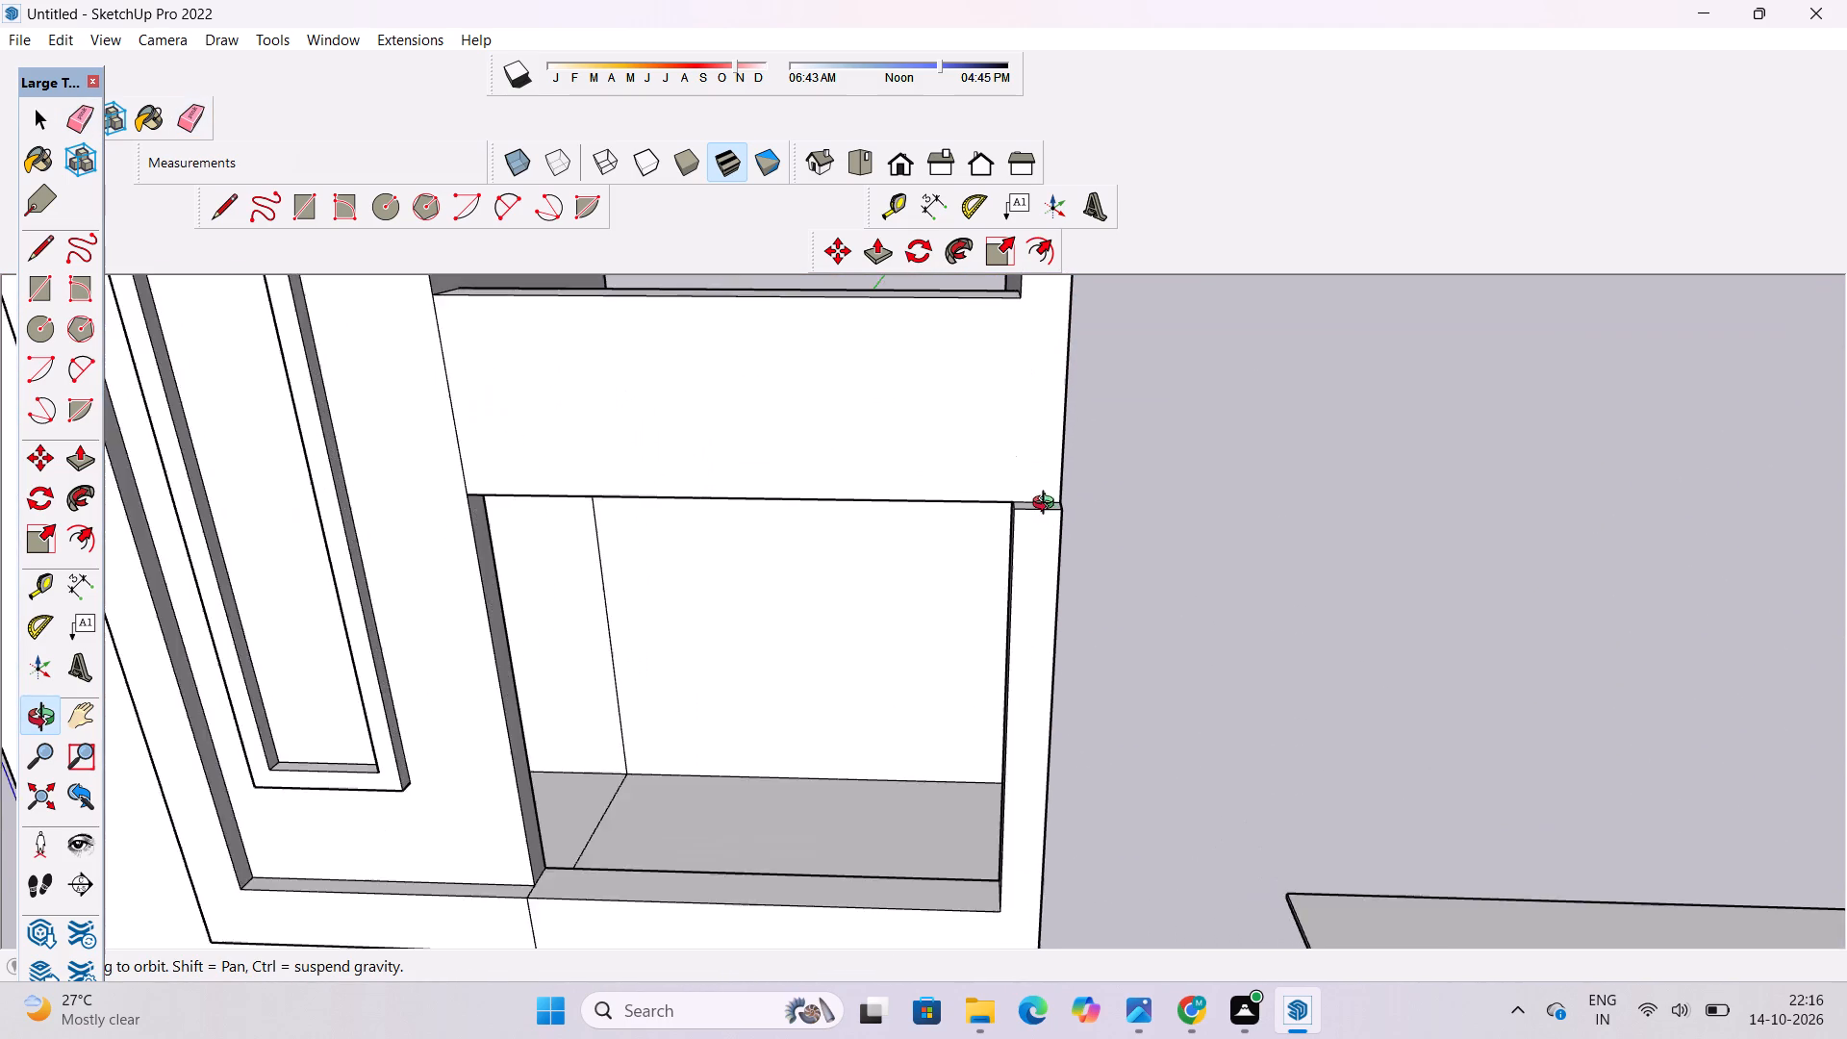
scroll(1048, 505, "up", 5)
left_click_drag(1079, 550, 922, 646)
left_click_drag(853, 679, 890, 582, "shift")
scroll(903, 563, "down", 4)
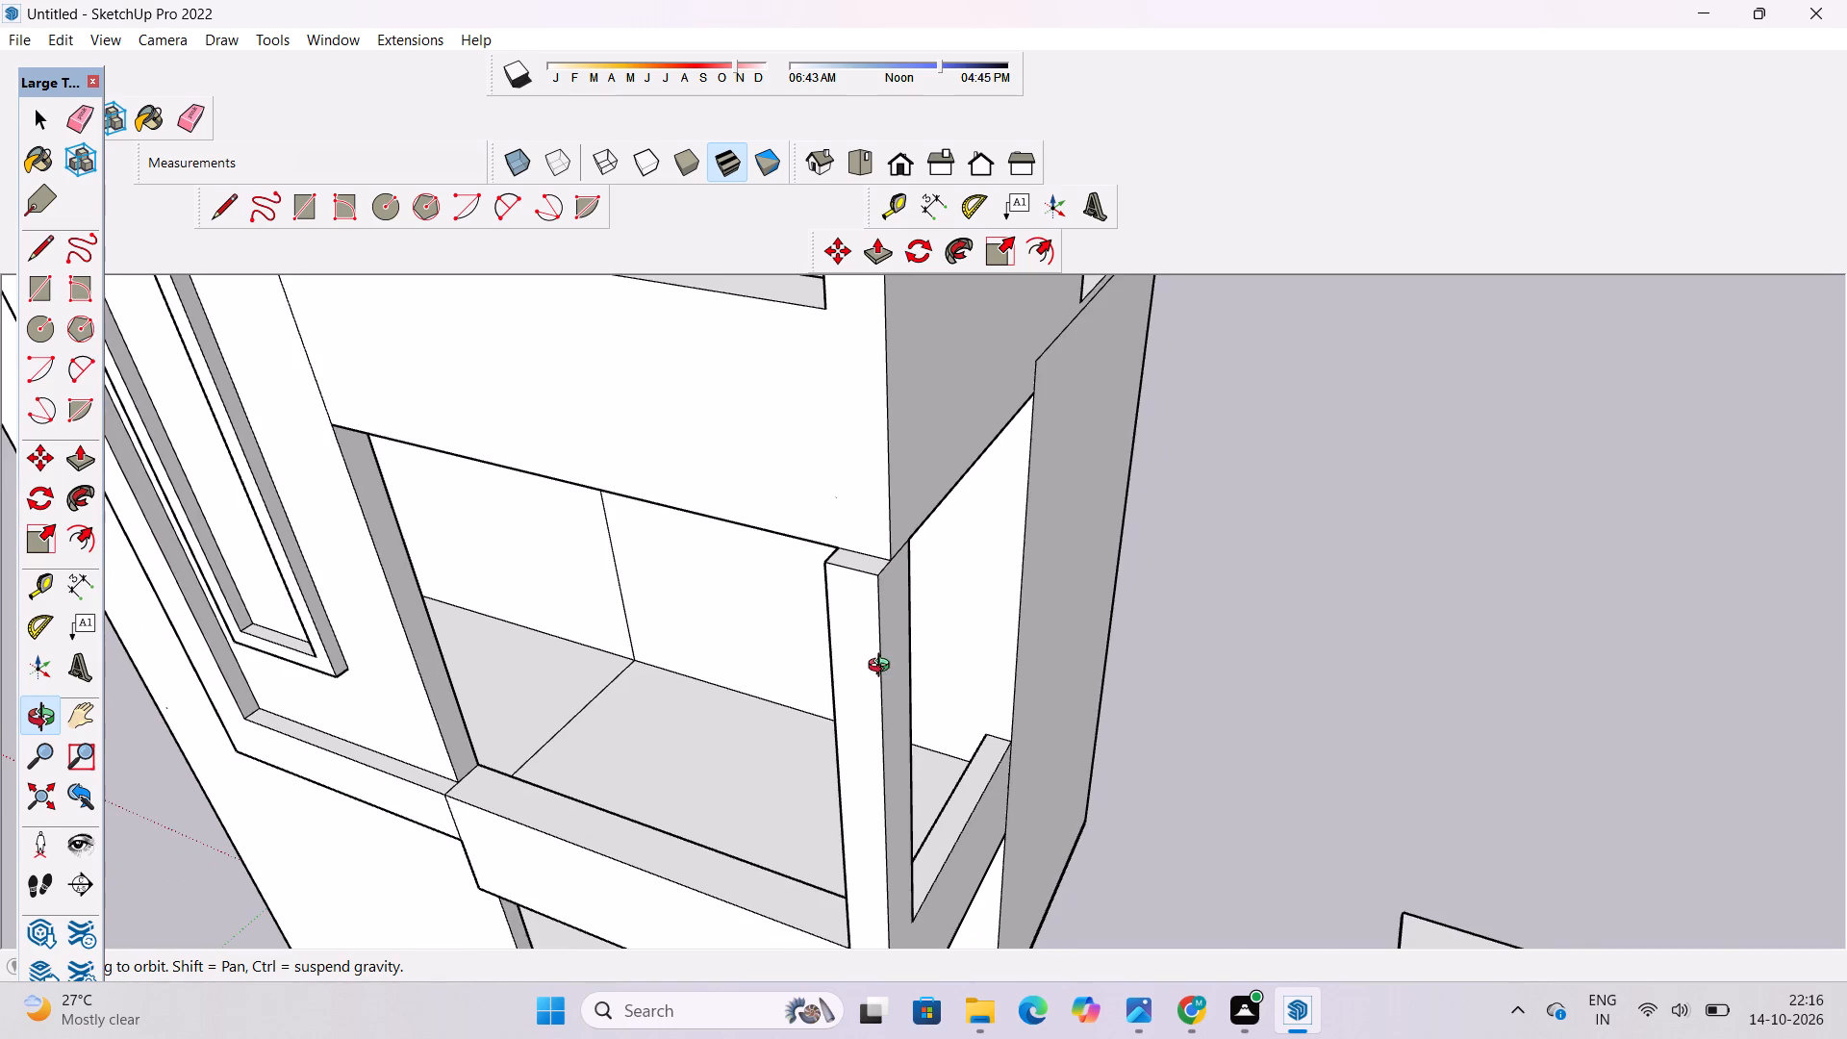
left_click_drag(891, 602, 895, 574)
scroll(903, 553, "down", 5)
left_click_drag(859, 683, 985, 511)
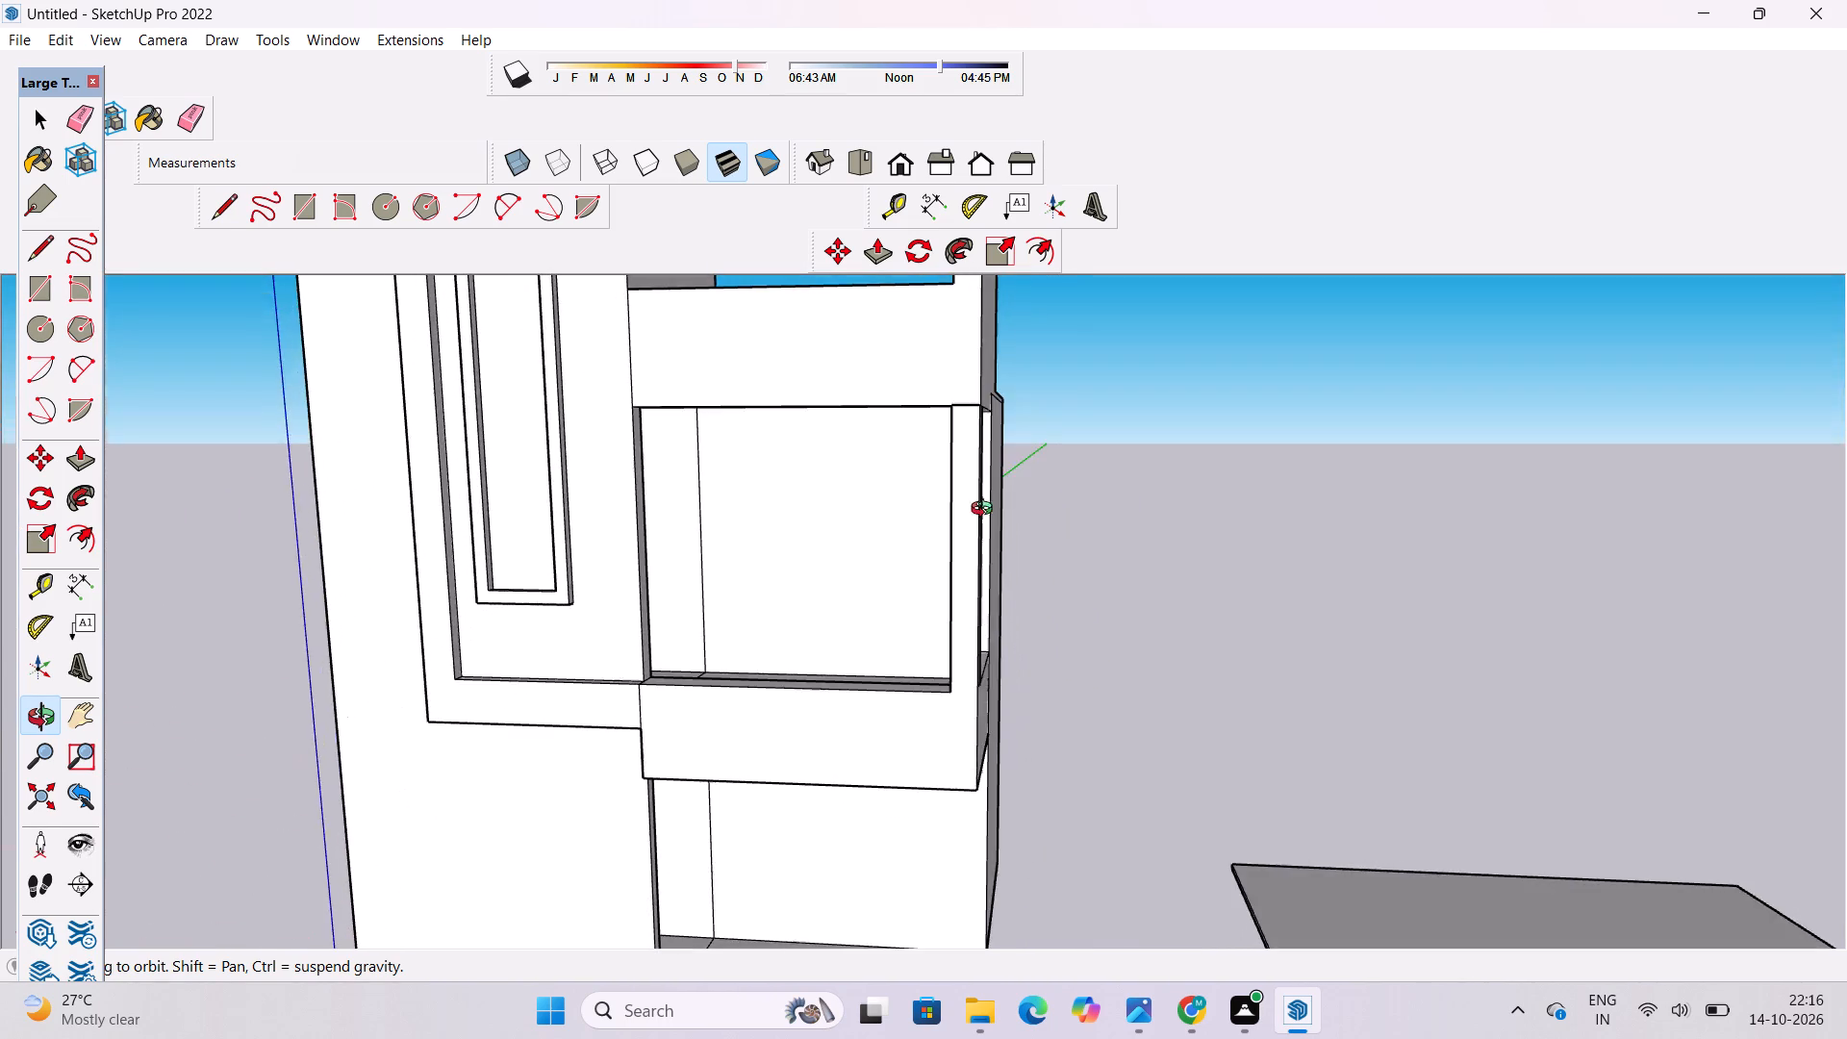
left_click_drag(756, 814, 1151, 818)
left_click_drag(978, 824, 720, 768)
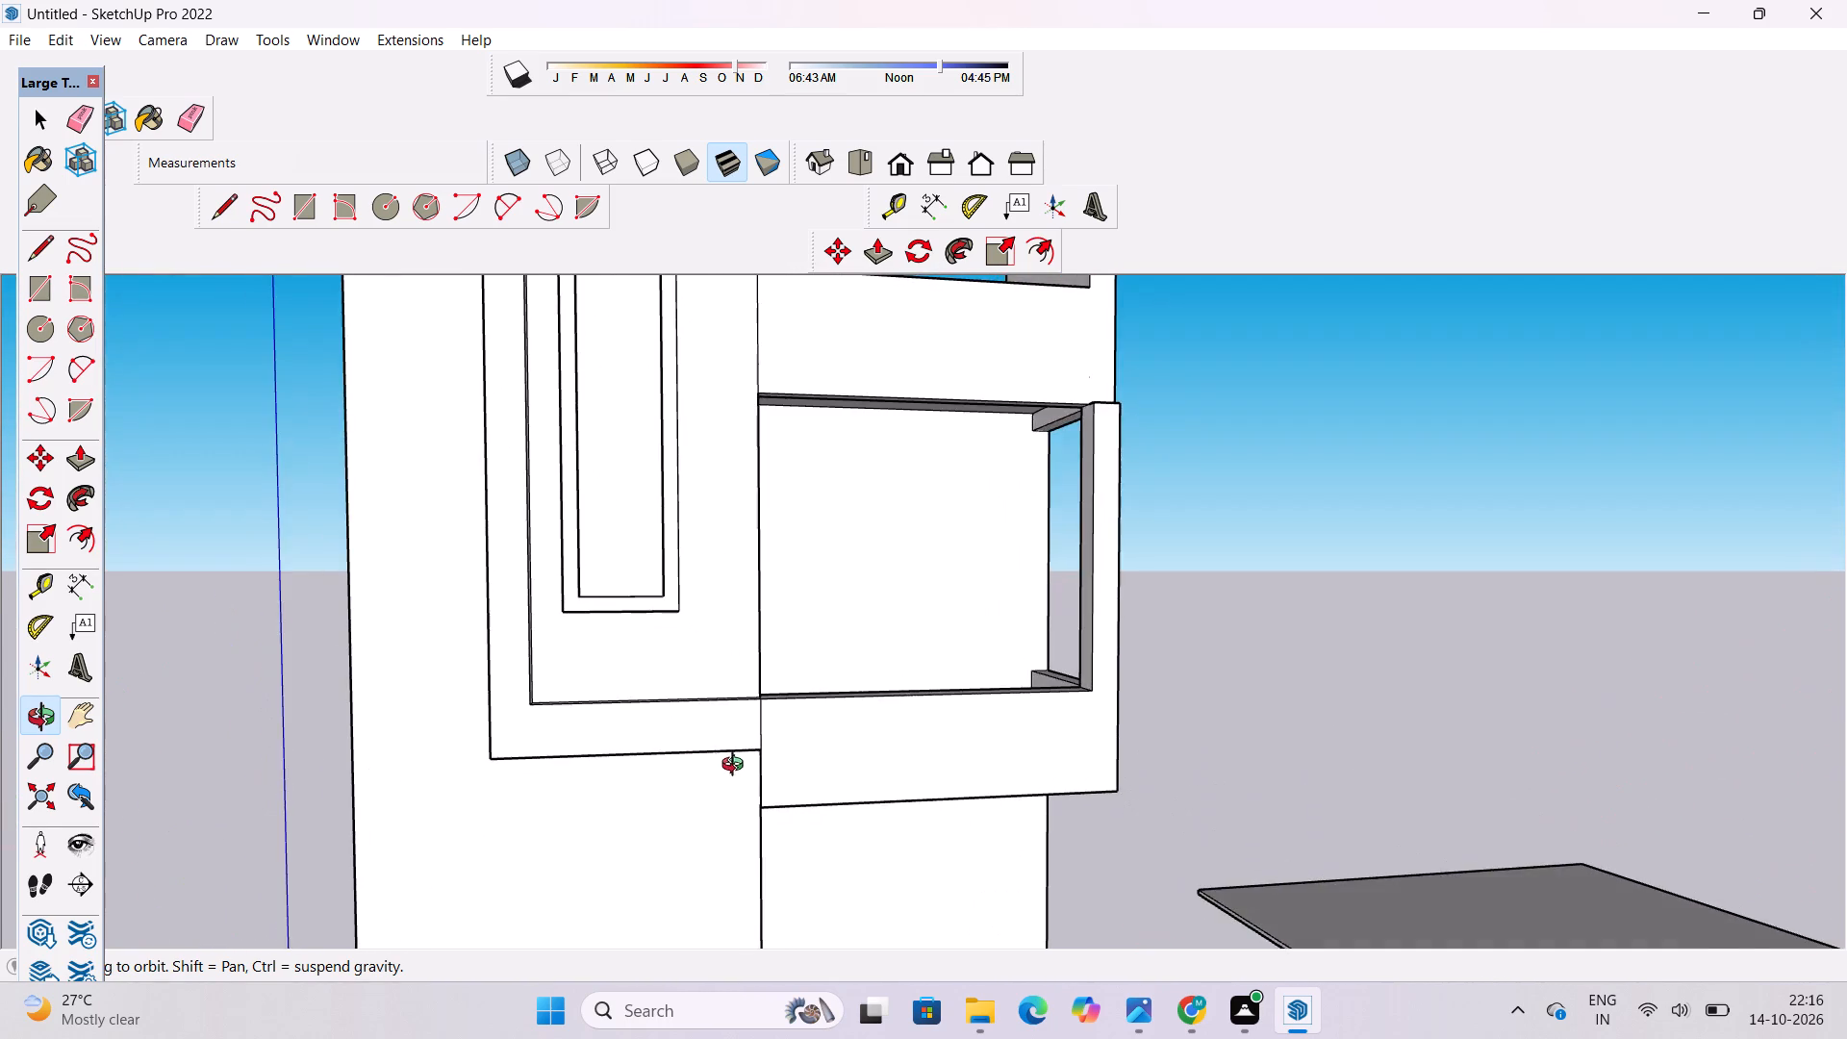
left_click_drag(756, 761, 730, 914)
scroll(813, 636, "down", 4)
left_click_drag(865, 623, 660, 743)
left_click_drag(942, 570, 936, 610, "shift")
left_click_drag(933, 646, 883, 662)
scroll(982, 601, "up", 3)
left_click_drag(983, 600, 983, 642)
left_click_drag(974, 650, 898, 654)
key("p")
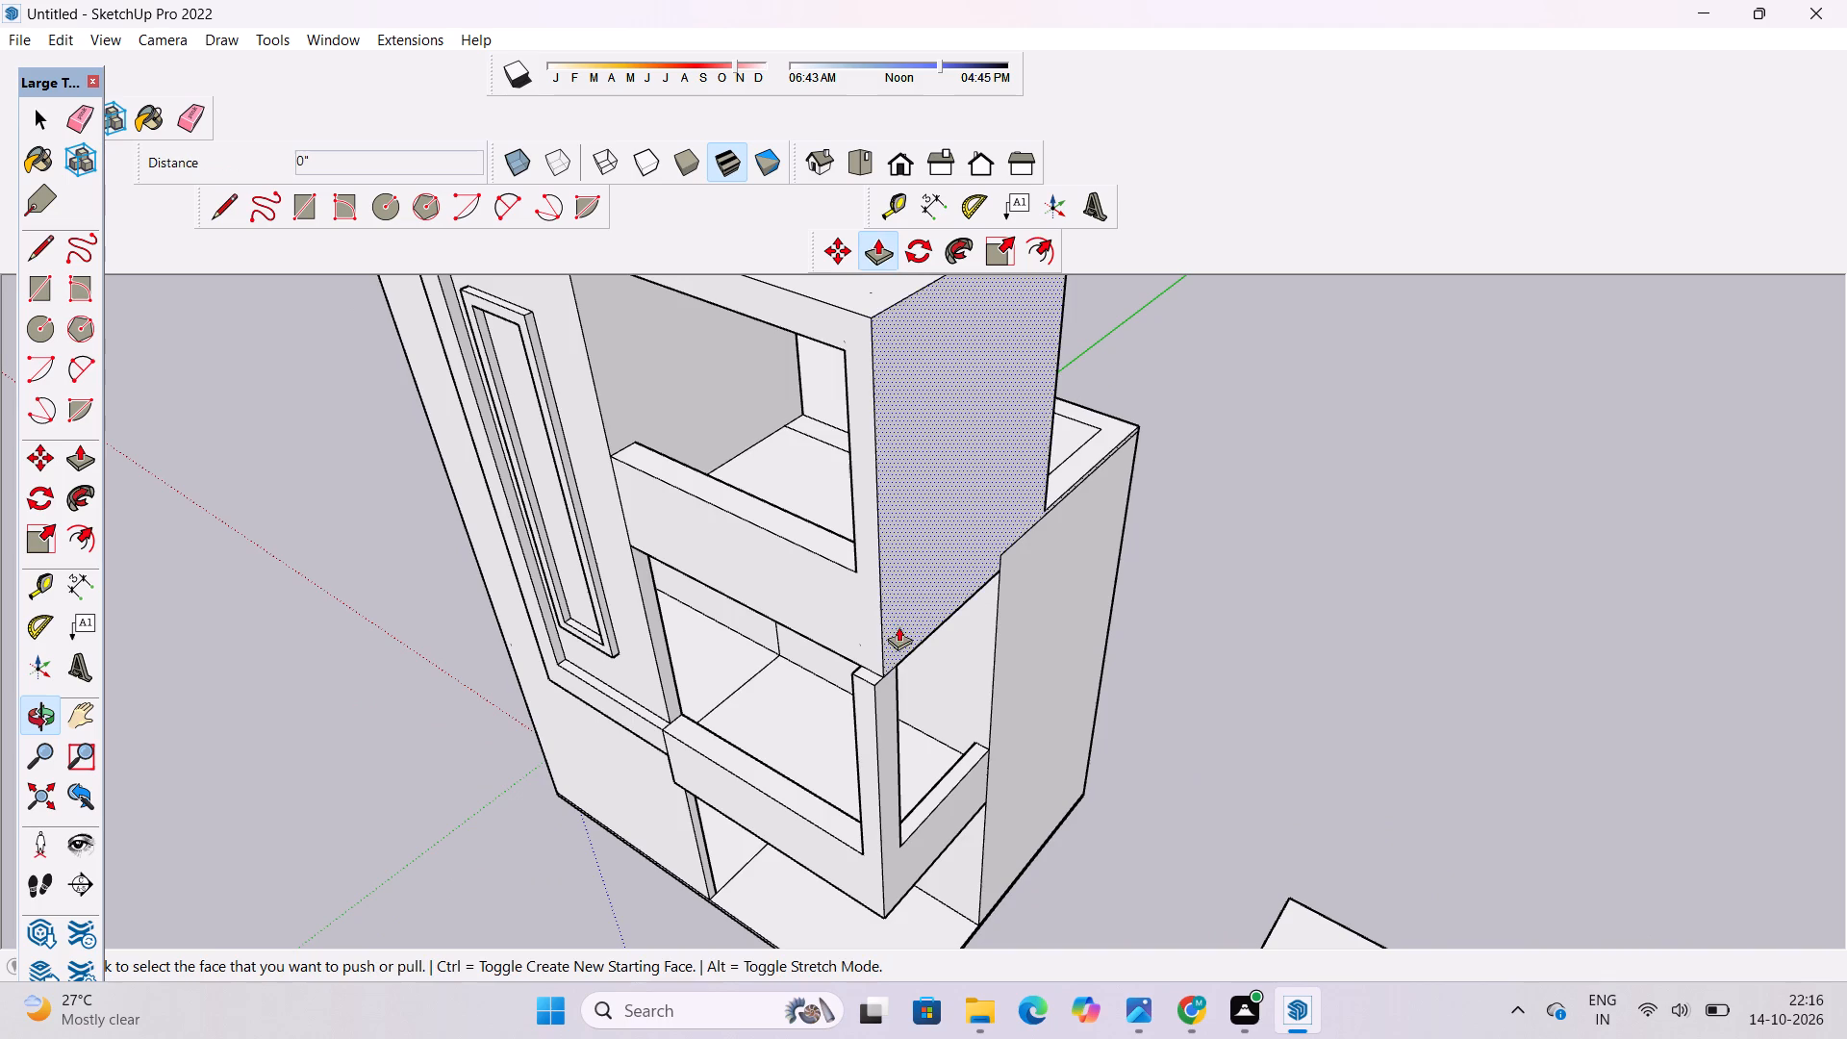
scroll(869, 592, "down", 4)
scroll(864, 619, "up", 4)
left_click(864, 620)
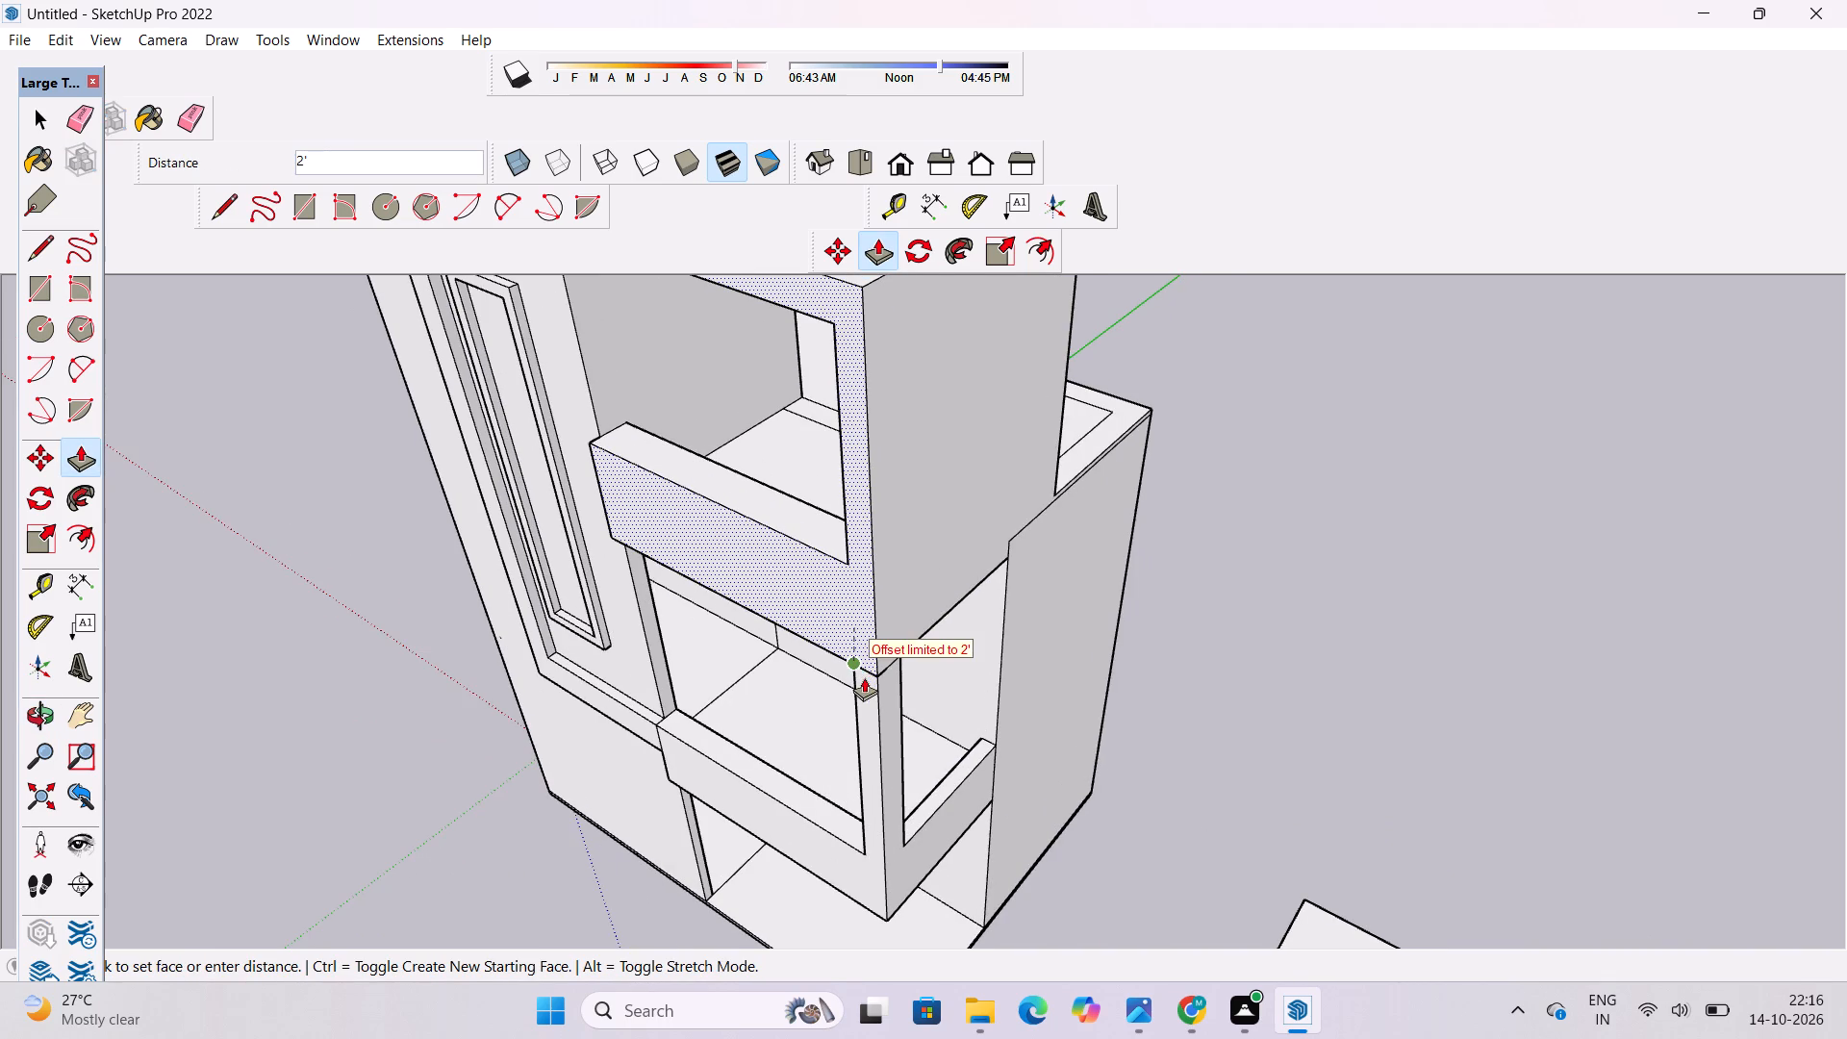
left_click(864, 677)
Erase the horizontal seam edges across the tower's front and side faces, just below the upper projecting band.
key("o")
scroll(864, 613, "down", 5)
left_click_drag(851, 624, 895, 624)
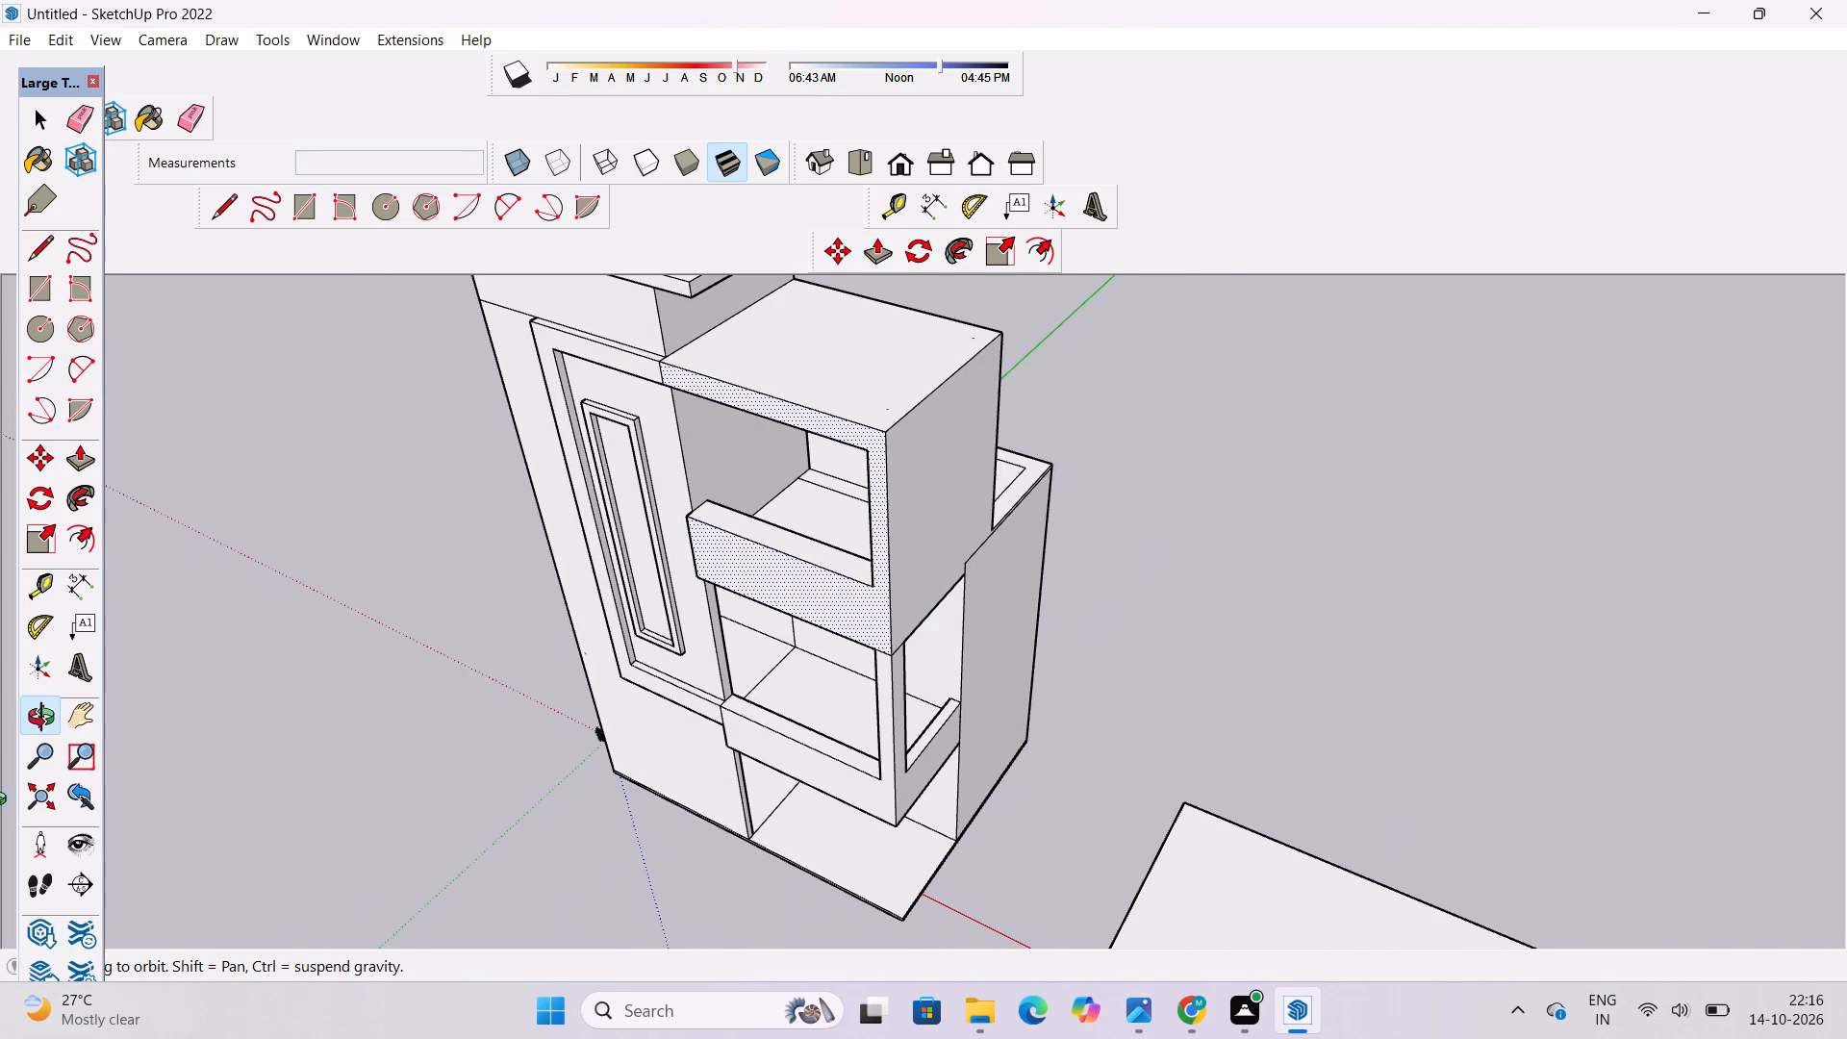
scroll(753, 371, "down", 3)
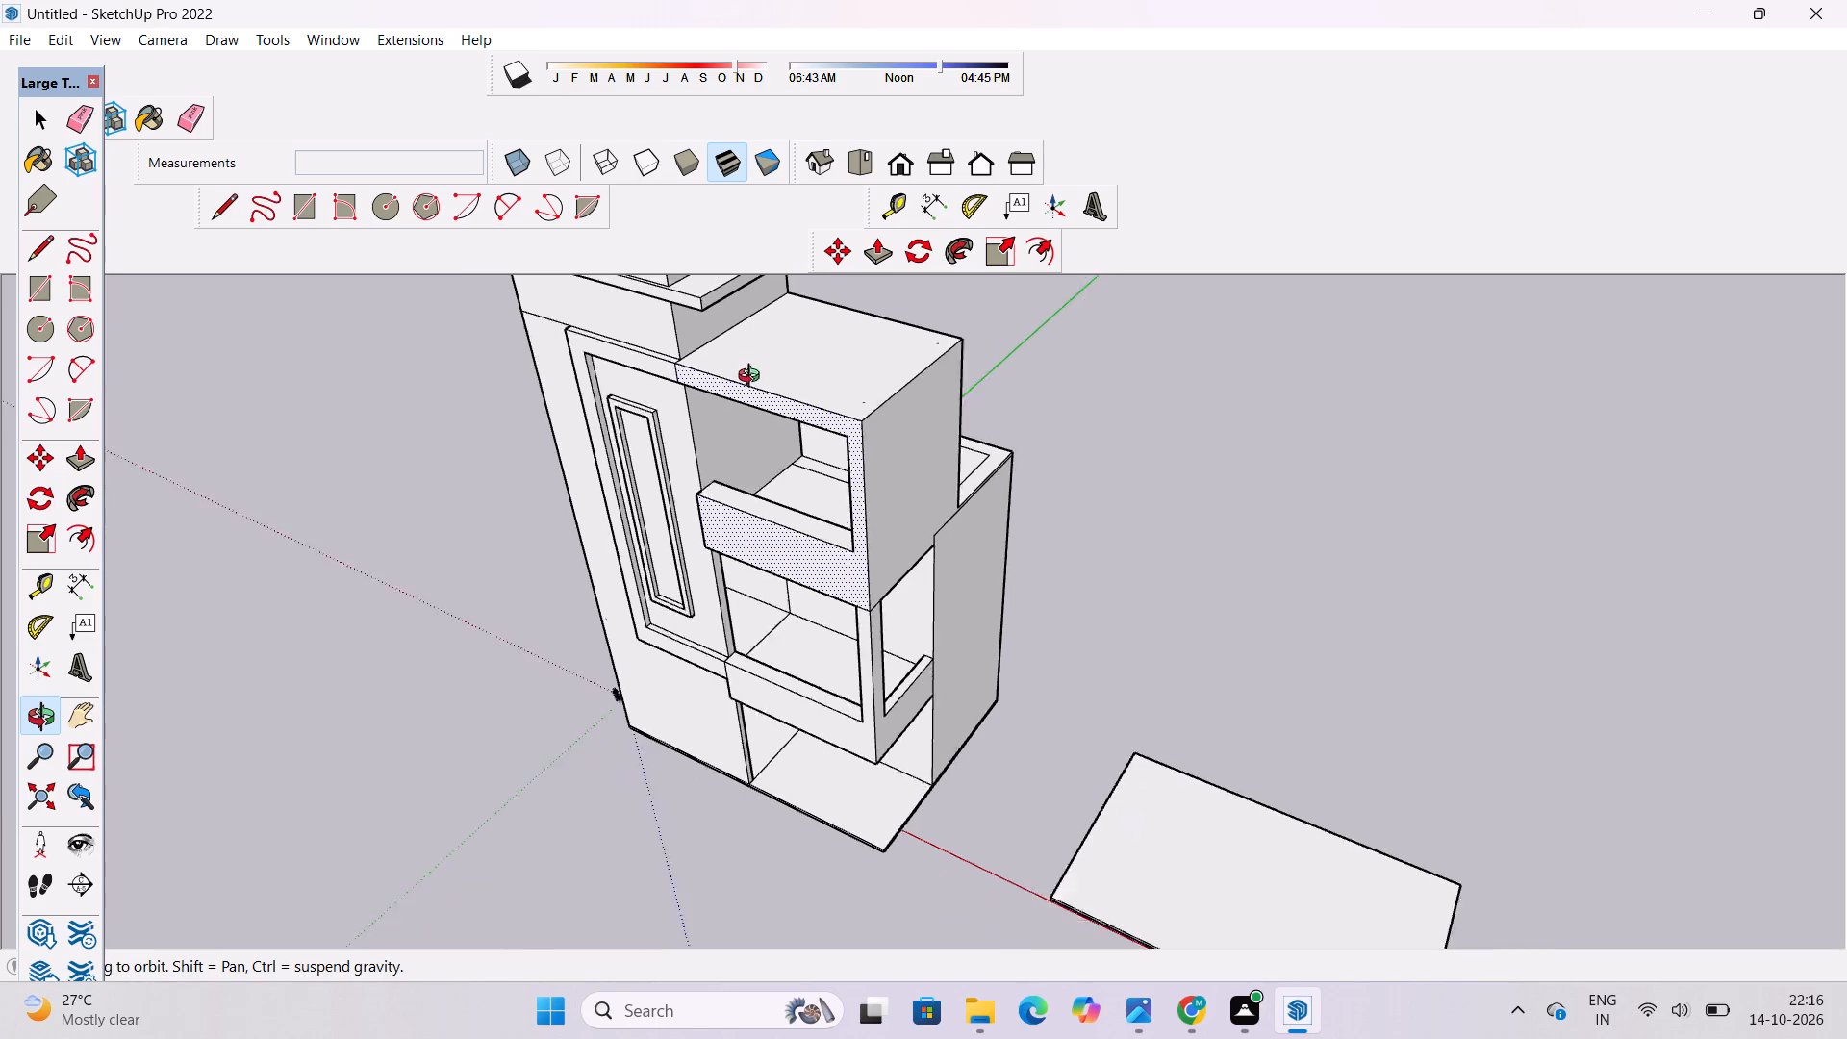
scroll(753, 378, "down", 2)
left_click_drag(749, 458, 922, 414, "shift")
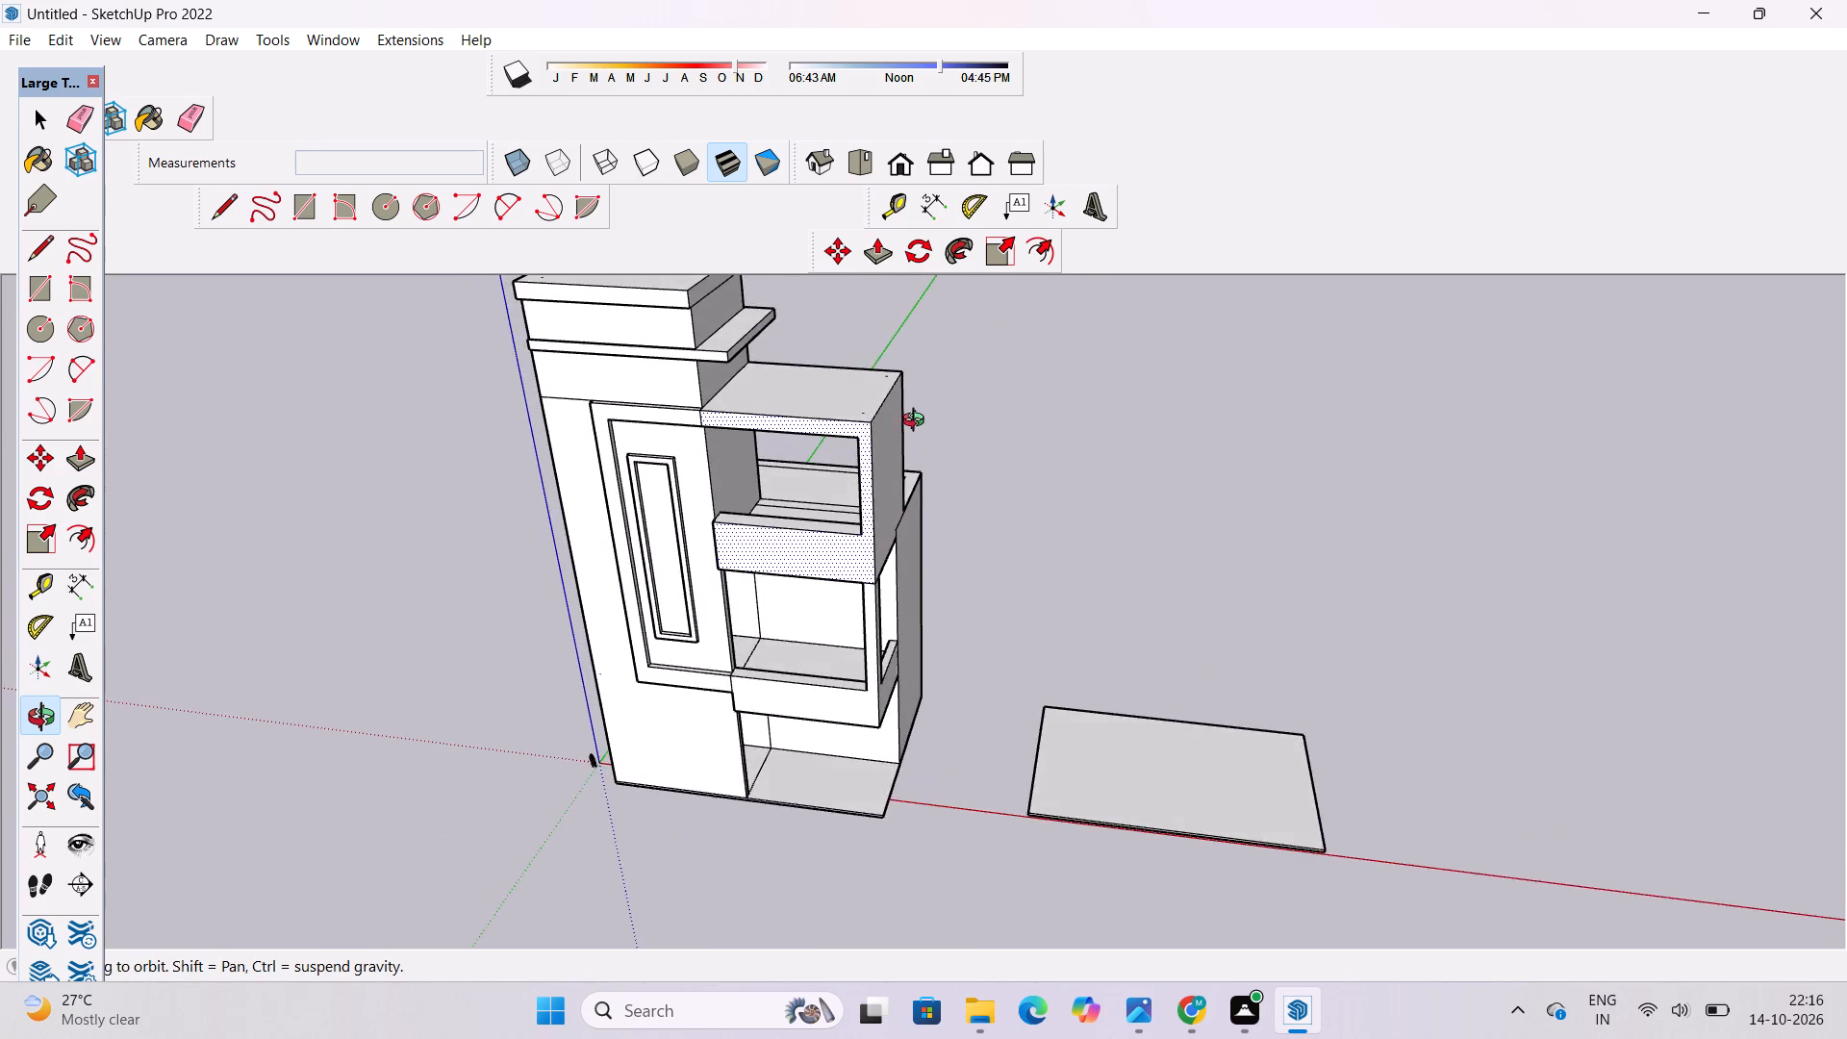
scroll(917, 426, "down", 3)
left_click_drag(767, 588, 794, 499, "shift")
left_click_drag(776, 507, 770, 577)
left_click_drag(758, 586, 821, 481)
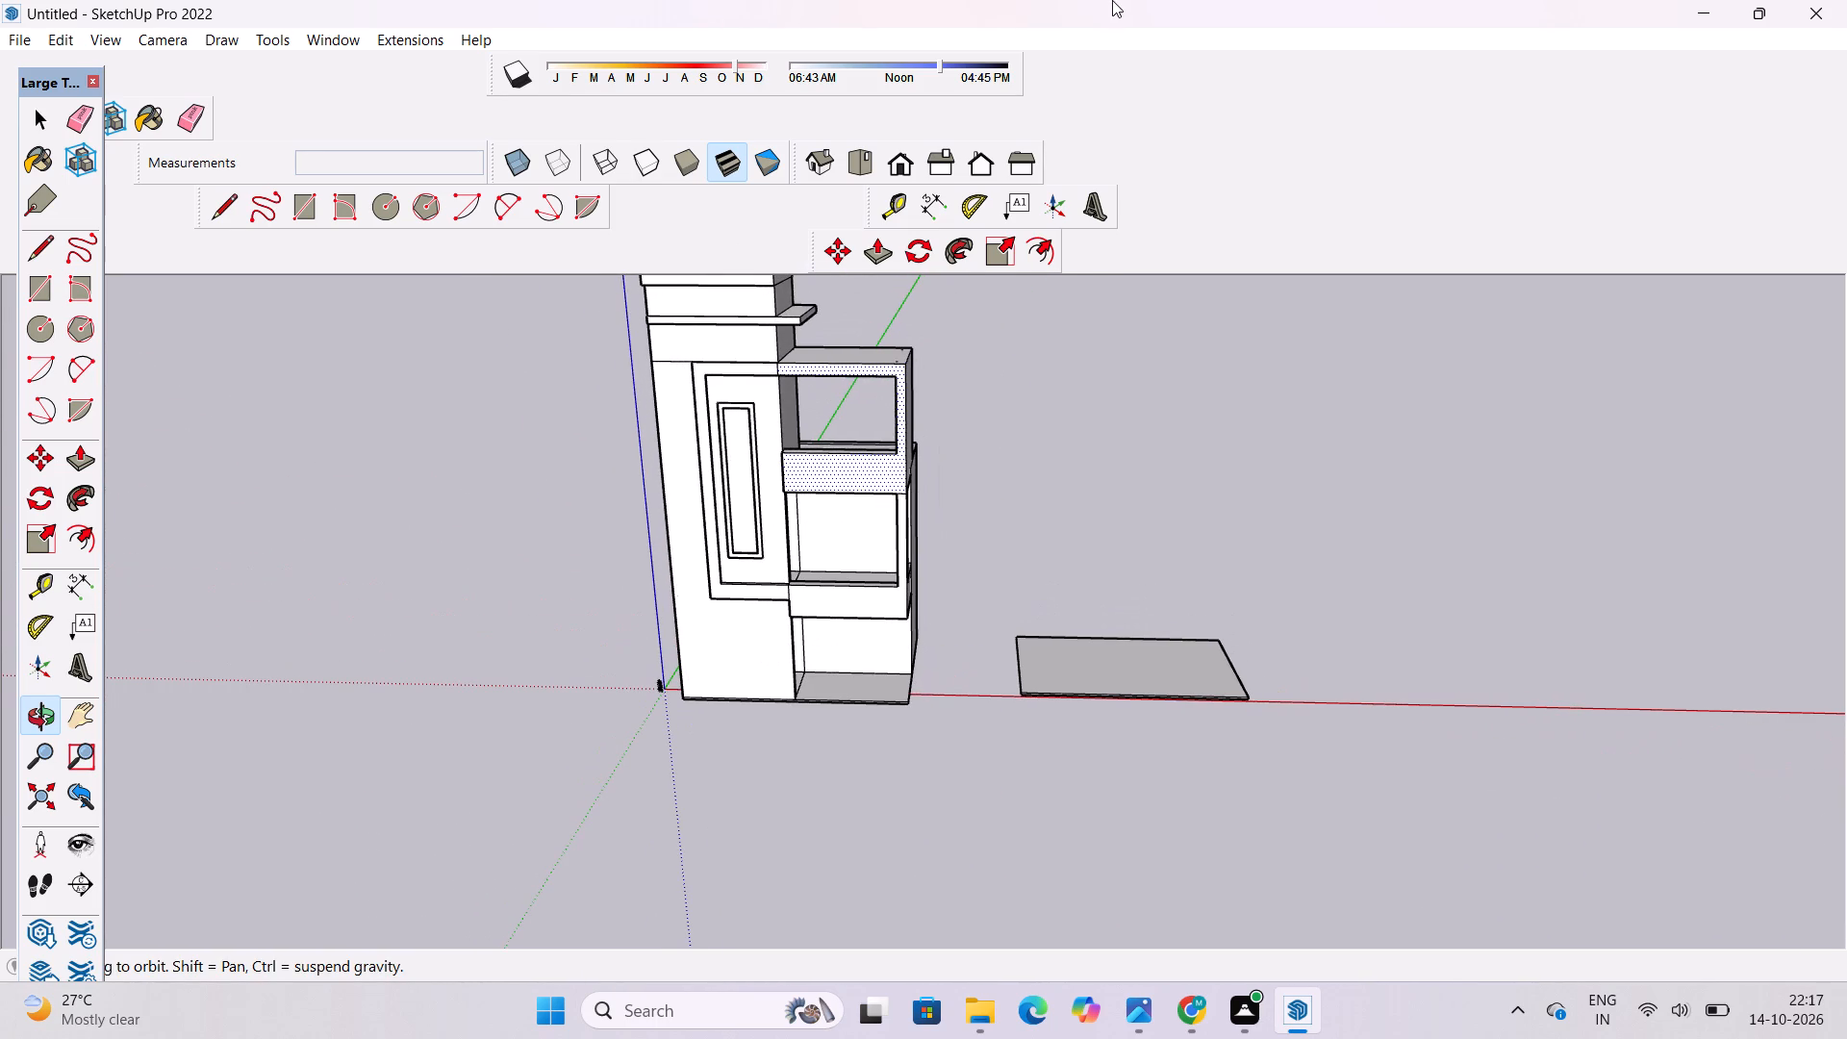
scroll(745, 370, "down", 3)
left_click_drag(746, 439, 776, 383, "shift")
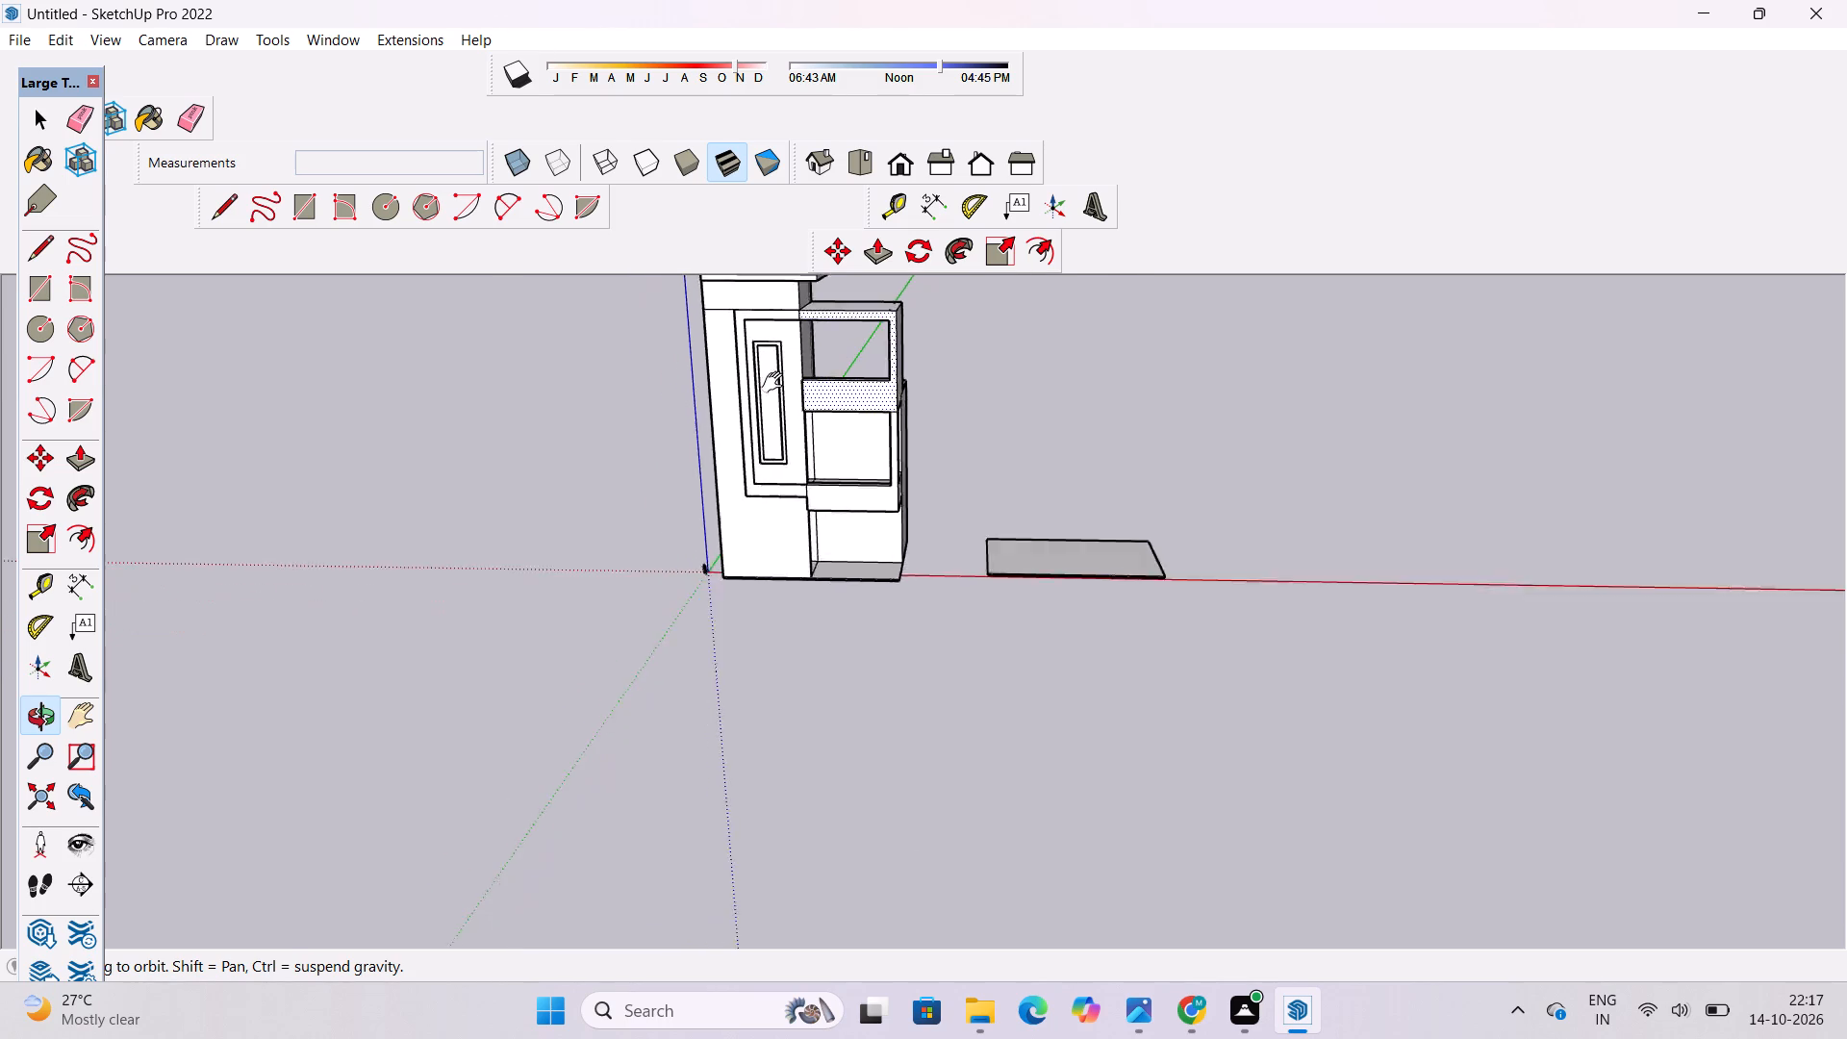
left_click_drag(776, 383, 799, 346, "shift")
scroll(814, 331, "up", 3)
left_click_drag(817, 343, 802, 547, "shift")
scroll(861, 511, "up", 4)
left_click_drag(703, 523, 1033, 523)
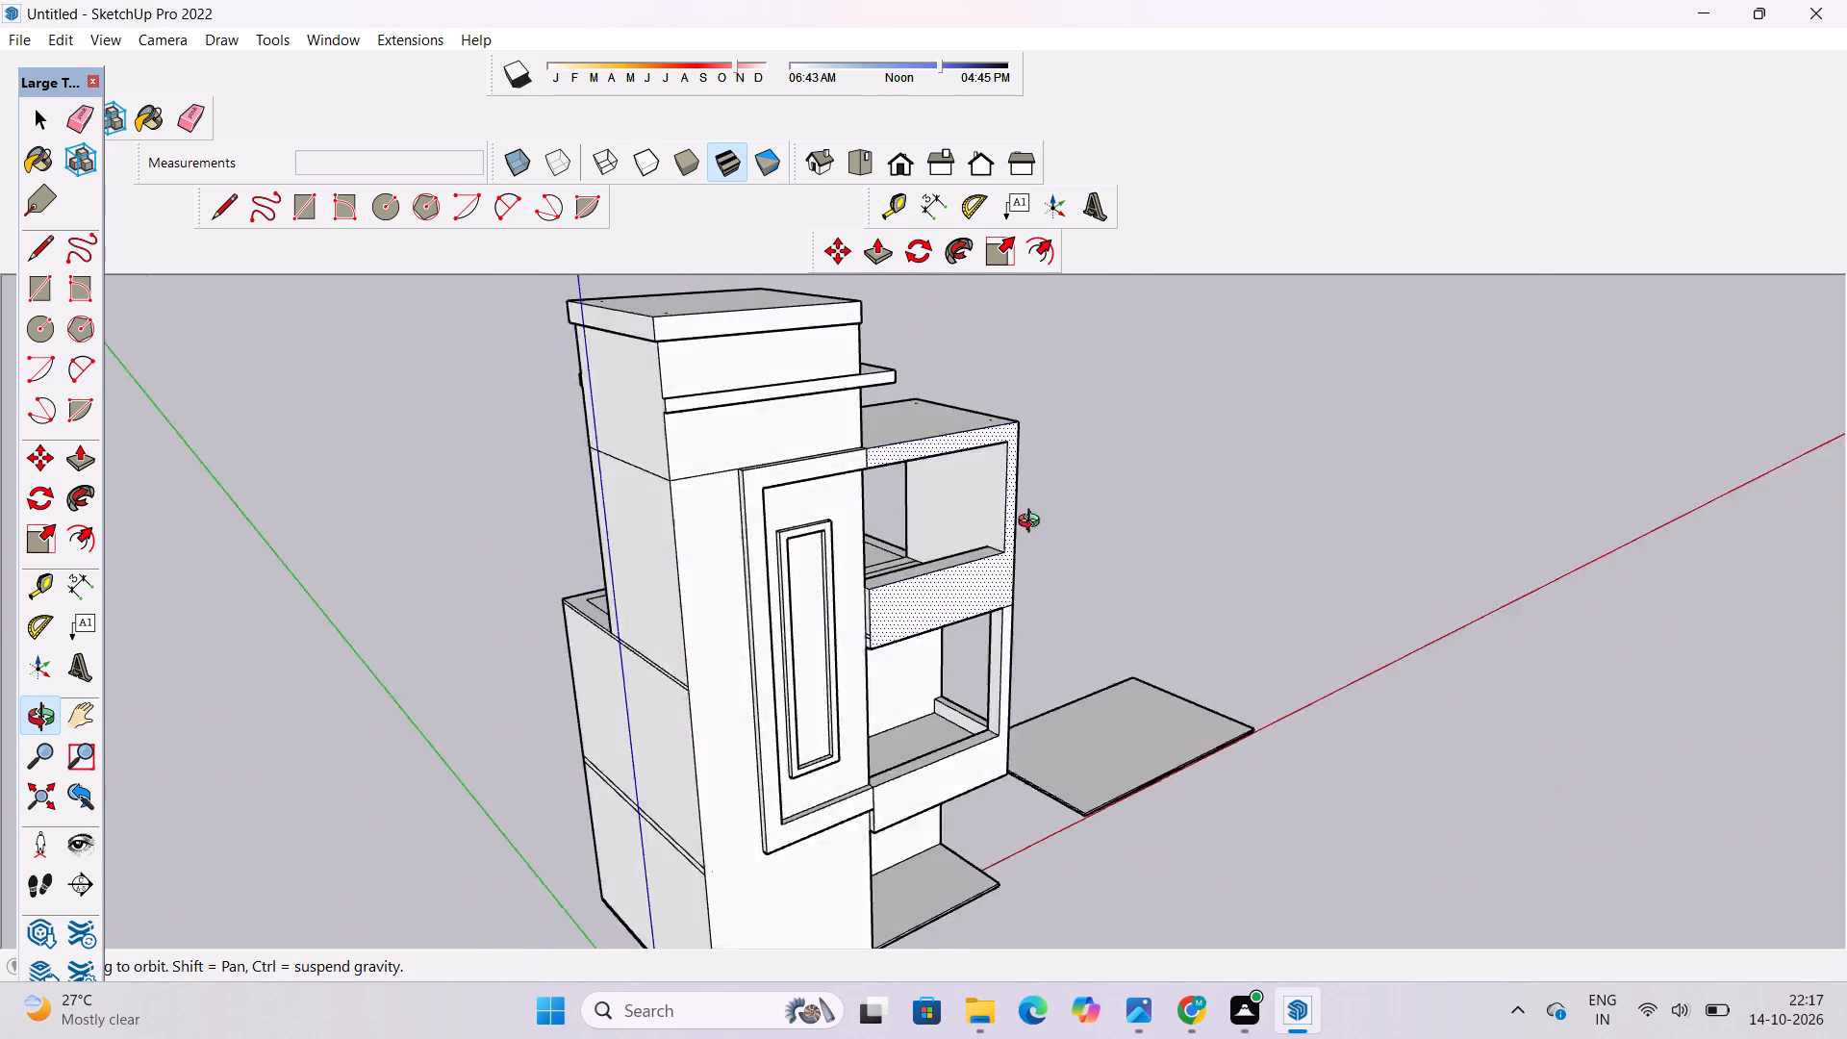
left_click_drag(1033, 523, 1171, 528)
left_click(1007, 585)
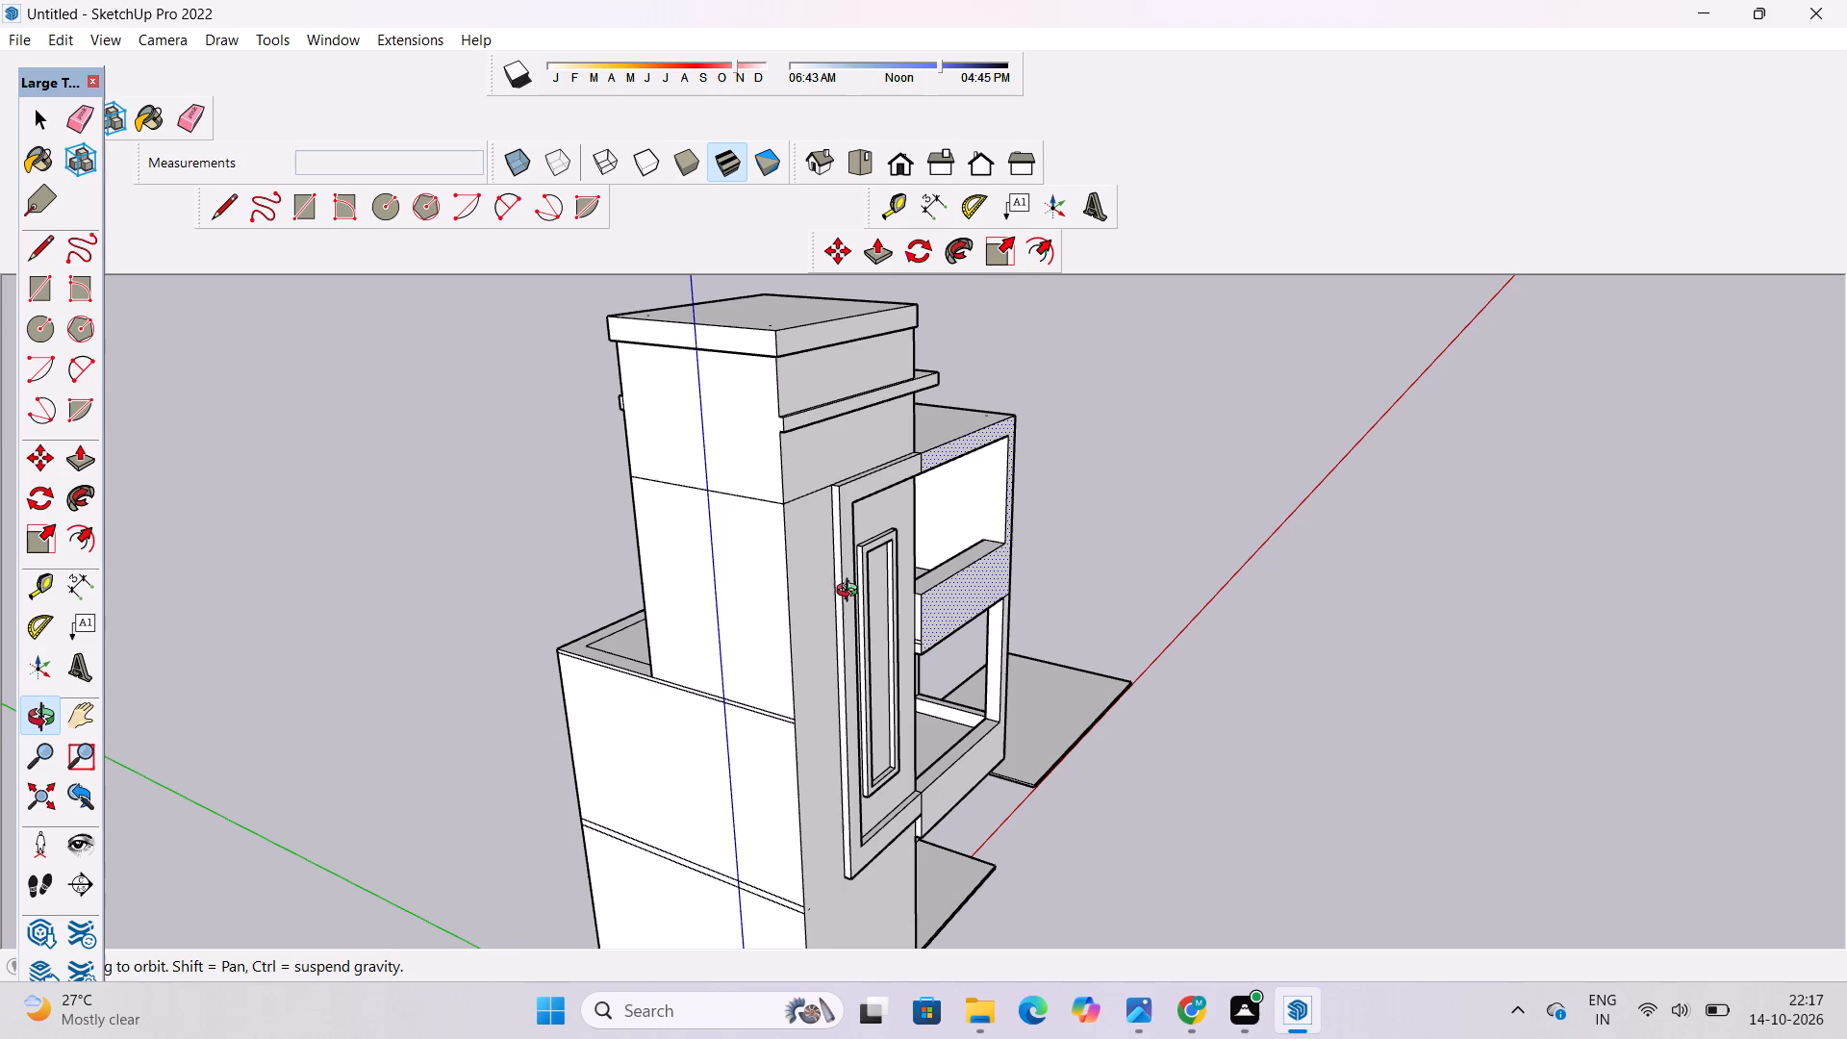
scroll(685, 443, "up", 1)
key("e")
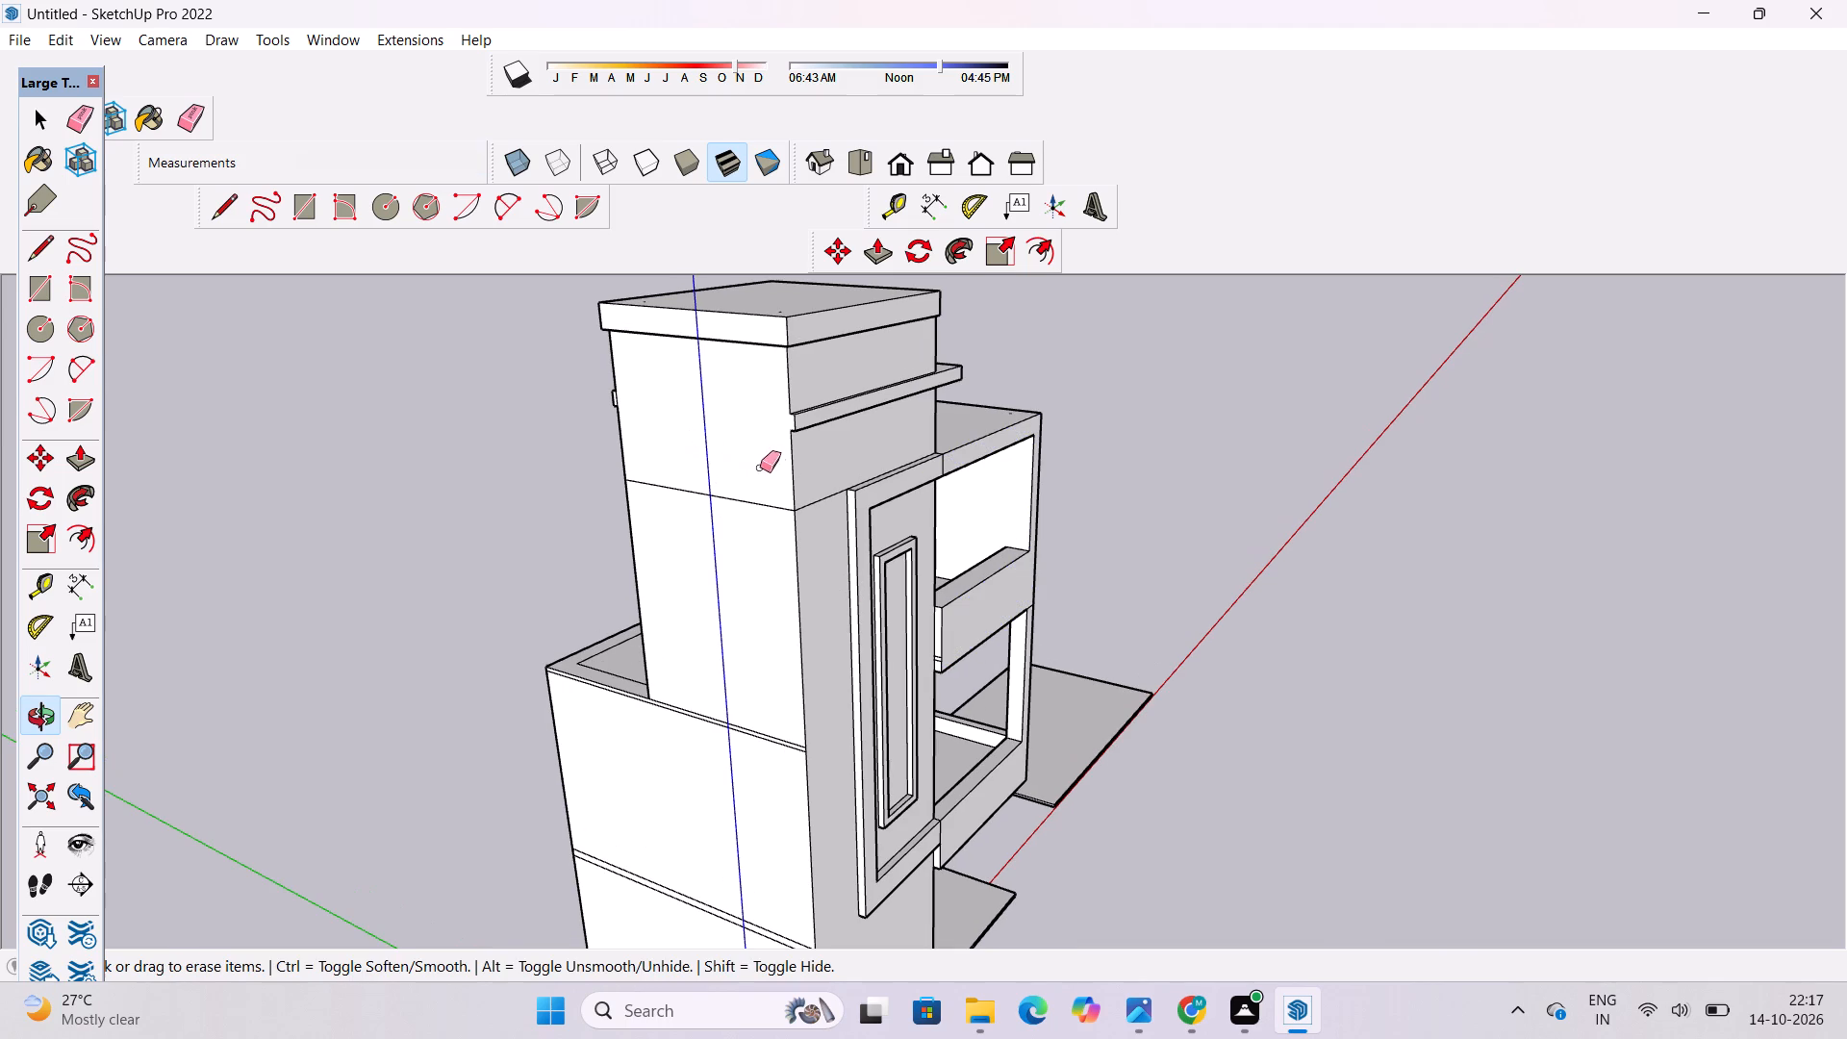
left_click_drag(827, 496, 822, 506)
left_click(772, 499)
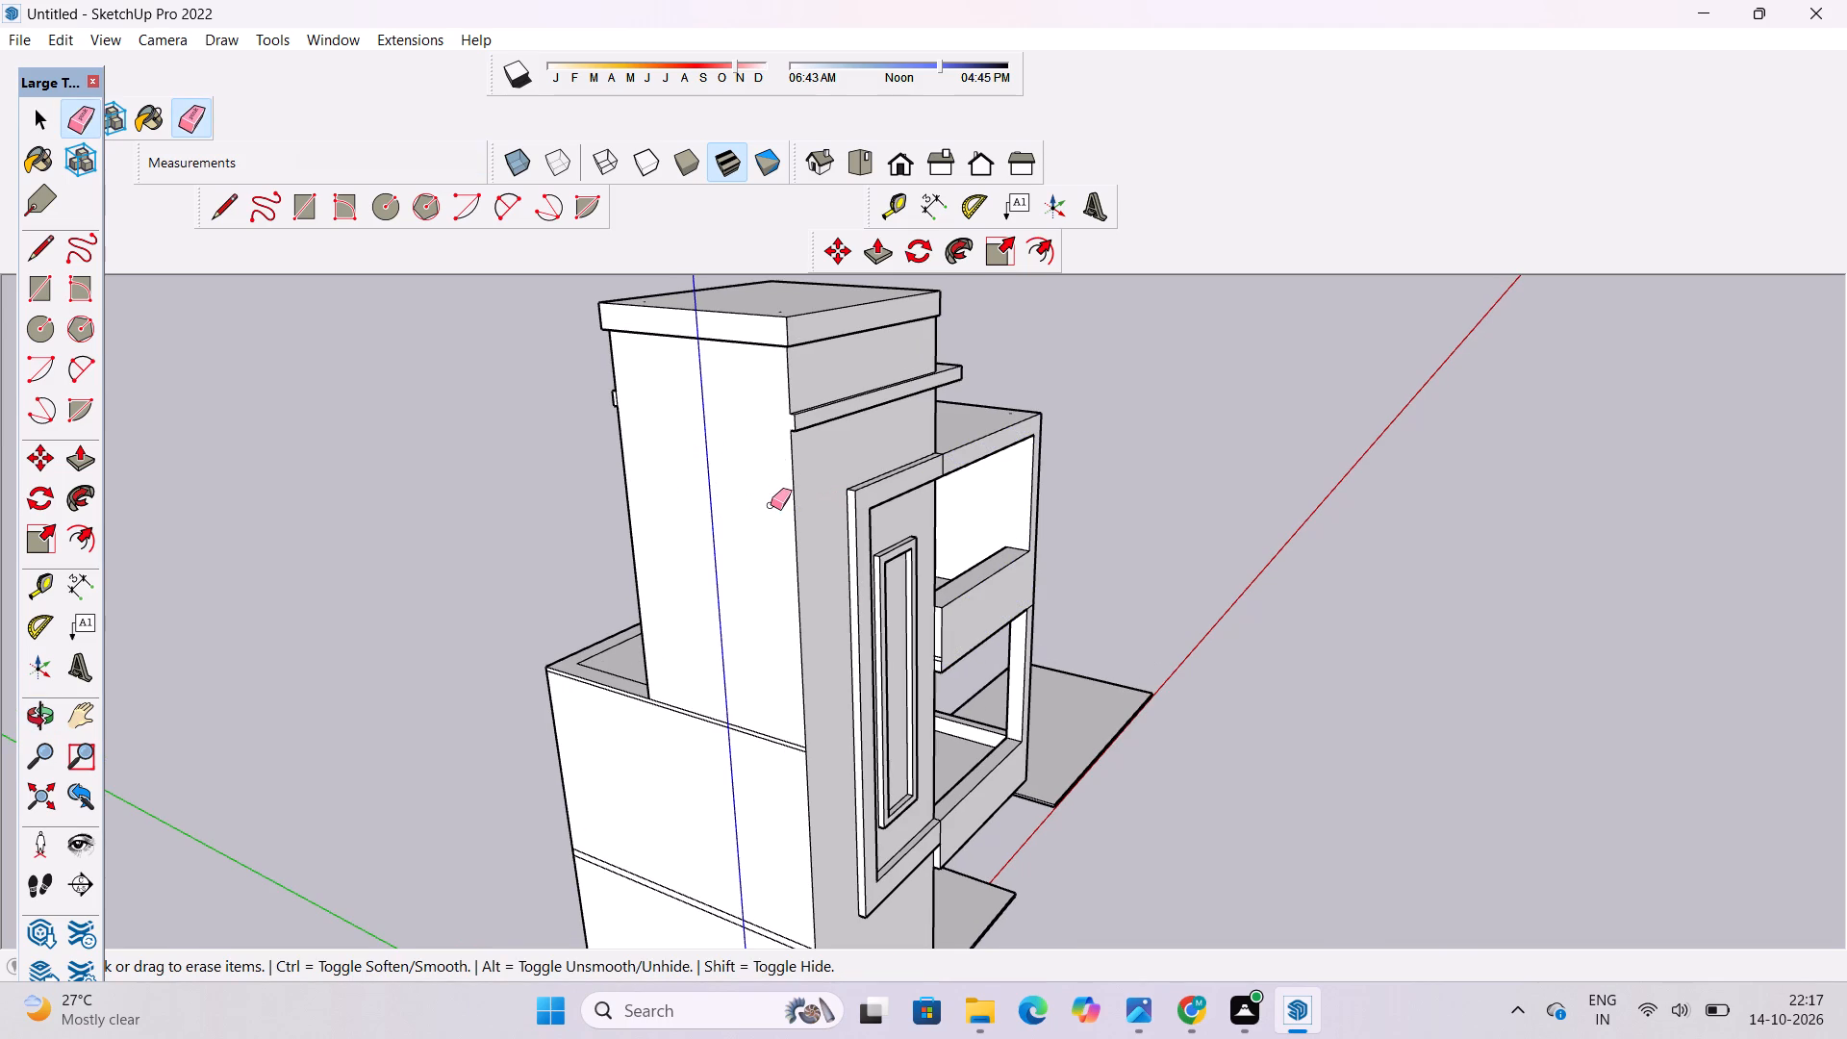
Erase the two pairs of horizontal floor lines from the building's tall side wall.
key("o")
scroll(778, 496, "down", 5)
left_click_drag(978, 554, 820, 562)
scroll(819, 562, "up", 5)
left_click_drag(830, 583, 821, 512, "shift")
left_click_drag(821, 530, 724, 555)
scroll(728, 553, "down", 5)
left_click_drag(760, 685, 794, 535)
left_click_drag(696, 564, 1073, 531)
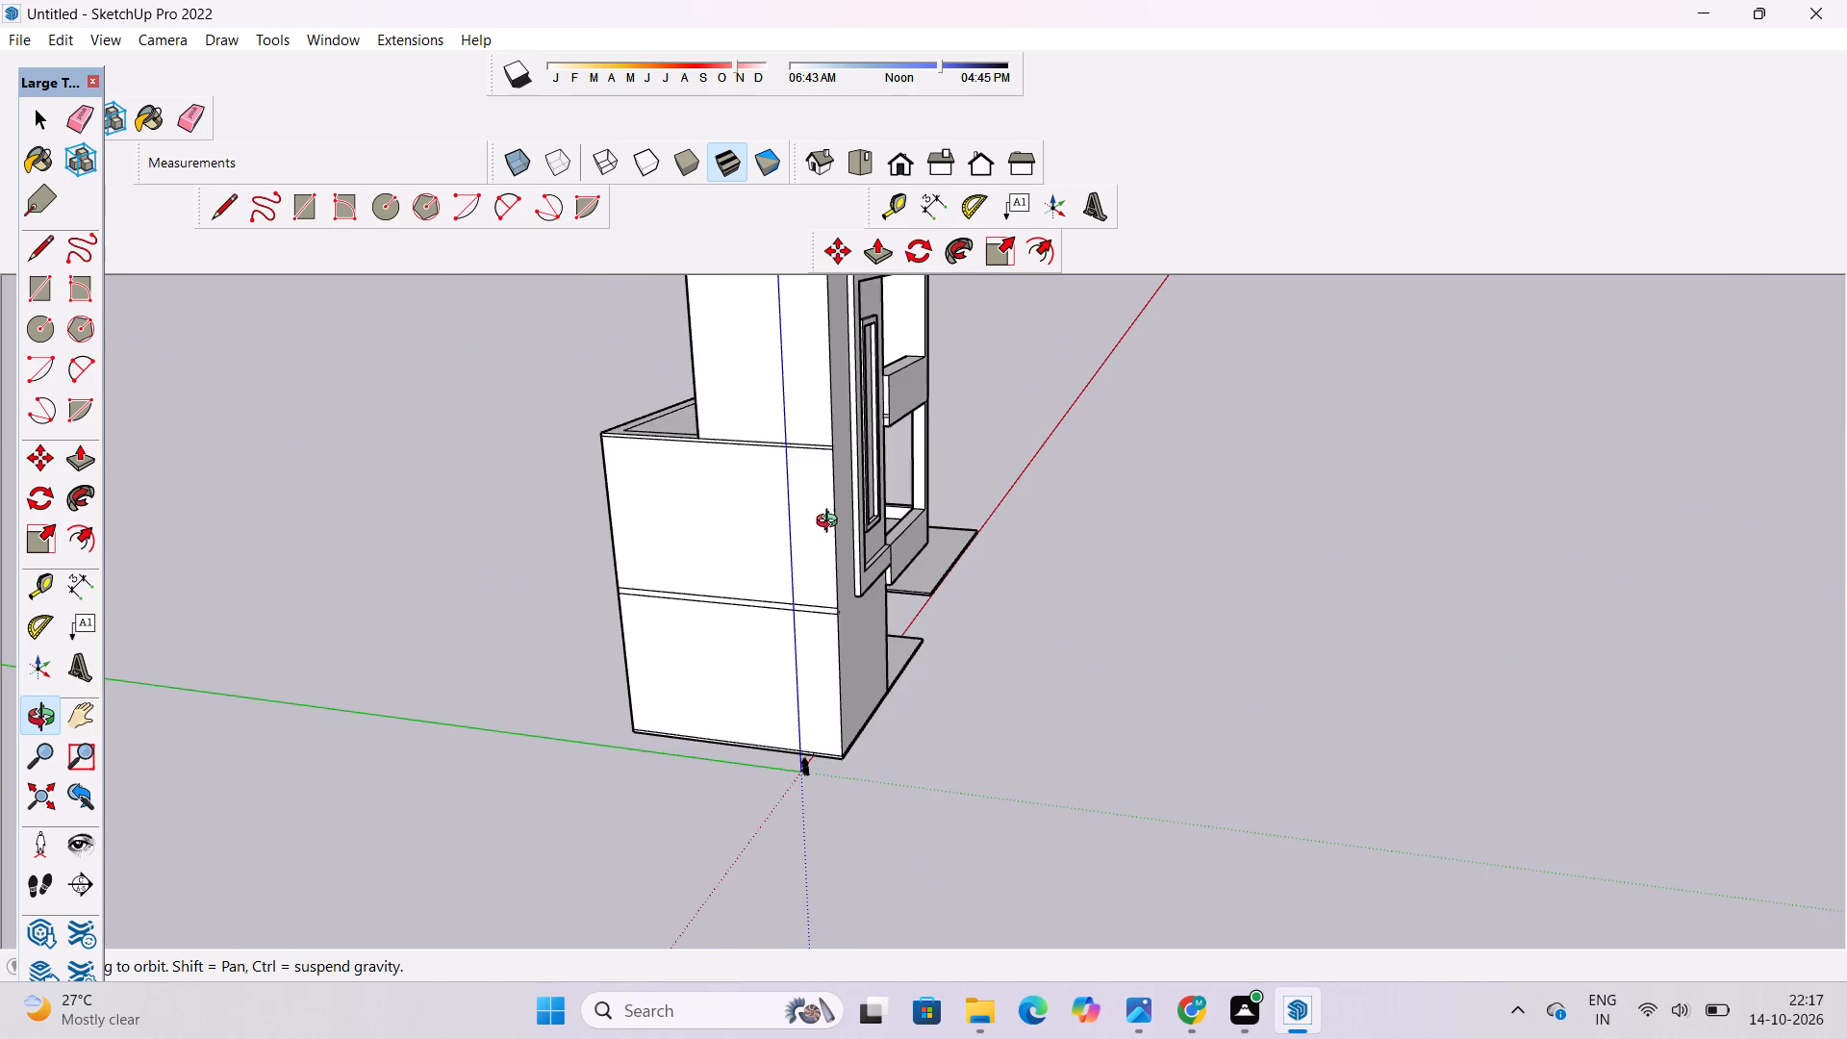
scroll(803, 503, "up", 7)
left_click_drag(750, 449, 760, 480, "shift")
left_click_drag(760, 491, 769, 506)
key("e")
scroll(743, 459, "up", 3)
left_click_drag(733, 394, 733, 443)
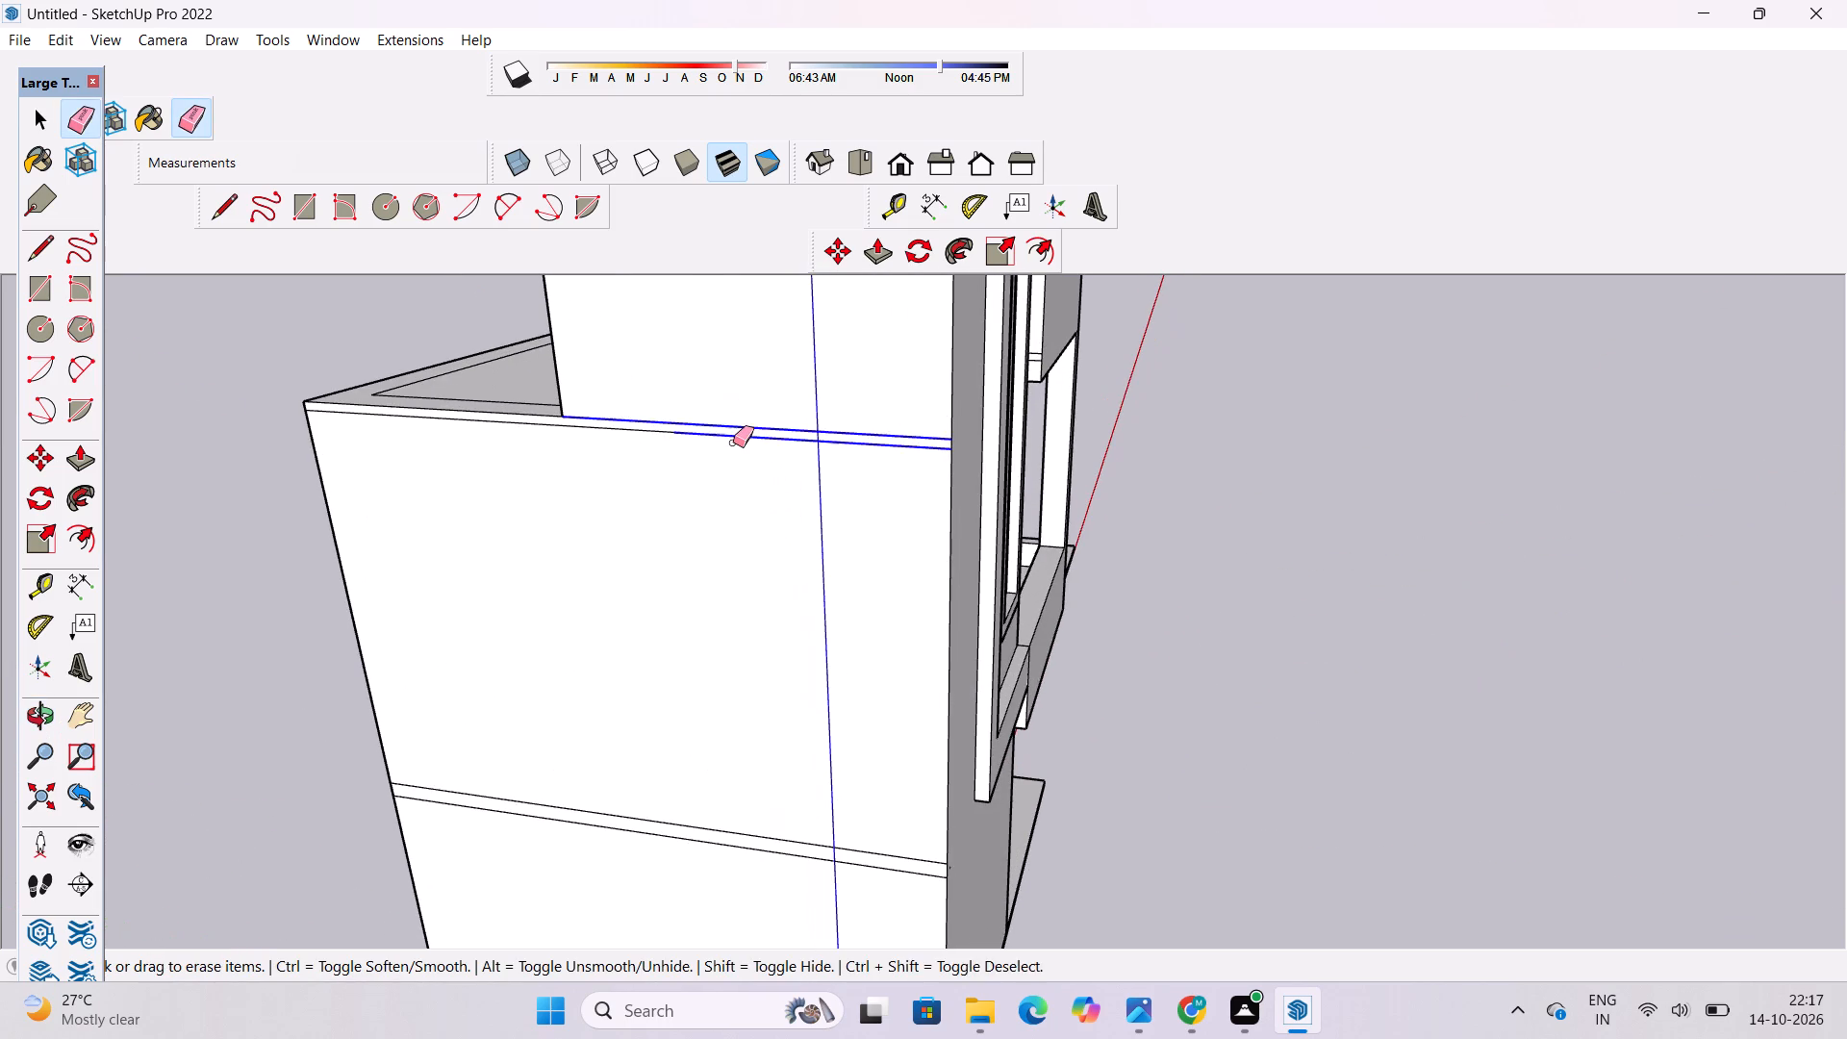
left_click_drag(733, 443, 731, 446)
left_click_drag(615, 418, 618, 445)
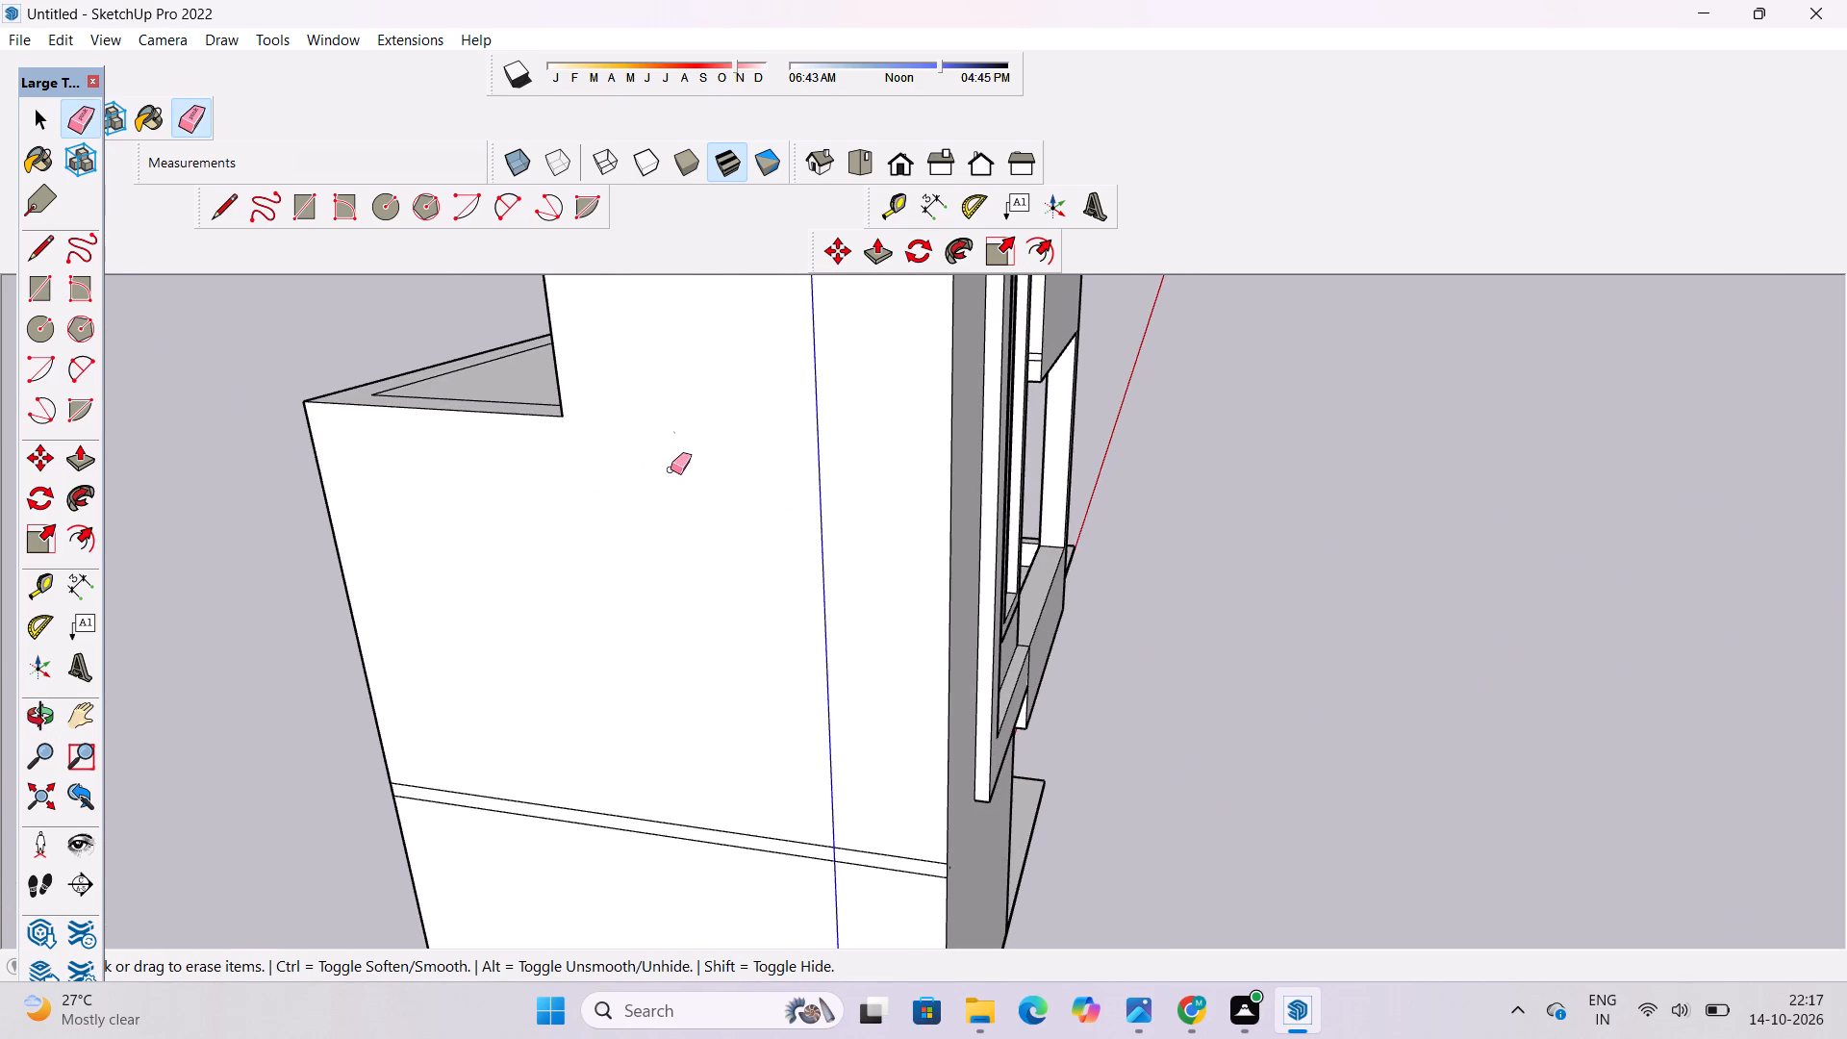
left_click_drag(663, 574, 650, 758)
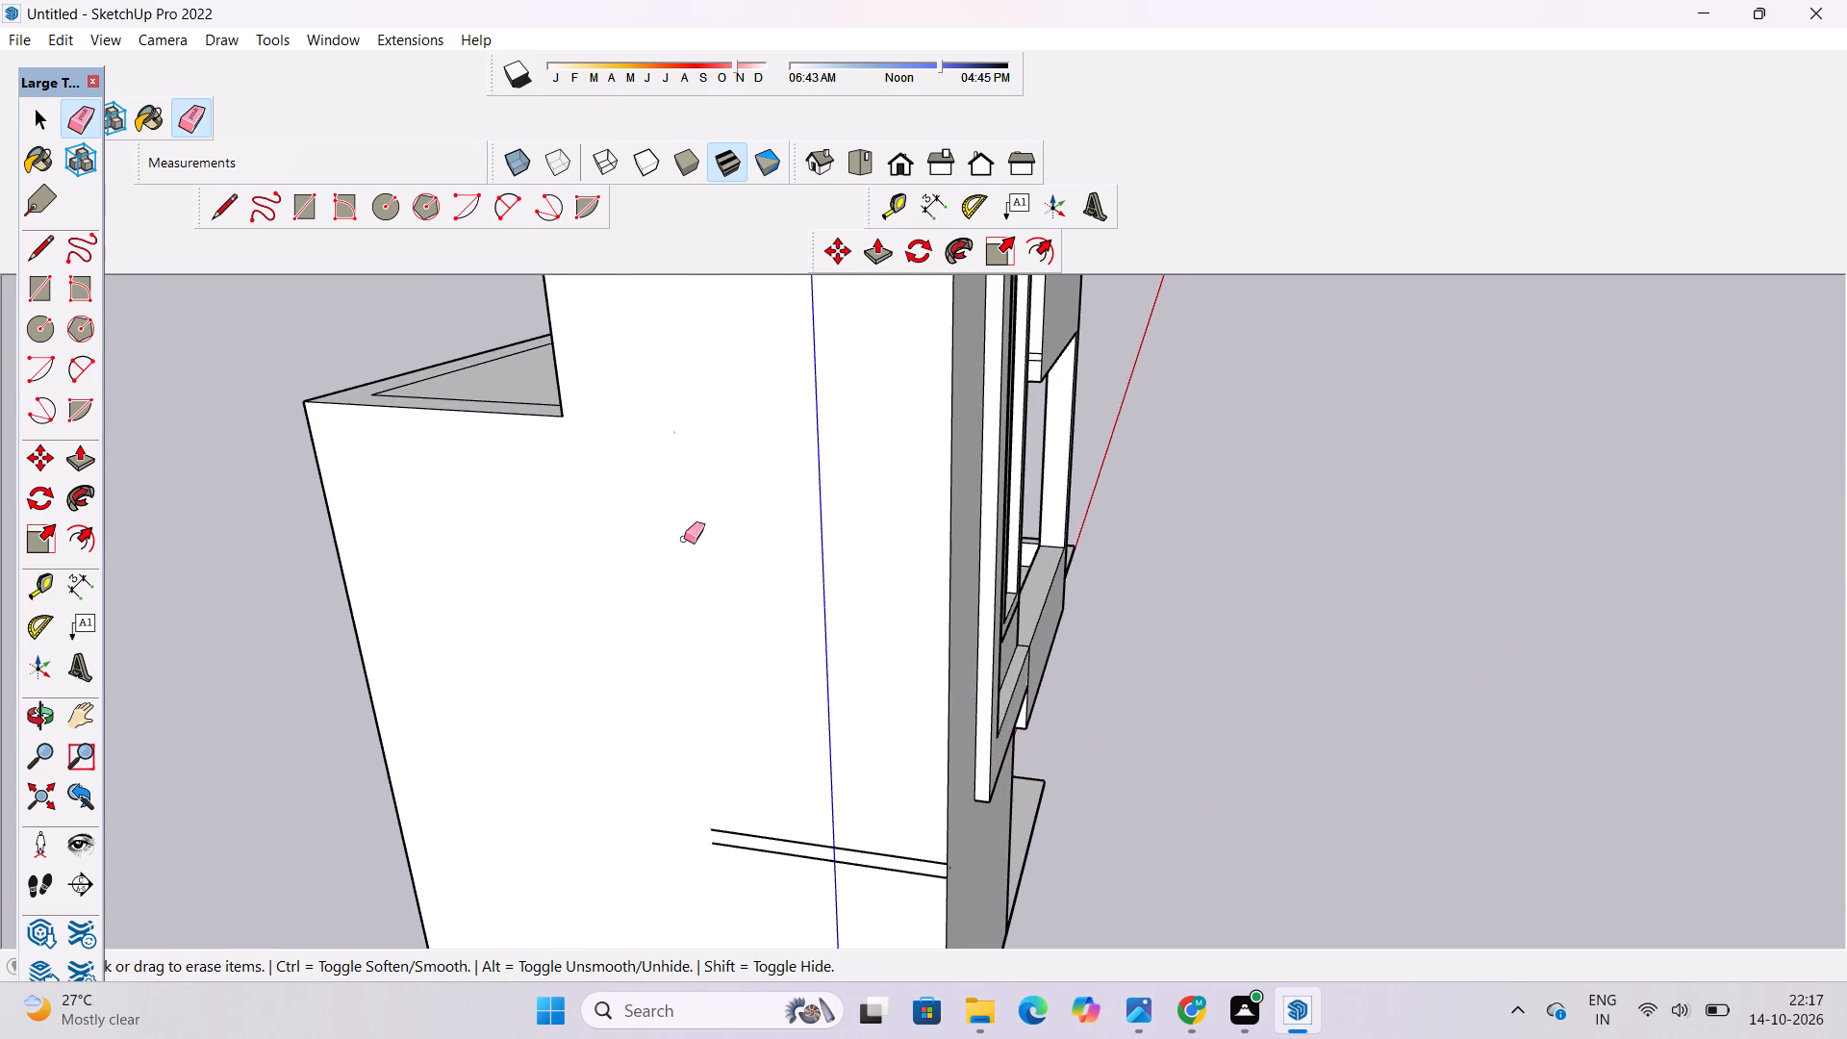
scroll(684, 539, "down", 5)
scroll(735, 687, "up", 4)
left_click_drag(742, 708, 744, 778)
Compare the overall facade and its balconies with the reference house photo.
key("o")
scroll(809, 697, "down", 5)
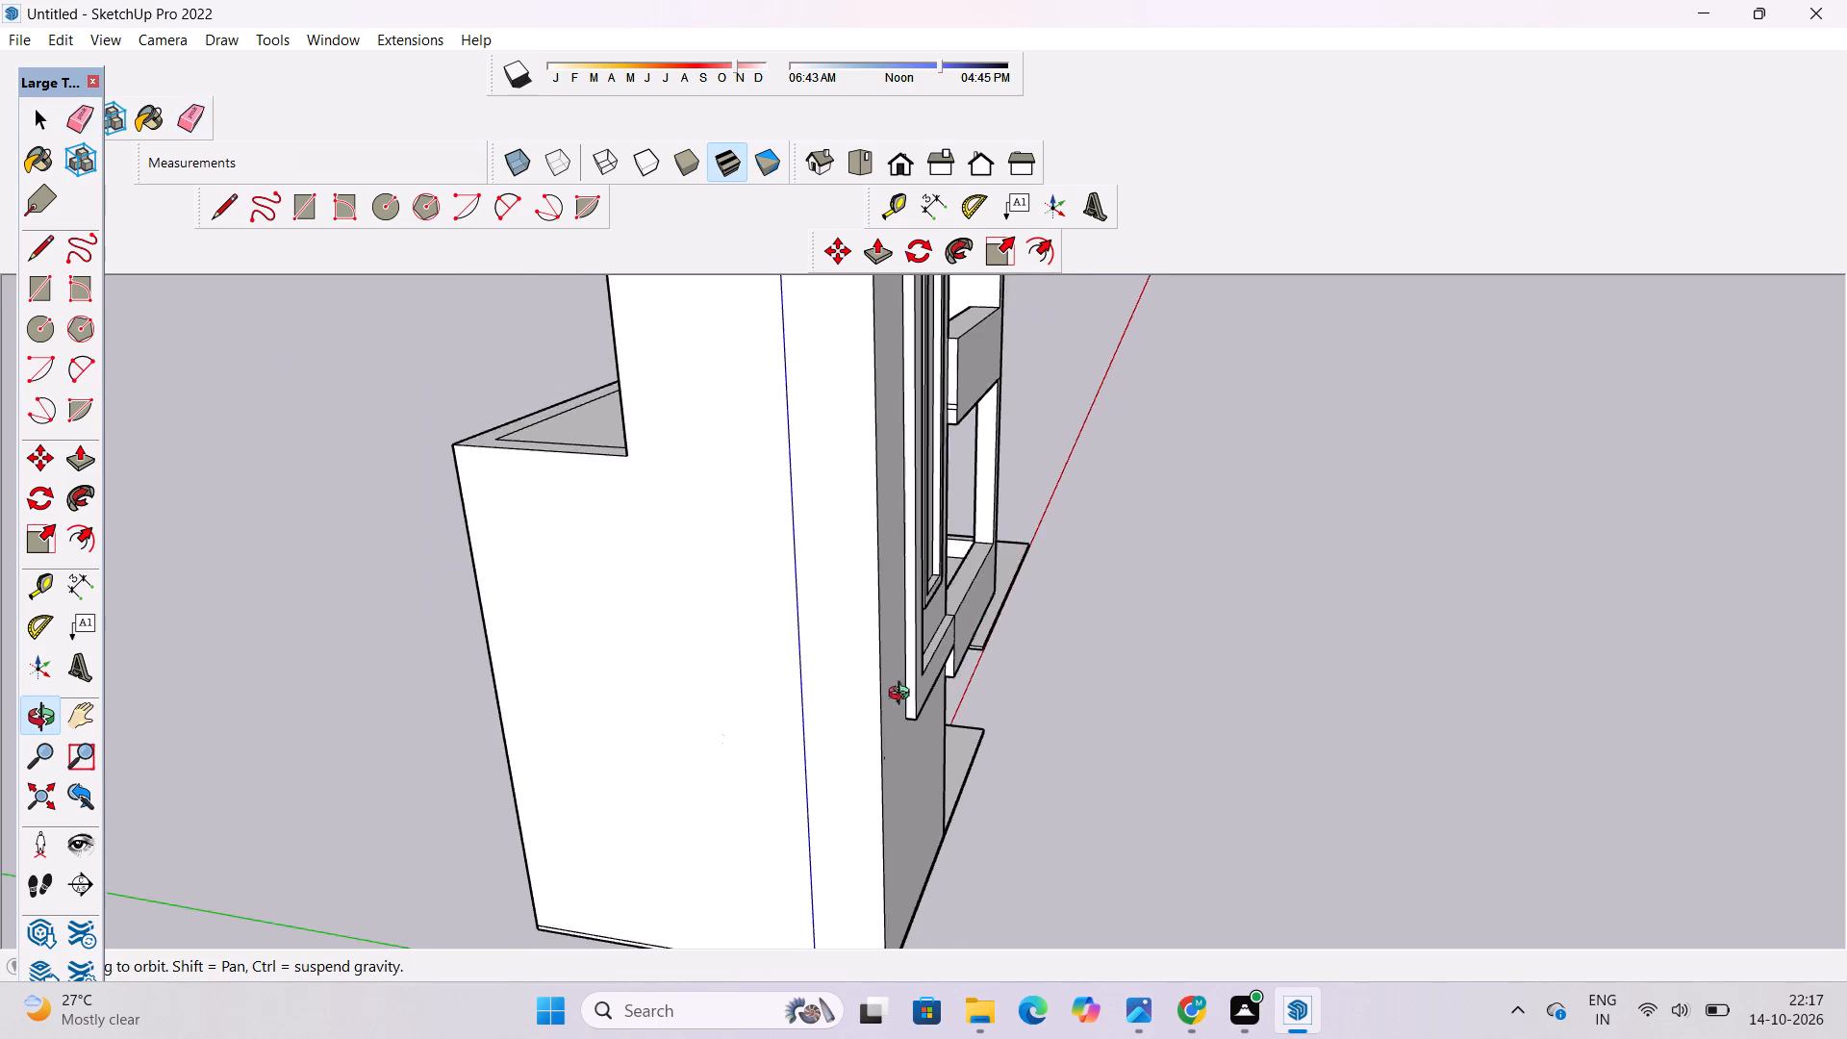
left_click_drag(1177, 681, 468, 646)
left_click_drag(1246, 632, 1126, 499)
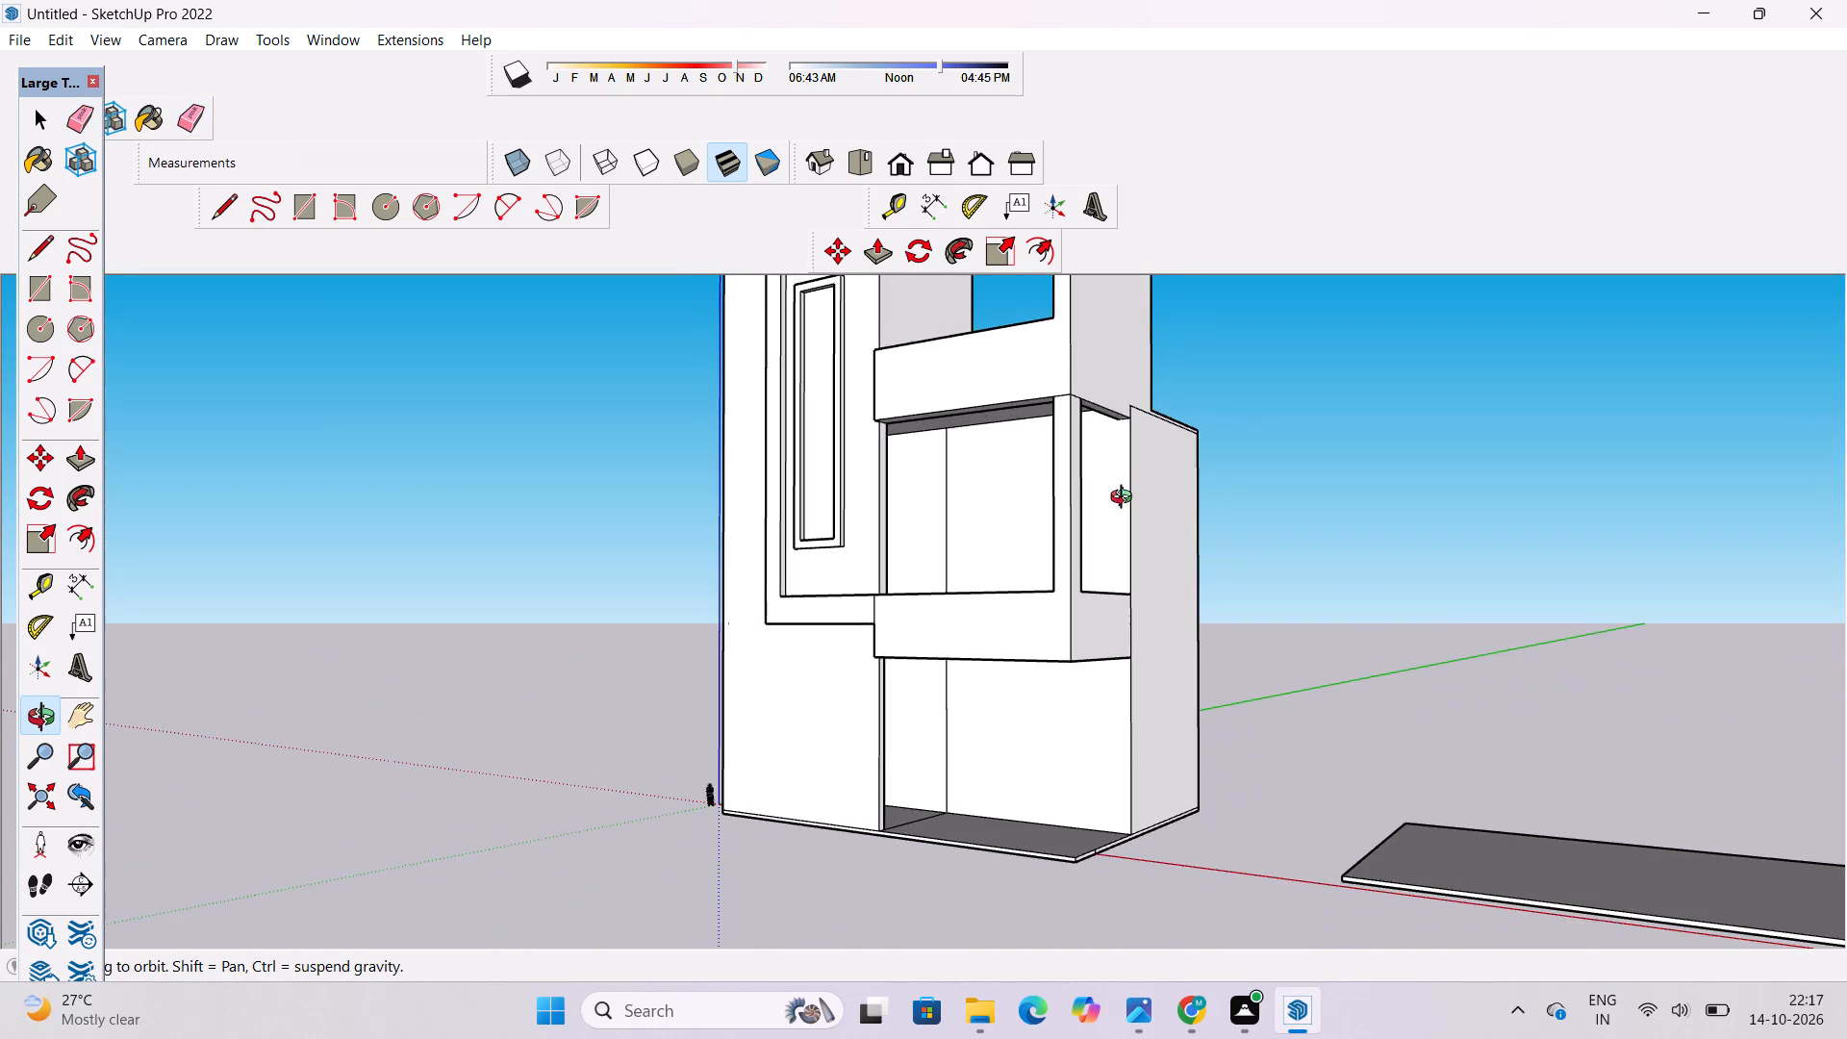
scroll(1071, 570, "down", 3)
left_click_drag(1016, 635, 1183, 685, "shift")
left_click_drag(1141, 671, 1075, 641, "shift")
scroll(1067, 624, "down", 3)
left_click_drag(979, 739, 995, 799, "shift")
left_click_drag(996, 799, 984, 765)
left_click(1135, 1028)
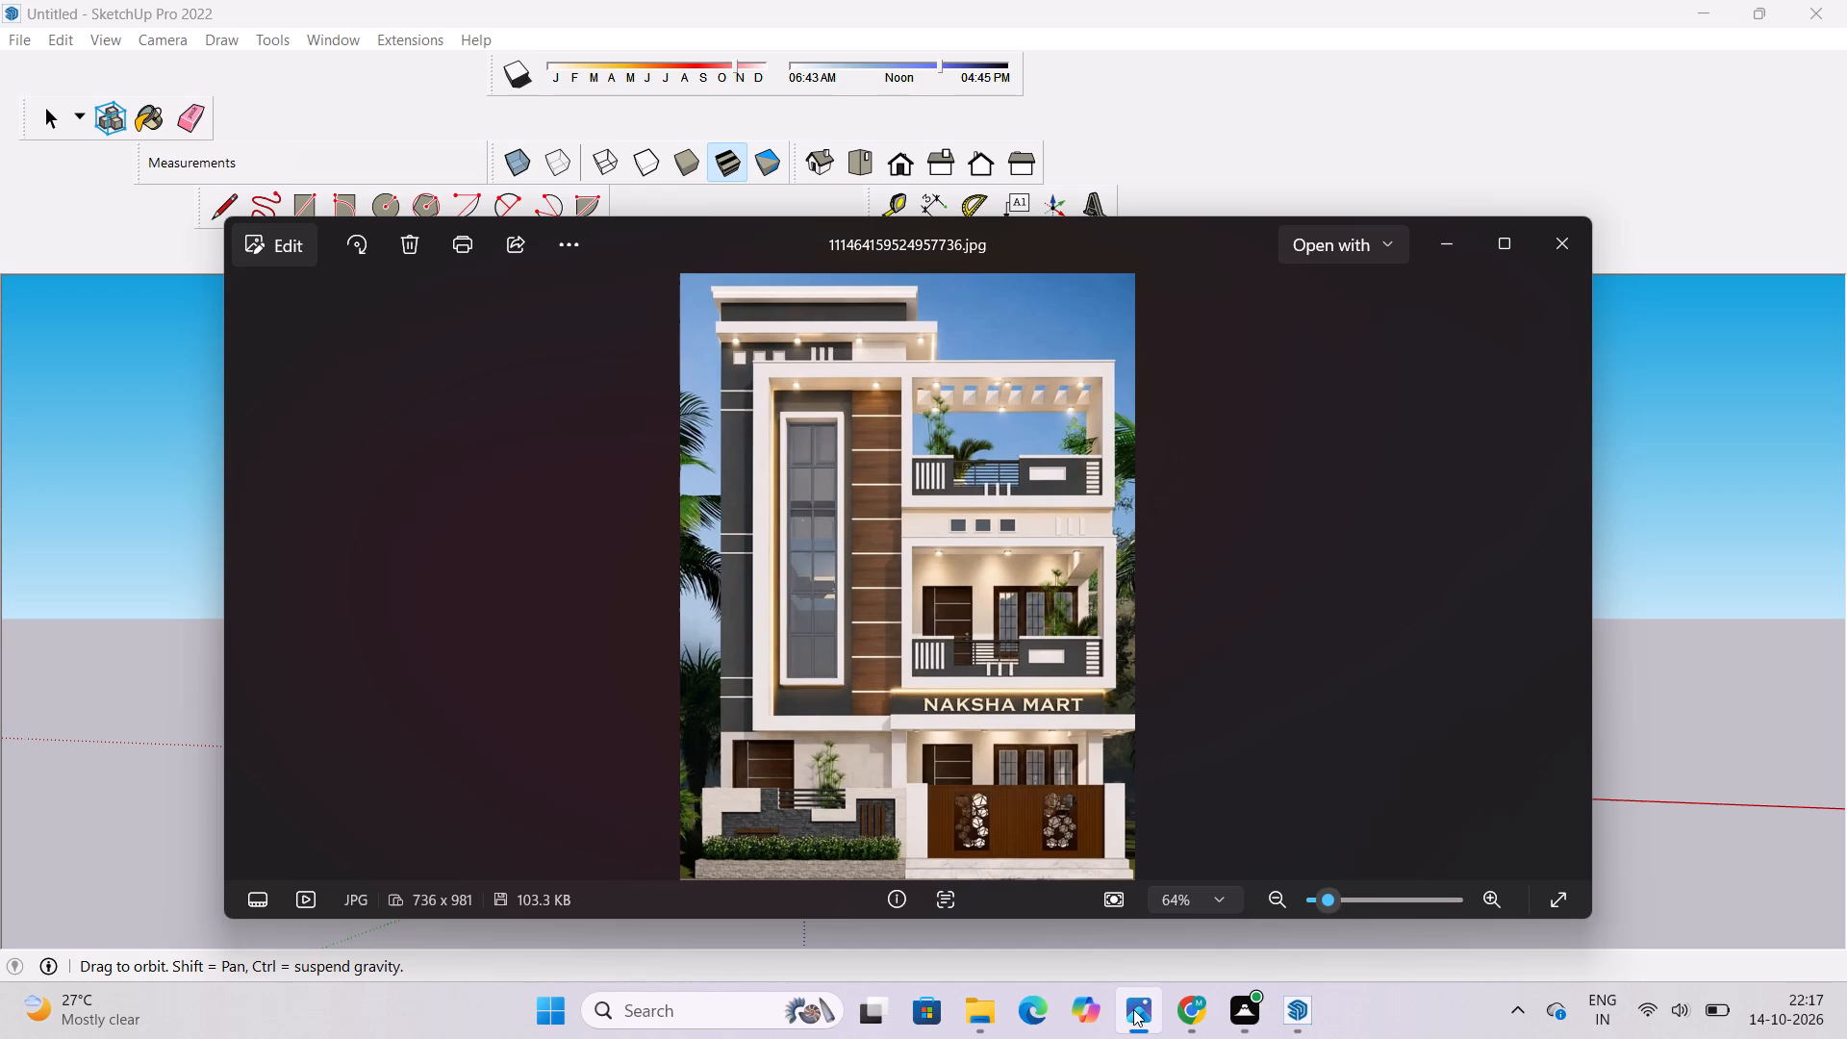
left_click(1133, 1009)
Erase the seam edge between the corner column's top and the upper balcony's front face.
left_click_drag(984, 612, 980, 659, "shift")
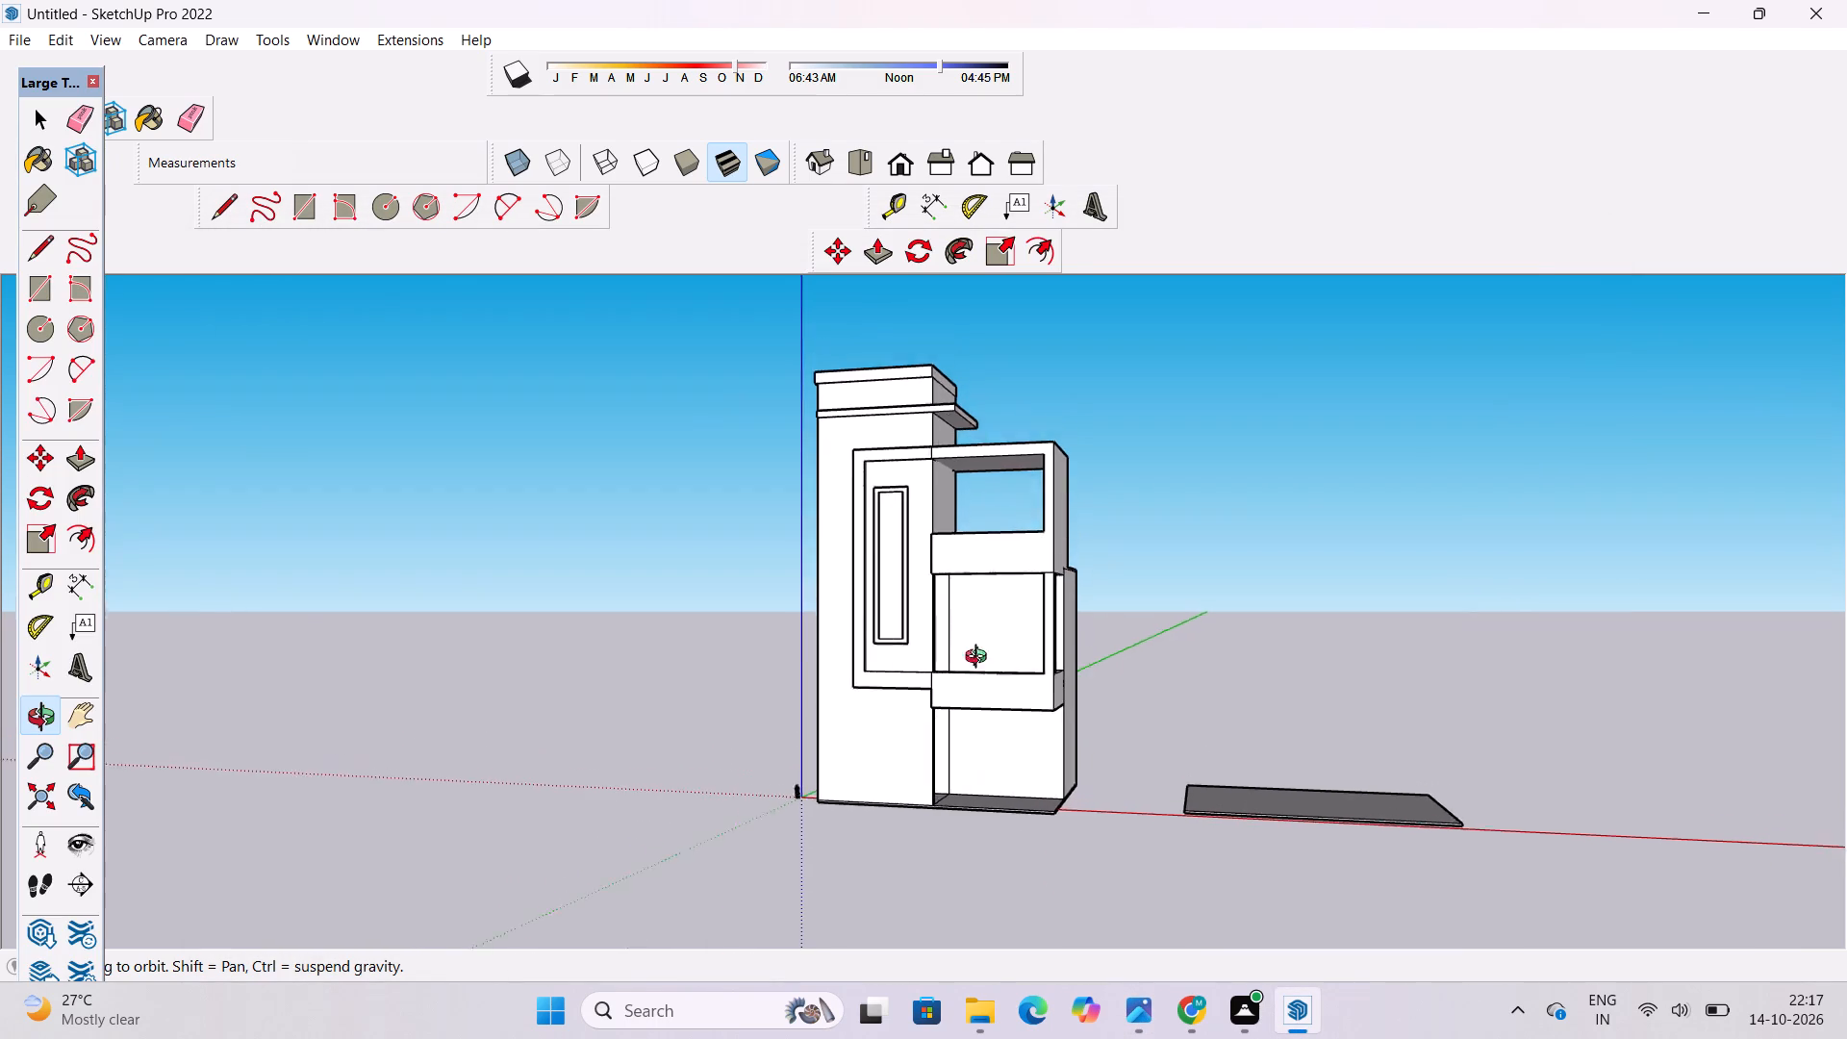
left_click_drag(980, 659, 1071, 815, "shift")
scroll(1019, 663, "up", 4)
left_click_drag(1019, 658, 1003, 754, "shift")
left_click_drag(1003, 754, 1019, 580)
scroll(1059, 648, "up", 5)
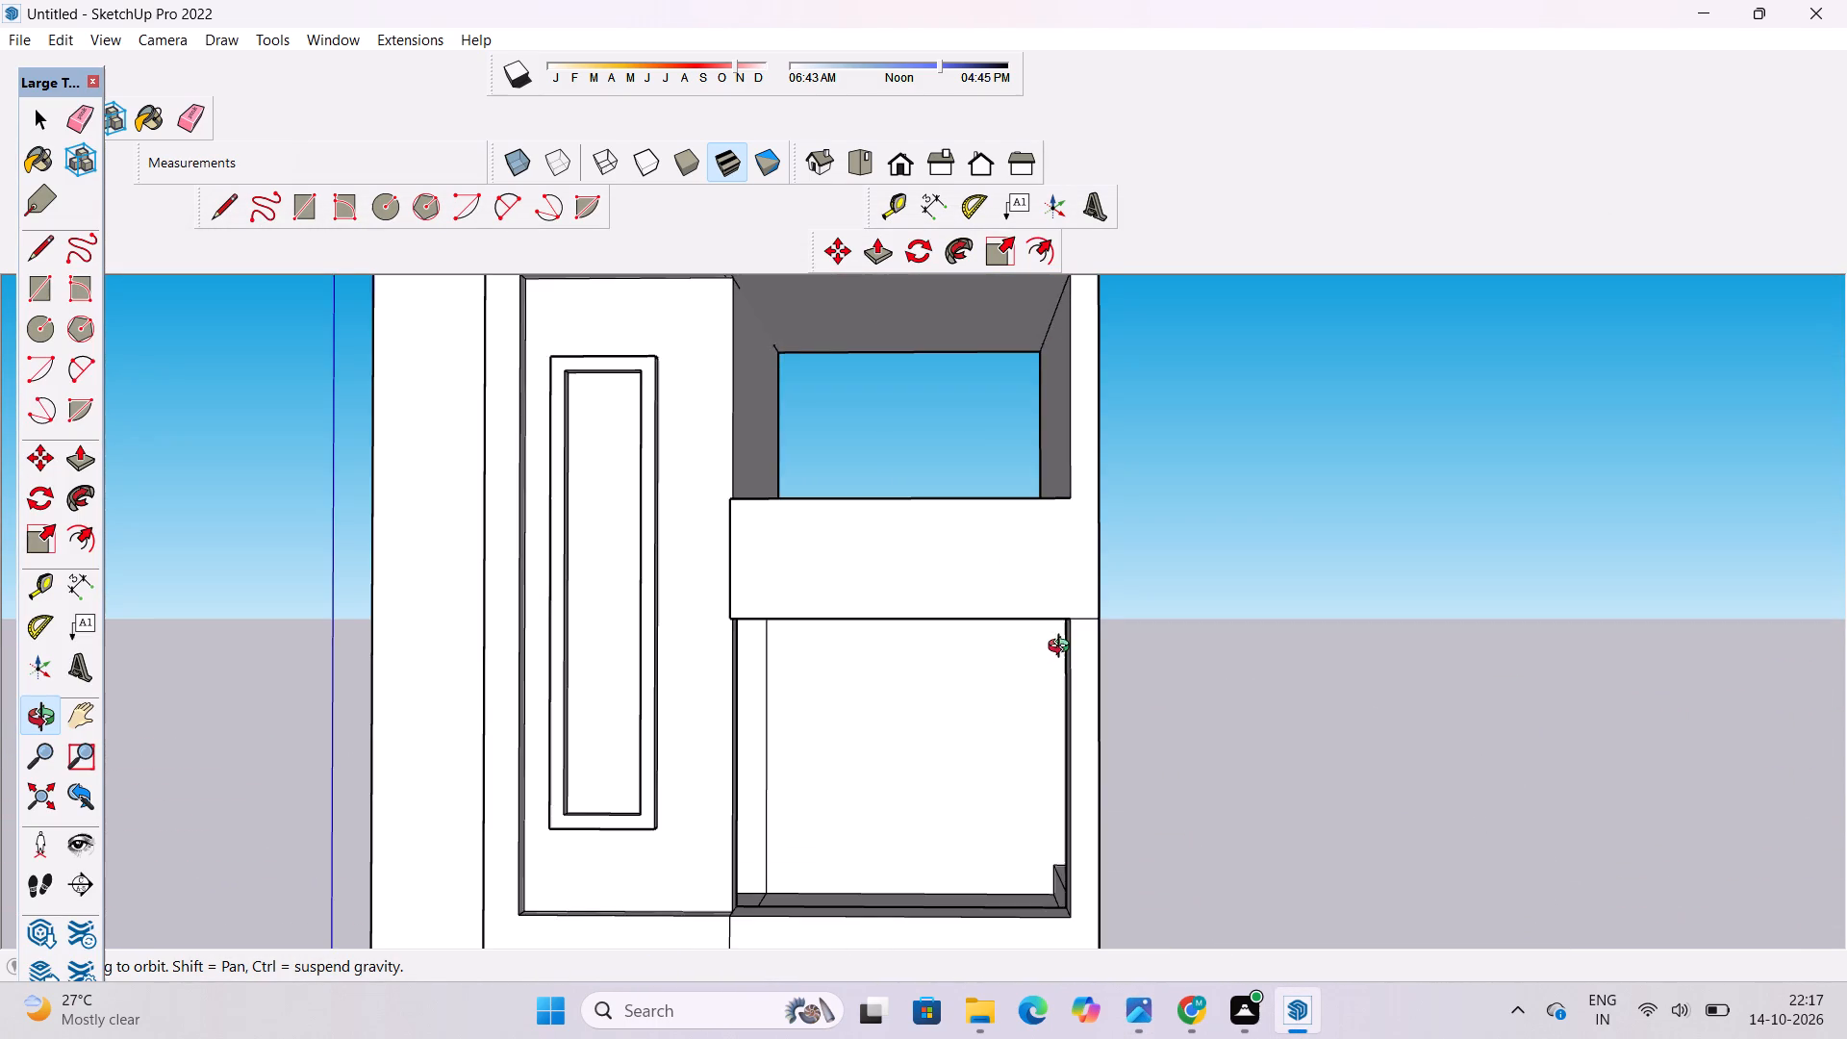
left_click_drag(1066, 659, 1061, 621, "shift")
left_click_drag(1061, 621, 1042, 646, "shift")
key("e")
scroll(1088, 607, "up", 2)
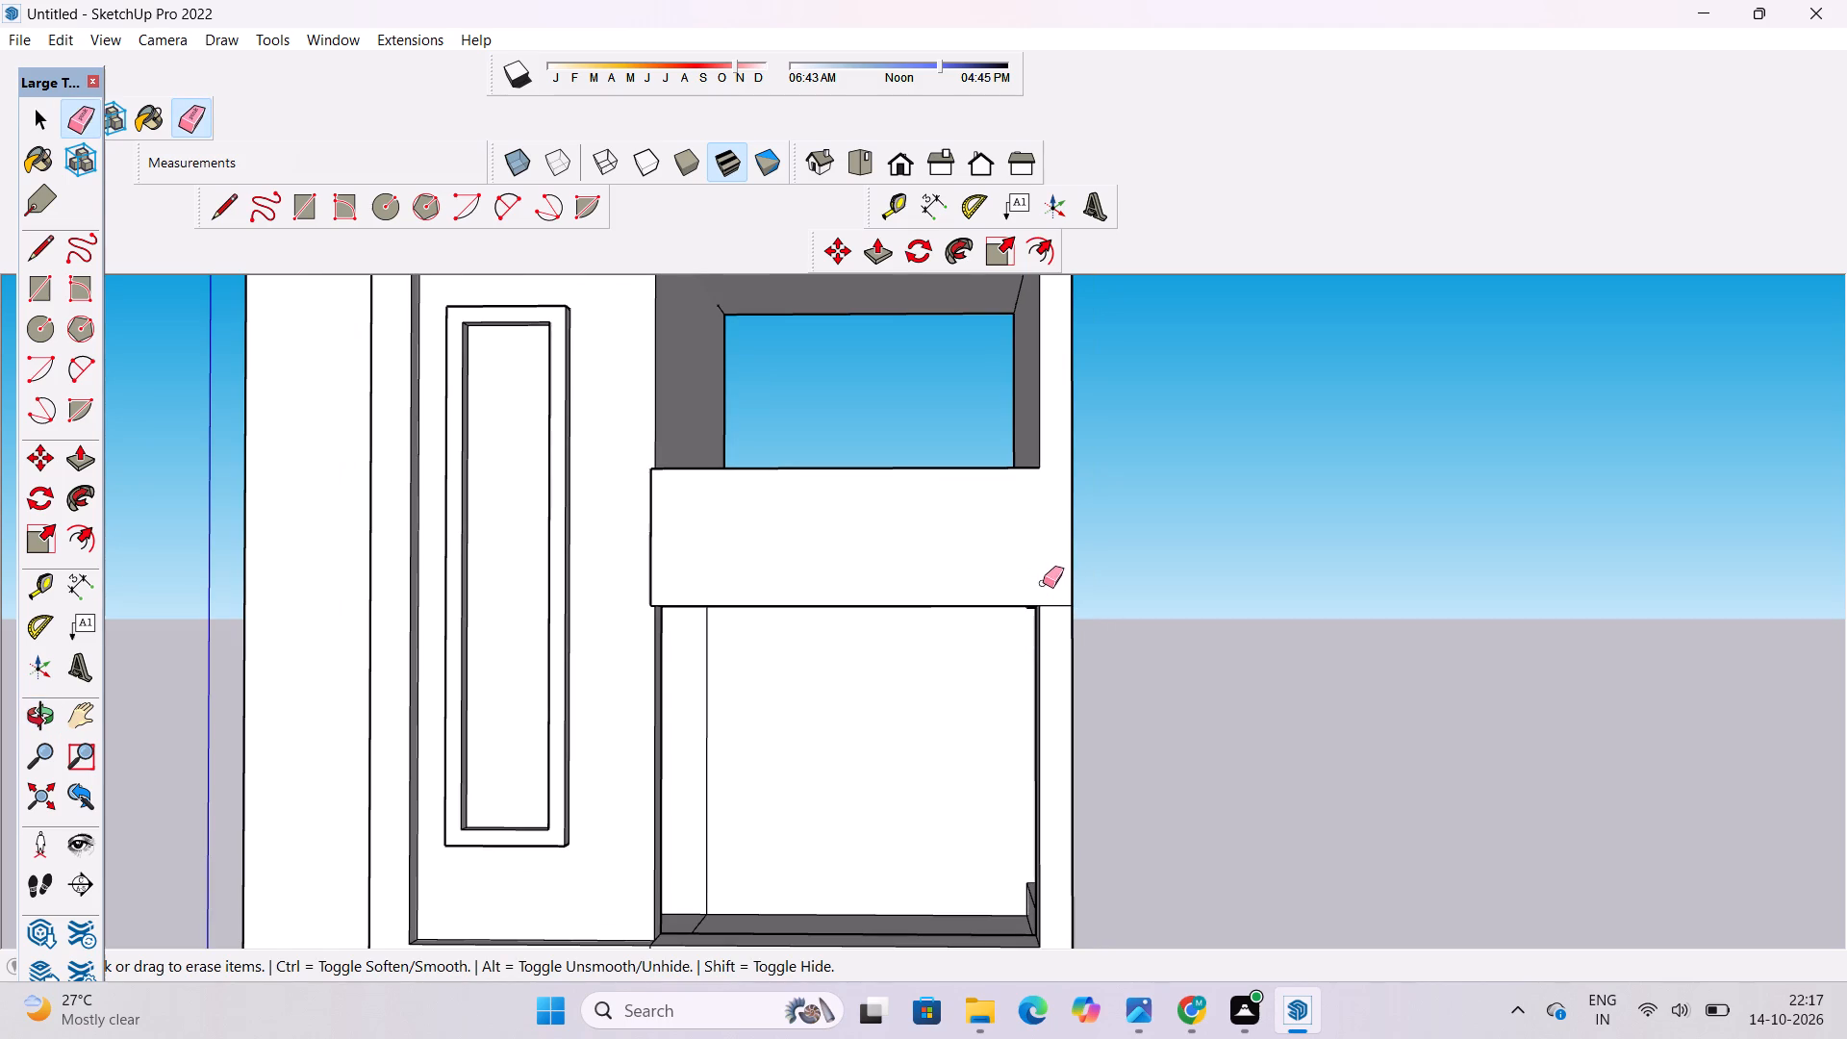
left_click_drag(1043, 583, 1050, 618)
Erase the seam edge between the corner column's top and the upper balcony's side face.
key("o")
scroll(1051, 607, "down", 5)
left_click_drag(1088, 623, 848, 699)
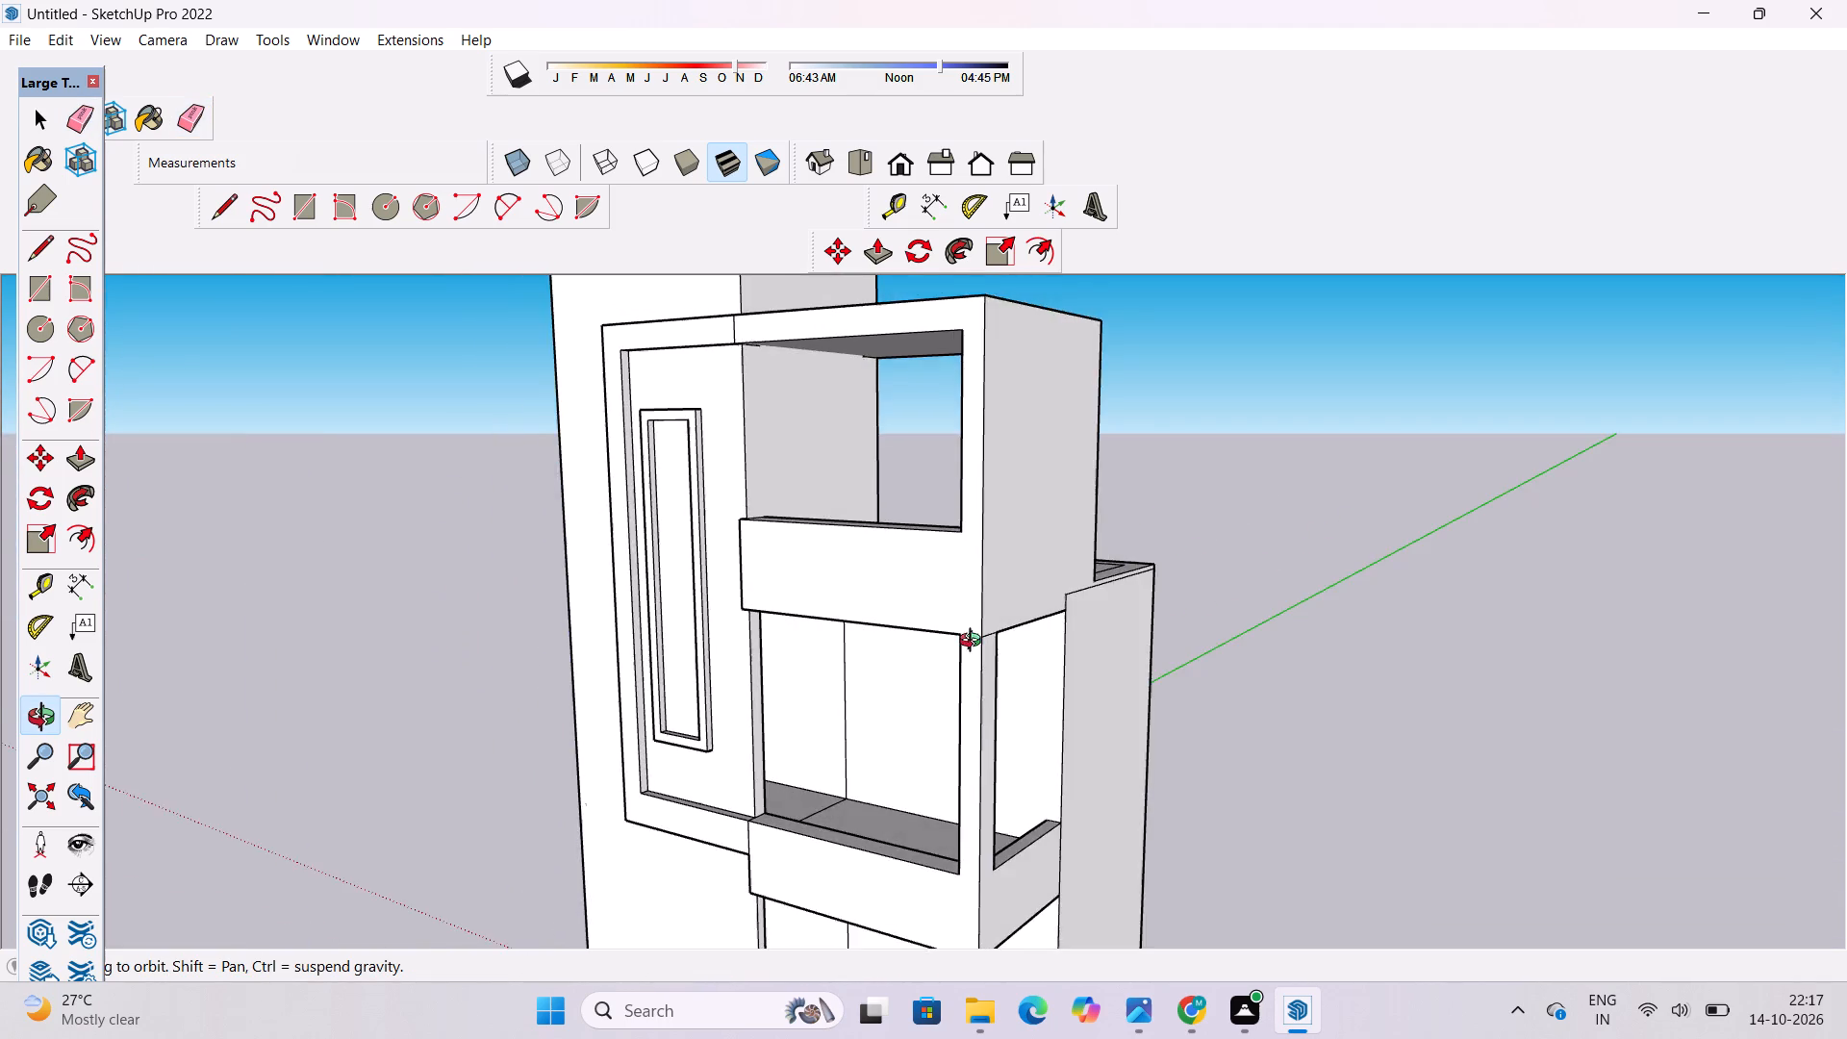
scroll(974, 643, "up", 6)
left_click_drag(993, 656, 908, 689)
key("e")
scroll(952, 643, "up", 4)
left_click_drag(898, 646, 873, 675)
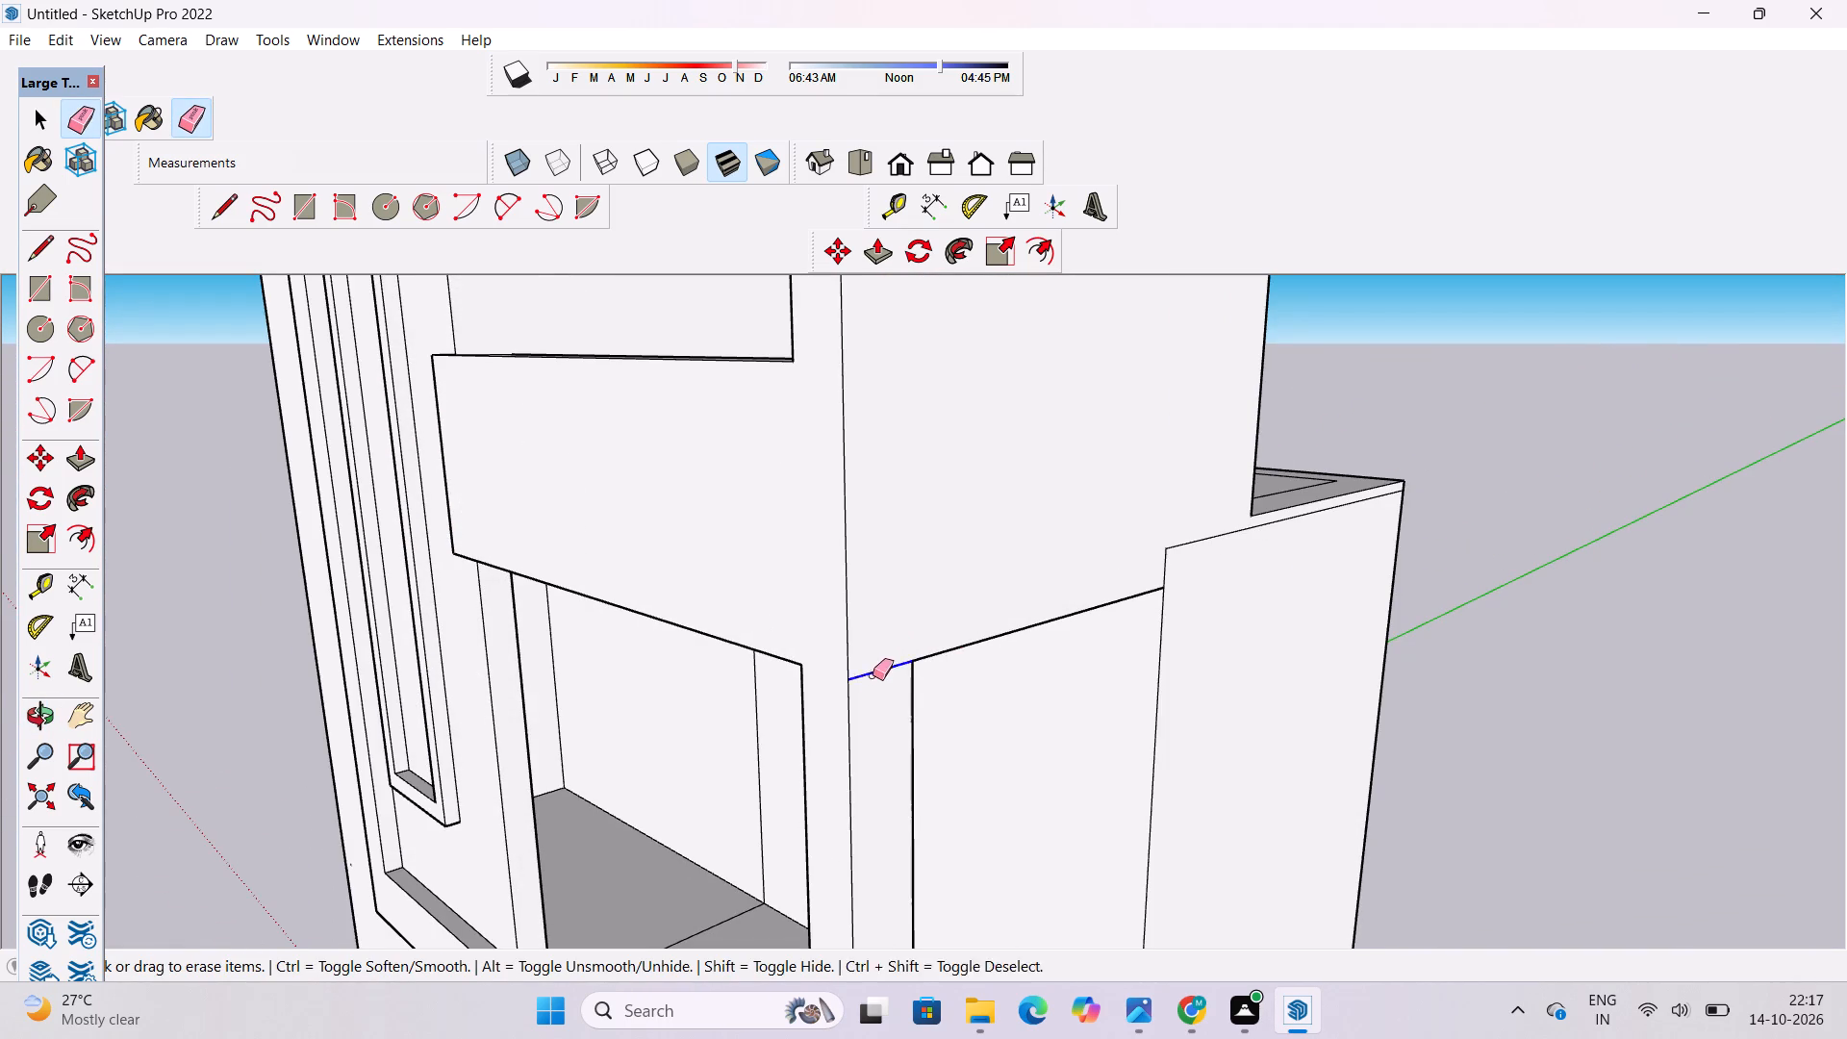
left_click_drag(873, 675, 866, 687)
Erase the two short leftover edges on the narrow end face of the upper balcony's parapet, beside the tower.
key("o")
scroll(961, 617, "down", 6)
left_click_drag(867, 708, 1078, 687)
scroll(1079, 687, "down", 2)
left_click_drag(988, 696, 1270, 800)
scroll(890, 629, "up", 8)
left_click_drag(888, 622, 868, 681, "shift")
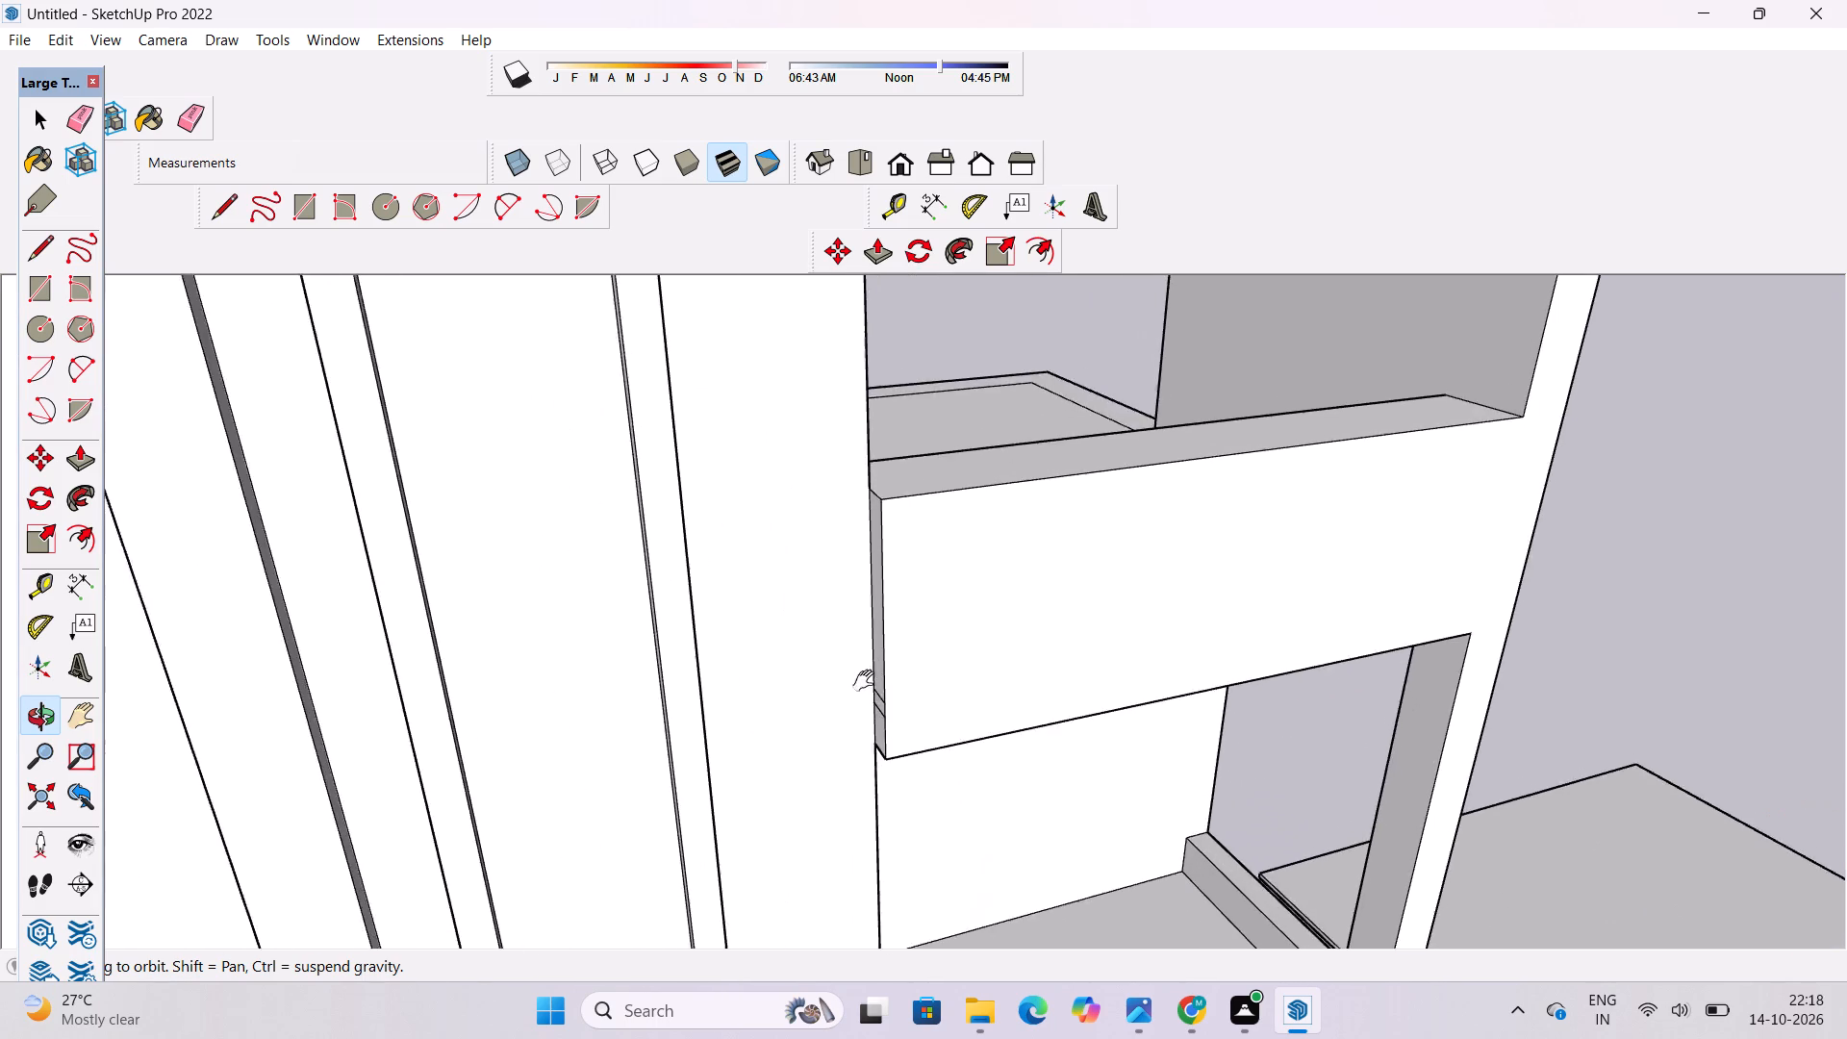
left_click_drag(868, 681, 864, 694, "shift")
left_click_drag(863, 697, 1035, 594)
left_click_drag(1046, 626, 966, 671, "shift")
left_click(949, 708)
key("e")
scroll(938, 736, "up", 5)
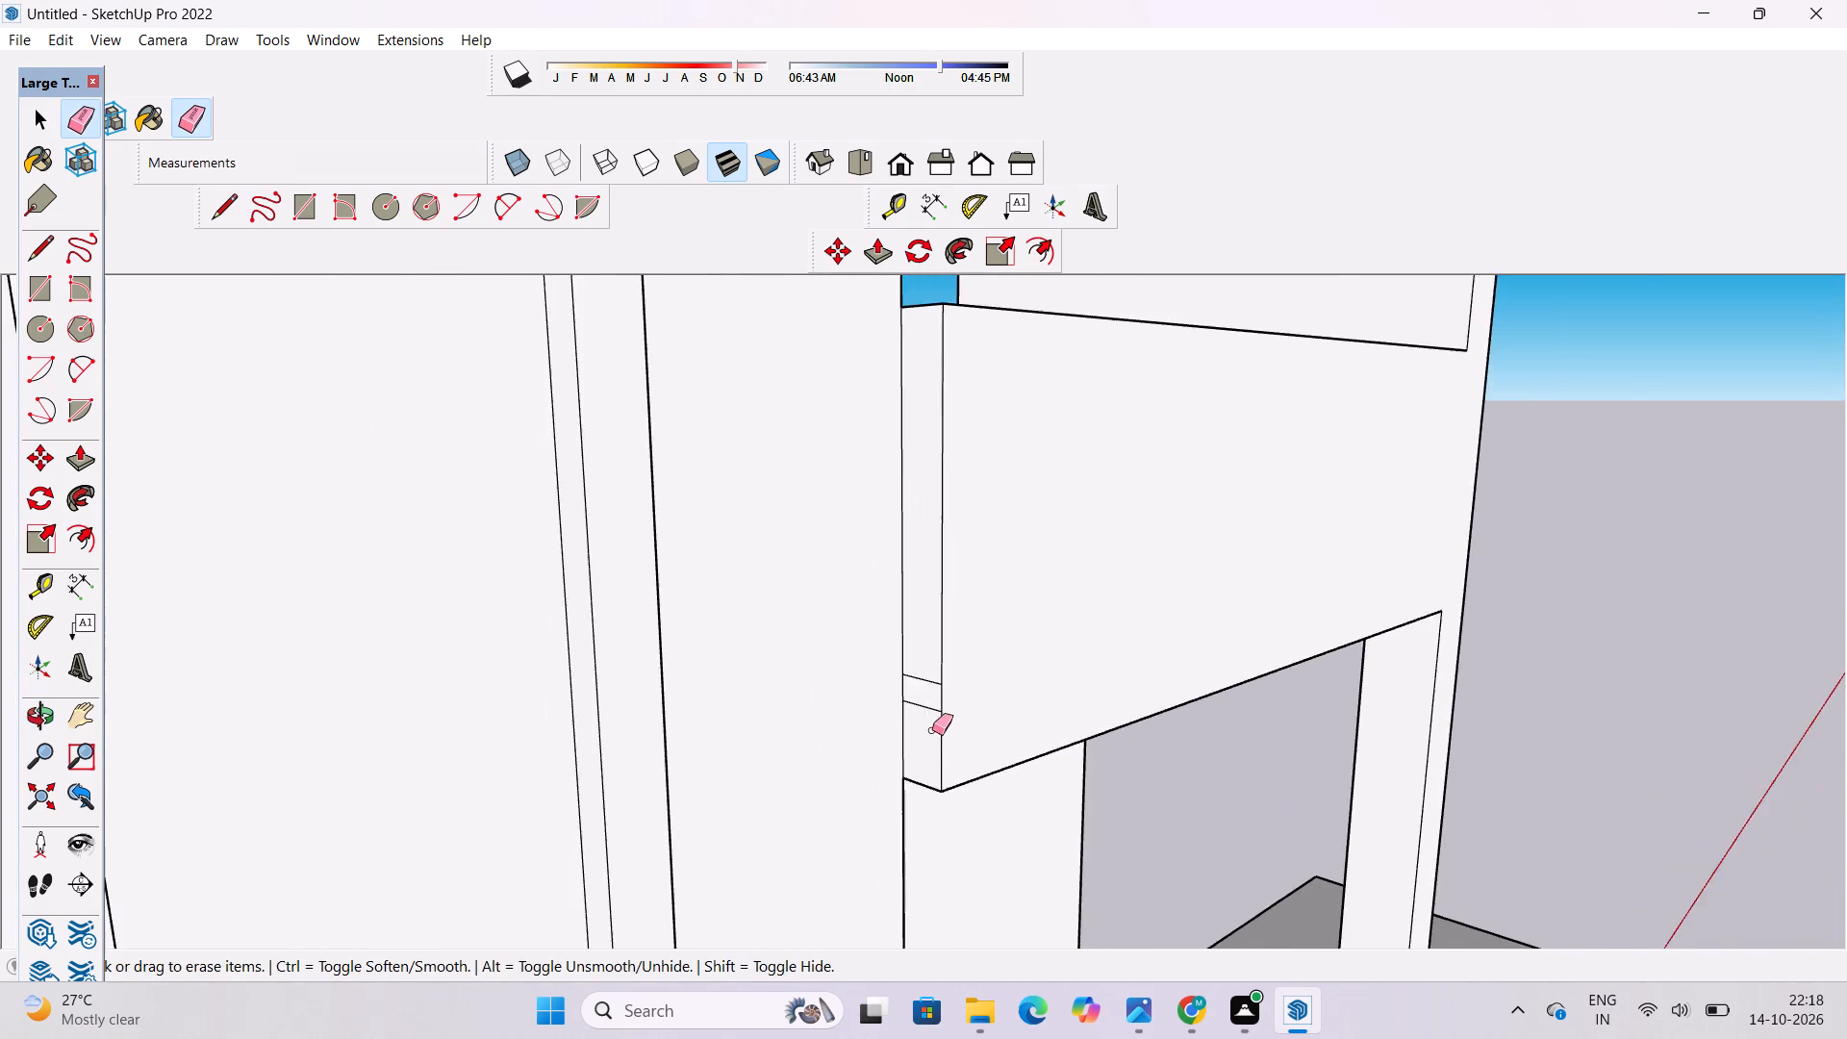
scroll(932, 730, "up", 5)
left_click_drag(924, 627, 916, 702)
Erase the short stray edge on the underside of the tall window frame's top member, where it meets the upper balcony.
key("o")
scroll(1048, 579, "down", 10)
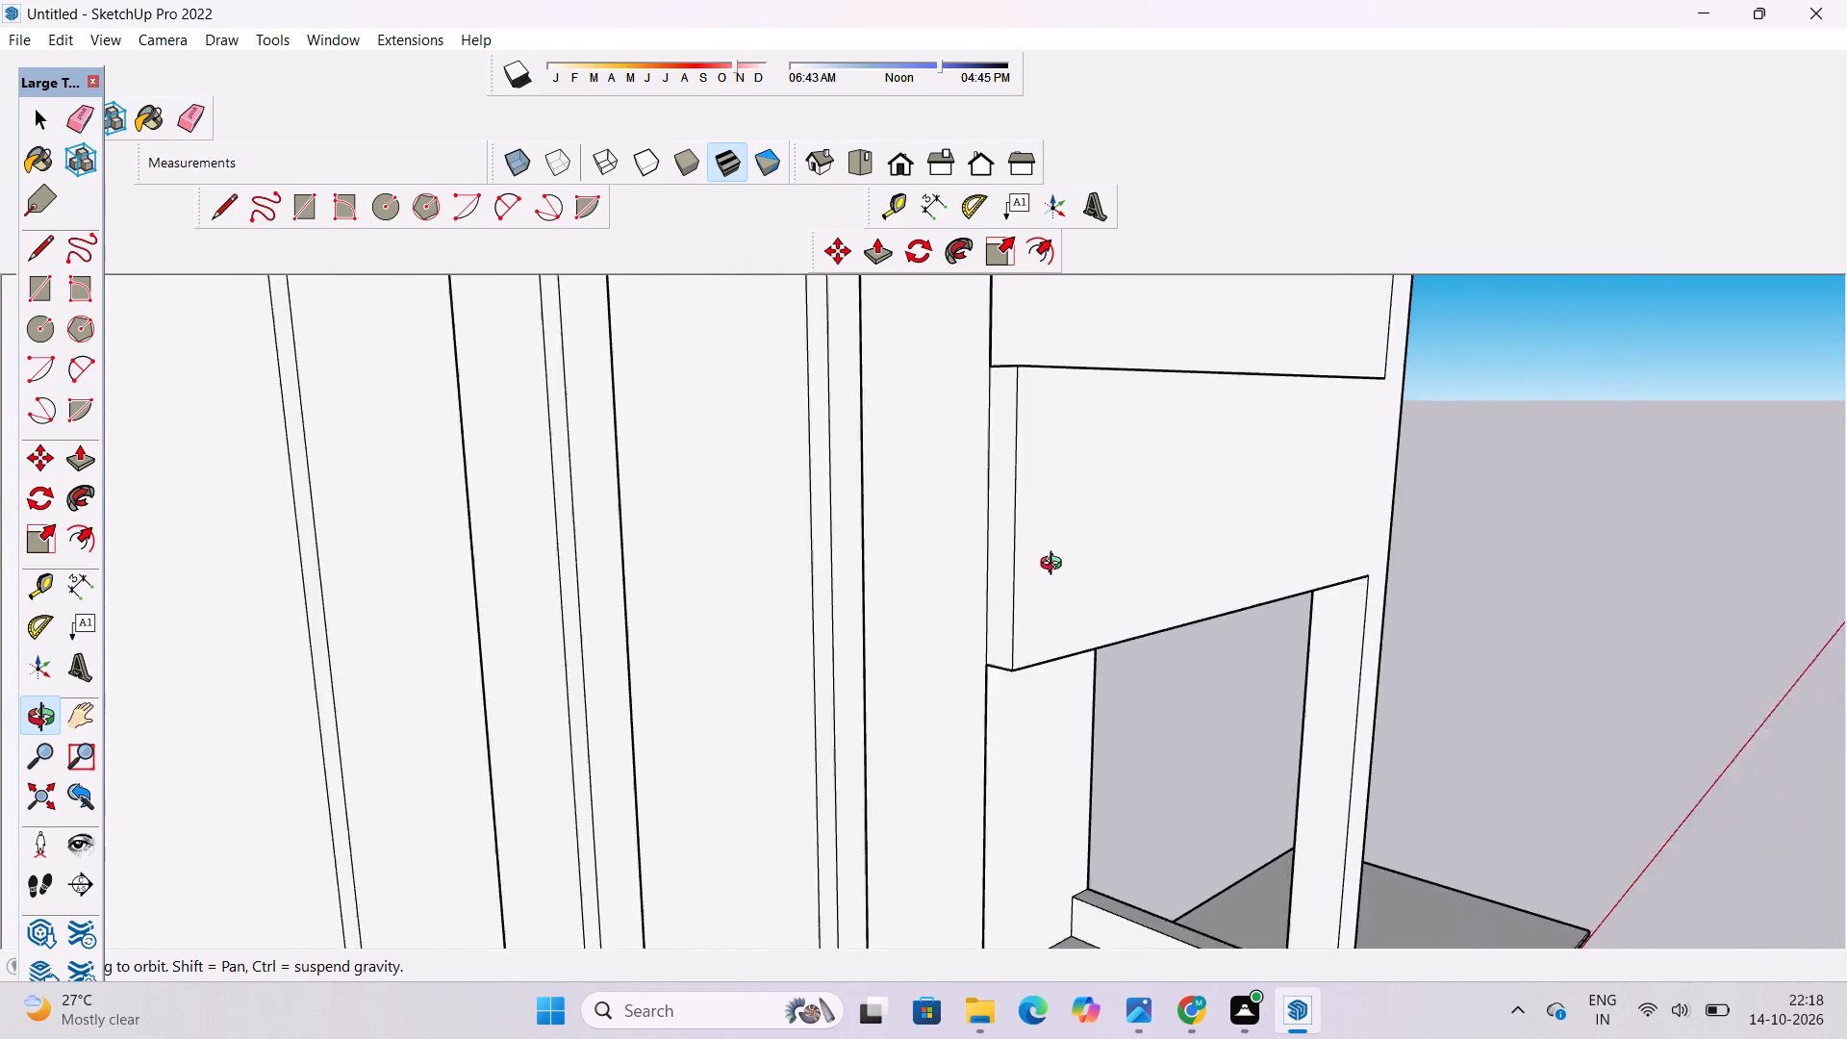
scroll(1055, 566, "down", 2)
left_click_drag(1488, 623, 1161, 697)
left_click_drag(1134, 685, 1186, 810)
scroll(1187, 737, "down", 5)
left_click_drag(1194, 725, 1191, 789)
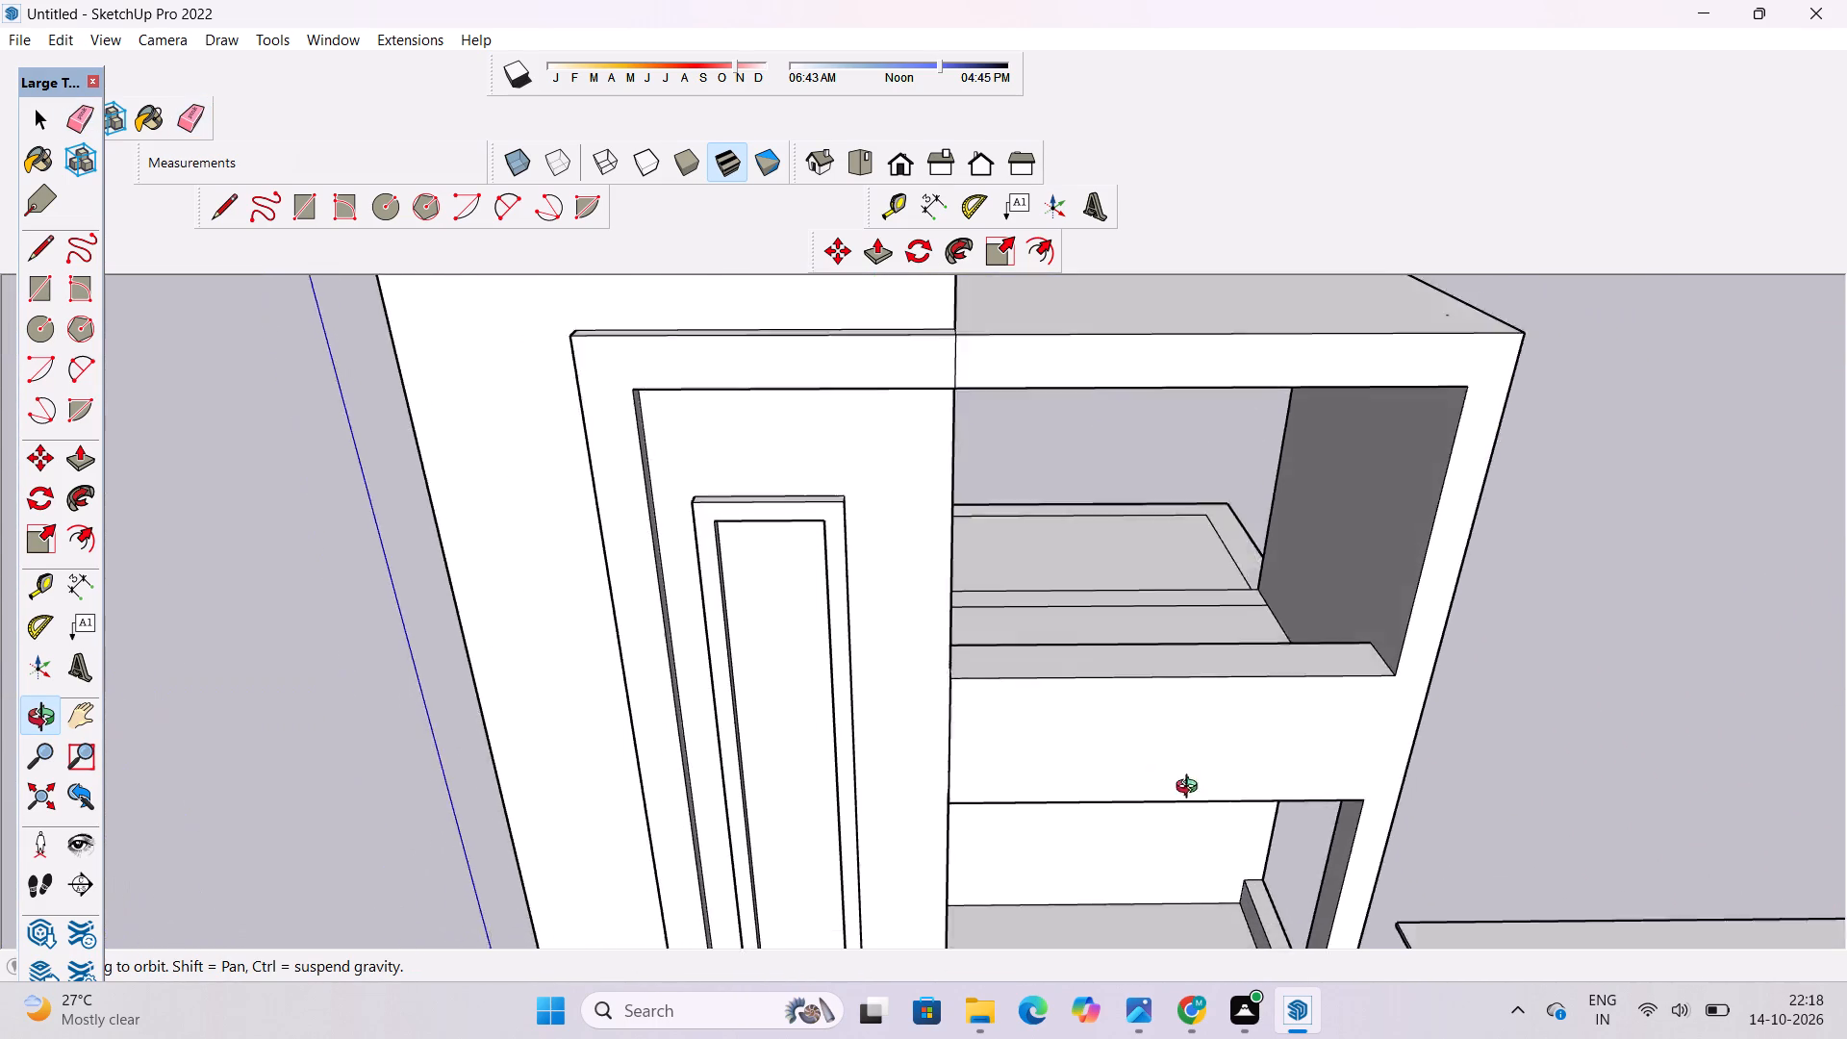
left_click_drag(1191, 789, 1168, 899)
left_click_drag(933, 739, 786, 431)
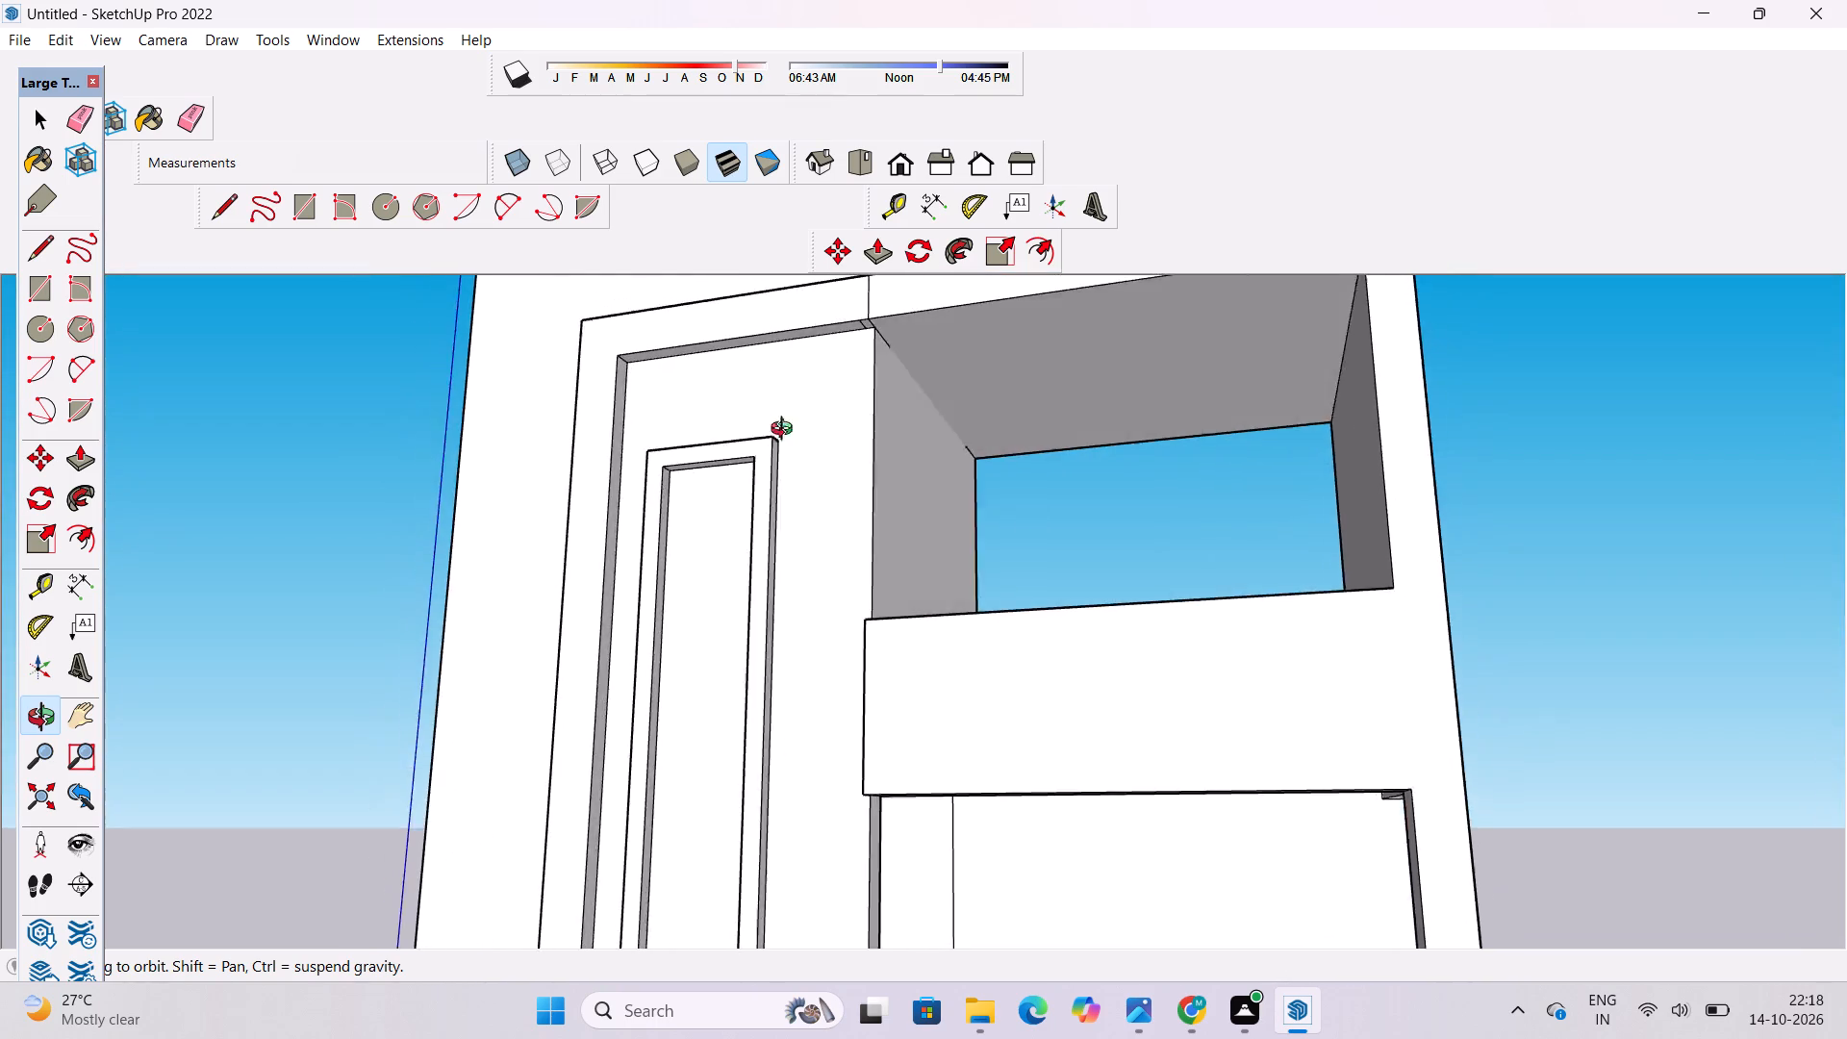
left_click_drag(786, 431, 772, 763)
left_click_drag(821, 732, 865, 594)
scroll(881, 588, "up", 9)
left_click_drag(884, 615, 848, 654, "shift")
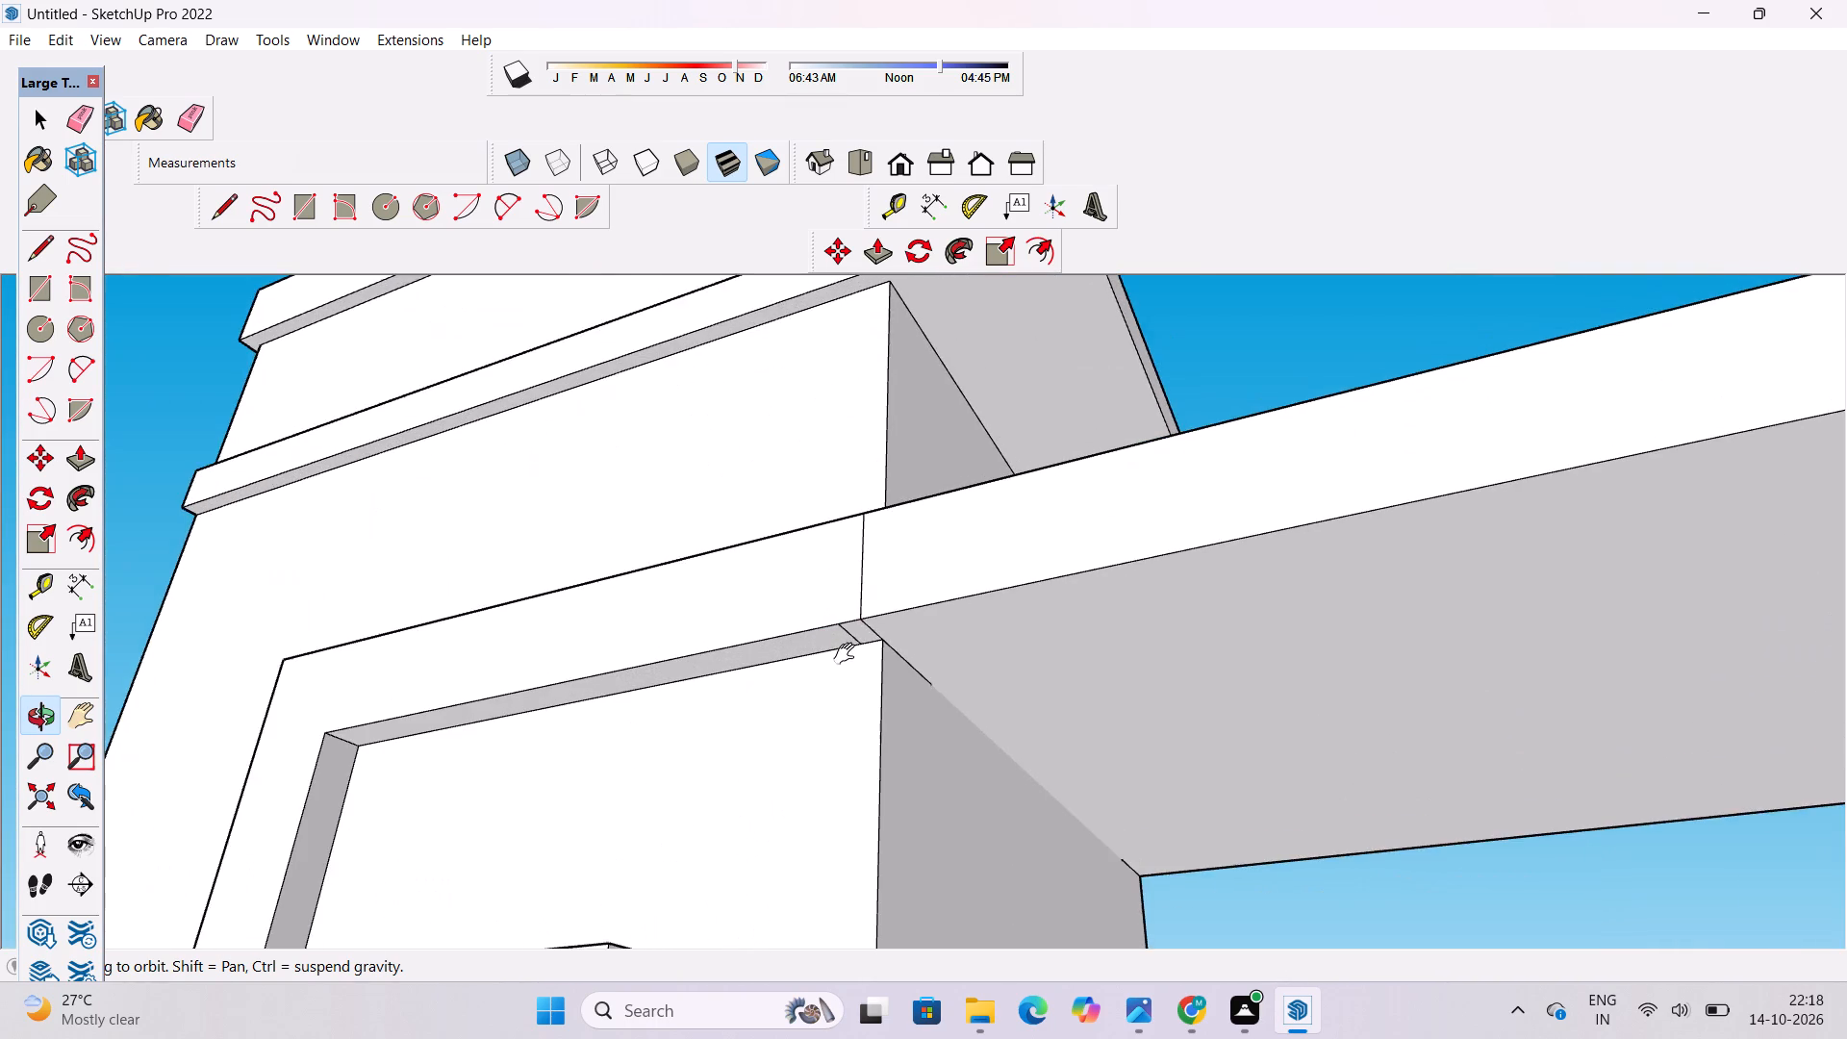
scroll(848, 654, "up", 5)
left_click_drag(848, 659, 854, 624)
scroll(863, 613, "up", 4)
key("e")
left_click_drag(875, 592, 858, 597)
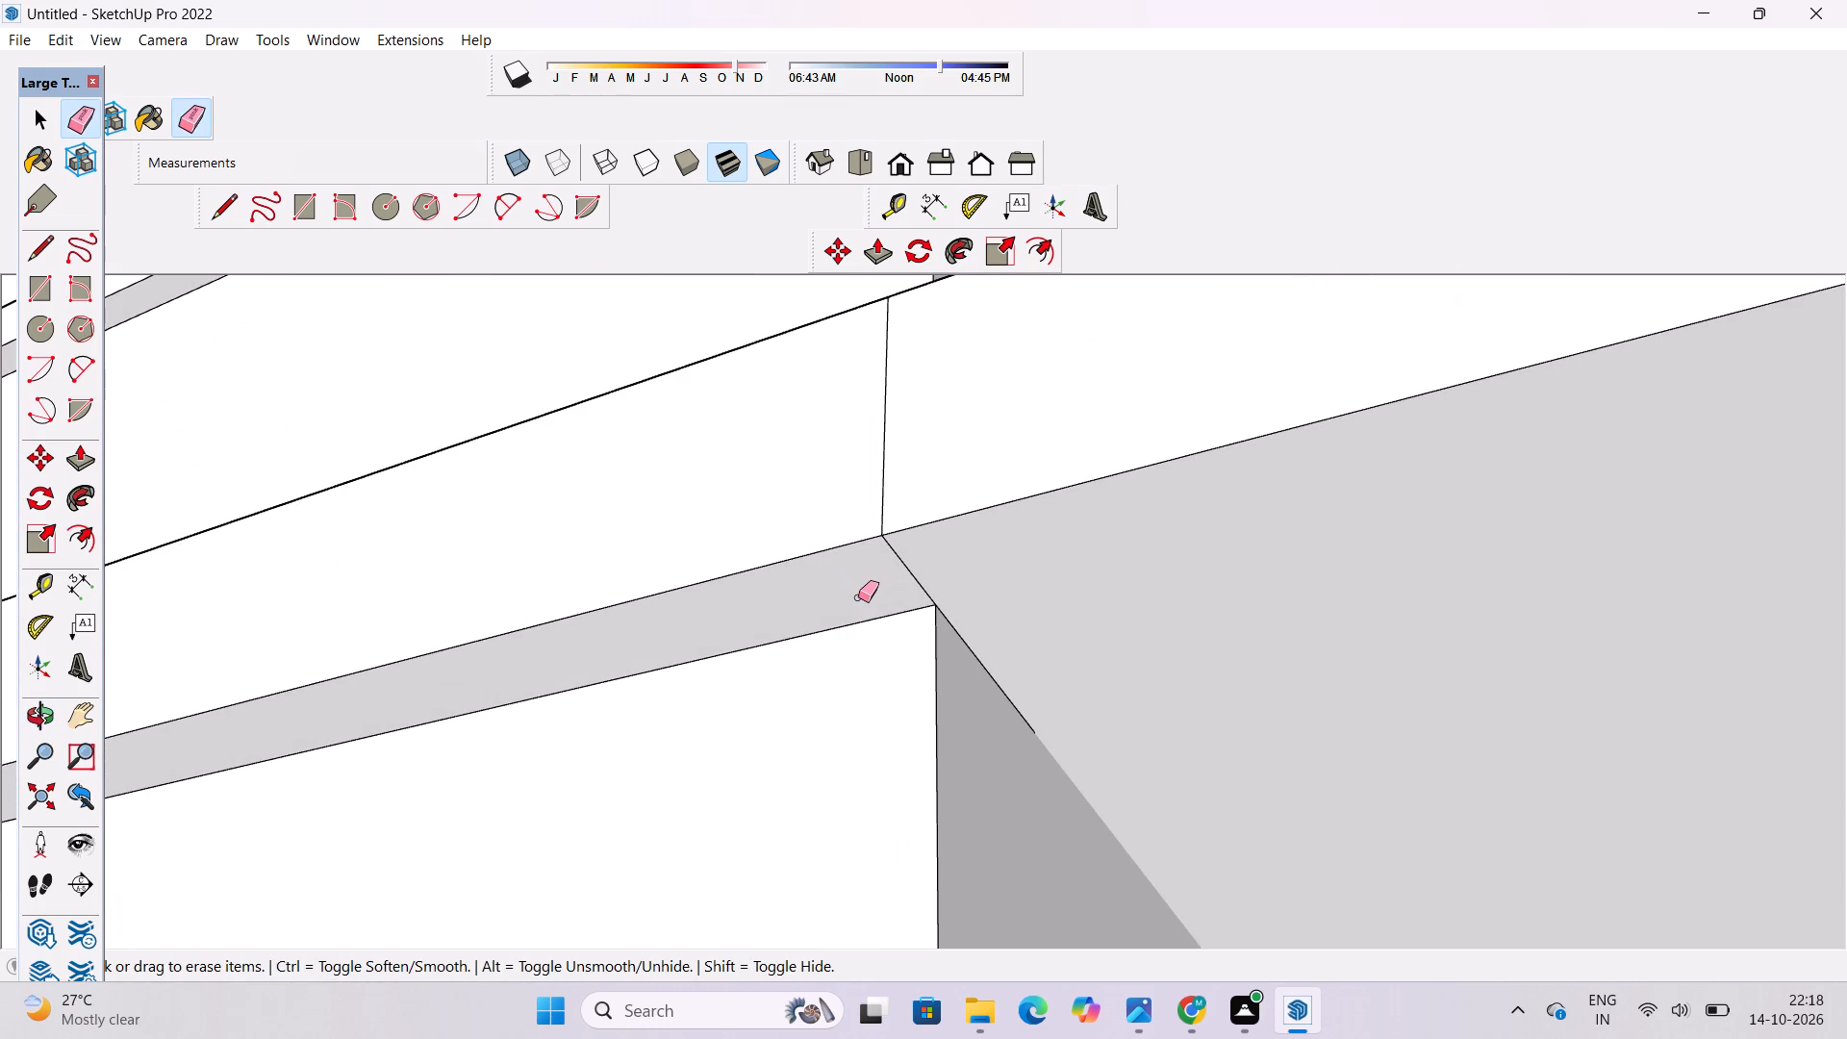
Erase the short diagonal seam edge between the tall window frame's top member and the underside of the upper balcony's roof.
left_click_drag(931, 556, 907, 567)
Erase the vertical edge on the middle balcony's back wall and the diagonal edge across its floor beside the tower.
key("o")
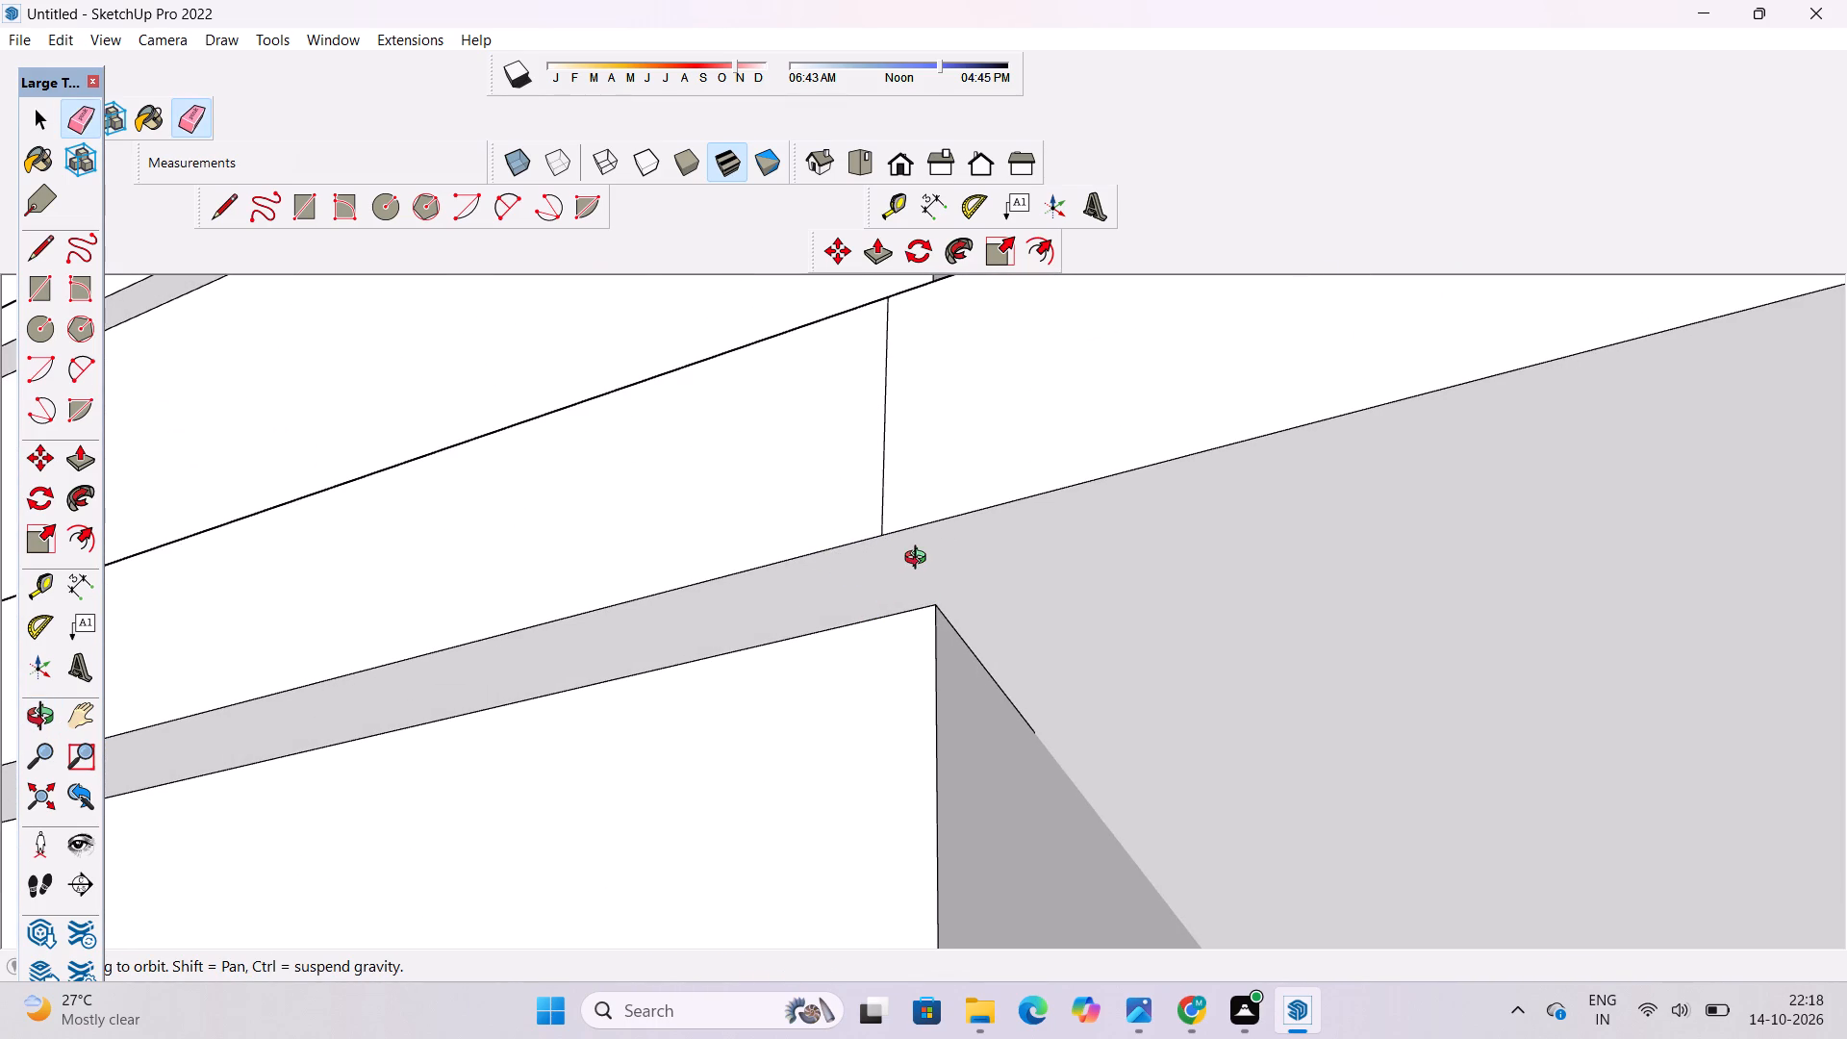
scroll(936, 519, "down", 4)
scroll(1051, 588, "down", 7)
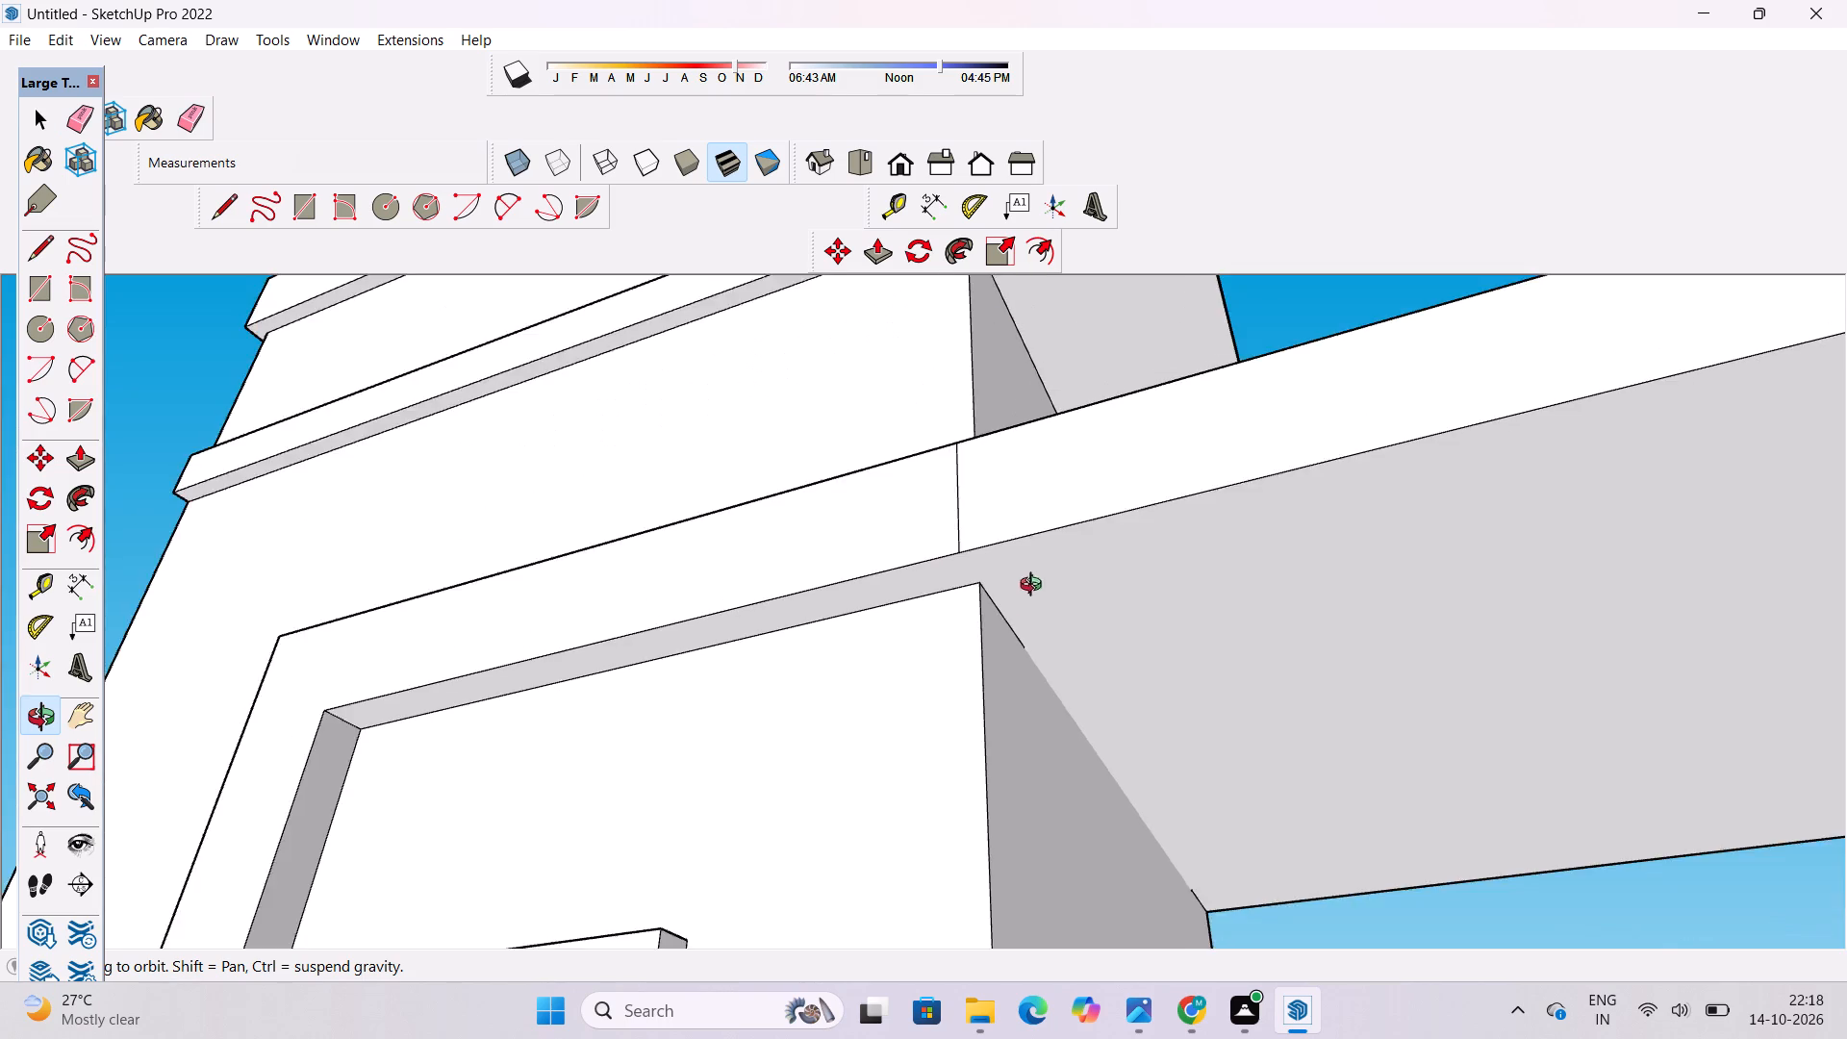
left_click_drag(1015, 595, 1051, 750)
scroll(991, 592, "down", 6)
left_click_drag(979, 648, 826, 651)
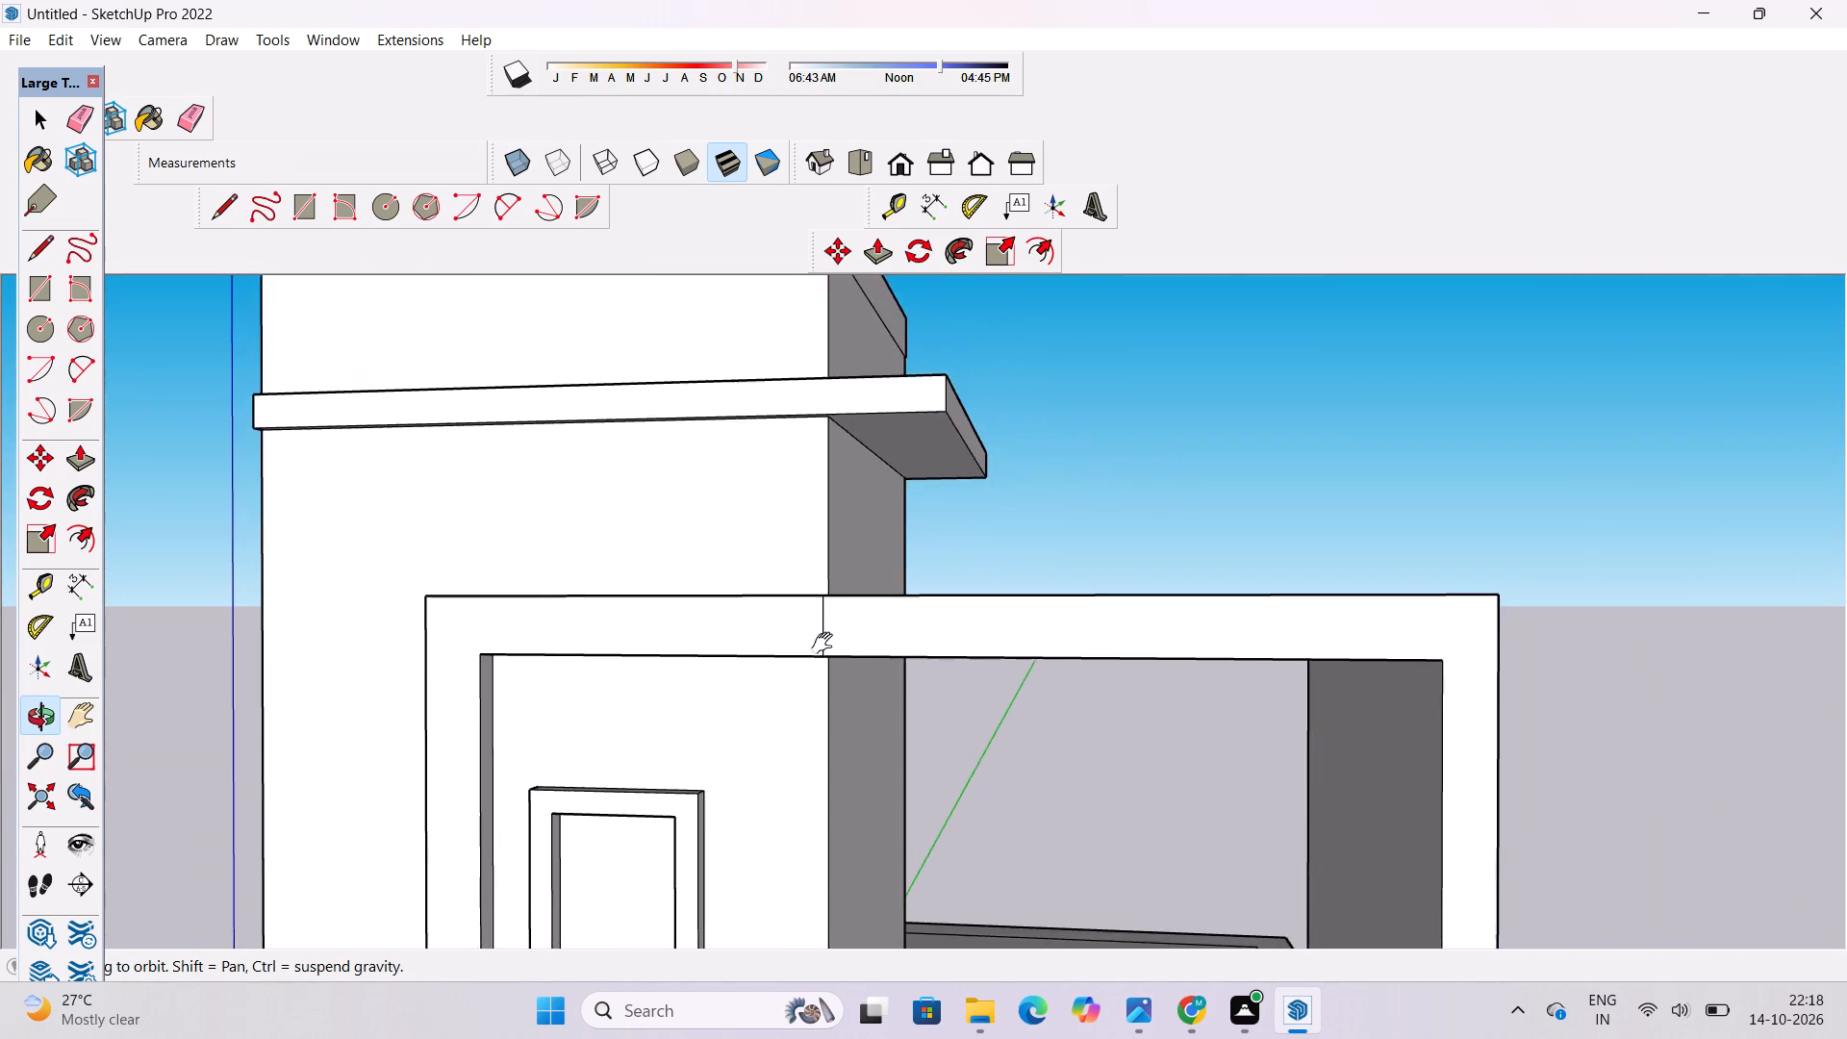
left_click_drag(831, 629, 819, 744)
left_click_drag(1076, 737, 994, 578, "shift")
left_click_drag(1023, 677, 1129, 492)
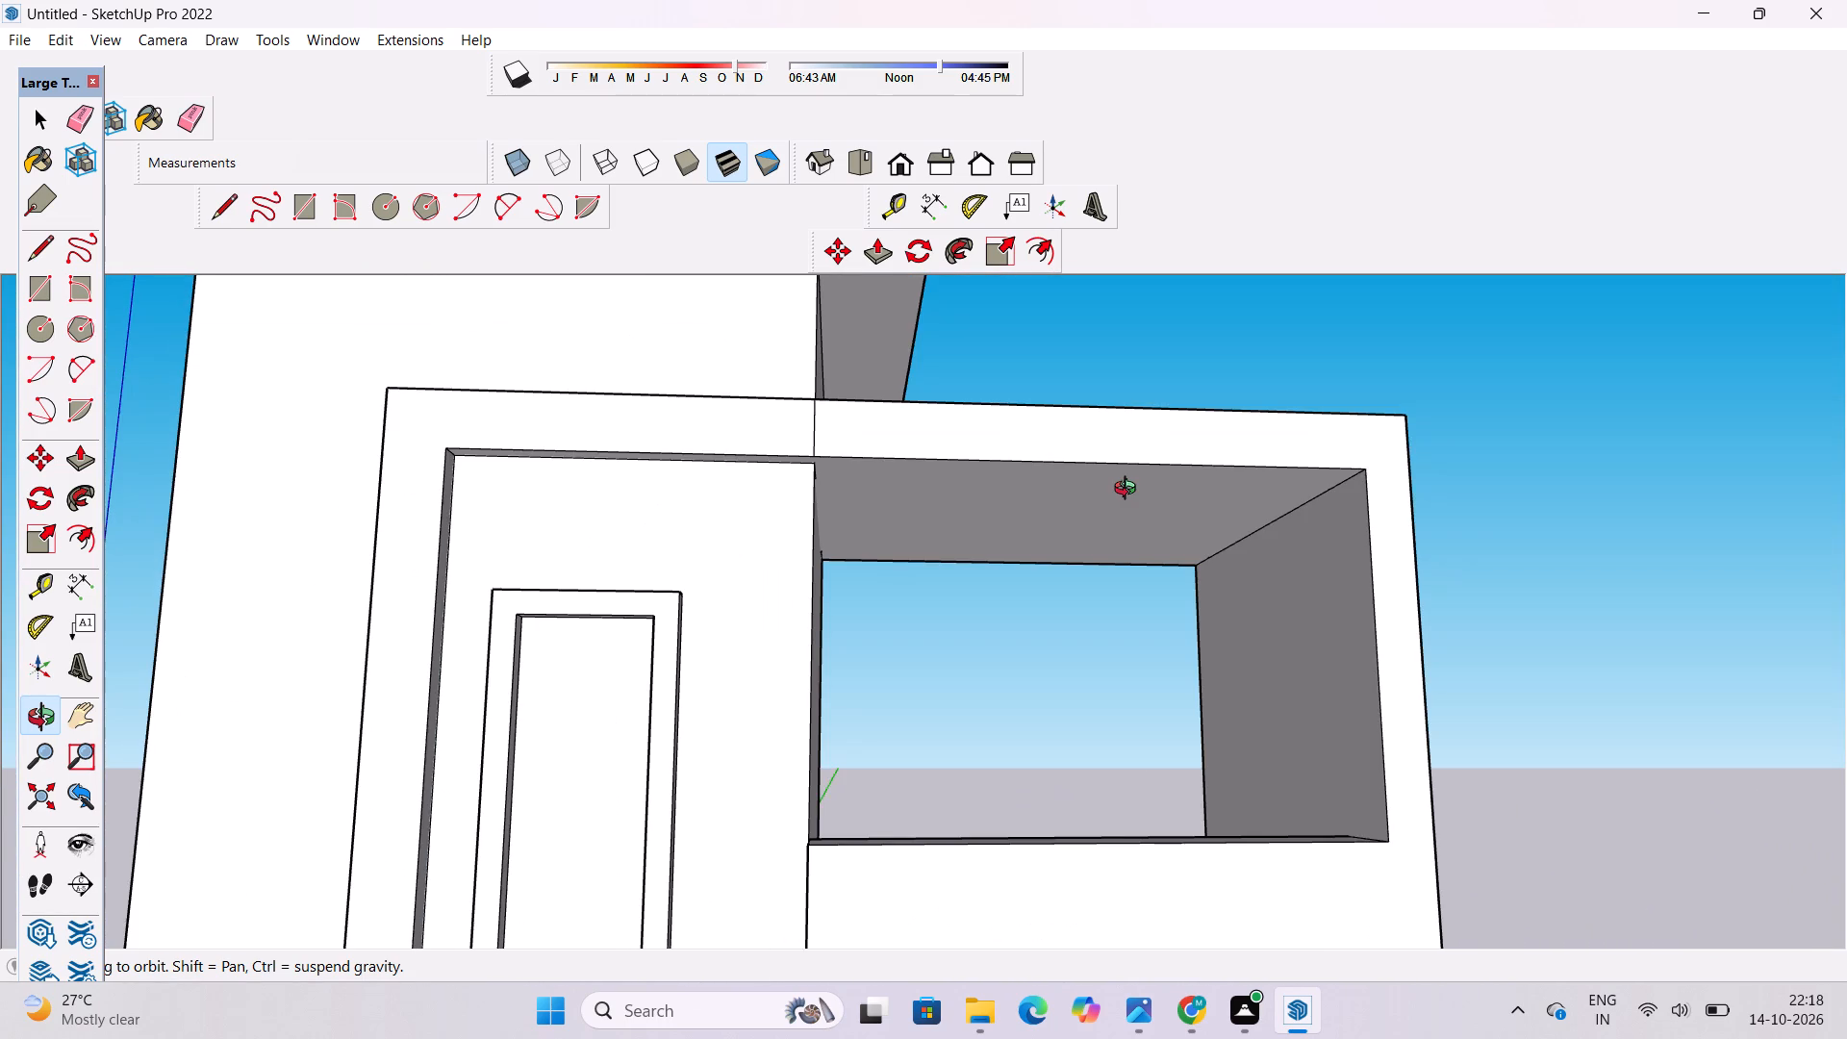
scroll(1129, 491, "down", 4)
left_click_drag(1133, 532, 998, 770)
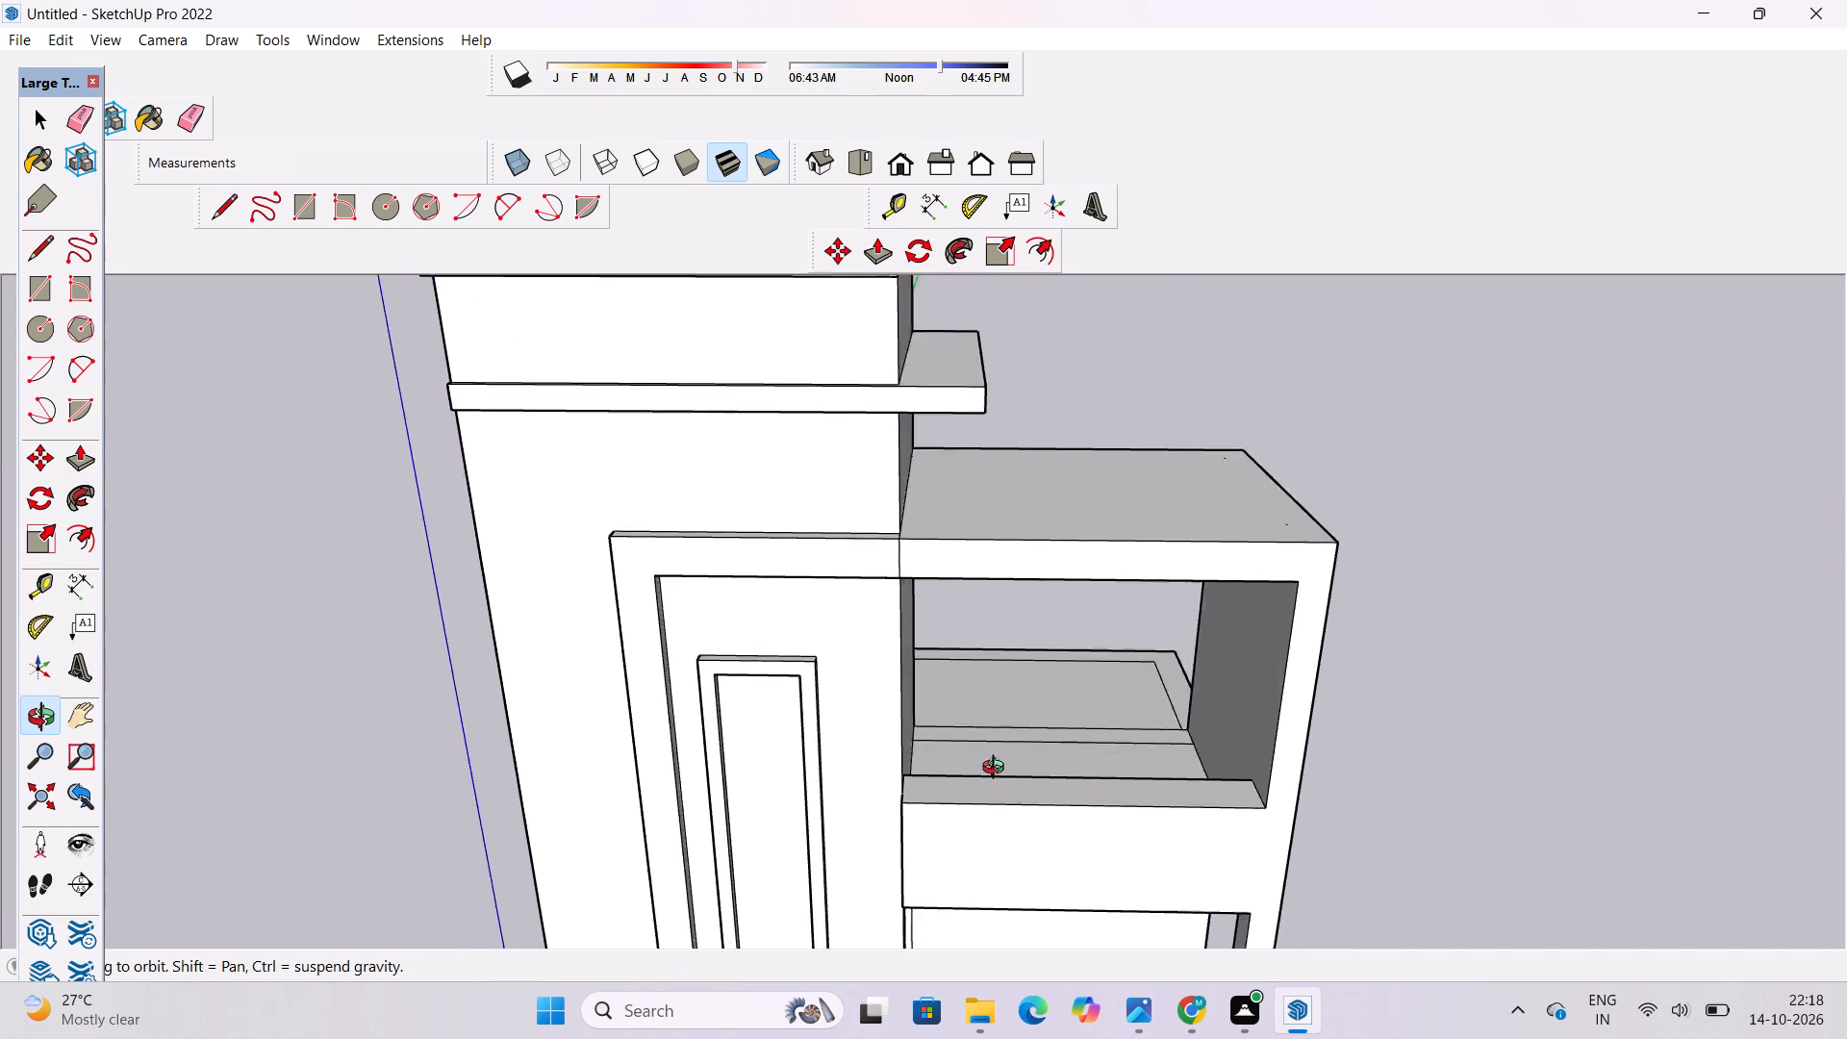
left_click_drag(998, 770, 944, 700)
left_click_drag(1053, 742, 1019, 674, "shift")
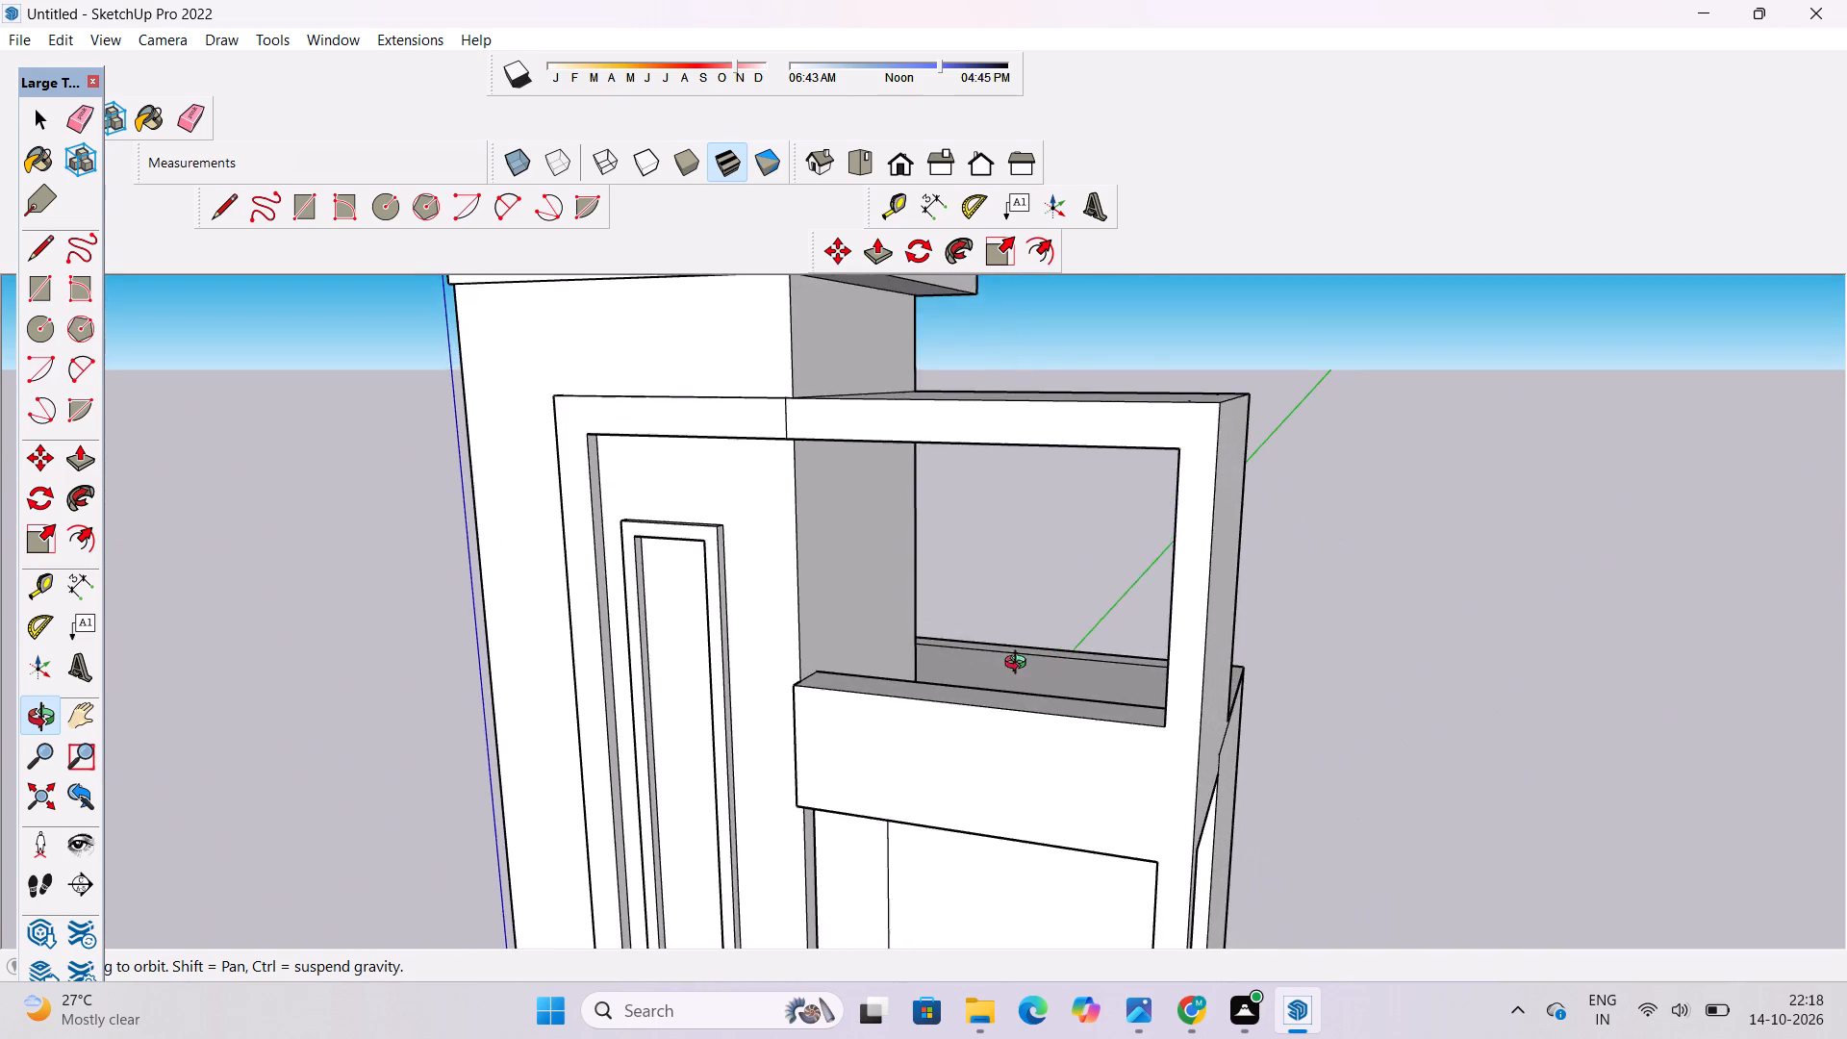
scroll(1021, 661, "down", 5)
left_click_drag(1385, 711, 1074, 698)
left_click_drag(1074, 698, 1172, 715, "shift")
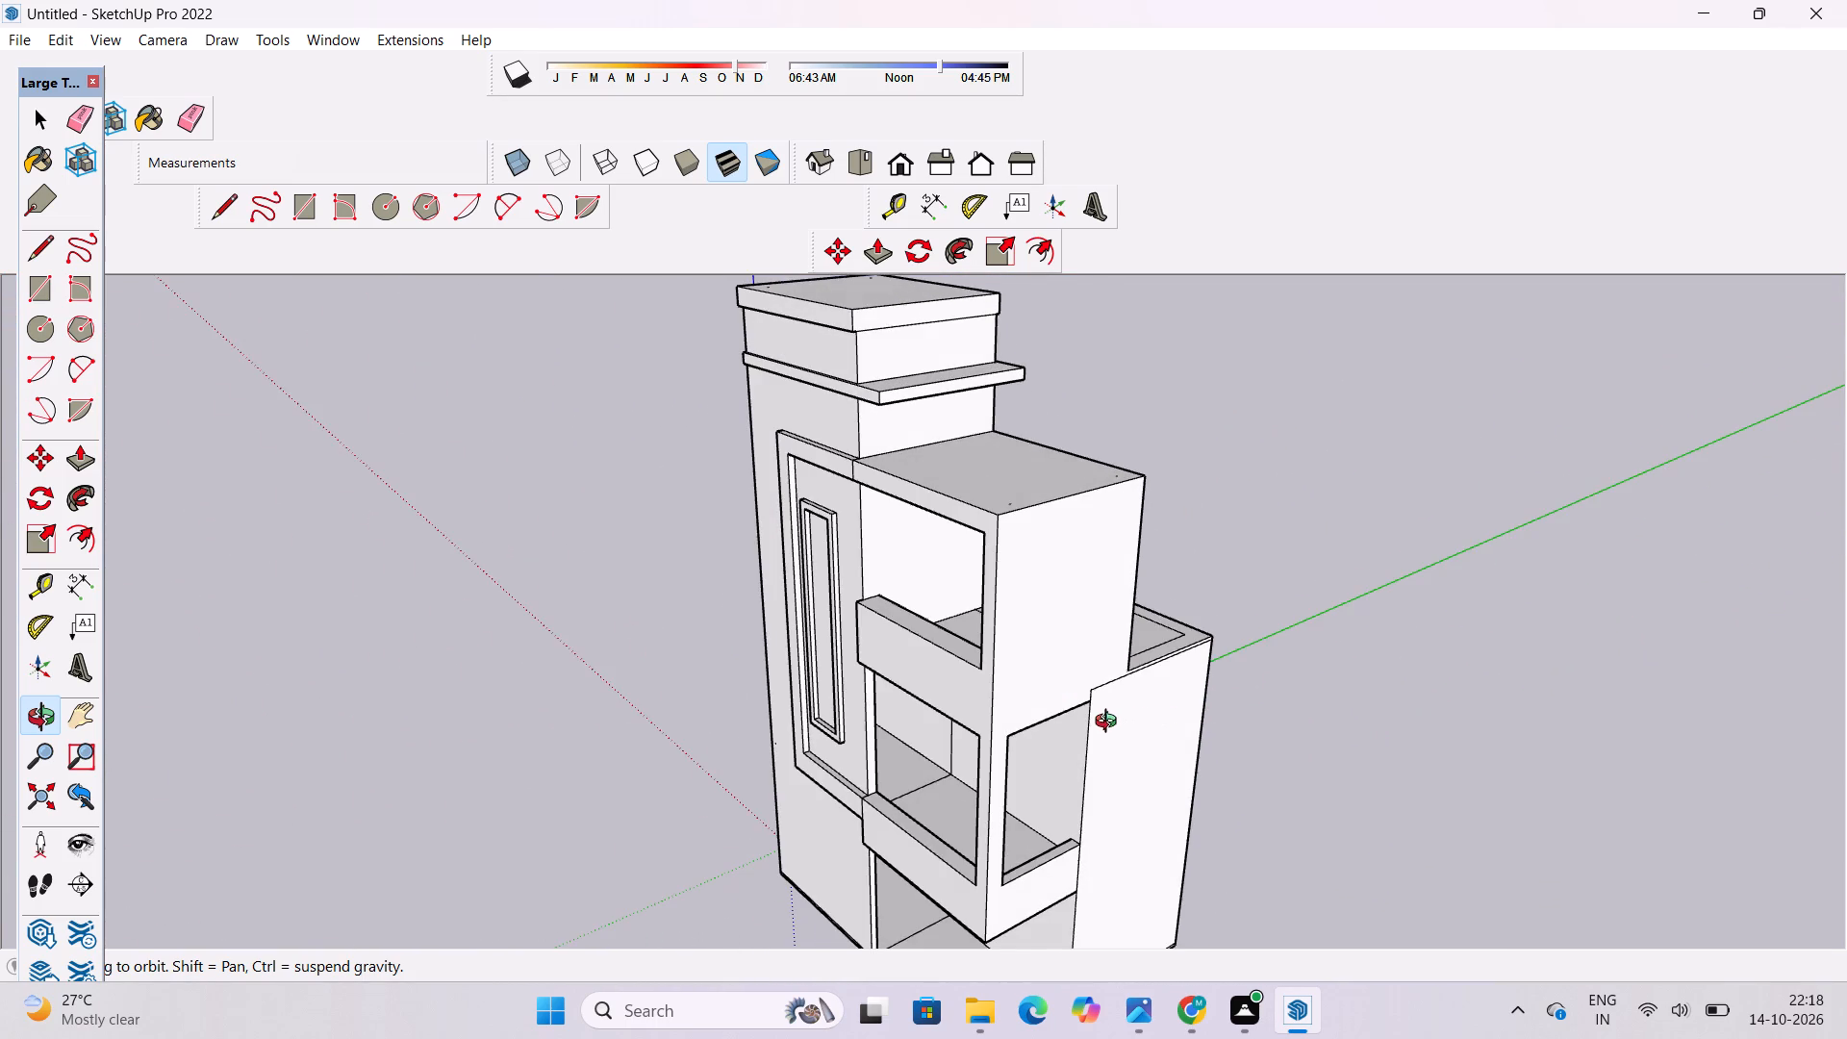
scroll(1109, 722, "up", 7)
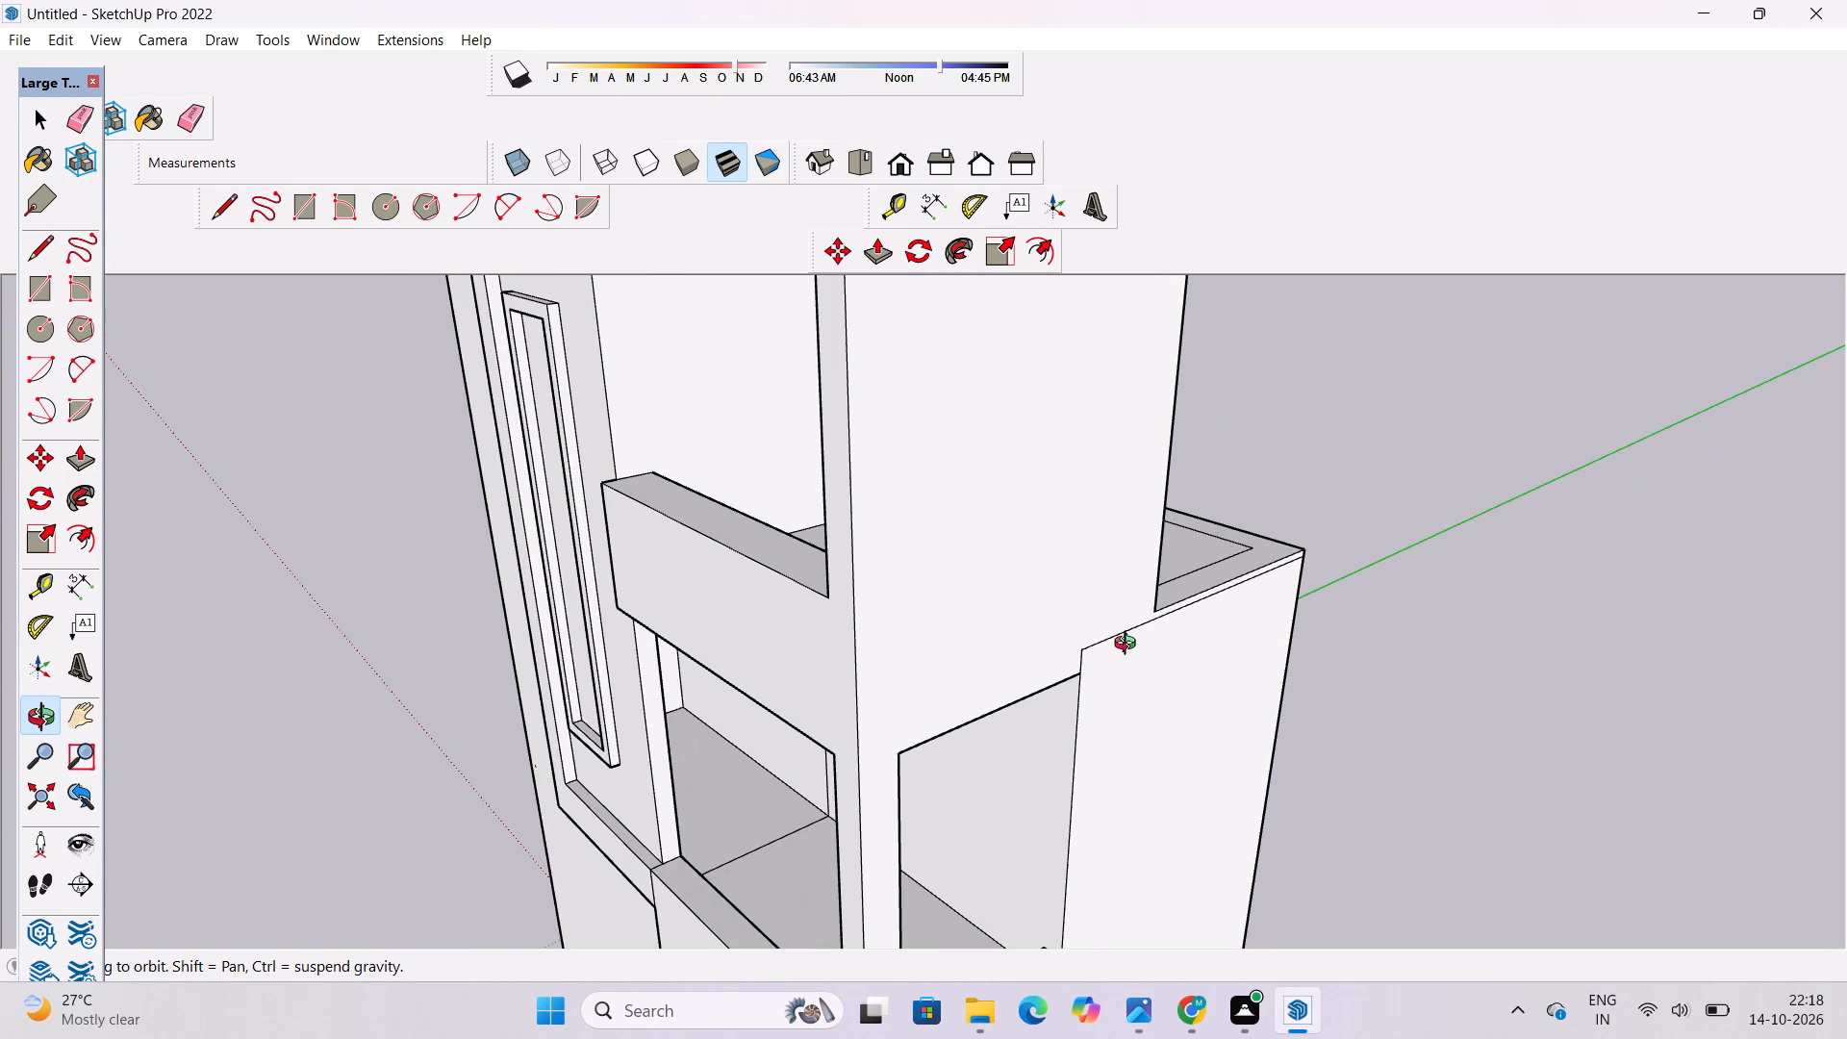
scroll(1130, 645, "down", 2)
left_click_drag(1110, 691, 1177, 639, "shift")
left_click_drag(1070, 728, 1279, 627)
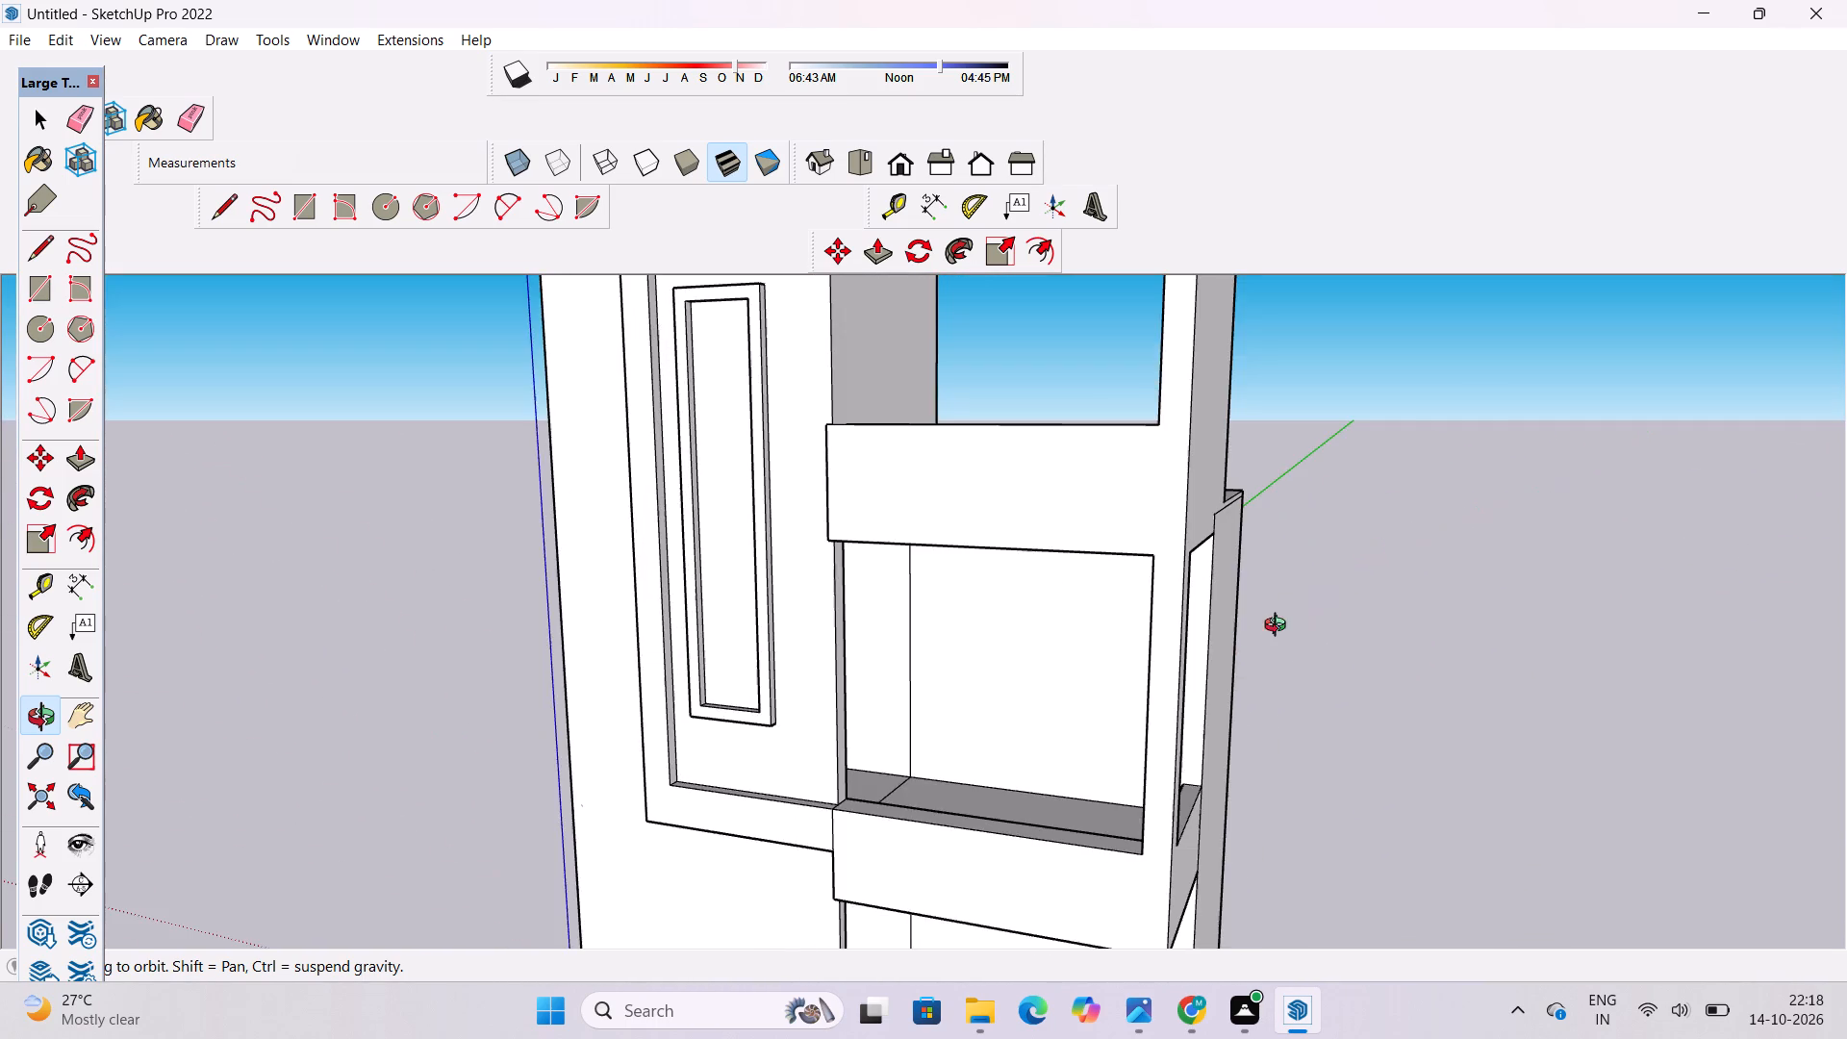
scroll(1174, 790, "up", 3)
left_click_drag(1068, 811, 1106, 718)
left_click_drag(1106, 720, 1075, 811, "shift")
left_click_drag(991, 820, 1045, 813)
key("e")
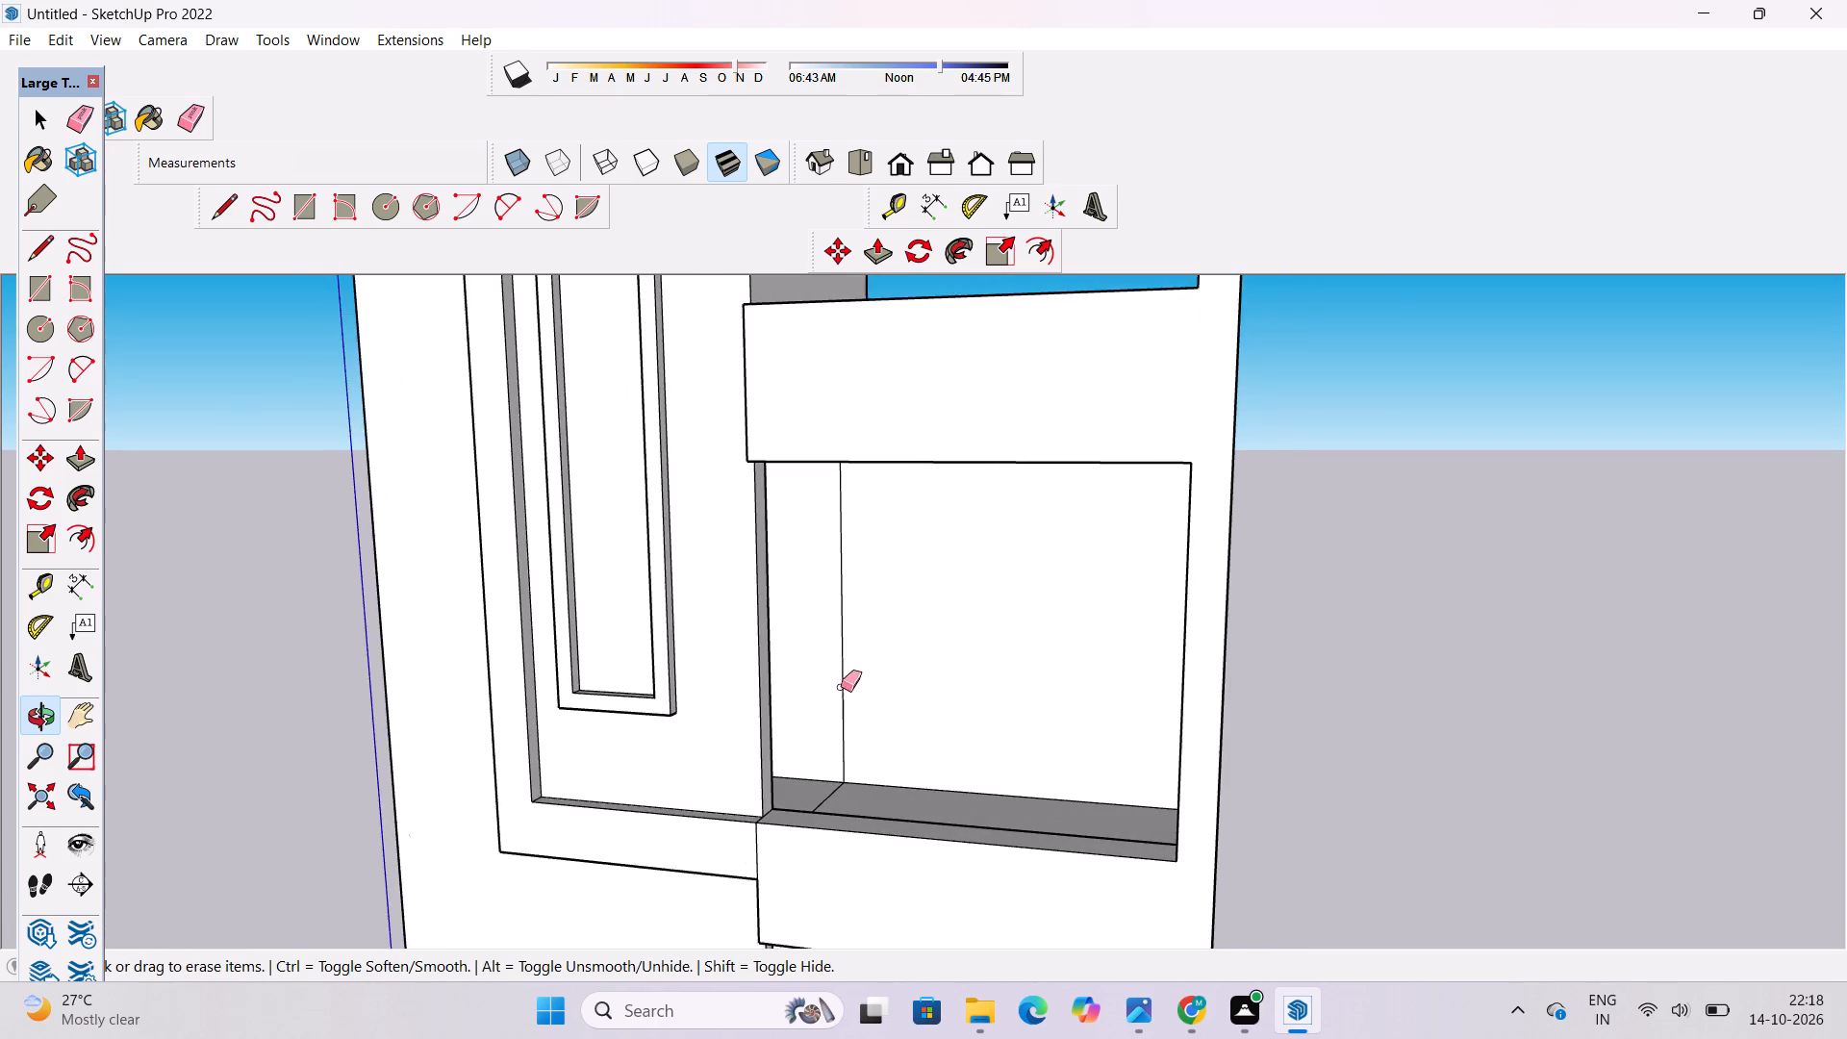
scroll(833, 676, "up", 2)
left_click_drag(887, 600, 834, 662)
scroll(836, 695, "down", 4)
scroll(836, 789, "up", 7)
left_click_drag(836, 785, 832, 773)
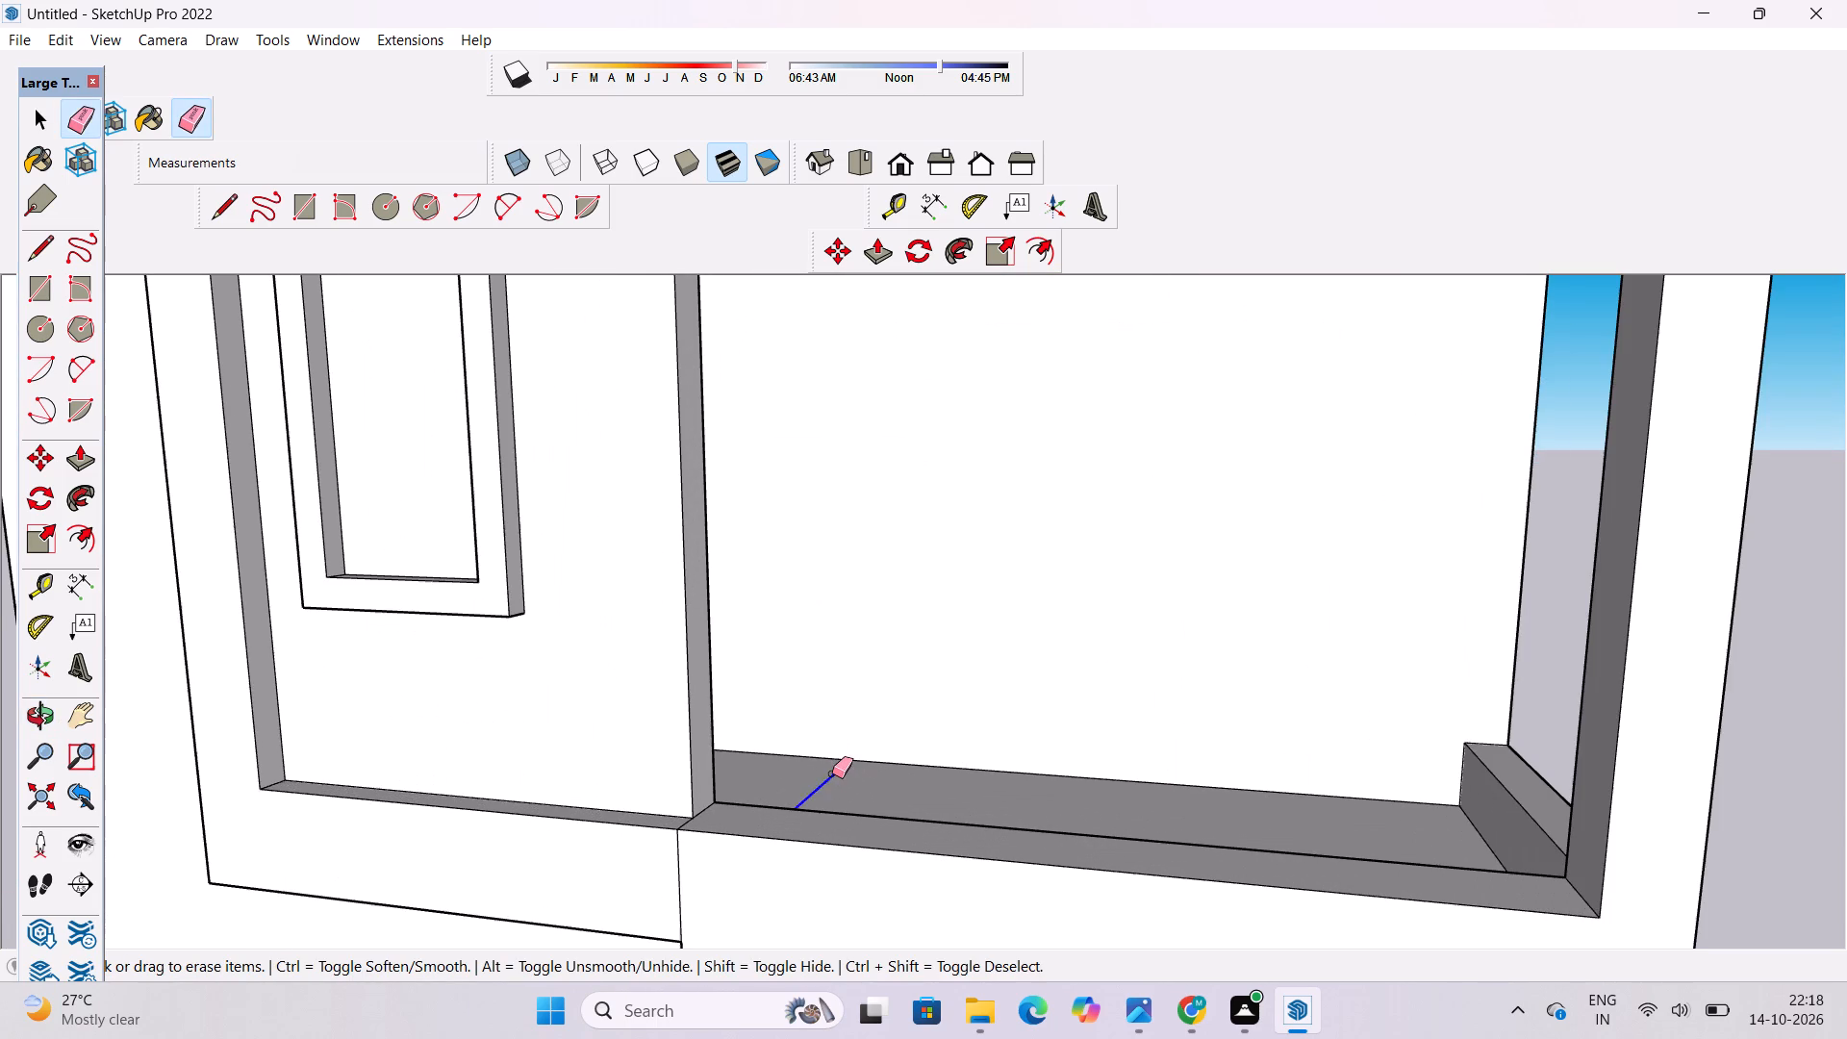
left_click_drag(832, 773, 829, 771)
Erase the vertical edge on the ground-floor recess's back wall and the diagonal edge across its floor.
key("o")
scroll(981, 611, "down", 5)
left_click_drag(985, 648, 945, 741)
left_click_drag(906, 804, 952, 645, "shift")
left_click_drag(980, 781, 978, 656)
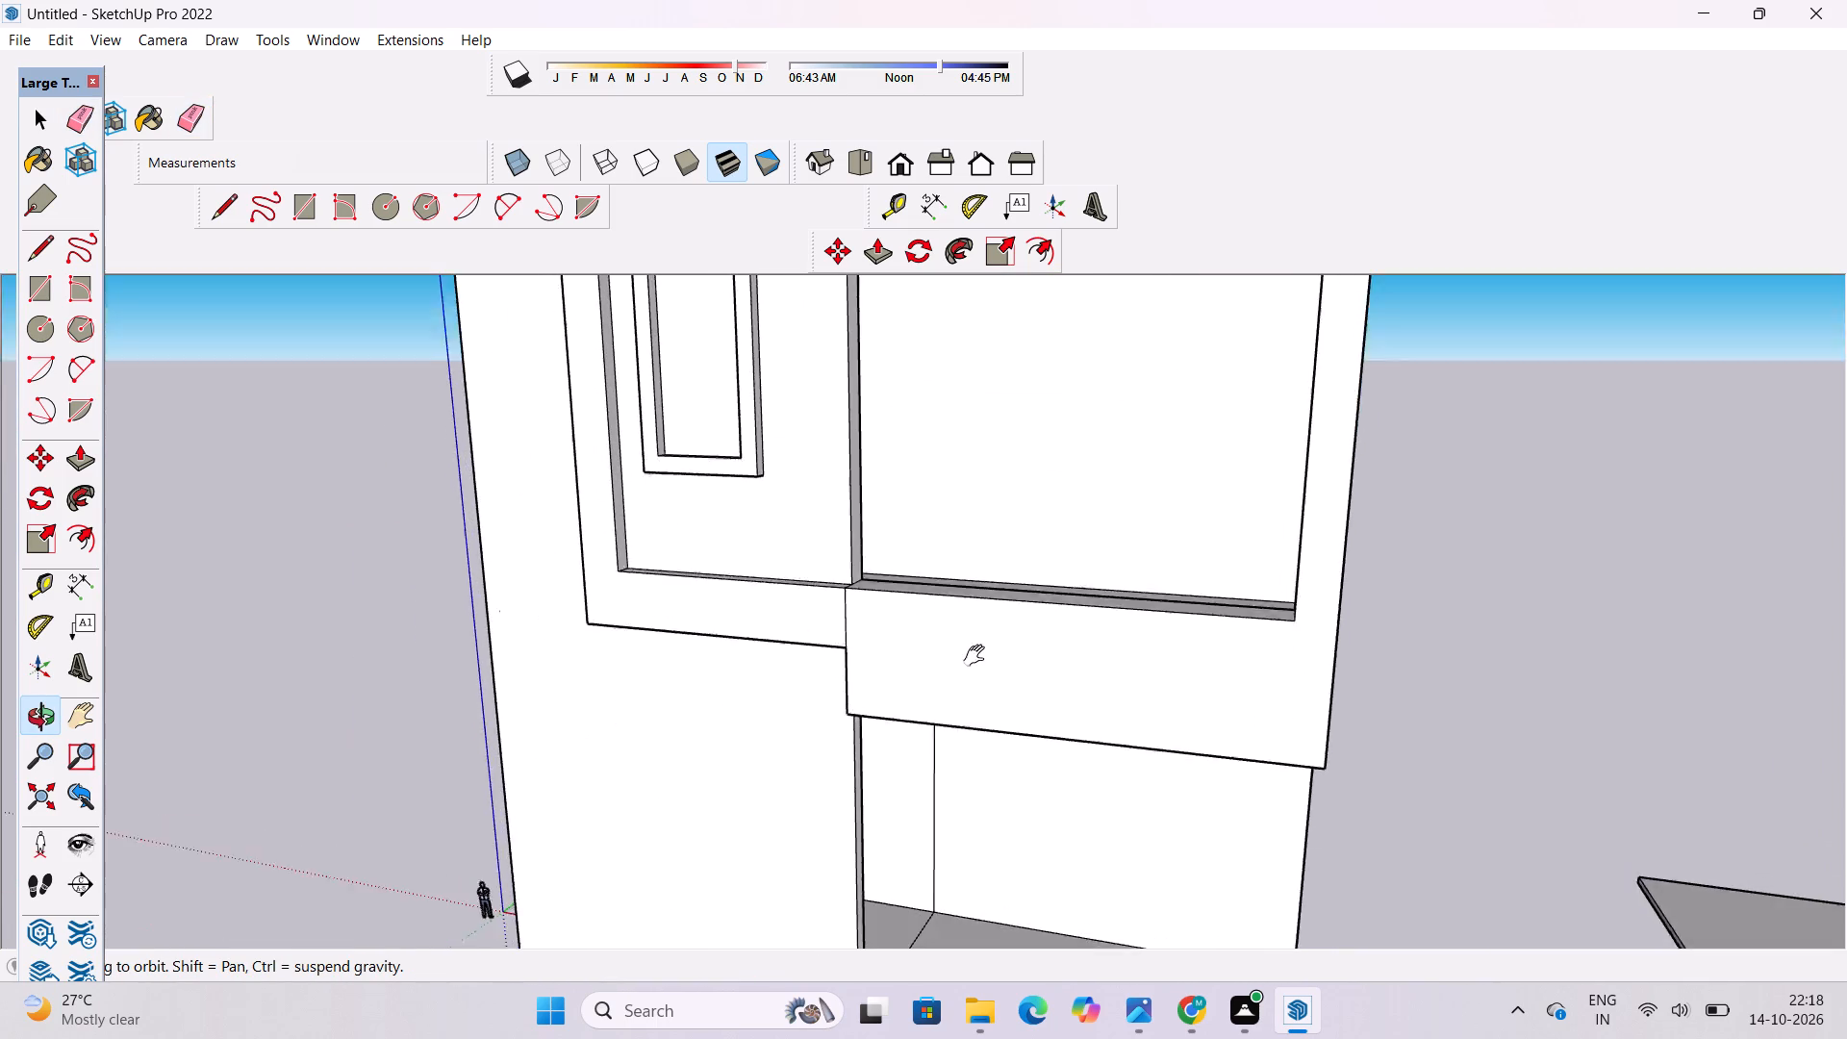
left_click_drag(978, 656, 977, 644)
left_click_drag(988, 744, 953, 749)
left_click_drag(942, 784, 913, 782)
left_click_drag(934, 823, 934, 748, "shift")
left_click_drag(931, 752, 877, 760)
key("e")
scroll(933, 772, "up", 3)
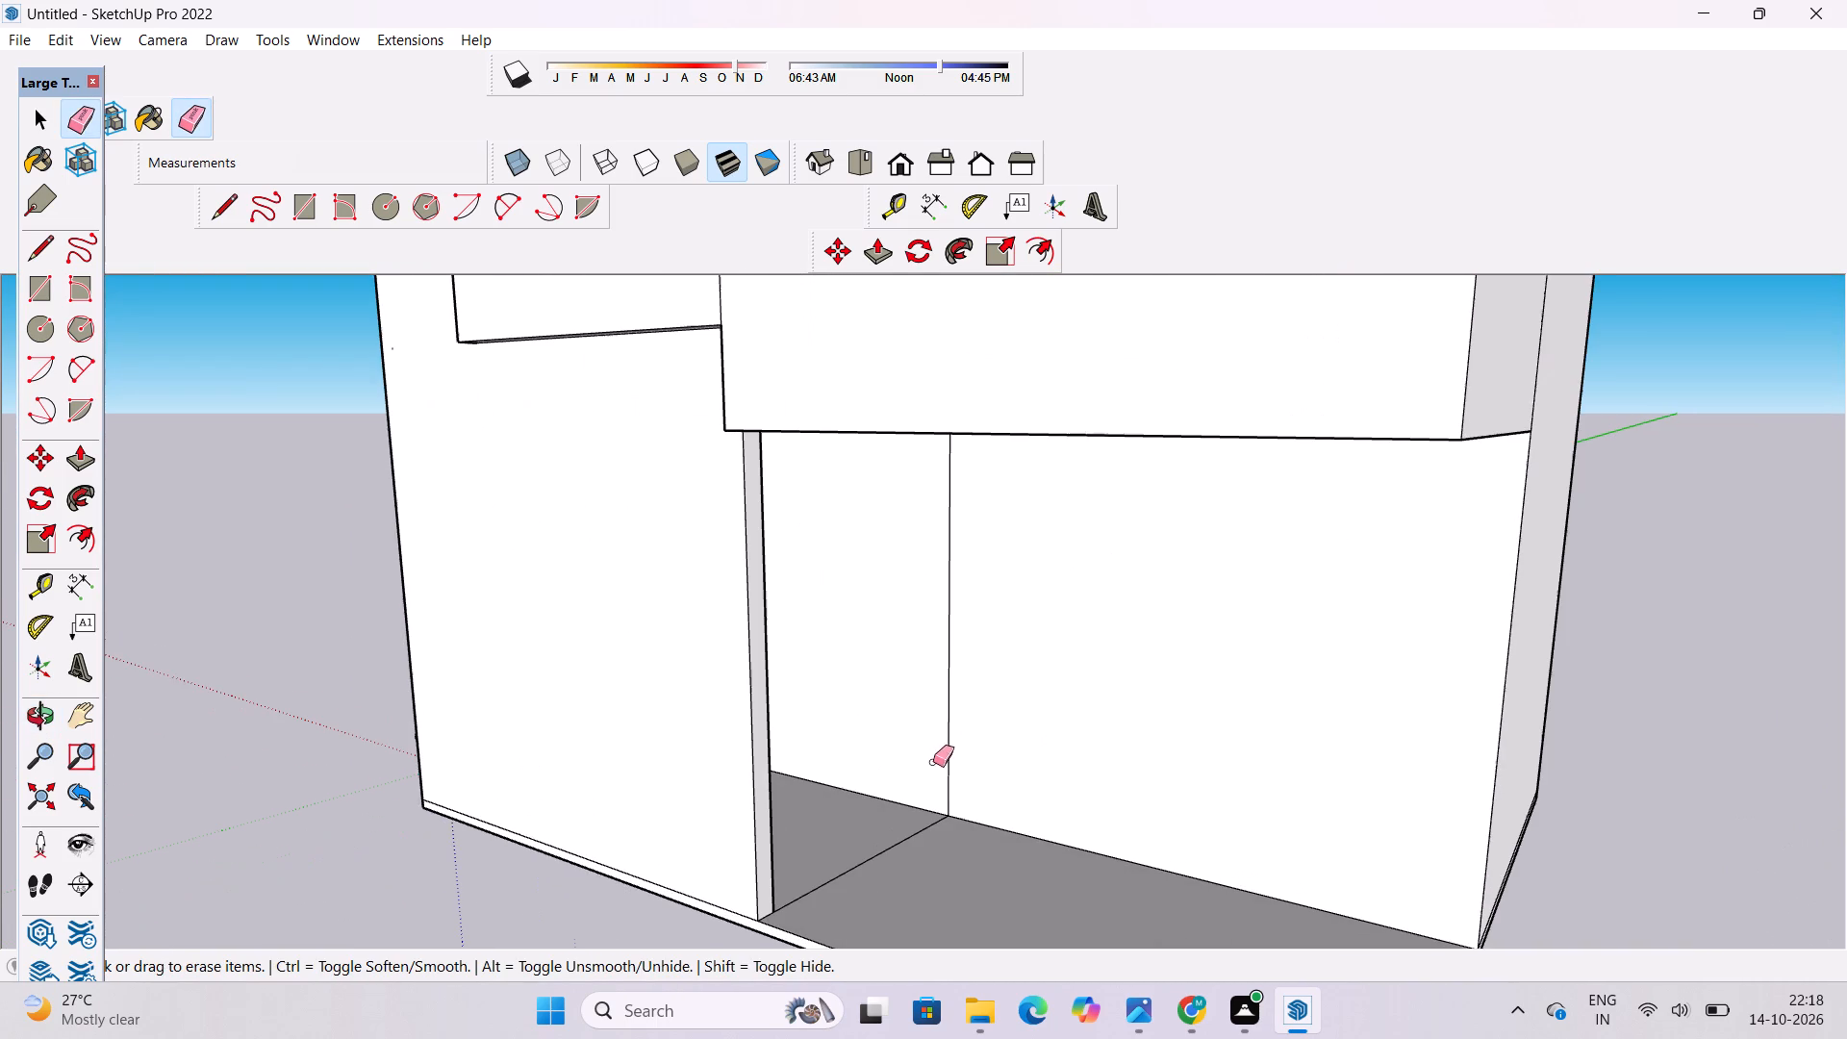
left_click_drag(968, 682, 949, 691)
left_click(882, 854)
Erase the short vertical seam edge on the outer side face of the base slab.
key("o")
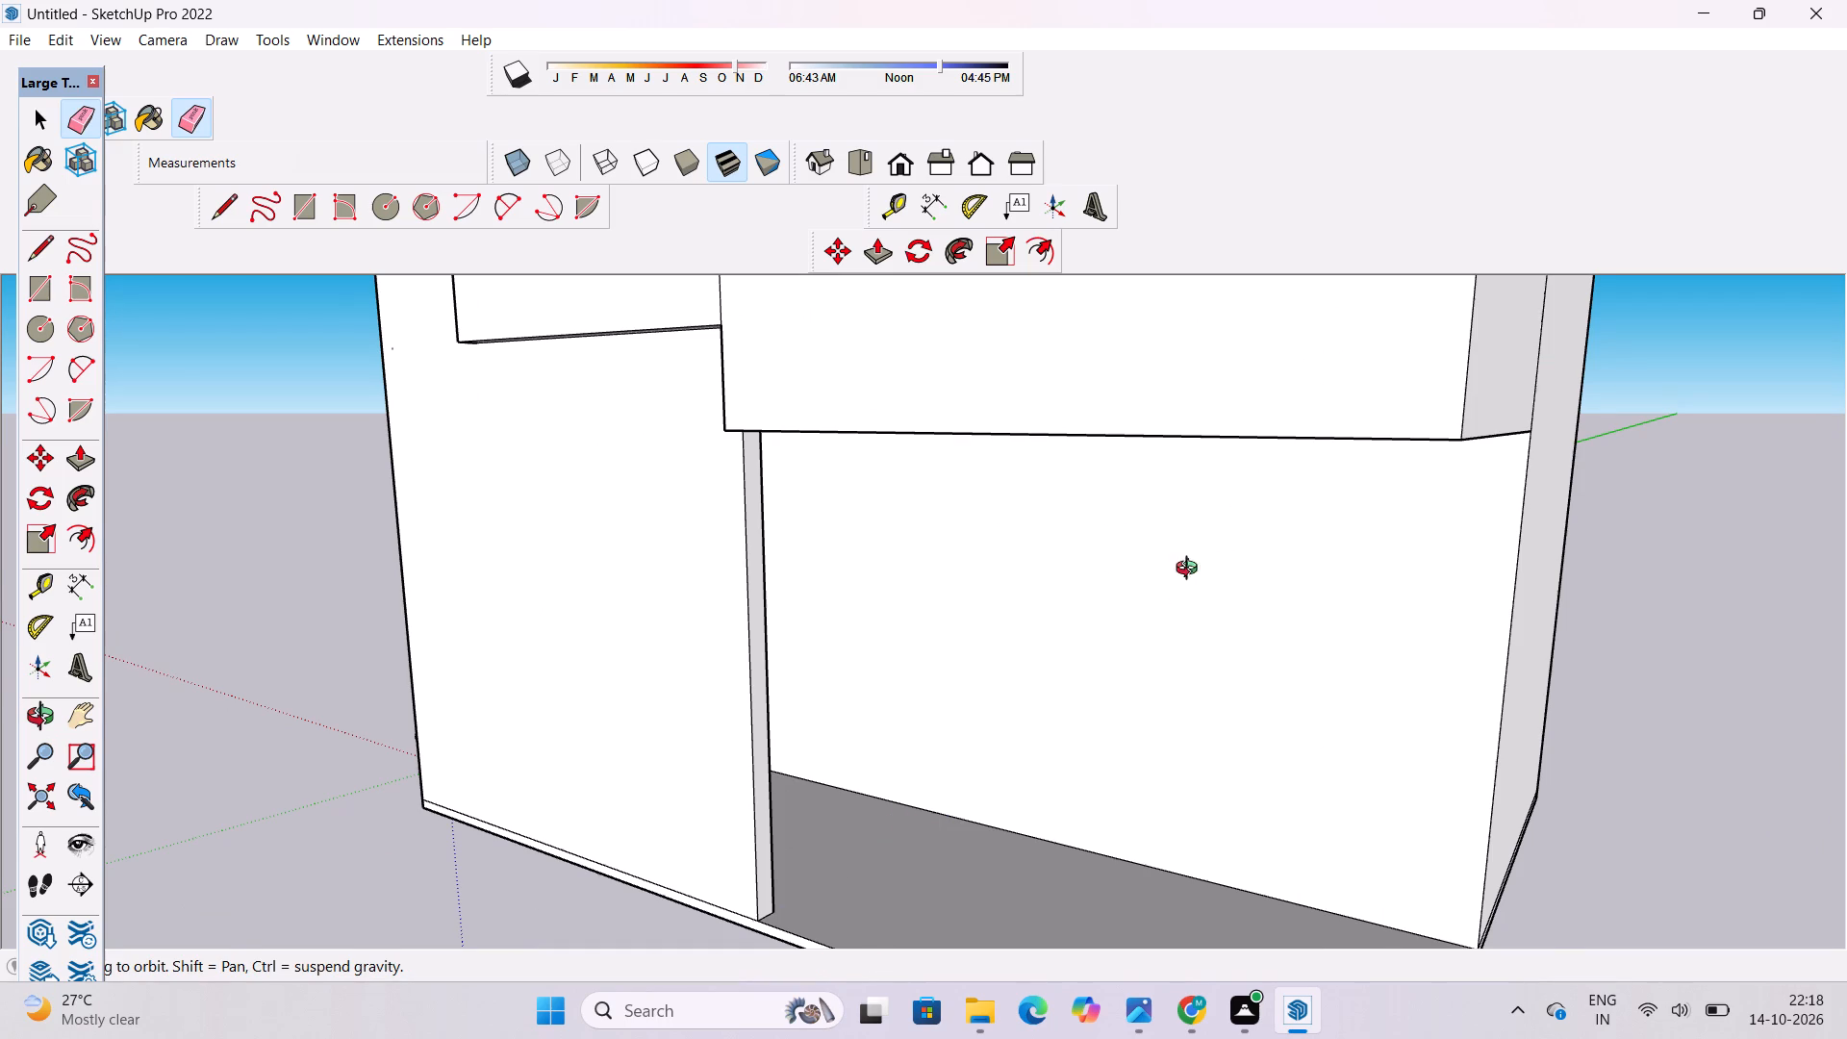
scroll(1191, 570, "down", 9)
left_click_drag(1224, 692, 1325, 692)
left_click_drag(1279, 748, 1205, 741)
left_click_drag(1119, 761, 1233, 802)
scroll(1239, 756, "up", 4)
left_click_drag(1210, 755, 1132, 824, "shift")
left_click_drag(1131, 825, 1068, 795)
scroll(1082, 787, "up", 4)
left_click_drag(1090, 787, 976, 743, "shift")
scroll(1028, 787, "up", 2)
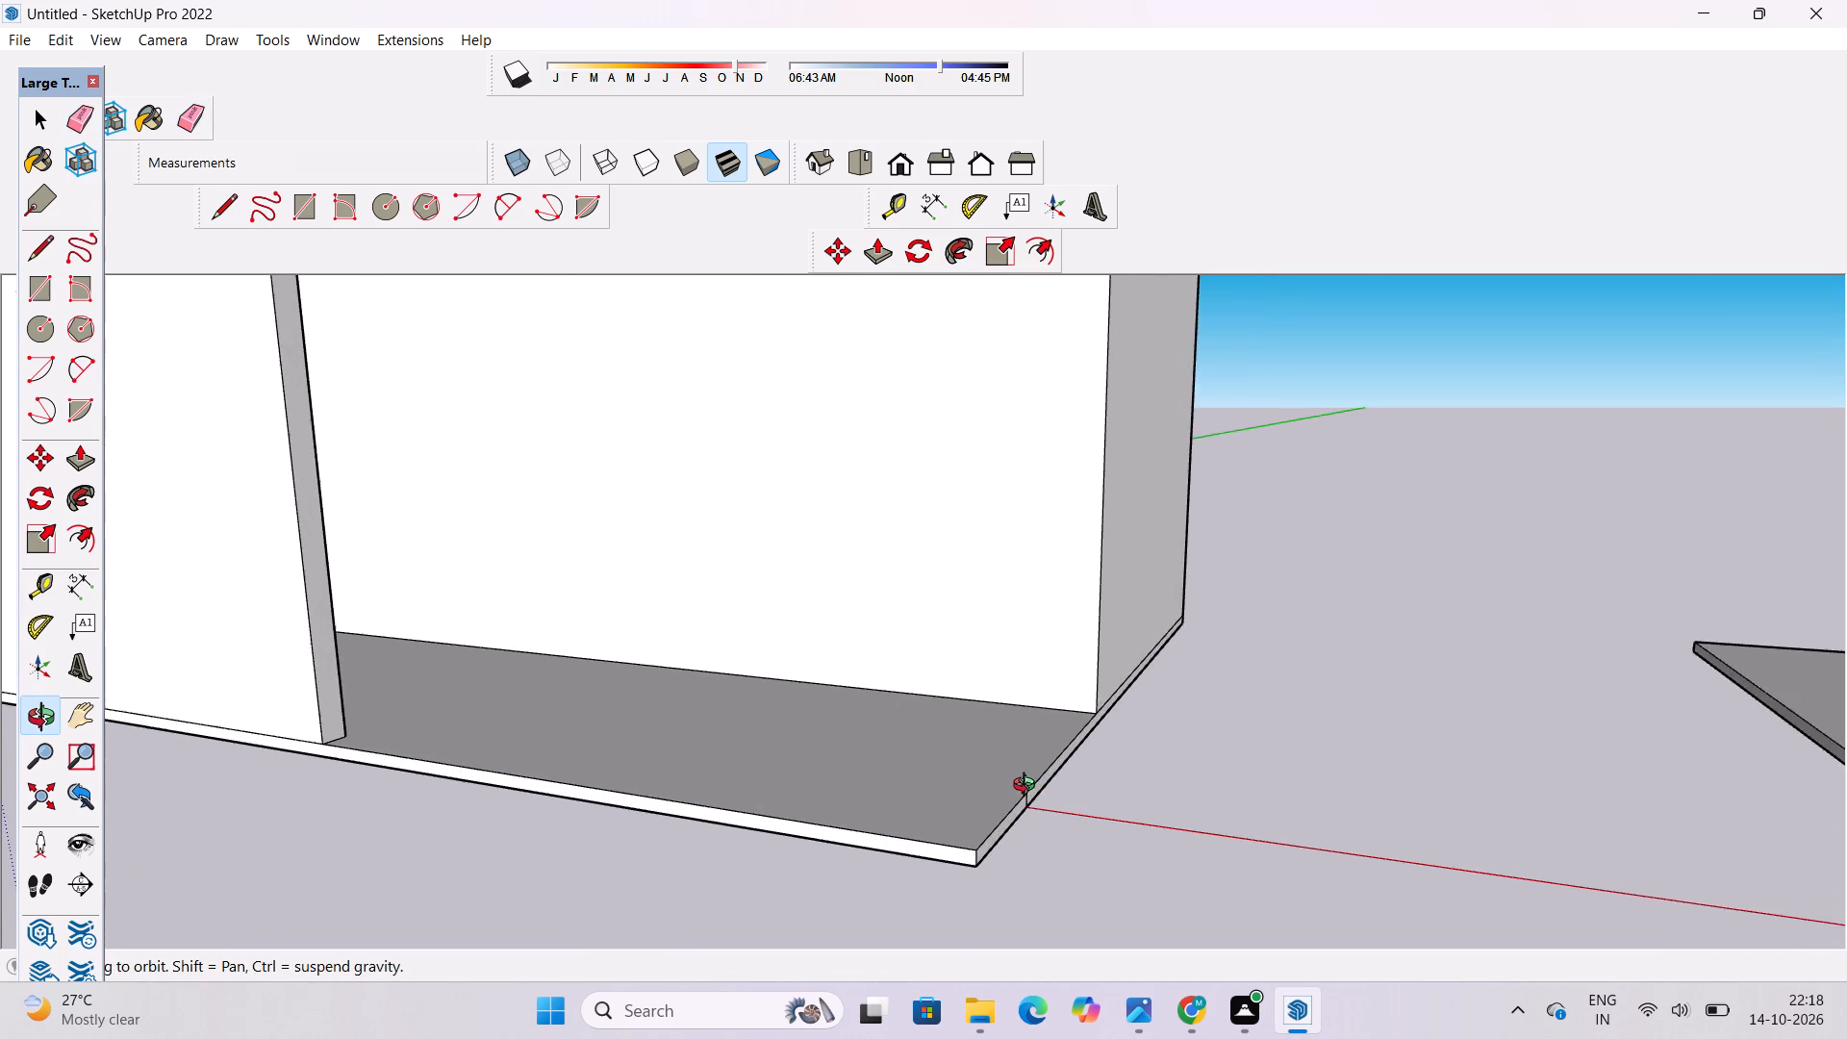
scroll(1028, 787, "up", 5)
left_click_drag(1043, 828, 998, 757)
key("e")
scroll(926, 704, "up", 8)
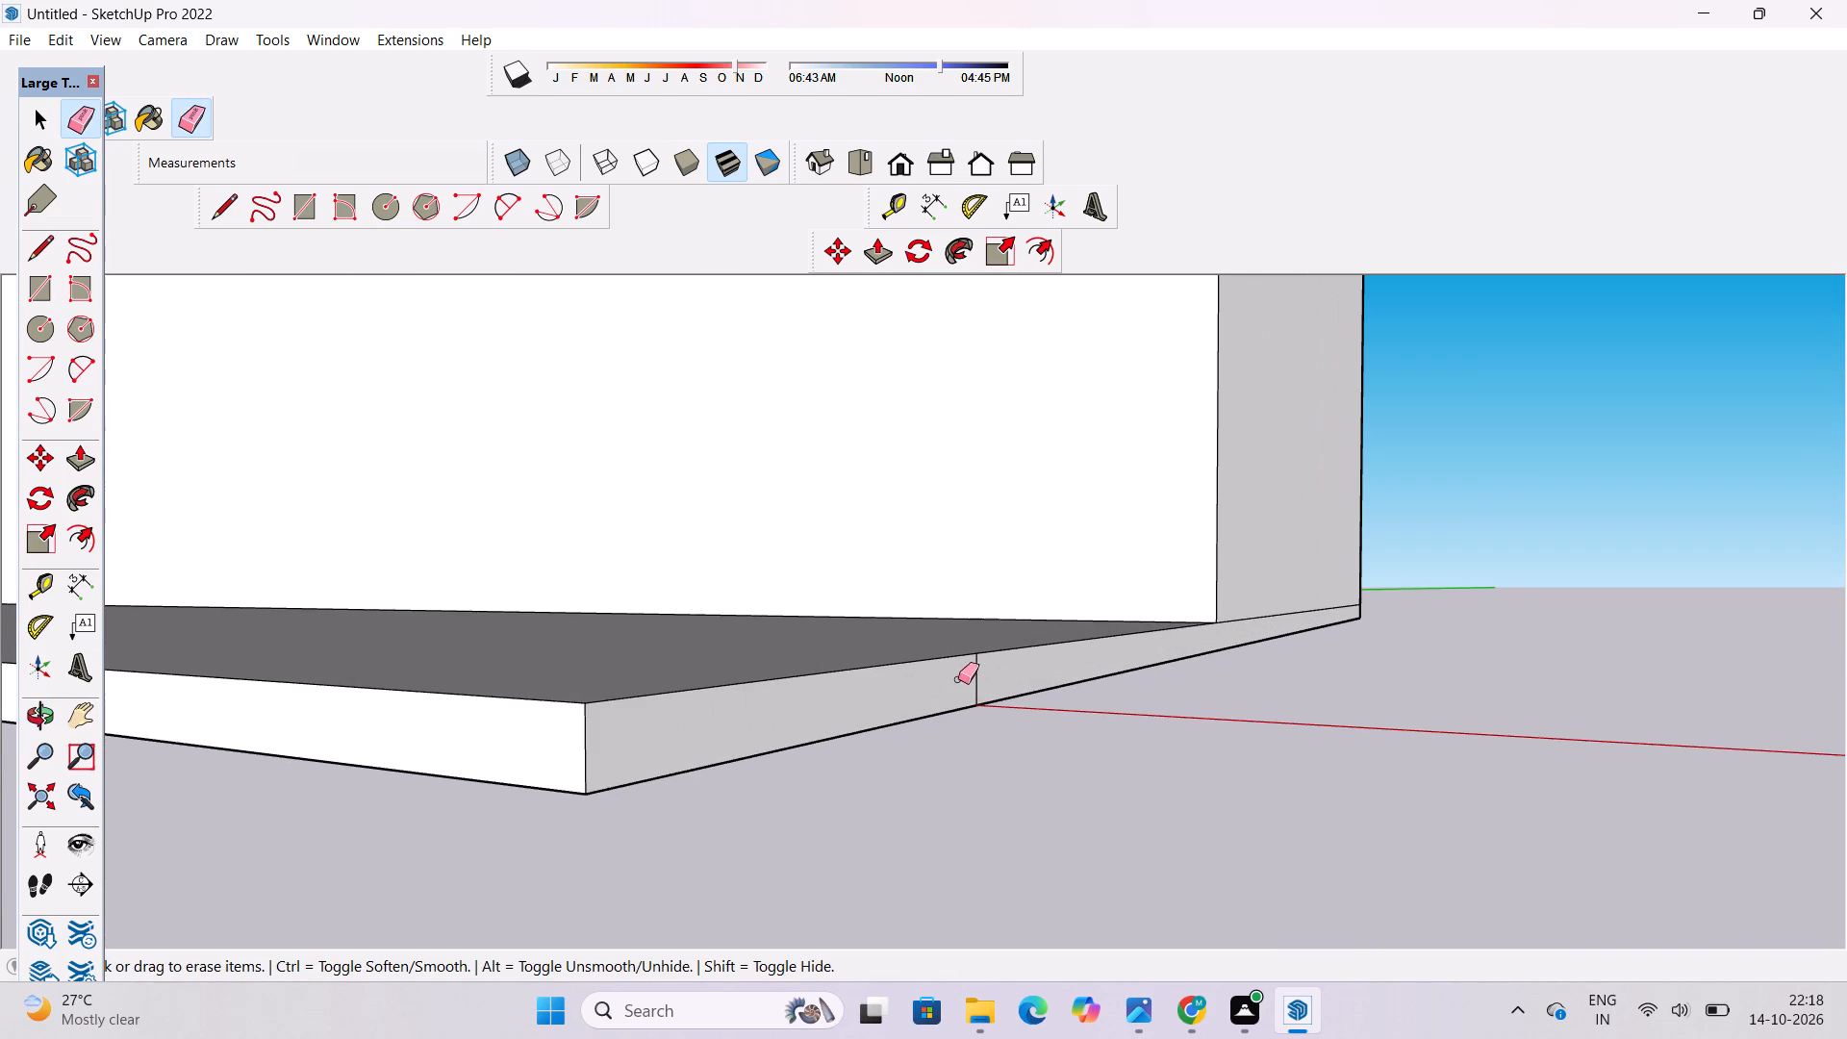
left_click(981, 664)
Place a guide on the ground-floor slab 3' in from its outer side edge.
key("o")
scroll(1018, 646, "down", 5)
left_click_drag(1018, 646, 1121, 711)
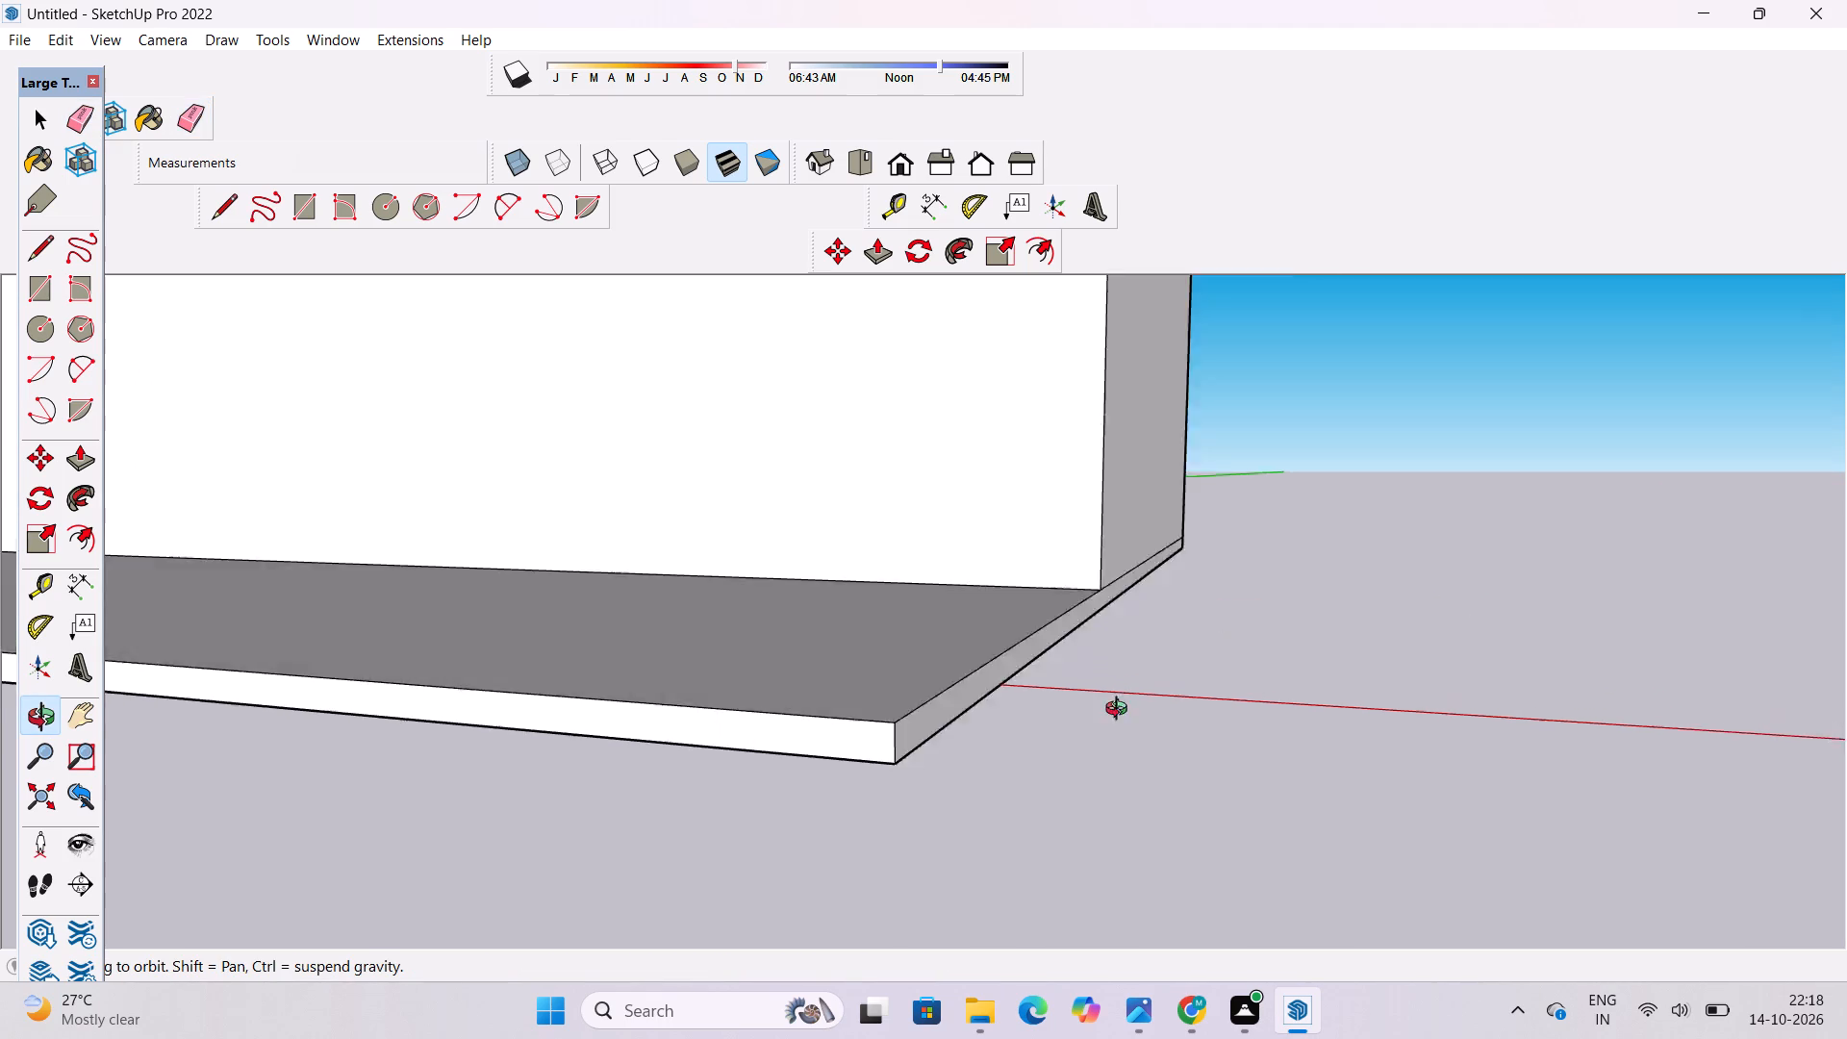
left_click_drag(1121, 711, 1168, 742)
scroll(999, 673, "down", 6)
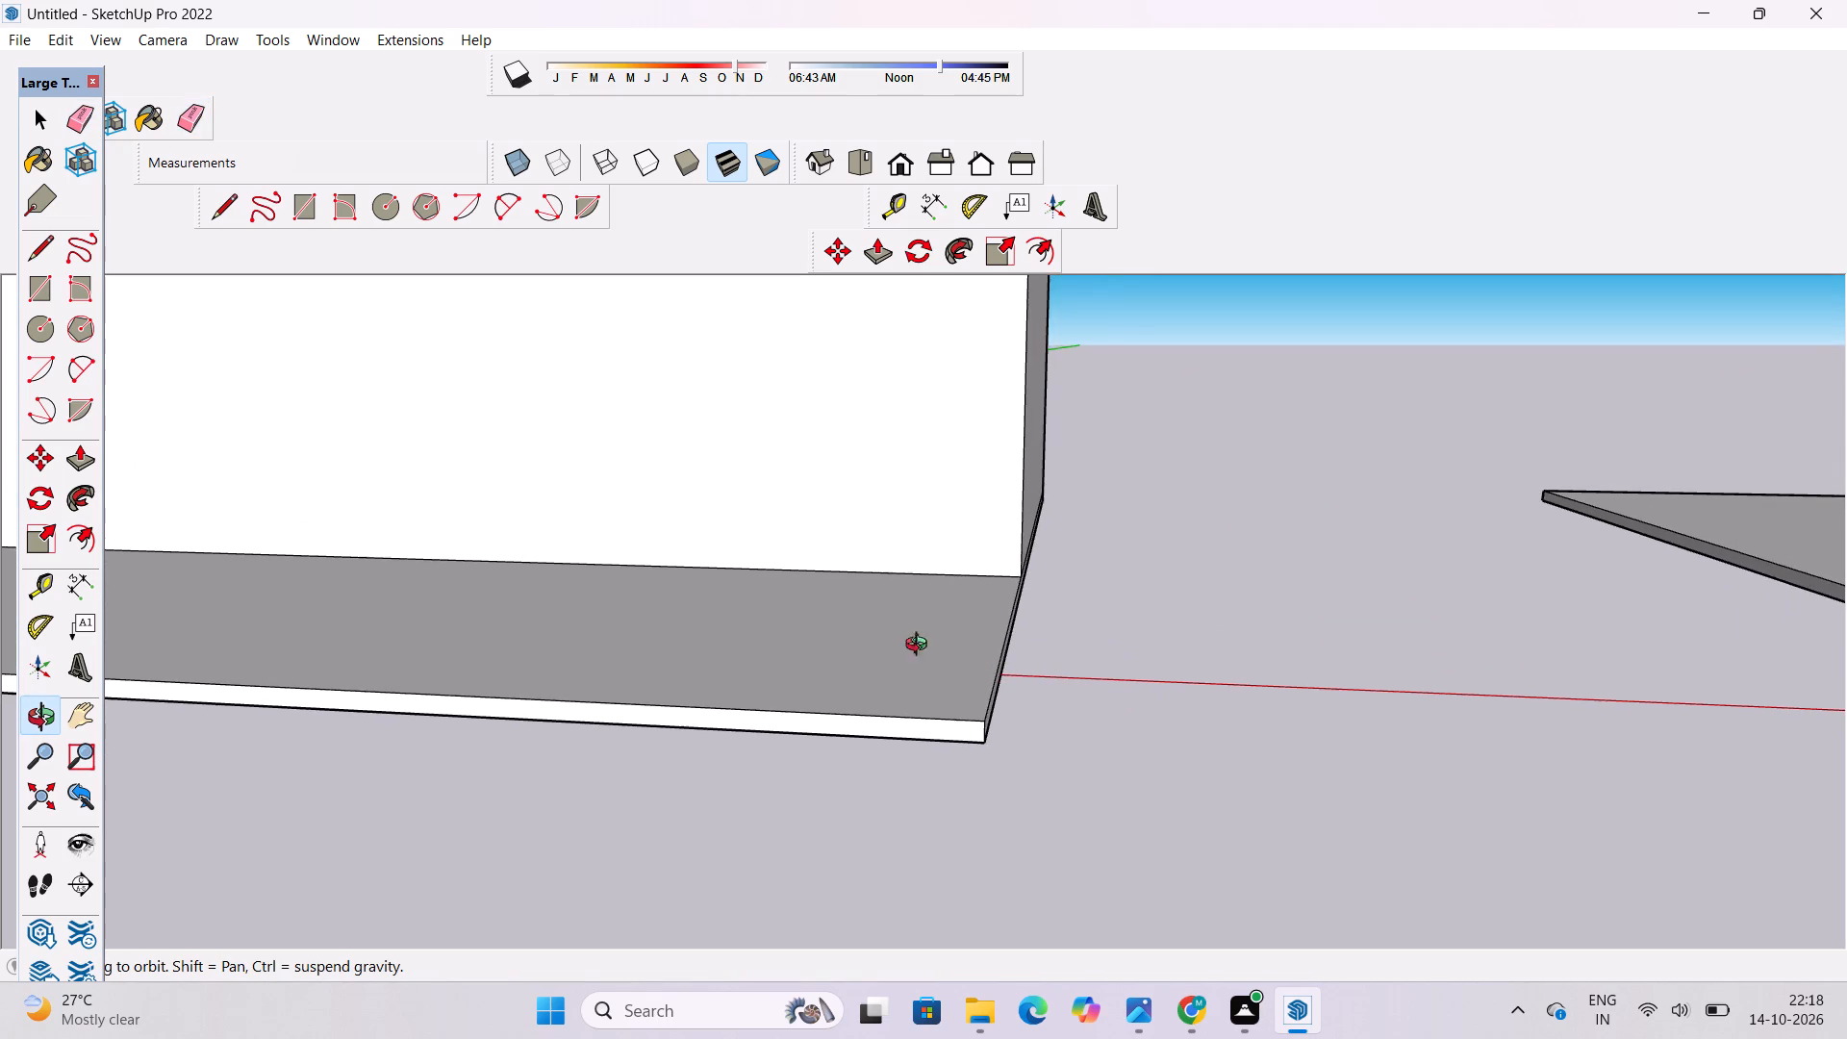
left_click_drag(854, 627, 1060, 792, "shift")
left_click_drag(1040, 748, 1108, 684)
scroll(1117, 666, "down", 5, "shift")
left_click_drag(1156, 679, 1040, 737)
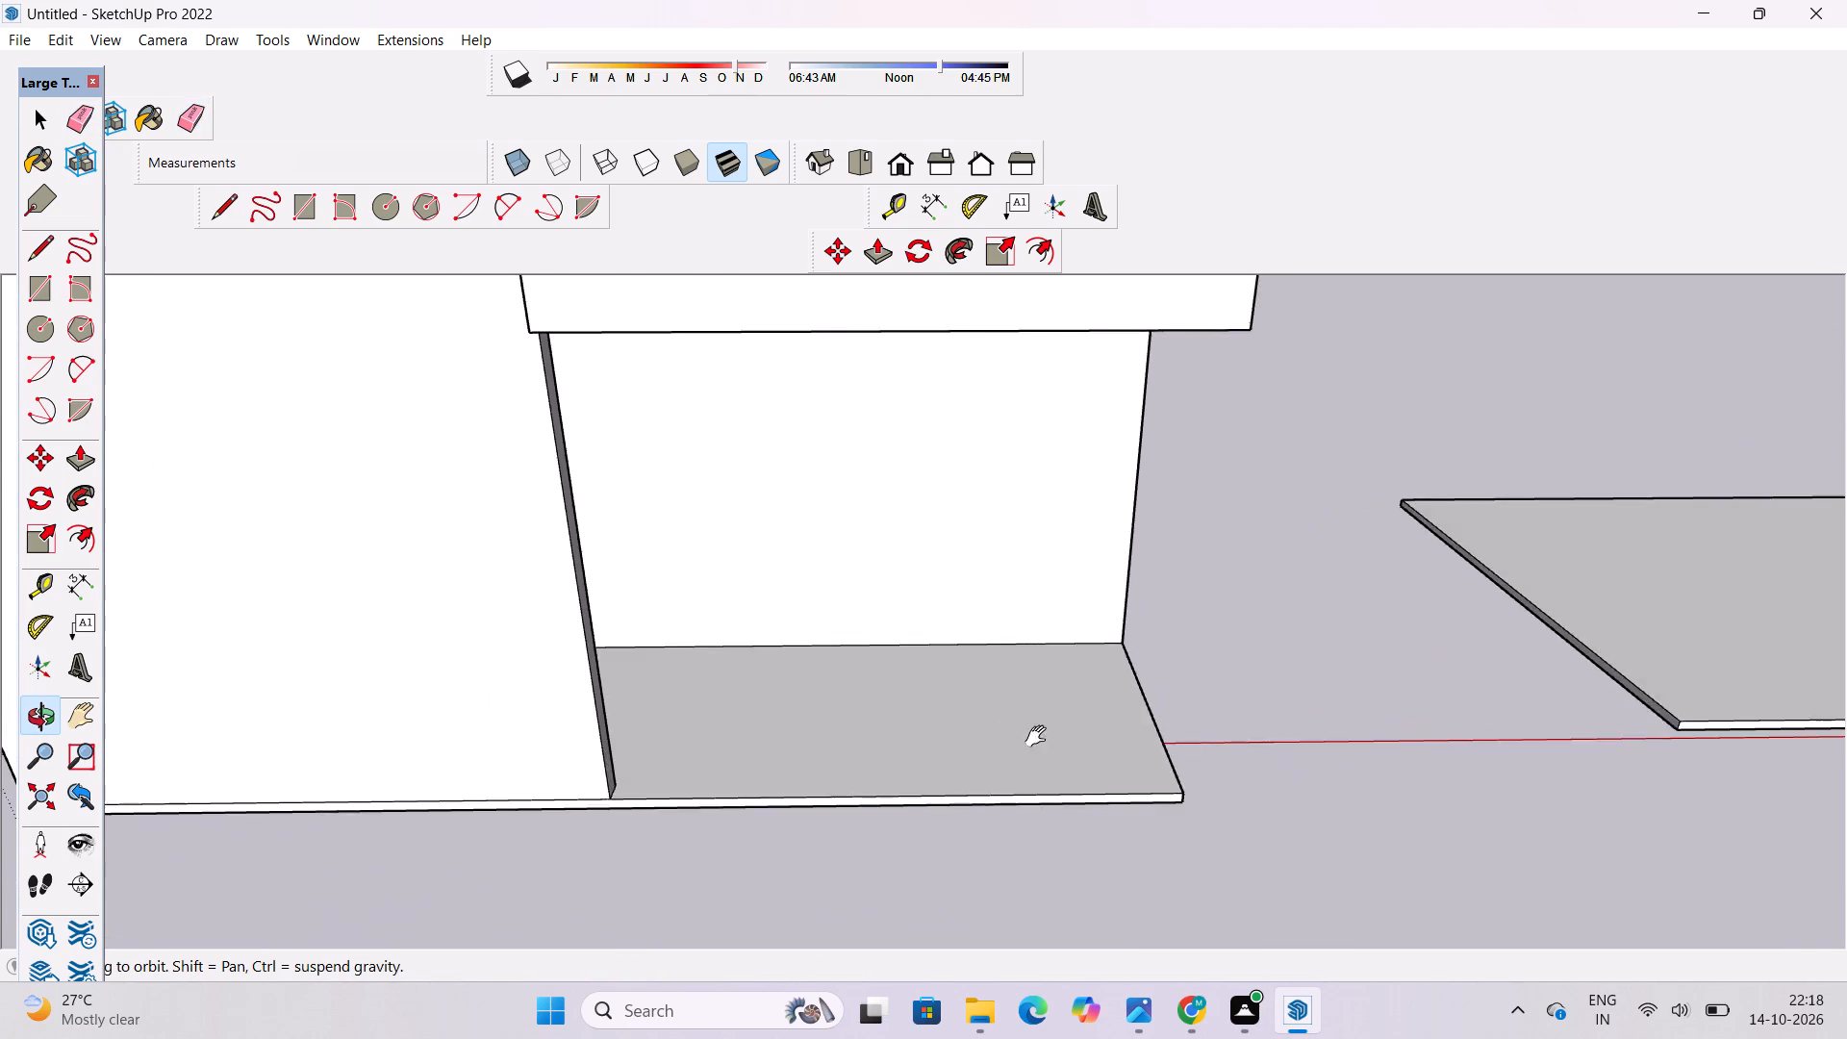
left_click_drag(1040, 737, 989, 763)
key("t")
scroll(1114, 774, "up", 2)
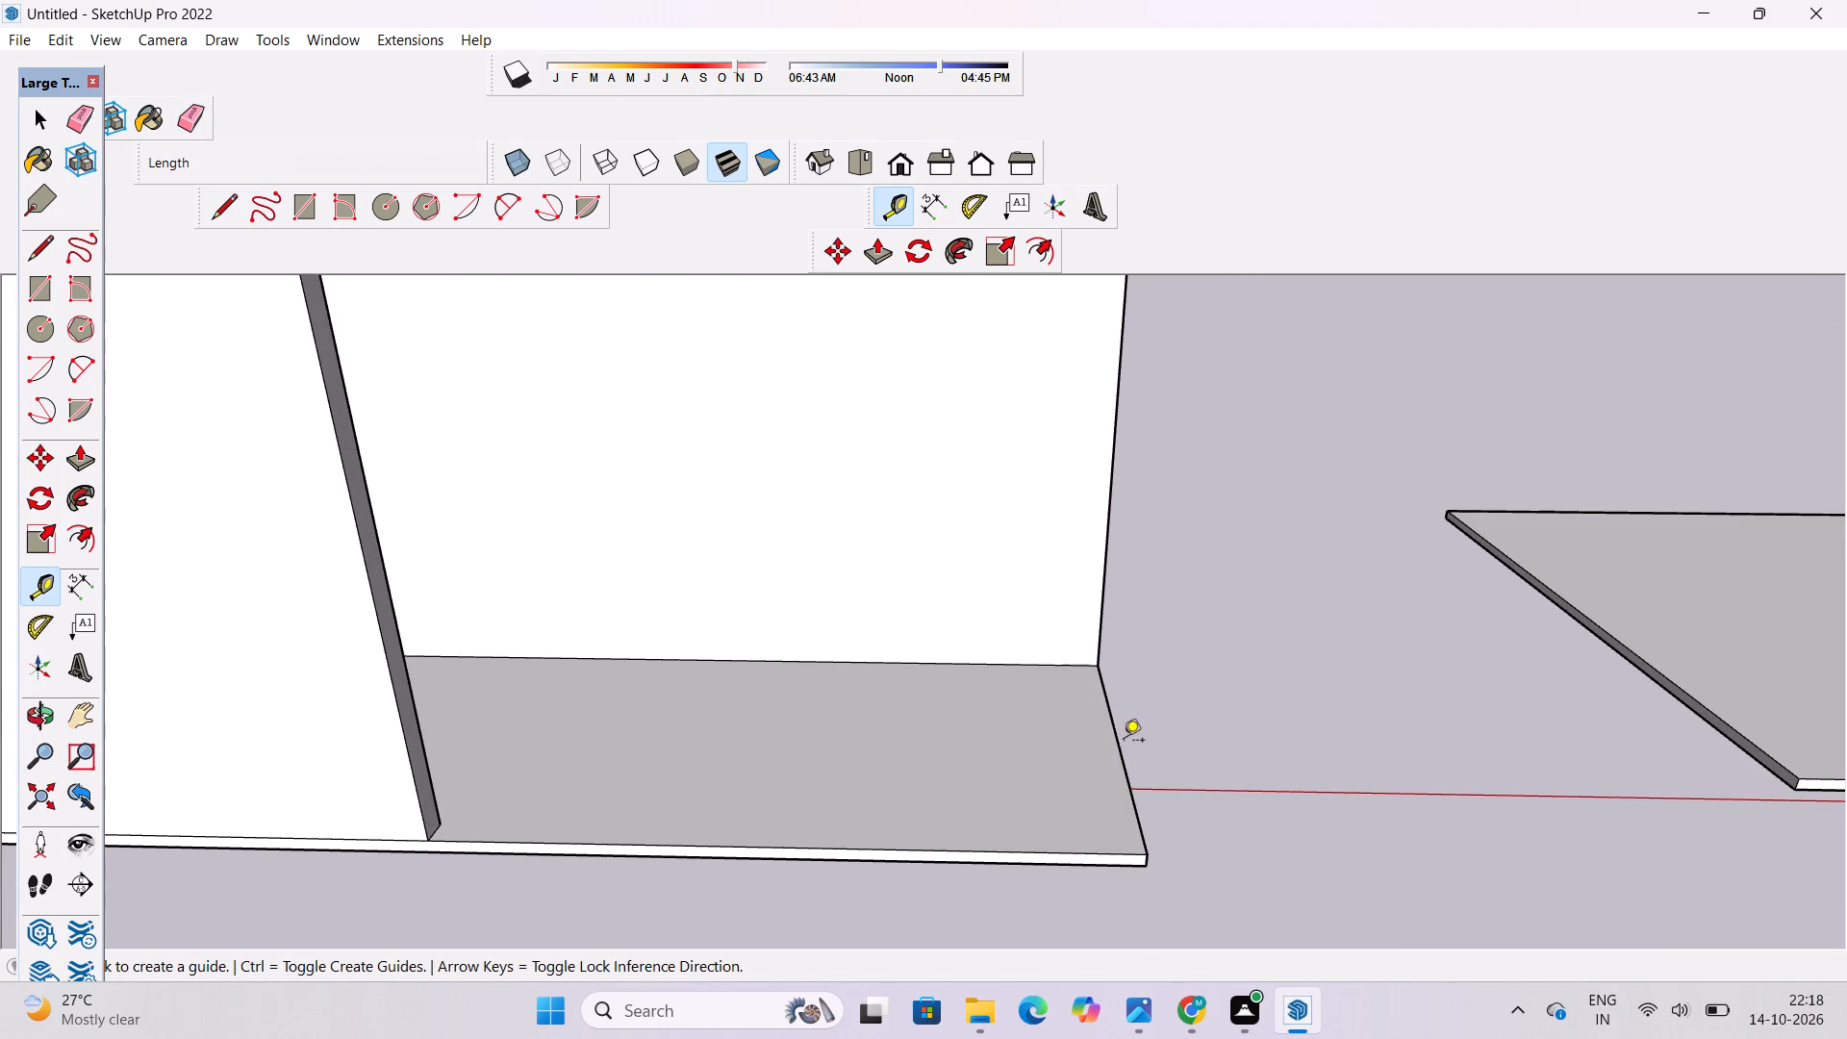
left_click(1122, 750)
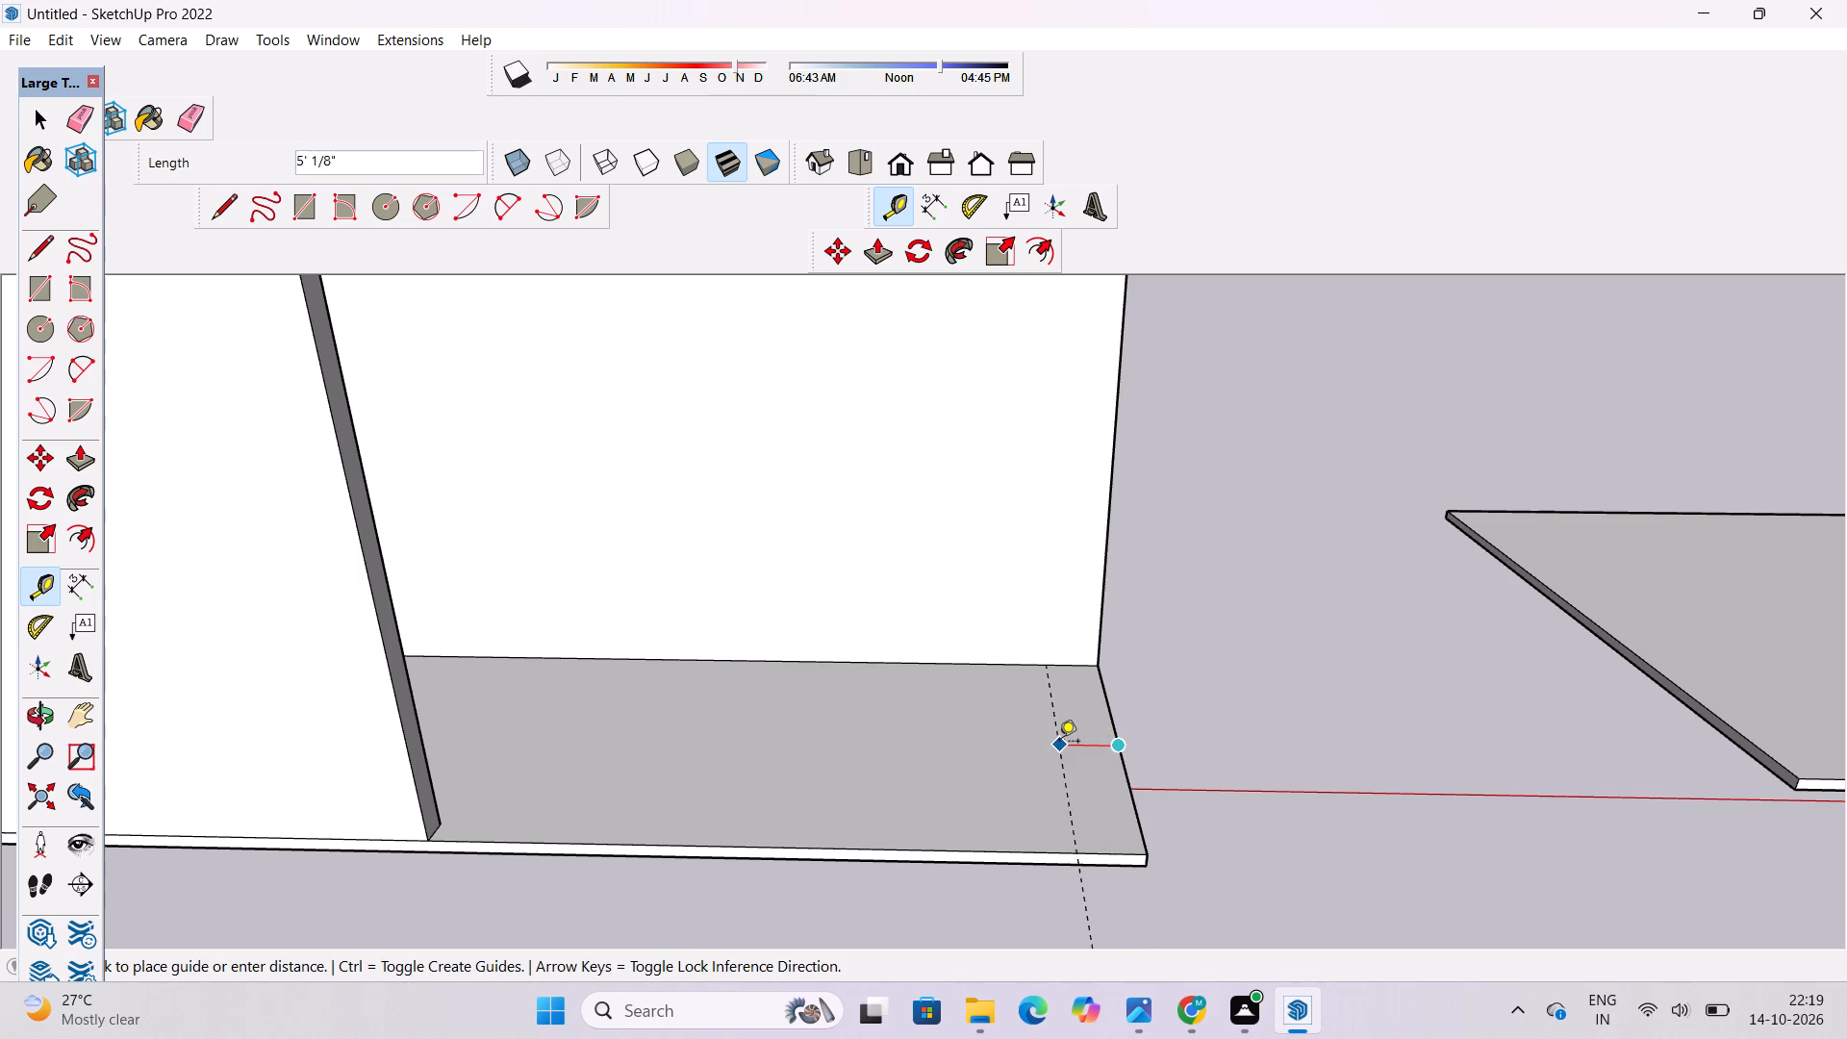
type("3'")
key("Return")
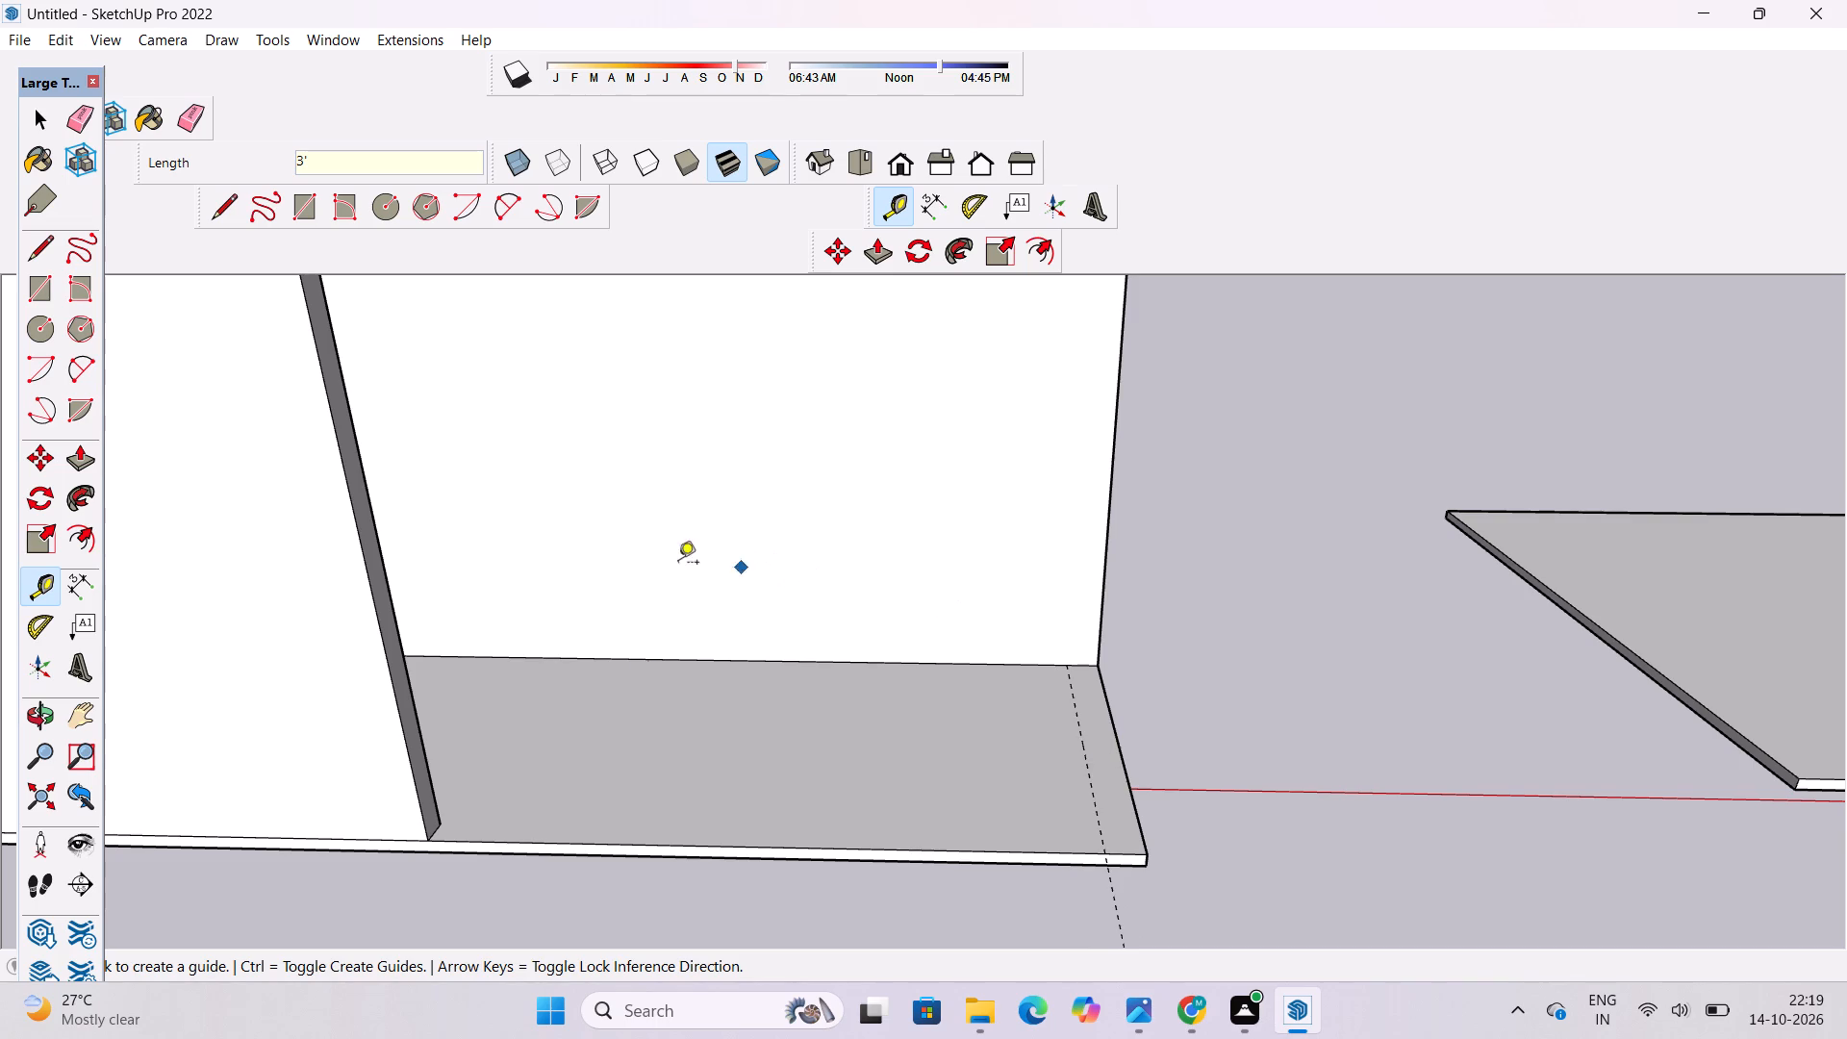
Place a guide 2' in from the ground-floor slab's front edge, through the back corner of the tower's end face.
left_click(787, 849)
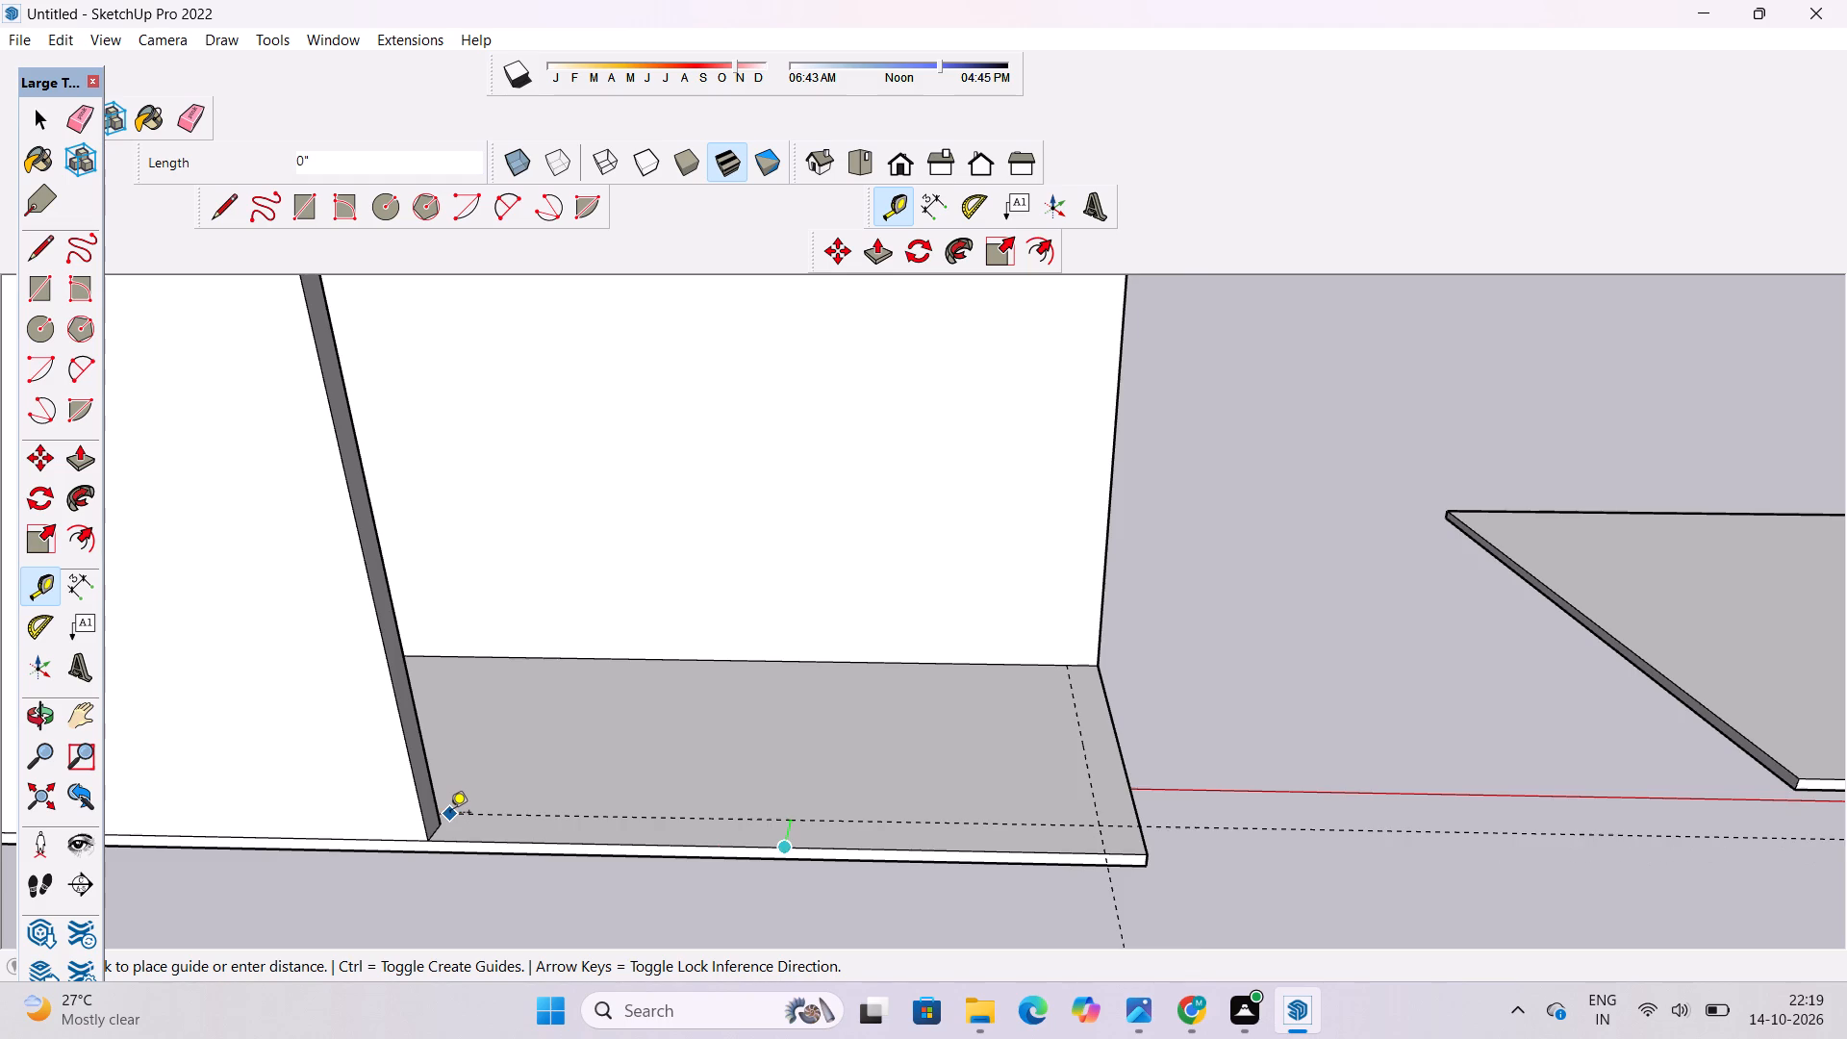
scroll(450, 814, "up", 7)
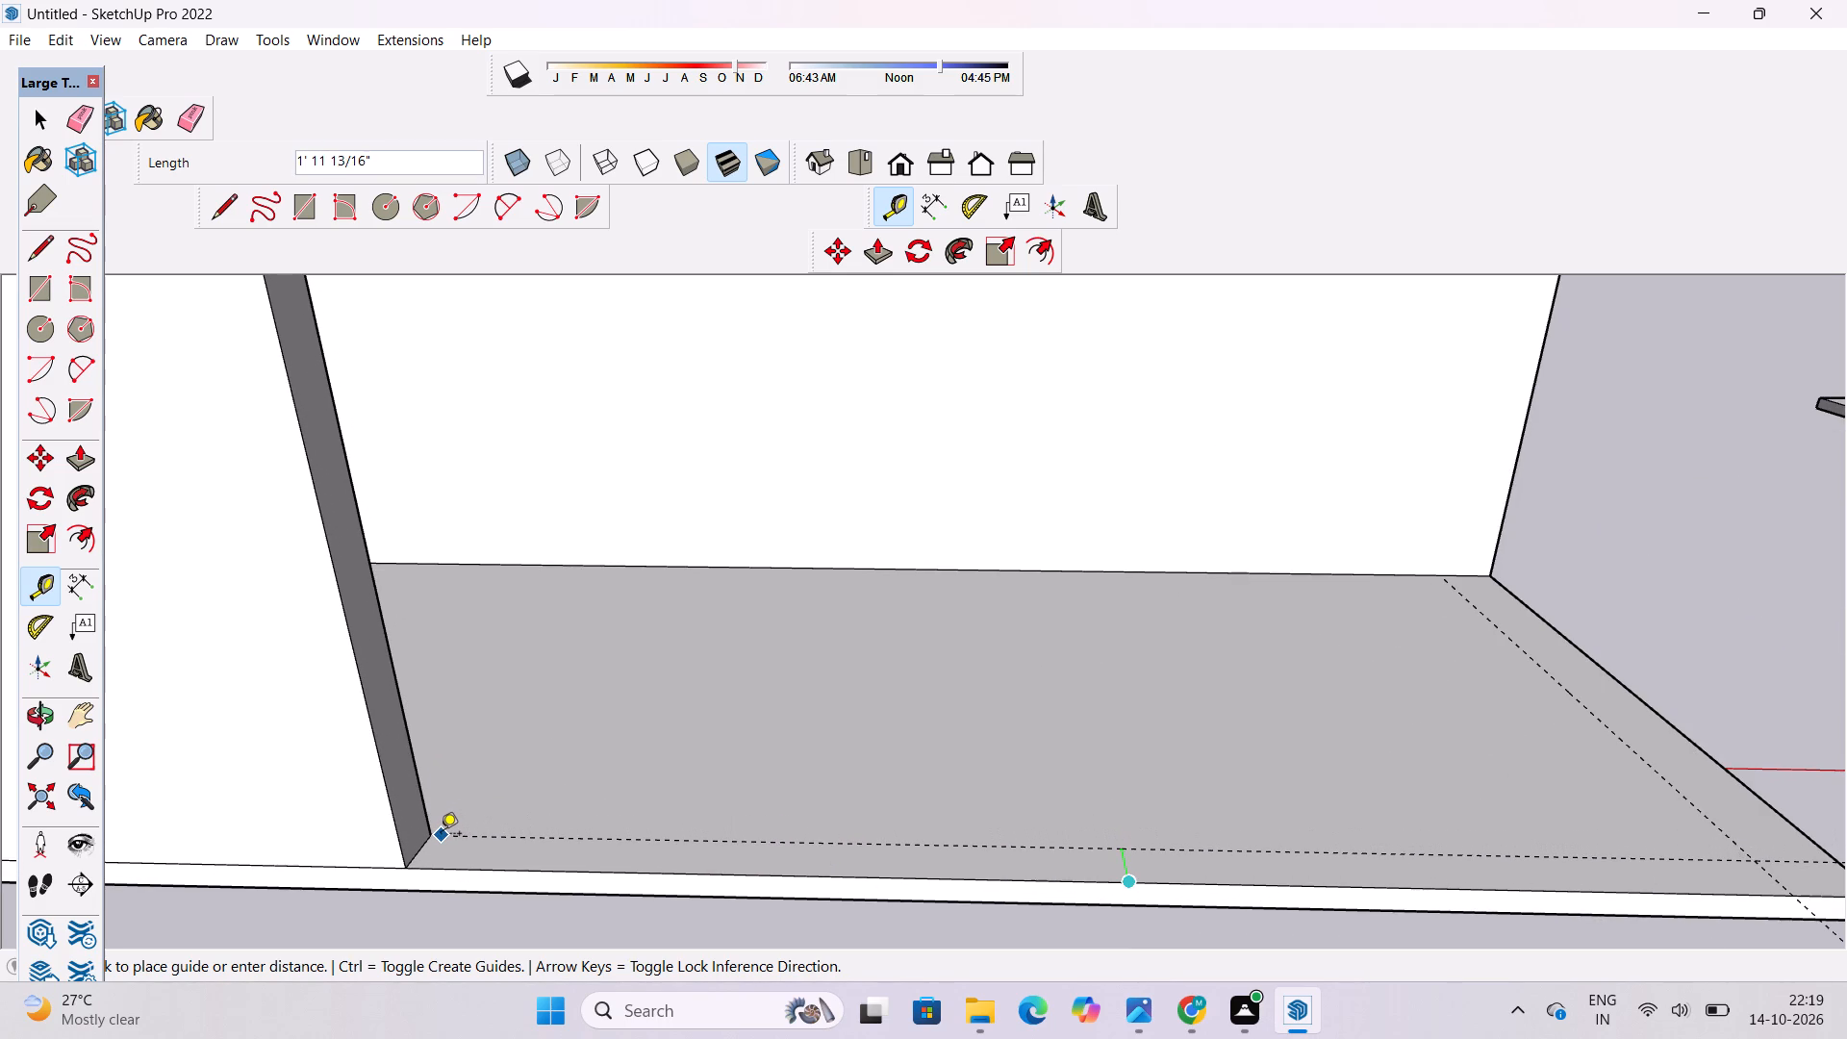
scroll(435, 831, "up", 6)
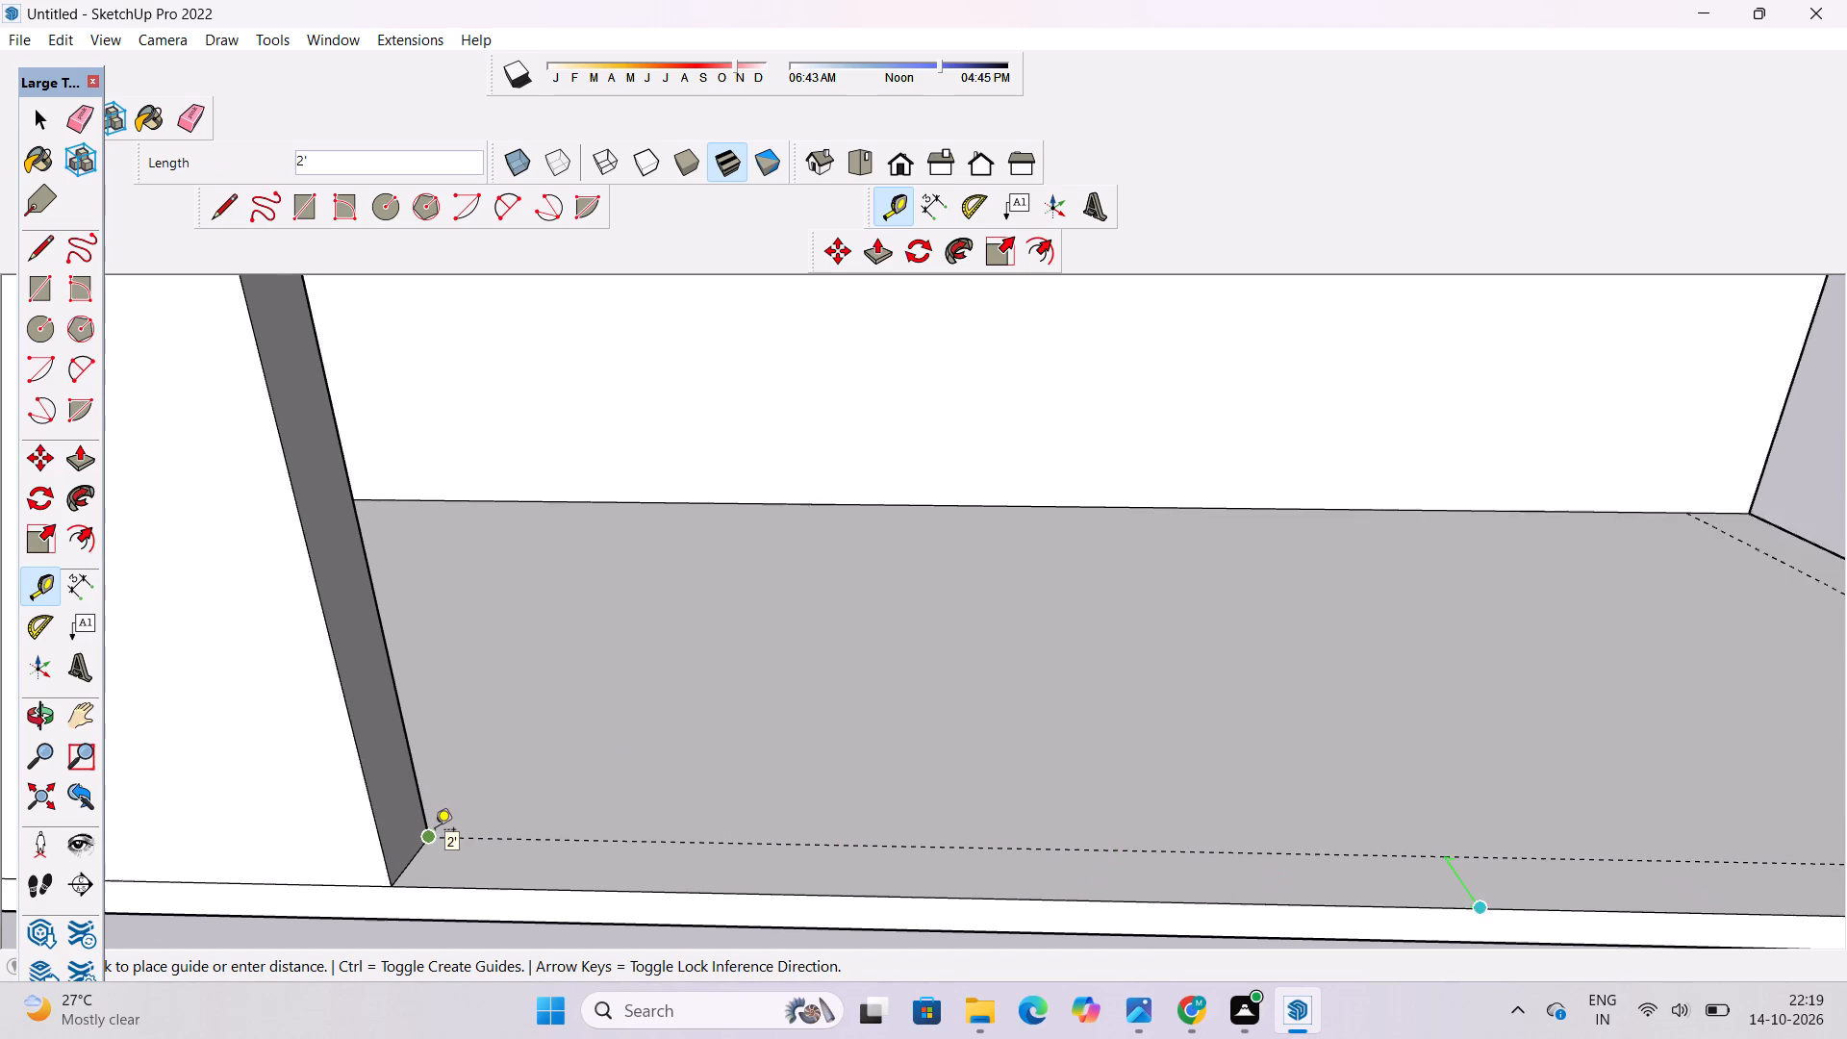
scroll(435, 831, "up", 4)
left_click(435, 831)
Draw floor lines along both guides, from the tower's inner corner to their intersection, then 28' back to the rear wall.
scroll(397, 806, "down", 4)
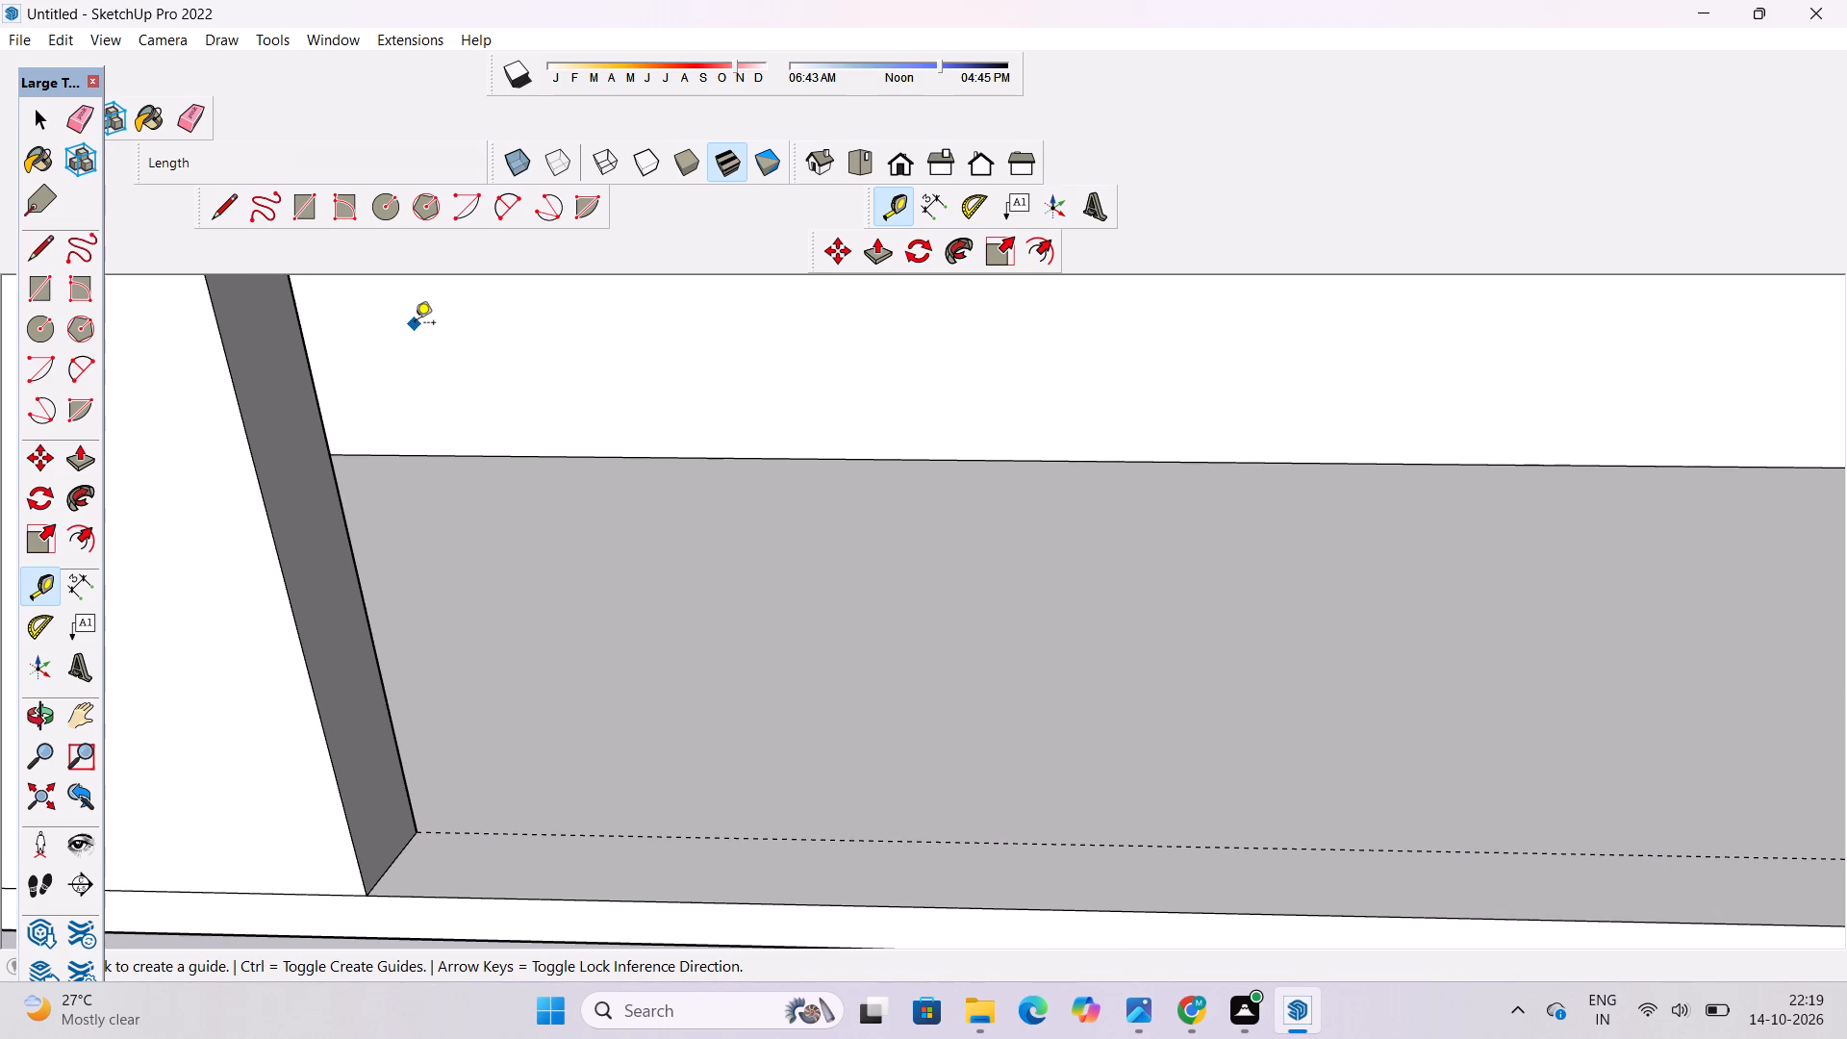
left_click(214, 204)
scroll(287, 411, "down", 5)
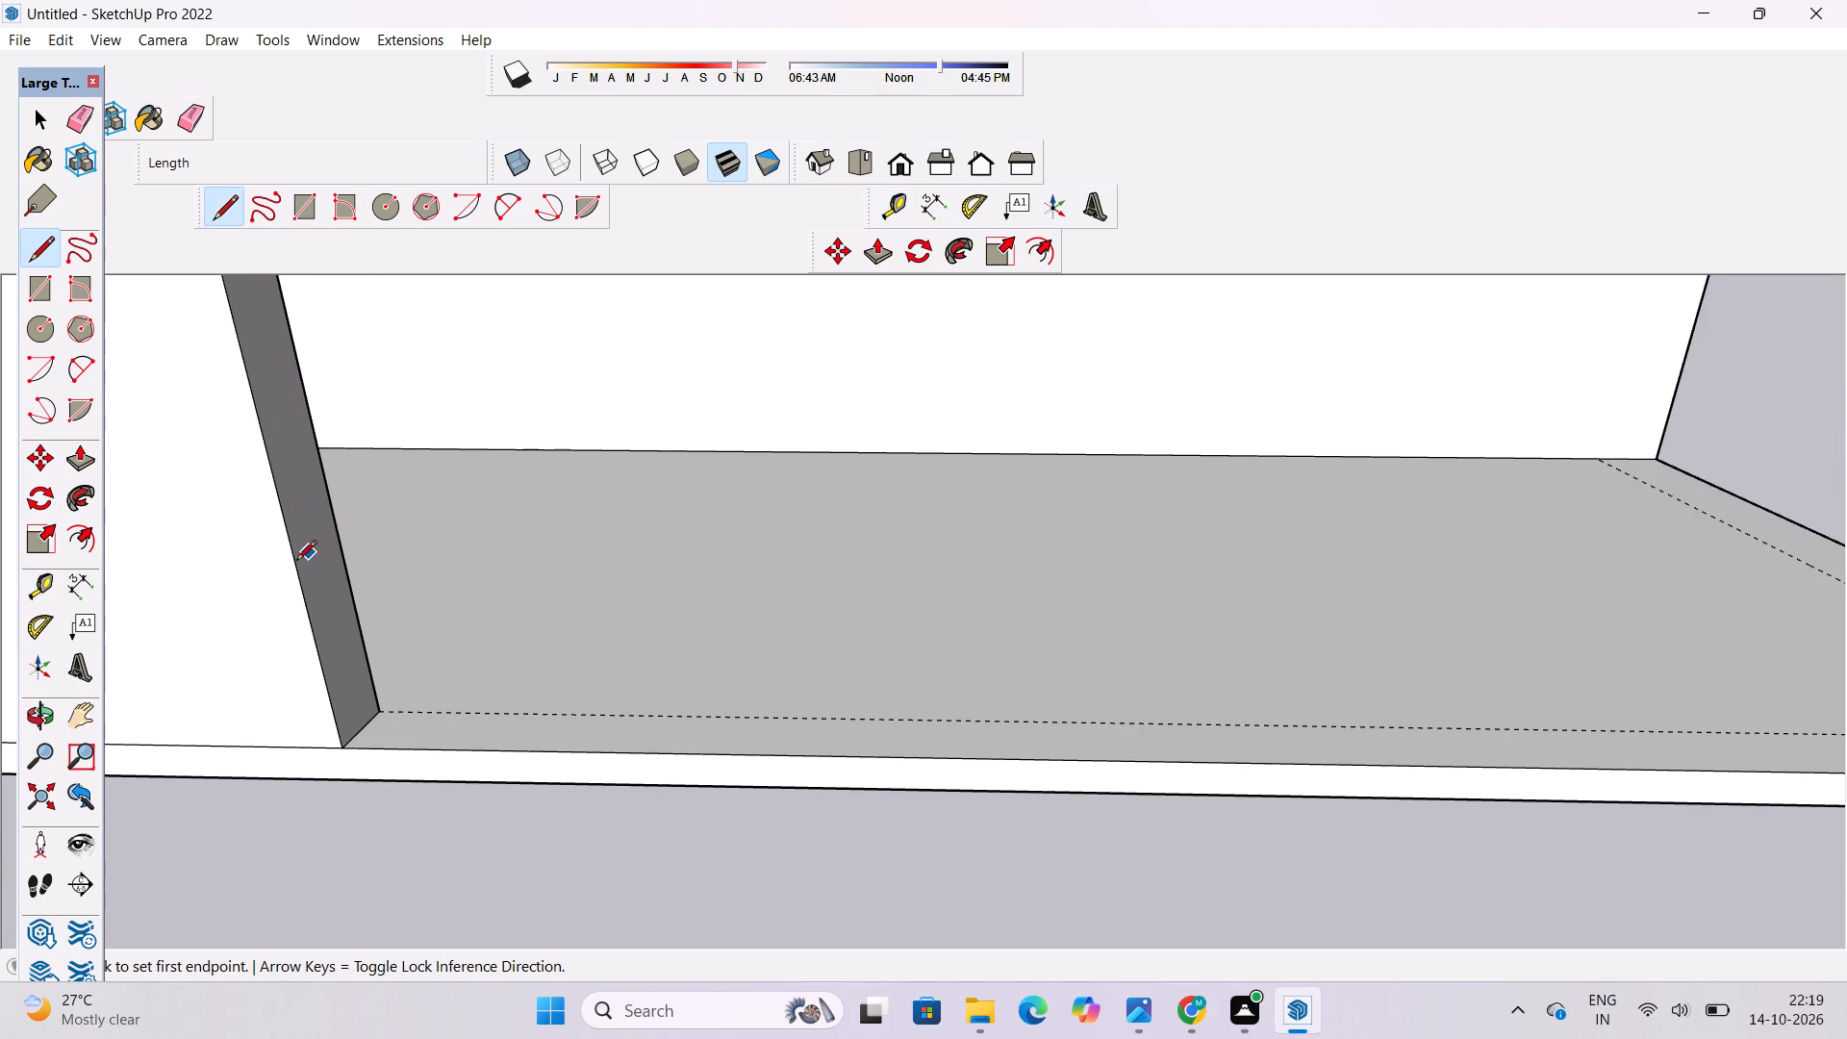
scroll(296, 562, "down", 5)
scroll(410, 589, "up", 4)
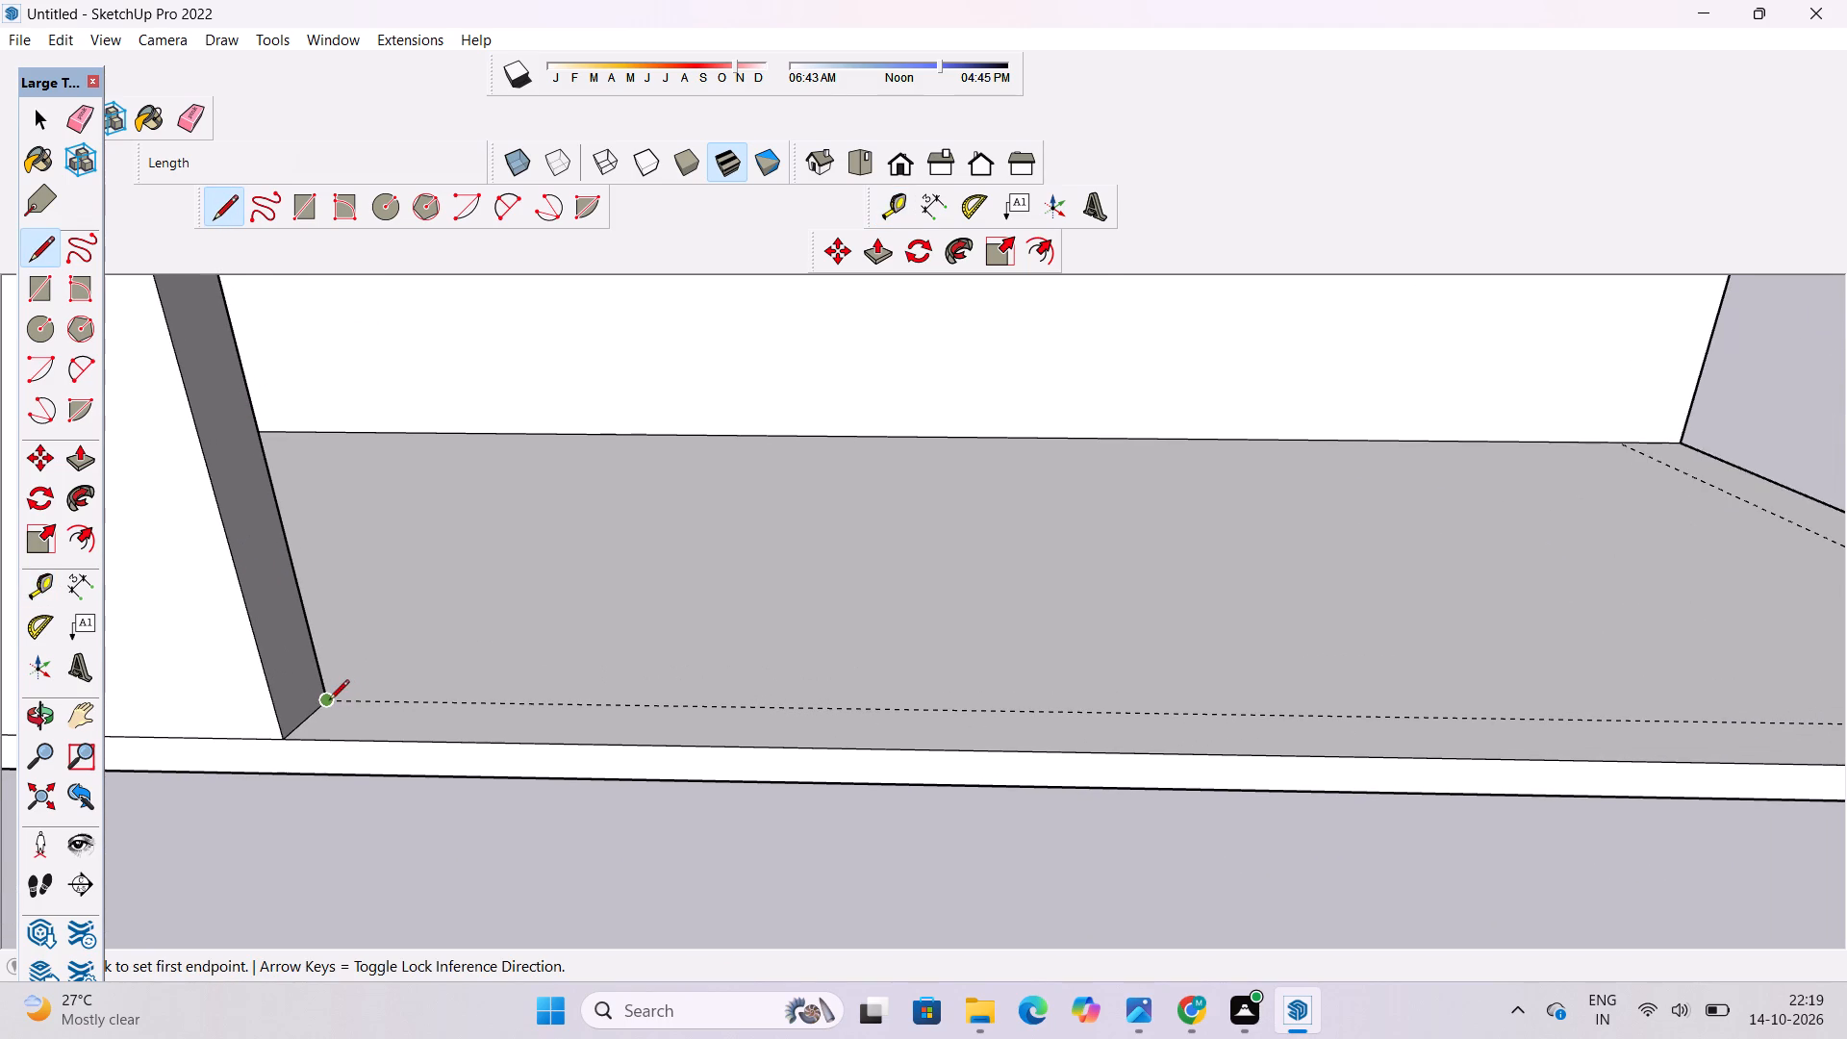
left_click(329, 701)
scroll(324, 699, "down", 11)
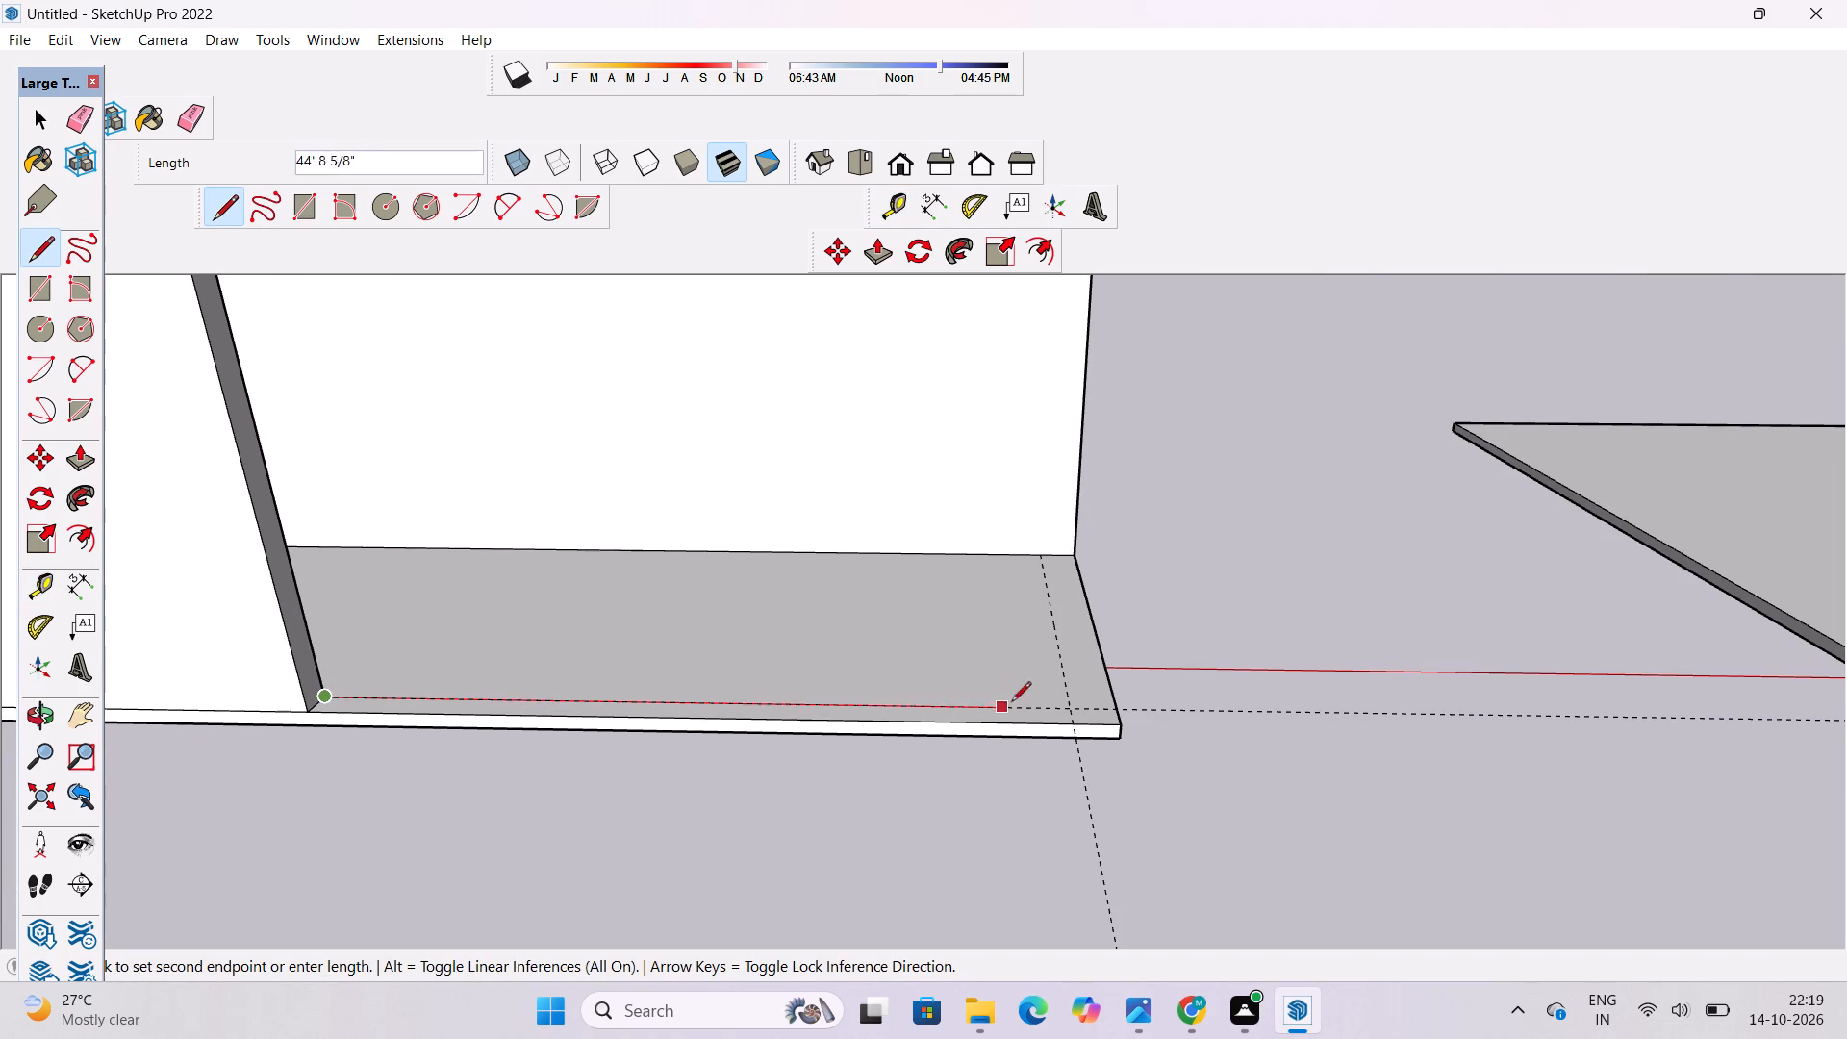
left_click(1071, 708)
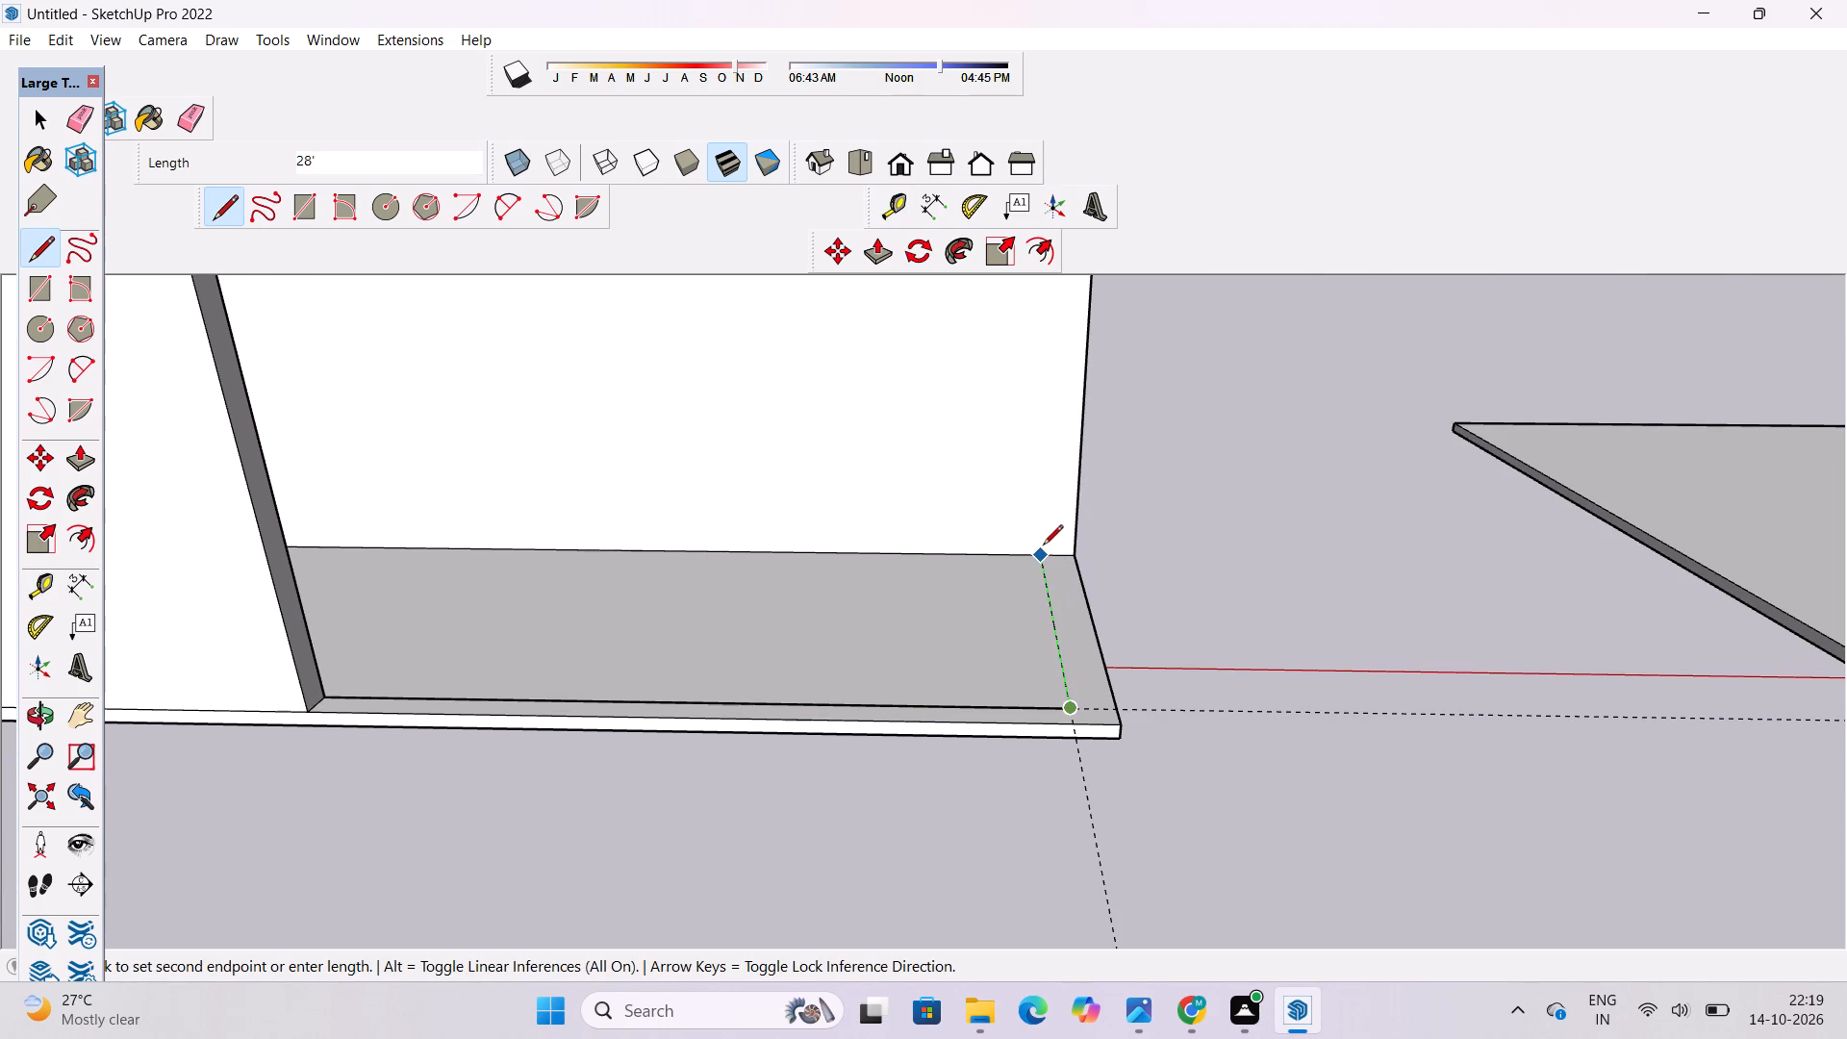
left_click(1043, 546)
Erase the two construction guides on the ground-floor slab.
left_click(182, 114)
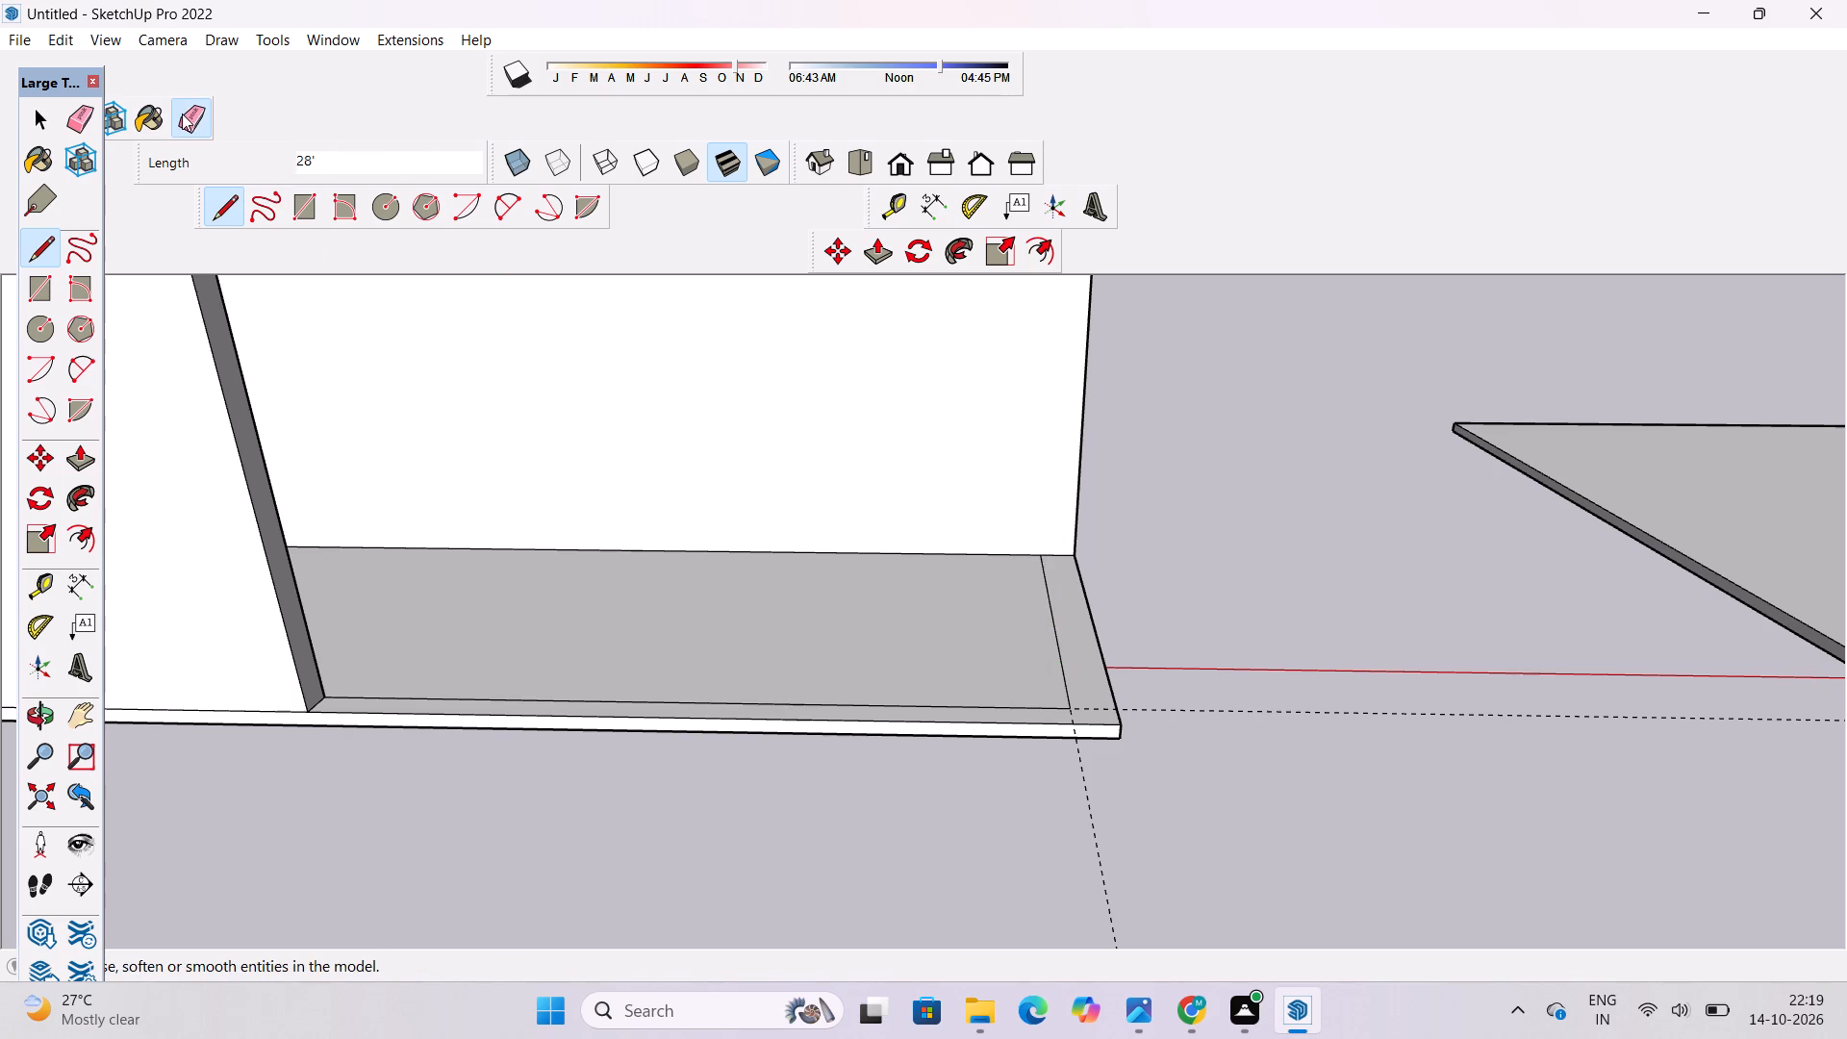
scroll(340, 390, "down", 6)
left_click(875, 588)
left_click_drag(835, 630, 755, 653)
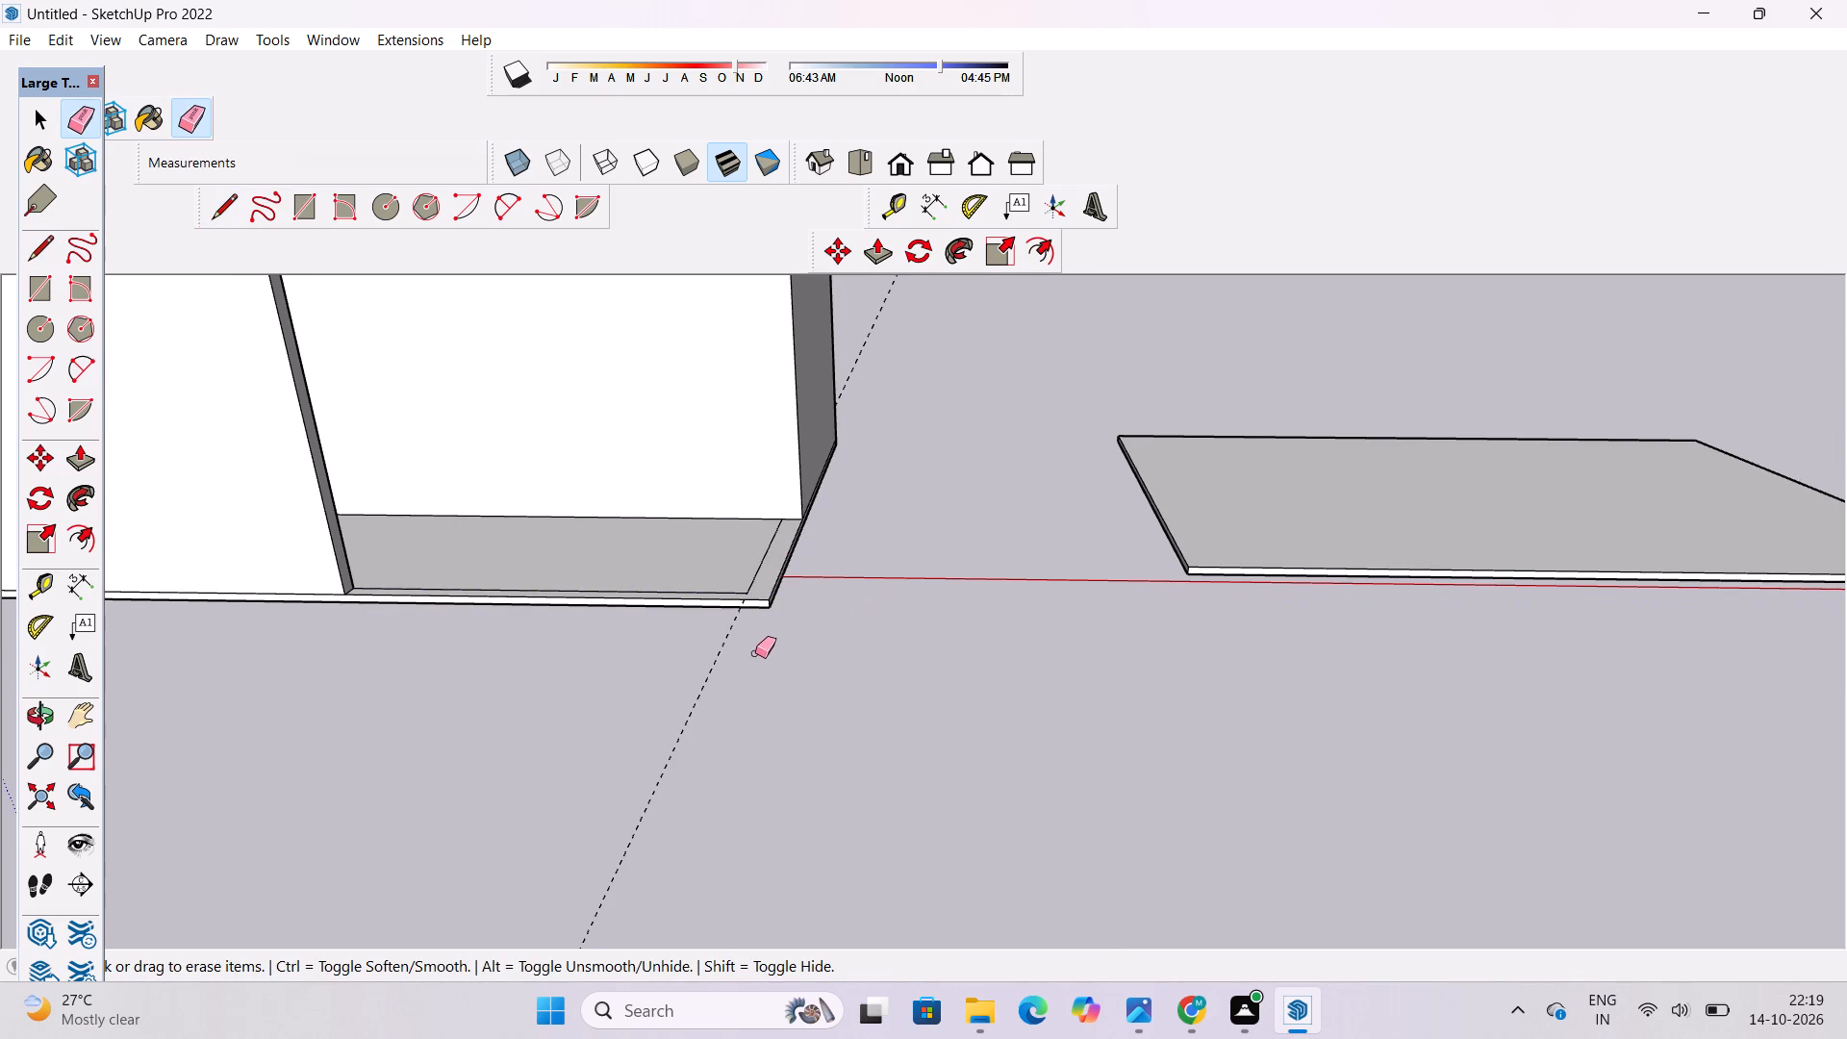
left_click_drag(755, 653, 712, 665)
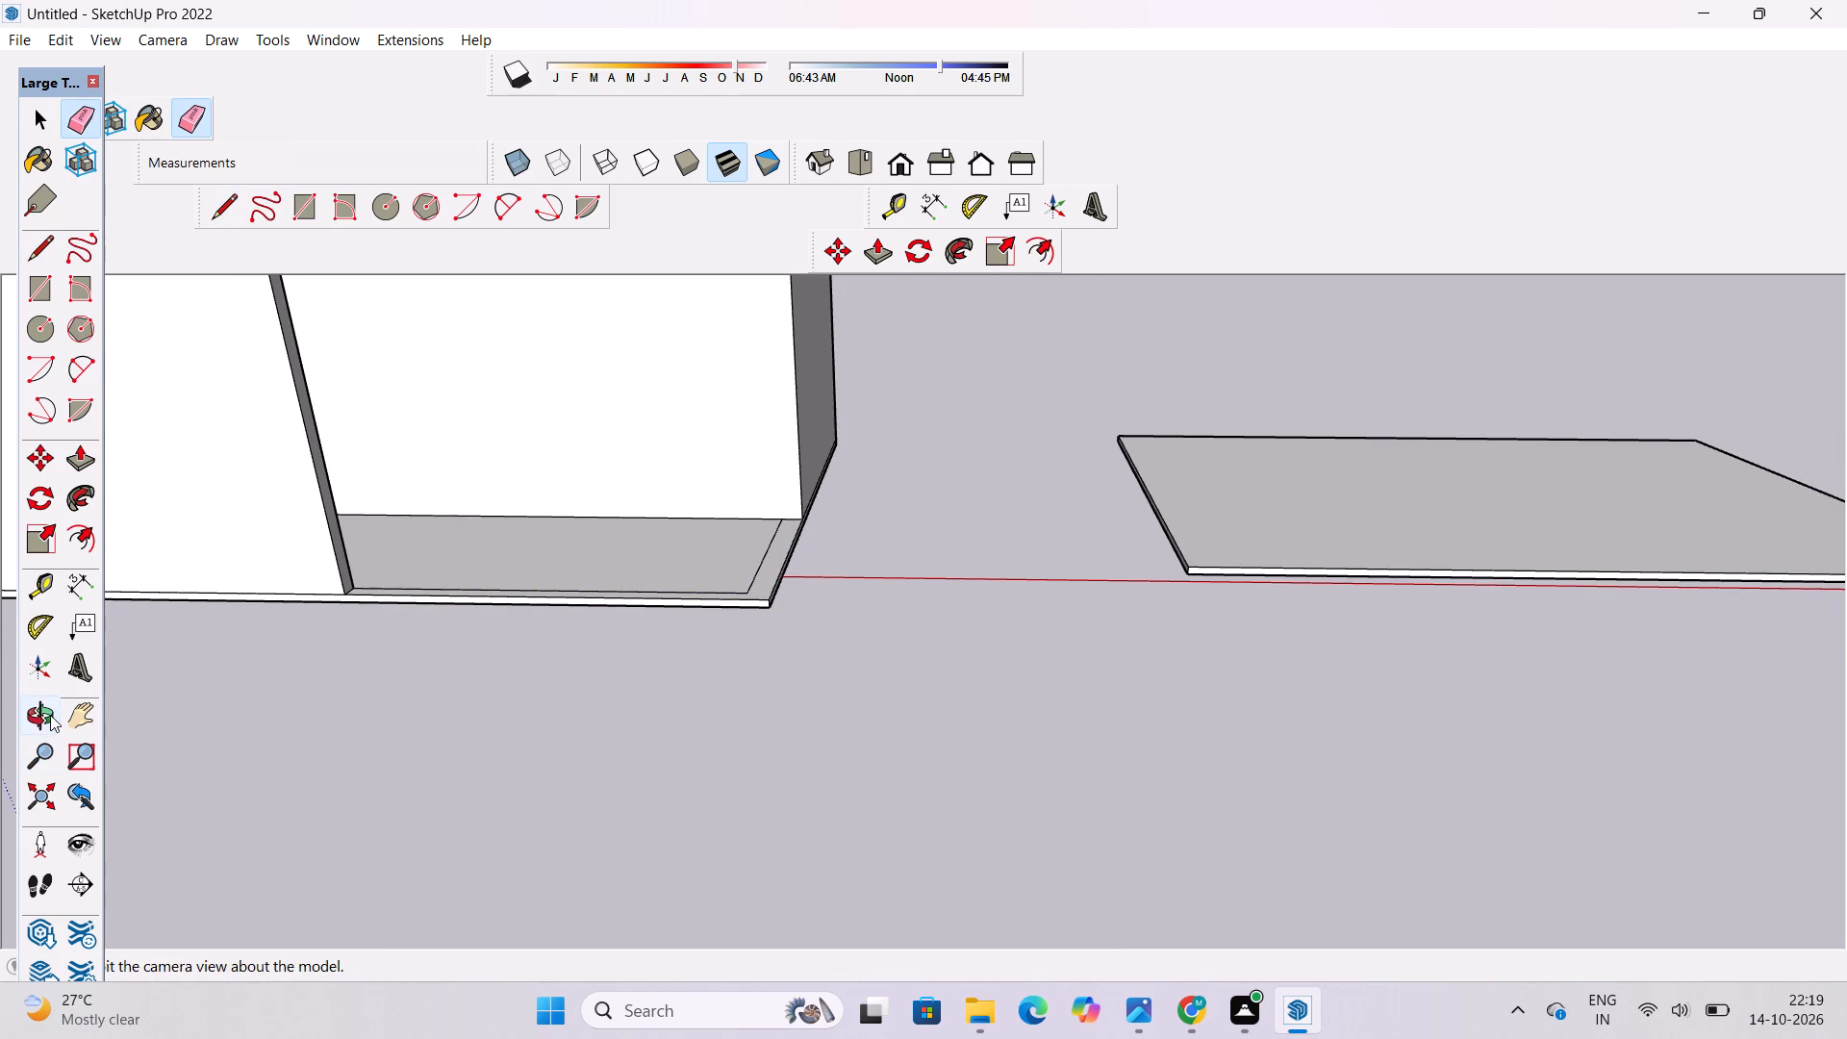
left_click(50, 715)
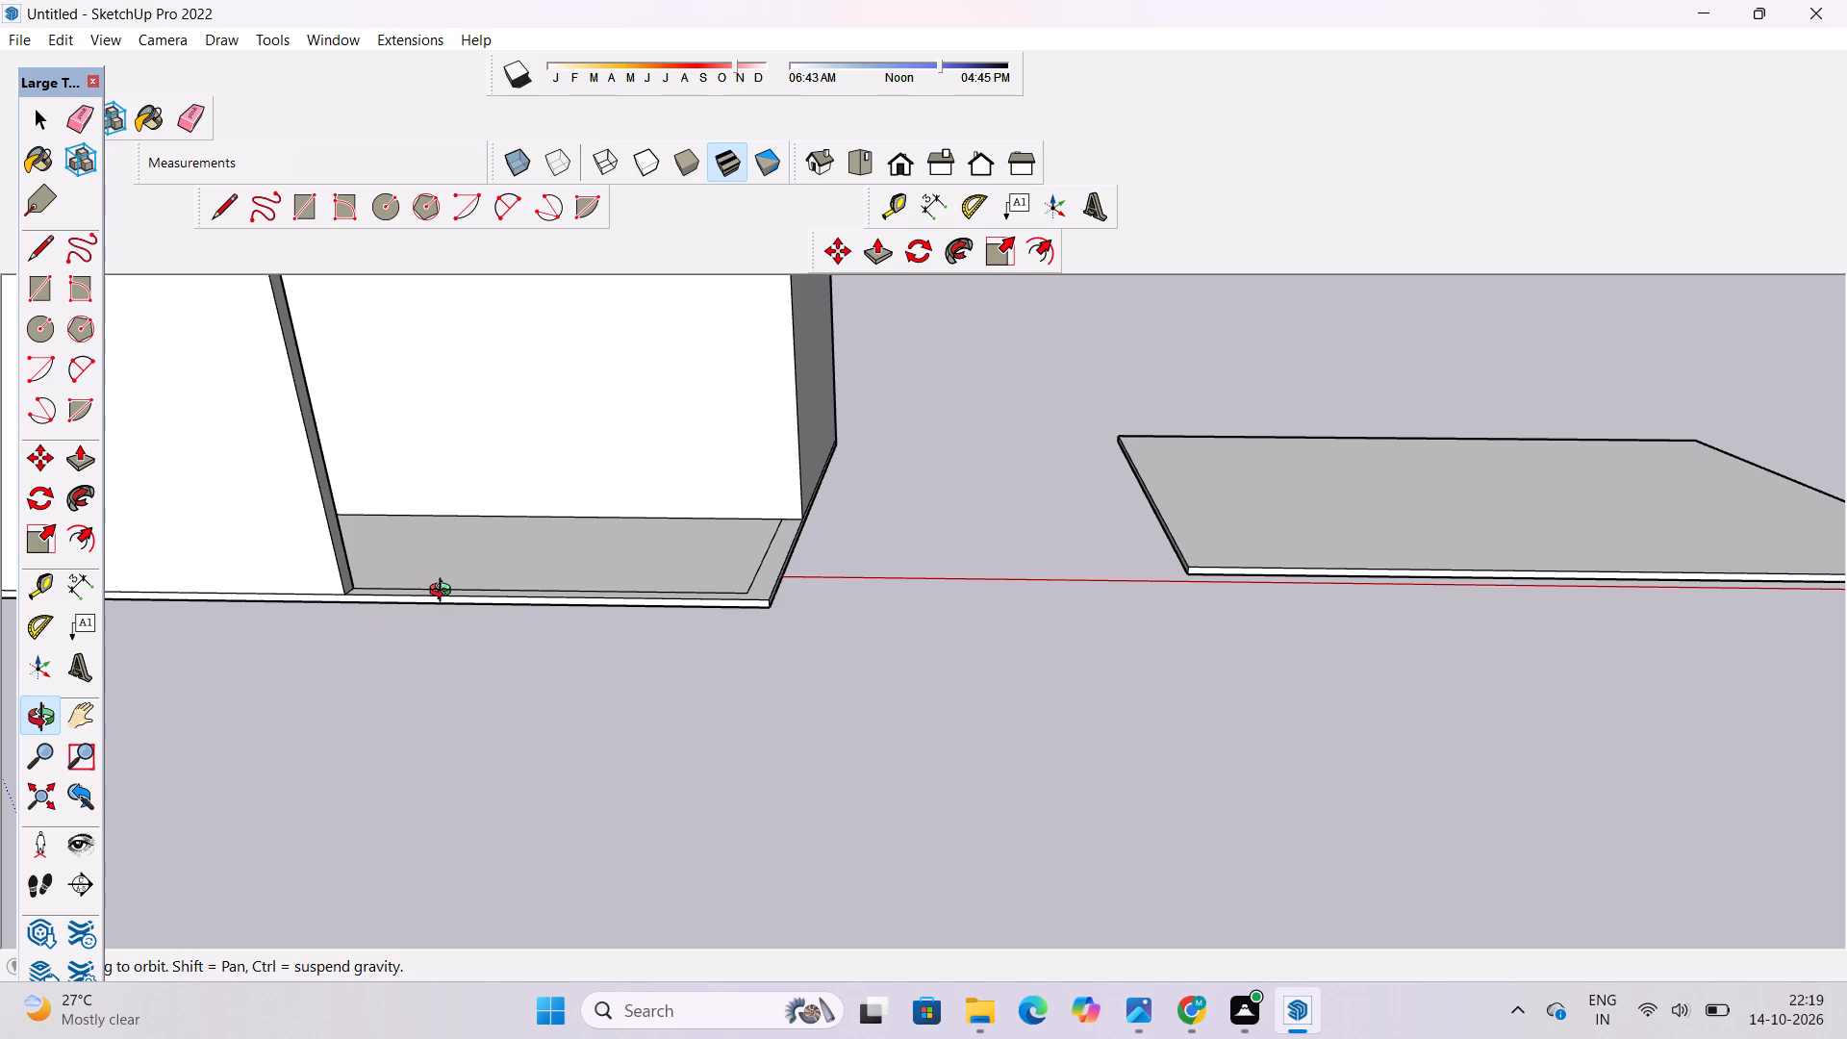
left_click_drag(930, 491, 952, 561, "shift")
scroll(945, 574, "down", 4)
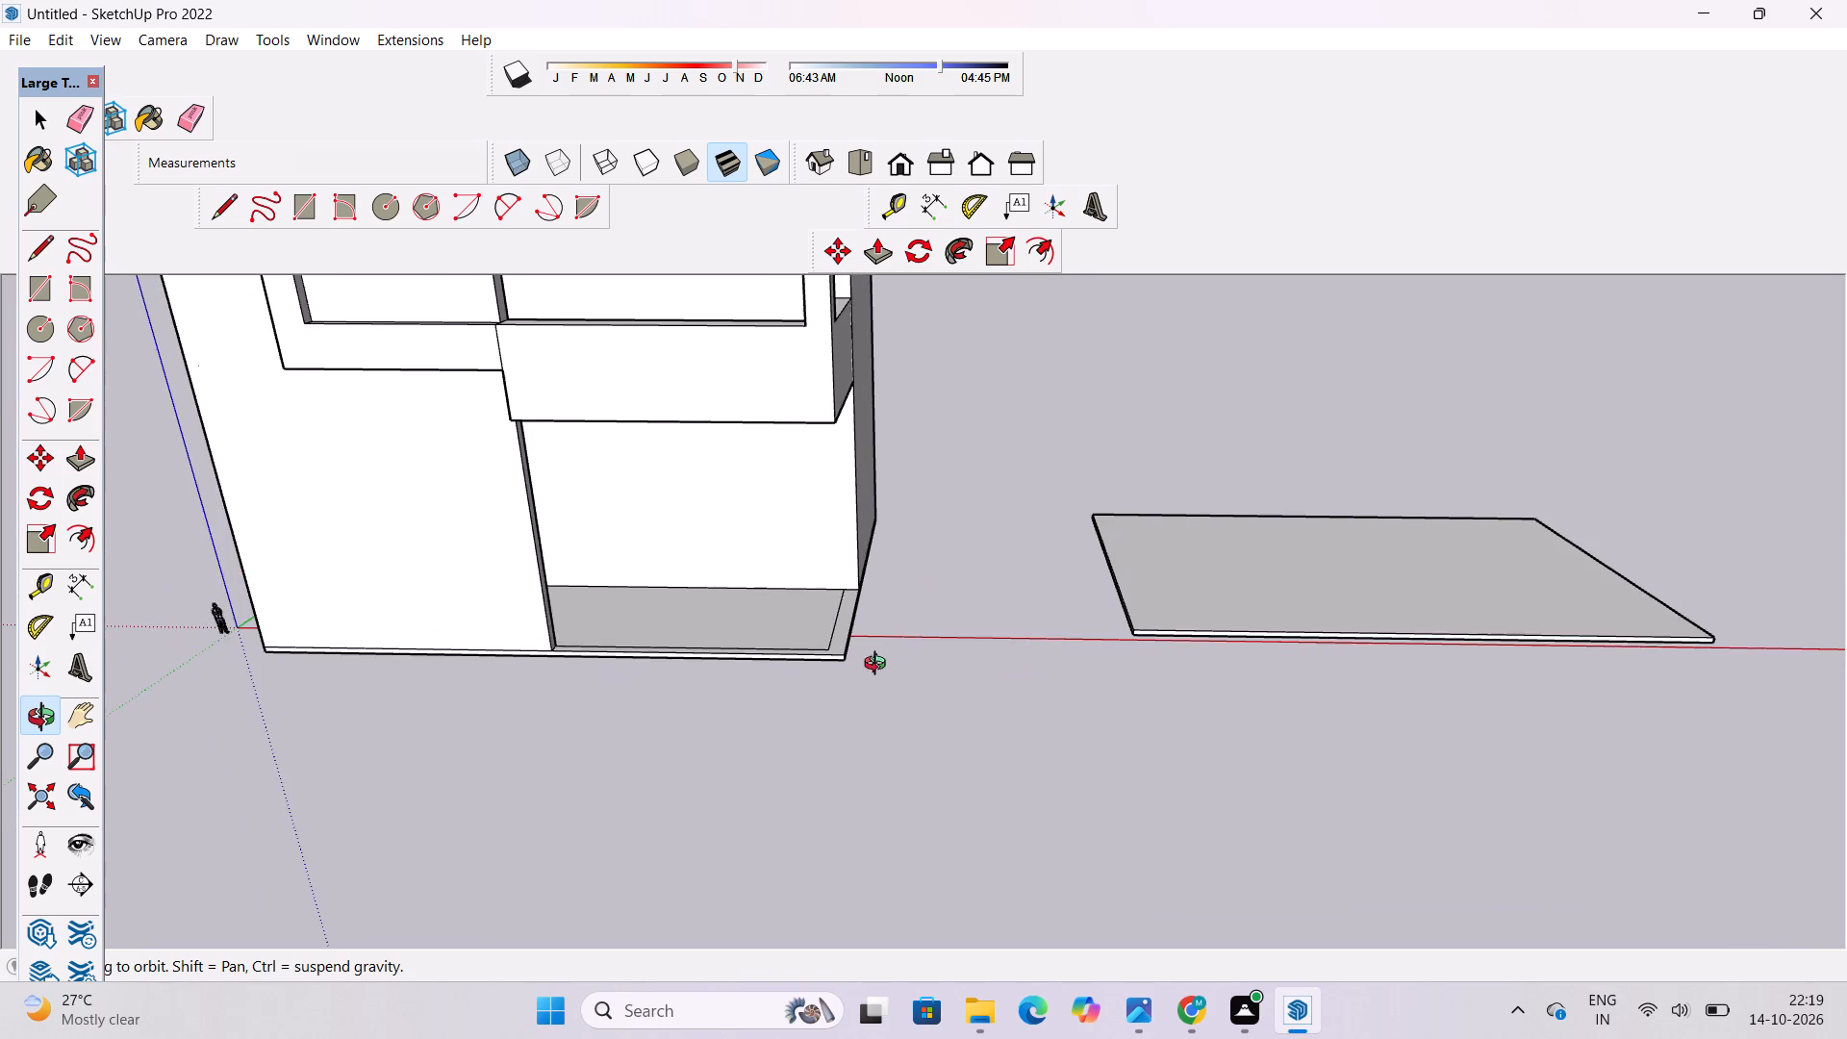
Check the ground-floor door and window in the reference image and examine the recess's rear wall from the front.
left_click_drag(872, 672, 890, 709, "shift")
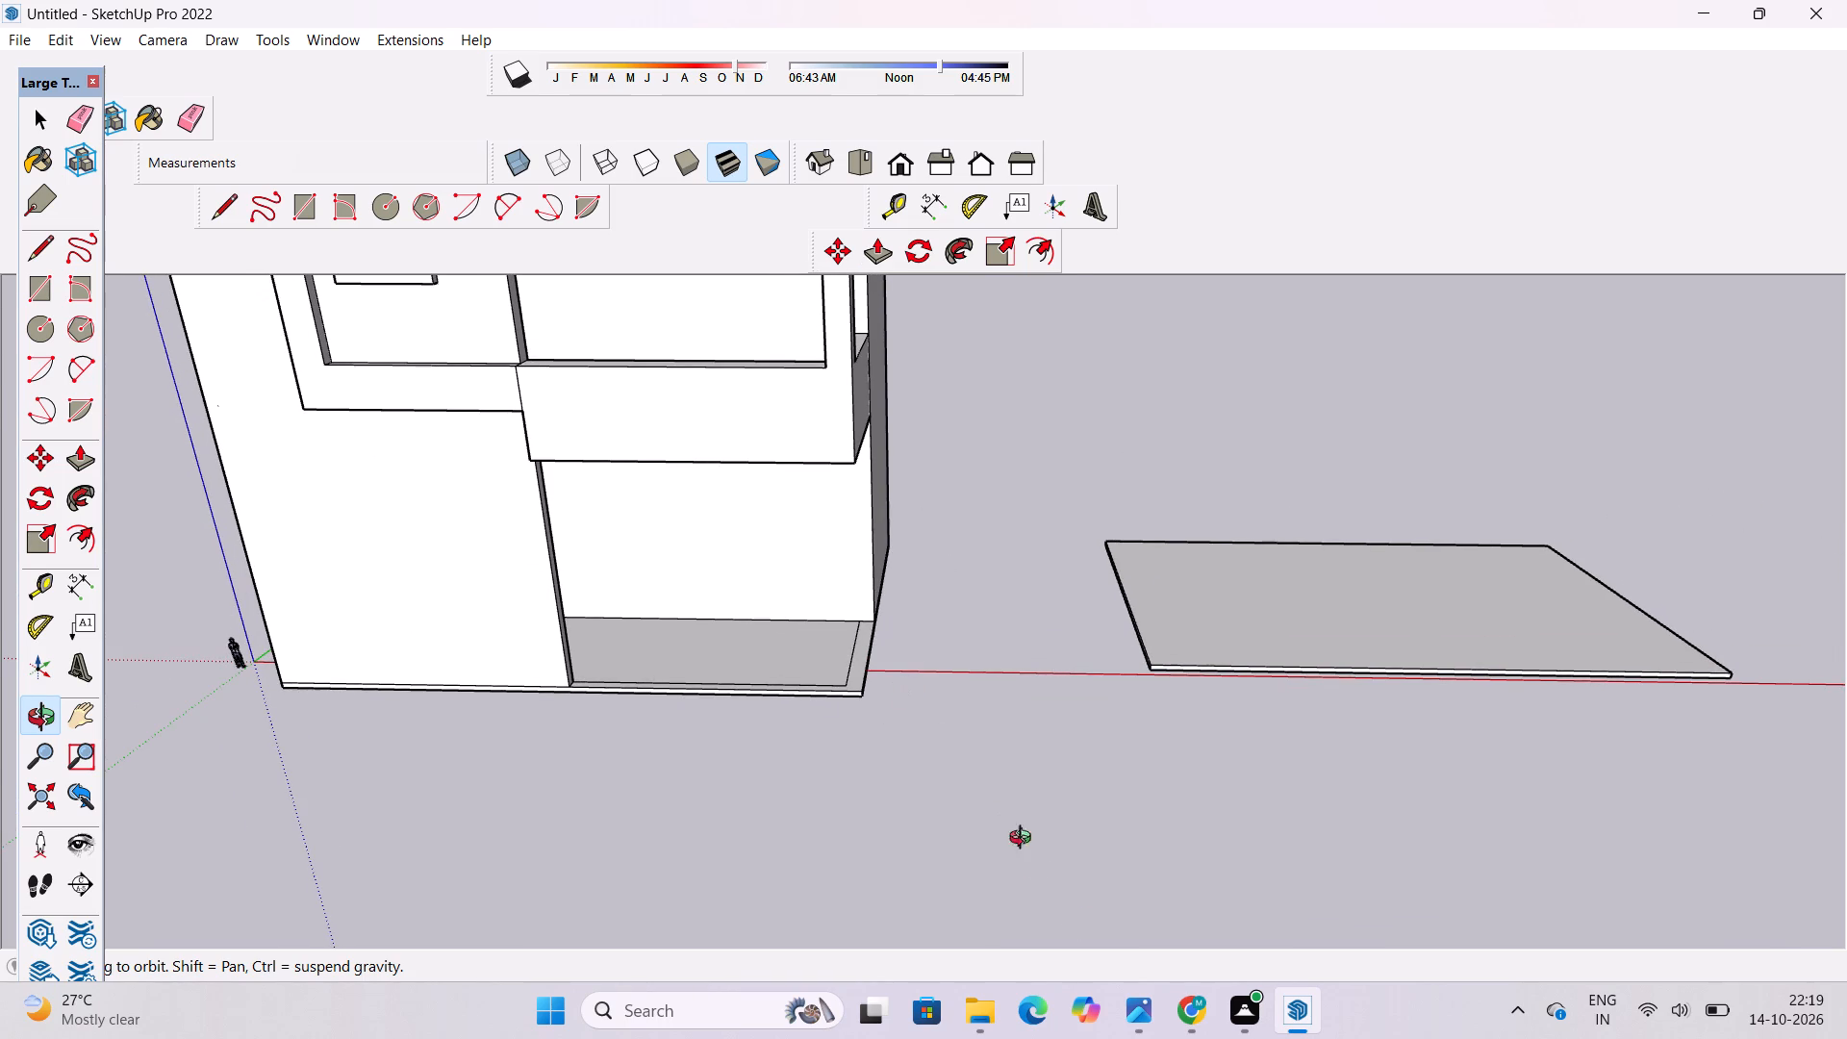
left_click(1133, 1004)
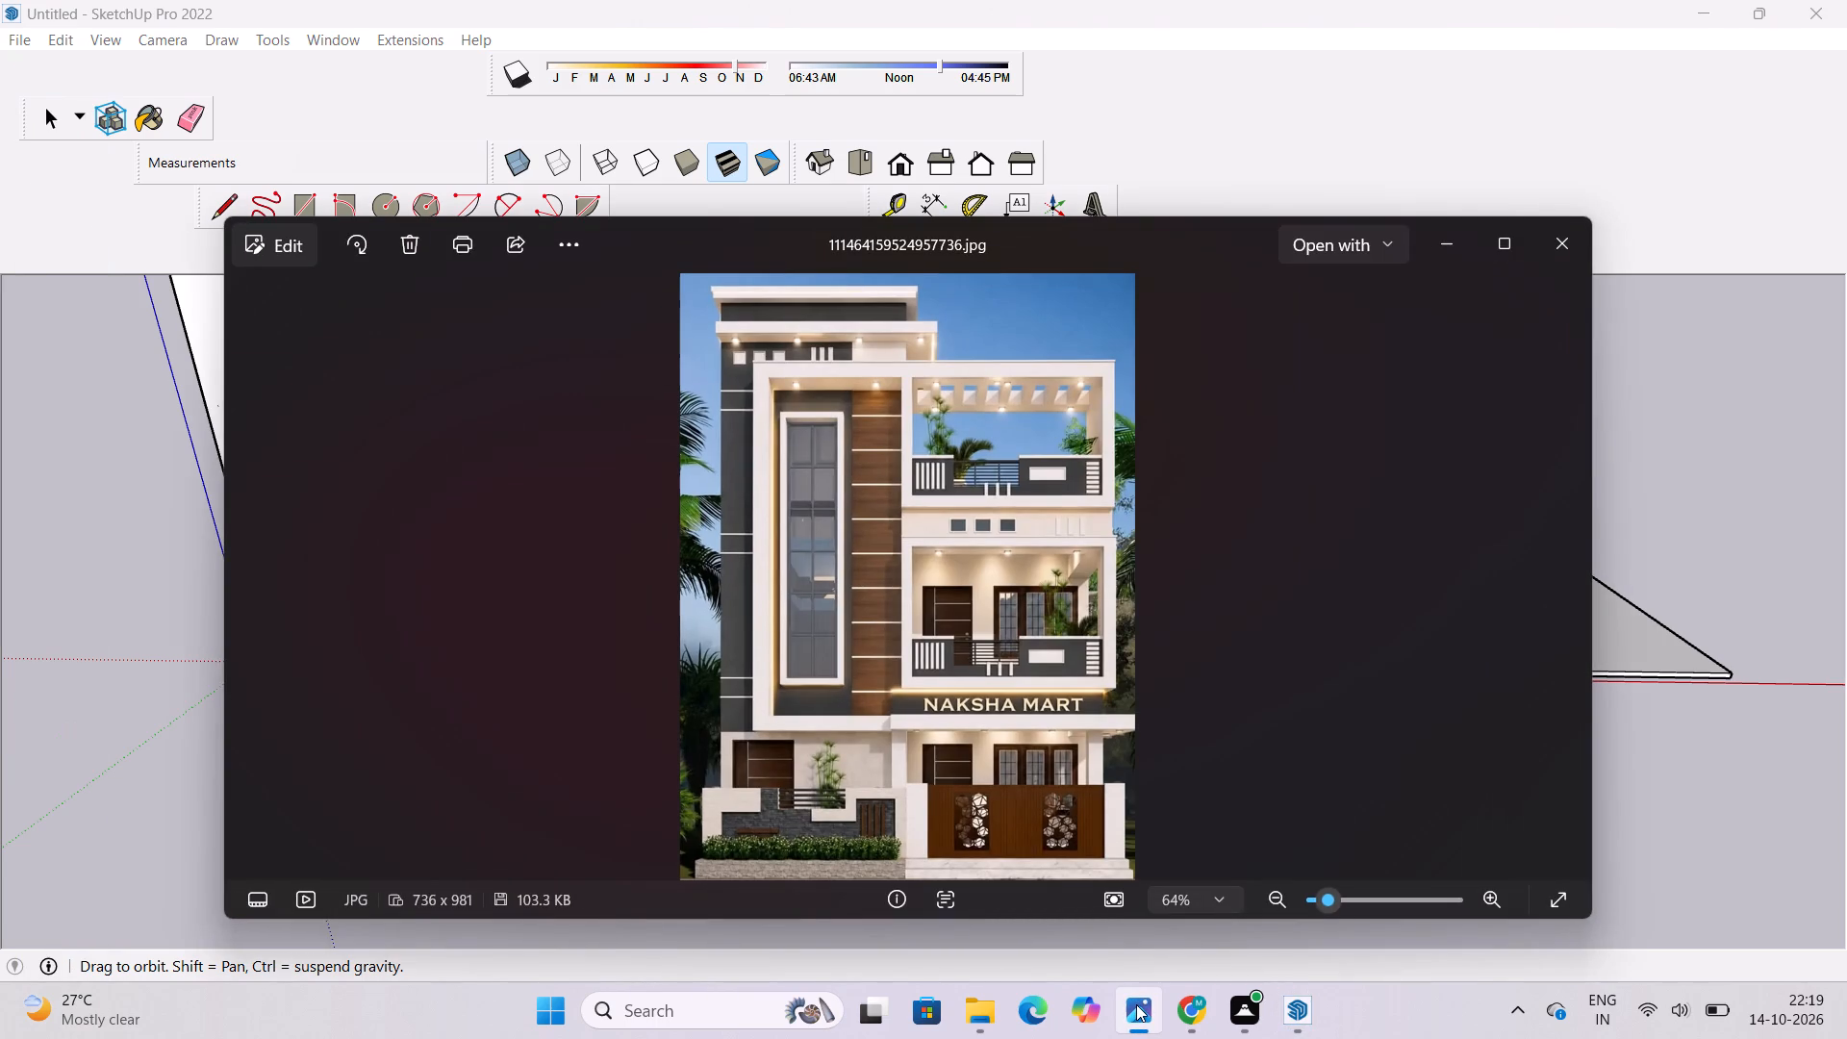
left_click(1136, 1004)
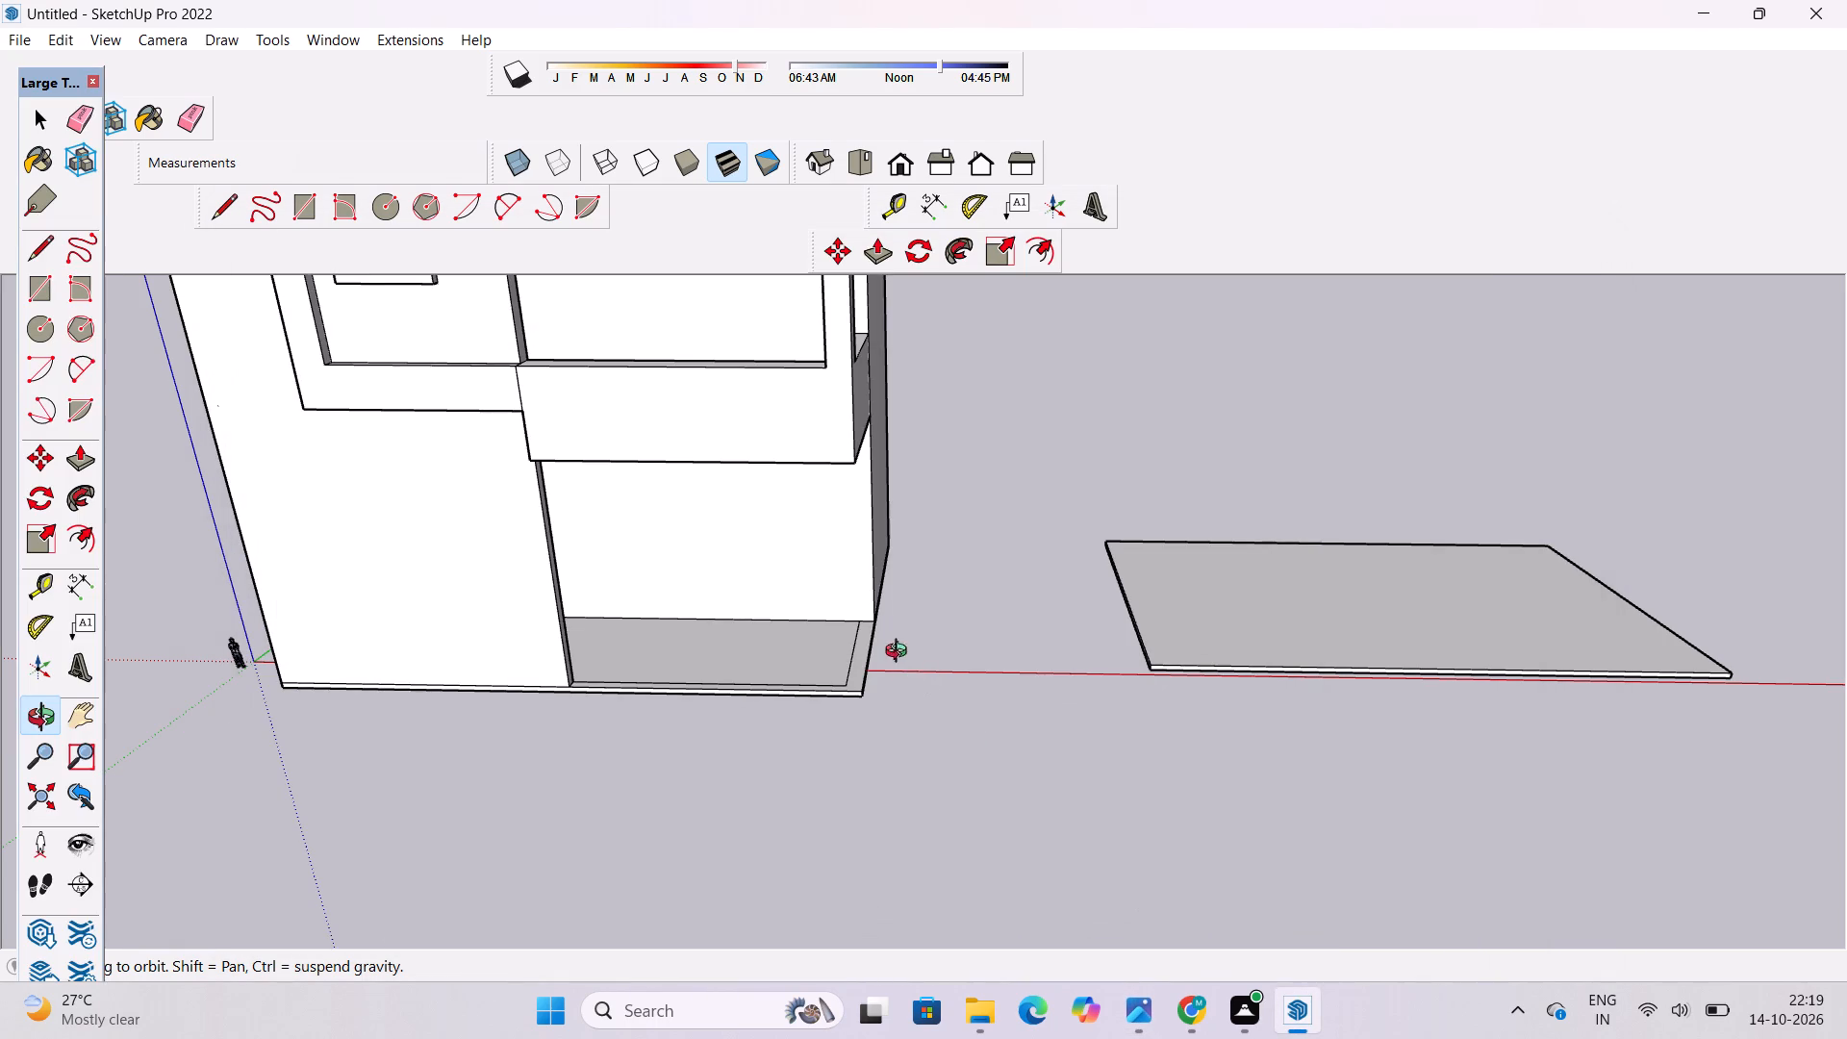
left_click_drag(888, 626, 1024, 774)
left_click_drag(898, 808, 881, 683)
scroll(832, 715, "up", 3)
left_click_drag(811, 736, 810, 671, "shift")
left_click_drag(797, 698, 784, 760)
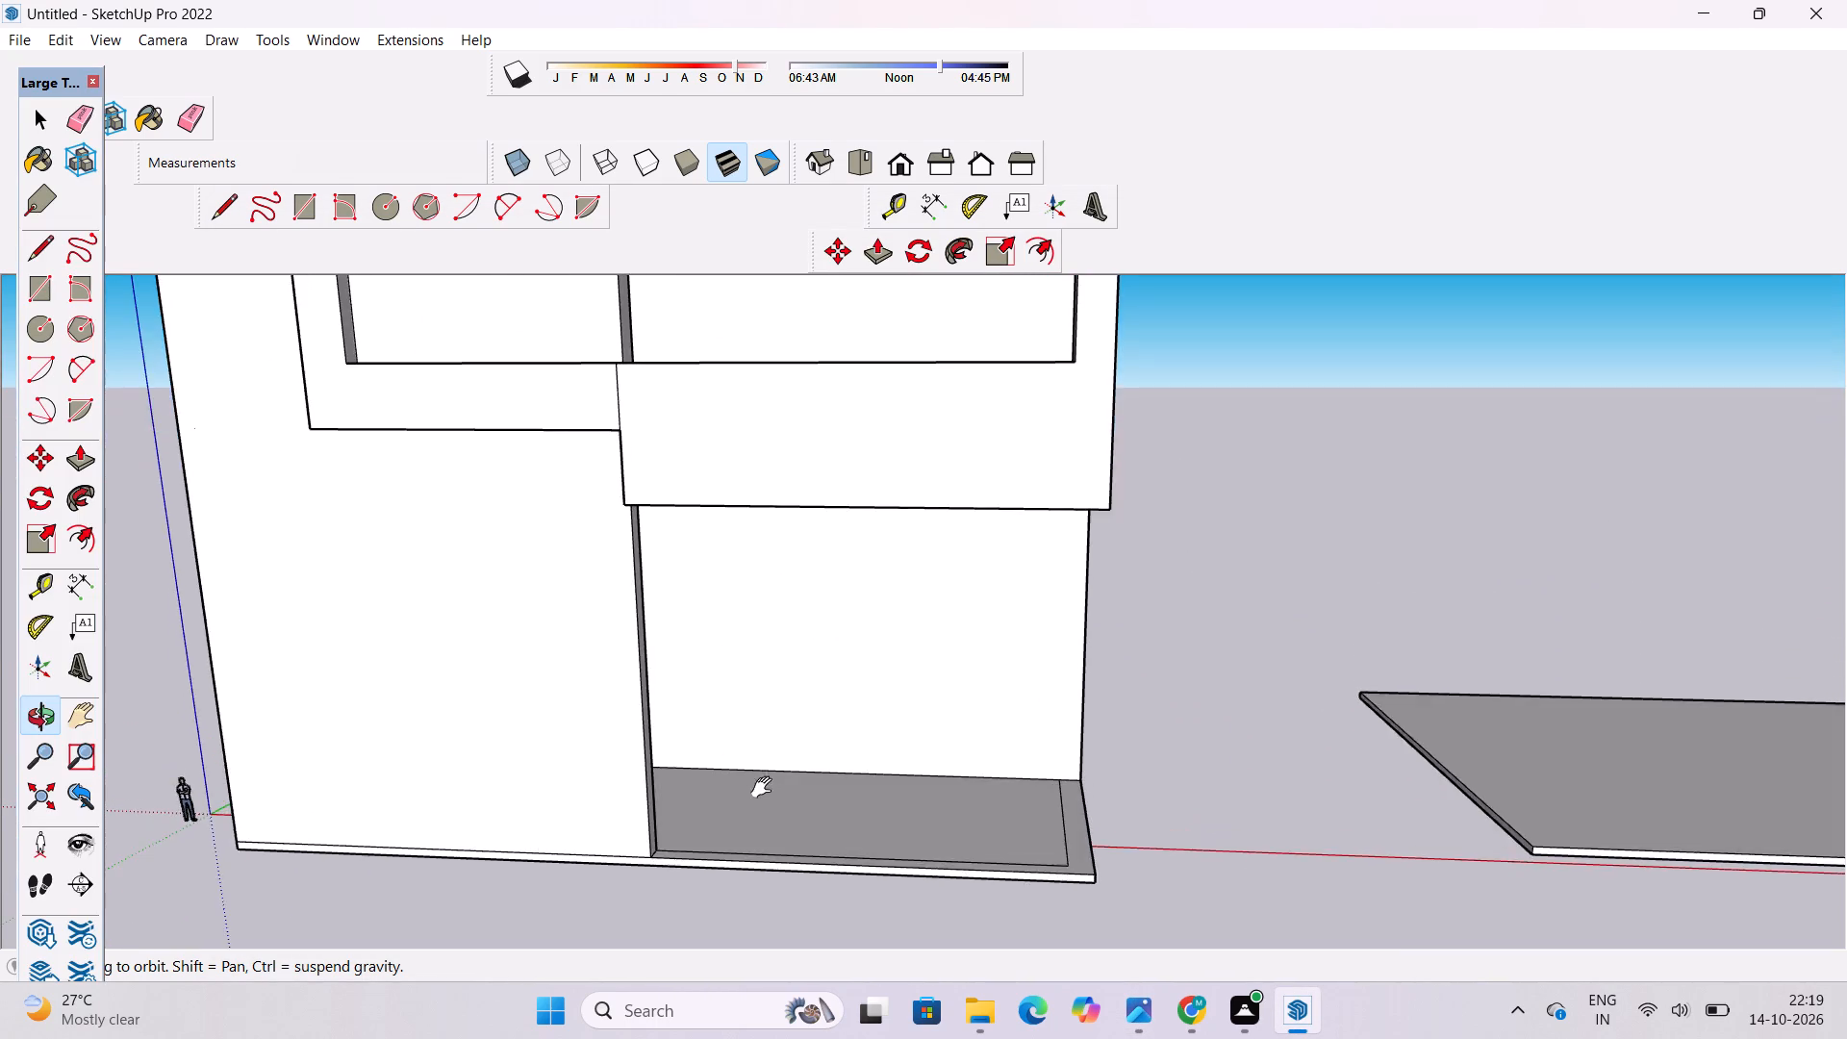
left_click_drag(765, 788, 802, 644, "shift")
left_click_drag(781, 715, 776, 762, "shift")
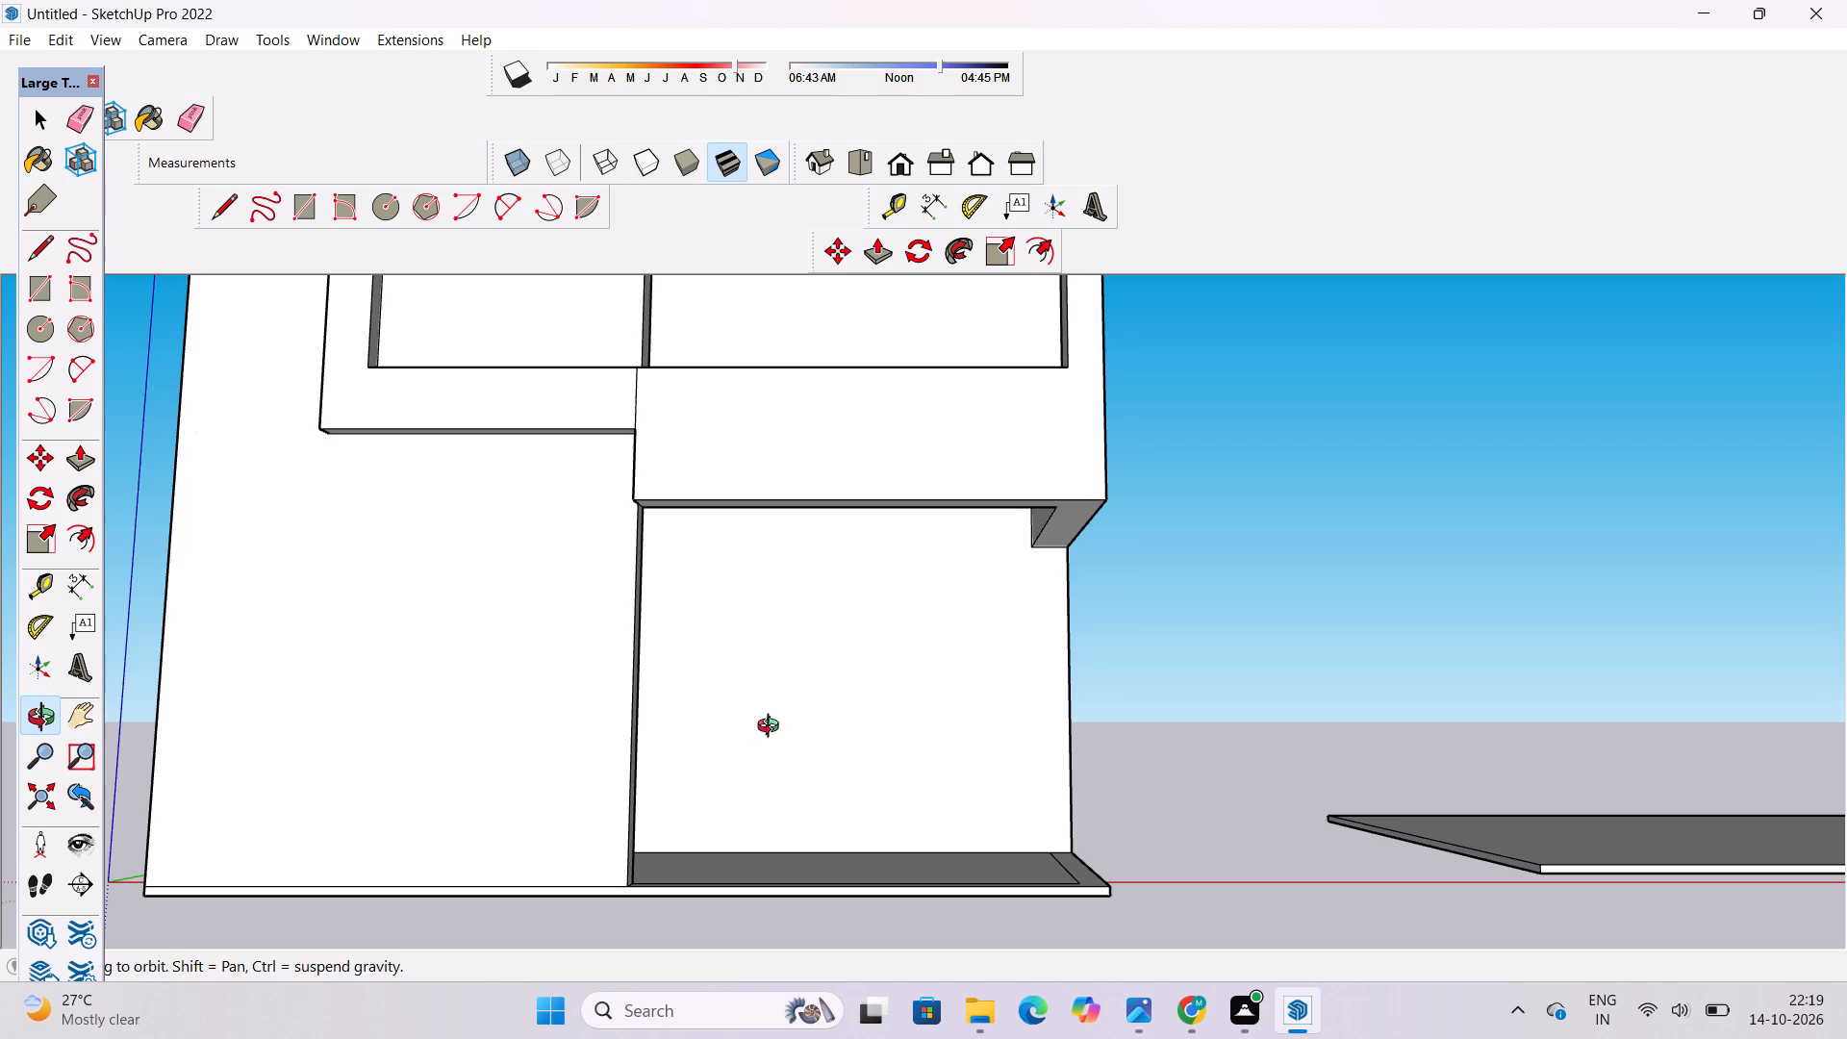
left_click_drag(772, 751, 769, 770)
left_click_drag(769, 770, 802, 788, "shift")
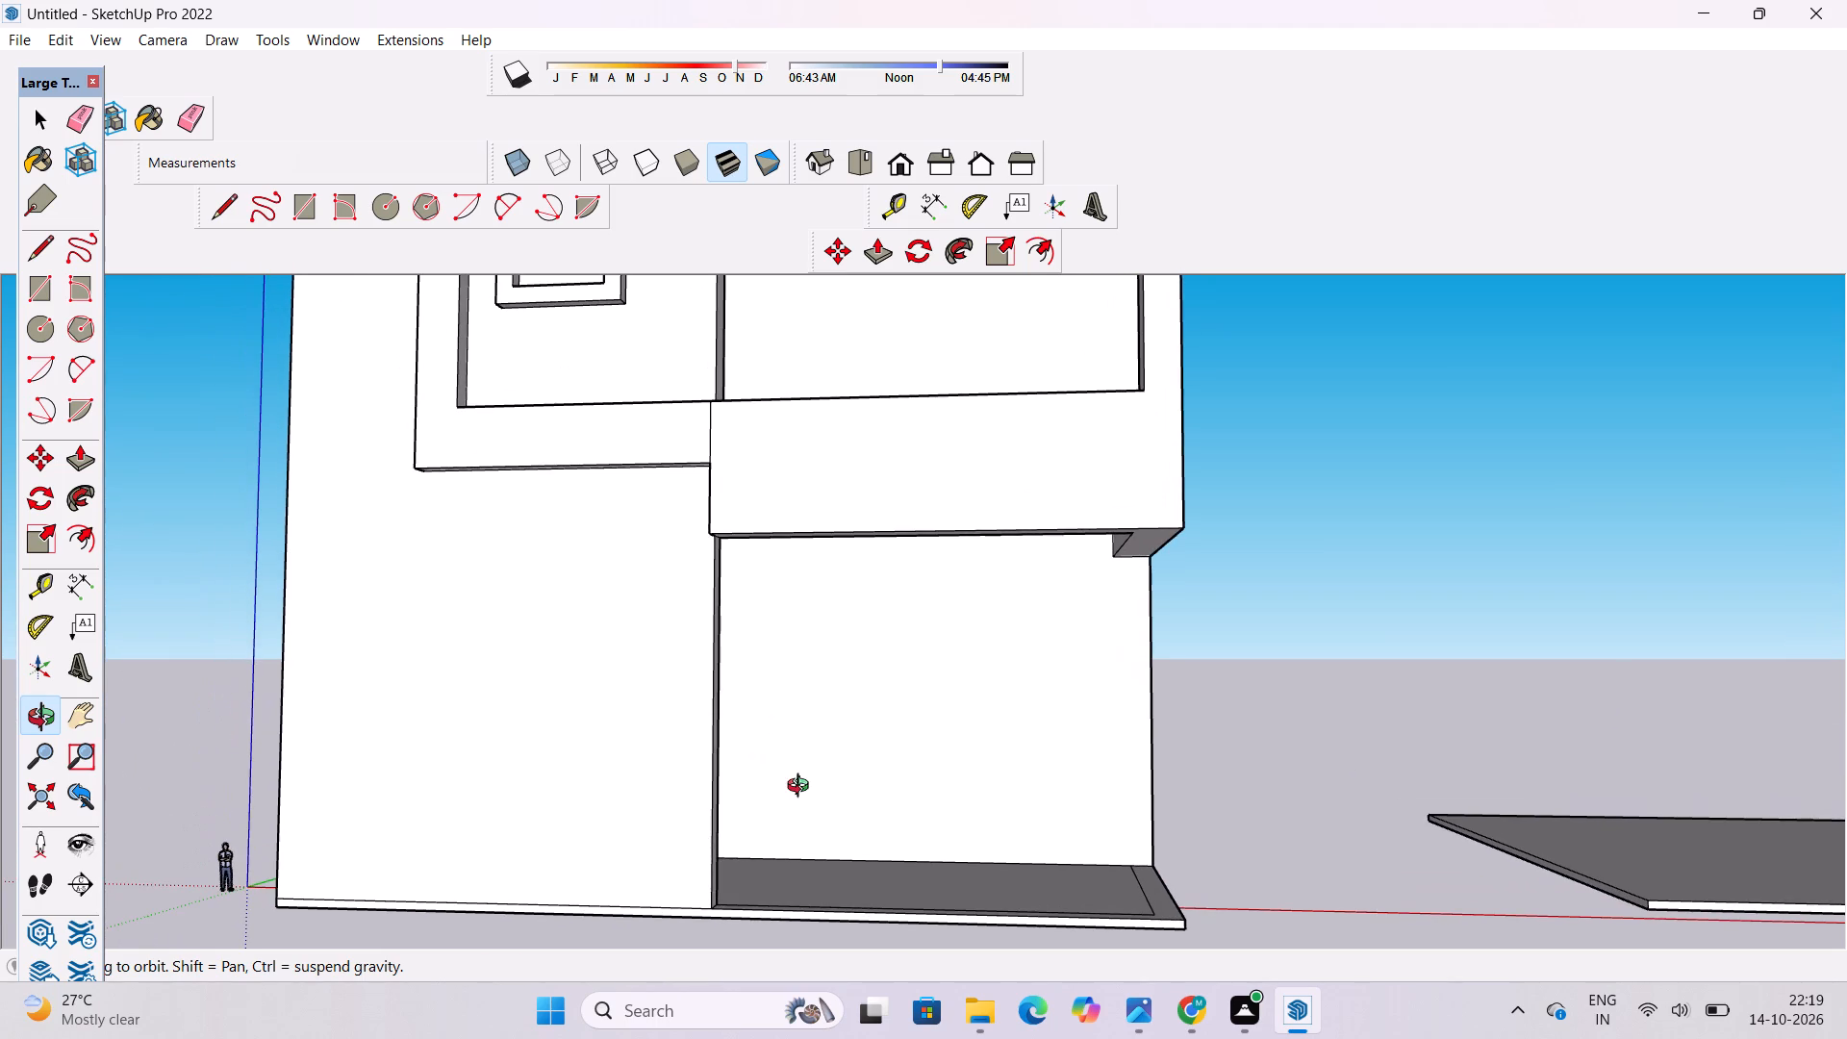
Draw a door rectangle about 17'10" wide and 31'5" high on the ground-floor recess's rear wall, standing on the floor line.
key("r")
scroll(790, 776, "down", 2)
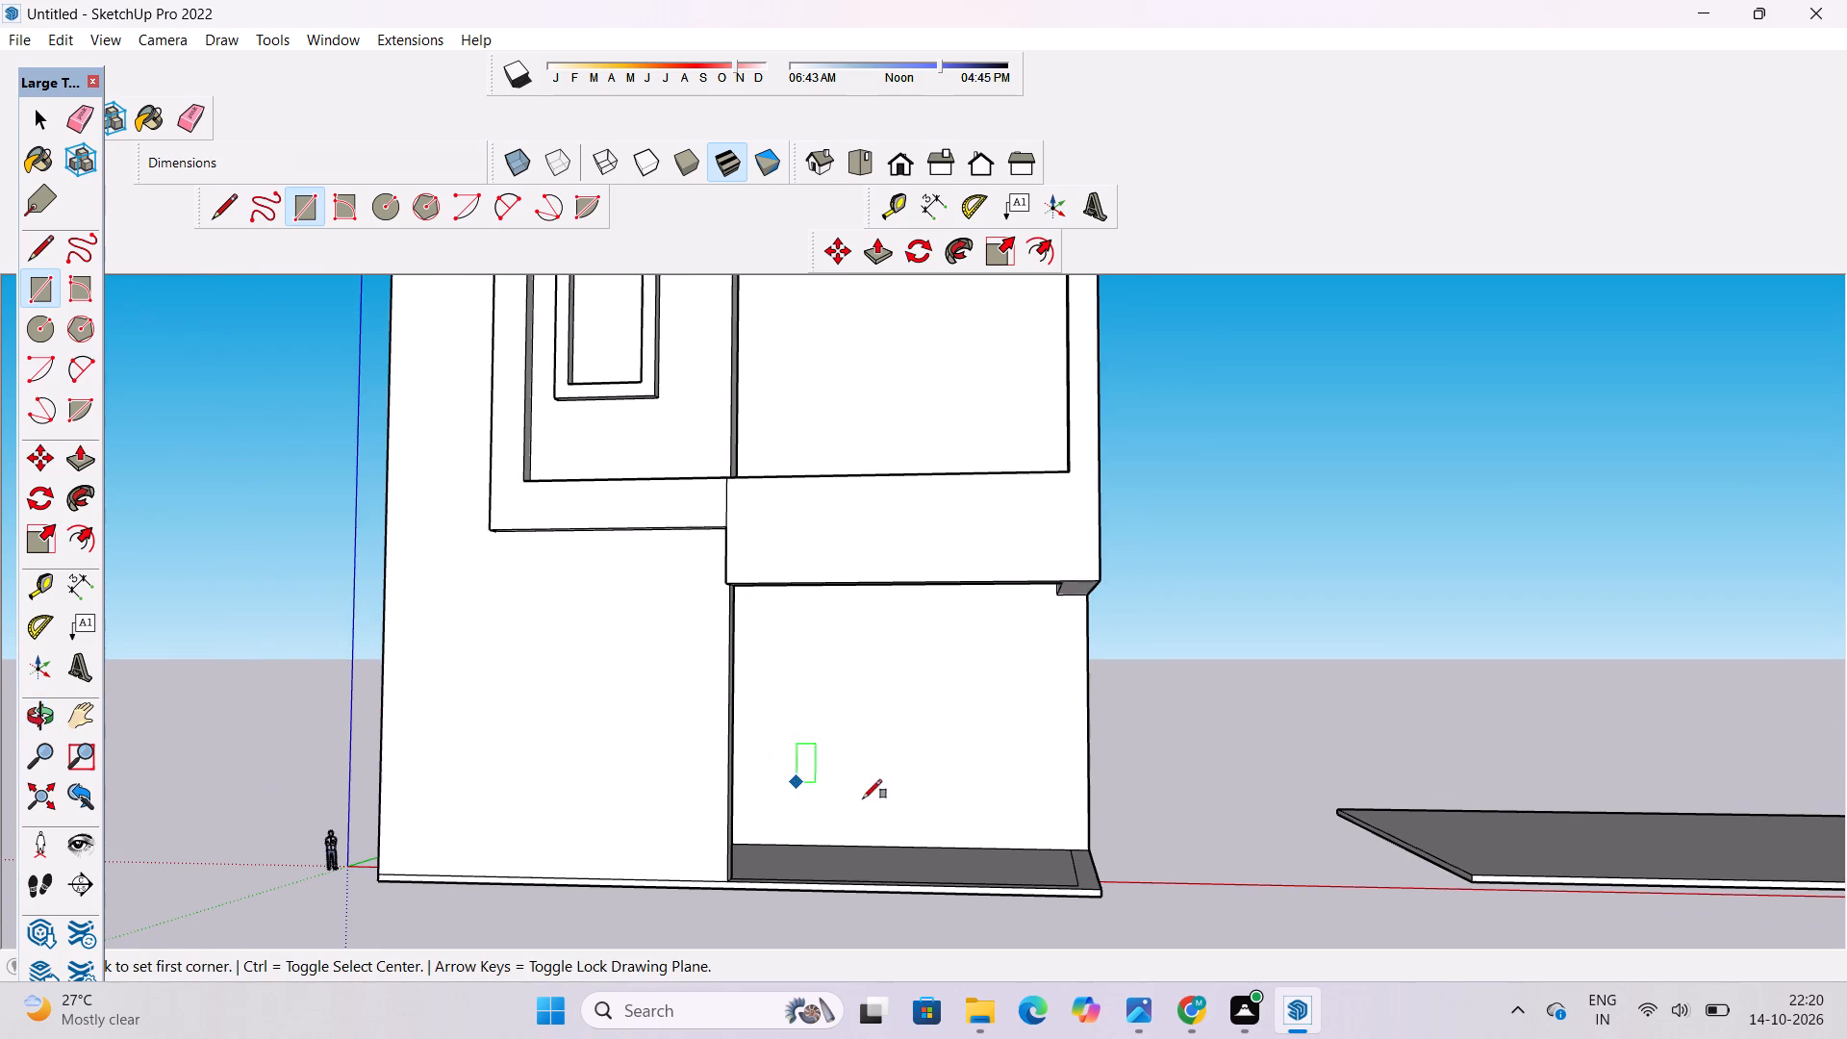
scroll(1019, 817, "down", 1)
scroll(1093, 802, "up", 3)
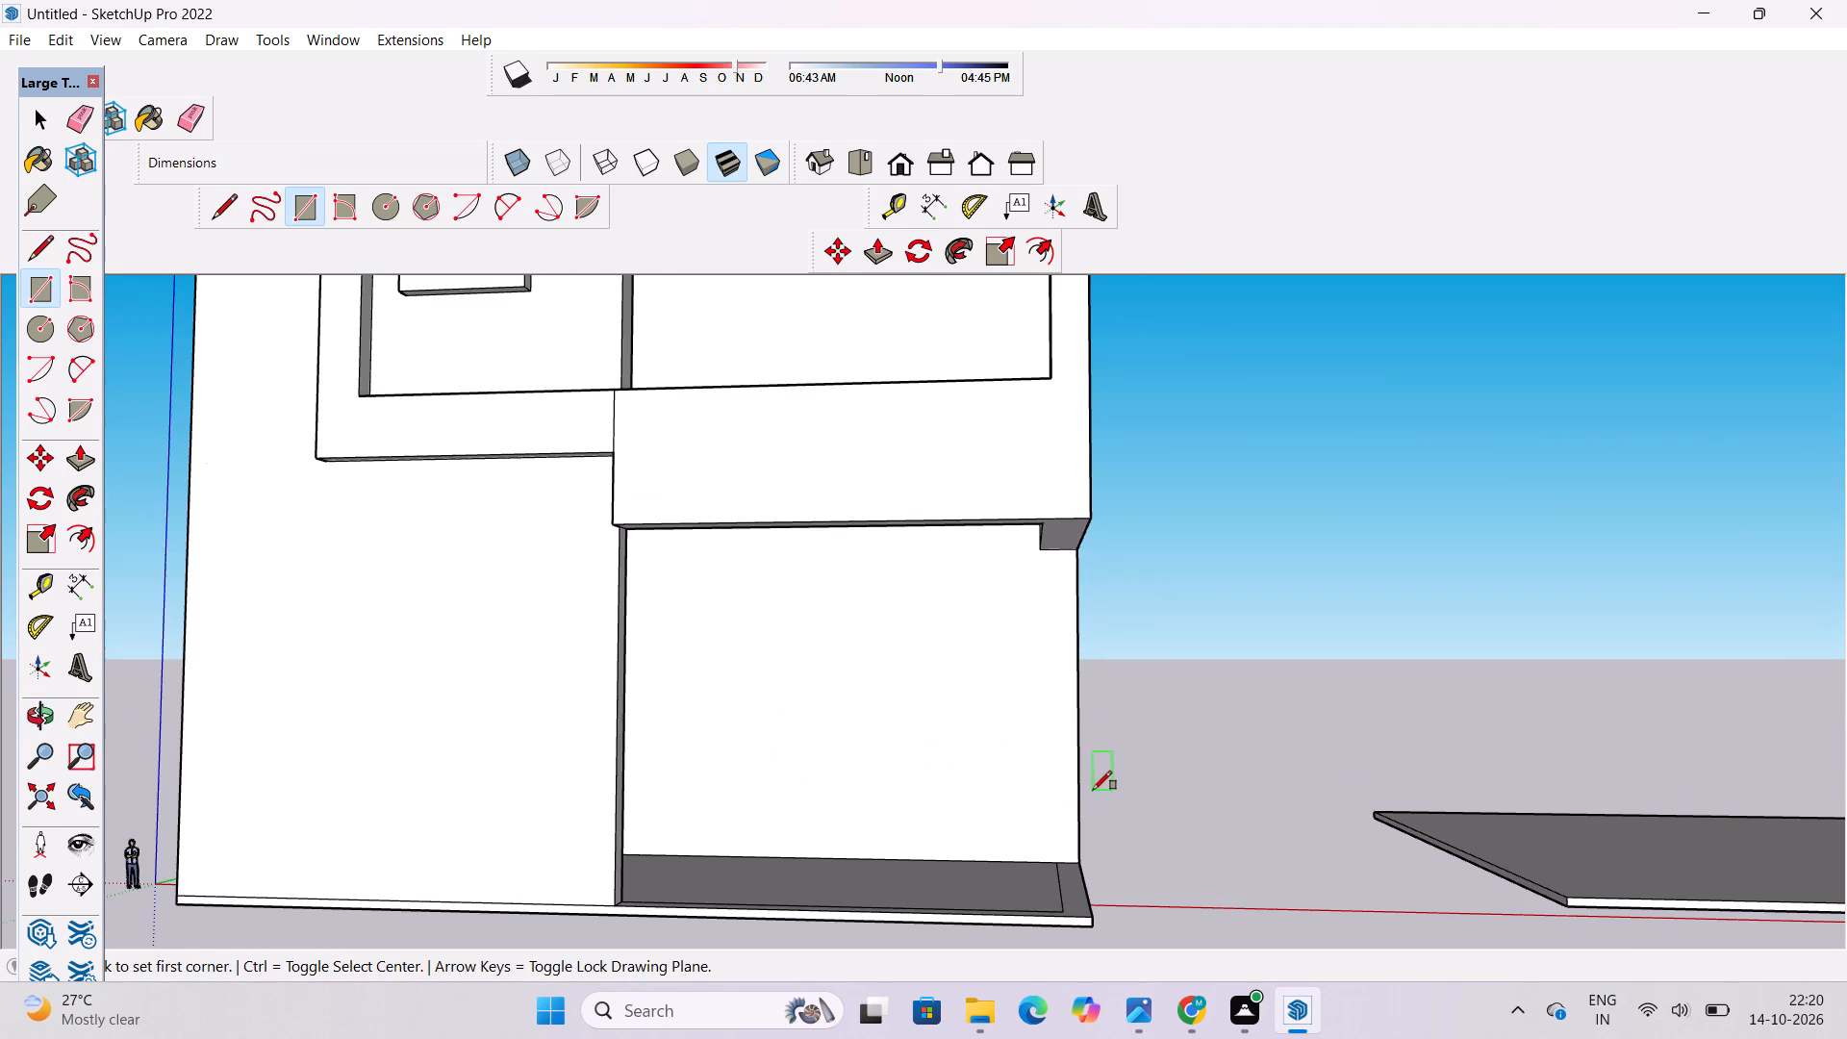
scroll(788, 786, "down", 4)
scroll(1017, 798, "up", 4)
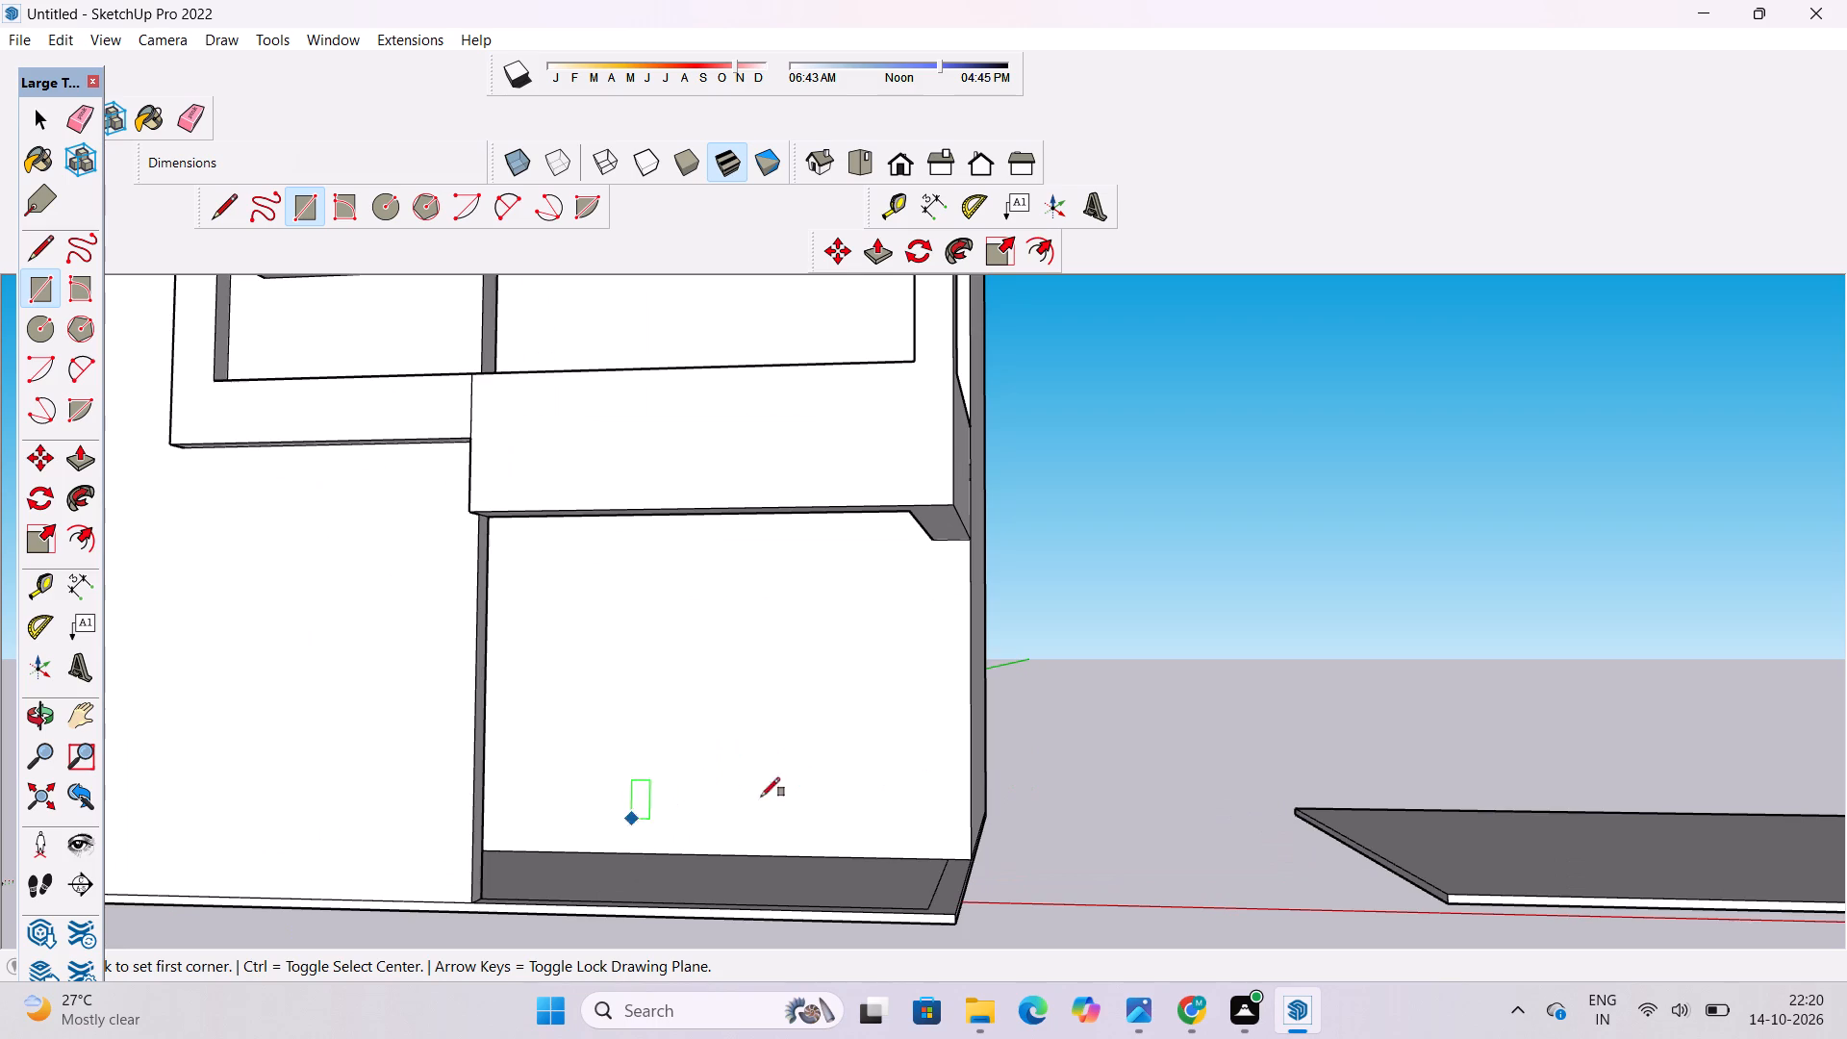
scroll(936, 767, "down", 4)
scroll(627, 804, "up", 3)
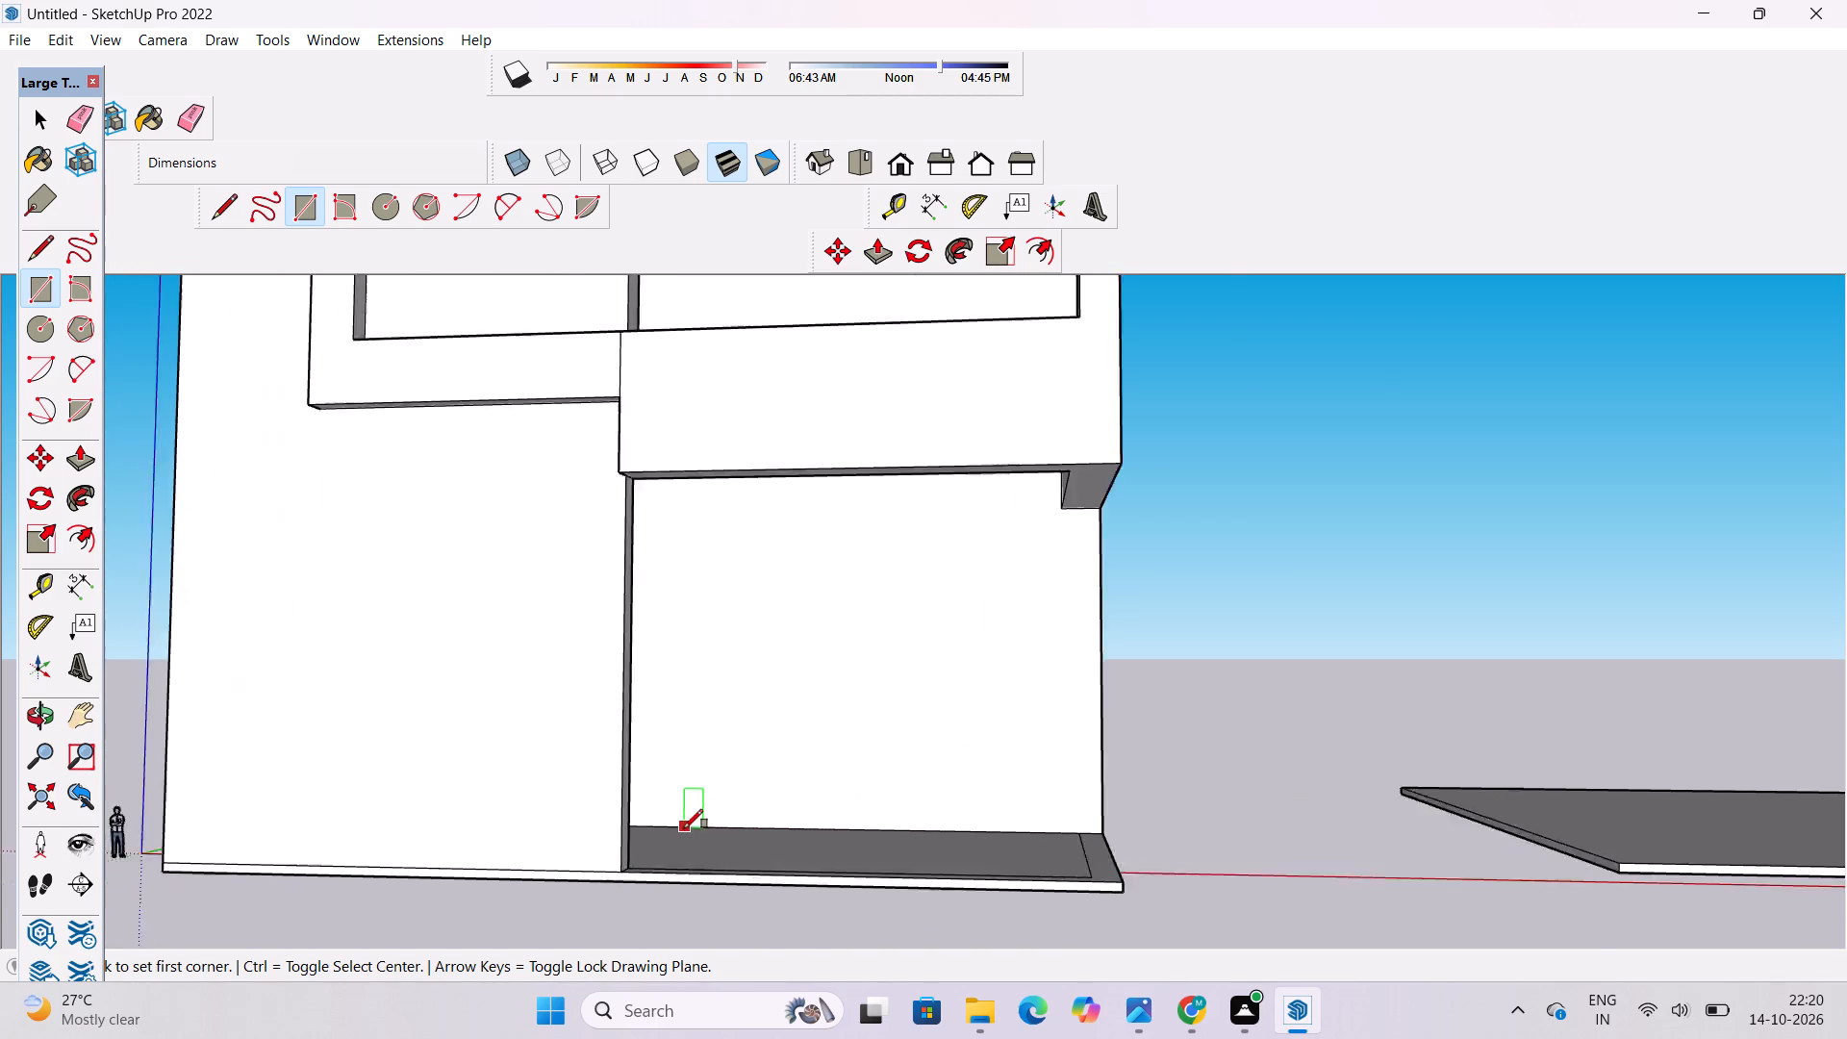
scroll(684, 828, "up", 6)
left_click(686, 823)
scroll(686, 823, "down", 2)
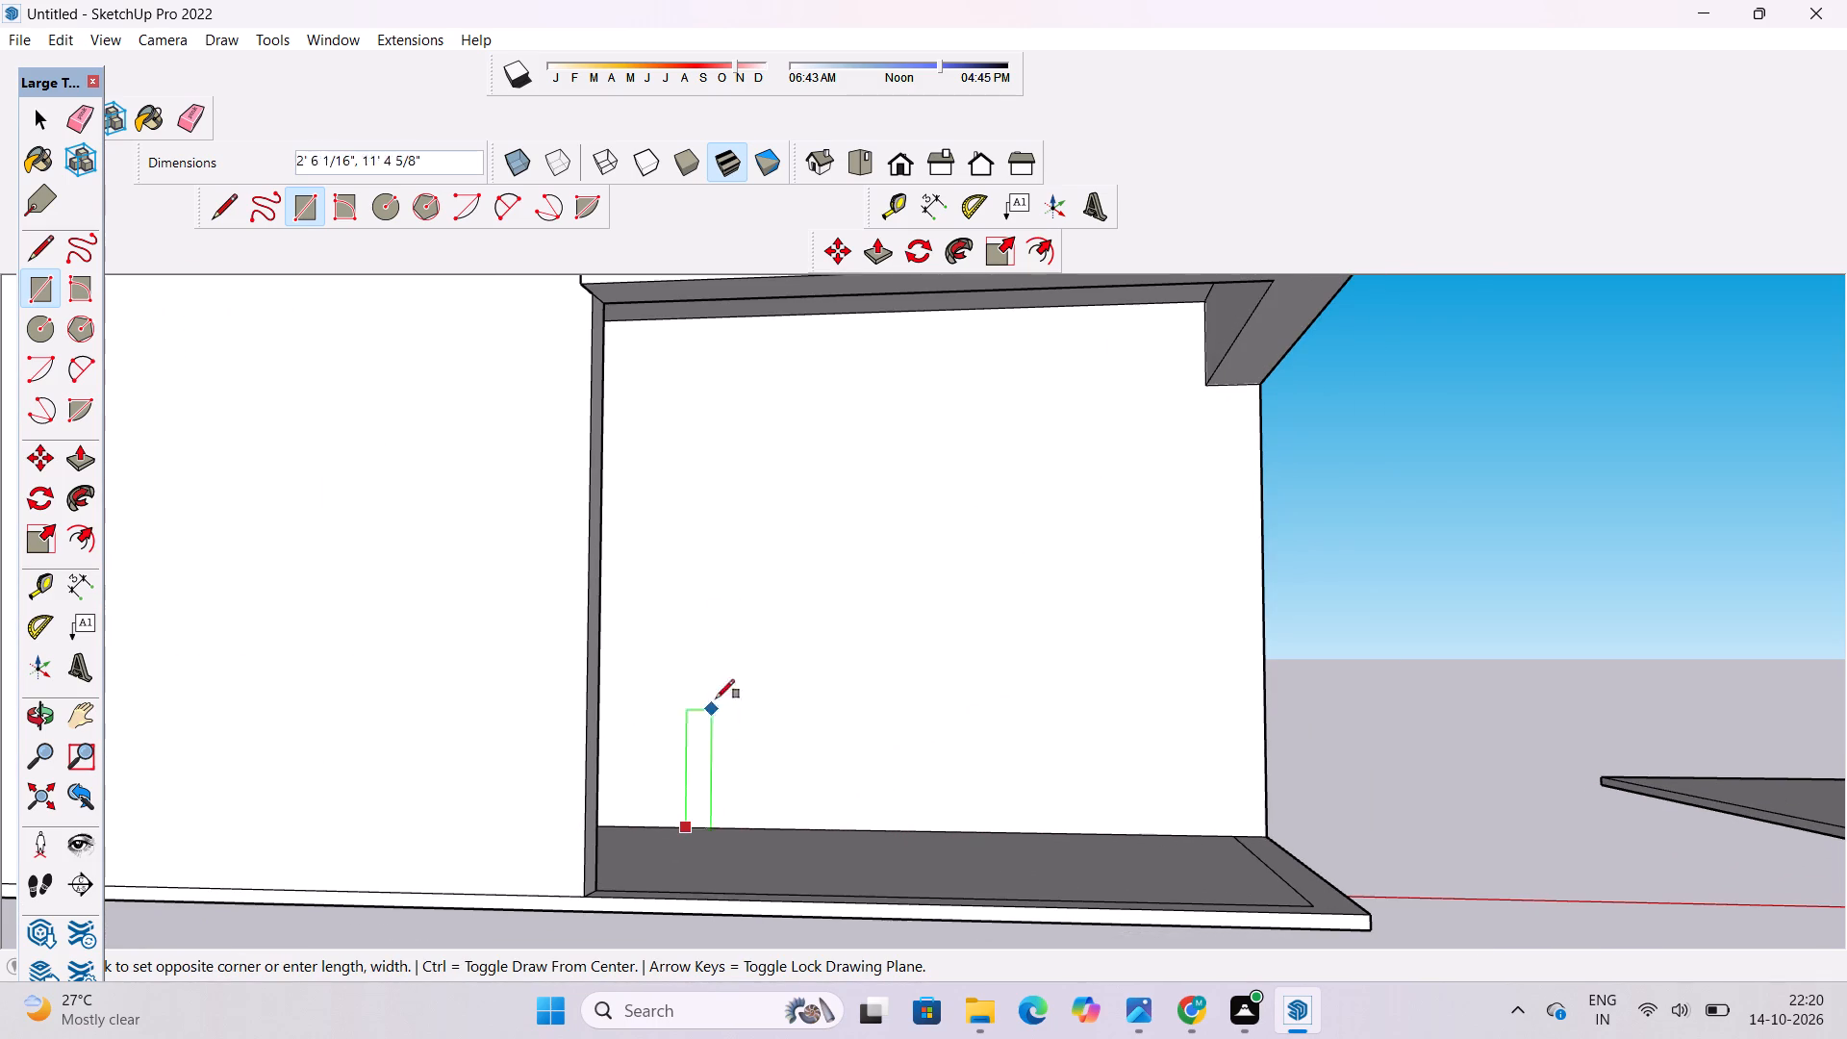
scroll(812, 464, "down", 4)
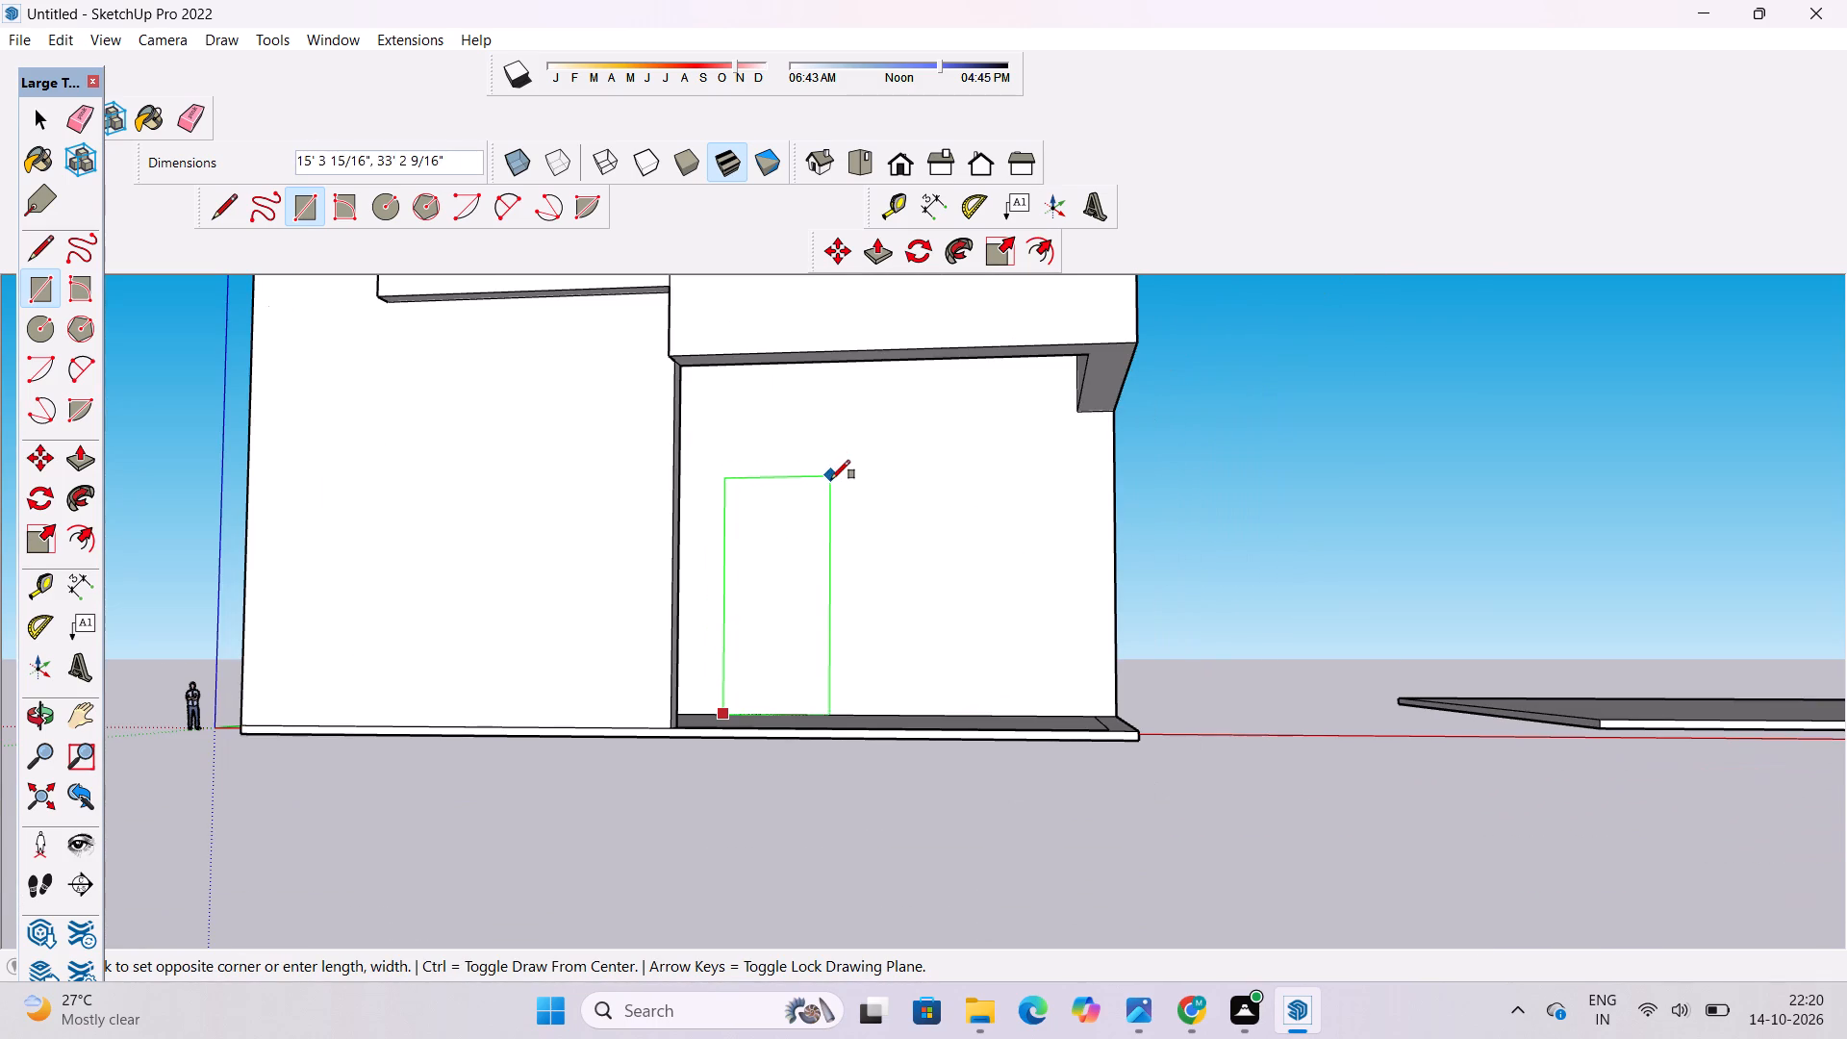
scroll(832, 482, "up", 5)
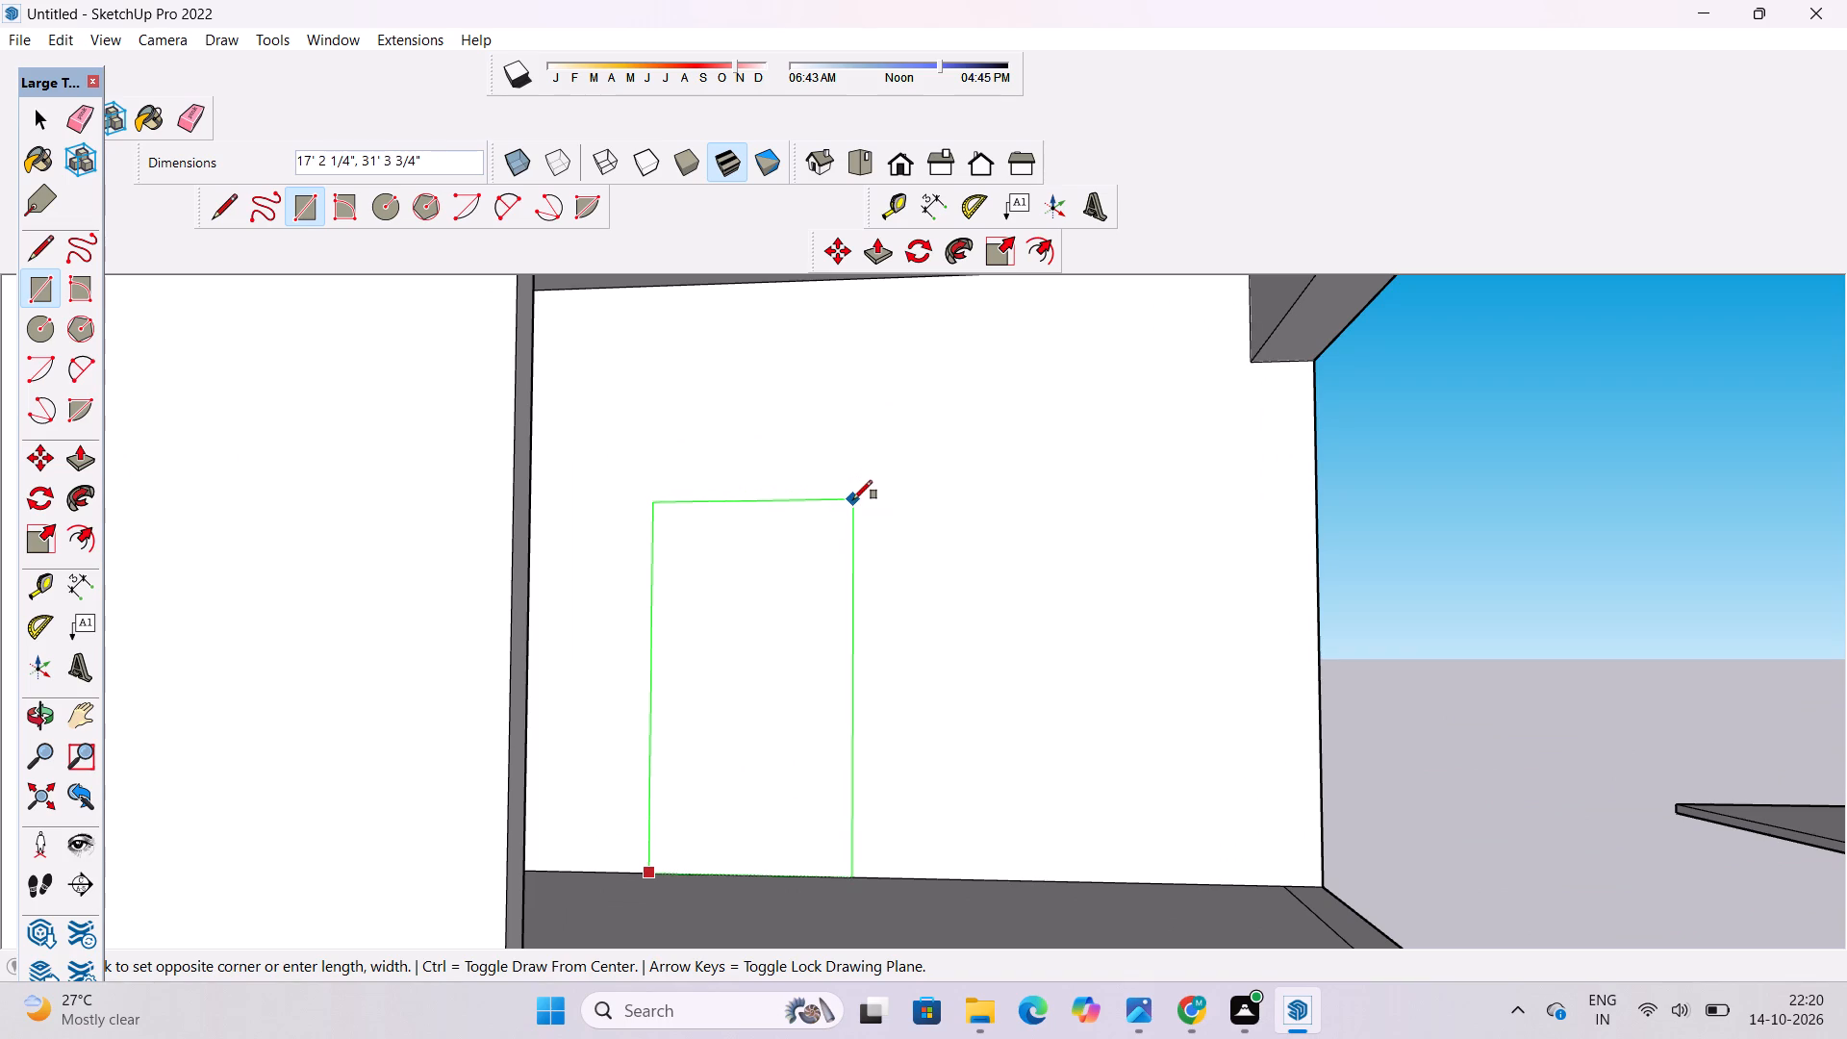
left_click(860, 497)
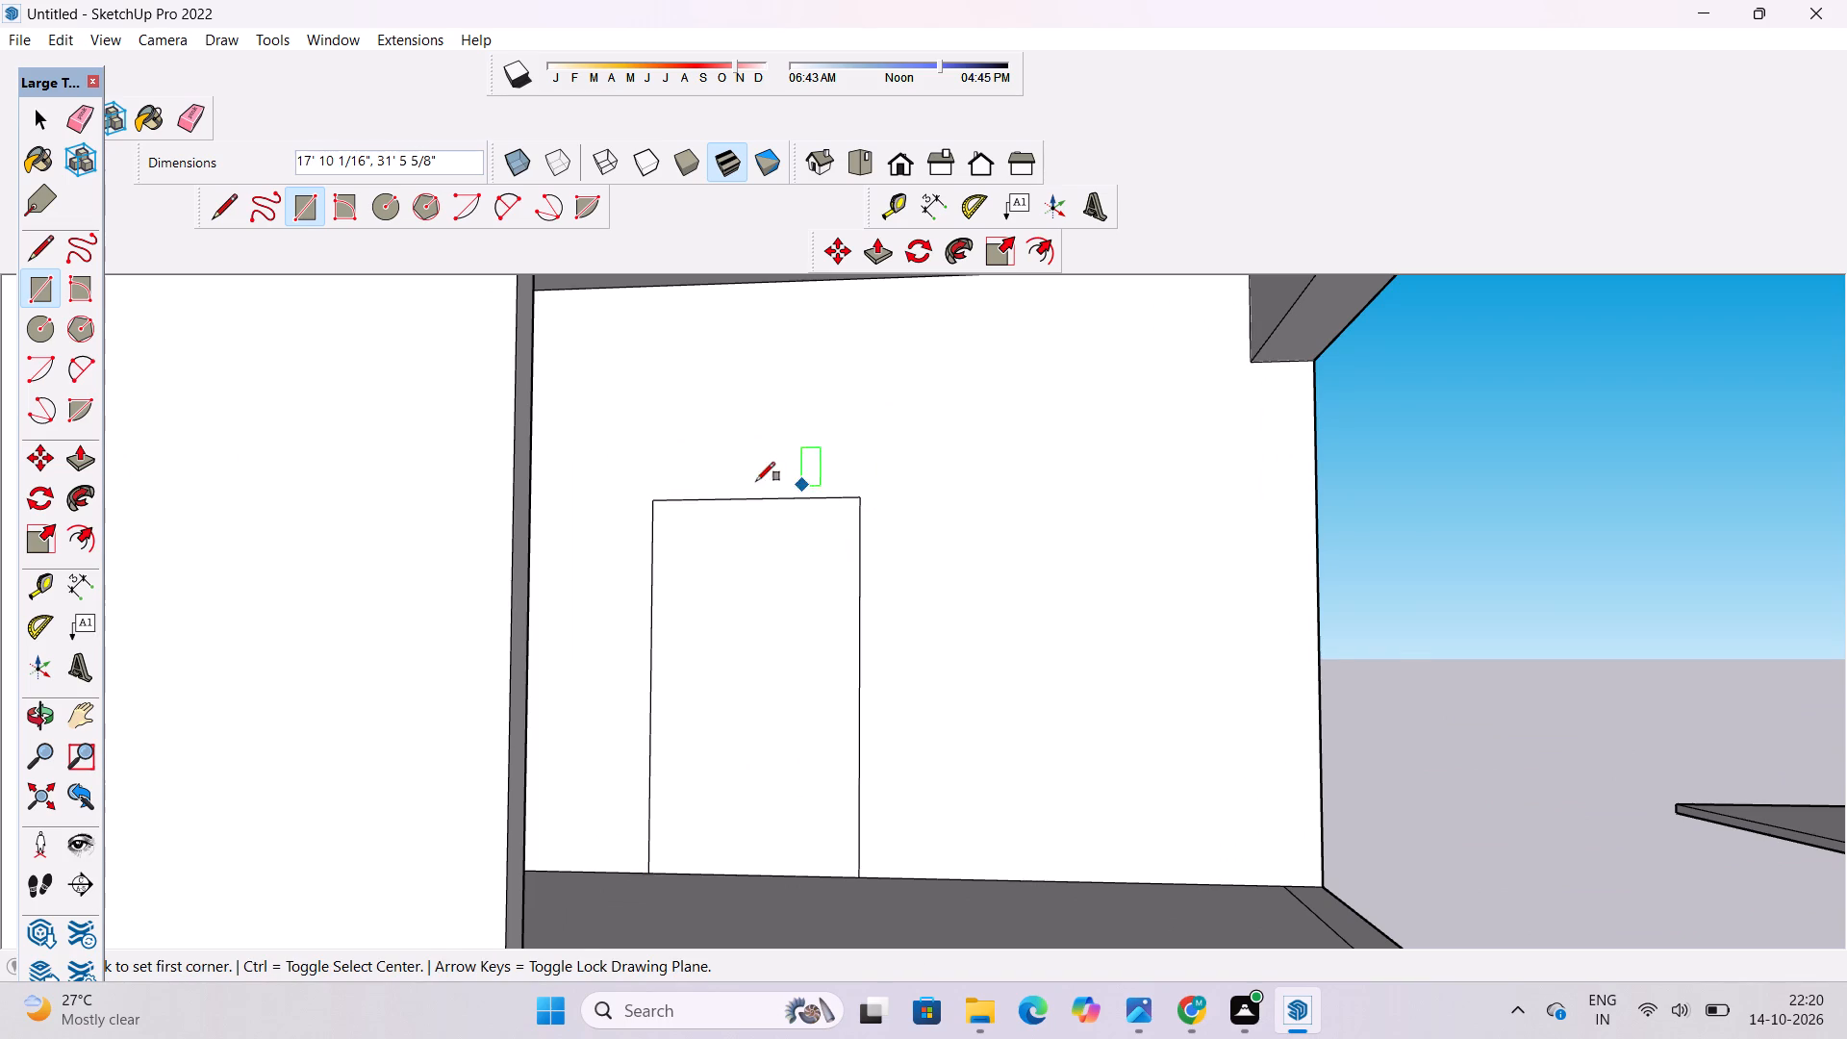
Draw a window rectangle about 22'8" wide and 19'6" high beside the door, with its top level with the door's top.
scroll(723, 481, "down", 5)
scroll(848, 497, "up", 4)
scroll(818, 497, "down", 3)
scroll(1080, 490, "up", 3)
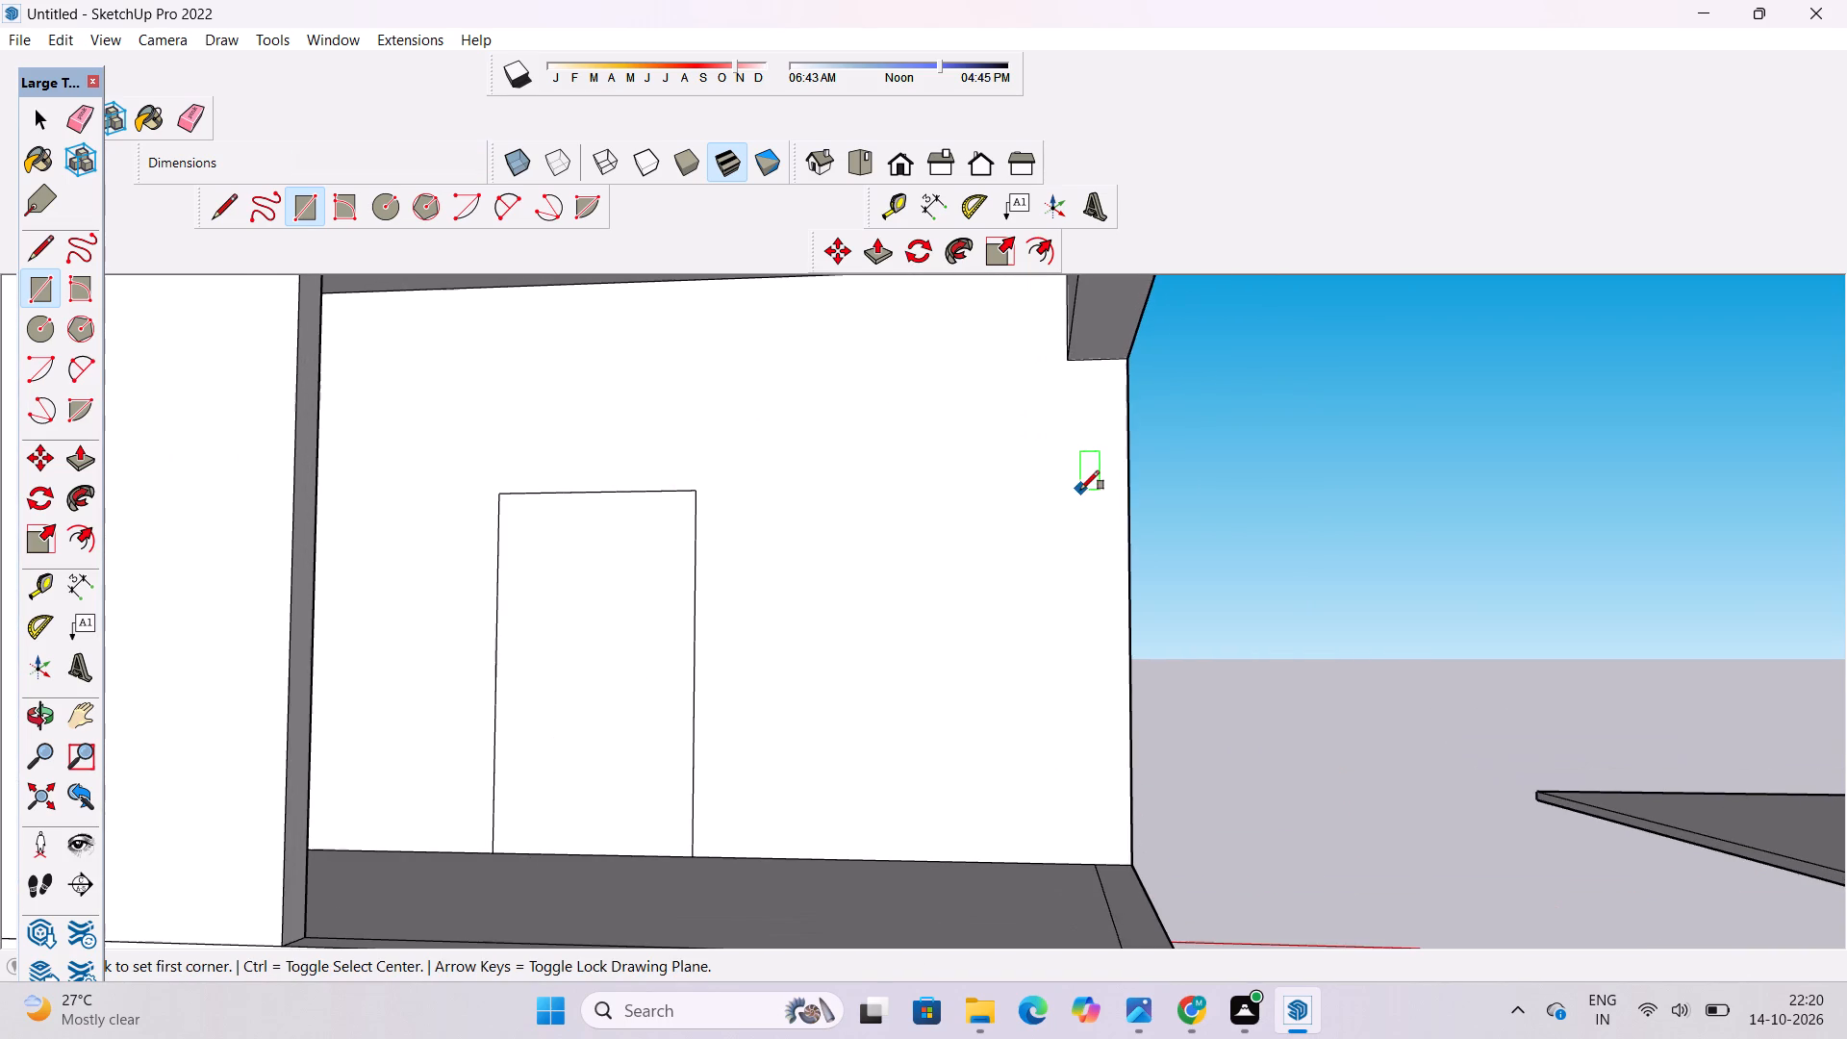
scroll(682, 488, "up", 3)
scroll(647, 495, "down", 5)
scroll(810, 515, "up", 3)
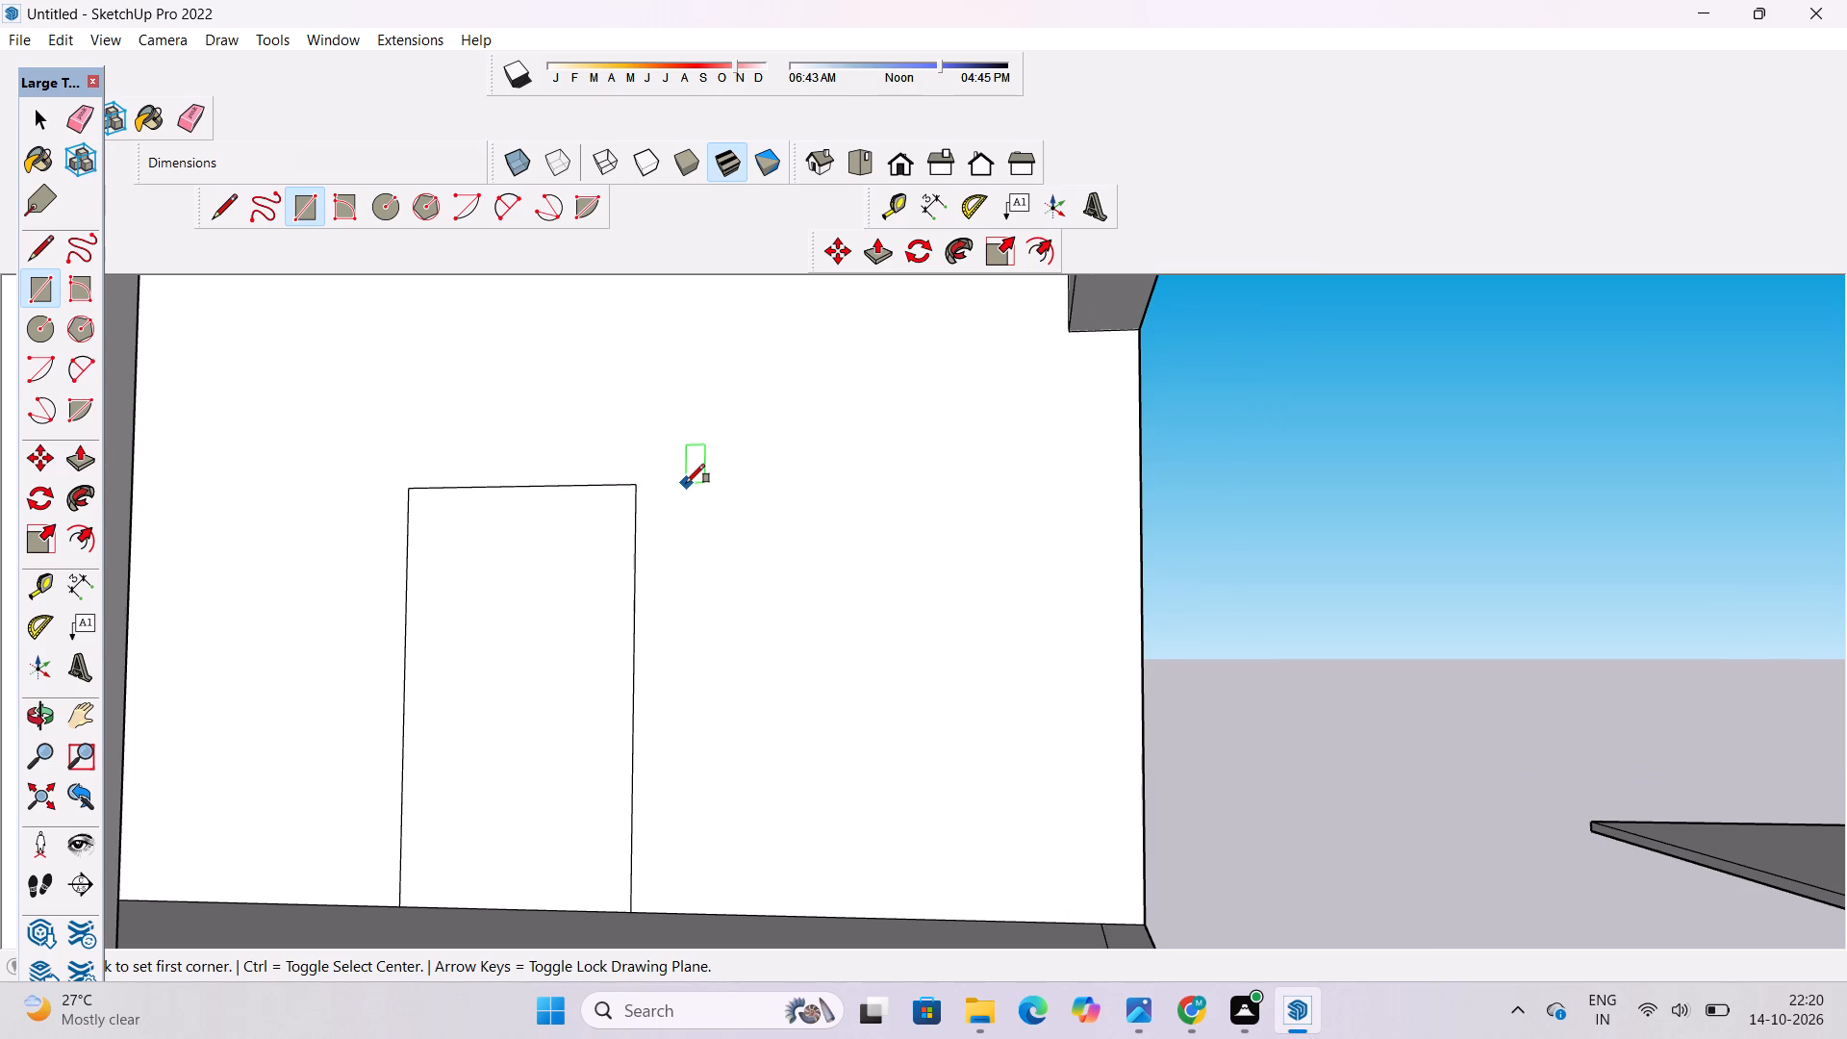
left_click(708, 485)
scroll(713, 485, "down", 2)
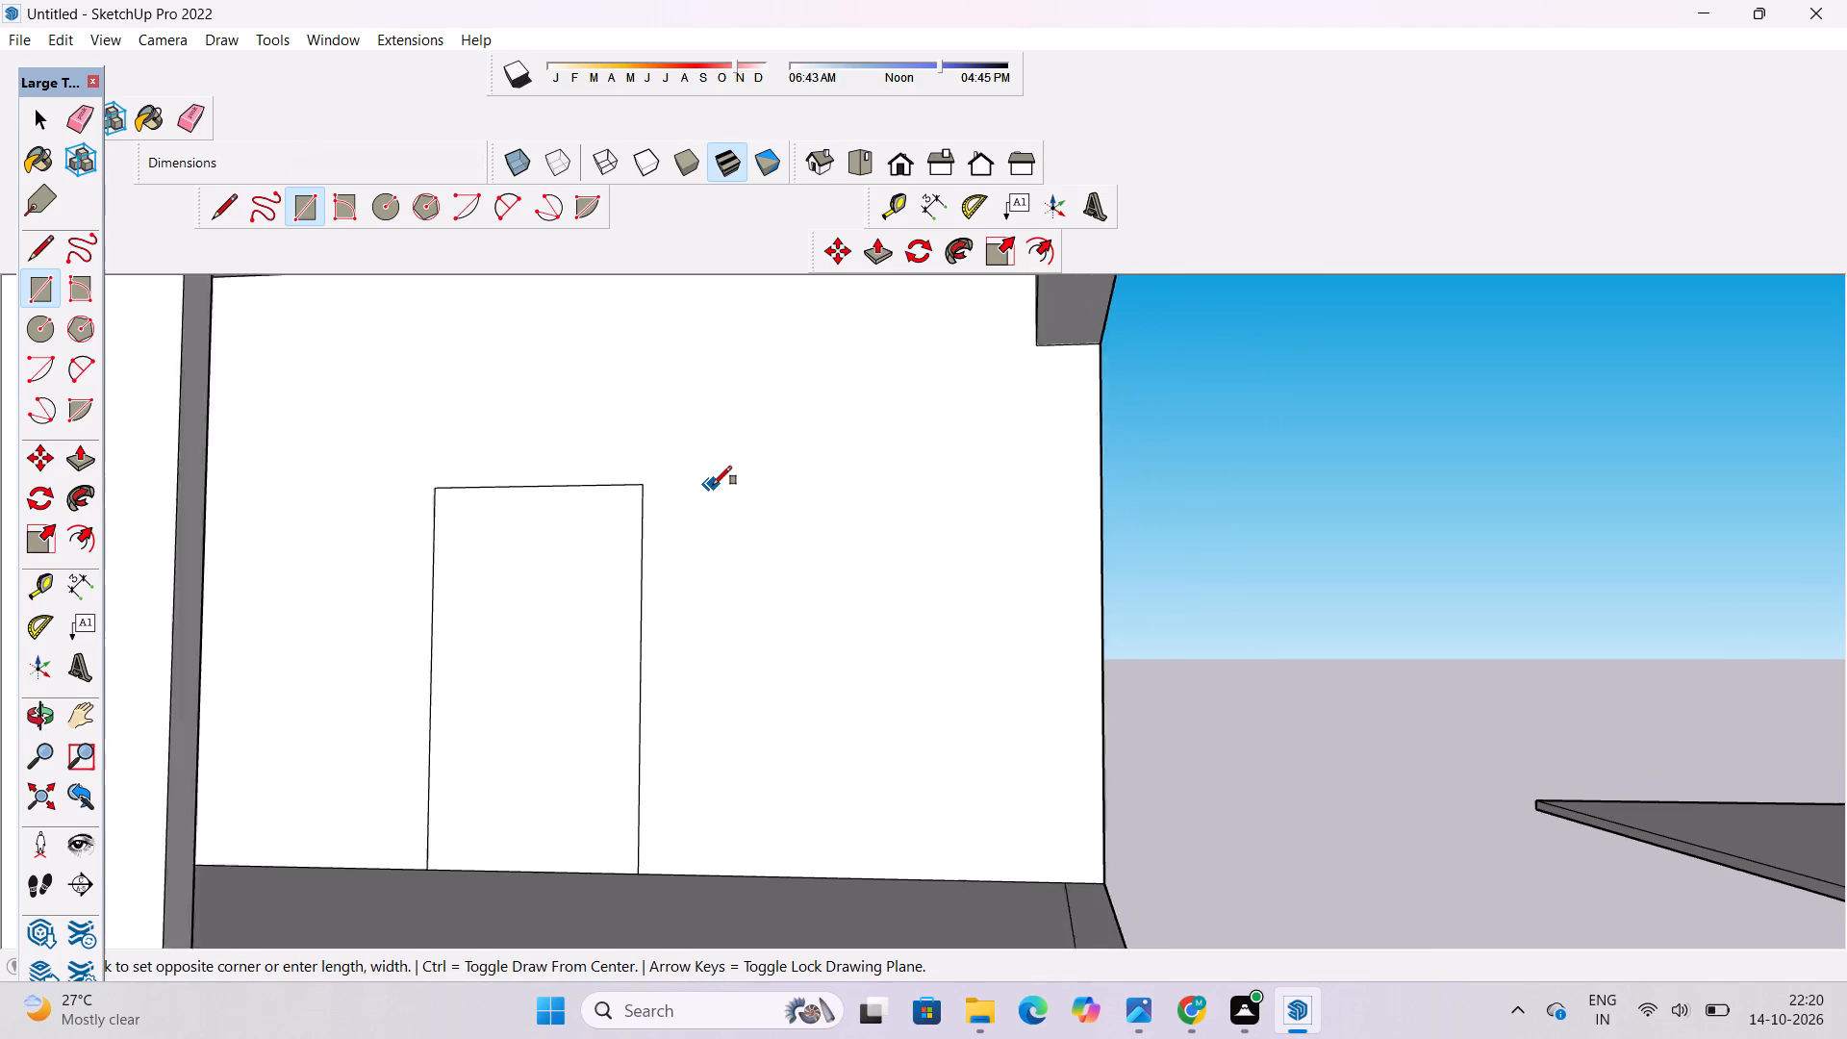
scroll(713, 485, "down", 2)
scroll(745, 646, "up", 3)
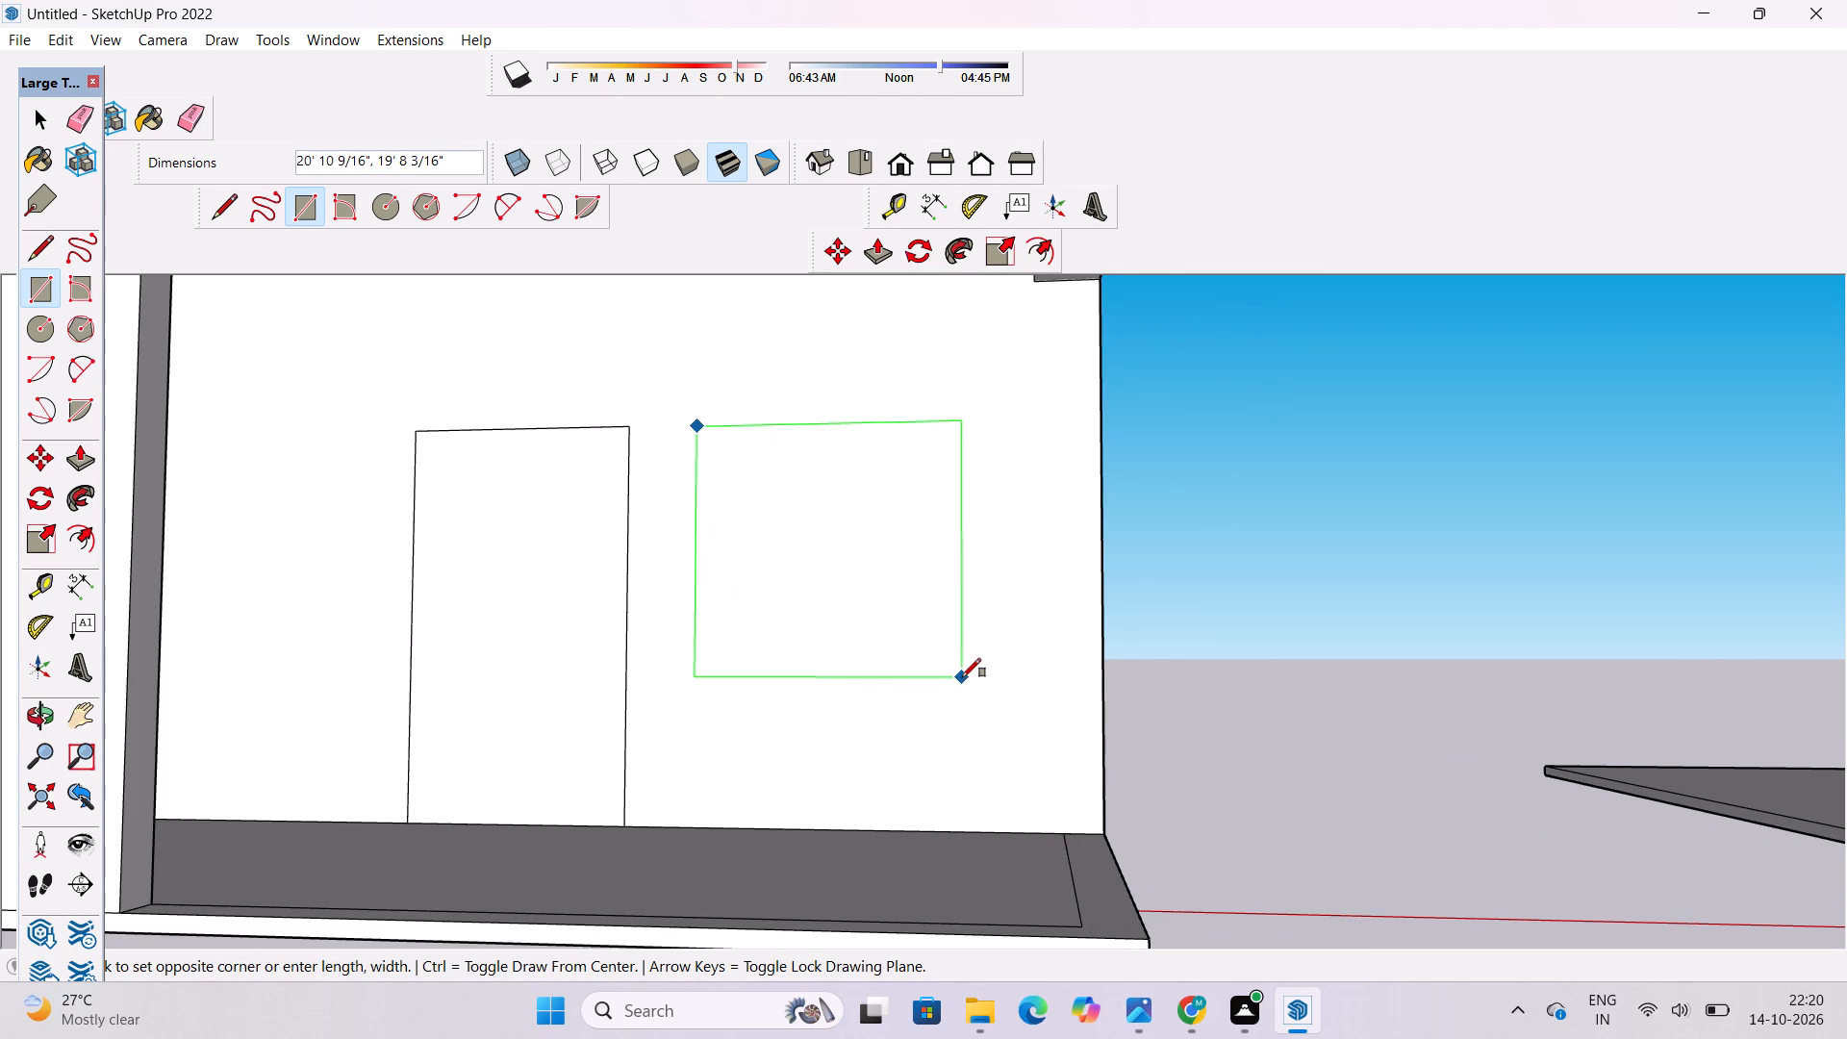
left_click(985, 675)
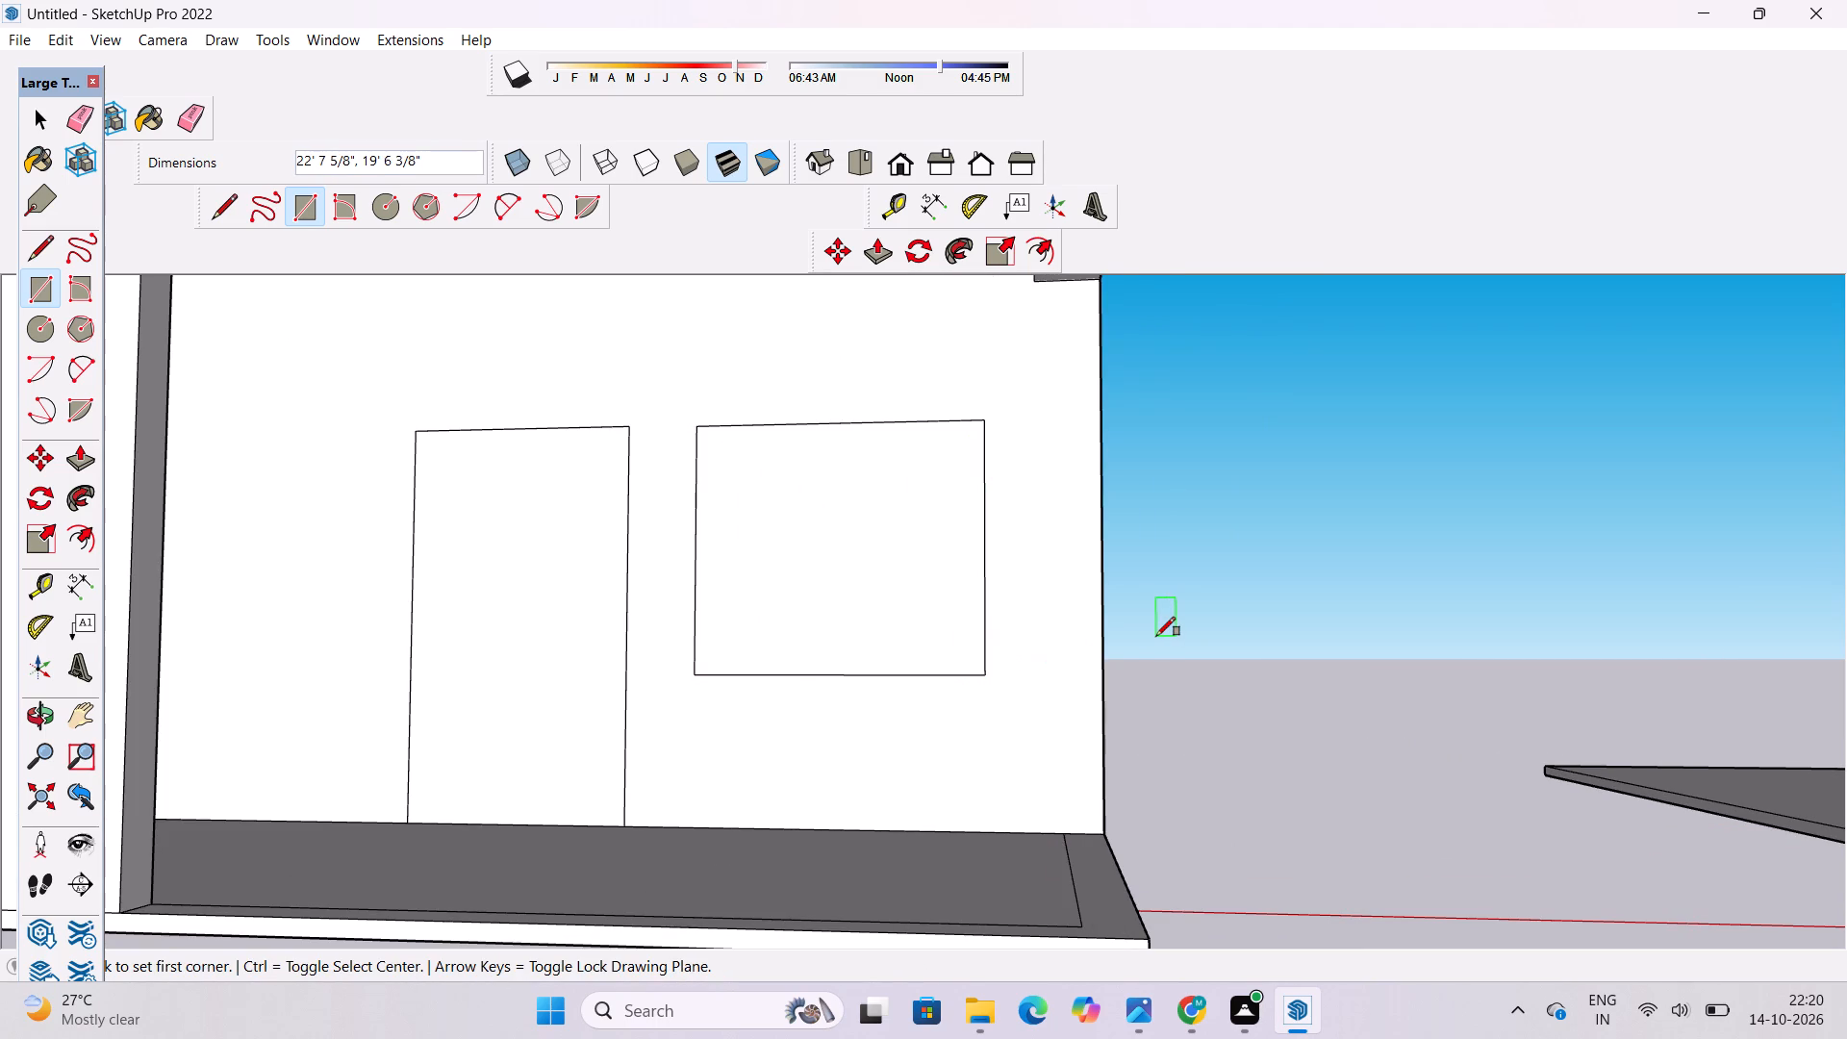
Offset the window rectangle's outline 1' inward to form the frame.
type("of")
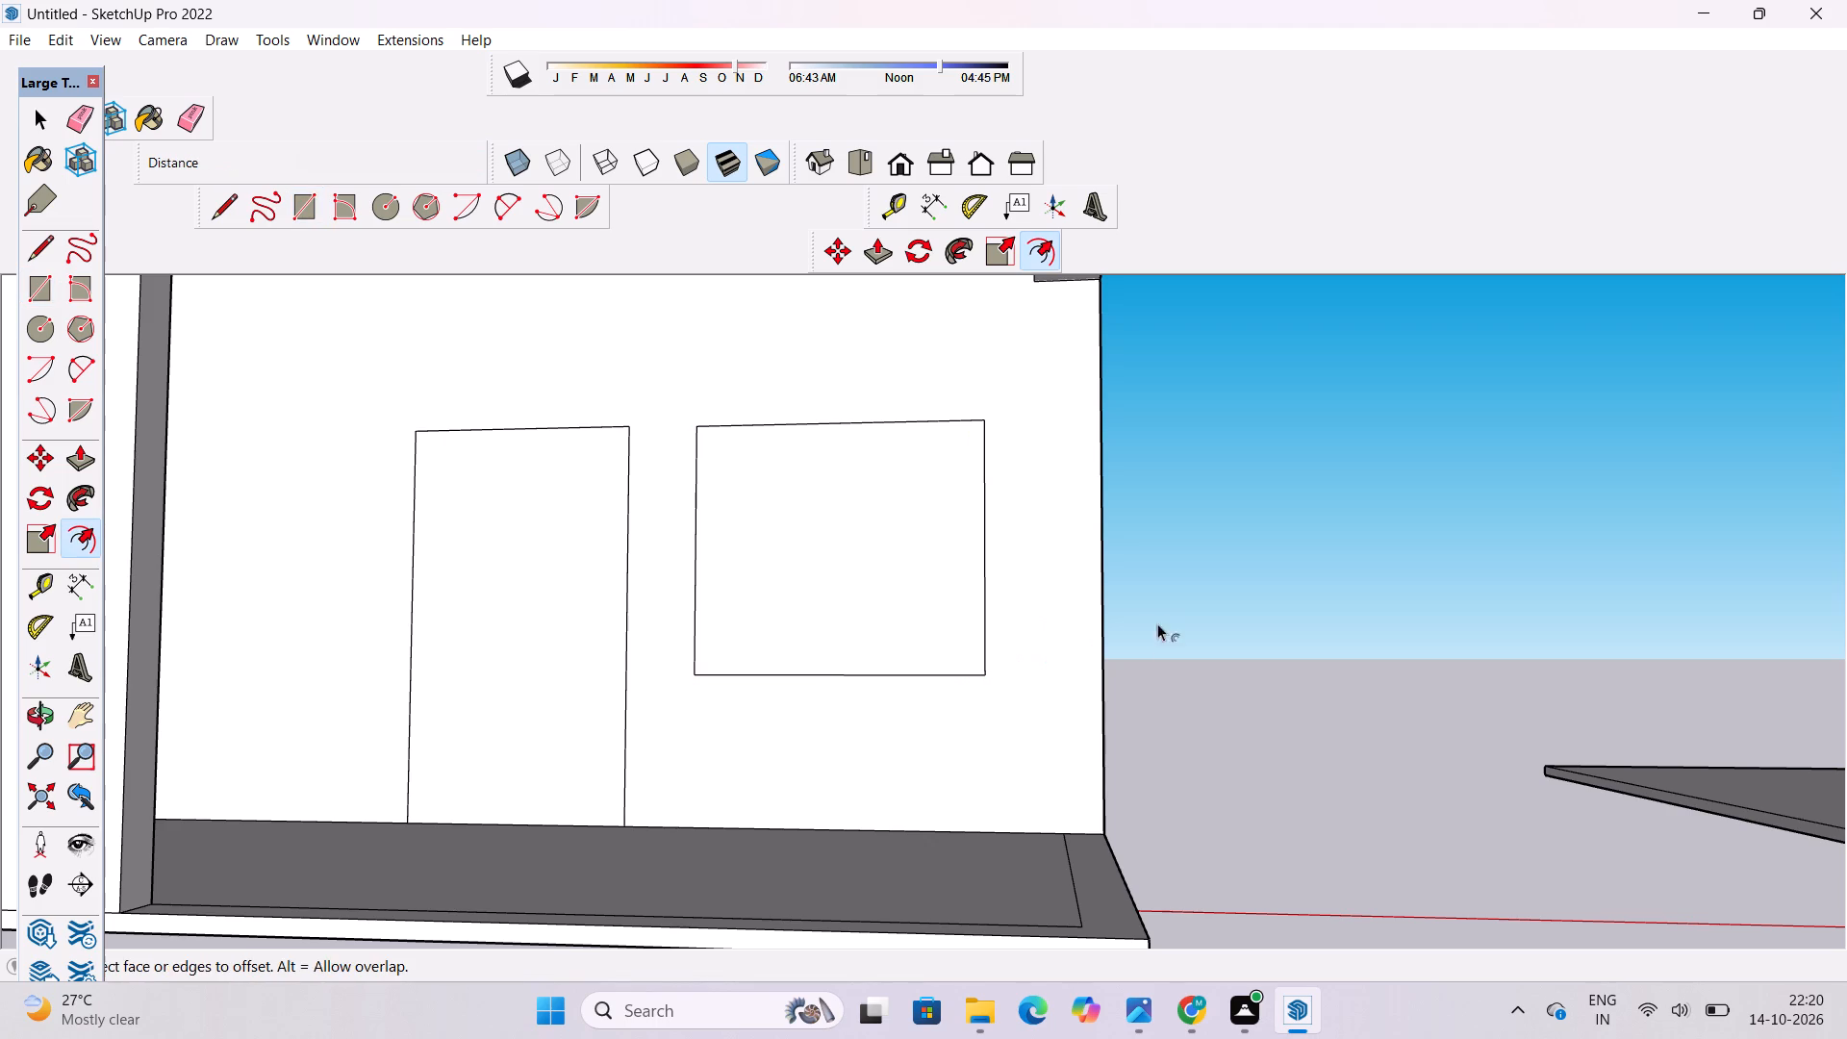
left_click(923, 426)
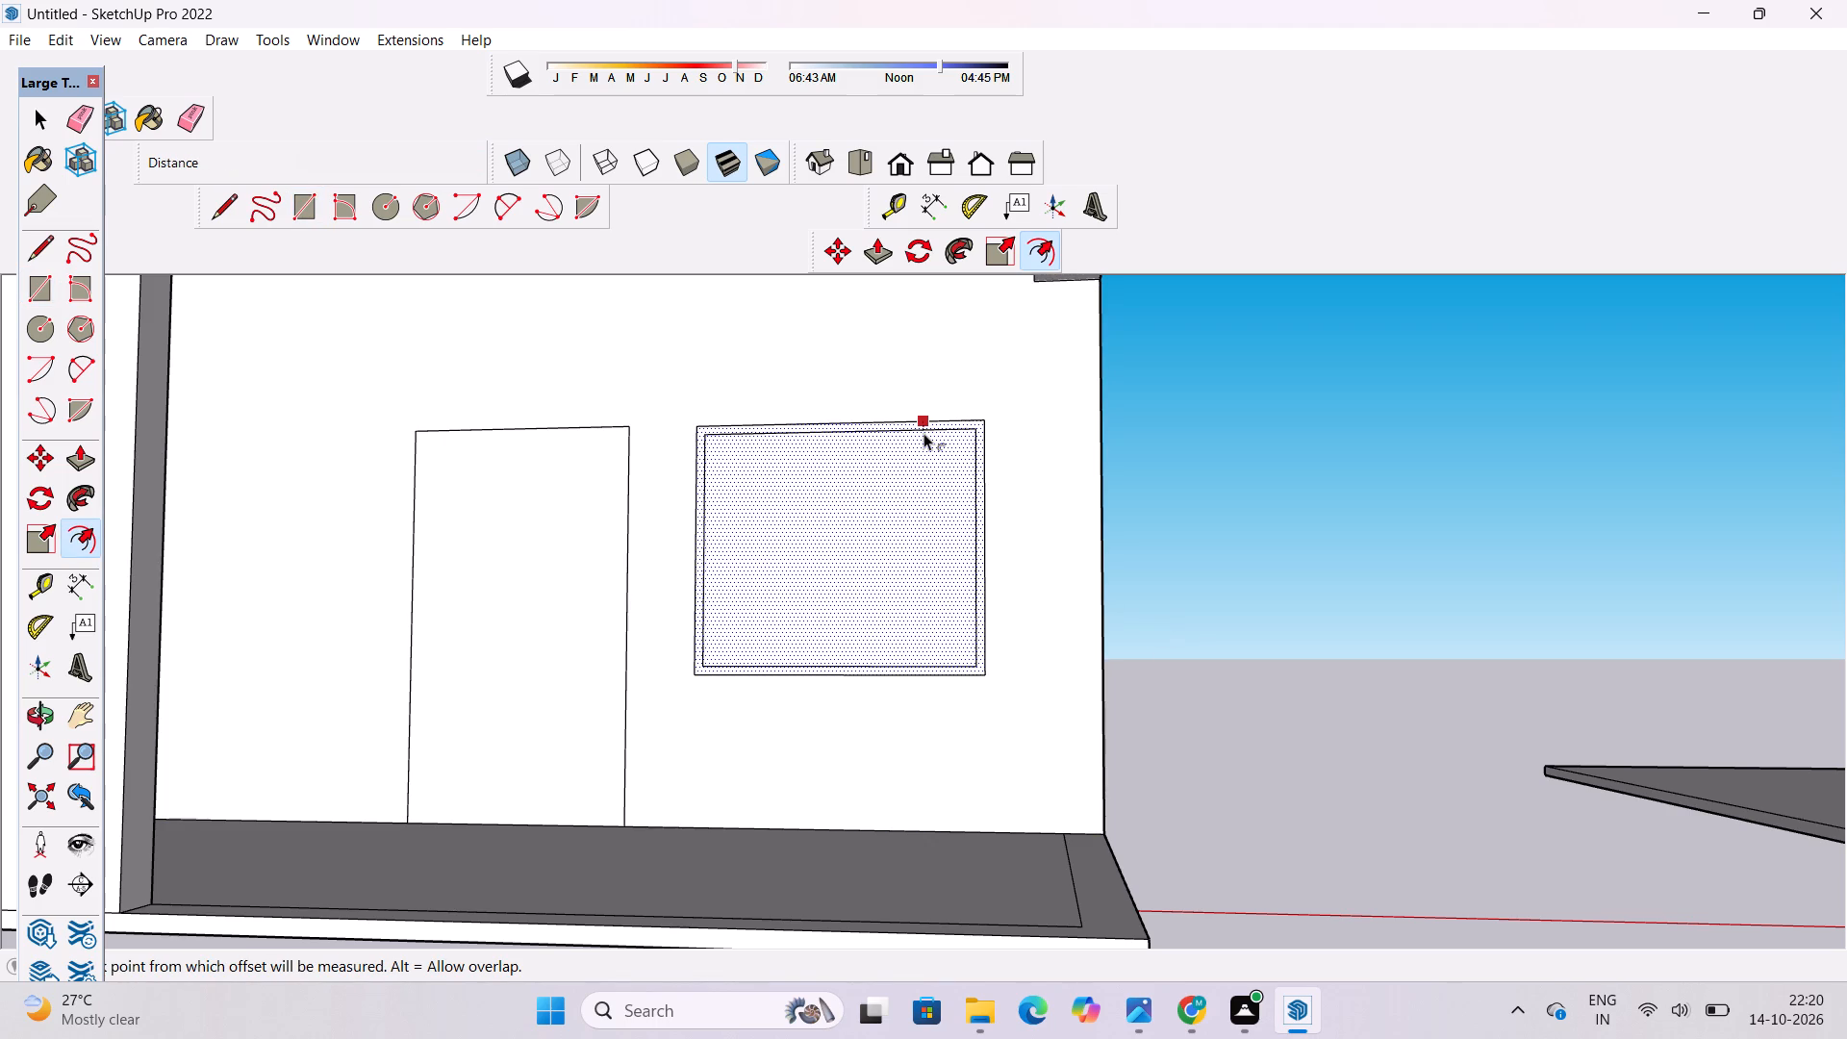
type("1'")
key("Return")
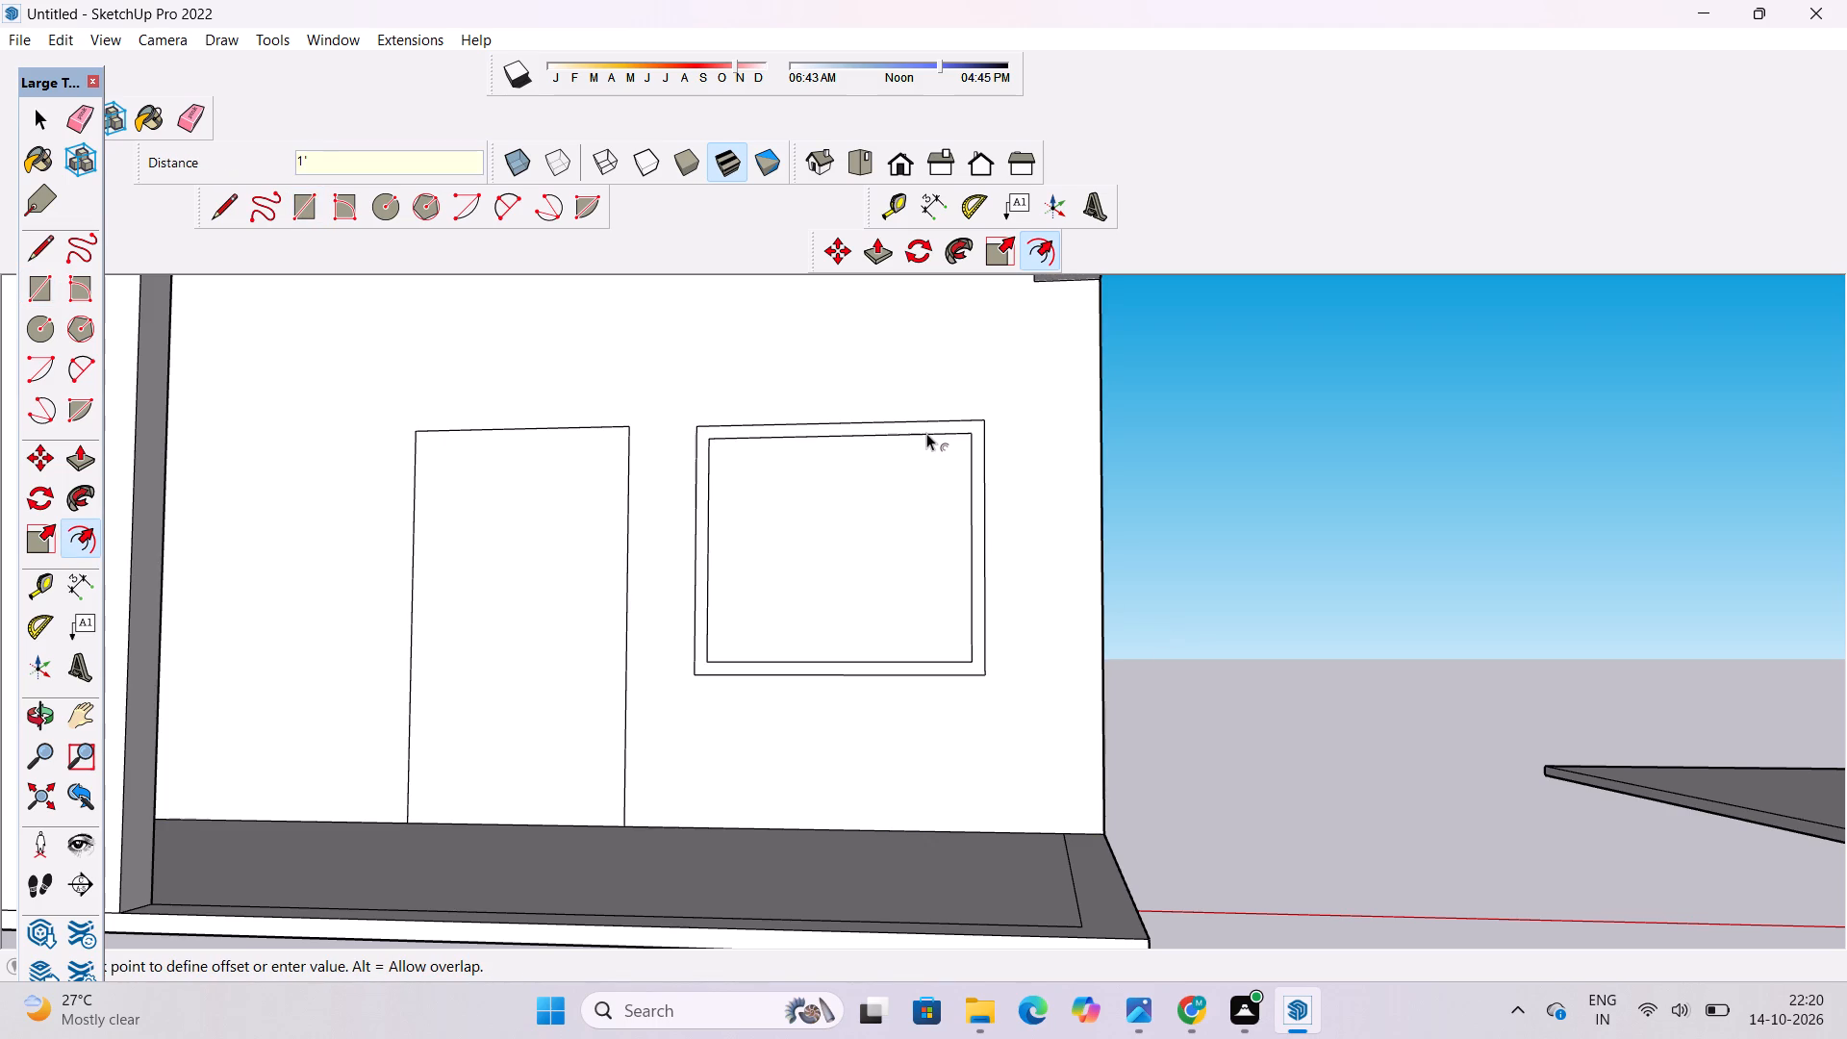
Place two vertical guides across the window, about 7'5" from the inner frame edge nearest the door and about 7'1" beyond that.
left_click(48, 589)
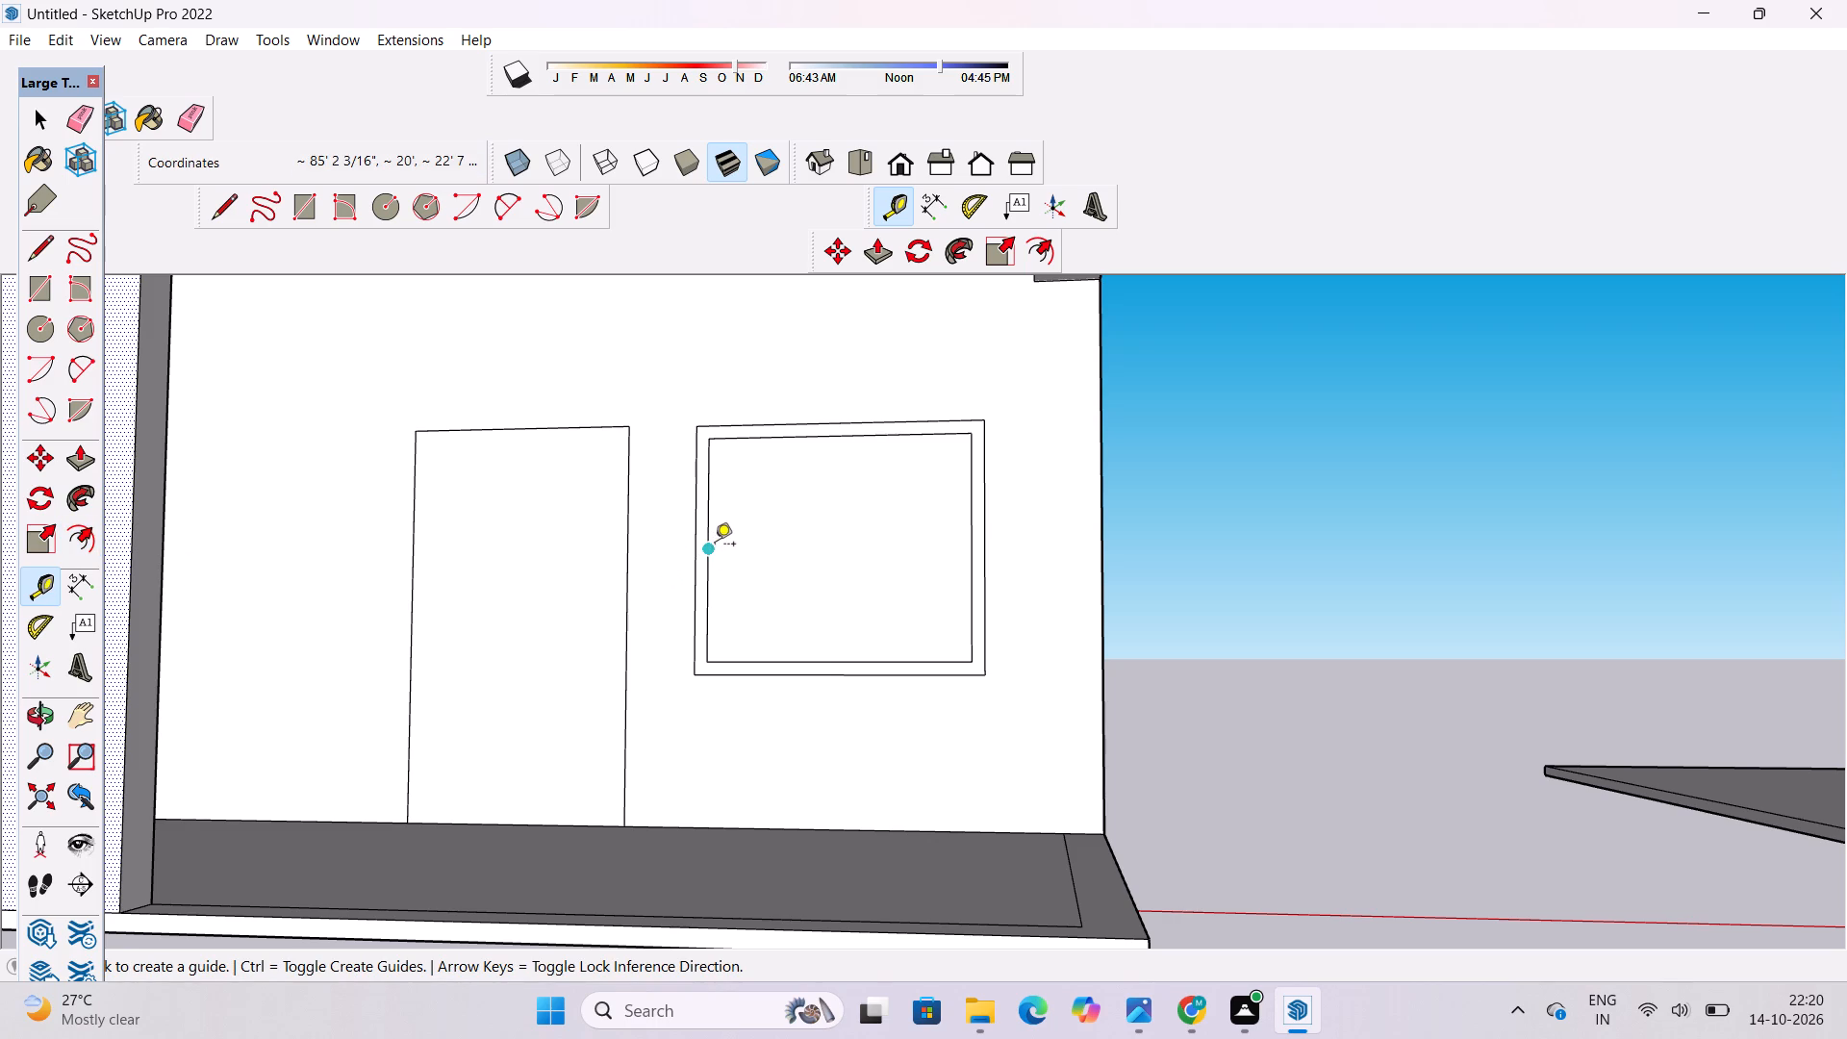
left_click(708, 548)
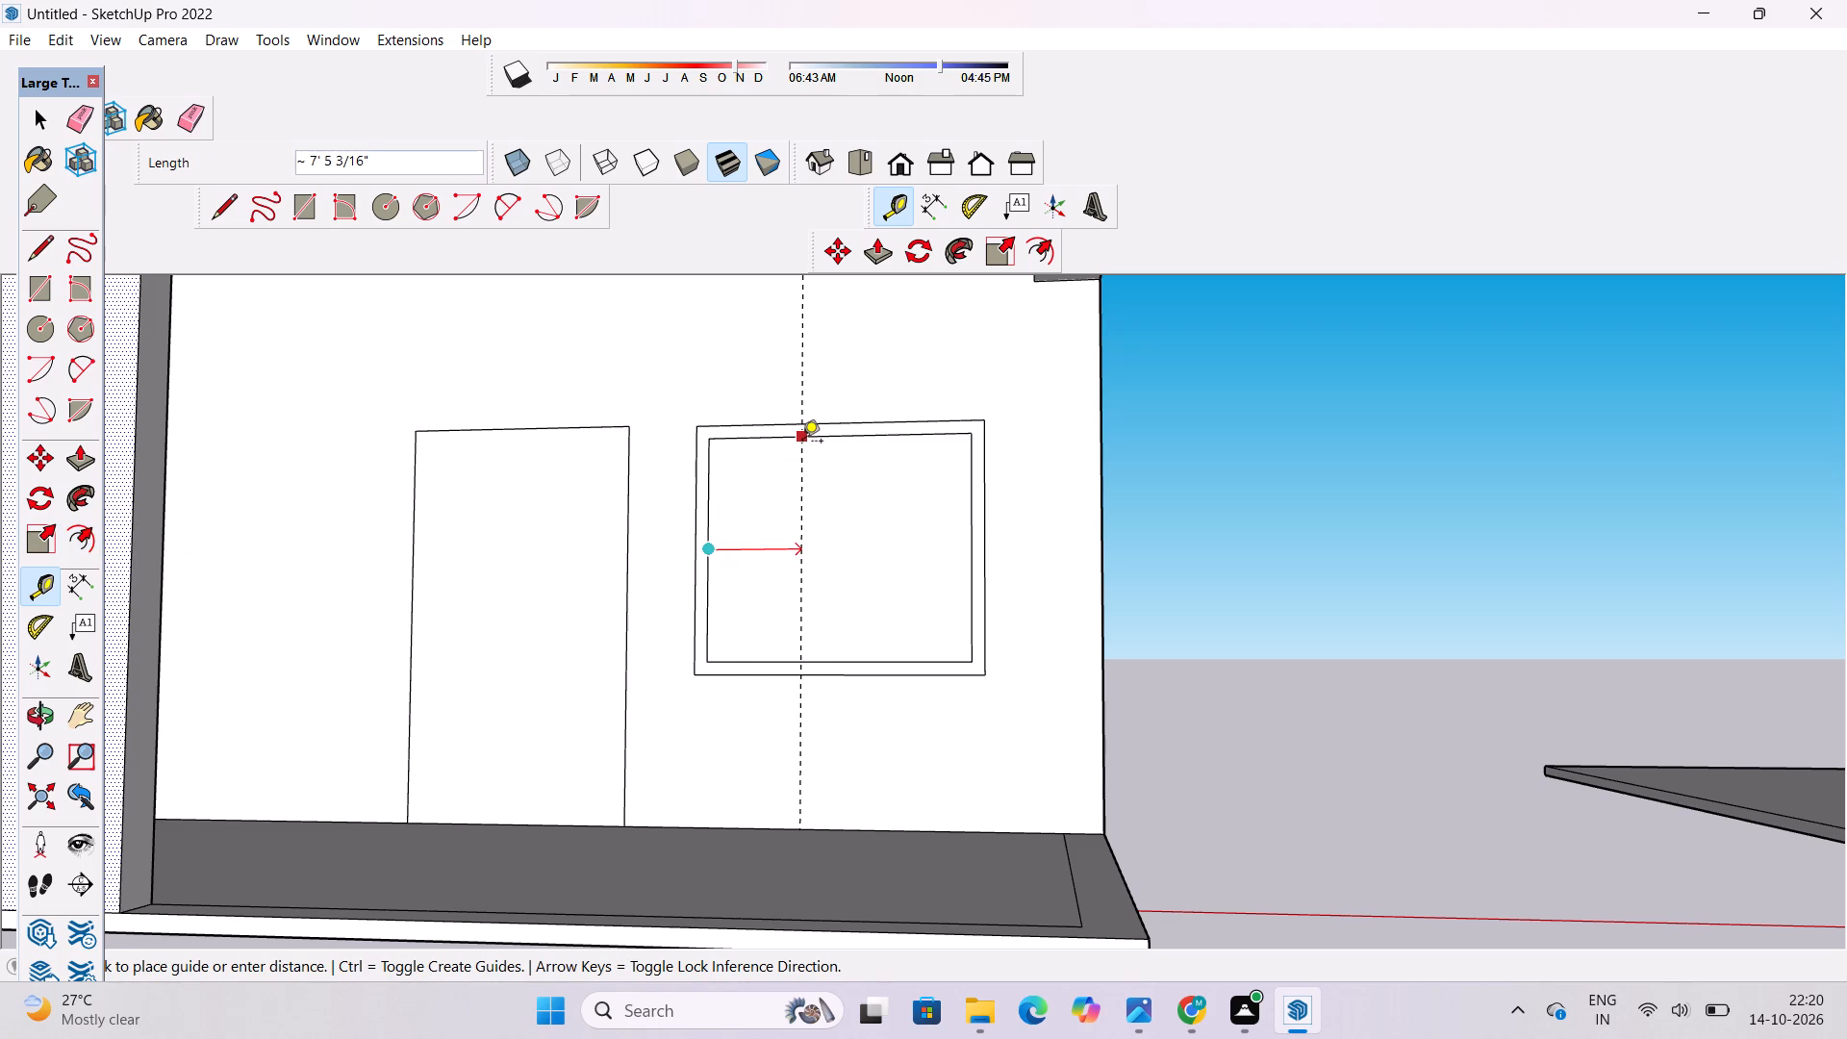
left_click(802, 443)
left_click(799, 485)
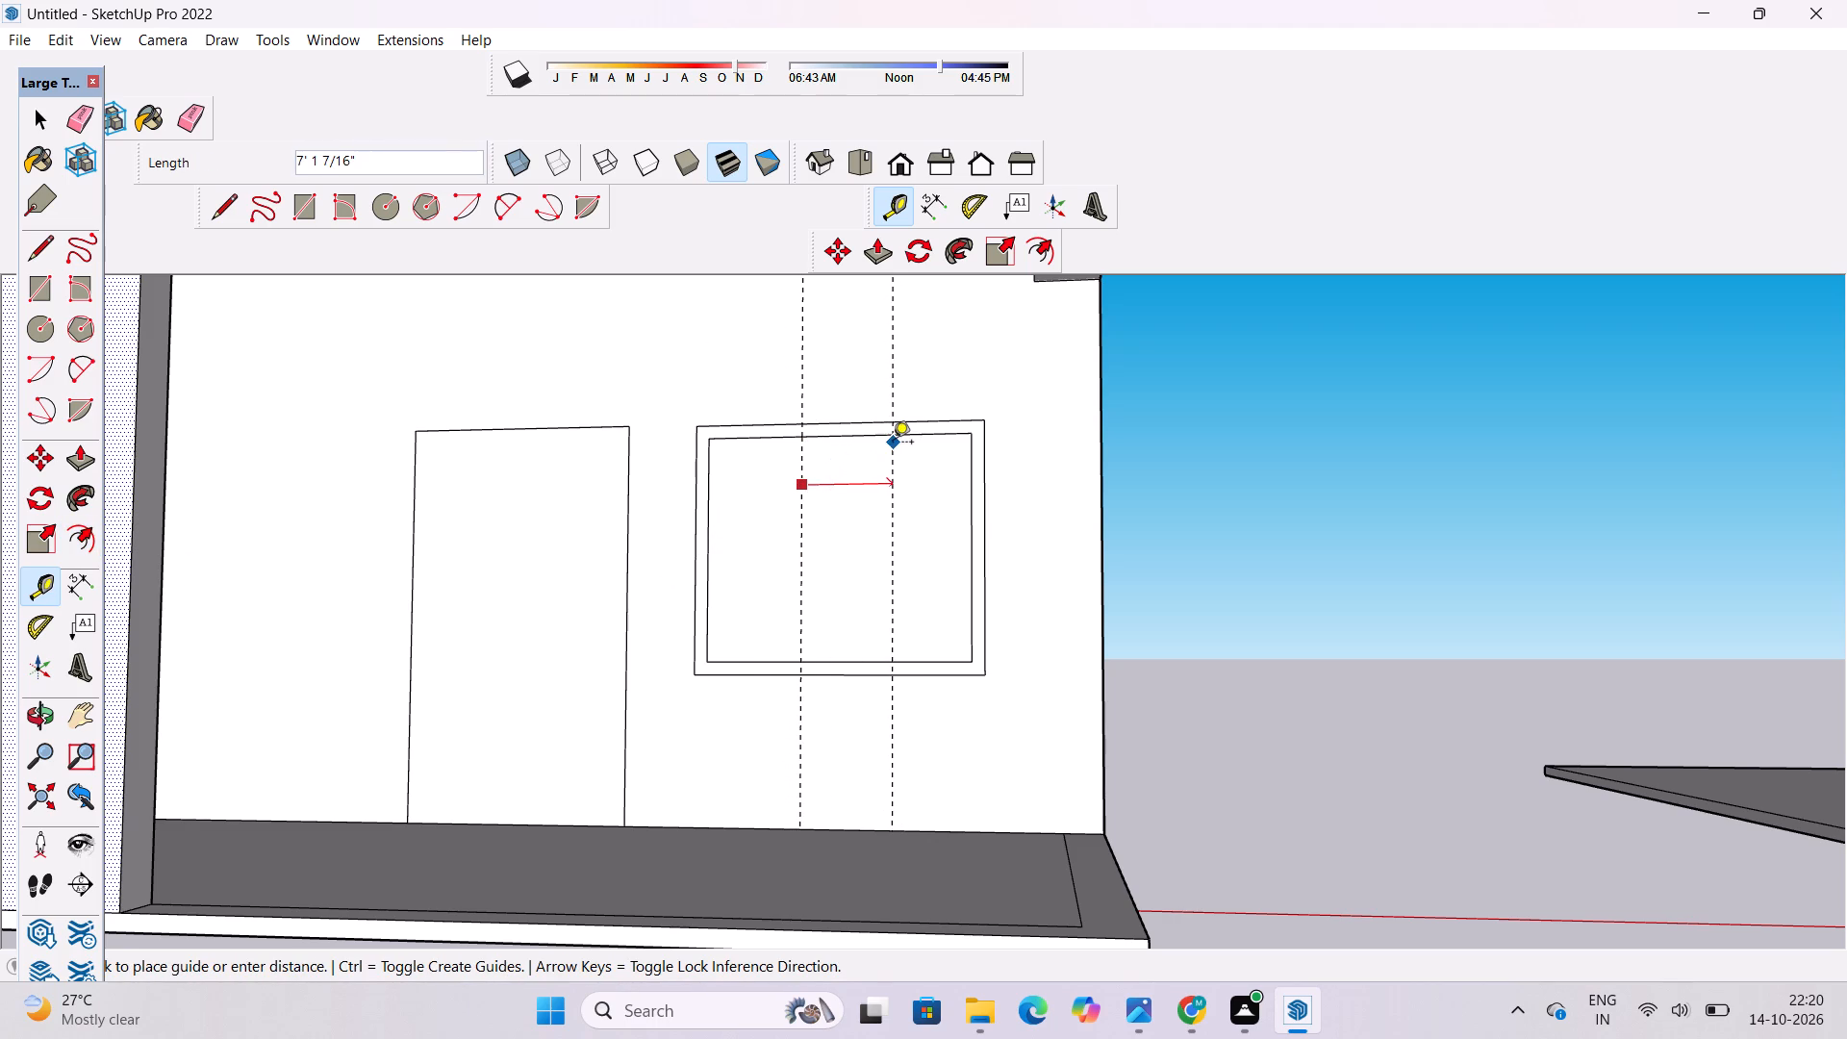
left_click(893, 443)
Add a parallel guide 6" from each vertical window guide, on the side towards the door.
left_click(804, 500)
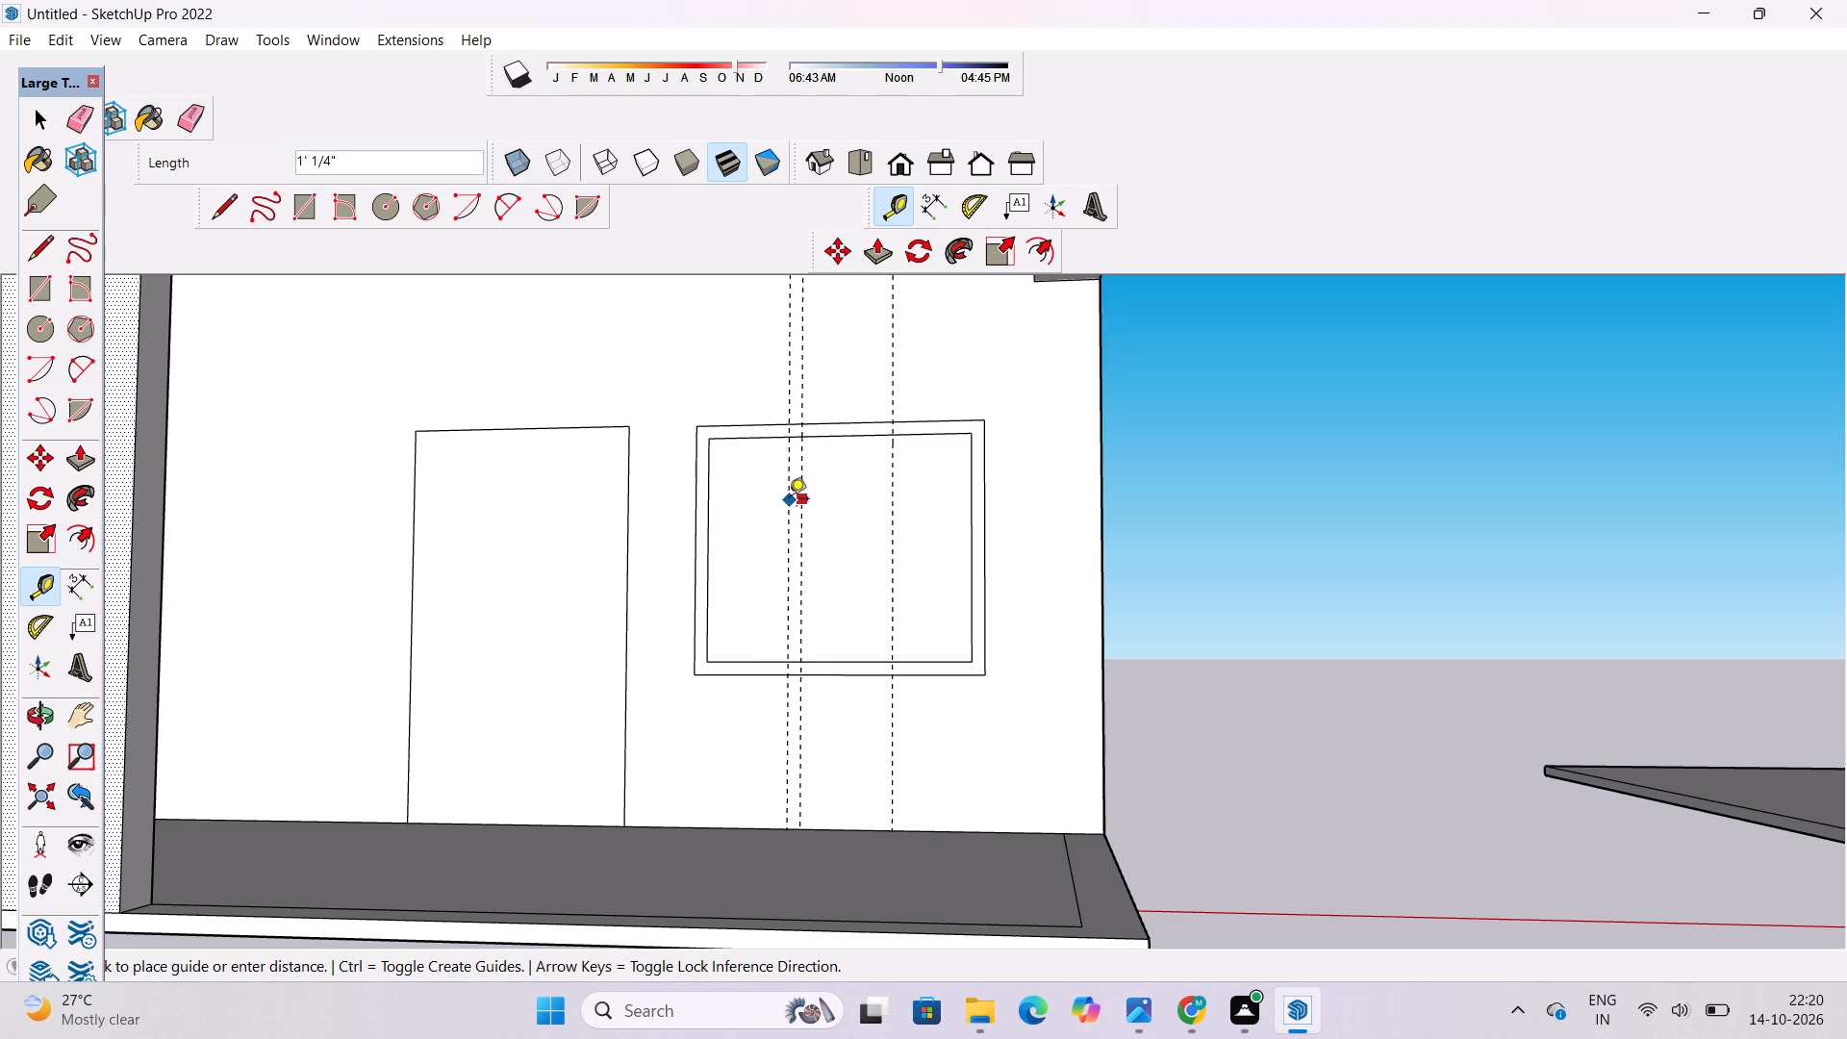
type("6\"")
key("Return")
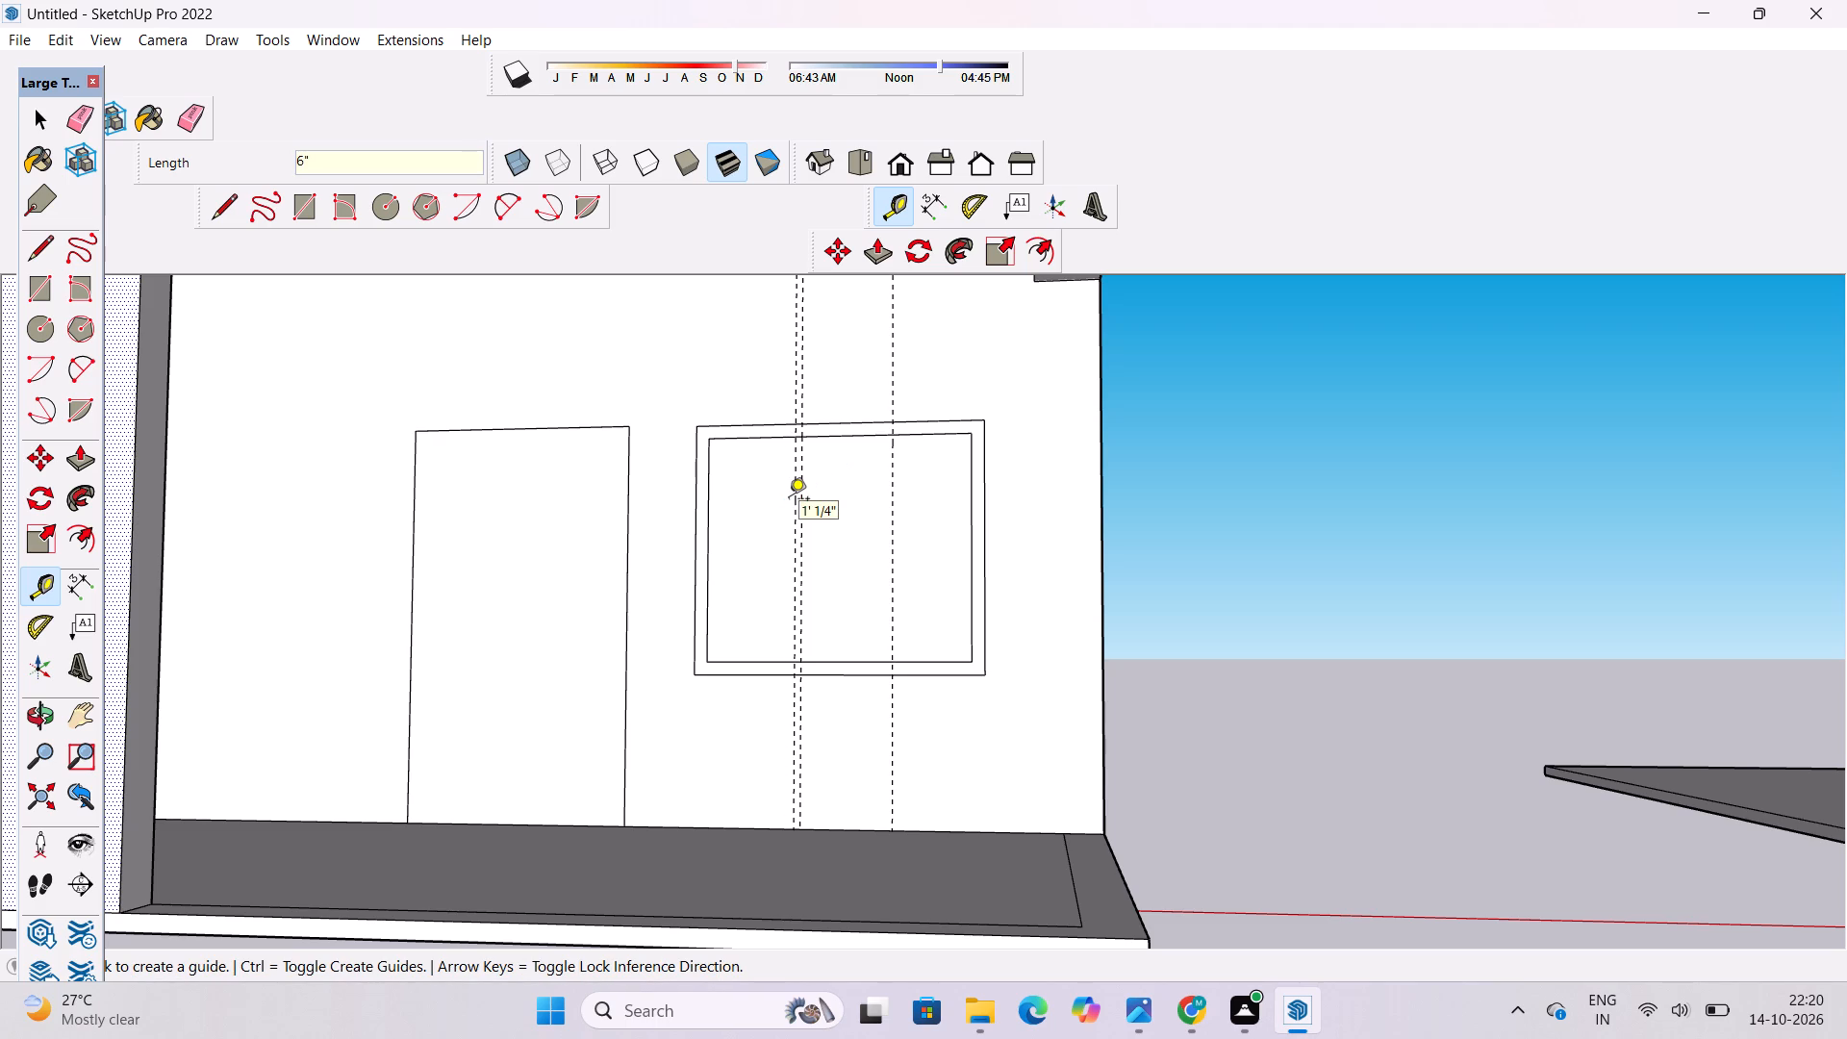
scroll(902, 514, "up", 6)
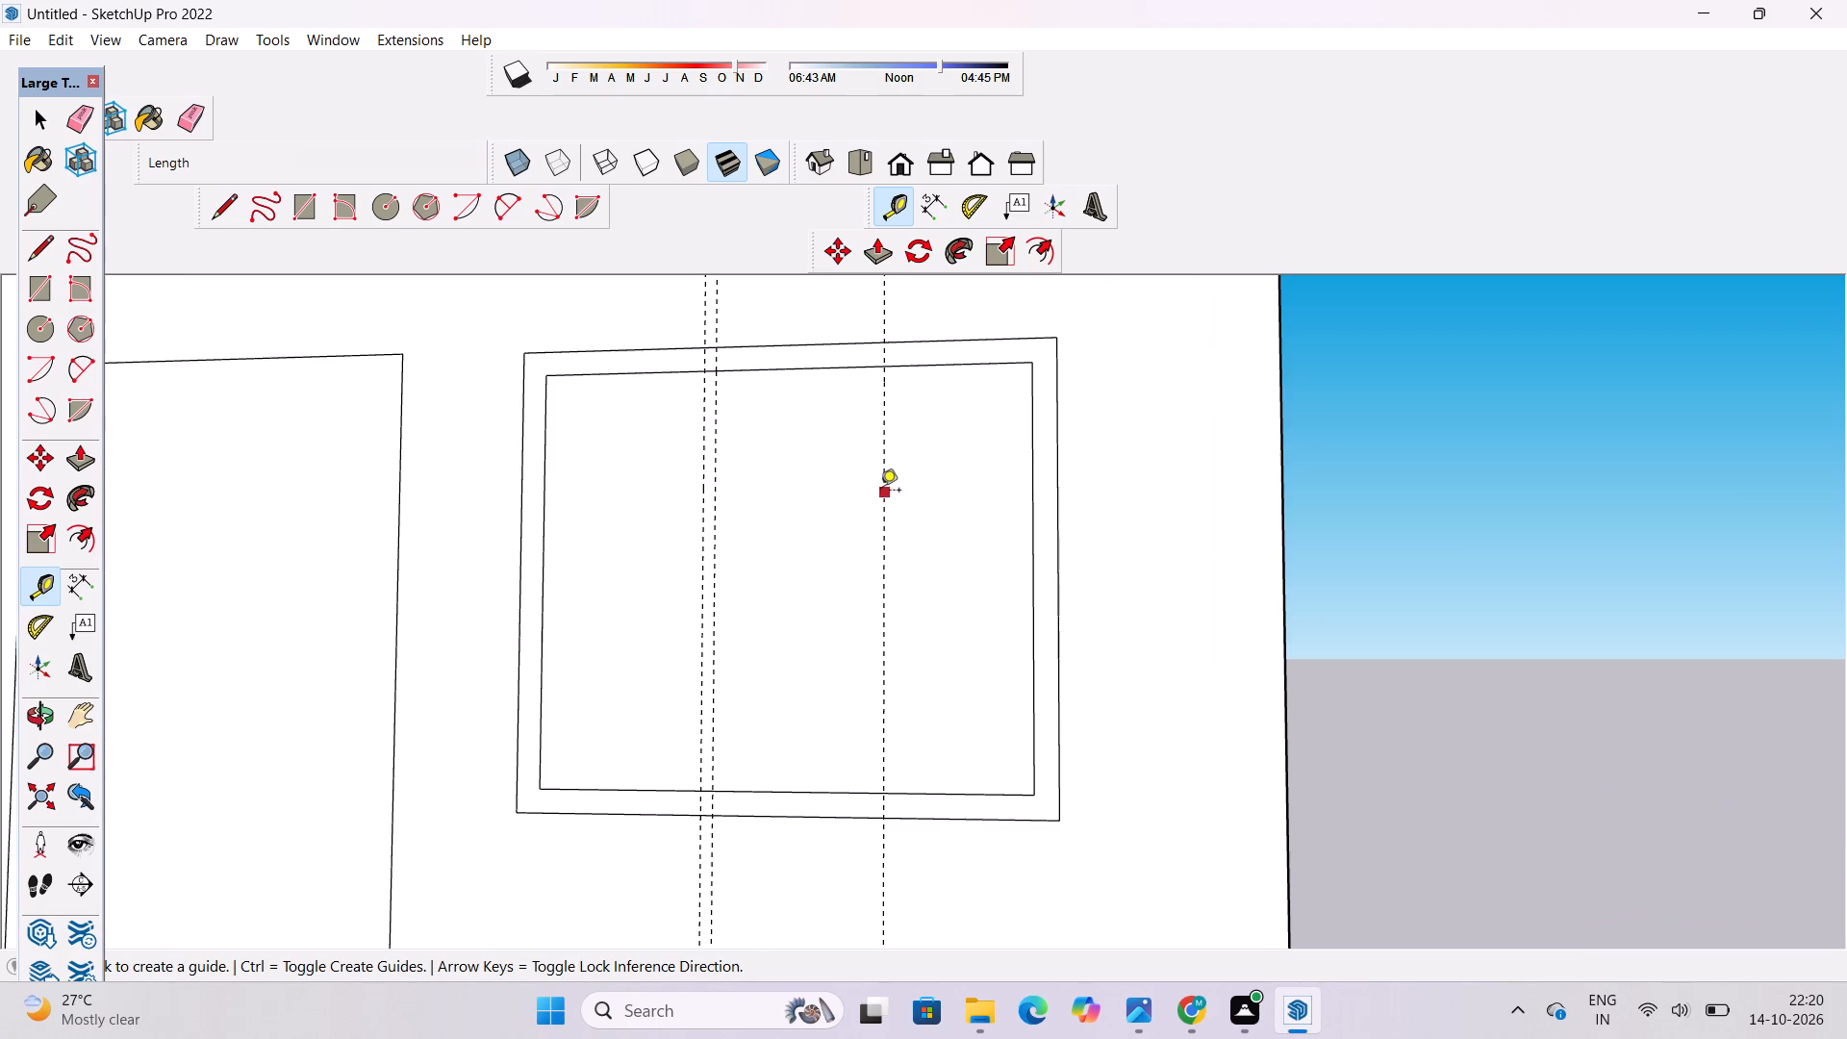
left_click(880, 490)
type("6\"")
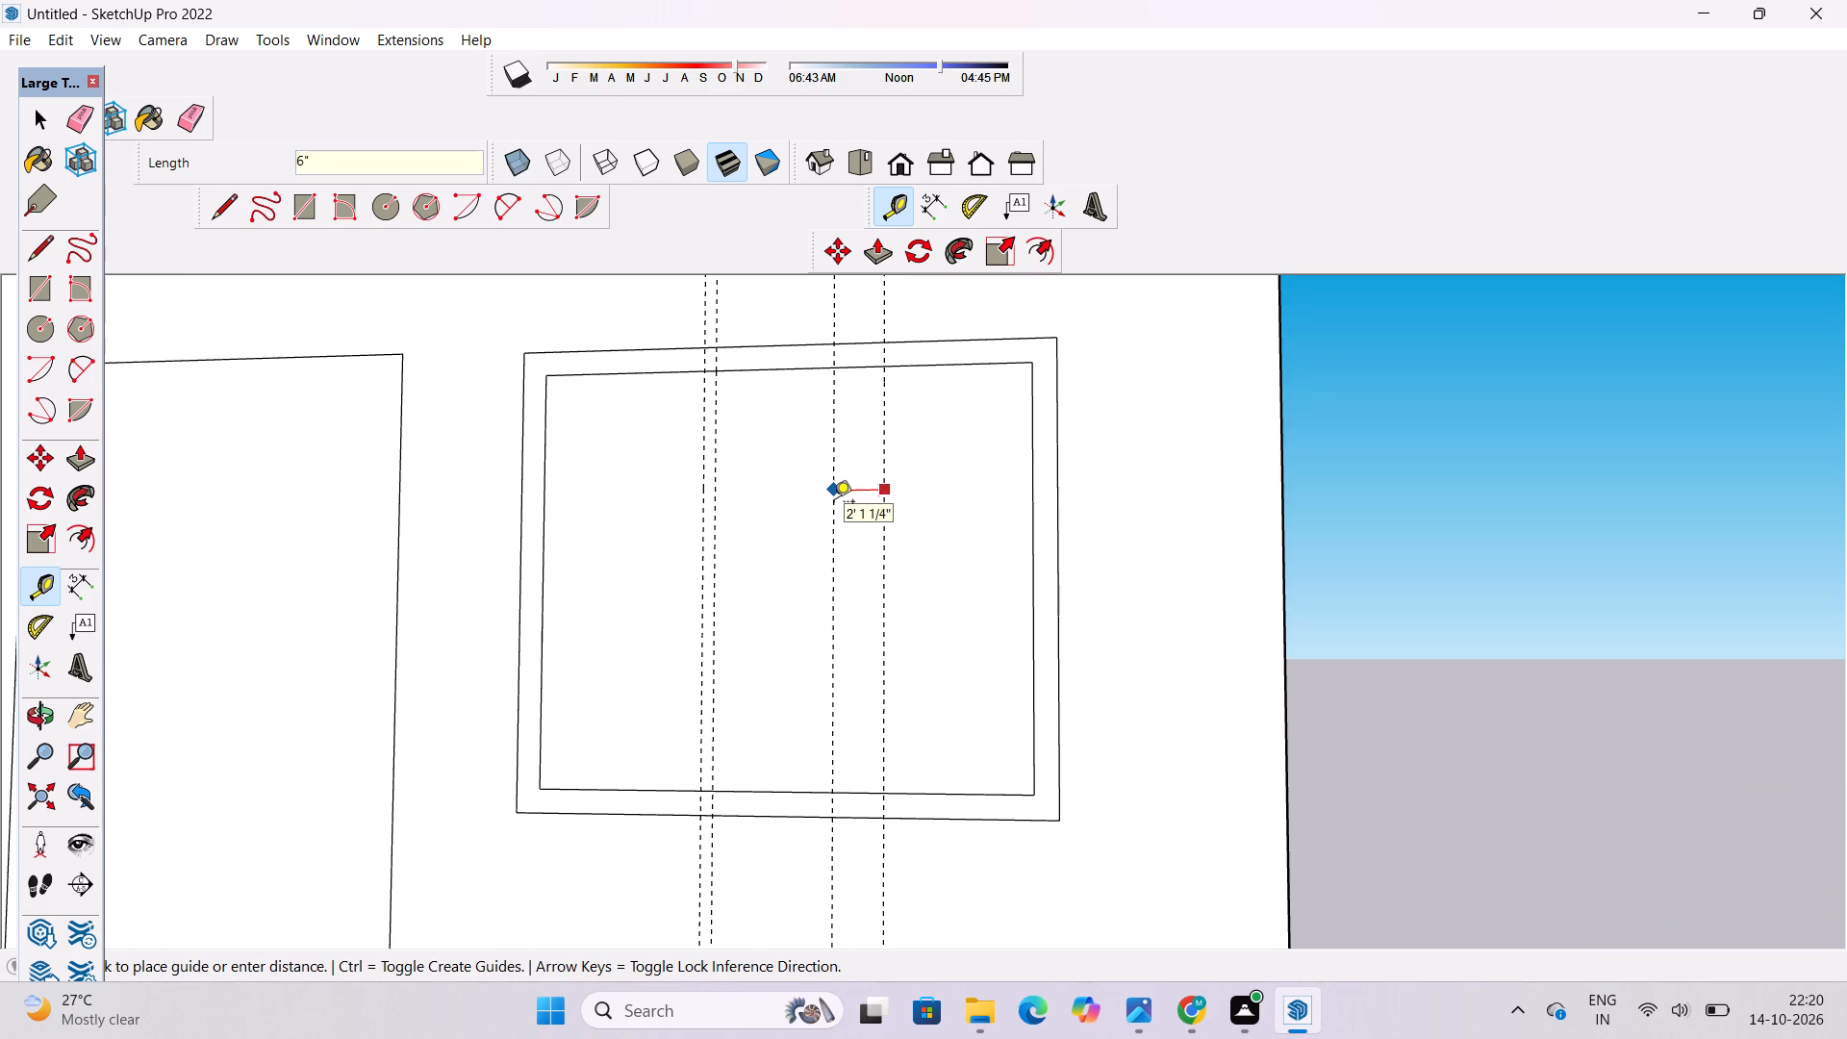
key("Return")
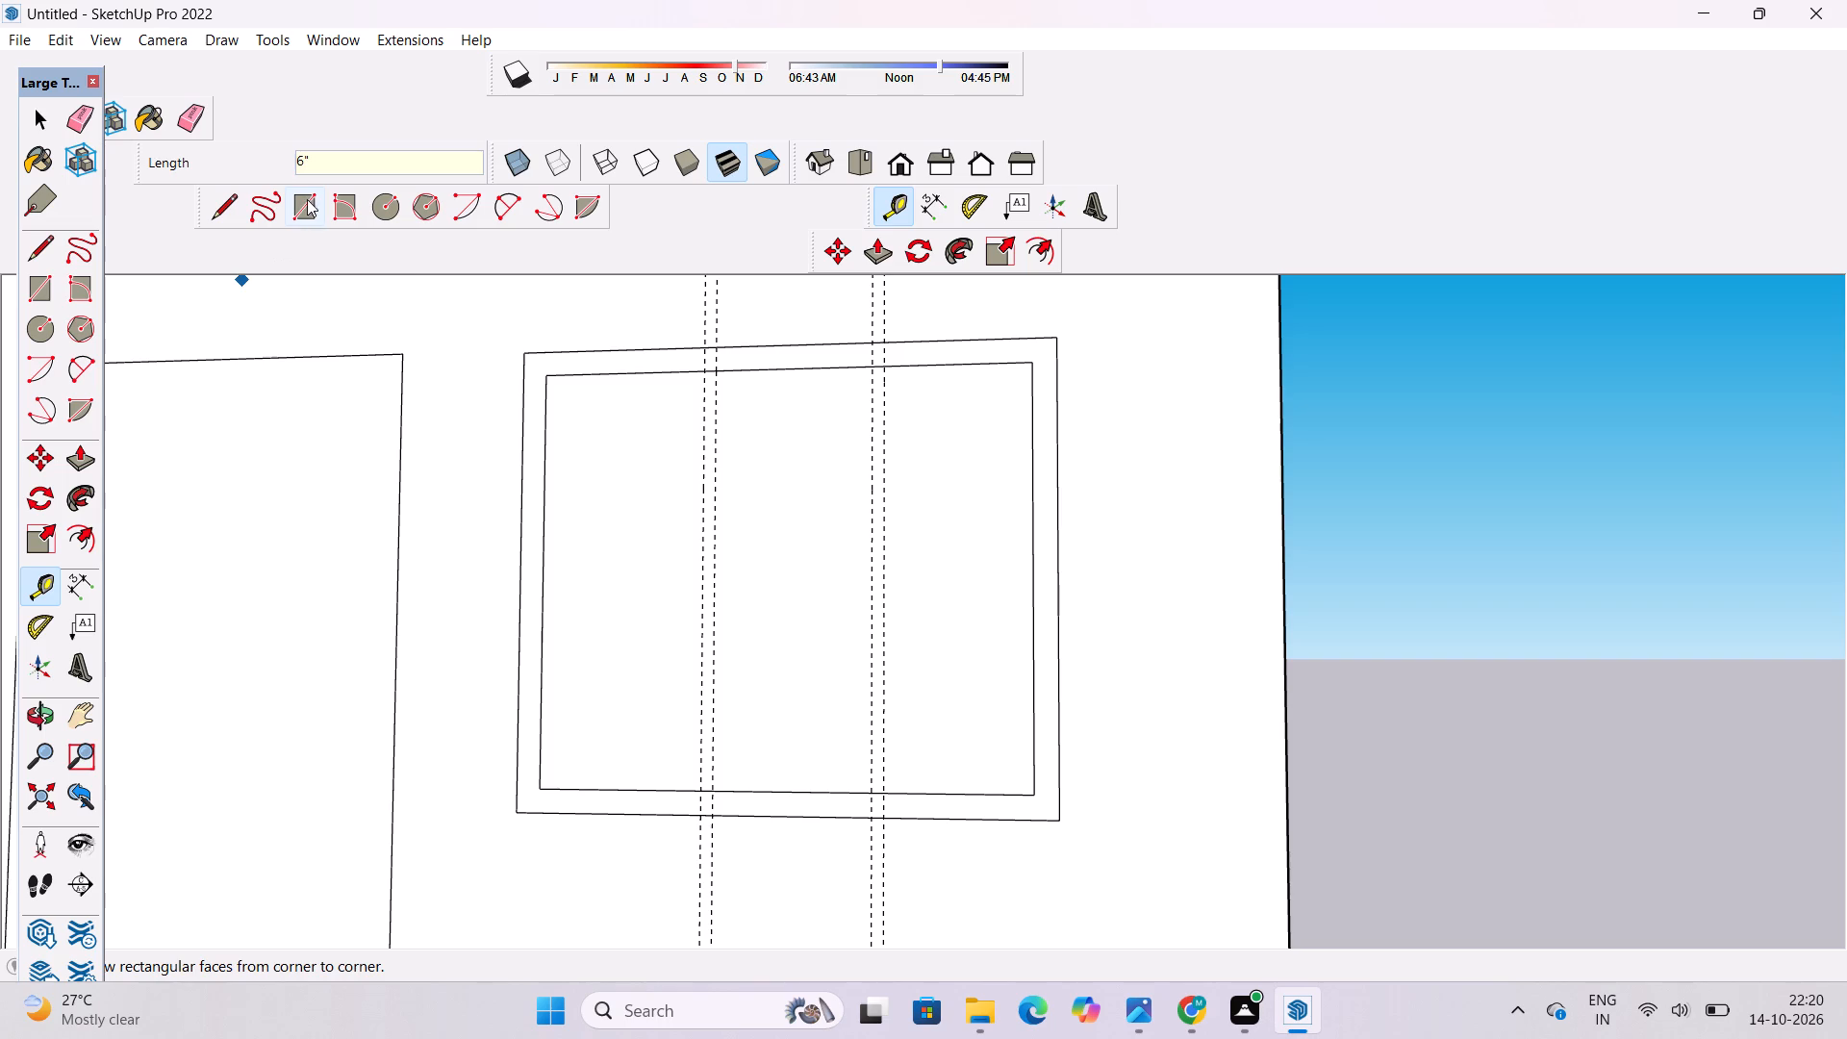
Draw a 6" wide mullion rectangle between the guide pair nearer the door, spanning the inner frame's full height of about 17'6".
left_click(307, 199)
scroll(734, 389, "up", 7)
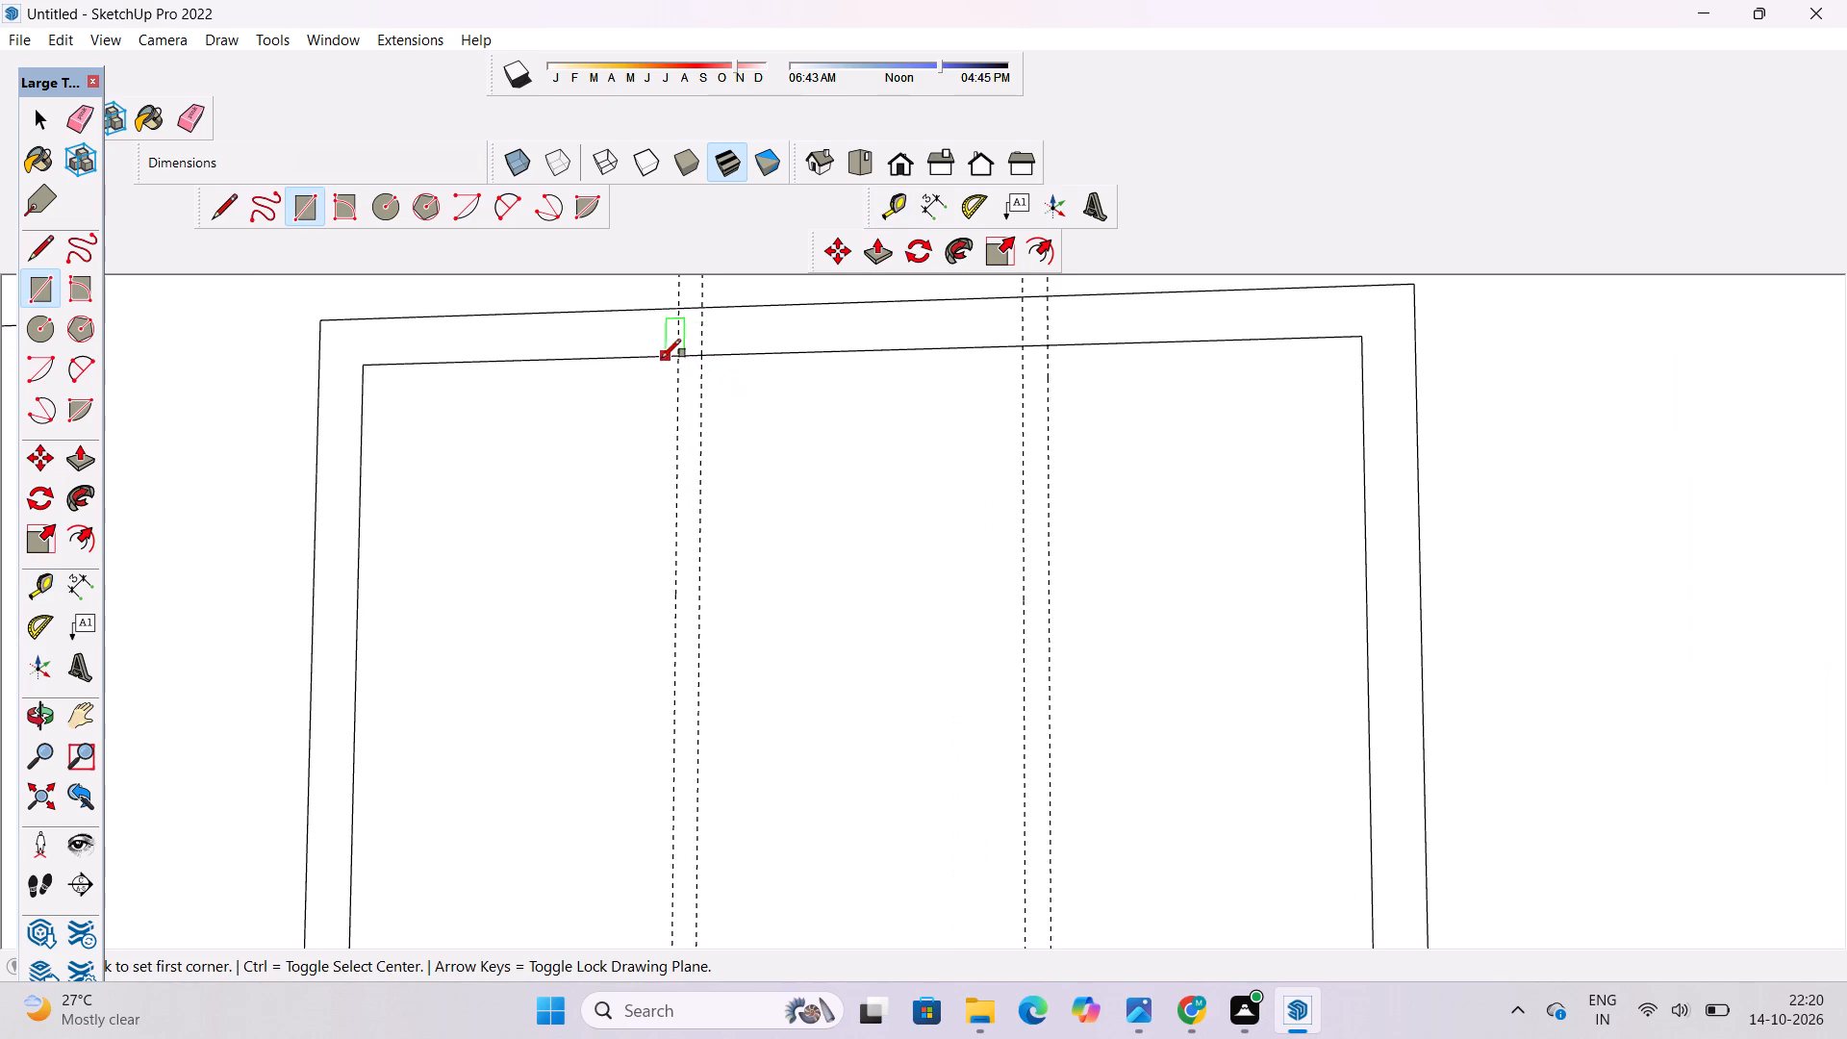
left_click(676, 356)
scroll(676, 356, "down", 11)
scroll(721, 568, "up", 11)
left_click(646, 717)
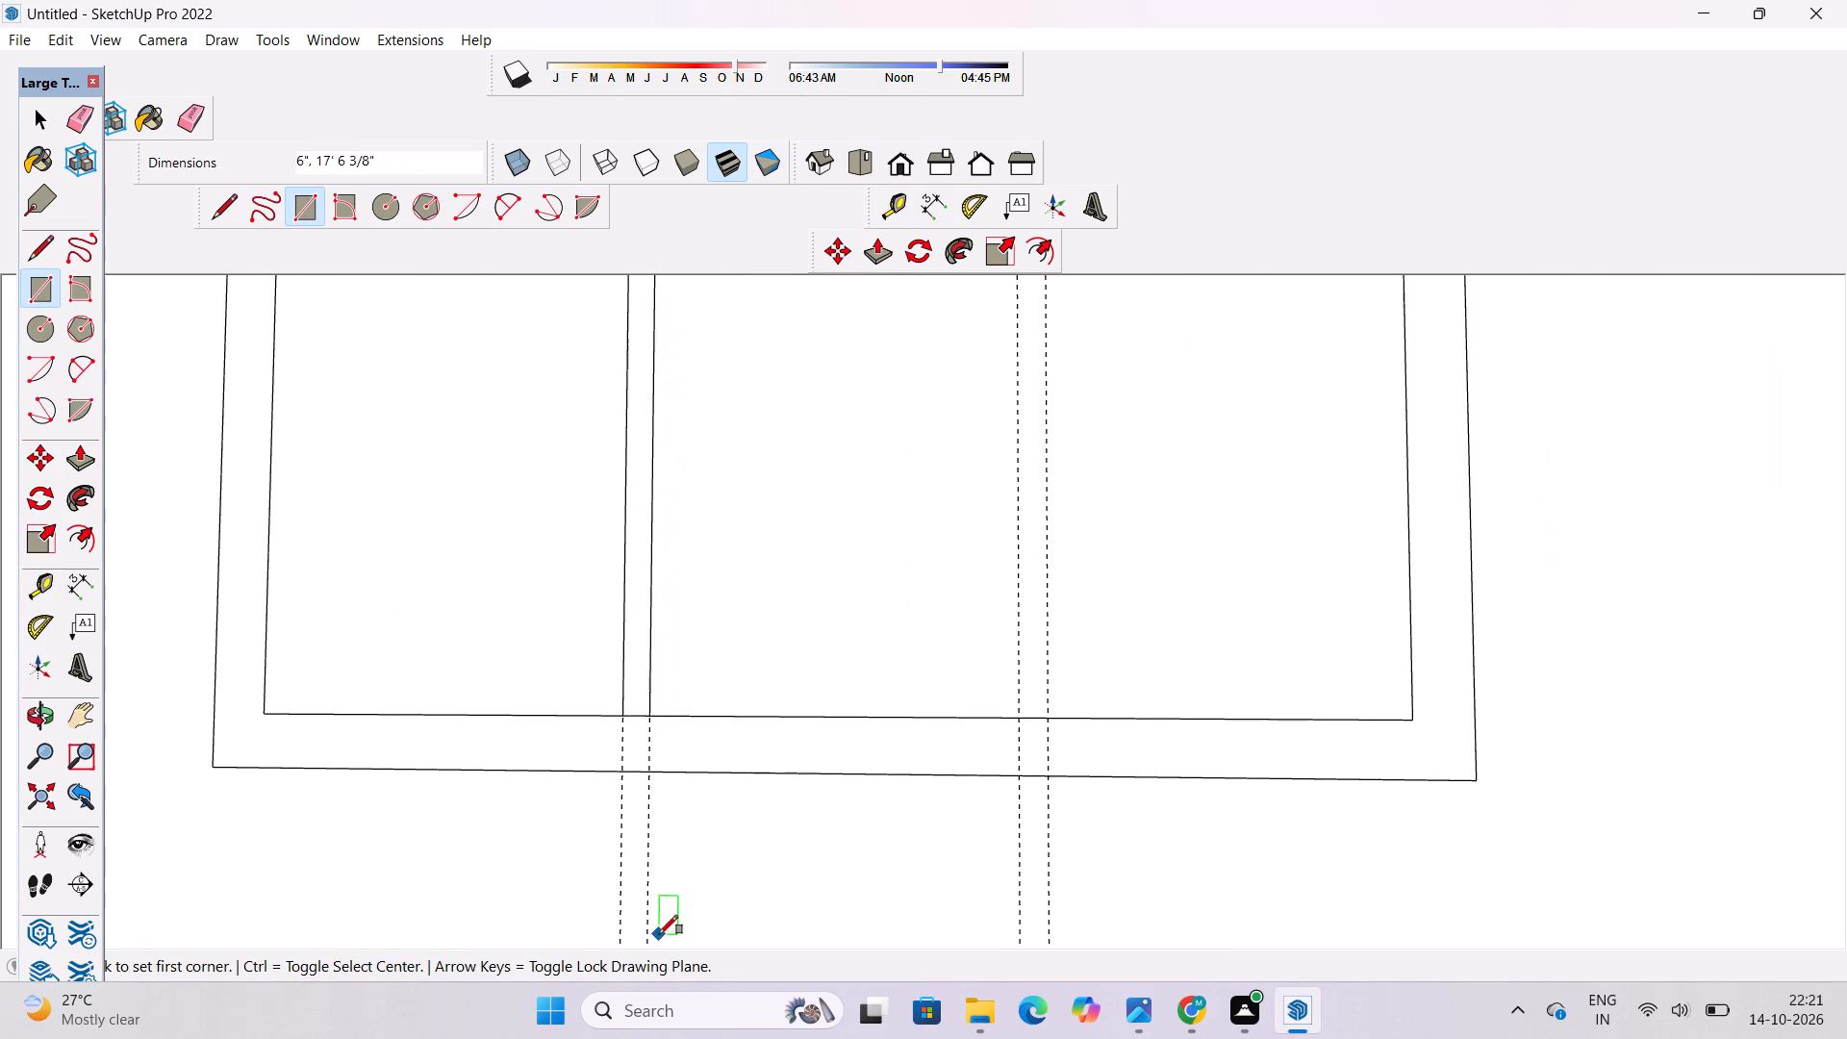
Draw a second 6" wide mullion rectangle between the other guide pair, from the inner frame's top edge to its bottom edge.
scroll(659, 934, "down", 13)
scroll(762, 566, "up", 9)
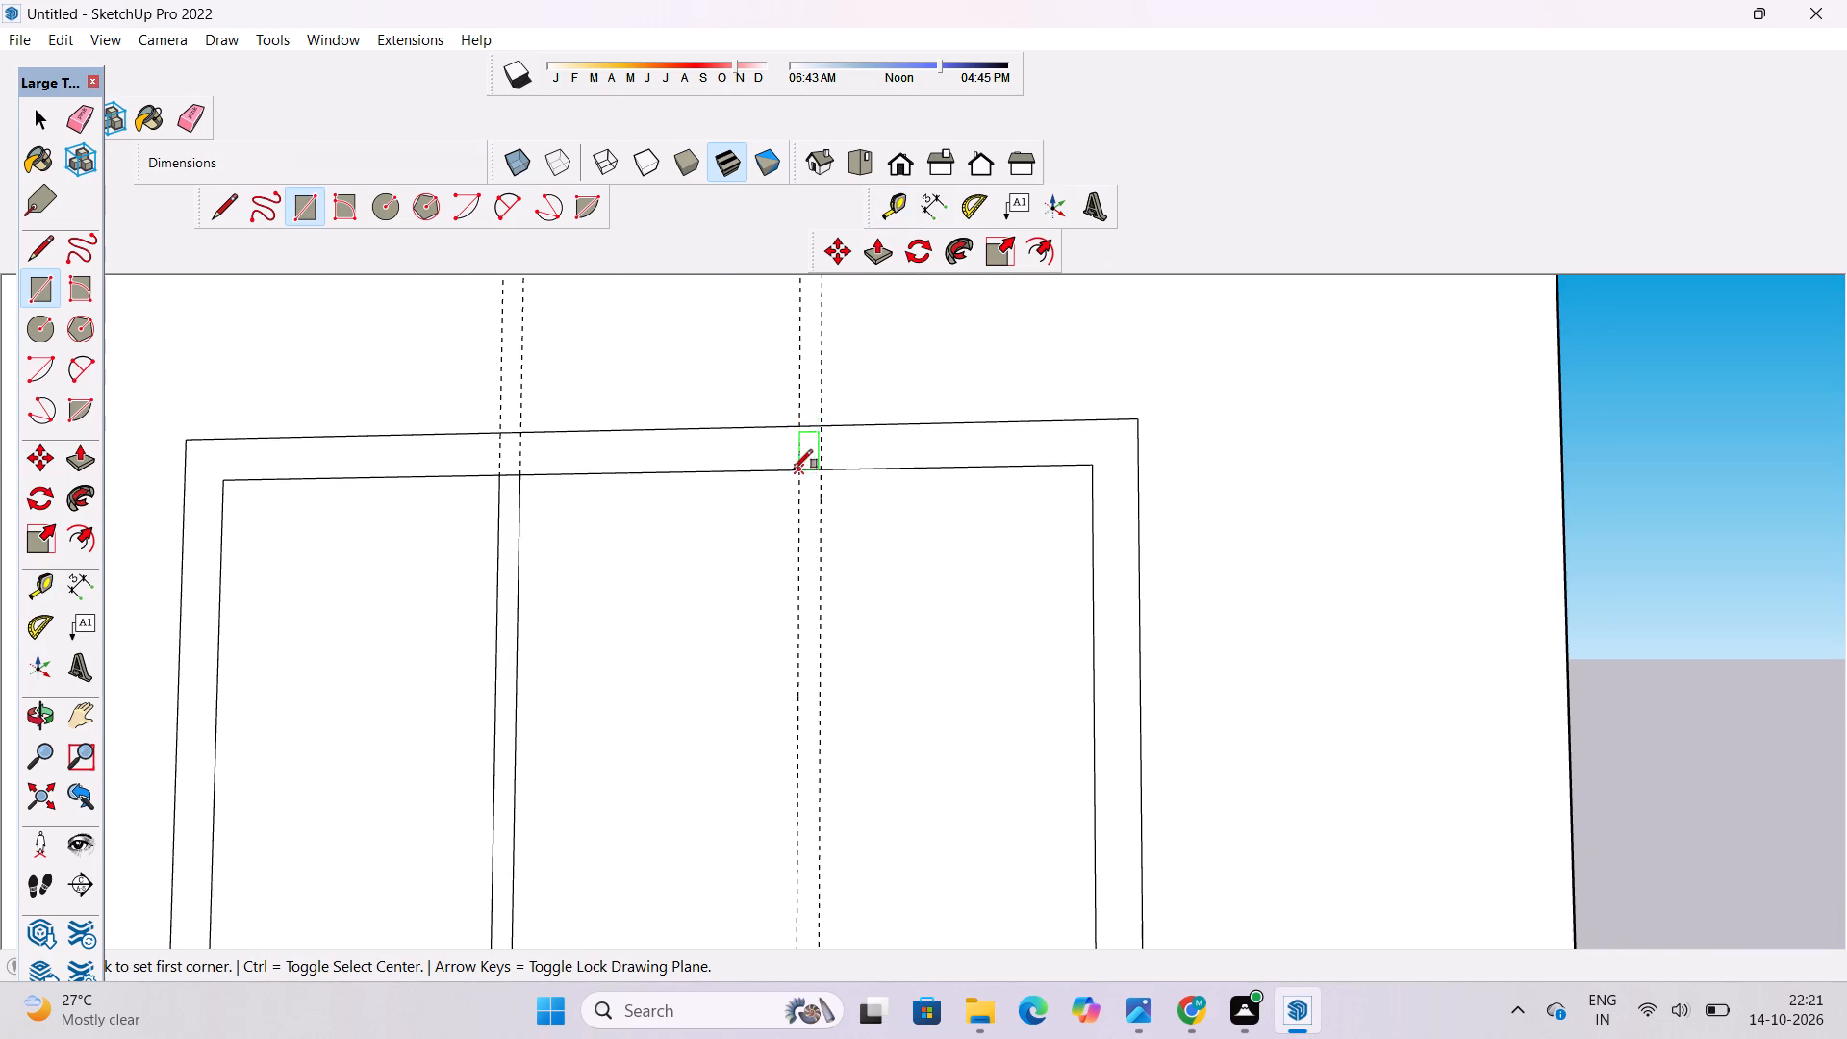
left_click(801, 469)
scroll(763, 469, "down", 14)
scroll(814, 716, "up", 3)
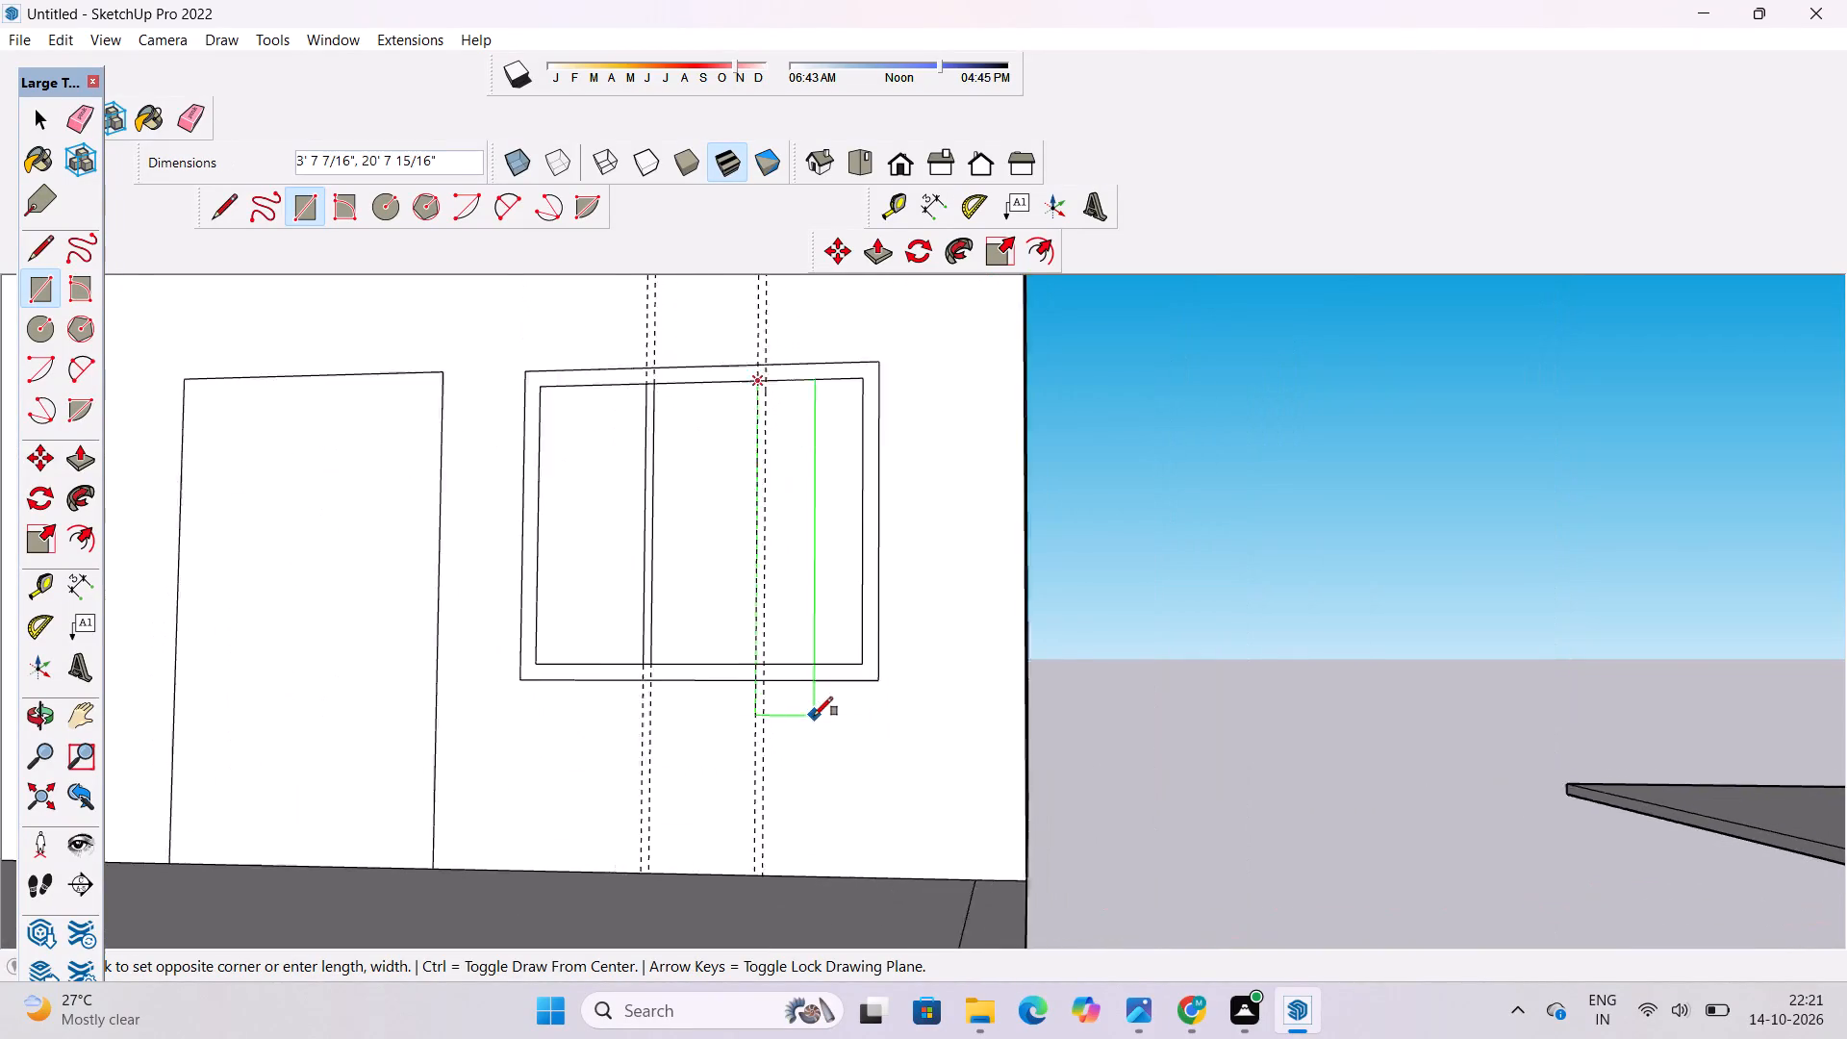
scroll(814, 716, "up", 2)
scroll(761, 647, "up", 7)
left_click(746, 657)
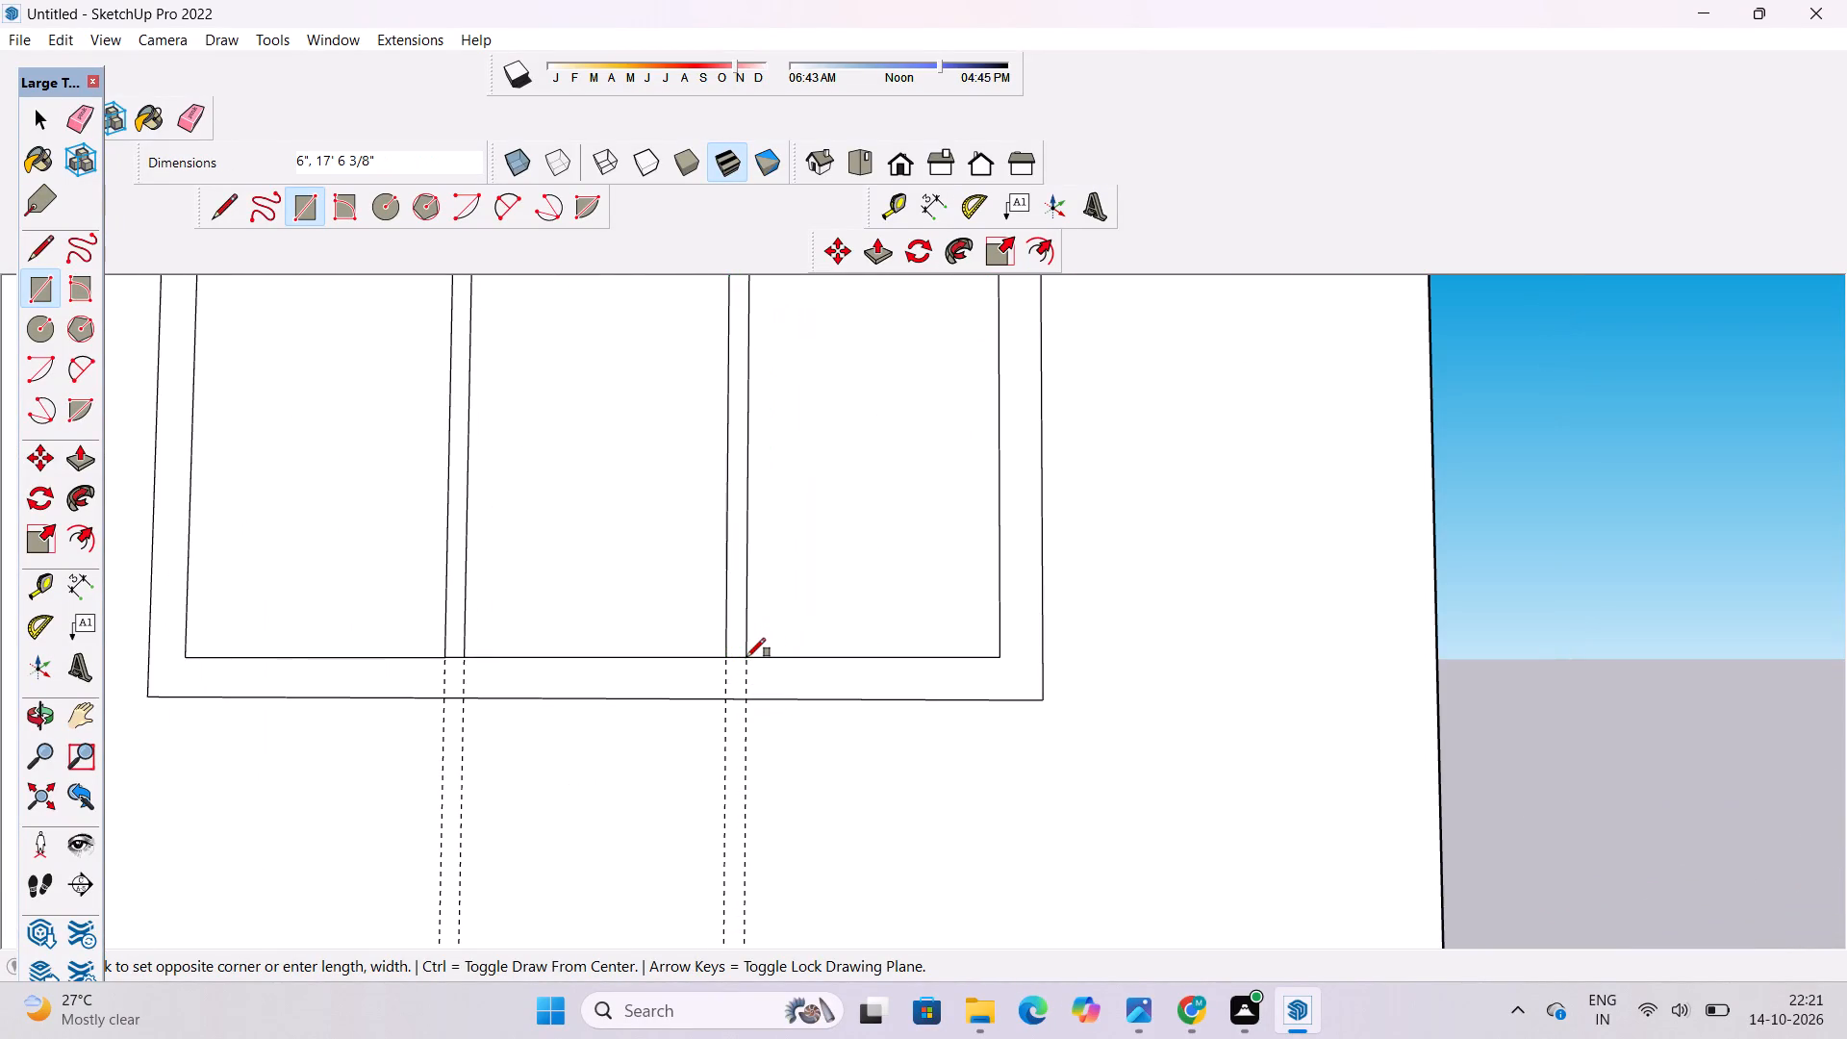
Erase the four vertical guides running through the window mullions.
key("e")
scroll(748, 665, "down", 6)
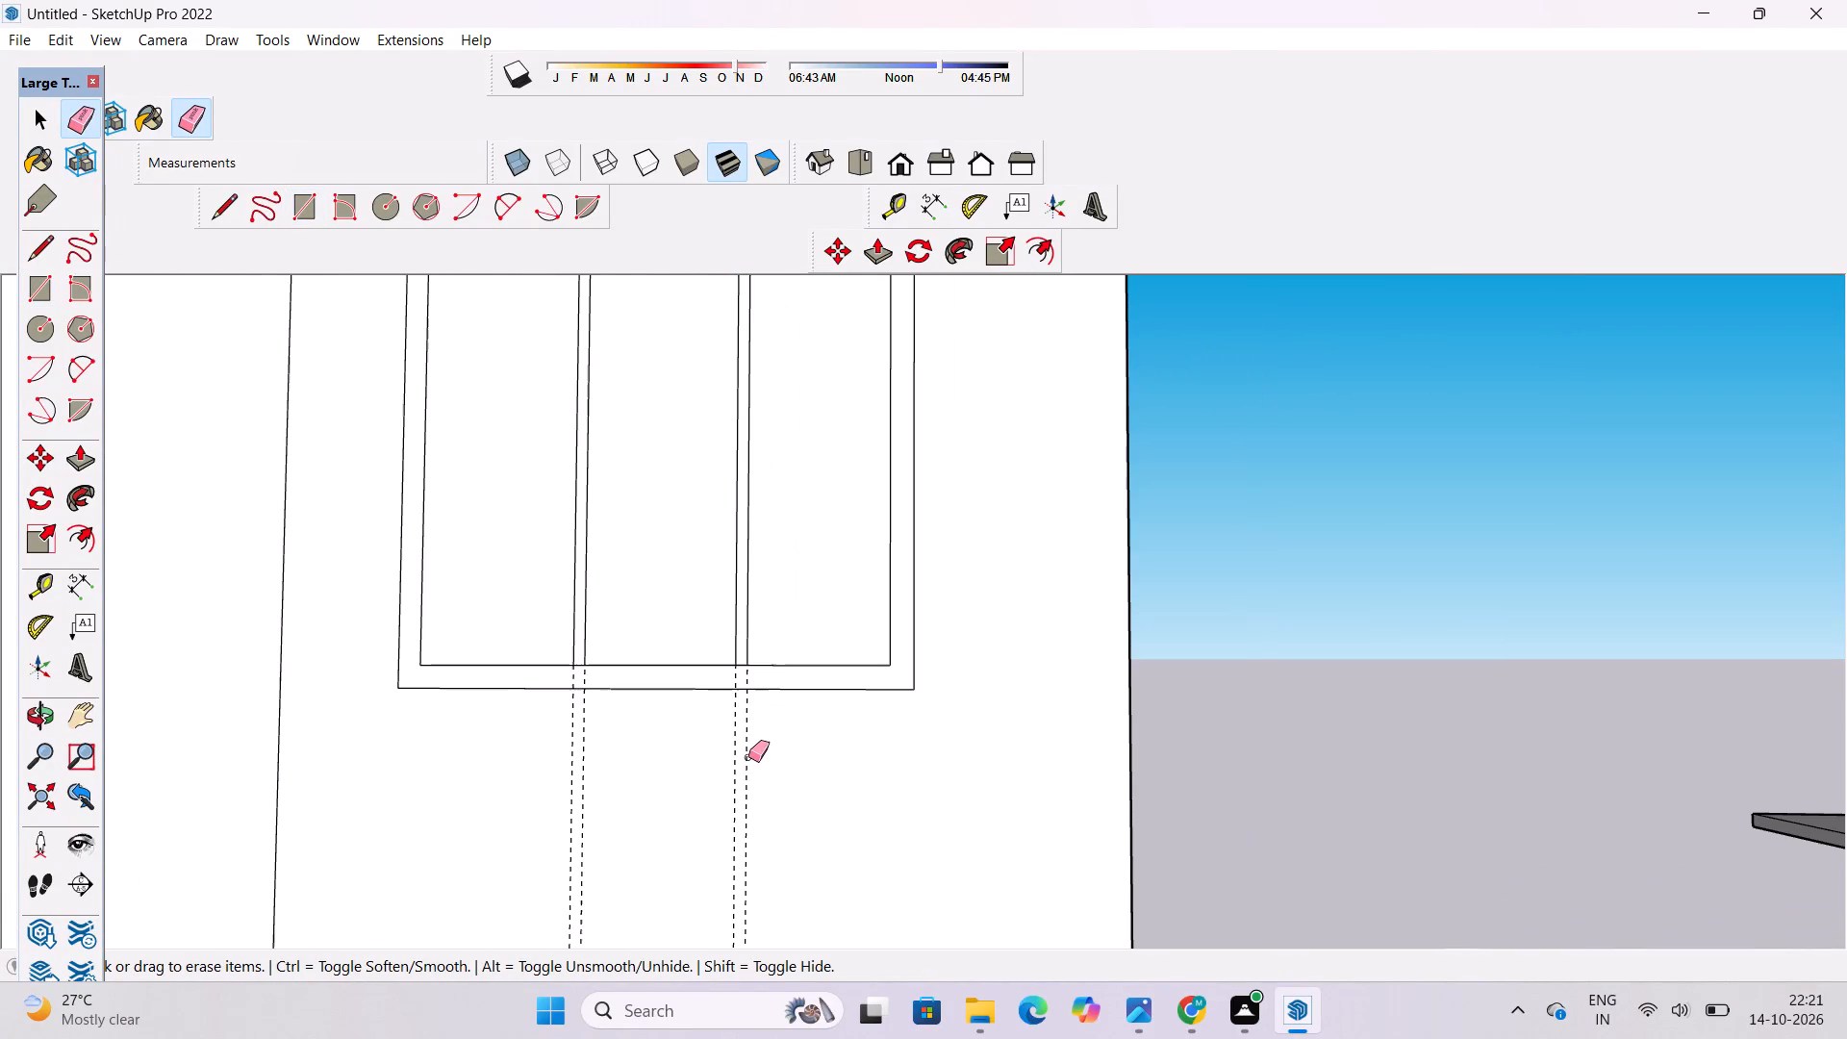
left_click_drag(754, 763, 562, 796)
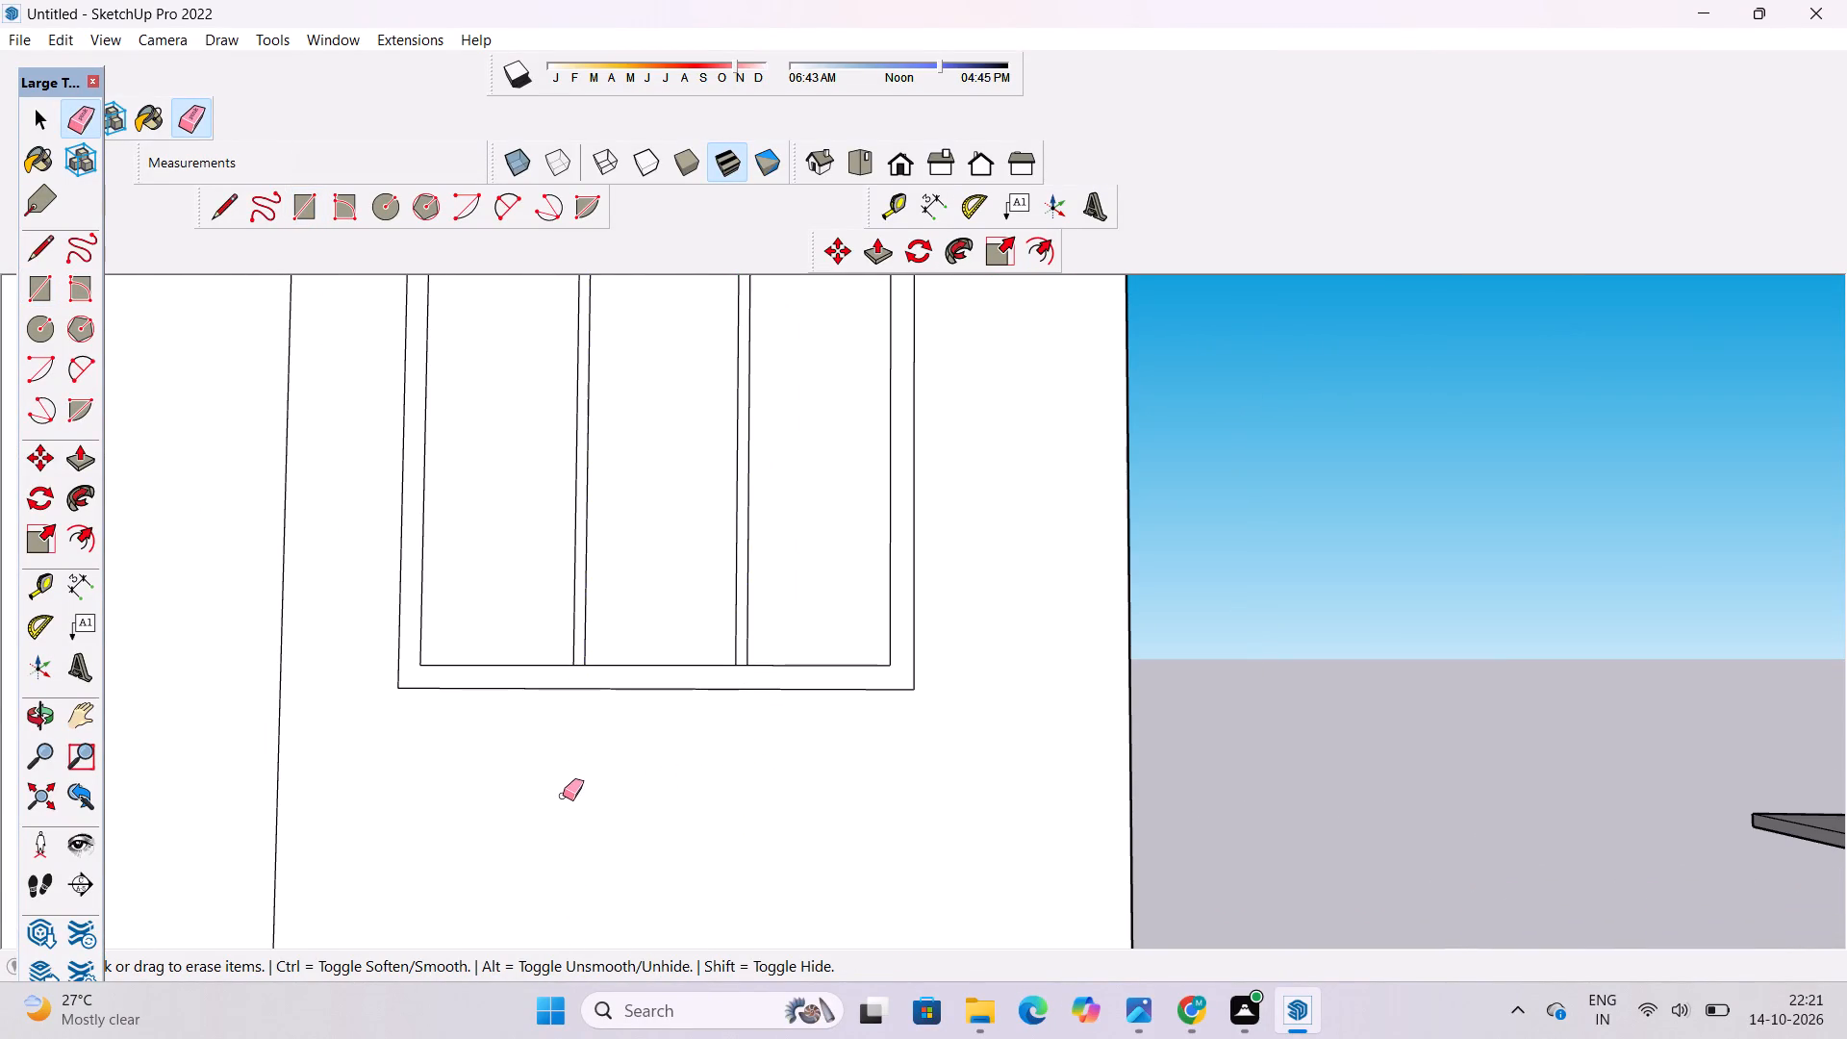
Erase the short edges at the top ends of both mullions so they merge with the window frame.
key("o")
scroll(582, 784, "down", 4)
left_click_drag(657, 773, 703, 855, "shift")
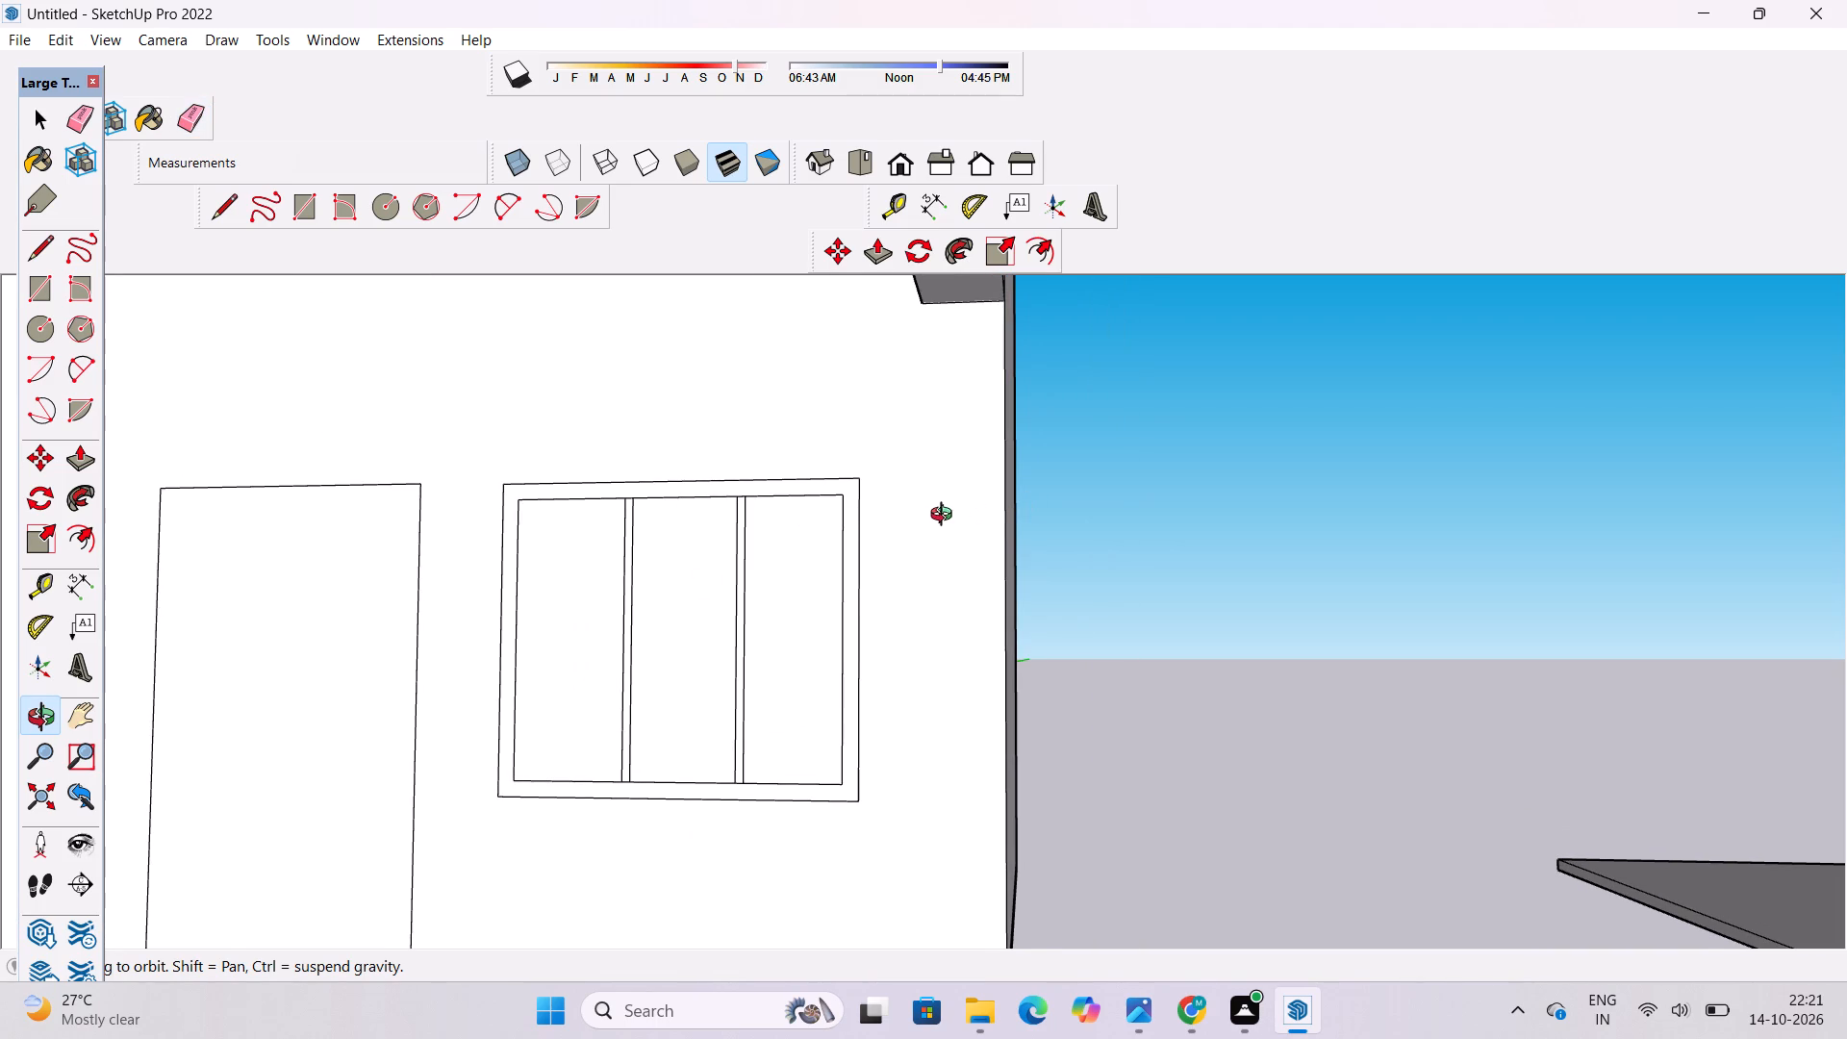
scroll(944, 517, "up", 5)
scroll(761, 426, "down", 3)
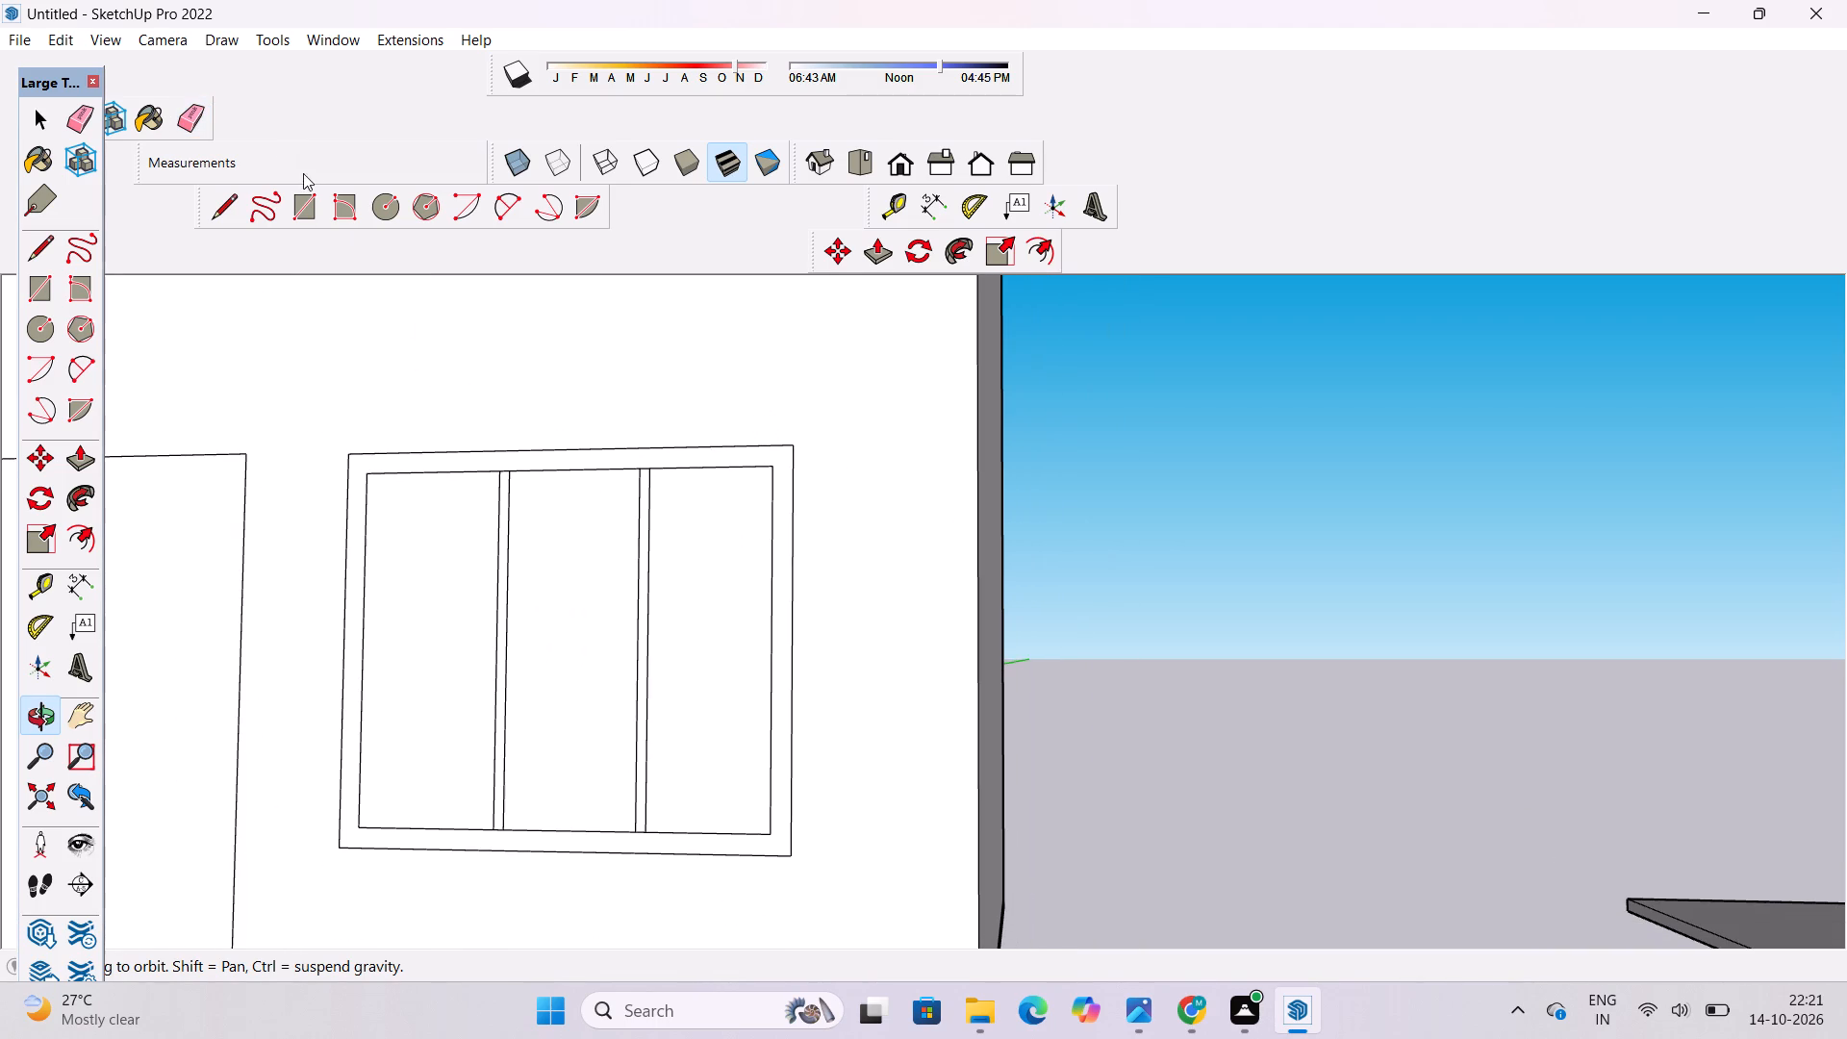
left_click(200, 115)
scroll(492, 478, "up", 9)
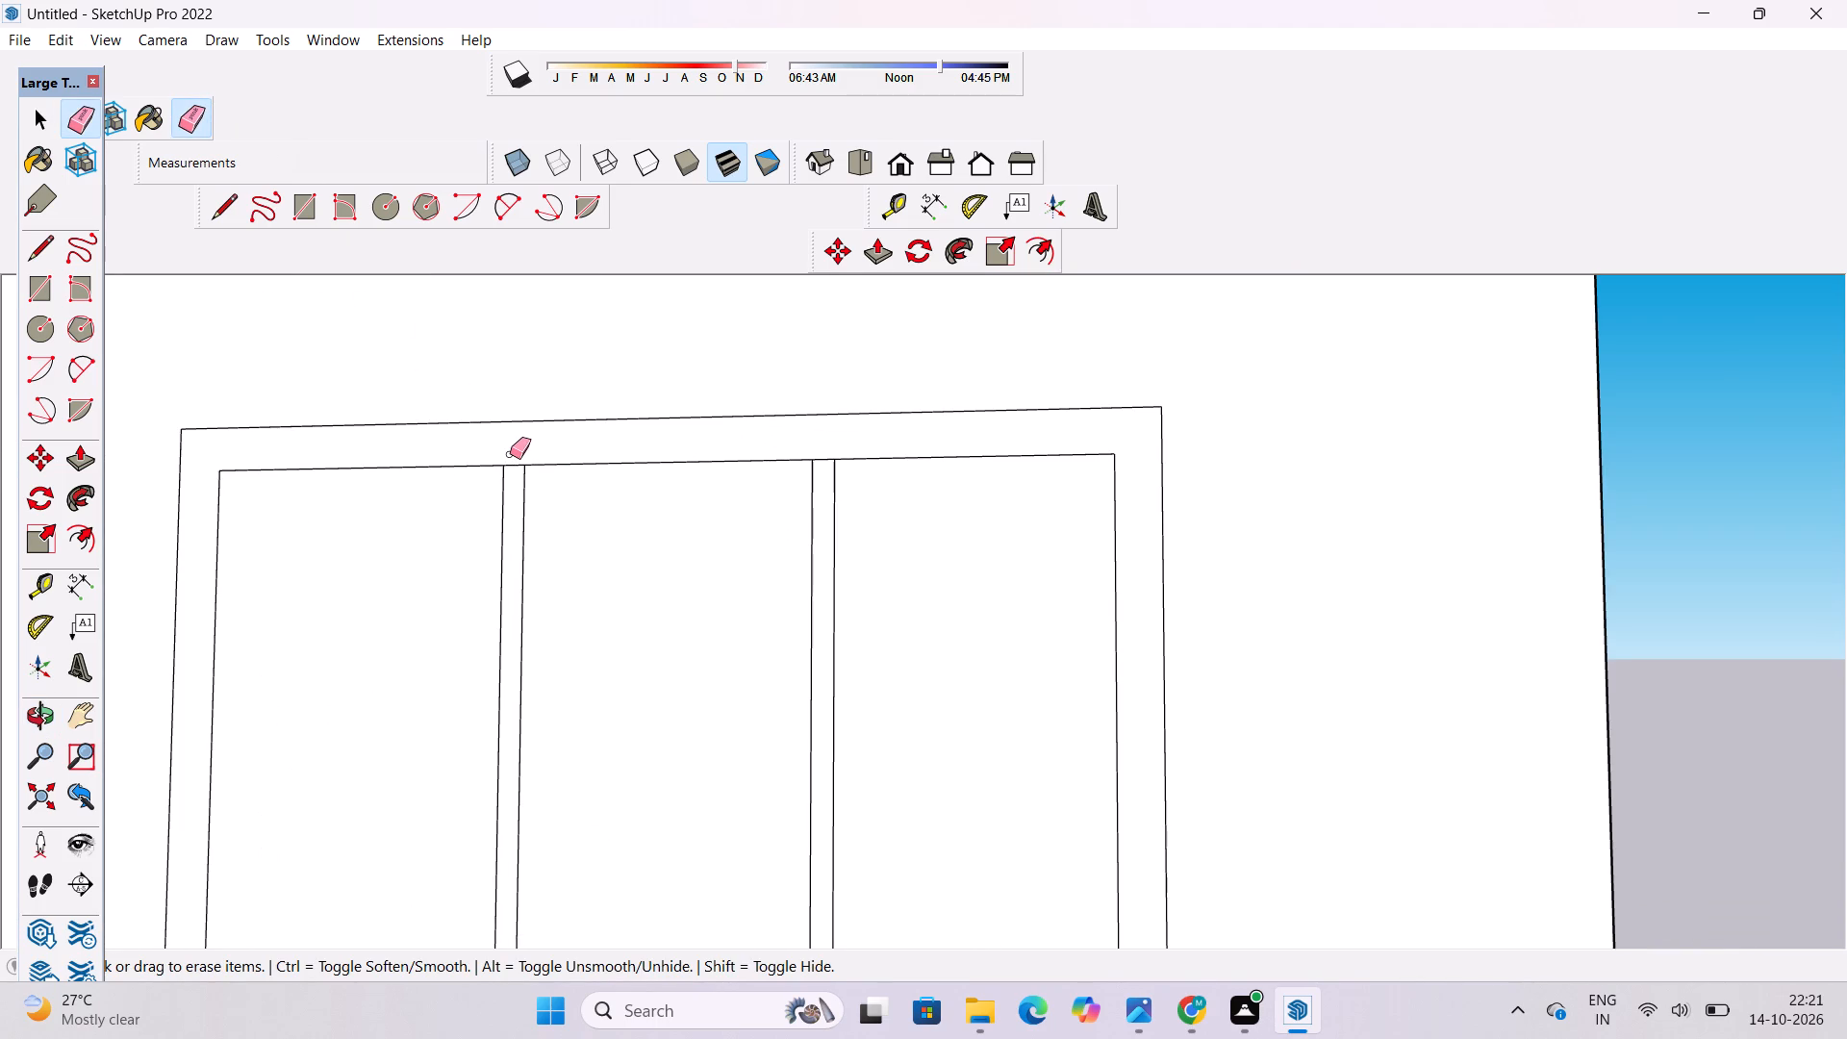
left_click_drag(510, 454, 515, 471)
scroll(527, 460, "down", 5)
scroll(614, 472, "up", 4)
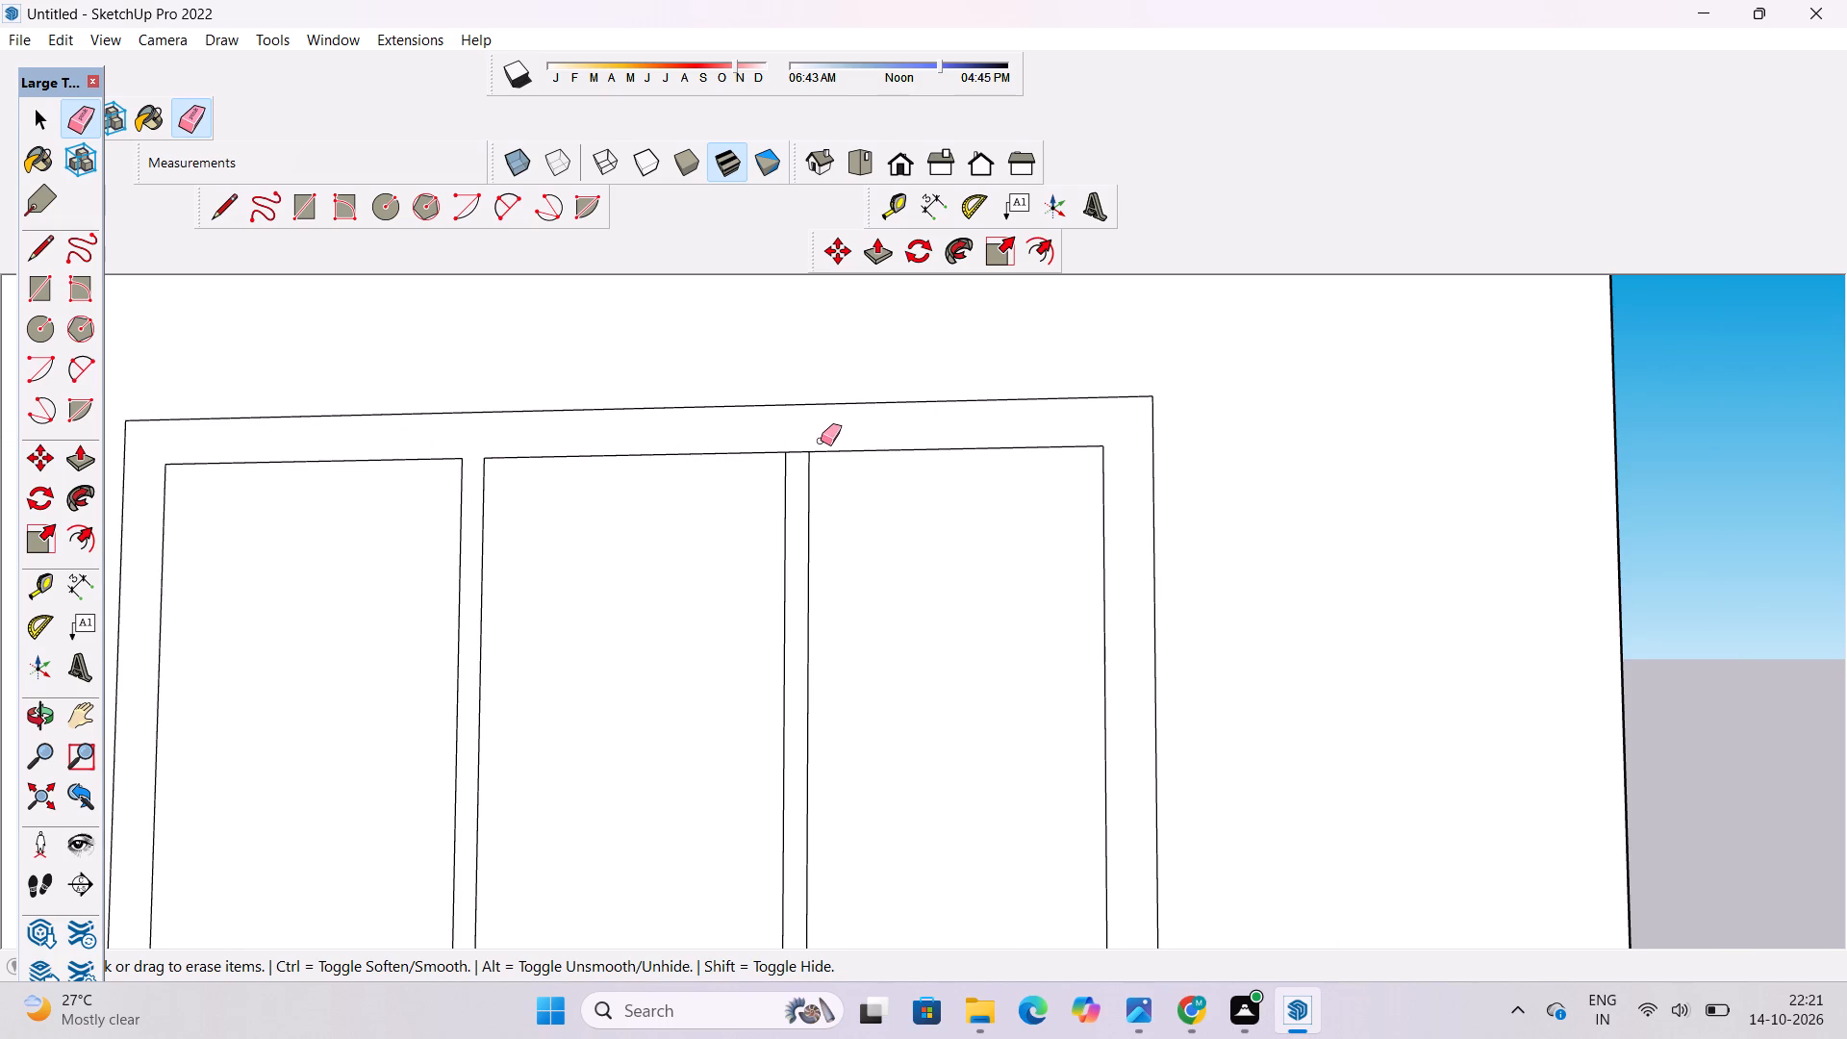
left_click(799, 445)
left_click_drag(795, 449, 795, 458)
Erase the short edges at the bottom ends of both mullions so they join the lower frame.
scroll(717, 367, "down", 10)
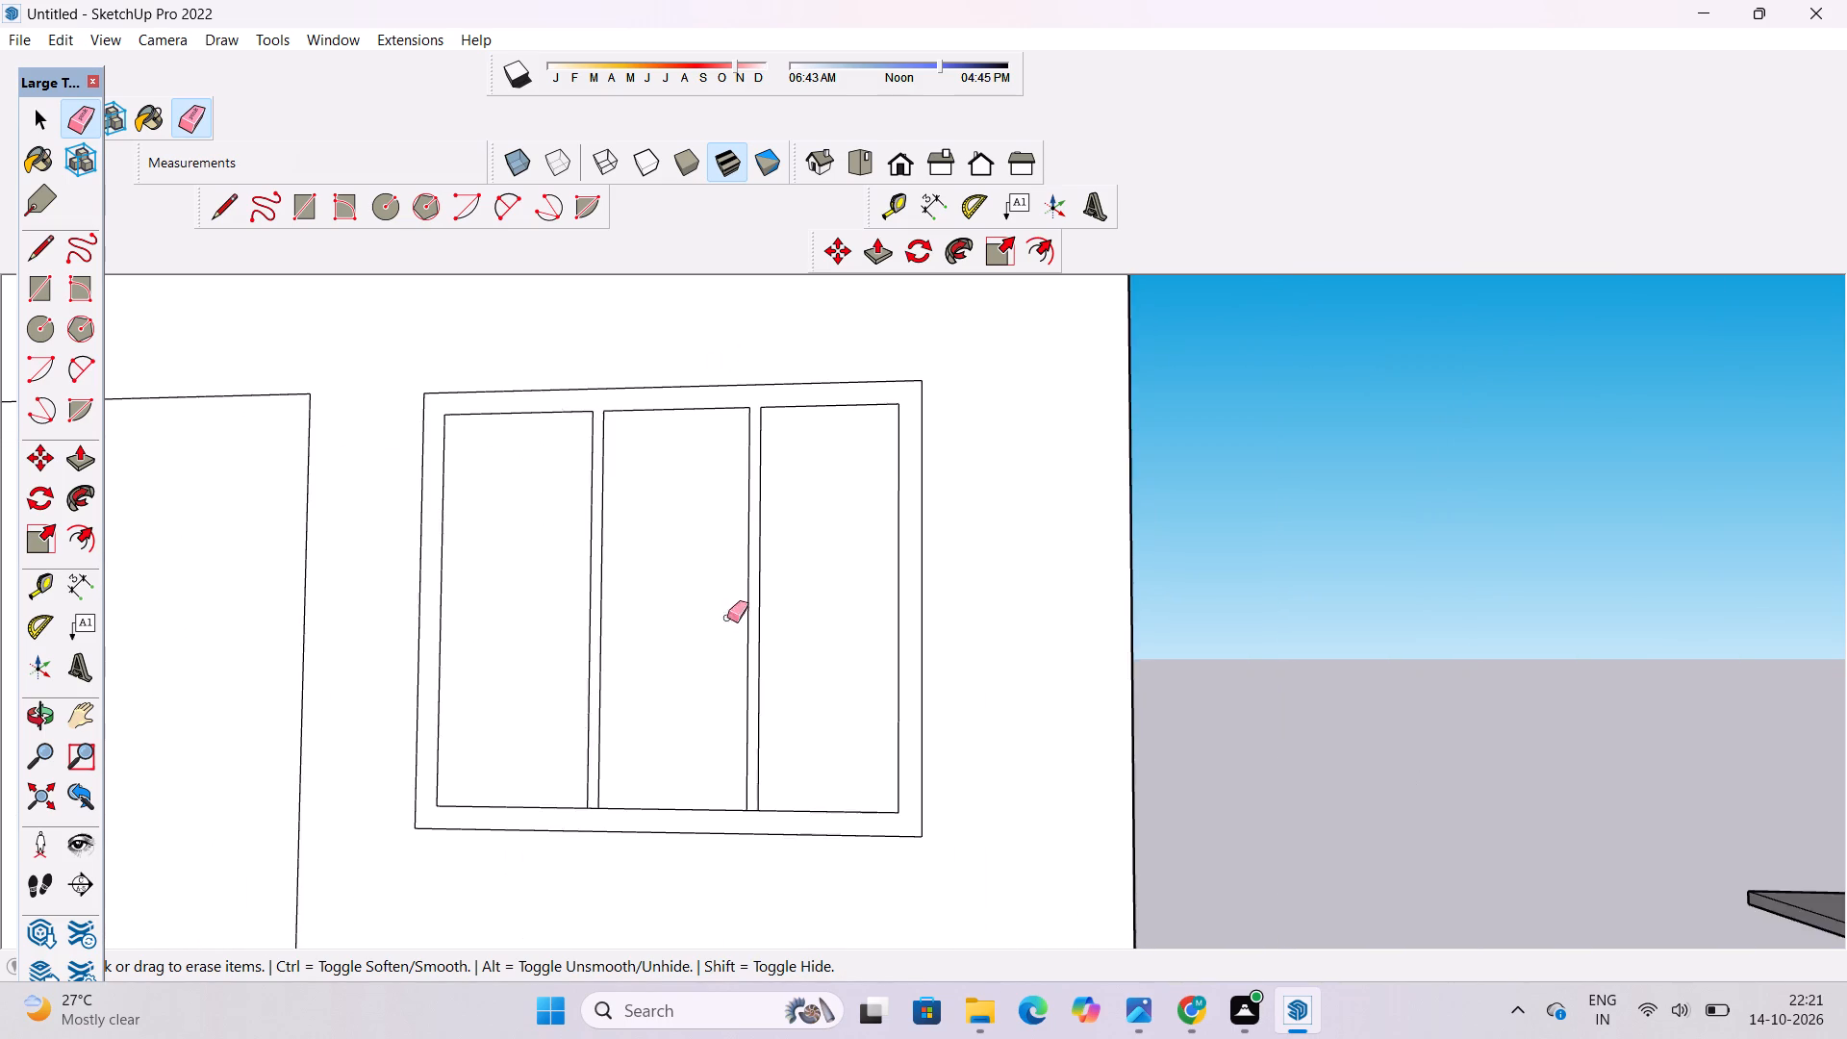
scroll(727, 662, "up", 5)
scroll(759, 770, "up", 3)
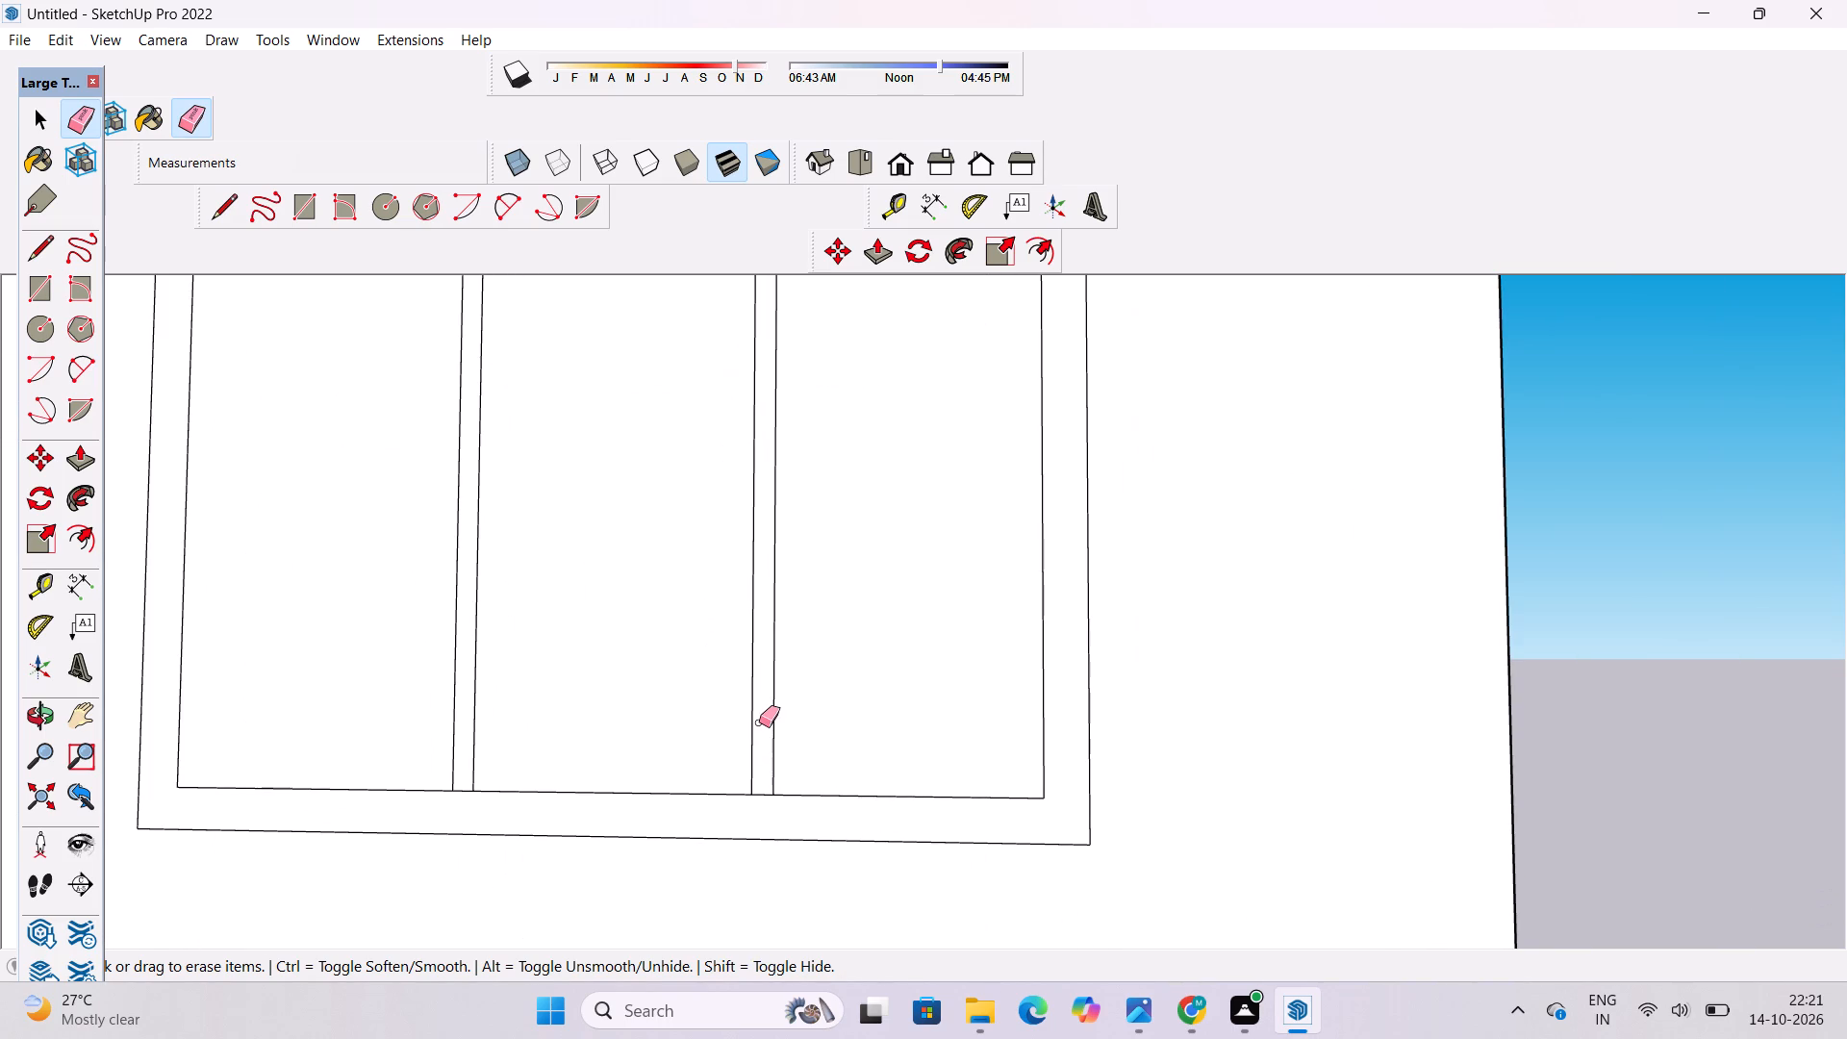
scroll(759, 722, "down", 3)
scroll(769, 795, "up", 7)
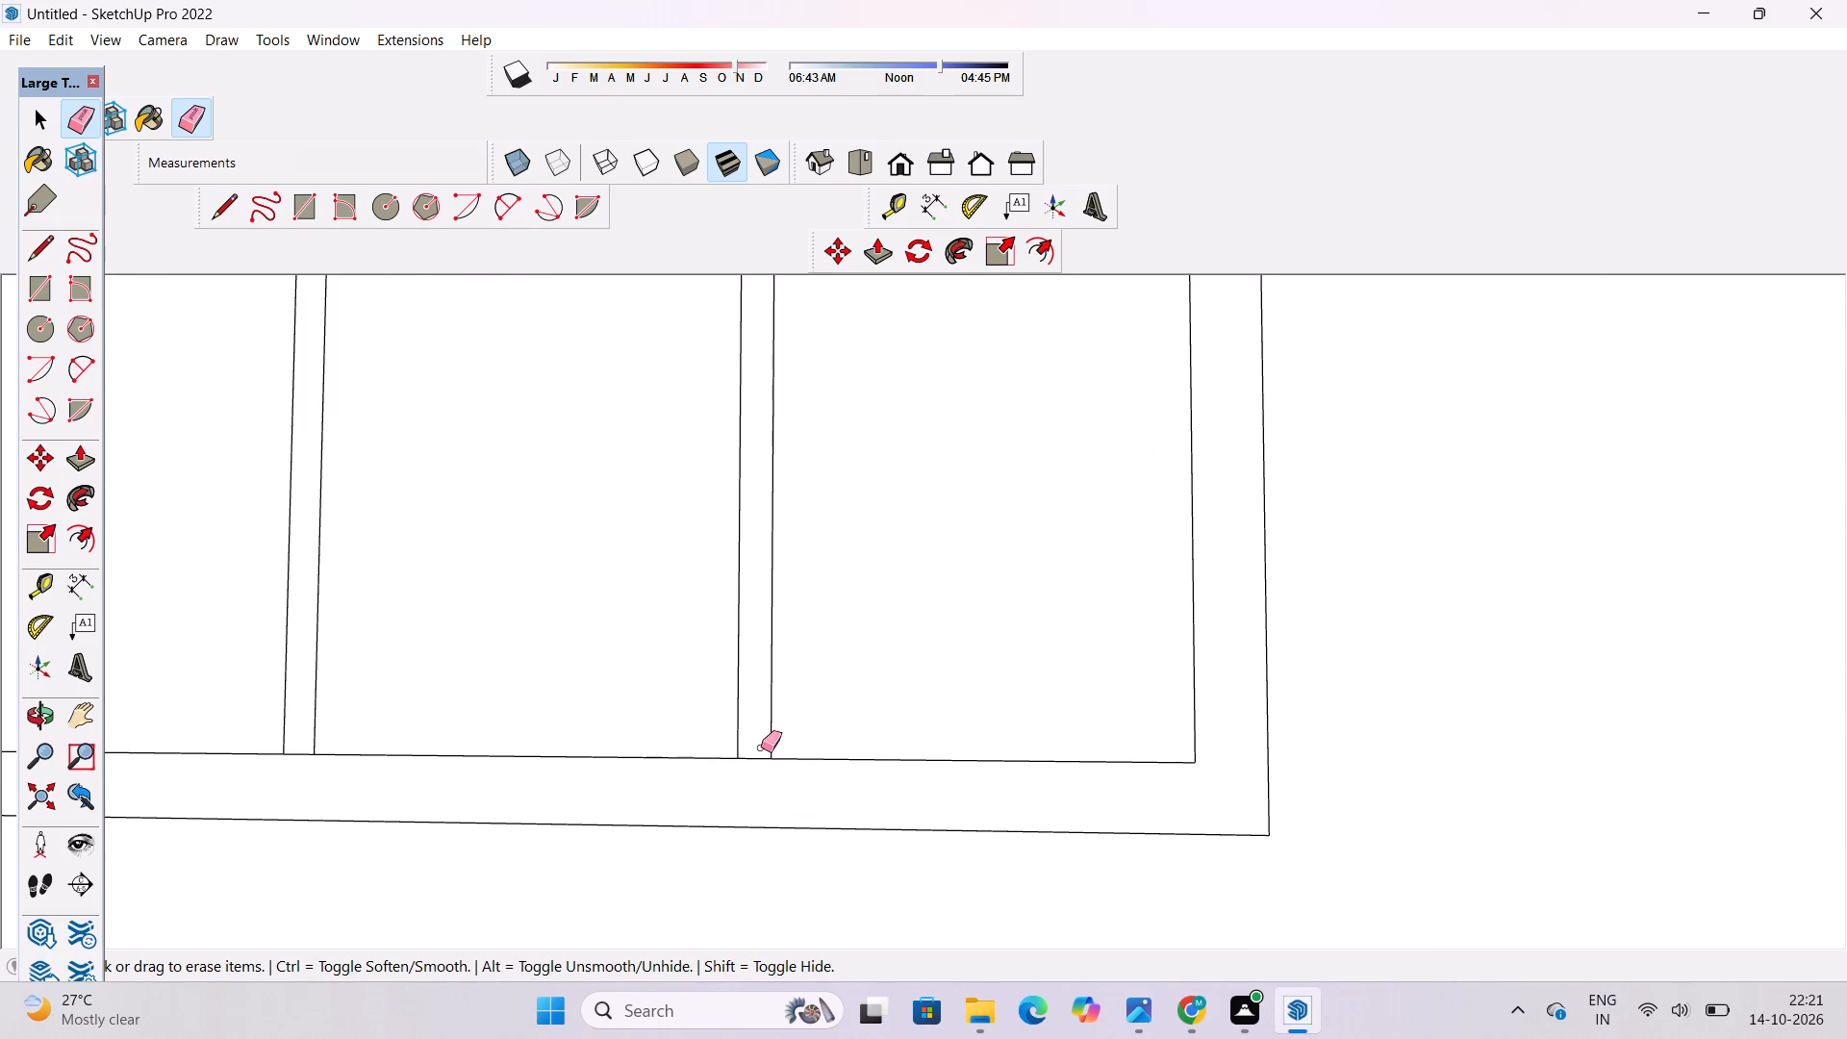
left_click_drag(761, 748, 760, 768)
scroll(937, 714, "down", 5)
scroll(1025, 683, "down", 3)
scroll(668, 737, "up", 8)
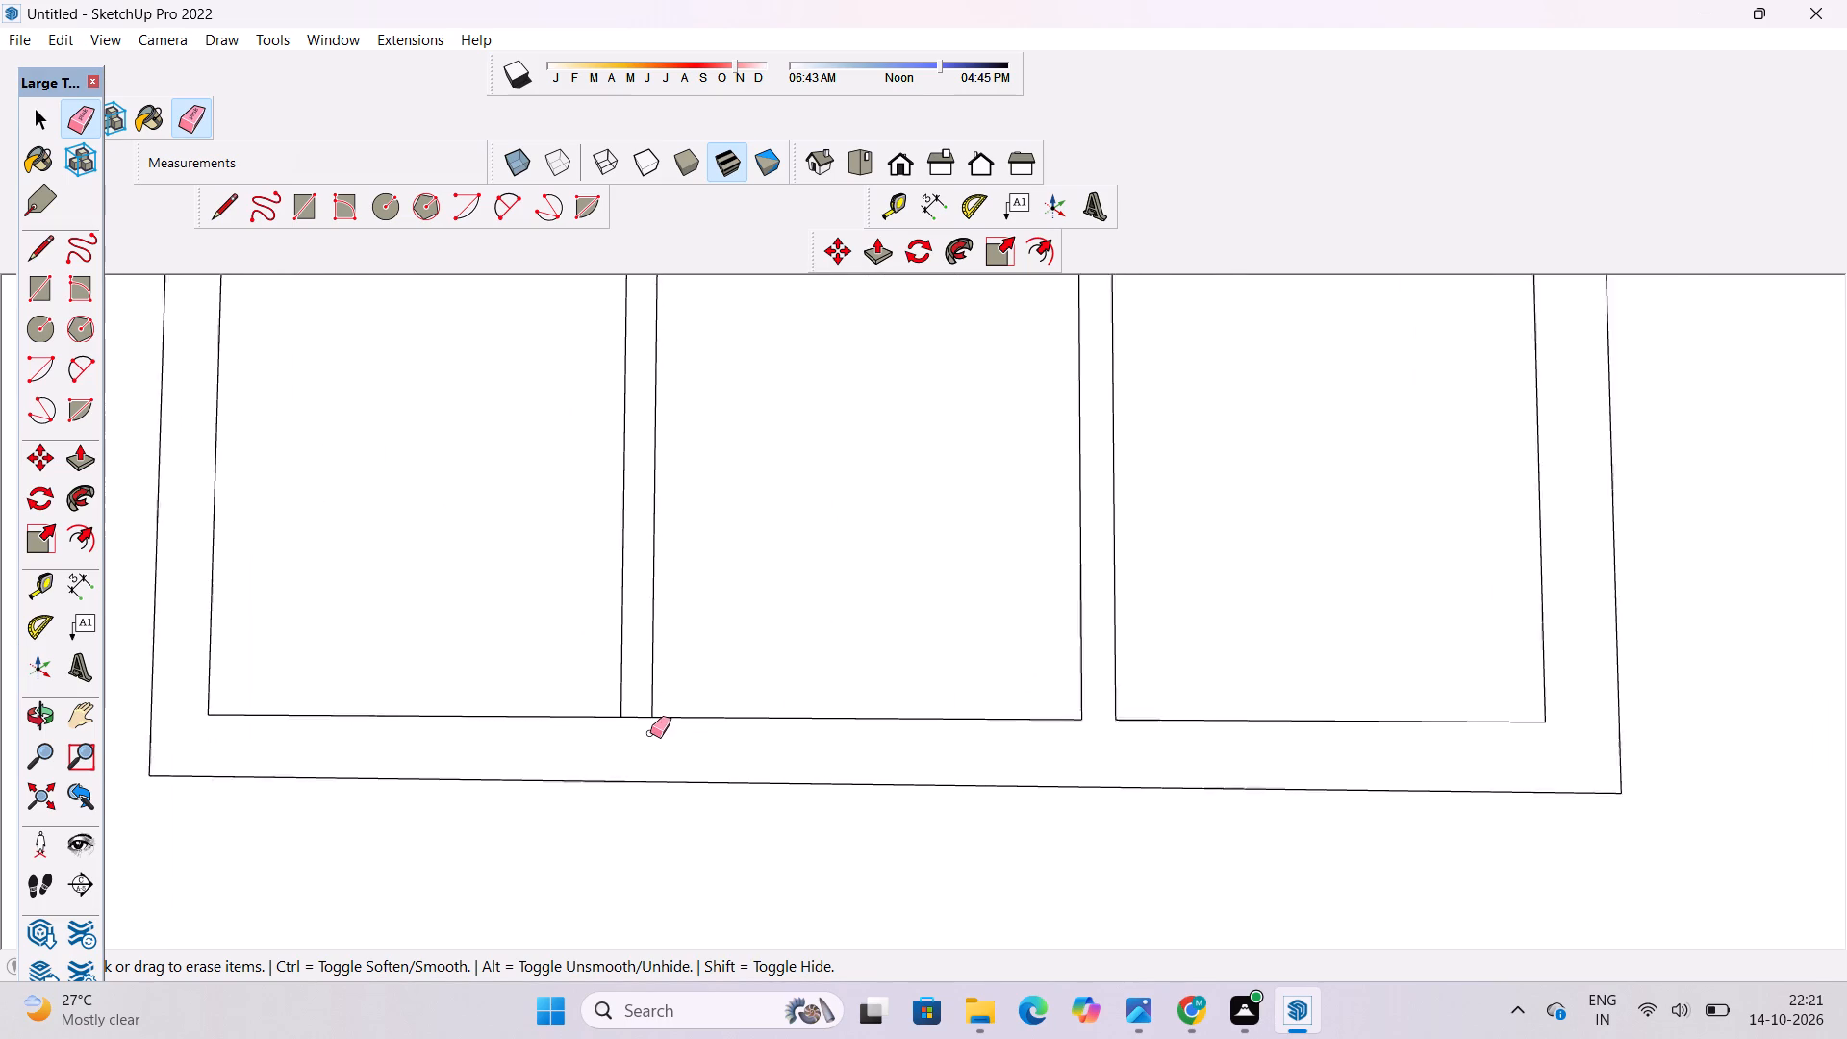
scroll(650, 733, "up", 1)
left_click_drag(634, 701, 634, 725)
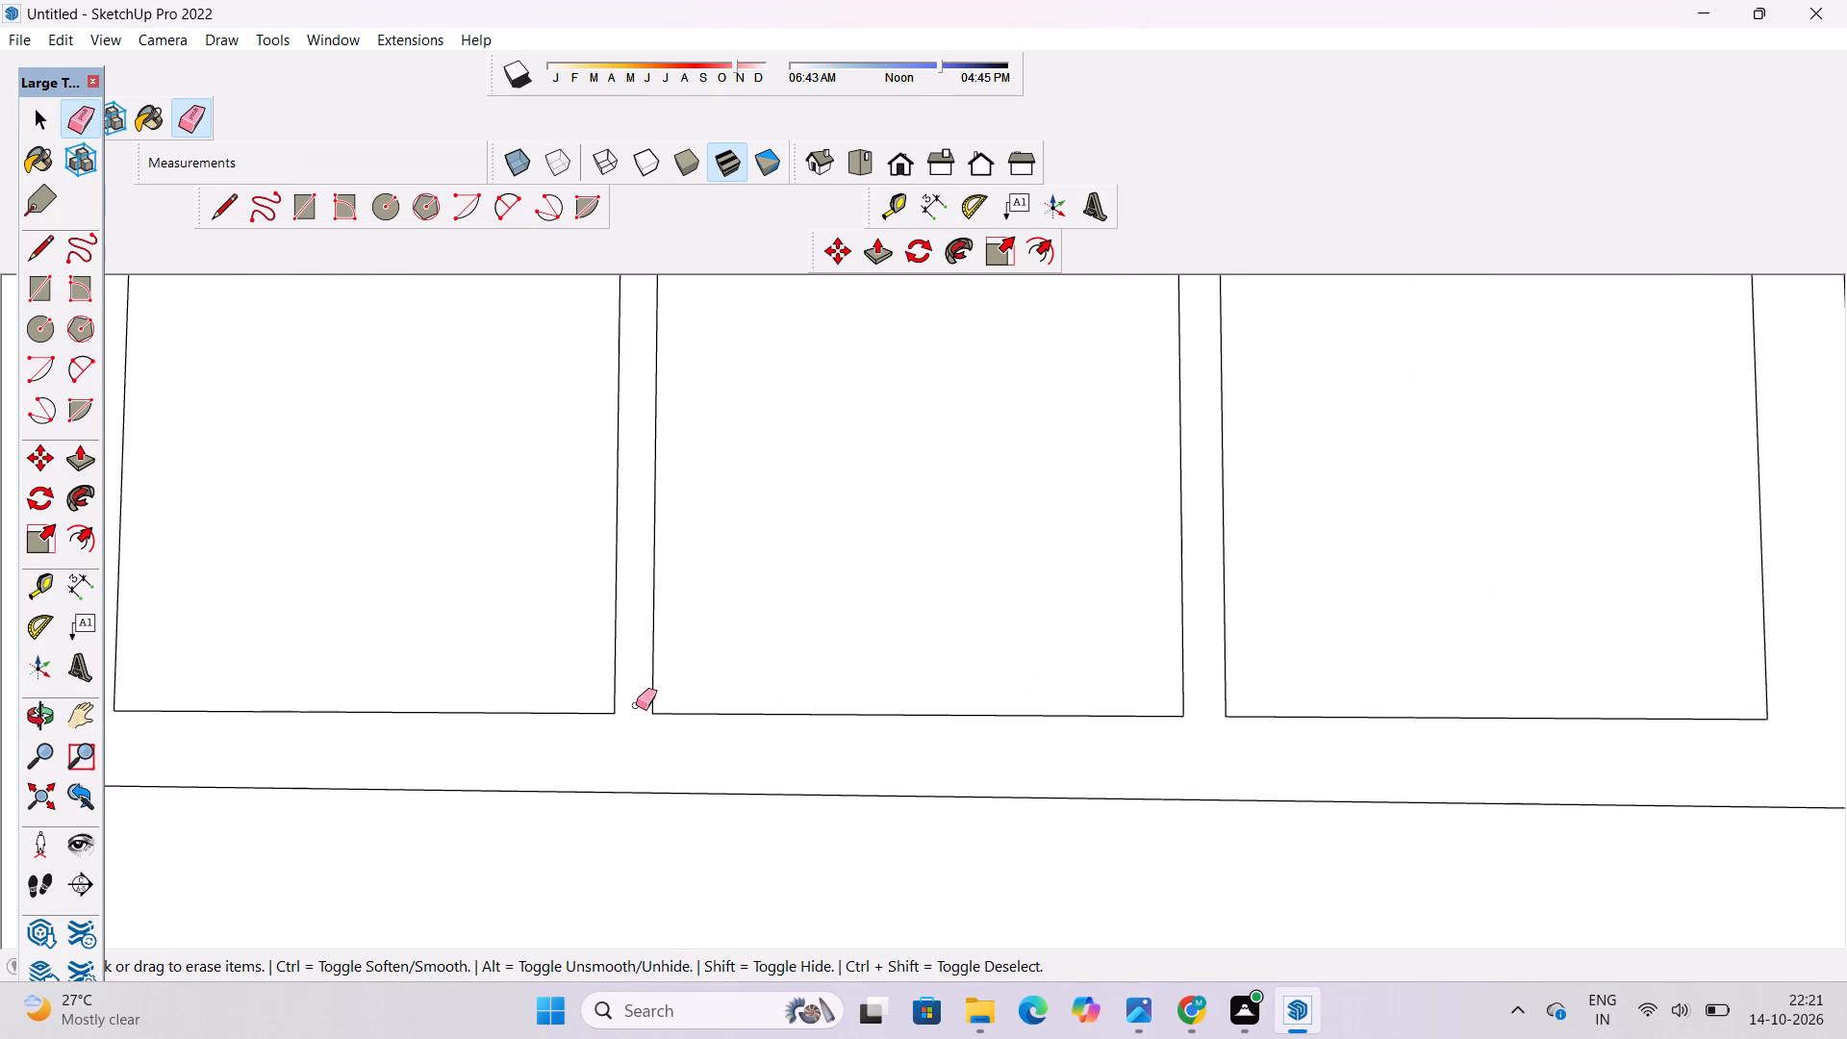
Review the finished window outline against the reference image, examining the ground floor, balconies and open top-floor roof.
key("o")
scroll(636, 702, "down", 18)
left_click_drag(668, 668, 702, 729, "shift")
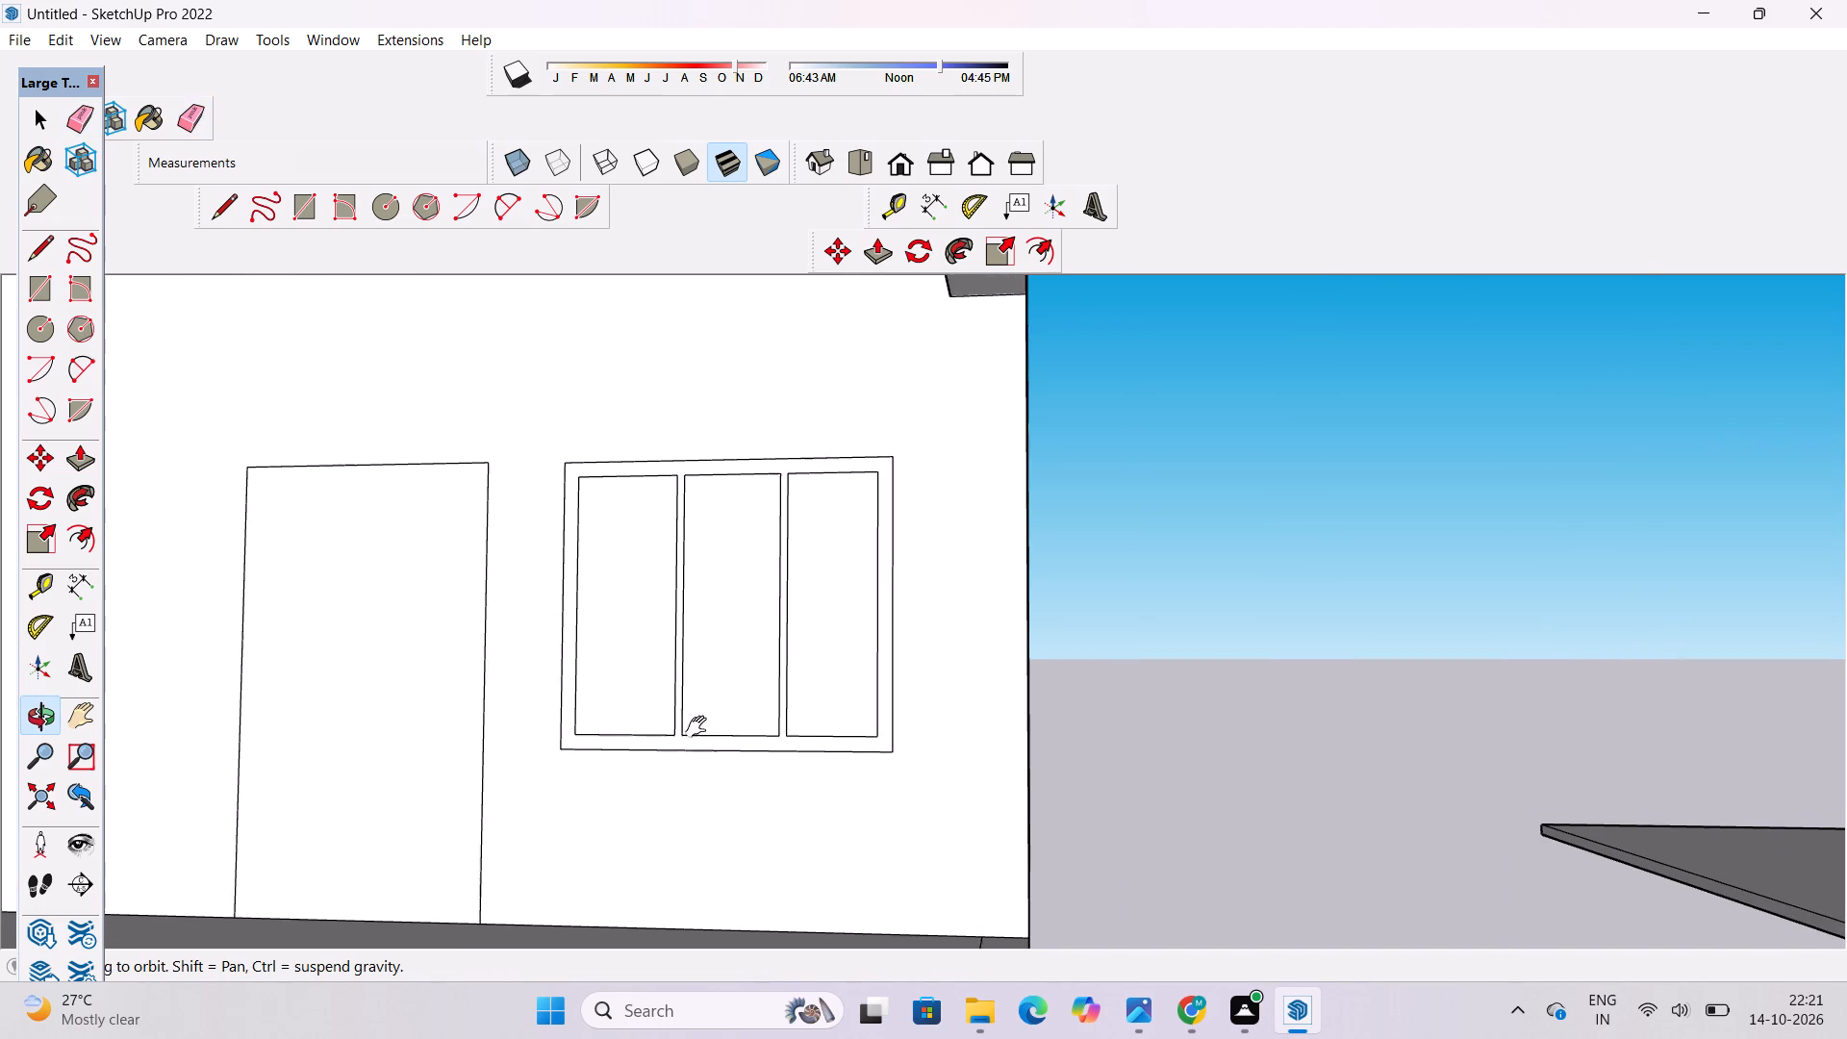
left_click_drag(741, 747, 742, 708)
left_click_drag(743, 707, 752, 740, "shift")
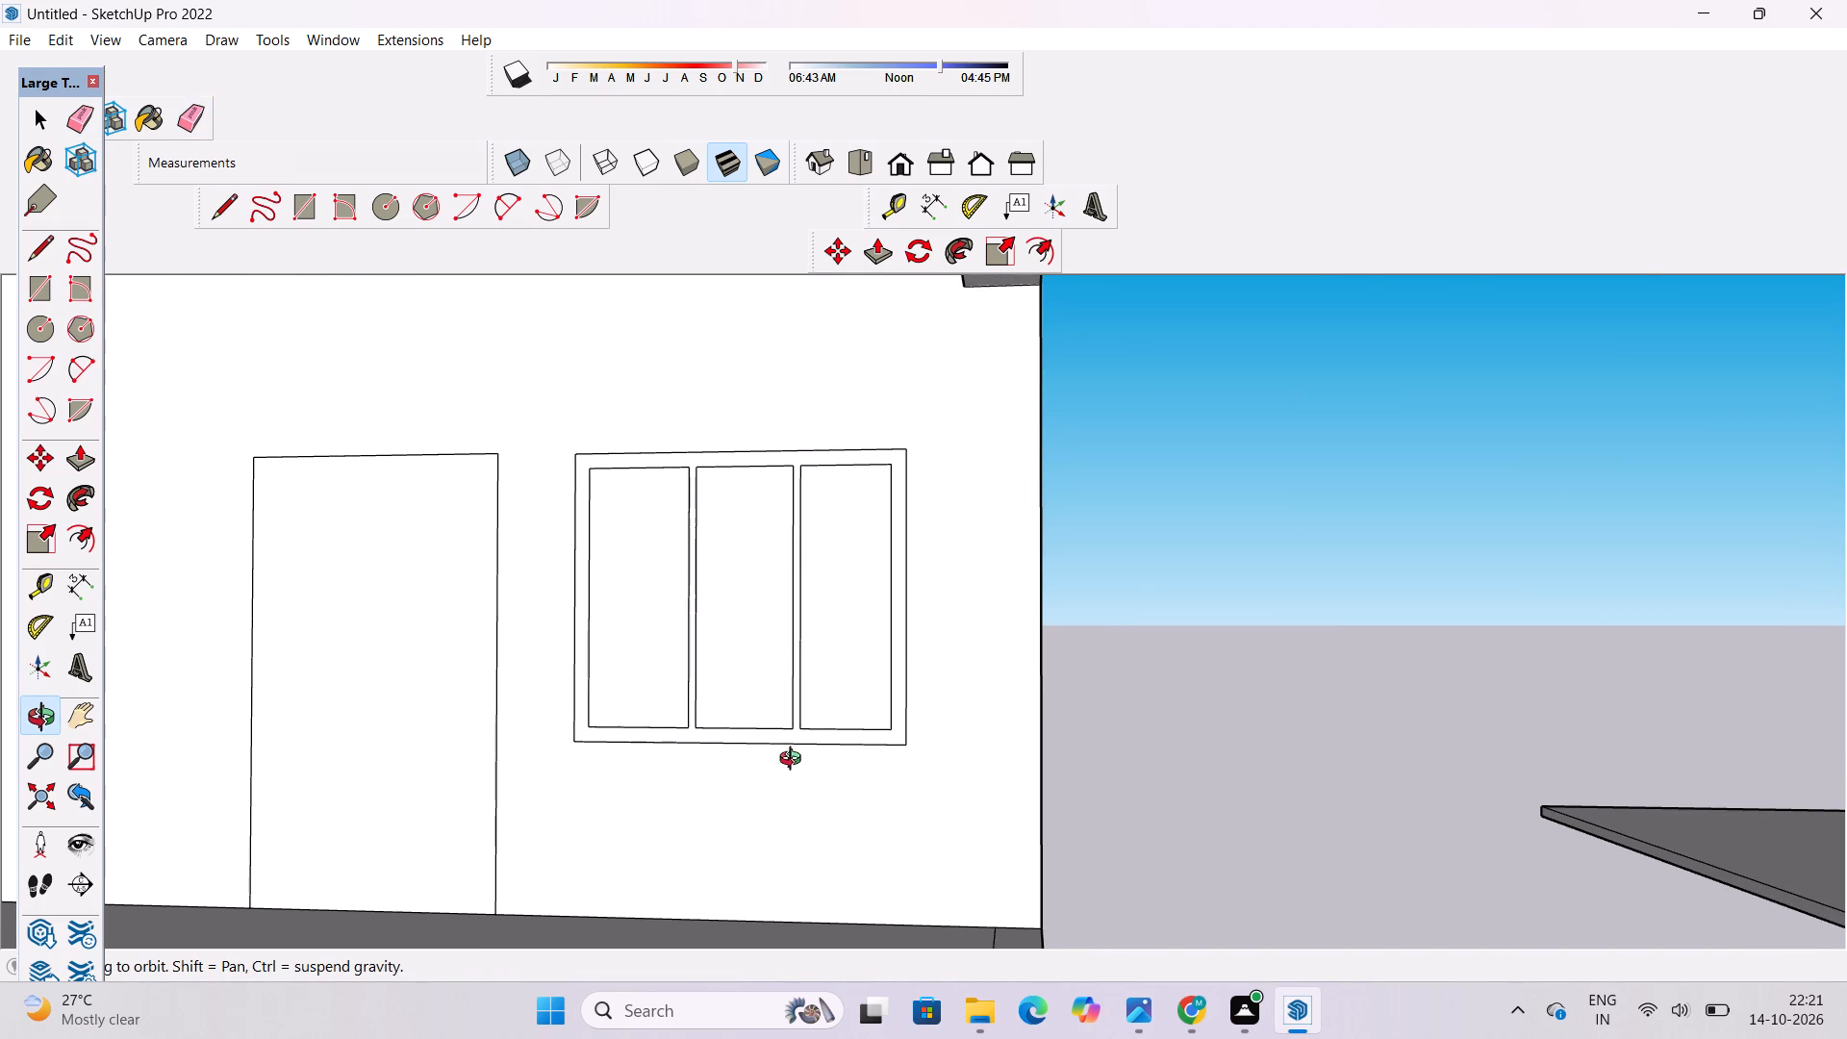
left_click(1137, 1003)
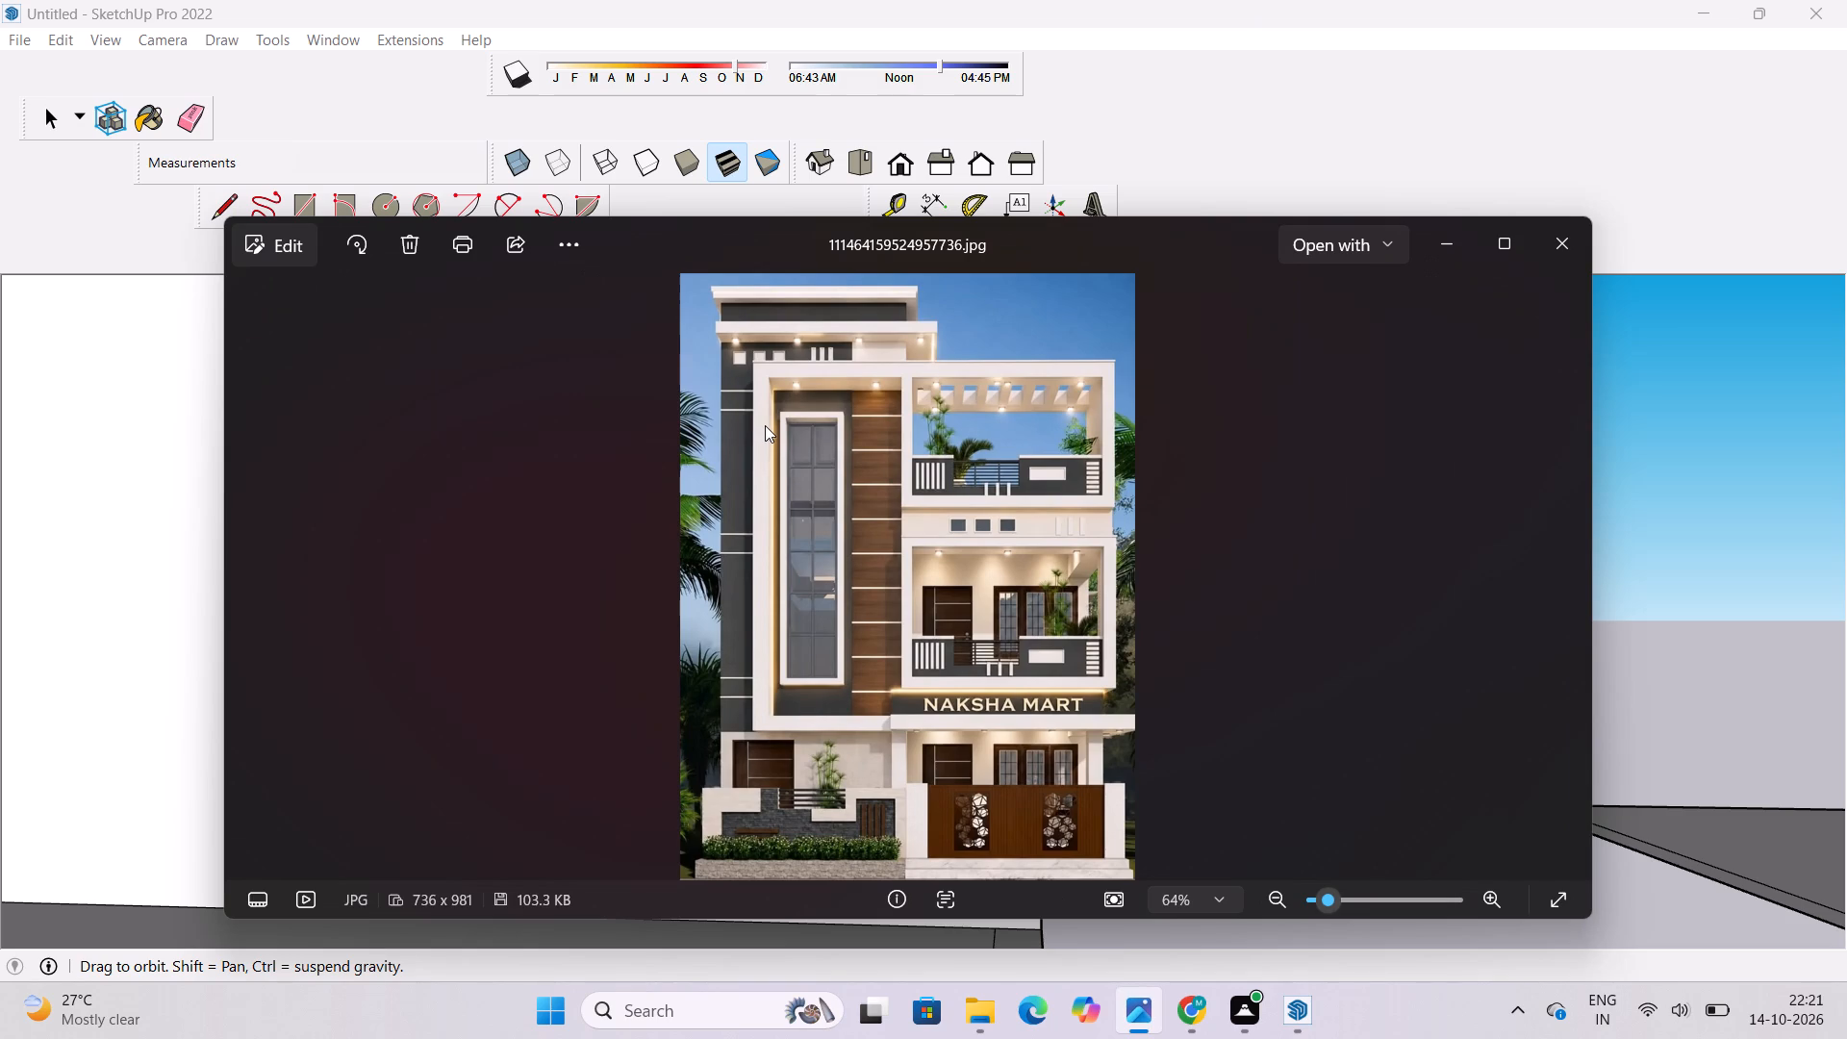
scroll(765, 425, "down", 1)
scroll(803, 813, "up", 10)
scroll(724, 671, "down", 5)
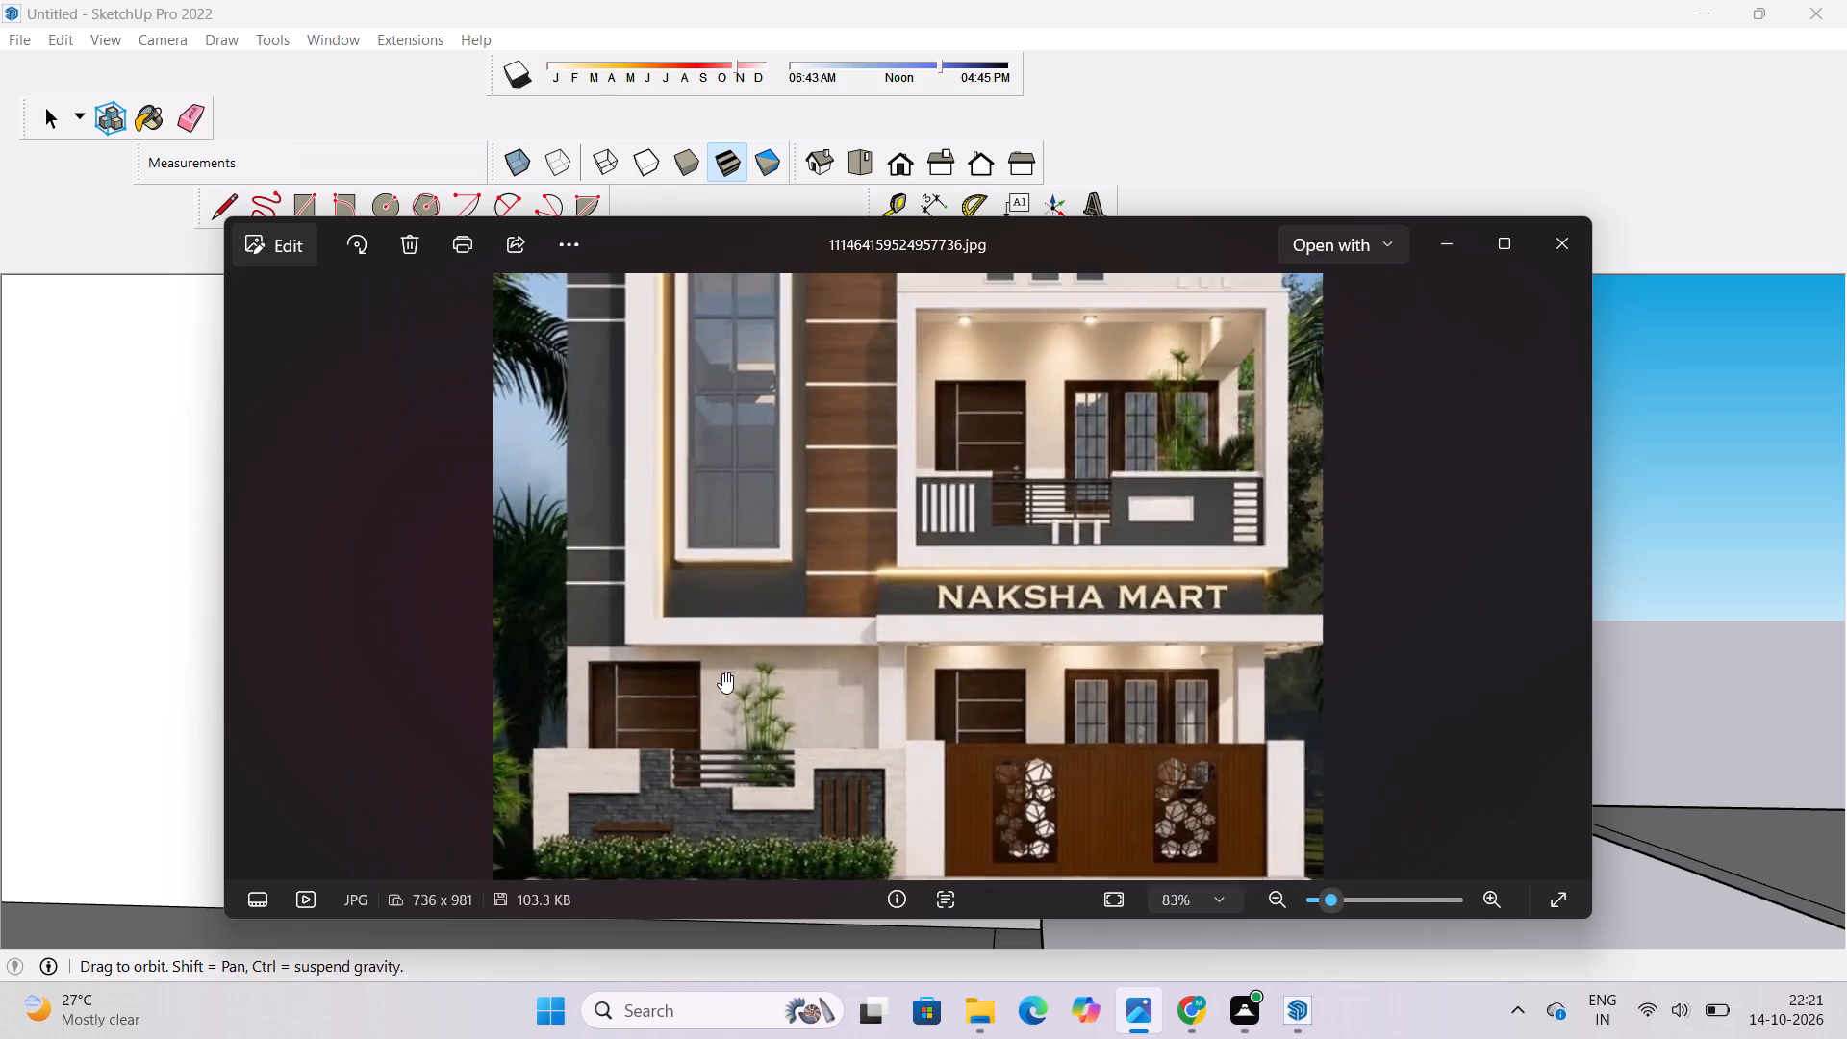
scroll(722, 672, "down", 9)
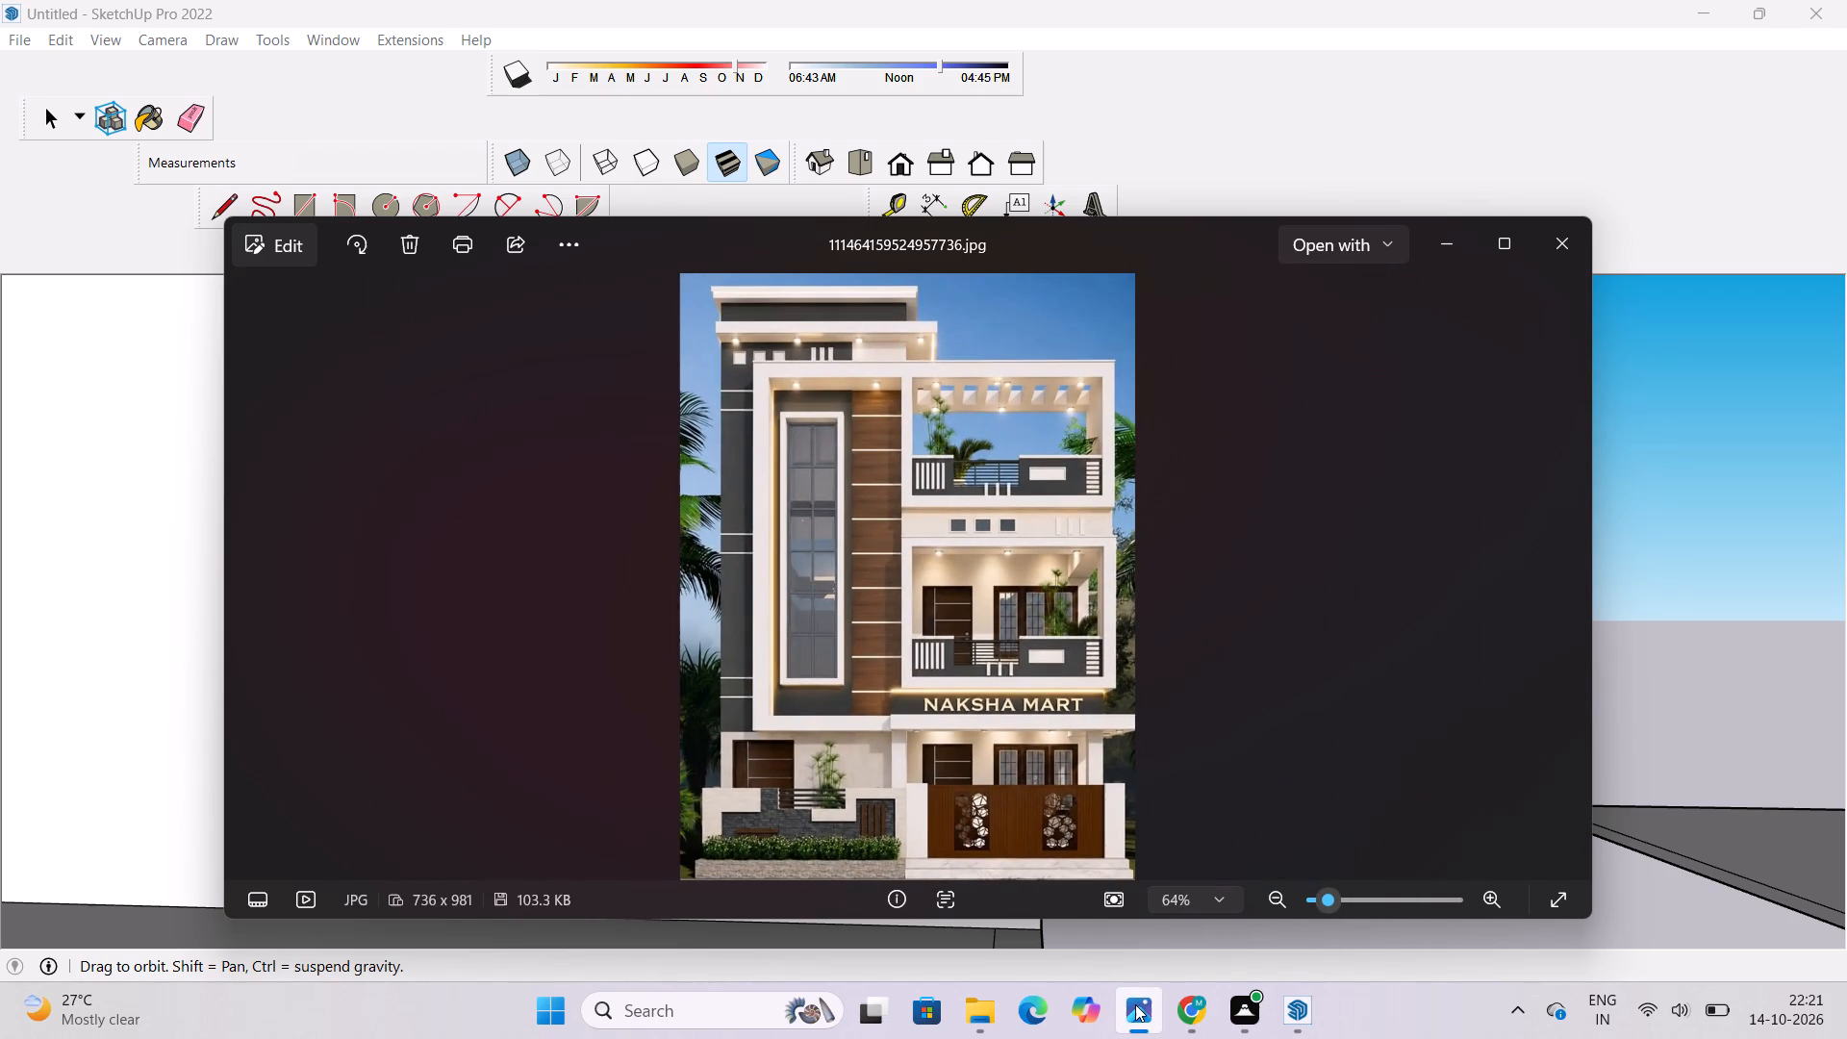
left_click(1135, 1004)
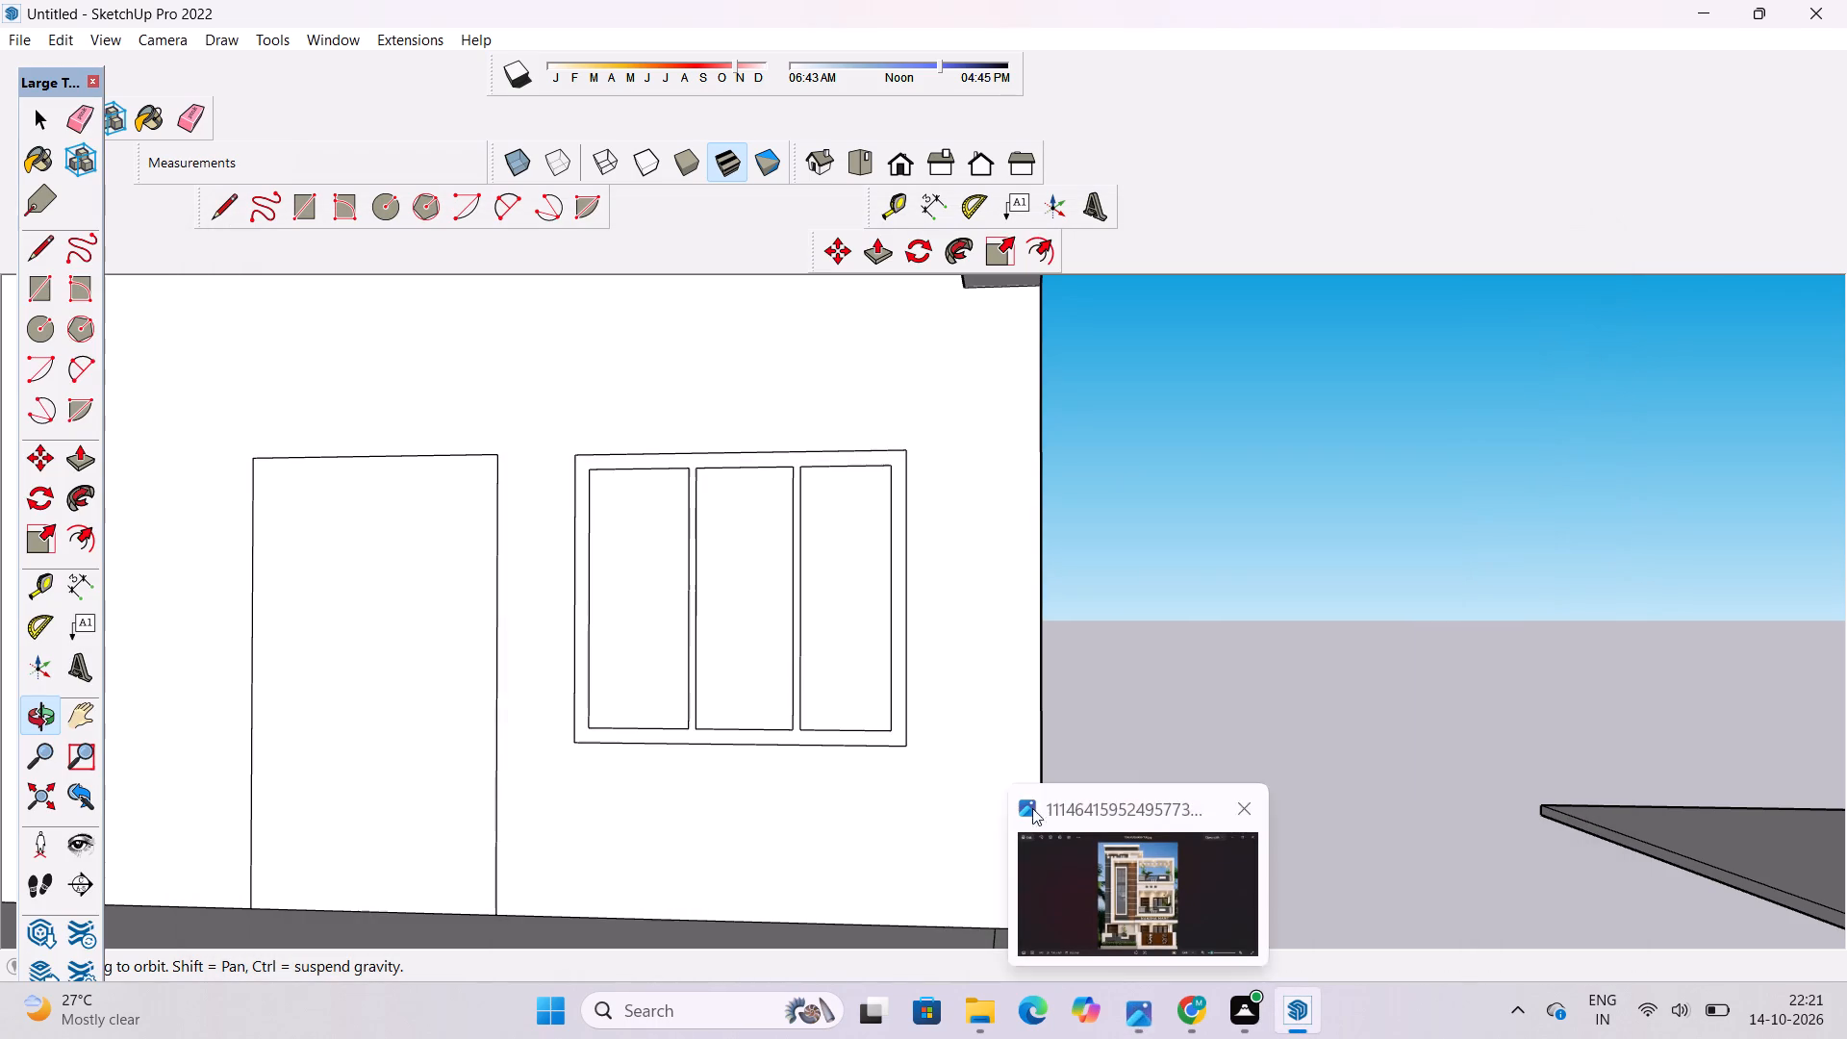
Draw a strip about 4'8" wide and 45' long across the roof slab beside the tower, from front edge to back edge.
scroll(831, 441, "down", 6)
left_click_drag(839, 436, 900, 697, "shift")
scroll(767, 519, "down", 5)
left_click_drag(773, 513, 919, 872)
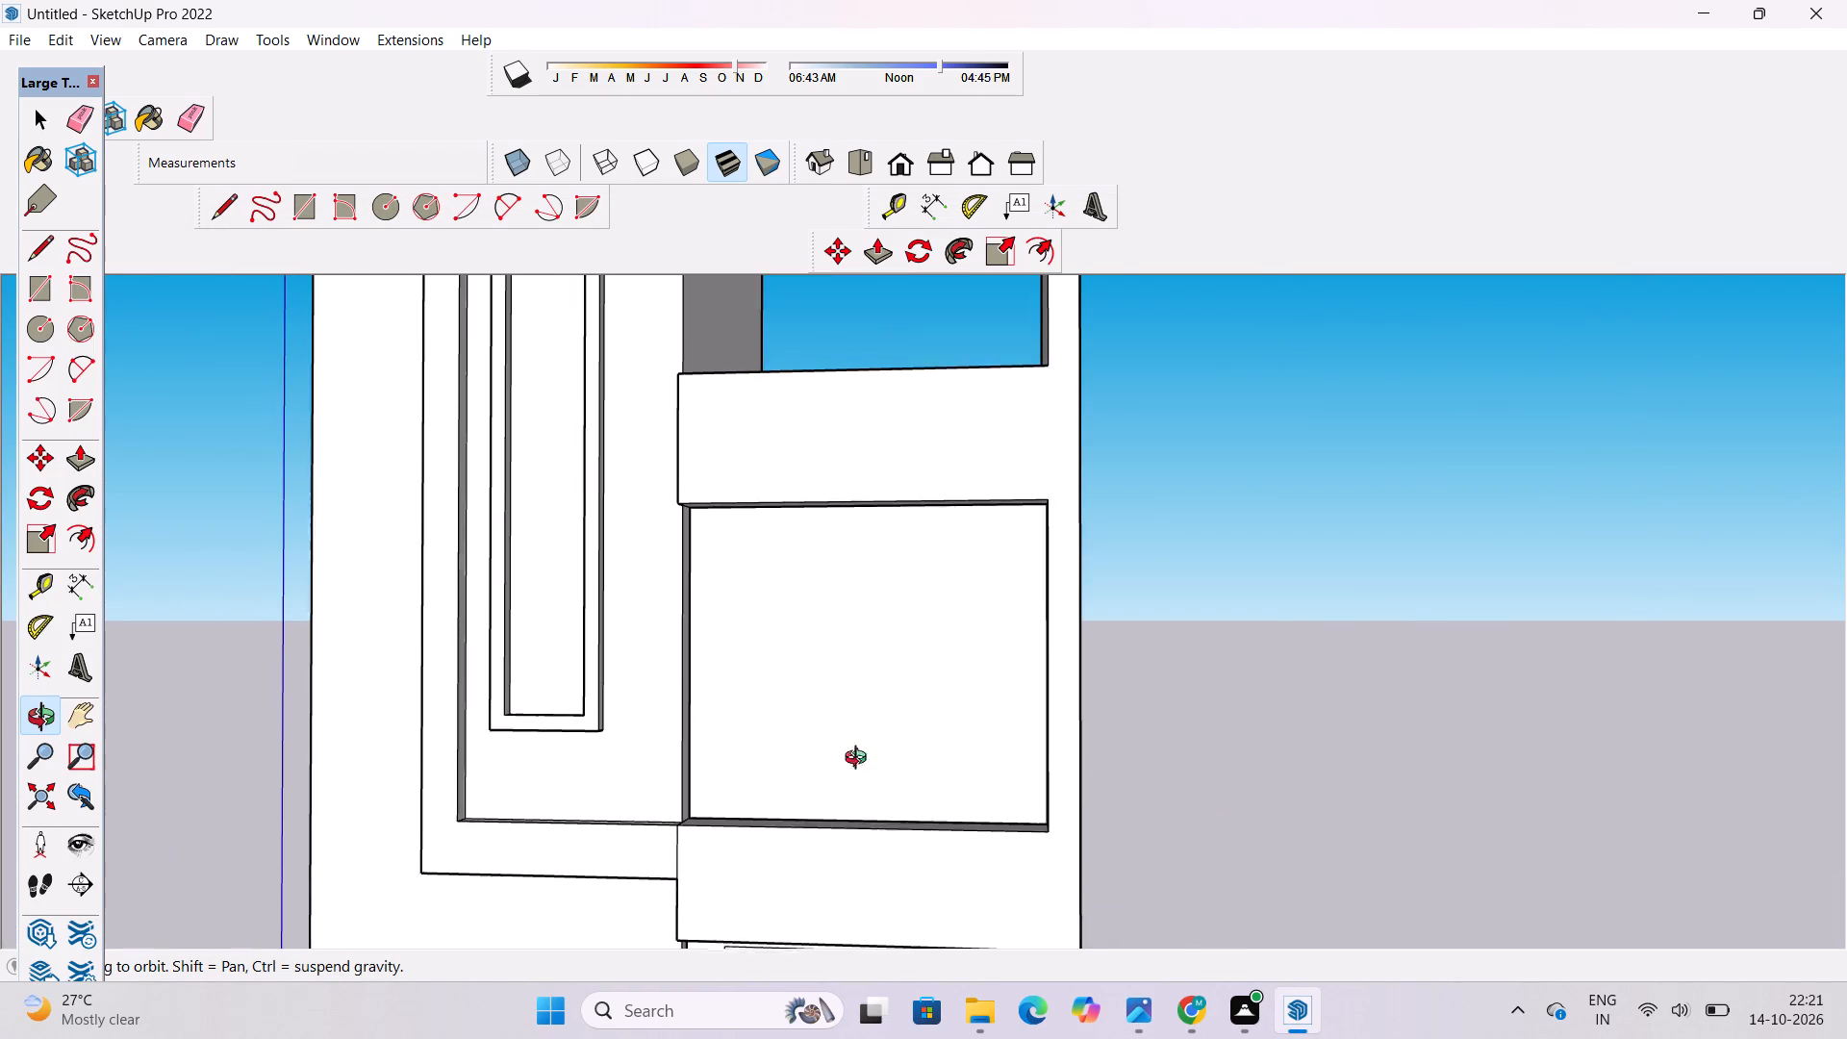
left_click_drag(801, 566, 887, 971, "shift")
scroll(843, 836, "up", 3)
left_click_drag(841, 798, 844, 619)
left_click_drag(844, 619, 737, 892)
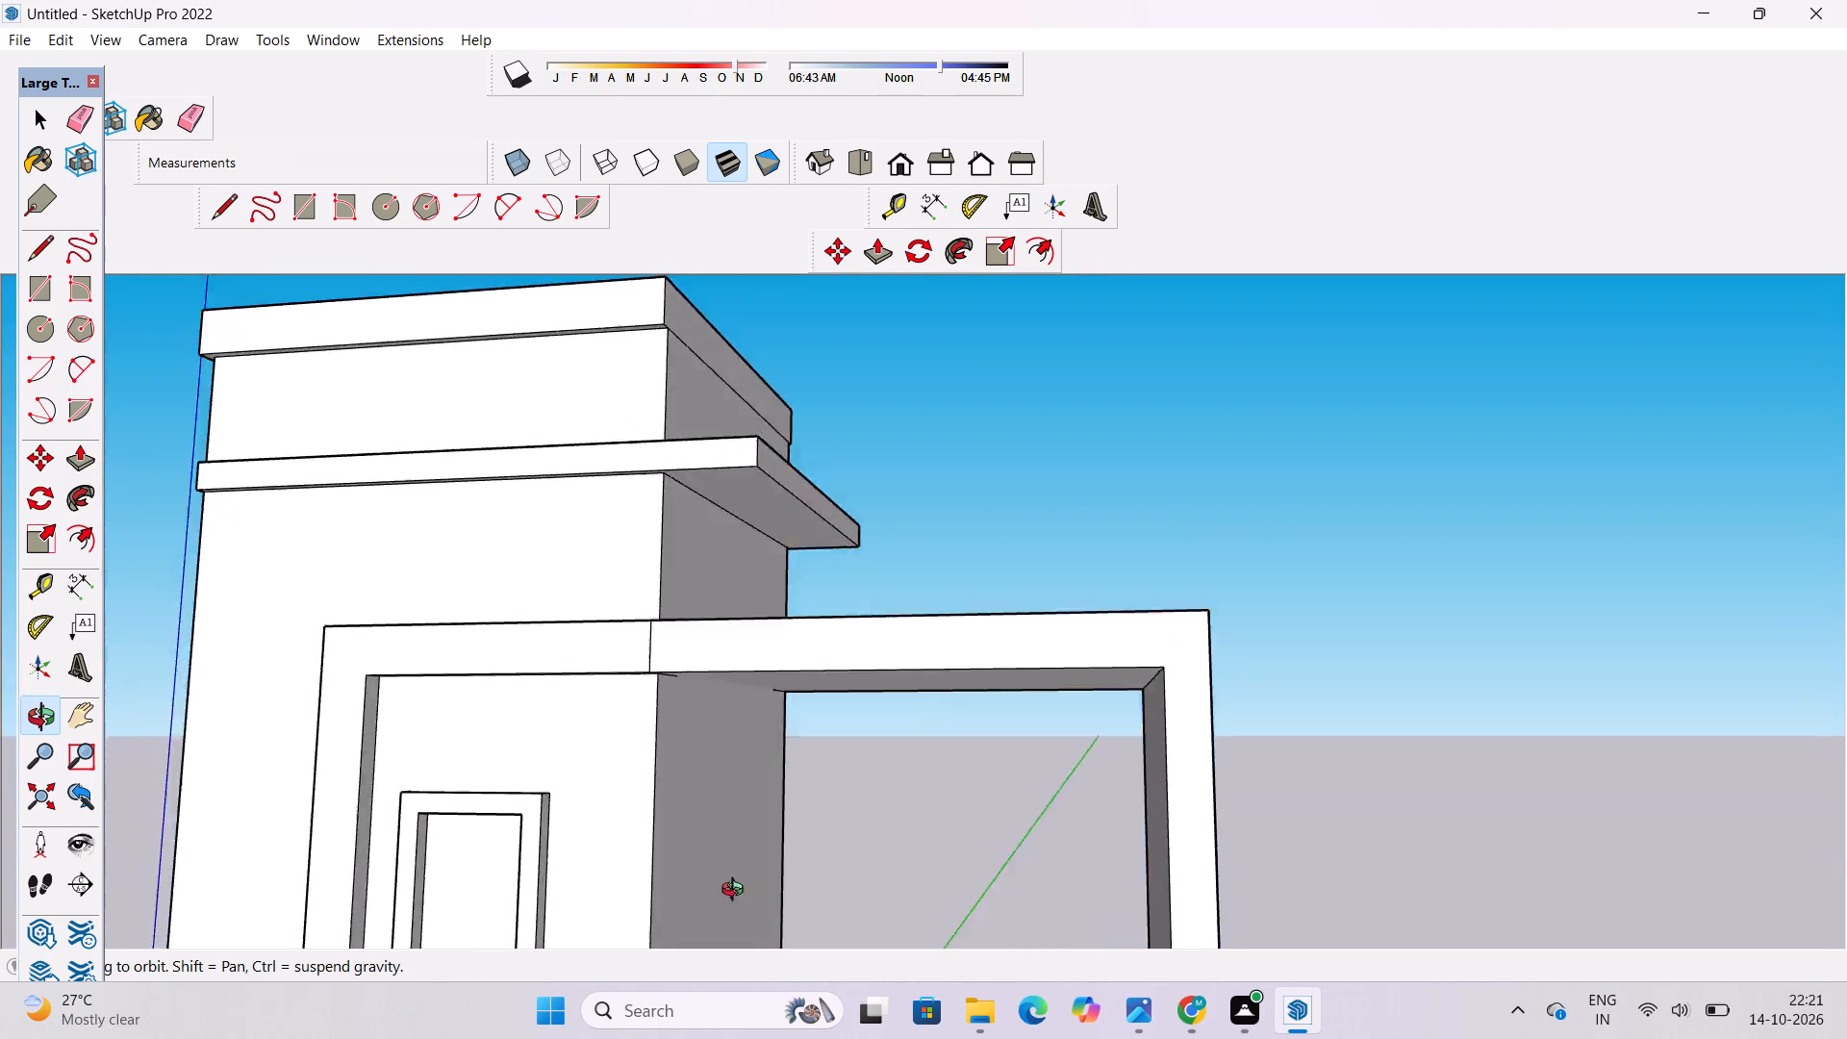
left_click_drag(737, 892, 796, 950)
left_click_drag(800, 760, 772, 785, "shift")
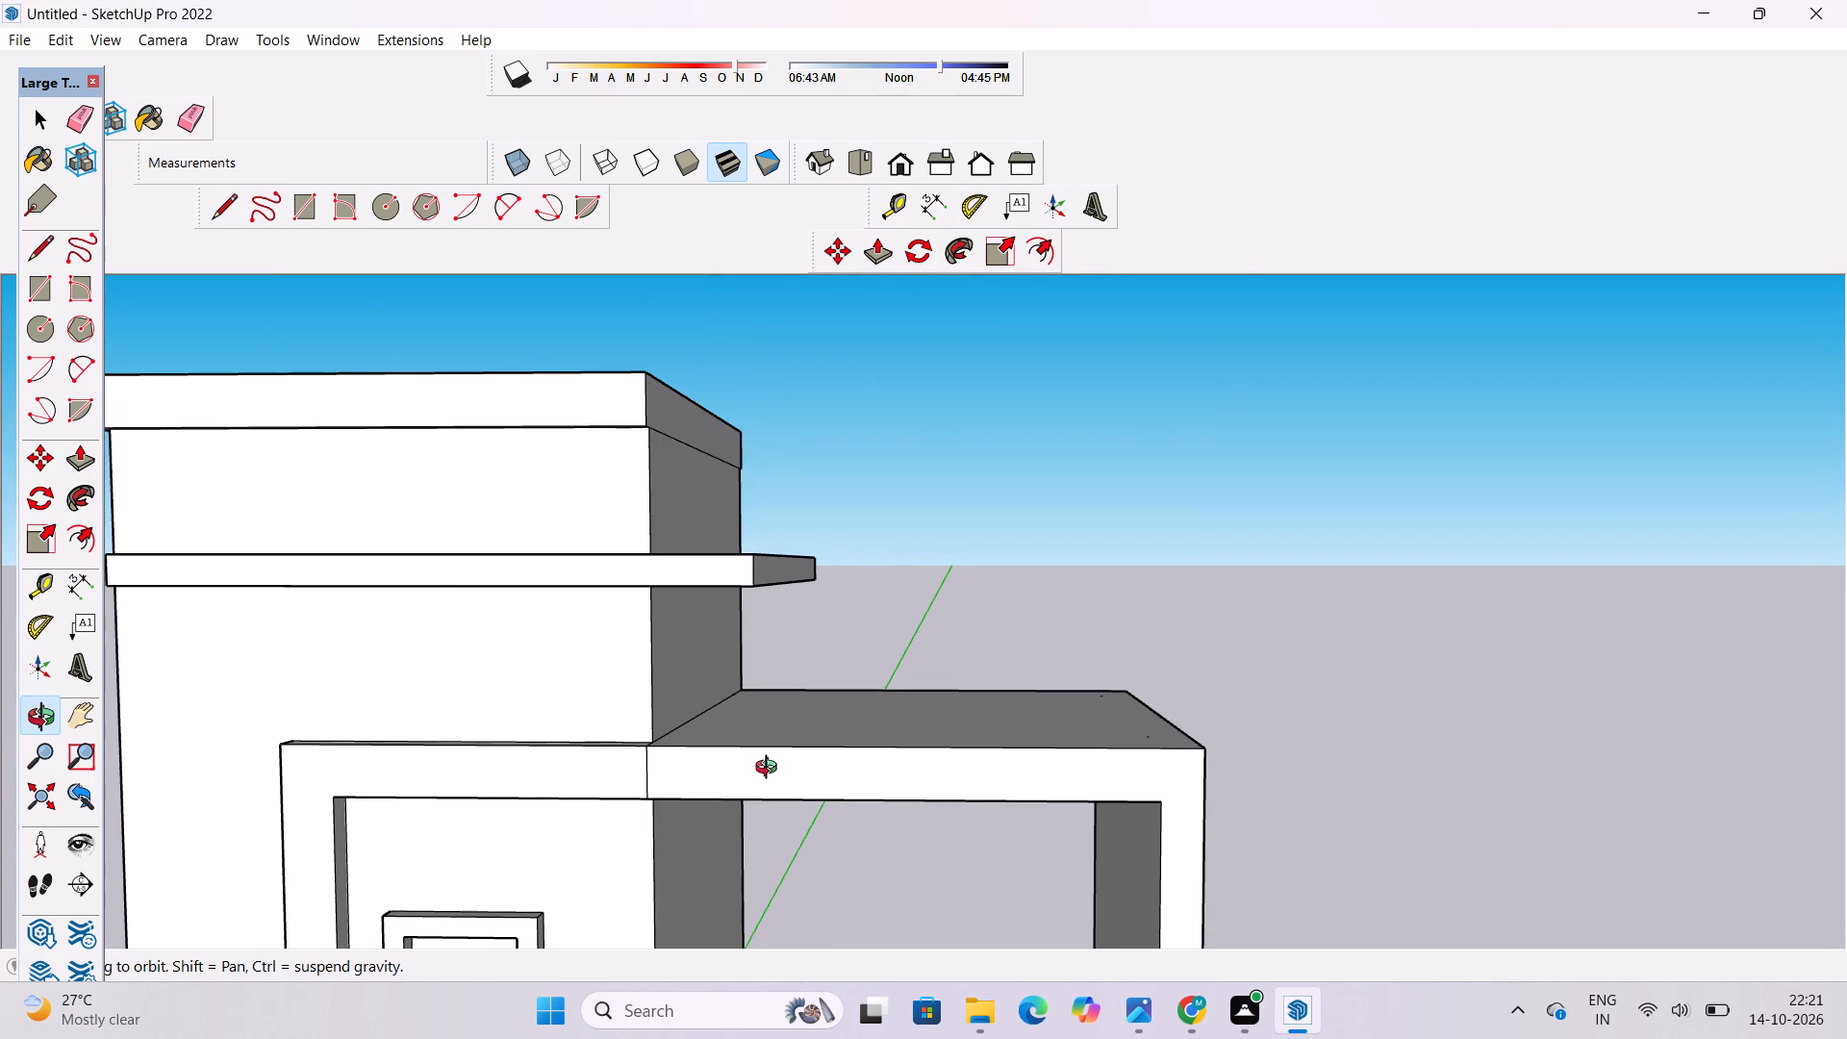
left_click_drag(852, 674, 839, 795)
left_click_drag(819, 822, 819, 764)
left_click_drag(819, 764, 802, 795)
scroll(806, 770, "up", 3)
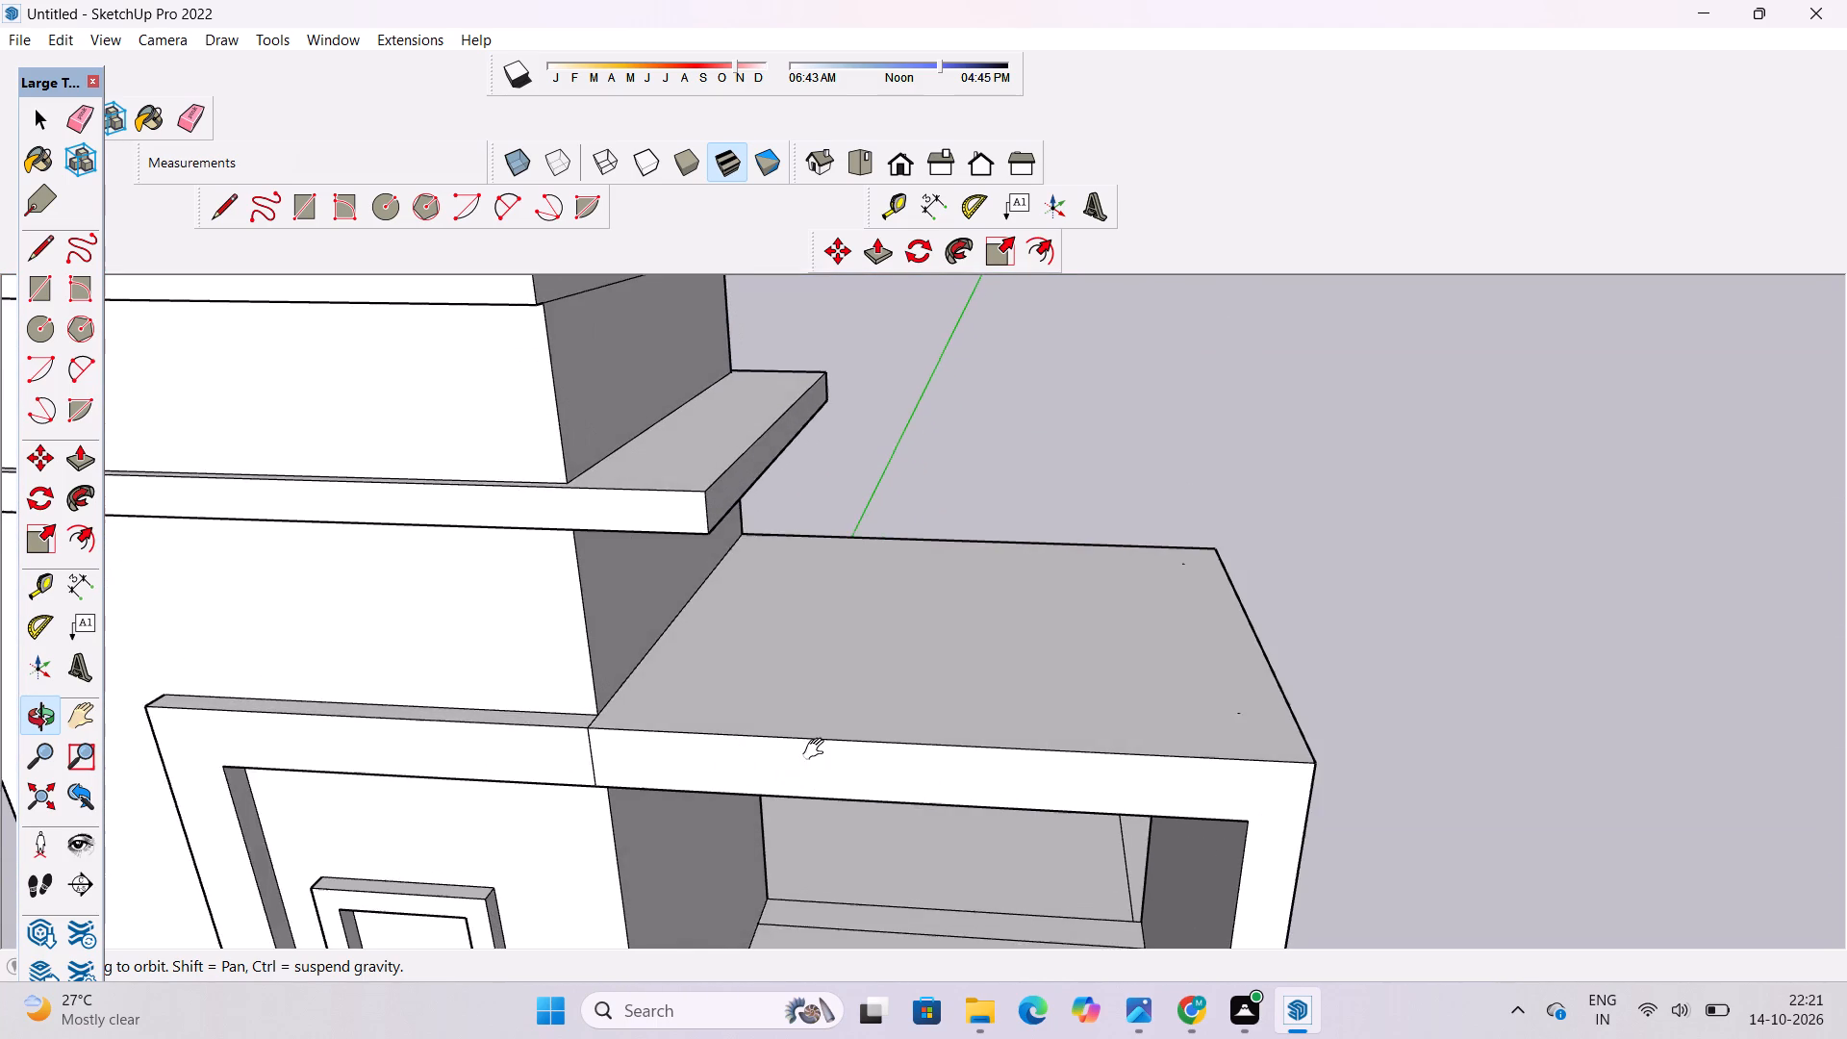
left_click_drag(818, 749, 815, 759, "shift")
left_click_drag(815, 759, 805, 768, "shift")
key("r")
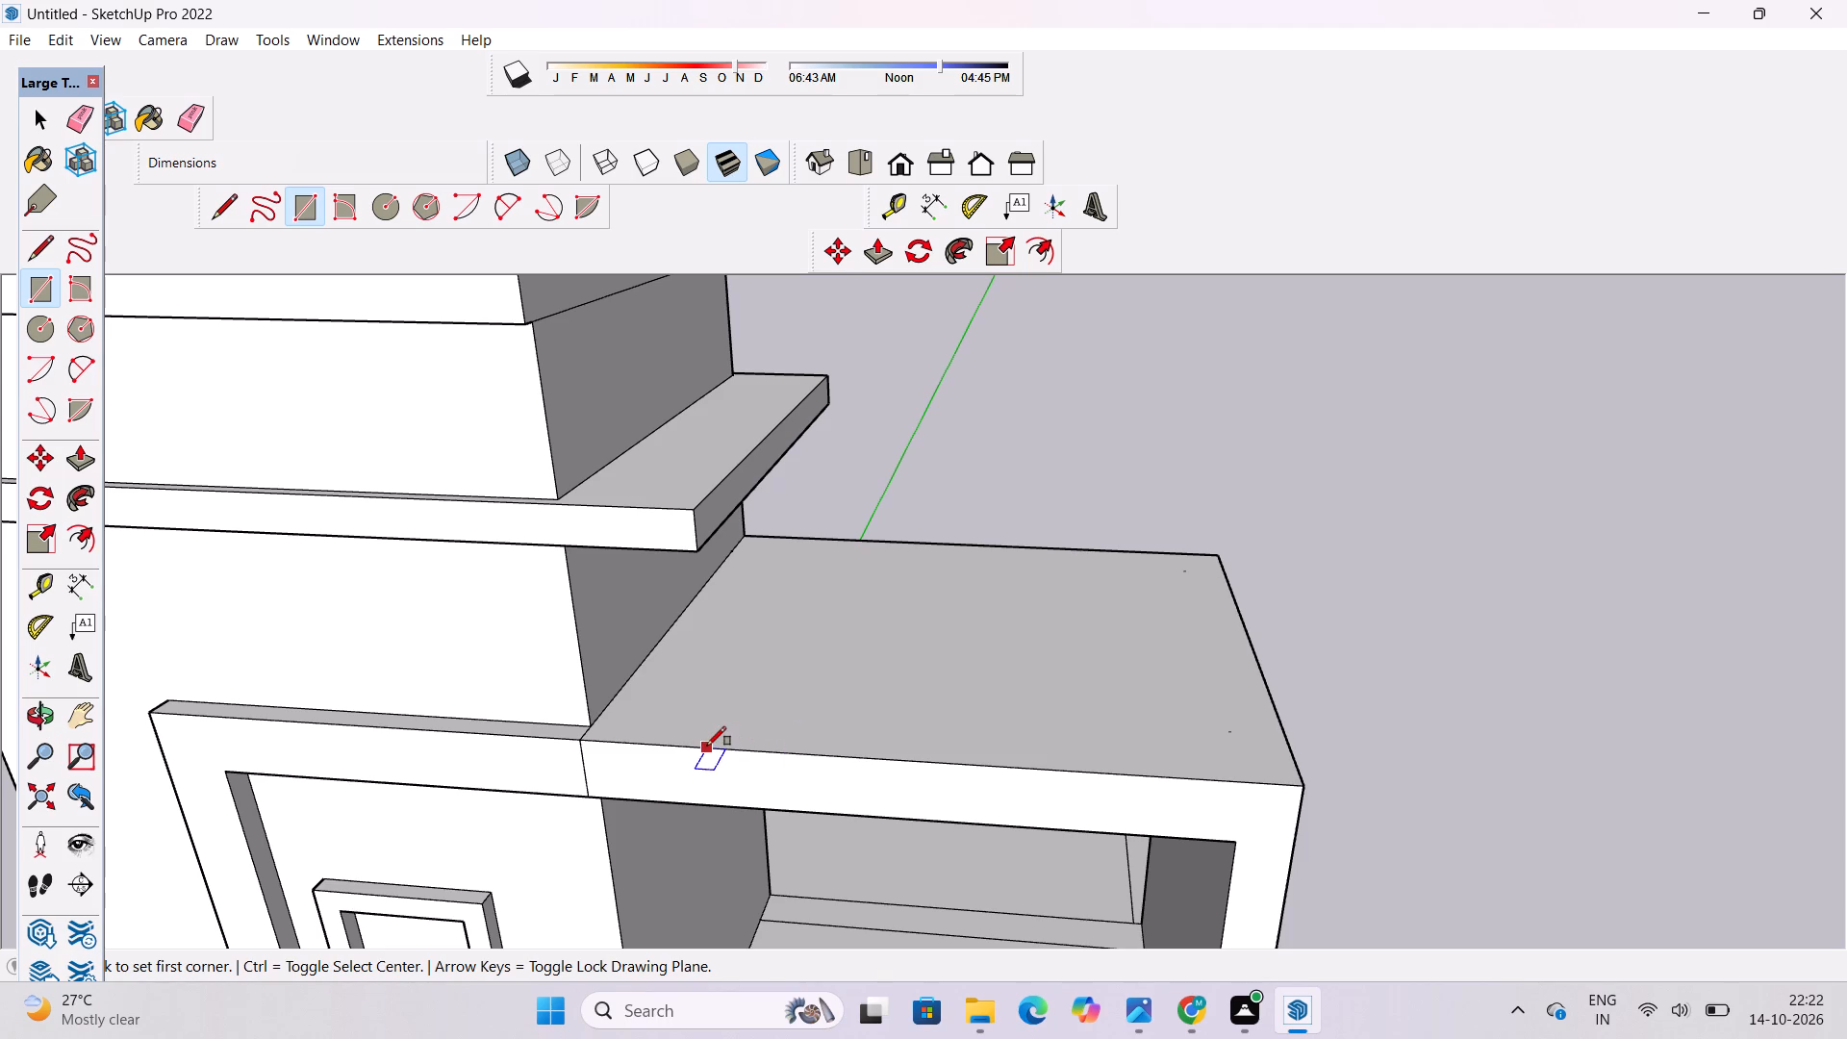
left_click(658, 747)
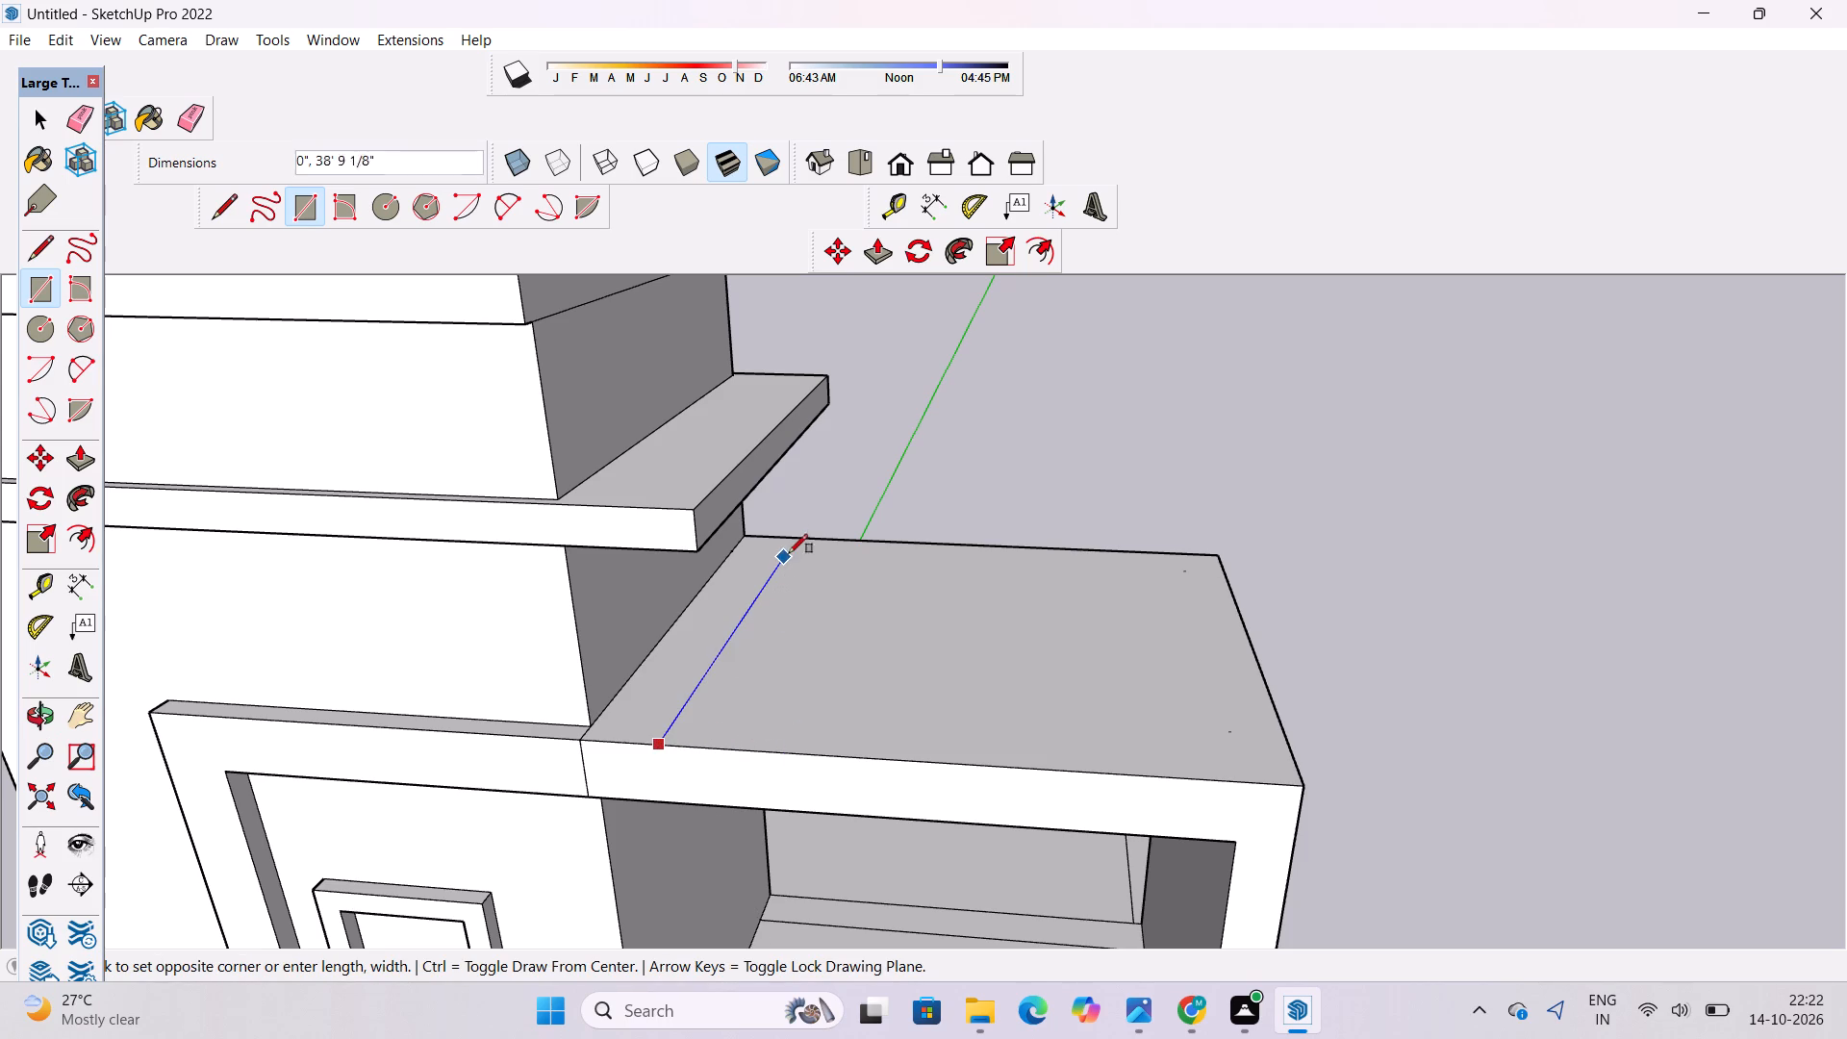
left_click(838, 542)
Copy the strip twice along the roof slab's front edge, away from the tower, at 10' spacing.
key("space")
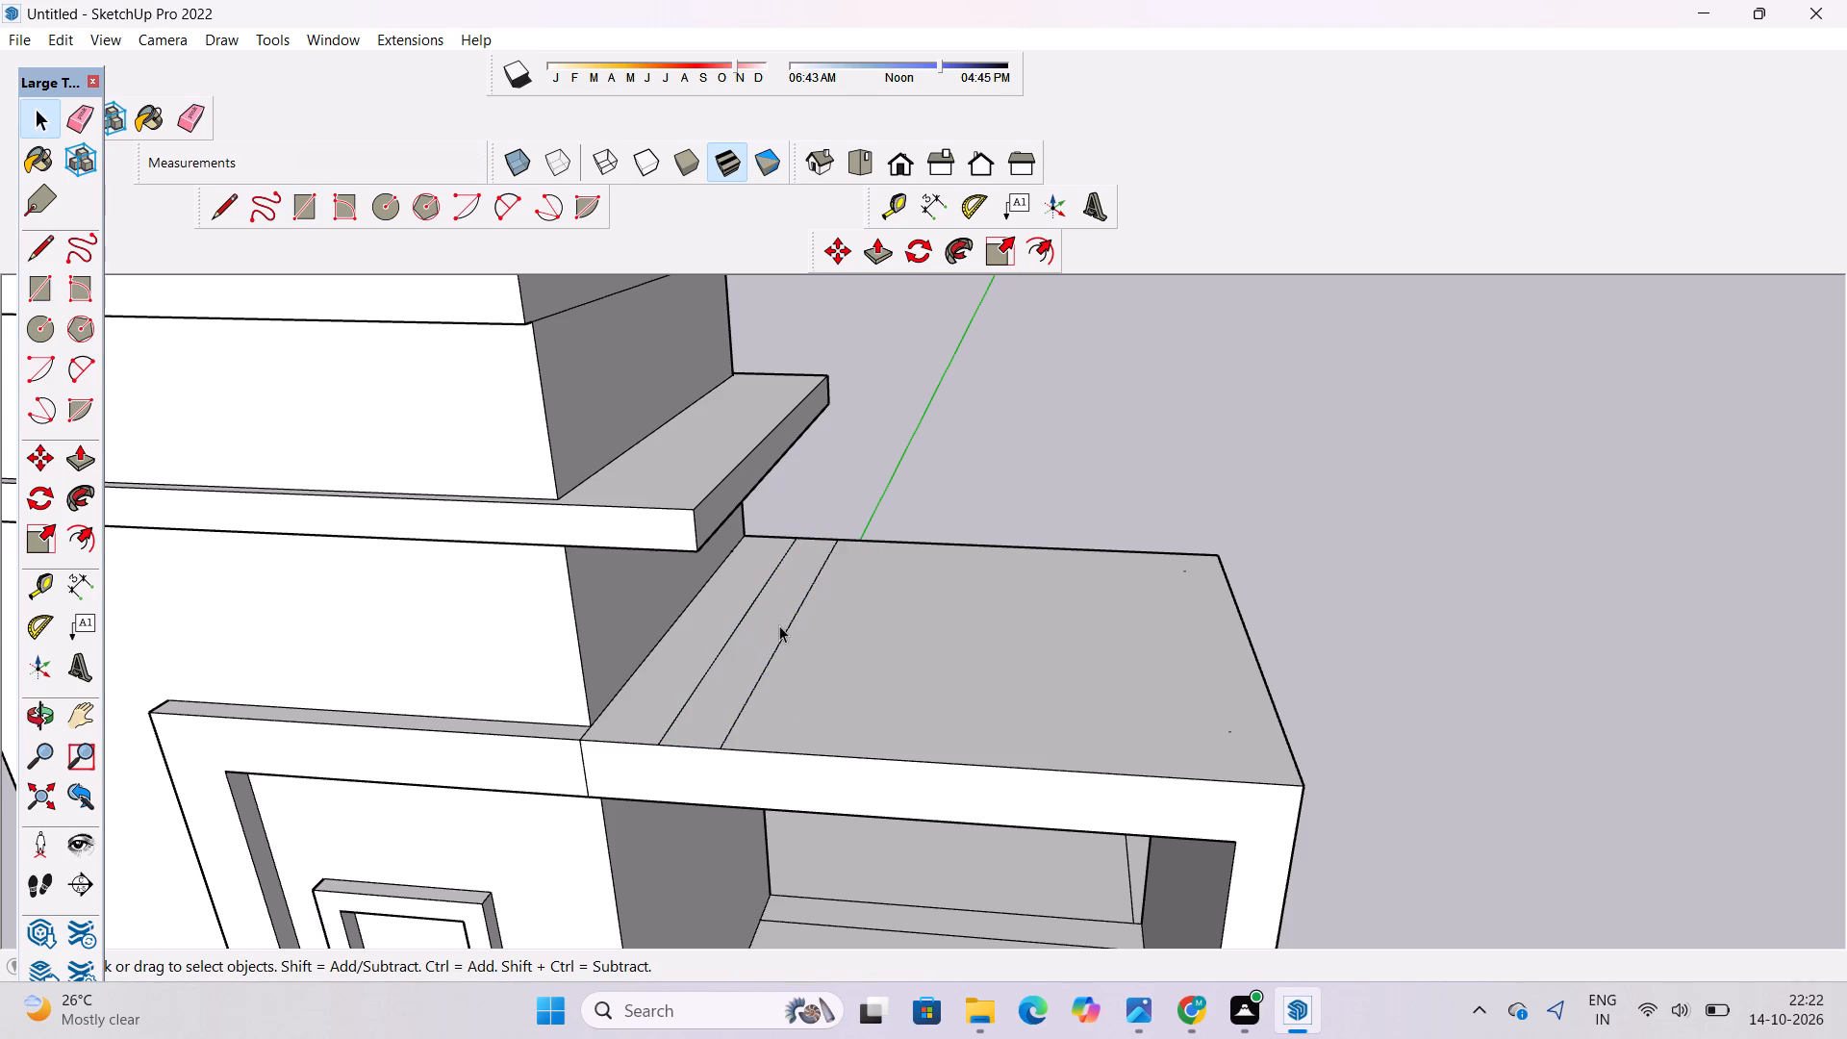
double_click(779, 625)
key("m")
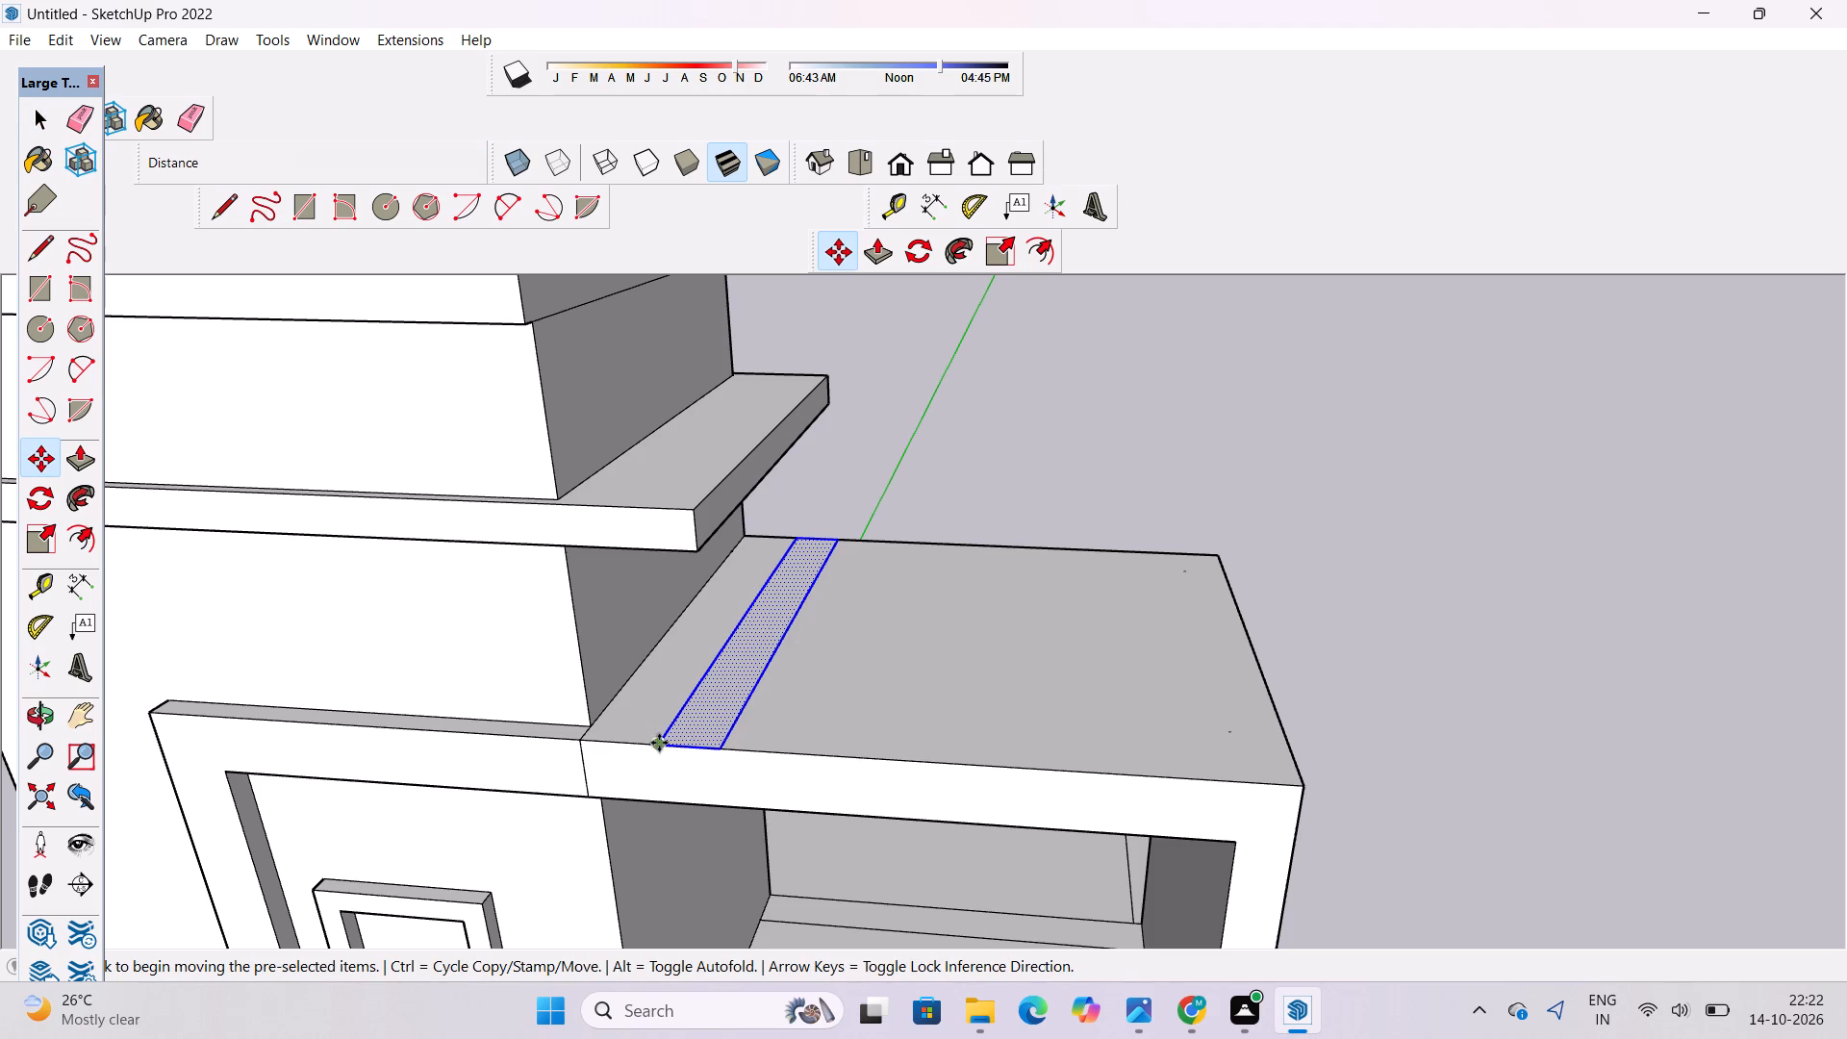
left_click(660, 742)
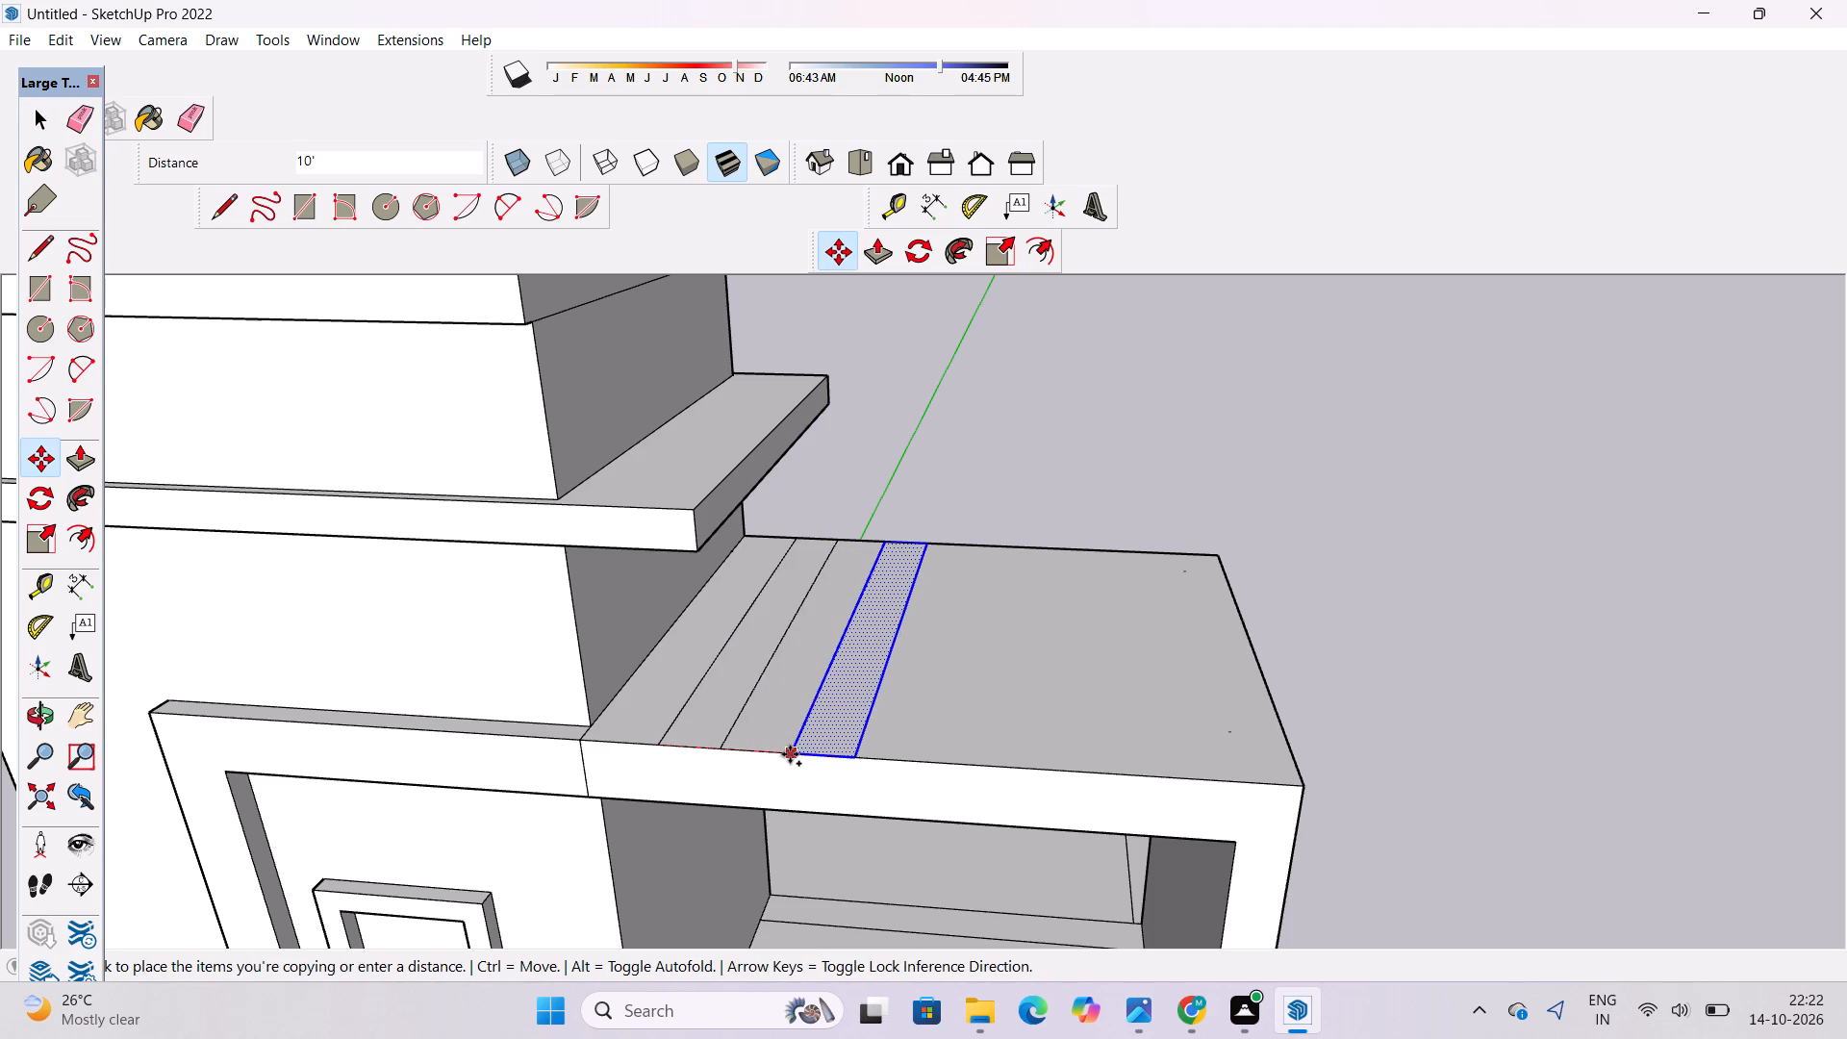
left_click(790, 754)
left_click(793, 751)
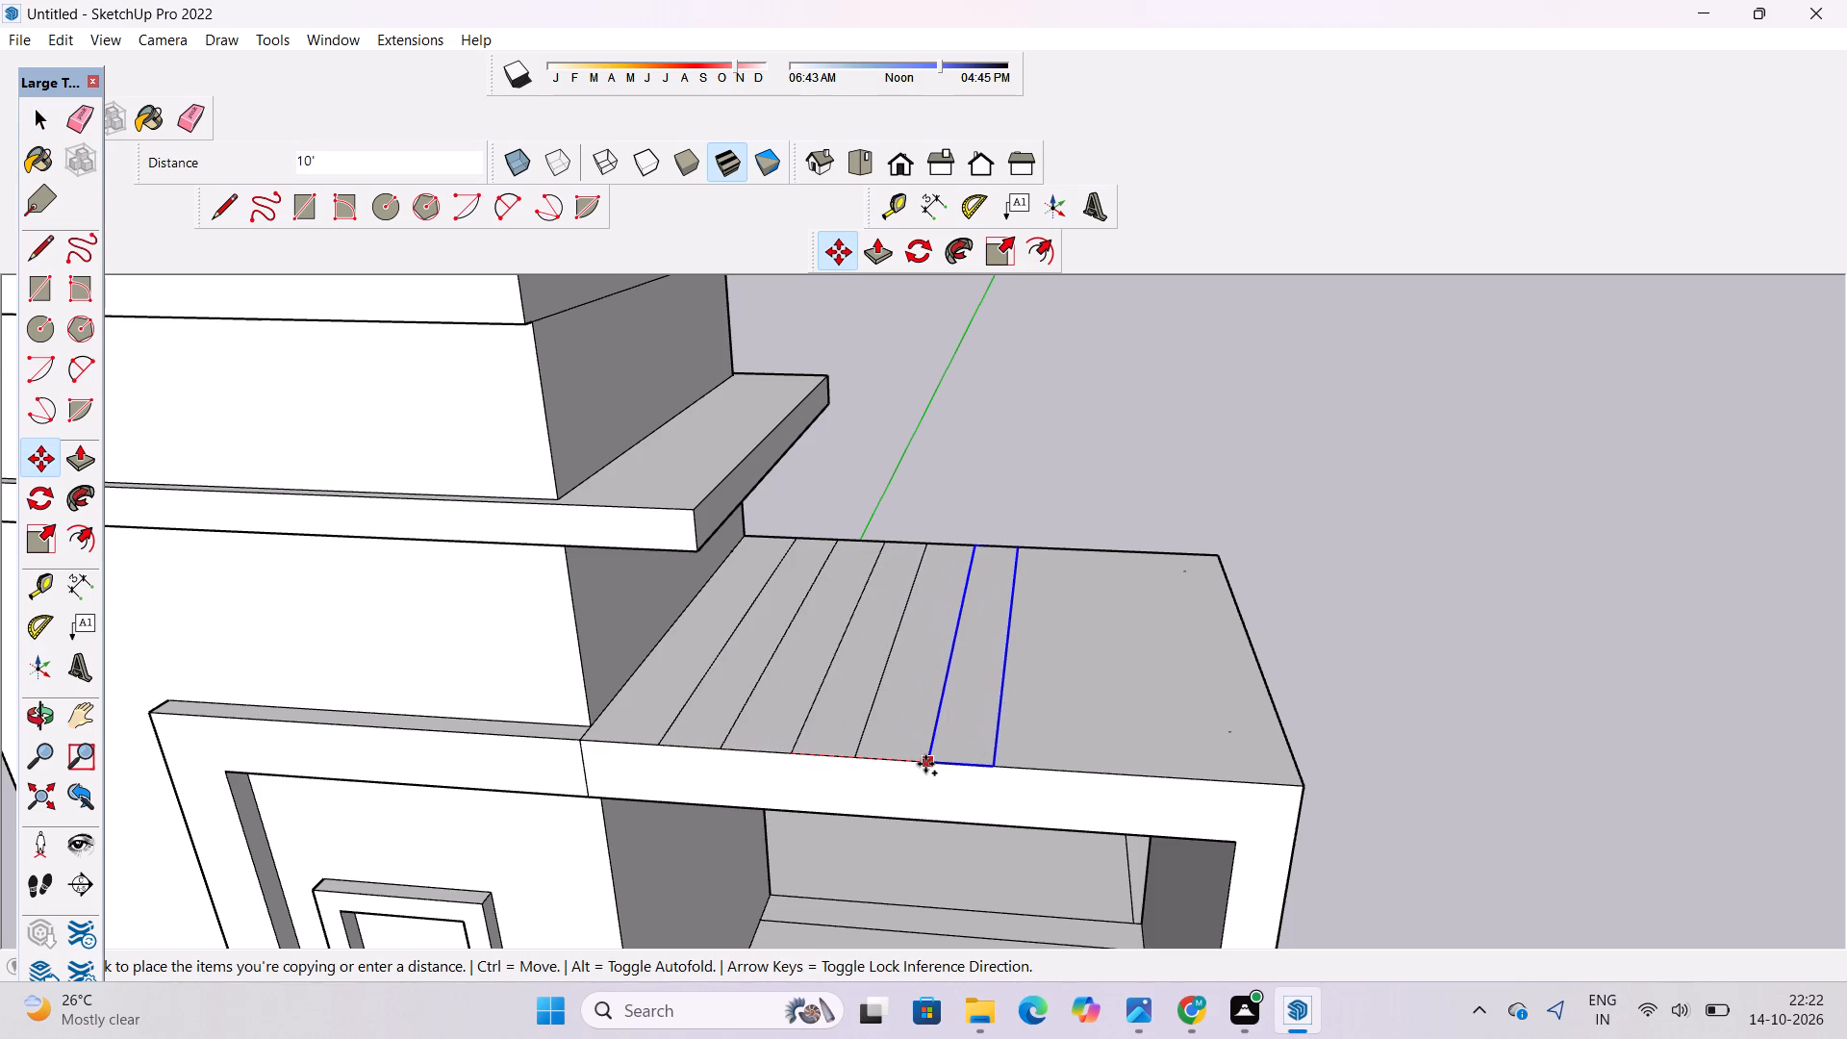
left_click(925, 764)
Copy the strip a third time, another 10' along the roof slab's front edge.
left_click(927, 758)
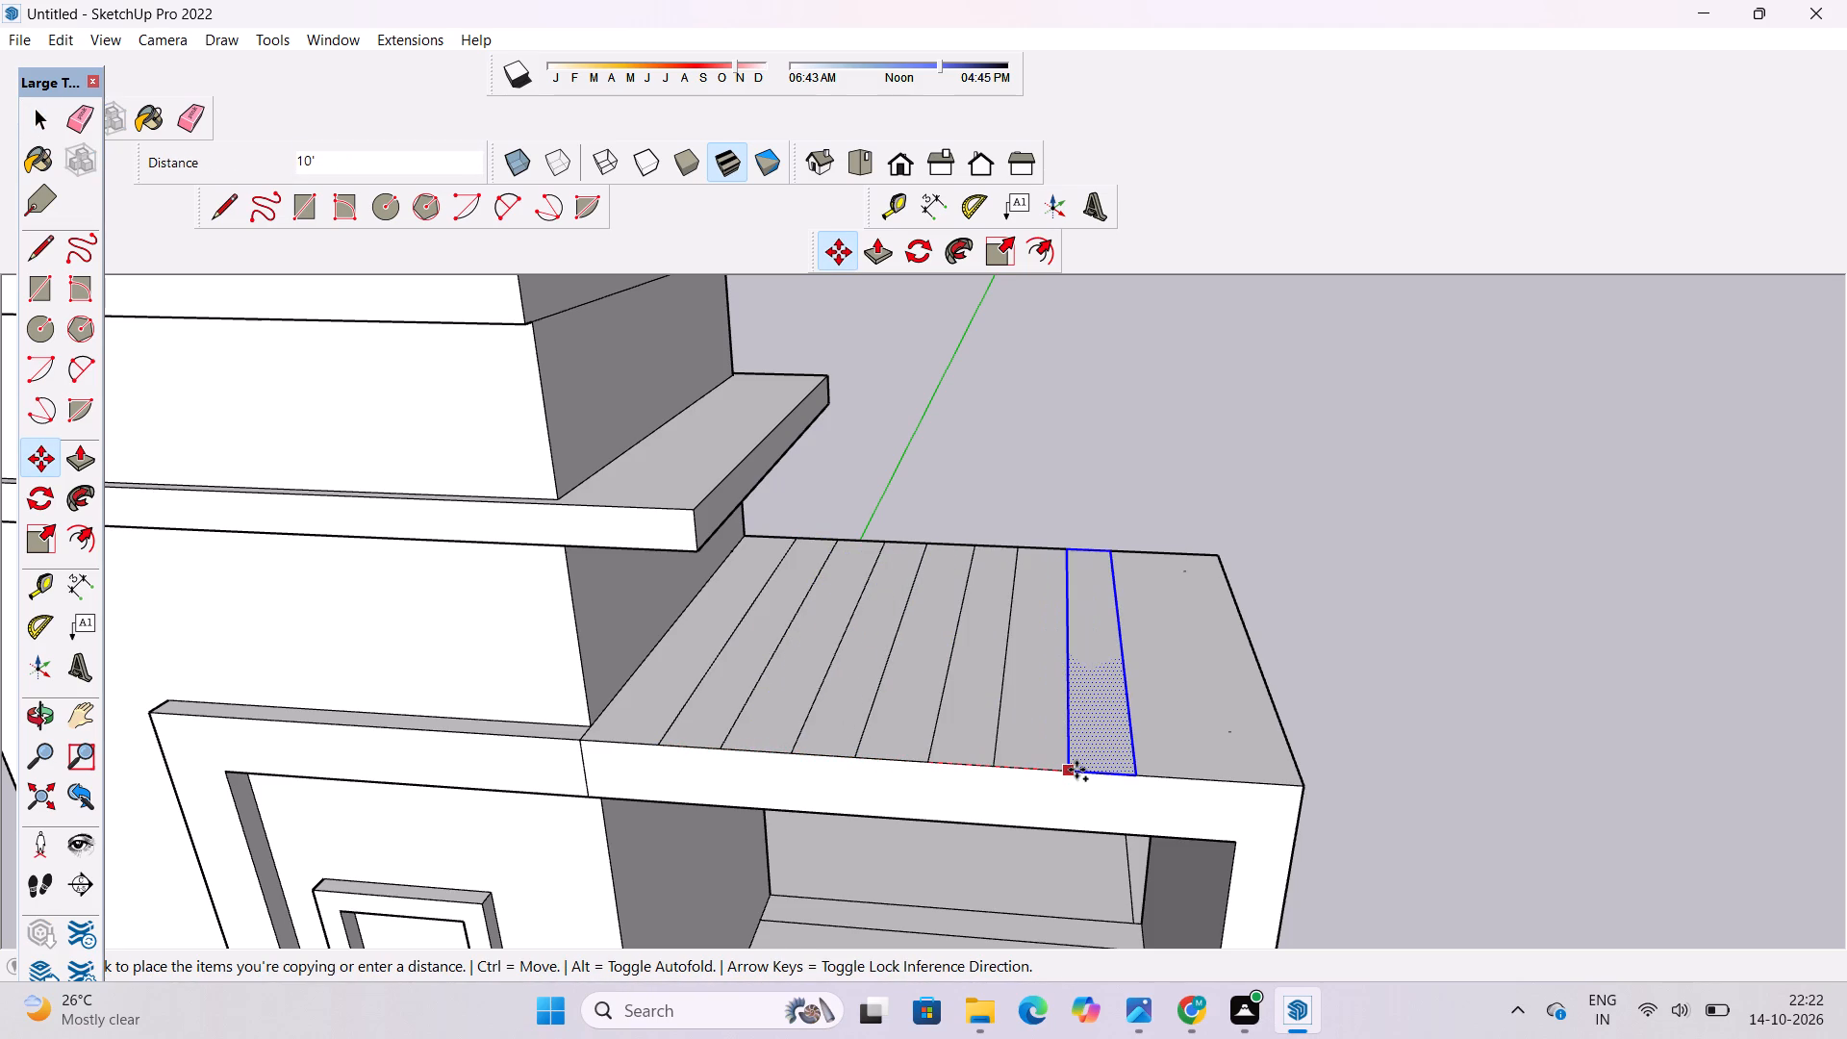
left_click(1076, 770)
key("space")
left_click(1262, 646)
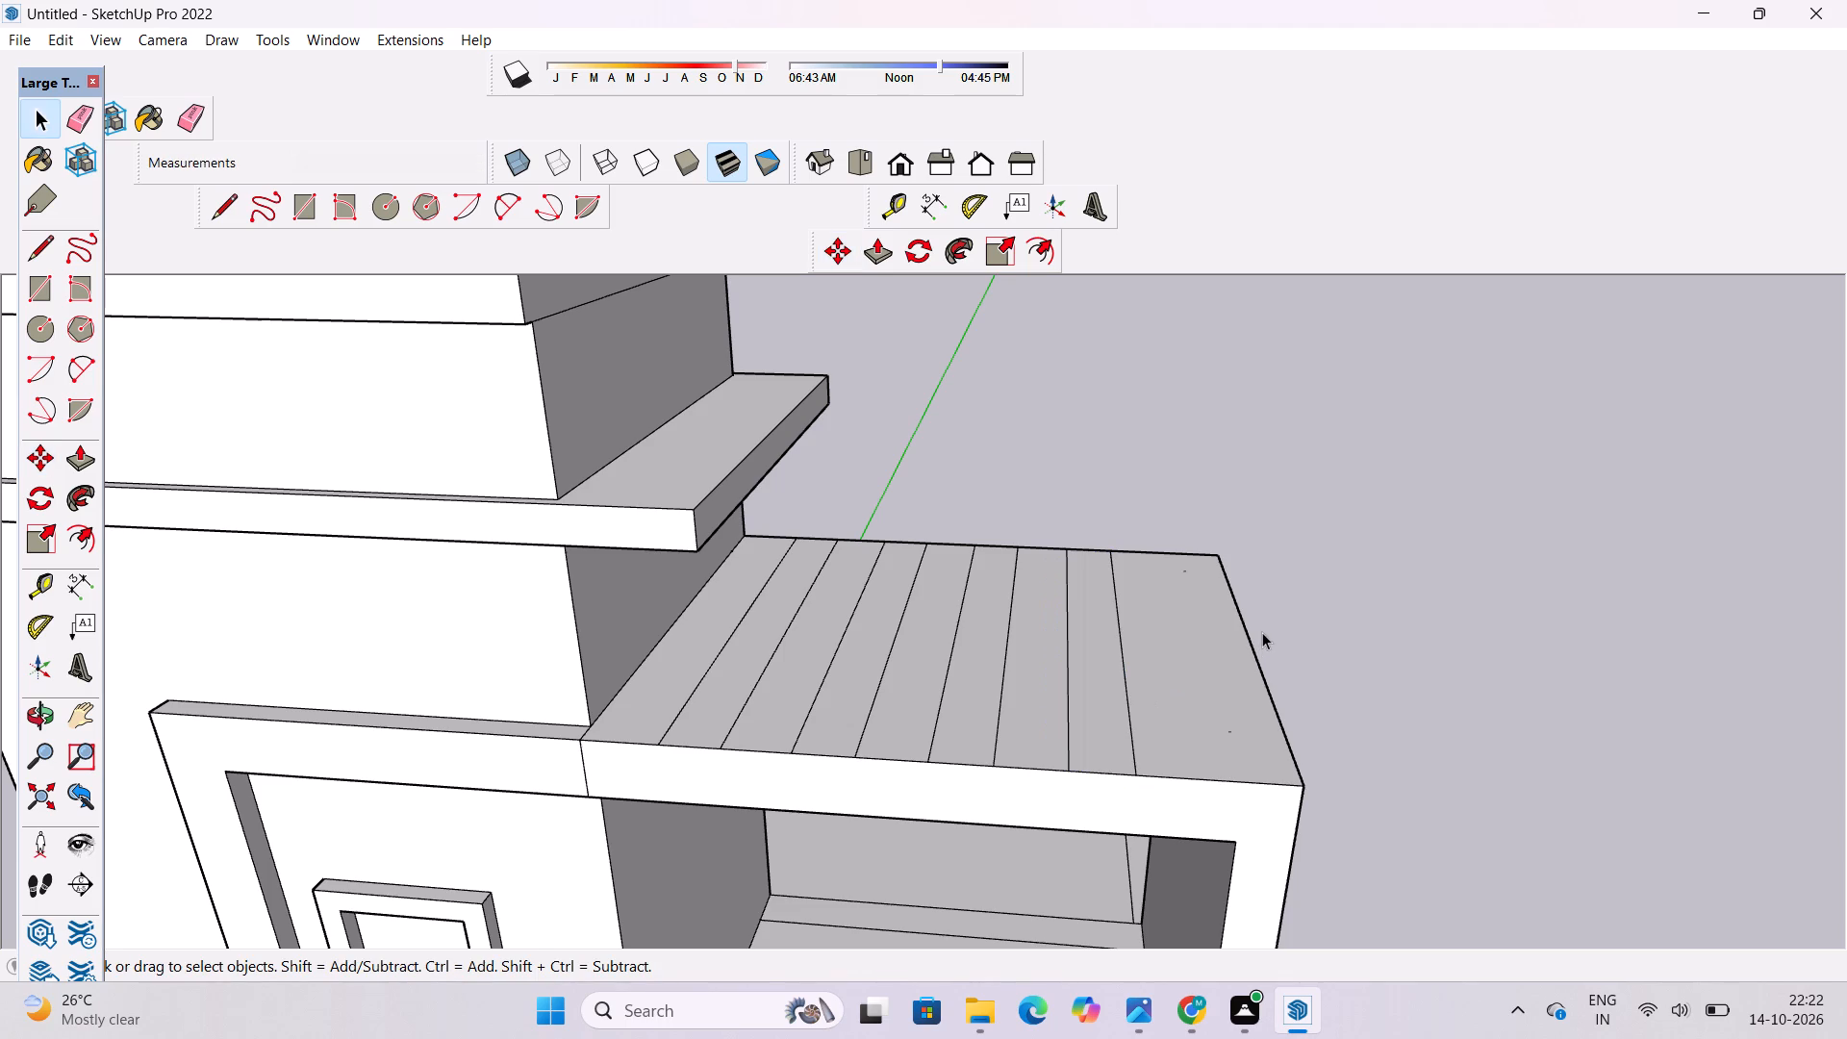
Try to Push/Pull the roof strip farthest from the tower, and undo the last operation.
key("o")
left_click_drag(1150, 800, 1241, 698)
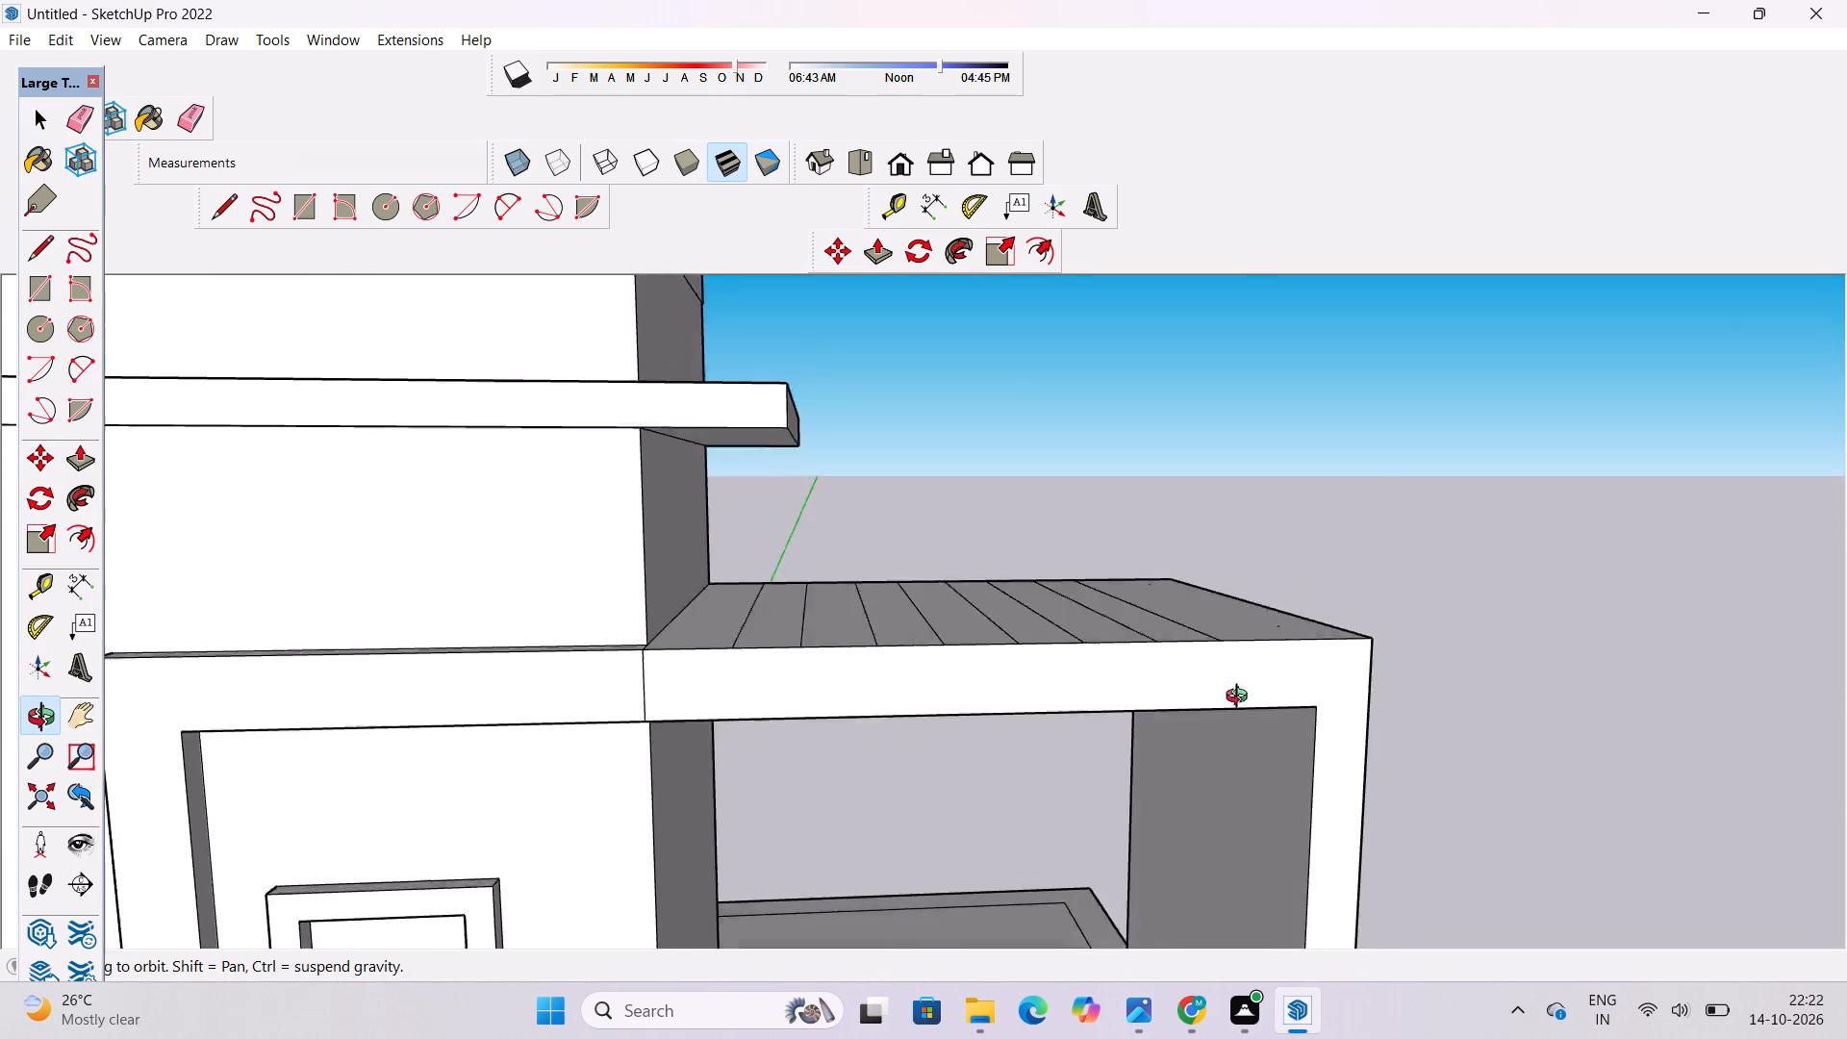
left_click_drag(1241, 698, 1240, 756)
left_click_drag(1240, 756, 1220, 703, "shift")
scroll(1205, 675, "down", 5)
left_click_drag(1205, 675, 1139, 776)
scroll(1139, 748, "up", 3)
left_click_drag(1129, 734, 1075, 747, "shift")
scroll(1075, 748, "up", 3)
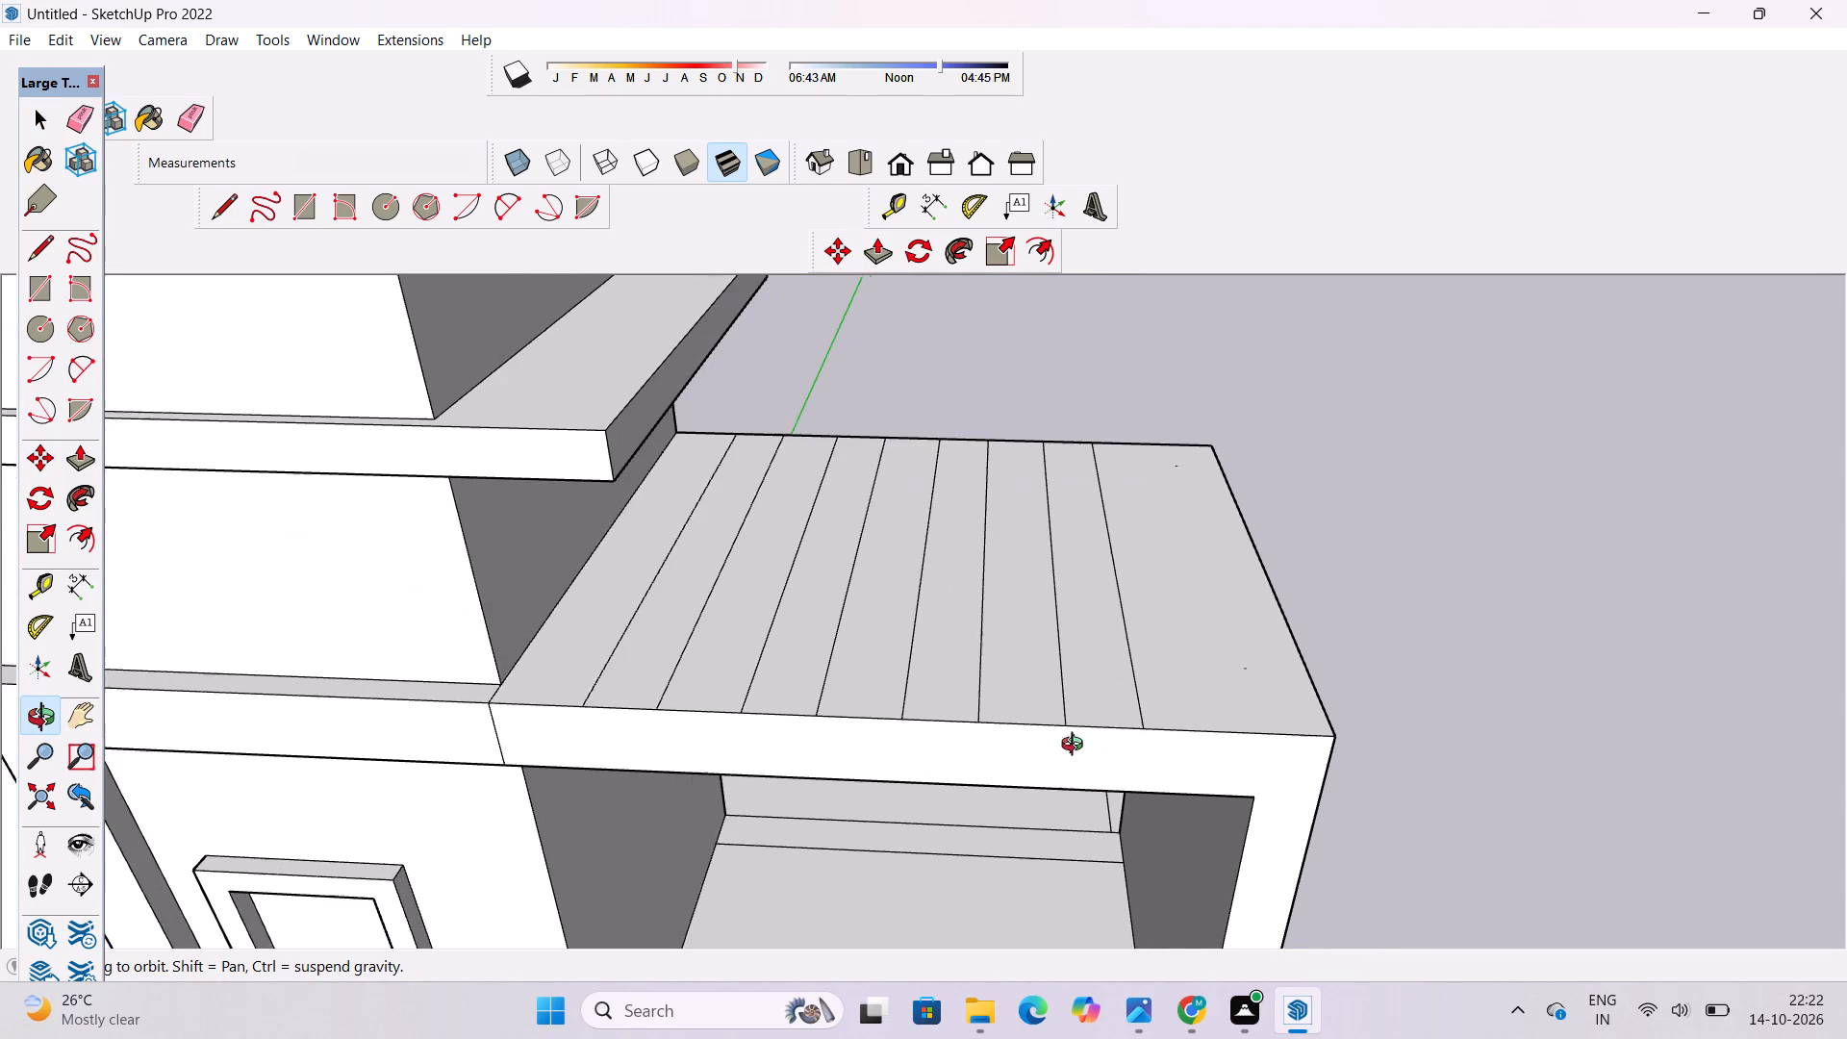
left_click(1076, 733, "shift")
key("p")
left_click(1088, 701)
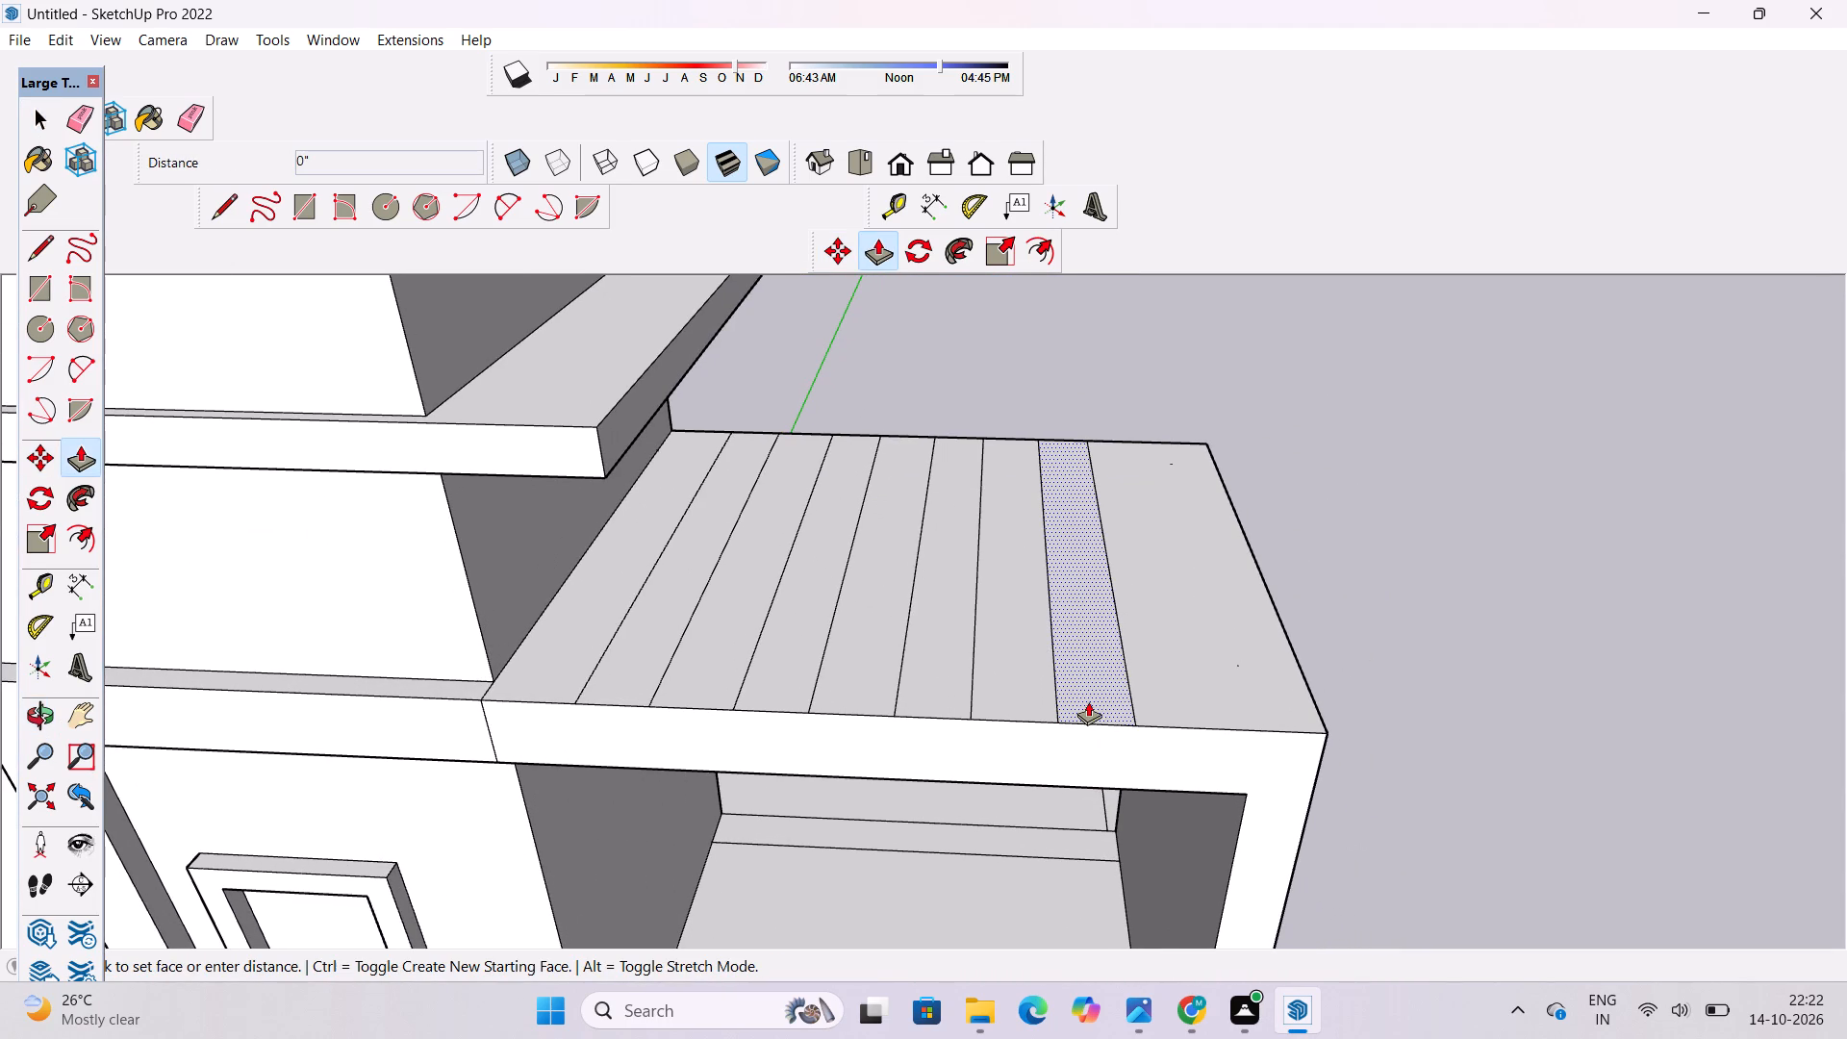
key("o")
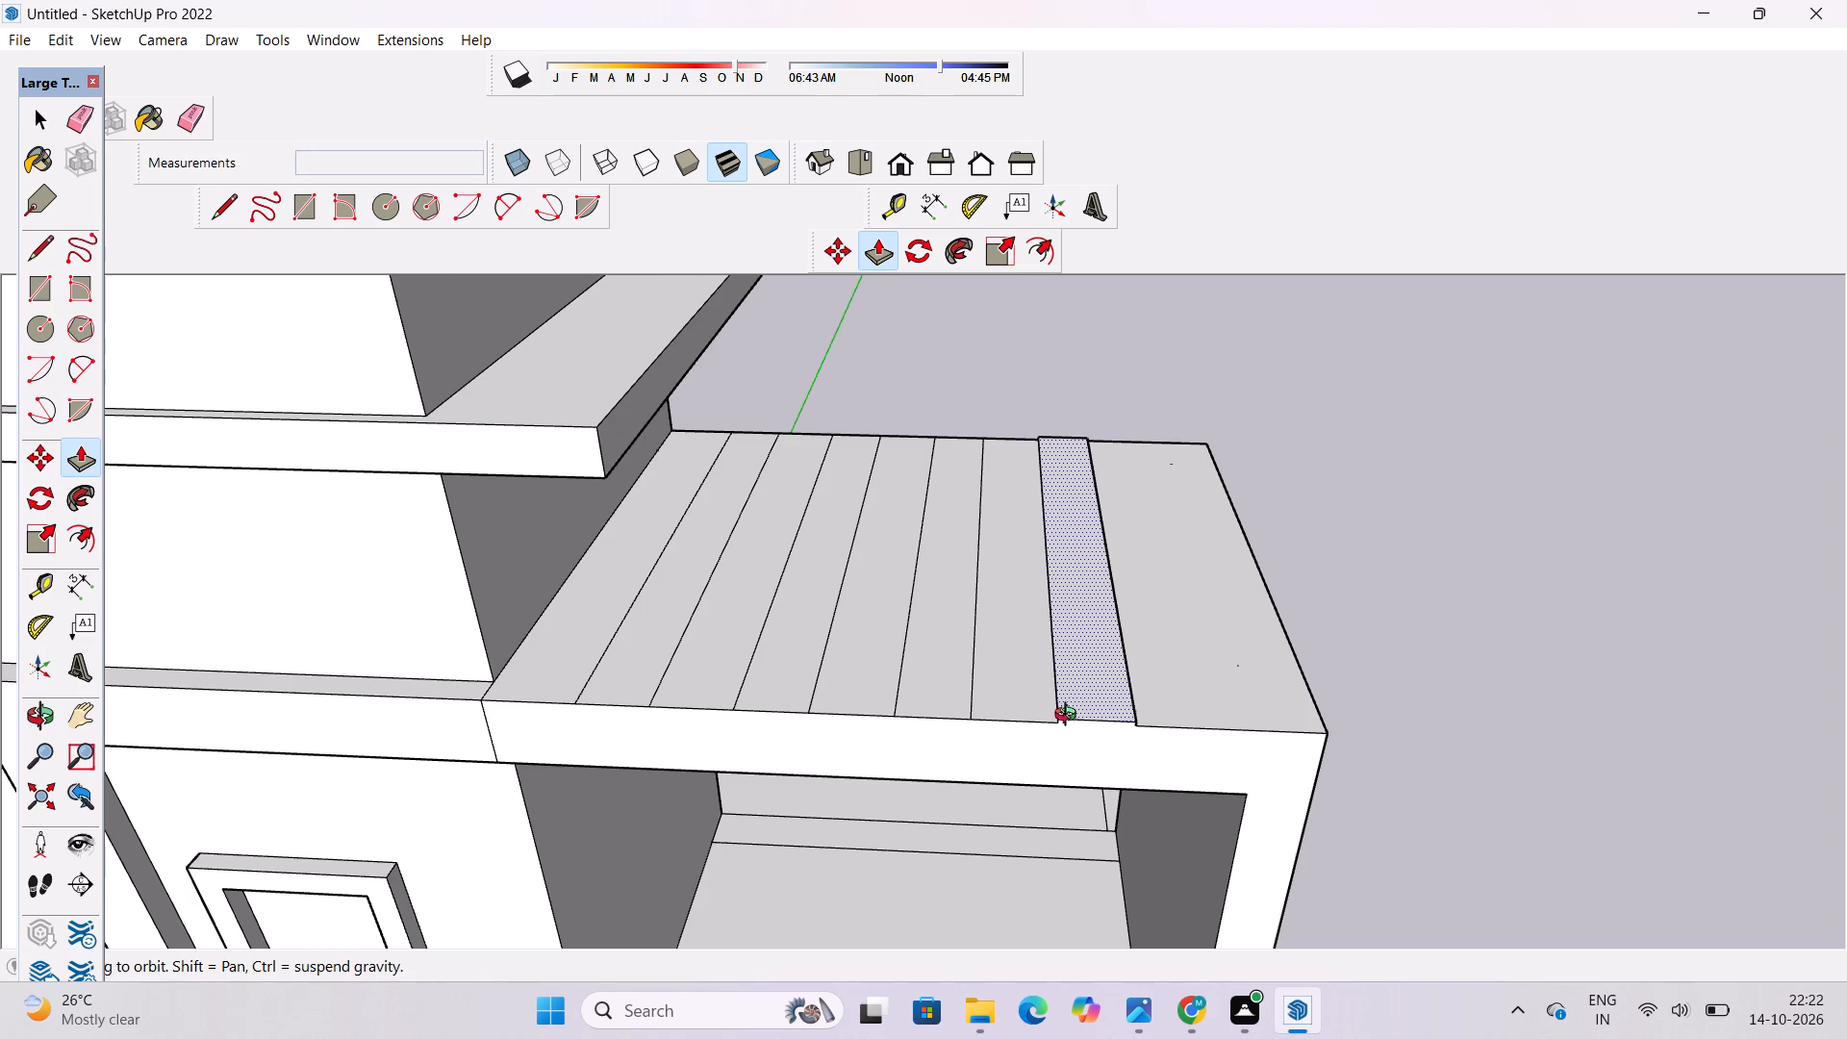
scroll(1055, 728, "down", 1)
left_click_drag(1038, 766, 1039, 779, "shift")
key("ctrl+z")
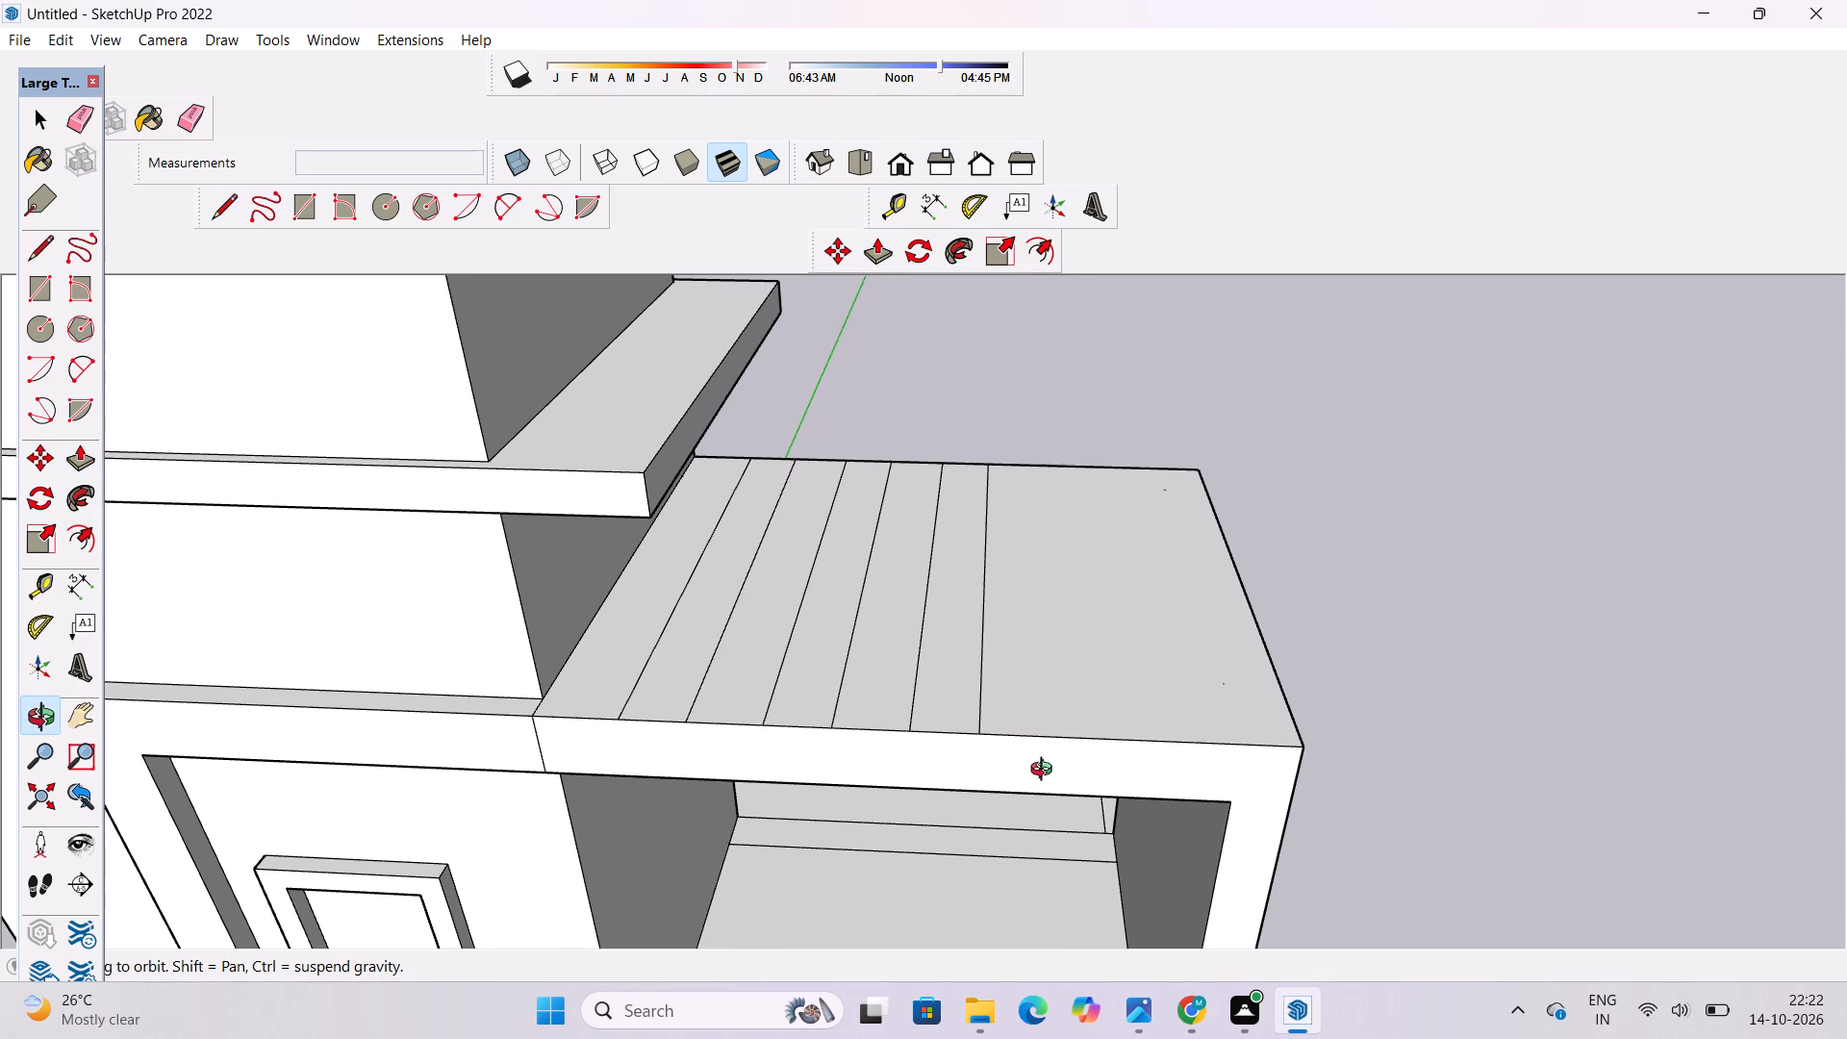
Redo the last undone operation on the roof slab's strips.
left_click_drag(1046, 772, 1052, 729)
key("ctrl+y")
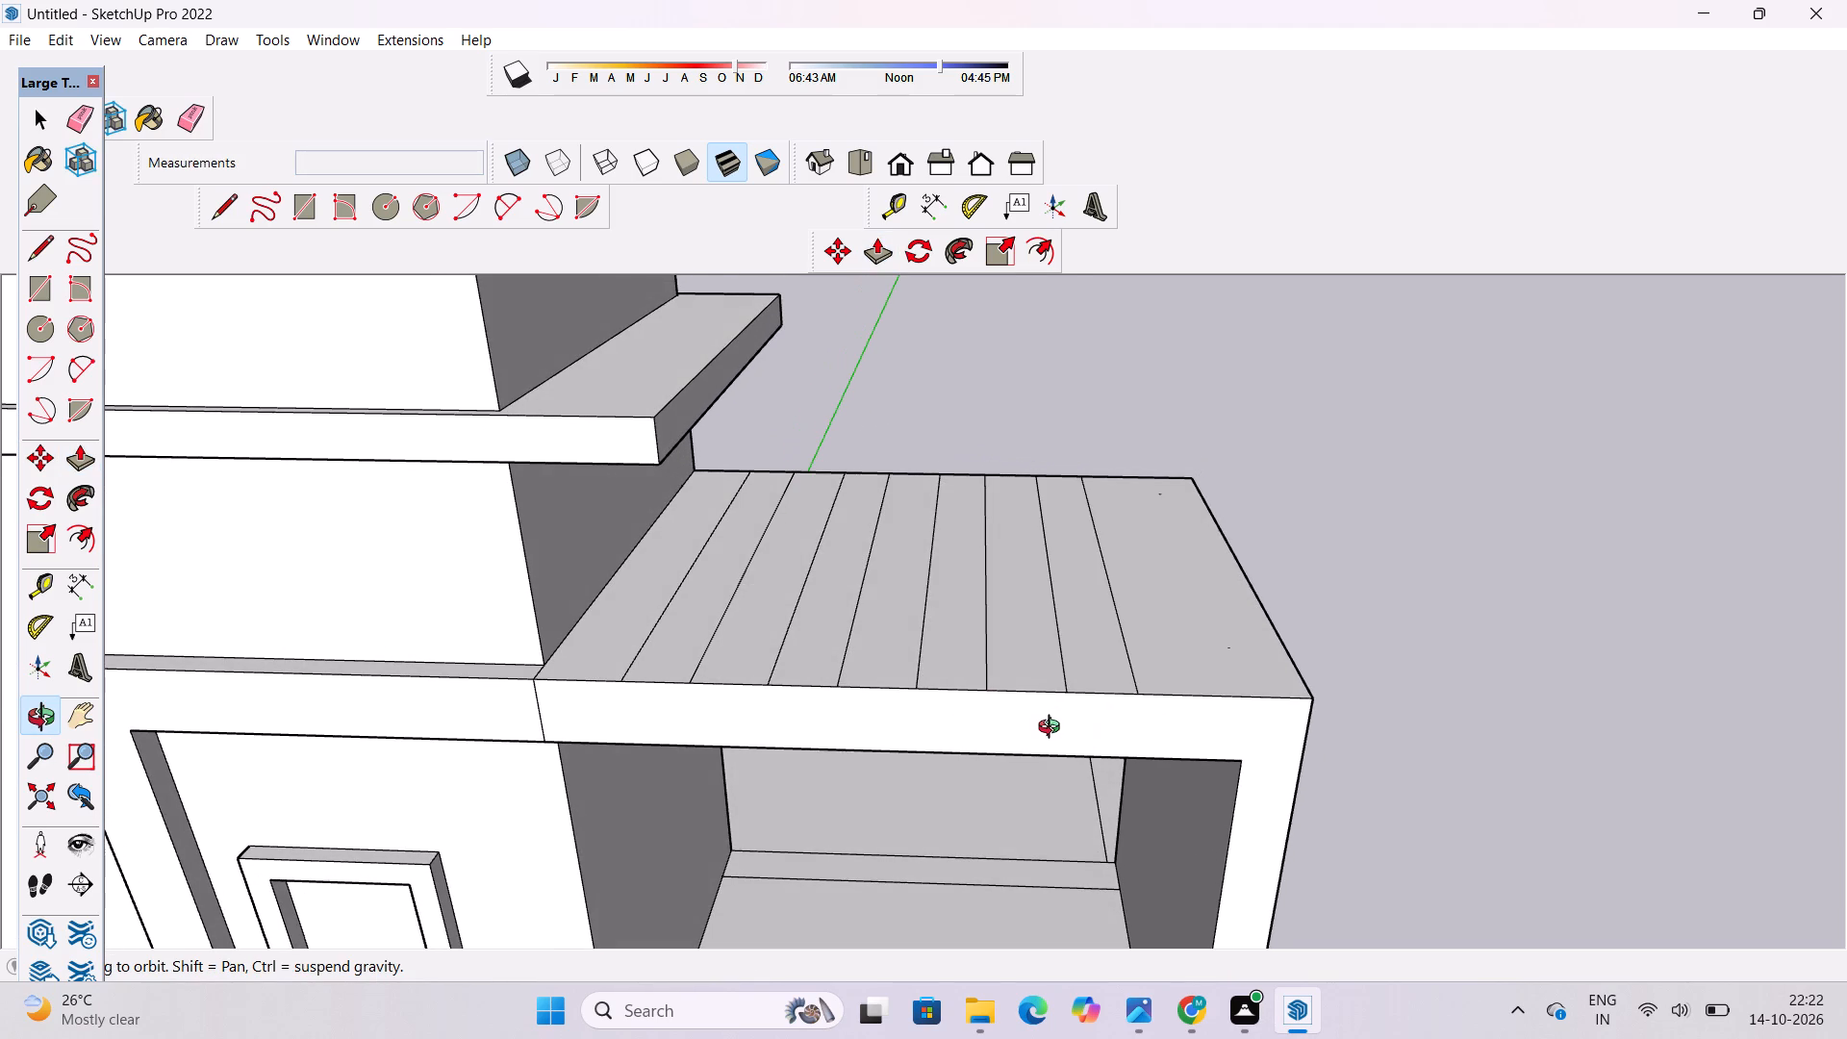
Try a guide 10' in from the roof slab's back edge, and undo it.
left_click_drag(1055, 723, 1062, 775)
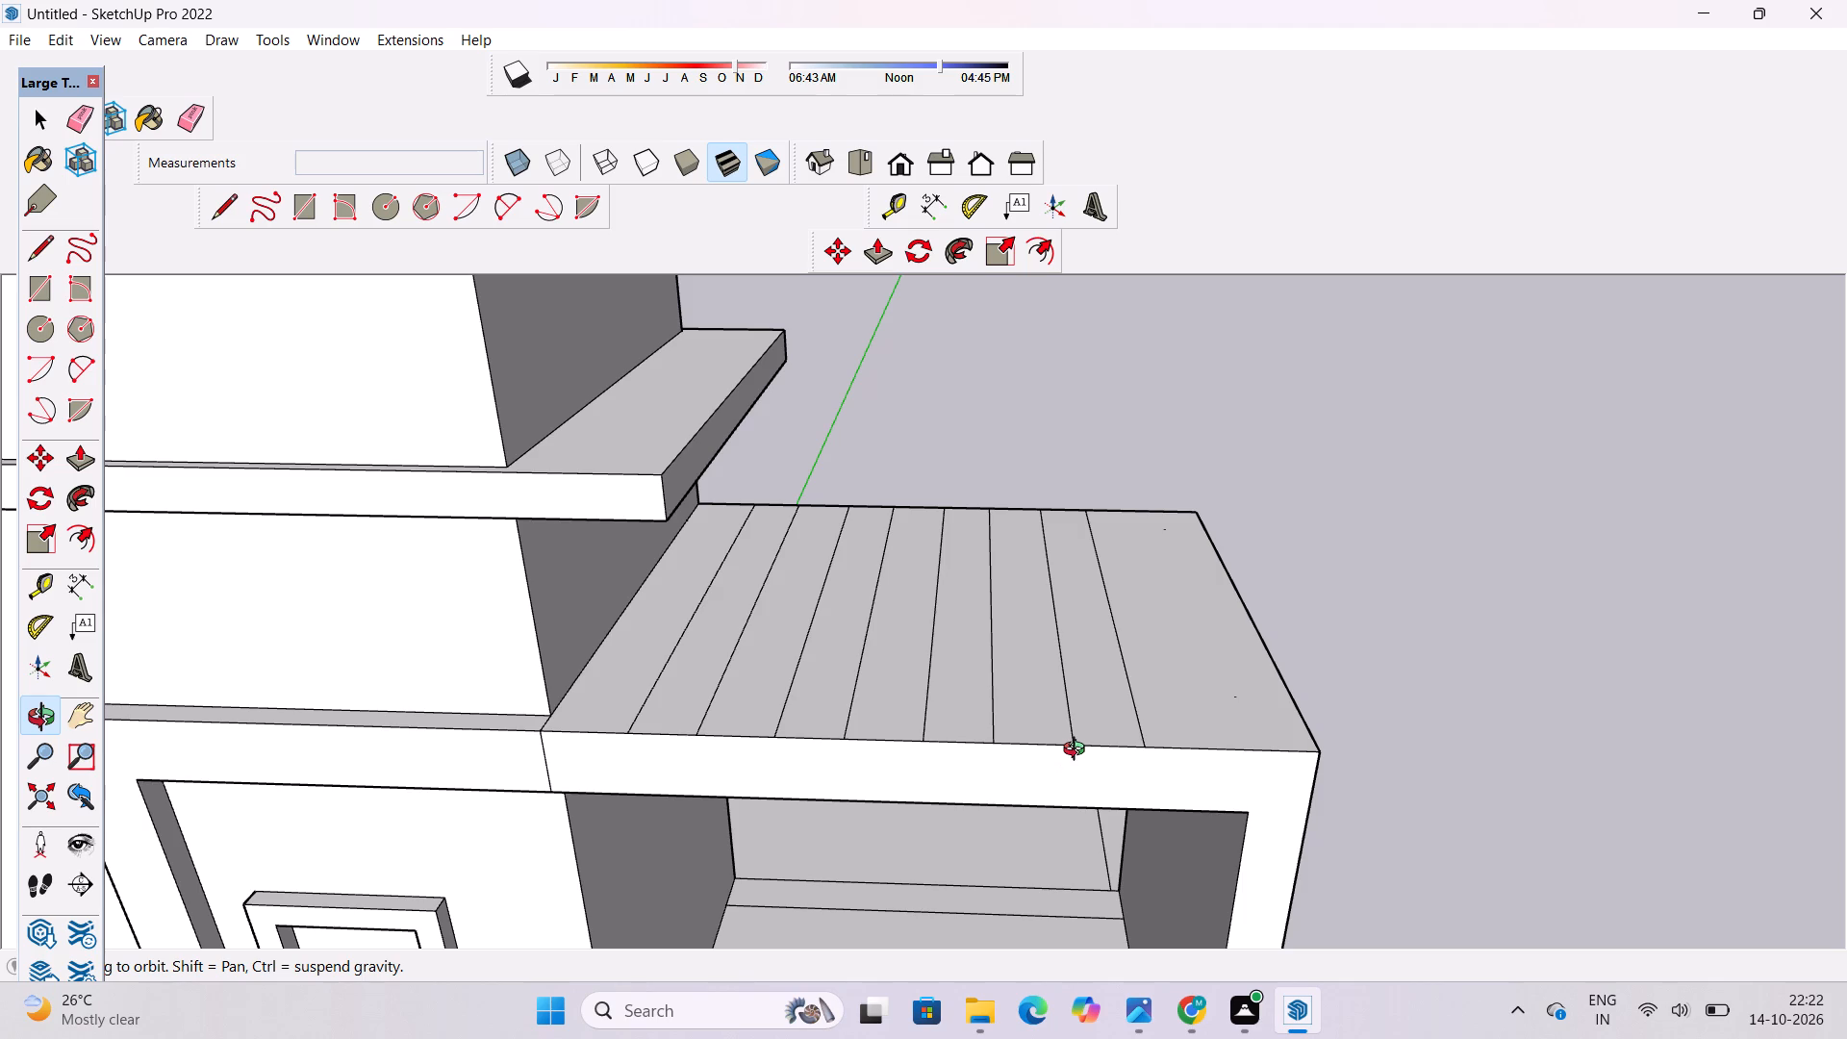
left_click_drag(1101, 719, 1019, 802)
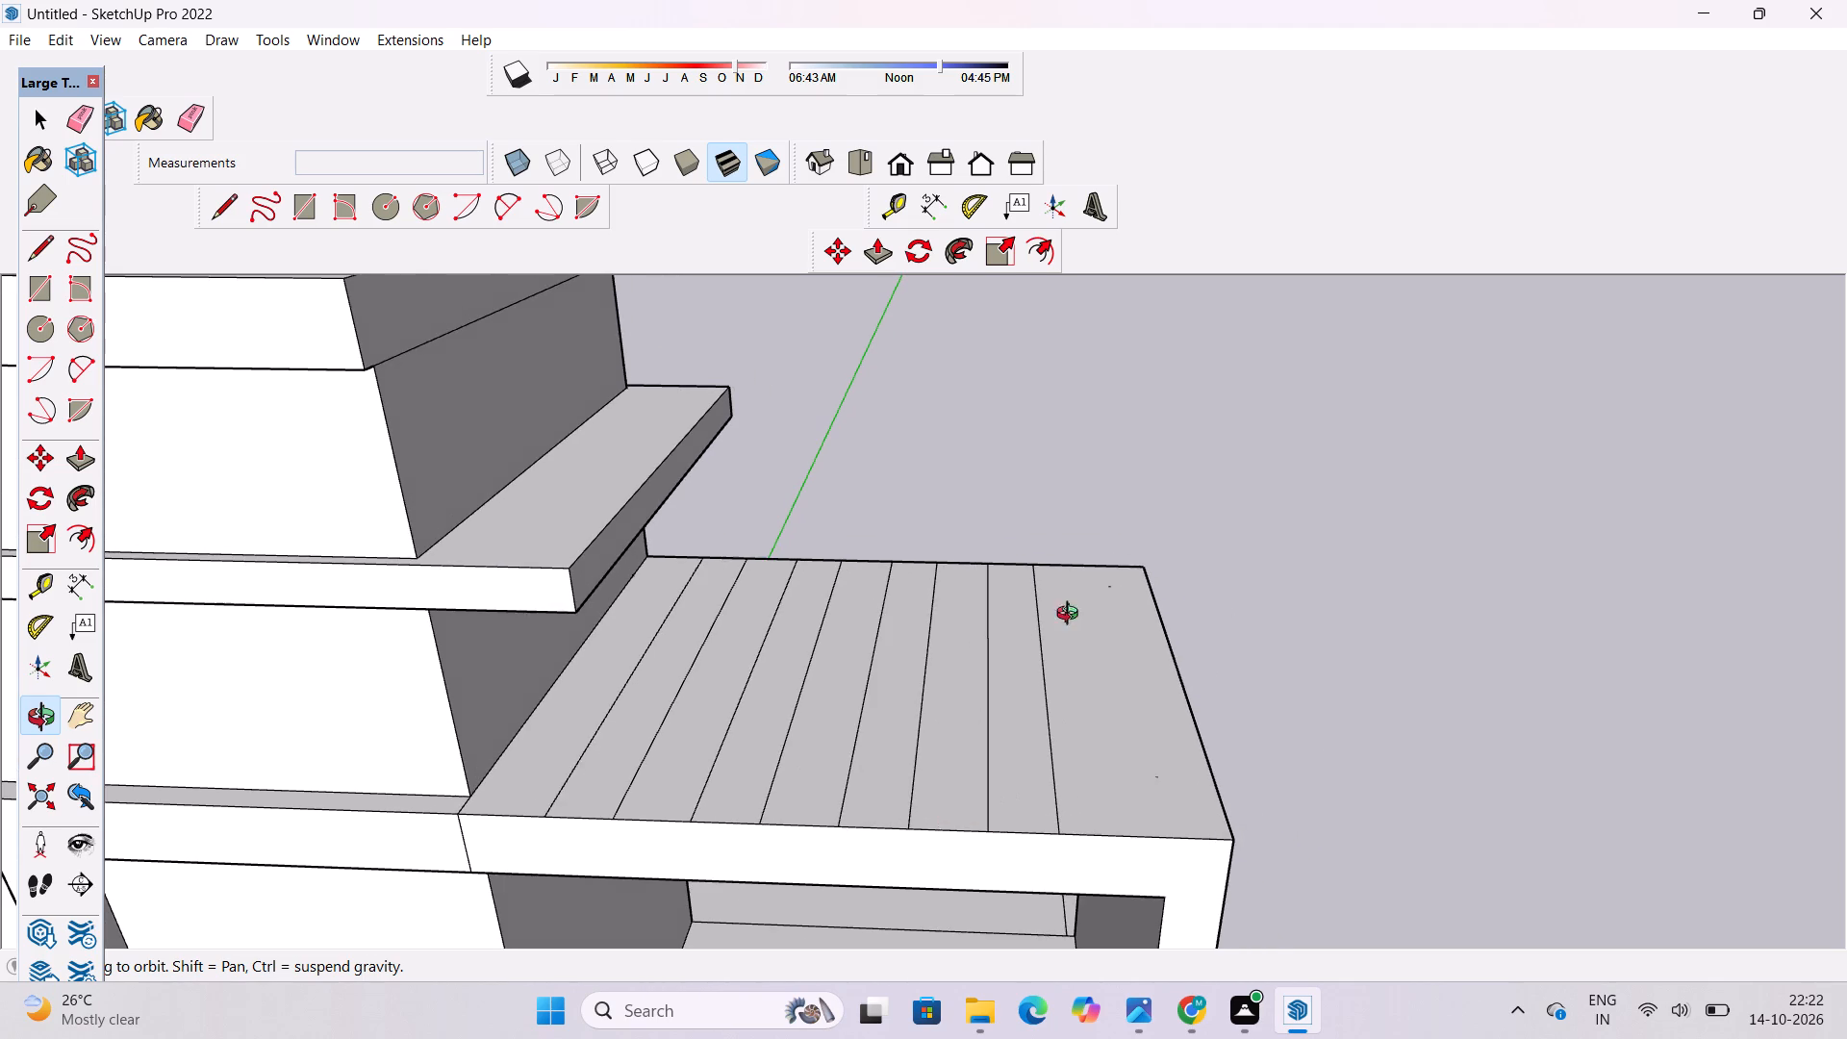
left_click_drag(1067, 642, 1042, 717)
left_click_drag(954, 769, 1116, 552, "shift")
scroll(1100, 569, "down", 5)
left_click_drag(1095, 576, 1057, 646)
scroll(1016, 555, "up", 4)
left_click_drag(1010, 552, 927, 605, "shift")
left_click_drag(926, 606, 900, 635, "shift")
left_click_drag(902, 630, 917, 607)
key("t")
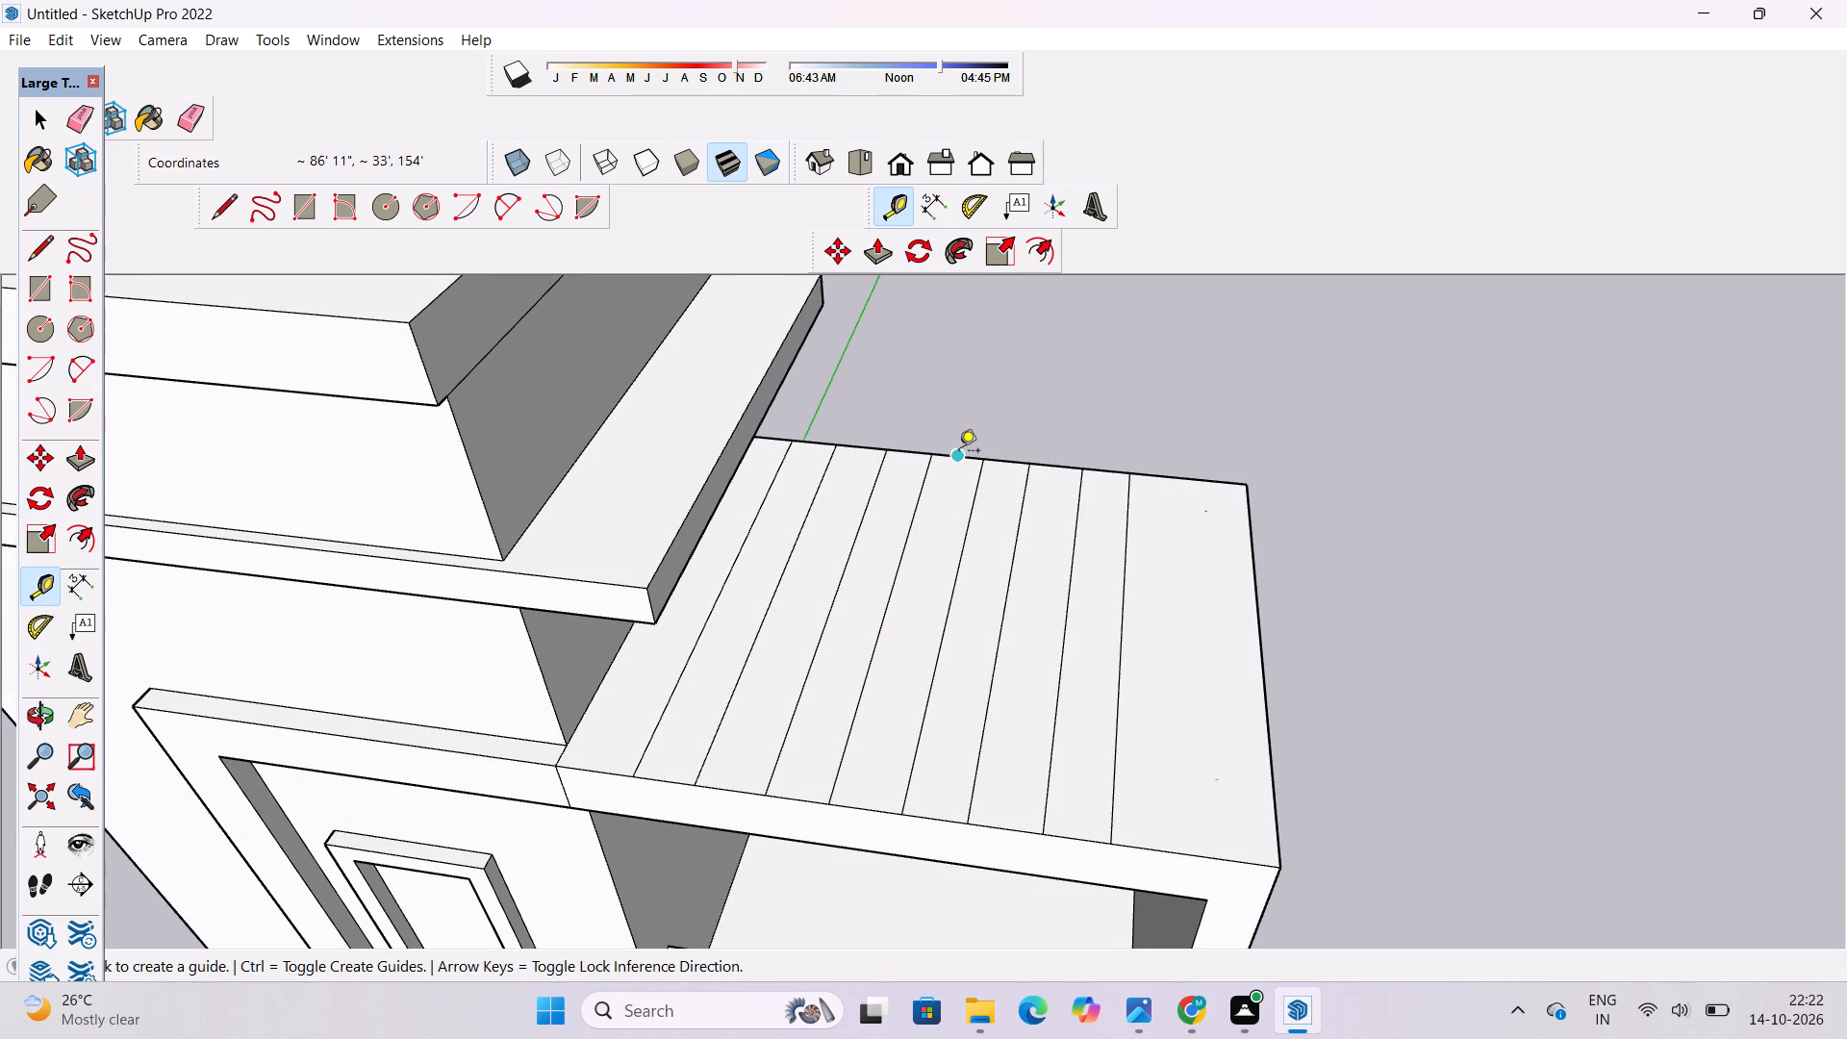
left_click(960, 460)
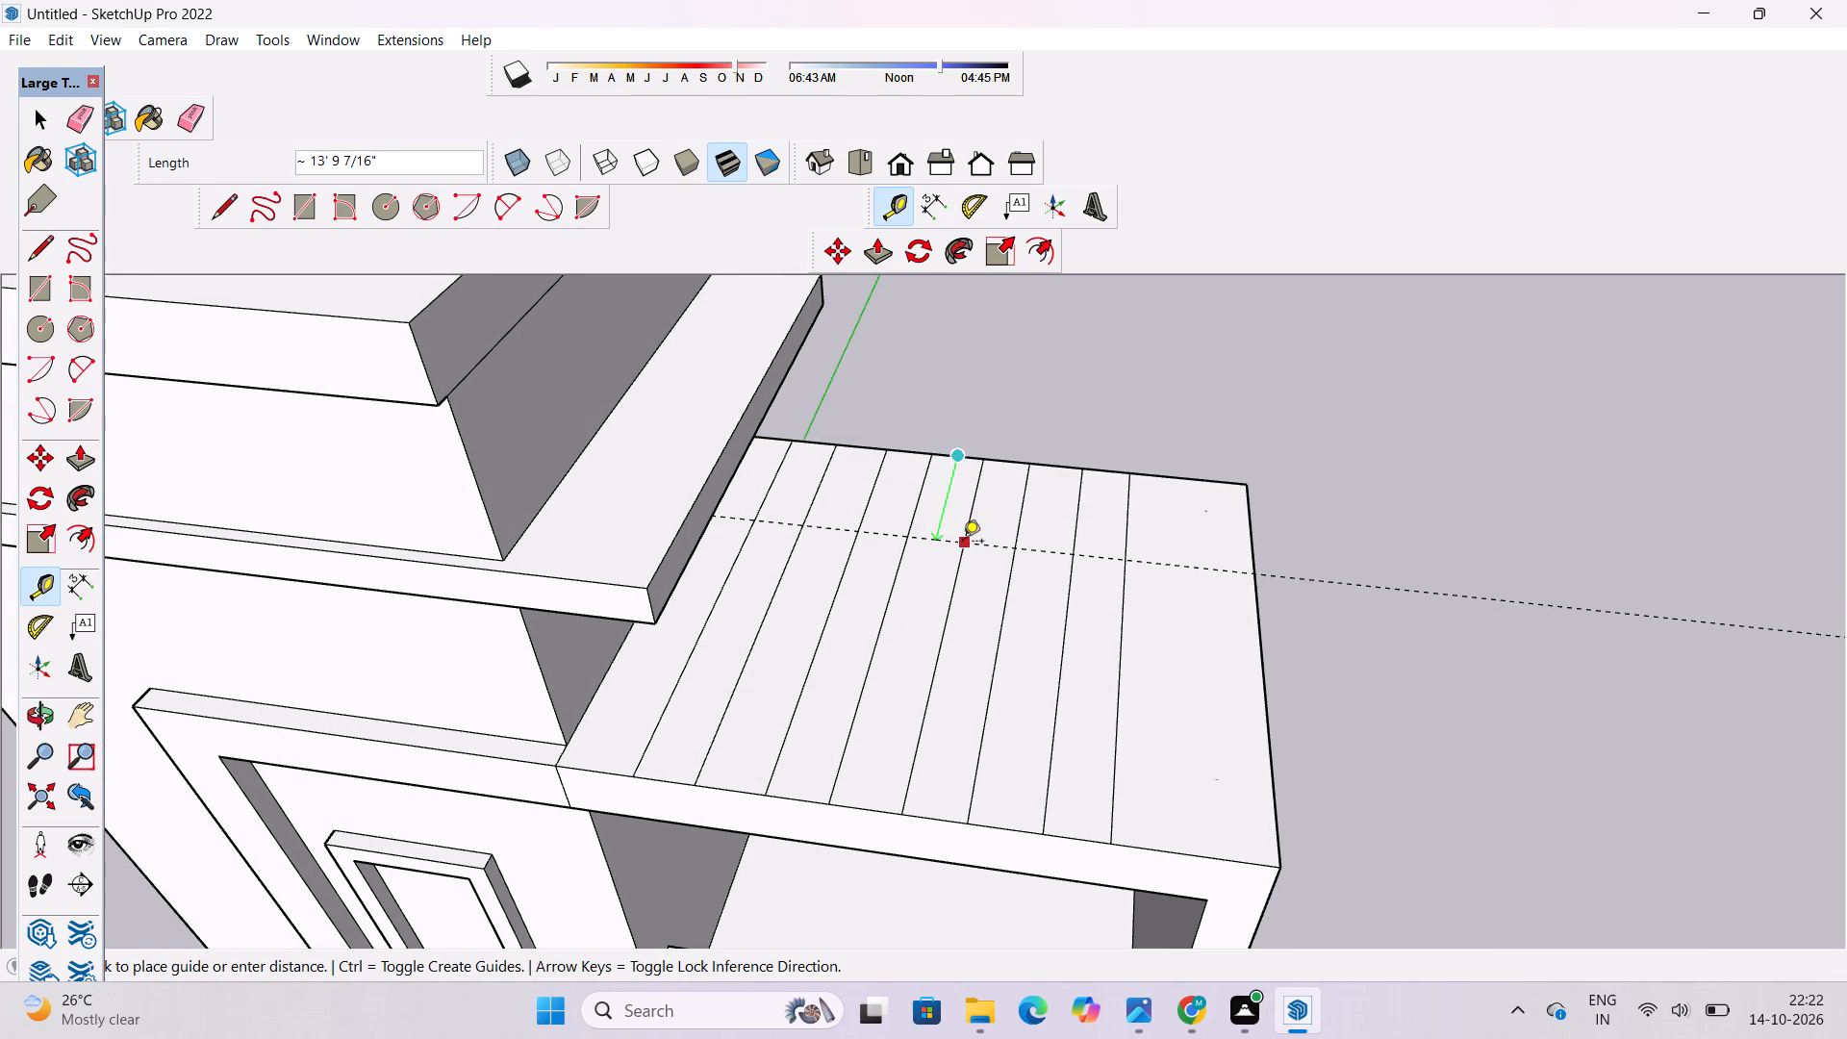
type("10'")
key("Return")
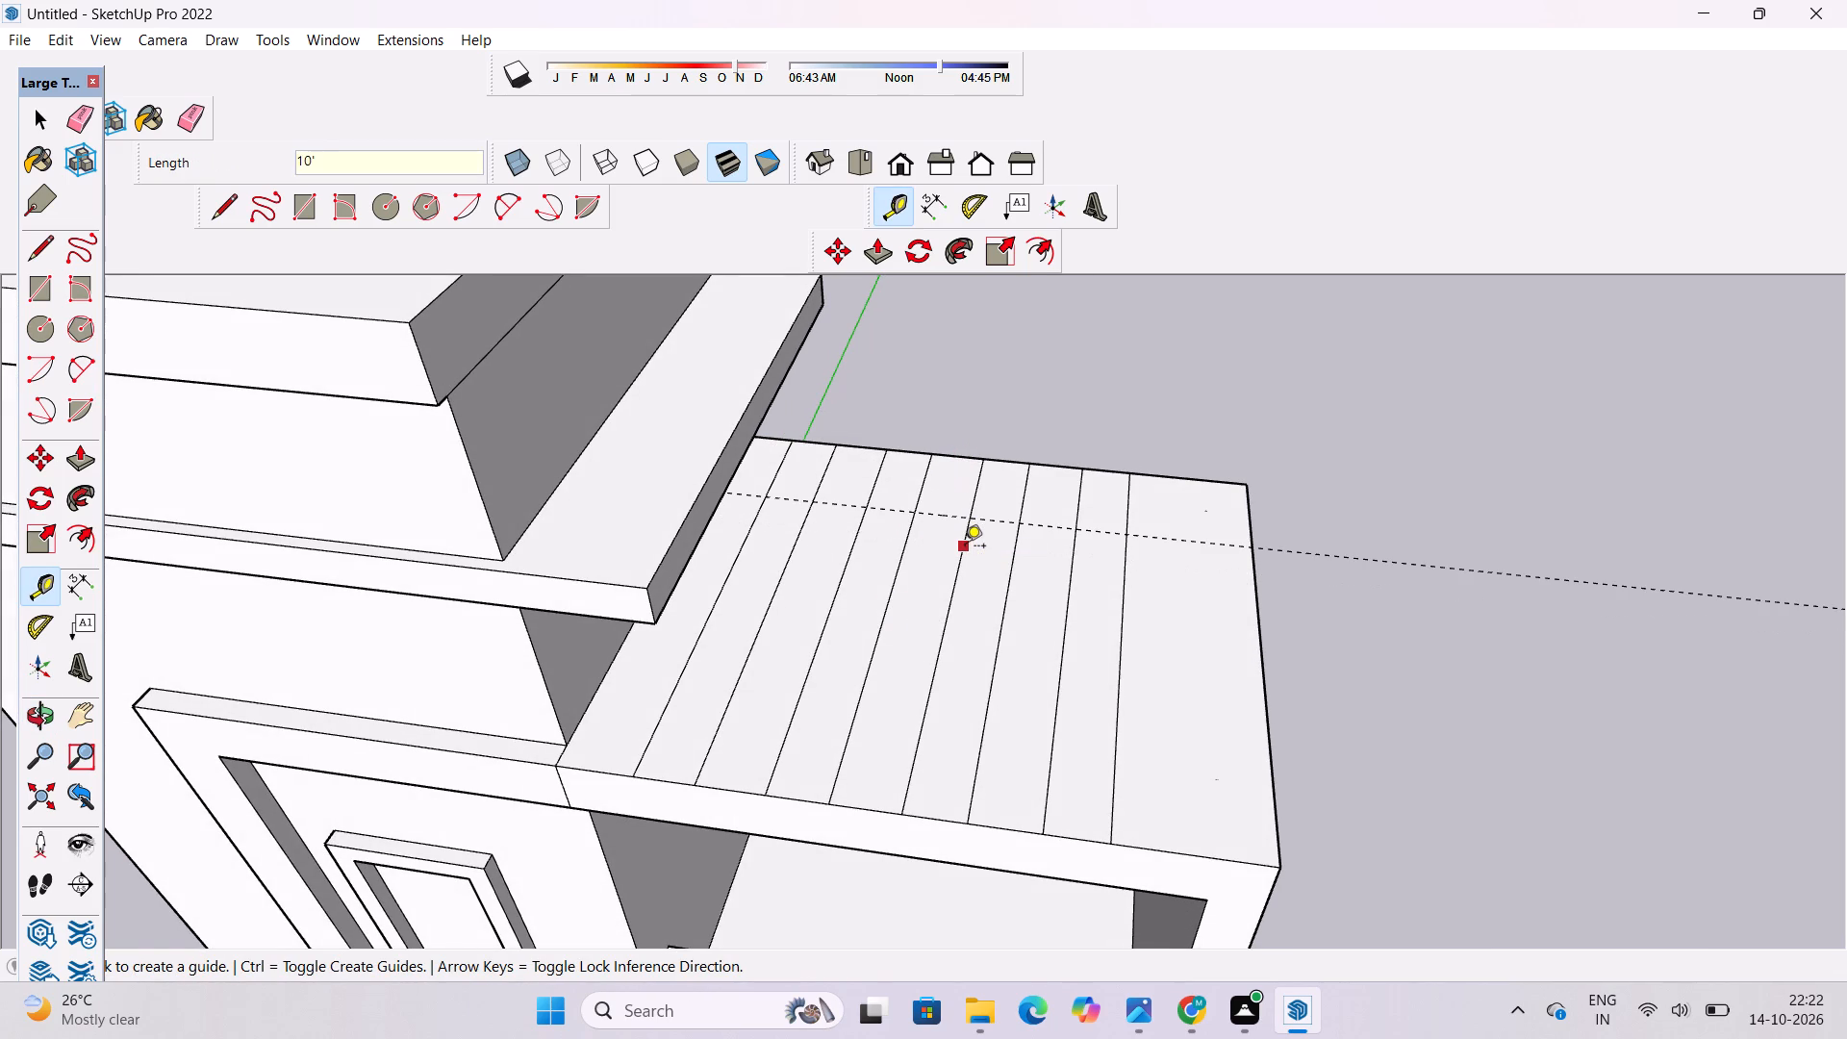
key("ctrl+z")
Place guides across the roof slab, one 5' in from the back edge and one 5' in from the front edge.
left_click(958, 459)
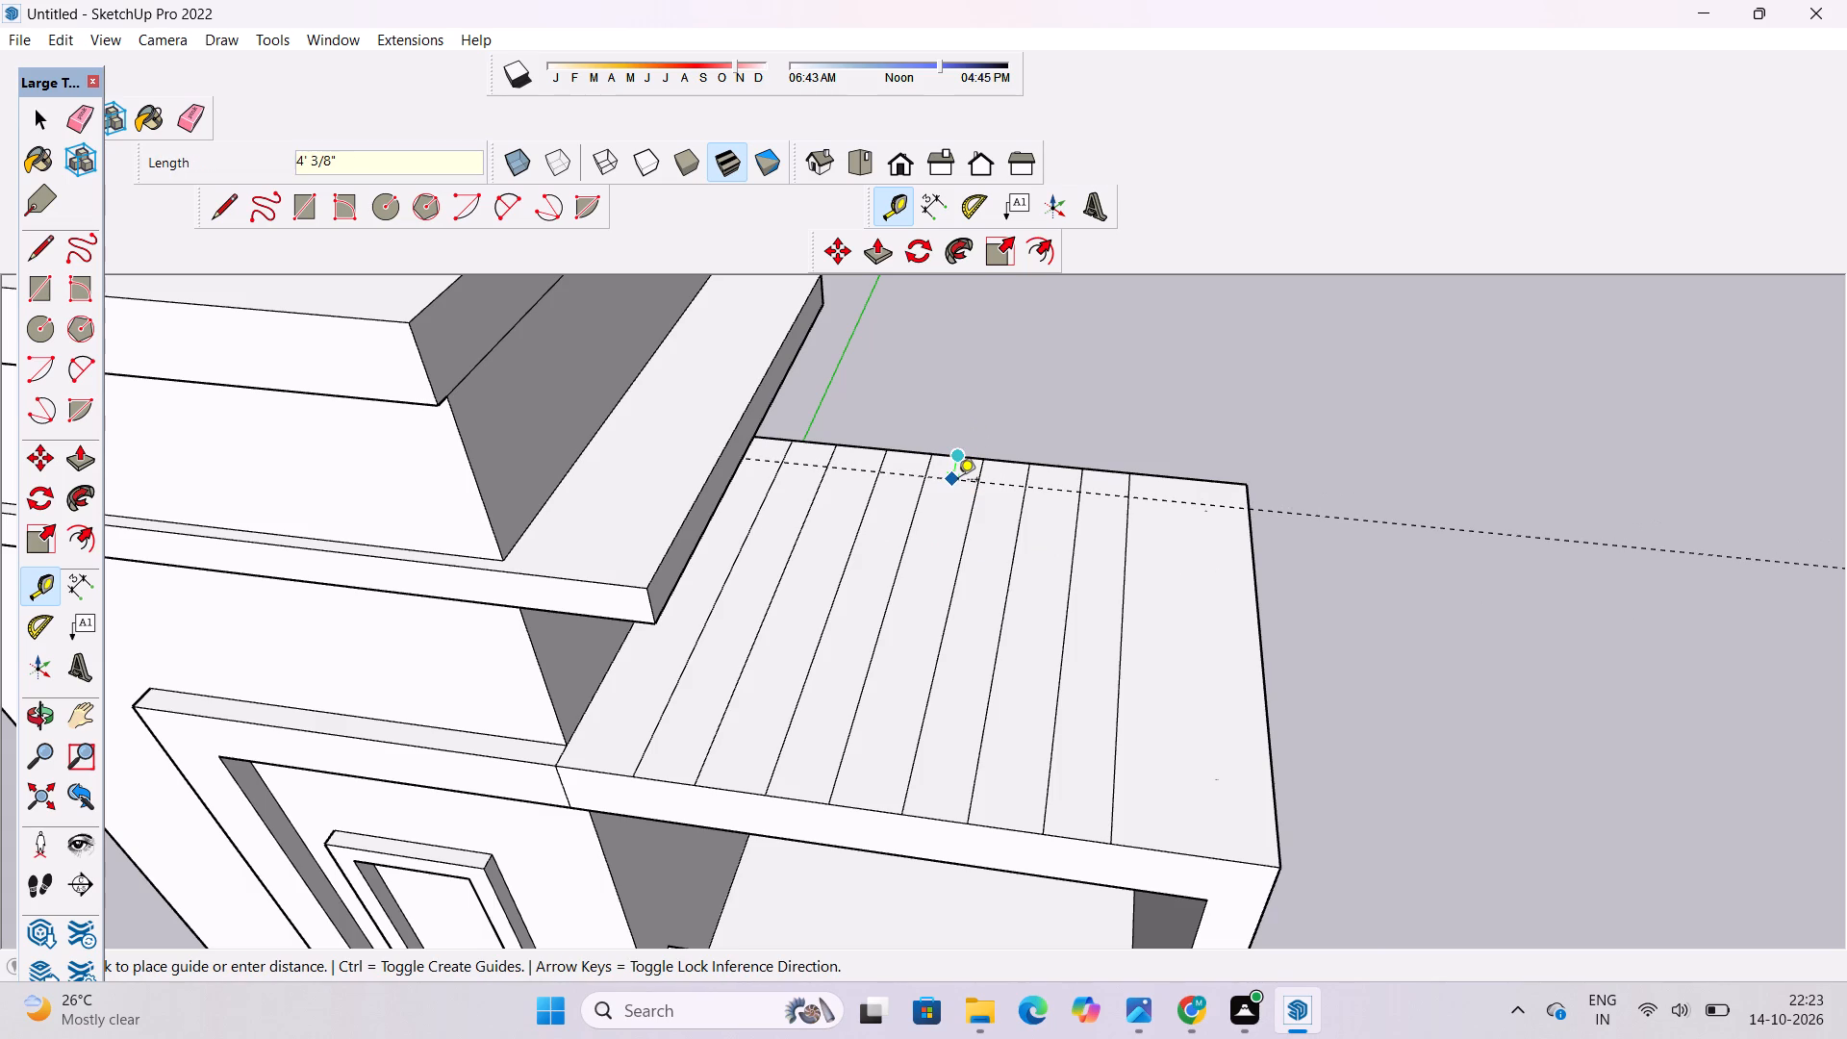
type("5'")
key("Return")
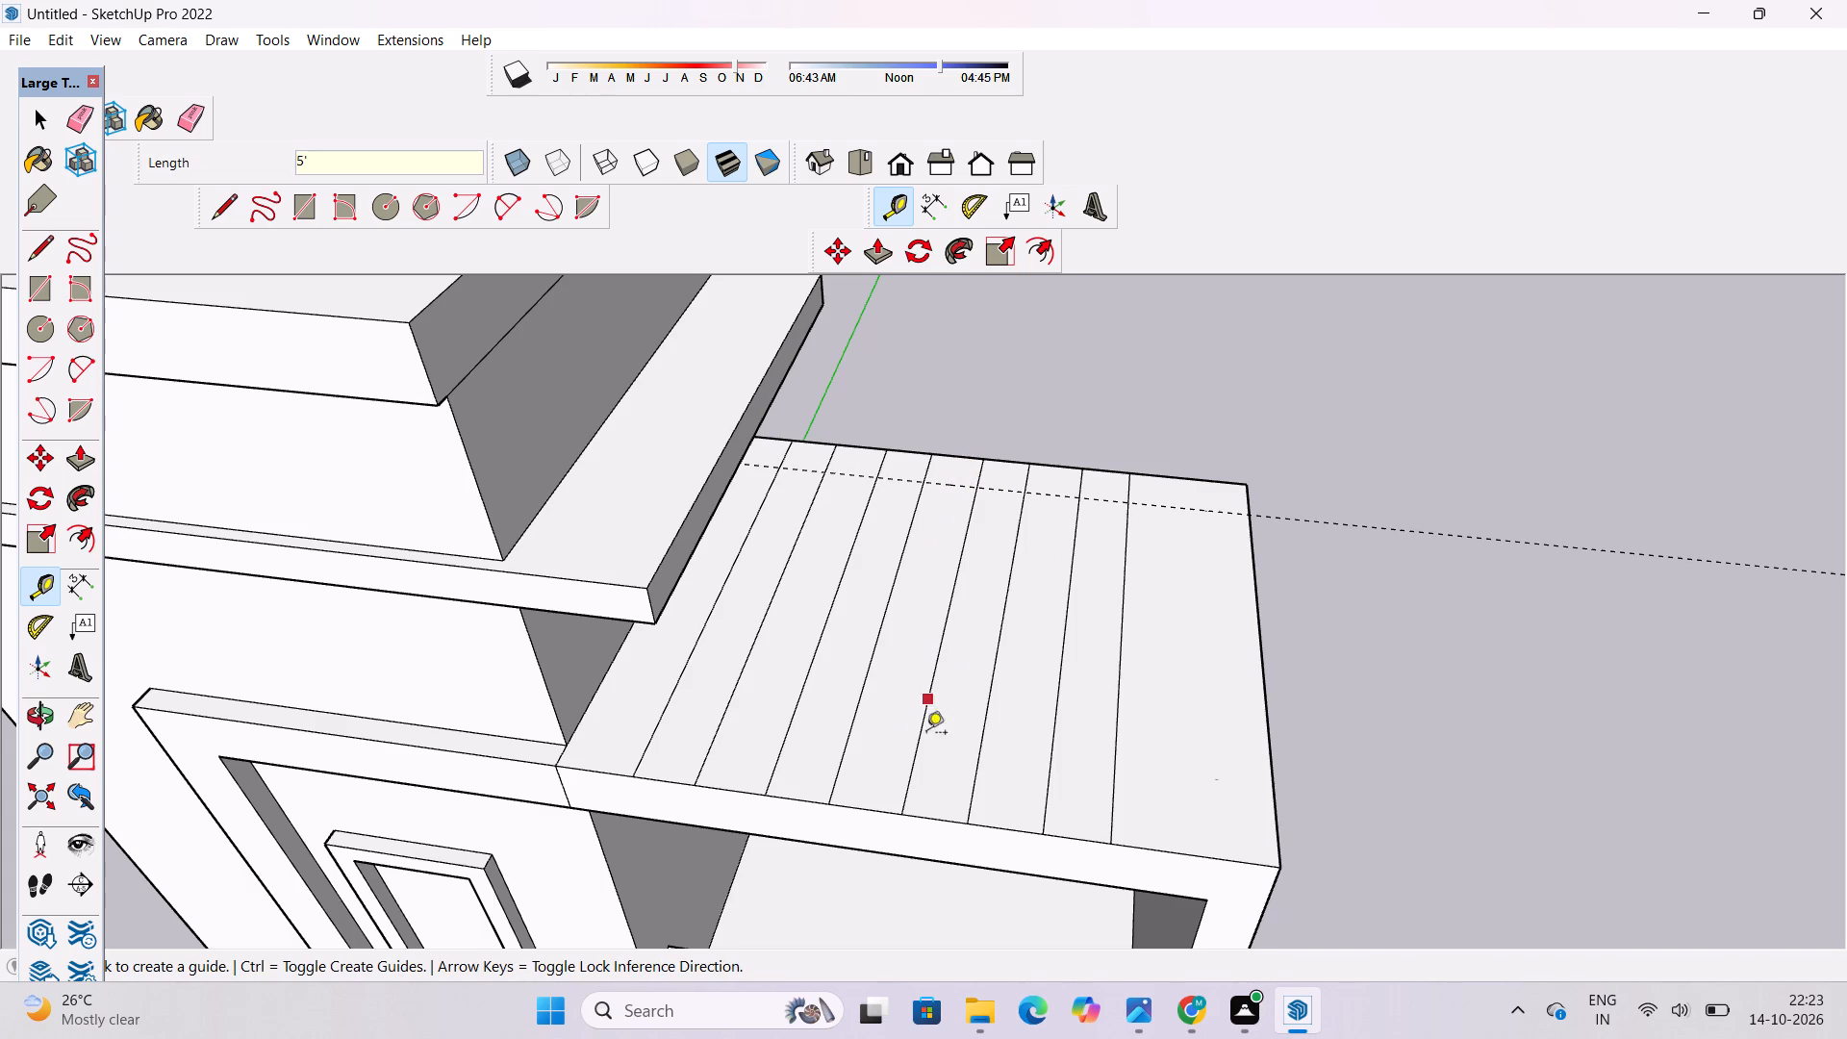
scroll(890, 785, "down", 1)
scroll(870, 824, "up", 4)
left_click(875, 801)
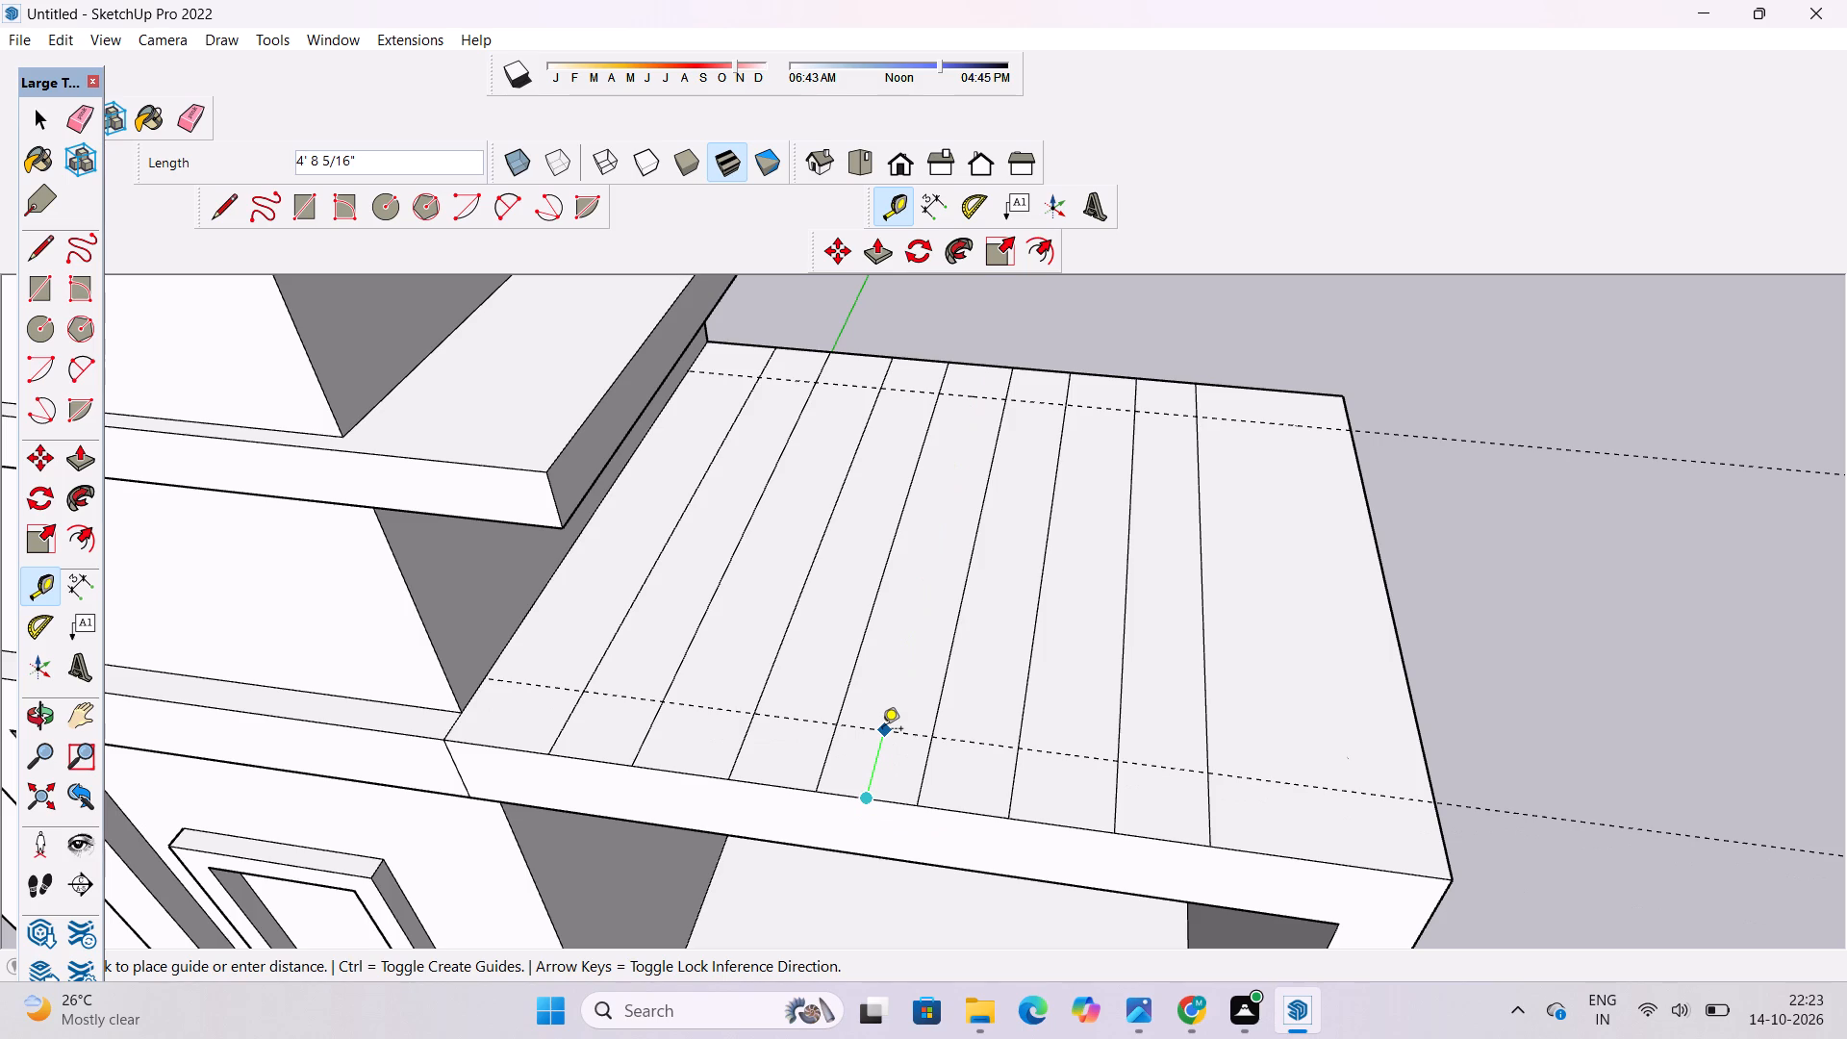
type("5'")
key("Return")
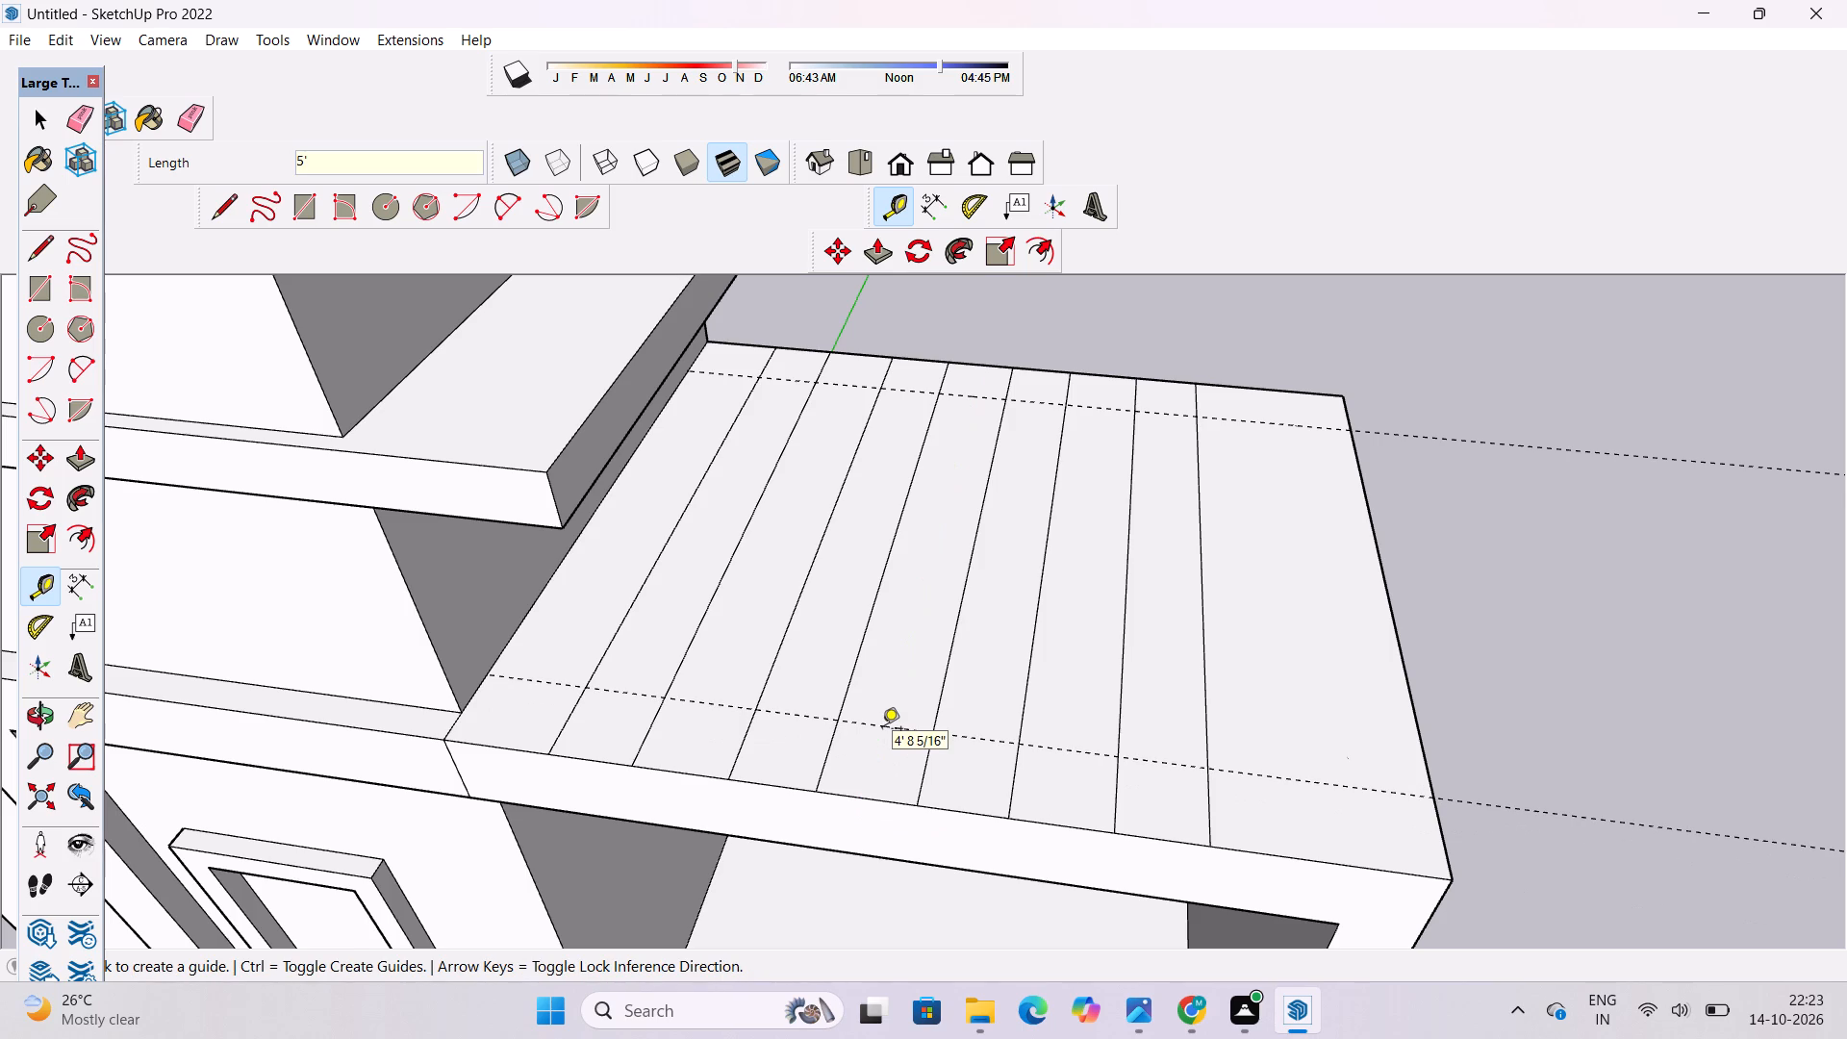
Draw lines along both guides across the roof slab, from the tower side to the outer side edge.
key("o")
scroll(926, 430, "down", 7)
left_click_drag(1130, 515, 694, 678)
left_click_drag(761, 634, 764, 610)
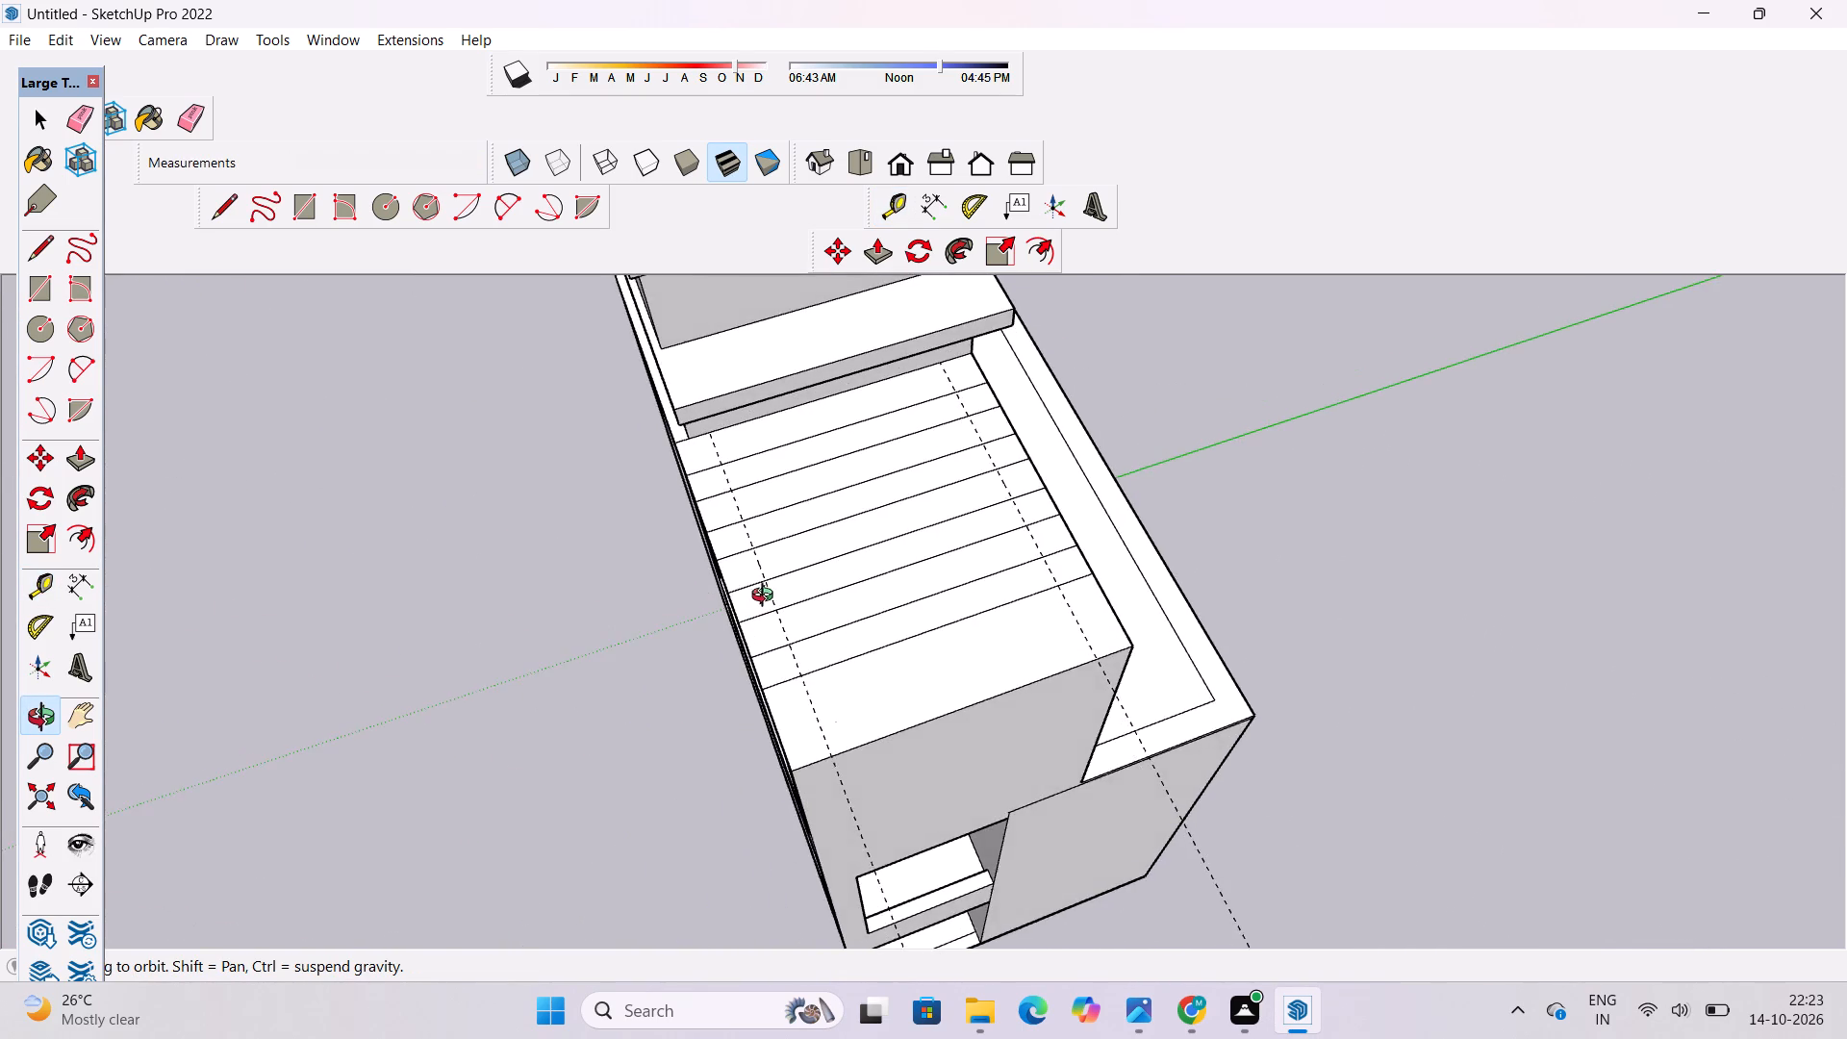
scroll(768, 597, "up", 3)
left_click_drag(768, 597, 1055, 586)
left_click_drag(1065, 578, 895, 613, "shift")
left_click_drag(861, 659, 986, 619)
left_click_drag(980, 665, 1000, 714, "shift")
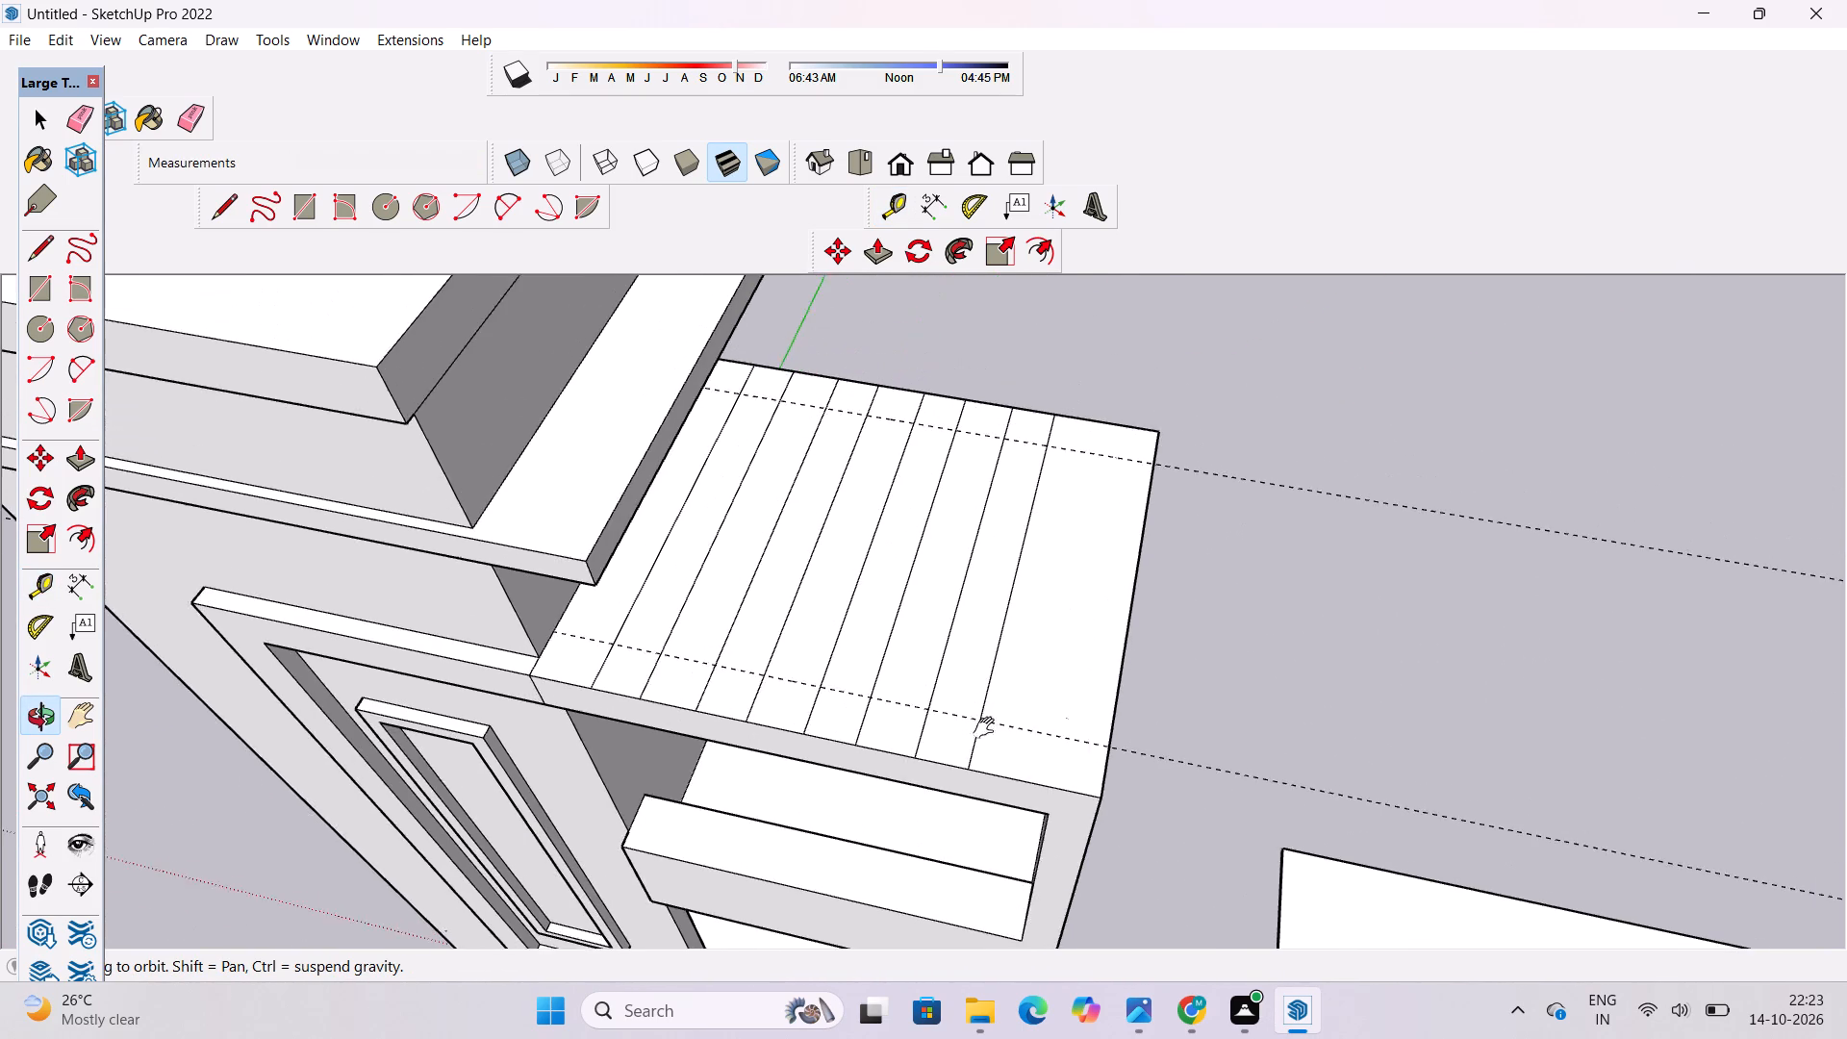
left_click_drag(988, 728, 1014, 652)
left_click_drag(1016, 652, 1018, 700, "shift")
key("l")
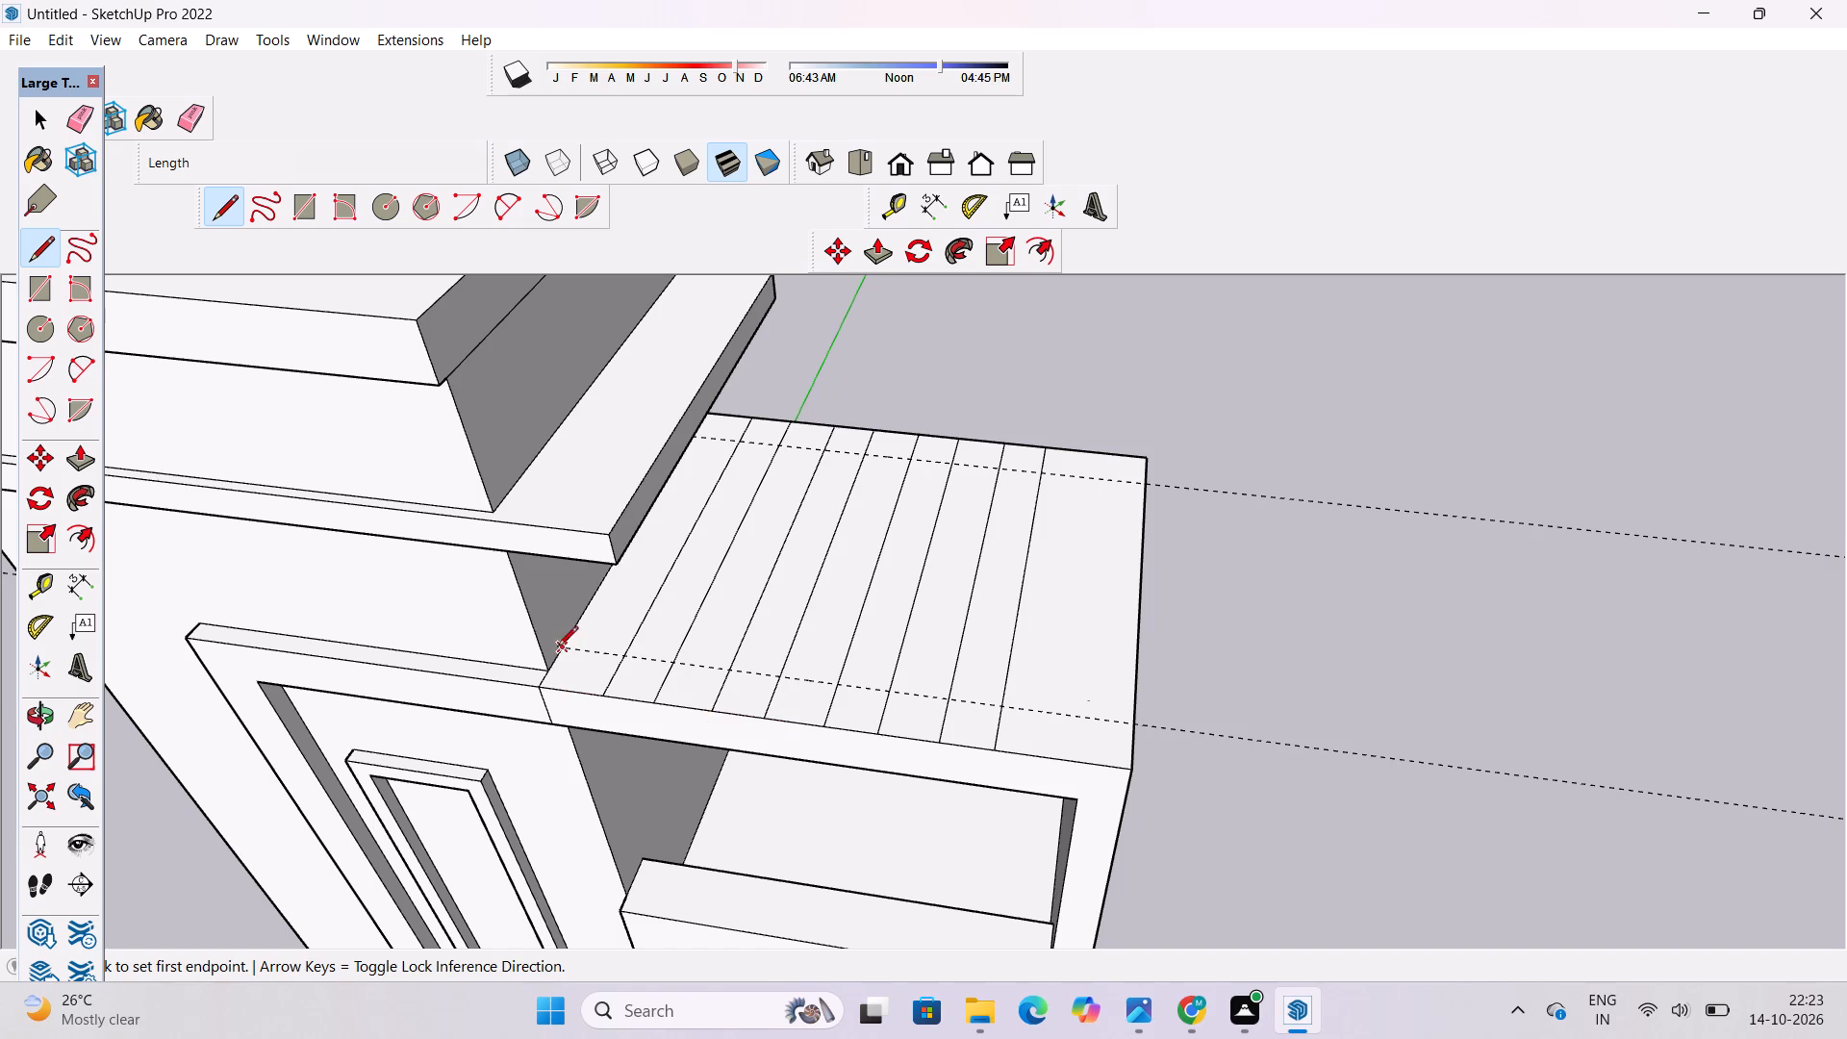
left_click(560, 647)
scroll(652, 652, "down", 2)
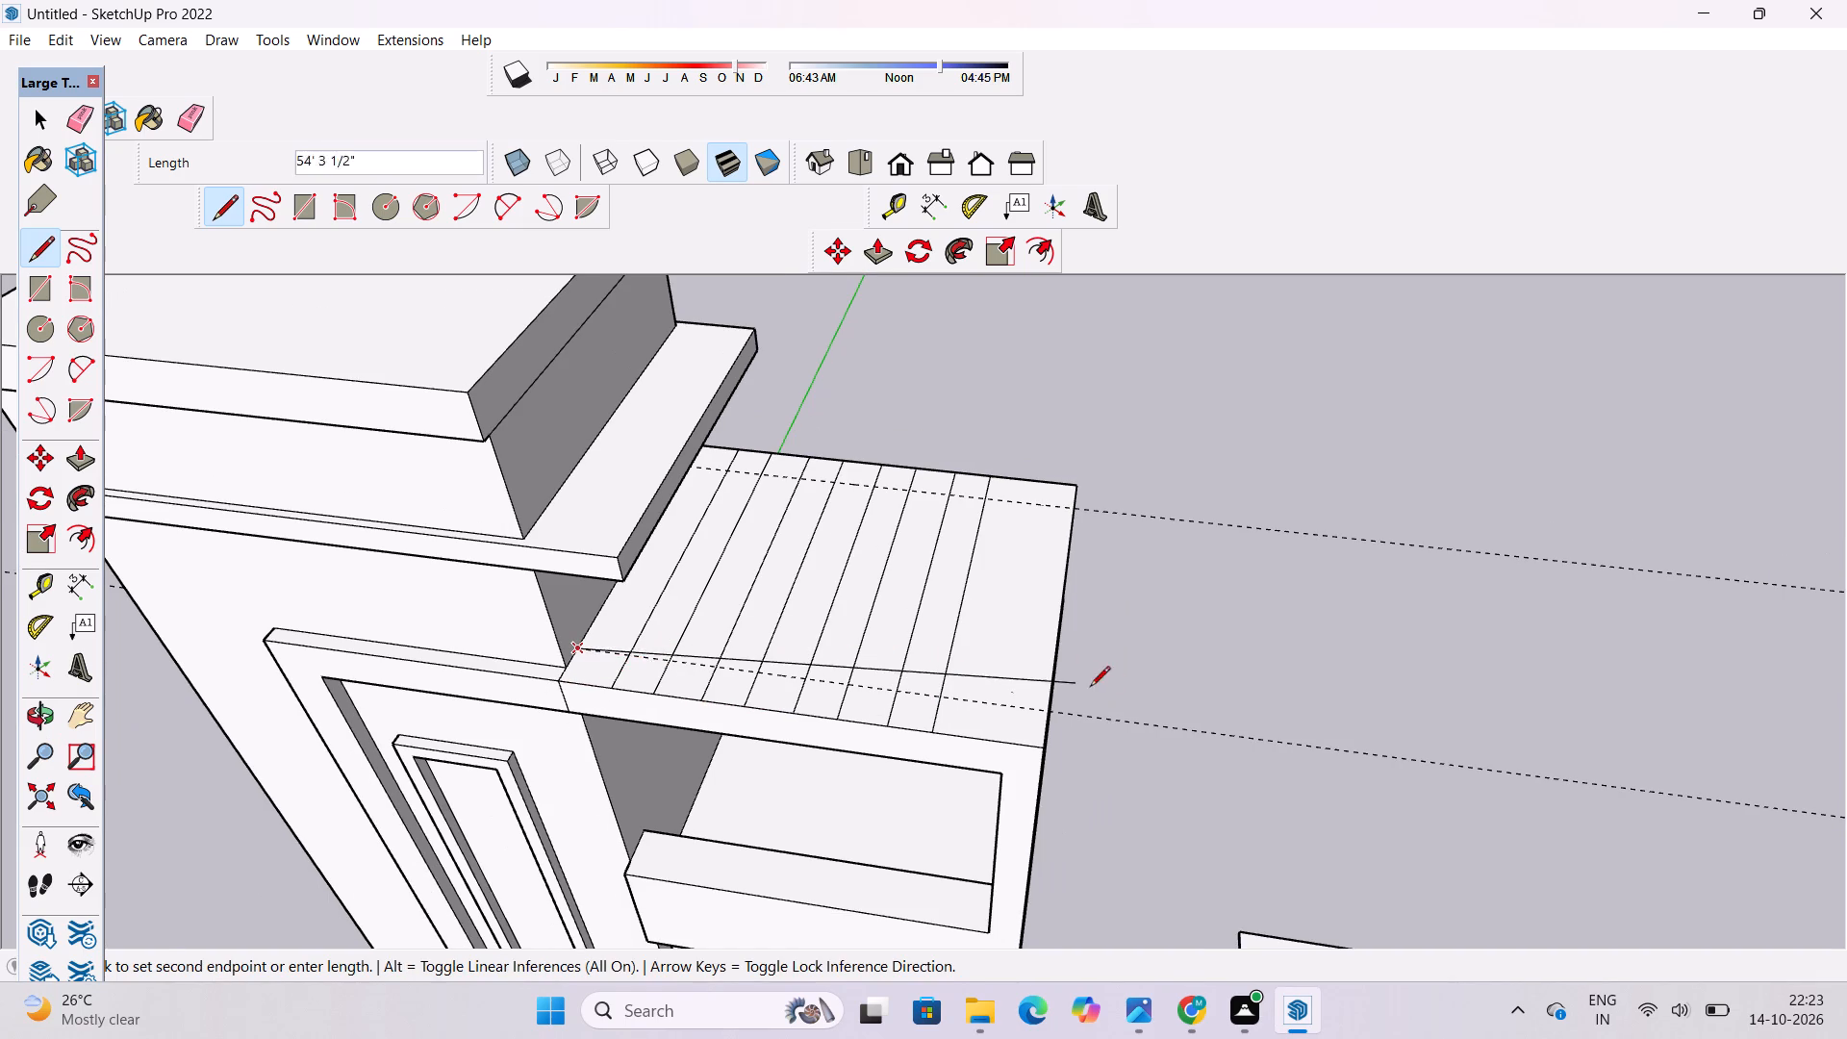
left_click(1047, 710)
scroll(913, 430, "up", 4)
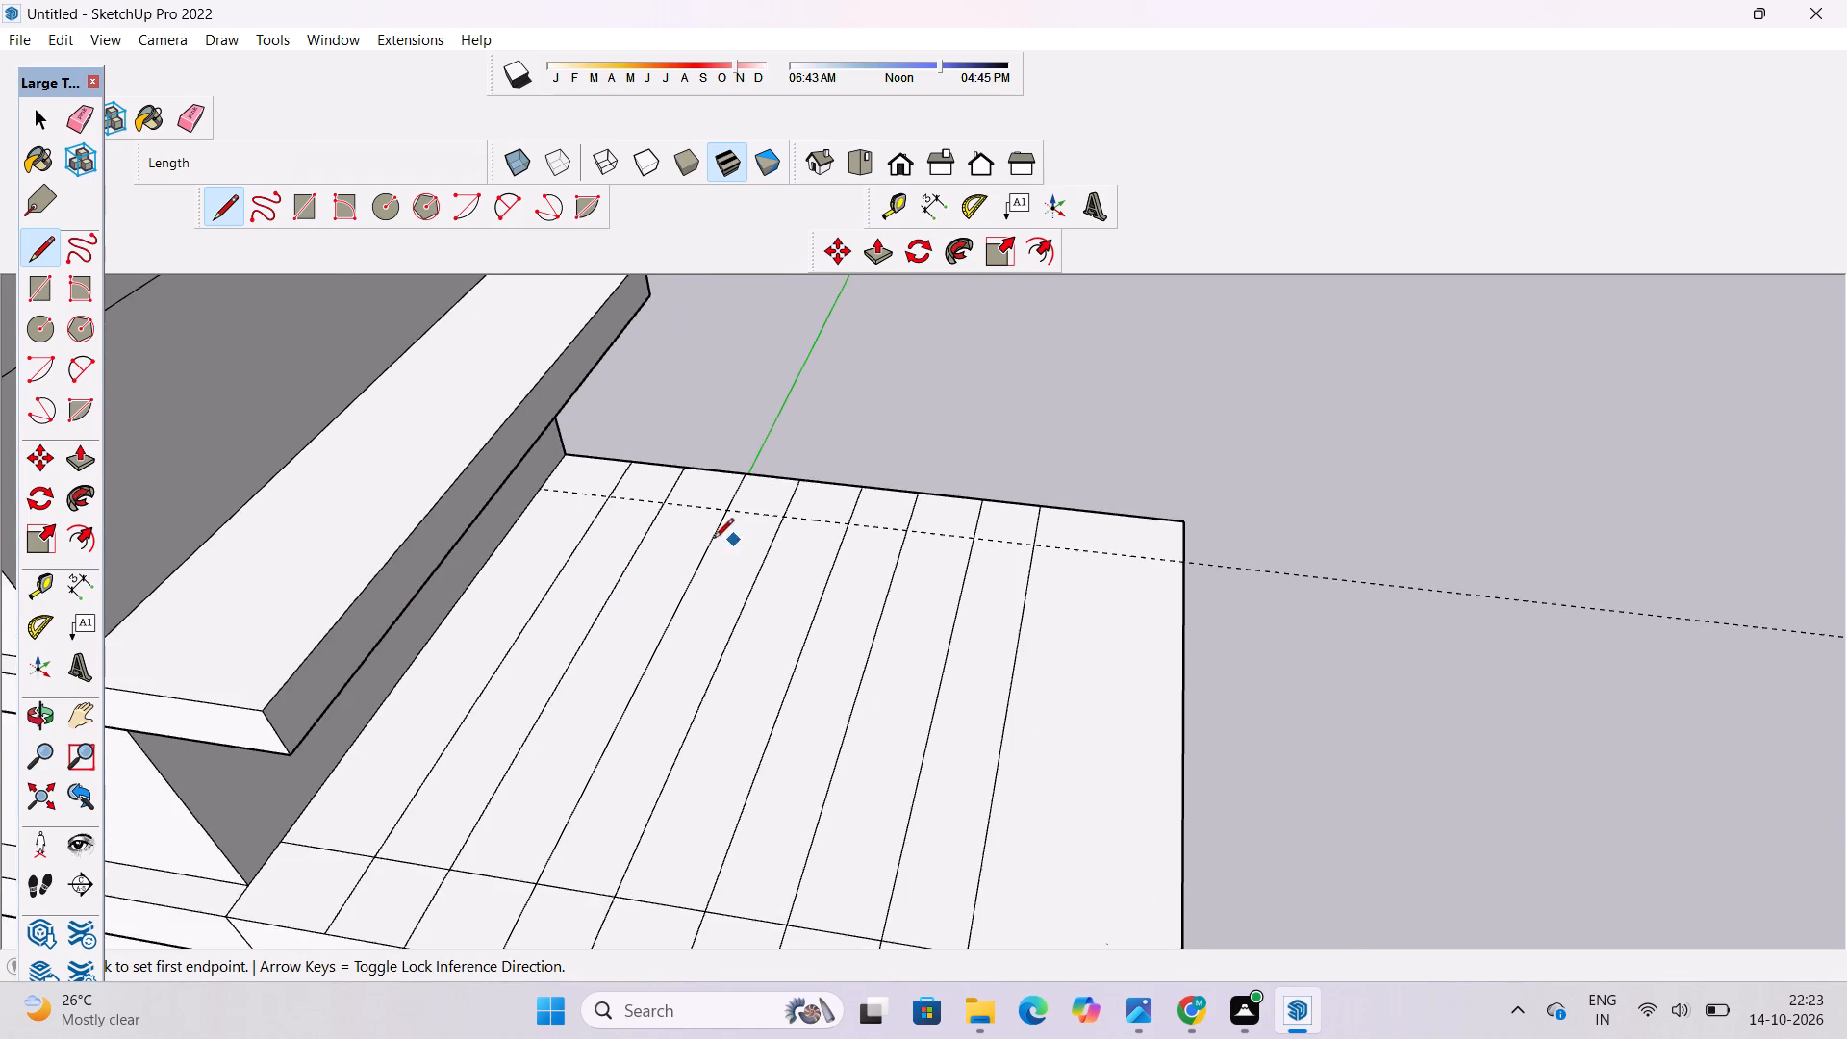
scroll(681, 544, "up", 2)
left_click(523, 476)
scroll(523, 476, "down", 4)
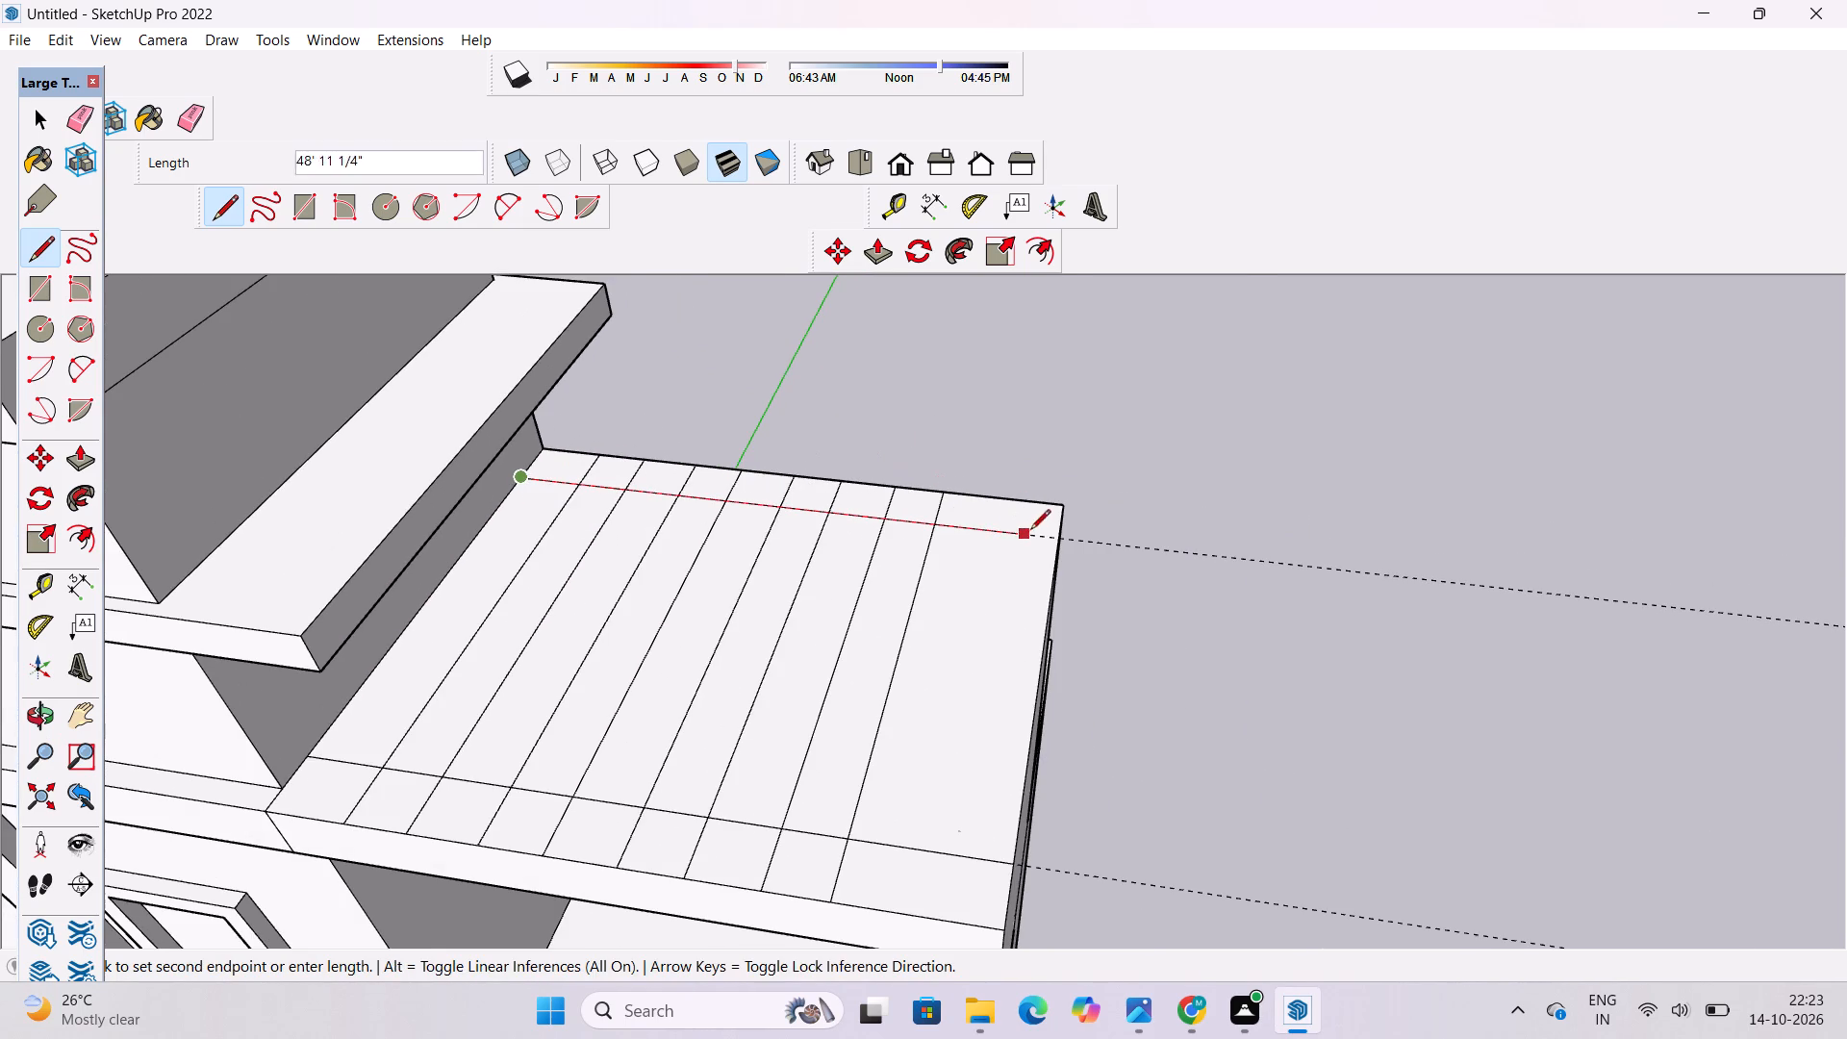
left_click(1056, 541)
Erase the two guides running across the roof slab.
key("space")
type("e")
left_click_drag(1214, 503, 1217, 513)
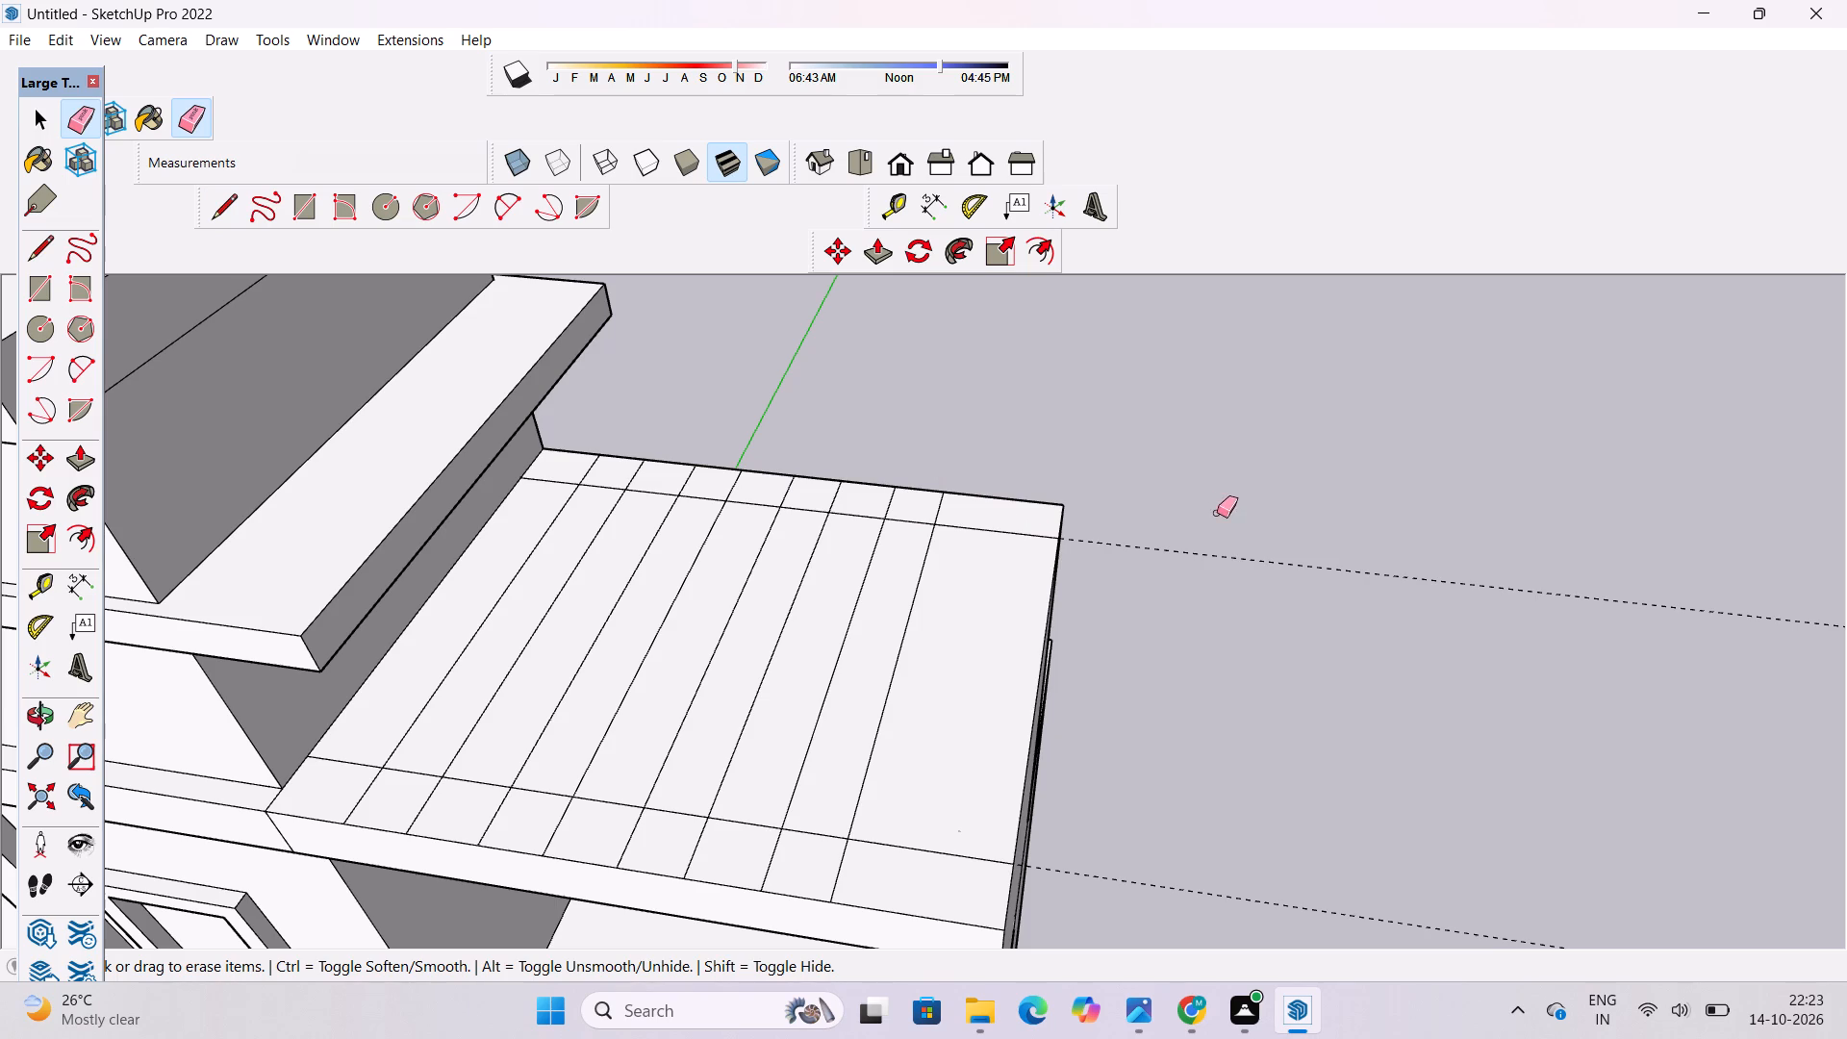
left_click_drag(1217, 513, 1215, 559)
scroll(1158, 474, "down", 5)
left_click_drag(1199, 590, 1205, 696)
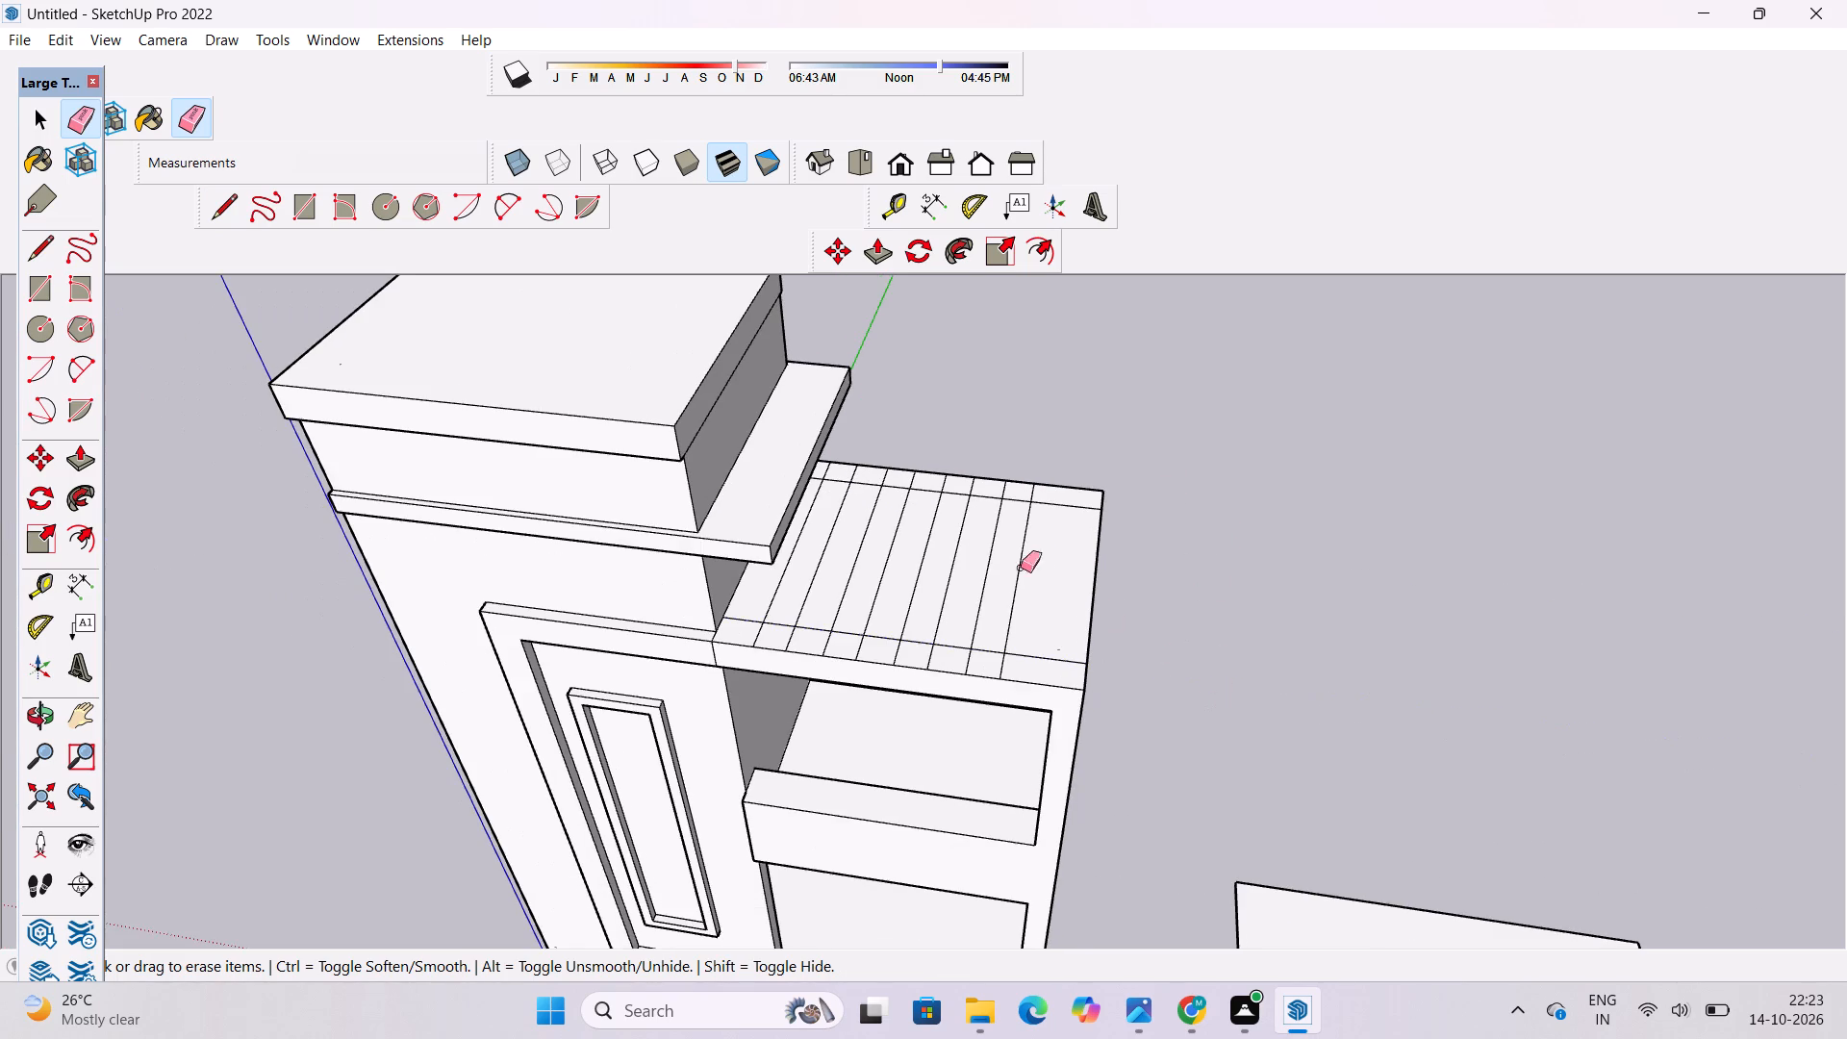
Erase the front and back cross-line segments between the outermost strip and the roof slab's outer side edge.
scroll(973, 516, "up", 5)
left_click_drag(1136, 479, 1131, 507)
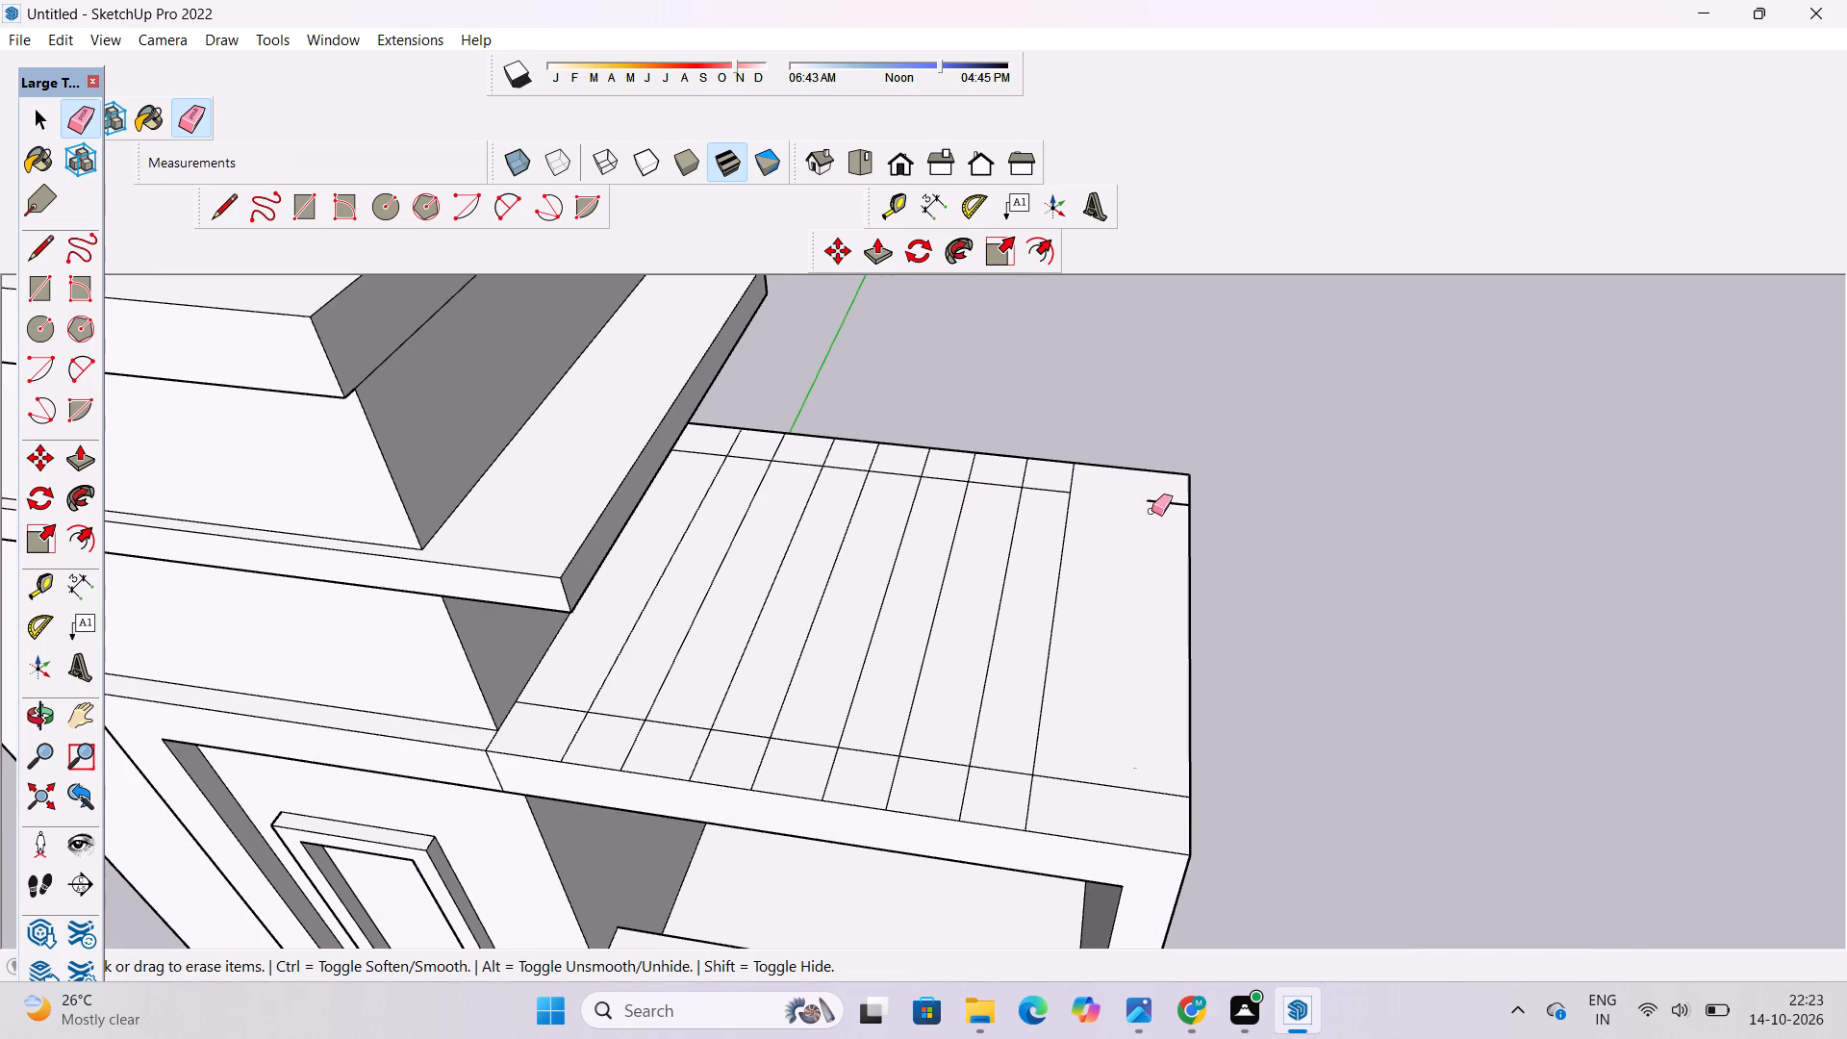
left_click(1158, 501)
scroll(1158, 502, "down", 5)
scroll(1158, 535, "up", 5)
scroll(1130, 603, "down", 5)
scroll(1123, 691, "up", 3)
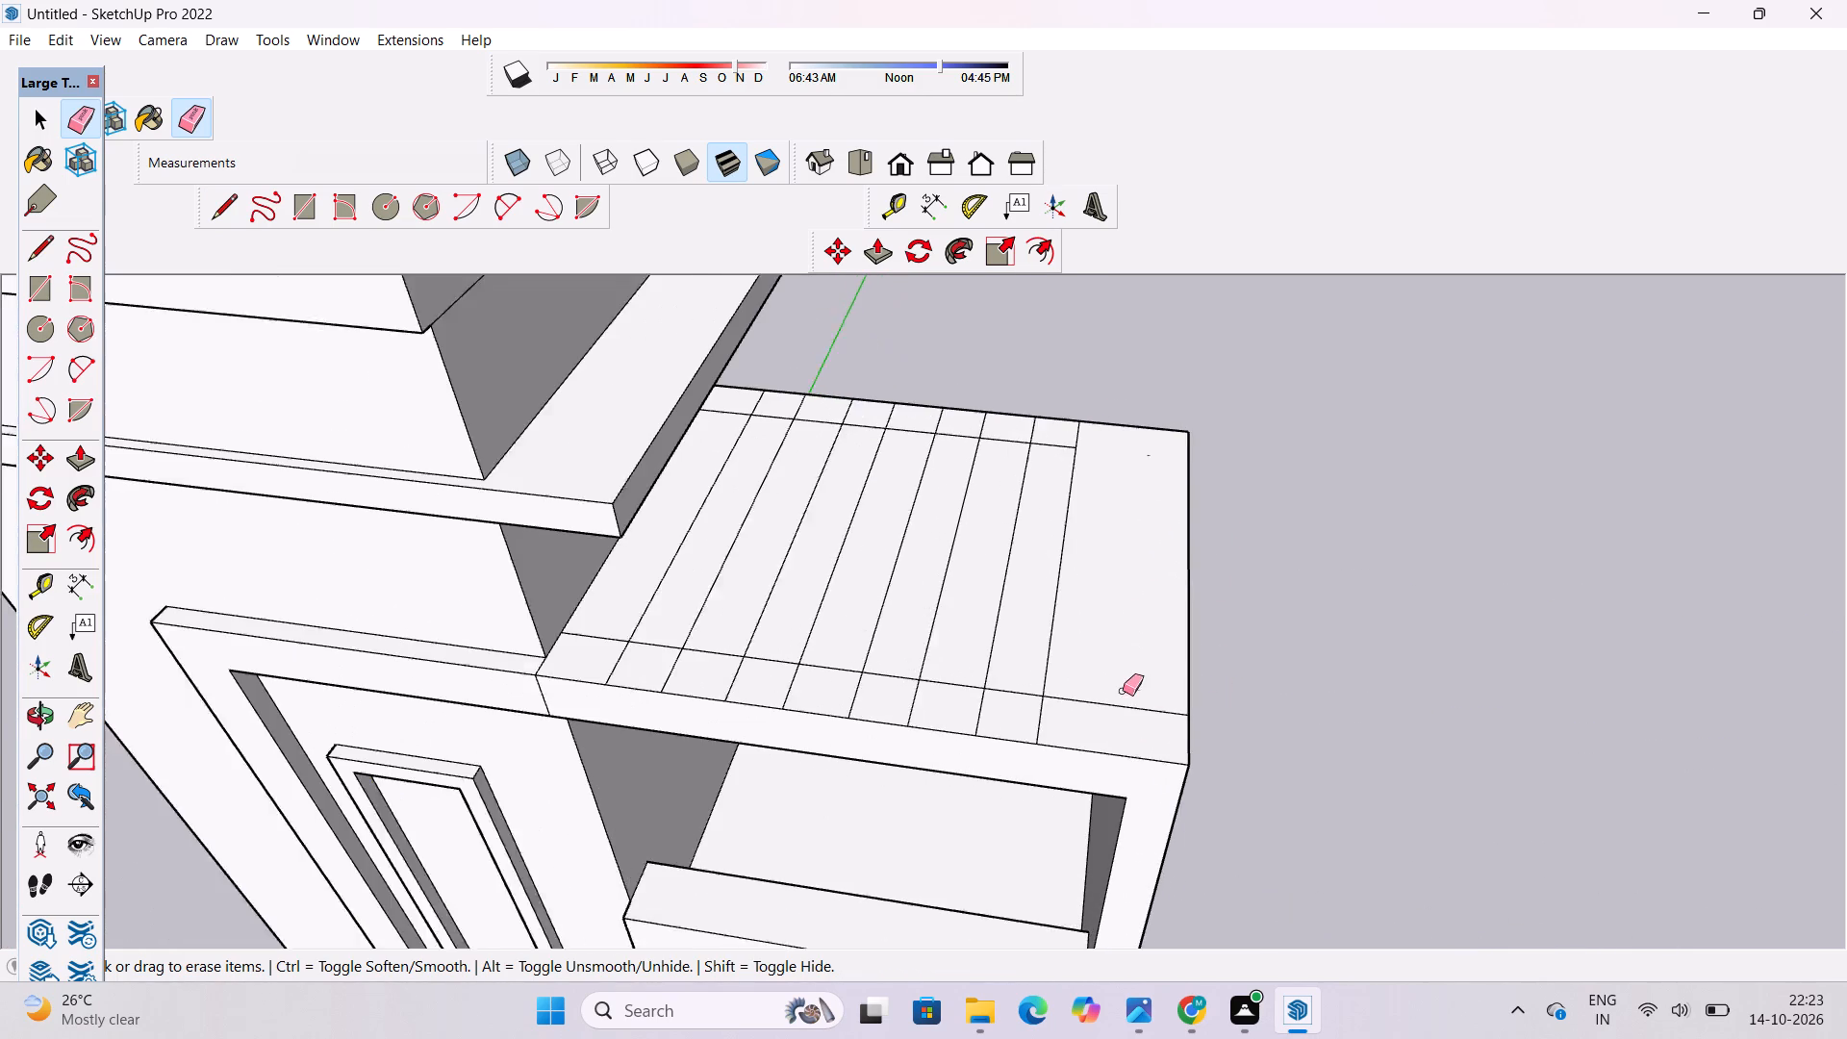
scroll(1123, 691, "up", 2)
left_click_drag(1123, 691, 1118, 717)
scroll(1043, 694, "down", 4)
Push/Pull the four trimmed strips 5' down through the roof slab to cut open slots.
key("o")
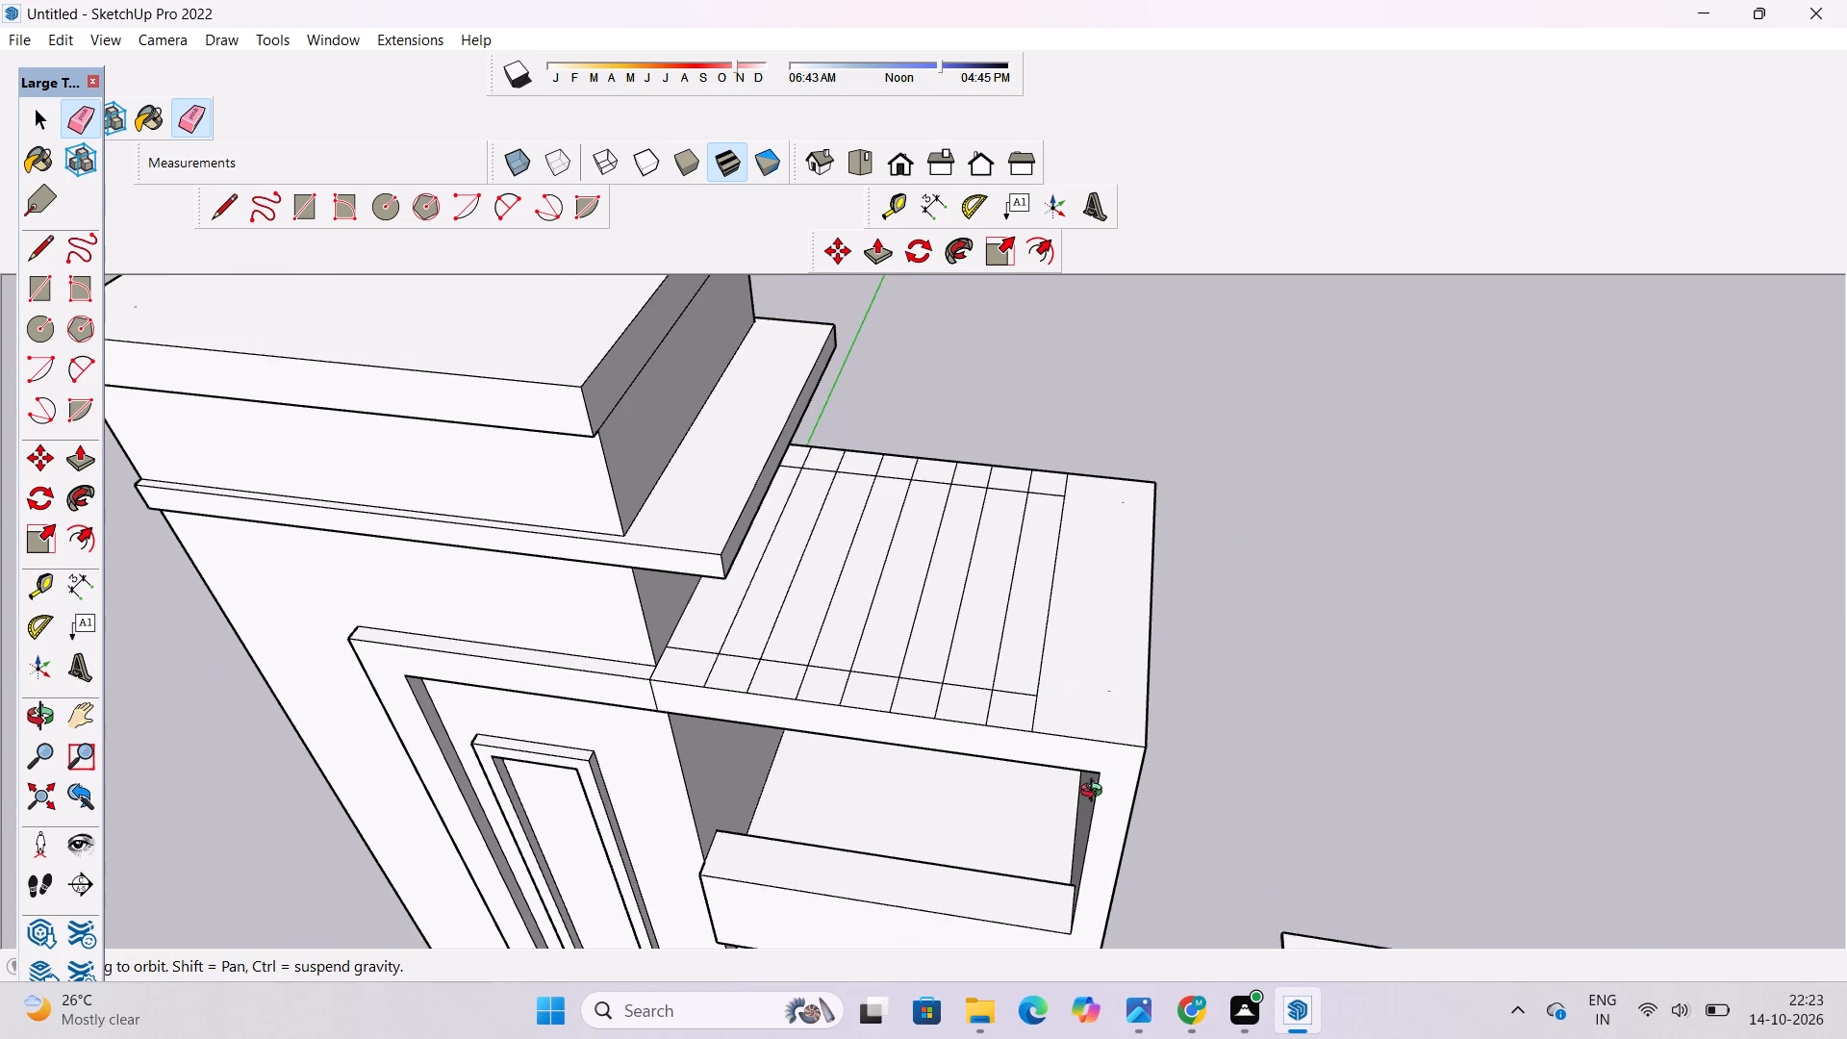
left_click_drag(1096, 793, 1178, 389)
left_click_drag(1156, 505, 1162, 758)
scroll(1025, 659, "up", 1)
left_click_drag(1024, 632, 1085, 724, "shift")
left_click_drag(1088, 733, 1073, 755)
scroll(1088, 703, "up", 2)
left_click_drag(1097, 671, 1086, 685, "shift")
left_click_drag(1084, 689, 1084, 666)
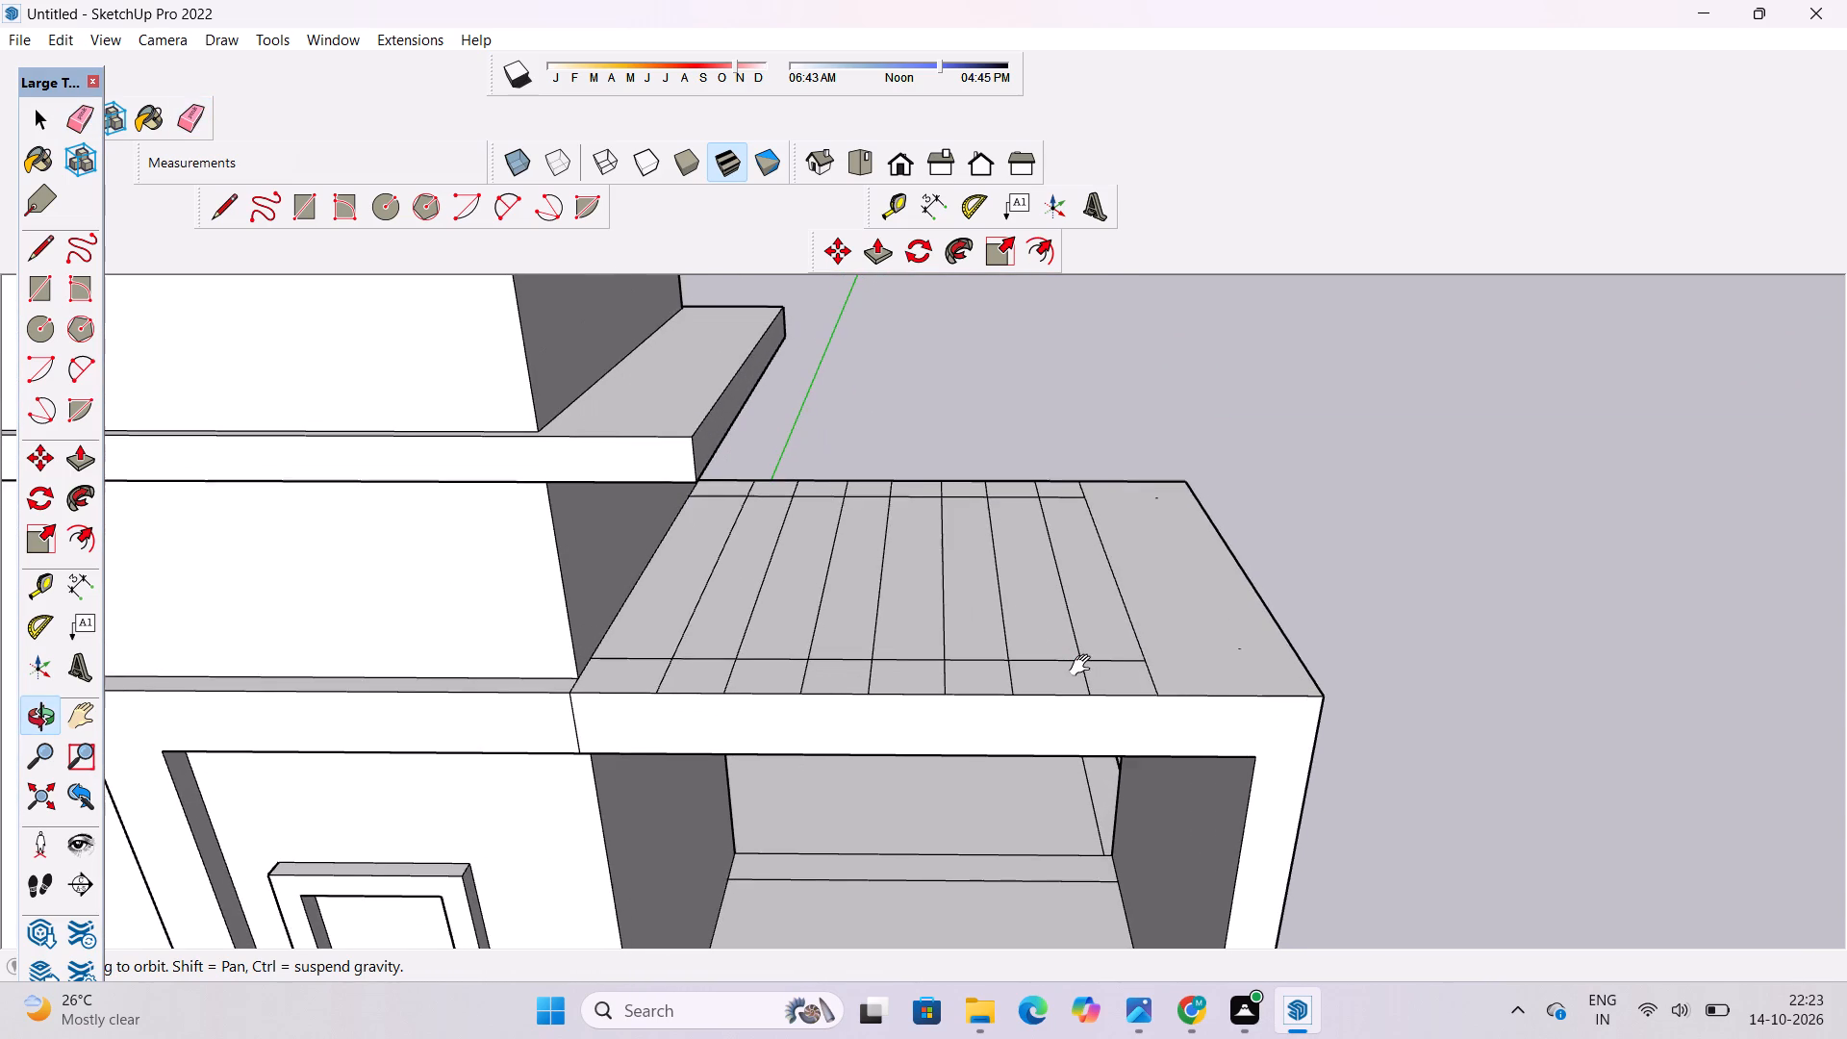
left_click_drag(1084, 666, 1084, 670)
left_click_drag(1086, 686, 1092, 646, "shift")
left_click_drag(1092, 646, 1097, 663)
key("p")
left_click(1104, 593)
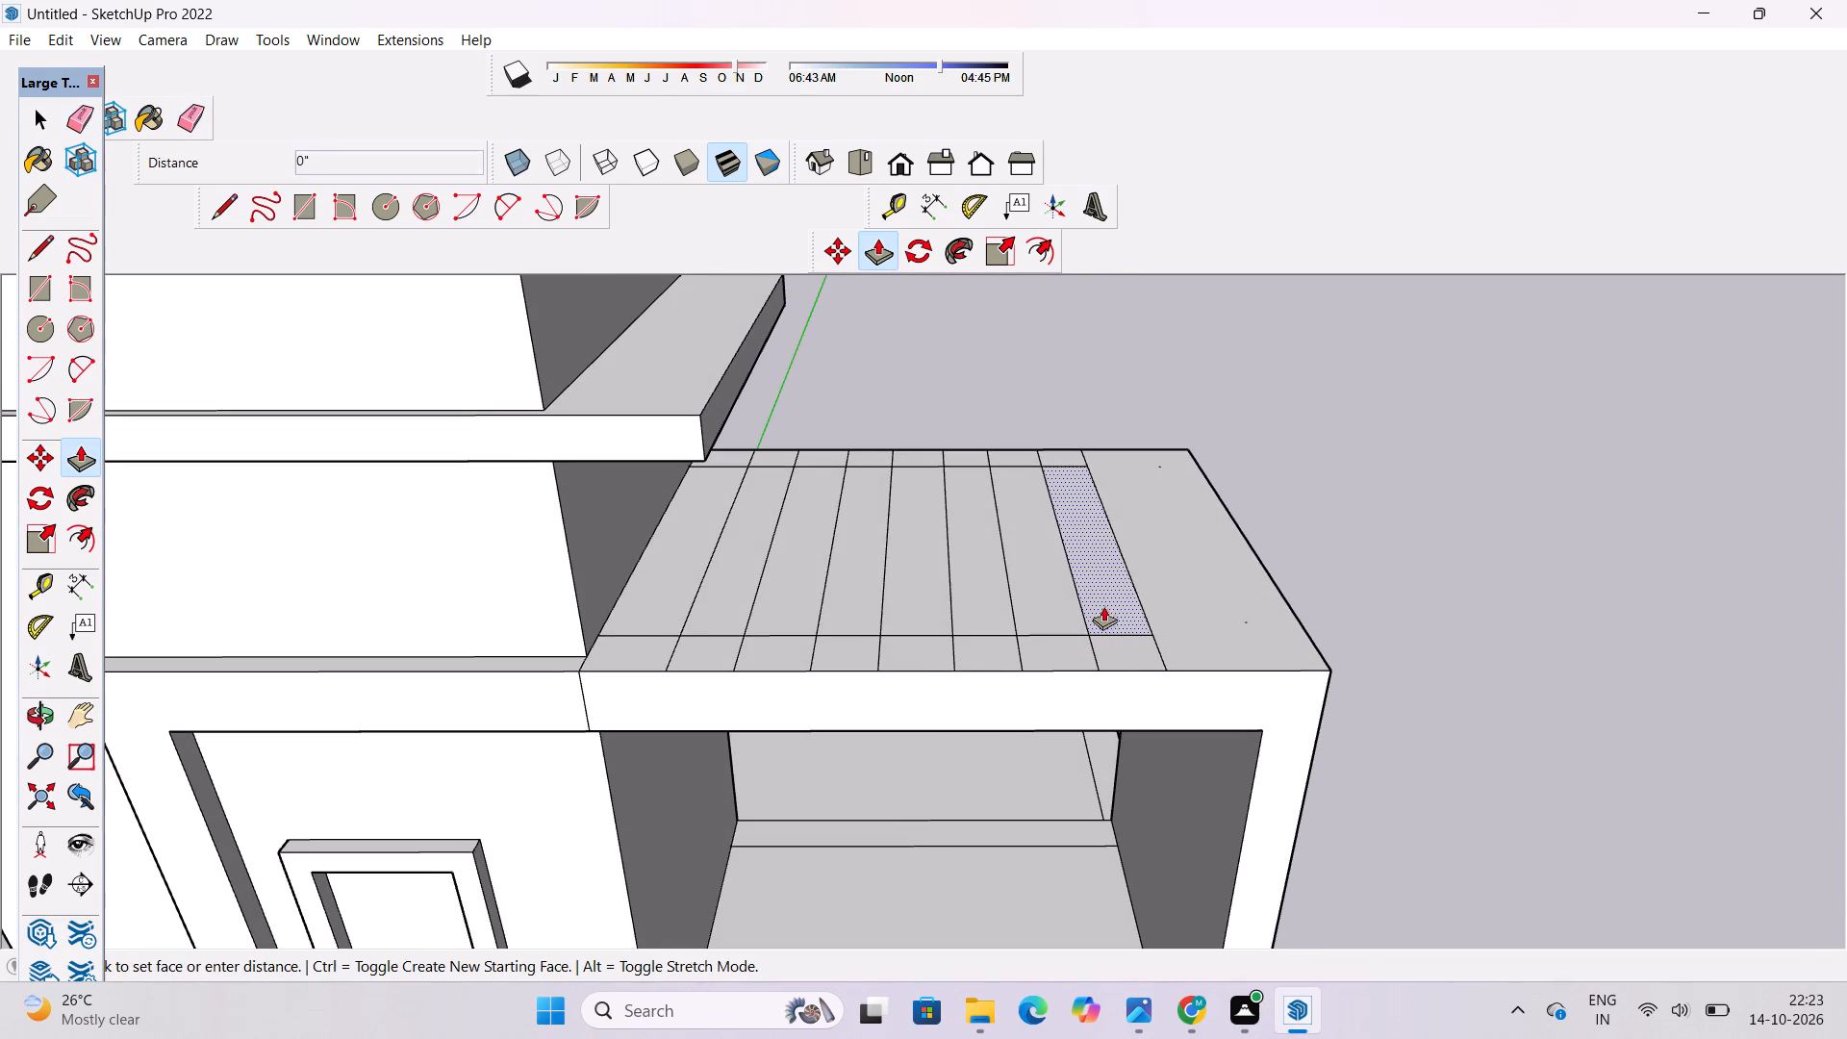
left_click(1131, 731)
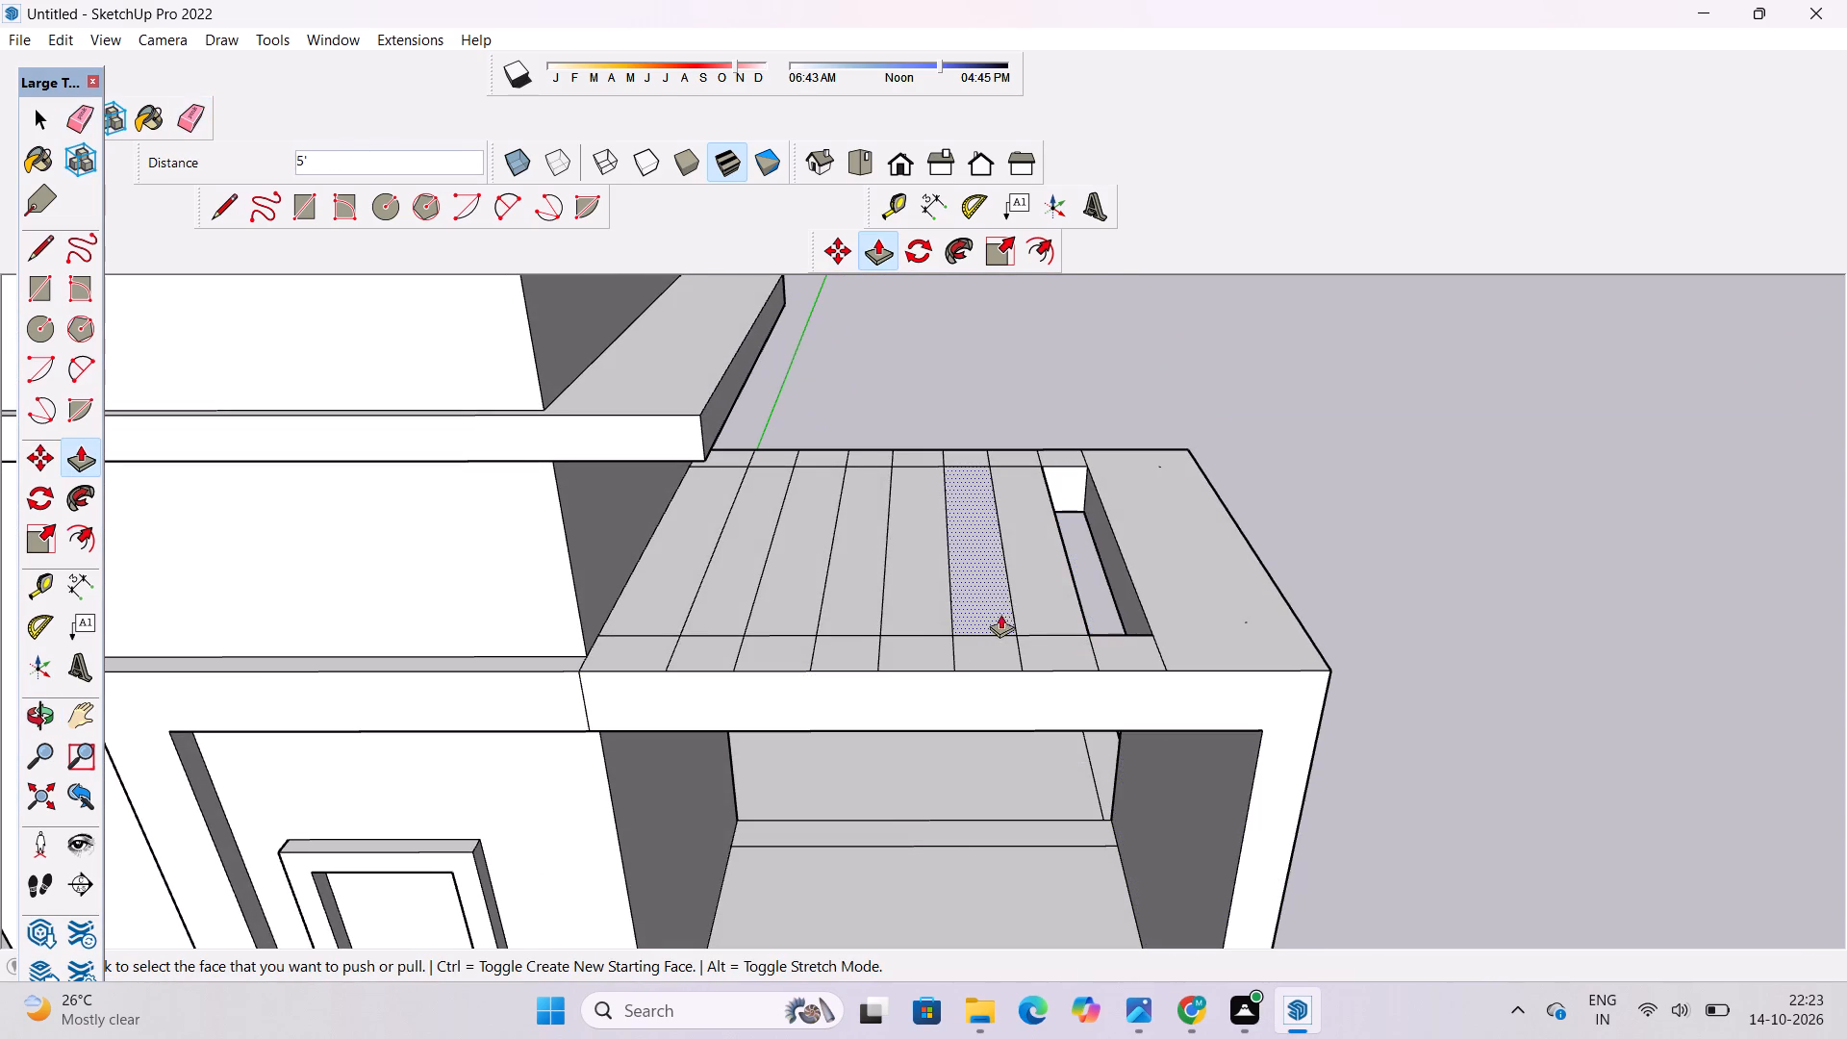
left_click(993, 594)
left_click(1010, 732)
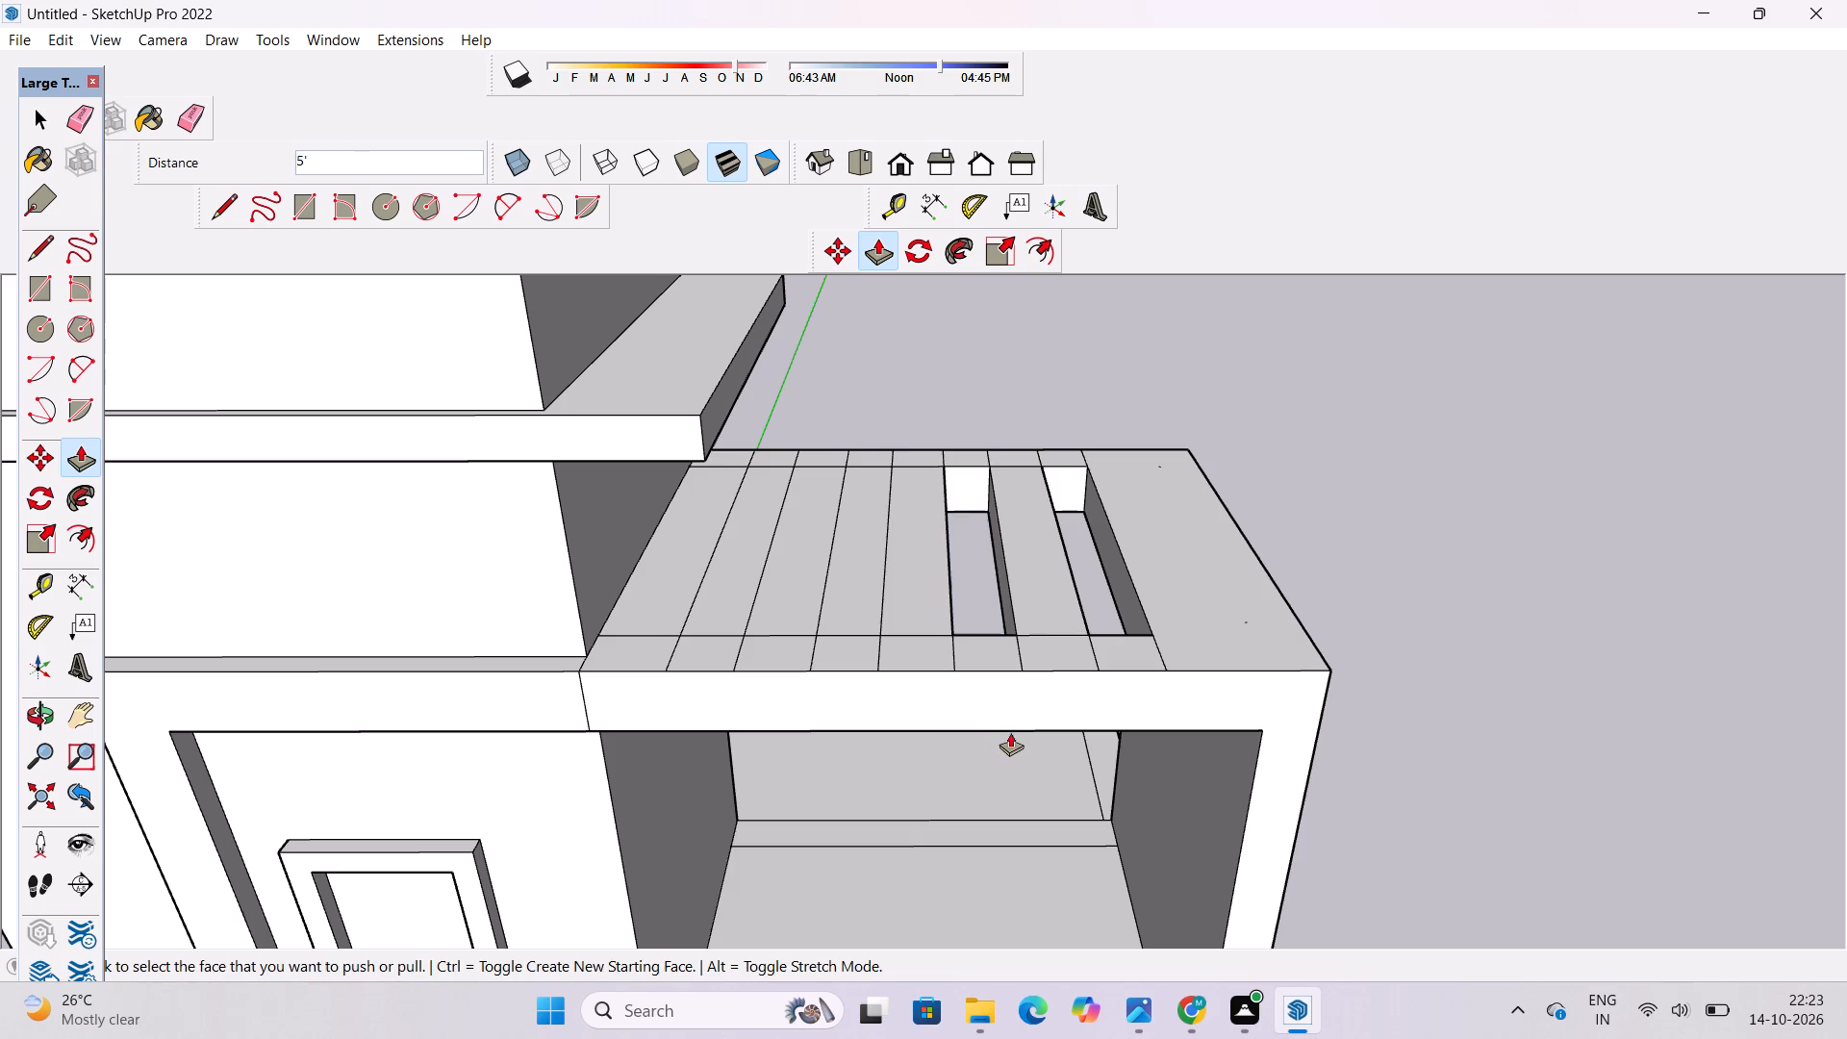
left_click(843, 586)
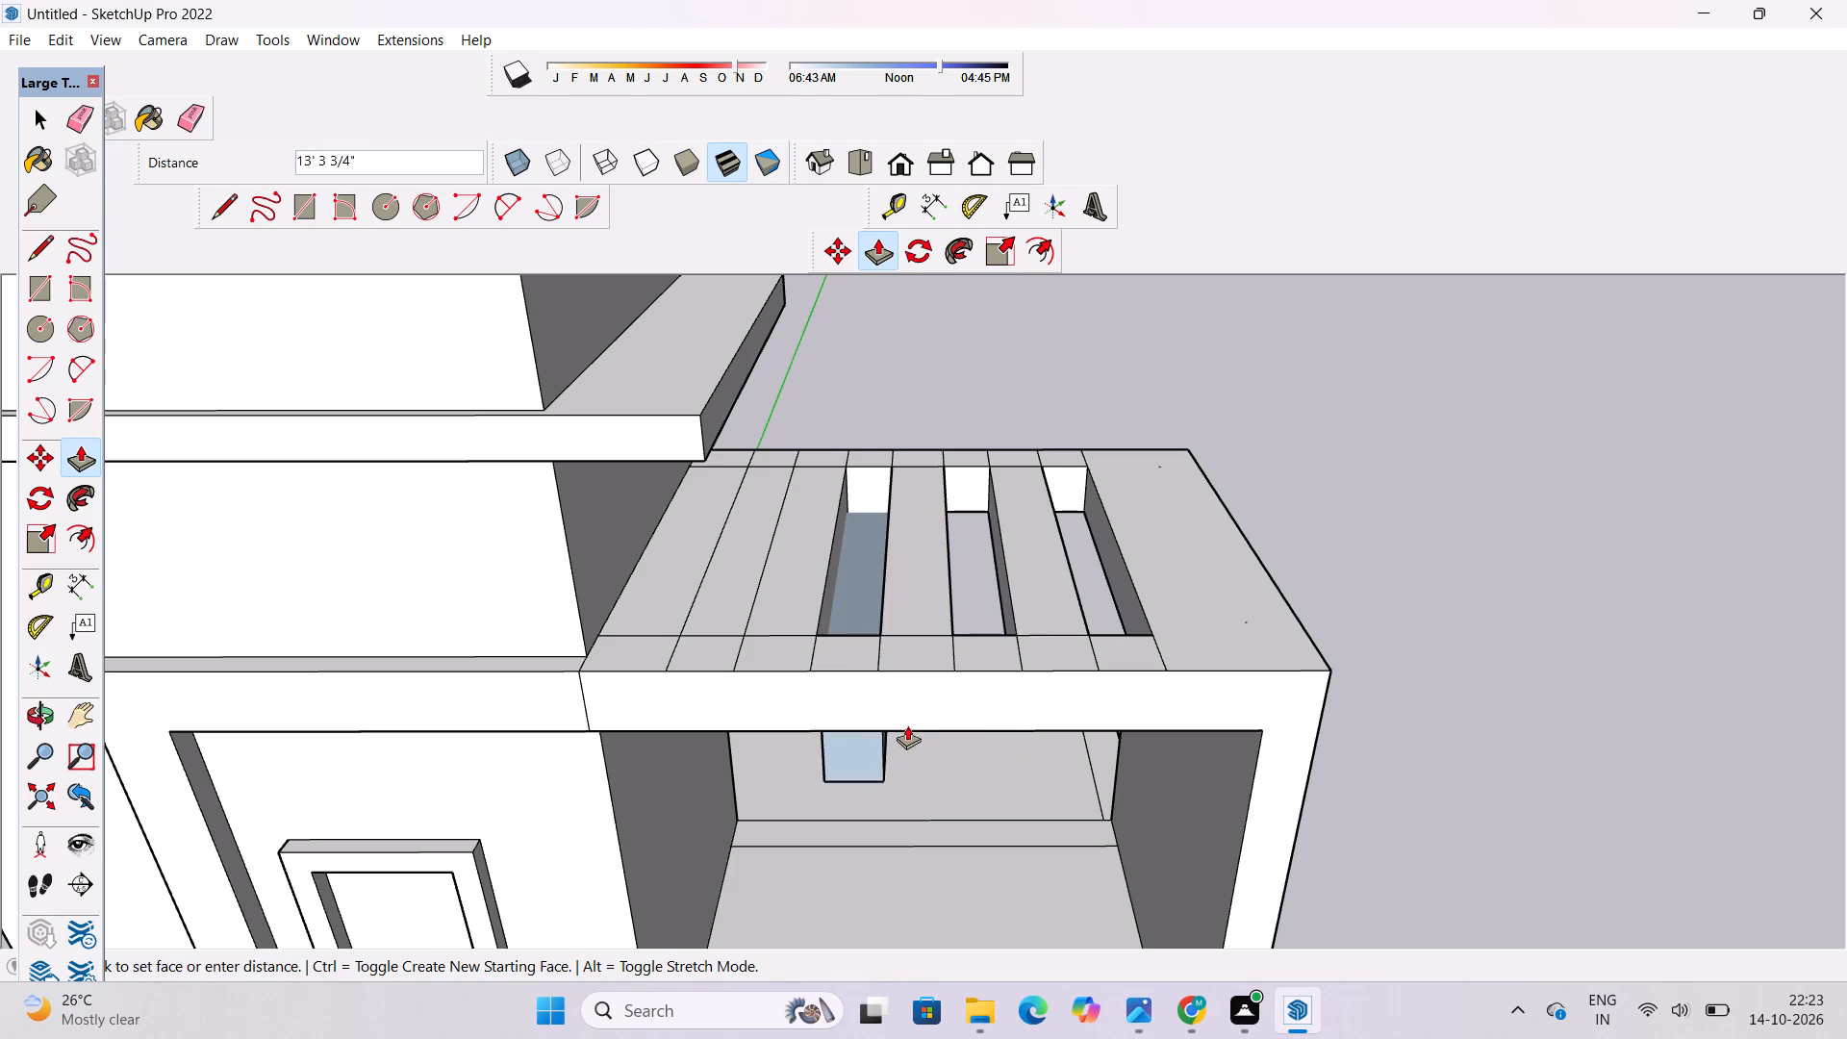
left_click(909, 729)
left_click(732, 574)
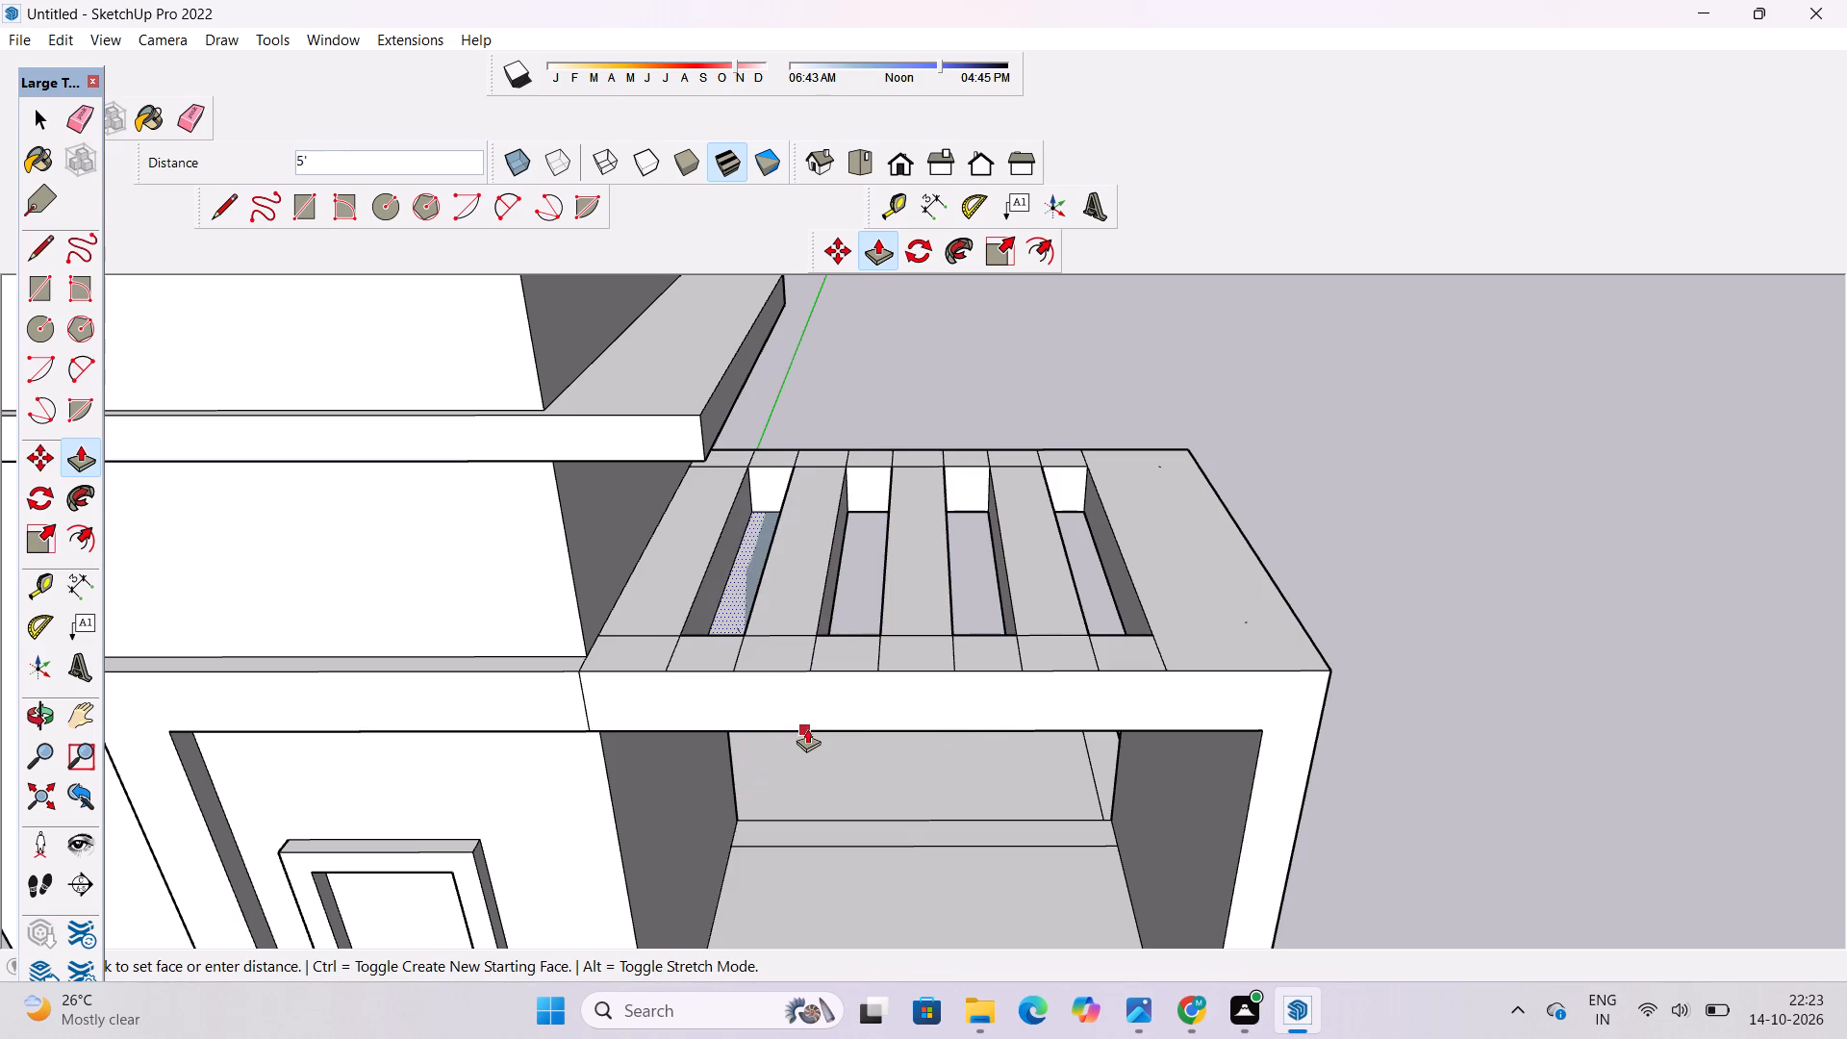
left_click(807, 728)
Examine the four roof slots from below and from above.
key("o")
left_click_drag(864, 741, 911, 414)
left_click_drag(922, 495, 924, 612)
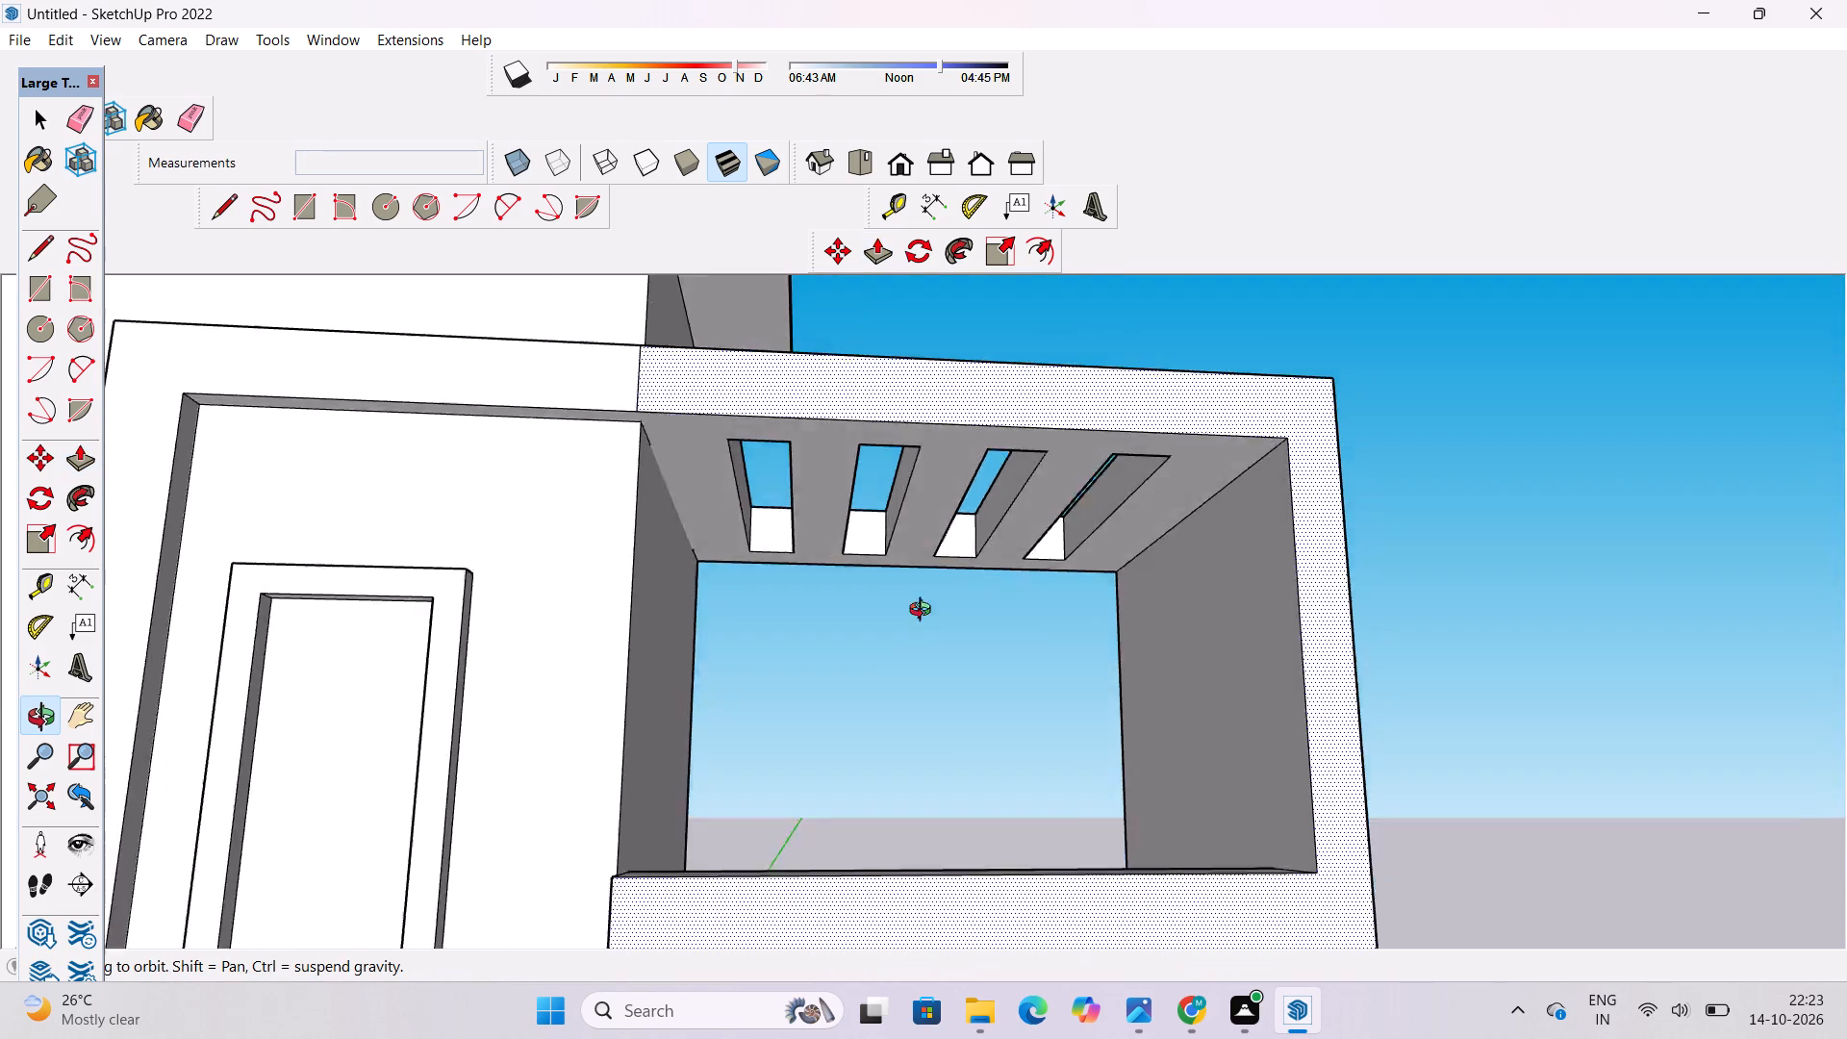
left_click_drag(924, 612, 941, 787)
left_click_drag(954, 738, 988, 626, "shift")
left_click_drag(988, 626, 952, 828, "shift")
scroll(889, 520, "down", 4)
left_click_drag(889, 520, 987, 748, "shift")
left_click_drag(987, 741, 921, 752)
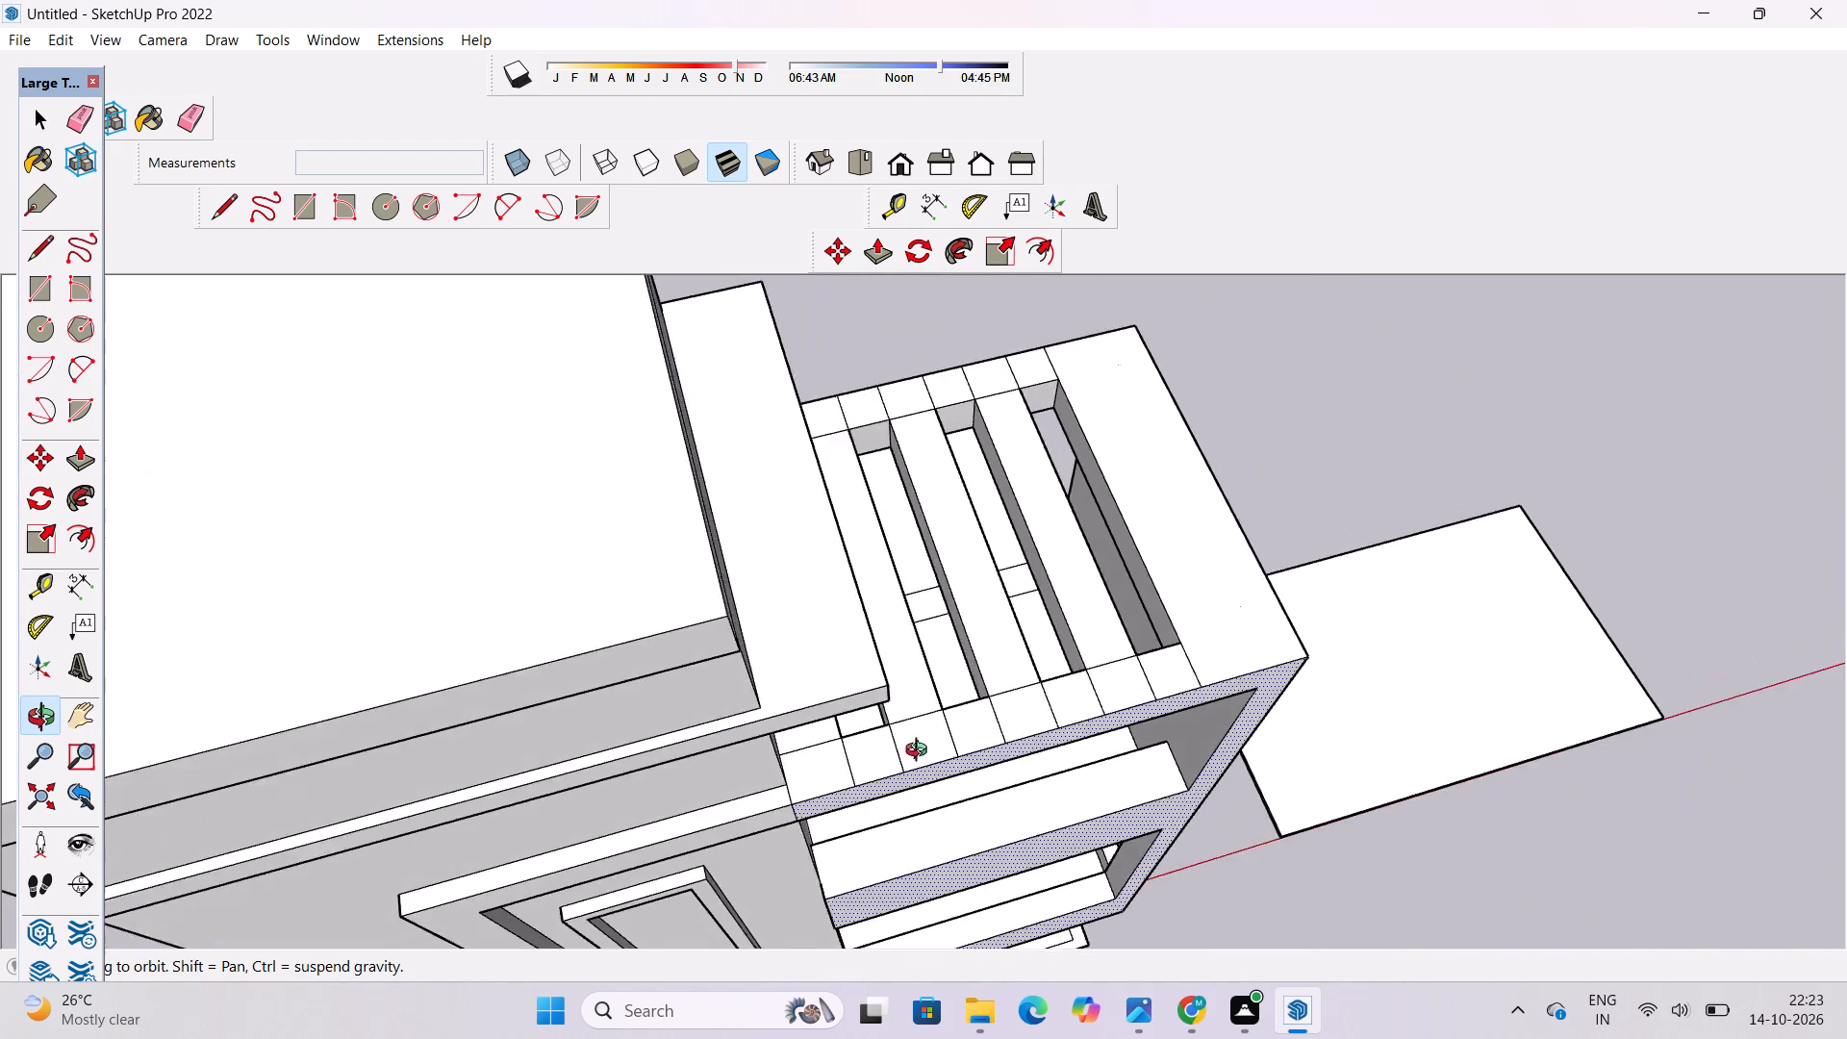
Erase the leftover strip lines between the slots and the roof slab's back edge.
left_click_drag(921, 752, 780, 748)
left_click_drag(1046, 578, 1029, 656, "shift")
left_click_drag(1026, 658, 767, 650, "shift")
left_click_drag(986, 540, 981, 617, "shift")
left_click_drag(980, 618, 878, 579)
left_click_drag(881, 544, 938, 608, "shift")
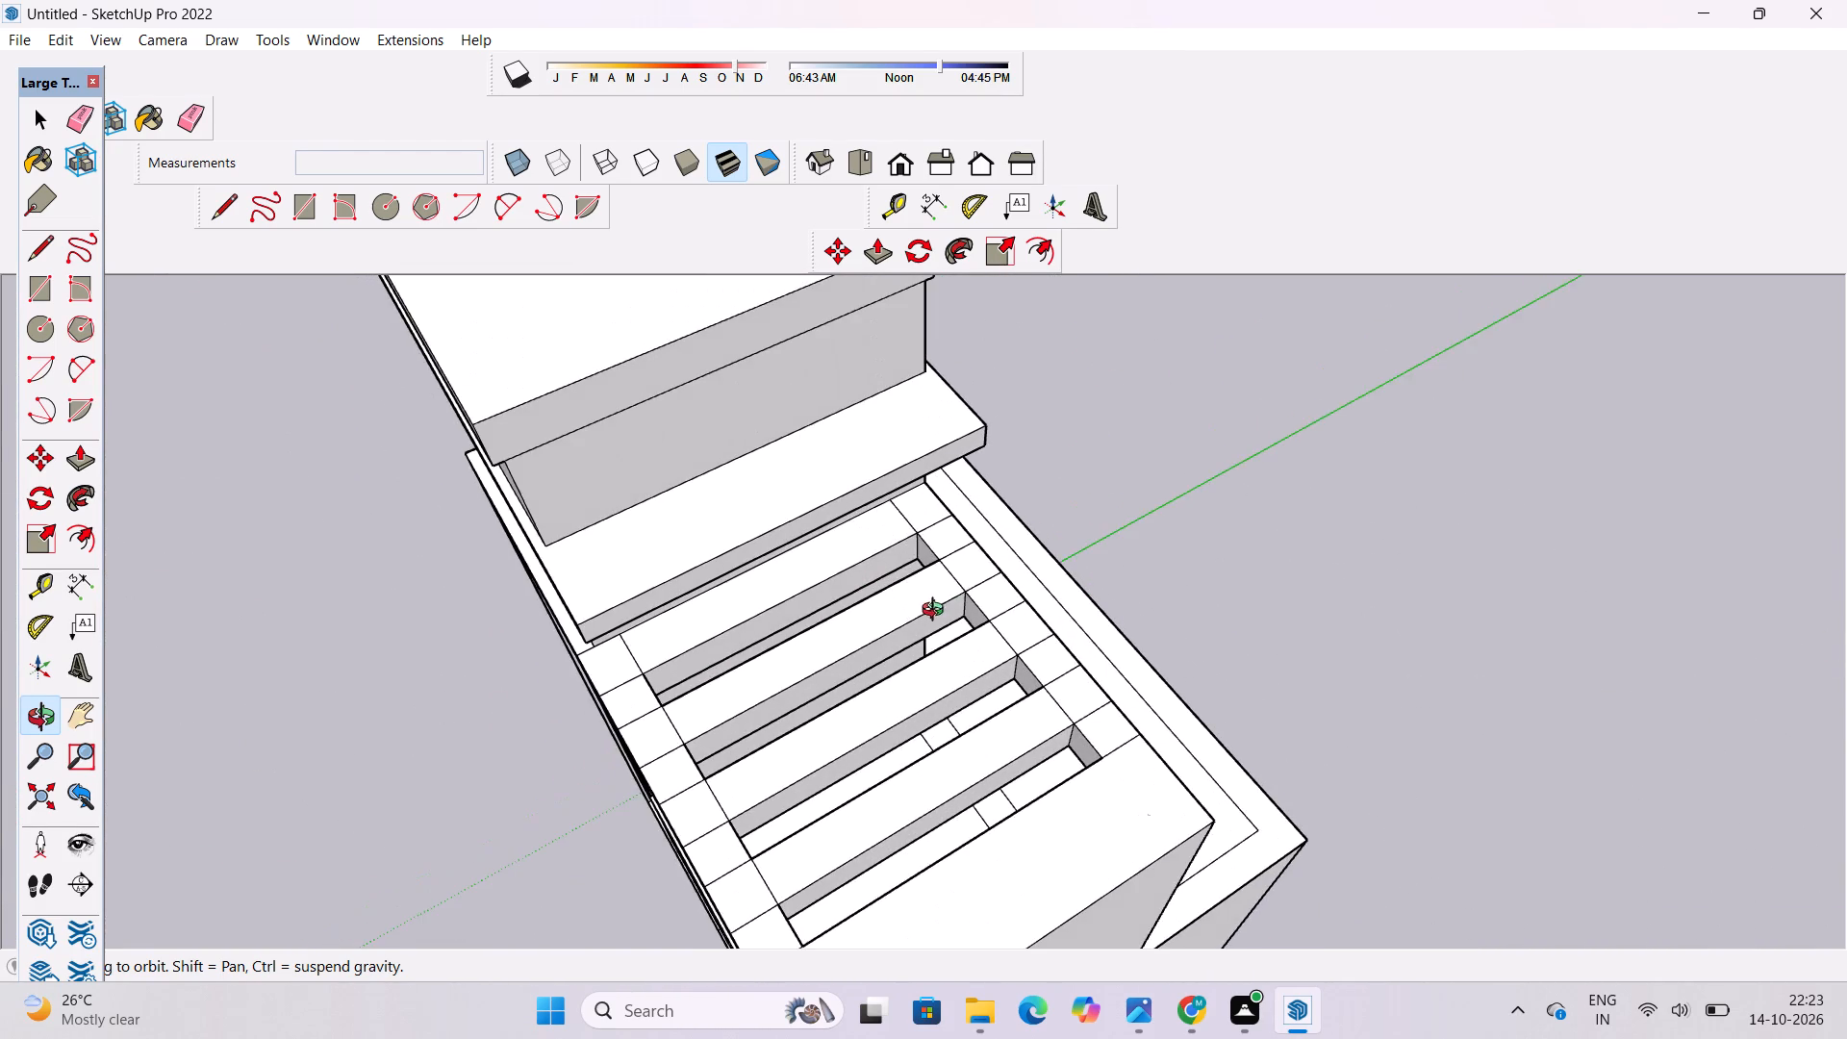
left_click_drag(931, 606, 928, 597)
key("e")
scroll(908, 507, "up", 4)
left_click_drag(908, 507, 902, 522)
left_click_drag(932, 515, 956, 541)
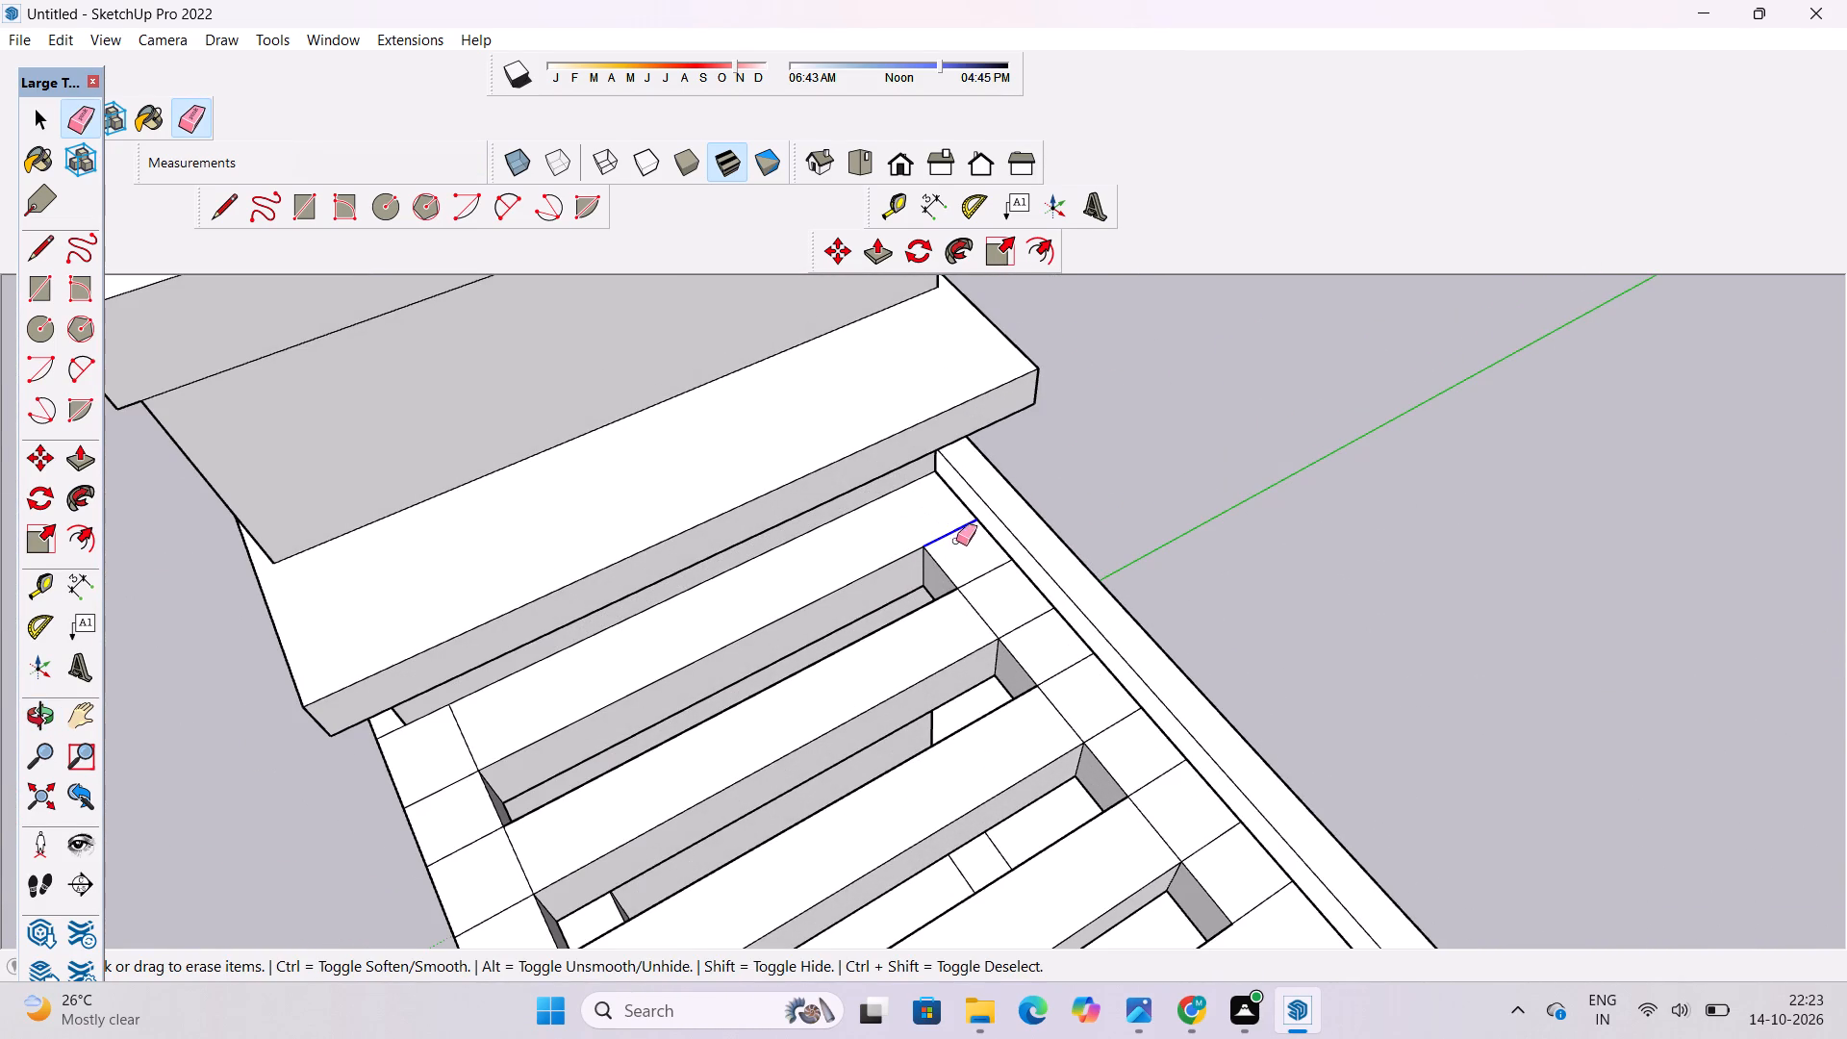
left_click_drag(956, 541, 997, 581)
scroll(980, 519, "down", 5)
scroll(1050, 644, "up", 3)
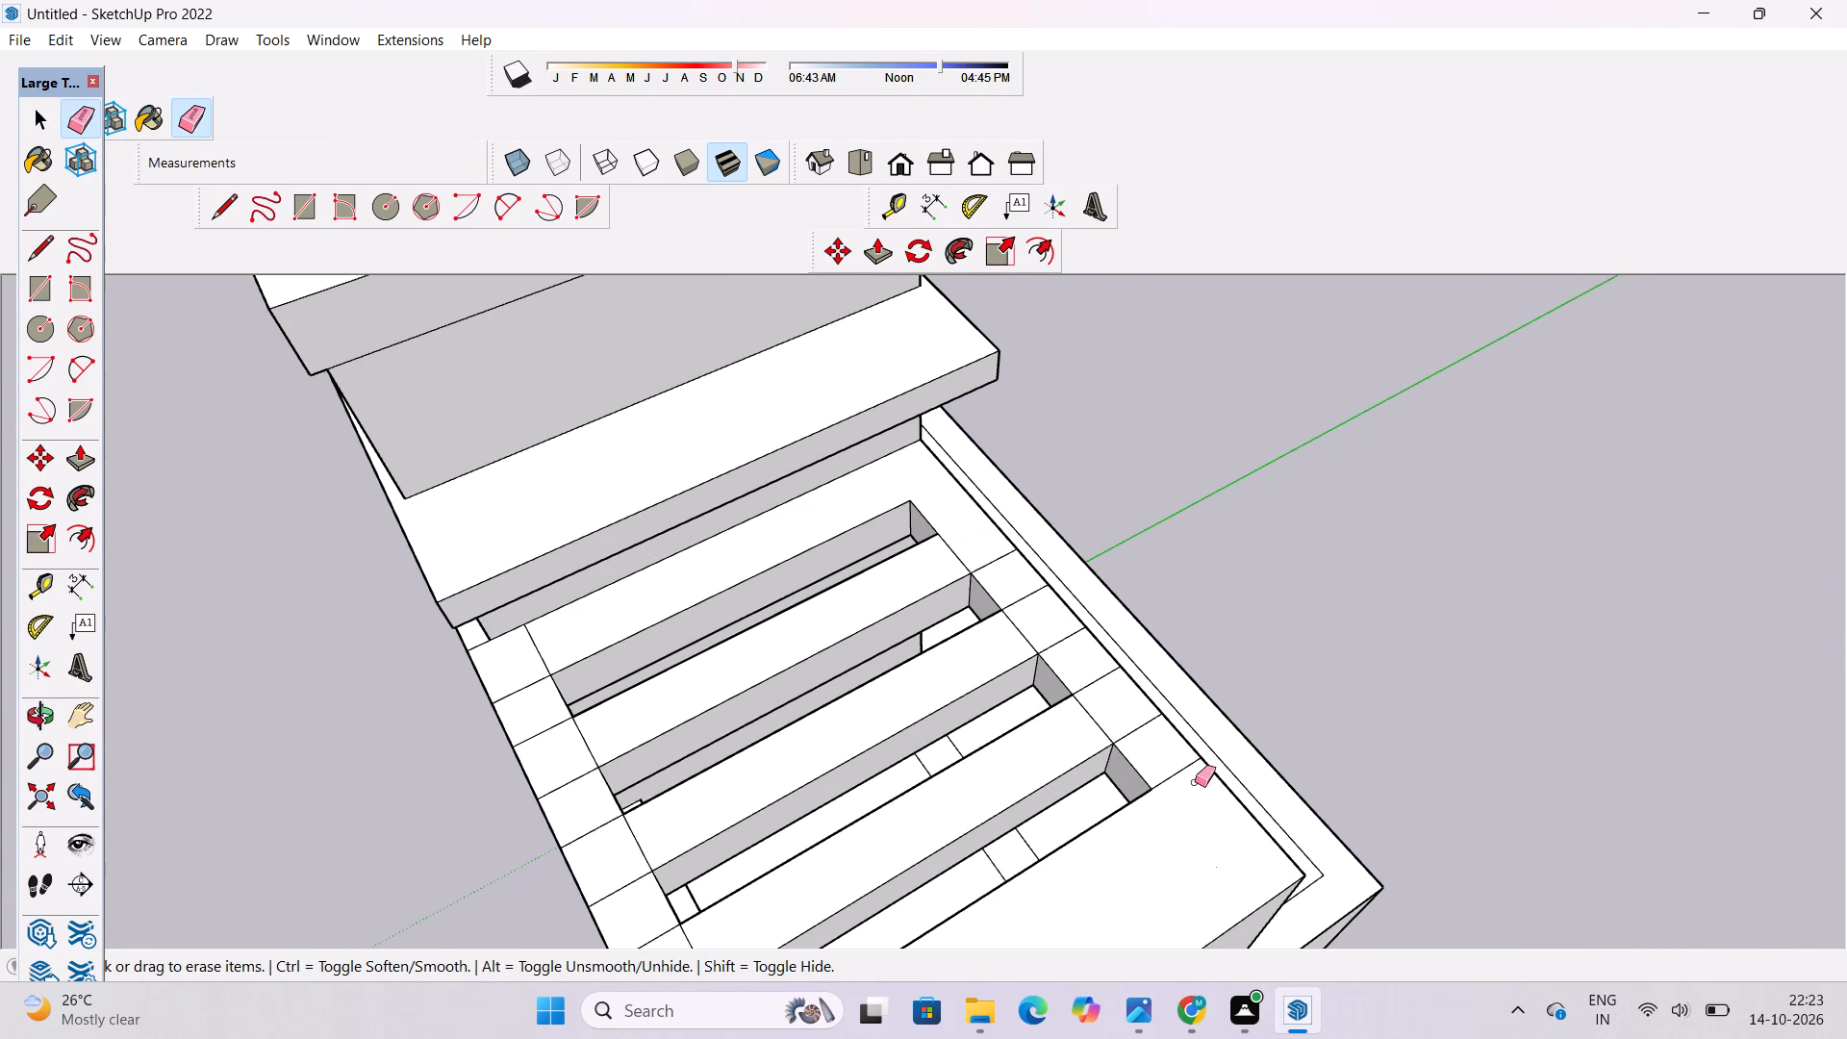
left_click_drag(1190, 773, 1069, 680)
left_click_drag(1085, 658, 975, 546)
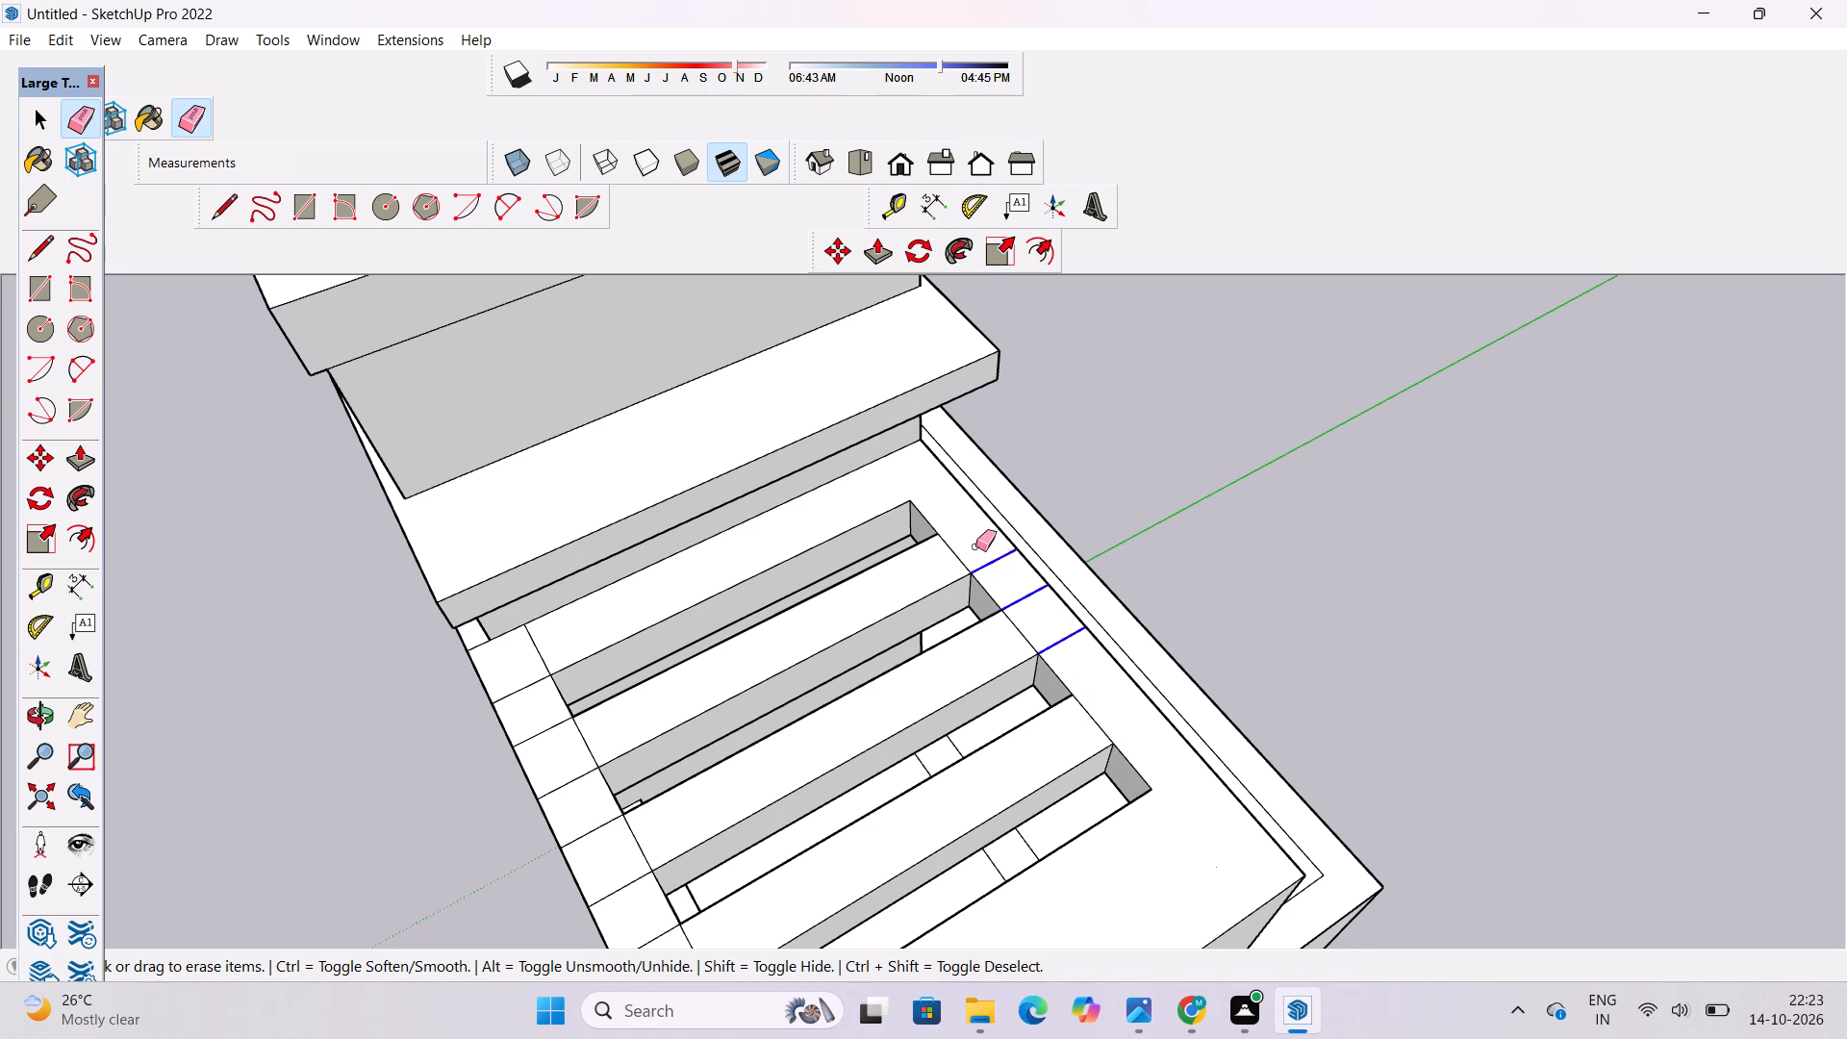
left_click_drag(975, 546, 974, 544)
Erase the leftover strip lines between the four slots and the roof slab's front edge.
scroll(1123, 469, "down", 5)
key("o")
left_click_drag(1084, 703, 1279, 704)
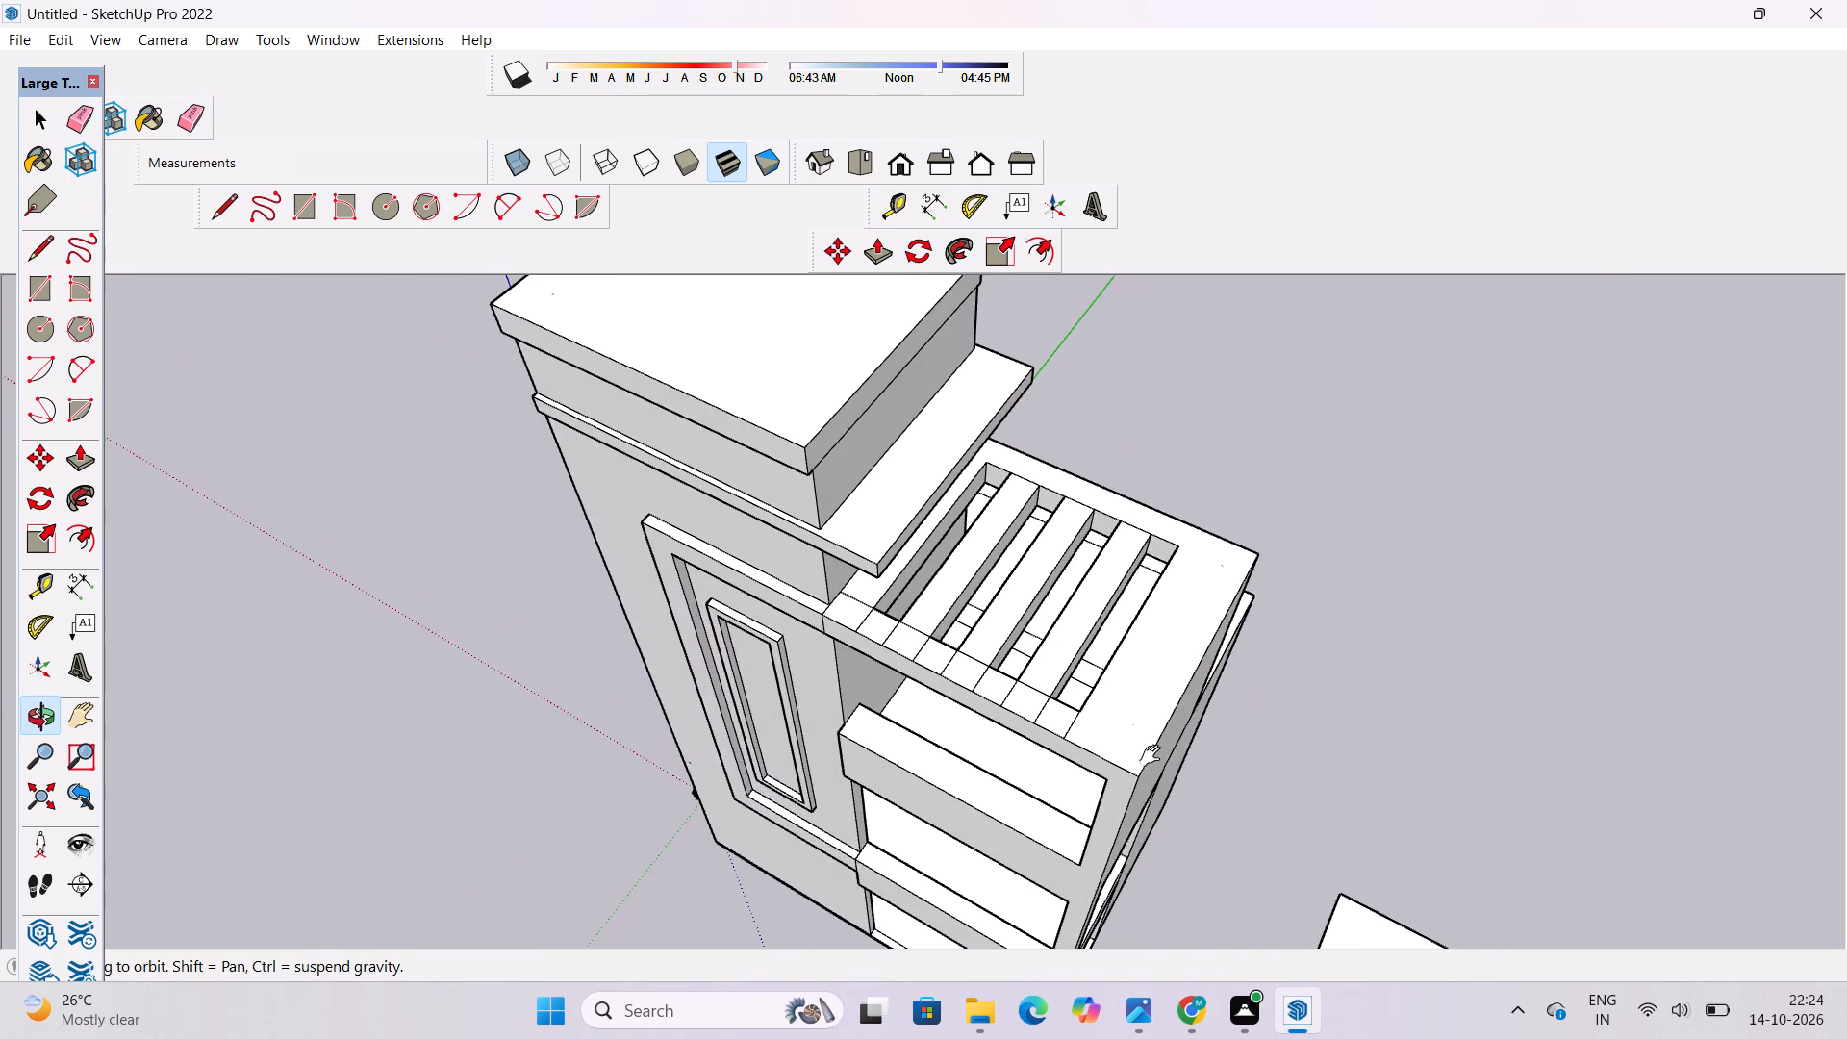
scroll(1081, 741, "up", 4, "shift")
left_click(1068, 741, "shift")
scroll(1059, 747, "up", 3)
left_click(1035, 750, "shift")
key("e")
scroll(949, 672, "up", 4)
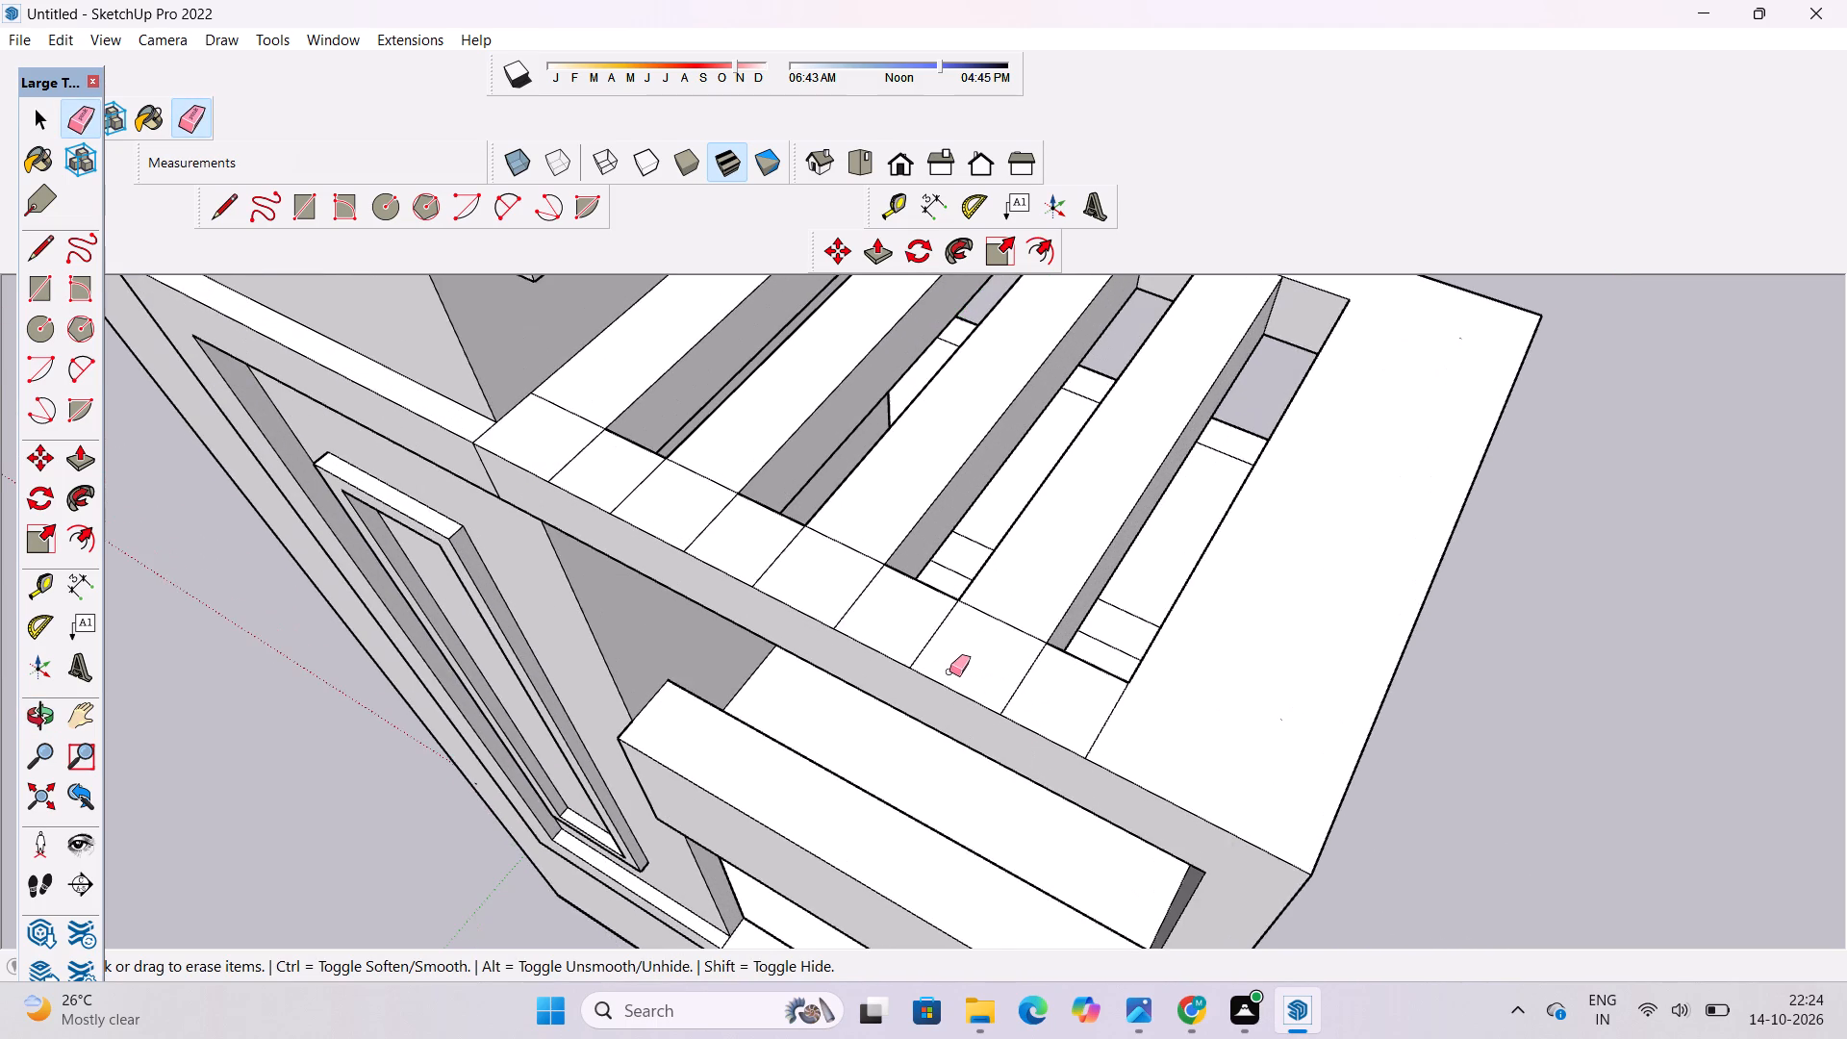
left_click_drag(1151, 721, 805, 568)
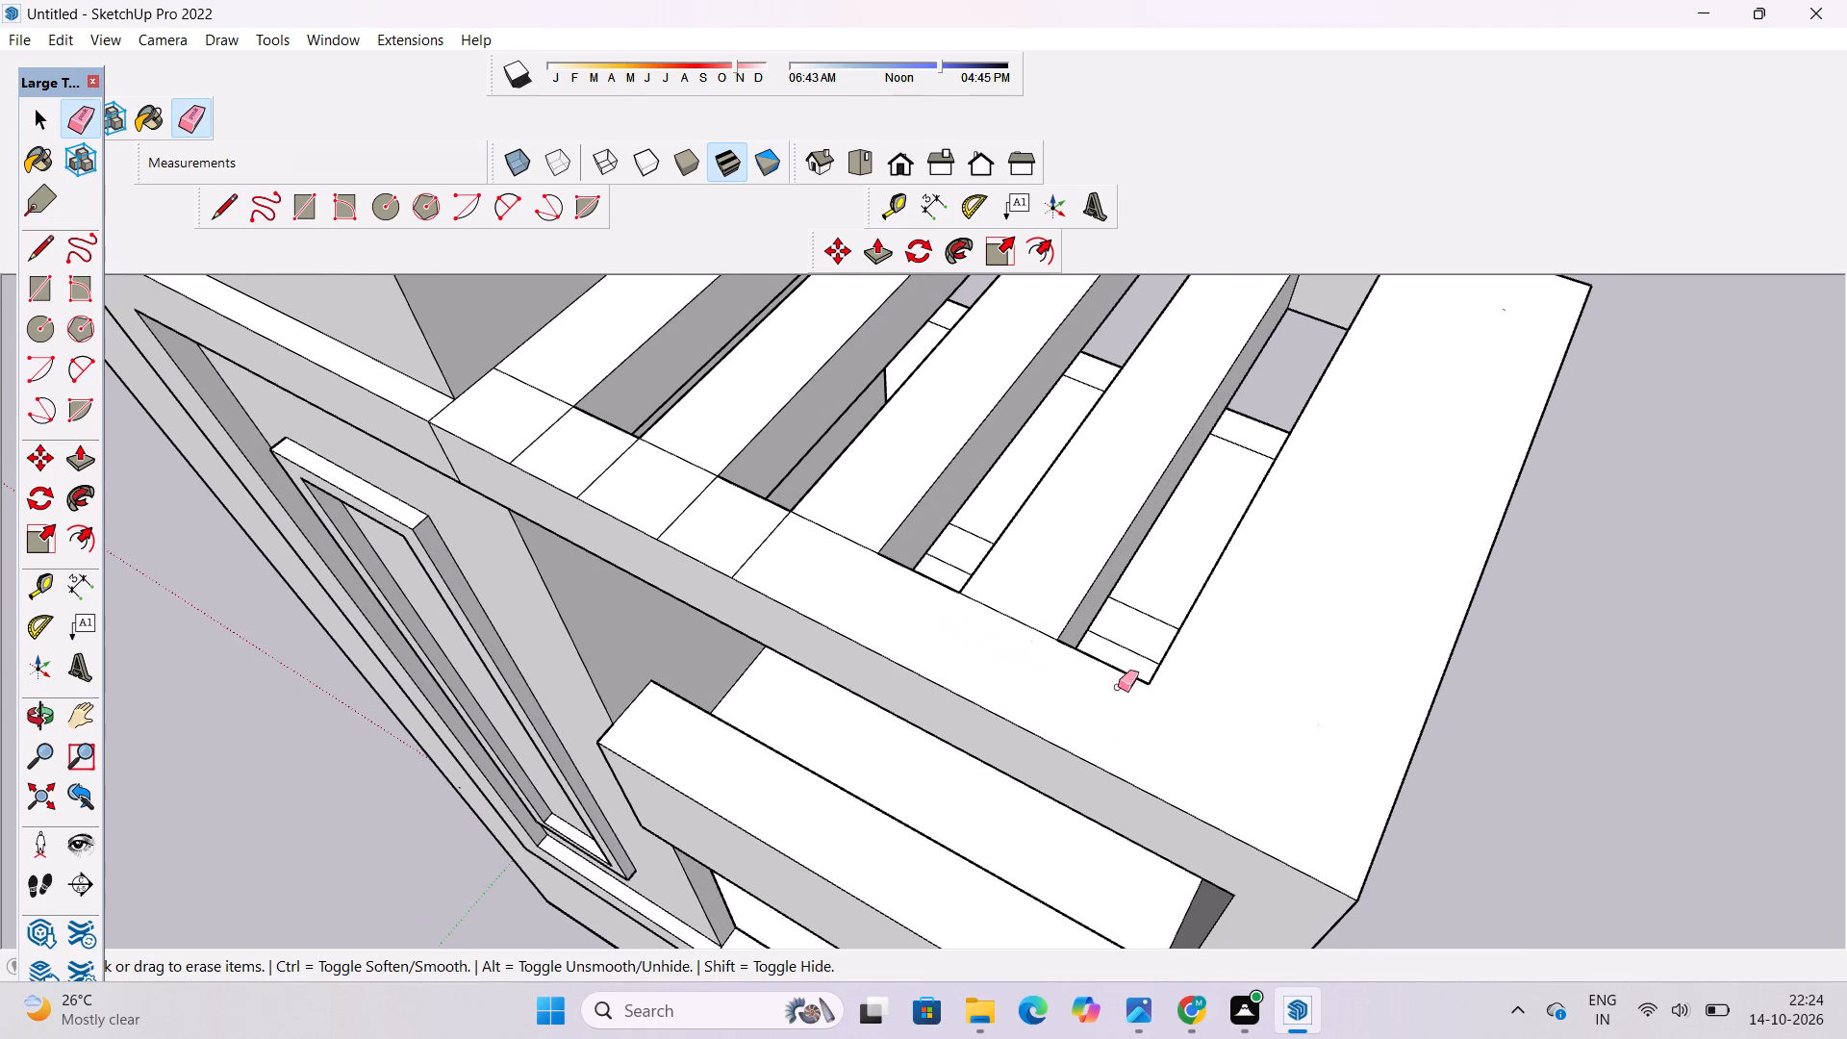
scroll(1176, 716, "down", 4)
scroll(792, 700, "up", 3)
scroll(785, 669, "down", 4)
left_click_drag(701, 464, 879, 592)
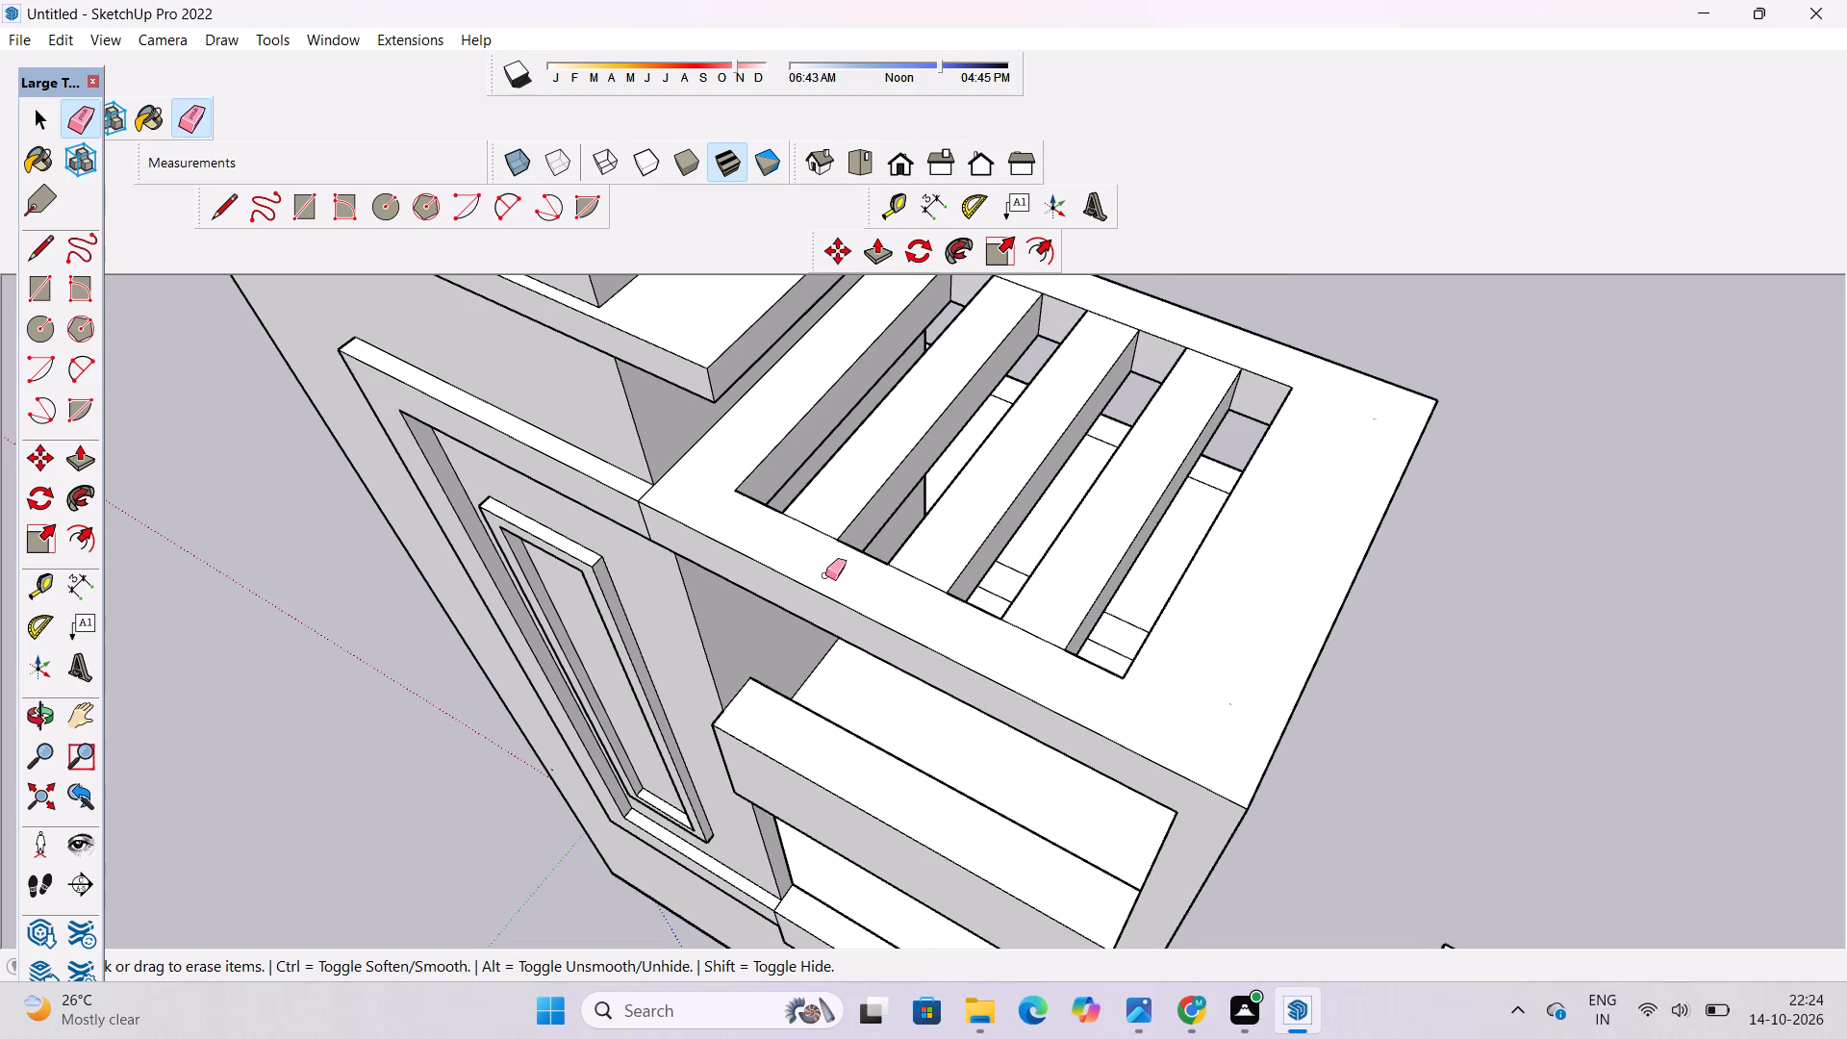
Erase the cross-line segments between neighbouring slots at their front and back ends on the roof slab.
scroll(807, 514, "up", 2)
left_click_drag(807, 510, 807, 532)
left_click_drag(956, 585, 949, 601)
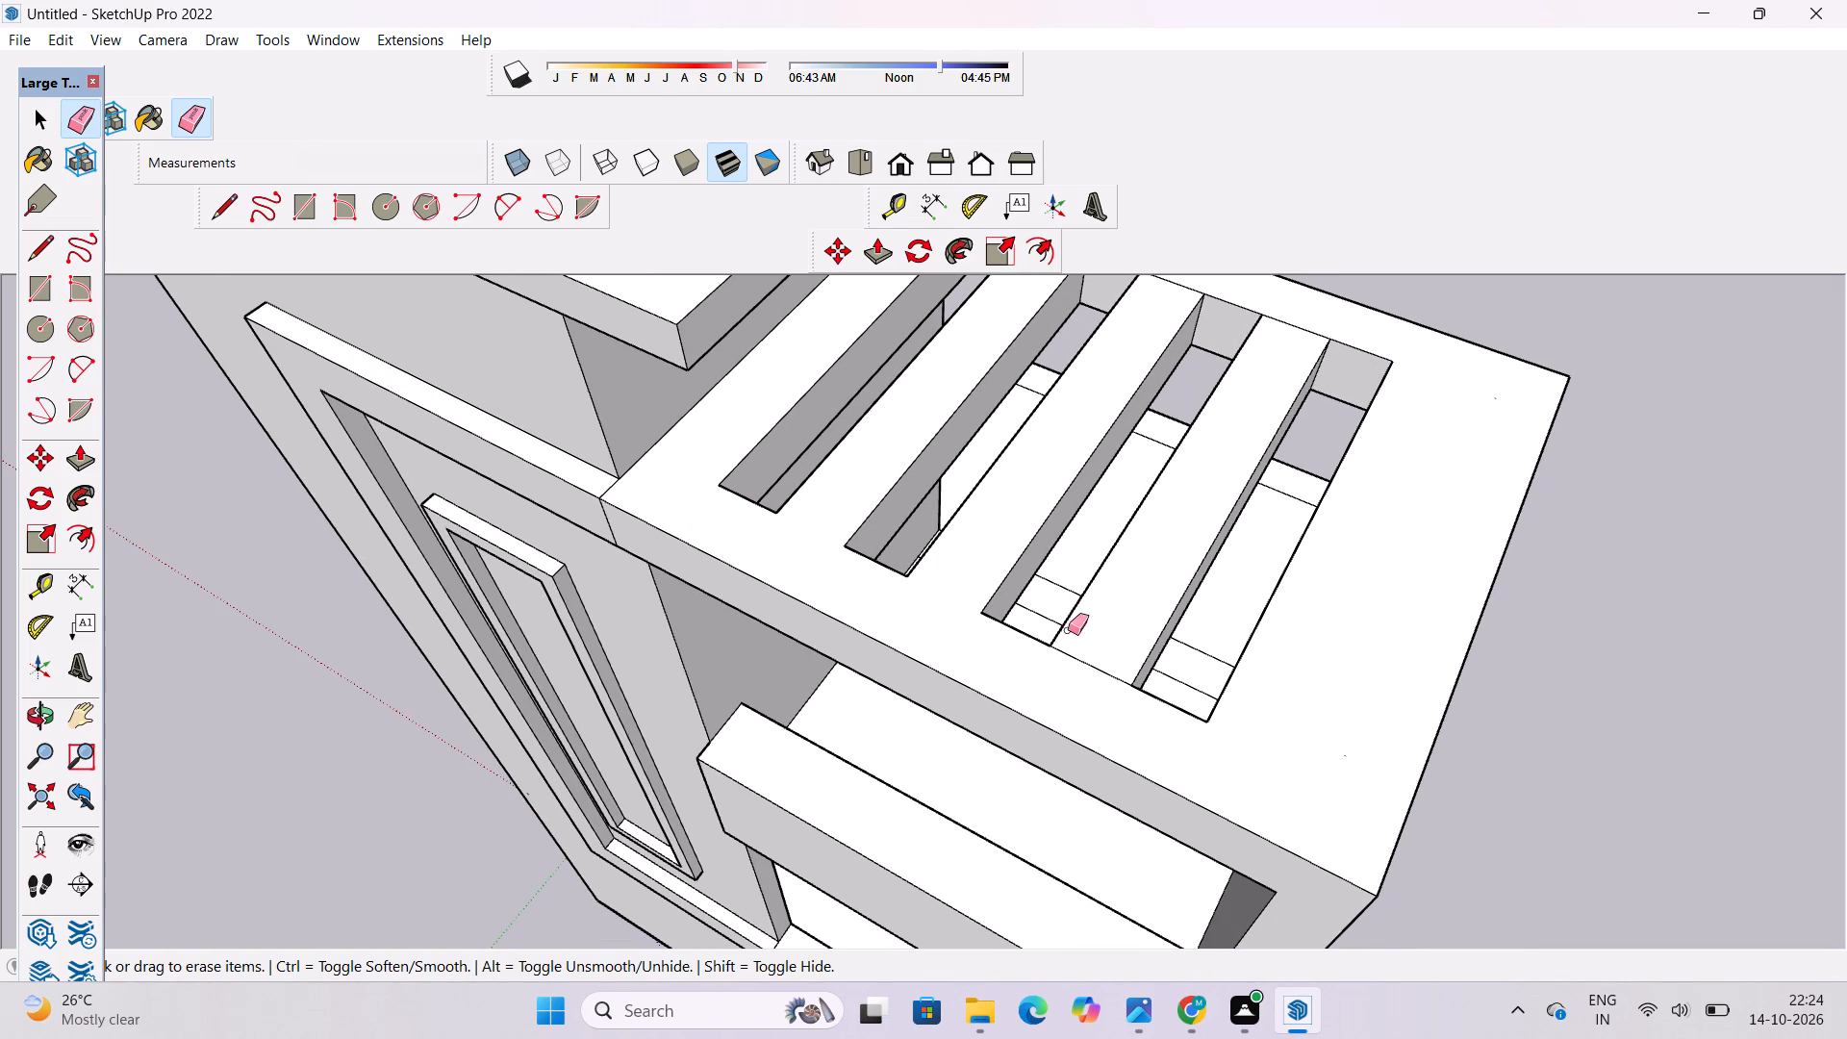
left_click_drag(1086, 660, 1082, 671)
scroll(1002, 697, "down", 4)
left_click_drag(1230, 405, 1224, 436)
scroll(1167, 364, "up", 4)
left_click_drag(1105, 381, 1096, 411)
left_click(948, 342)
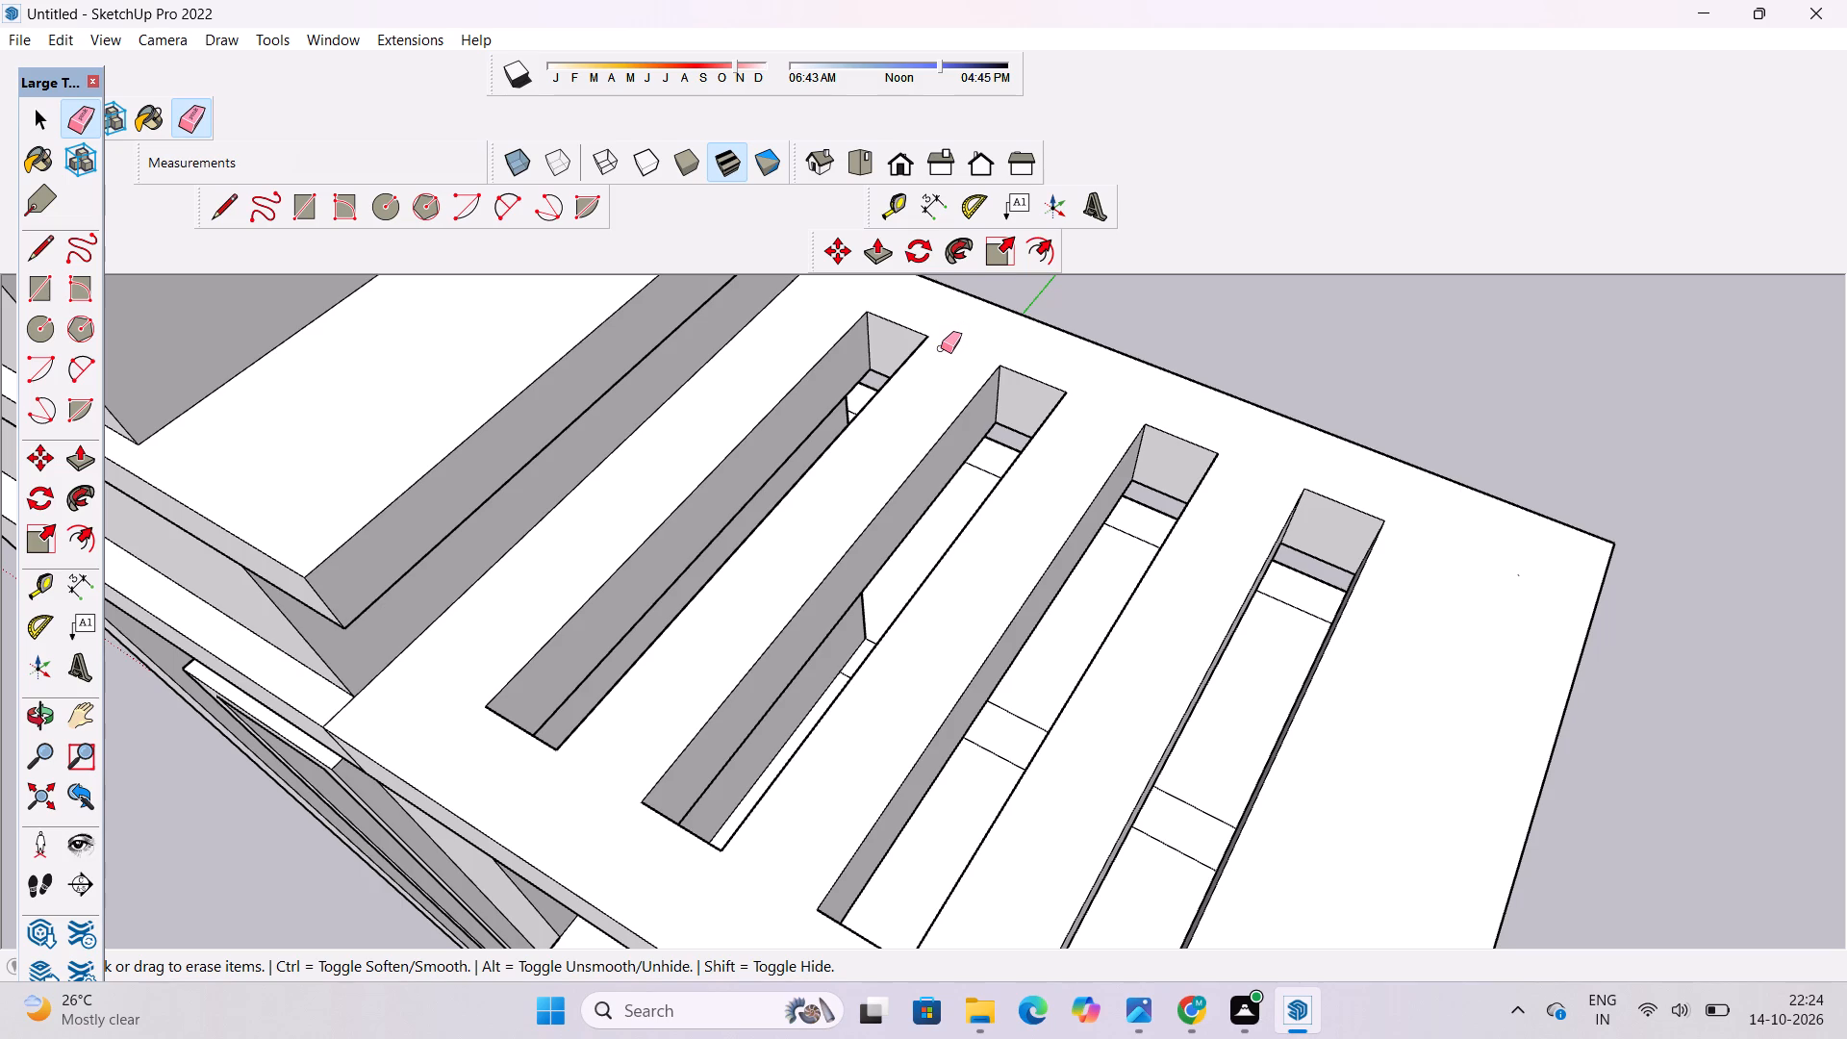
Examine the slotted roof slab from the front, from below and from above.
key("o")
scroll(959, 360, "down", 1)
left_click_drag(1050, 474, 1211, 199)
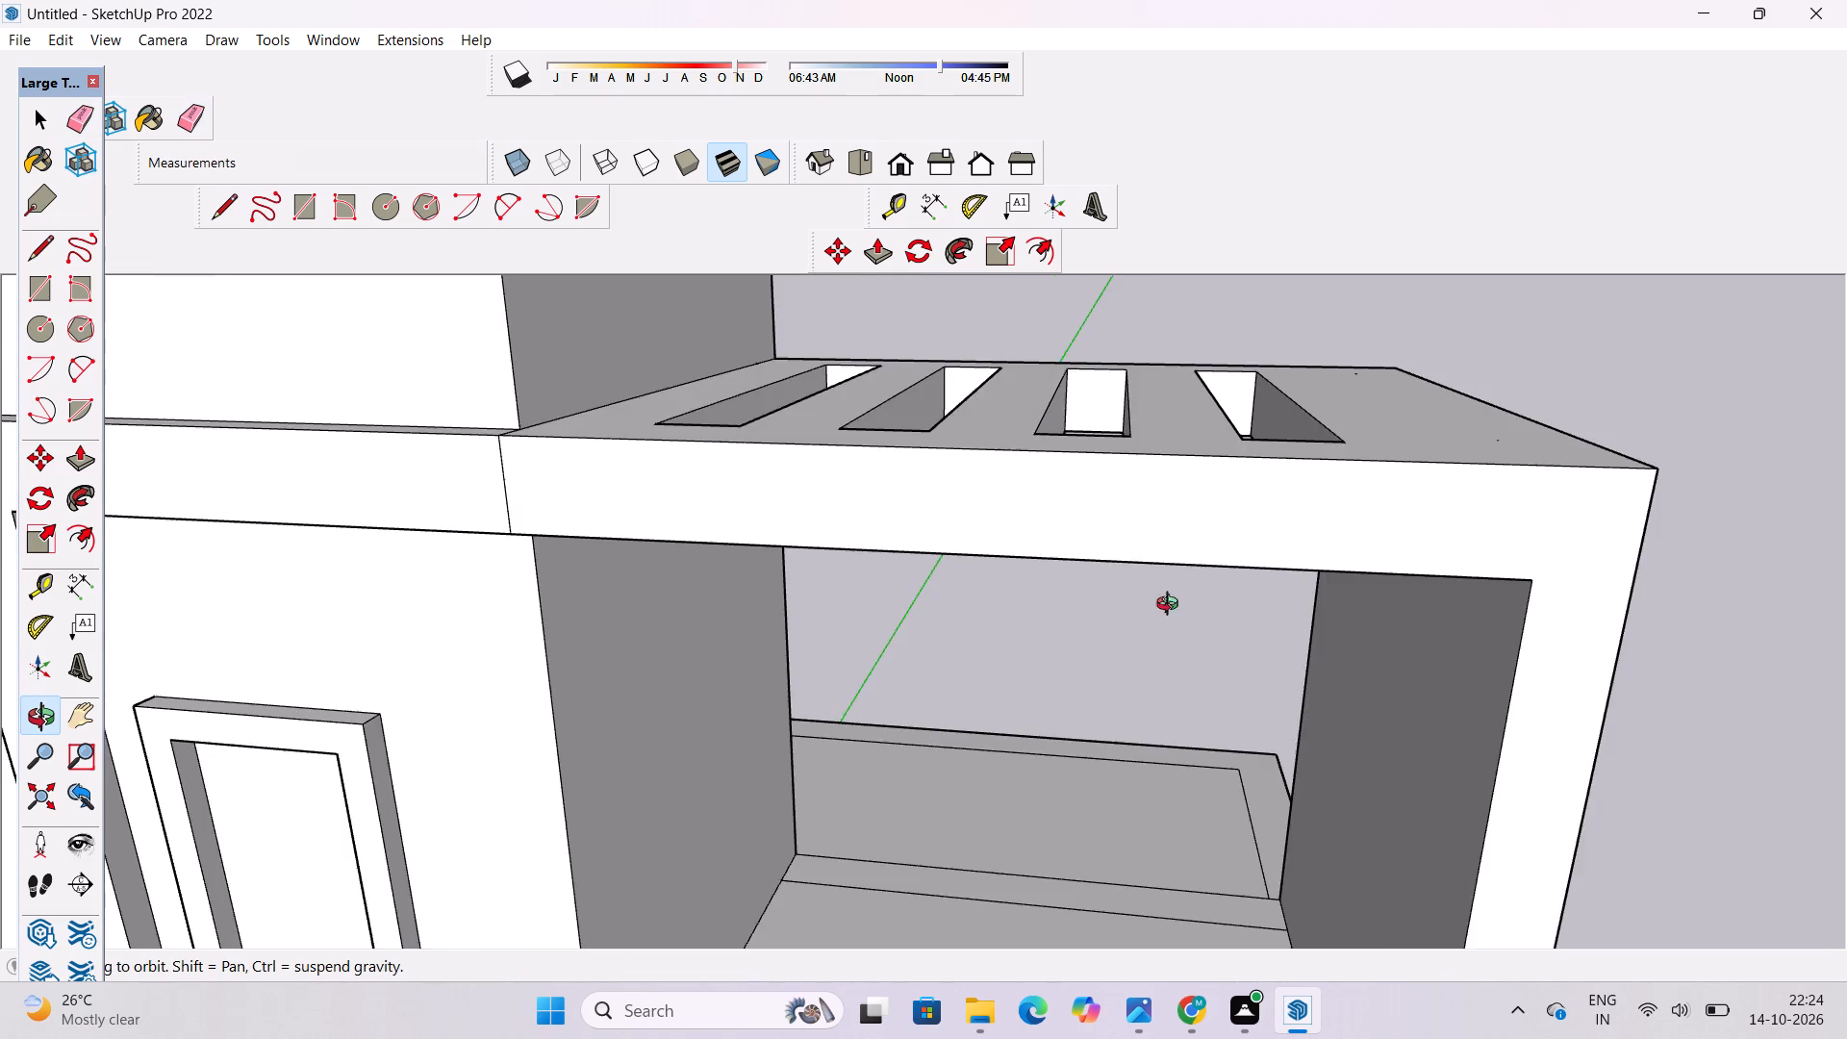
left_click_drag(1162, 583, 1124, 326)
left_click_drag(1118, 364, 1078, 397)
scroll(1073, 391, "down", 6)
left_click_drag(1080, 450, 1249, 669)
scroll(1169, 588, "down", 4)
Erase the inner outline on the top face of the lower rear slab behind the tower.
left_click_drag(1175, 702, 526, 884)
left_click_drag(1111, 799, 881, 608)
left_click_drag(1061, 906, 859, 923)
left_click_drag(893, 778, 946, 660)
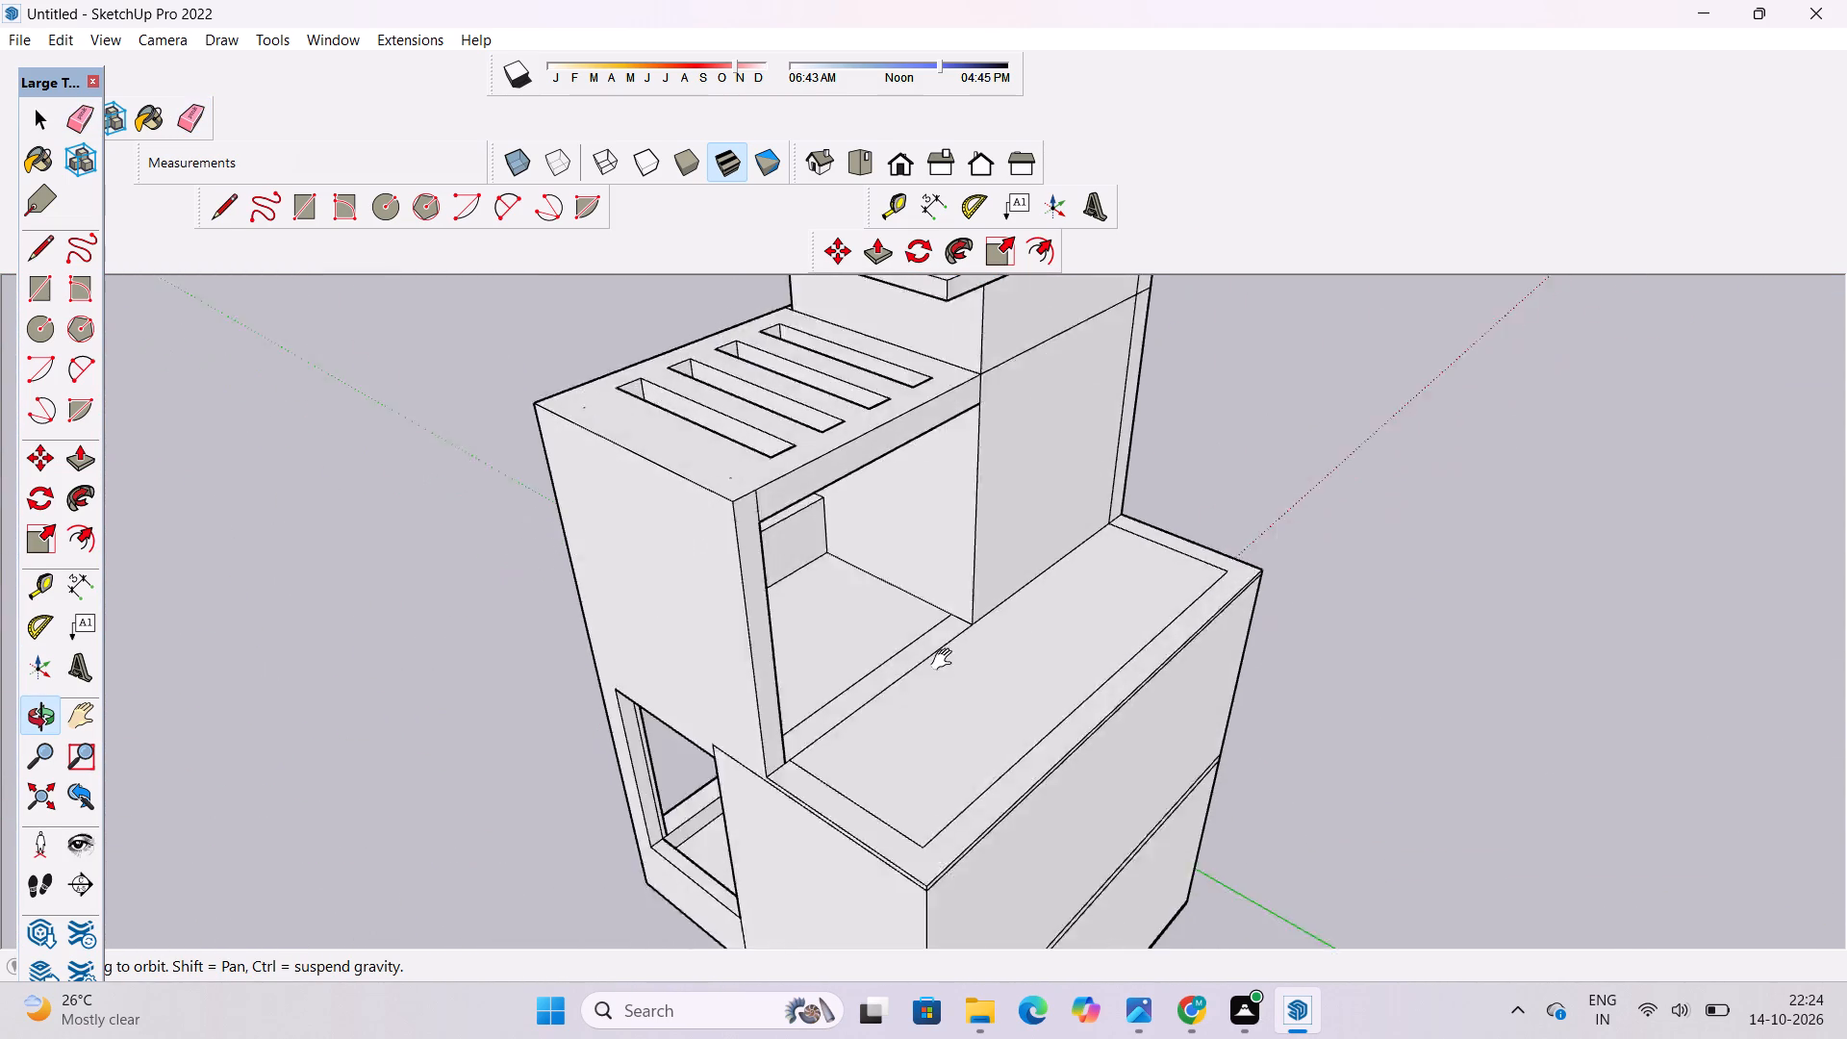
left_click_drag(946, 660, 960, 618)
left_click_drag(960, 726, 1129, 739)
scroll(1119, 731, "up", 2)
left_click_drag(1091, 710, 1055, 722, "shift")
key("e")
left_click_drag(1046, 673, 1046, 703)
left_click_drag(1081, 668, 1067, 675)
scroll(1071, 829, "down", 4)
scroll(1115, 463, "up", 8)
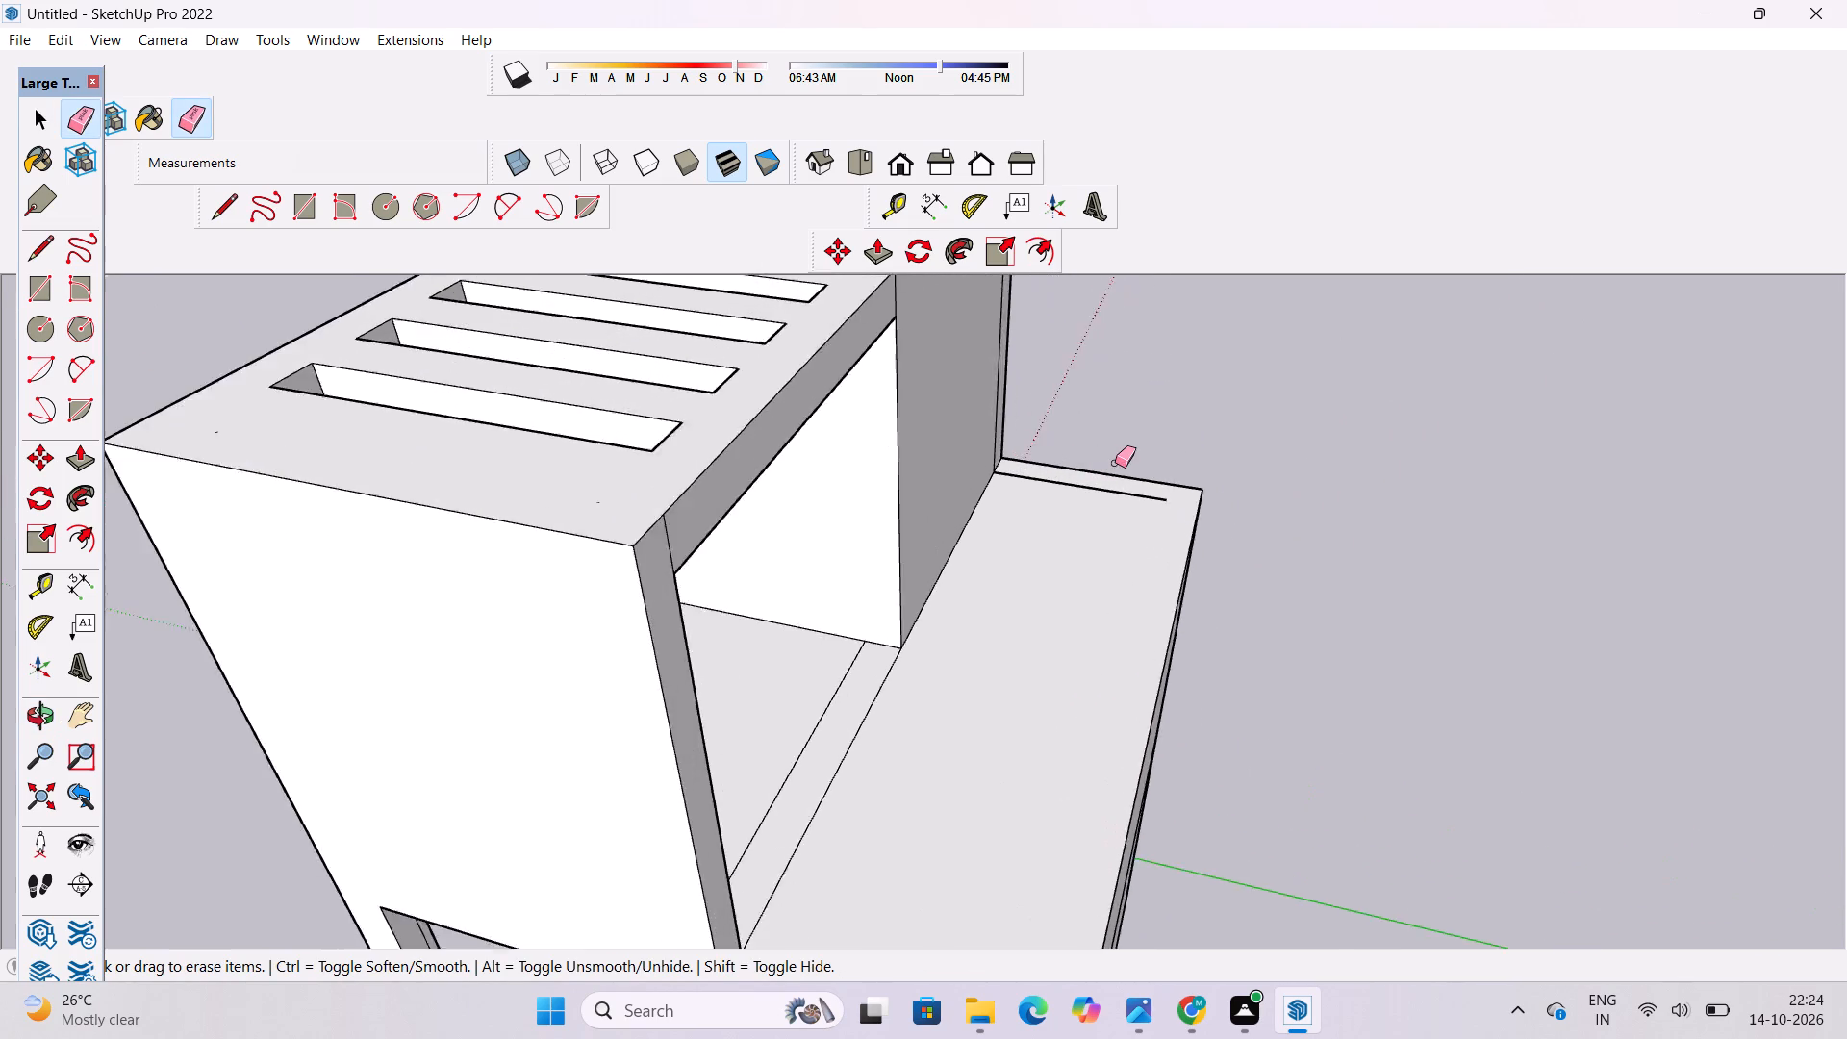
scroll(1115, 463, "up", 1)
left_click(1125, 502)
Erase the horizontal line and the vertical lines below and above the ledge on the tower's rear wall.
key("o")
scroll(1125, 502, "down", 3)
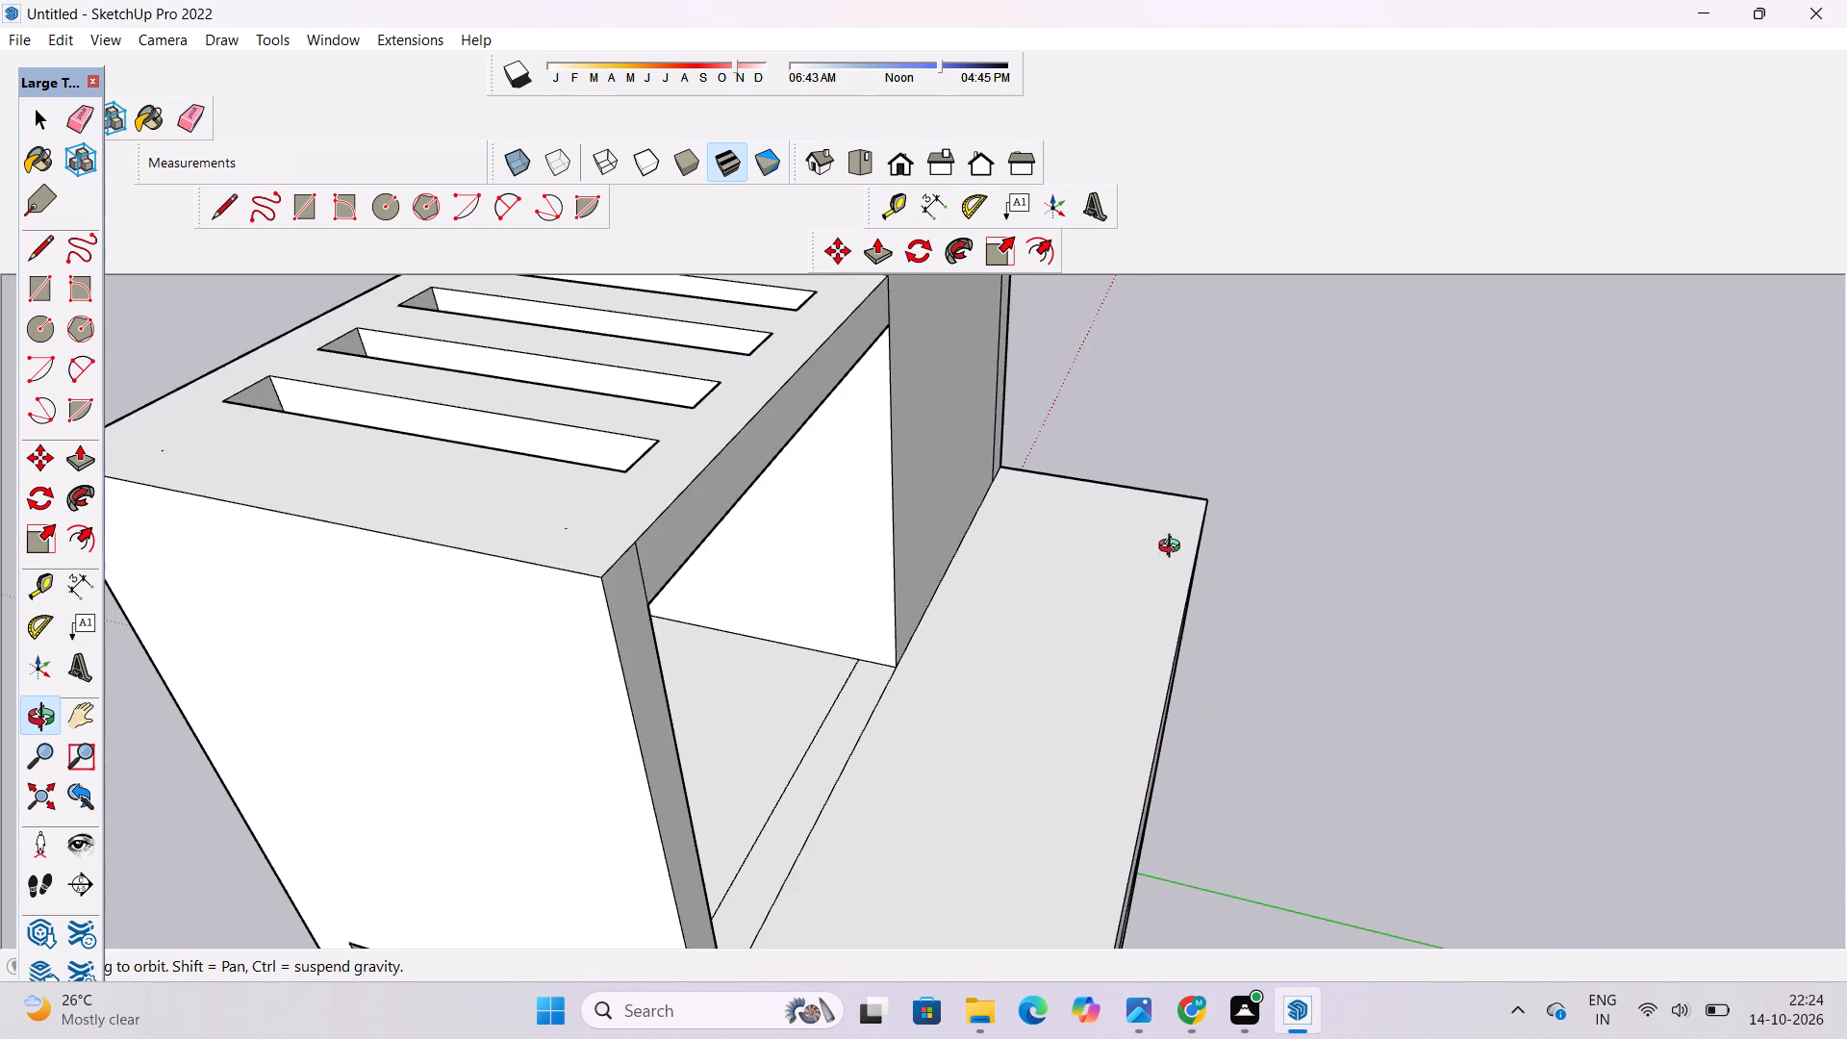
left_click_drag(1197, 559, 1102, 545)
left_click_drag(1100, 539, 895, 705, "shift")
left_click_drag(965, 589, 901, 498, "shift")
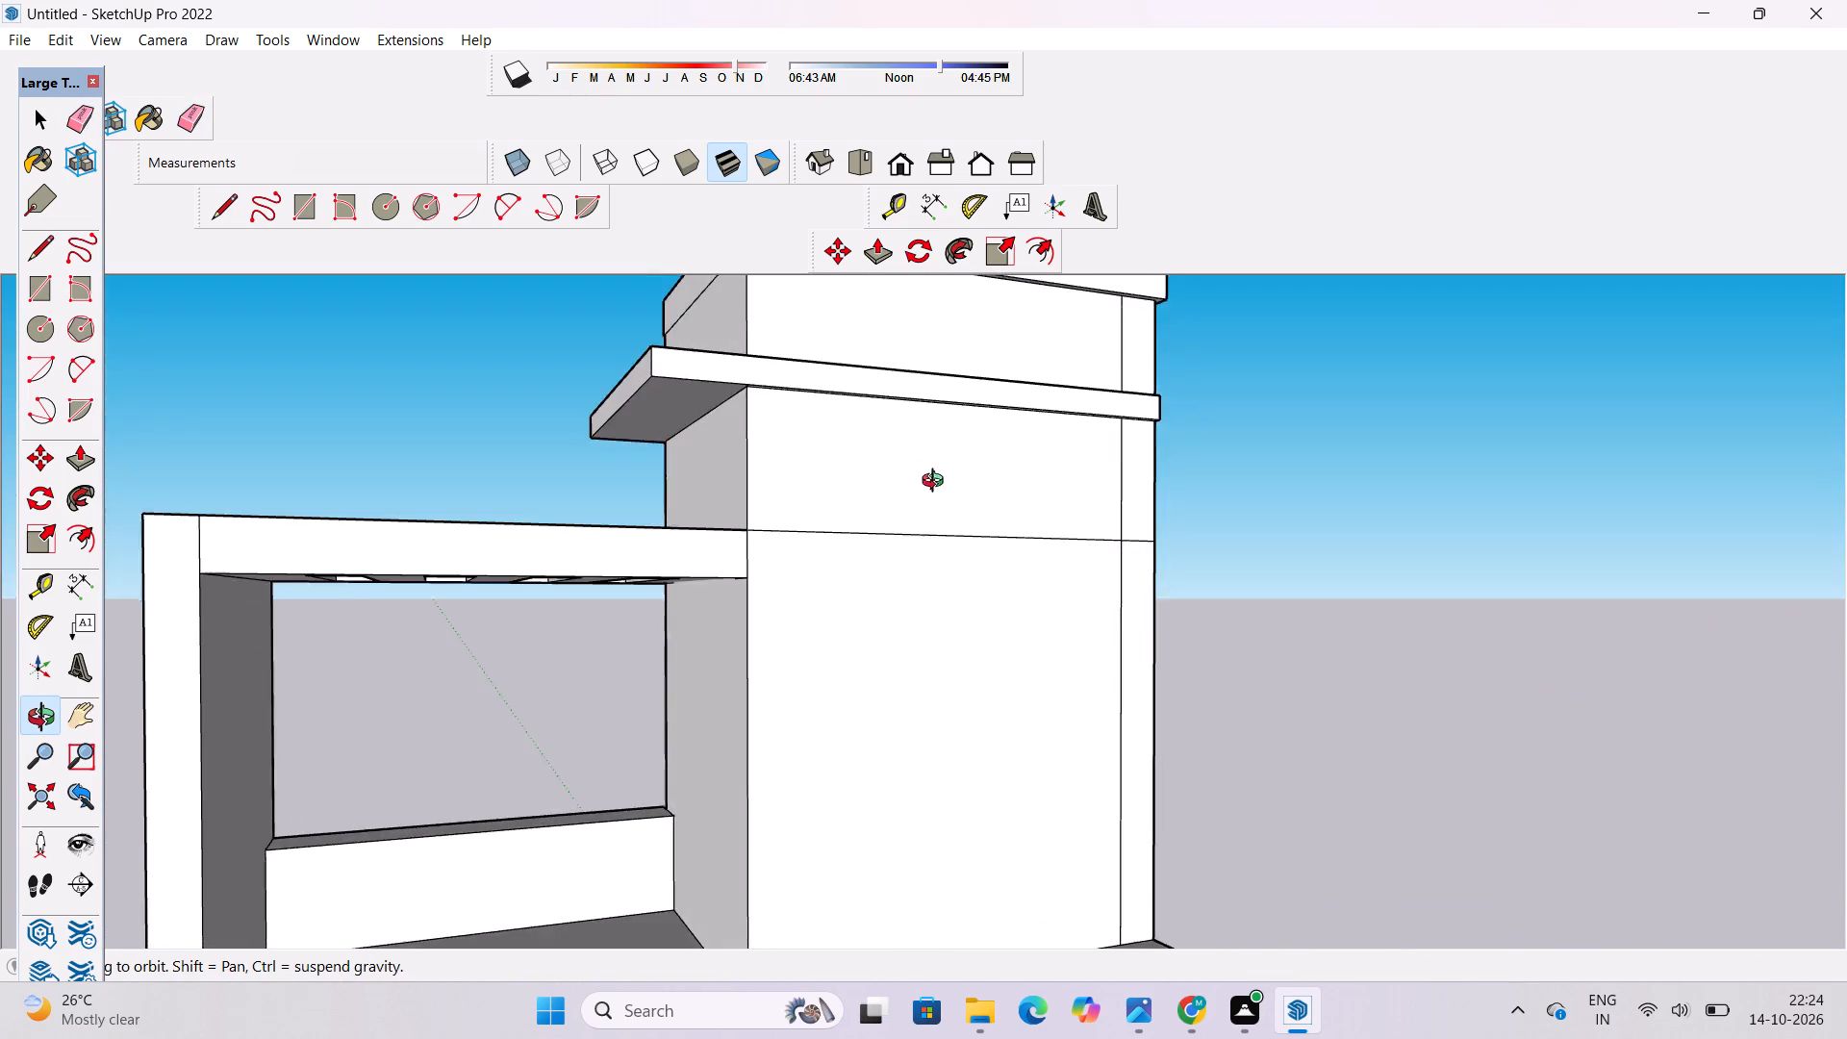
scroll(937, 483, "up", 3)
left_click_drag(938, 496, 901, 545, "shift")
left_click_drag(873, 656, 873, 558, "shift")
left_click_drag(851, 588, 831, 624)
key("e")
scroll(871, 568, "up", 3)
scroll(910, 525, "down", 2)
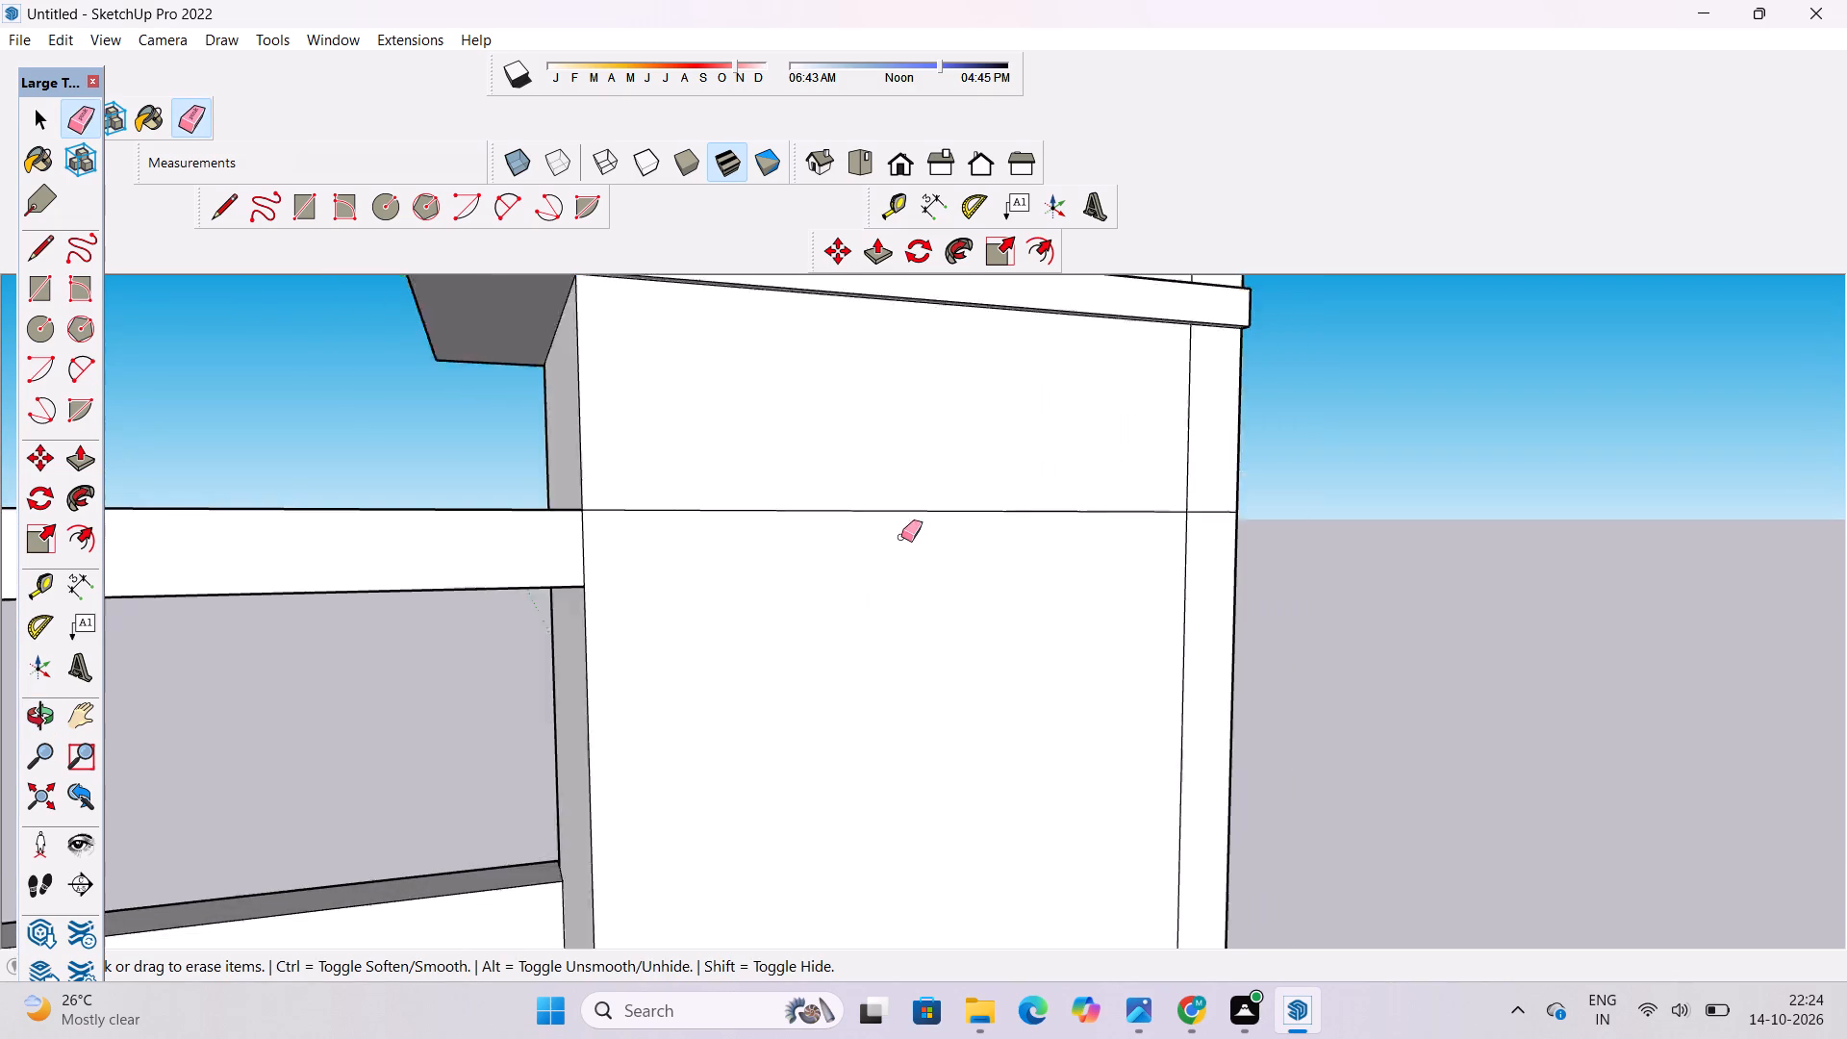
scroll(901, 537, "down", 6)
left_click_drag(1071, 497, 1076, 555)
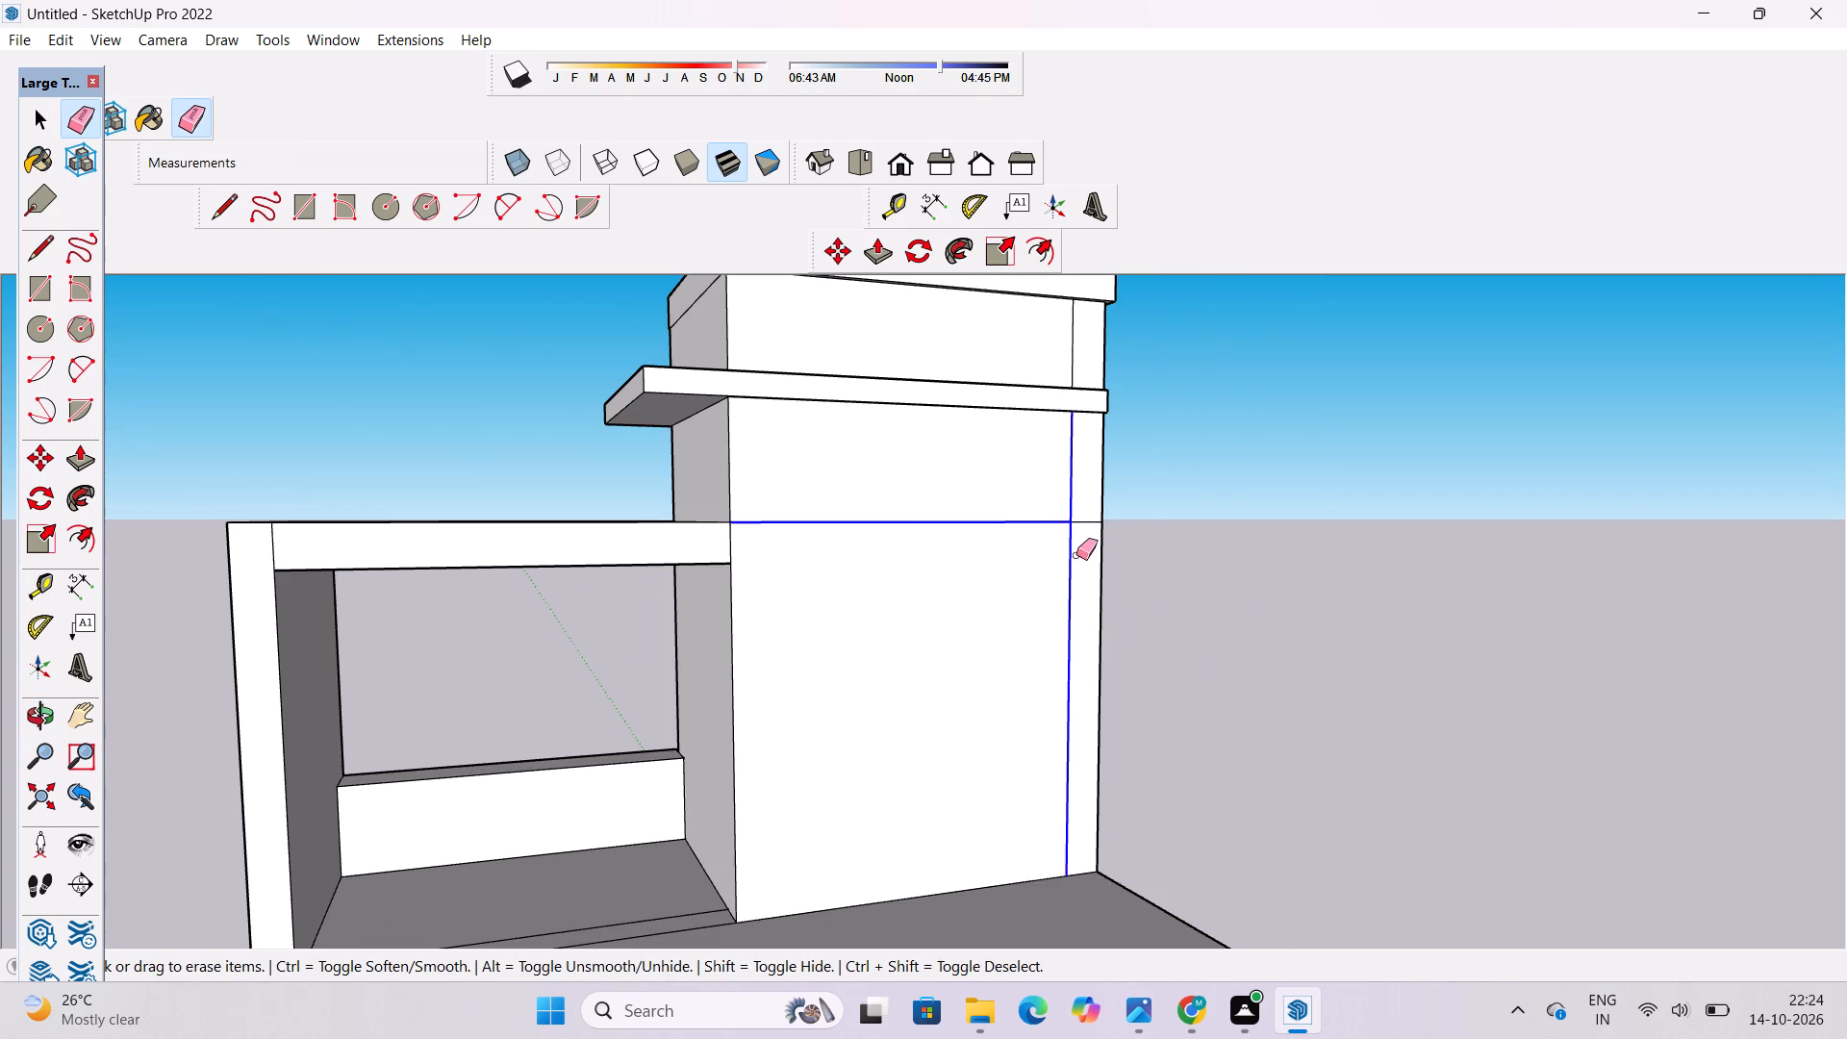
left_click_drag(1076, 555, 1079, 537)
left_click(1083, 517)
scroll(967, 680, "down", 6)
scroll(1026, 511, "up", 3)
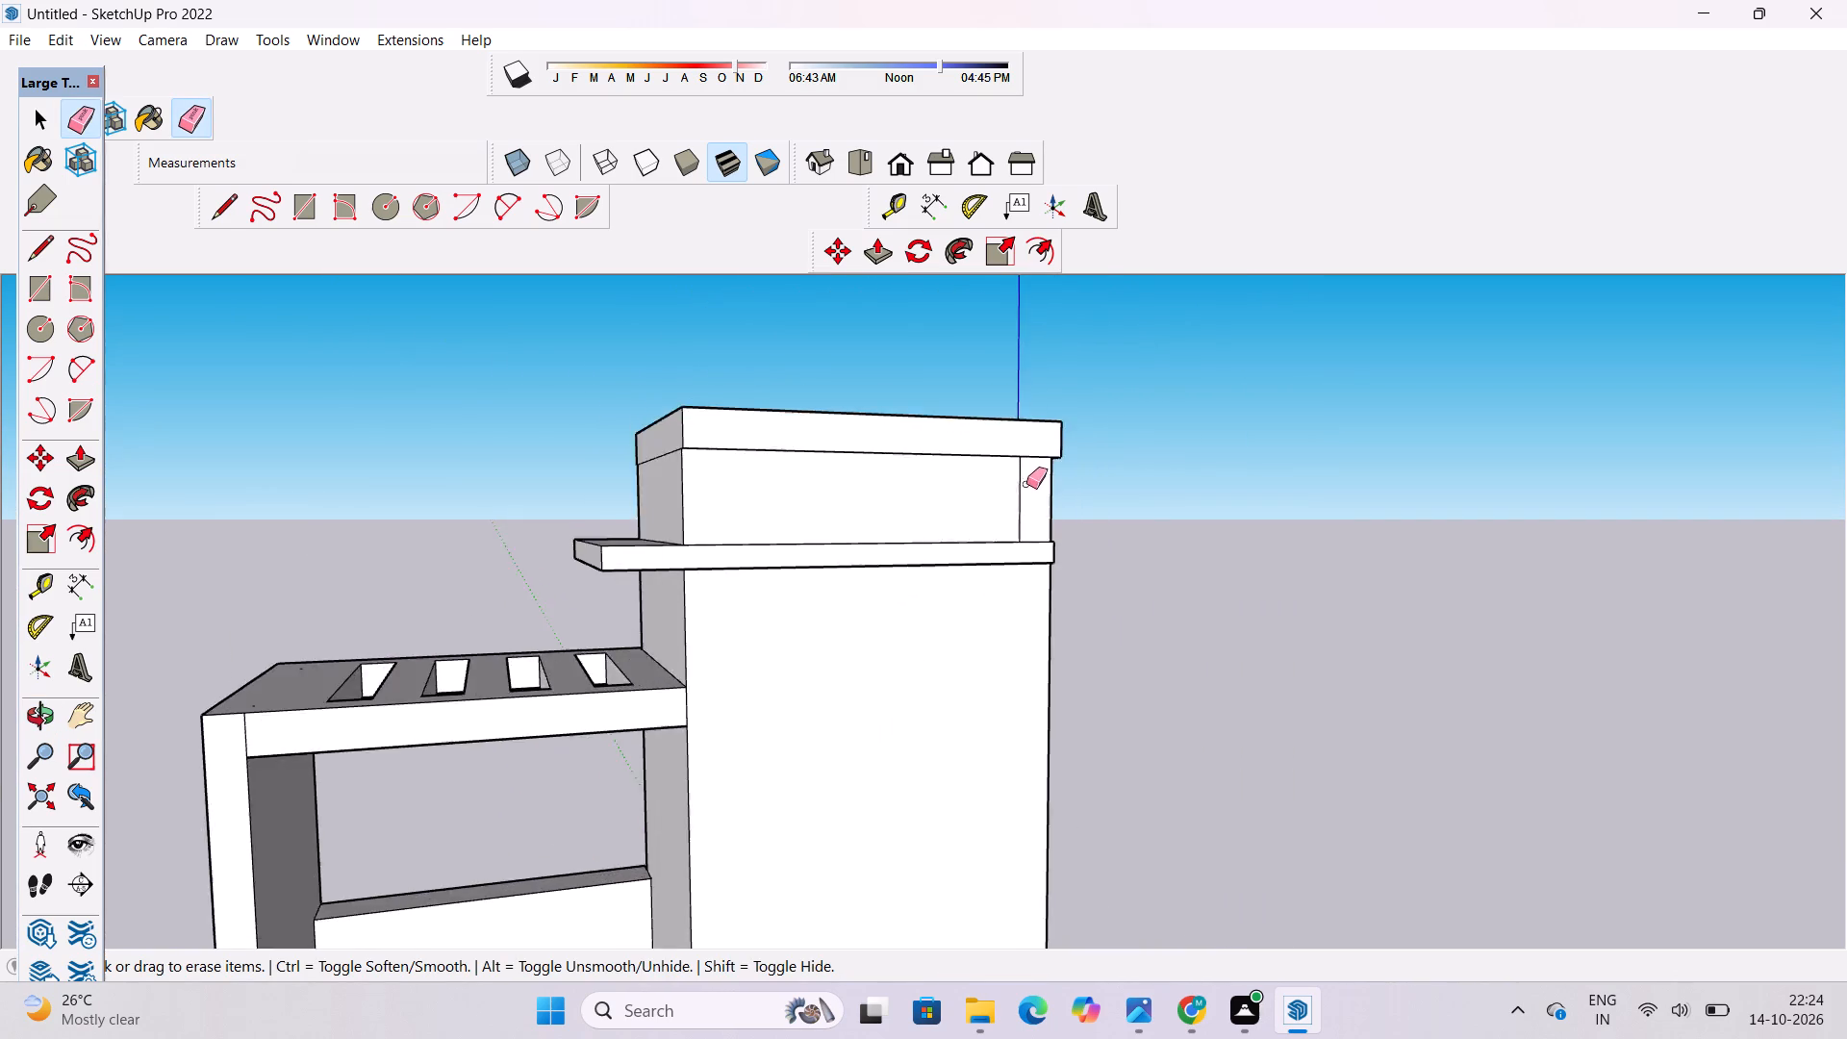
scroll(1026, 484, "up", 7)
left_click_drag(1026, 481, 1003, 502)
Examine the tower's ledge and walls from the rear, side and front for leftover lines.
key("o")
left_click_drag(1021, 562, 1055, 357)
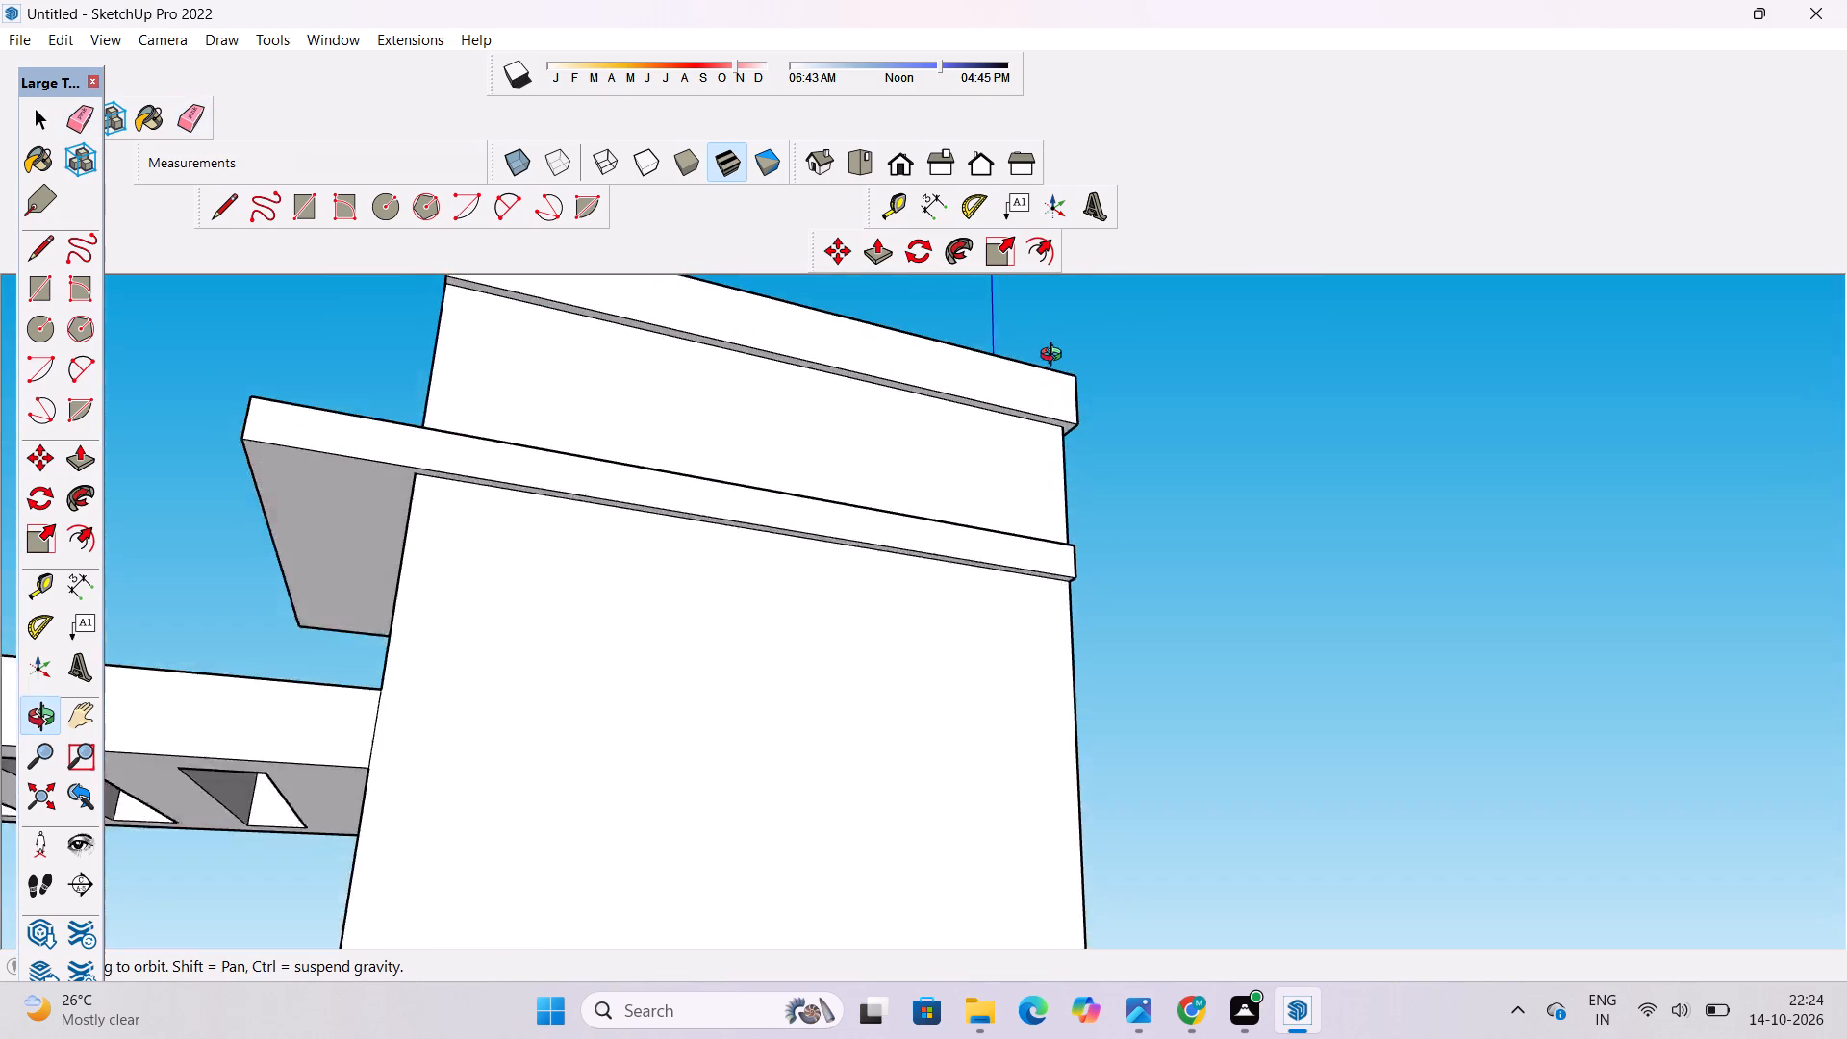
left_click_drag(1055, 357, 1296, 744)
left_click_drag(1073, 777, 1108, 501)
left_click_drag(821, 660, 1231, 636)
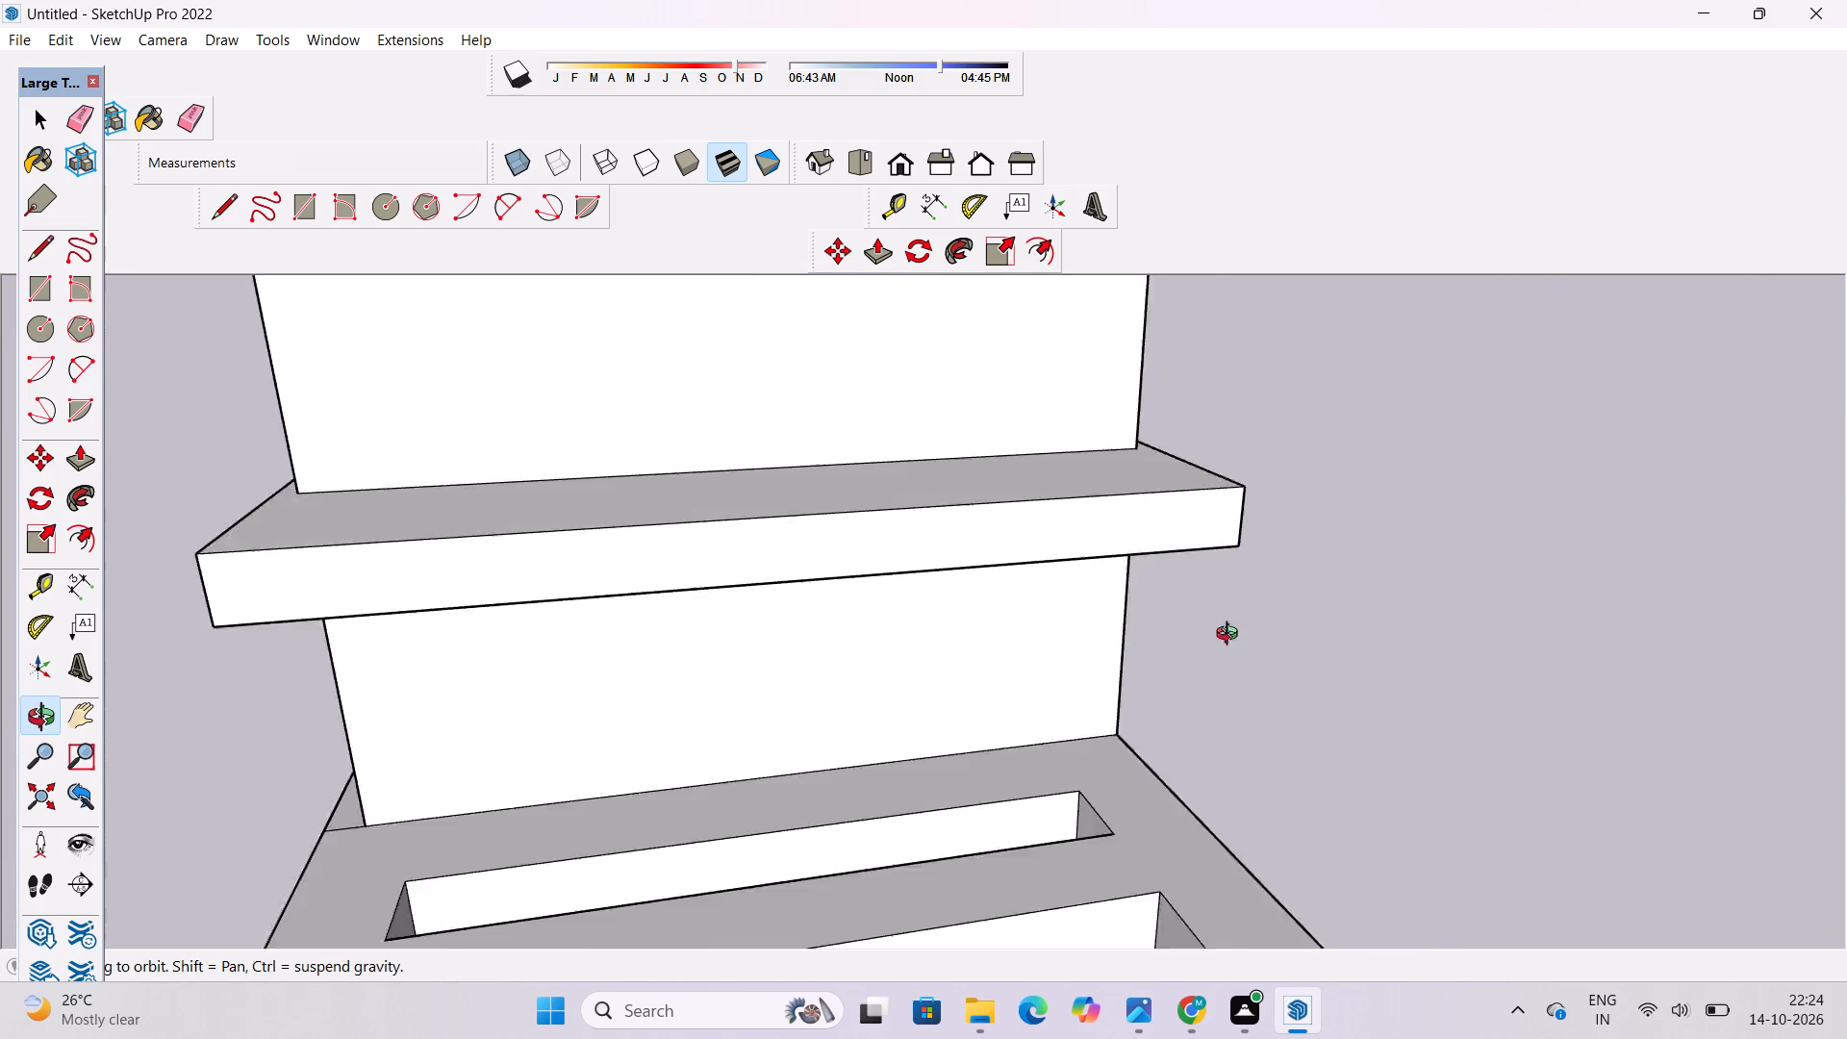
left_click_drag(1231, 636, 1410, 585)
scroll(993, 594, "down", 4)
left_click_drag(900, 626, 843, 658, "shift")
left_click_drag(775, 680, 1014, 492)
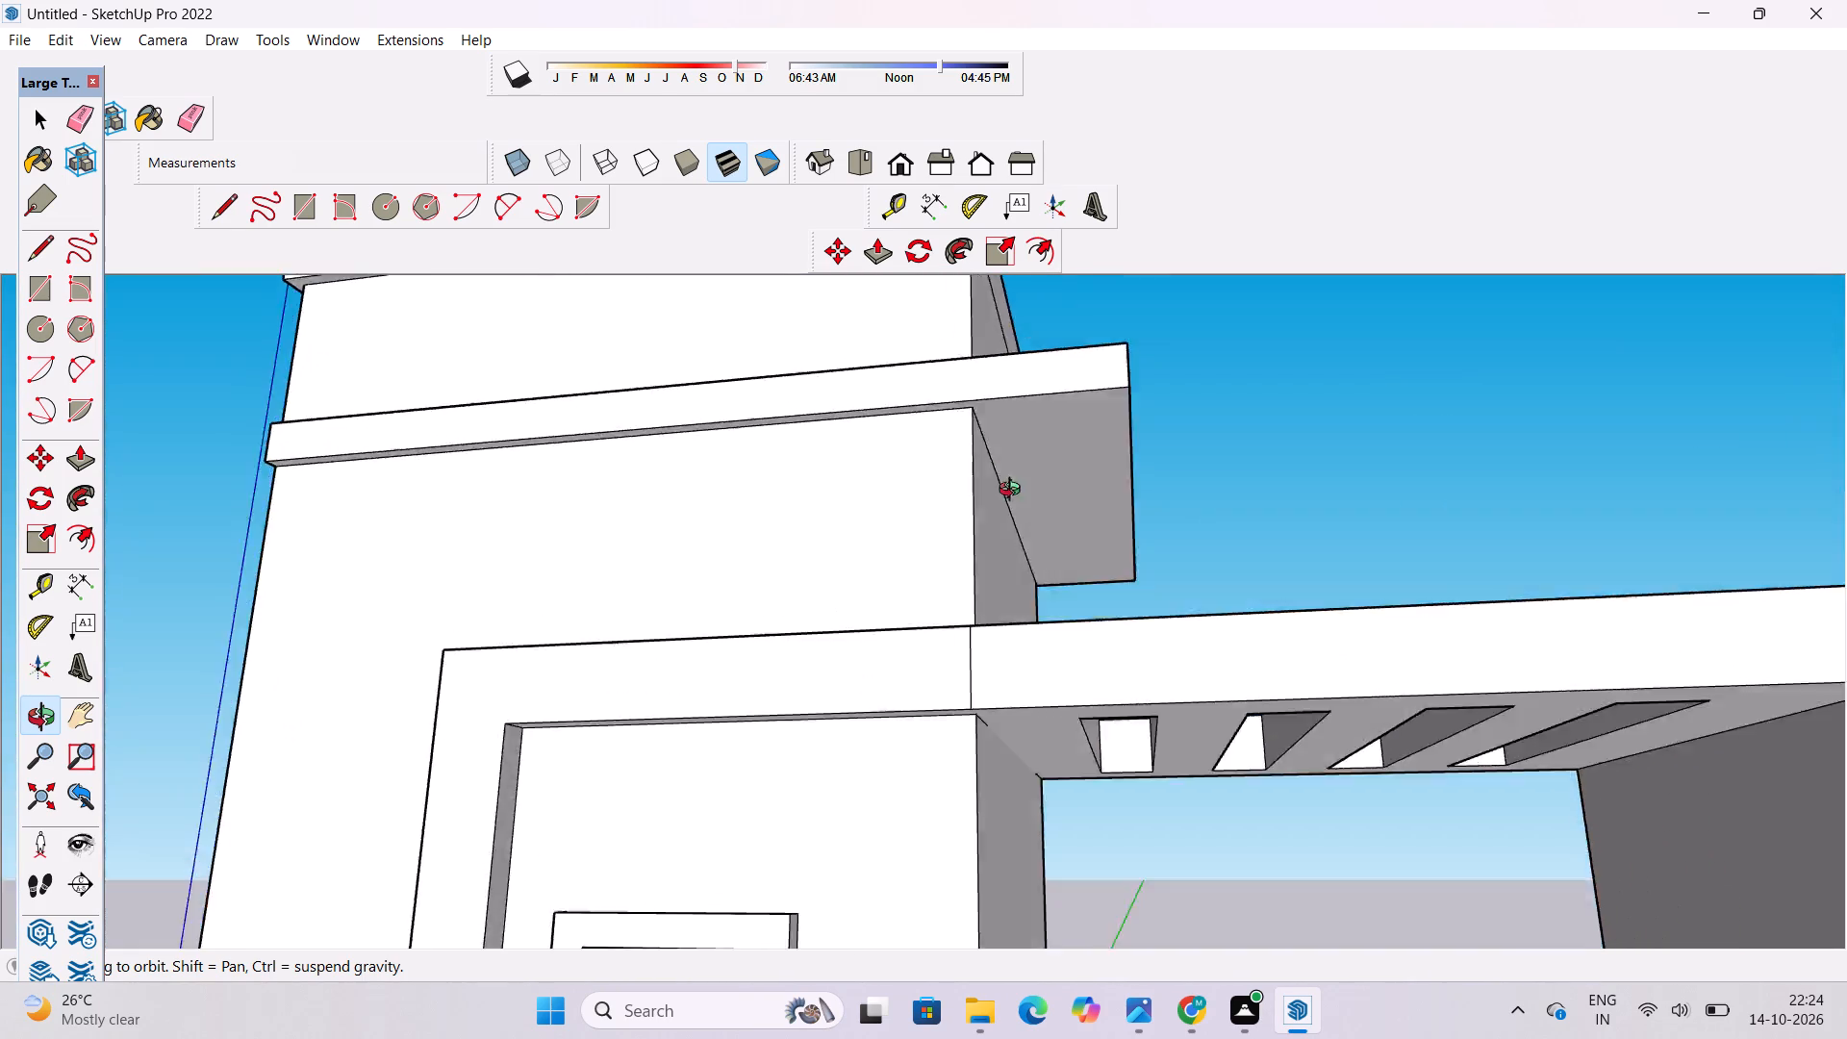
Erase the seam between the tower's front frame and the slotted roof slab on the top and front faces.
left_click_drag(1014, 492, 1056, 559)
left_click_drag(1062, 569, 999, 515)
left_click_drag(948, 643, 862, 519)
left_click_drag(858, 726, 828, 585, "shift")
left_click_drag(827, 584, 854, 714)
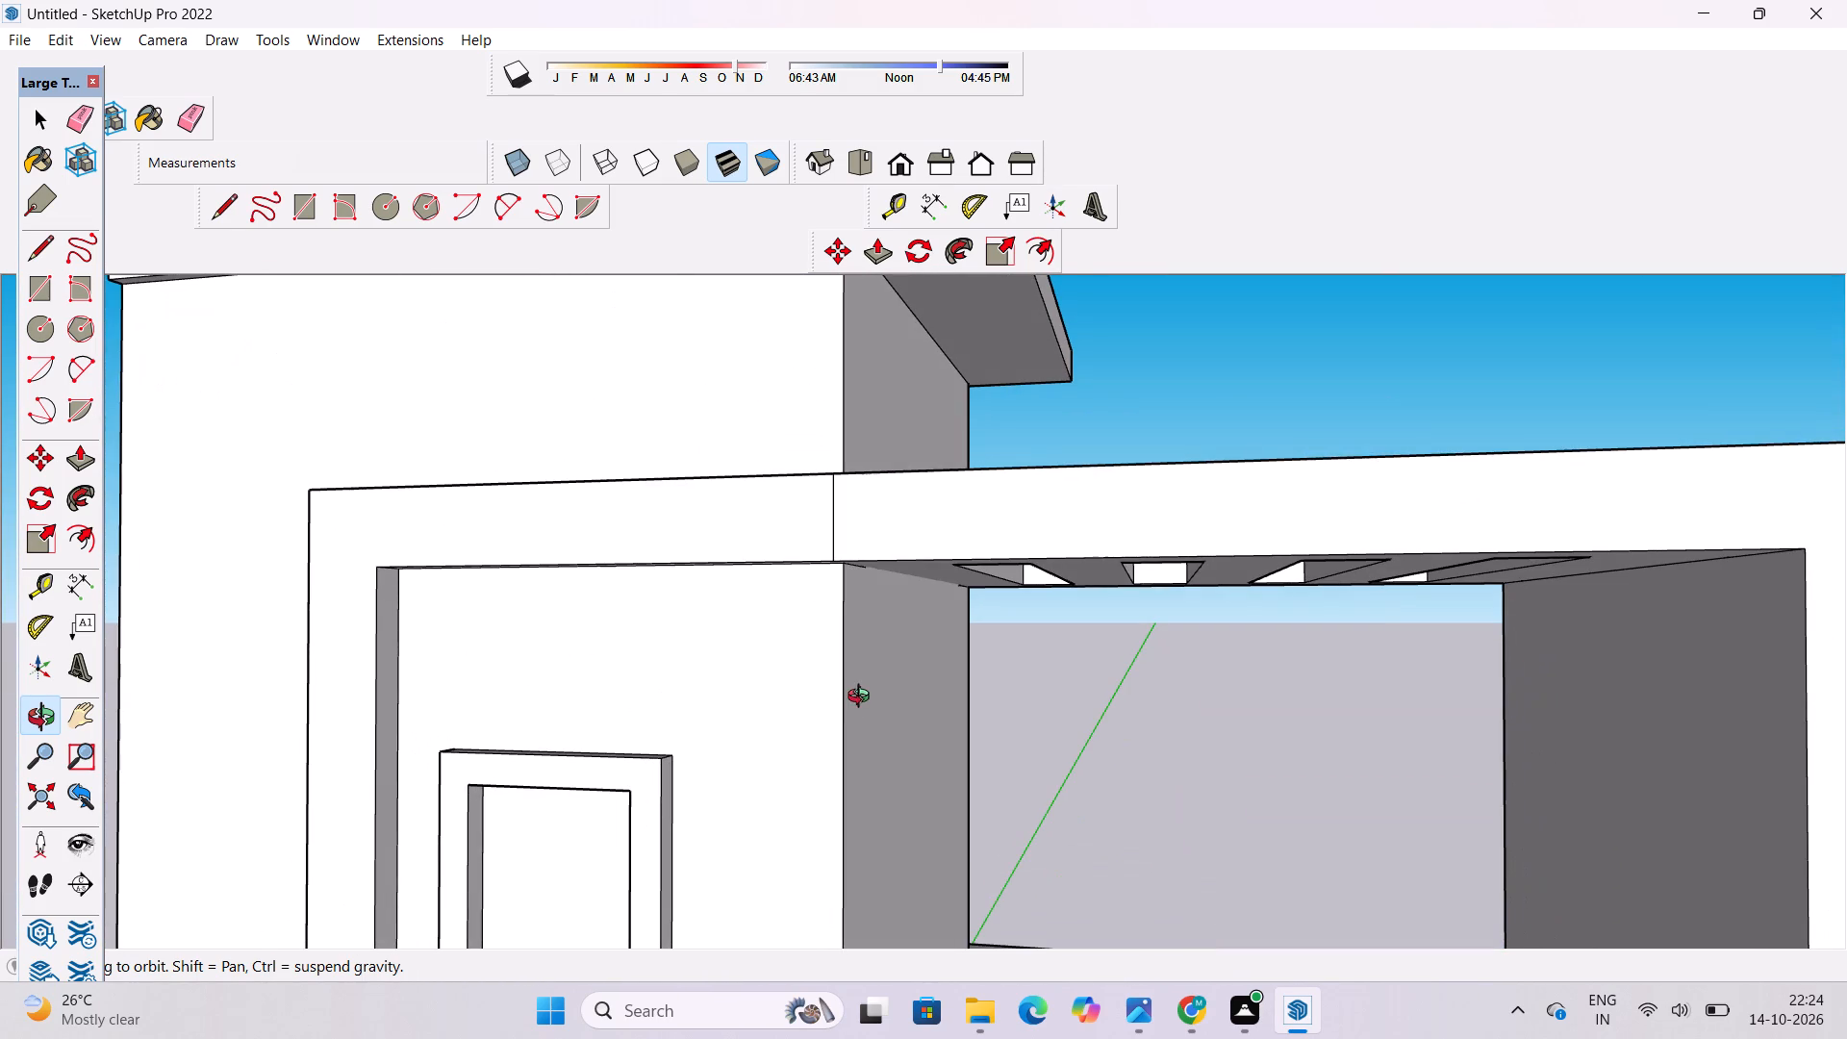
left_click_drag(1013, 655, 923, 640)
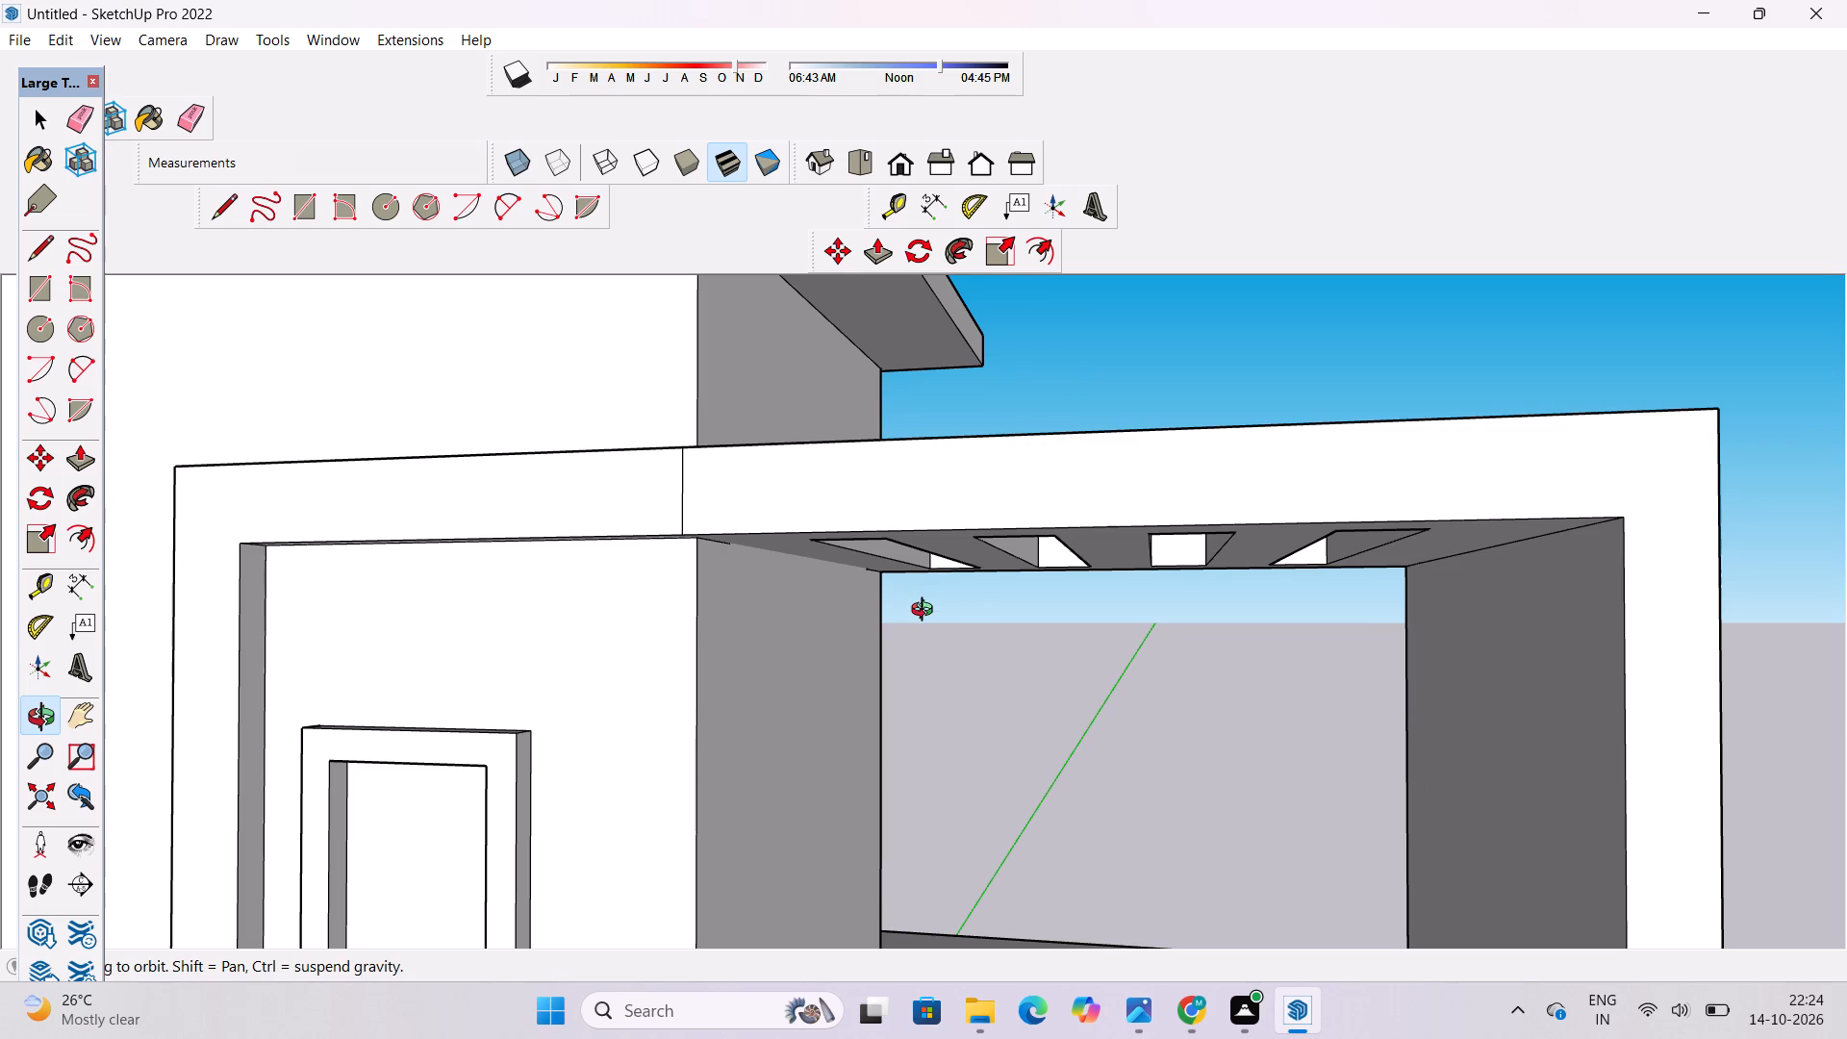
scroll(926, 612, "down", 1)
left_click_drag(926, 611, 950, 541, "shift")
left_click_drag(948, 549, 985, 711)
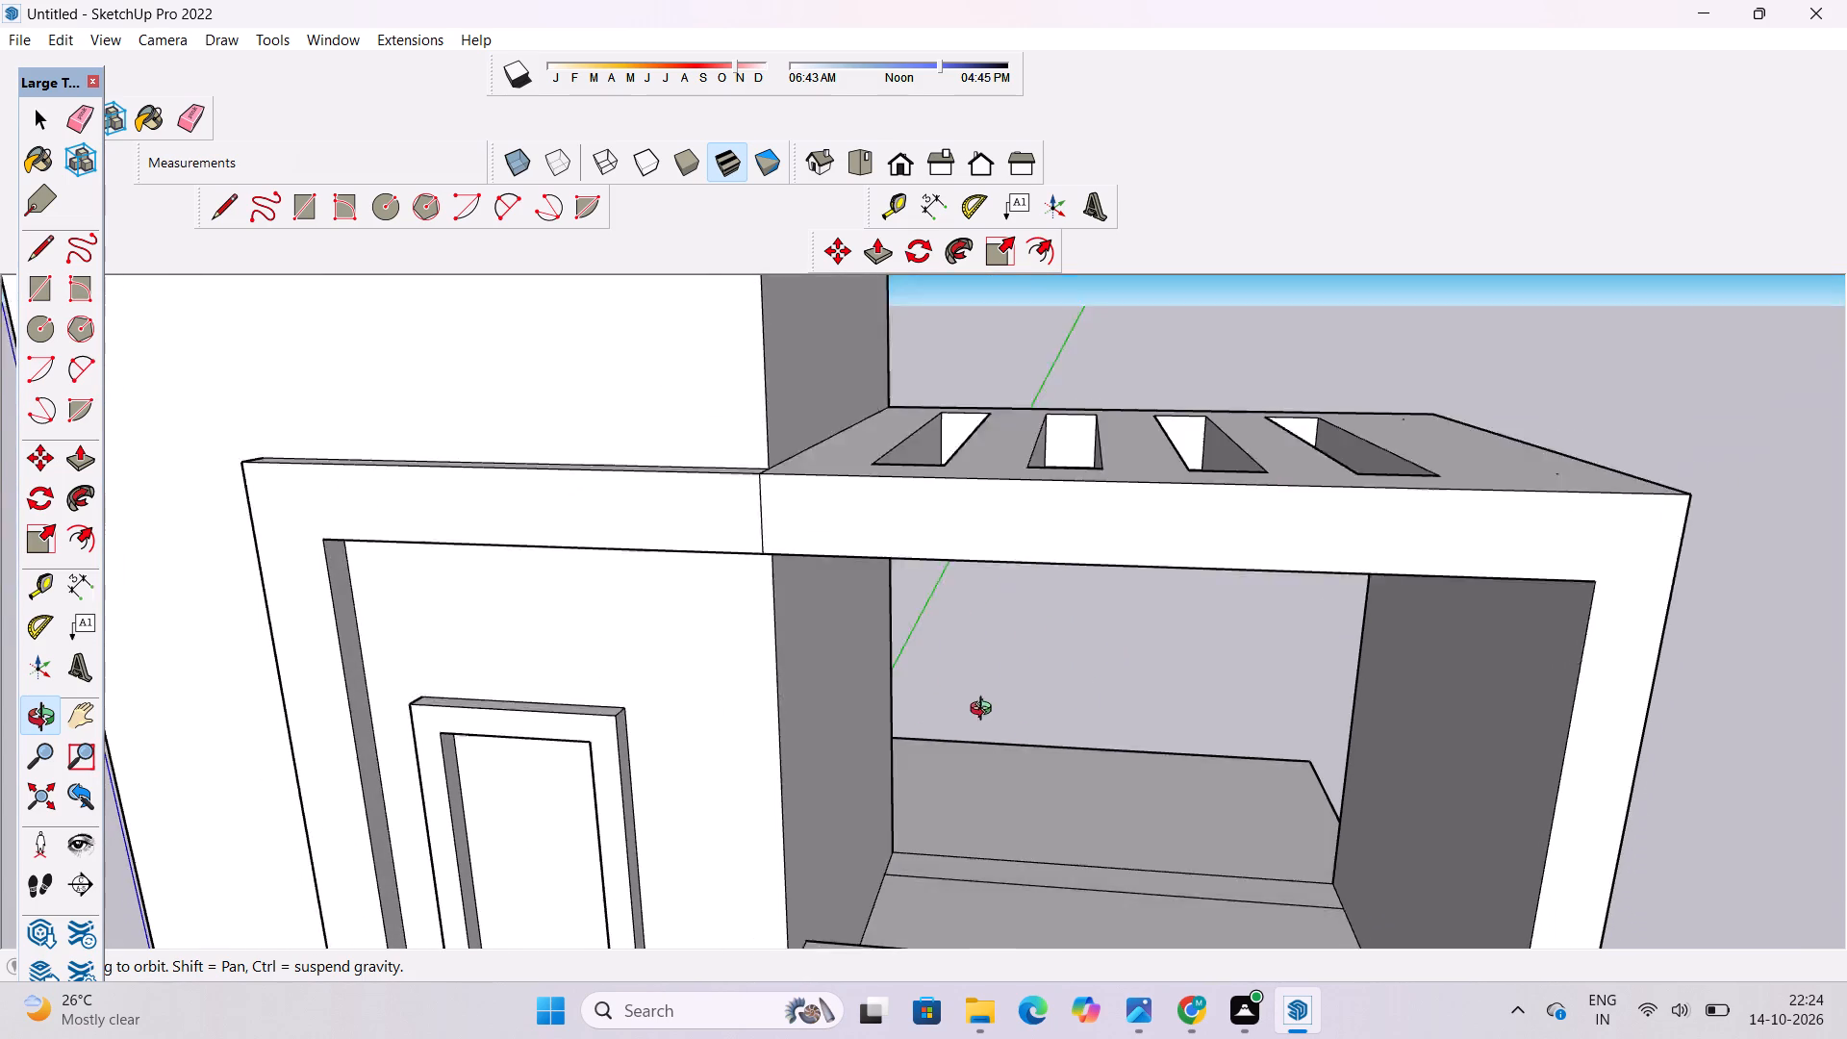
left_click_drag(985, 711, 987, 713)
left_click_drag(813, 659, 855, 721)
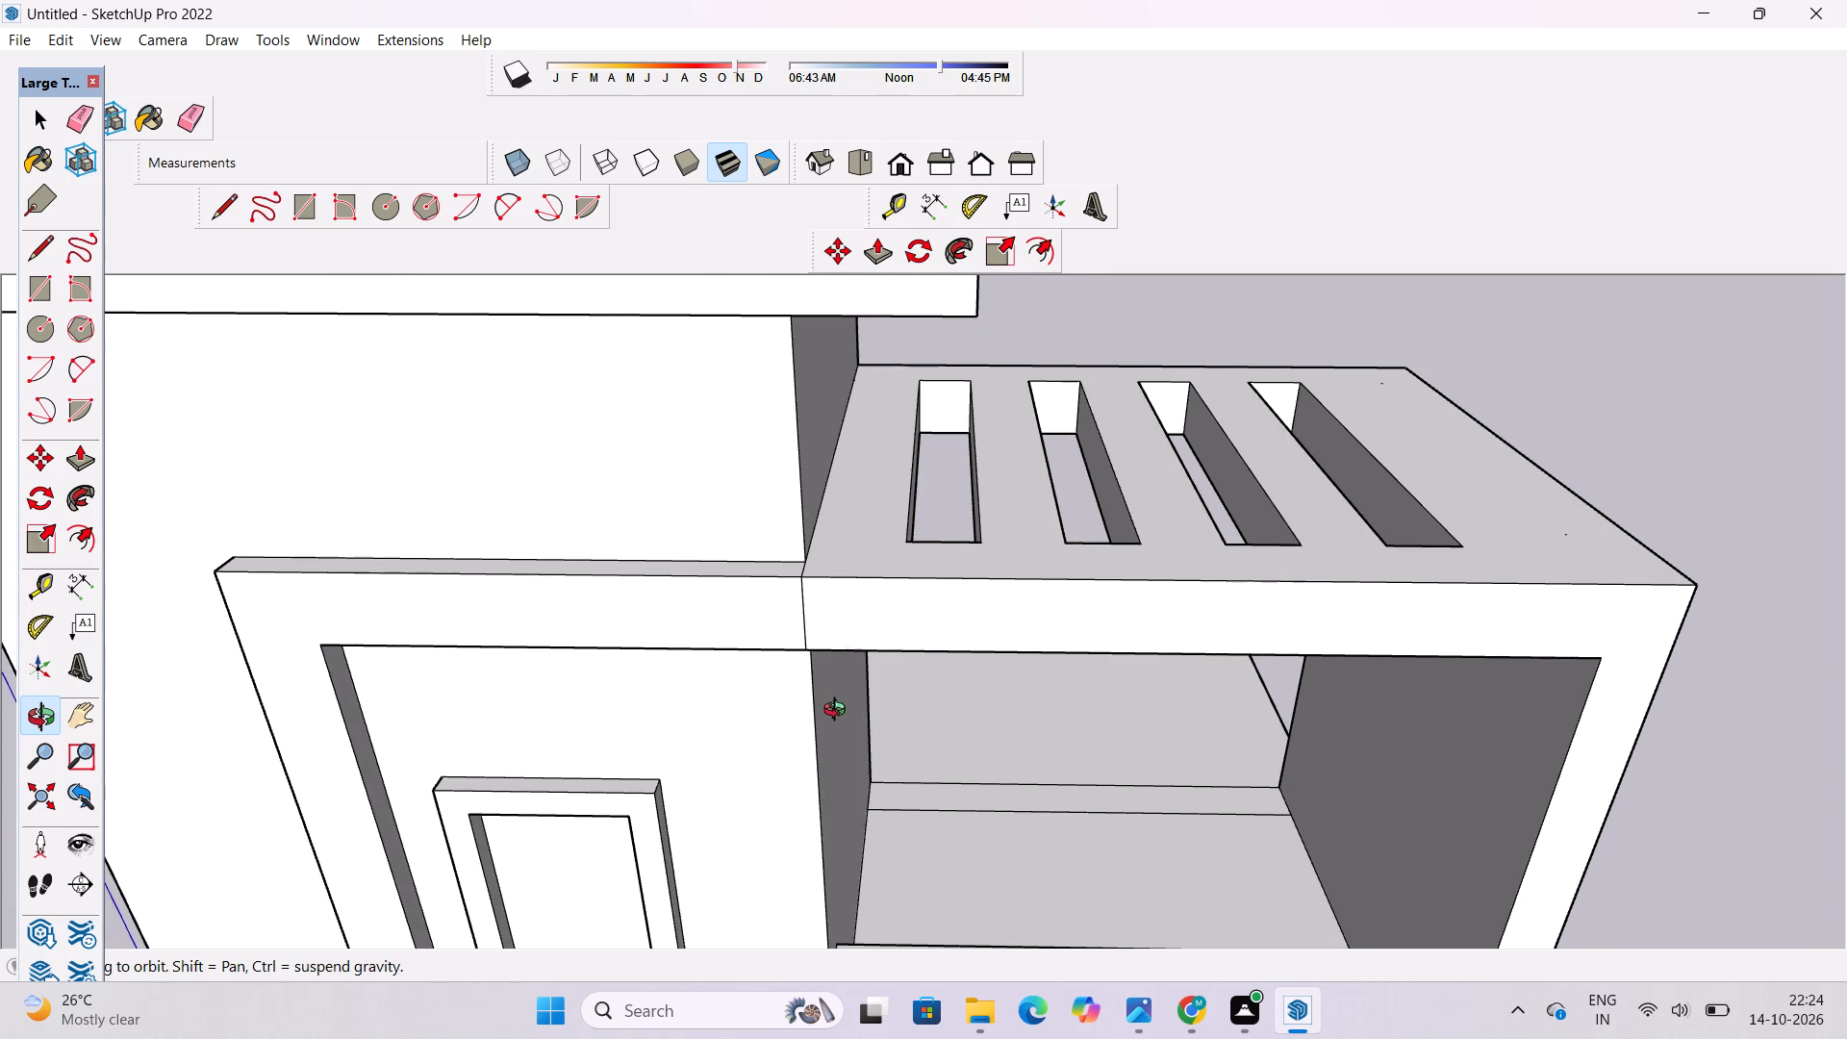
scroll(815, 666, "up", 2, "shift")
left_click_drag(808, 638, 808, 605, "shift")
left_click_drag(808, 605, 804, 685)
scroll(786, 656, "up", 6)
key("e")
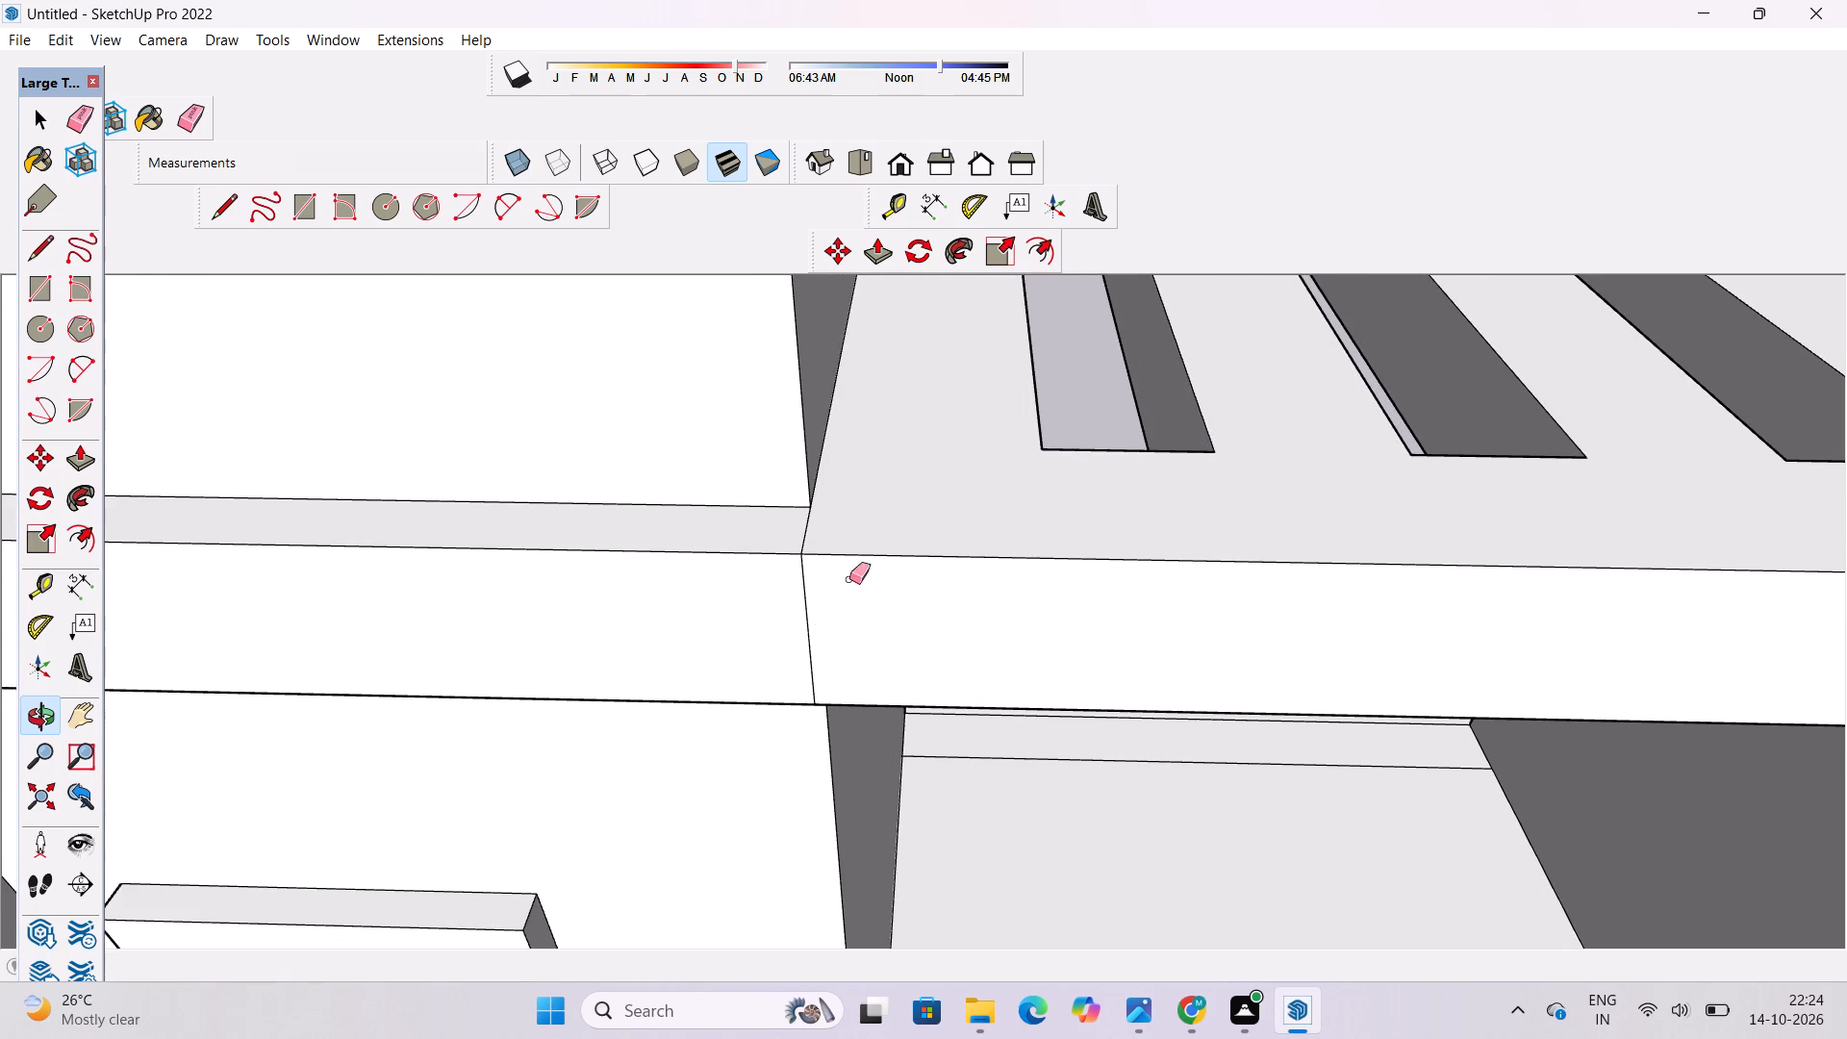
left_click_drag(850, 519, 772, 552)
key("ctrl+z")
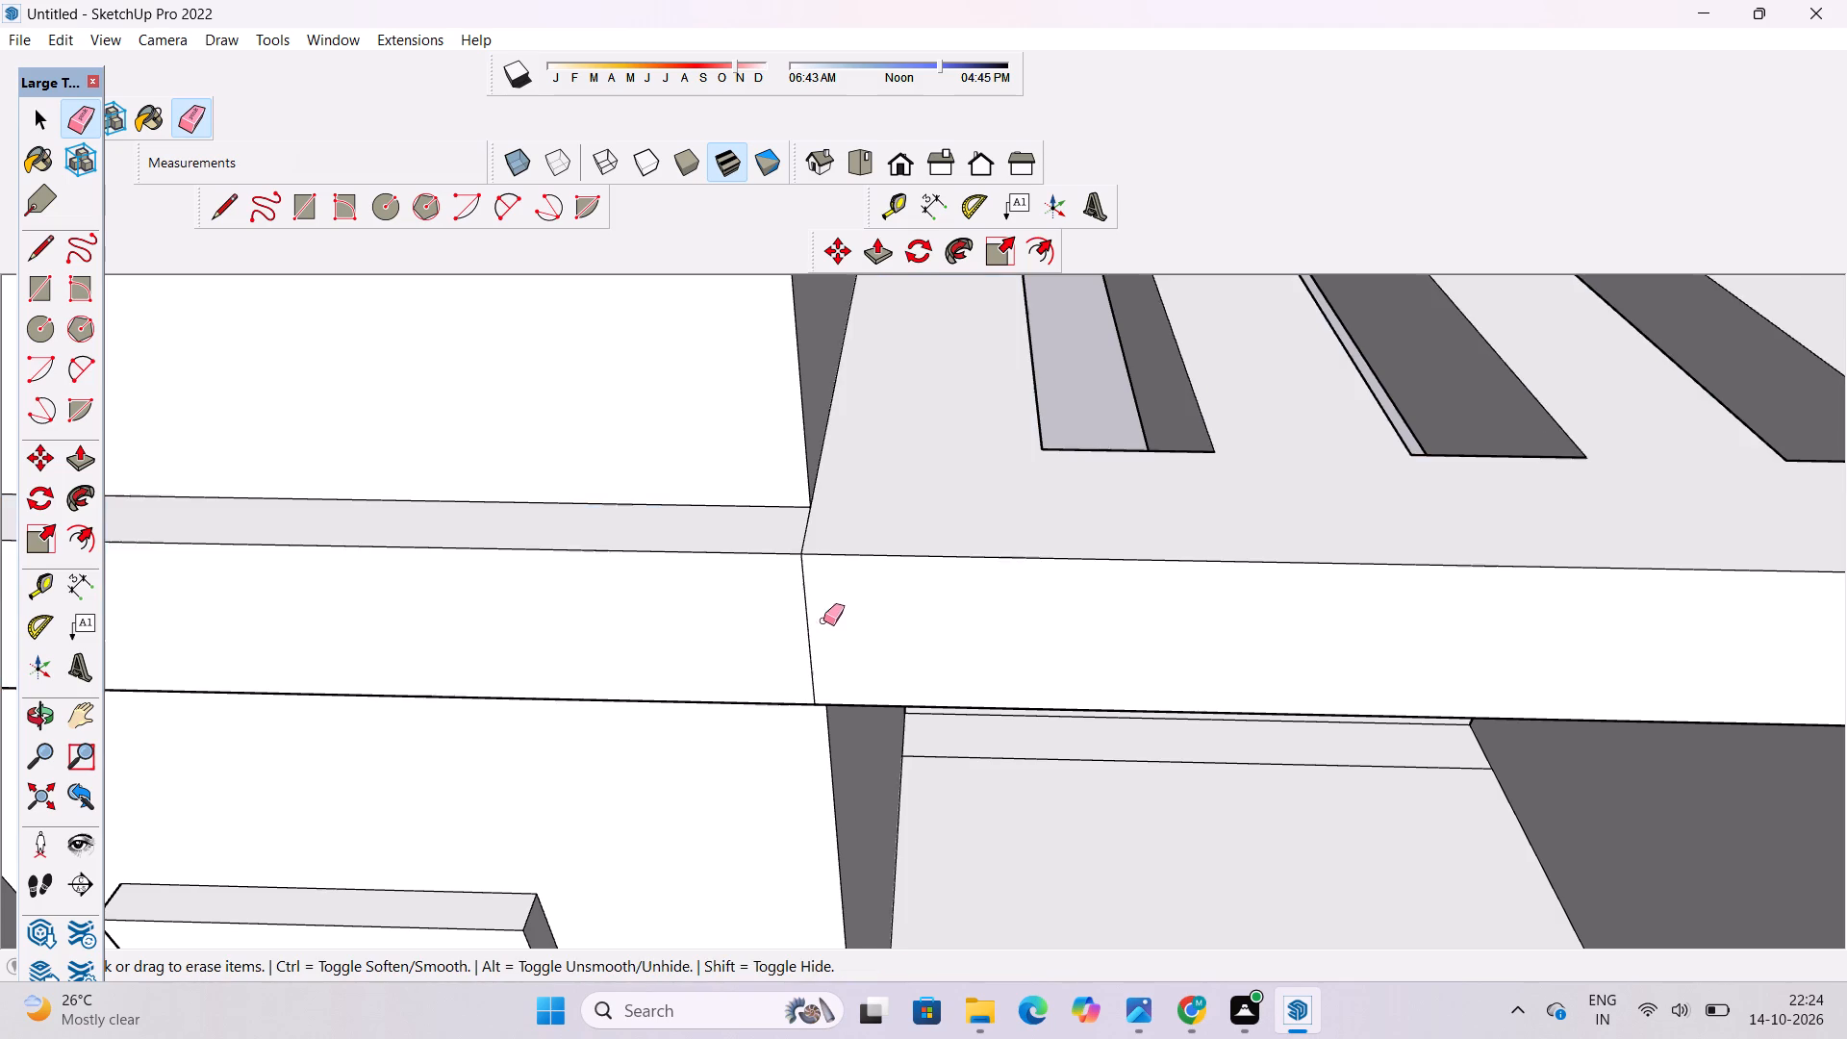
scroll(808, 505, "up", 9)
left_click(797, 548)
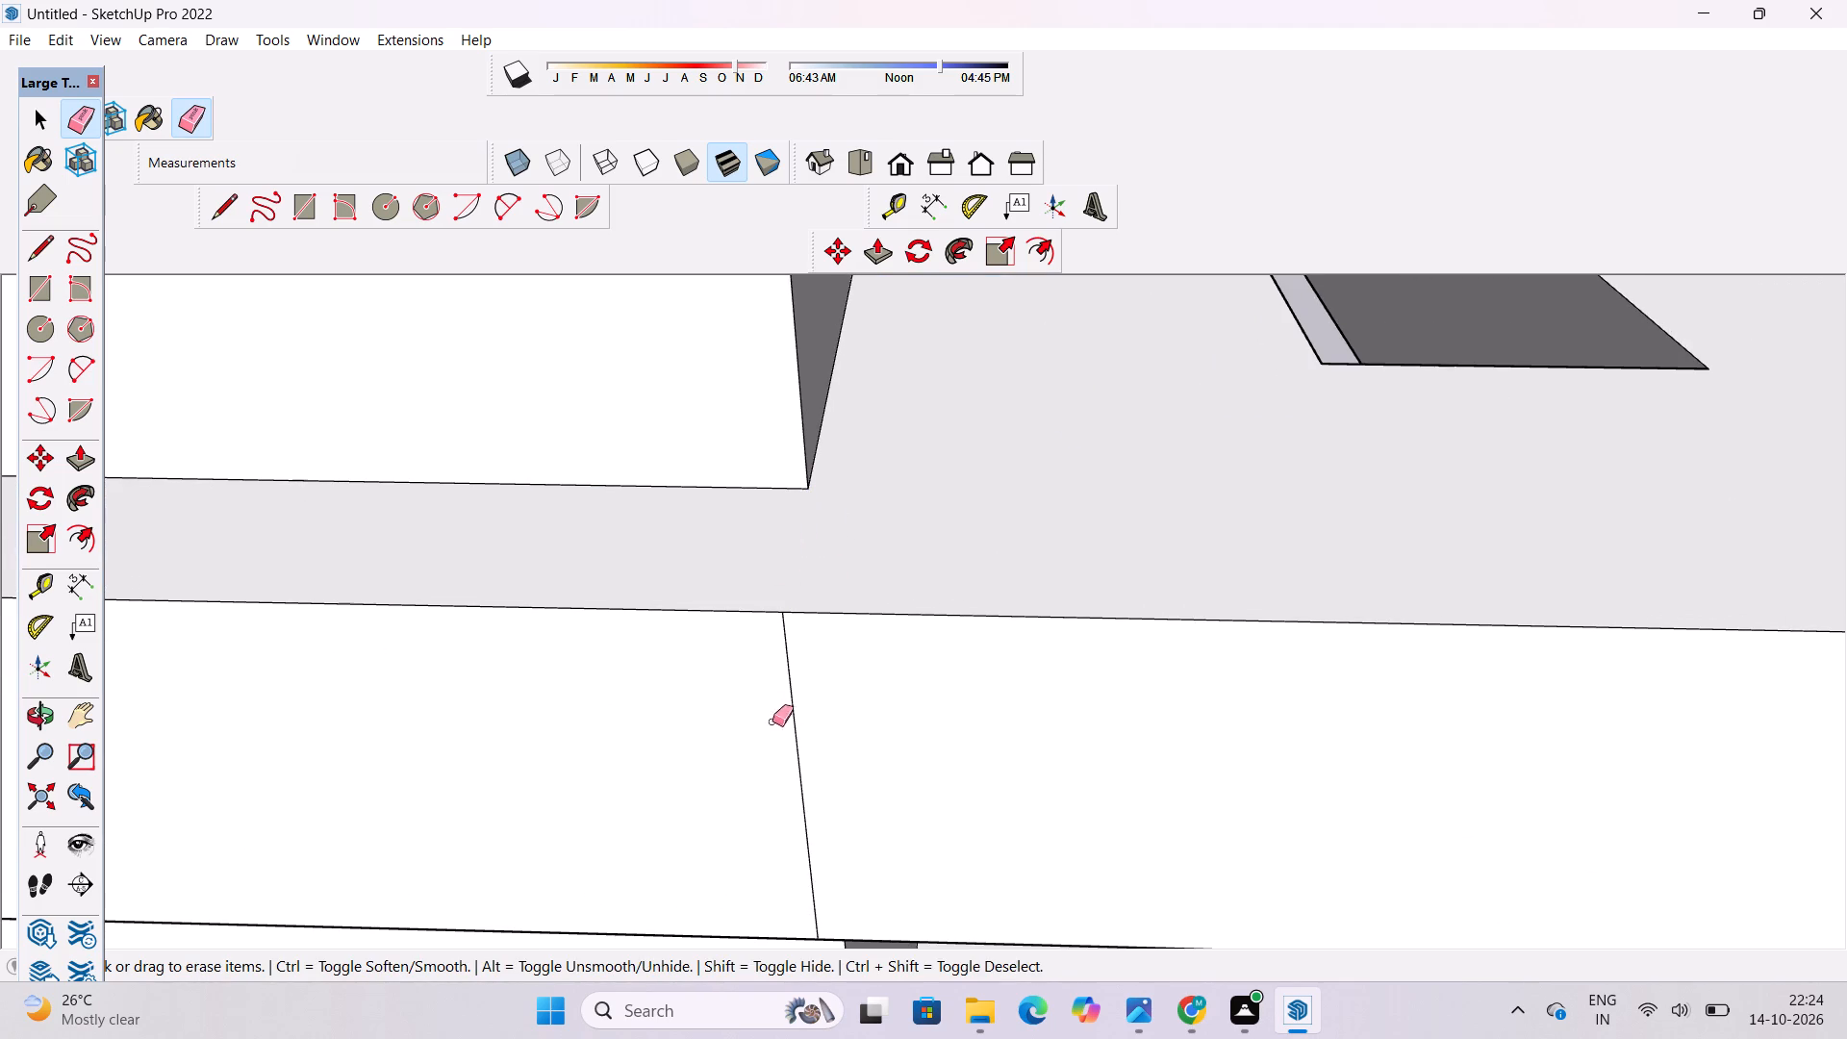
left_click_drag(798, 714, 750, 725)
Examine the cleaned frame joint and roof slots from below, and the whole front facade.
key("o")
scroll(773, 624, "down", 6)
left_click_drag(808, 782, 821, 535)
left_click_drag(814, 574, 799, 681, "shift")
left_click_drag(823, 748, 823, 493)
scroll(825, 475, "down", 5)
left_click_drag(824, 653, 807, 370, "shift")
scroll(815, 348, "down", 6, "shift")
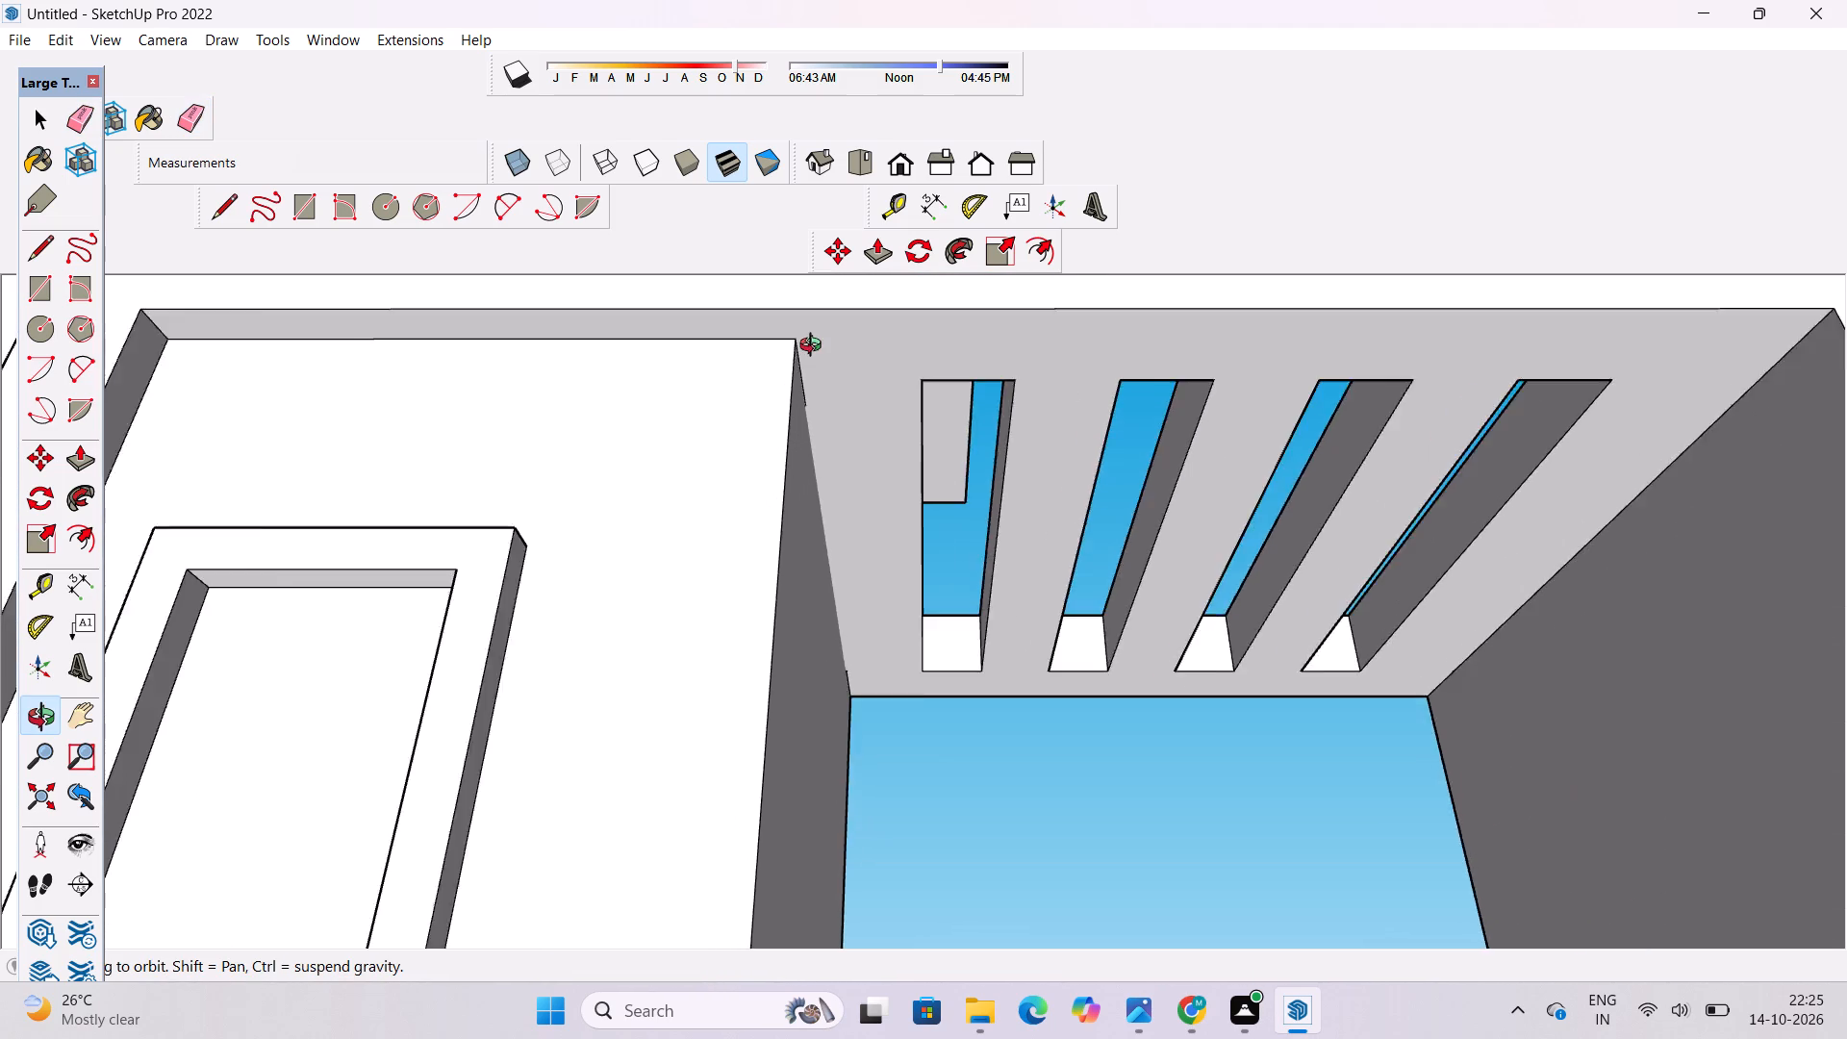
scroll(815, 347, "down", 5, "shift")
left_click_drag(833, 405, 851, 484)
left_click_drag(854, 519, 873, 365)
scroll(878, 341, "down", 11)
left_click_drag(880, 430, 909, 632)
left_click(909, 632)
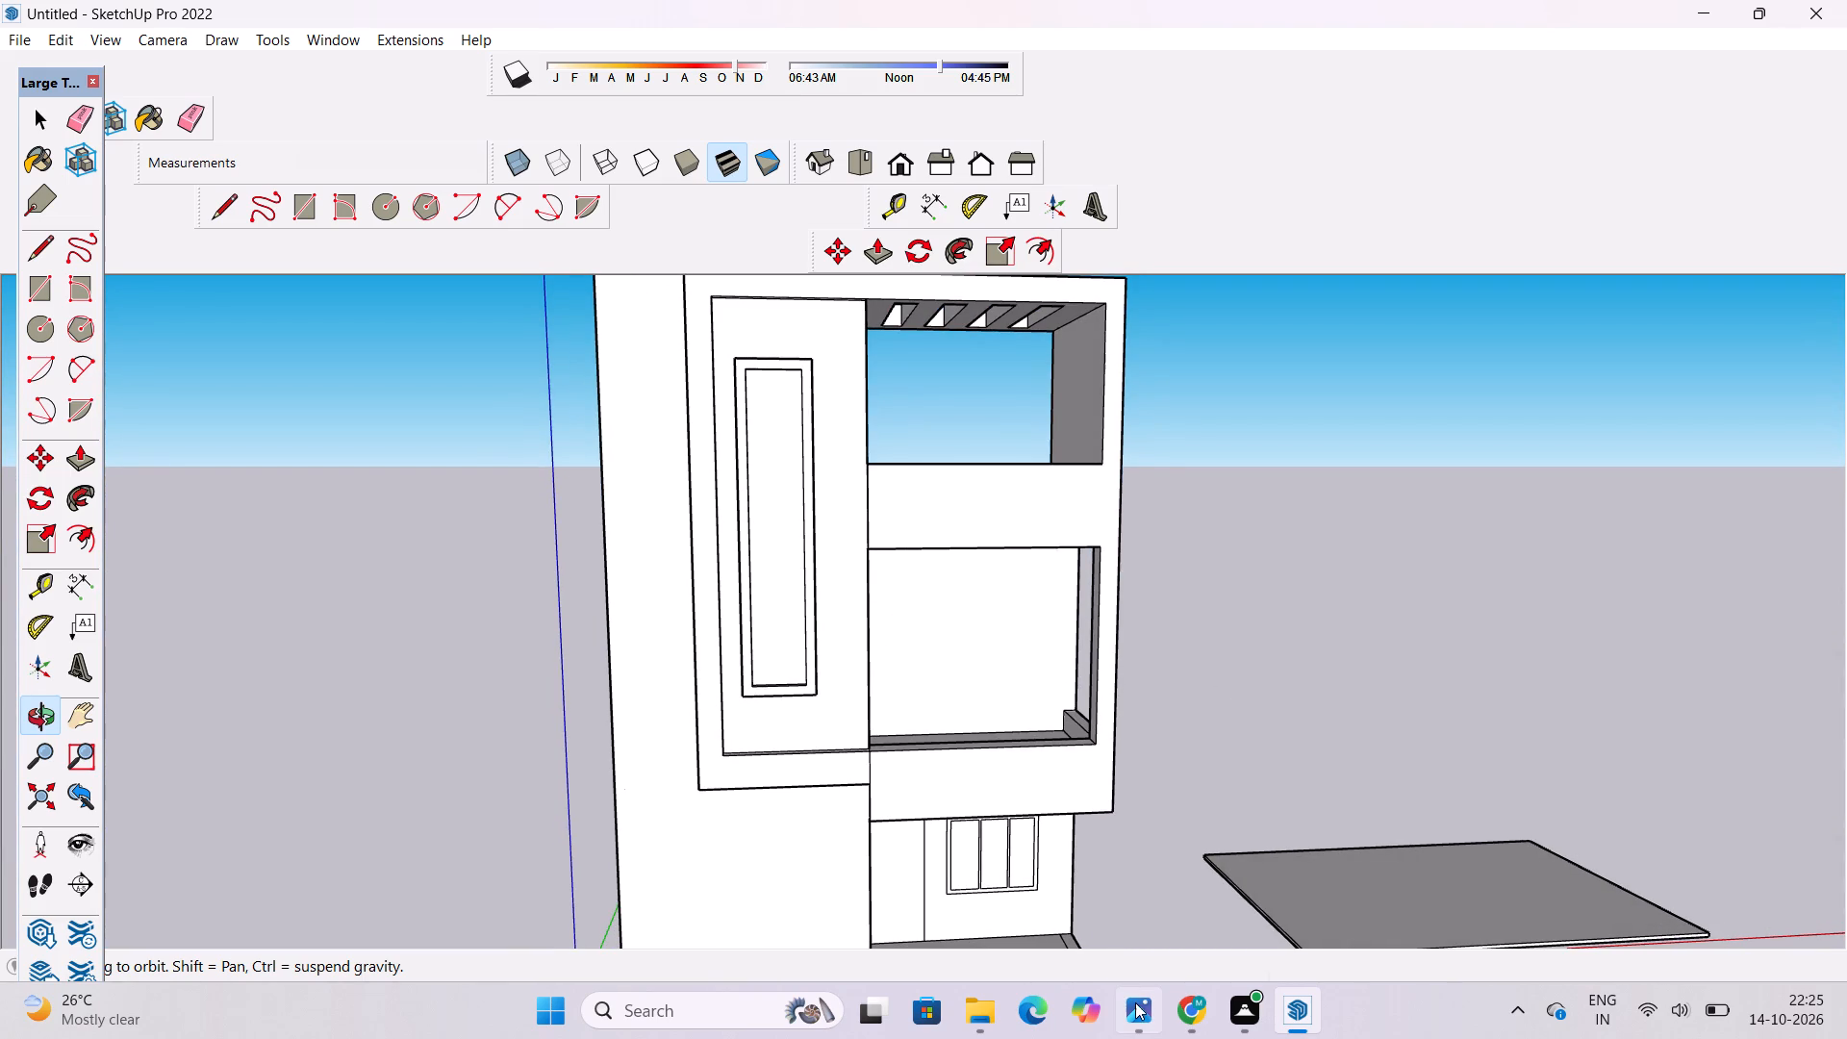
Switch to the reference image in Photos and compare it with the modelled front facade.
left_click(1135, 1002)
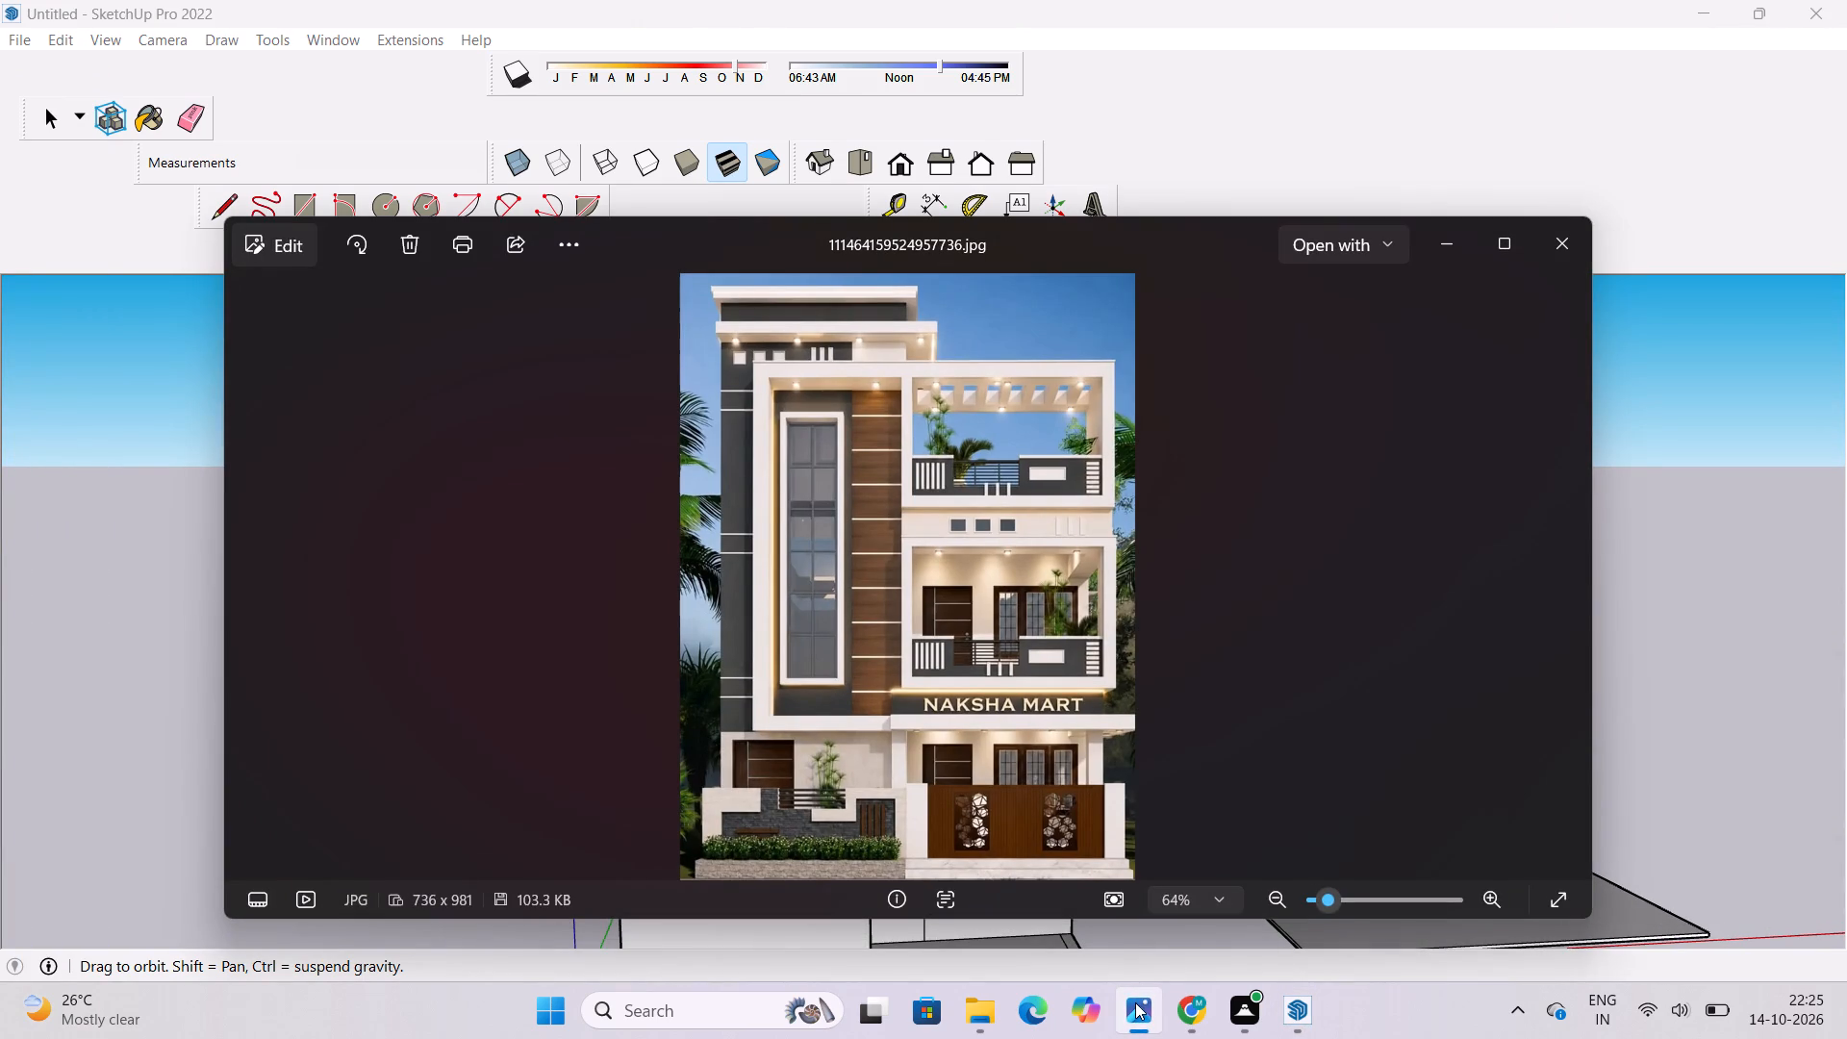
left_click(1135, 1002)
left_click_drag(987, 716, 975, 717)
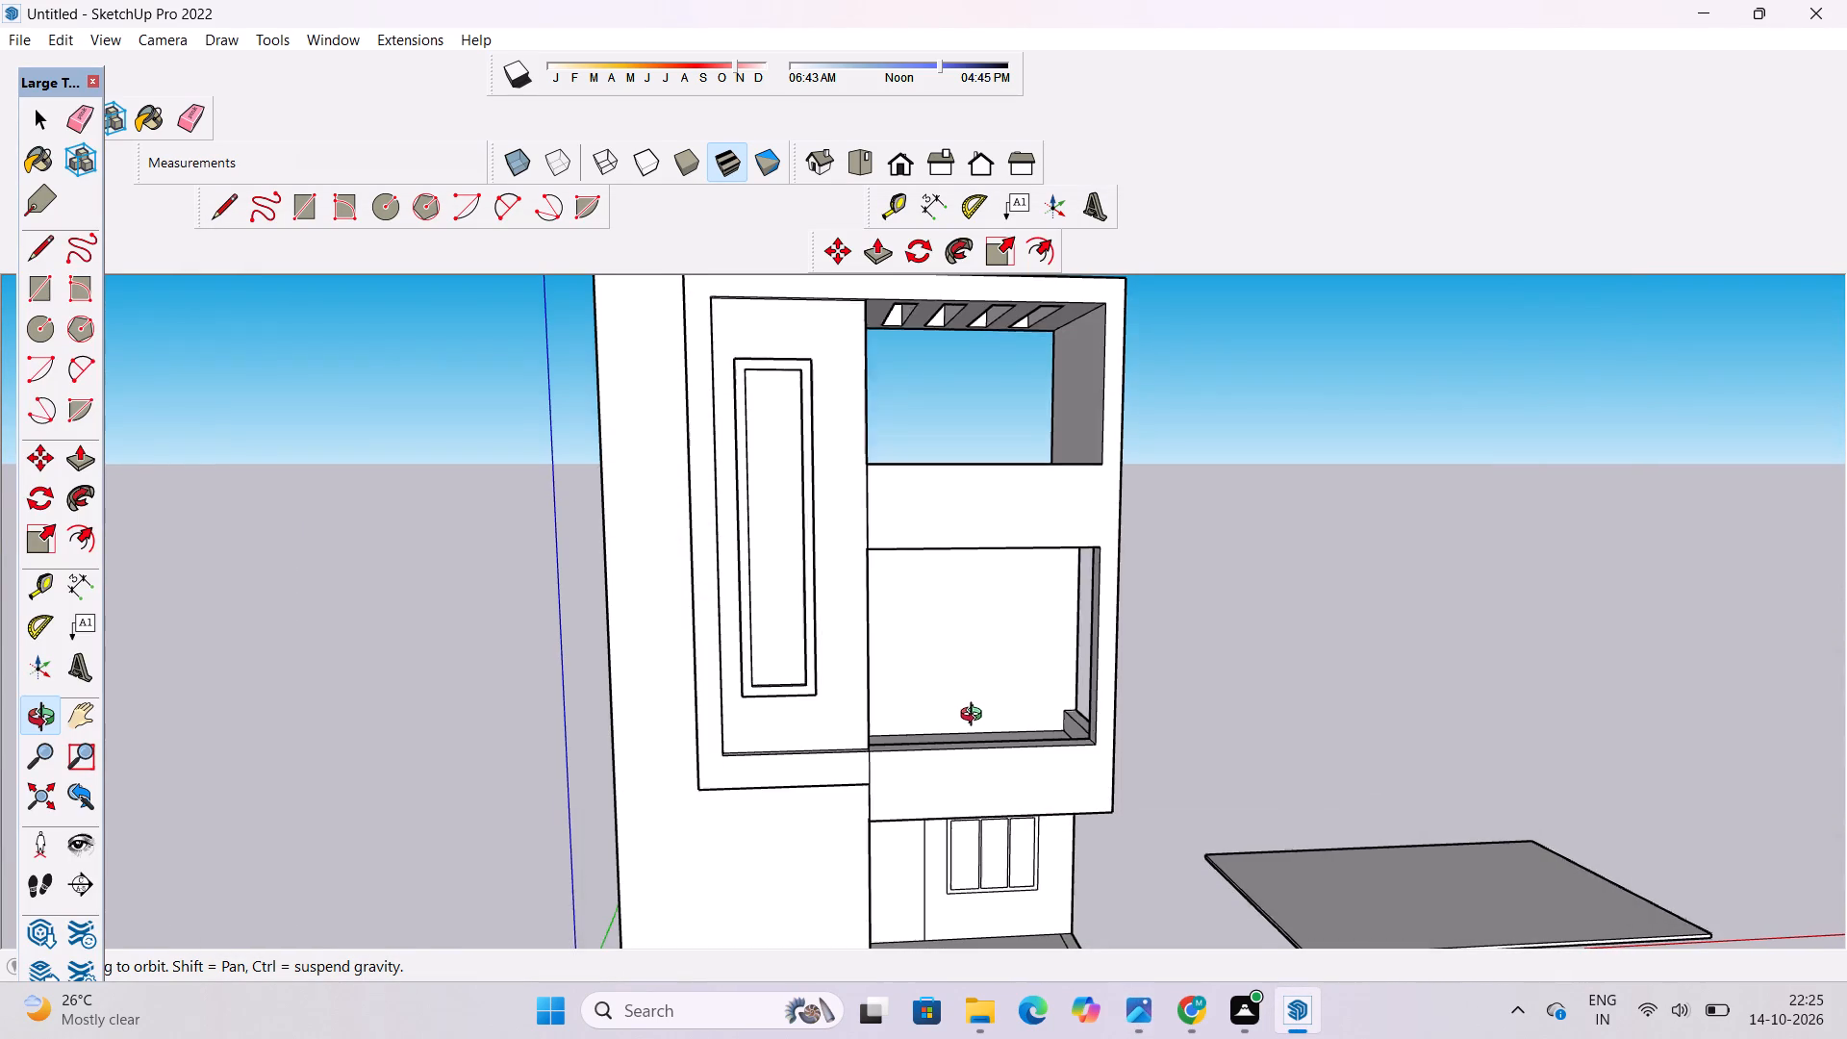
left_click_drag(975, 717, 887, 724)
left_click_drag(898, 723, 724, 723, "shift")
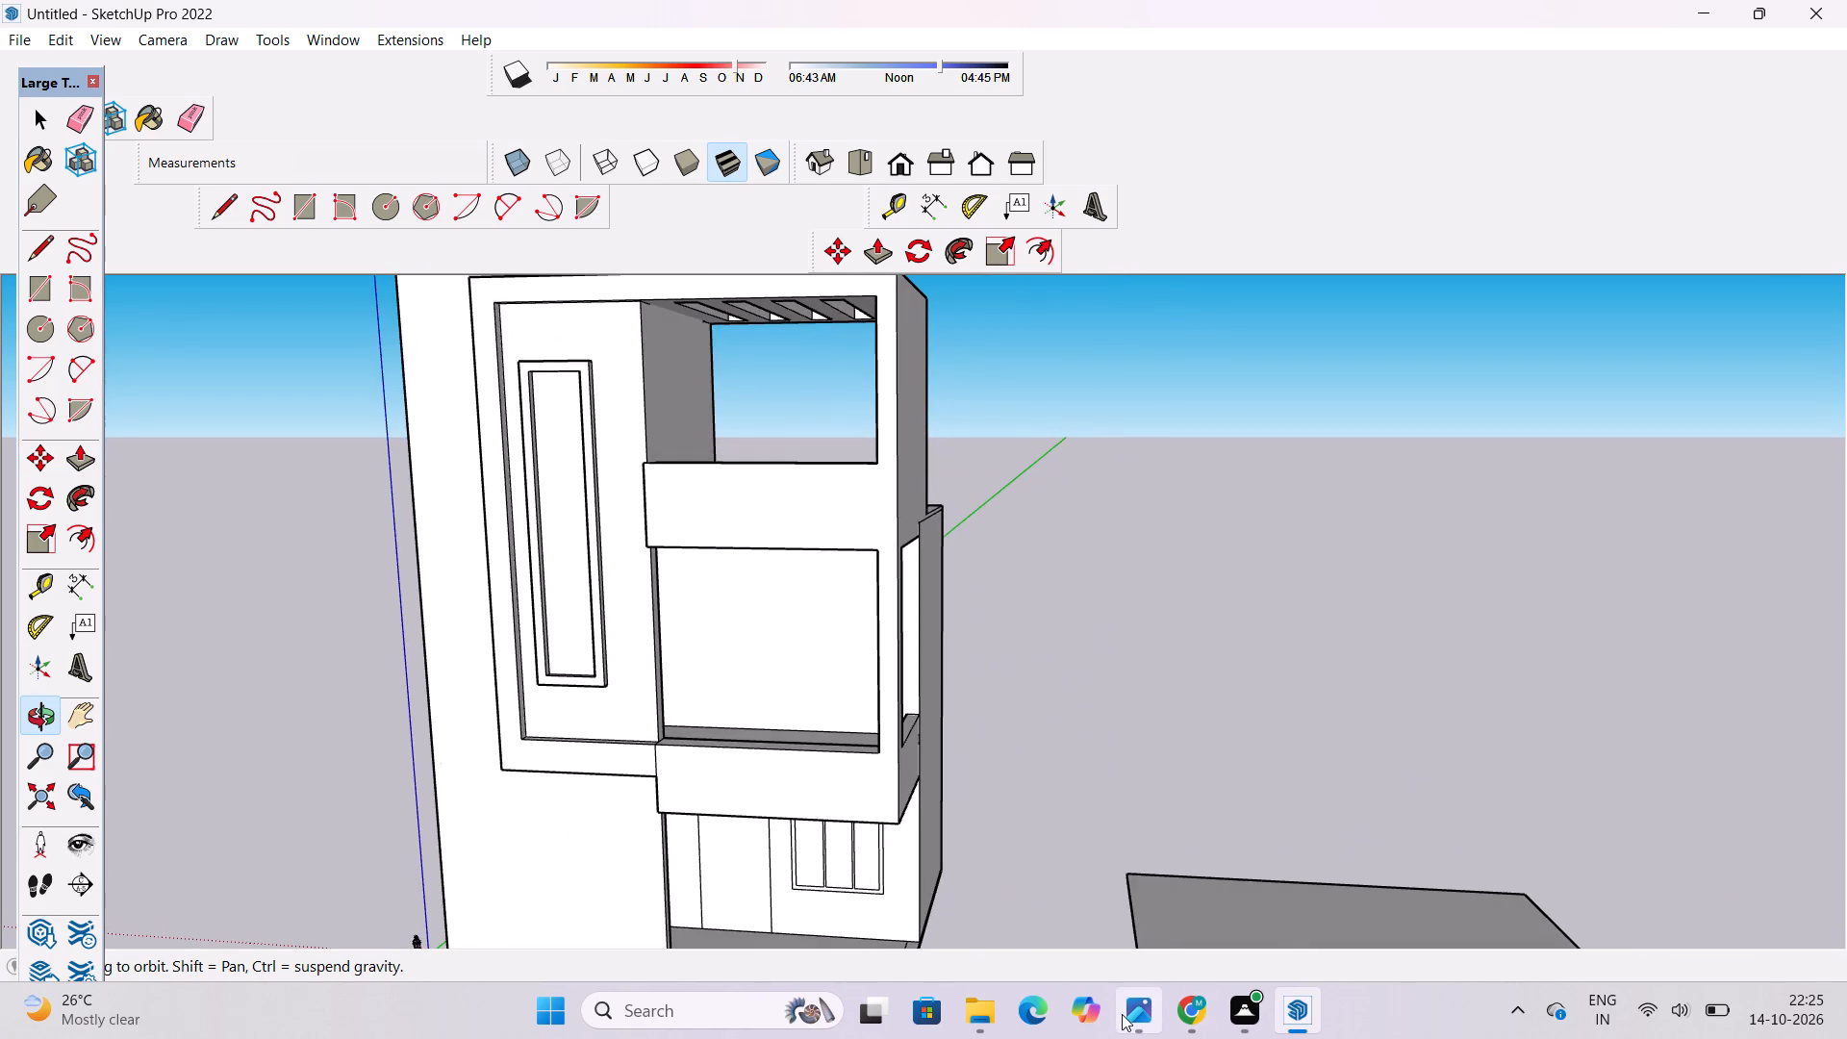
left_click(1122, 1014)
left_click(1122, 1014)
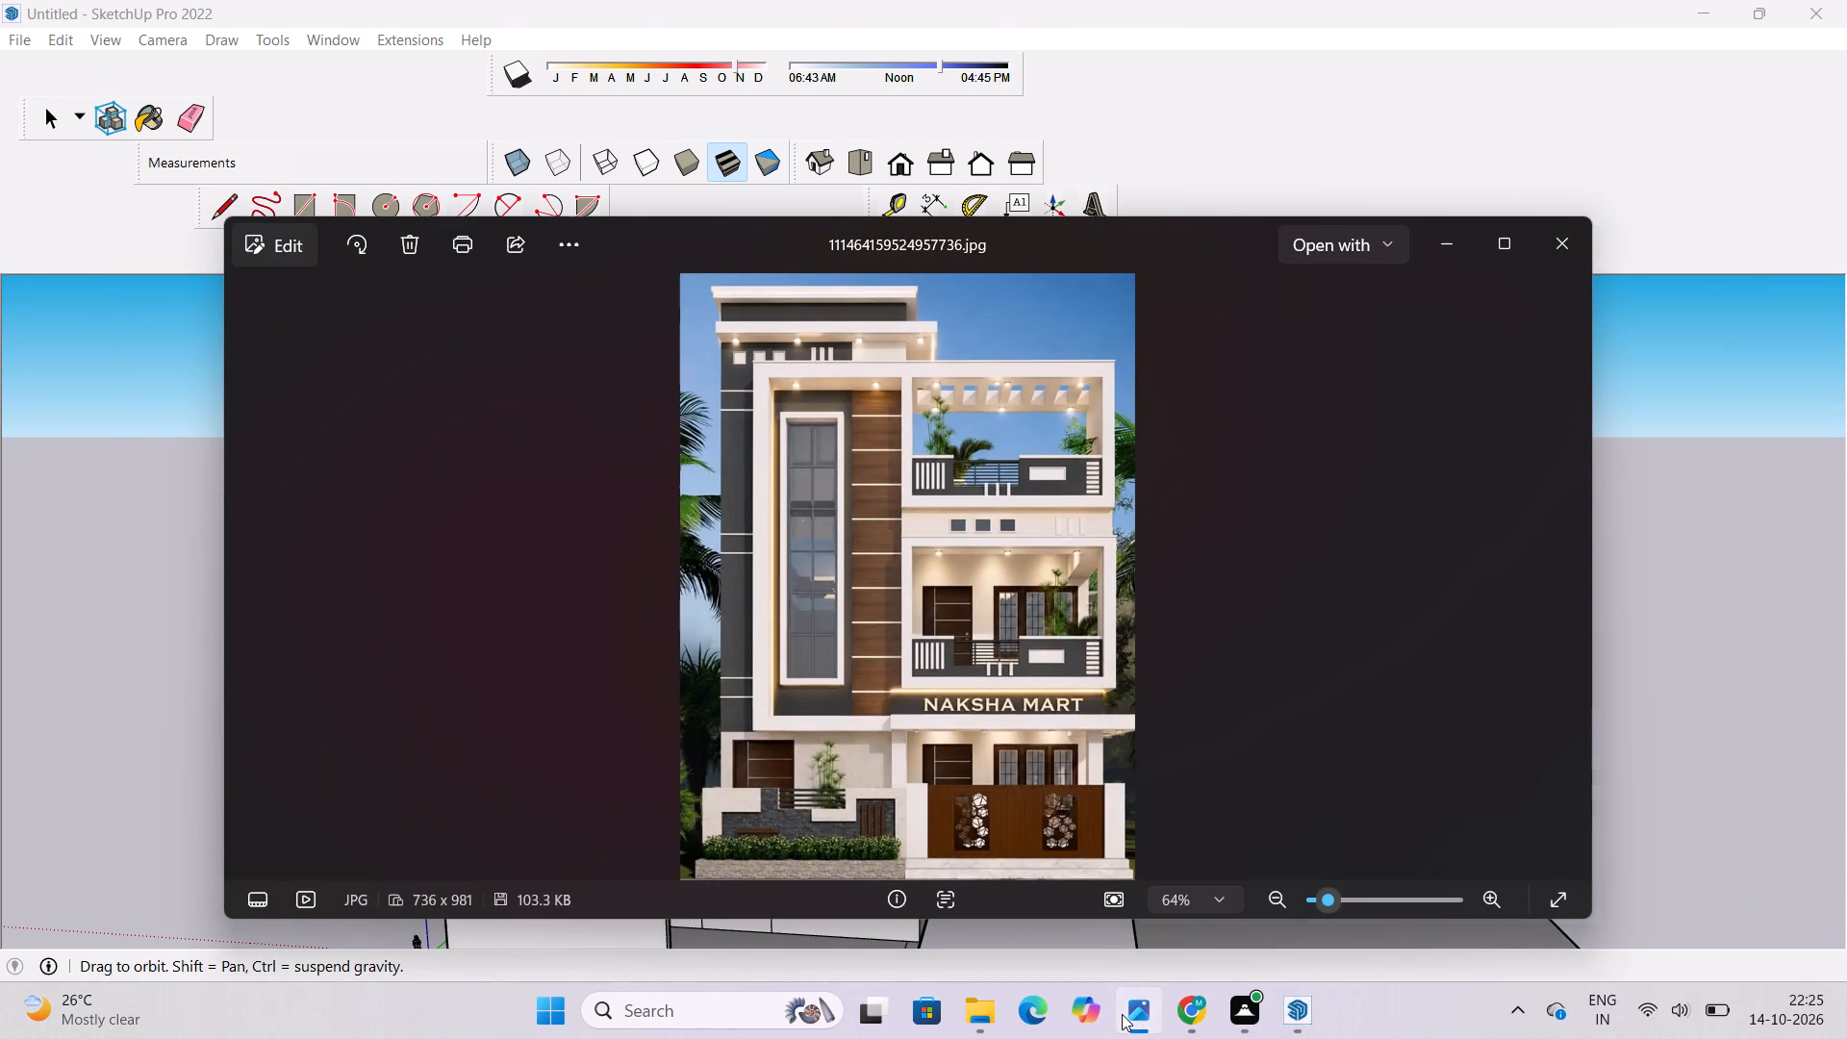
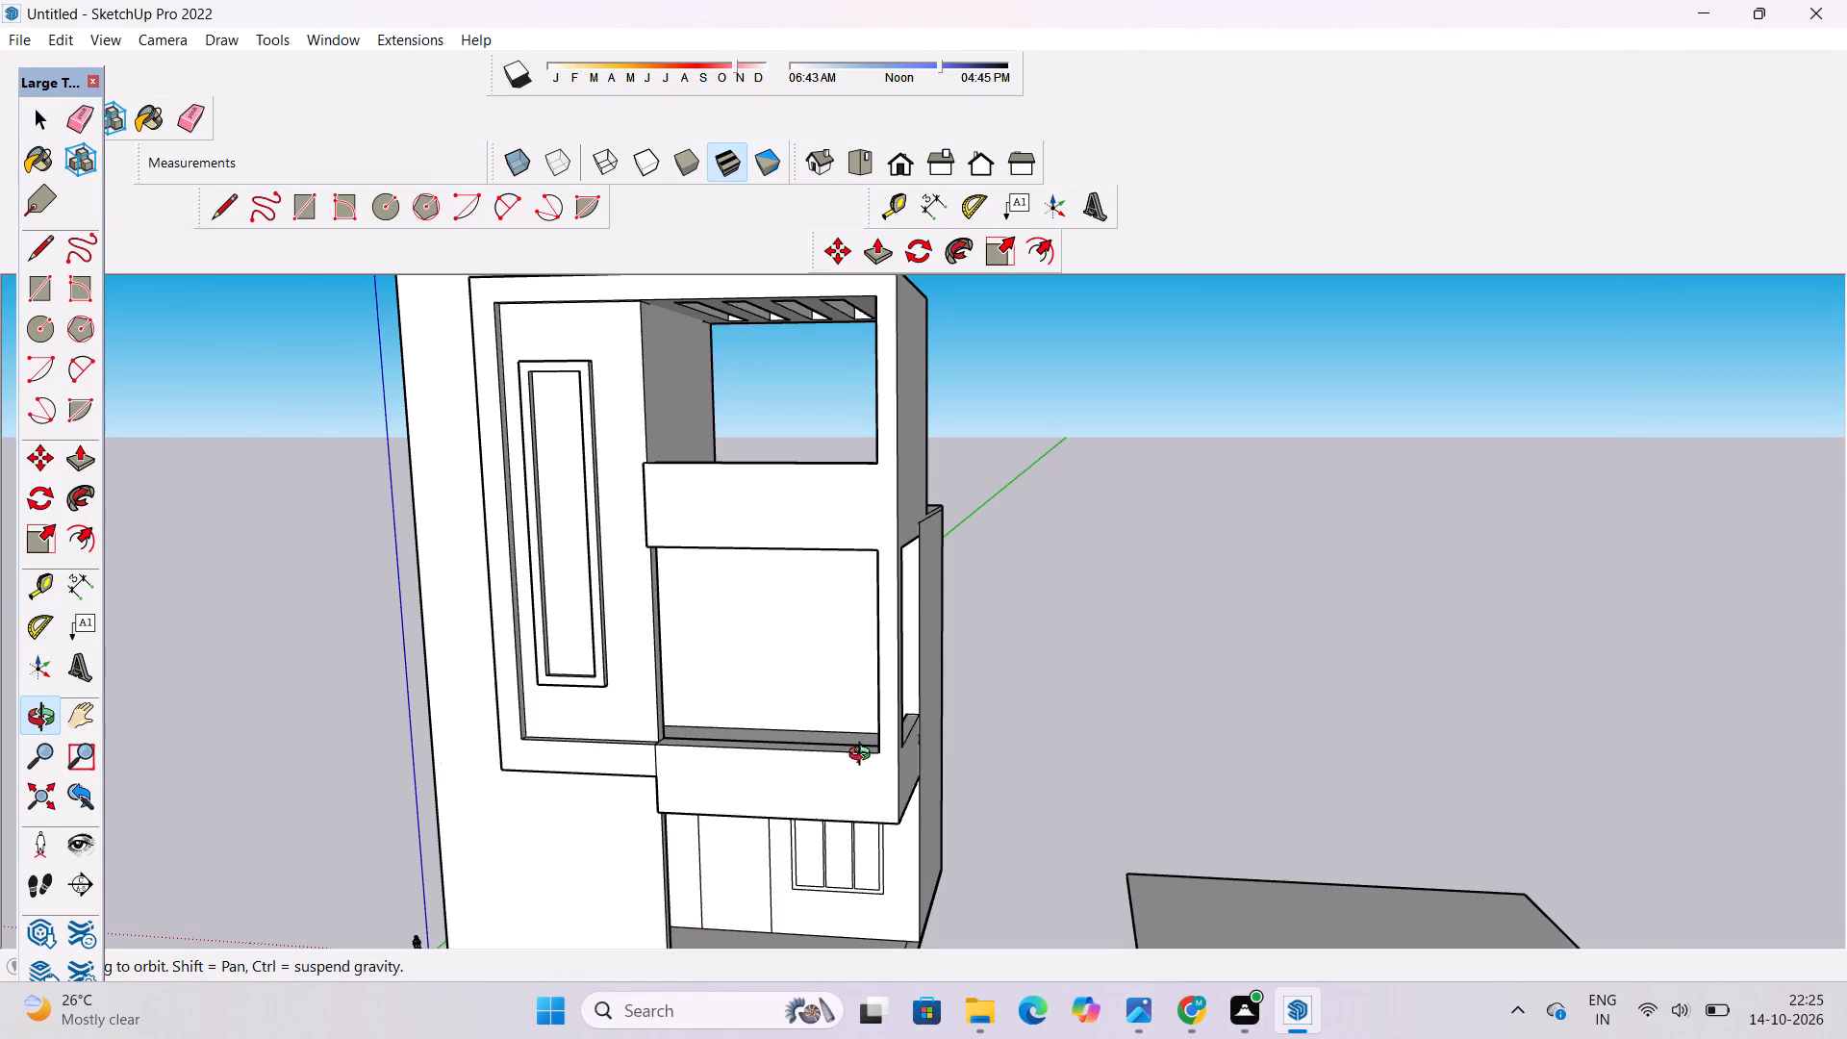
Examine the front facade's middle-floor recess, its back wall and the openings above and below it.
left_click_drag(822, 754, 917, 734)
left_click_drag(909, 745, 909, 778, "shift")
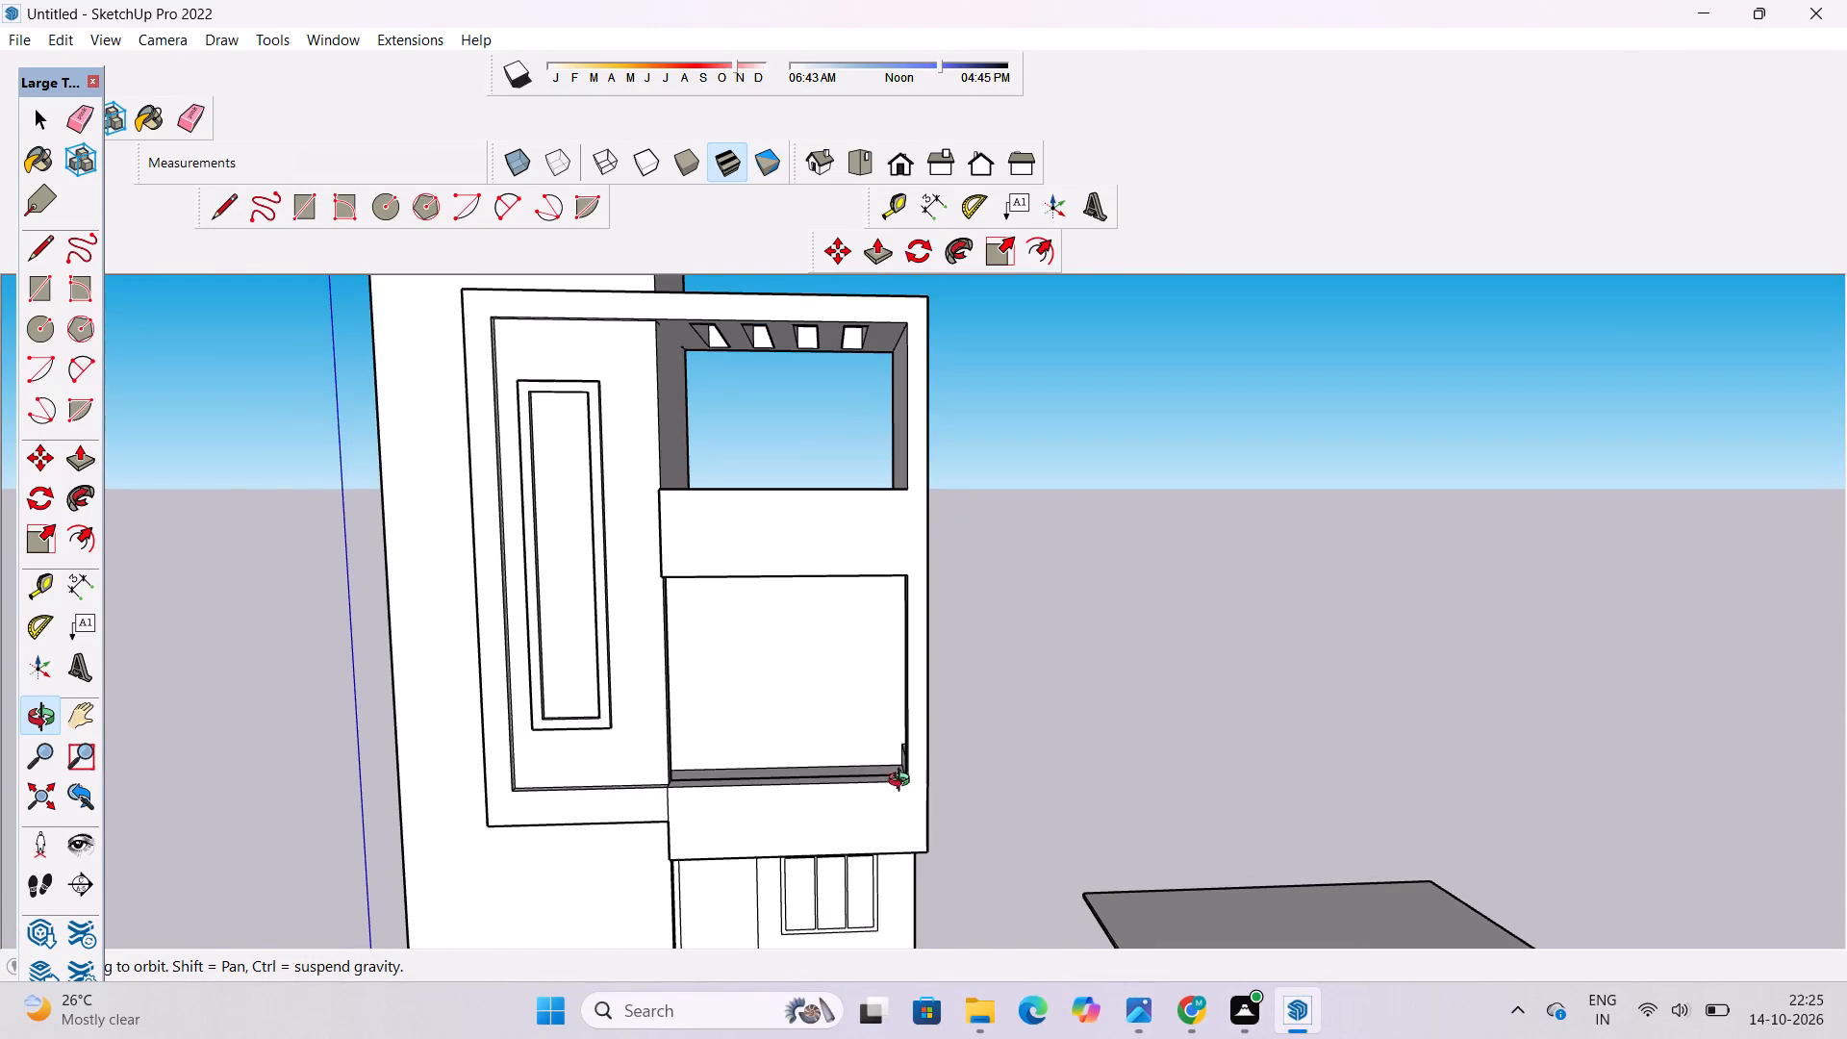
scroll(852, 804, "up", 2)
left_click_drag(850, 804, 852, 856, "shift")
left_click_drag(852, 861, 869, 681)
left_click_drag(803, 817, 874, 641, "shift")
scroll(883, 602, "down", 5)
left_click_drag(856, 668, 821, 869)
scroll(894, 652, "up", 3)
left_click_drag(893, 652, 881, 722, "shift")
left_click(874, 720)
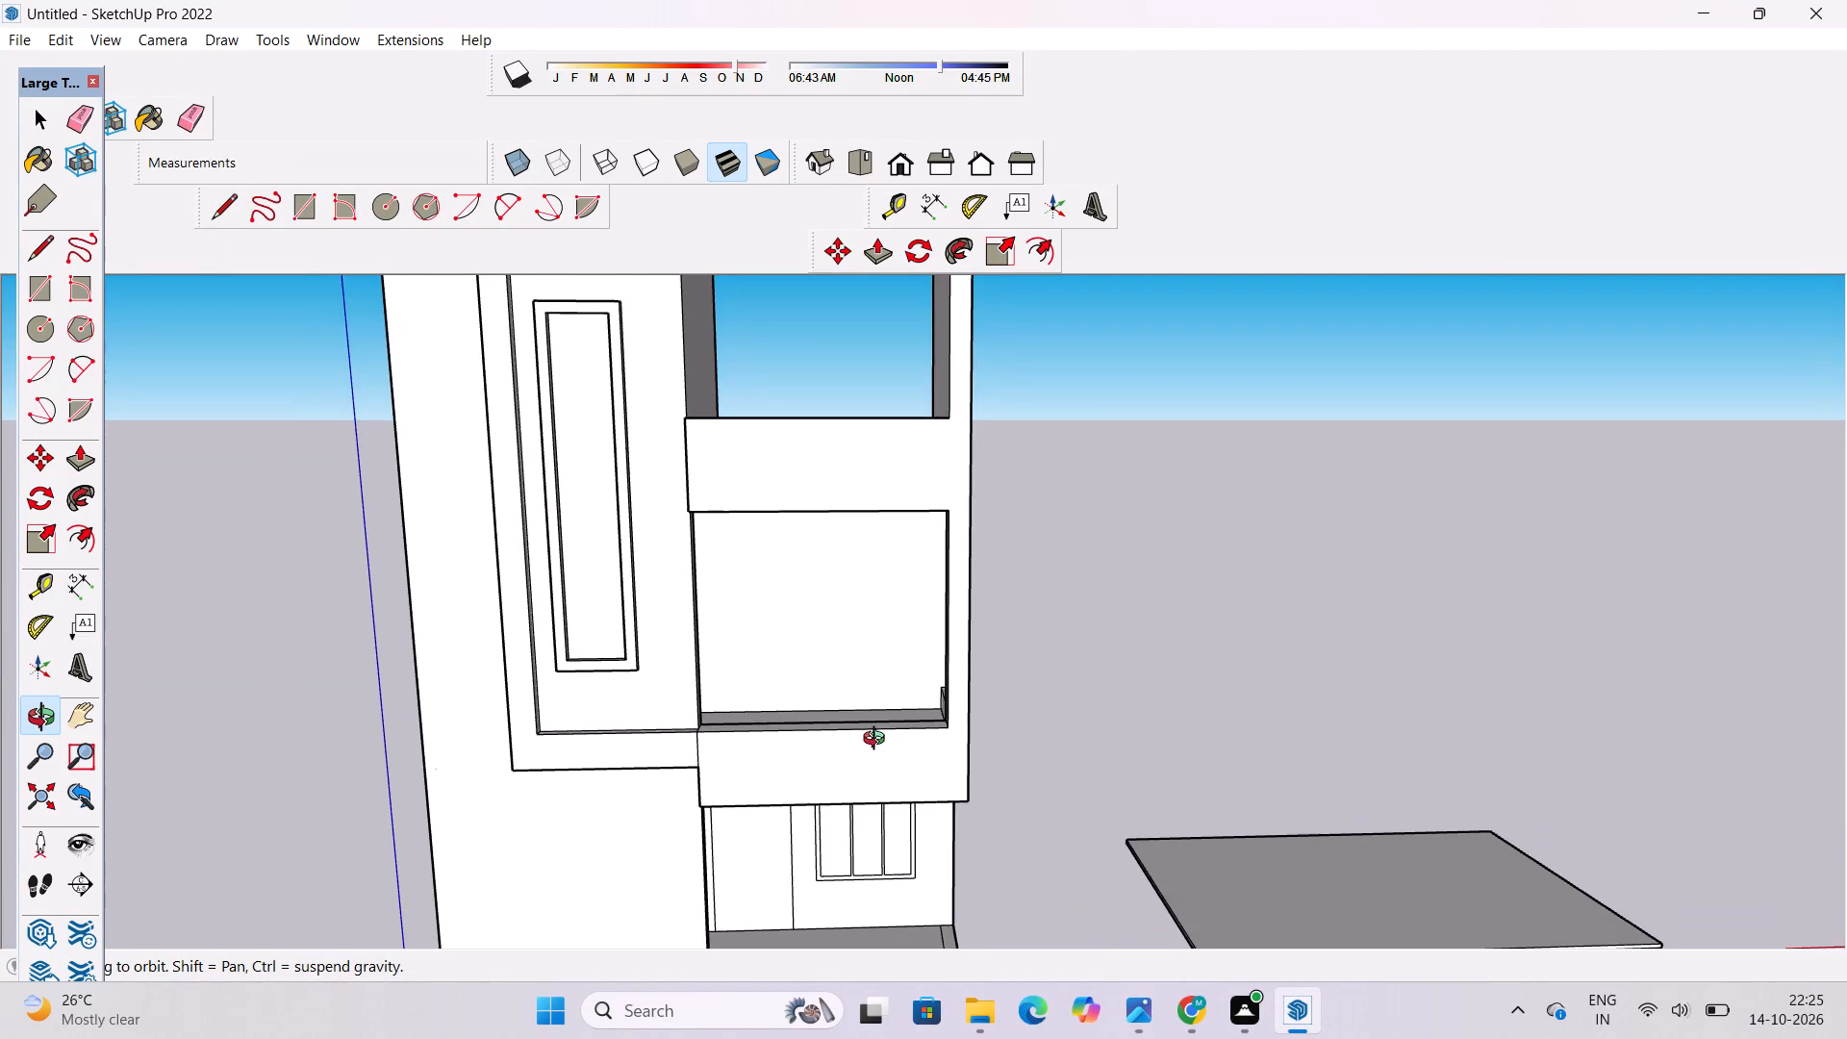
left_click_drag(878, 741, 901, 811, "shift")
left_click_drag(901, 804, 911, 736)
Draw a rectangular window outline on the back wall of the middle-floor recess, toward its right side.
key("r")
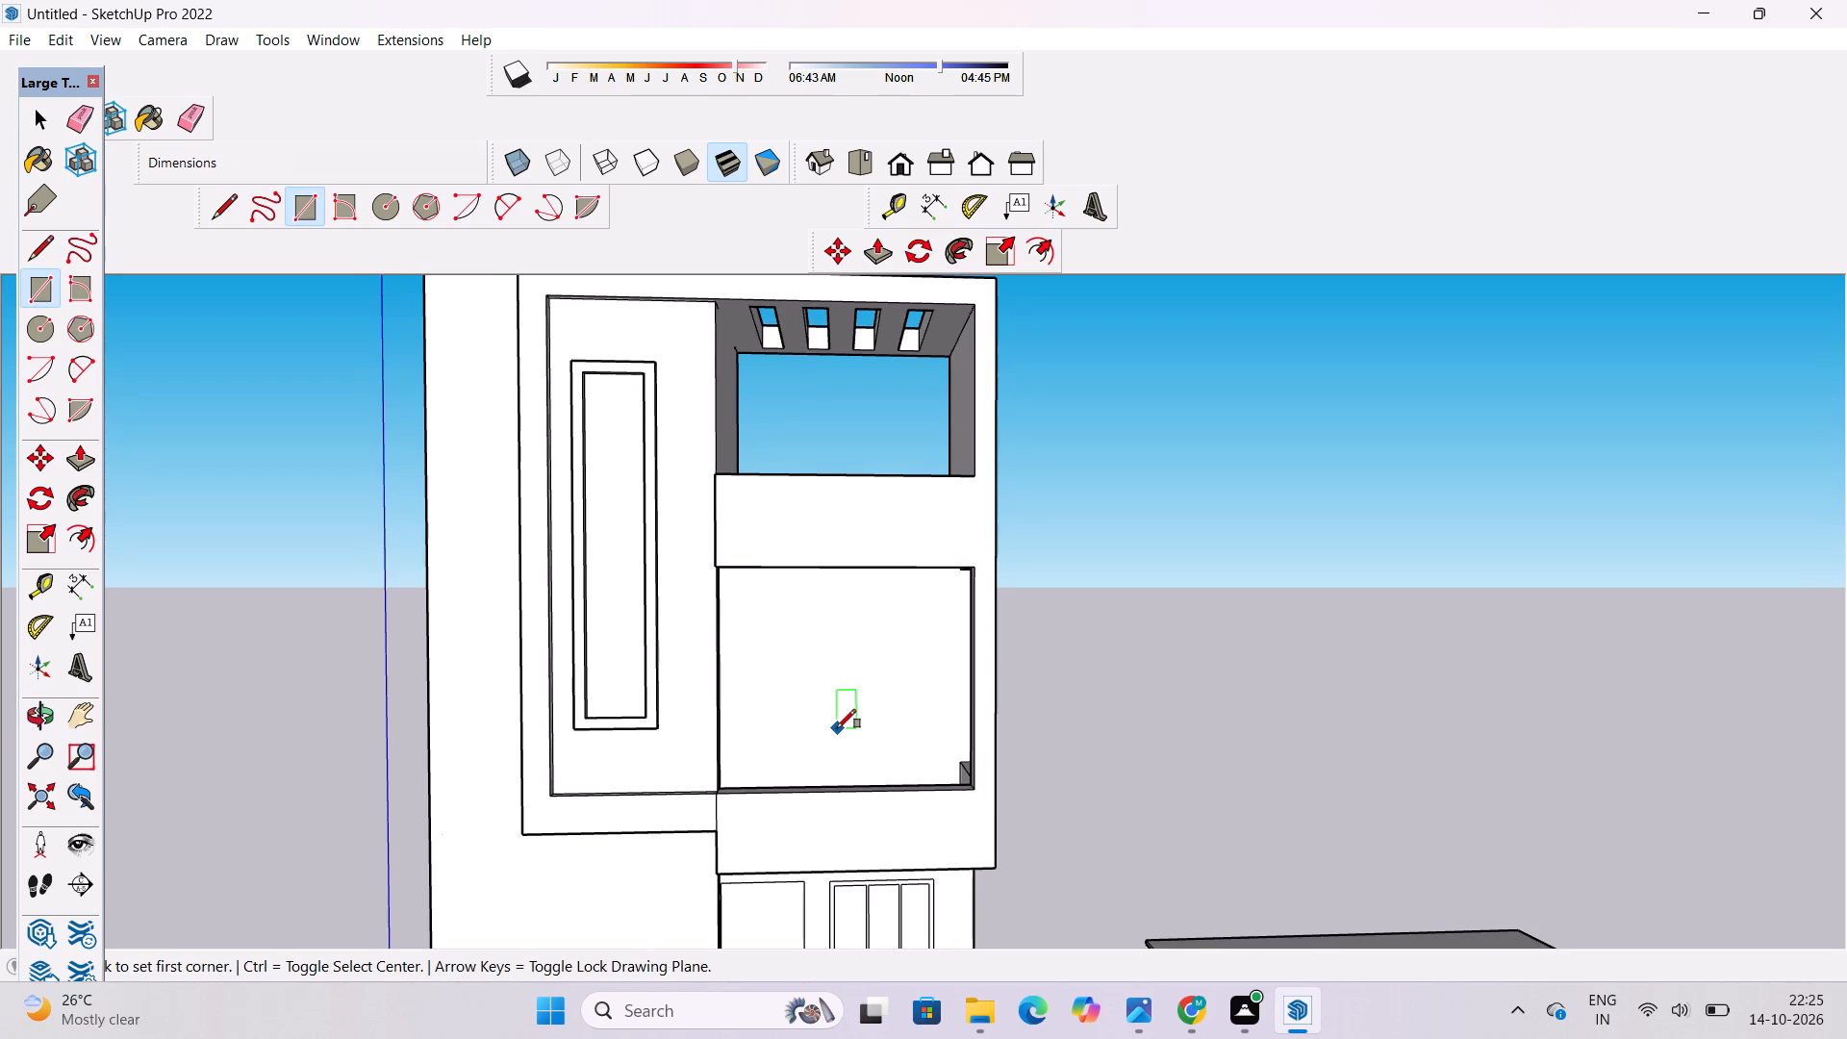
scroll(826, 733, "down", 1)
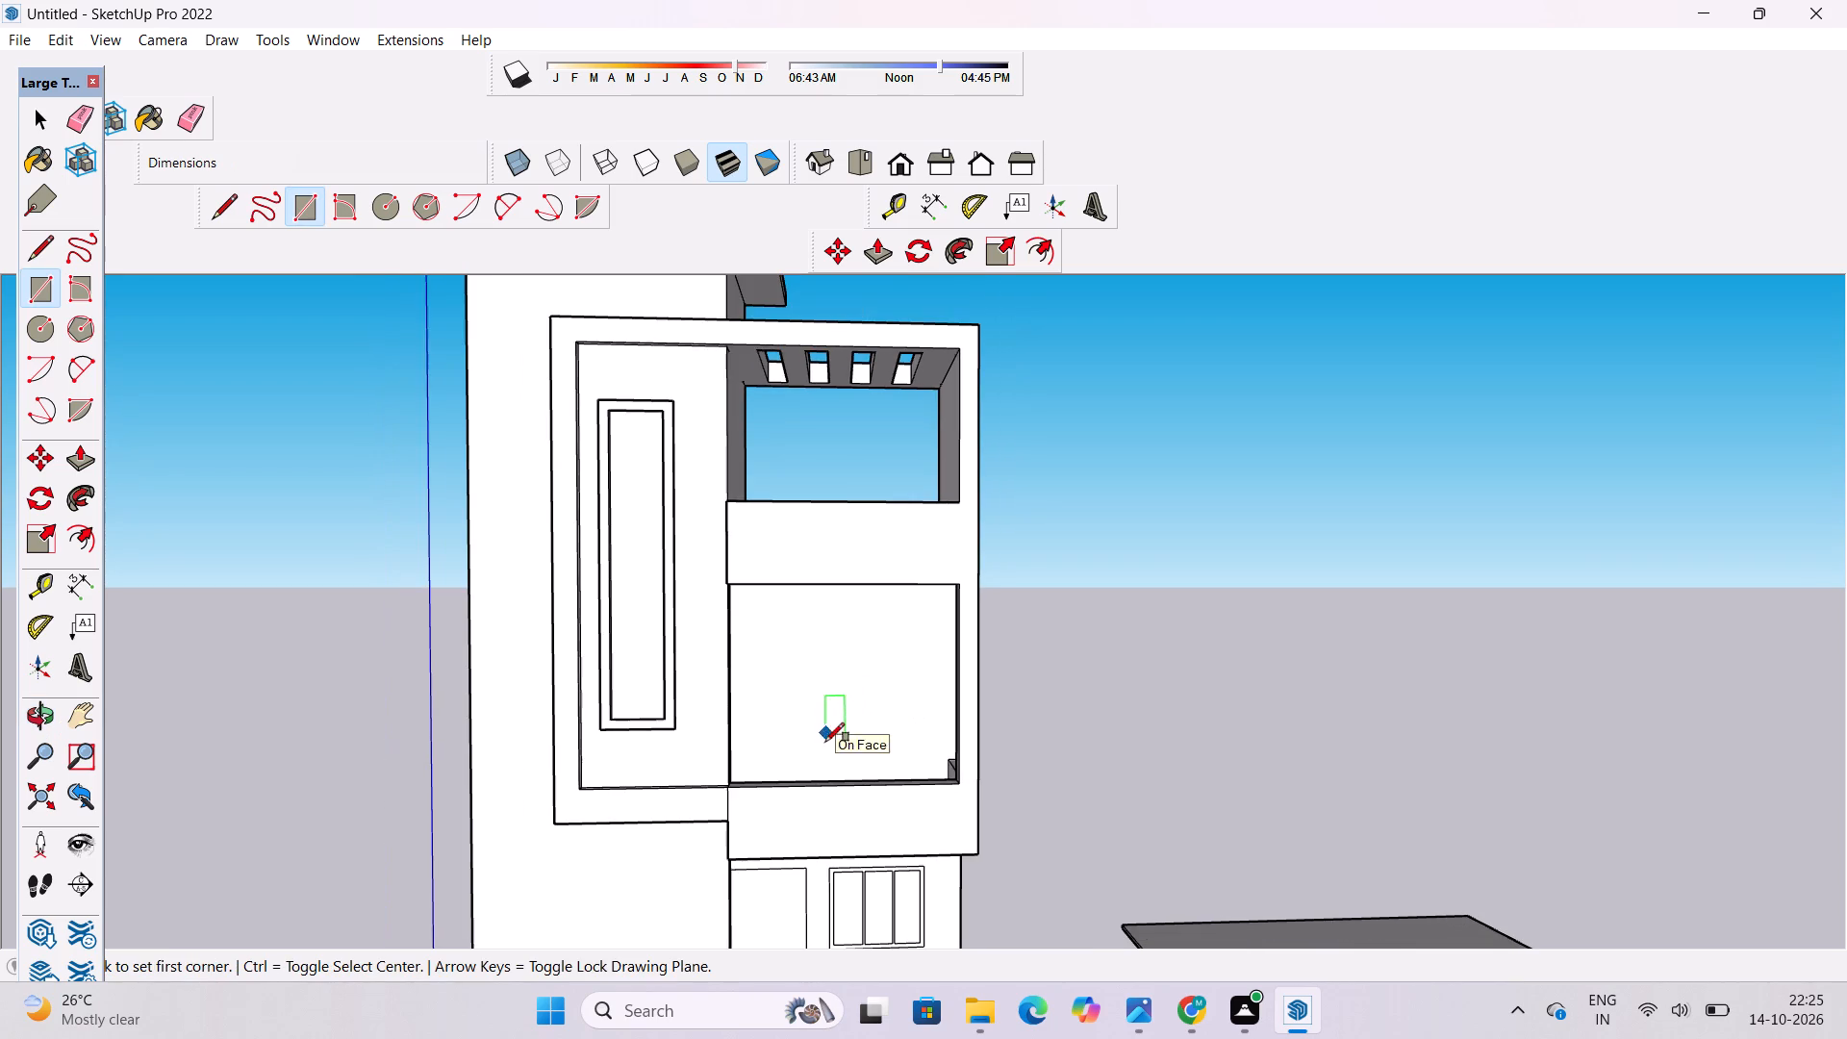
scroll(823, 750, "down", 3)
scroll(828, 748, "up", 1)
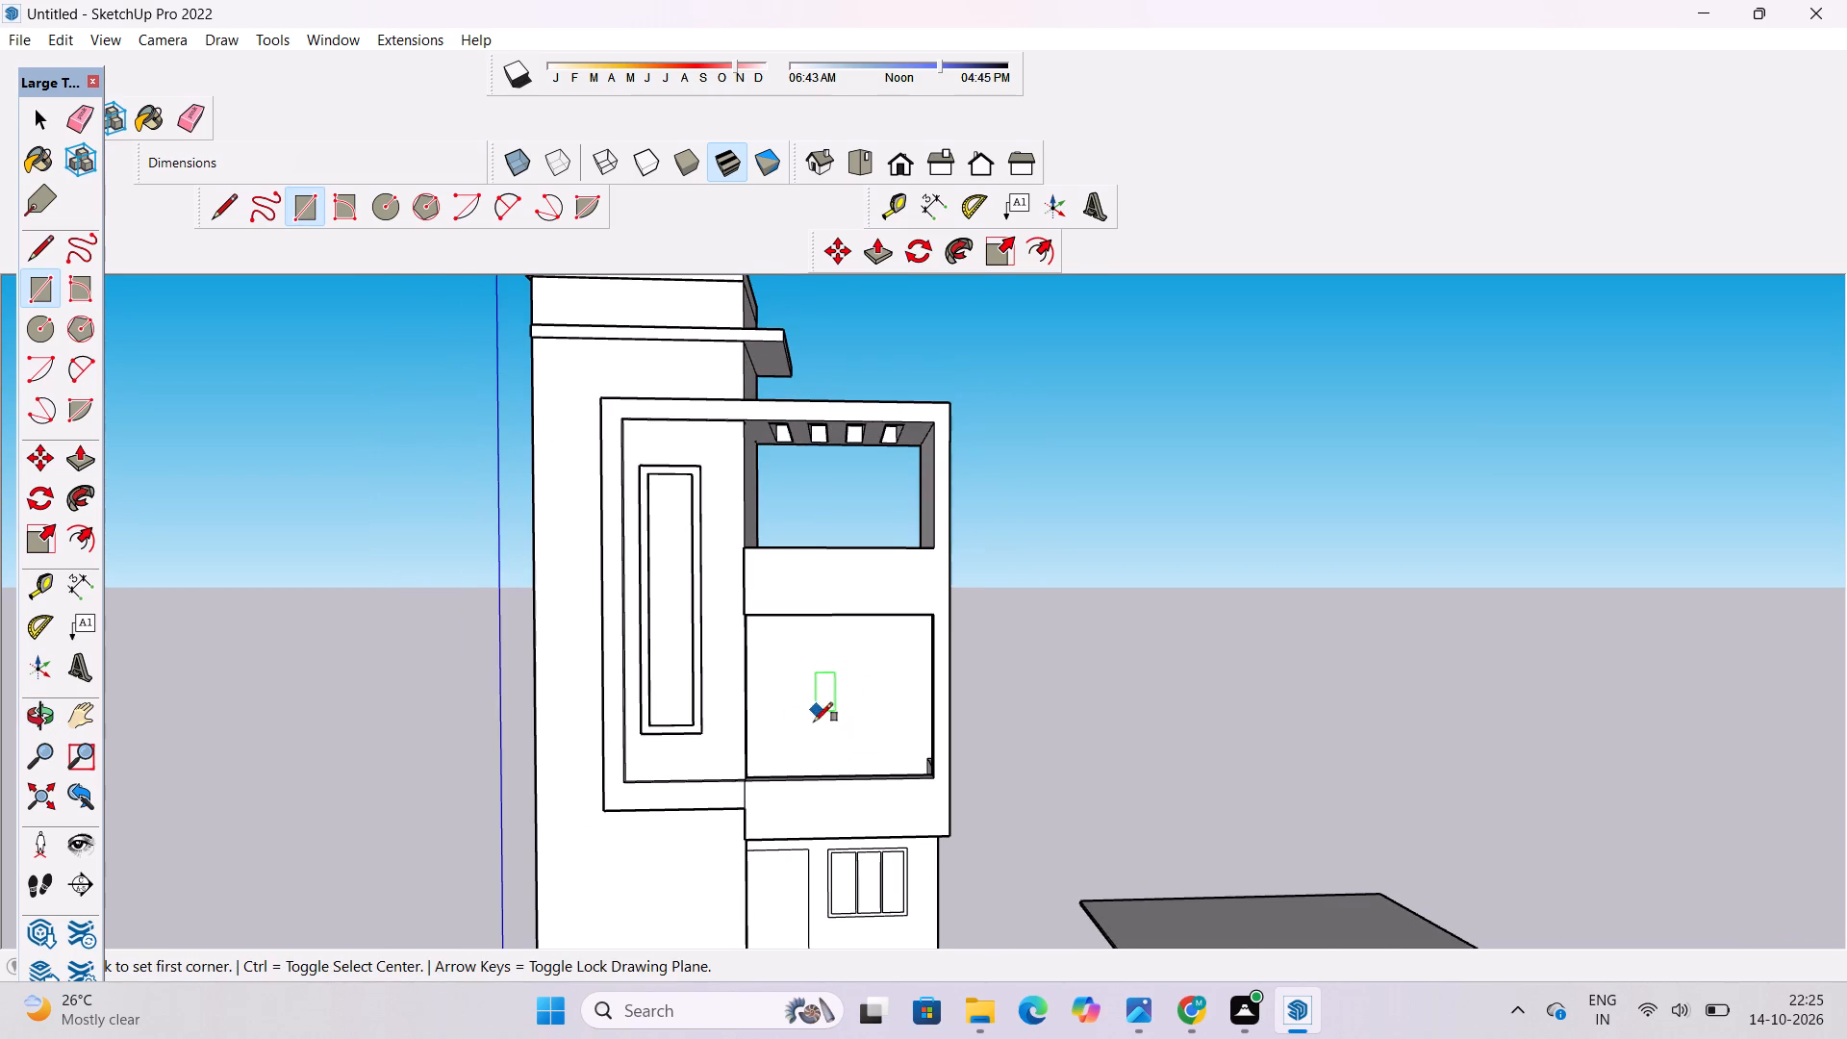
scroll(766, 732, "down", 3)
scroll(826, 876, "down", 1)
scroll(826, 878, "up", 4)
scroll(812, 696, "up", 3)
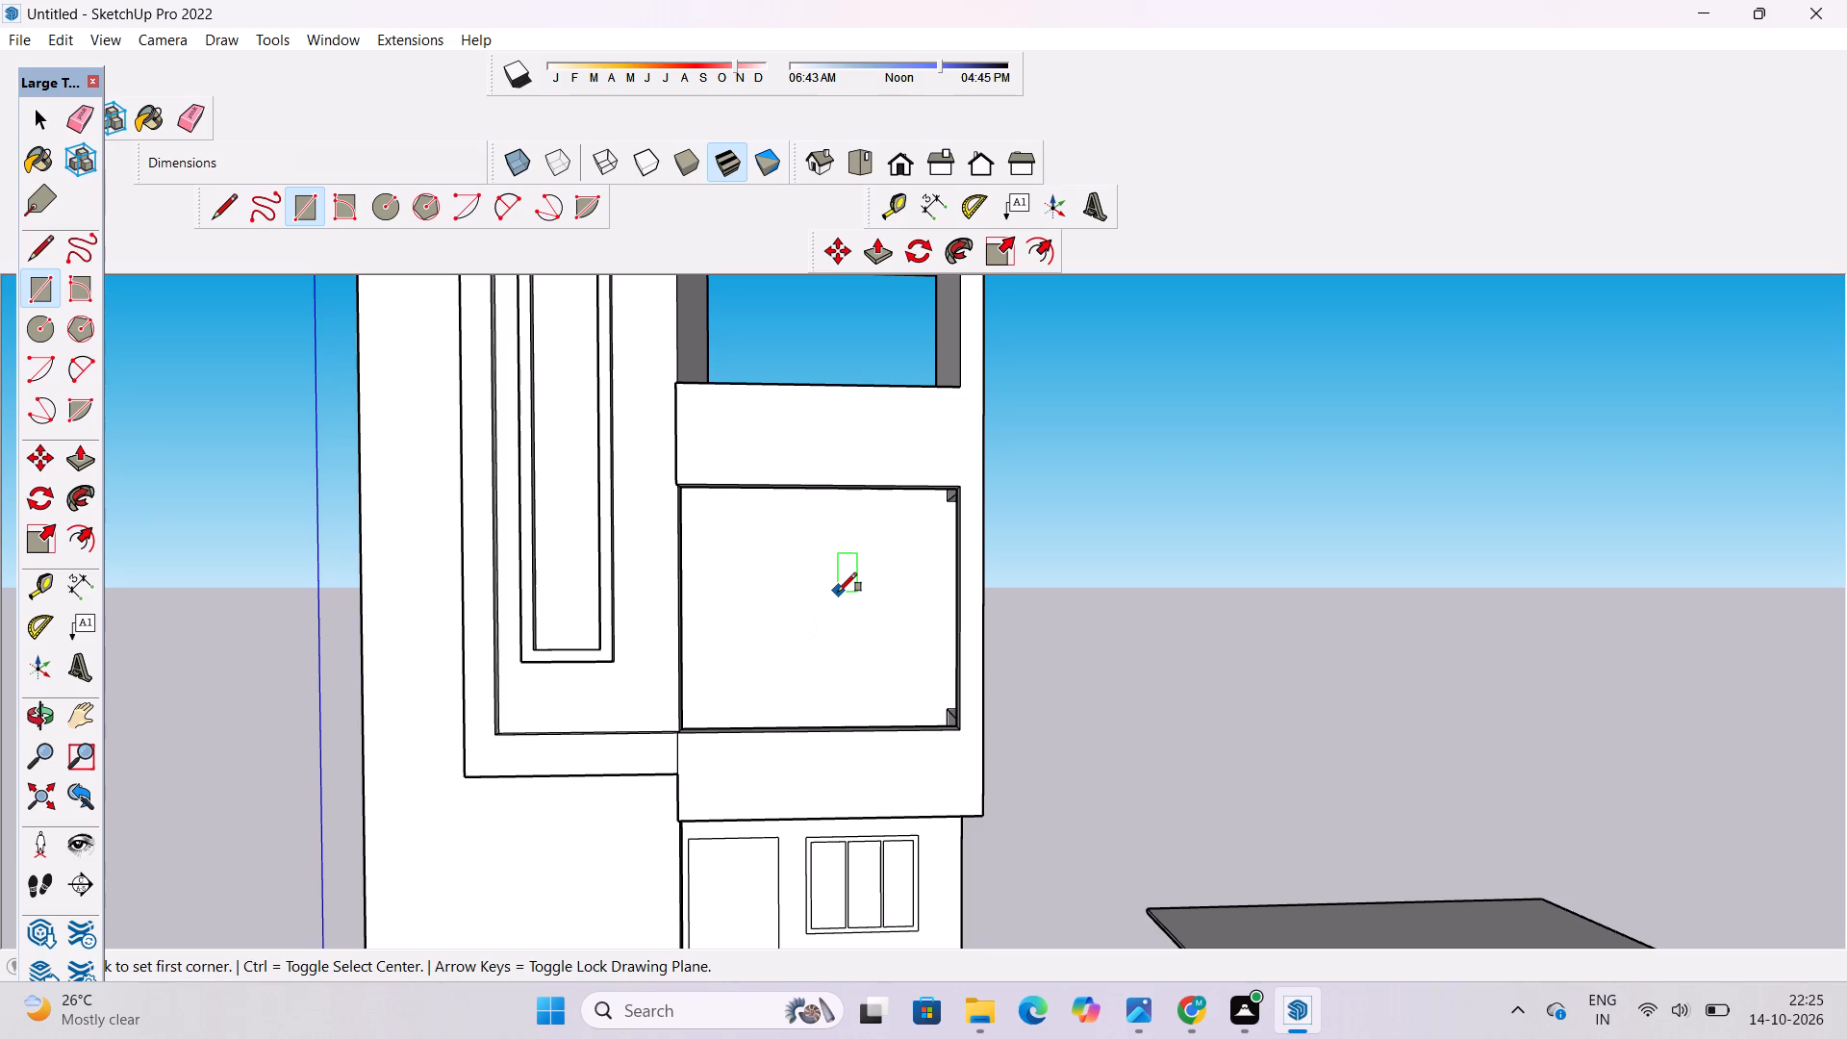
scroll(844, 548, "down", 1)
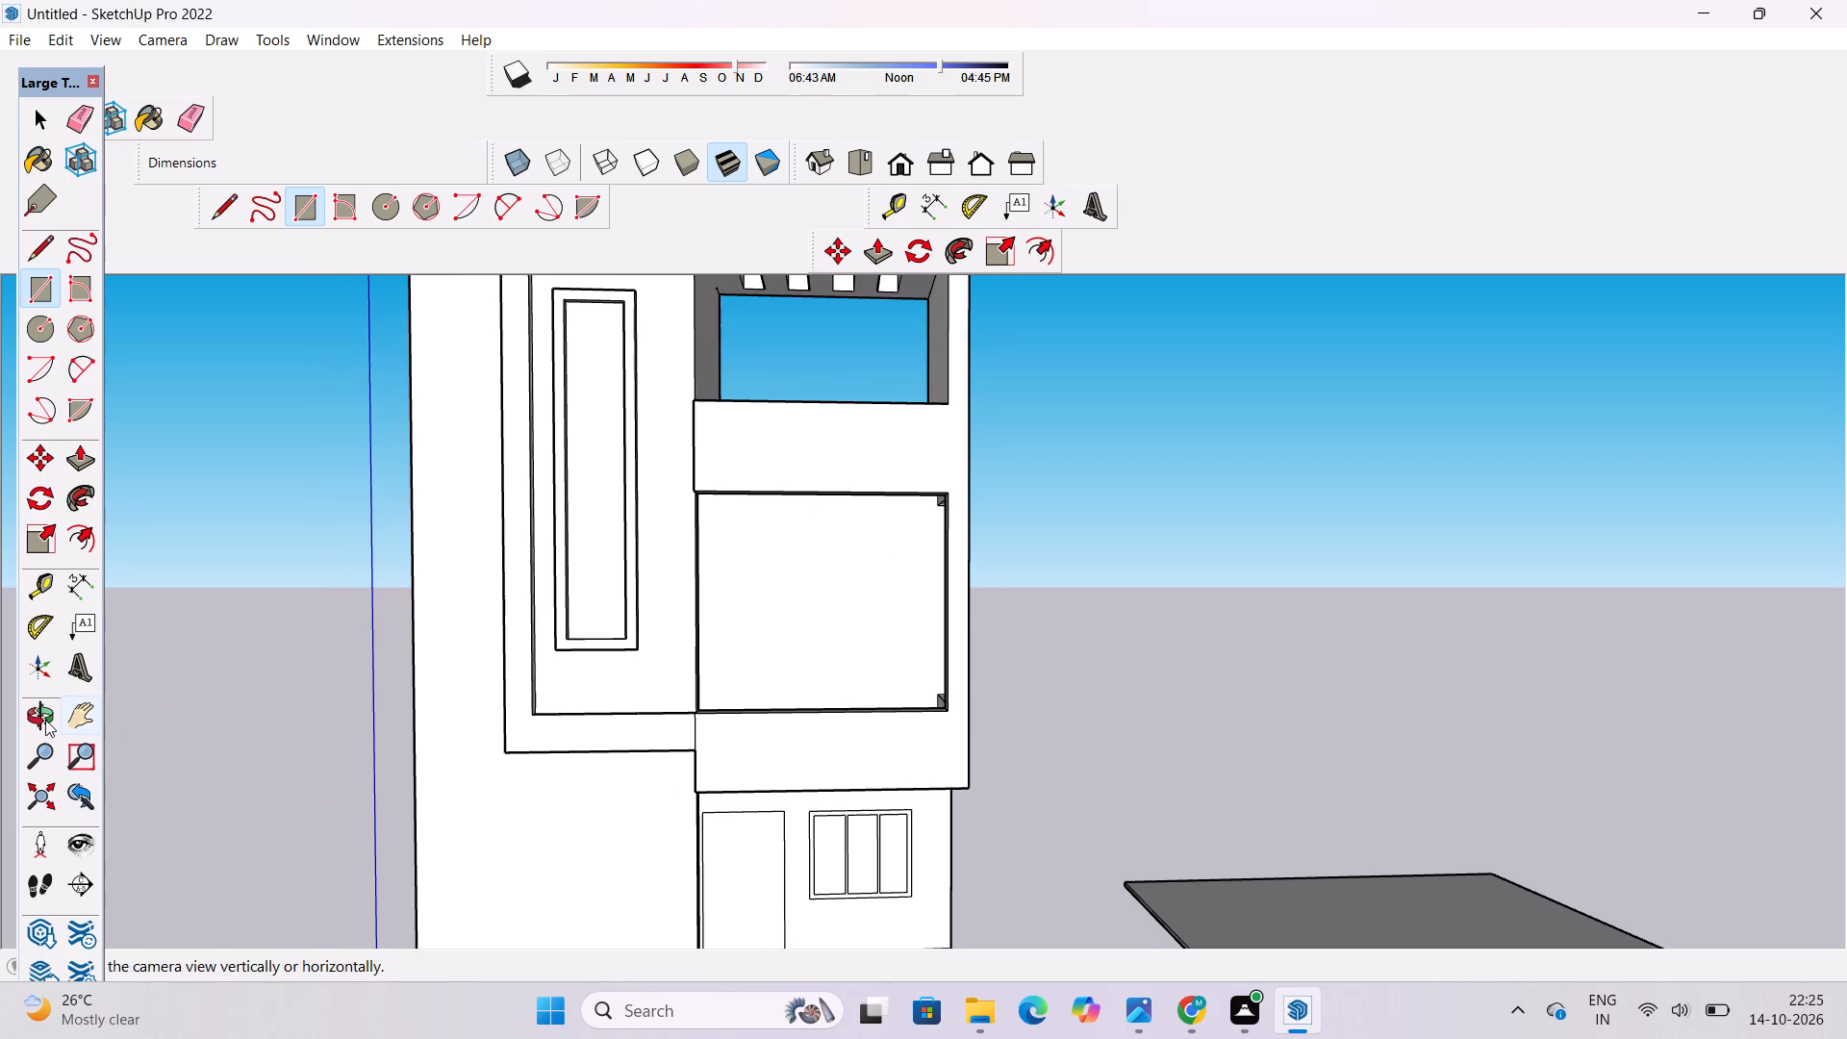
left_click(45, 720)
left_click_drag(803, 587, 795, 653)
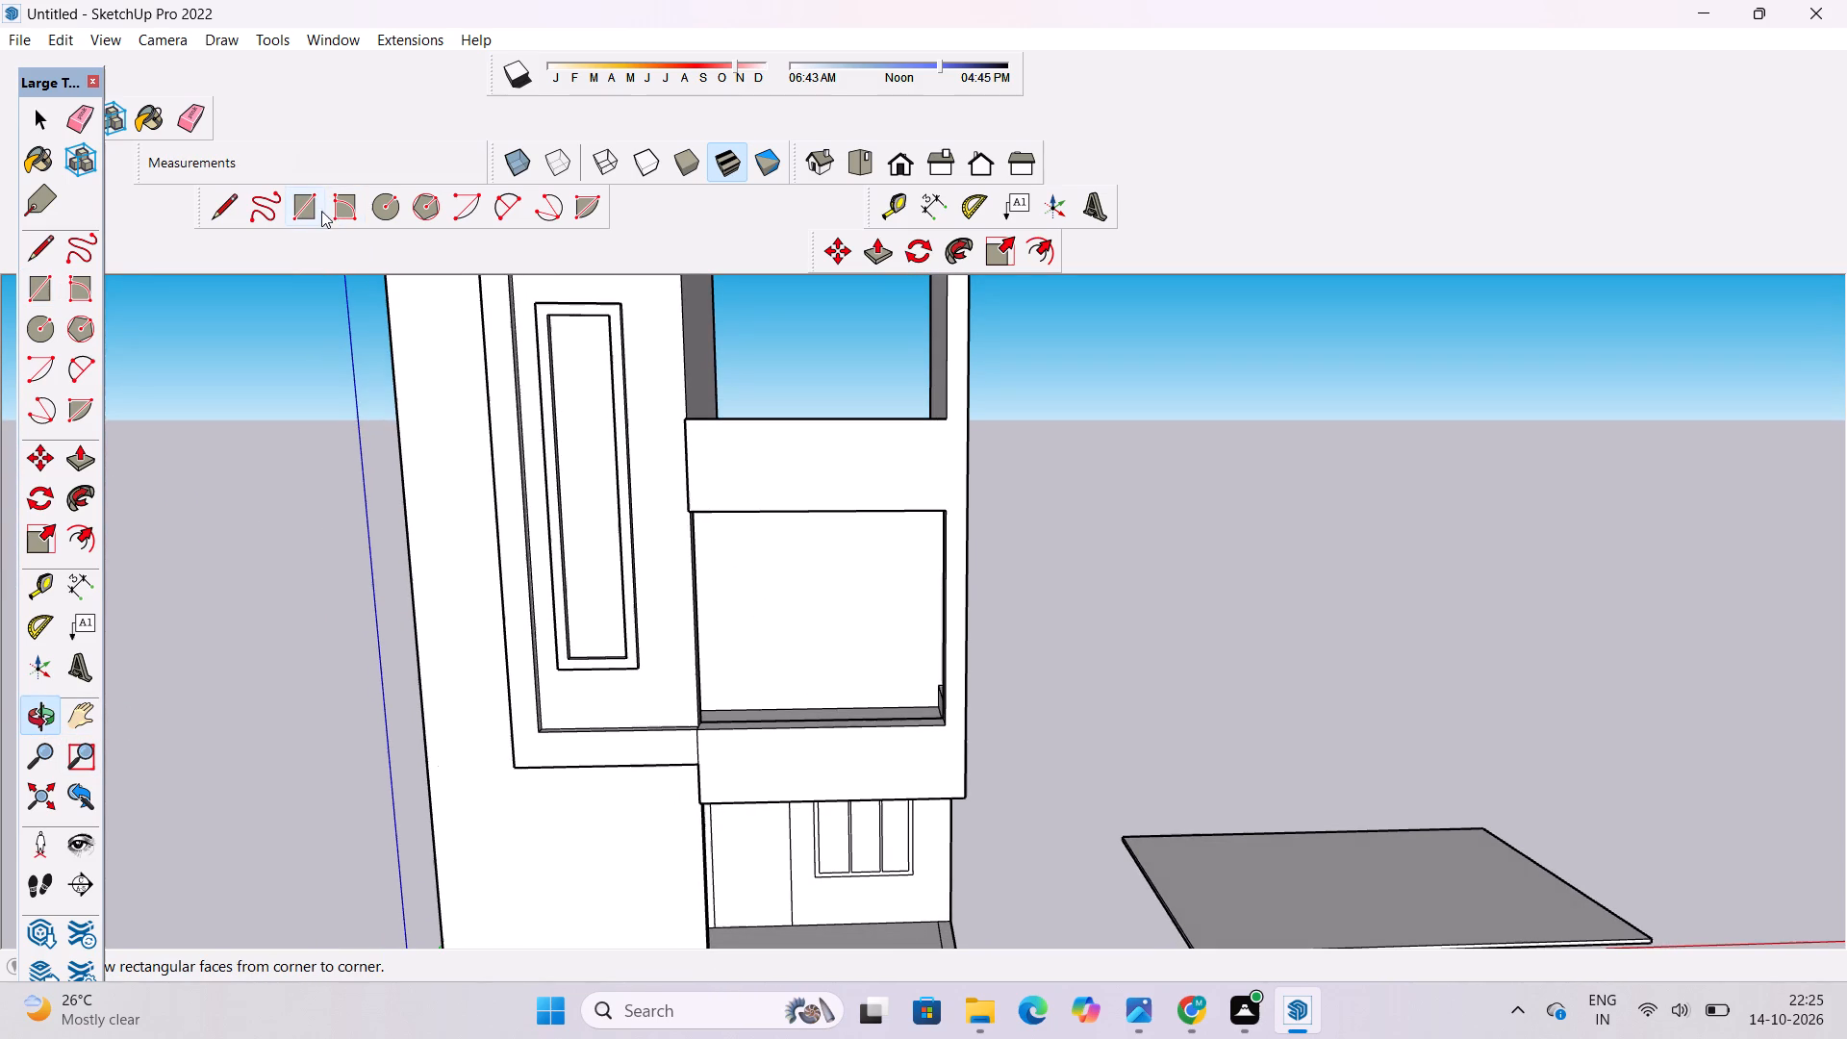
left_click(303, 209)
scroll(579, 502, "down", 4)
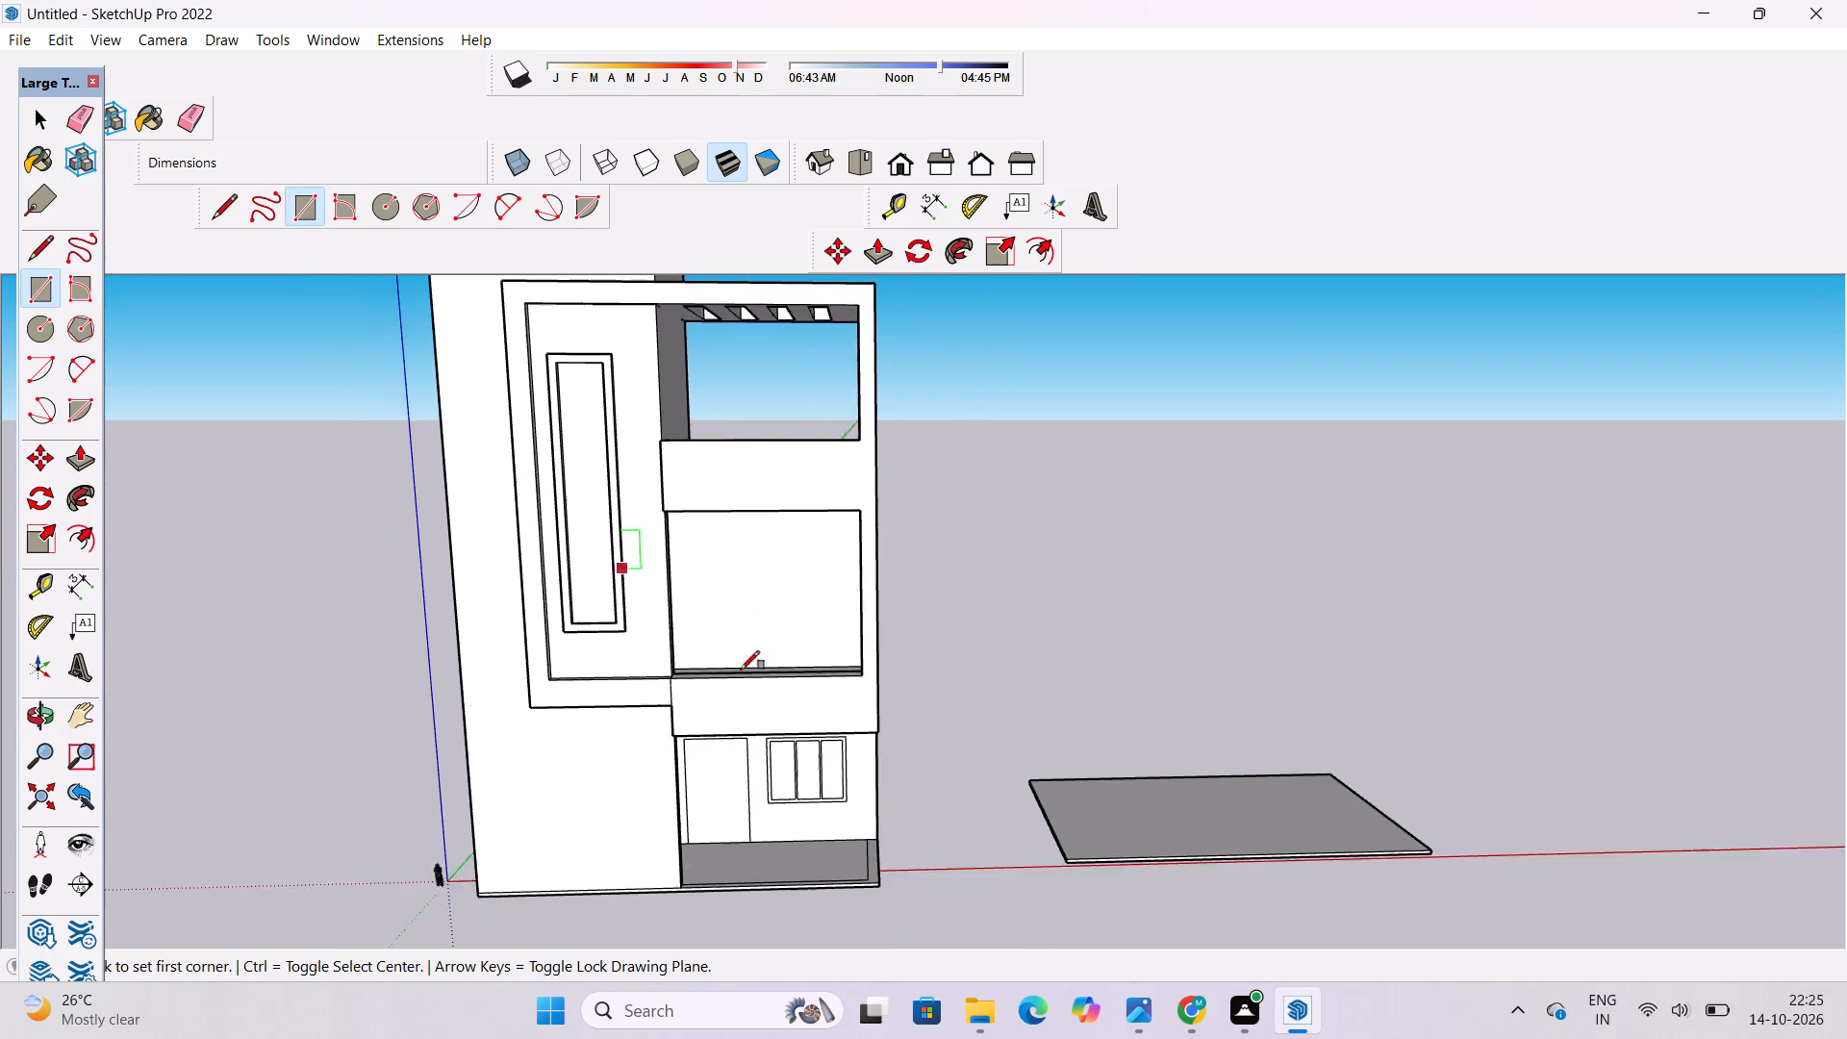
scroll(766, 679, "up", 5)
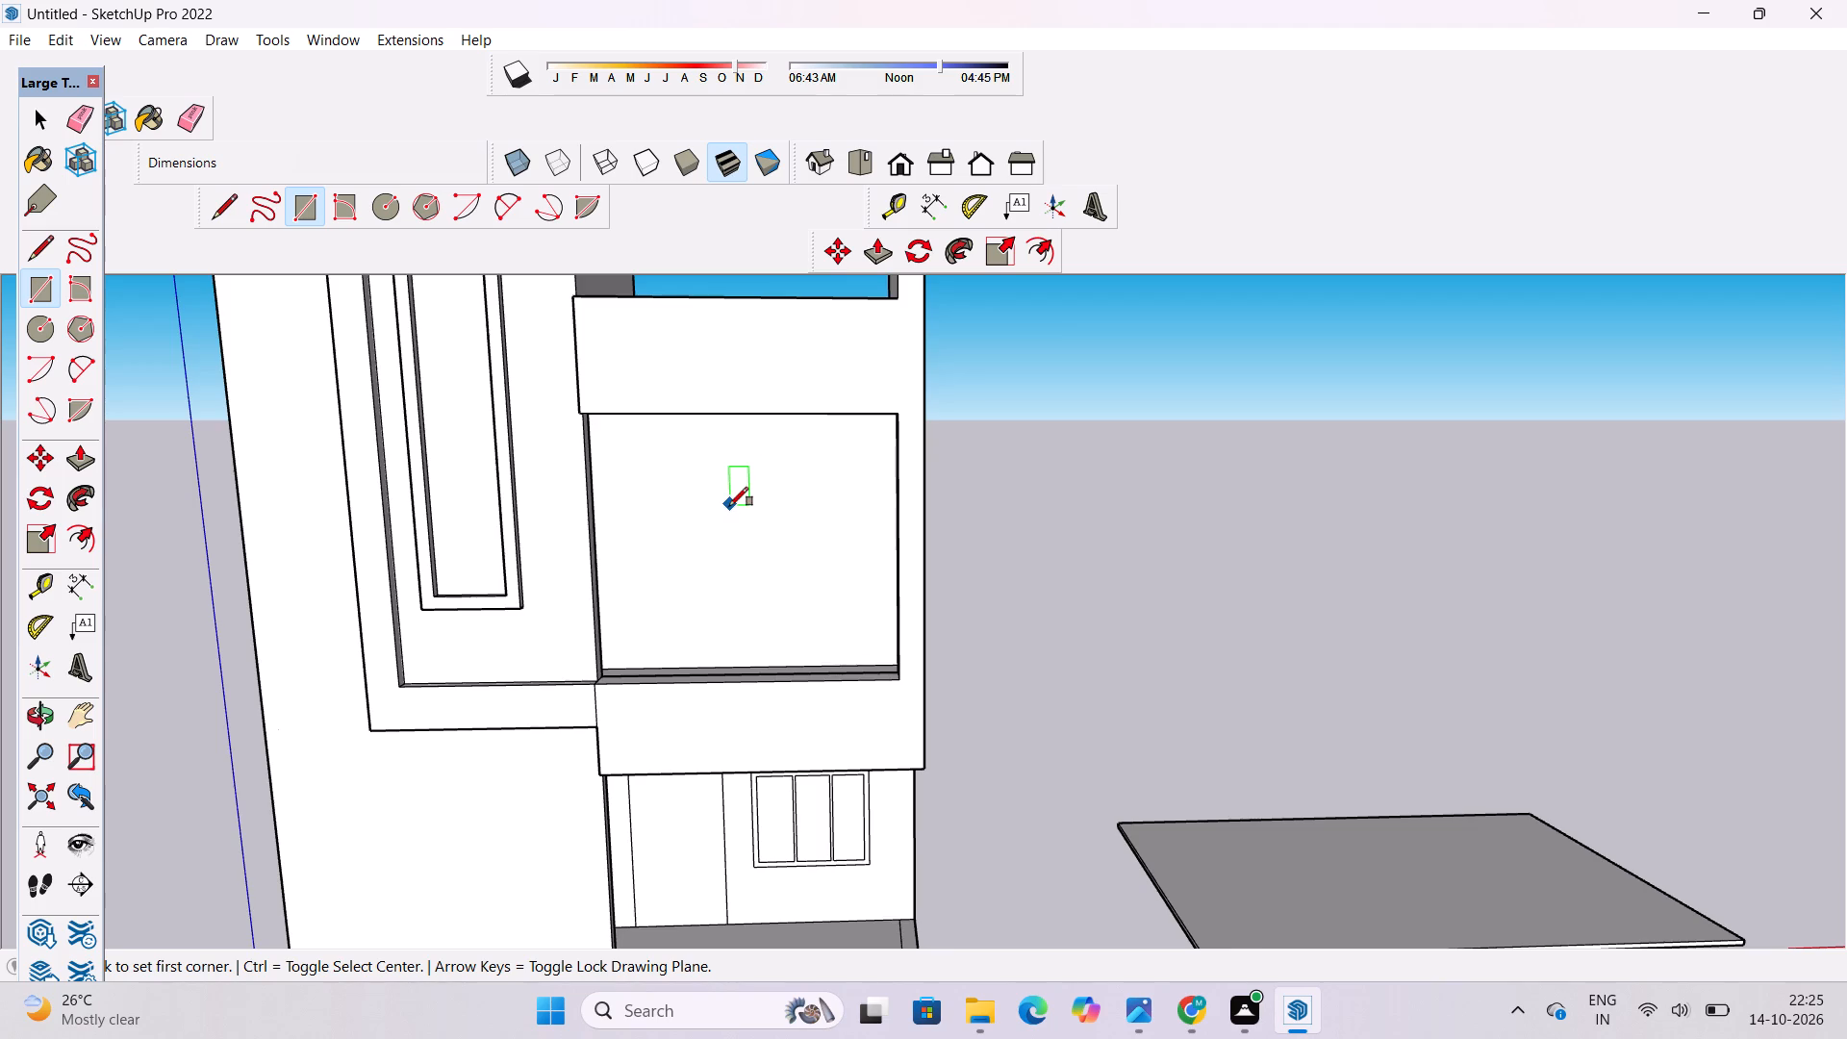
scroll(729, 506, "up", 5)
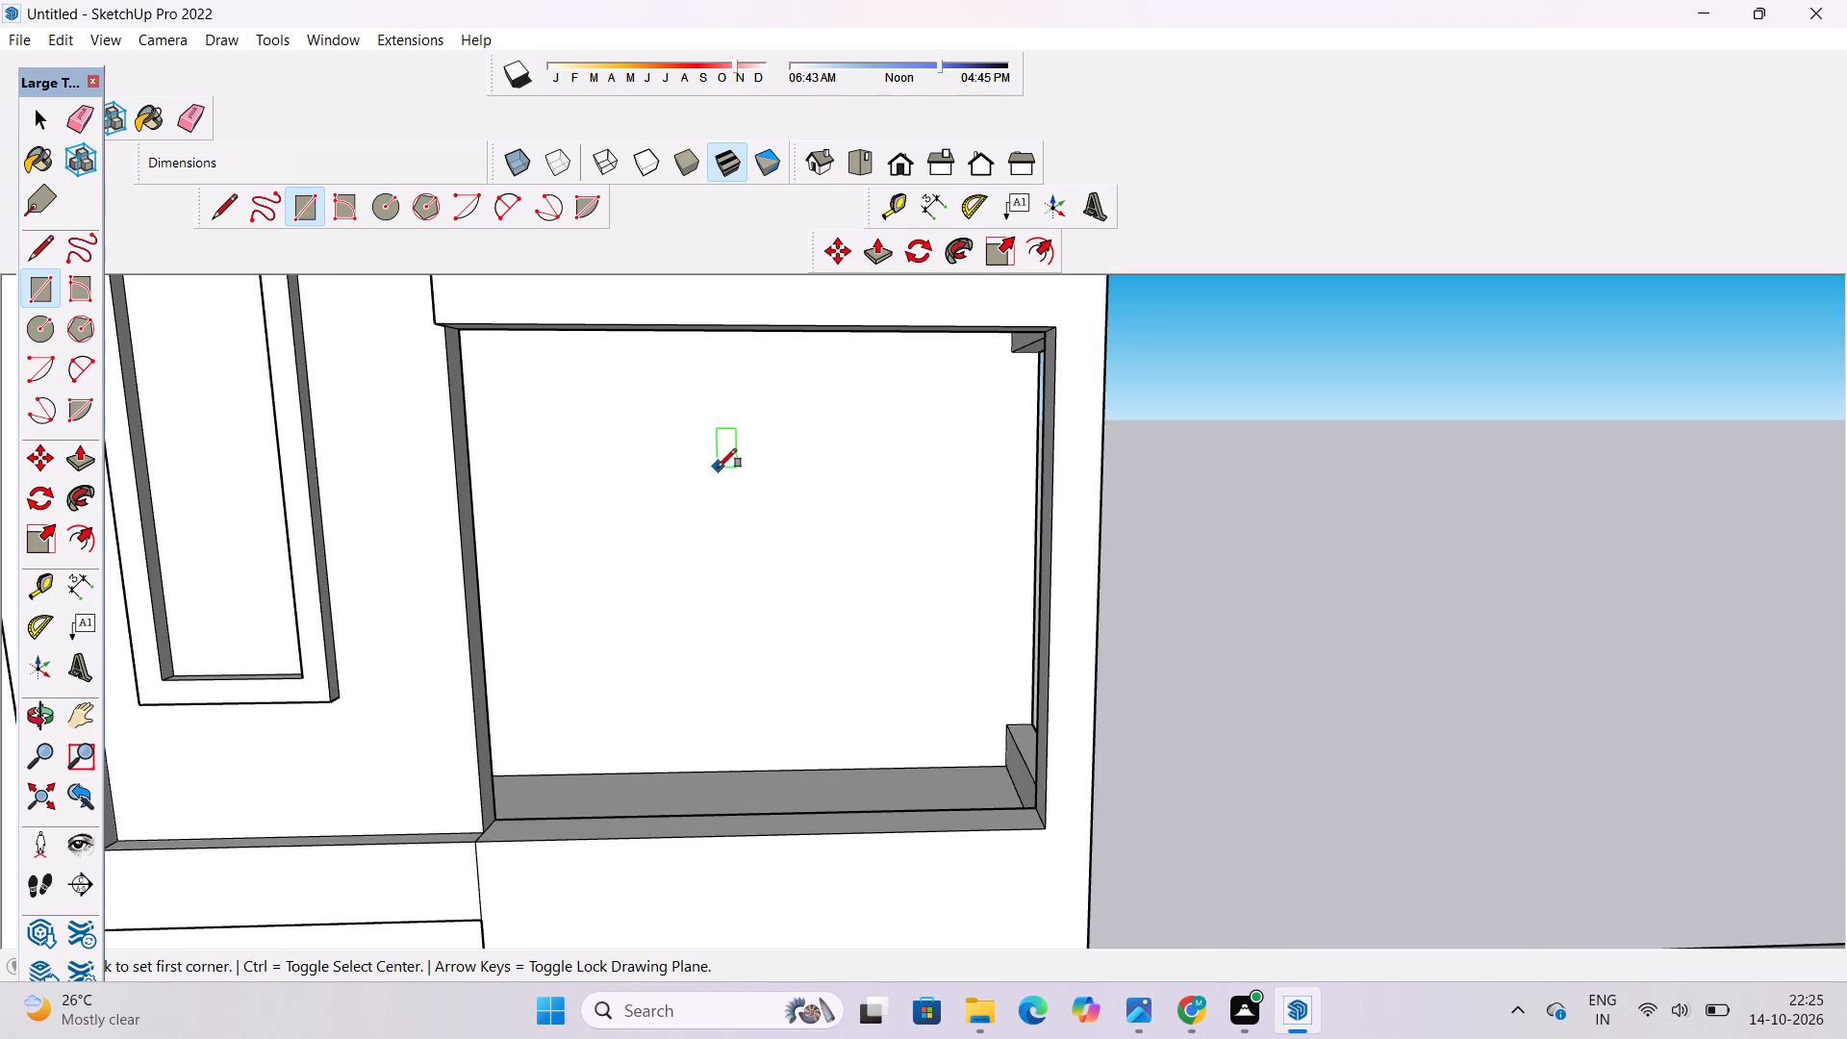
left_click(718, 459)
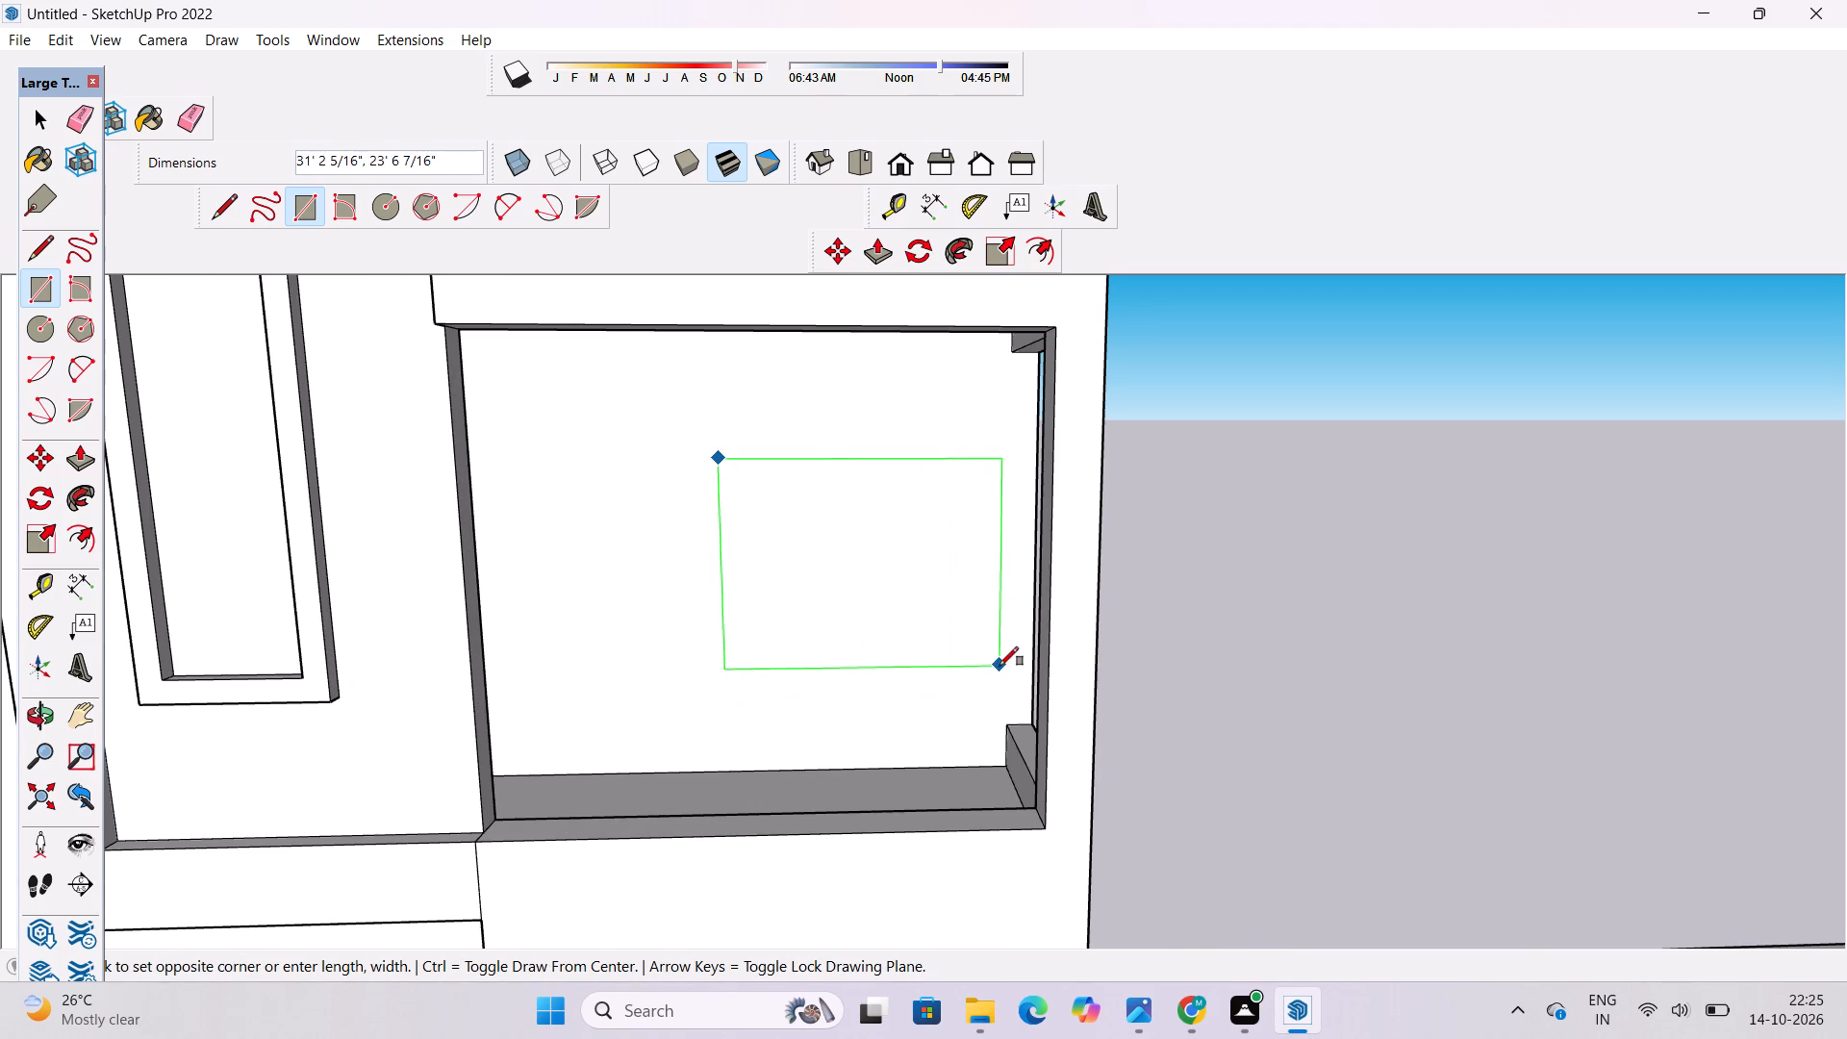
left_click(978, 672)
key("space")
Offset the new window rectangle inward by 1' to form its frame.
key("o")
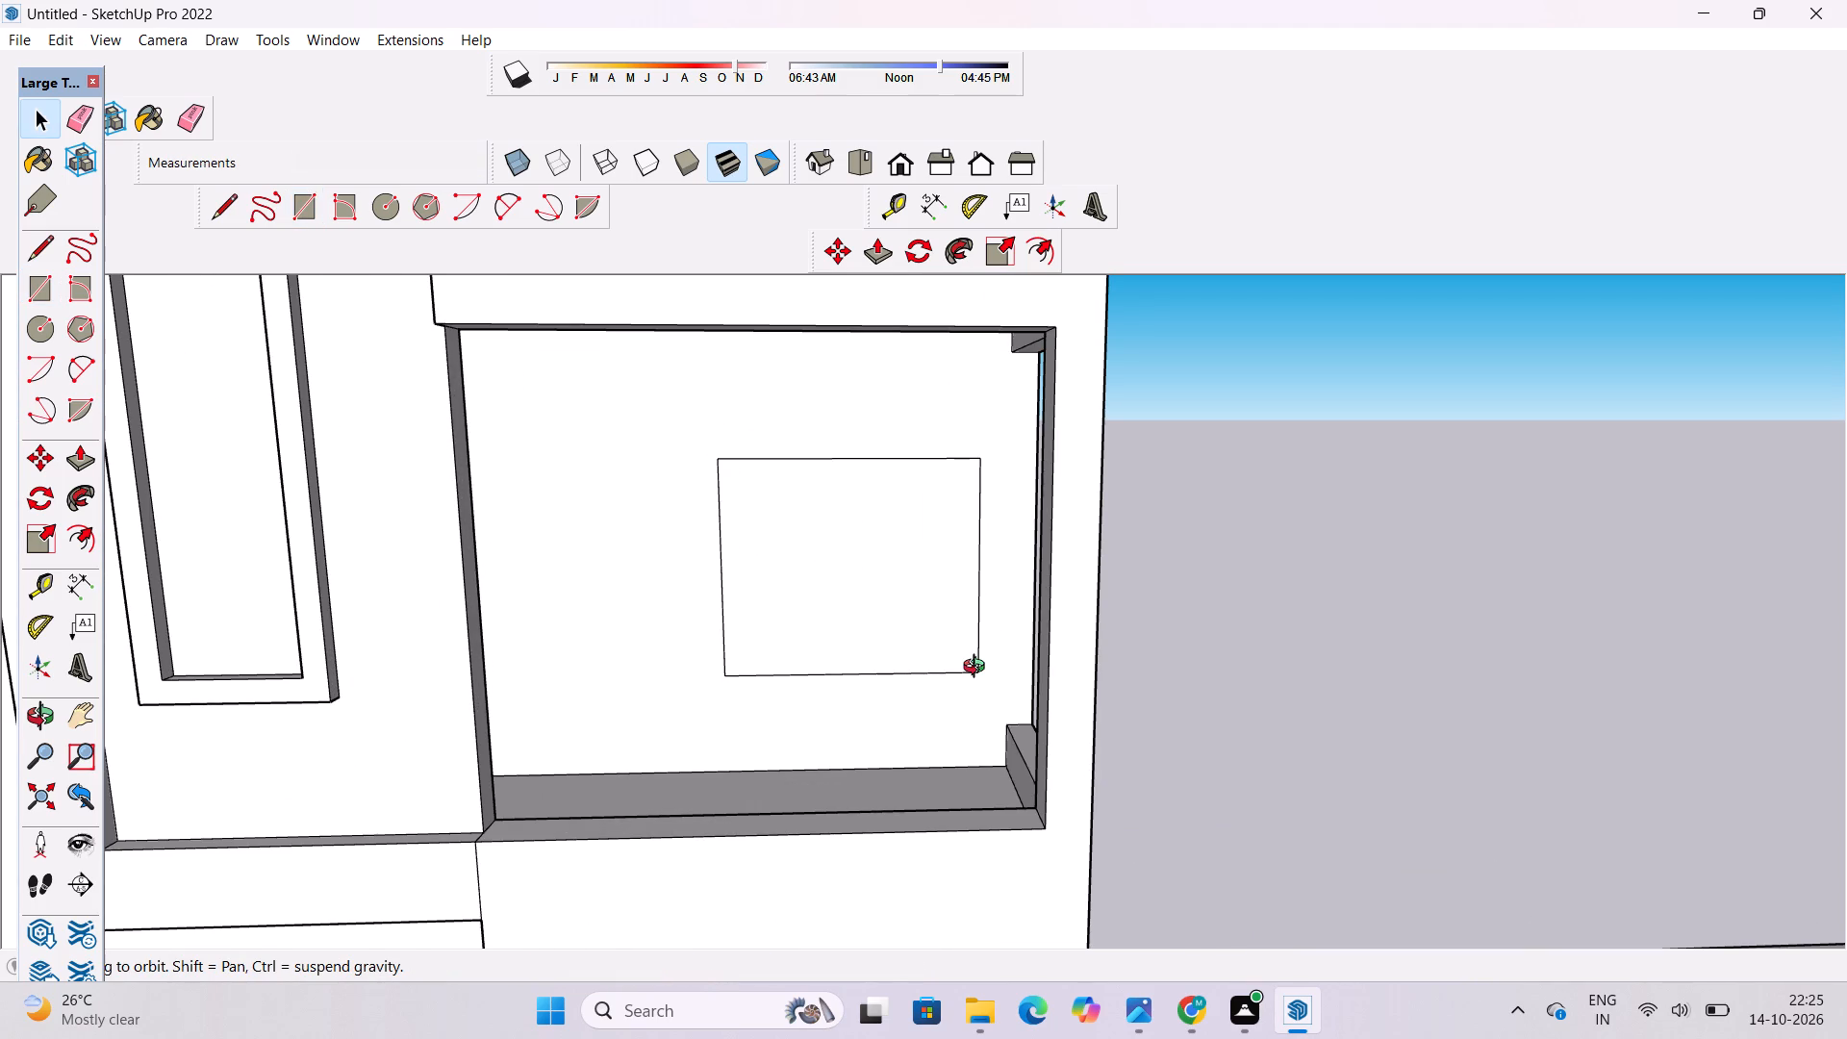
key("f")
left_click(894, 501)
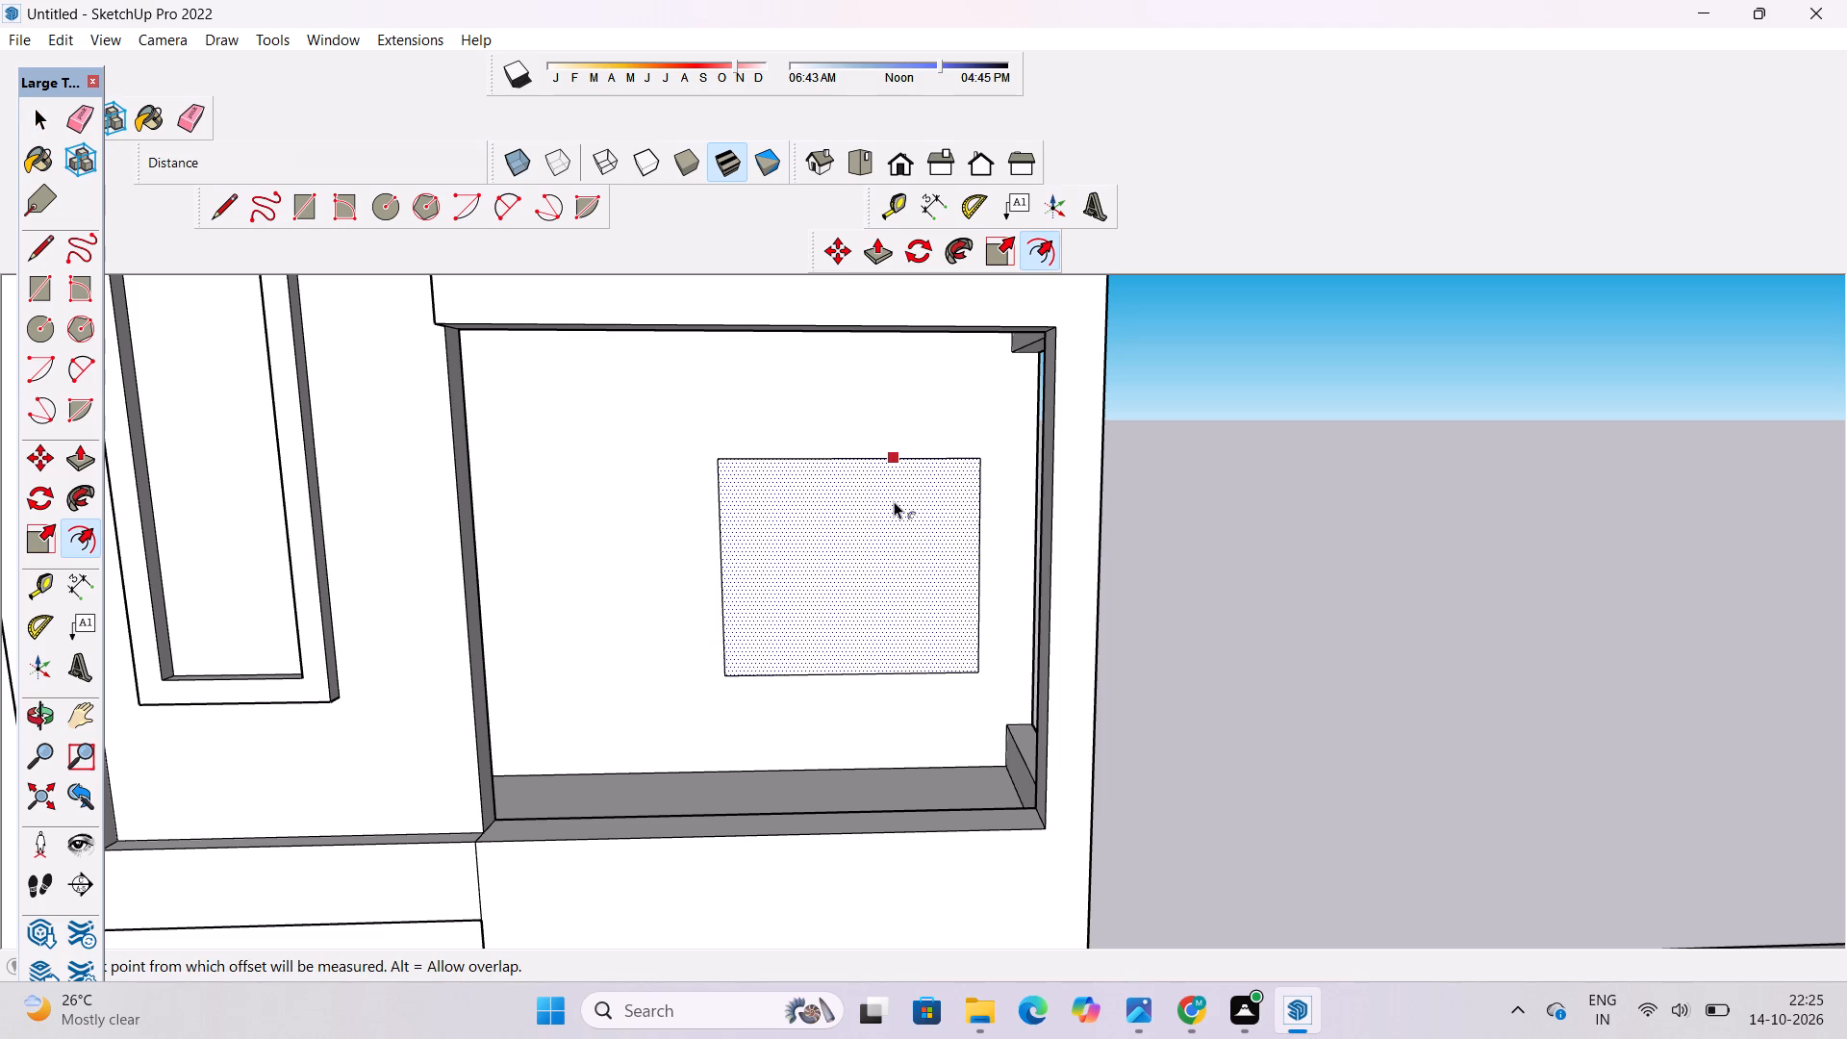
type("1'")
key("Return")
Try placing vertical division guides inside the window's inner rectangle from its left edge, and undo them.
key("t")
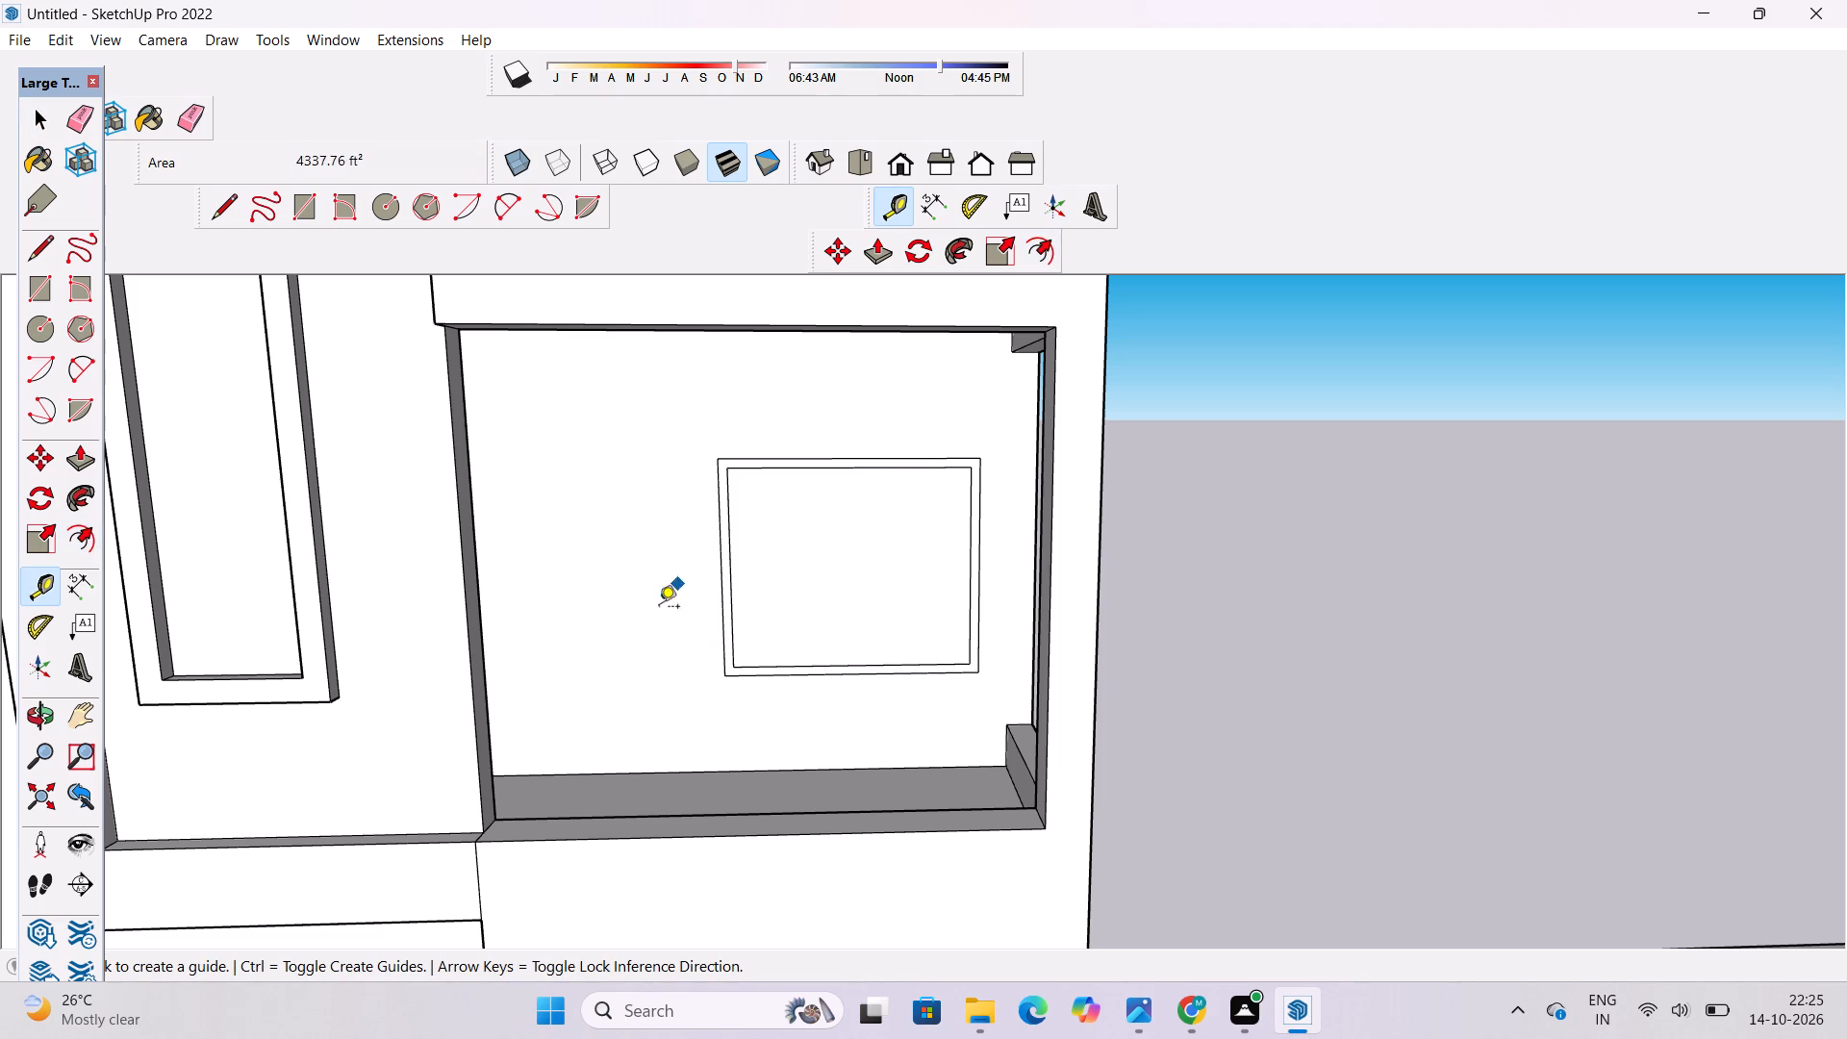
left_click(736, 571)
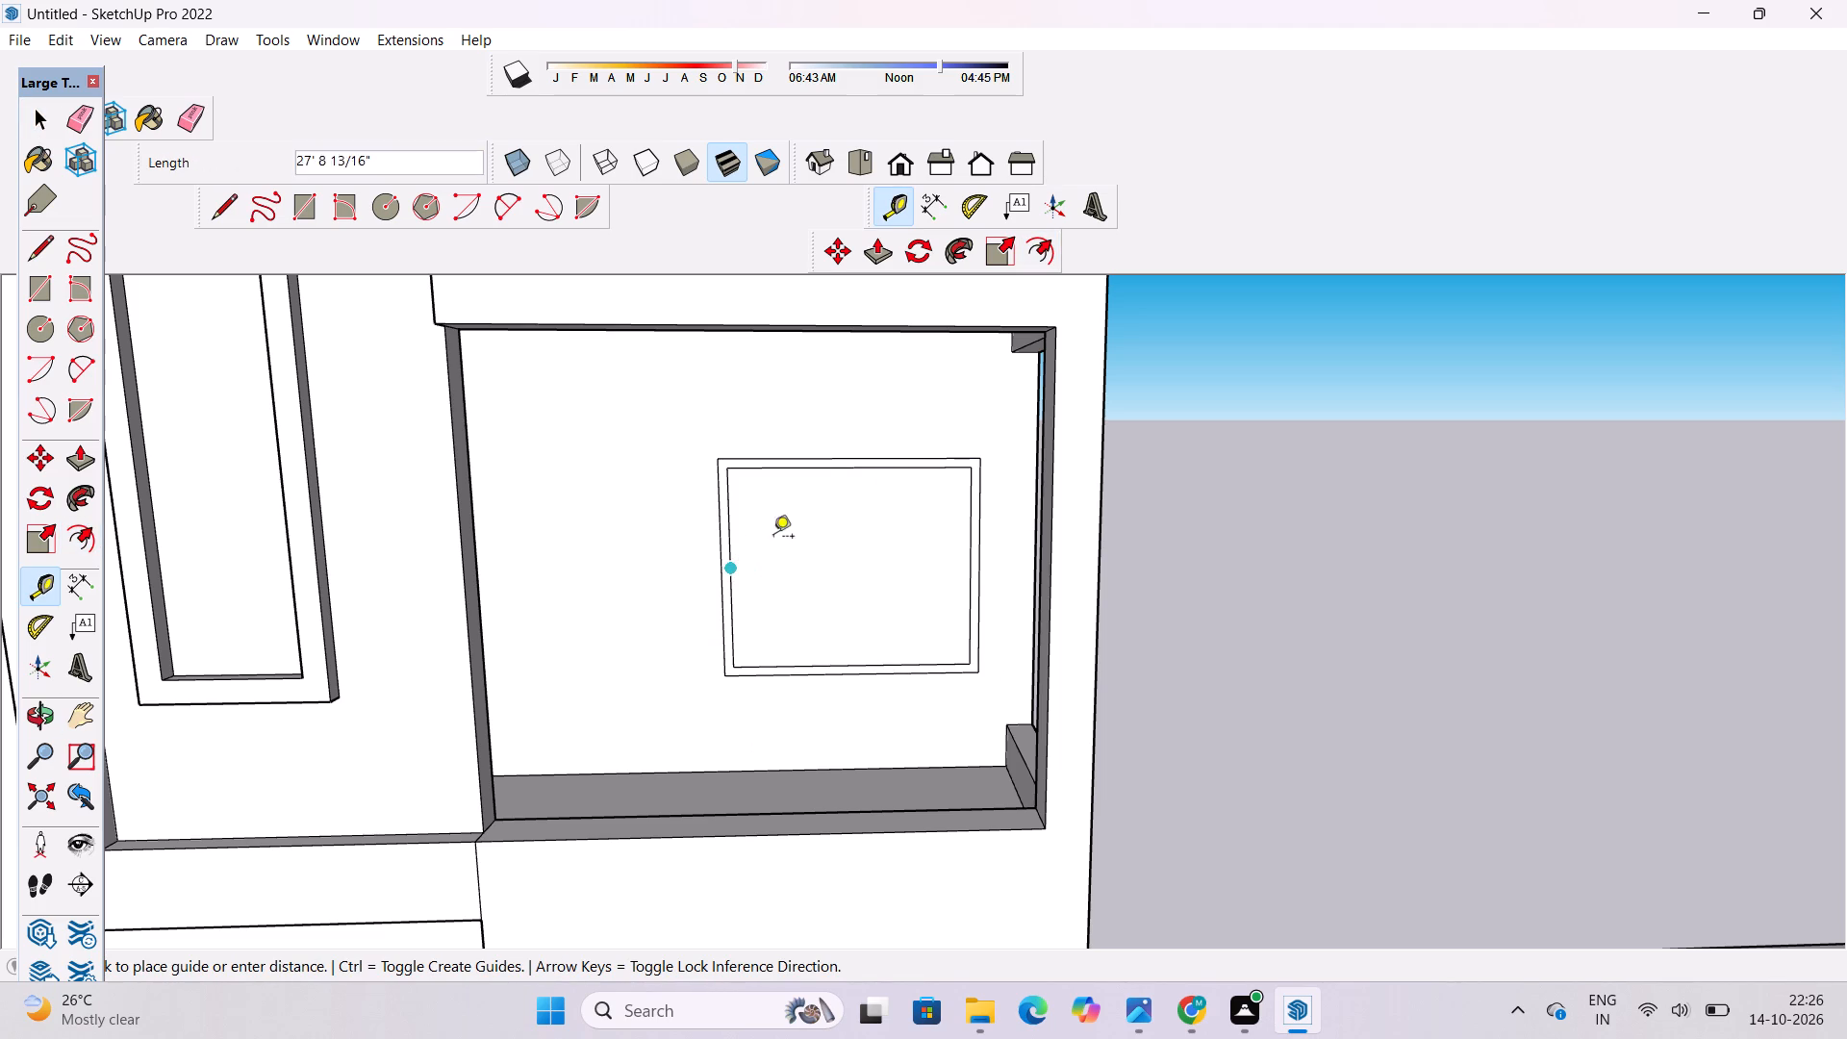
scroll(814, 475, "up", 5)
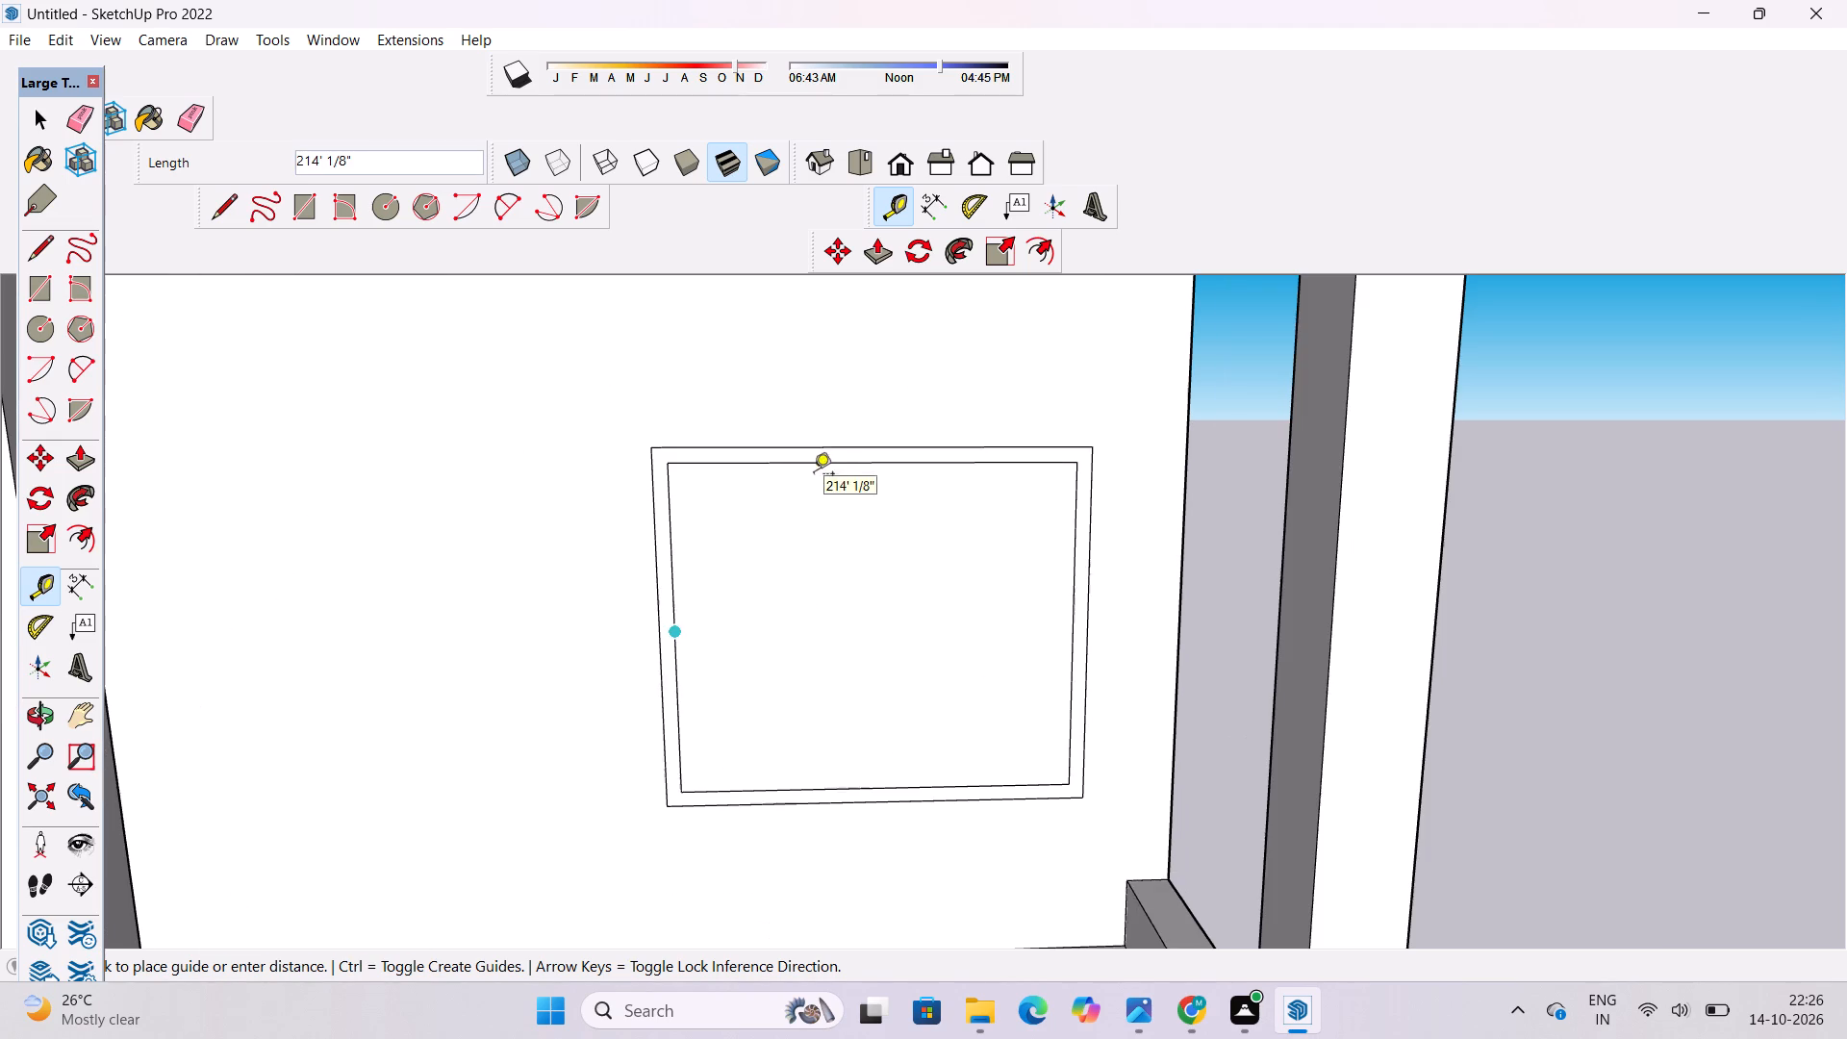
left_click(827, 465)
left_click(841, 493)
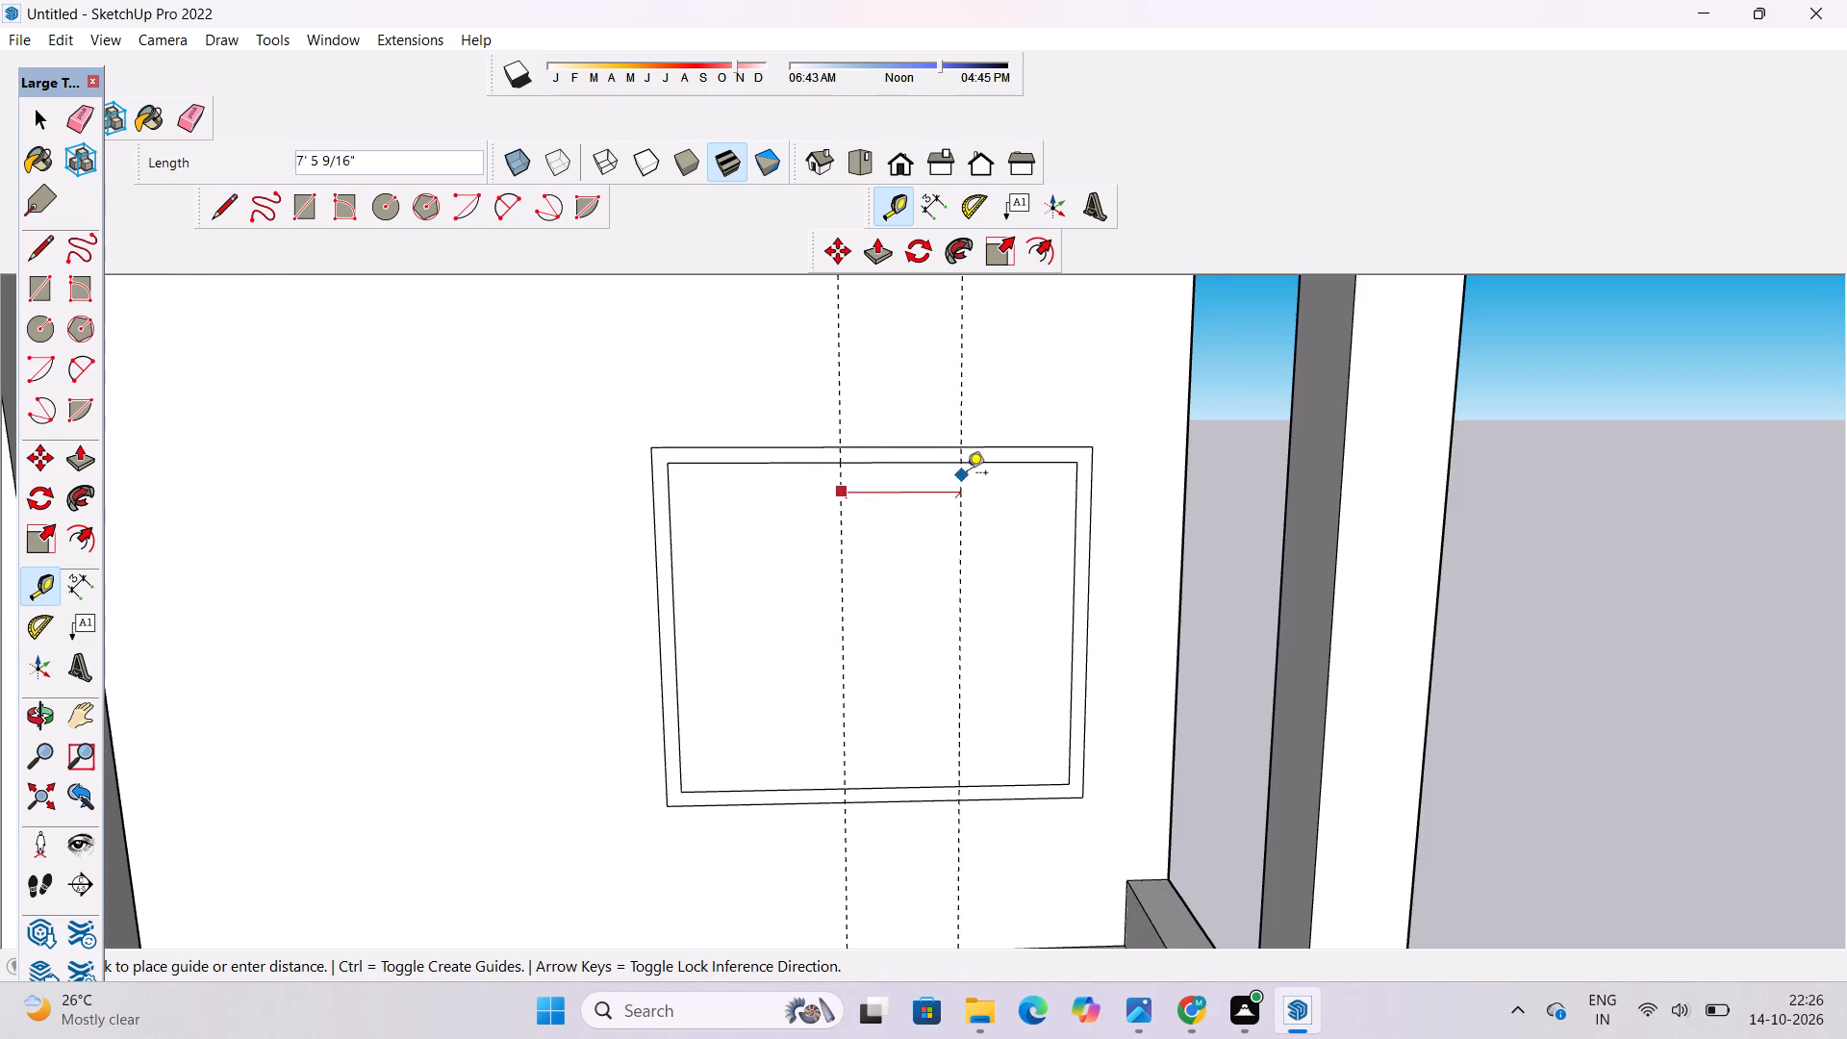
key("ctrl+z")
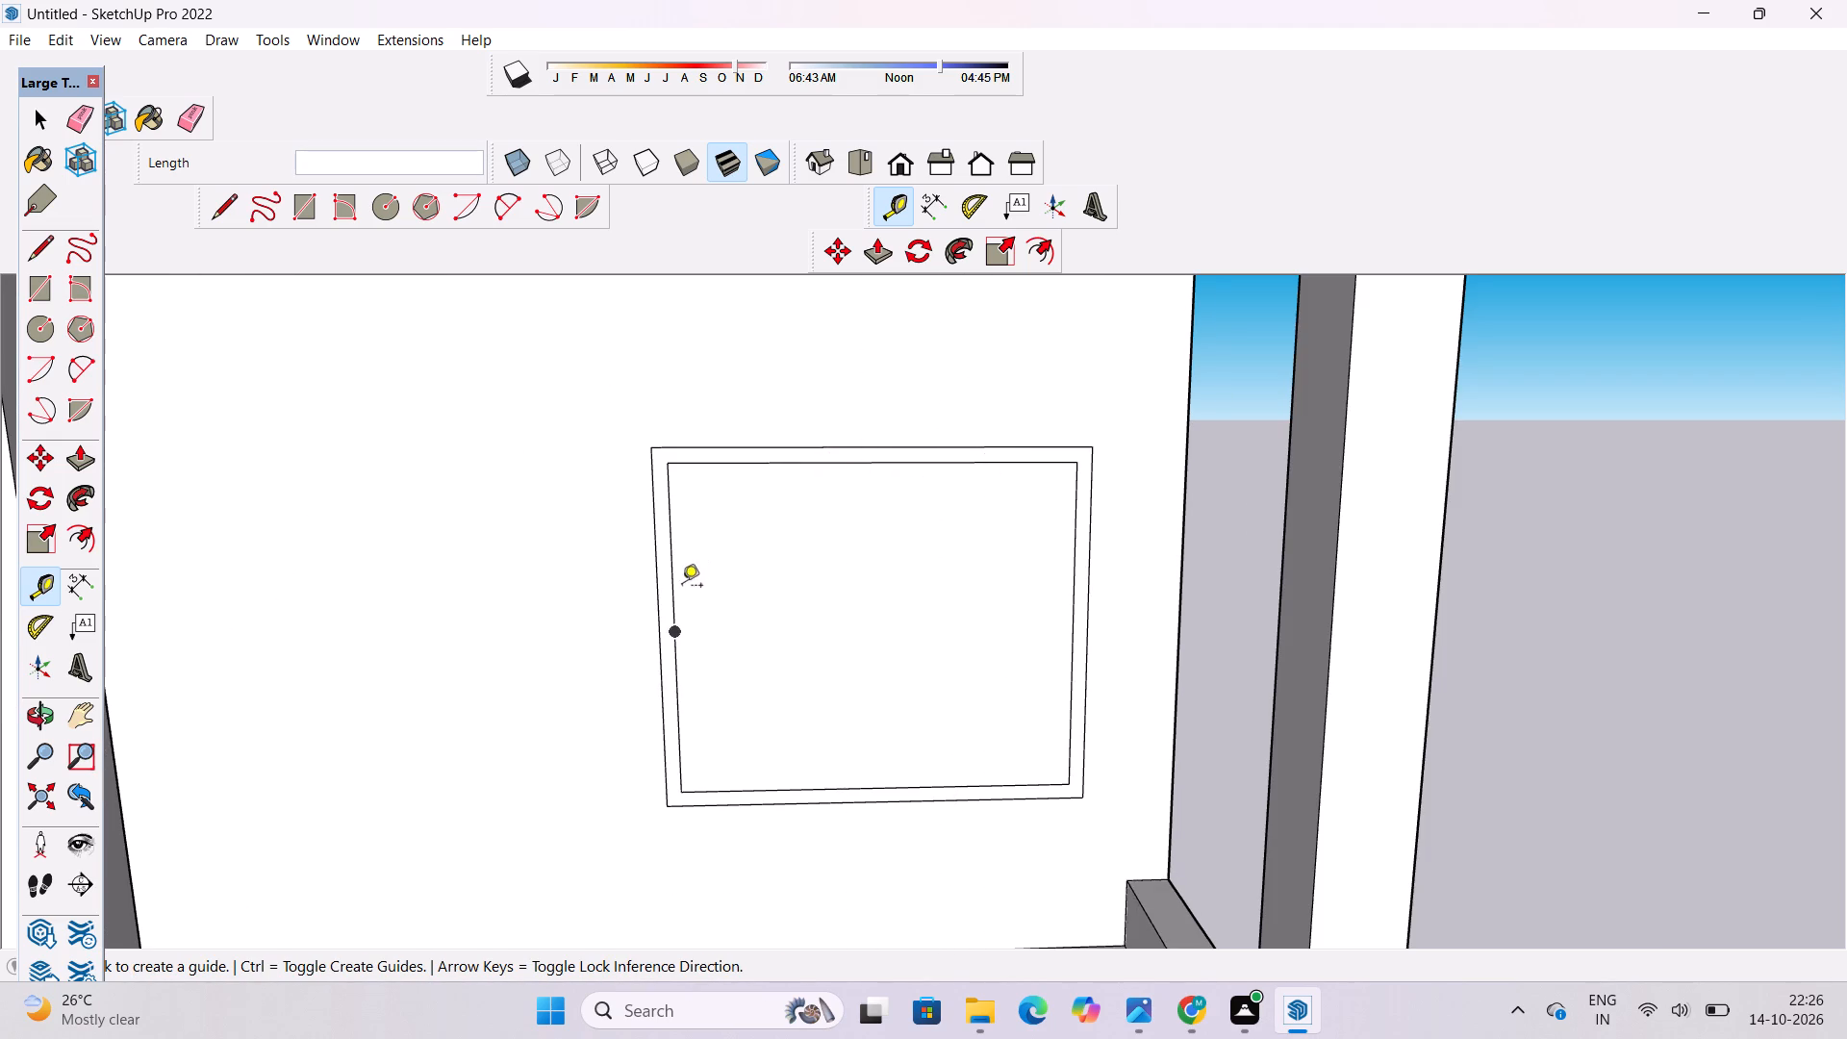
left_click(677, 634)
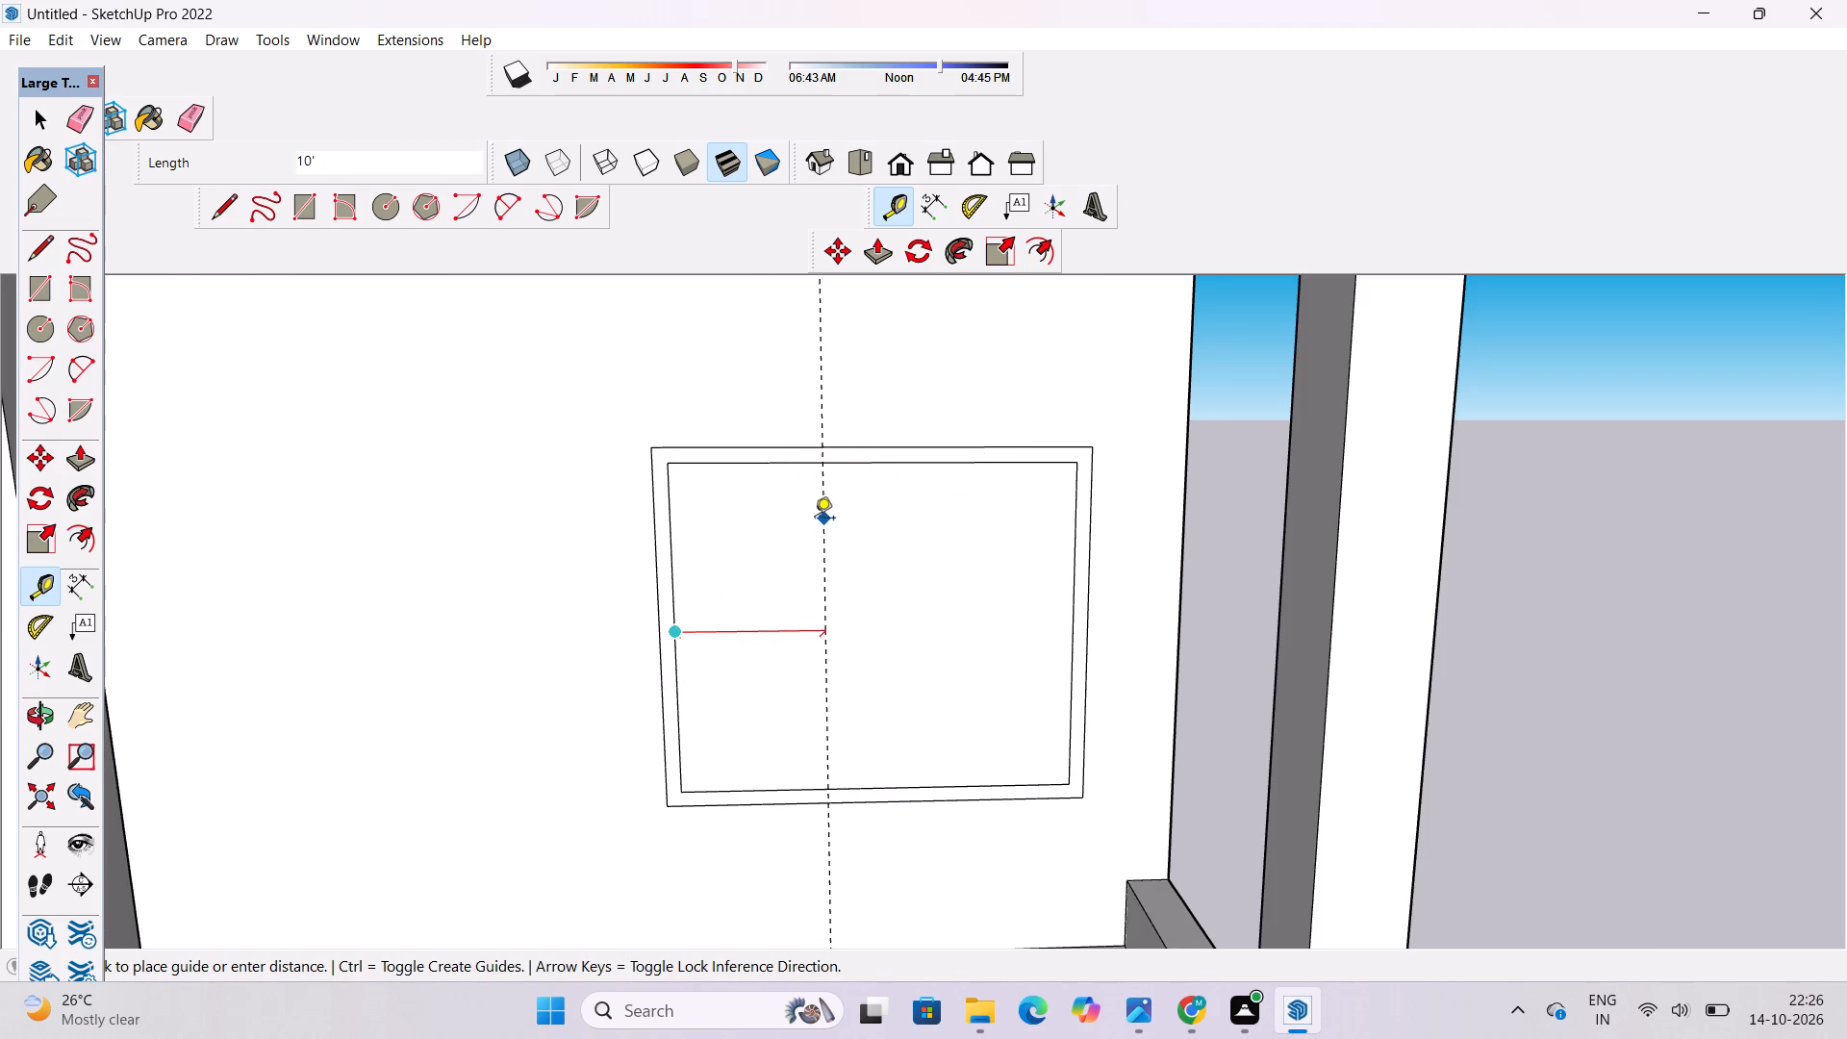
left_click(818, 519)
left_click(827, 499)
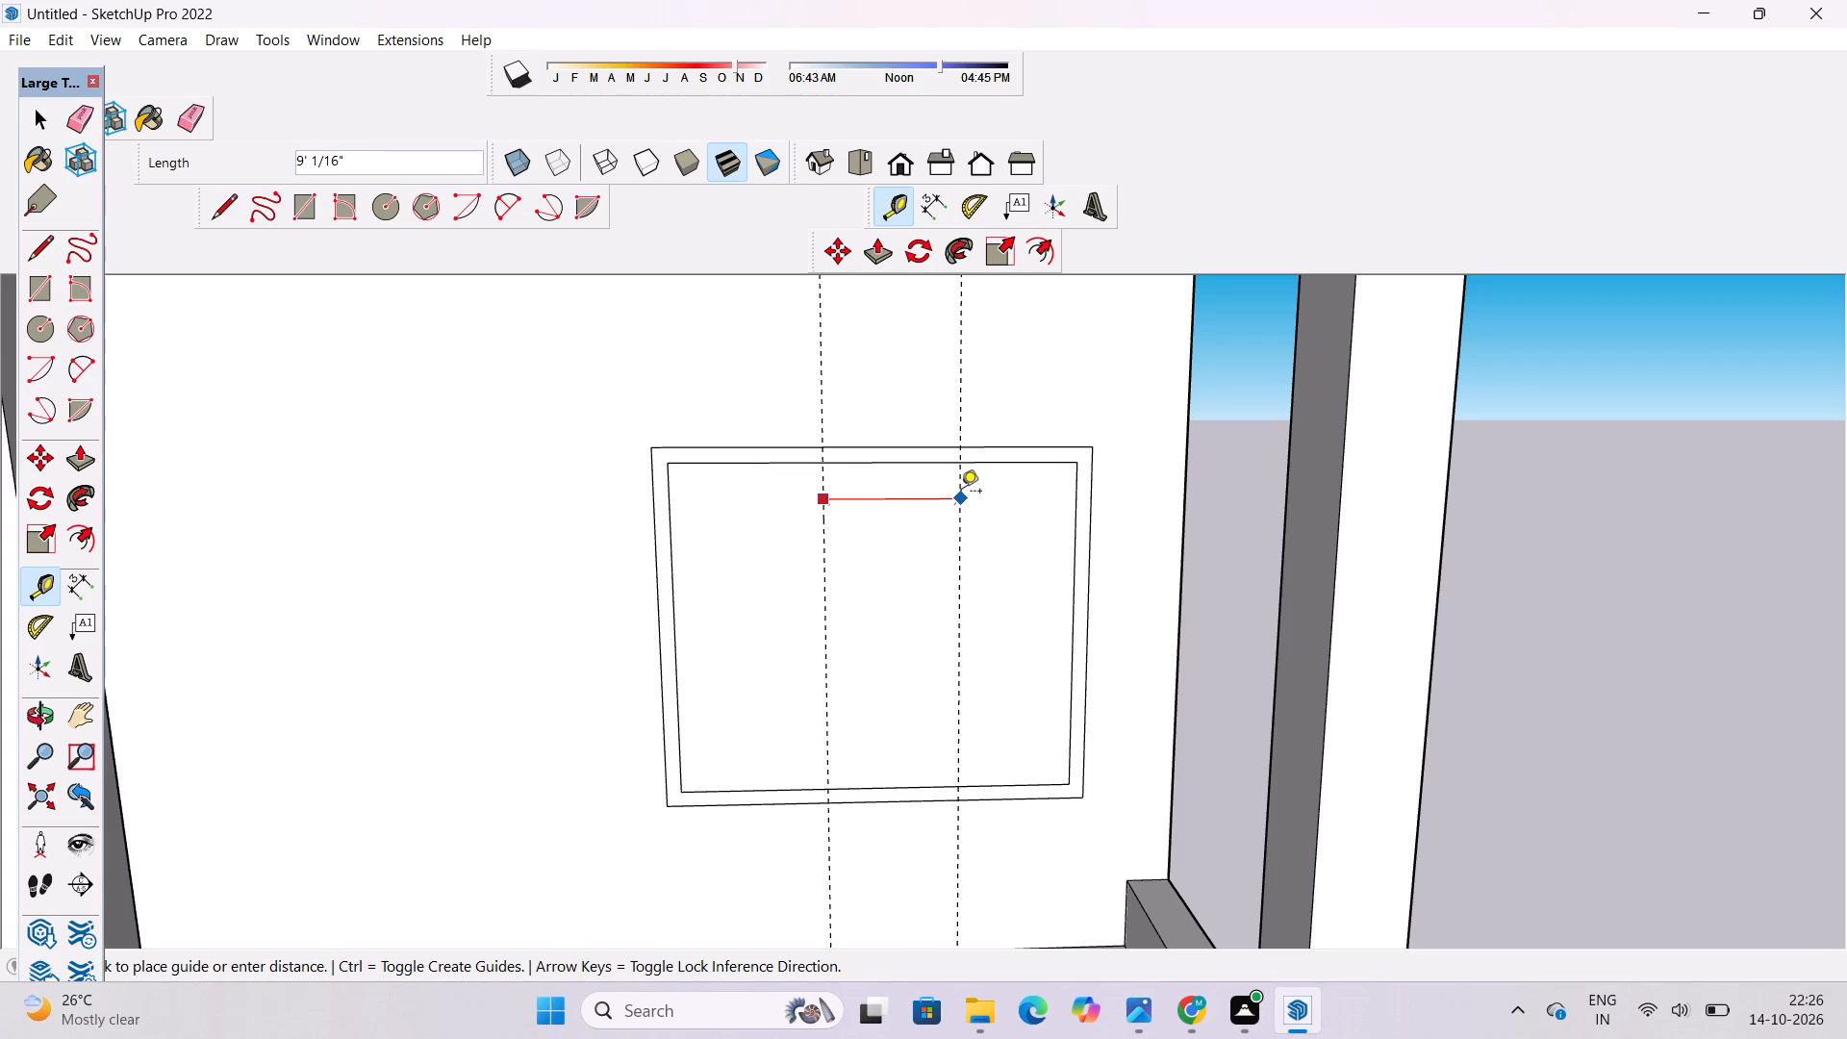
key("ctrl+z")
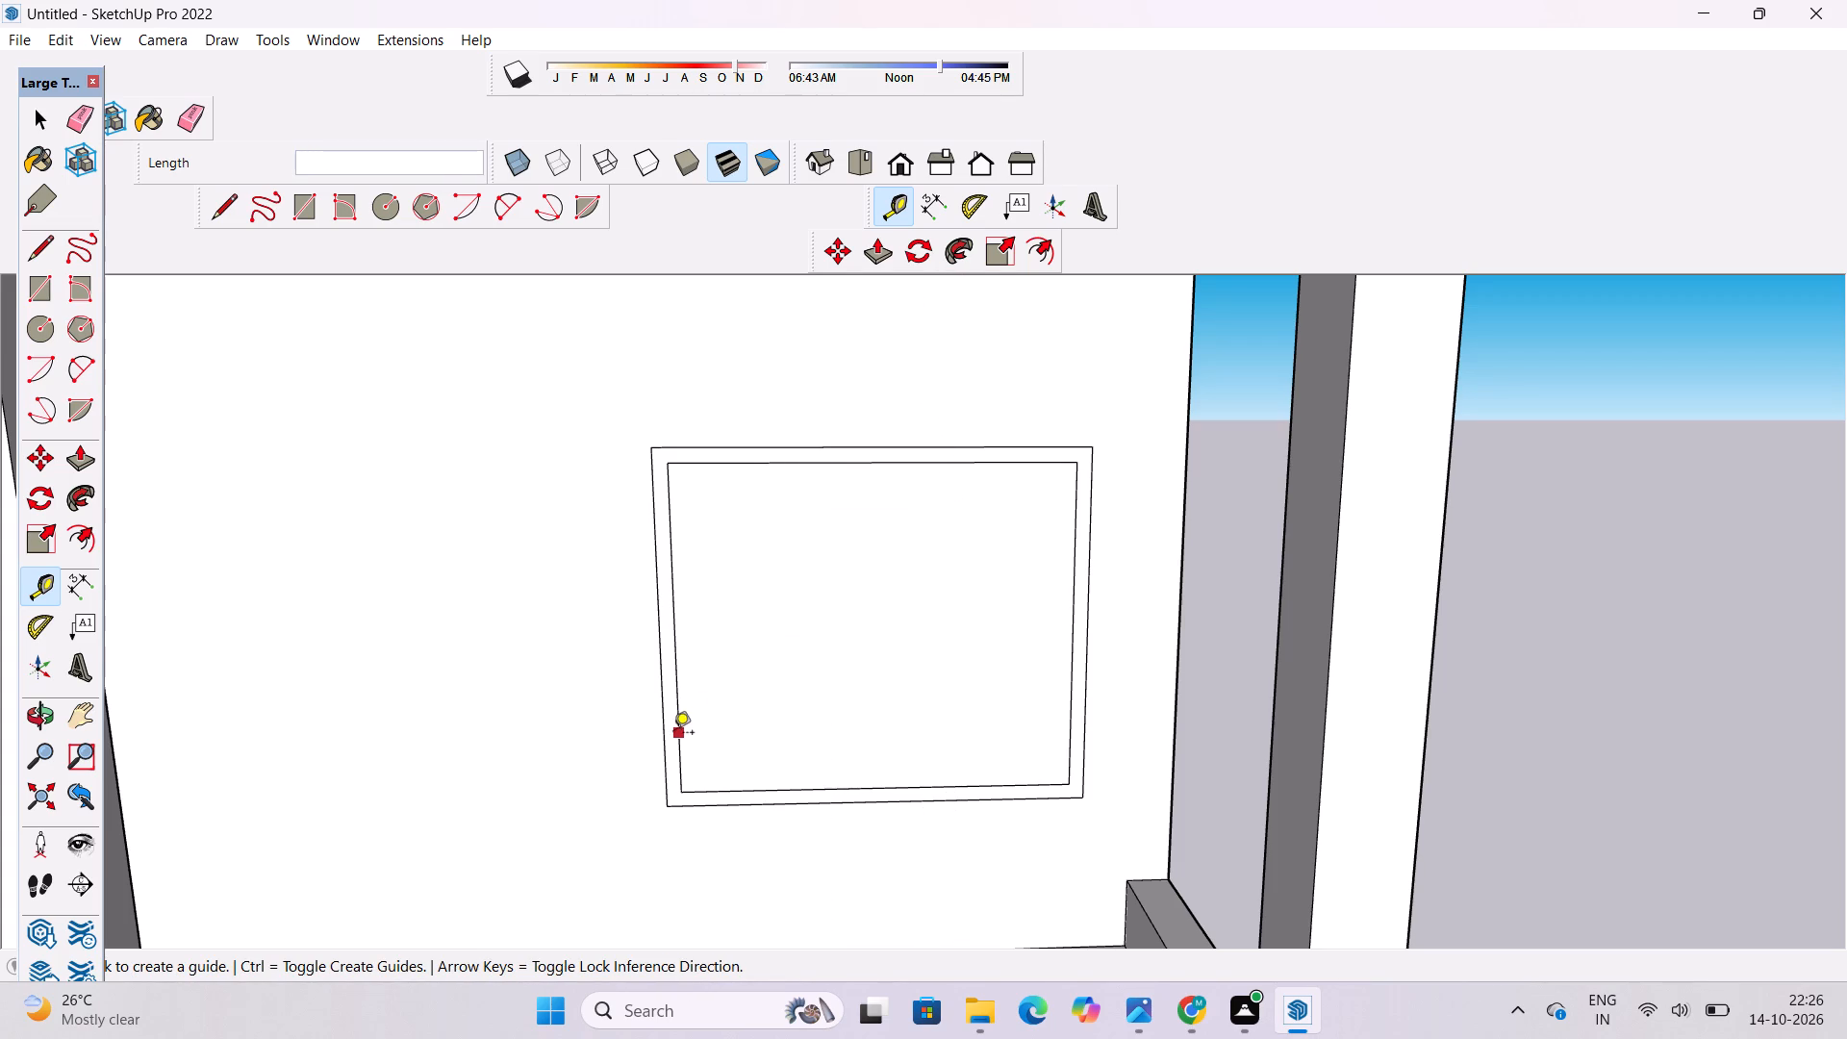
Place vertical guides in the window about 9' from the inner frame's left edge and another 10' beyond that.
left_click(680, 726)
left_click(811, 692)
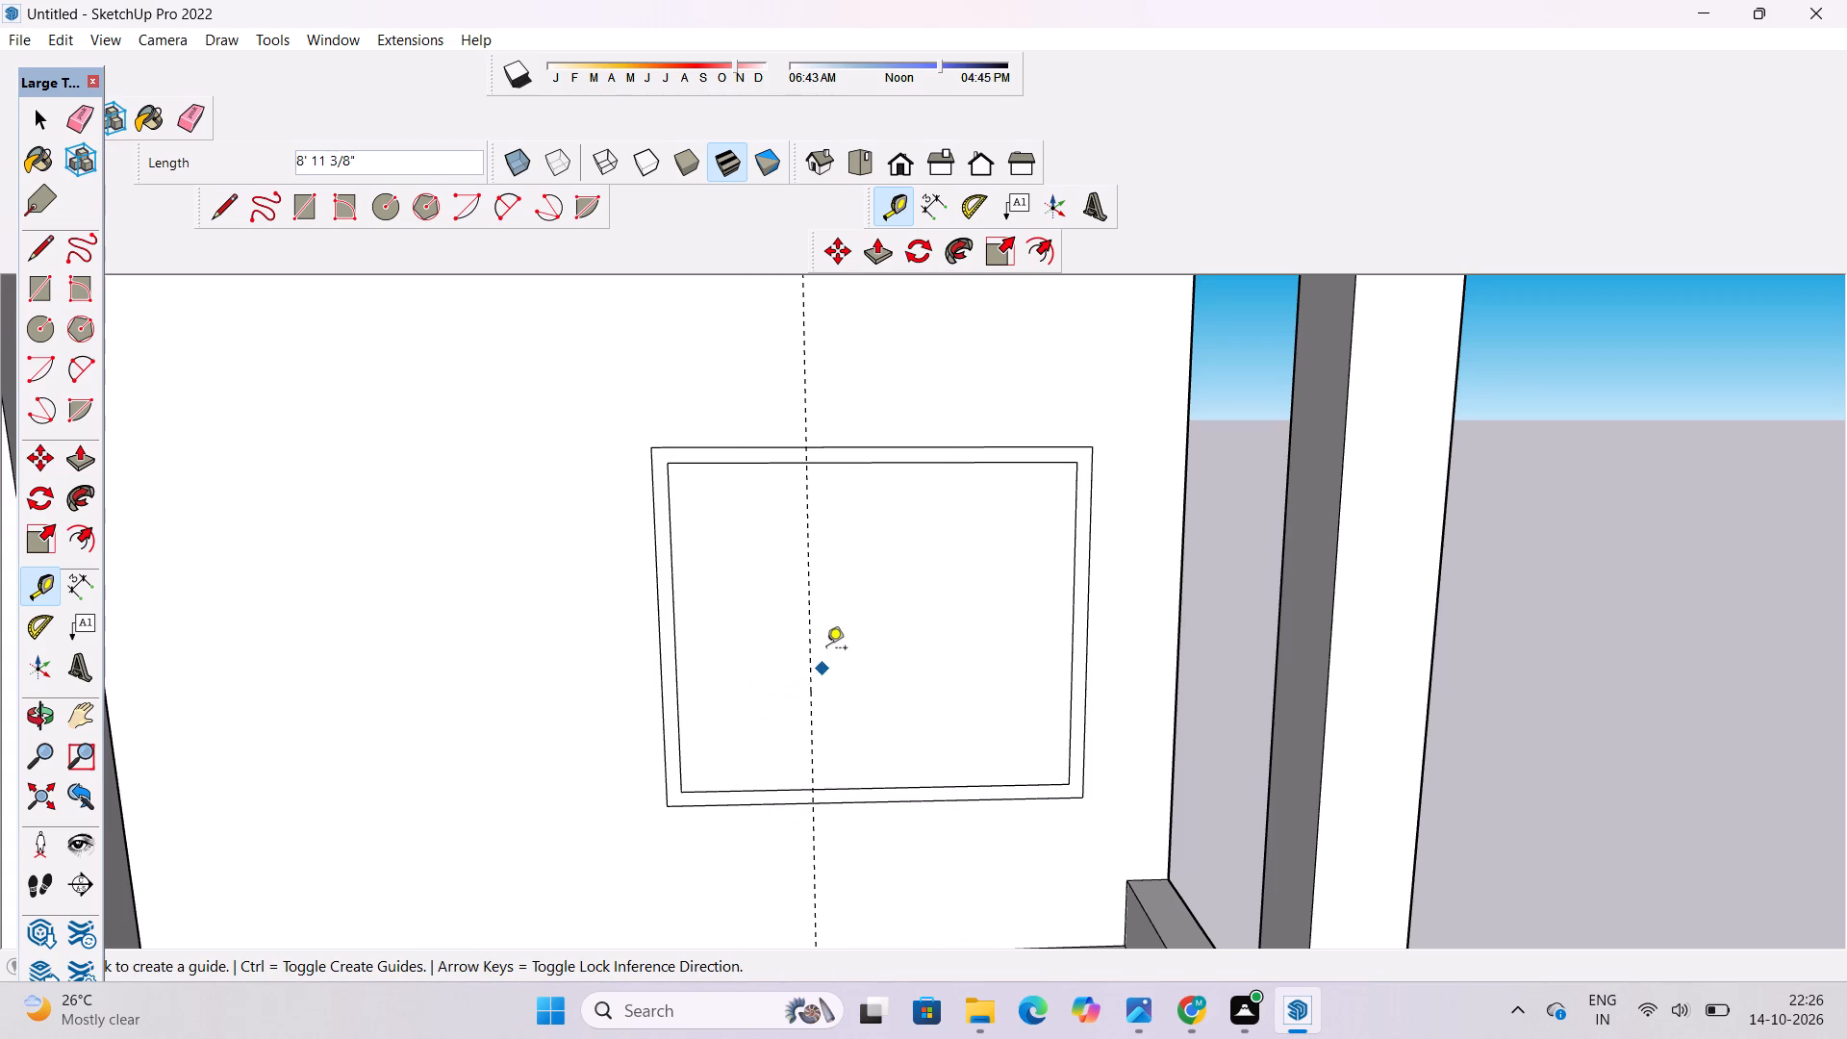
left_click(810, 574)
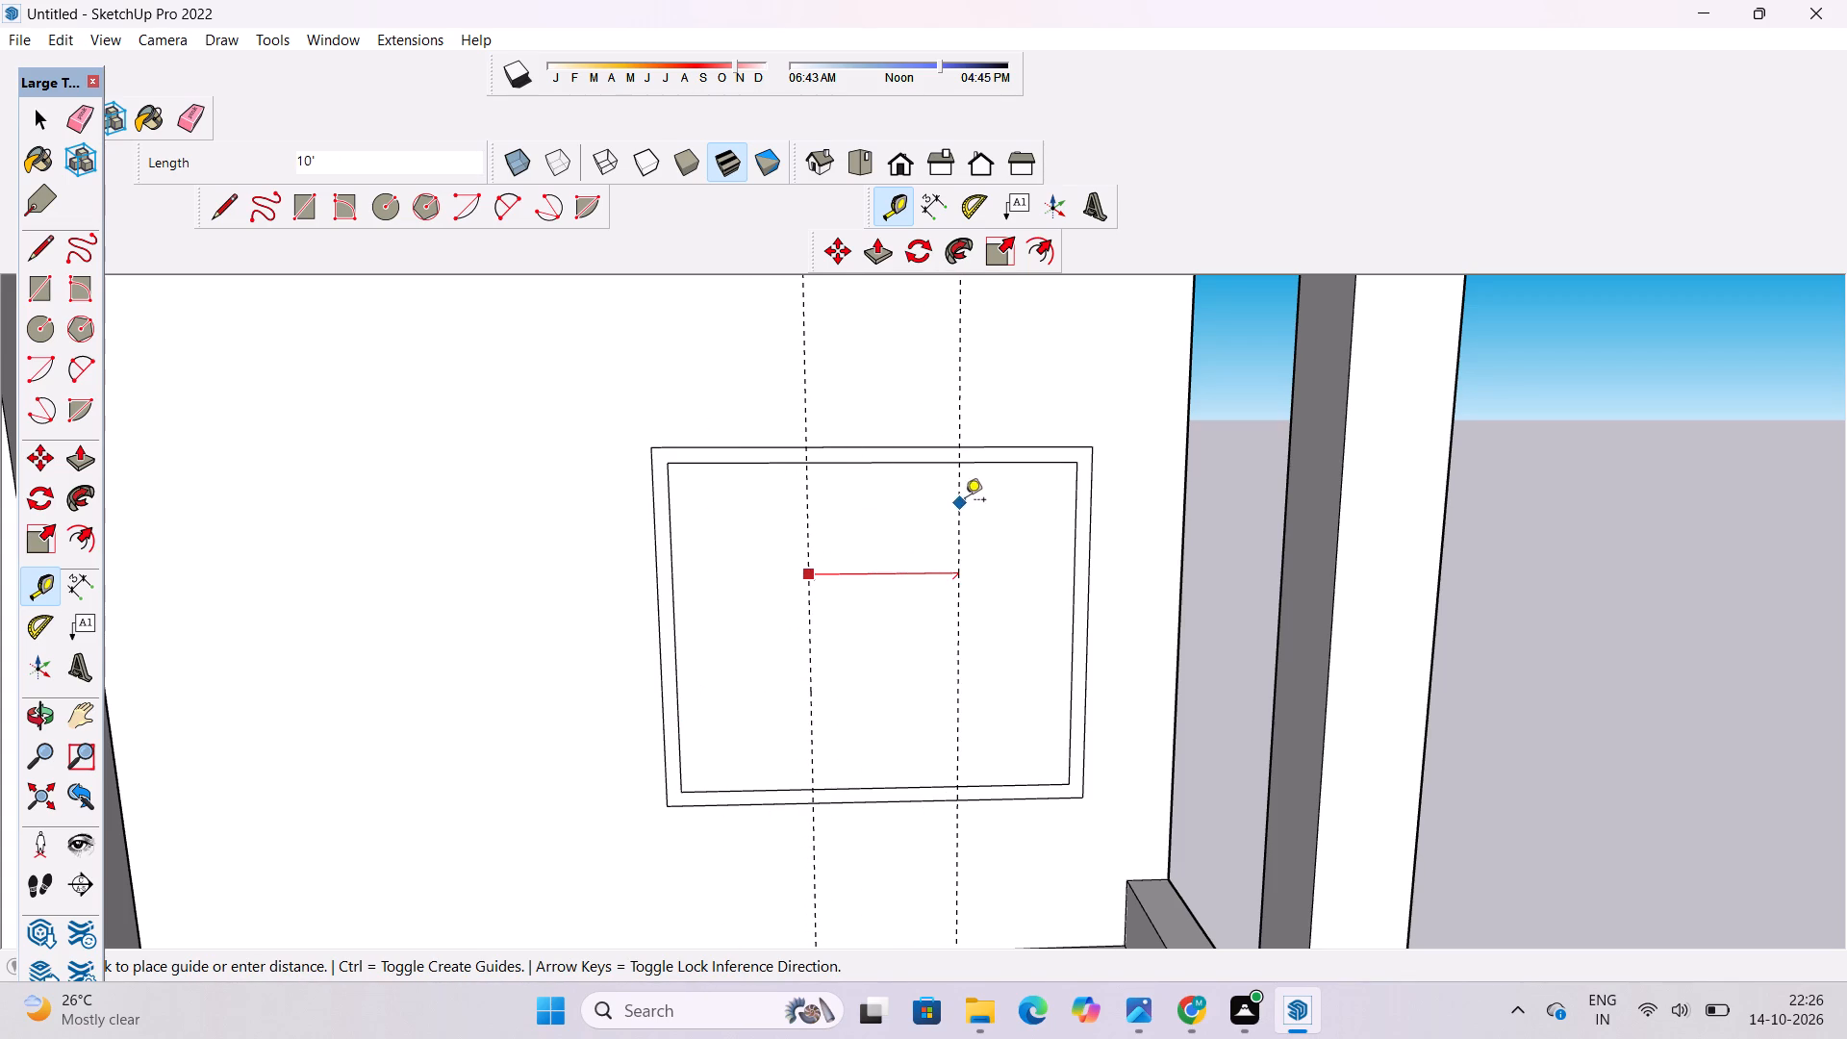
left_click(967, 492)
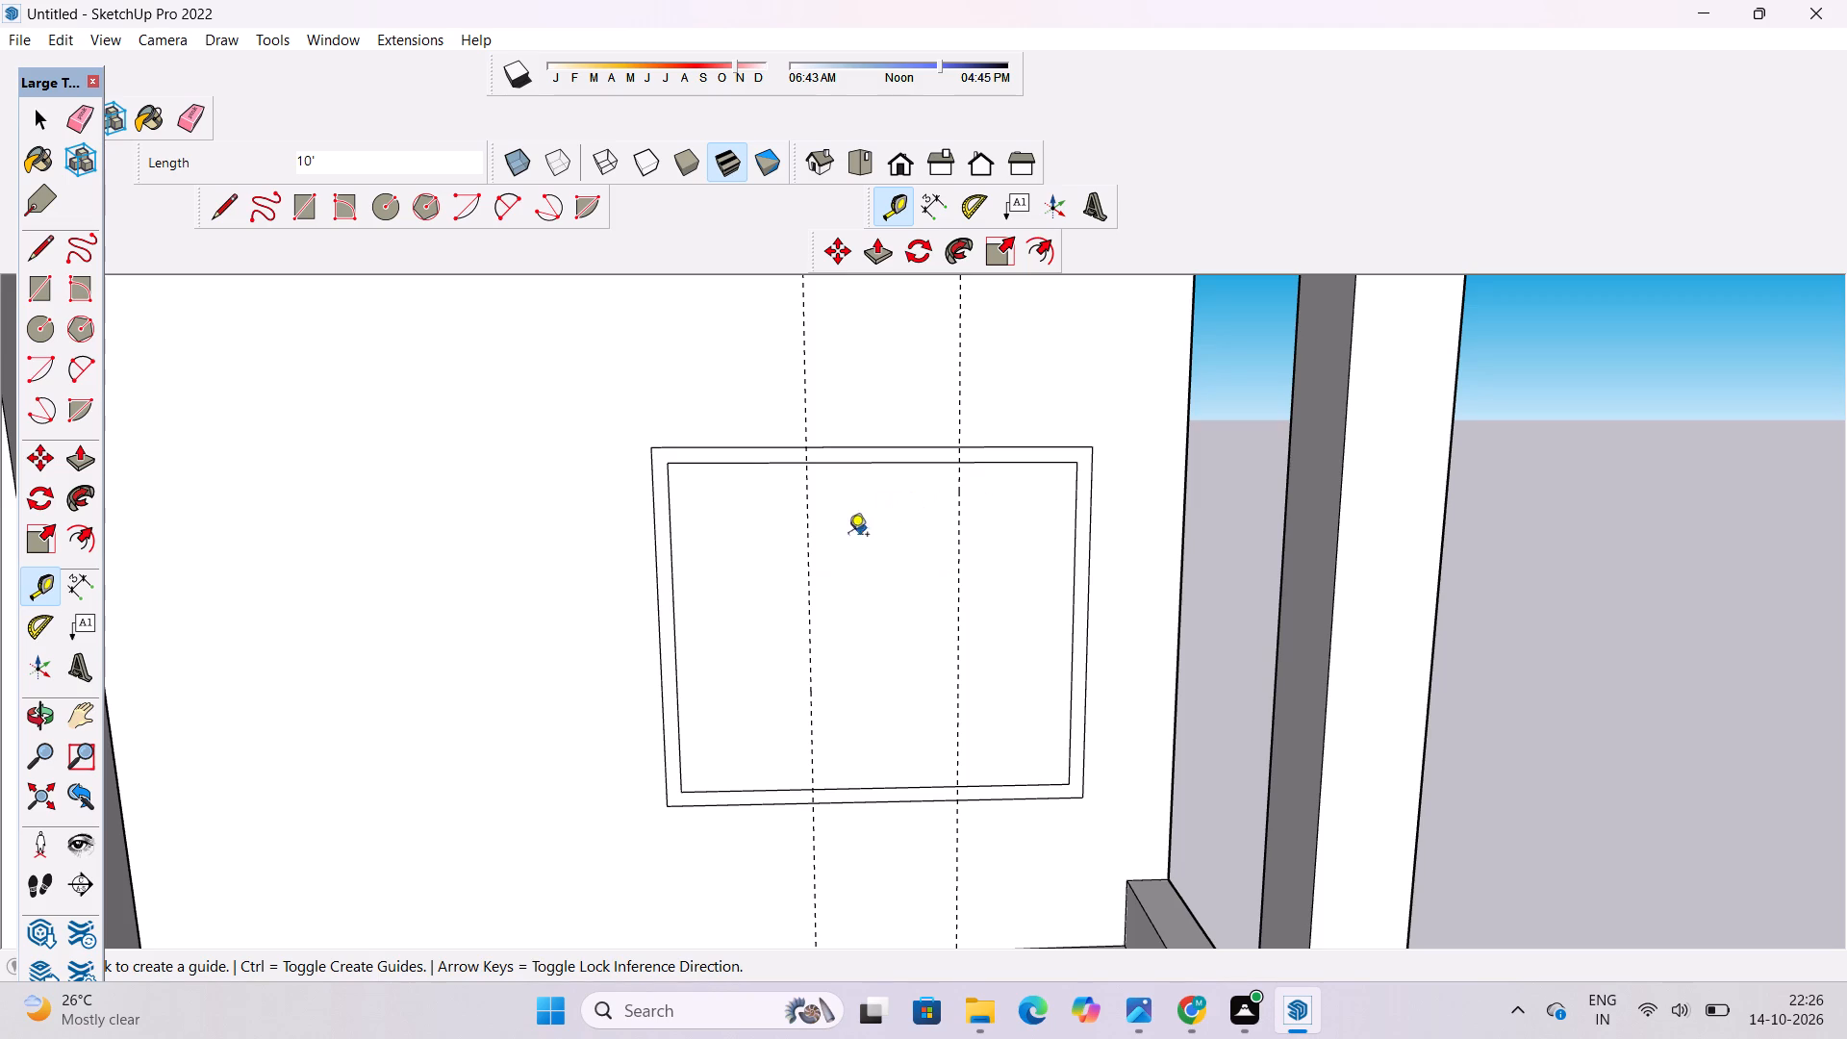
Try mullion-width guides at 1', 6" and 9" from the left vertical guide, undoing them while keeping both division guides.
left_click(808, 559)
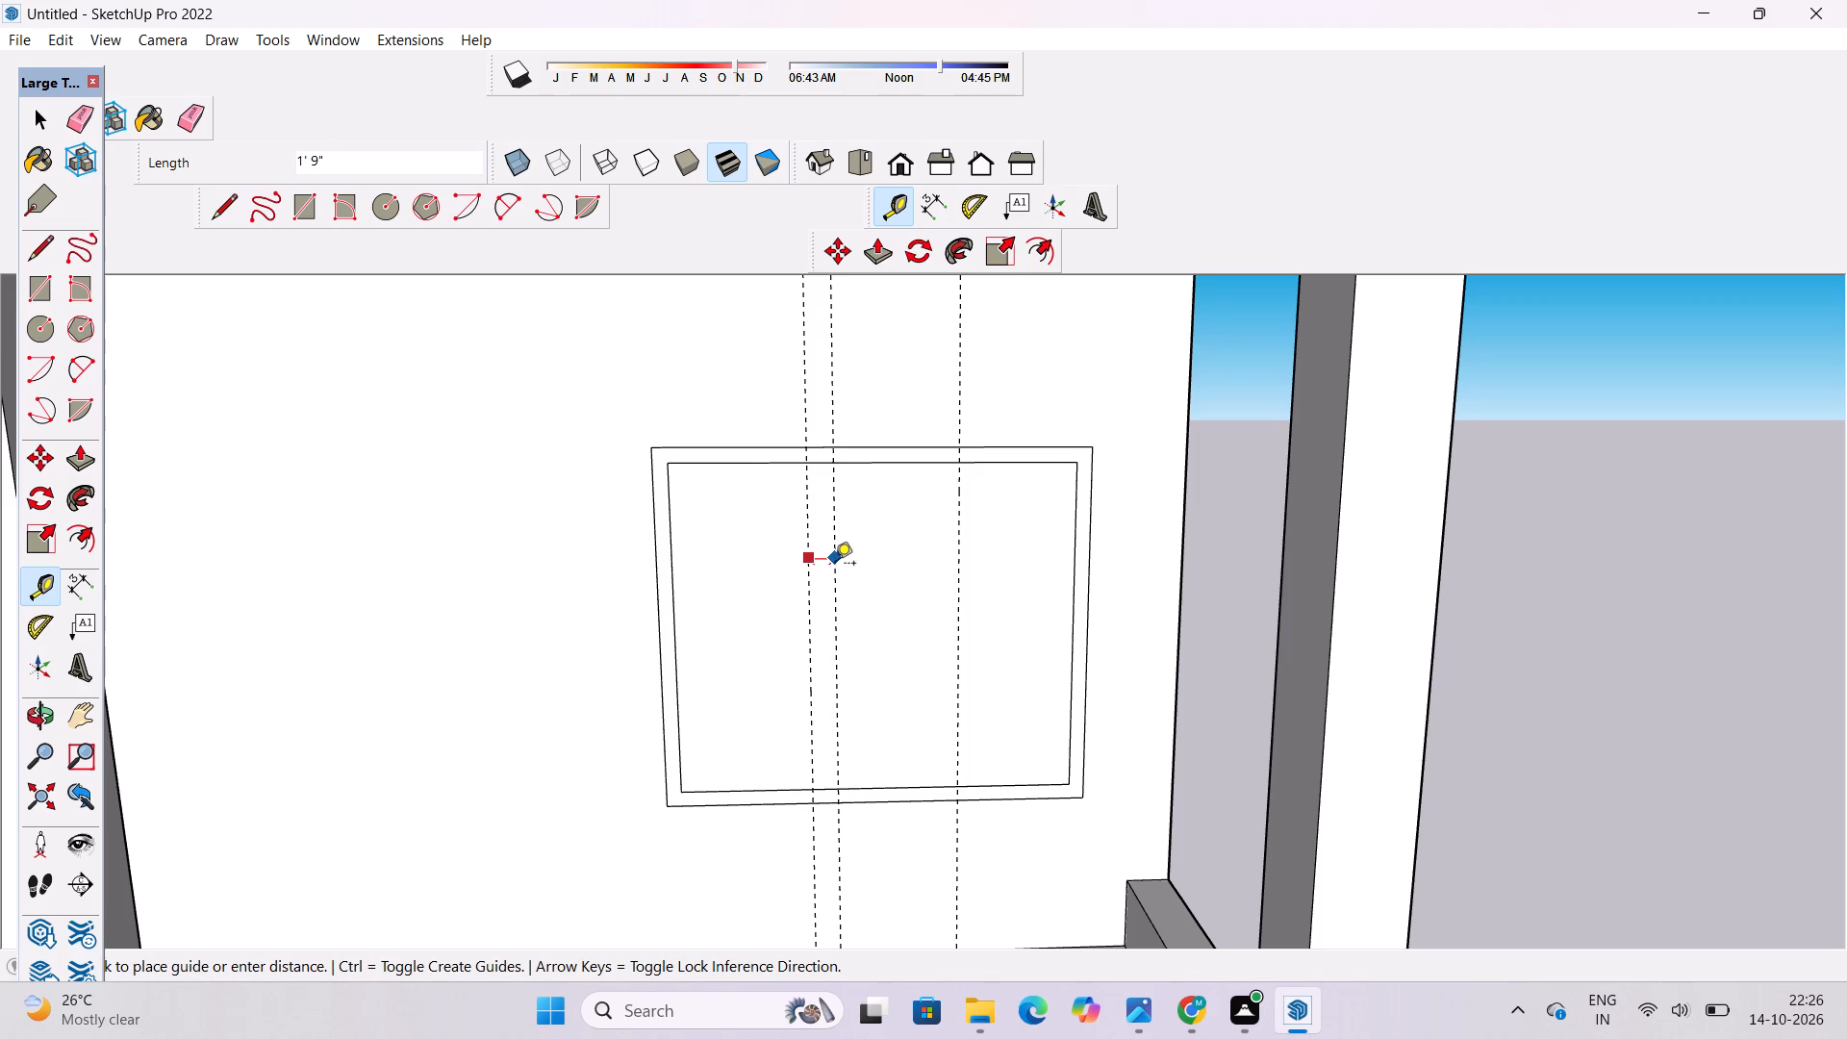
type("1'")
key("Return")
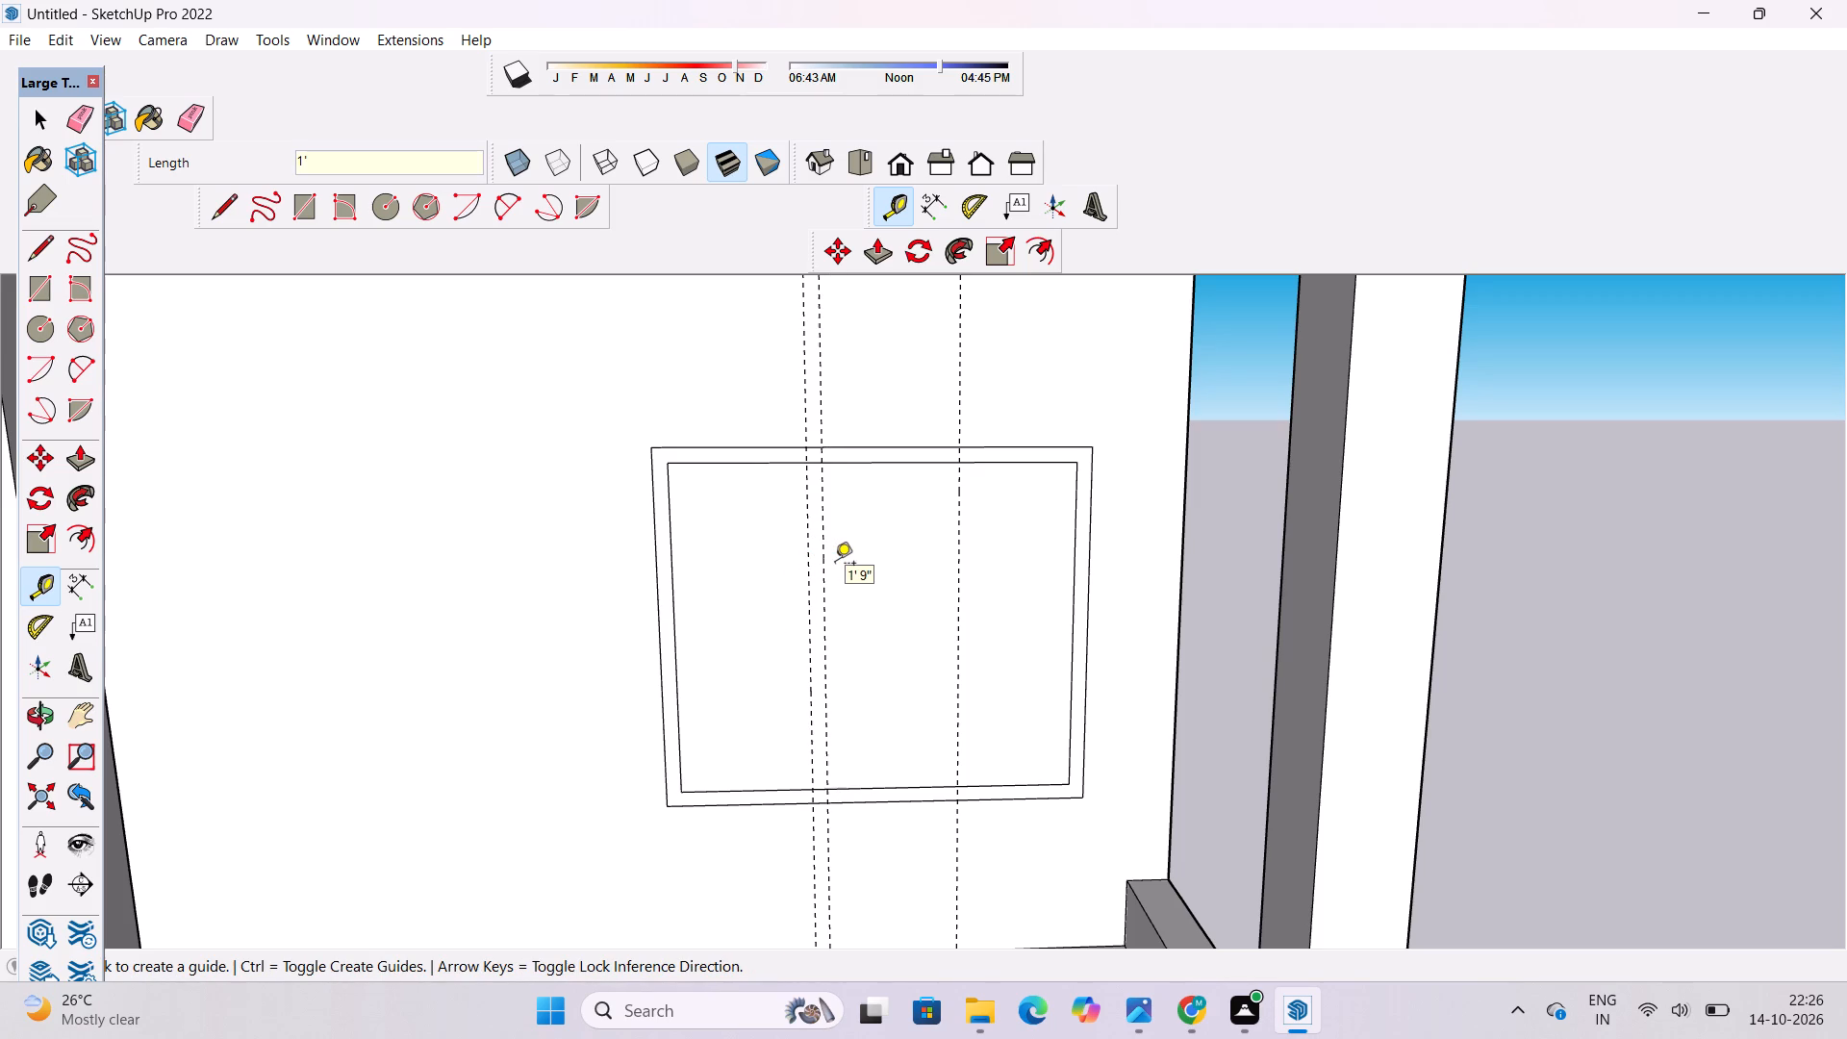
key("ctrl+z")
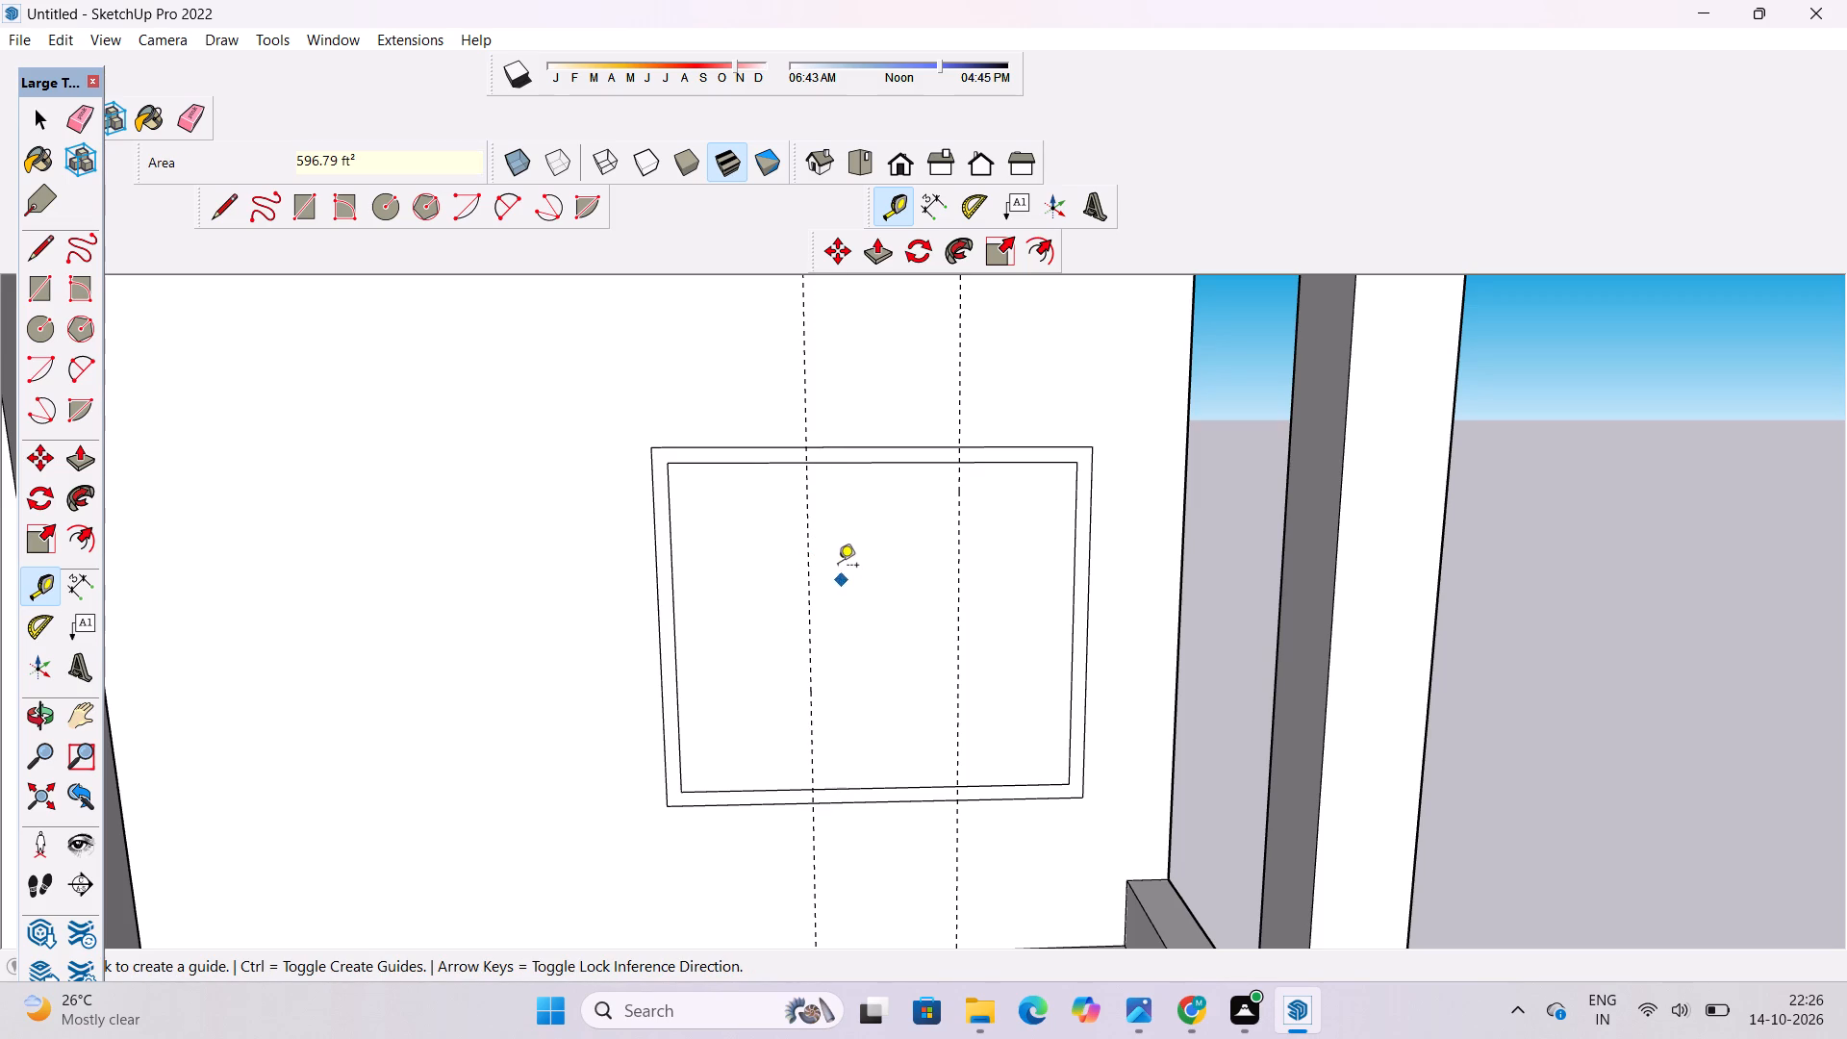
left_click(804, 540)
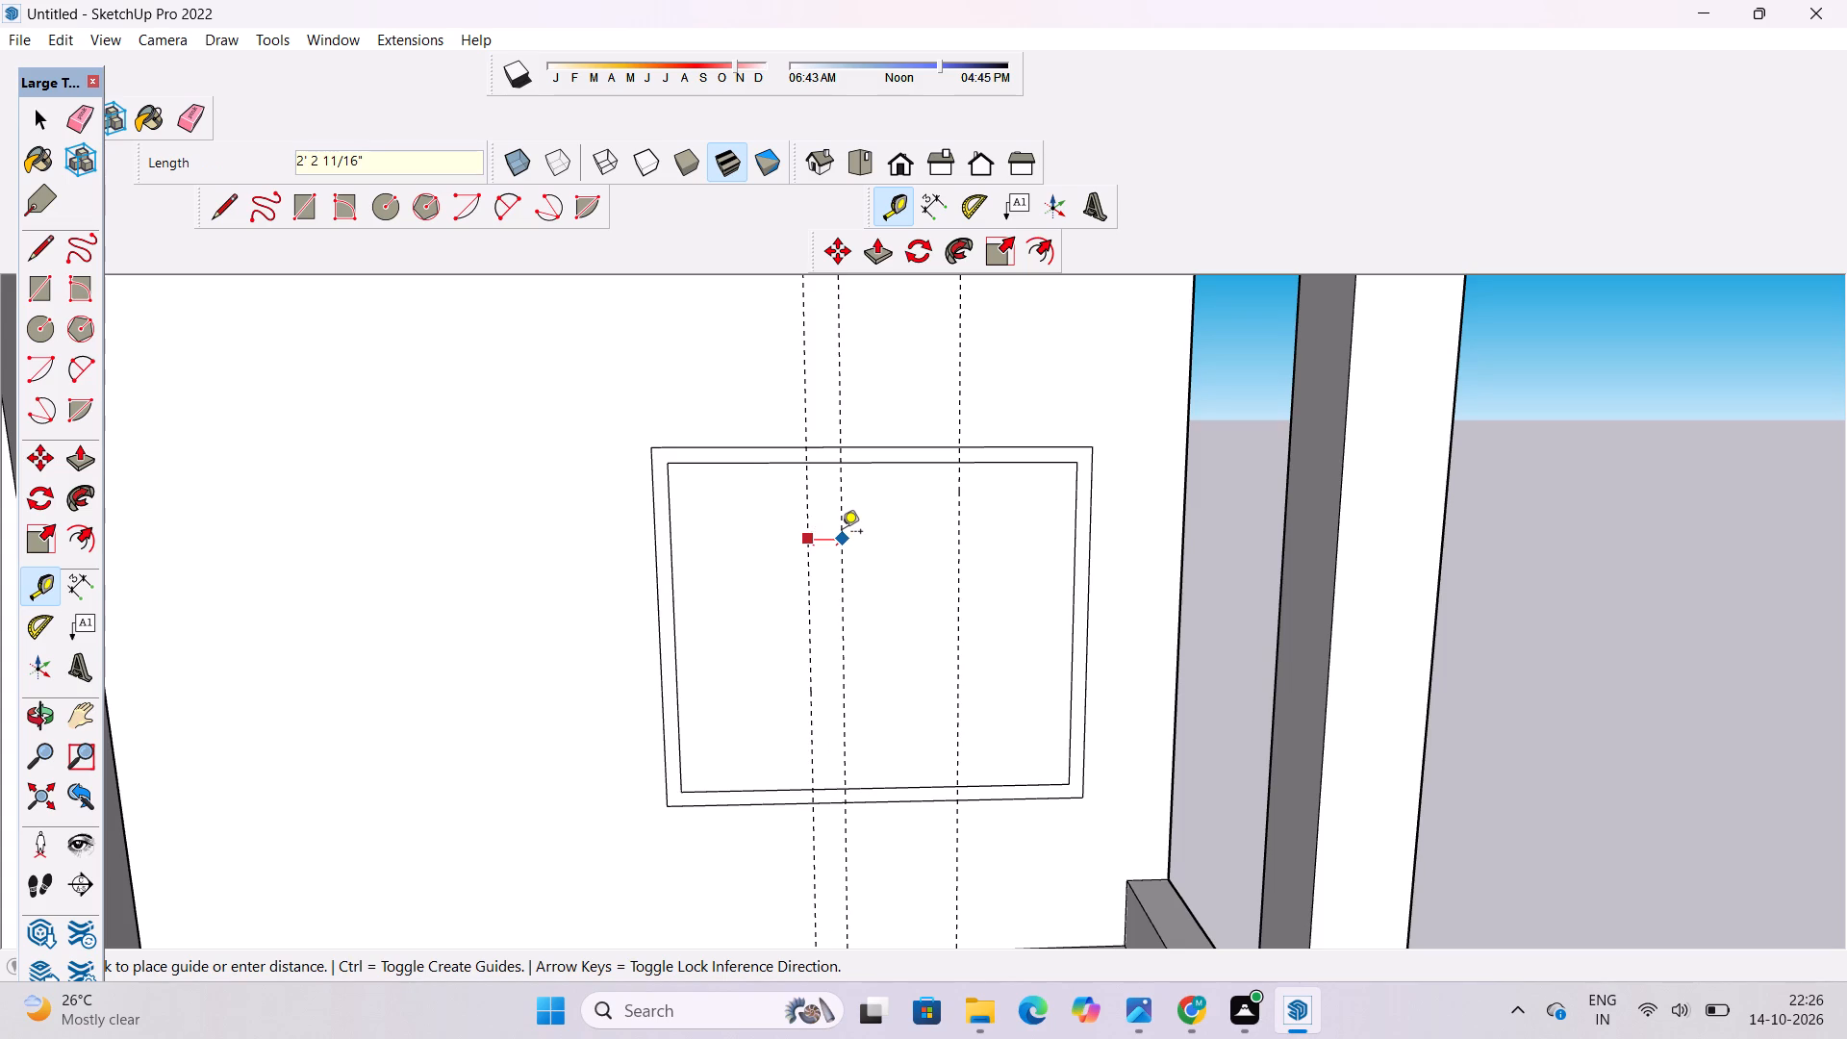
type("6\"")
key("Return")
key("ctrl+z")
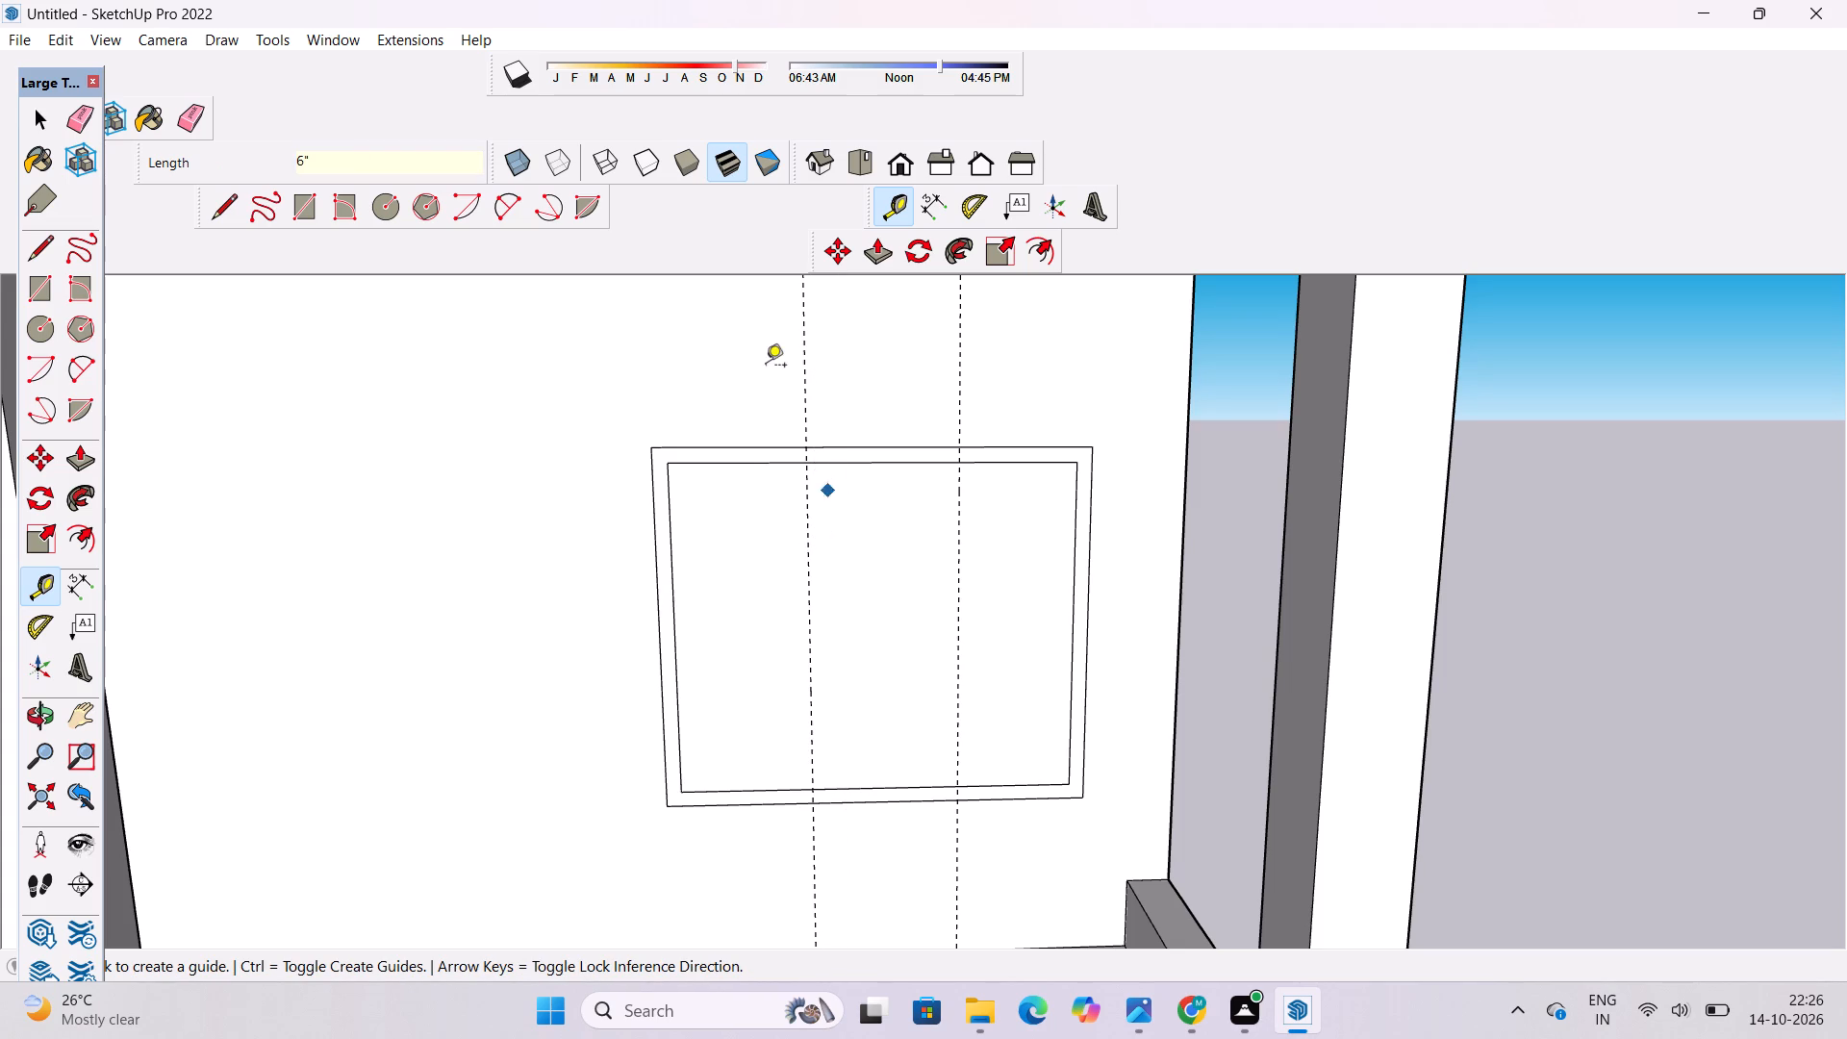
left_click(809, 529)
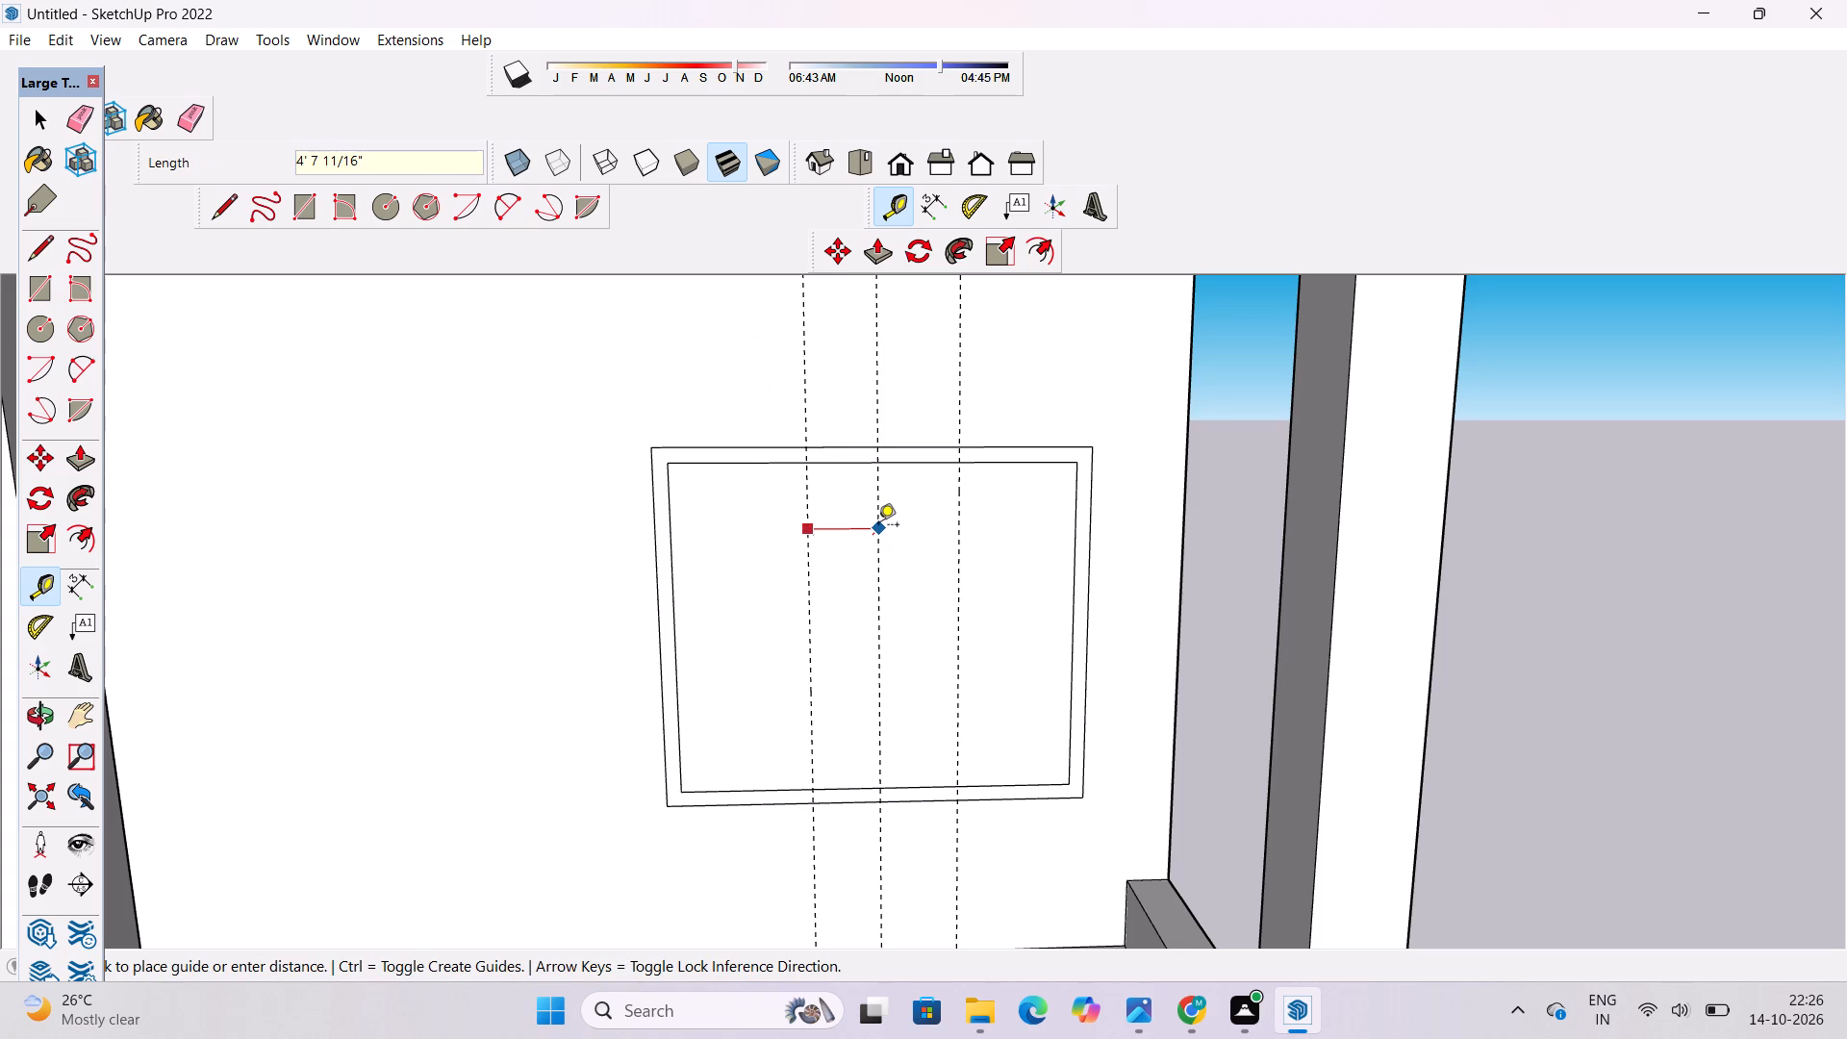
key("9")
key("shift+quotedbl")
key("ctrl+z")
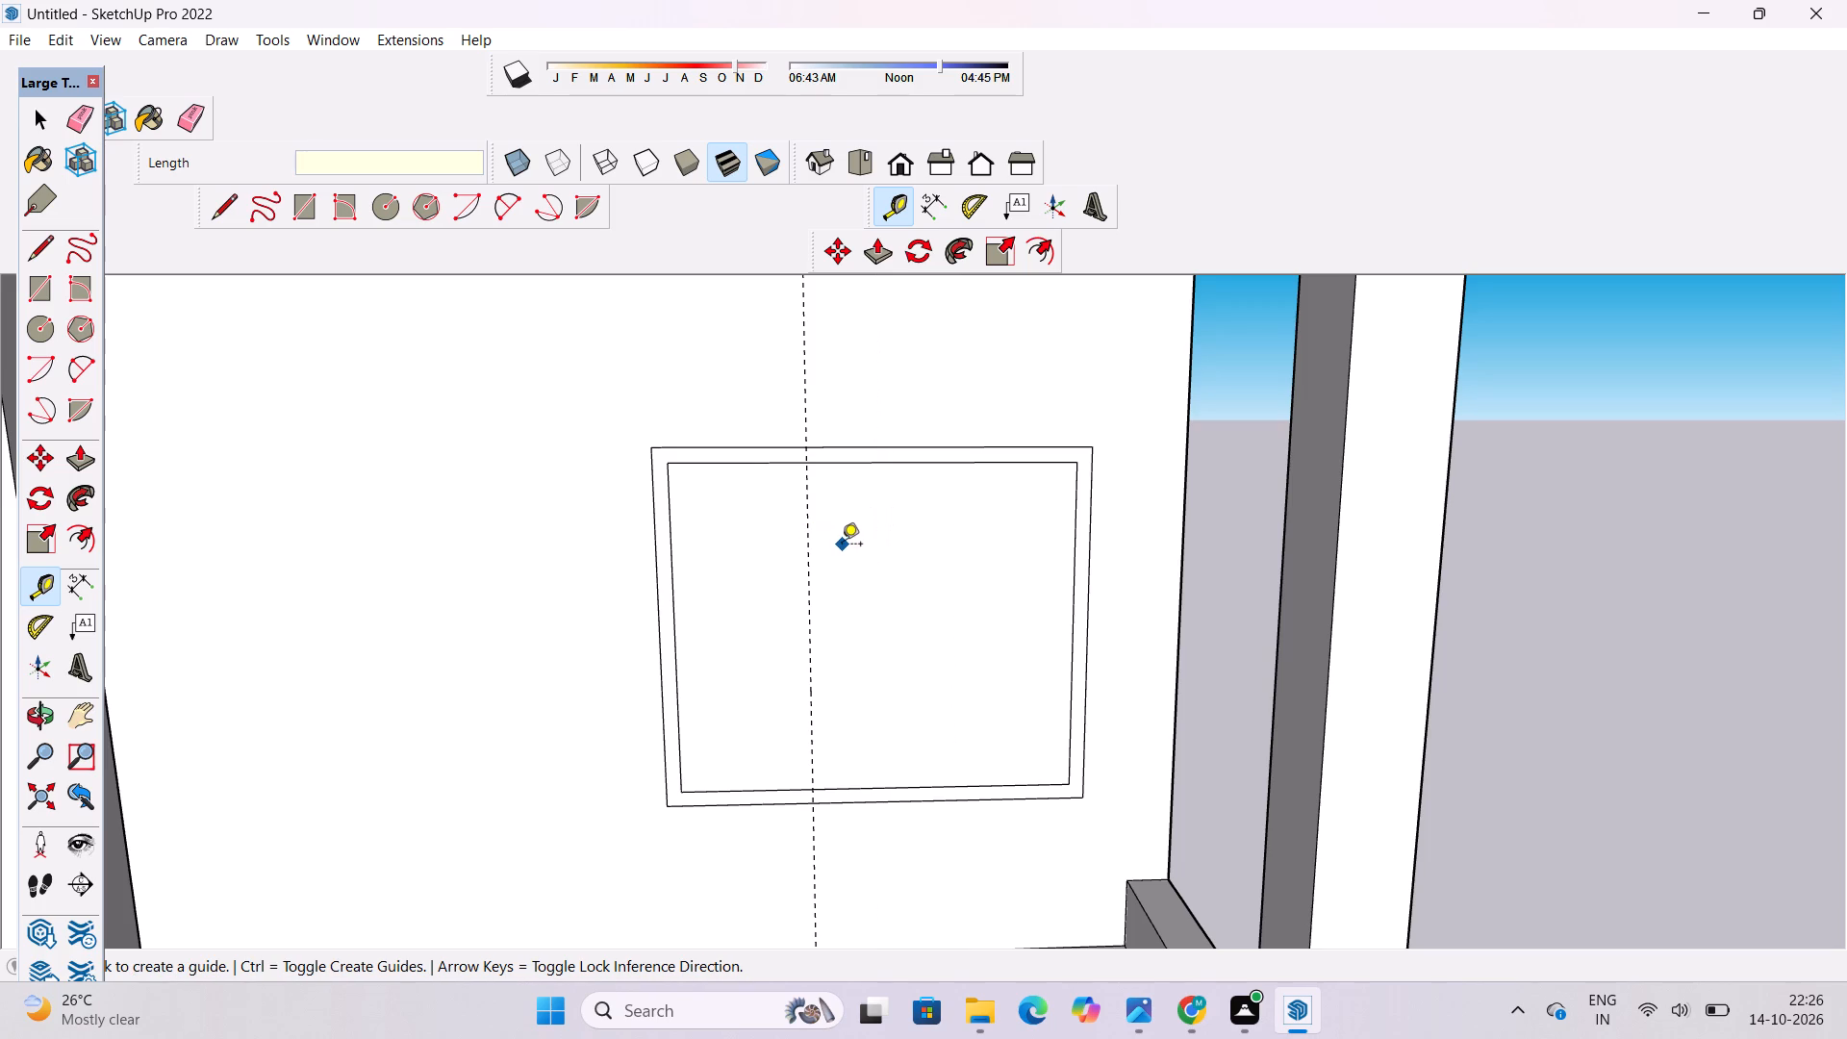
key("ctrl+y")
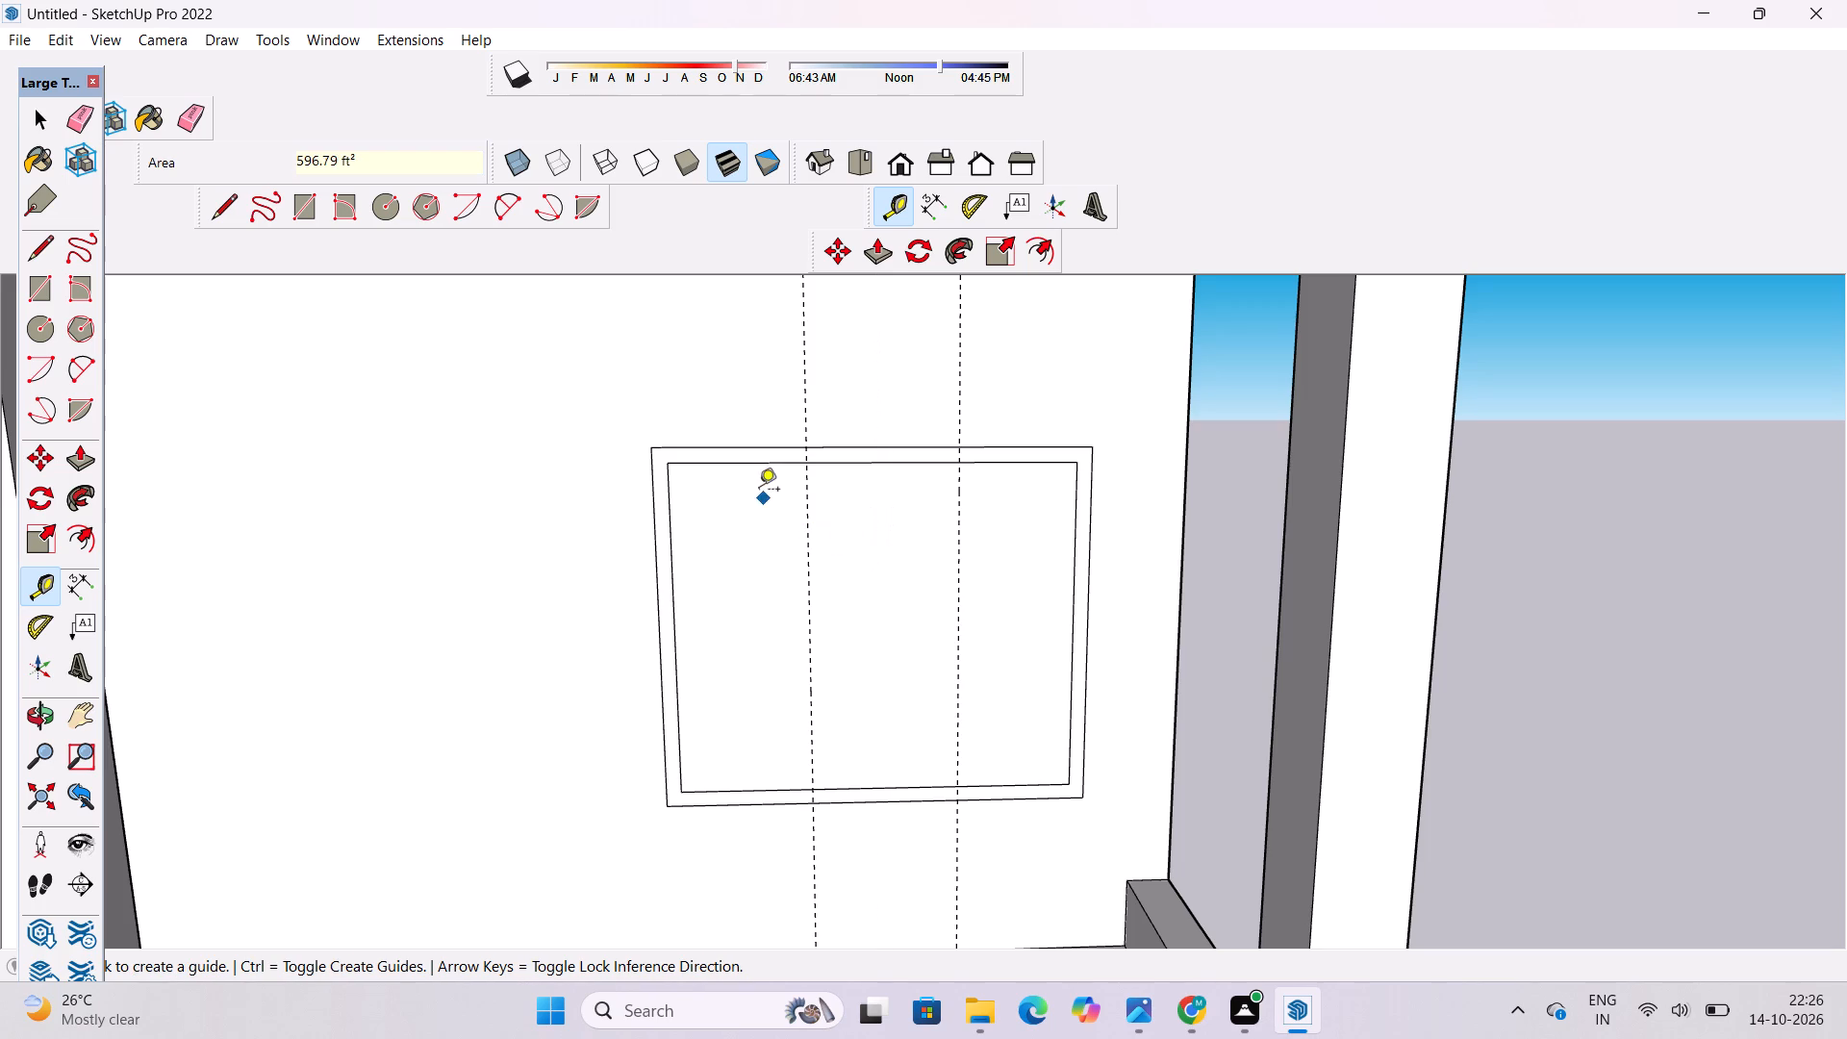
Place mullion-width guides in the window 9" inward, toward the middle pane, from each of the two vertical division guides.
left_click(812, 522)
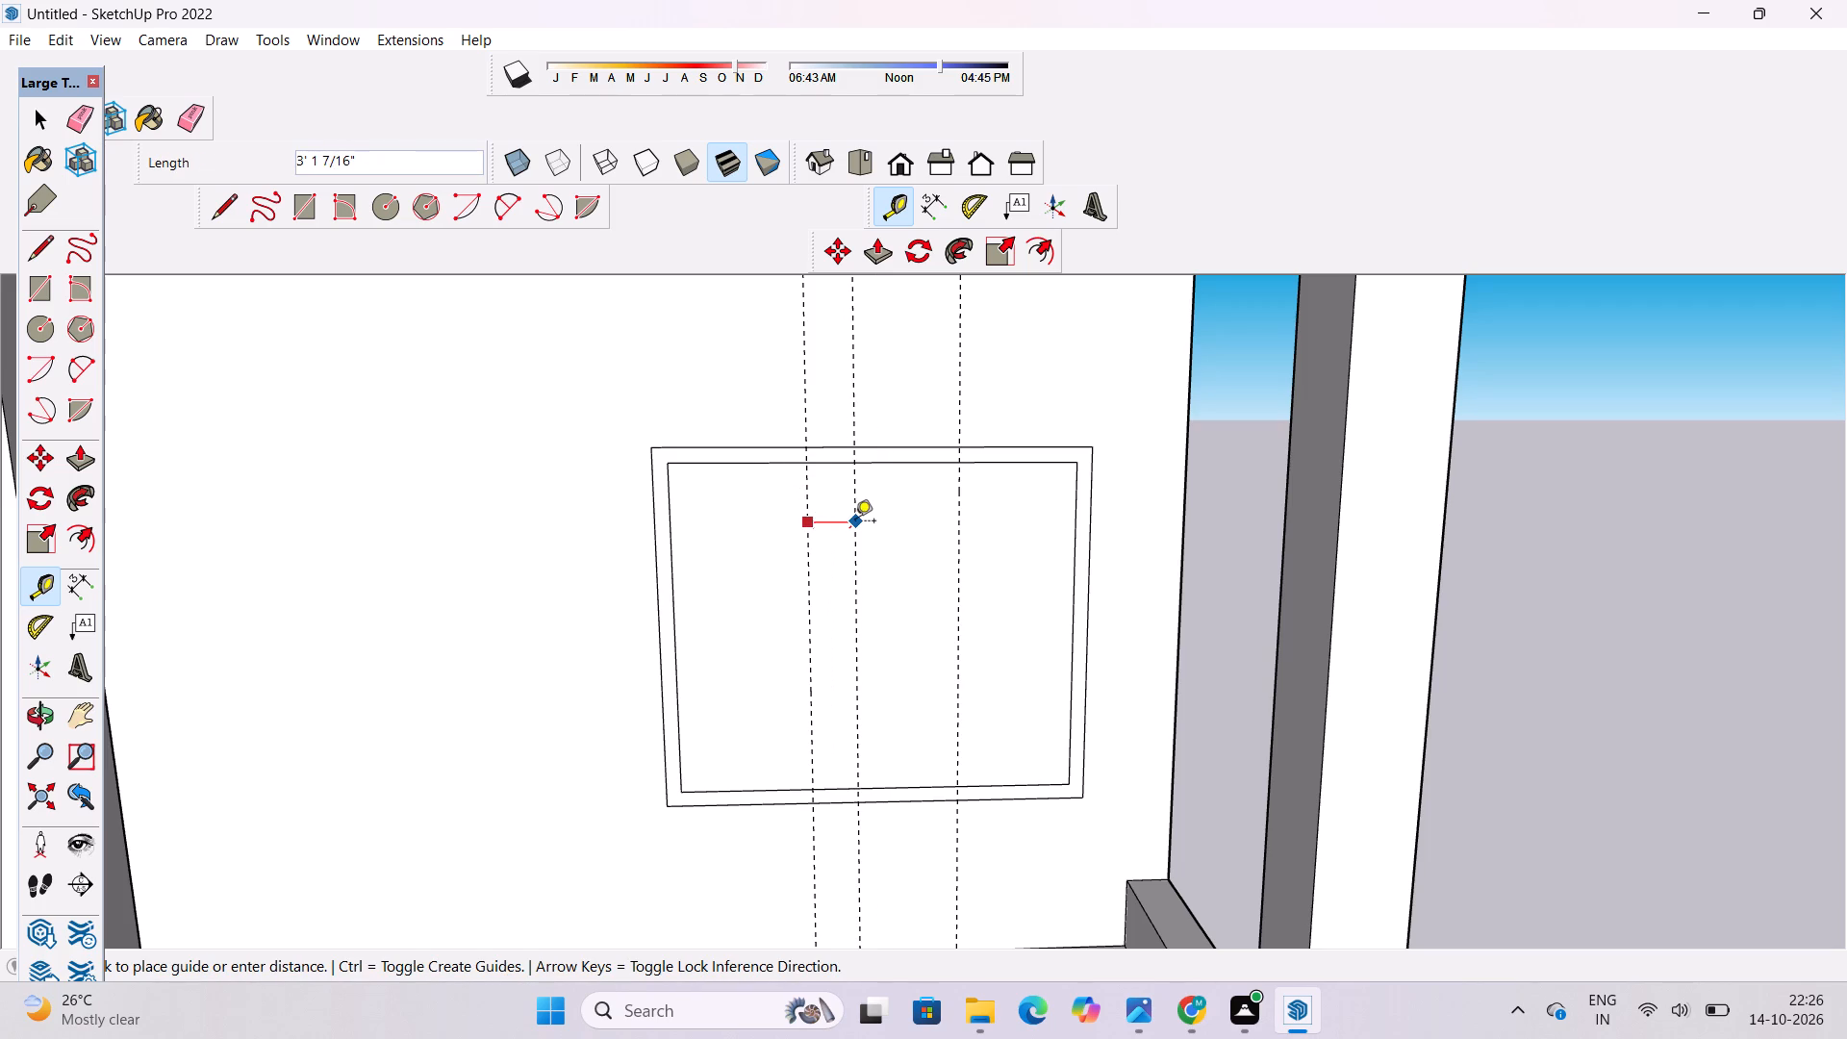
key("9")
key("shift+quotedbl")
key("Return")
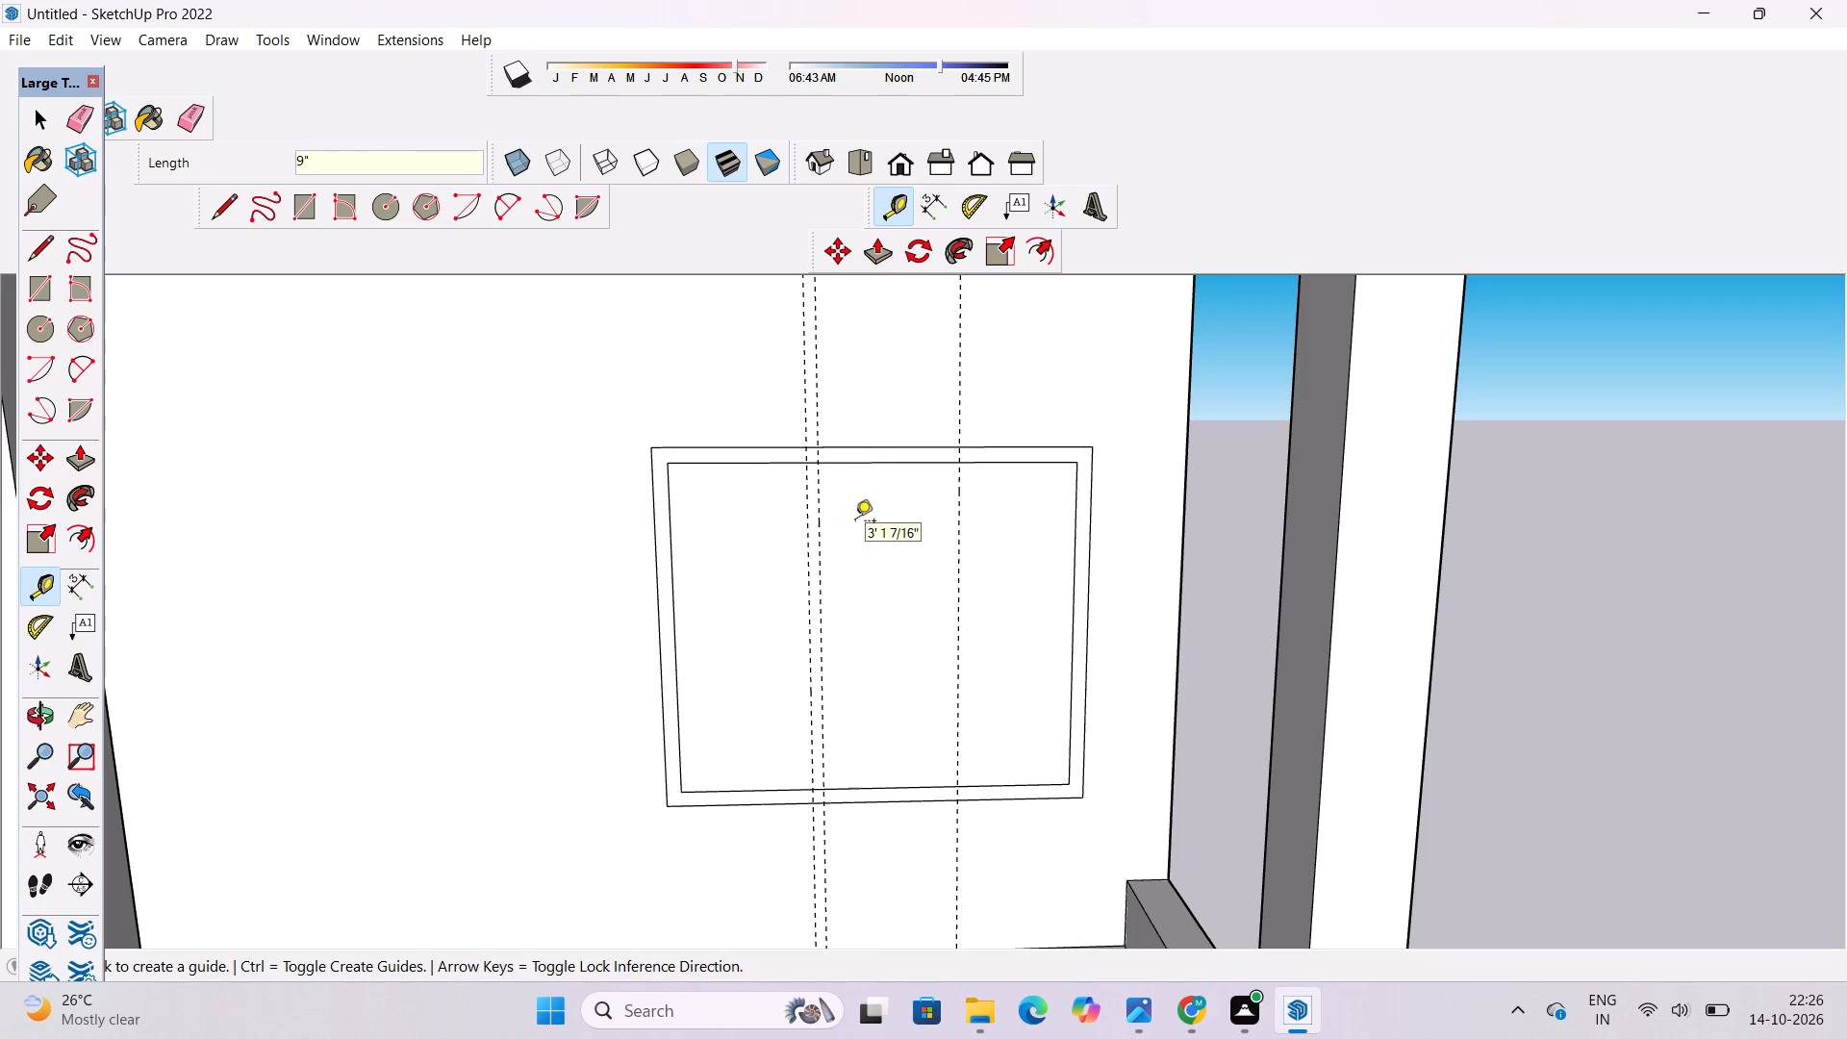
left_click(956, 537)
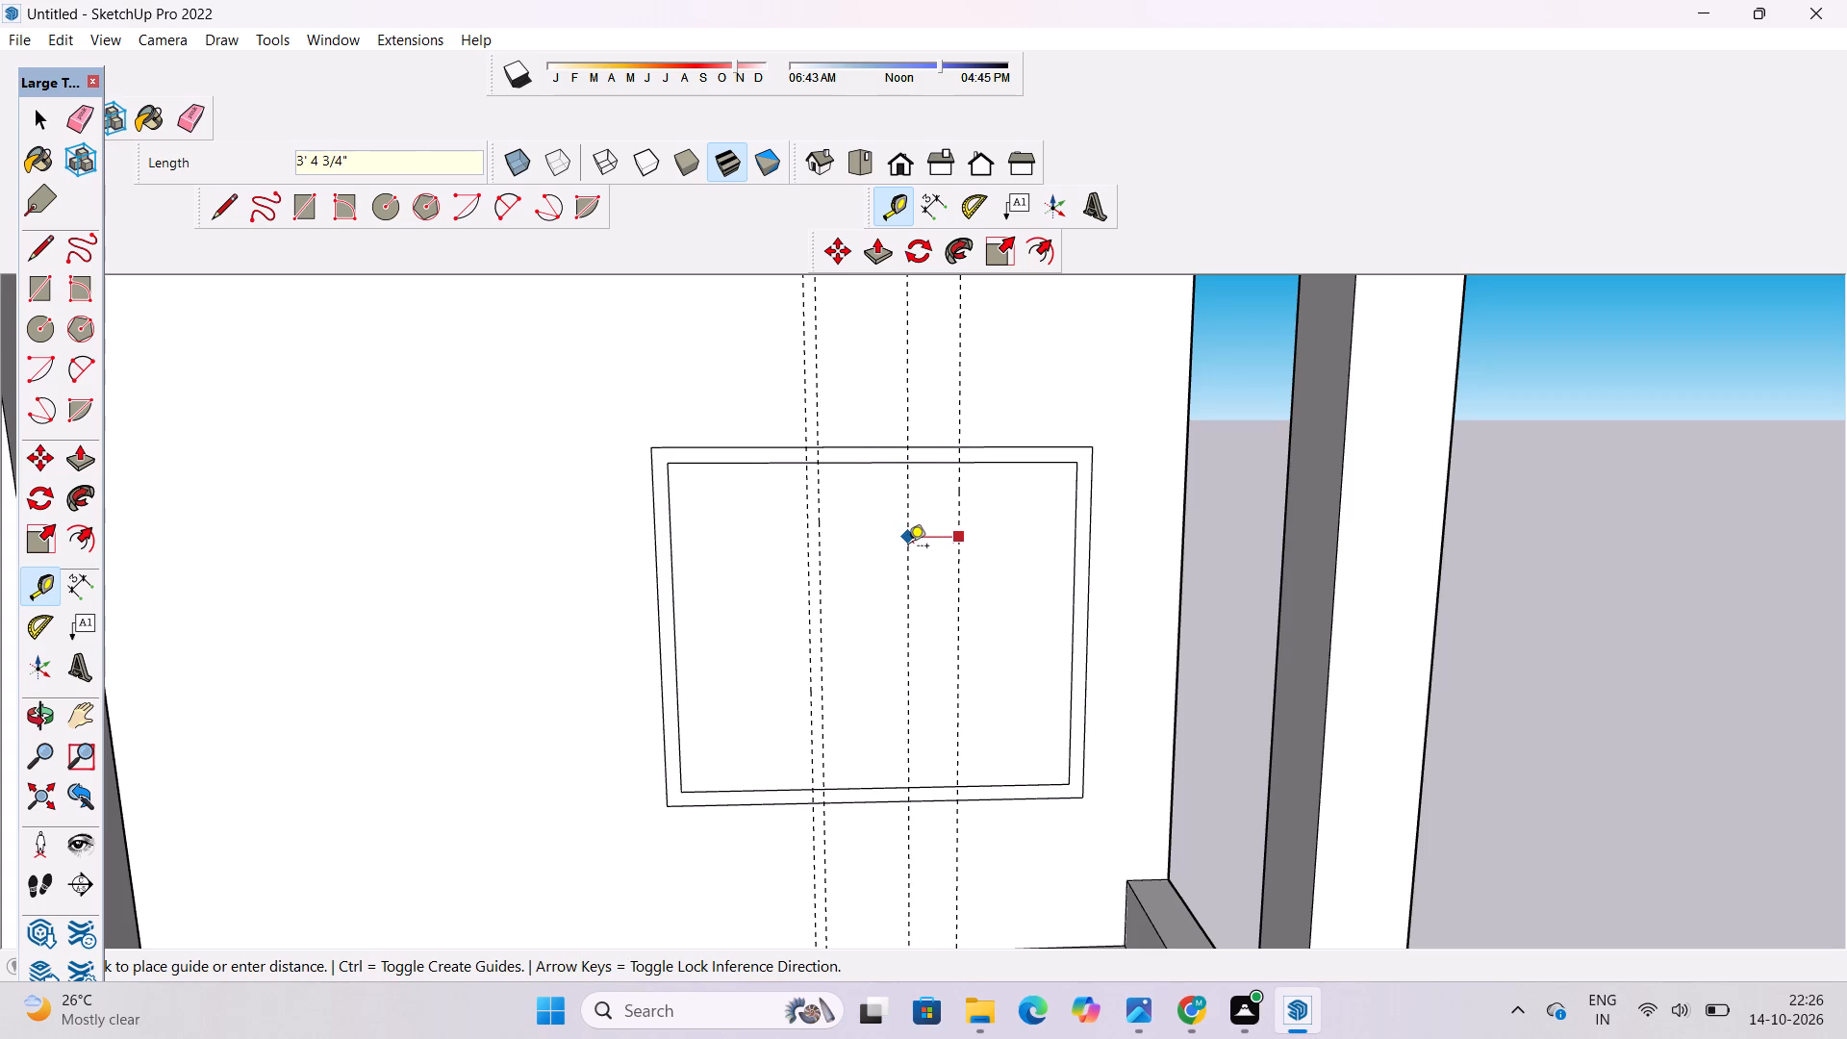
type("9\"")
key("Return")
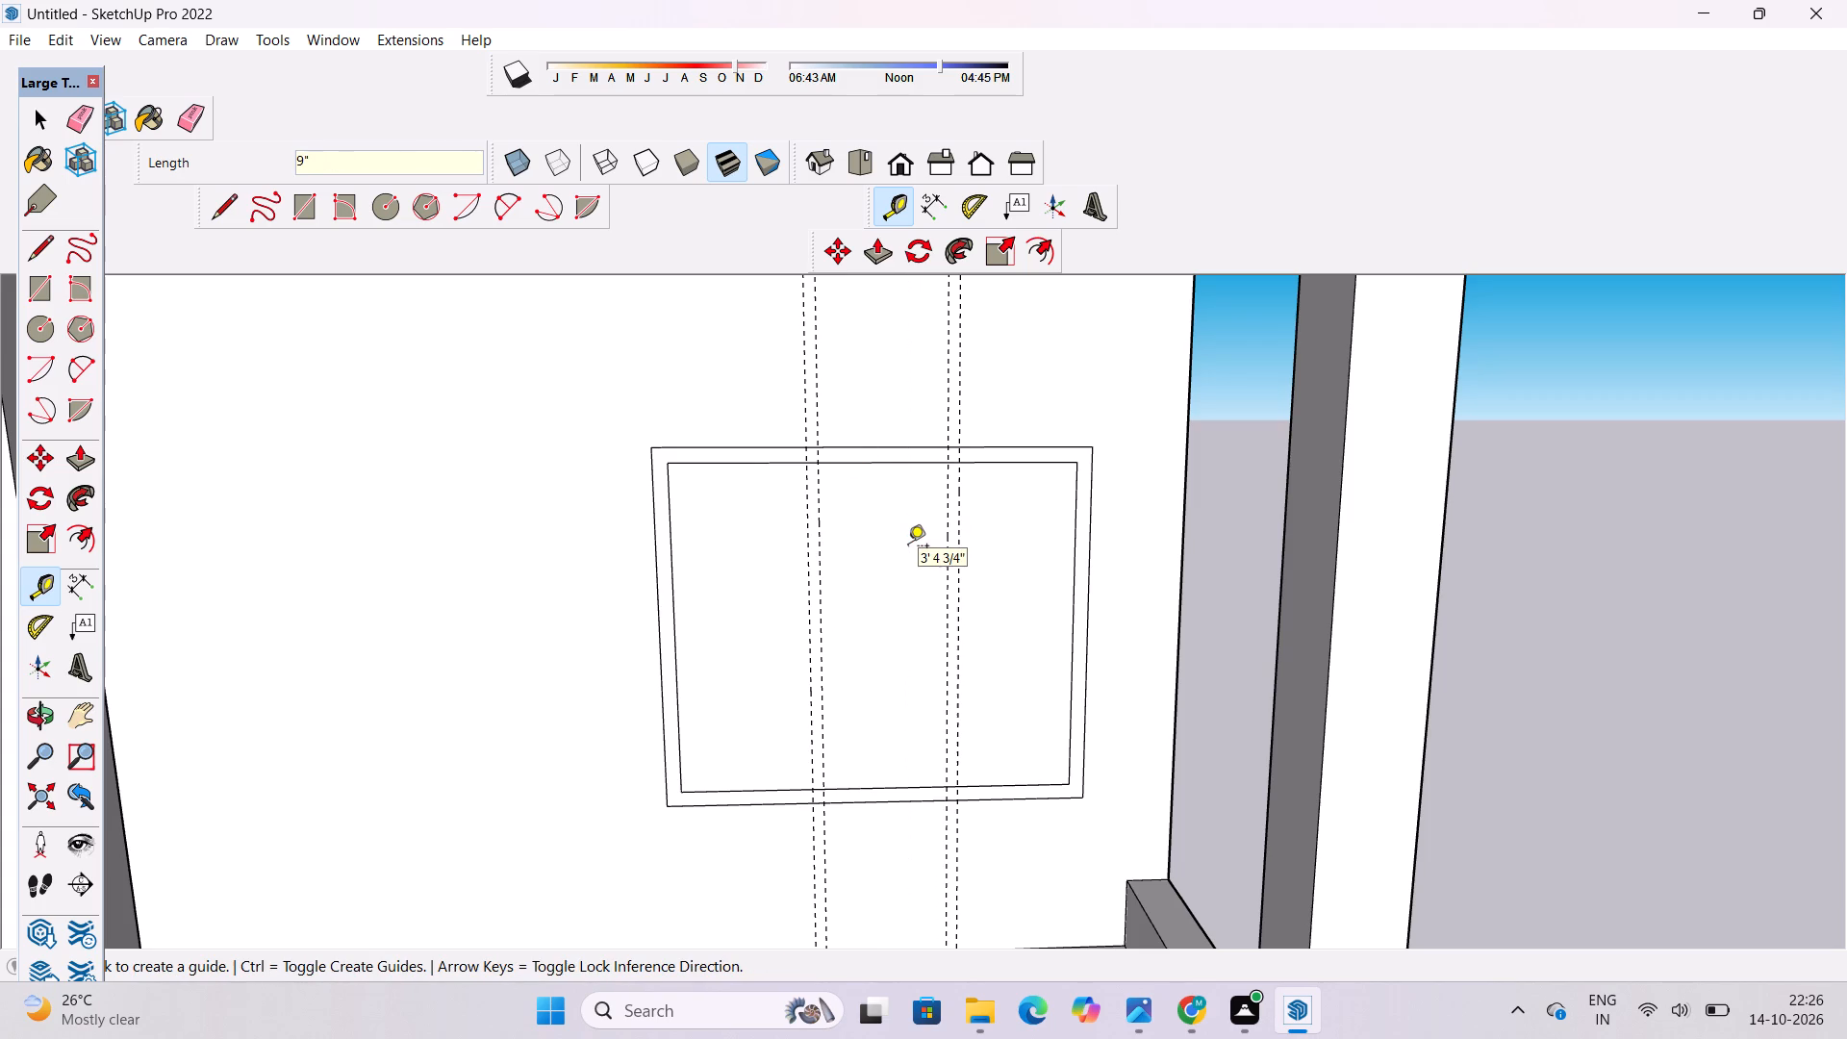
Draw the first mullion as a 9" wide rectangle between the left guide pair, spanning the inner frame's full height.
key("r")
scroll(807, 505, "up", 3)
scroll(742, 396, "down", 2)
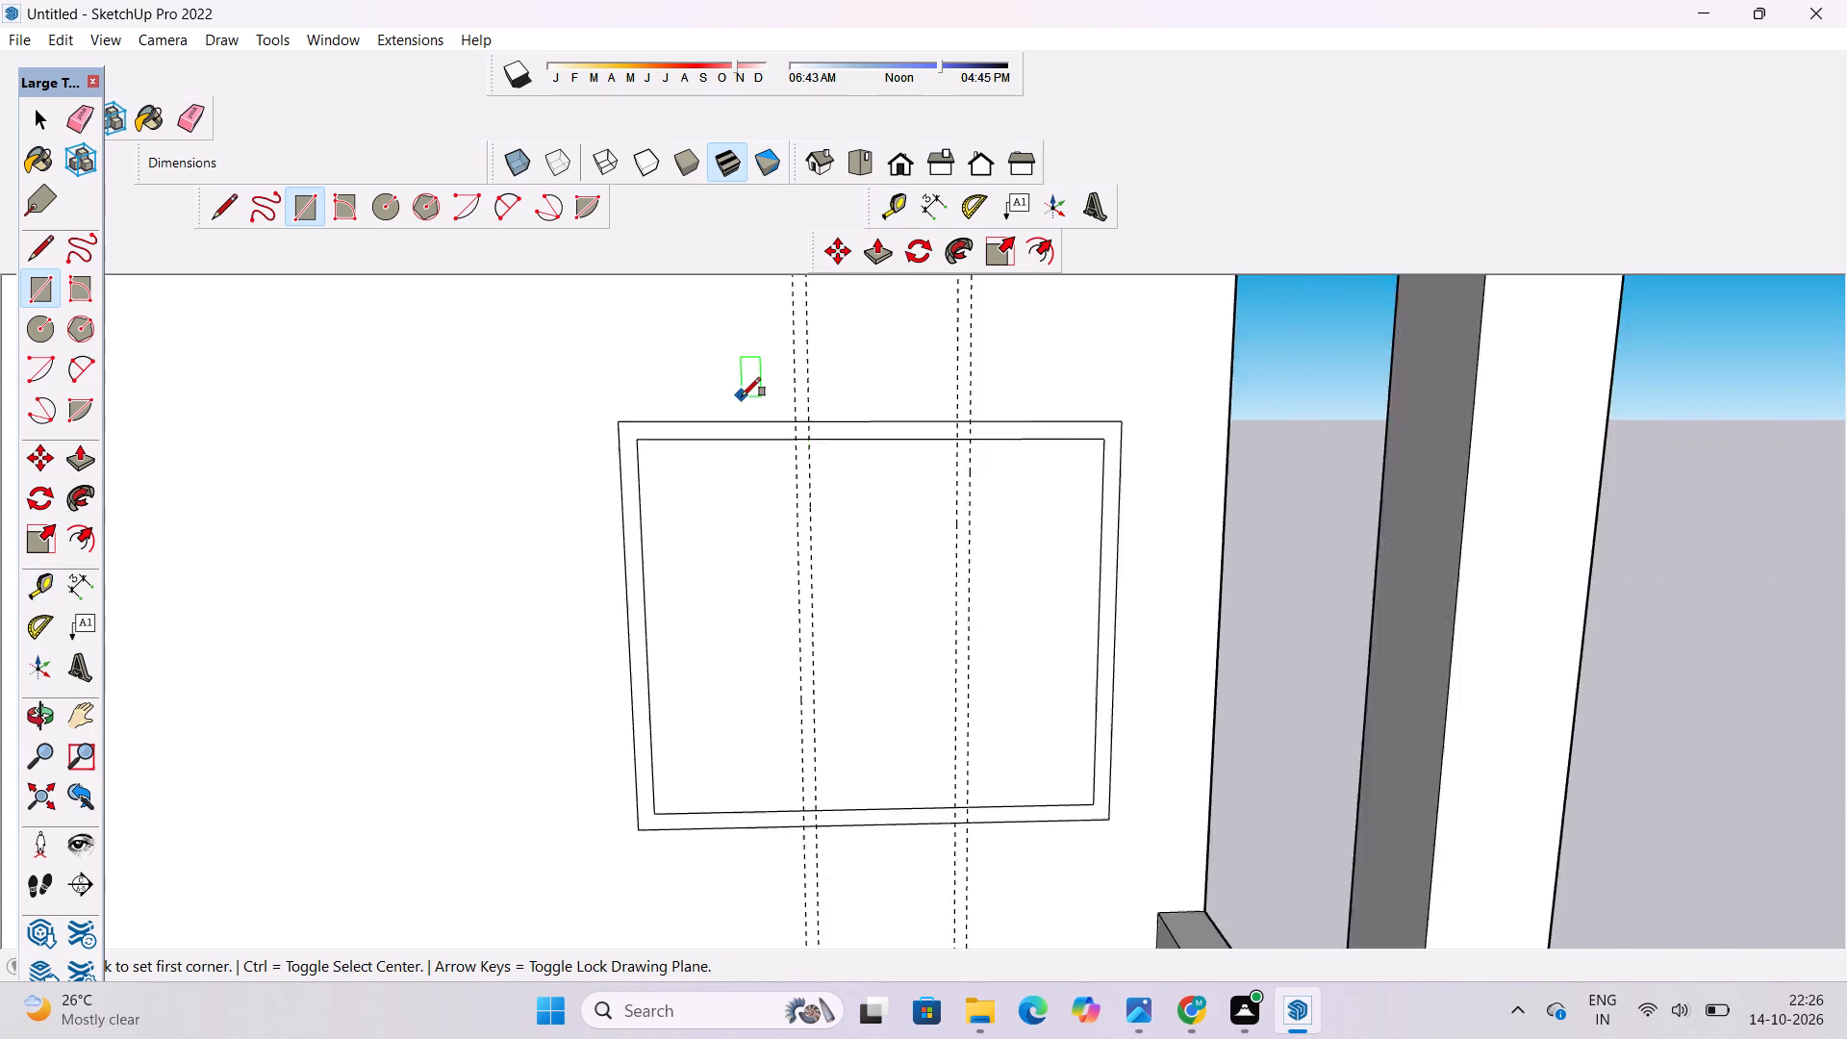
scroll(742, 396, "down", 3)
scroll(790, 491, "up", 9)
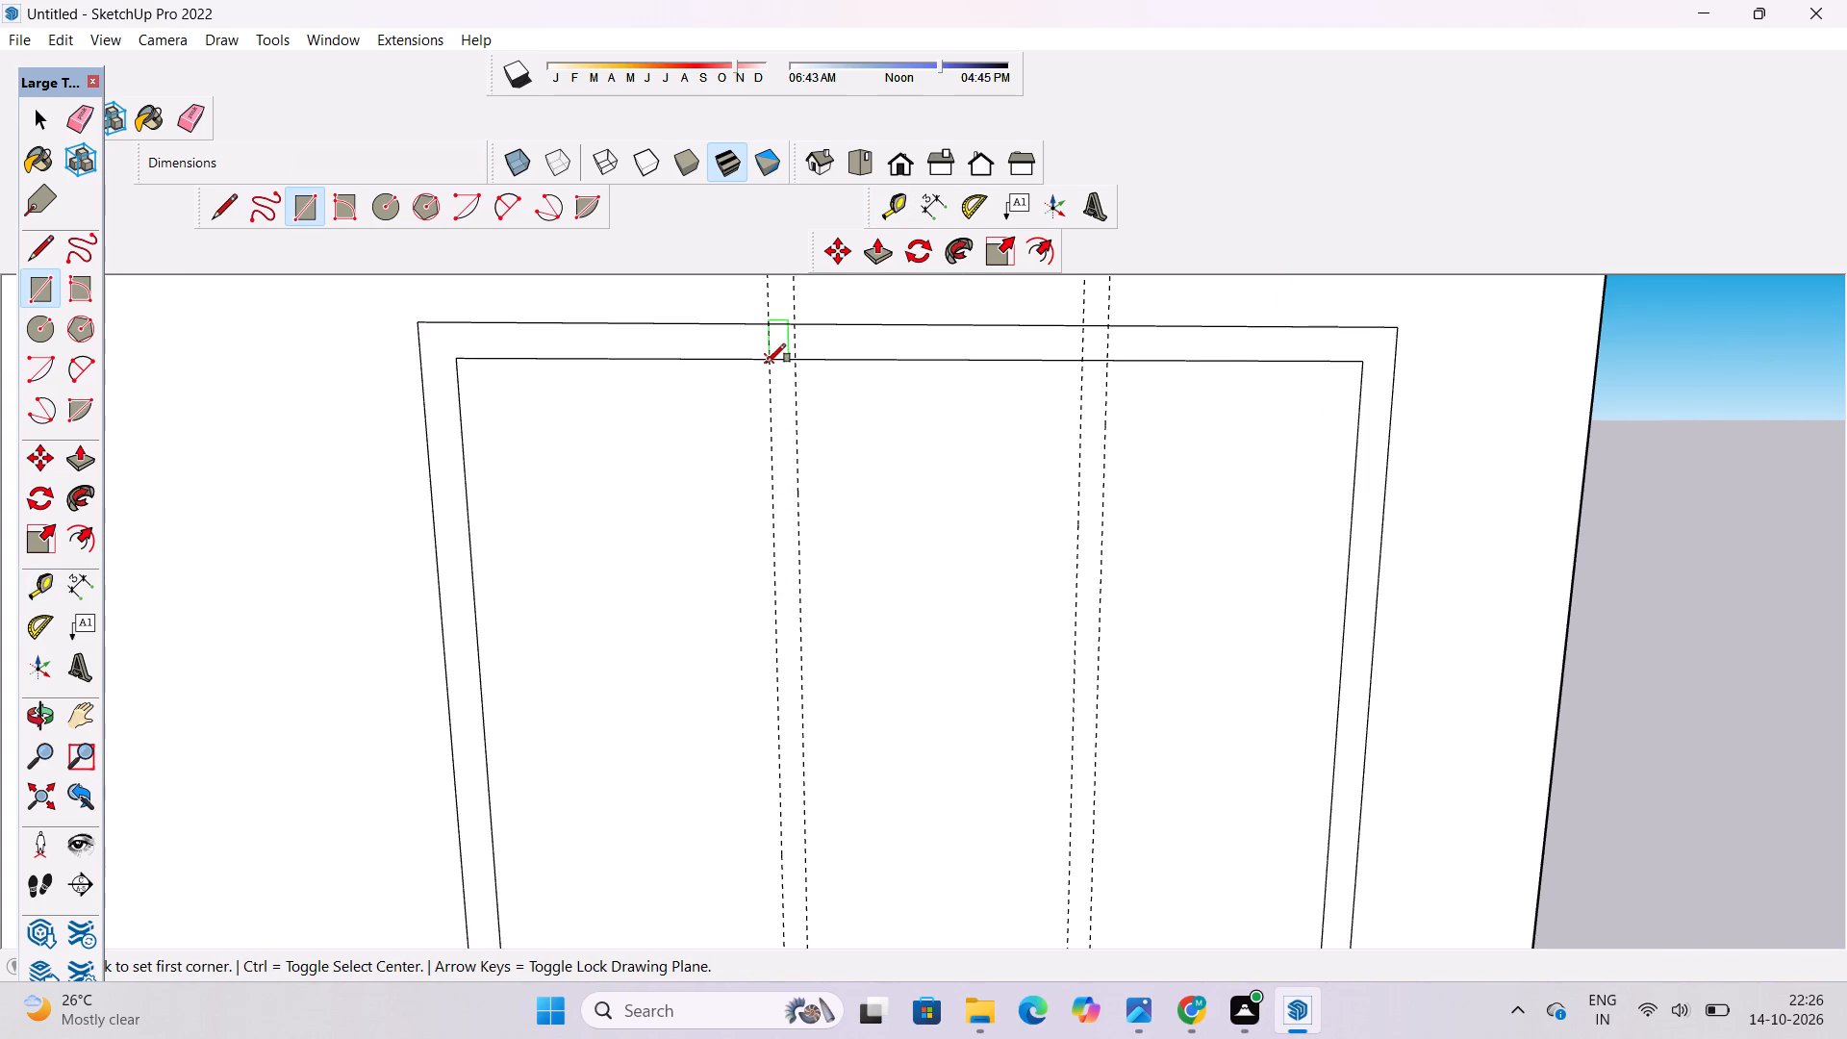
left_click(767, 363)
scroll(767, 364, "down", 5)
scroll(758, 725, "up", 4)
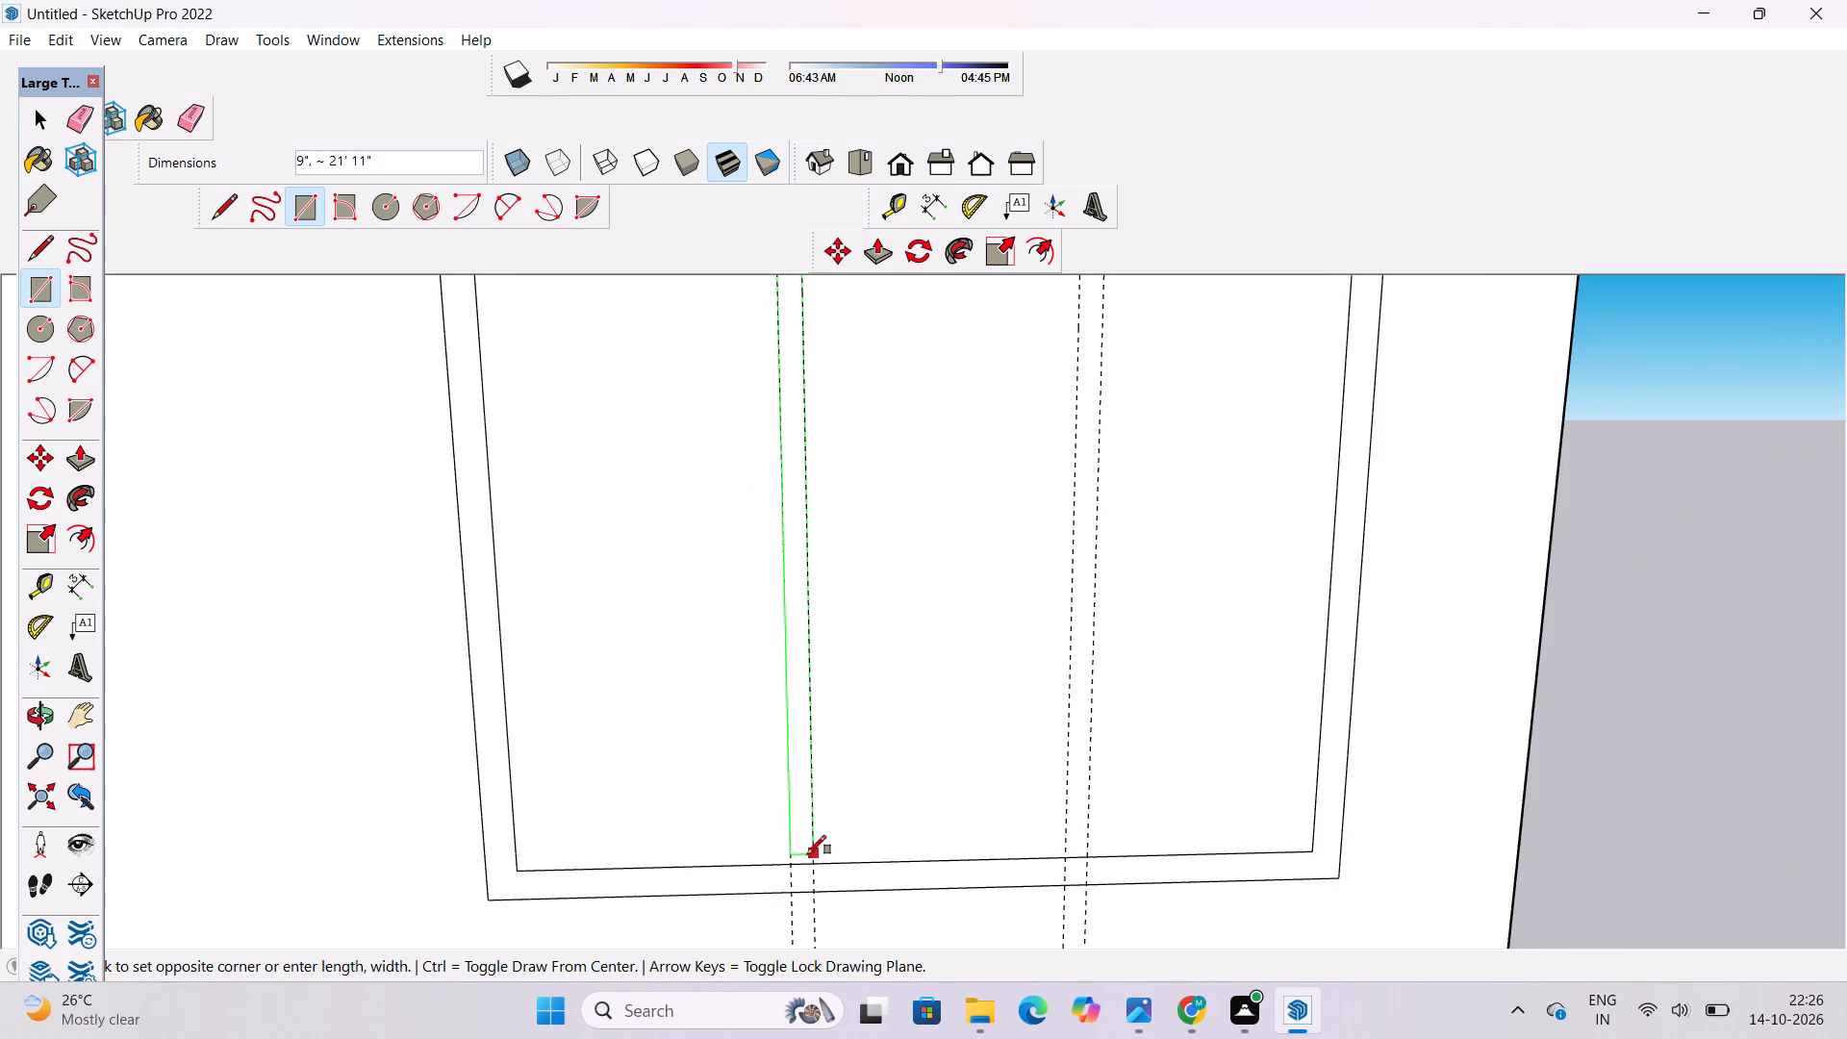
left_click(807, 865)
scroll(753, 882, "down", 6)
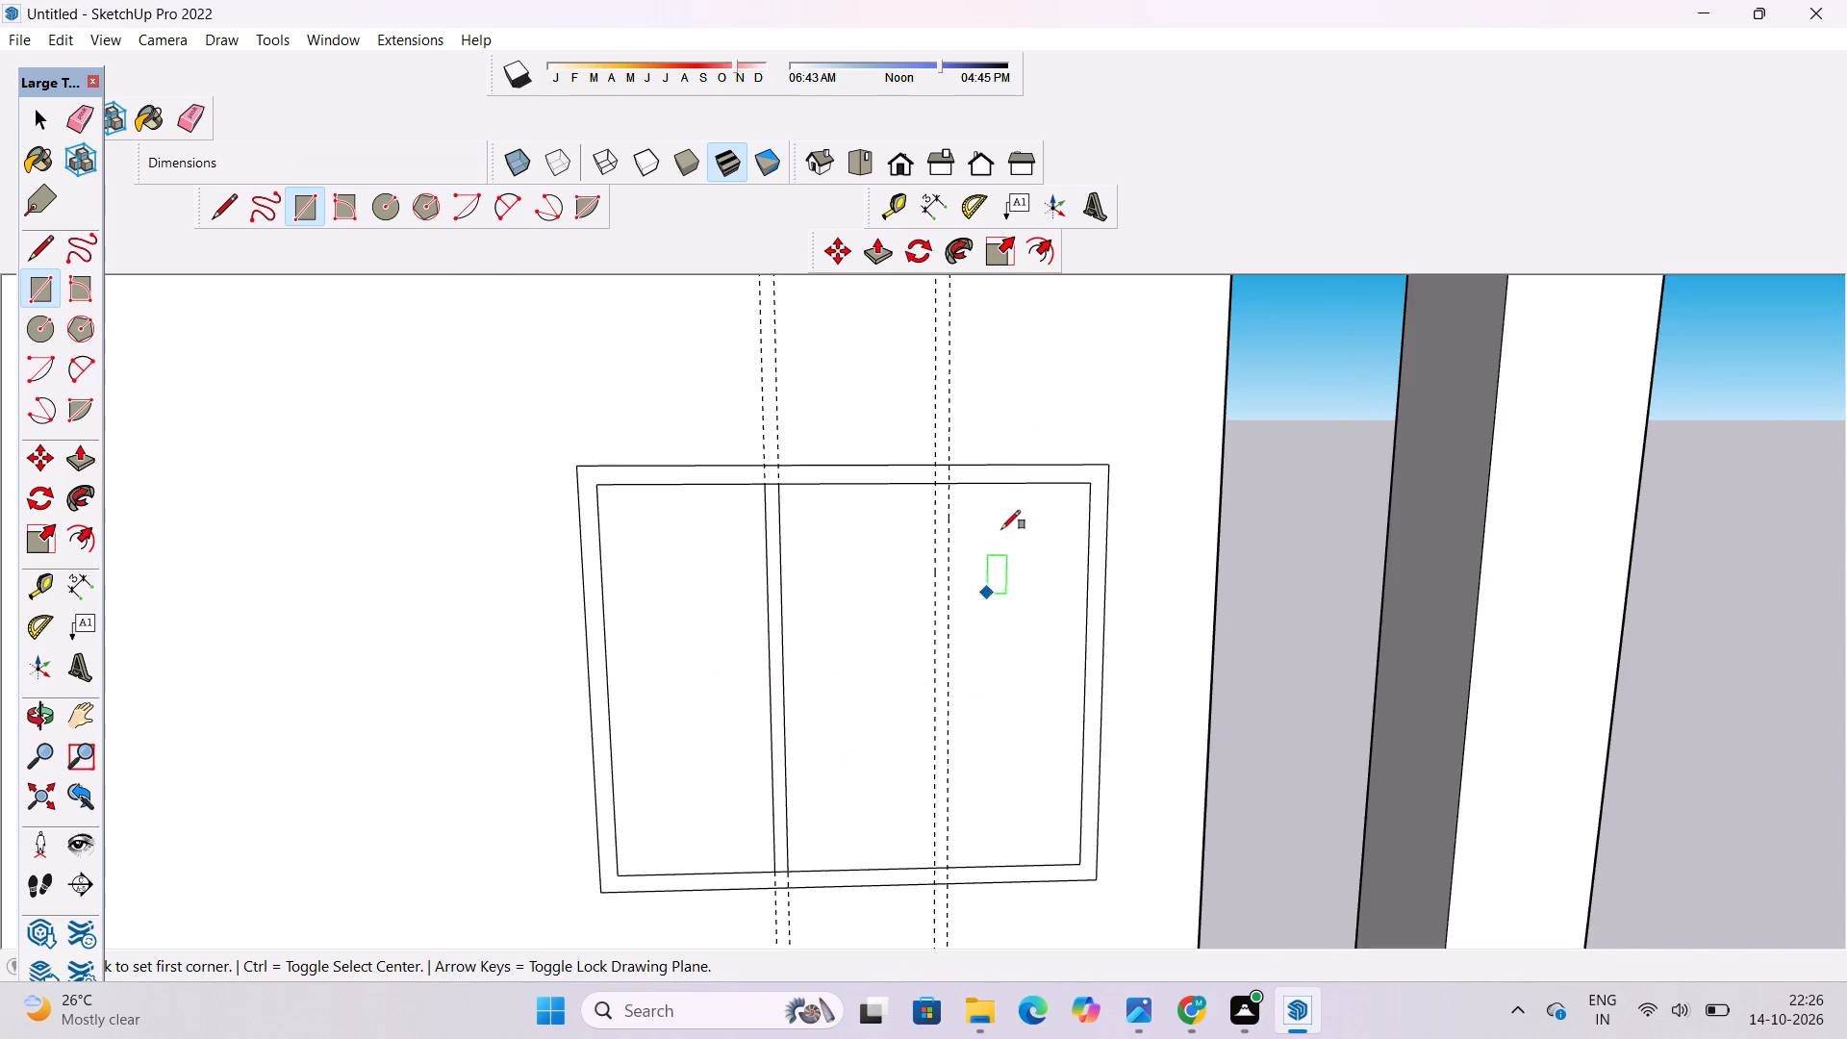
Draw the second mullion as a 9" wide rectangle between the right guide pair, from the inner frame's top edge to its bottom edge.
scroll(1032, 419, "up", 5)
scroll(930, 567, "up", 3)
left_click(854, 514)
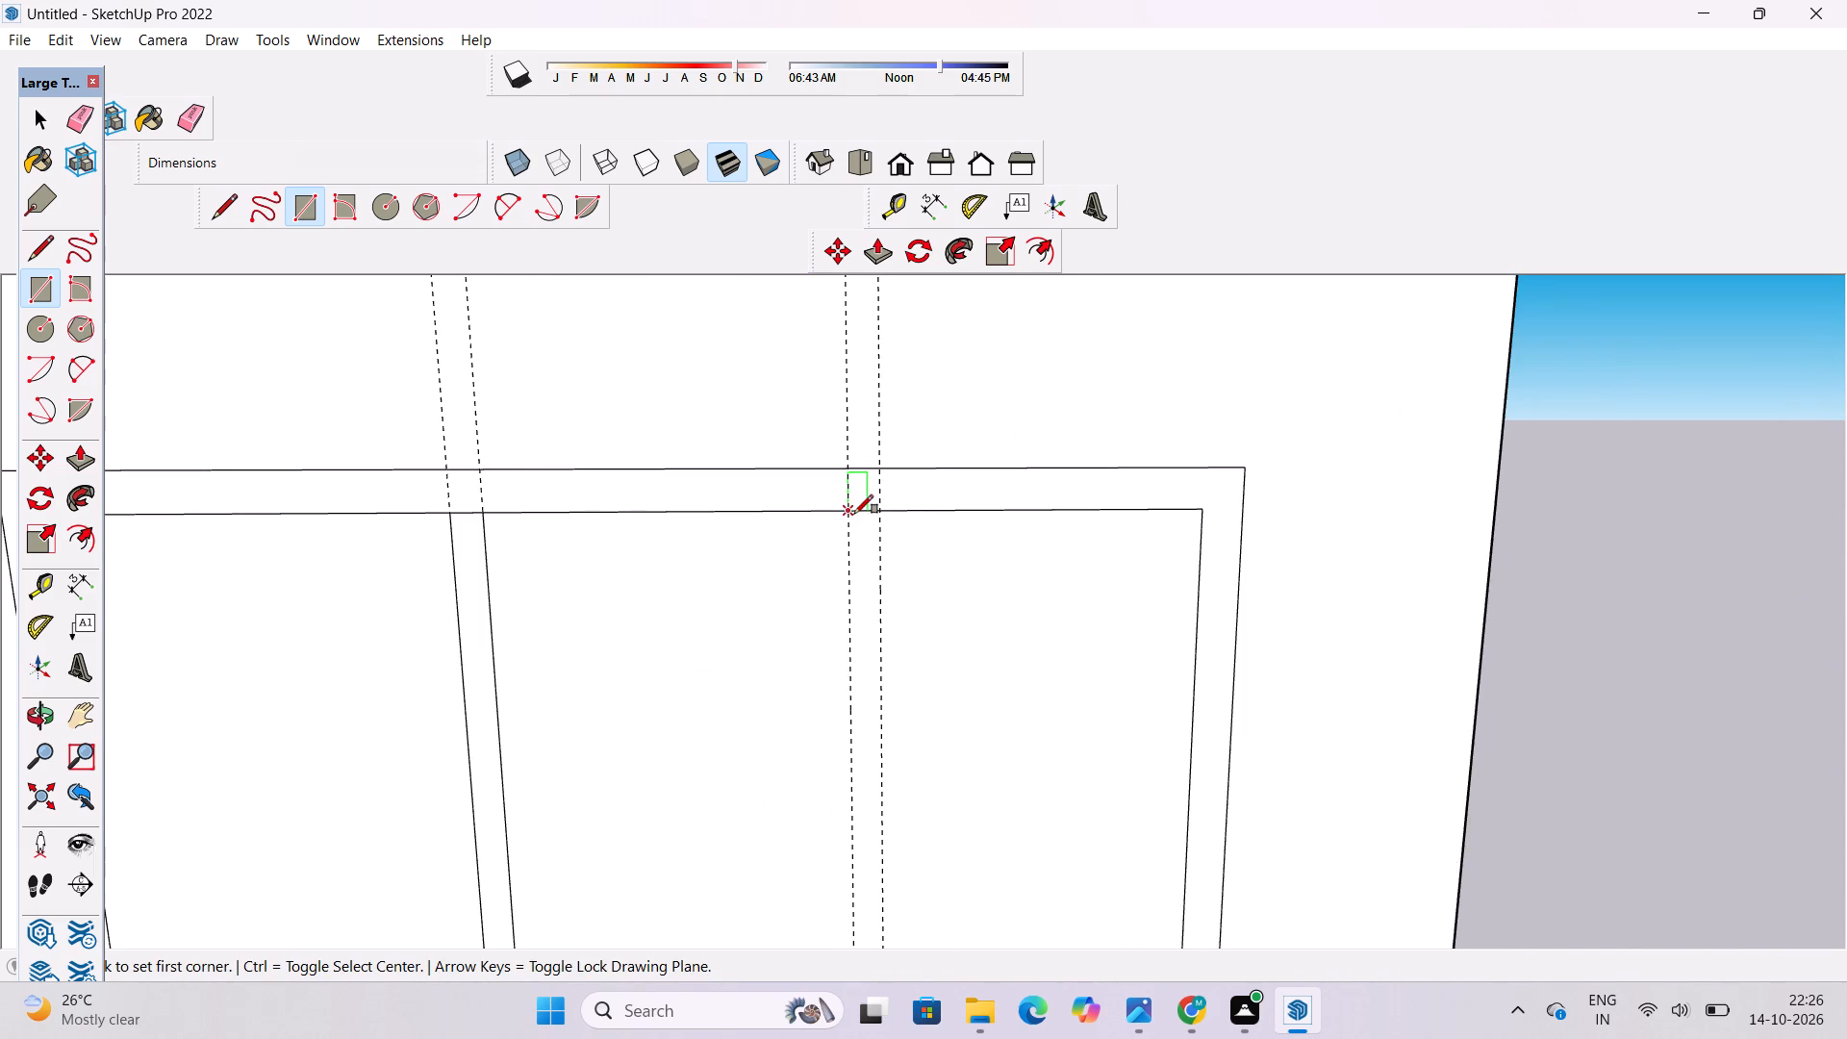
scroll(854, 493, "down", 15)
scroll(844, 717, "up", 10)
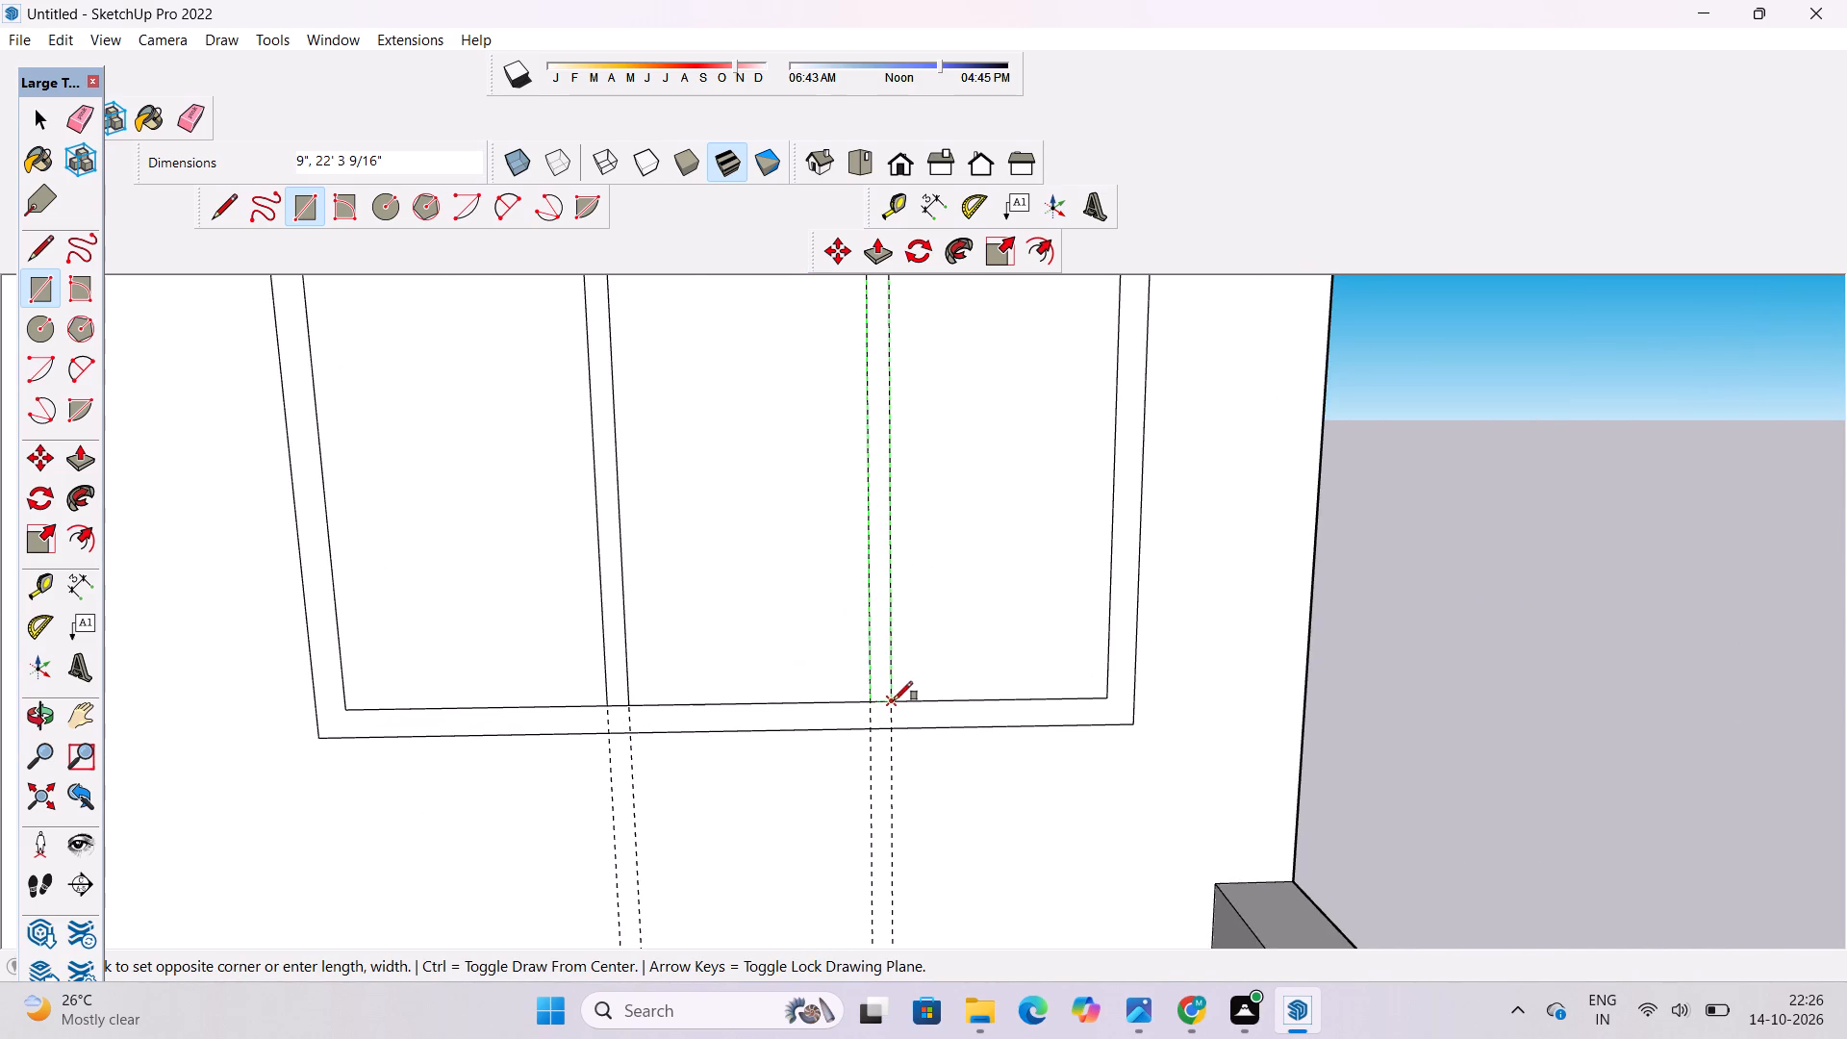
left_click(894, 700)
Erase the four vertical construction guides running through the window.
key("space")
key("e")
left_click_drag(912, 794, 857, 810)
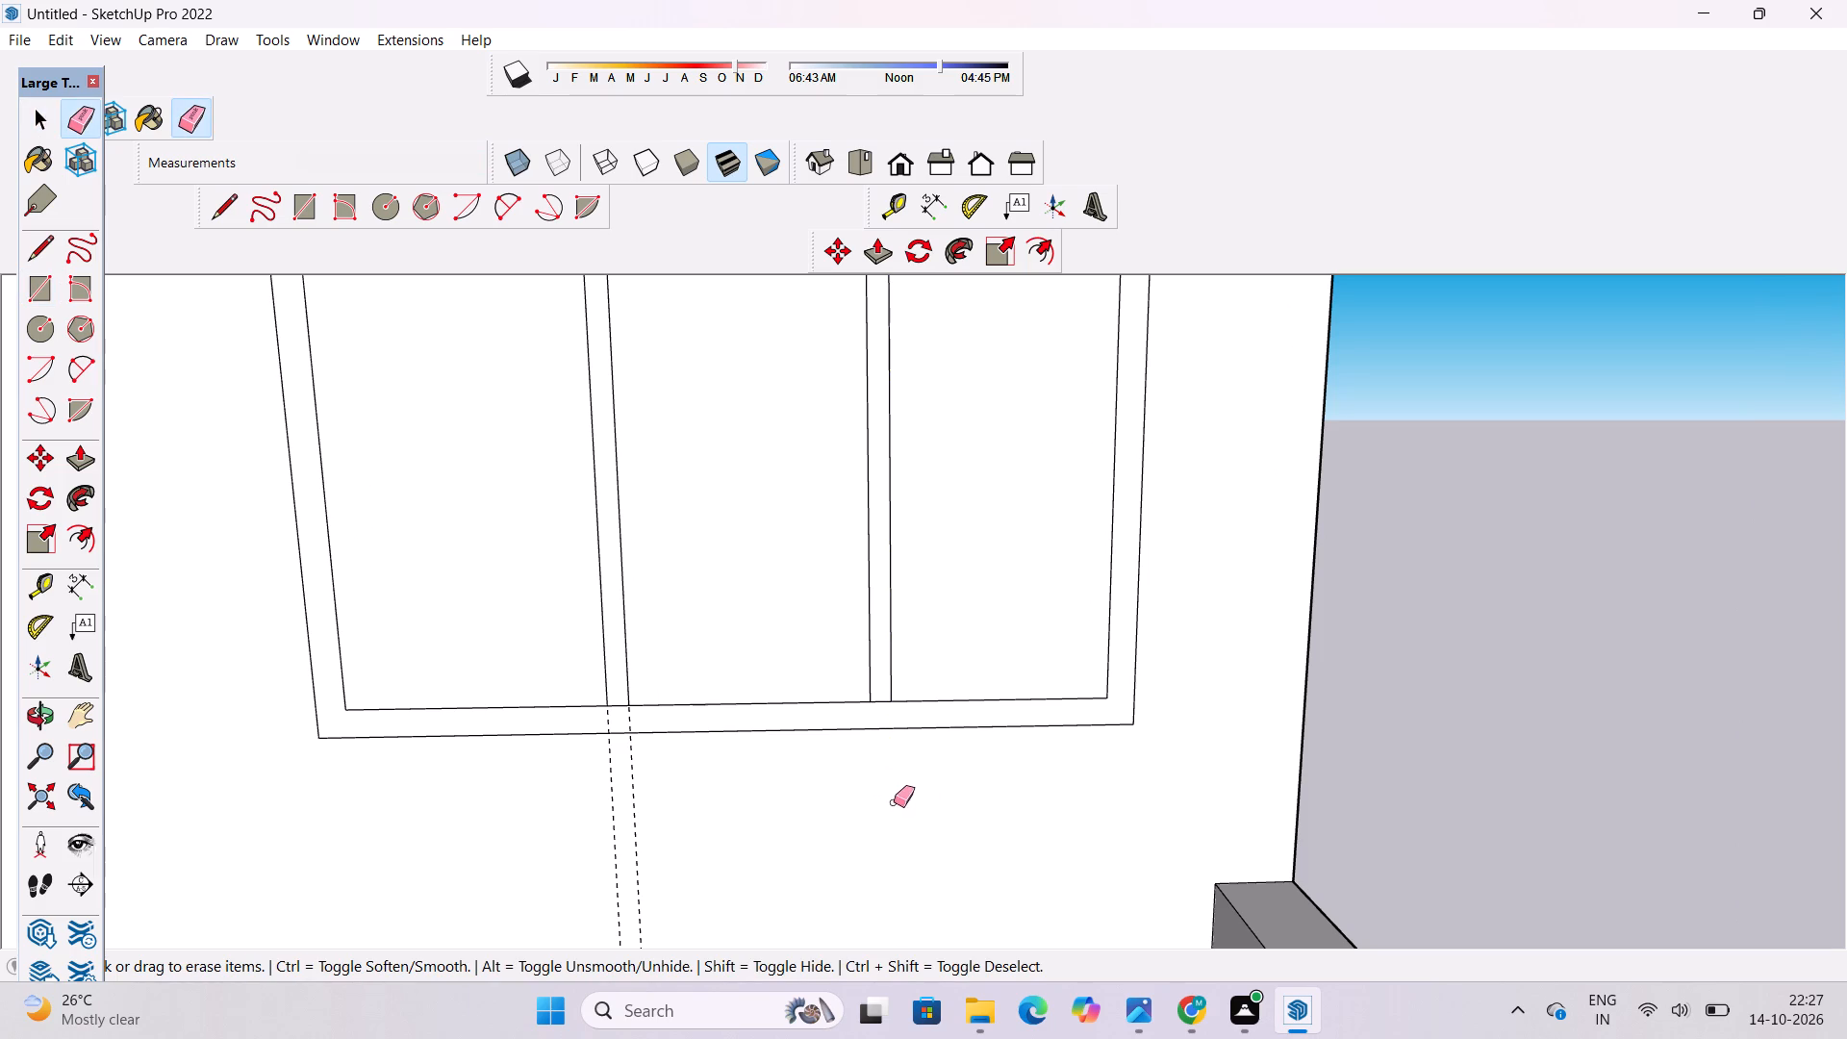
left_click_drag(705, 804, 605, 849)
scroll(764, 799, "down", 6)
scroll(701, 827, "up", 3)
left_click_drag(699, 819, 675, 831)
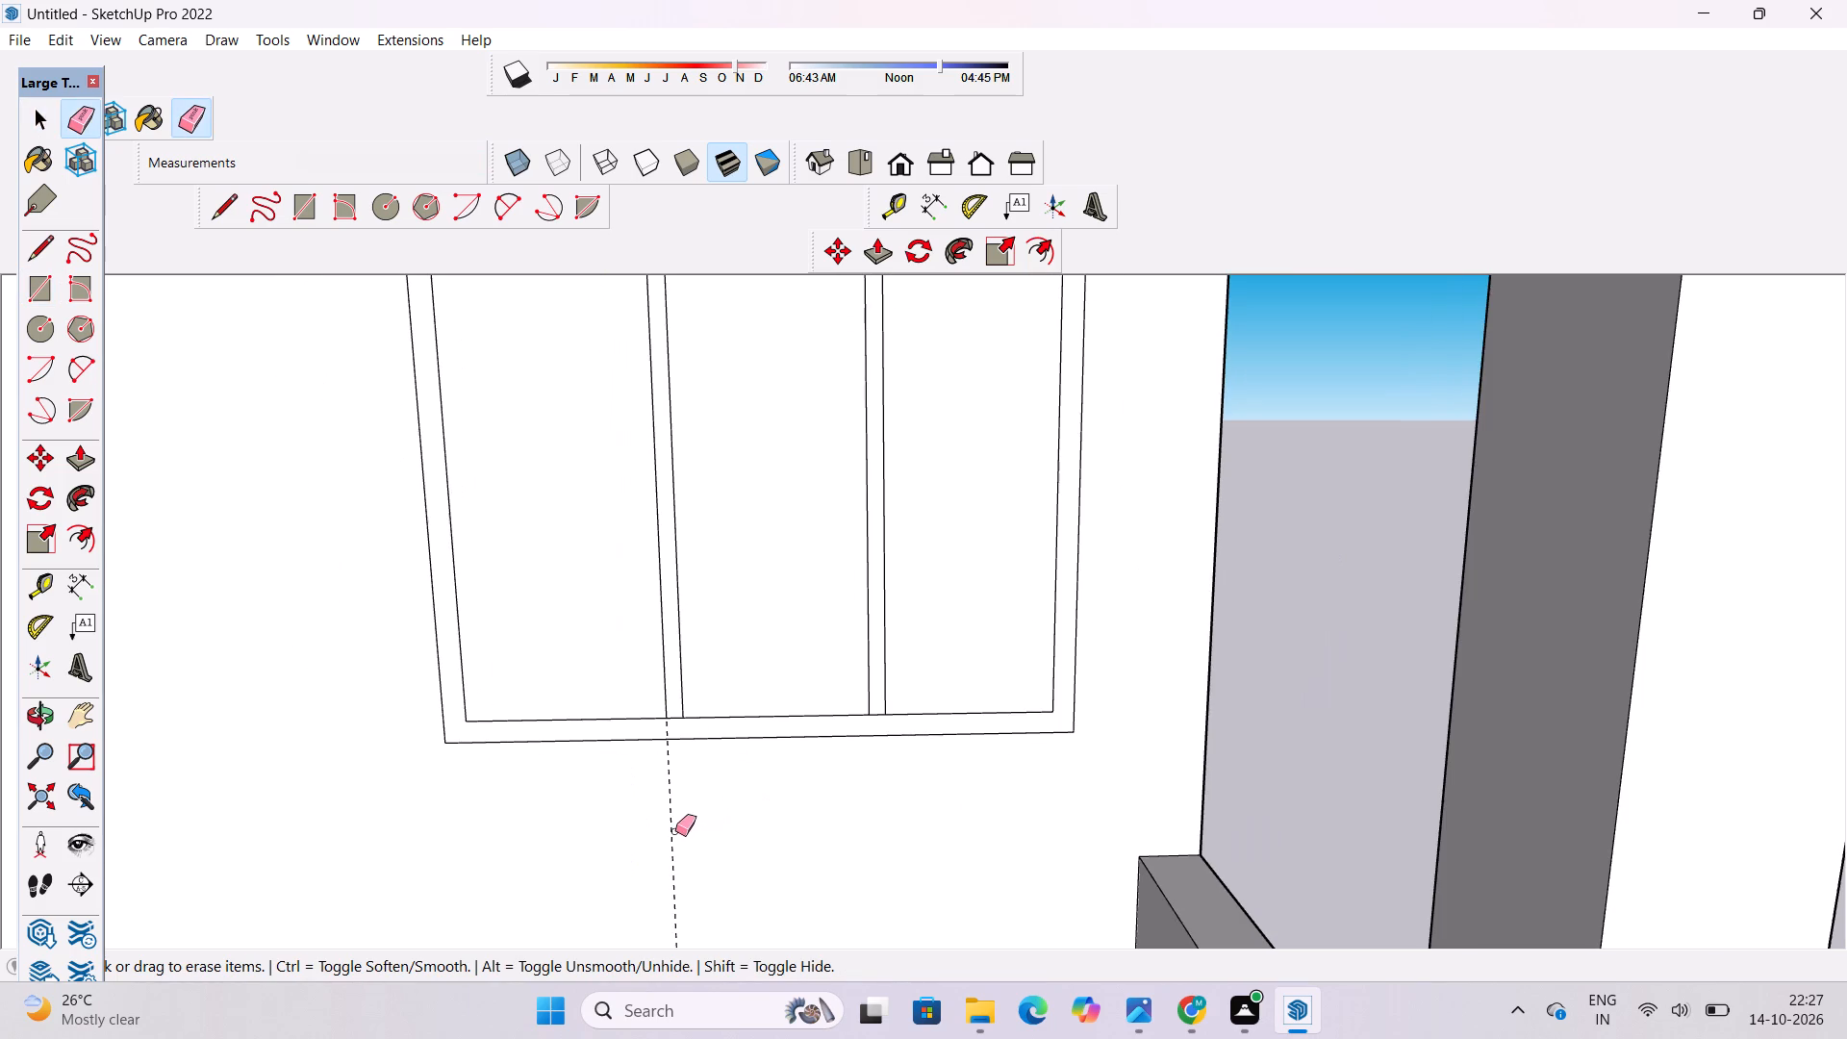
left_click_drag(675, 831, 670, 835)
scroll(684, 849, "down", 8)
Erase the short edges at the top ends of both mullions so they merge with the window frame.
key("o")
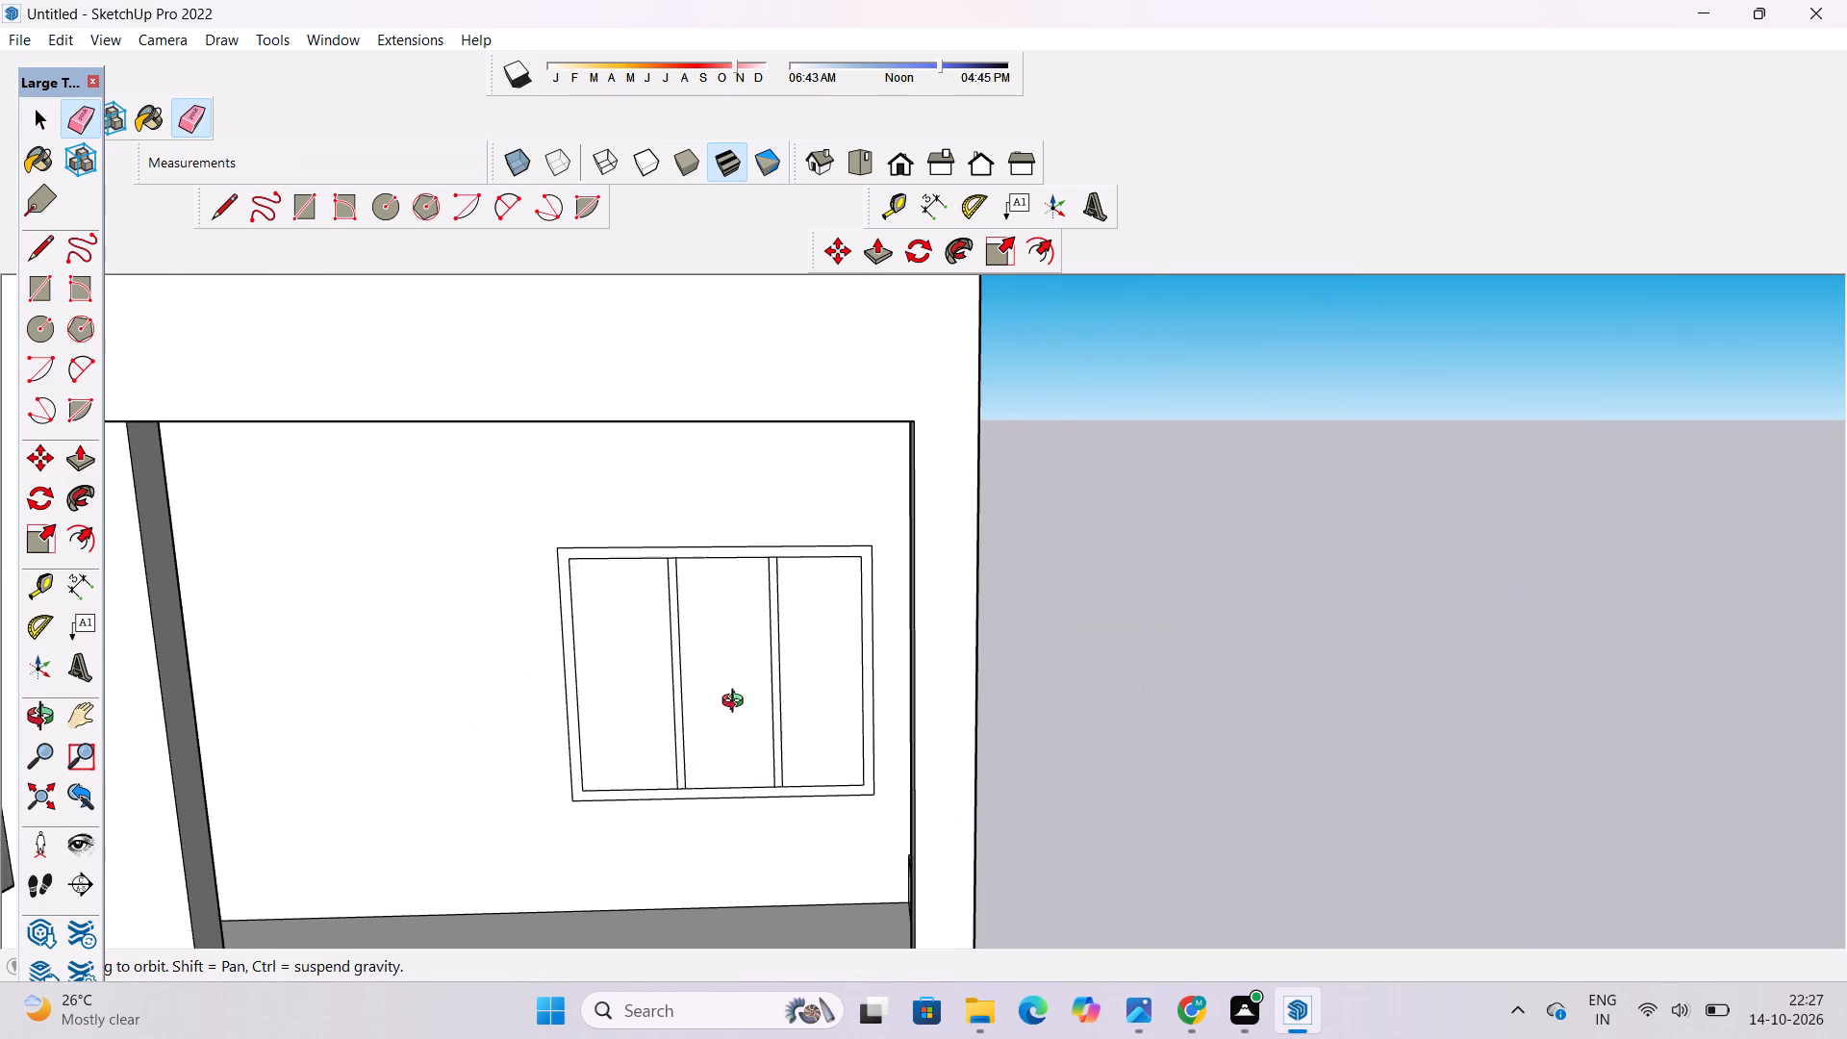
scroll(737, 701, "down", 1)
left_click_drag(730, 725, 753, 605, "shift")
scroll(705, 502, "up", 5)
left_click_drag(728, 488, 741, 572, "shift")
scroll(734, 566, "up", 4)
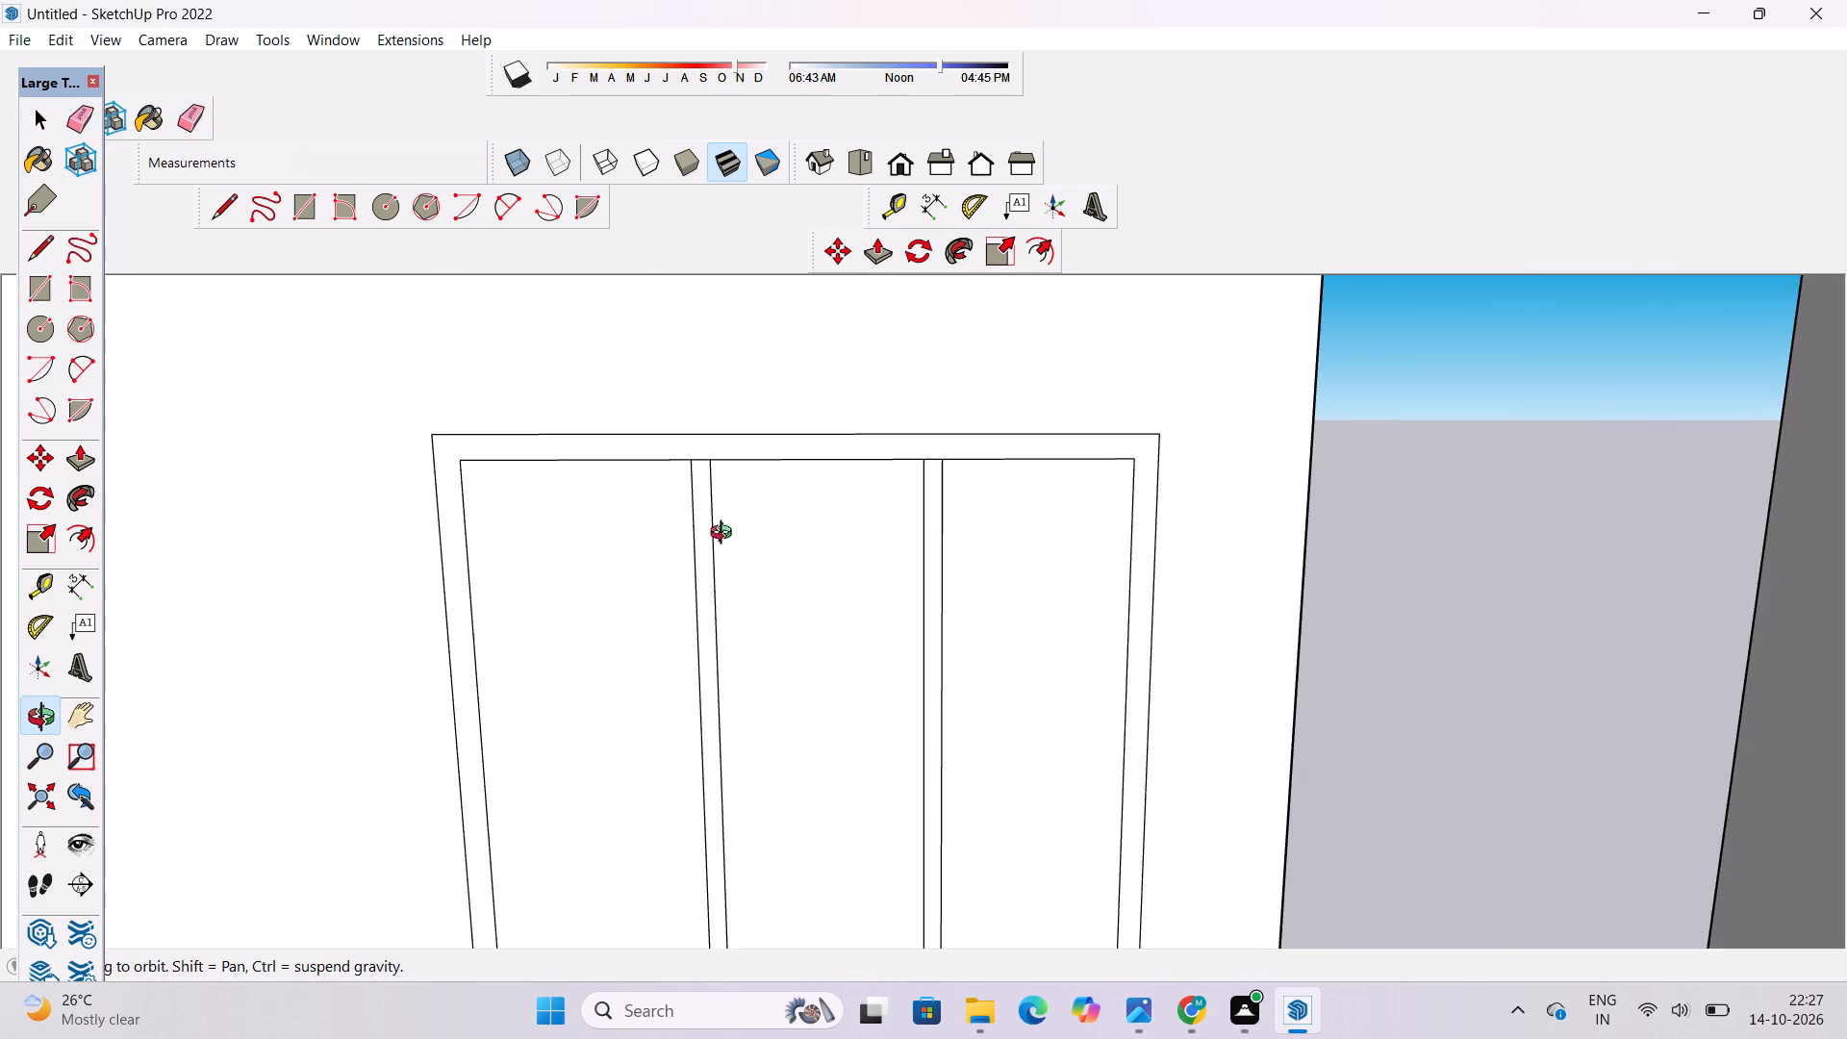
left_click_drag(731, 504, 730, 554, "shift")
scroll(697, 568, "up", 4)
key("e")
left_click(702, 478)
double_click(700, 478)
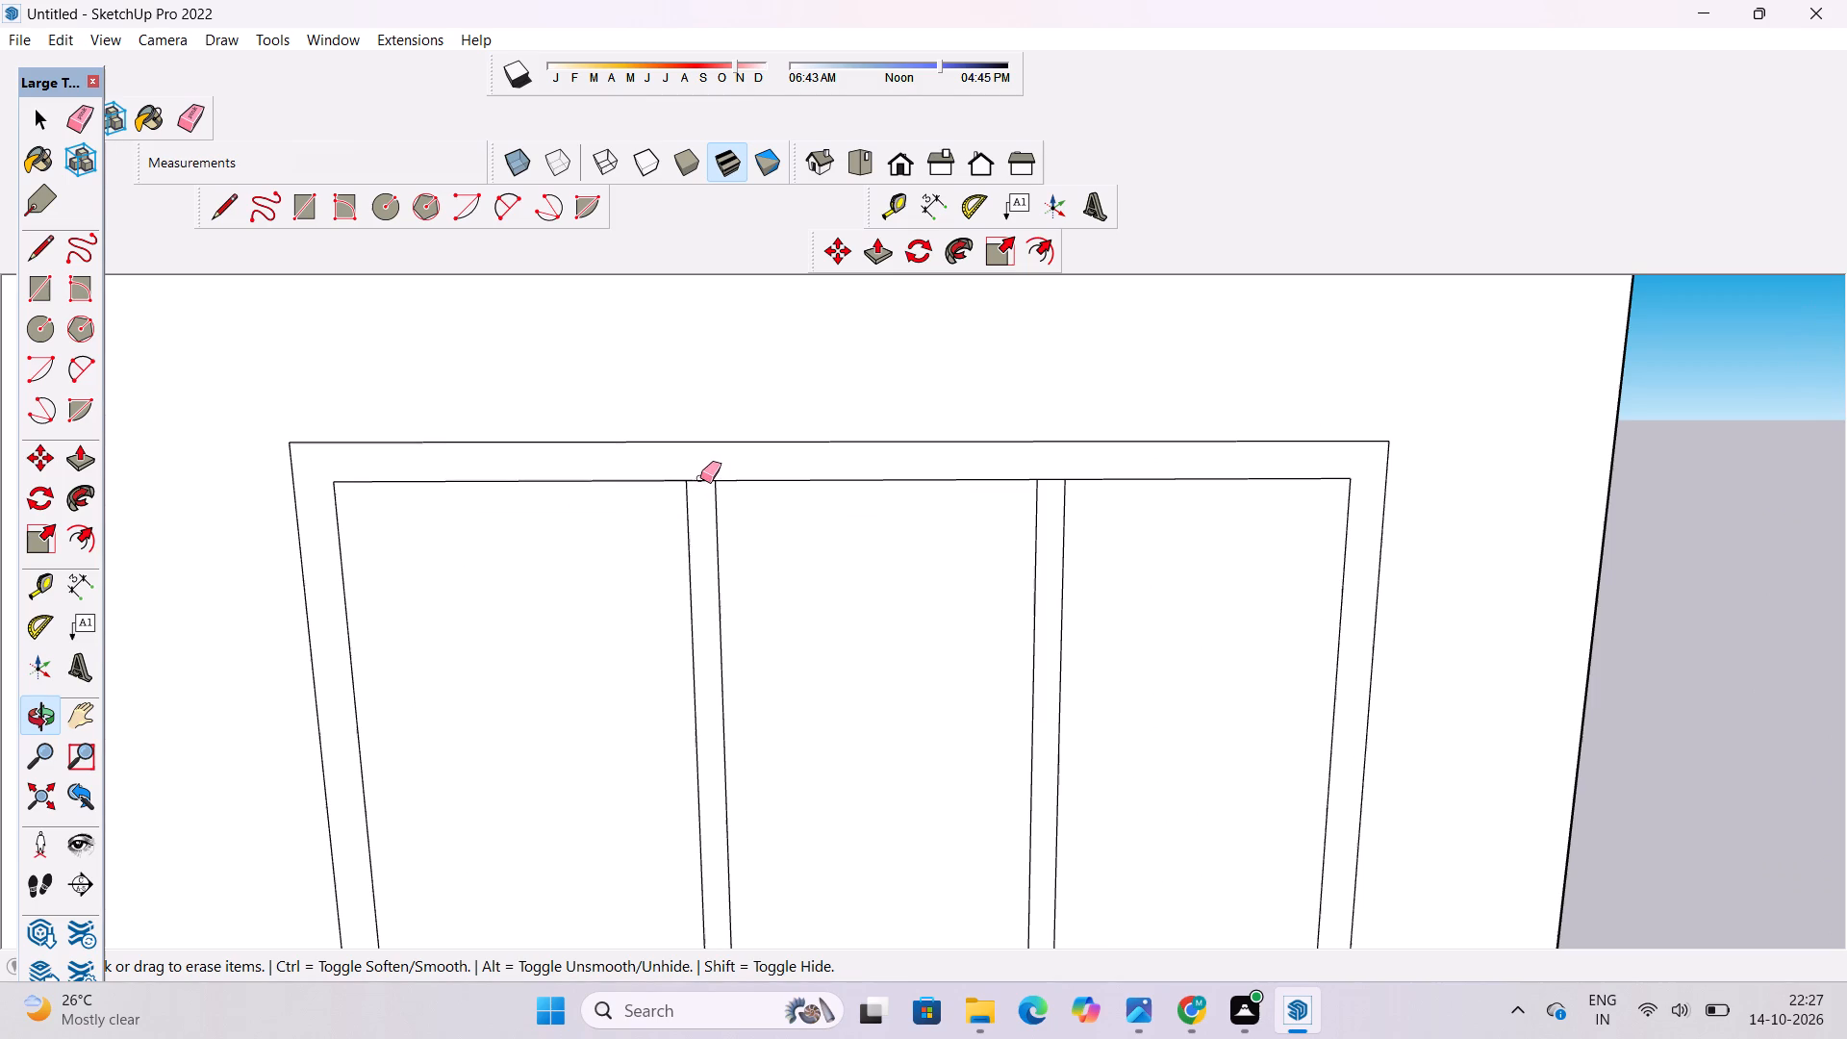
scroll(703, 480, "down", 5)
scroll(945, 483, "up", 7)
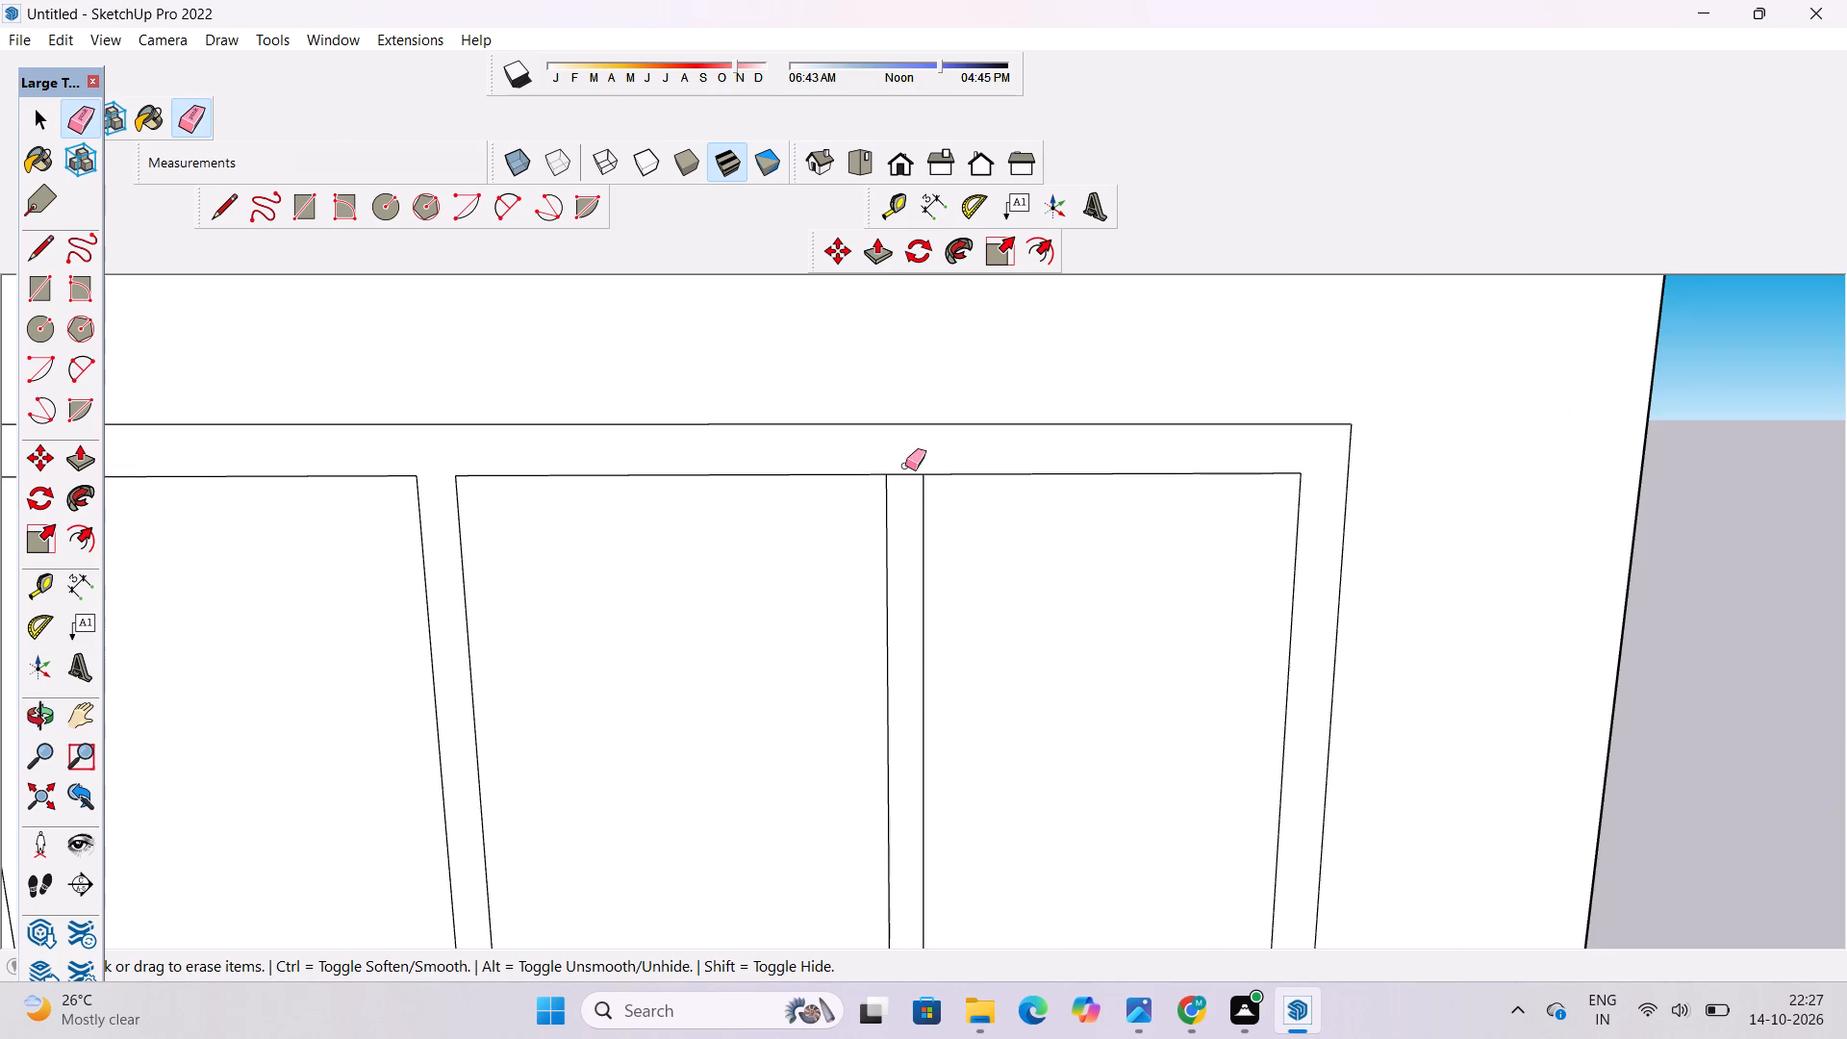
left_click_drag(905, 463, 899, 492)
Erase the short edges at the bottom ends of both mullions to join them with the frame's lower rail.
scroll(908, 416, "down", 13)
scroll(886, 720, "up", 4)
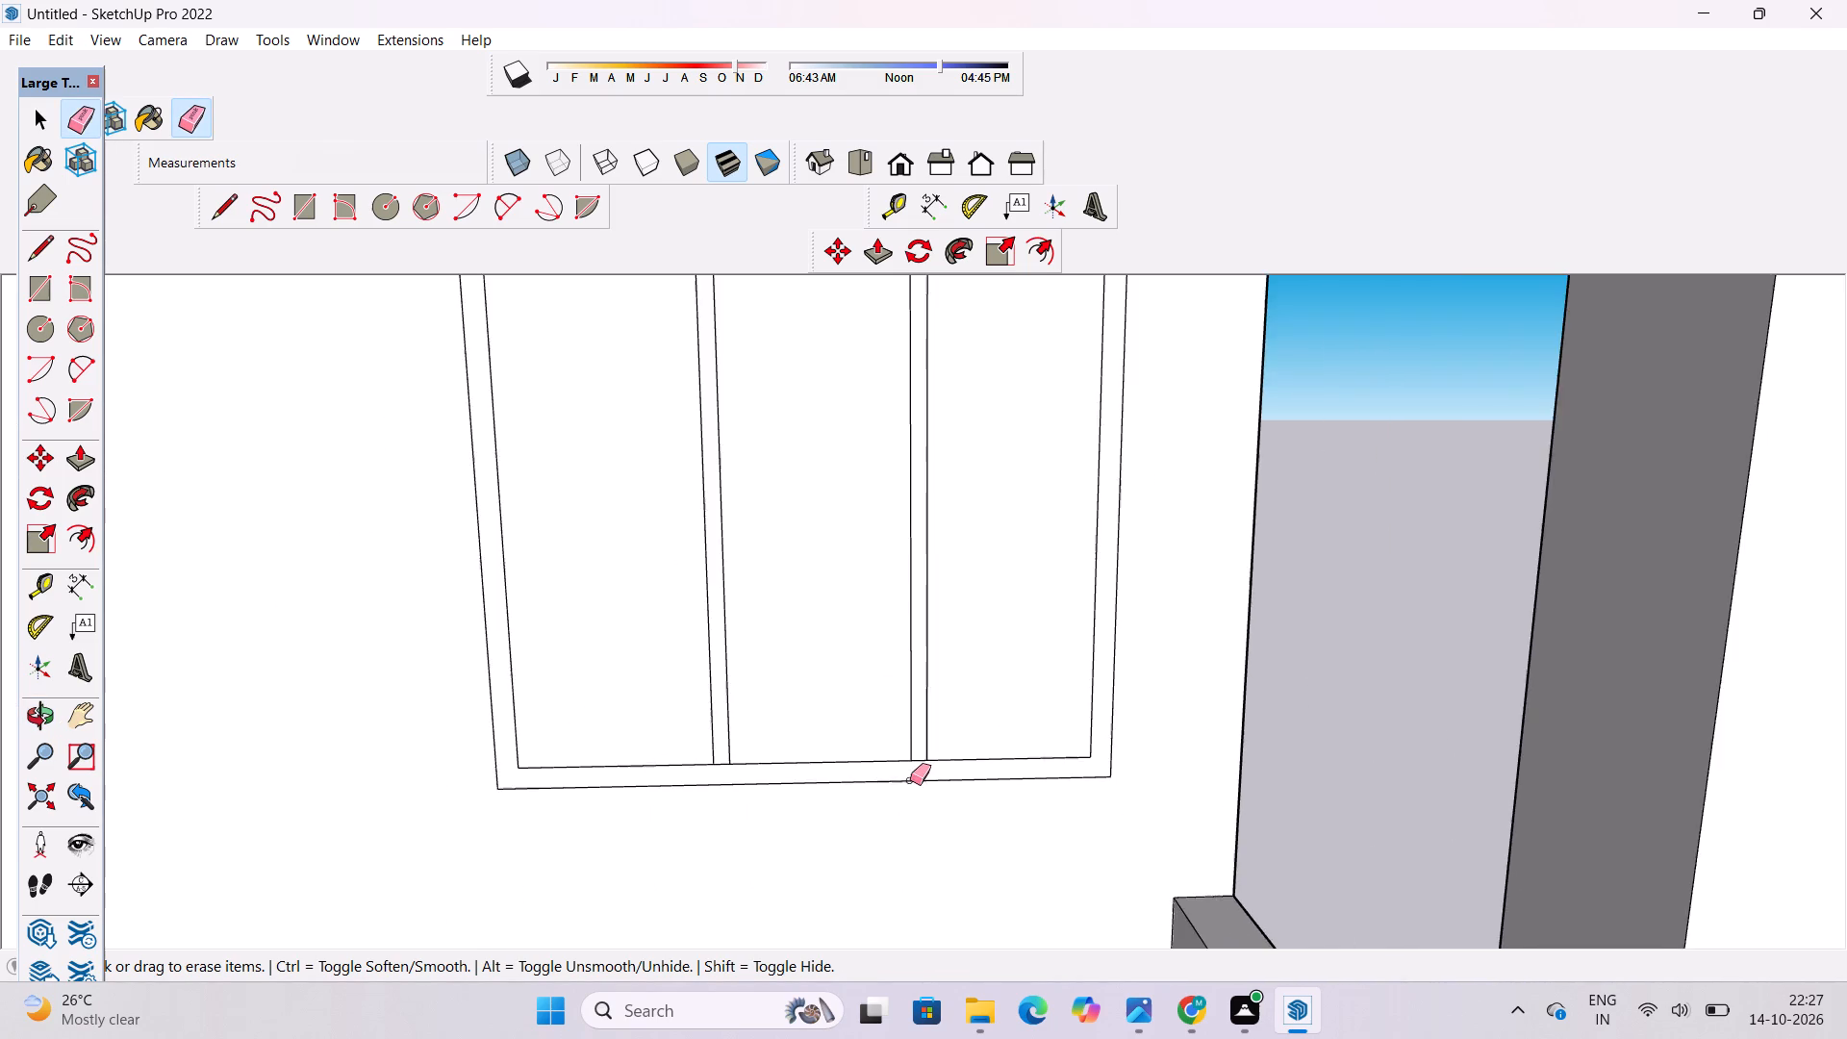
scroll(910, 780, "up", 9)
left_click(919, 723)
left_click(922, 733)
left_click_drag(923, 741, 929, 760)
scroll(1054, 584, "down", 5)
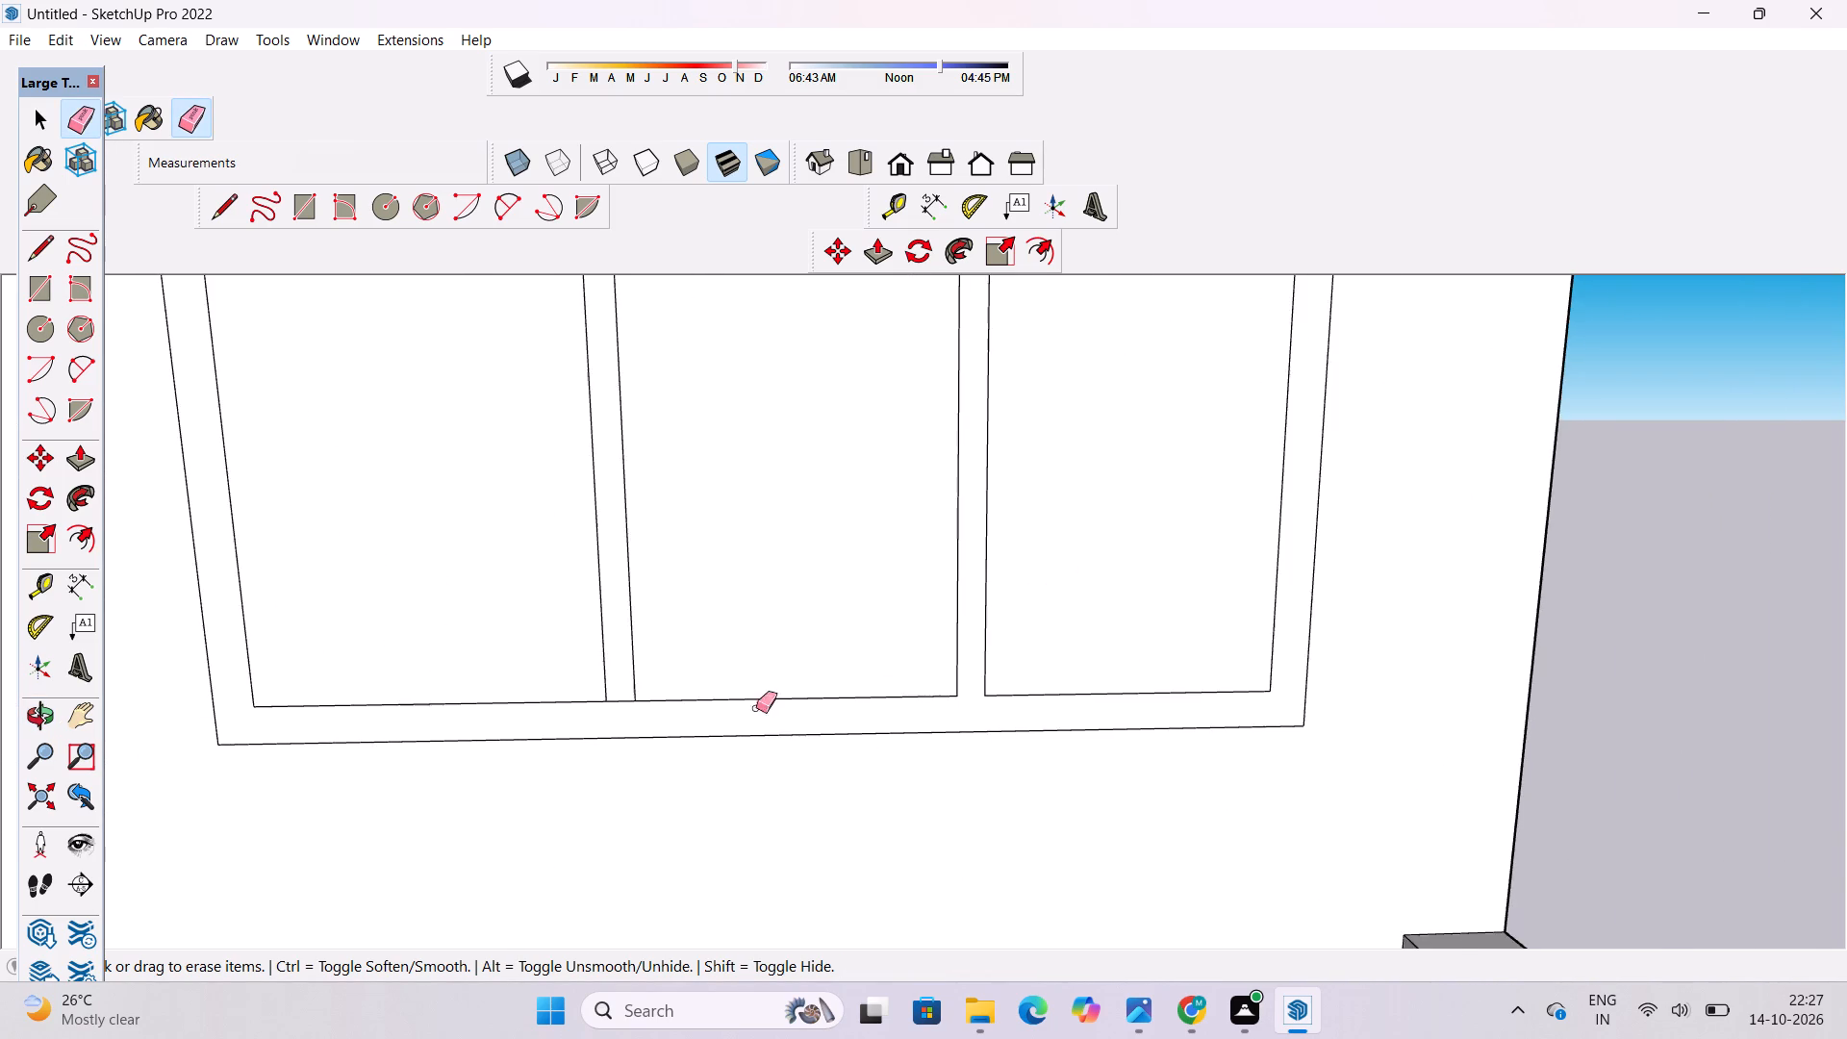
scroll(701, 714, "up", 7)
left_click_drag(621, 651, 620, 686)
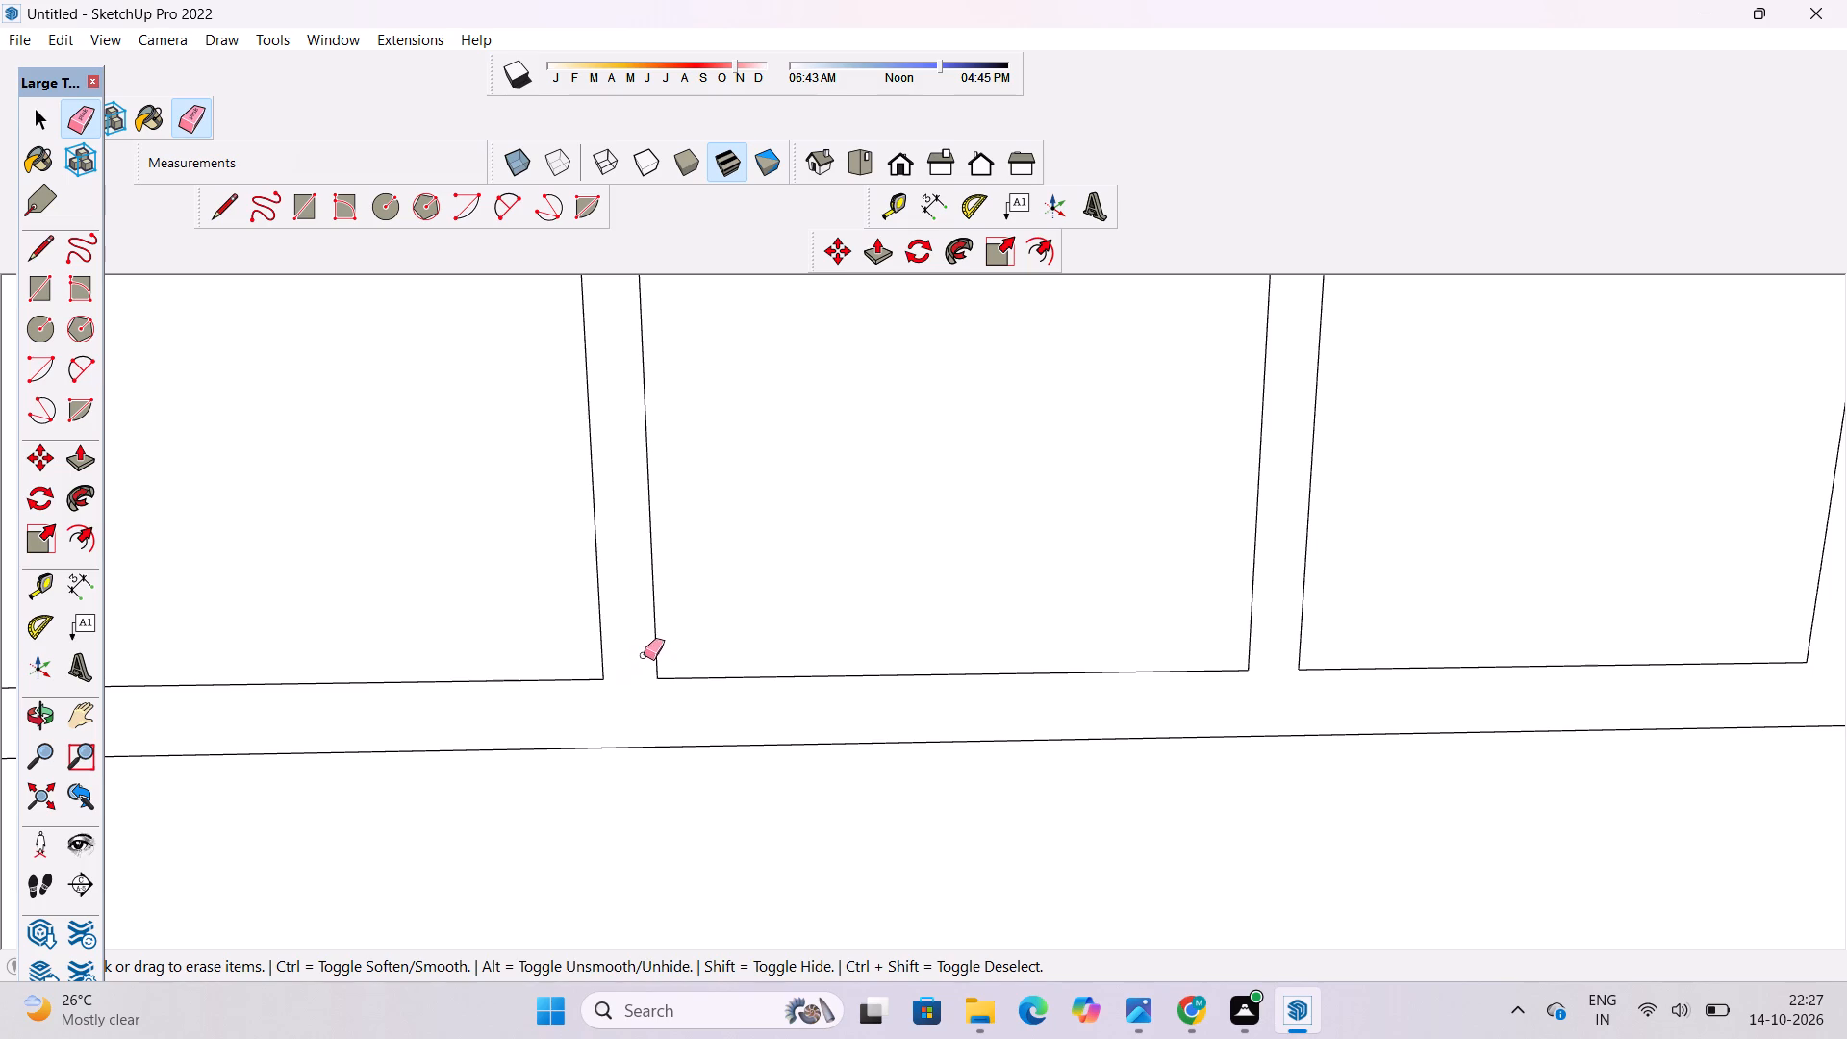
Draw a door rectangle on the middle-floor recess wall beside the window, rising from the floor edge to about the window's top.
key("o")
scroll(916, 515, "down", 9)
left_click_drag(887, 642, 1145, 539, "shift")
scroll(1111, 548, "down", 6)
left_click_drag(1100, 558, 1041, 632)
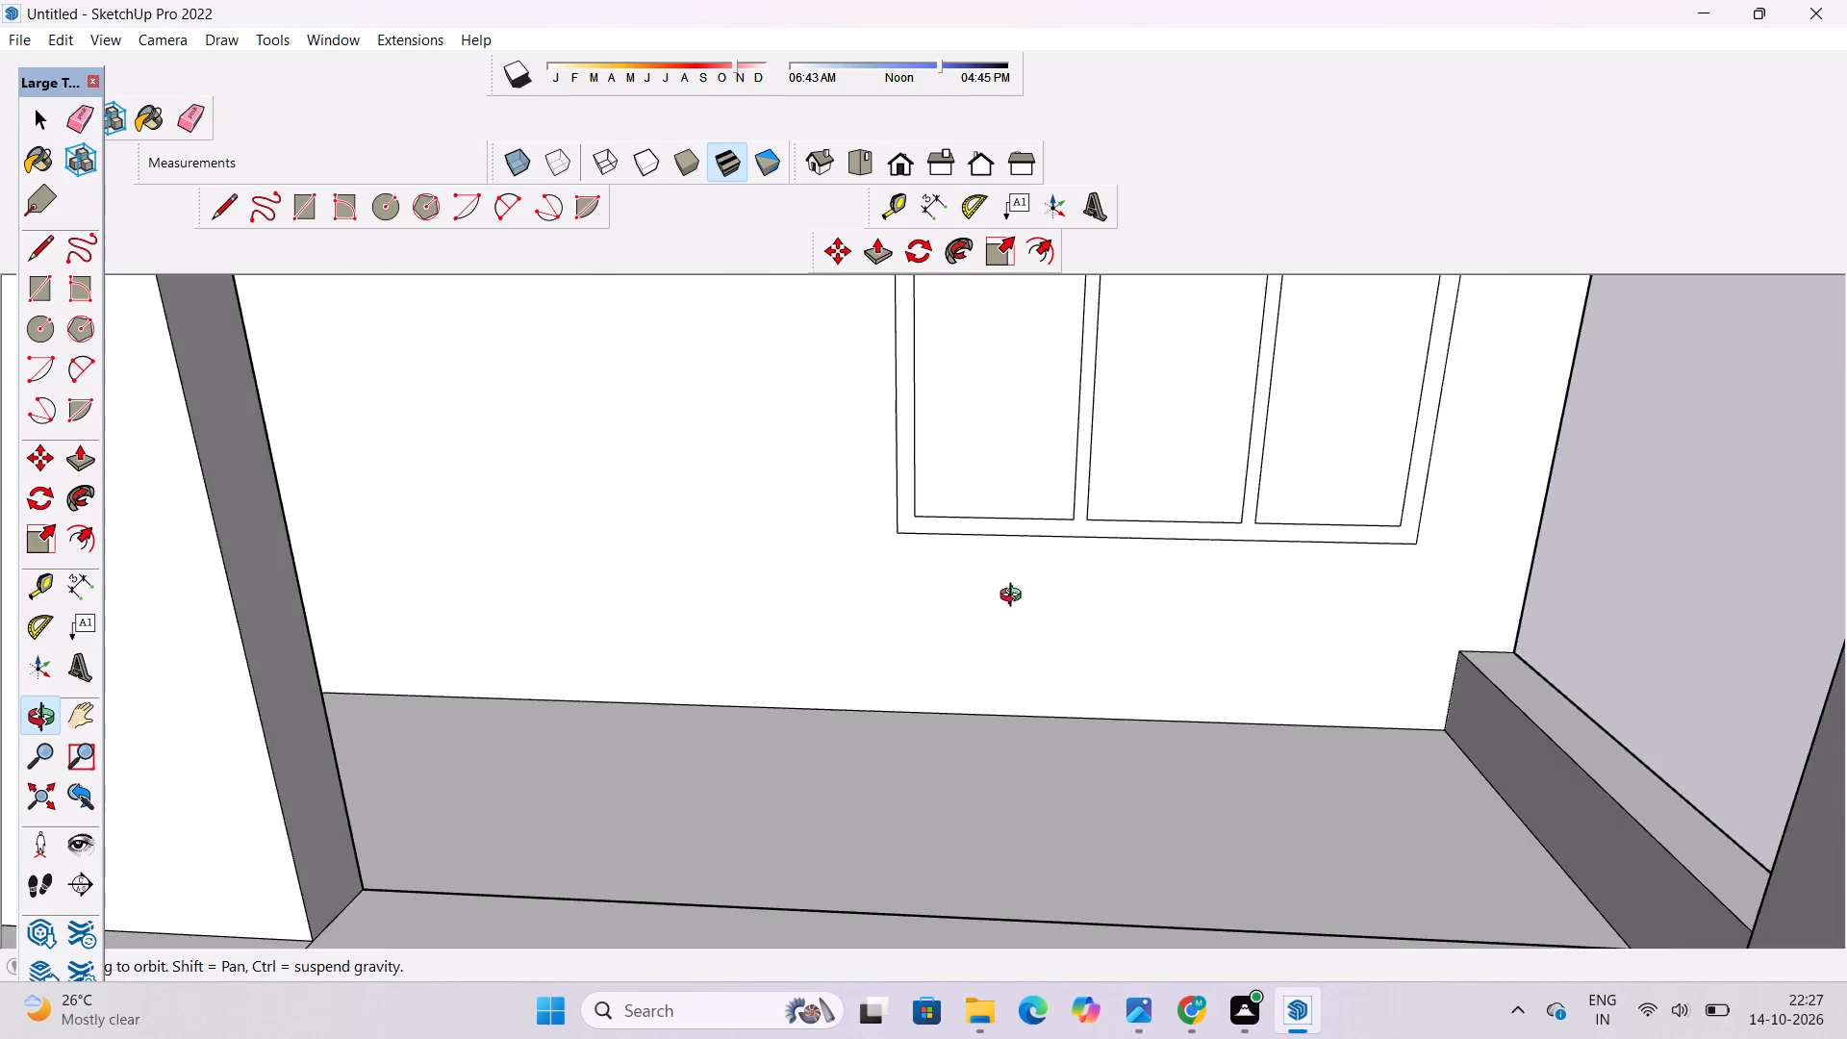
scroll(988, 563, "down", 12)
left_click_drag(998, 652, 998, 596, "shift")
left_click_drag(995, 605, 978, 490)
left_click_drag(970, 507, 954, 592, "shift")
left_click_drag(942, 639, 948, 712)
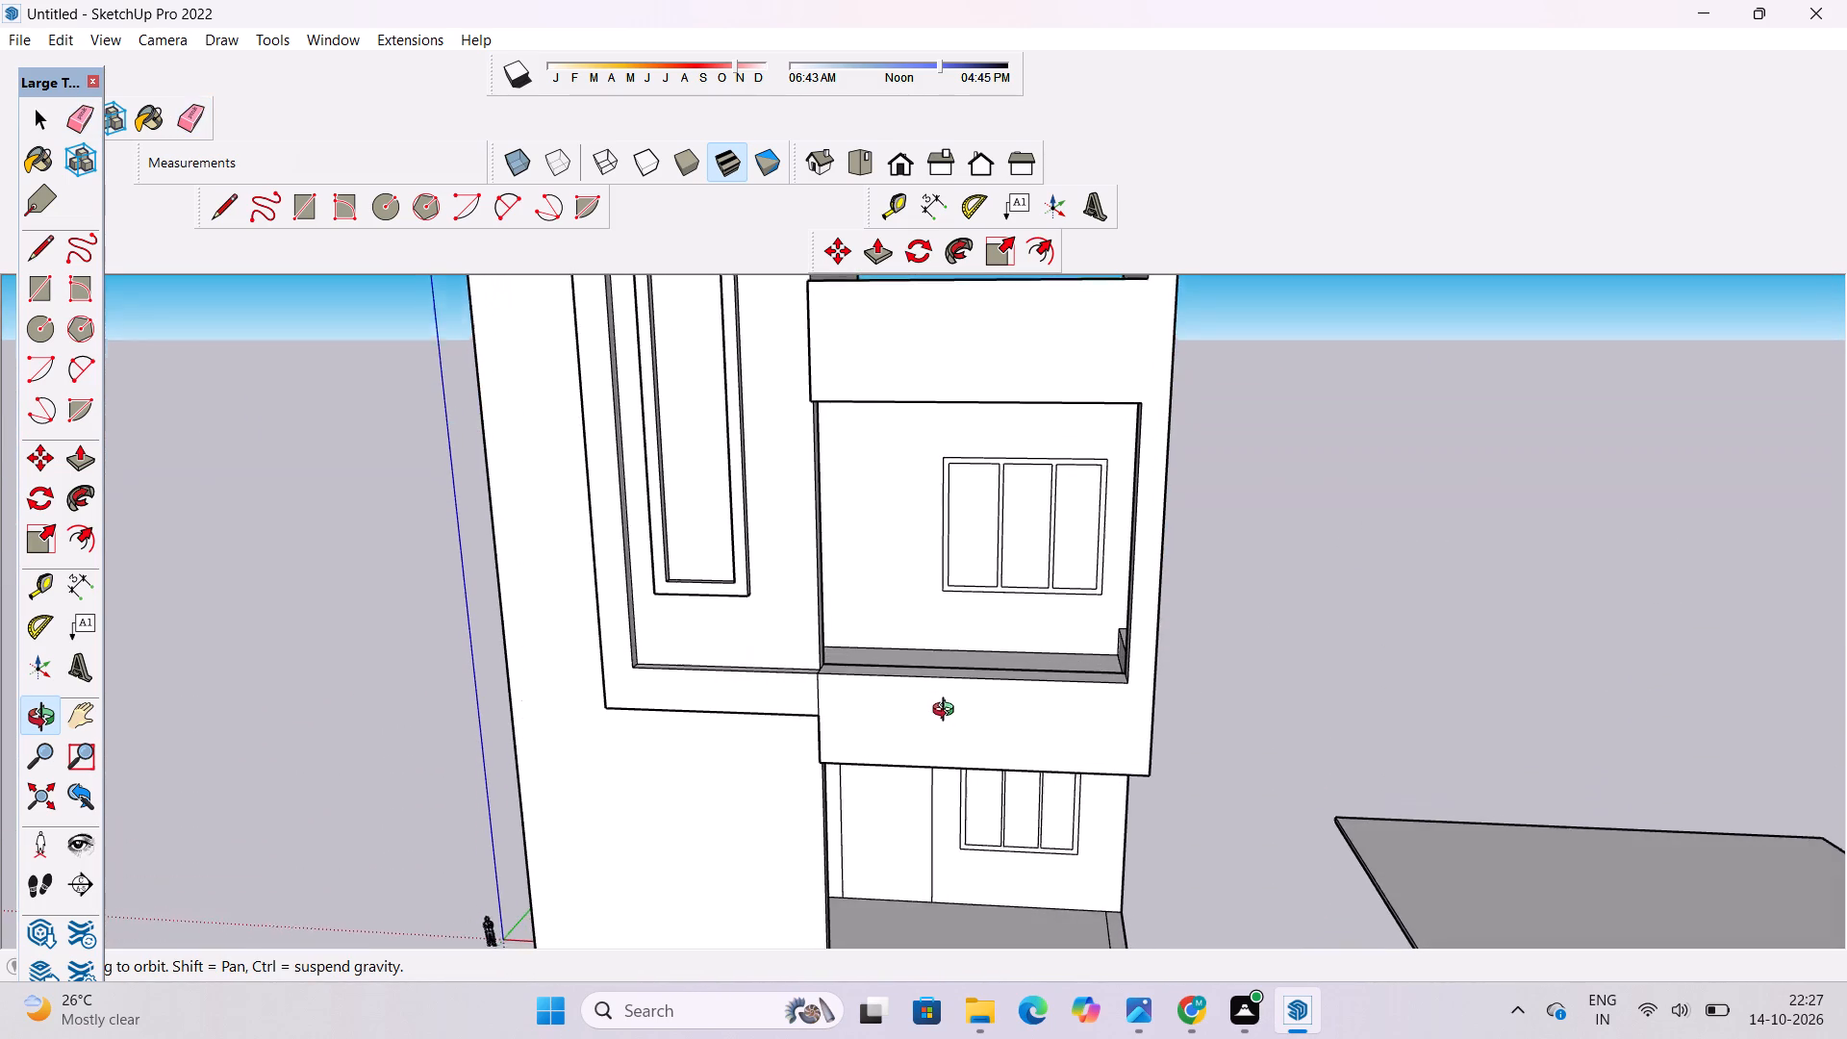
left_click_drag(948, 712, 948, 713)
scroll(928, 686, "up", 1)
left_click_drag(929, 667, 940, 696, "shift")
left_click(940, 687)
key("r")
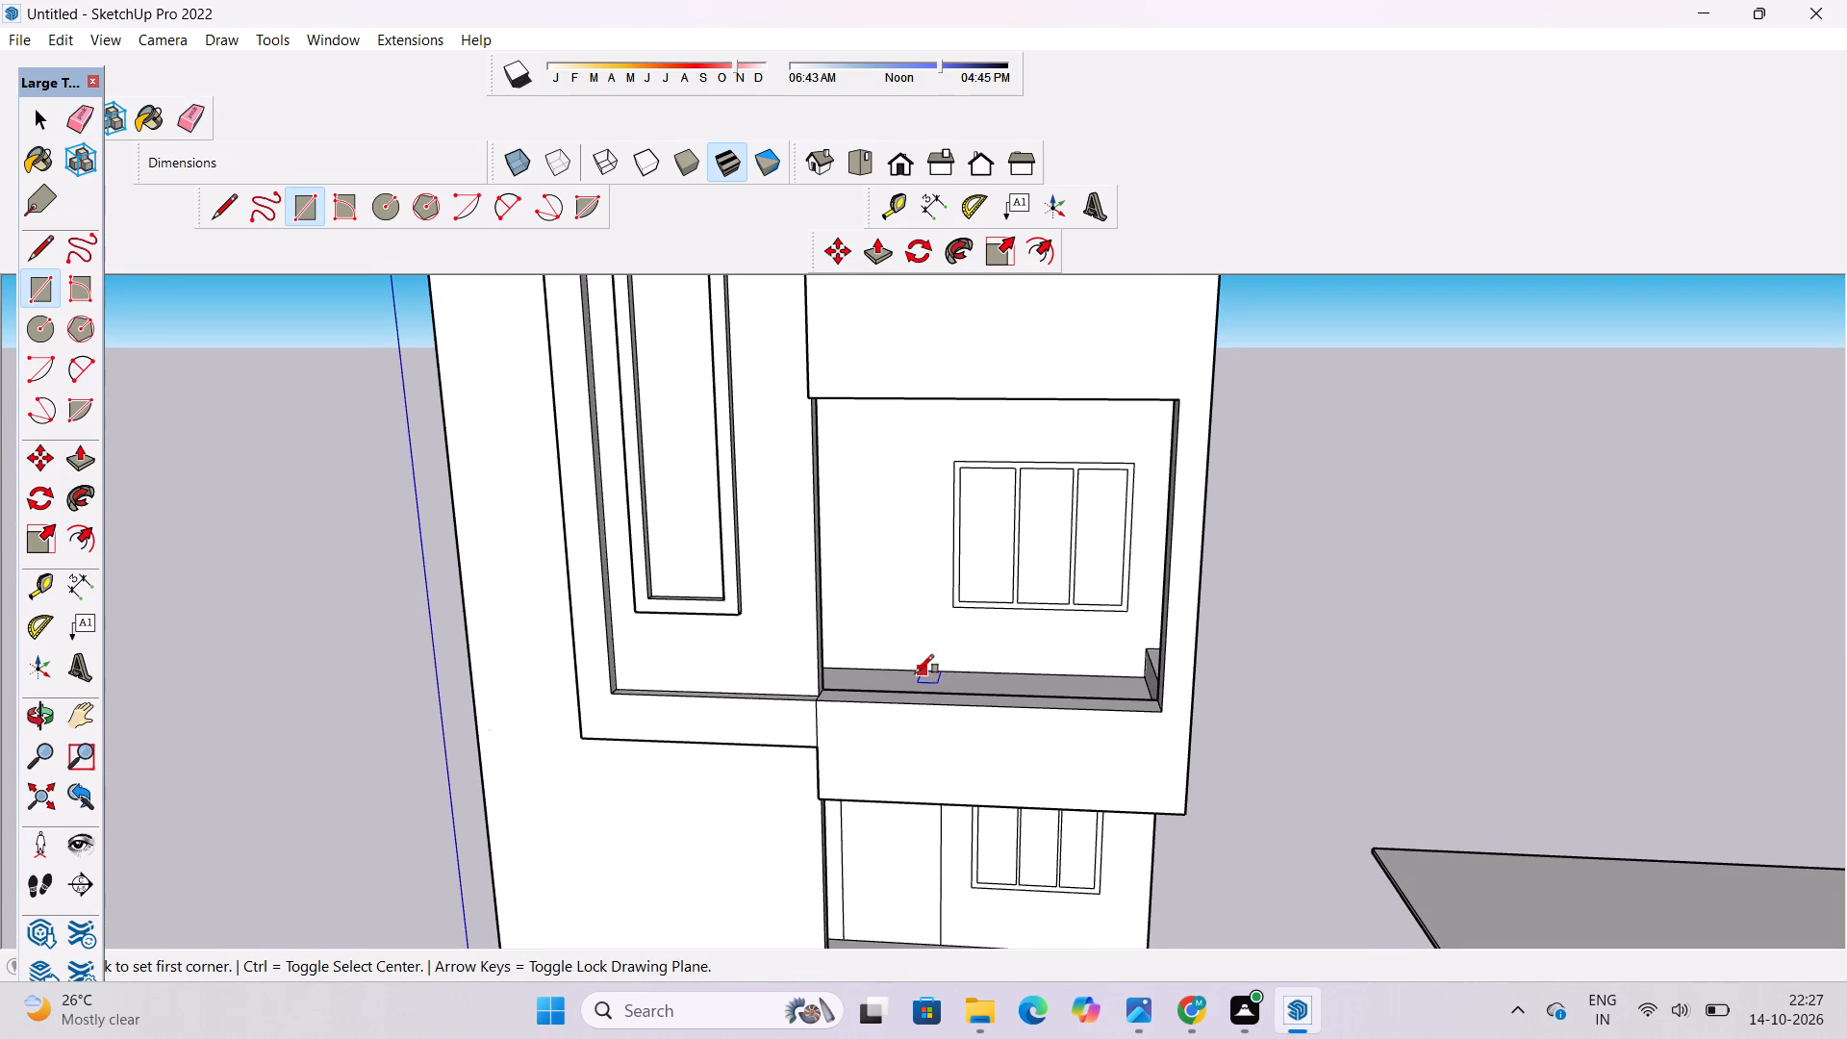
scroll(838, 663, "up", 3)
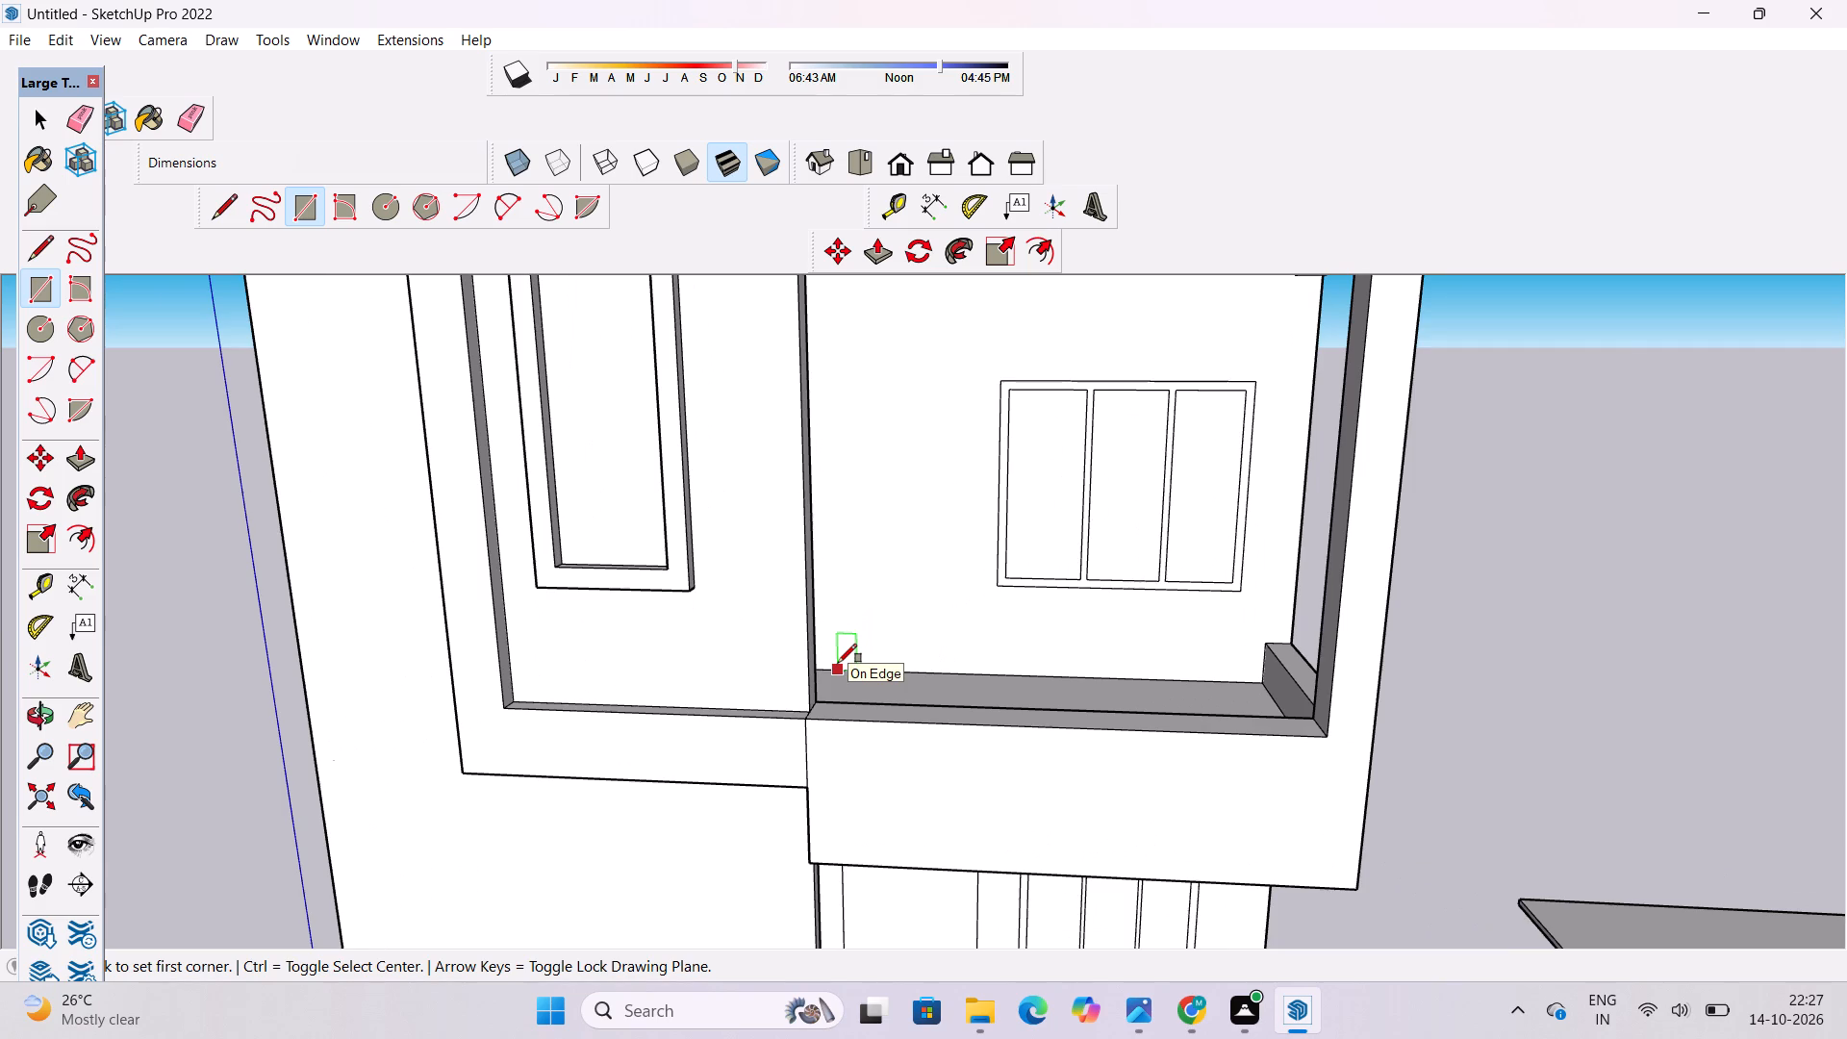
scroll(838, 663, "up", 4)
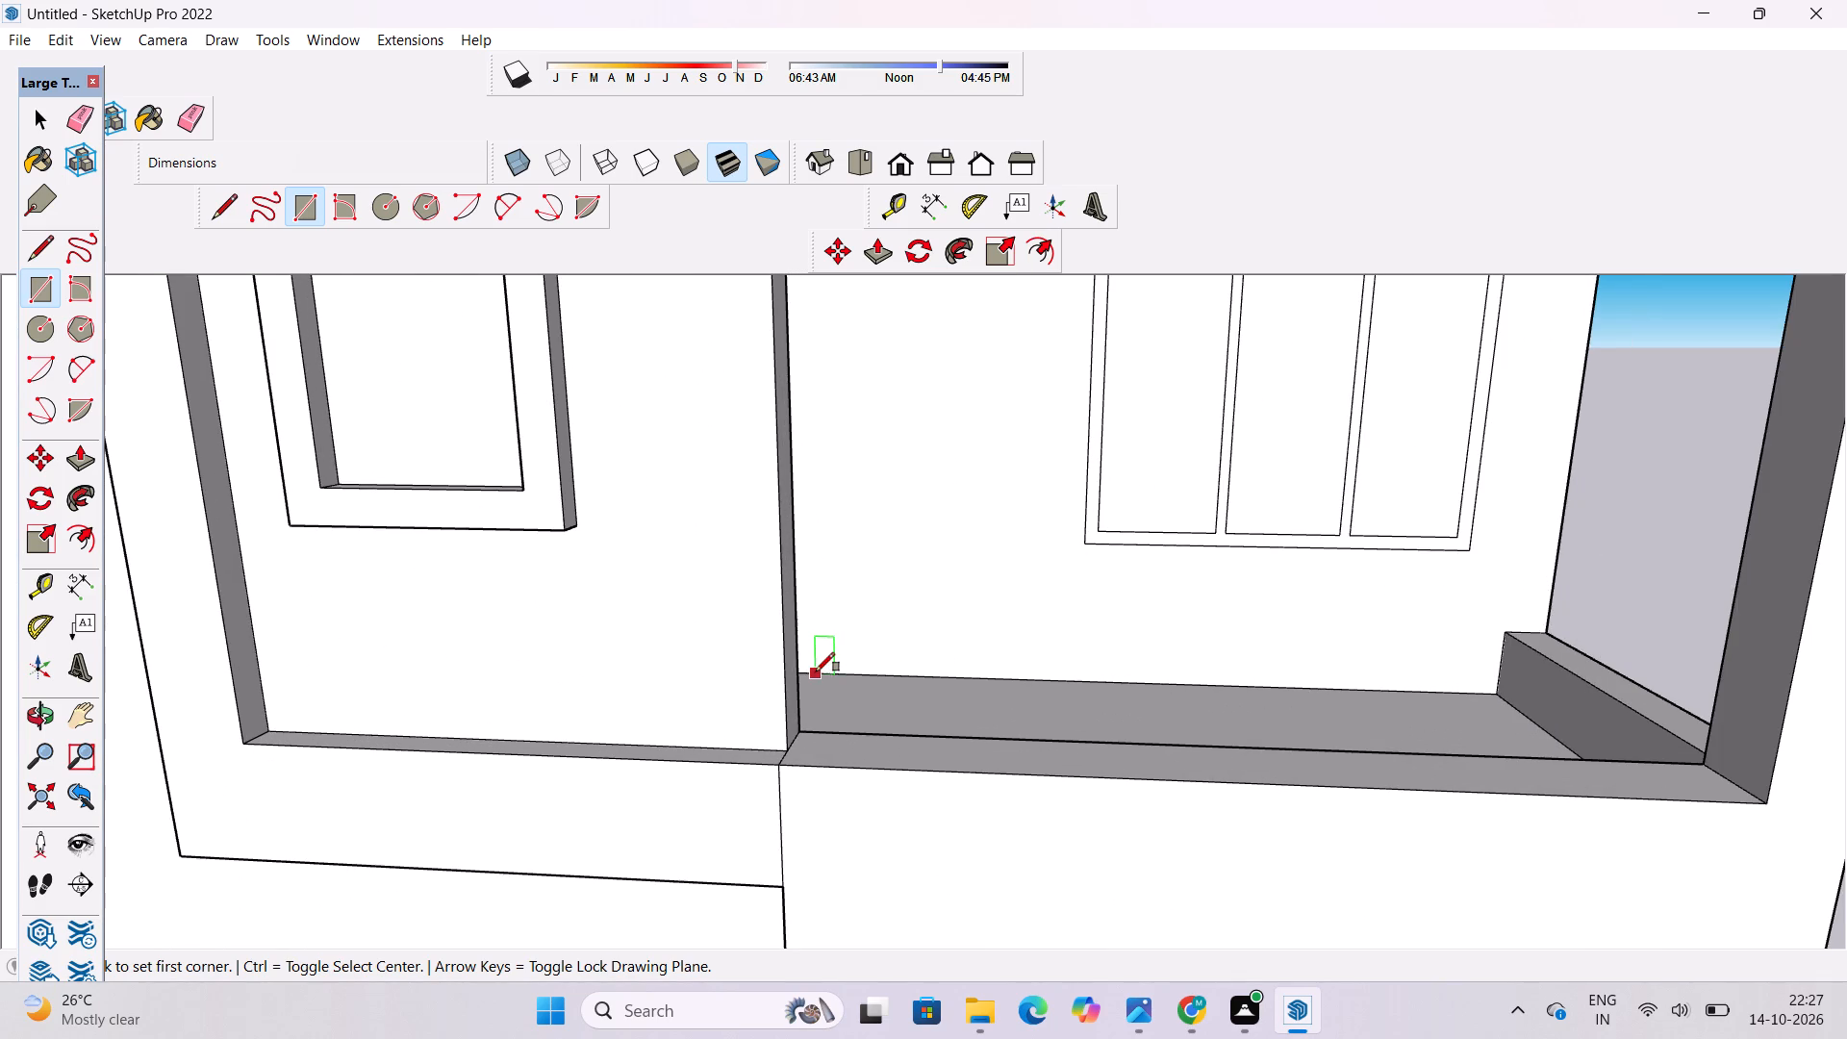
left_click(816, 672)
scroll(816, 672, "down", 10)
scroll(835, 532, "up", 5)
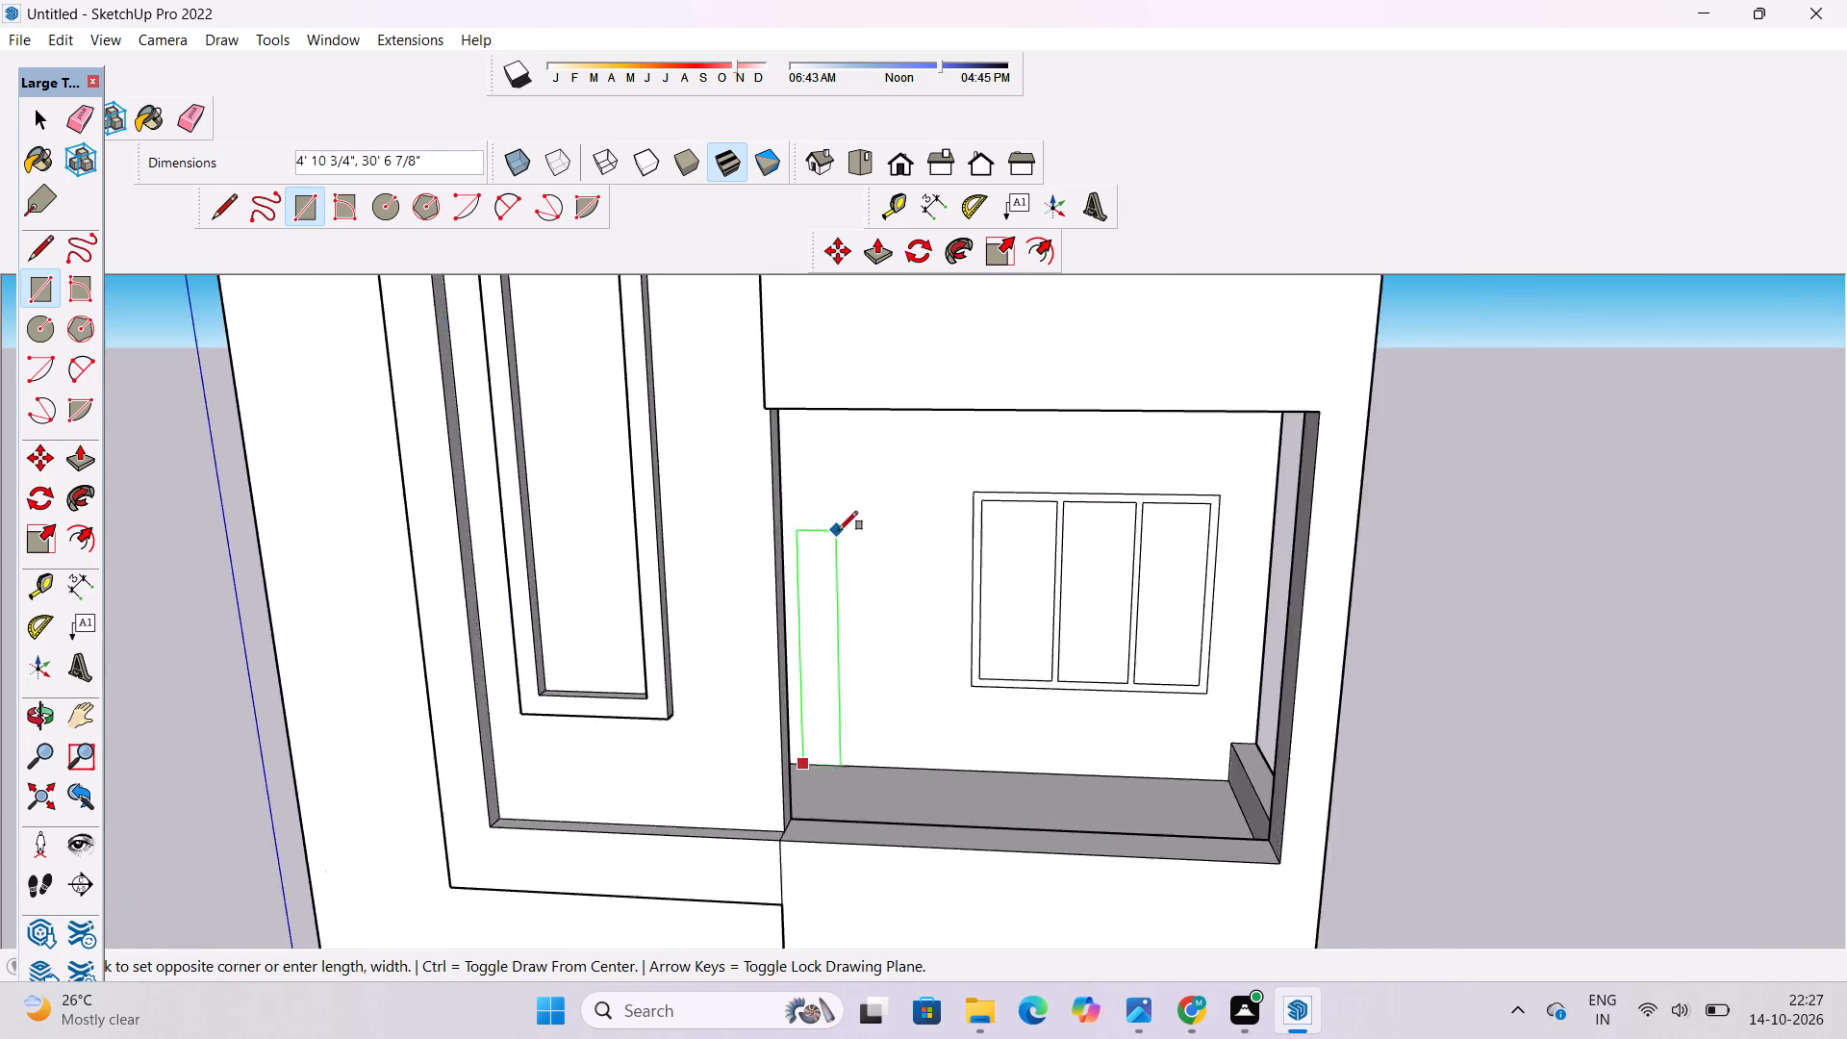
scroll(839, 530, "up", 4)
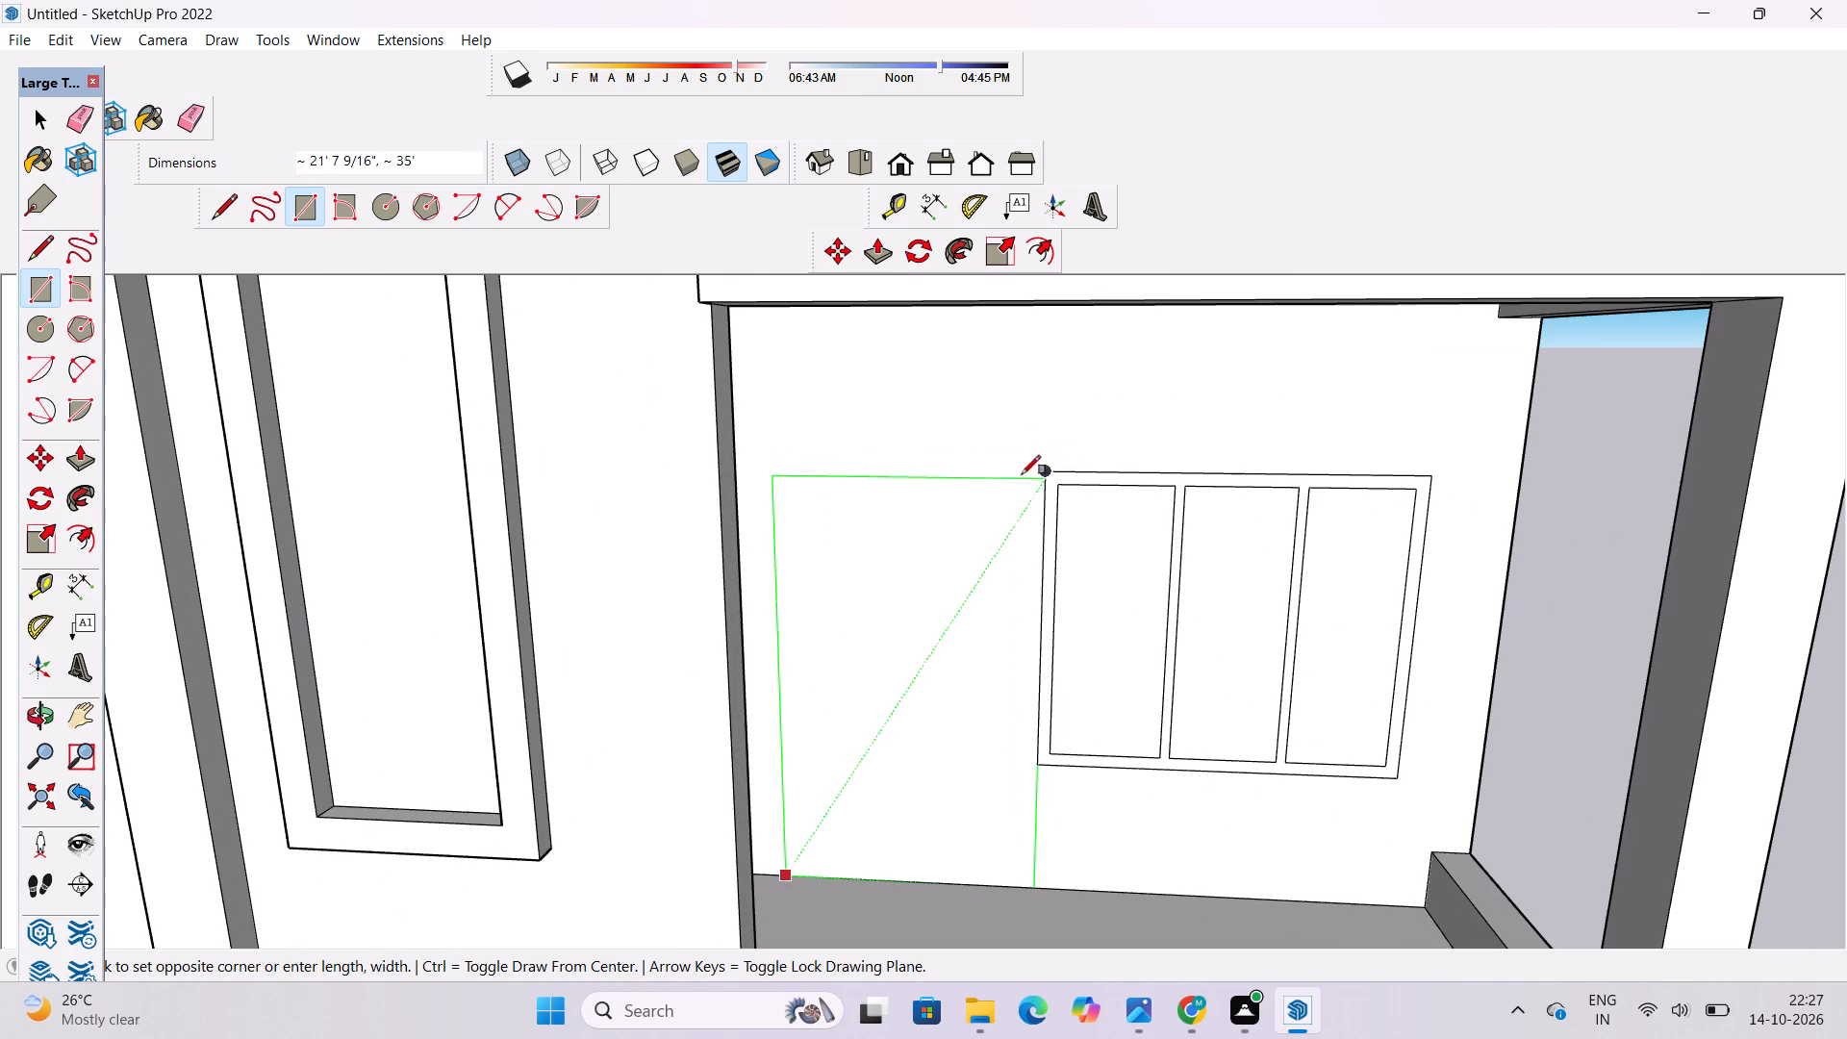
left_click(996, 472)
key("space")
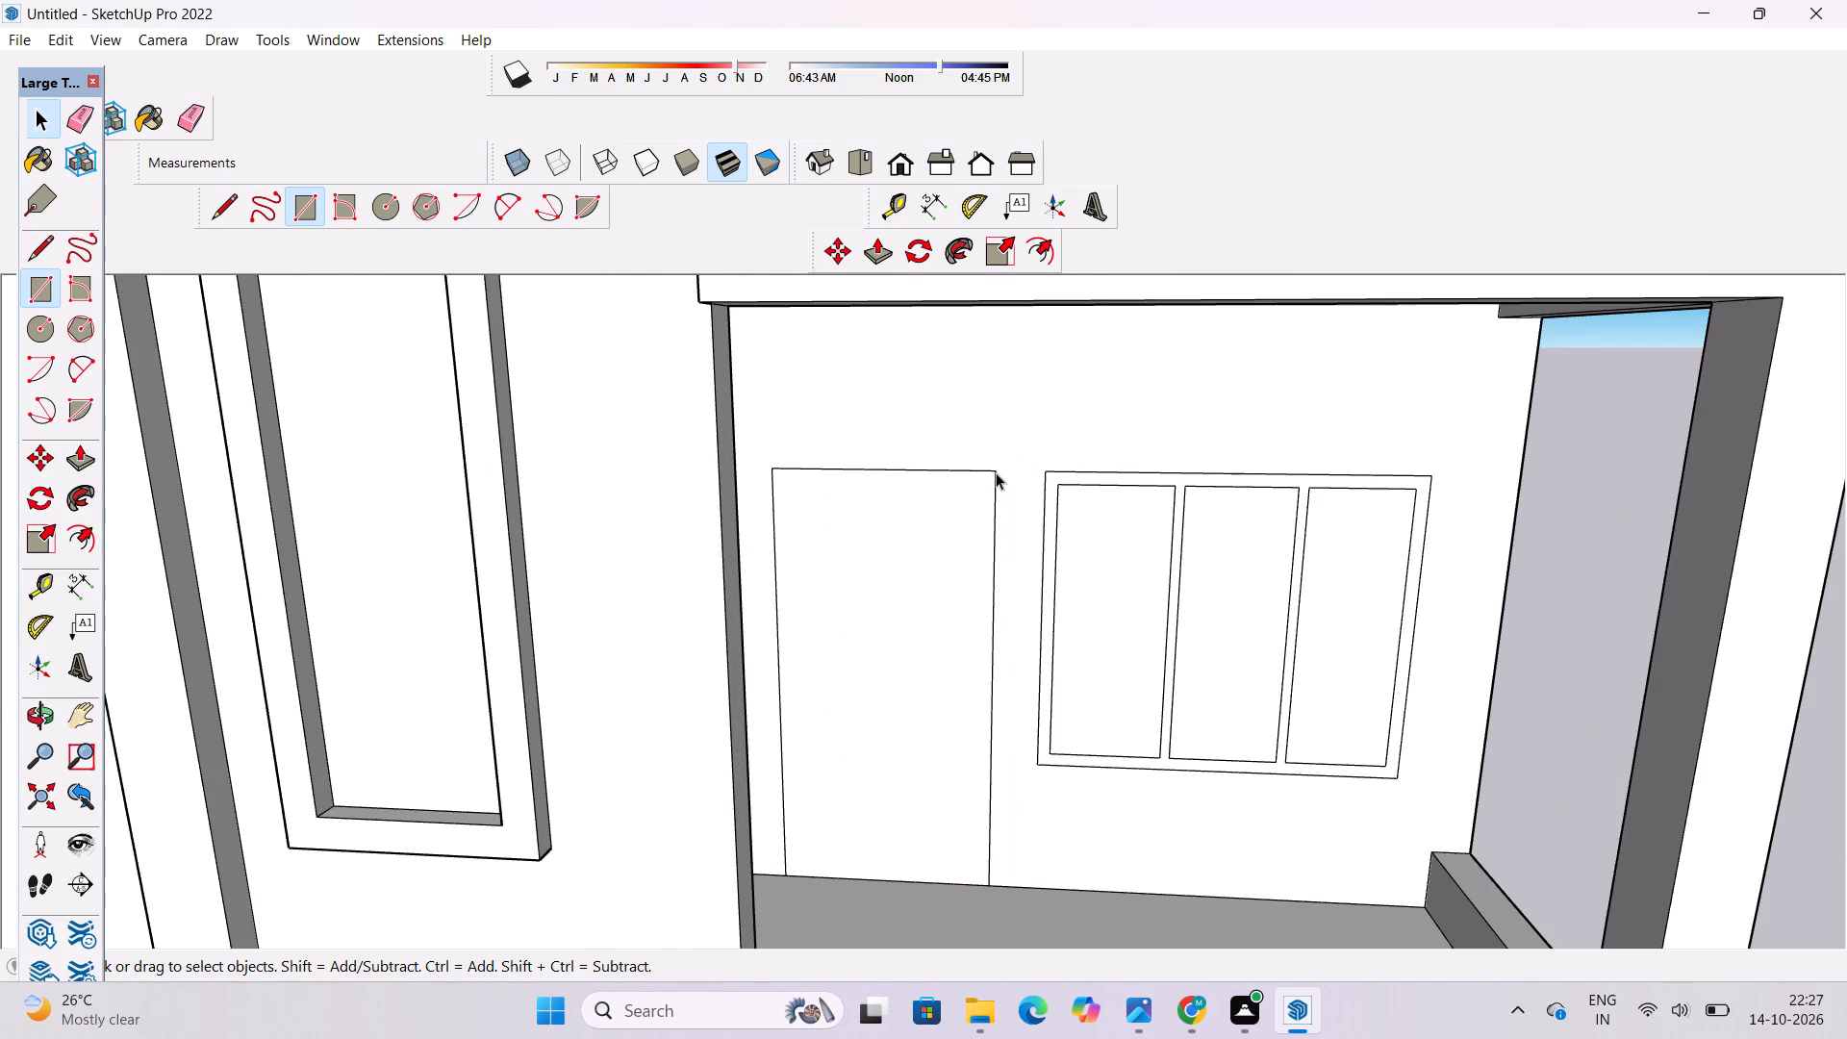
Offset the middle-floor door rectangle inward by 1' to form its frame.
type("o")
scroll(996, 472, "down", 3)
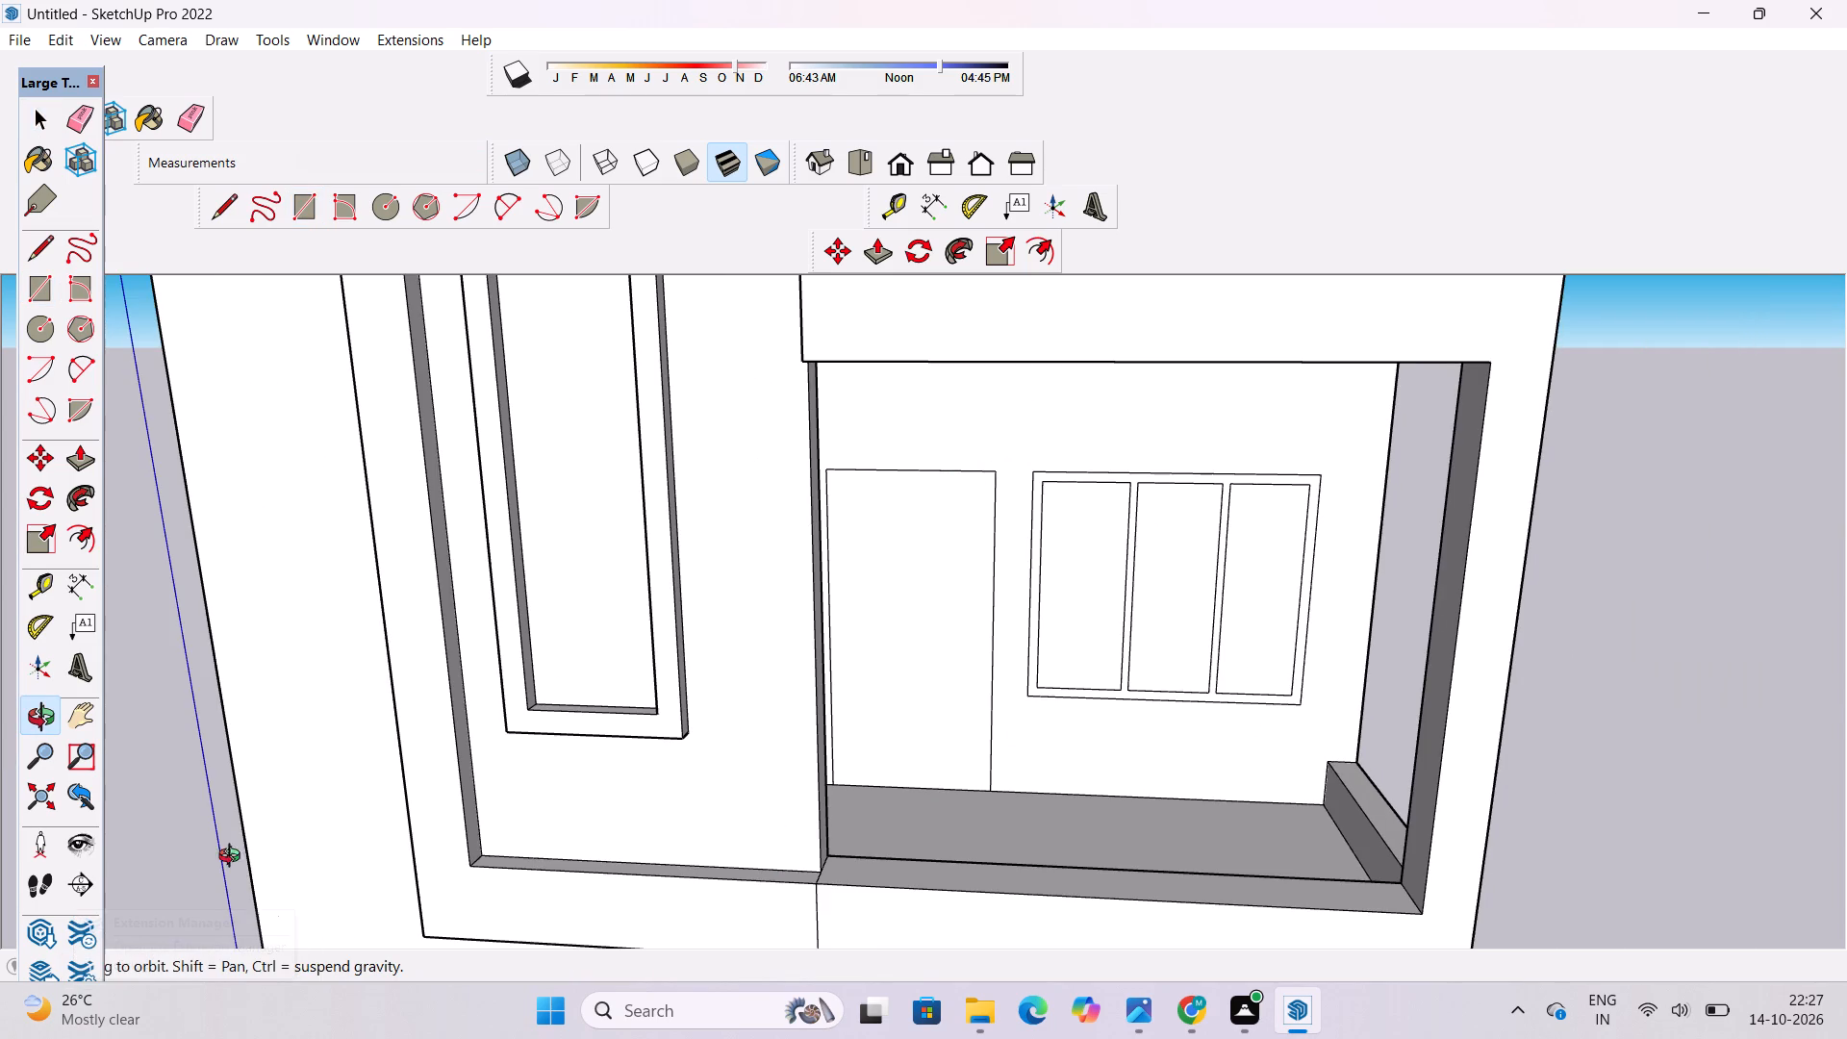
left_click_drag(1288, 566, 1193, 574)
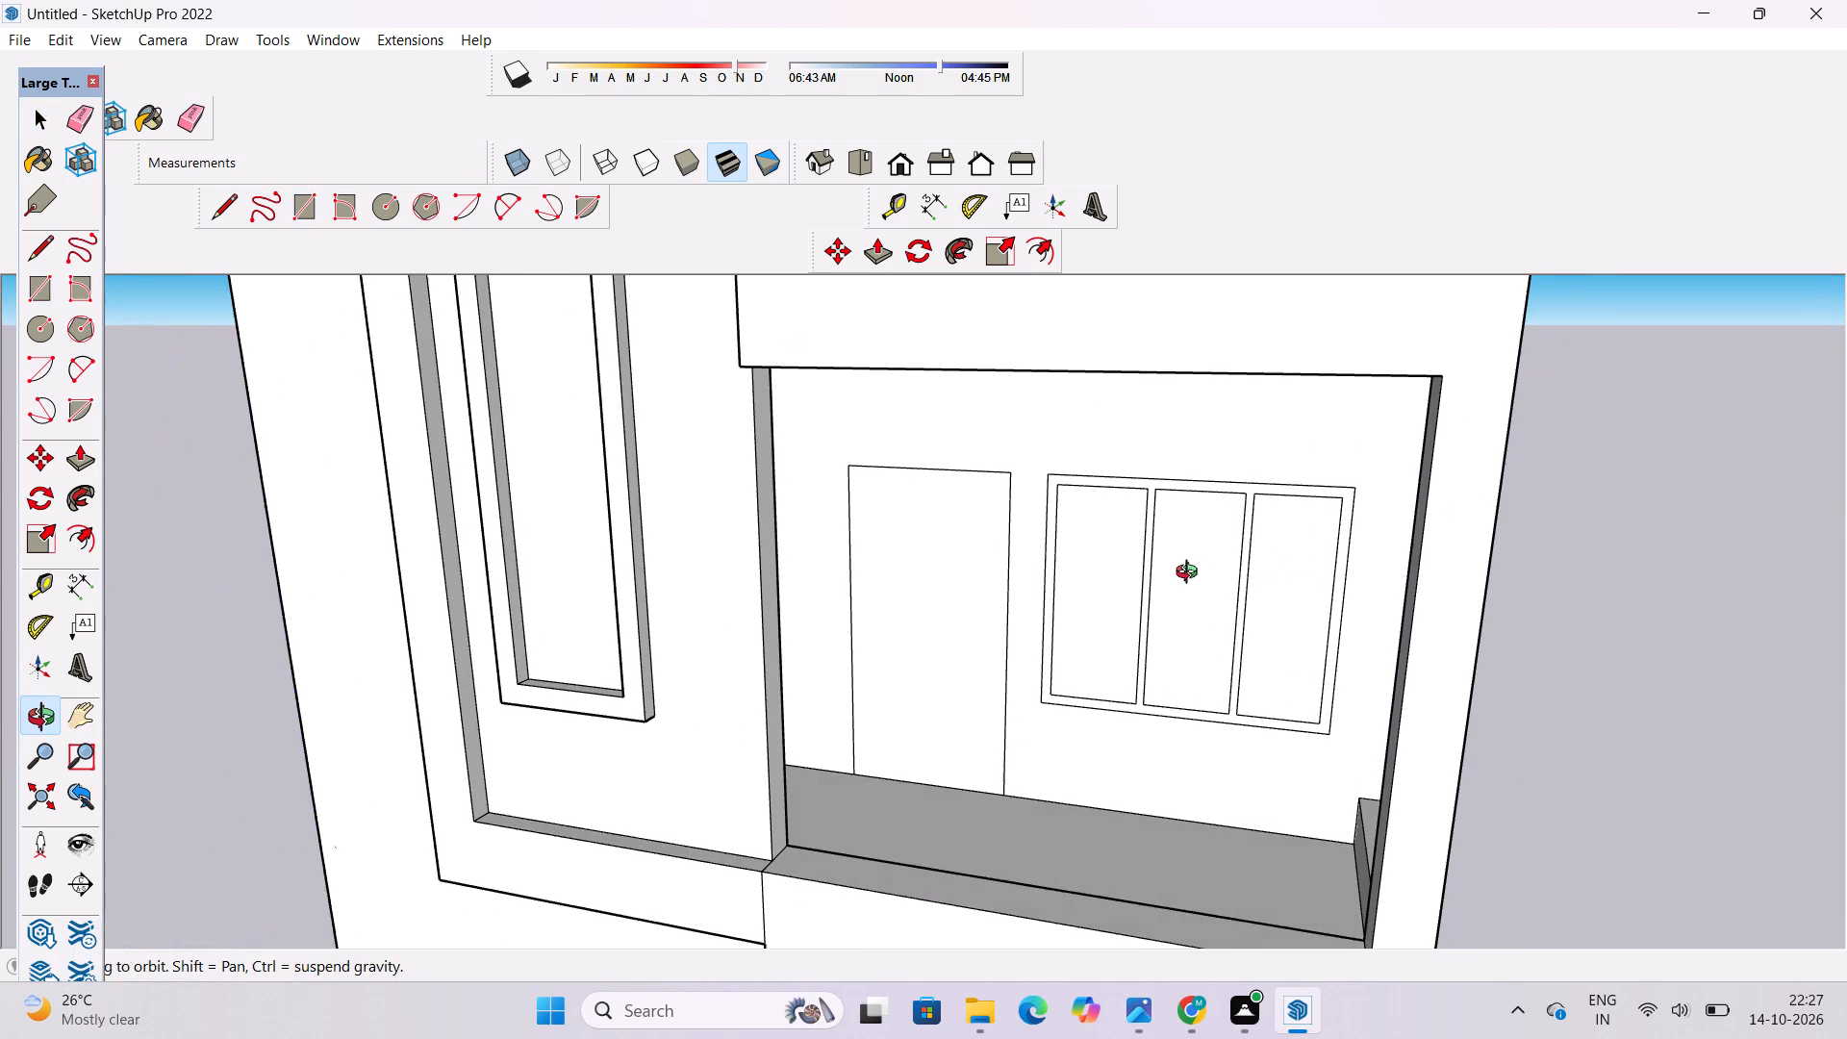
scroll(1056, 559, "up", 1)
left_click_drag(965, 545, 977, 455, "shift")
left_click_drag(977, 455, 970, 481)
left_click_drag(970, 482, 999, 460, "shift")
left_click(999, 460, "shift")
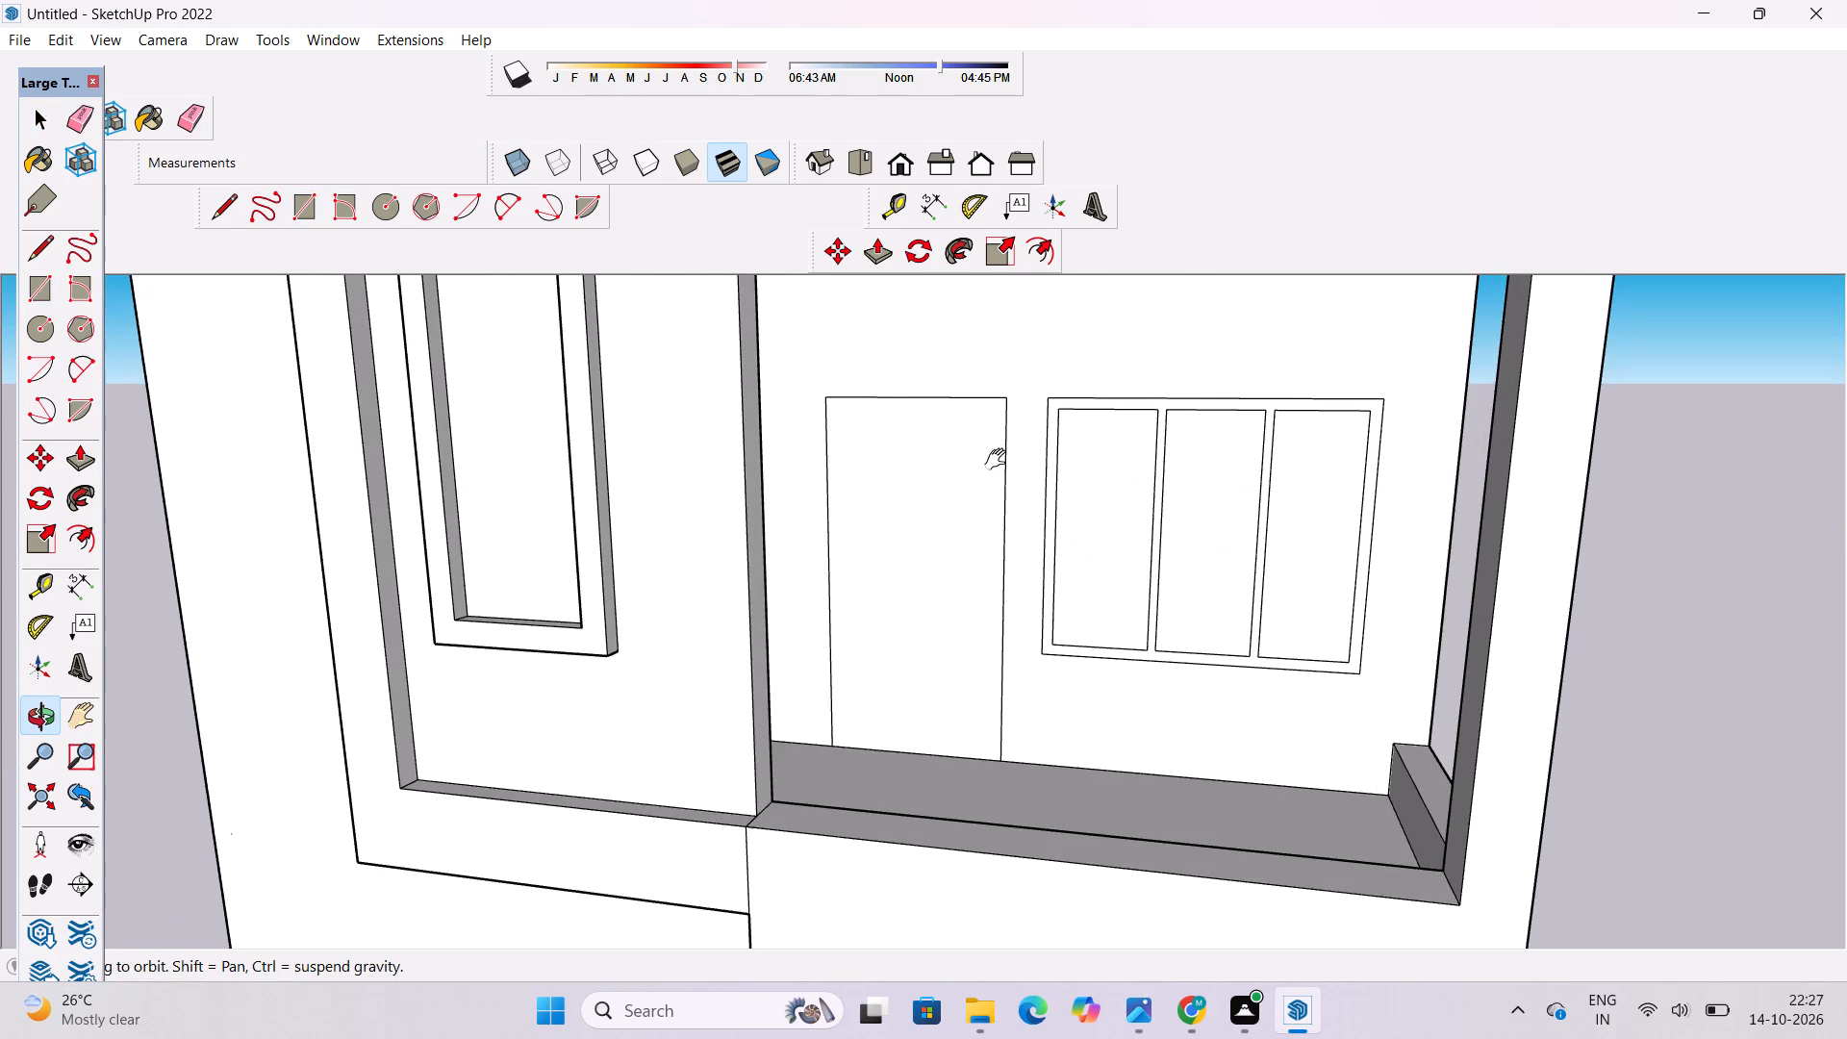
left_click_drag(996, 469, 974, 491)
key("o")
key("f")
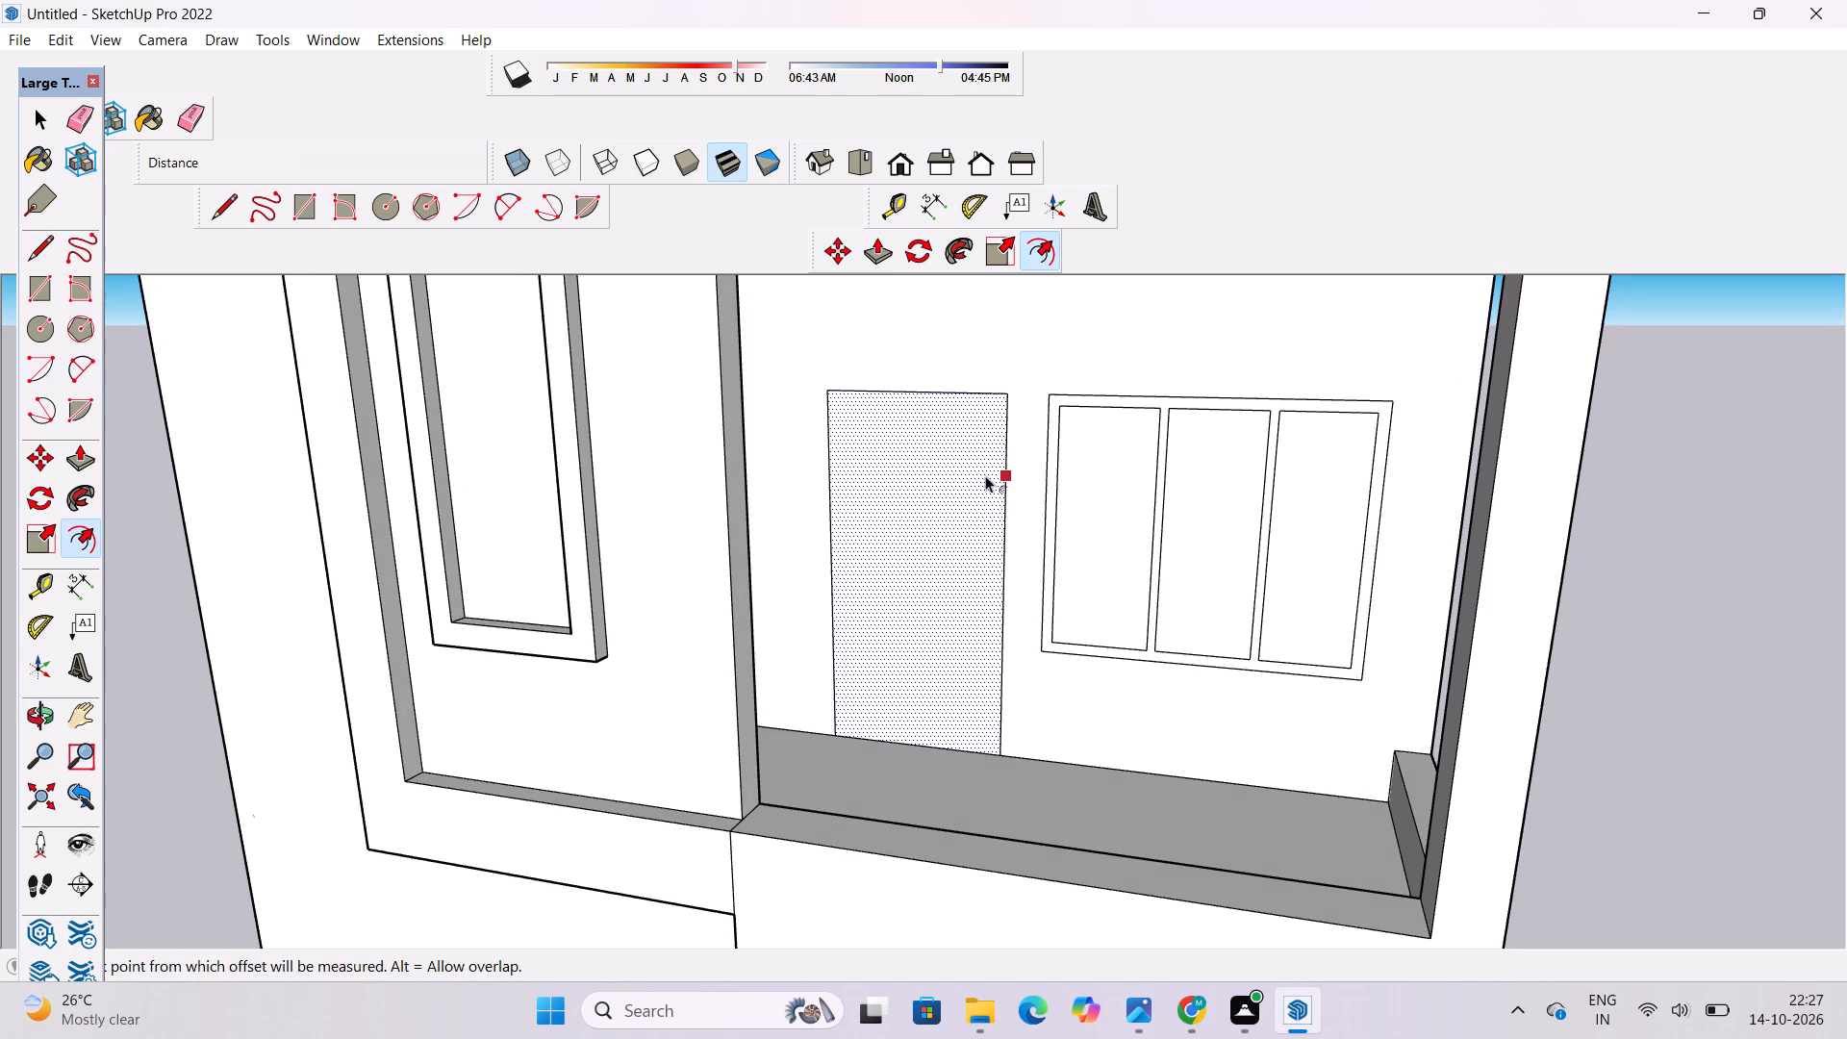
left_click(978, 408)
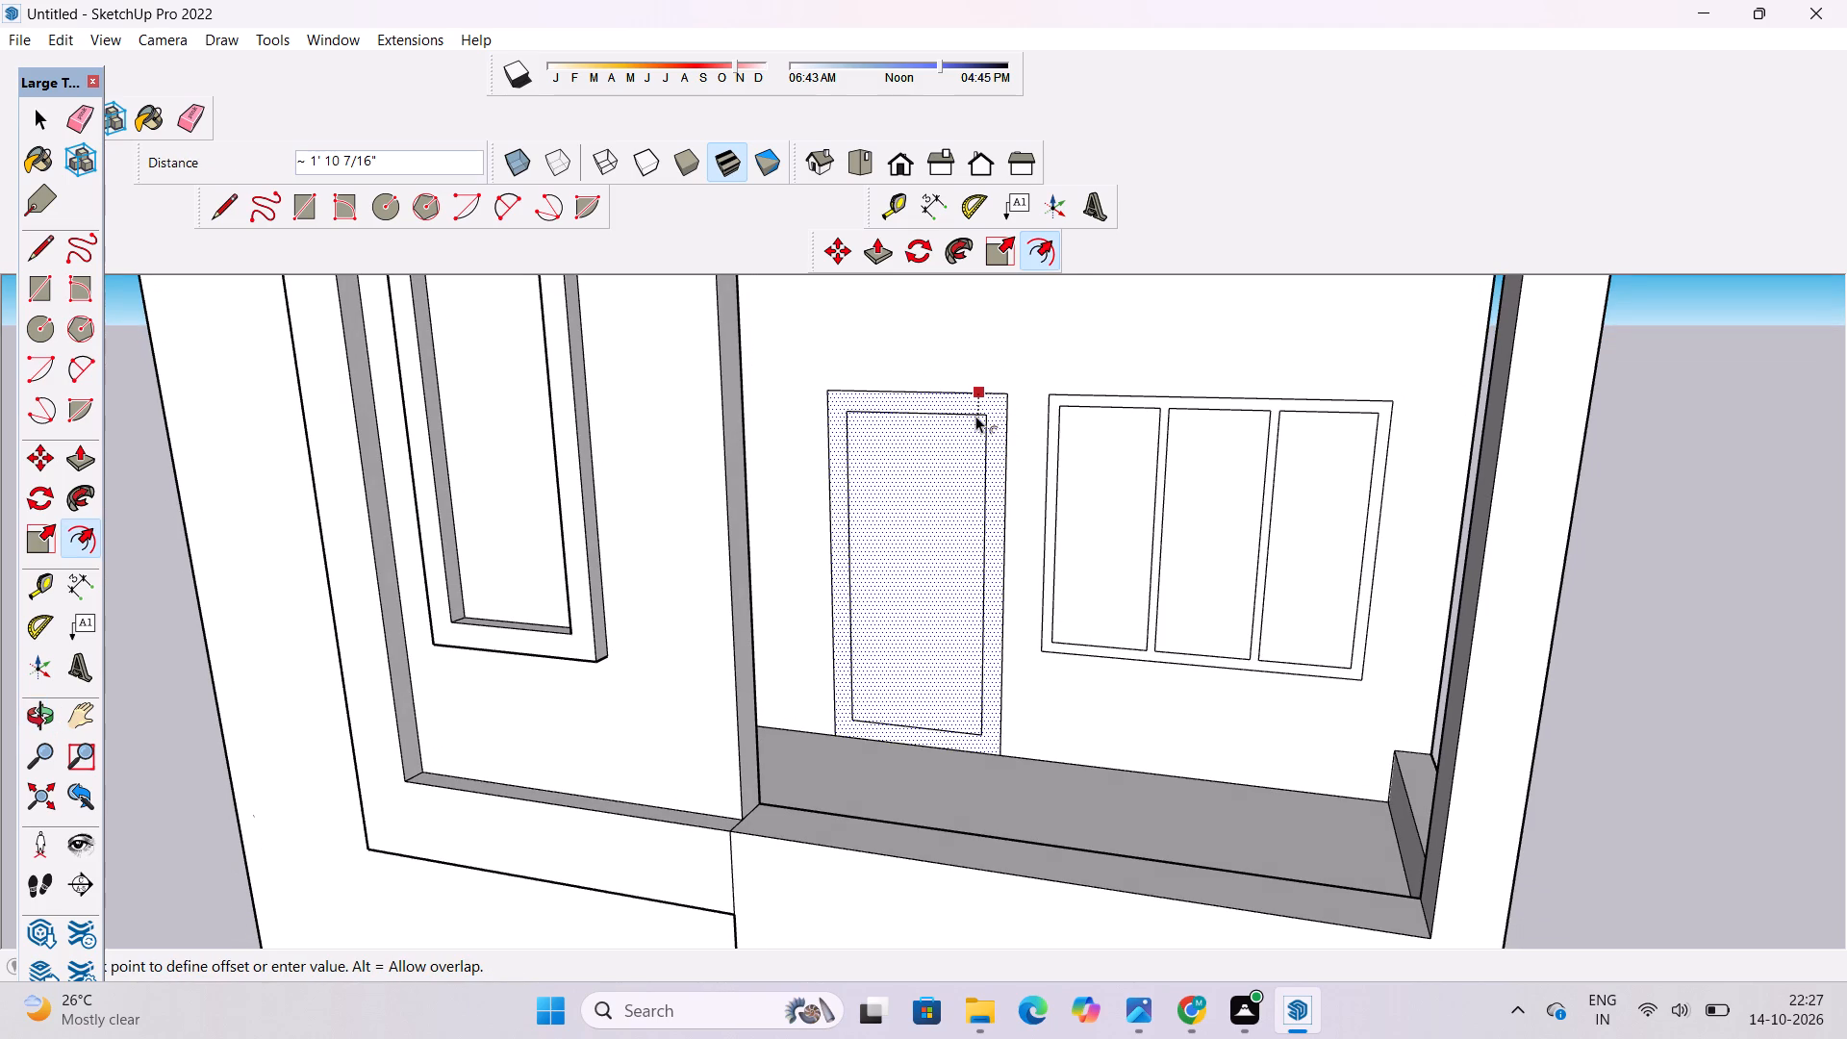
type("1'")
key("Return")
Offset the ground-floor door rectangle inward by 1' to form its frame.
scroll(1075, 161, "down", 3)
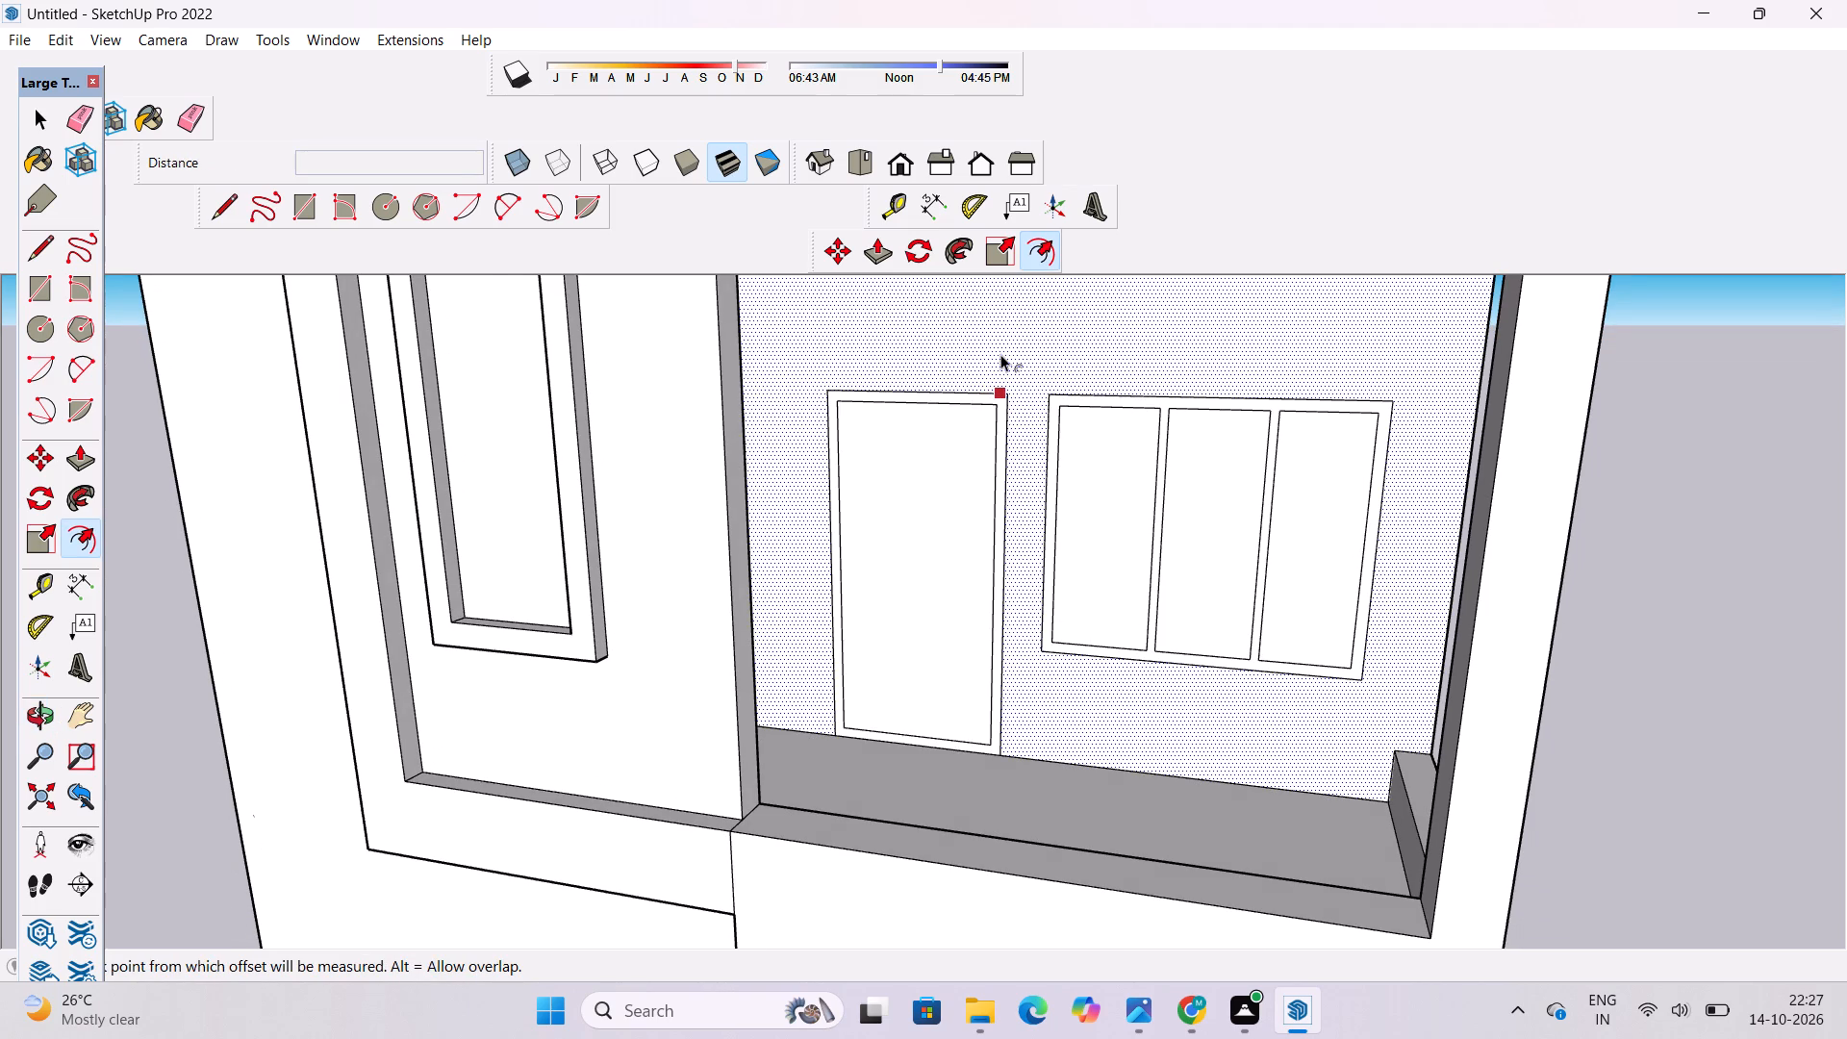
scroll(1000, 356, "down", 10)
scroll(968, 589, "up", 2)
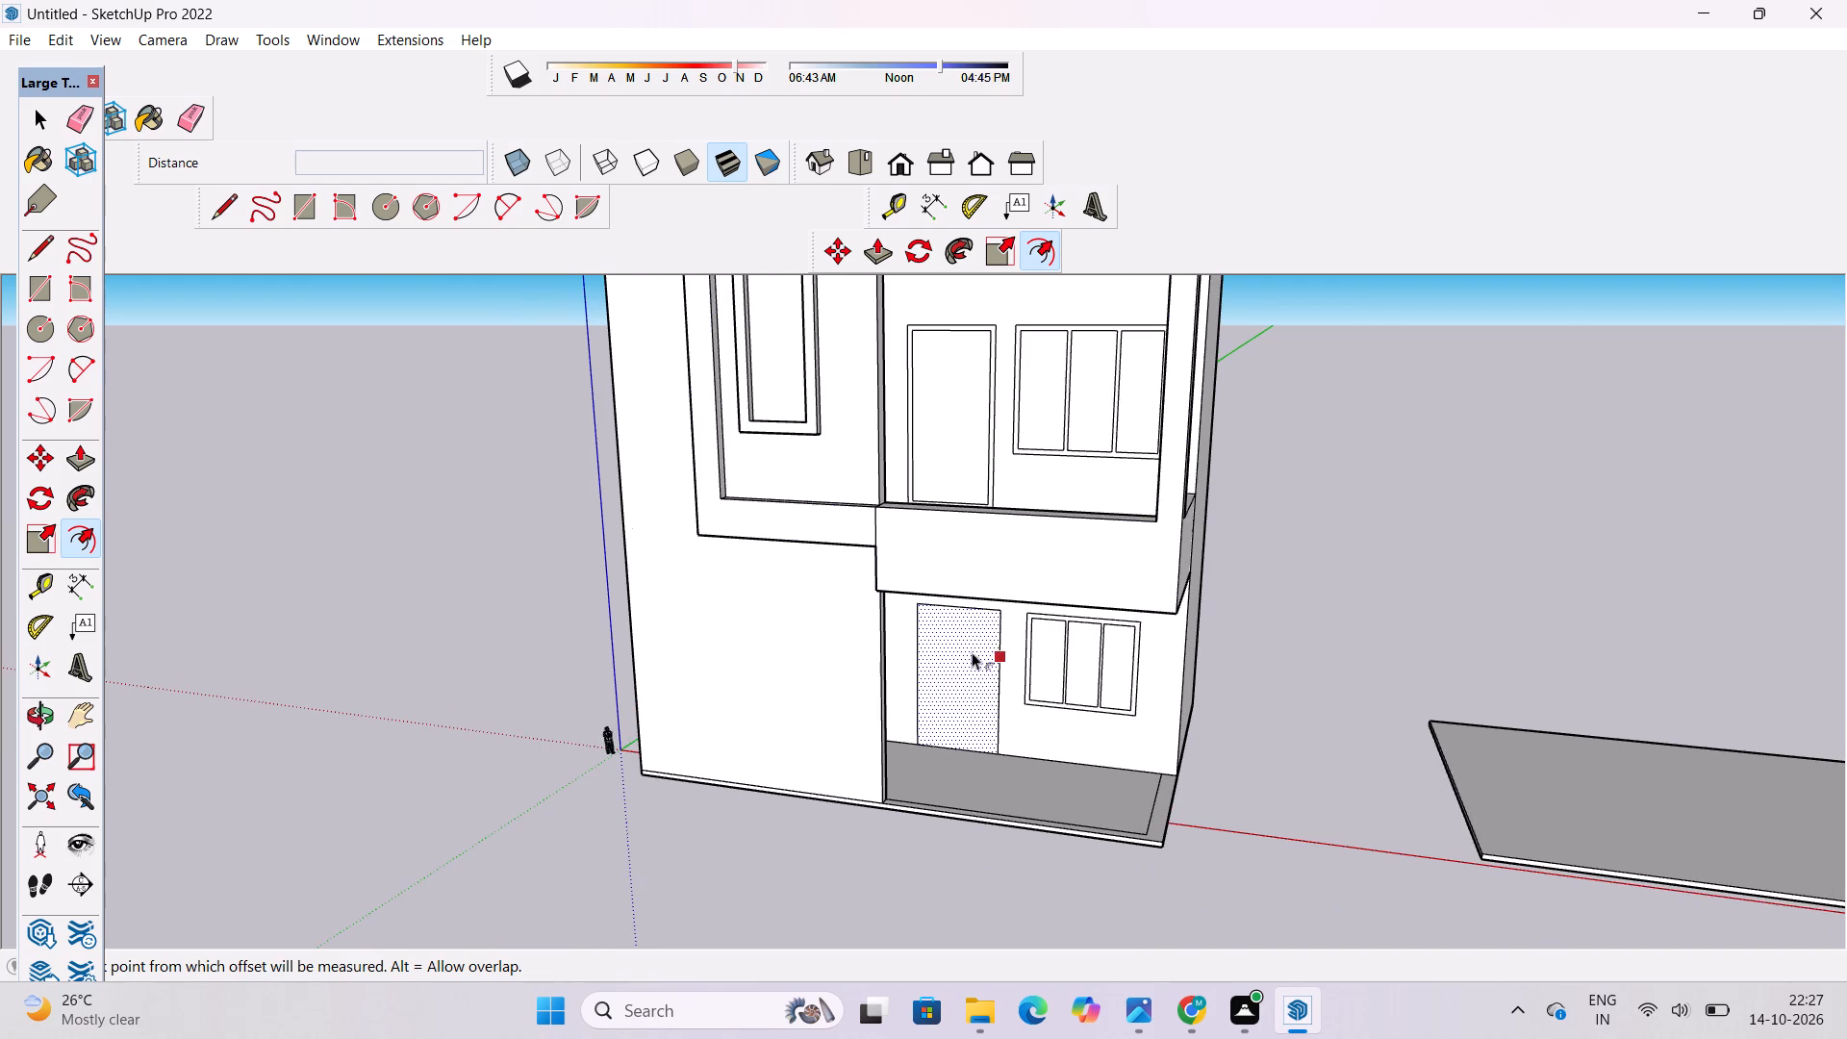
scroll(973, 651, "up", 2)
left_click(982, 626)
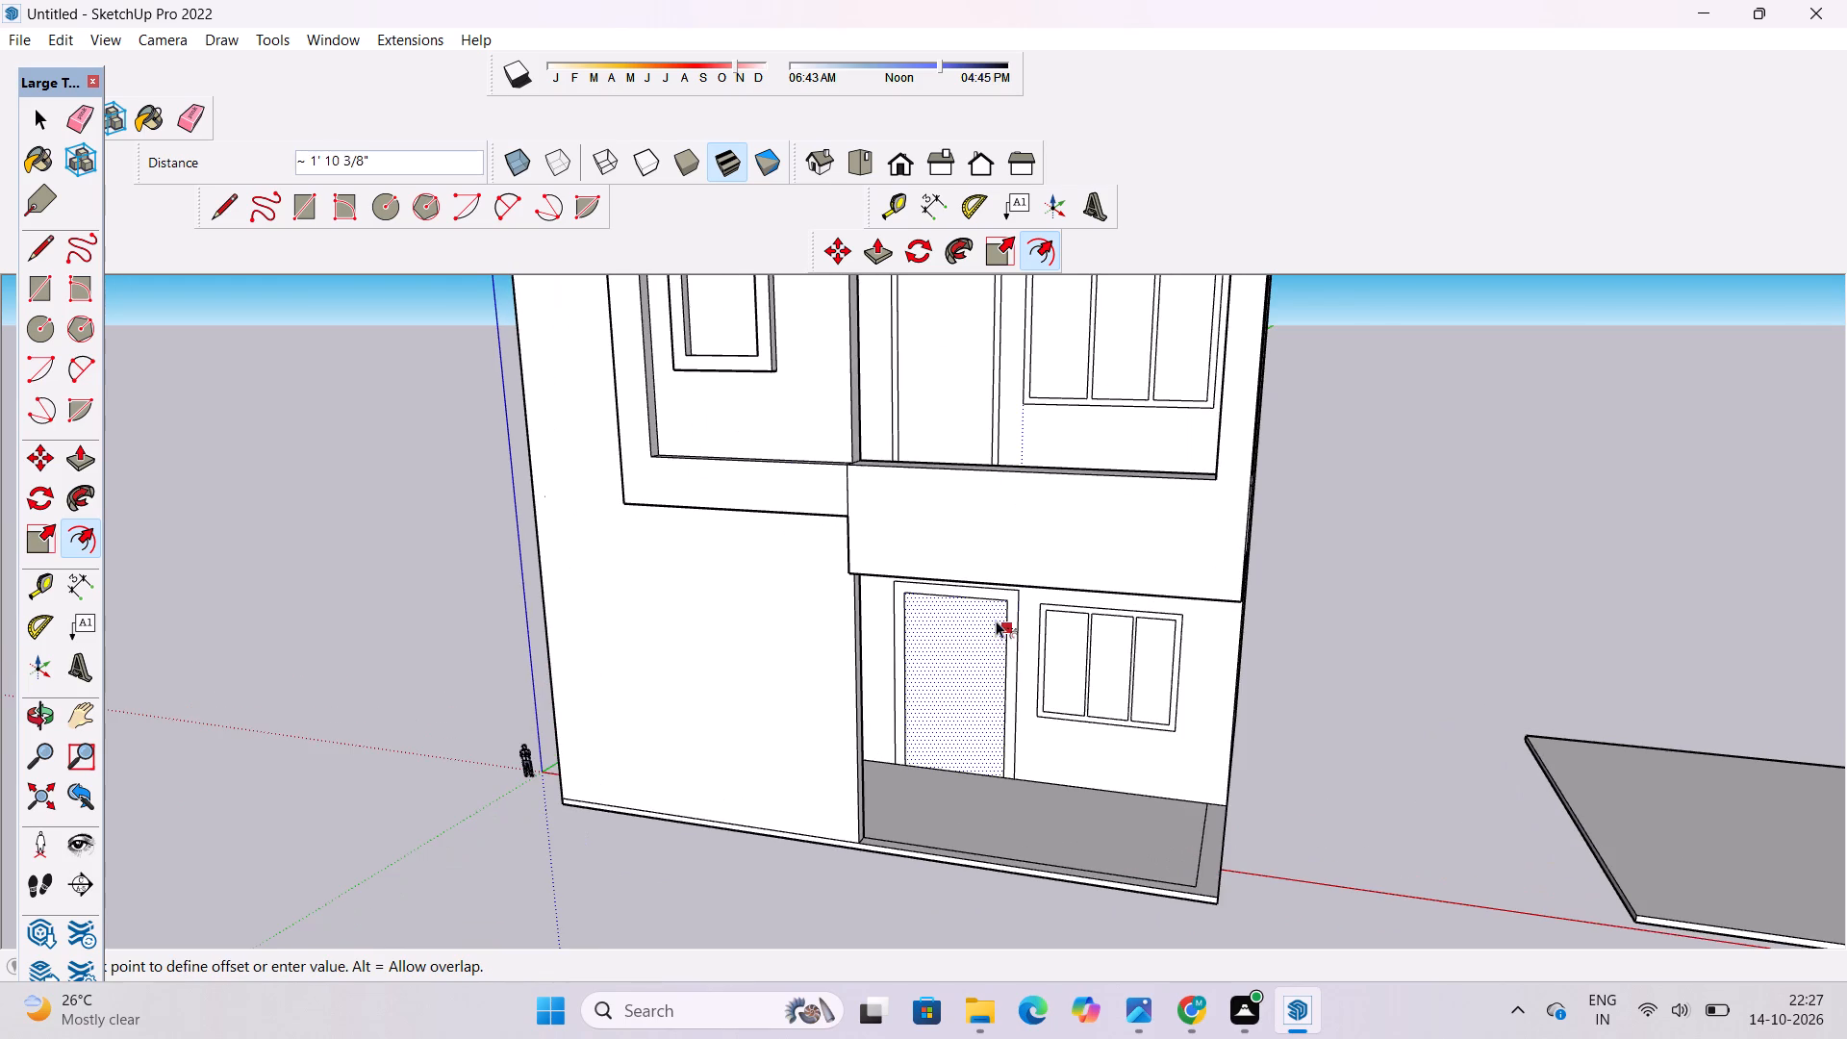
type("1'")
key("Return")
Push the middle-floor door panel 3" into the wall, inside its frame.
key("o")
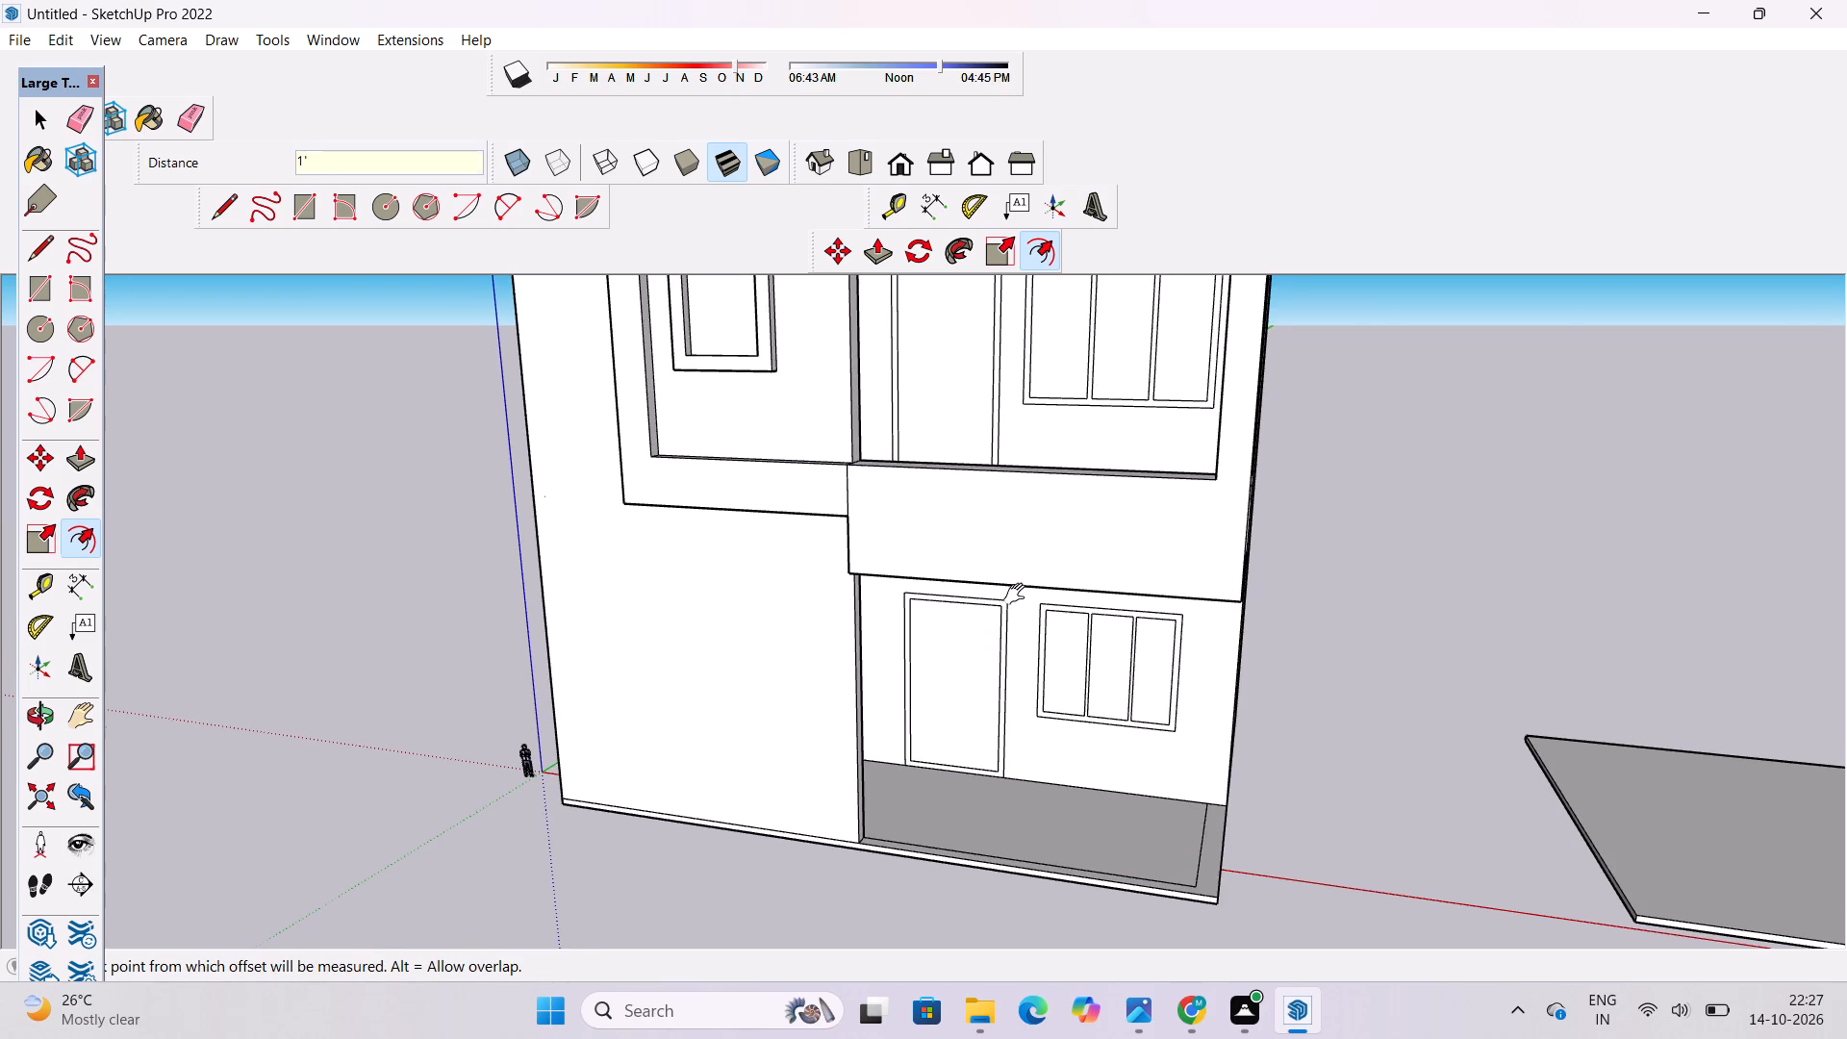
left_click_drag(1019, 595, 961, 734, "shift")
left_click_drag(941, 764, 1053, 776, "shift")
left_click_drag(1053, 776, 837, 783)
scroll(1165, 615, "up", 3)
left_click_drag(1165, 615, 1034, 658, "shift")
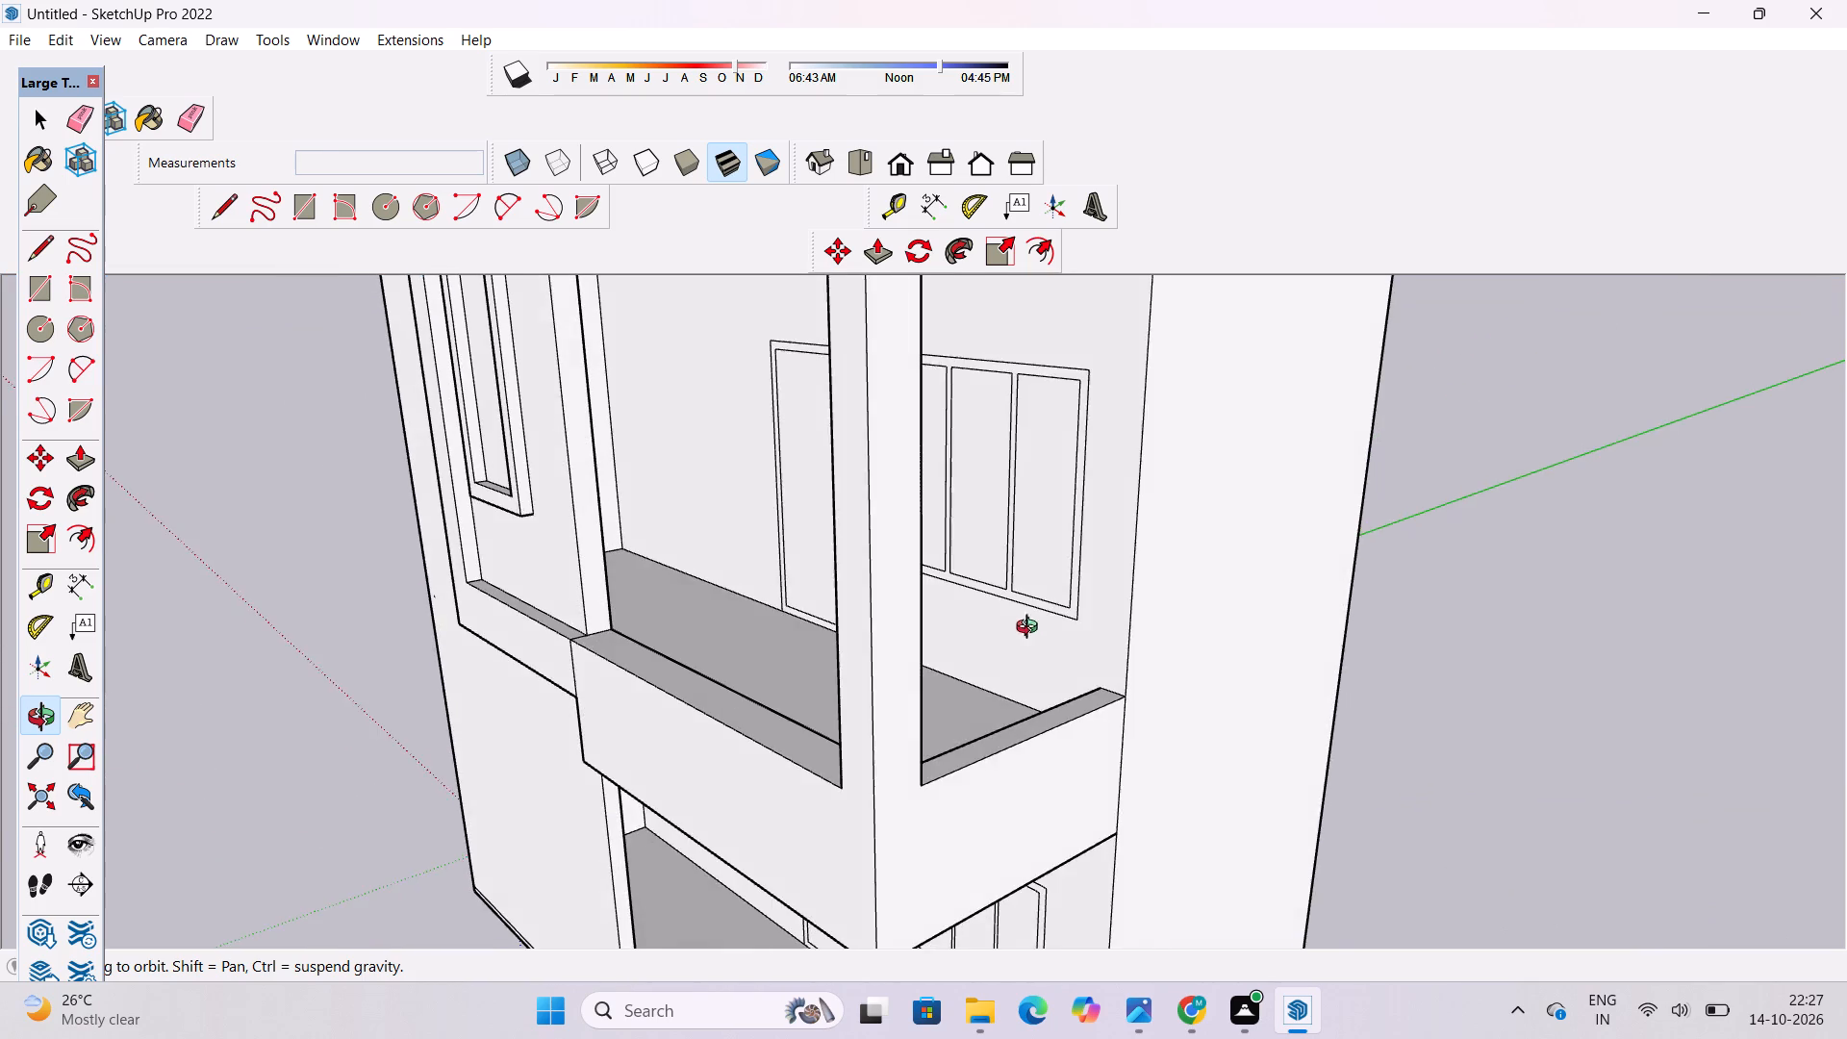
left_click_drag(1031, 626, 1067, 714, "shift")
scroll(881, 688, "up", 1)
left_click_drag(880, 679, 939, 740, "shift")
left_click_drag(939, 740, 976, 692)
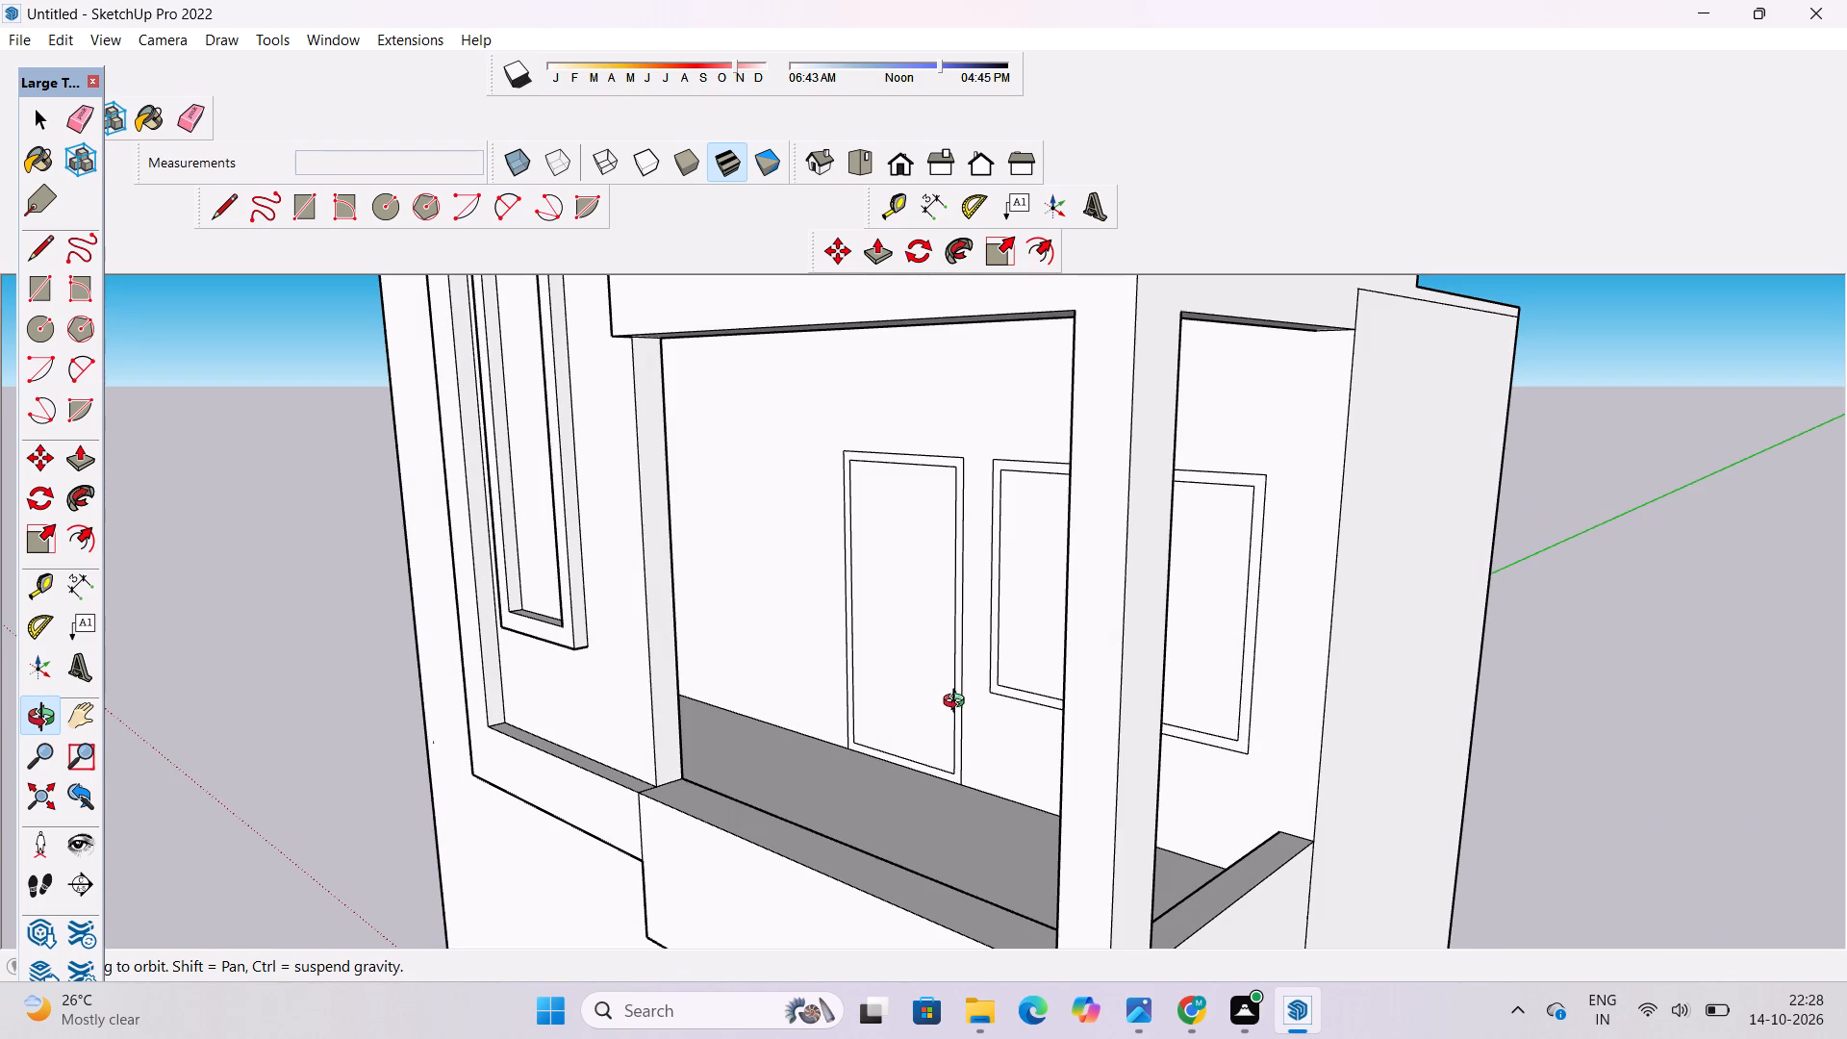
key("p")
left_click(931, 700)
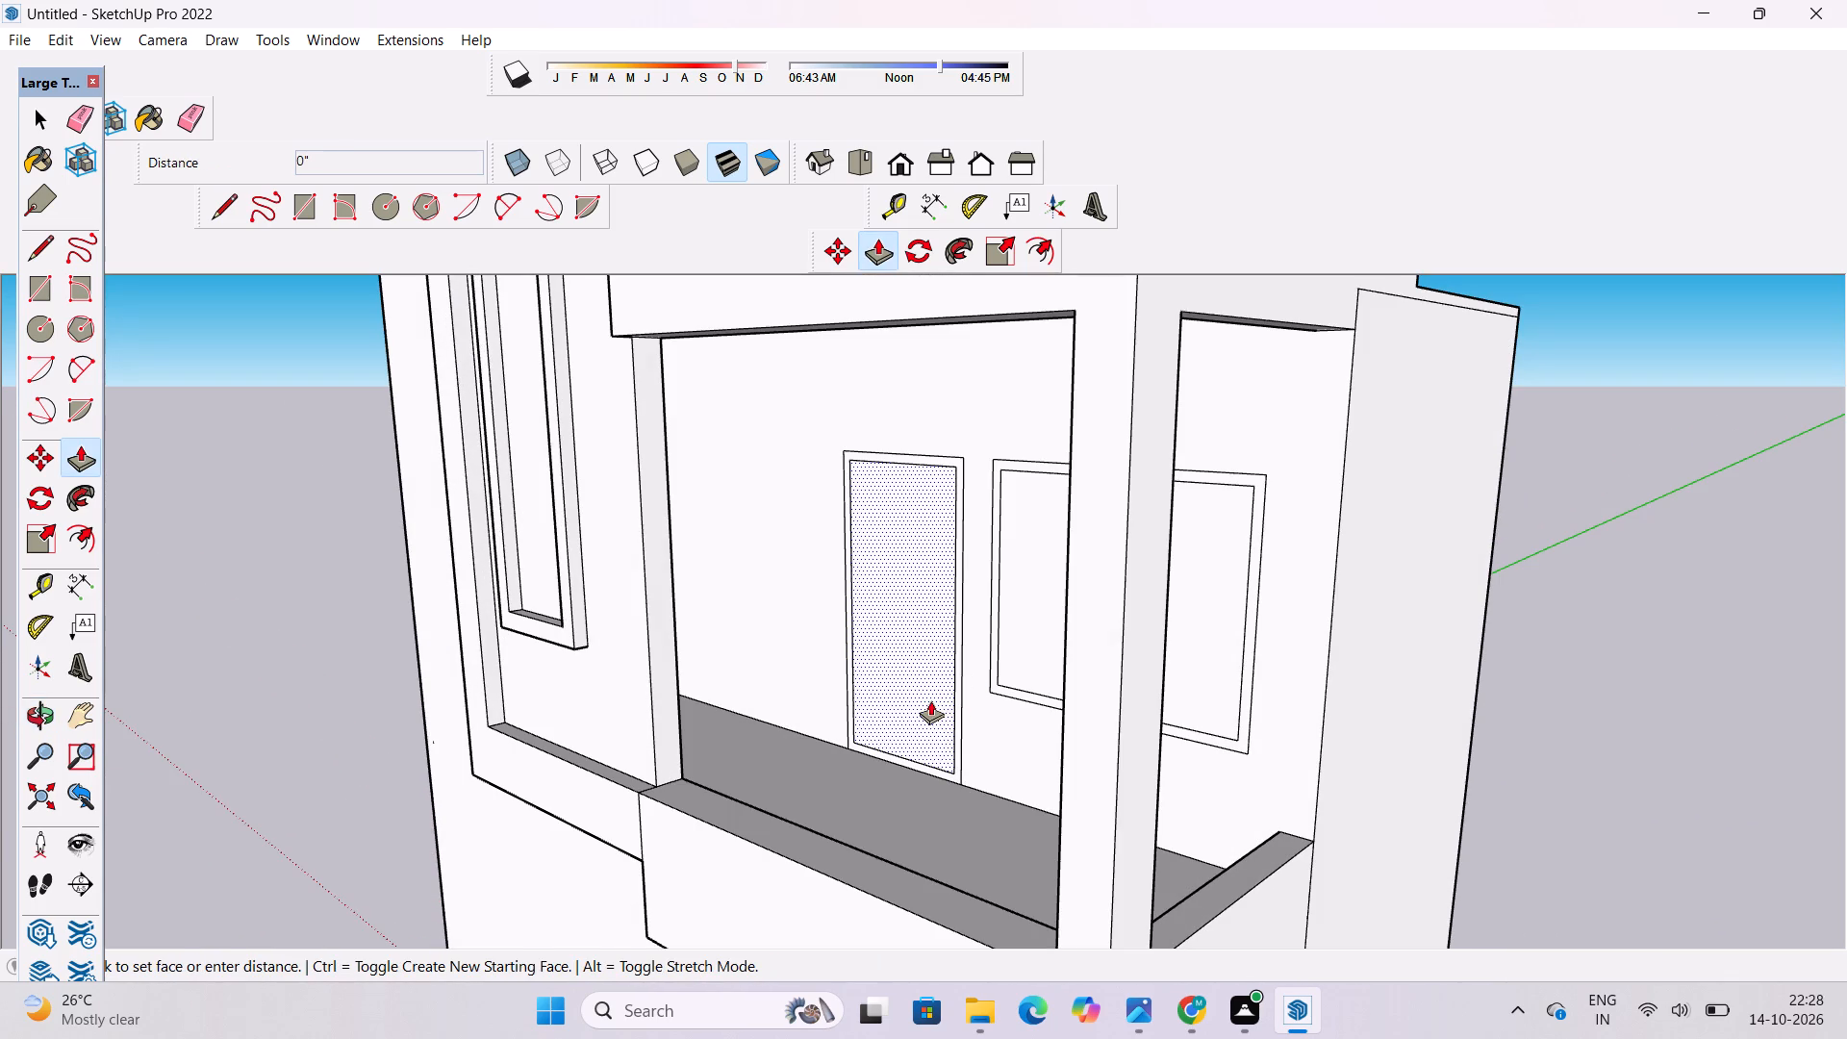
key("1")
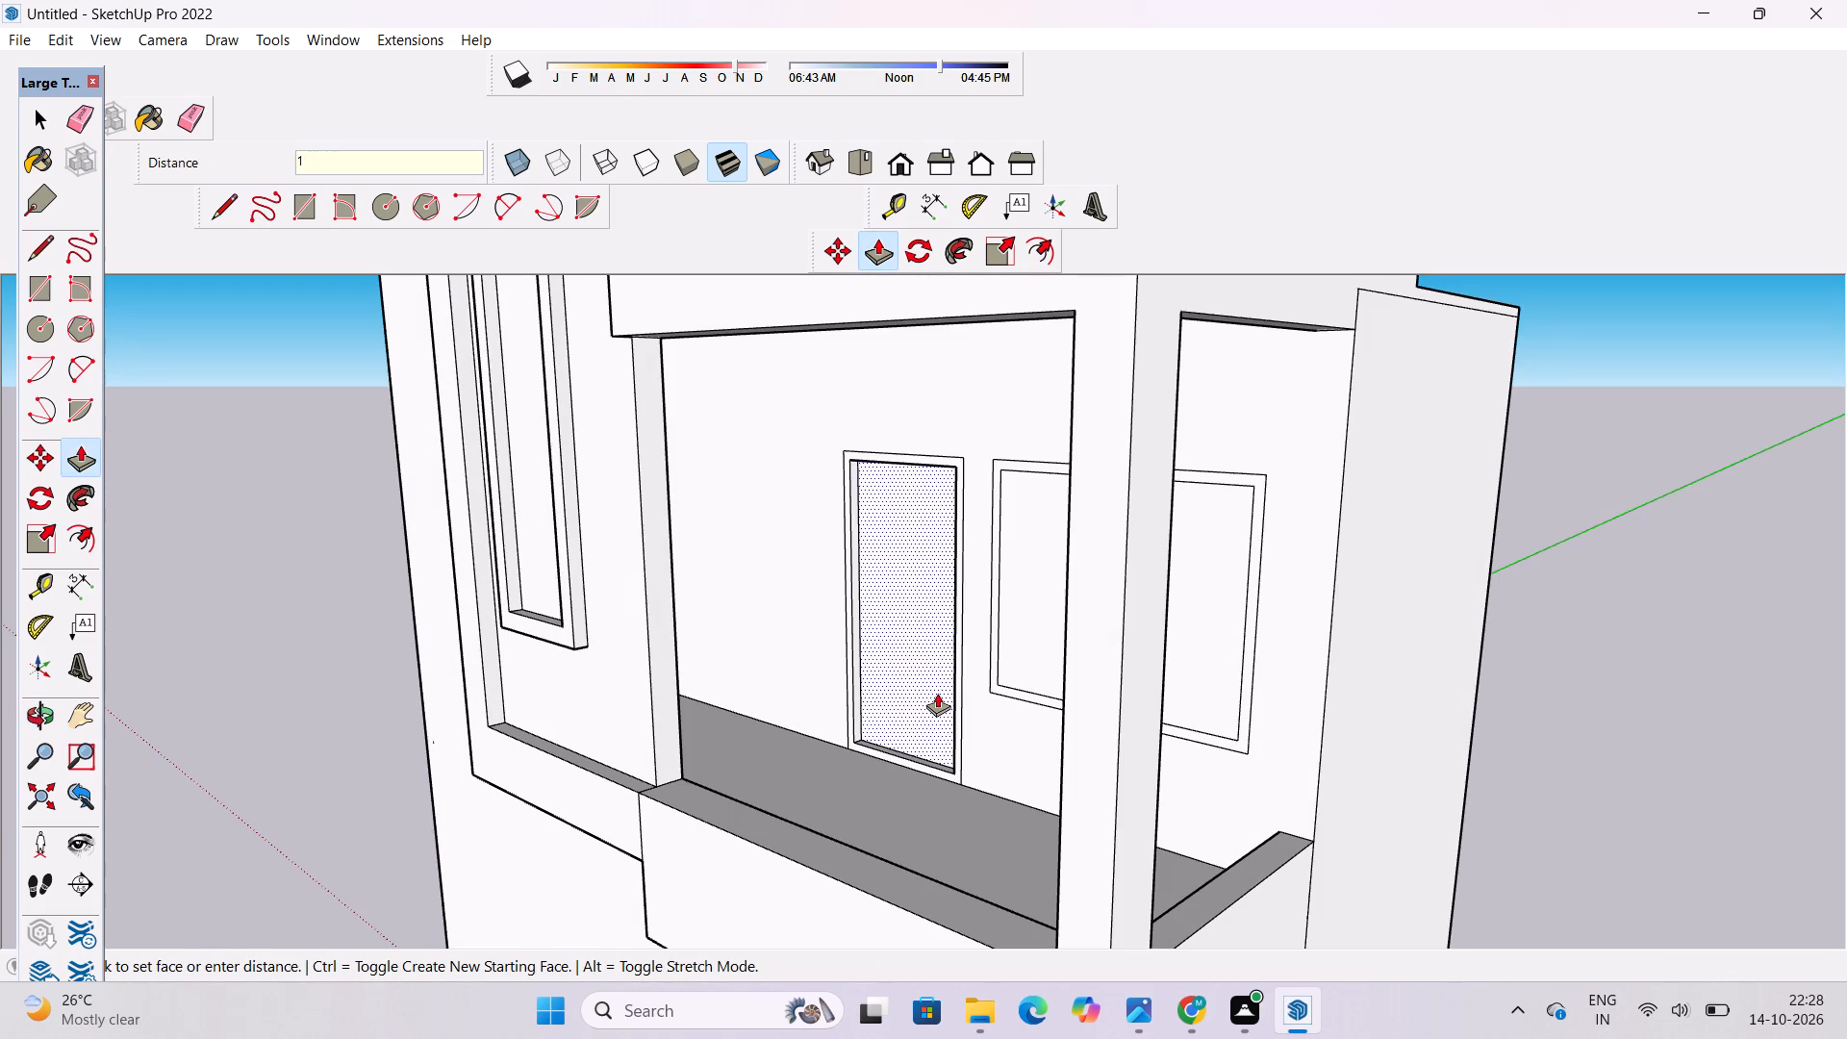
key("BackSpace")
type("3\"")
key("Return")
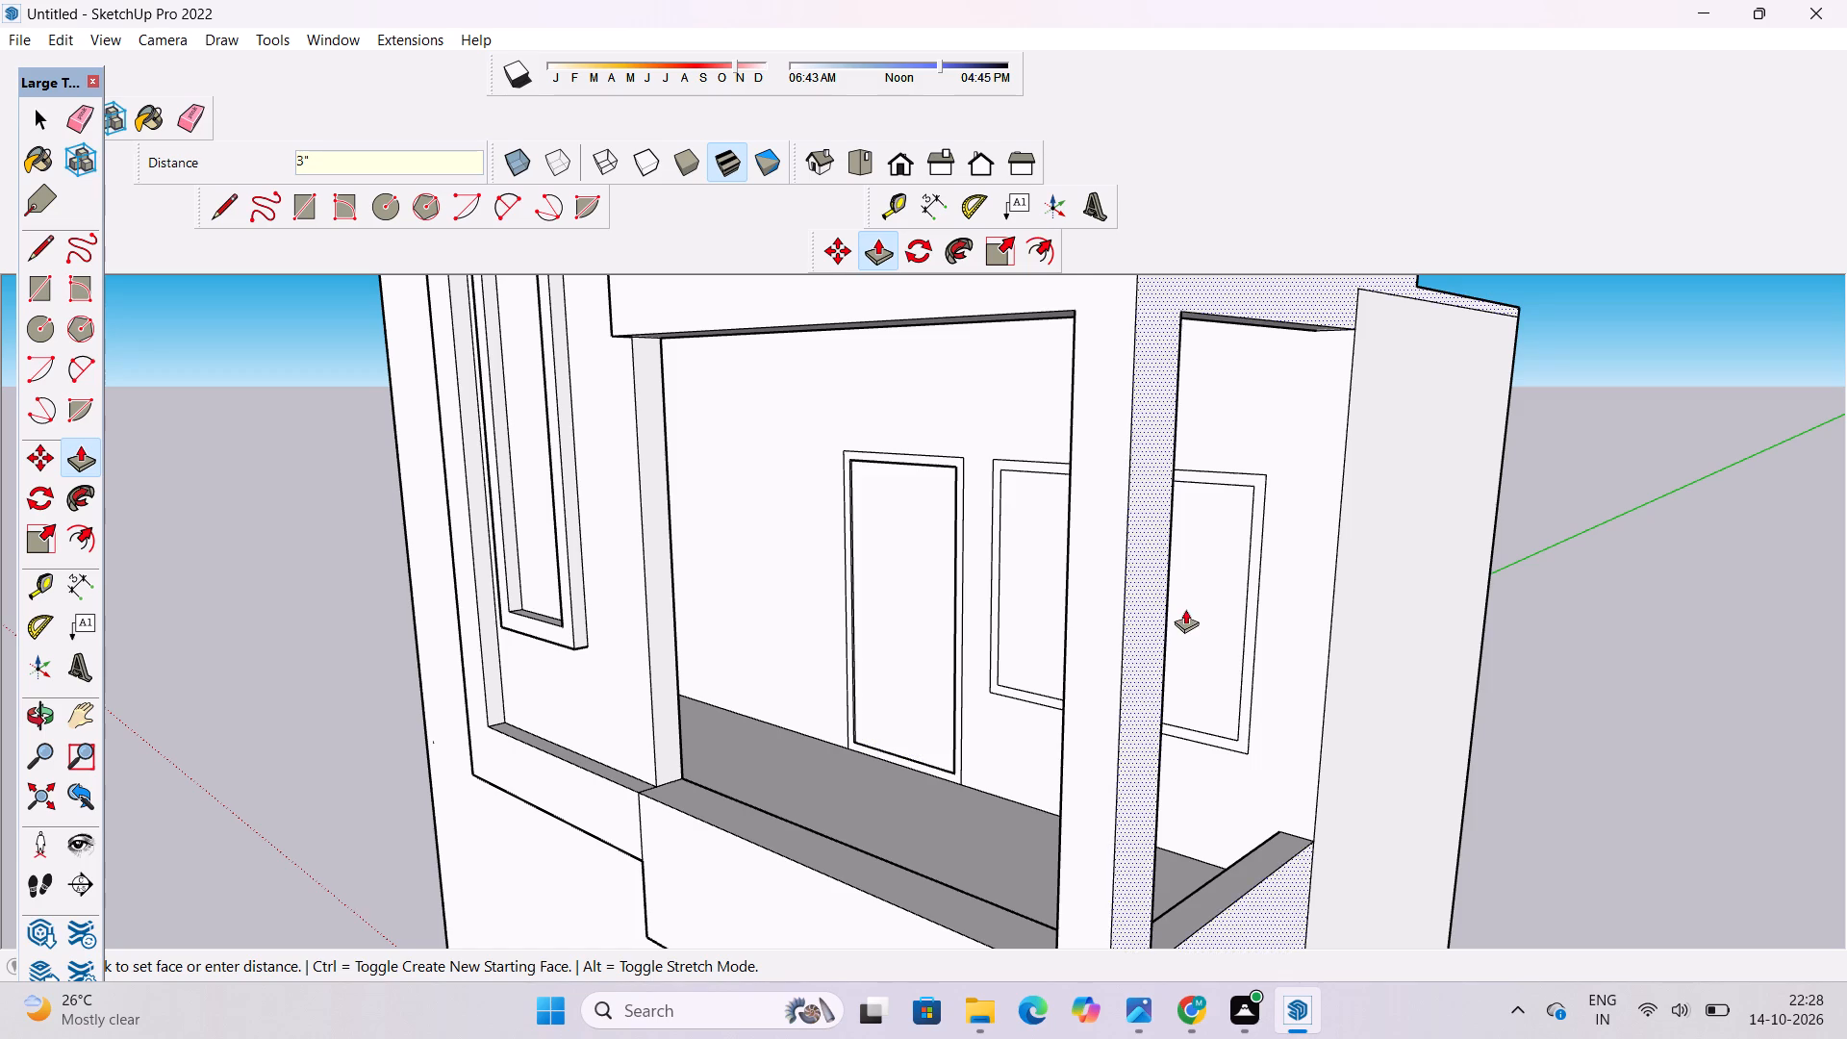
Push the middle-floor window pane farthest from the door 3" into the wall.
scroll(898, 616, "down", 5)
scroll(1172, 644, "up", 8)
left_click(976, 592)
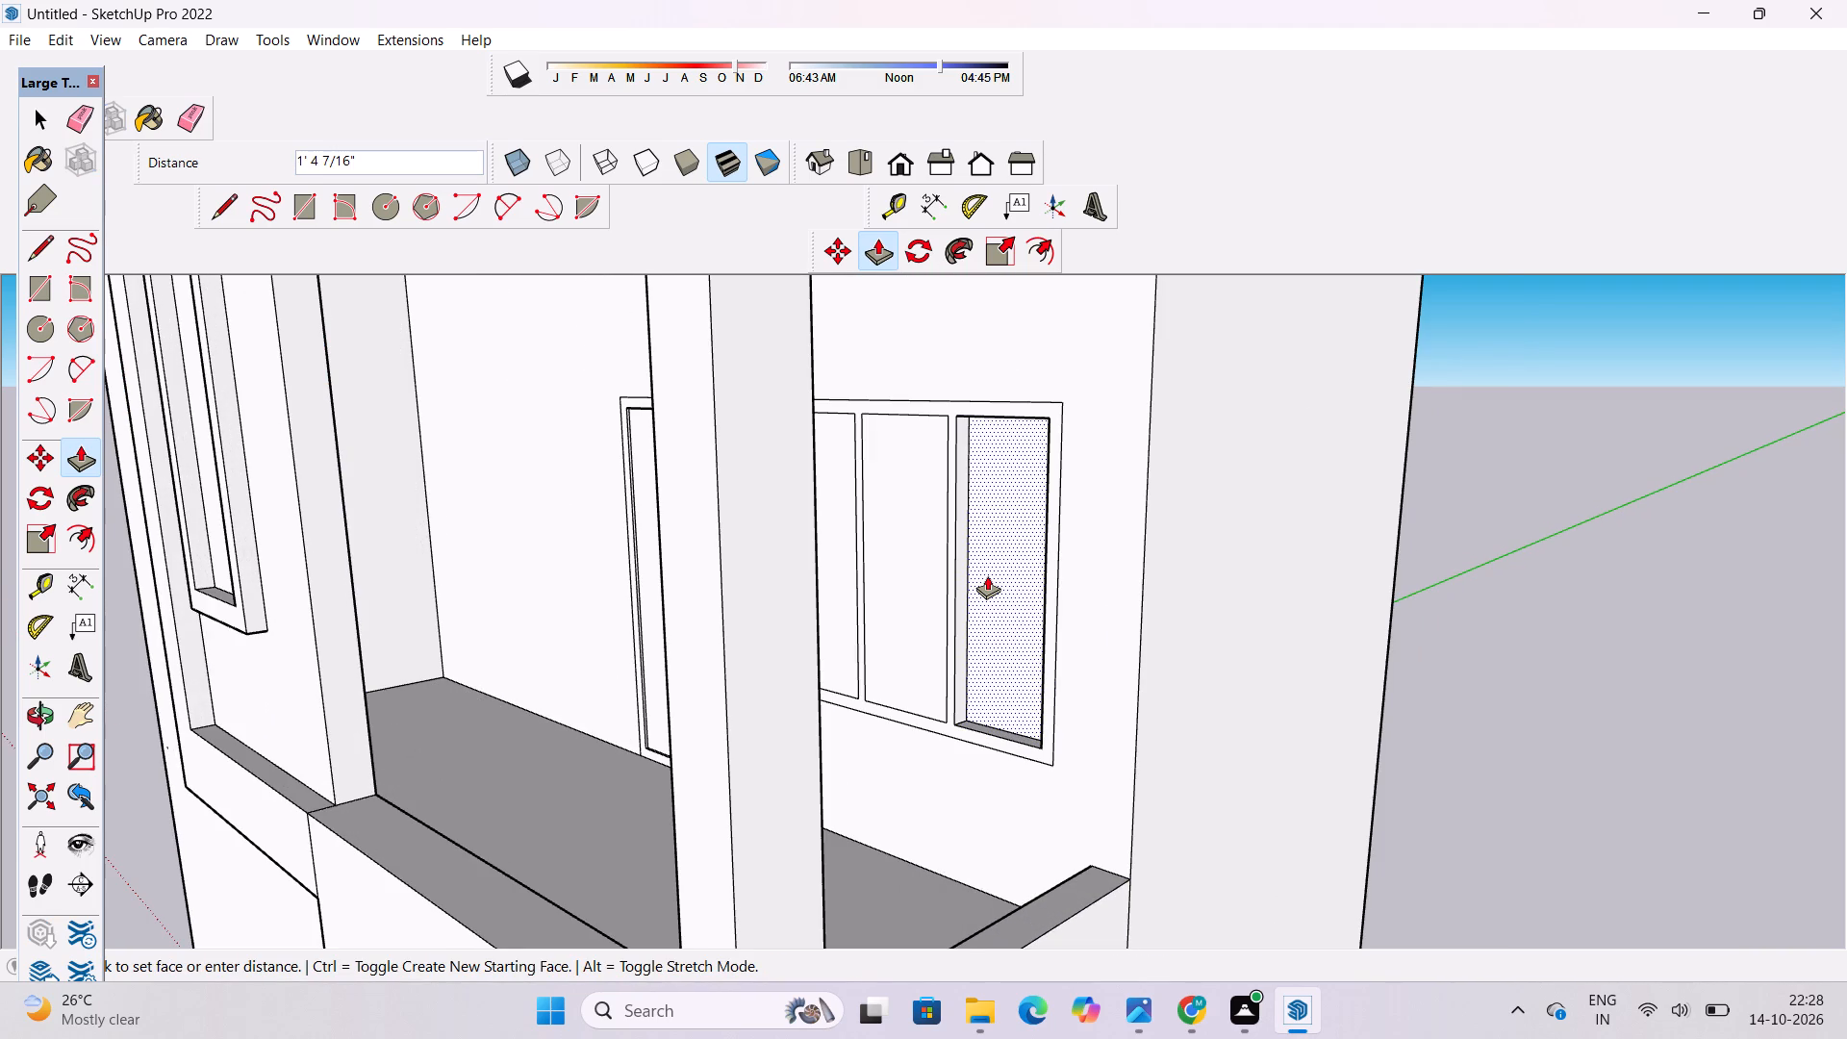
type("3\"")
key("Return")
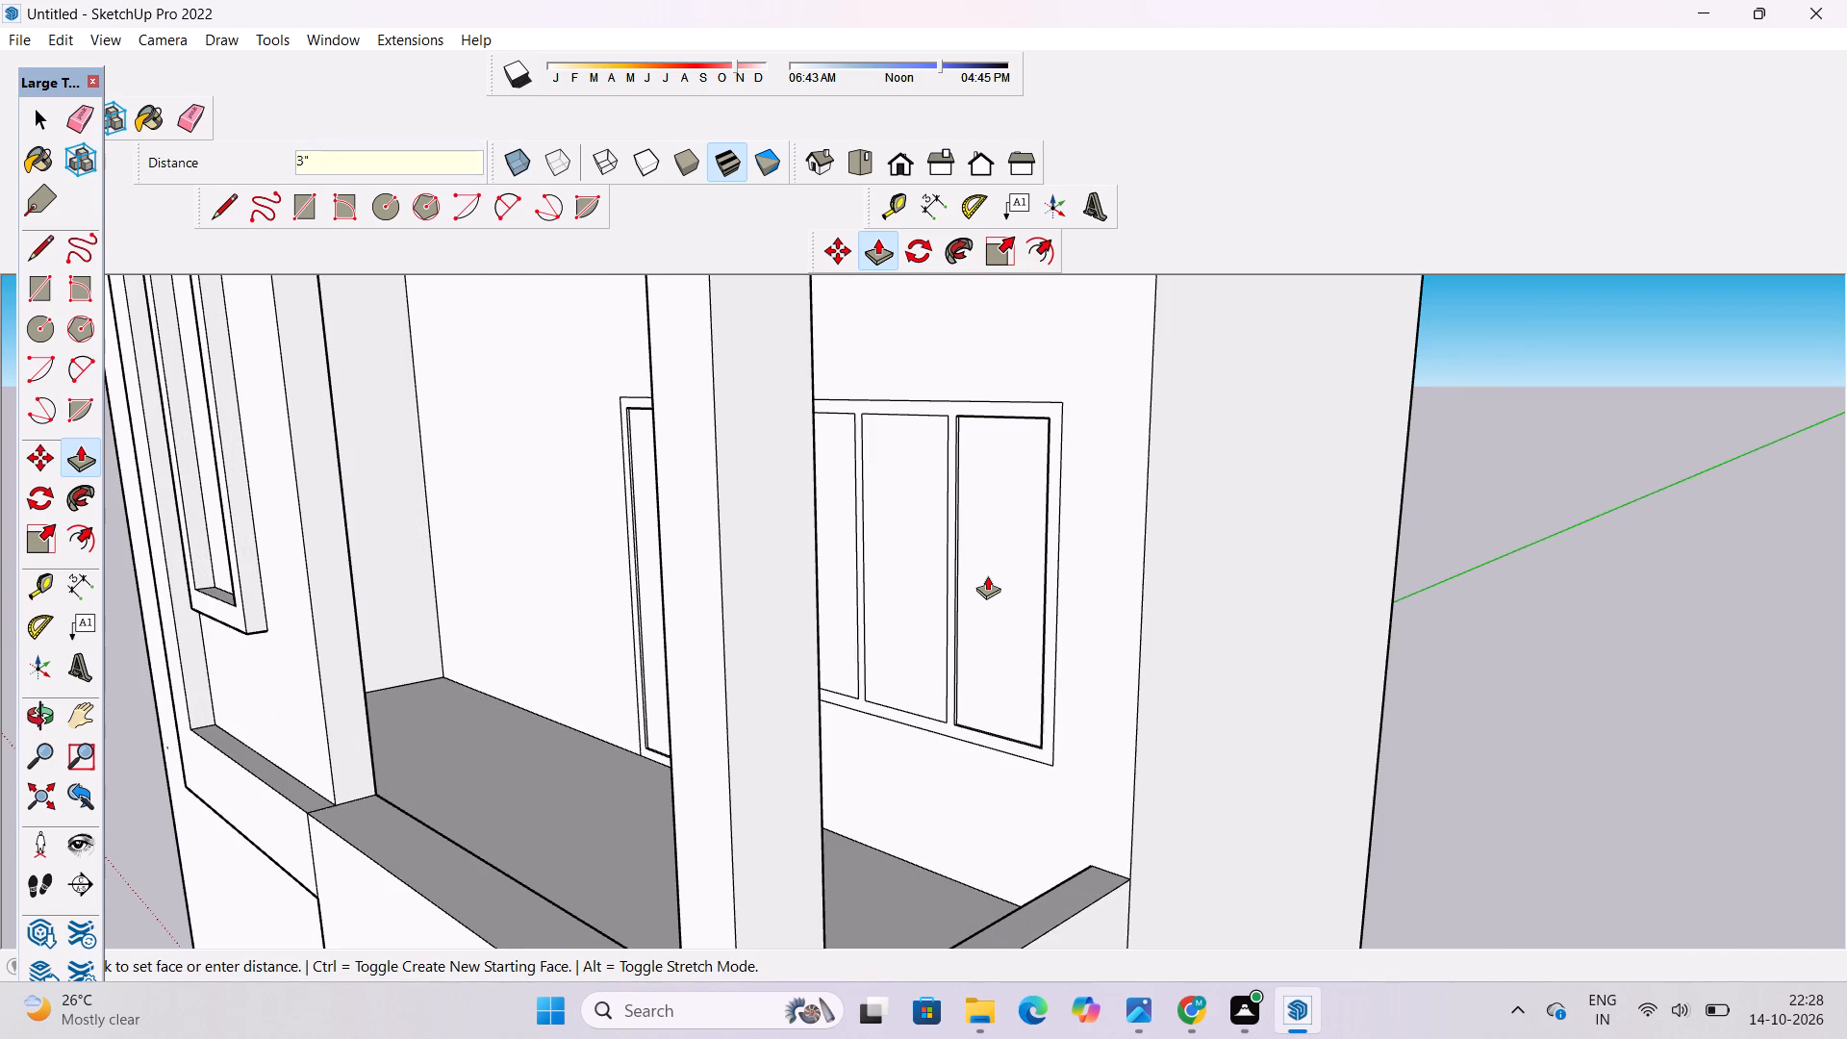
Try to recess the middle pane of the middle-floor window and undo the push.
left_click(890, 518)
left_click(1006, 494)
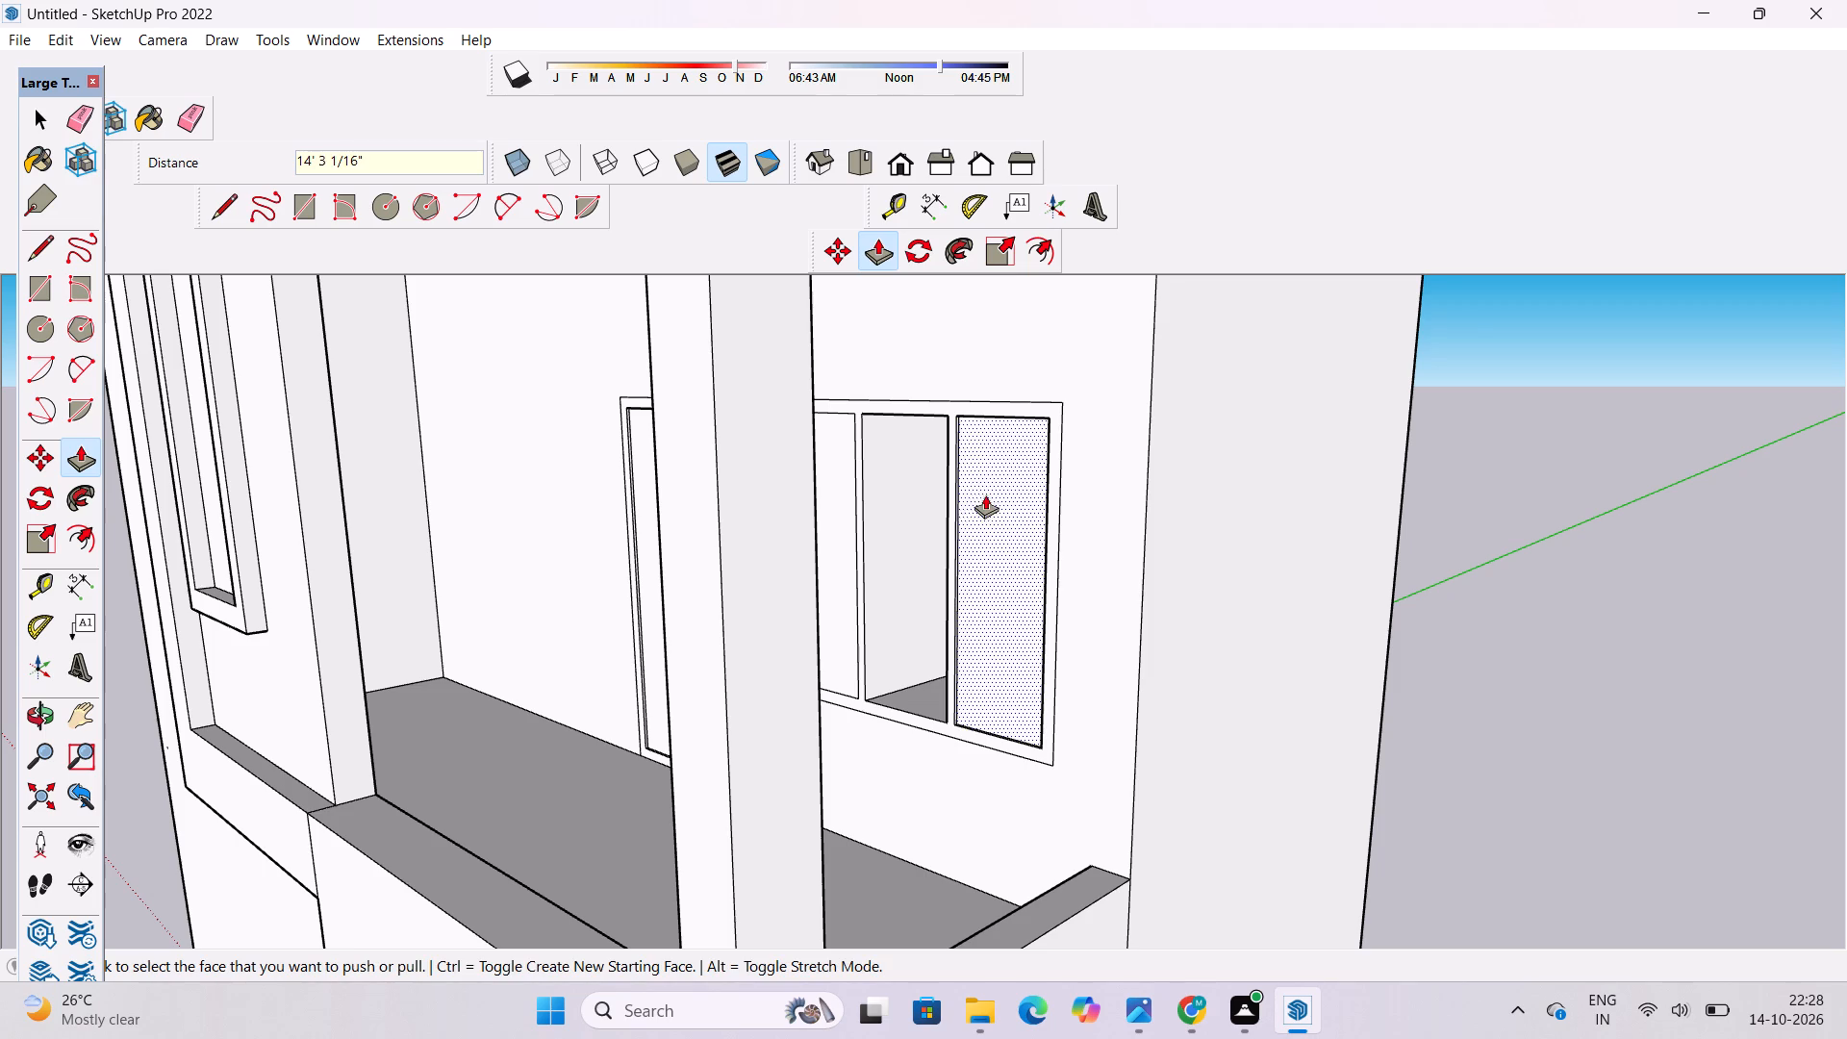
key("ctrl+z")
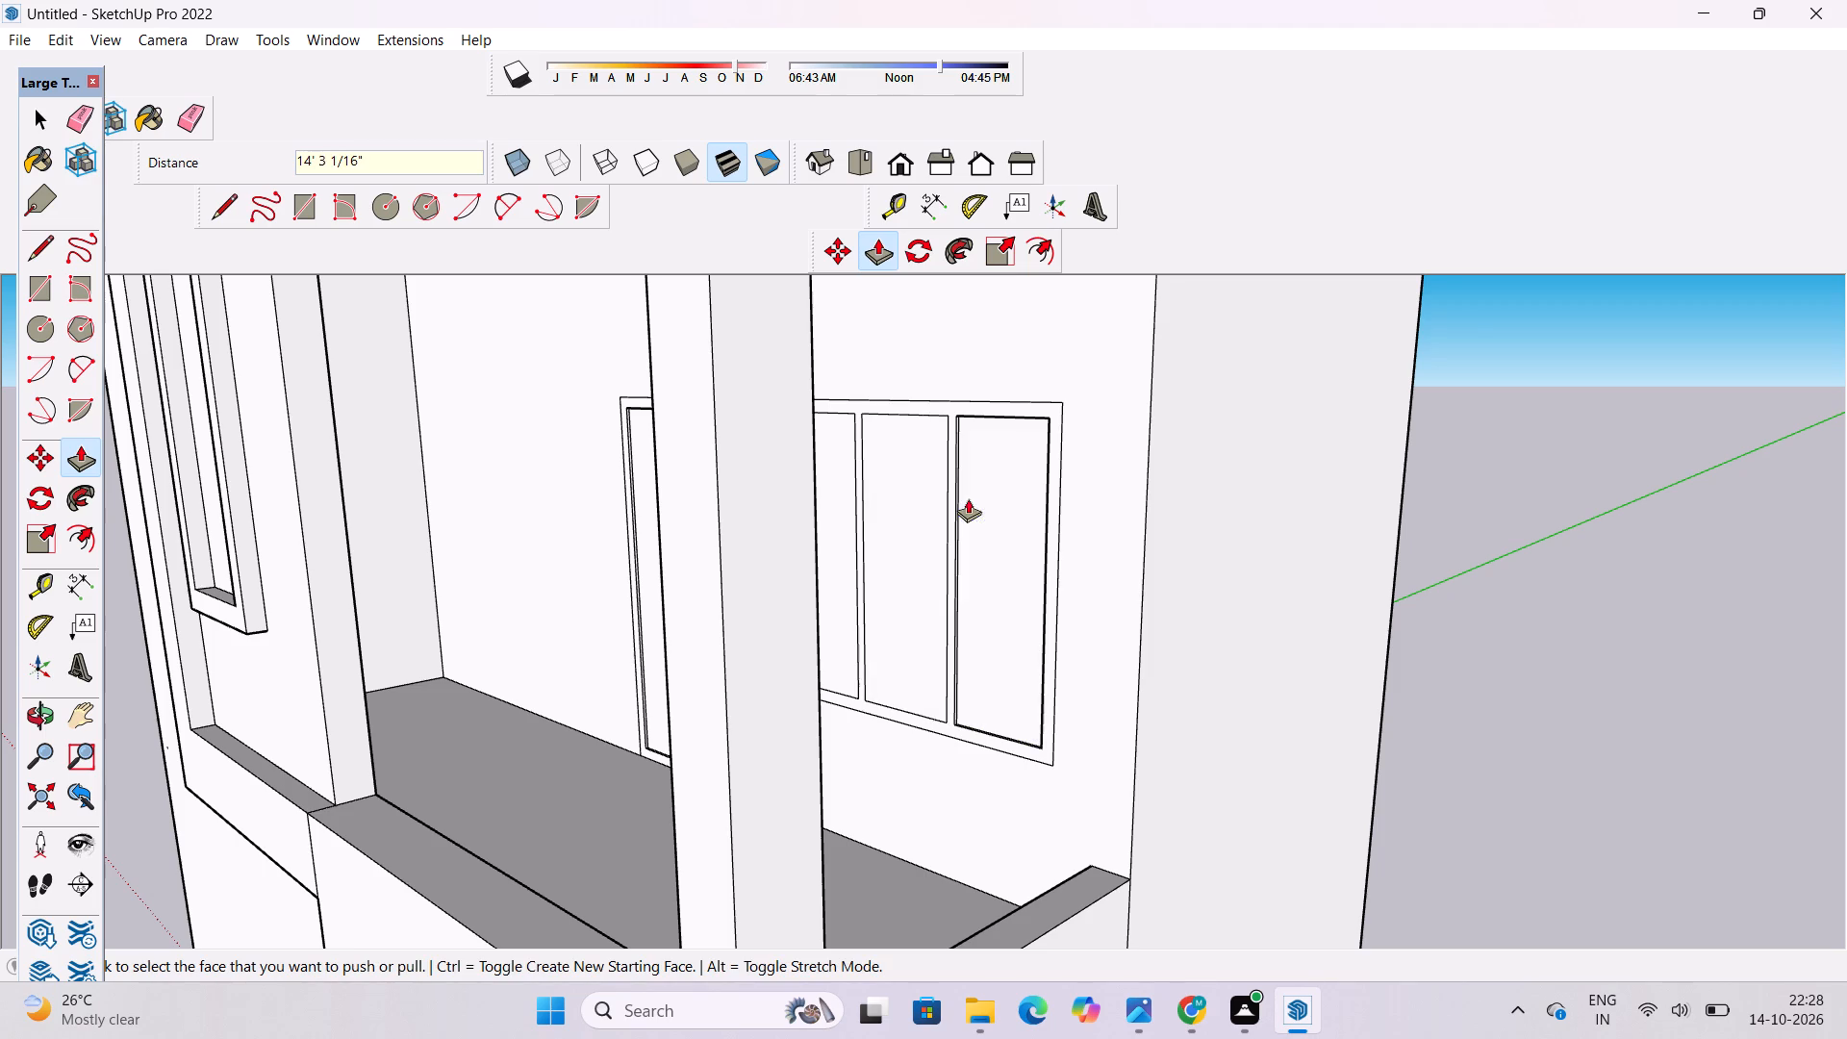
Recess the two remaining panes of the middle-floor window by 3" to match the finished pane.
left_click(910, 544)
left_click(999, 580)
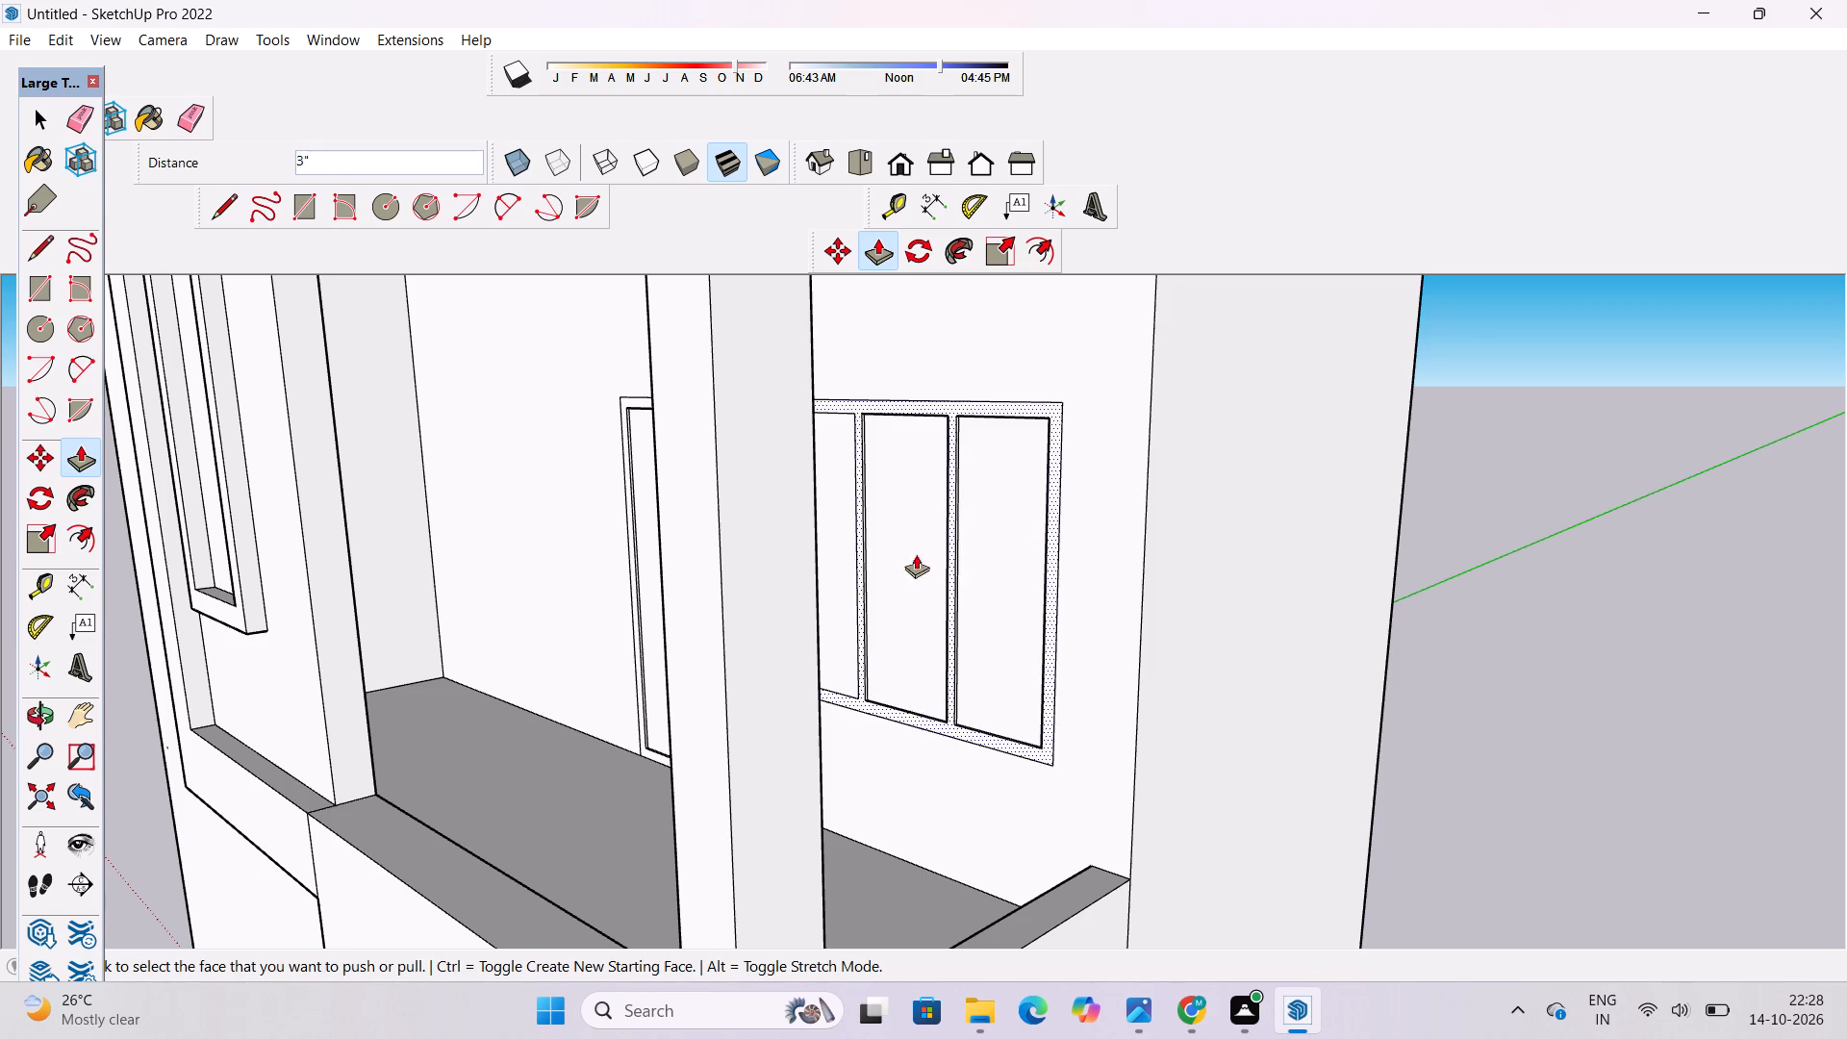
scroll(822, 522, "up", 9)
left_click(822, 522)
left_click(1028, 586)
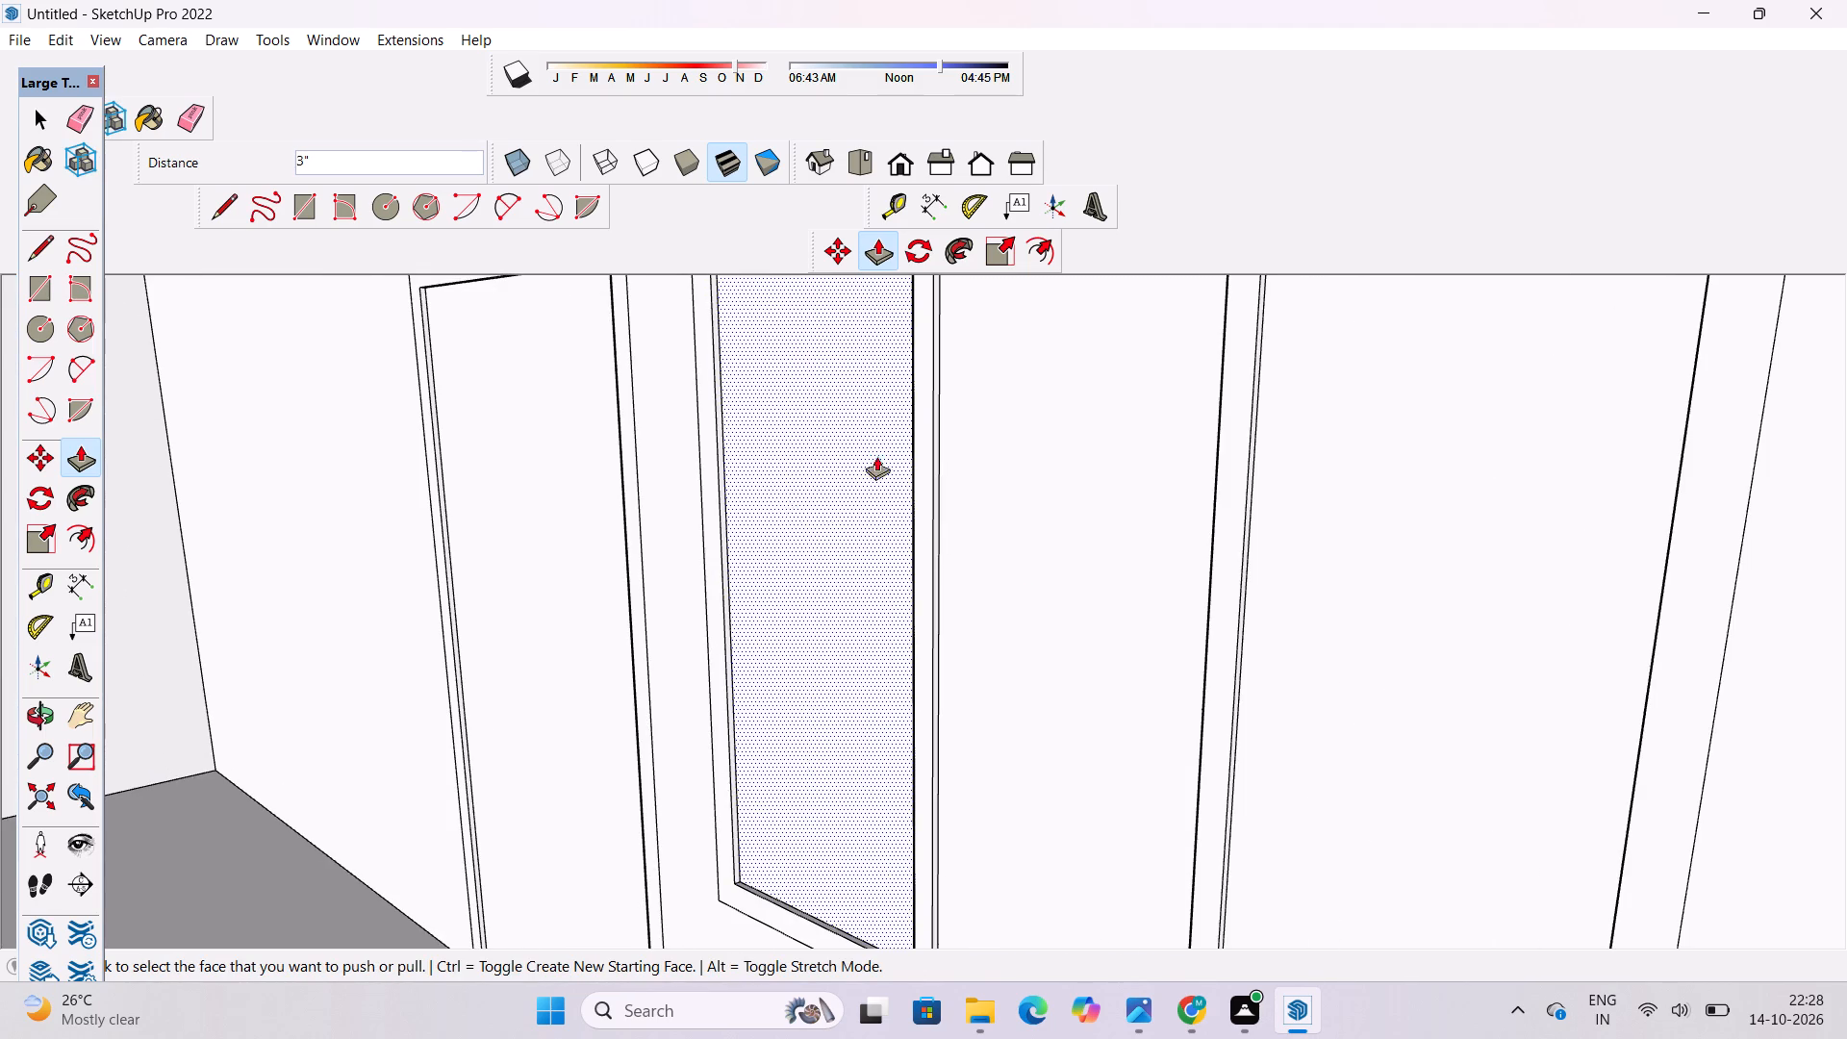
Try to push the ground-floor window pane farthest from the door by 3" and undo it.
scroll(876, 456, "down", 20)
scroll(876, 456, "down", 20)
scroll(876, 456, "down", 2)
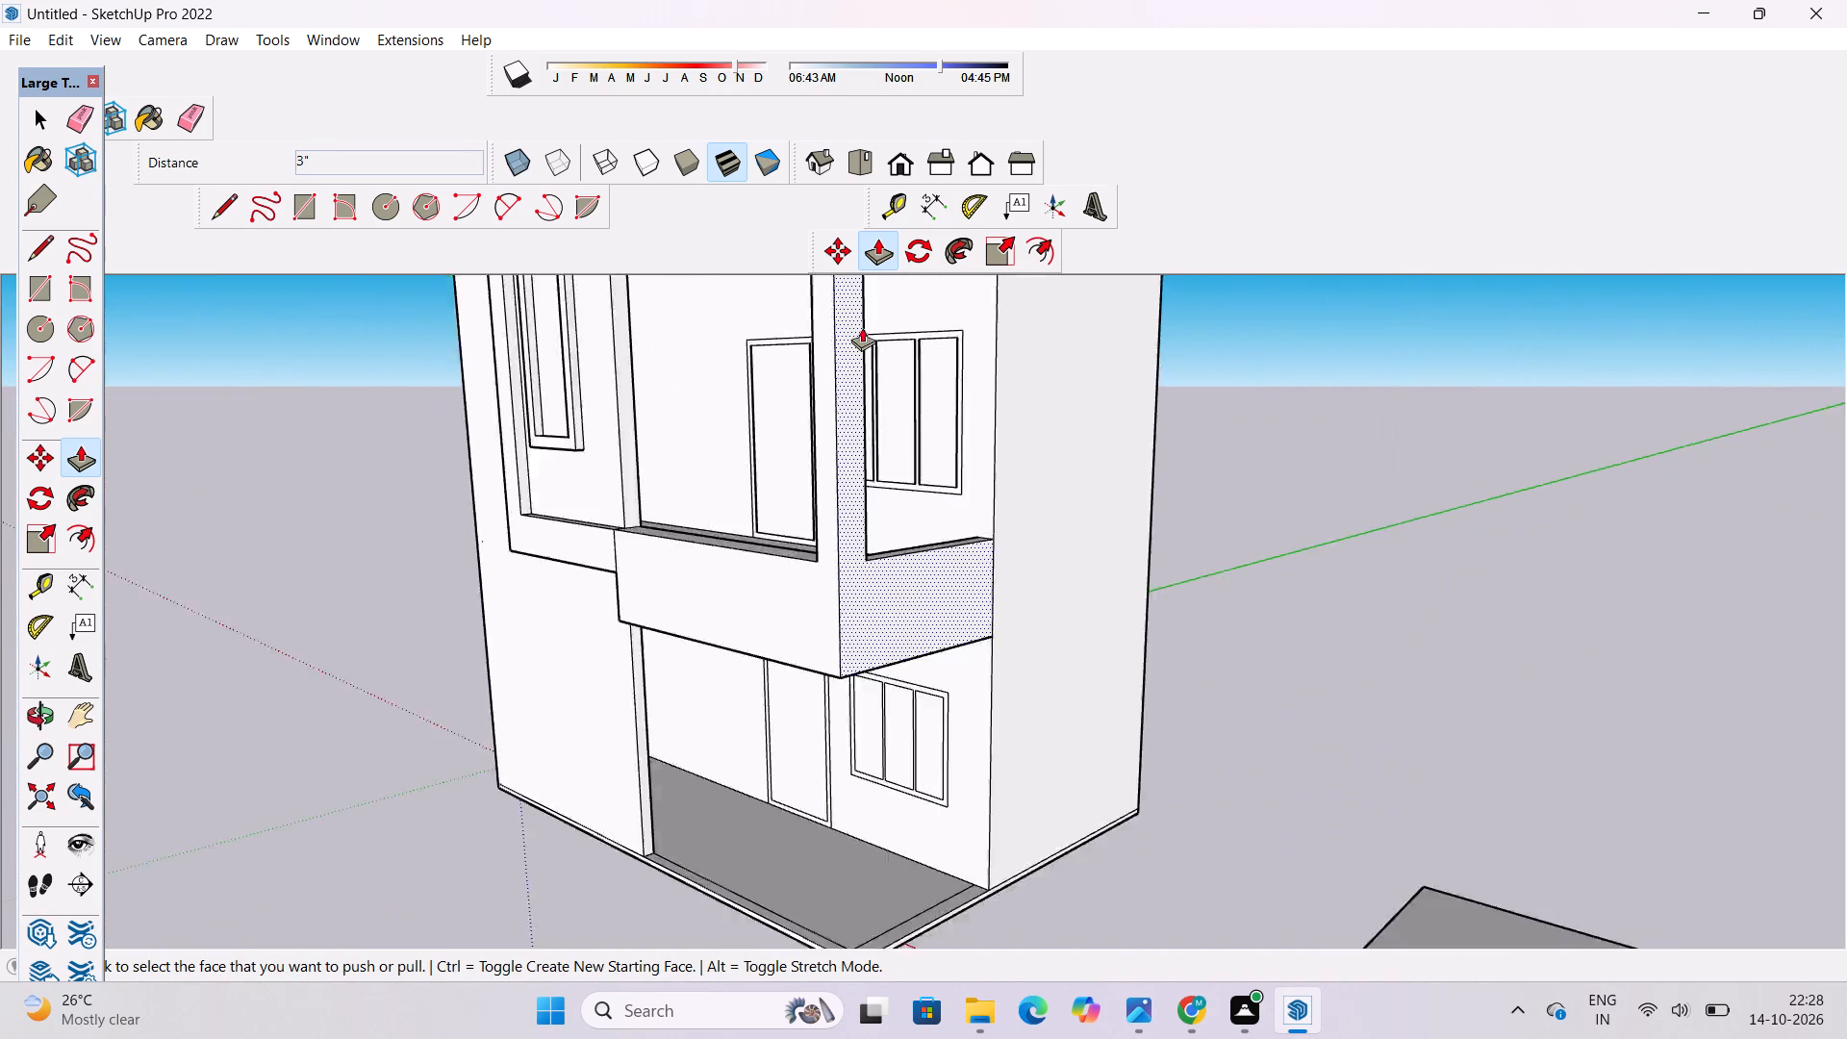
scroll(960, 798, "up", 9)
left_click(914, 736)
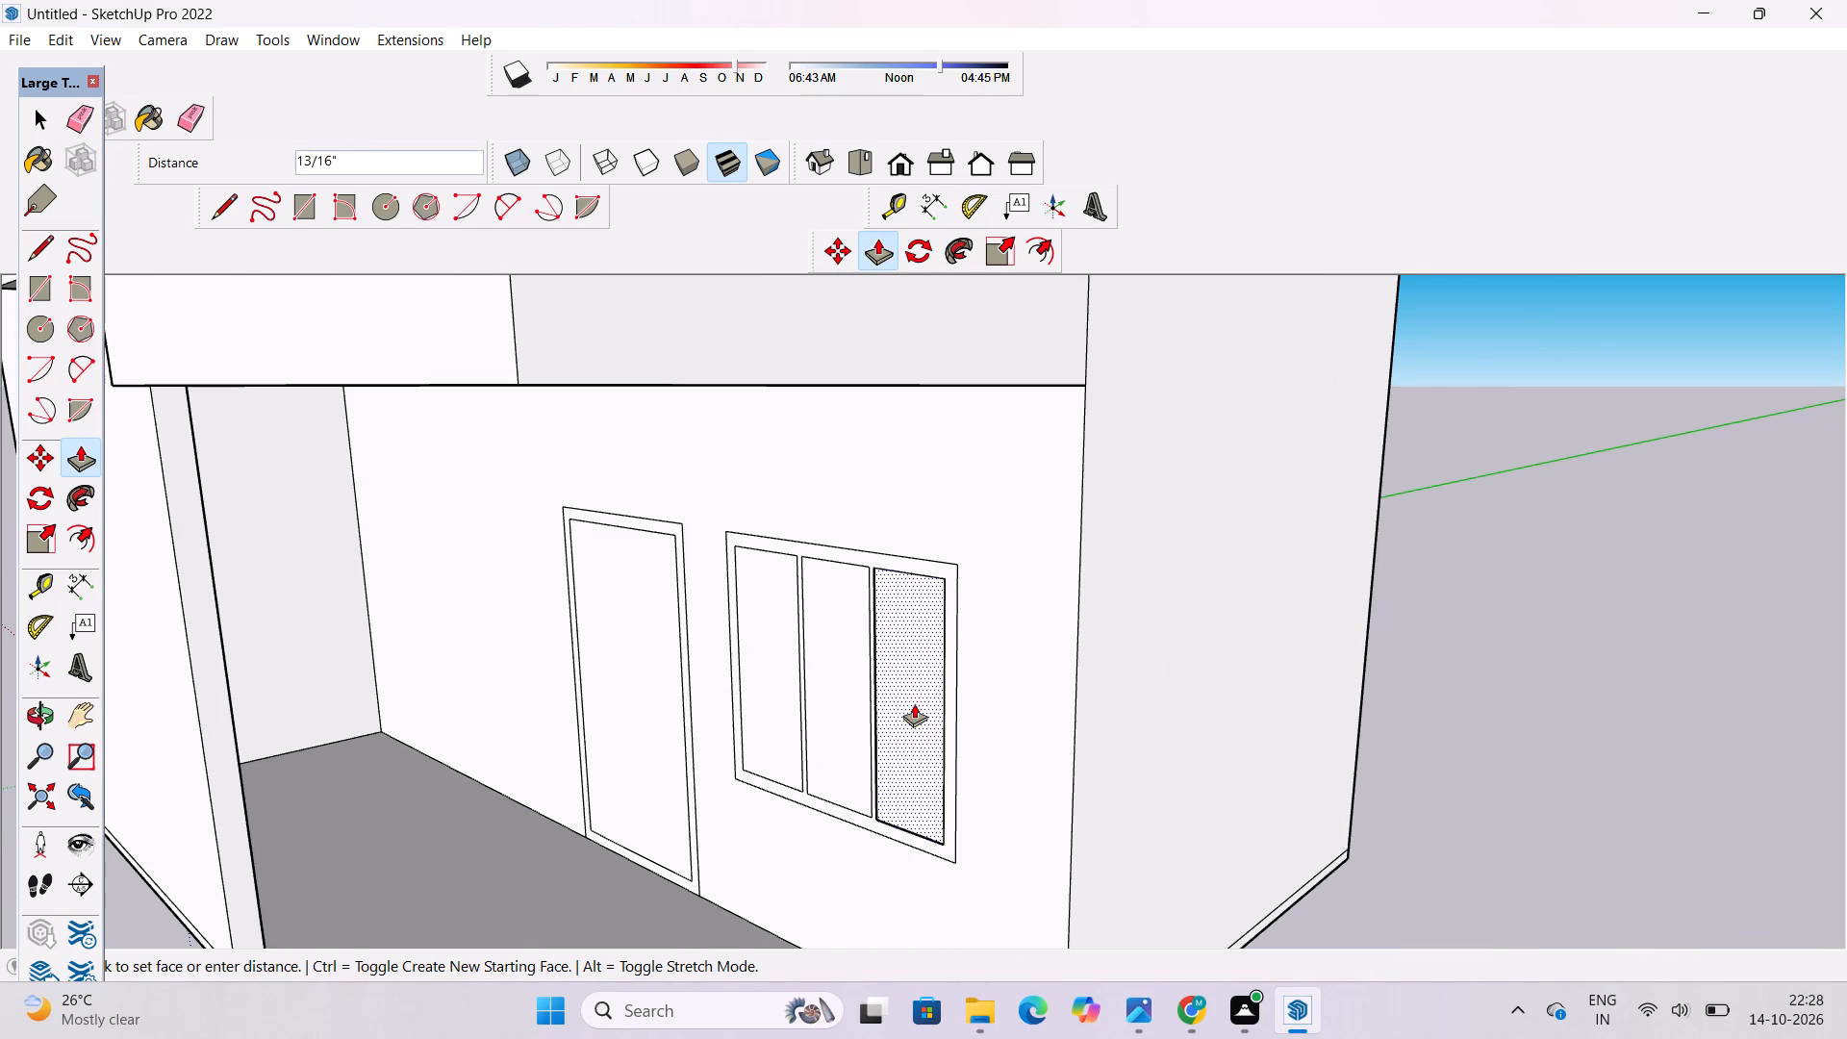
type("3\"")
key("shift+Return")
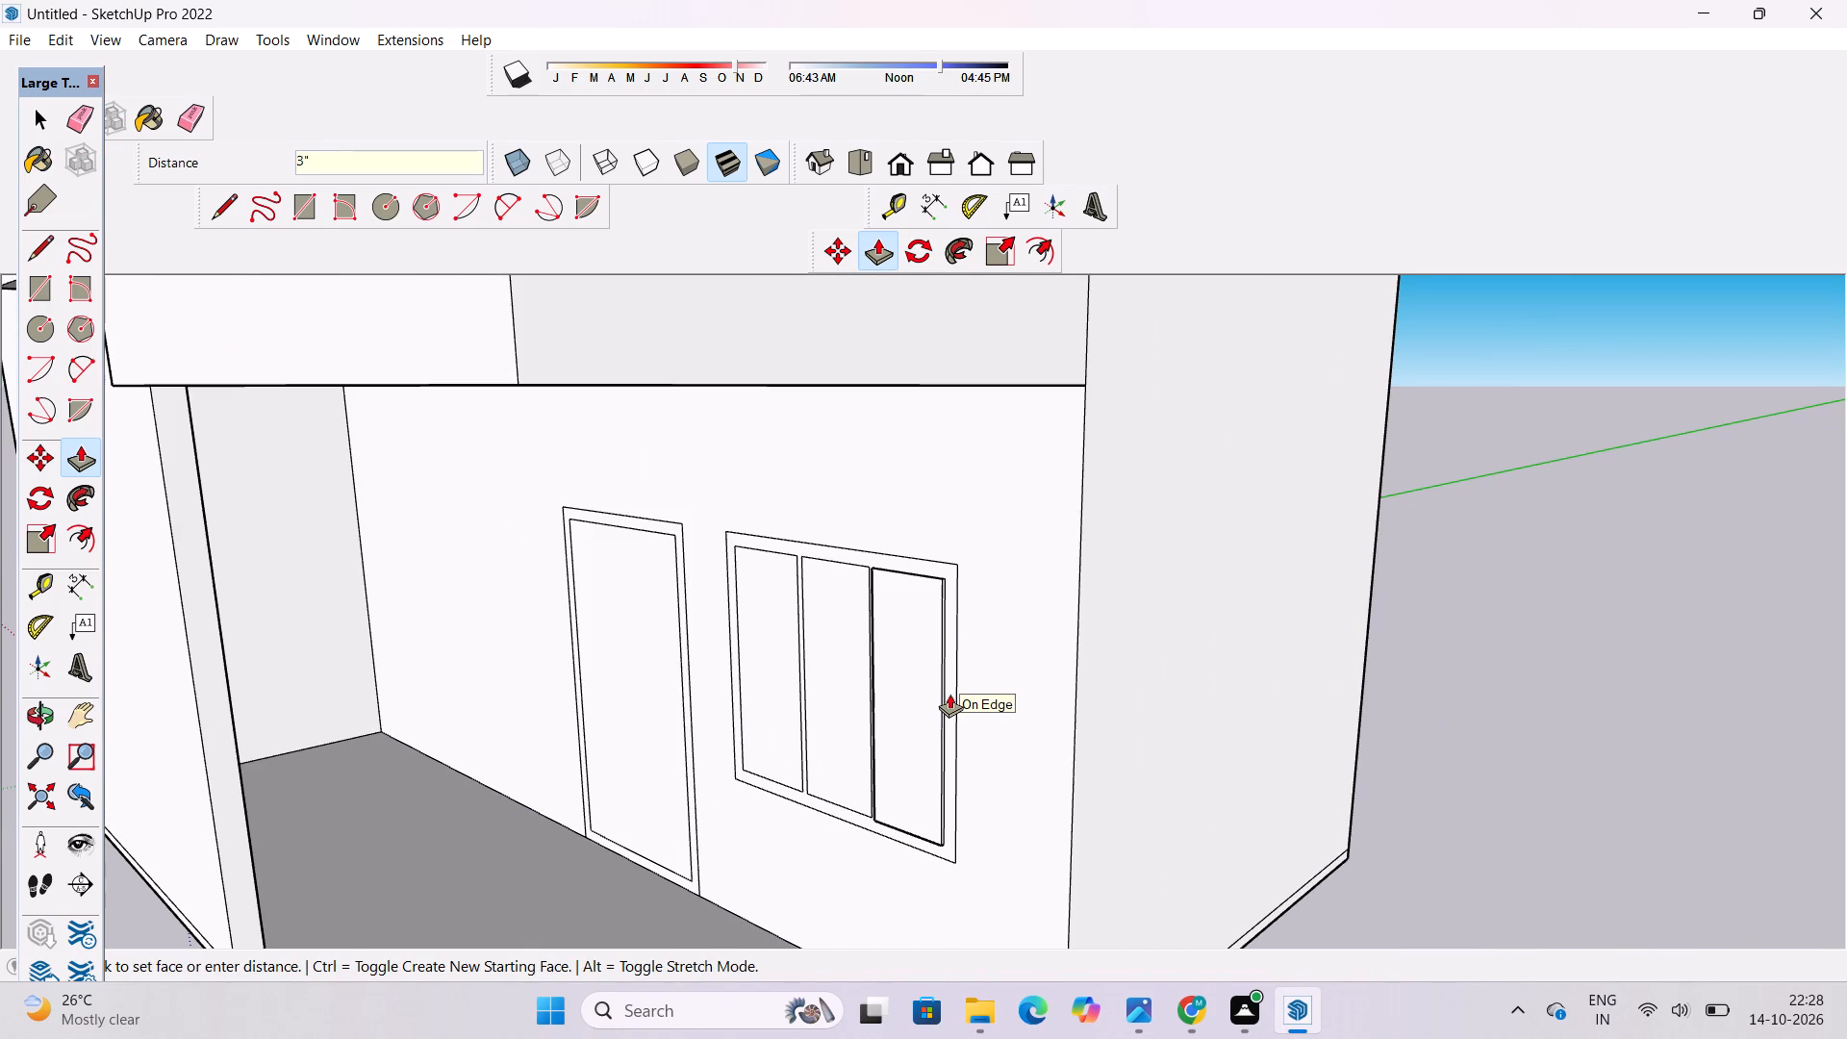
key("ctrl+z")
Recess all three panes of the ground-floor window by 3" inside their frame and mullions.
scroll(936, 762, "up", 4)
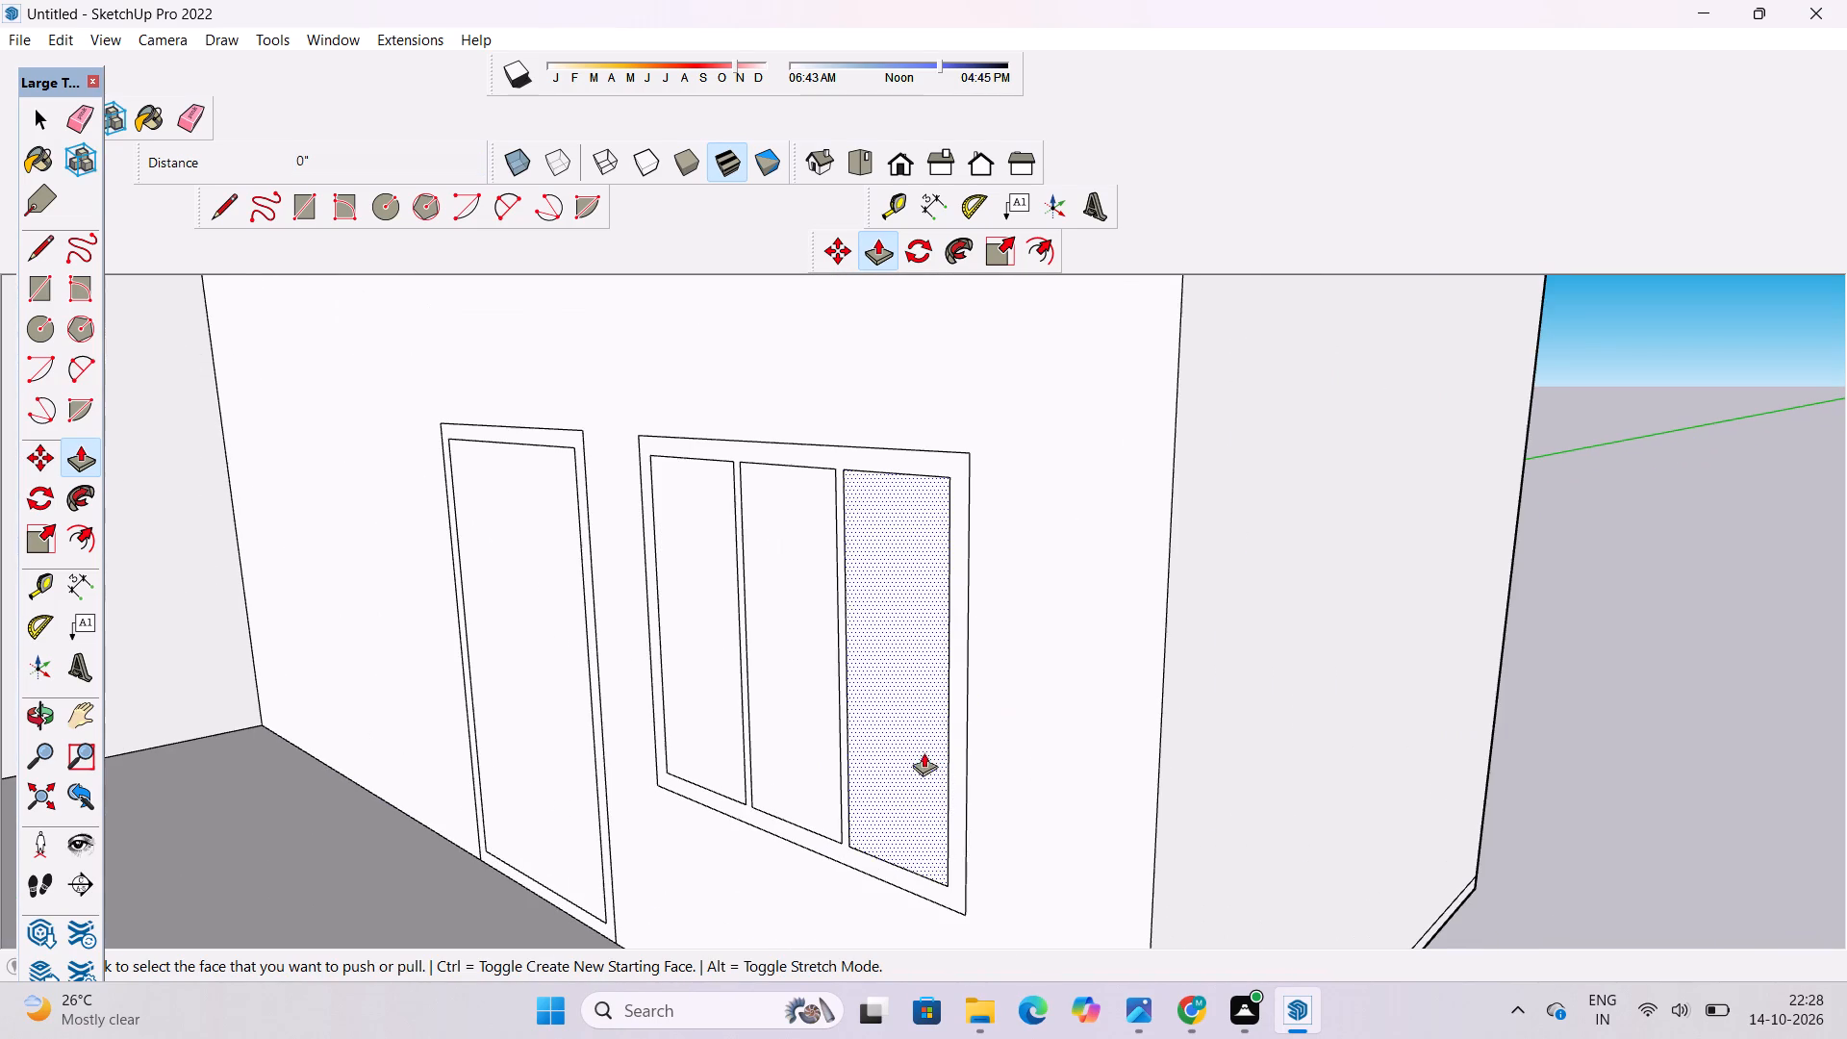
left_click(910, 750)
type("3\"")
key("Return")
left_click(790, 677)
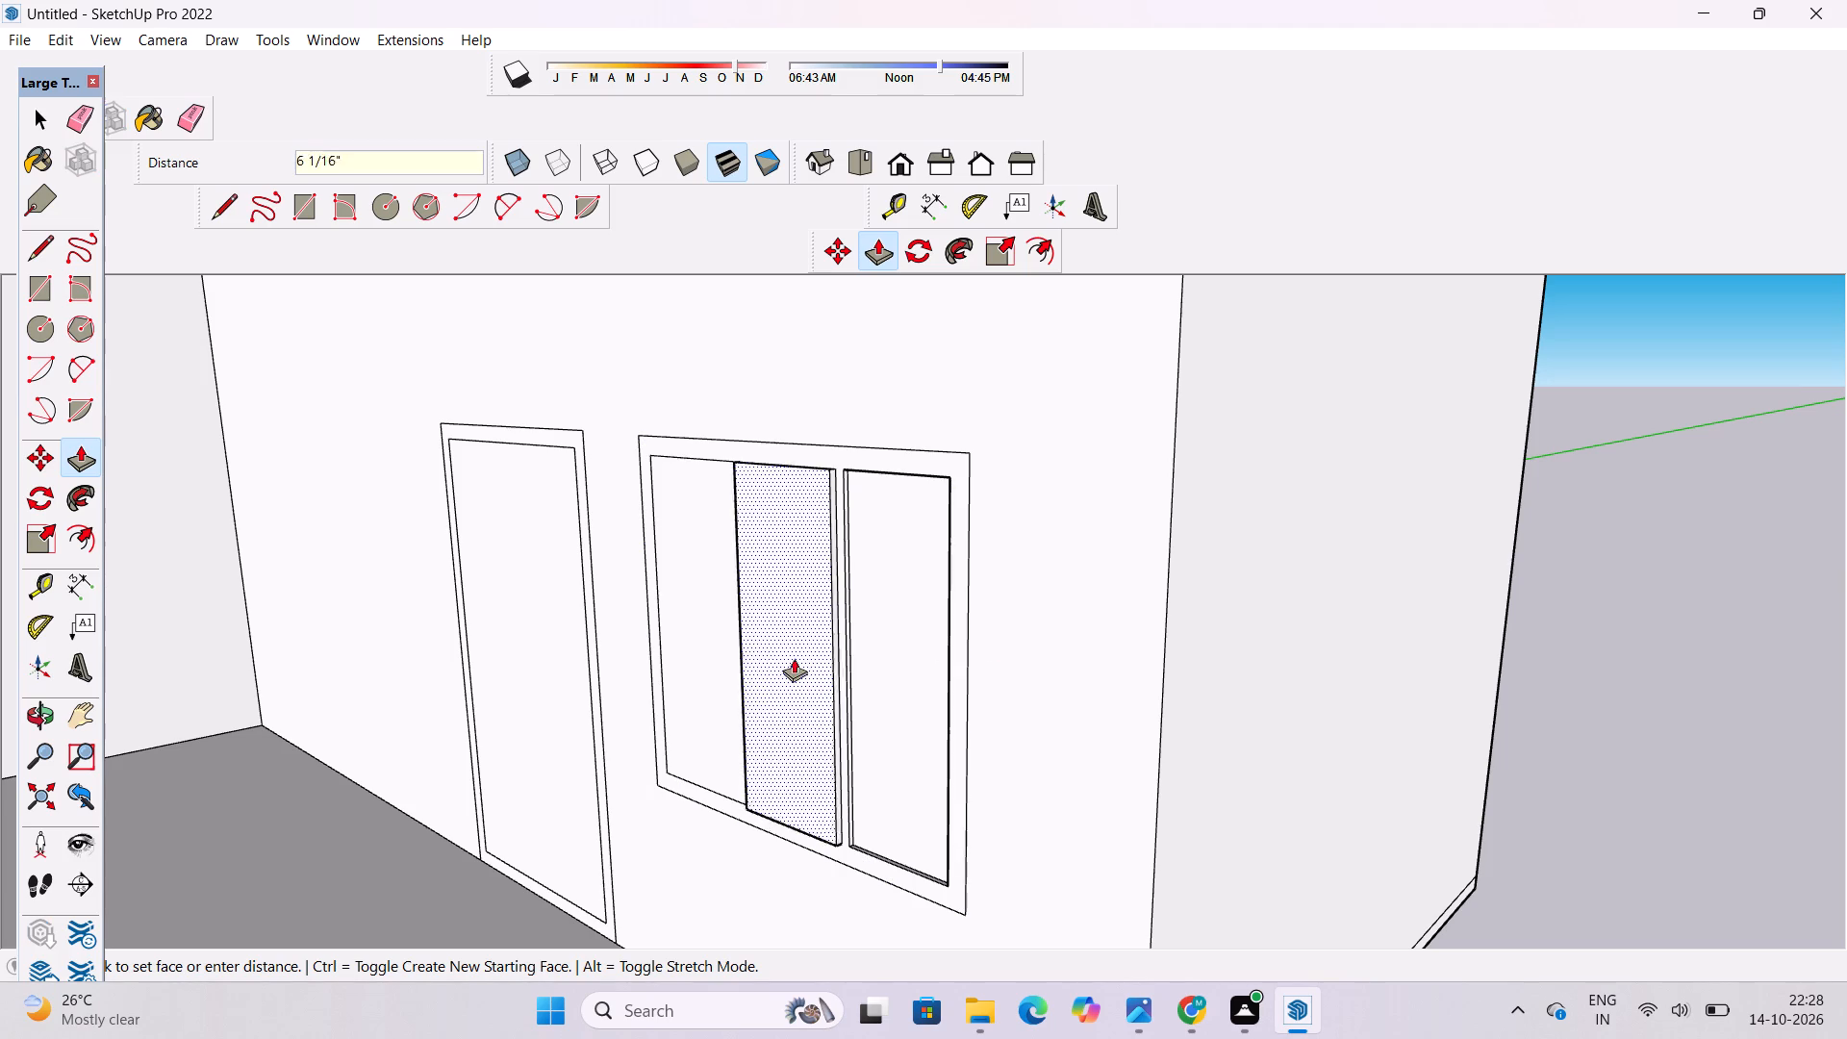
left_click(895, 637)
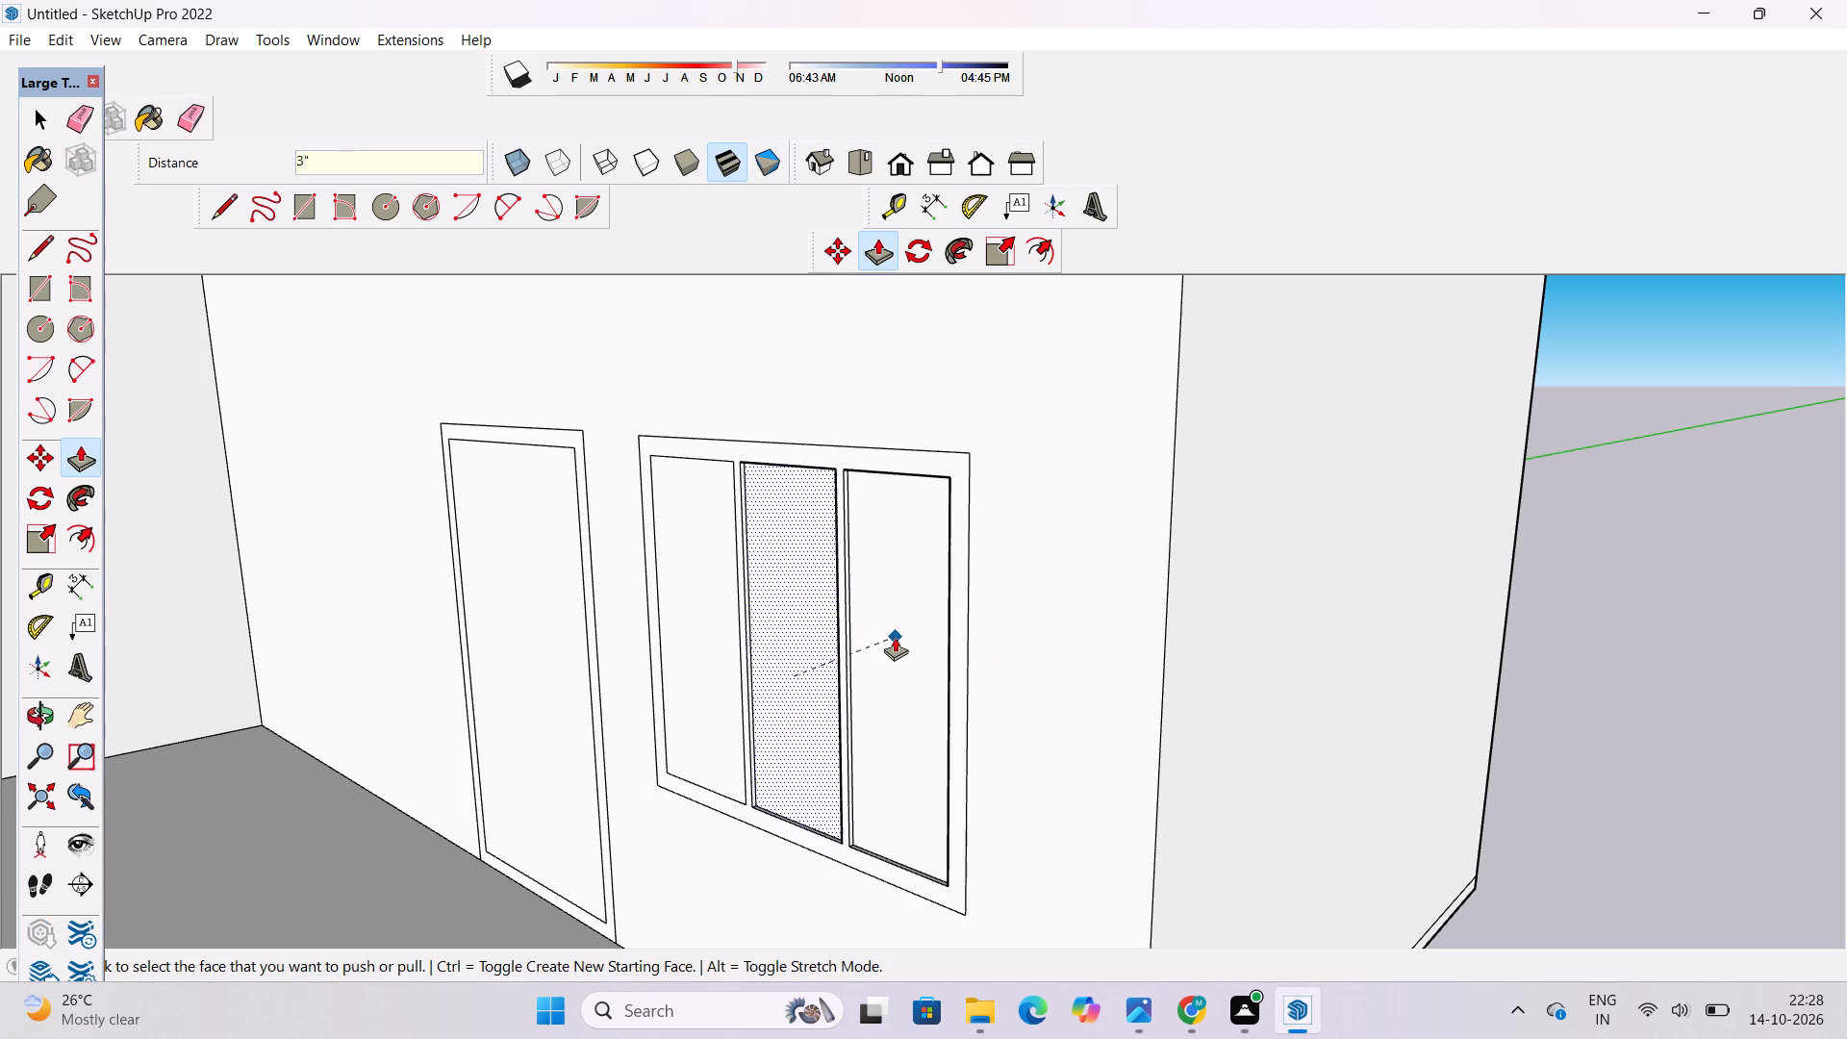
left_click(693, 627)
left_click(773, 590)
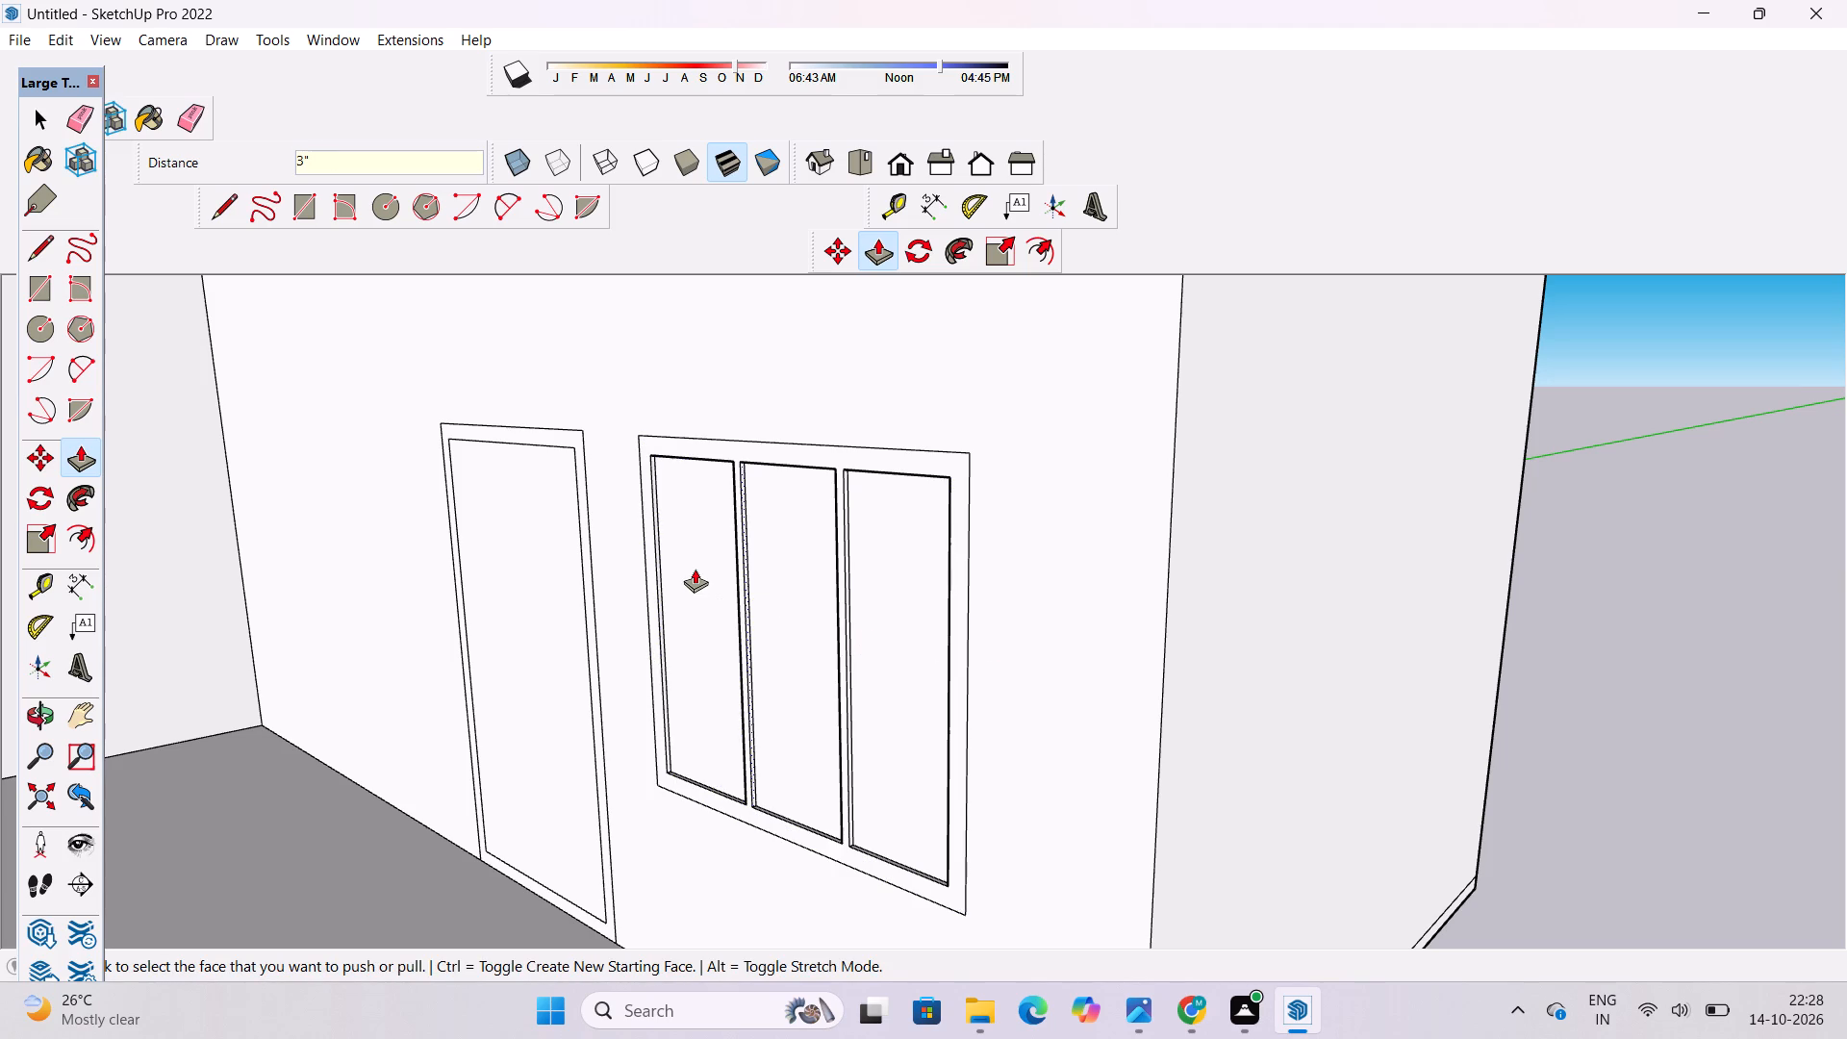
Push the ground-floor door panel 3" into the wall, inside its frame.
key("o")
scroll(701, 540, "down", 5)
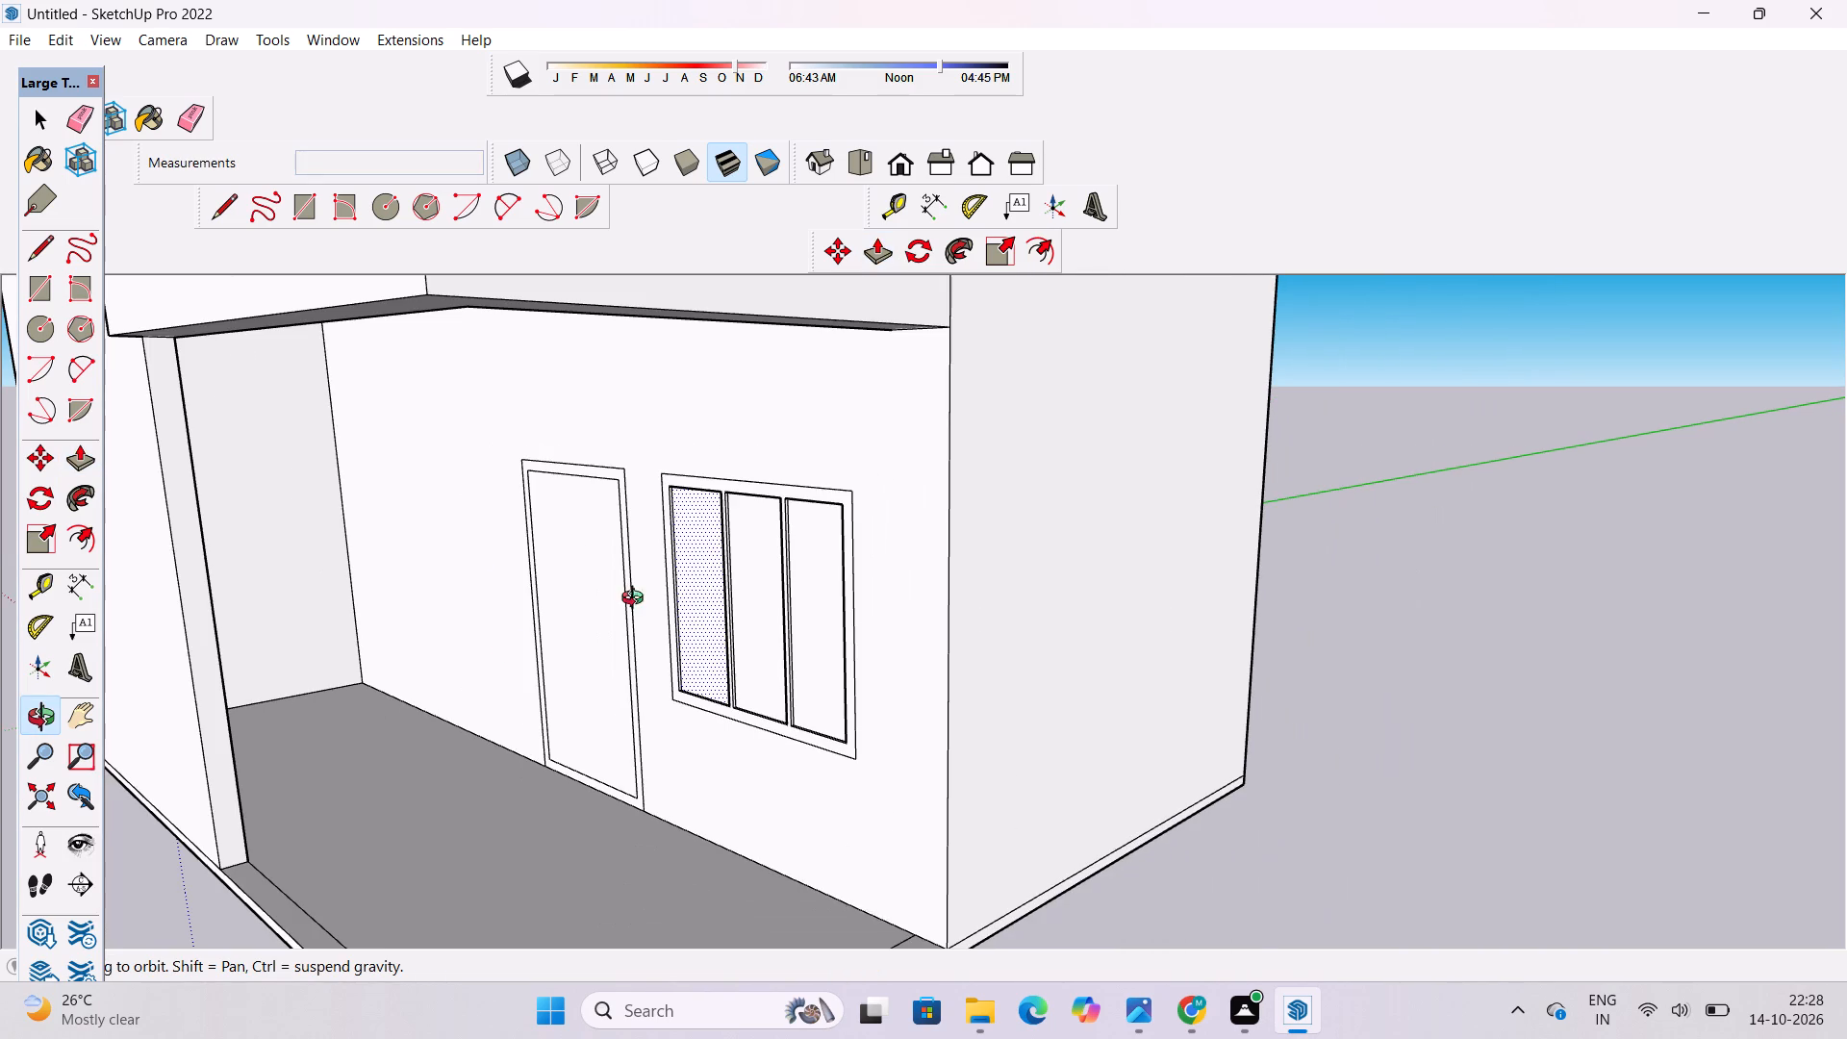
left_click_drag(673, 696, 802, 722)
left_click_drag(827, 722, 838, 632, "shift")
scroll(782, 605, "down", 6, "shift")
left_click_drag(775, 608, 883, 617)
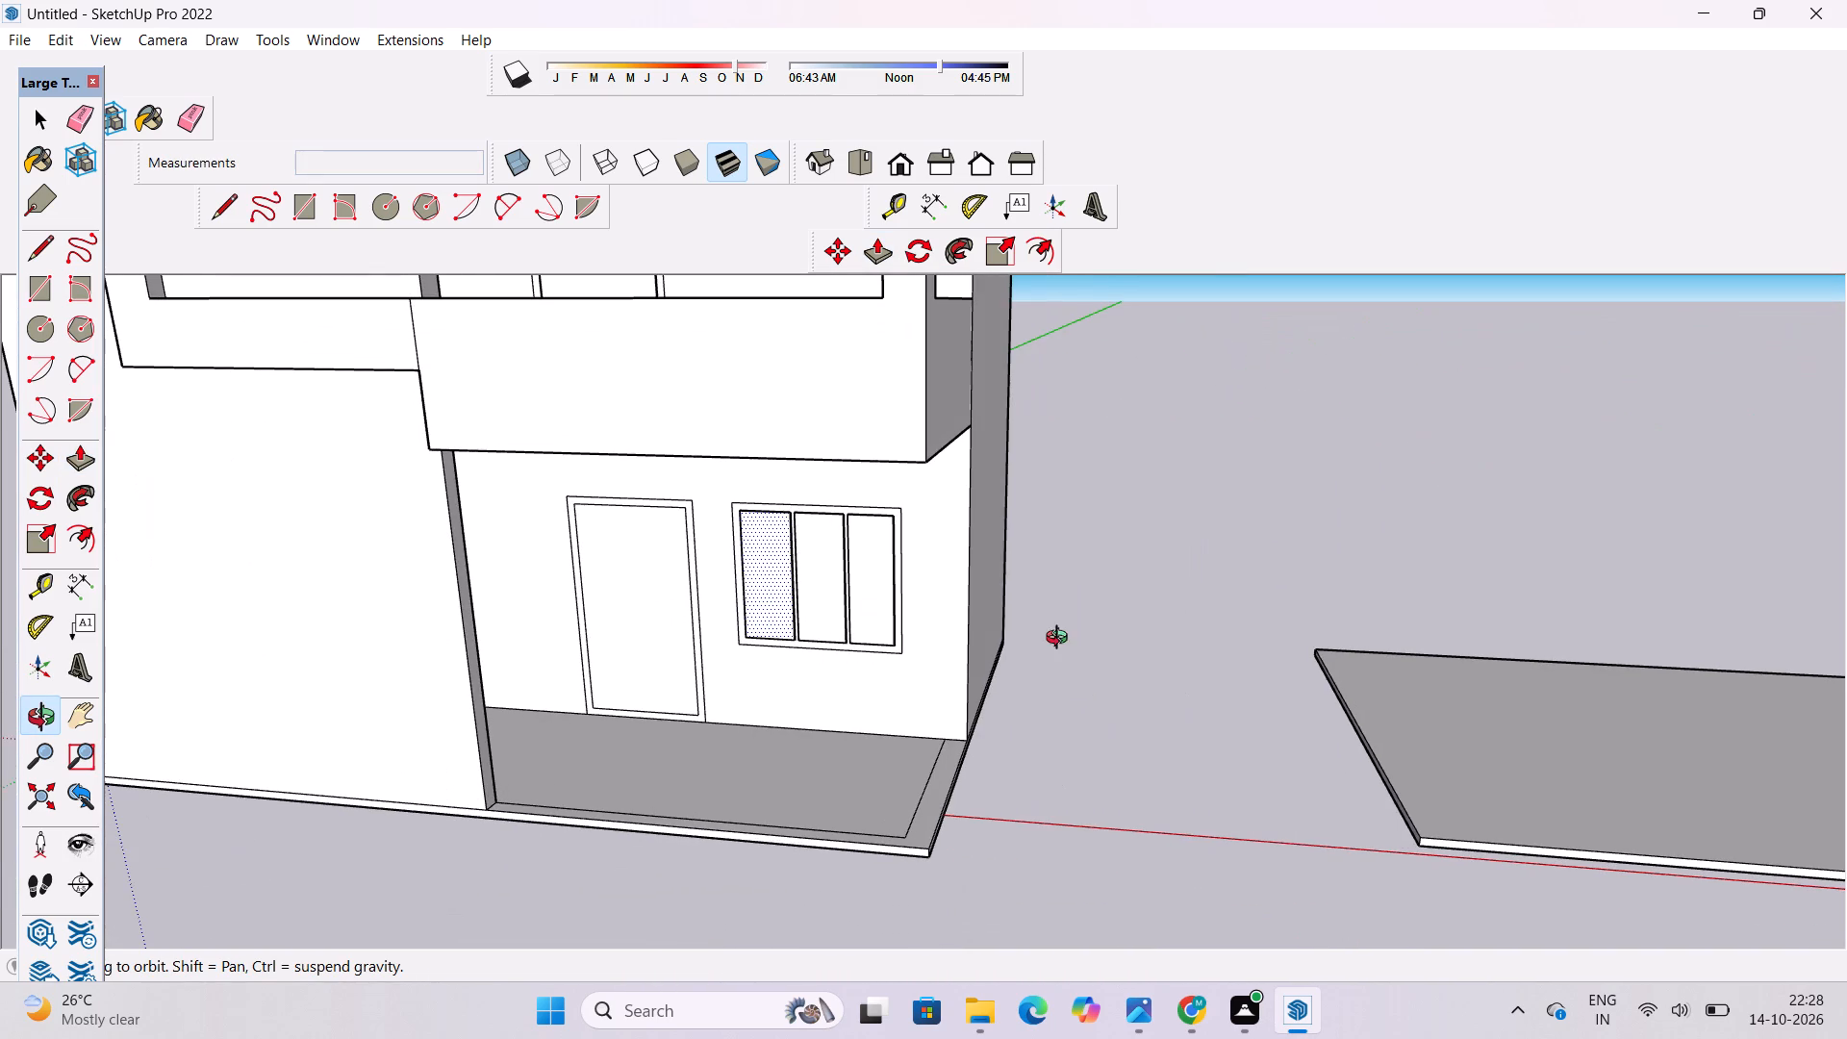
key("space")
left_click(1062, 639)
key("o")
left_click_drag(813, 726, 980, 714)
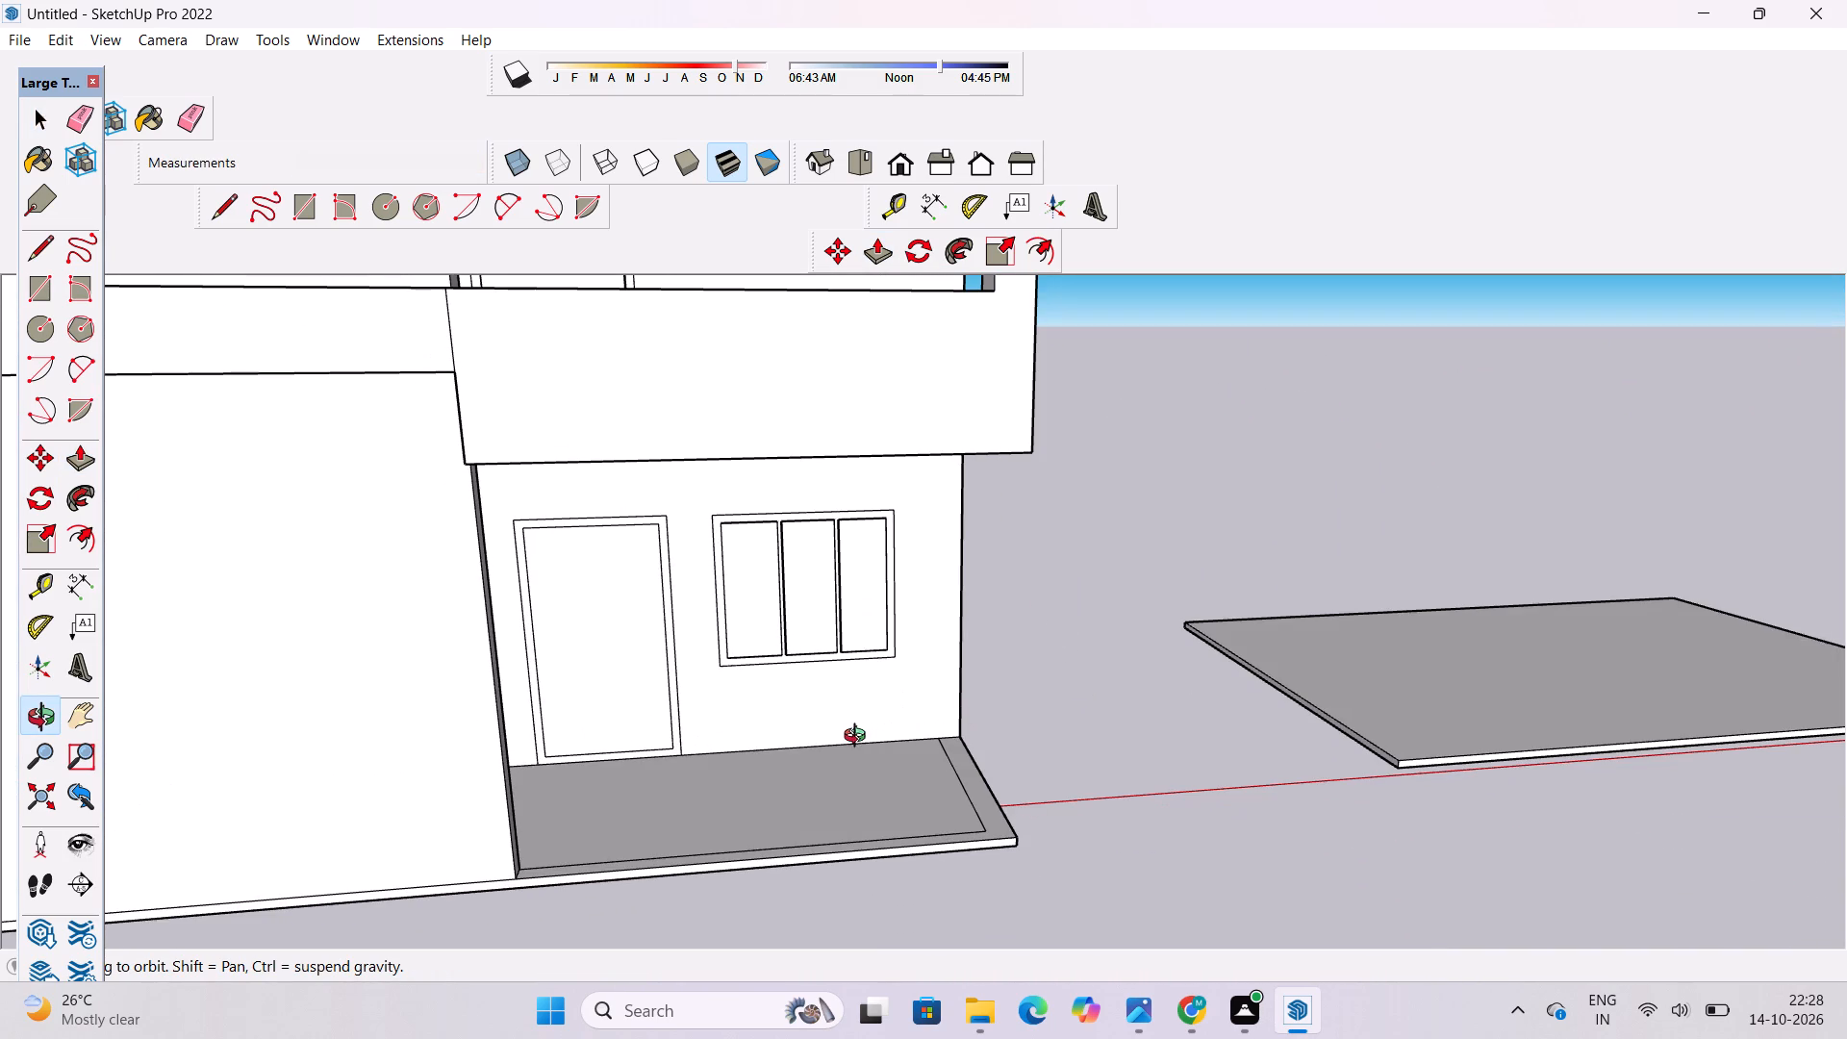
left_click_drag(862, 738, 621, 721)
scroll(756, 673, "up", 3)
left_click_drag(756, 673, 619, 730, "shift")
scroll(607, 727, "up", 3)
left_click_drag(628, 720, 655, 768, "shift")
left_click_drag(645, 789, 469, 824)
left_click_drag(526, 794, 569, 795, "shift")
key("space")
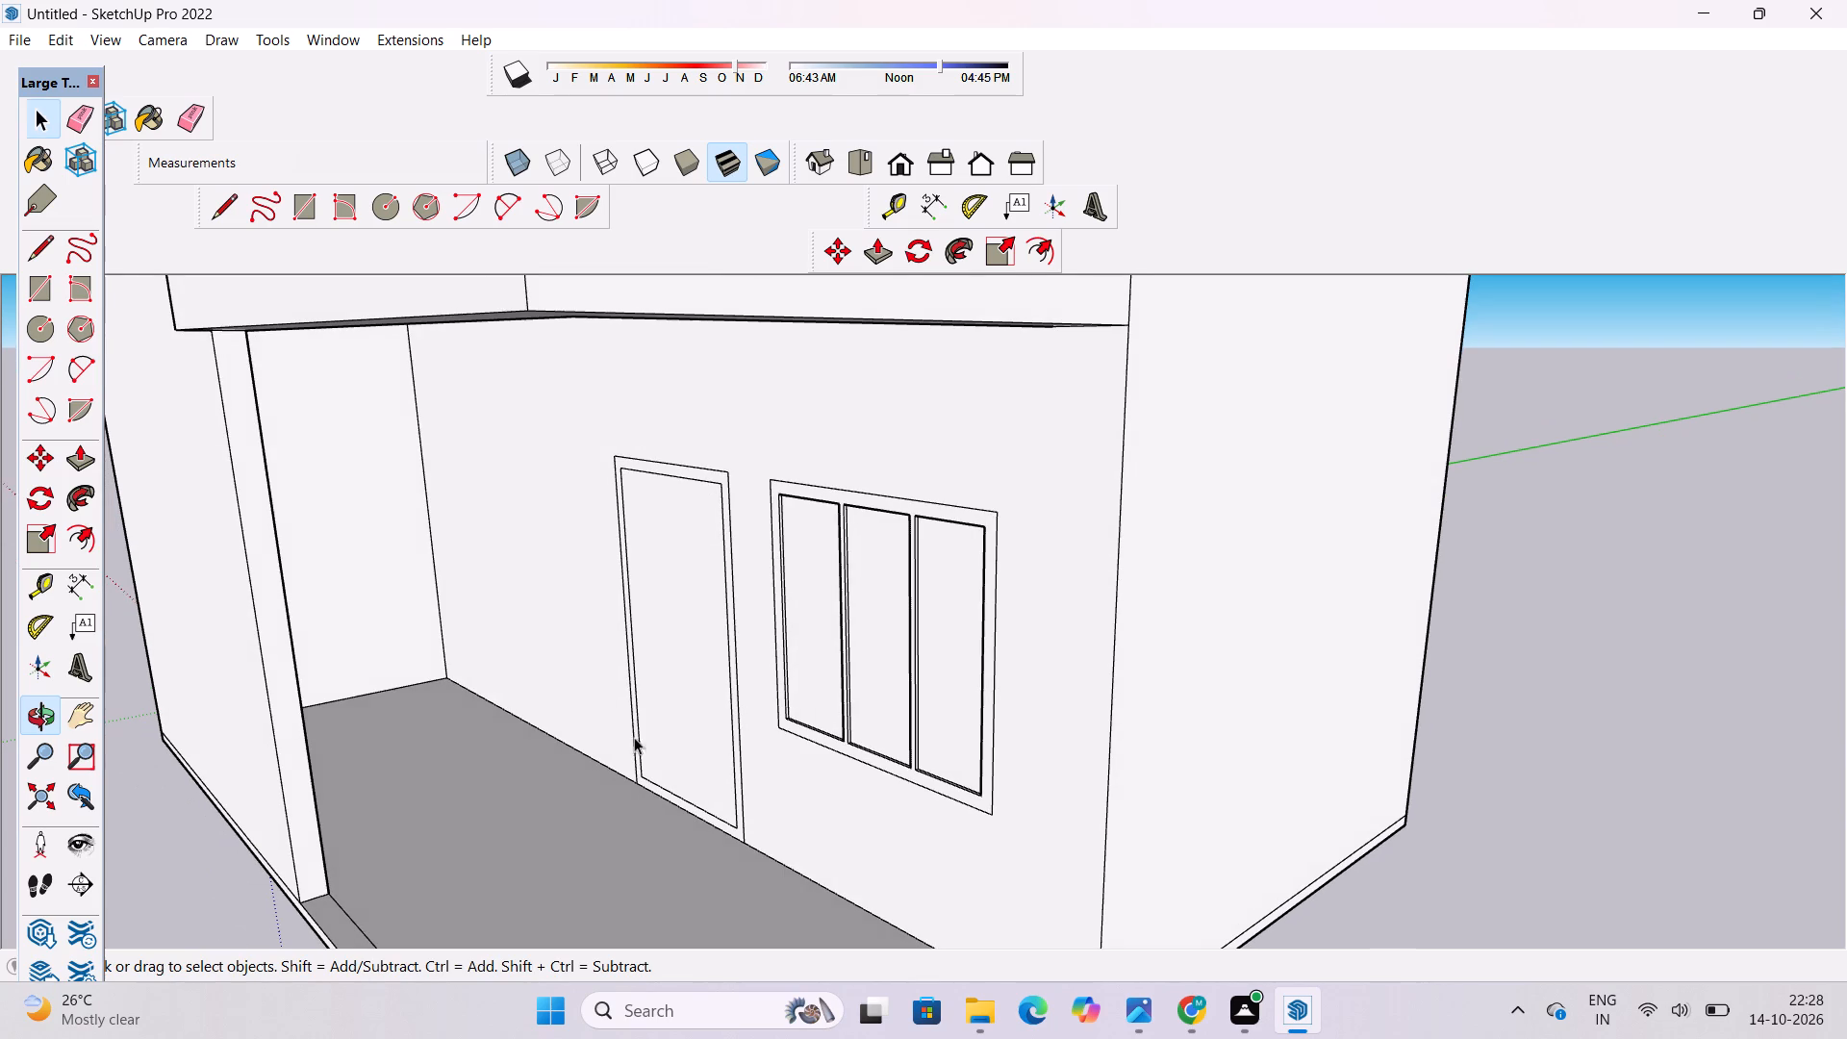
left_click(668, 688)
key("p")
left_click(668, 688)
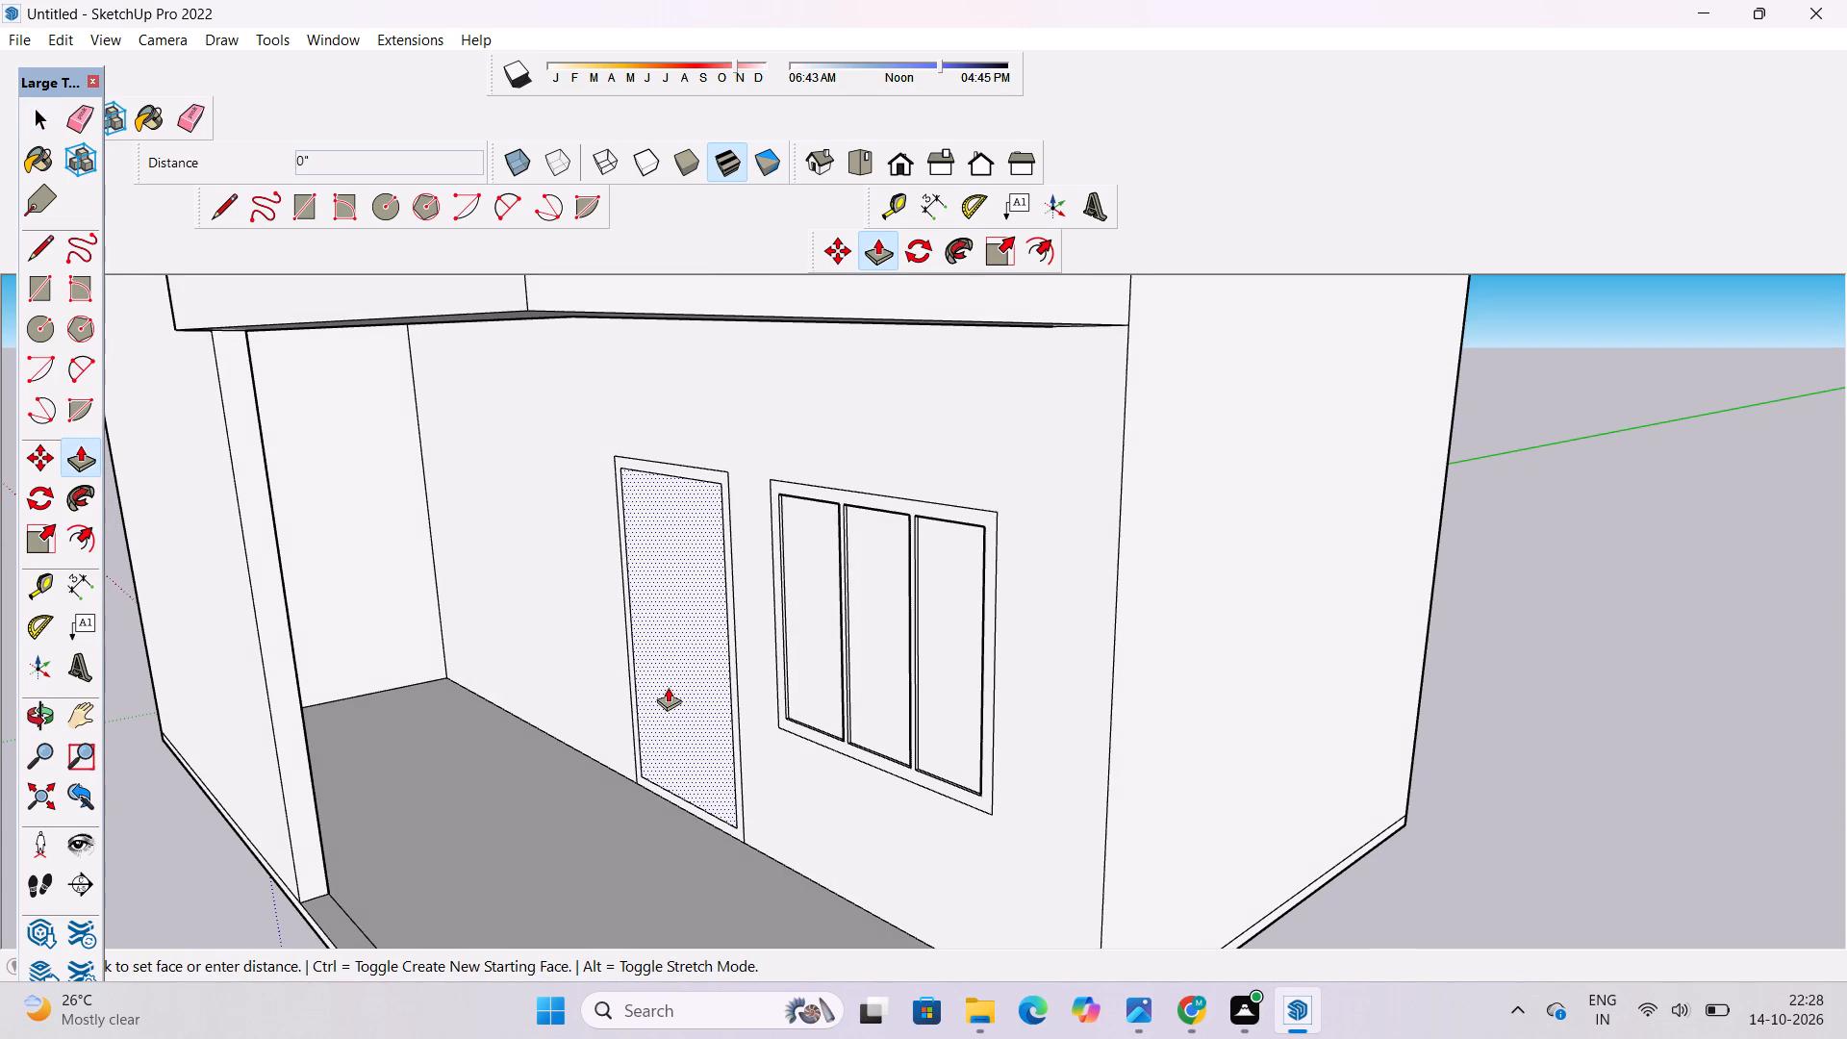
type("3\"")
key("Return")
Inspect the facade's doors, windows and ground floor from several angles and compare them with the reference house image in Photos.
key("o")
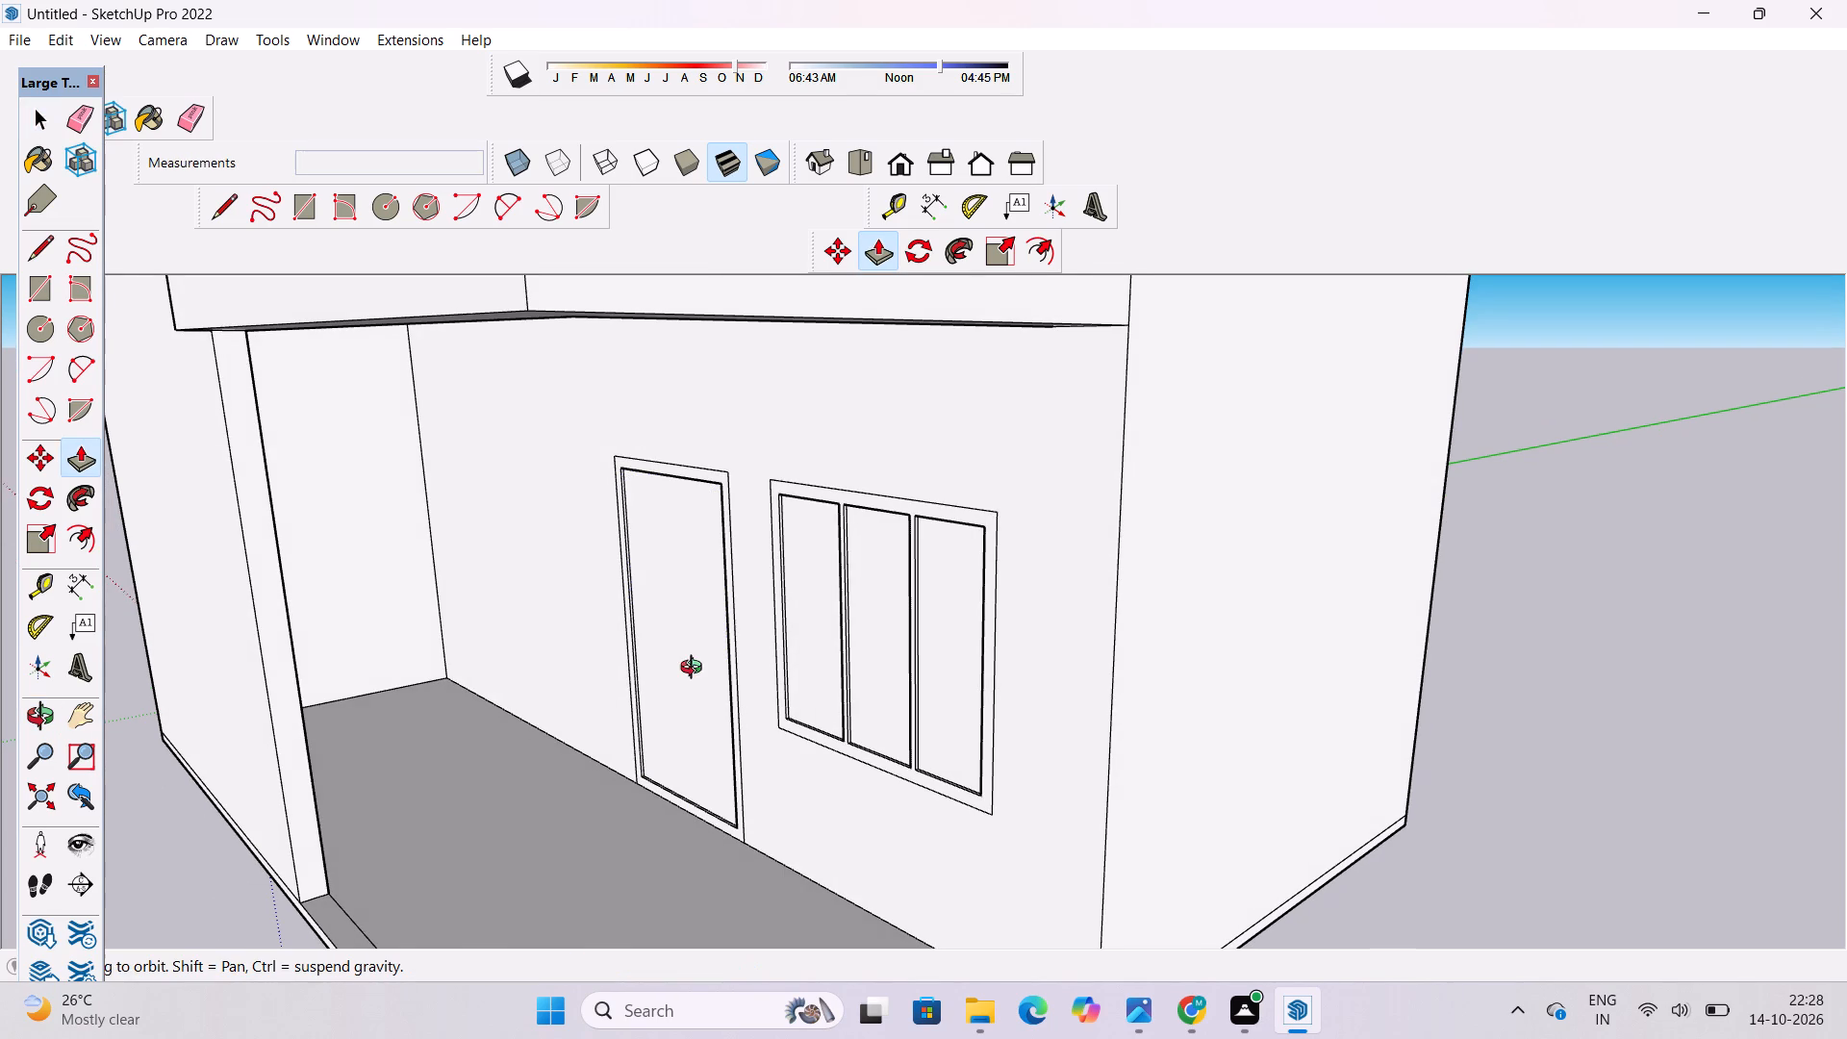
scroll(640, 527, "down", 7)
left_click_drag(627, 545, 856, 554)
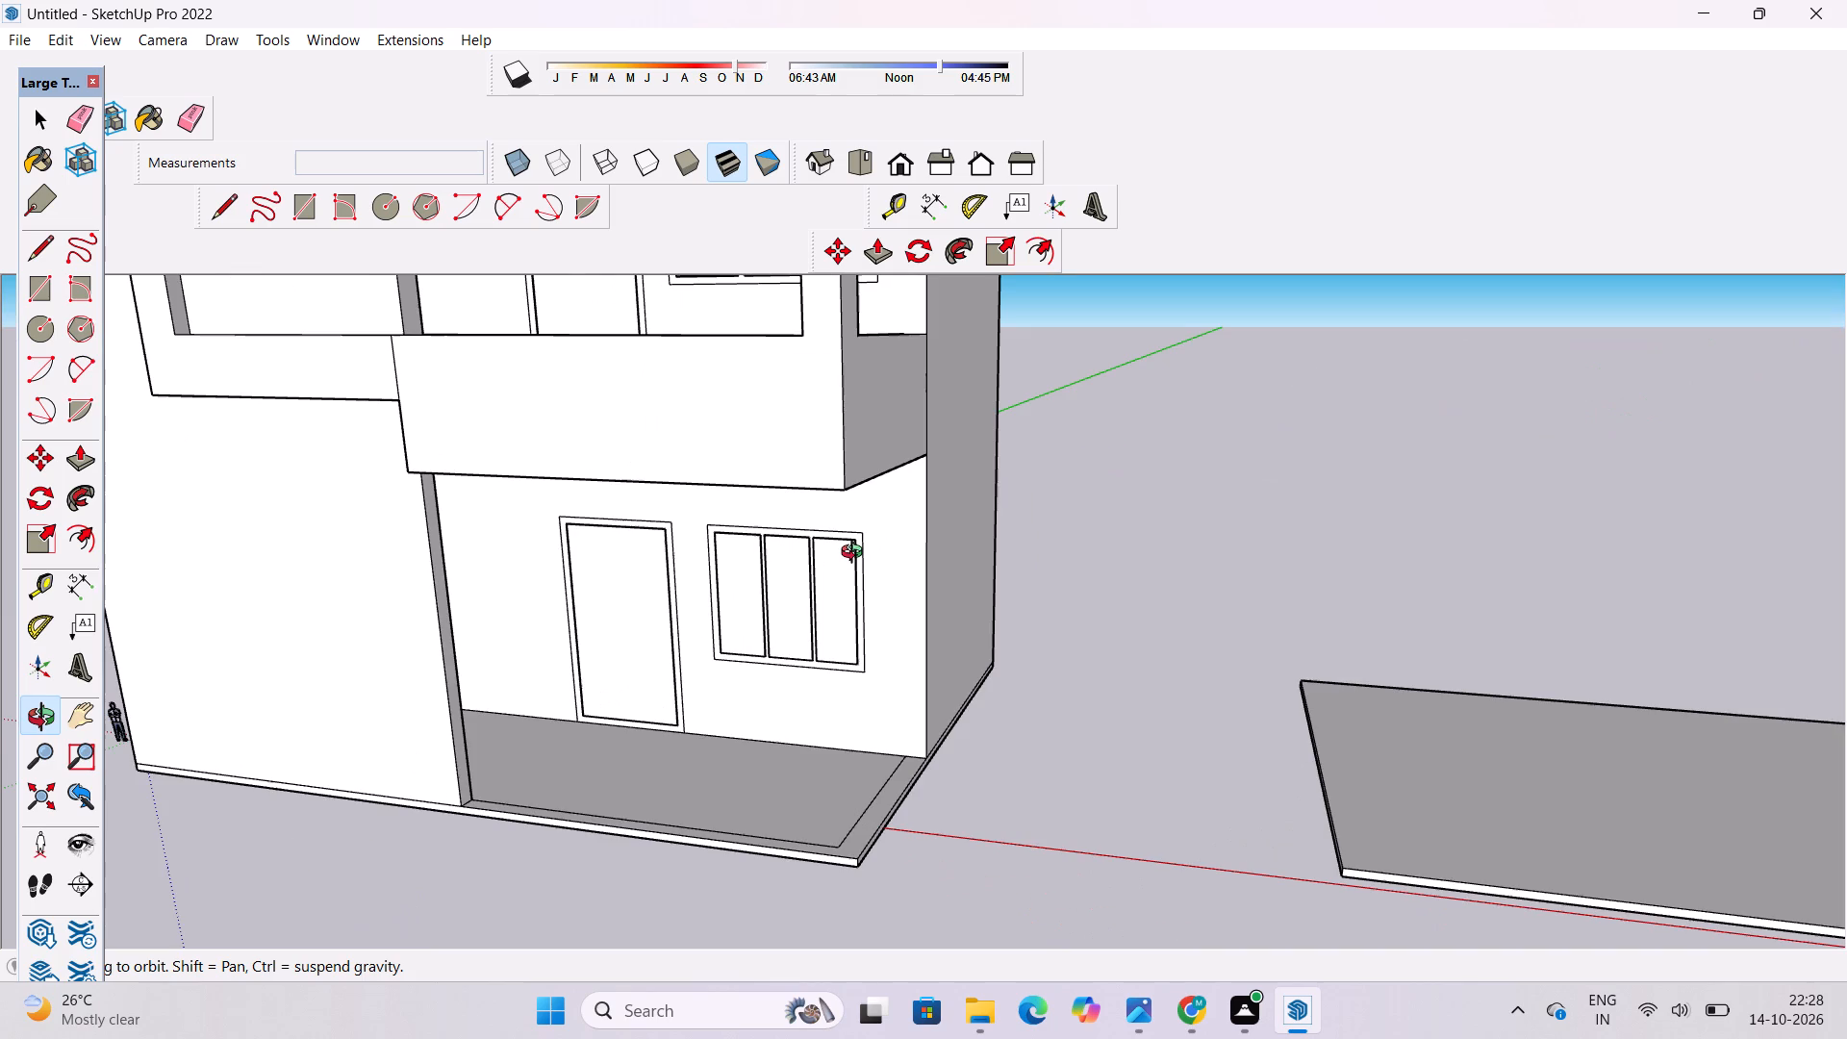
left_click_drag(803, 619, 879, 582)
left_click_drag(869, 640, 881, 577, "shift")
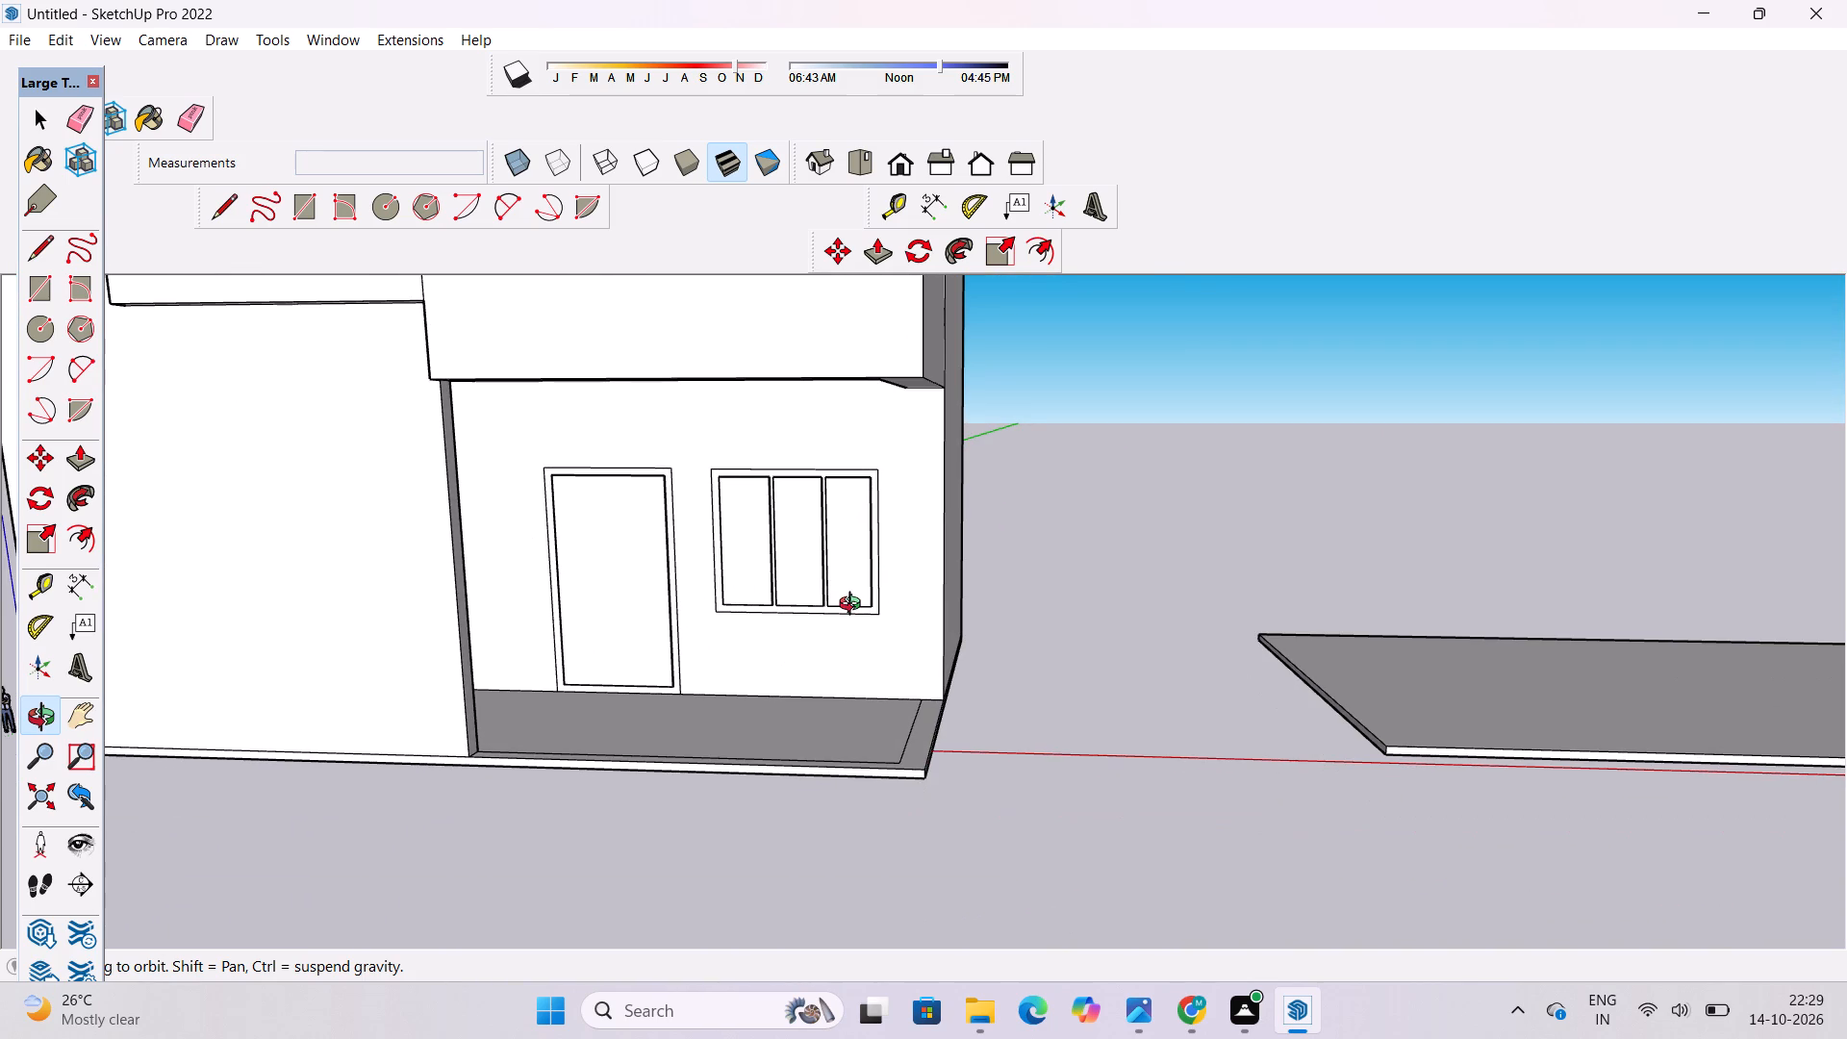
left_click_drag(856, 609, 303, 596)
left_click_drag(469, 598, 797, 652)
left_click_drag(797, 652, 650, 568)
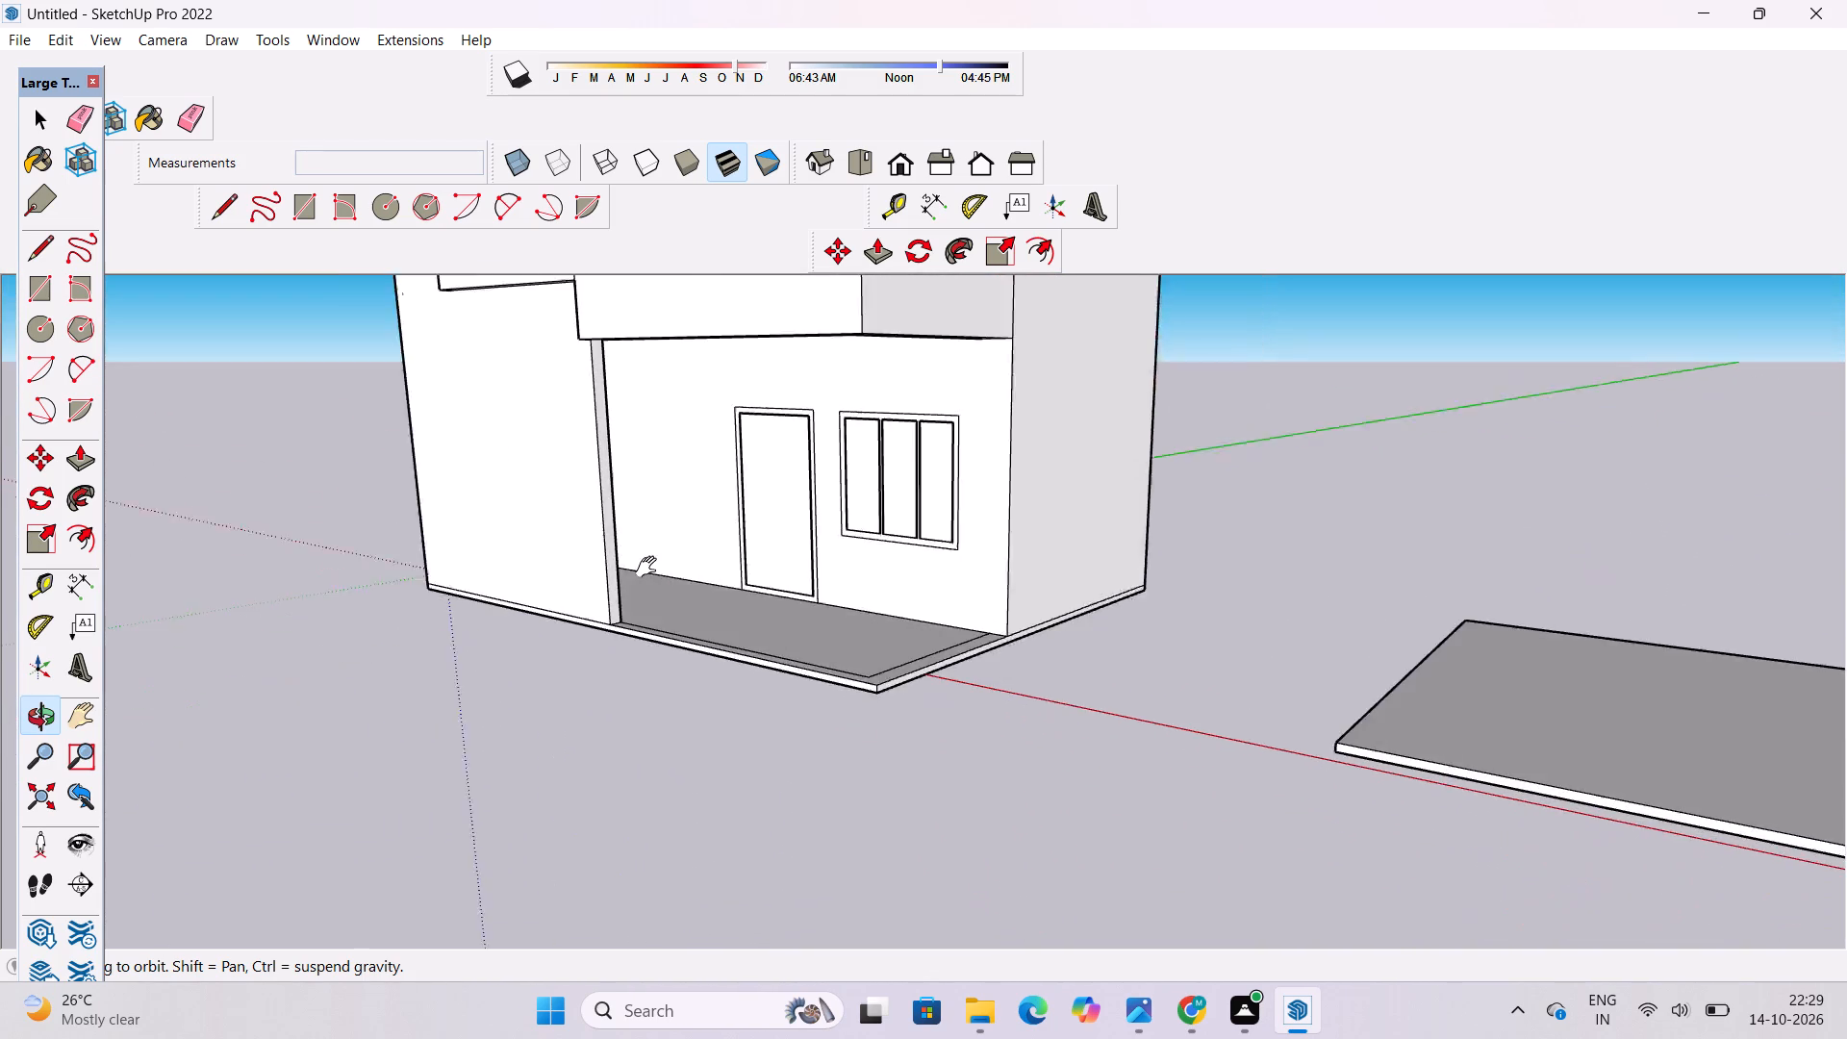
left_click_drag(650, 568, 637, 565)
left_click_drag(646, 581, 847, 610)
scroll(855, 582, "down", 5)
left_click_drag(892, 676, 917, 784)
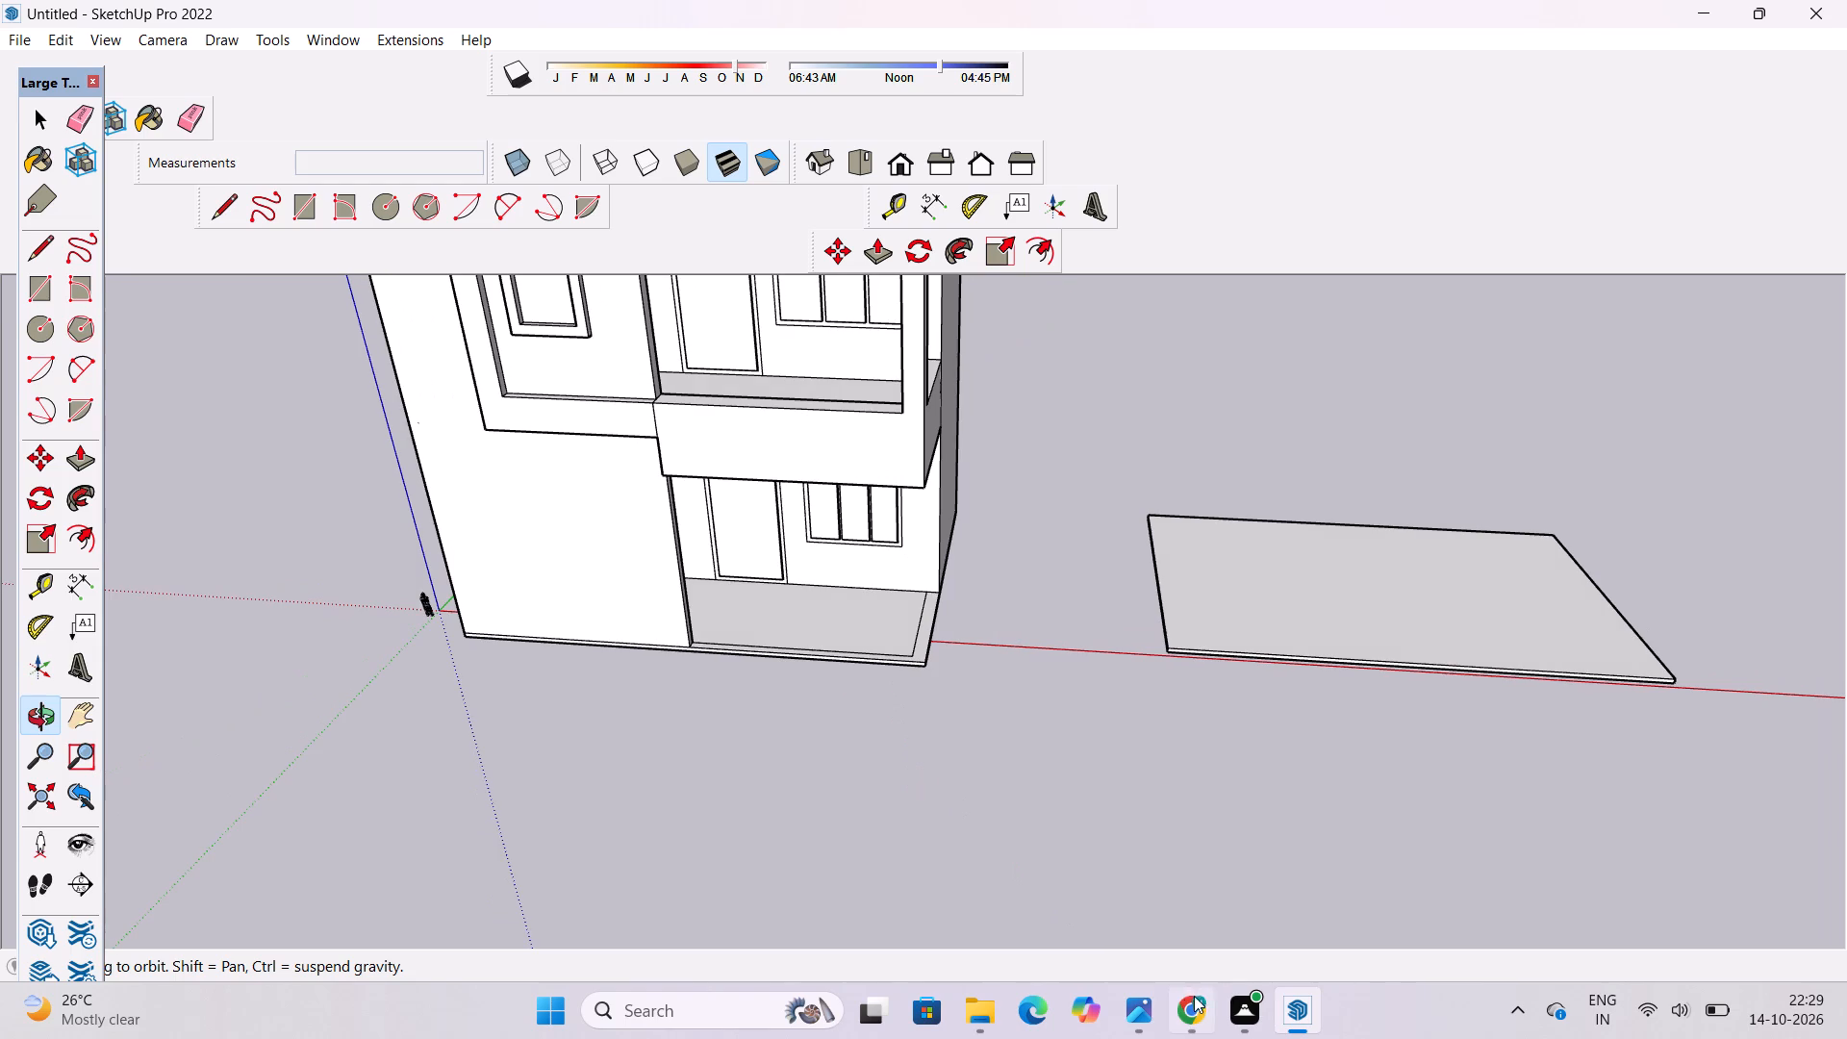
left_click(1151, 1003)
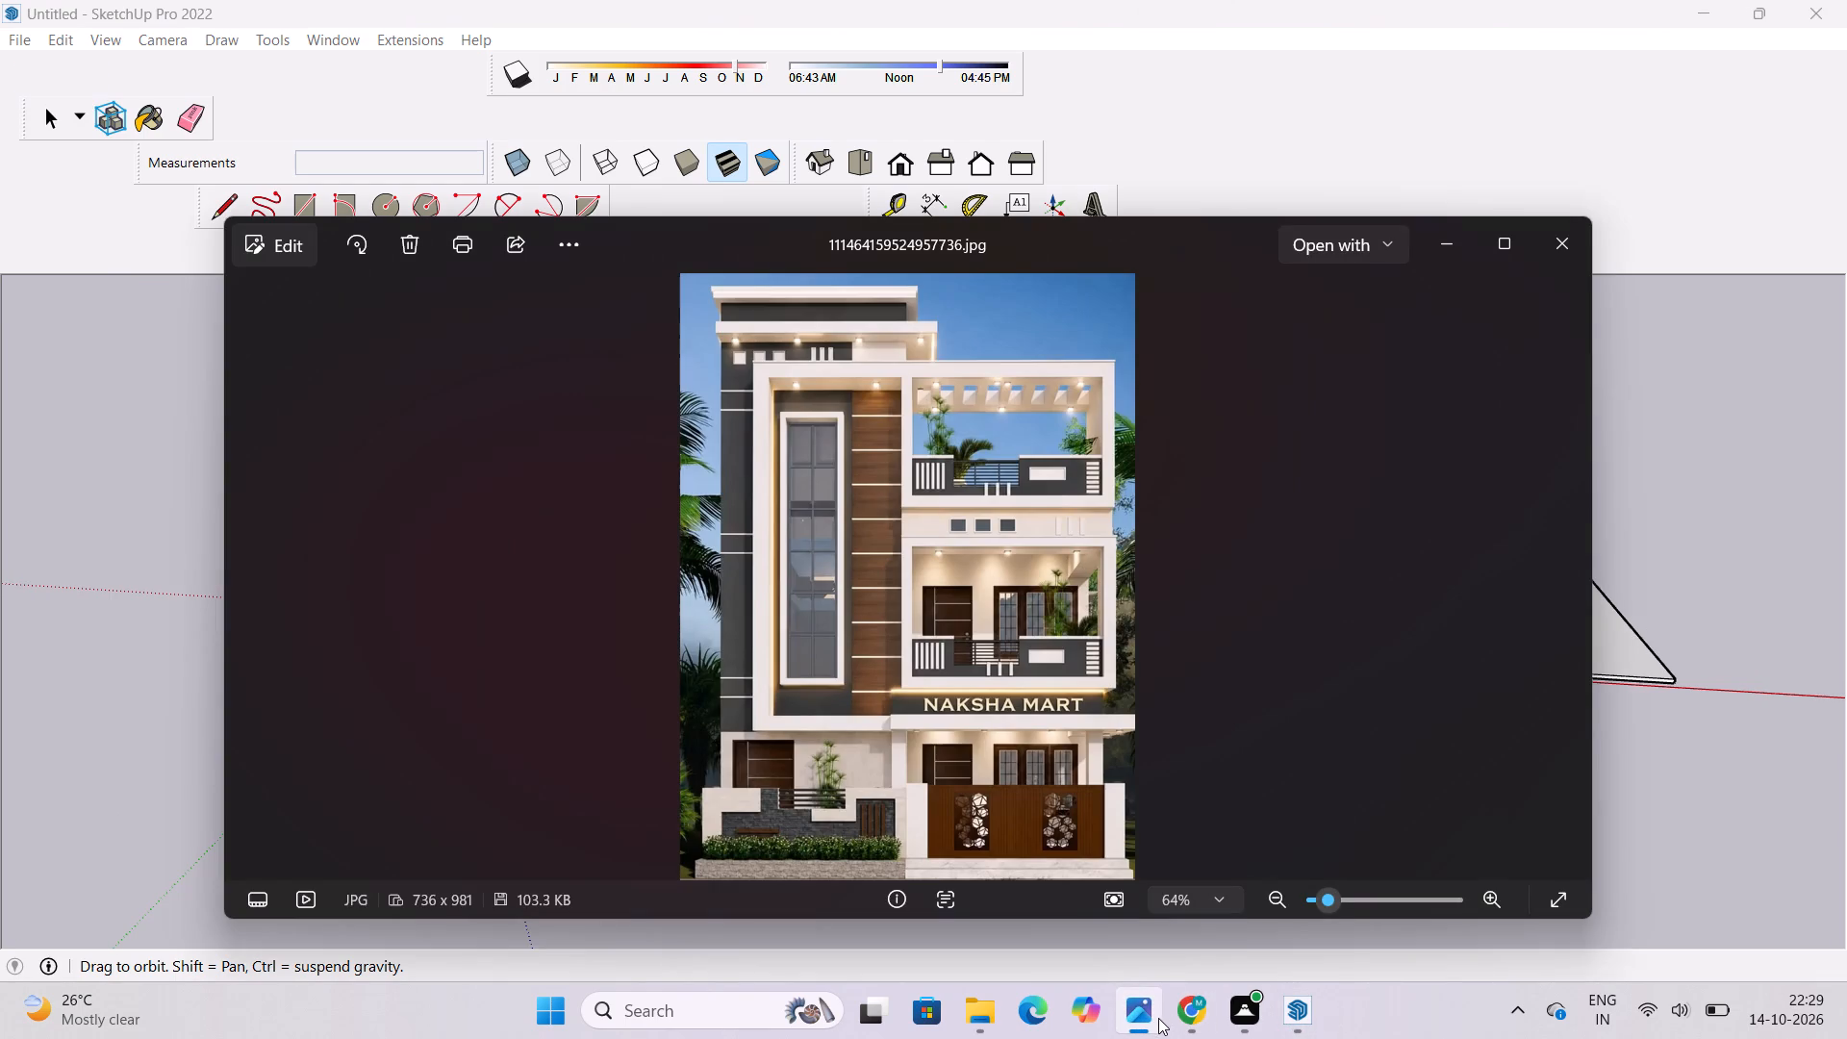
left_click(1150, 1022)
scroll(819, 697, "down", 3)
left_click_drag(808, 681, 814, 746, "shift")
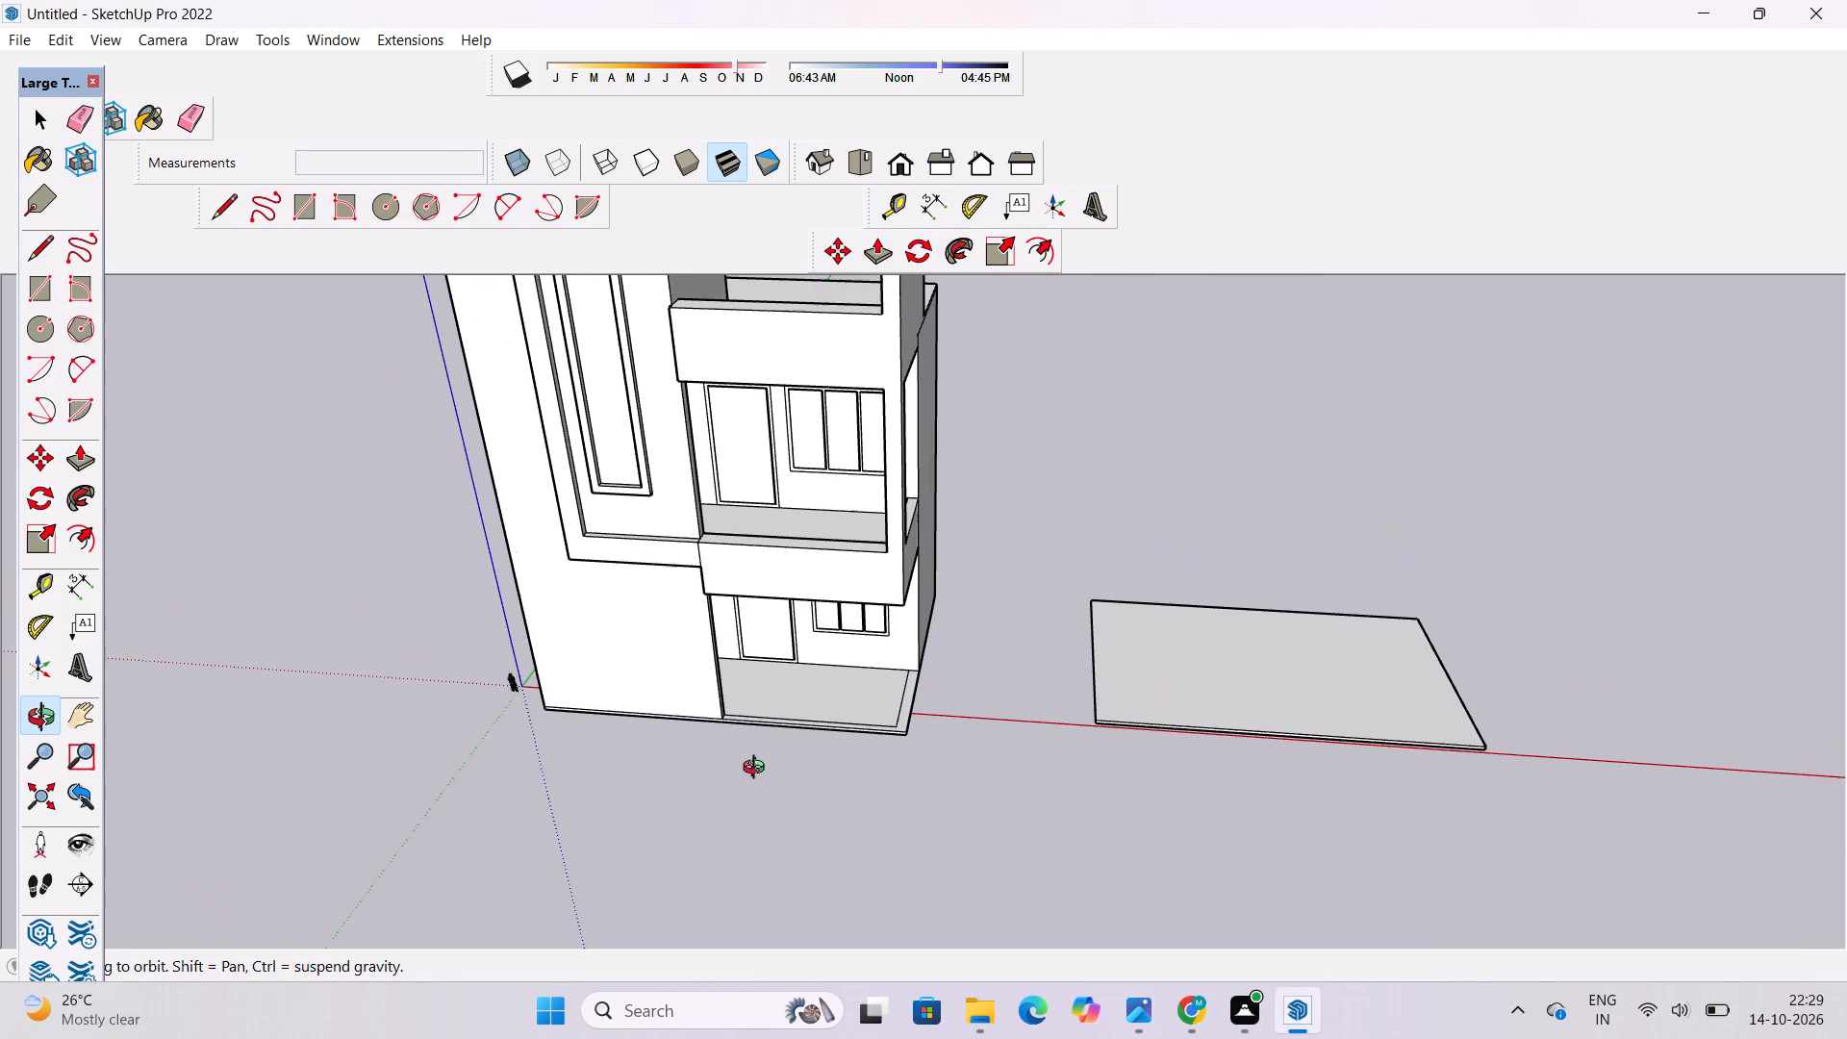
left_click(758, 770)
left_click(1131, 1011)
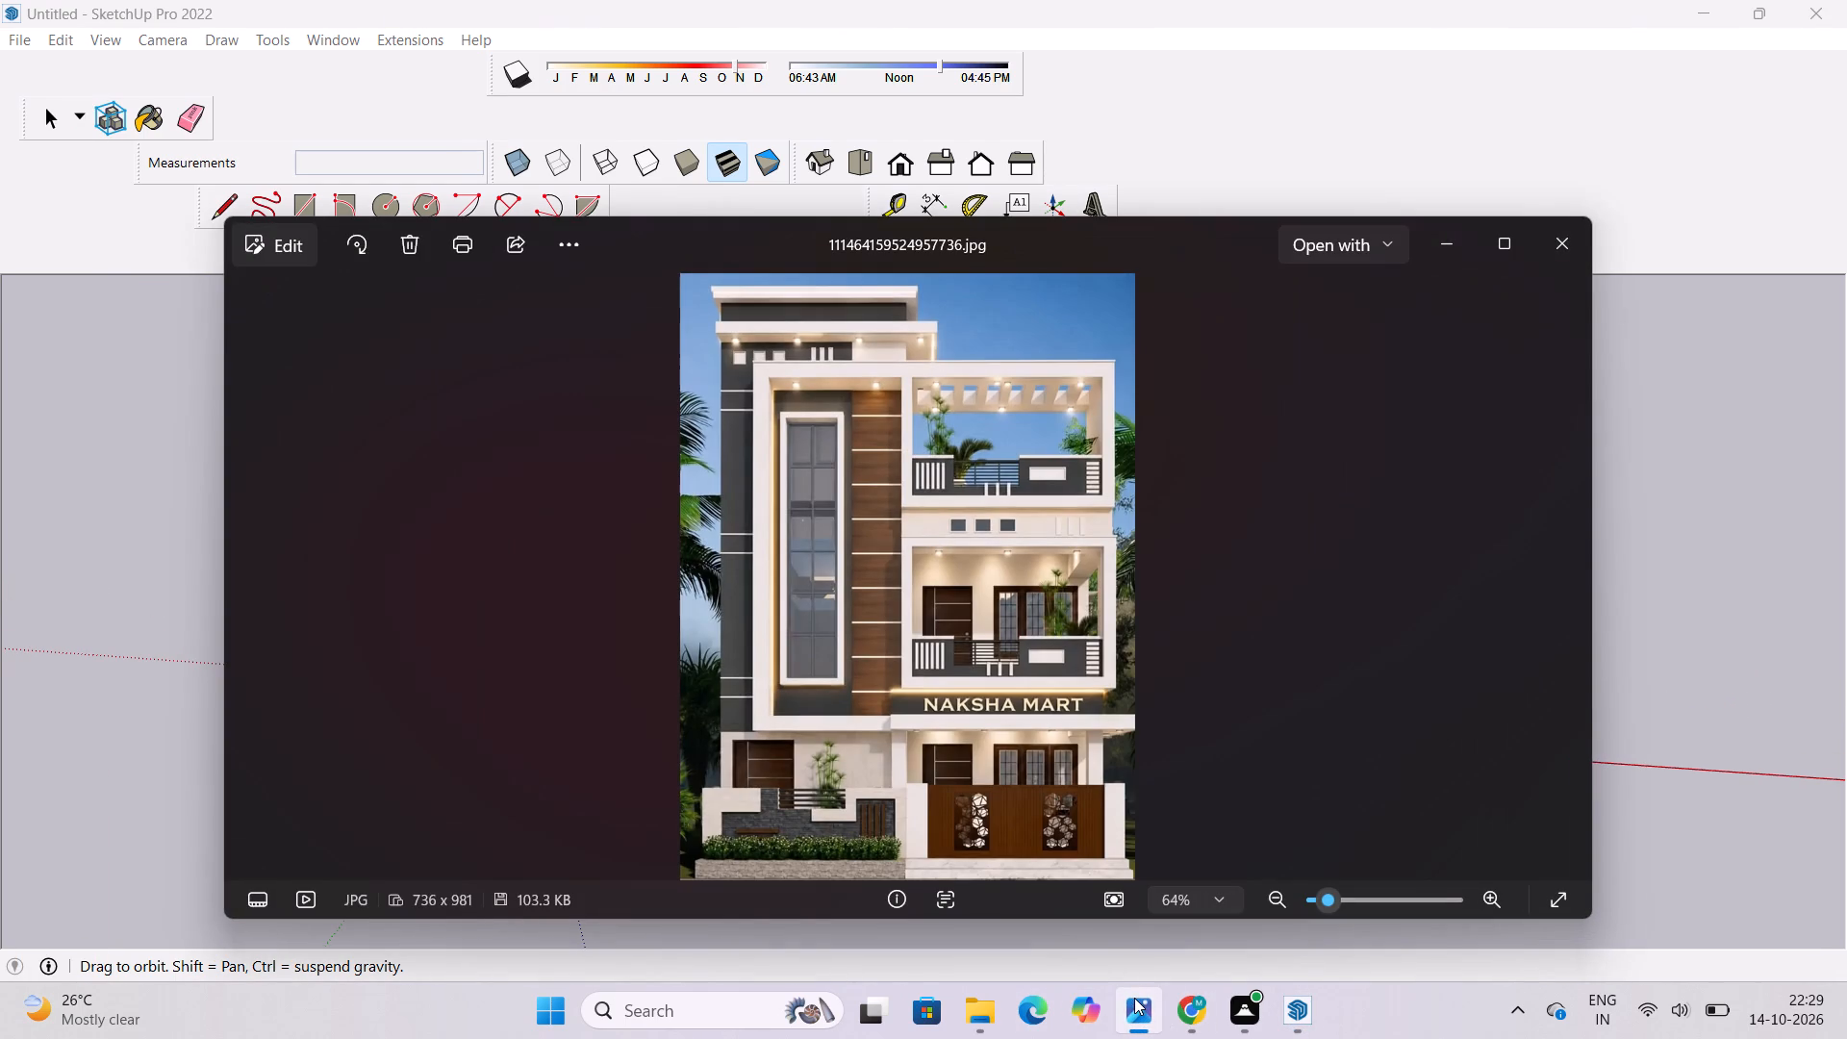
Back in SketchUp, erase the horizontal seam line along the foot of the solid front wall beside the porch.
left_click(1133, 989)
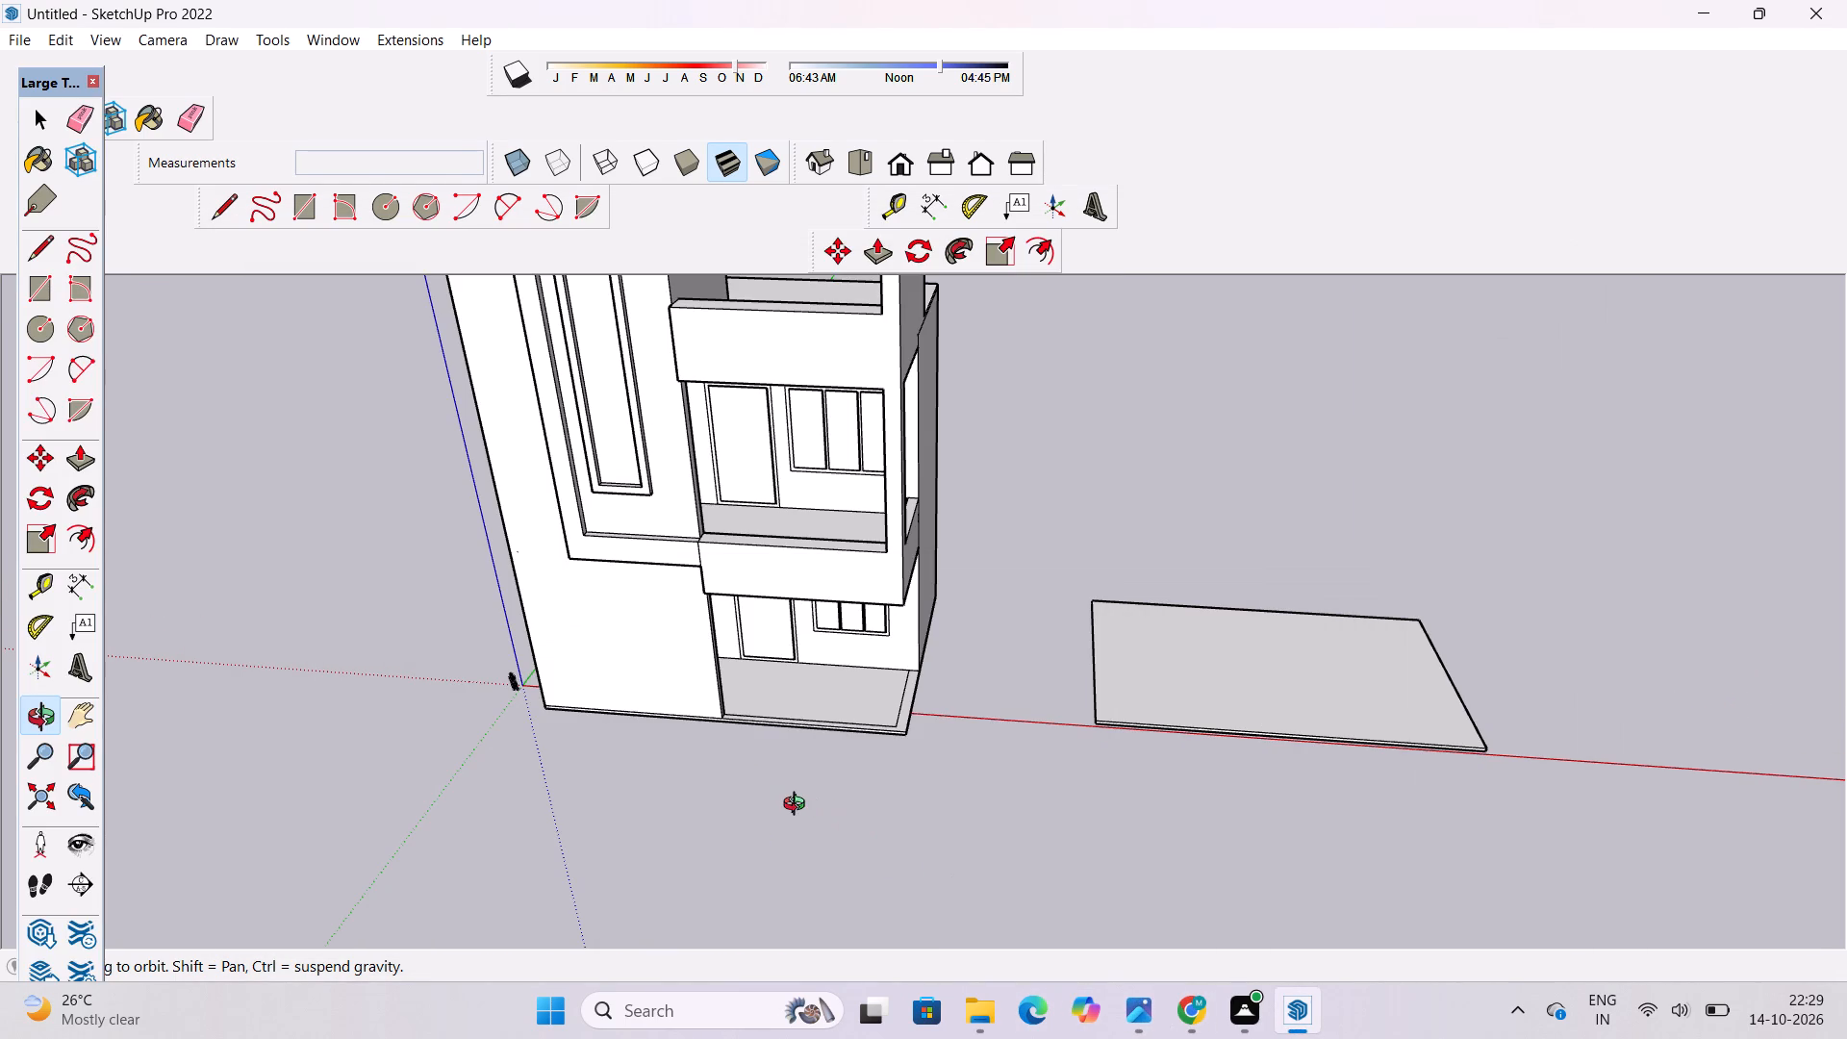
left_click_drag(787, 804, 896, 807, "shift")
left_click_drag(767, 777, 775, 607)
scroll(775, 611, "up", 3)
left_click_drag(745, 658, 814, 623, "shift")
left_click_drag(807, 718, 807, 773)
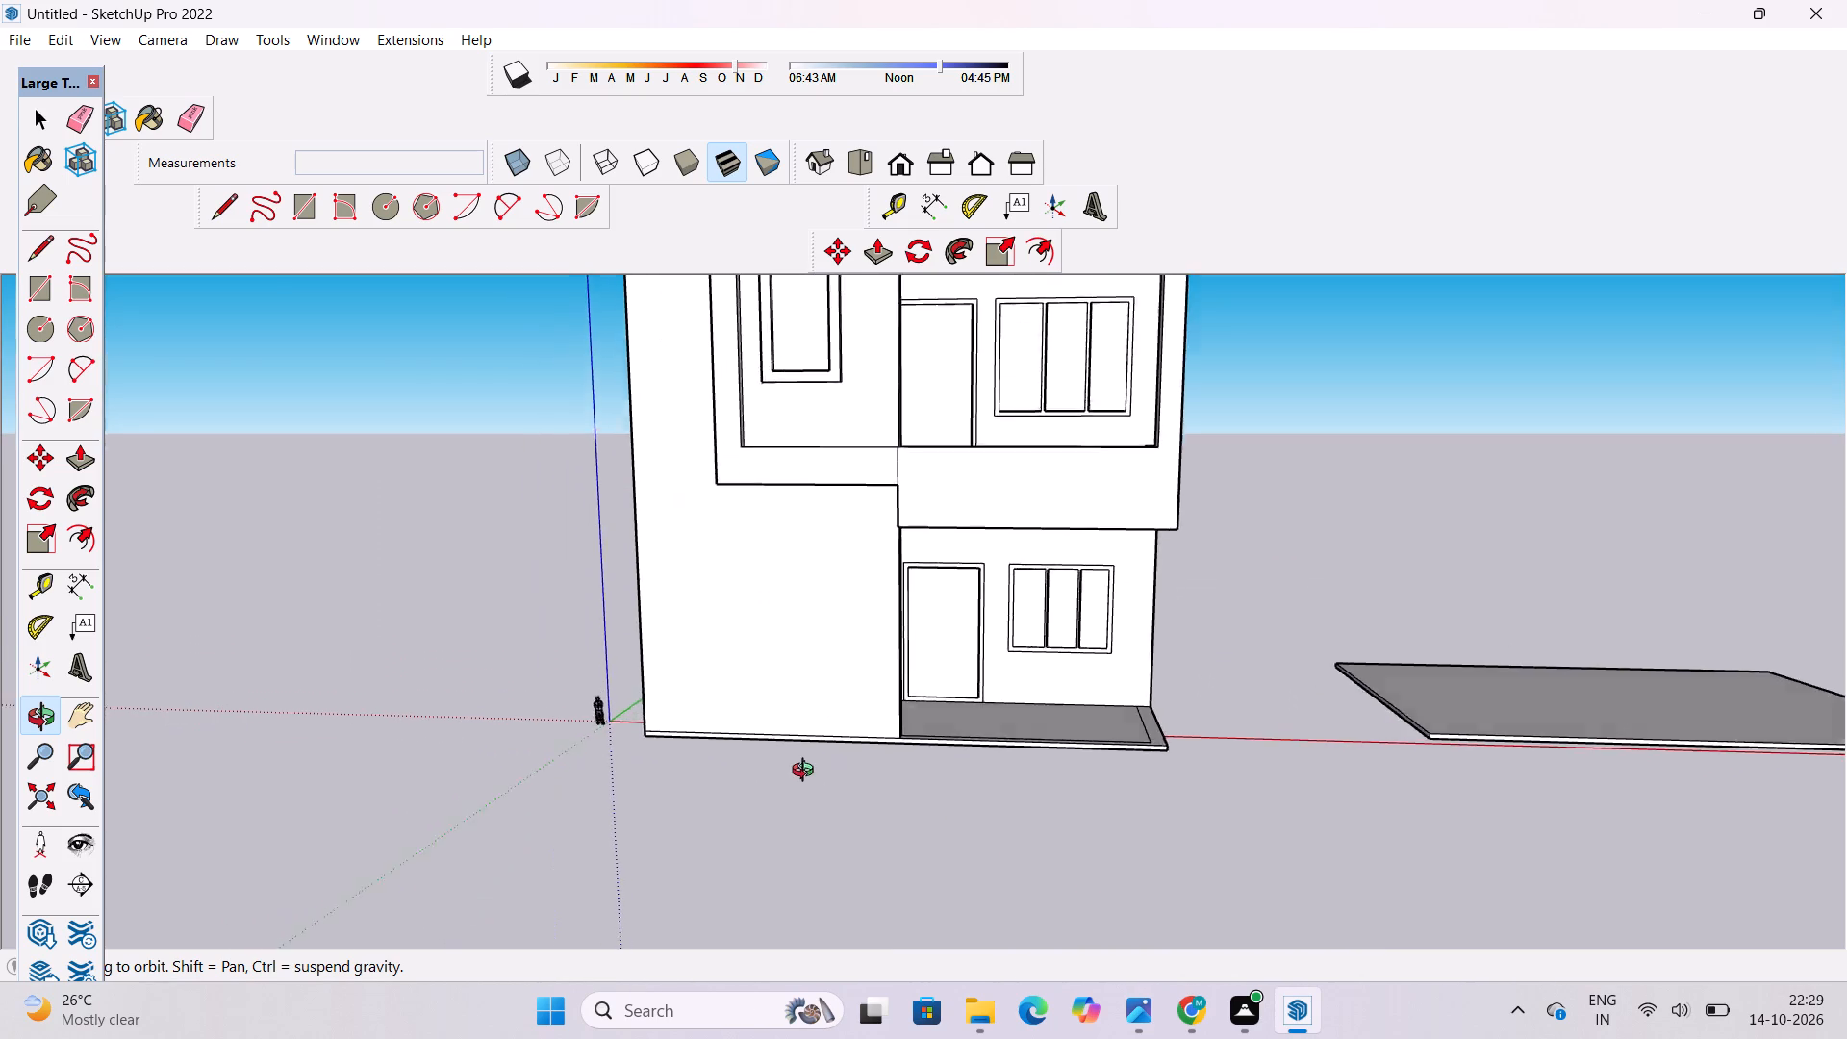
left_click_drag(807, 773, 807, 779)
scroll(809, 780, "up", 4)
left_click_drag(810, 765, 818, 803, "shift")
scroll(775, 781, "up", 4)
left_click_drag(771, 765, 773, 791, "shift")
left_click_drag(777, 791, 807, 771)
key("e")
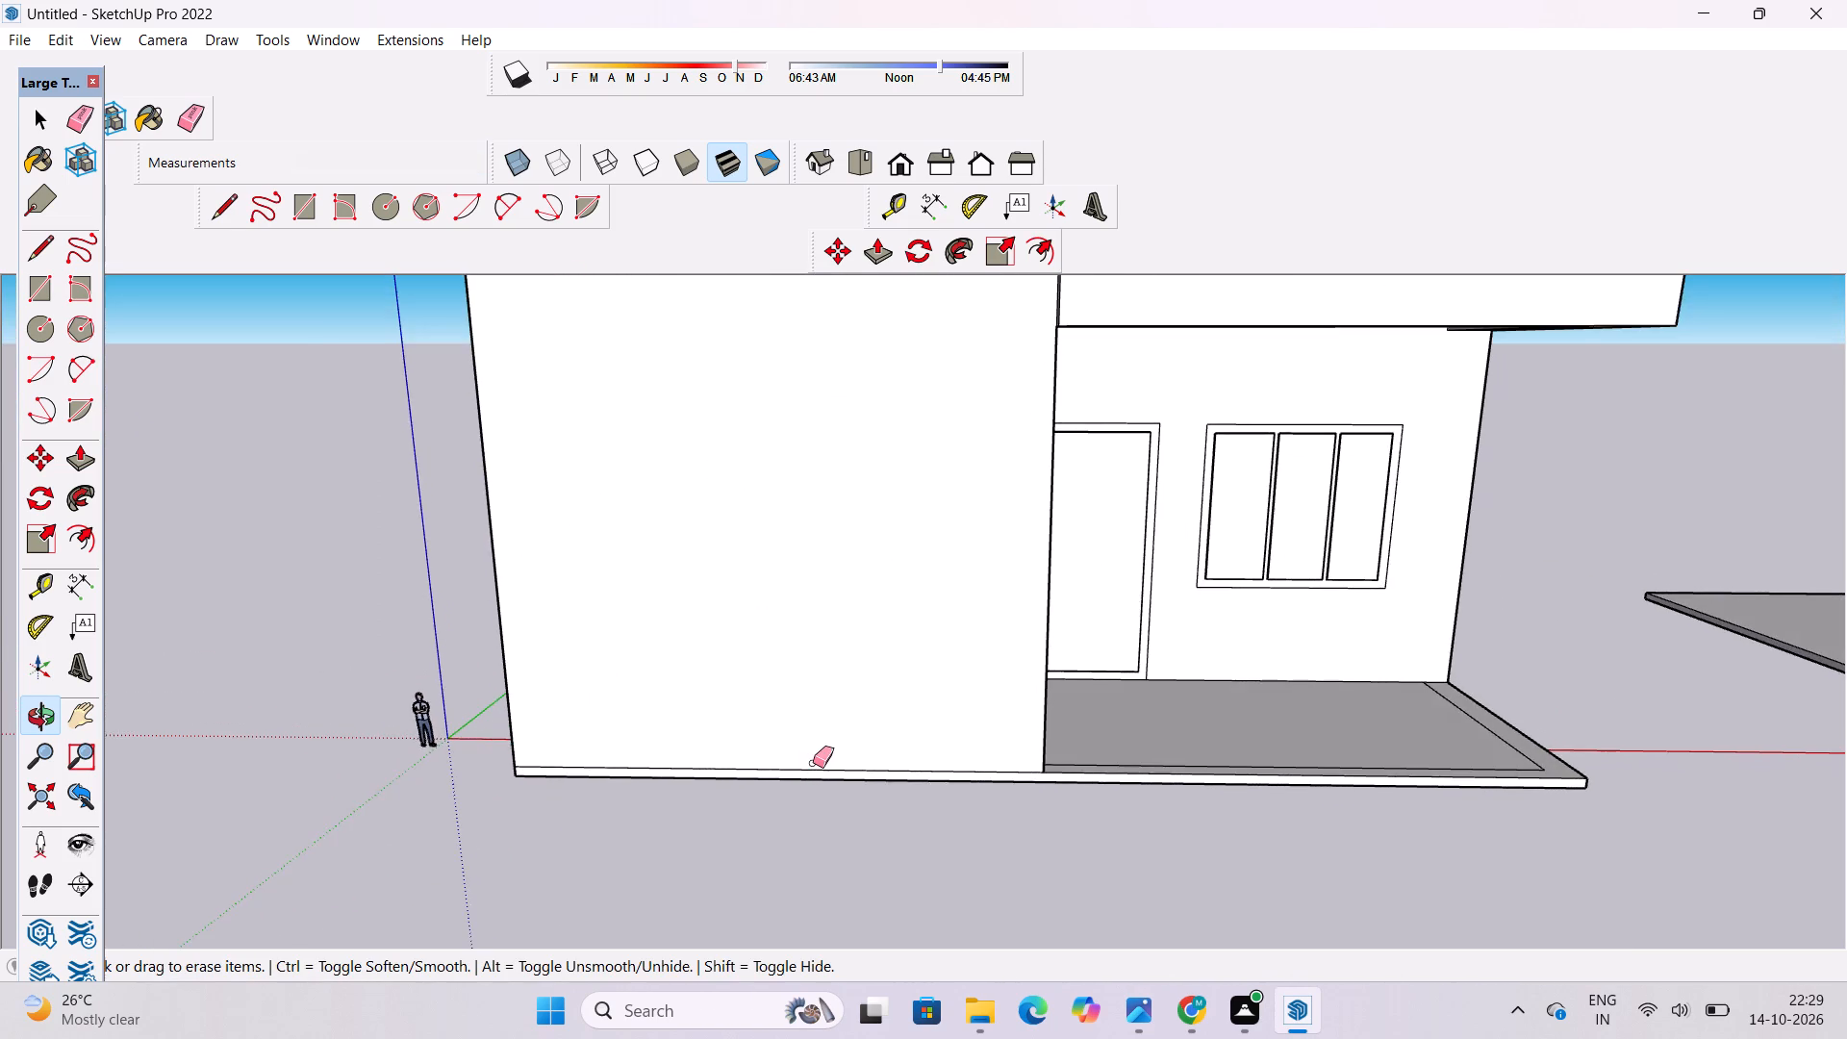
scroll(813, 763, "up", 3)
left_click_drag(828, 737, 836, 771)
key("space")
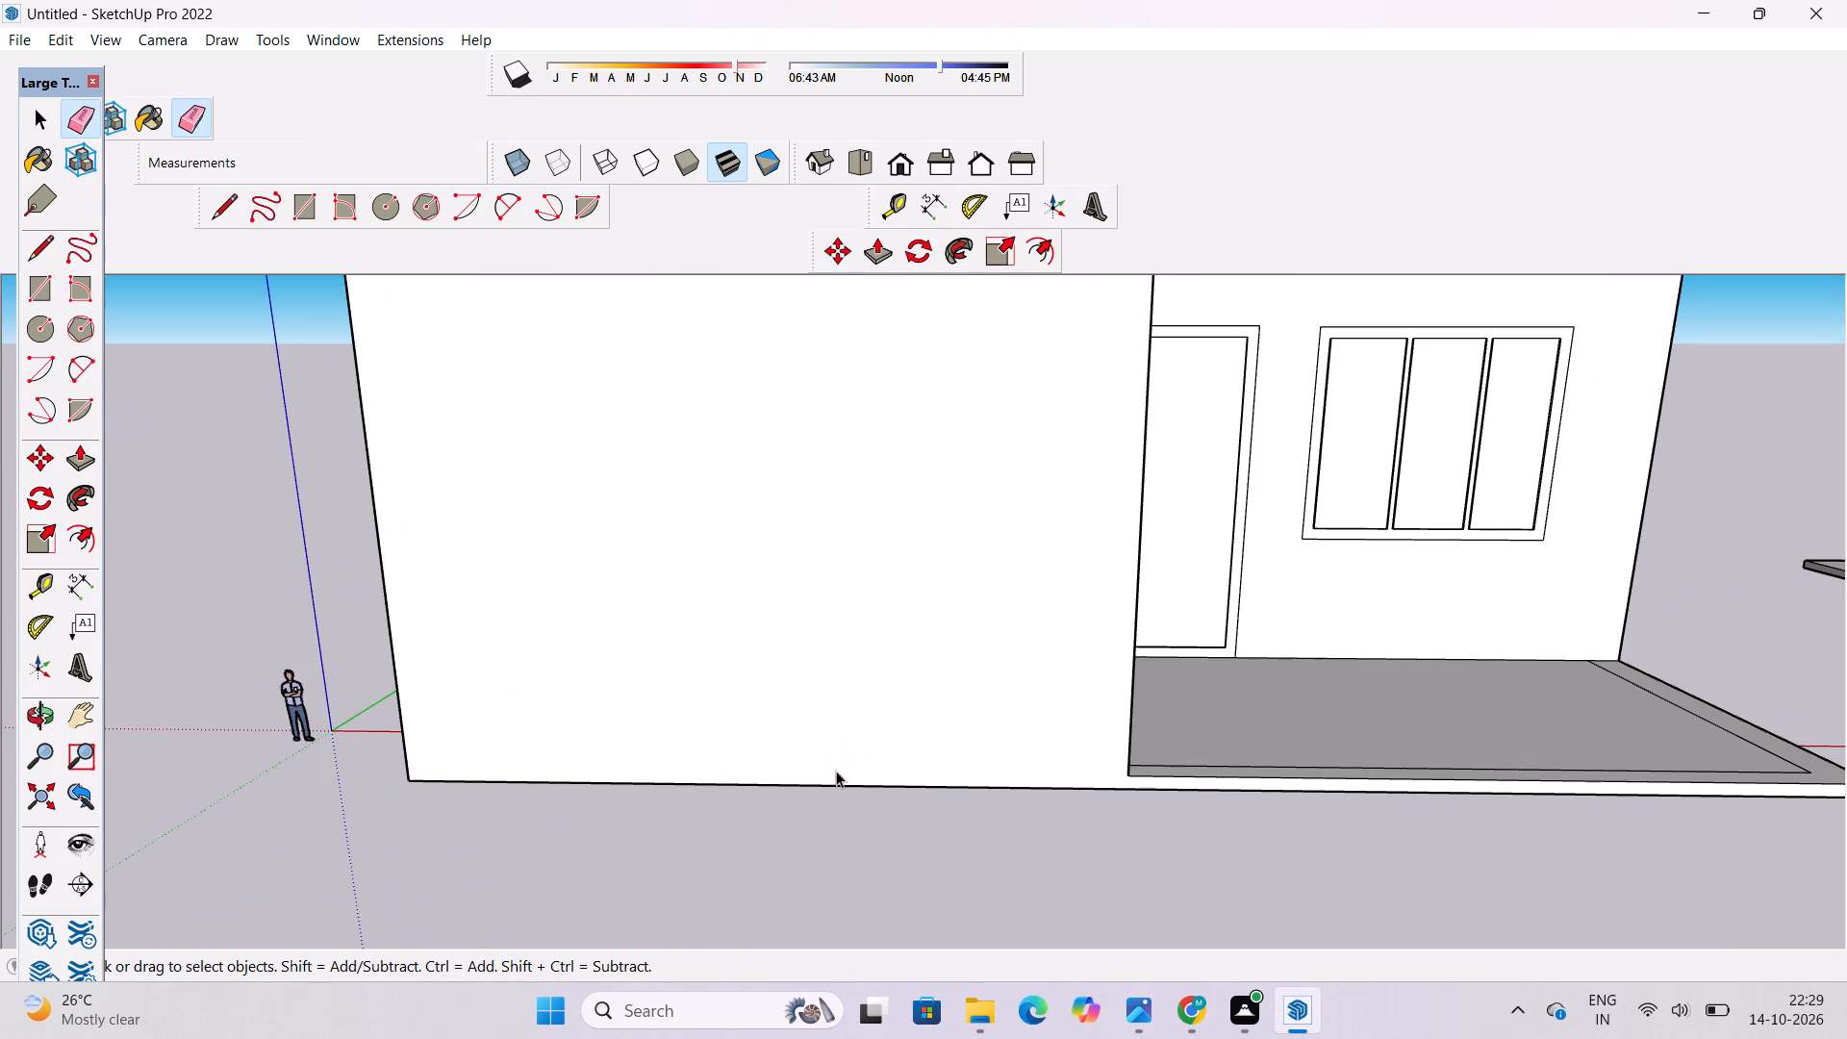
Draw a short vertical line from the porch floor's corner at the solid front wall down to the base's bottom edge.
scroll(969, 821, "up", 5)
key("l")
scroll(1272, 794, "up", 3)
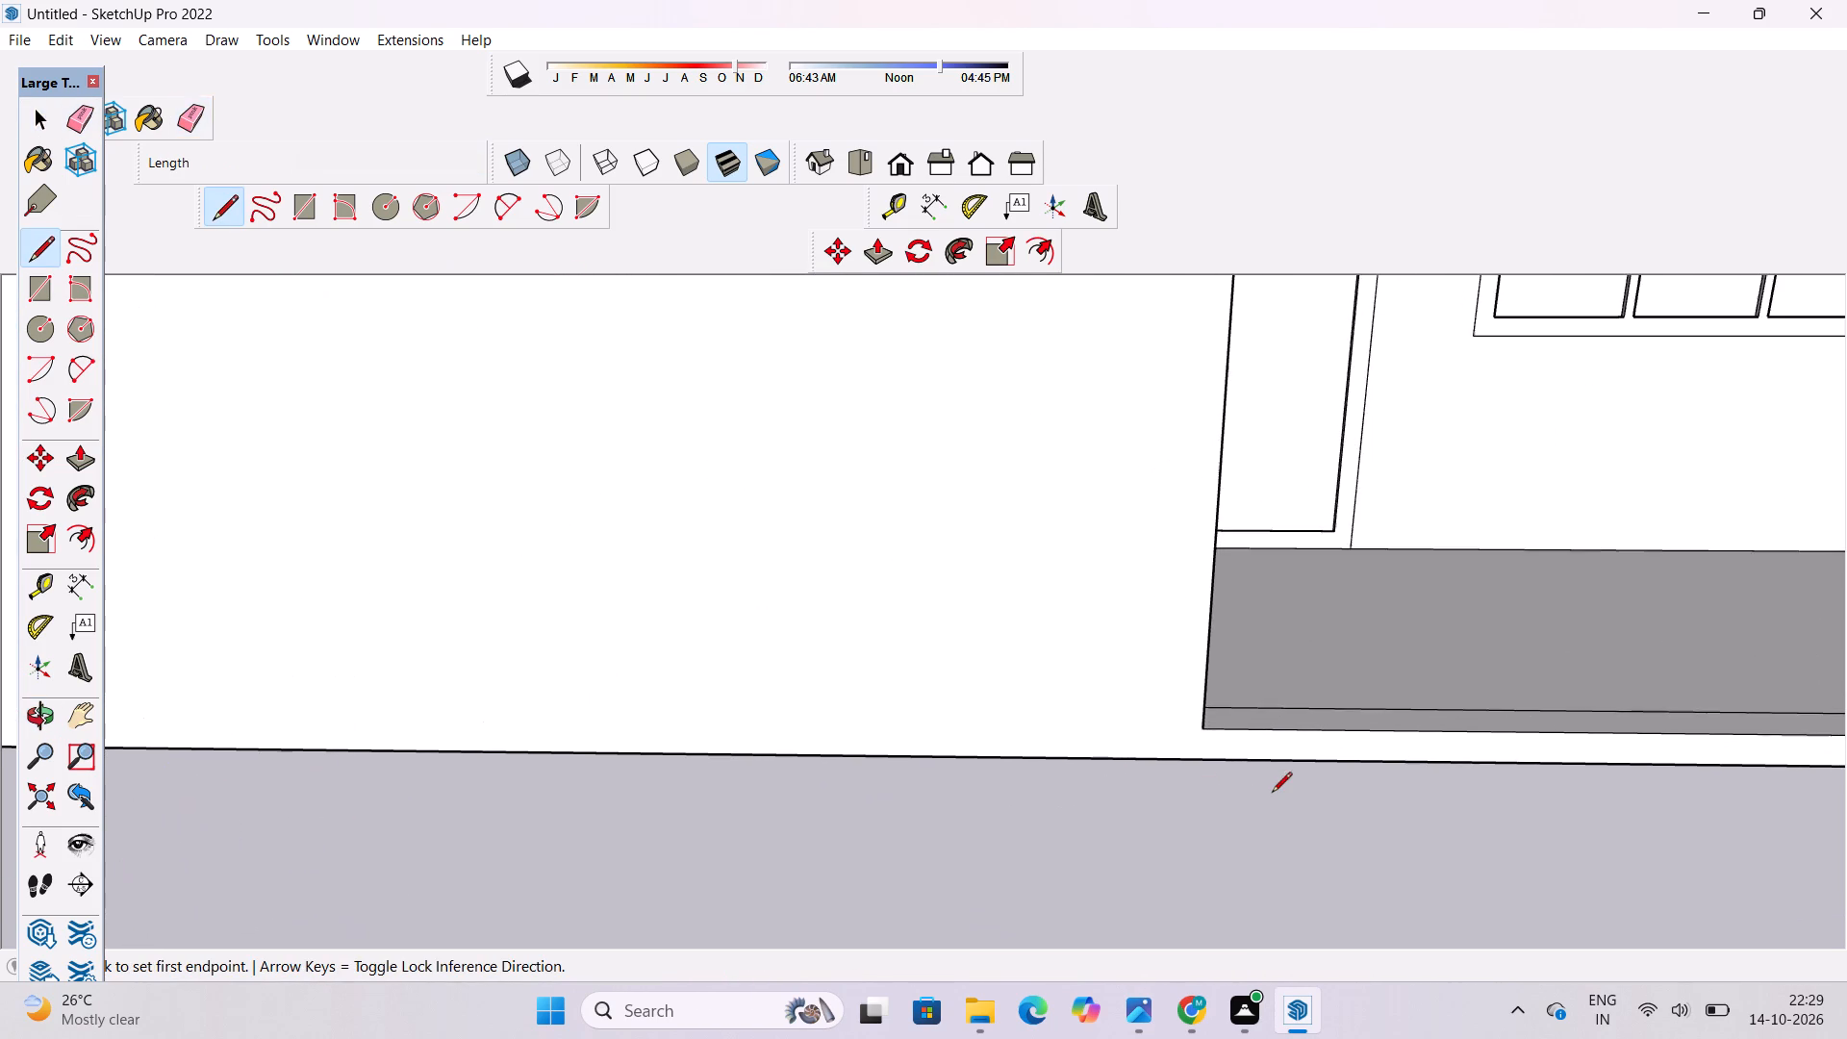
scroll(1272, 794, "up", 10)
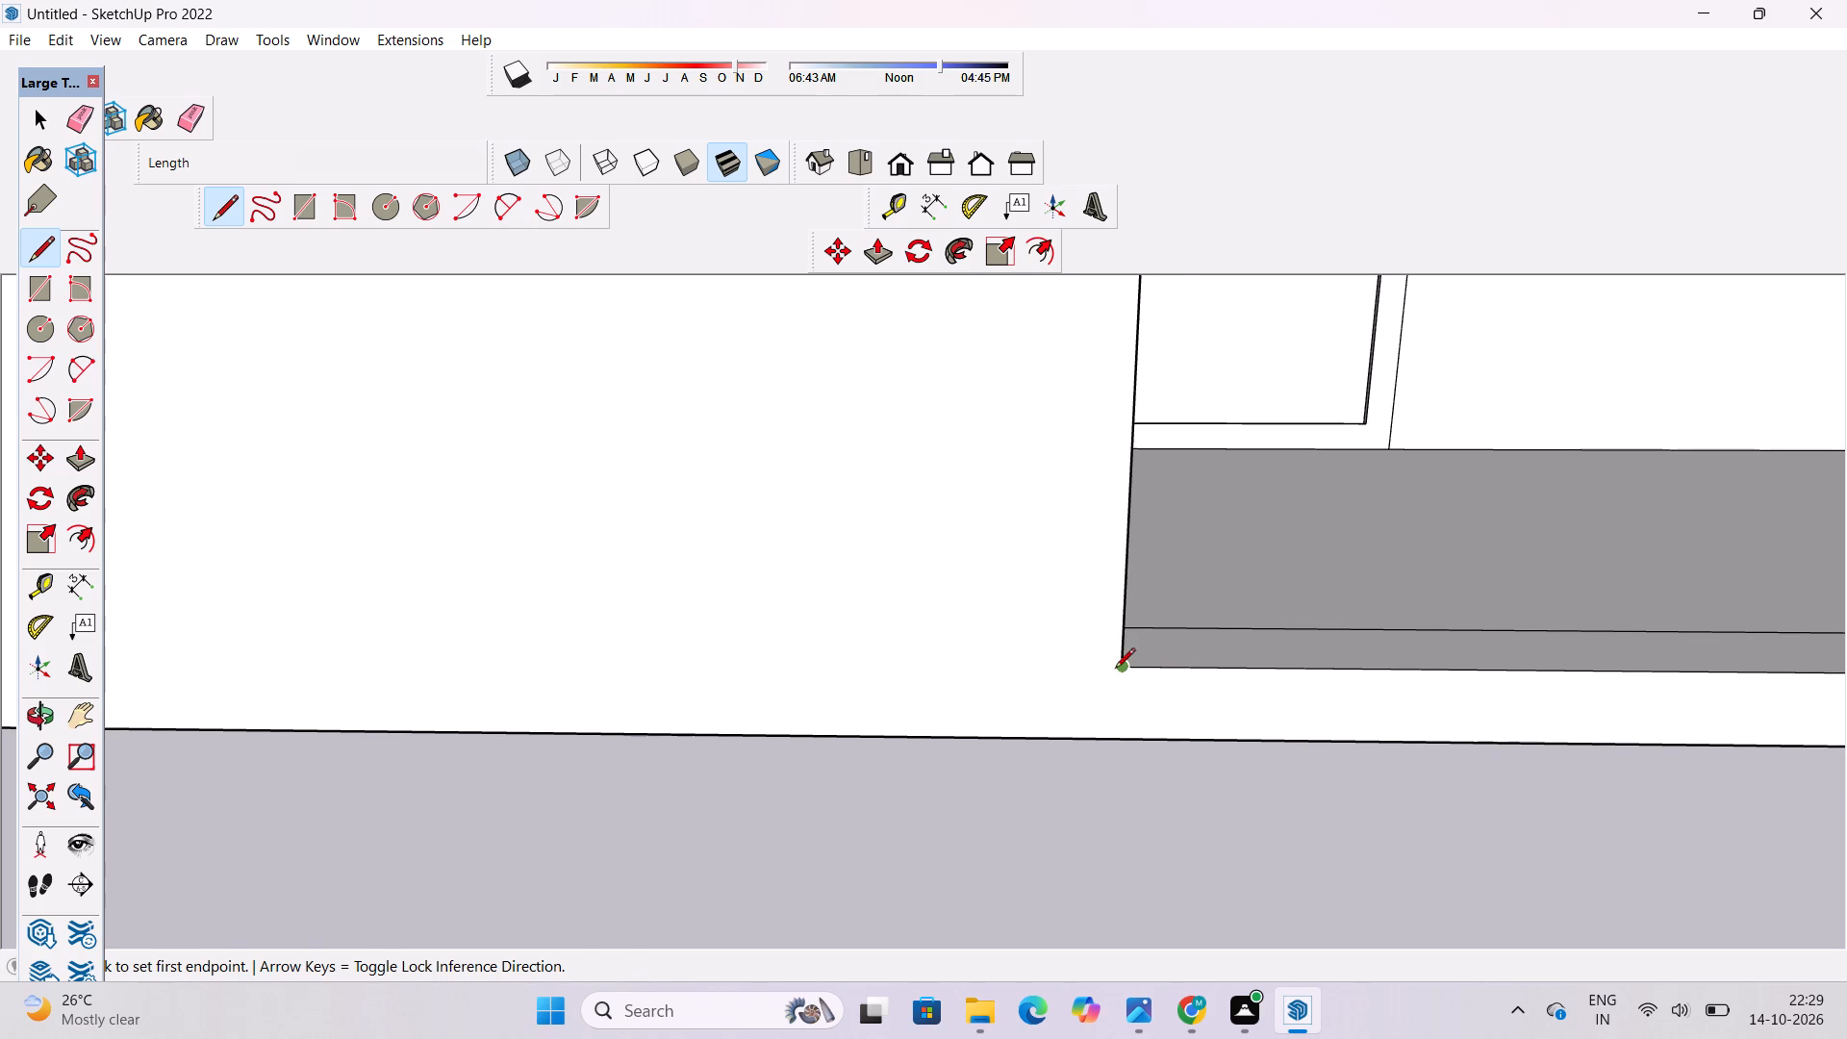
left_click(1115, 670)
left_click(1112, 742)
key("space")
Erase the stray short vertical line in the base strip of the side wall, near the front corner.
type("o")
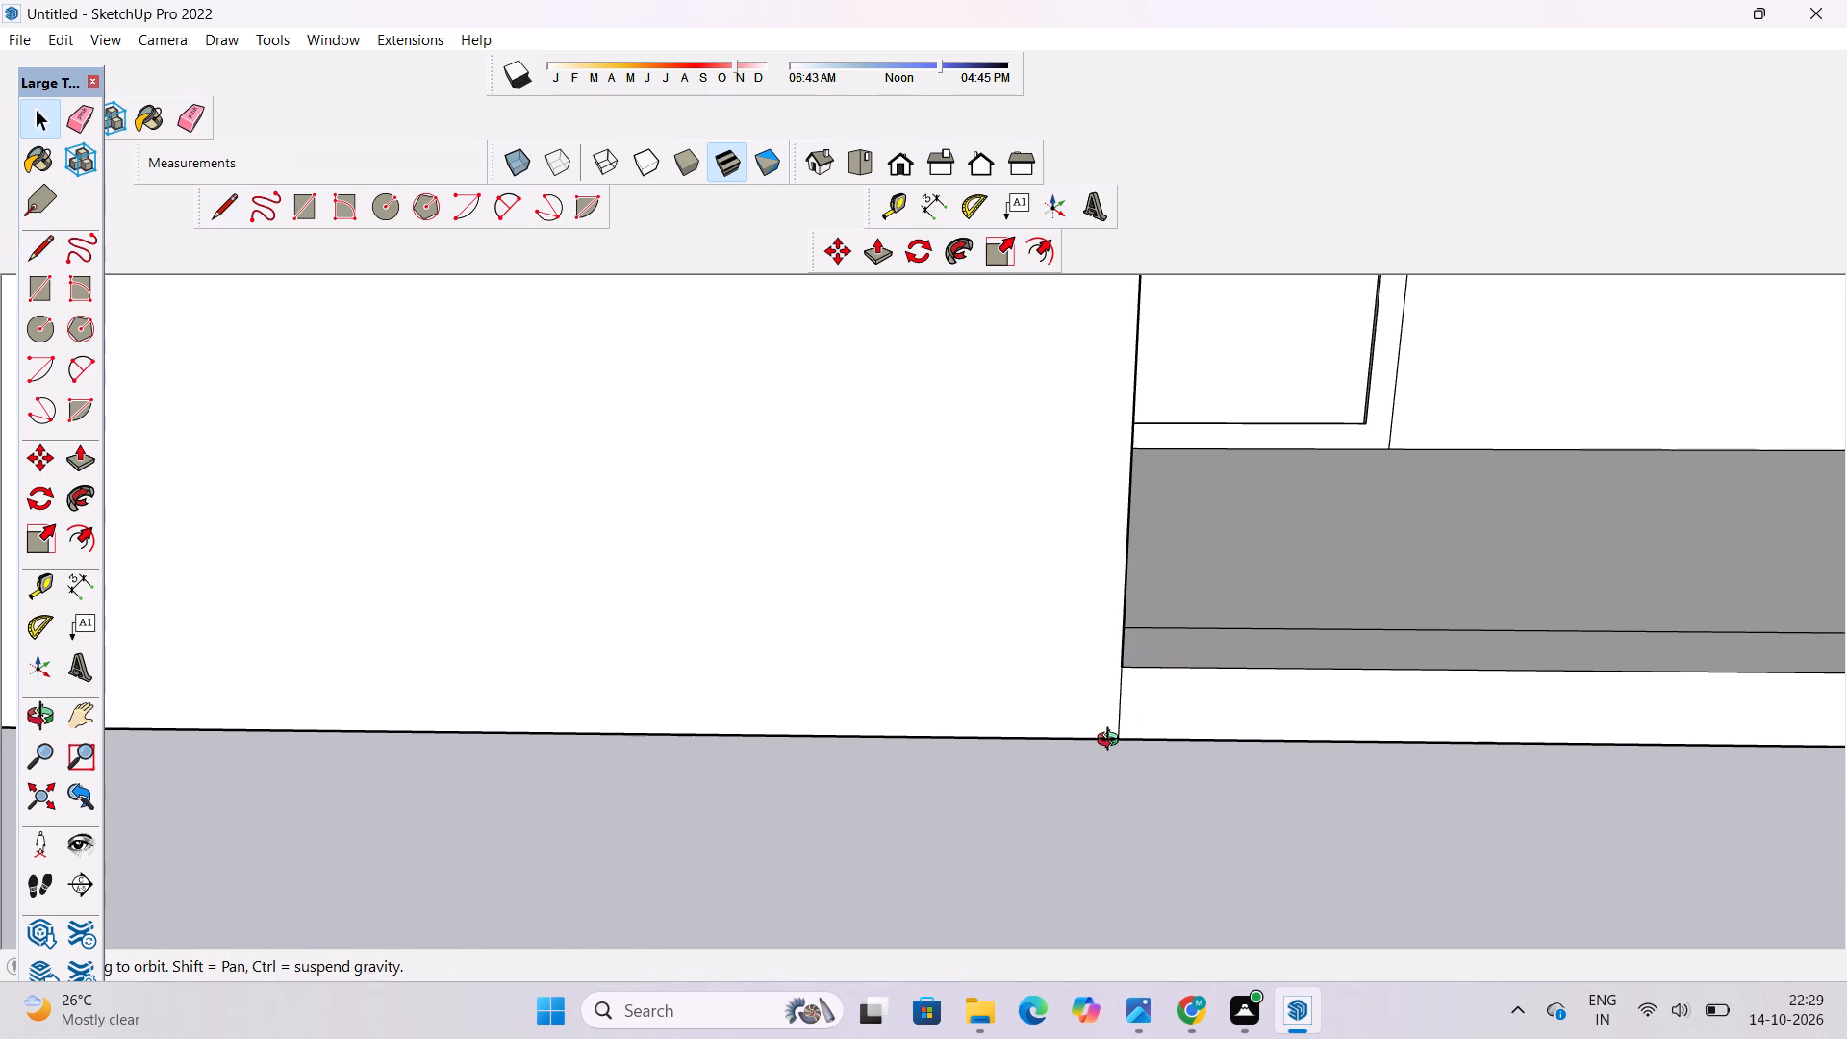
scroll(1076, 753, "down", 20)
scroll(1076, 753, "down", 7)
left_click_drag(1095, 741, 1083, 865, "shift")
left_click_drag(1070, 868, 1123, 788)
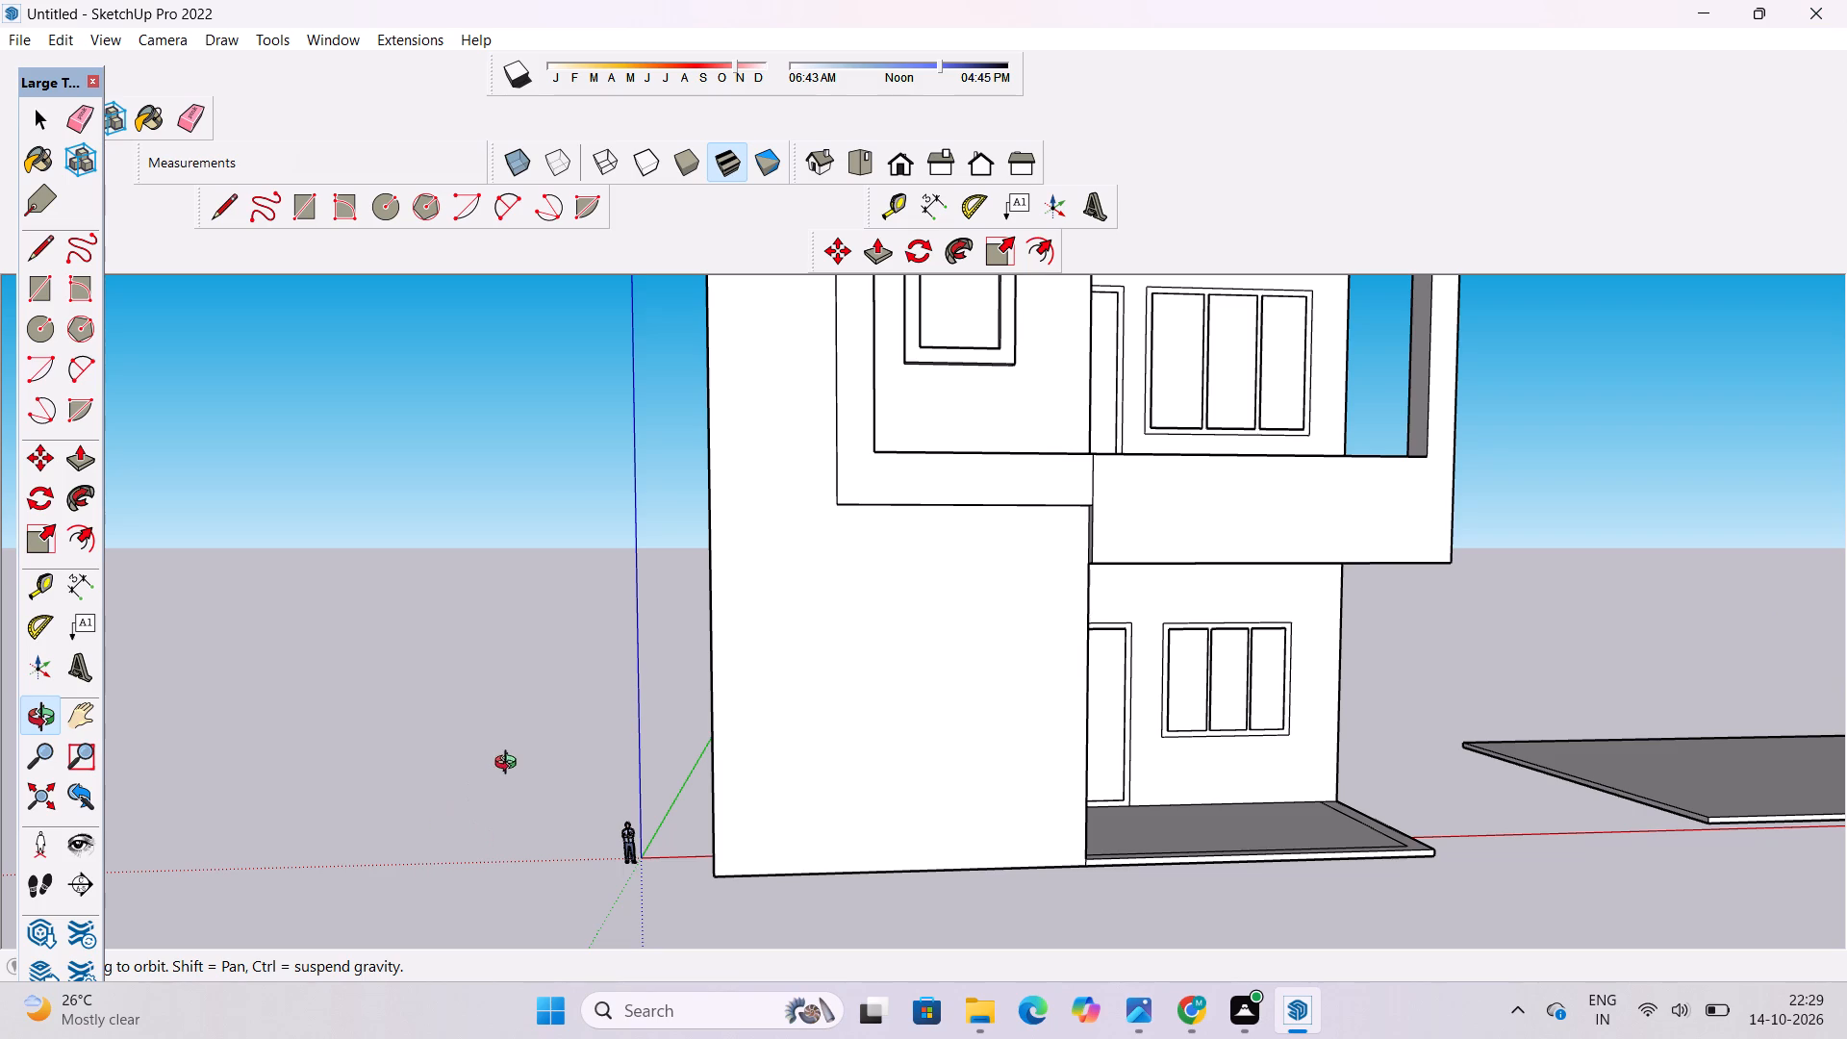
left_click_drag(511, 765, 702, 775)
scroll(719, 775, "up", 1)
left_click_drag(1015, 707, 670, 802, "shift")
scroll(669, 801, "down", 2)
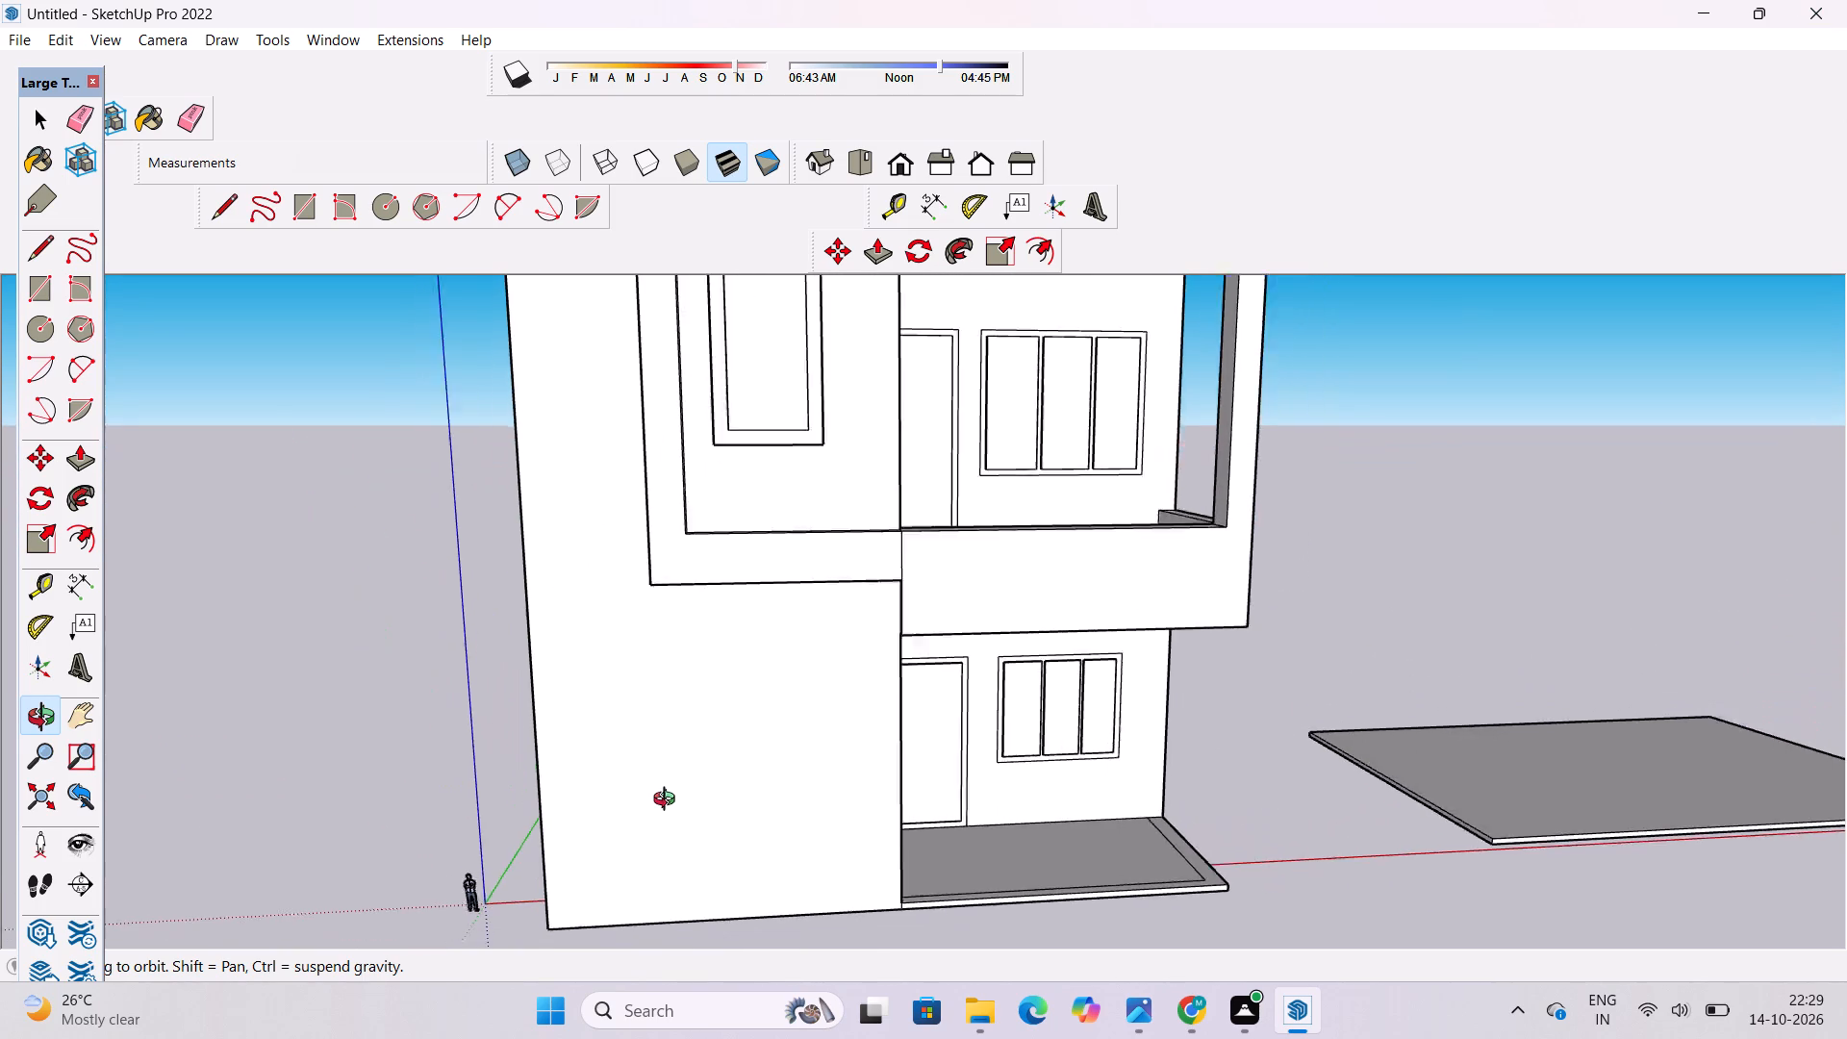
scroll(669, 801, "down", 2)
left_click_drag(668, 842, 704, 740)
left_click_drag(705, 740, 556, 798)
scroll(556, 802, "up", 3)
left_click_drag(556, 802, 637, 746, "shift")
left_click_drag(655, 780, 674, 820)
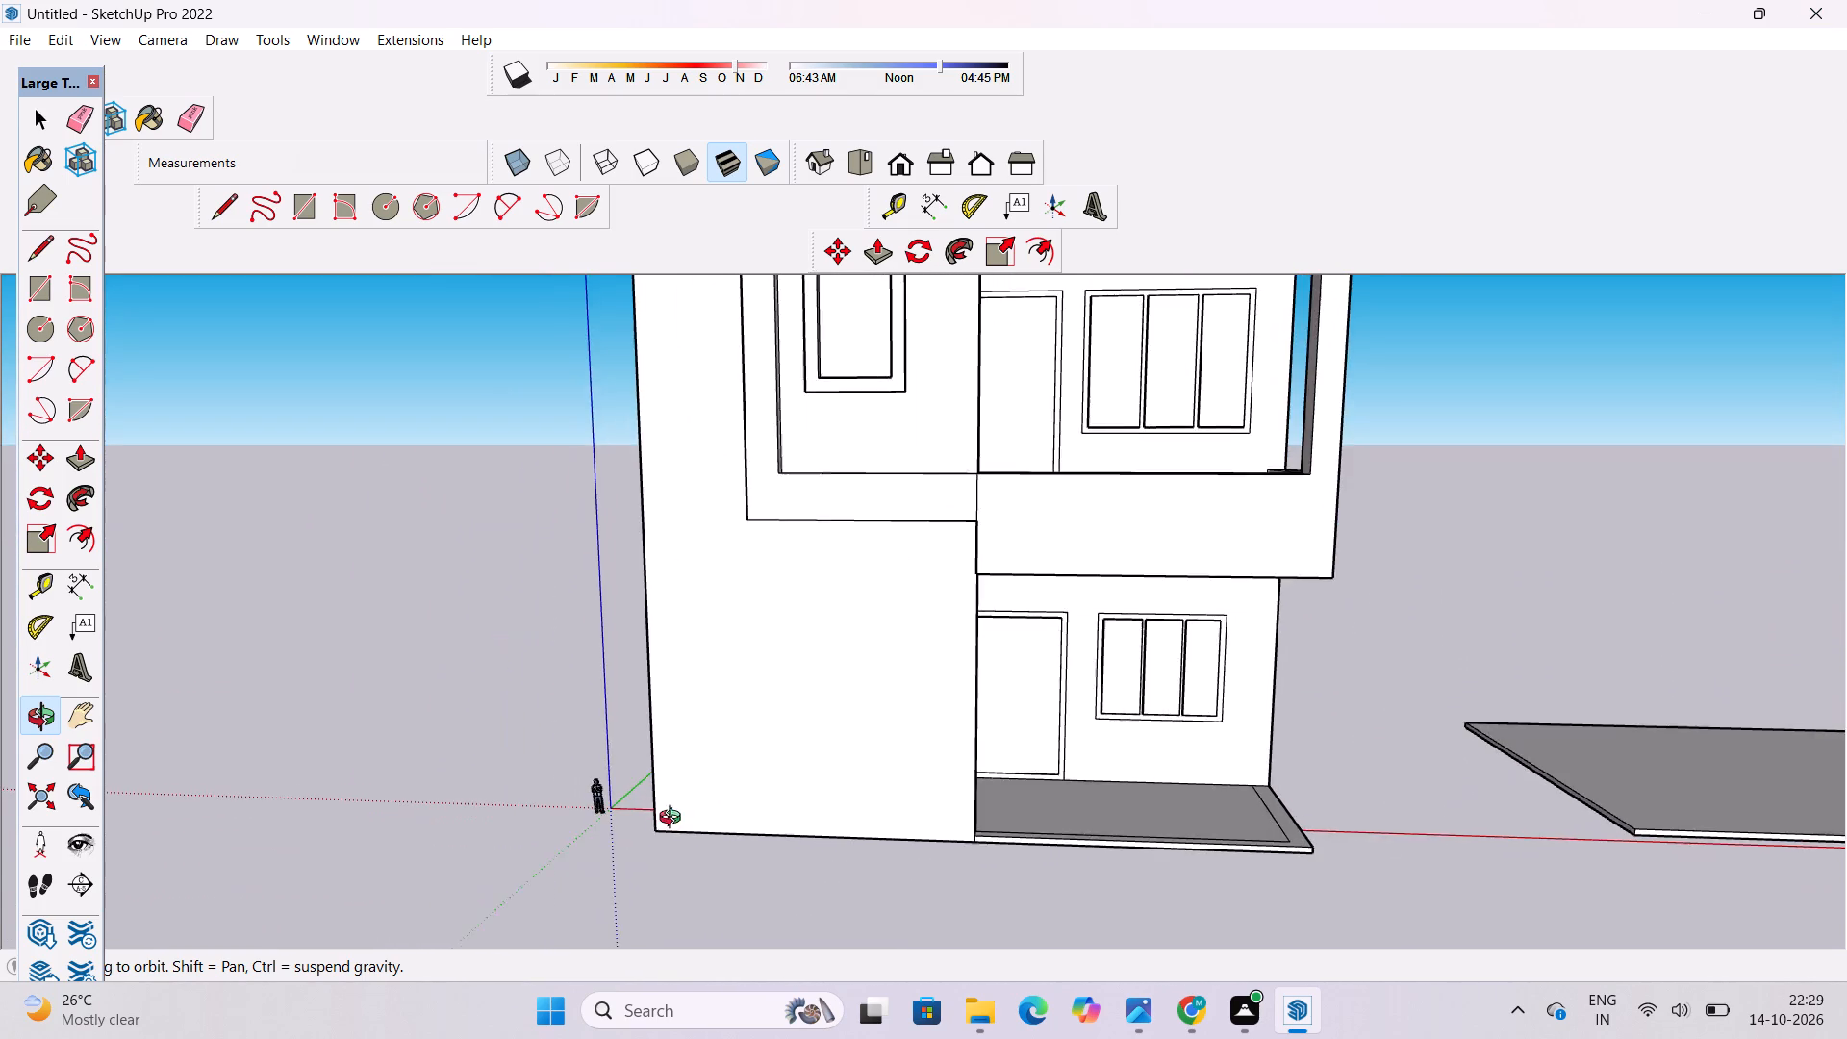
left_click_drag(674, 820, 675, 820)
left_click_drag(698, 846, 795, 855, "shift")
left_click_drag(852, 773, 729, 824)
left_click_drag(727, 824, 871, 795)
left_click_drag(640, 858, 645, 900)
left_click_drag(666, 905, 824, 774)
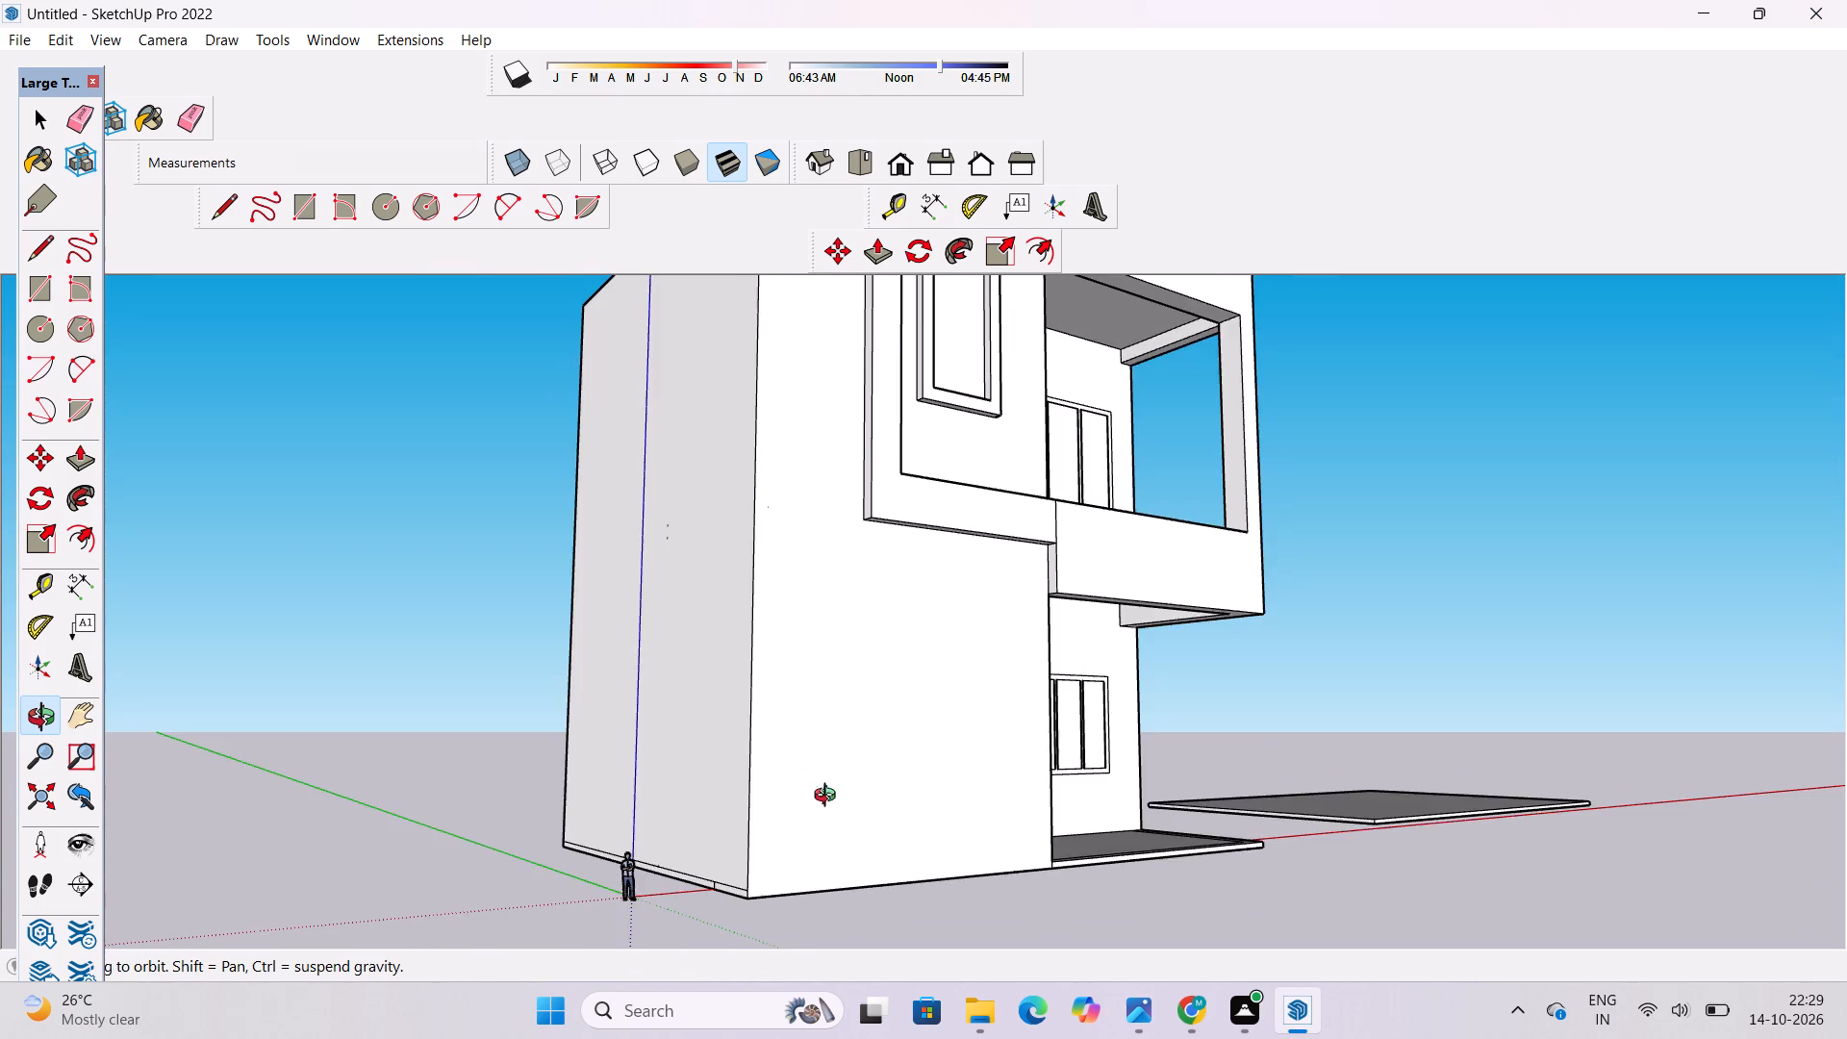
left_click_drag(833, 823, 778, 853, "shift")
left_click_drag(708, 896, 718, 710, "shift")
scroll(699, 729, "up", 11, "shift")
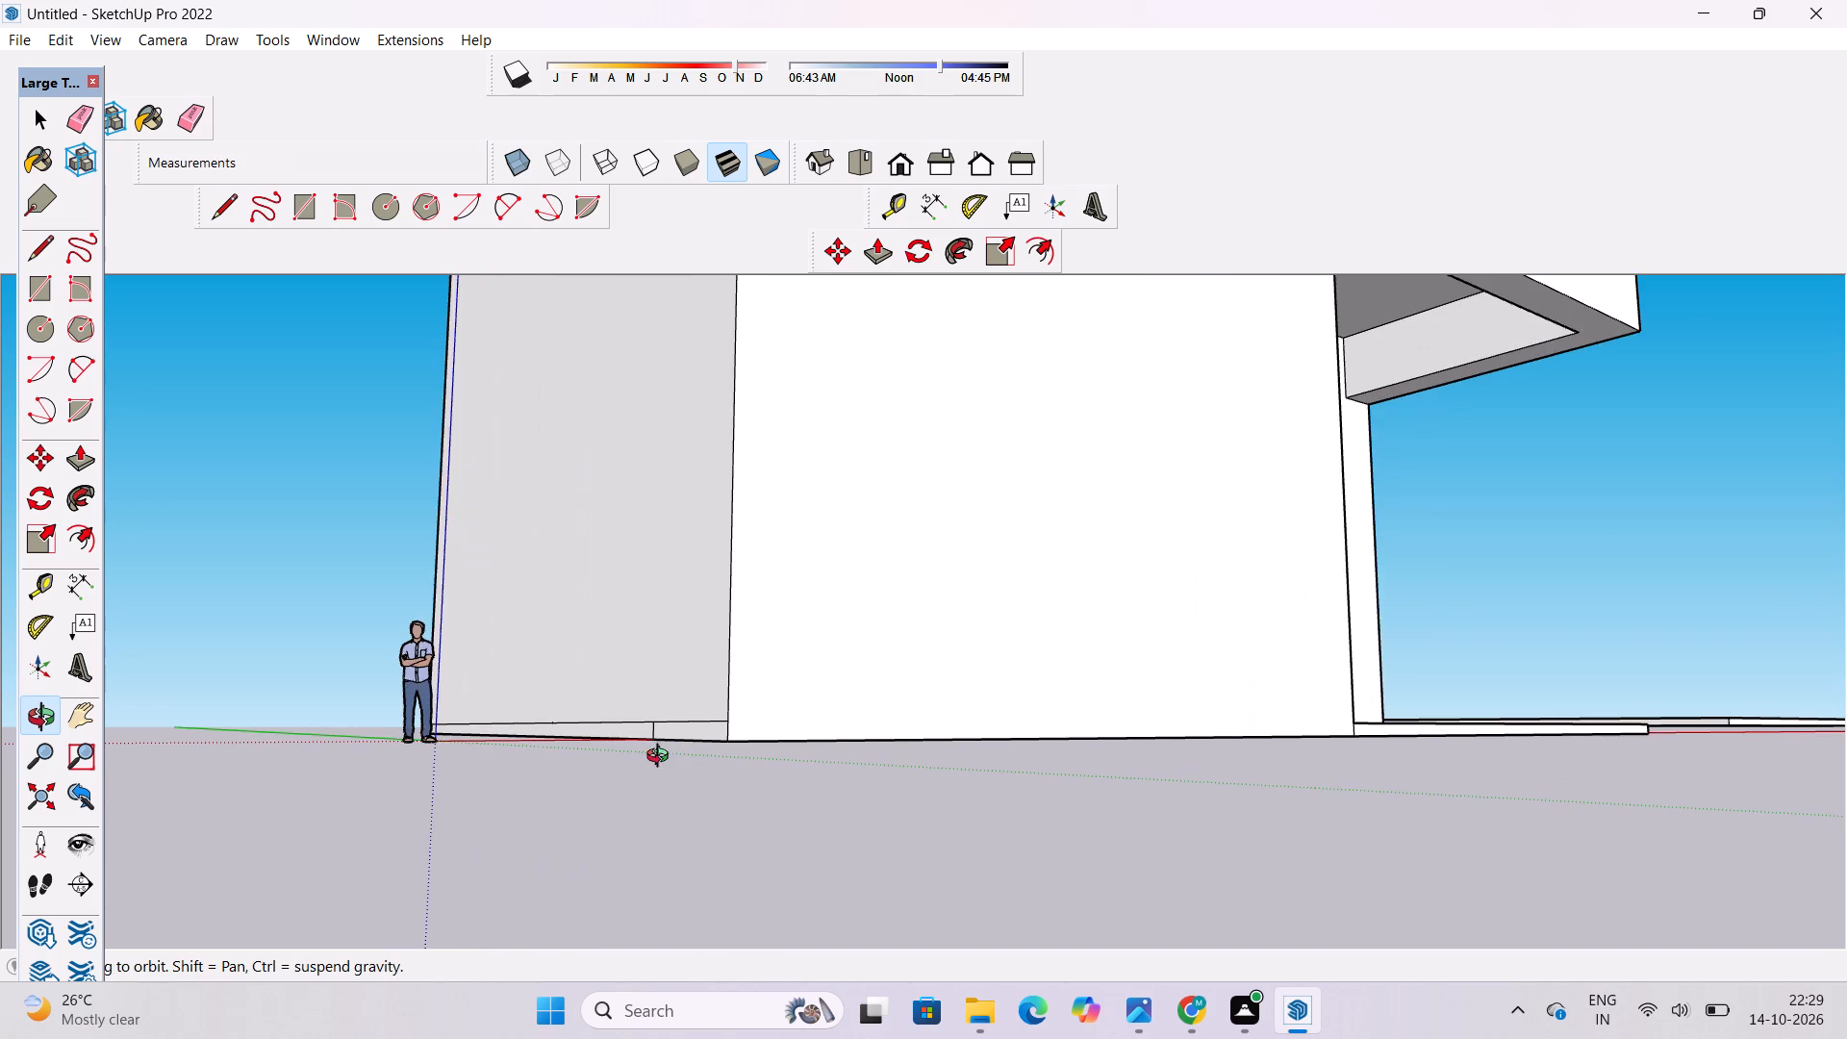
key("e")
scroll(658, 746, "up", 3)
left_click(650, 722)
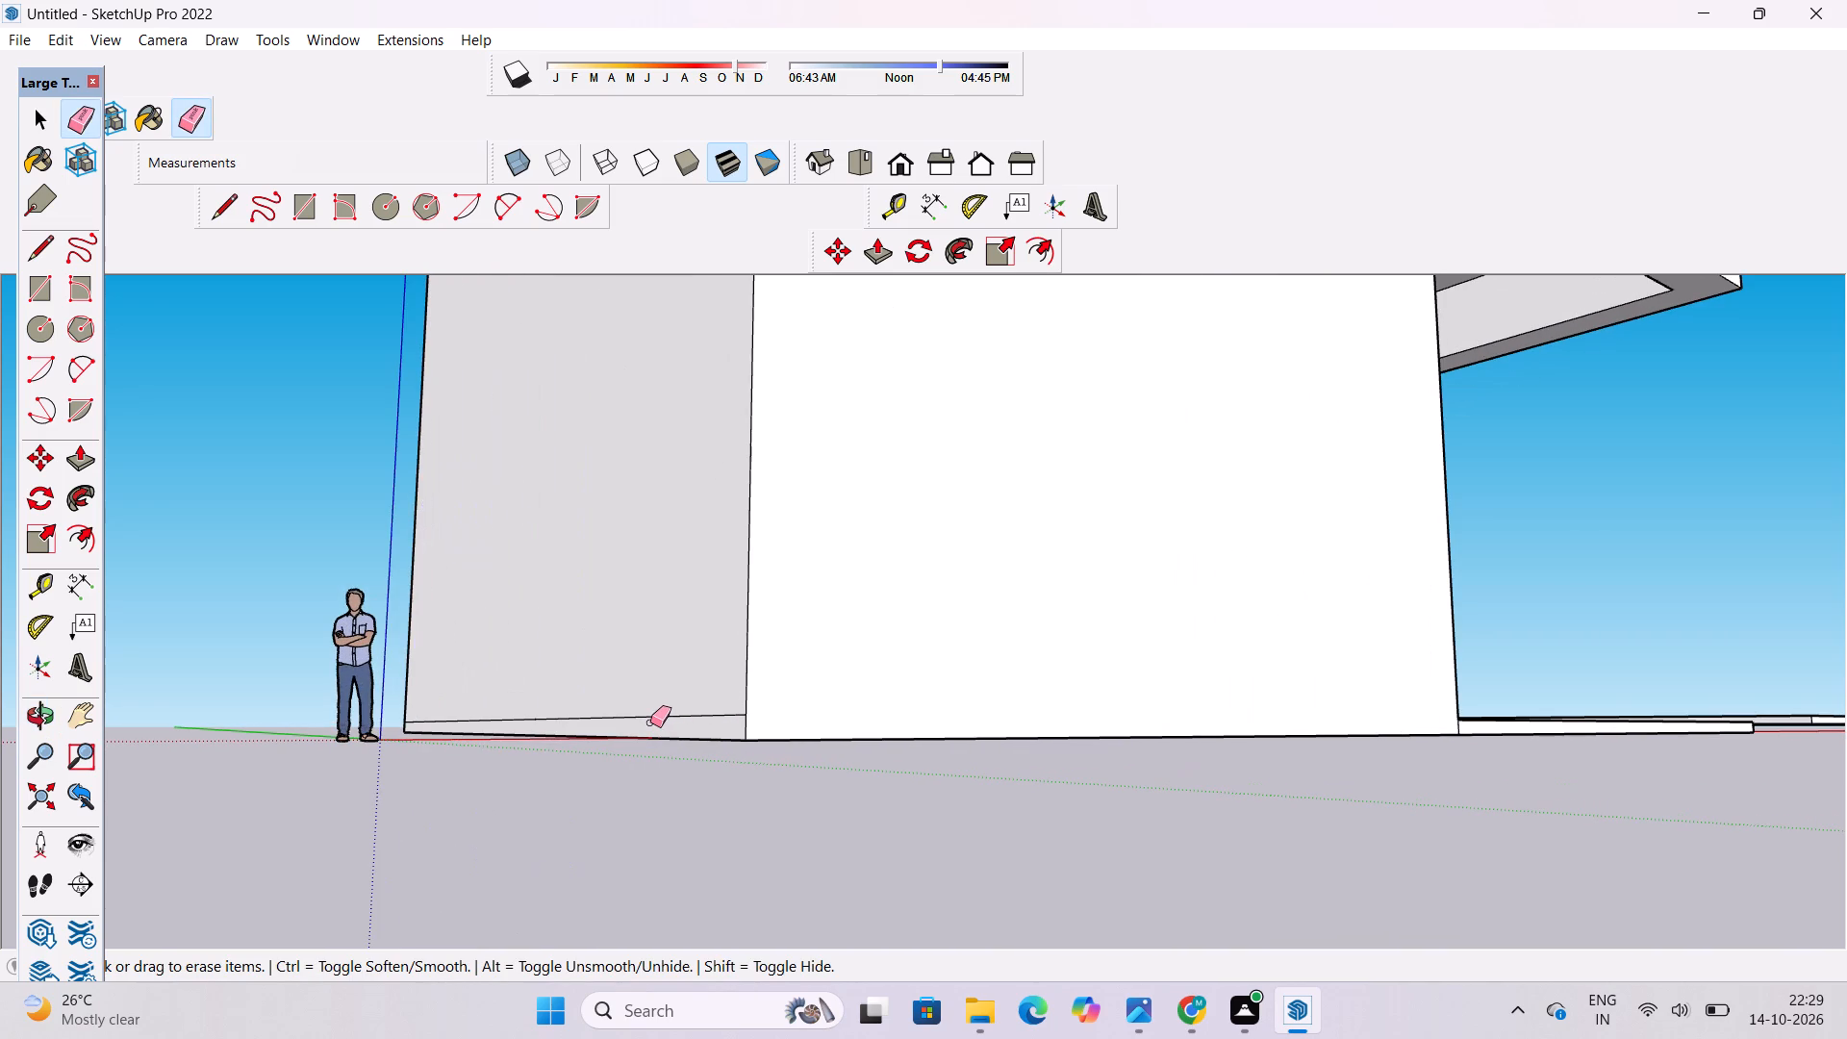
Place a vertical guide on the solid front wall, 25' in from its outer corner edge.
key("o")
scroll(650, 722, "down", 6)
left_click_drag(890, 683, 746, 777)
scroll(742, 774, "down", 6)
left_click_drag(741, 773, 565, 832, "shift")
left_click_drag(563, 833, 670, 874, "shift")
left_click_drag(673, 876, 758, 659)
left_click_drag(758, 656, 935, 697)
left_click_drag(942, 770, 887, 783, "shift")
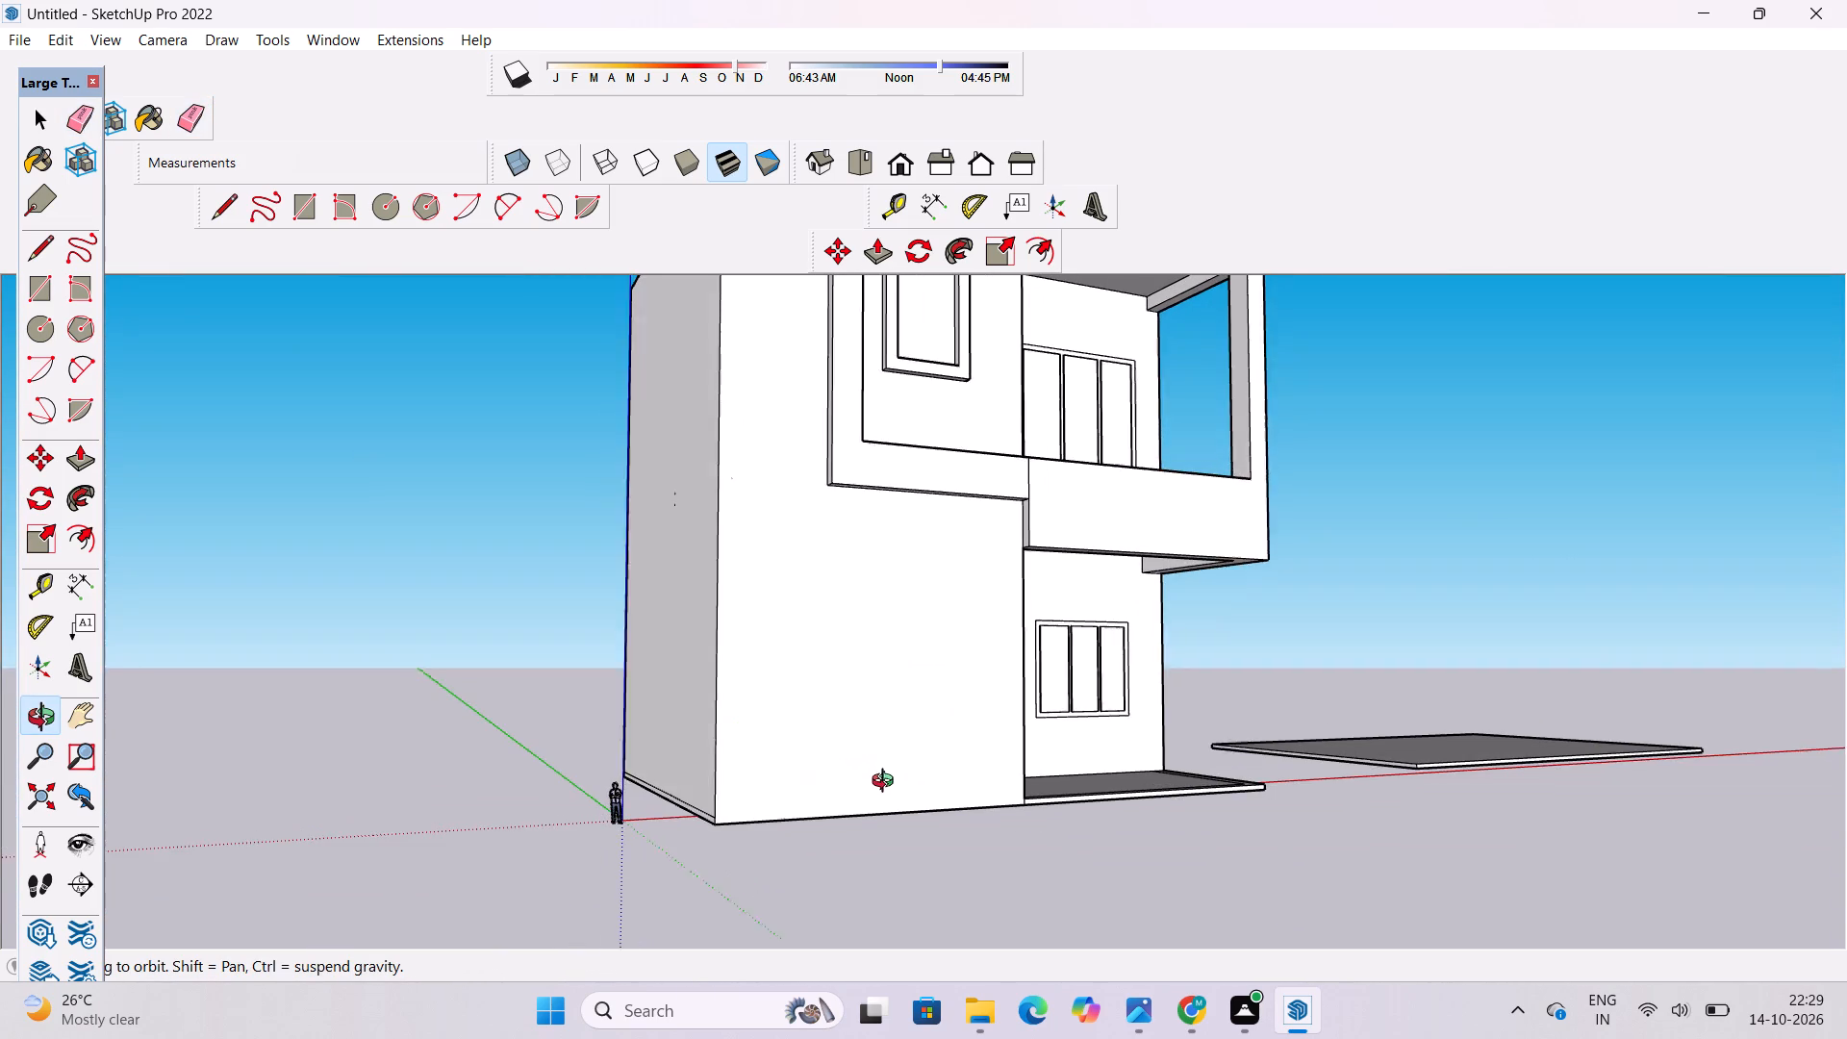
left_click_drag(887, 783, 884, 787, "shift")
key("t")
scroll(789, 758, "up", 4)
scroll(714, 756, "down", 6)
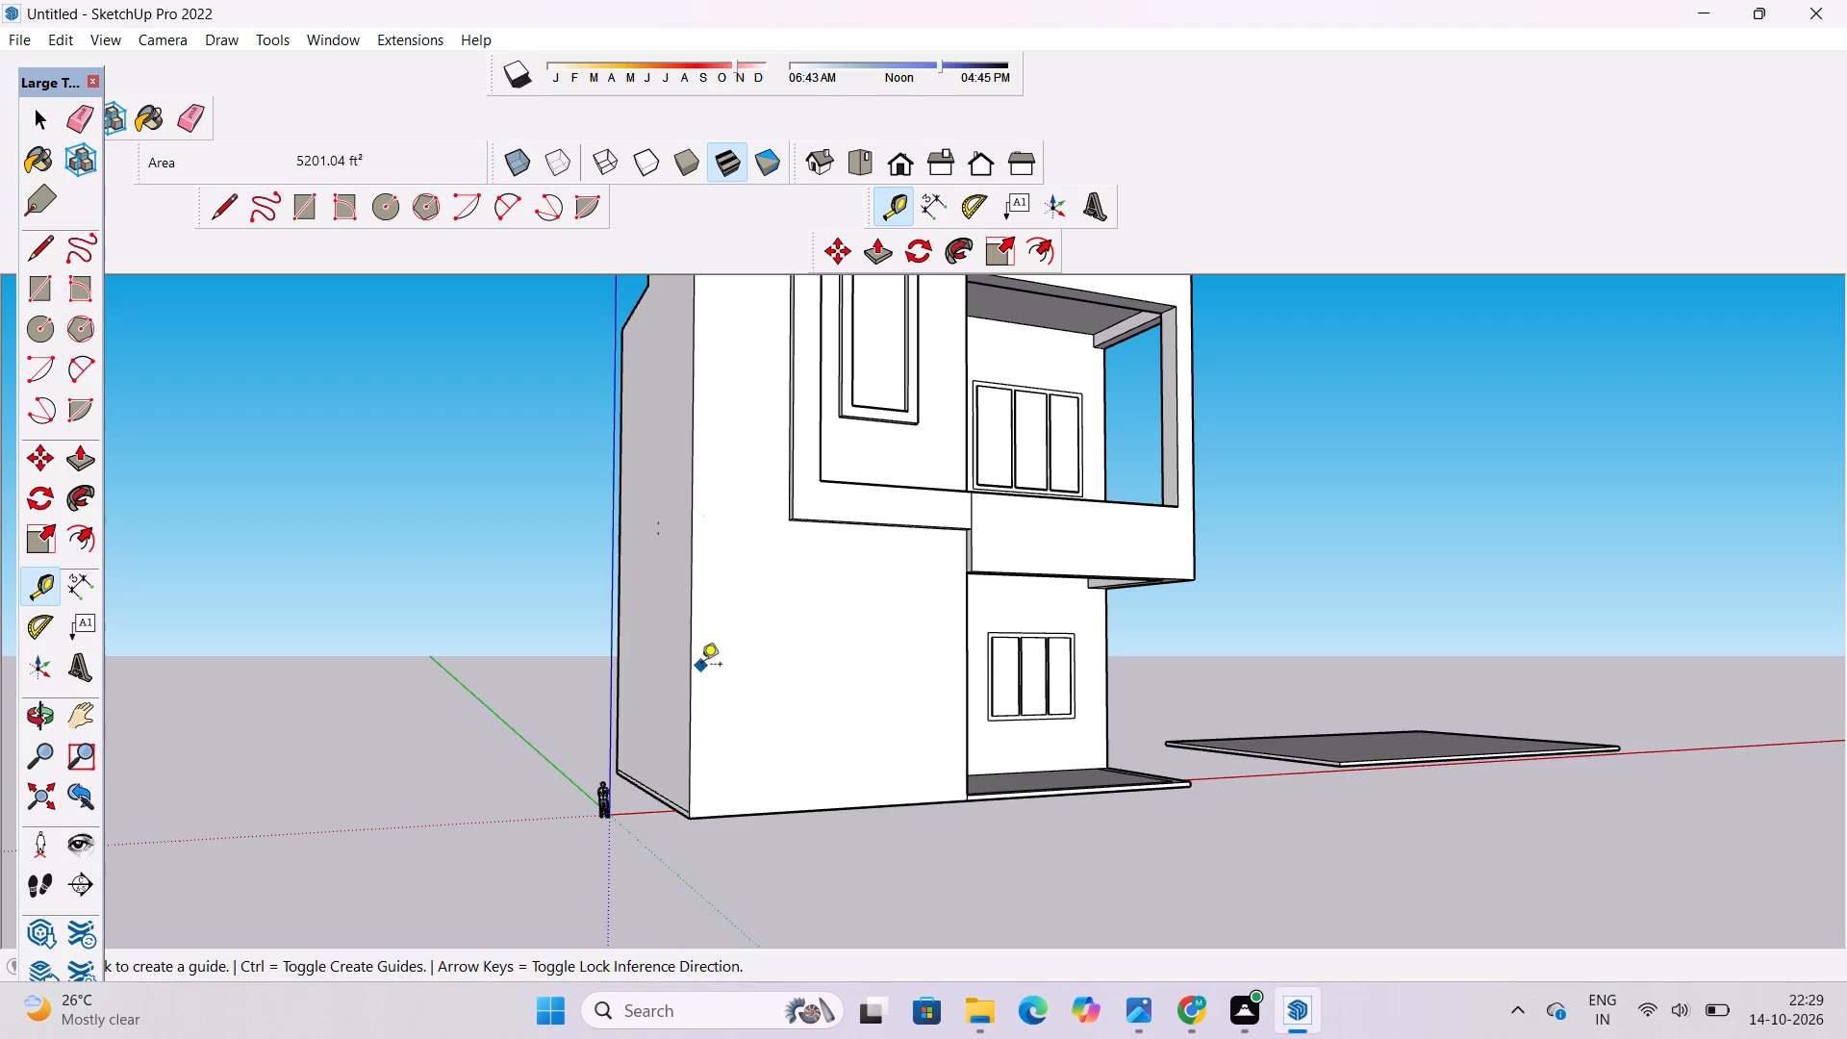
left_click(691, 691)
scroll(810, 688, "up", 4)
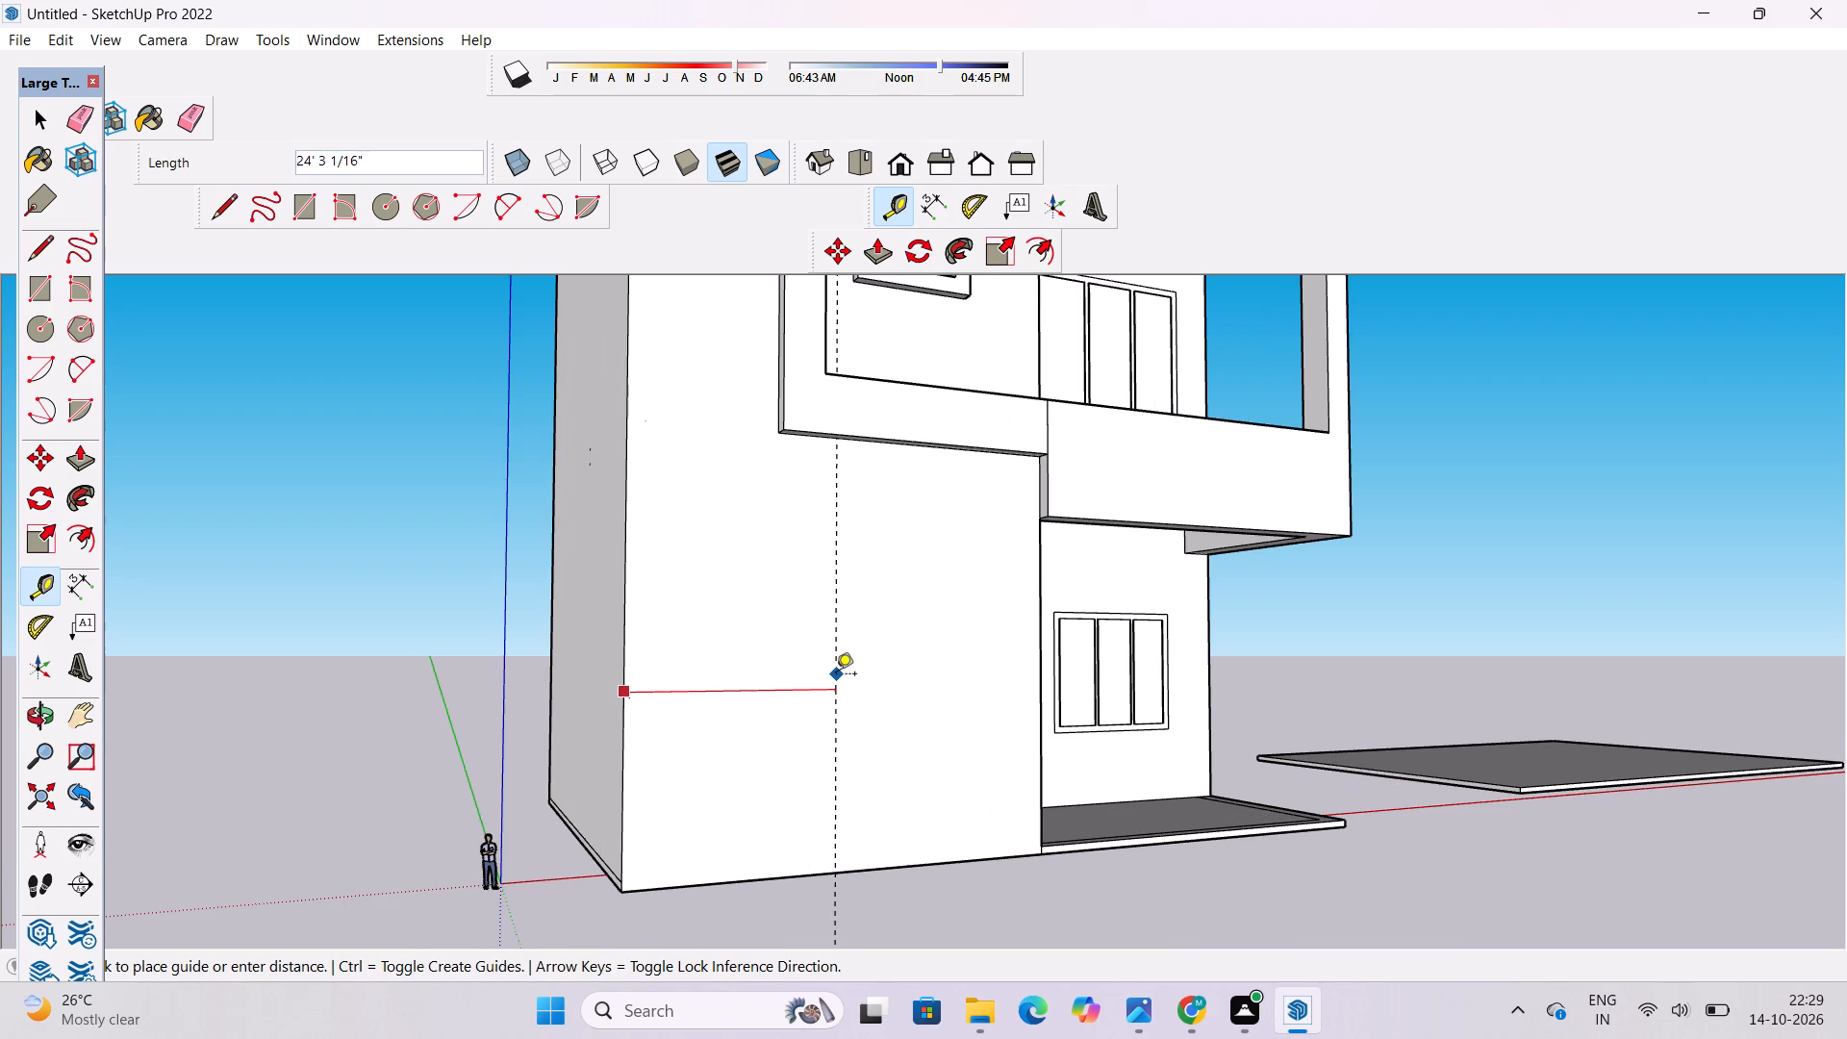
type("25'")
key("Return")
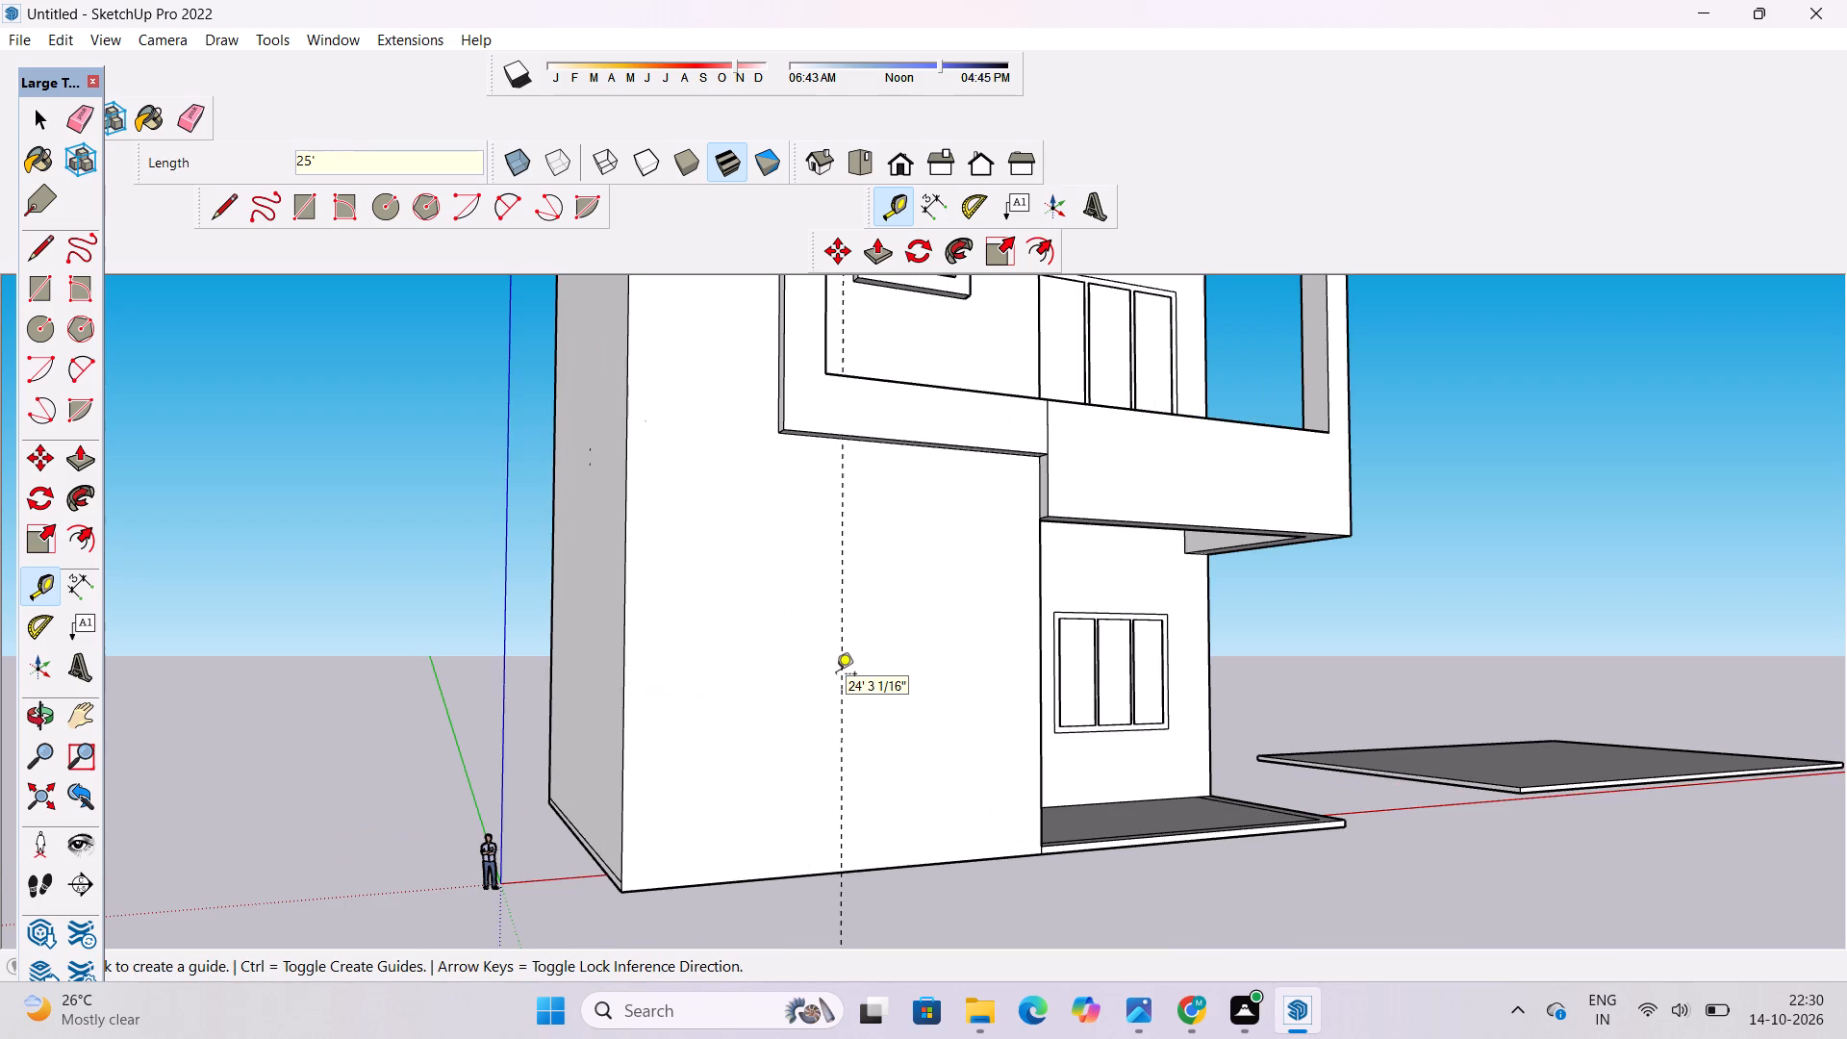
Place a horizontal guide on the front wall, 42' above its bottom edge.
scroll(733, 879, "up", 5)
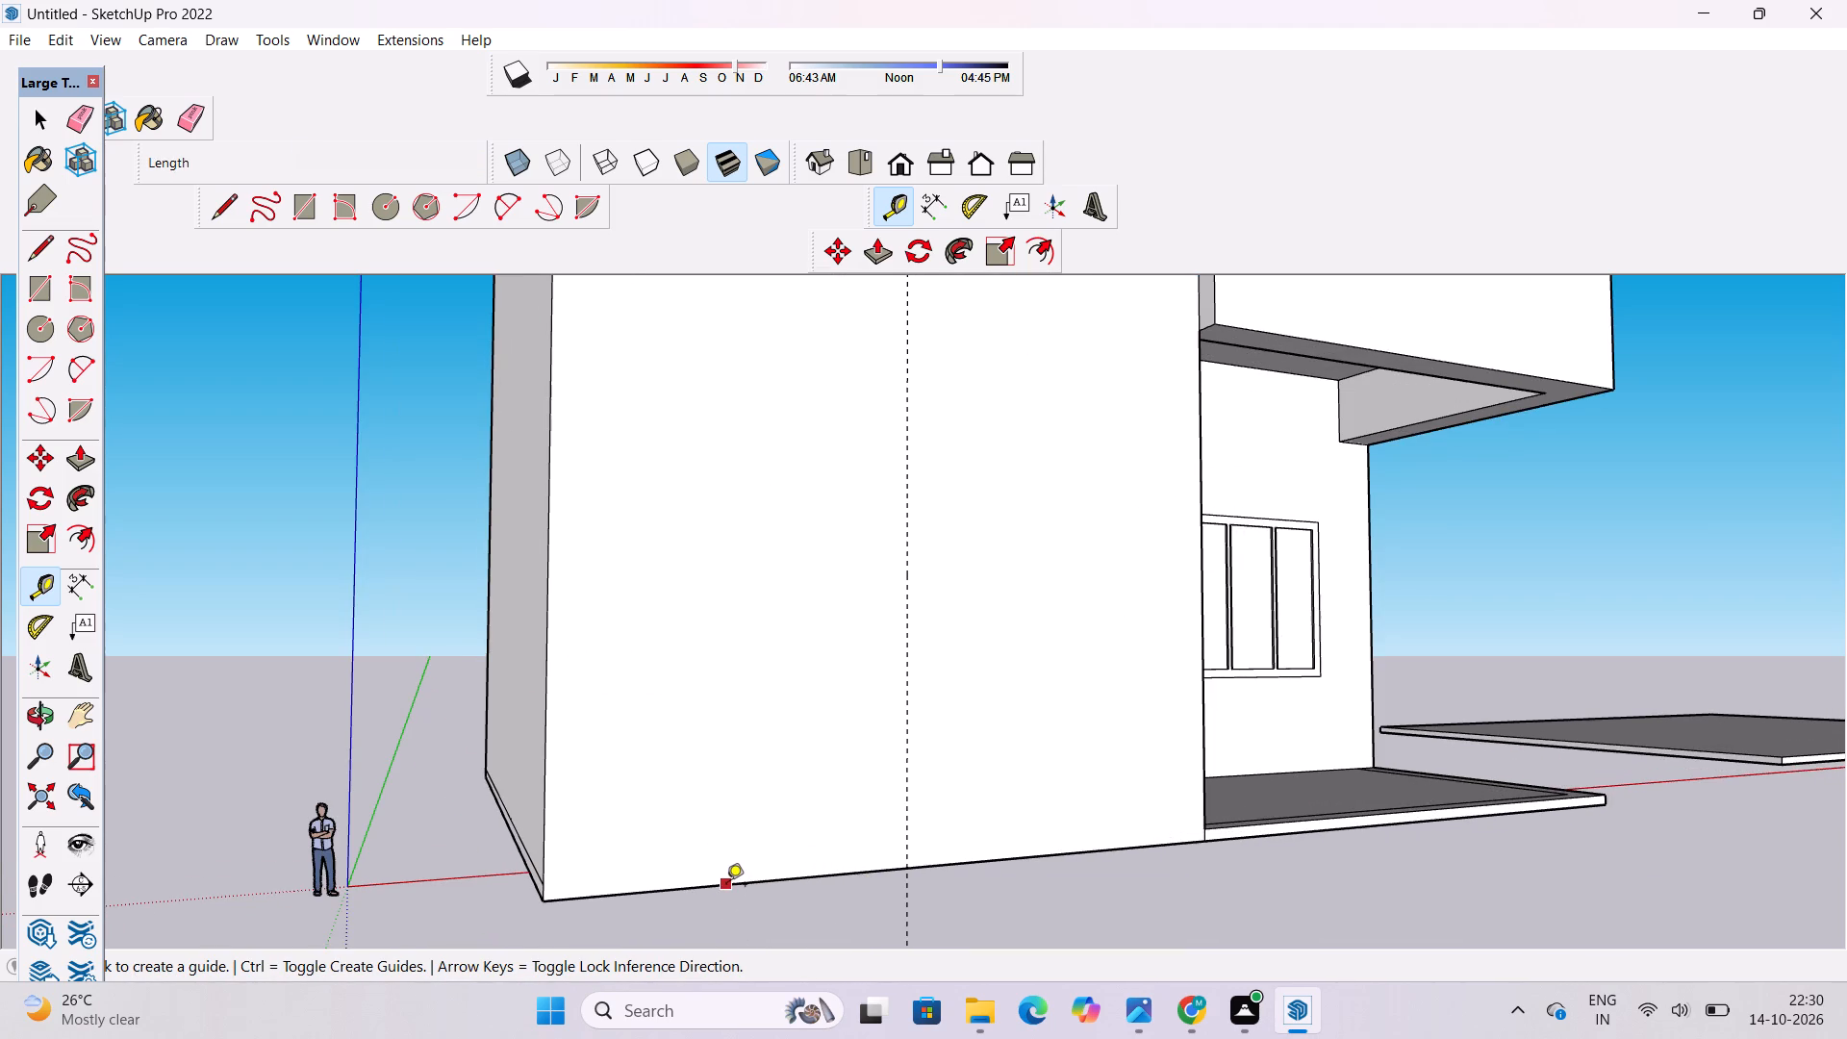
left_click(724, 887)
scroll(724, 887, "down", 5)
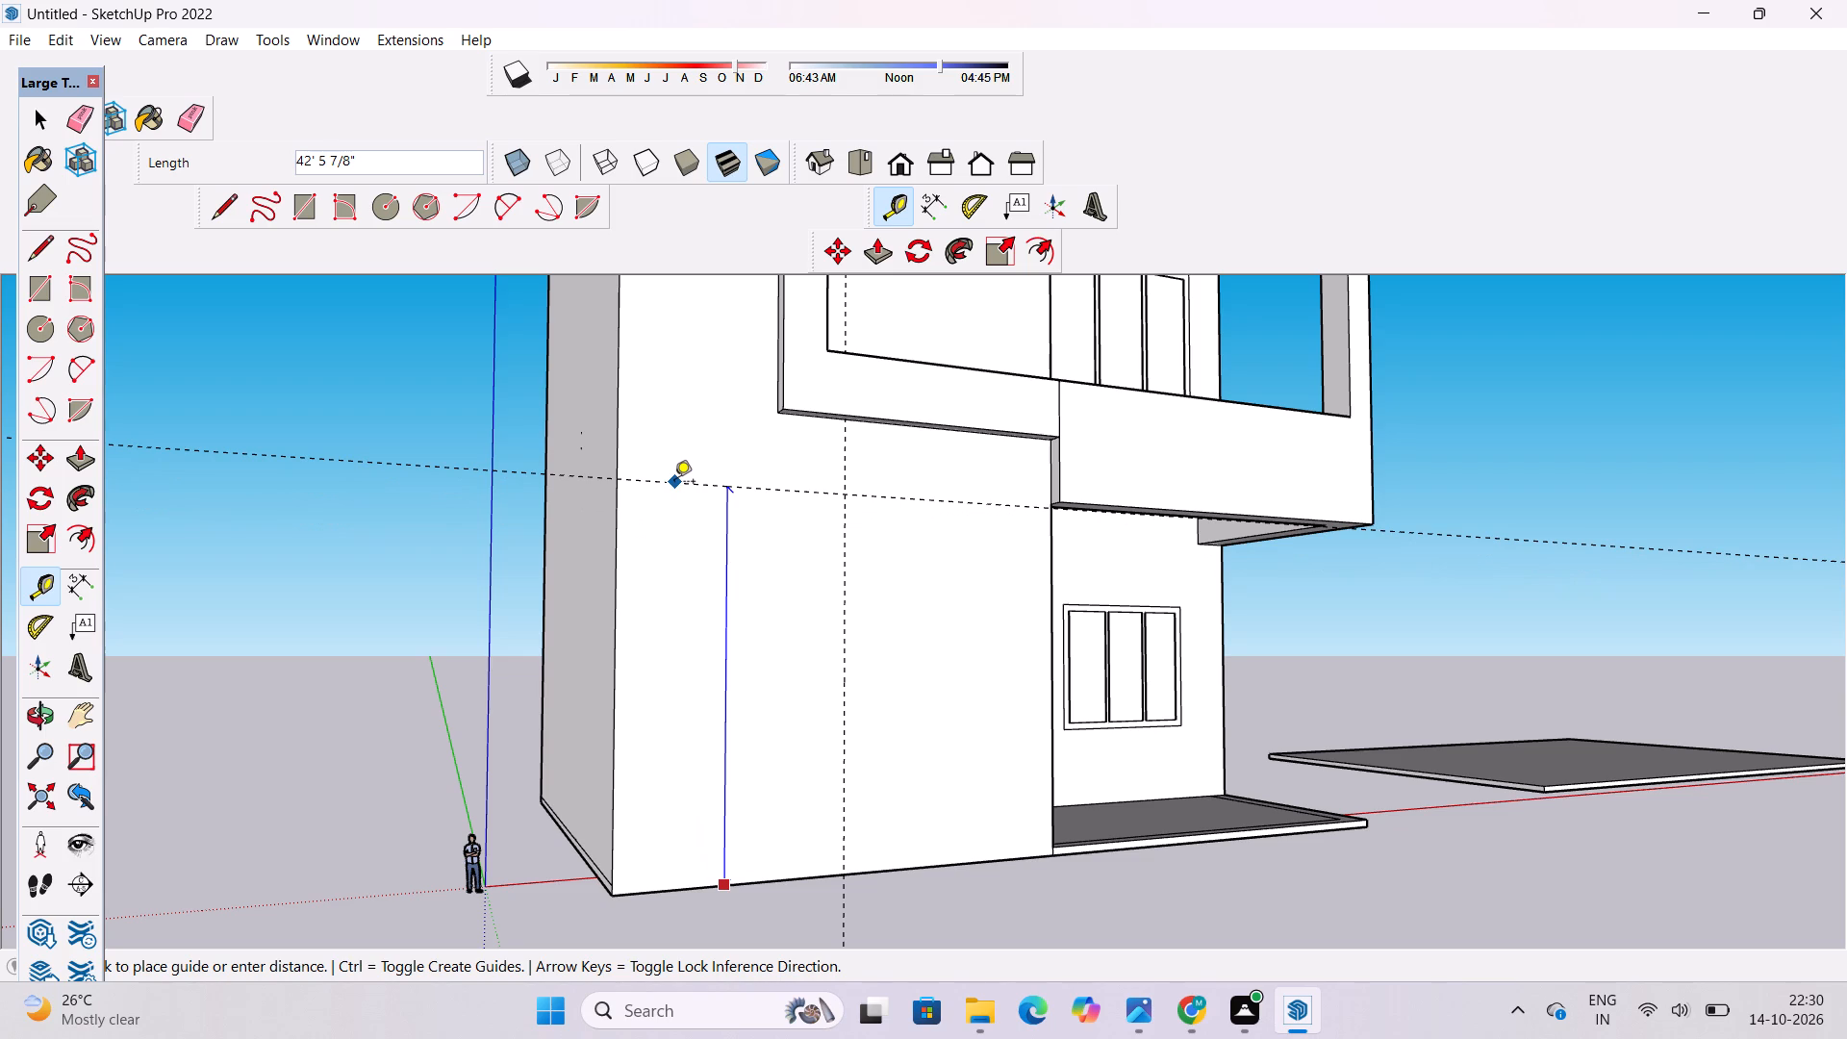
type("42'")
key("Return")
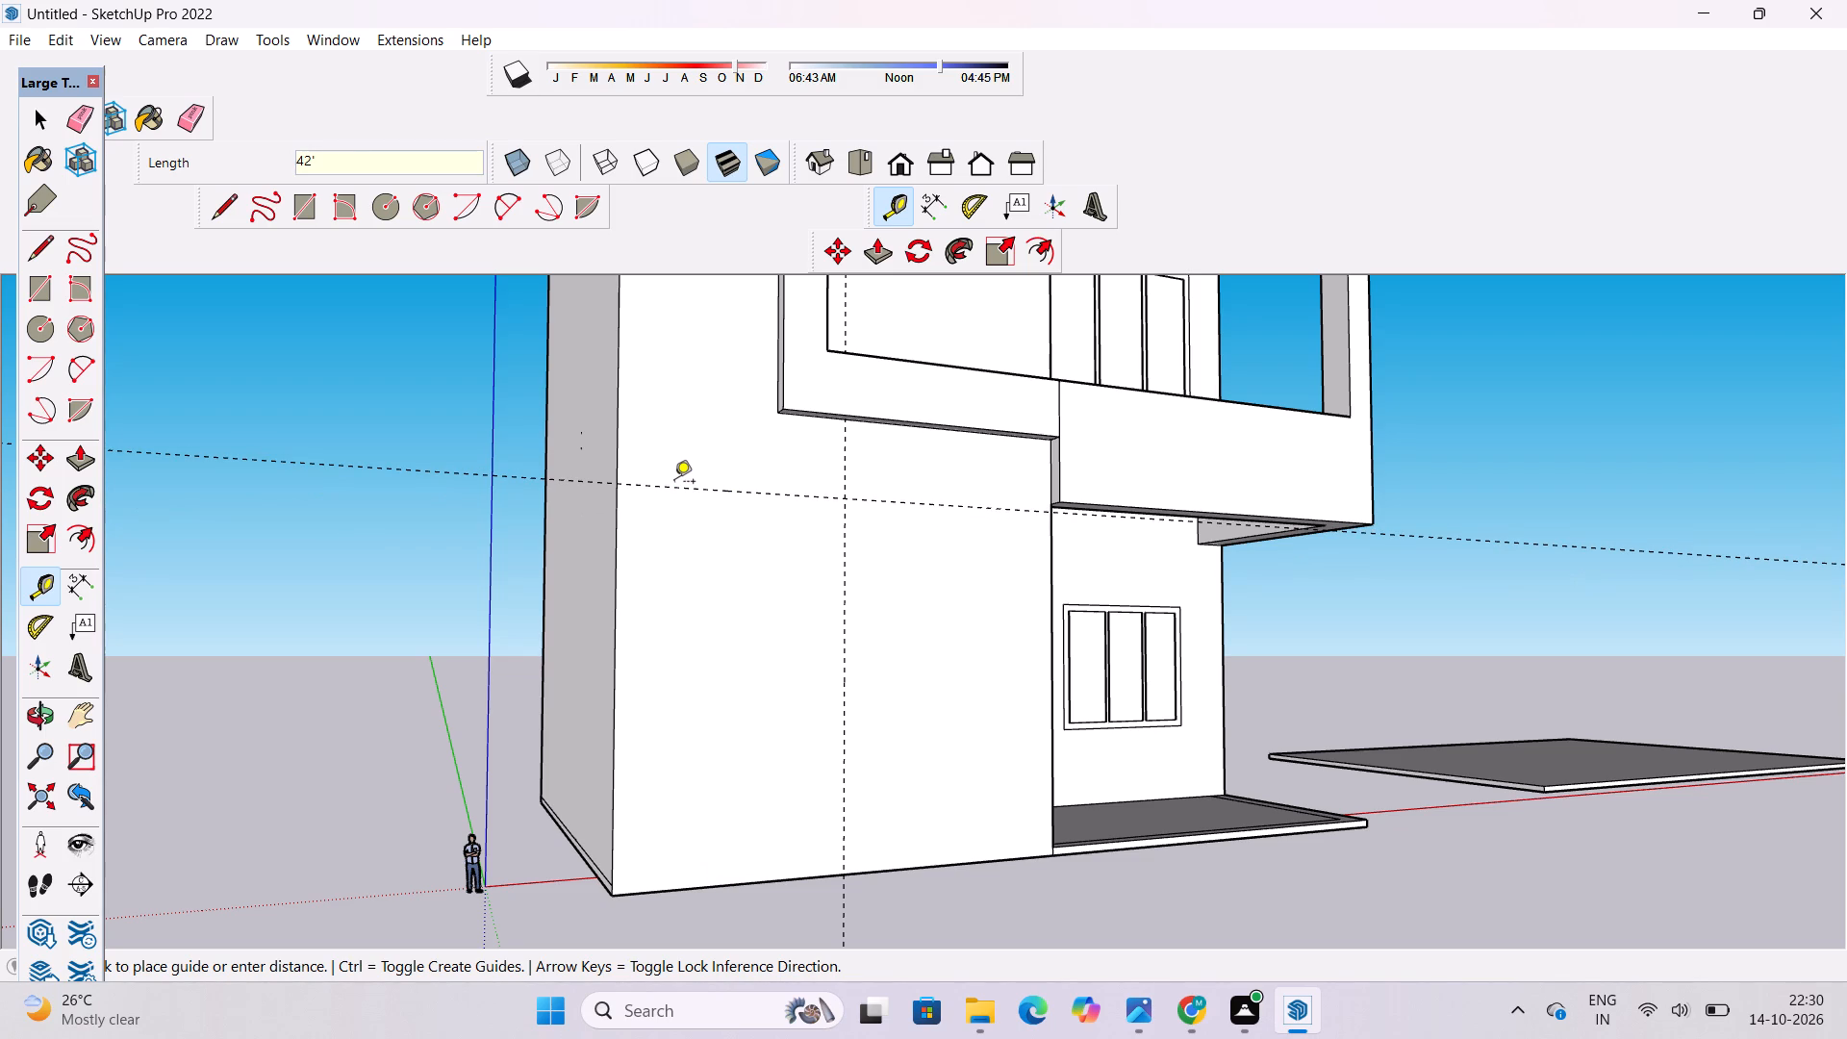
Outline a 25' wide by 42' high ground-floor panel at the front wall's outer corner, drawing its top and inner side along the guides.
key("l")
scroll(367, 641, "down", 2)
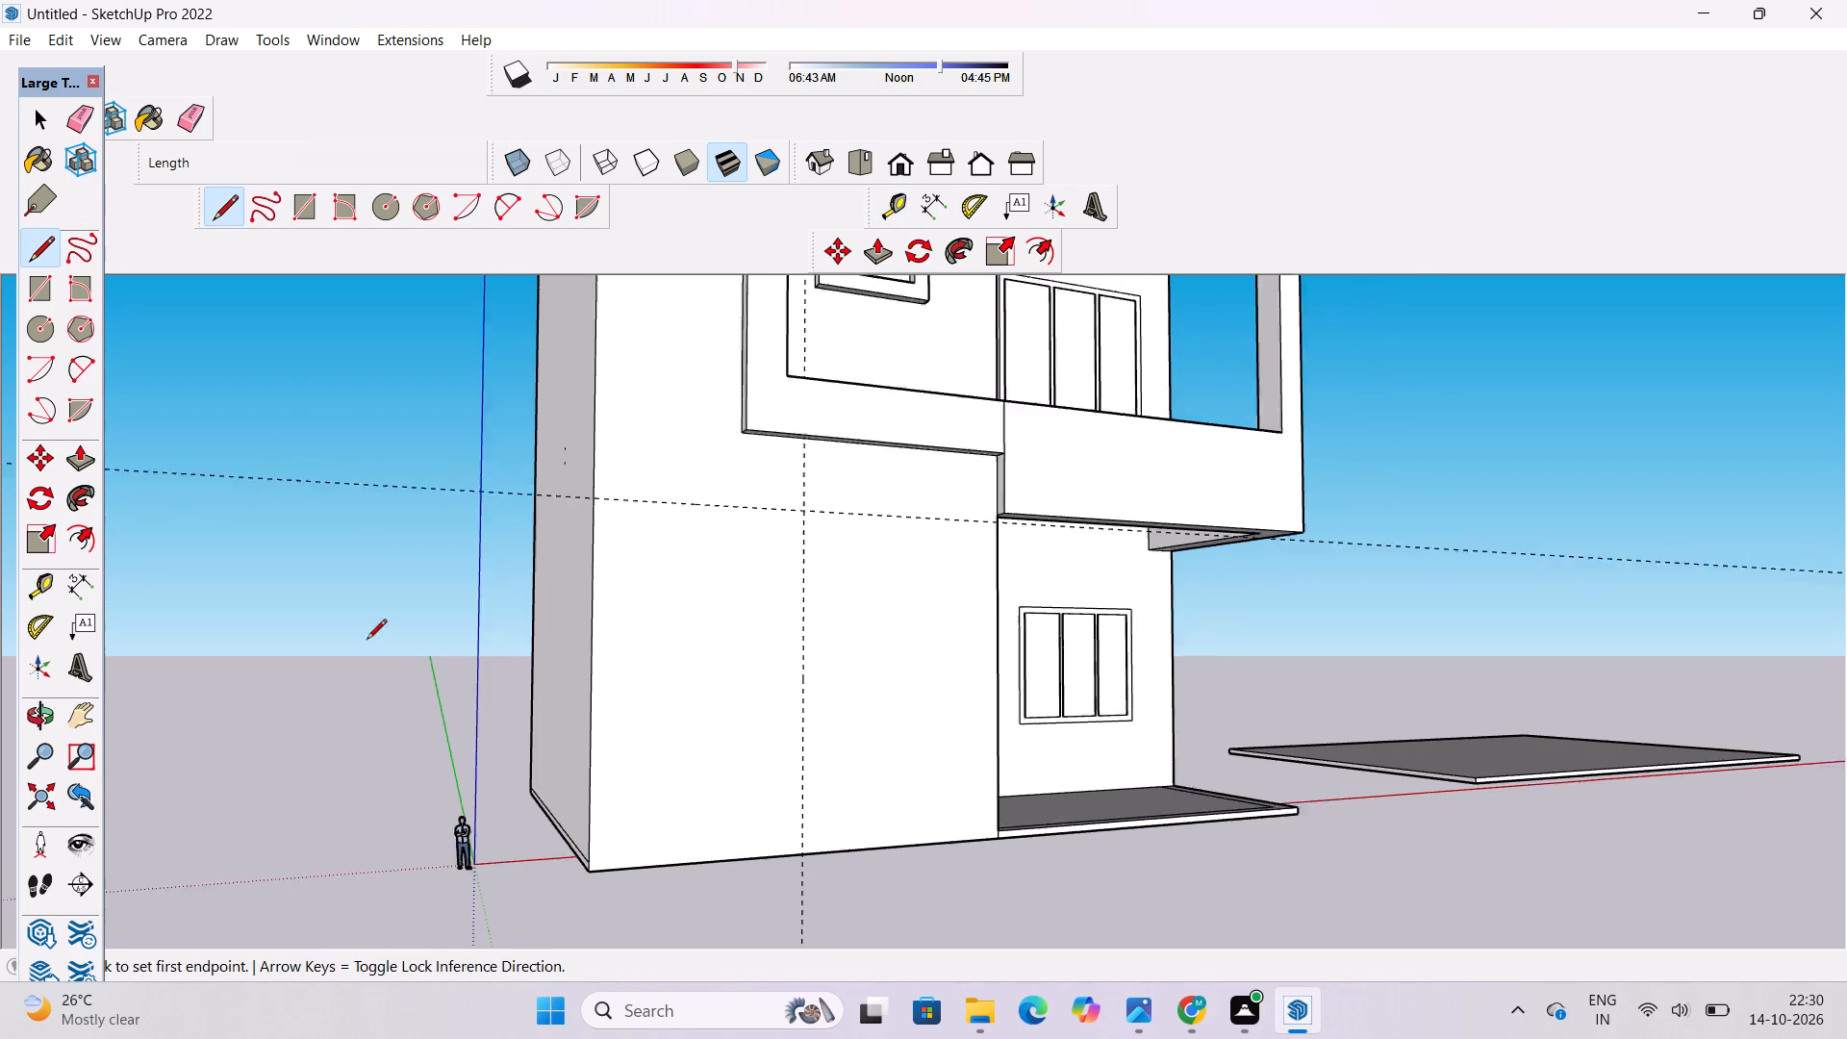
scroll(367, 641, "down", 2)
scroll(755, 542, "up", 2)
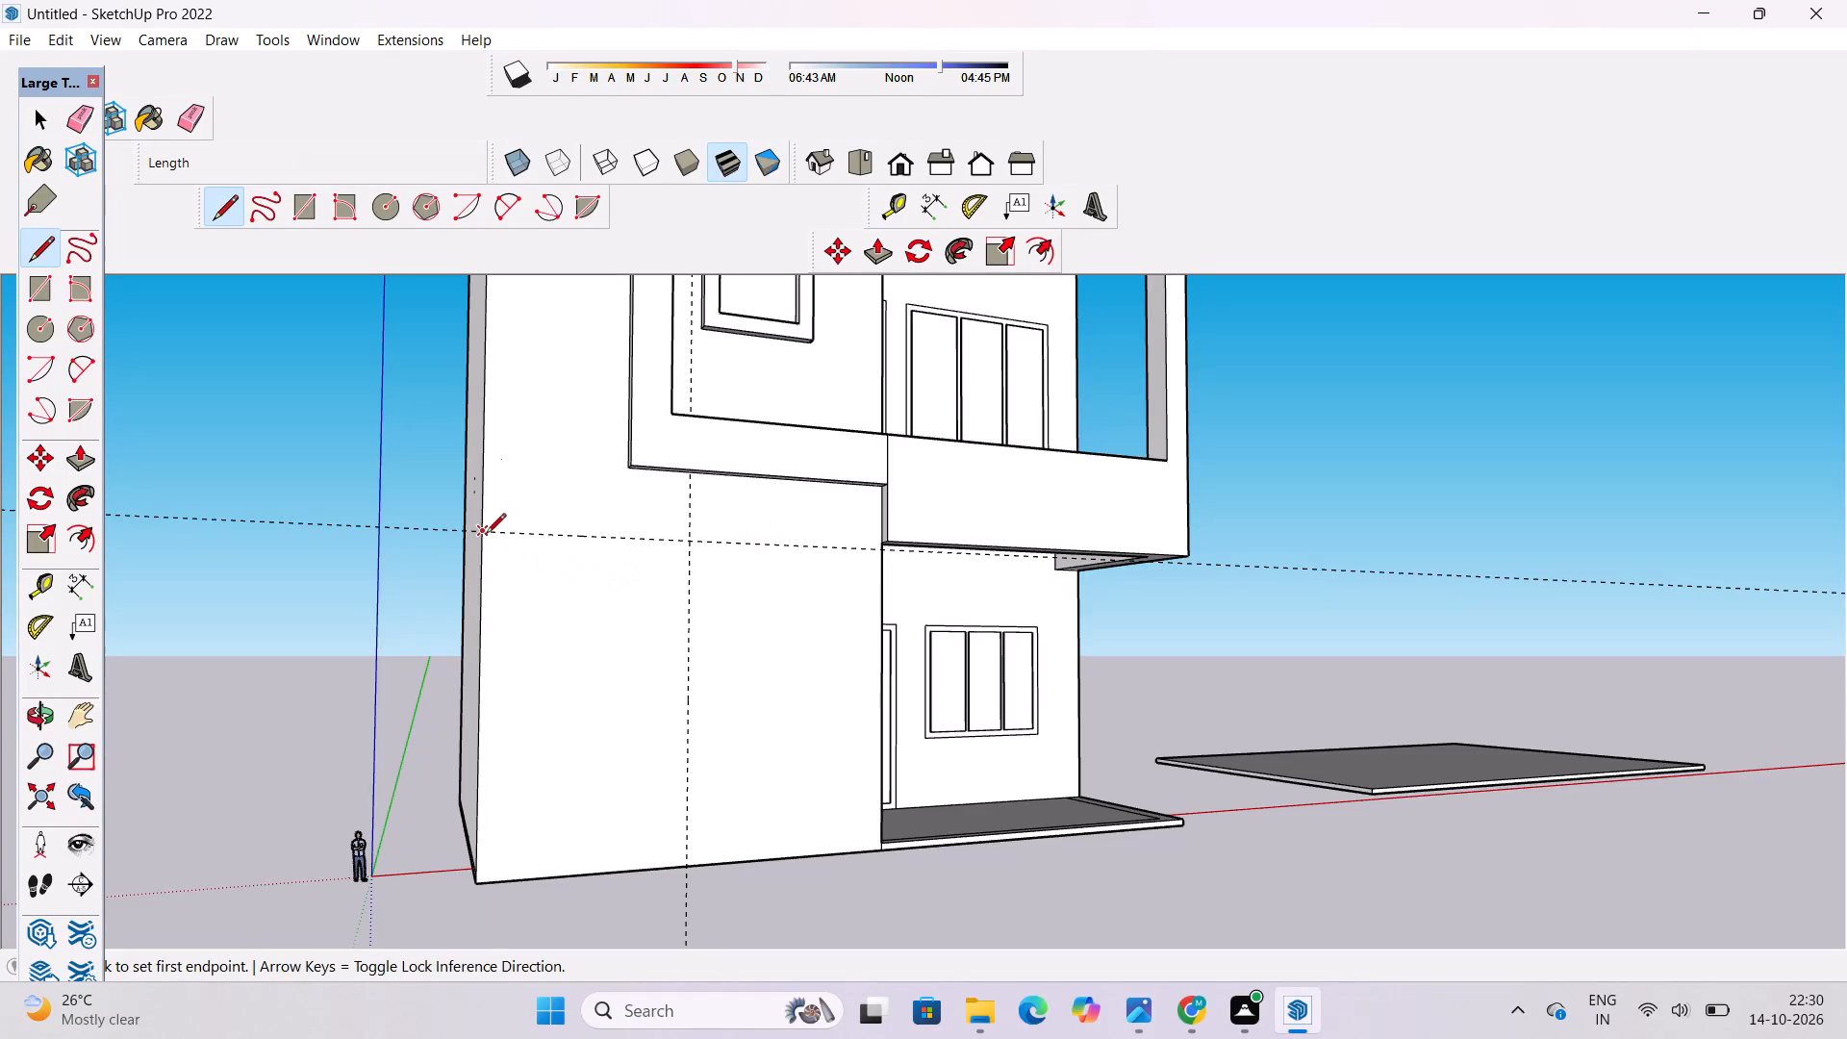
left_click(486, 535)
left_click(689, 545)
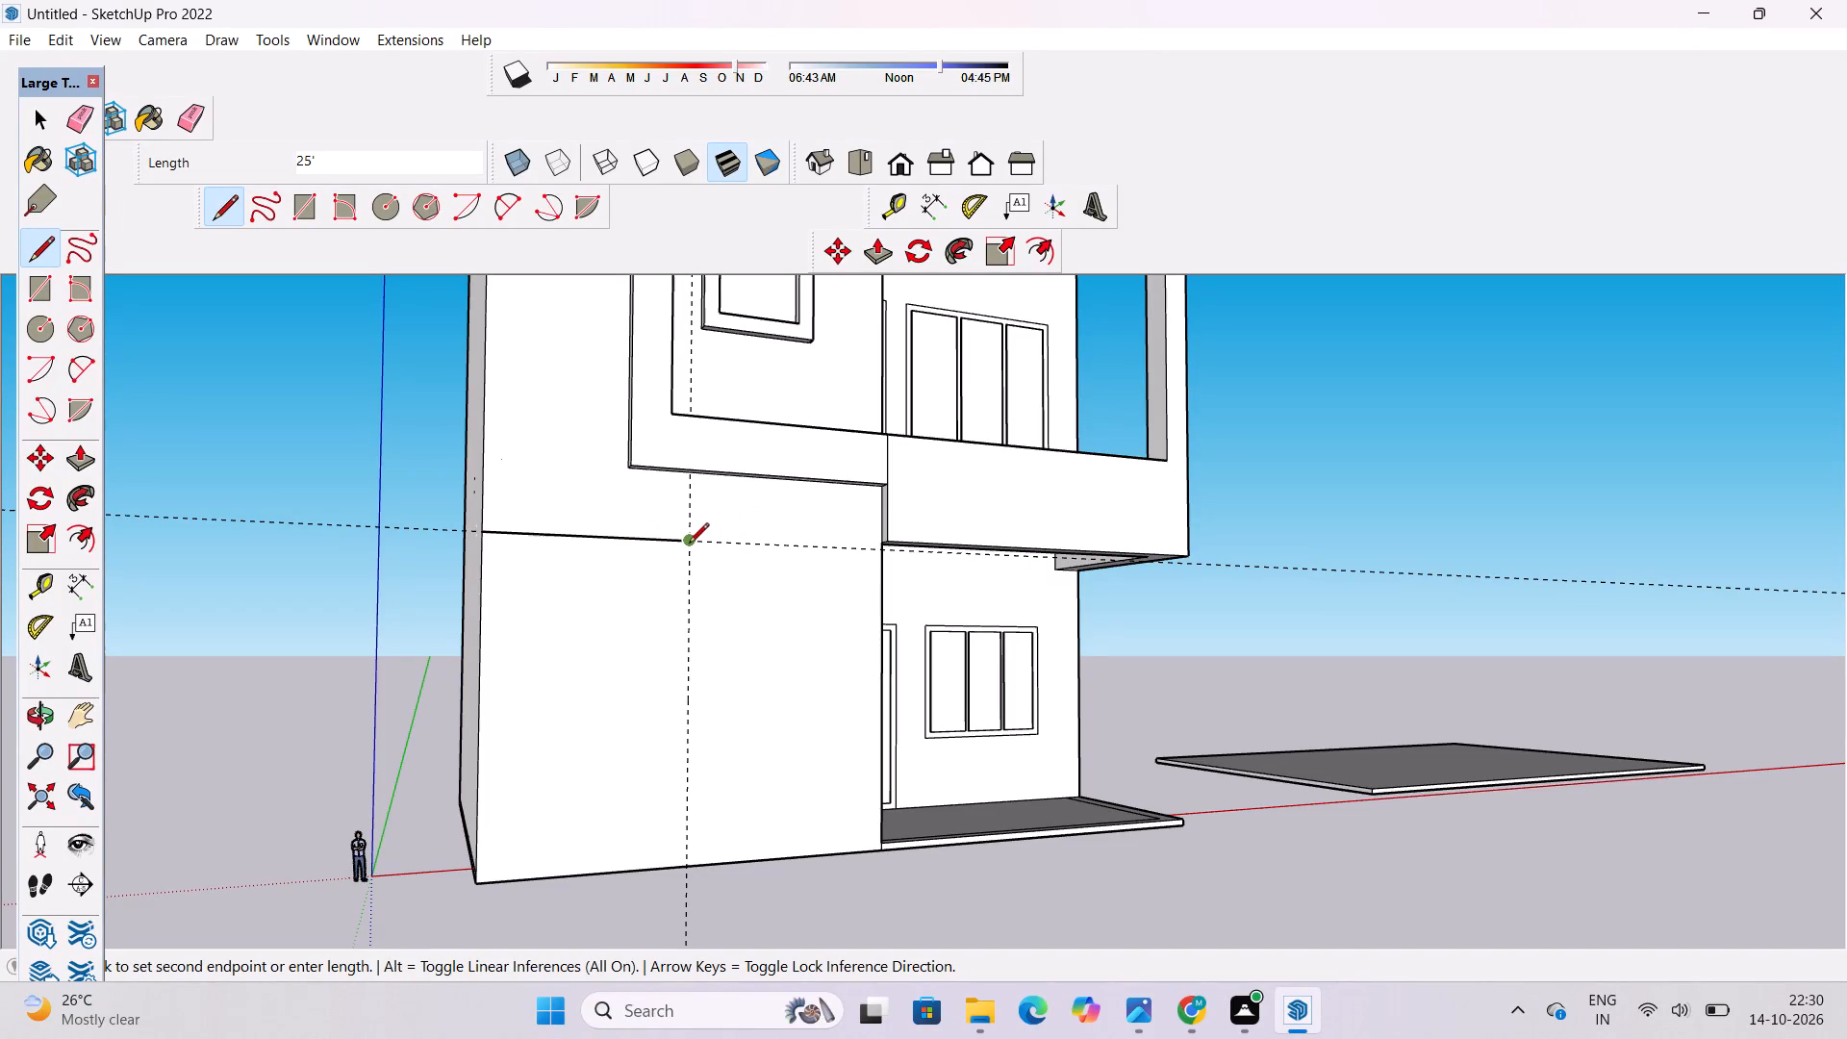
left_click(689, 866)
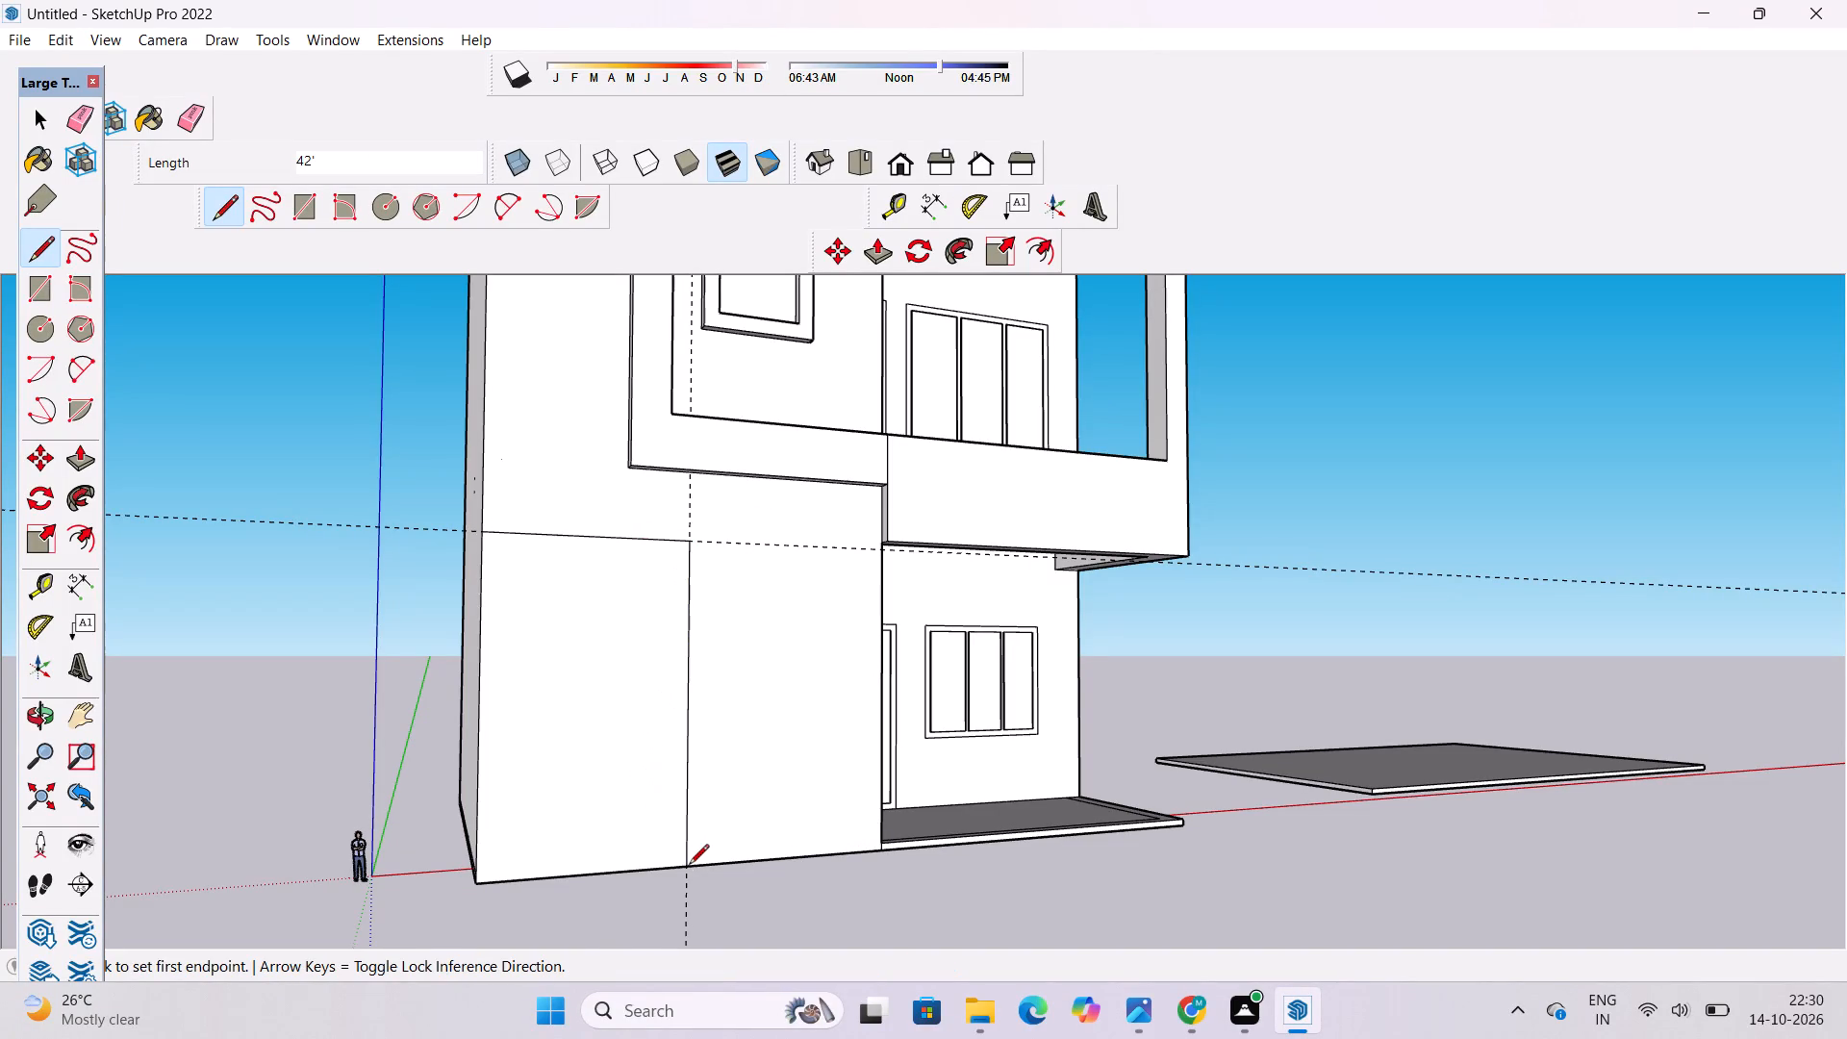
Erase the horizontal and vertical guides on the front wall.
key("e")
left_click_drag(755, 531, 760, 560)
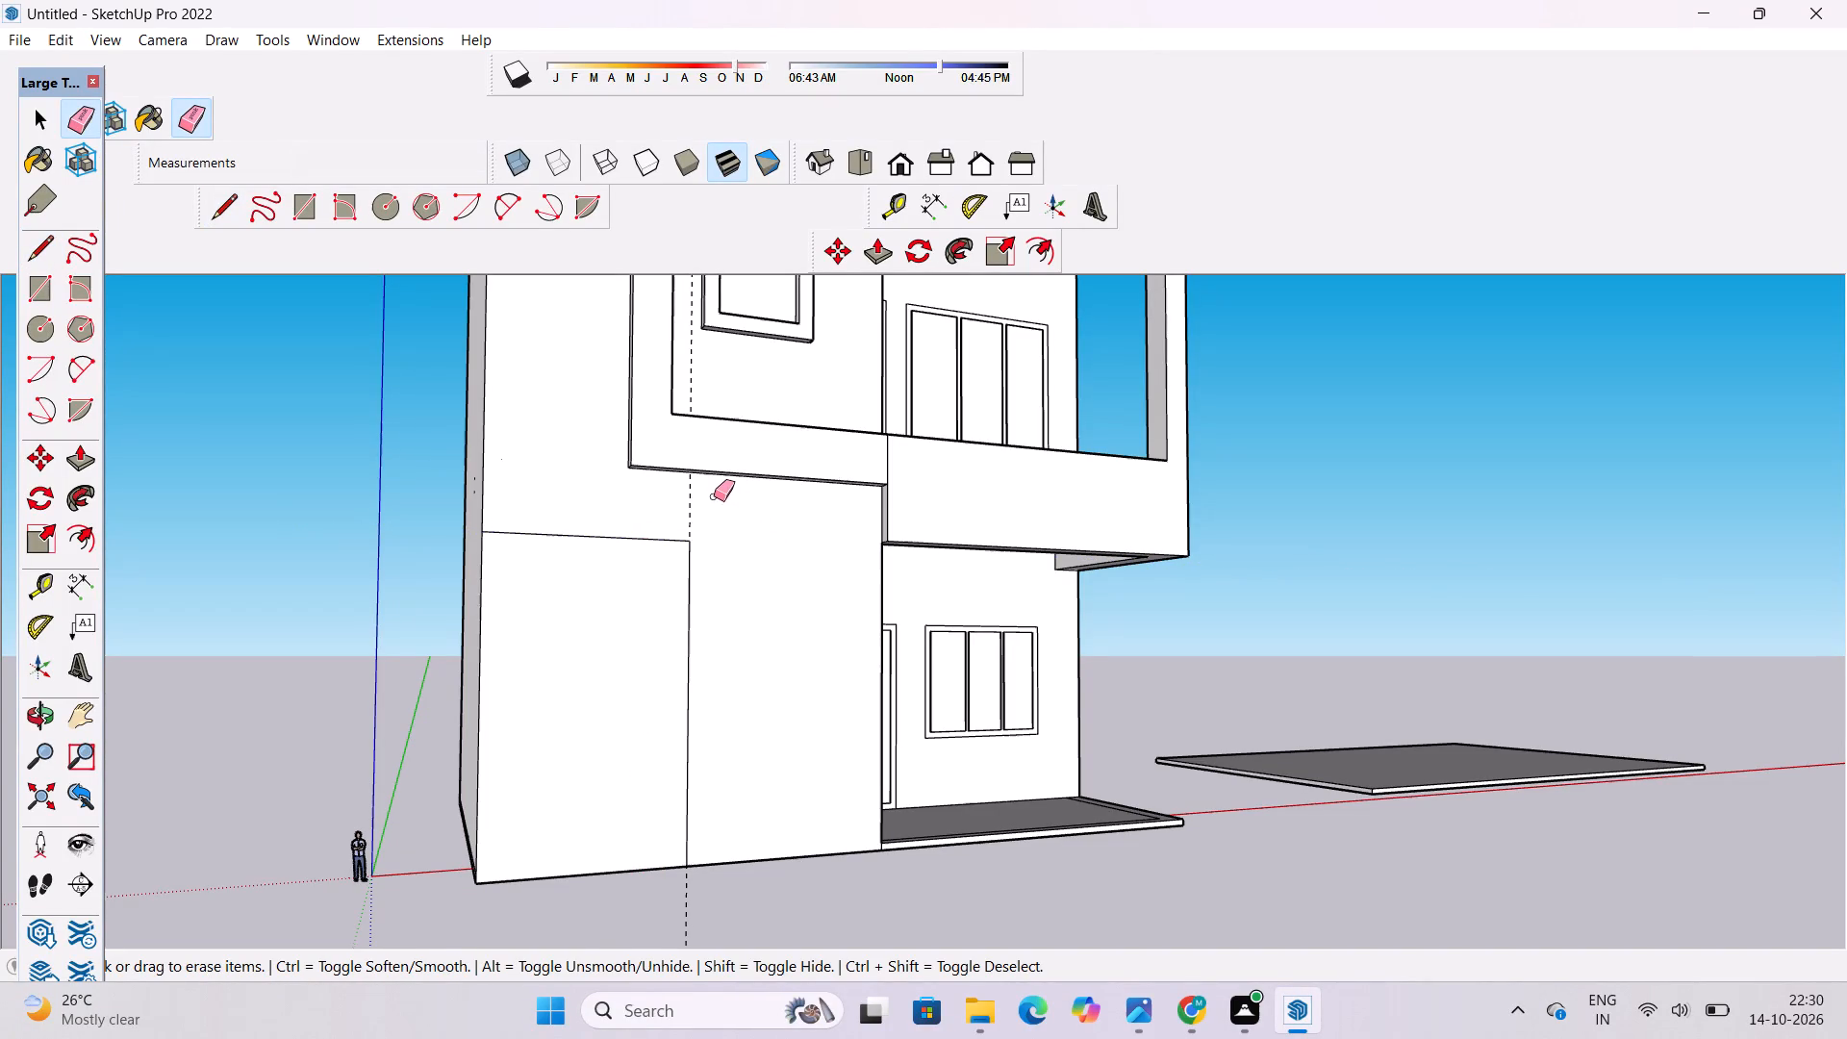
left_click_drag(706, 496, 696, 520)
left_click(689, 514)
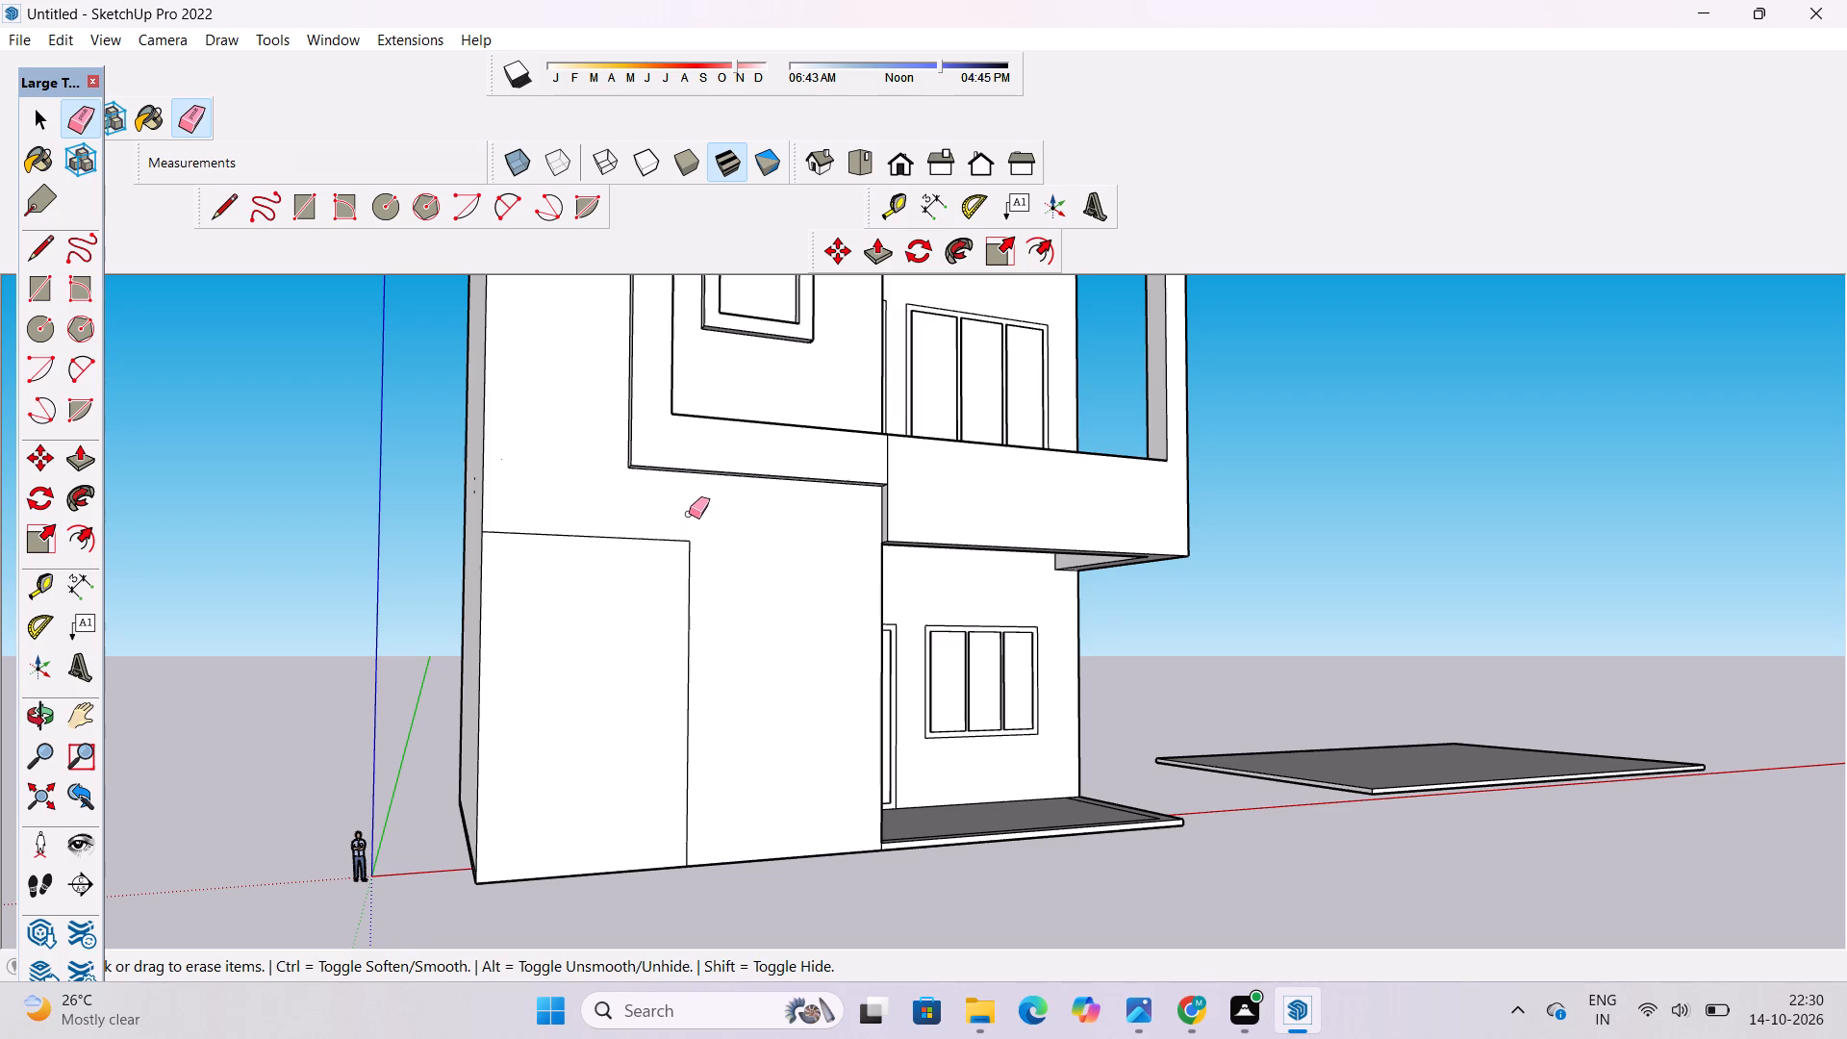
Erase the small stray marks on the side wall near the front corner.
key("o")
scroll(737, 507, "down", 5)
left_click_drag(741, 678, 741, 617)
left_click_drag(741, 614, 740, 779)
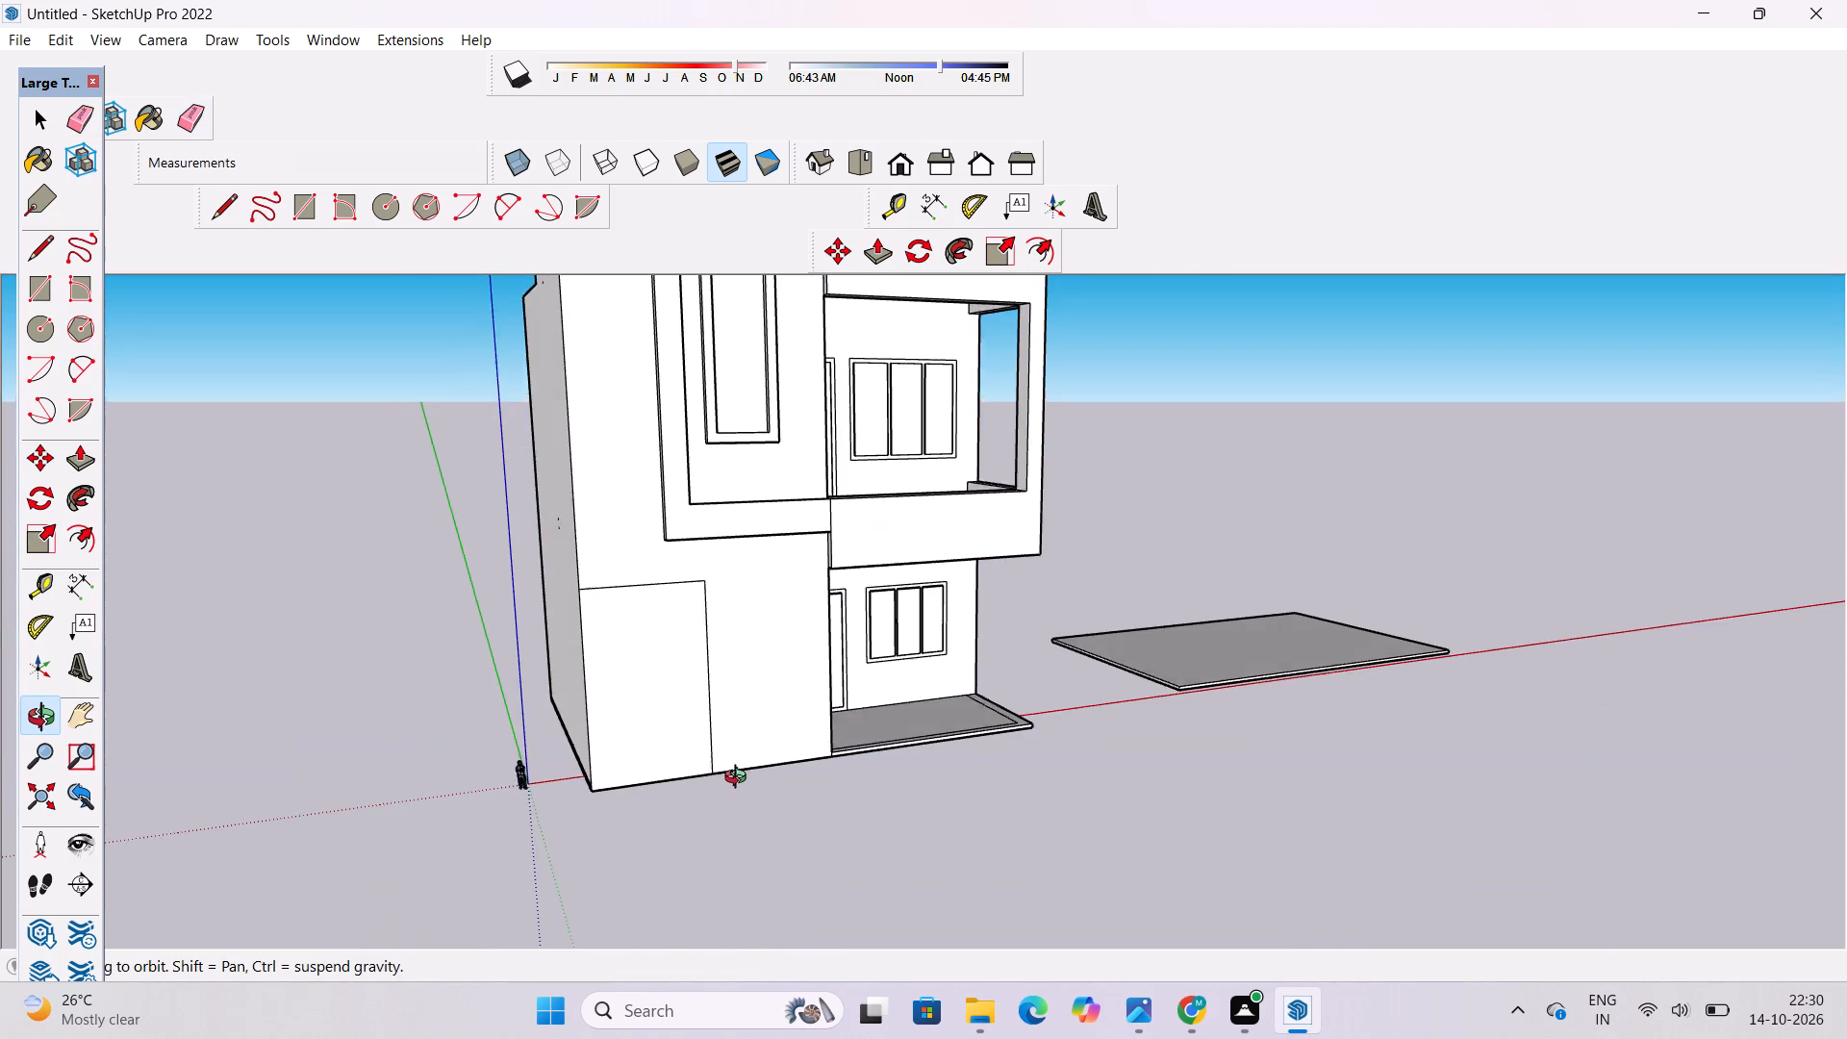
left_click_drag(740, 779, 739, 779)
left_click_drag(551, 667, 583, 735, "shift")
scroll(573, 597, "up", 3)
key("e")
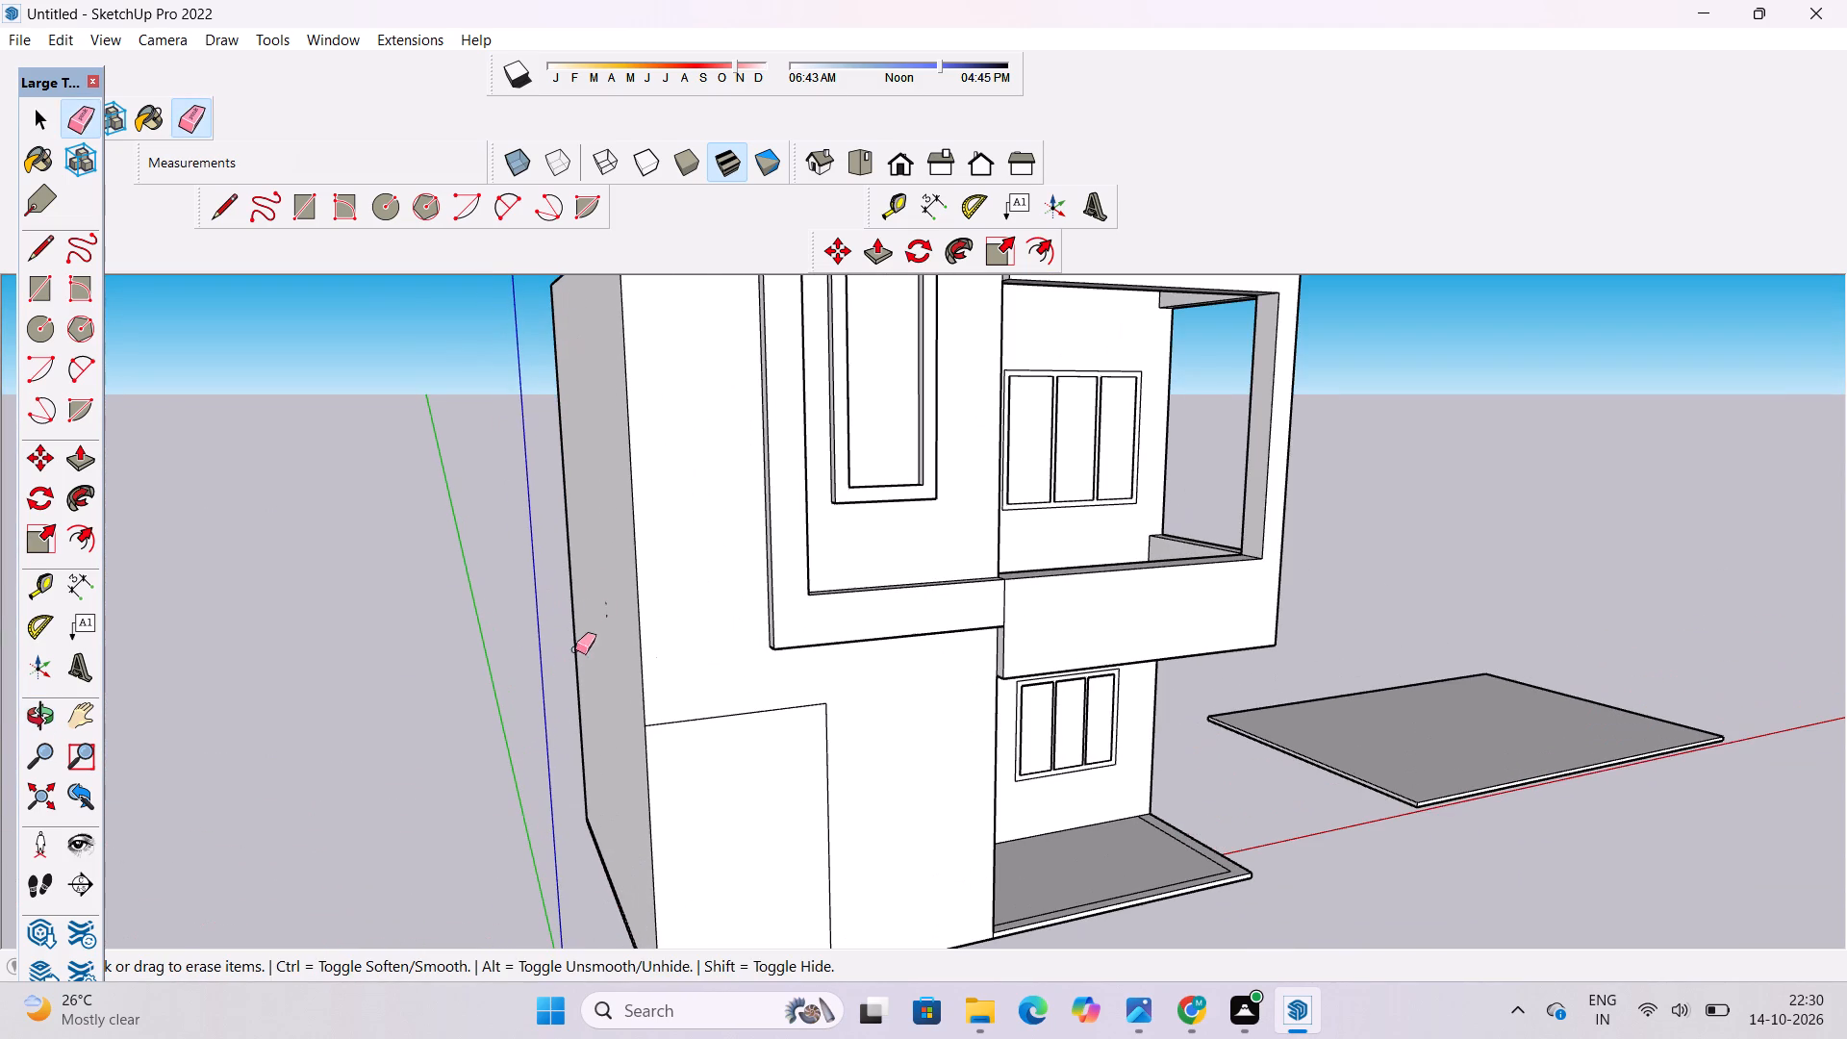
left_click_drag(605, 575, 613, 619)
left_click_drag(600, 580, 600, 615)
left_click_drag(603, 586, 610, 608)
left_click_drag(610, 591, 608, 616)
Inspect the outlined corner panel and the ground floor from several angles, checking back with the reference image in Photos.
key("o")
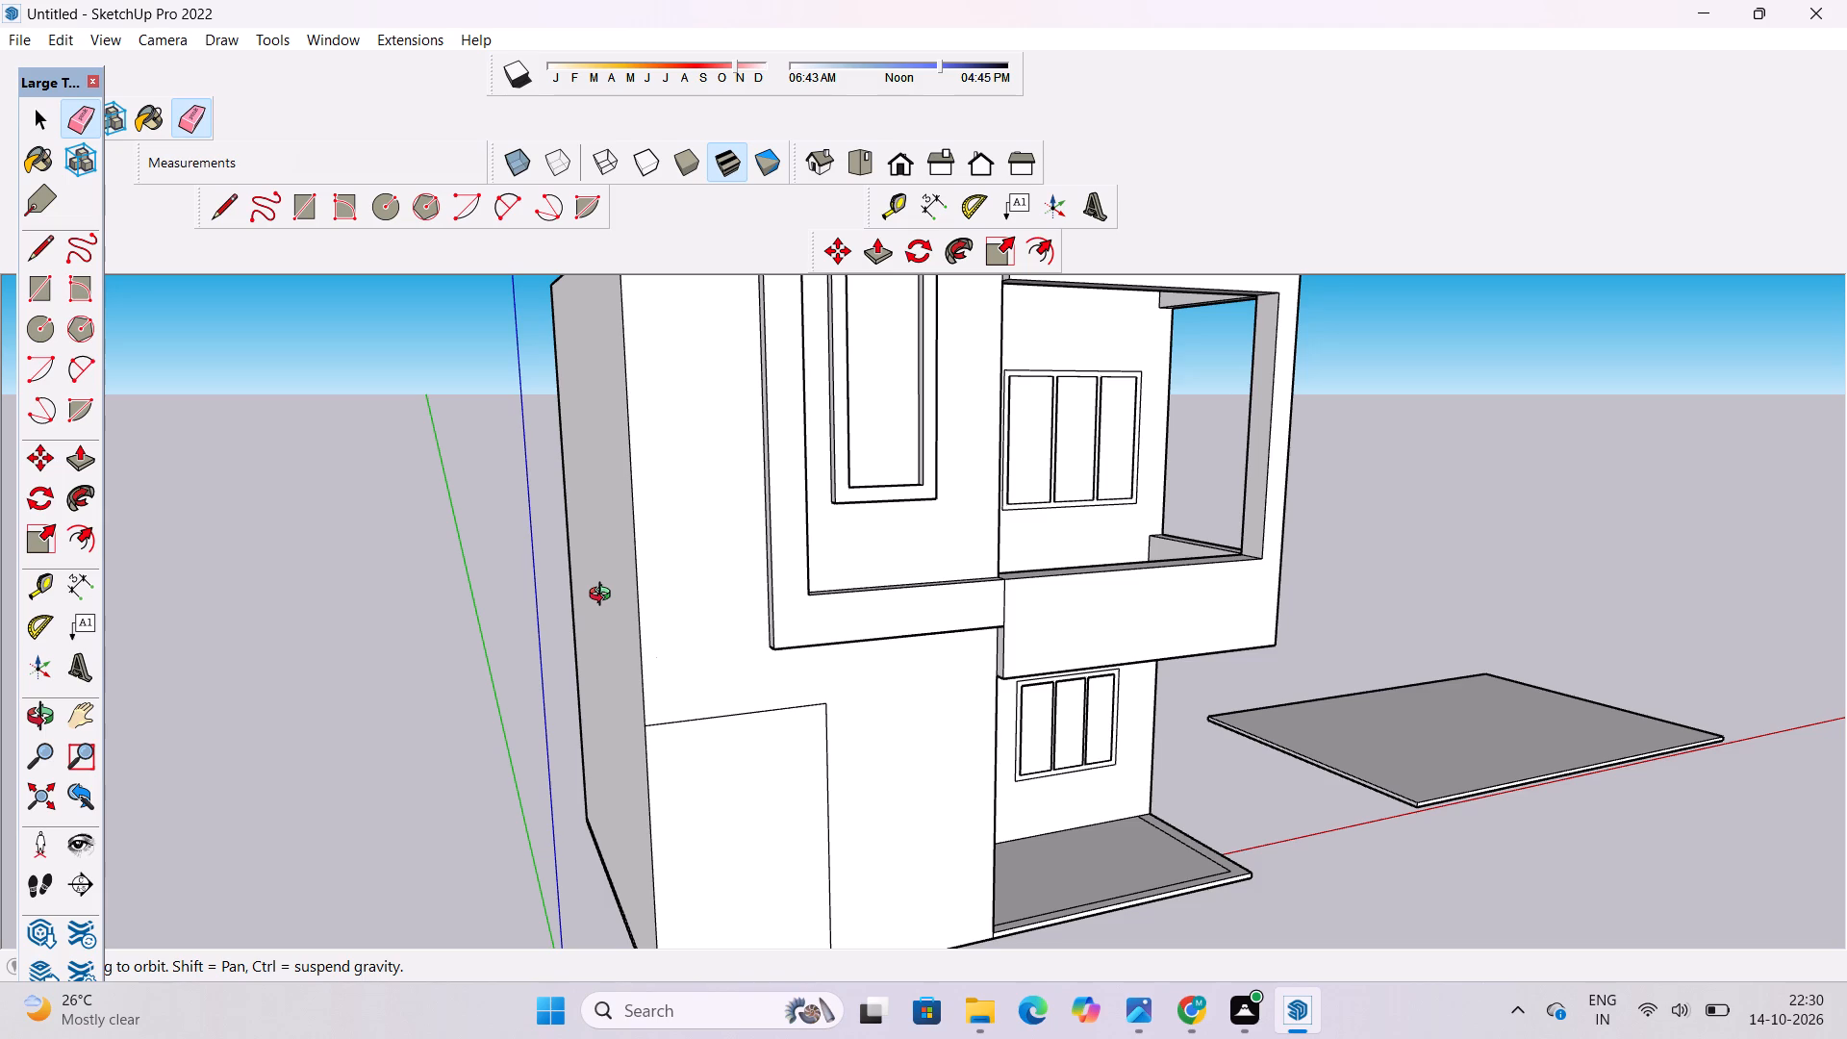
left_click_drag(635, 734, 620, 624)
left_click_drag(620, 623, 670, 710)
left_click_drag(683, 749, 659, 637)
scroll(660, 658, "down", 3)
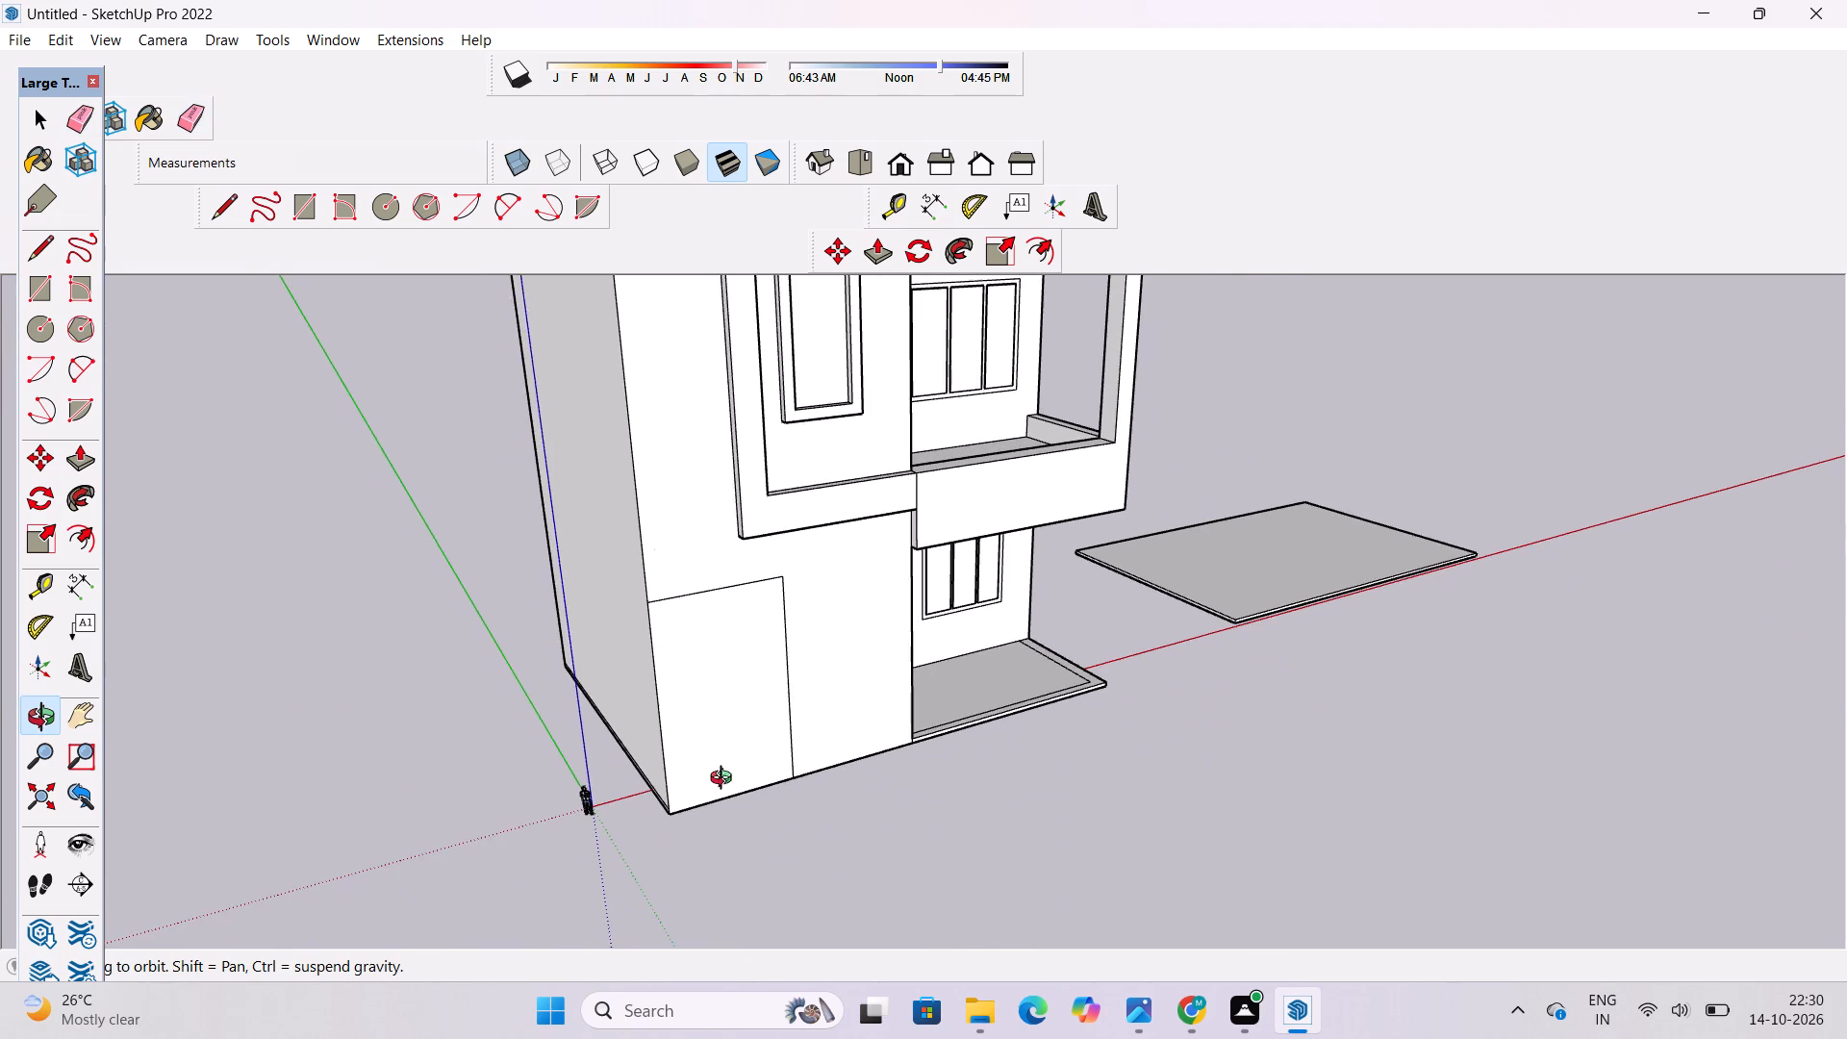
left_click_drag(725, 778, 725, 653)
left_click_drag(723, 675, 723, 735)
left_click_drag(723, 739, 643, 591)
scroll(642, 588, "down", 1)
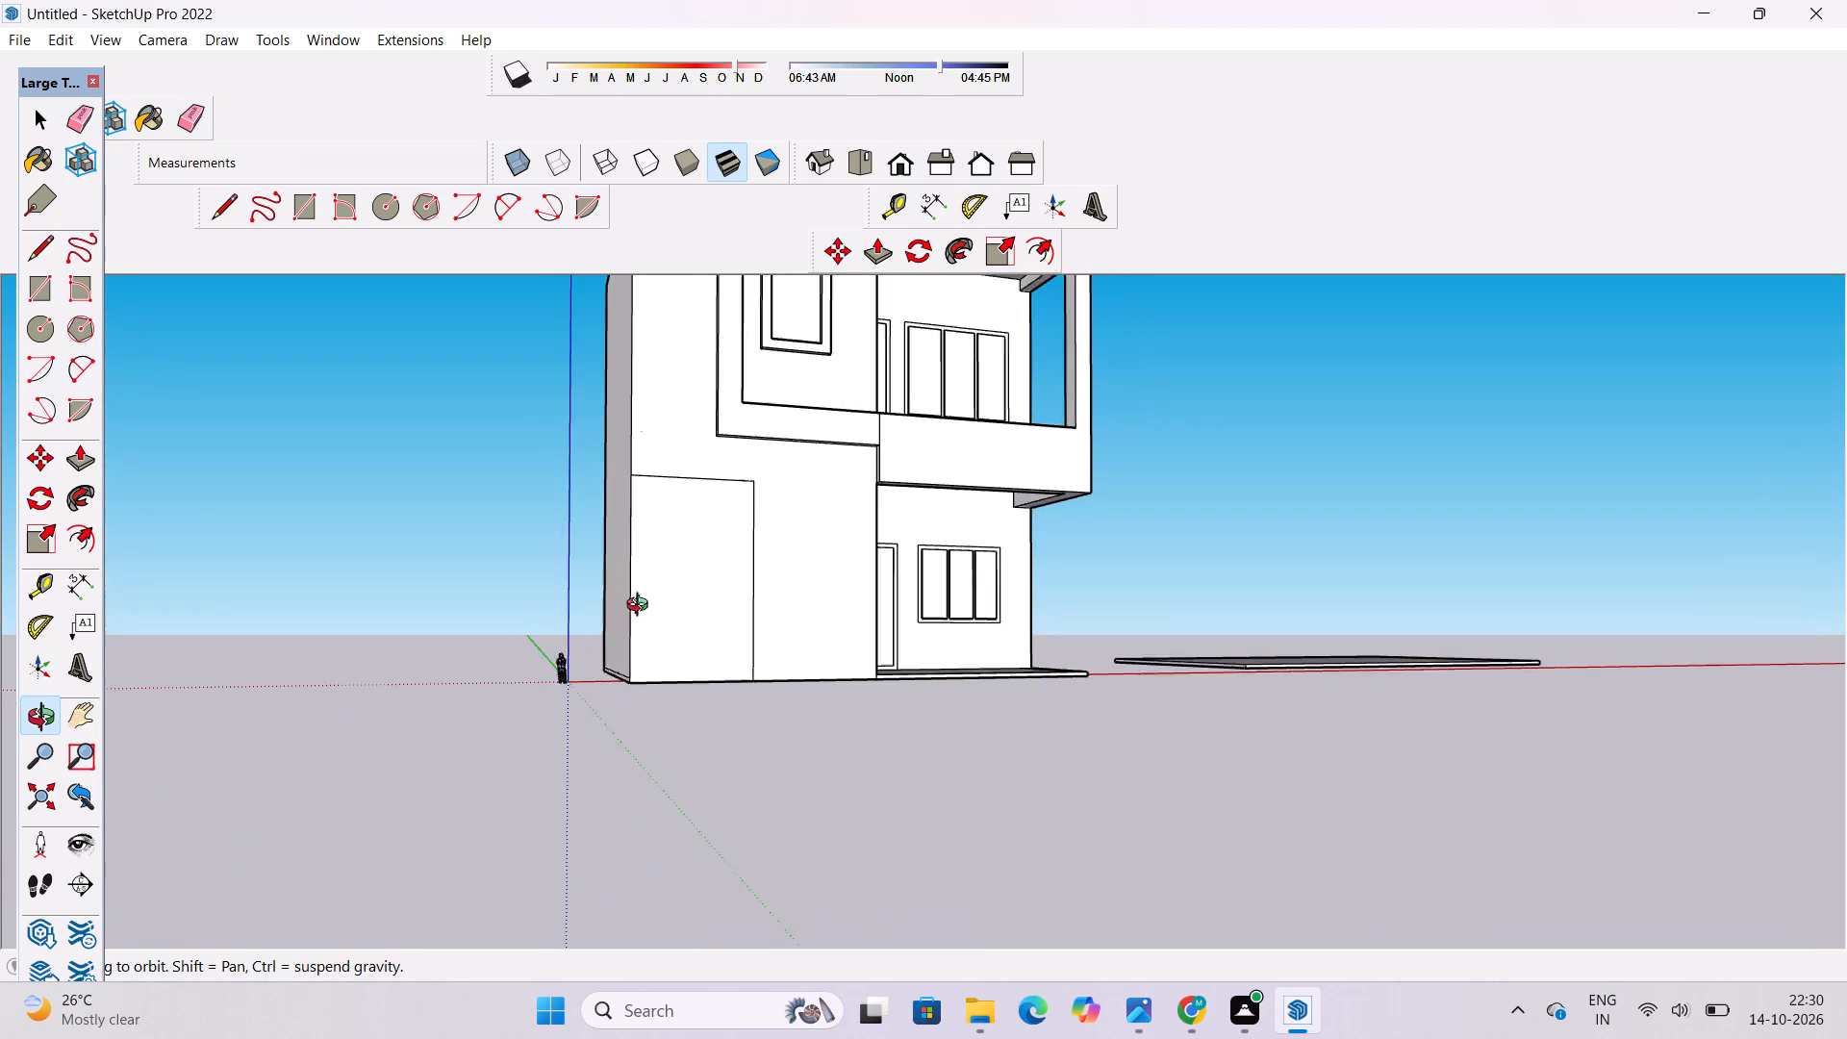
scroll(642, 607, "down", 2)
left_click_drag(680, 636, 629, 651)
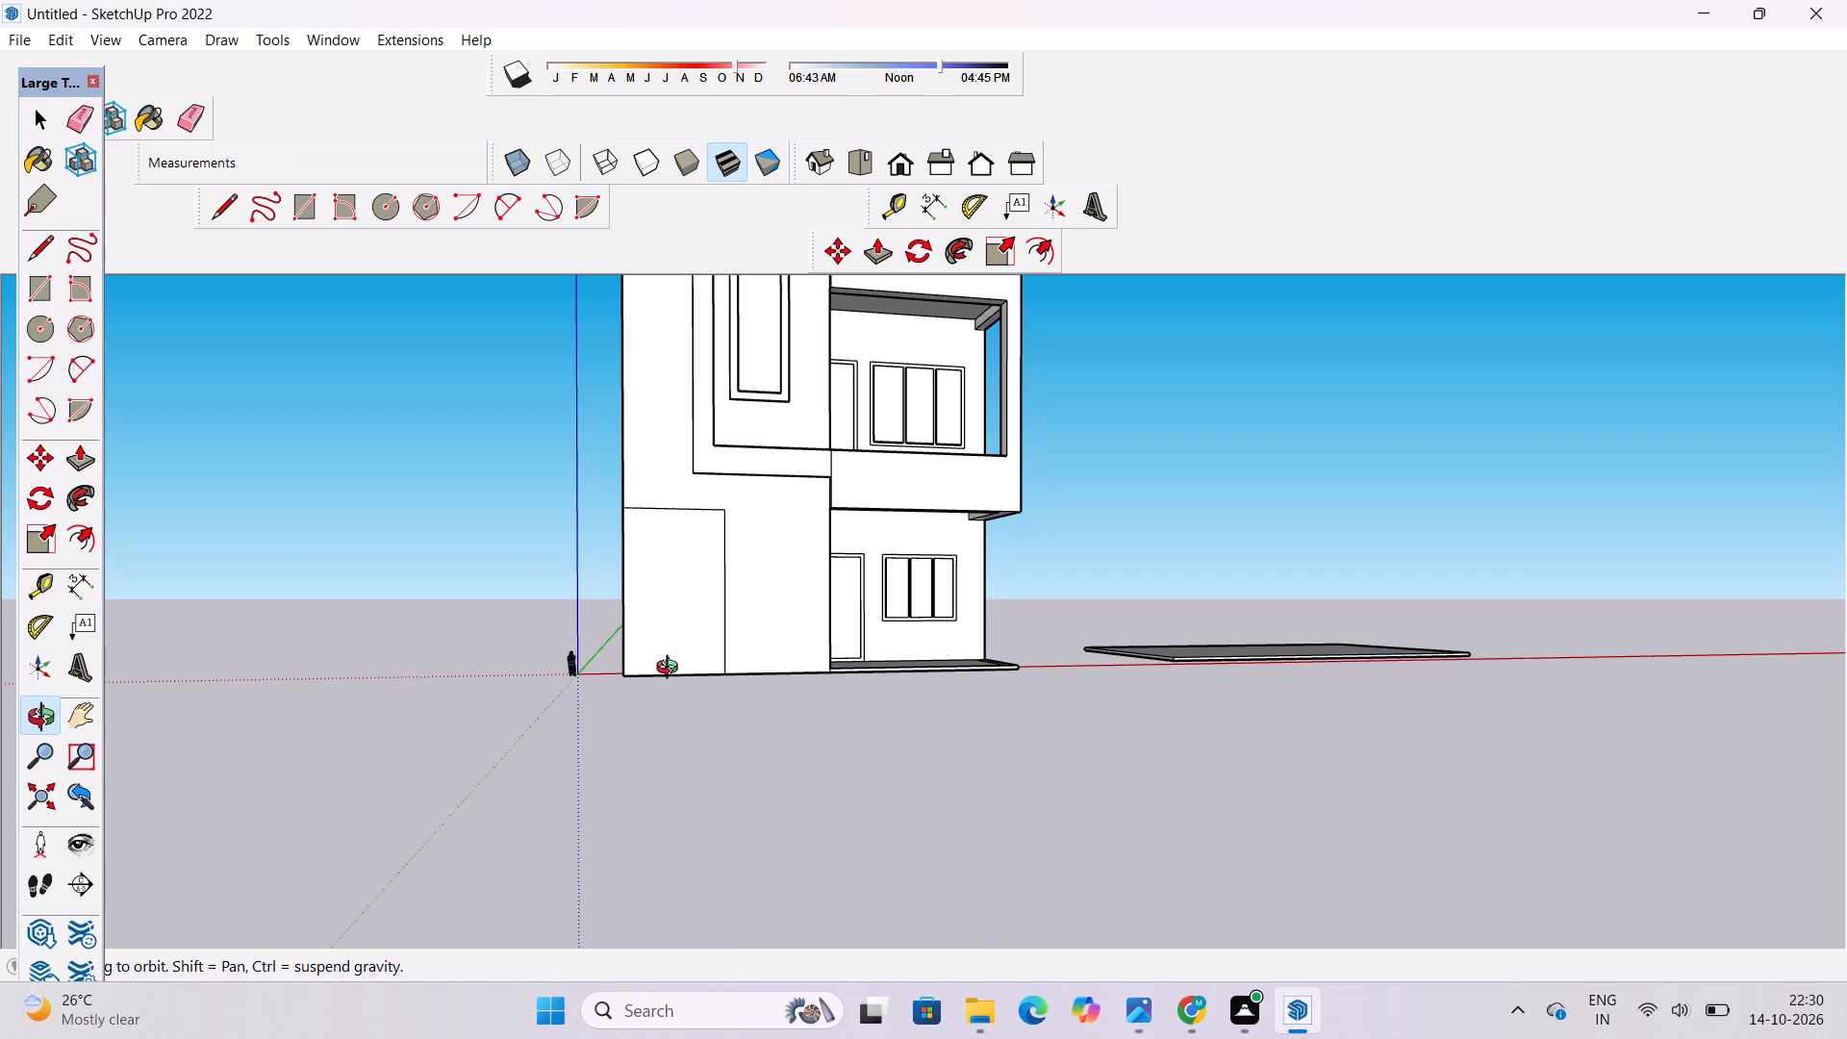
left_click(1124, 1017)
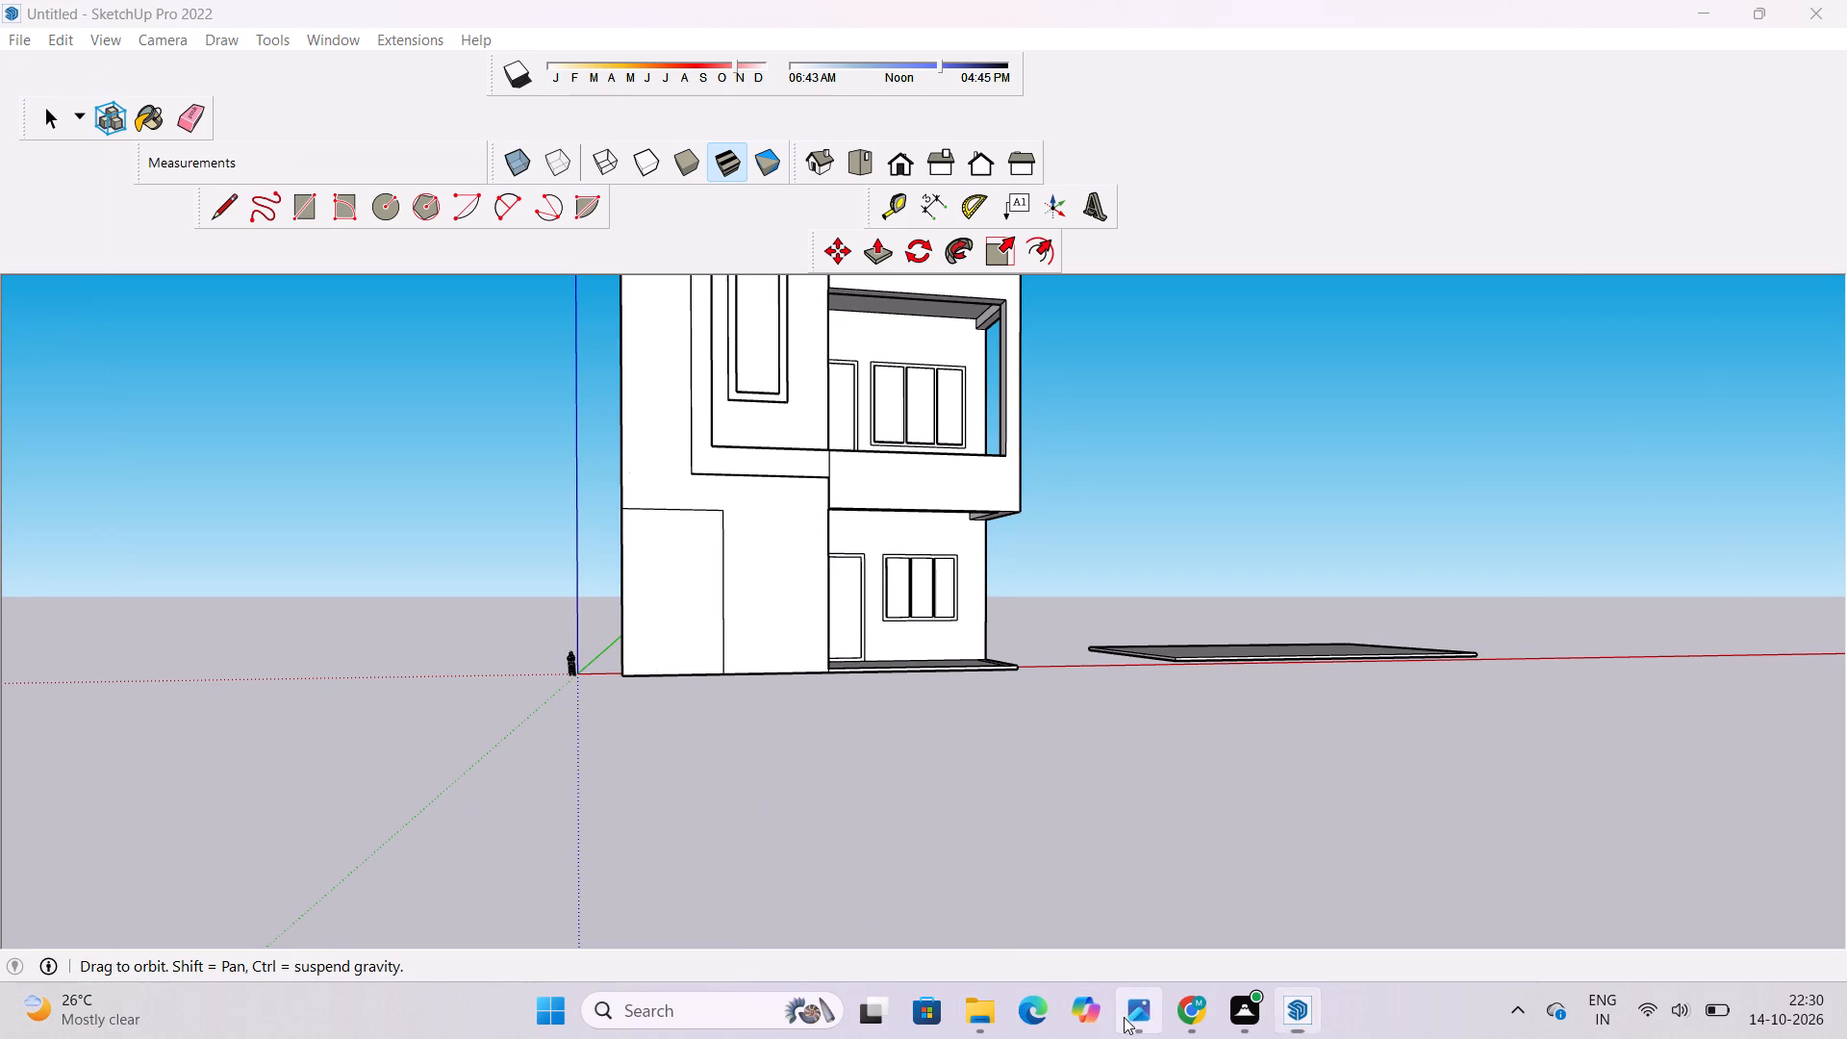
left_click(1124, 1017)
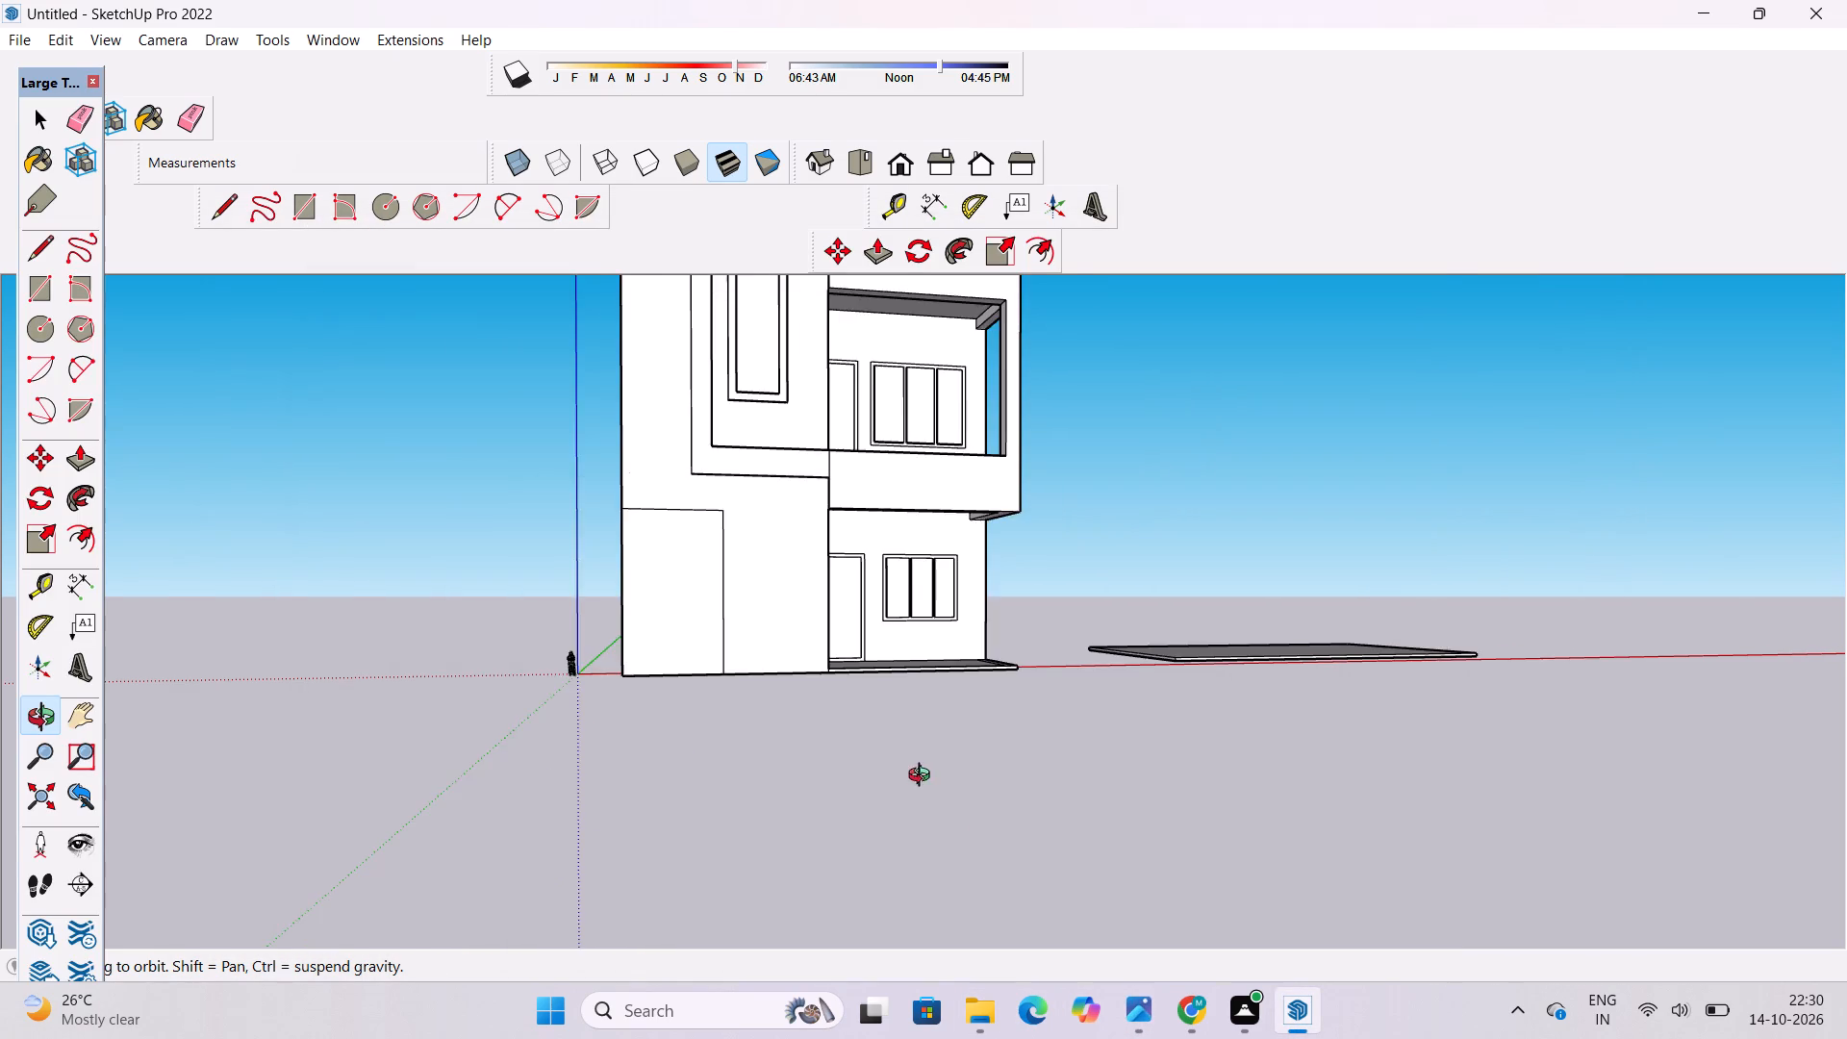
scroll(923, 776, "down", 1)
left_click_drag(687, 802, 767, 890)
scroll(699, 727, "up", 3)
left_click_drag(699, 732, 718, 796, "shift")
left_click_drag(715, 797, 696, 769)
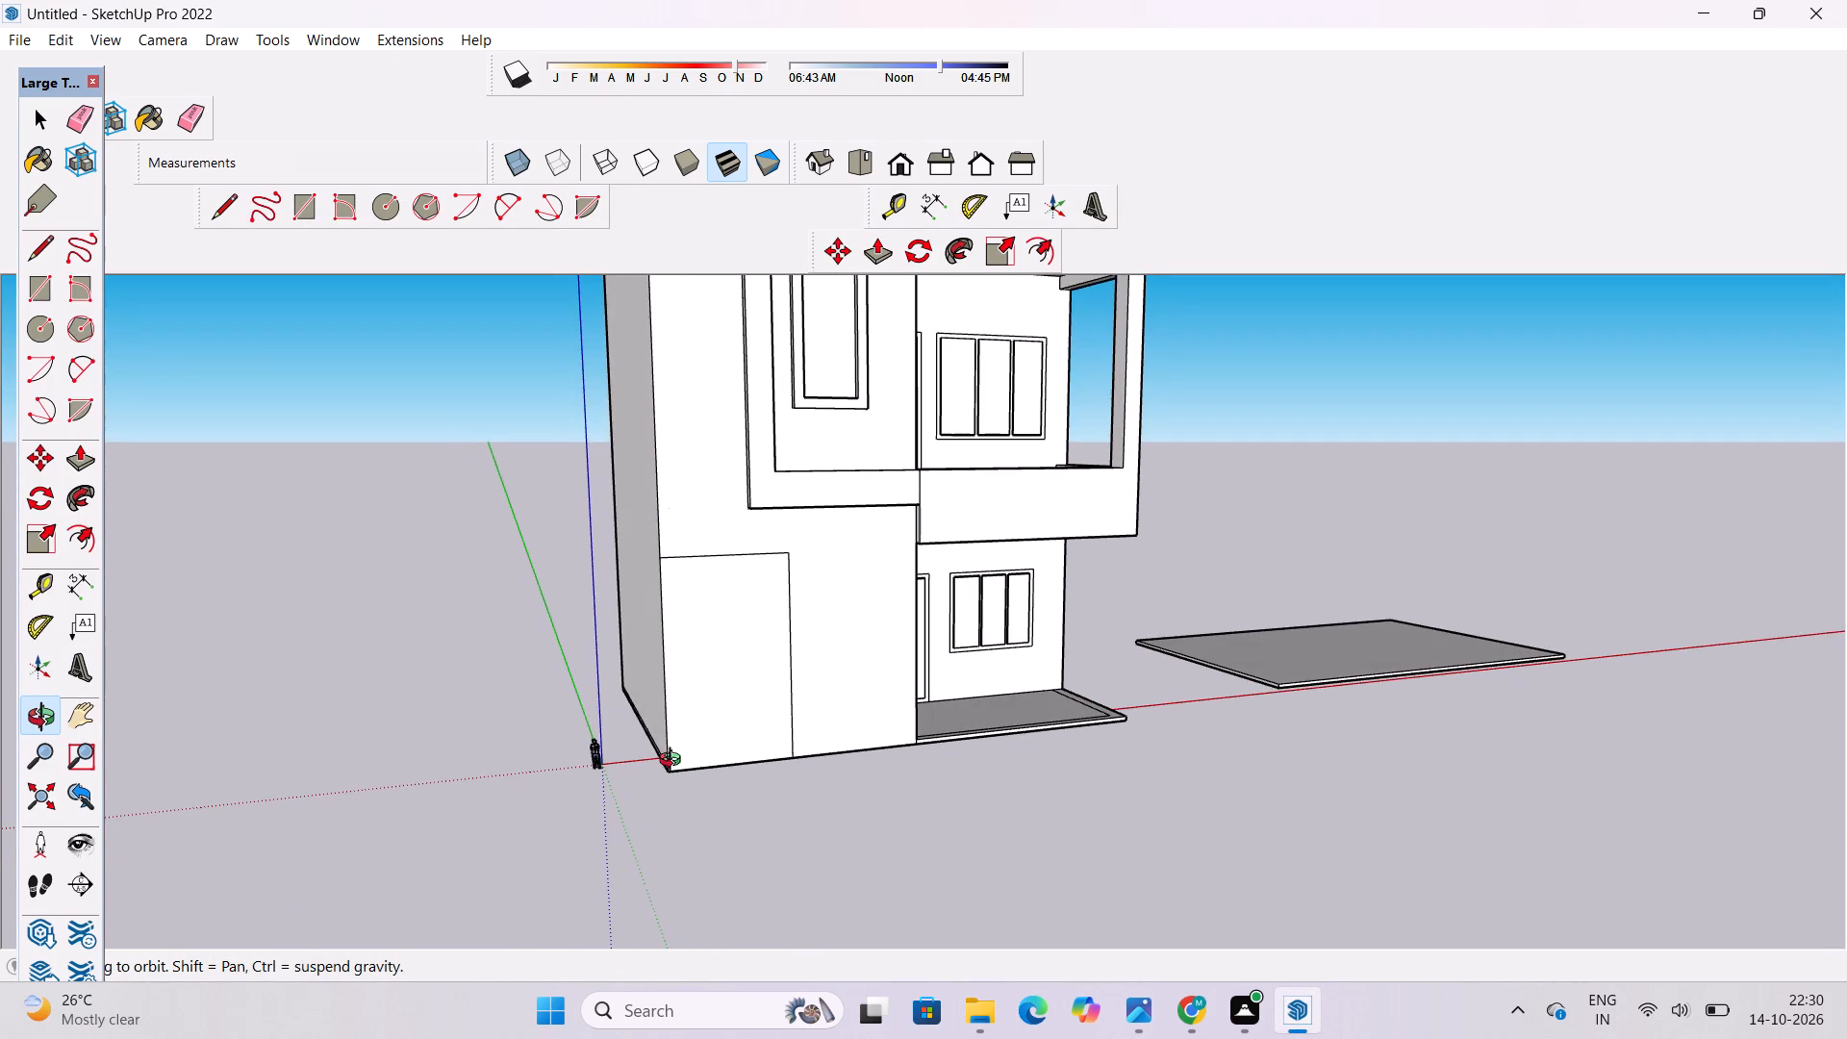
Place a vertical guide on the front wall 3' in from its outer corner edge.
key("t")
scroll(650, 678, "up", 2)
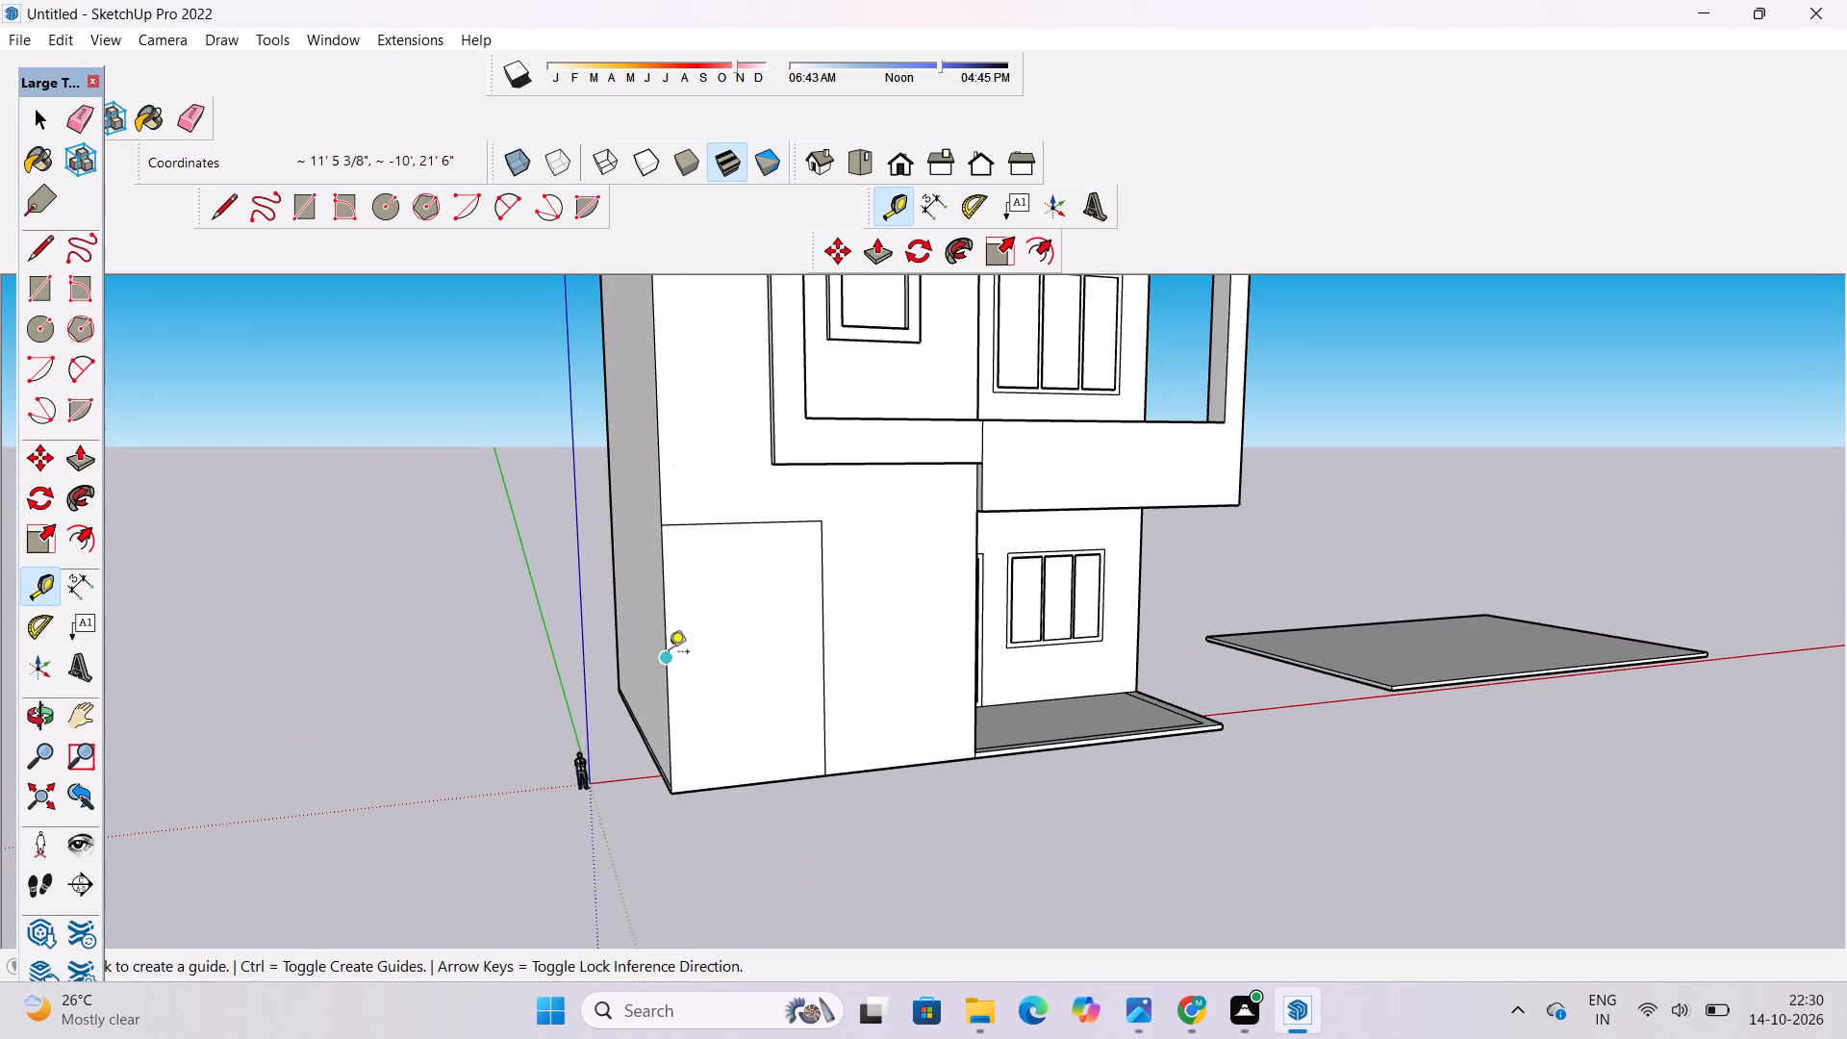
left_click(667, 666)
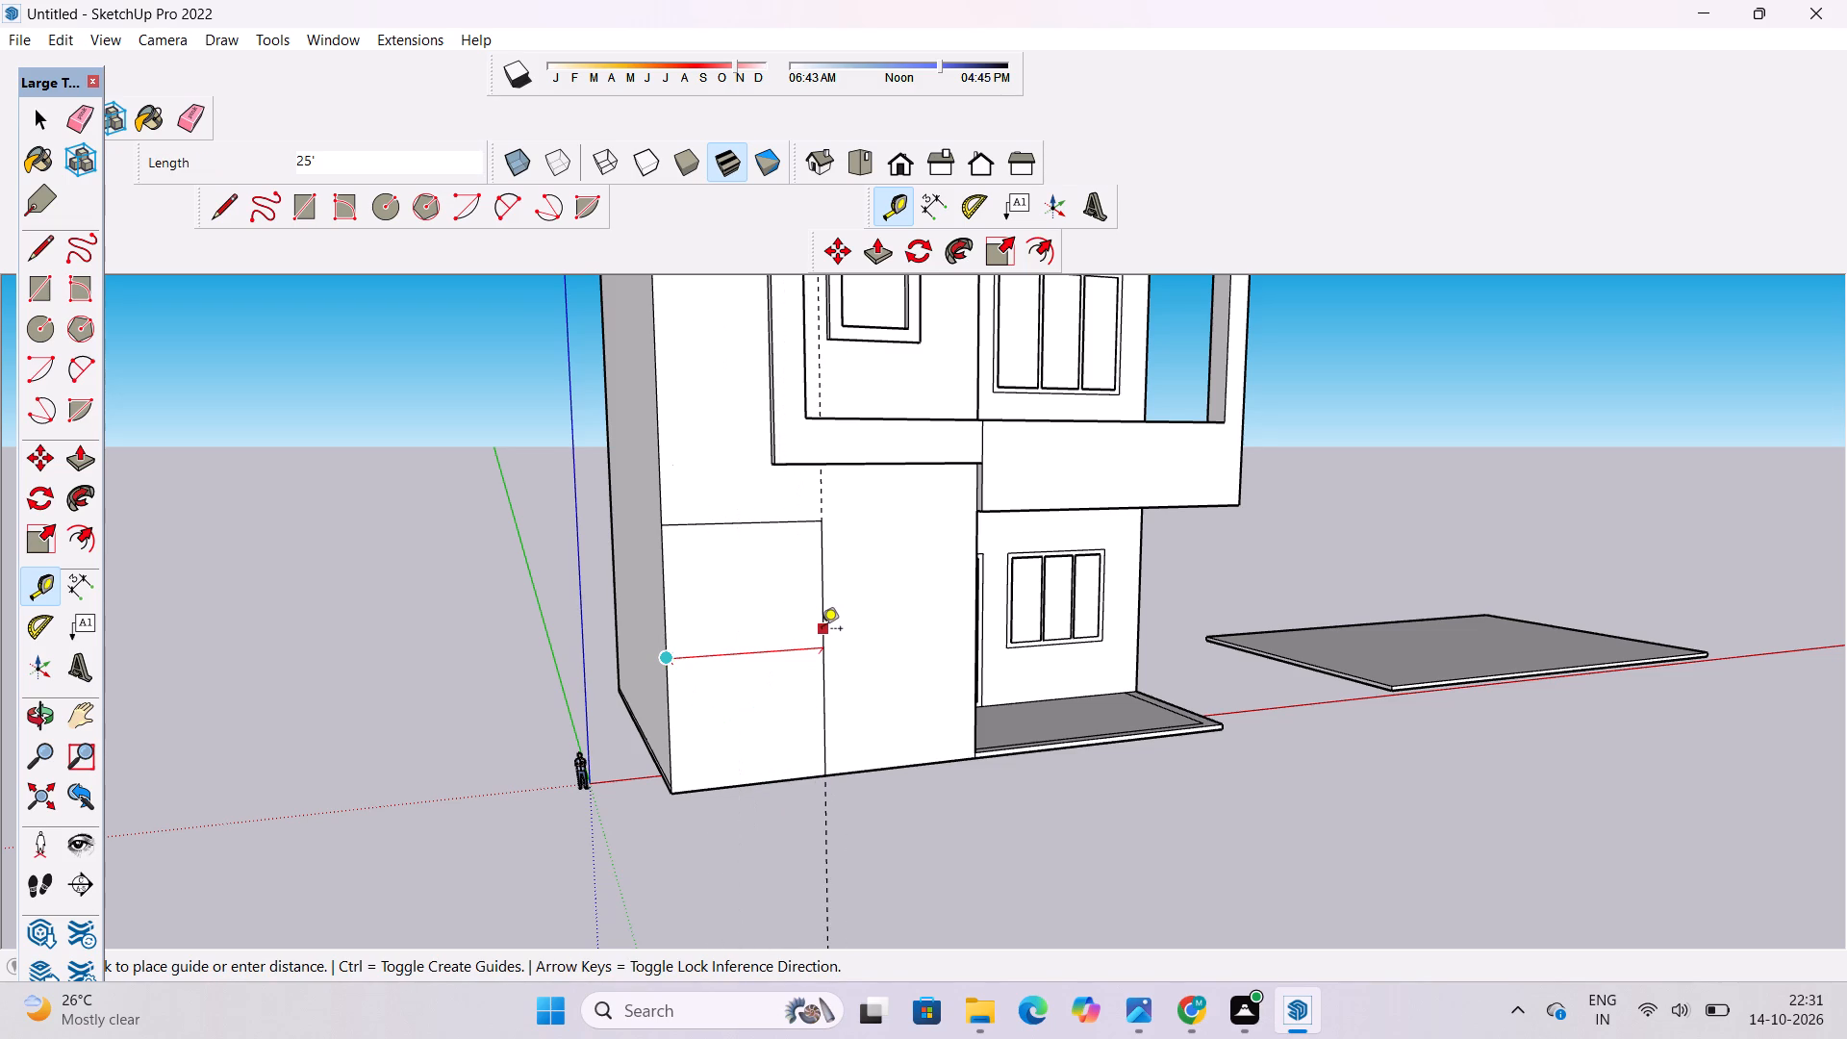
type("3'")
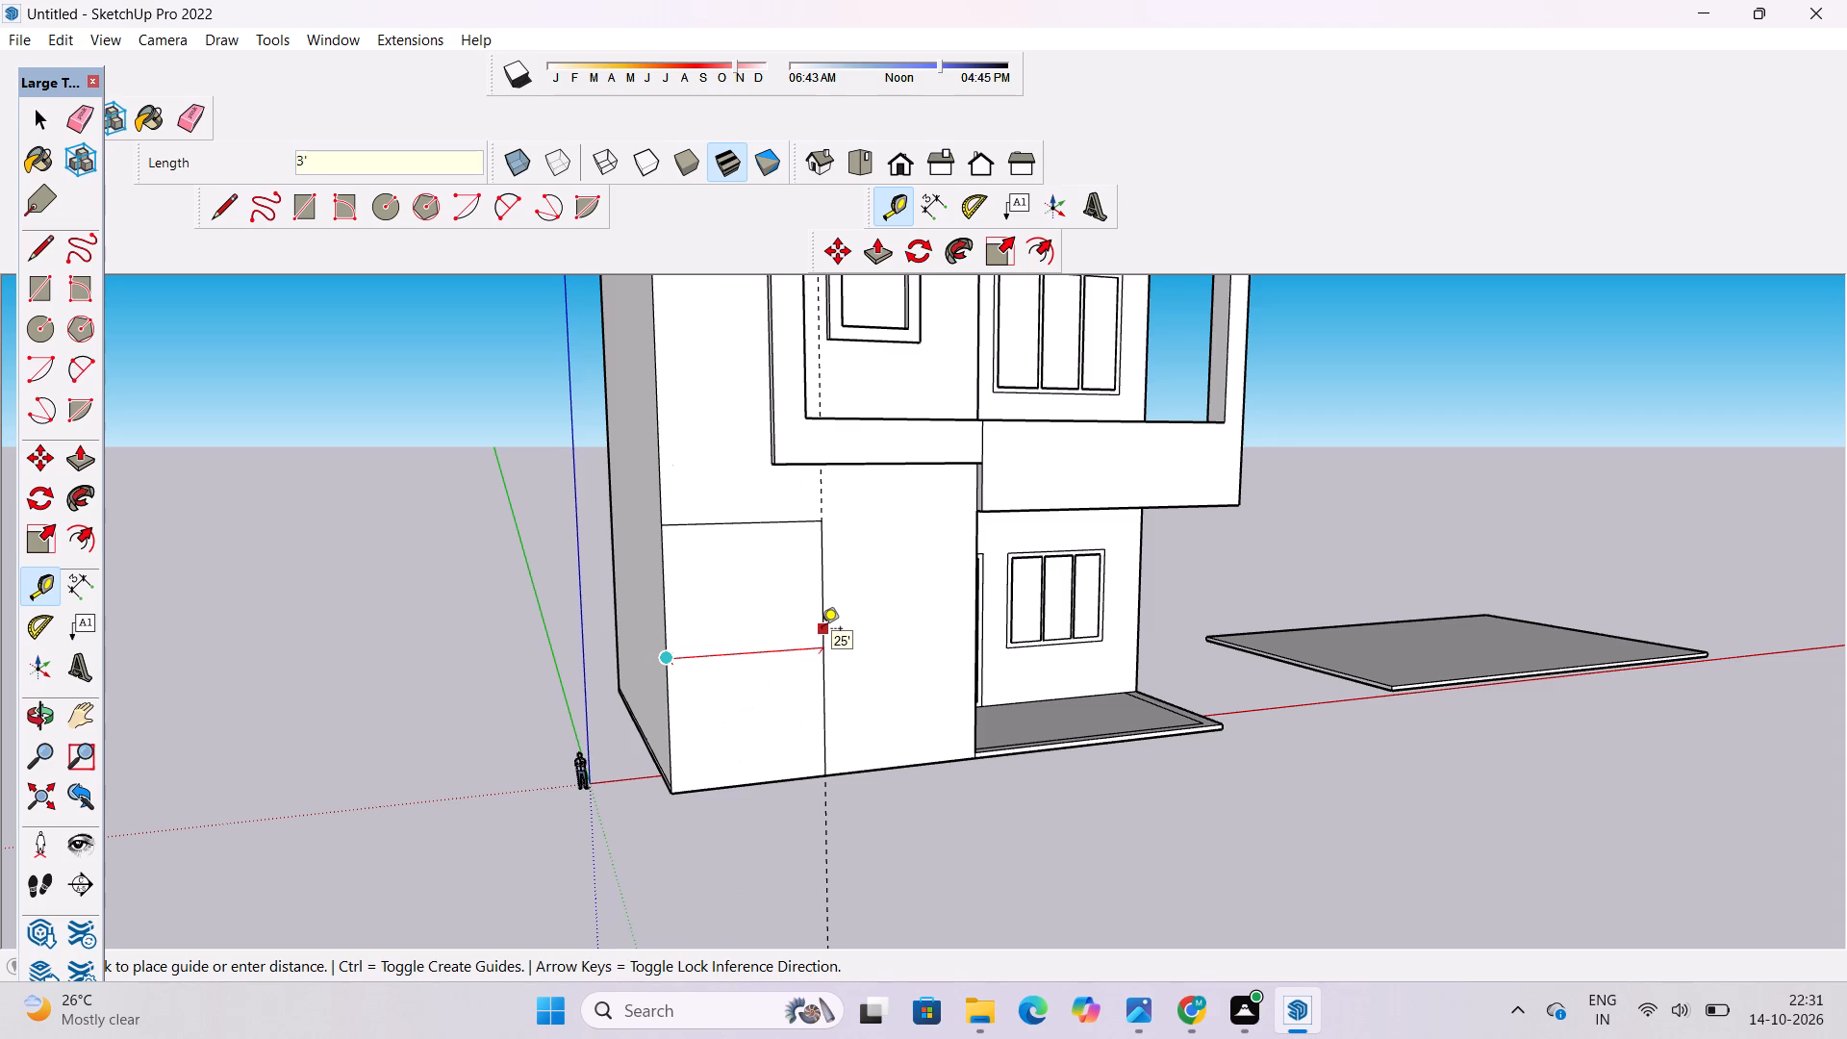
key("Return")
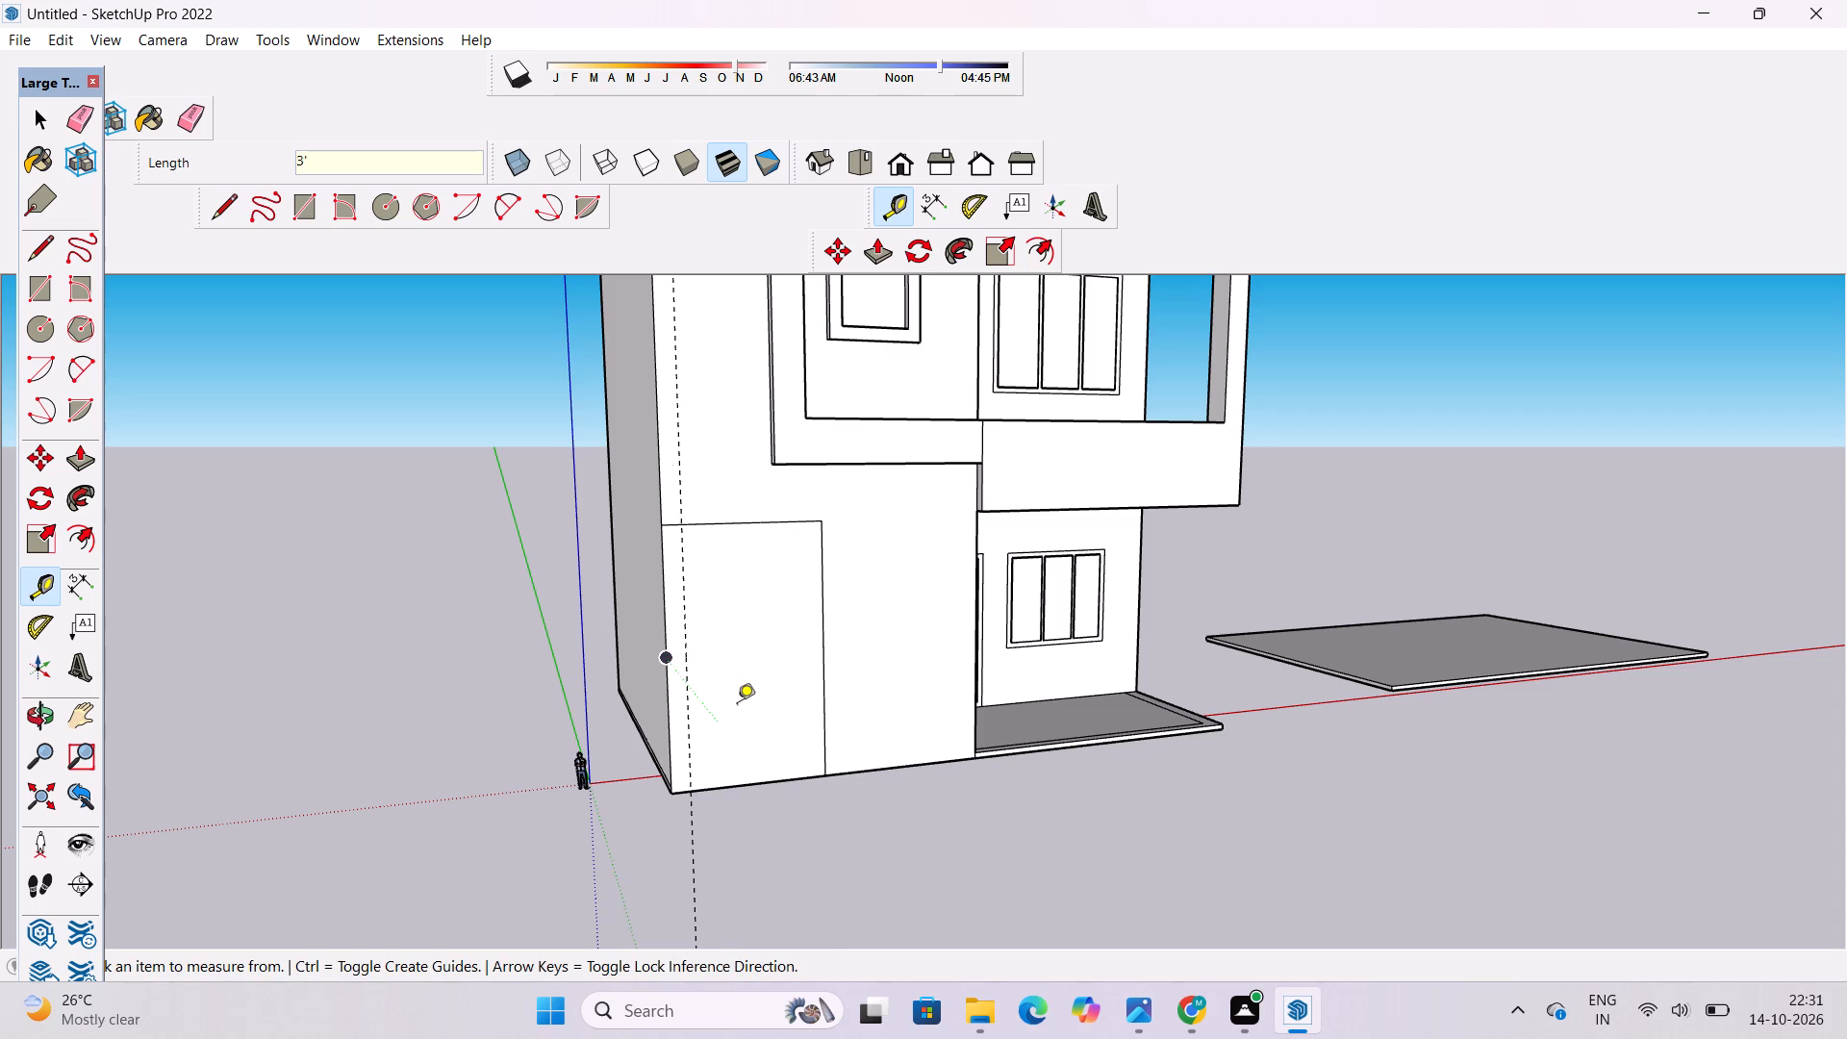
Place a horizontal guide on the front wall 10' above its base edge.
key("l")
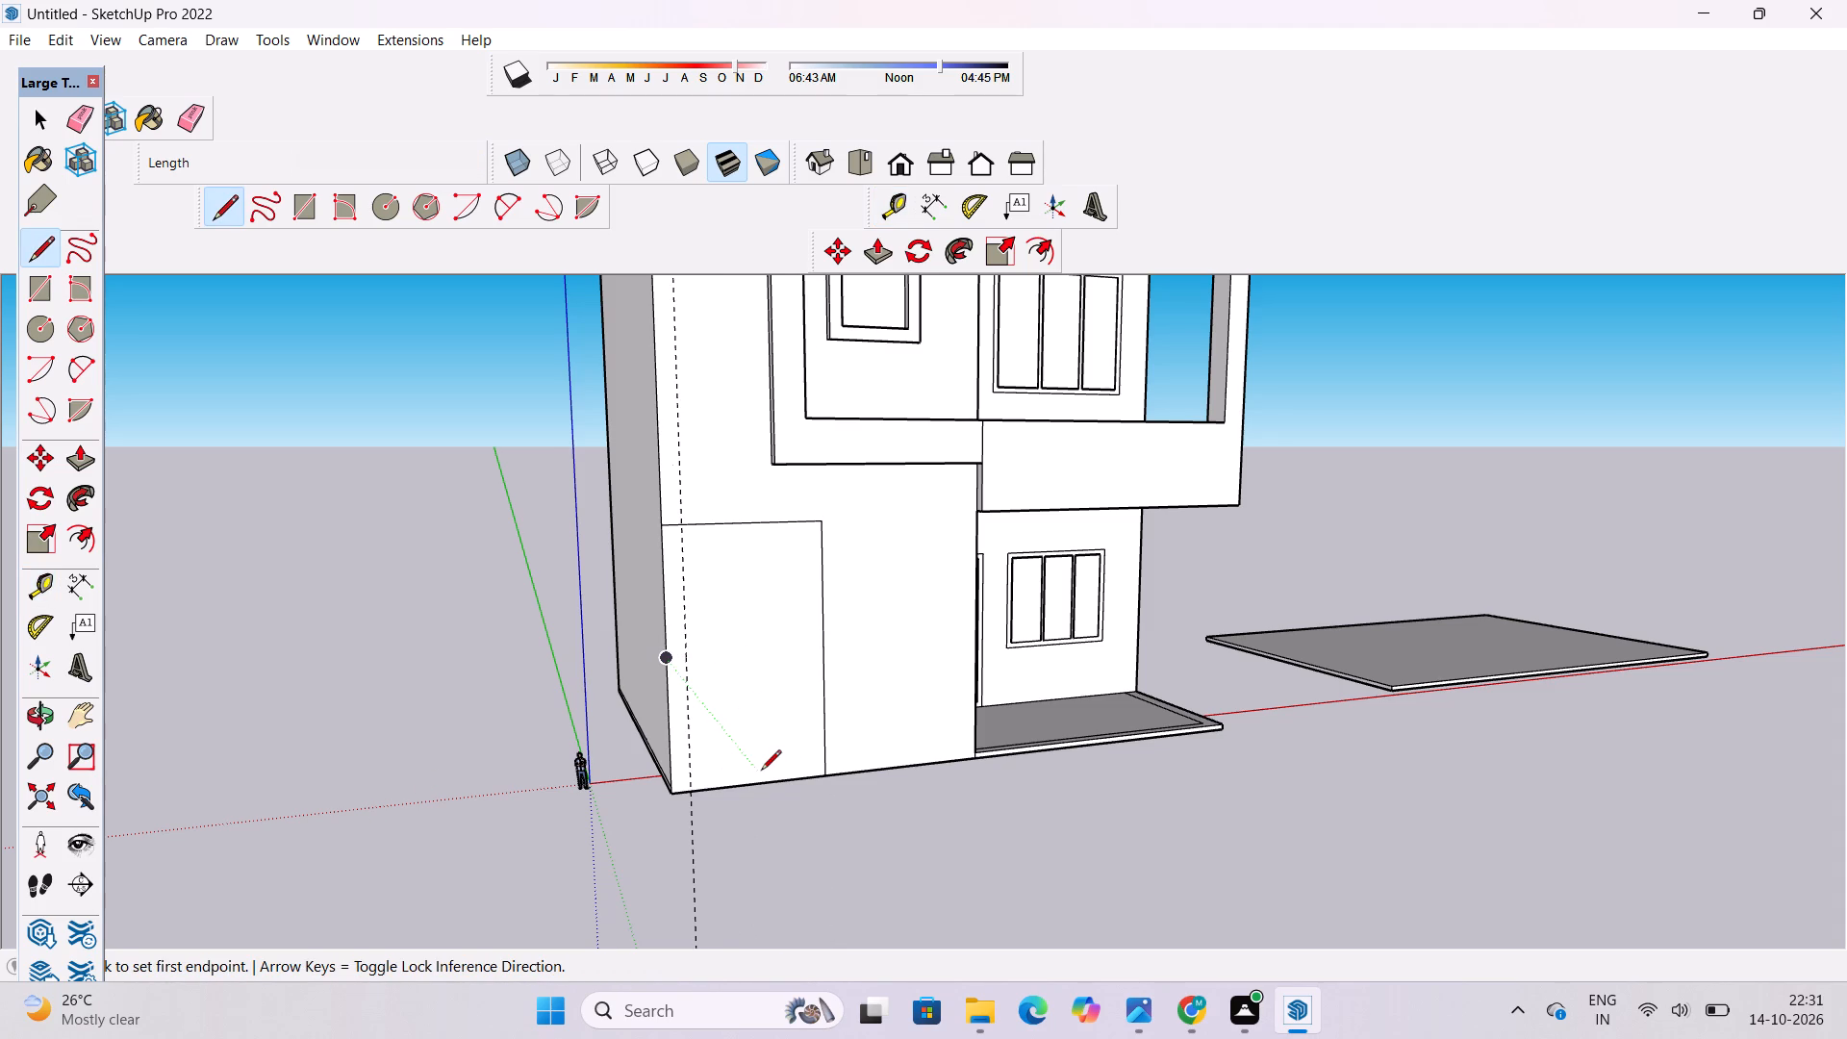
key("t")
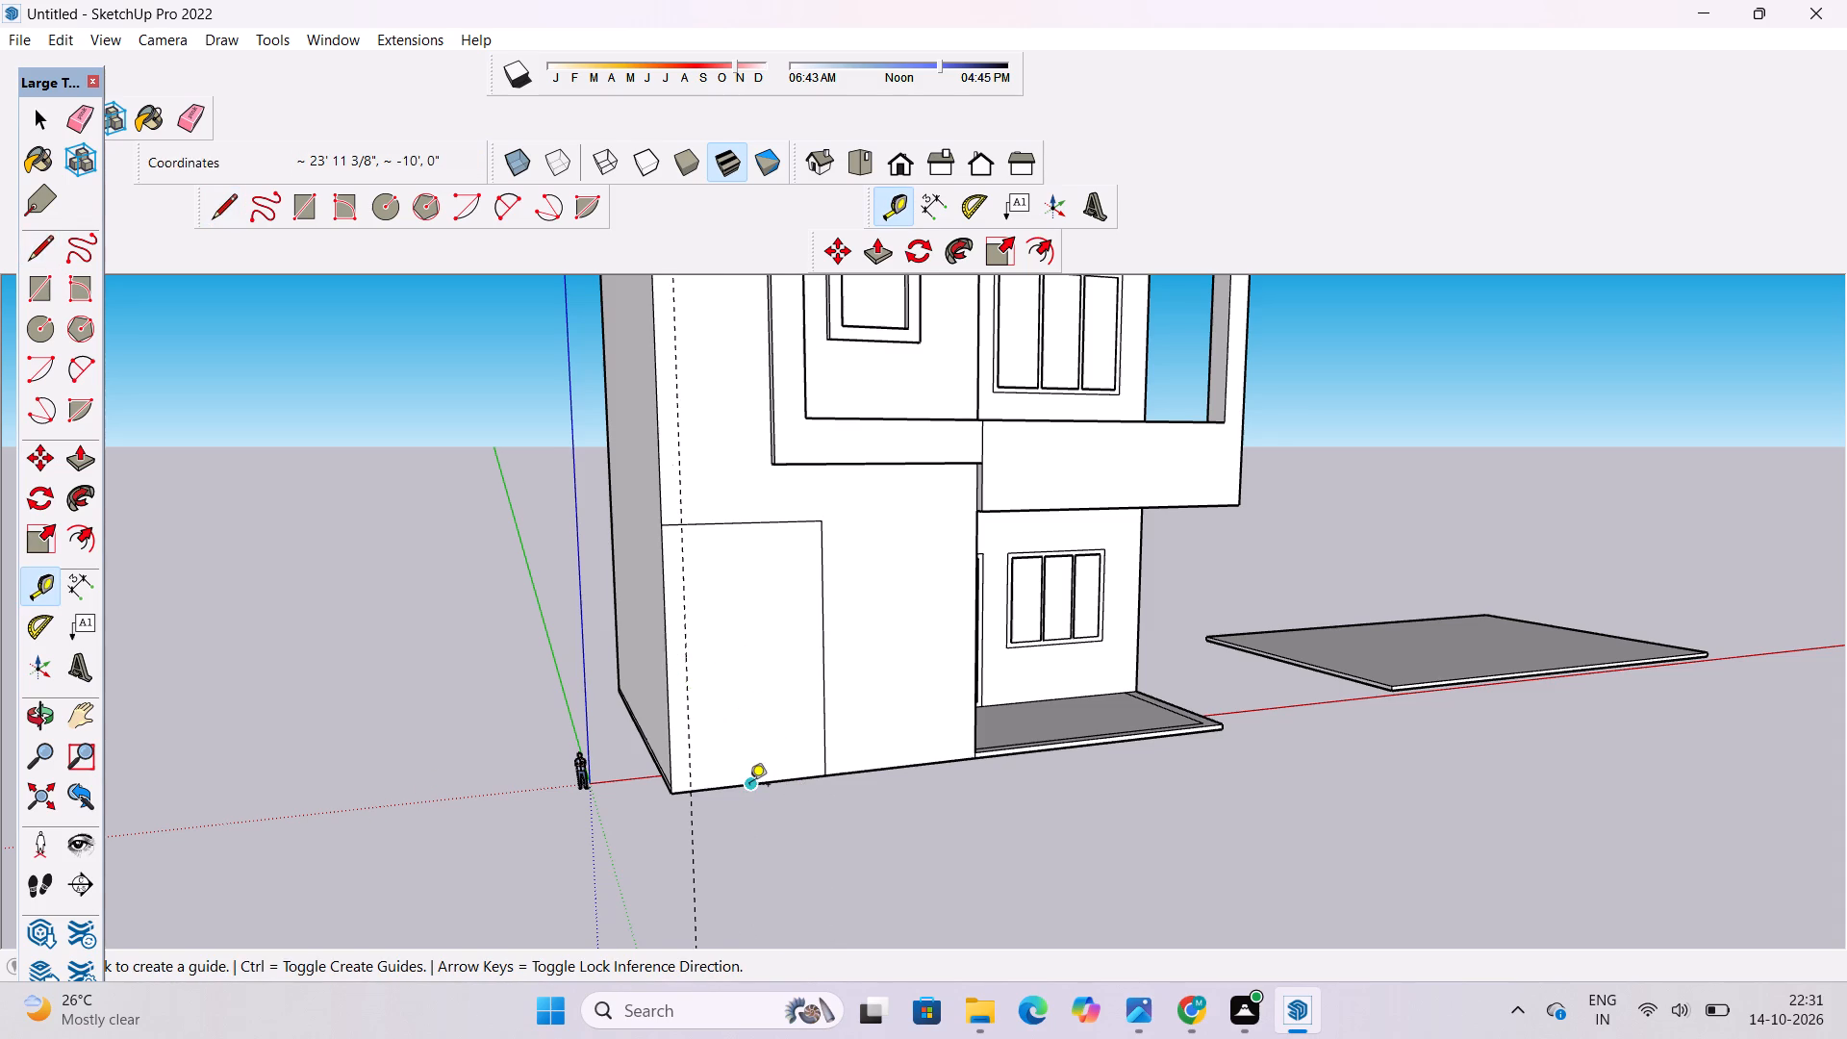
scroll(749, 786, "up", 8)
left_click(749, 786)
scroll(749, 786, "down", 7)
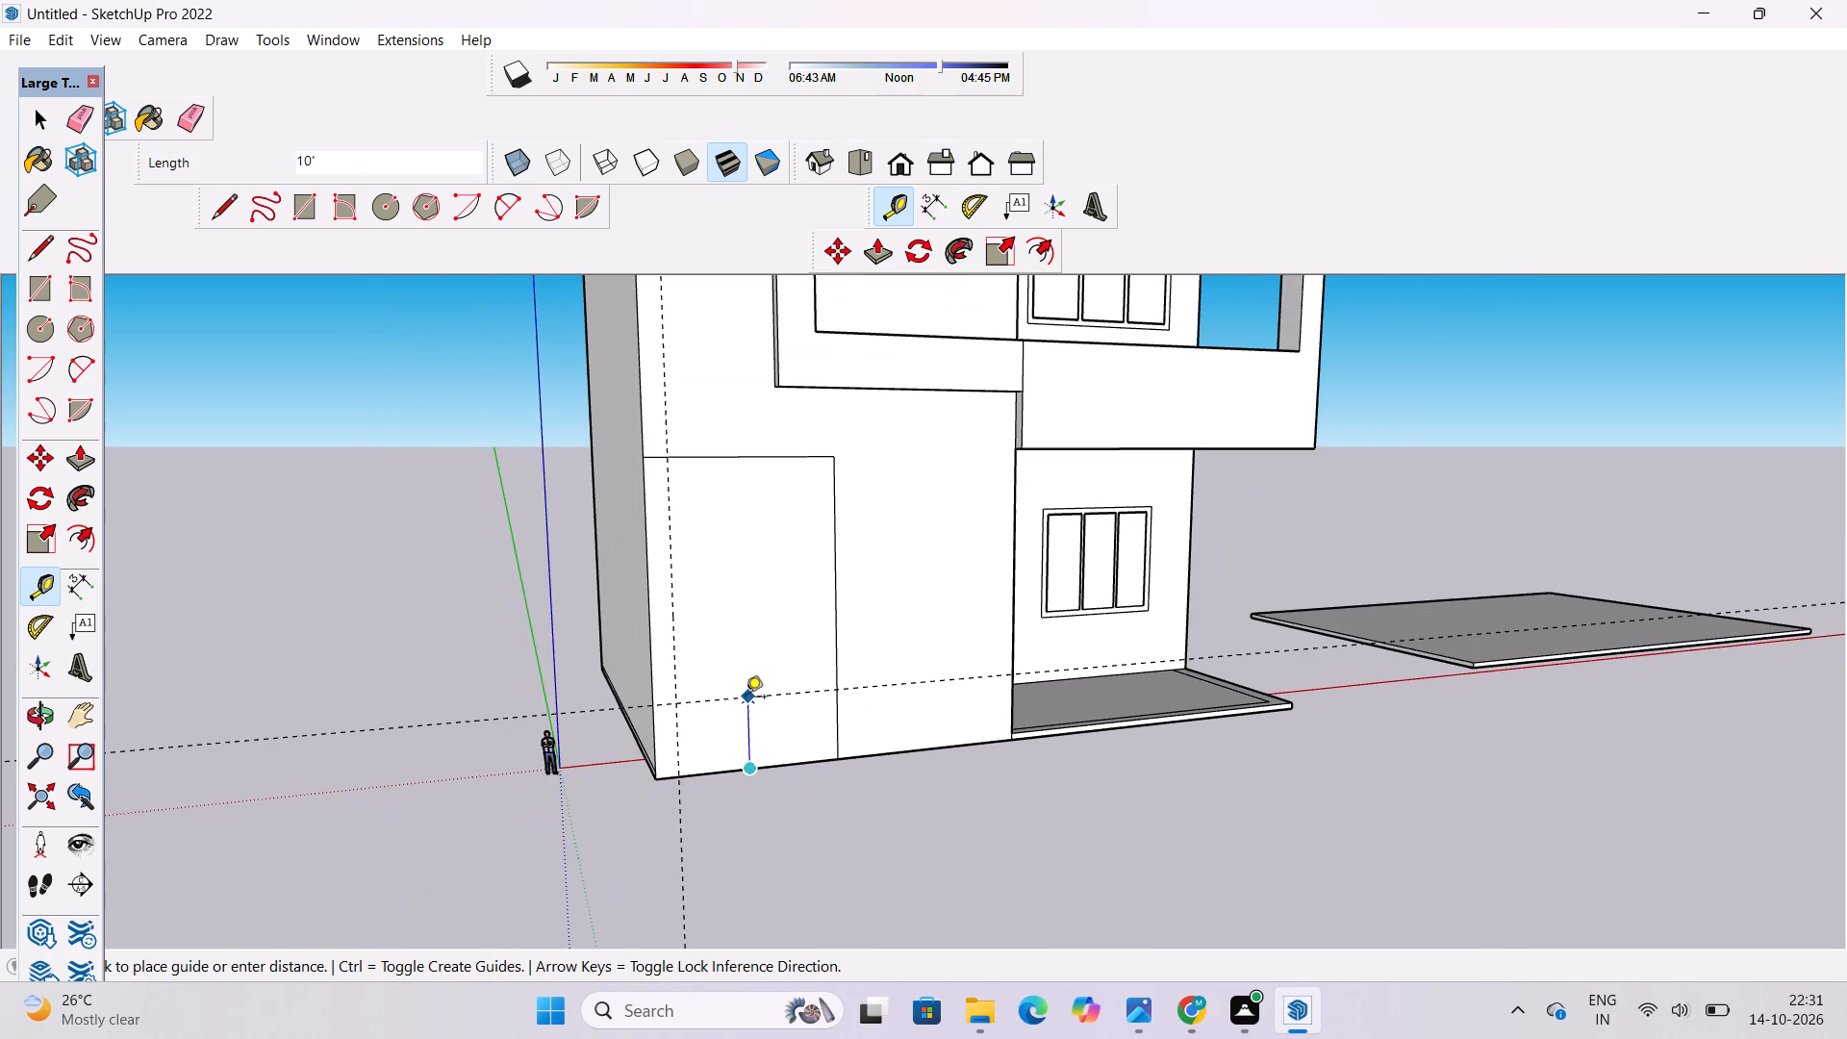
type("10'")
key("Return")
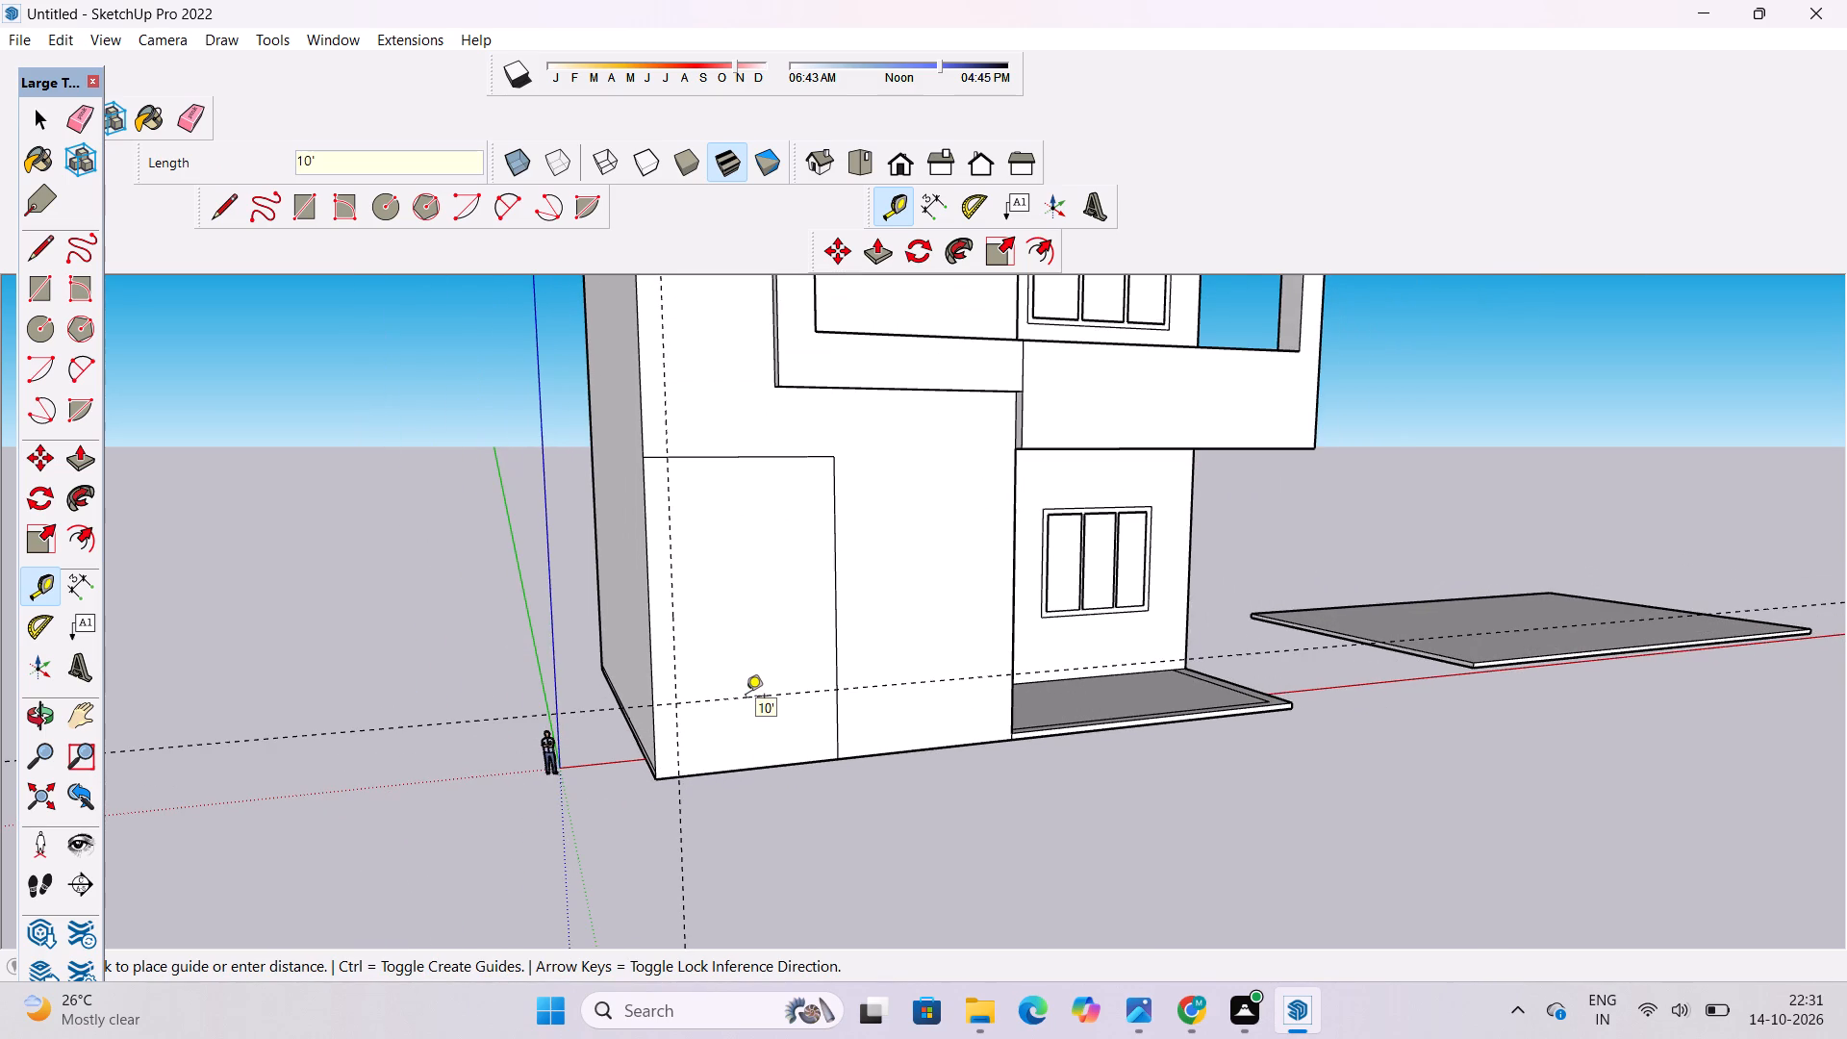
Draw a 32' line down the vertical guide from the panel's top, continuing along the horizontal guide to the panel's inner side.
key("l")
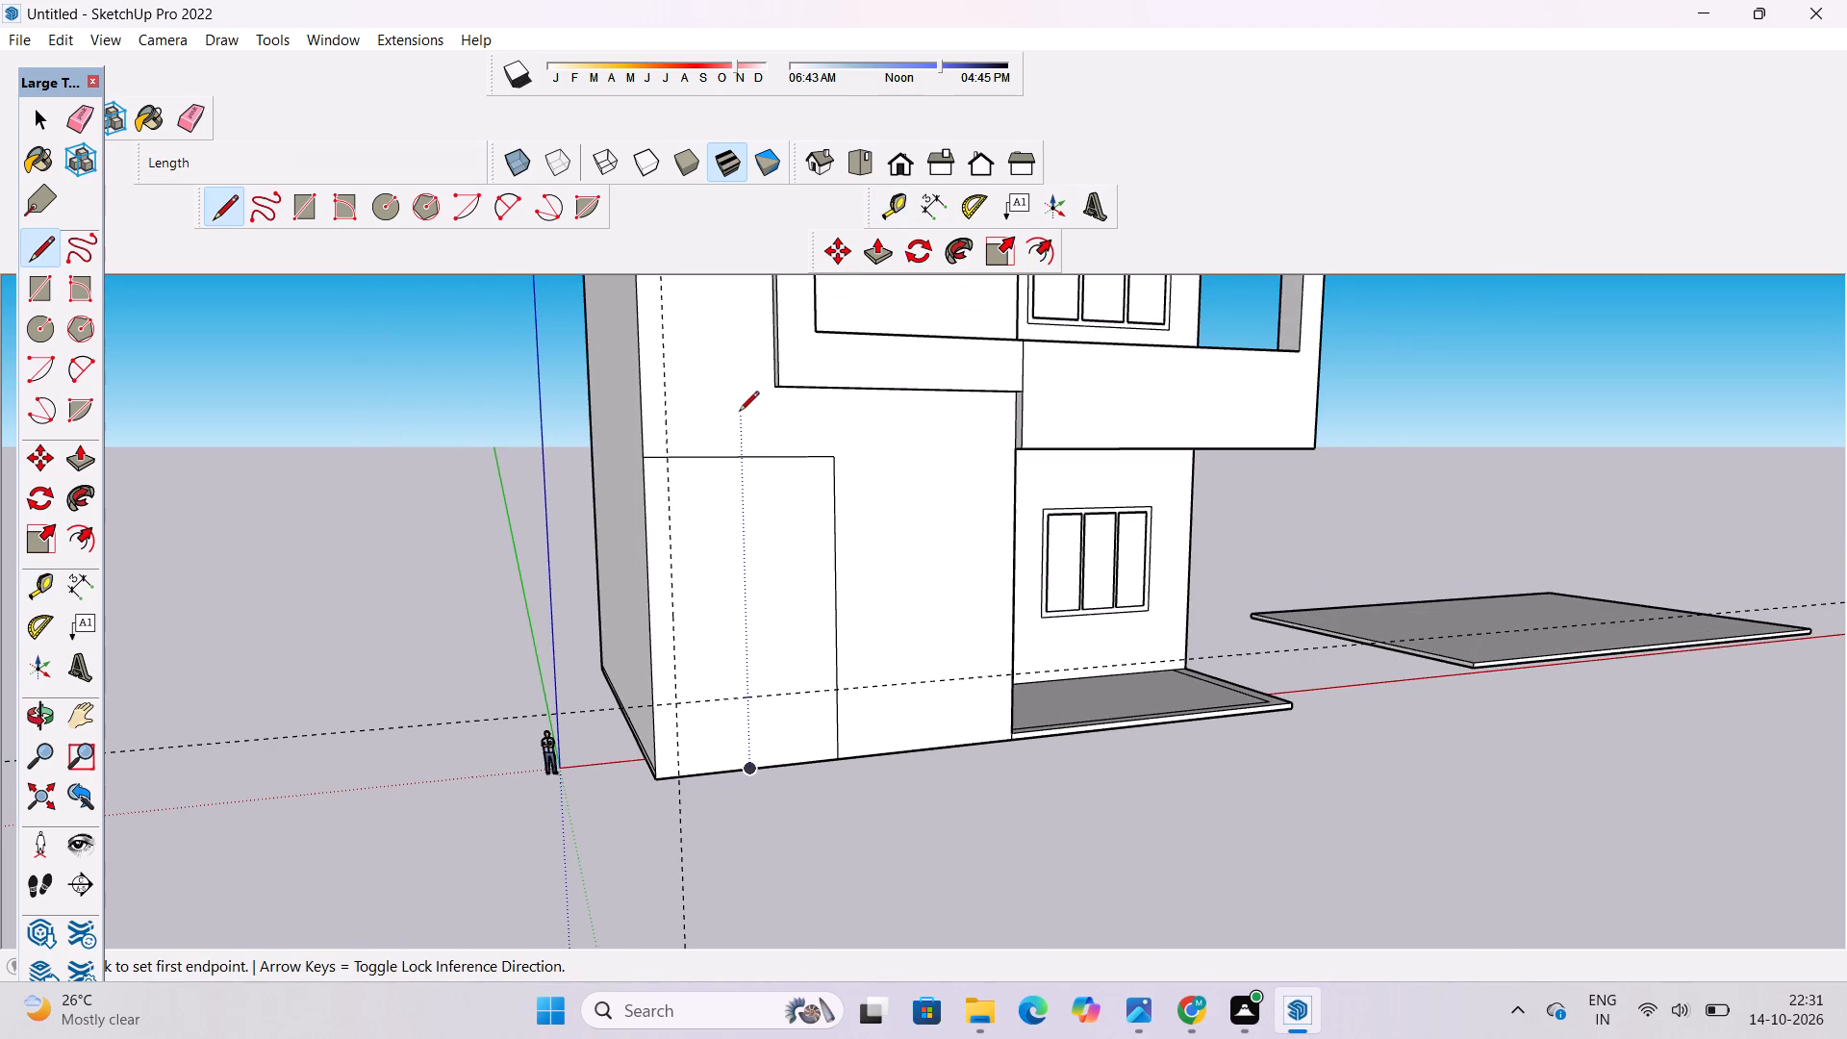
scroll(691, 517, "up", 4)
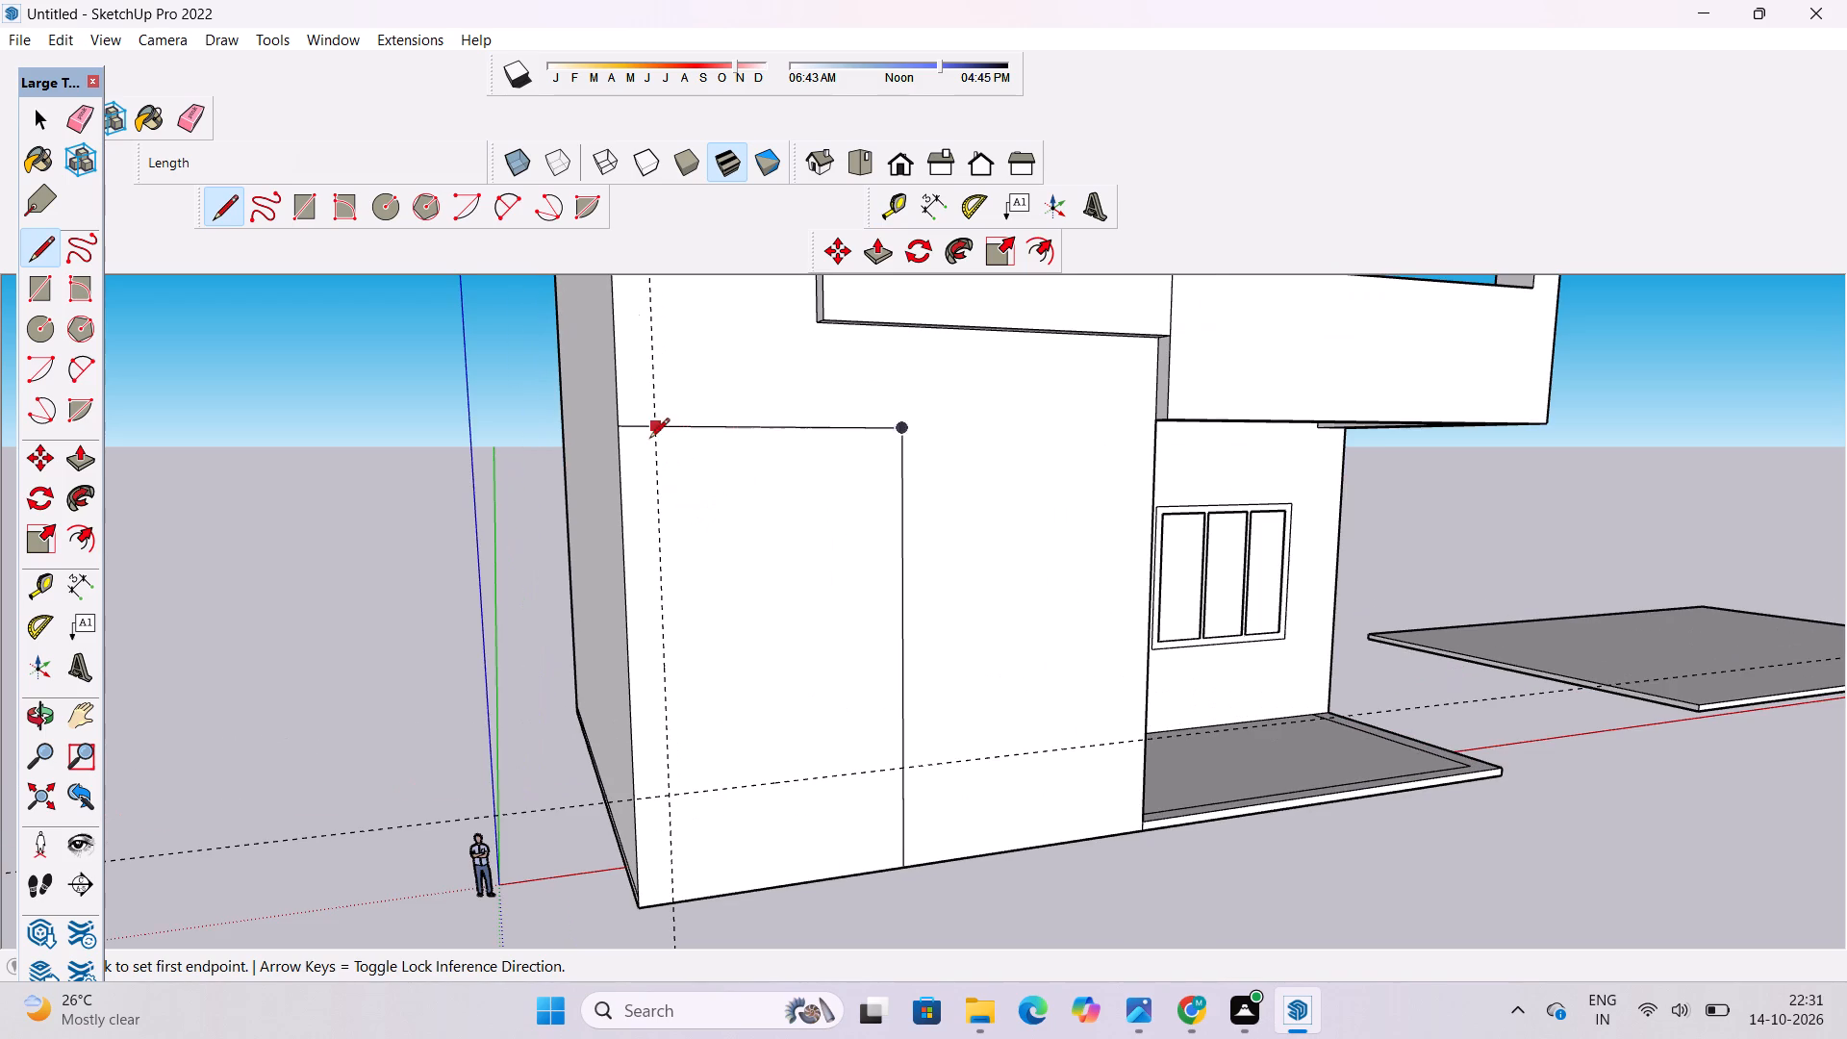
left_click(652, 429)
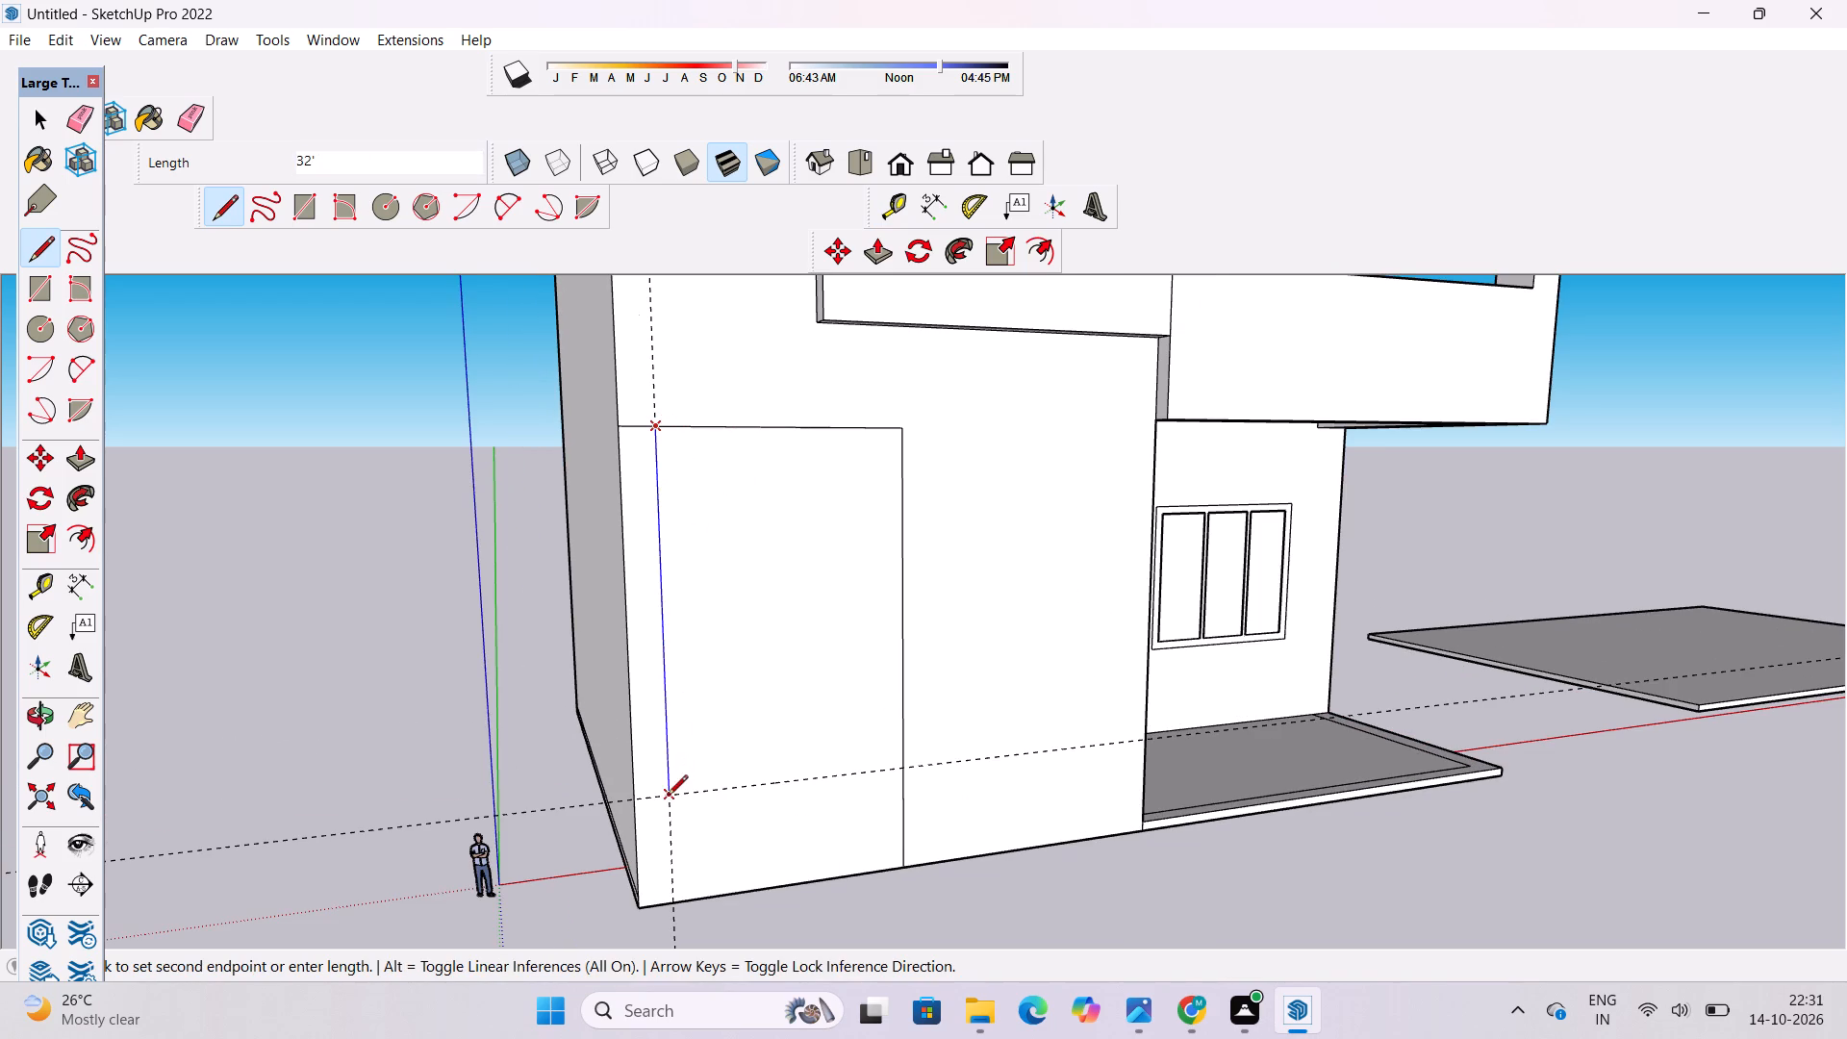
left_click(668, 798)
left_click(902, 770)
Erase both guides and the leftover panel edges outside the new rectangle on the front wall.
key("e")
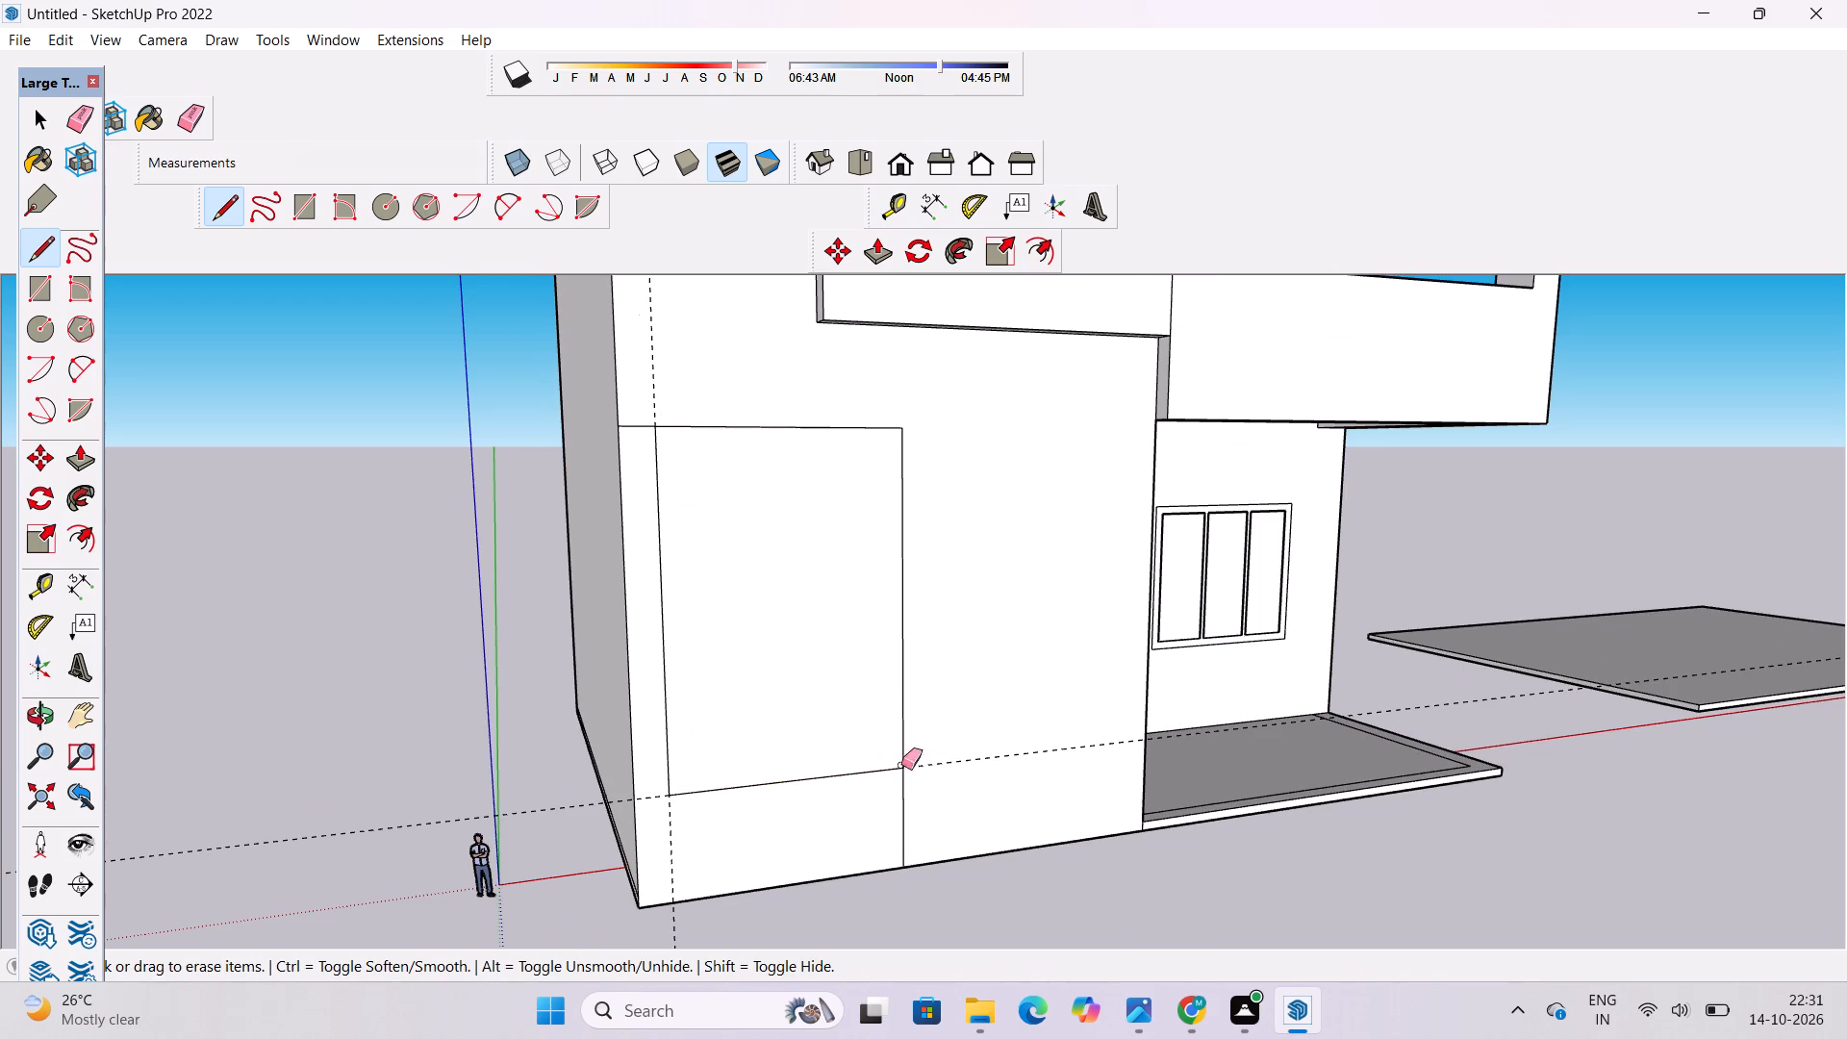
scroll(880, 756, "down", 1)
left_click_drag(1019, 748, 1019, 756)
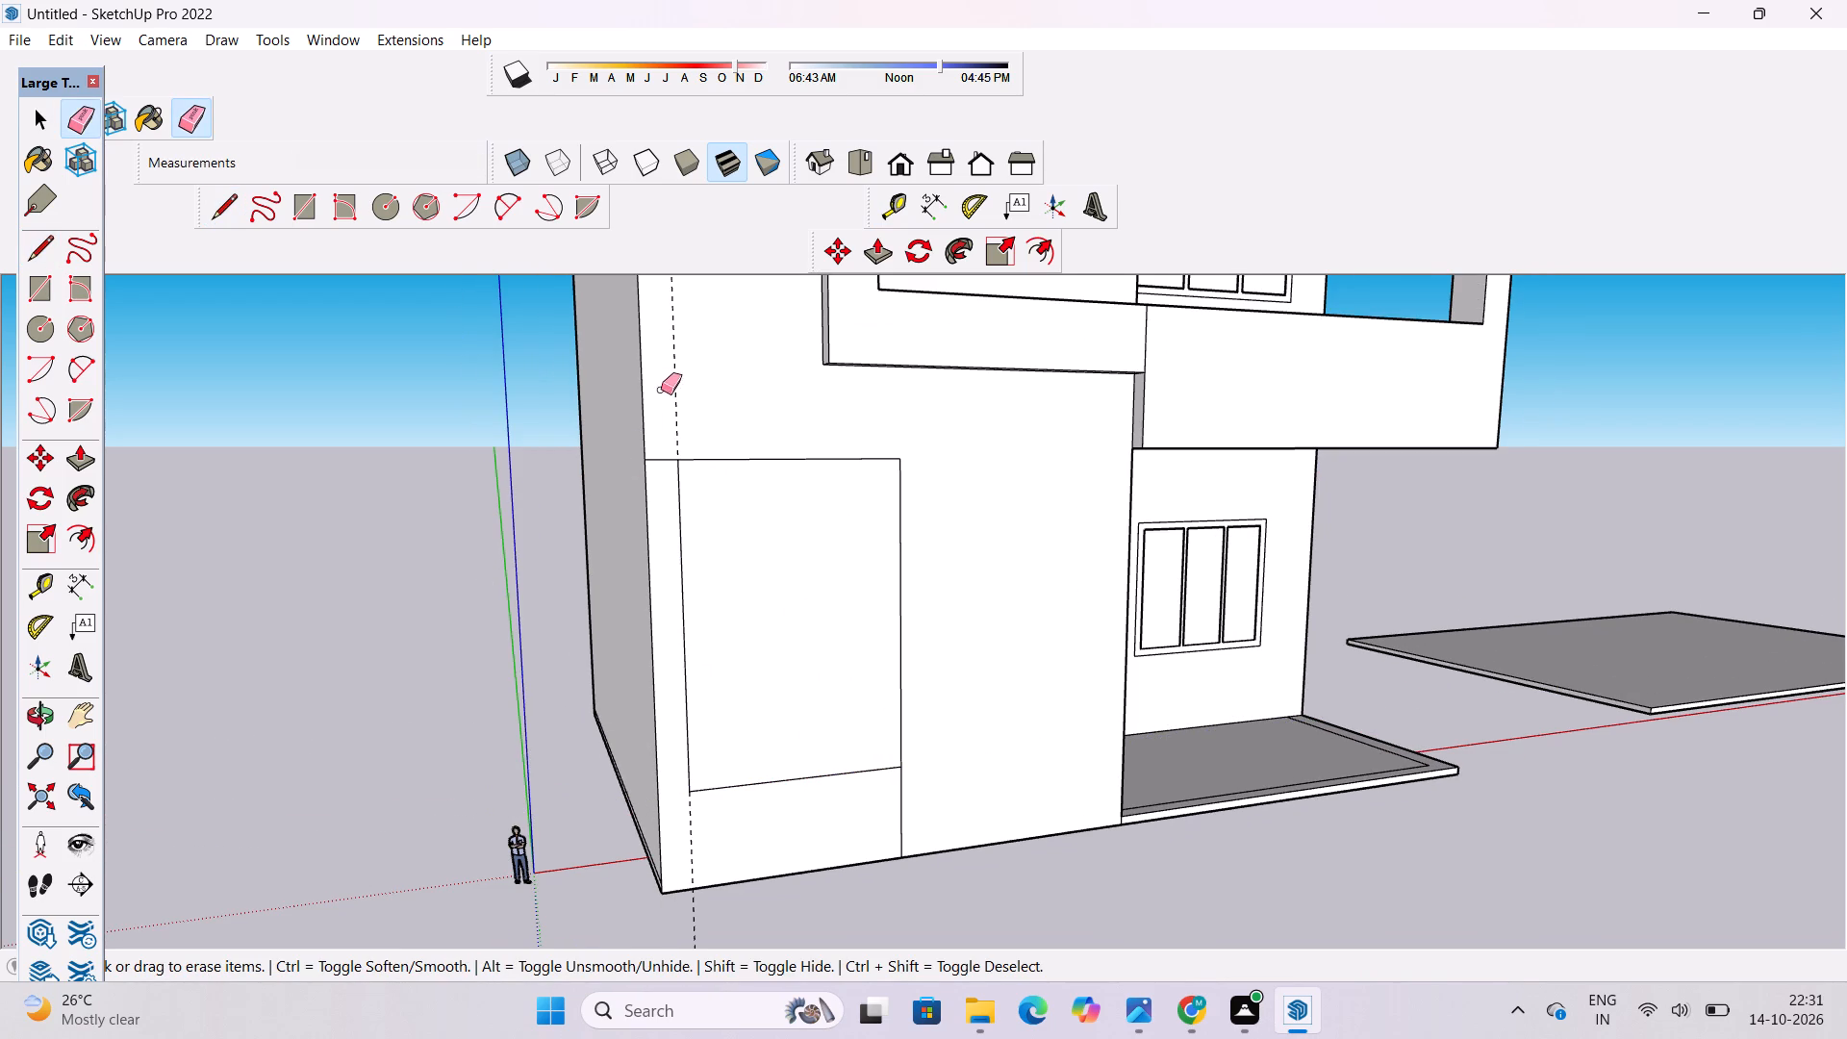
left_click_drag(688, 385, 674, 399)
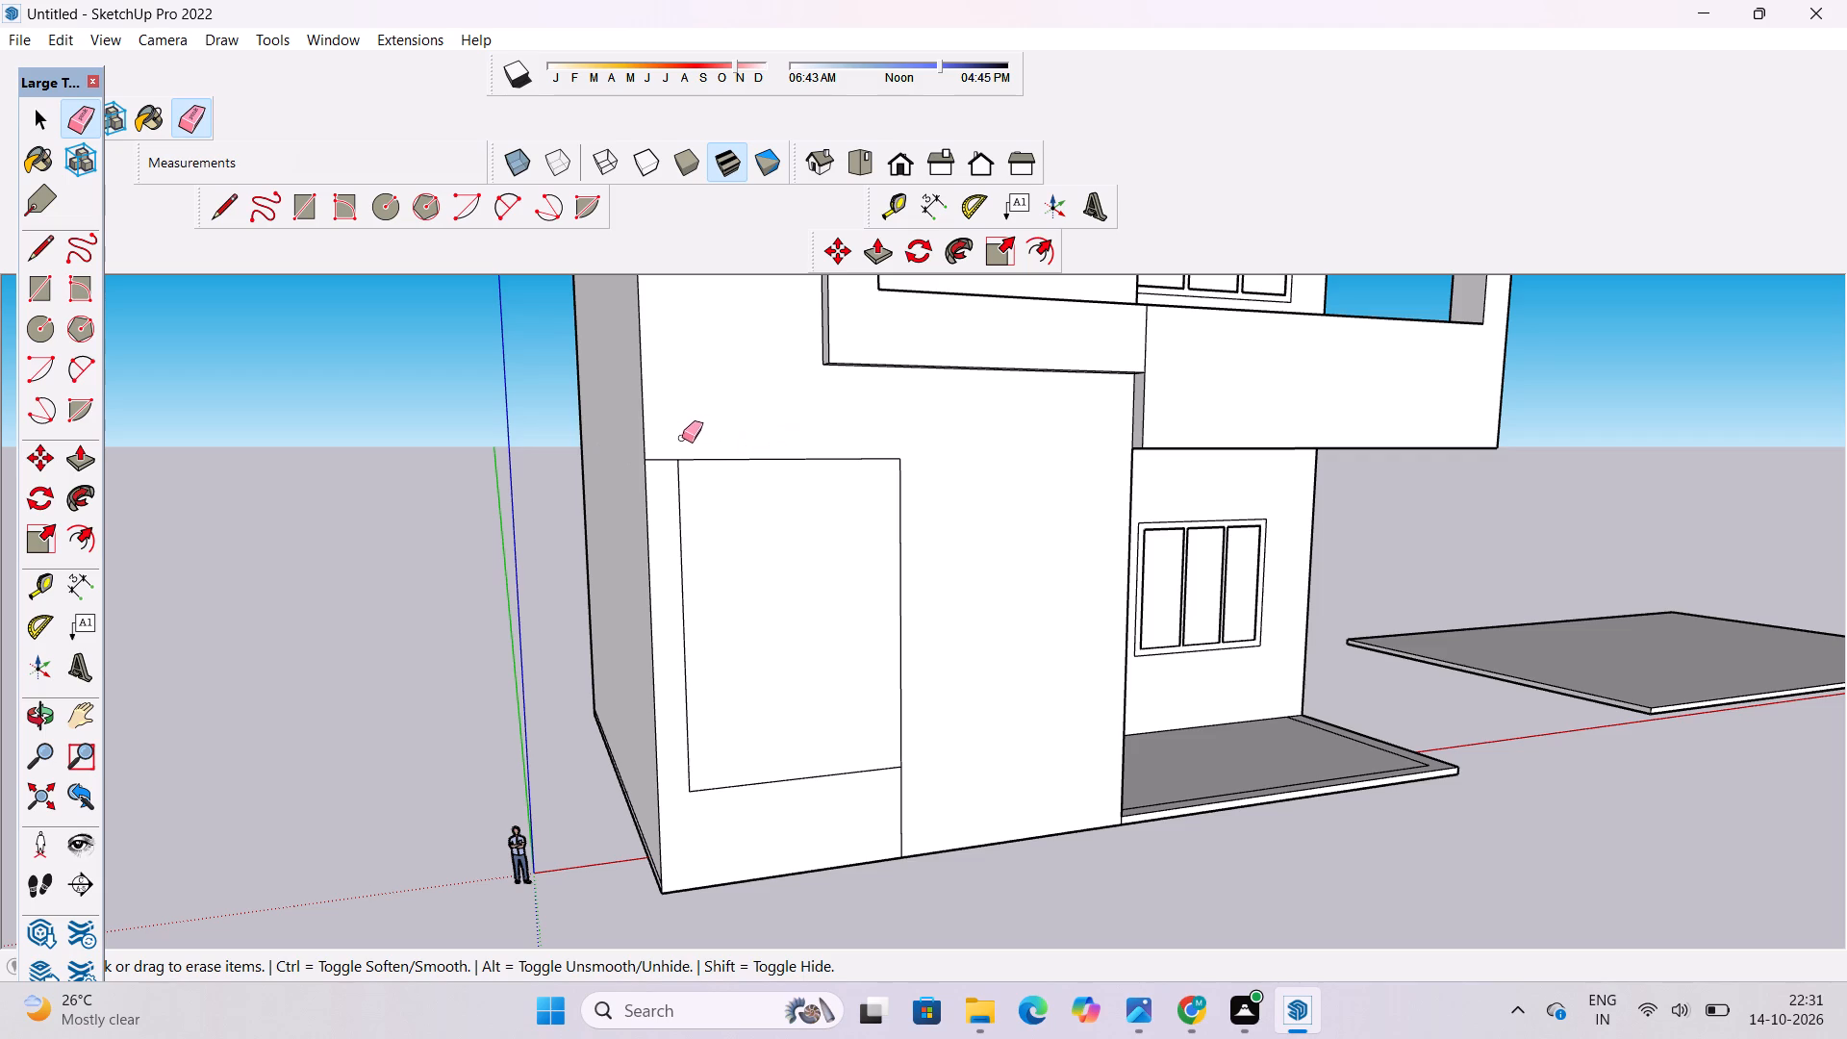
left_click_drag(659, 450, 658, 466)
left_click_drag(946, 792, 900, 837)
Examine the ground-floor rectangle and the facade from several angles and distances.
key("o")
scroll(1027, 712, "down", 4)
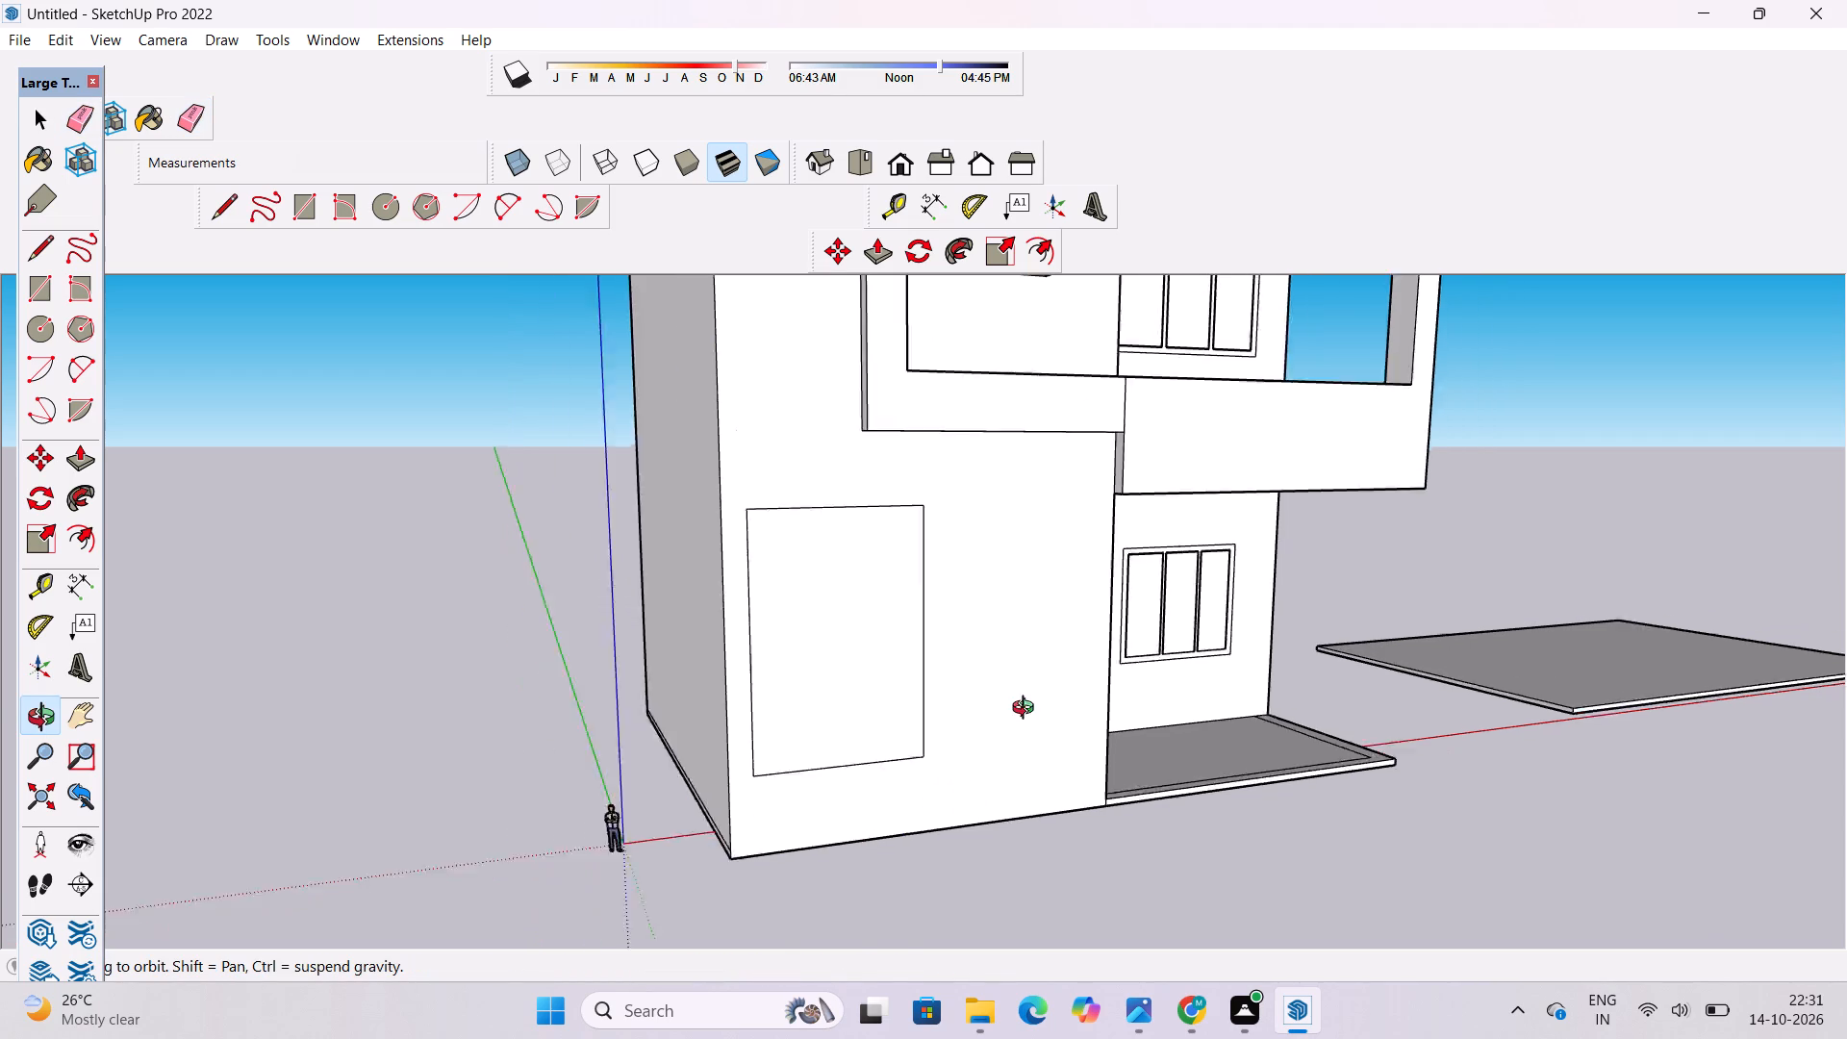
scroll(1027, 710, "down", 3)
left_click_drag(1018, 799, 912, 866)
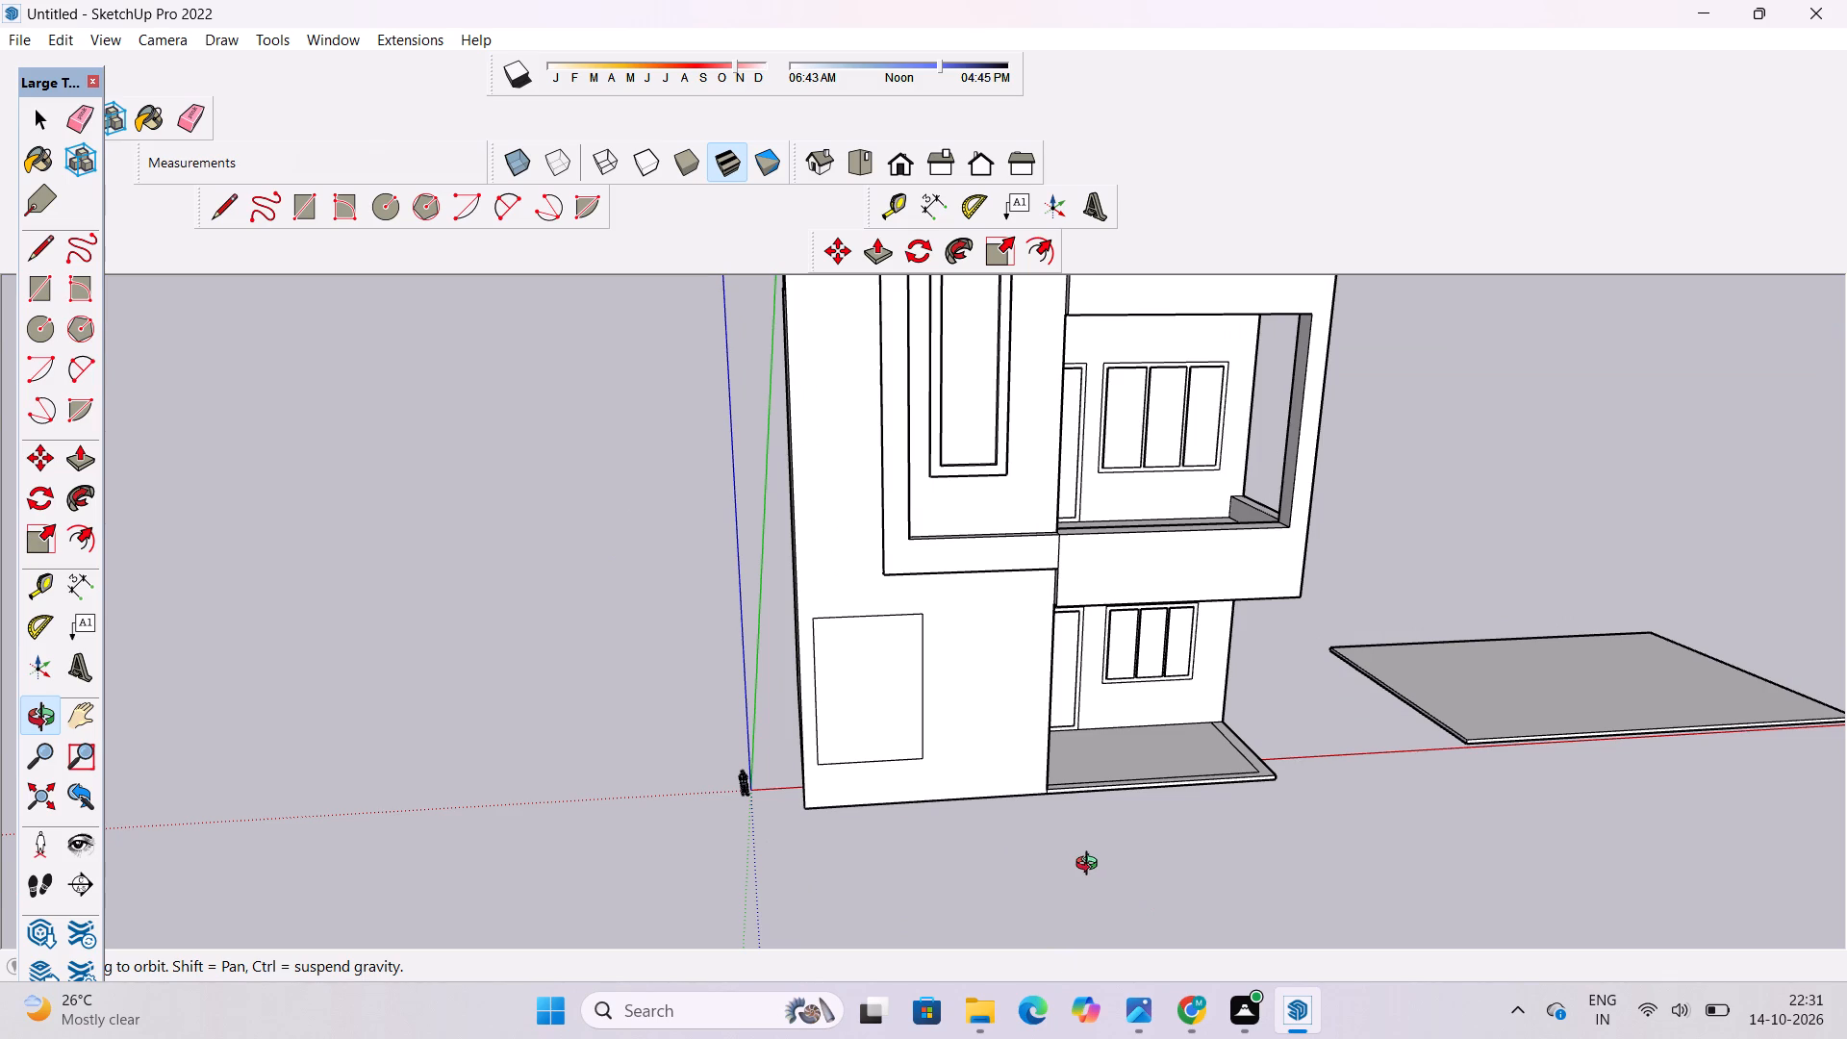
left_click_drag(1023, 776, 902, 823, "shift")
scroll(688, 845, "up", 4)
left_click_drag(691, 823, 794, 852)
scroll(805, 822, "up", 3)
left_click_drag(852, 779, 856, 802, "shift")
left_click_drag(855, 803, 729, 786, "shift")
left_click_drag(729, 806, 732, 776)
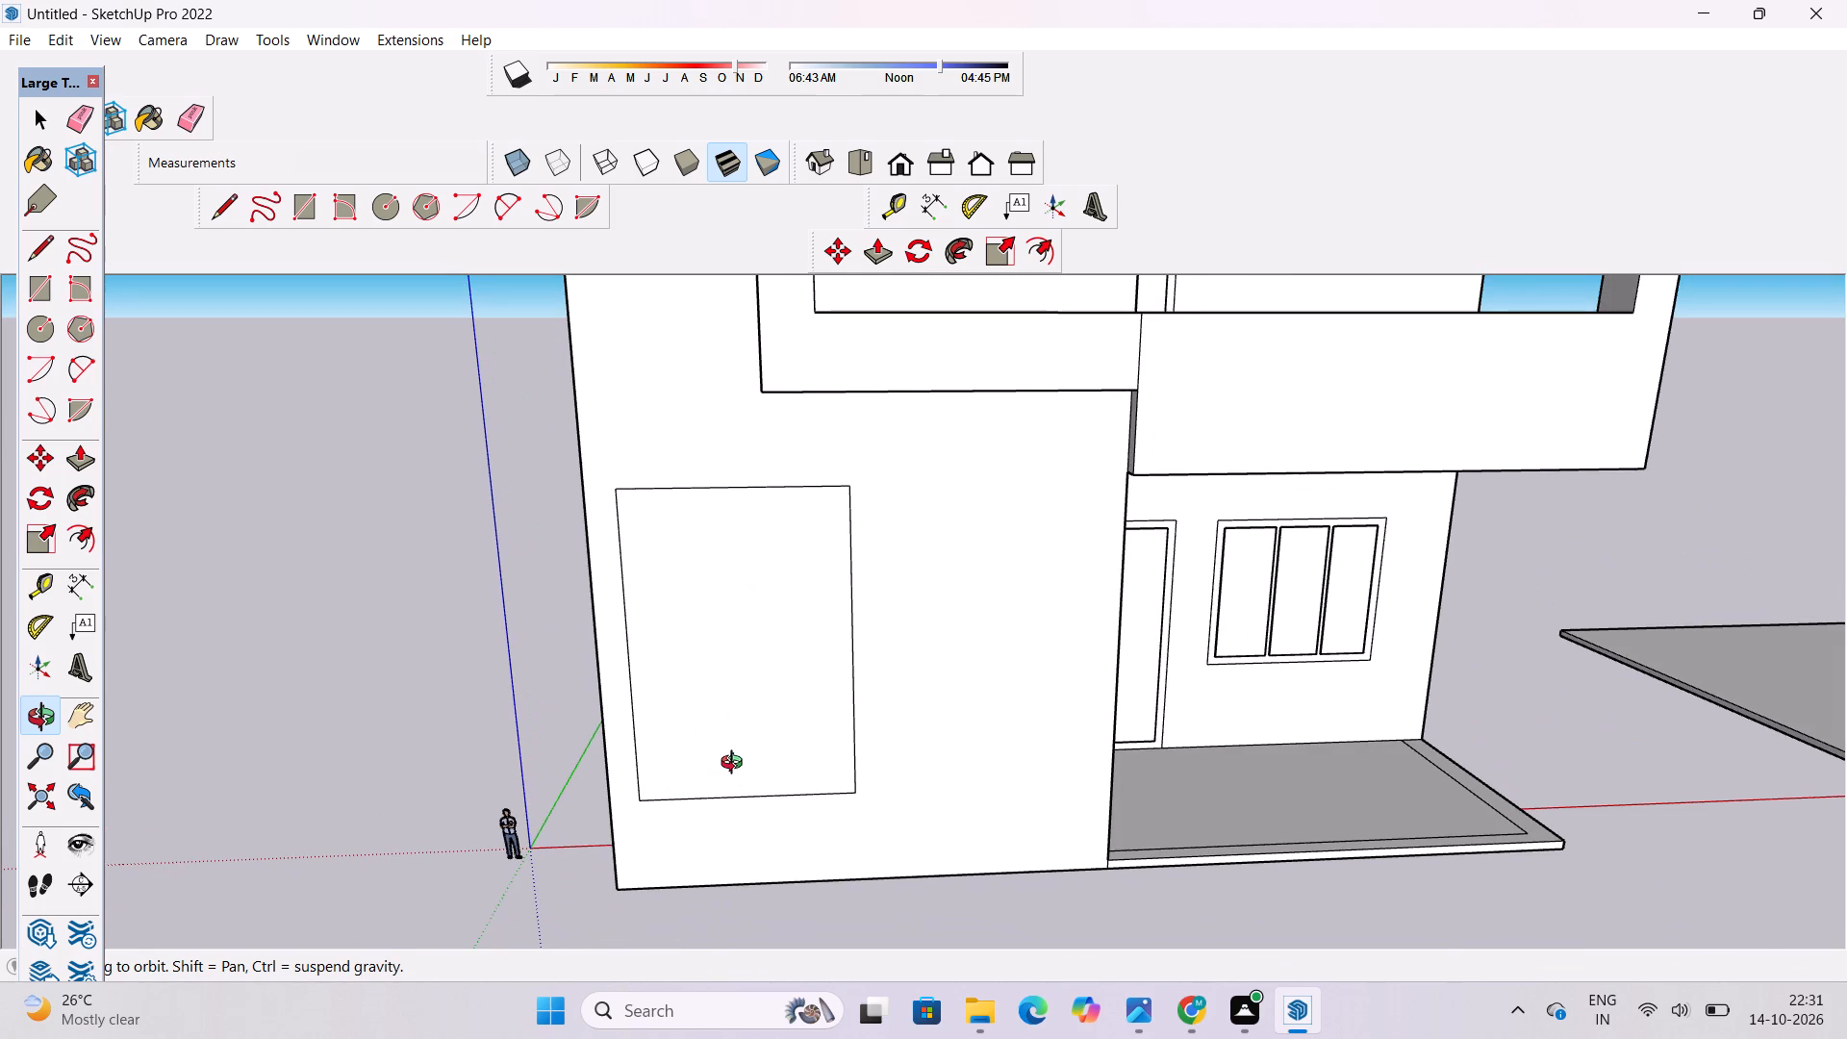
Offset the ground-floor rectangle's outline 1' inward to form a frame.
key("o")
key("f")
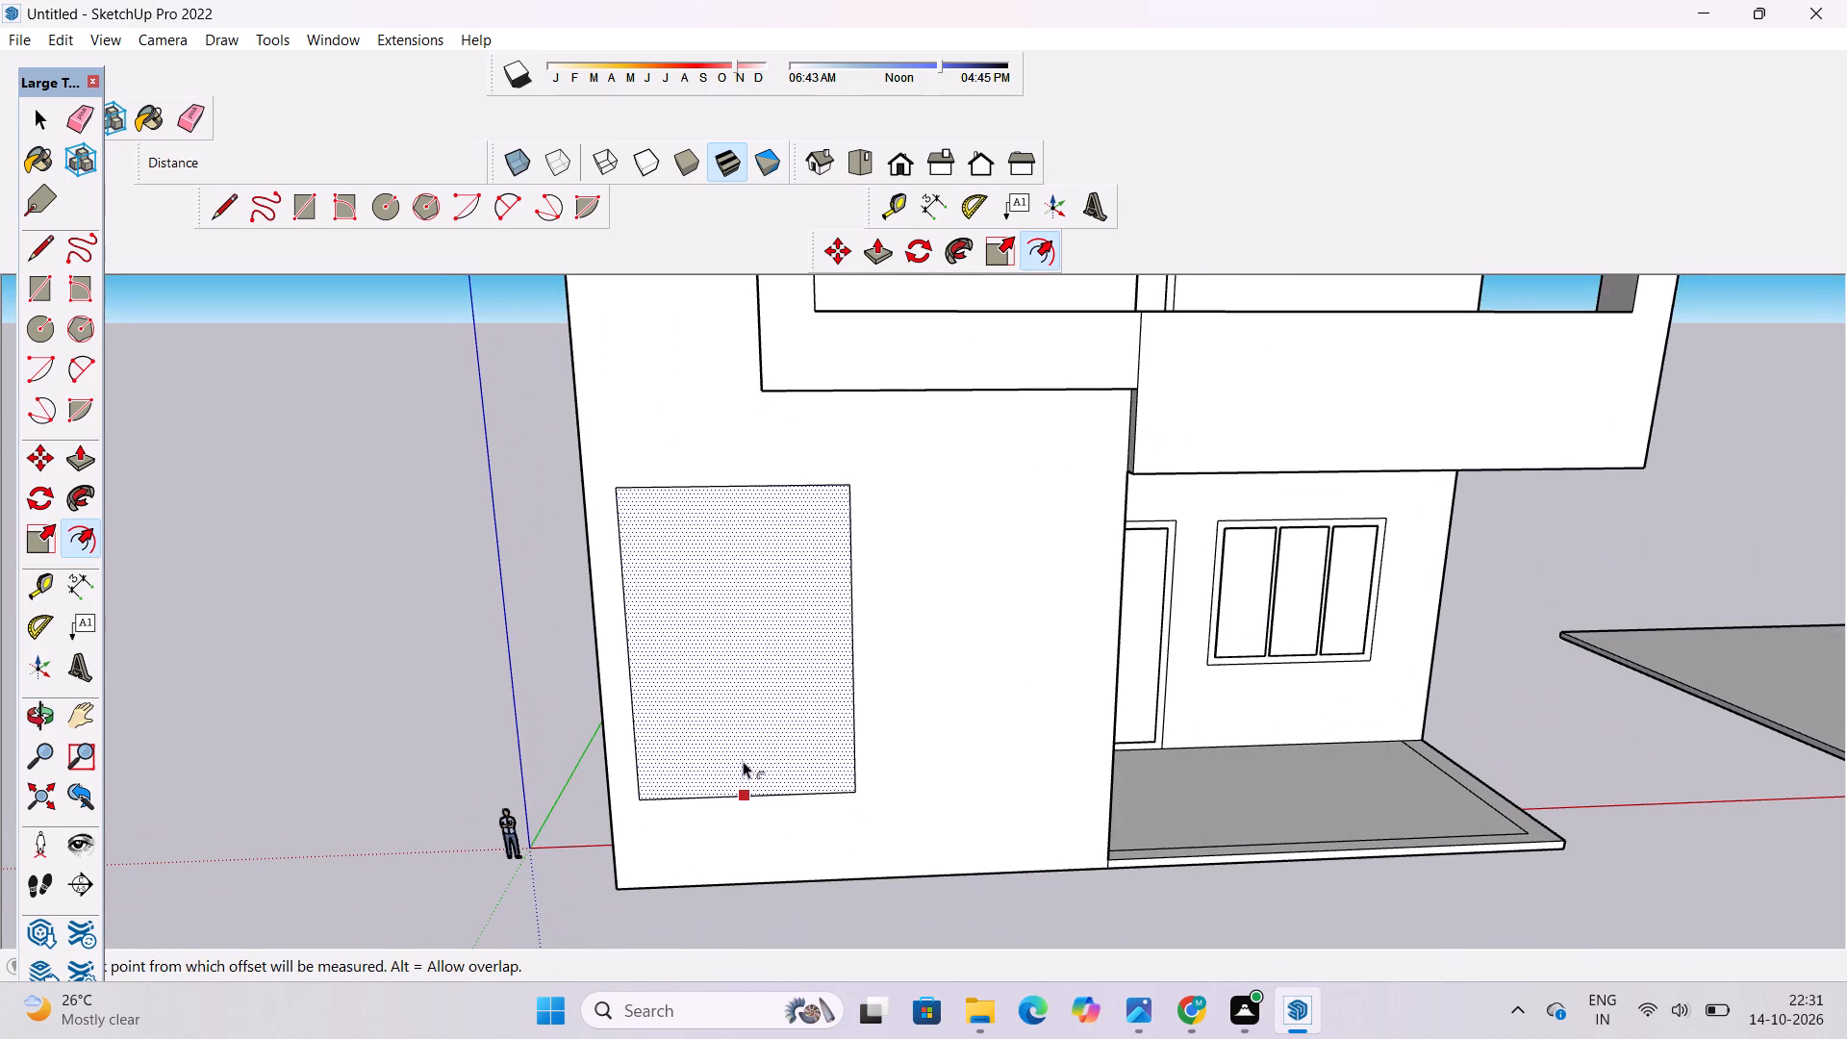
left_click(760, 541)
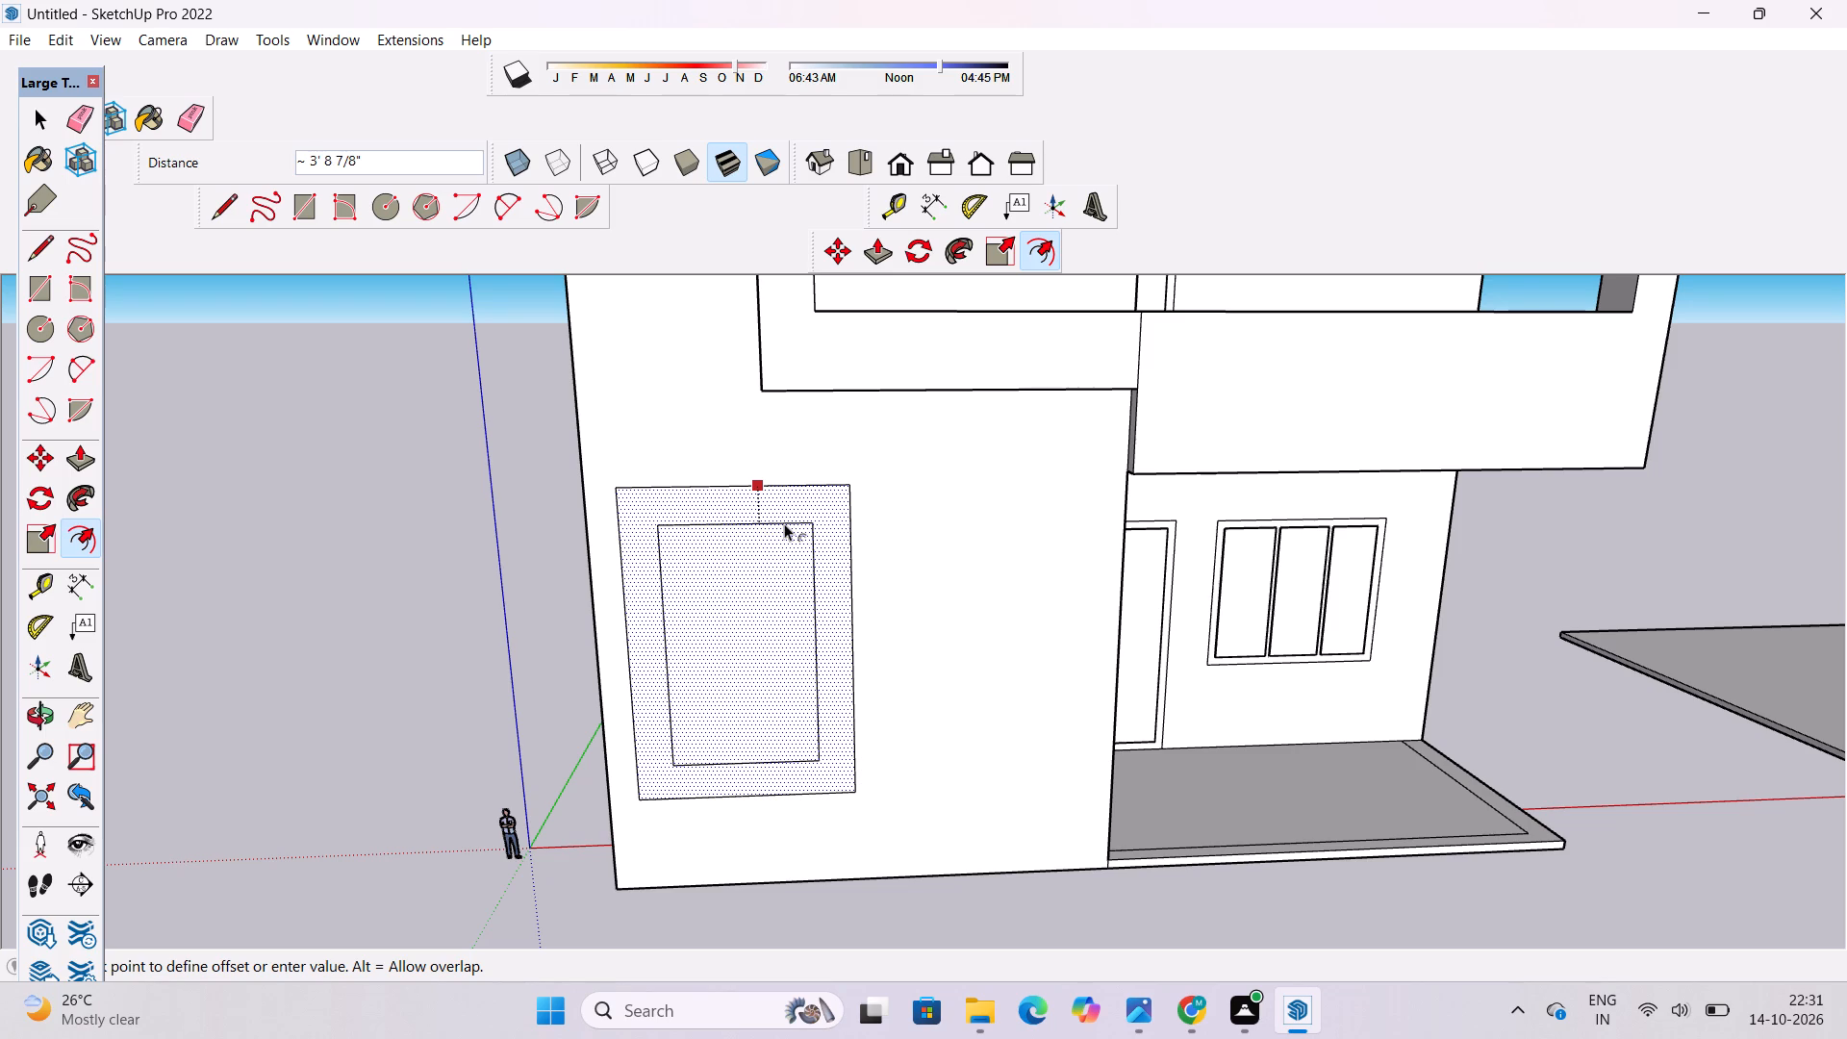
type("1'")
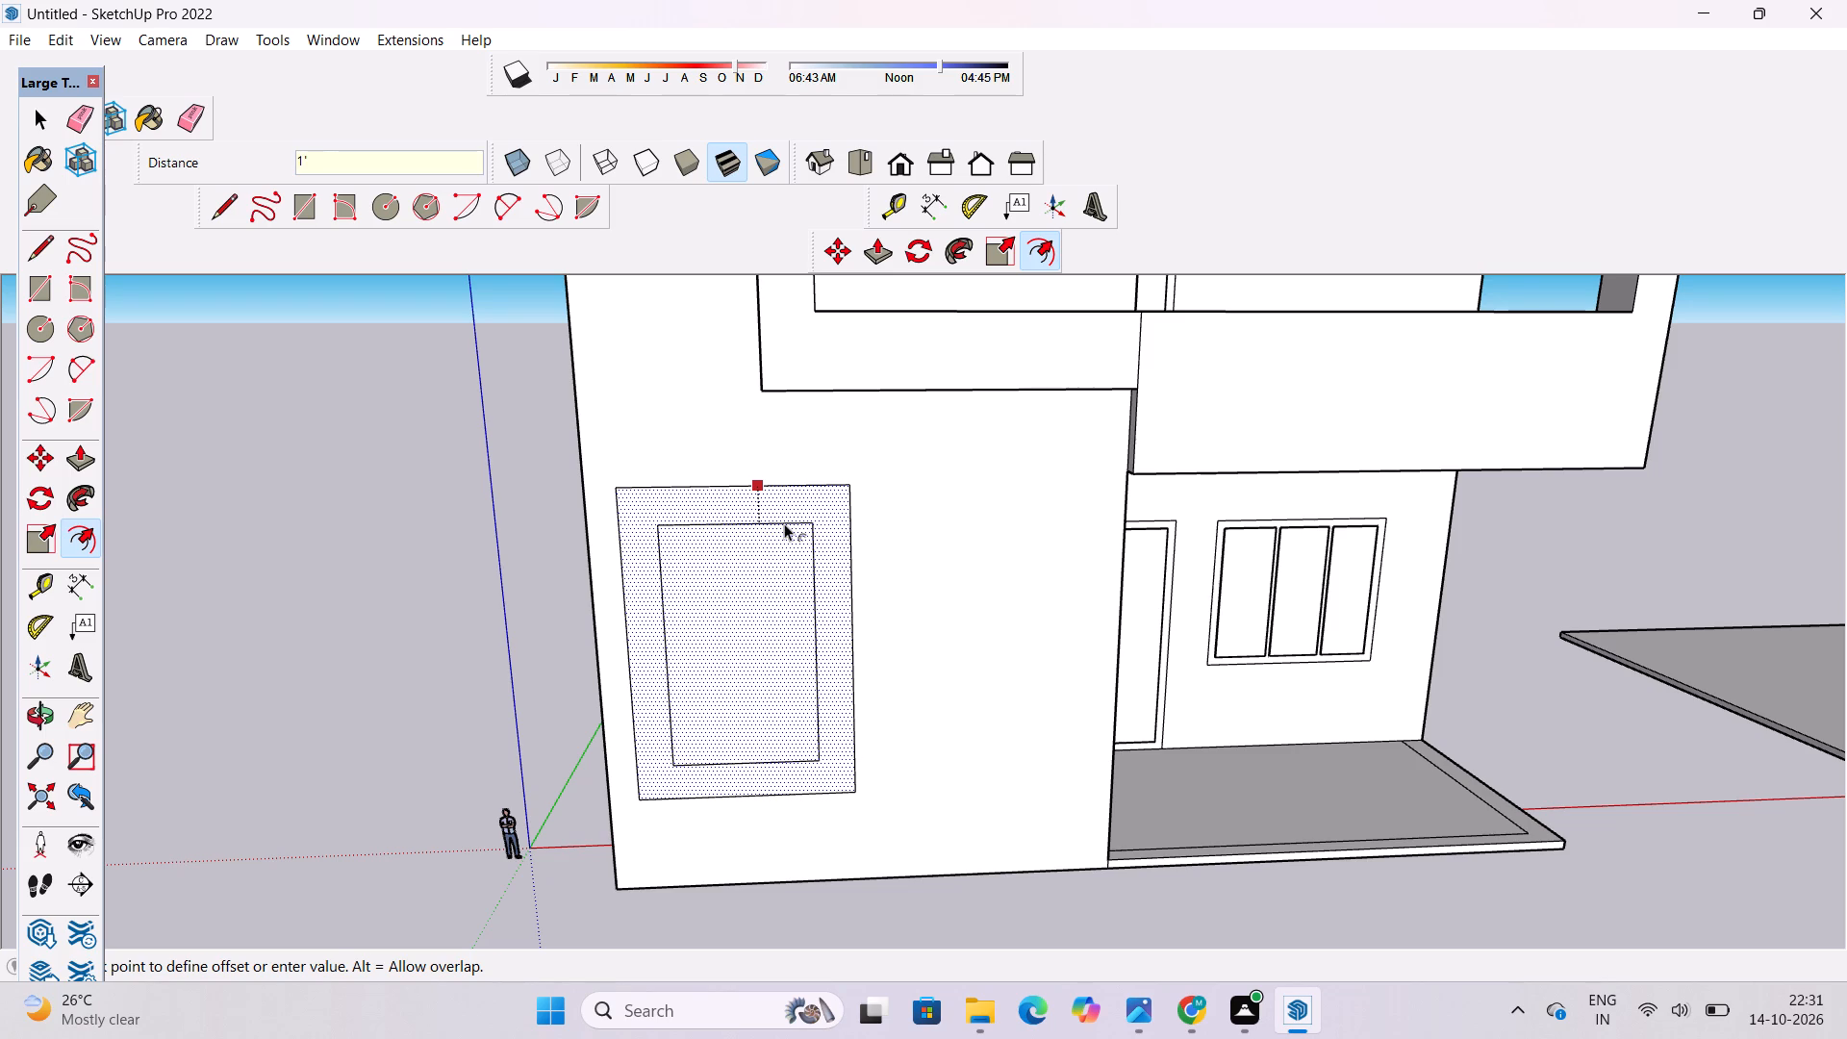
key("Return")
Inspect the offset frame and the wall below it from several angles, comparing with the reference image in Photos.
key("o")
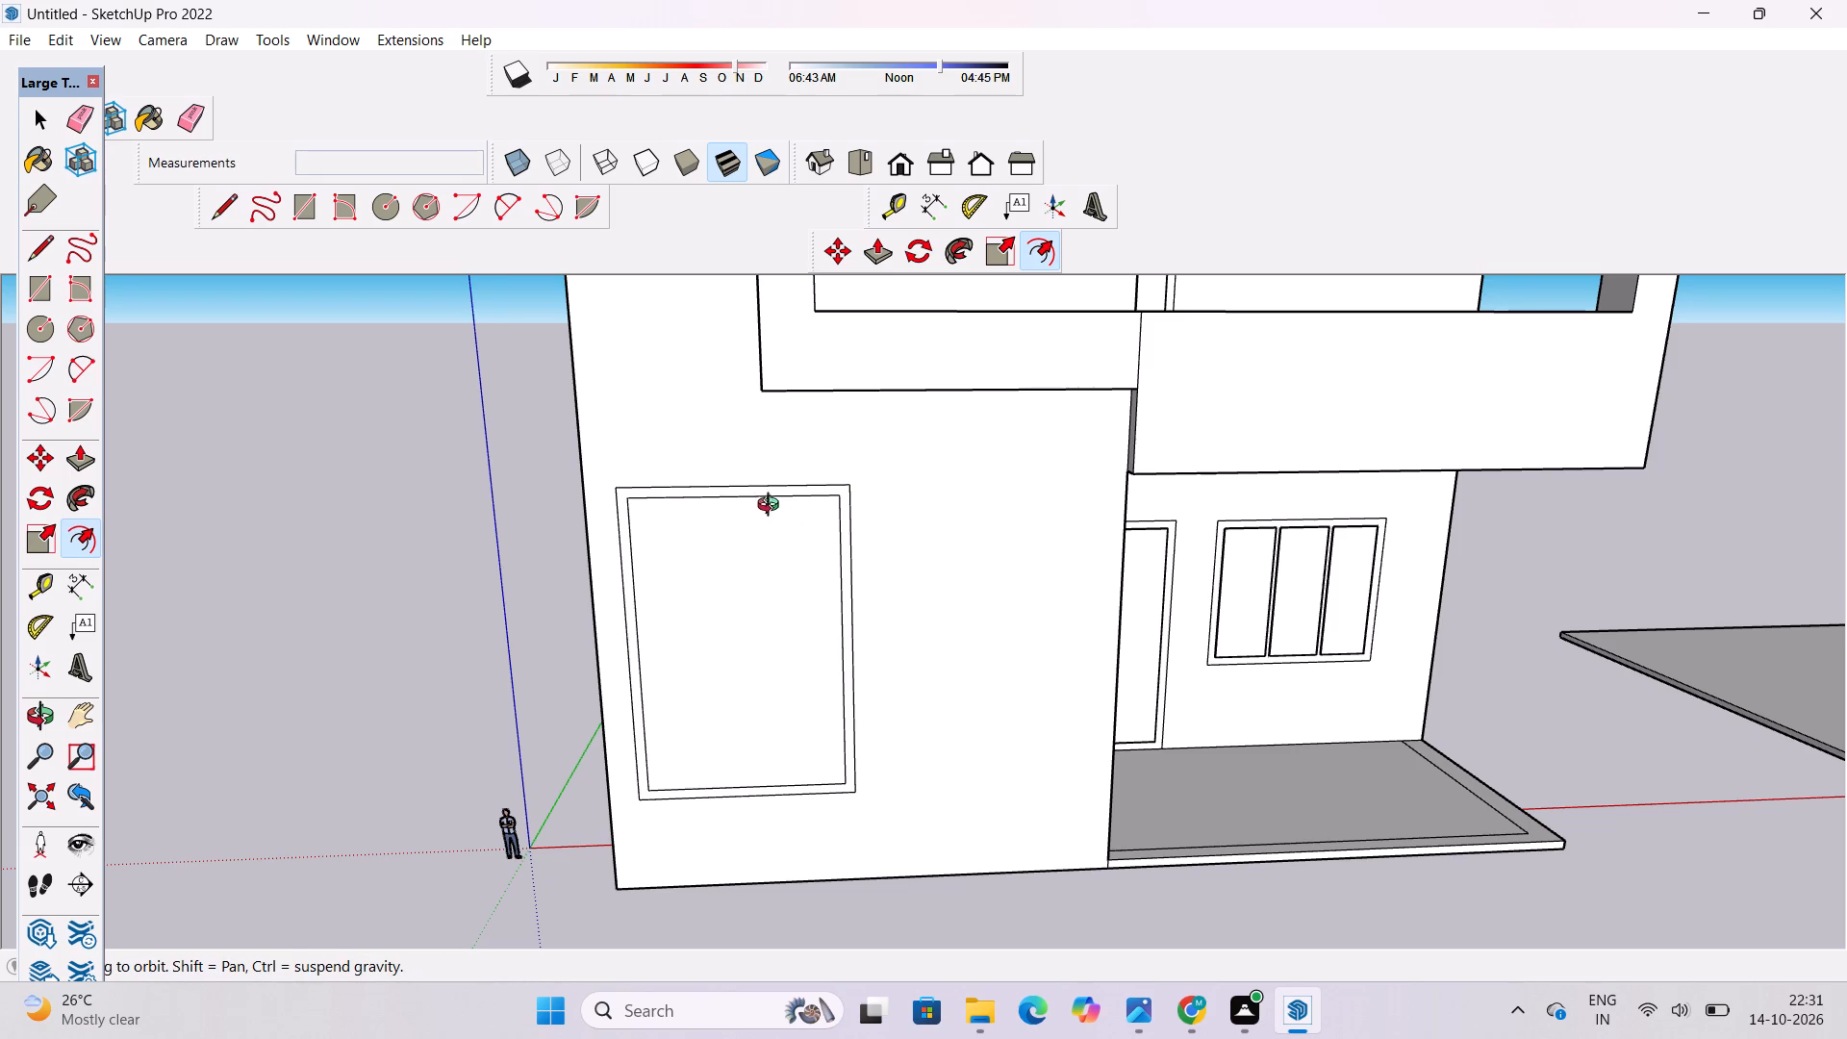
left_click_drag(804, 585, 798, 608, "shift")
left_click_drag(767, 694, 765, 594)
scroll(771, 624, "up", 3)
left_click_drag(700, 647, 897, 762, "shift")
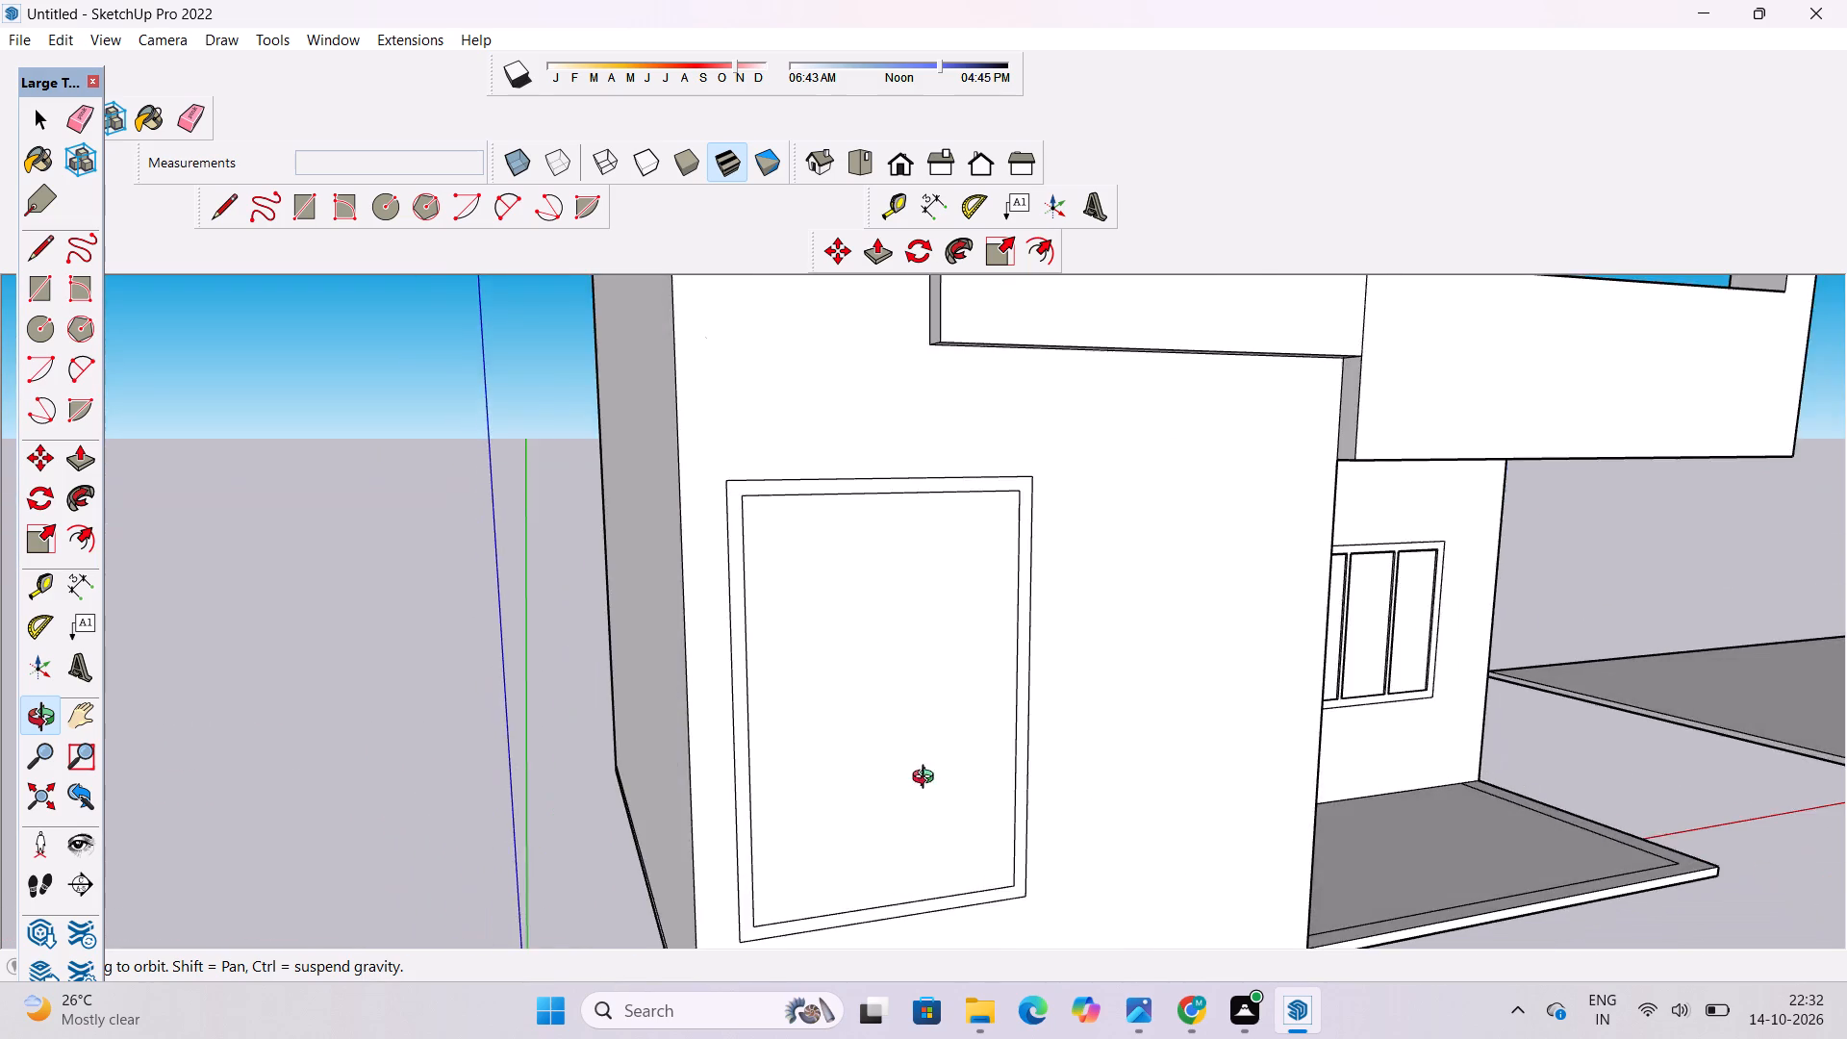
left_click_drag(927, 779, 569, 722)
left_click_drag(524, 773, 594, 683, "shift")
left_click_drag(645, 712, 614, 722)
left_click_drag(606, 714, 656, 794, "shift")
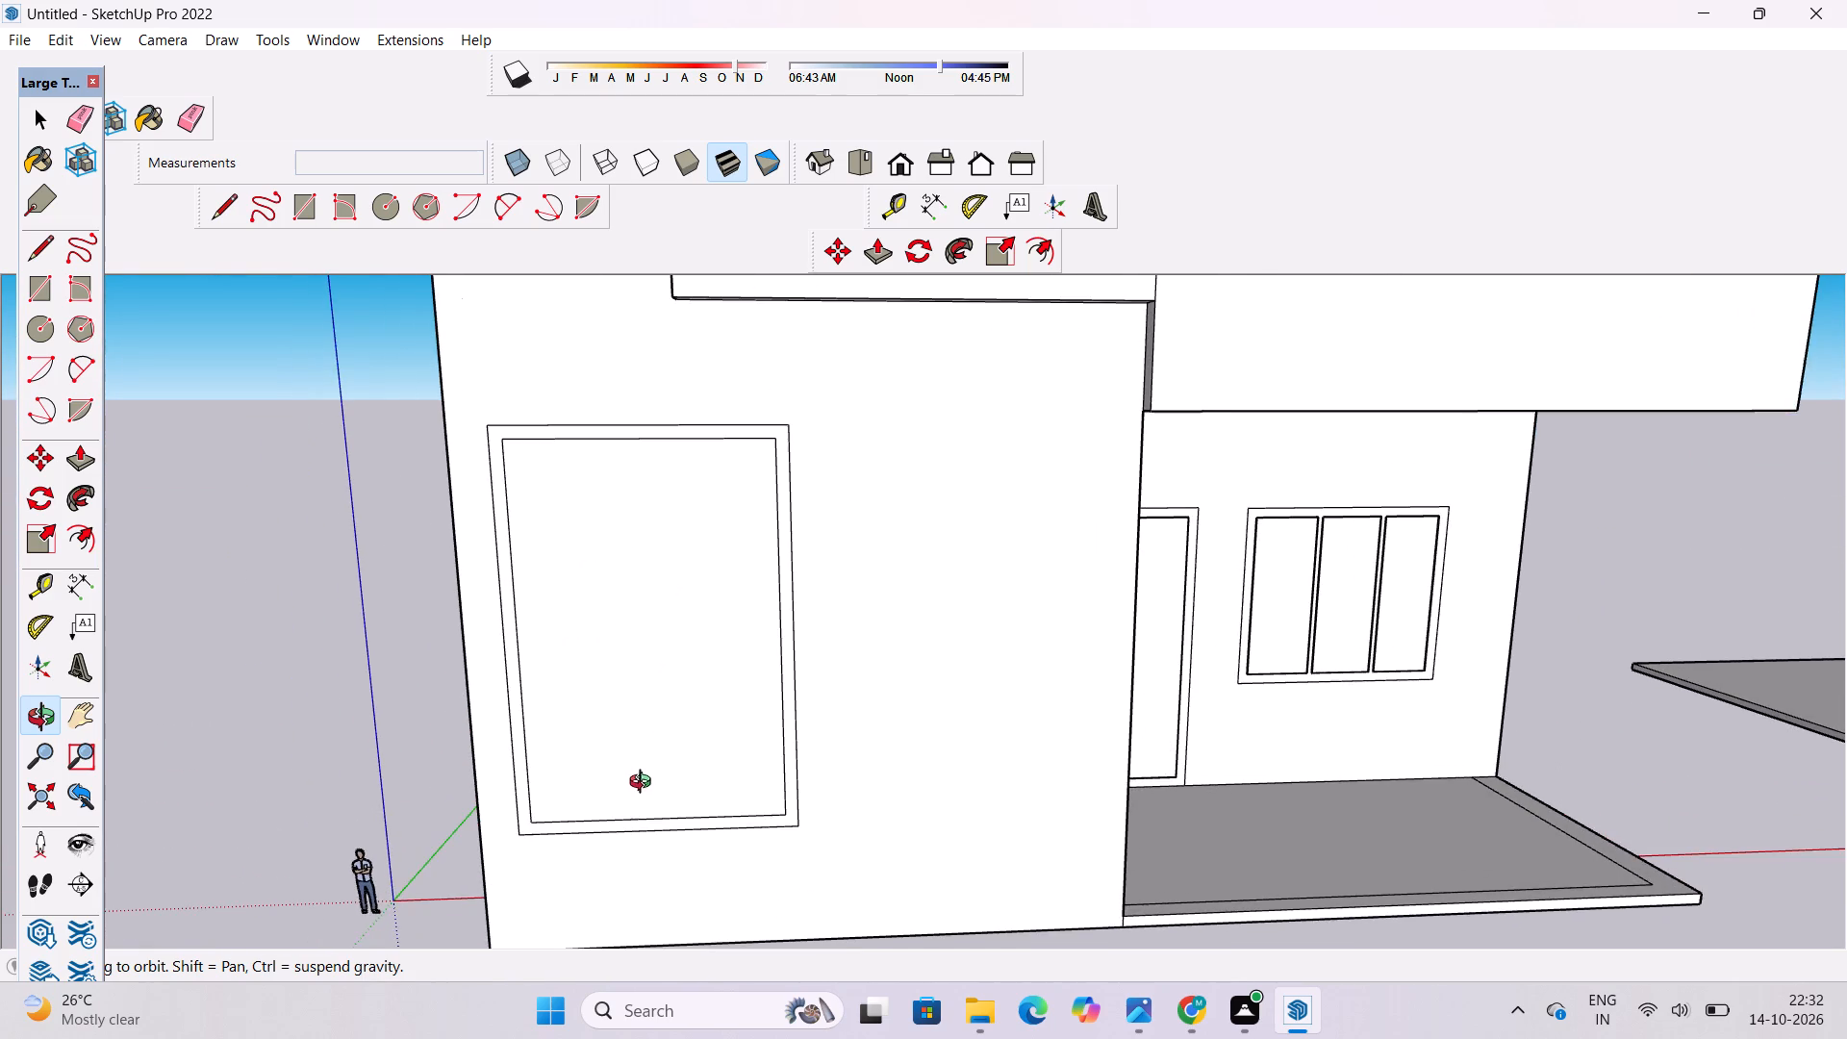
scroll(643, 777, "down", 1)
left_click(1127, 1005)
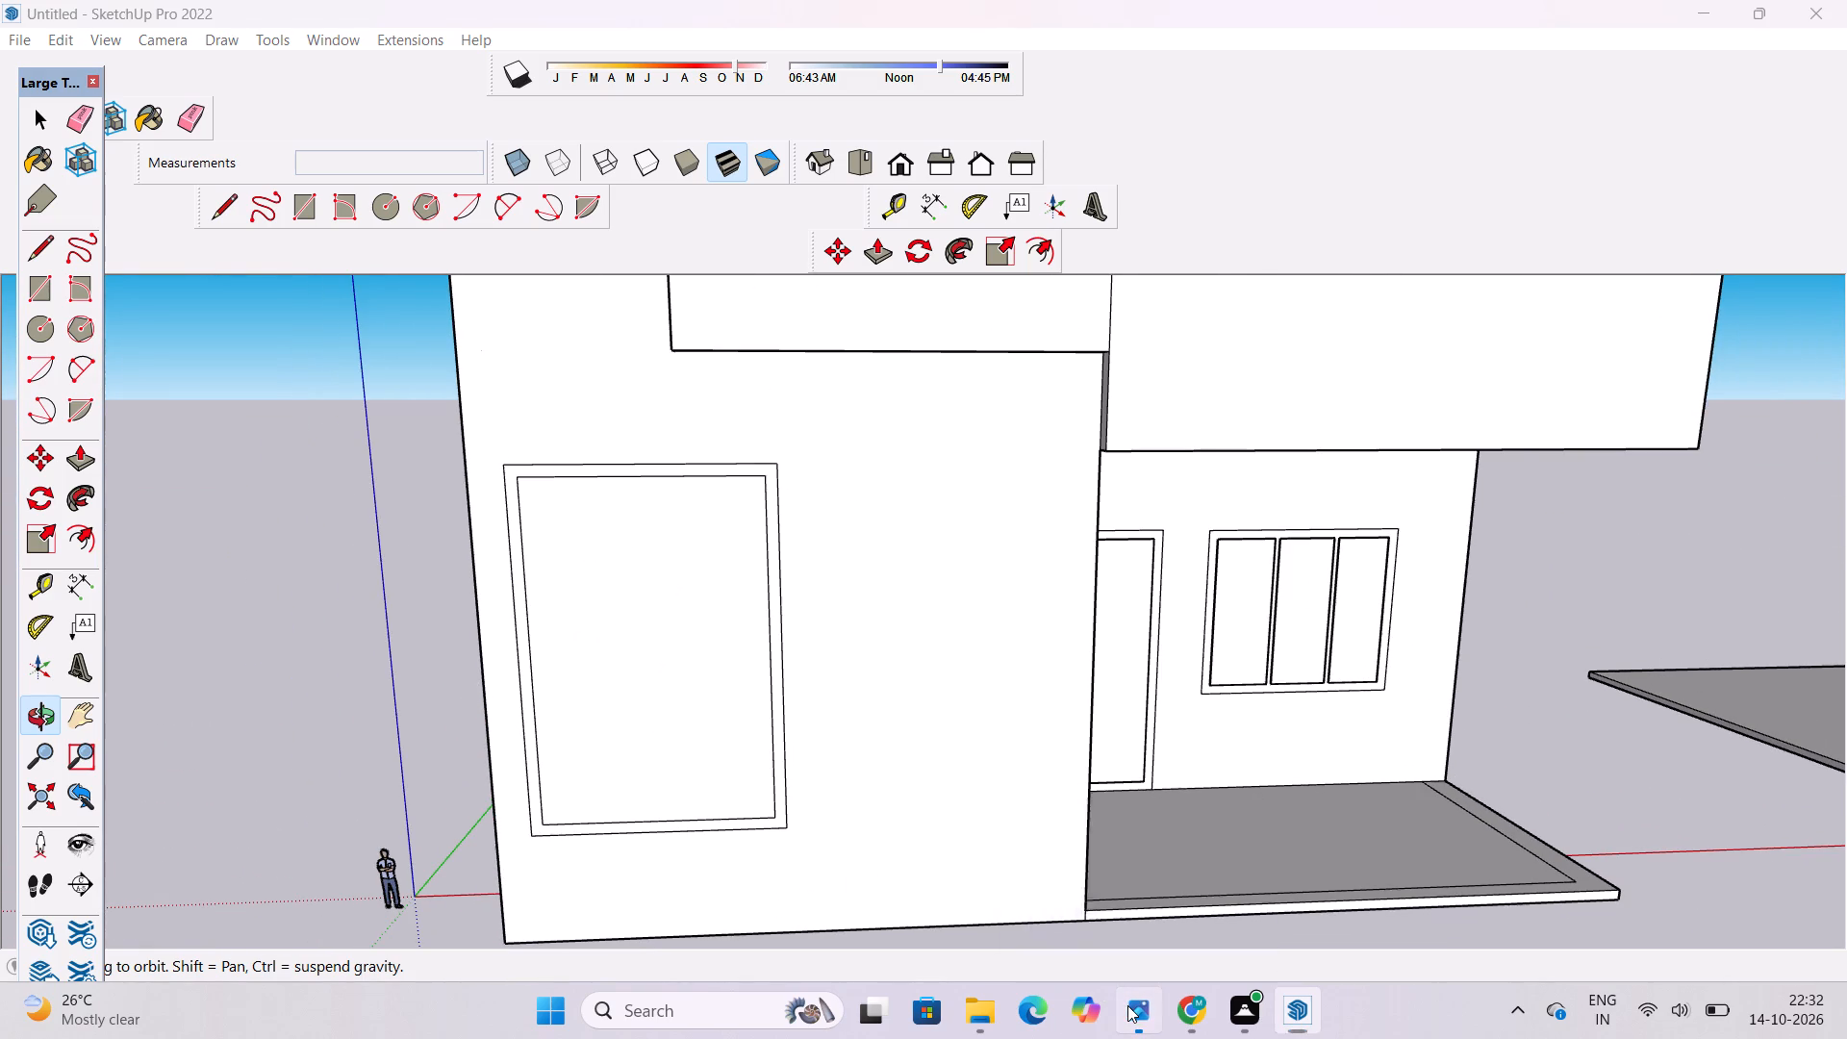
left_click(1127, 1005)
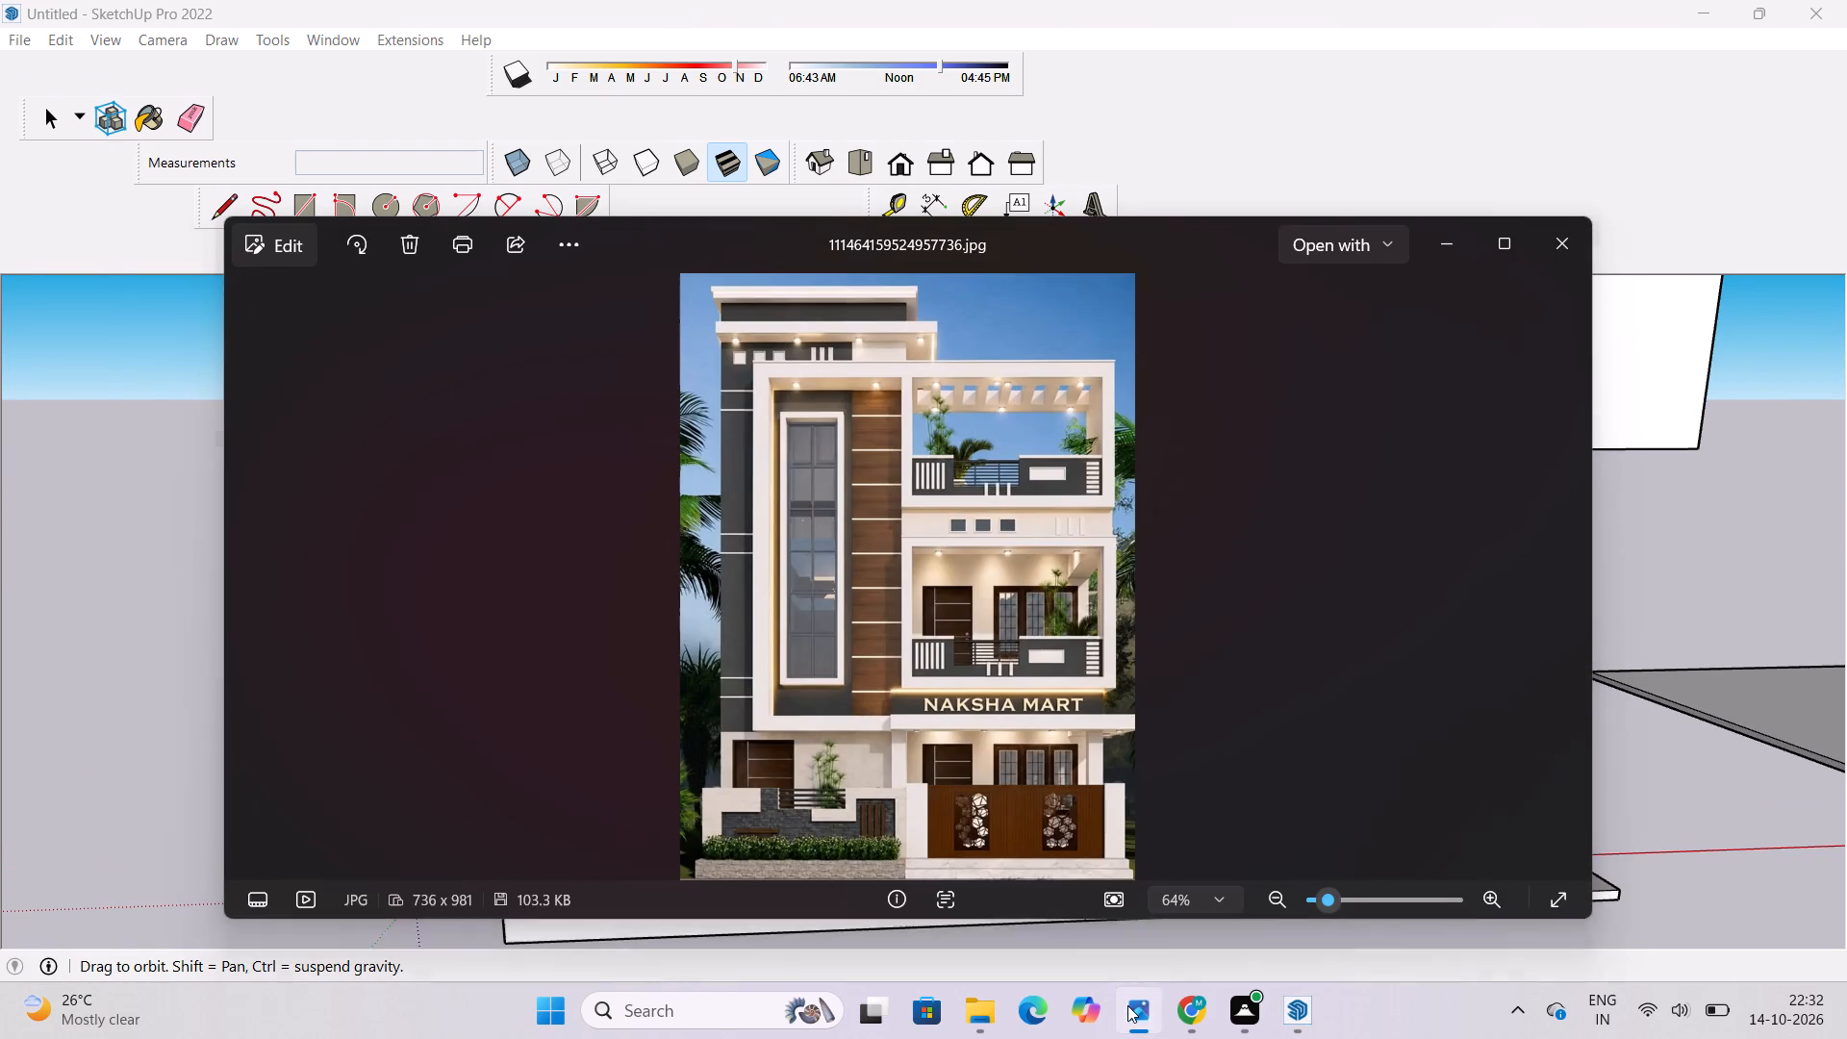
left_click_drag(570, 804, 620, 839)
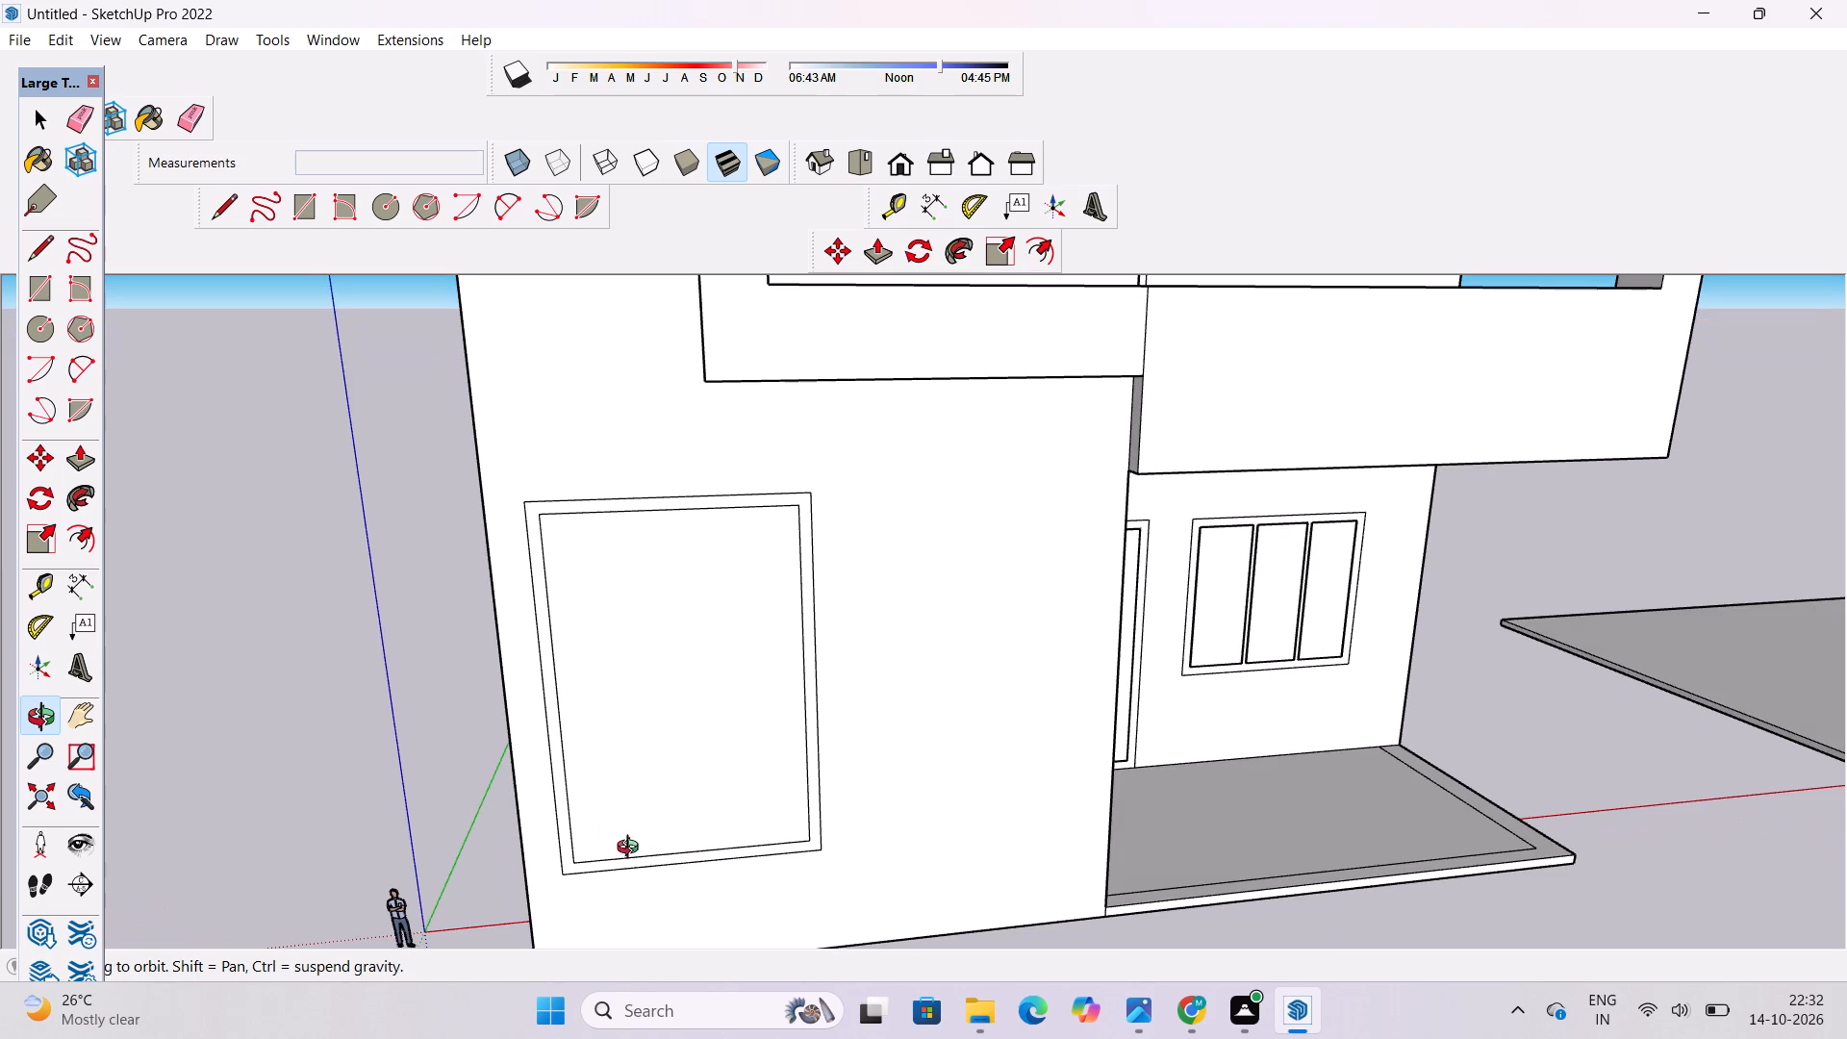
left_click_drag(632, 849, 633, 817, "shift")
left_click_drag(633, 817, 660, 856)
left_click_drag(660, 856, 699, 724, "shift")
left_click_drag(718, 818, 710, 739)
left_click(710, 748, "shift")
left_click_drag(708, 784, 708, 809)
left_click_drag(708, 809, 707, 810, "shift")
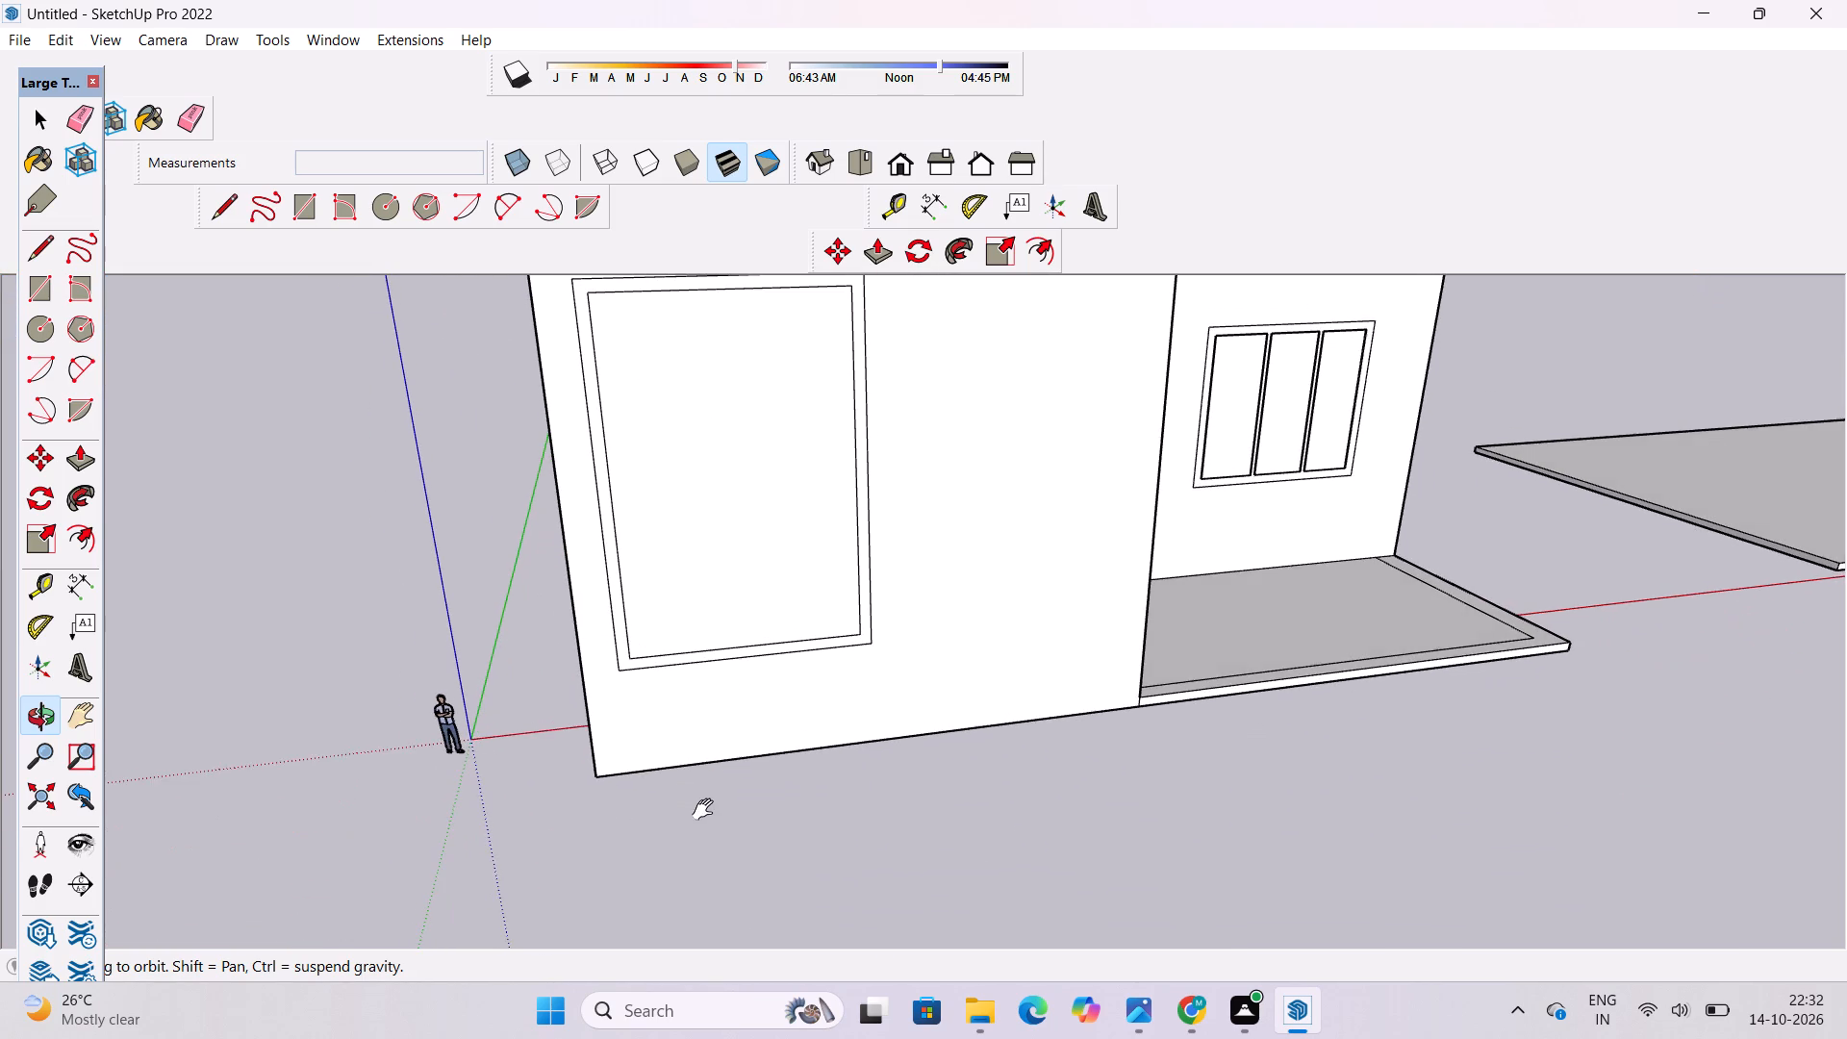
left_click_drag(707, 810, 705, 799, "shift")
Extend both outer sides of the frame 10' straight down to the front wall's base with the Line tool.
key("l")
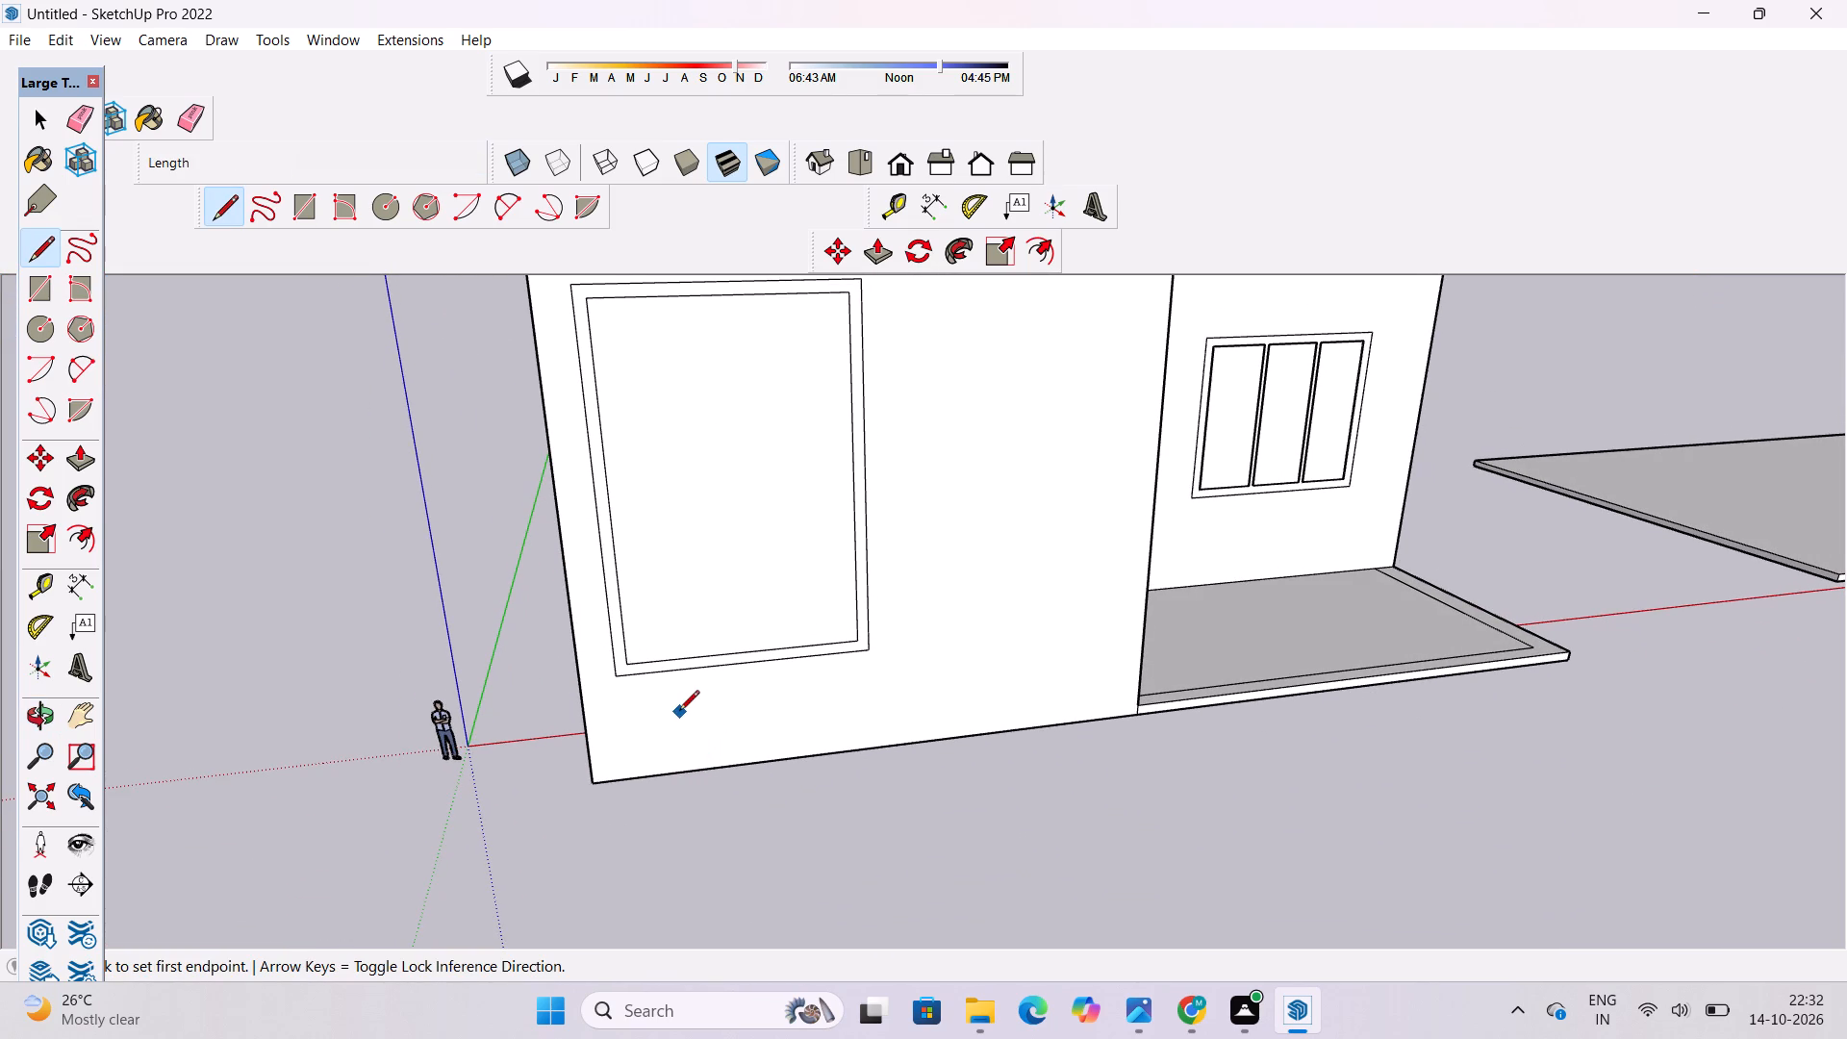
scroll(616, 755, "down", 2)
scroll(811, 659, "up", 7)
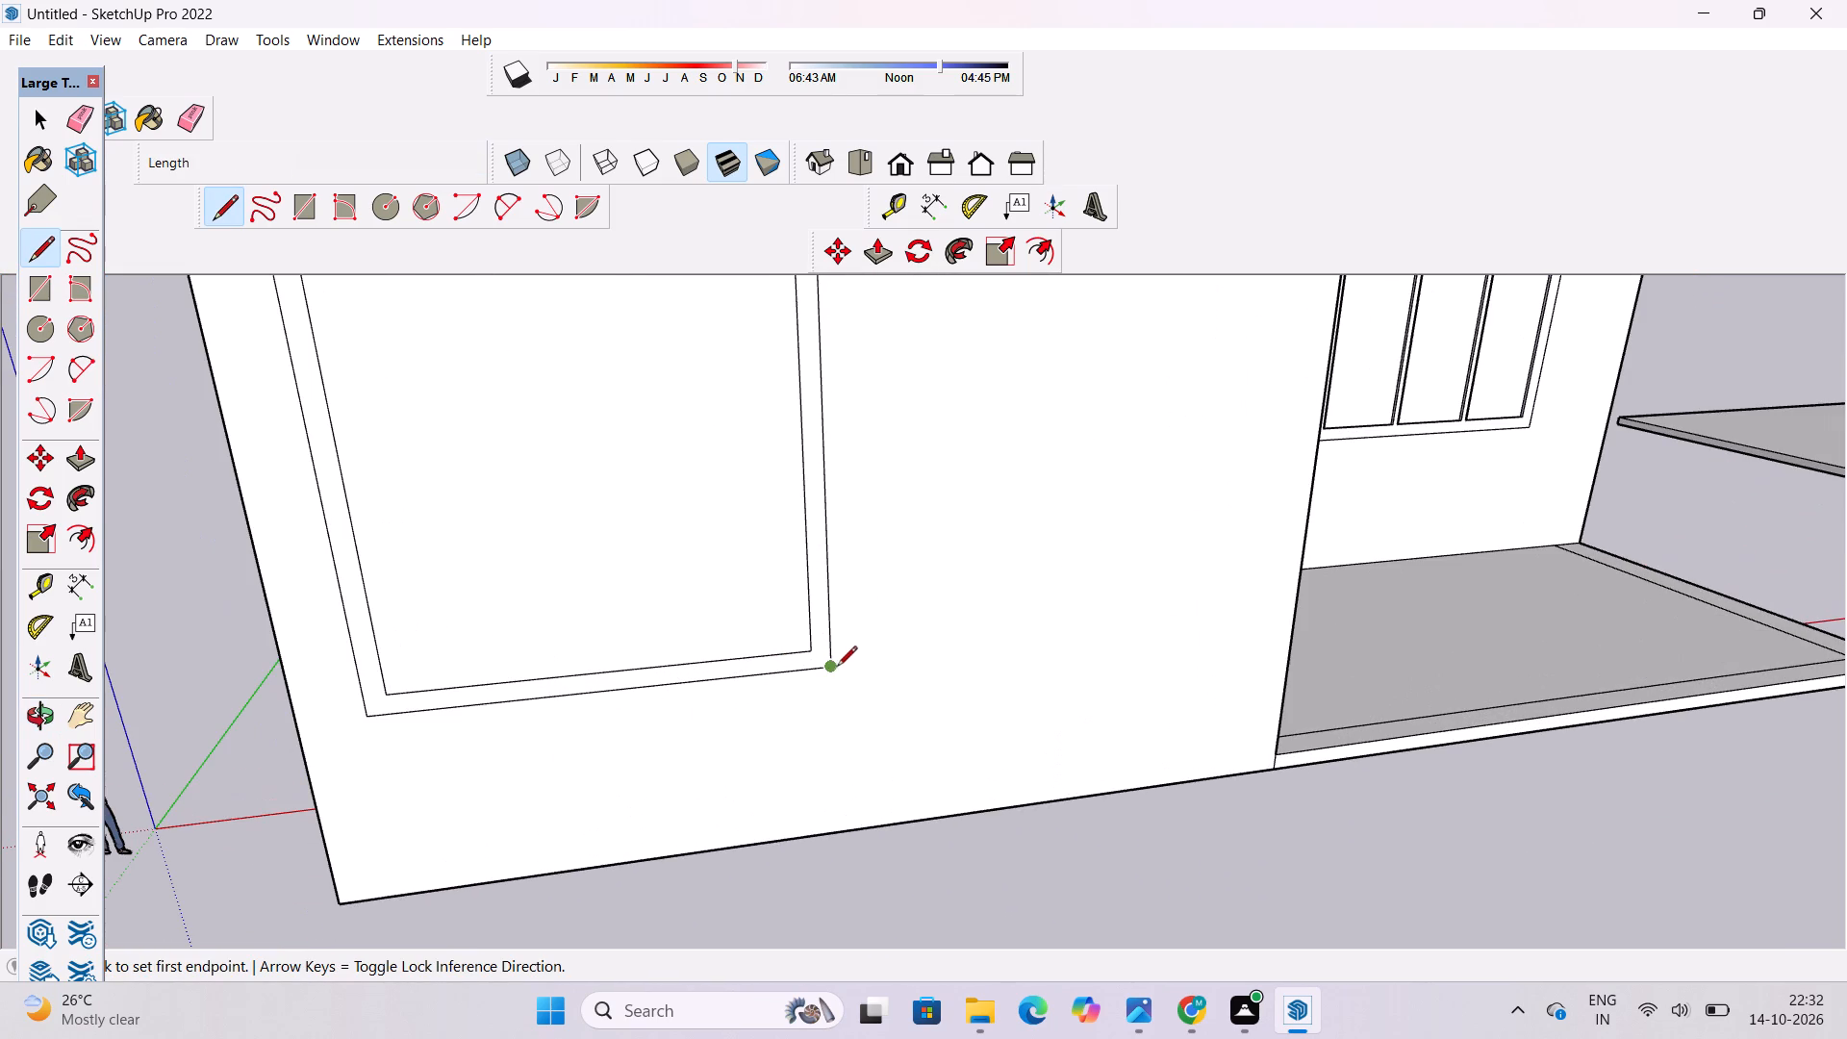
left_click(831, 666)
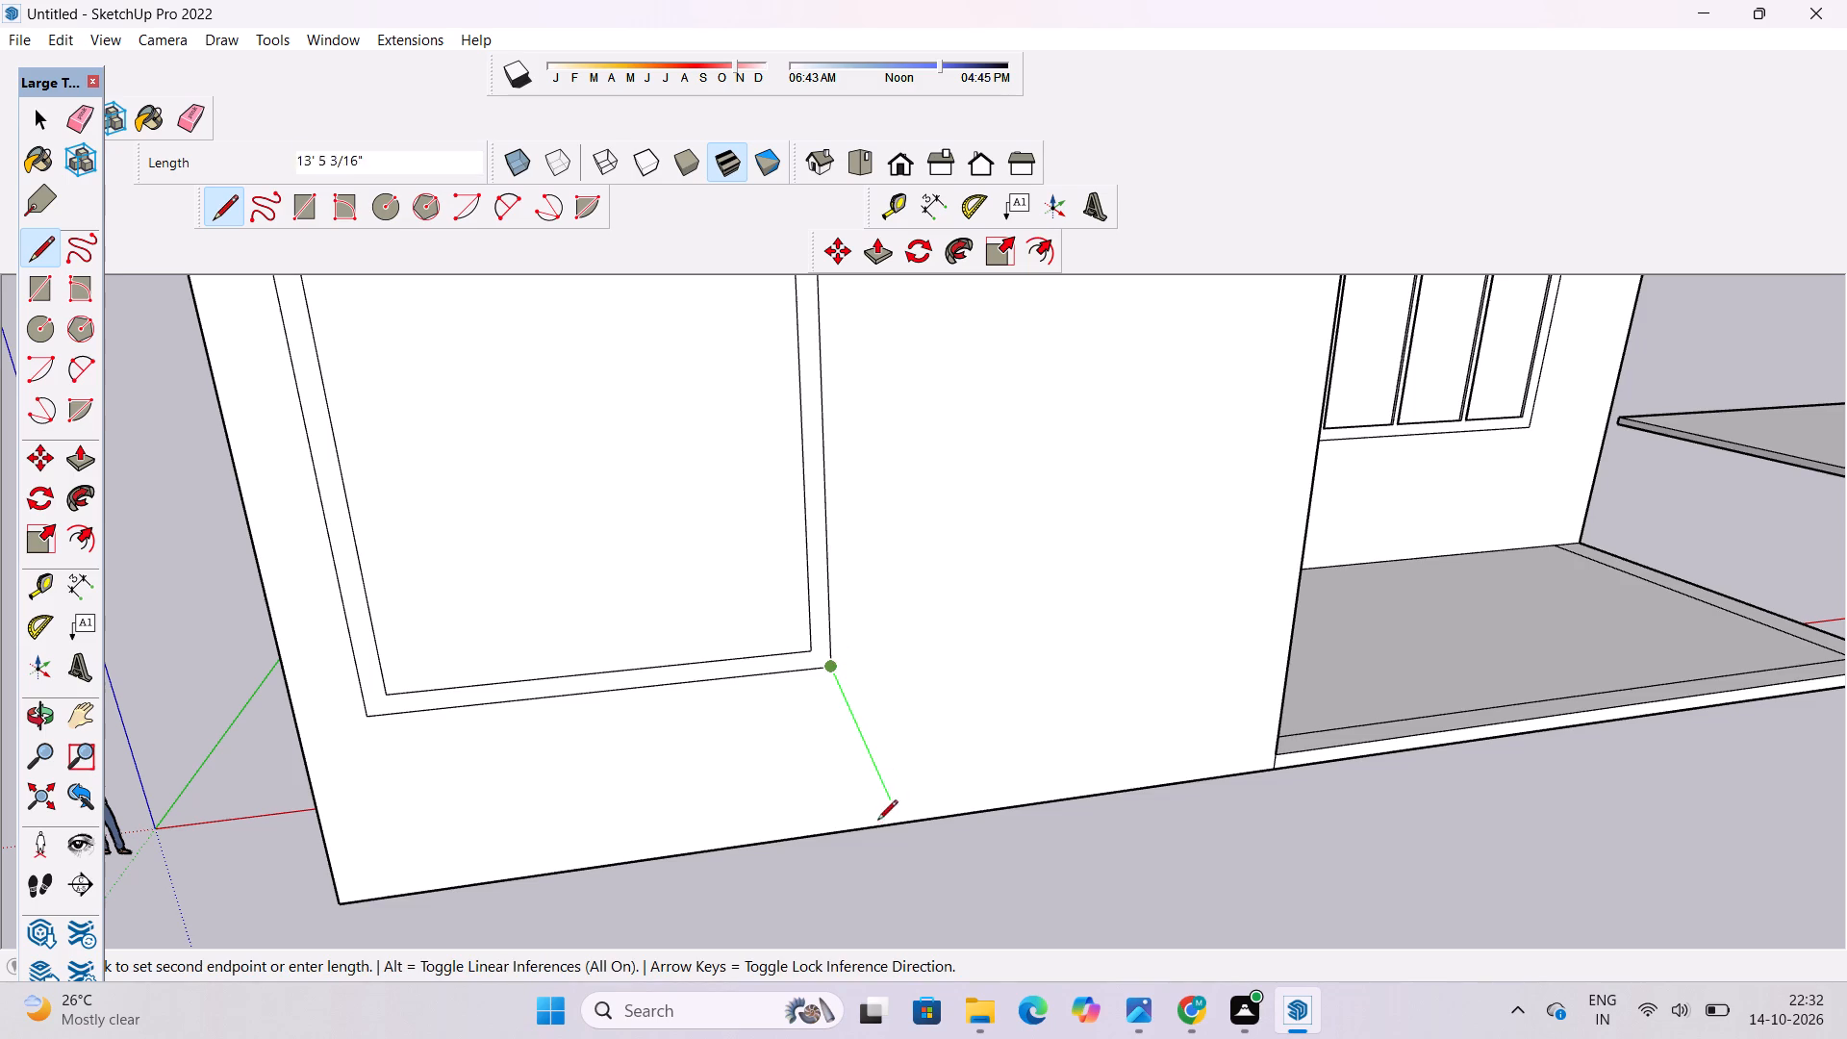
scroll(844, 839, "up", 4)
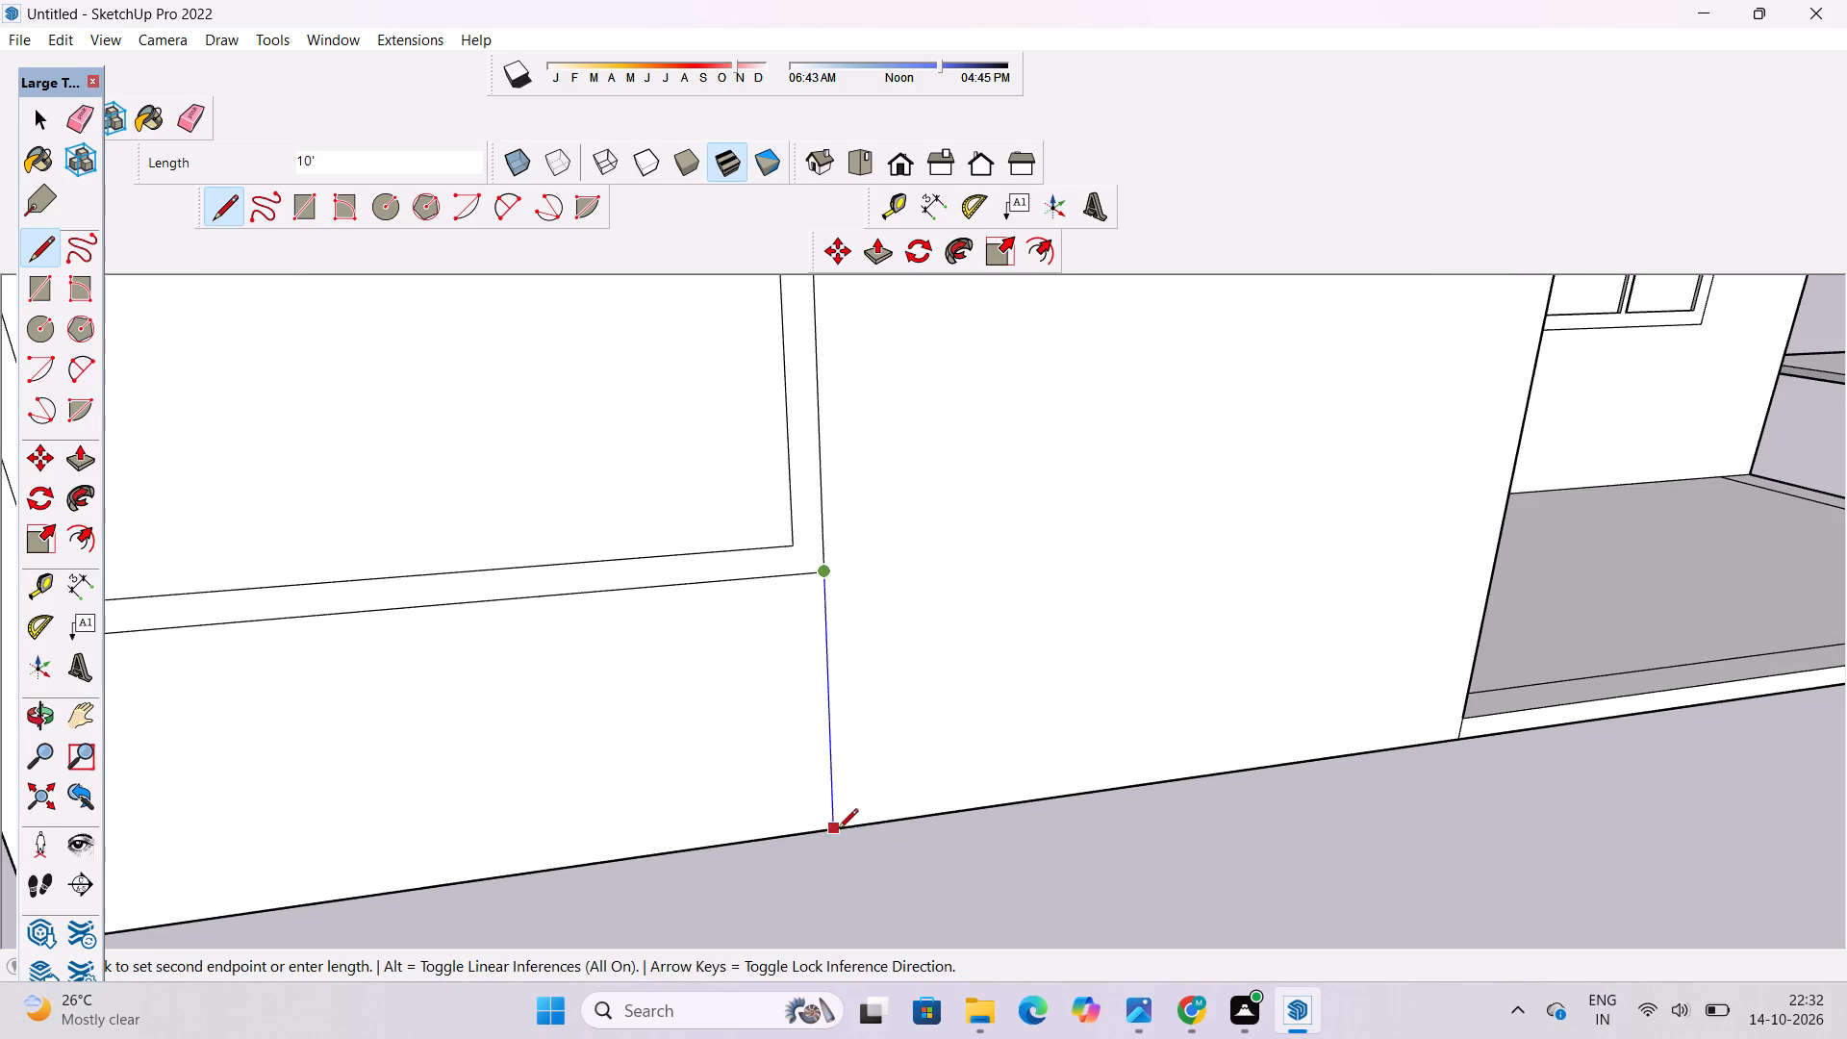
left_click(839, 830)
scroll(932, 721, "down", 10)
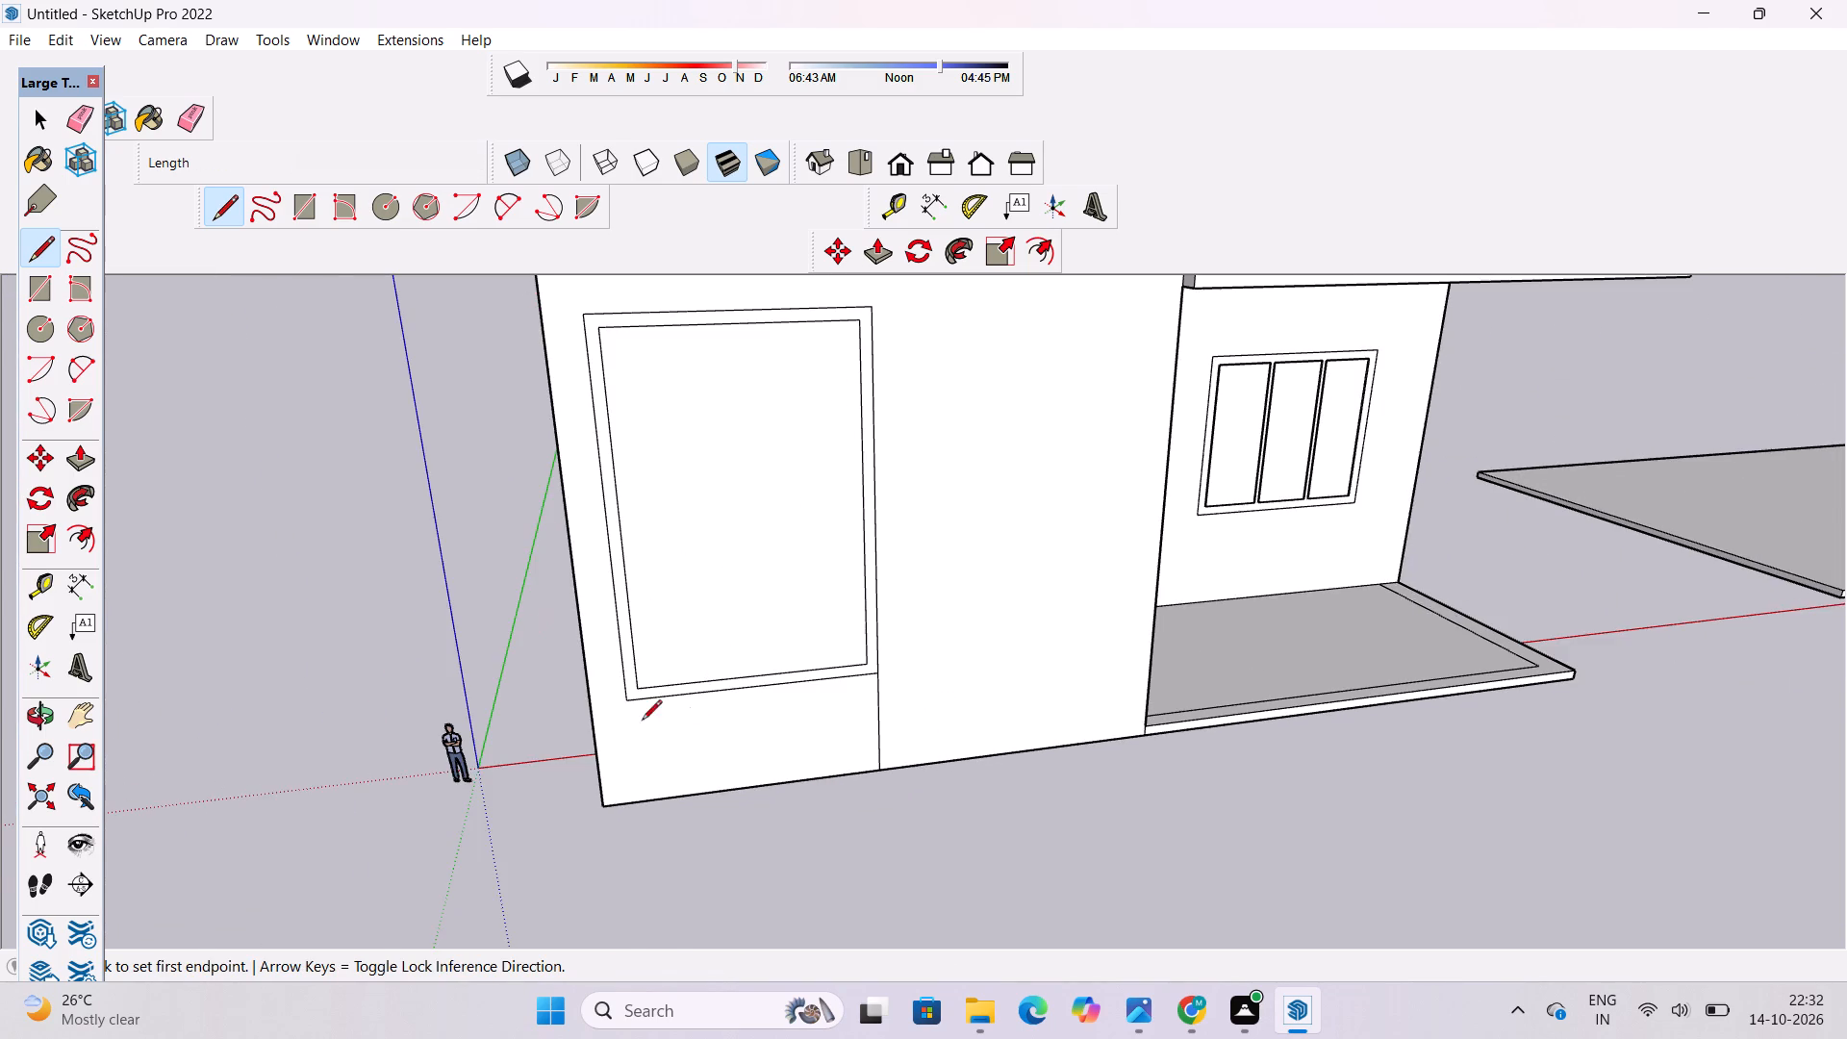
scroll(691, 715, "up", 10)
left_click(510, 689)
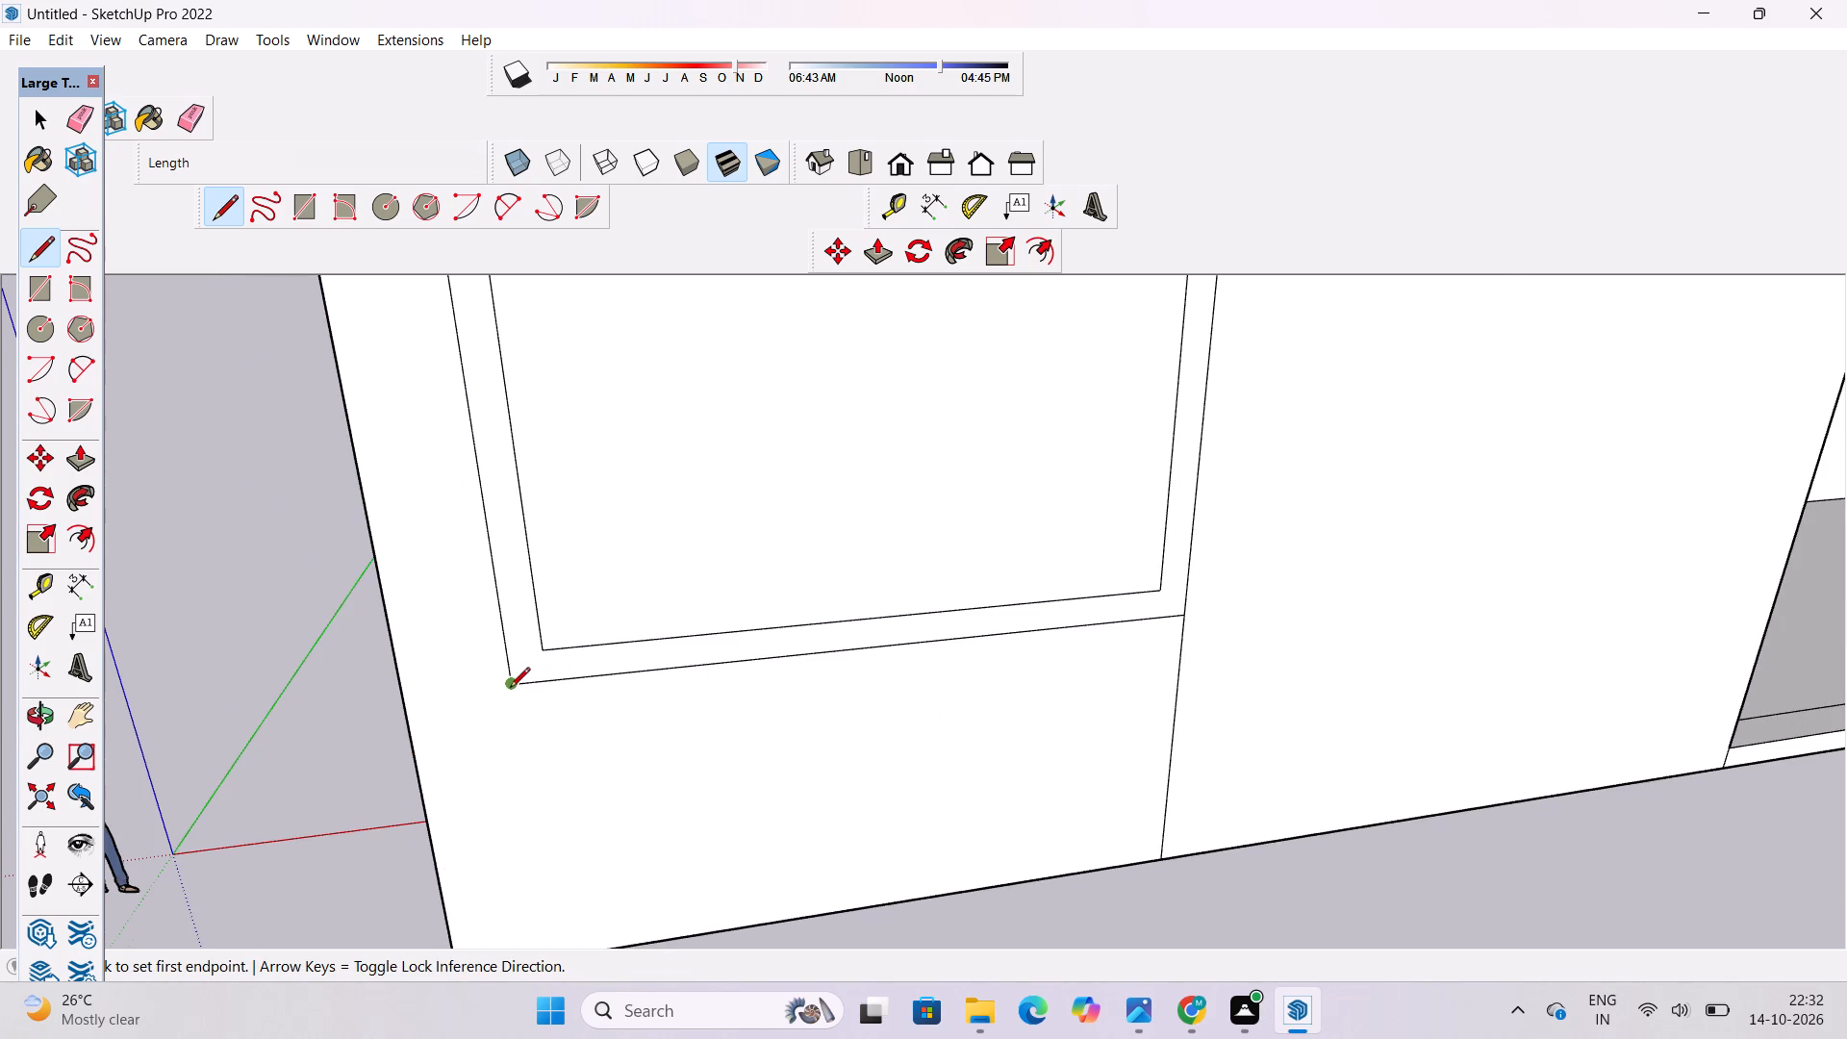
scroll(510, 689, "down", 6)
left_click(536, 856)
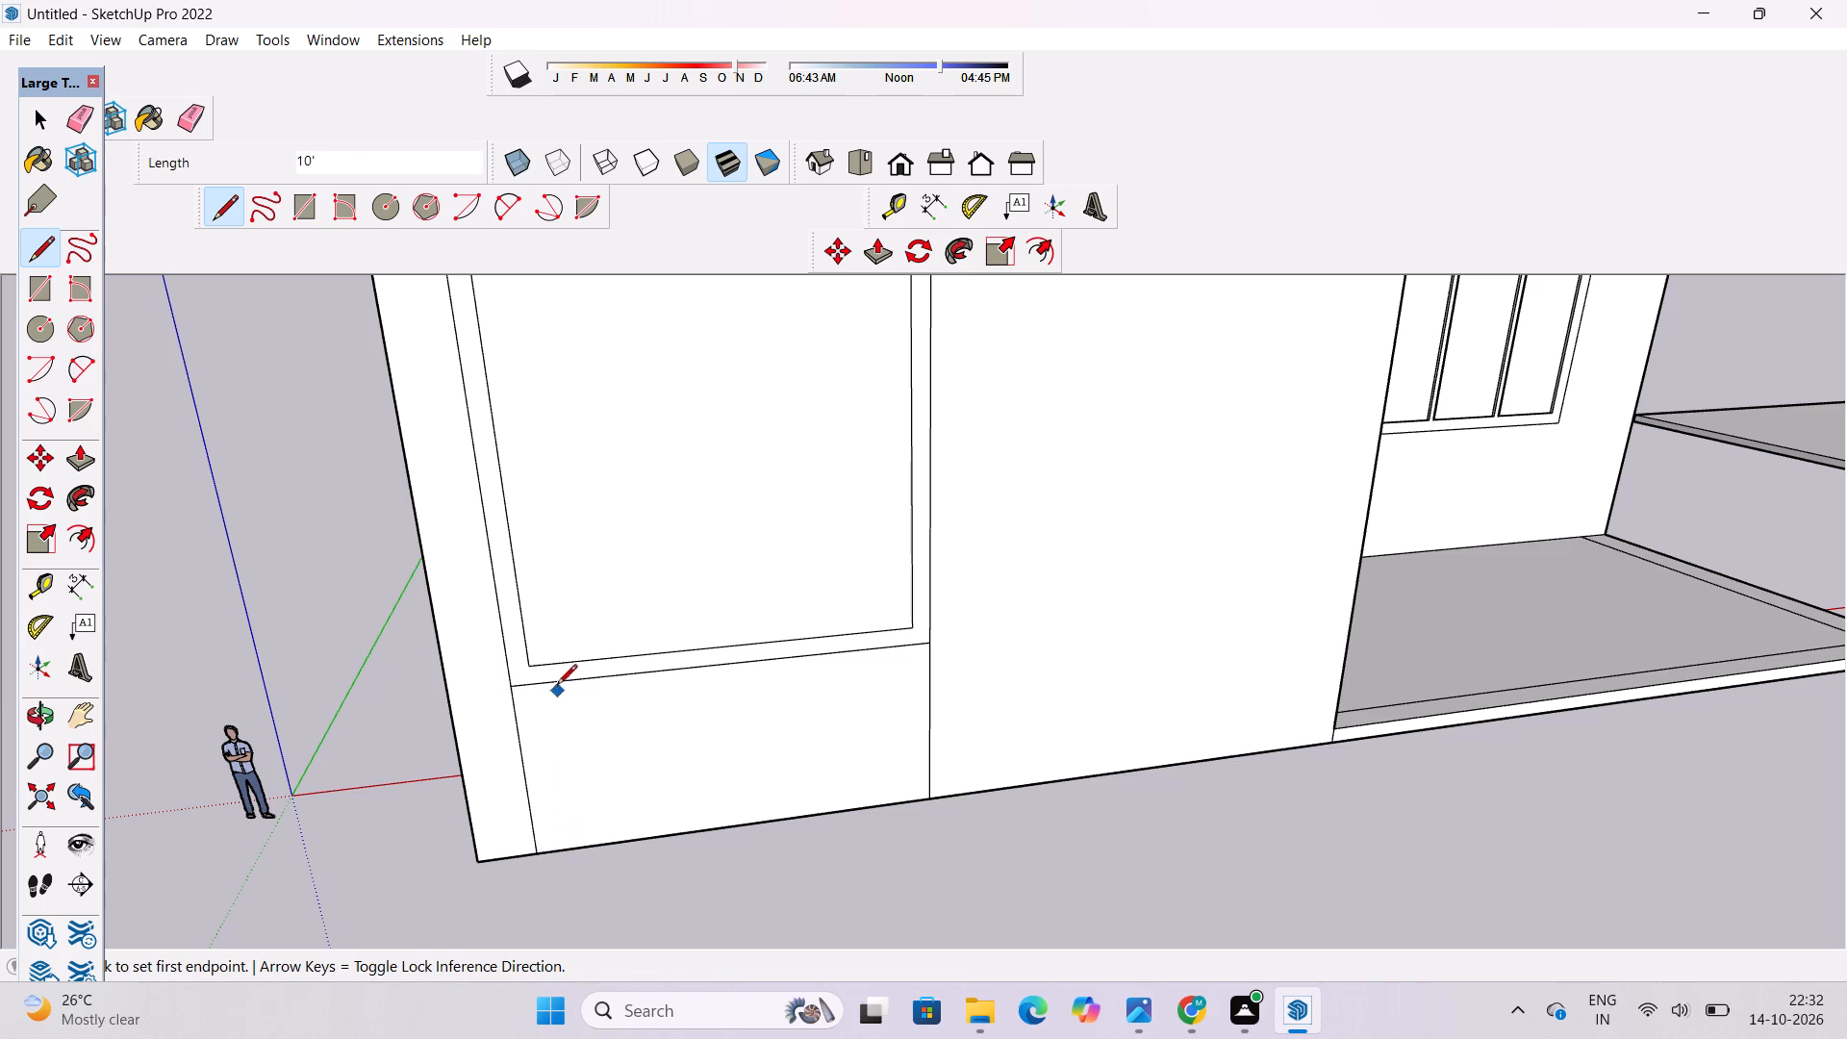
Extend both inner sides of the ground-floor frame 11' straight down to the front wall's base with the Line tool.
left_click(530, 665)
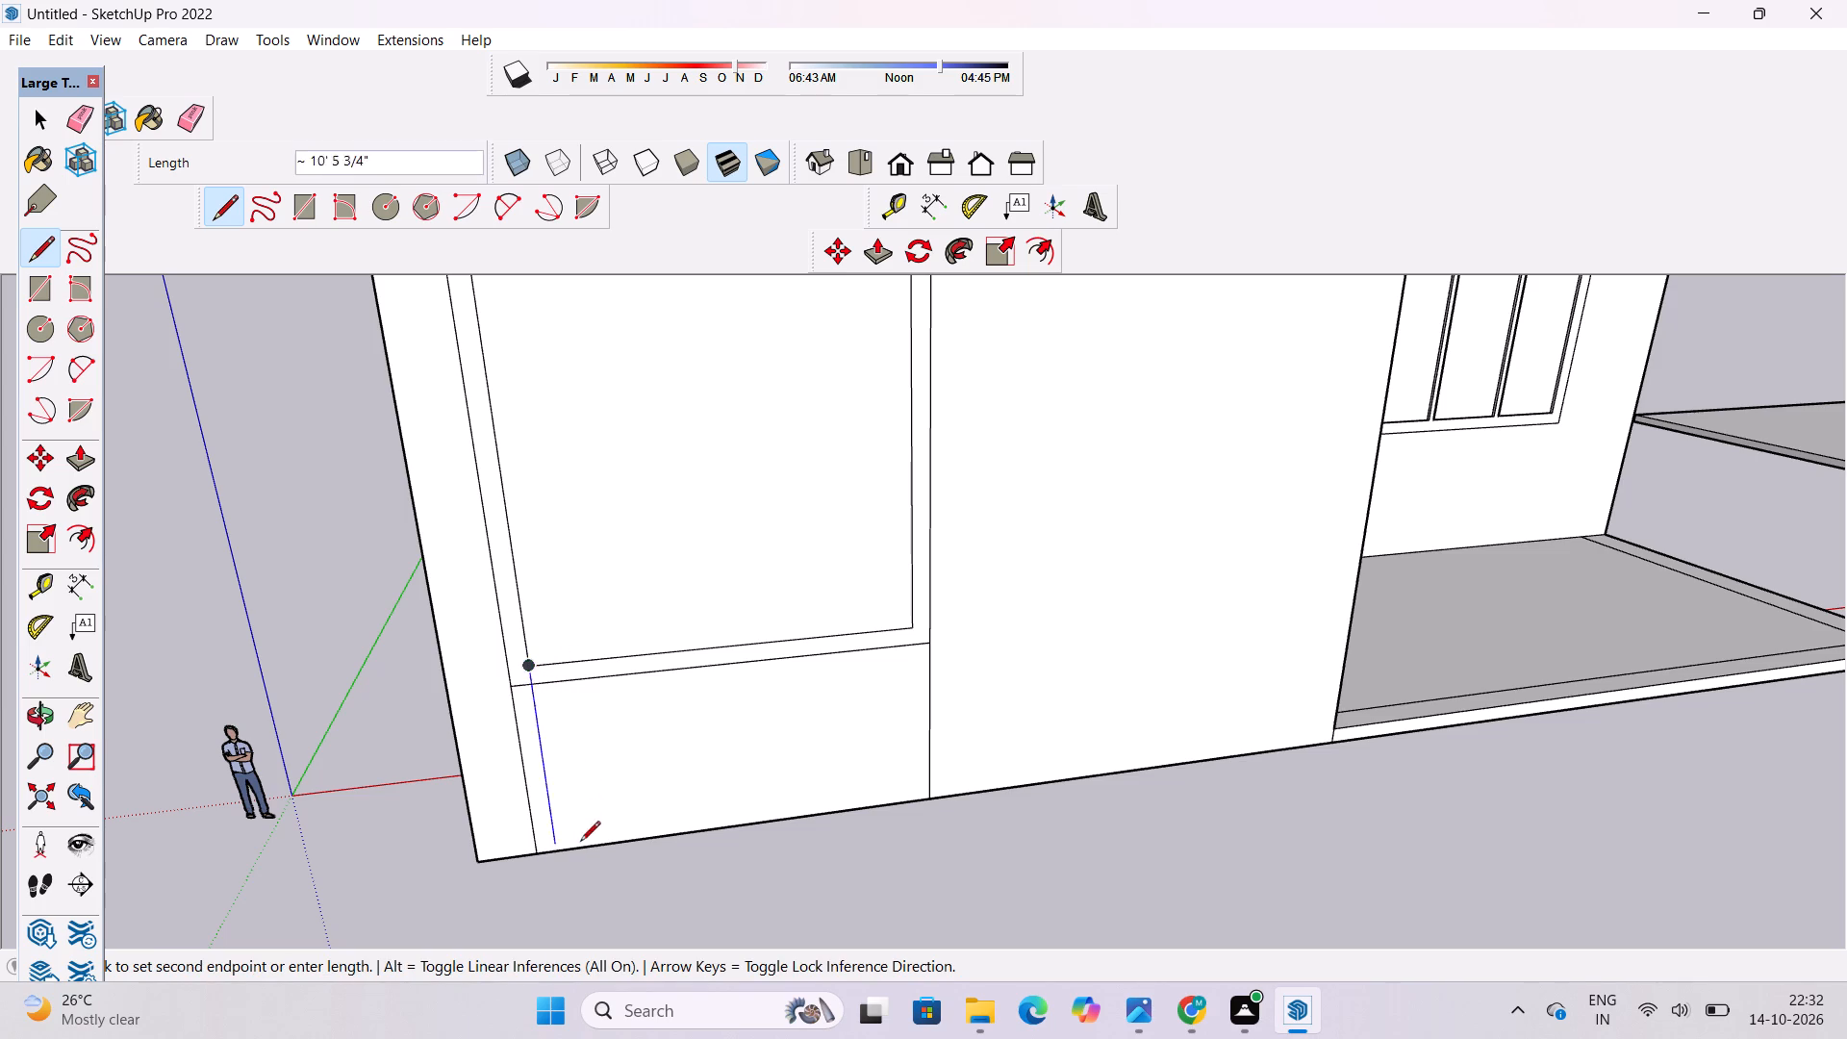
left_click(551, 849)
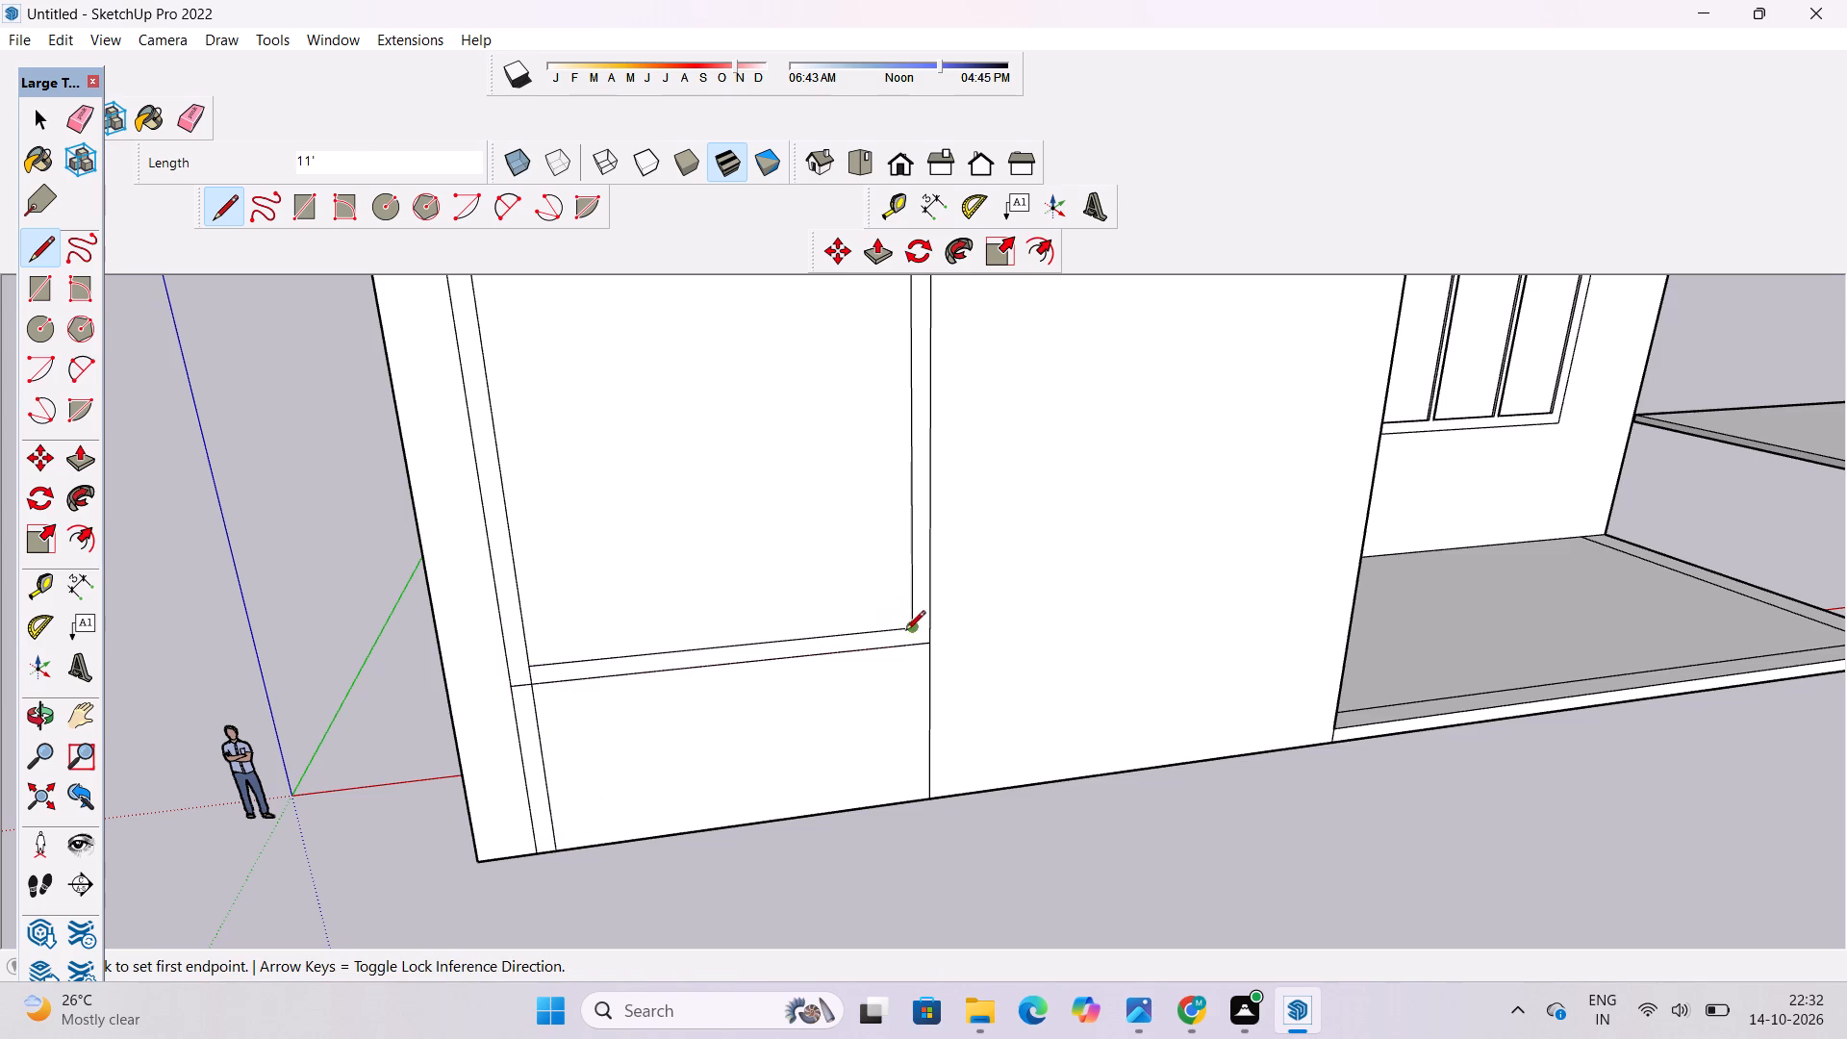
left_click(907, 628)
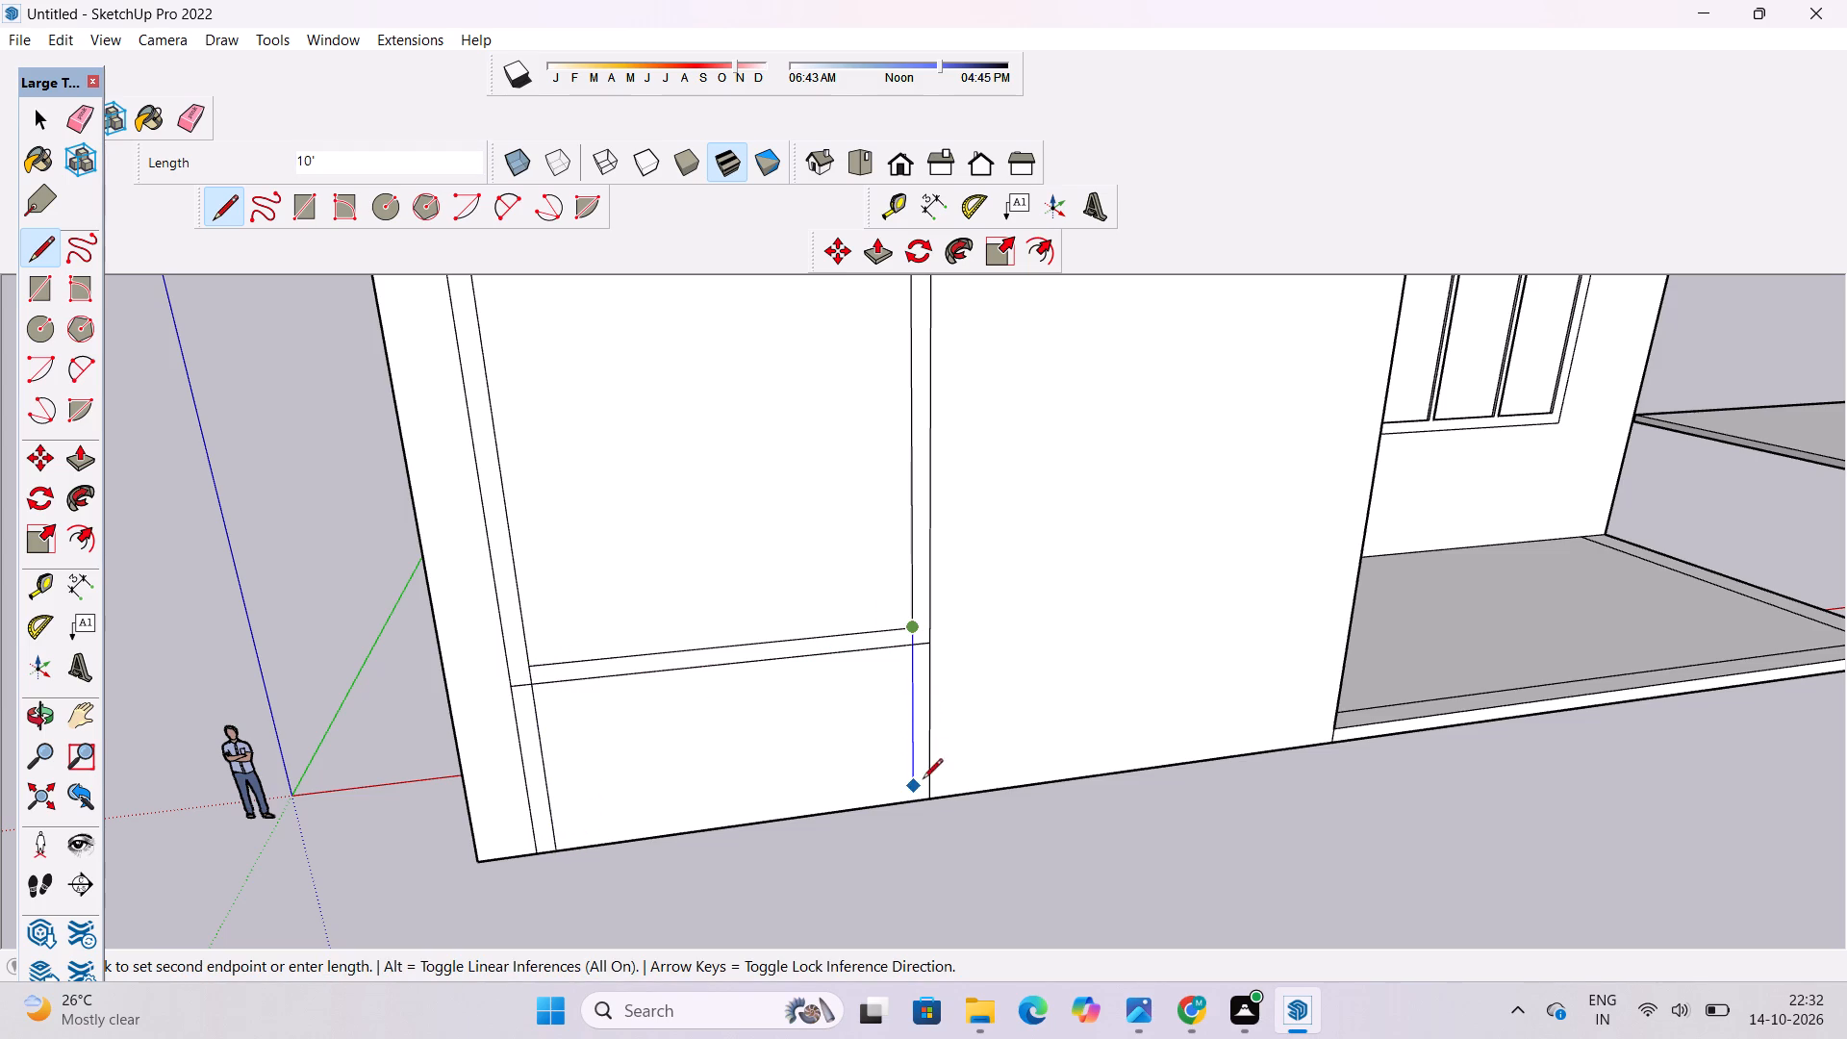
left_click(915, 799)
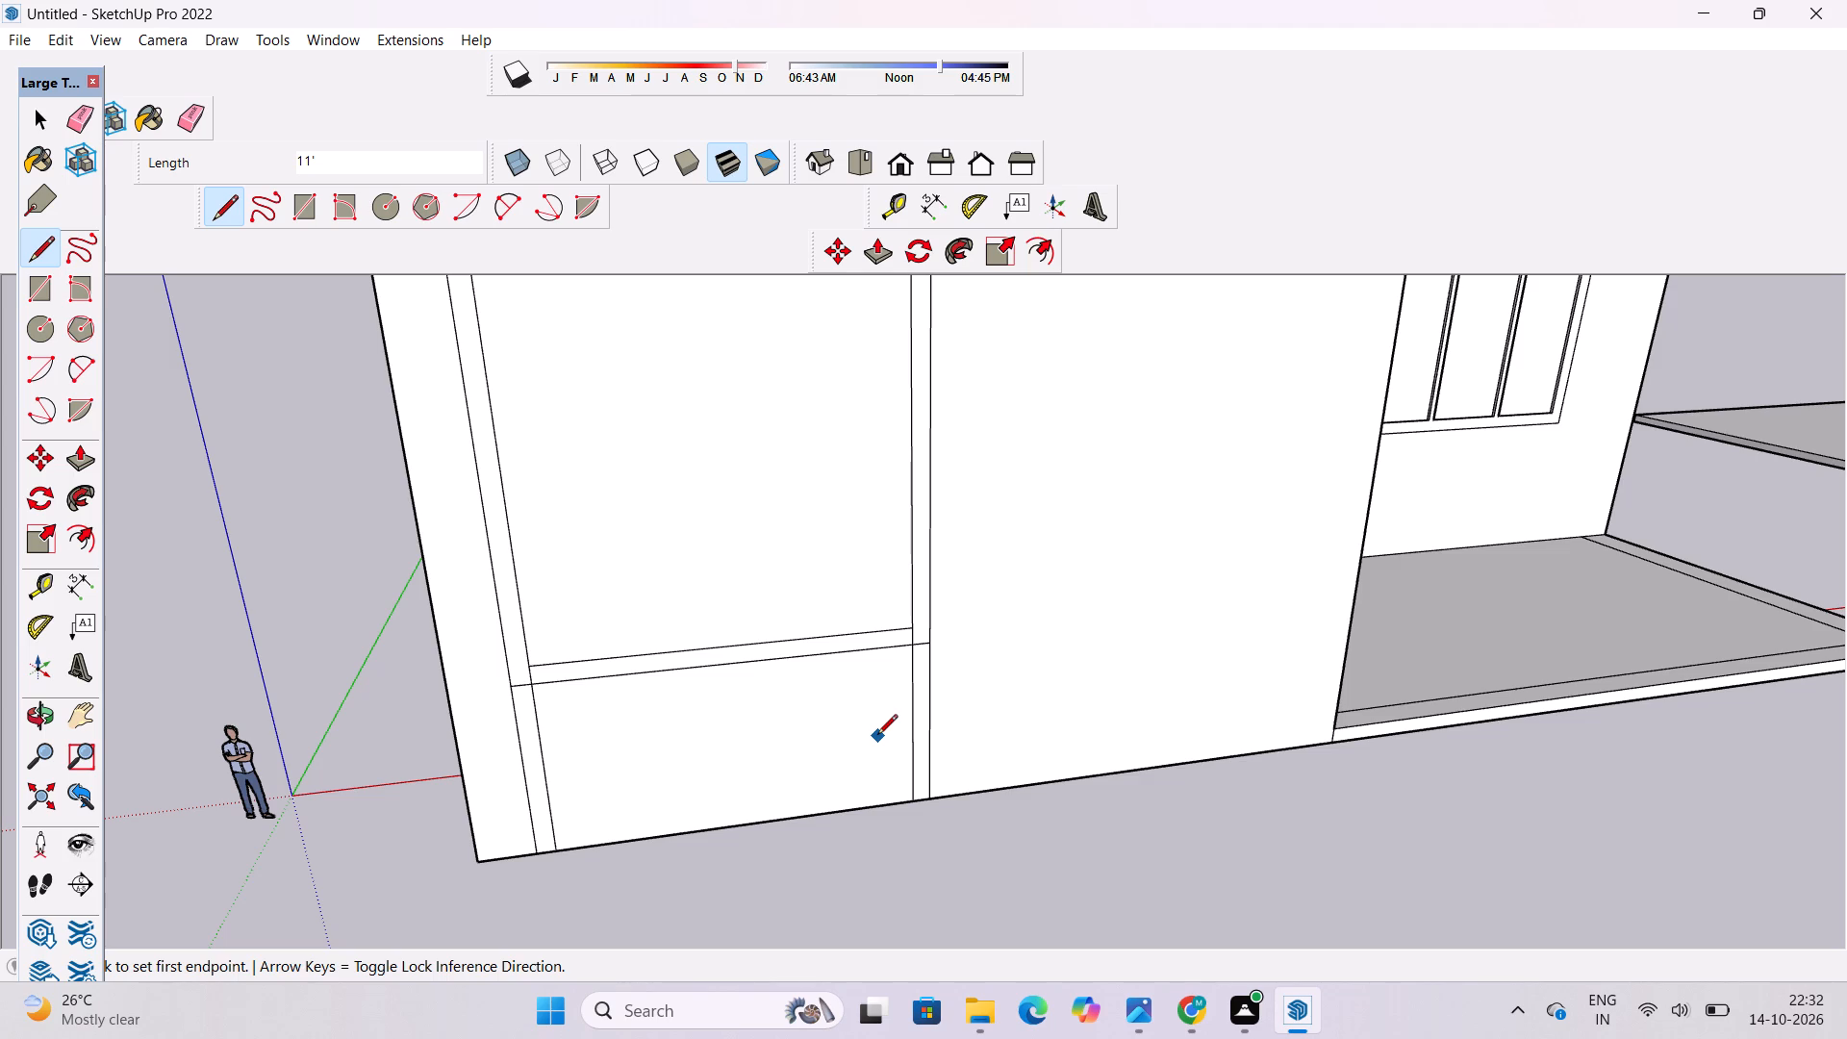
Erase the frame's old horizontal bottom edges, including the short pieces between the inner and outer side lines.
key("e")
left_click_drag(833, 627, 833, 674)
scroll(905, 659, "up", 4)
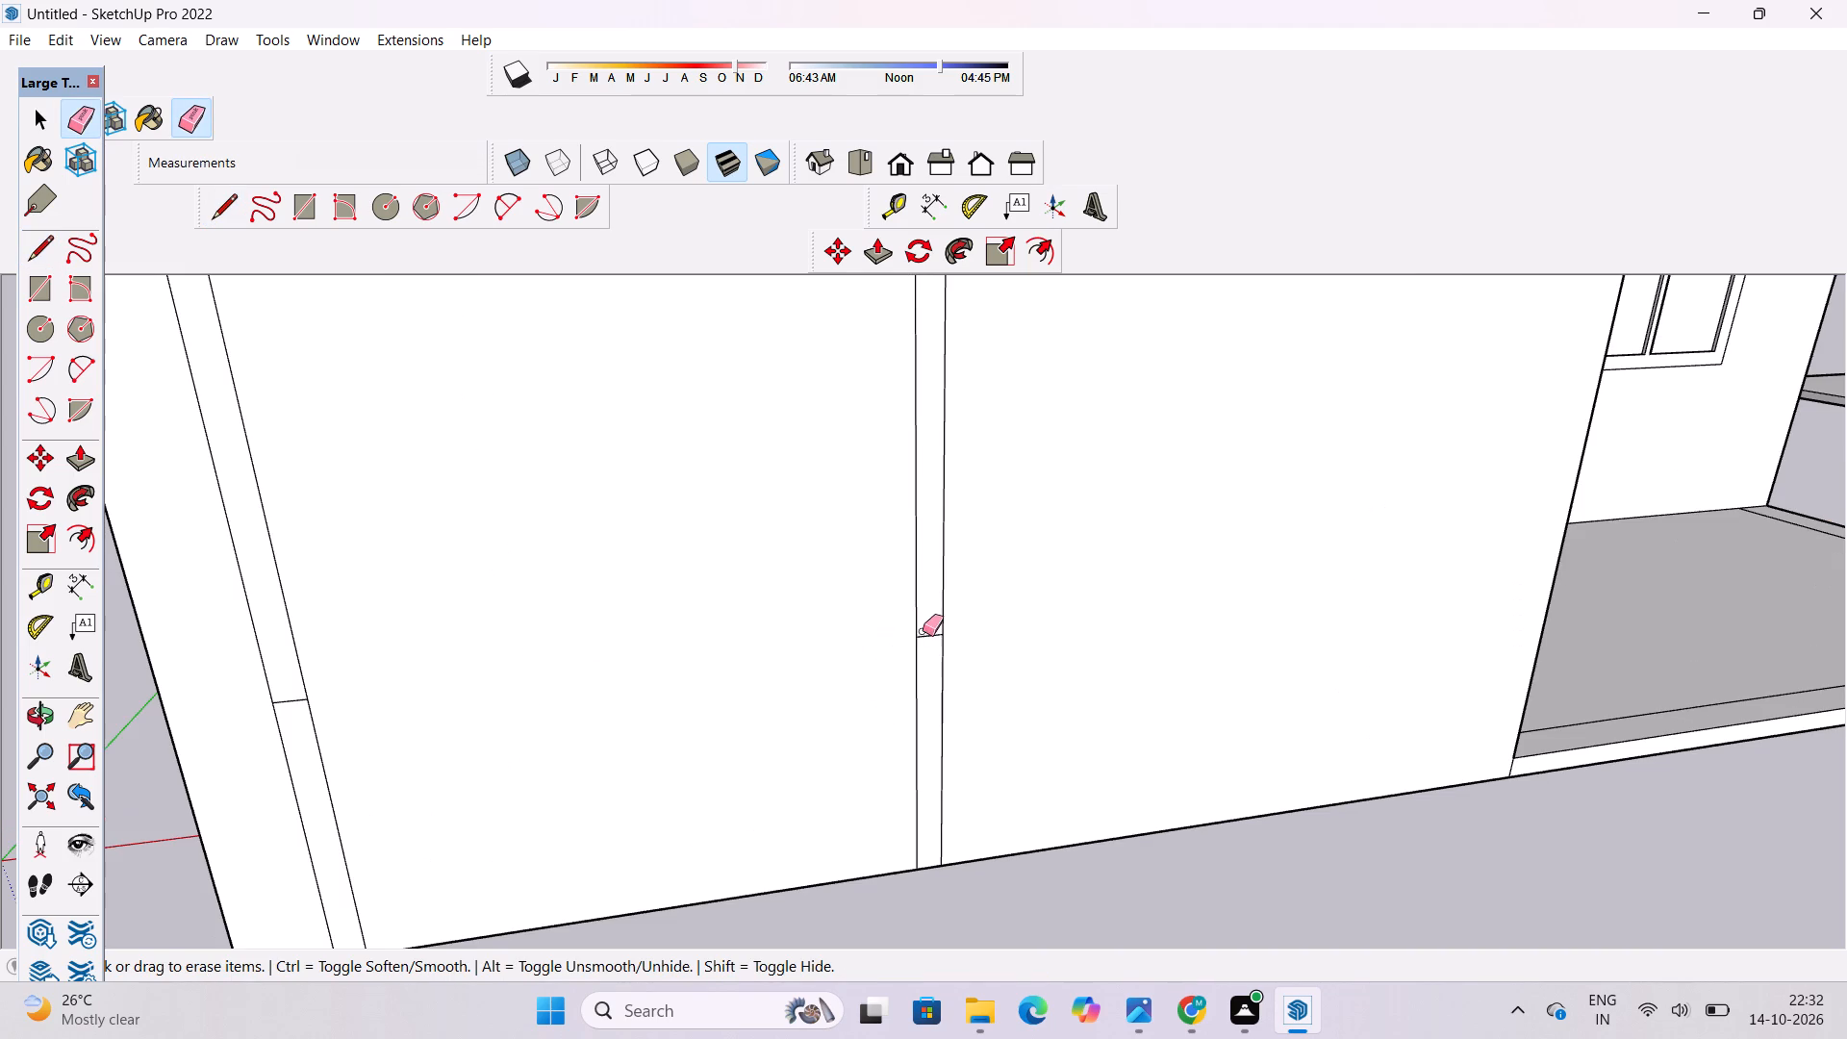
left_click(923, 631)
scroll(592, 655, "down", 4)
scroll(391, 693, "up", 6)
left_click(390, 671)
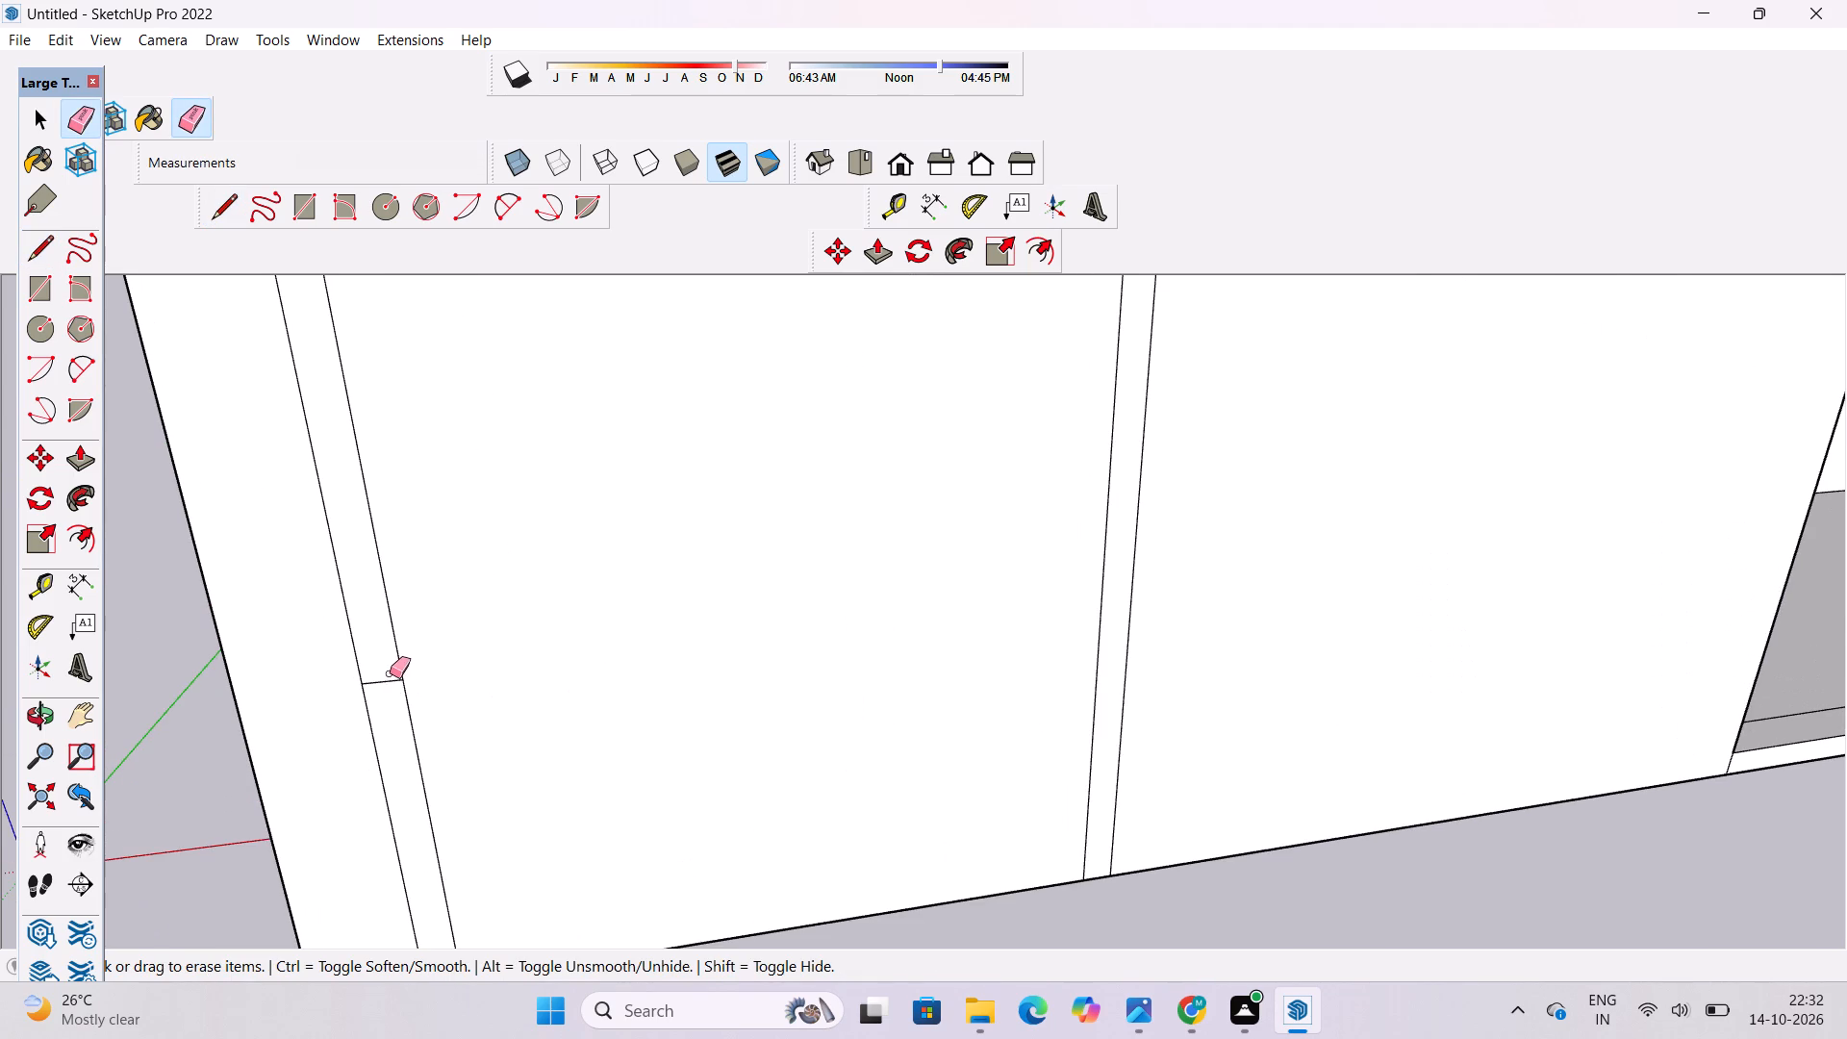
left_click(390, 678)
scroll(600, 643, "down", 7)
key("space")
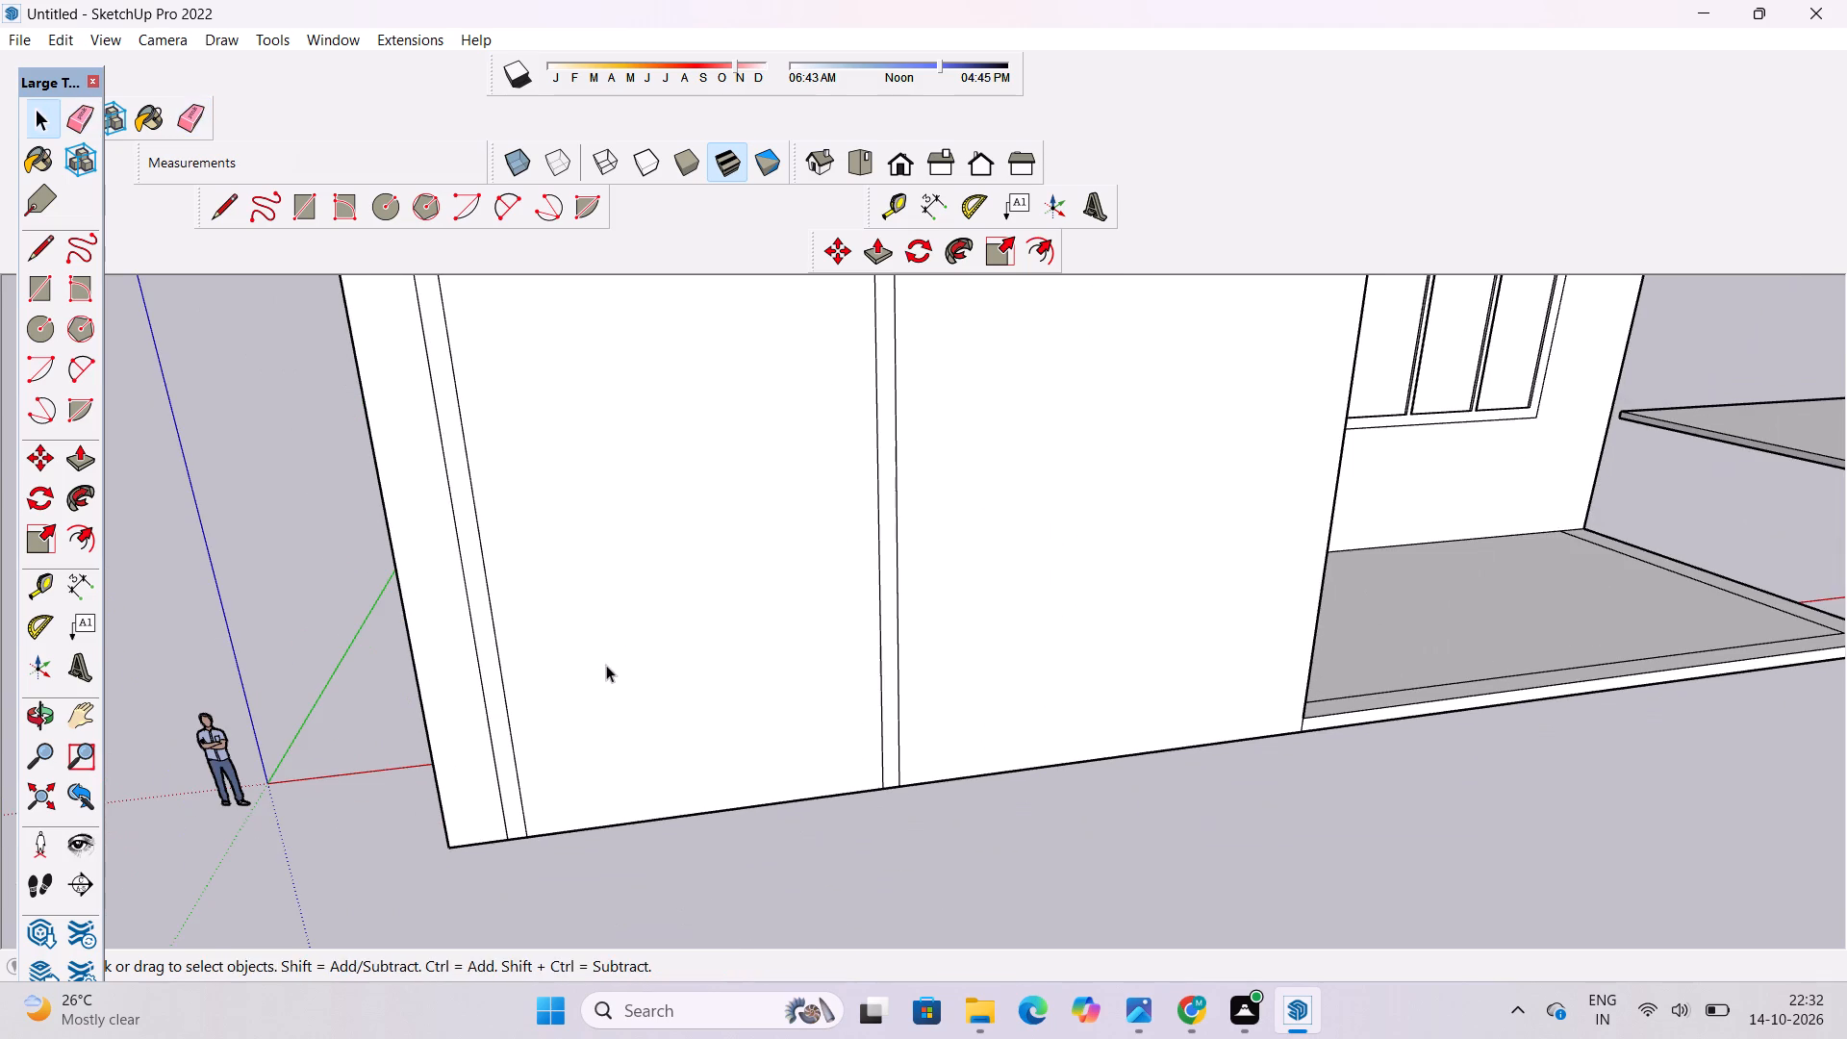
Place a horizontal guide 3' above the front wall's base edge with the Tape Measure.
type("o")
left_click_drag(664, 781, 675, 711)
left_click_drag(675, 711, 670, 731, "shift")
scroll(670, 737, "up", 3)
left_click_drag(670, 737, 665, 748, "shift")
left_click_drag(665, 749, 664, 761)
left_click_drag(664, 761, 655, 772)
key("t")
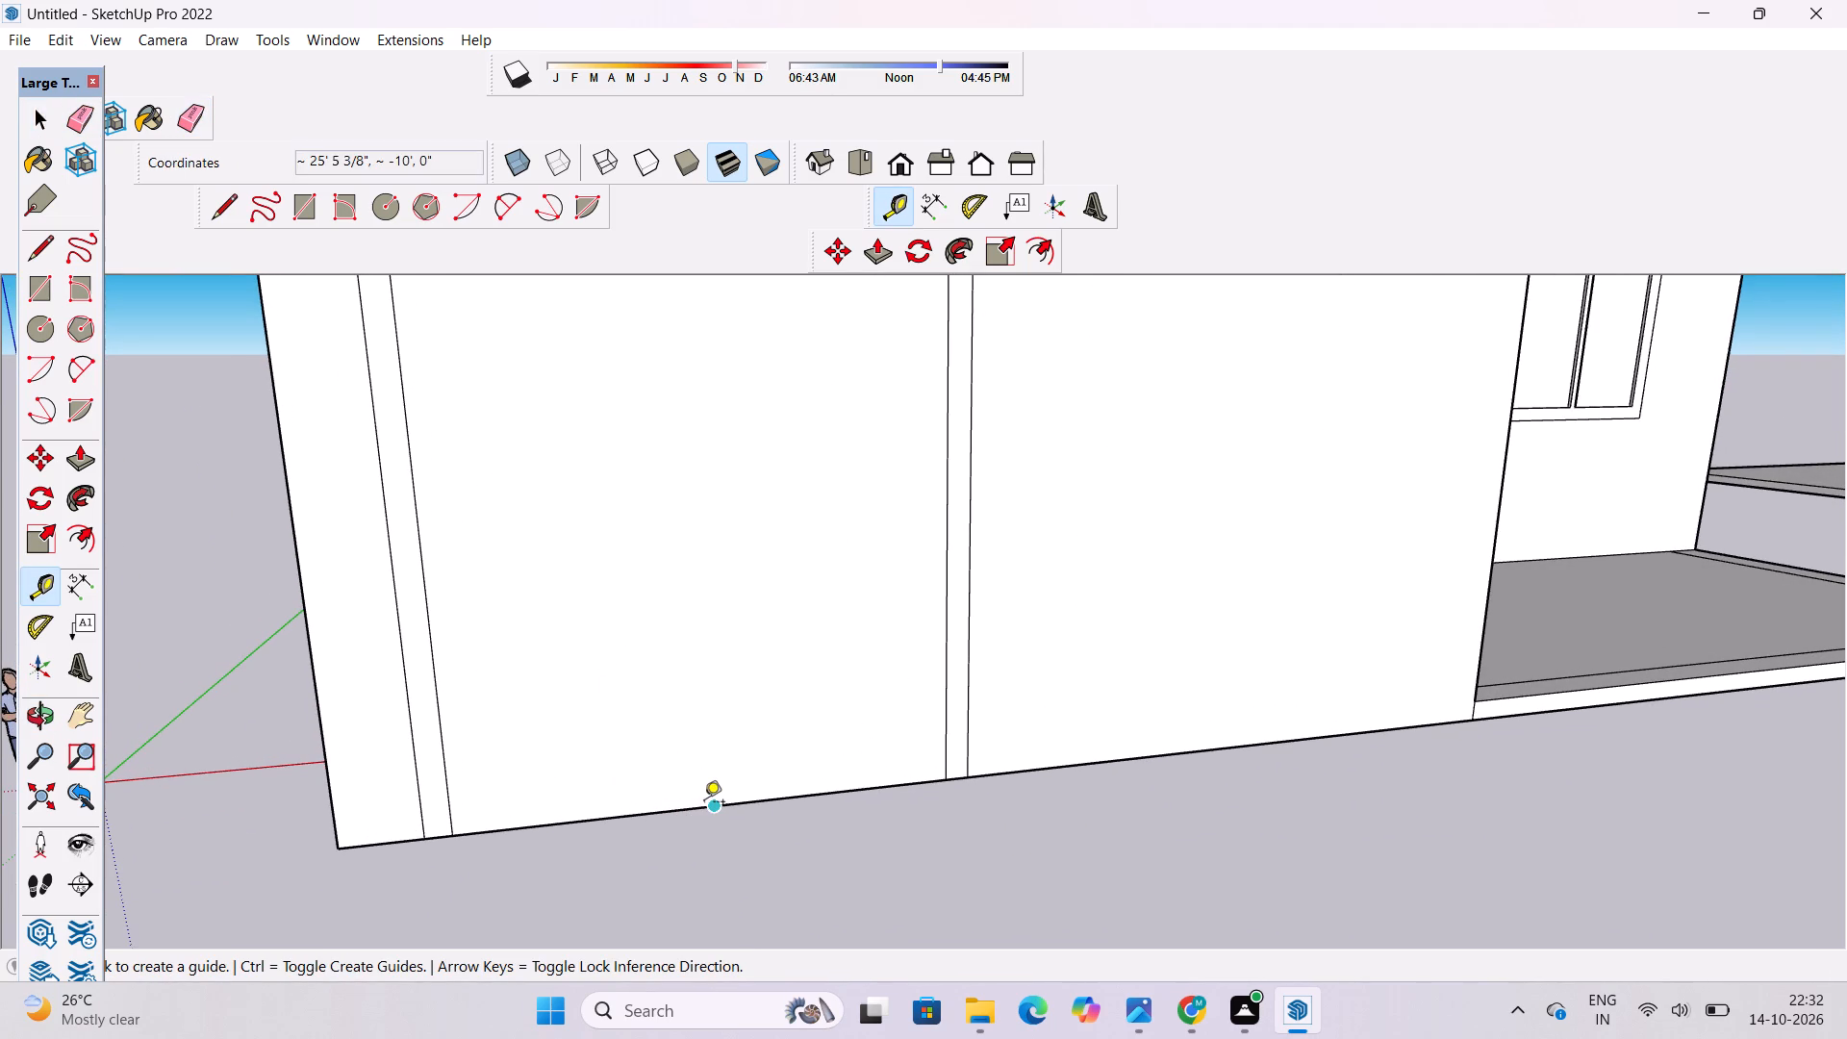
left_click(715, 806)
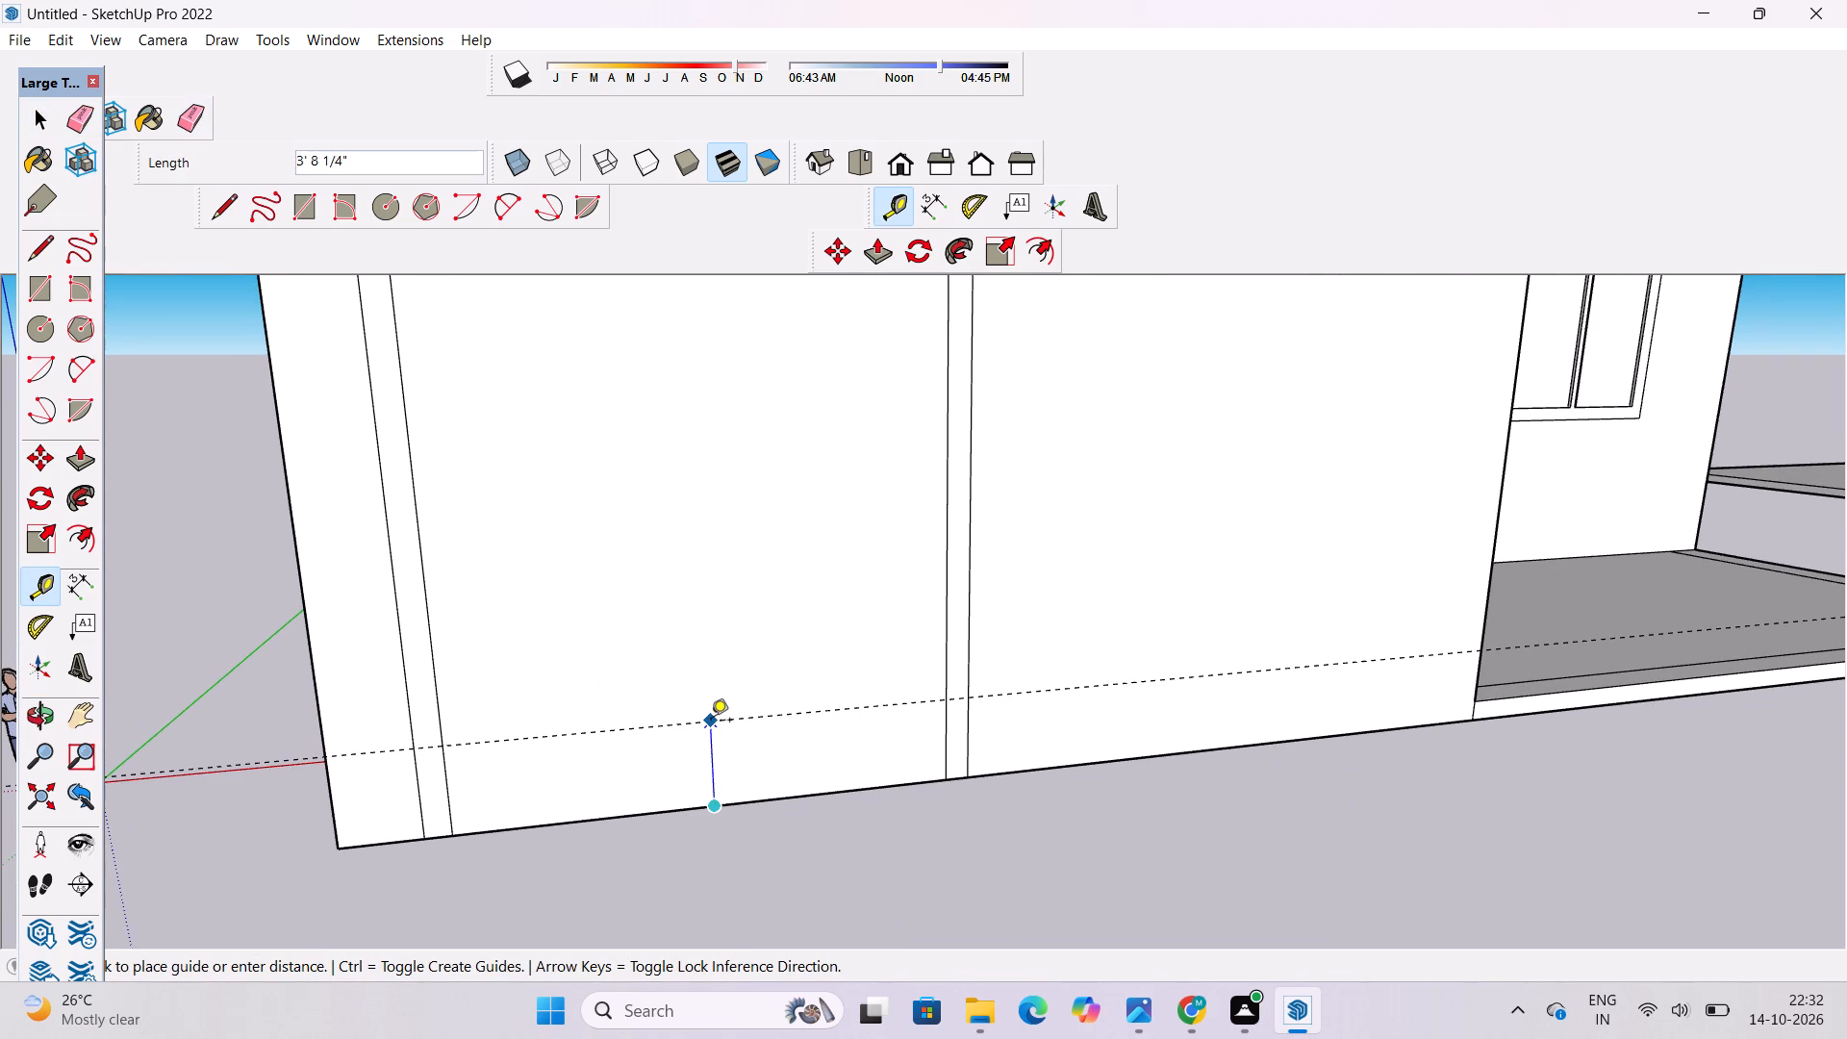
scroll(711, 722, "down", 11)
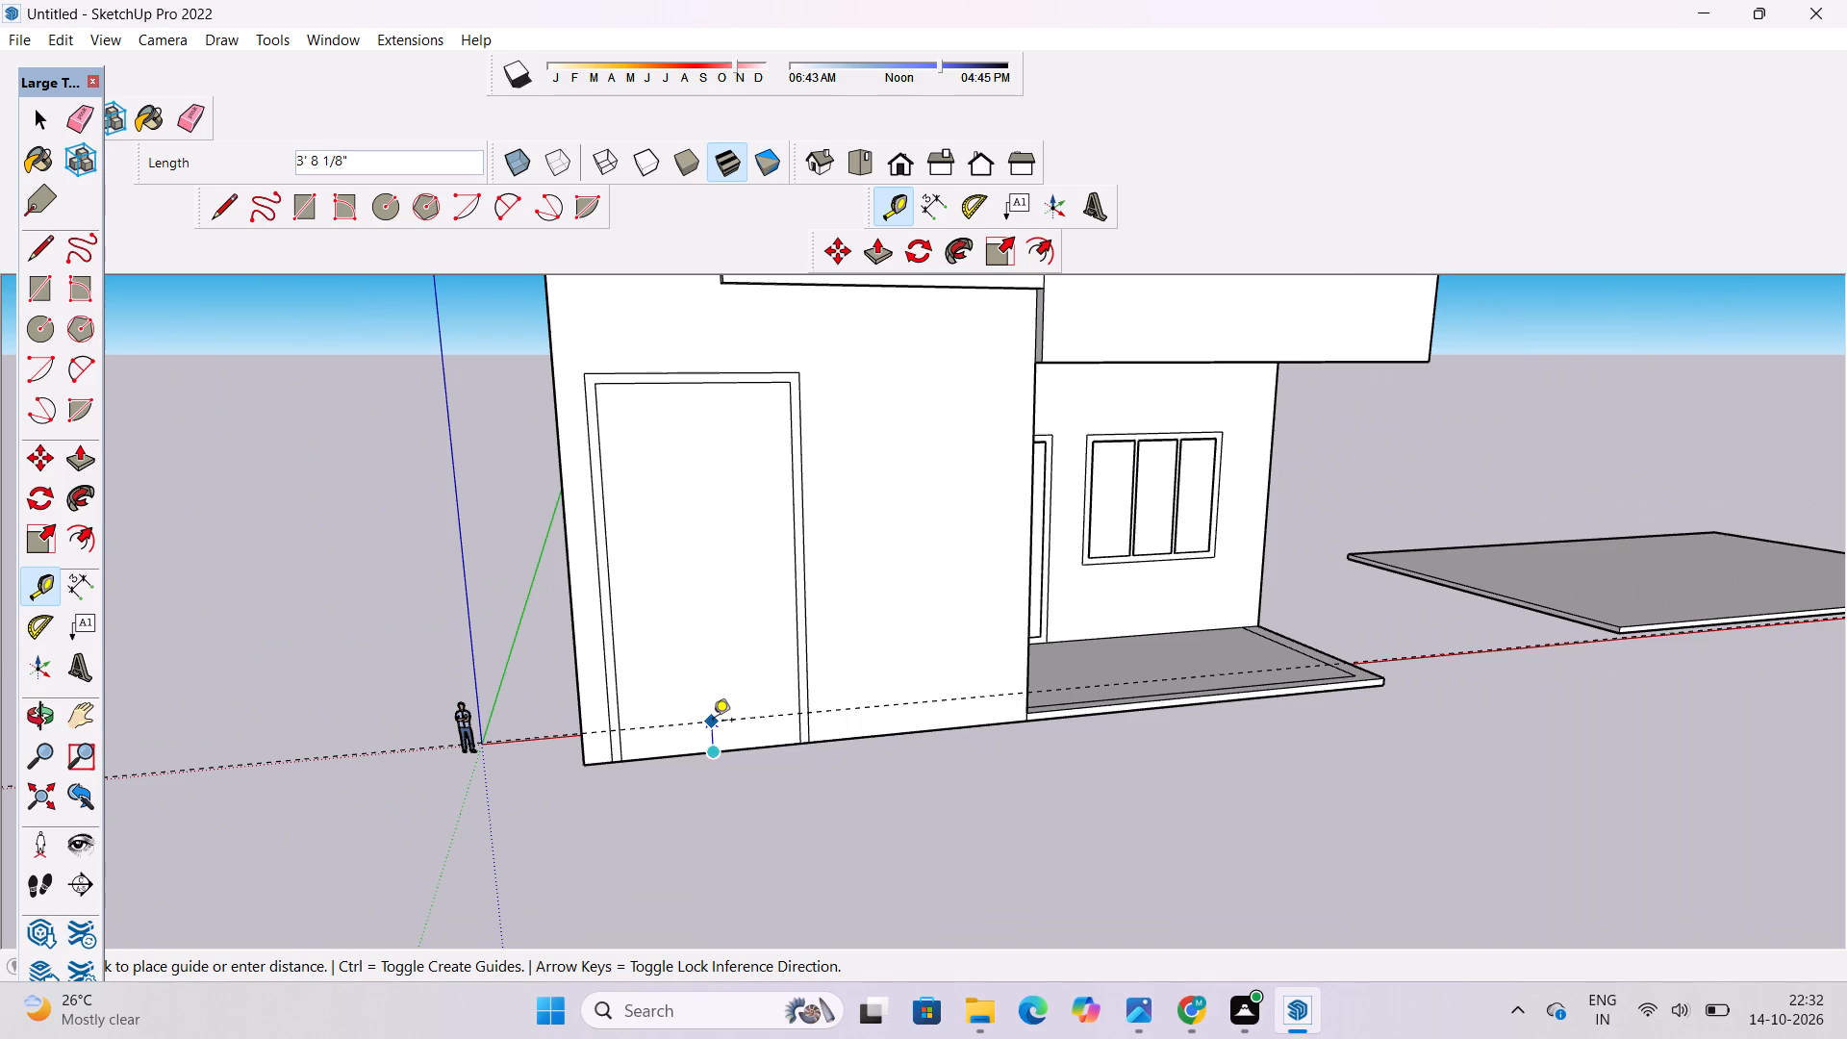
type("3'")
key("Return")
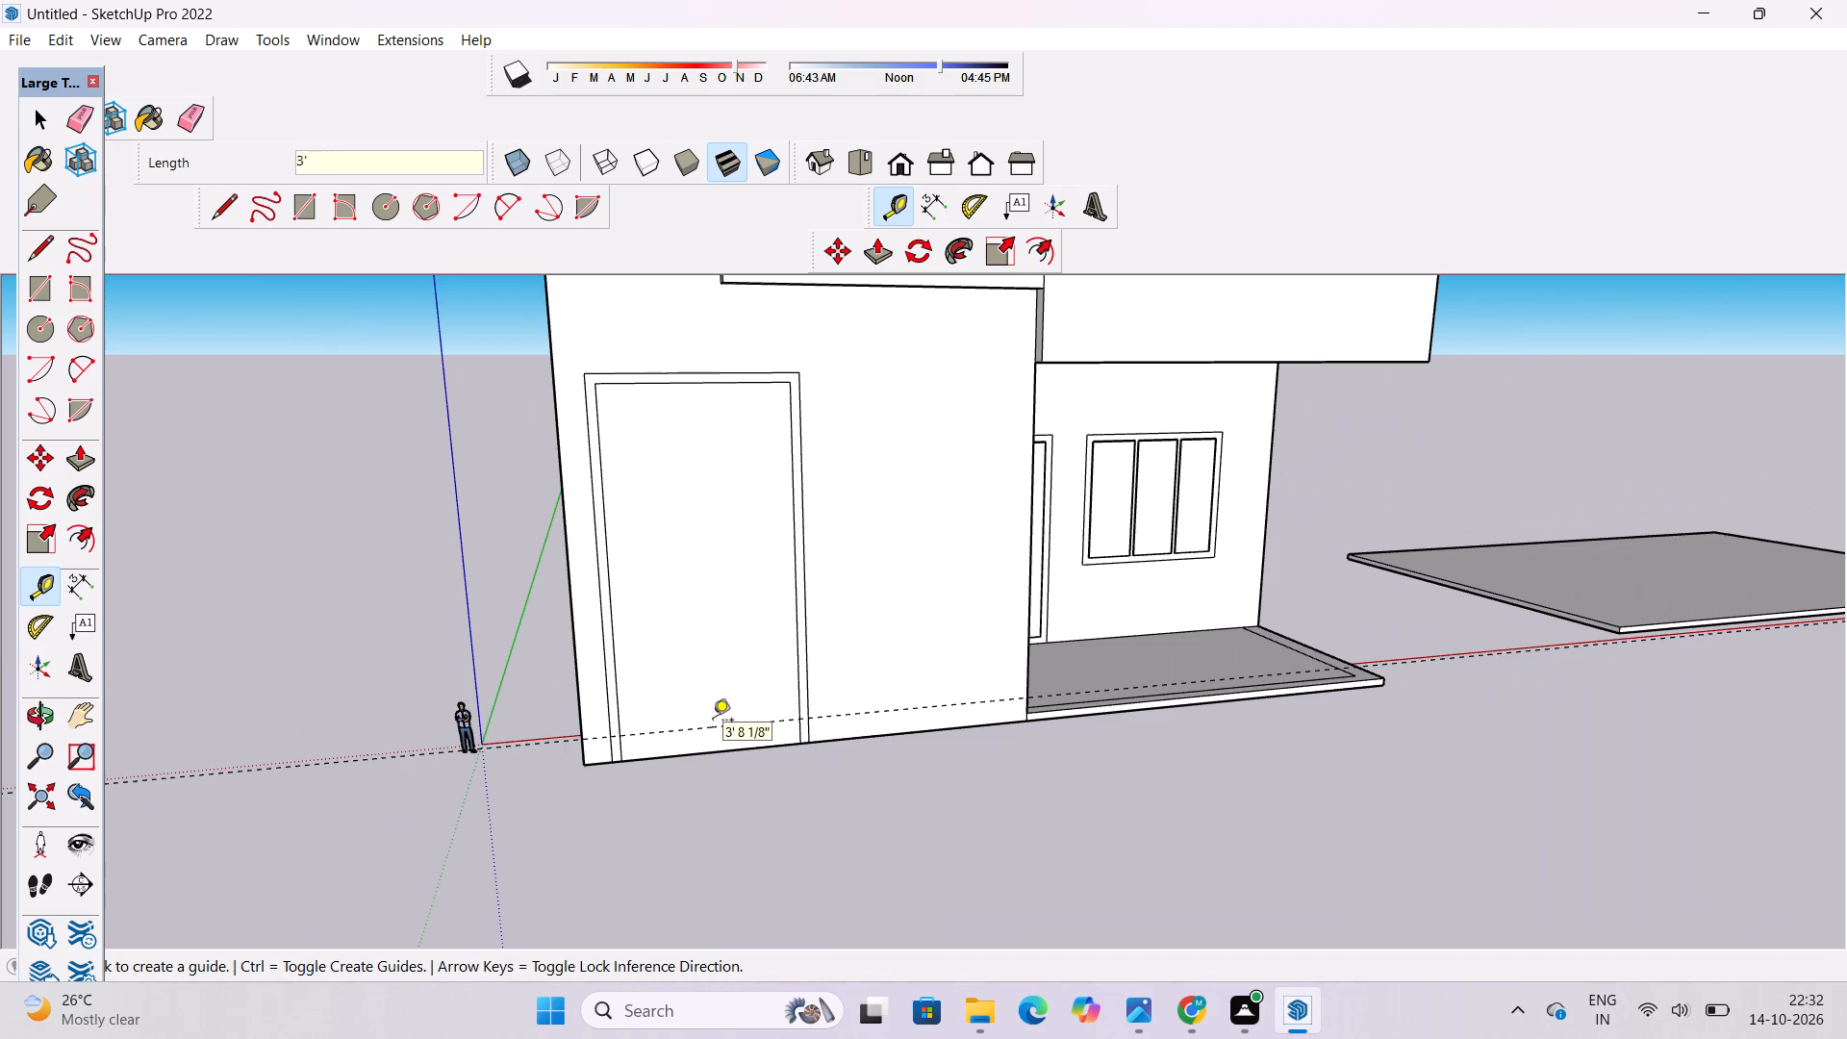
Draw a 22' line along the guide between the frame's two outer sides as its new outer bottom edge.
left_click(202, 214)
left_click(215, 208)
scroll(781, 734, "up", 8)
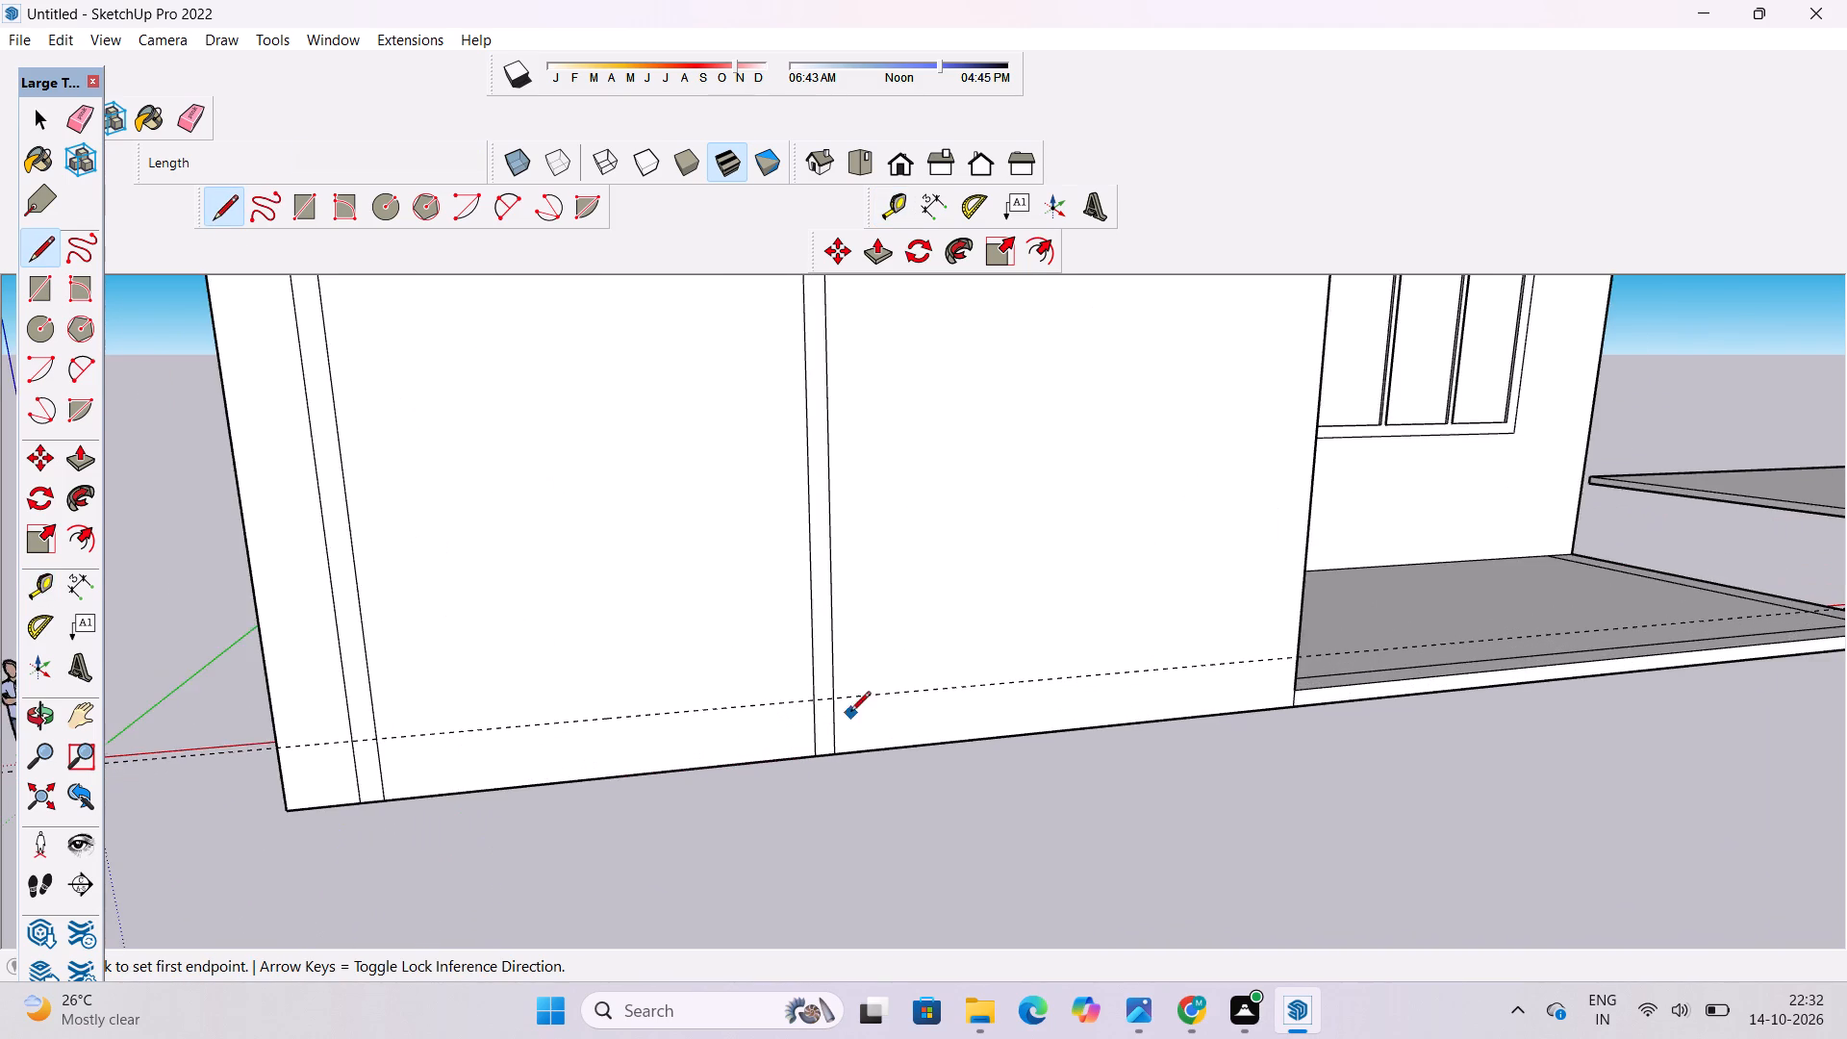
scroll(850, 713, "up", 1)
left_click(835, 697)
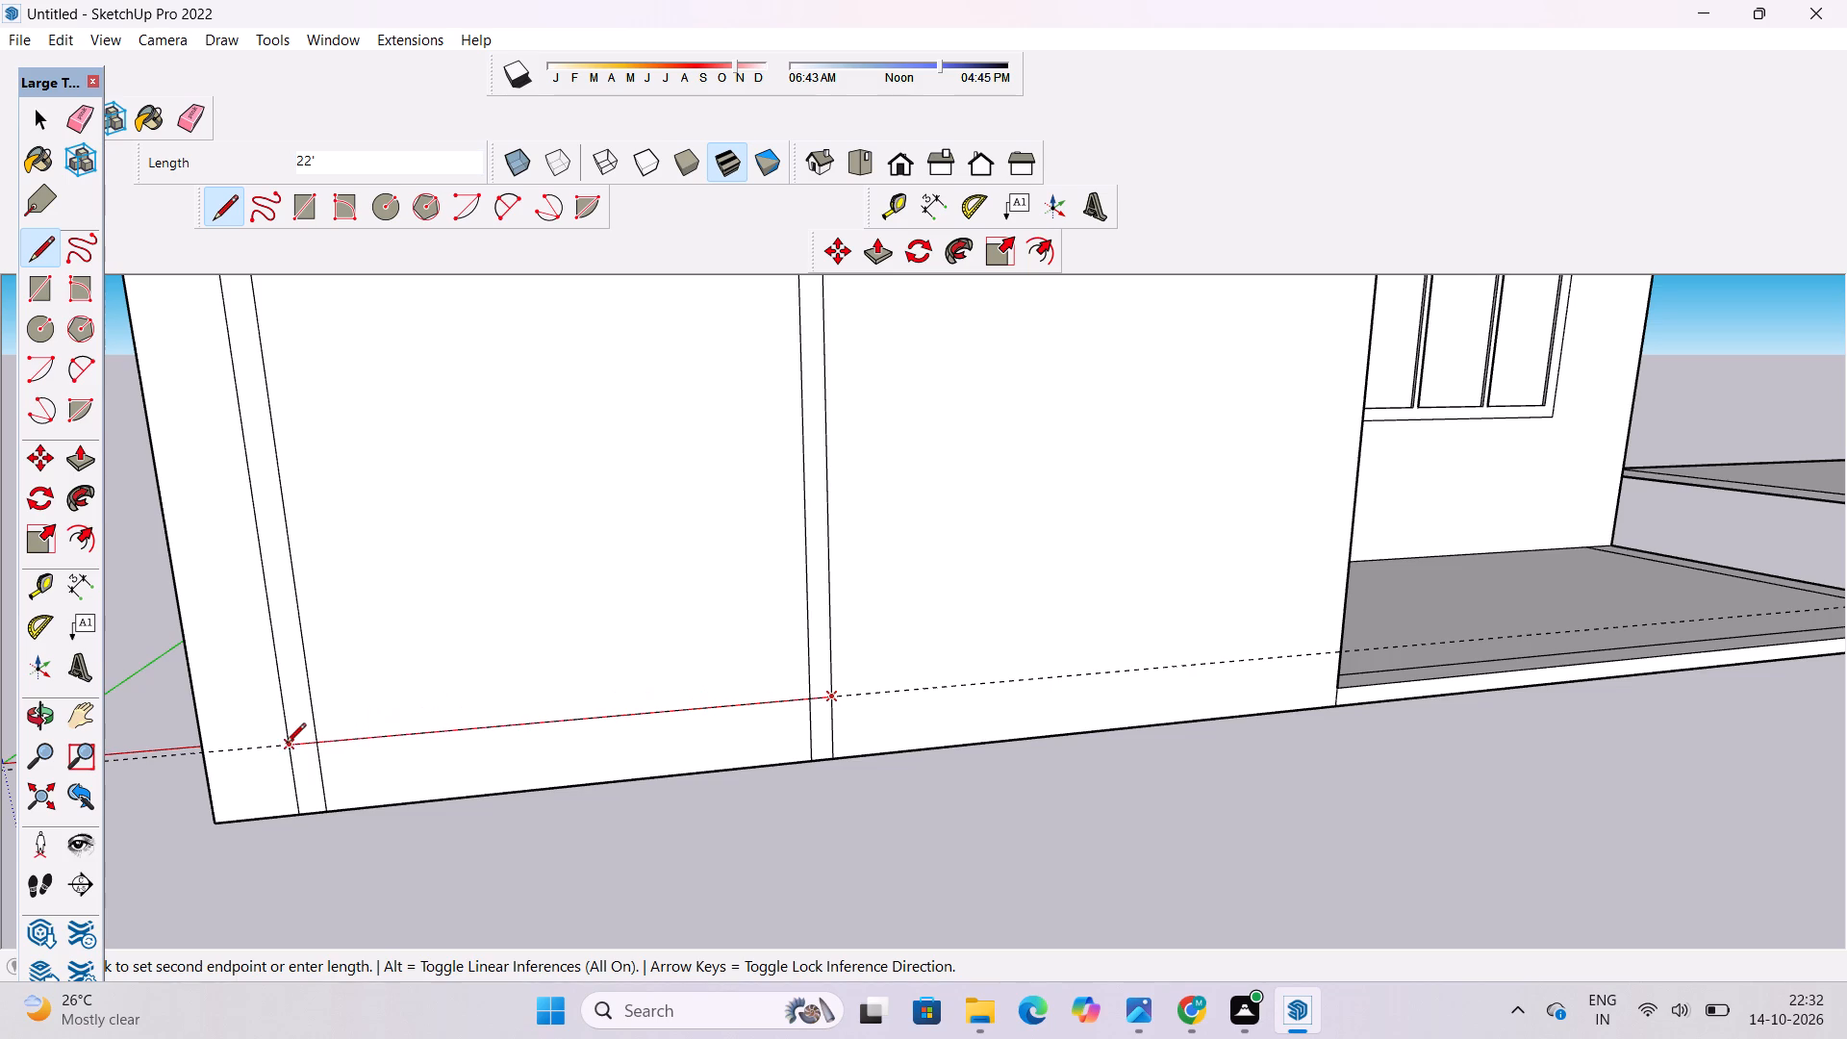
left_click(286, 745)
Erase the guide and the frame side lines that run below the new bottom edge.
left_click(197, 108)
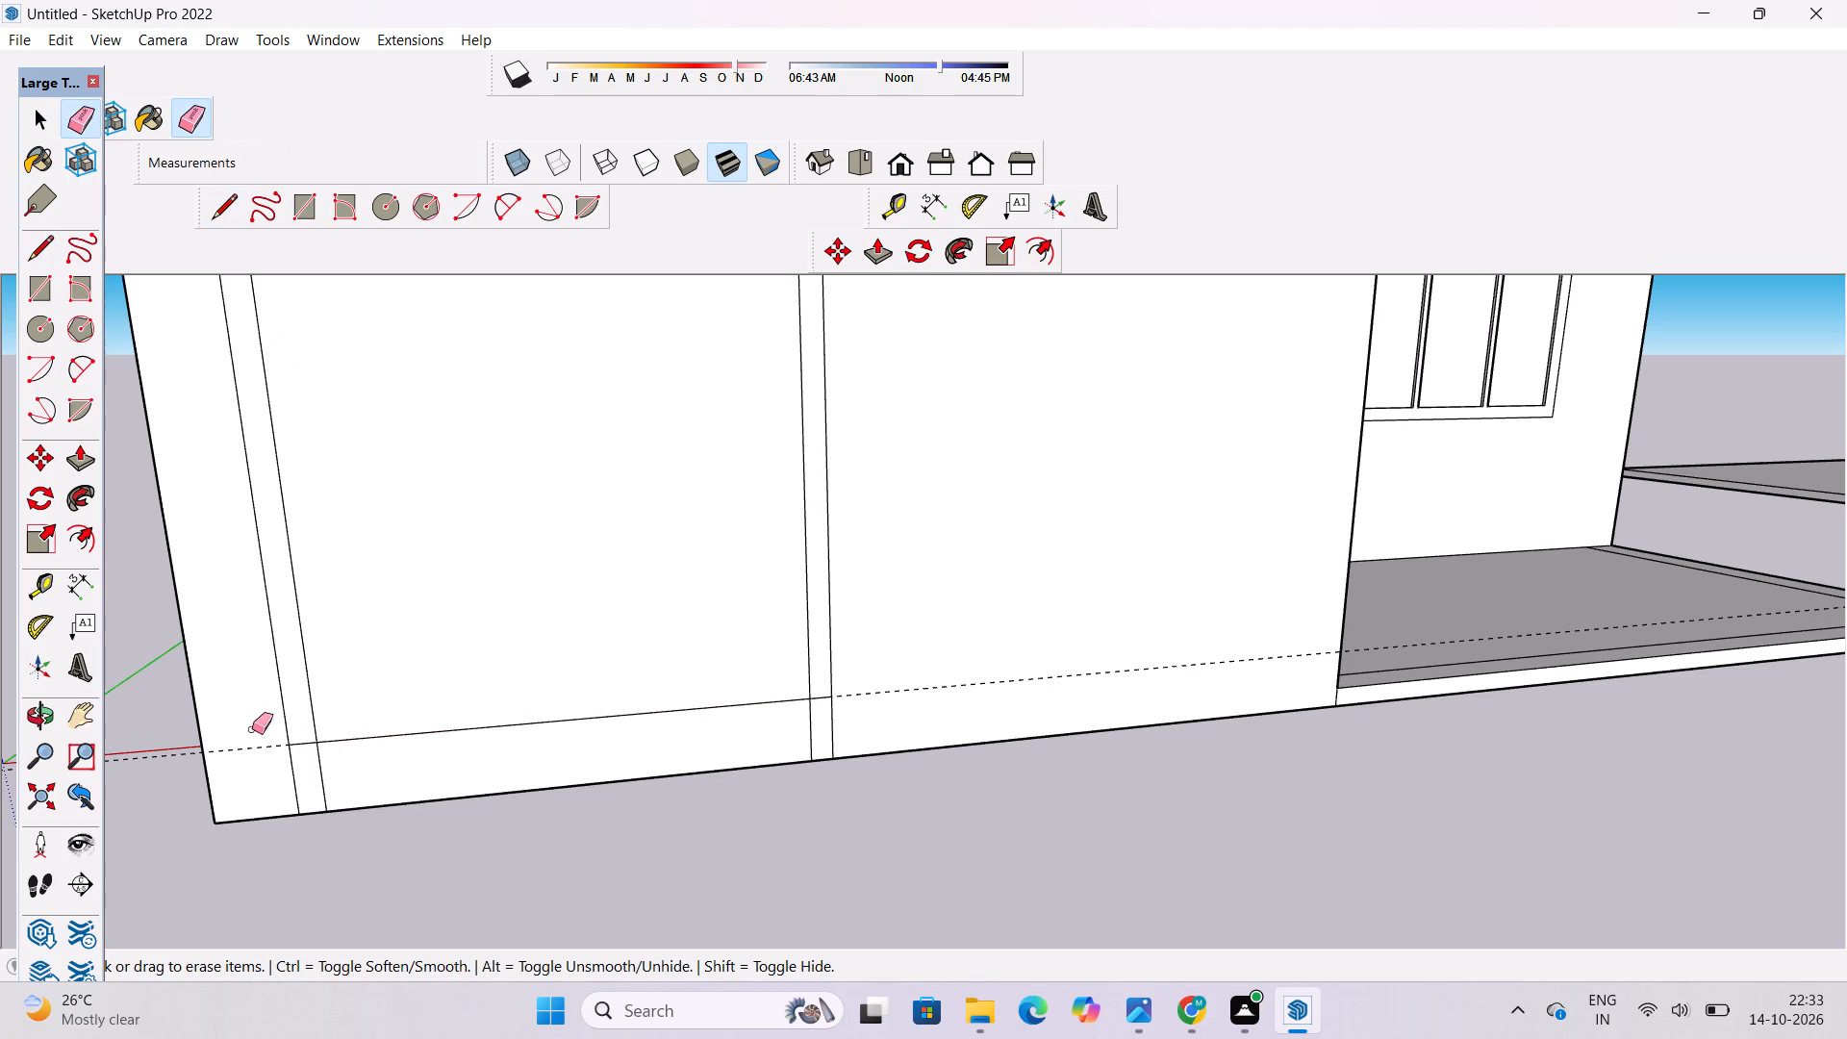
left_click_drag(252, 729, 263, 762)
left_click_drag(319, 775, 291, 782)
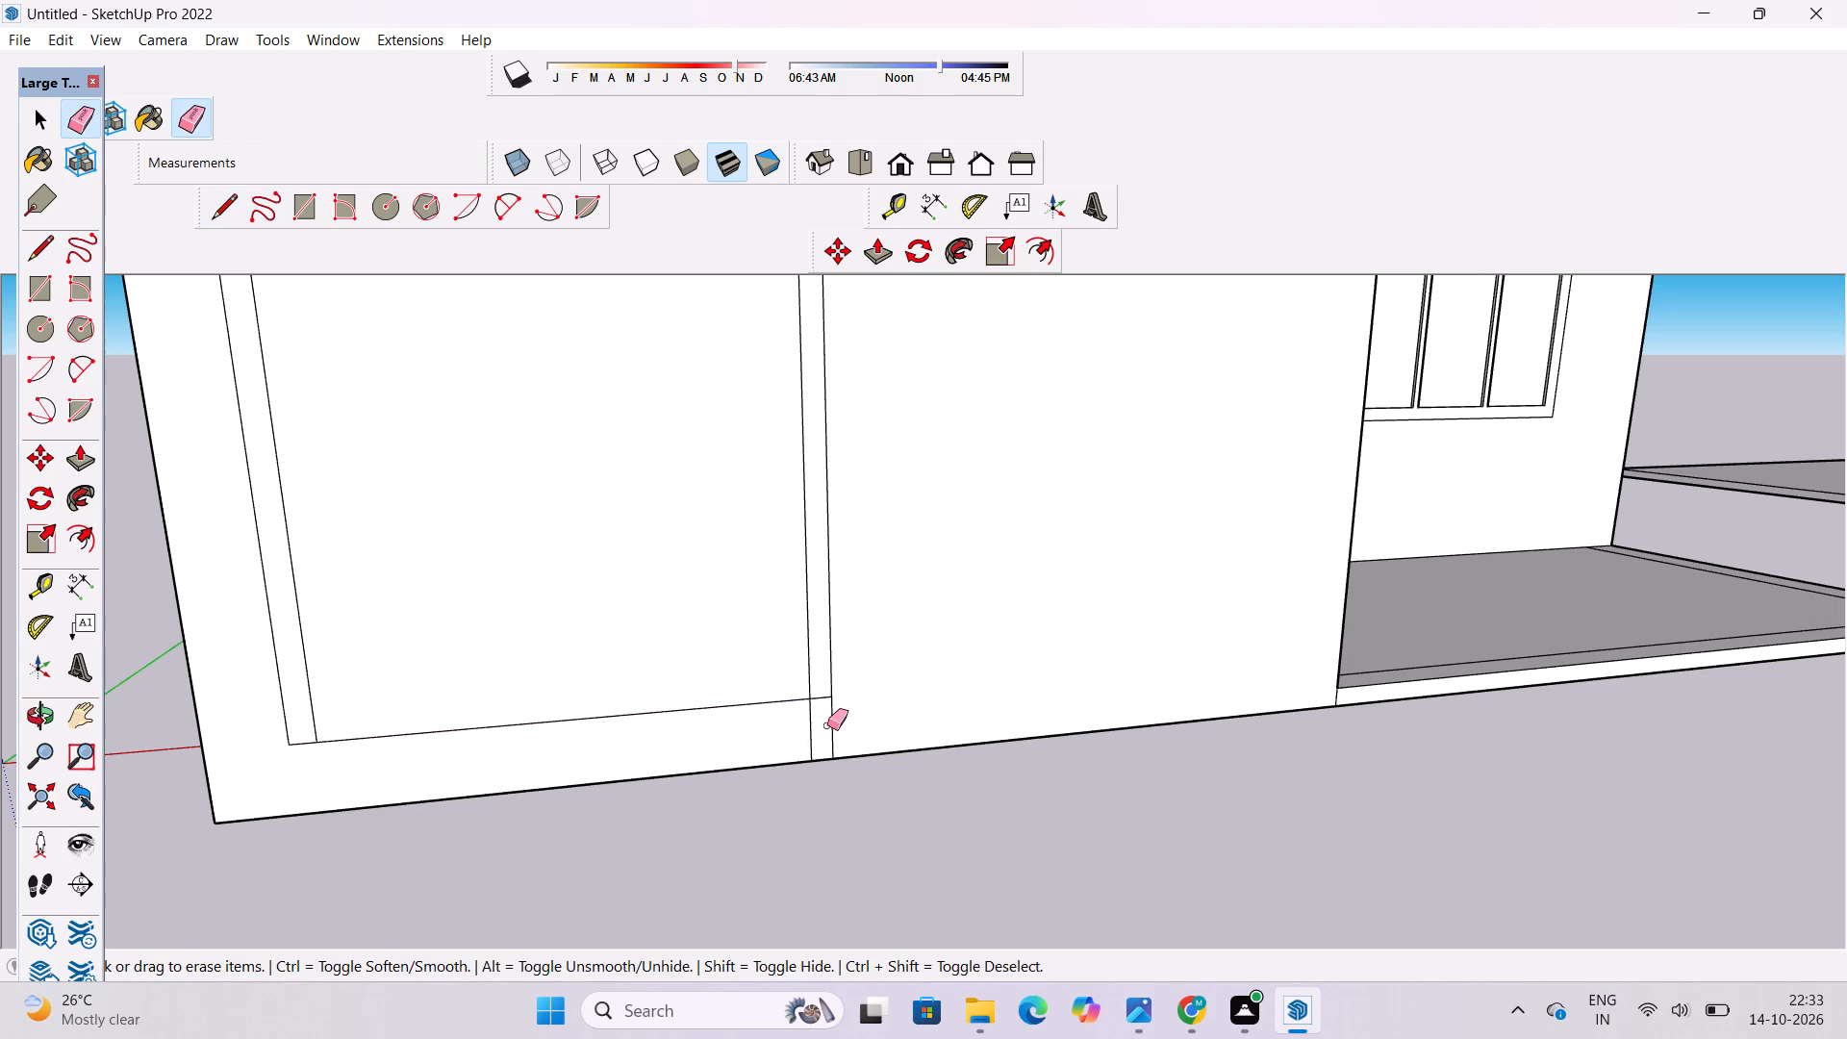
left_click_drag(837, 711, 809, 728)
left_click_drag(865, 718, 813, 728)
Place a horizontal guide 1' above the frame's new bottom edge with the Tape Measure.
left_click(31, 585)
scroll(510, 712, "down", 3)
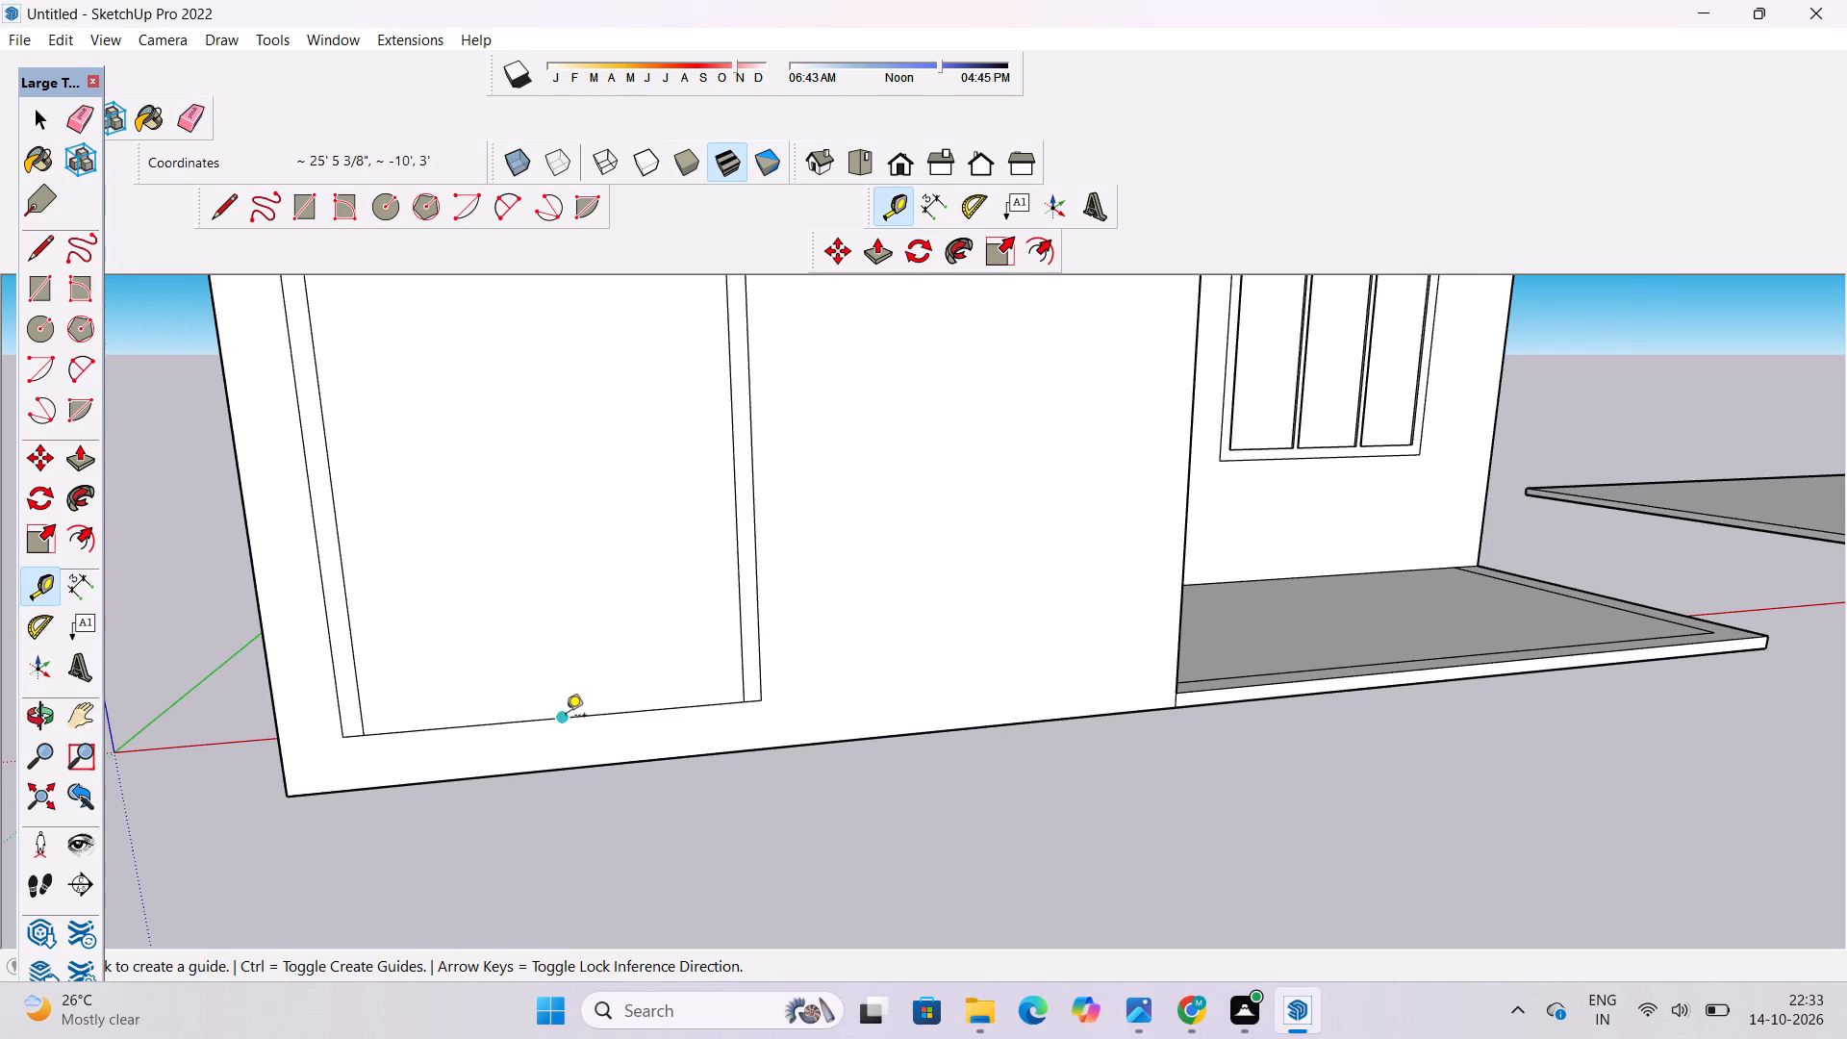
left_click(566, 717)
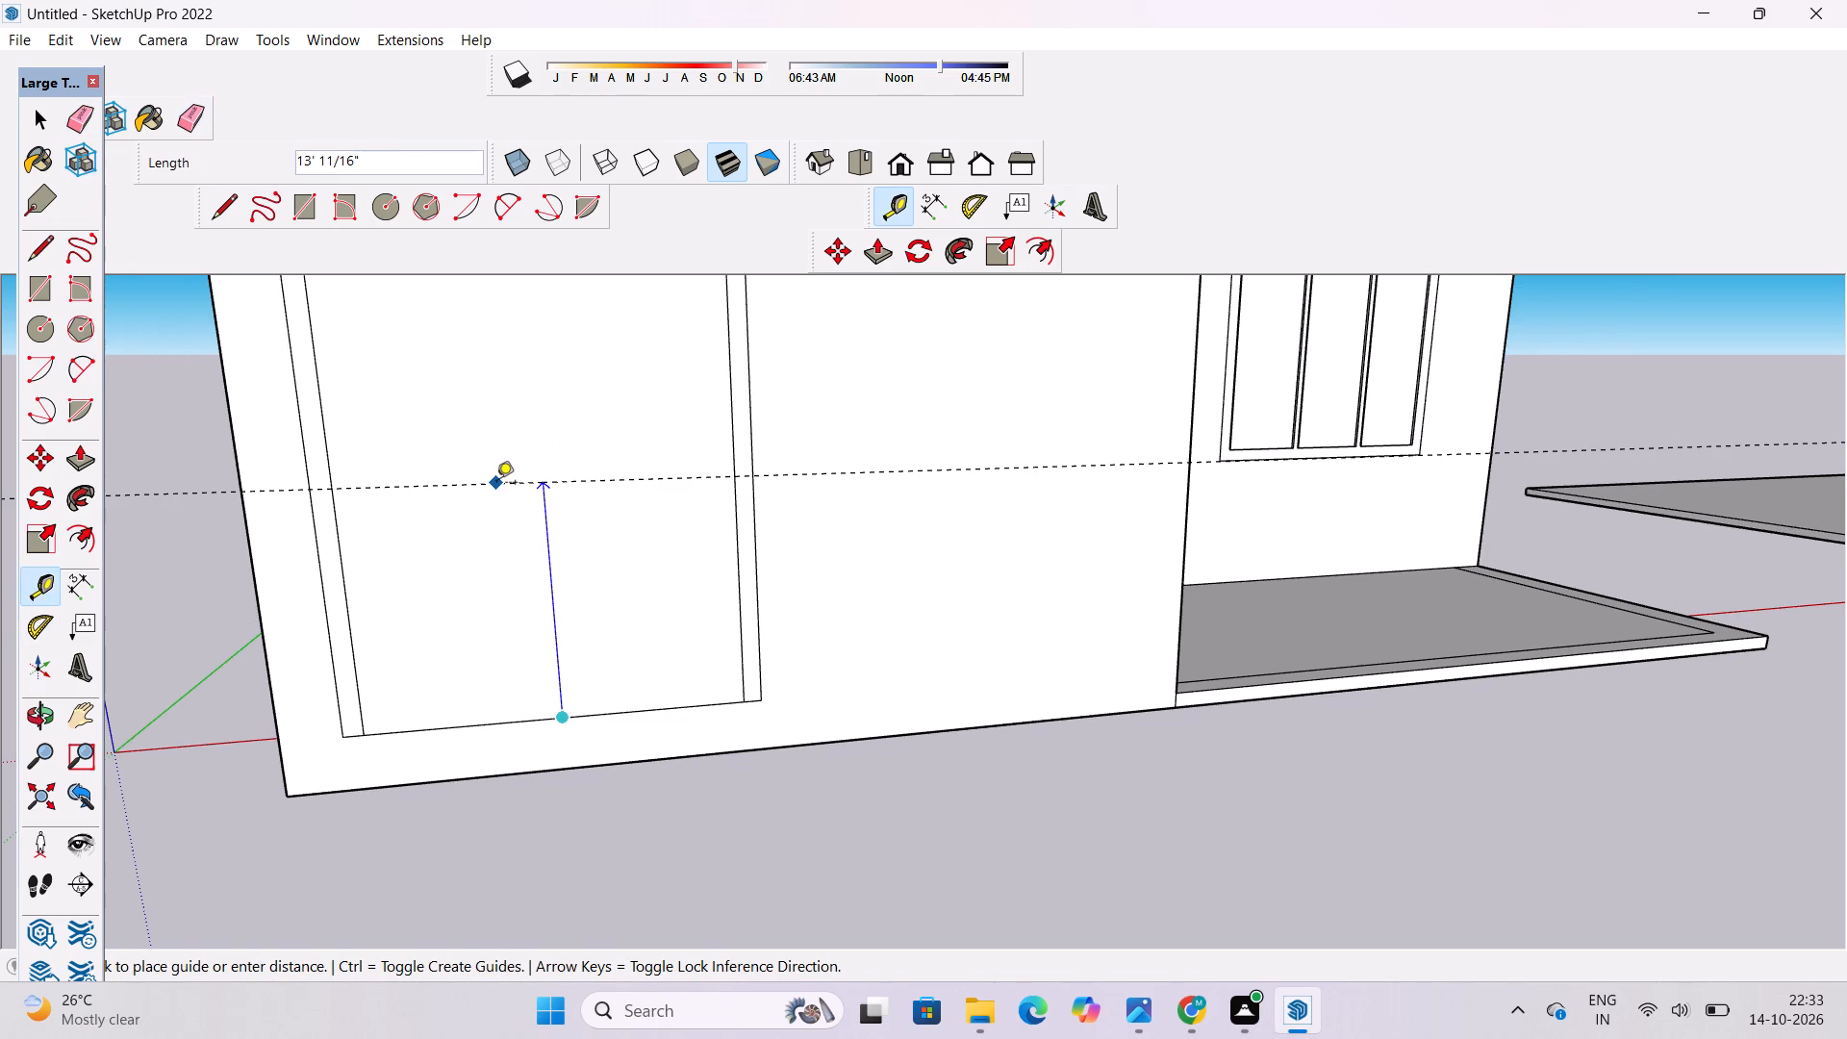
type("1'")
key("Return")
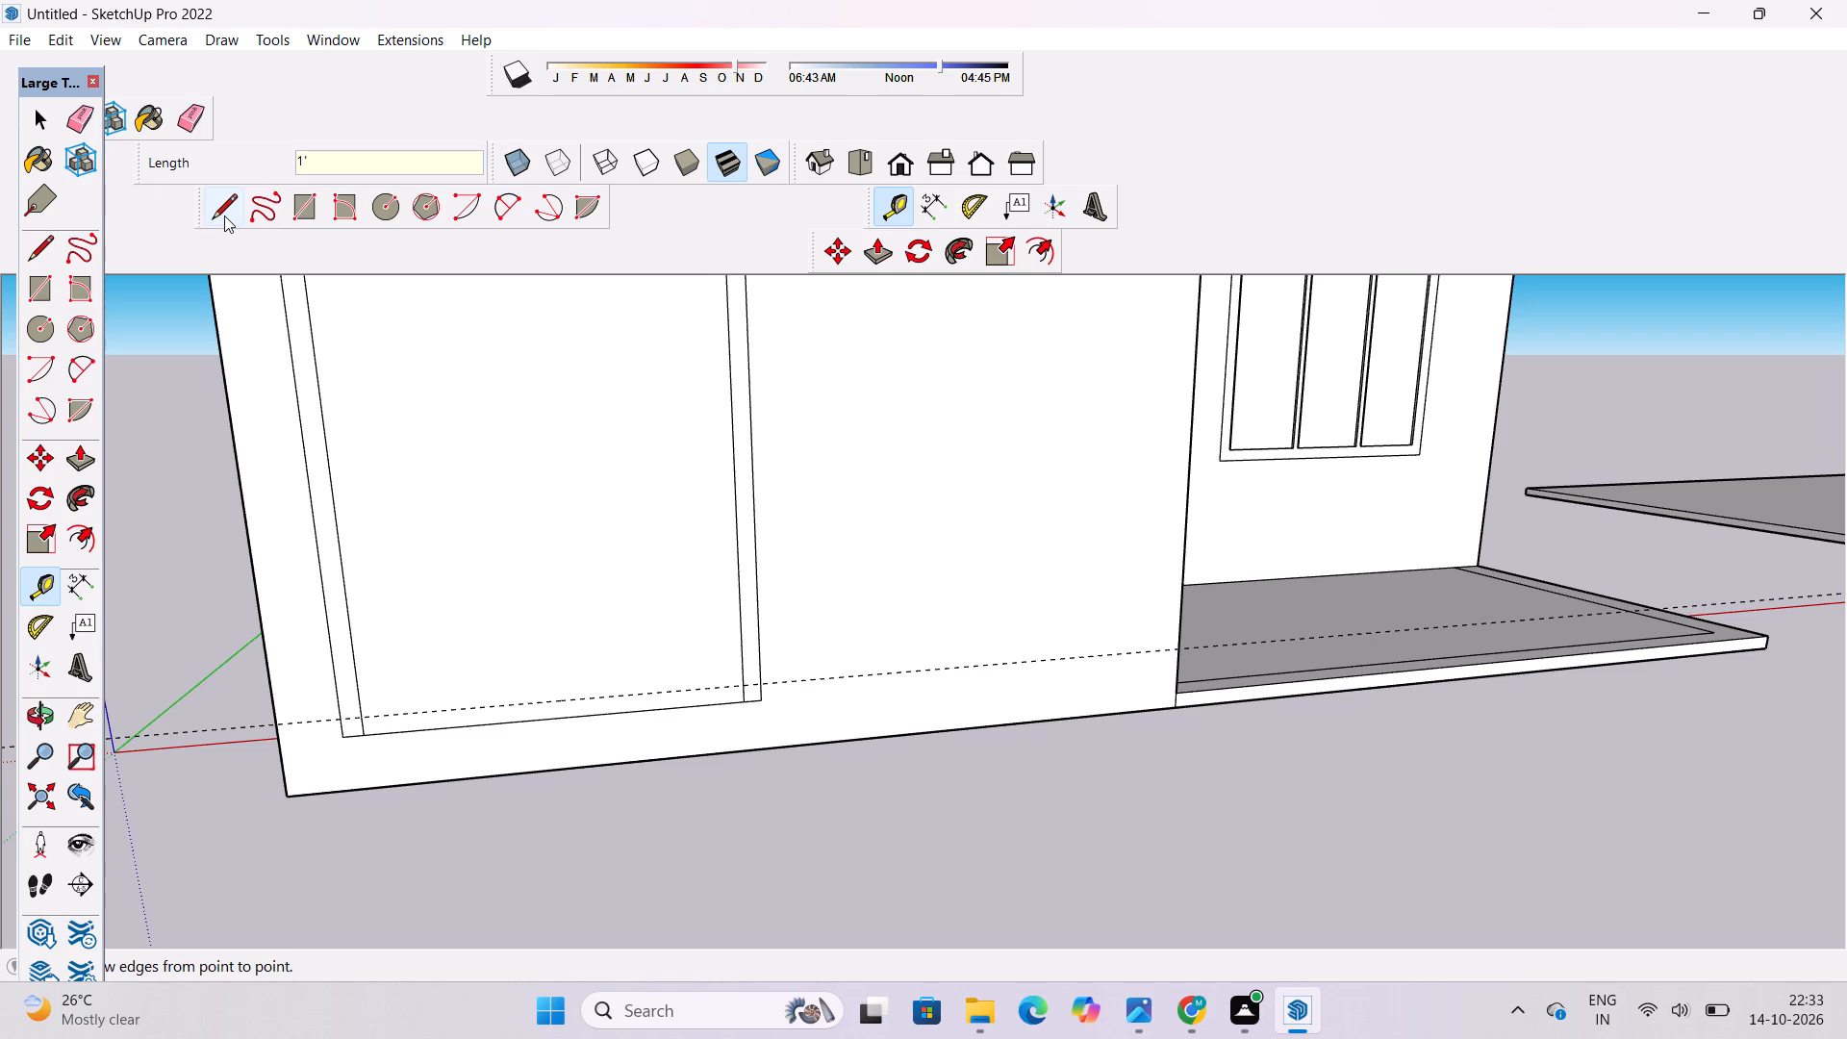
Draw a 20' line along the guide between the frame's two inner sides as its inner bottom edge.
left_click(217, 195)
scroll(378, 726, "up", 2)
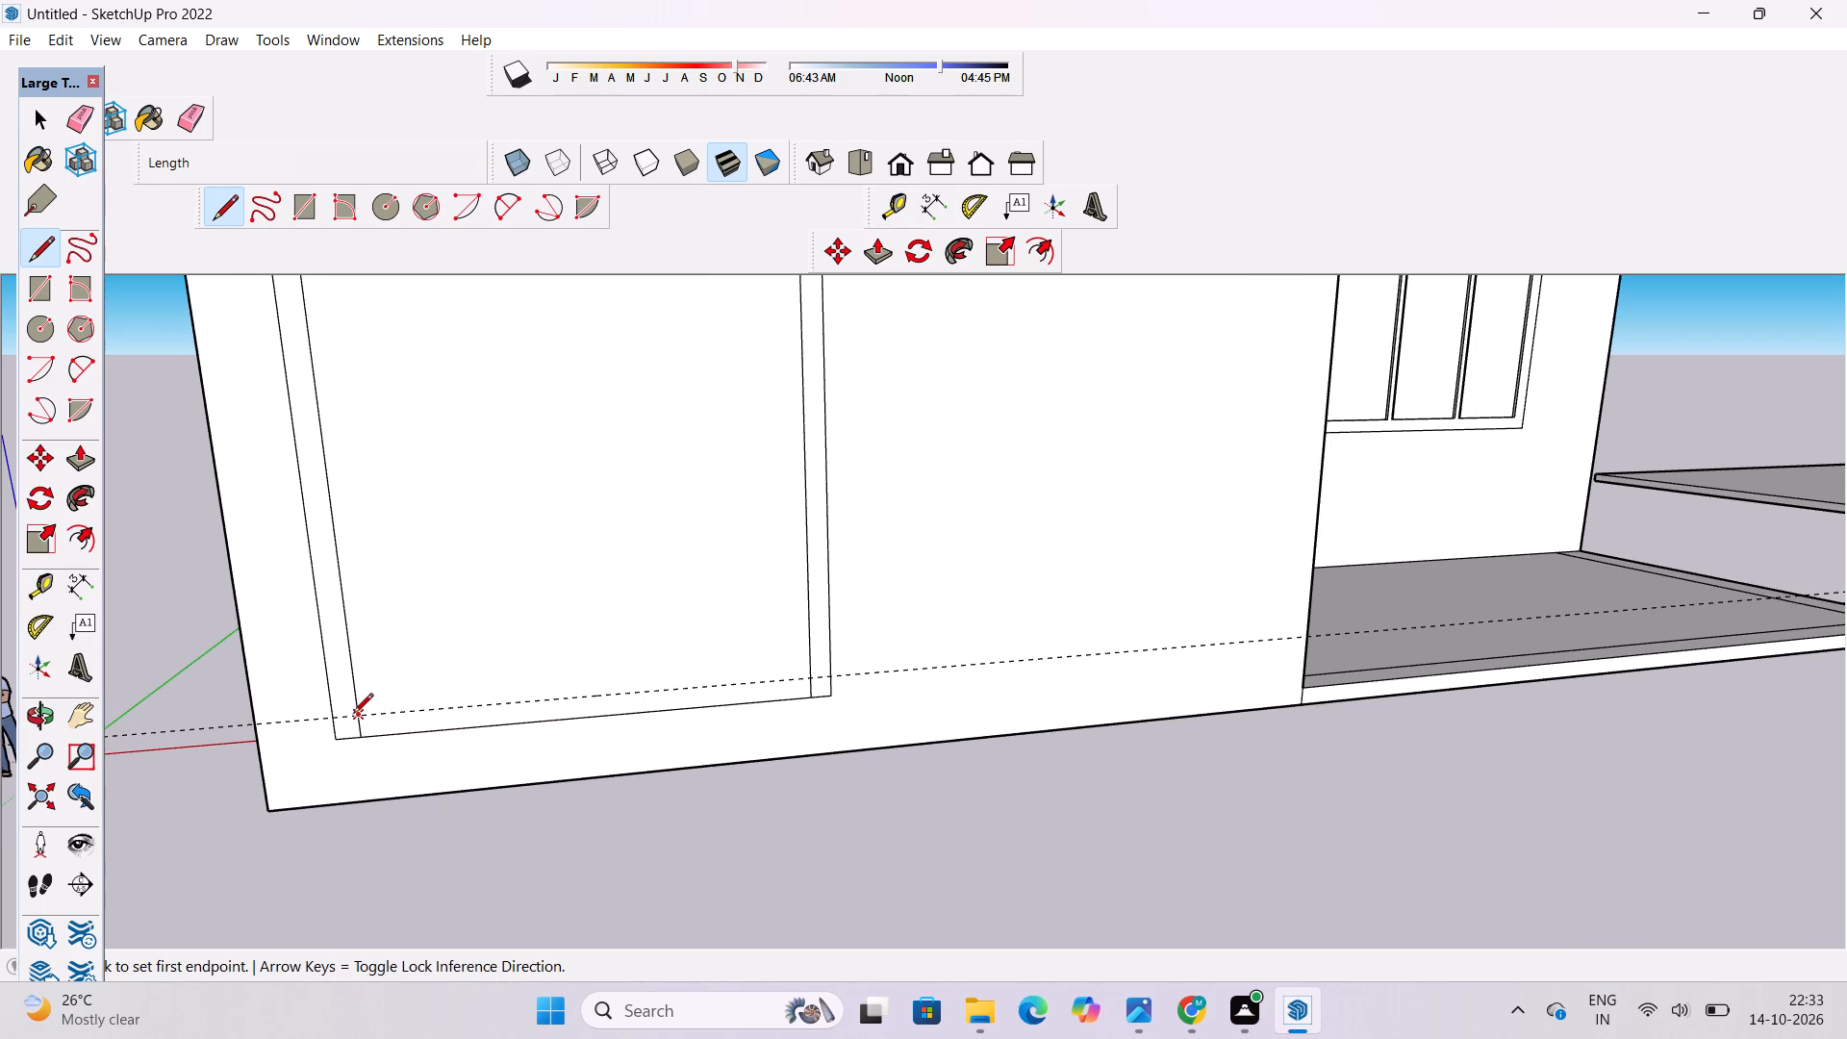
left_click(353, 715)
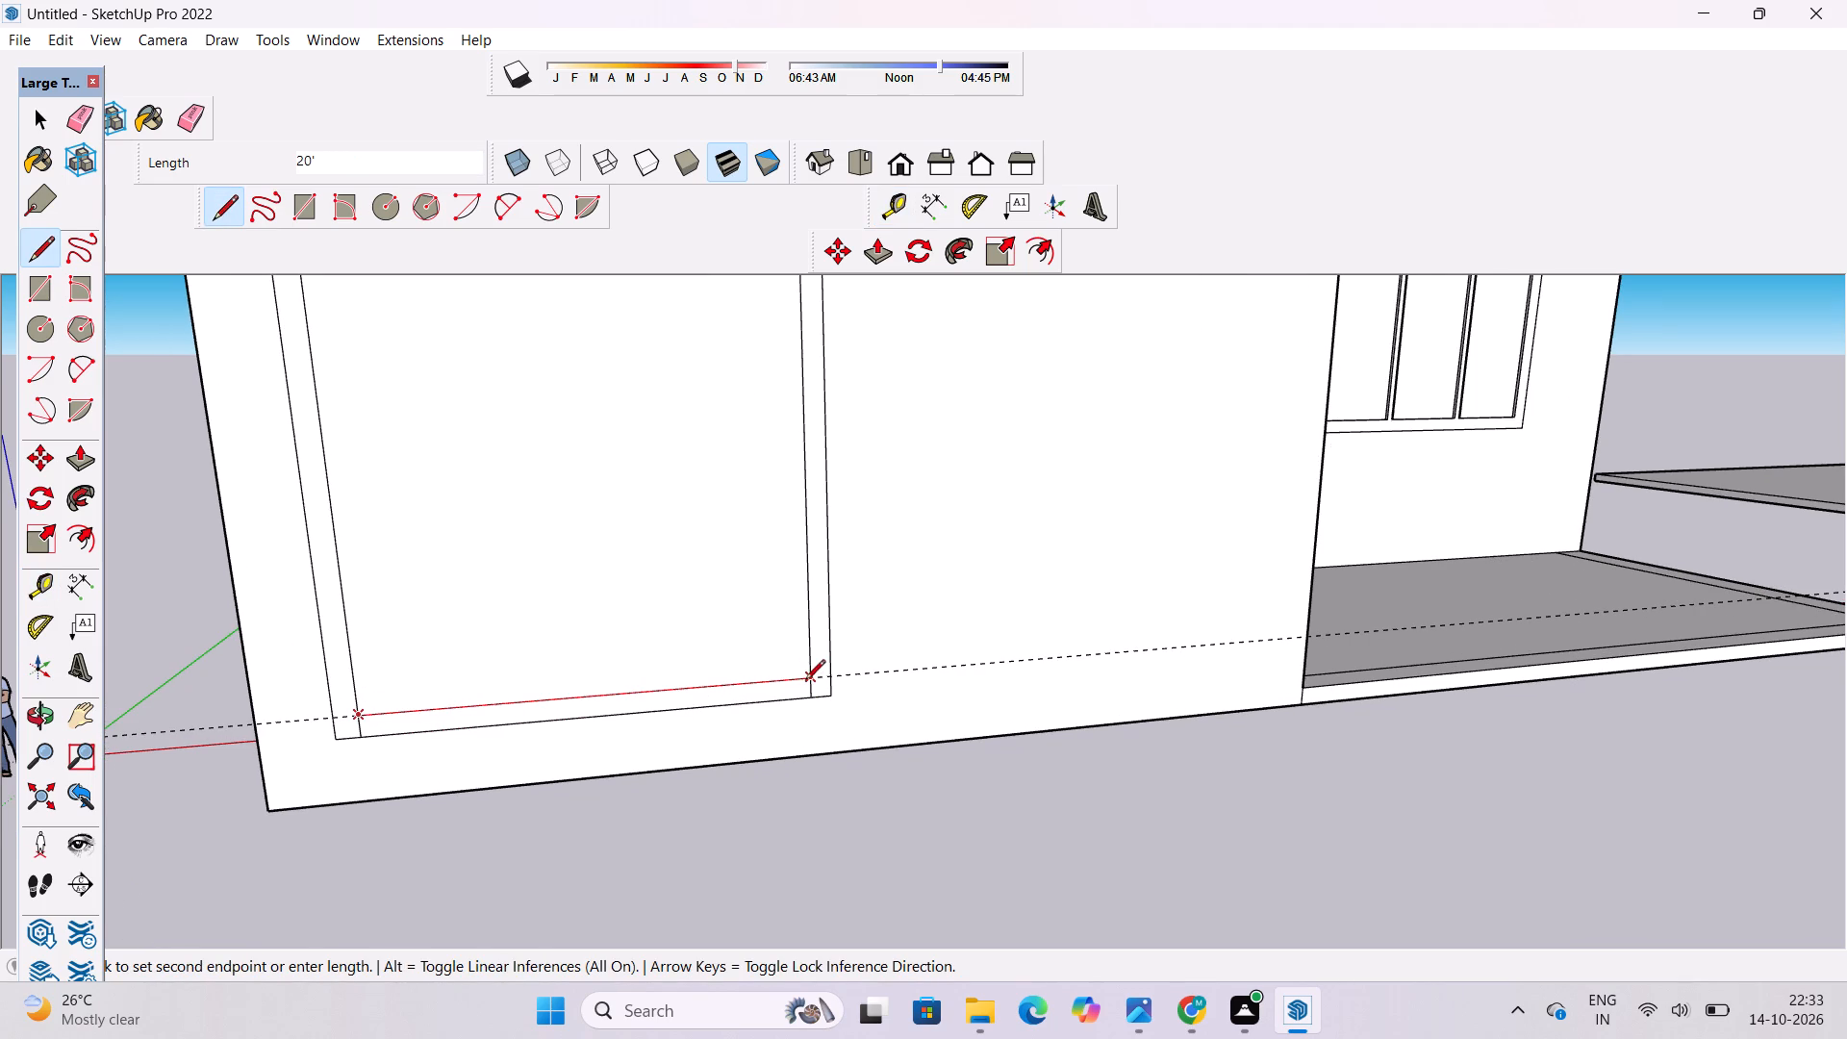
left_click(806, 675)
Erase the guide and the leftover inner side line pieces at both bottom corners of the frame.
left_click(186, 120)
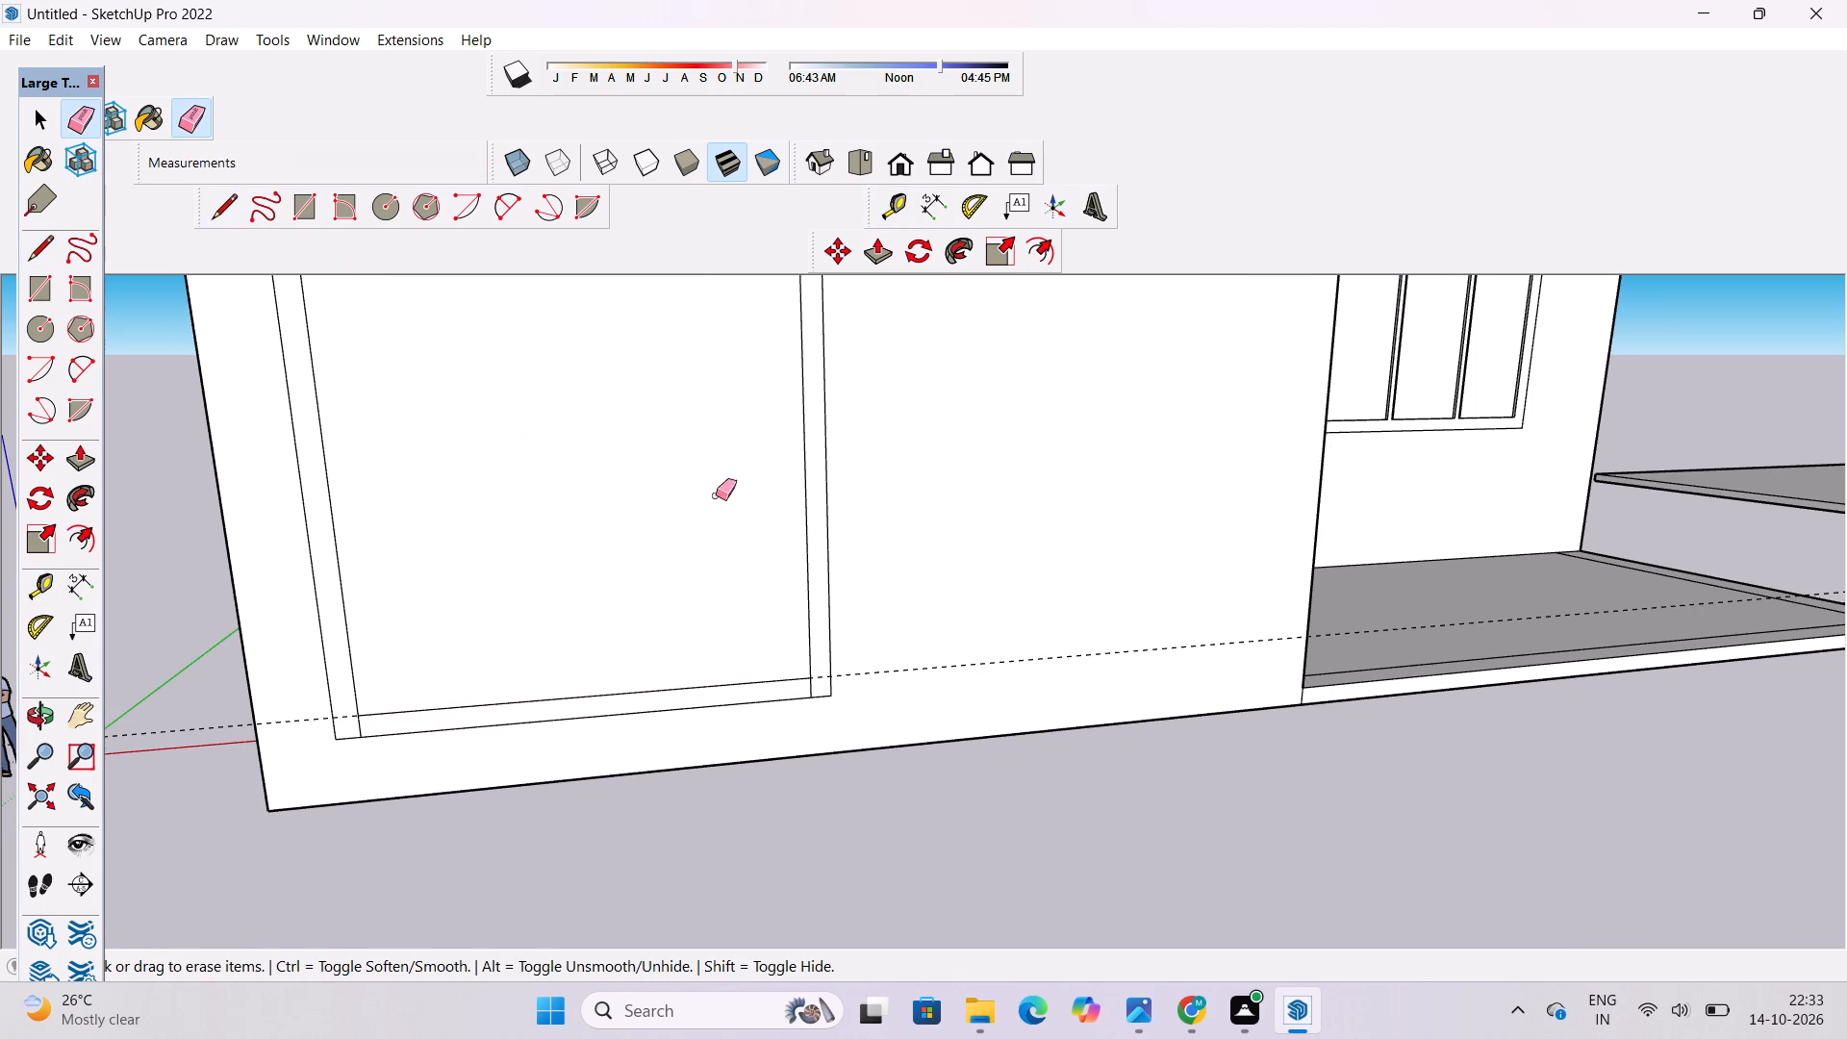
left_click_drag(901, 641, 902, 681)
scroll(837, 679, "up", 5)
left_click_drag(821, 689, 809, 692)
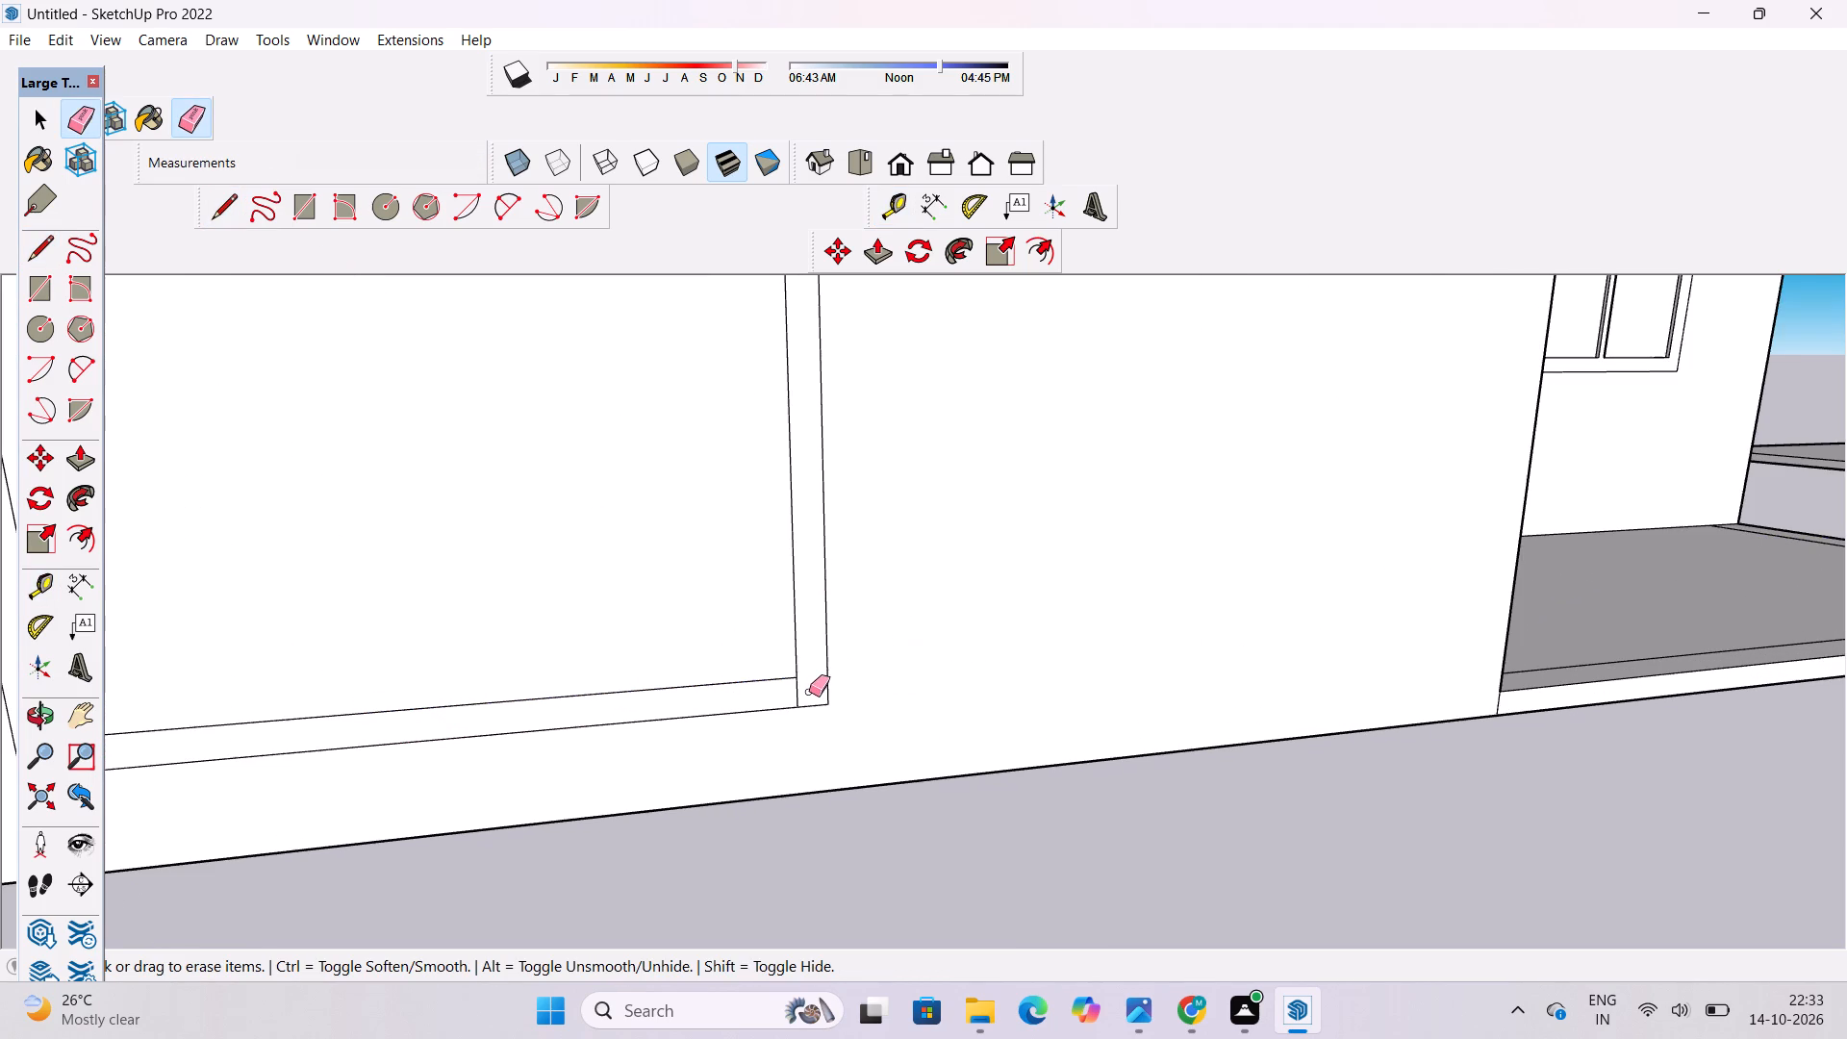
left_click_drag(809, 692, 796, 697)
left_click_drag(804, 692, 787, 692)
scroll(800, 690, "up", 7)
left_click_drag(793, 676, 778, 691)
scroll(915, 662, "down", 13)
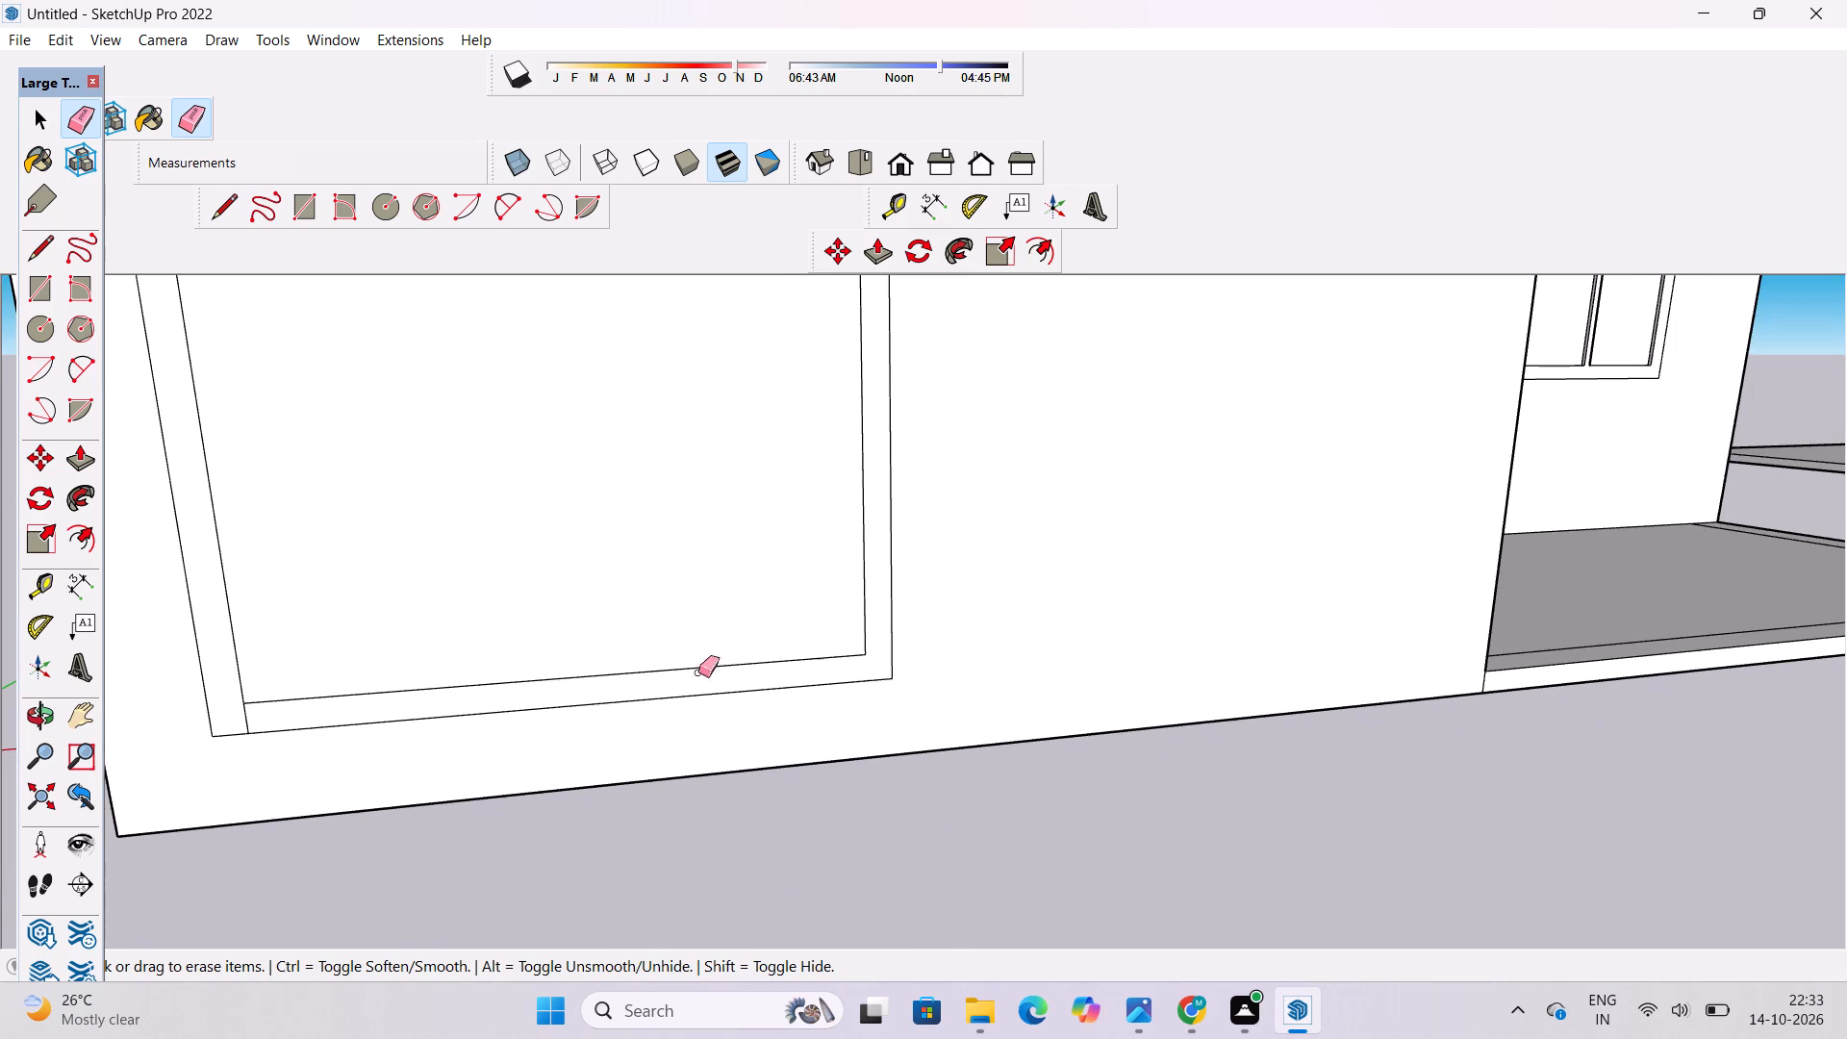
scroll(462, 685, "up", 8)
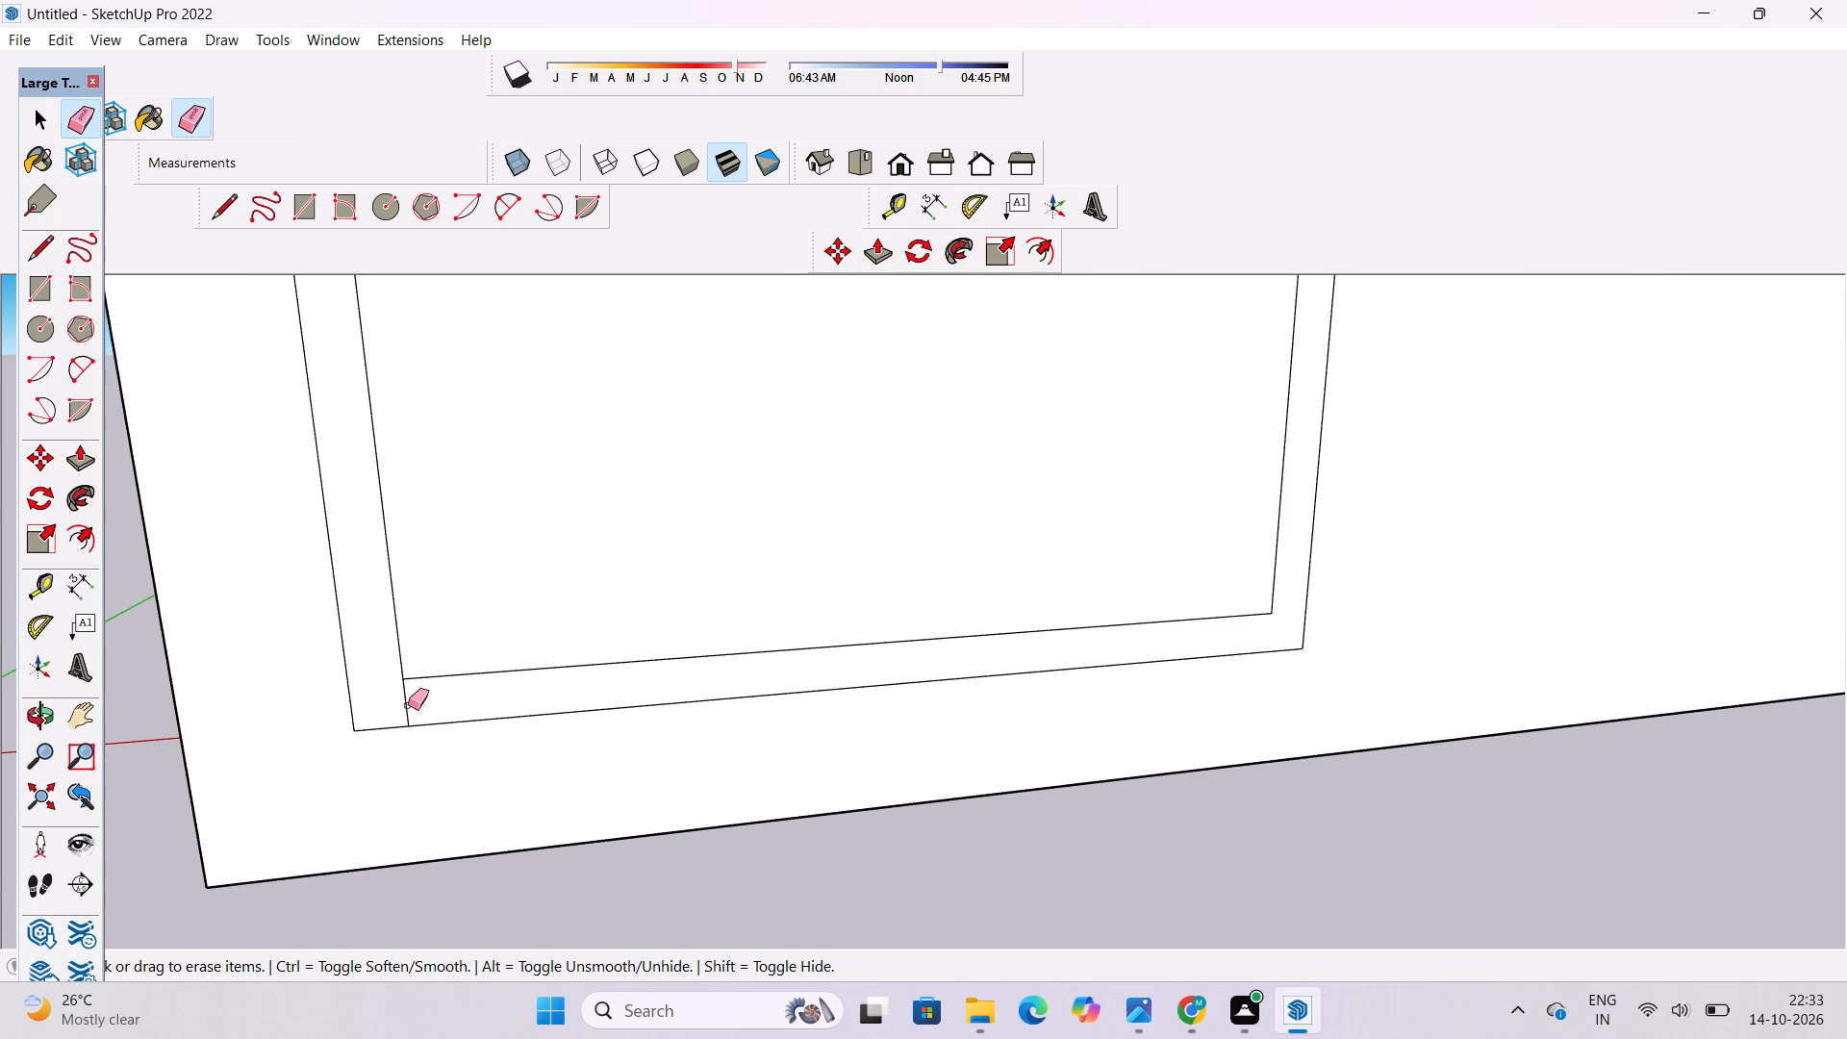
left_click(408, 706)
Examine the reshaped ground-floor frame and the surrounding facade from several angles and distances.
key("o")
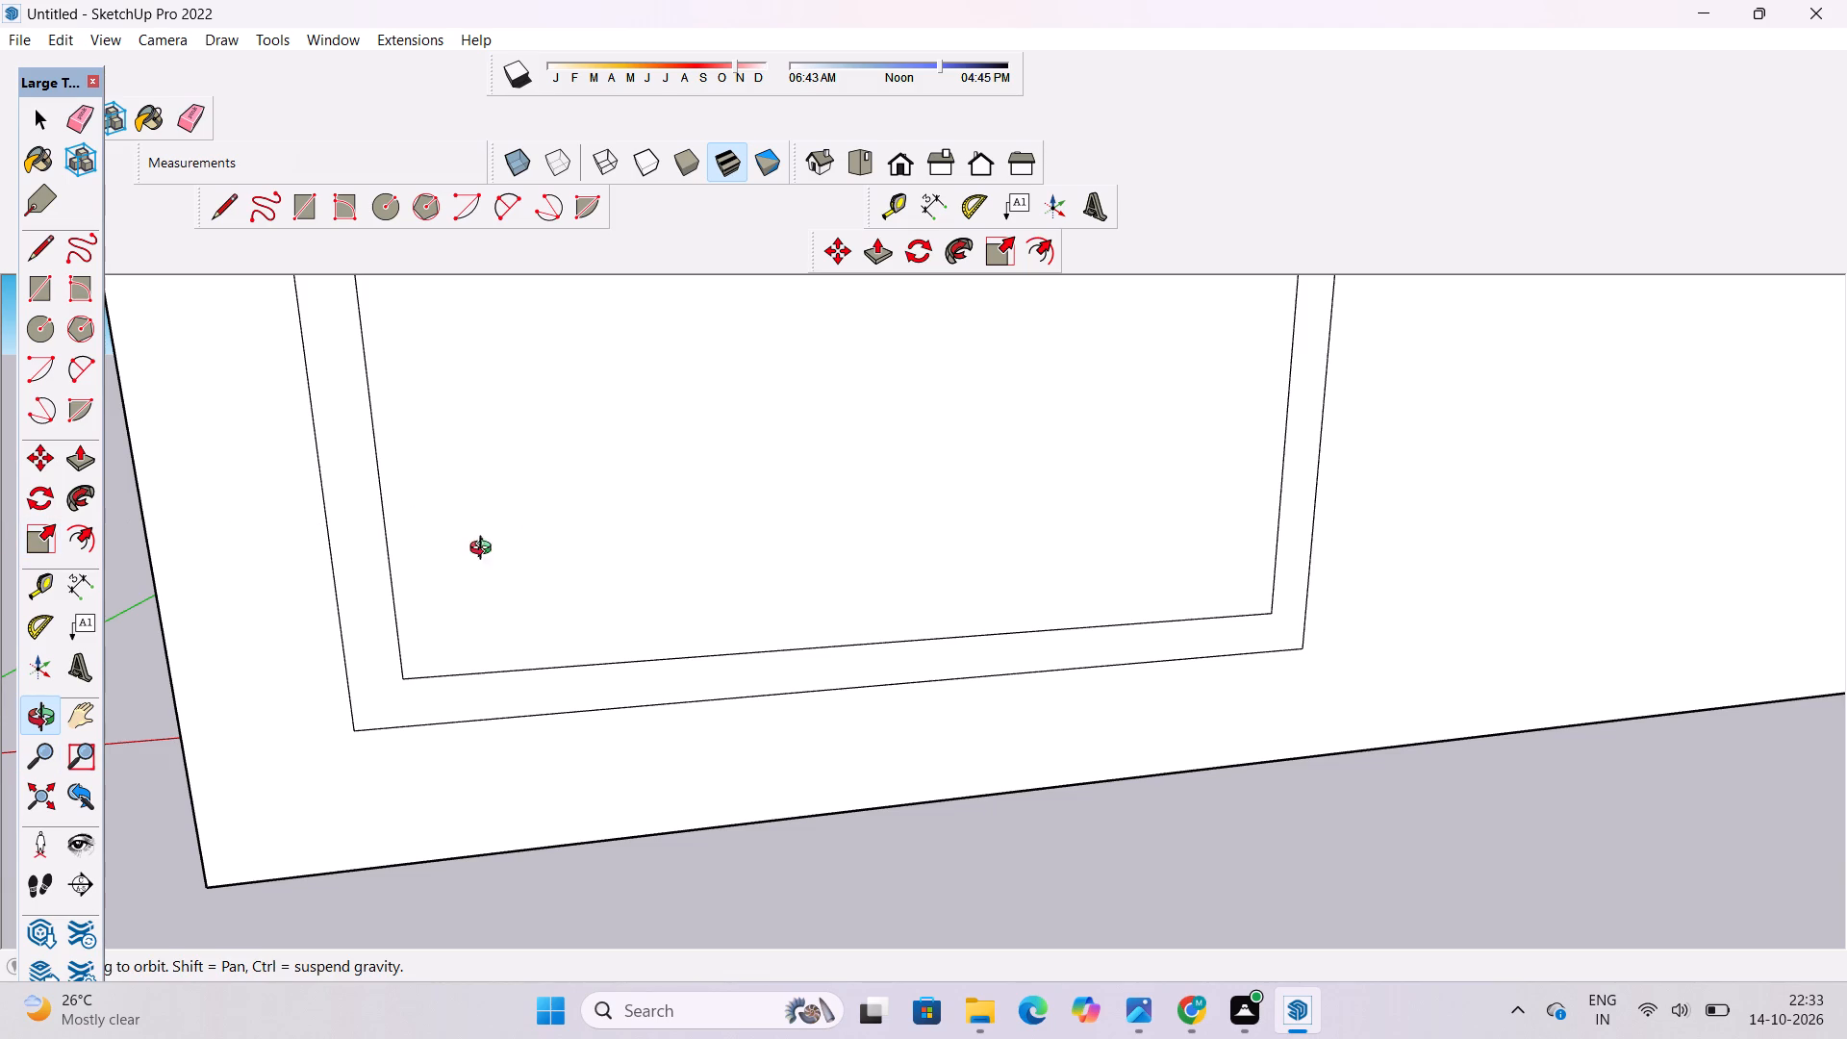
scroll(415, 572, "down", 12)
left_click_drag(441, 618, 442, 544)
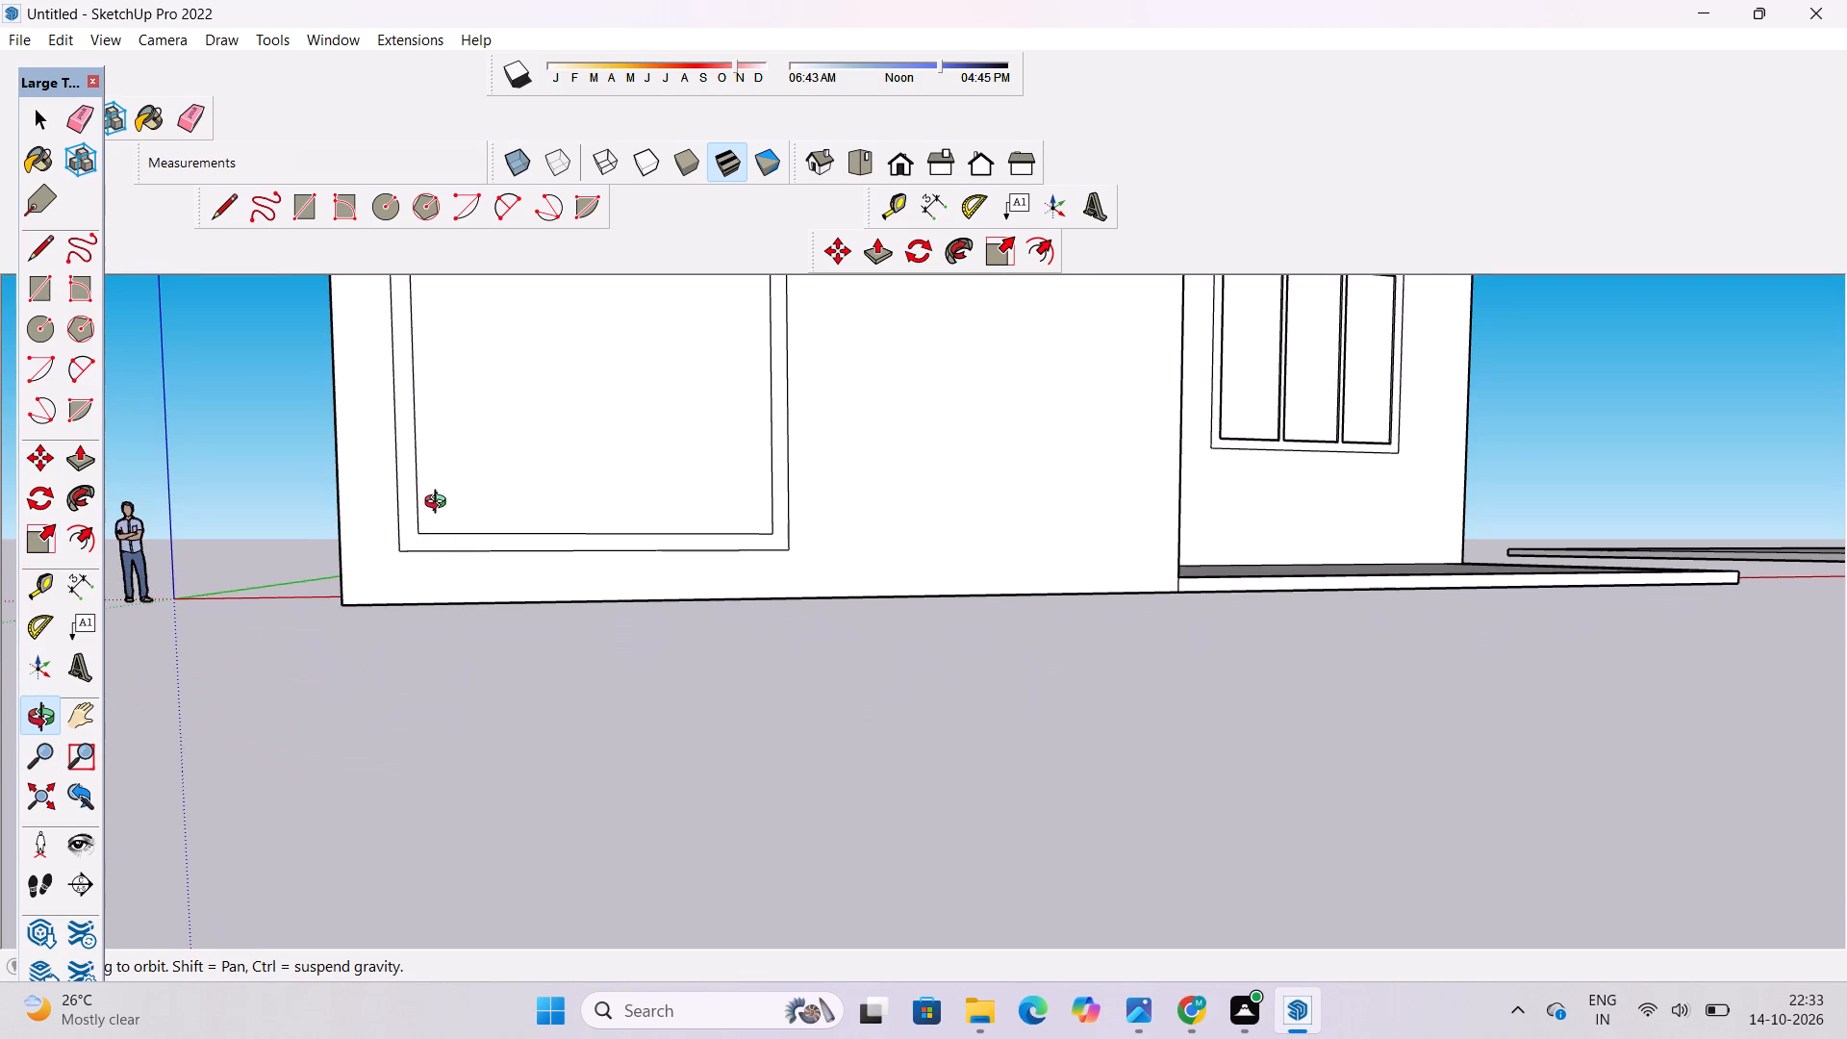
left_click_drag(435, 514, 432, 545)
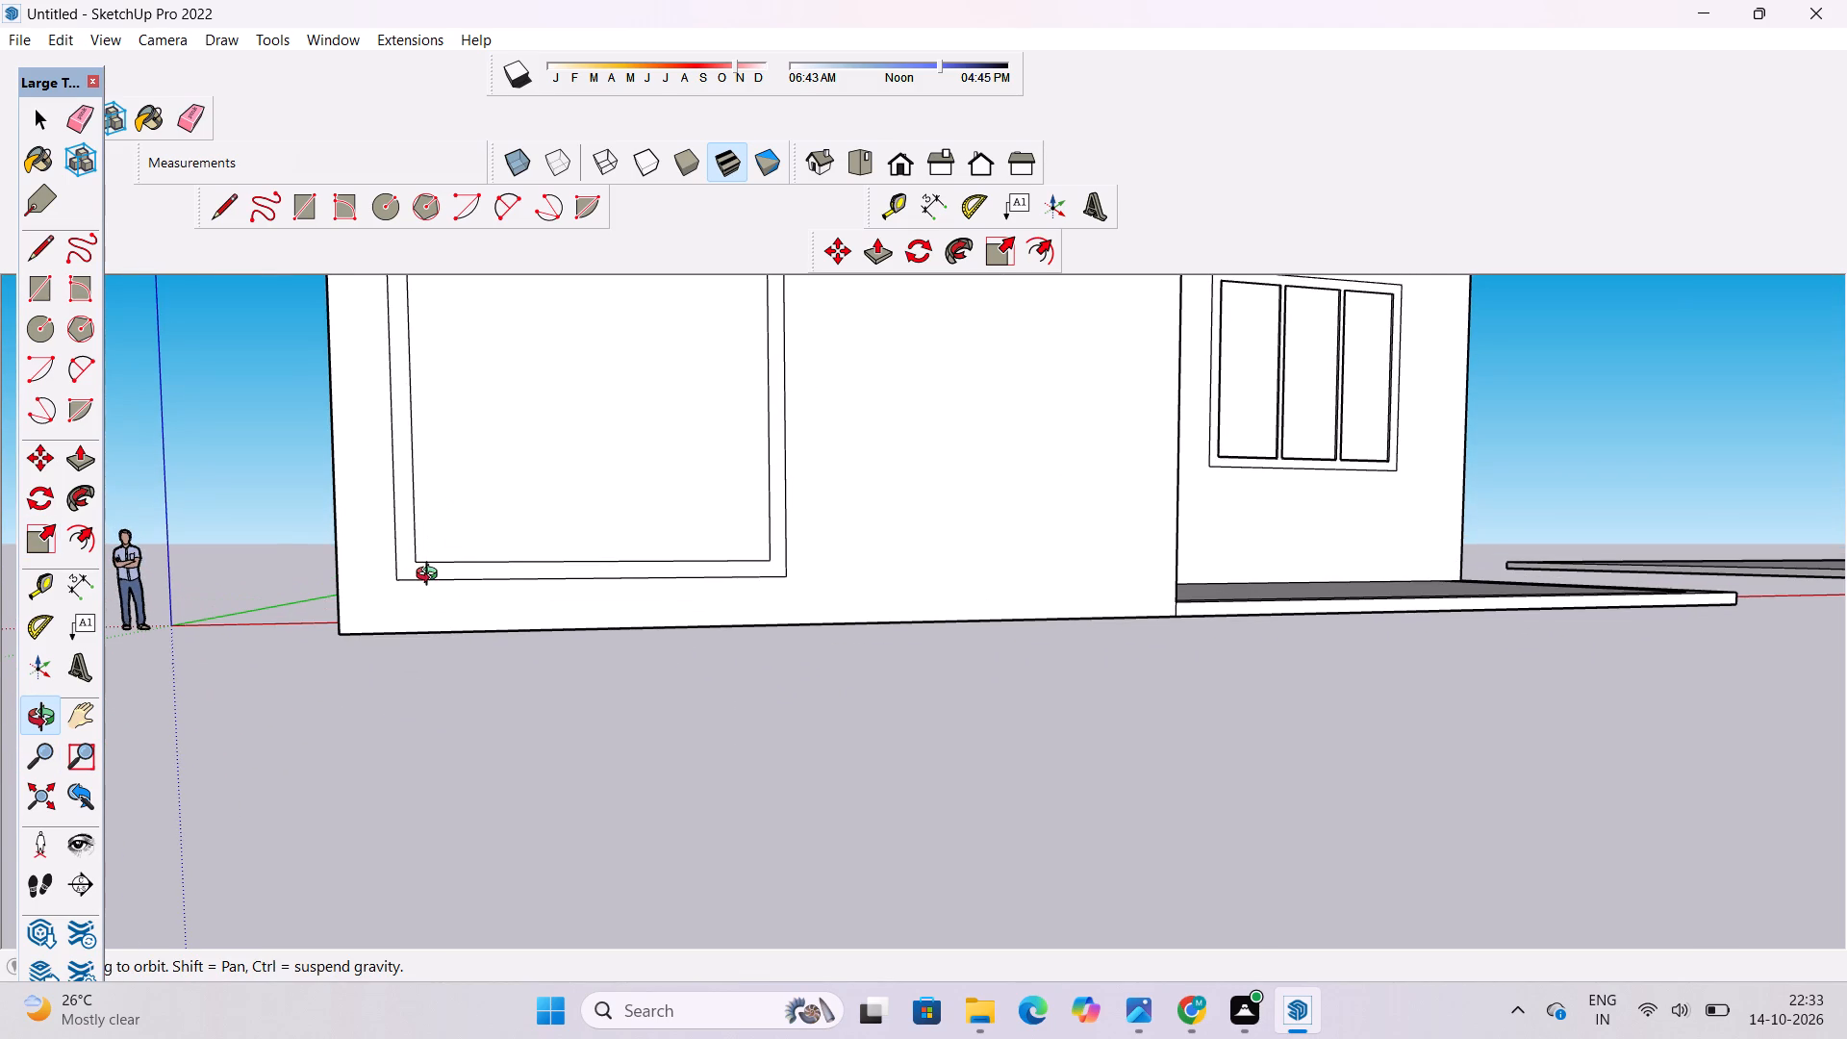
scroll(431, 576, "down", 3)
left_click_drag(437, 551, 449, 677, "shift")
left_click_drag(447, 688, 644, 638)
left_click_drag(625, 605, 496, 666, "shift")
scroll(523, 562, "down", 7)
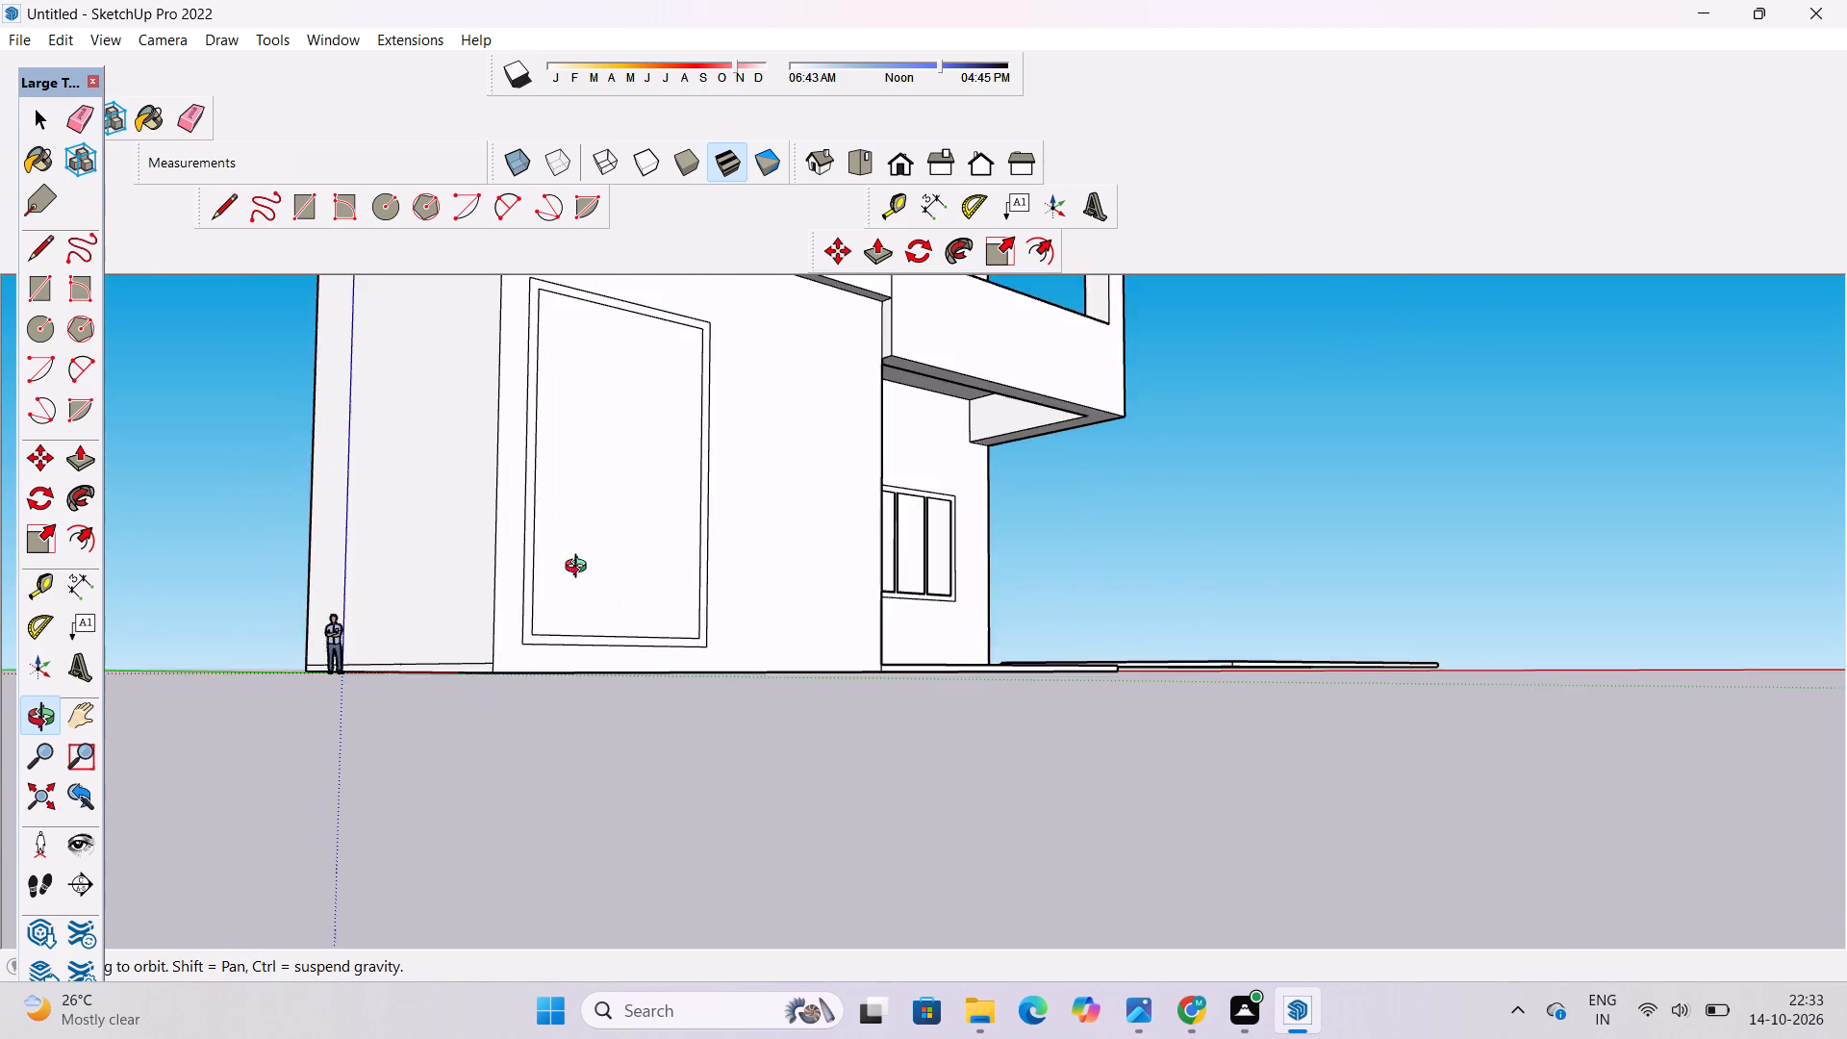
left_click_drag(565, 587, 428, 638)
scroll(479, 616, "up", 1)
left_click_drag(535, 626, 454, 624)
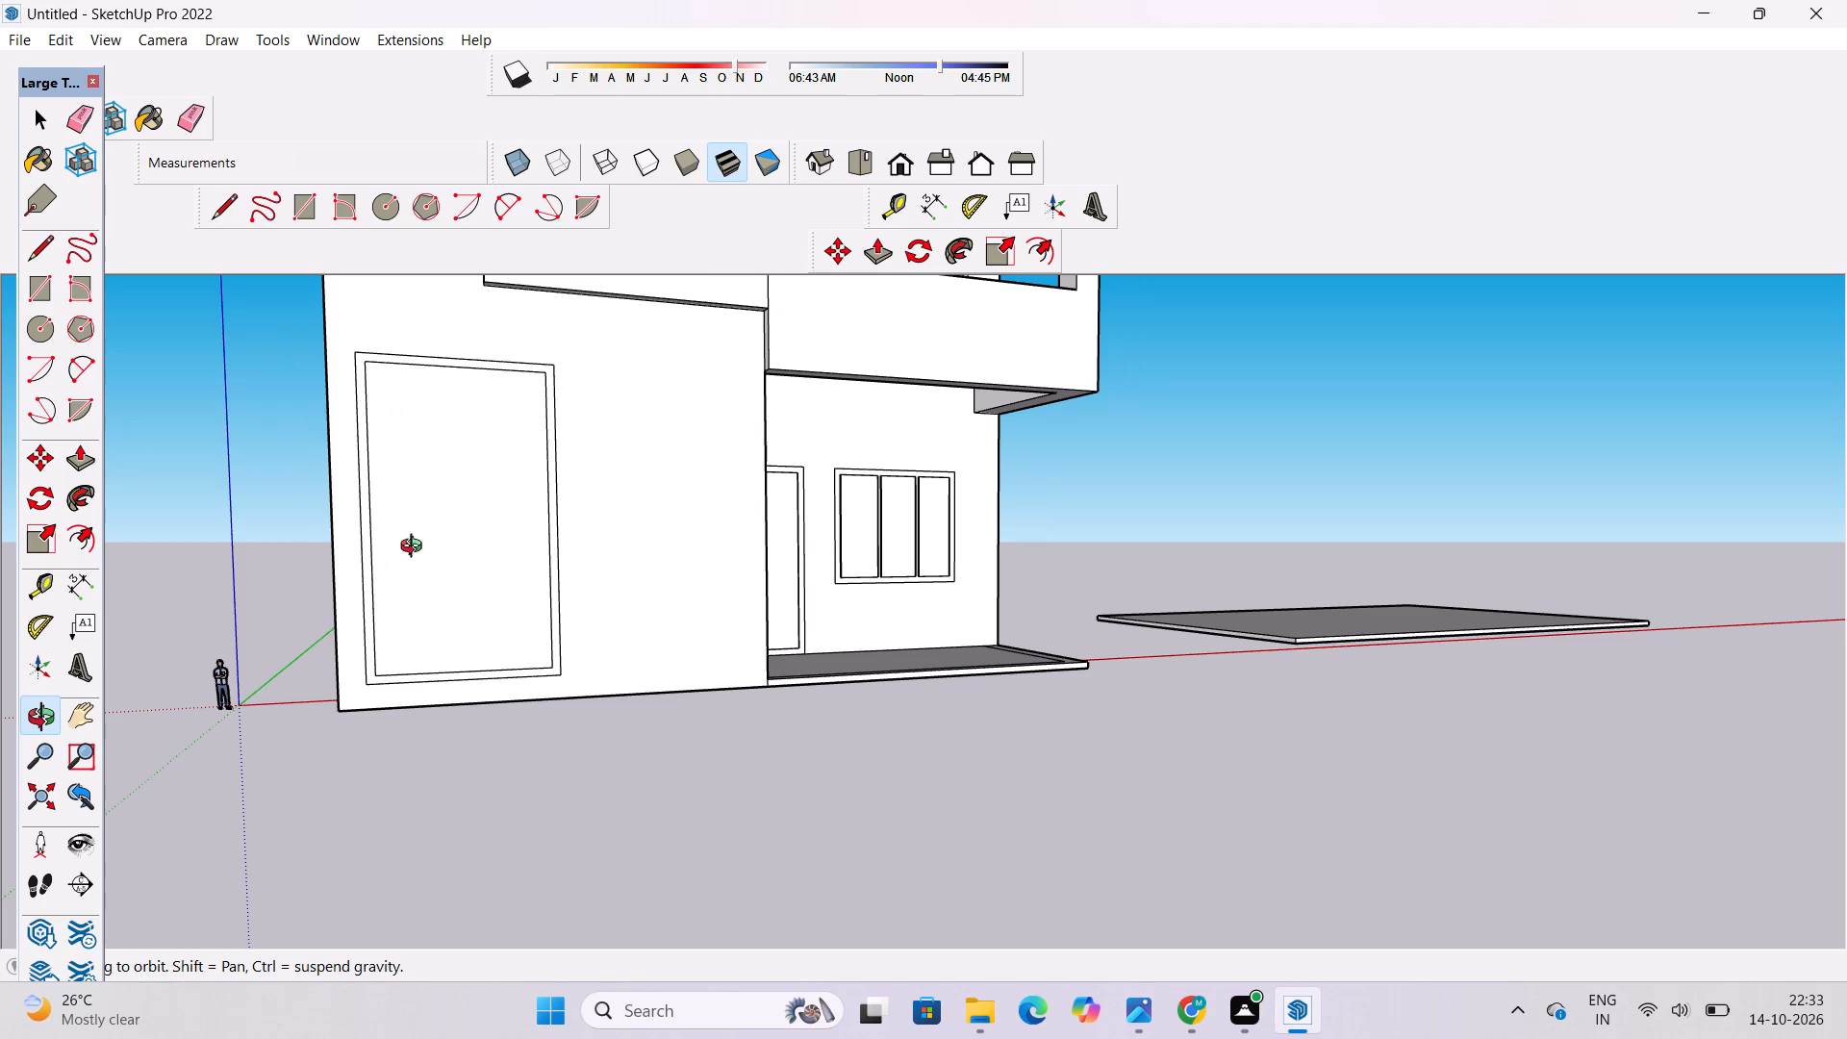
left_click_drag(499, 569, 417, 598)
left_click_drag(417, 606, 508, 661)
scroll(449, 615, "up", 3)
left_click_drag(448, 615, 494, 635, "shift")
left_click_drag(501, 671, 433, 572)
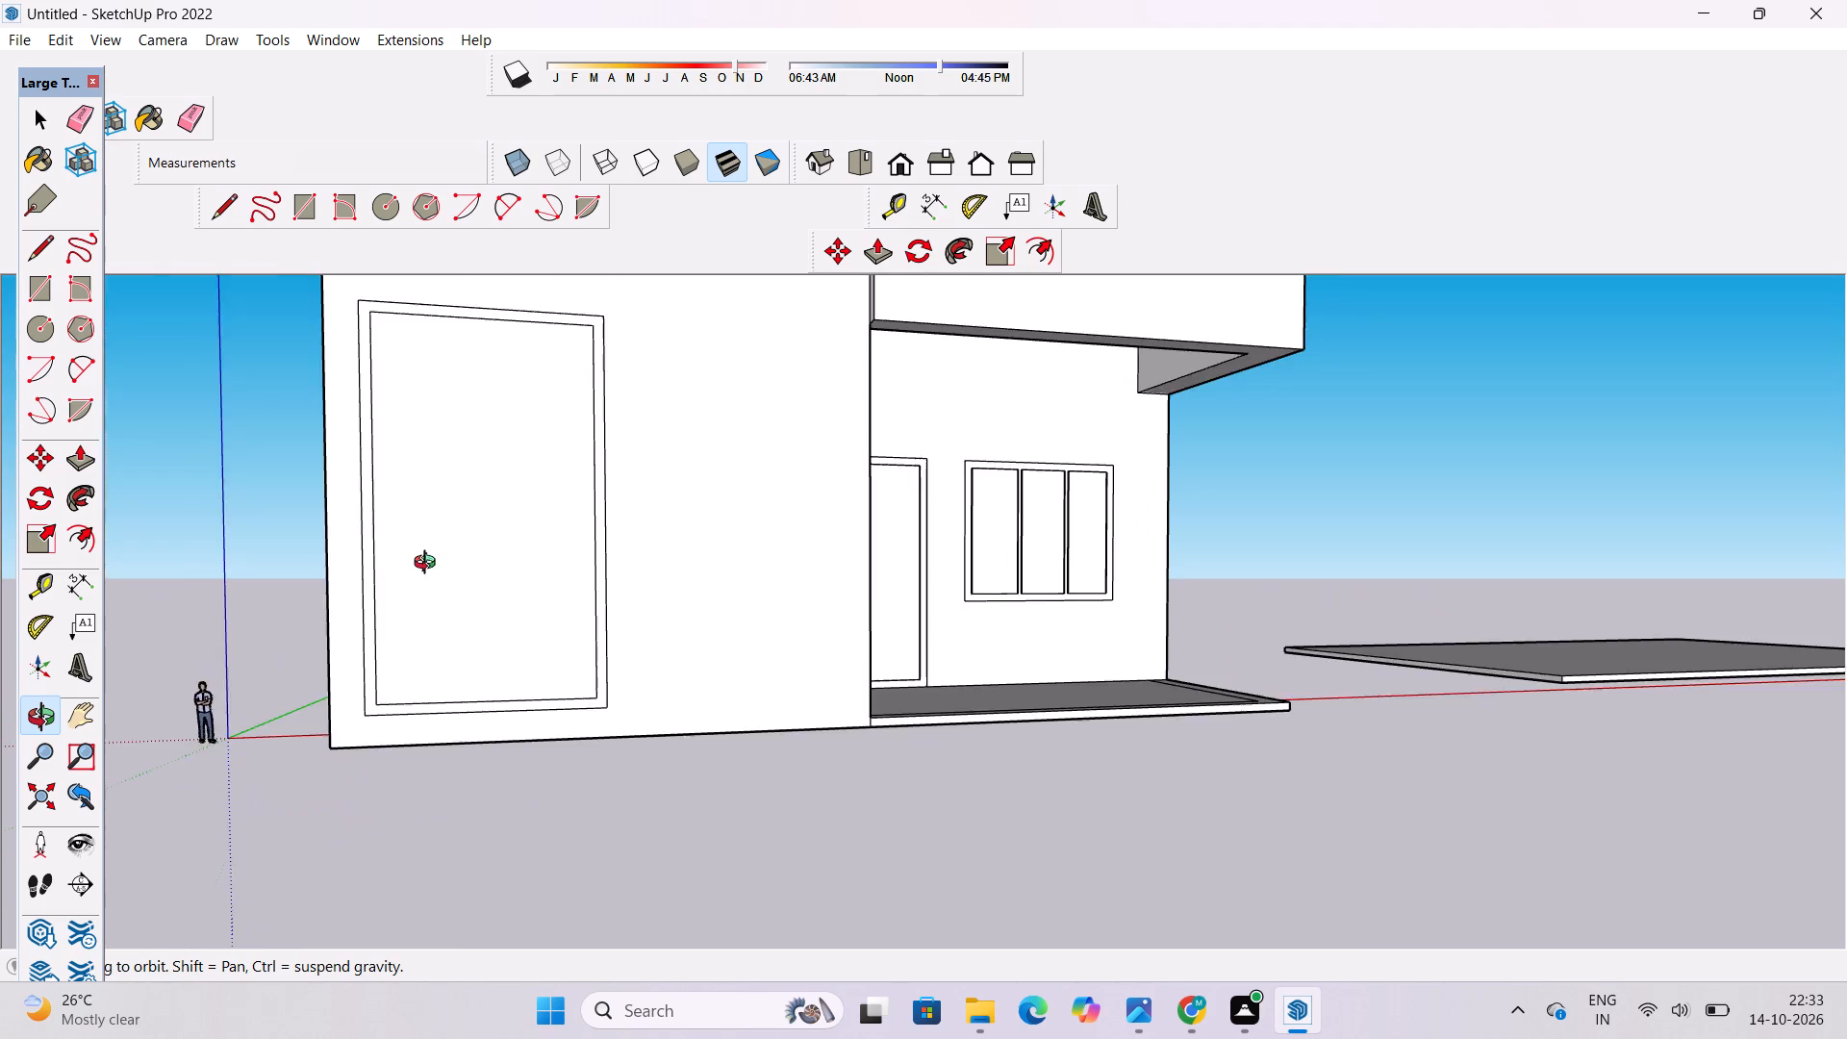
scroll(426, 563, "up", 3)
left_click_drag(426, 563, 514, 697, "shift")
left_click_drag(514, 697, 377, 673)
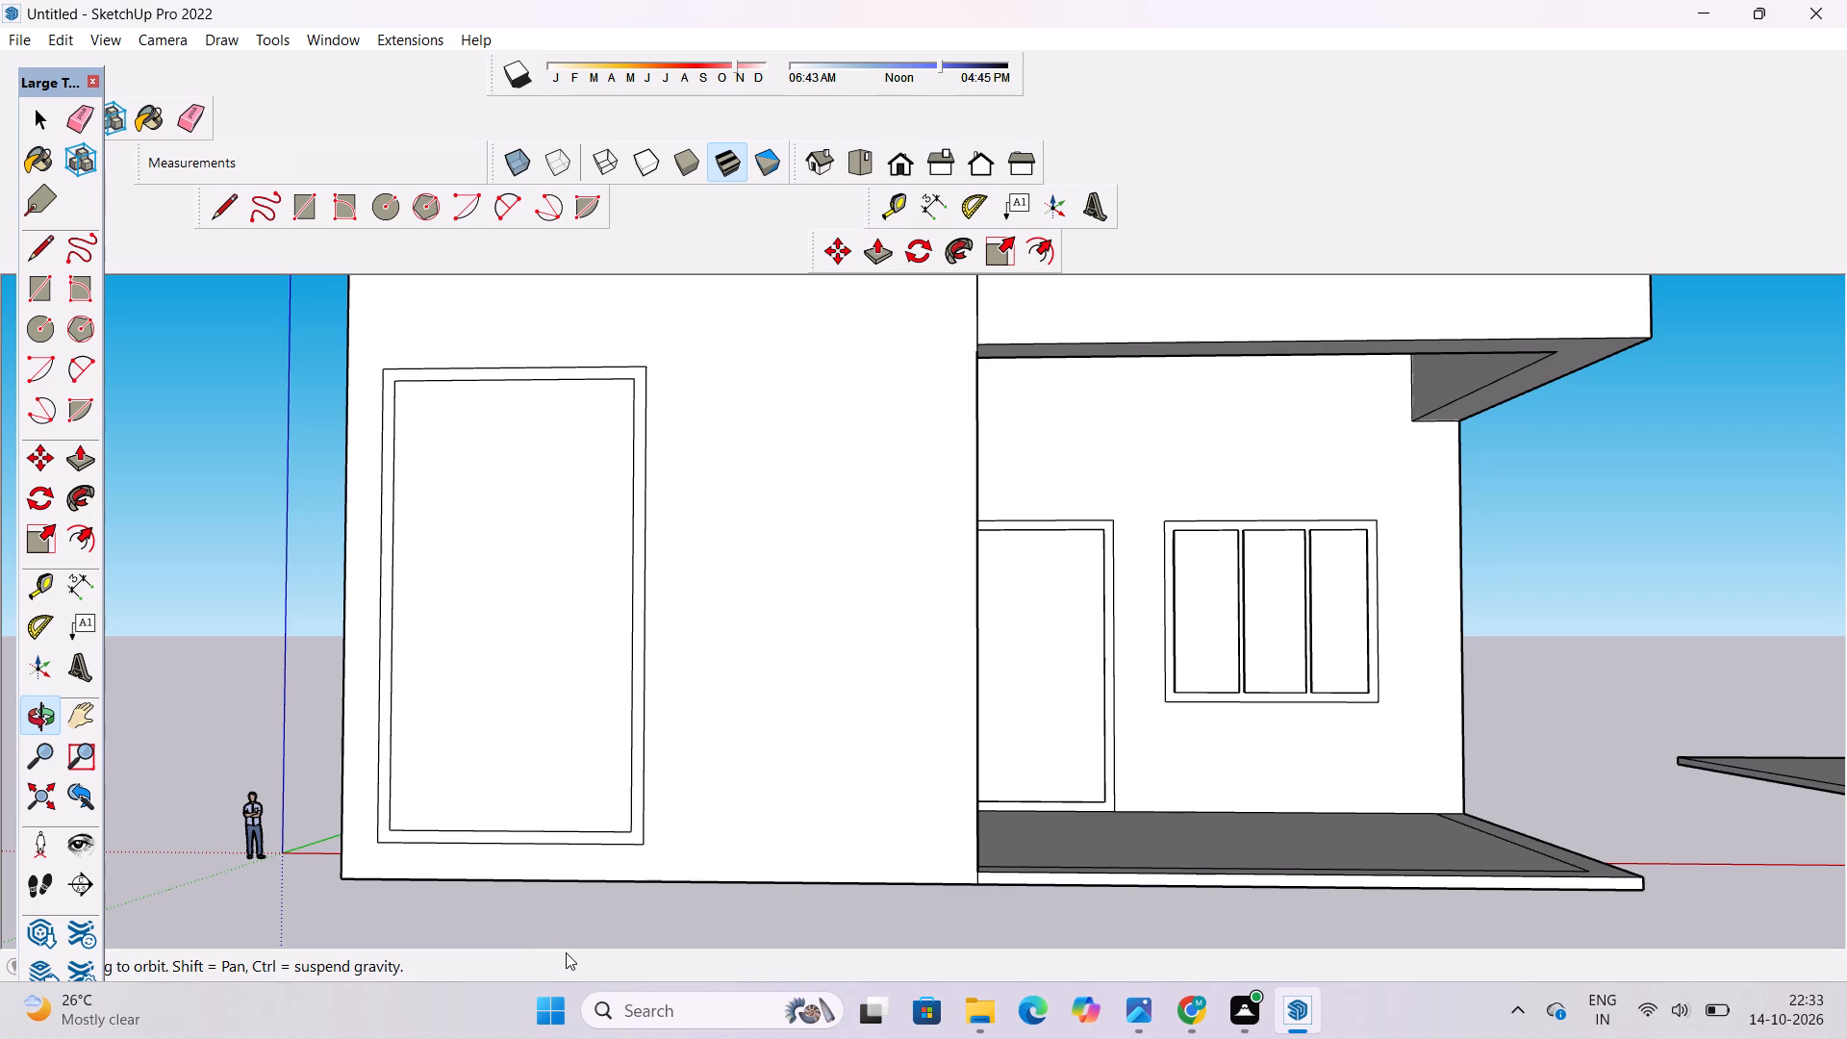
left_click_drag(612, 773, 630, 830)
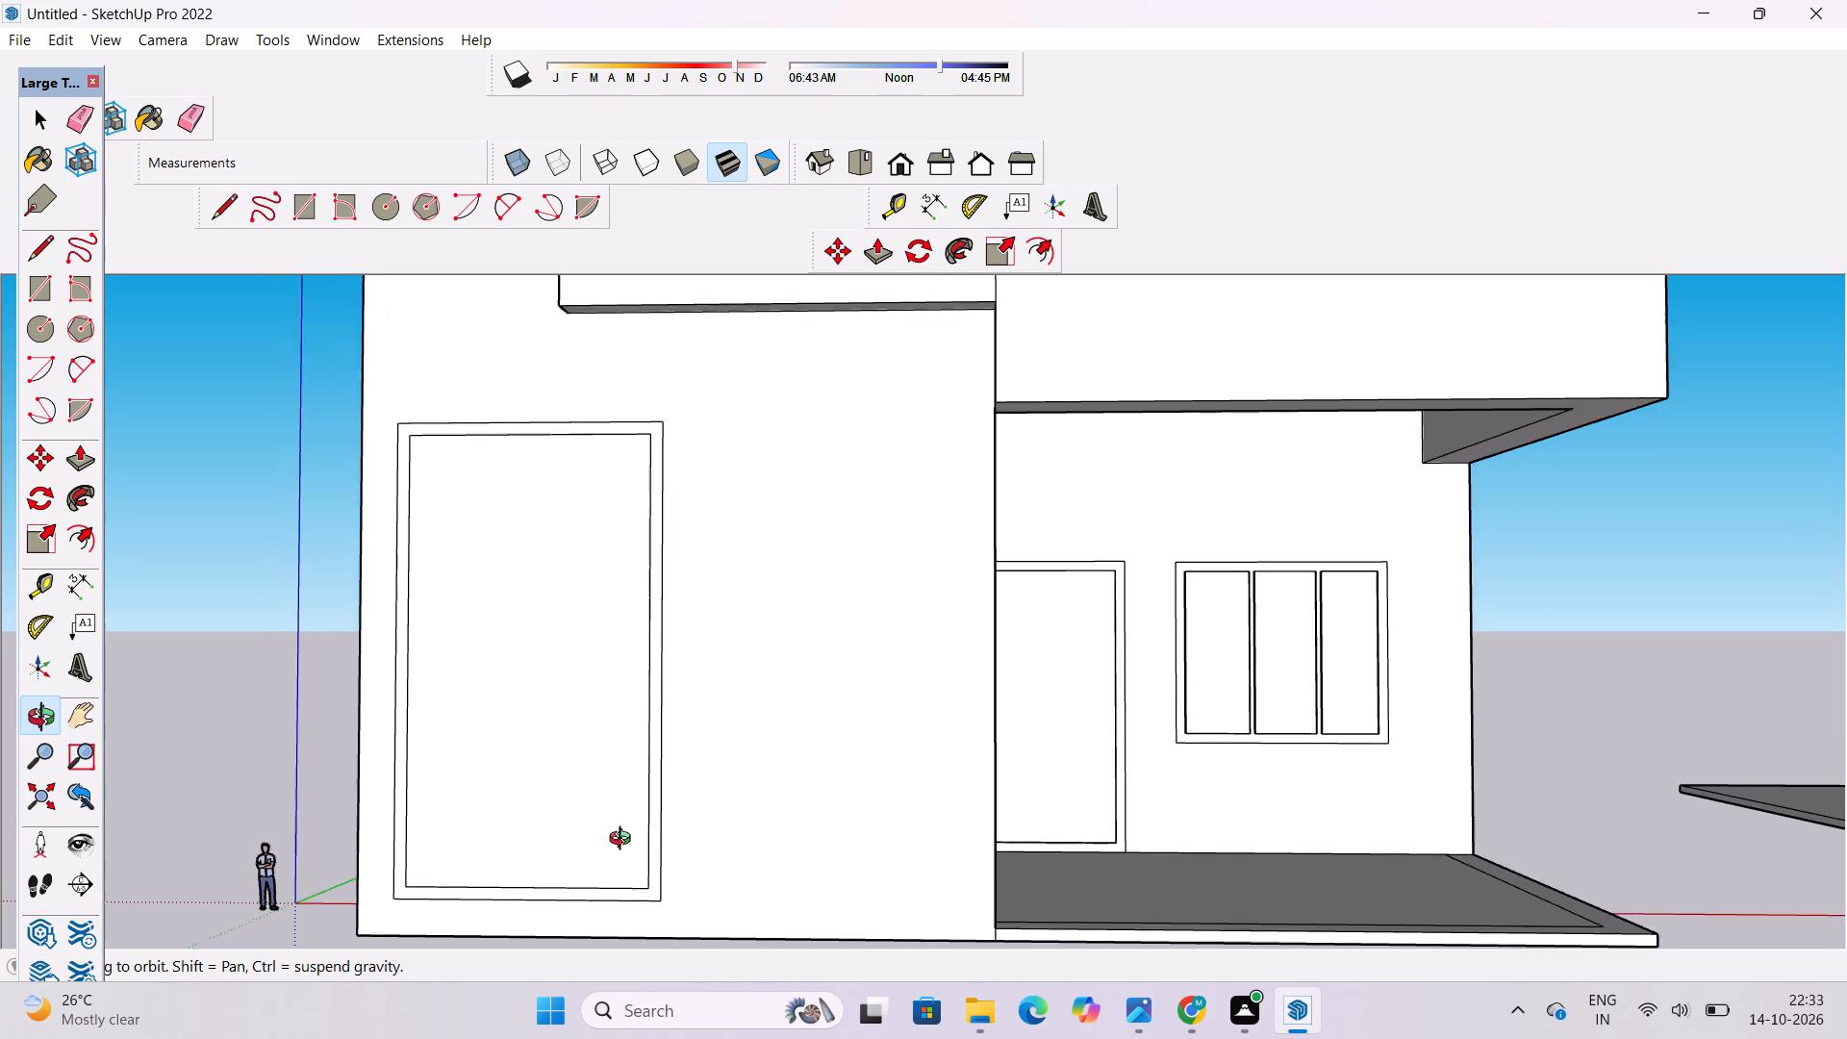
Examine the ground-floor frame from several angles and check the reference image of the facade.
left_click_drag(624, 843, 665, 864)
scroll(519, 854, "up", 1)
left_click_drag(516, 788, 534, 729, "shift")
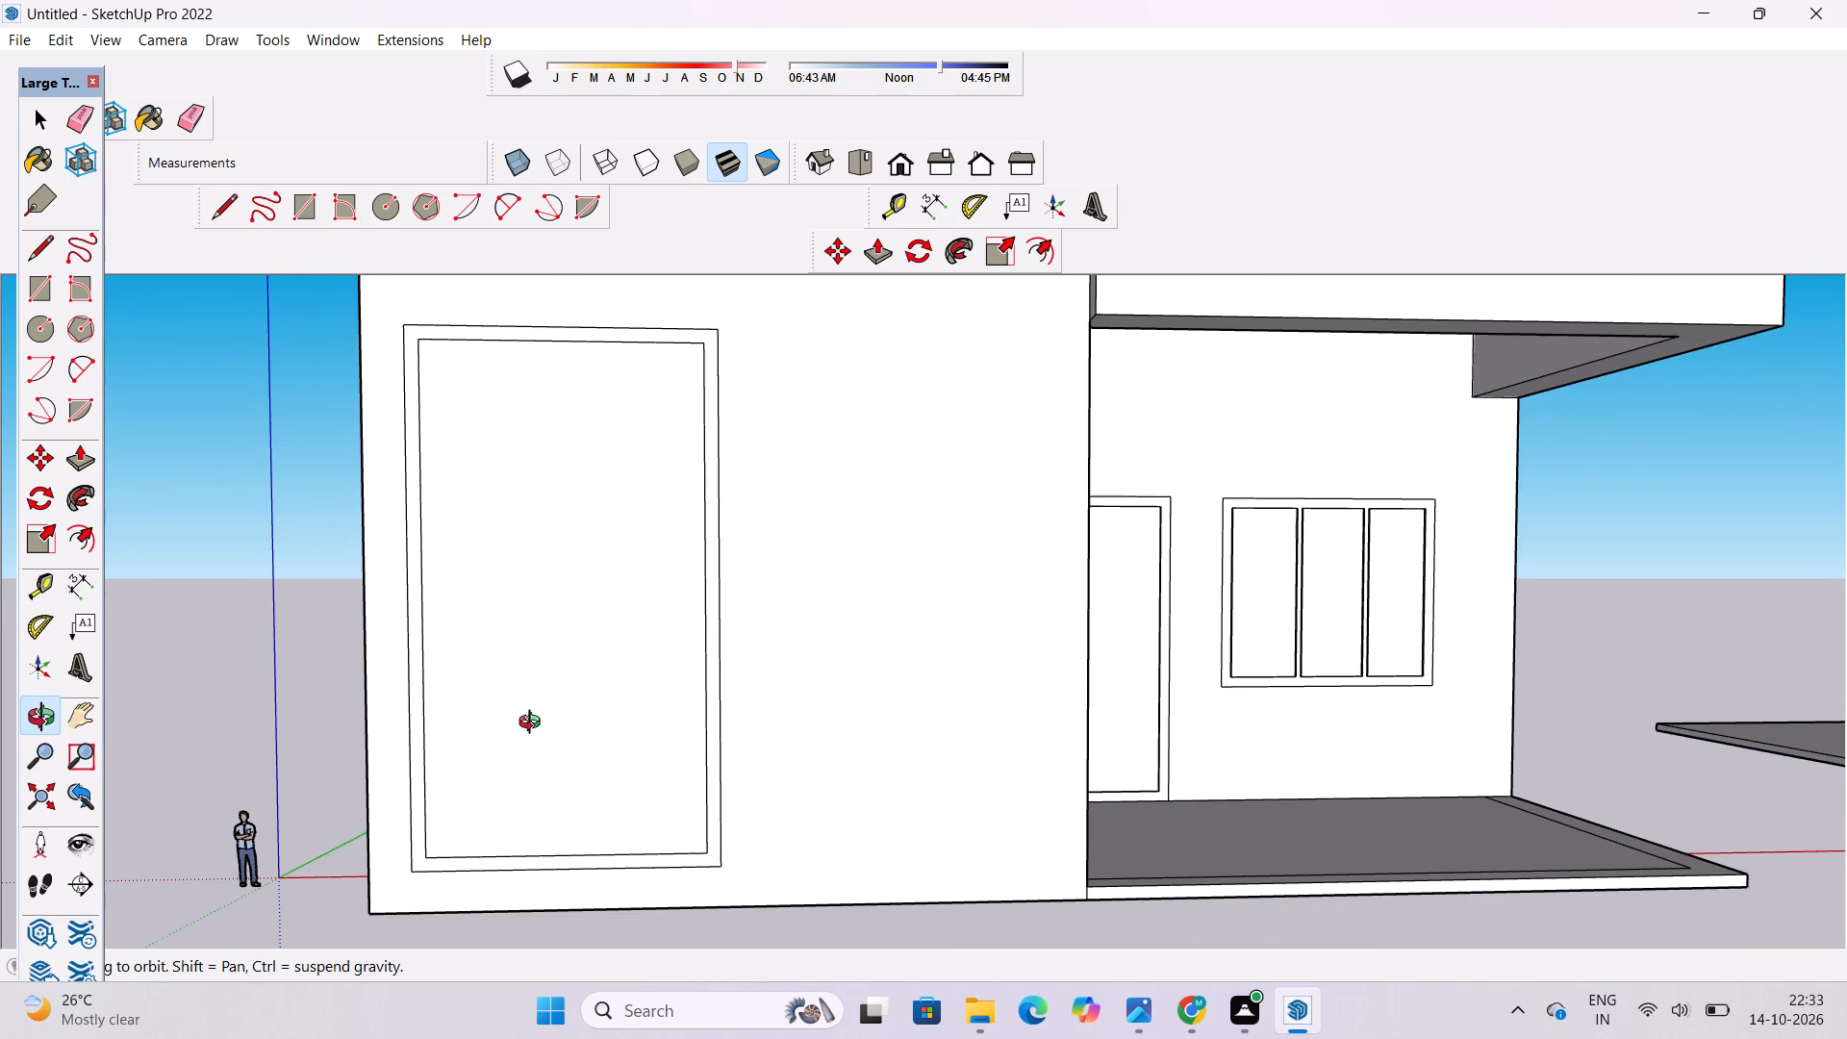
left_click_drag(572, 719, 575, 676)
left_click(575, 674)
left_click_drag(580, 693, 606, 744)
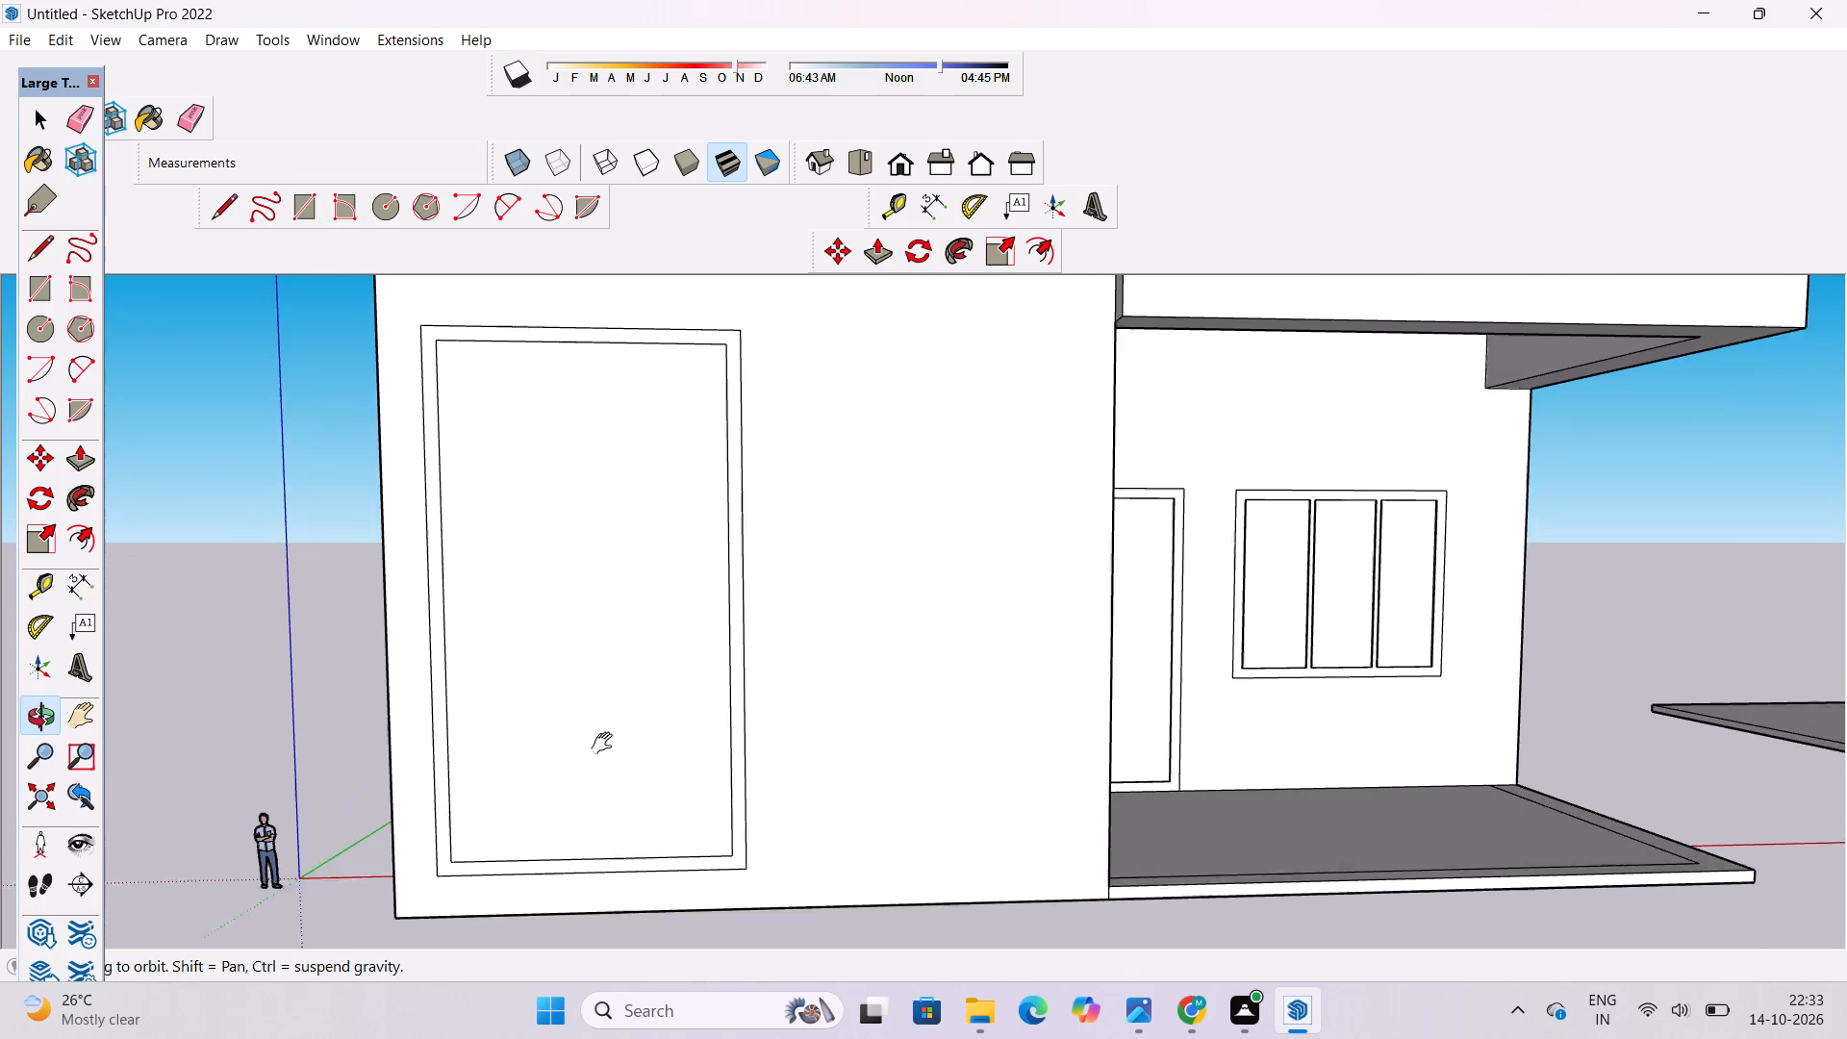
left_click_drag(606, 744, 609, 750)
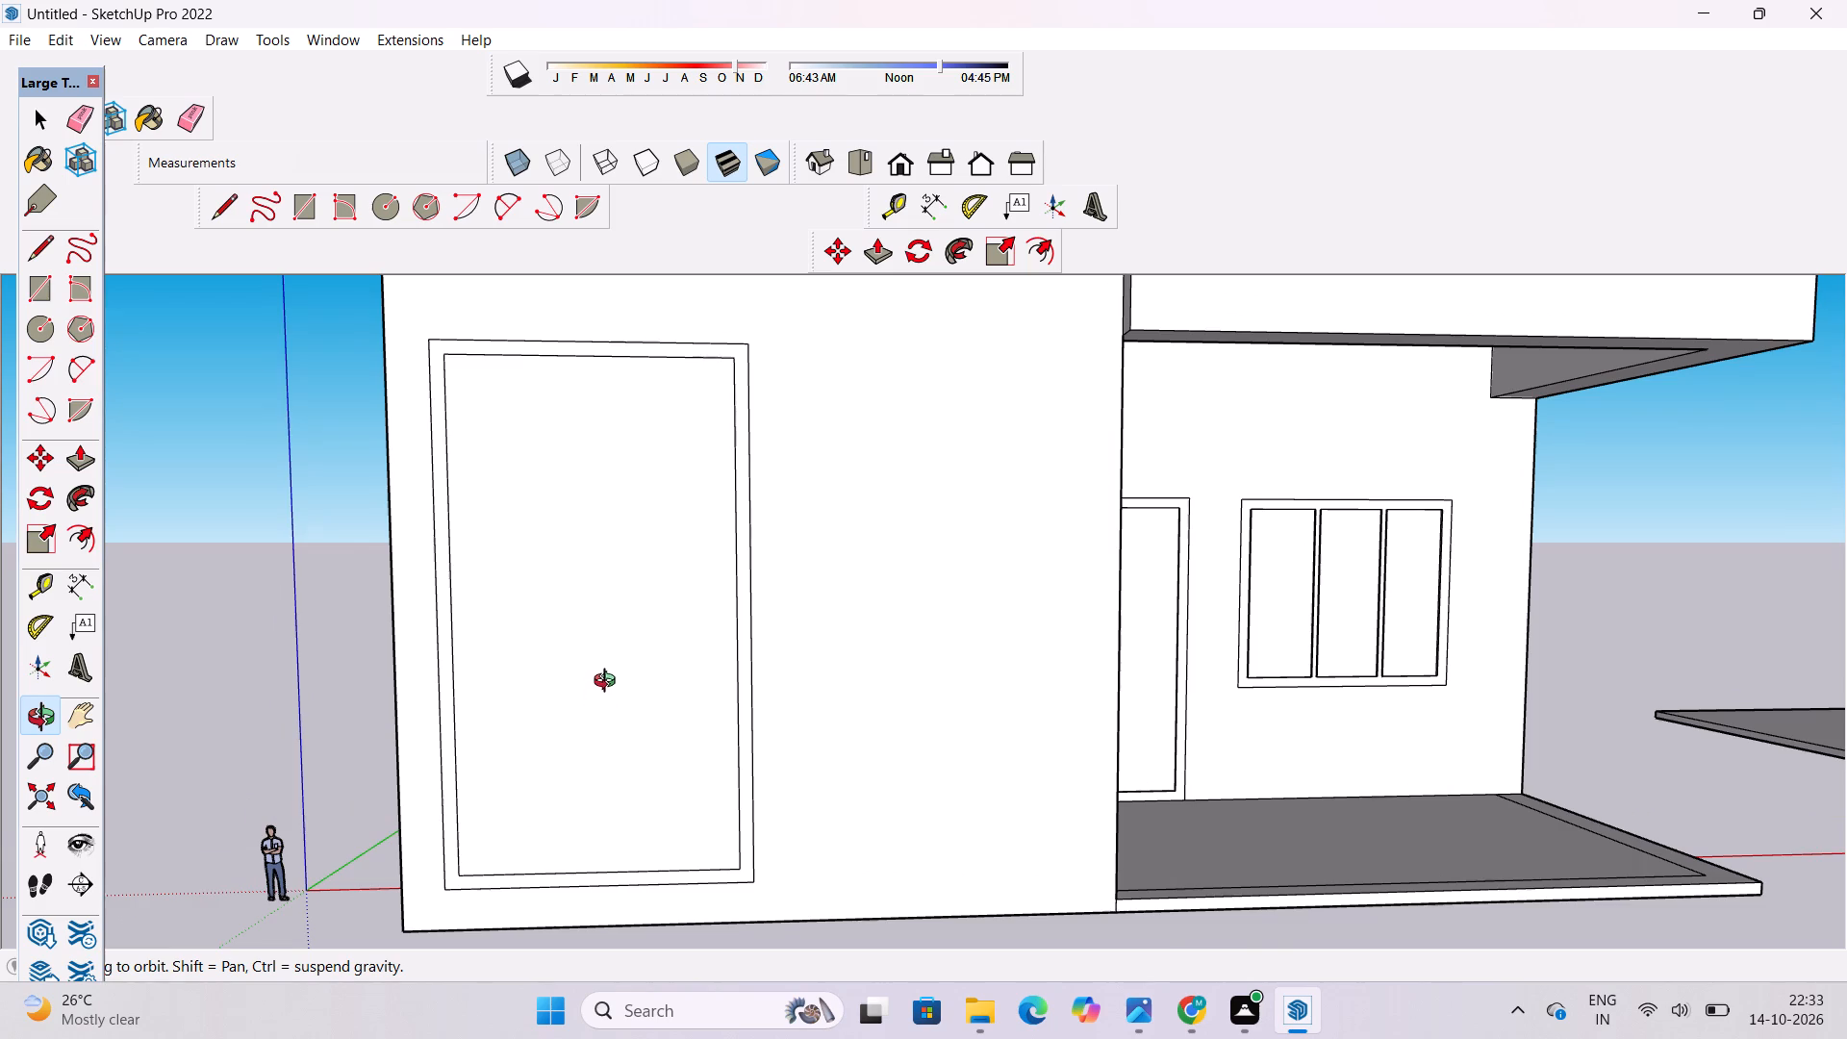
left_click_drag(609, 683, 609, 758)
left_click_drag(609, 762, 625, 695)
left_click_drag(627, 704, 627, 731)
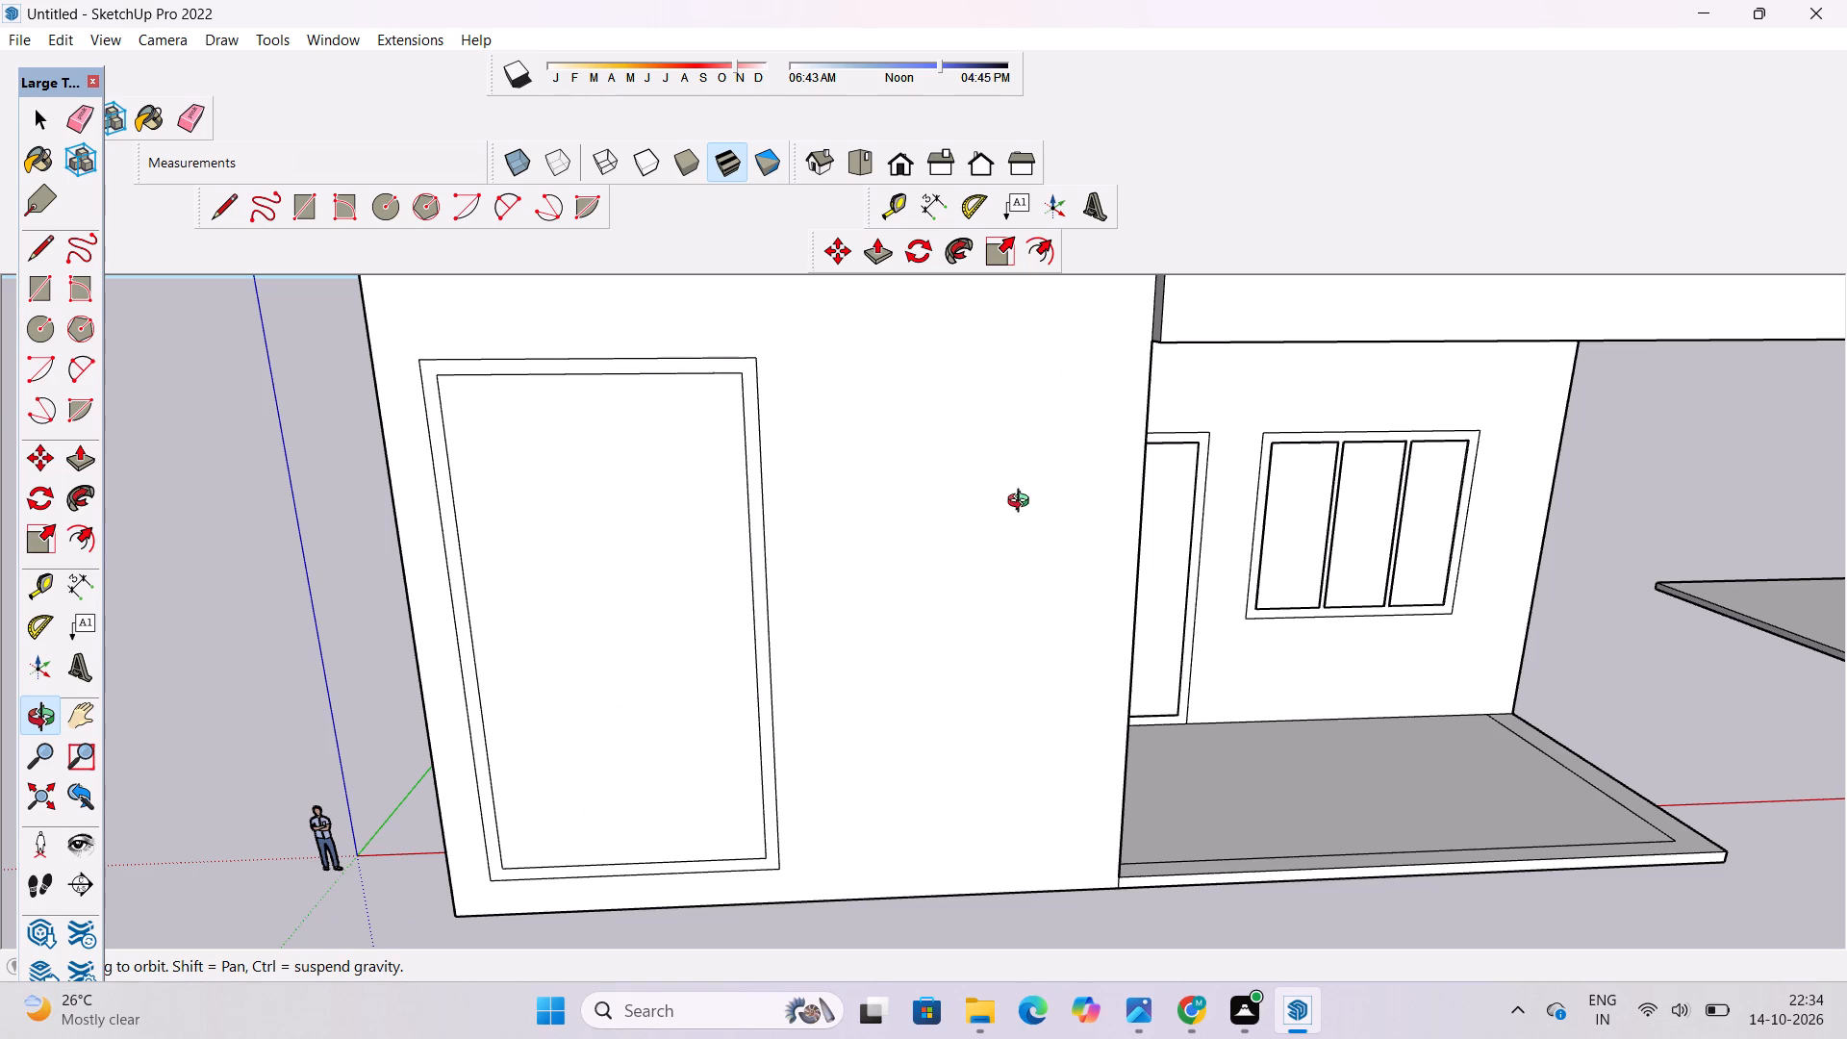
left_click_drag(823, 698, 822, 607, "shift")
scroll(822, 604, "down", 5)
left_click_drag(763, 635, 779, 569)
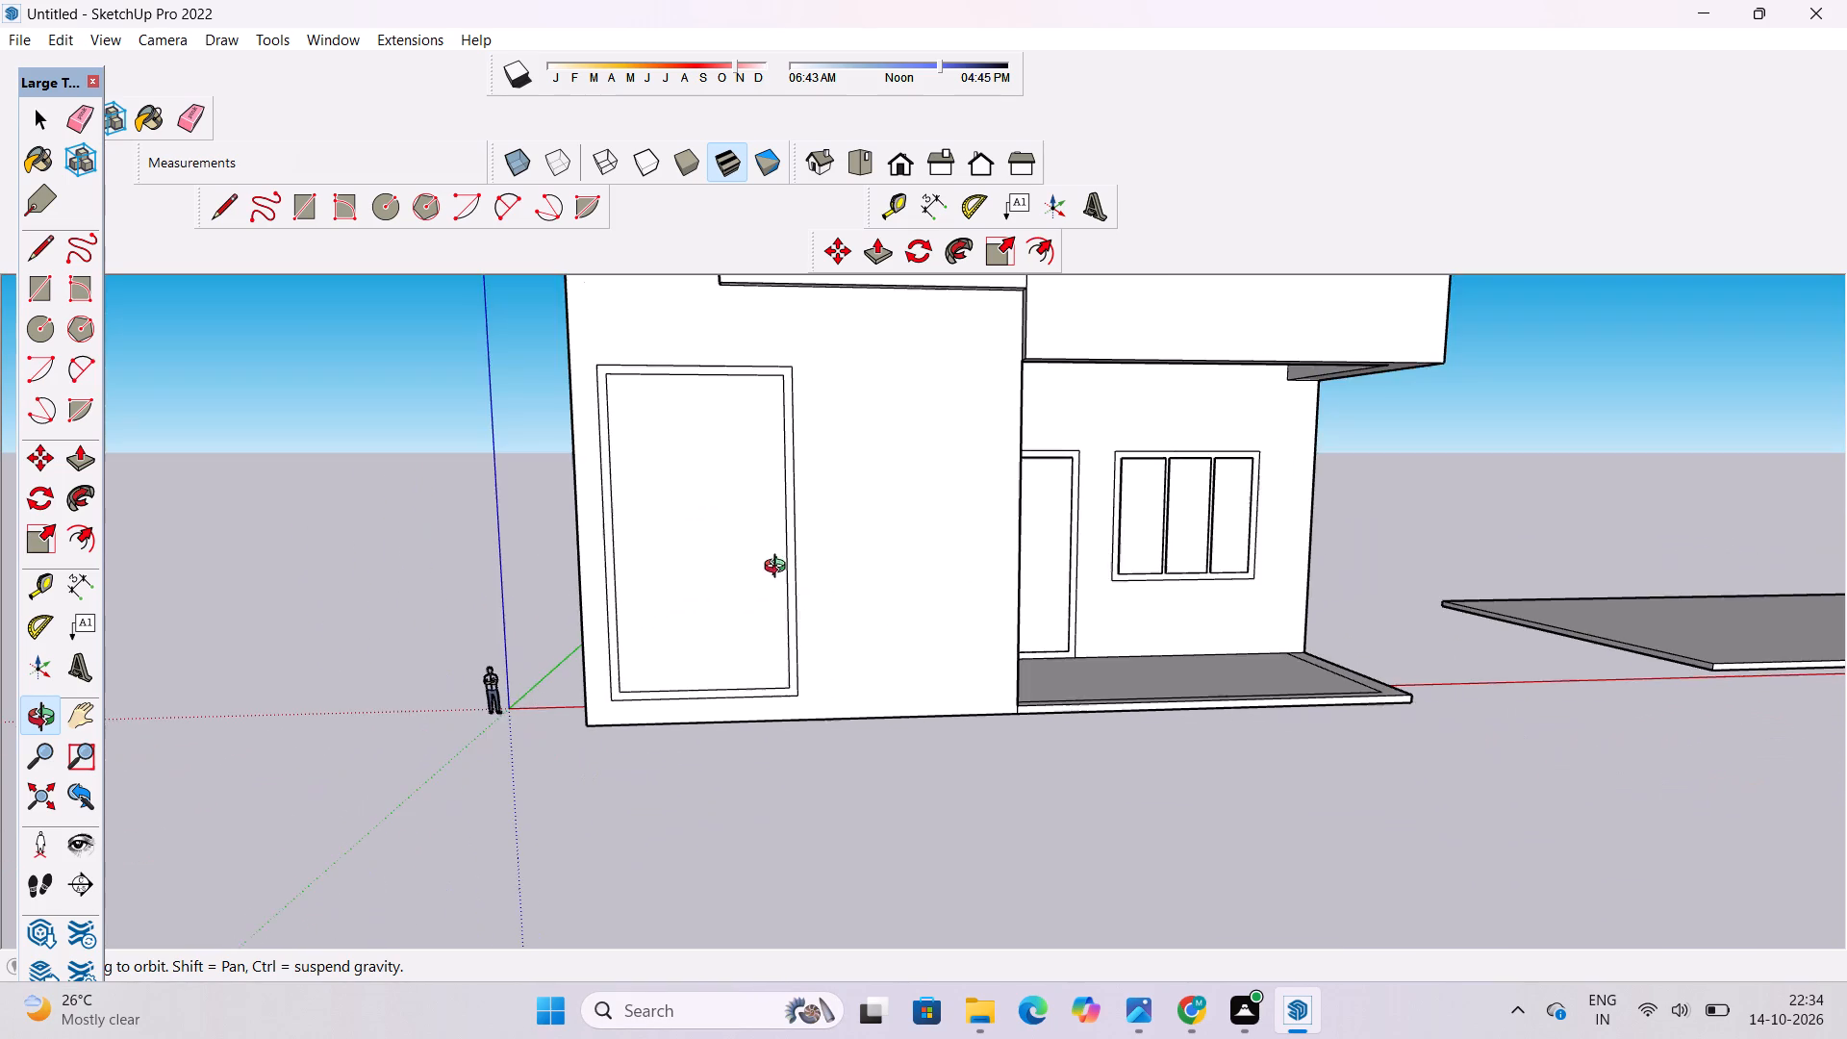
left_click_drag(777, 579, 787, 609)
left_click_drag(776, 627, 790, 598, "shift")
left_click_drag(790, 598, 780, 614, "shift")
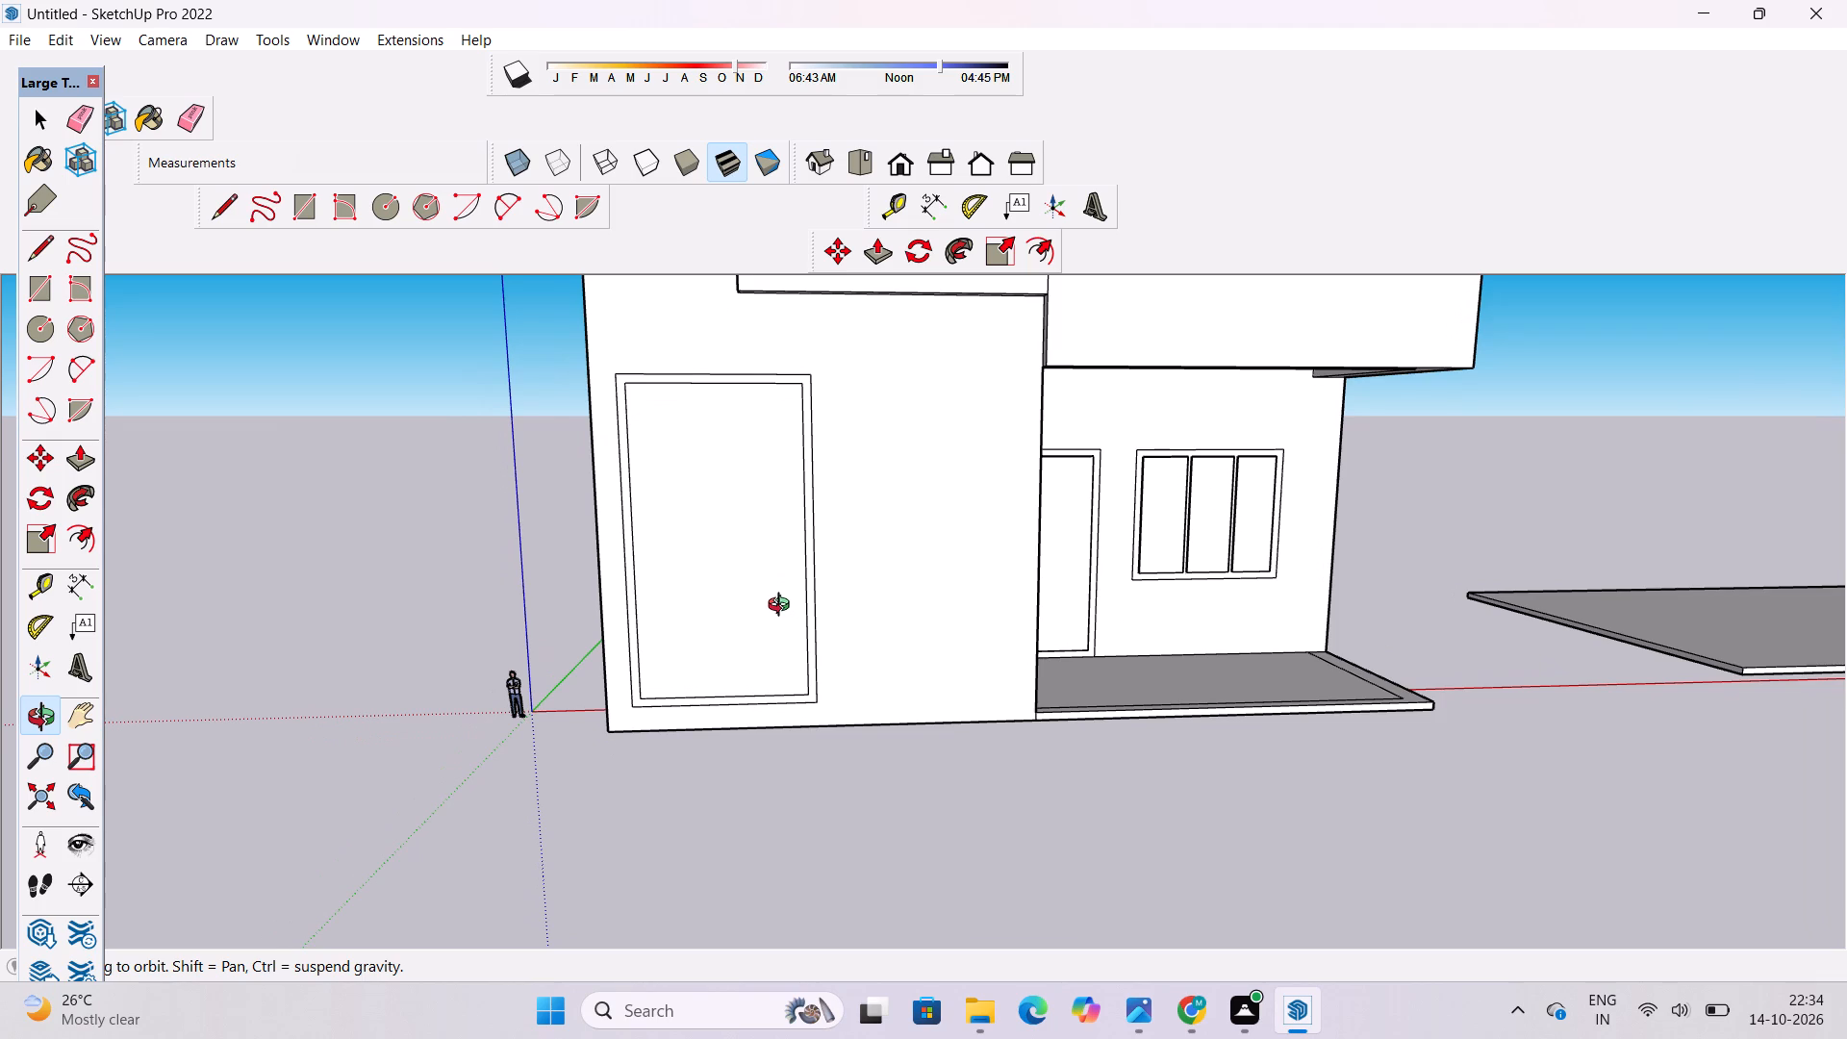
left_click_drag(791, 603, 628, 627, "shift")
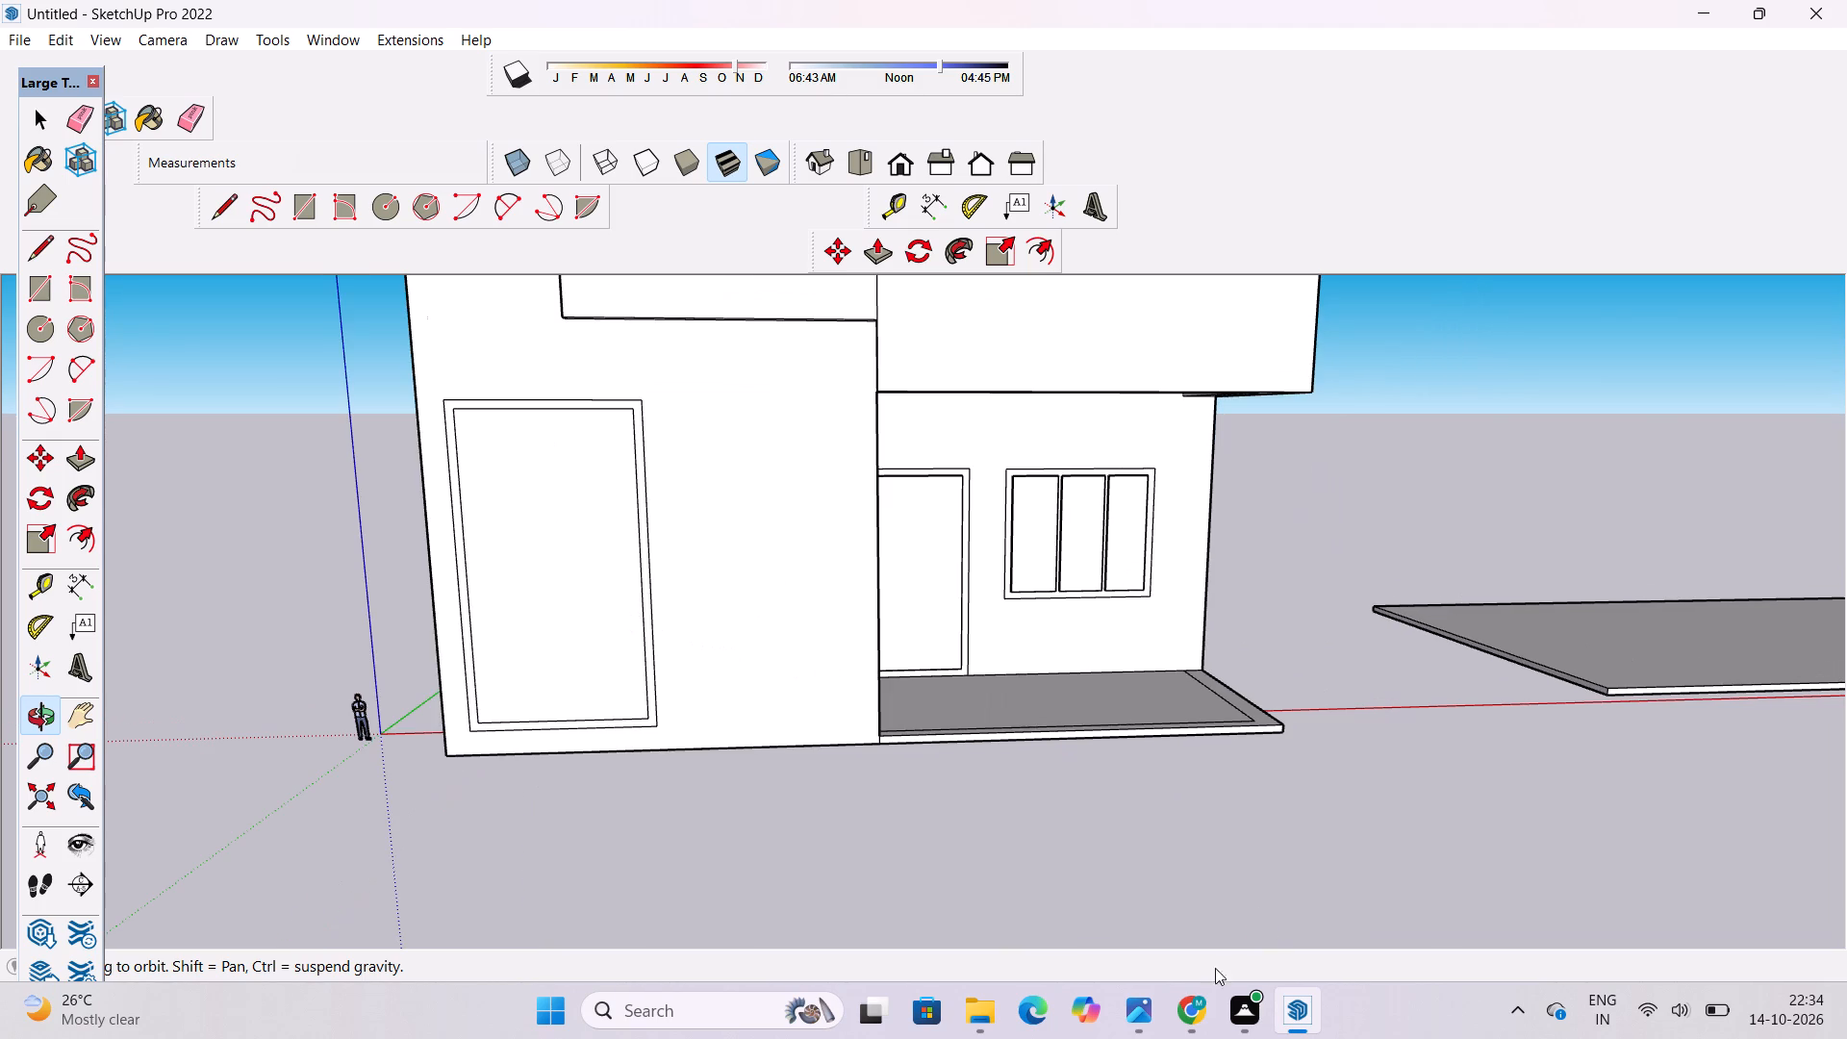
left_click(1148, 1008)
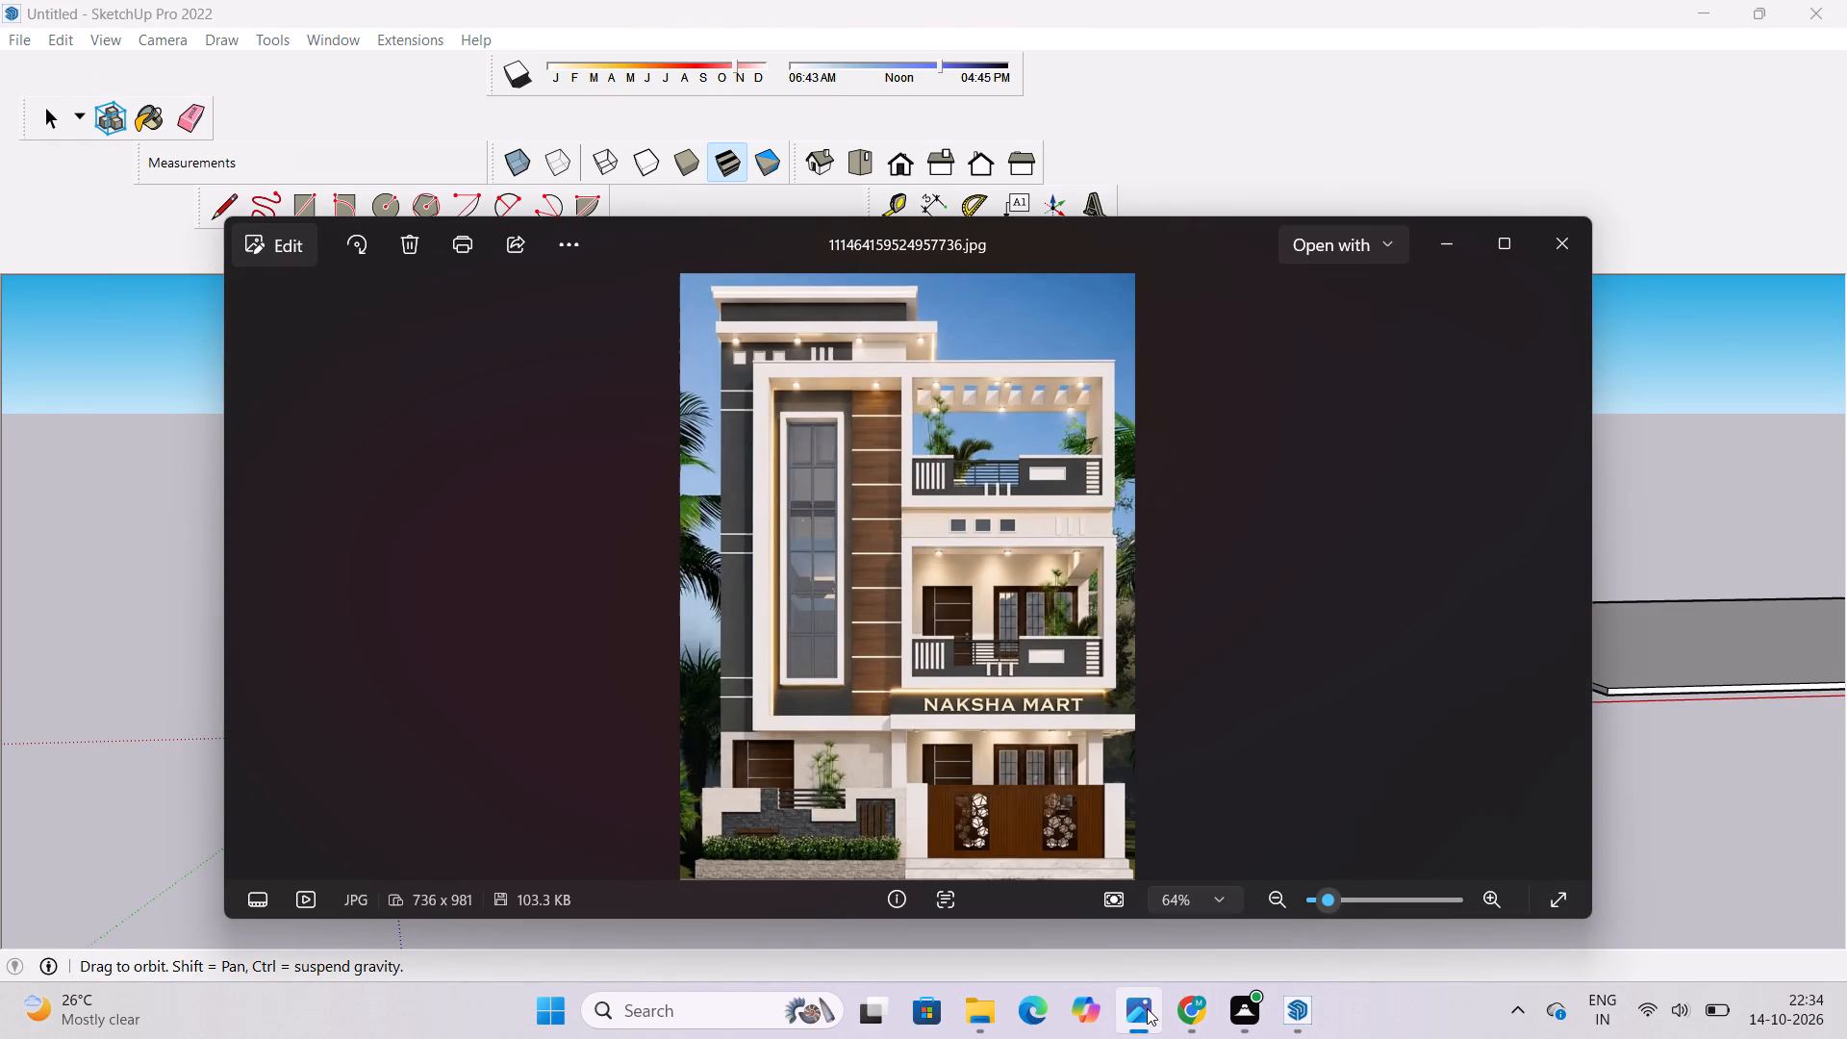
left_click(1147, 1008)
Place a horizontal guide 13' below the ground-floor frame's inner top edge with the Tape Measure.
left_click_drag(898, 752, 1072, 752, "shift")
left_click_drag(911, 749, 1061, 749)
scroll(873, 721, "up", 2)
left_click_drag(872, 716, 853, 727, "shift")
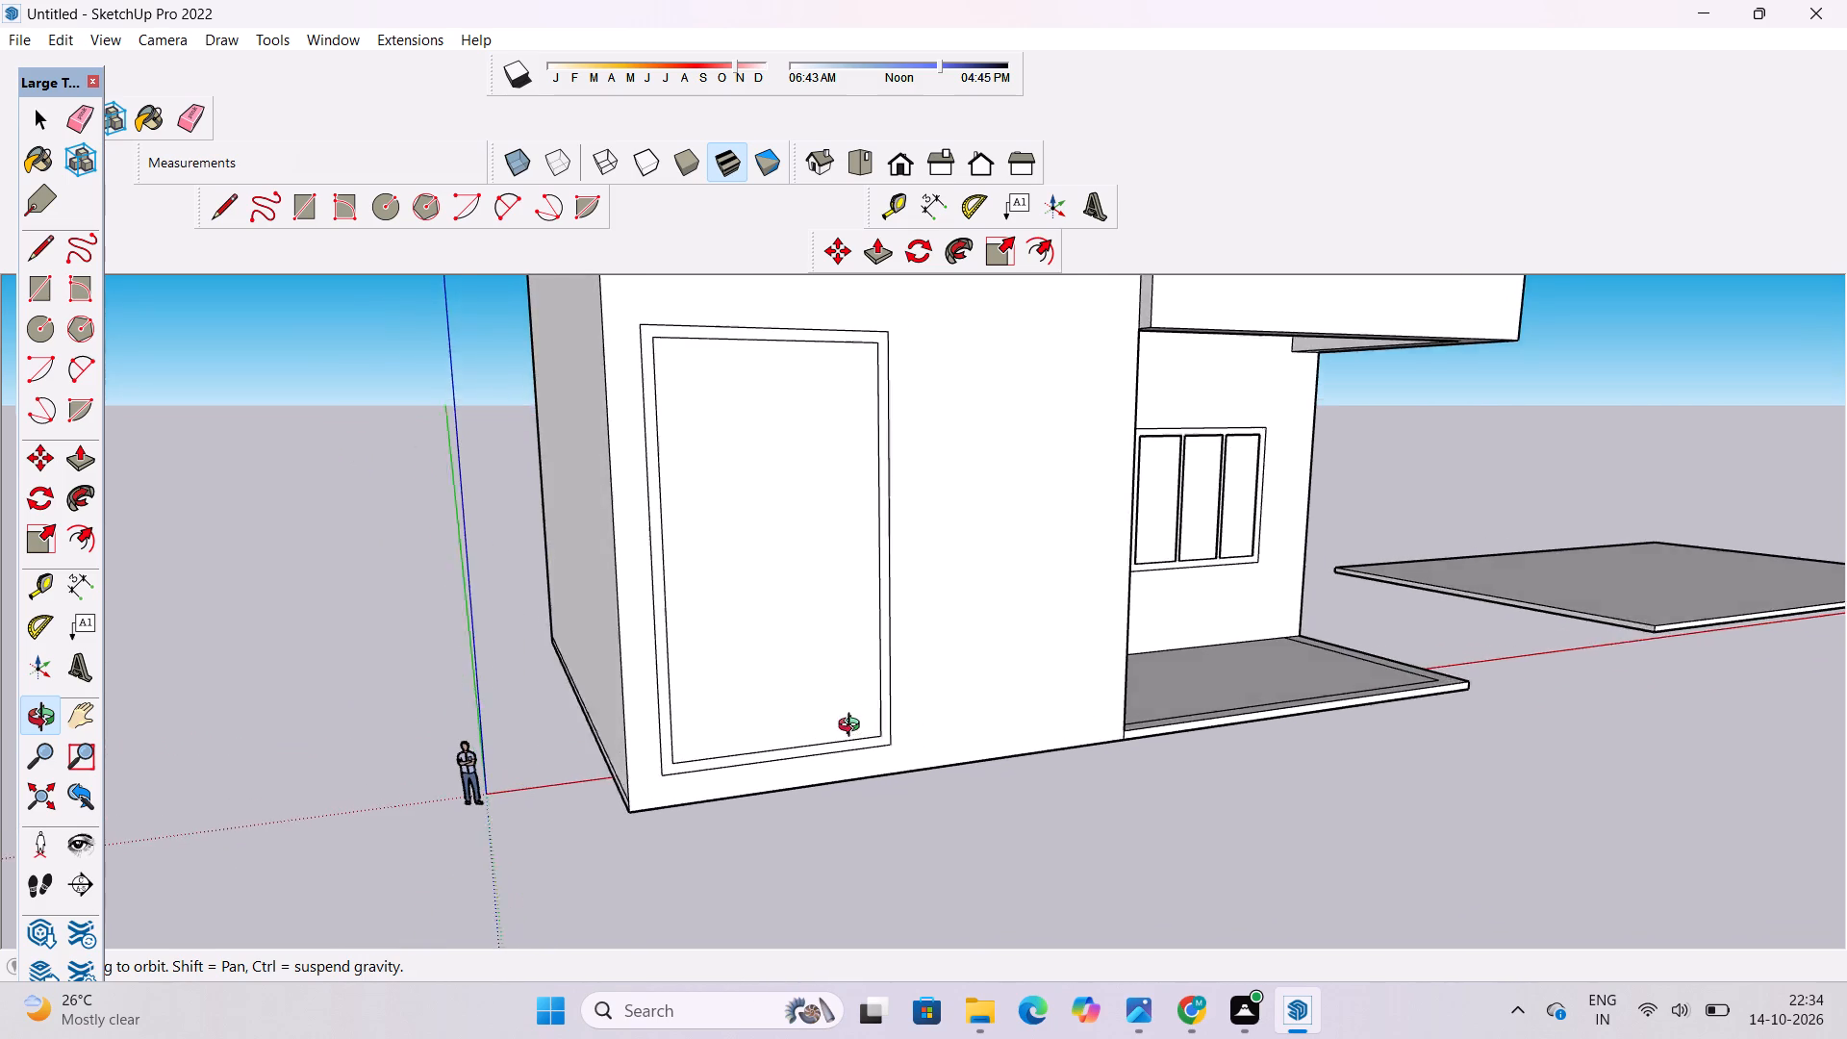
left_click_drag(853, 727, 820, 743, "shift")
scroll(819, 728, "down", 1)
left_click_drag(826, 686, 809, 694, "shift")
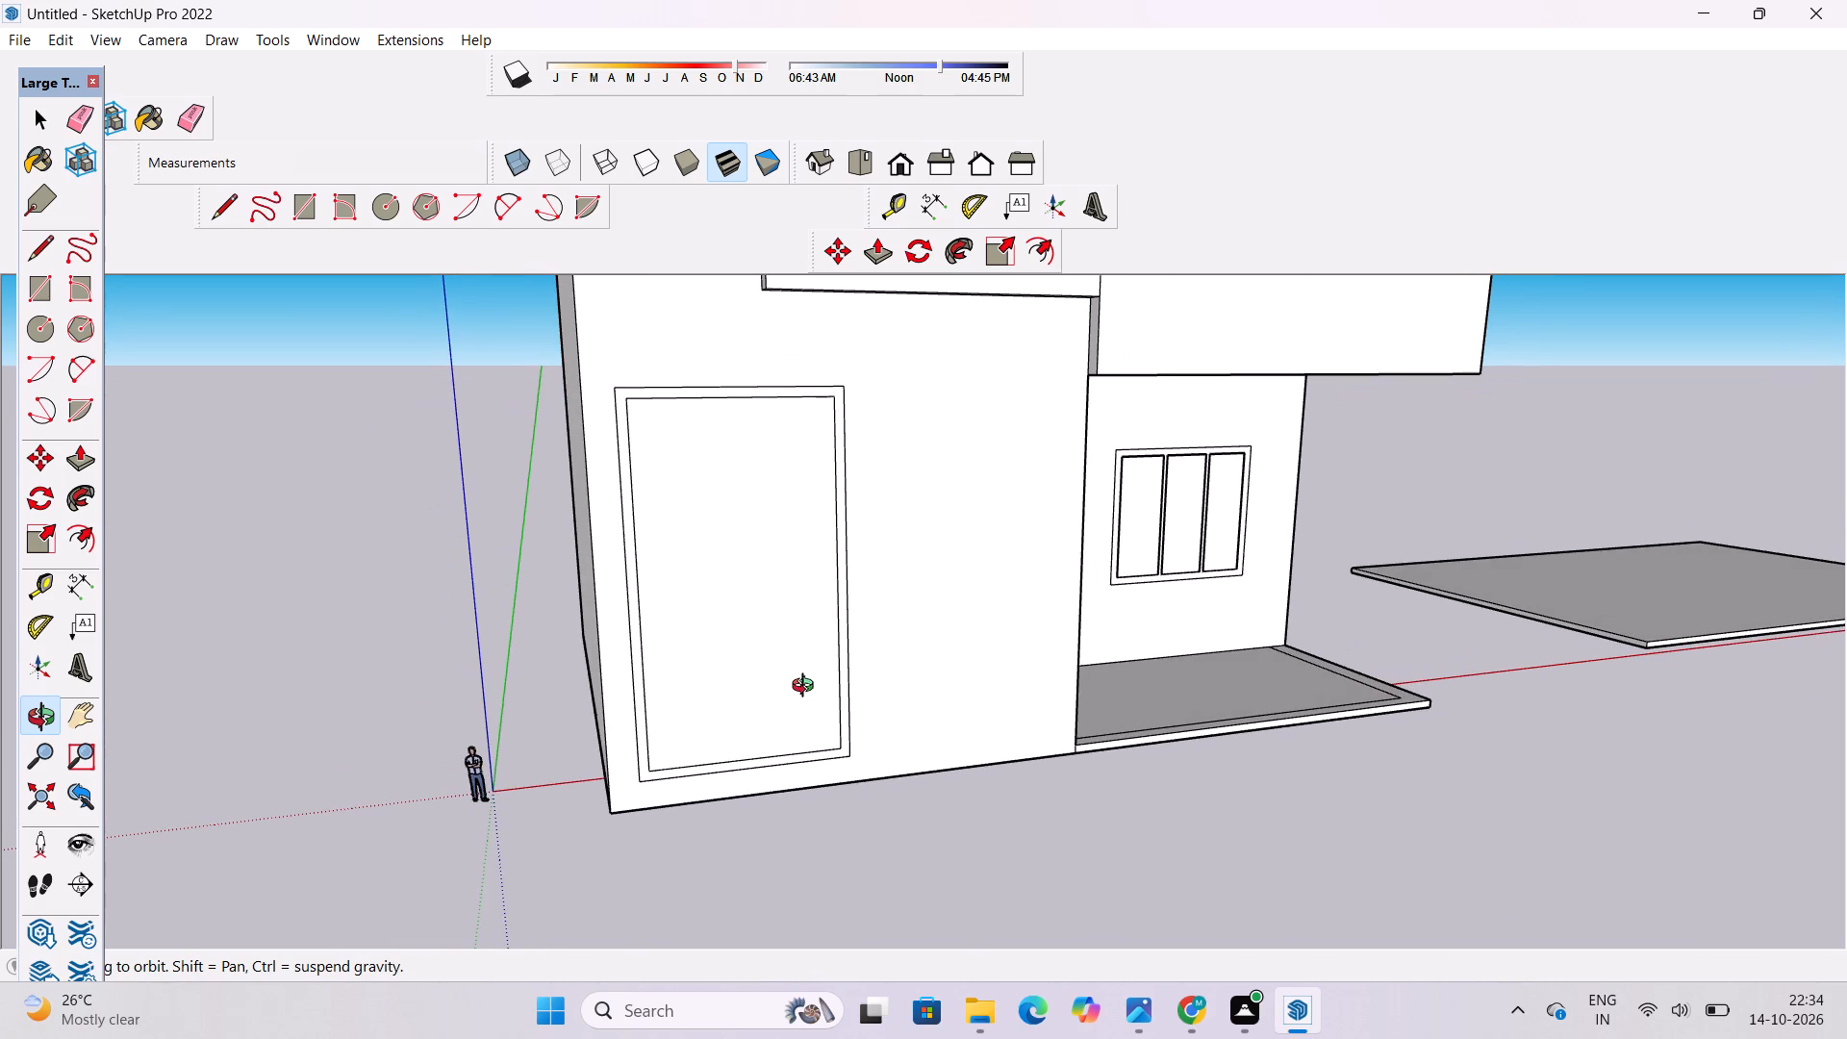
scroll(806, 681, "down", 6)
left_click_drag(813, 690, 819, 638, "shift")
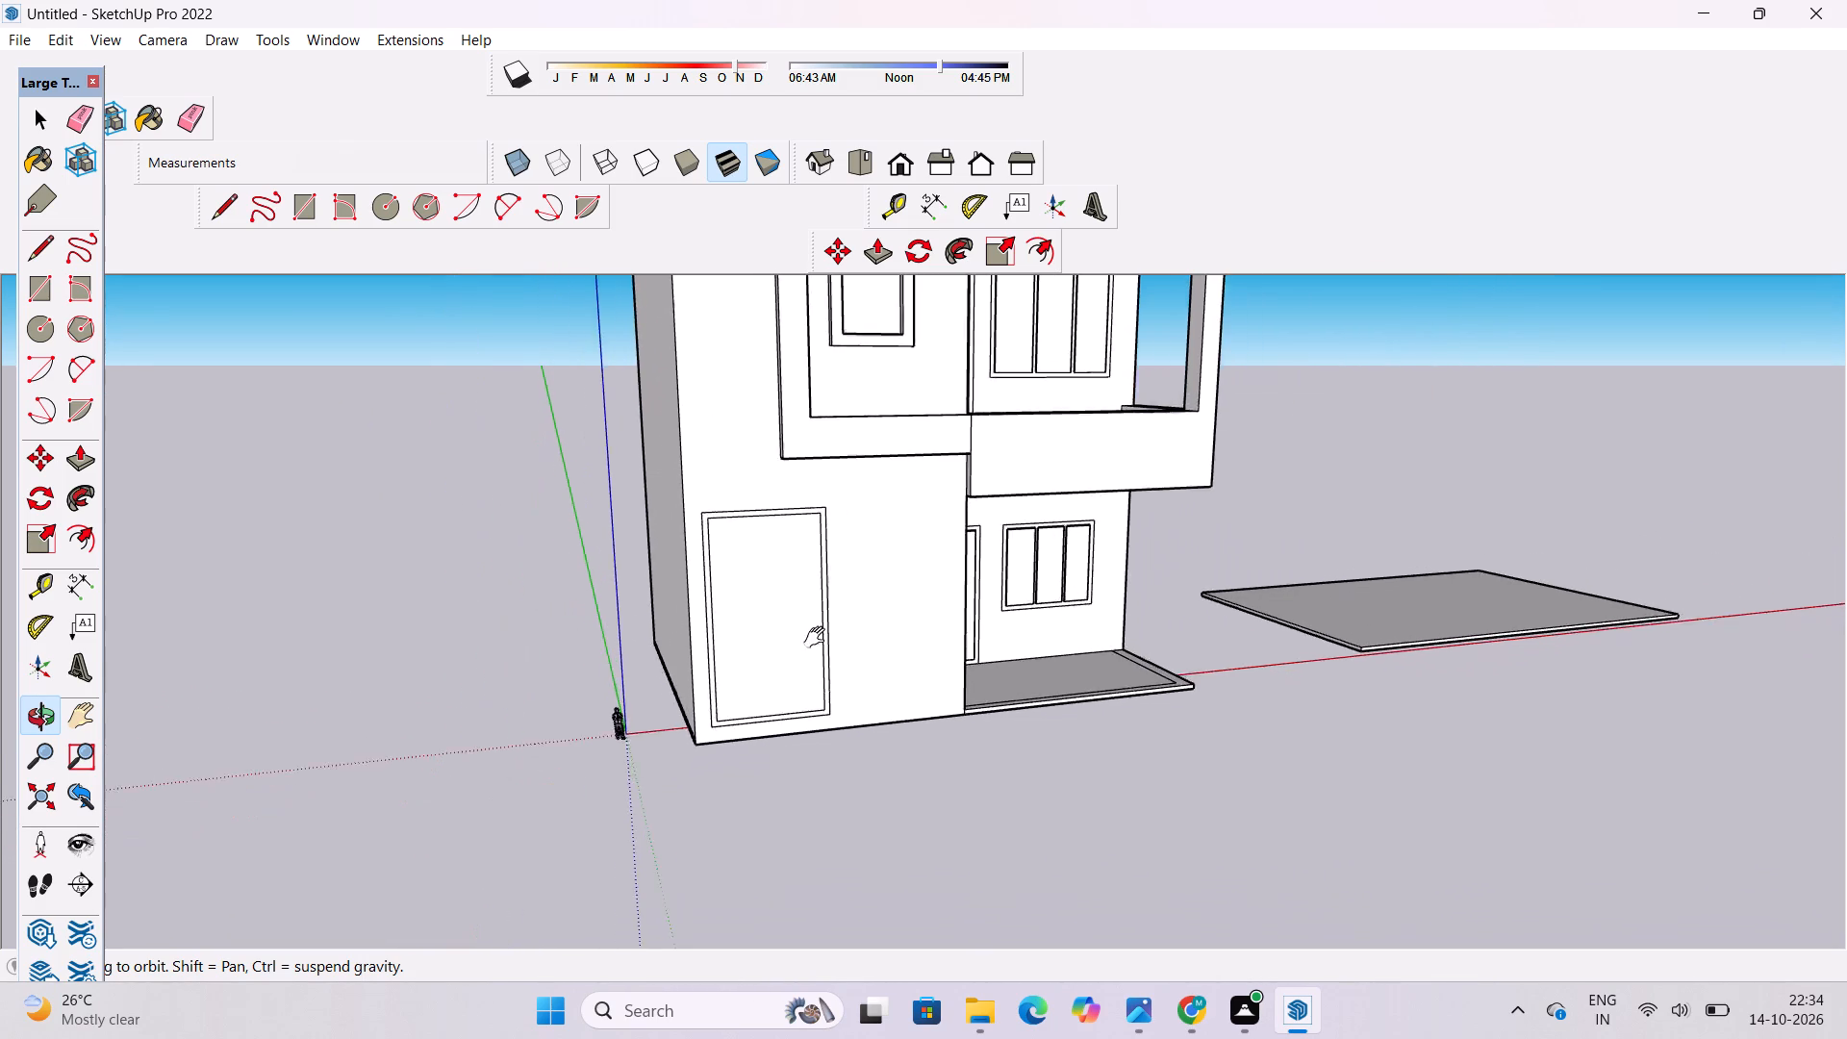
left_click_drag(819, 638, 761, 663, "shift")
key("t")
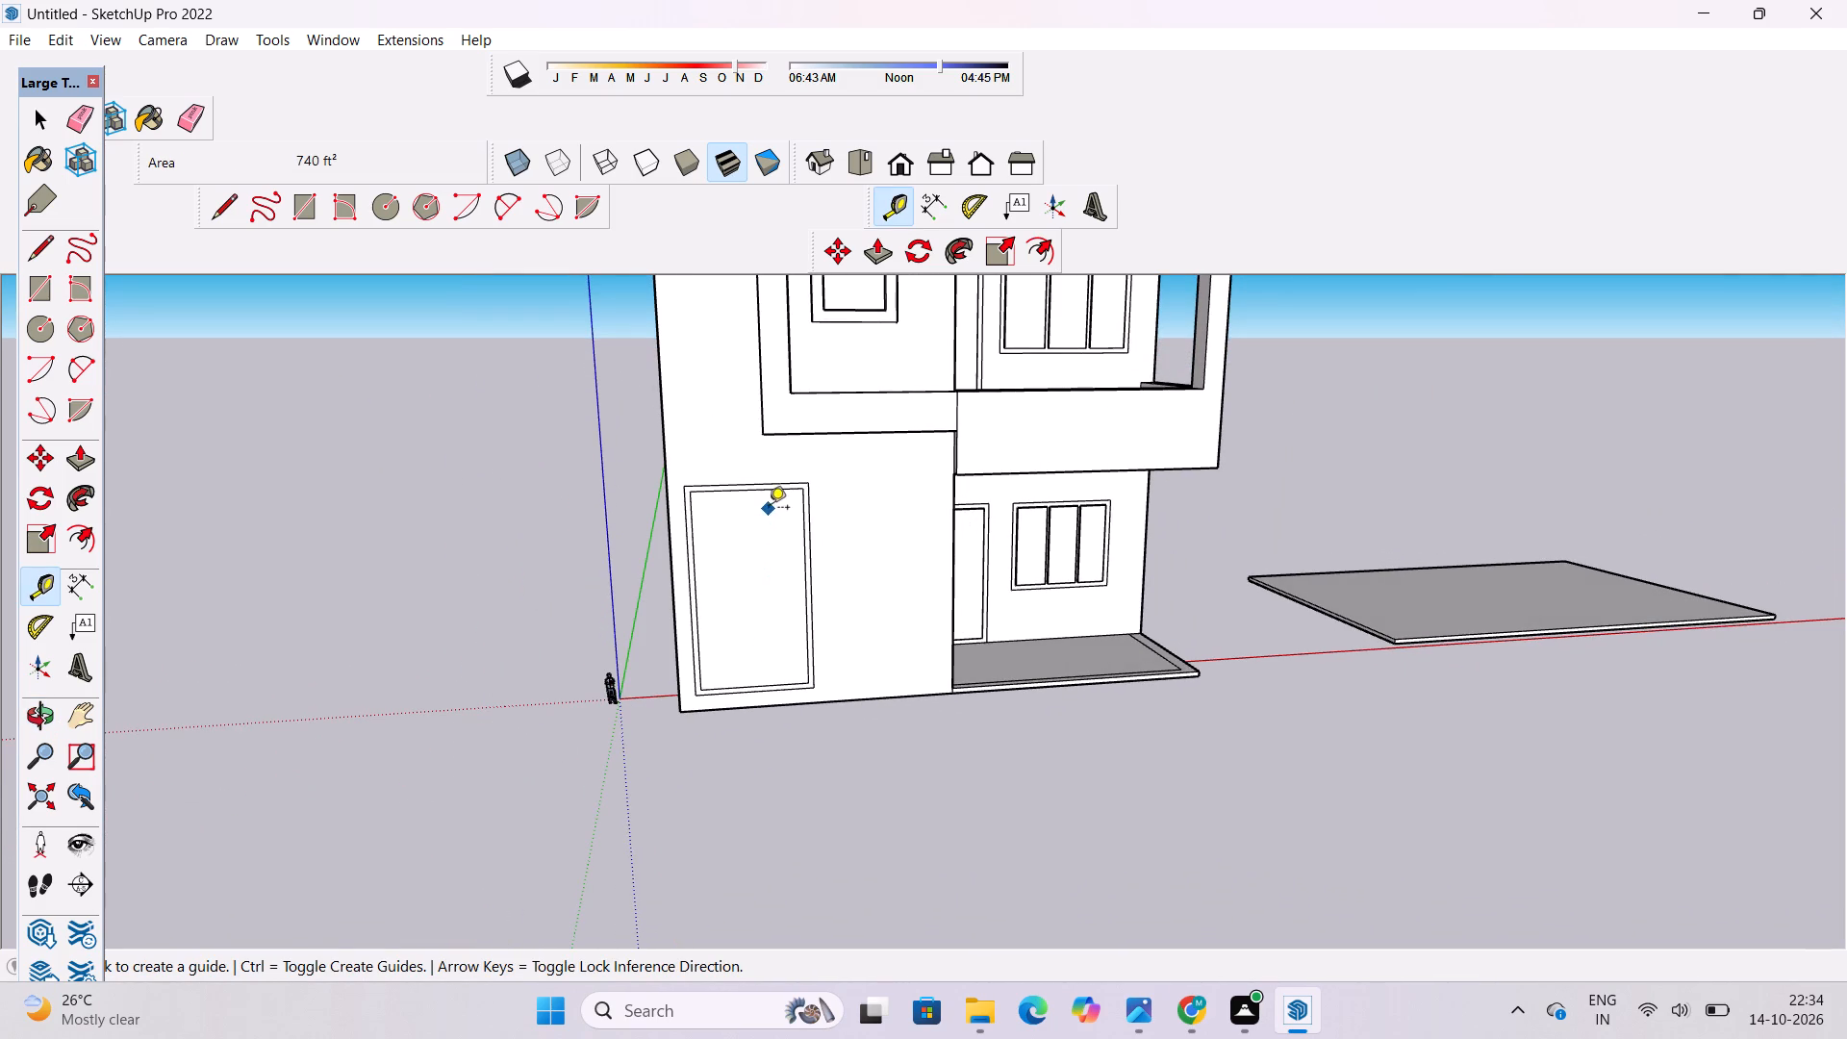
scroll(752, 496, "up", 6)
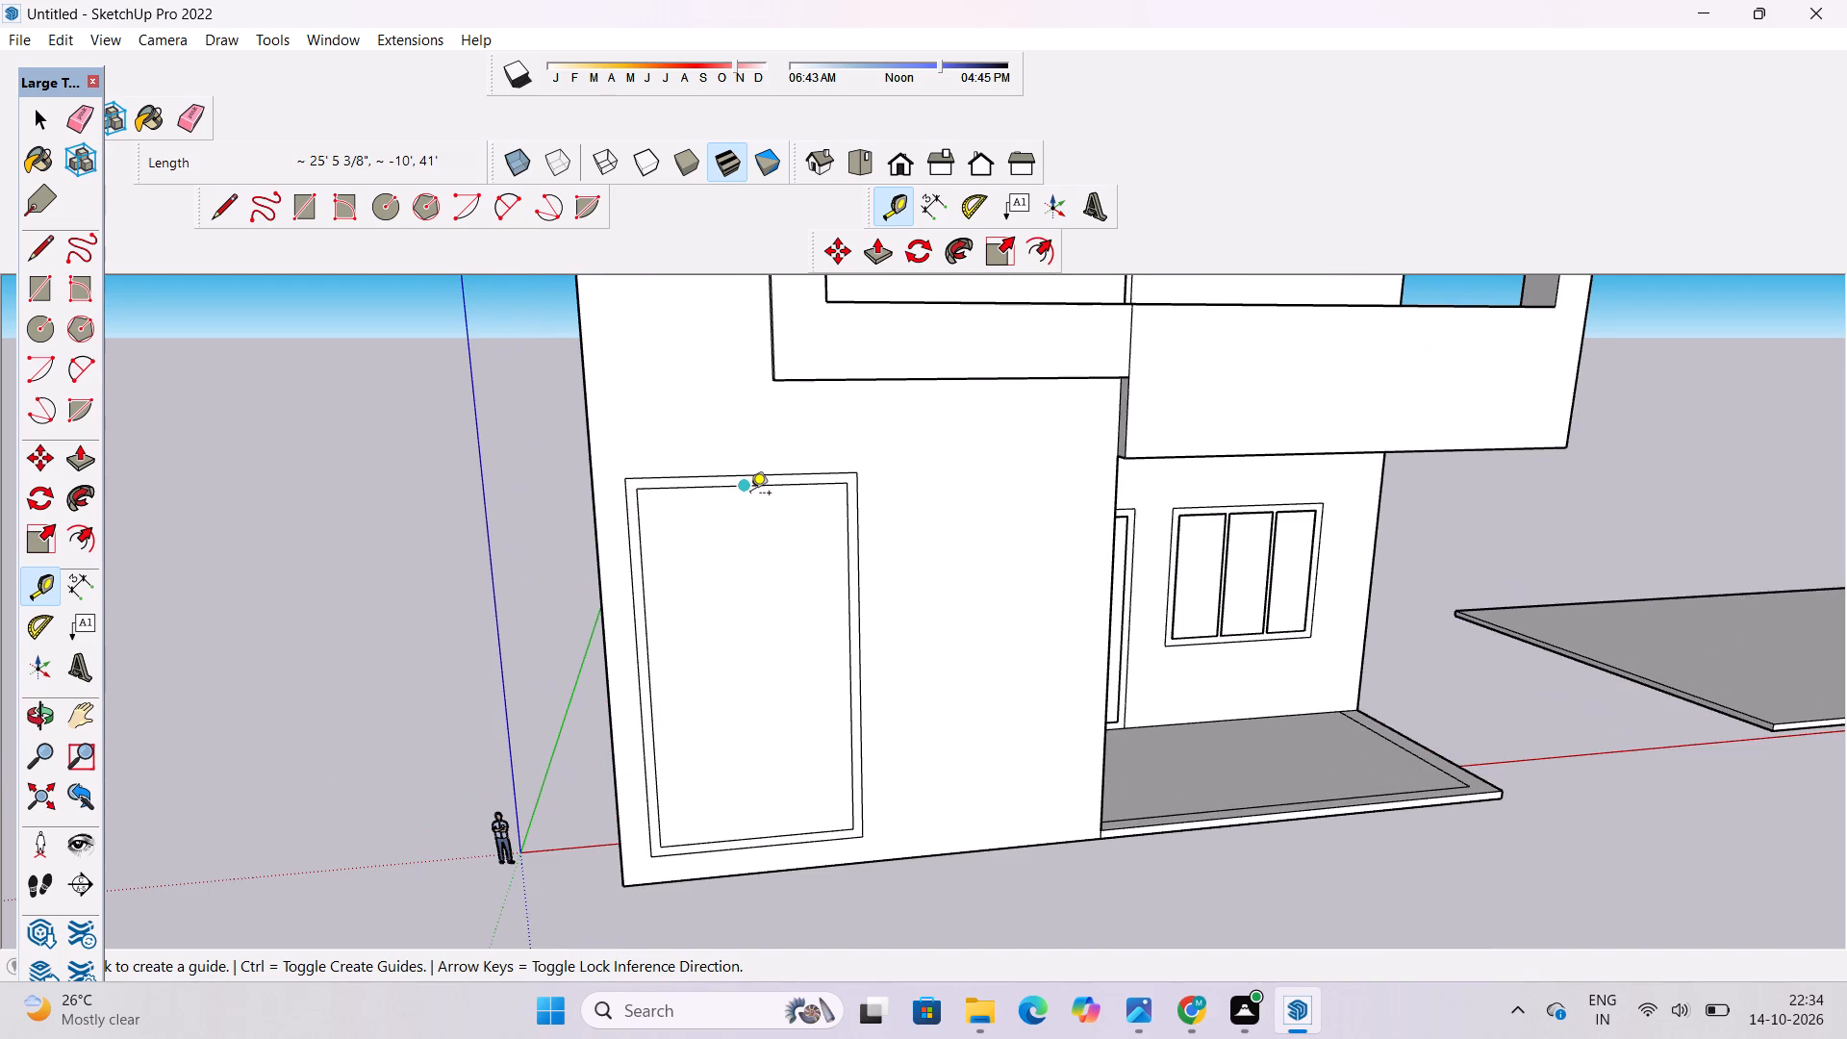
left_click(745, 493)
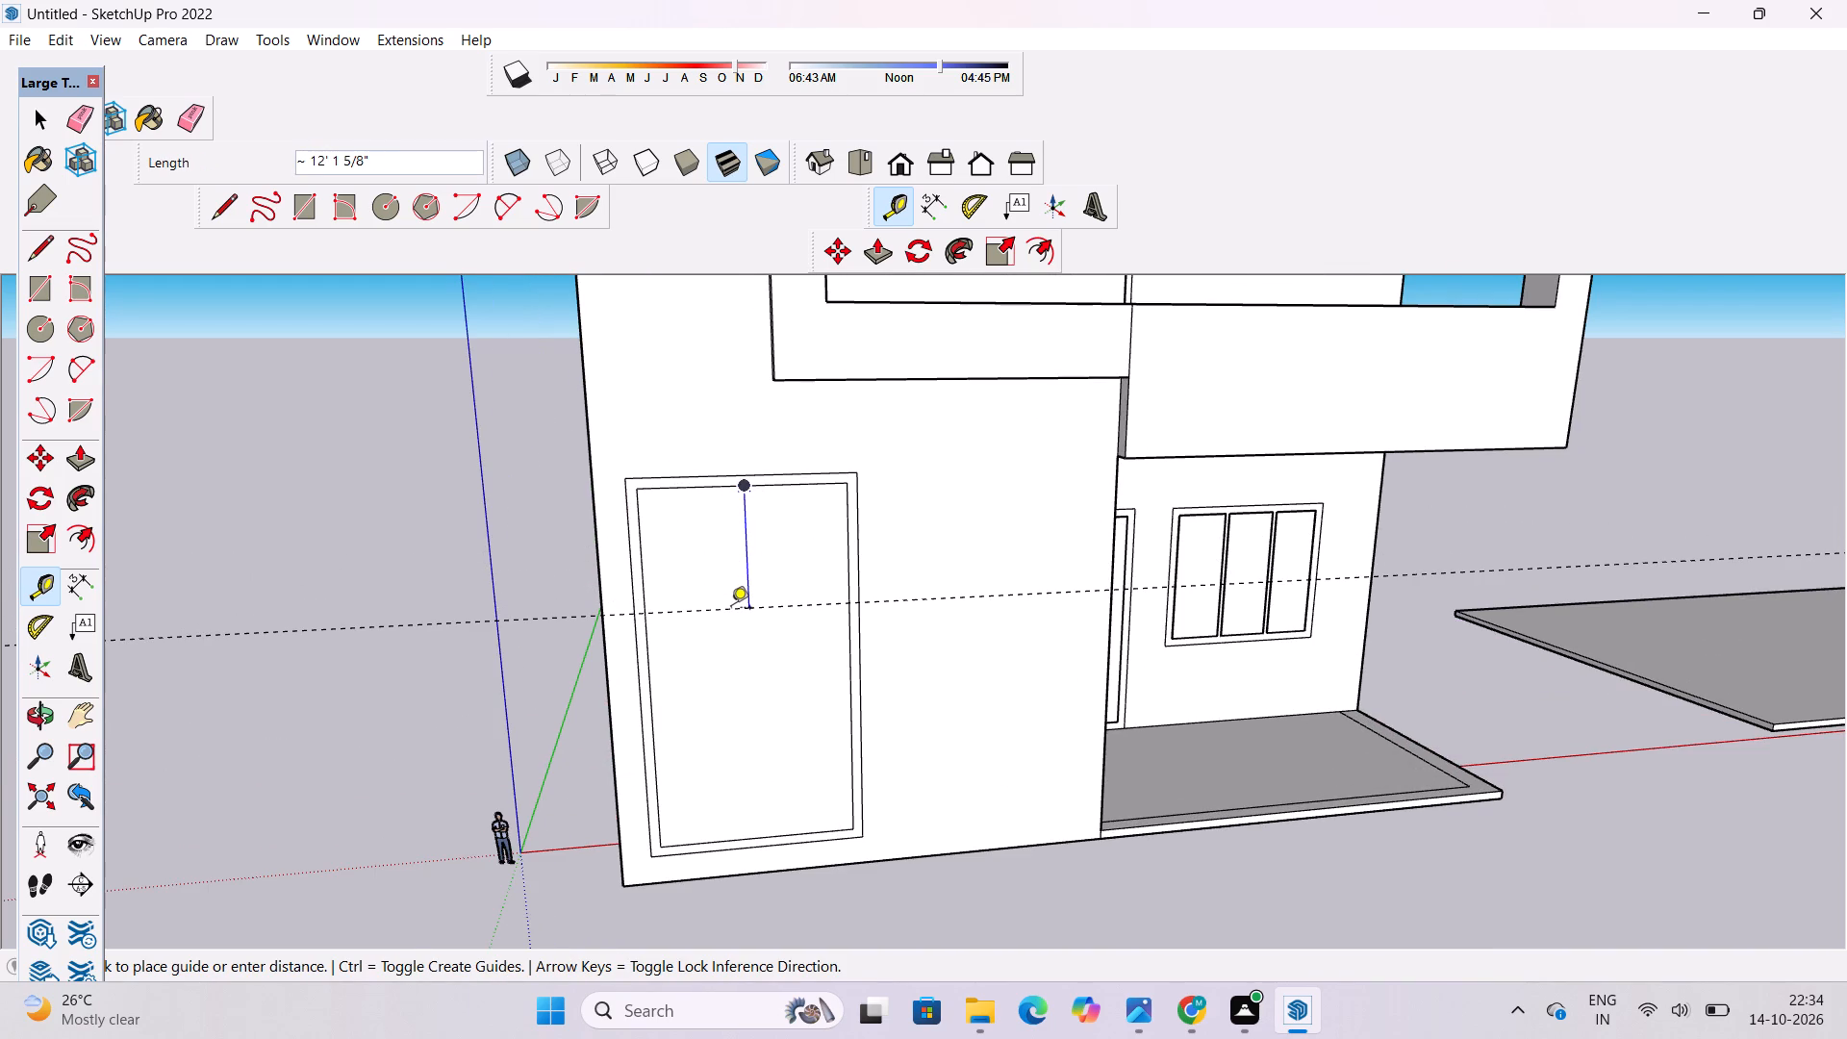
type("13'")
key("Return")
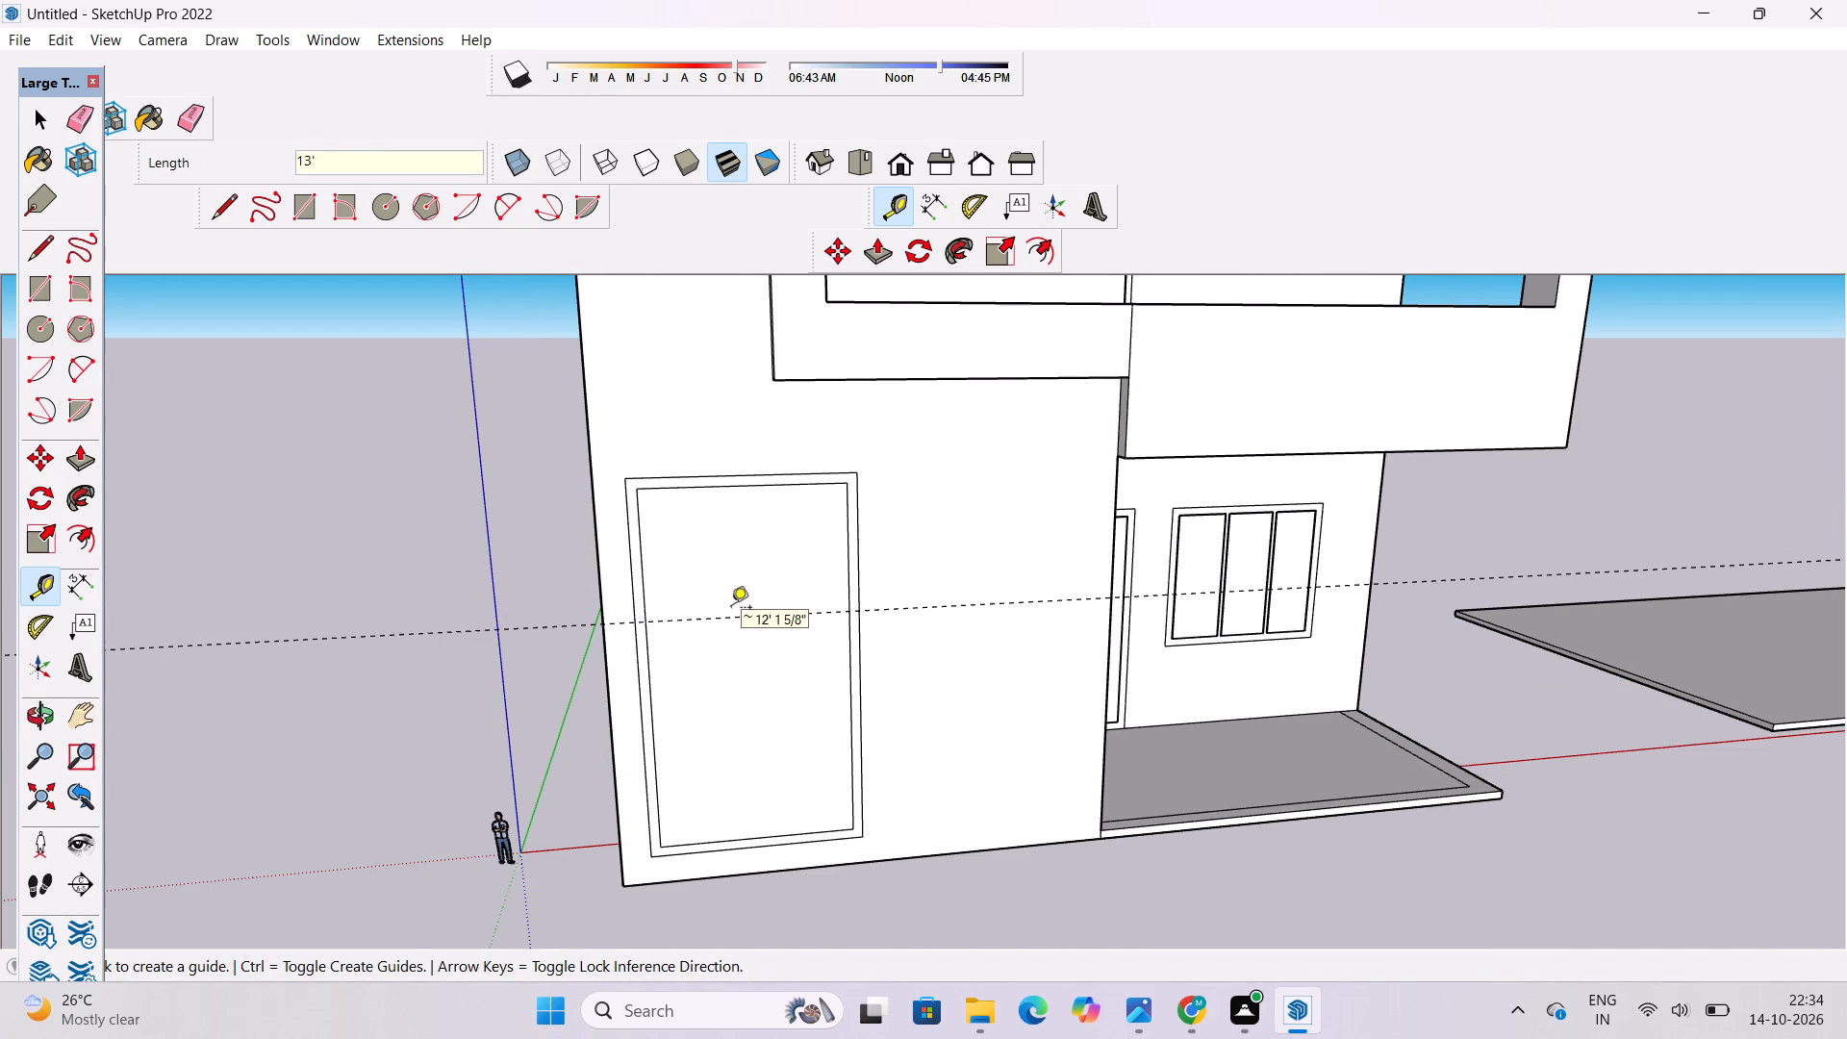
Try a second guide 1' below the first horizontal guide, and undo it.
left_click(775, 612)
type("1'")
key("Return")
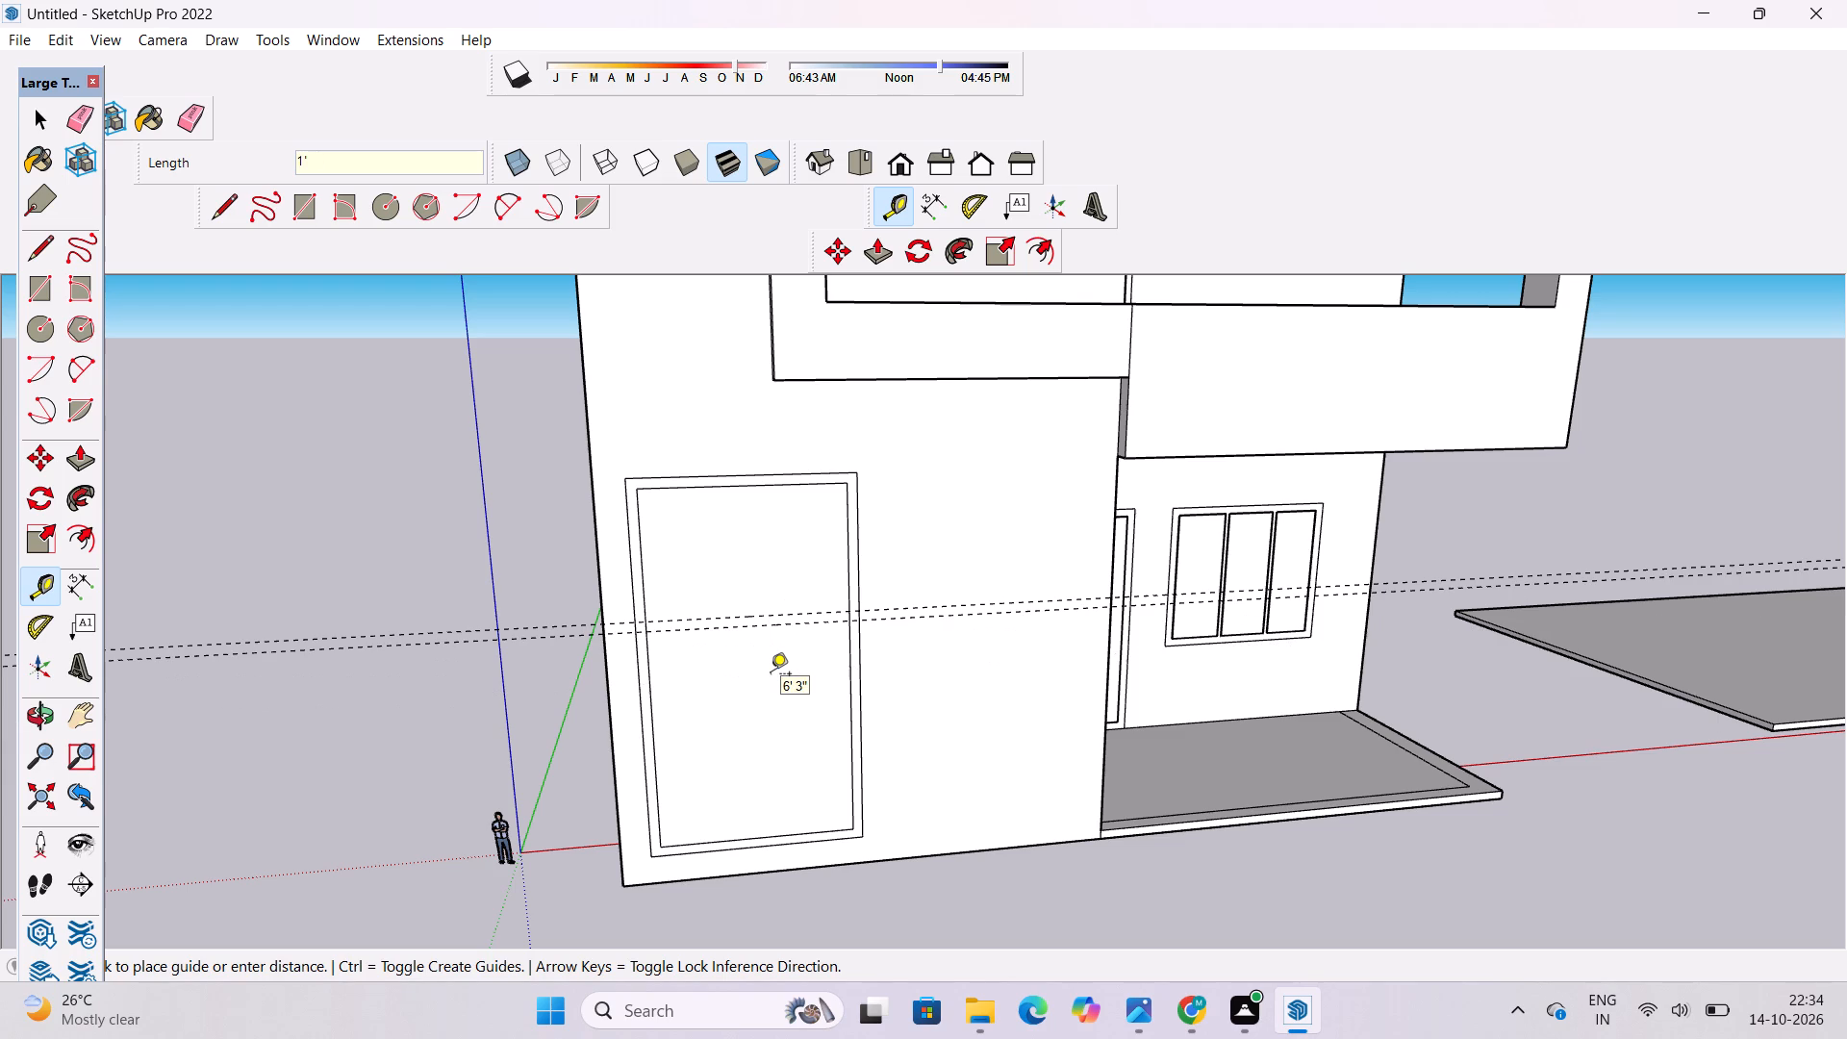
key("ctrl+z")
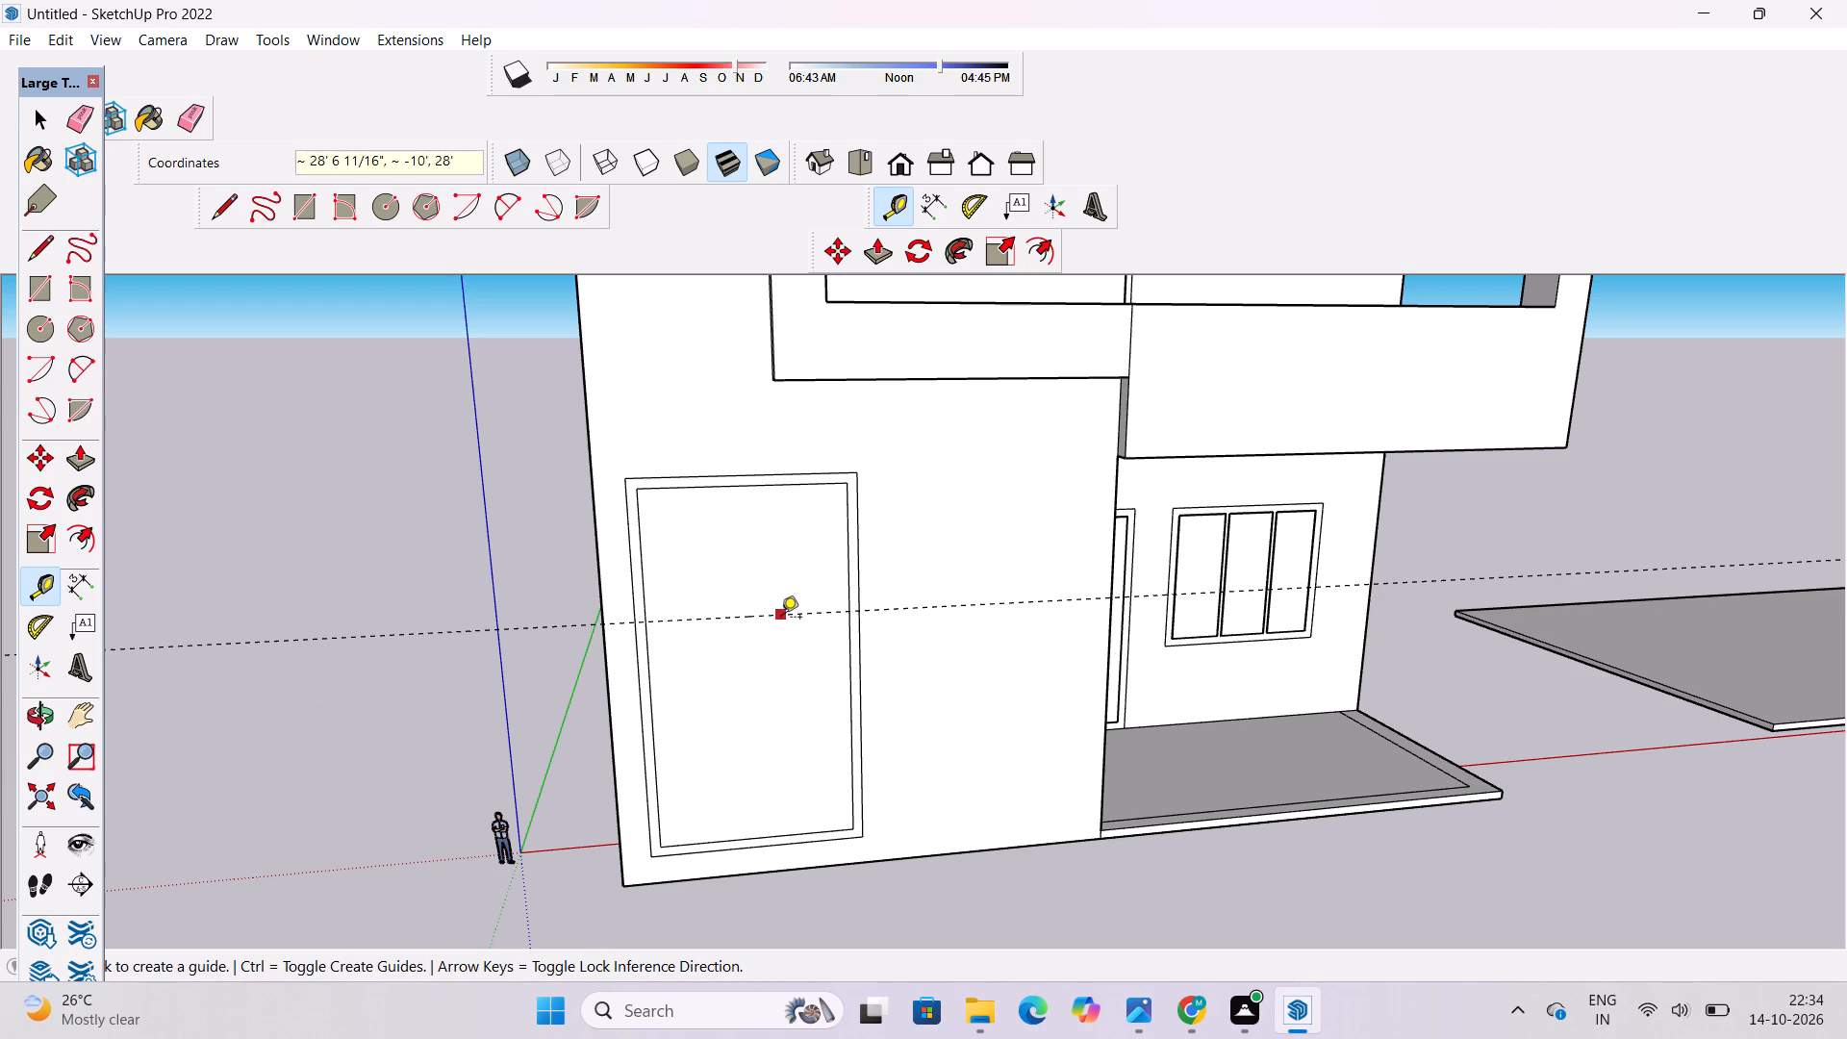
Place a horizontal guide 6" below the existing guide across the frame.
left_click(781, 619)
type("6\"")
key("Return")
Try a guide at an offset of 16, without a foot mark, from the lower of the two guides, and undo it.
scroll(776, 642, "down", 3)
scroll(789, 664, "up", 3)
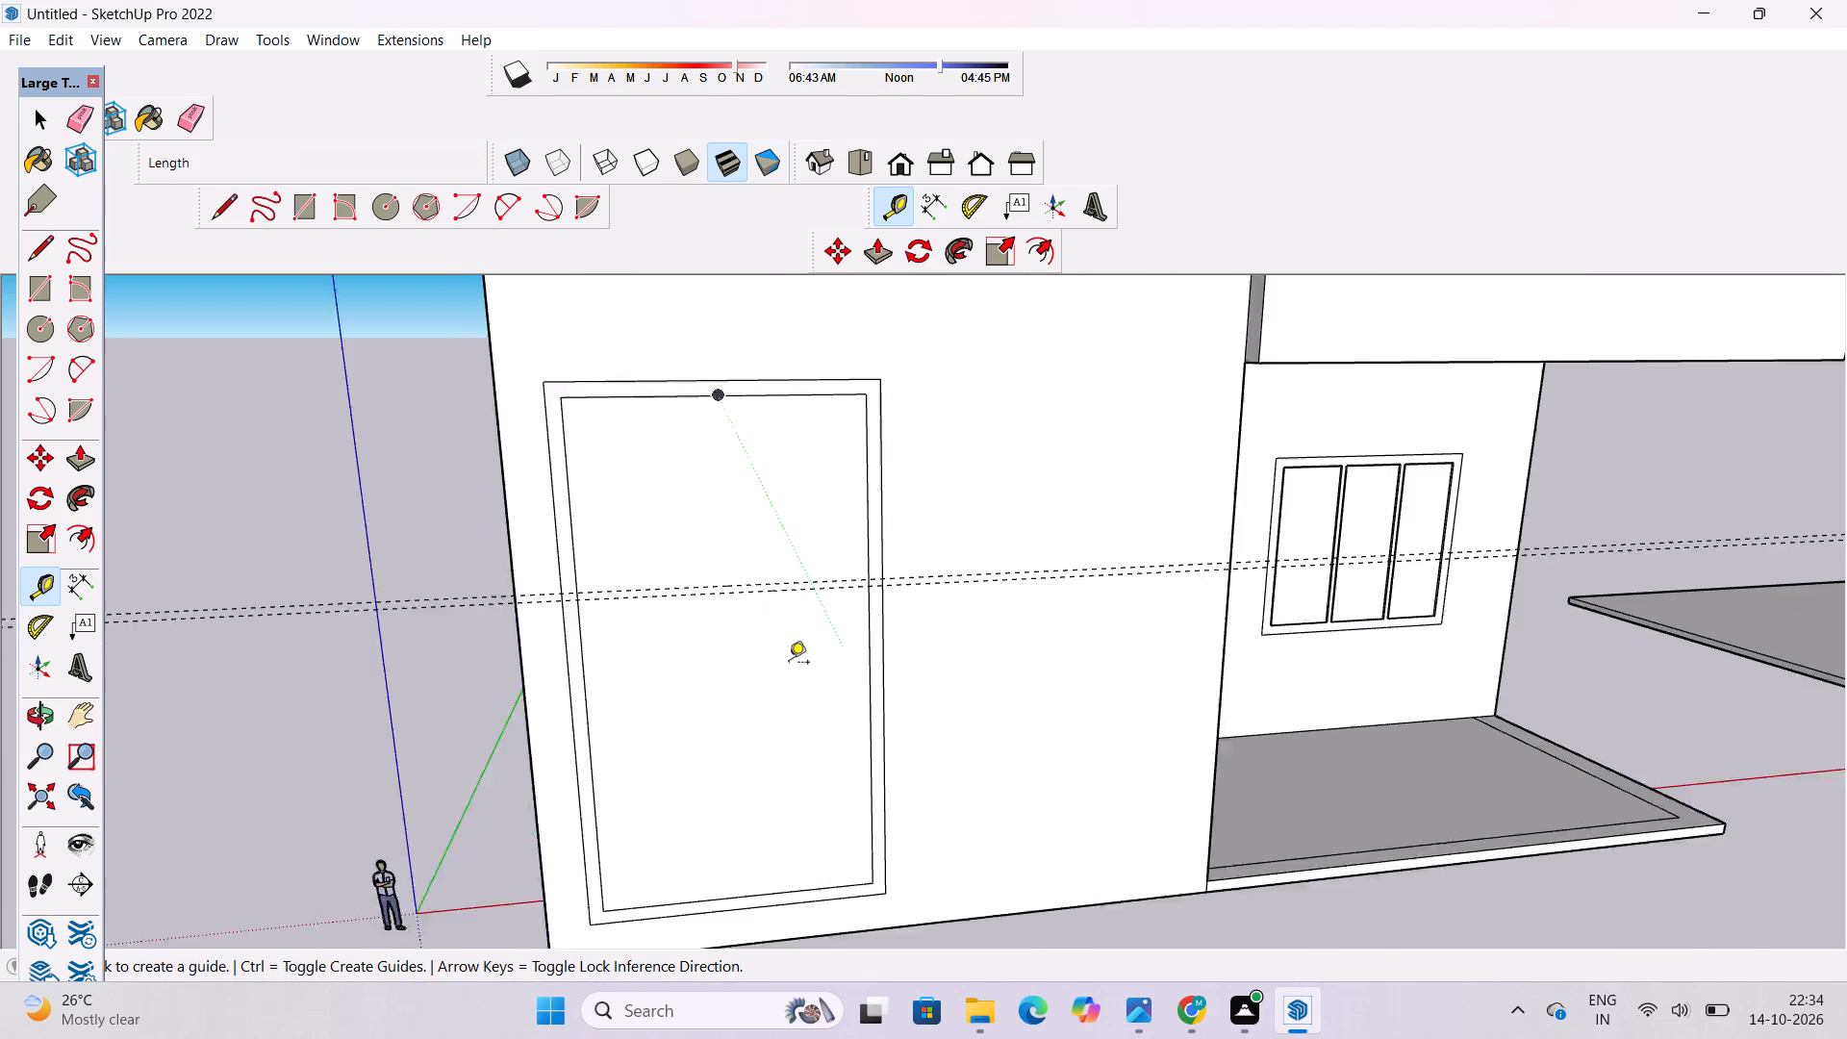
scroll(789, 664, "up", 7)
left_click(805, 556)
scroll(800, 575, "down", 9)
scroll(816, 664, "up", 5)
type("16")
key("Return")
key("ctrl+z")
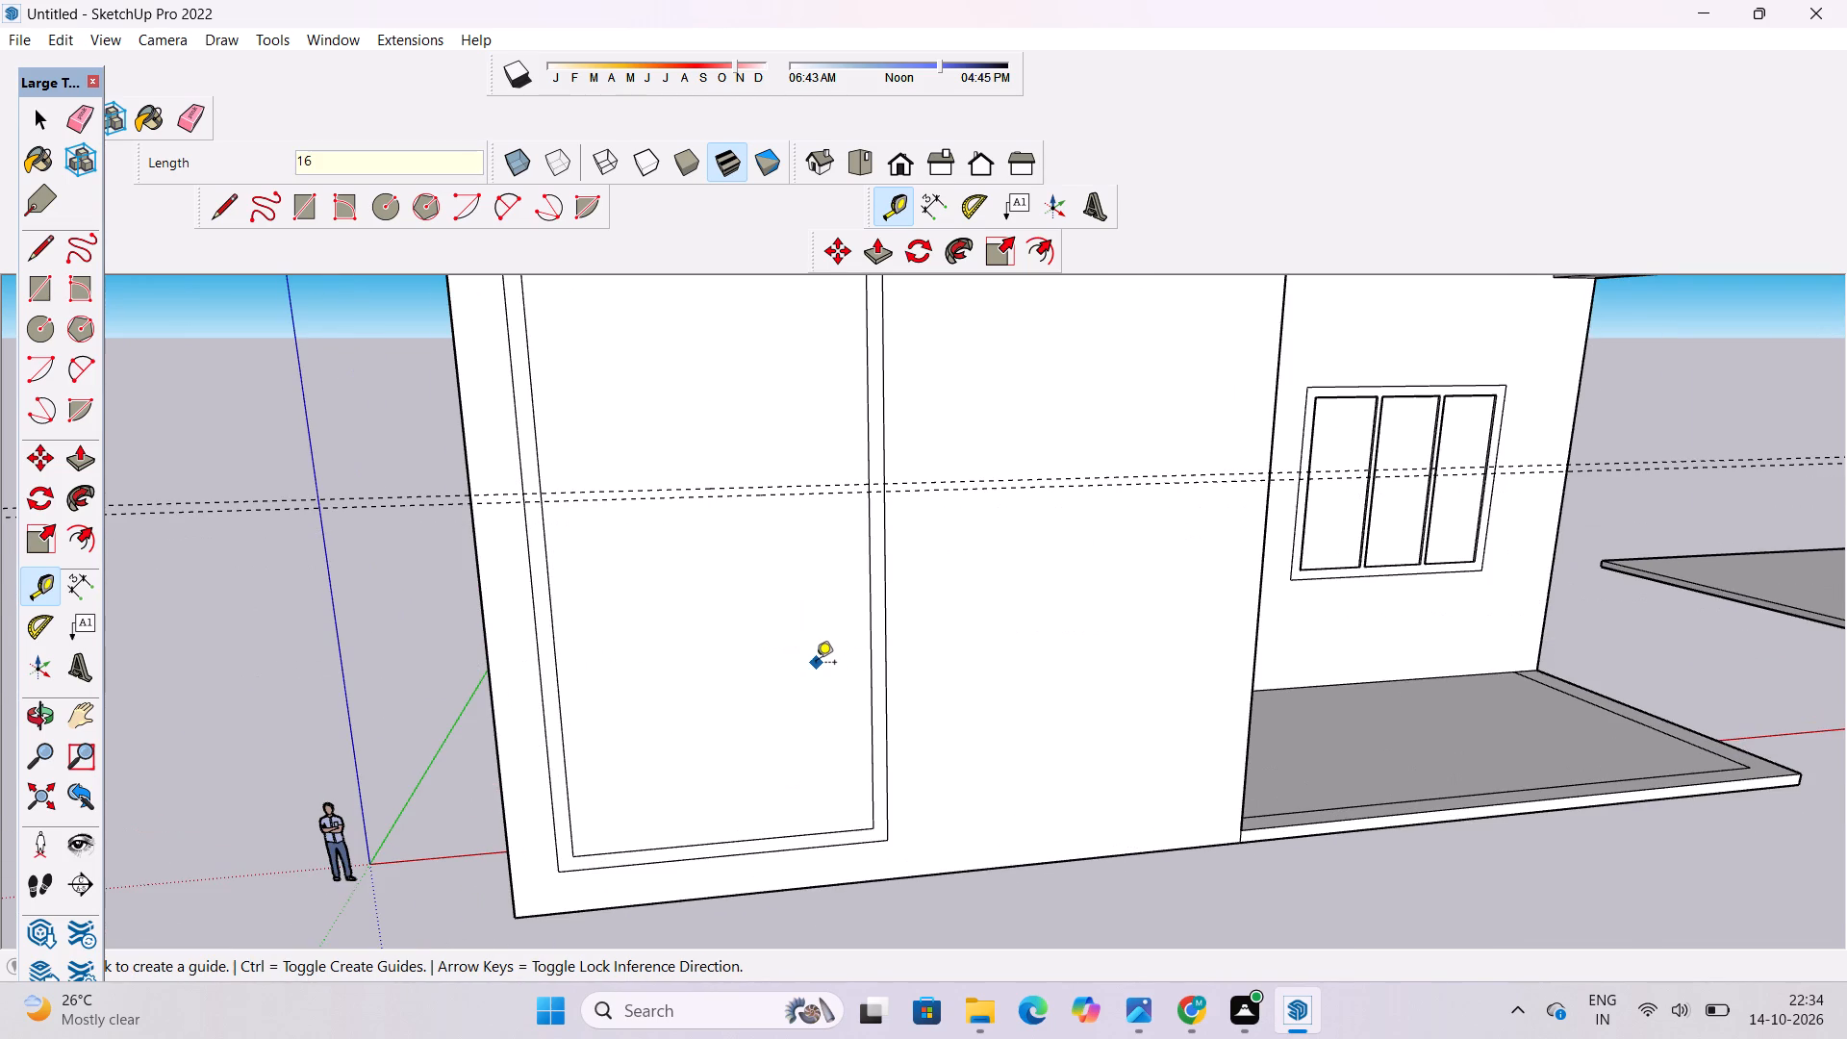
Place a horizontal guide 16' below the lower guide of the upper pair.
left_click(768, 499)
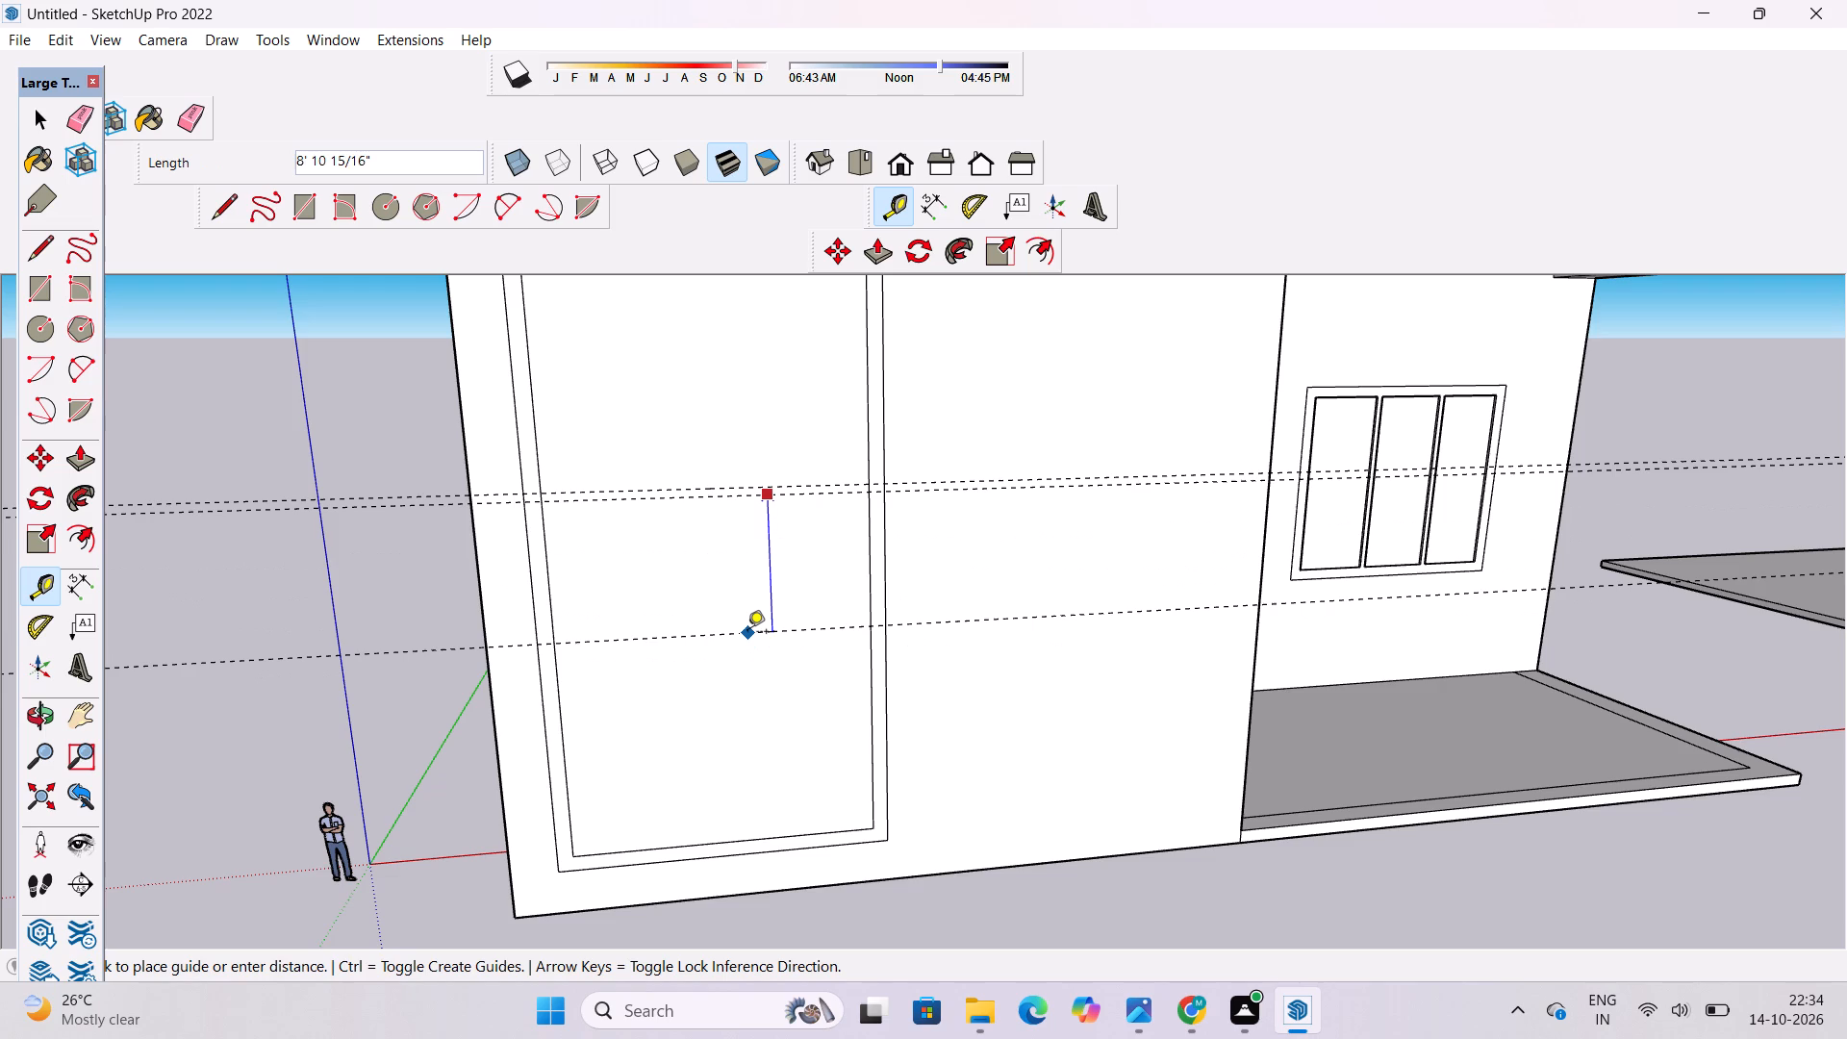
type("16'")
key("Return")
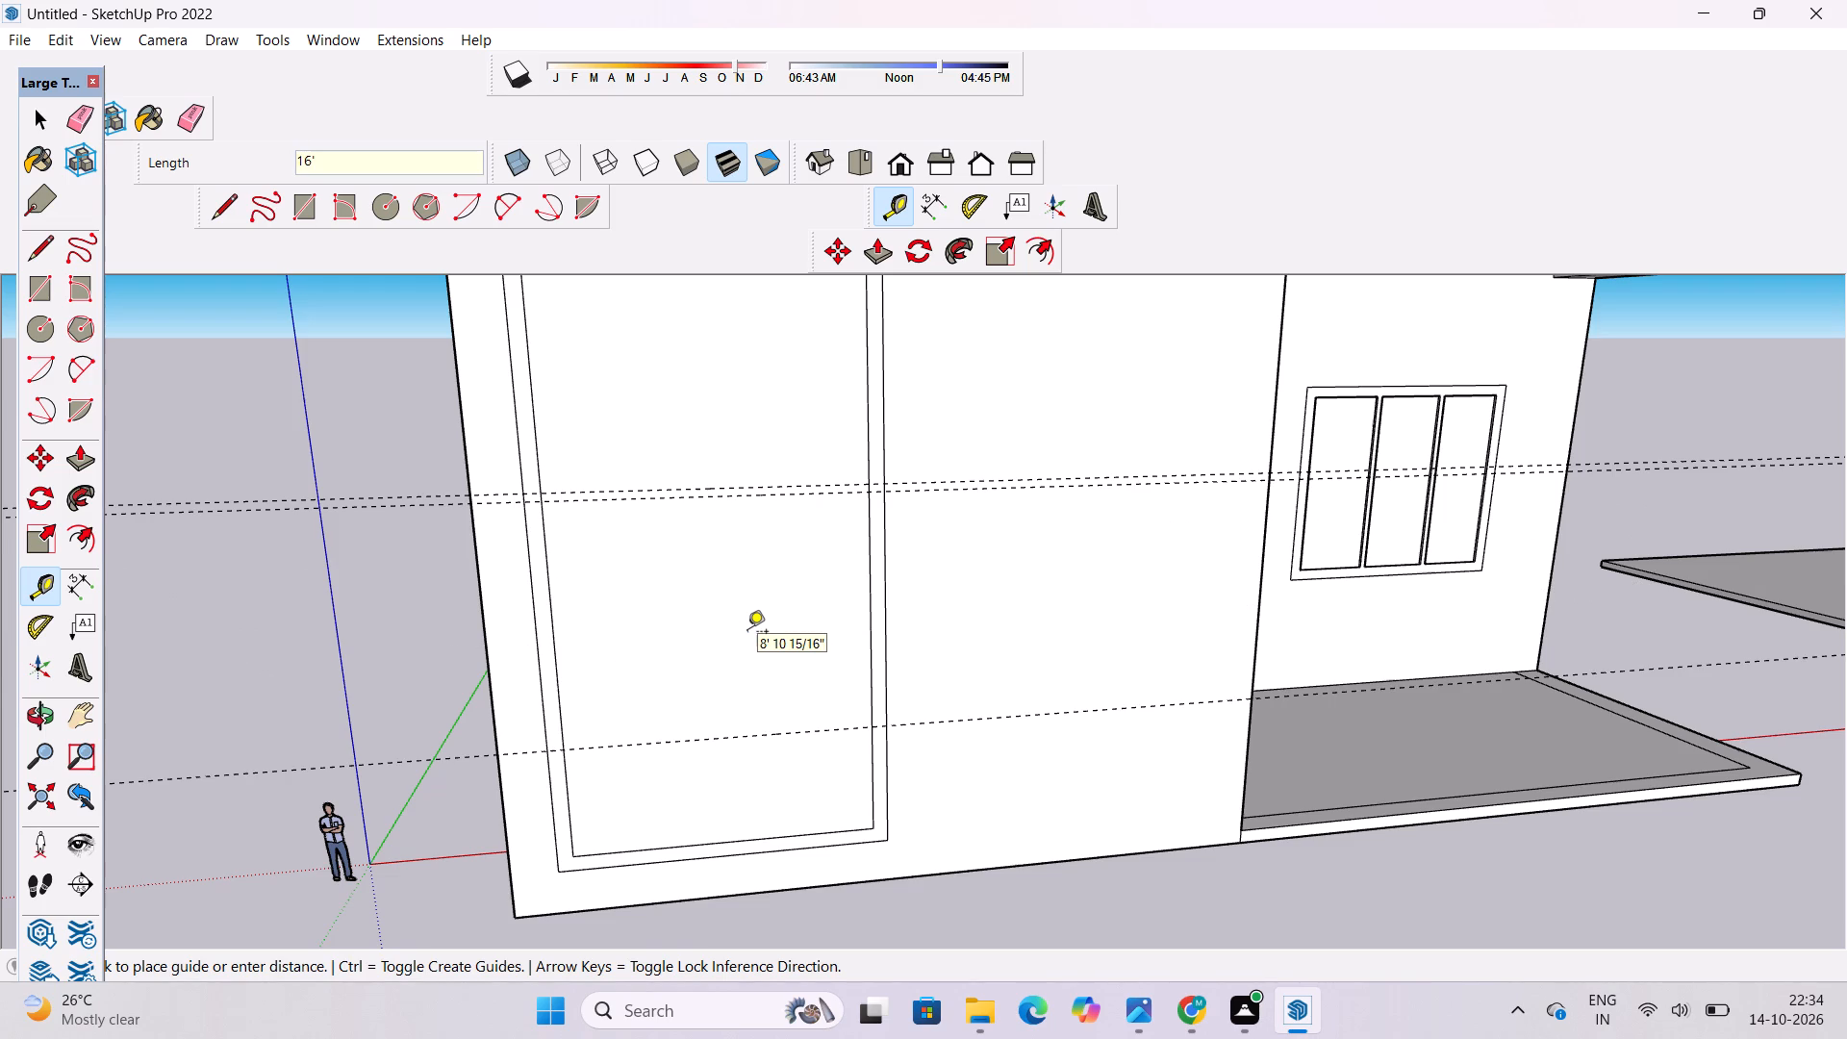
Place a horizontal guide 6" above the lowest guide to complete the lower guide pair.
left_click(821, 734)
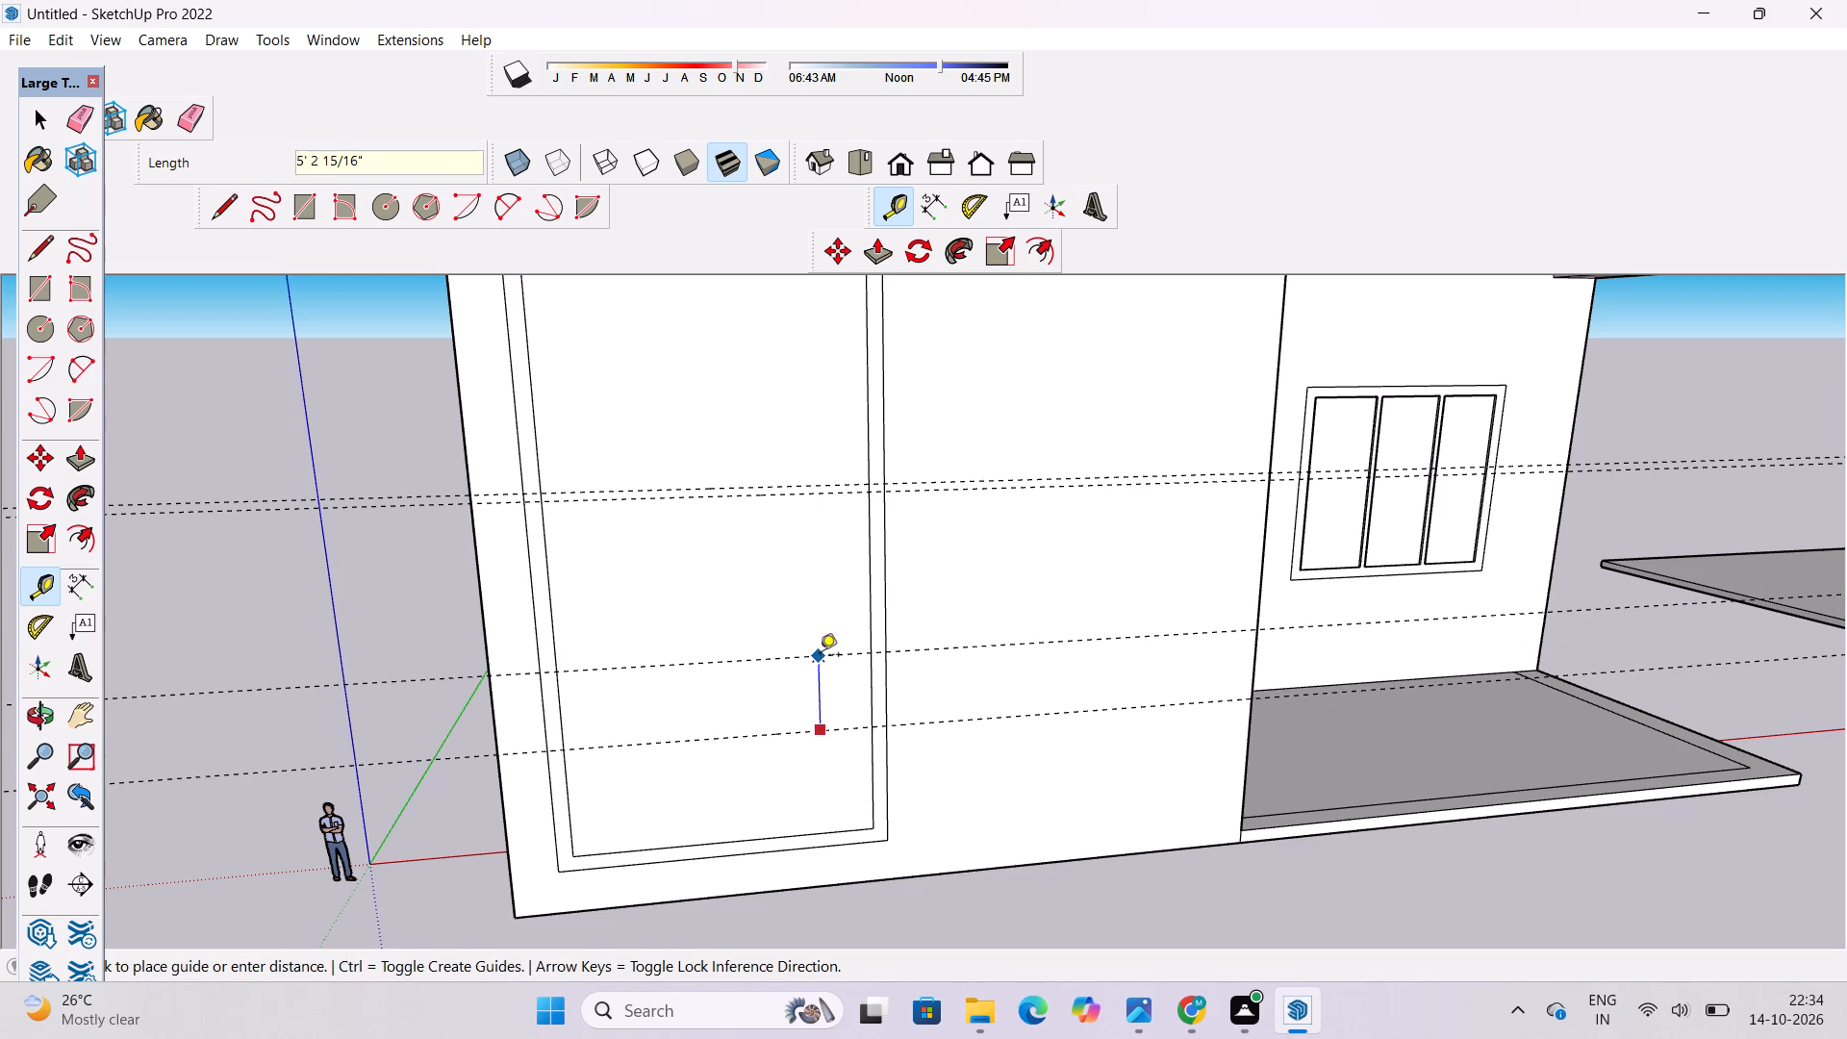
type("6\"")
key("Return")
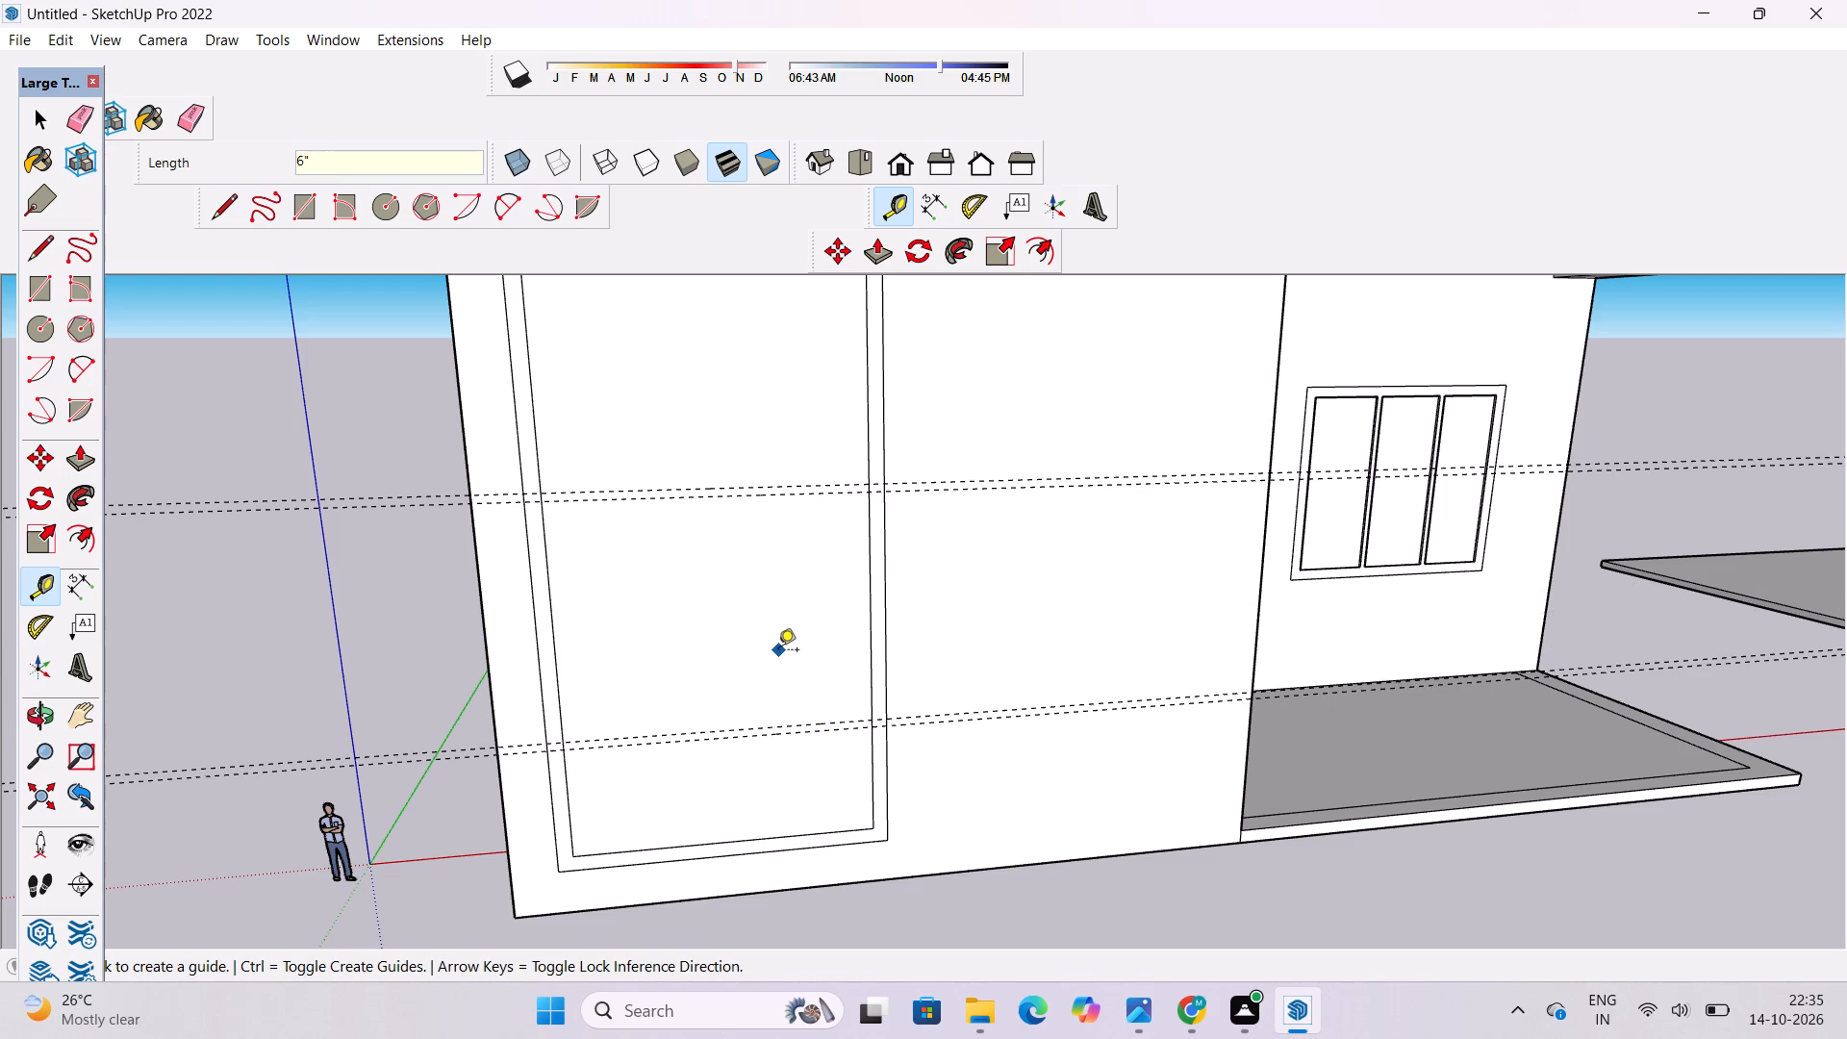
Draw a 6" high rectangle between the upper pair of guides, spanning the frame's two inner sides, as a crossbar.
key("r")
scroll(537, 460, "down", 5)
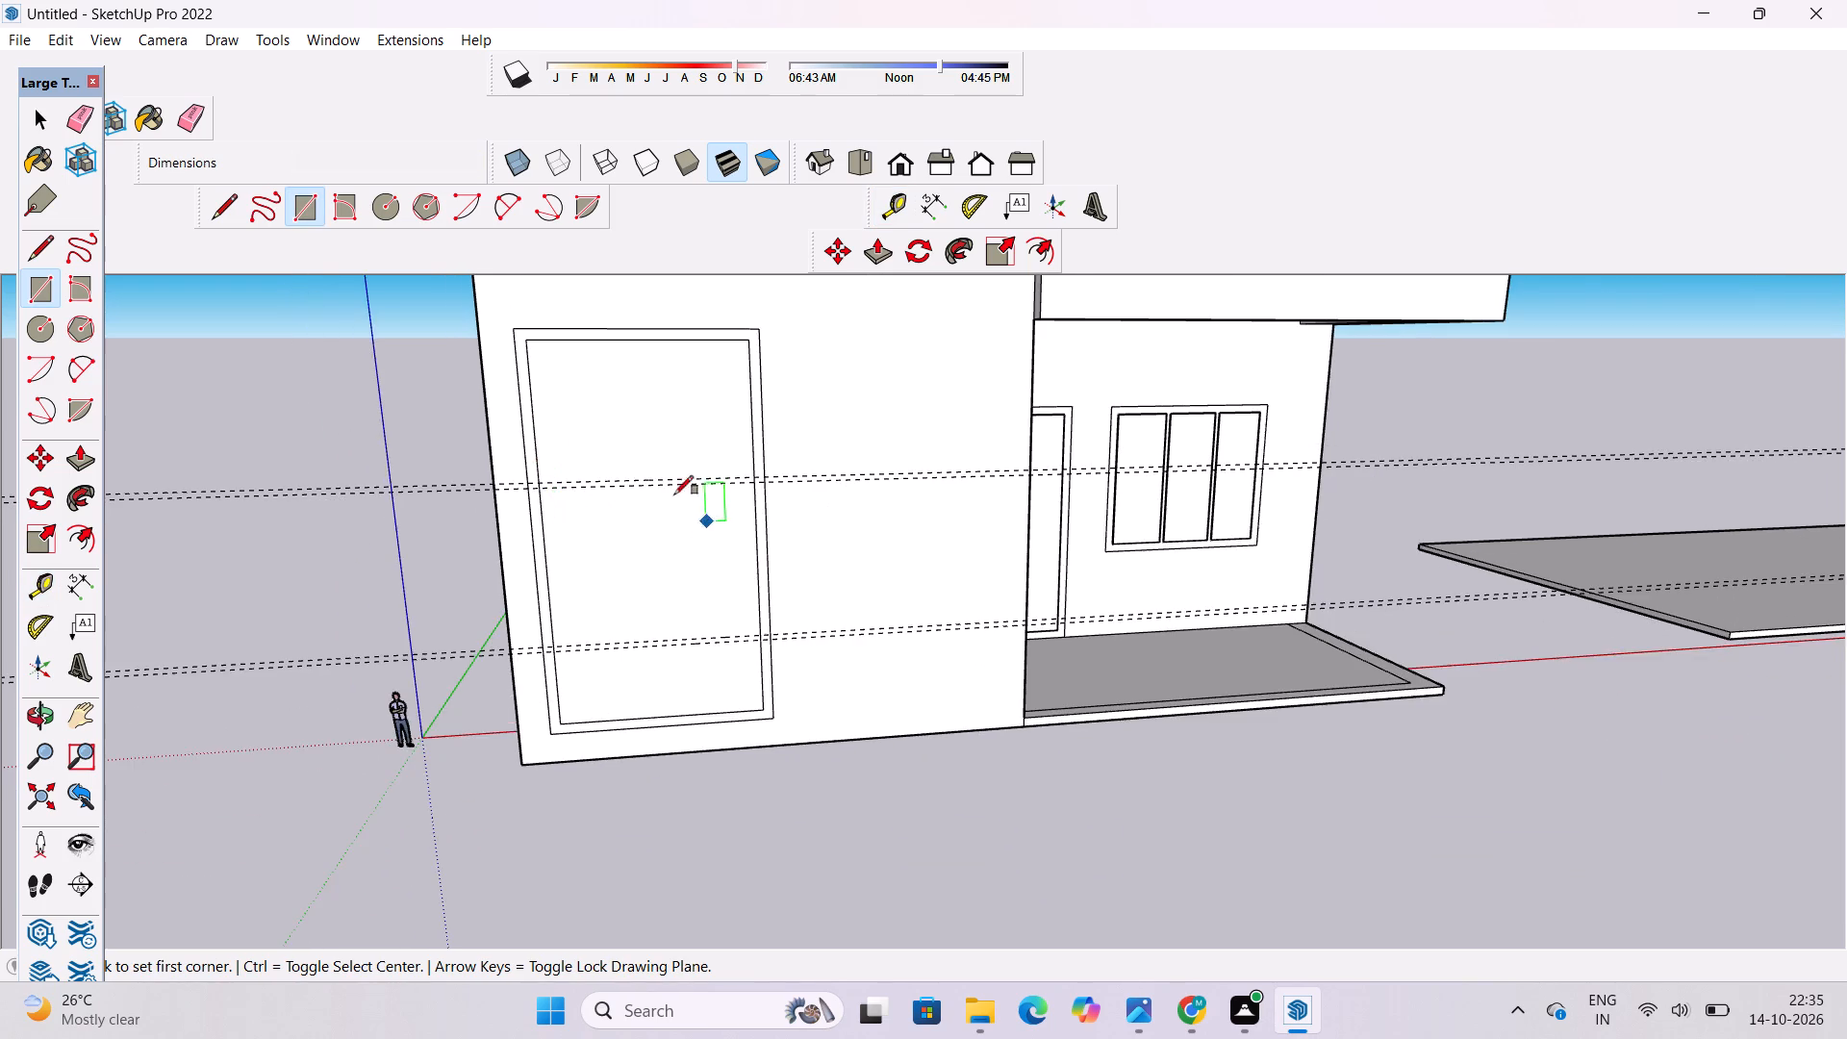
scroll(463, 467, "down", 4)
scroll(671, 466, "up", 8)
scroll(355, 494, "up", 5)
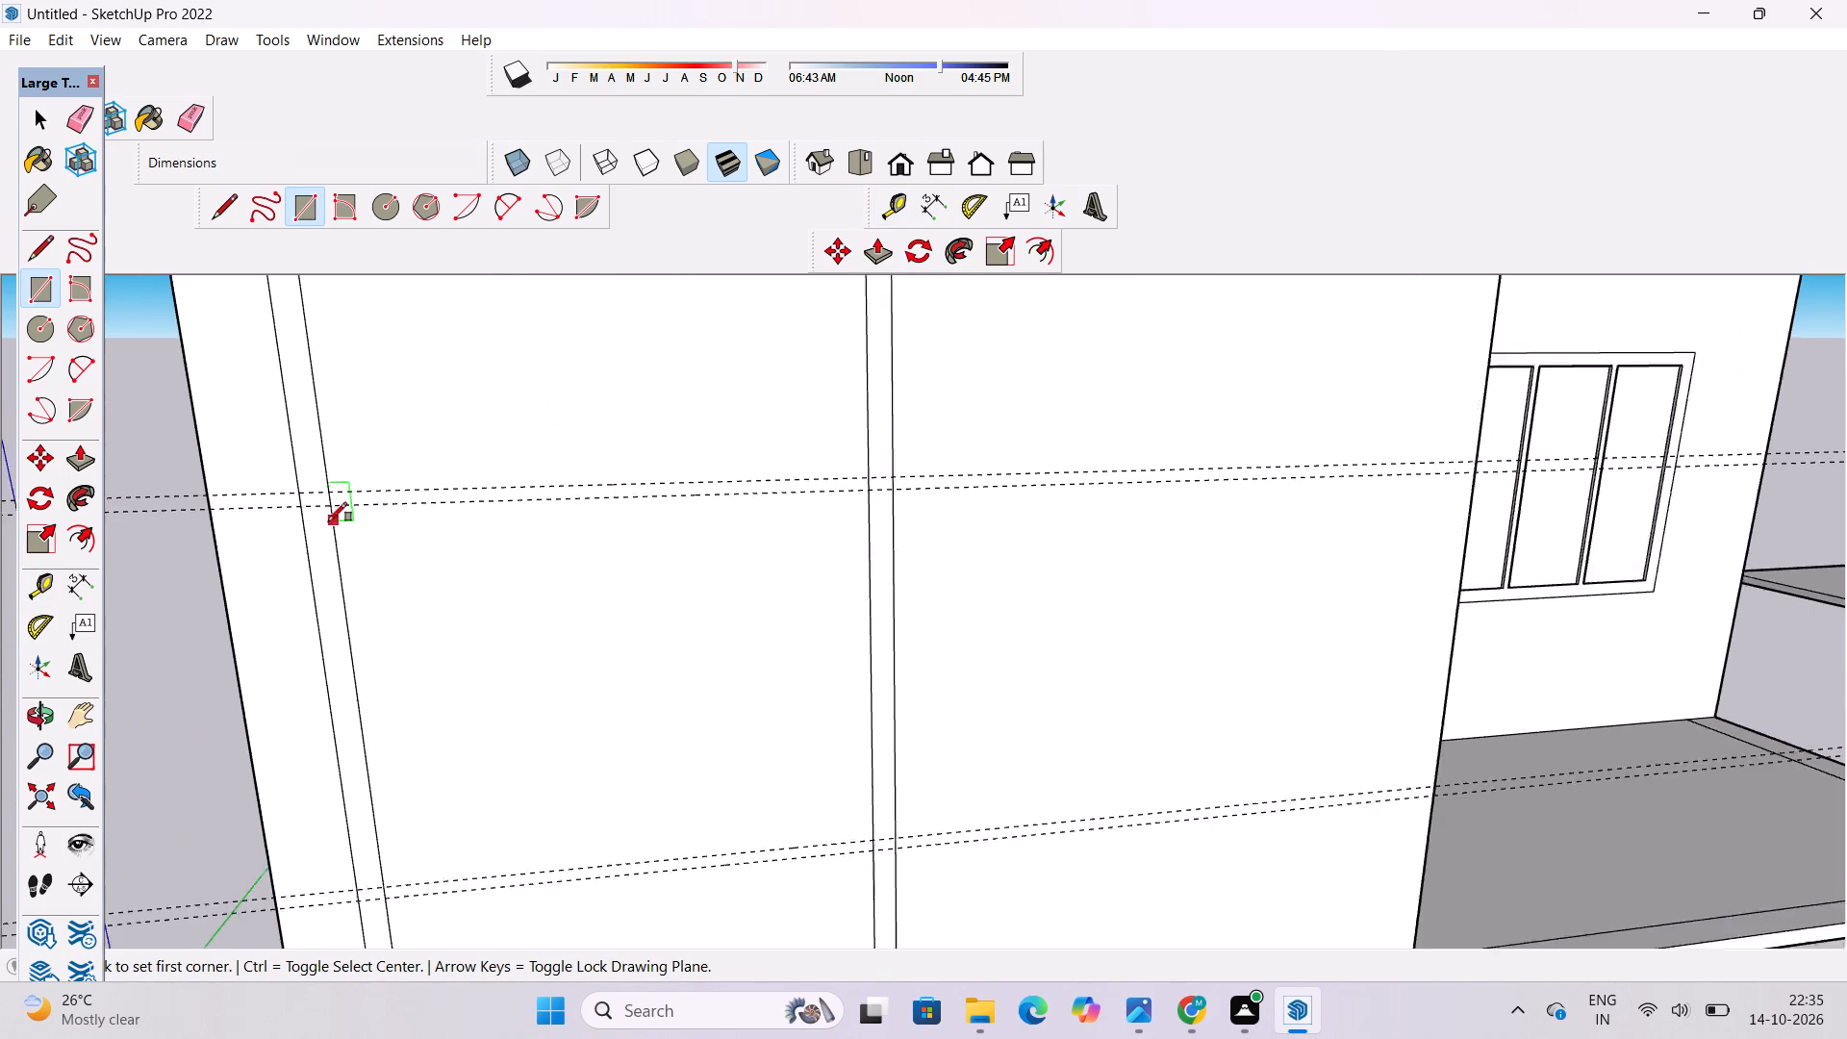
scroll(328, 521, "up", 2)
left_click(329, 484)
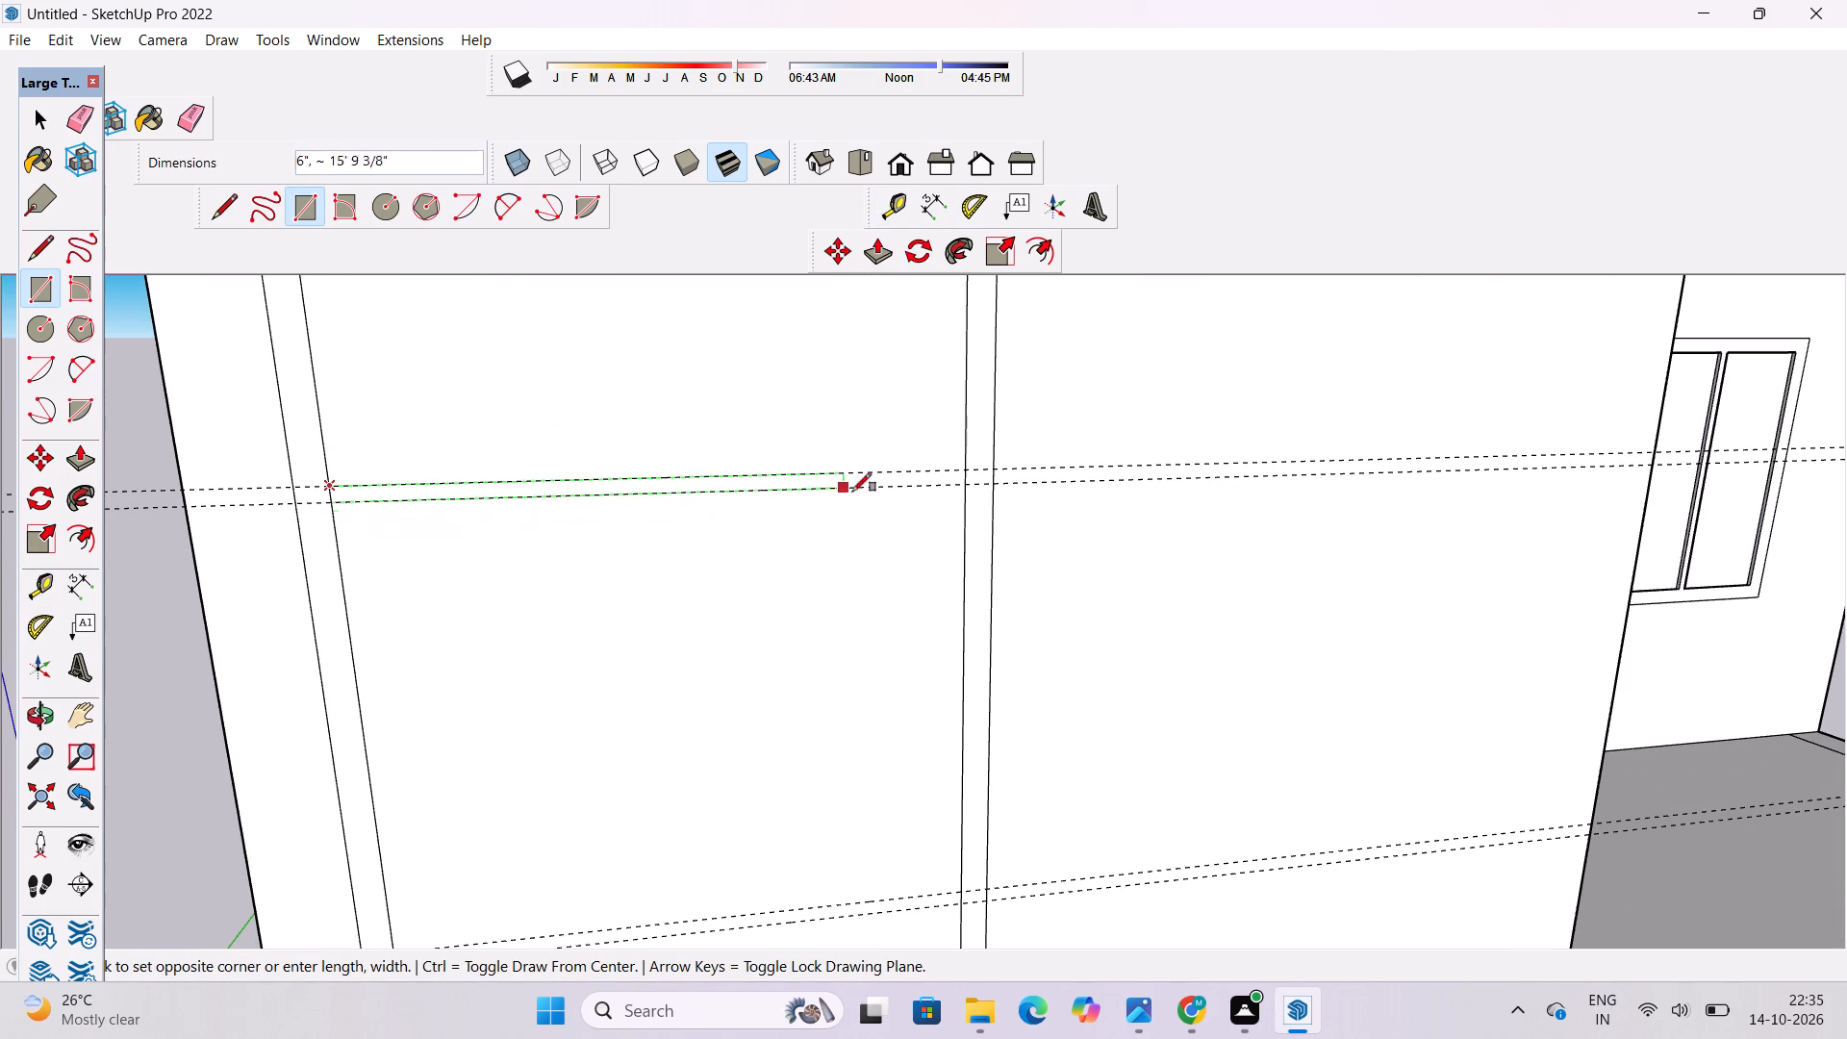
left_click(966, 487)
Draw a 6" by 20' rectangle between the lower pair of guides, spanning the frame's two inner sides, as a second crossbar.
scroll(619, 451, "down", 11)
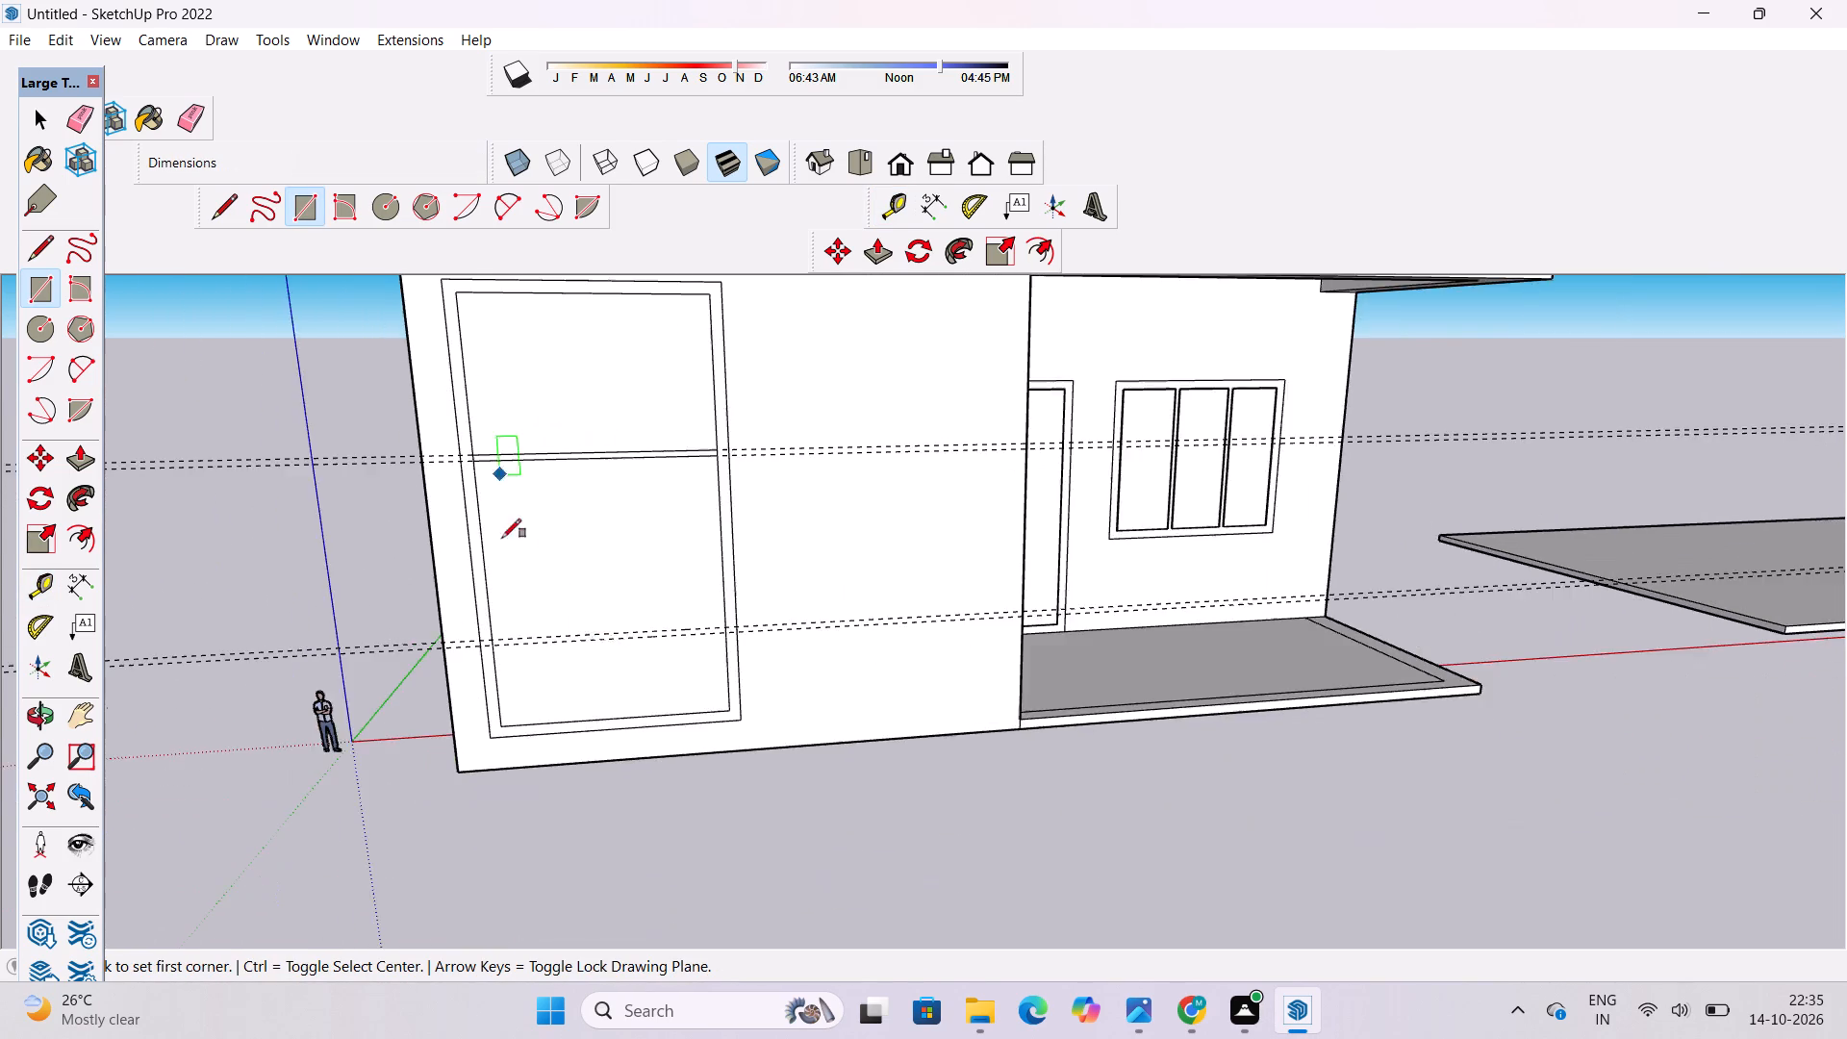
scroll(595, 638, "up", 6)
scroll(457, 673, "up", 6)
scroll(367, 628, "up", 1)
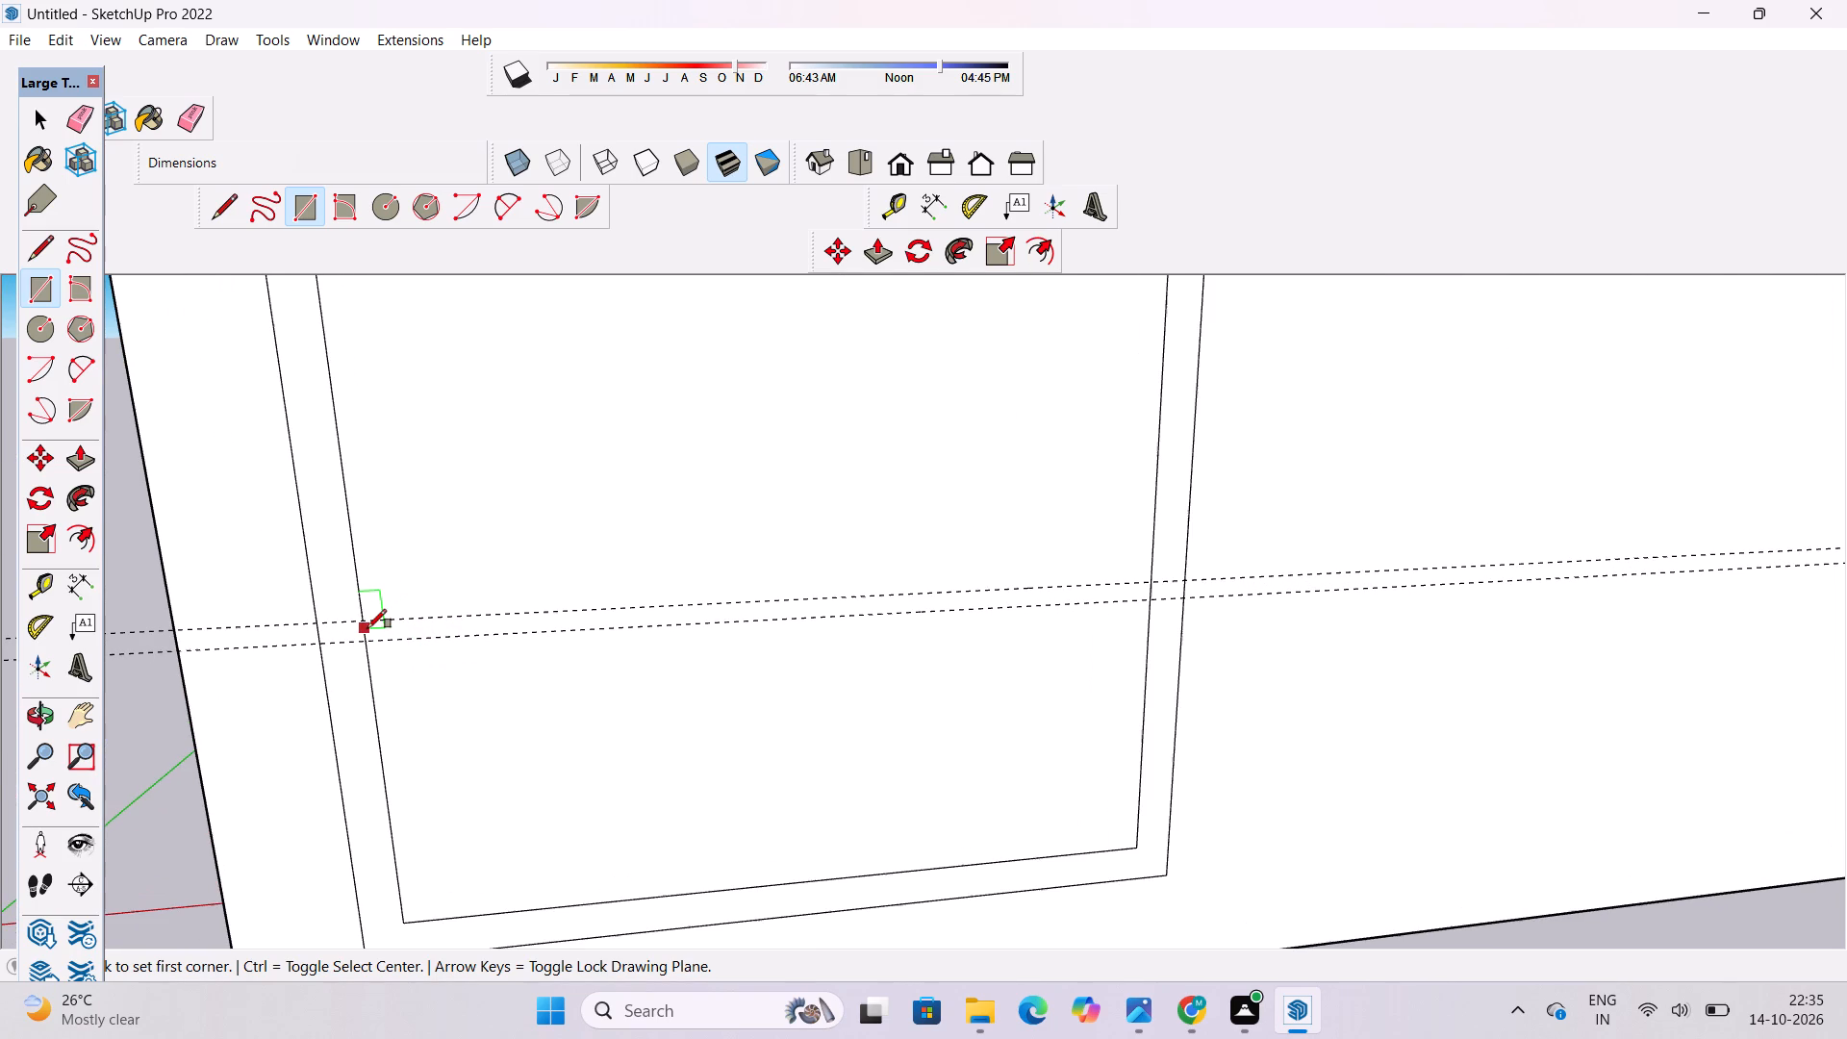
left_click(365, 623)
scroll(365, 612, "down", 3)
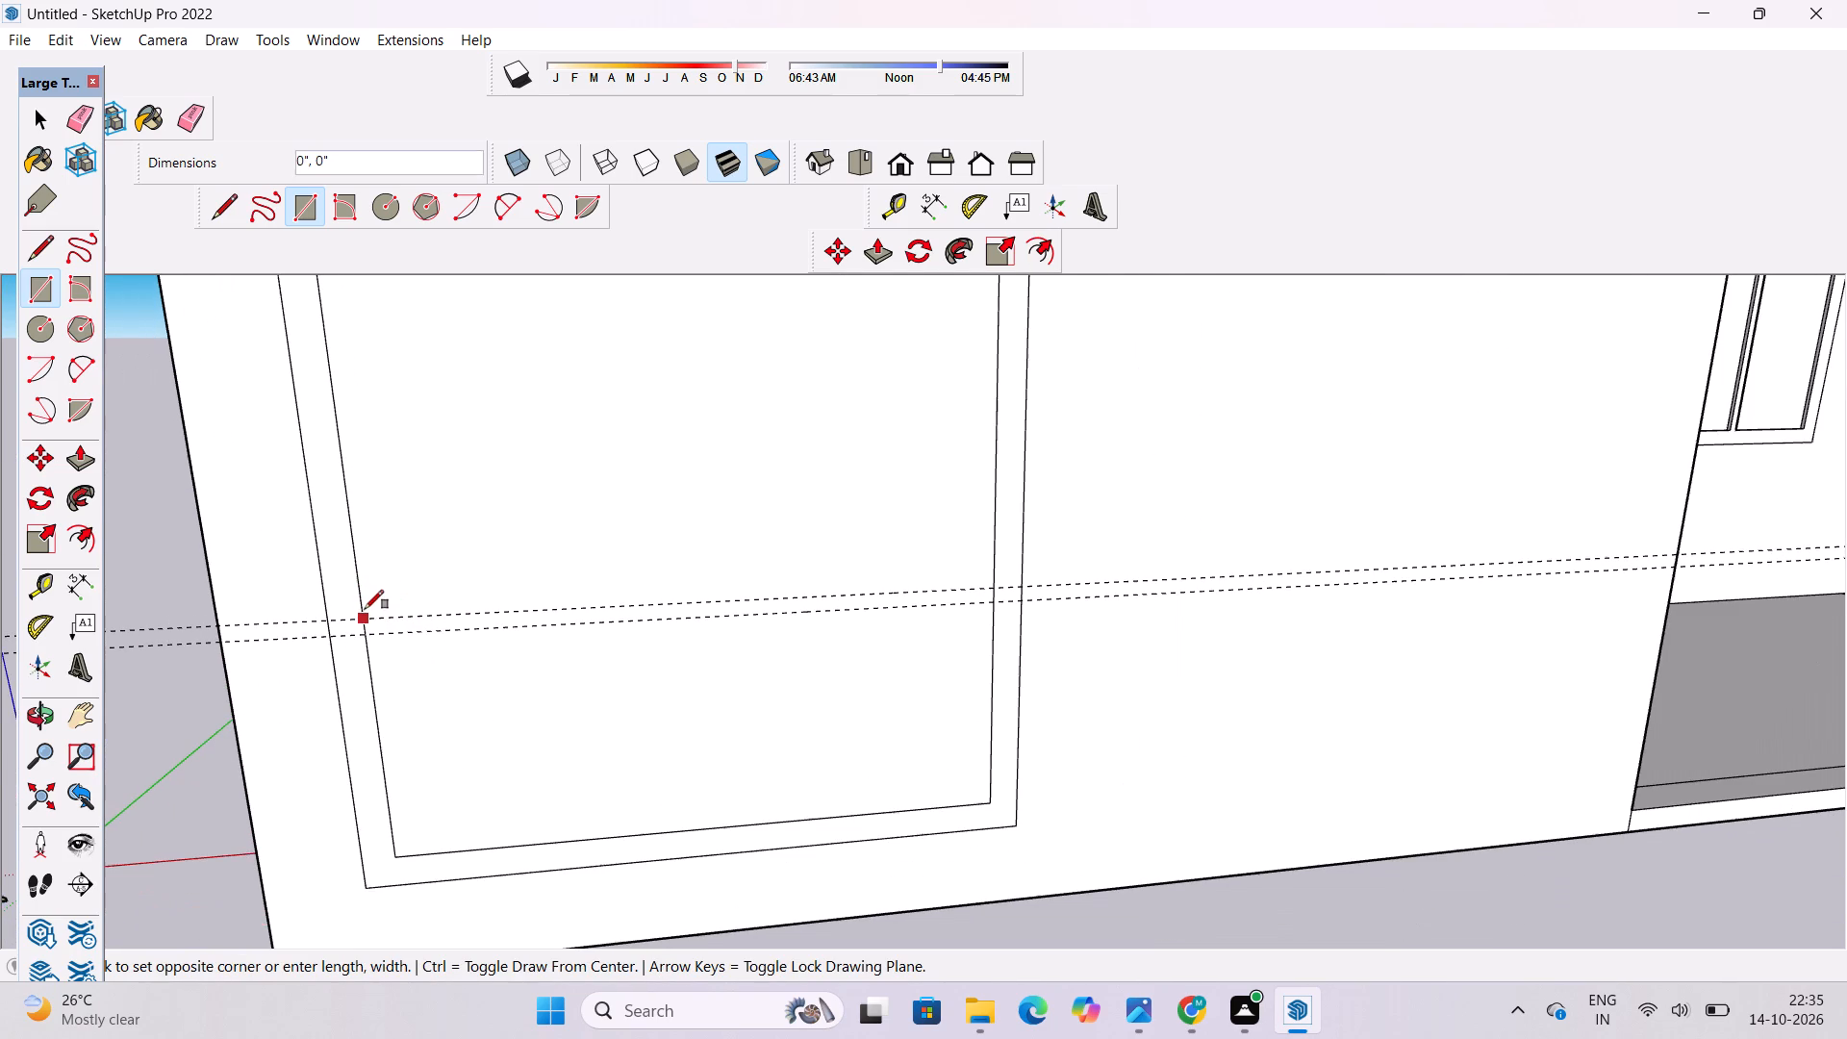
scroll(384, 644, "down", 1)
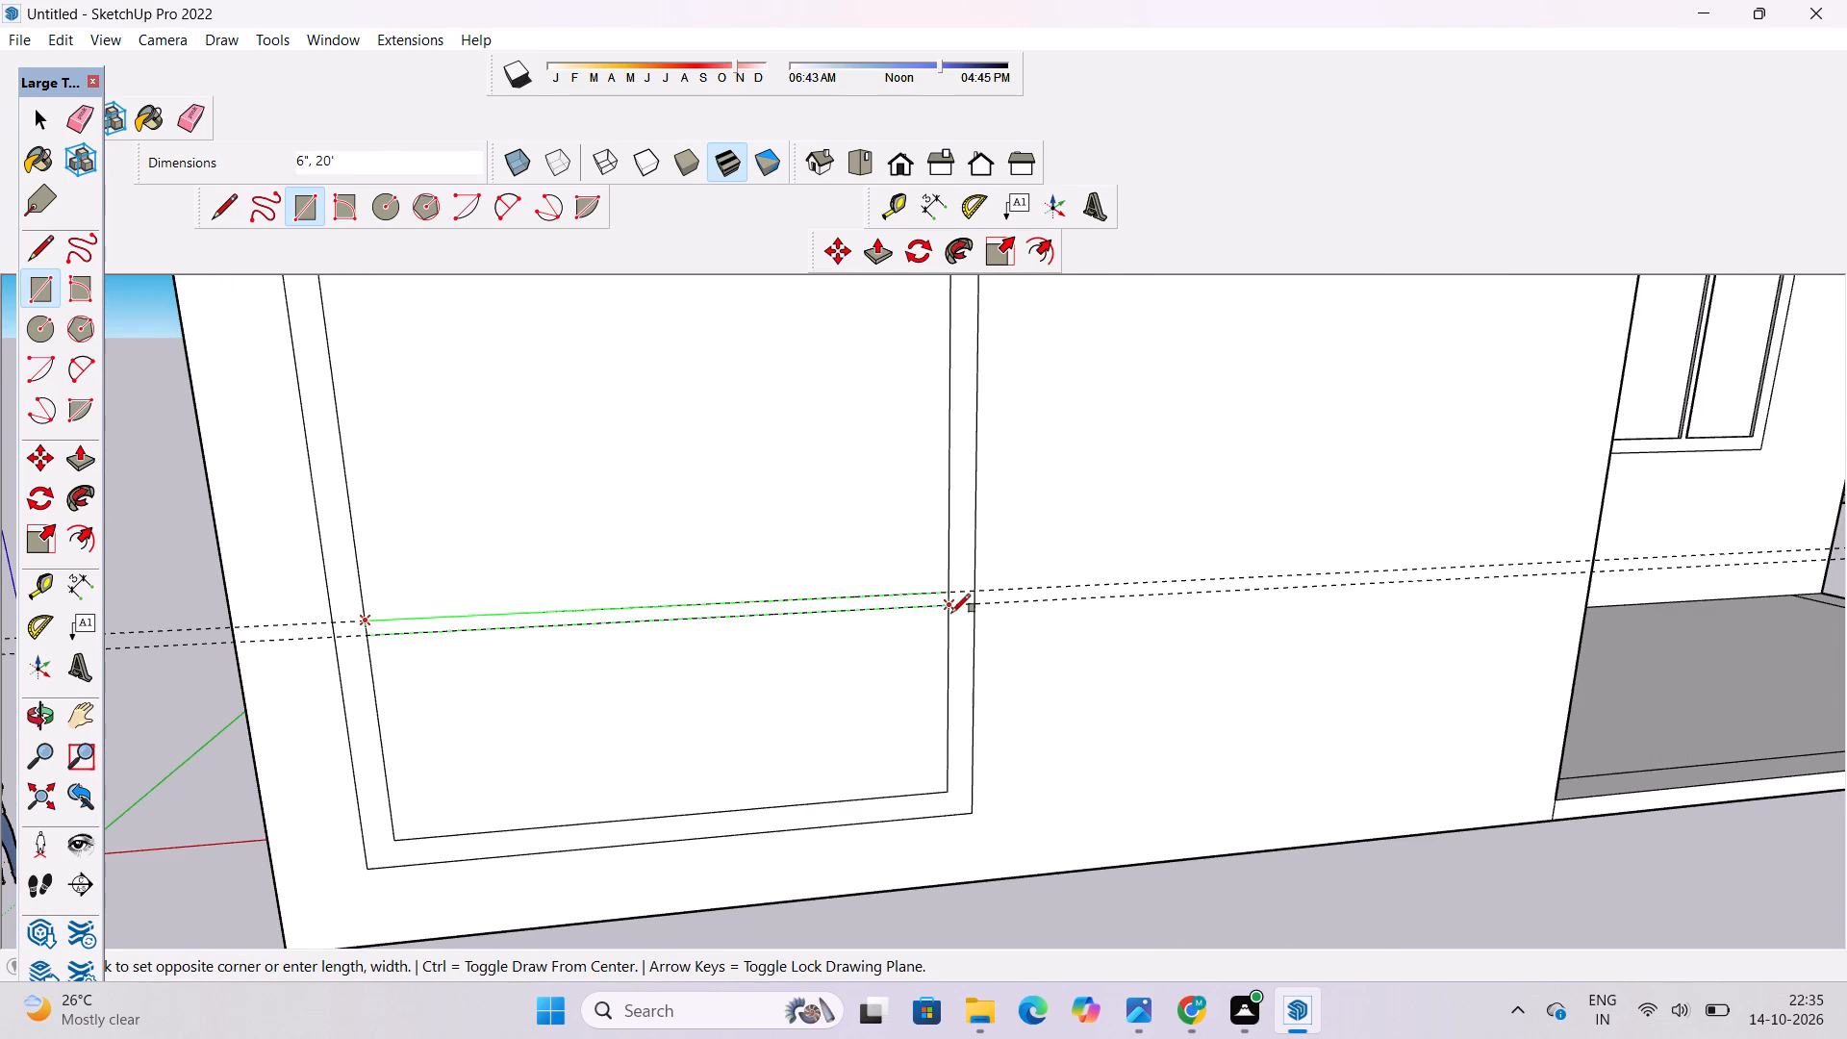
left_click(948, 603)
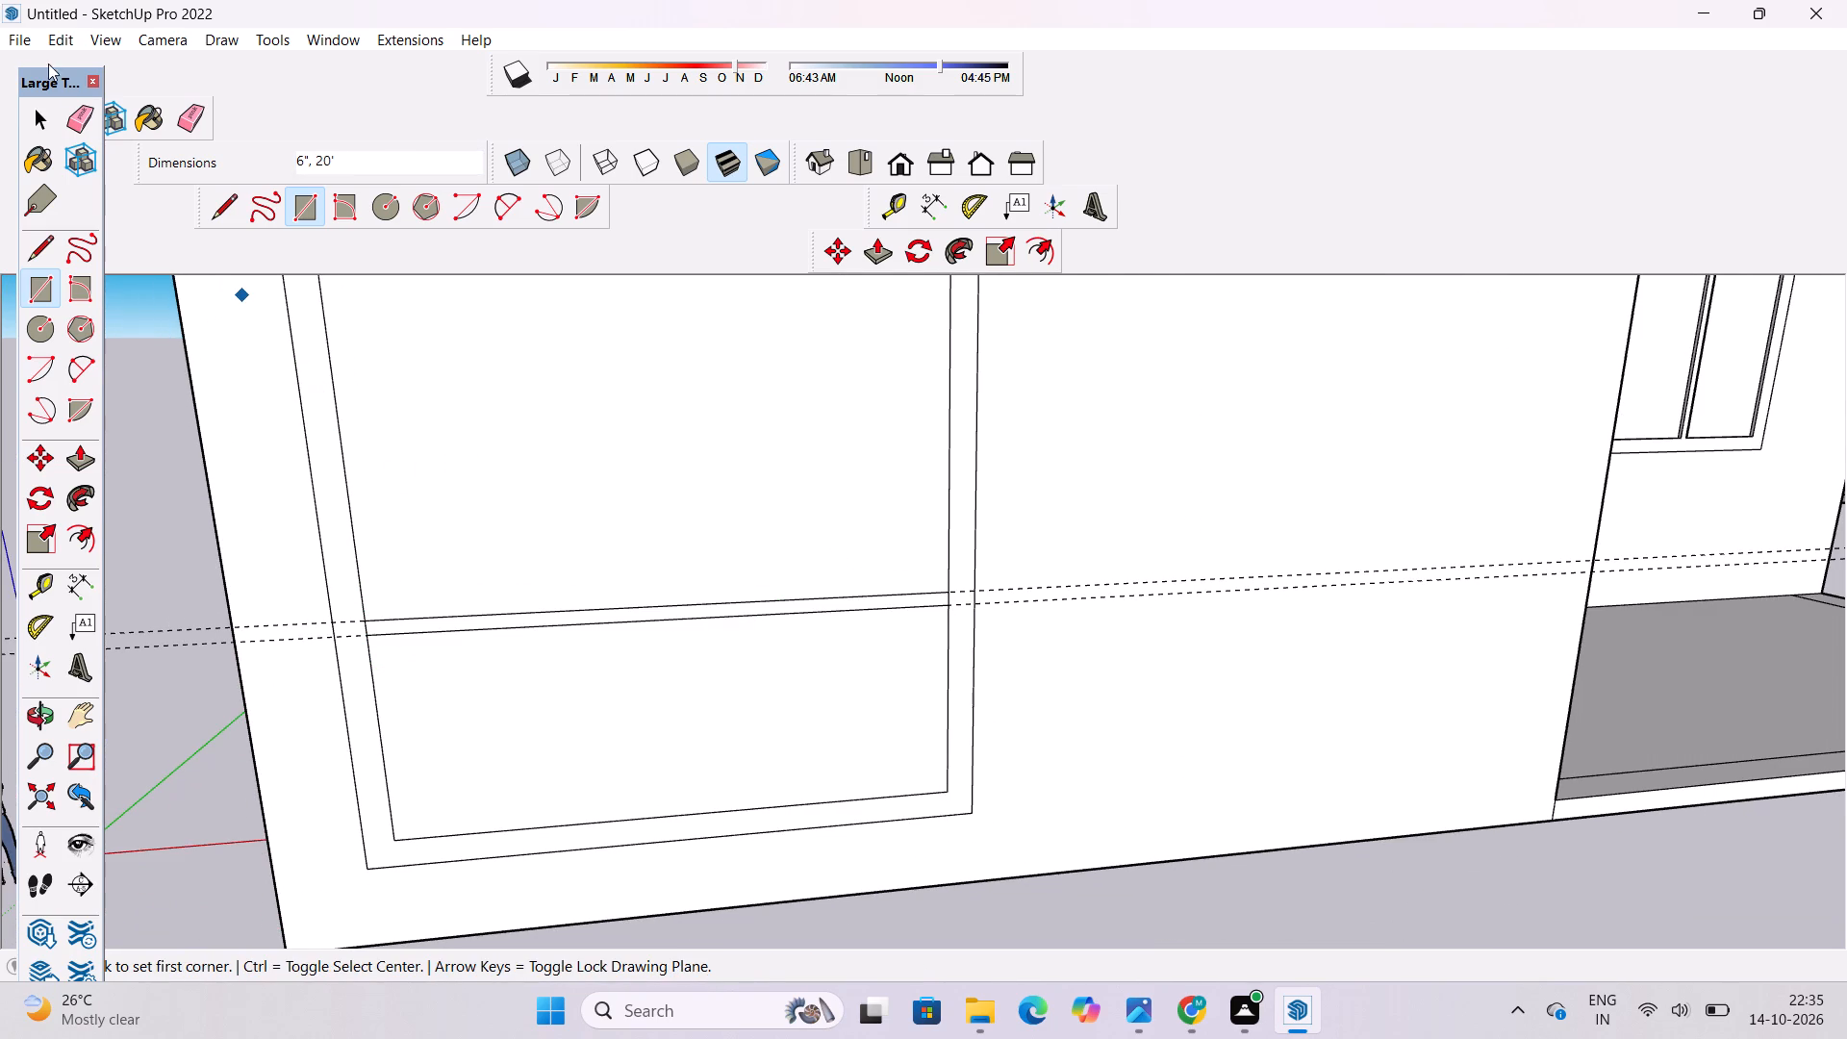
Erase the upper and lower pairs of horizontal guides, keeping the two crossbars in the frame.
left_click(186, 115)
left_click_drag(1154, 528, 1170, 586)
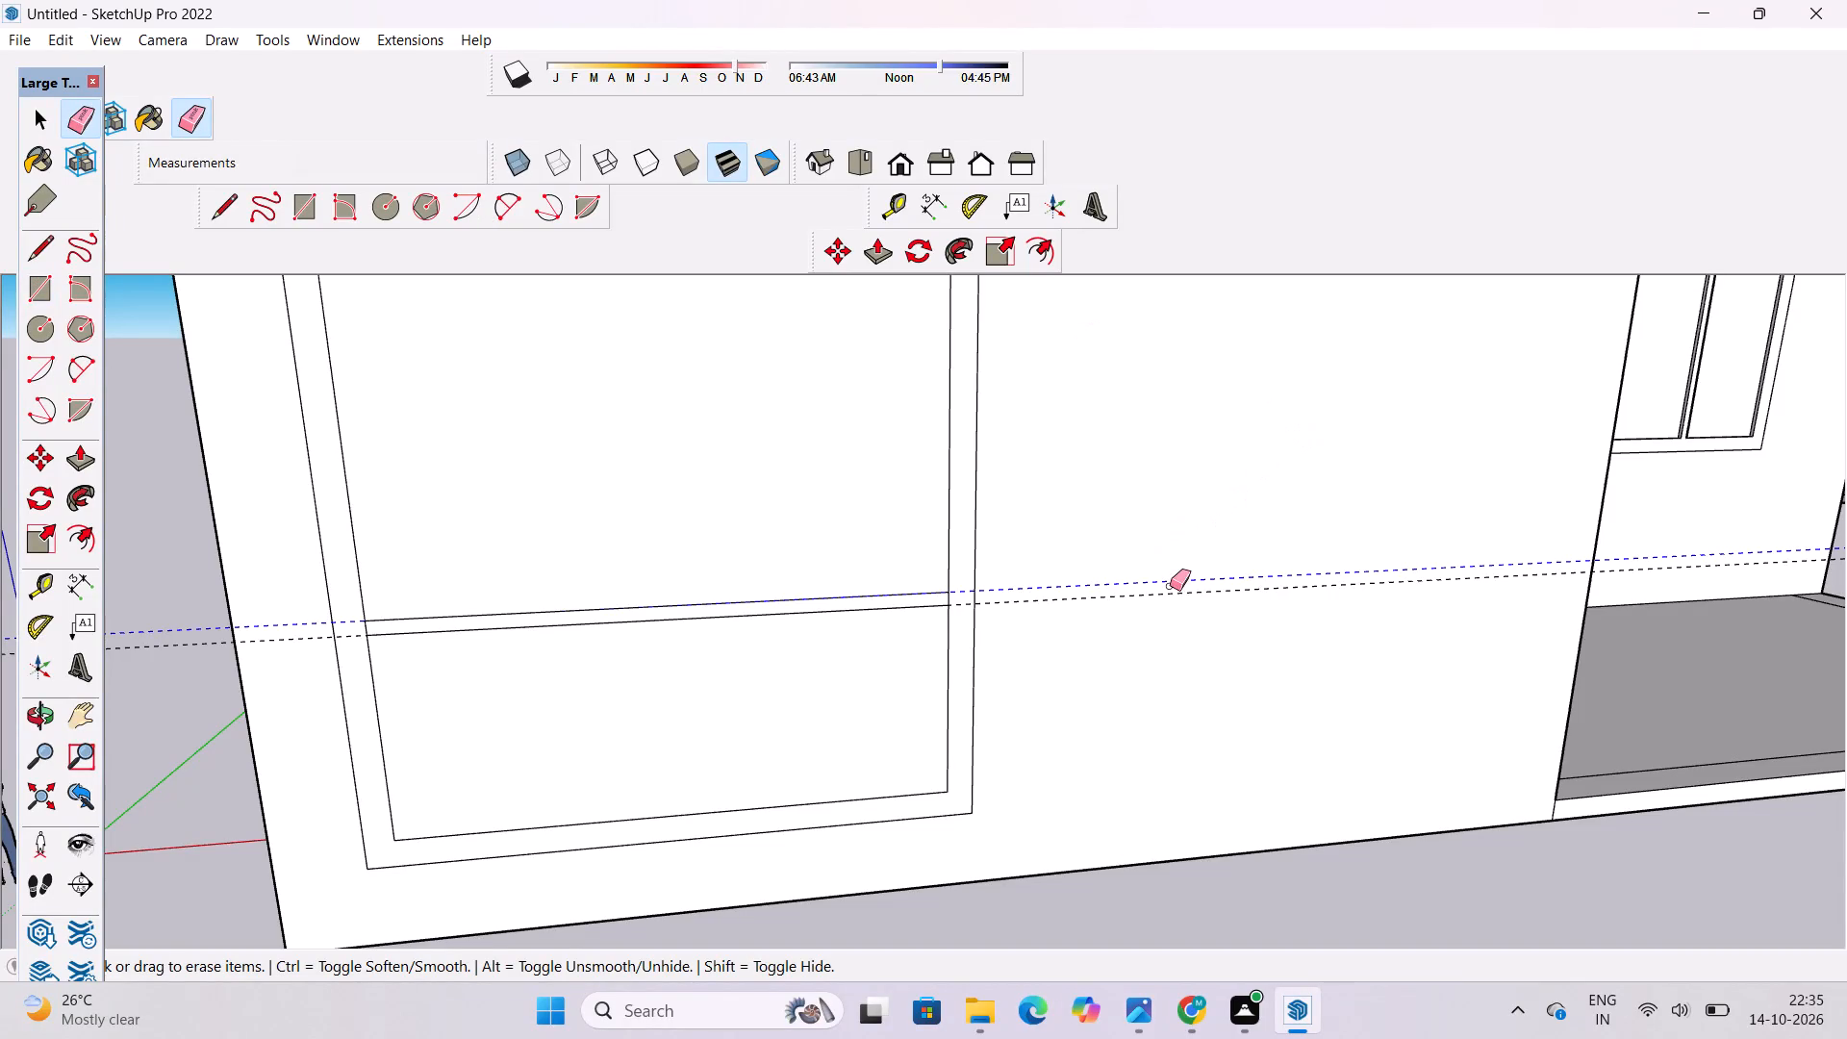
left_click_drag(1170, 586, 1169, 614)
scroll(1076, 697, "down", 8)
left_click_drag(1109, 382, 1127, 462)
scroll(1061, 474, "up", 10)
scroll(877, 491, "down", 7)
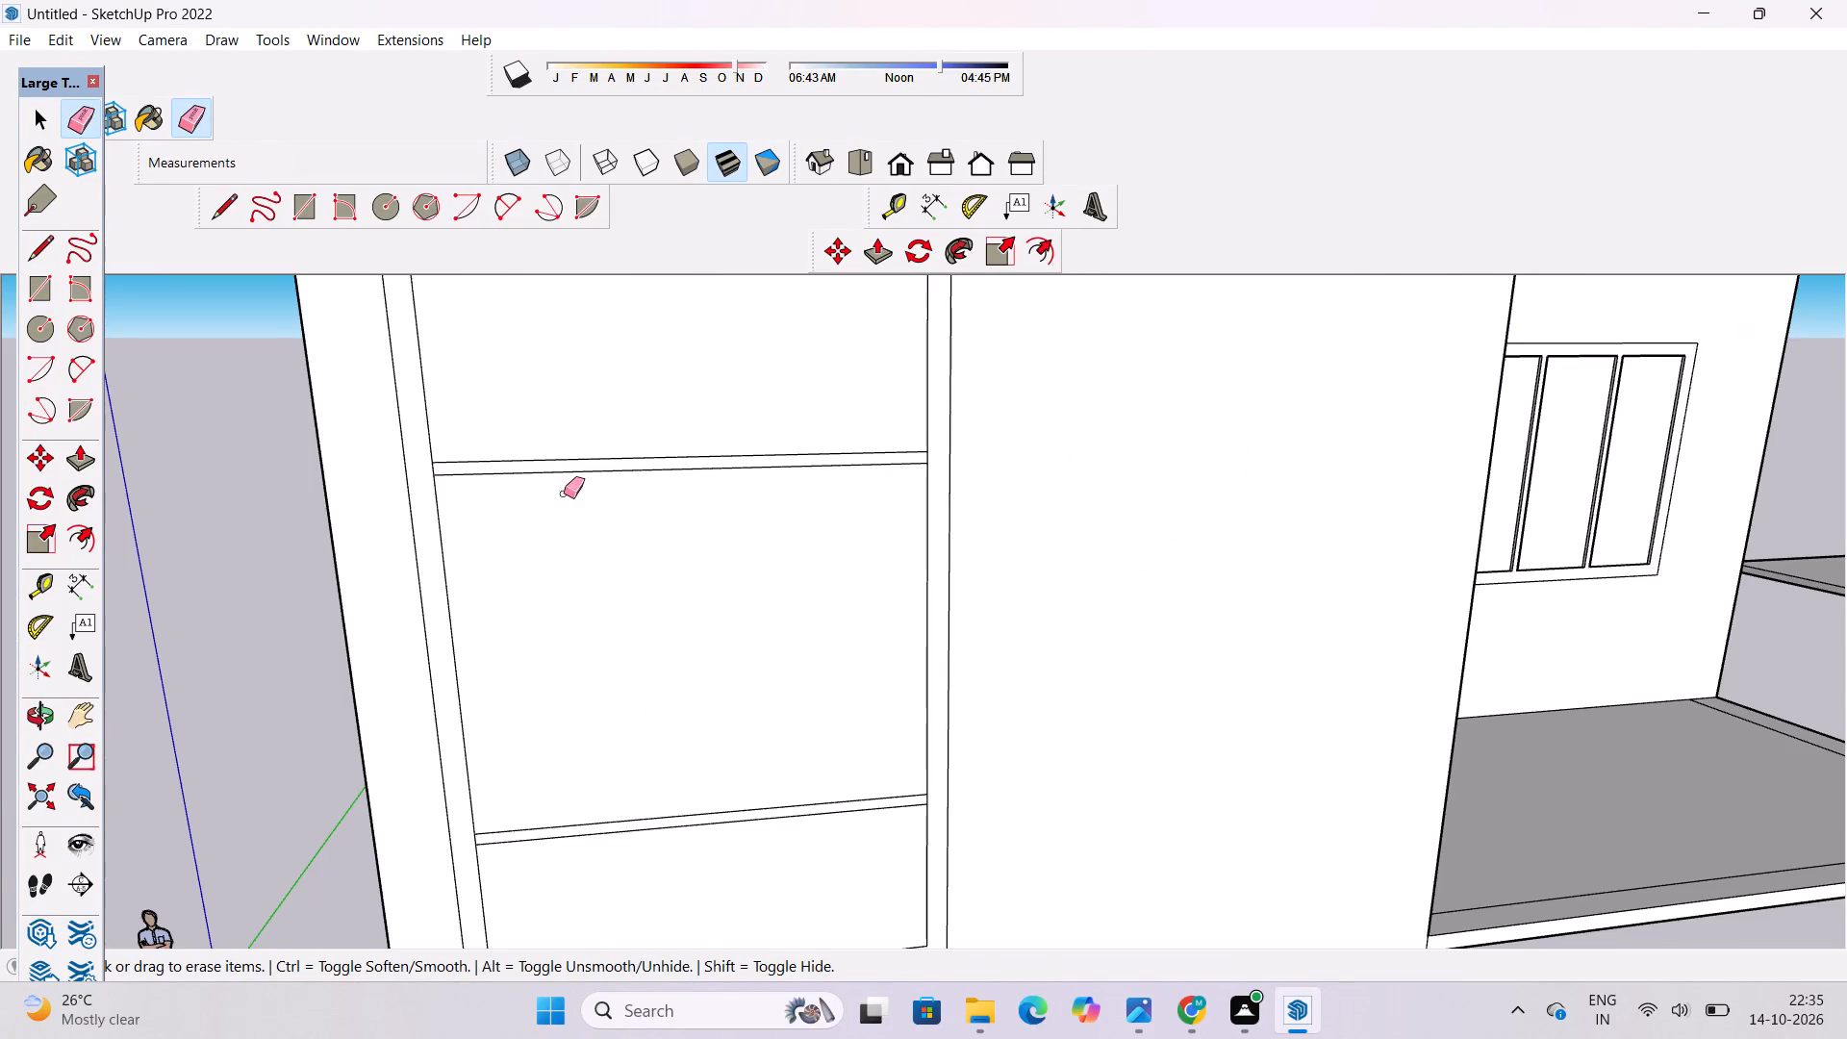
After checking the reference image, place a vertical guide 5' in from the inner left side of the tall frame.
left_click(38, 716)
scroll(357, 615, "down", 7)
left_click_drag(566, 683, 567, 584)
scroll(567, 574, "down", 6)
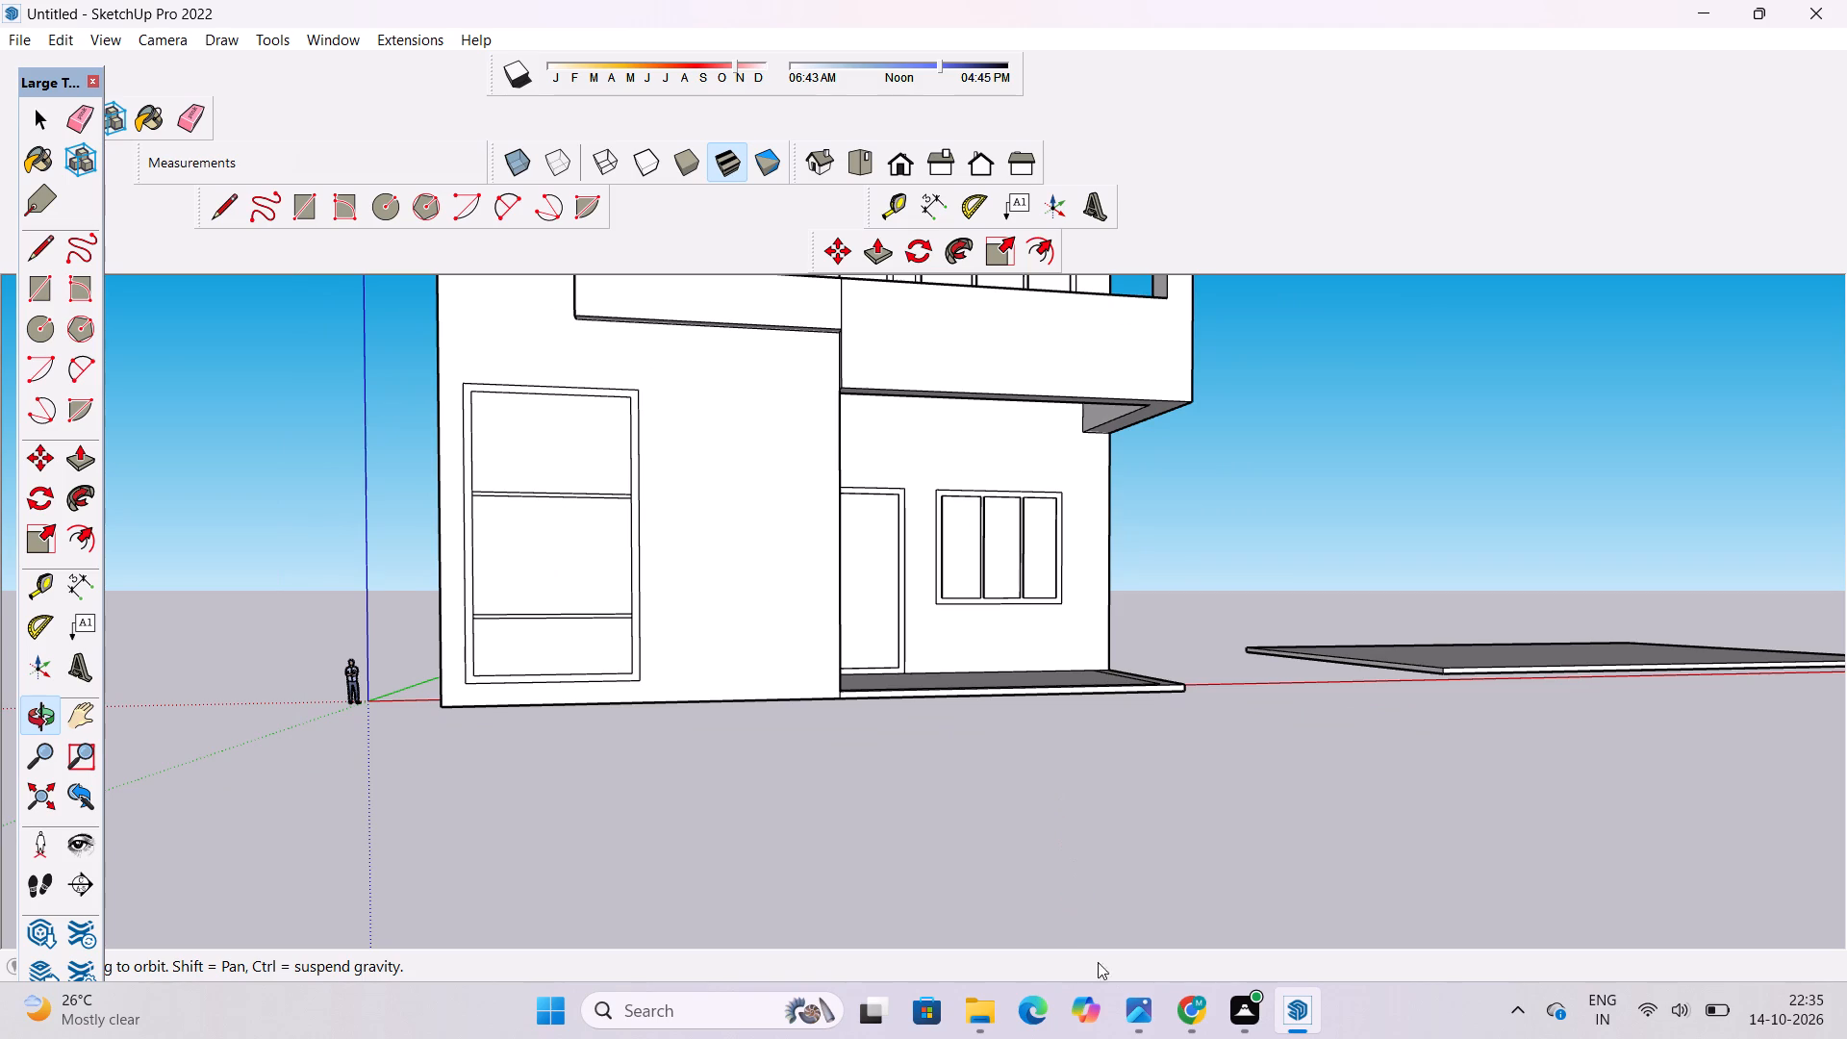
left_click(1122, 1016)
left_click(1126, 1018)
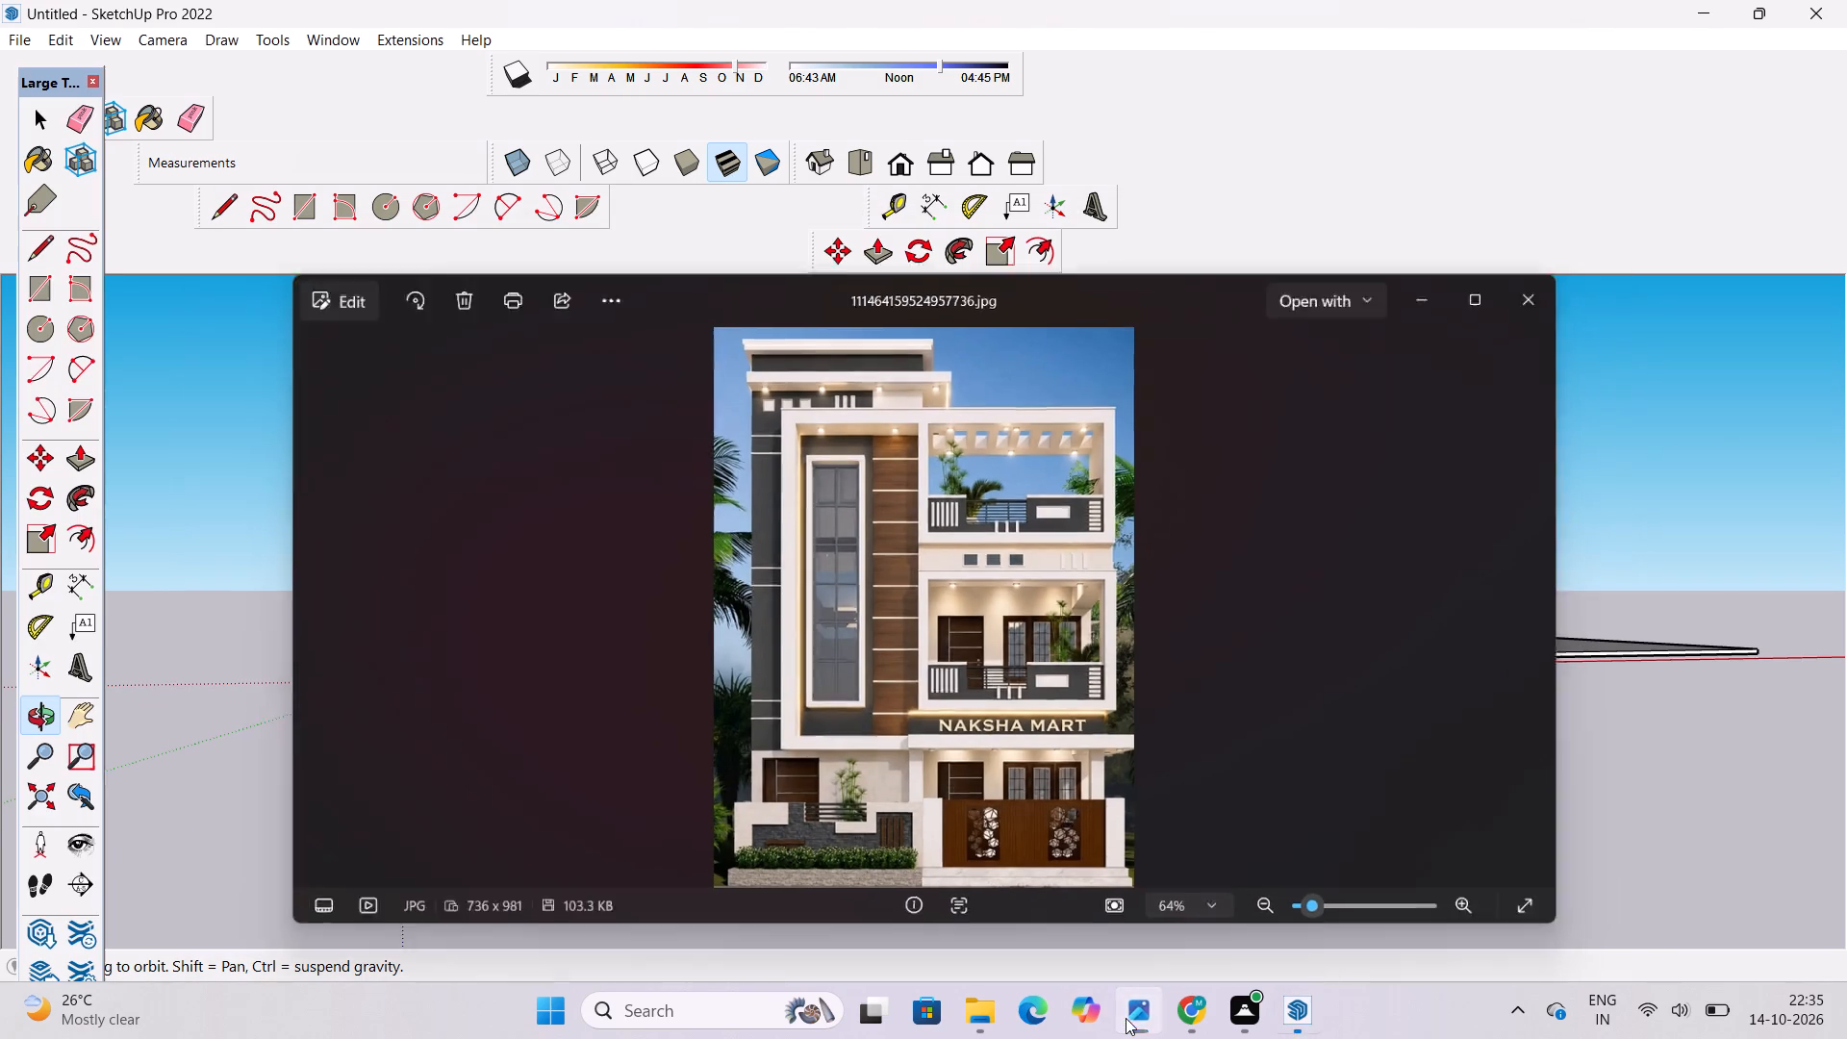
left_click_drag(236, 581, 554, 570)
left_click_drag(567, 570, 522, 587)
scroll(744, 508, "up", 4)
left_click_drag(770, 506, 574, 560, "shift")
left_click_drag(646, 570, 558, 590)
left_click_drag(604, 610, 610, 563)
left_click(610, 563)
key("t")
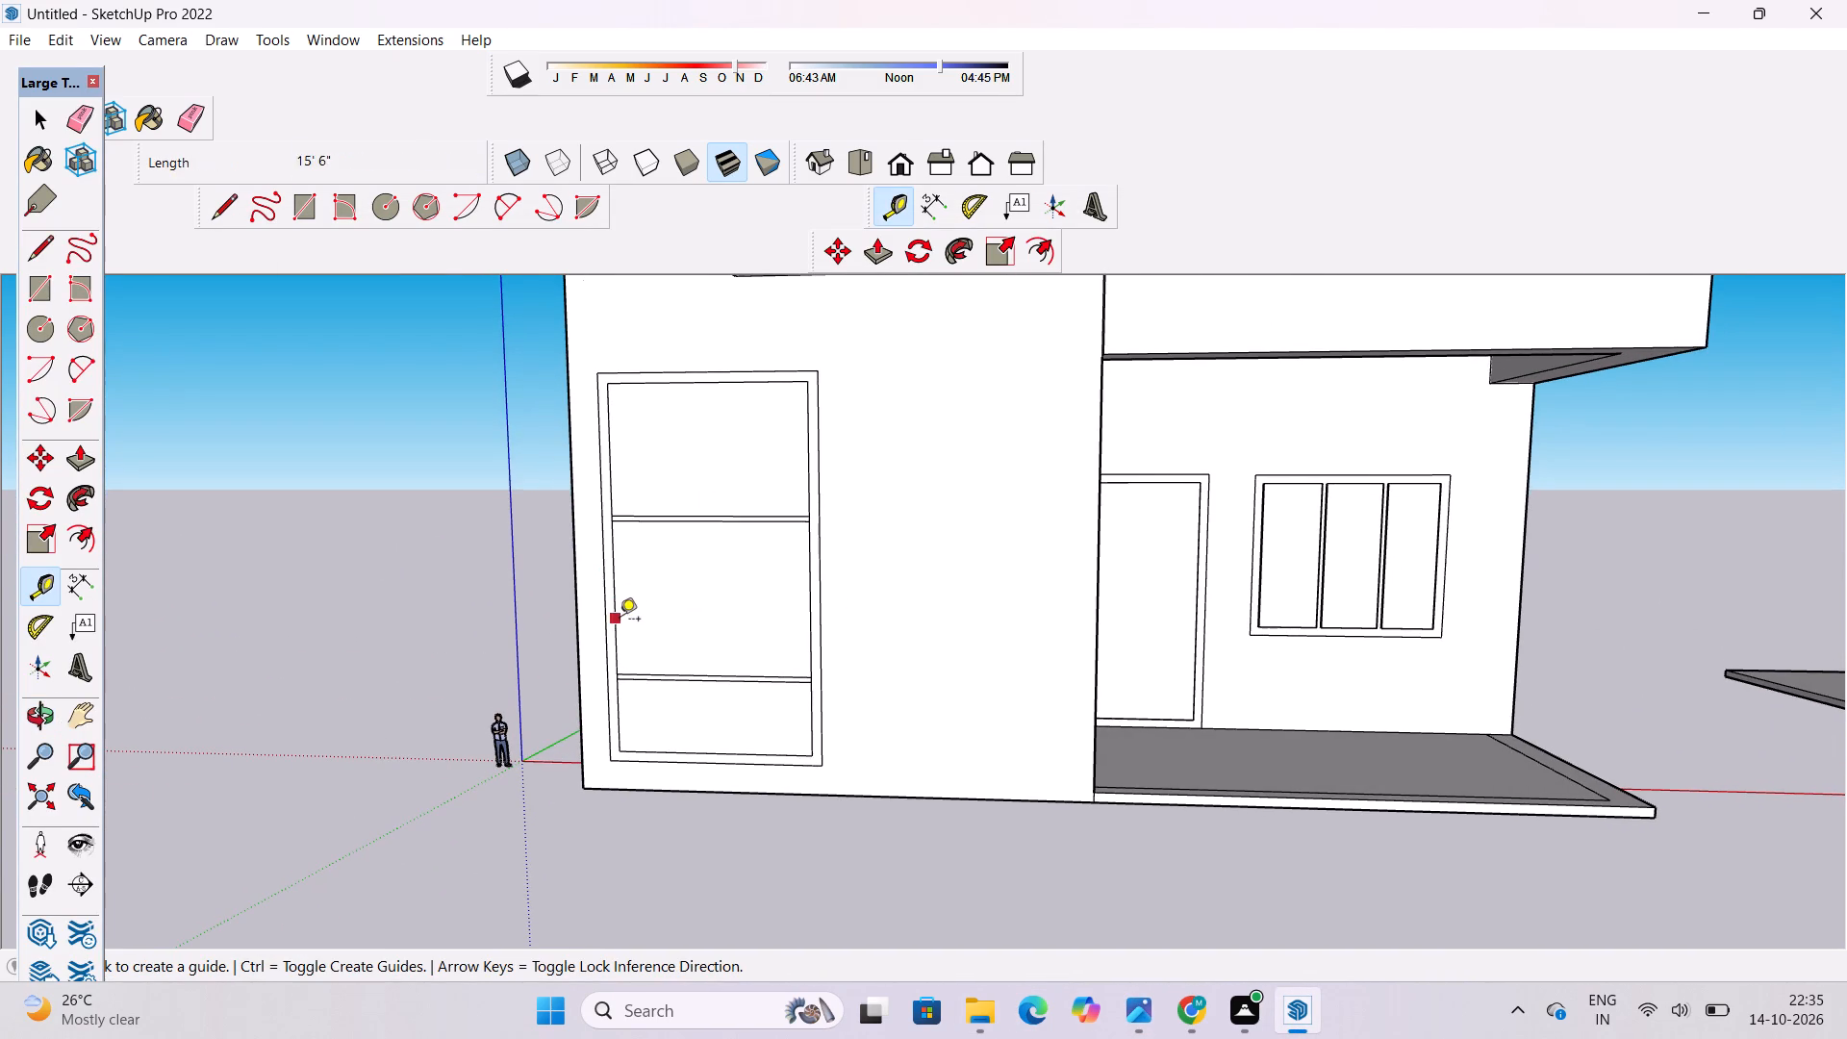
left_click(619, 602)
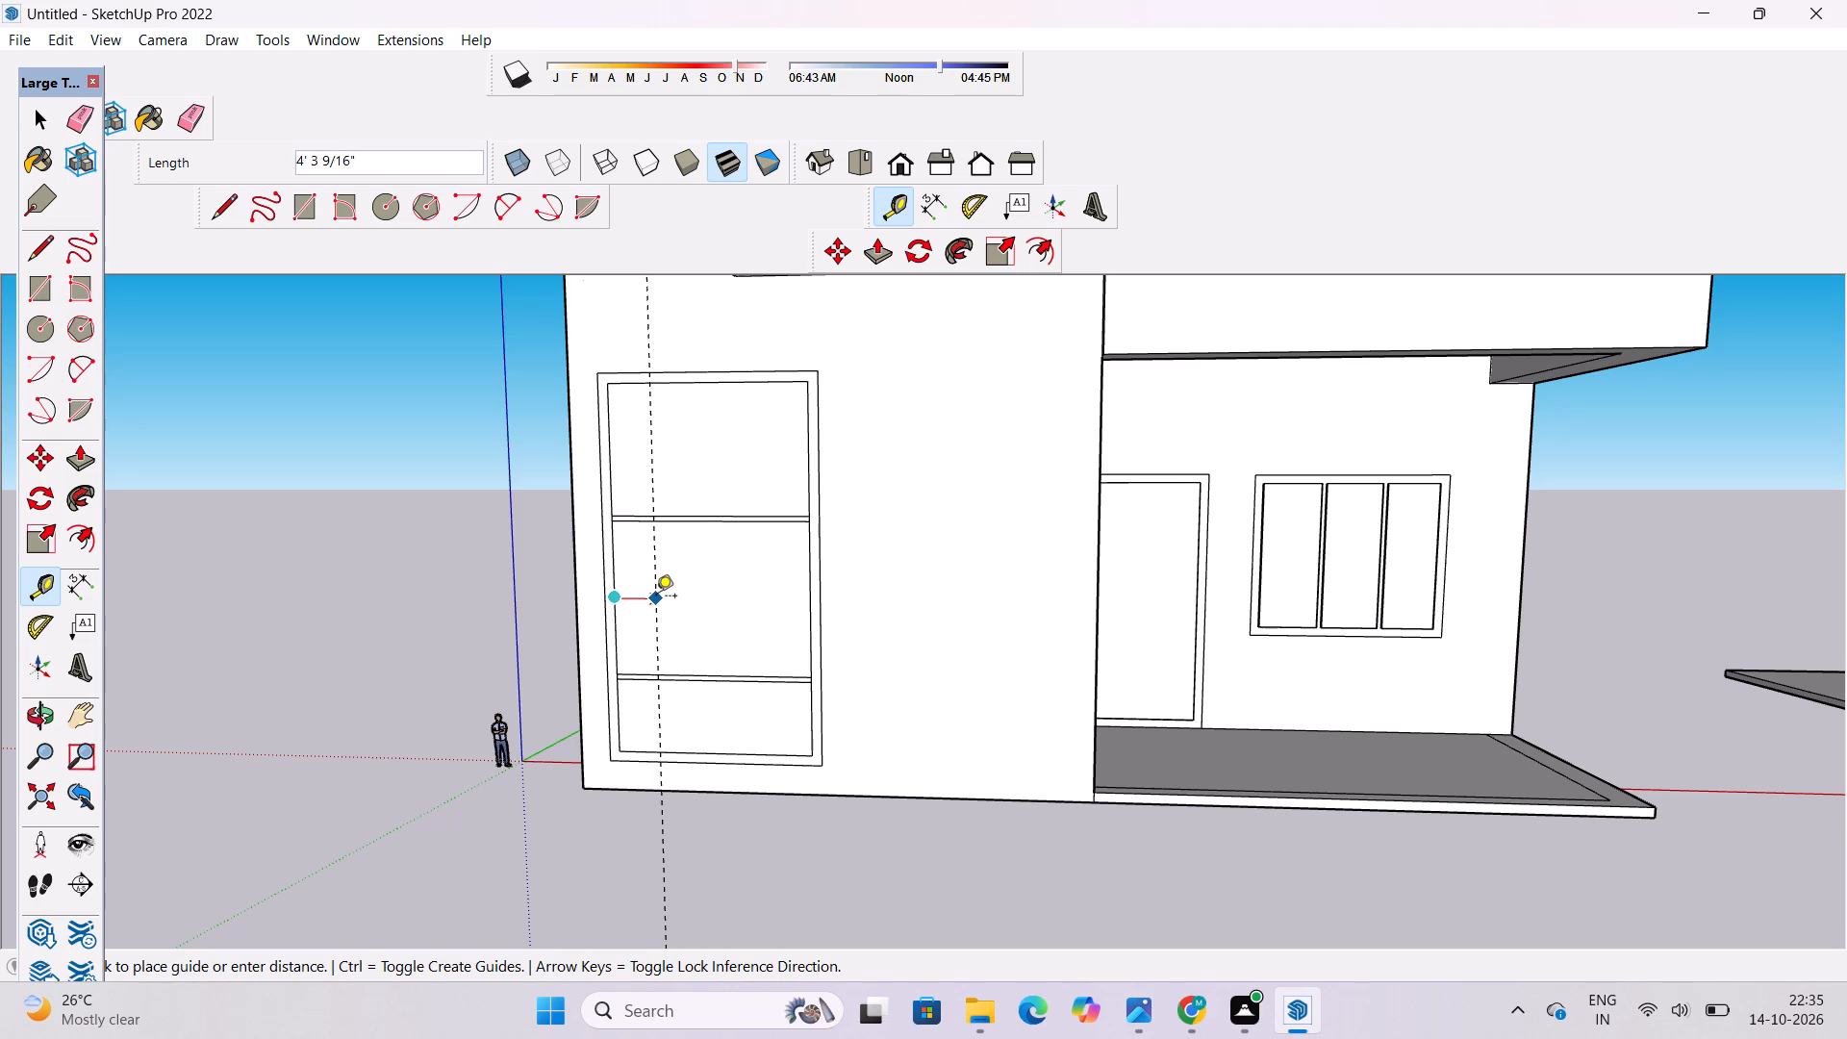
type("5'")
key("Return")
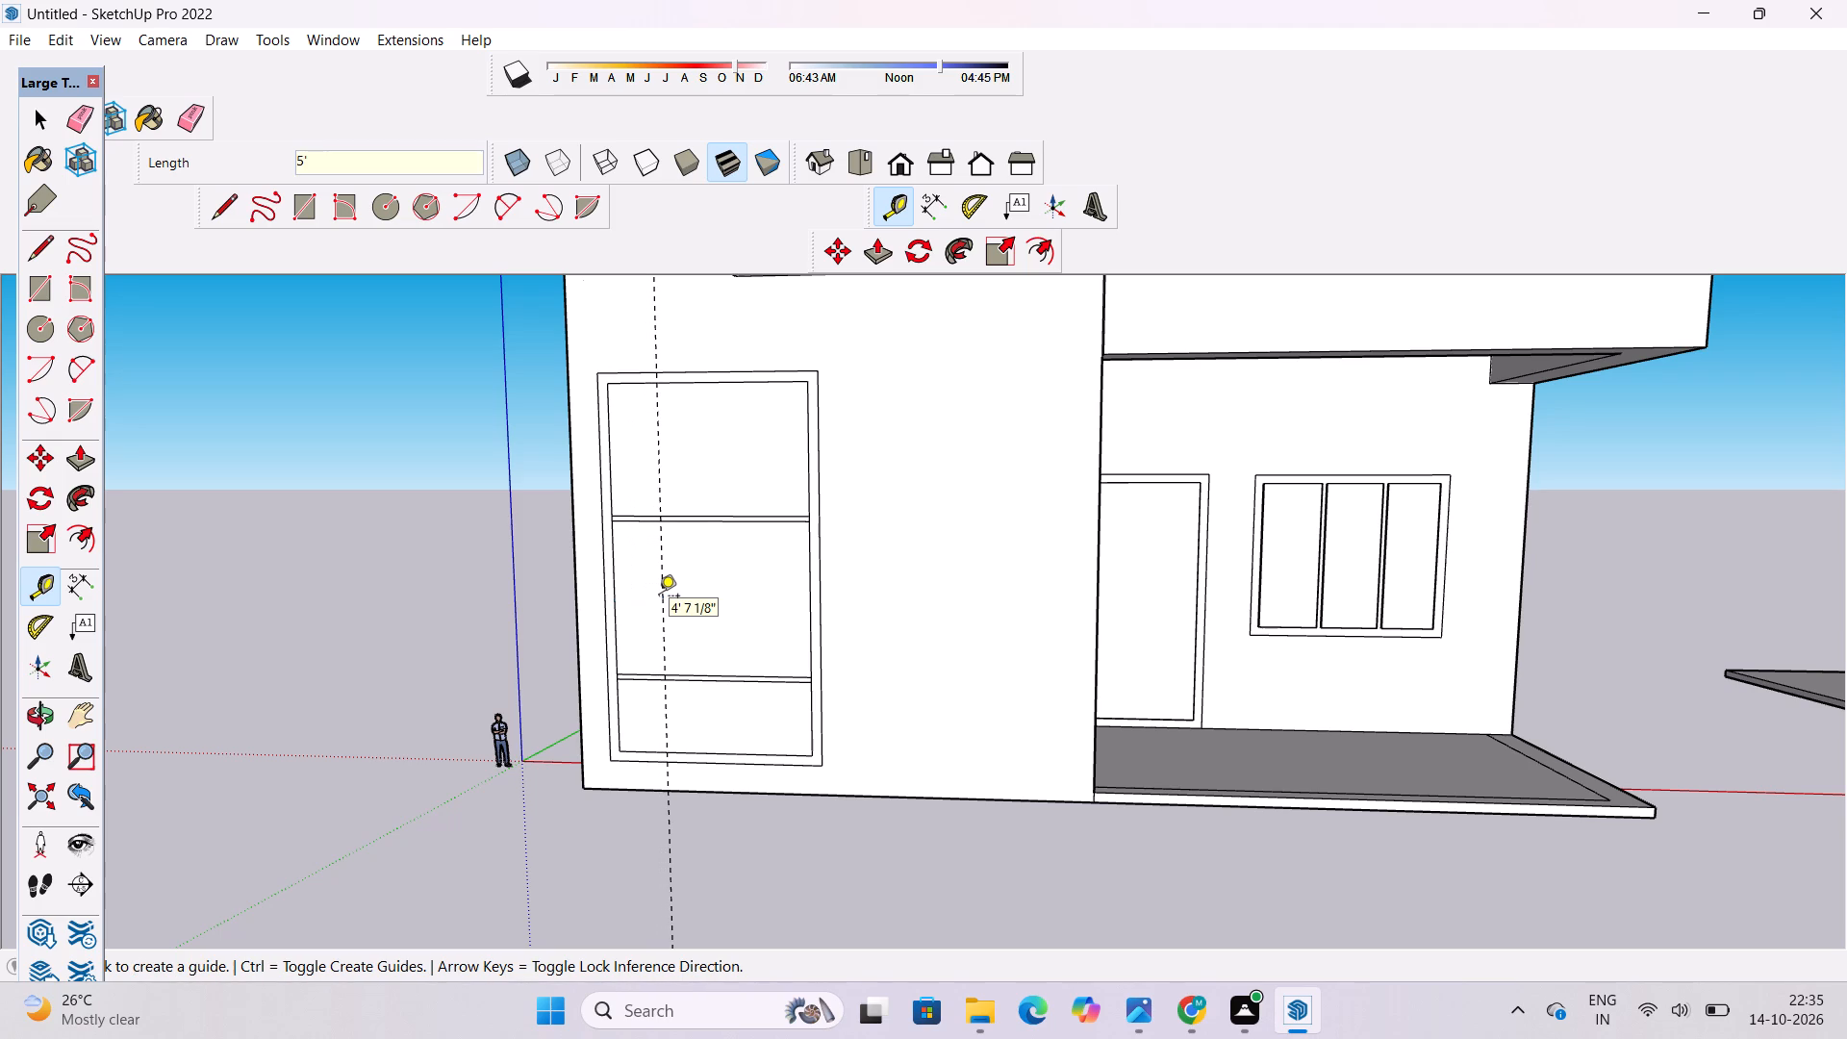
Draw a 39' vertical line along the guide, from the frame's outer top edge to its outer bottom edge.
key("l")
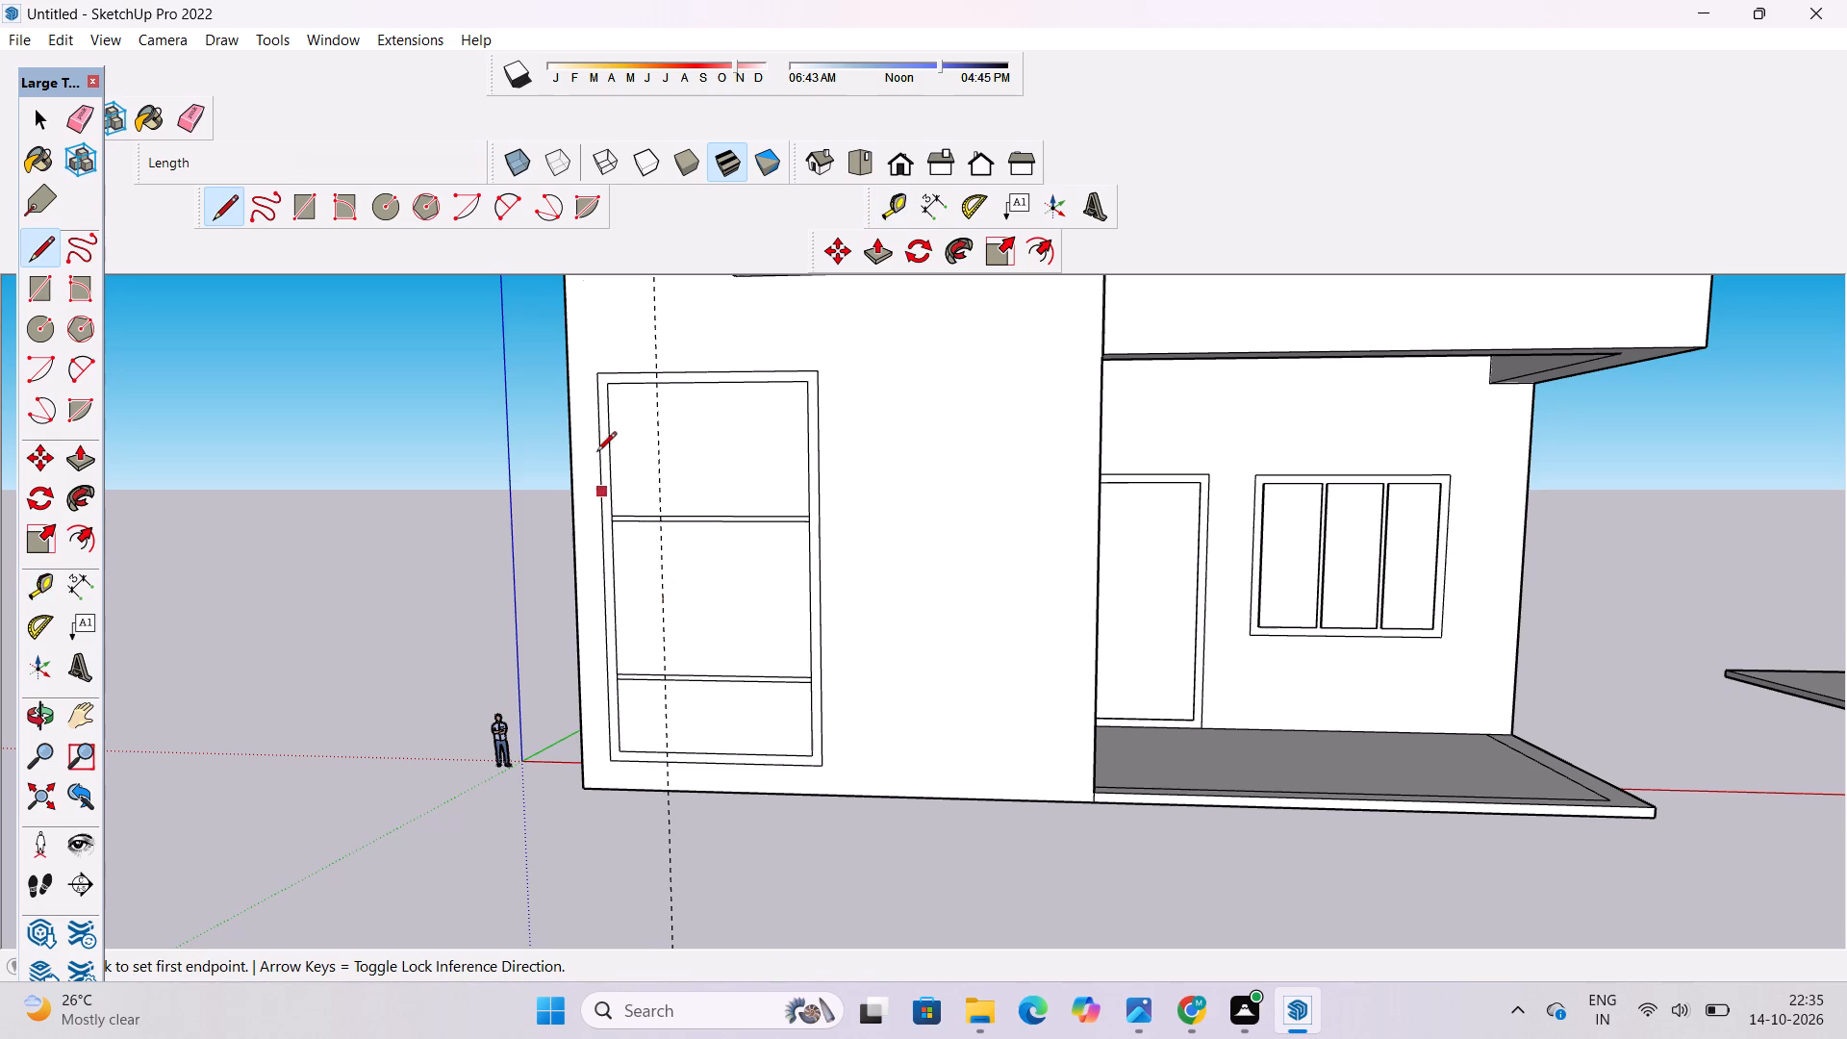
scroll(665, 370, "up", 10)
left_click(645, 379)
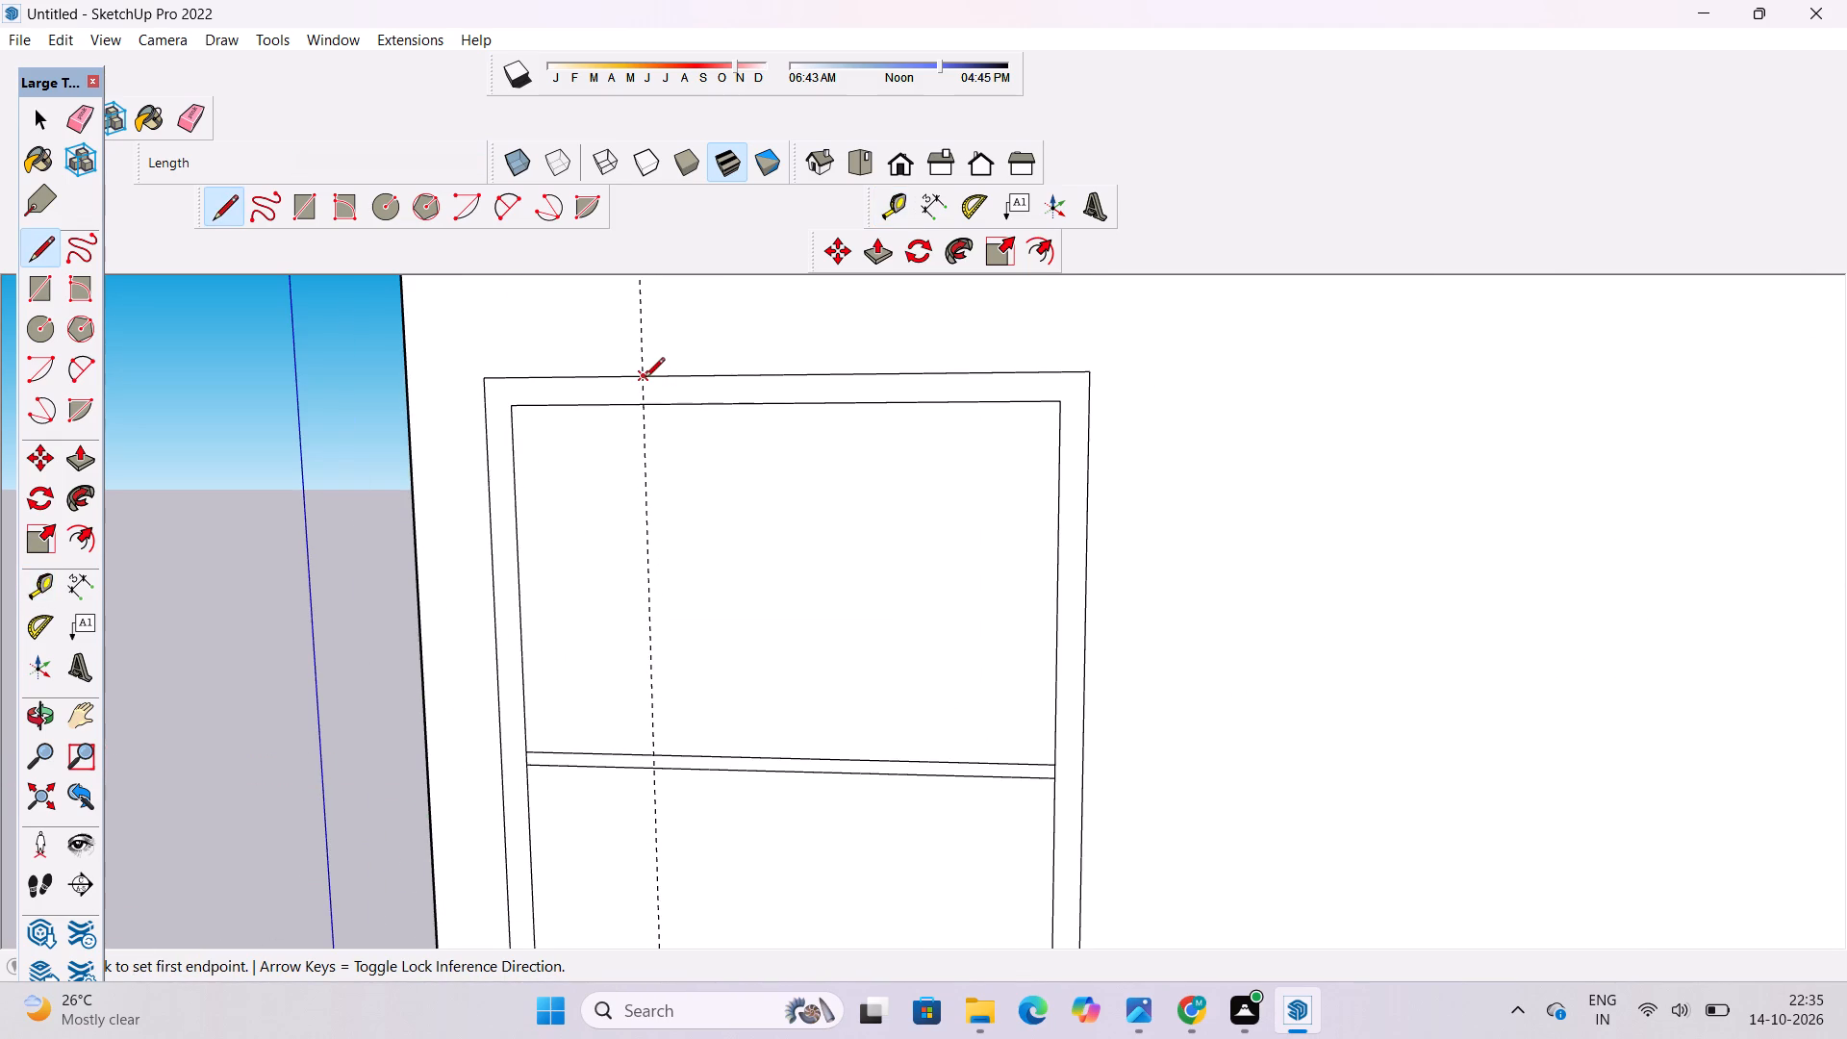
scroll(645, 379, "down", 8)
scroll(676, 623, "up", 2)
scroll(646, 848, "up", 1)
scroll(645, 848, "down", 3)
scroll(658, 932, "up", 2)
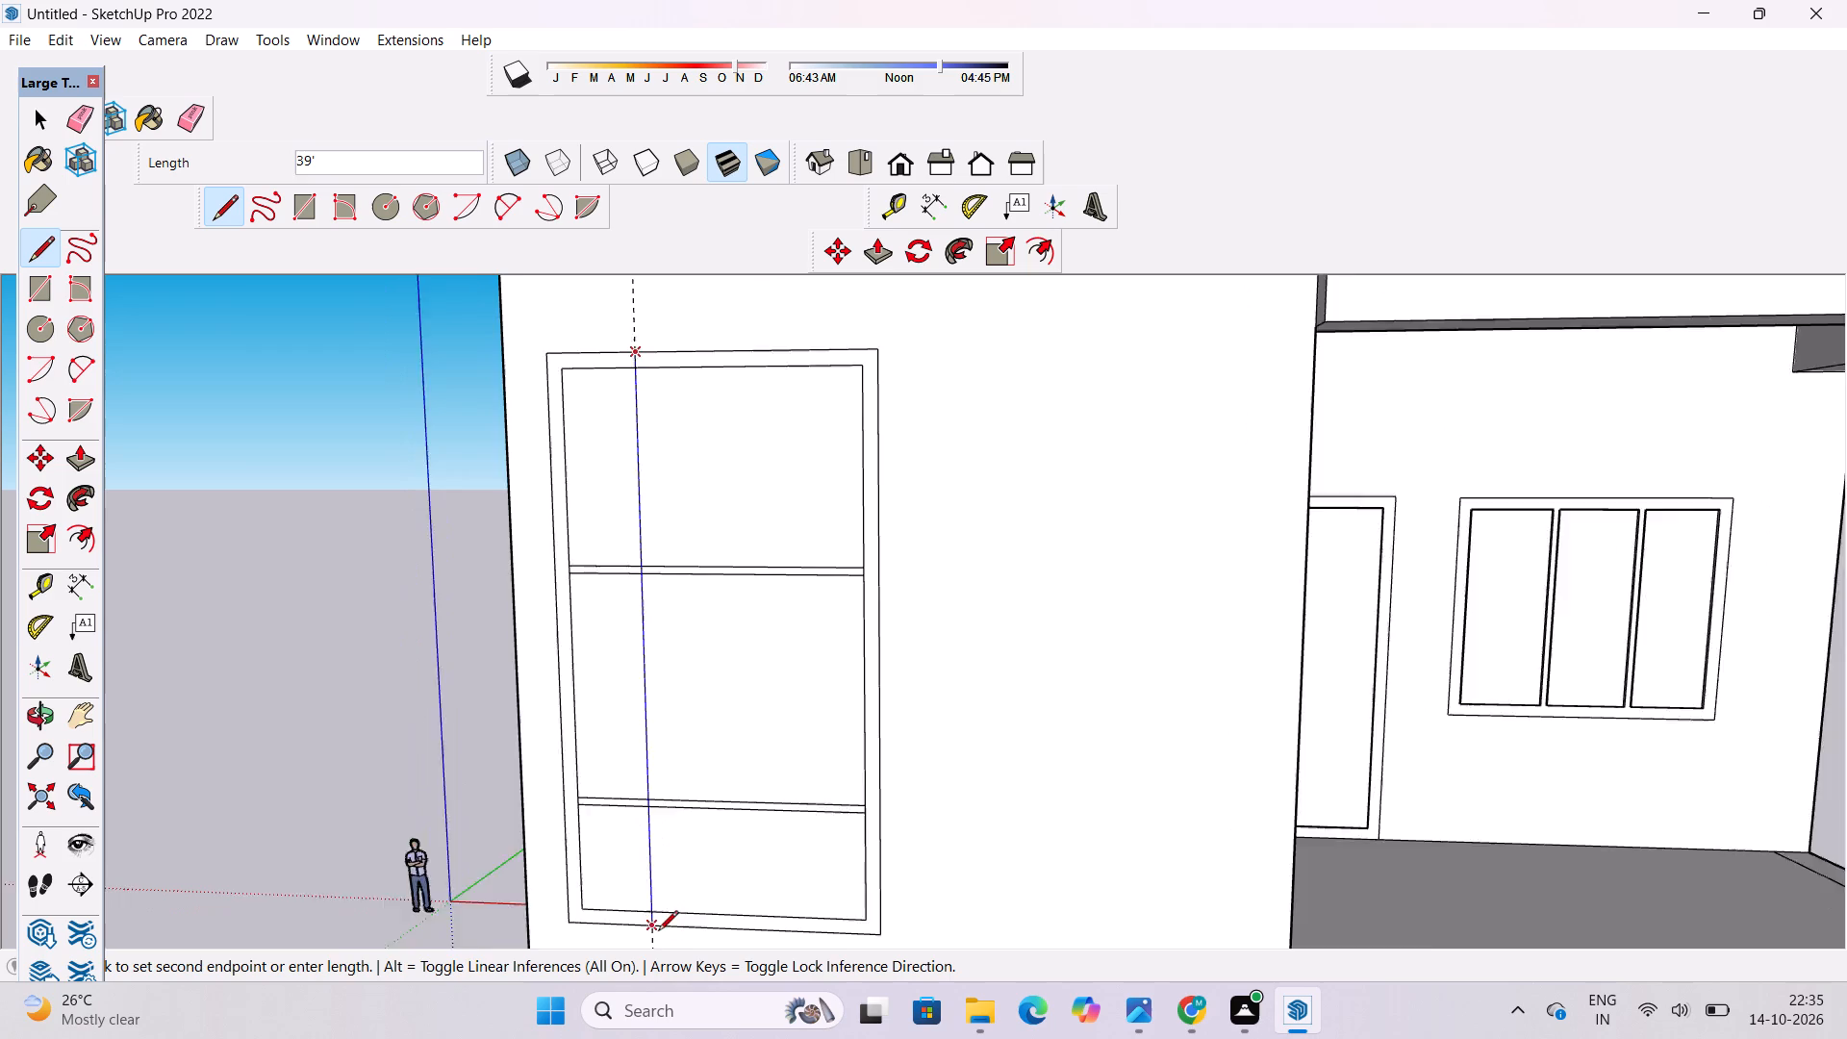
scroll(658, 932, "up", 2)
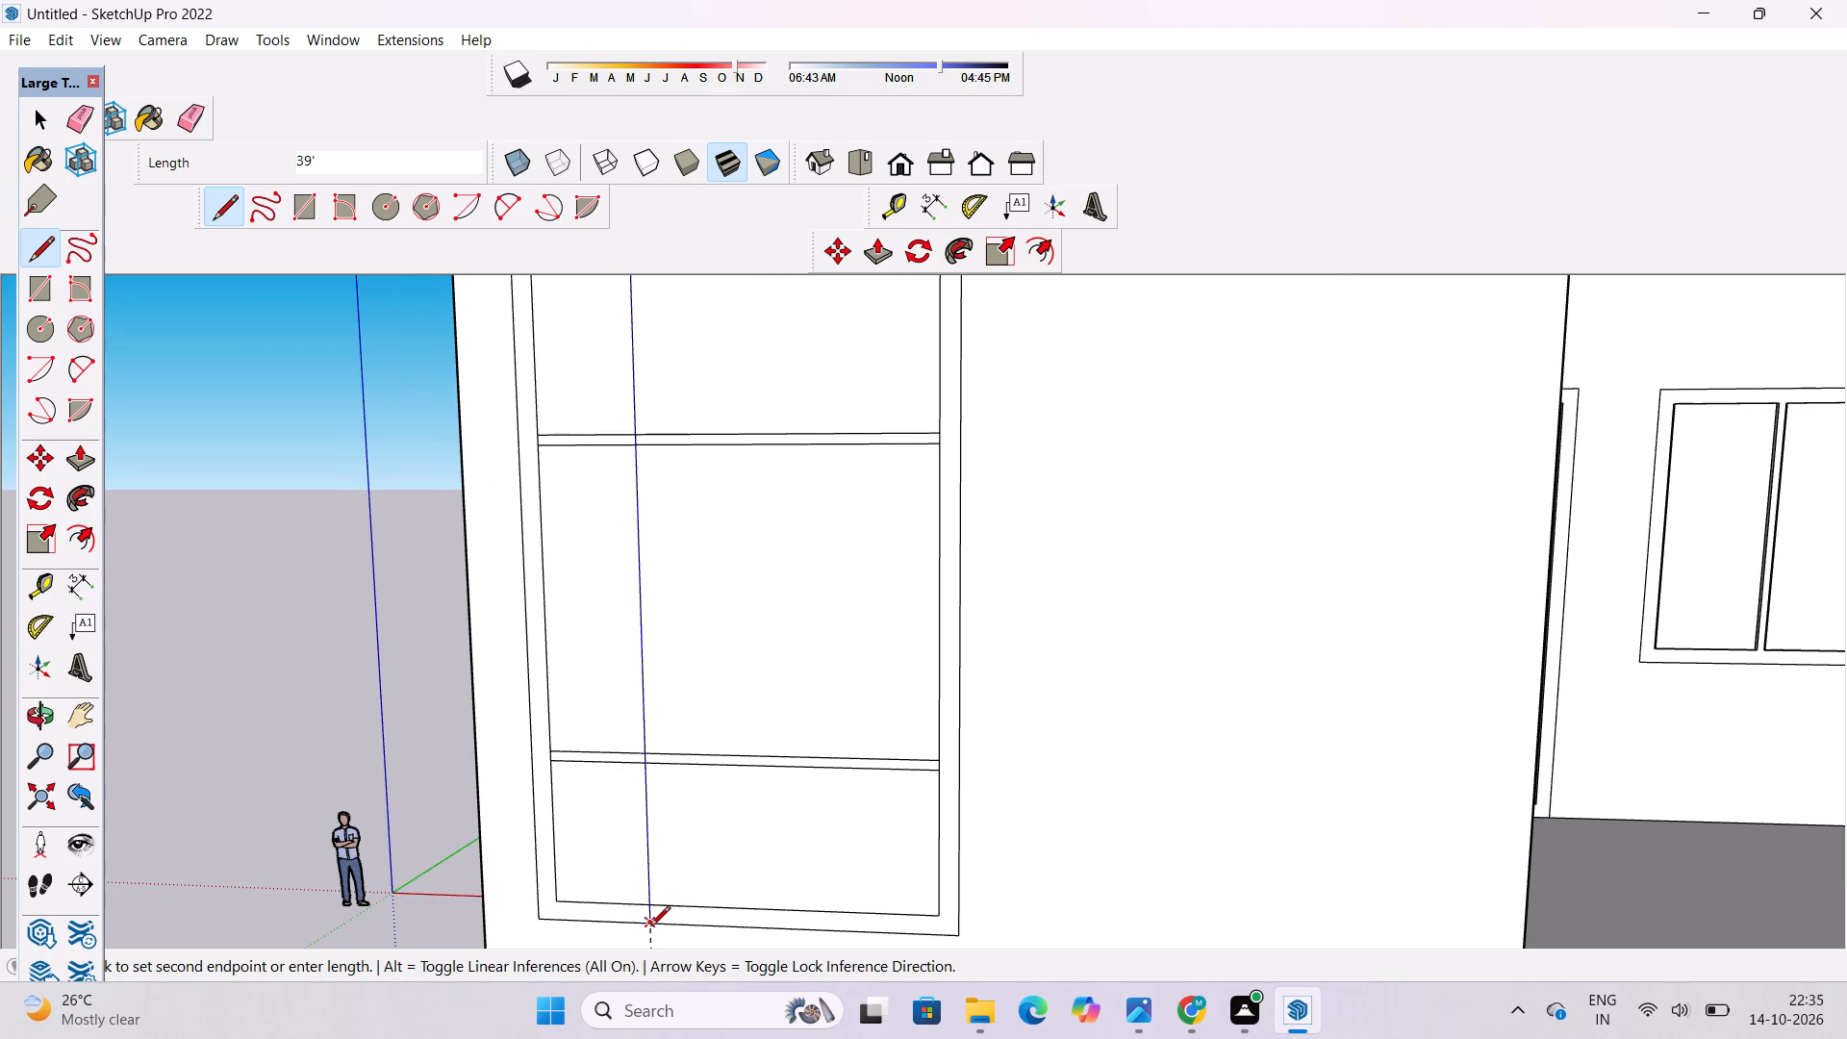
left_click(648, 925)
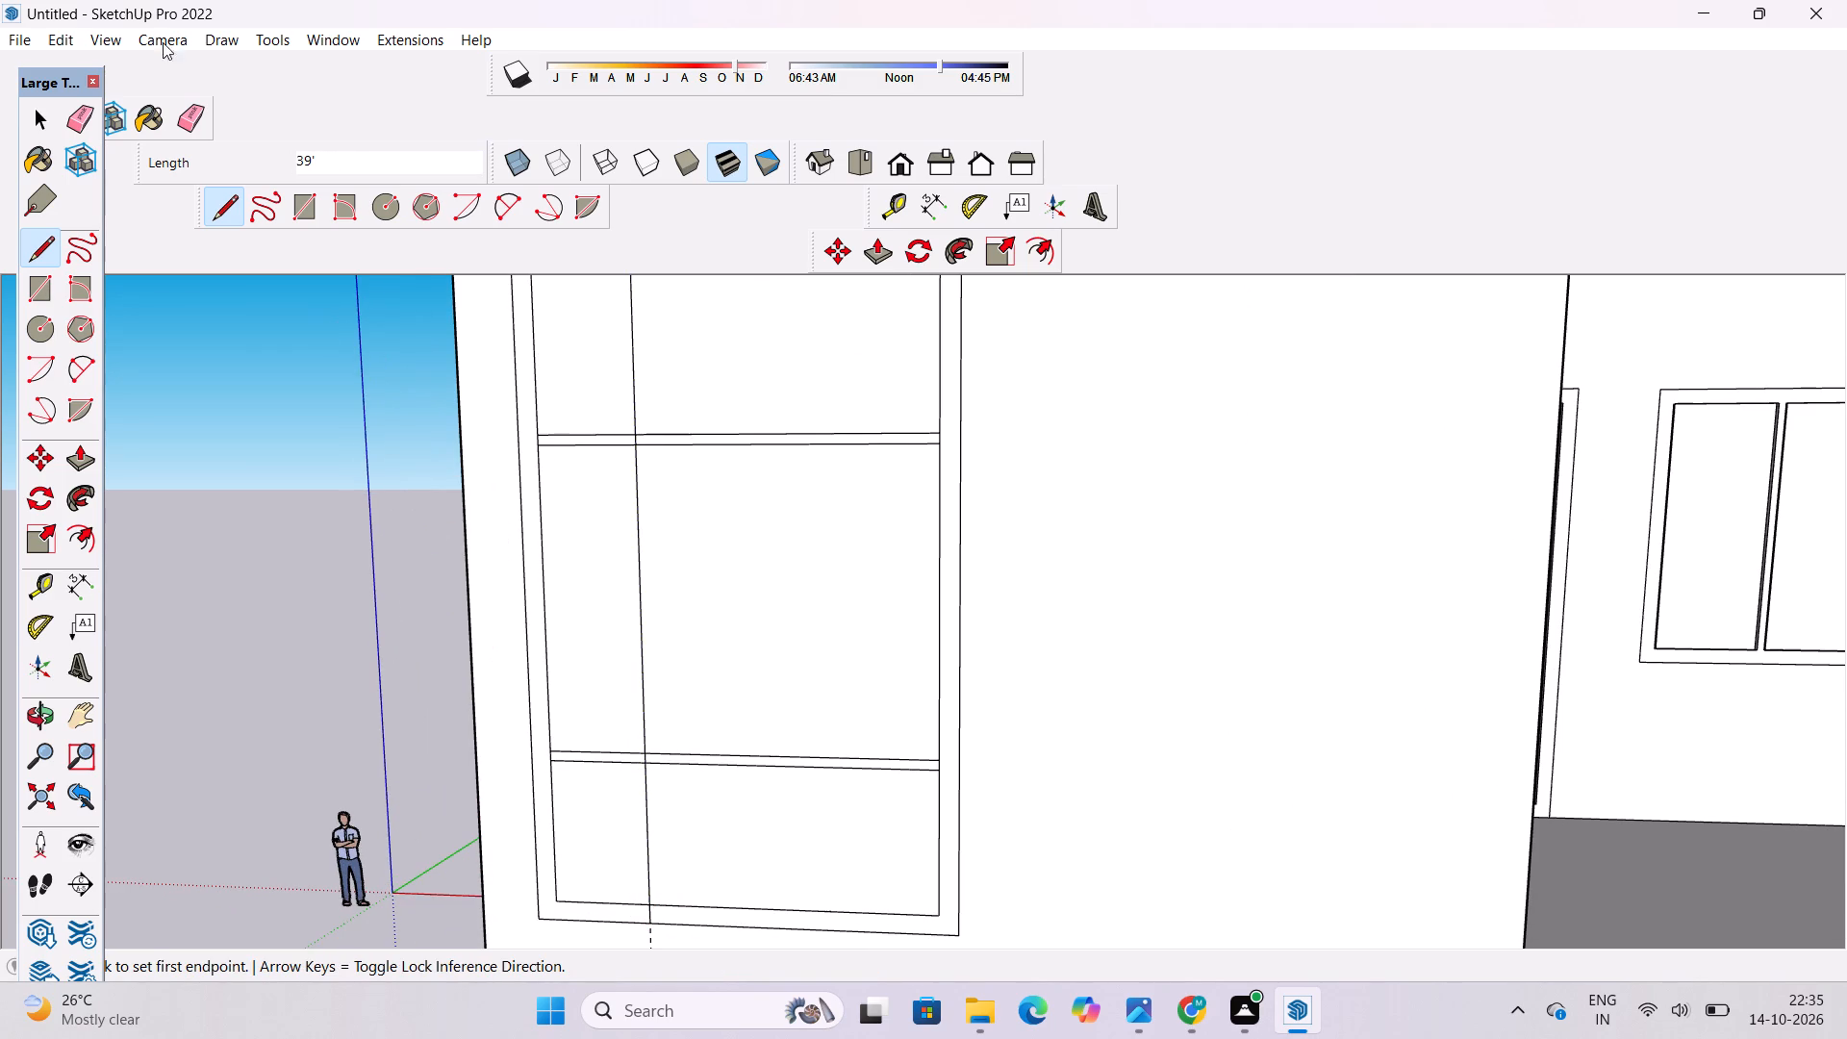
Erase the vertical guide, keeping the line drawn along it.
left_click(180, 118)
scroll(637, 490, "down", 9)
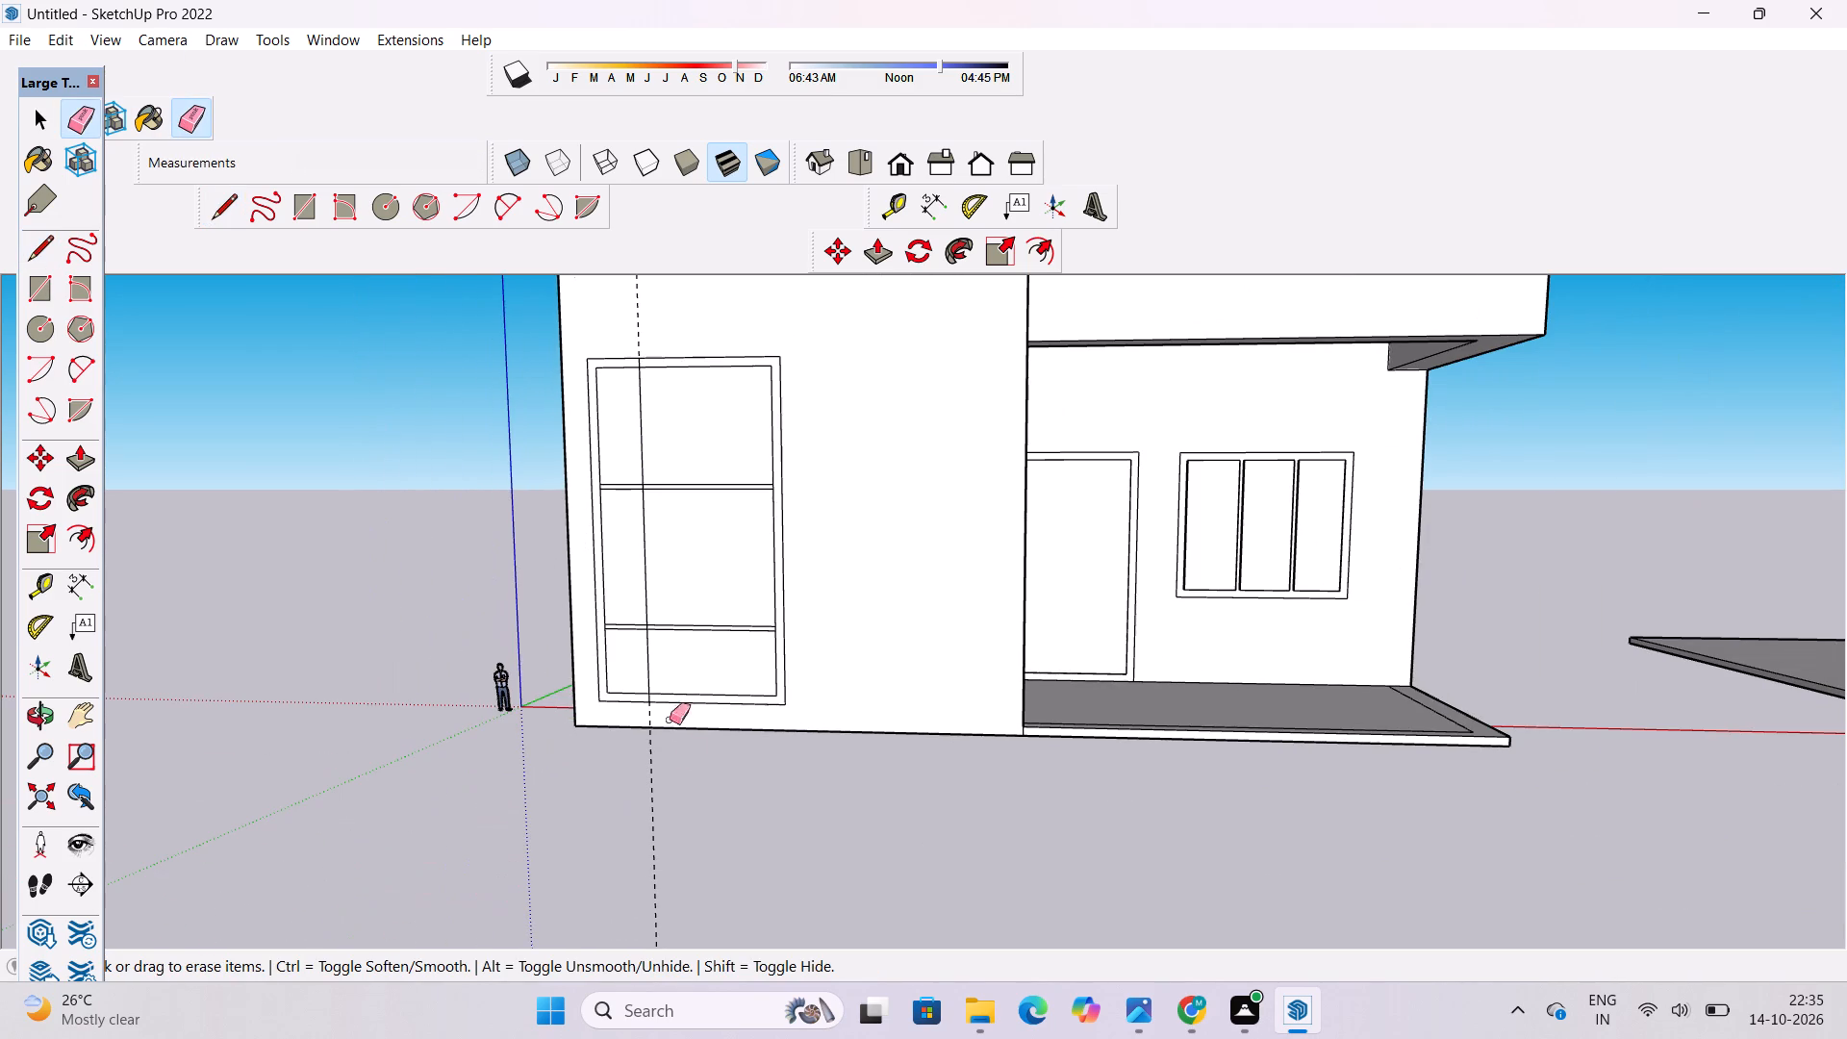
left_click_drag(675, 788, 642, 827)
scroll(499, 767, "down", 5)
scroll(605, 549, "up", 4)
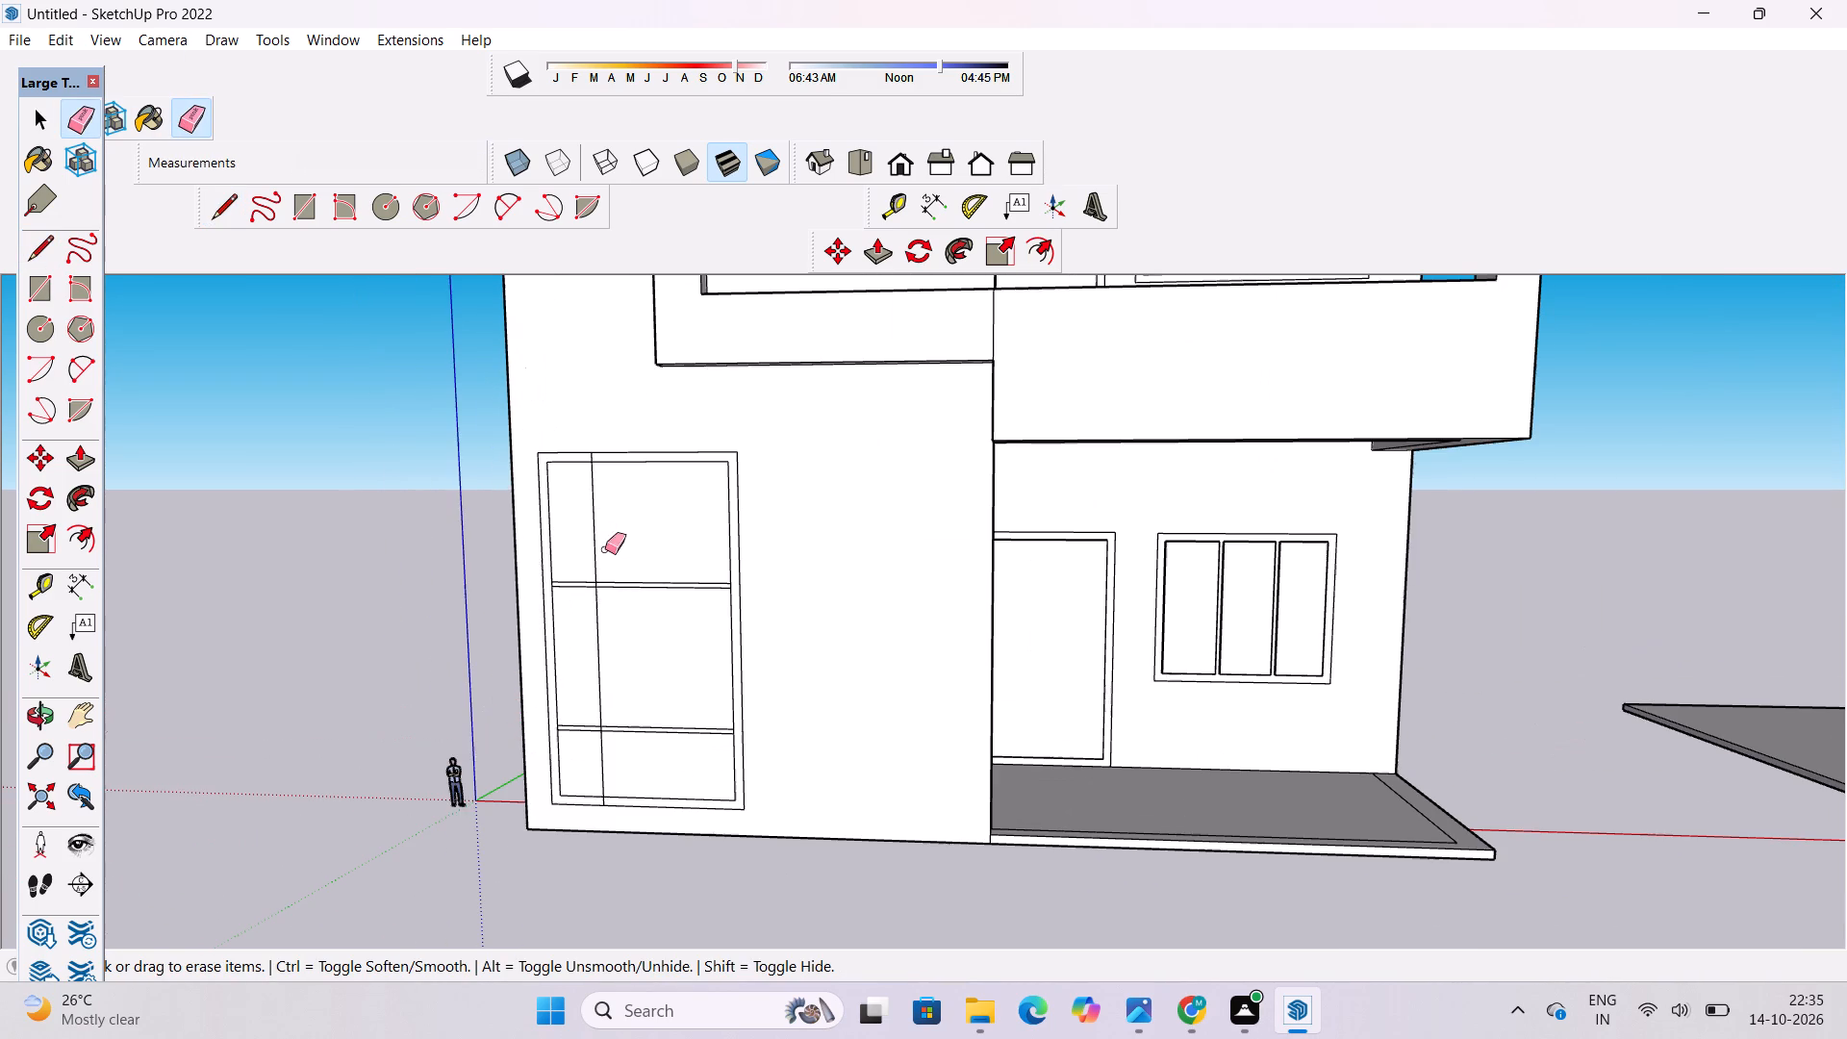
Place a vertical guide 6" to the right of the new vertical line in the frame.
left_click(40, 583)
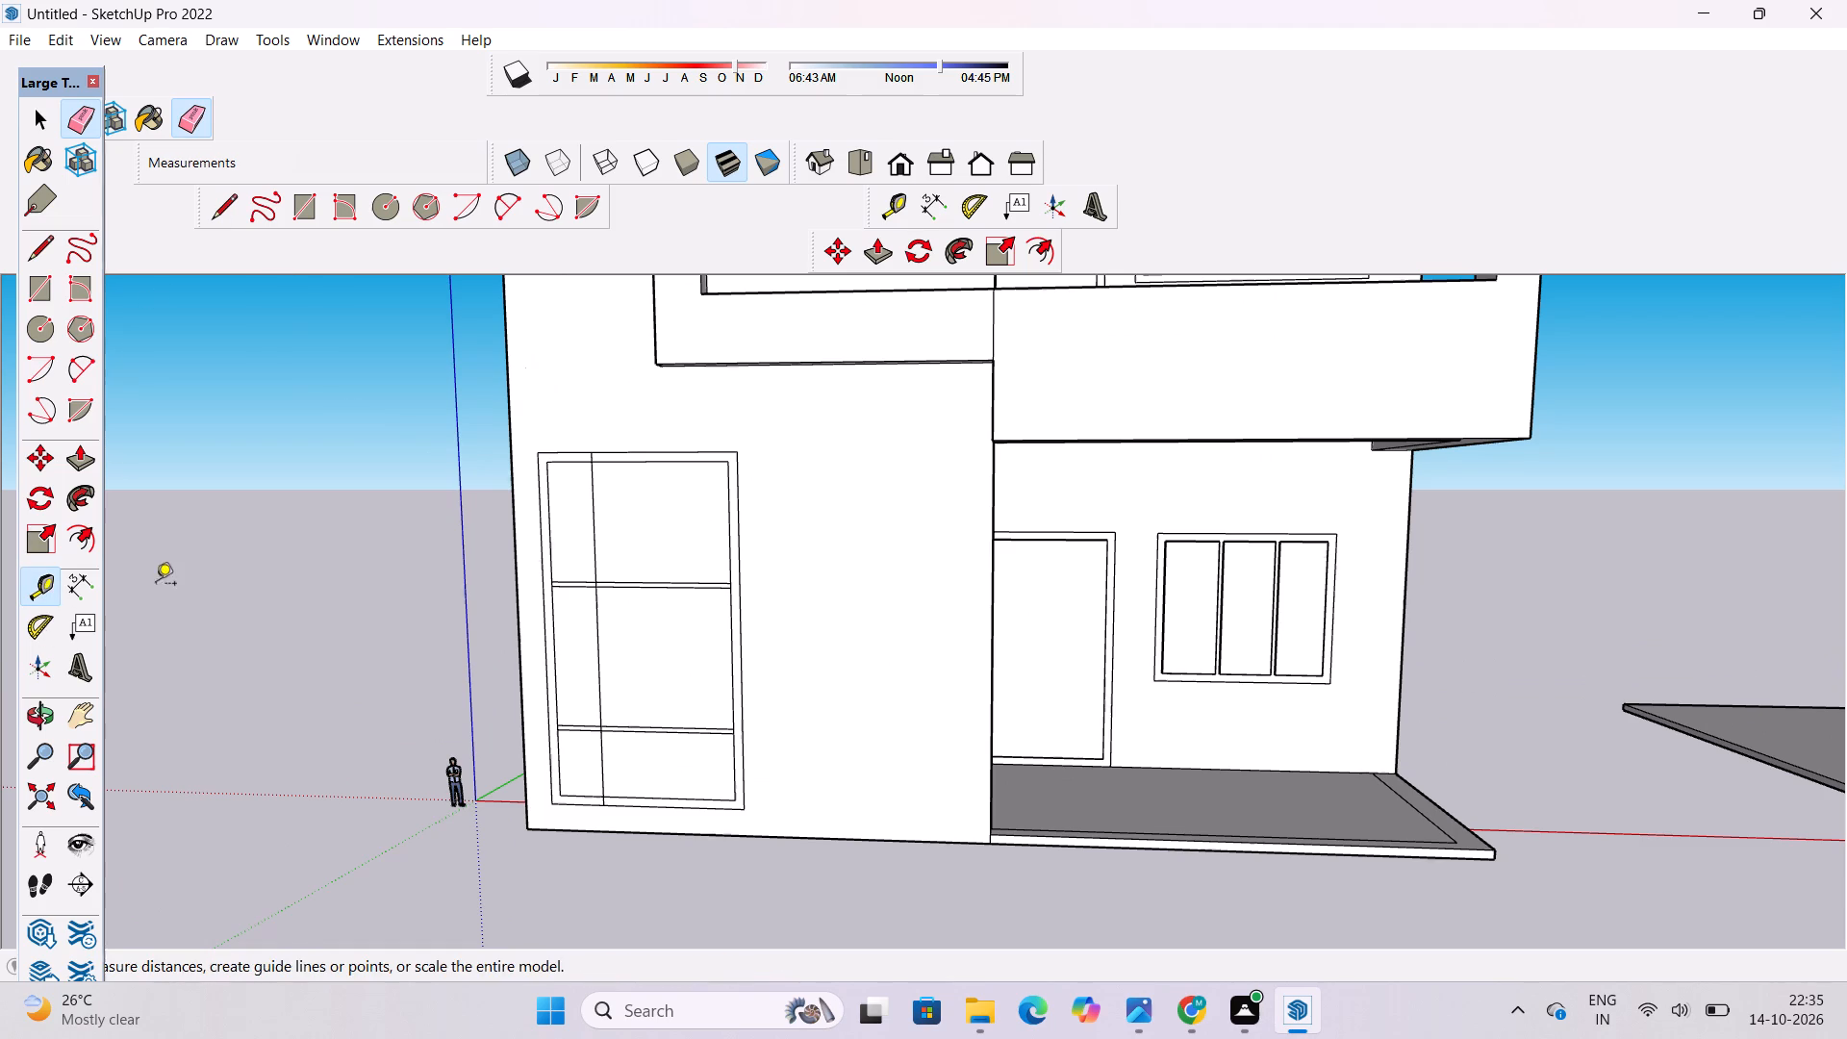
left_click(590, 501)
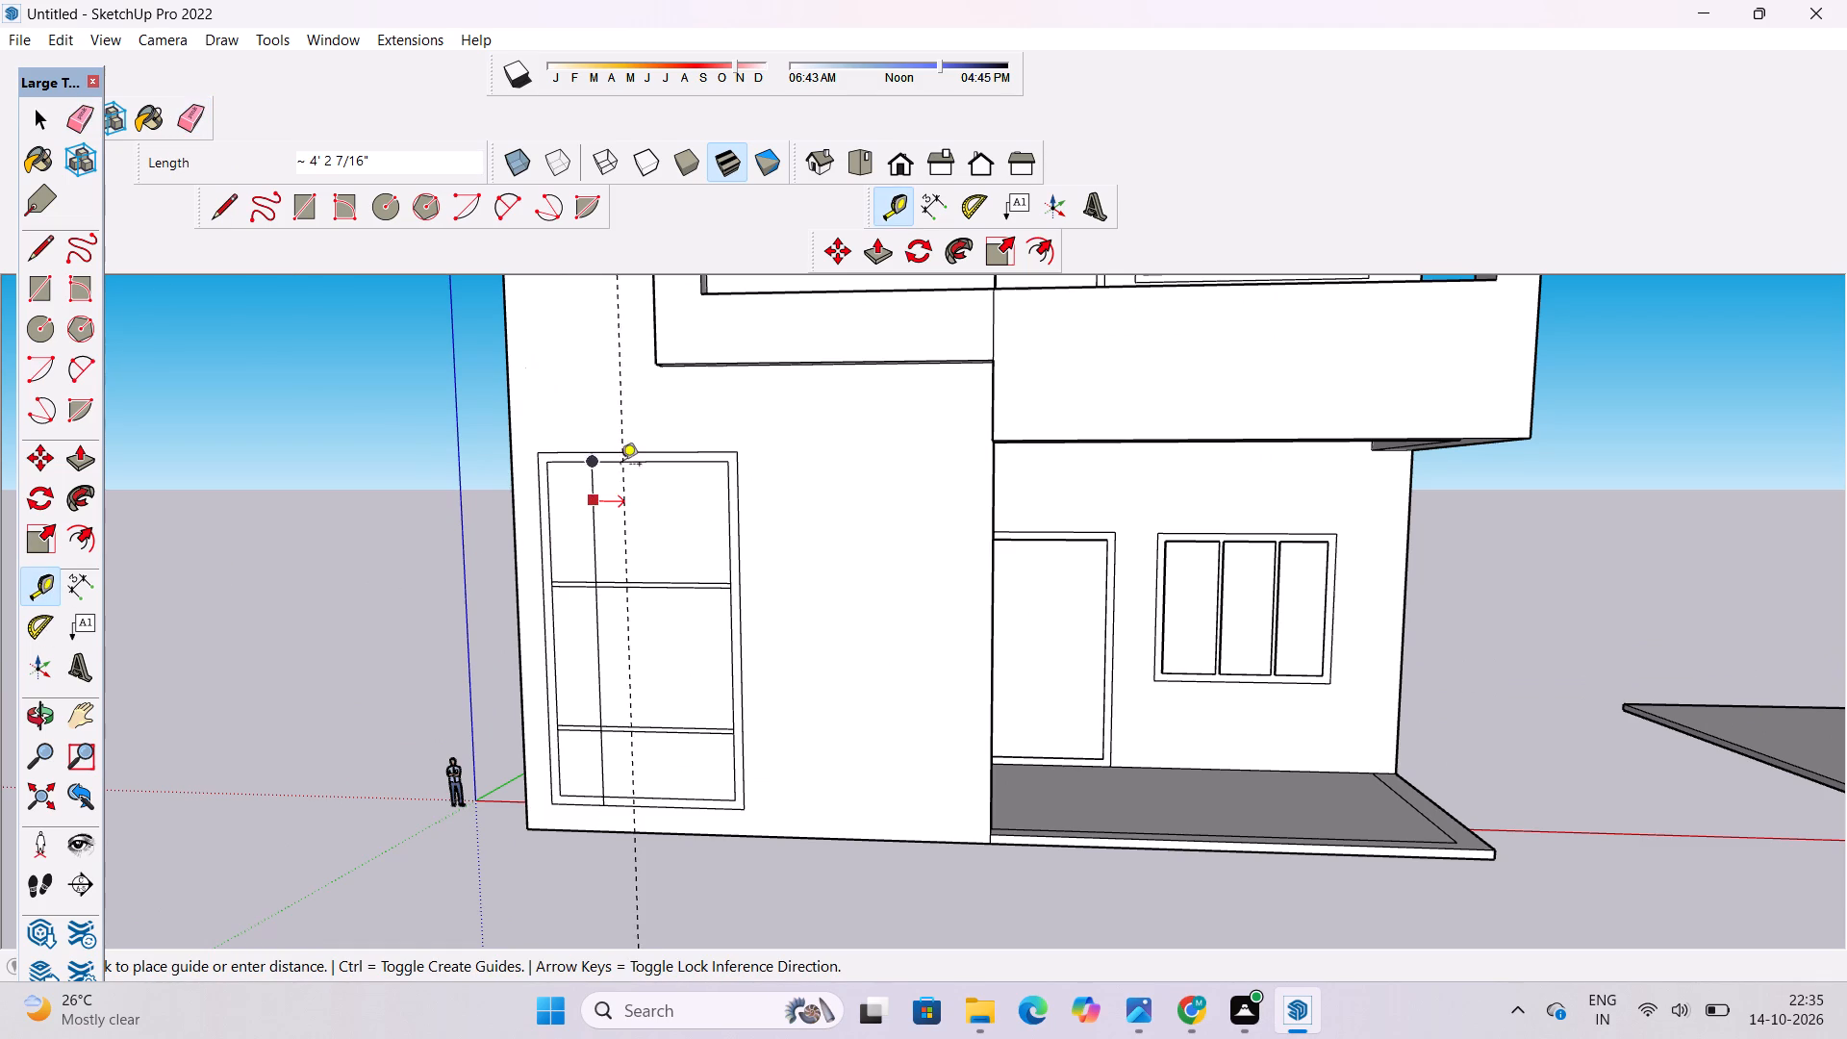
type("6\"")
key("Return")
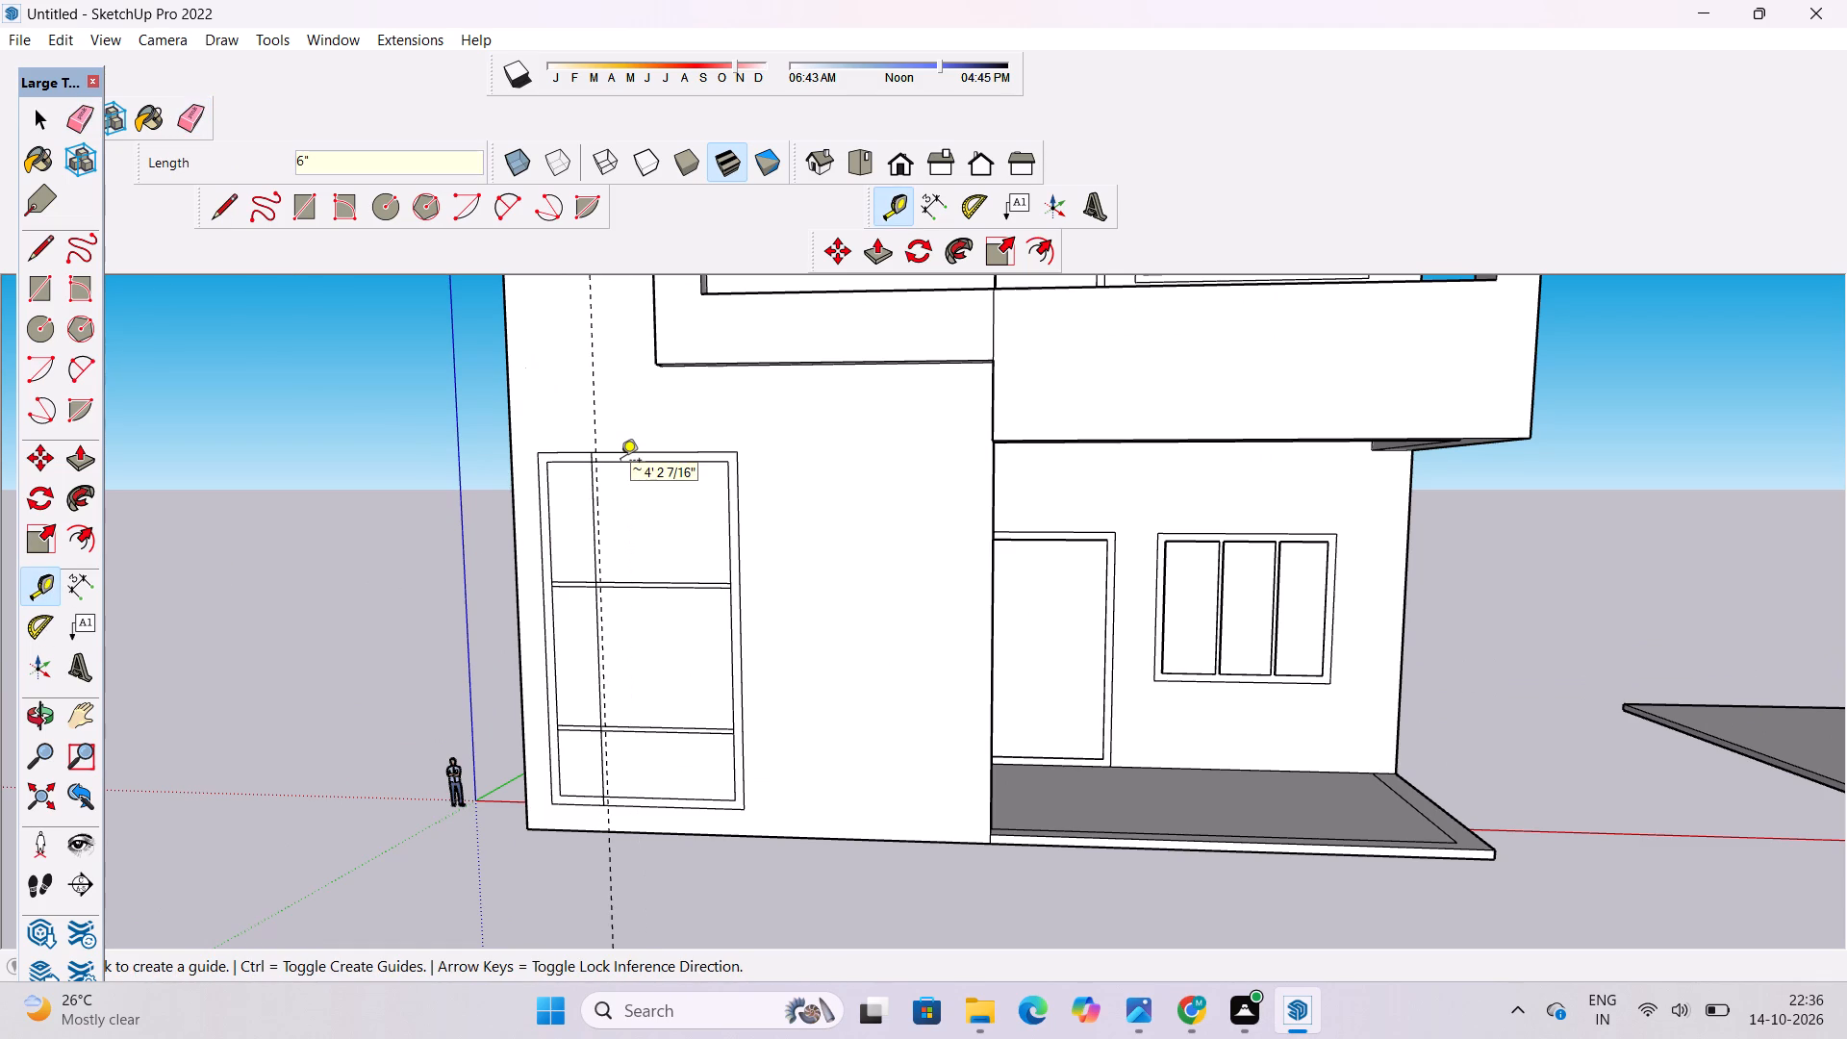
Draw a second 39' vertical line along this guide between the frame's outer top and bottom edges, forming an upright bar.
left_click(221, 210)
scroll(588, 507, "up", 14)
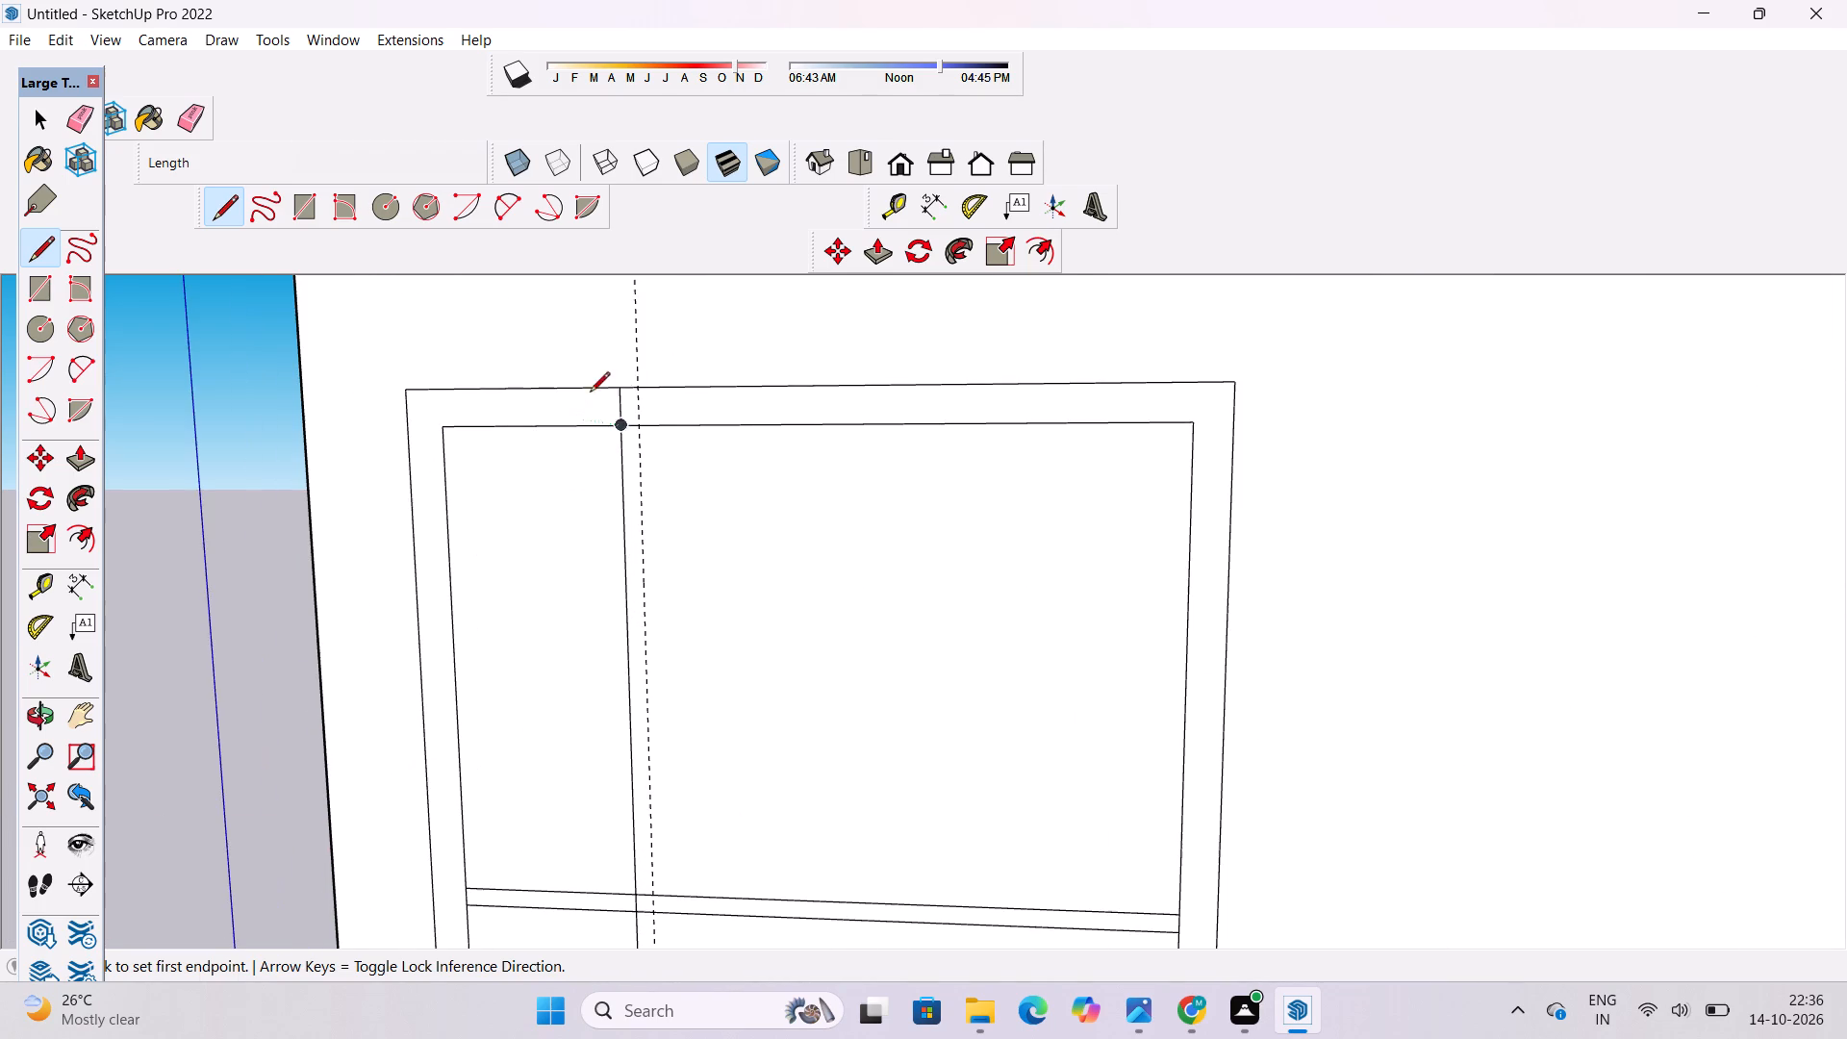
left_click(637, 387)
scroll(637, 387, "down", 9)
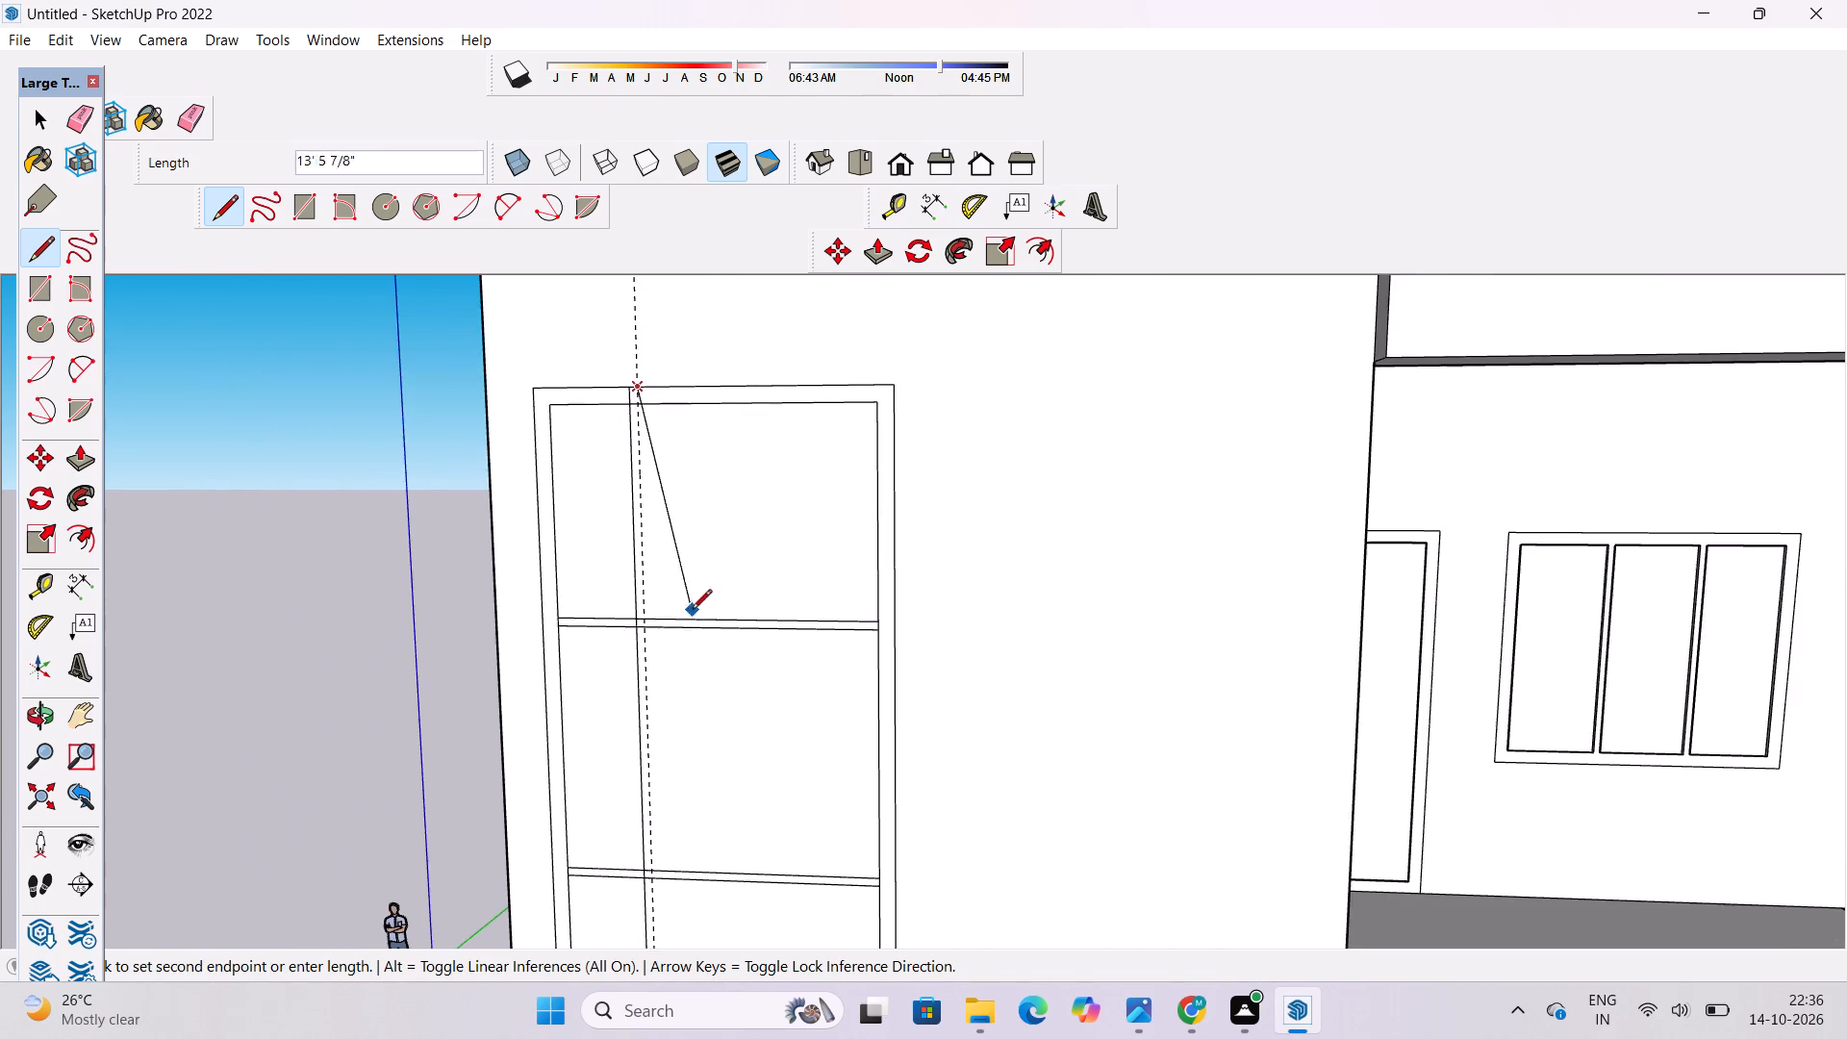
scroll(685, 575, "down", 4)
scroll(721, 841, "up", 9)
left_click(620, 893)
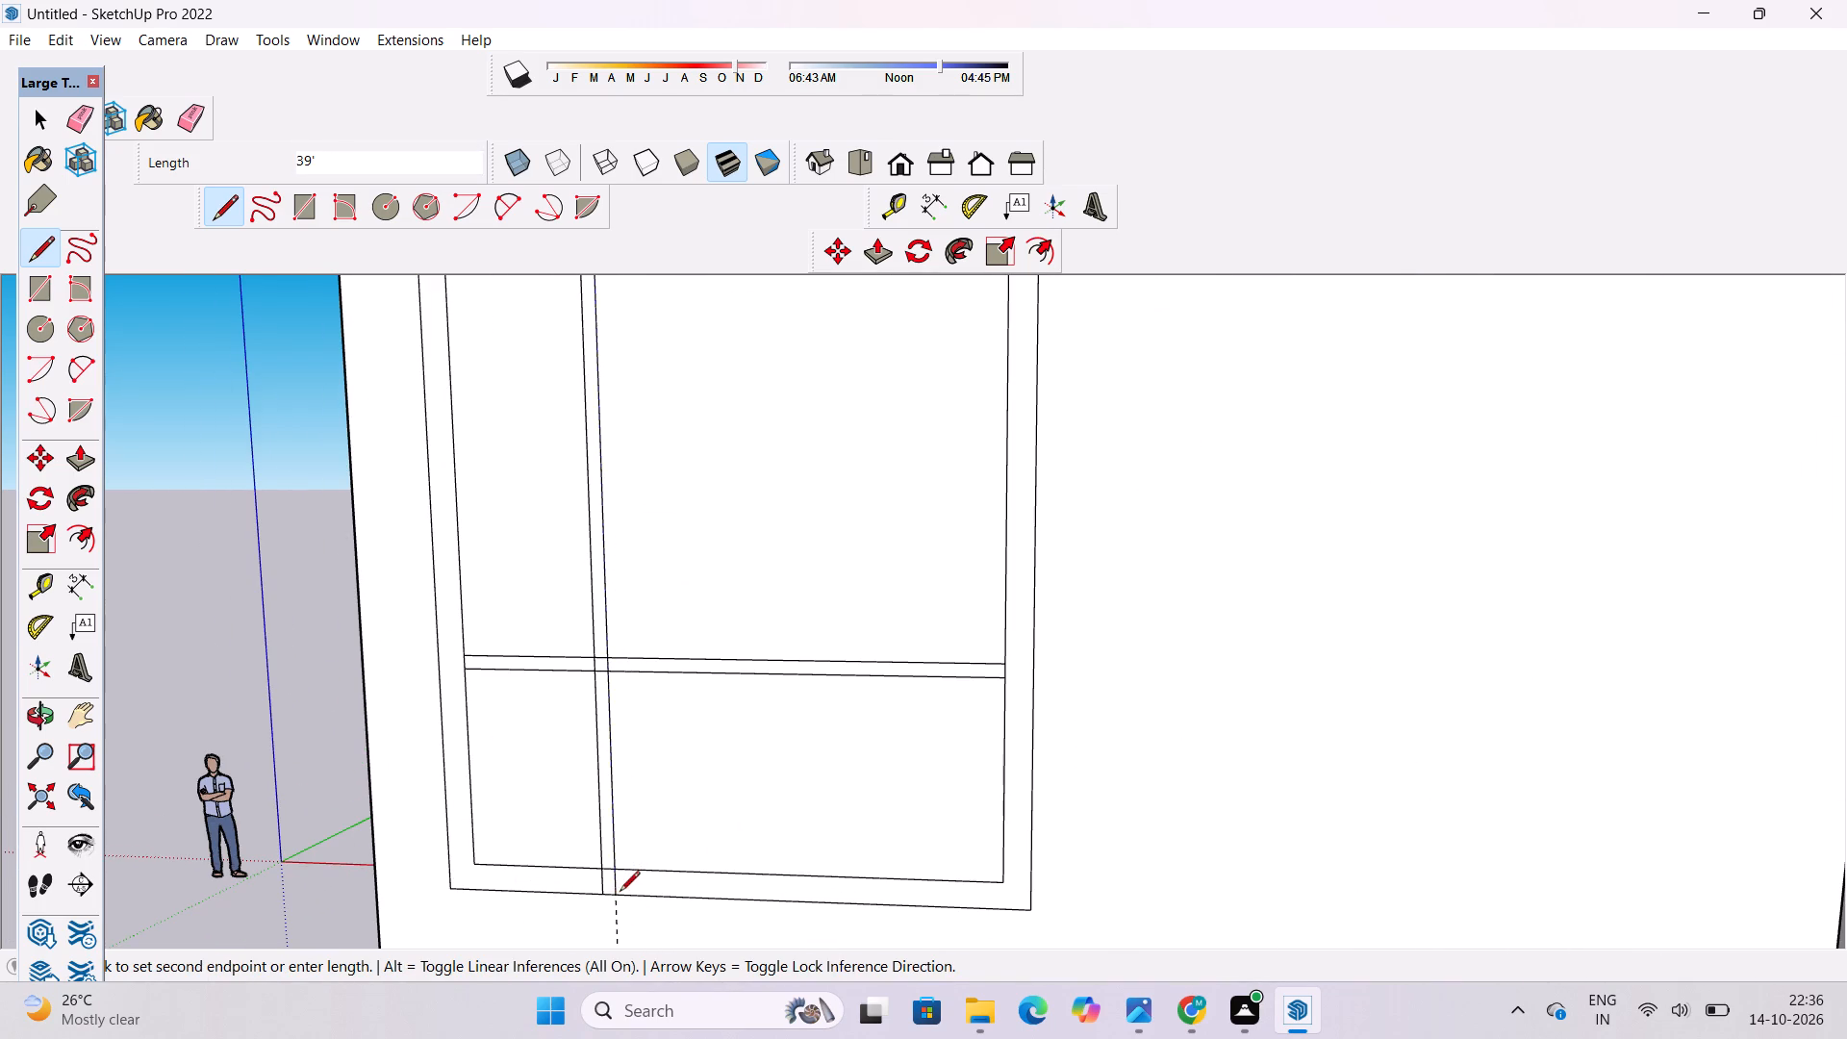
Erase the vertical guide beside the upright bar.
left_click(195, 121)
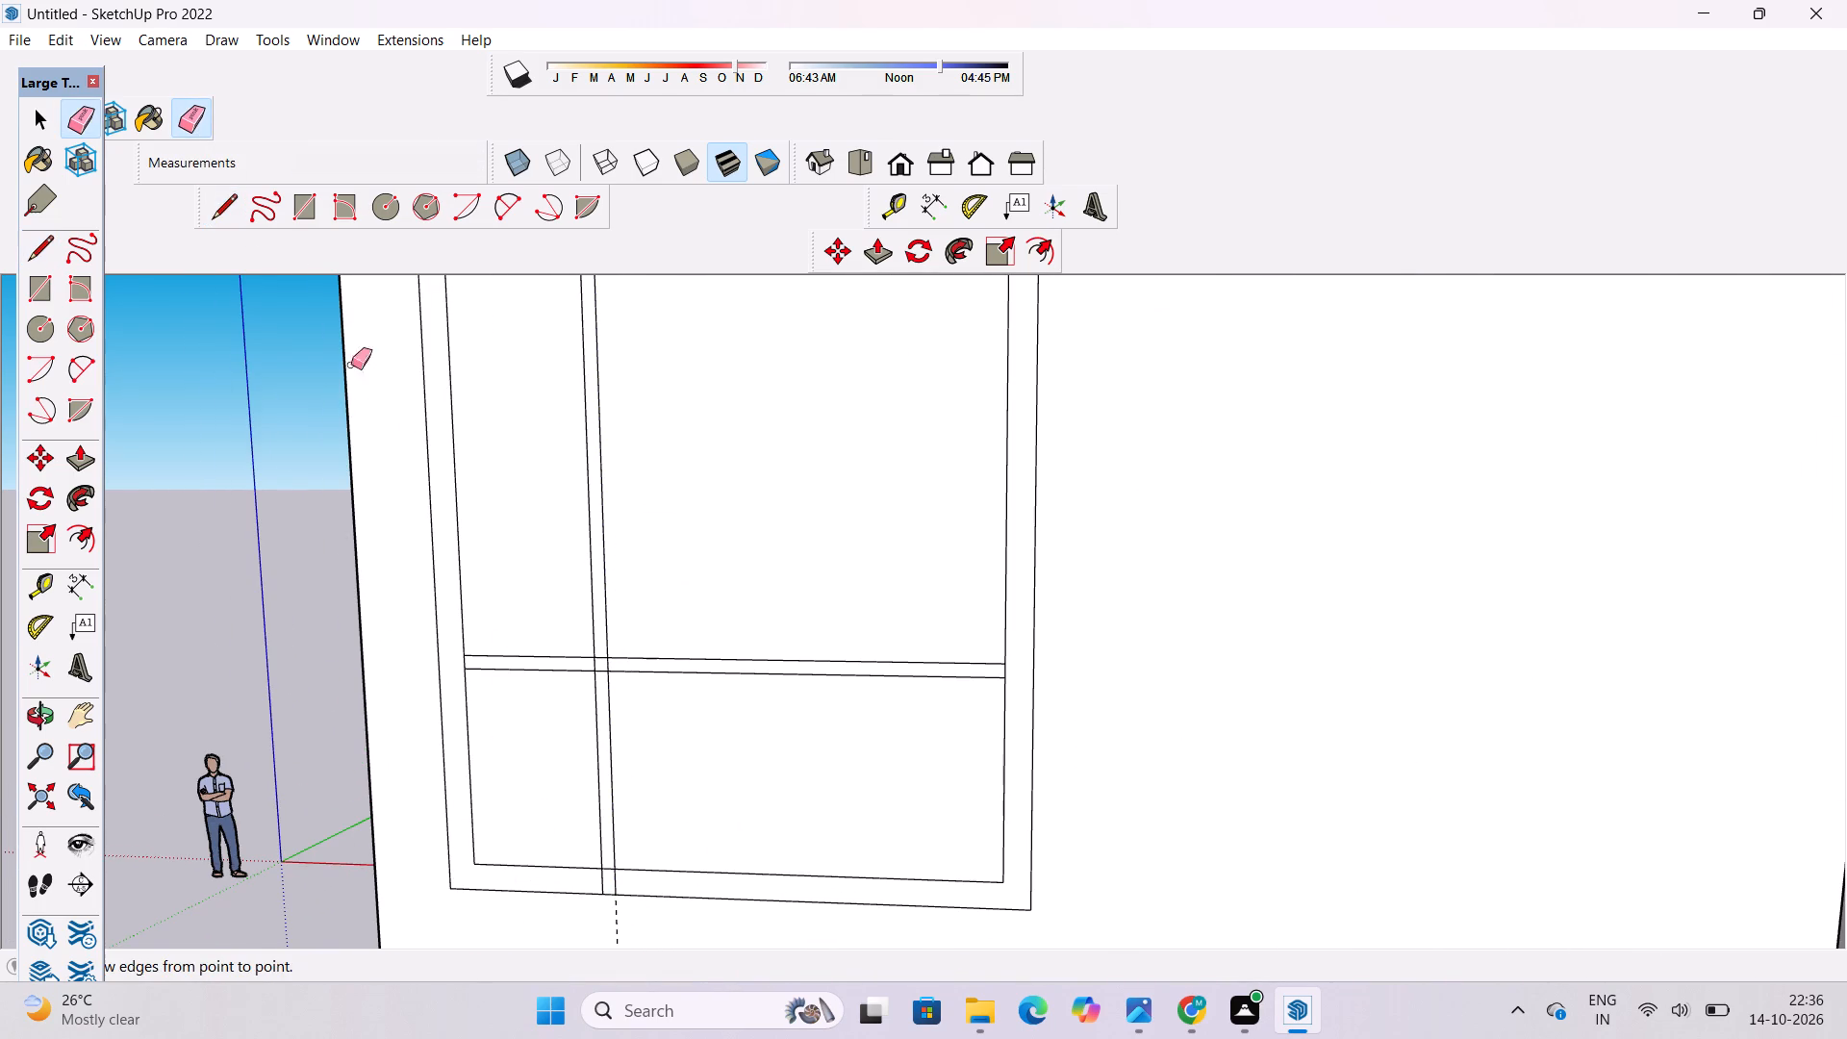
scroll(449, 492, "down", 13)
left_click_drag(509, 701, 514, 742)
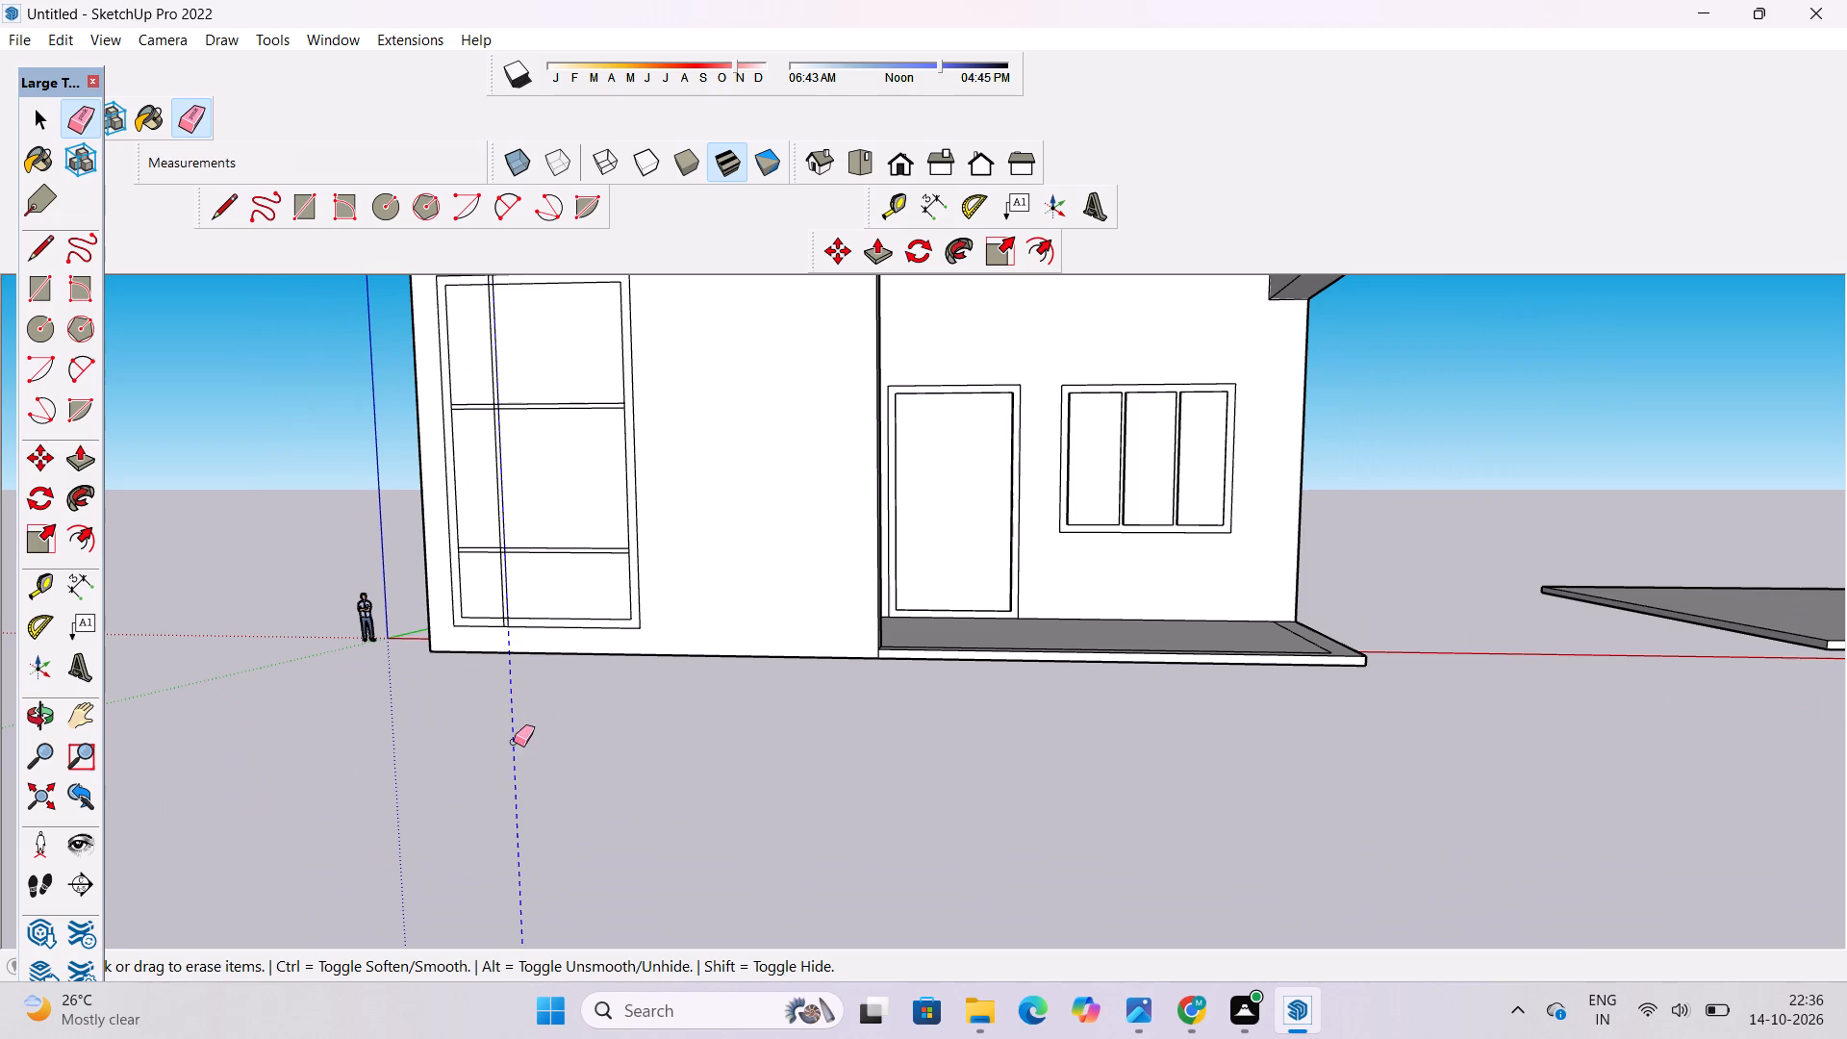
left_click_drag(514, 742, 521, 757)
Erase the overlapping edge segments where the upright bar meets the frame's bottom and top members, merging the bar with the frame.
scroll(490, 582, "up", 18)
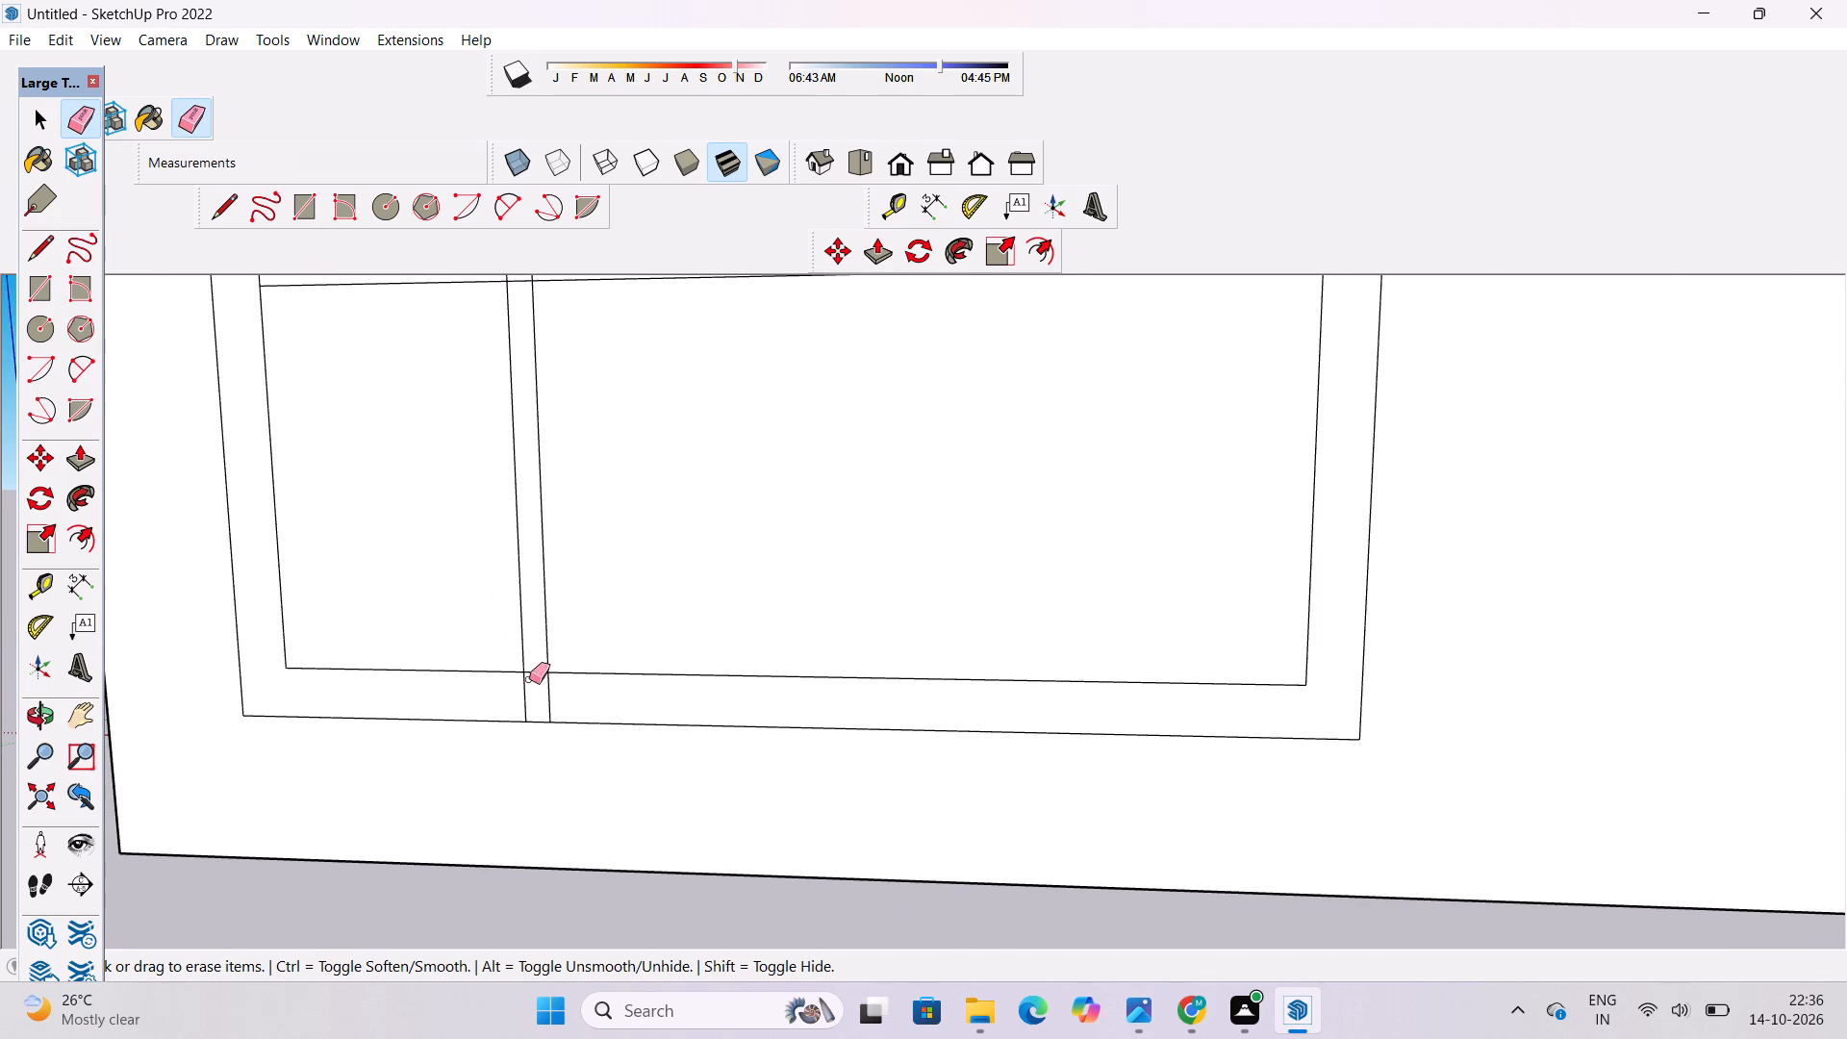
left_click_drag(533, 667, 557, 705)
scroll(488, 892, "down", 4)
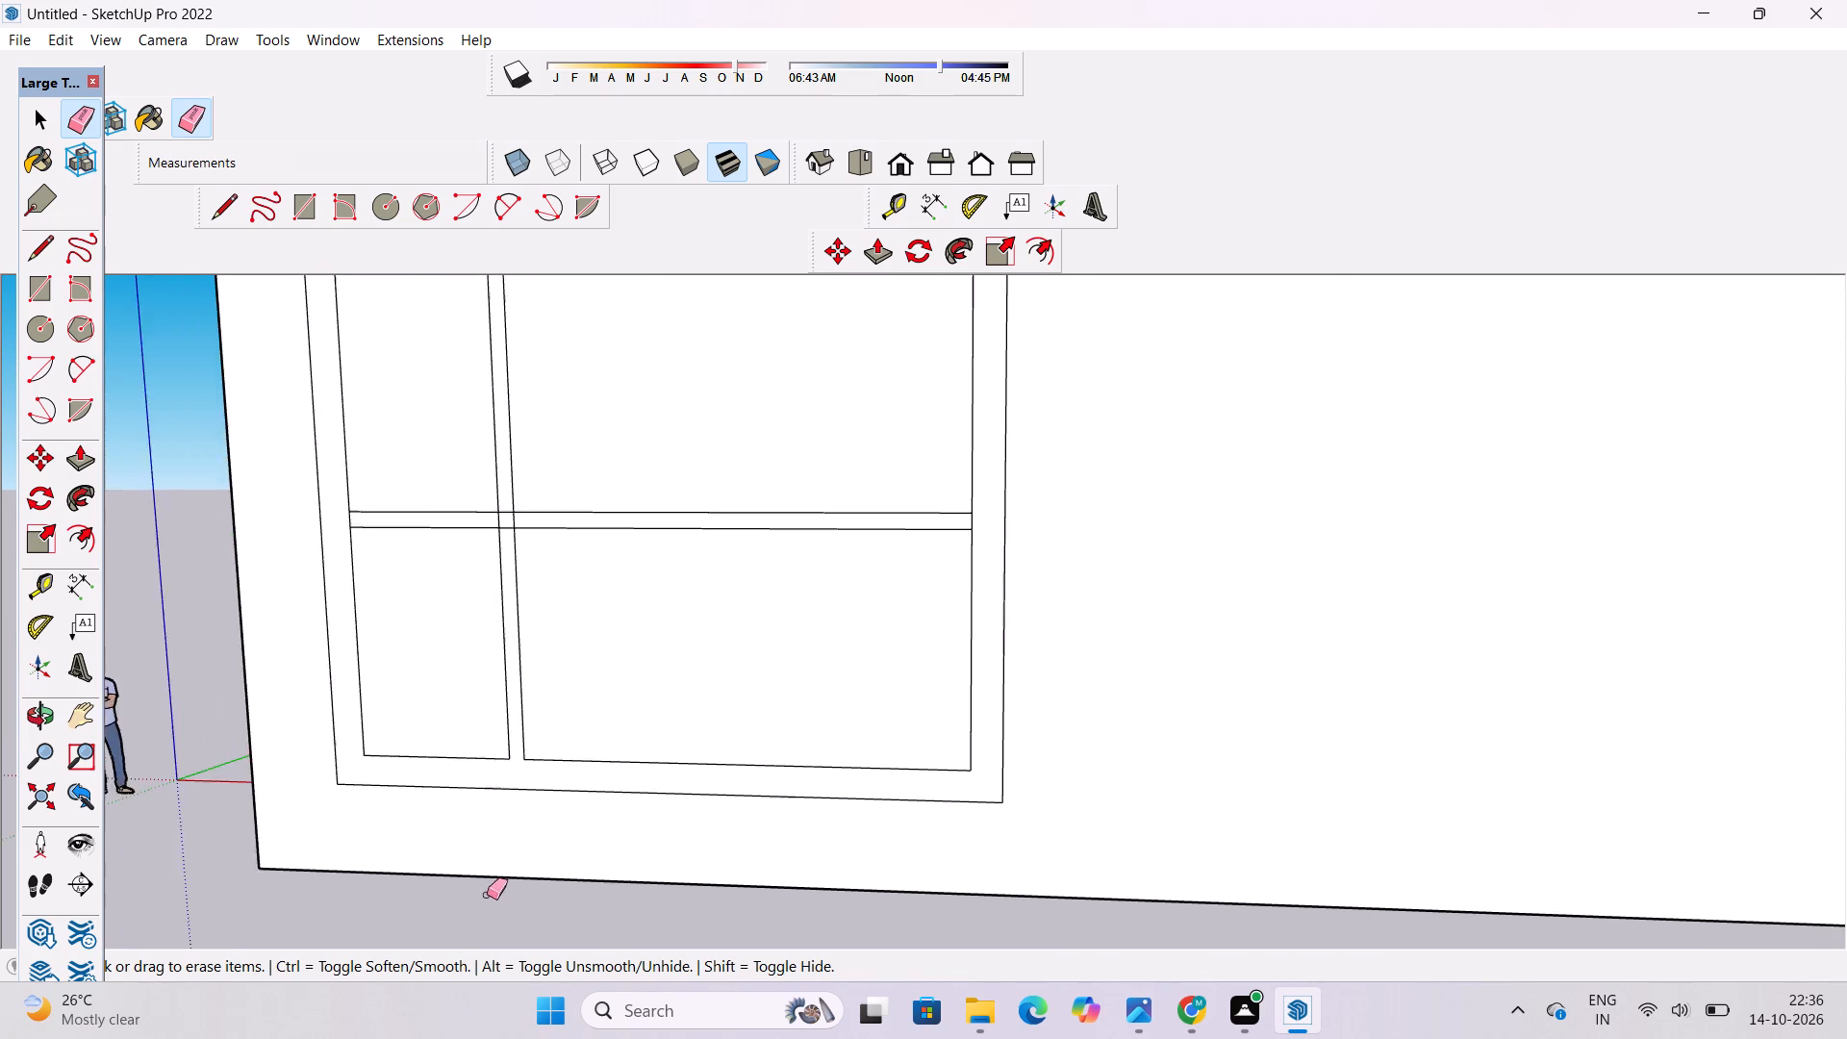
scroll(487, 895, "down", 6)
scroll(489, 639, "up", 13)
scroll(489, 650, "down", 6)
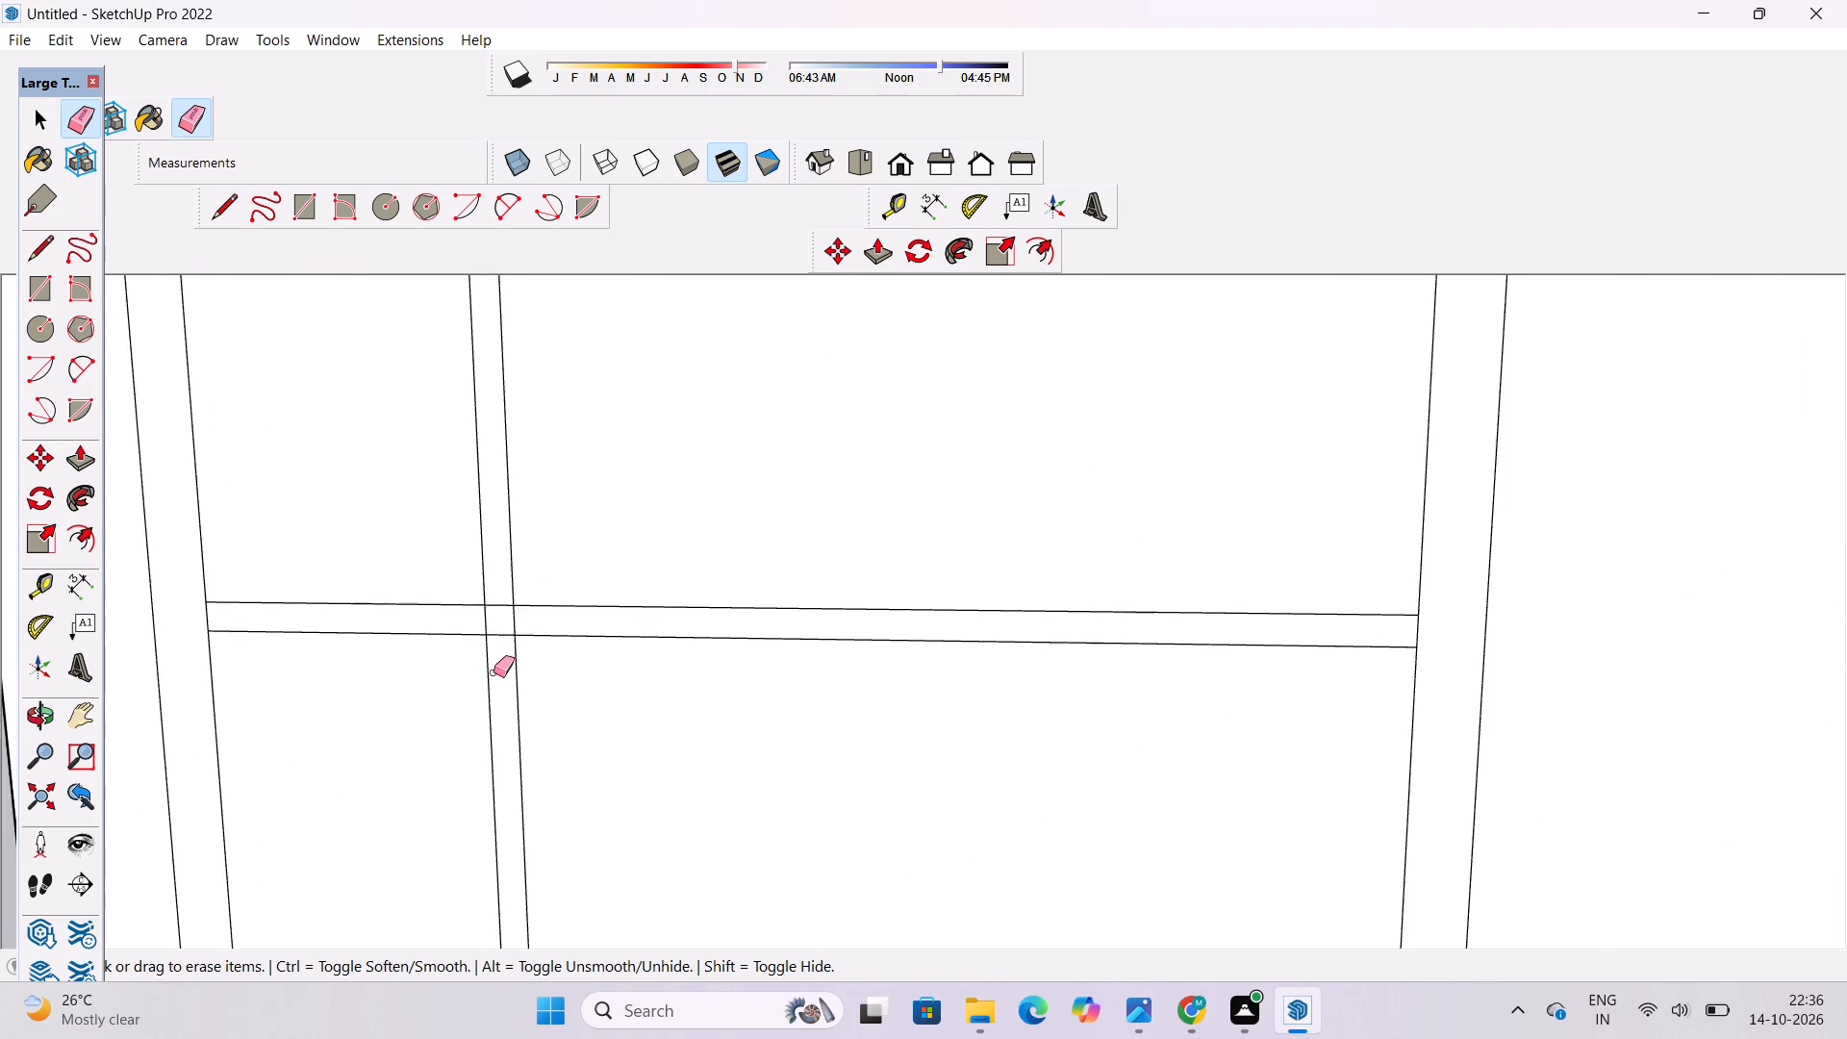
scroll(493, 672, "down", 20)
scroll(493, 672, "down", 5)
scroll(522, 438, "up", 9)
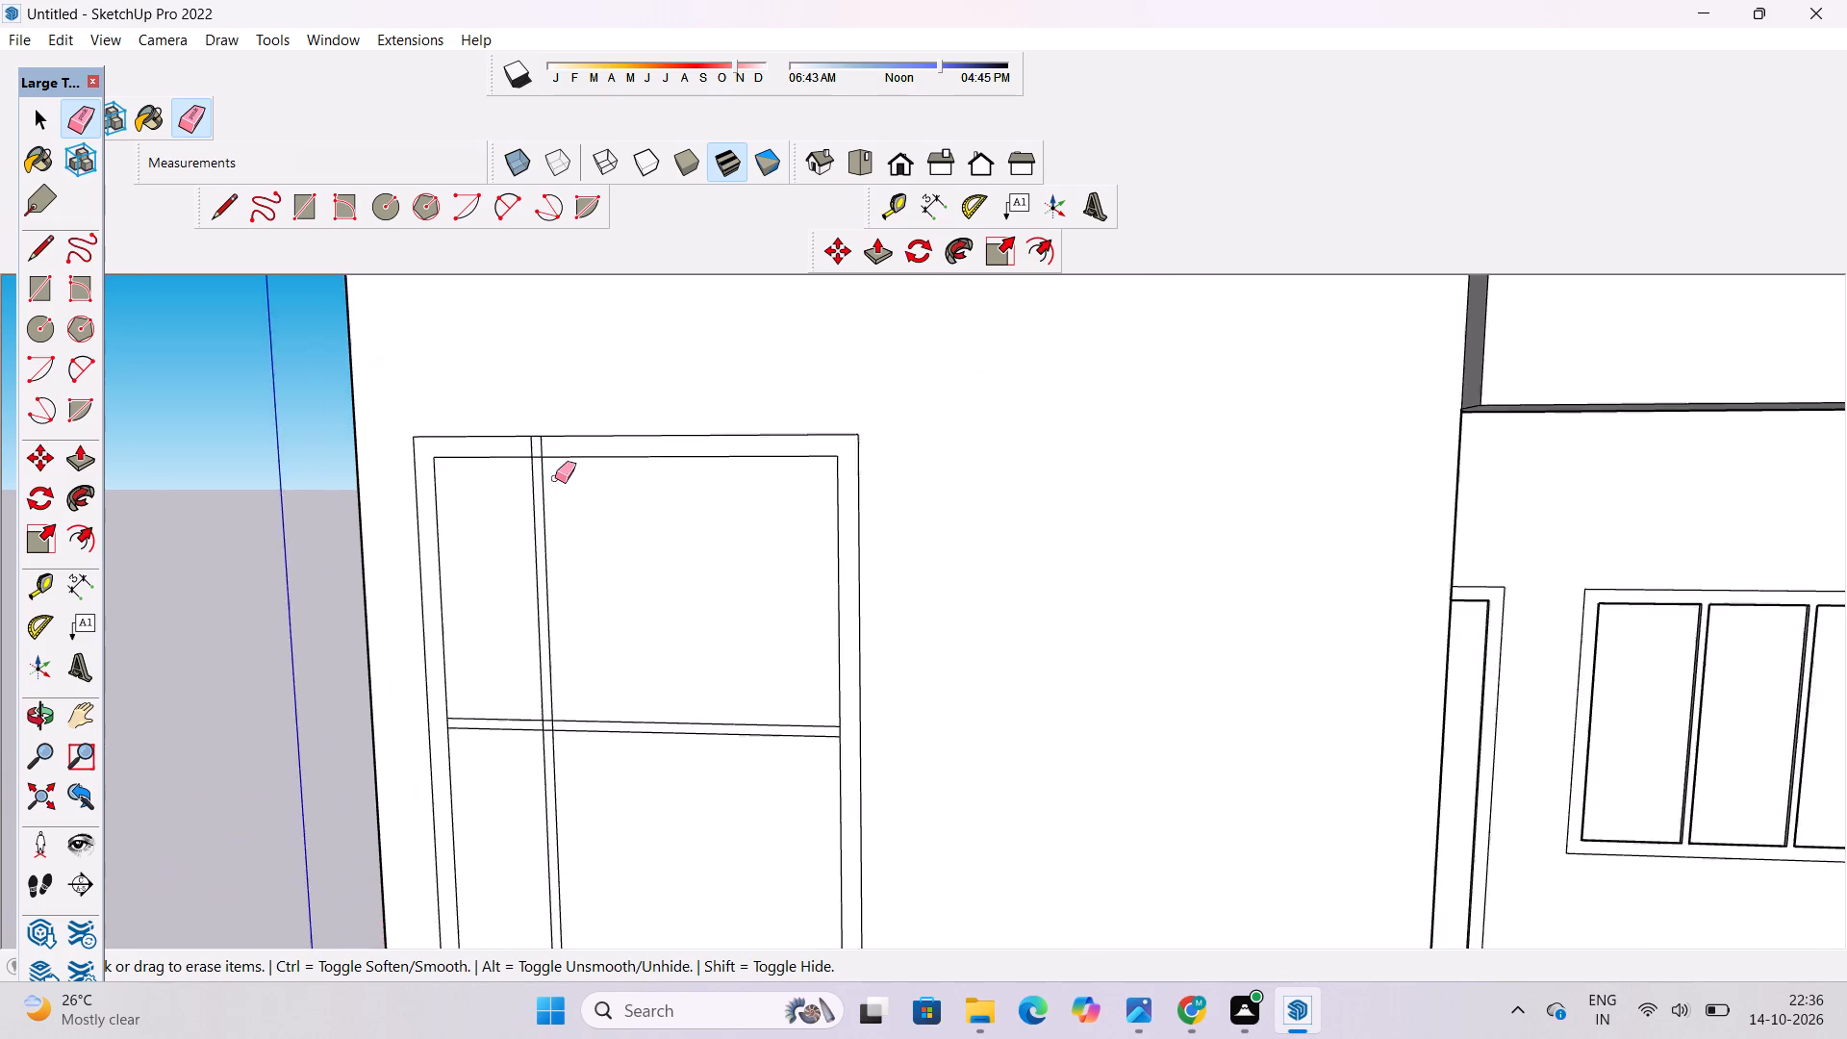
scroll(555, 478, "up", 7)
left_click_drag(549, 430, 513, 428)
scroll(516, 454, "up", 7)
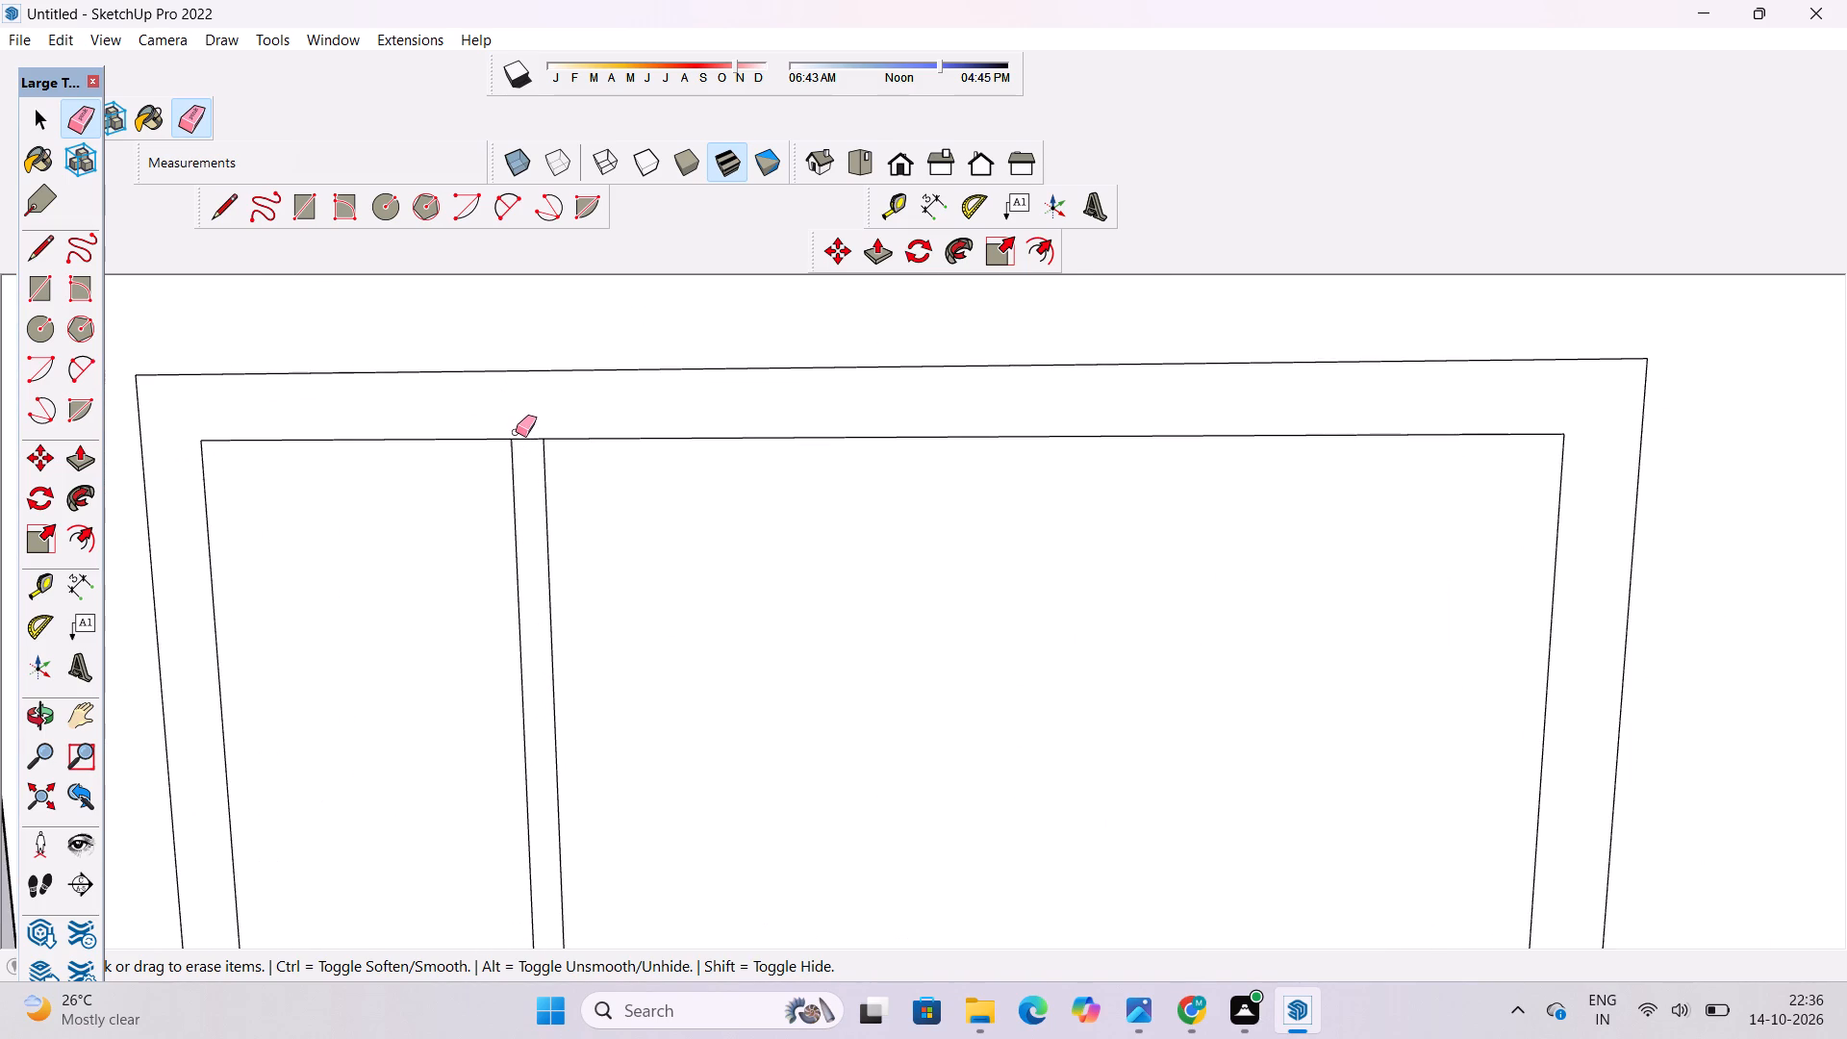
left_click(518, 439)
Examine the divided tall frame from several angles and compare the facade with the reference image.
key("o")
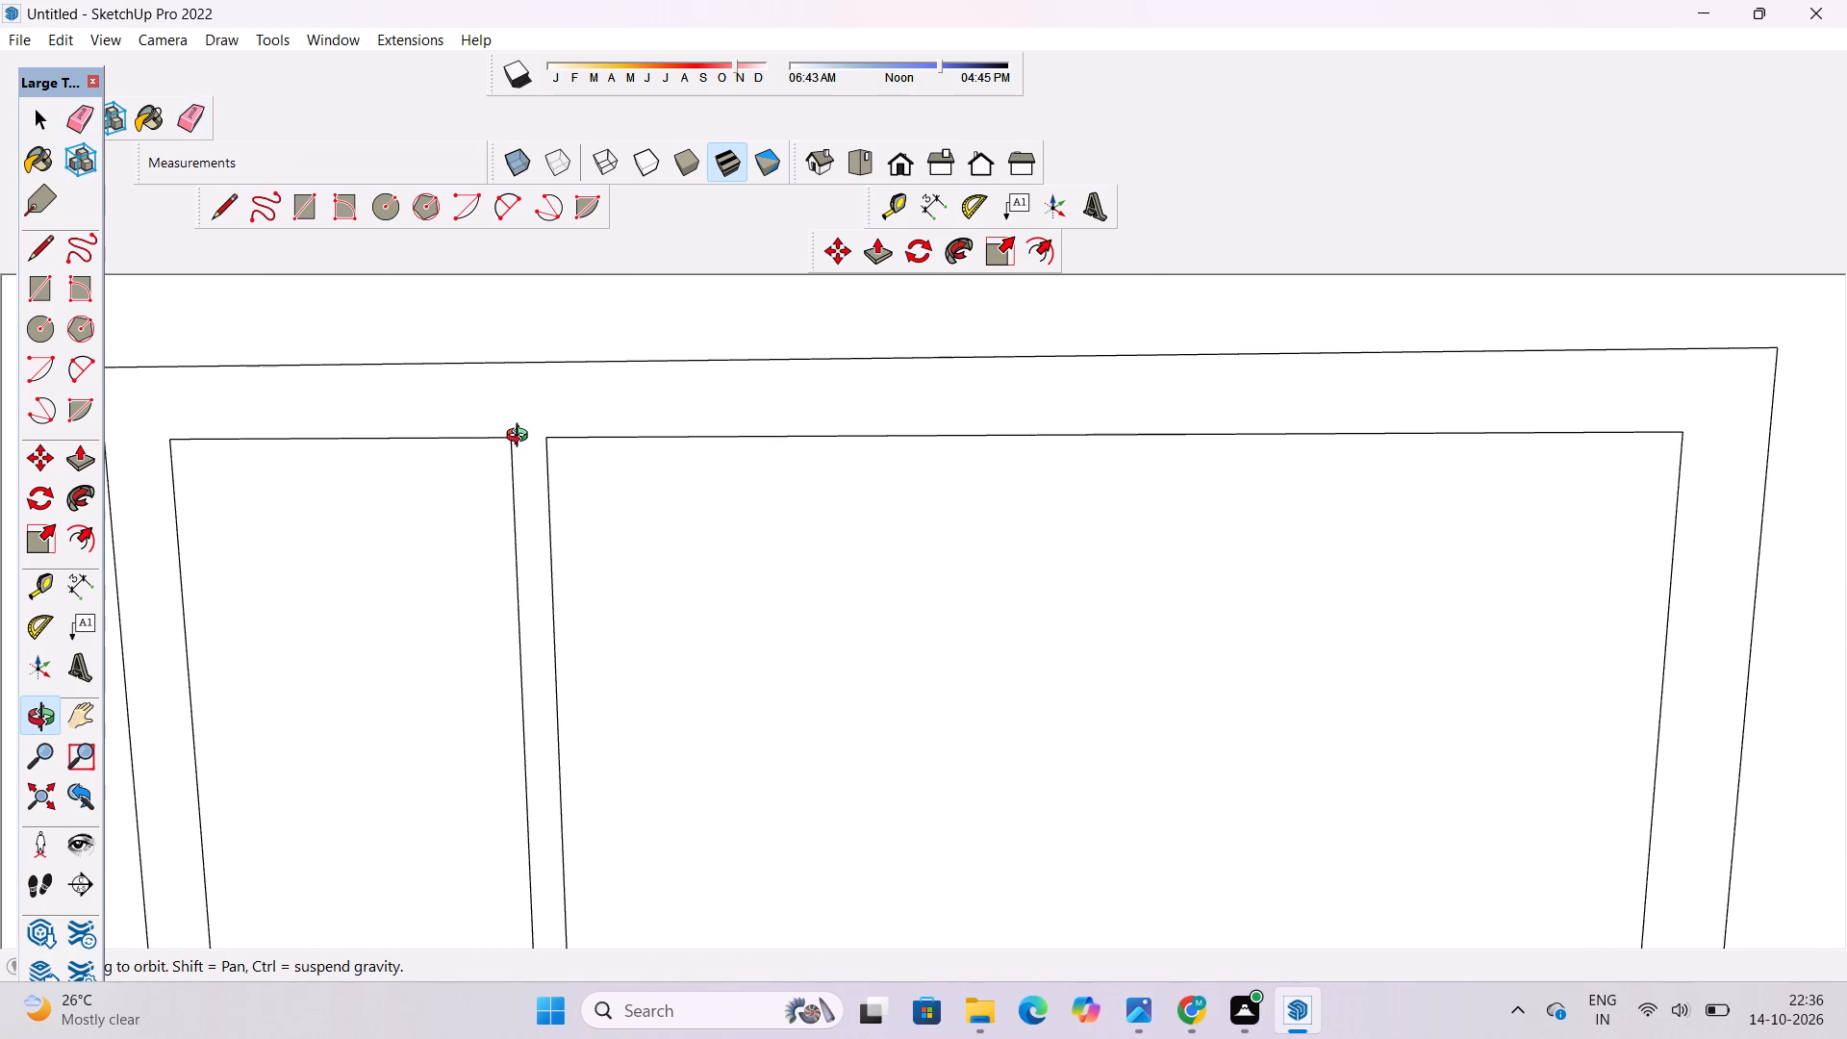
scroll(521, 438, "down", 5)
left_click_drag(554, 503, 574, 431)
scroll(584, 432, "down", 14)
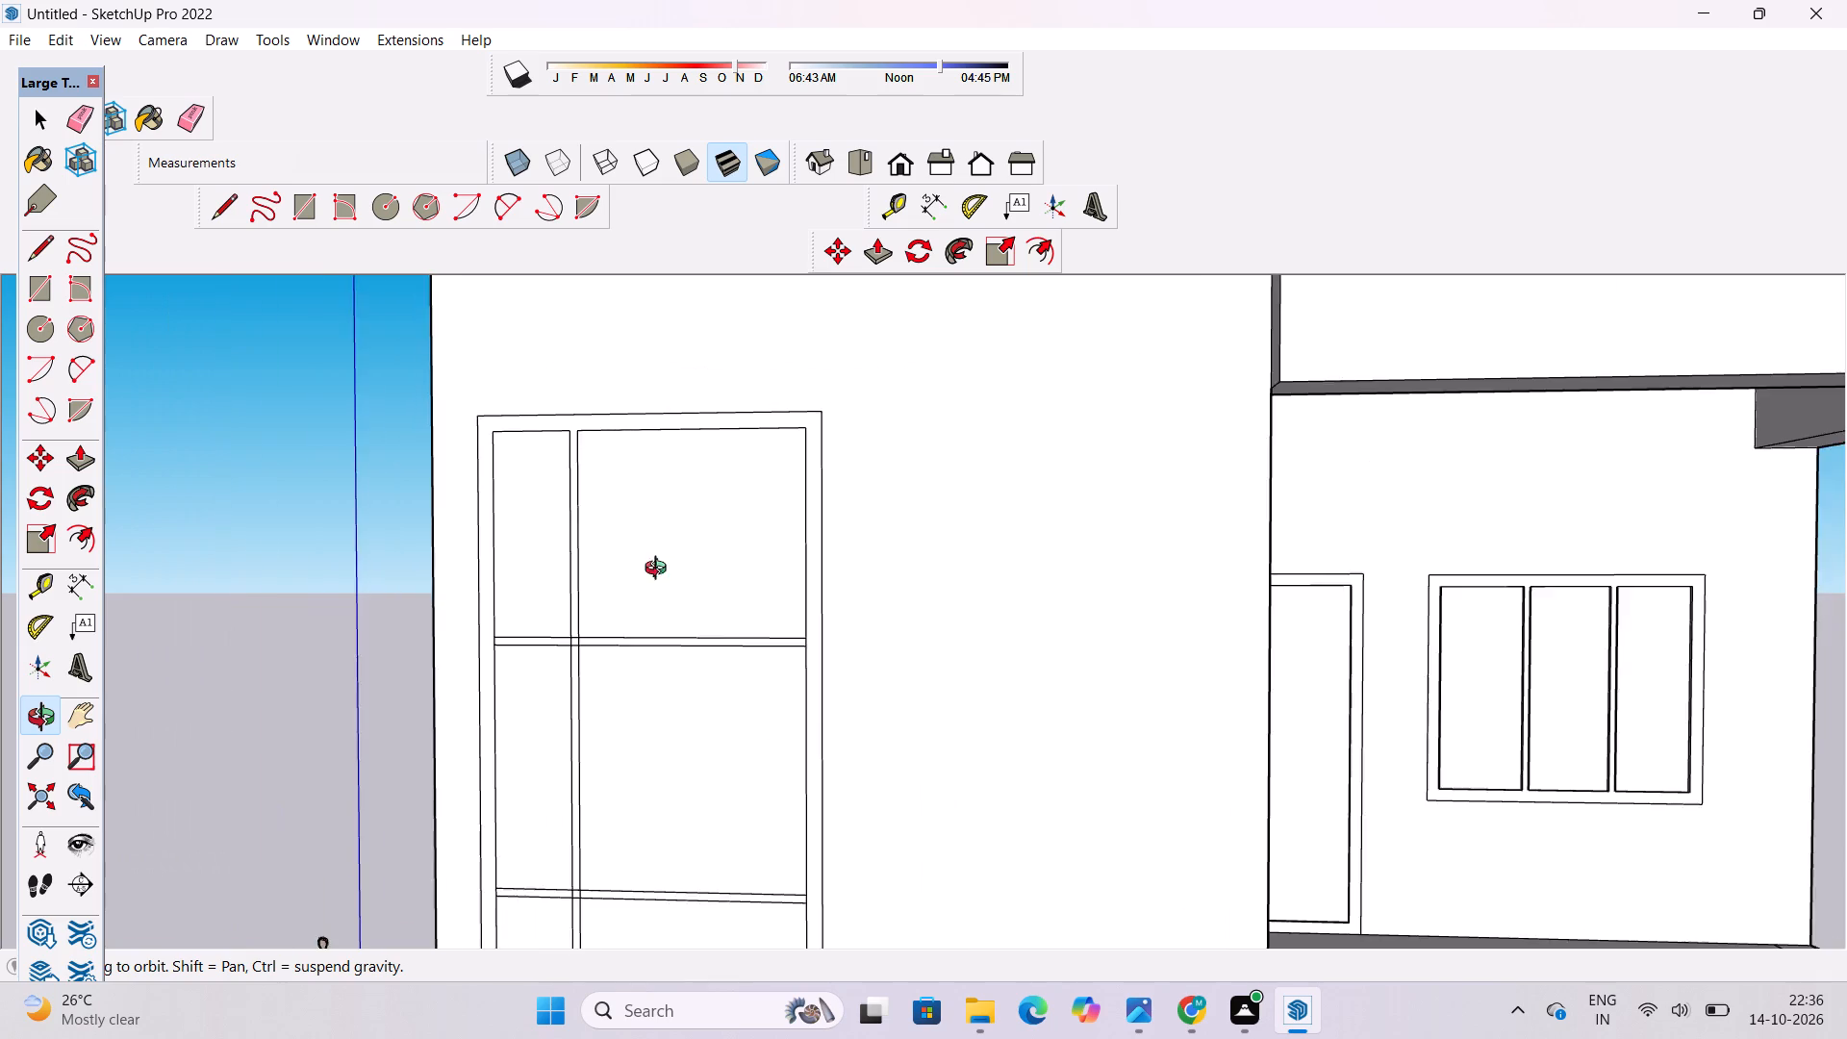
left_click_drag(660, 570, 660, 475, "shift")
left_click_drag(741, 548, 694, 554)
left_click_drag(690, 581, 700, 498)
scroll(695, 536, "up", 4)
scroll(688, 543, "down", 7)
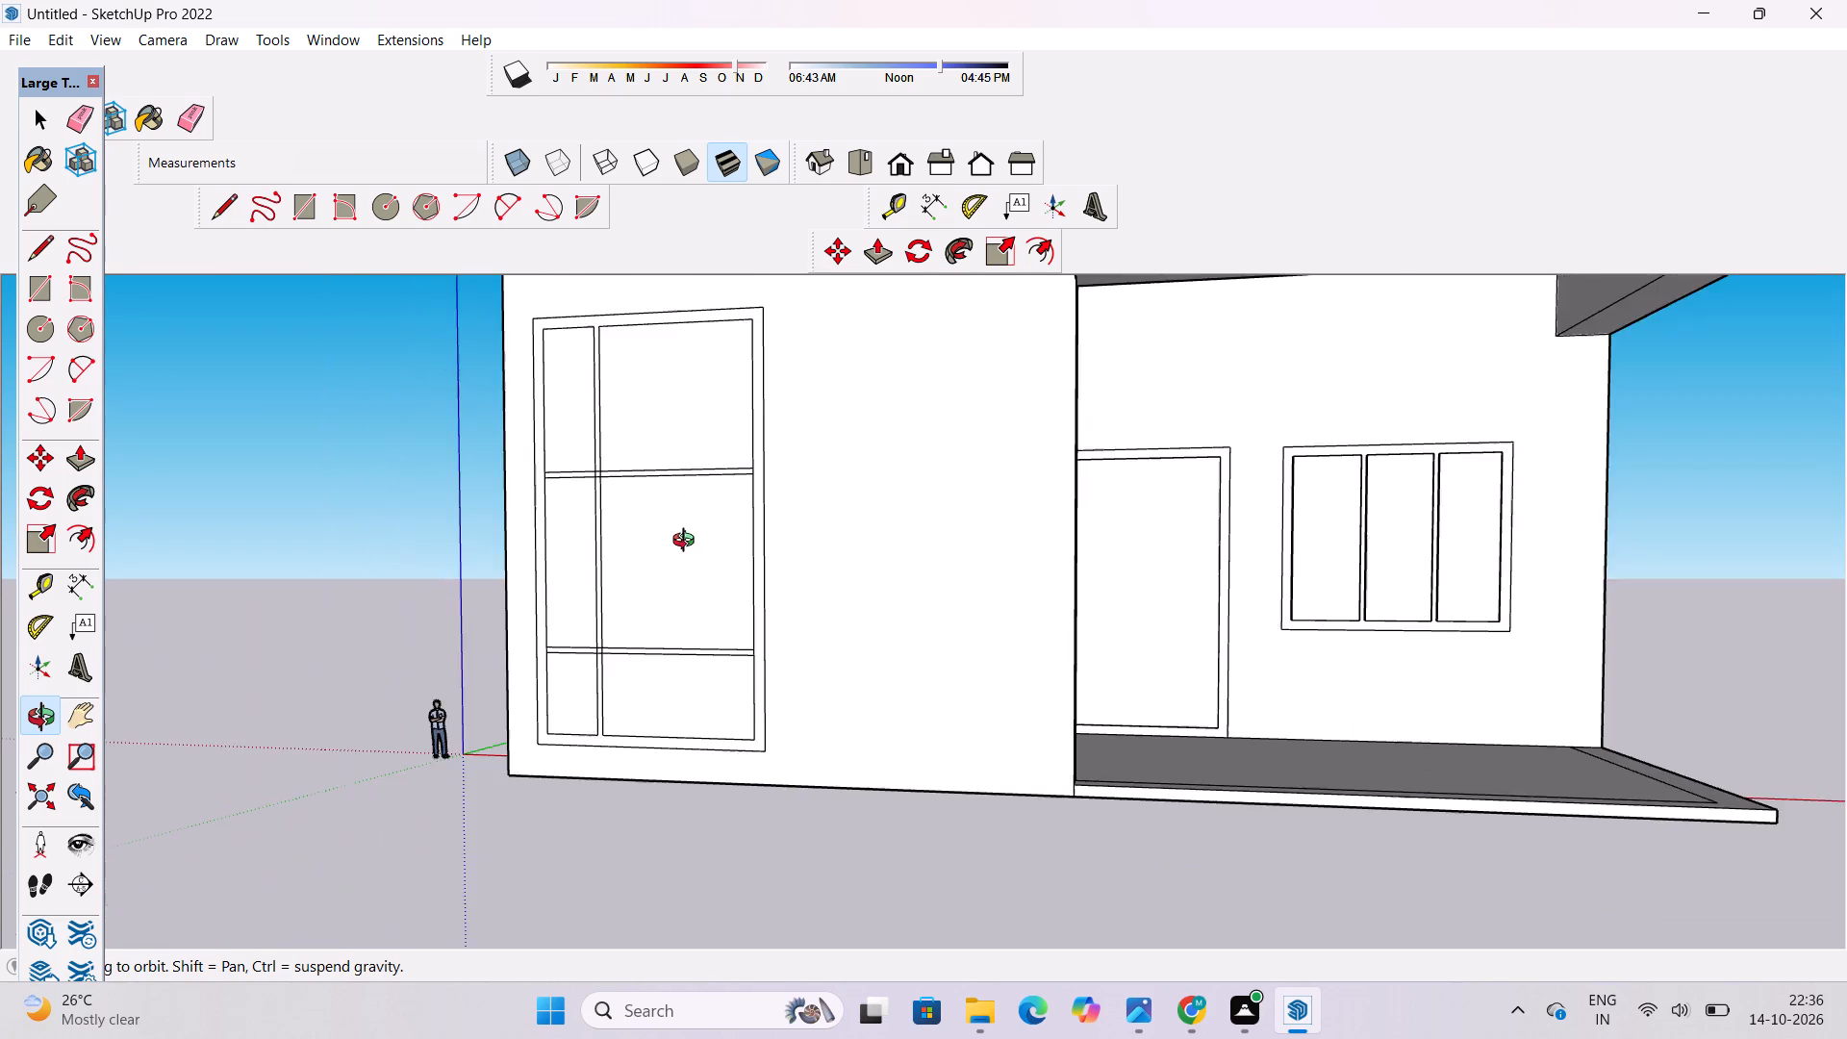
left_click_drag(688, 543, 706, 634, "shift")
scroll(648, 511, "up", 4)
left_click_drag(638, 543, 720, 546)
left_click_drag(839, 557, 777, 557)
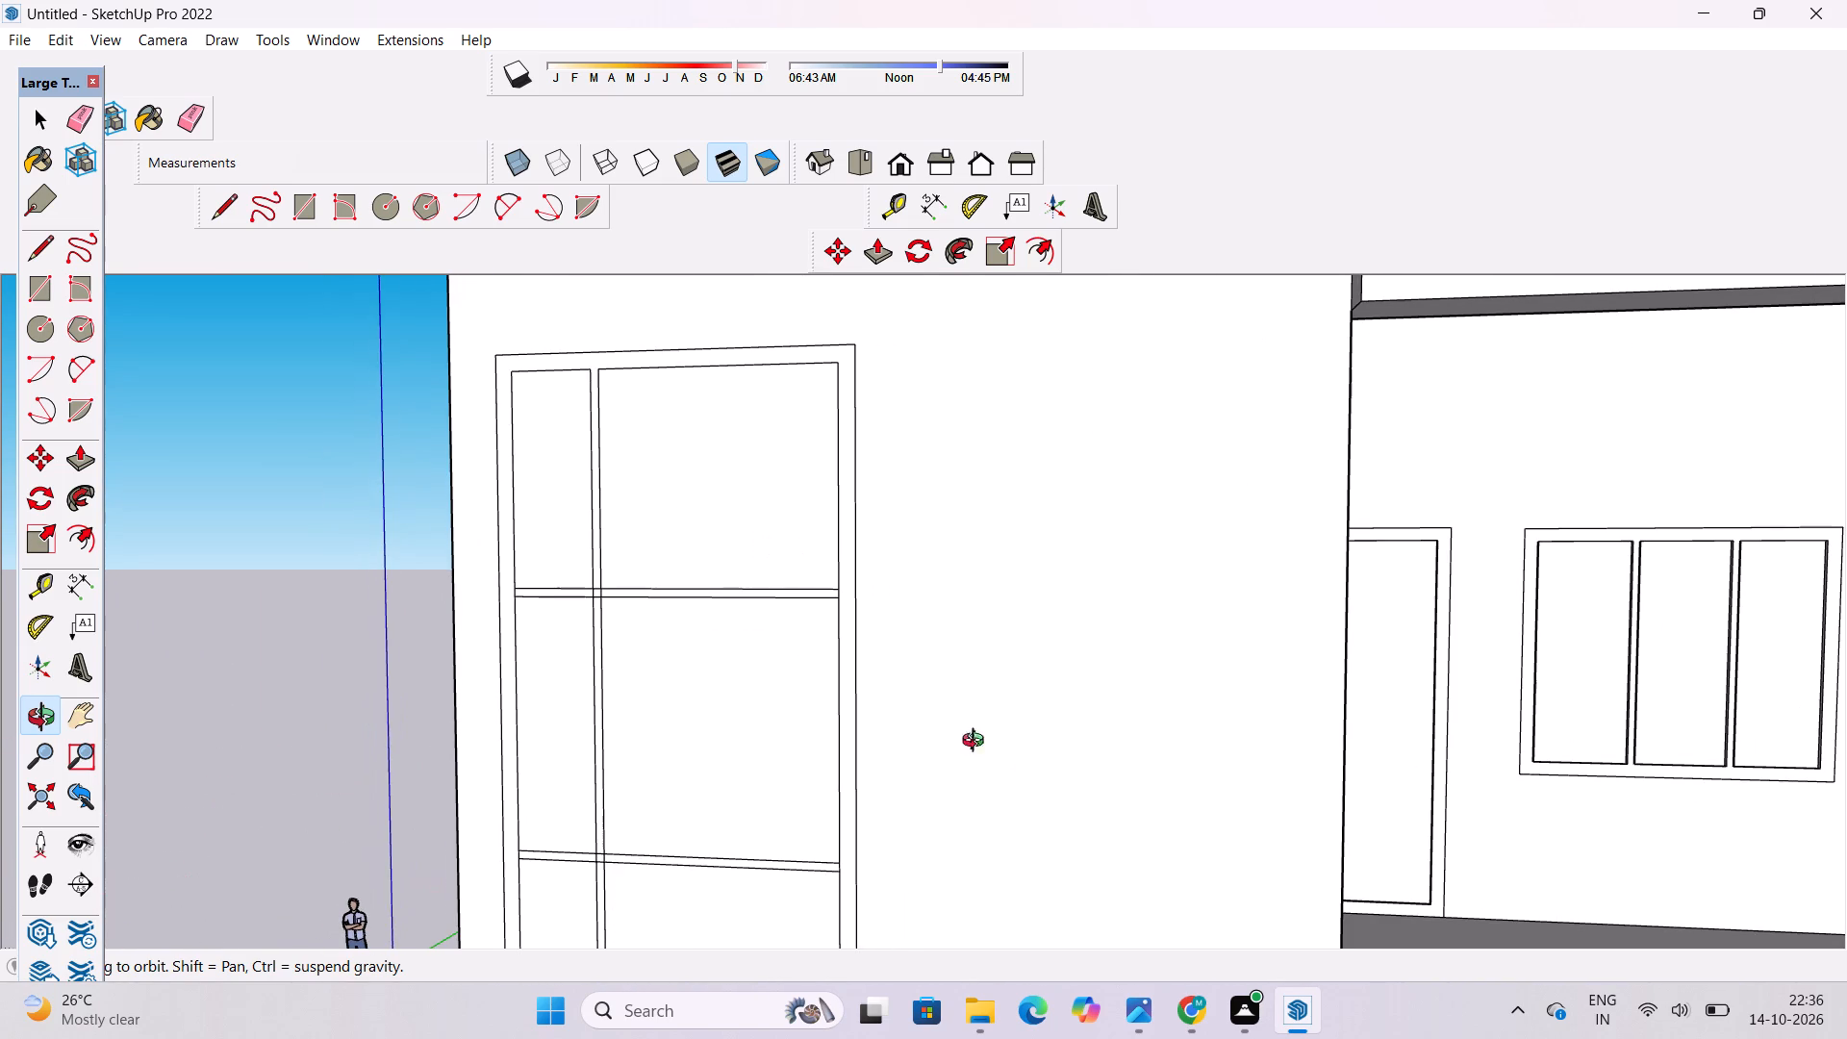
left_click(1139, 1010)
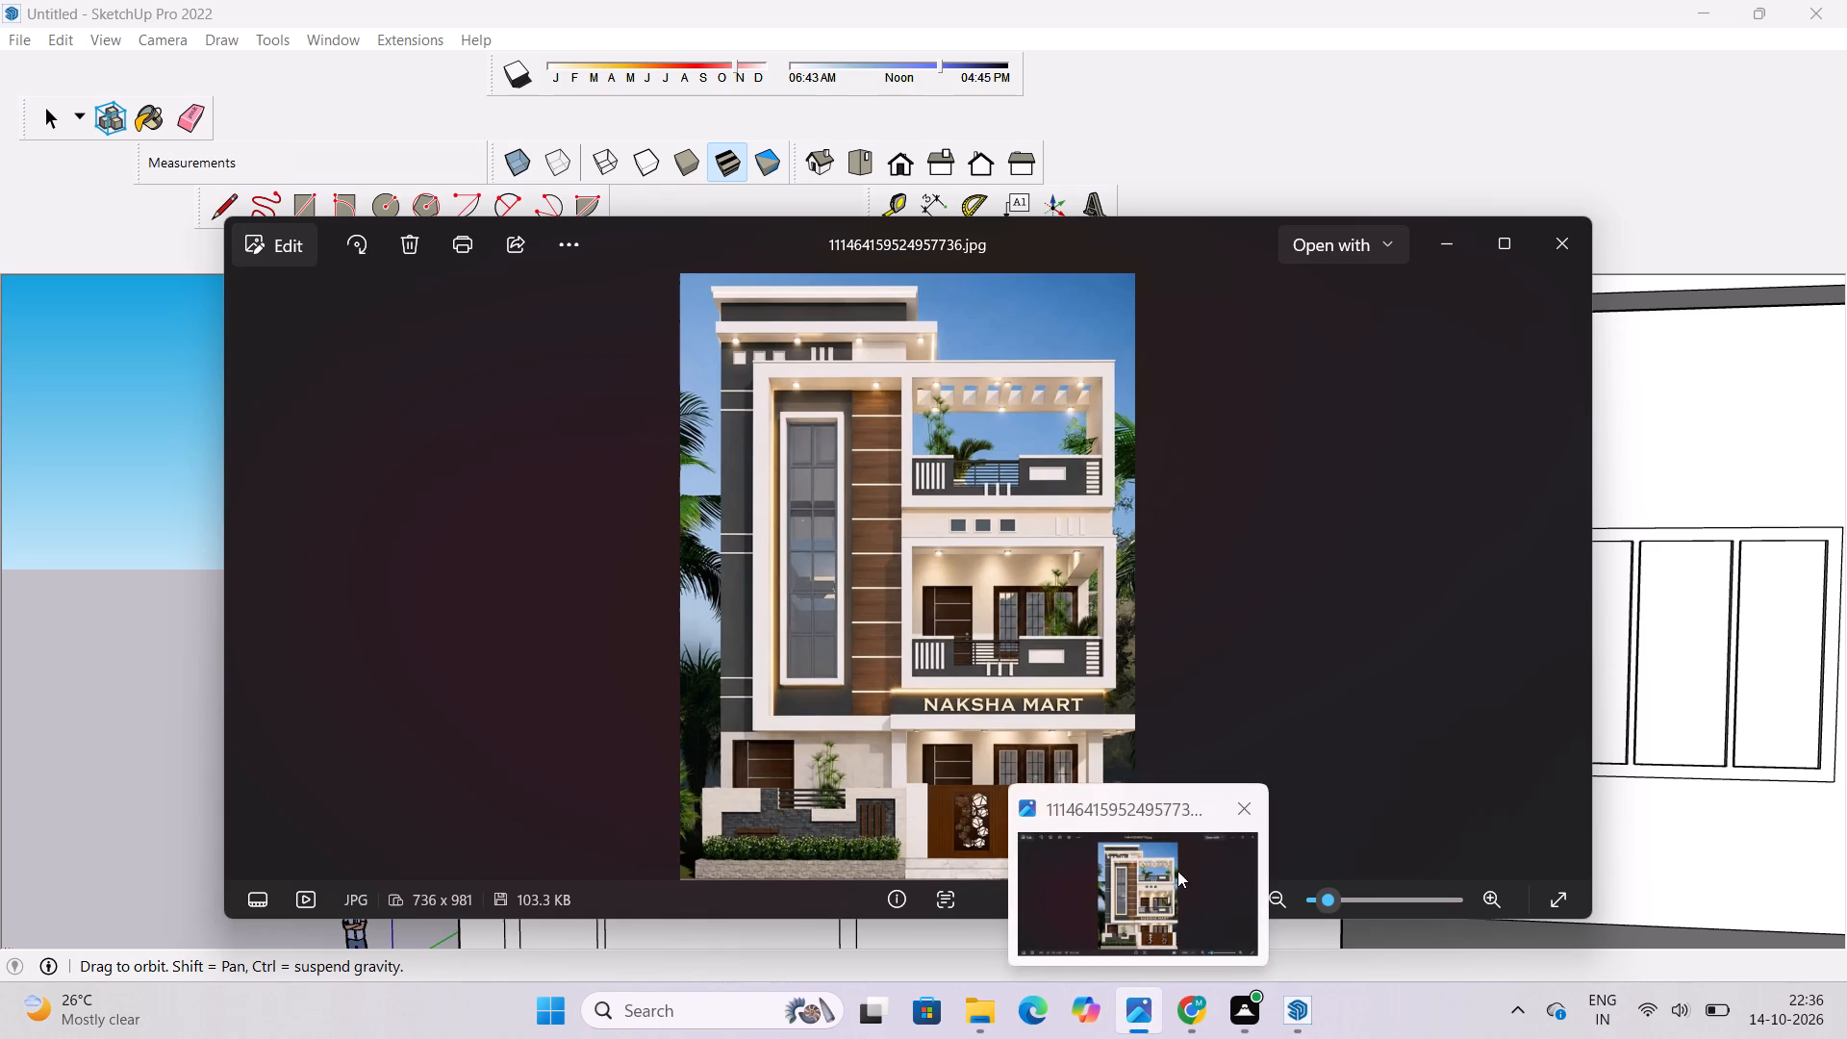
left_click(1297, 1018)
Draw a 3' line across the side border strip of the porch floor, near its front outer corner.
scroll(768, 818, "down", 5)
left_click_drag(728, 702, 648, 543)
scroll(646, 539, "down", 4)
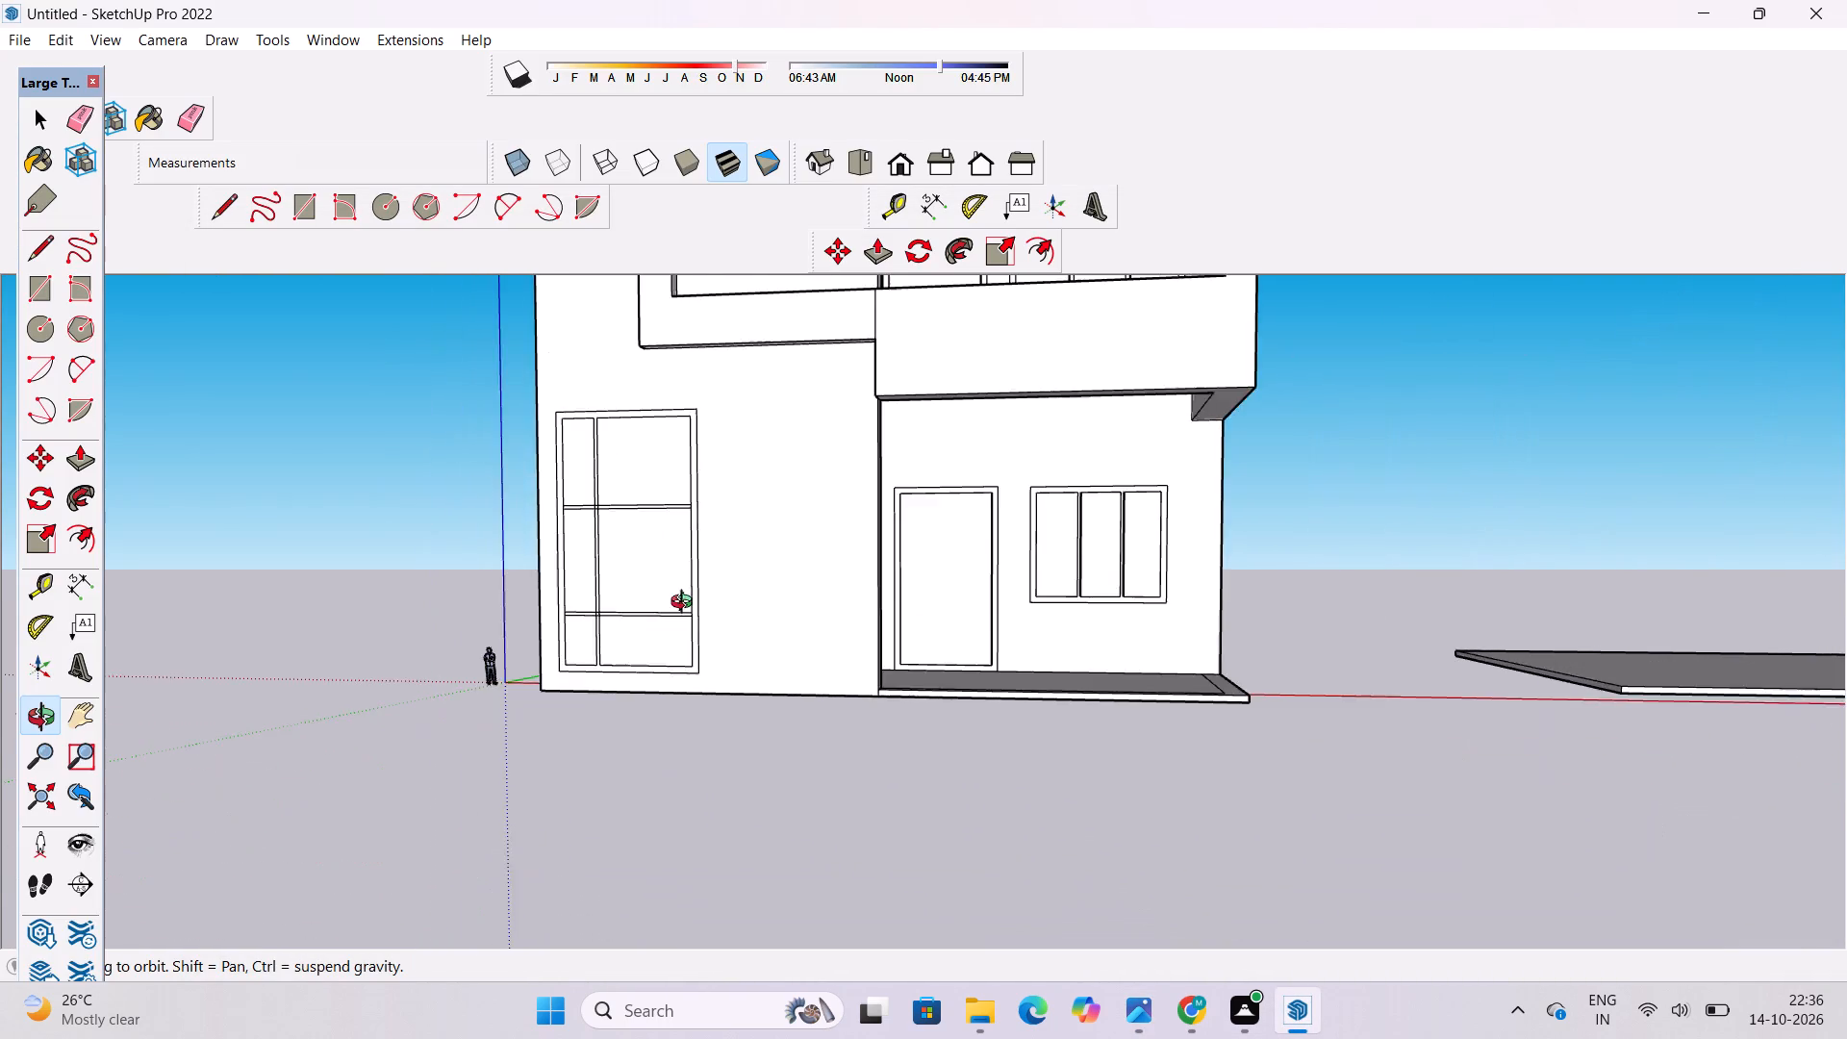
scroll(686, 604, "down", 2)
left_click_drag(961, 597, 1010, 766)
left_click_drag(1107, 713, 909, 731, "shift")
scroll(939, 740, "up", 5)
left_click_drag(945, 754, 913, 678)
left_click_drag(912, 688, 857, 722)
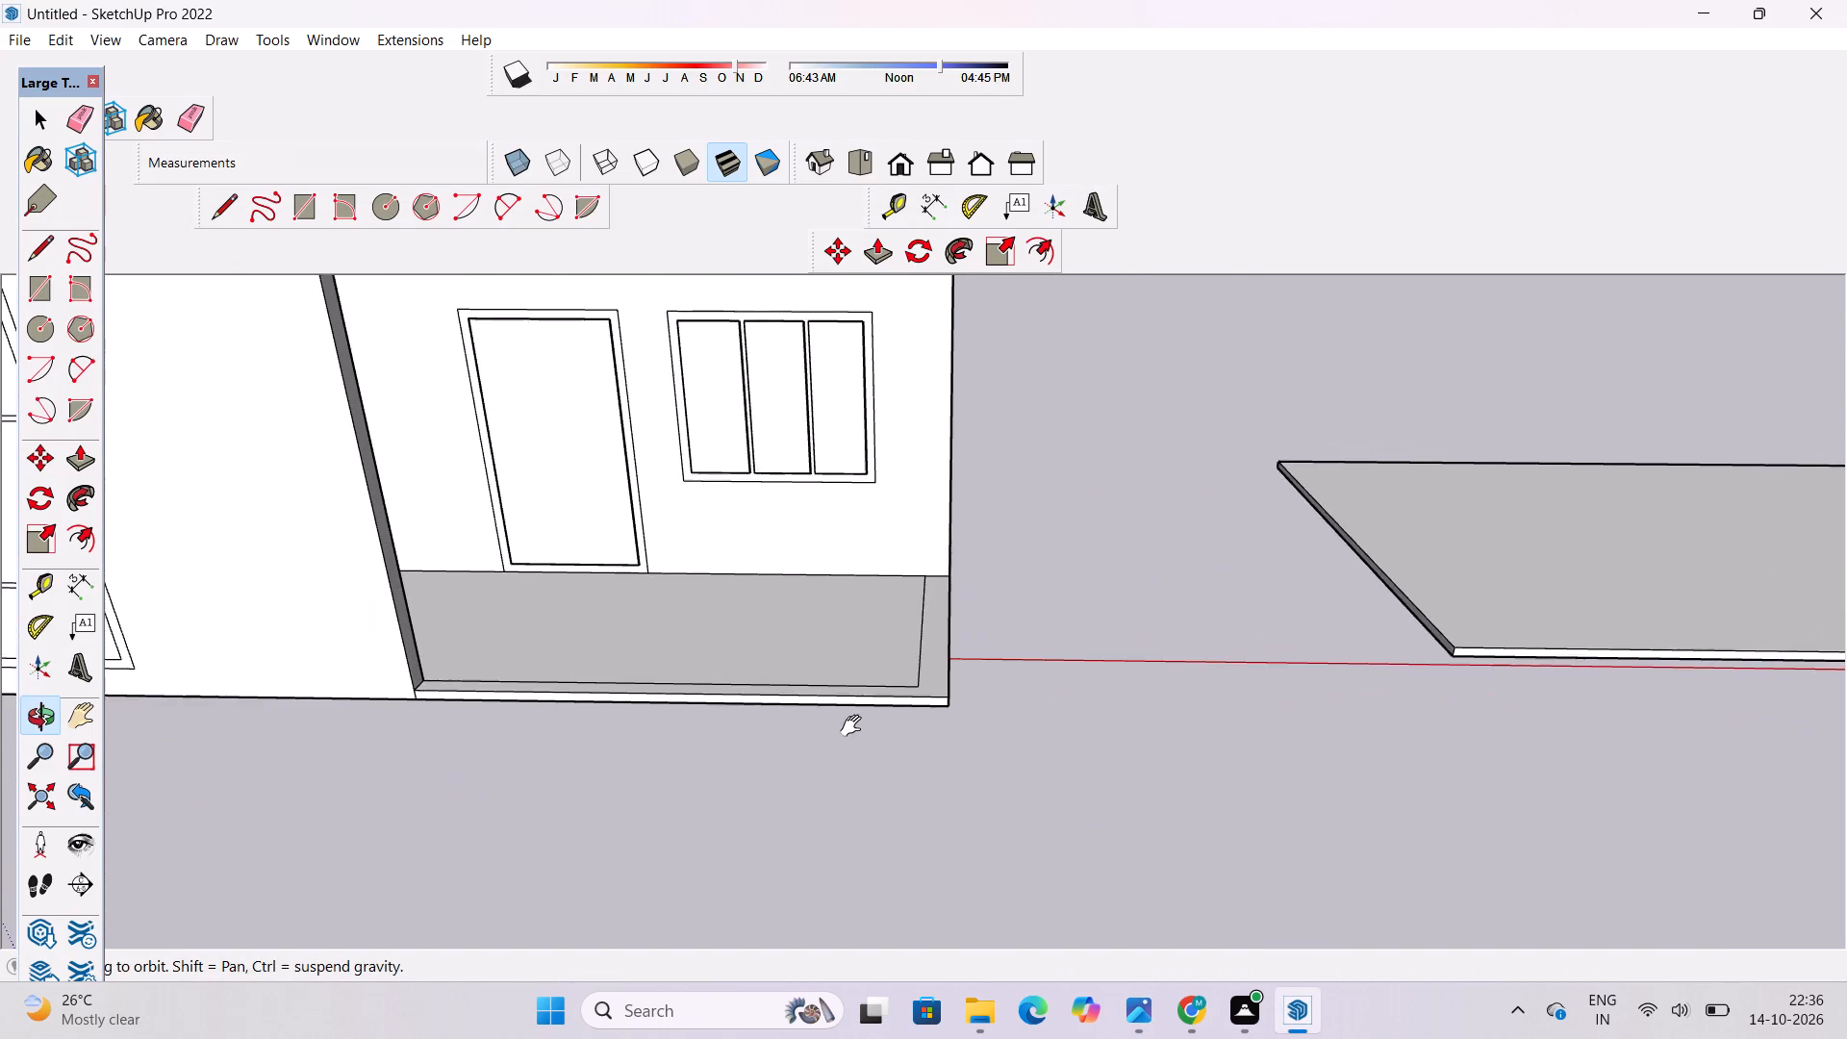
left_click_drag(855, 728, 869, 777, "shift")
left_click_drag(869, 778, 833, 686)
left_click_drag(833, 695, 847, 752)
scroll(853, 666, "up", 5)
left_click_drag(853, 684, 768, 735)
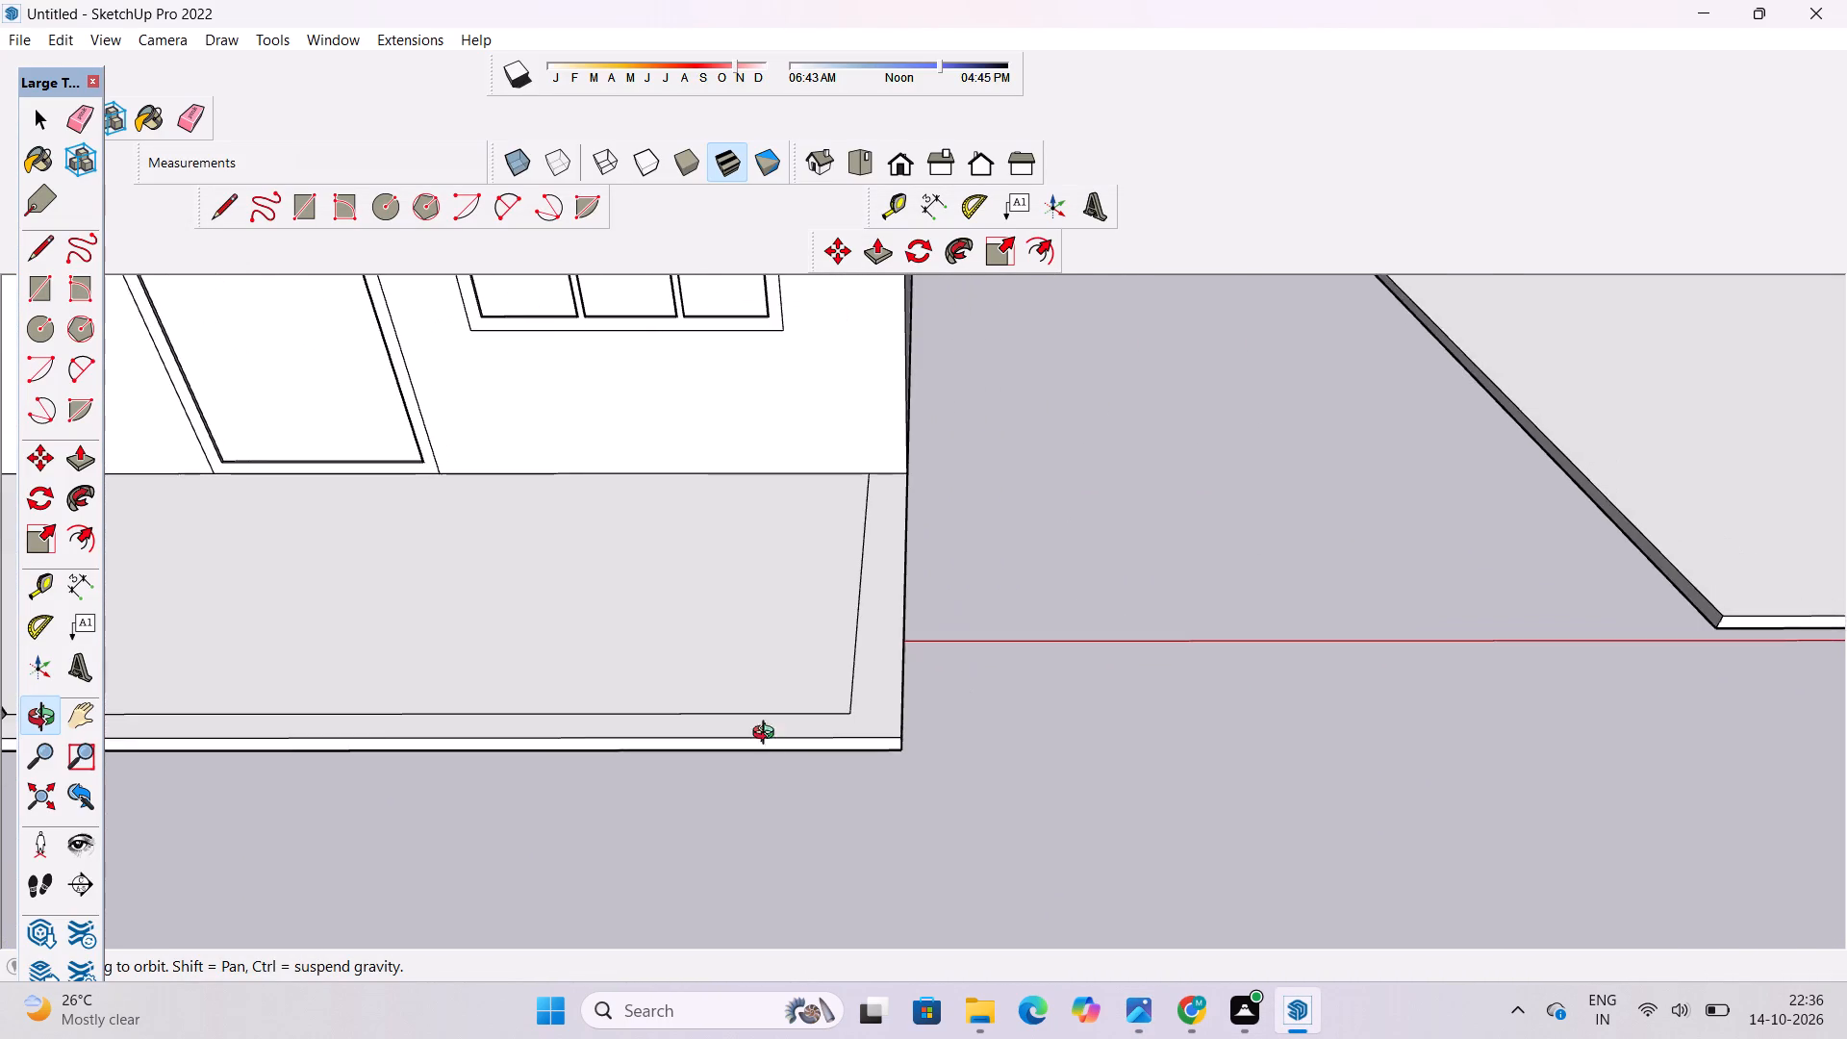
left_click_drag(768, 735, 762, 757)
key("l")
scroll(786, 680, "up", 4)
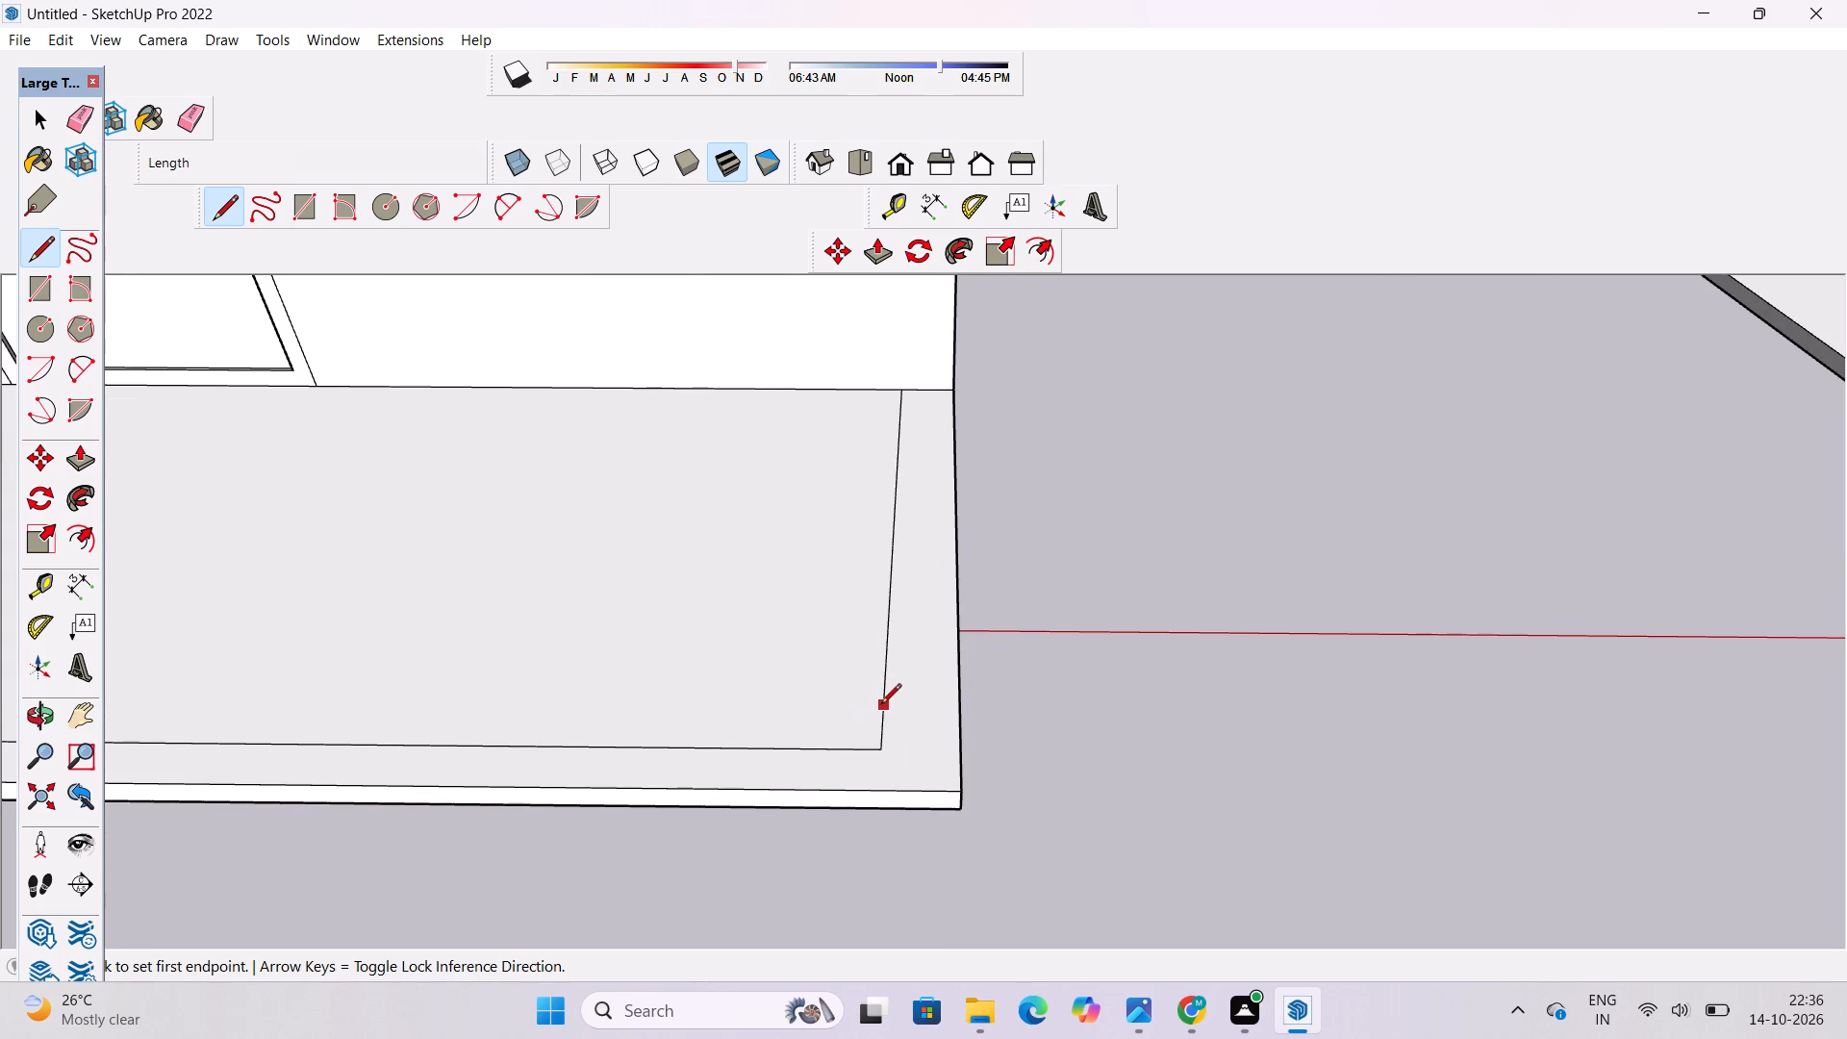
left_click(881, 705)
left_click(960, 715)
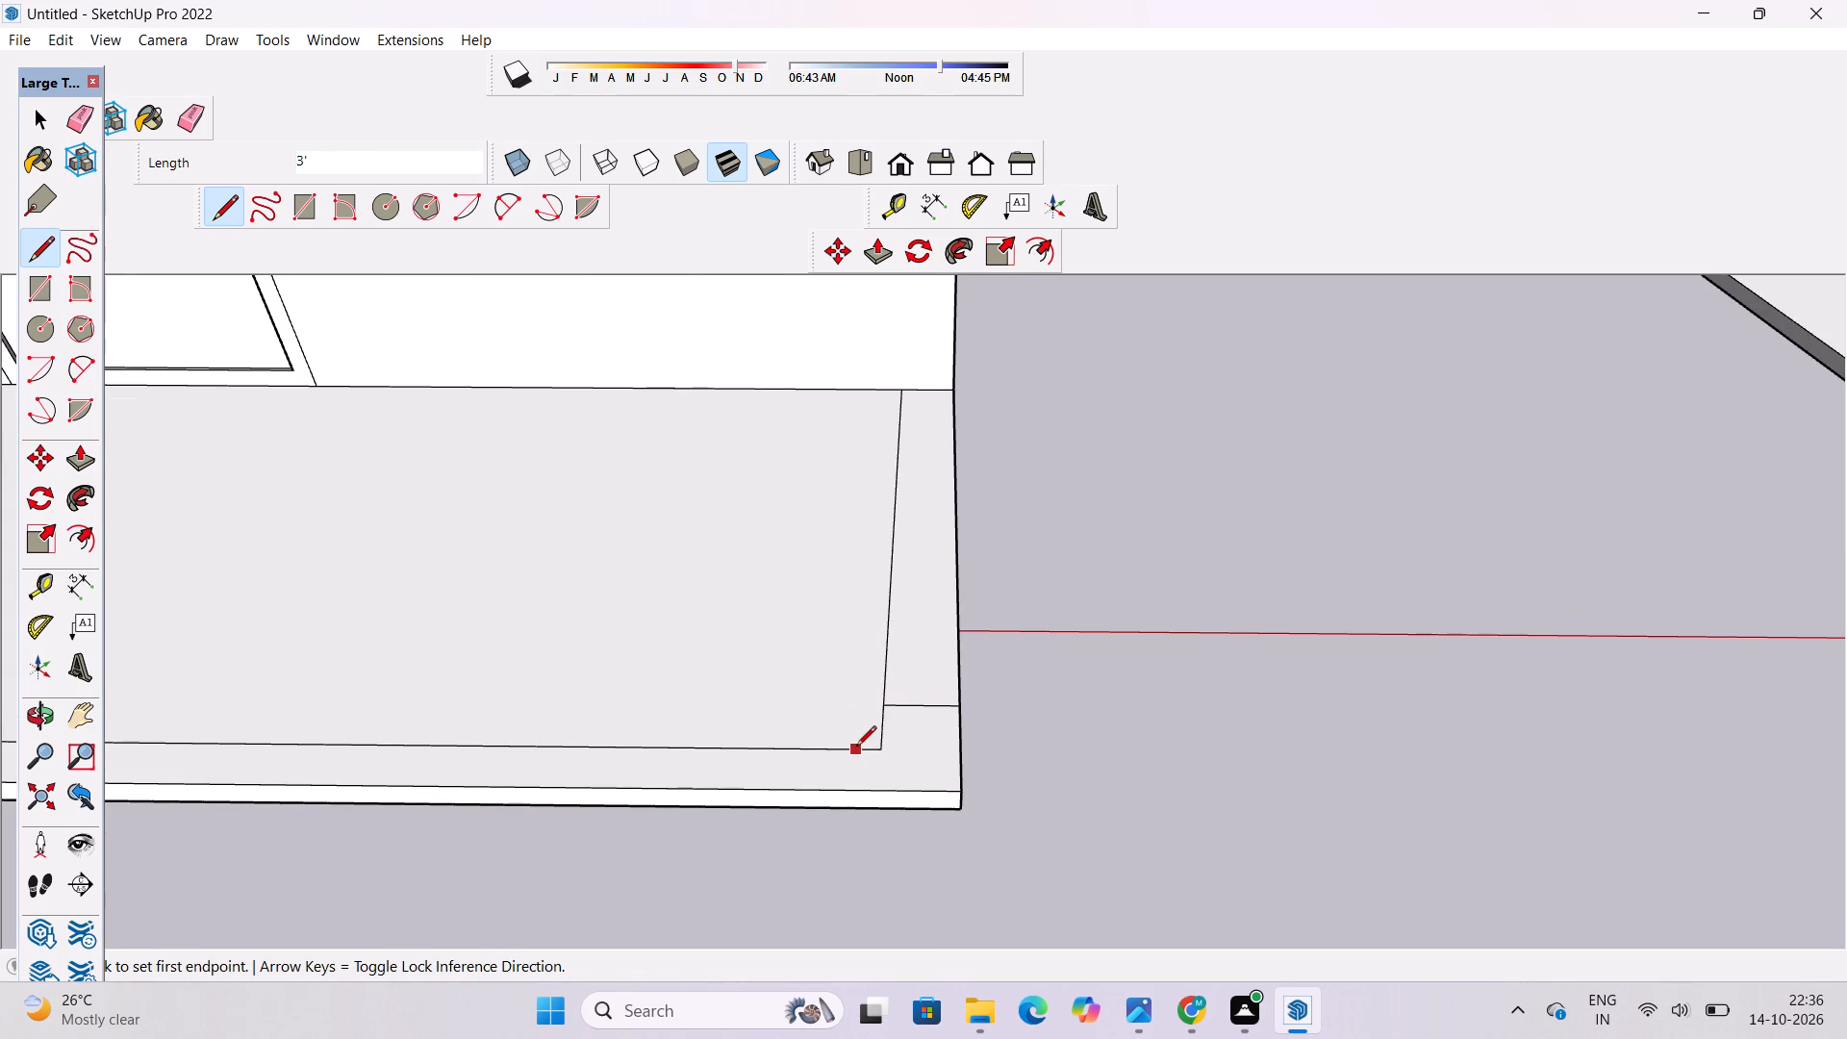
Draw a 2' line across the front border strip of the porch floor, near its outer corner.
left_click(856, 748)
left_click(847, 798)
key("space")
Push/Pull the L-shaped corner face of the porch floor up 42' to the underside of the upper storey, forming a pillar.
type("o")
left_click_drag(867, 840, 870, 762)
left_click_drag(870, 761, 848, 832)
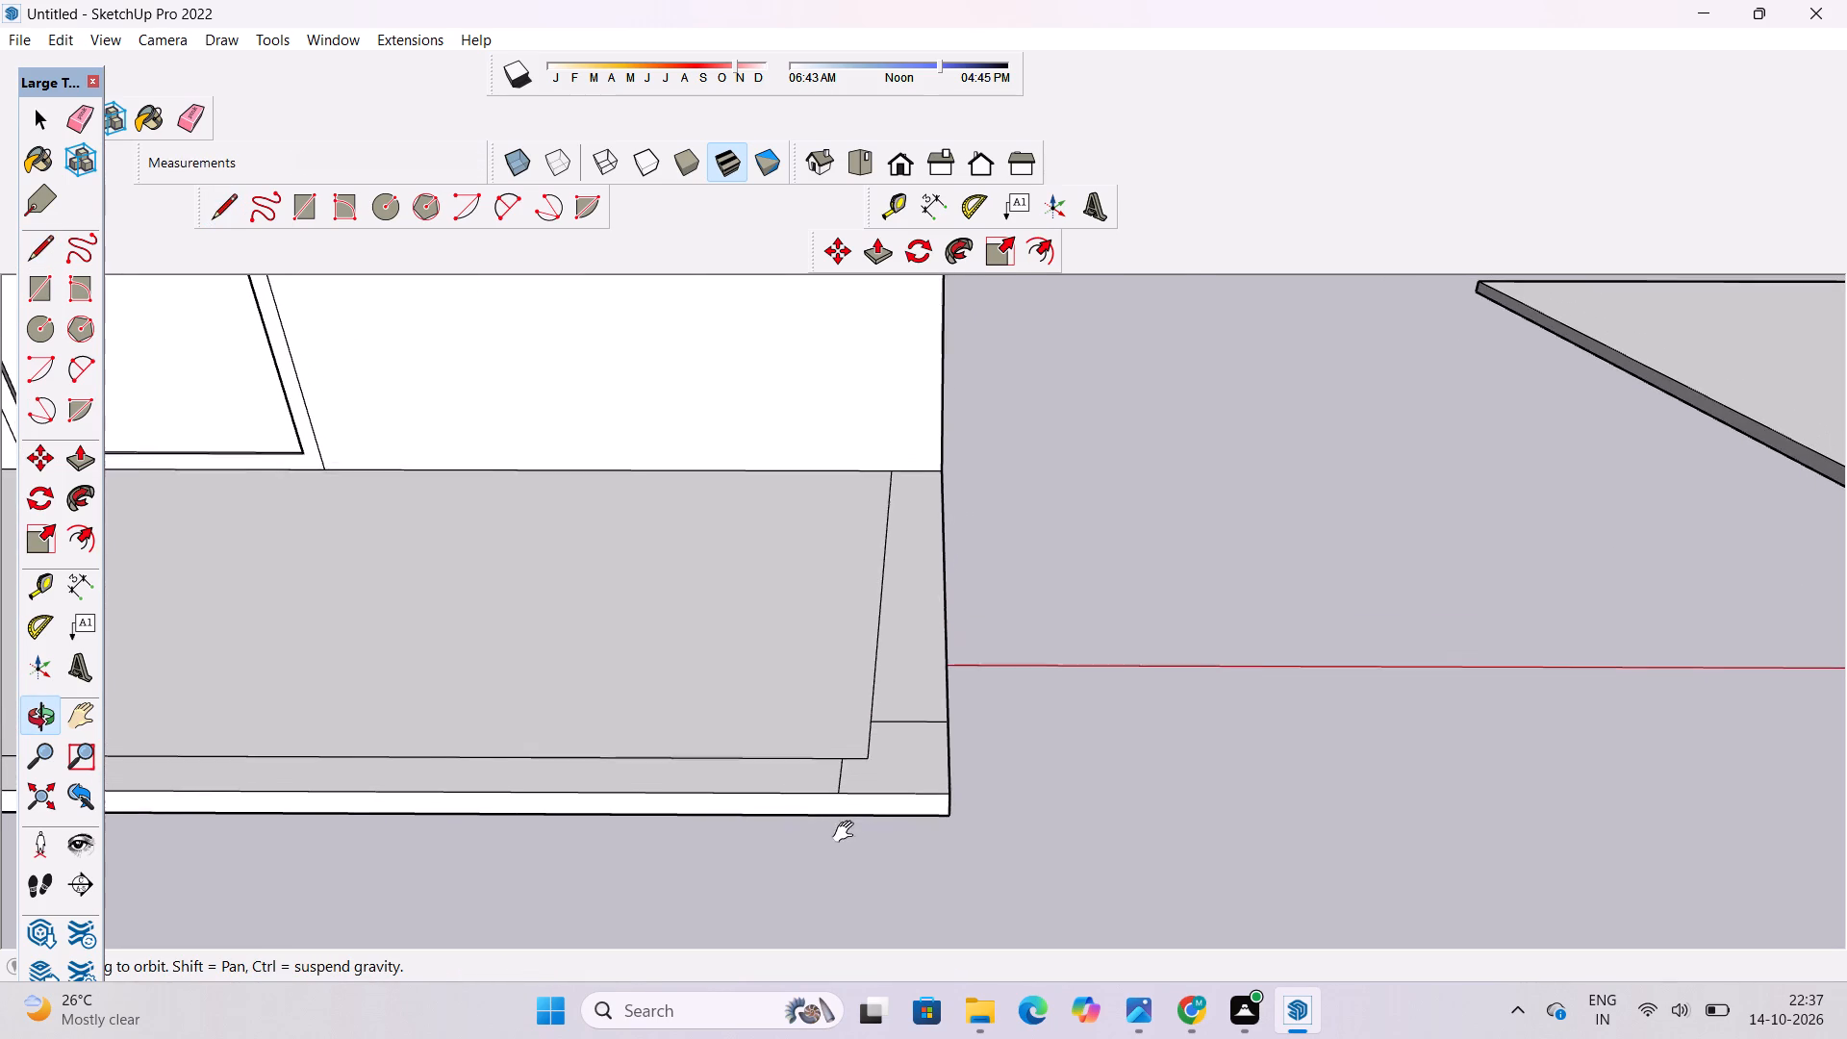
left_click_drag(848, 832, 848, 833)
key("p")
left_click(857, 784)
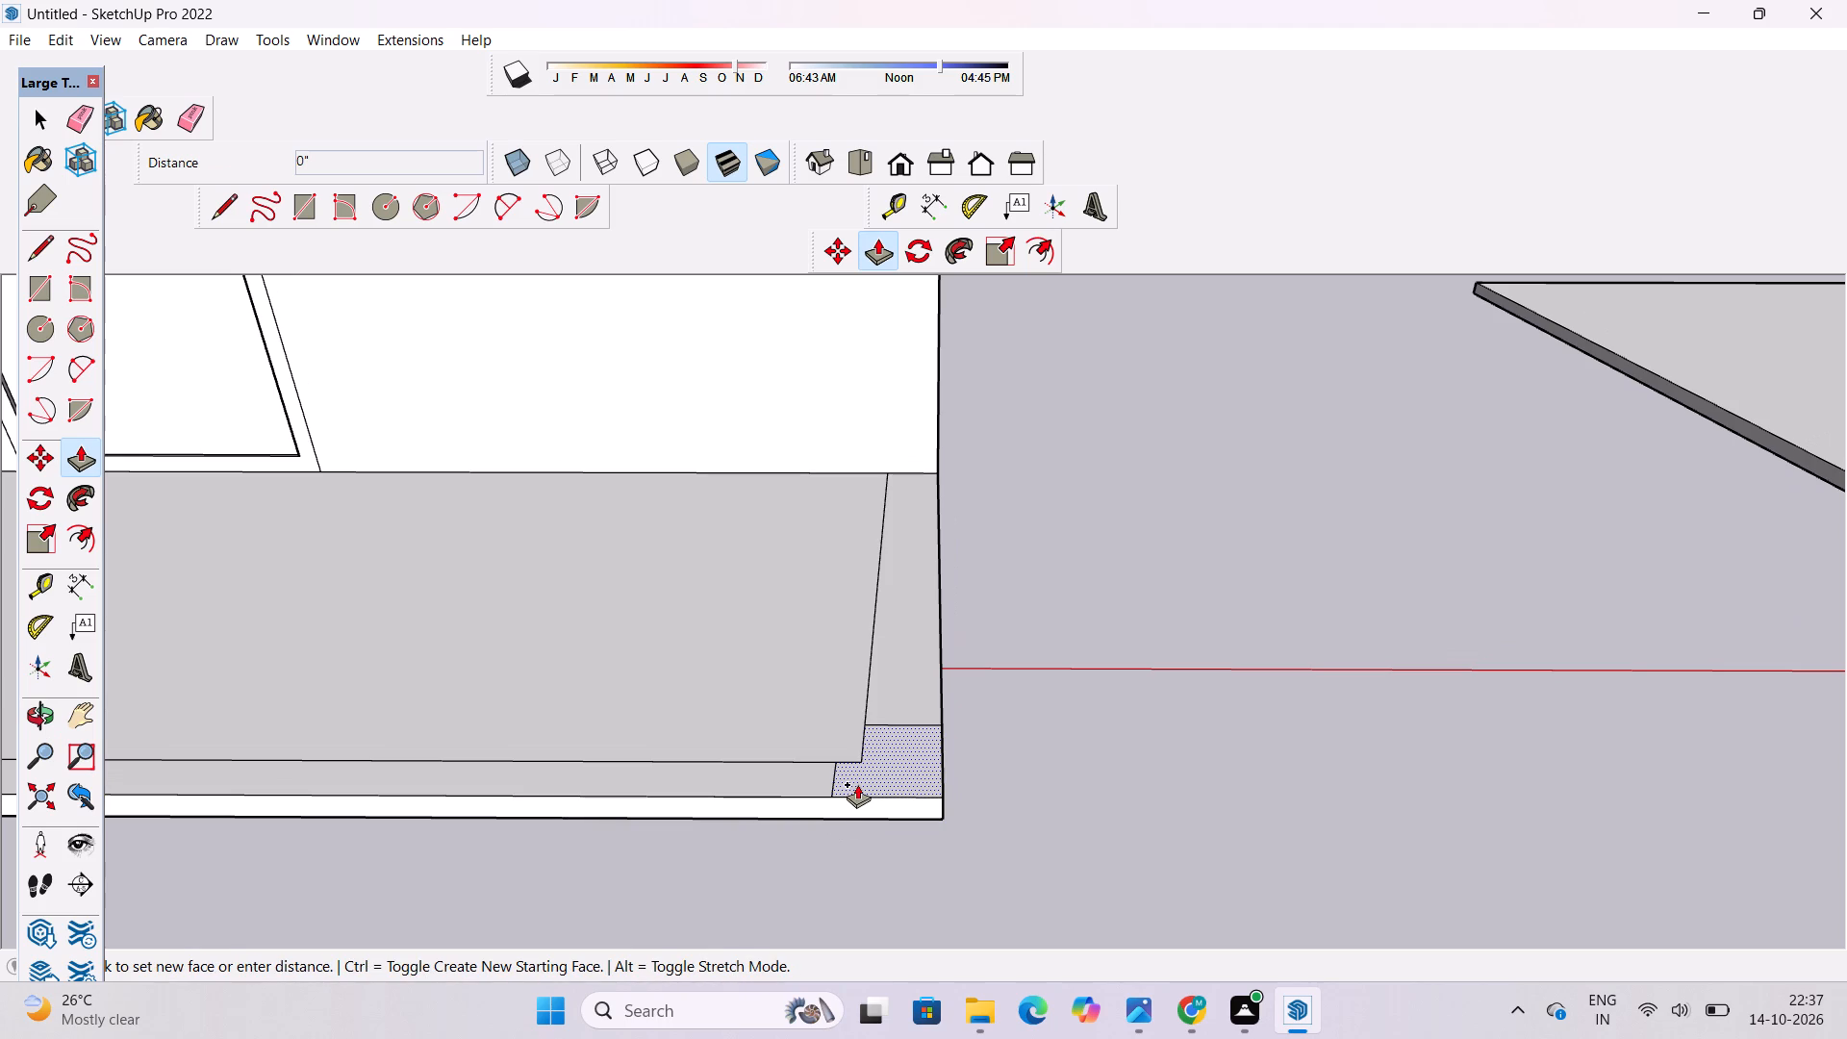
scroll(857, 783, "down", 14)
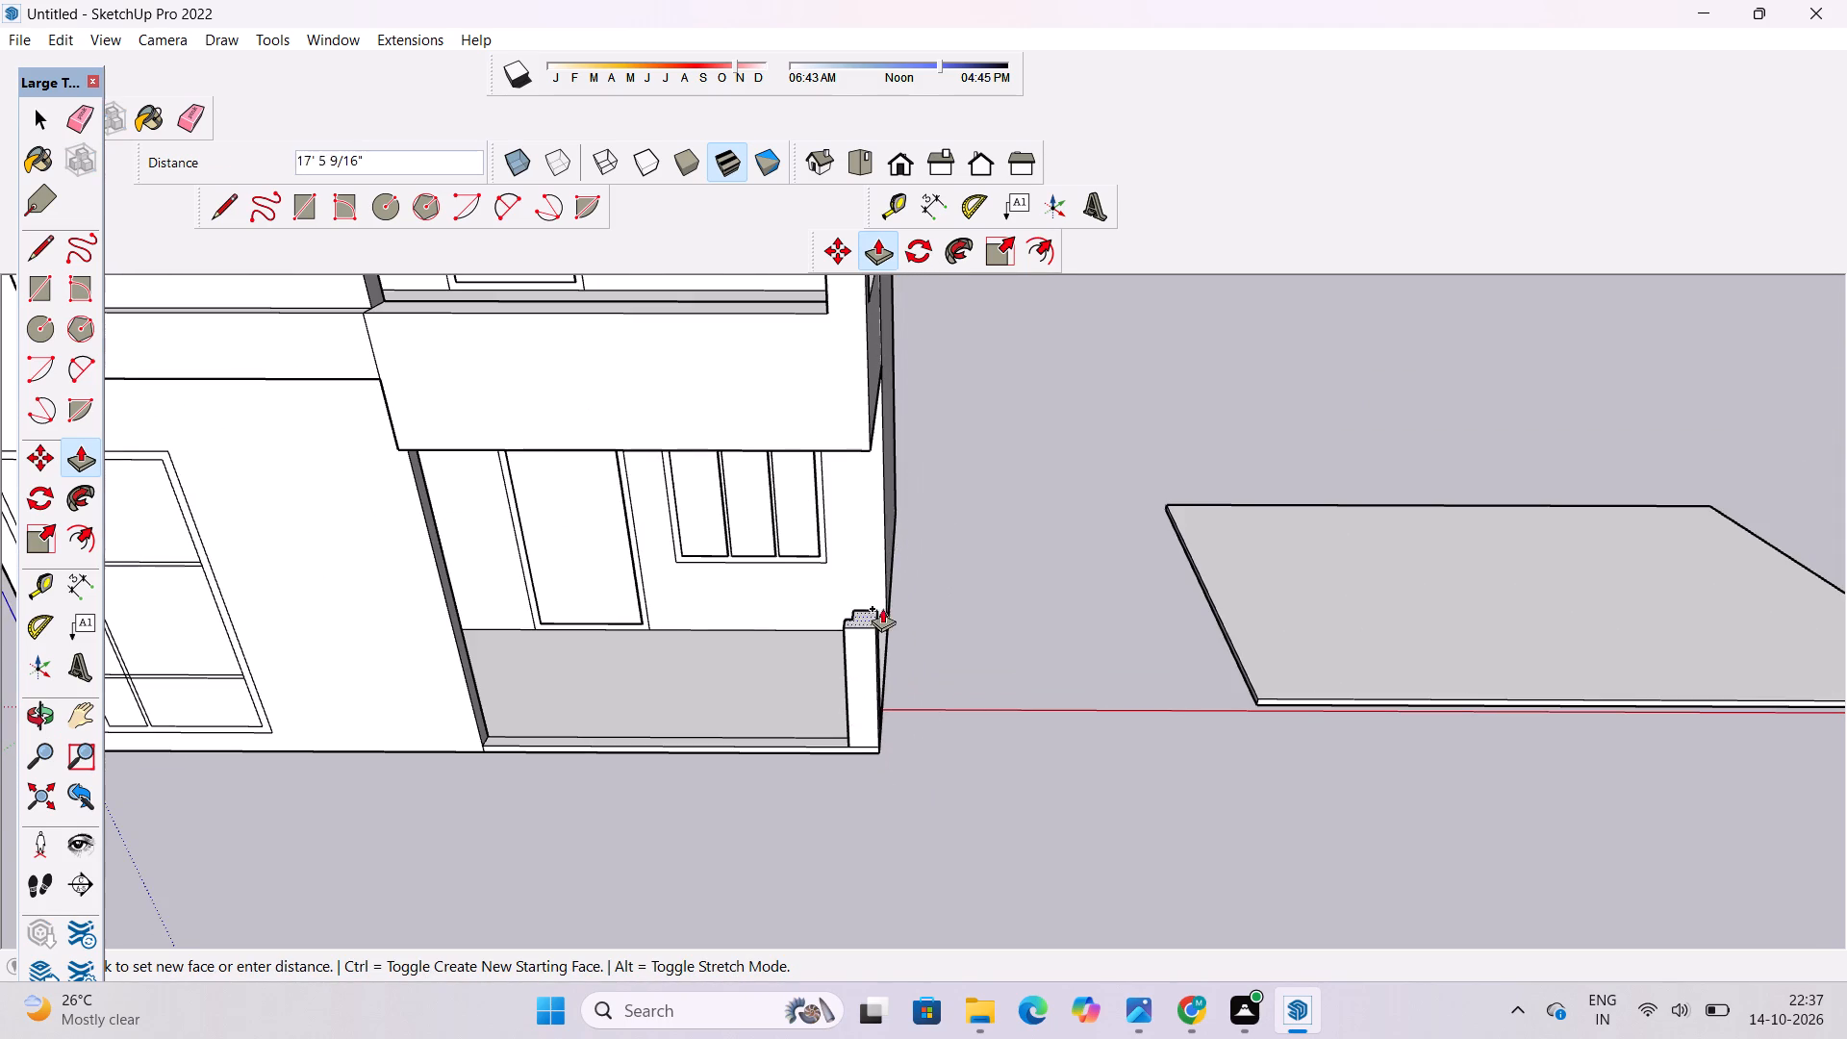
scroll(892, 512, "up", 3)
scroll(832, 443, "up", 3)
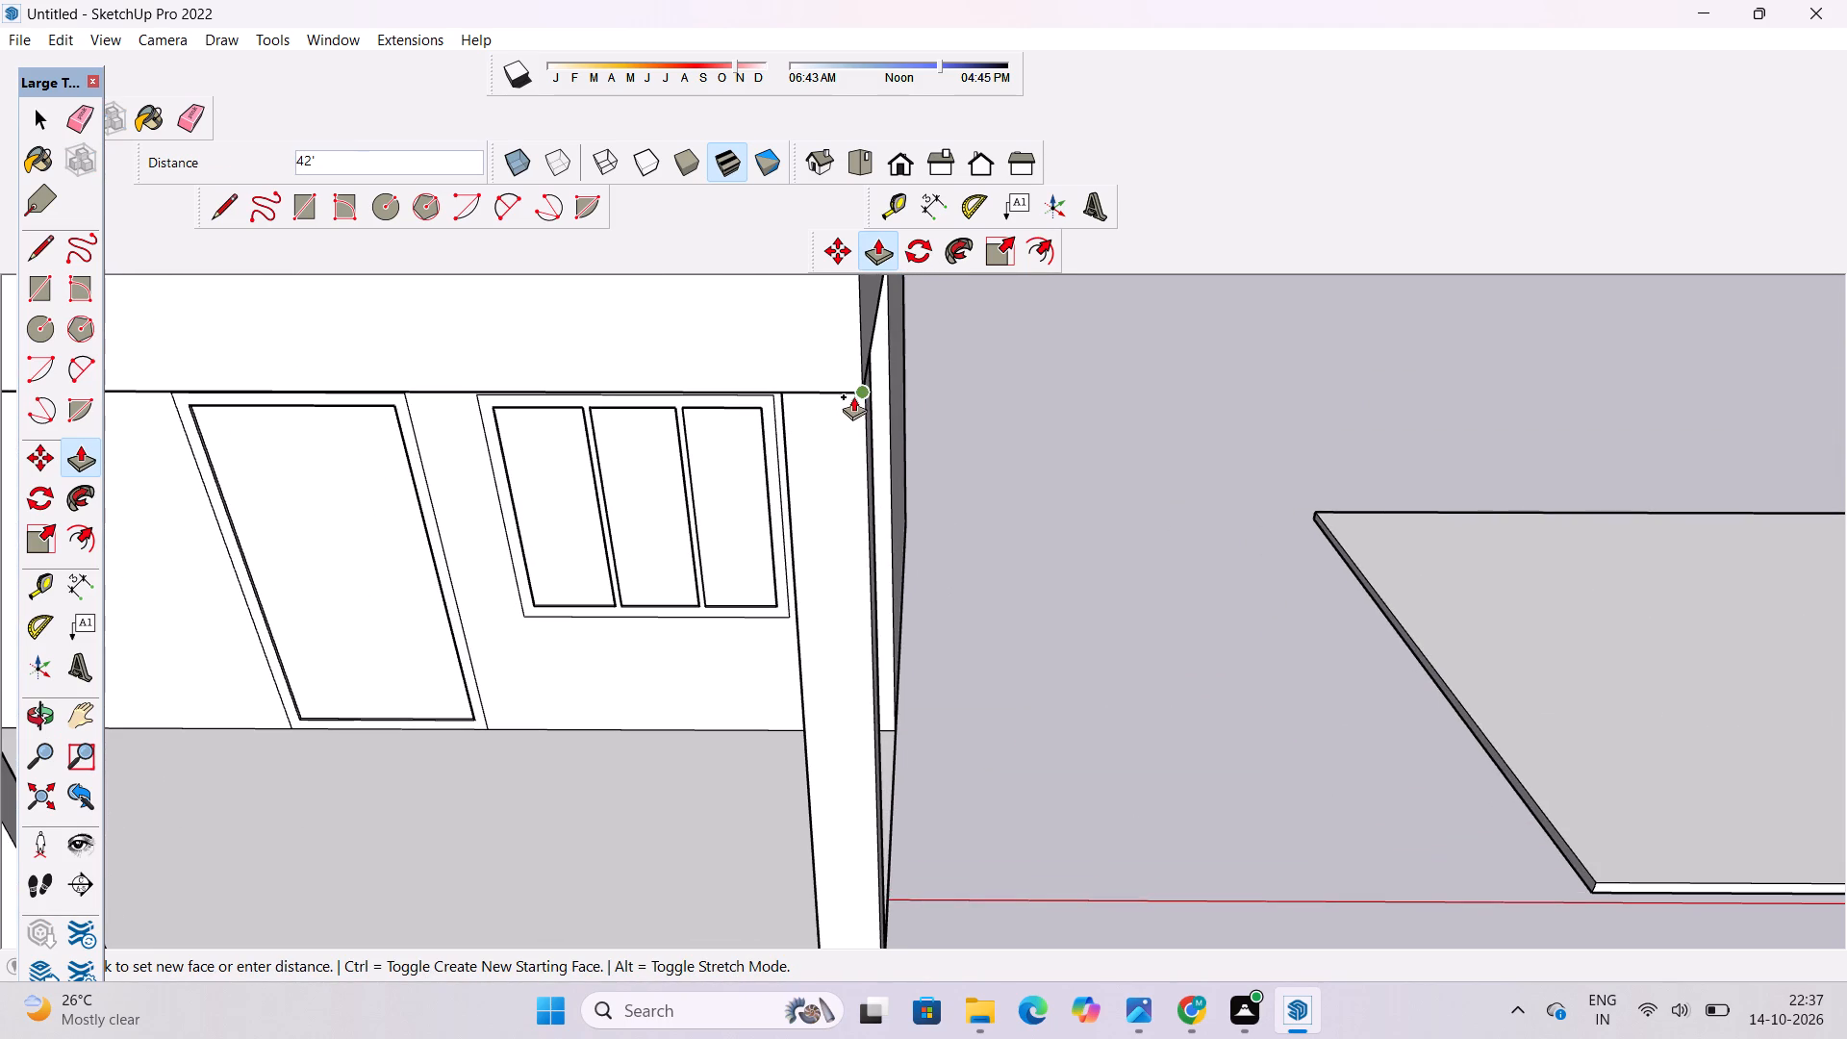
left_click(853, 393)
Erase the edges between the corner pillar's base and the floor slab on both outer sides.
left_click(45, 712)
left_click_drag(930, 689, 719, 717)
scroll(724, 667, "down", 2)
left_click_drag(738, 582, 752, 707)
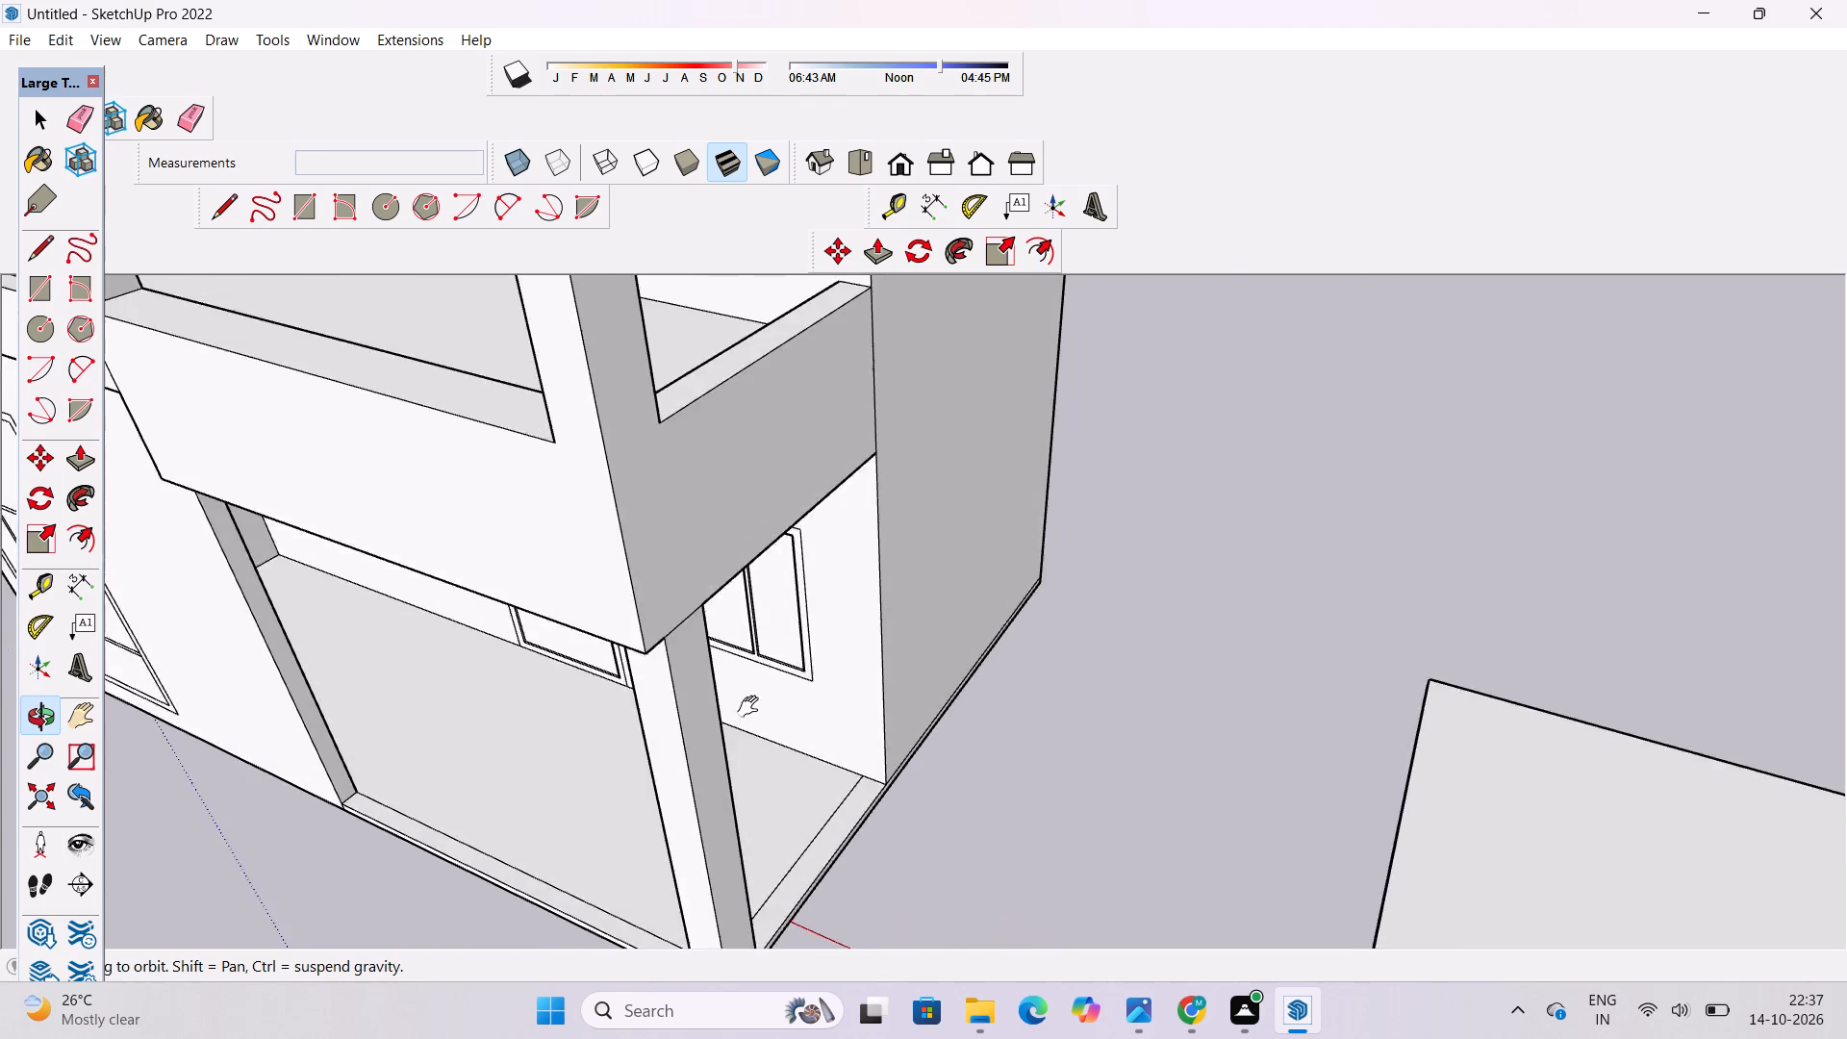
left_click_drag(749, 721, 1131, 494, "shift")
left_click_drag(1143, 670, 994, 591, "shift")
left_click_drag(1001, 648, 1186, 654, "shift")
scroll(1120, 633, "up", 8)
left_click_drag(1101, 611, 1098, 704, "shift")
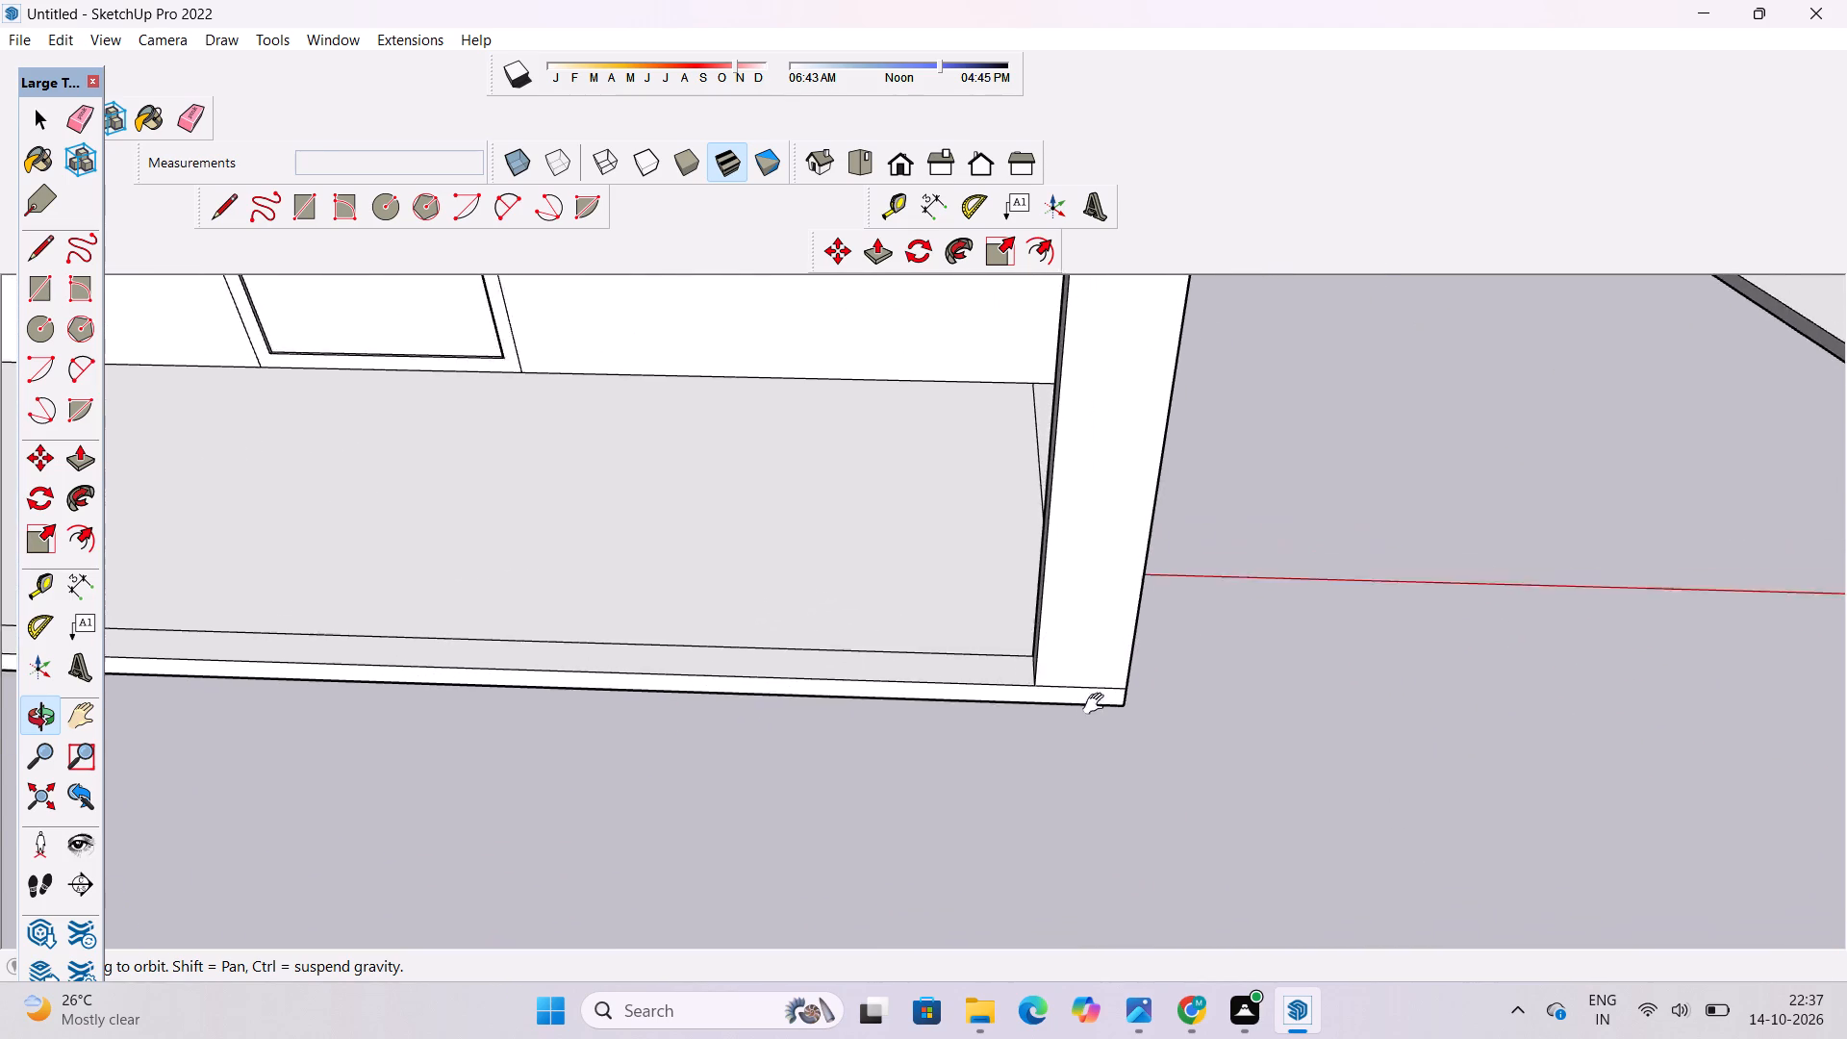
left_click_drag(1098, 704, 1099, 702, "shift")
left_click_drag(1095, 709, 742, 657)
key("e")
left_click_drag(833, 635, 839, 676)
left_click_drag(873, 647, 881, 671)
Draw a 1' line on the front face from the pillar's inner bottom corner to the slab's bottom edge.
key("o")
scroll(859, 662, "down", 6)
left_click_drag(714, 684, 998, 671)
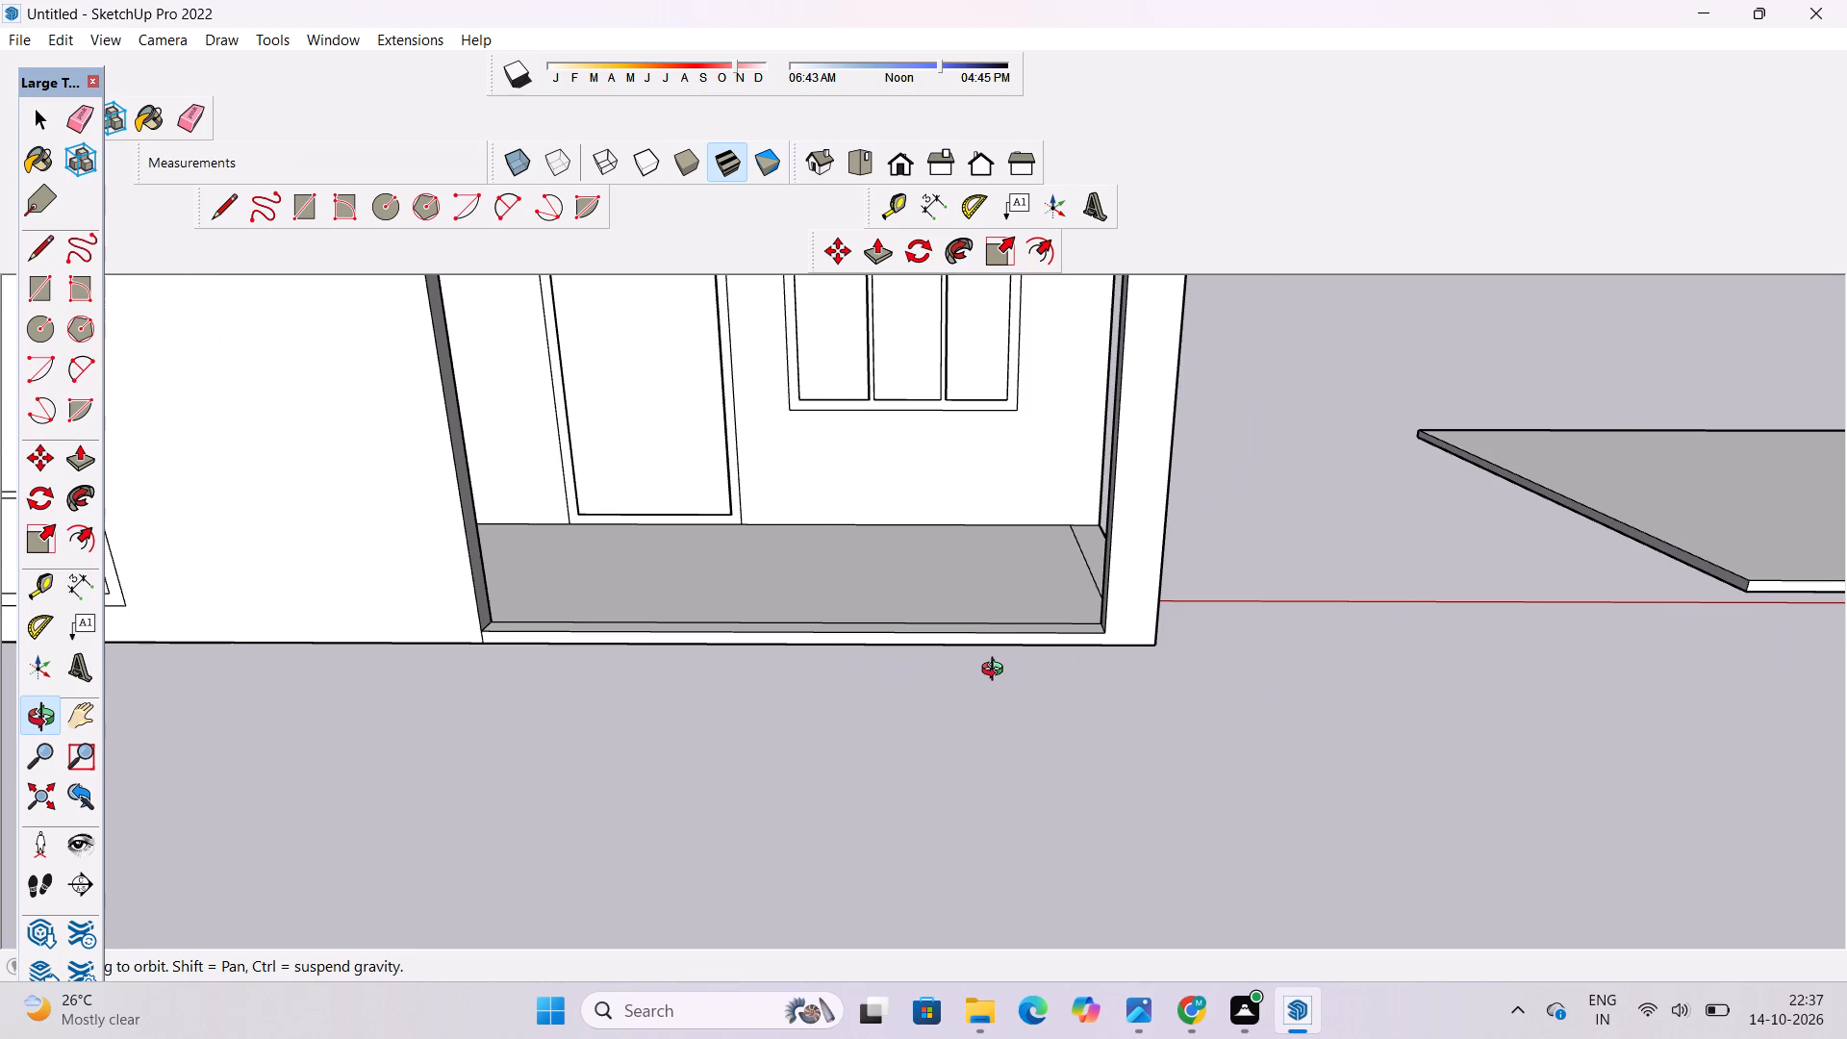
left_click_drag(998, 662, 956, 719, "shift")
scroll(1058, 697, "up", 6)
left_click_drag(1059, 696, 949, 737, "shift")
scroll(949, 737, "up", 4, "shift")
left_click_drag(949, 737, 938, 736, "shift")
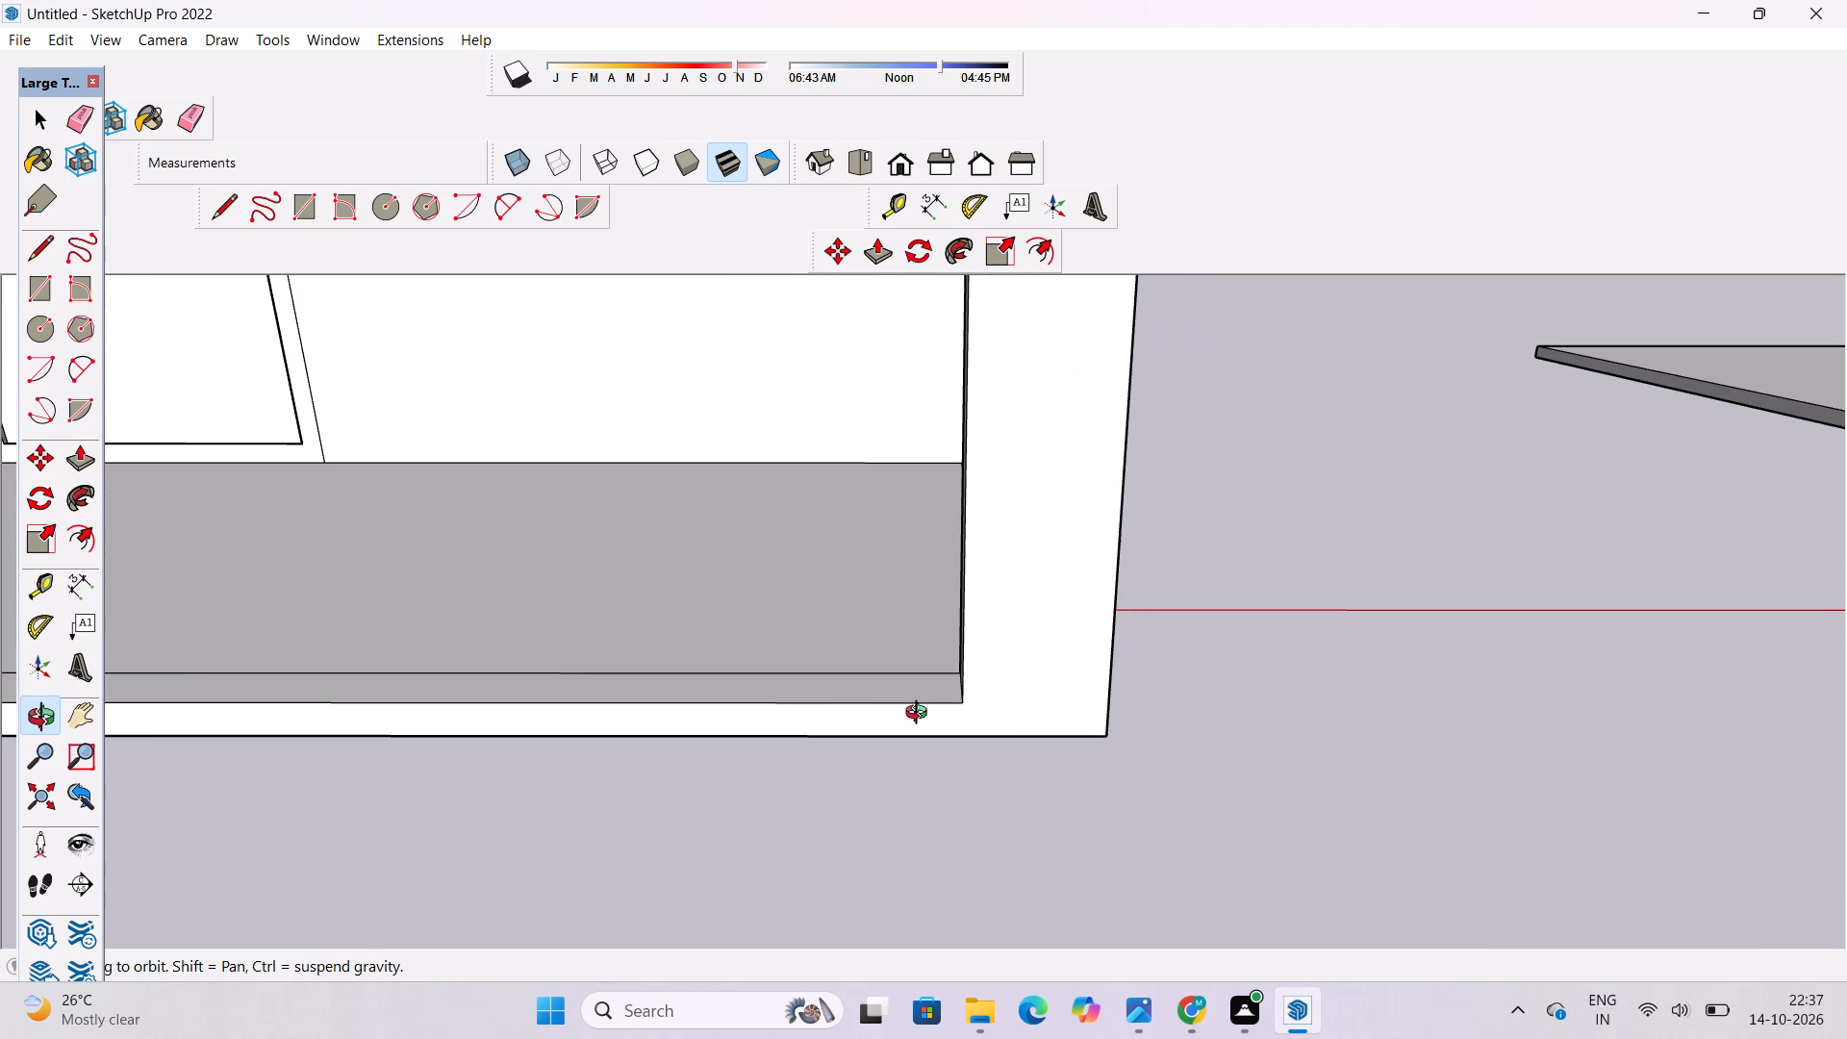
key("l")
scroll(997, 773, "up", 2)
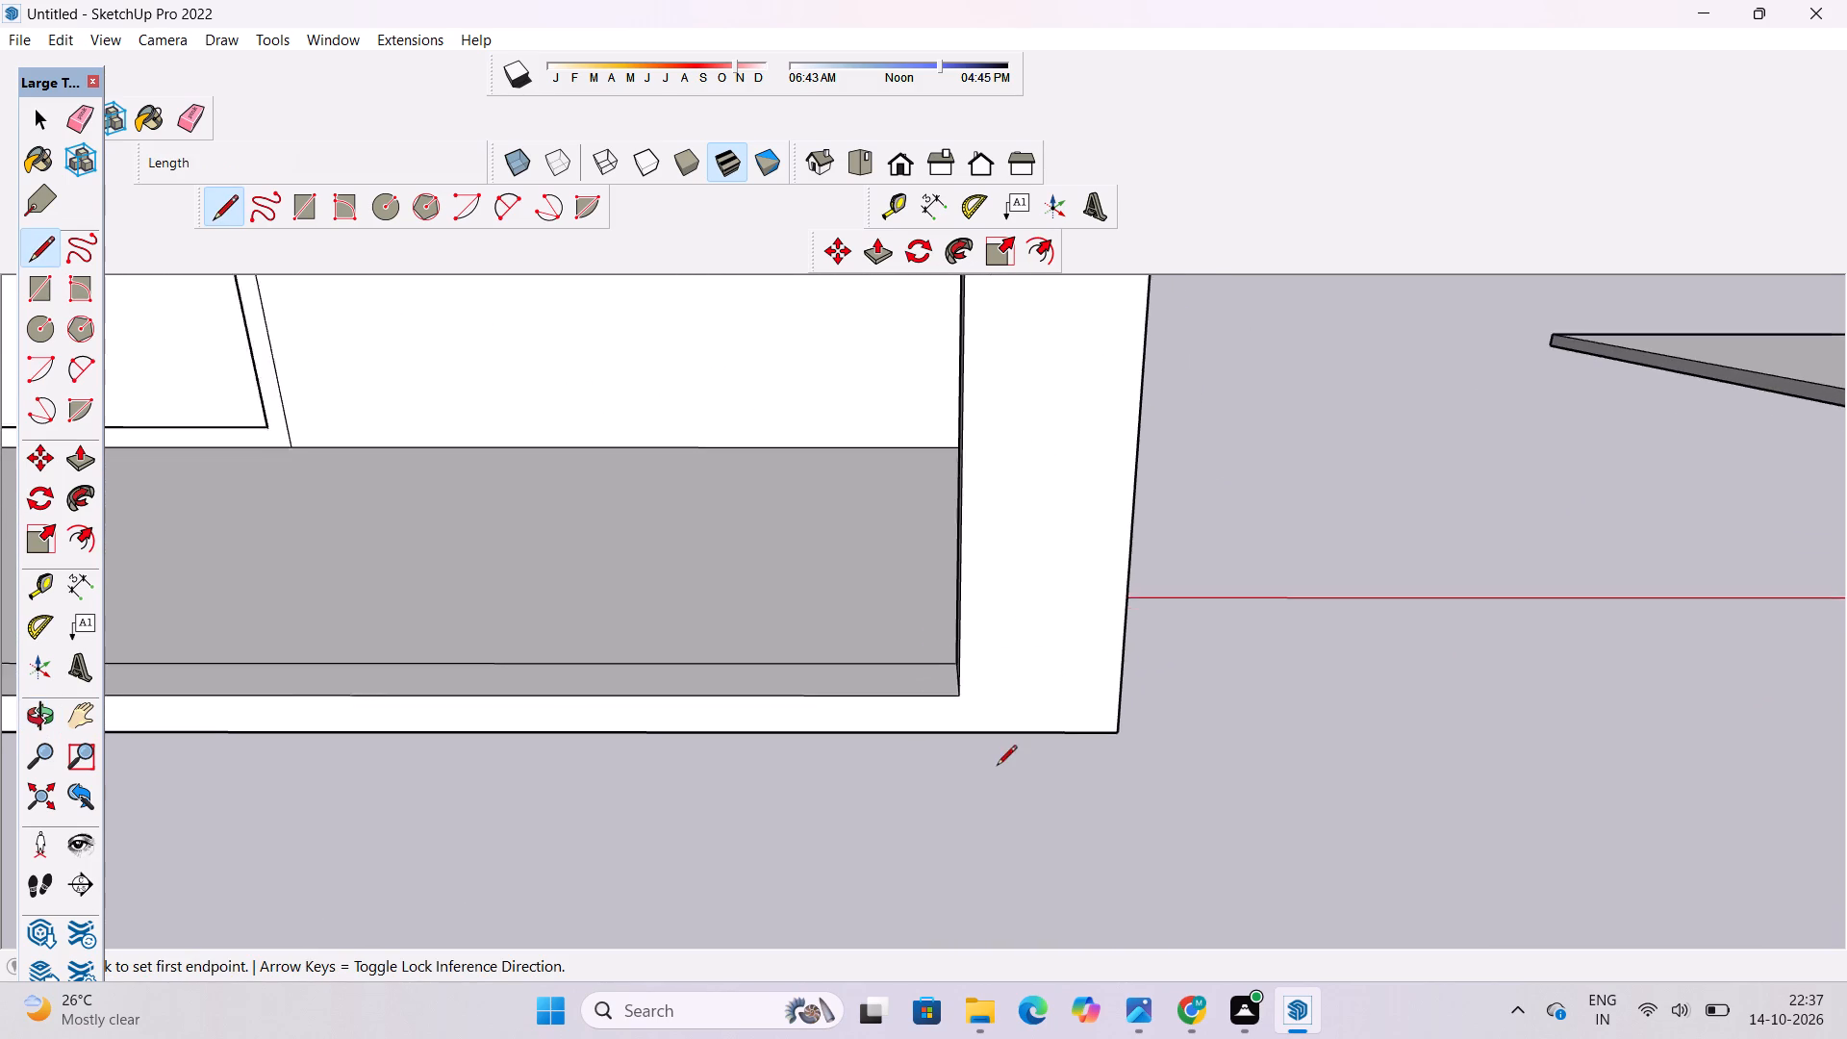
scroll(997, 767, "up", 9)
left_click(942, 652)
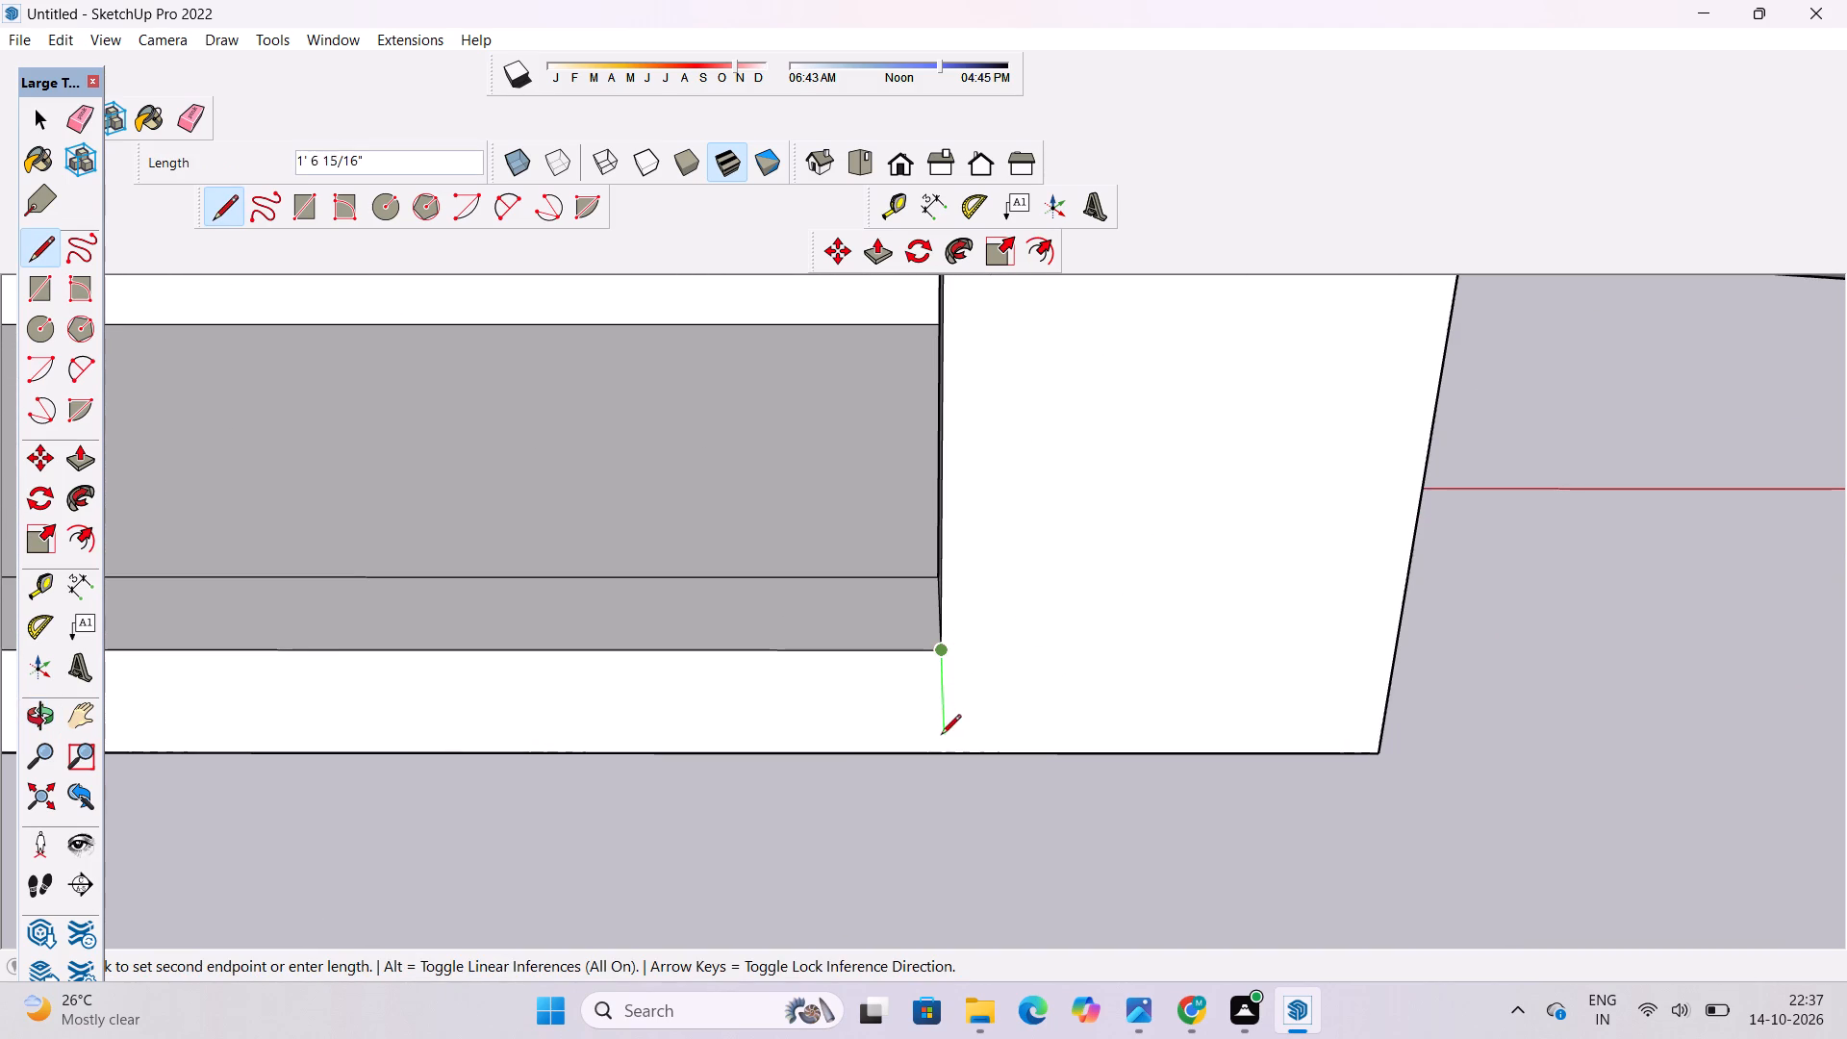
left_click(945, 755)
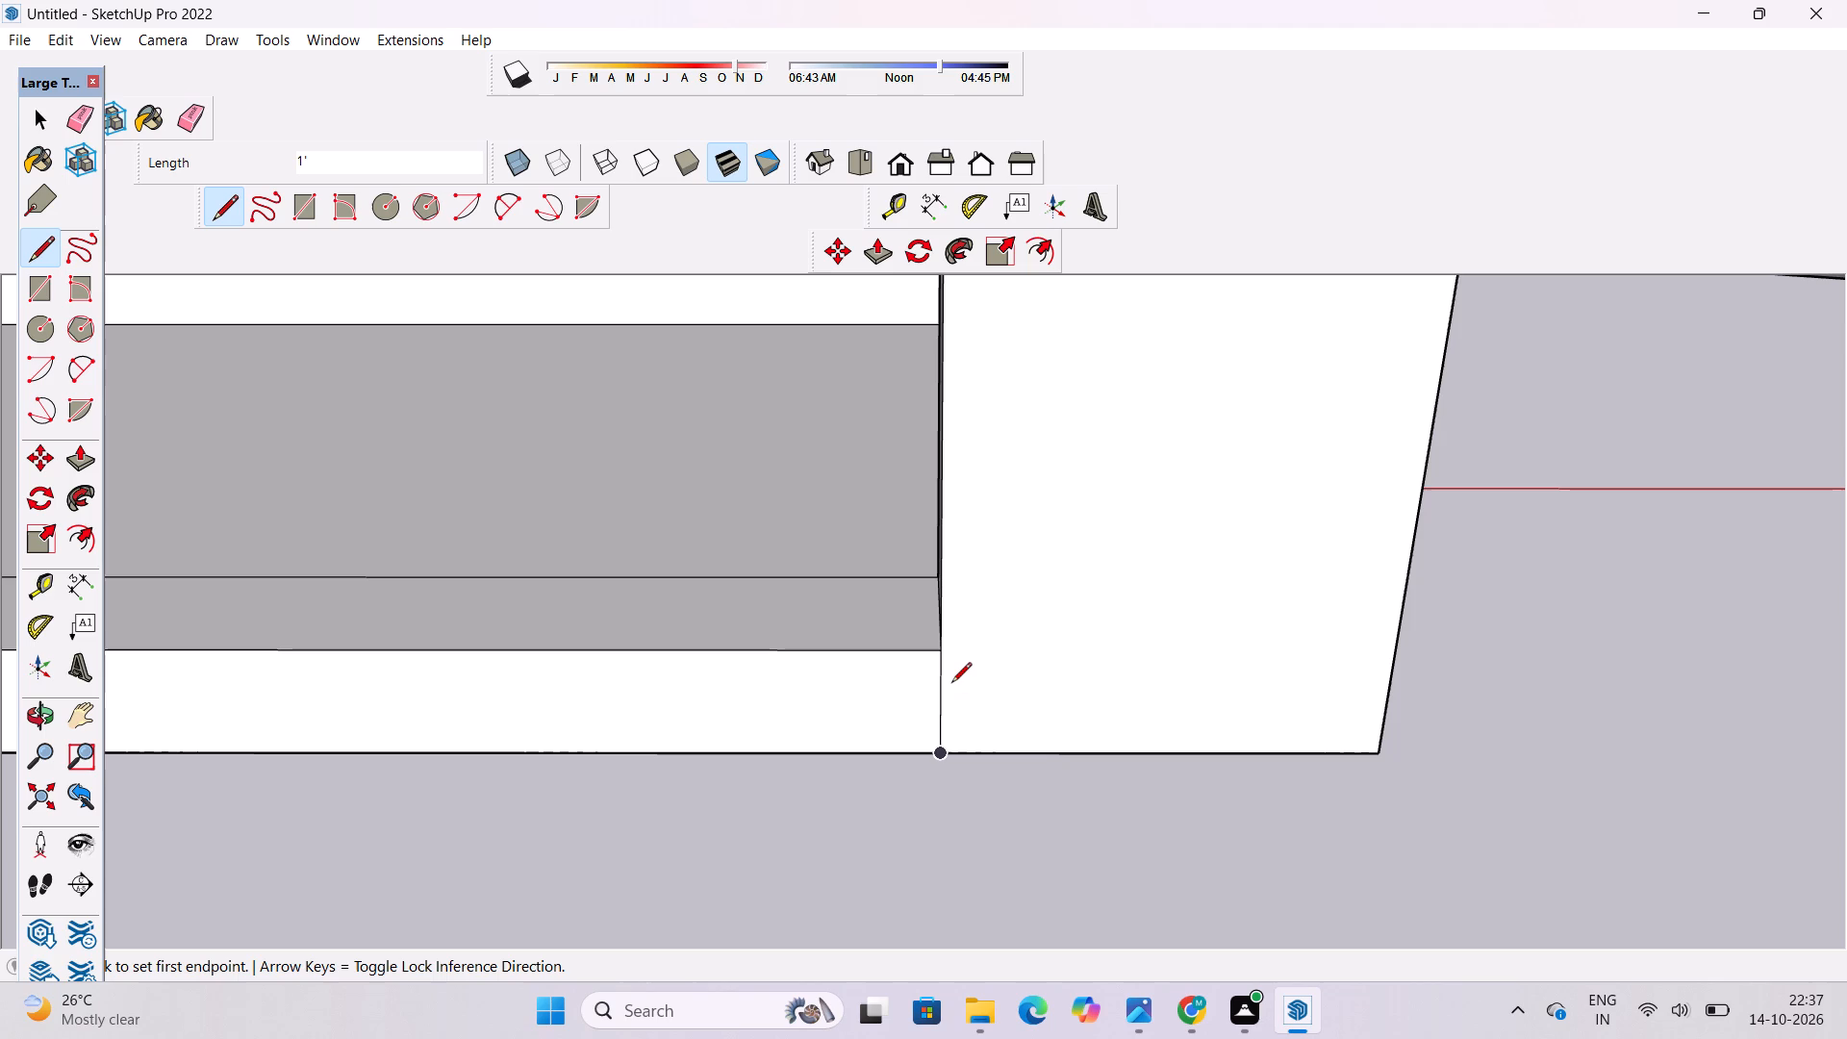
Draw a line on the side face from the pillar's inner bottom corner to the slab's bottom edge.
key("o")
left_click_drag(1303, 697, 1217, 699)
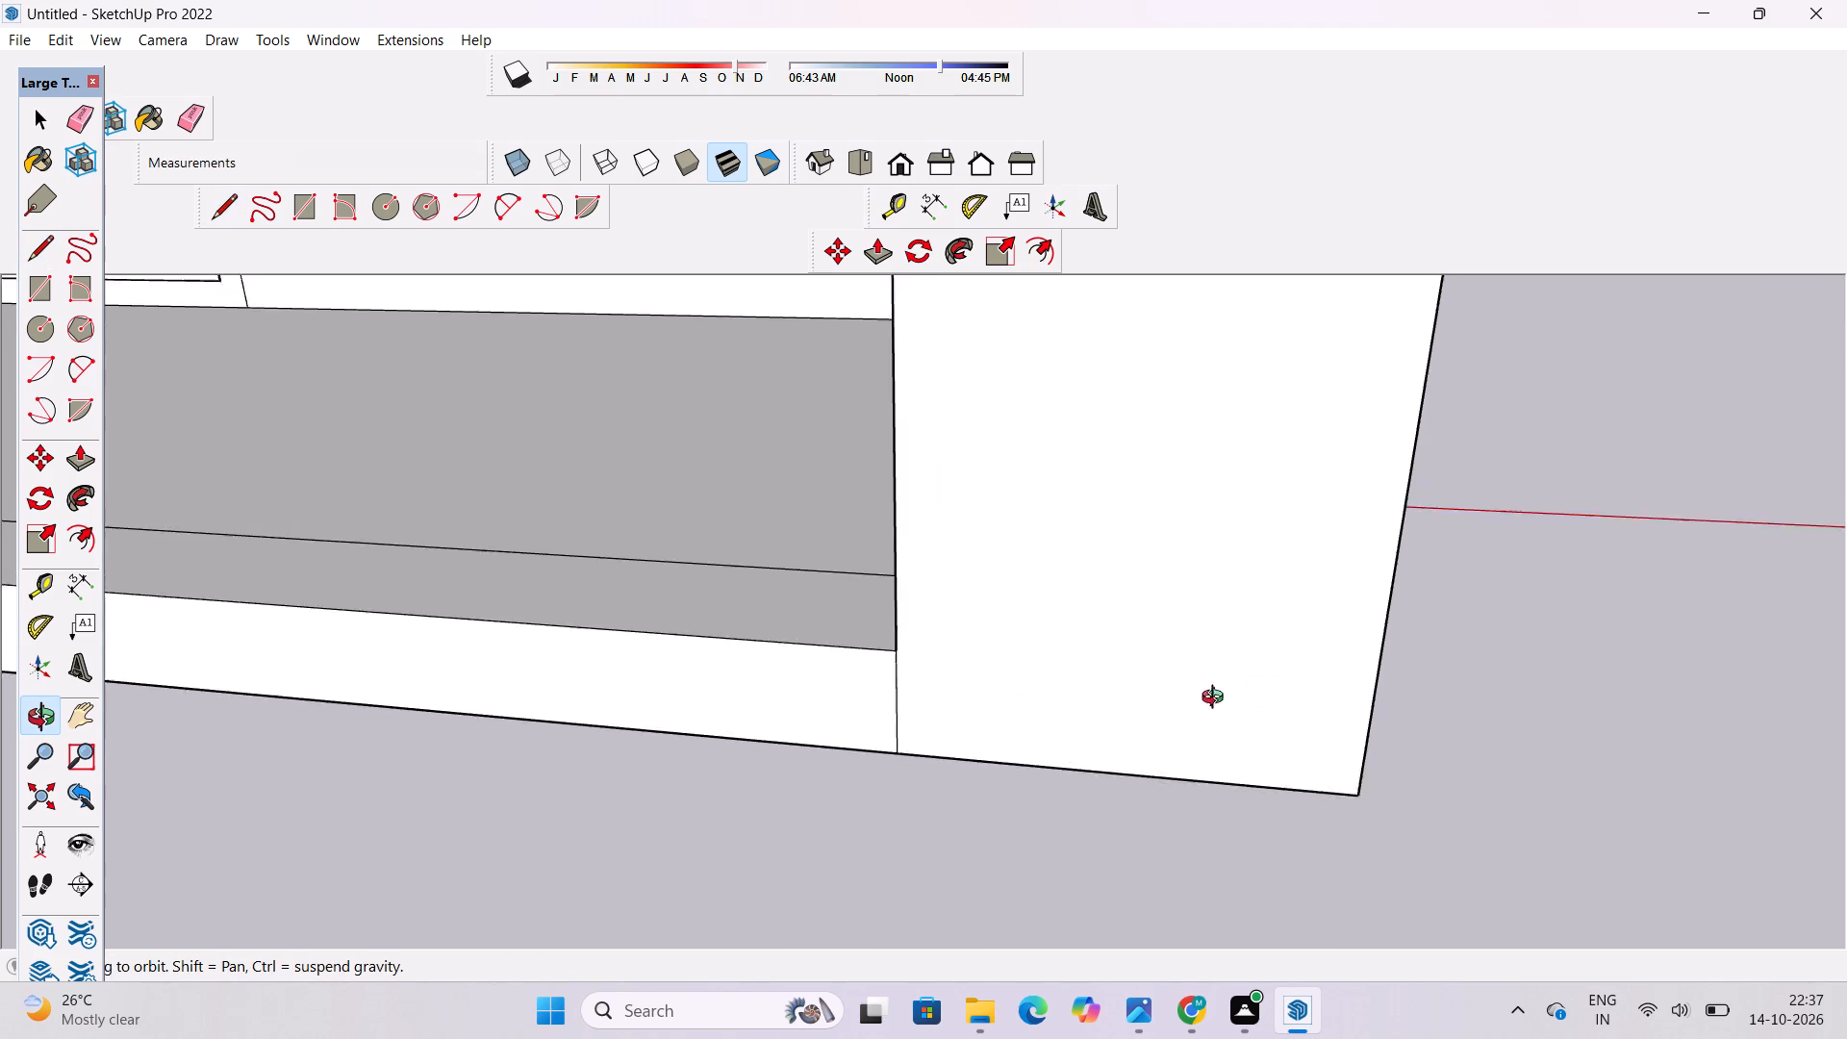
left_click_drag(1217, 699, 1024, 710)
scroll(1022, 703, "down", 4)
left_click_drag(1288, 770, 1116, 752)
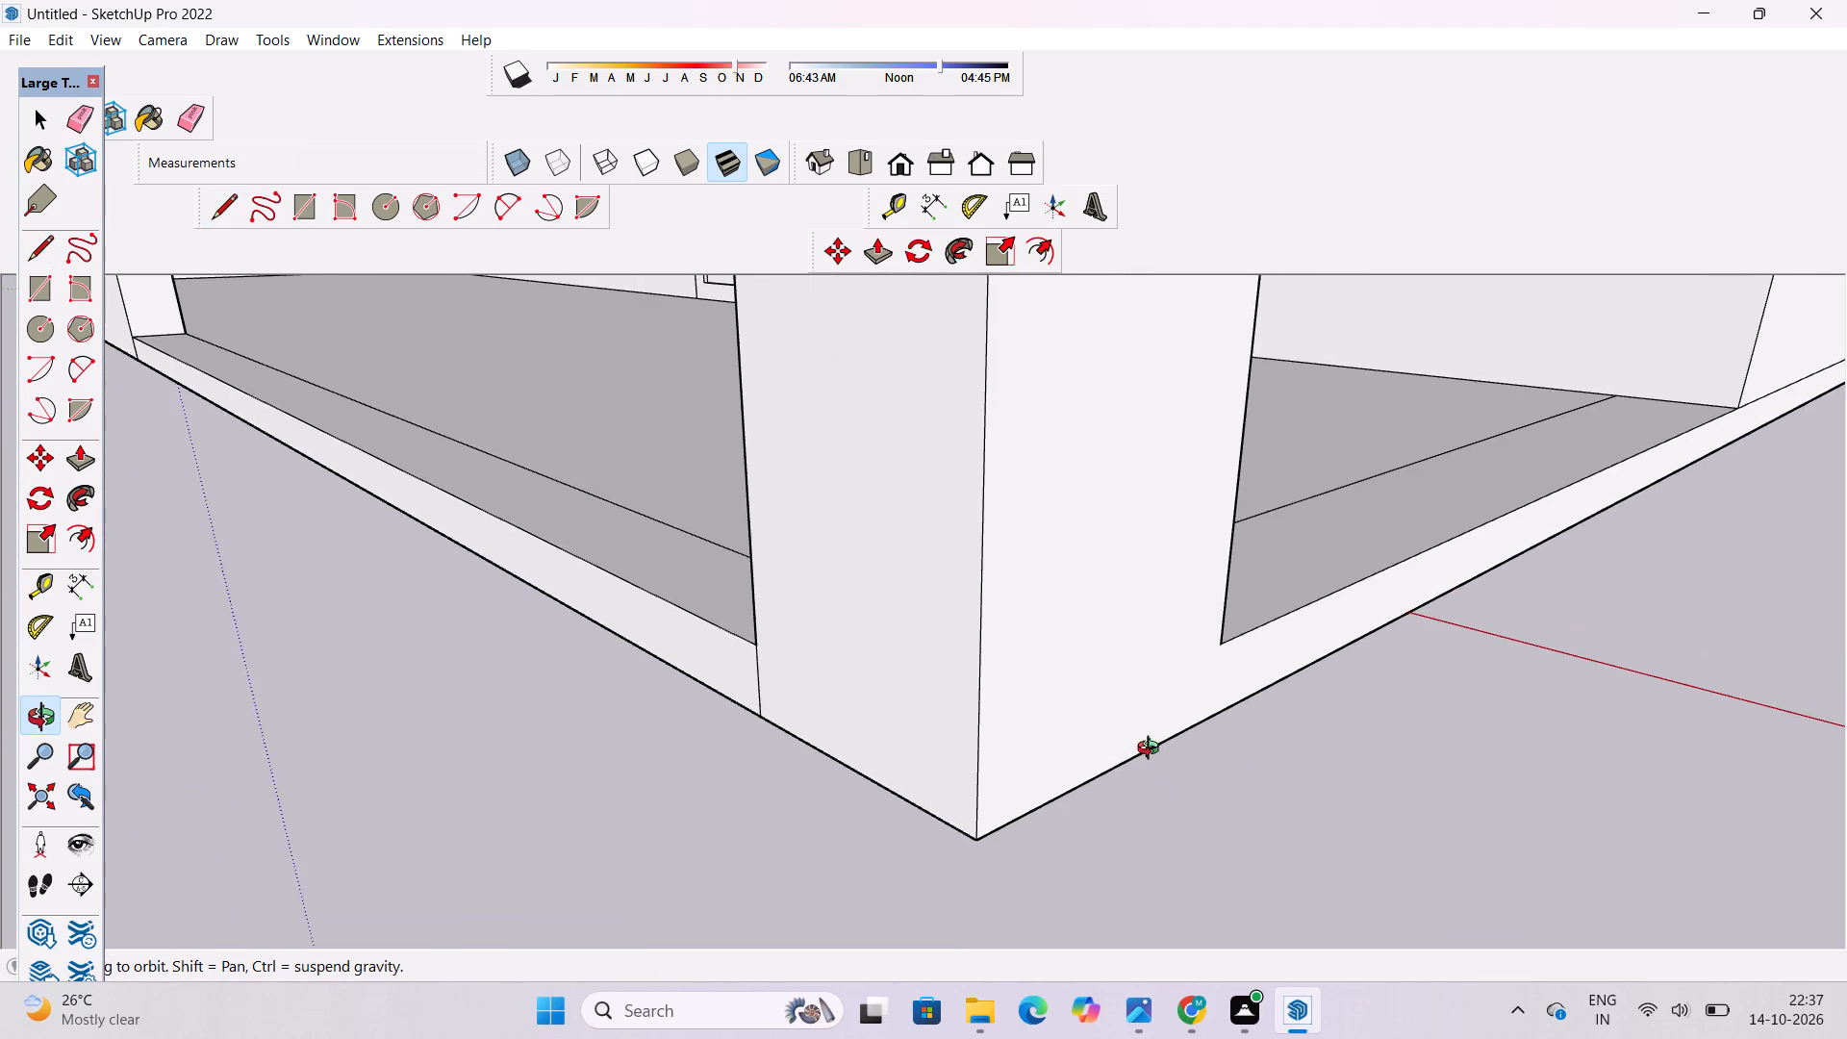
left_click_drag(1152, 750, 1095, 791)
left_click_drag(1179, 744, 1075, 741)
scroll(1088, 741, "up", 4)
left_click_drag(1205, 673, 1230, 799, "shift")
left_click_drag(1229, 805, 1091, 730)
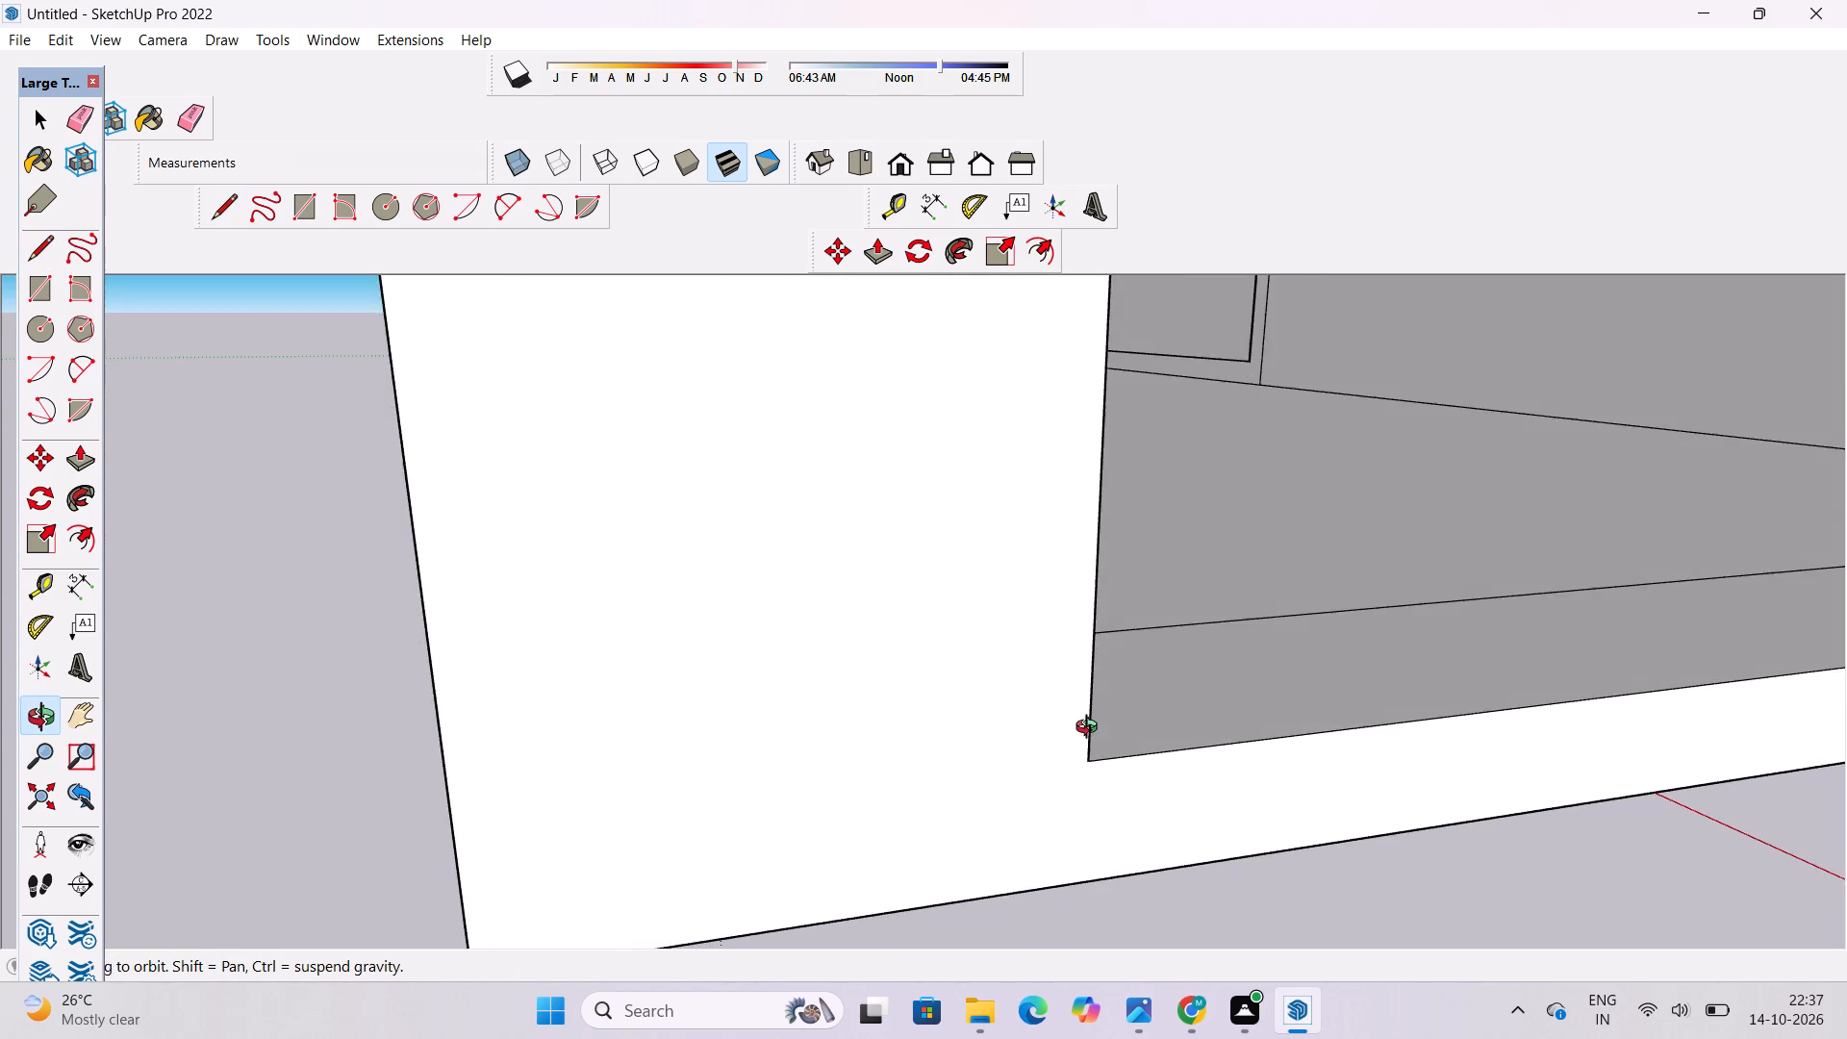
scroll(1091, 729, "up", 1)
scroll(1091, 729, "down", 6)
left_click_drag(1223, 820, 1004, 824, "shift")
left_click_drag(890, 804, 868, 699)
left_click_drag(862, 703, 839, 724, "shift")
left_click_drag(839, 724, 826, 761, "shift")
left_click_drag(826, 761, 822, 666, "shift")
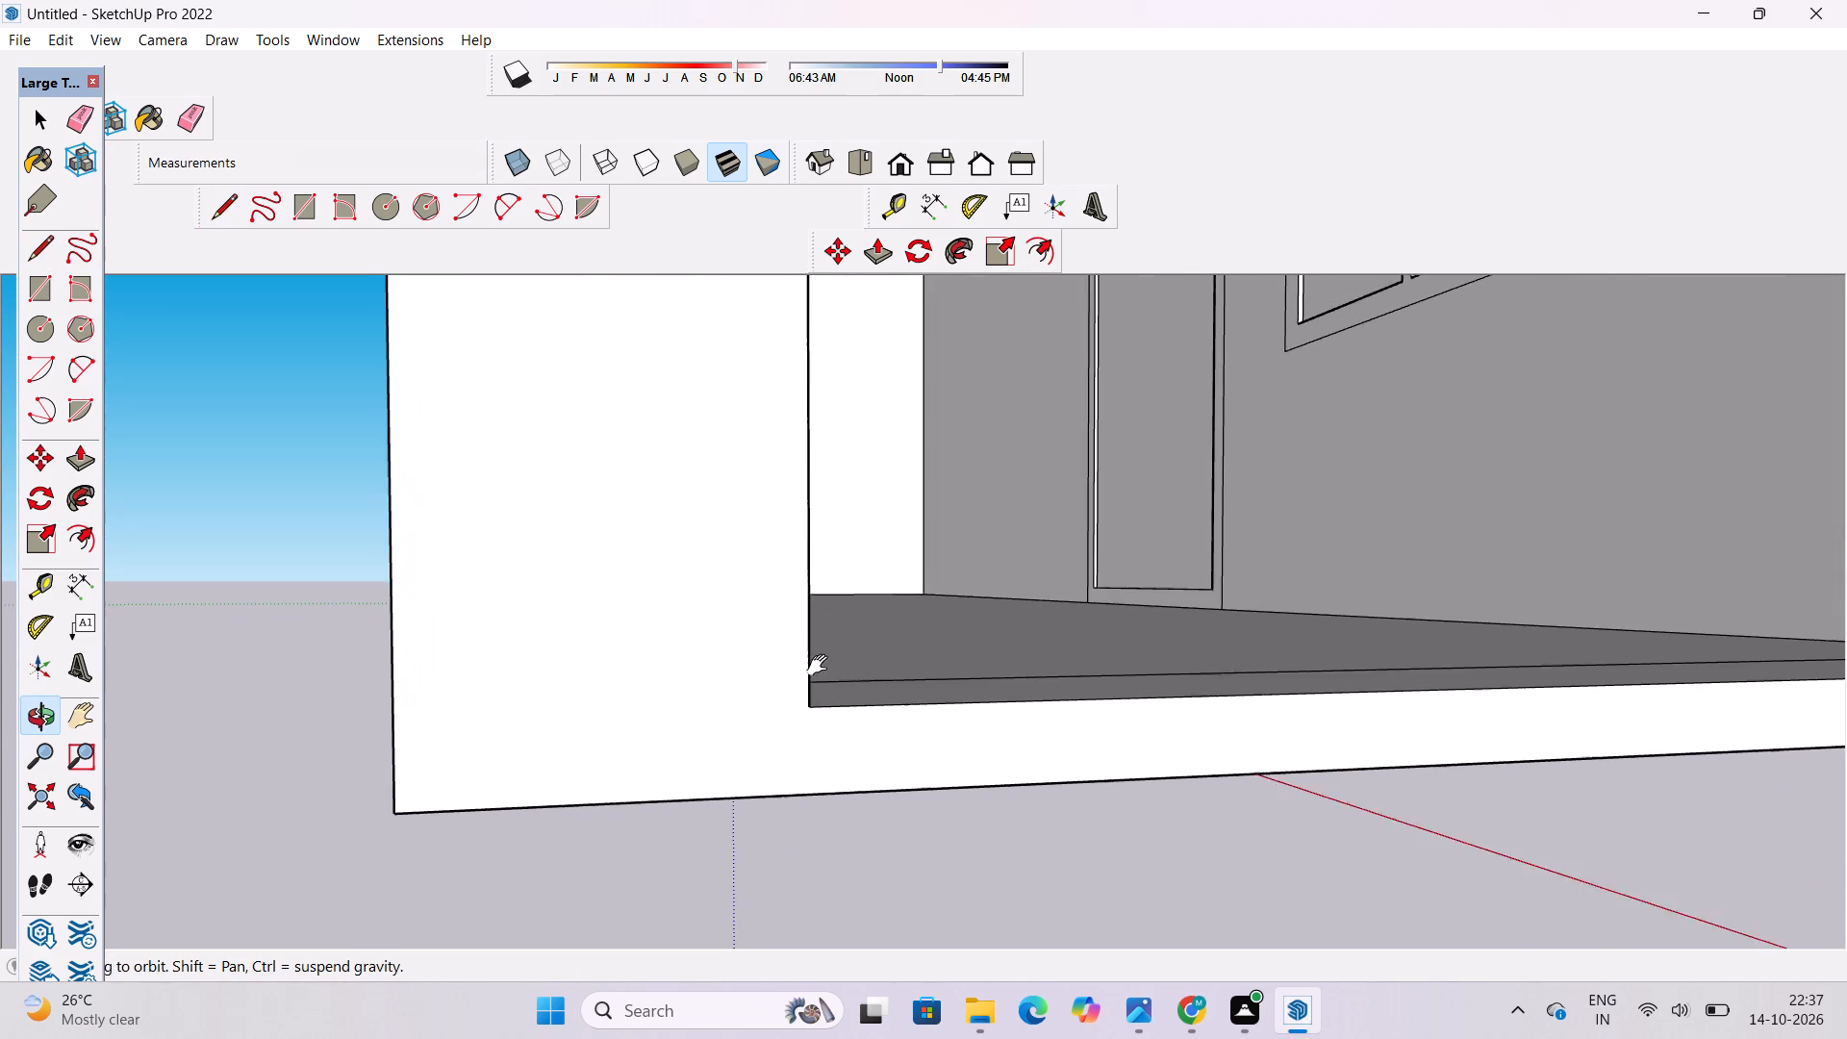
left_click_drag(822, 666, 821, 663, "shift")
left_click_drag(817, 708, 815, 719)
key("l")
left_click(807, 675)
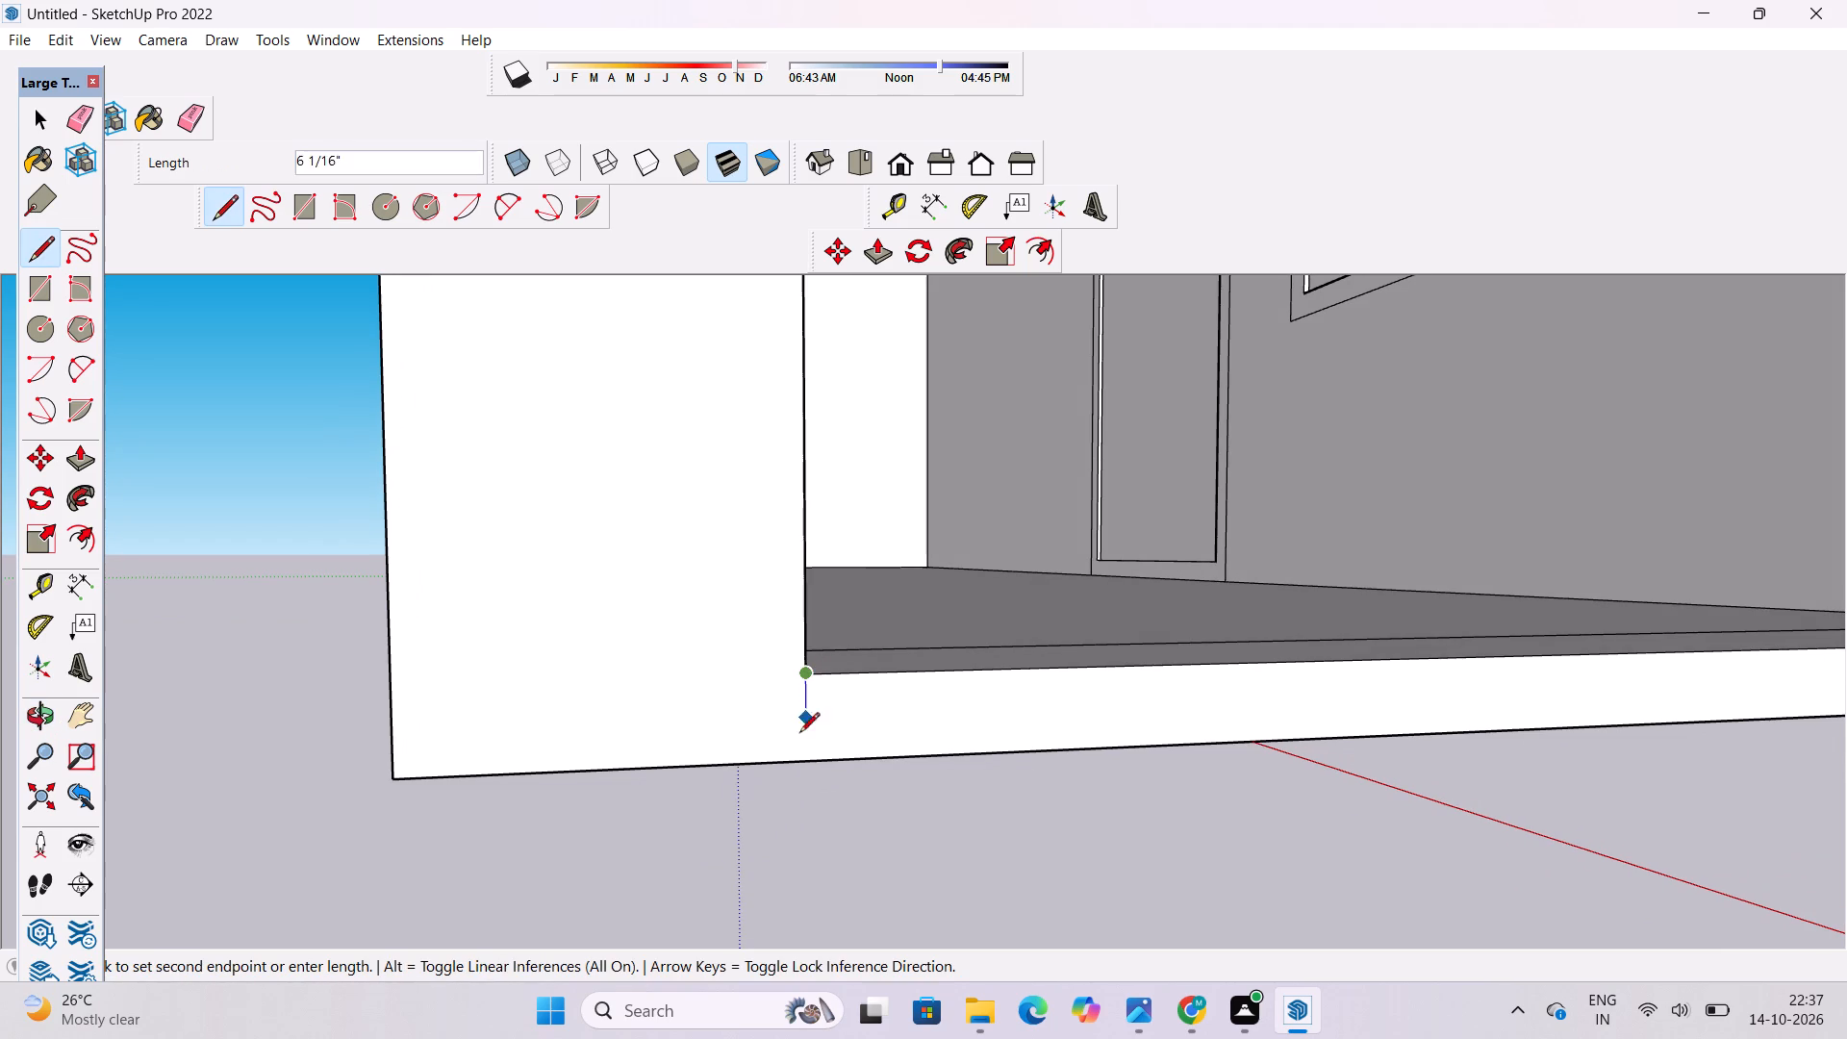
left_click(805, 760)
key("space")
Draw a rectangle about 1' by 48' 2" within the porch's front border strip, spanning from the corner pillar to the opposite wall.
key("o")
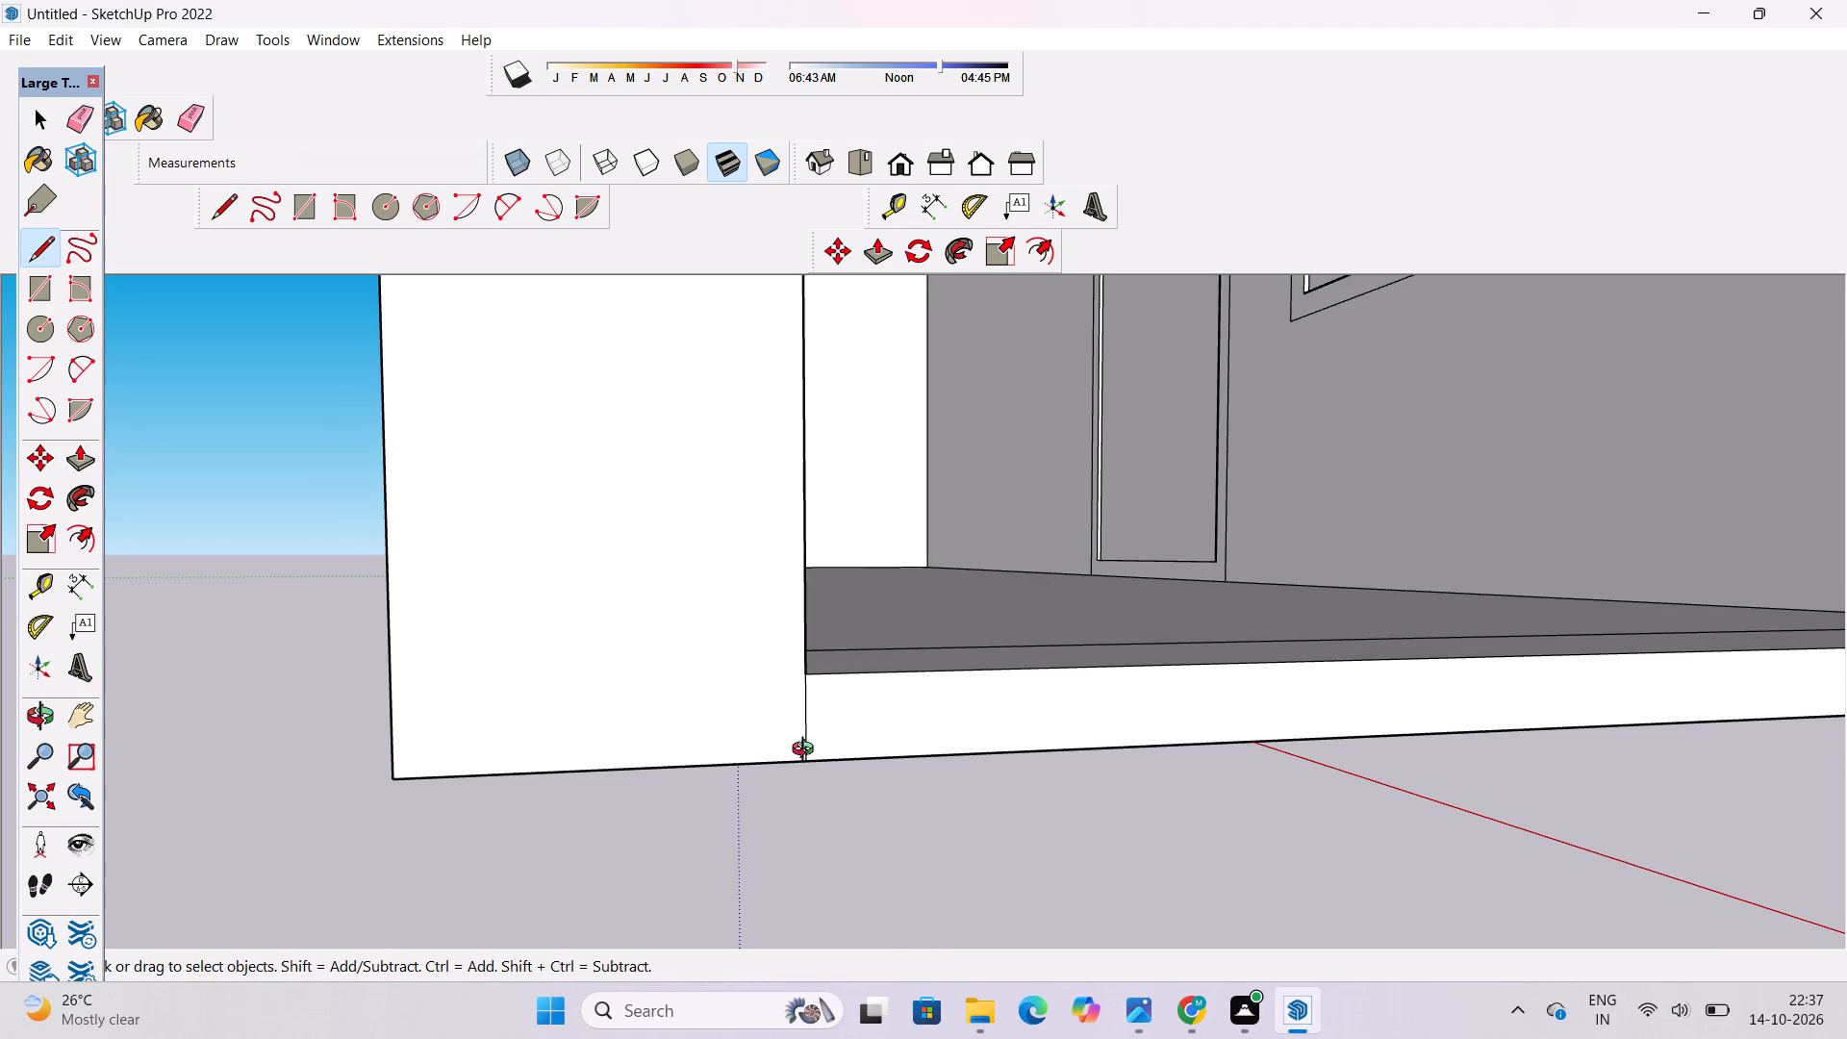
scroll(807, 702, "down", 6)
left_click_drag(569, 735, 928, 769)
scroll(956, 737, "down", 7)
left_click_drag(919, 746, 1130, 780)
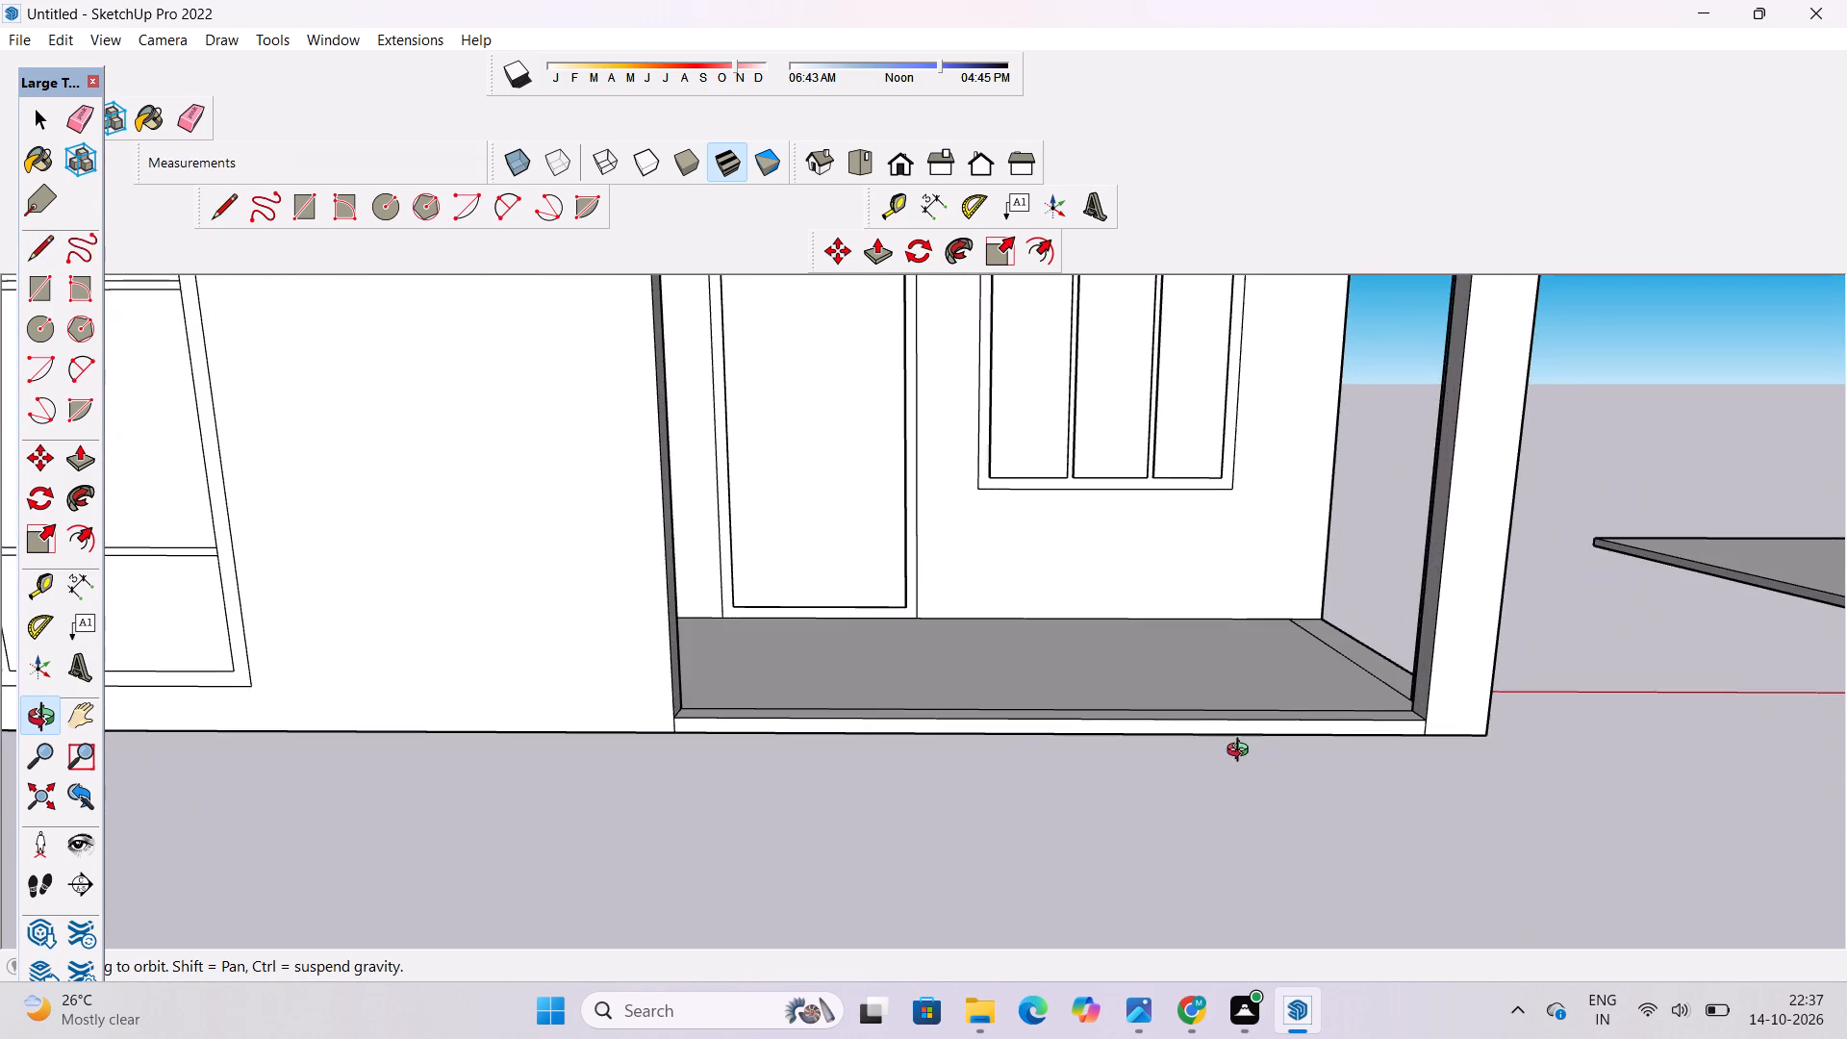
left_click_drag(1242, 752, 1066, 730)
left_click_drag(1044, 720, 1043, 804)
left_click_drag(937, 793, 947, 716, "shift")
left_click_drag(947, 716, 991, 789)
left_click_drag(991, 790, 980, 801)
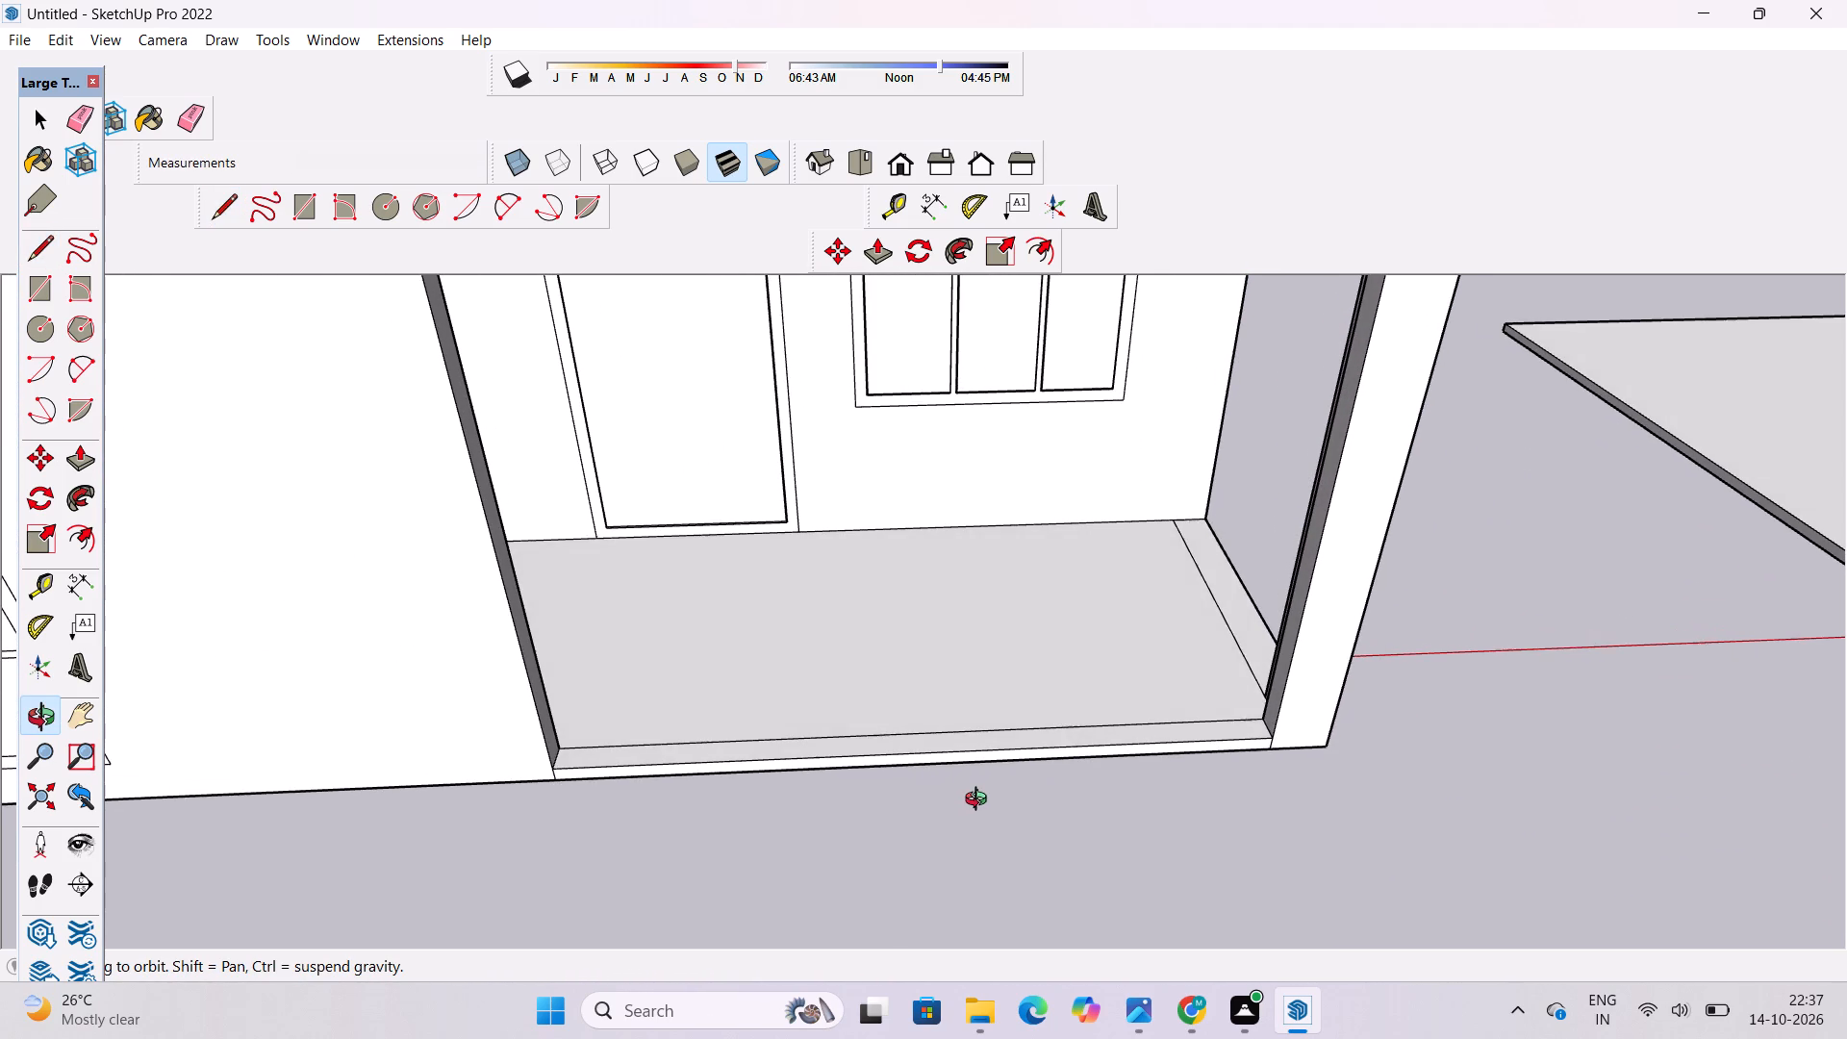
left_click_drag(980, 801, 979, 802)
key("r")
scroll(979, 692, "down", 5)
scroll(1066, 732, "up", 7)
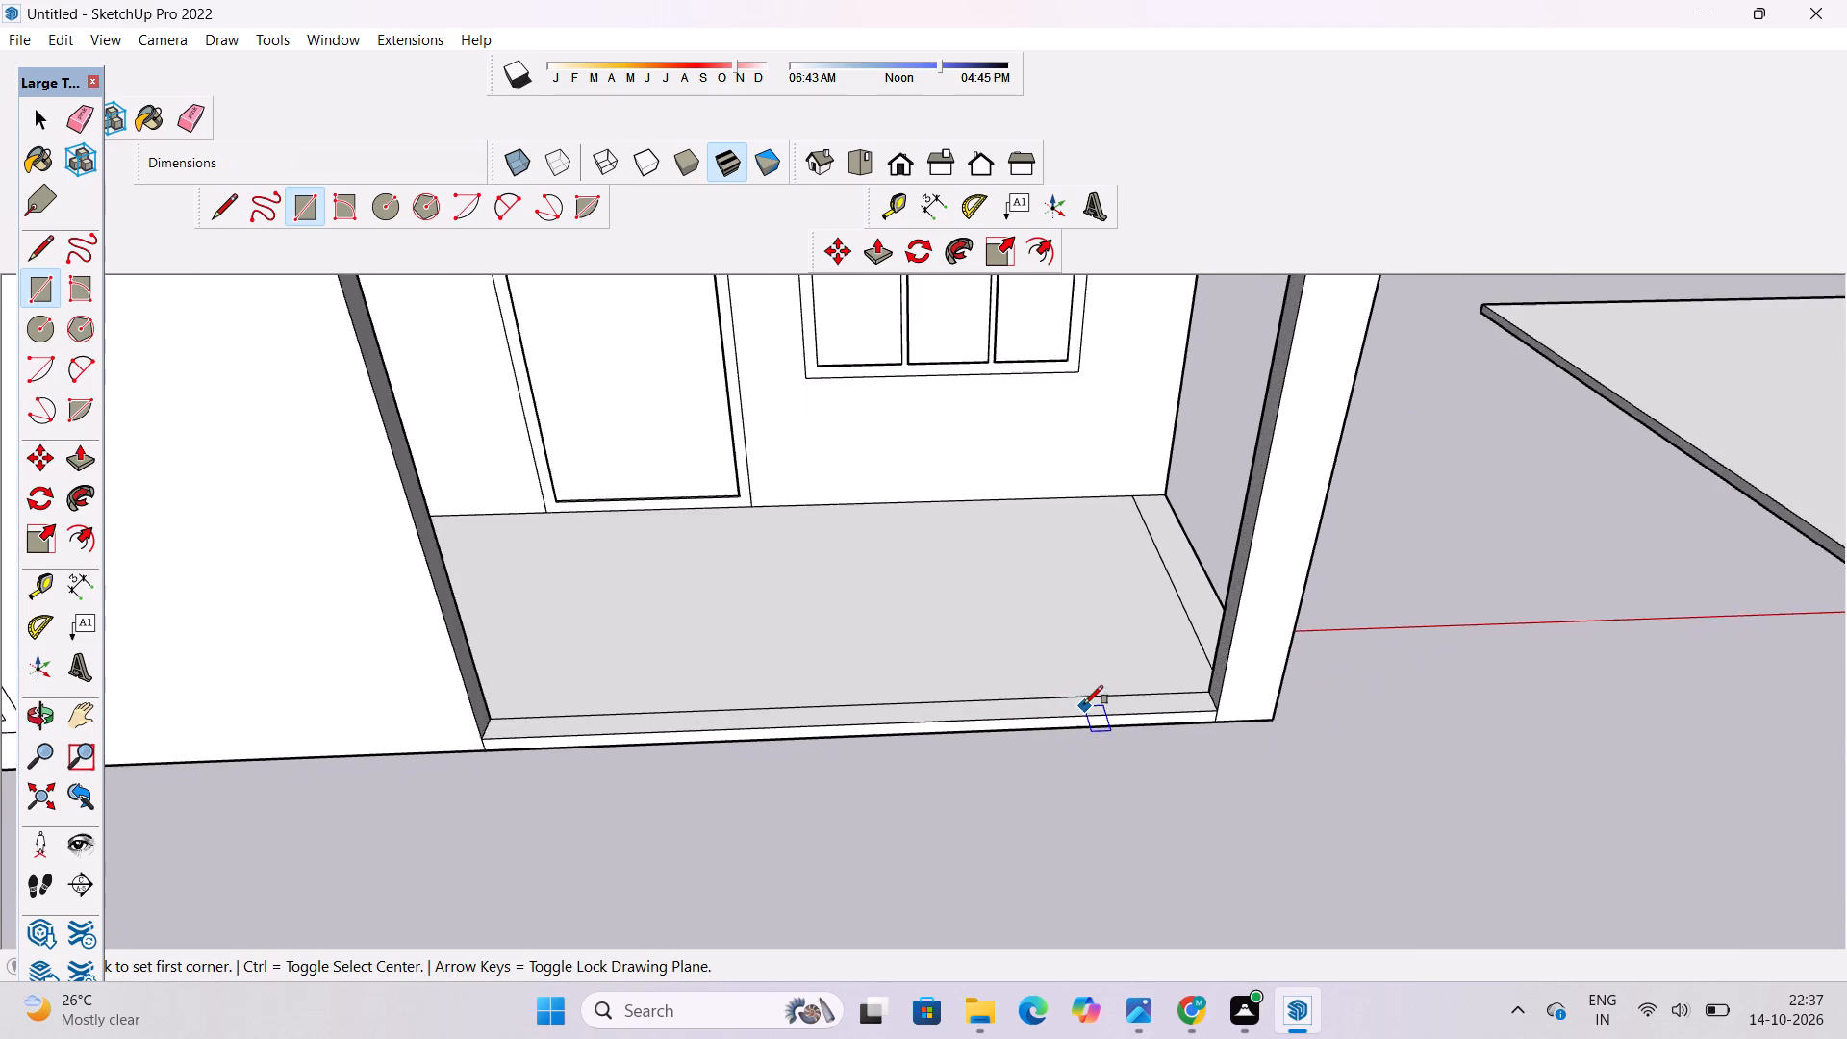
scroll(1084, 704, "up", 3)
scroll(1212, 690, "up", 3)
scroll(1331, 701, "up", 8)
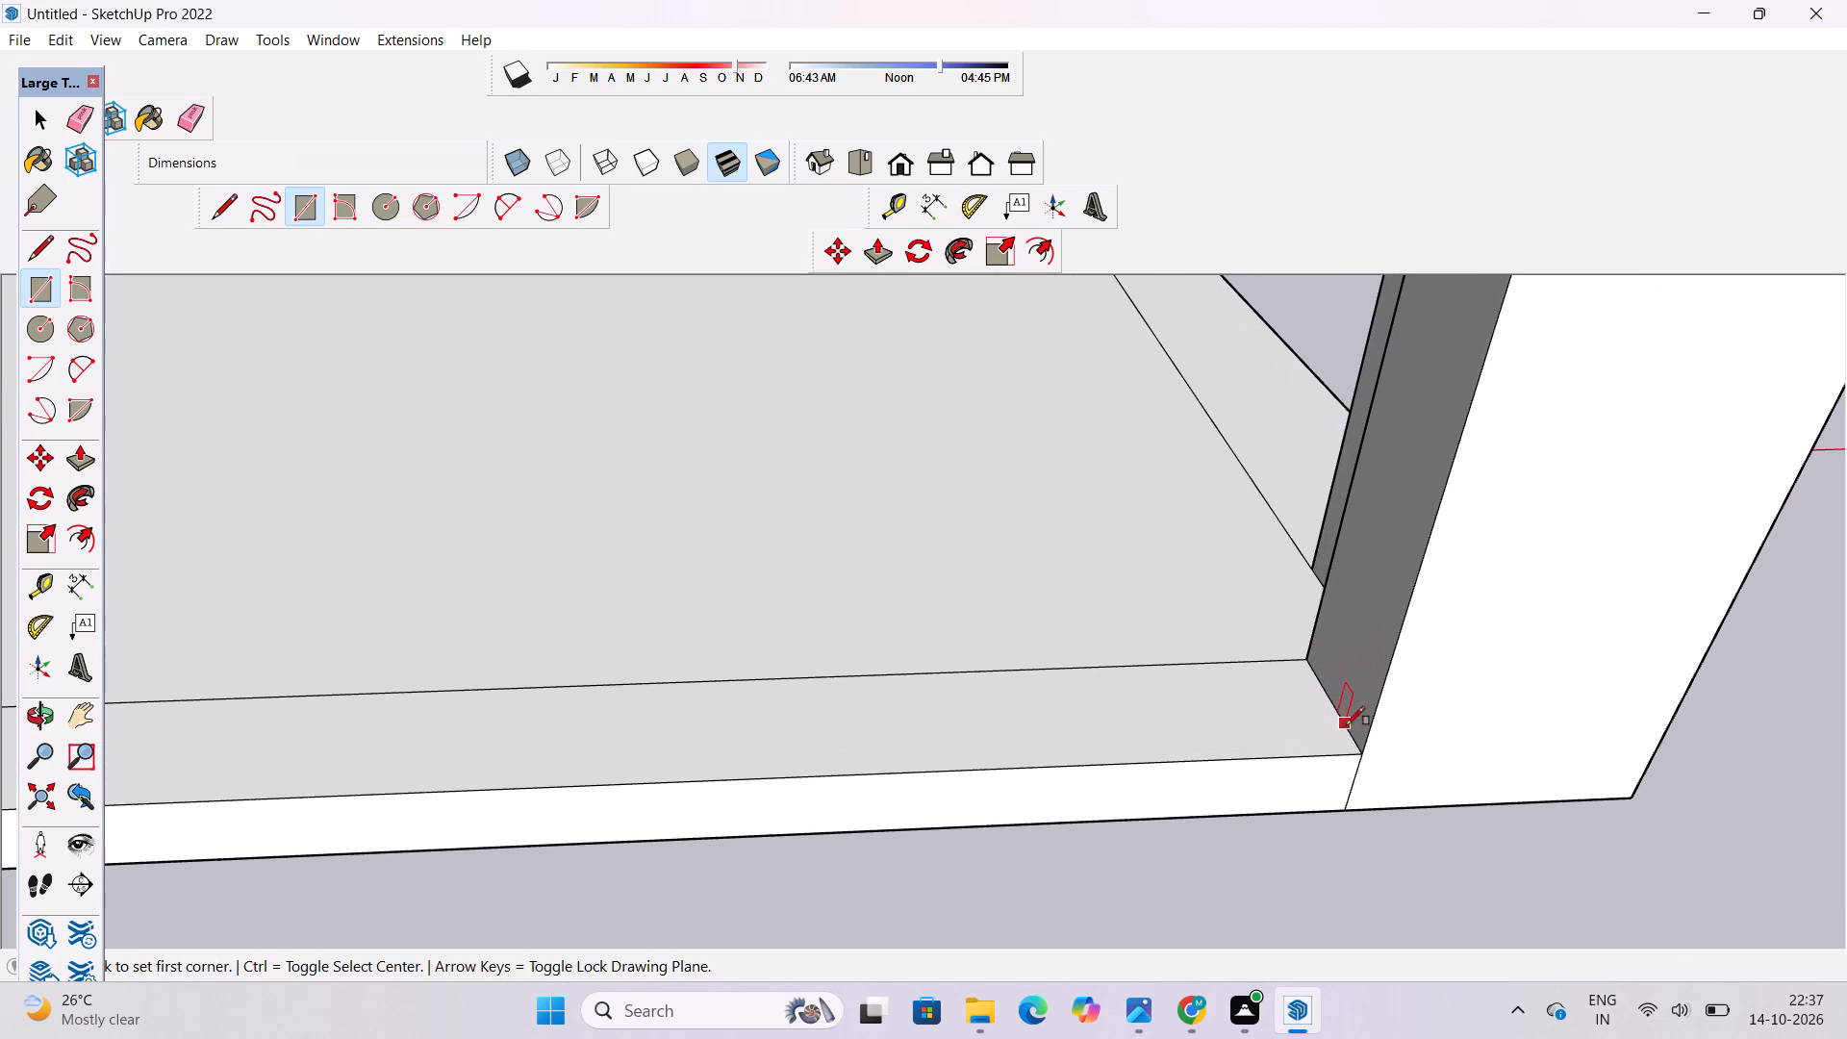
left_click(1349, 735)
scroll(1335, 713, "down", 12)
scroll(1321, 670, "up", 2)
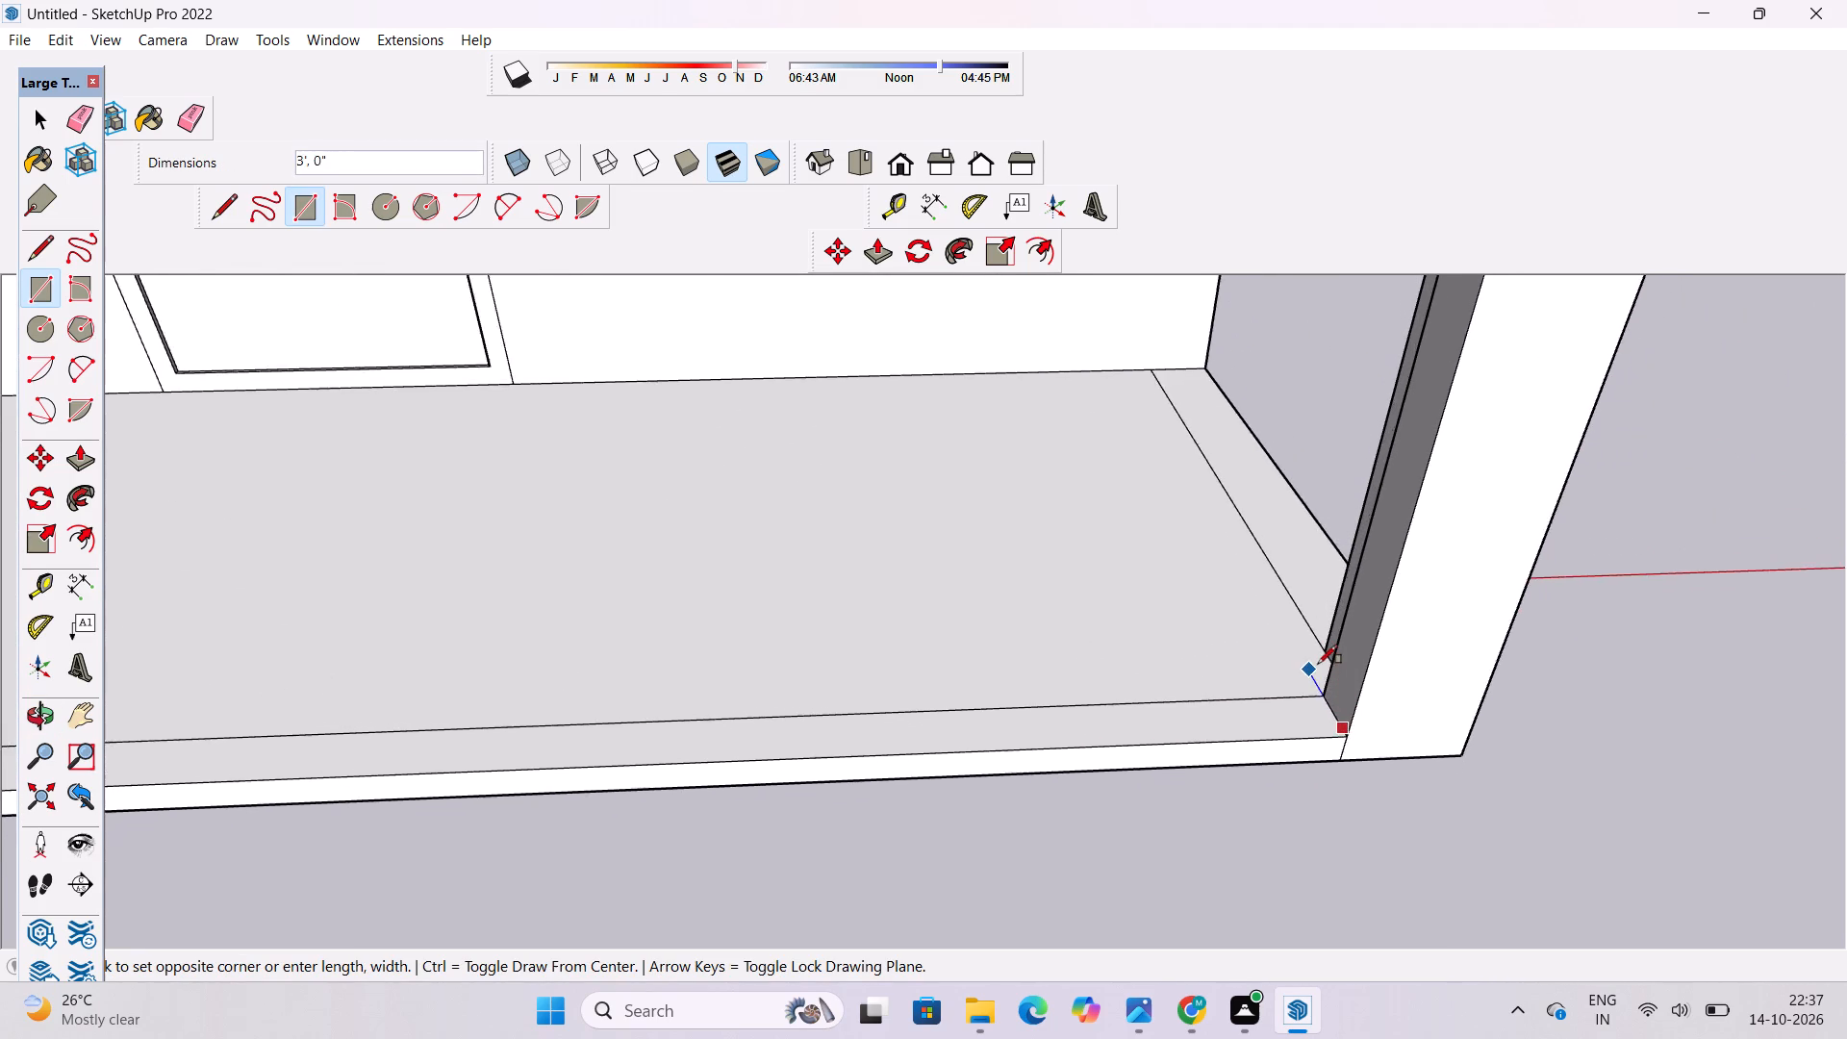
scroll(1318, 664, "down", 9)
scroll(939, 728, "up", 6)
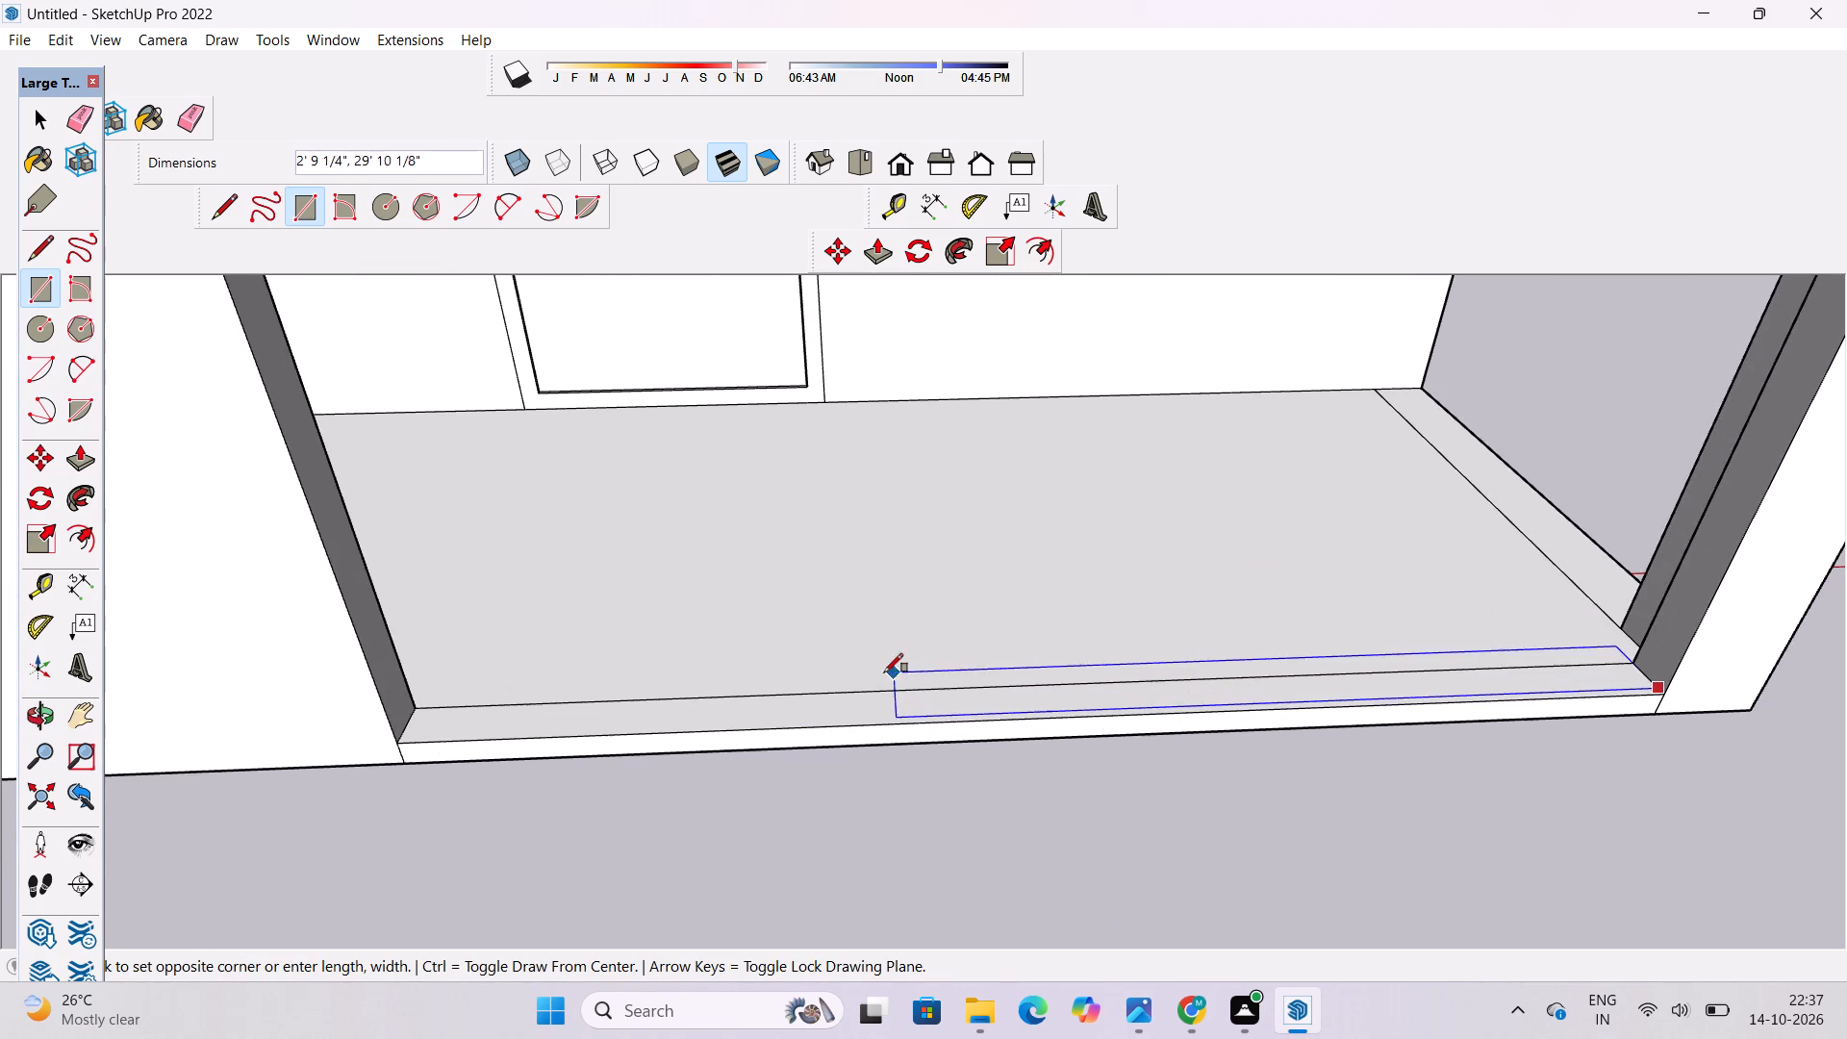
scroll(735, 683, "up", 4)
scroll(689, 696, "down", 9)
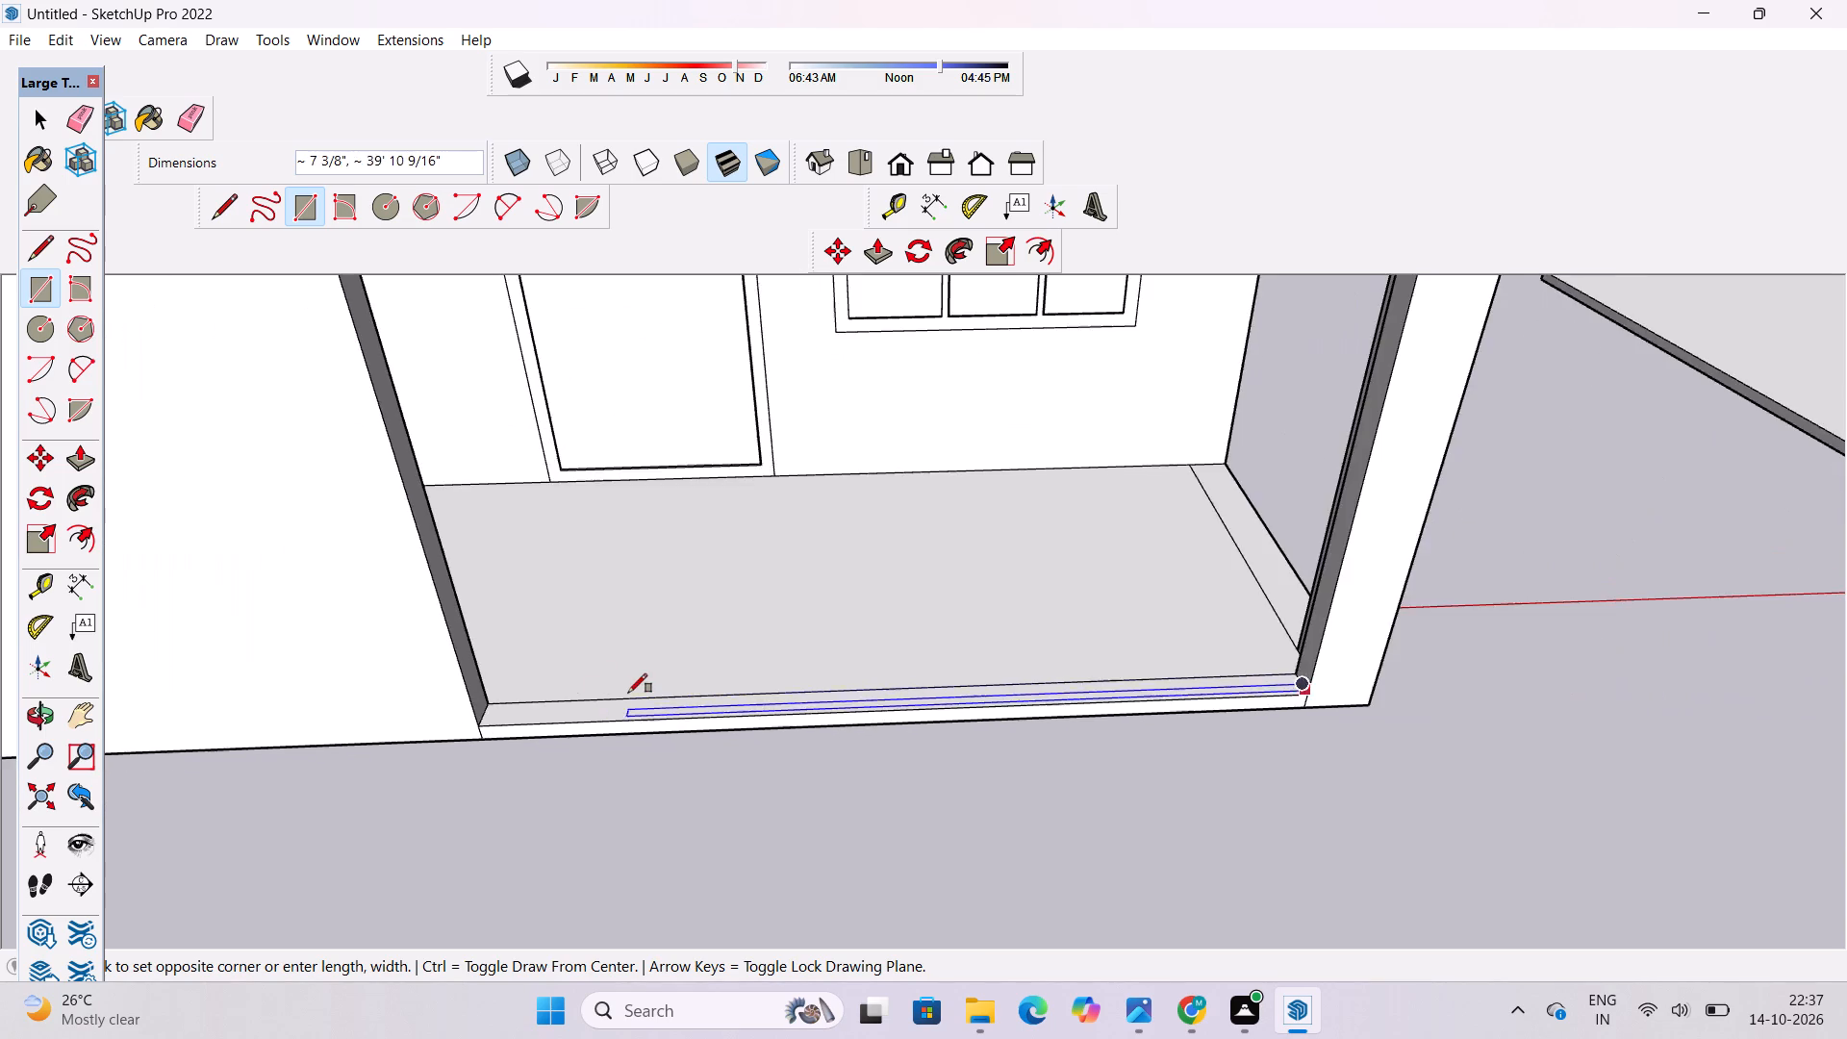
scroll(513, 700, "up", 17)
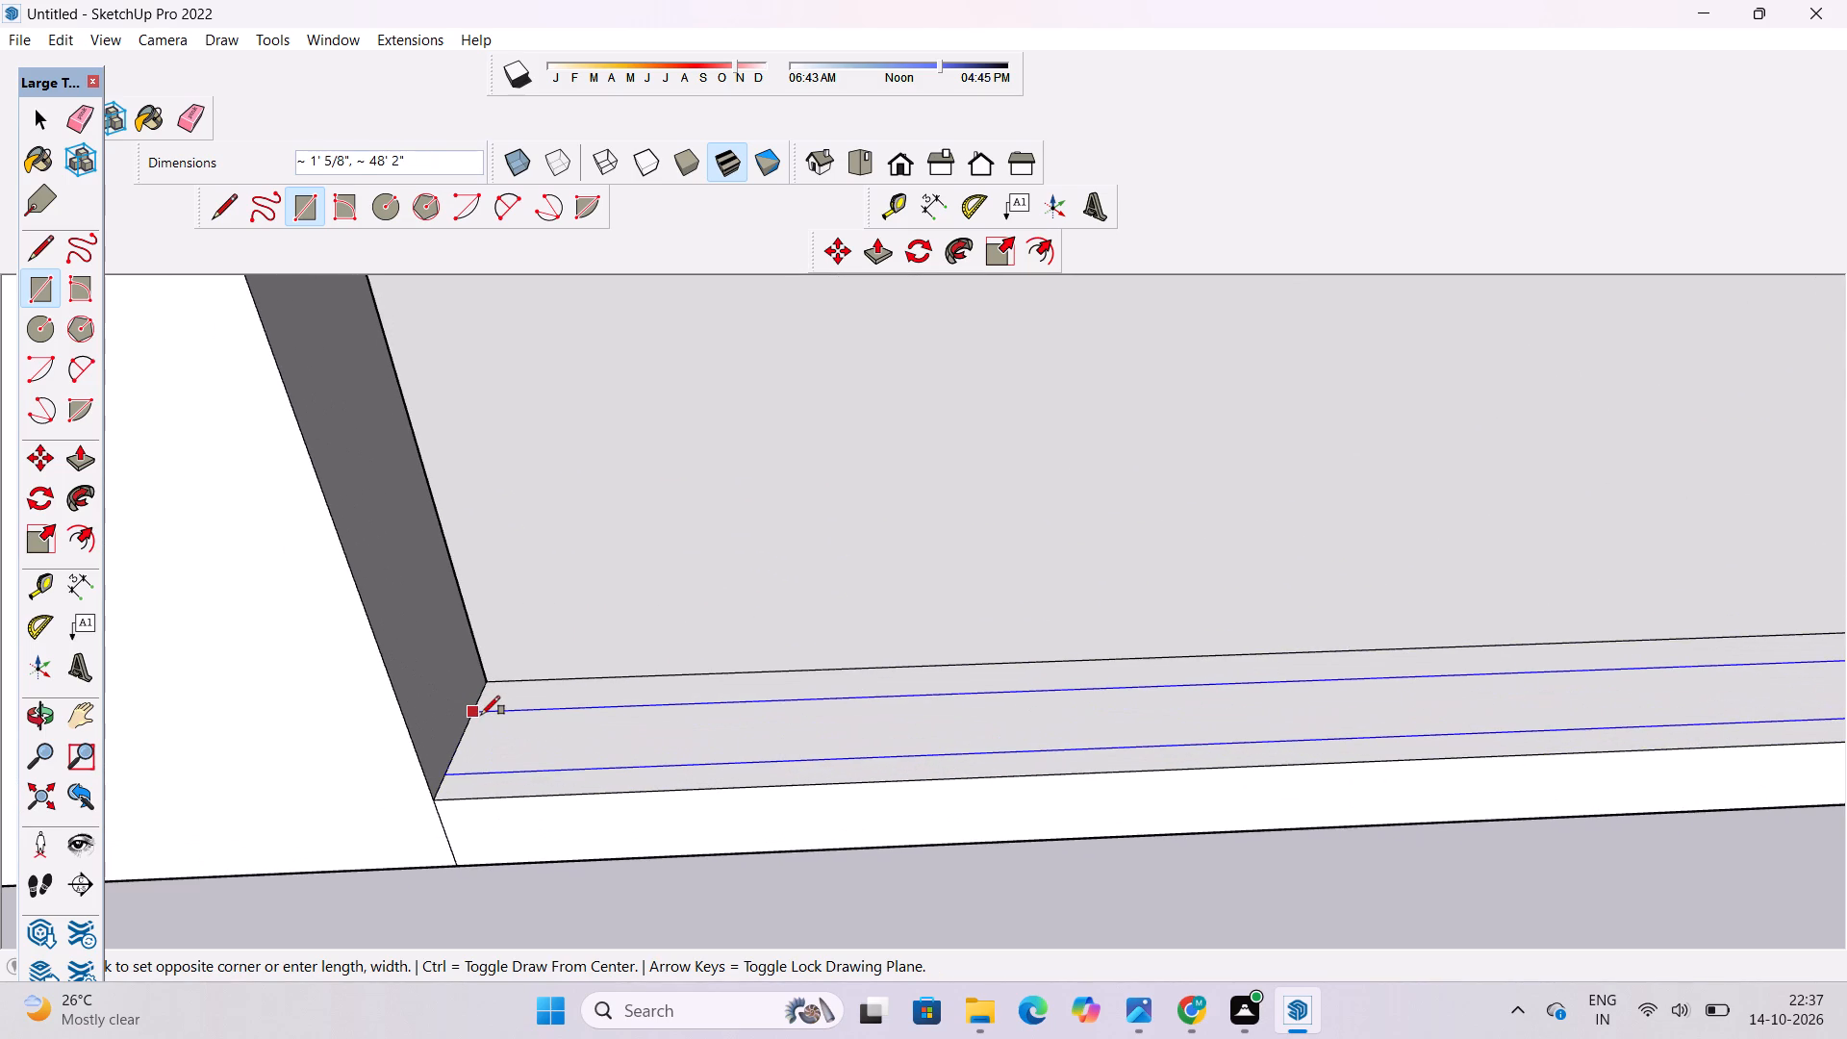
left_click(479, 715)
key("space")
Erase the inner border line running along the front of the porch floor, behind the narrow rectangle.
type("o")
scroll(451, 687, "down", 7)
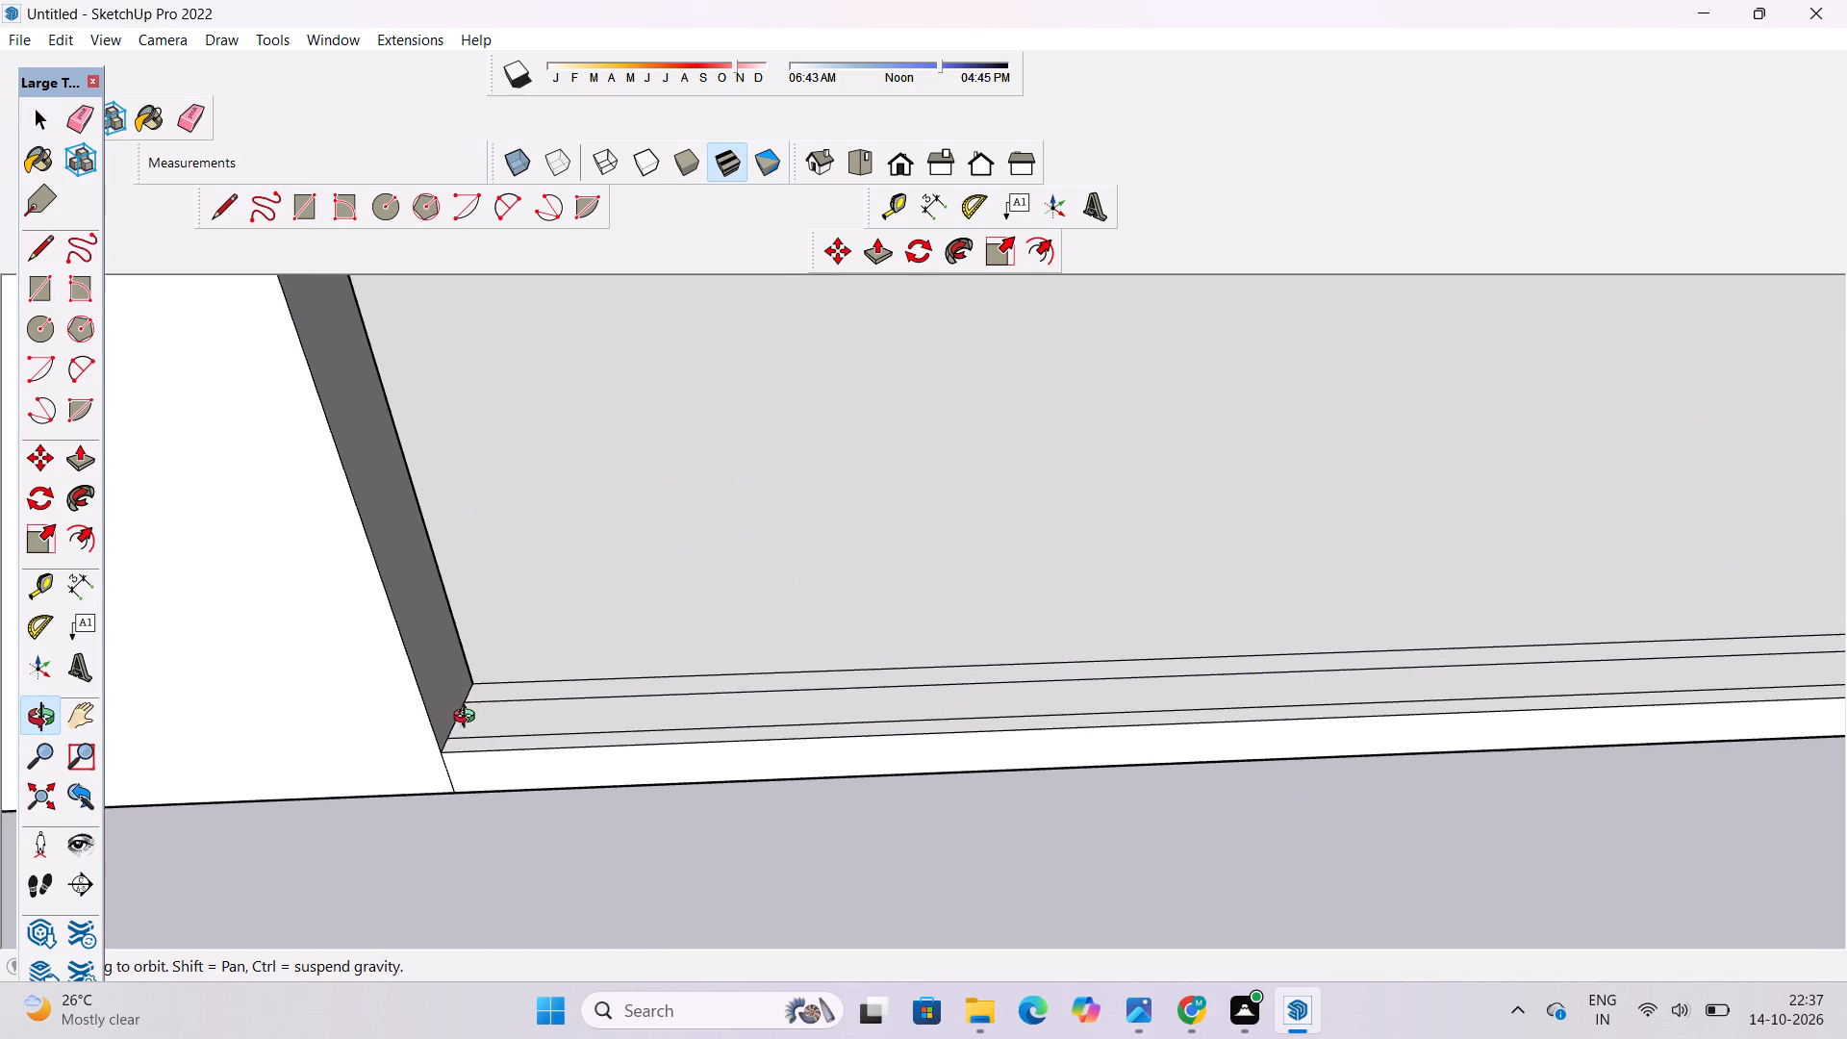
left_click_drag(473, 718, 422, 770)
left_click_drag(422, 773, 528, 731)
key("e")
left_click_drag(615, 747, 623, 774)
Push/Pull the narrow front rectangle of the porch floor up 20' to form a parapet wall.
key("p")
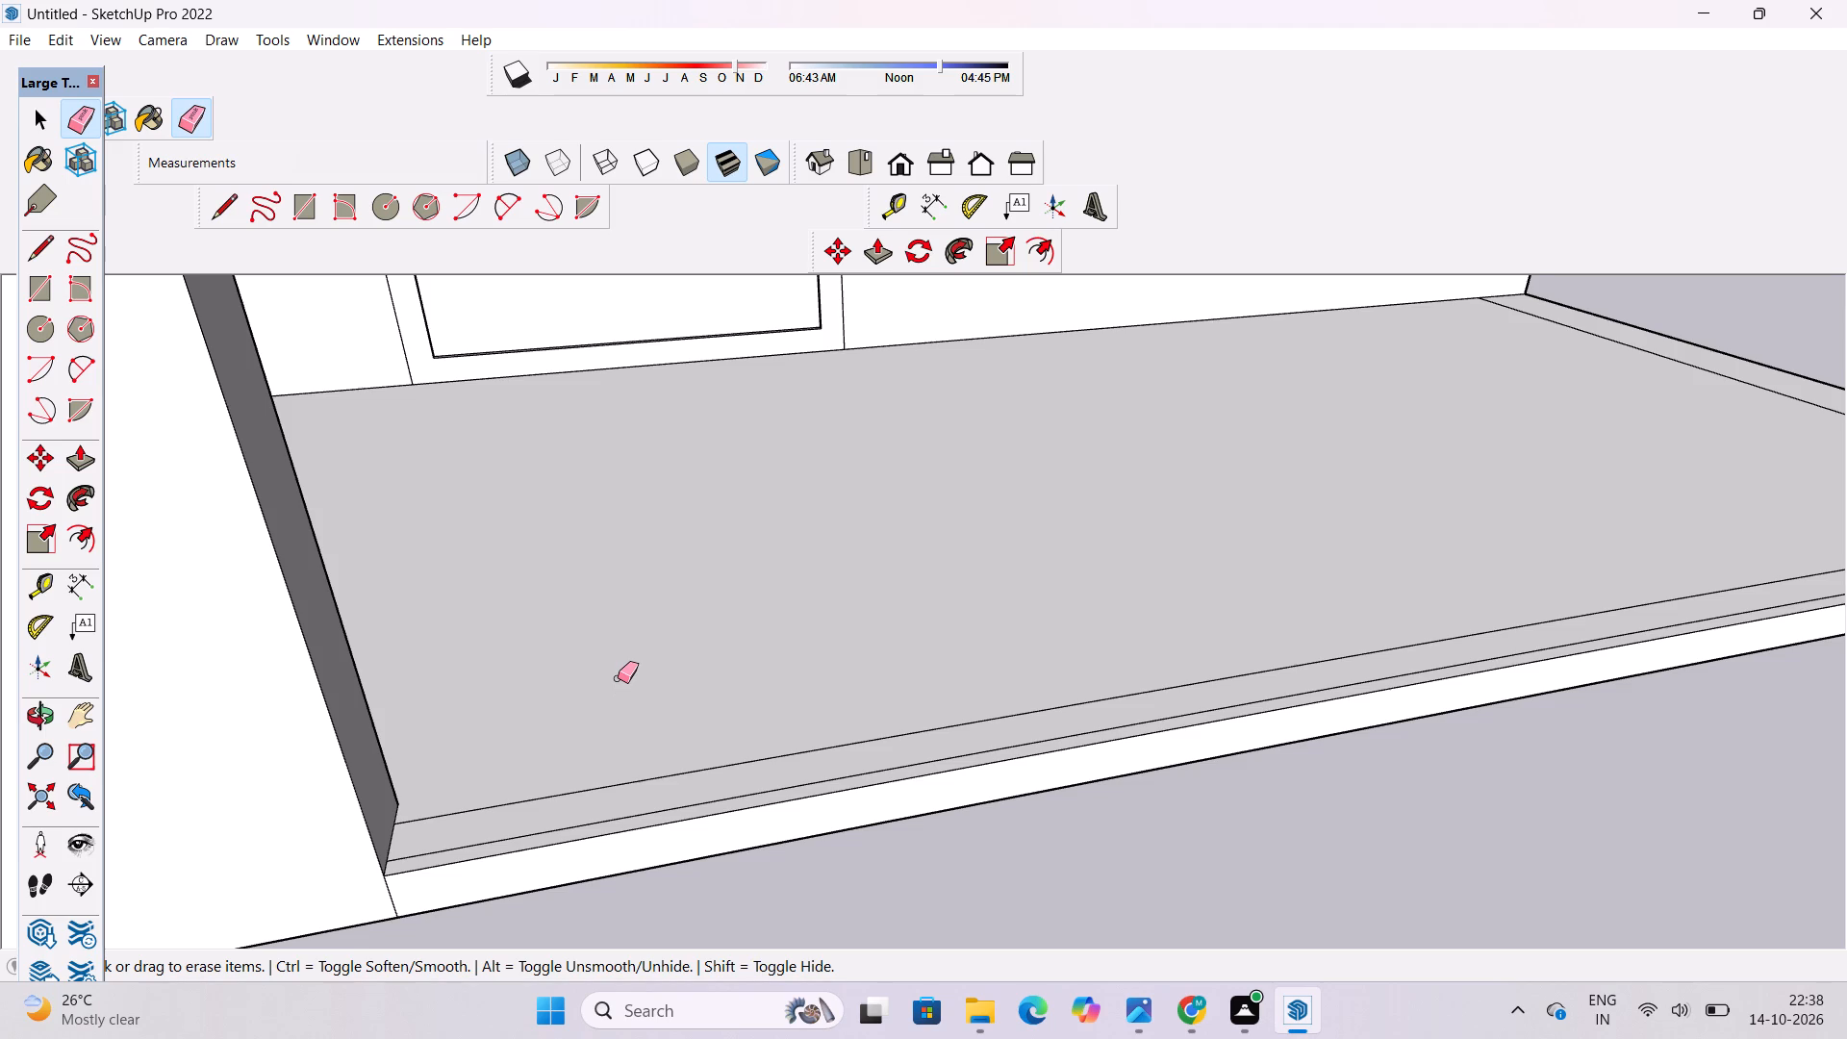
scroll(618, 677, "down", 11)
scroll(1151, 587, "up", 9)
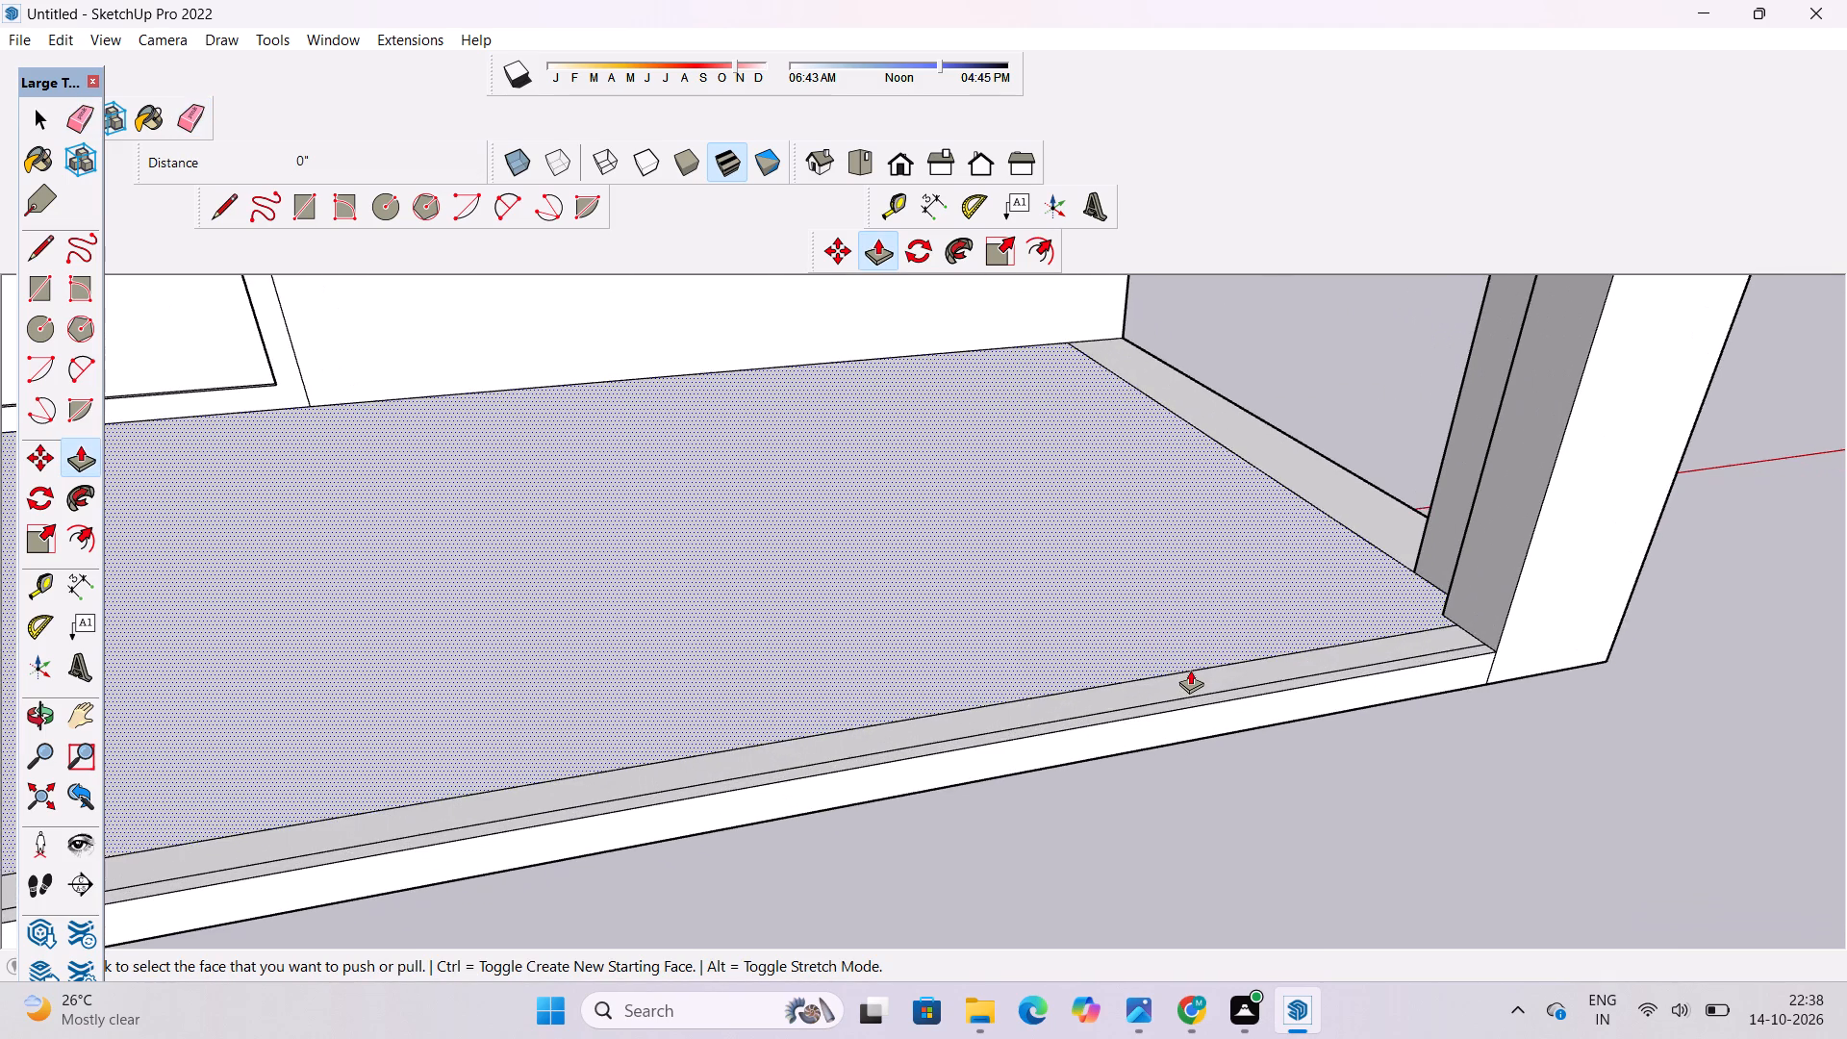
left_click(1191, 675)
scroll(1178, 646, "down", 7)
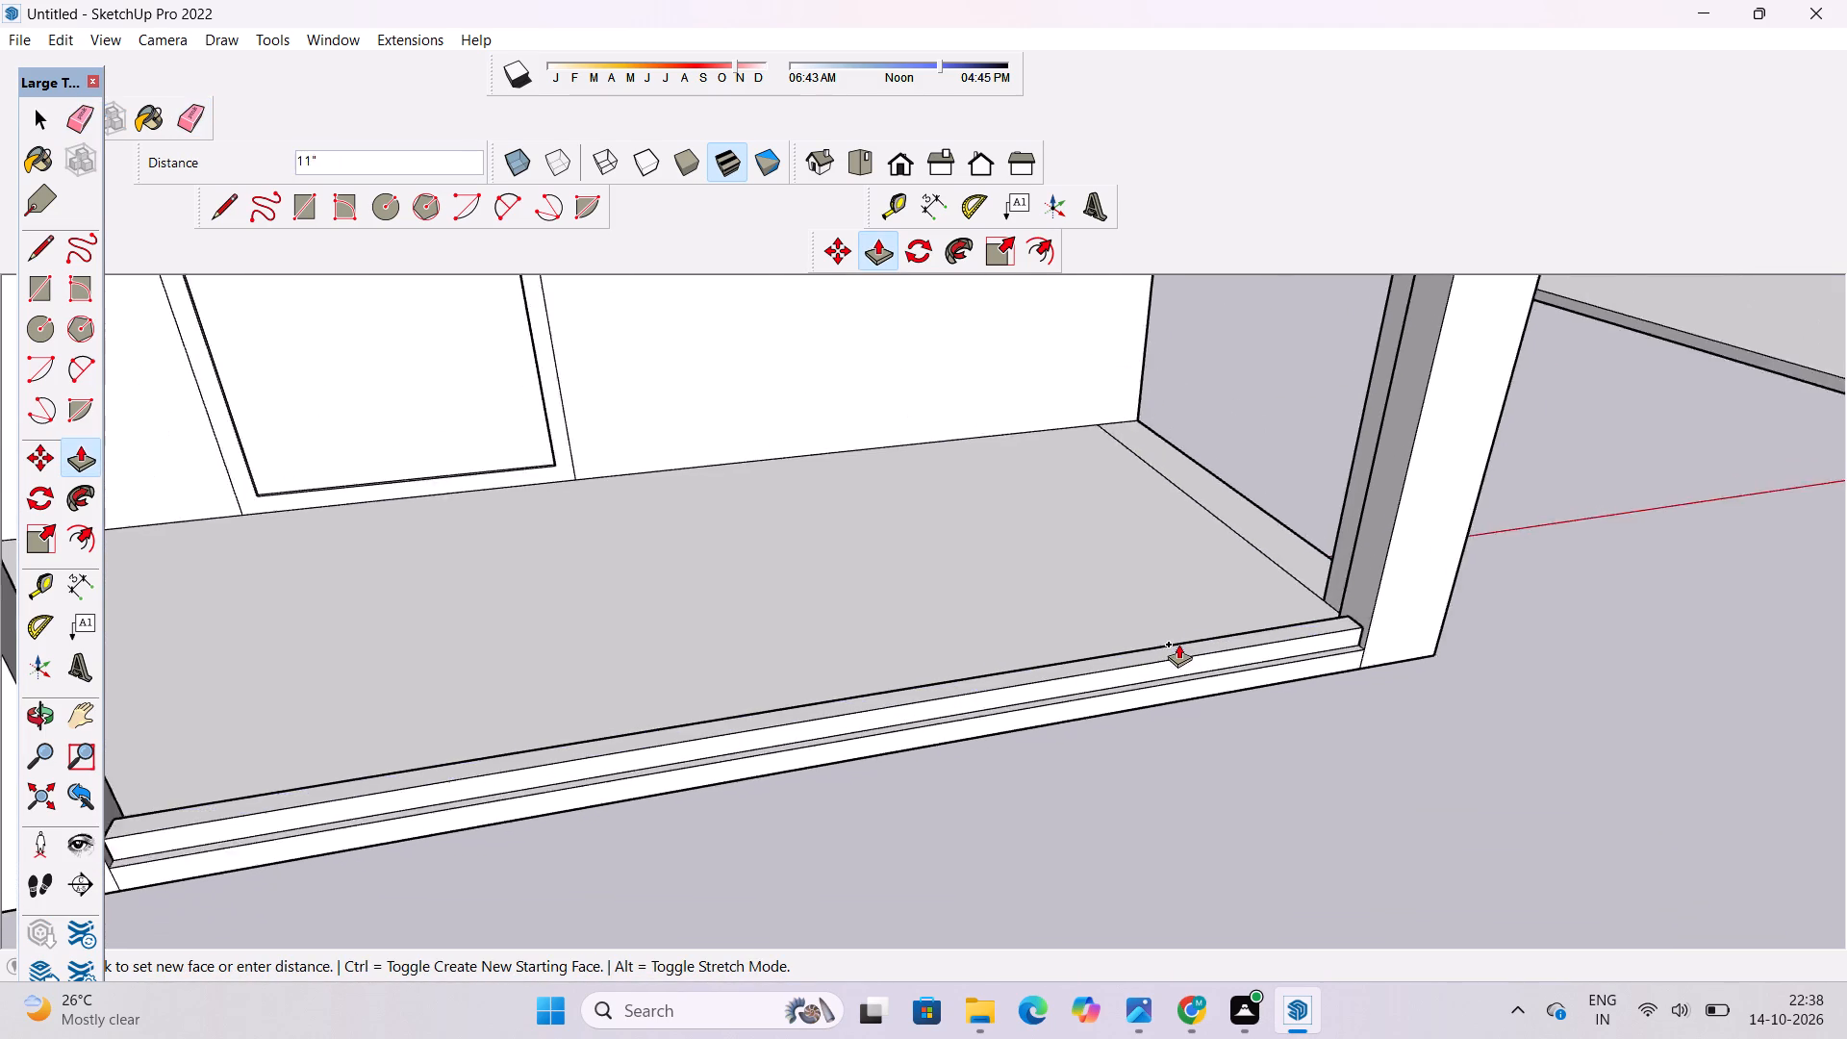
scroll(1178, 644, "down", 7)
scroll(1177, 553, "down", 4)
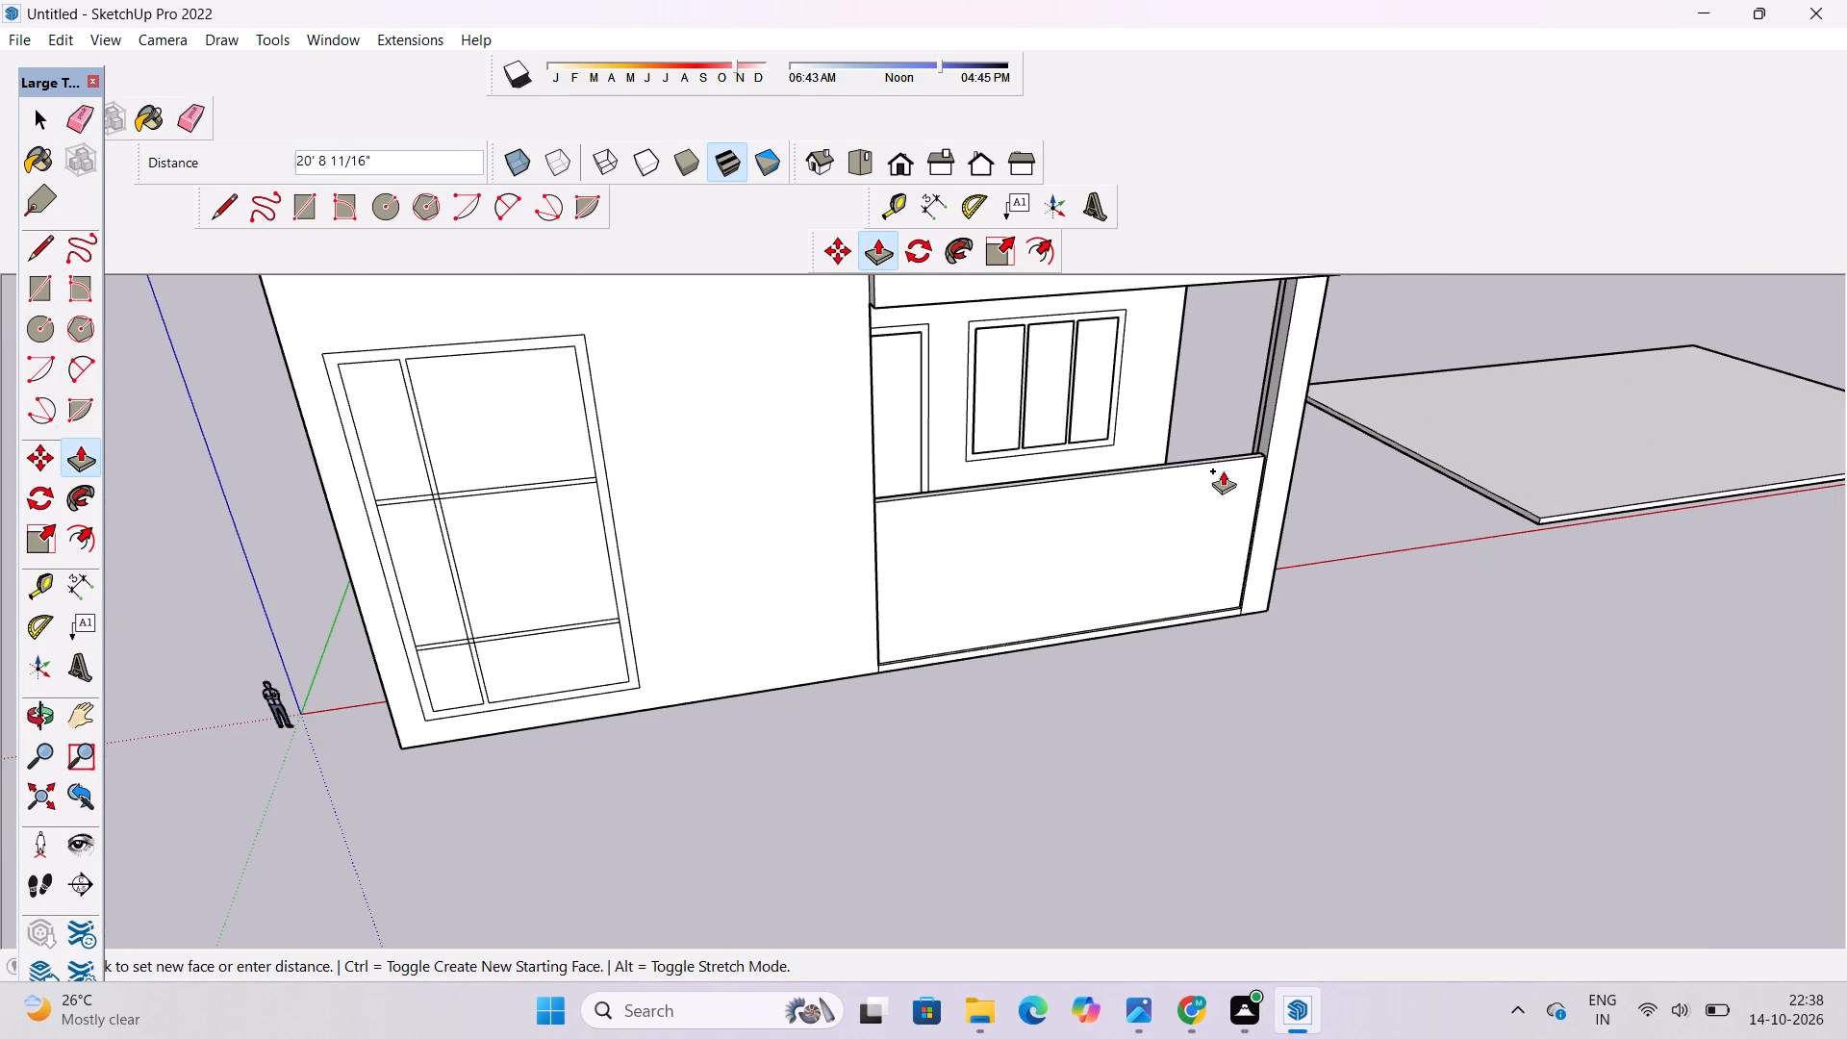
type("20'")
key("Return")
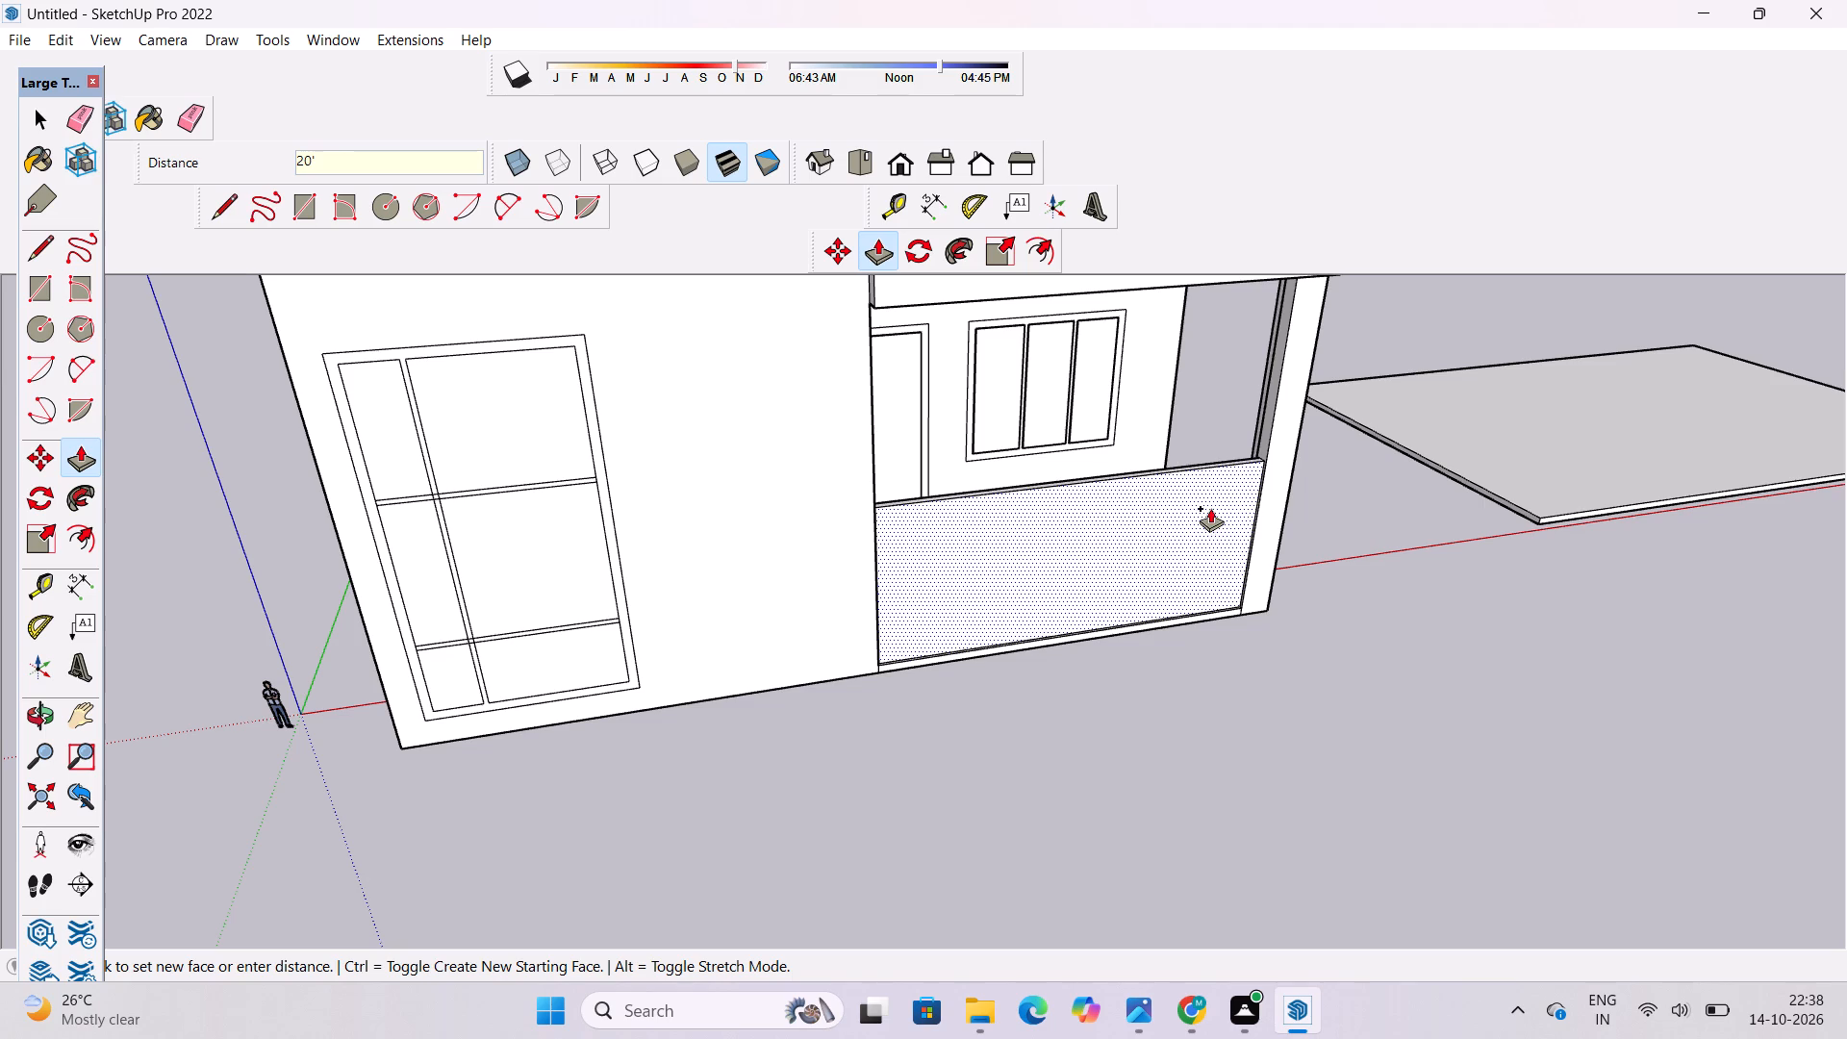
Erase the inner border line along the open side of the porch floor.
key("o")
left_click_drag(1355, 545, 1020, 578)
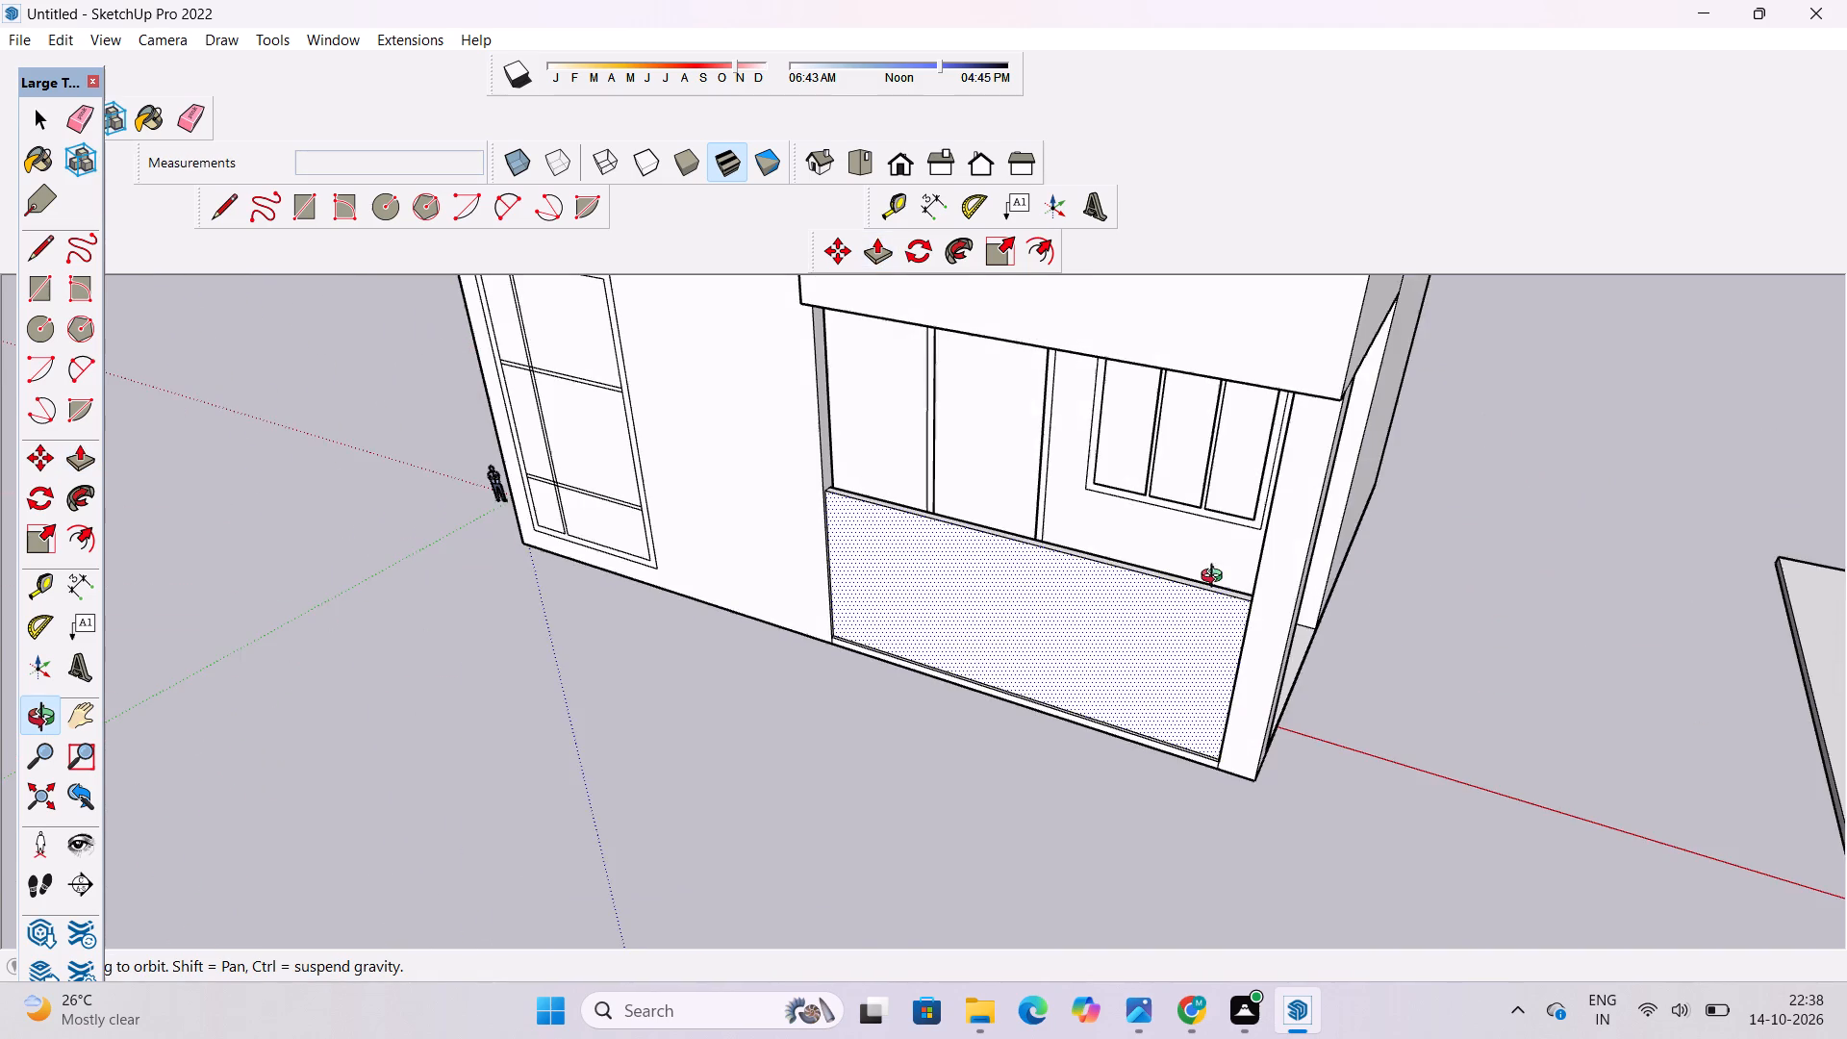
left_click_drag(1271, 593, 772, 646)
scroll(954, 692, "up", 2)
left_click_drag(896, 713, 895, 588, "shift")
left_click_drag(948, 771, 994, 550)
left_click_drag(973, 608, 1031, 624)
left_click_drag(1031, 622, 895, 631)
left_click_drag(895, 631, 967, 631)
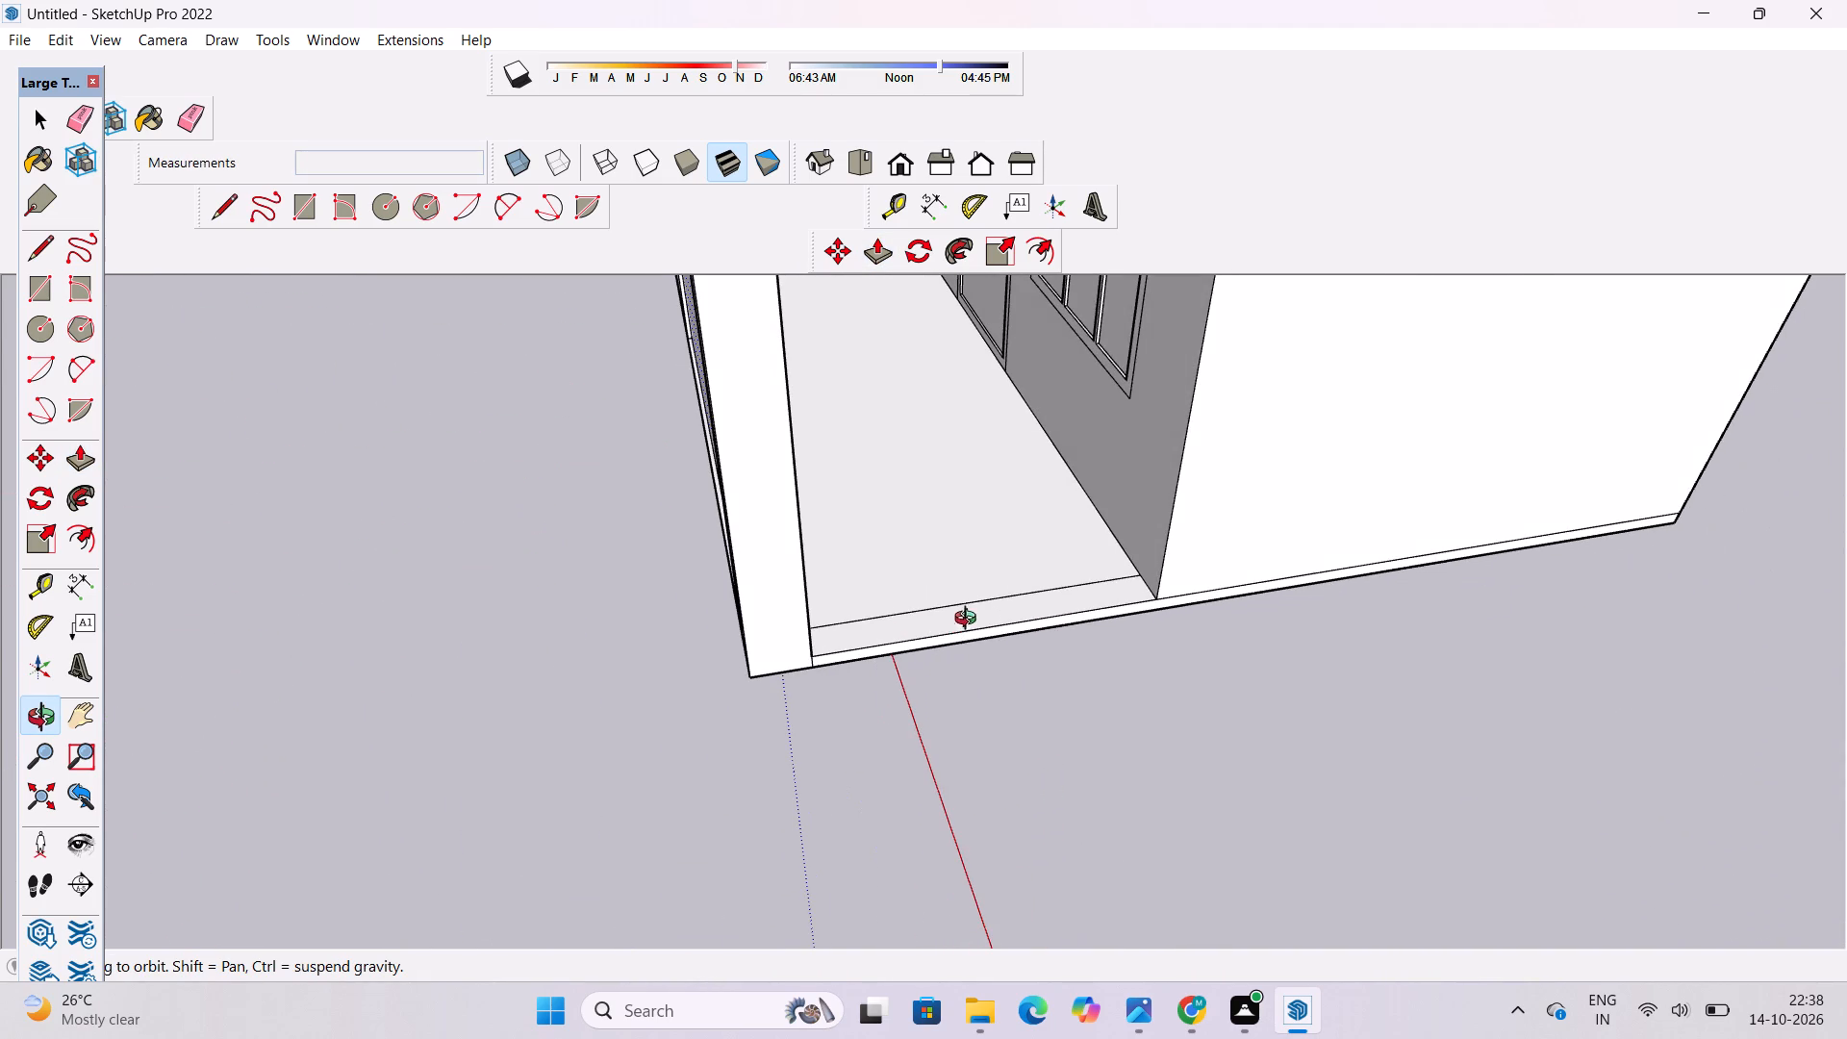
key("e")
left_click_drag(975, 581, 982, 604)
key("o")
left_click_drag(1003, 637, 973, 677)
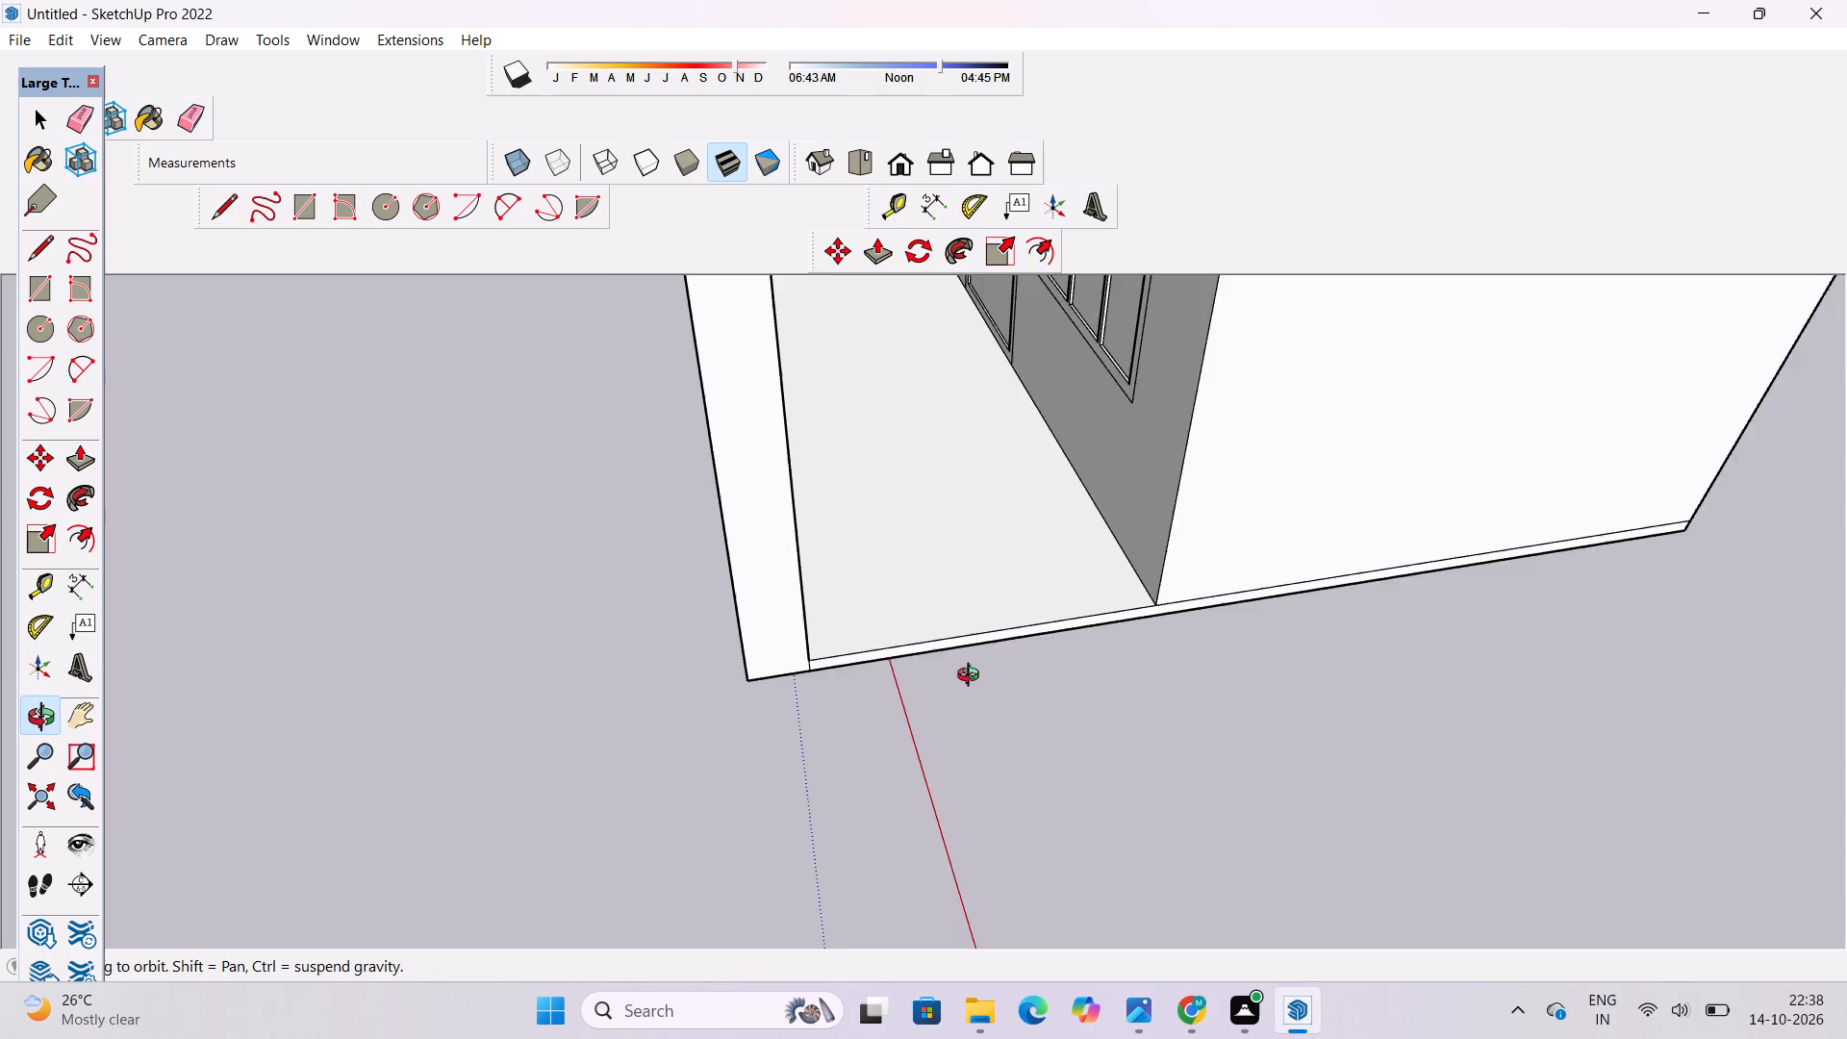
Draw a rectangle about 10" by 25' 8" on the porch floor's open side strip, spanning from the corner pillar to the house wall.
left_click_drag(973, 677, 868, 730)
scroll(859, 692, "up", 5)
left_click_drag(858, 691, 855, 672, "shift")
left_click_drag(855, 672, 846, 691)
key("r")
scroll(759, 644, "up", 2)
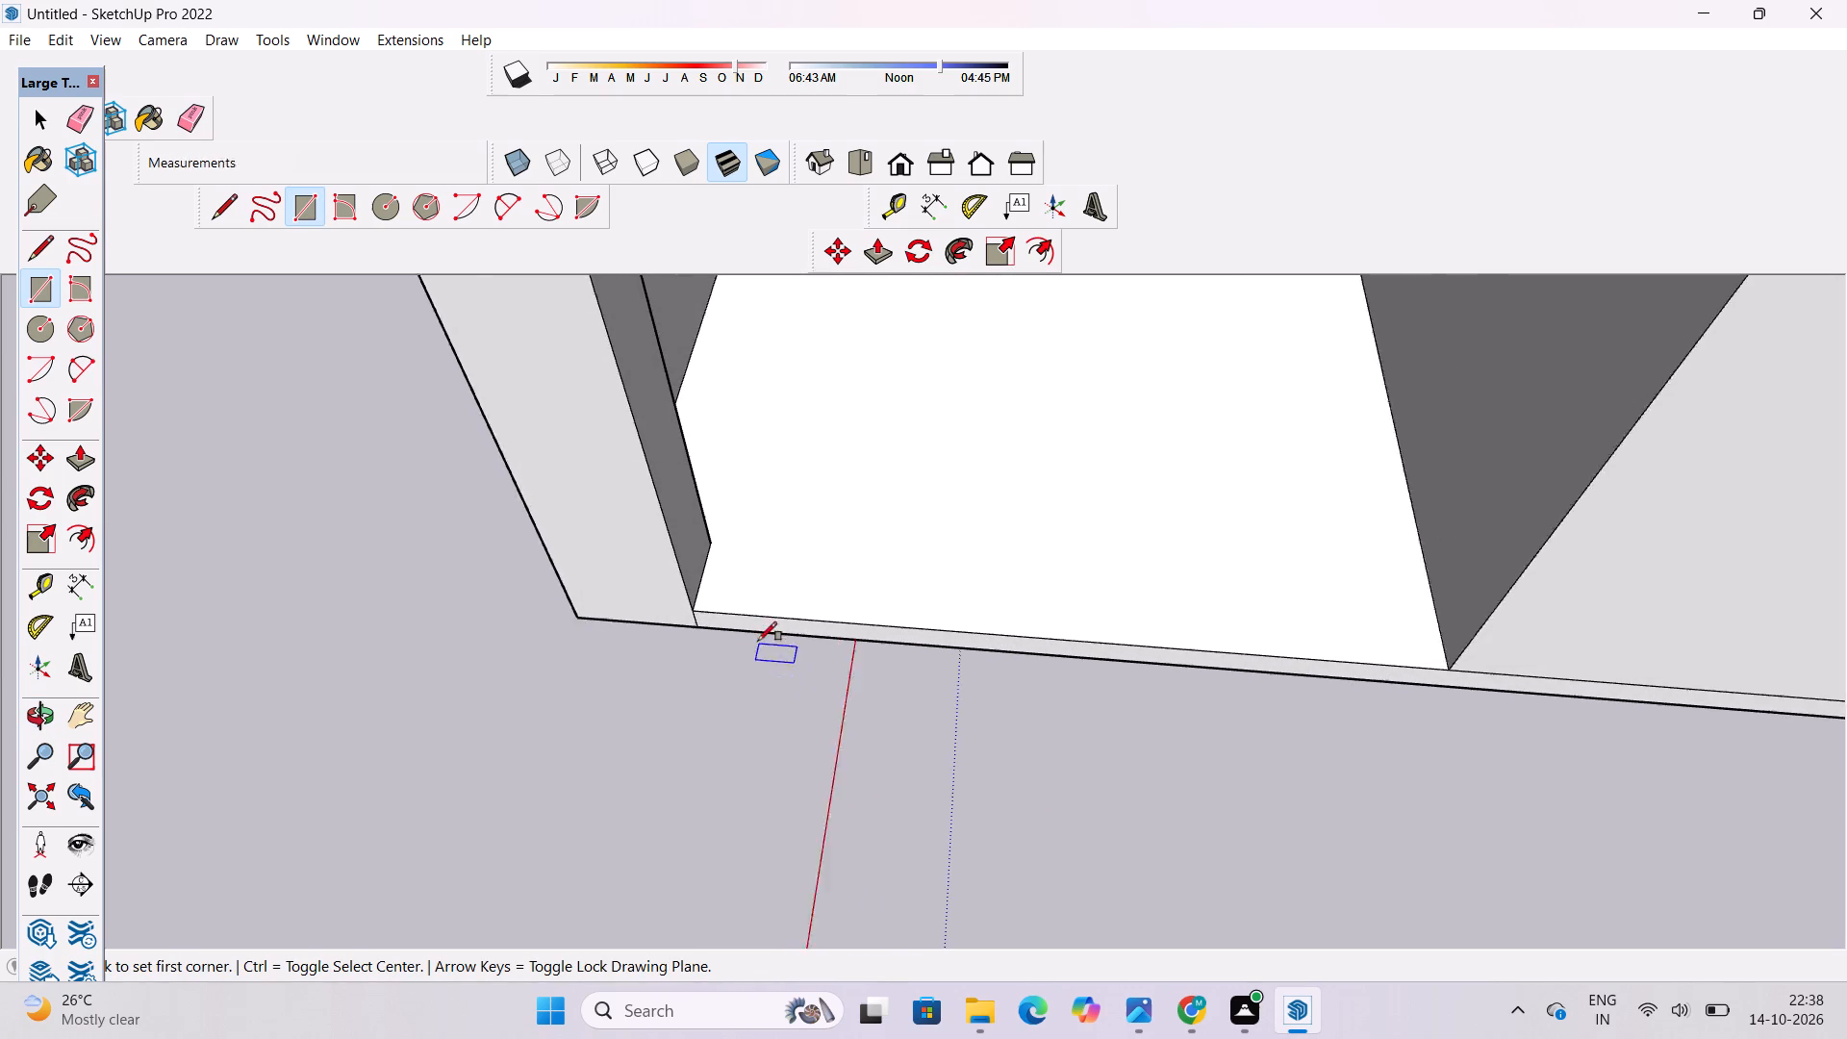
scroll(758, 641, "up", 5)
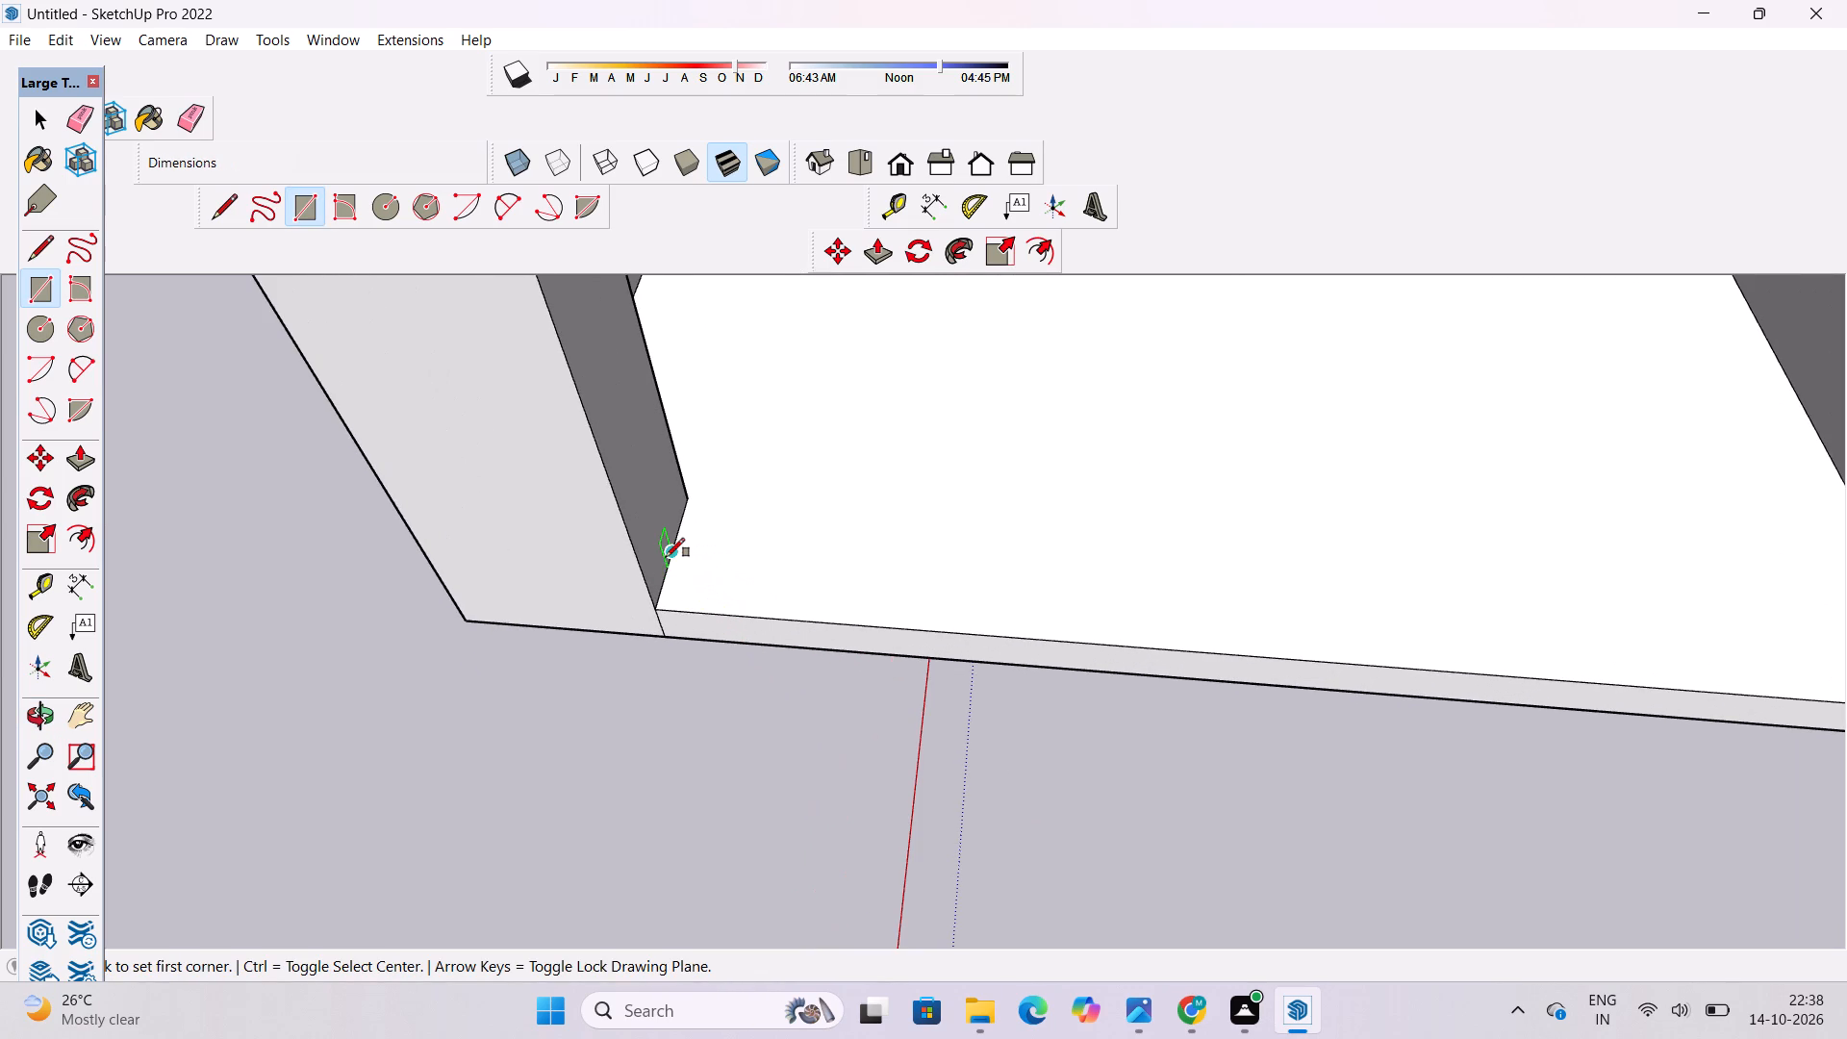
left_click(666, 557)
scroll(666, 558, "down", 10)
scroll(866, 569, "up", 4)
scroll(990, 596, "up", 1)
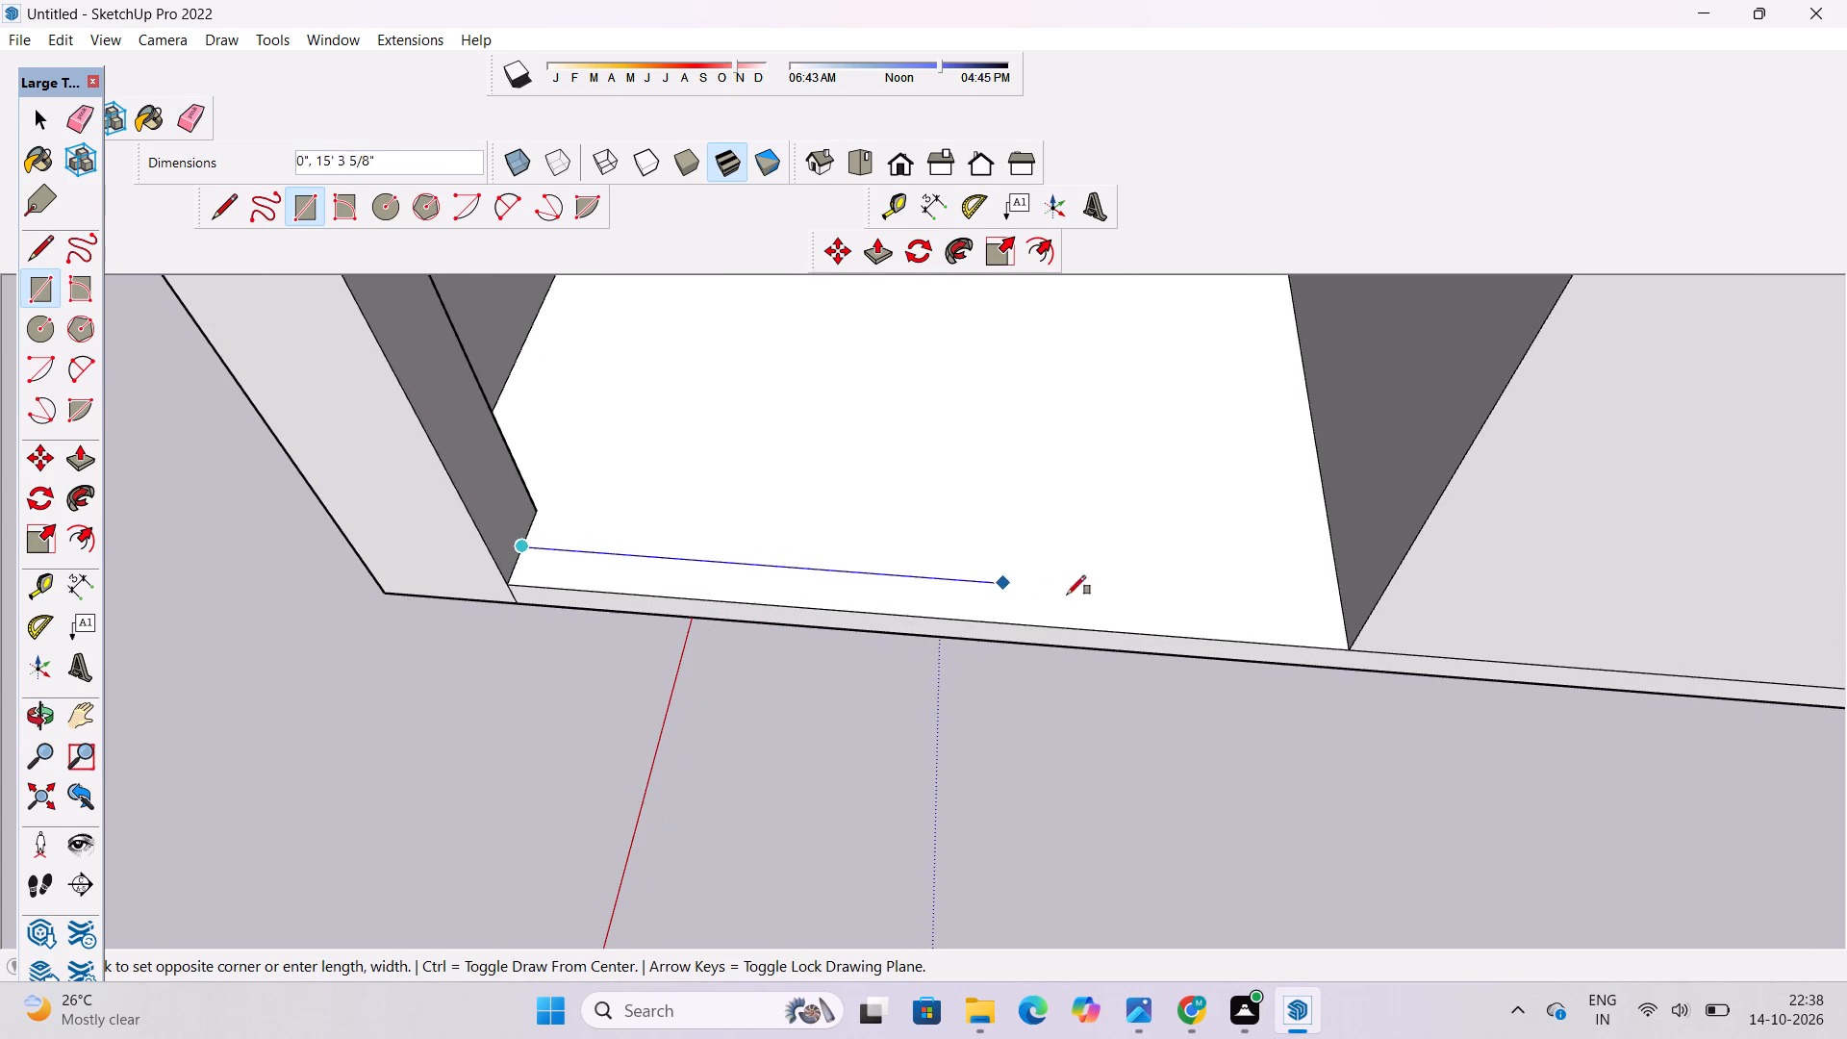
scroll(1335, 628, "up", 1)
left_click(1341, 633)
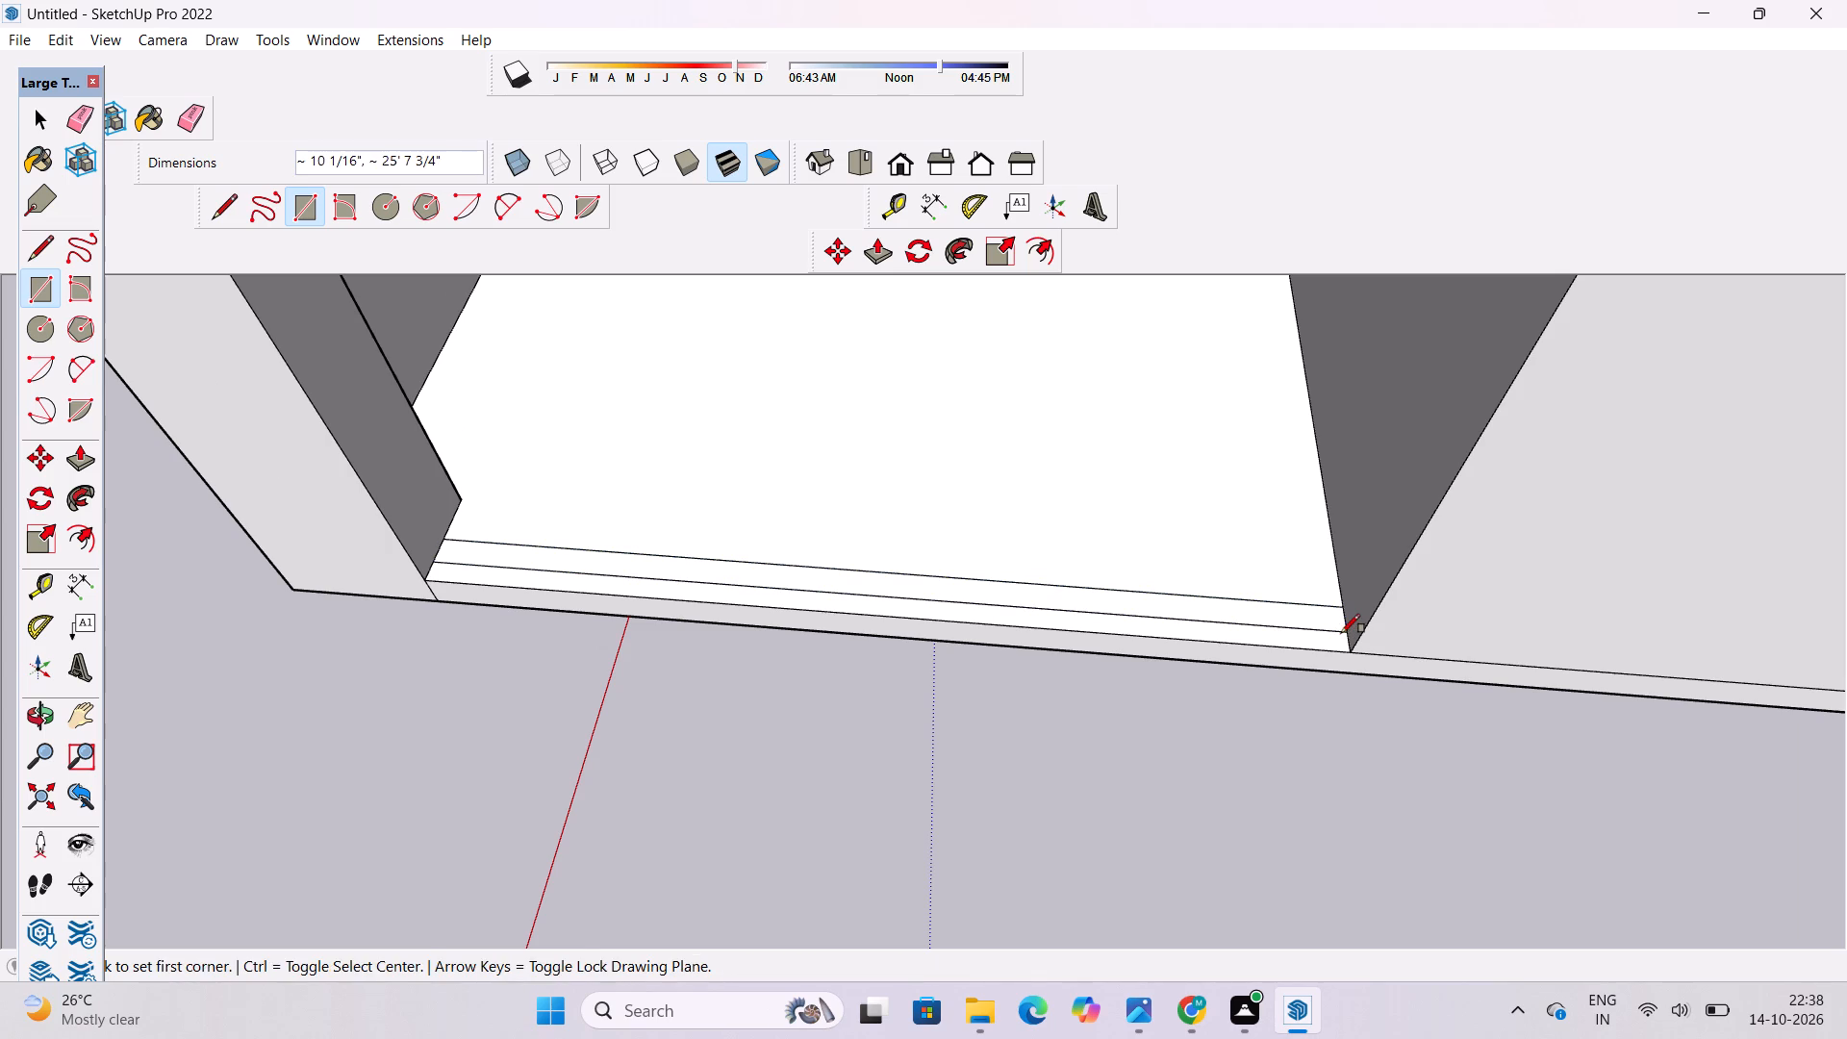
key("space")
Push/Pull the side strip of the porch floor up 20' to match the top of the front parapet wall.
key("p")
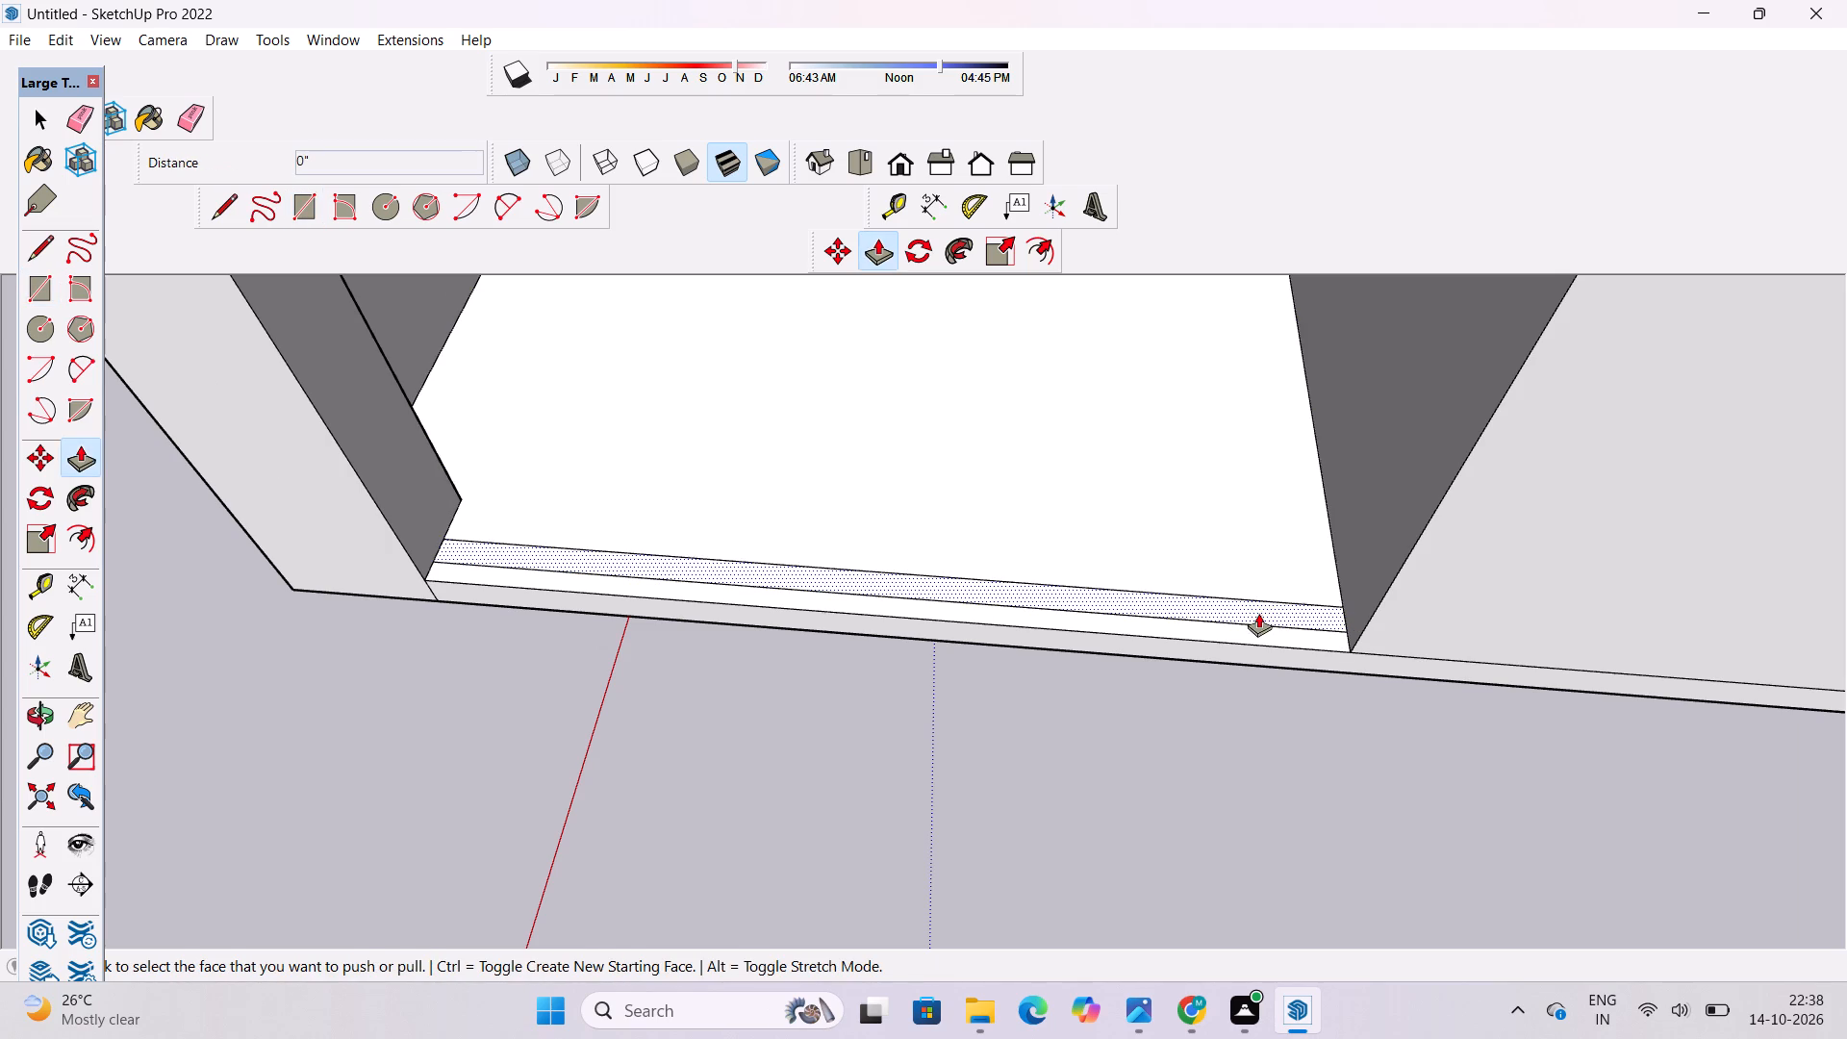
left_click(1258, 613)
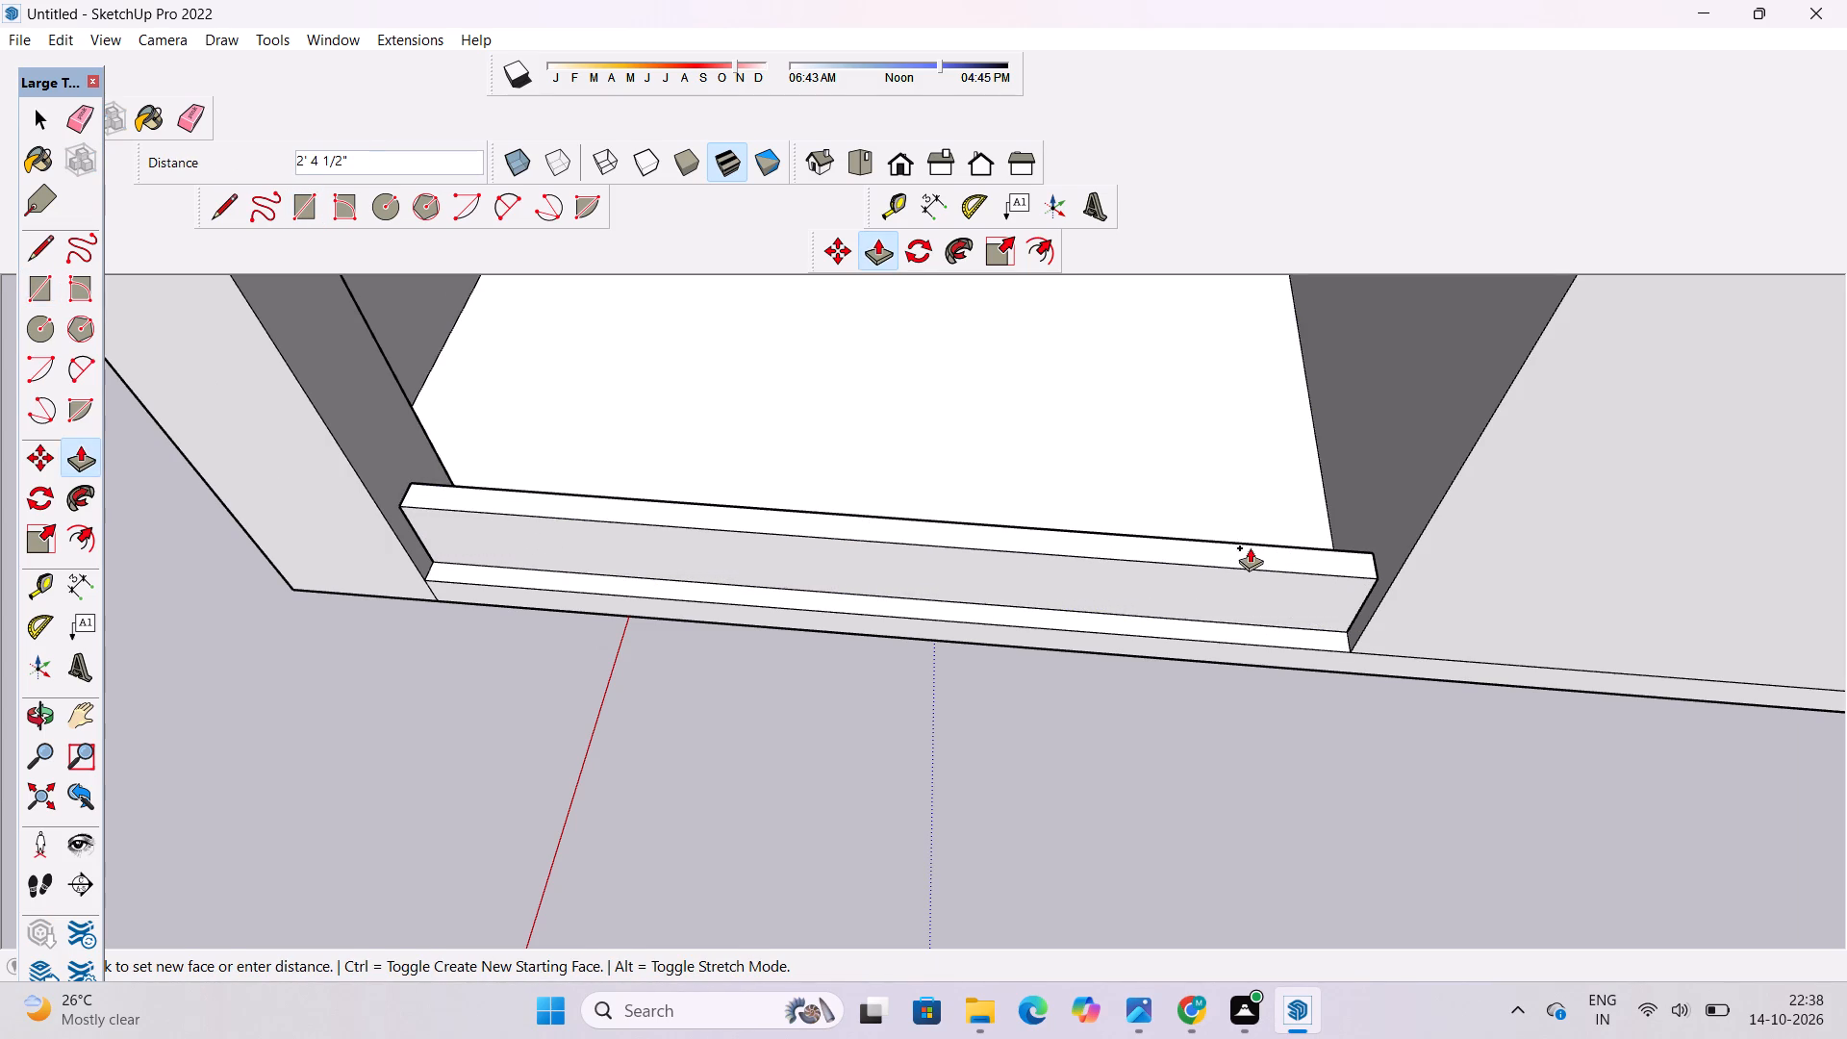
scroll(1243, 541, "down", 15)
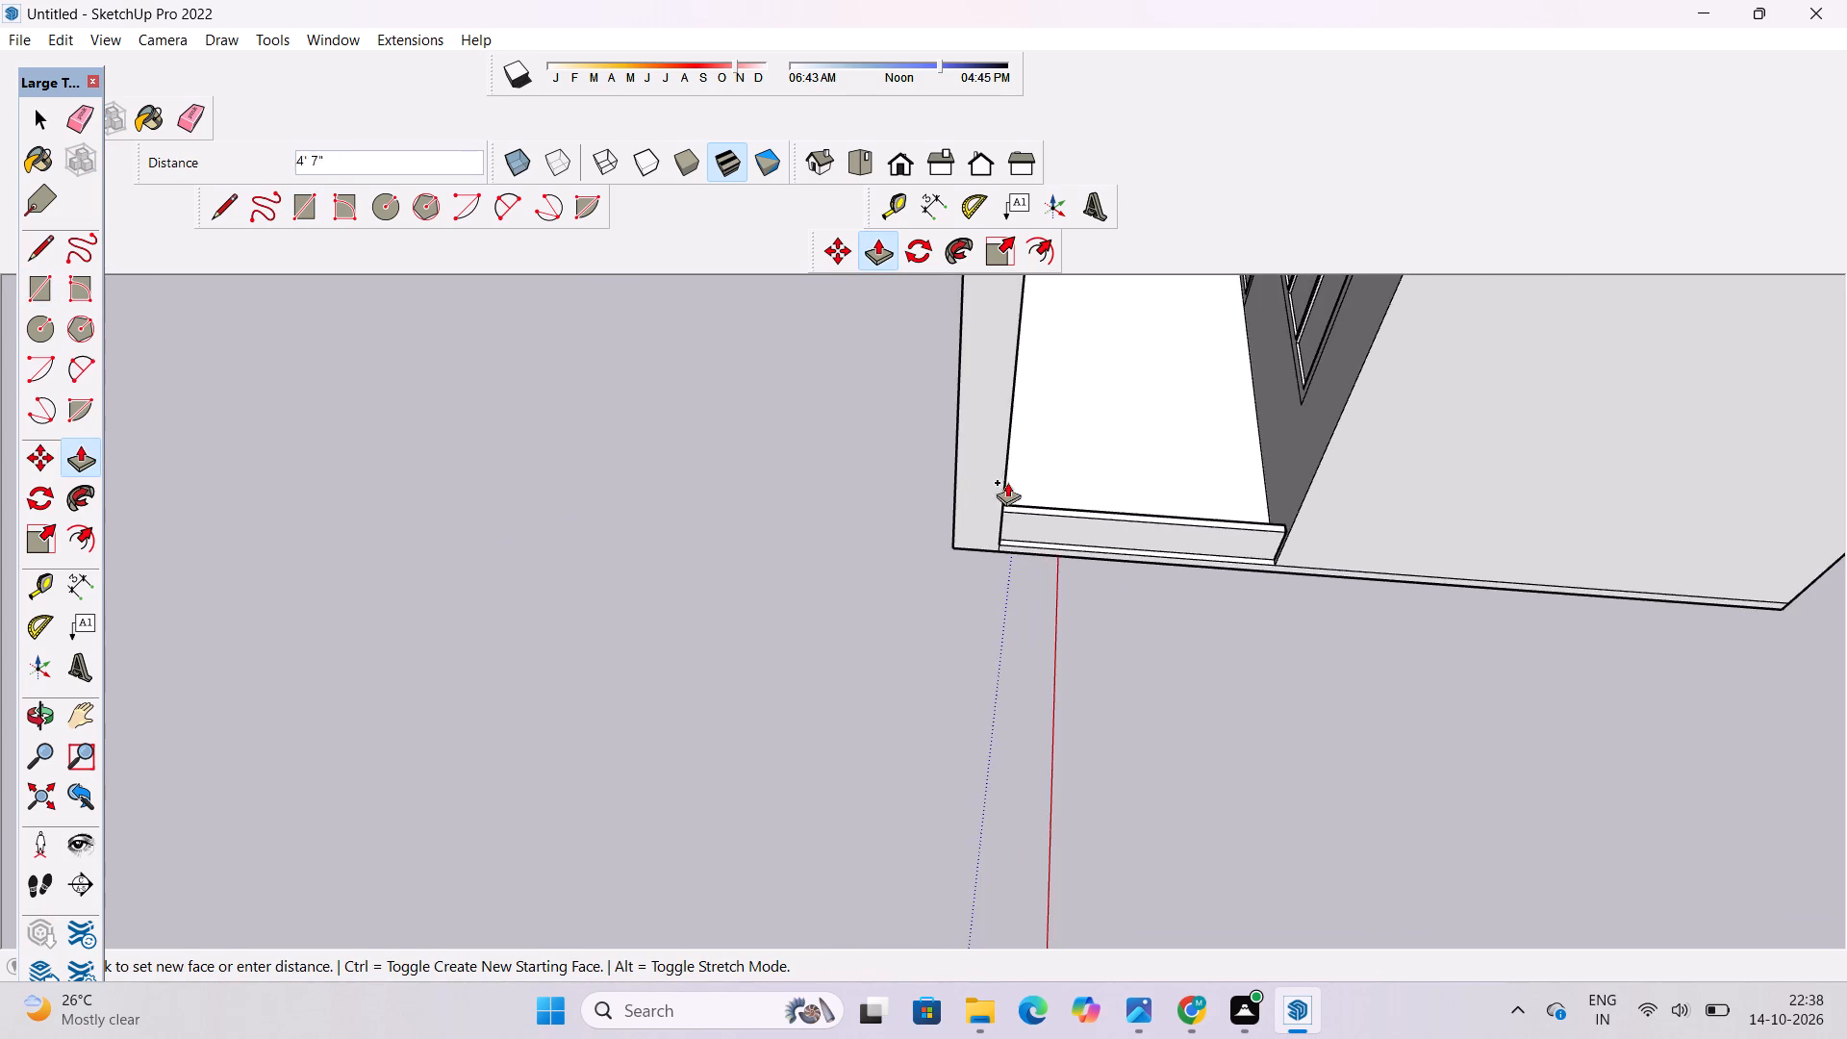
scroll(934, 439, "up", 5)
scroll(934, 438, "down", 9)
scroll(795, 352, "up", 4)
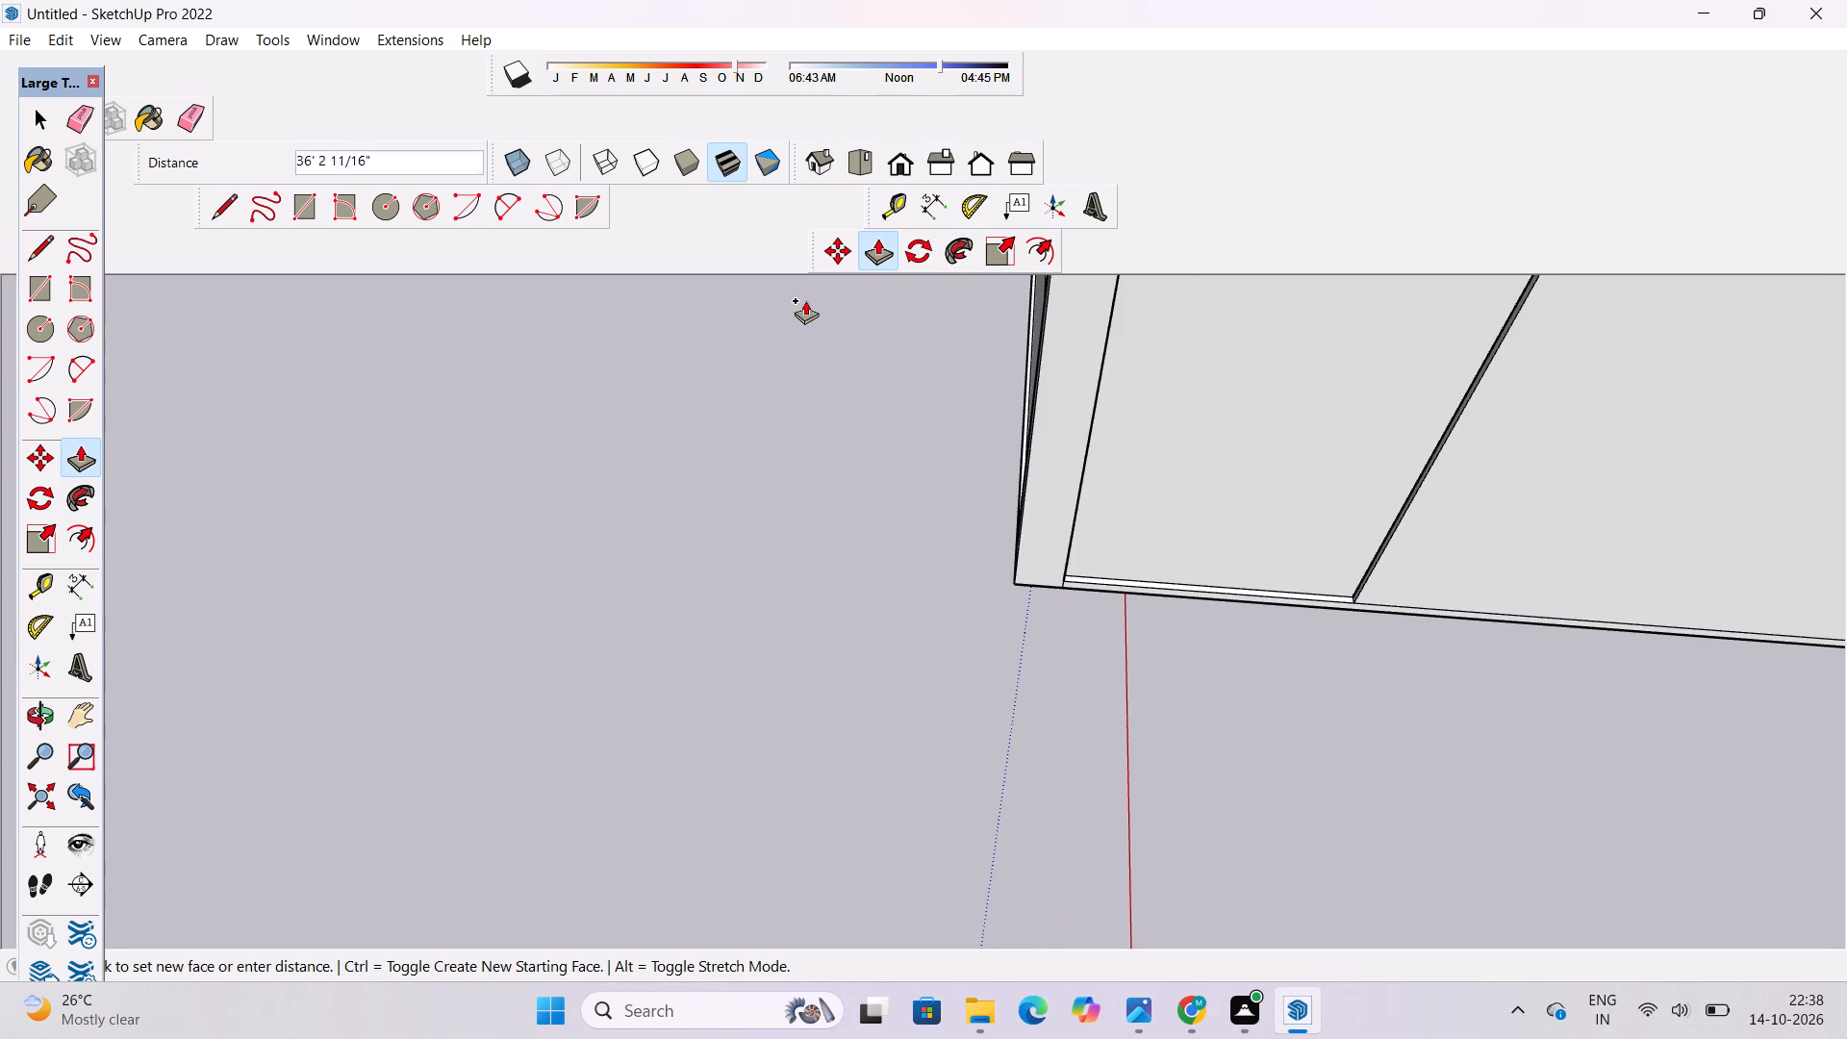
key("o")
left_click_drag(801, 363, 1153, 397)
left_click_drag(1154, 396, 1185, 573, "shift")
left_click_drag(1118, 594, 1122, 588)
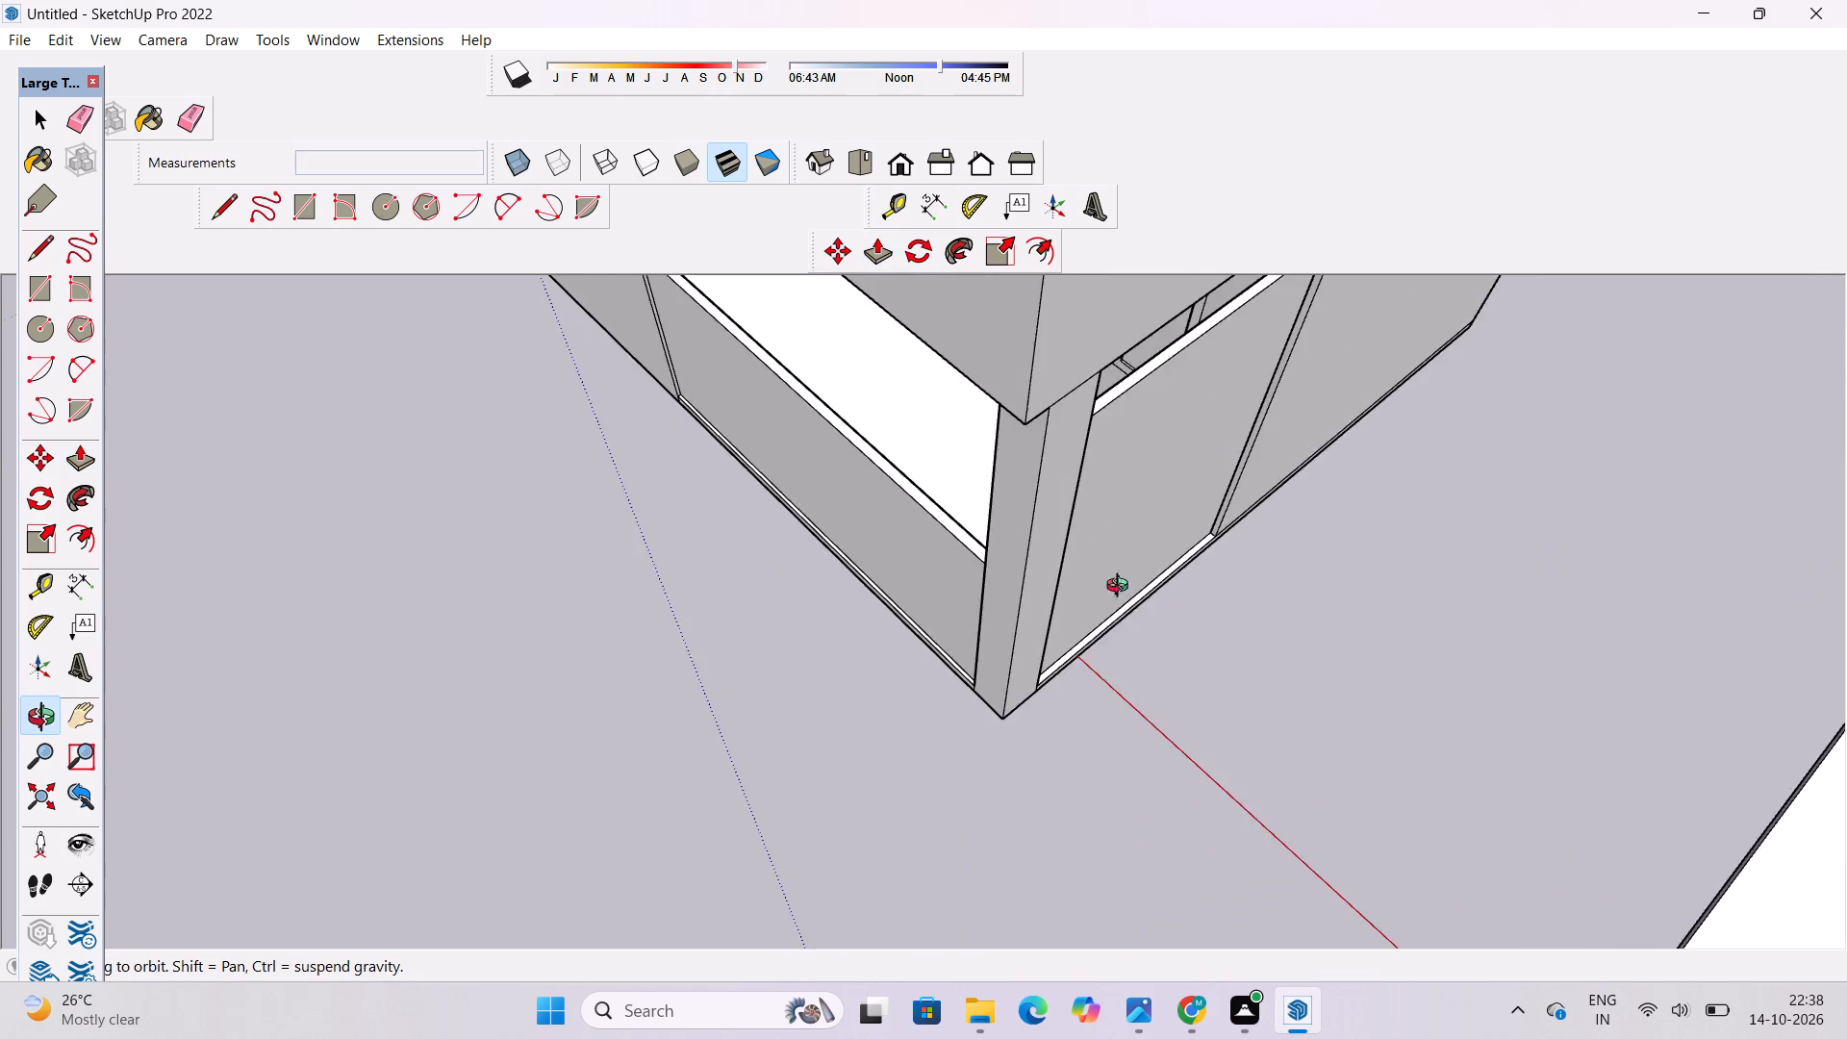
left_click_drag(1122, 588, 1265, 523)
left_click_drag(1231, 527, 1267, 634, "shift")
left_click_drag(1250, 633, 1267, 592)
key("p")
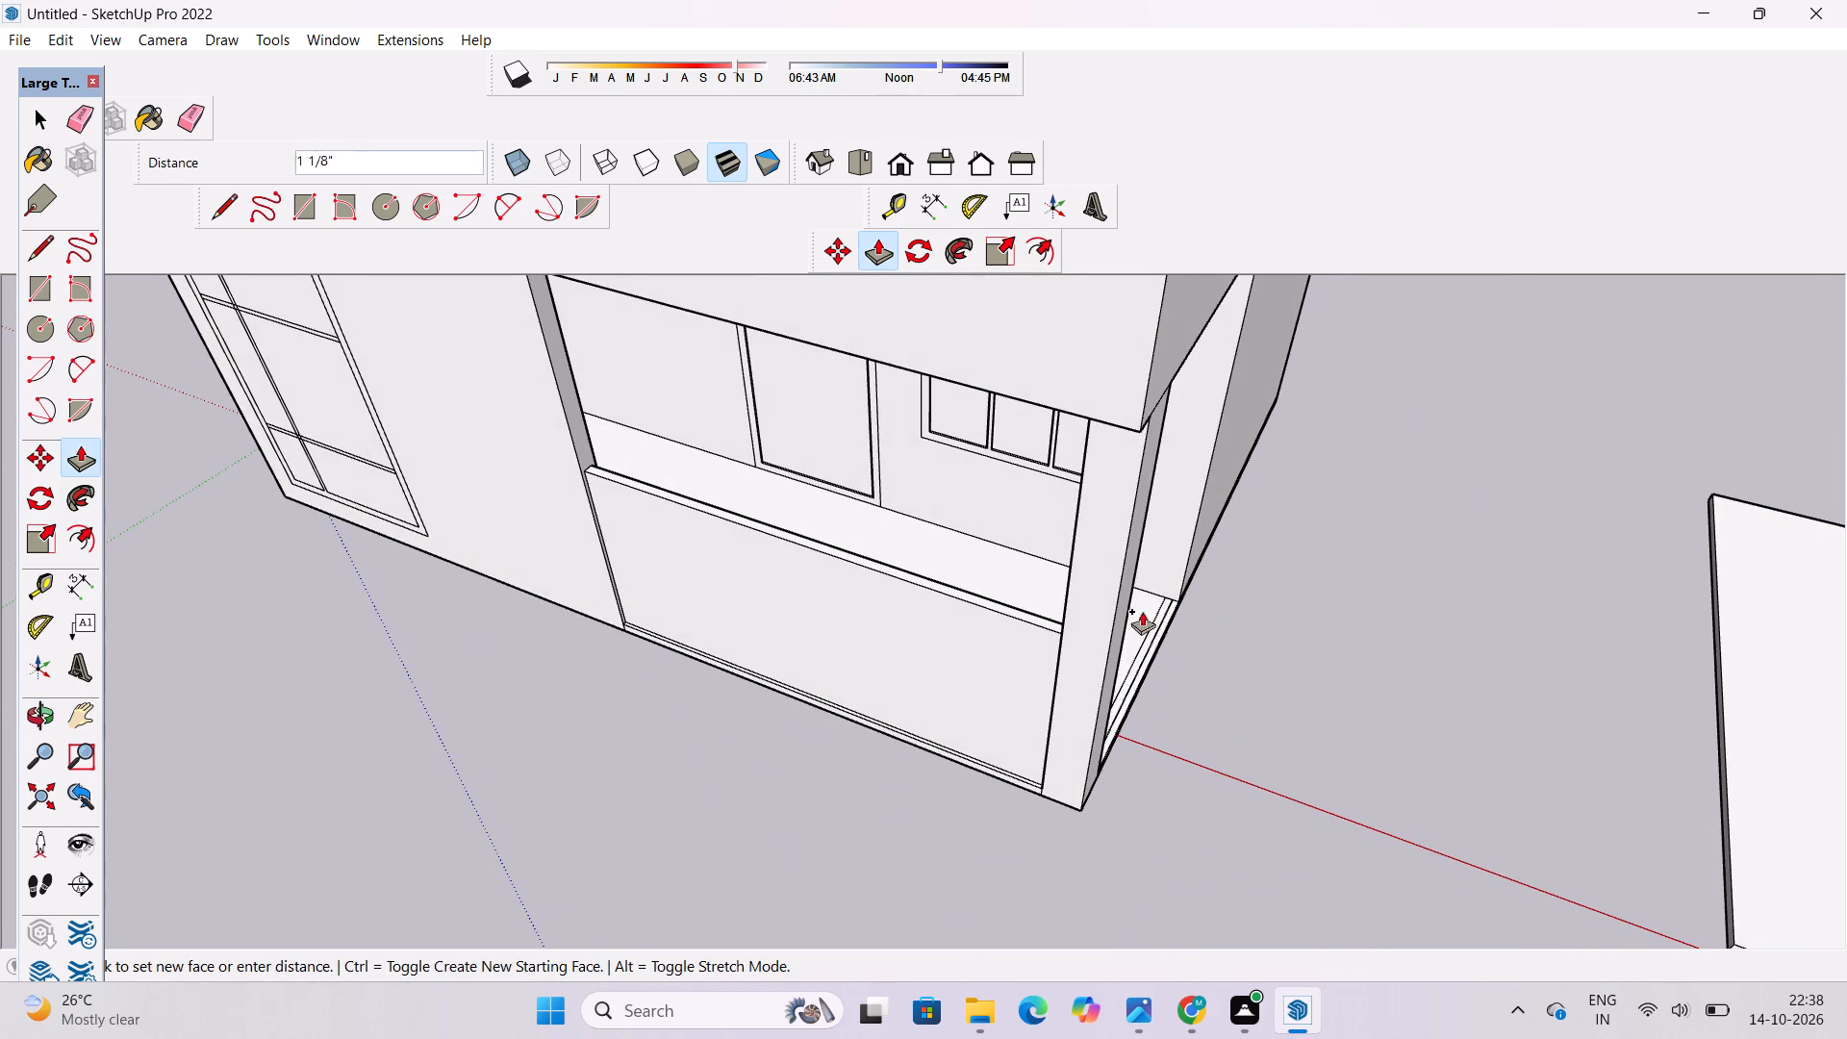
left_click(1036, 620)
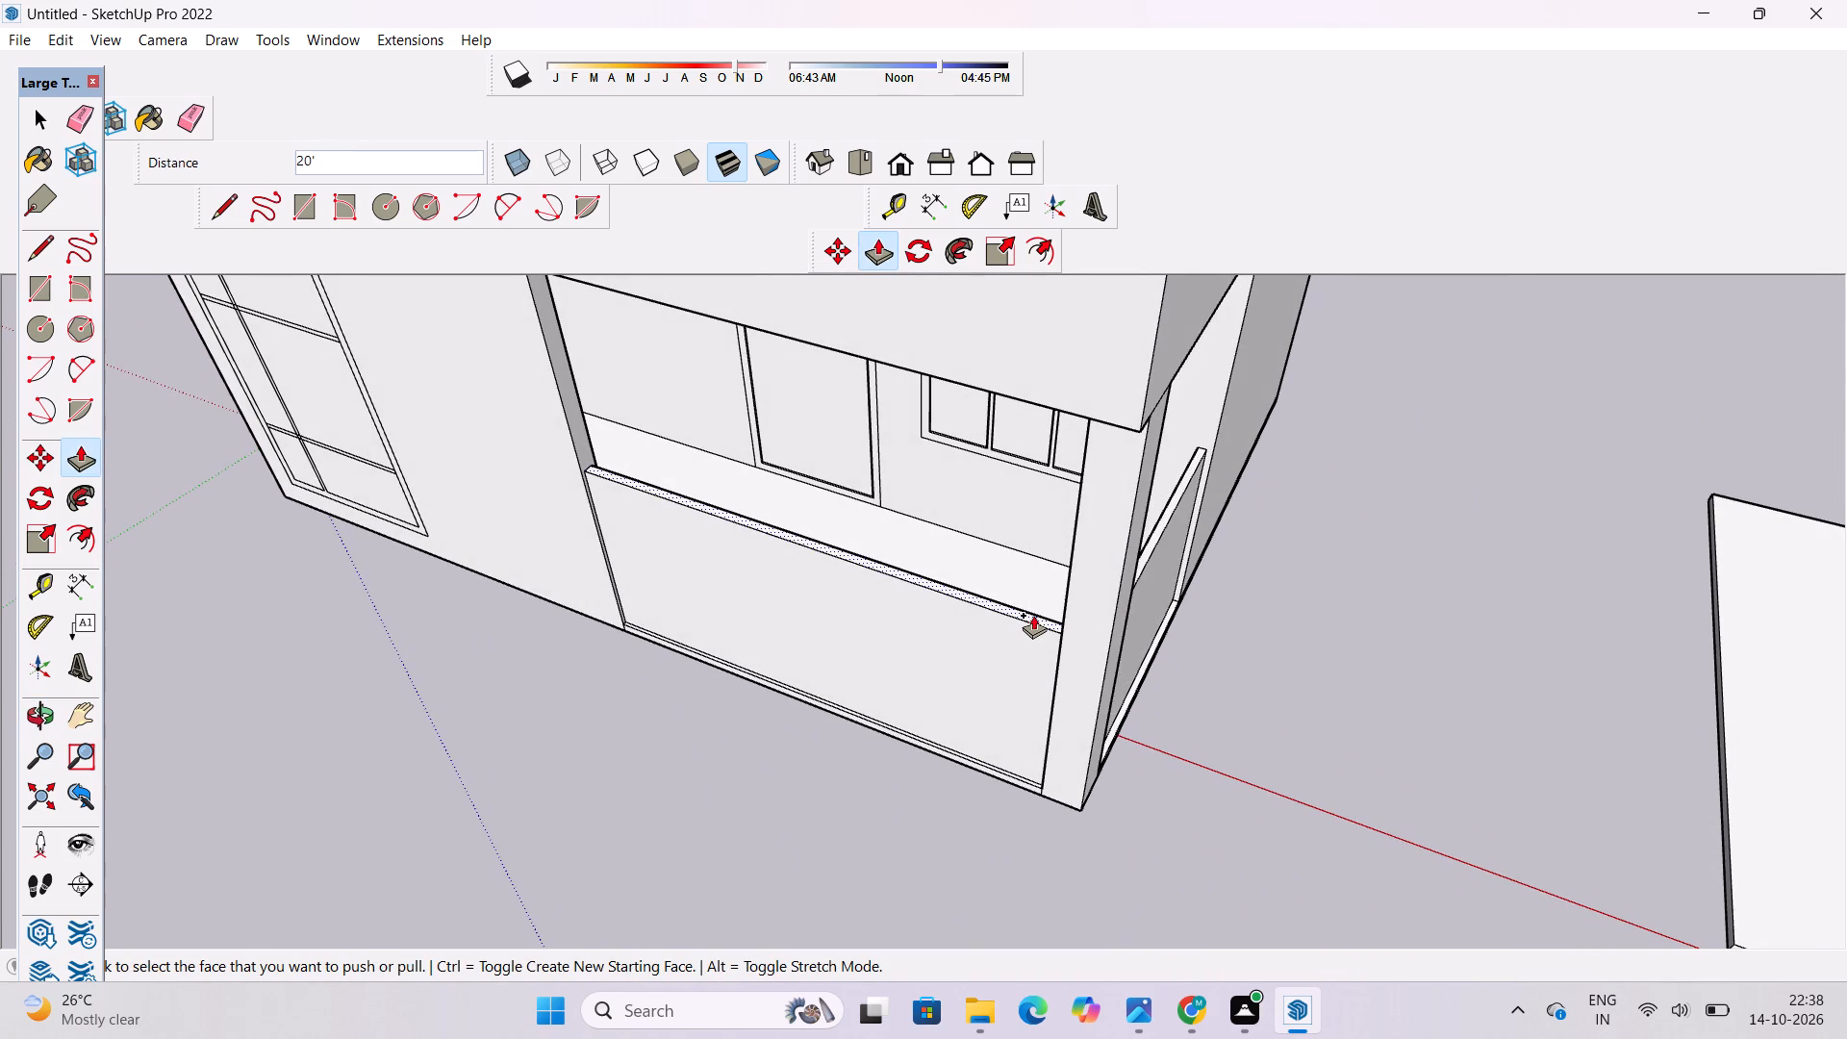
key("o")
left_click_drag(1032, 631, 1032, 612)
key("space")
left_click(1394, 644)
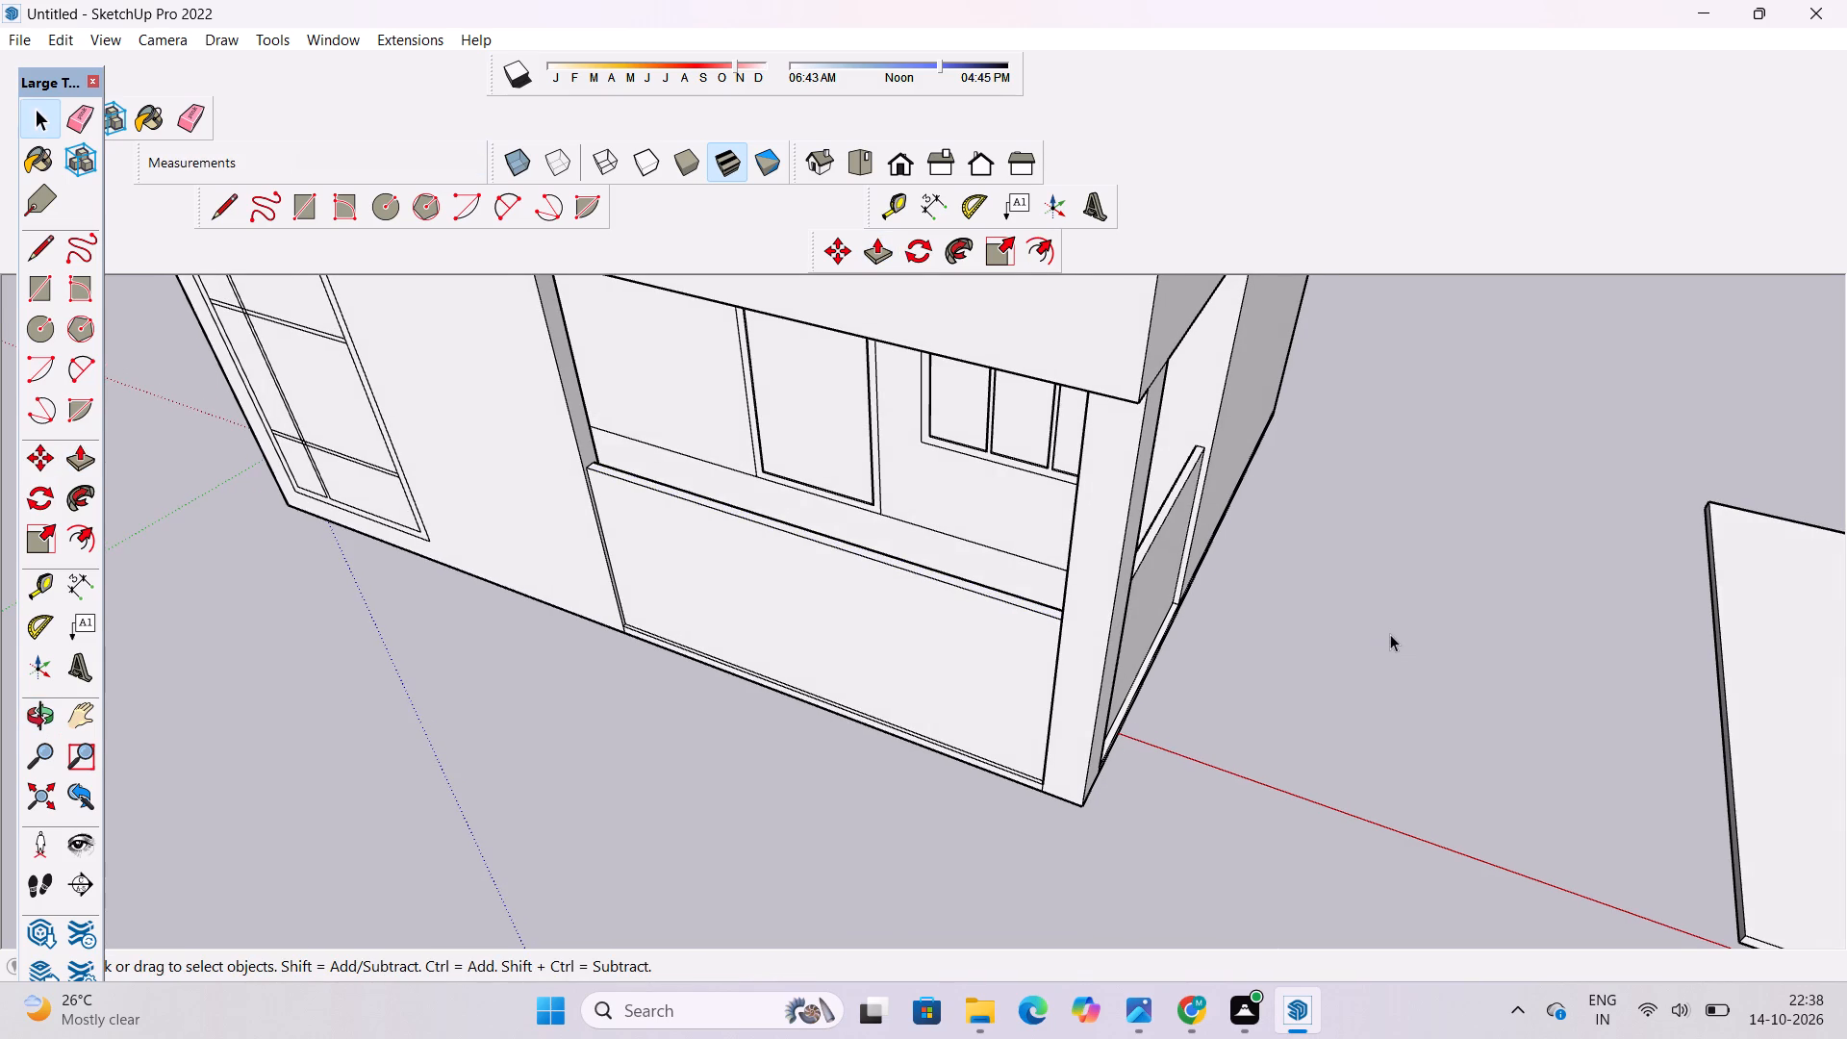
Draw a vertical rectangle about 10" by 20' at the middle of the front parapet's outer face, from its base to its top edge.
key("o")
left_click_drag(1025, 690, 1166, 696)
left_click_drag(1092, 711, 1096, 724, "shift")
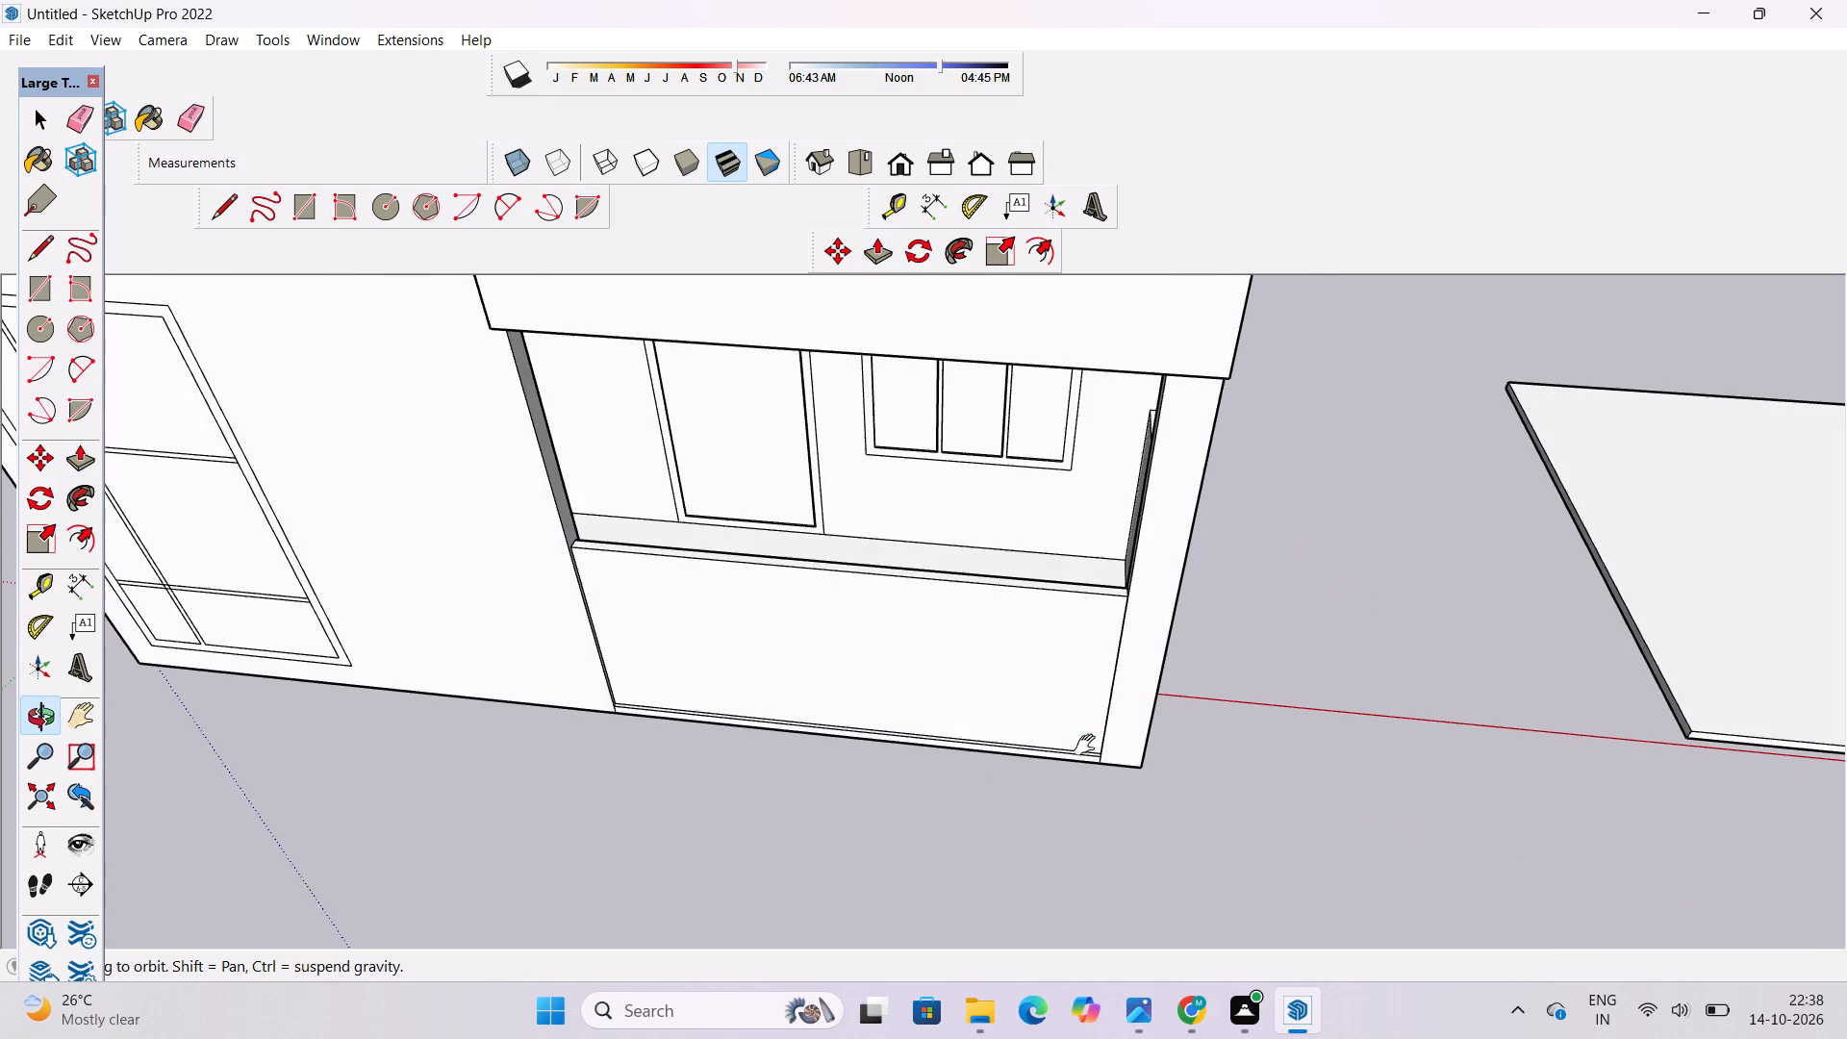
left_click_drag(1087, 748, 1120, 657)
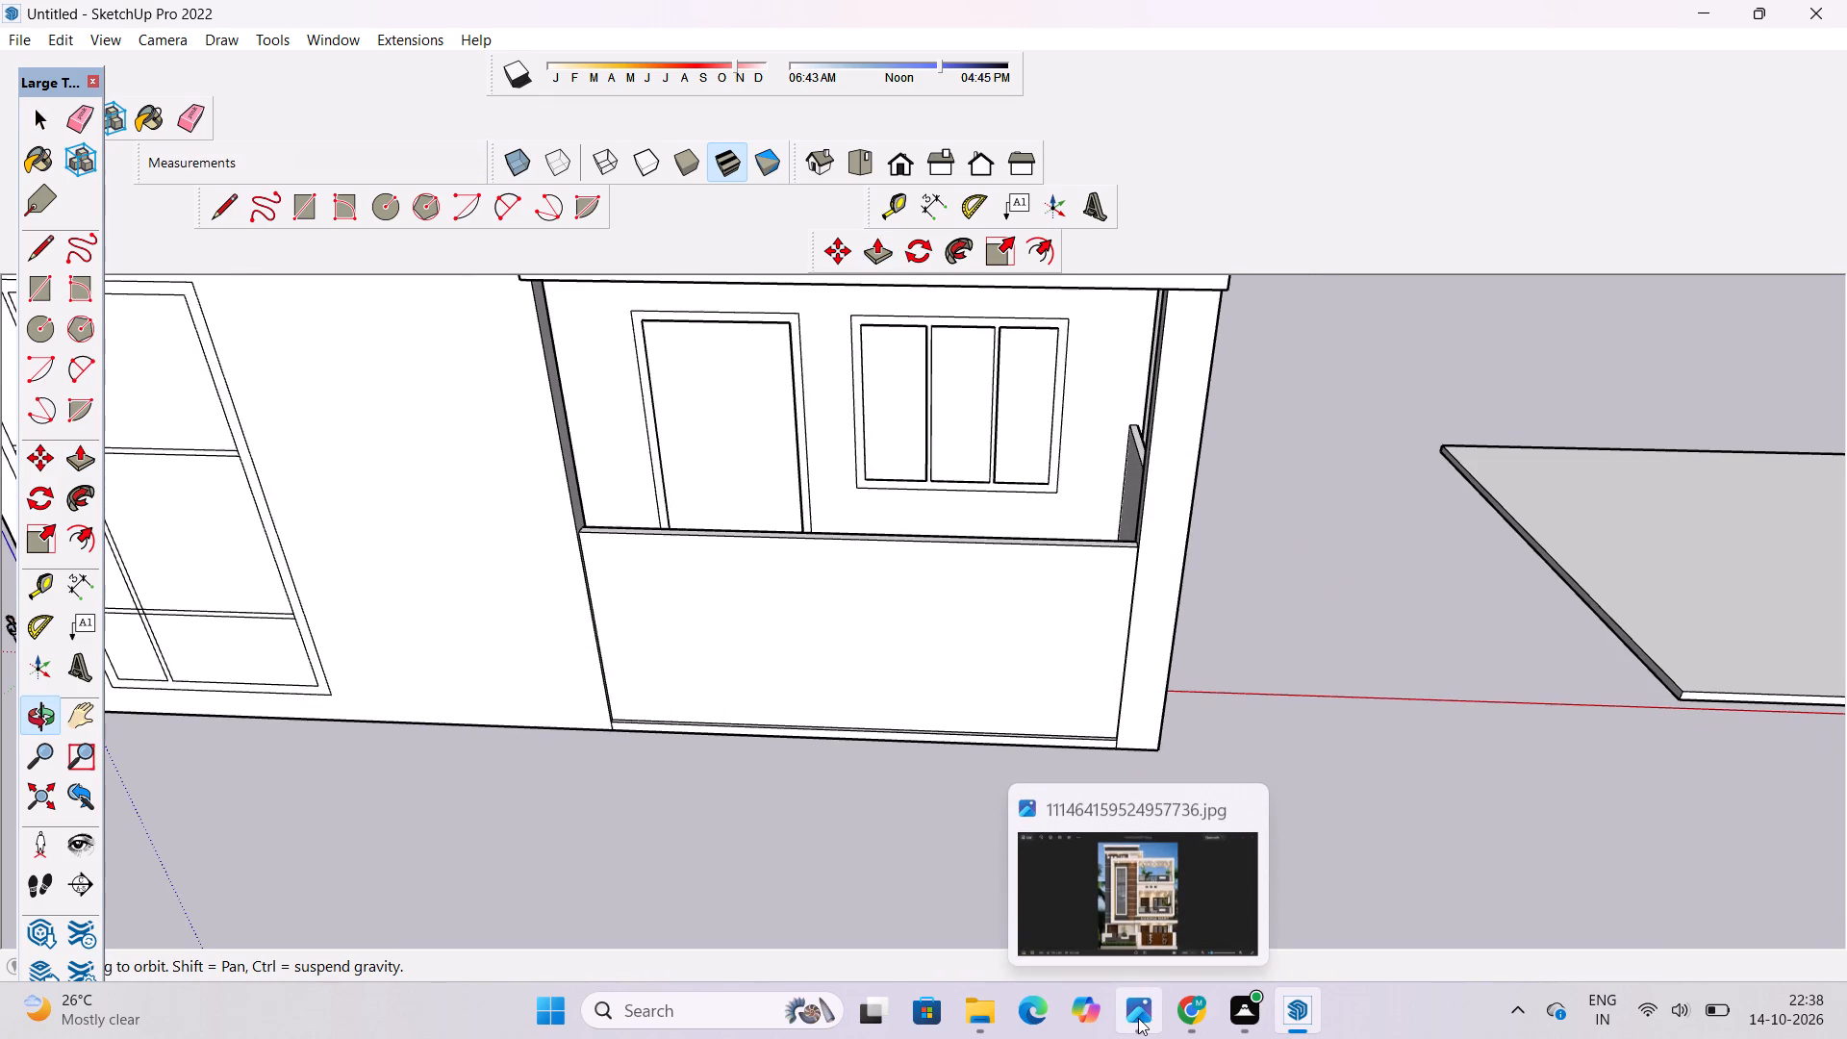
left_click(1138, 1018)
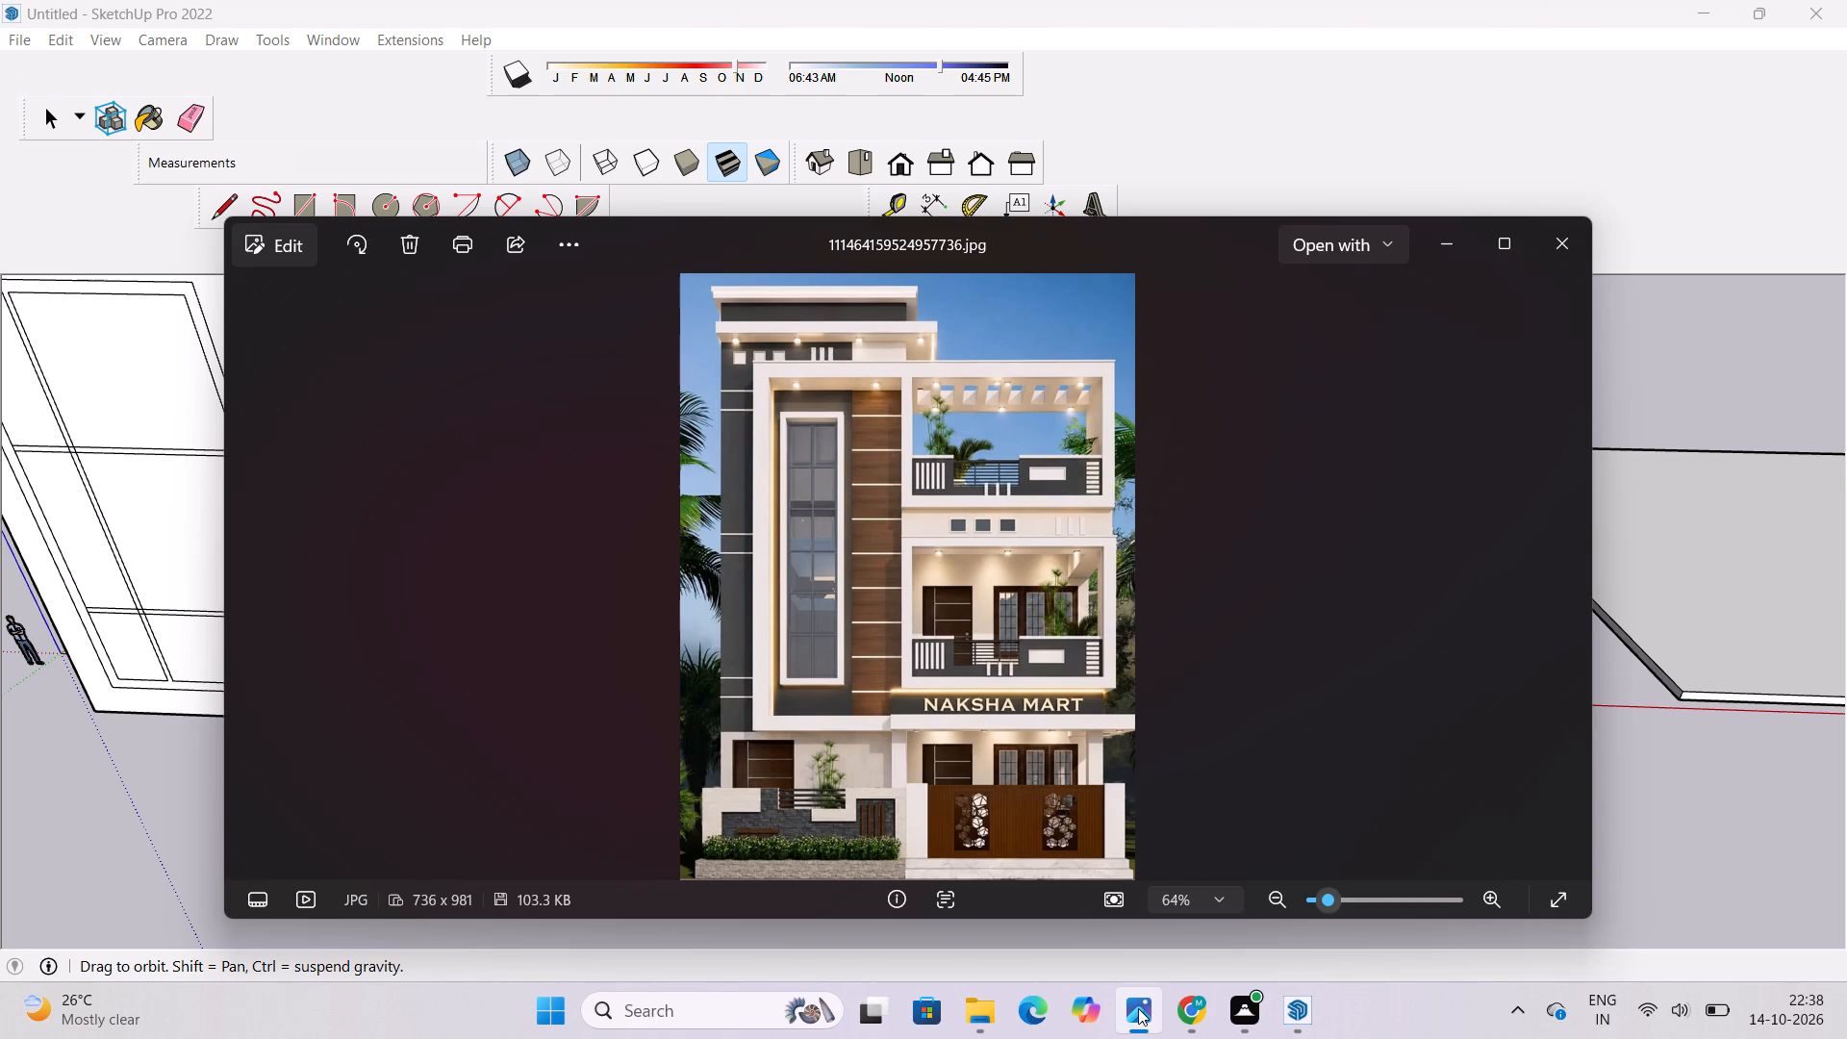
left_click(1138, 1008)
scroll(999, 848, "up", 3)
left_click_drag(1009, 821, 1081, 899, "shift")
left_click_drag(1082, 900, 1108, 810)
left_click_drag(1106, 805, 1119, 859, "shift")
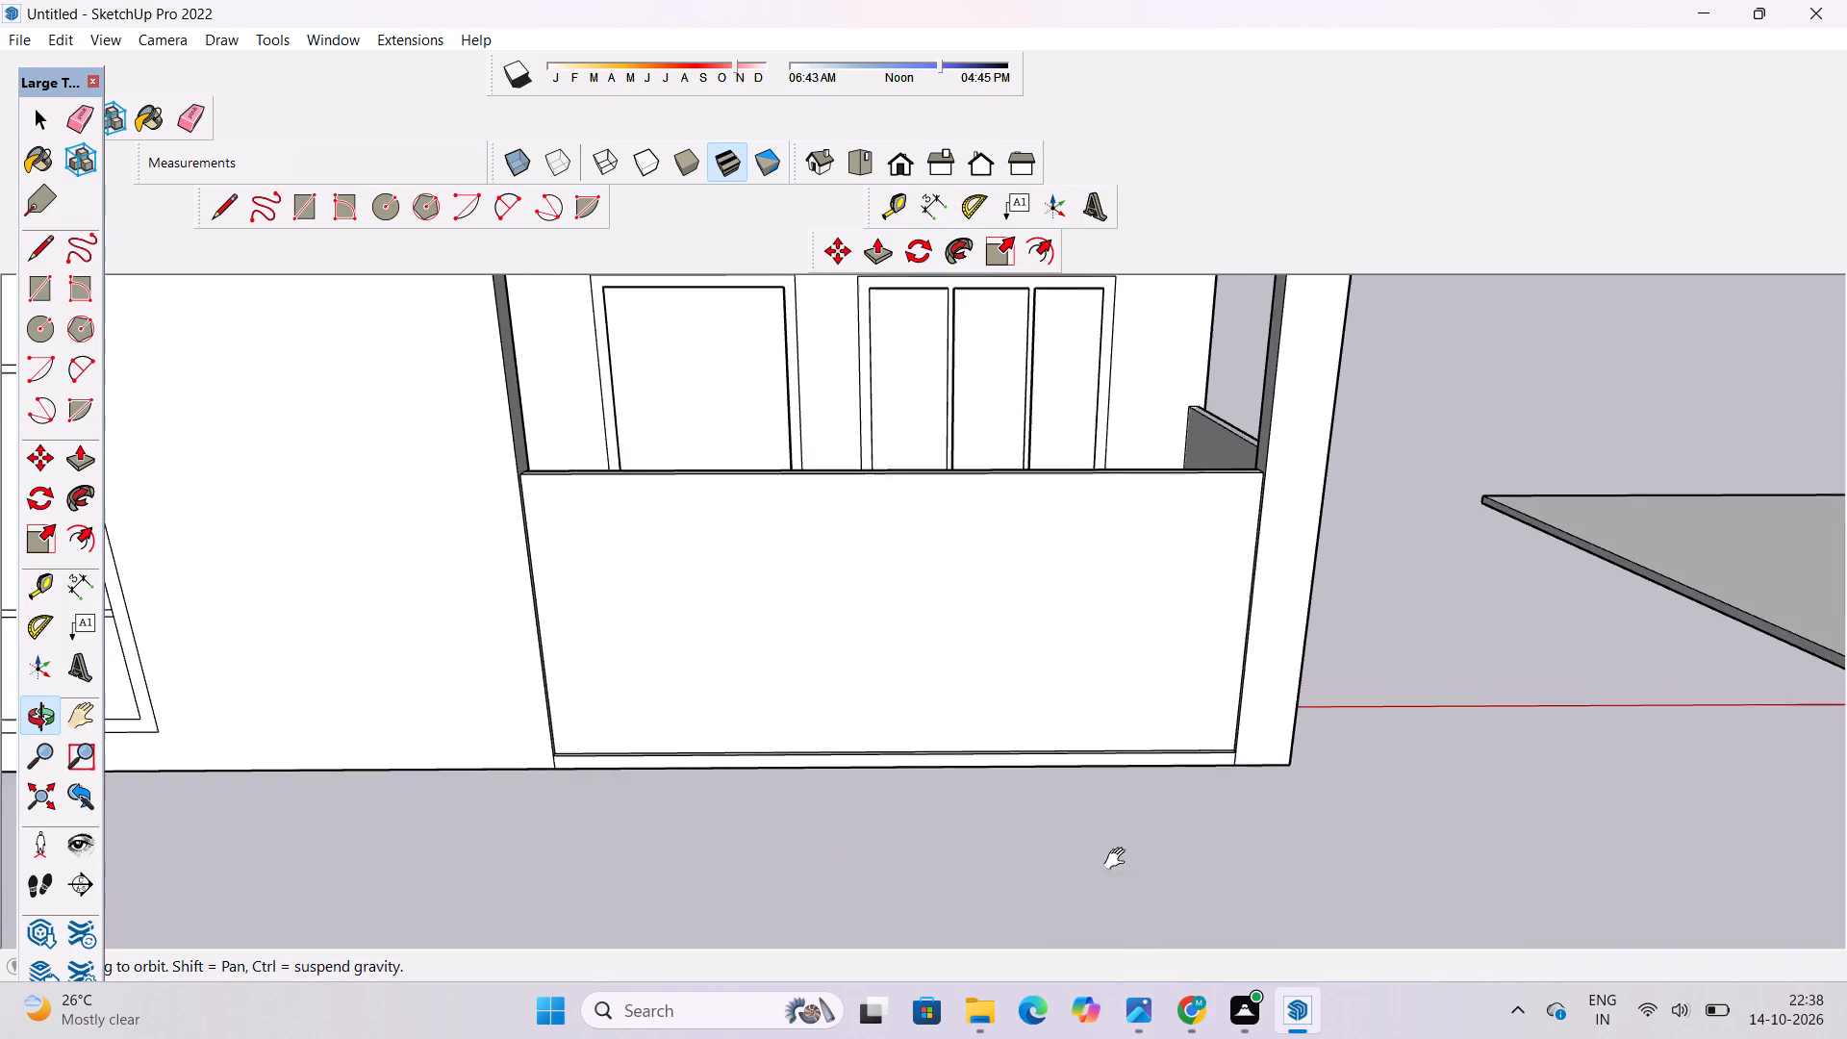
left_click_drag(1119, 859, 1124, 872, "shift")
scroll(1009, 830, "up", 1)
left_click_drag(1009, 828, 962, 936, "shift")
left_click_drag(884, 863, 967, 792, "shift")
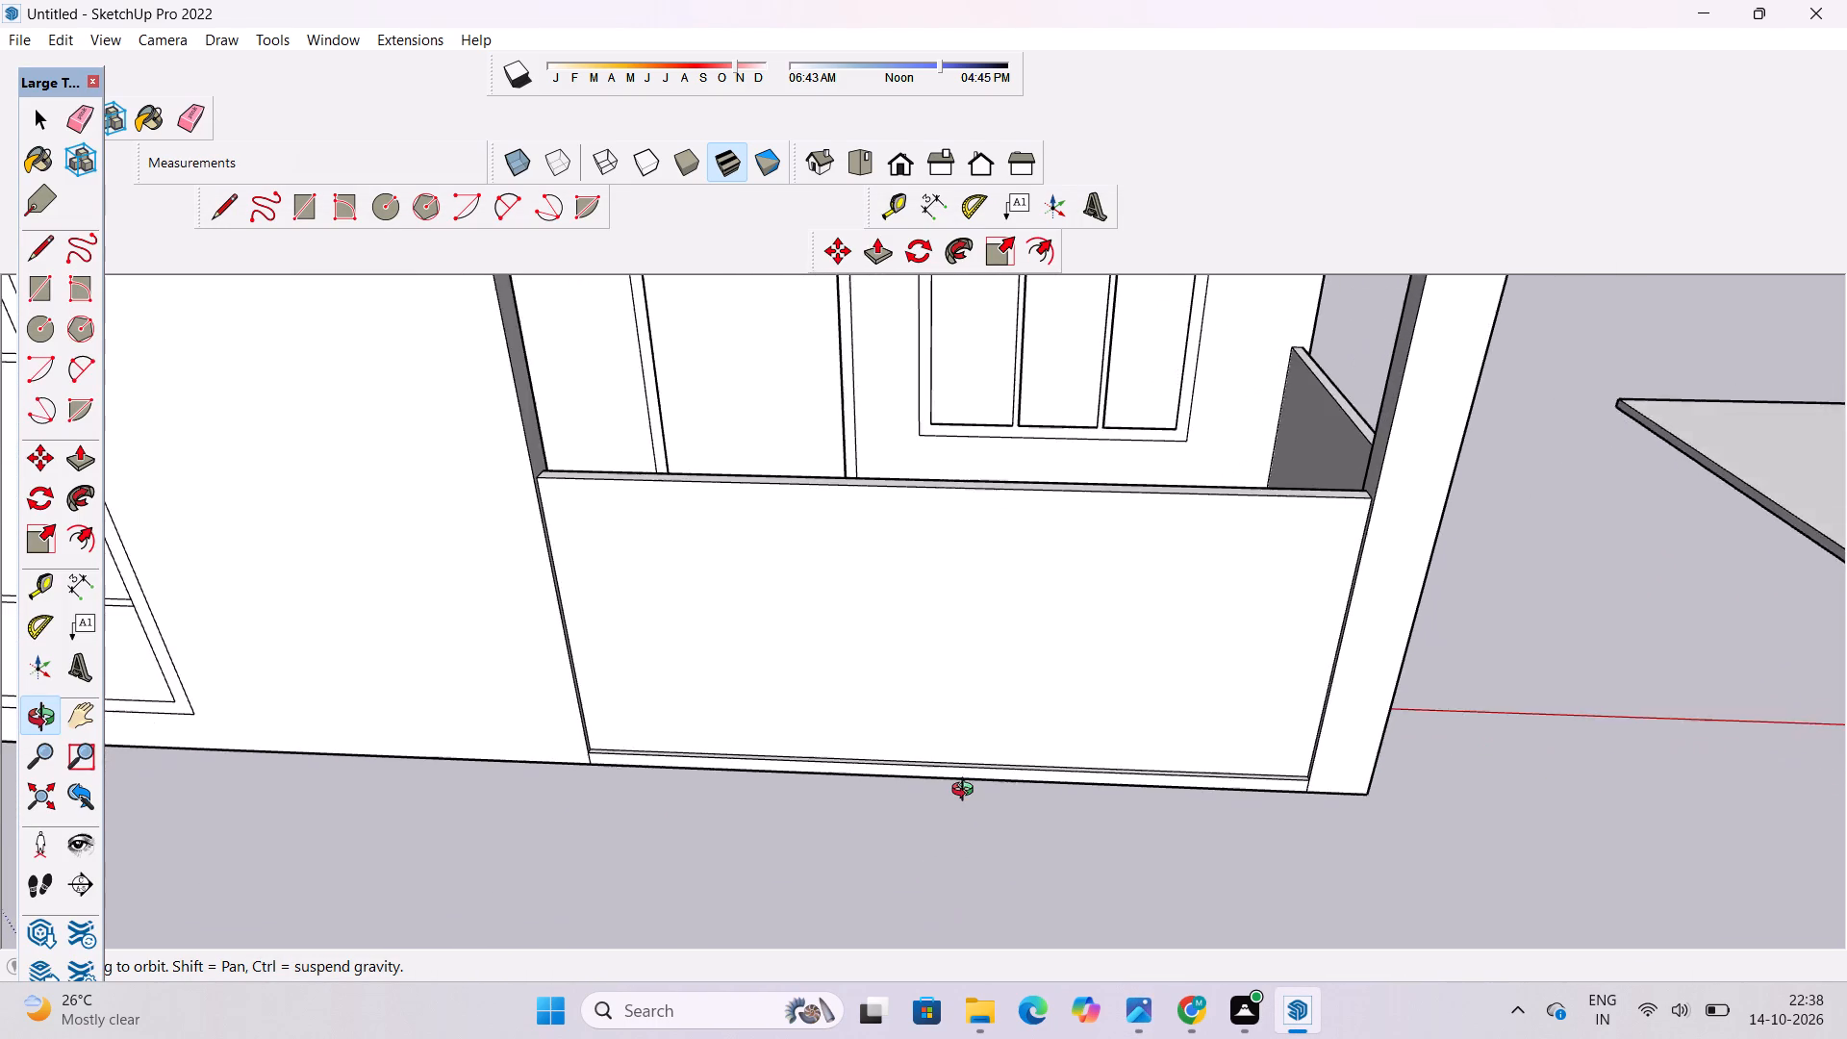
scroll(967, 792, "up", 3)
left_click_drag(970, 787, 947, 818, "shift")
left_click_drag(943, 824, 917, 852)
left_click_drag(919, 851, 897, 845)
left_click_drag(896, 845, 957, 841)
key("r")
scroll(923, 798, "up", 3)
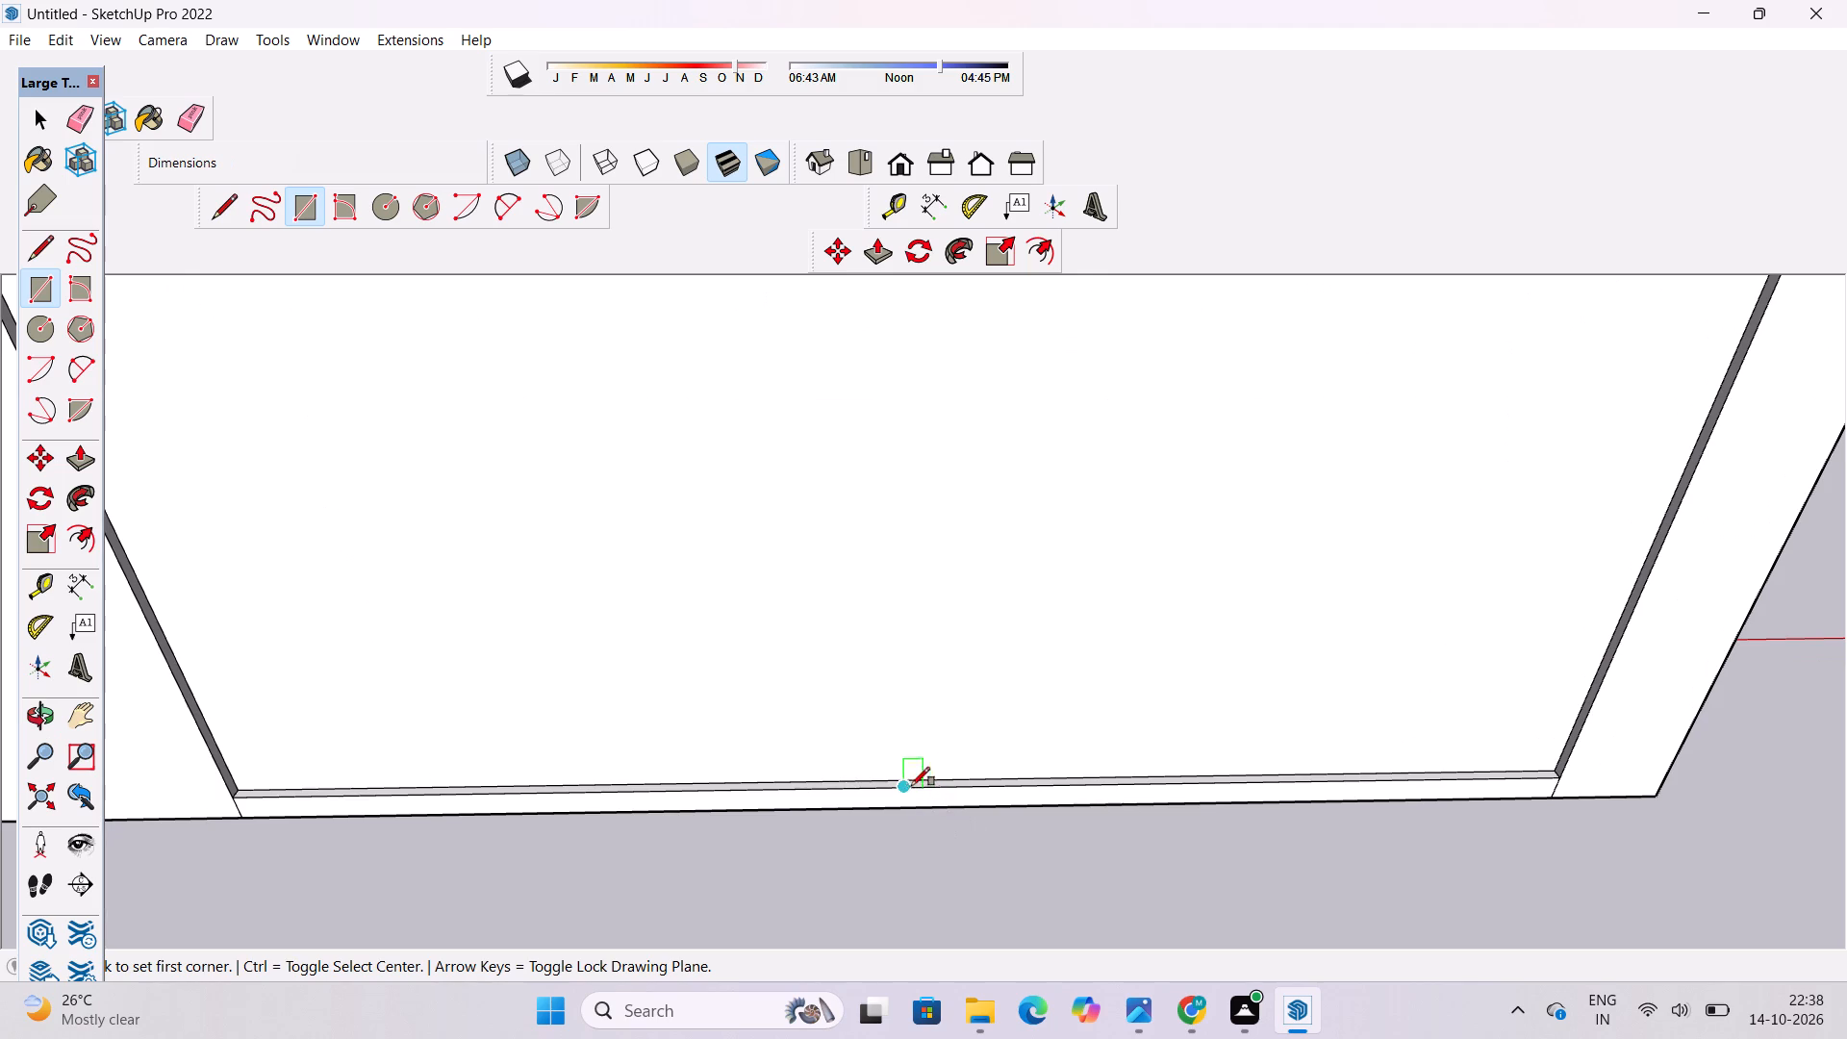
scroll(902, 784, "down", 5)
scroll(901, 776, "up", 5)
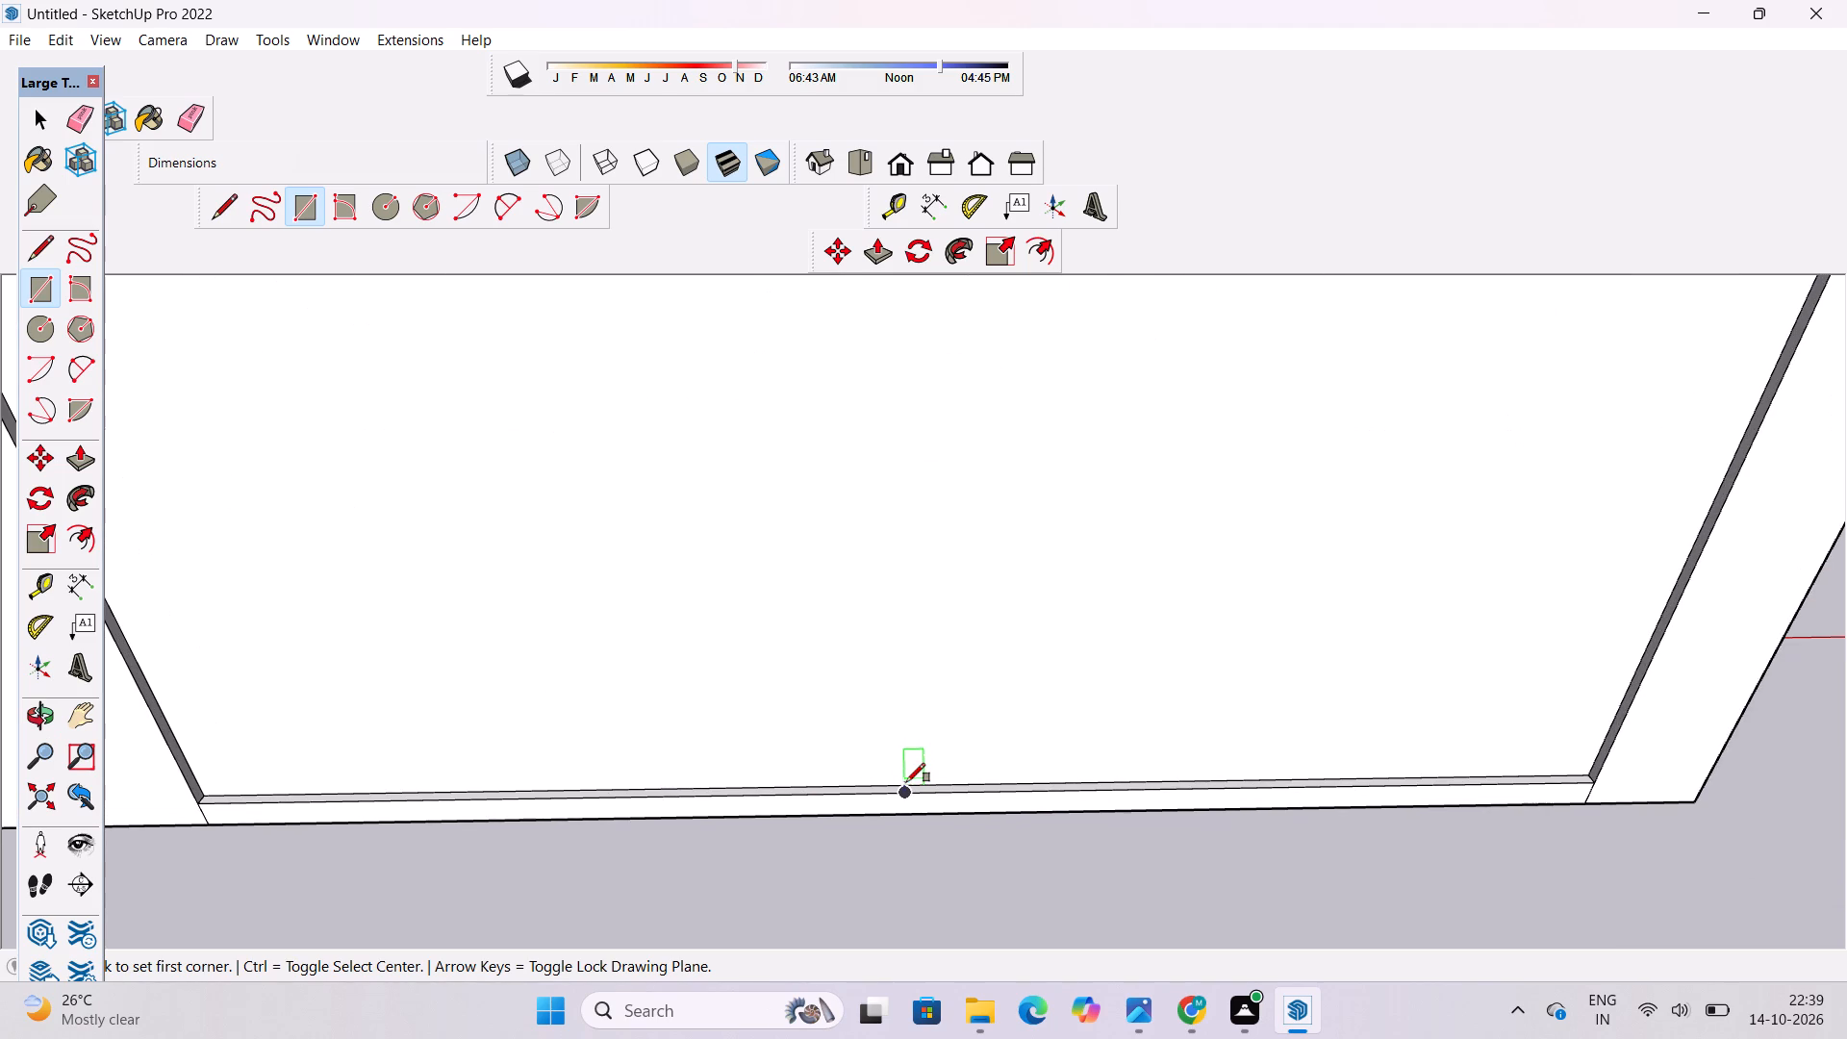
left_click(906, 784)
scroll(906, 784, "down", 9)
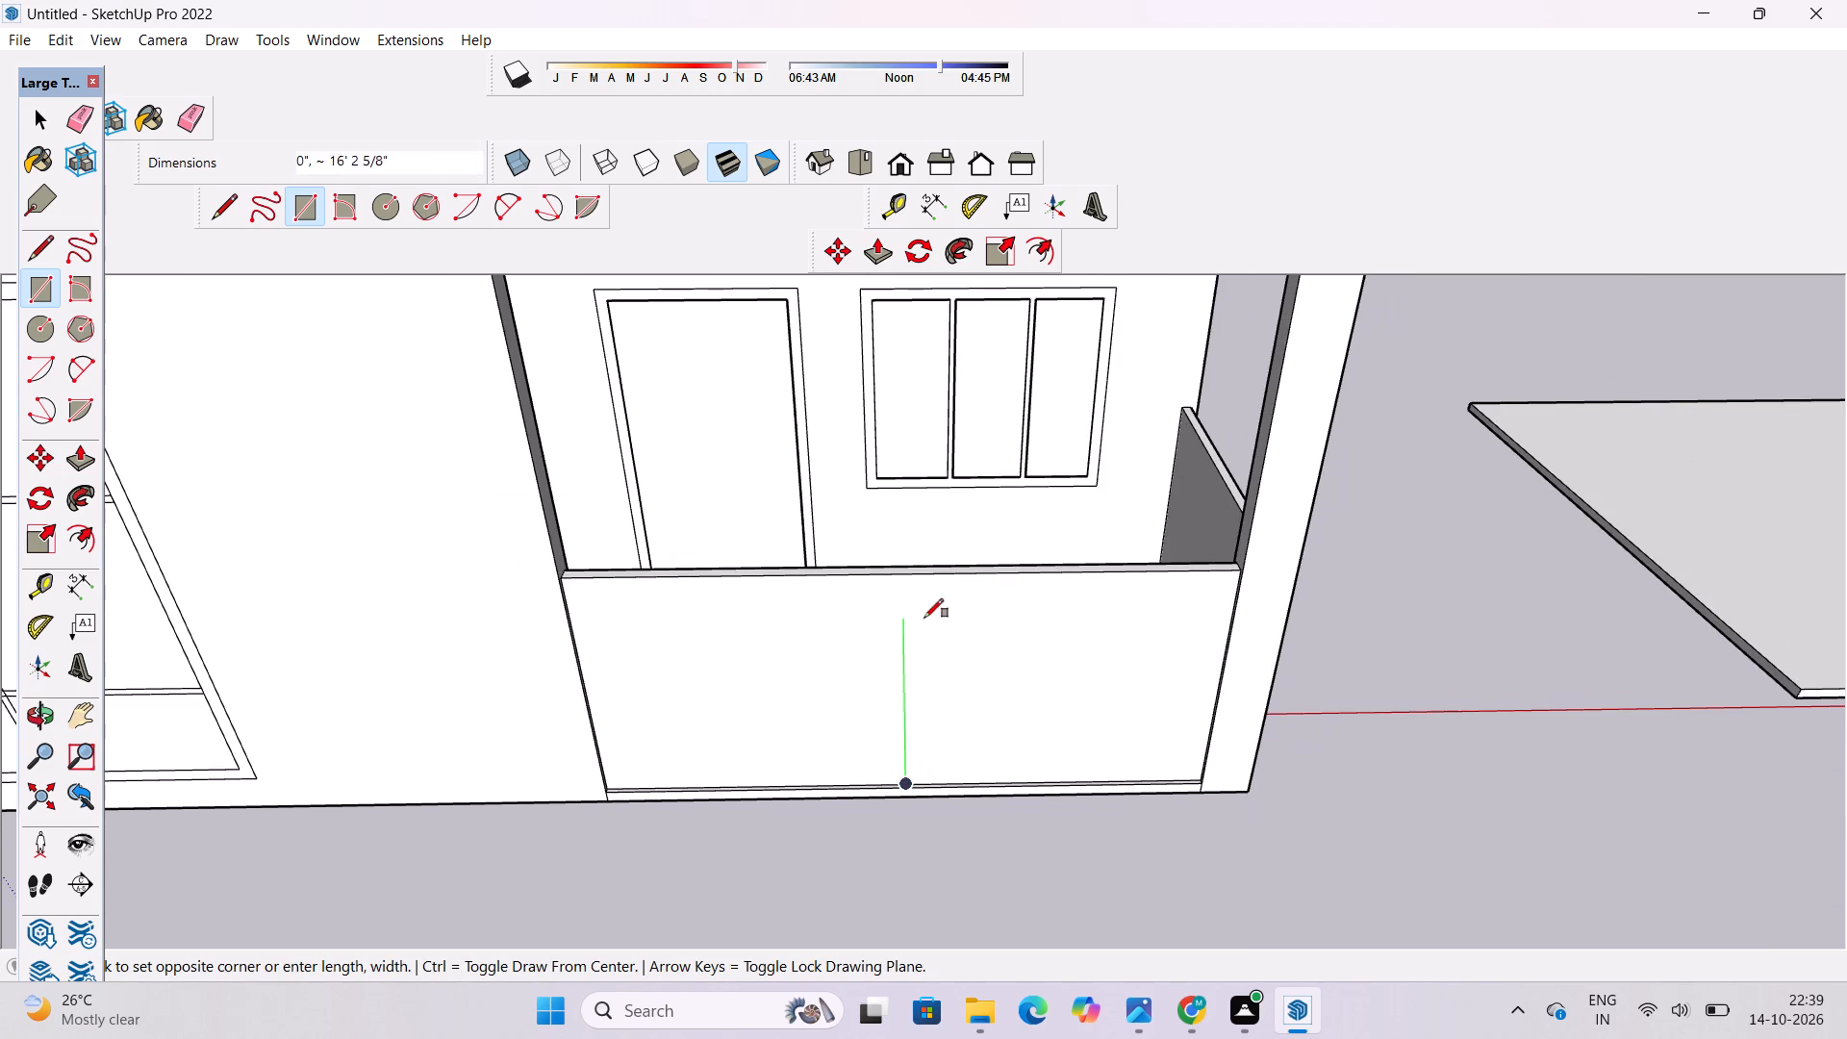
scroll(897, 575, "up", 6)
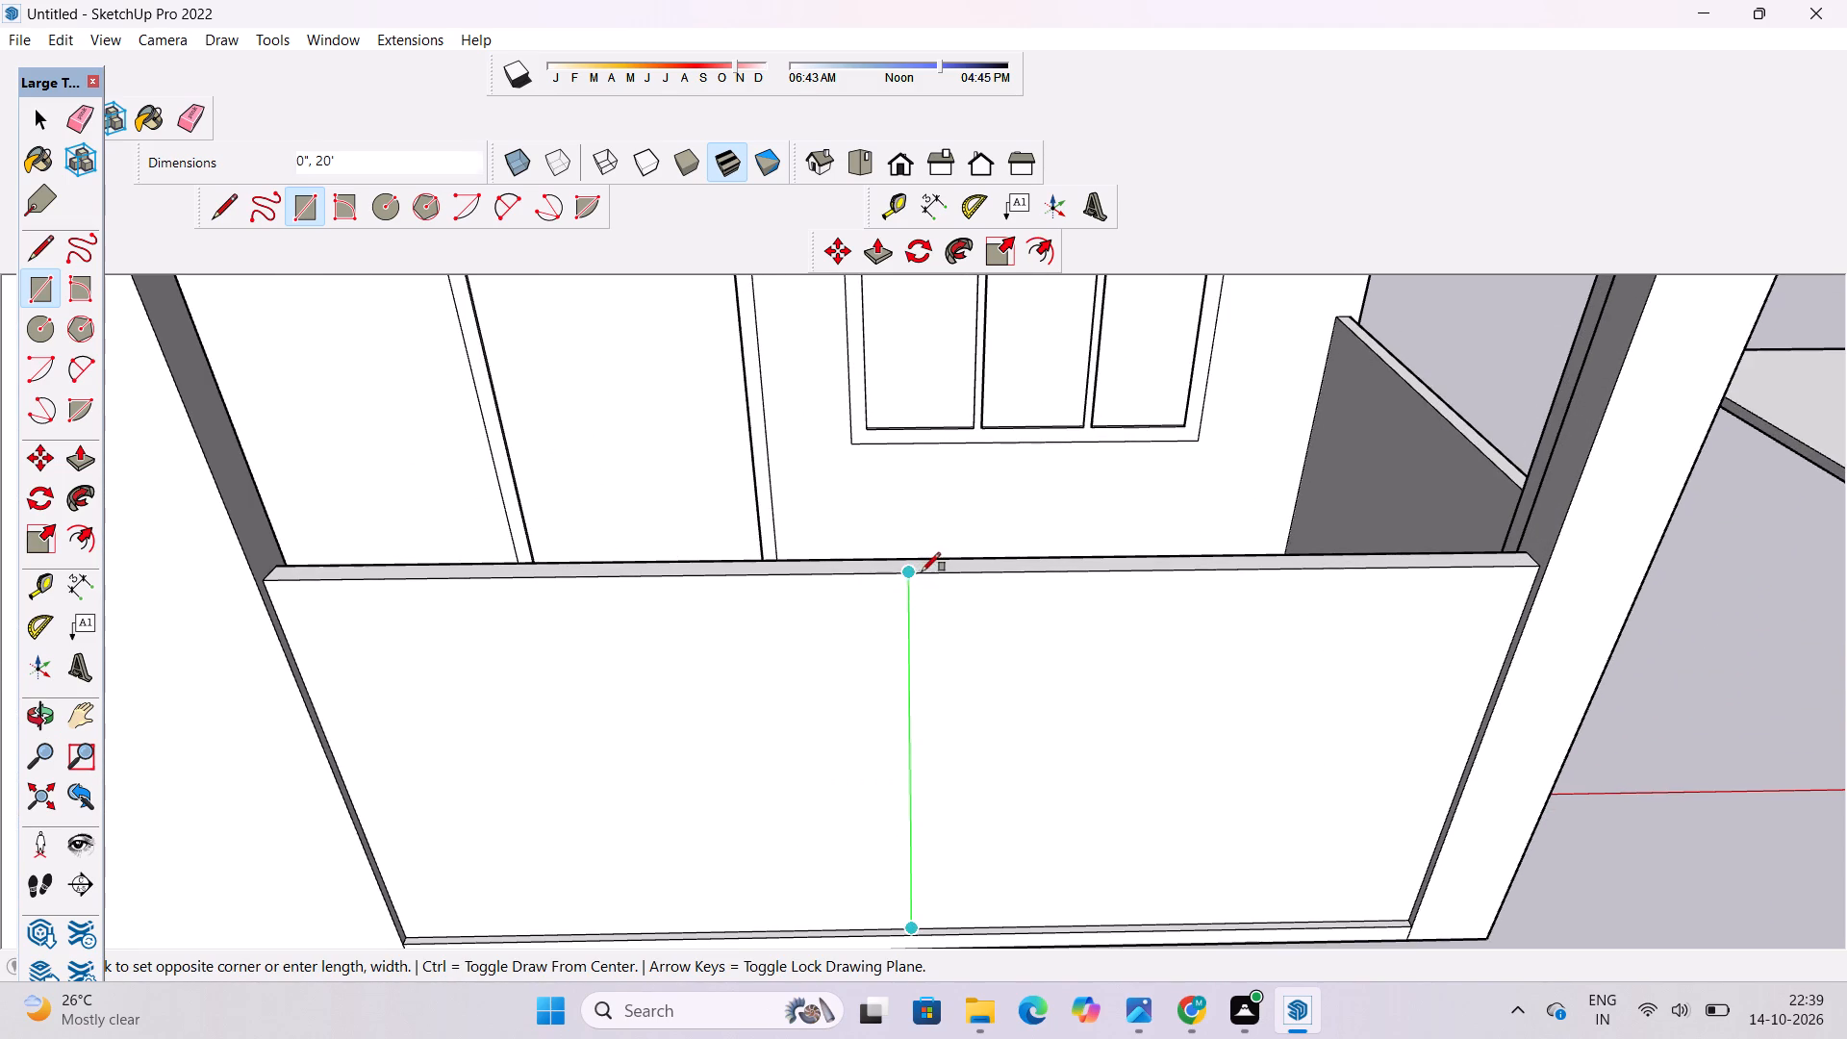
scroll(923, 574, "up", 4)
left_click(934, 574)
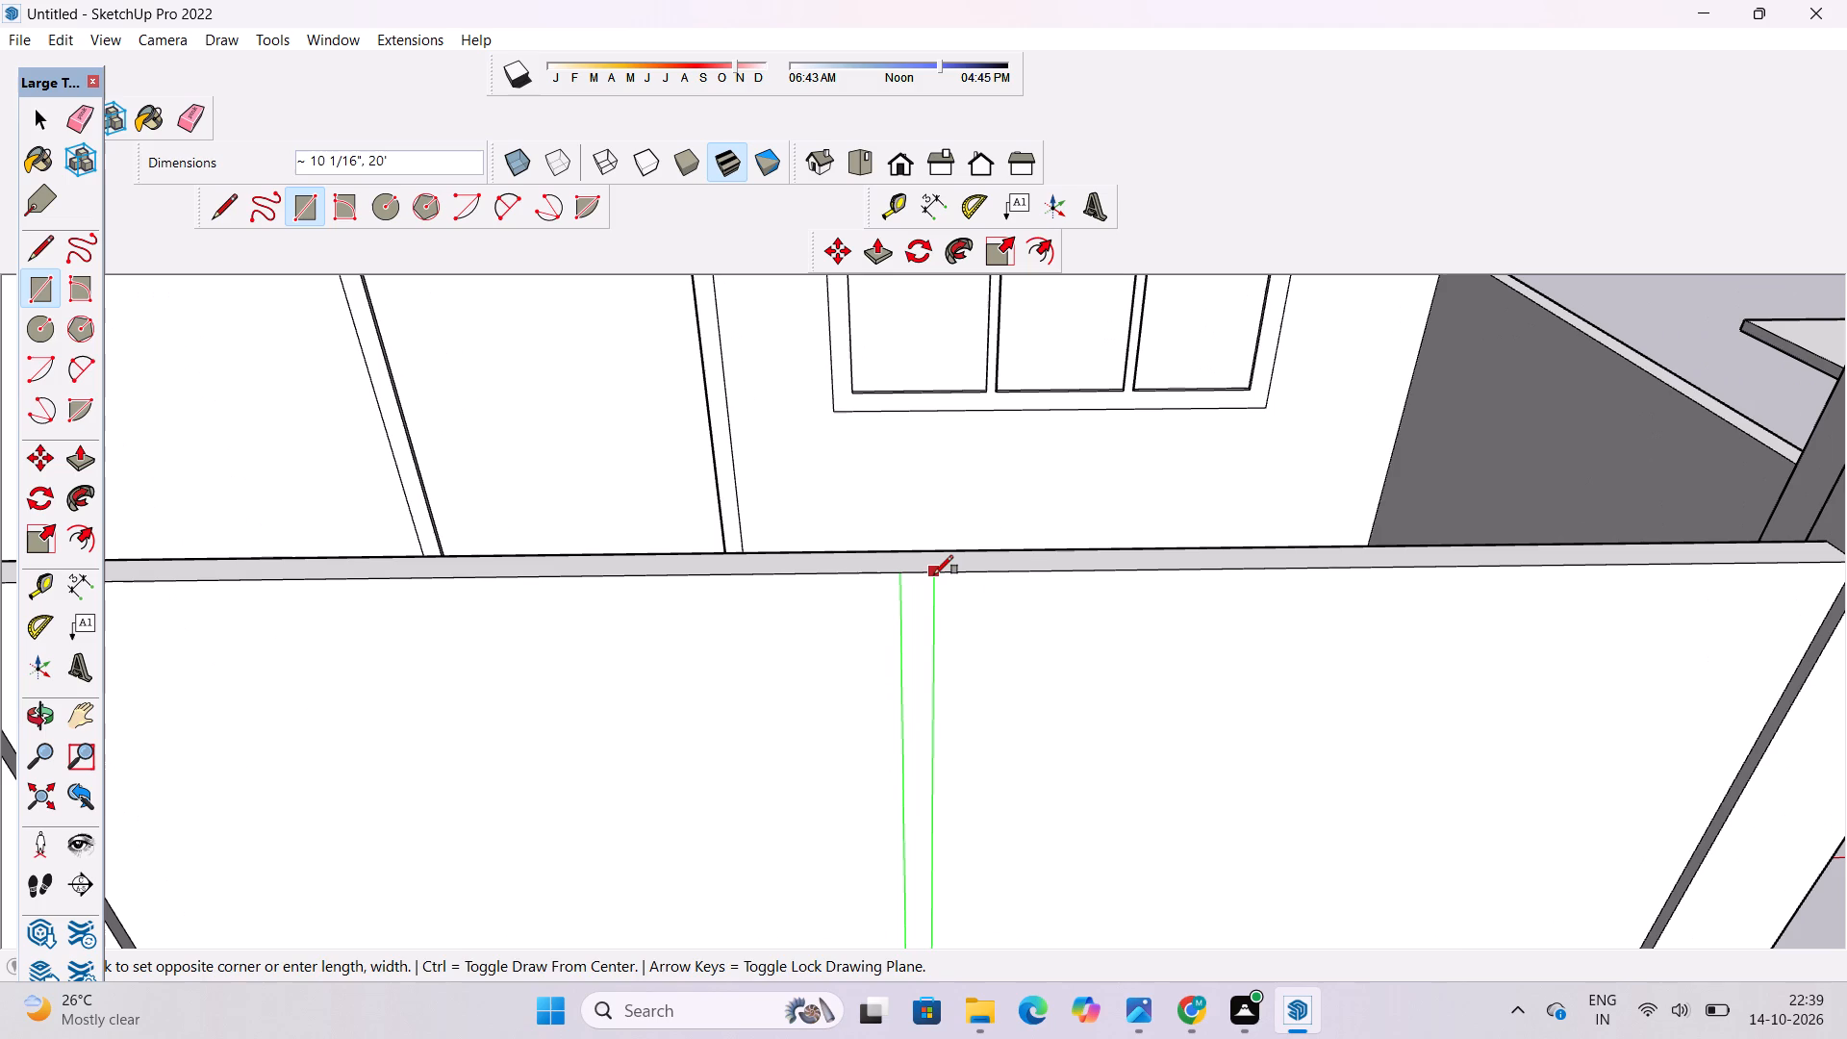
key("space")
Compare the porch's divided front parapet with the reference image and inspect the porch walls and corner pillar from the front and side.
type("o")
scroll(909, 554, "down", 9)
left_click_drag(899, 646, 936, 524)
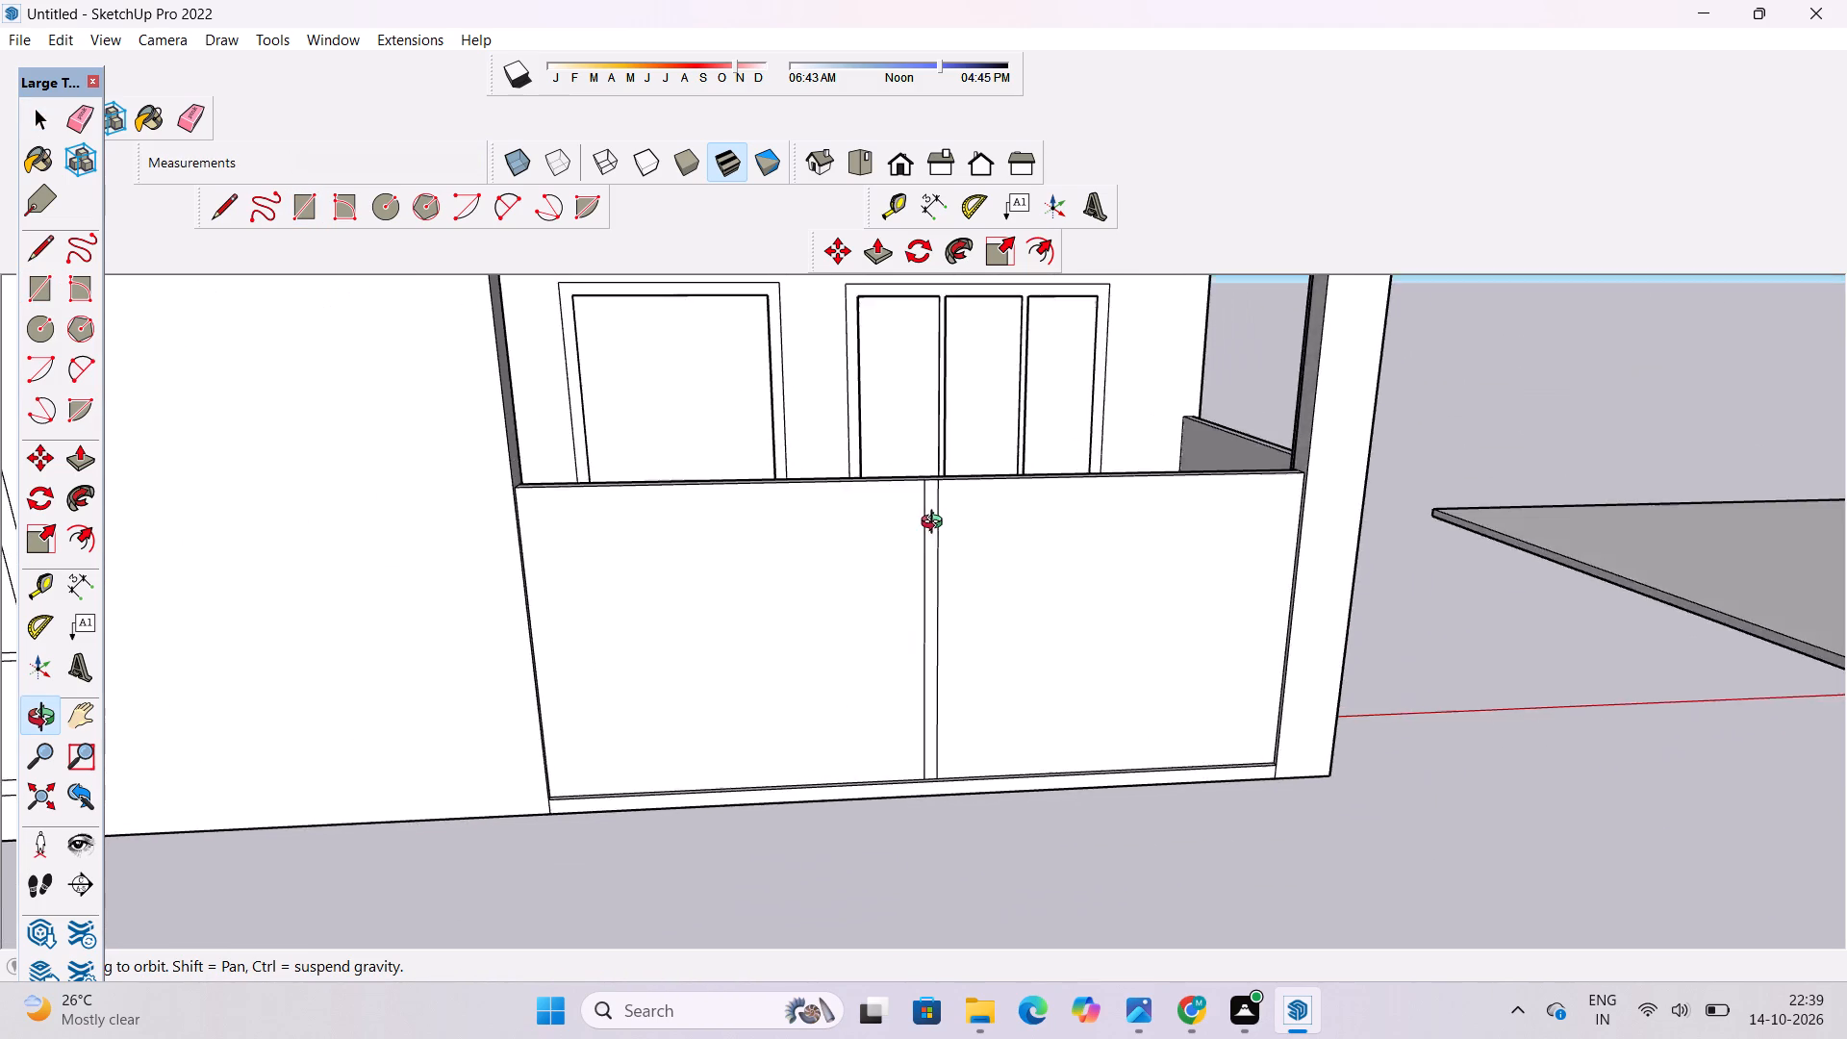
scroll(939, 528, "down", 6)
left_click_drag(1026, 614, 964, 653, "shift")
left_click(948, 665)
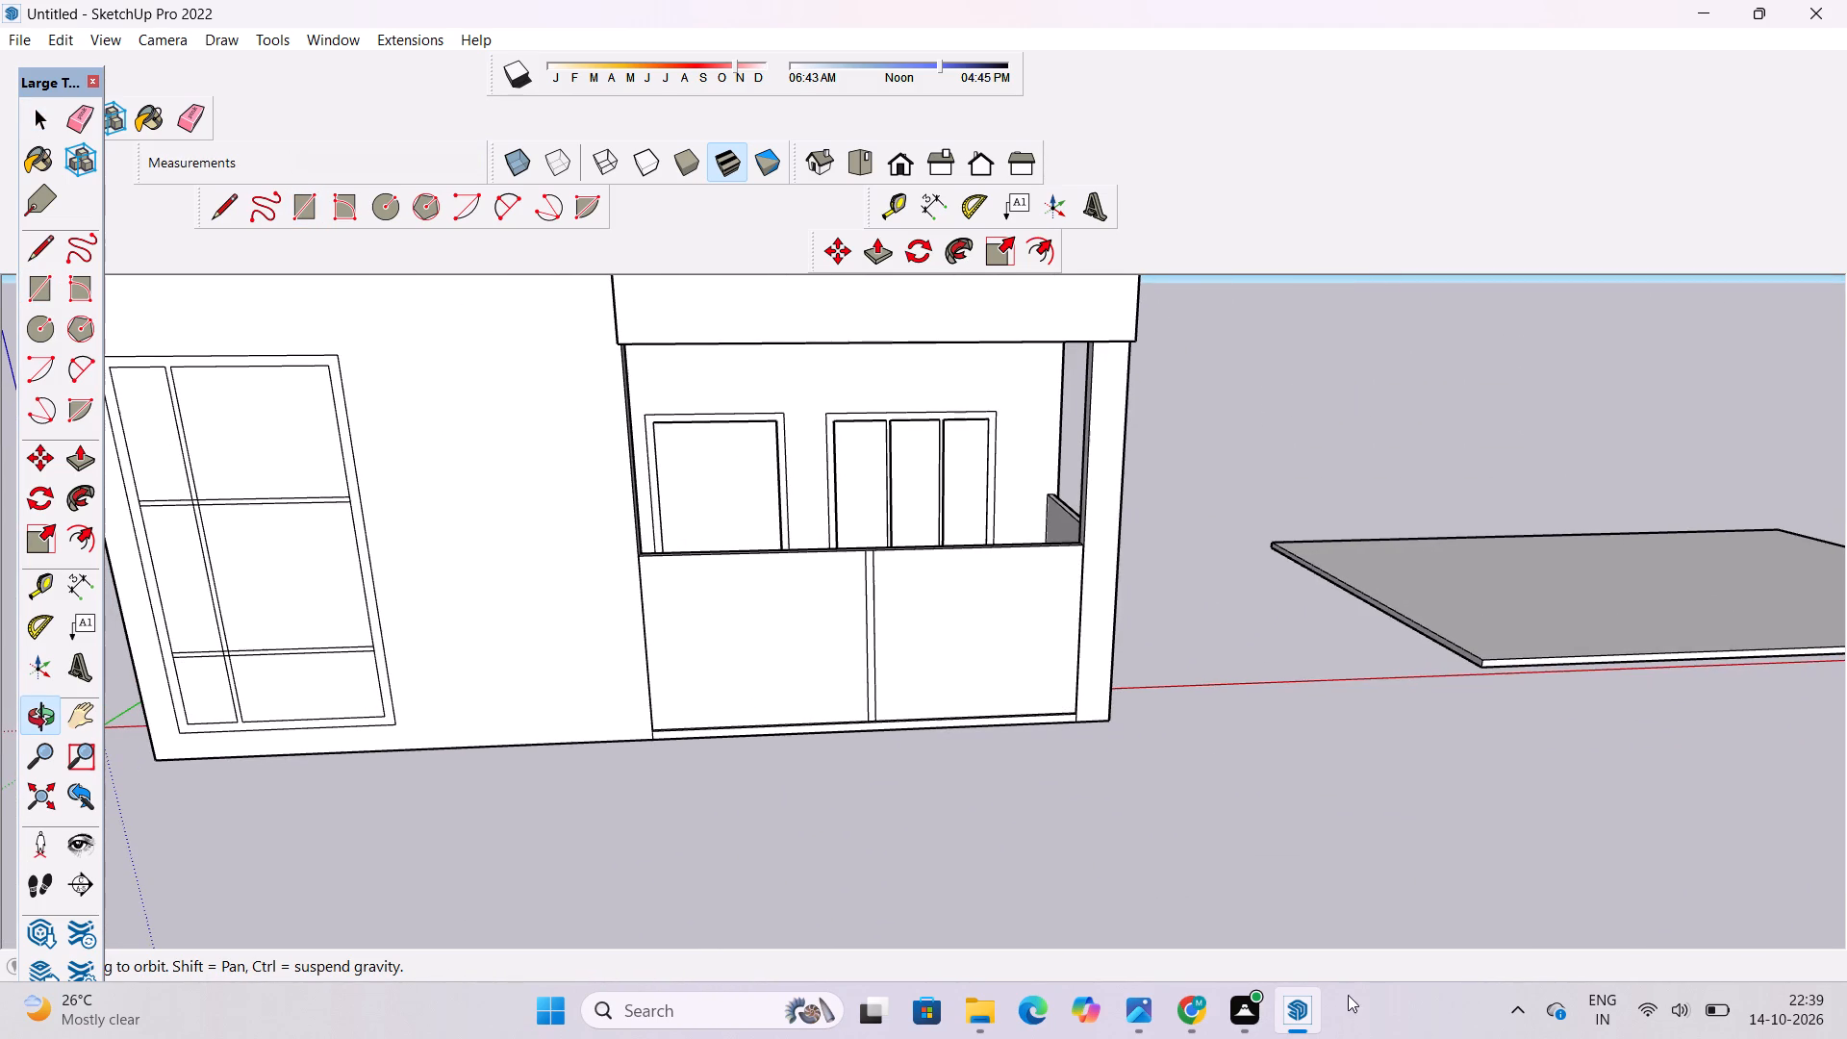
left_click(1129, 1011)
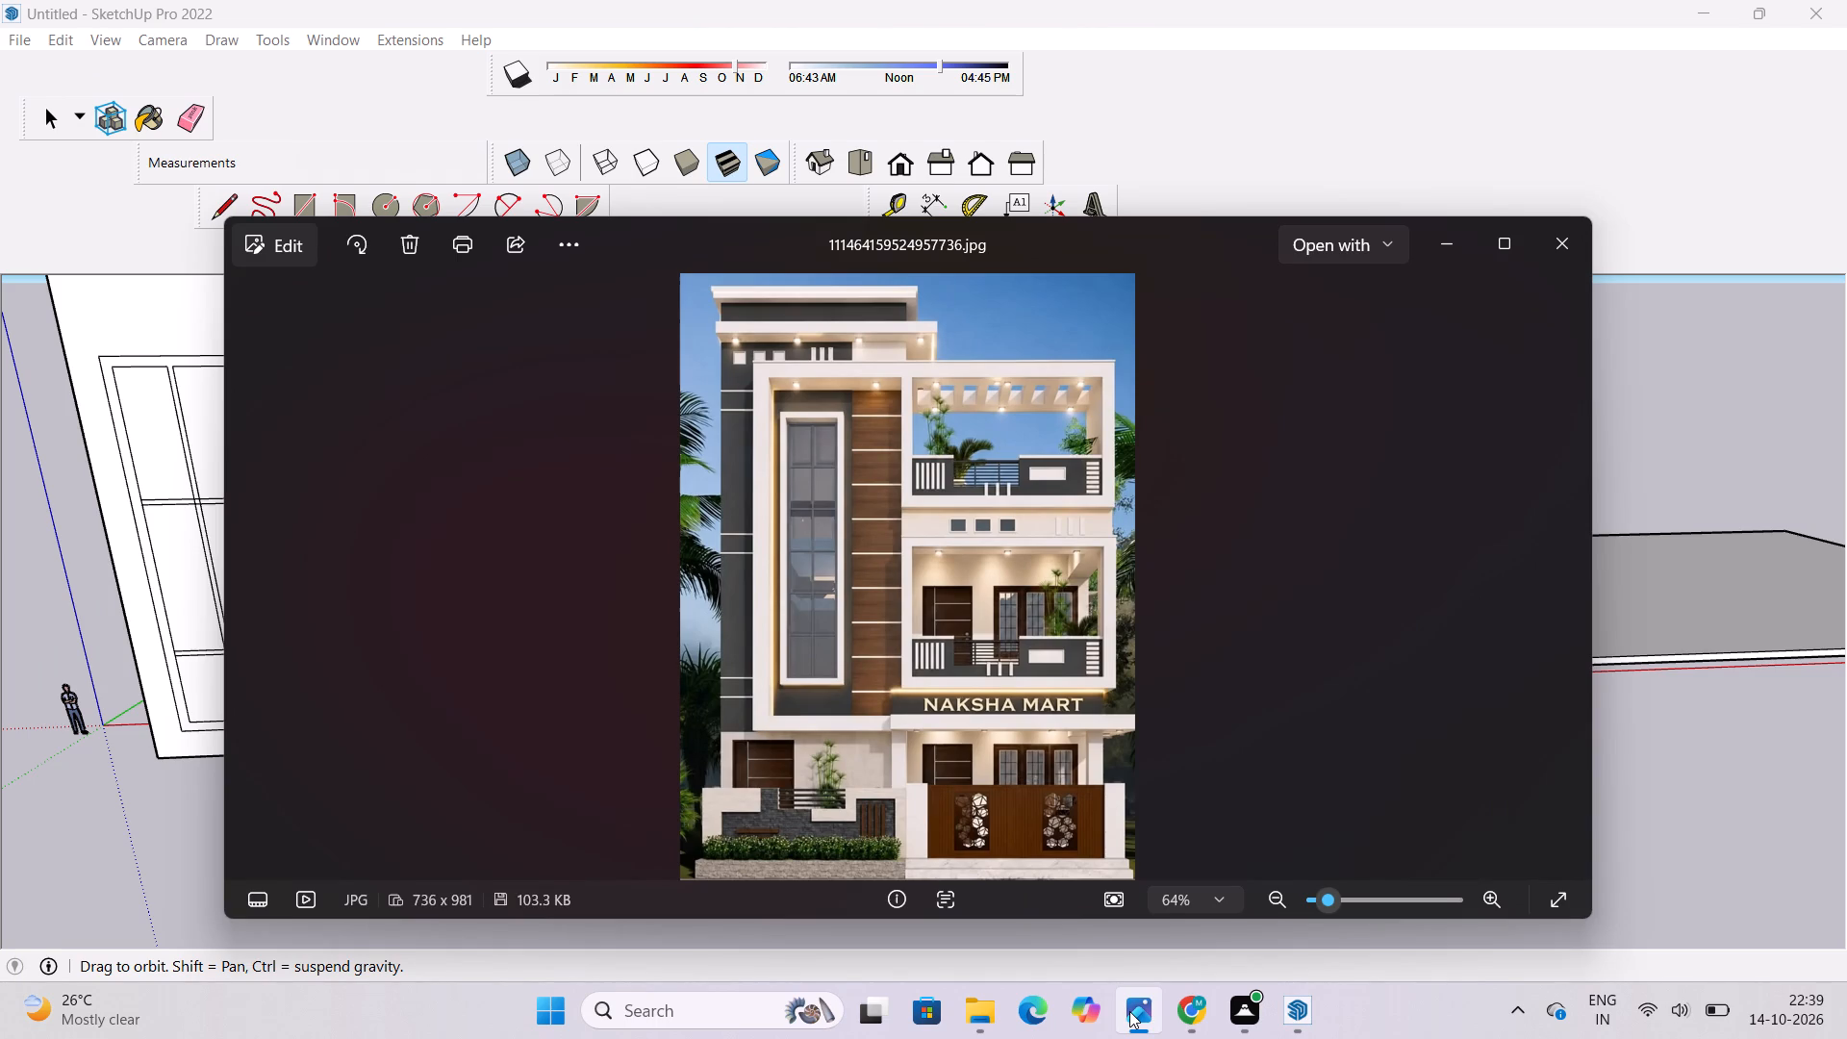
left_click(1129, 1011)
left_click_drag(978, 700, 1007, 774, "shift")
left_click_drag(1007, 774, 944, 821)
scroll(923, 766, "up", 3)
left_click_drag(923, 758, 926, 797, "shift")
left_click_drag(926, 797, 931, 726)
left_click_drag(1001, 732, 561, 874)
left_click_drag(965, 777, 1091, 623)
left_click_drag(1107, 602, 1117, 591)
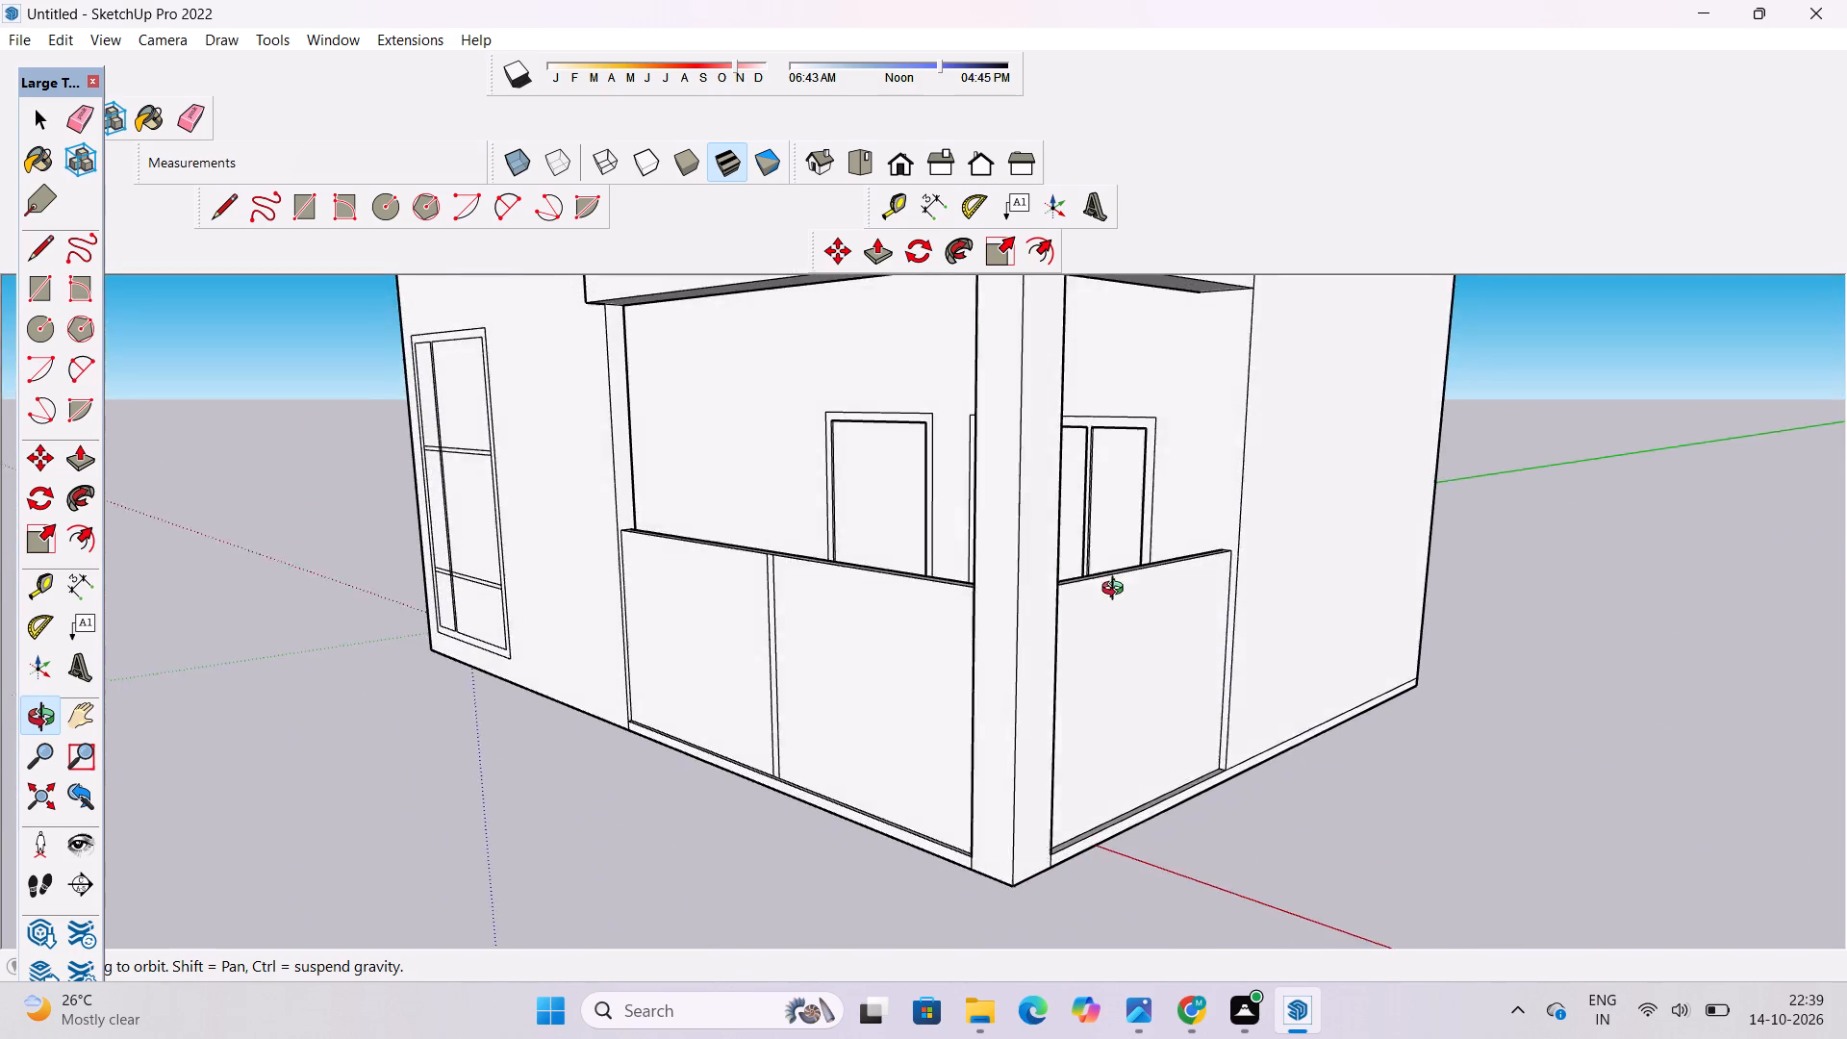
left_click_drag(1117, 591, 1120, 589)
left_click_drag(1116, 608, 1095, 807)
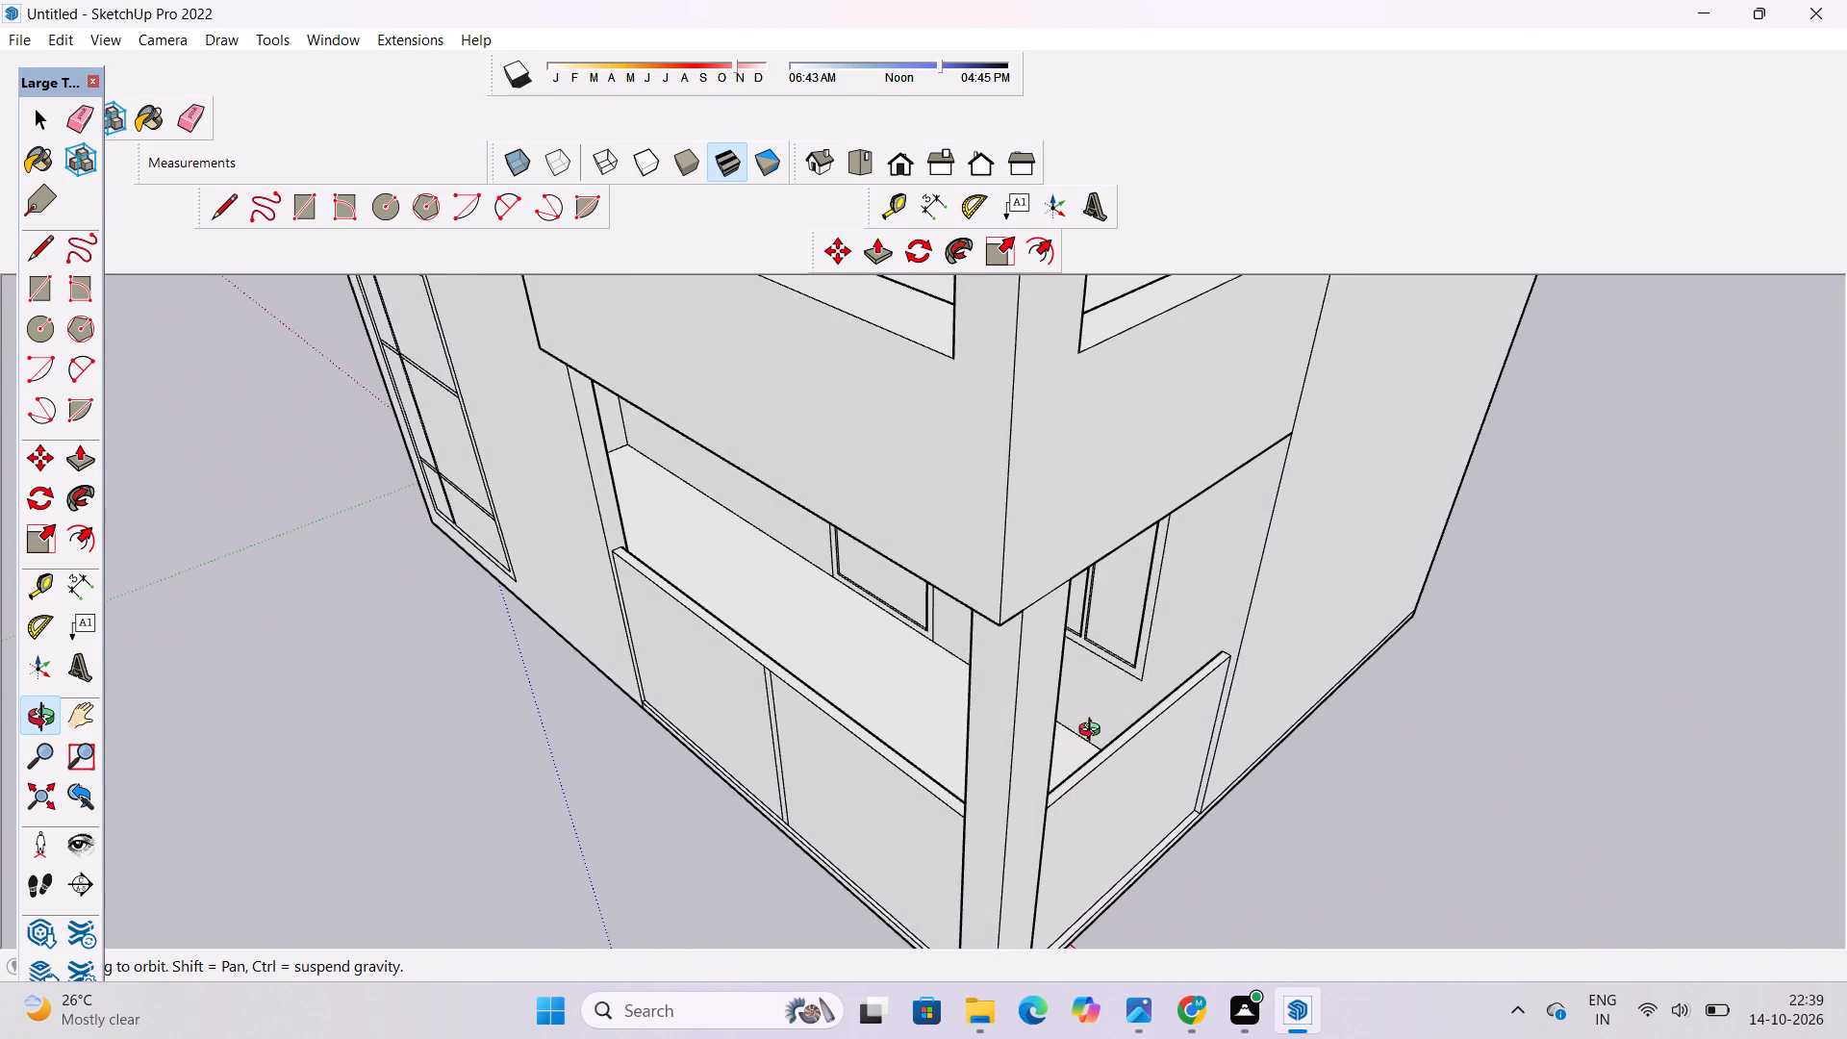
left_click_drag(1065, 791, 1117, 672)
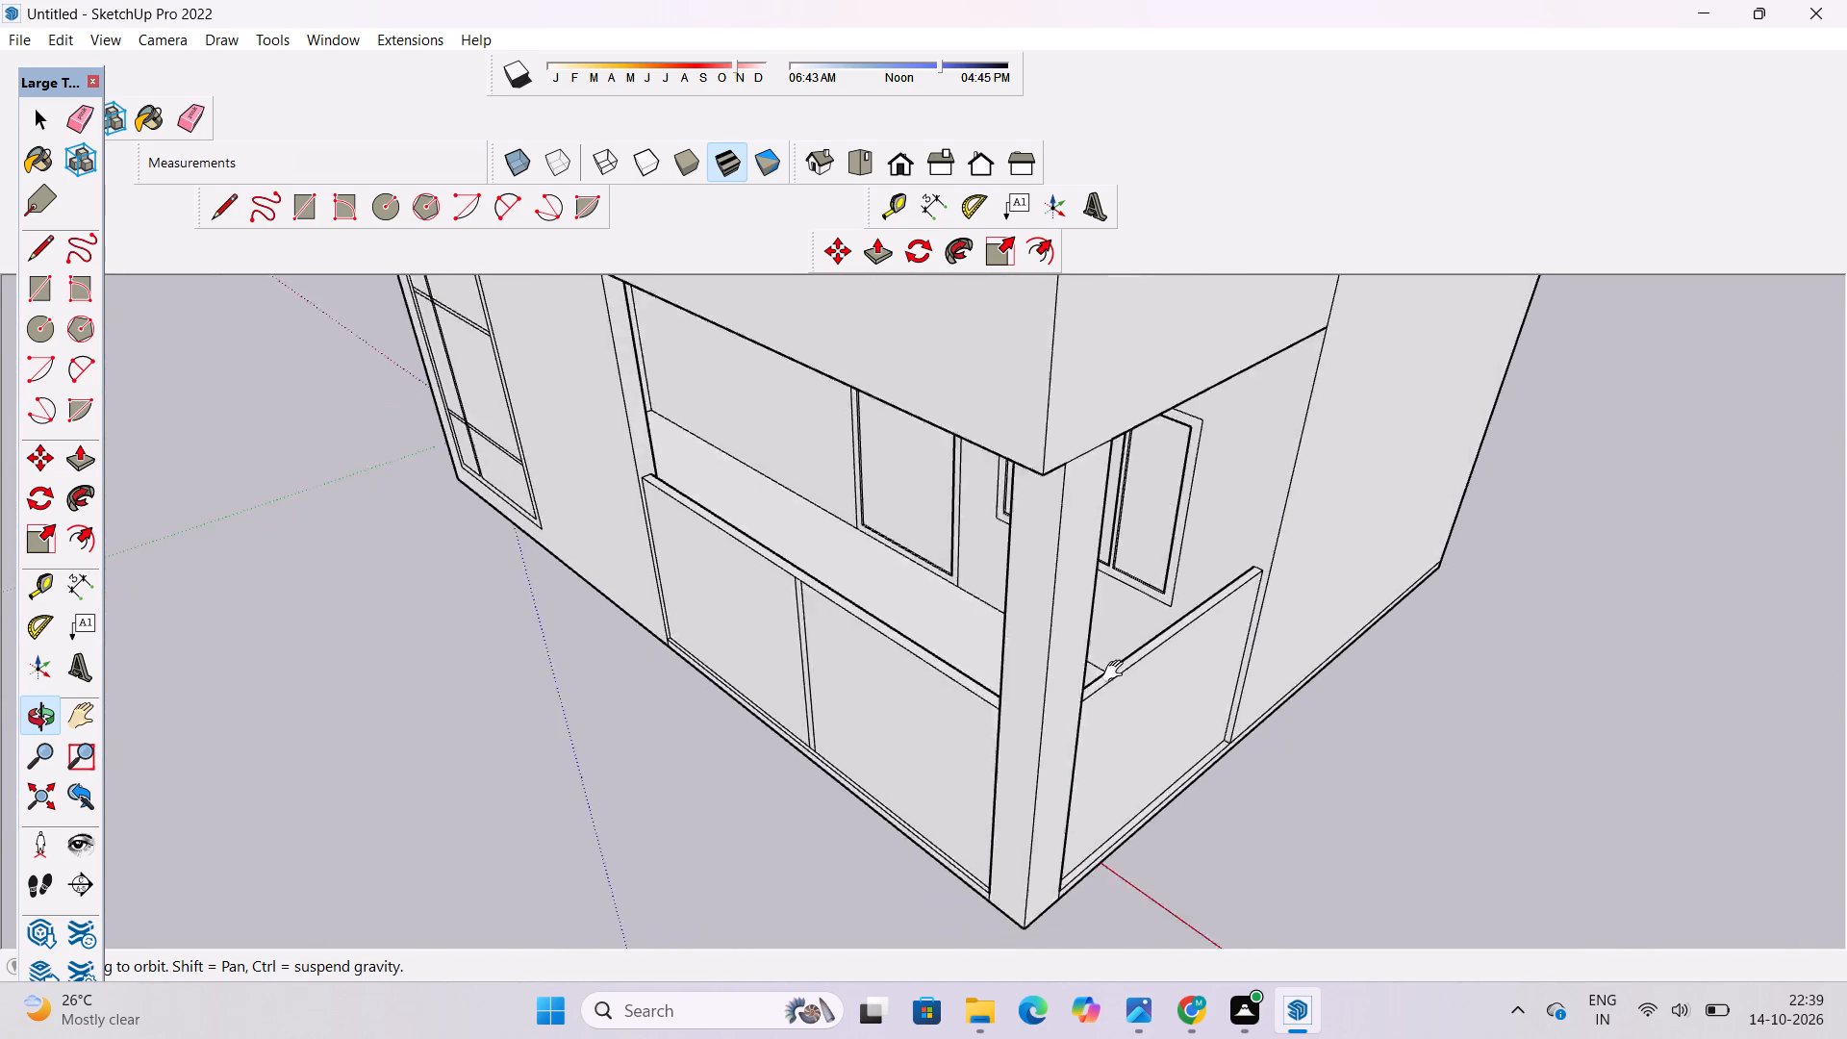
left_click_drag(1117, 672, 1166, 570)
left_click_drag(1125, 638, 1358, 582)
left_click_drag(1356, 579, 1335, 775, "shift")
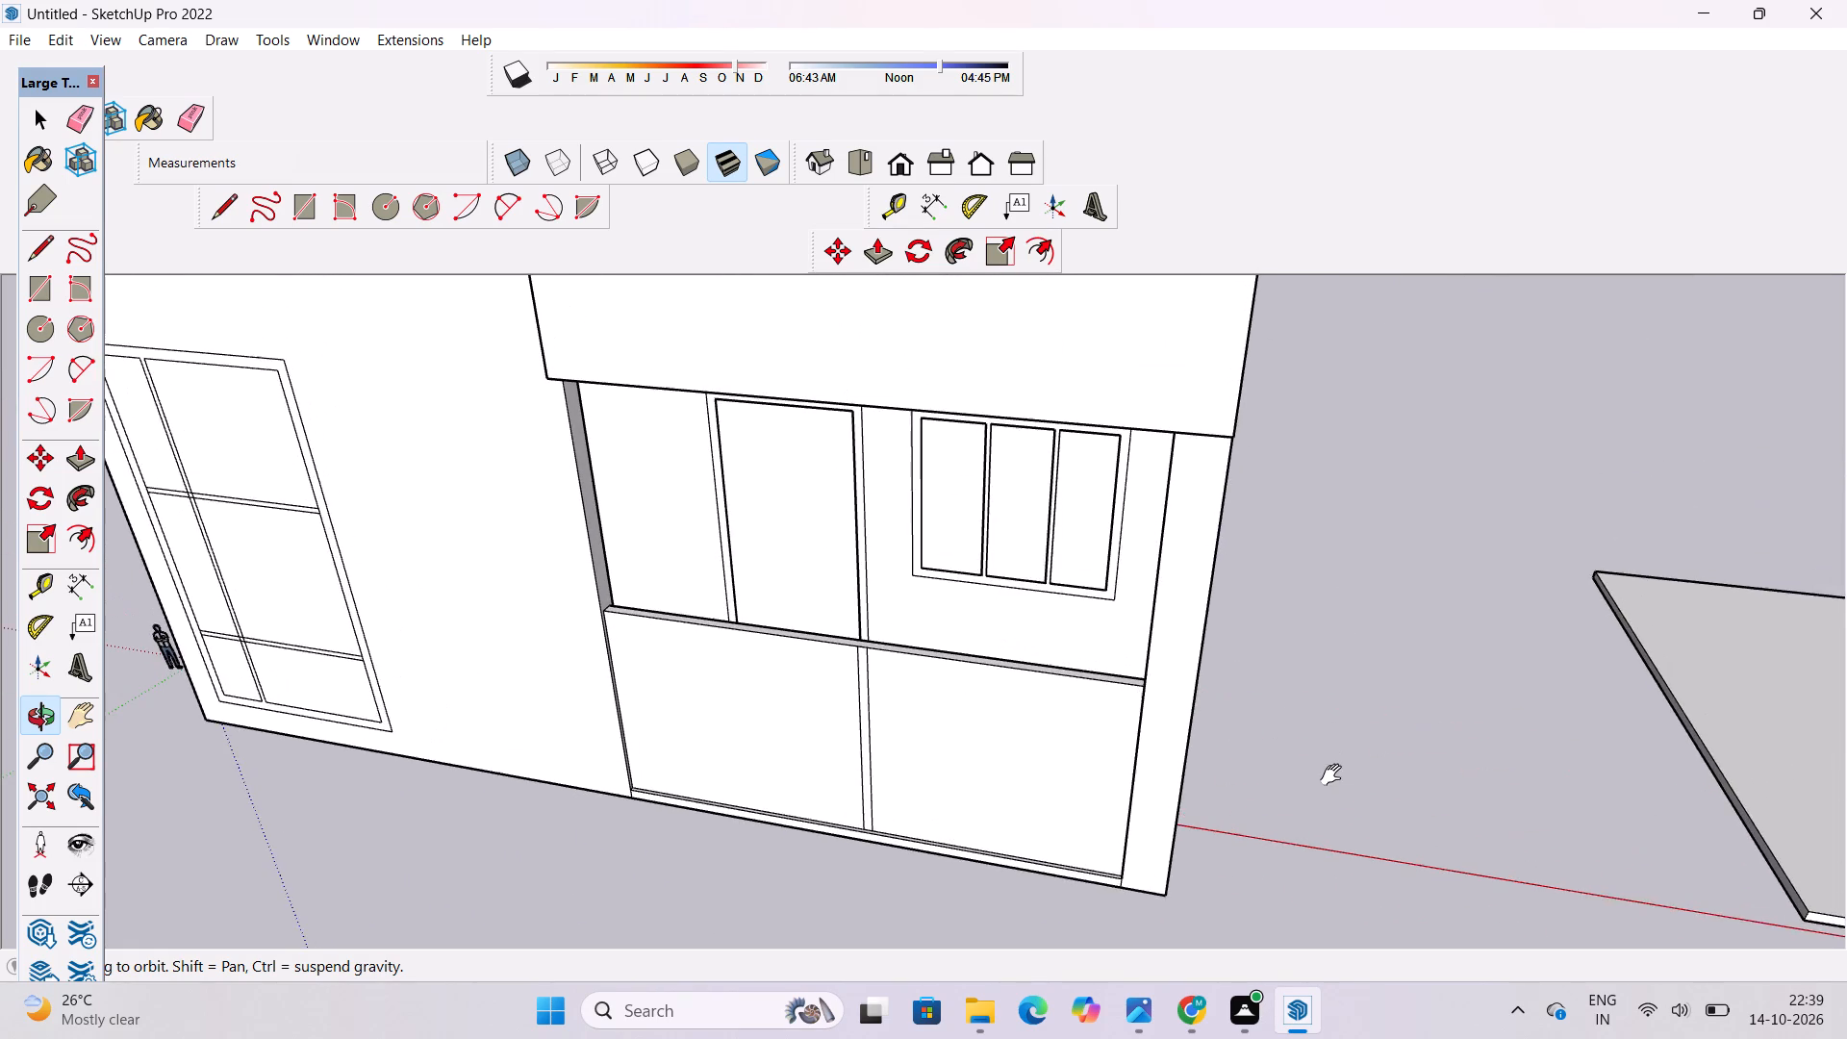
left_click_drag(1335, 775, 671, 813, "shift")
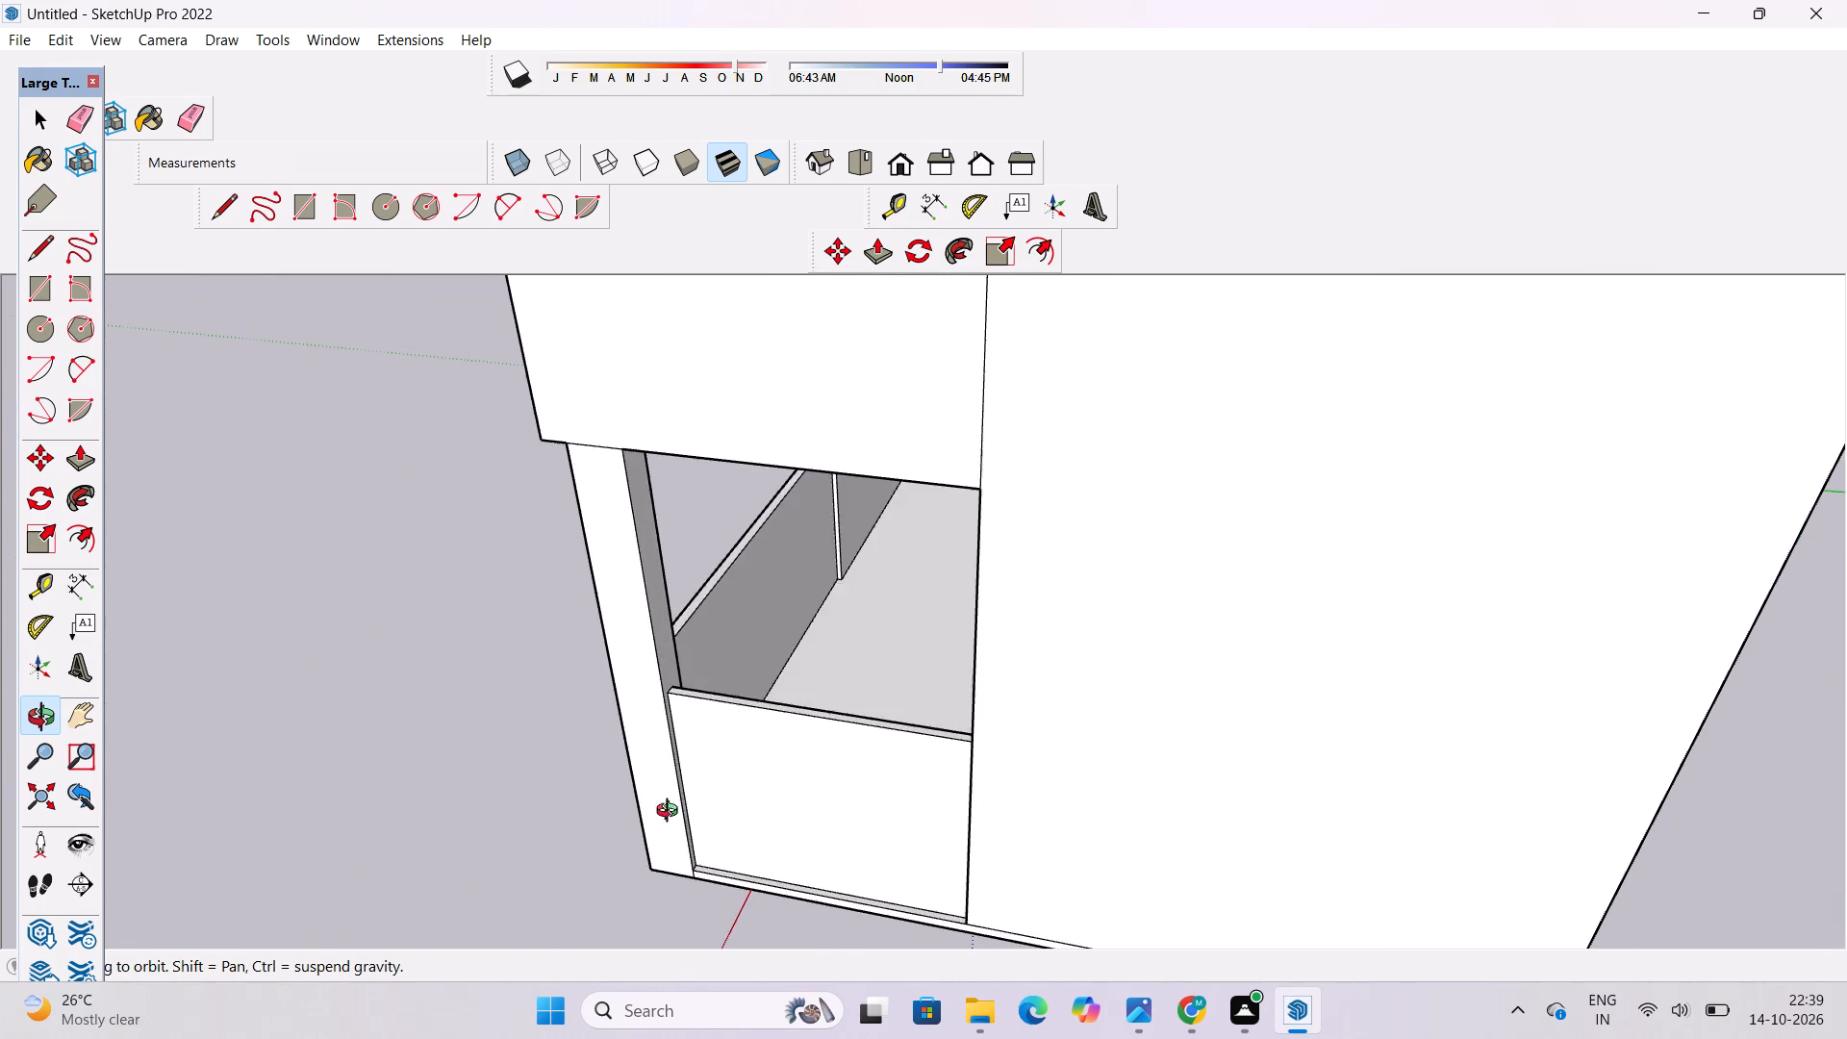
left_click_drag(671, 813, 1452, 712, "shift")
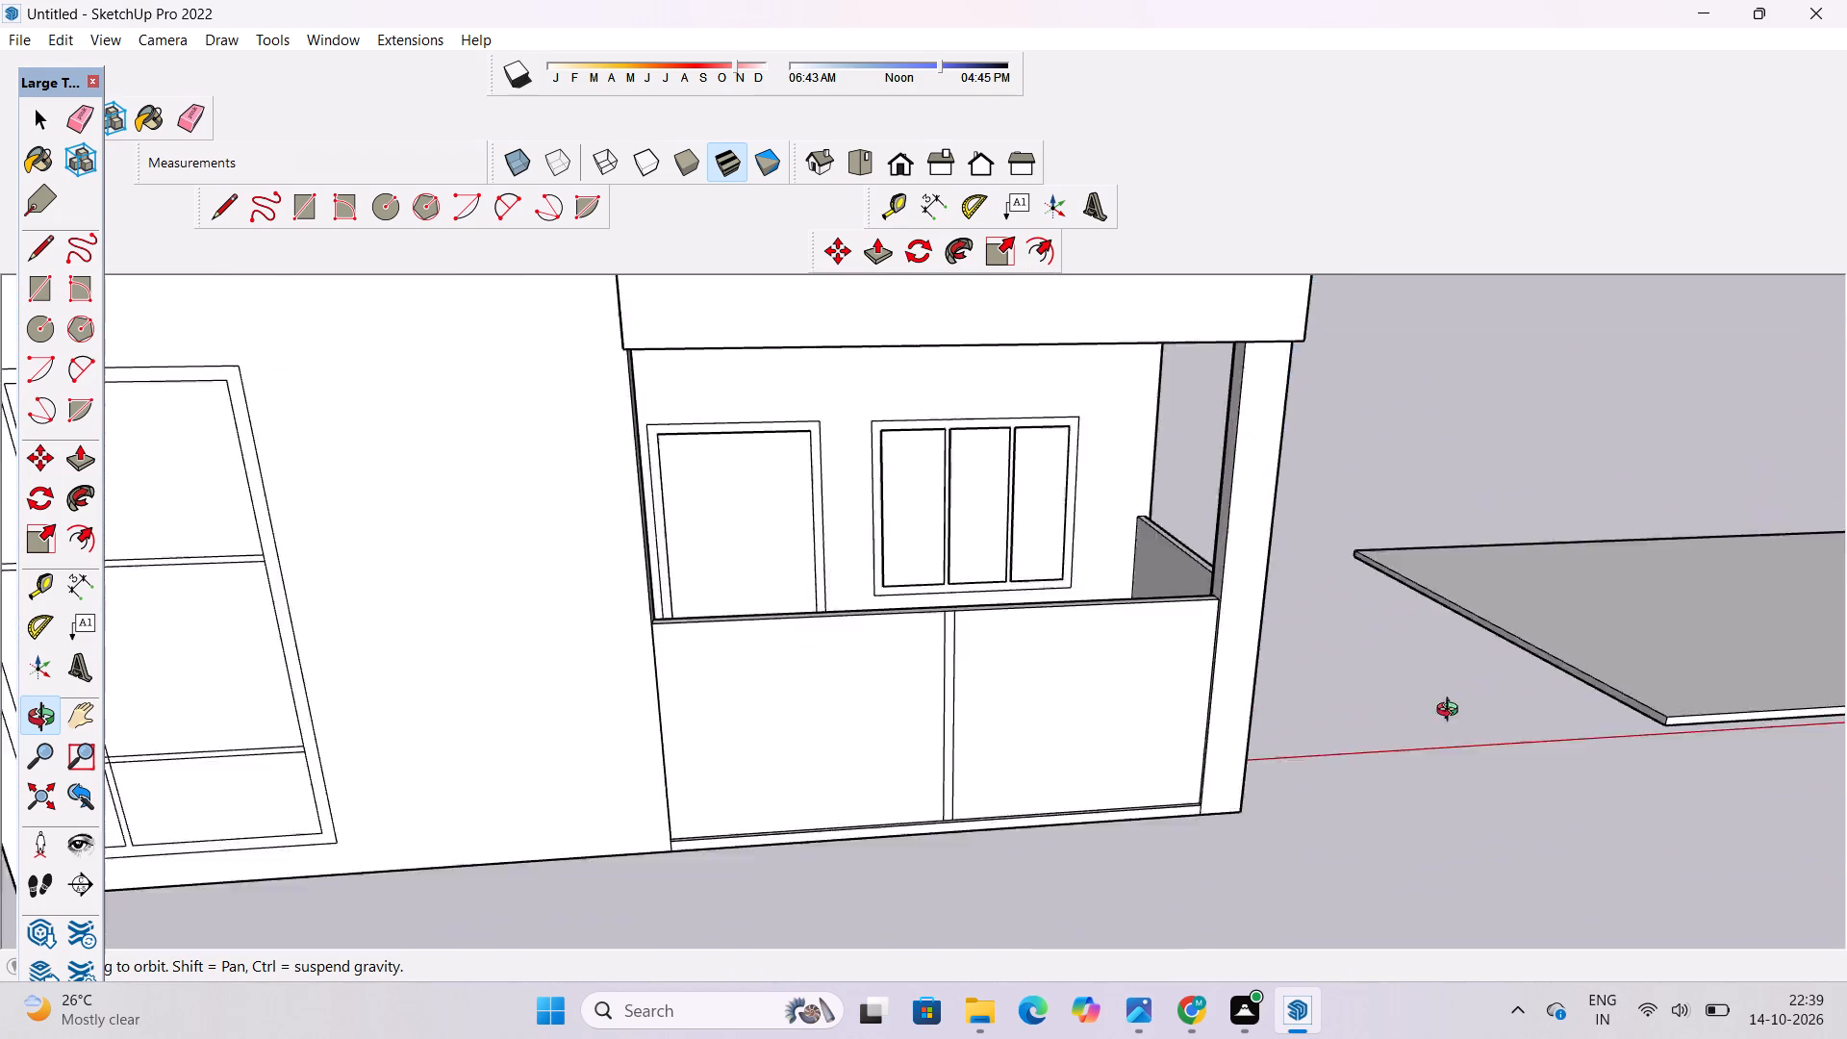
left_click_drag(1452, 712, 1324, 700, "shift")
scroll(1333, 666, "down", 6, "shift")
left_click_drag(1477, 622, 686, 728, "shift")
left_click_drag(686, 728, 1100, 708, "shift")
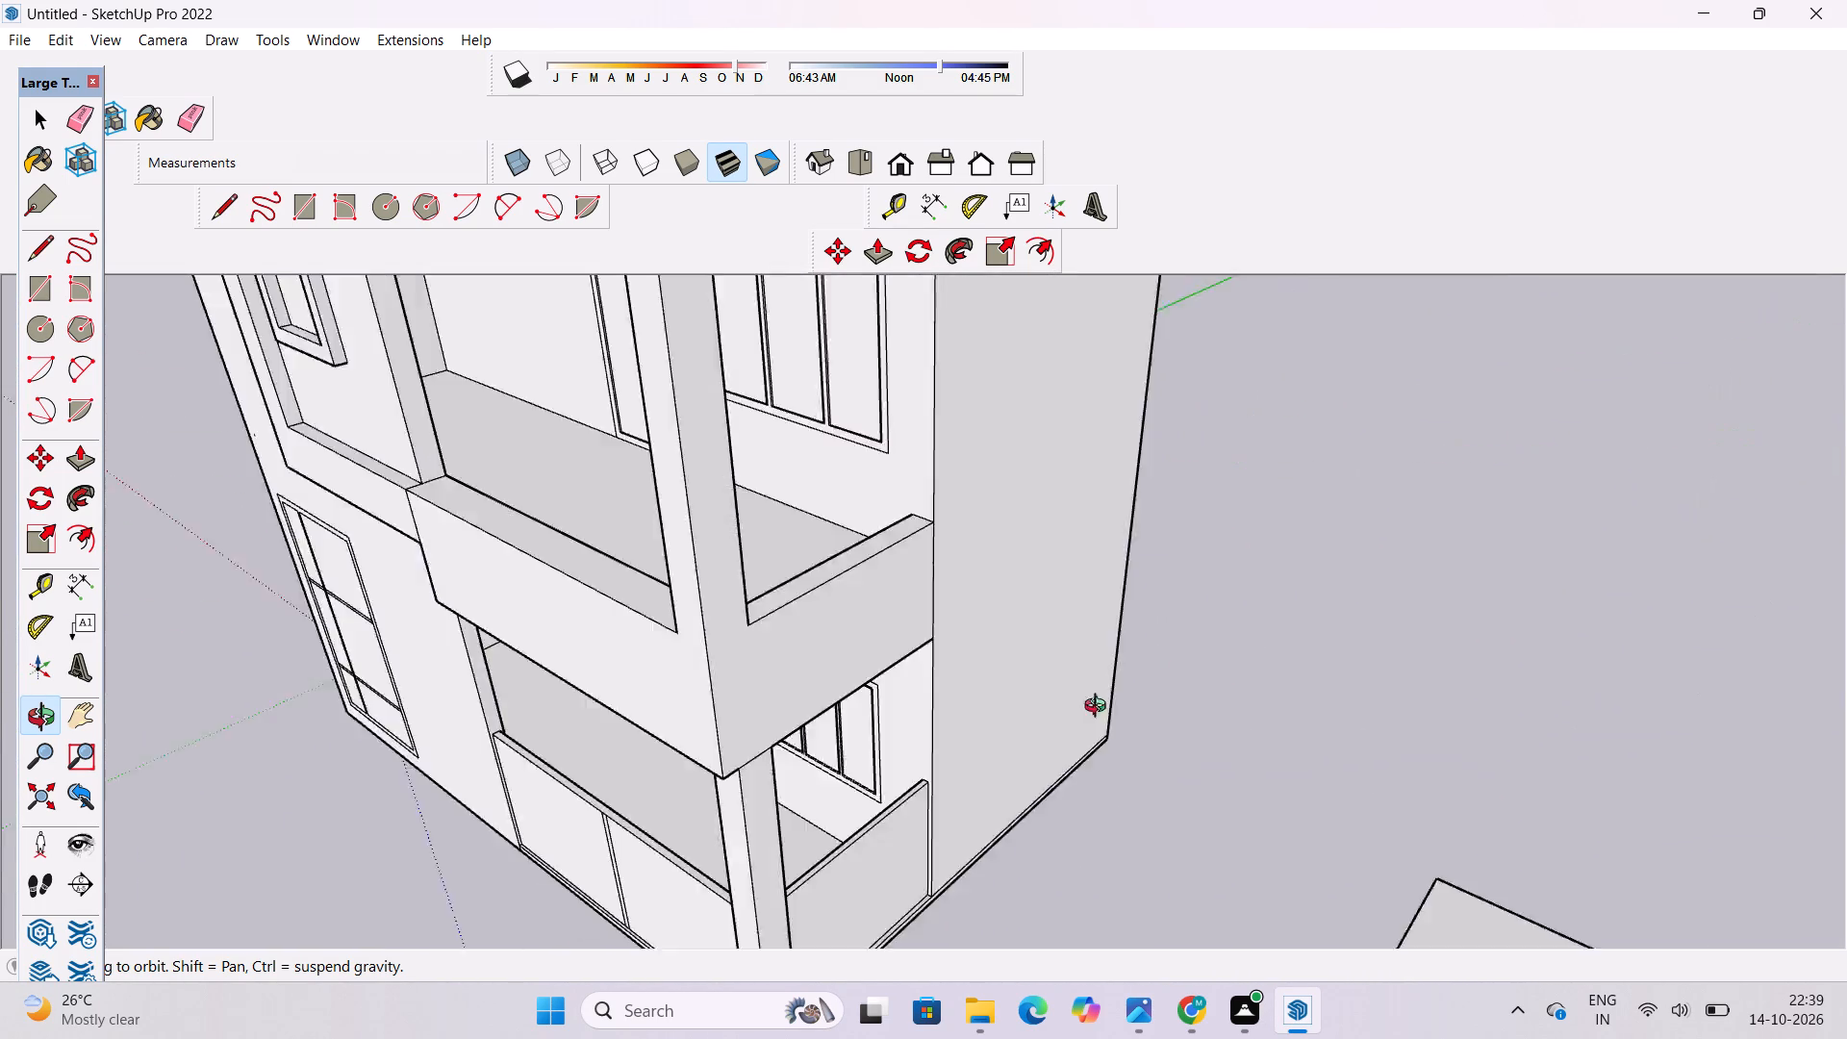
left_click_drag(1100, 708, 1311, 624, "shift")
left_click_drag(1303, 633, 963, 655)
Erase the separate flat slab lying on the ground beside the house.
scroll(984, 614, "down", 6, "shift")
left_click_drag(1159, 722, 1069, 707, "shift")
key("e")
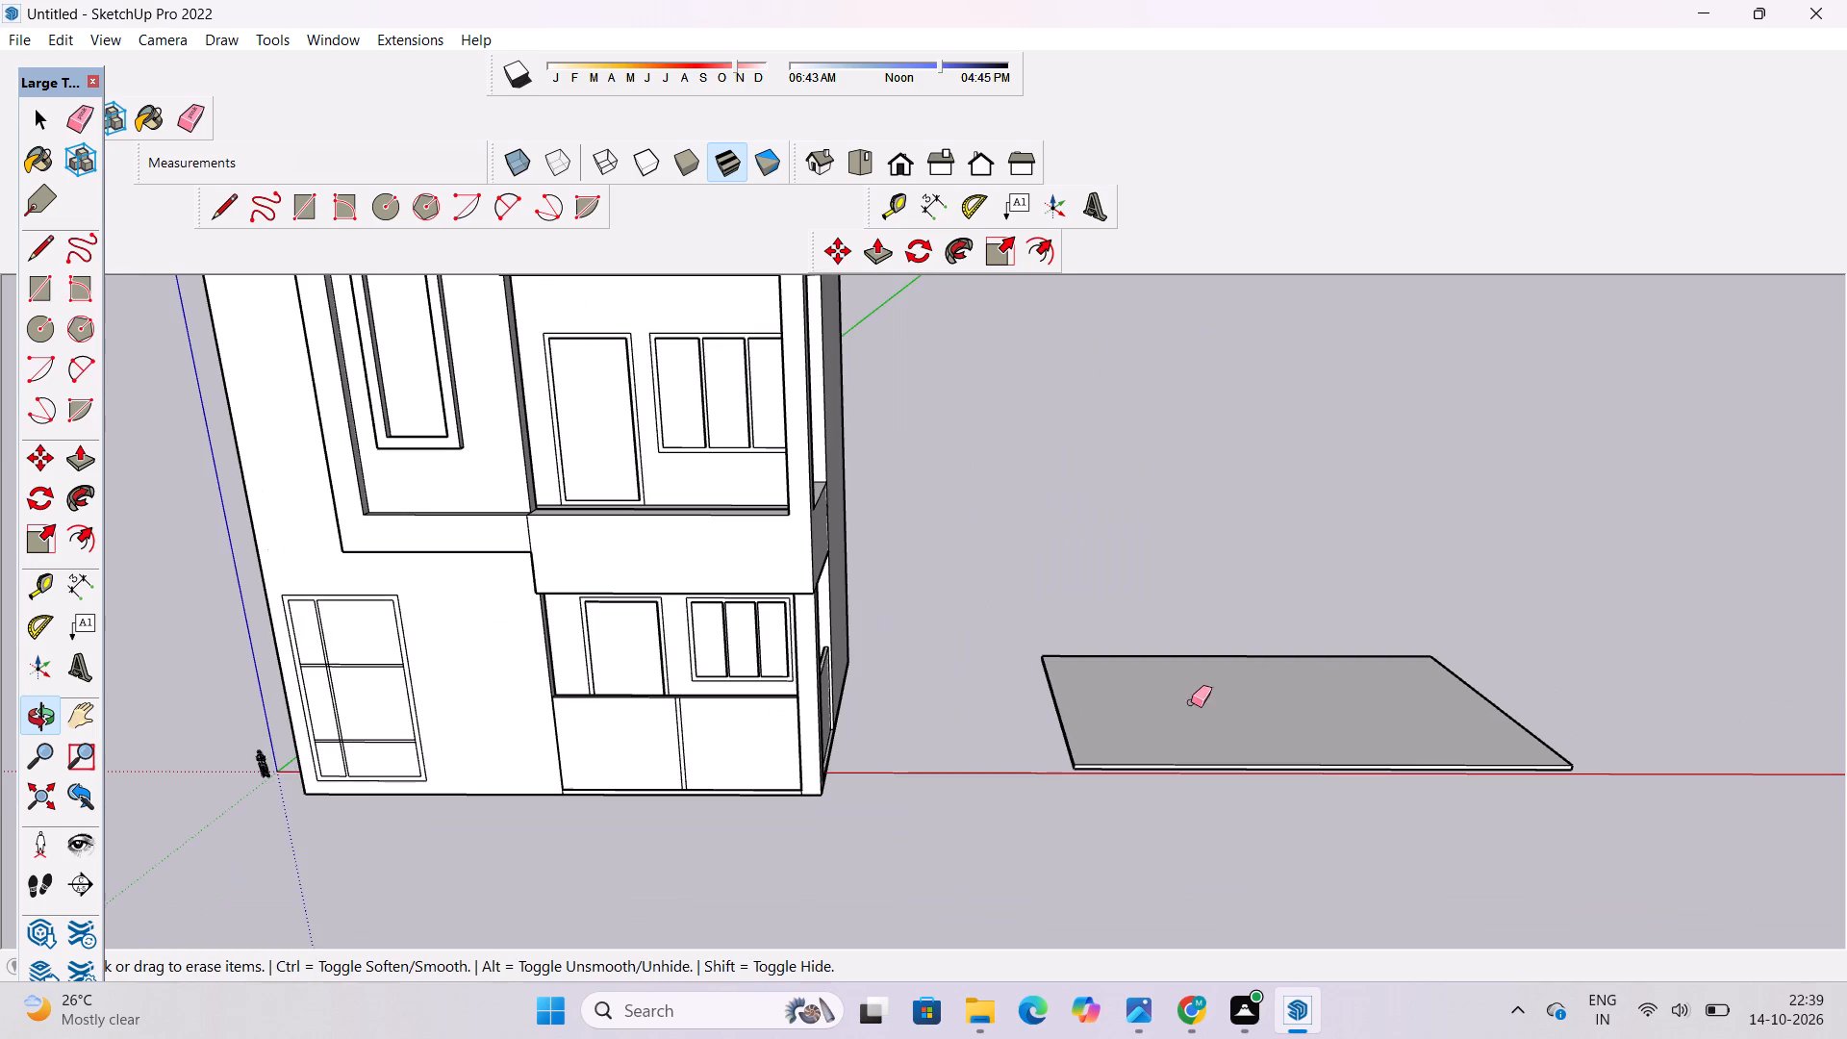
left_click(1237, 727)
left_click_drag(1292, 642, 1295, 669)
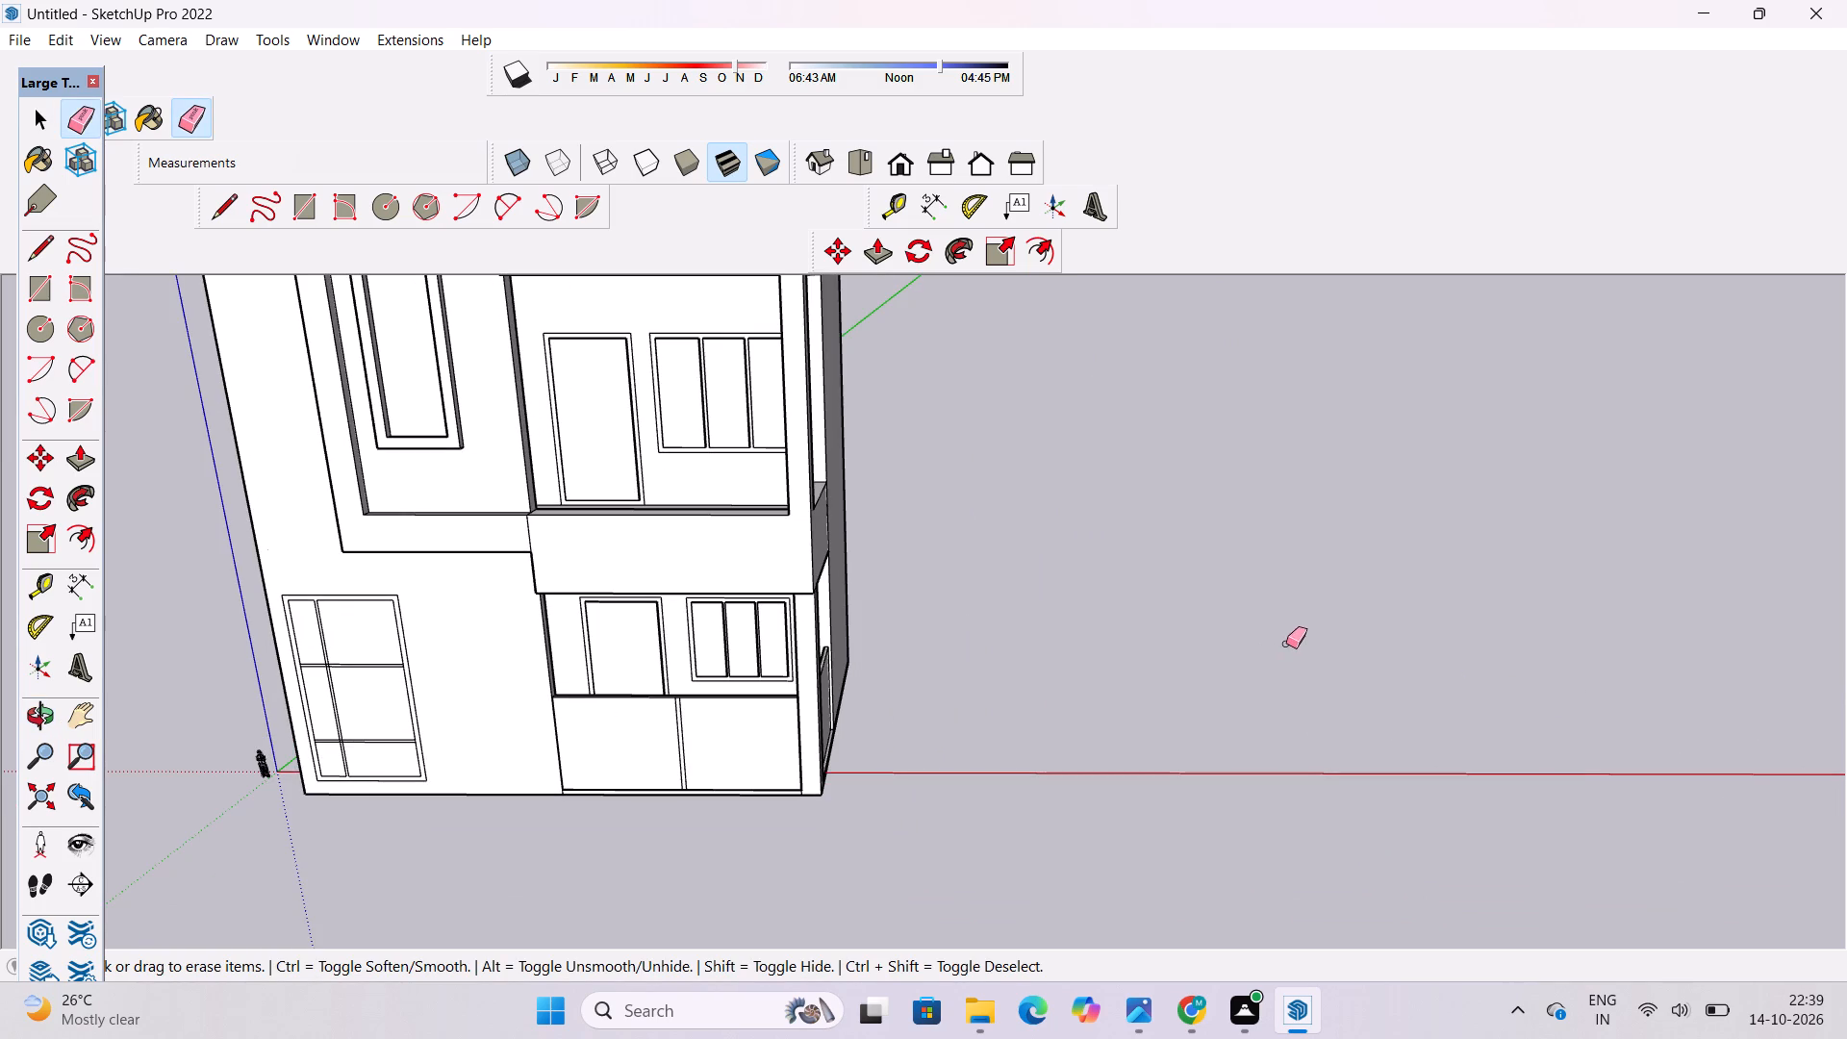
Compare the whole front facade with the reference image and examine the tower wall below the upper projecting slab.
key("o")
scroll(1283, 618, "down", 5)
left_click_drag(1095, 667, 1094, 857, "shift")
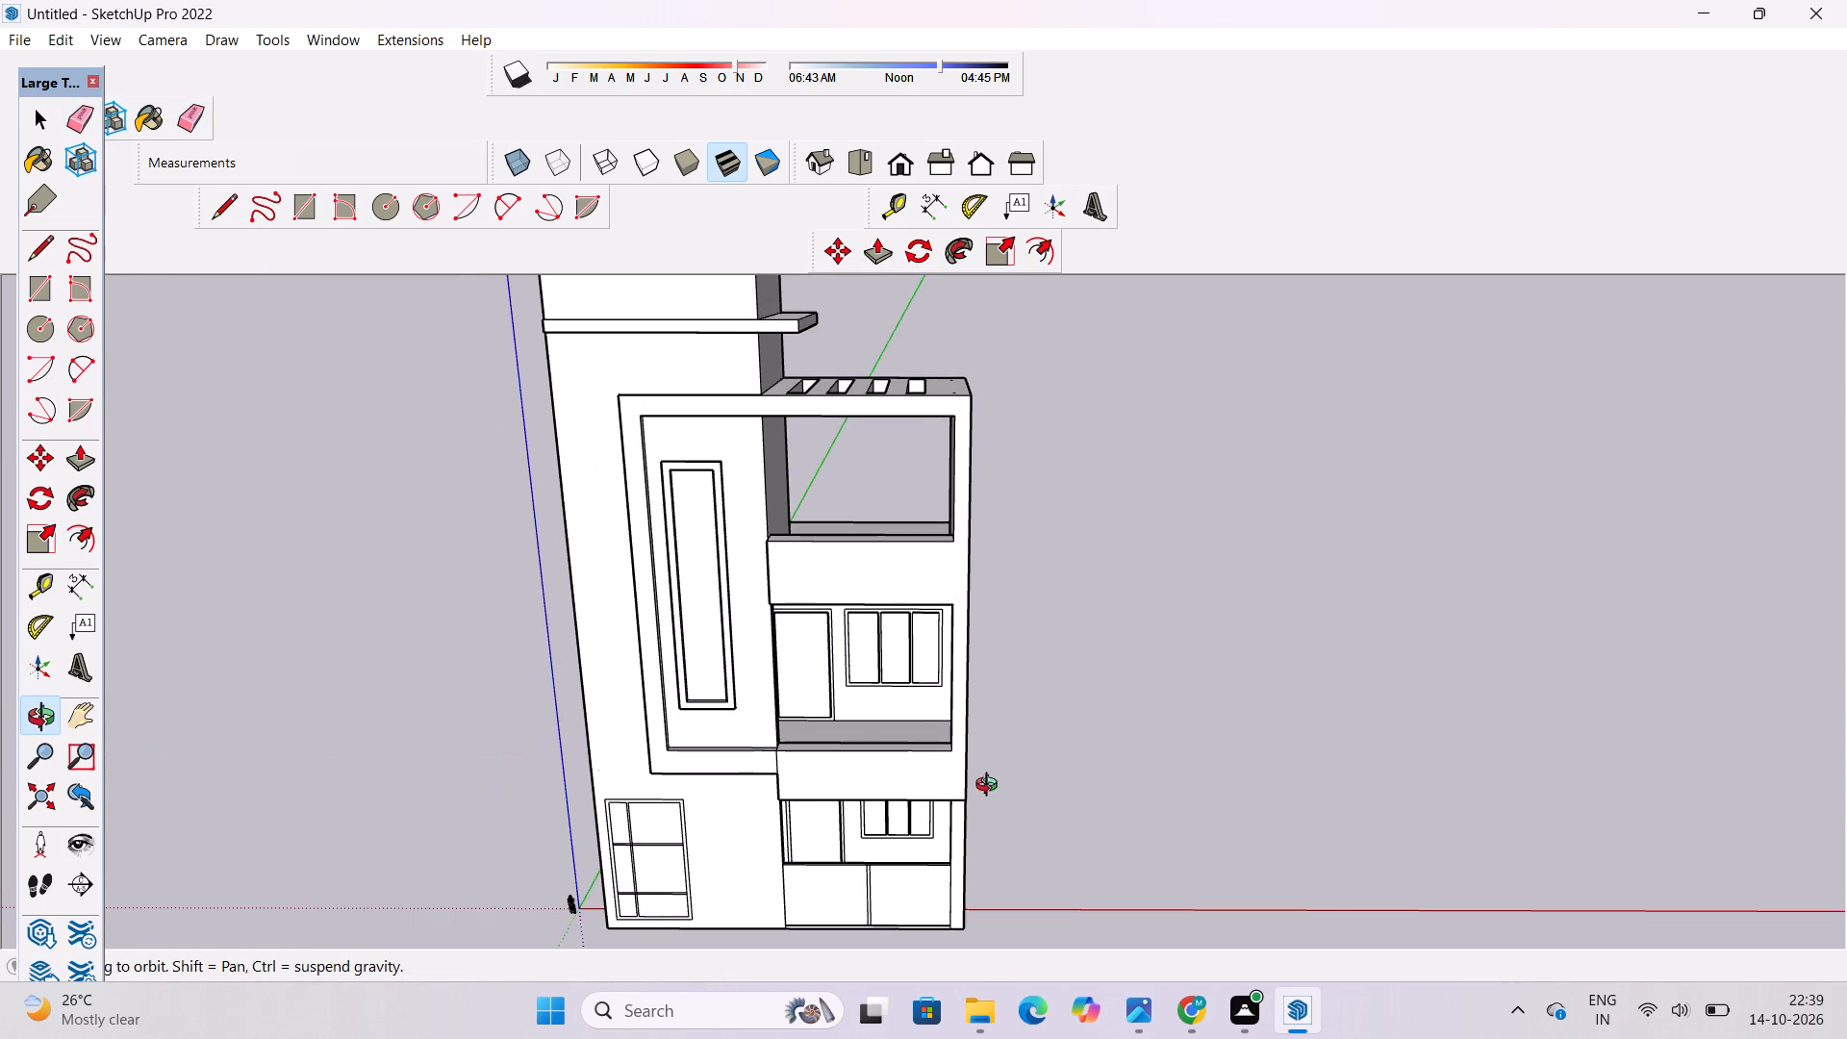
left_click_drag(909, 762, 1177, 780, "shift")
left_click_drag(1177, 785, 1164, 623)
scroll(1163, 618, "up", 2)
left_click_drag(1163, 618, 1146, 660, "shift")
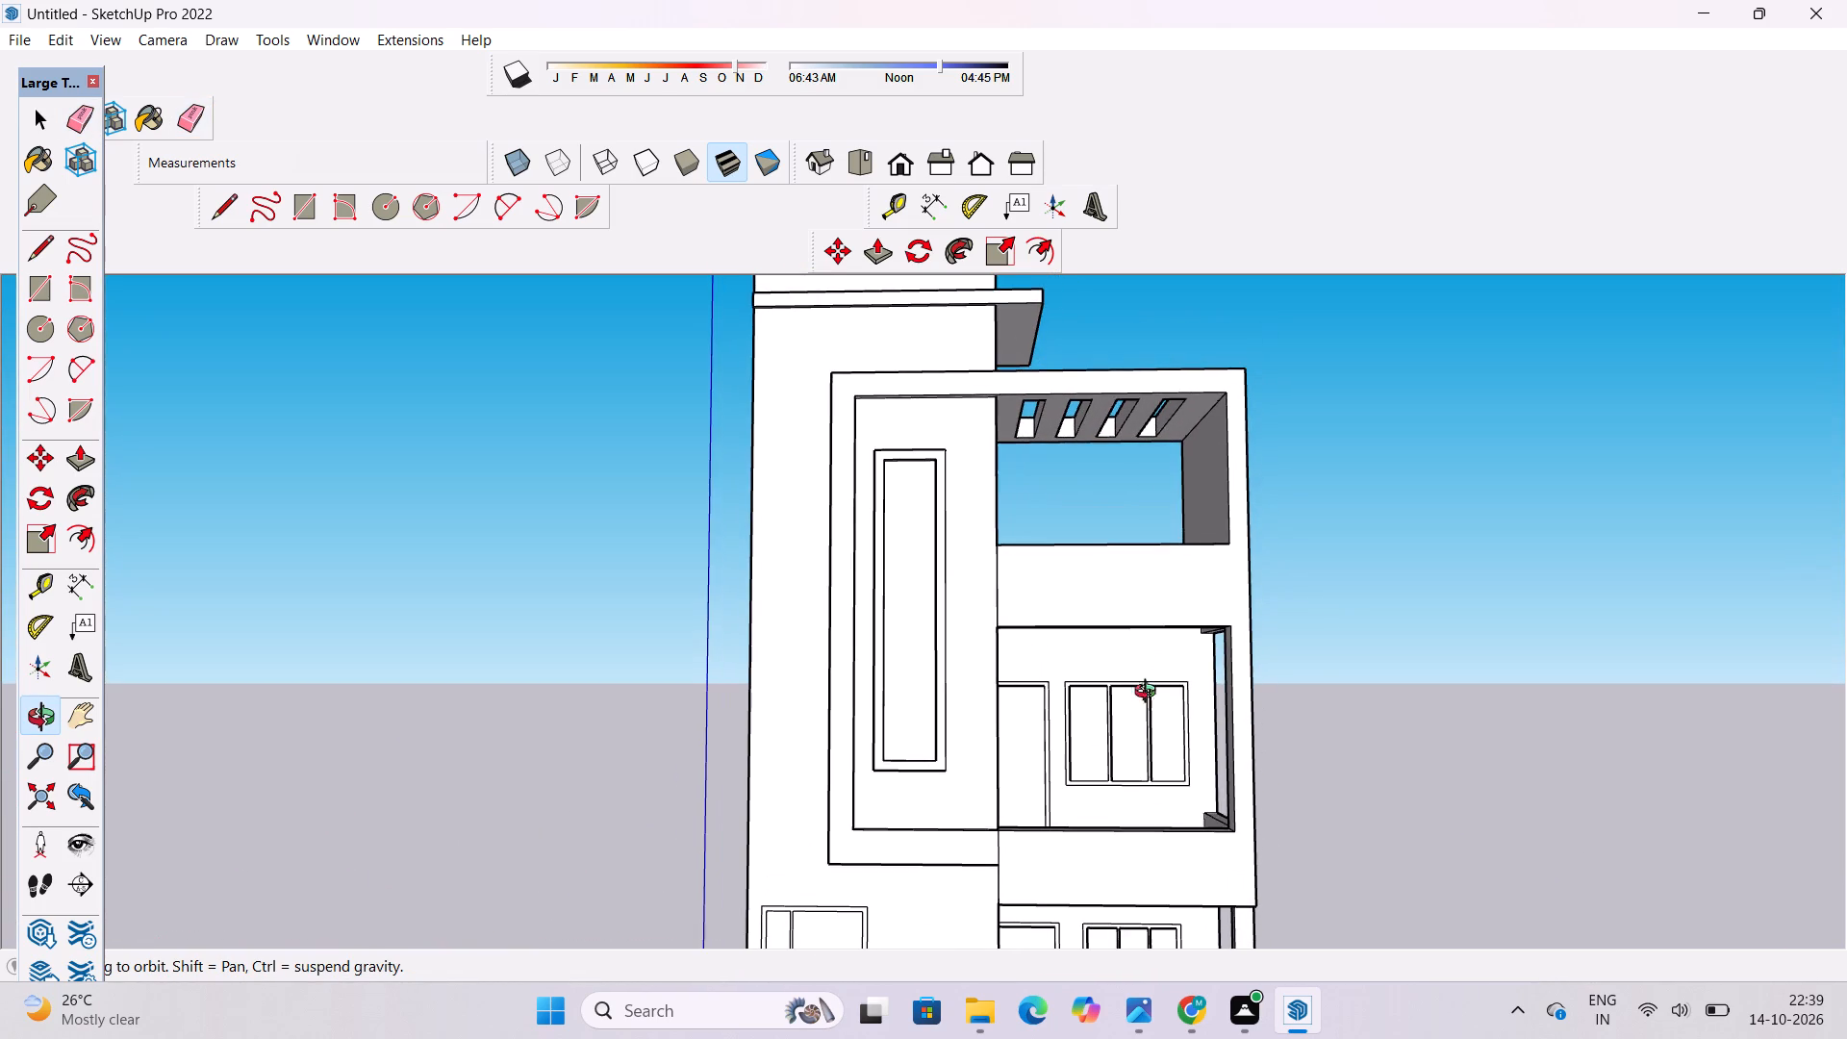
scroll(1153, 731, "down", 4)
left_click_drag(1142, 754, 1036, 632, "shift")
left_click_drag(1026, 657, 1017, 688, "shift")
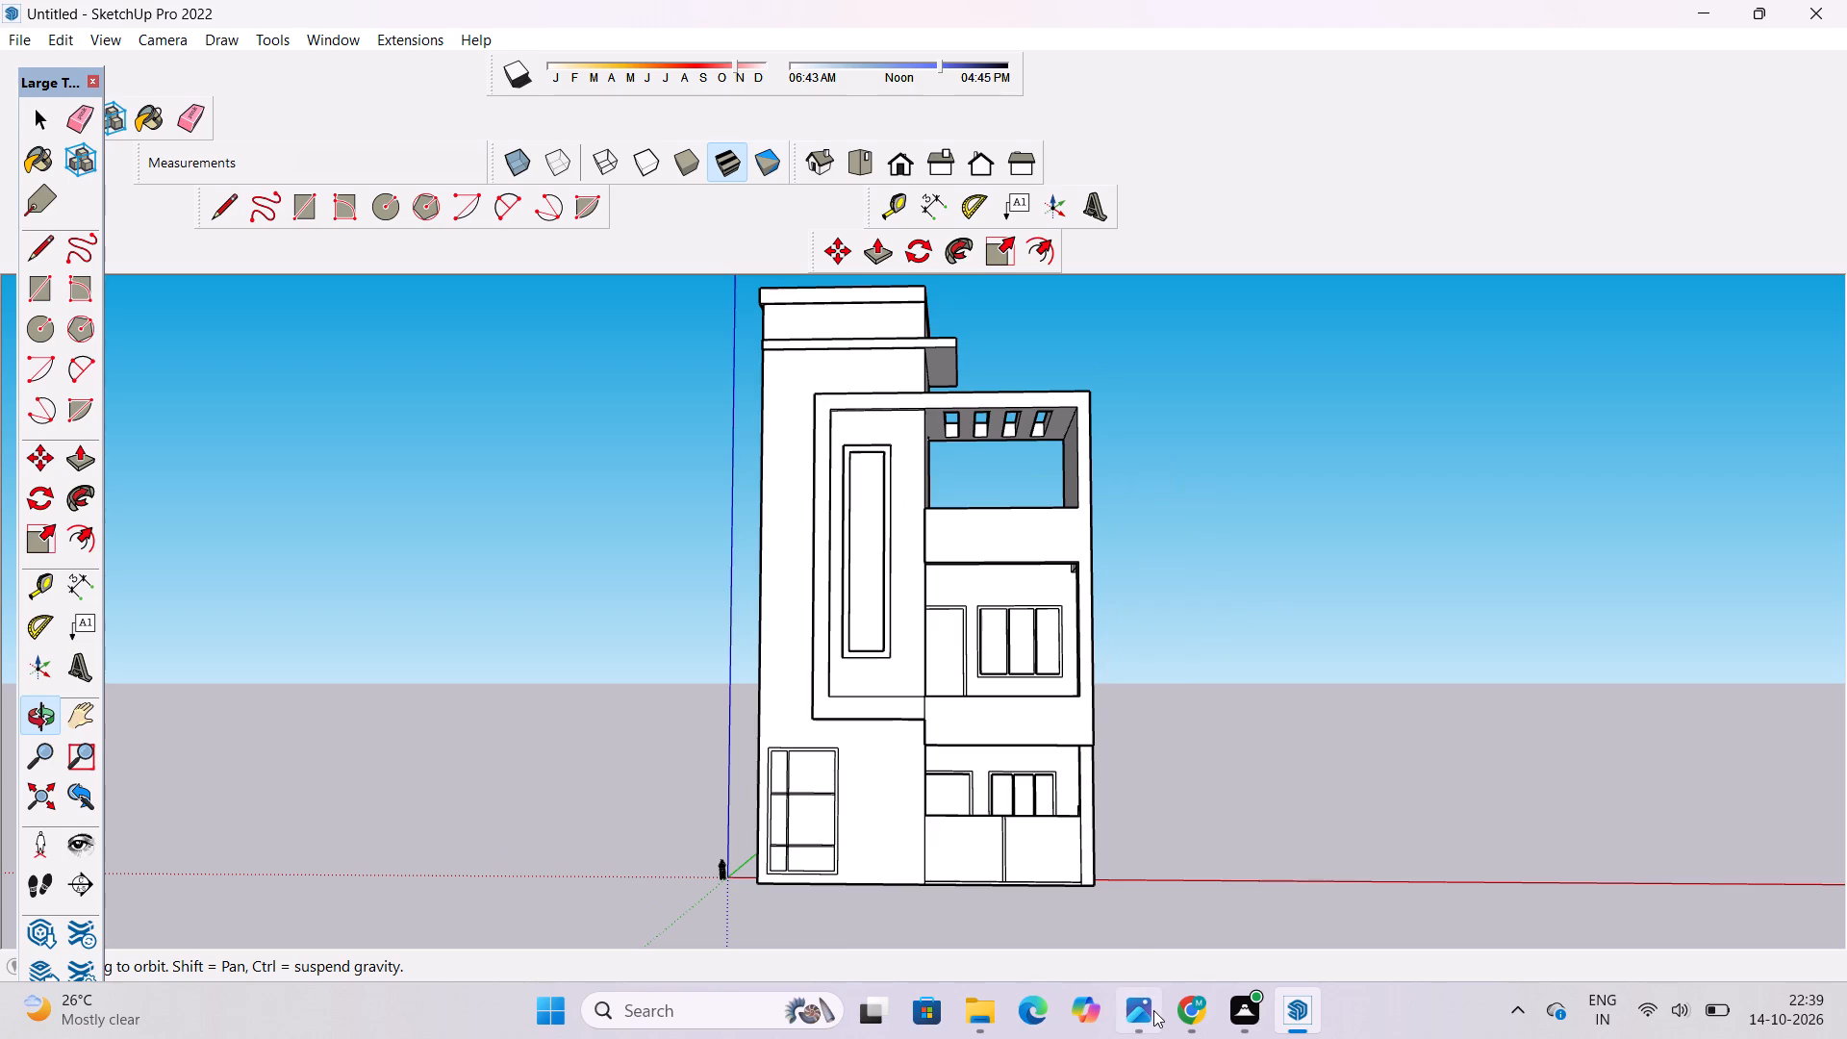
left_click(1151, 1011)
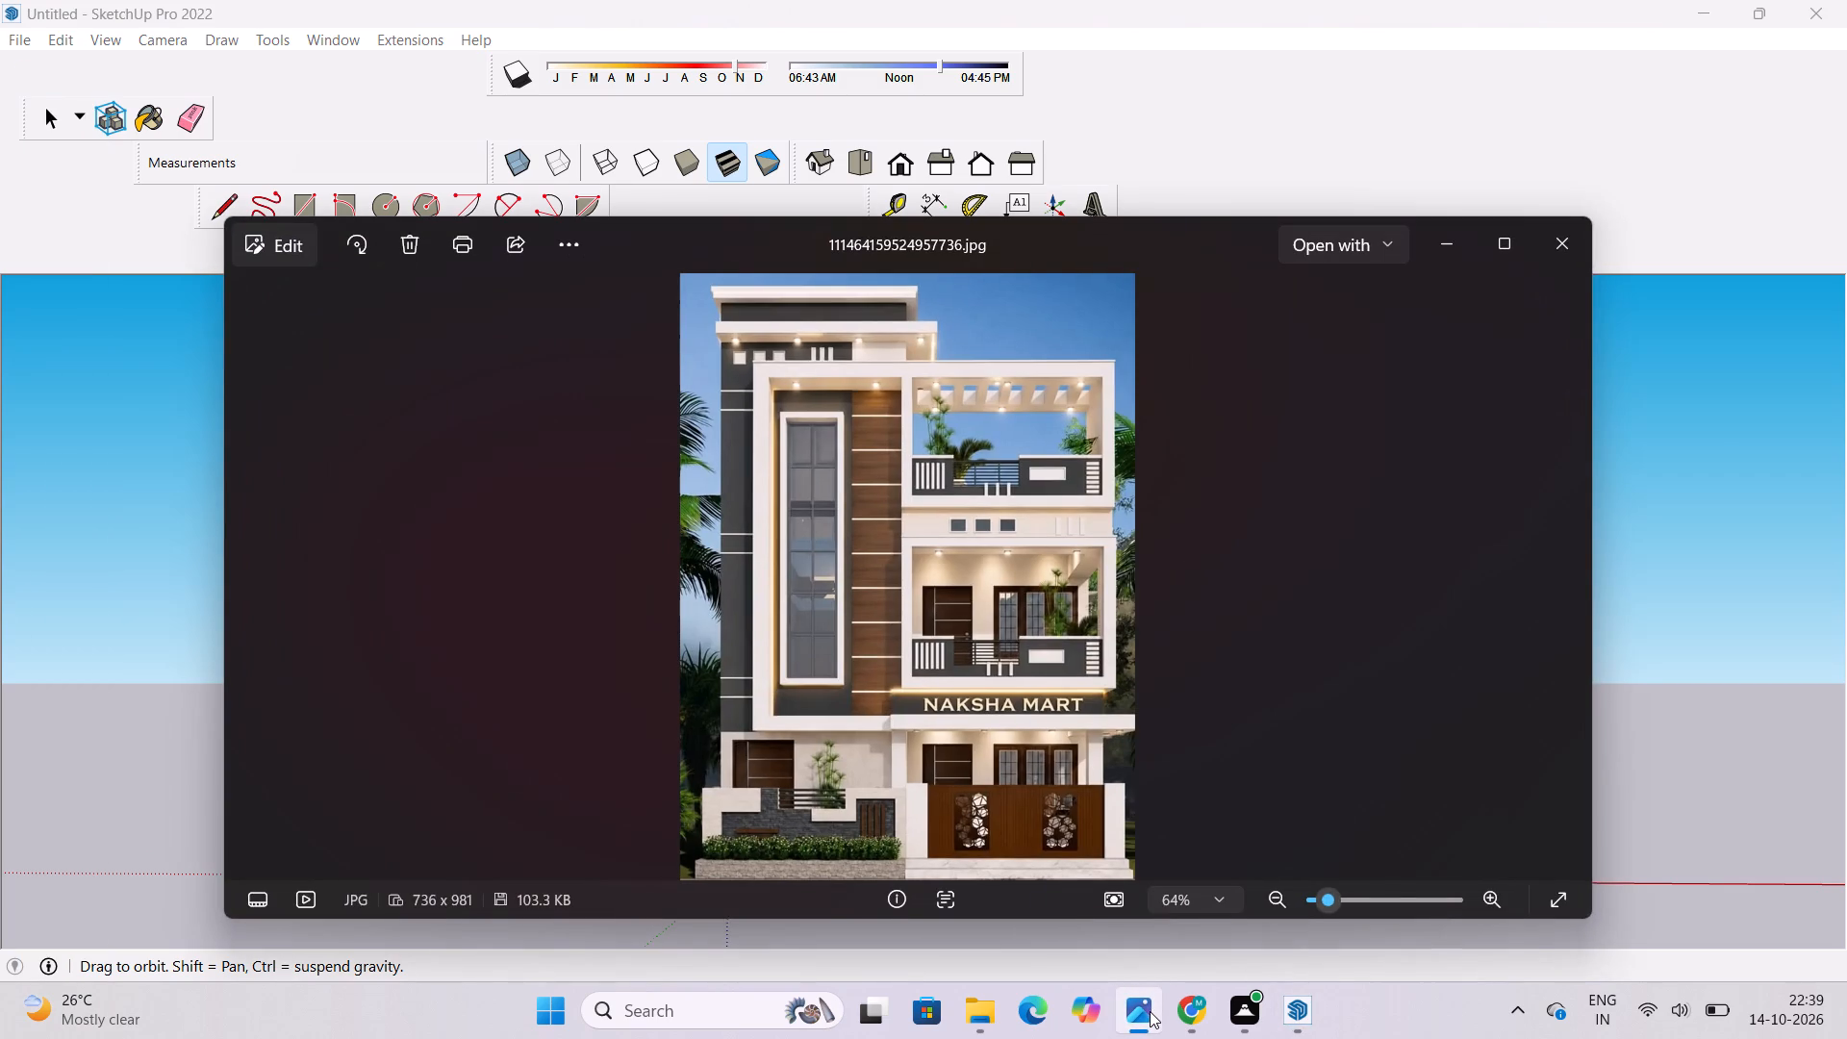
left_click(1150, 1011)
scroll(884, 748, "down", 6)
scroll(848, 586, "up", 9)
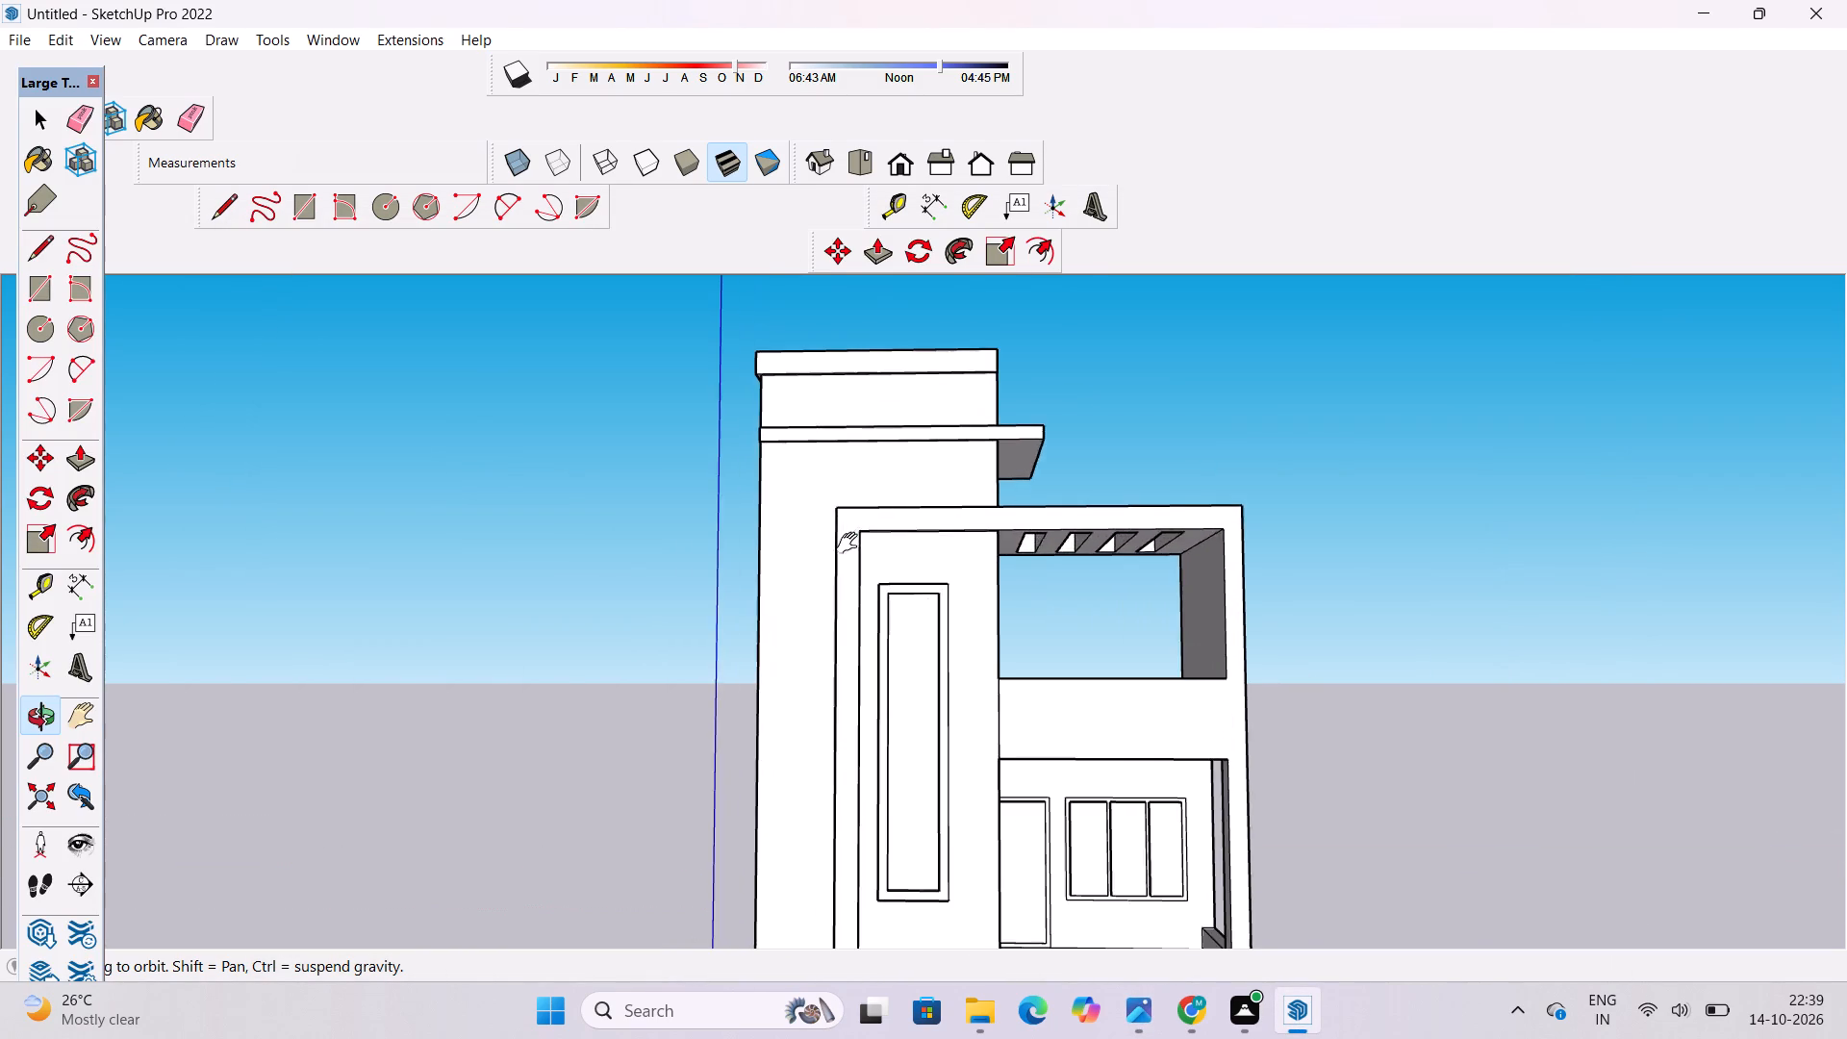
left_click_drag(851, 543, 870, 645)
scroll(861, 452, "up", 5)
left_click_drag(870, 501, 909, 646, "shift")
scroll(848, 708, "up", 4, "shift")
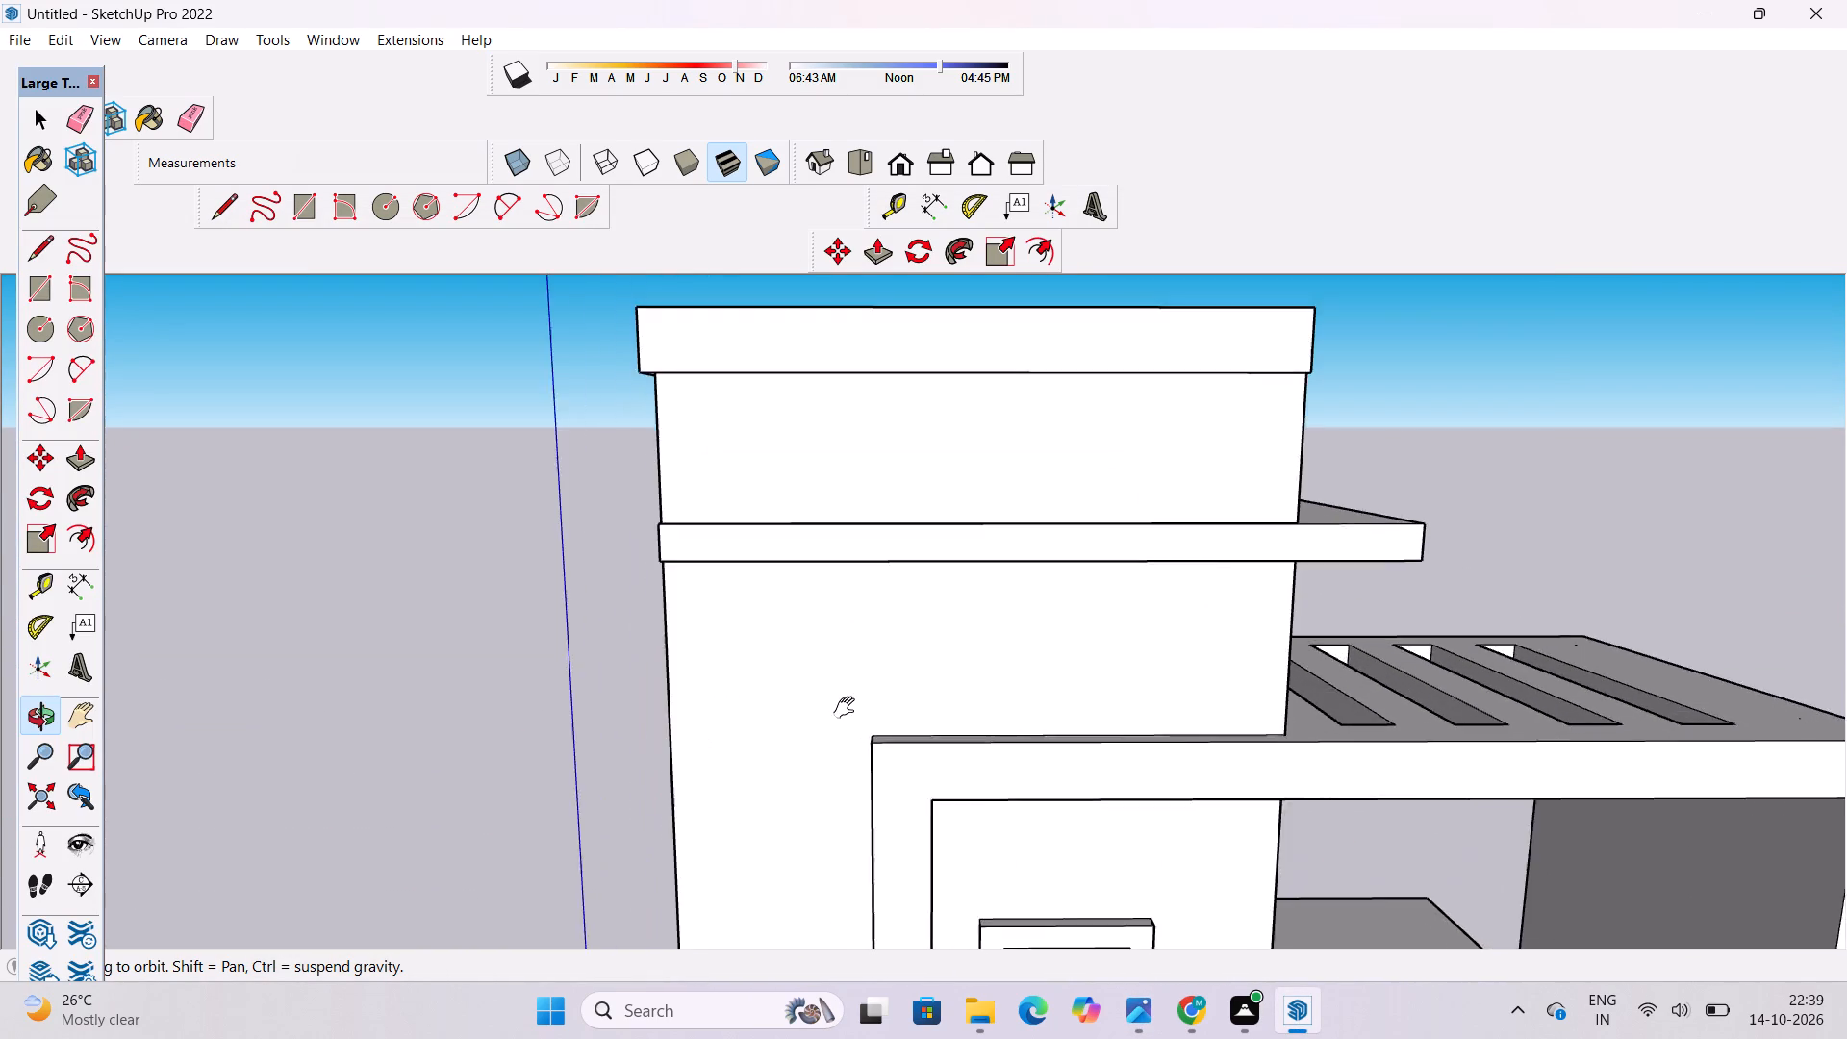
left_click_drag(848, 708, 848, 760, "shift")
left_click_drag(848, 761, 829, 636, "shift")
left_click_drag(822, 644, 770, 618, "shift")
left_click_drag(722, 687, 720, 653)
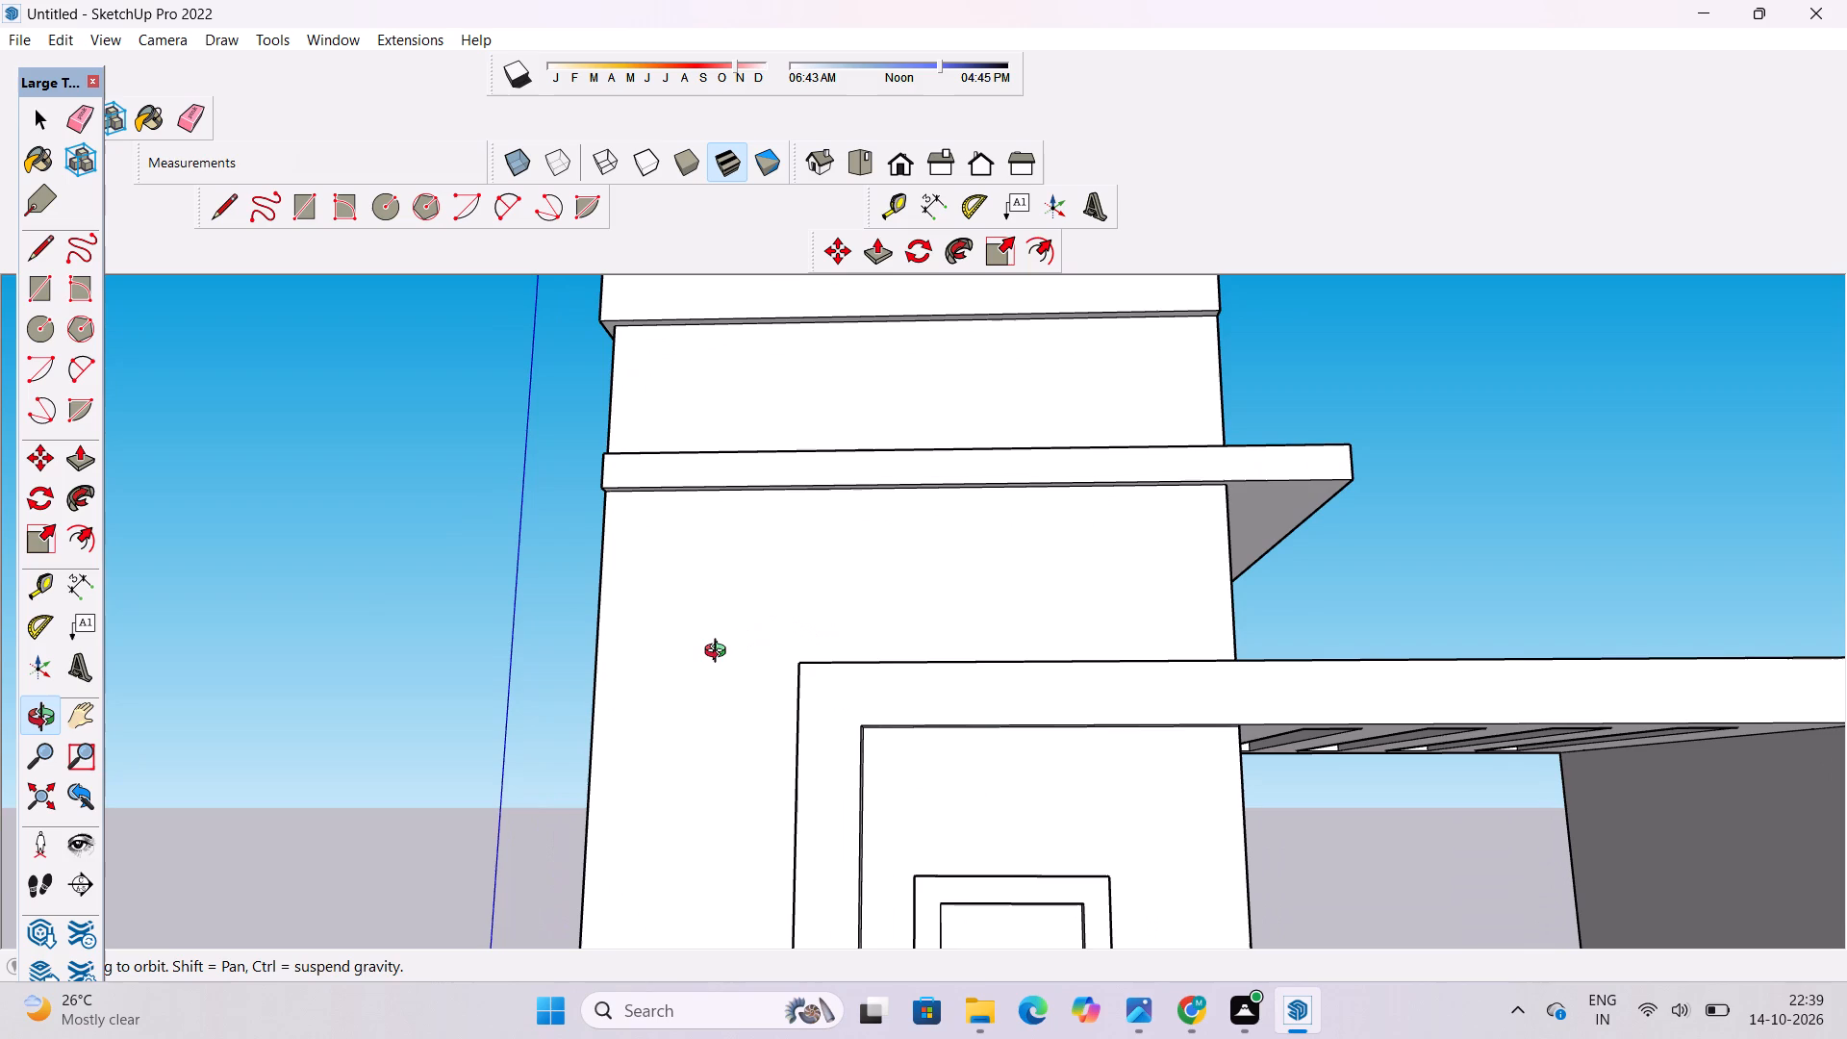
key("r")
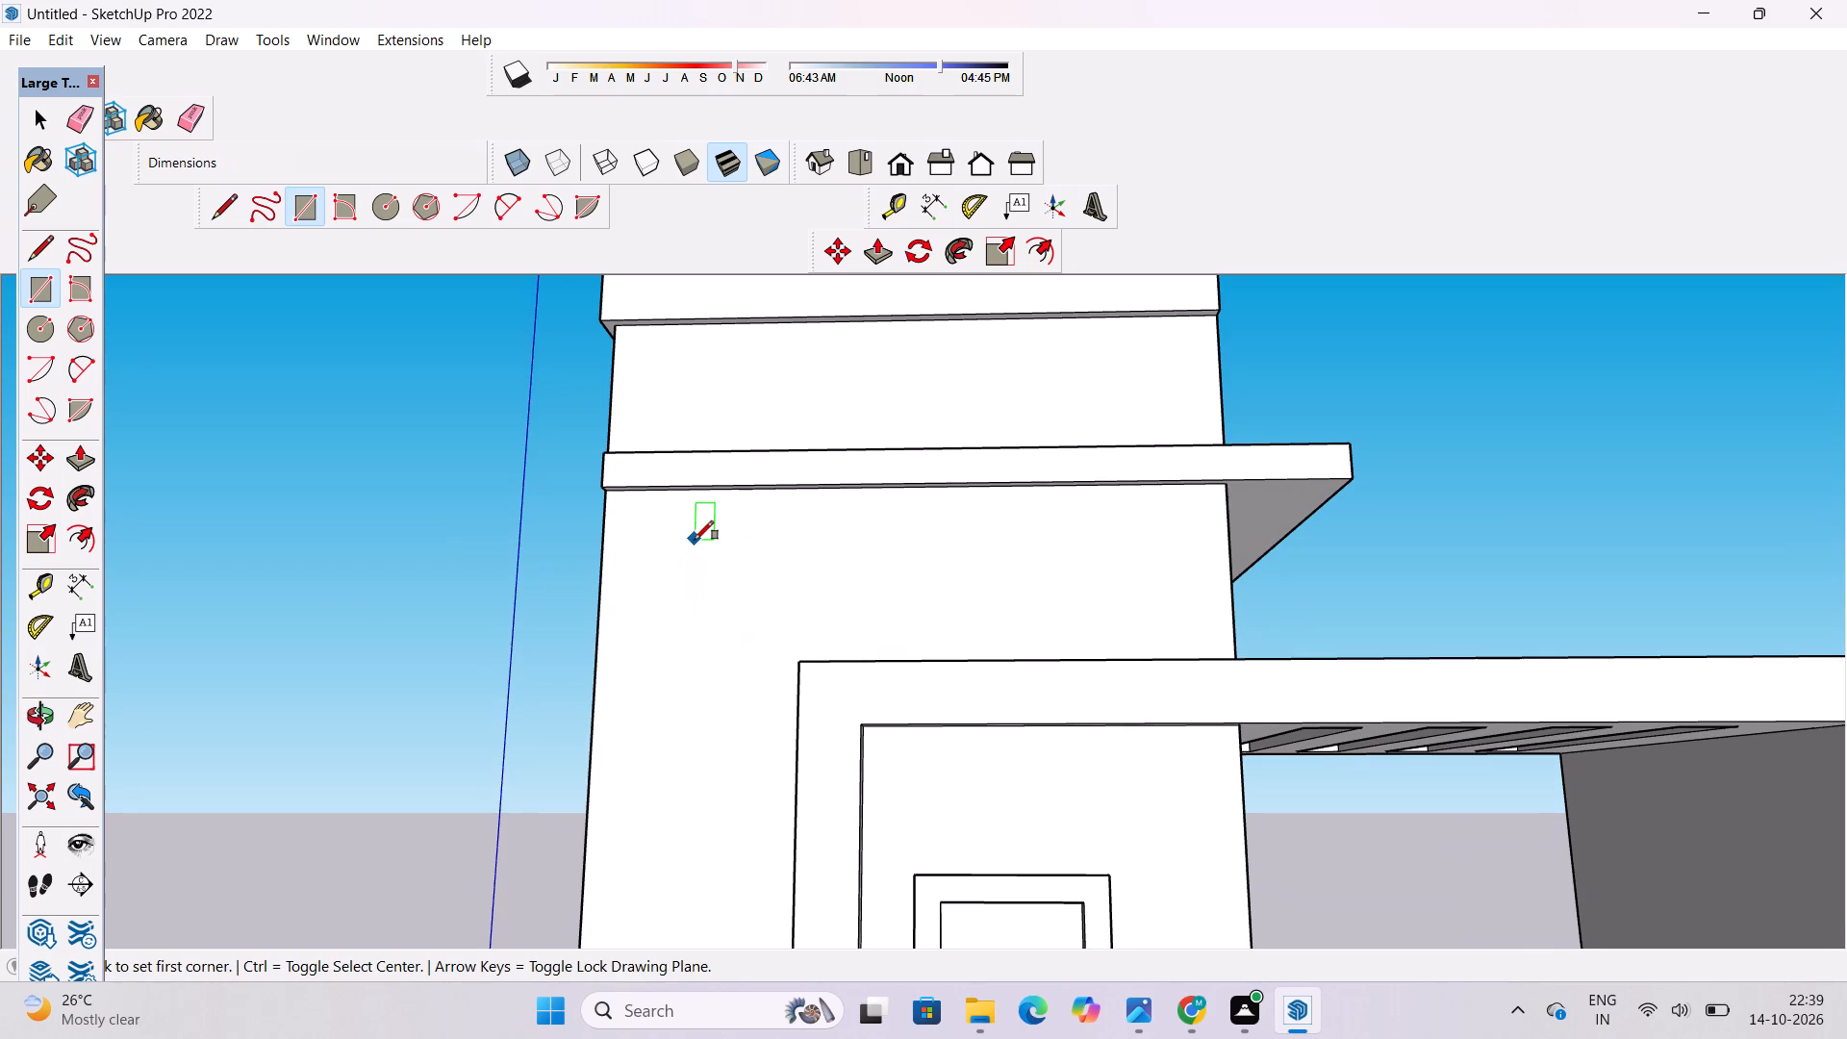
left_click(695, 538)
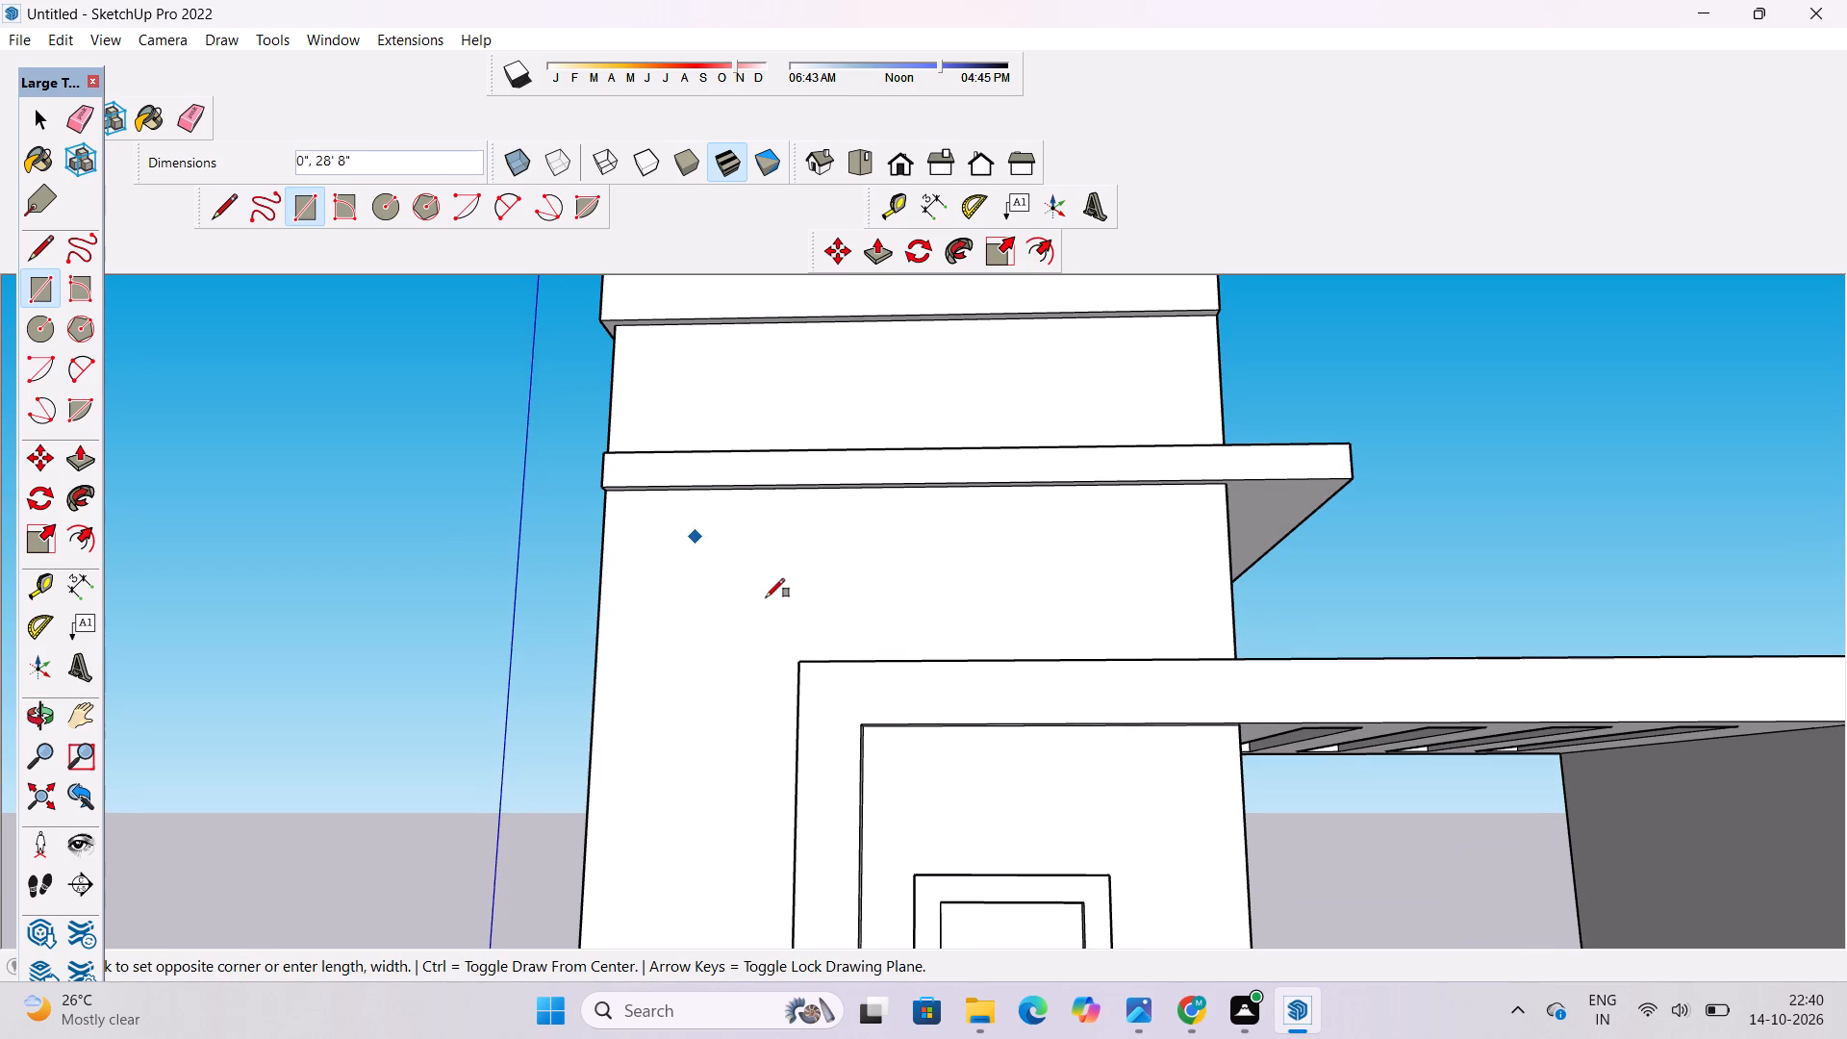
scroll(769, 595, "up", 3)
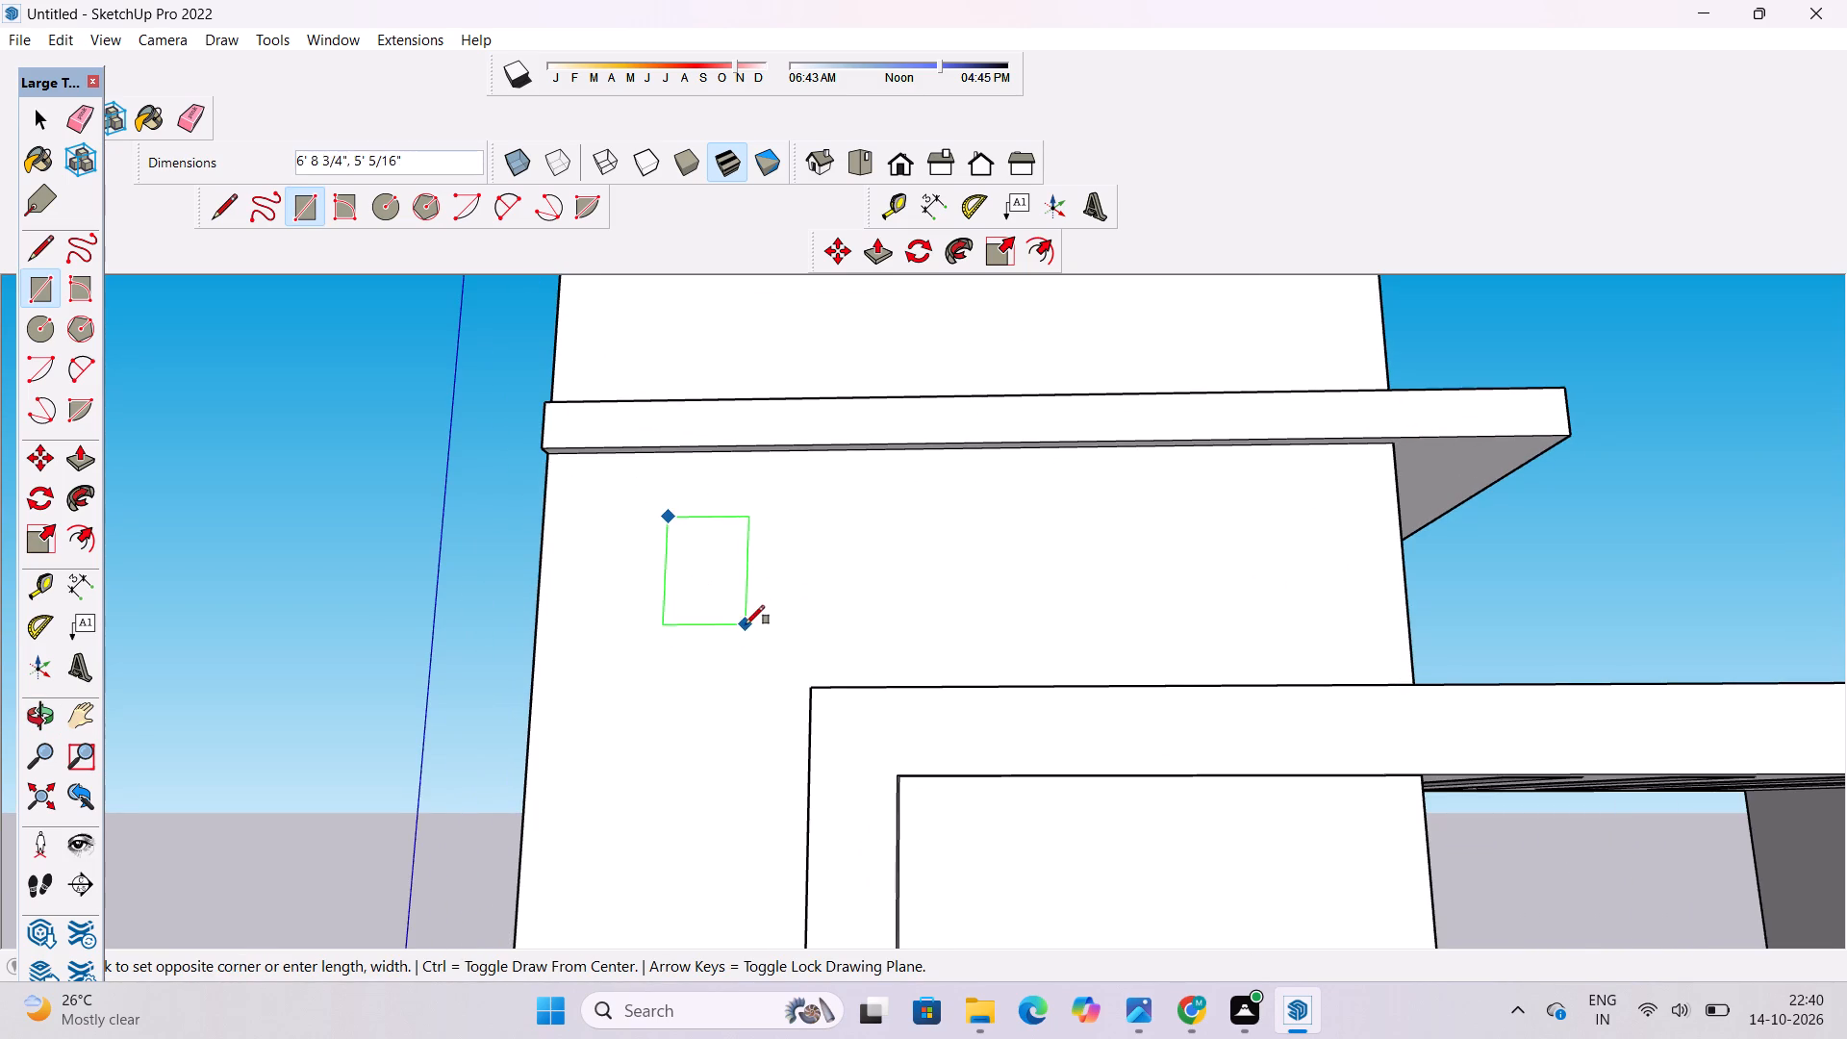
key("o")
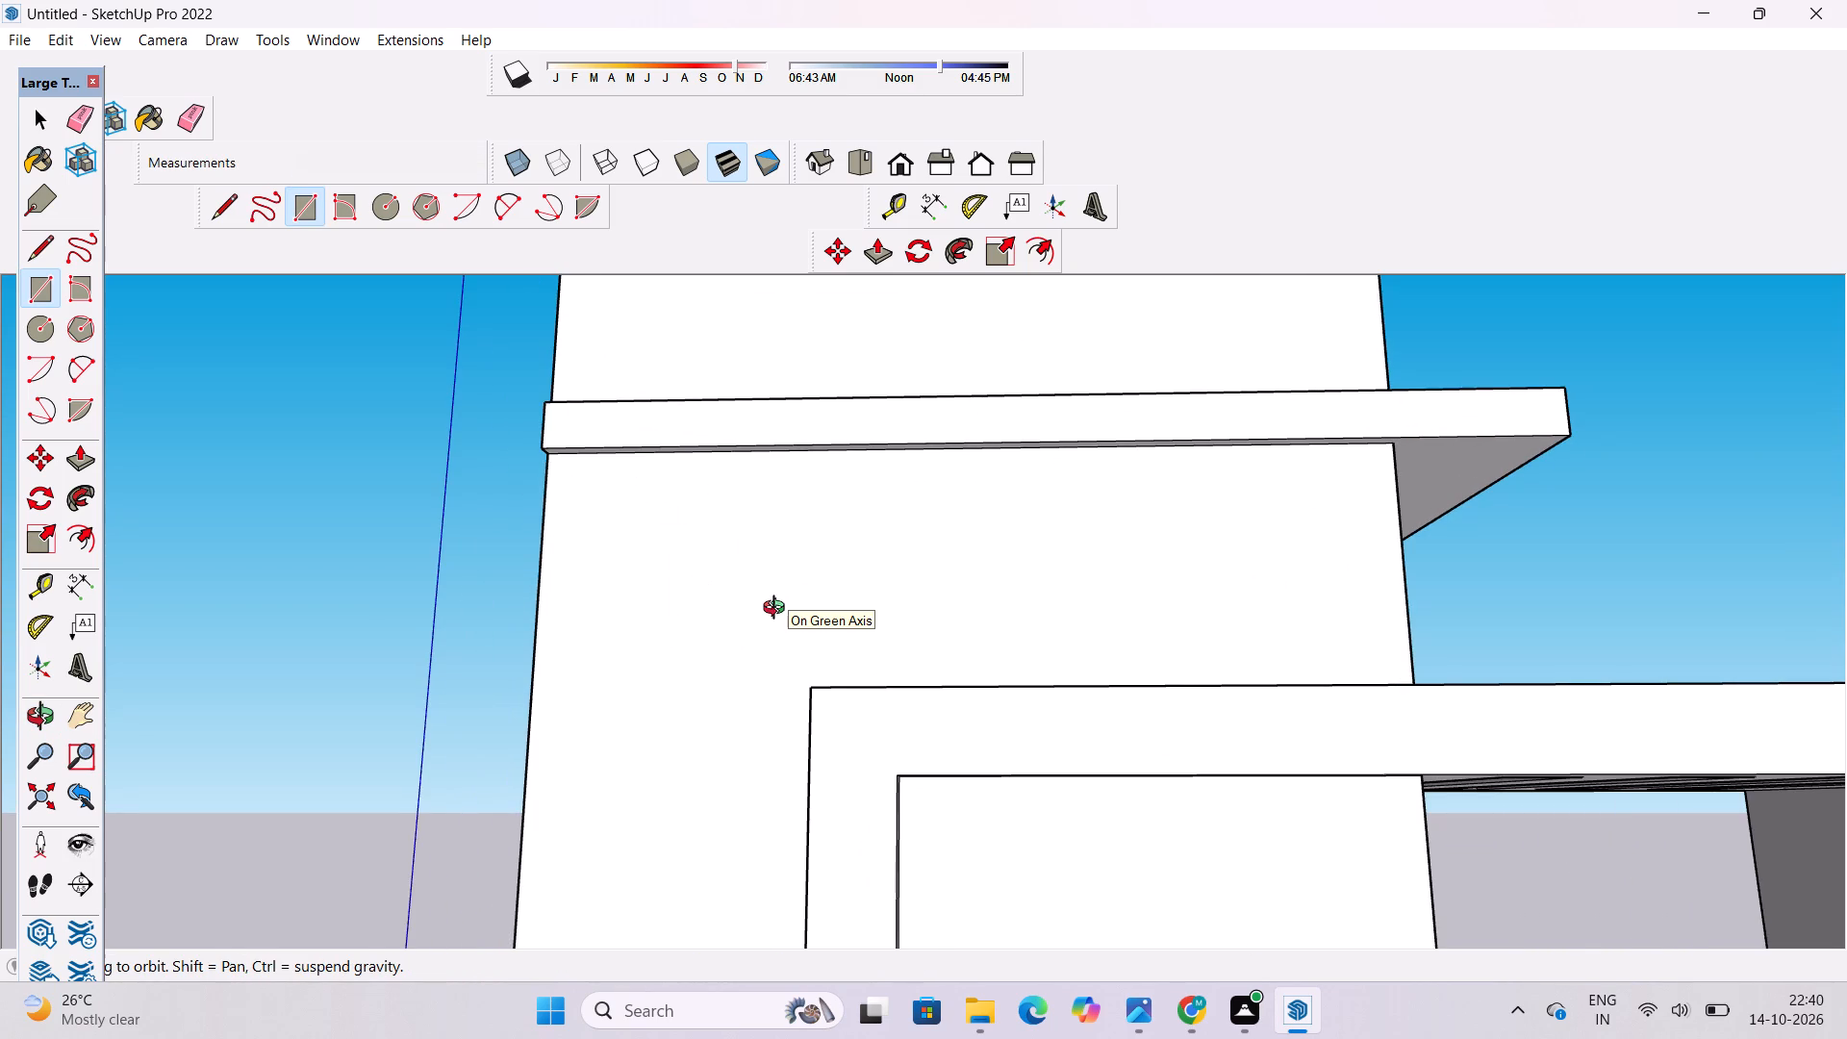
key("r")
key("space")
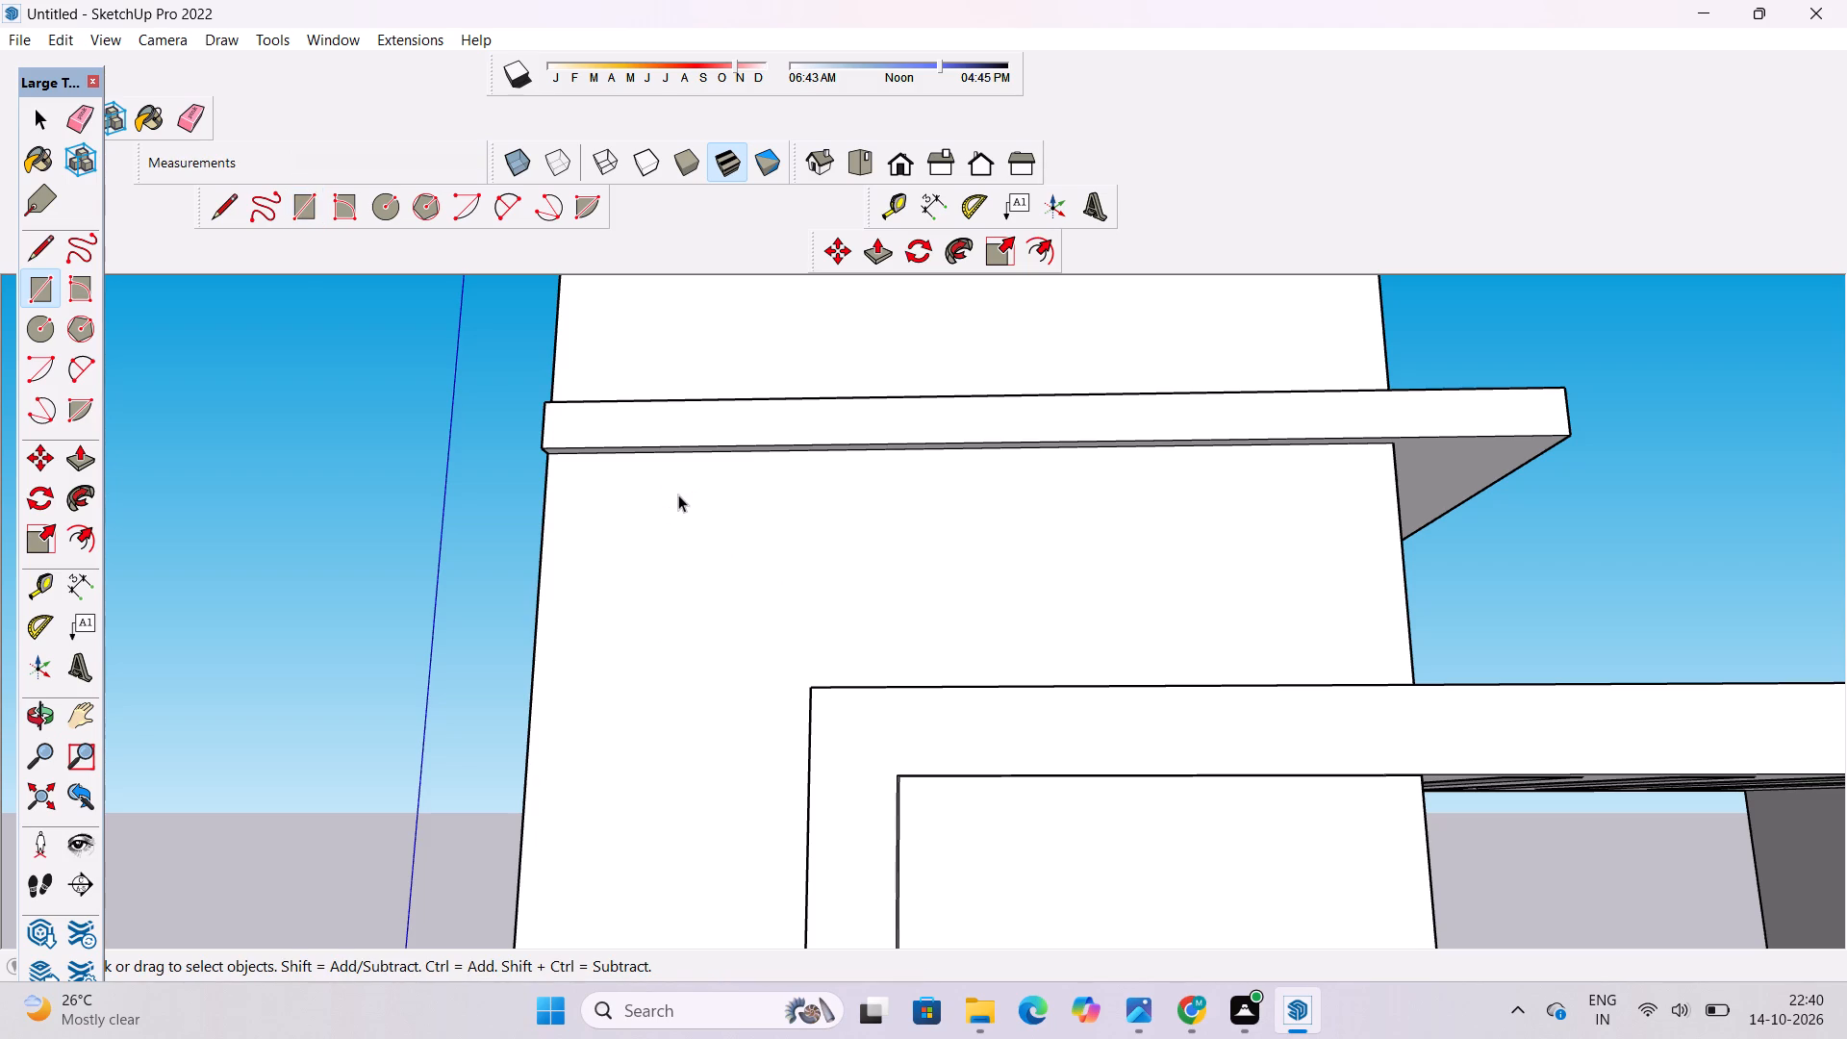
Draw a small rectangle on the tower's front wall, just below the upper projecting slab near the outer edge.
key("r")
left_click(697, 513)
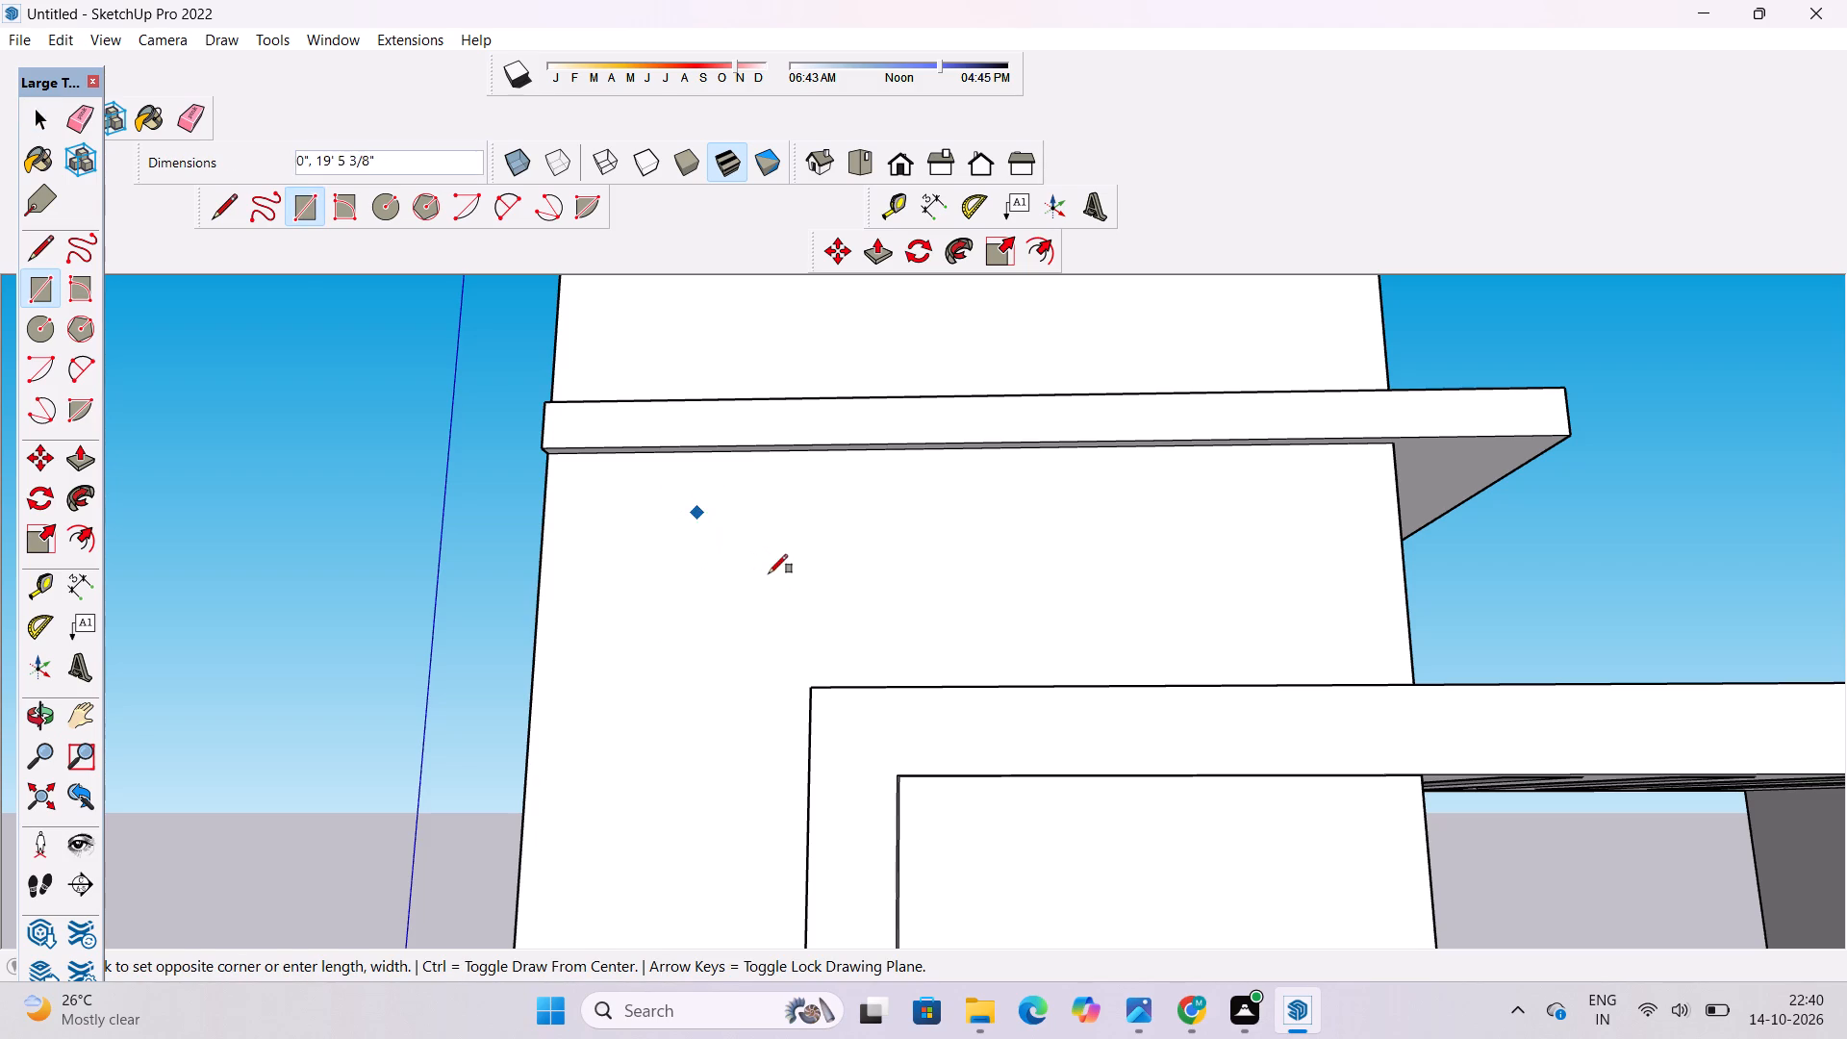
left_click(789, 584)
key("space")
Copy the small rectangle twice horizontally along the tower wall to form a row of three spaced rectangles.
double_click(756, 537)
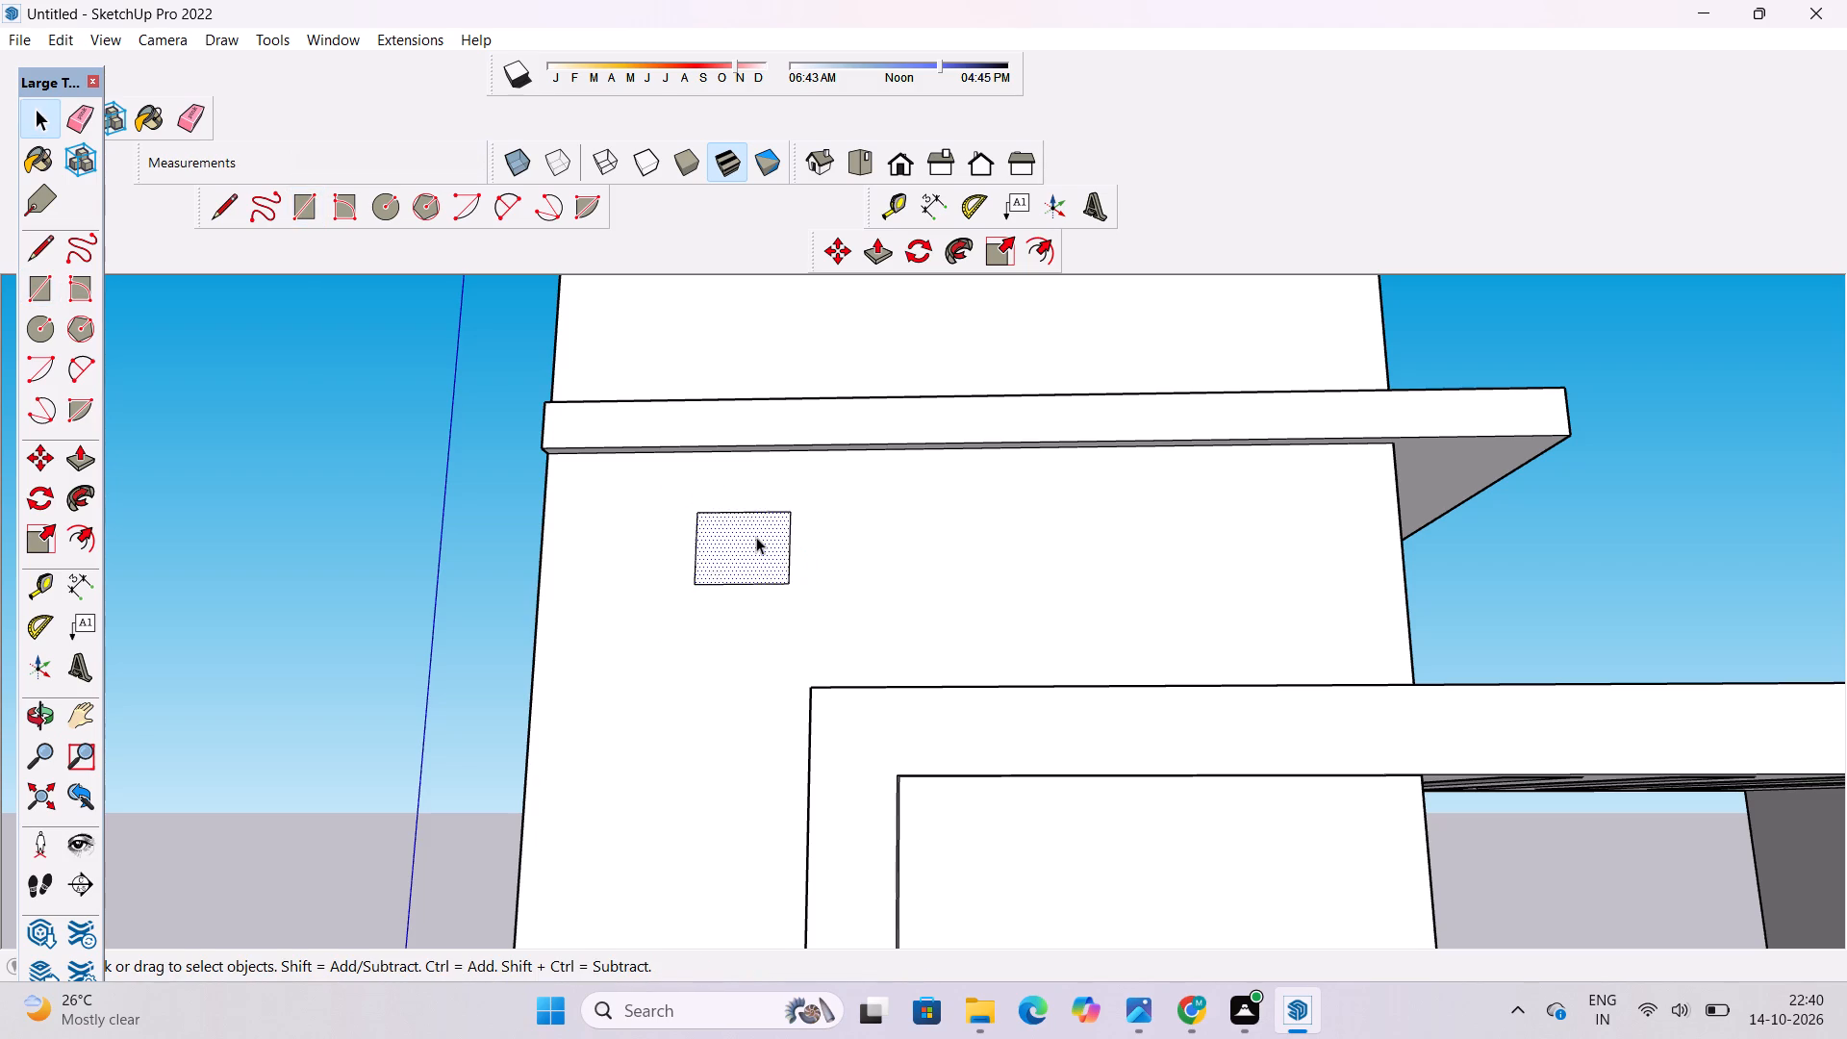
key("m")
left_click(700, 517)
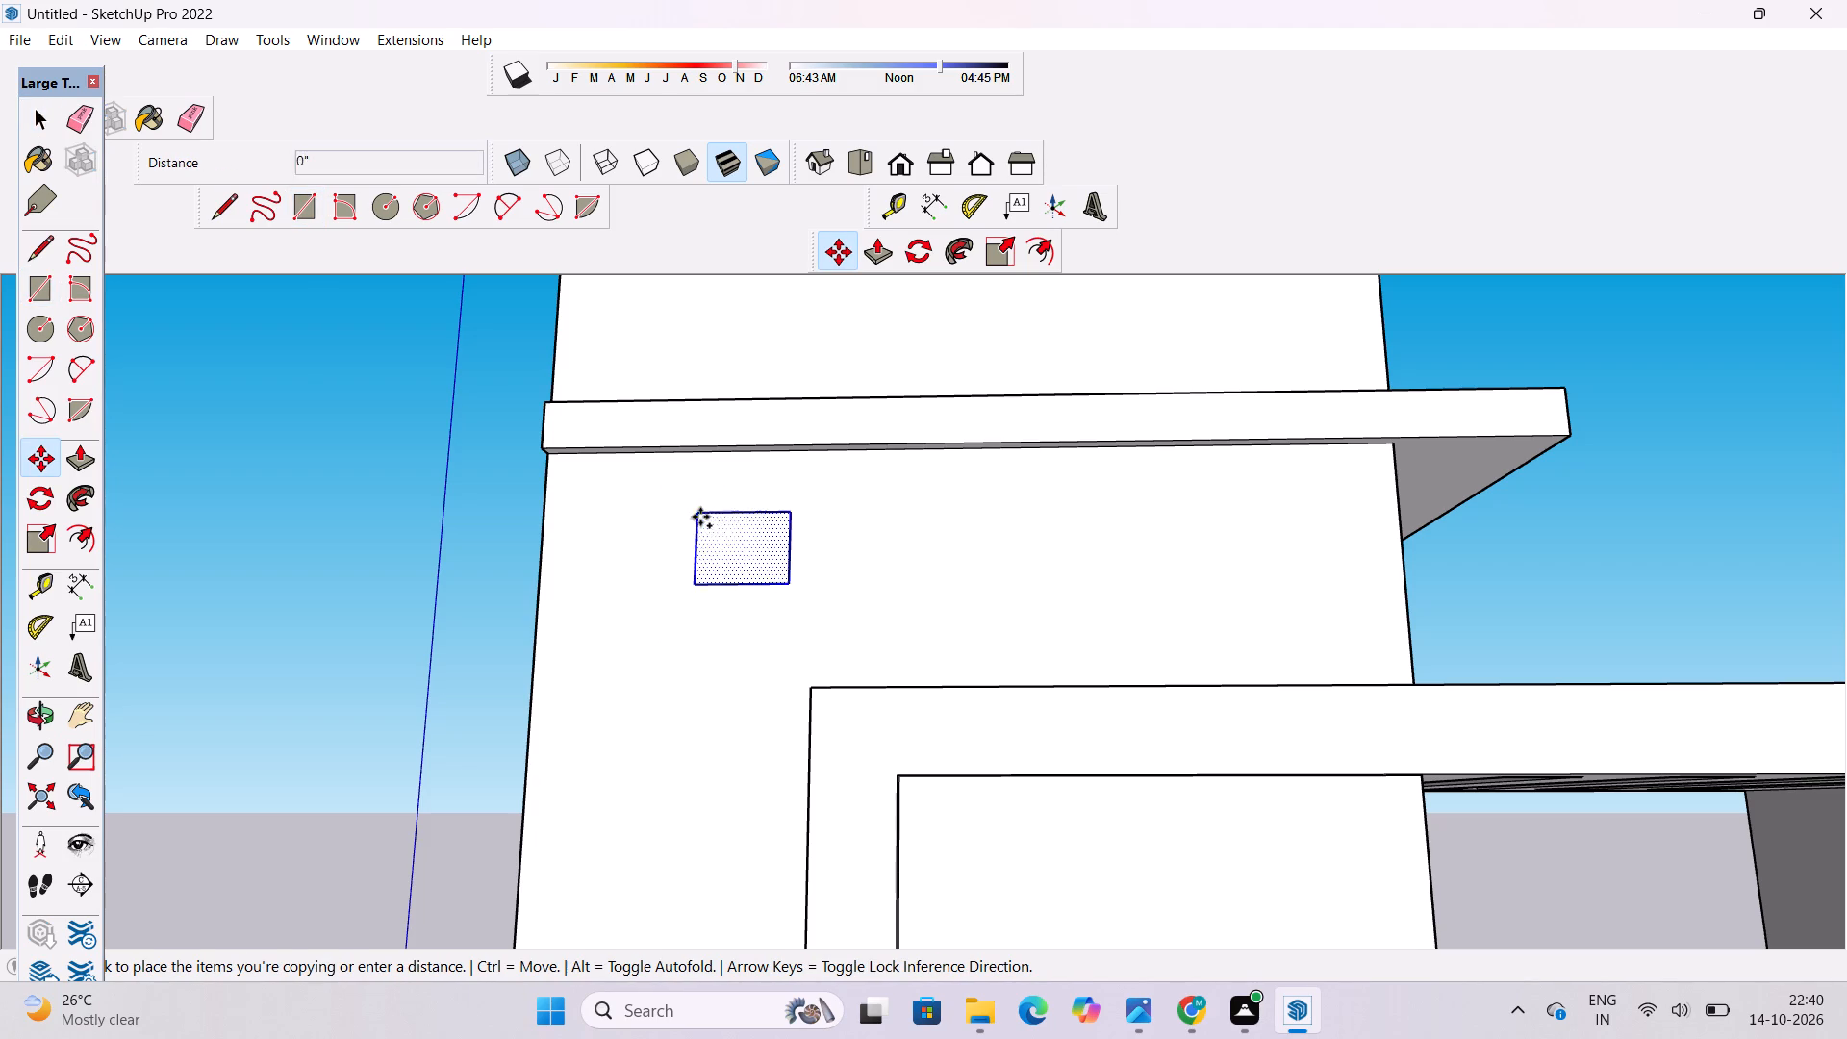
left_click(845, 524)
left_click(845, 520)
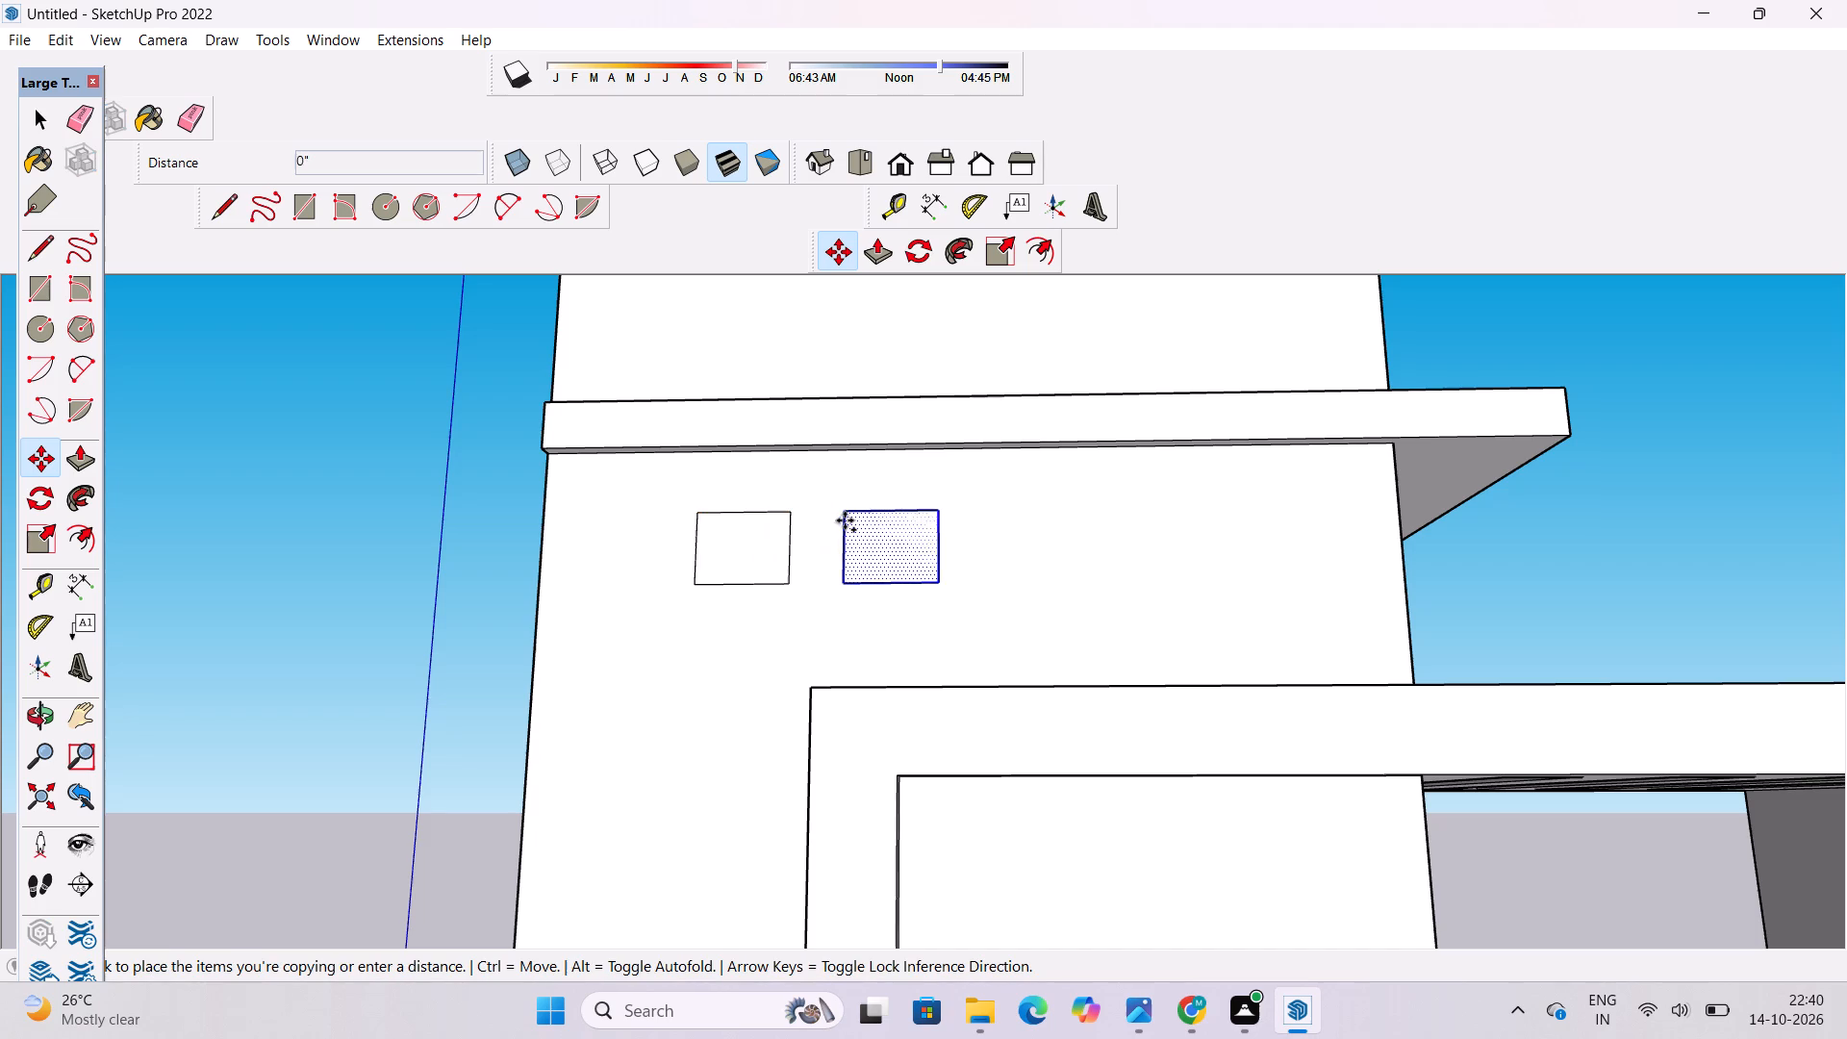
left_click(986, 510)
key("space")
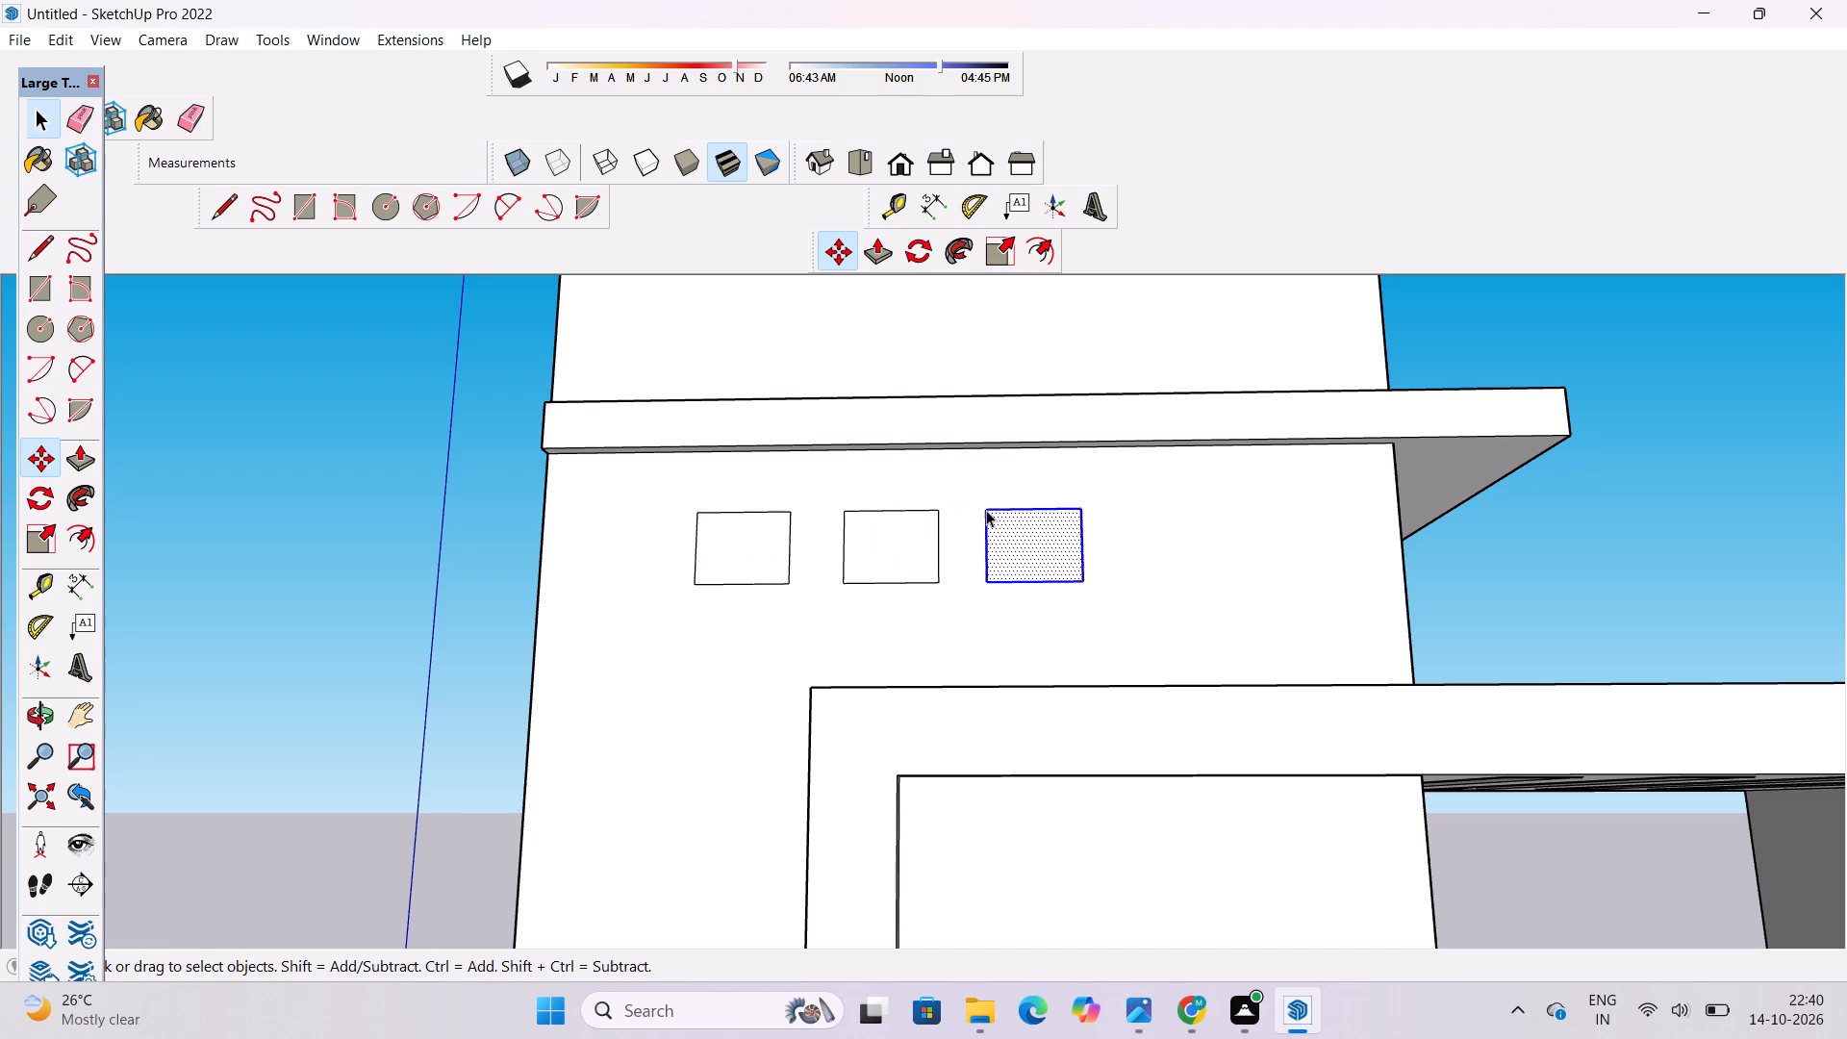
key("o")
scroll(992, 489, "down", 5)
left_click_drag(998, 502, 998, 550)
left_click_drag(992, 575, 922, 573)
key("space")
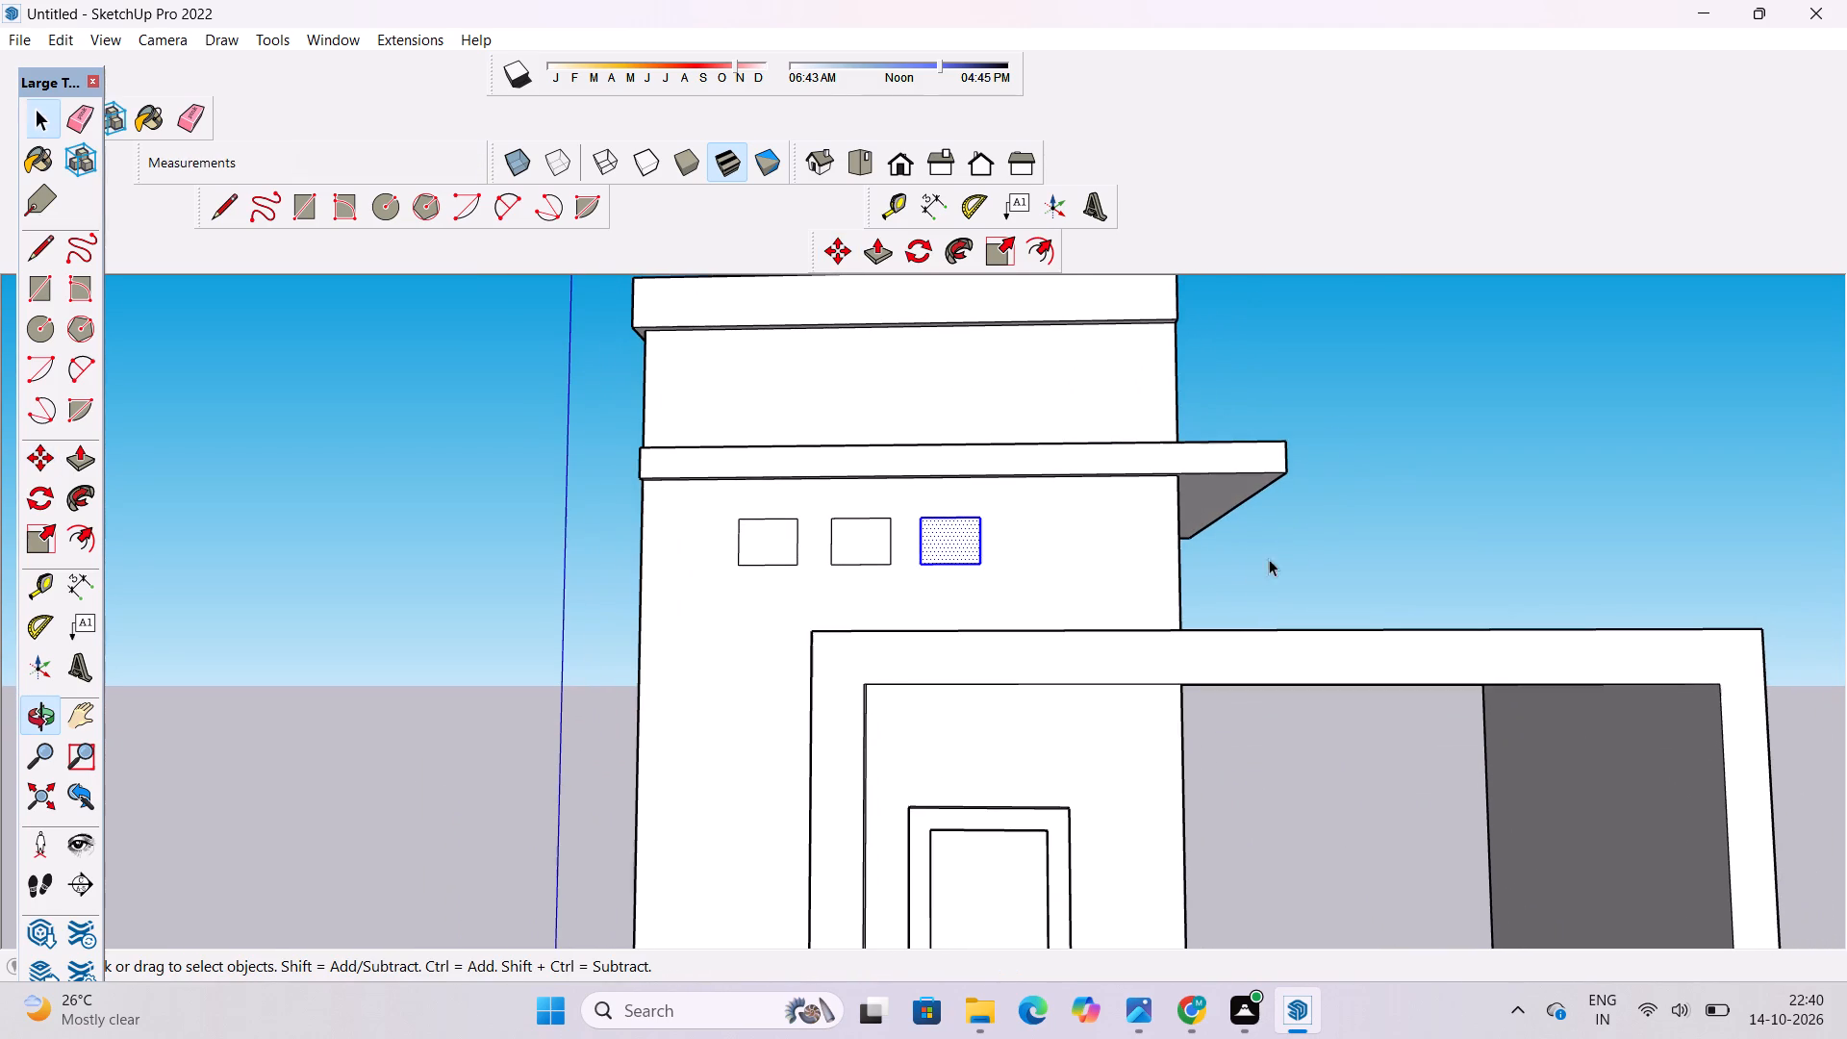
left_click(1305, 537)
Move the first rectangle of the row slightly toward the tower's outer edge.
key("o")
left_click_drag(1044, 600, 1021, 666)
scroll(953, 710, "up", 3)
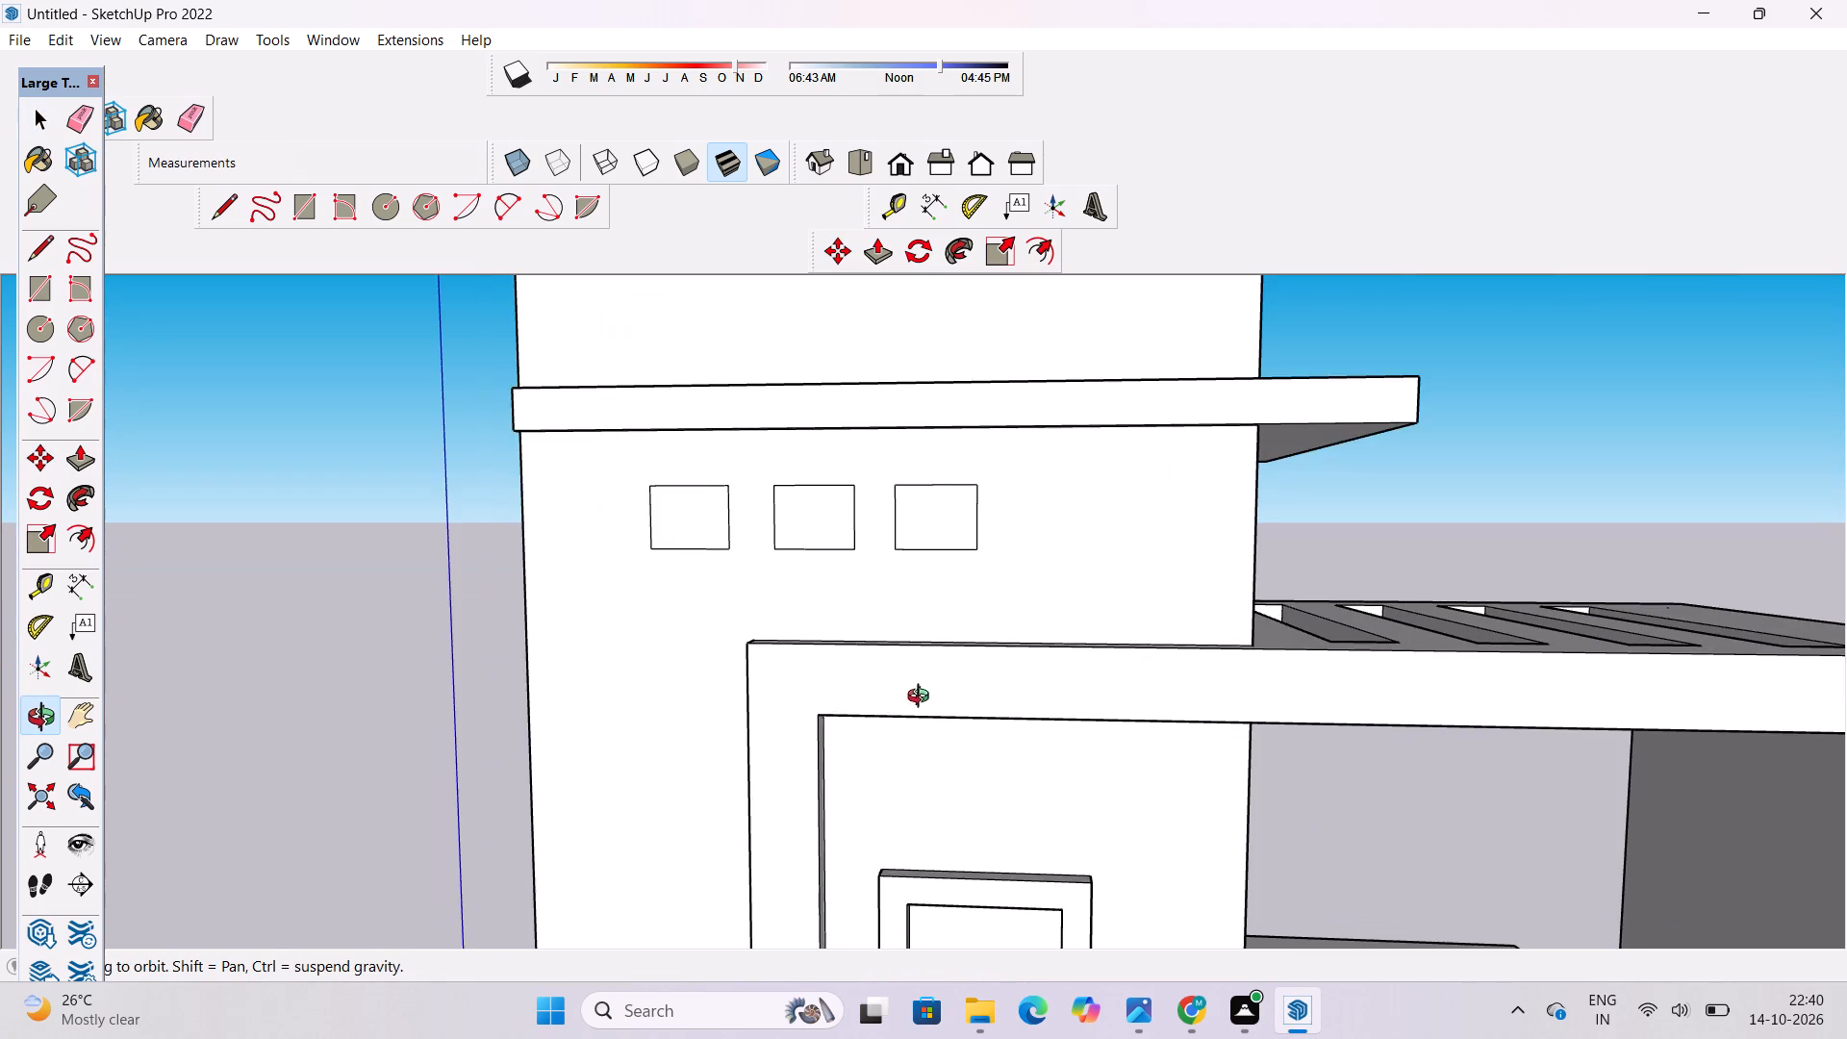
left_click_drag(857, 674, 970, 703)
scroll(936, 679, "up", 2)
left_click_drag(827, 621, 1016, 635)
left_click_drag(985, 656, 922, 687, "shift")
scroll(905, 668, "down", 4)
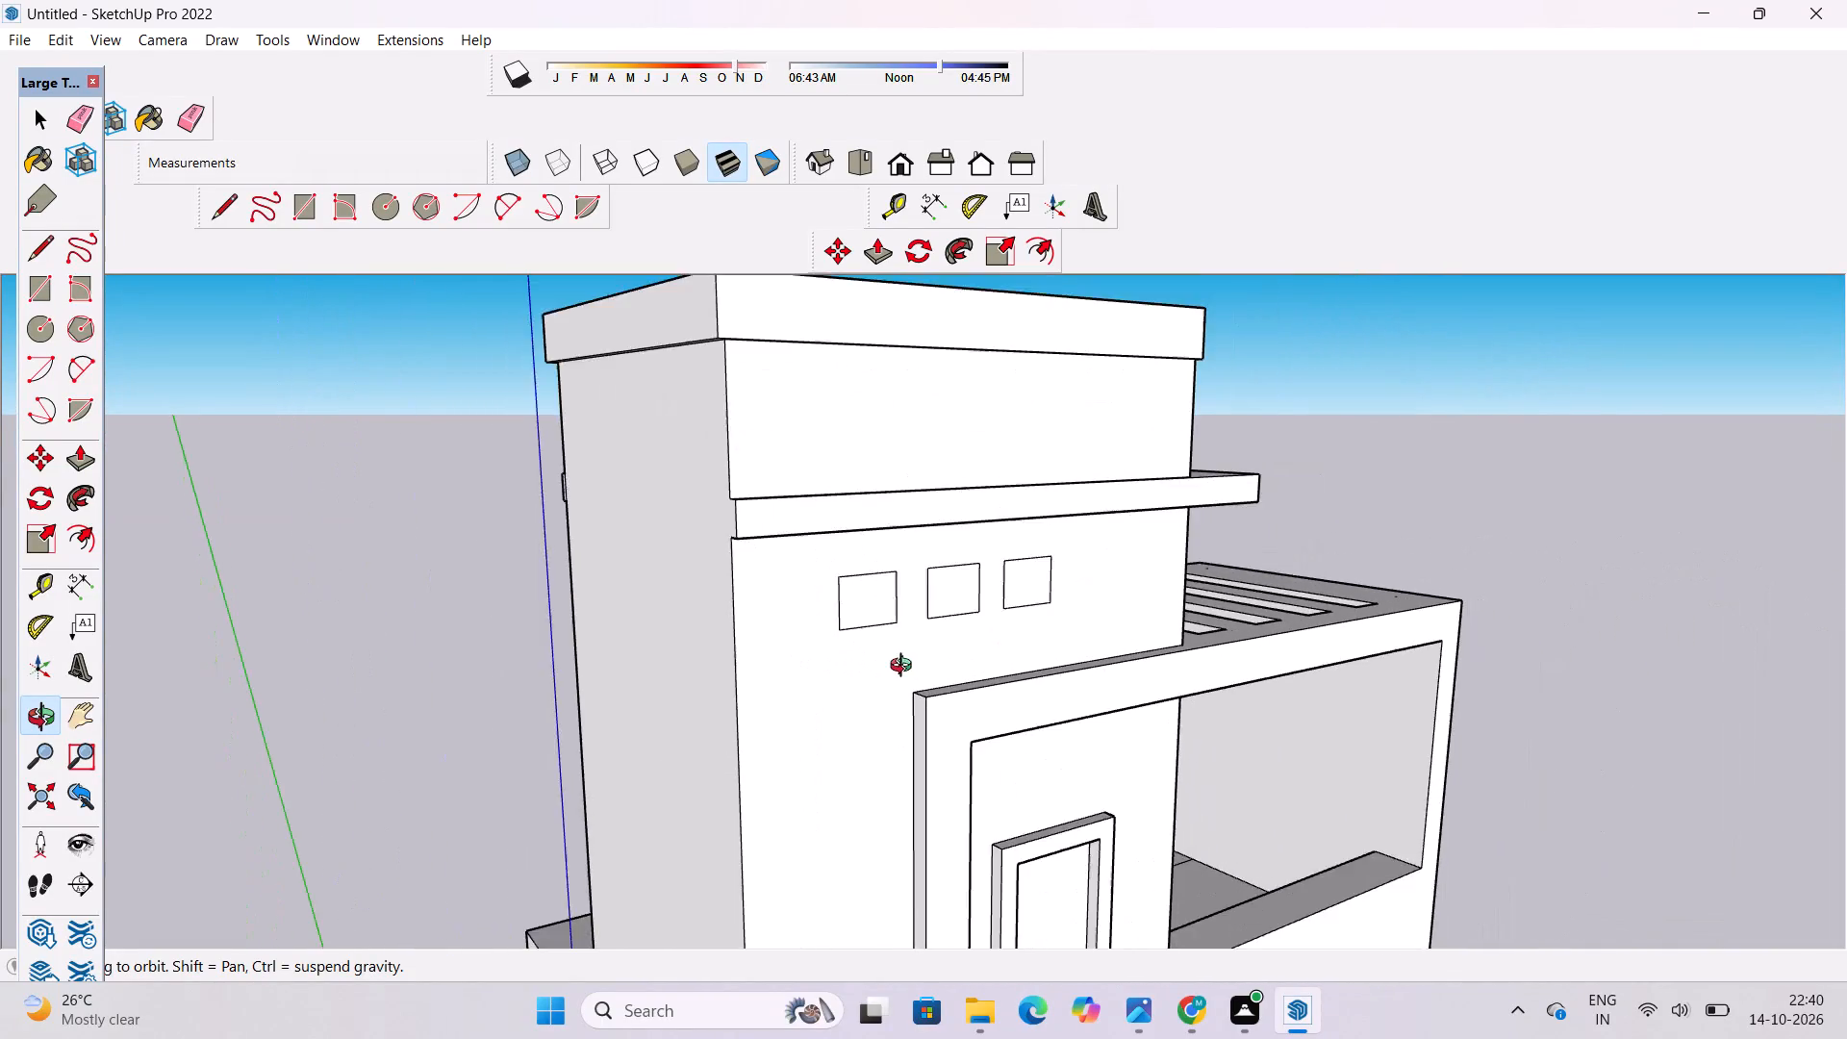
scroll(905, 668, "down", 2)
left_click_drag(905, 668, 885, 607, "shift")
left_click_drag(884, 605, 873, 618)
left_click_drag(873, 618, 831, 579, "shift")
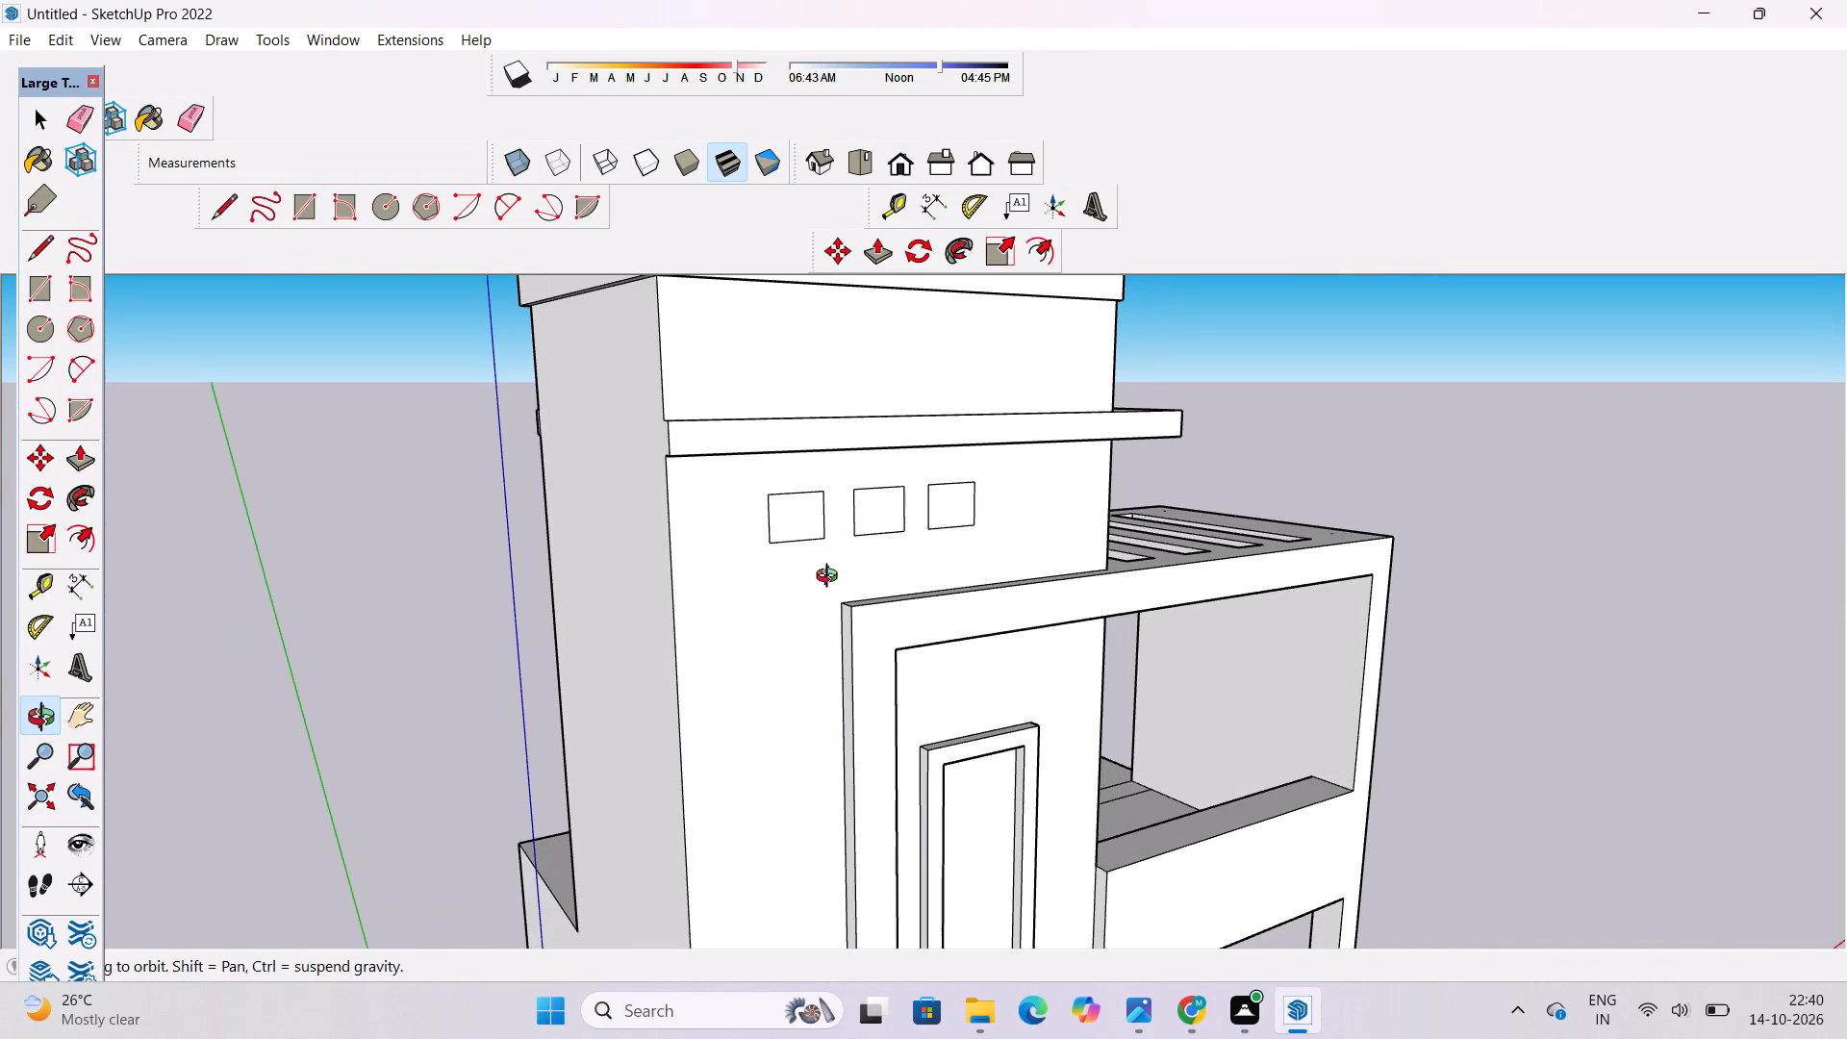
key("space")
double_click(799, 526)
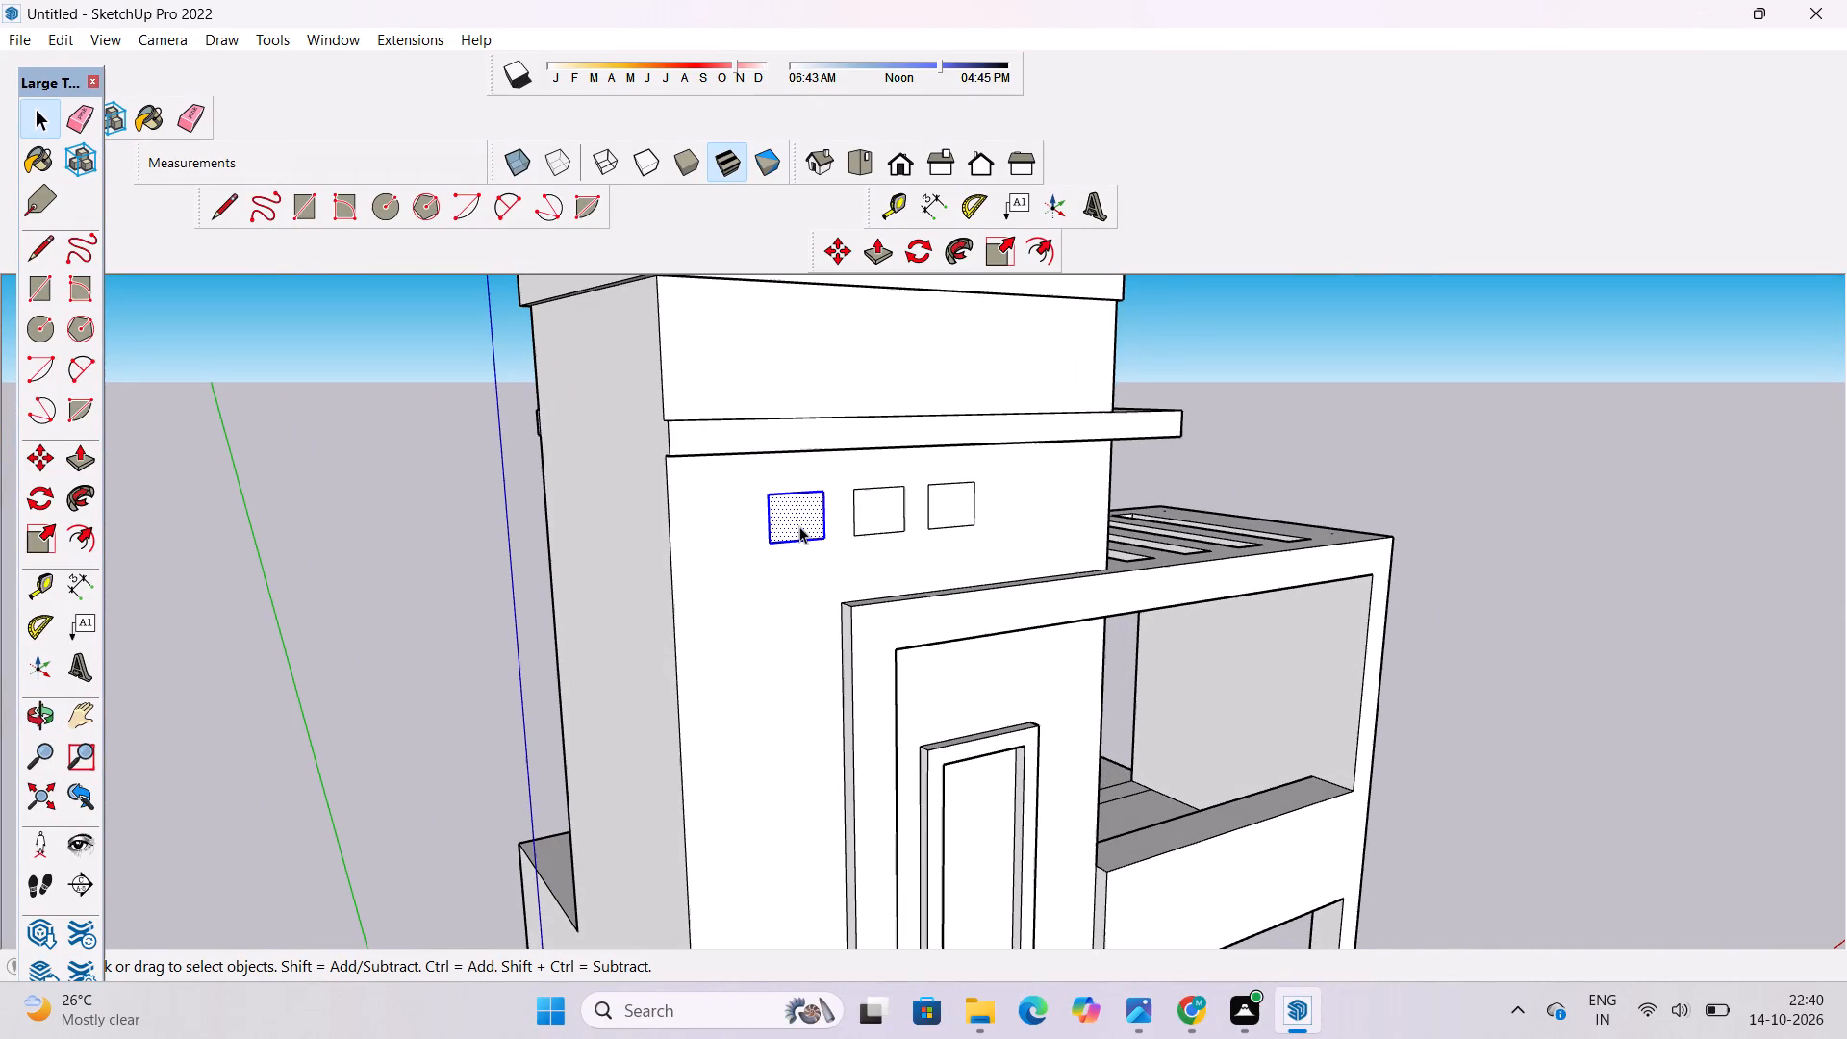
key("m")
scroll(812, 523, "up", 6)
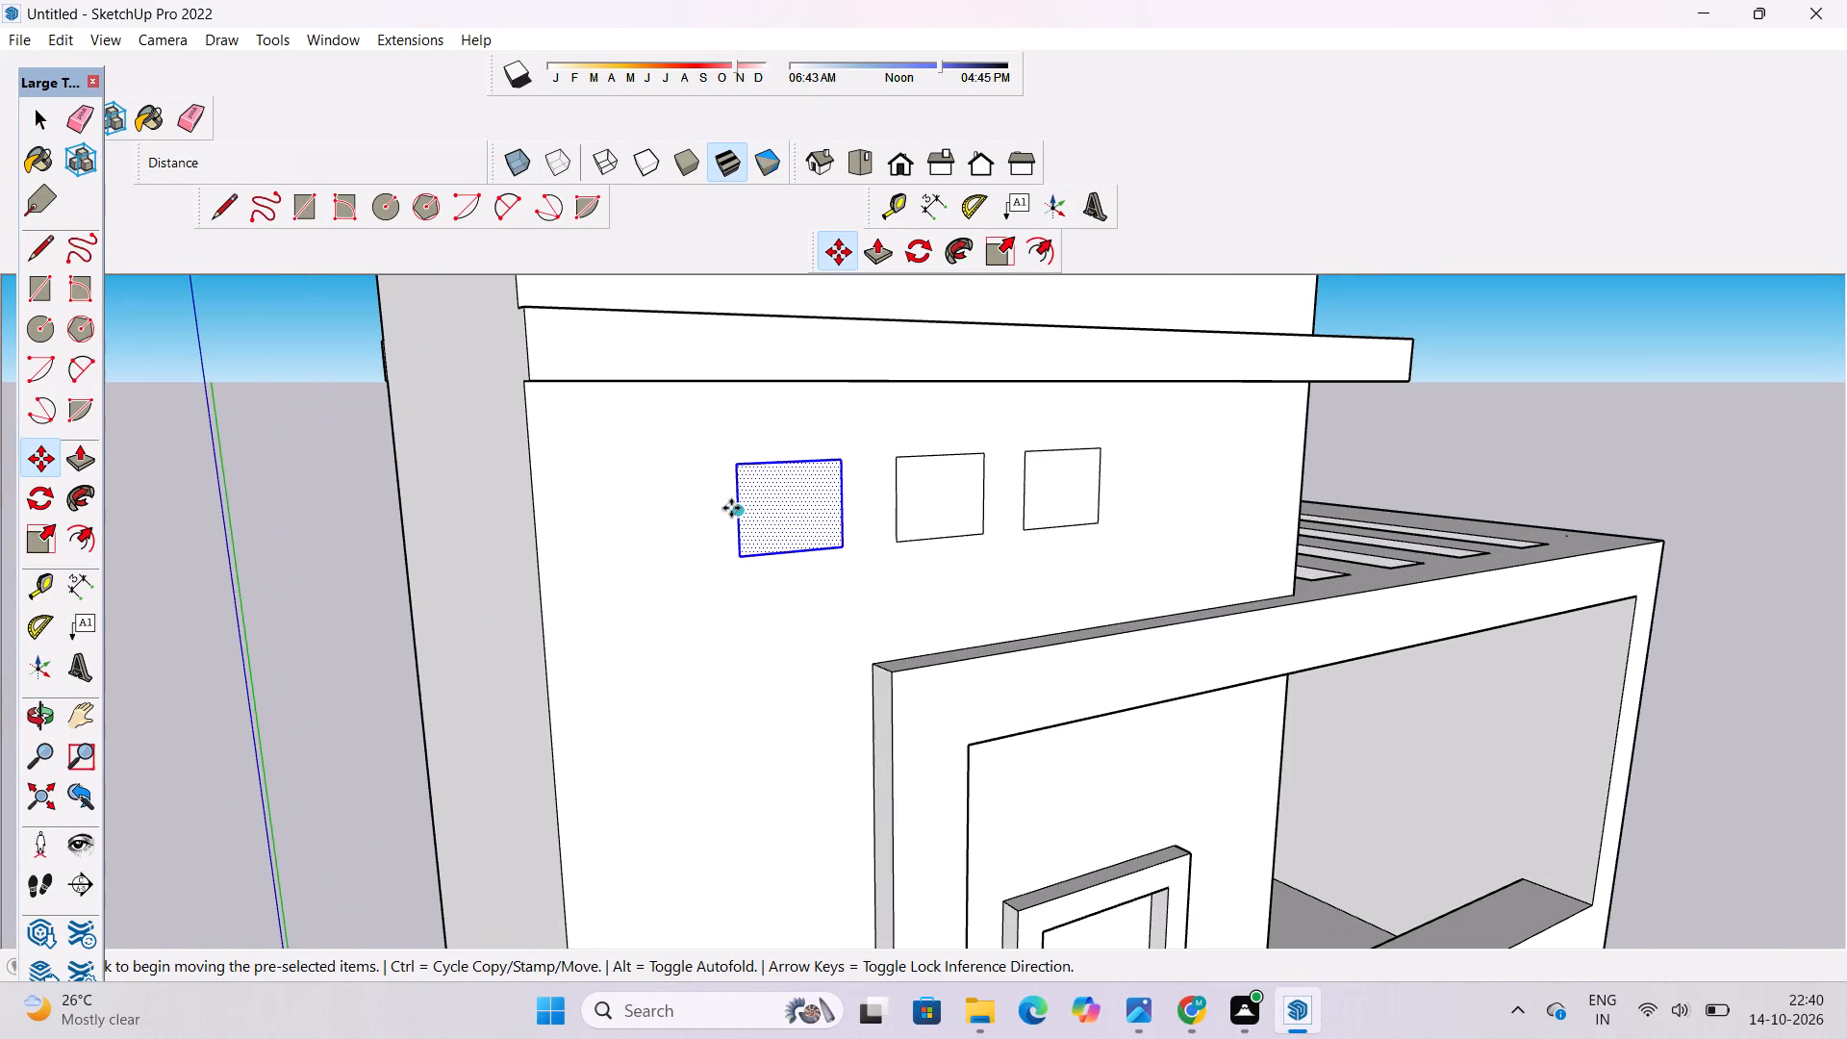
left_click(734, 506)
left_click(709, 516)
key("space")
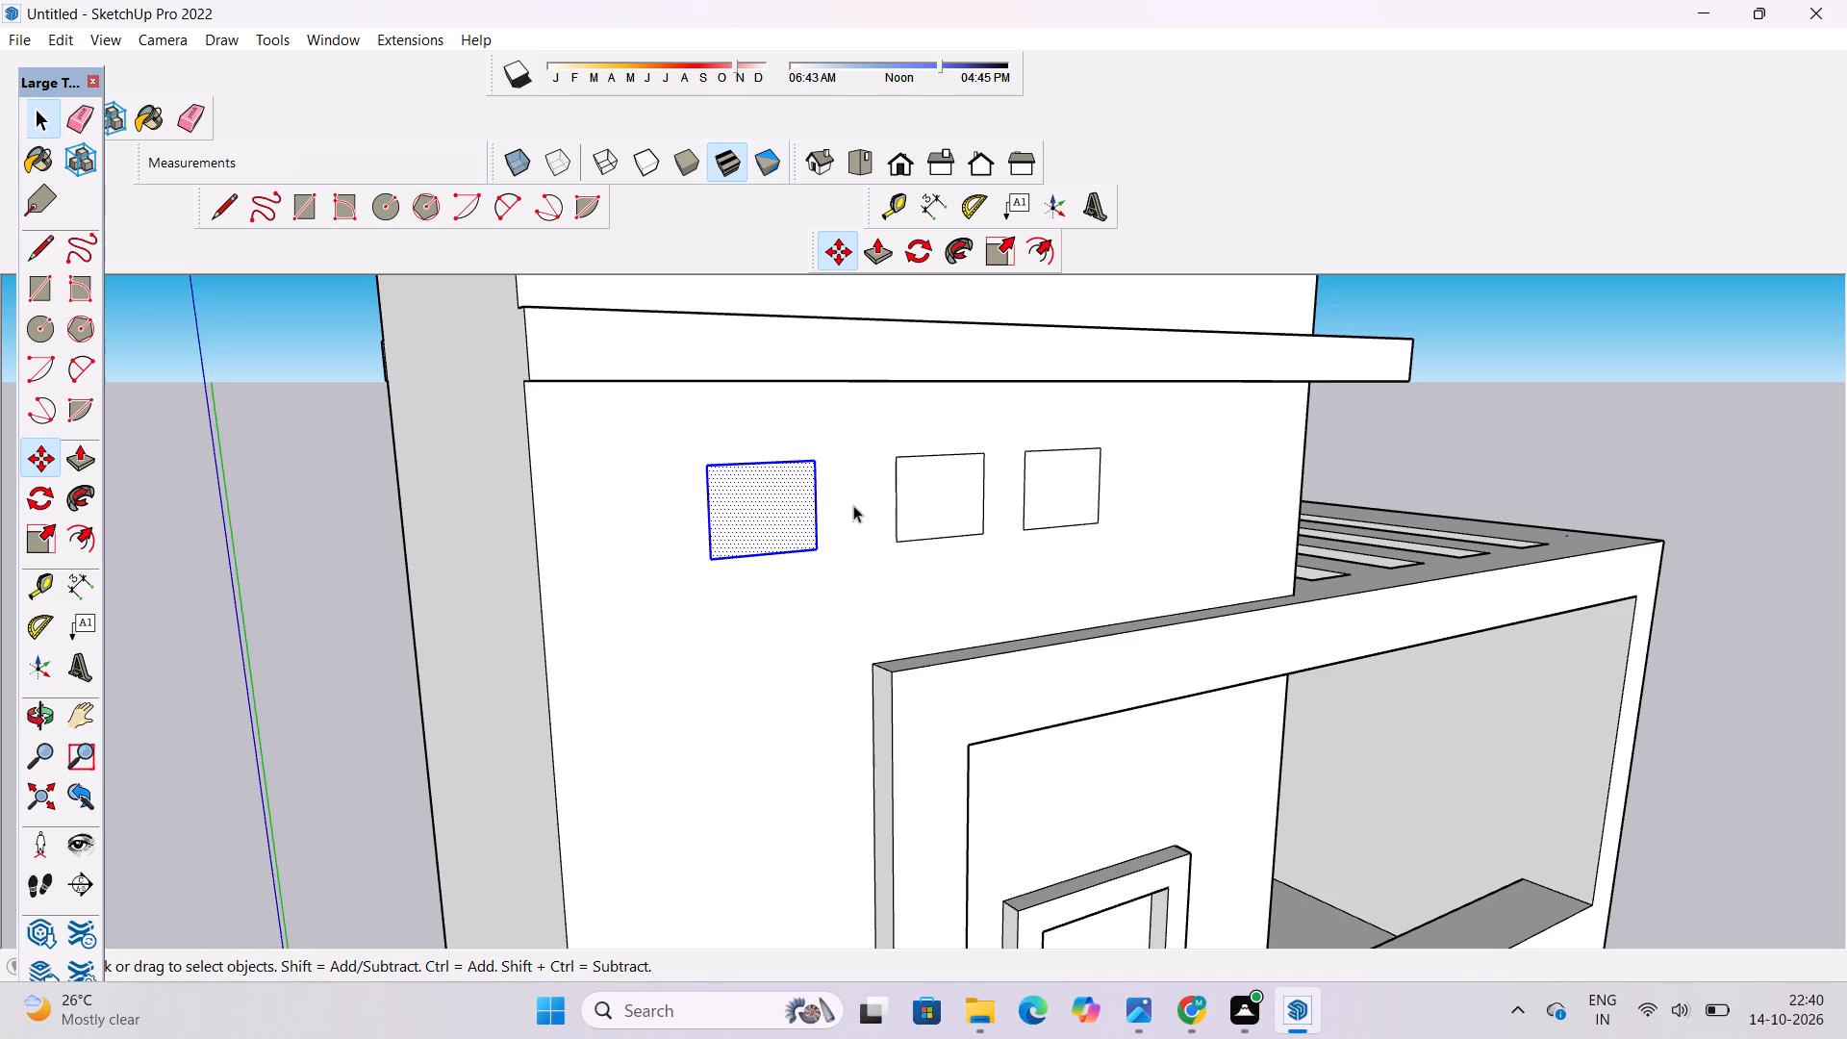
Move the middle rectangle of the row 1' 5" toward the first rectangle.
double_click(920, 504)
key("m")
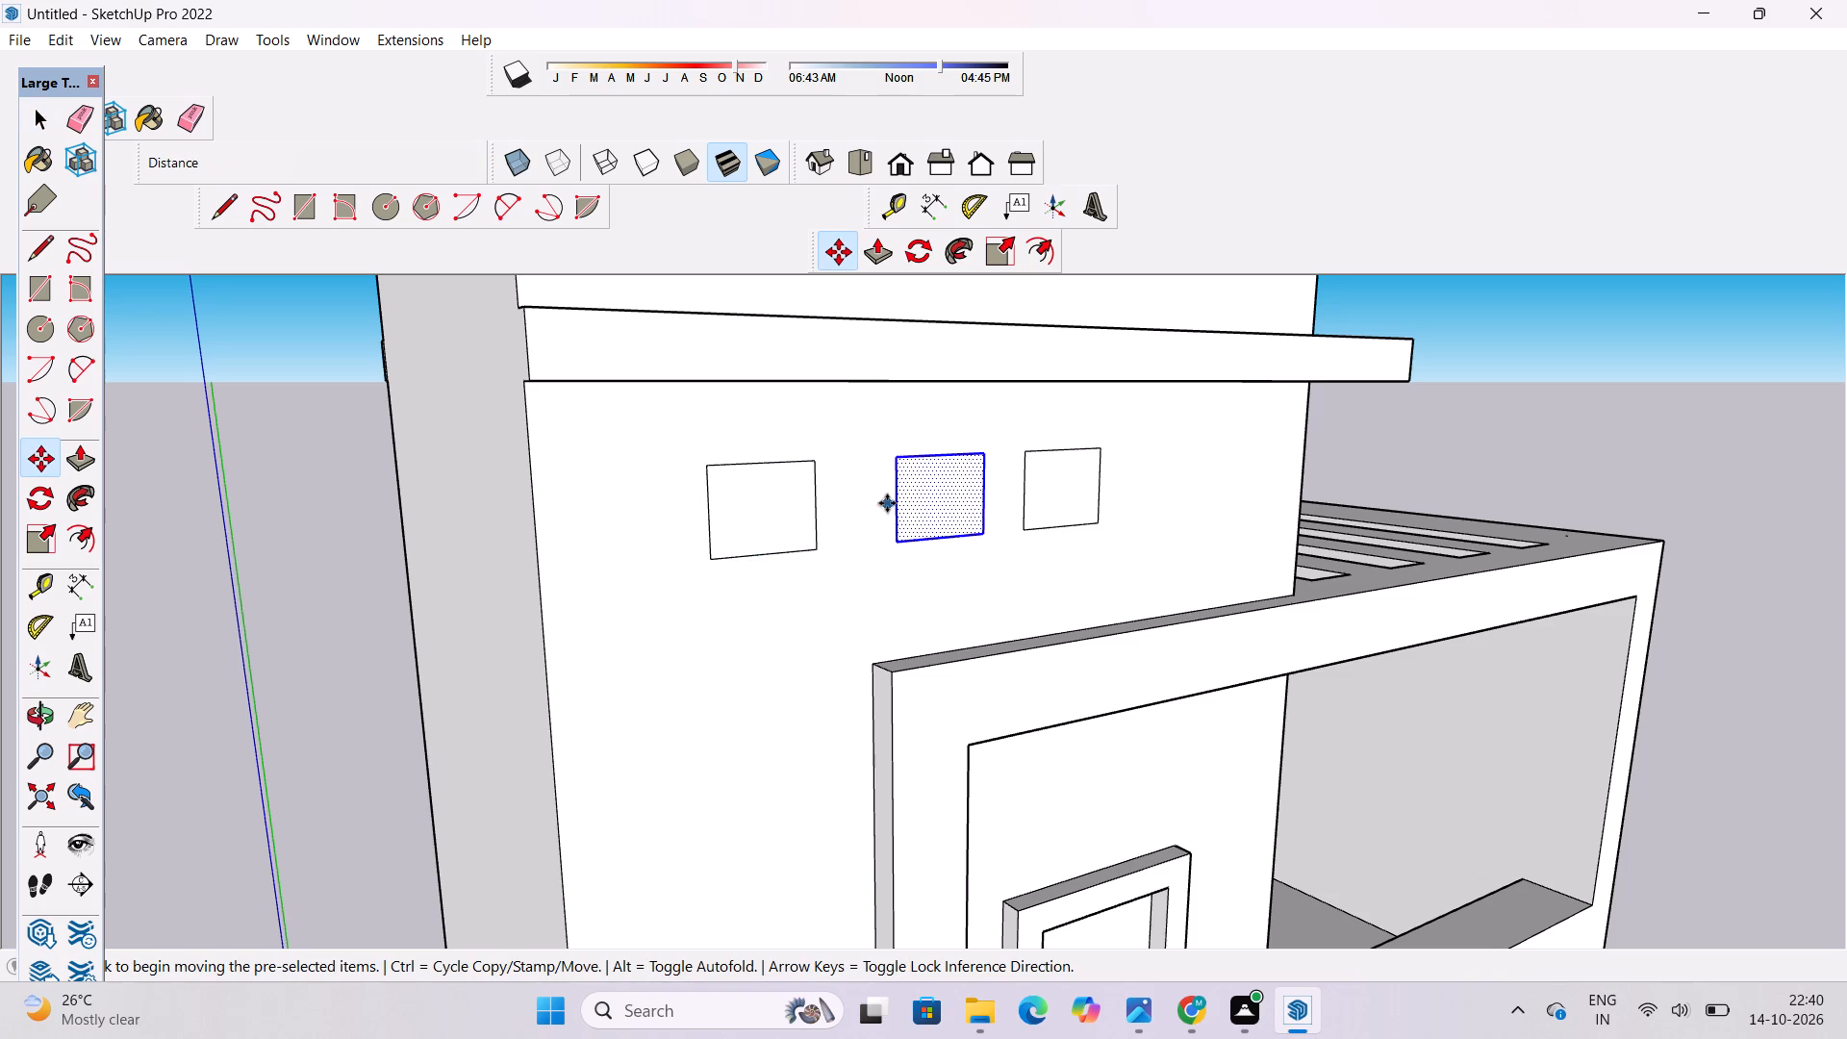
left_click(897, 499)
left_click(873, 502)
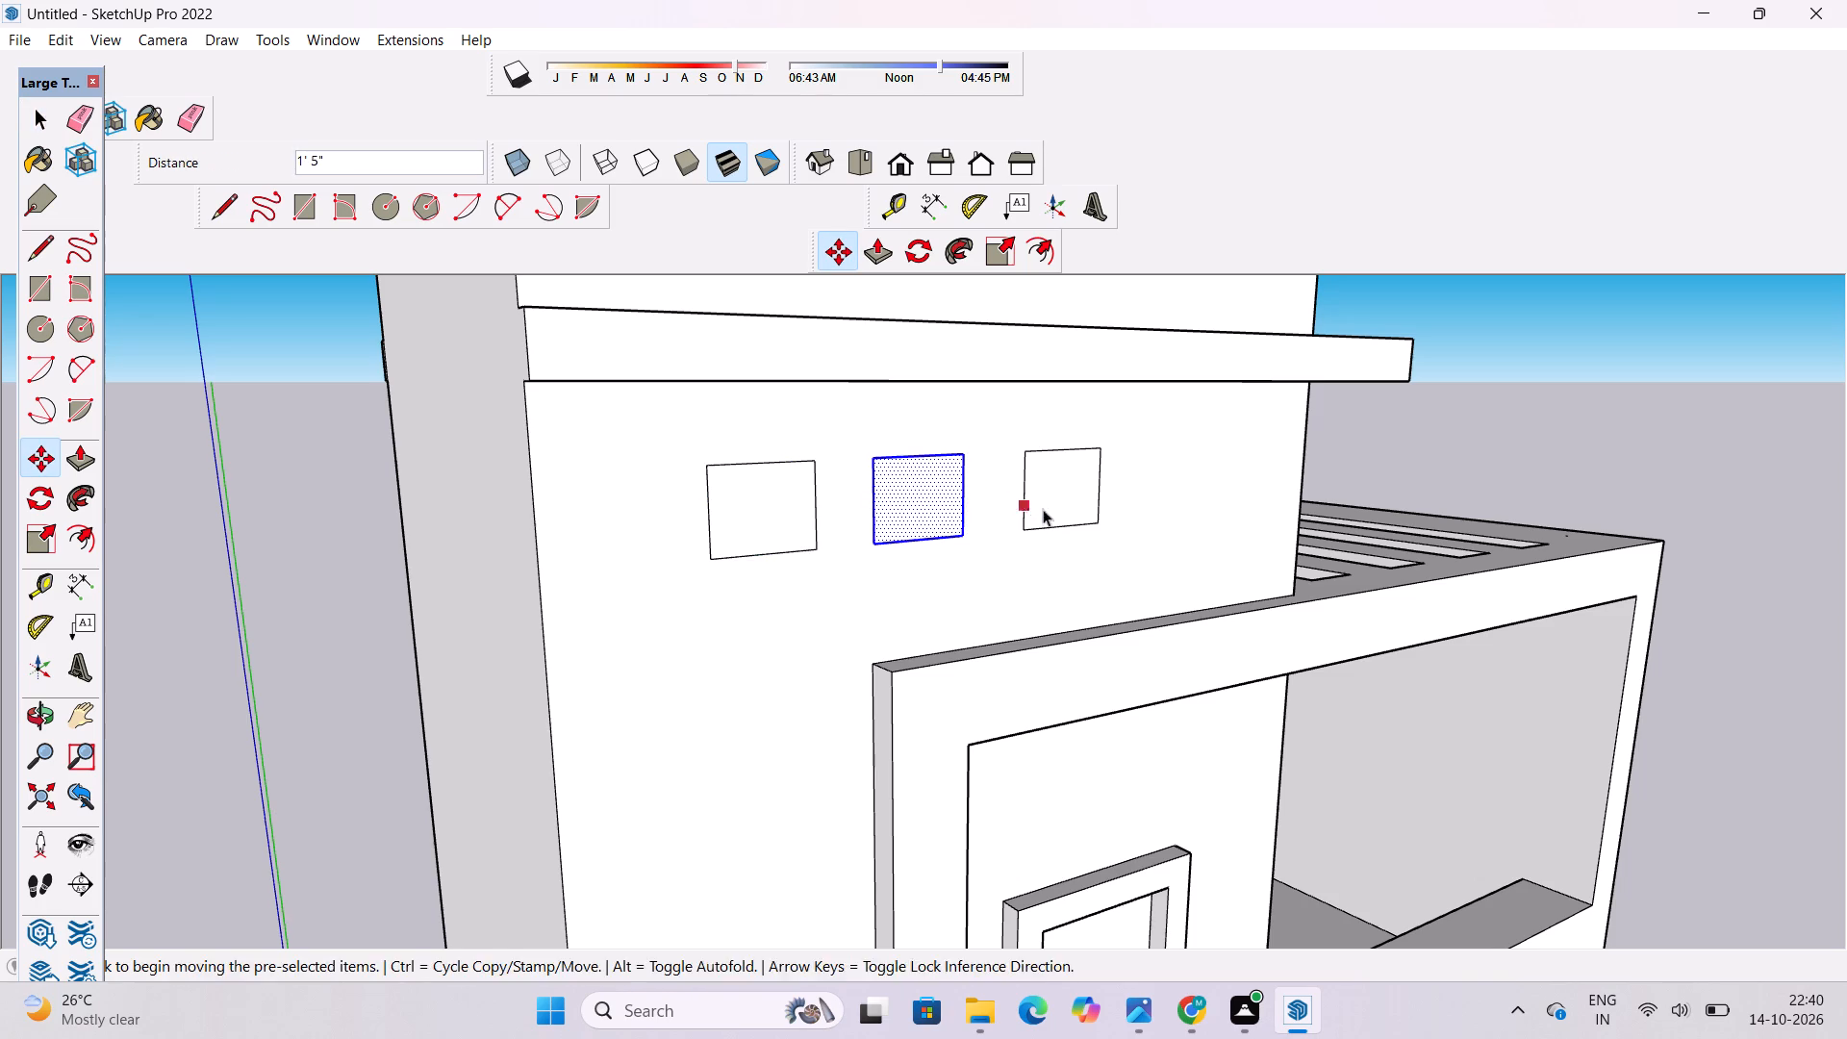
key("space")
scroll(804, 519, "down", 6)
left_click(1229, 442)
Move the third rectangle slightly toward the middle one to even out the row's spacing.
scroll(975, 535, "up", 5)
double_click(944, 486)
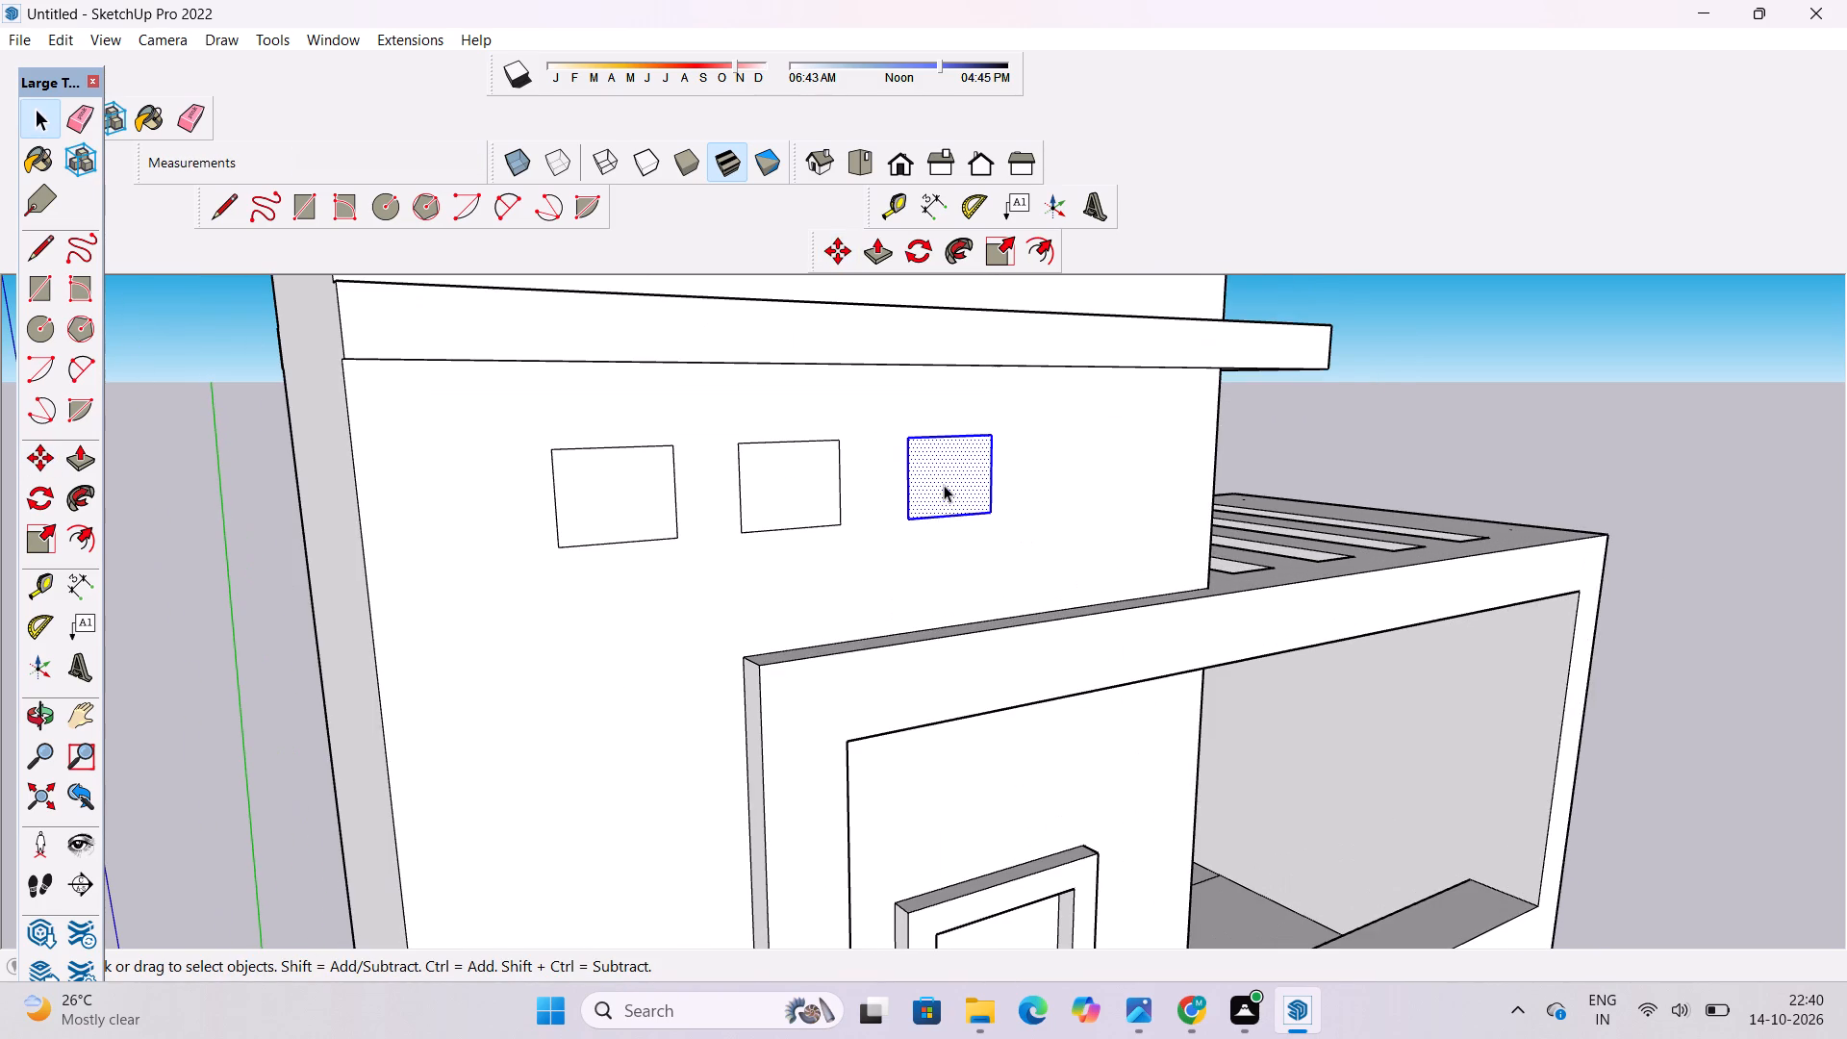
key("m")
scroll(926, 489, "up", 4)
left_click(901, 475)
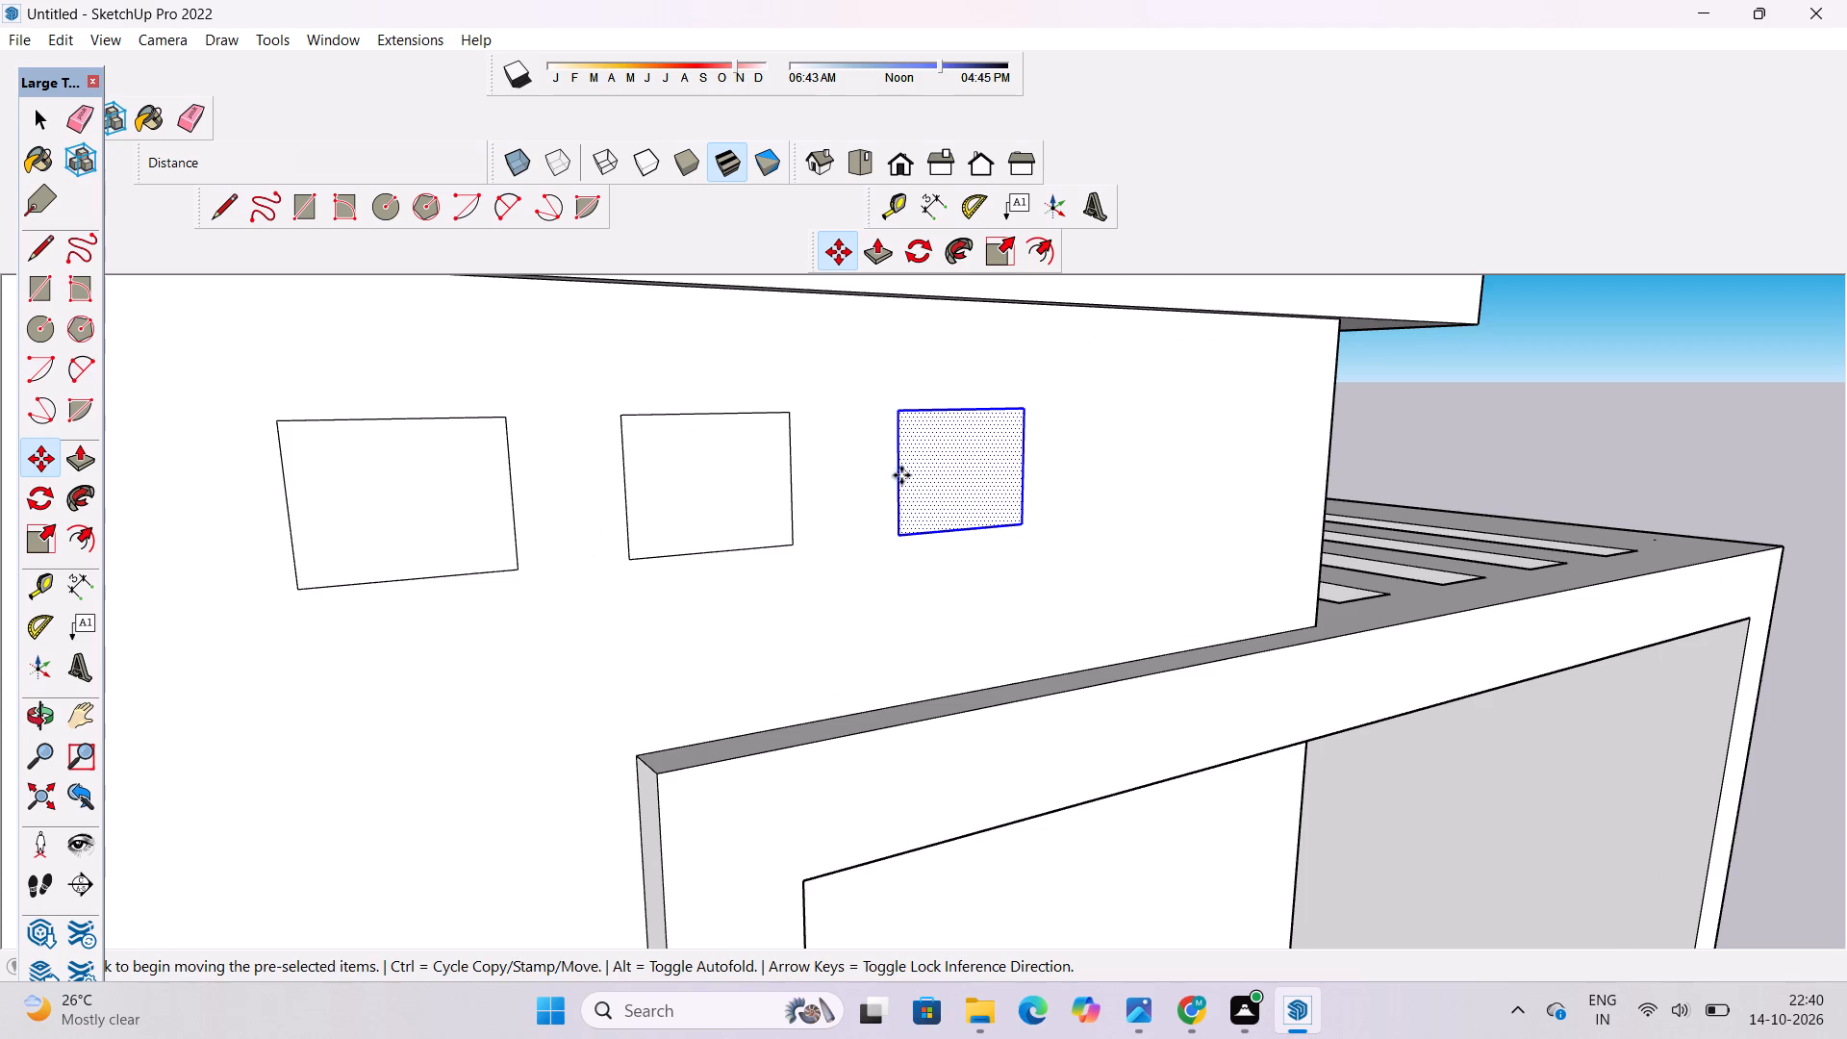
left_click(882, 478)
key("space")
left_click(1408, 393)
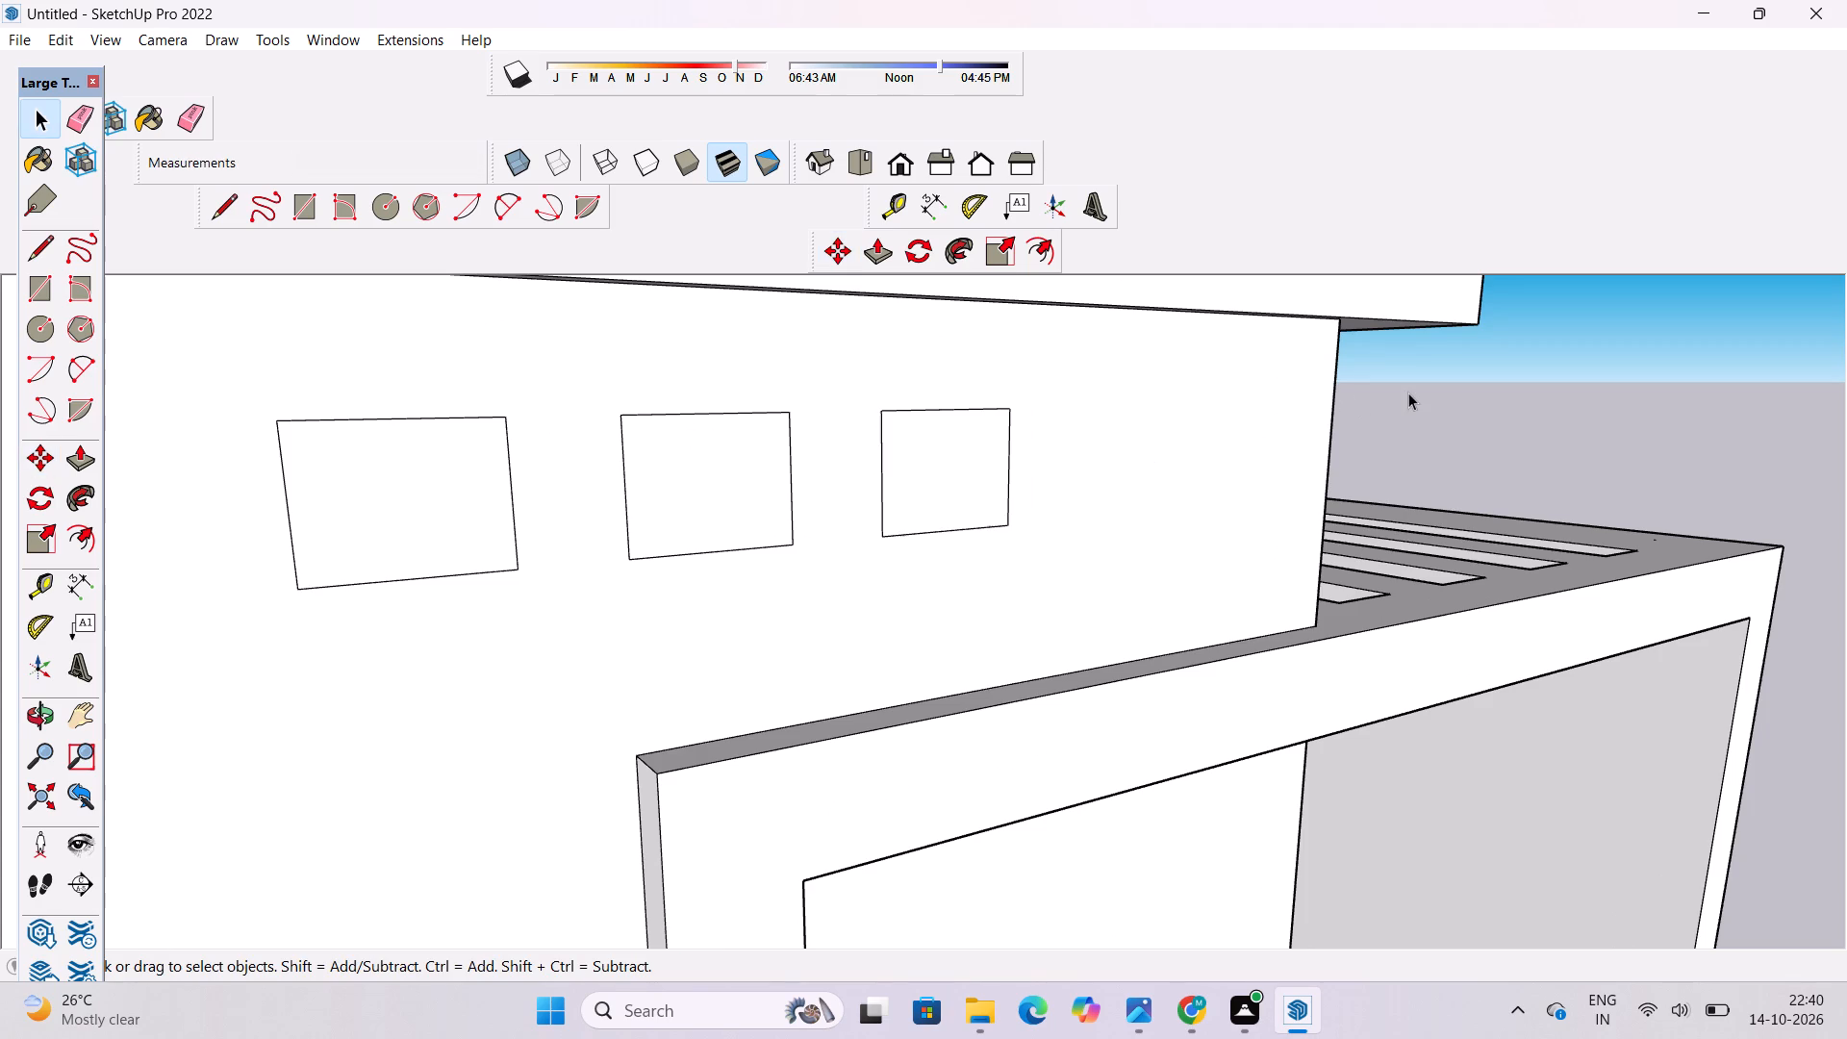
Offset the outlines of all three small rectangles on the upper tower wall inward by 5".
key("o")
scroll(1235, 423, "down", 6)
left_click_drag(1233, 477, 1006, 501)
left_click_drag(982, 503, 974, 540)
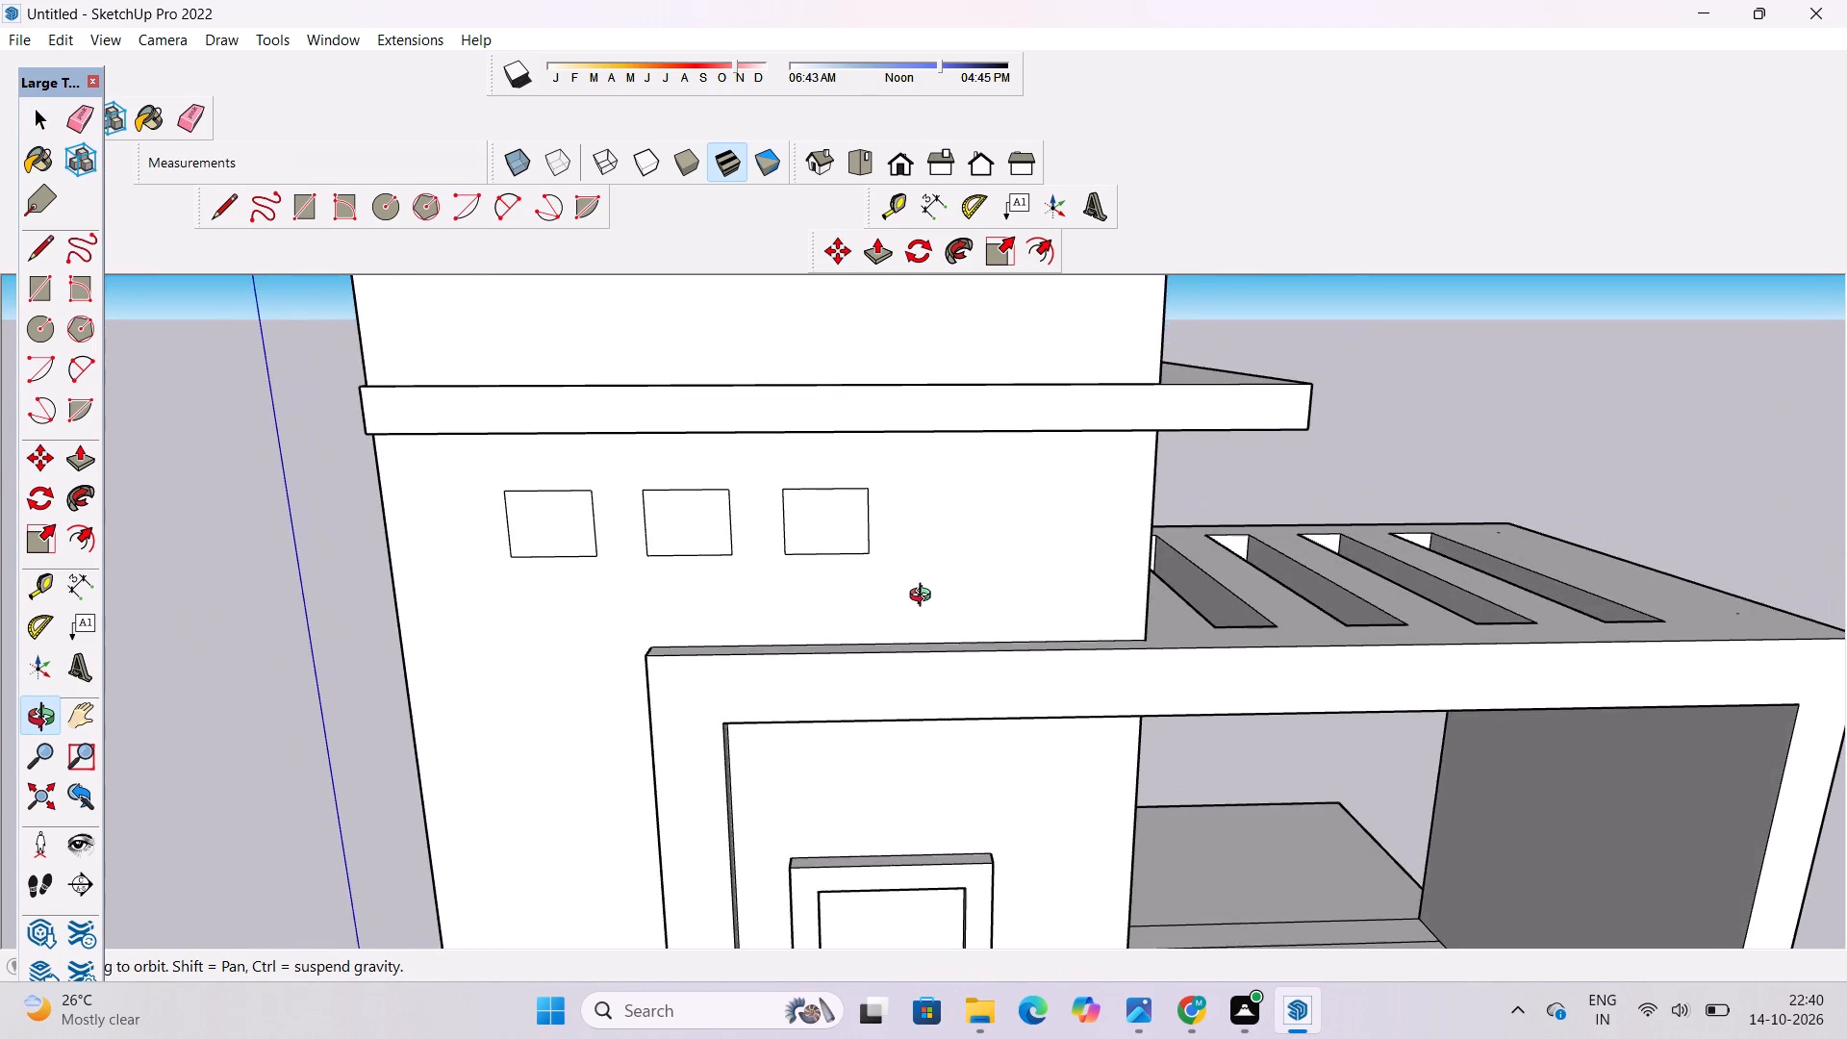
left_click_drag(924, 597, 914, 537)
left_click_drag(907, 537, 948, 569, "shift")
left_click_drag(949, 581, 921, 564)
type("of")
scroll(569, 490, "up", 1)
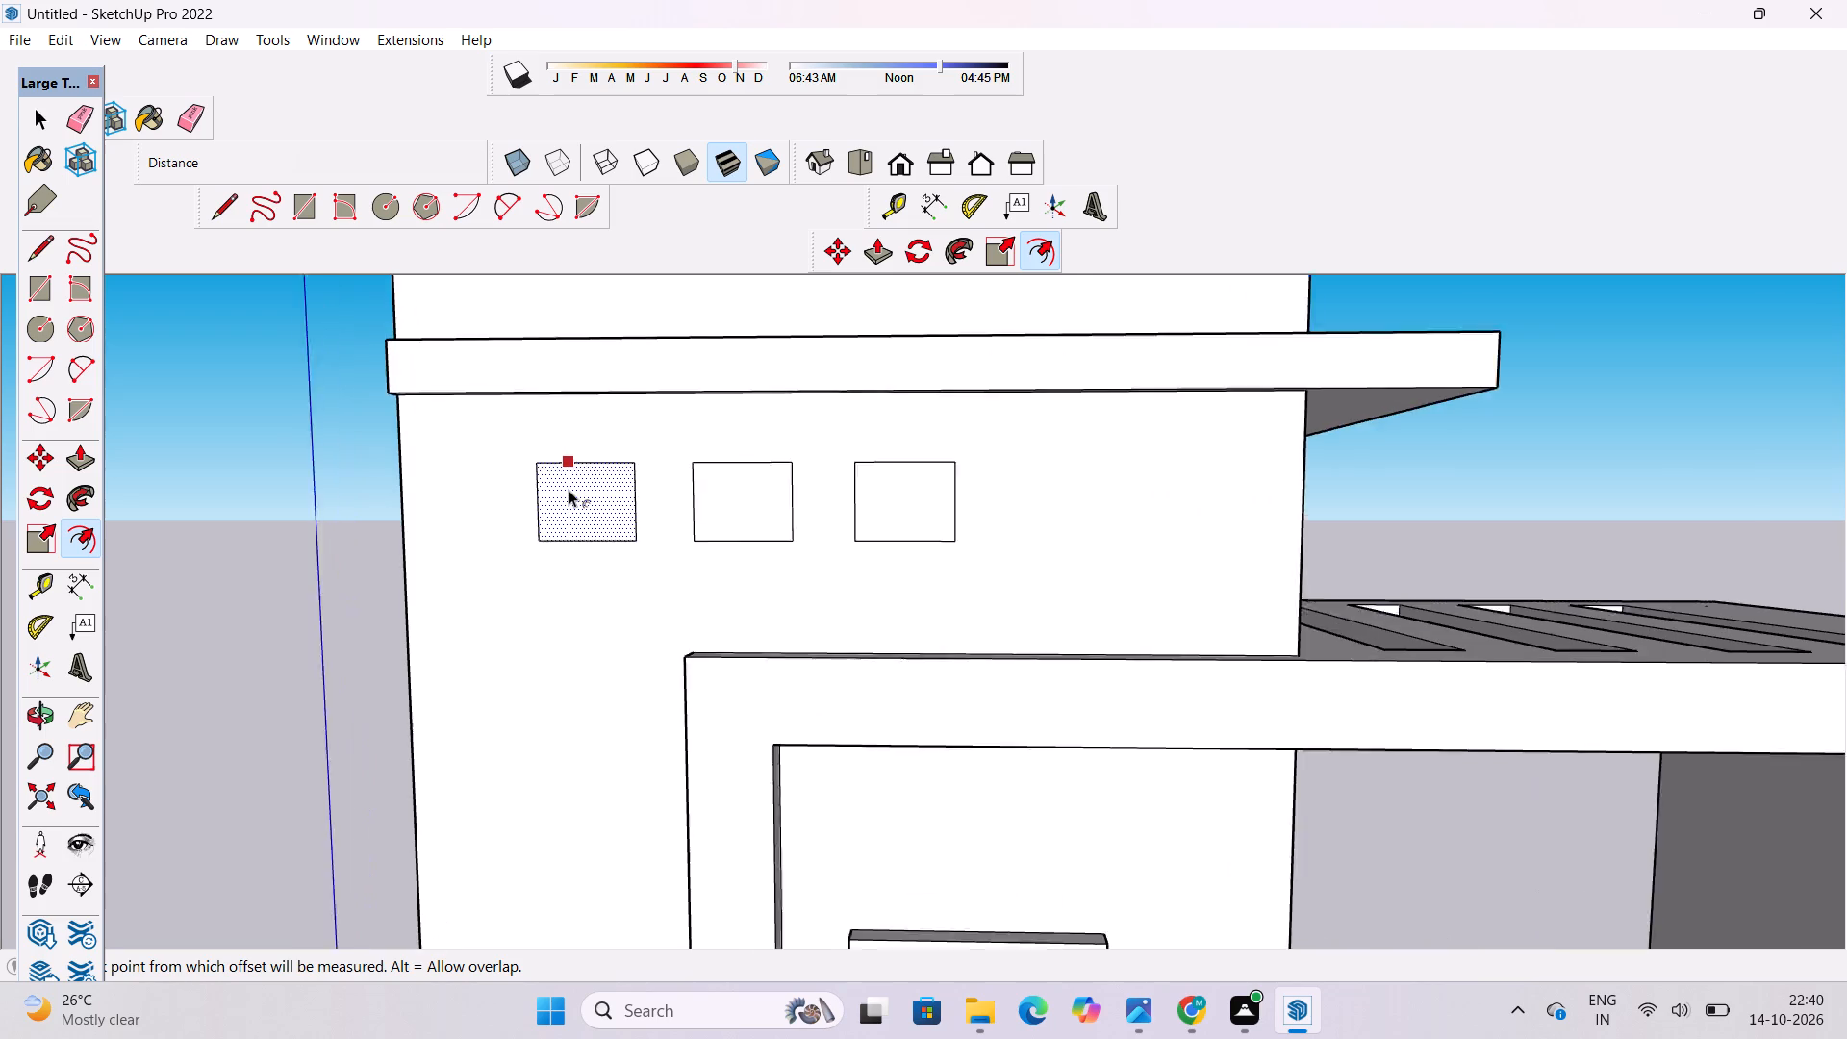
scroll(569, 490, "up", 5)
left_click(592, 460)
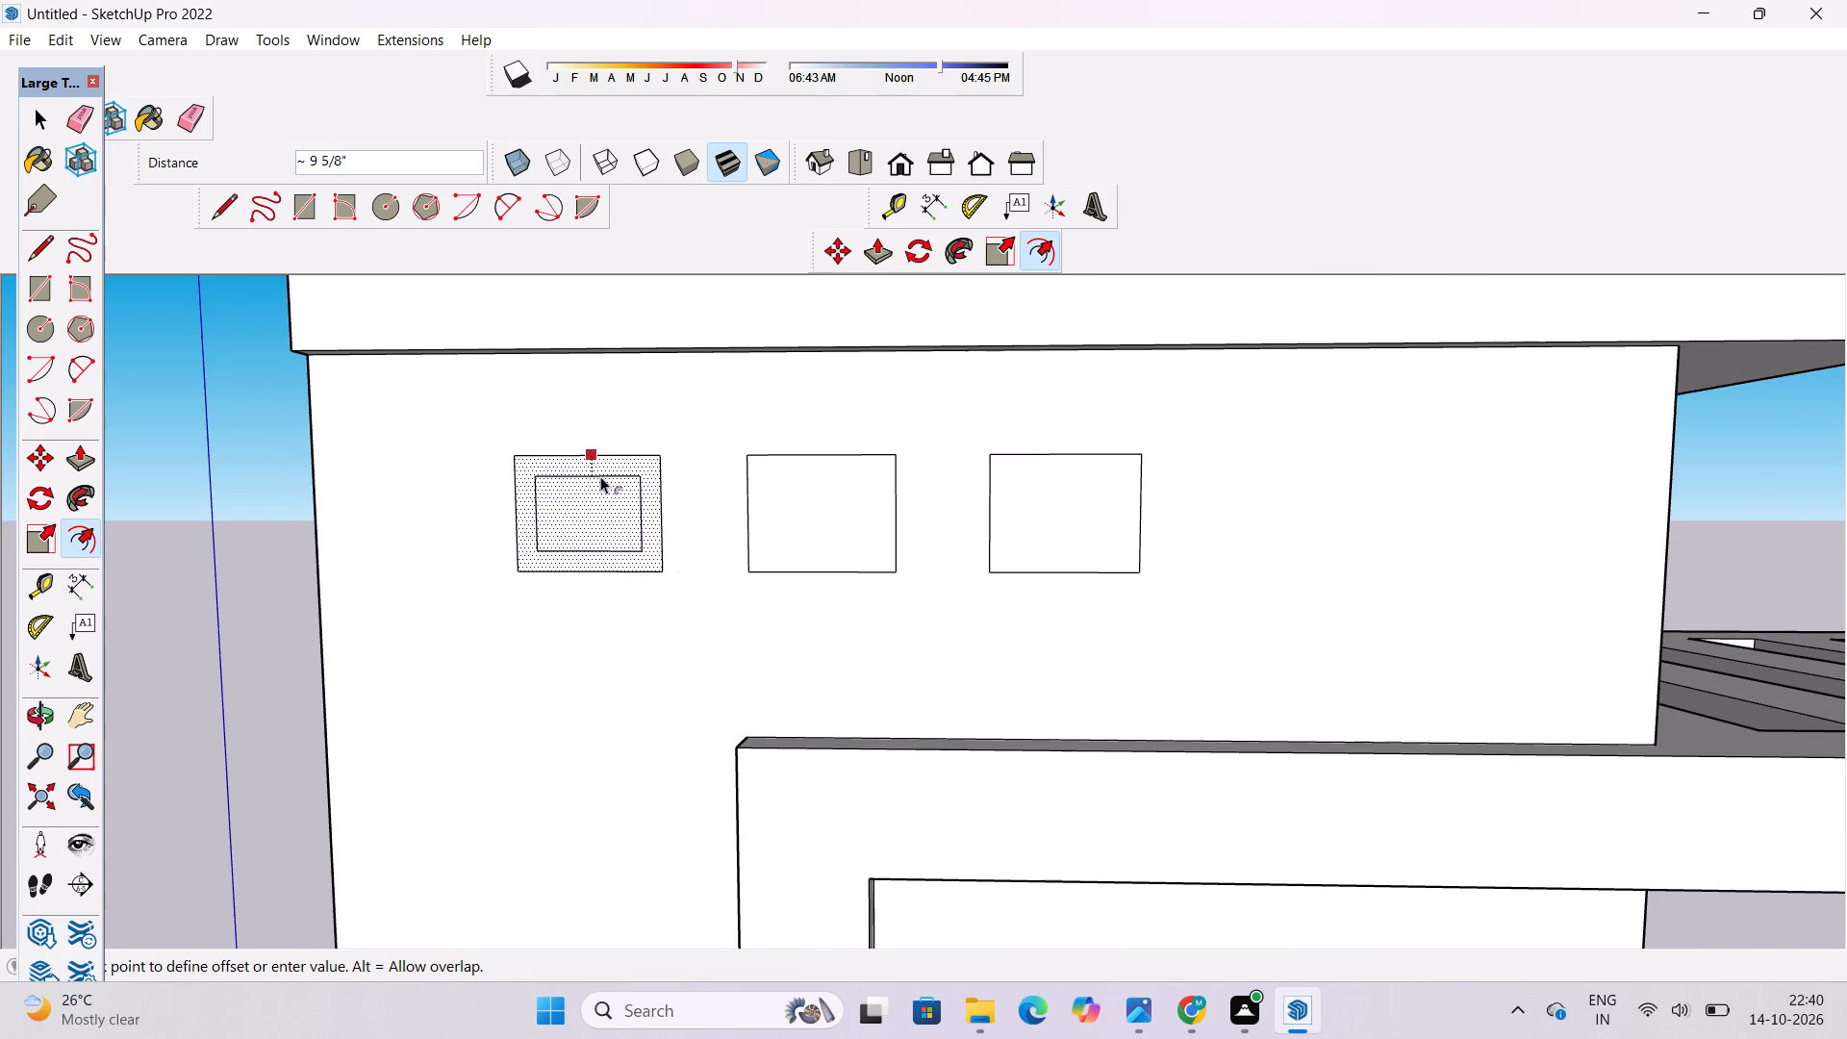
key("5")
key("shift+quotedbl")
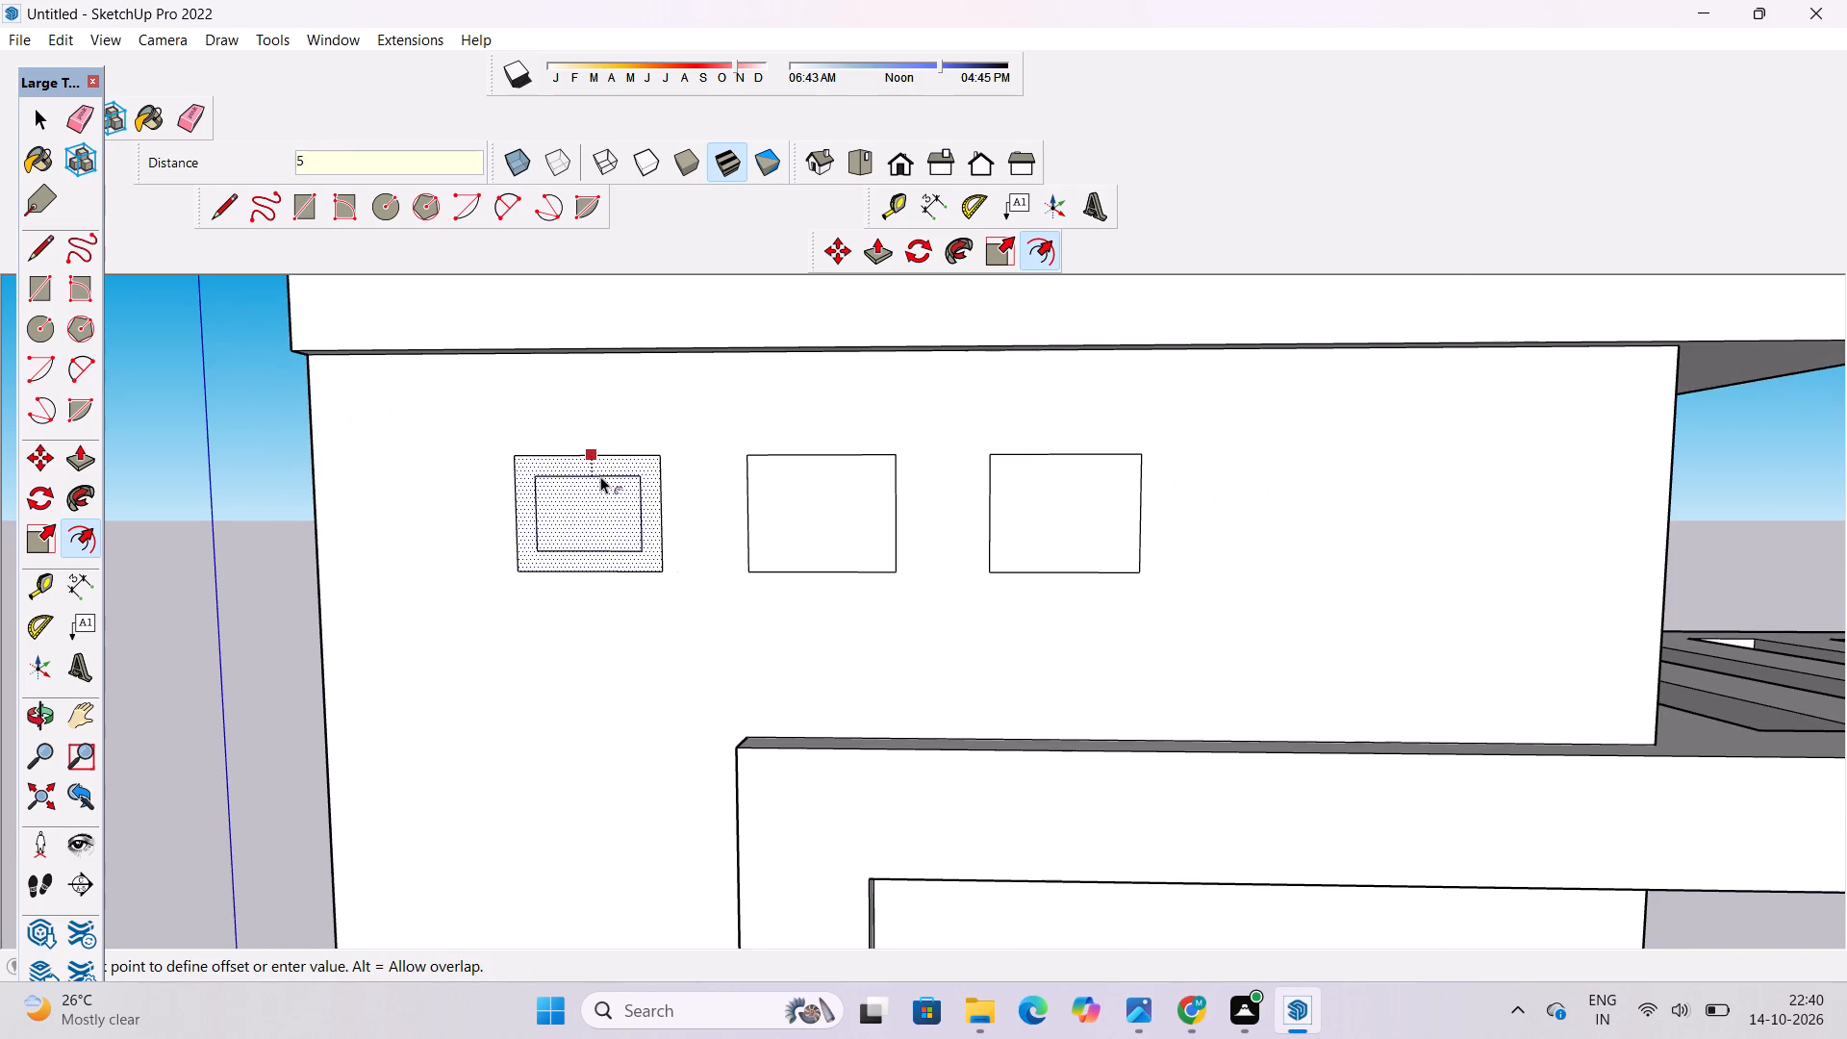
key("Return")
left_click(806, 466)
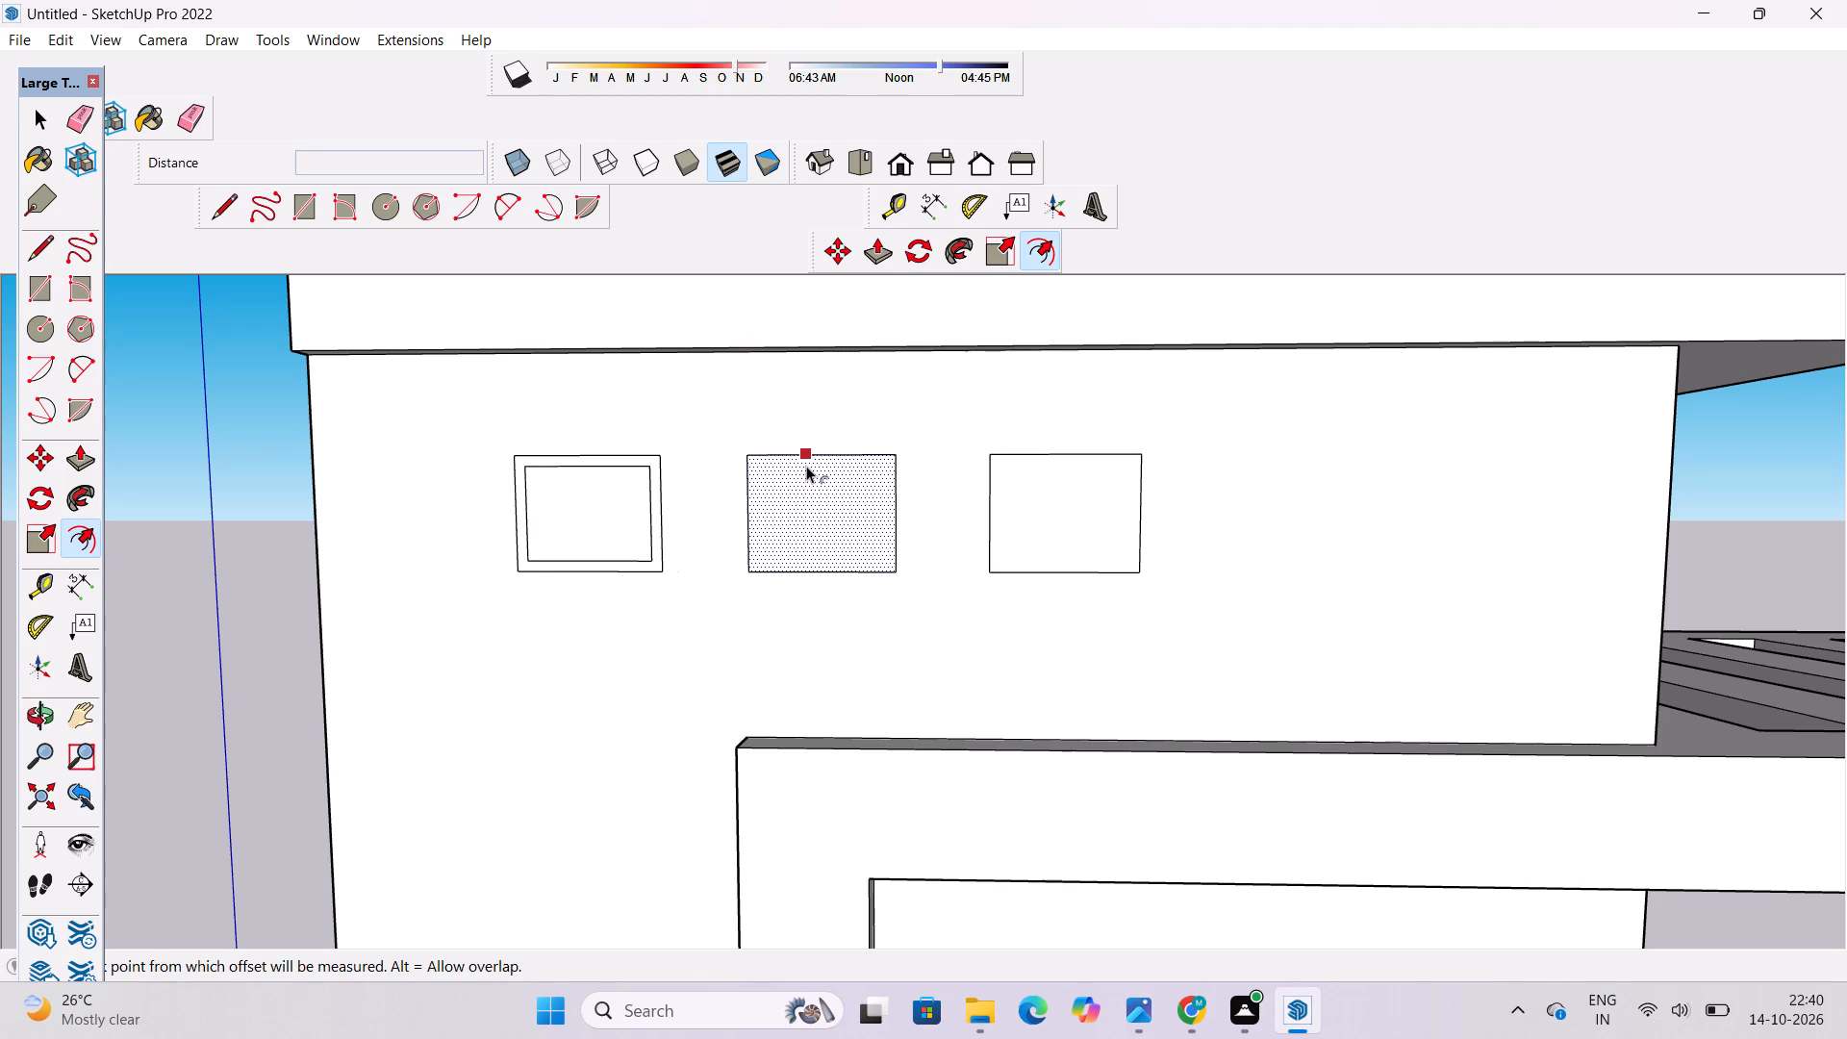
left_click(653, 469)
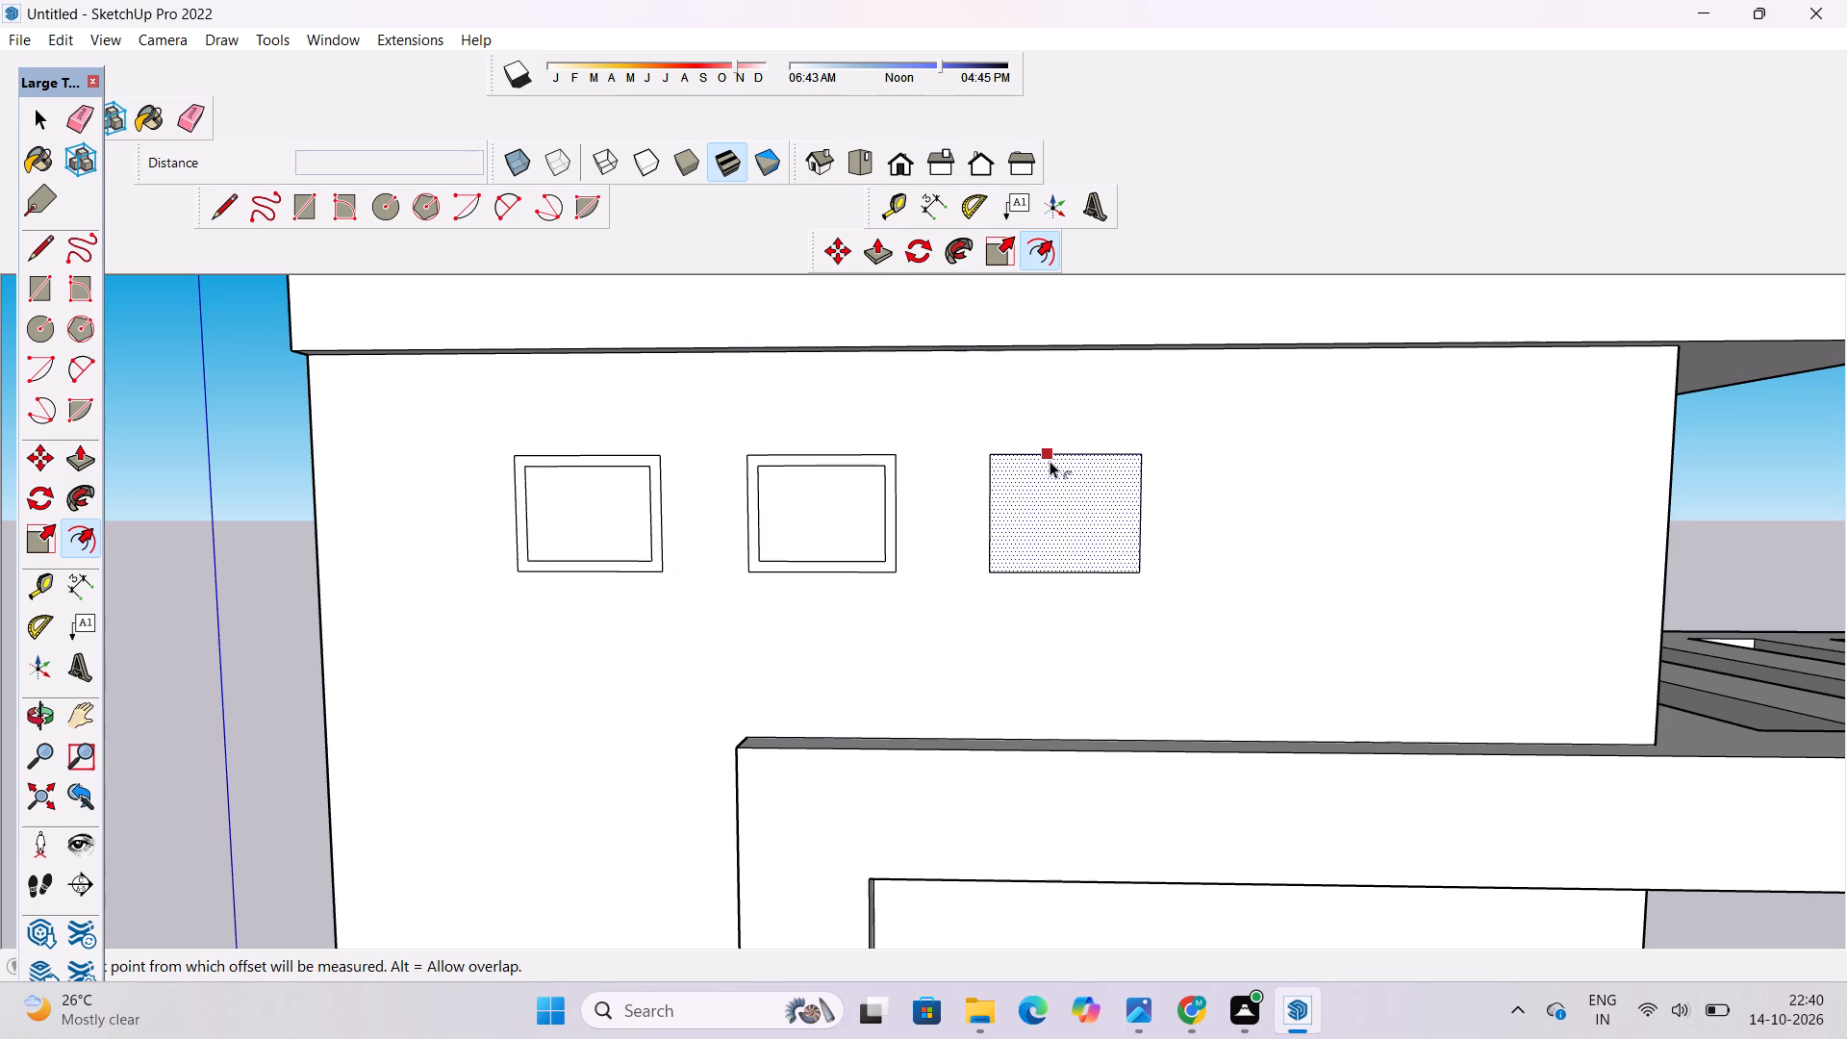
left_click(1051, 464)
left_click(885, 469)
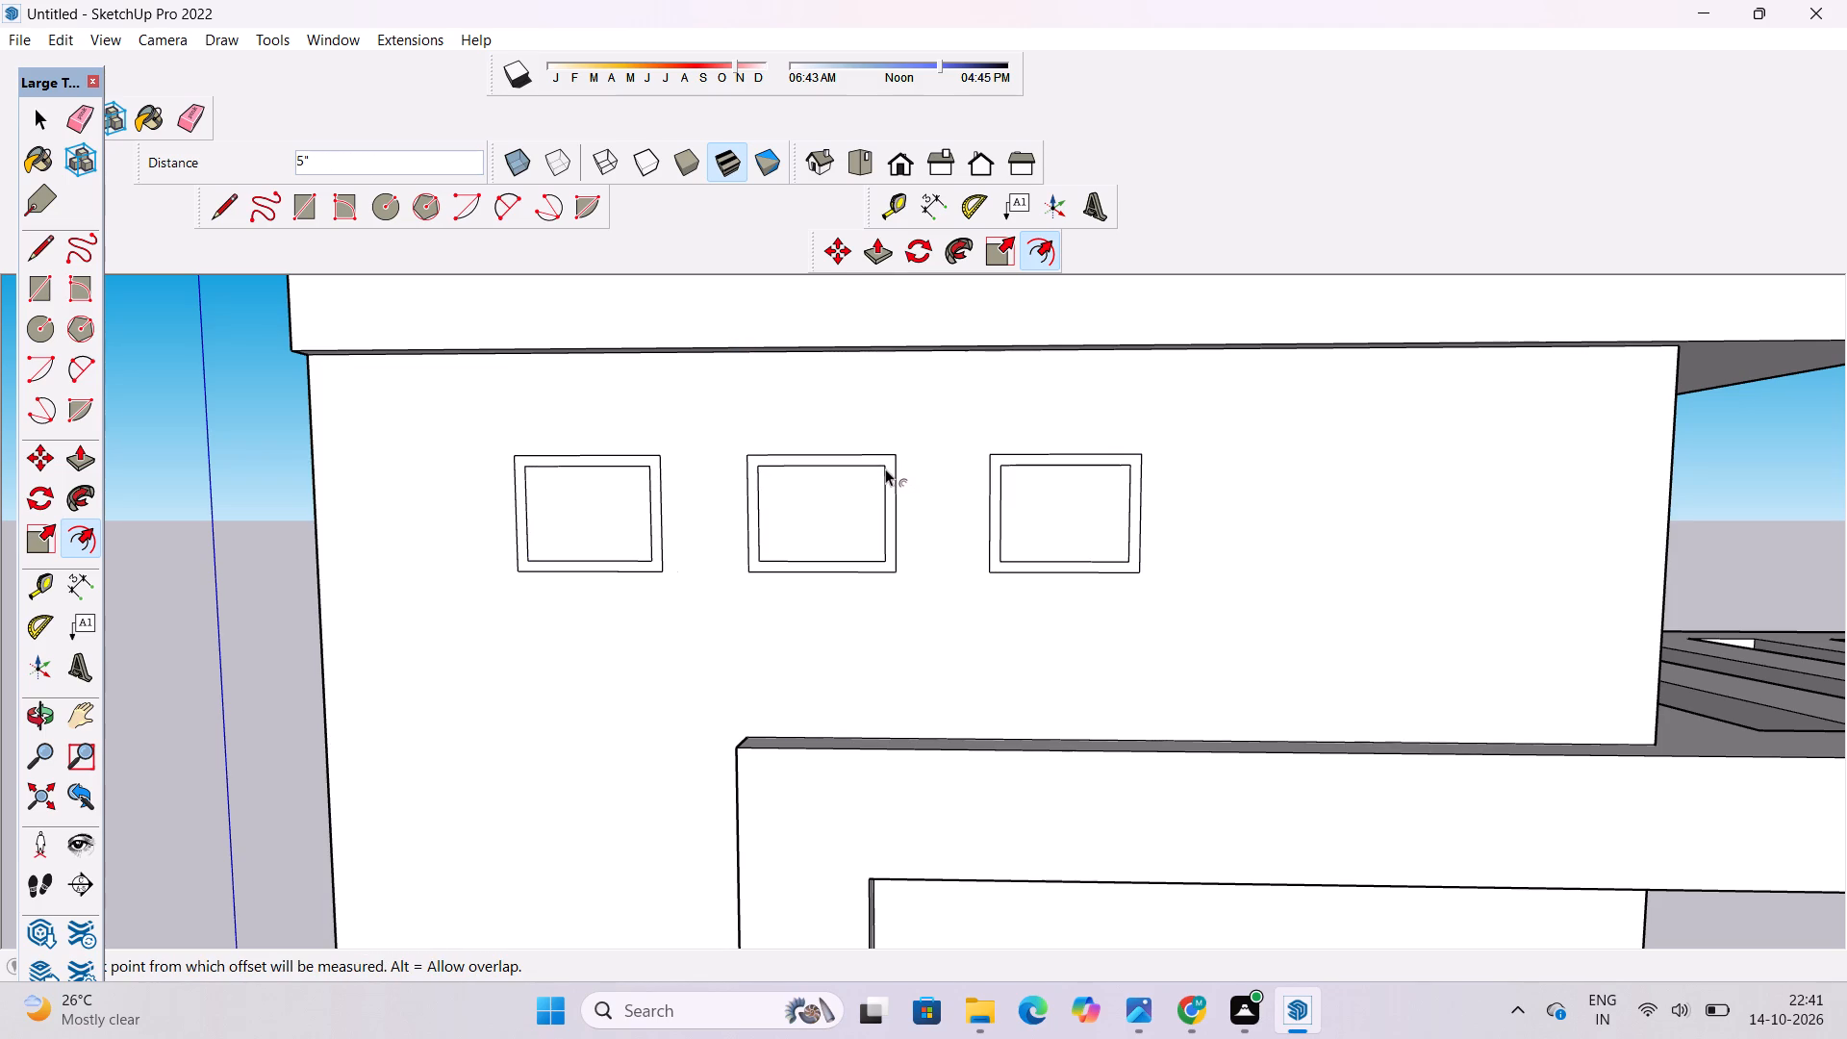
Push/Pull the inner faces of the three framed rectangles by 2", matching all three depths.
key("space")
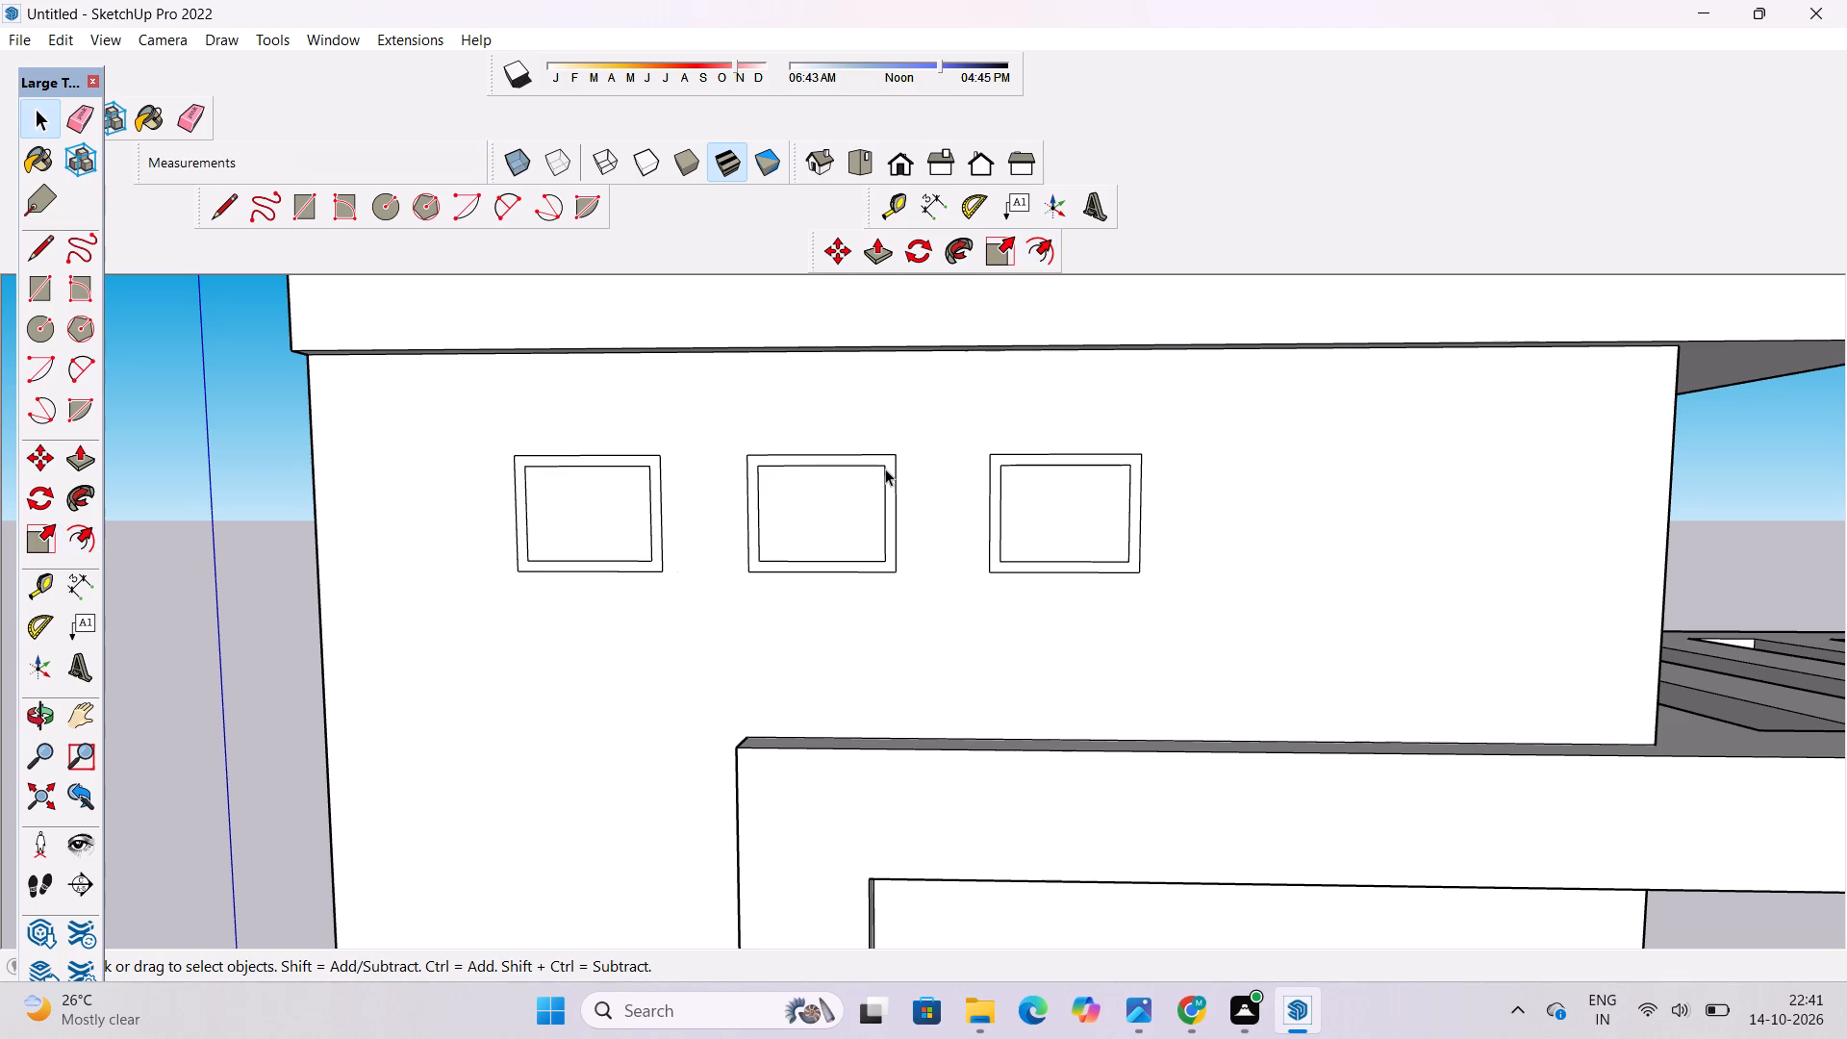
key("p")
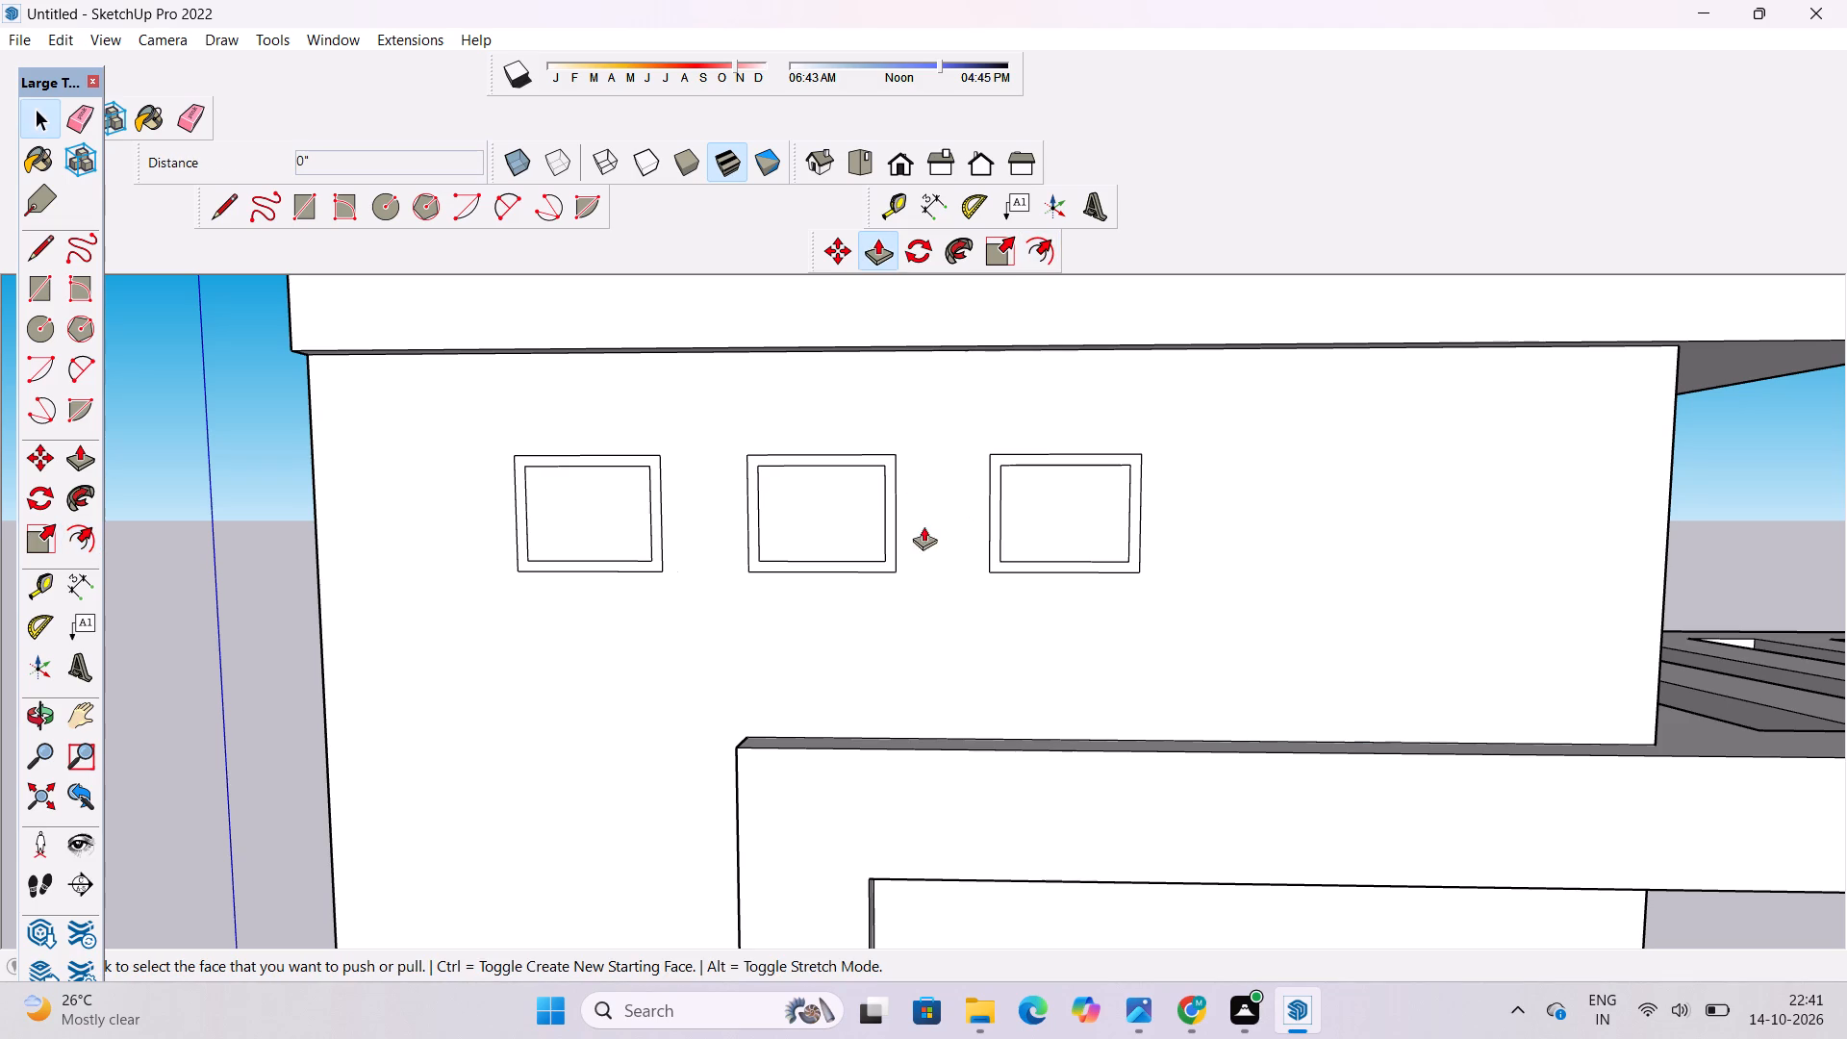
left_click(868, 528)
type("2\"")
key("Return")
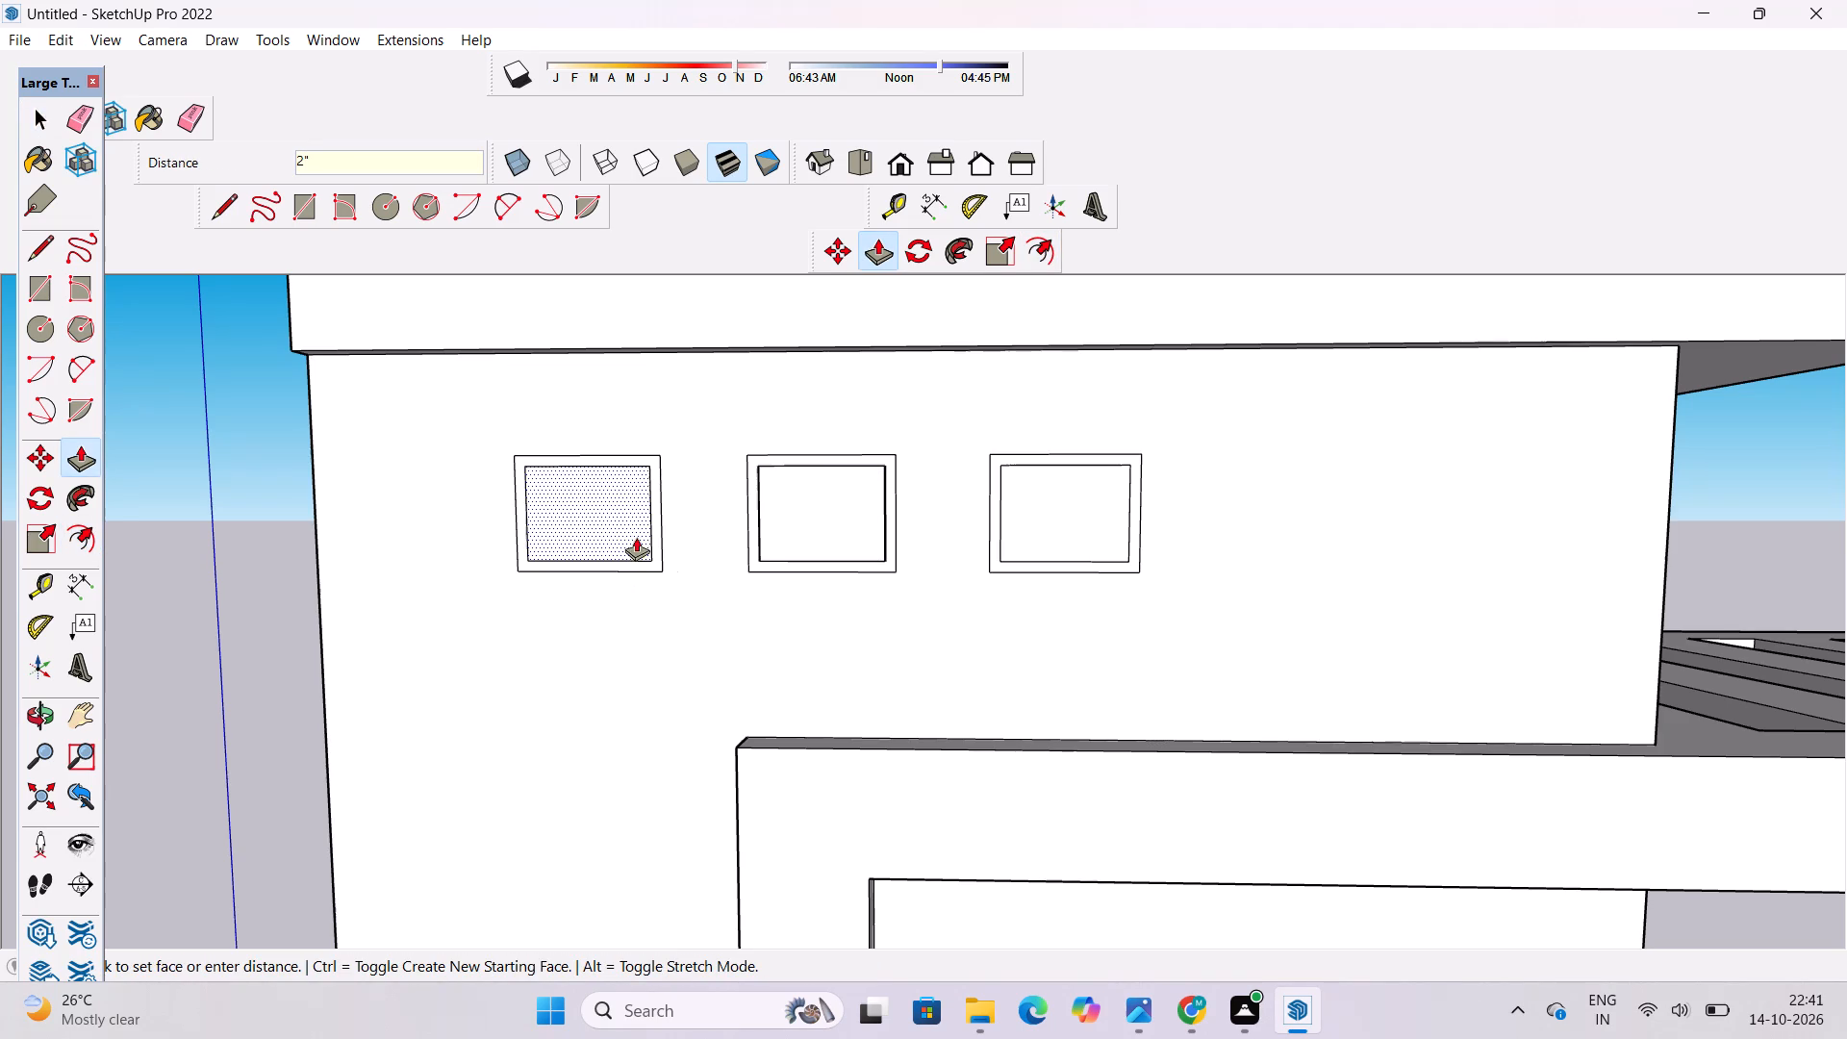
left_click(638, 527)
left_click(823, 497)
left_click(1056, 503)
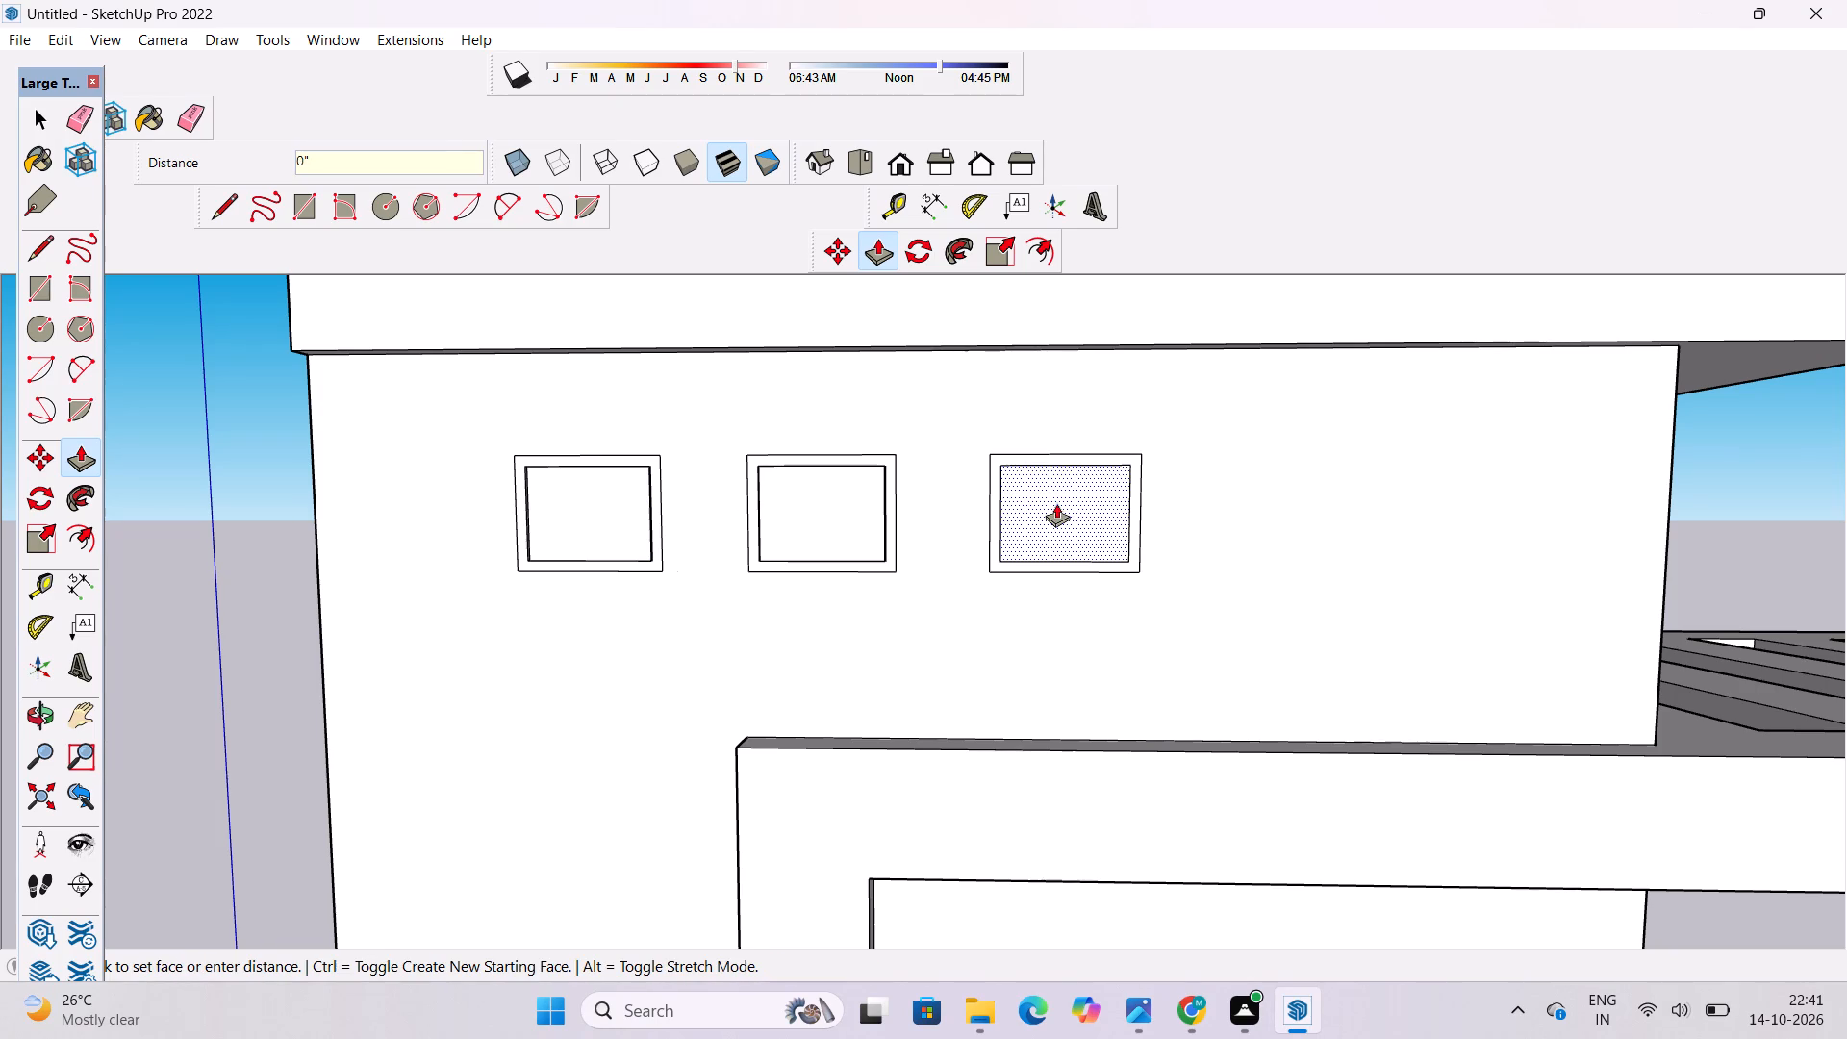
left_click(825, 507)
Examine the tower's new framed openings, the long window panel, the balconies and the whole building from several angles.
key("o")
scroll(848, 504, "down", 6)
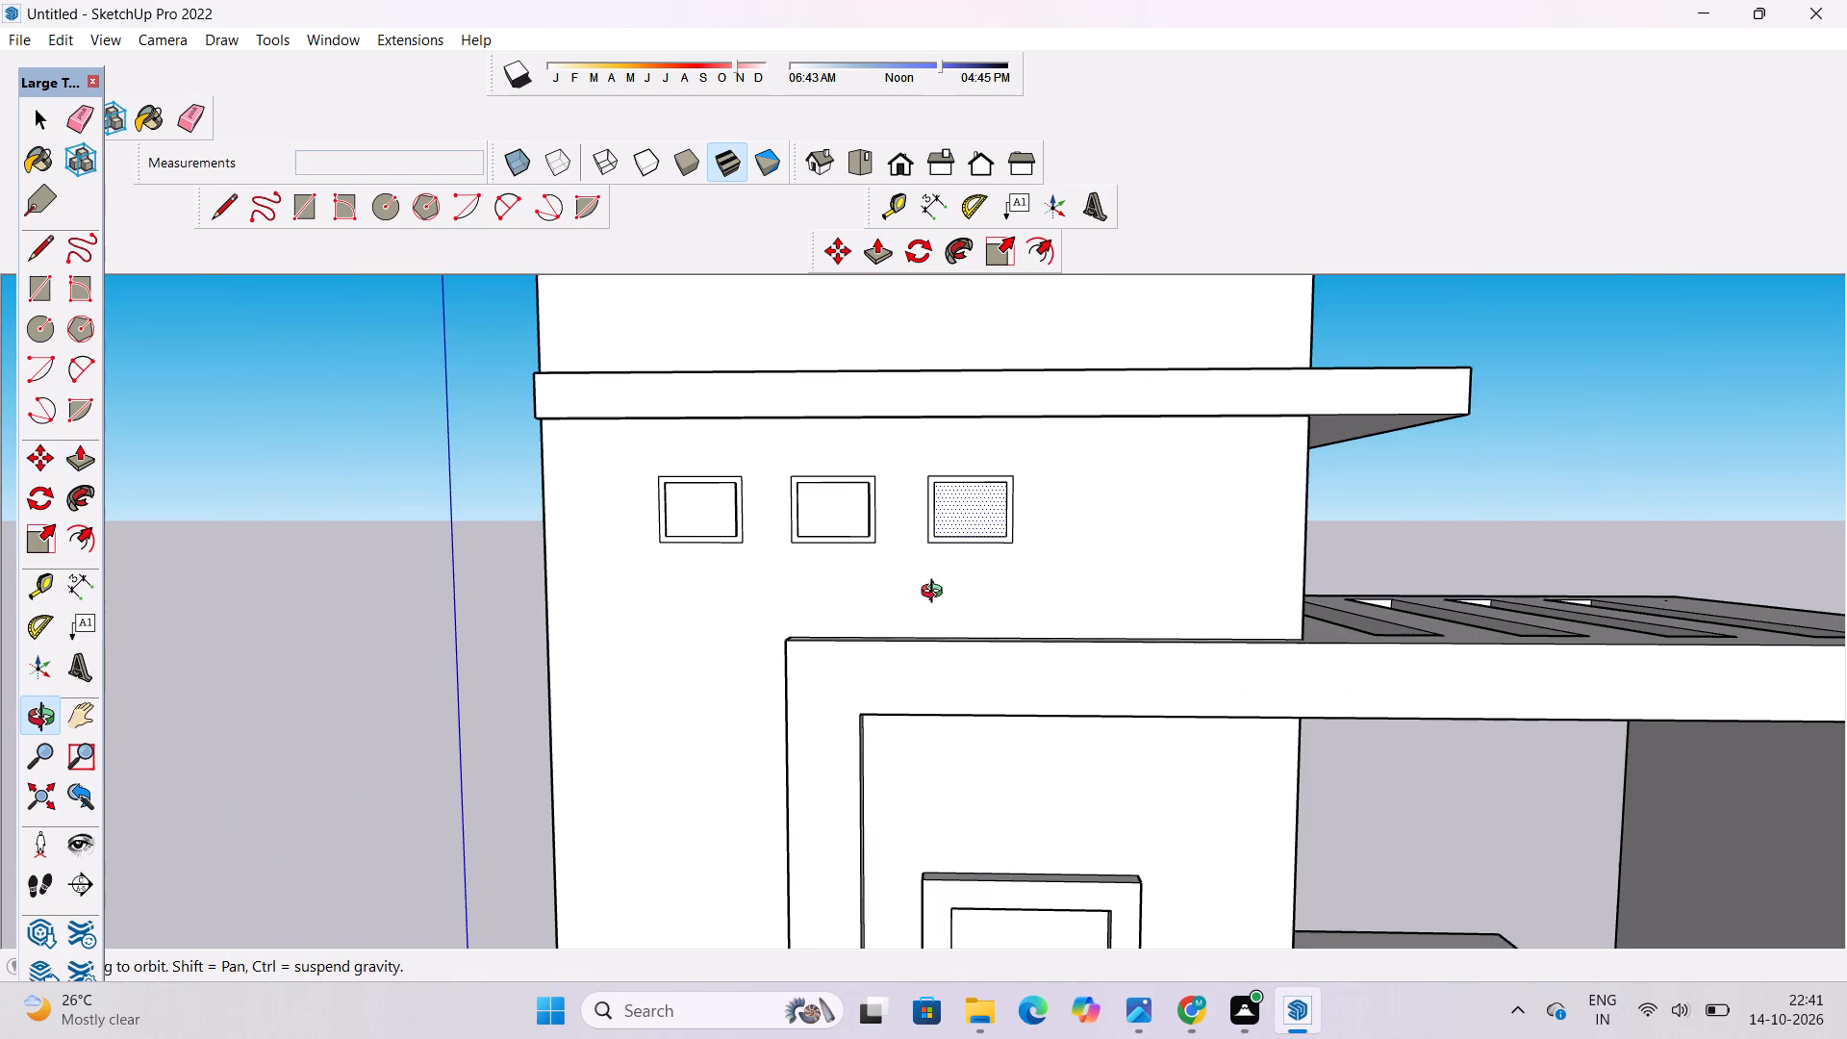
left_click_drag(936, 594, 941, 568, "shift")
left_click_drag(941, 568, 901, 596)
key("space")
left_click(1446, 475)
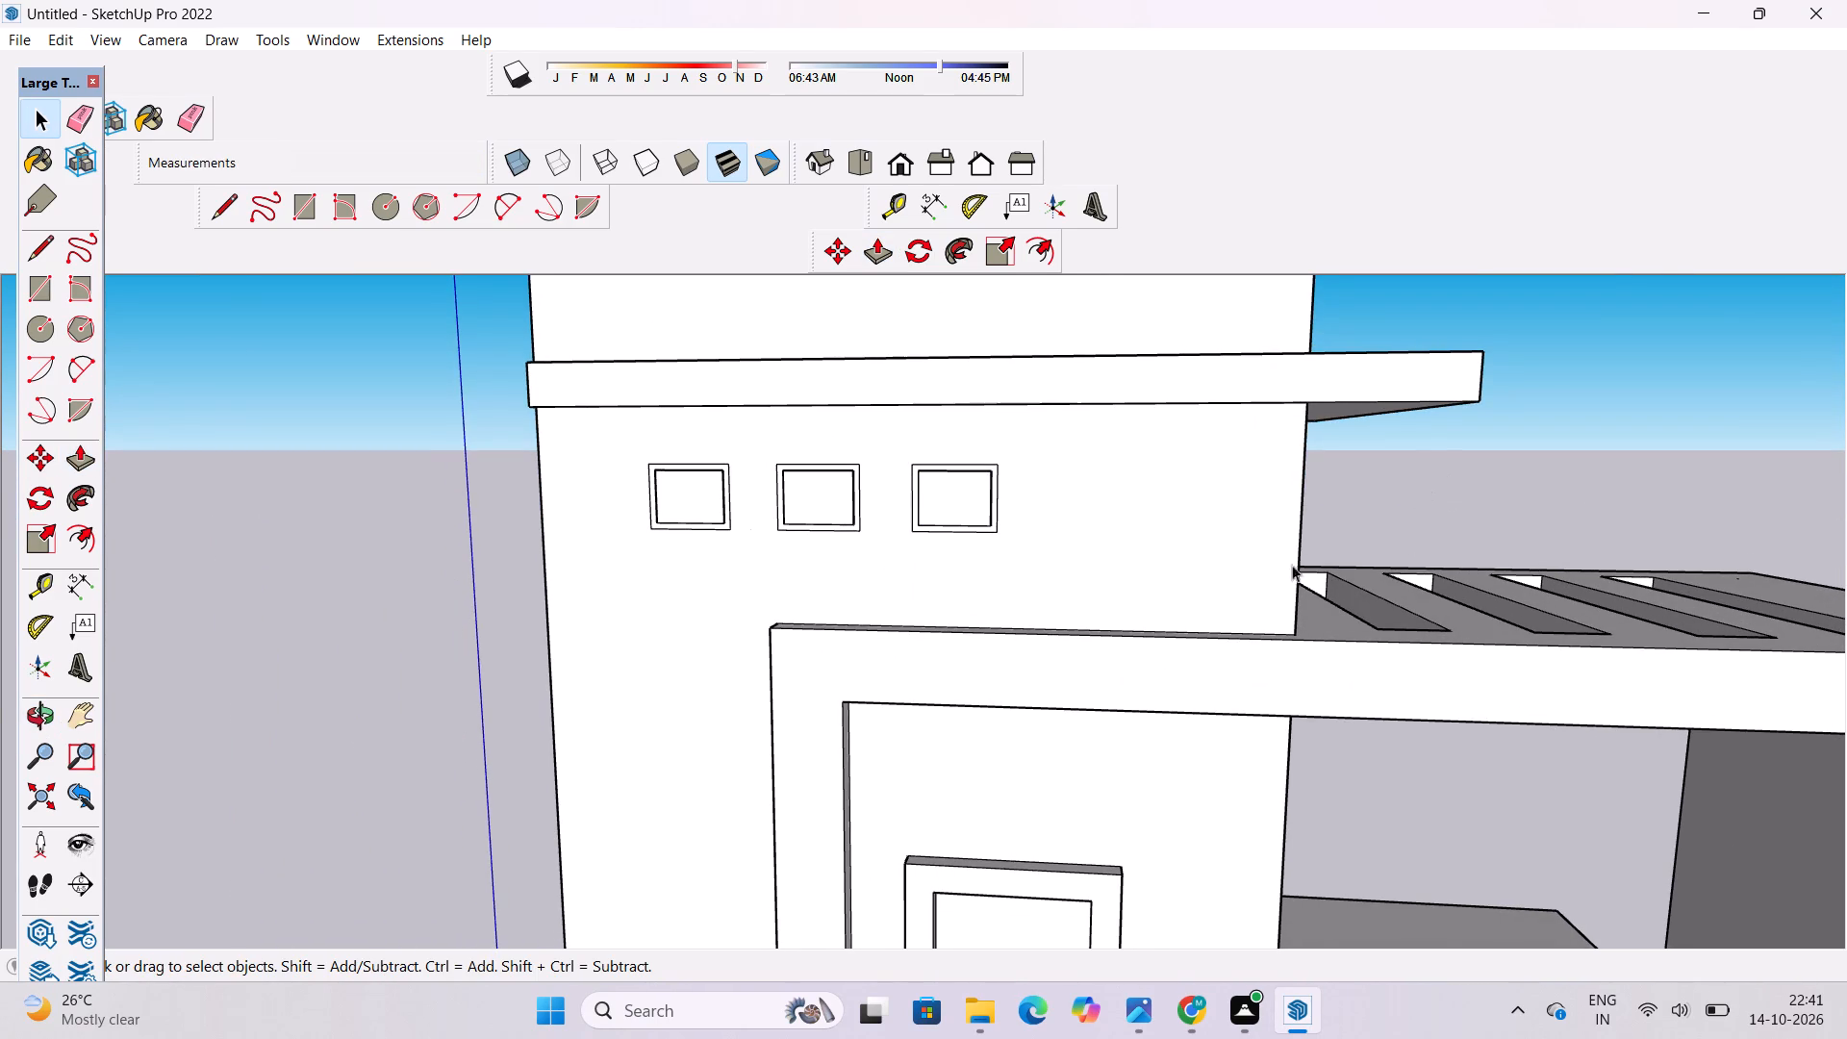
key("o")
scroll(829, 672, "up", 4)
left_click_drag(700, 689, 1094, 779)
scroll(1082, 736, "down", 6)
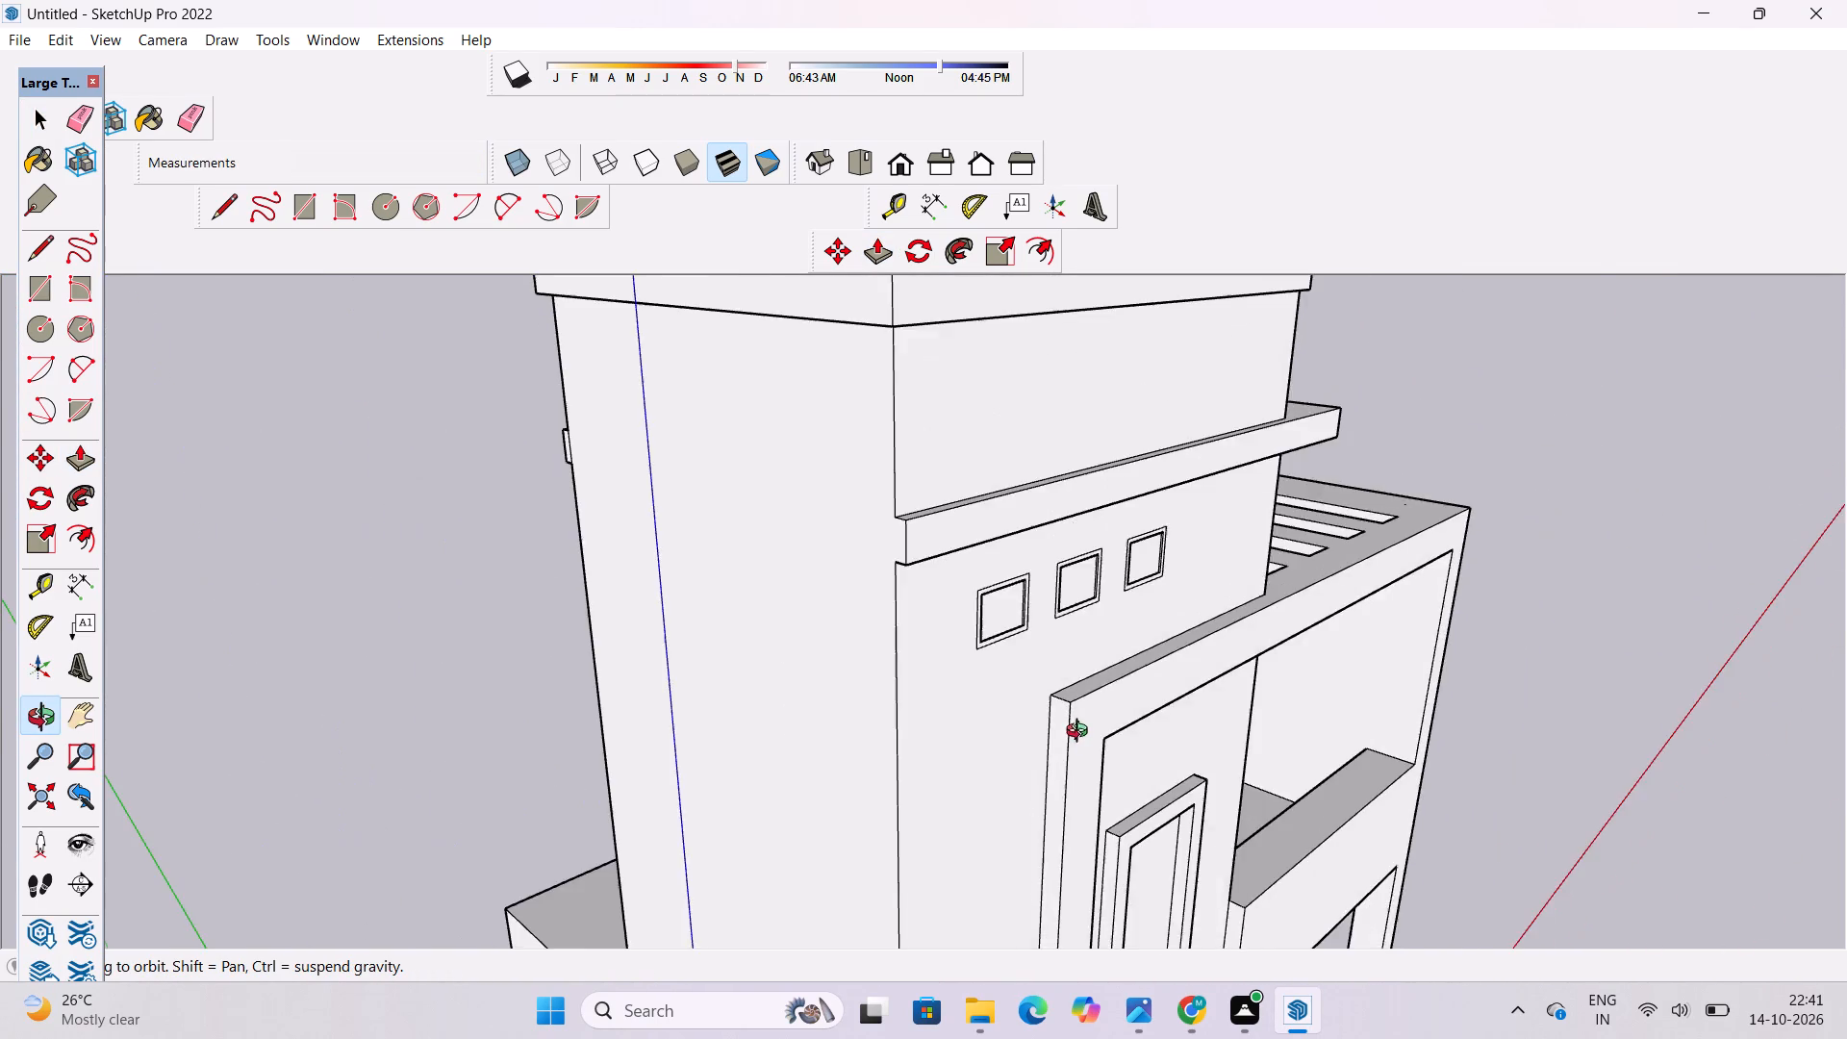
left_click_drag(1228, 852, 1174, 686, "shift")
left_click_drag(1146, 726, 891, 615)
scroll(886, 611, "down", 5)
left_click_drag(776, 749, 1044, 791)
left_click_drag(1032, 771, 1048, 695, "shift")
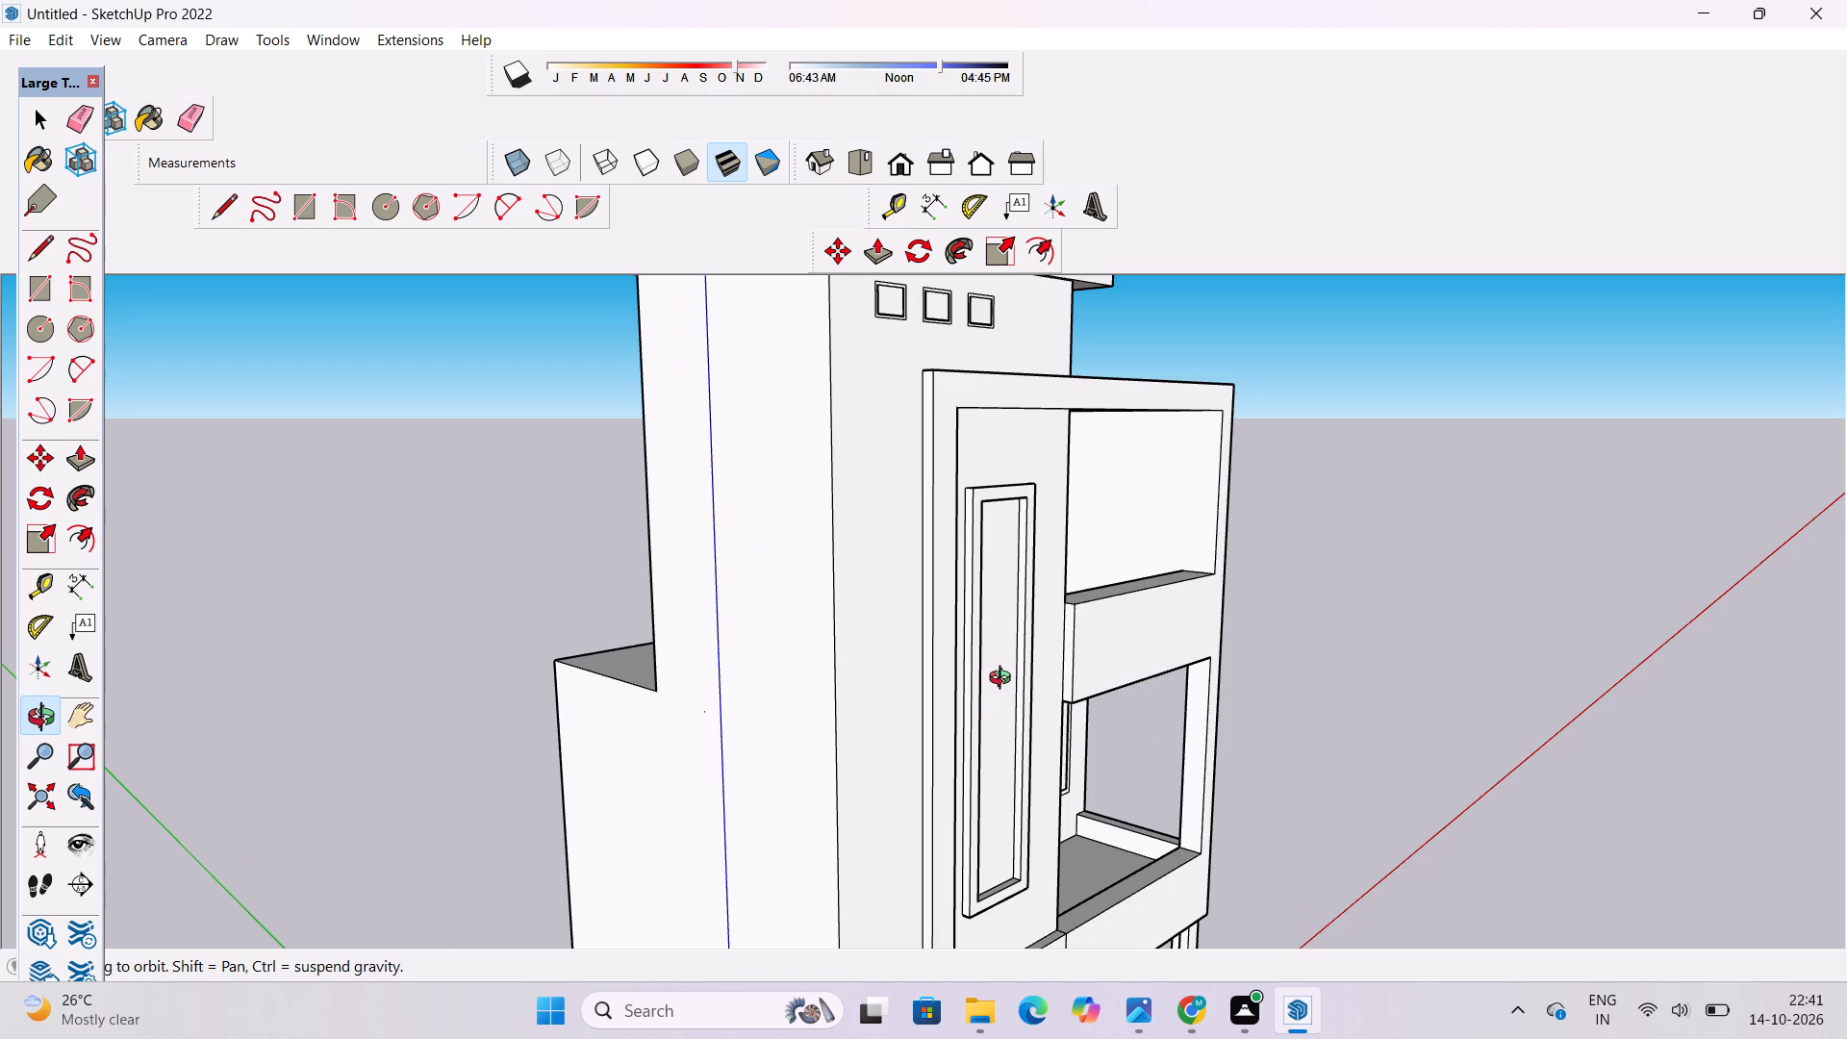
scroll(1004, 680, "down", 3)
left_click_drag(1118, 709, 1049, 726)
left_click_drag(974, 827, 999, 717, "shift")
left_click_drag(1006, 710, 898, 760)
scroll(959, 712, "up", 4)
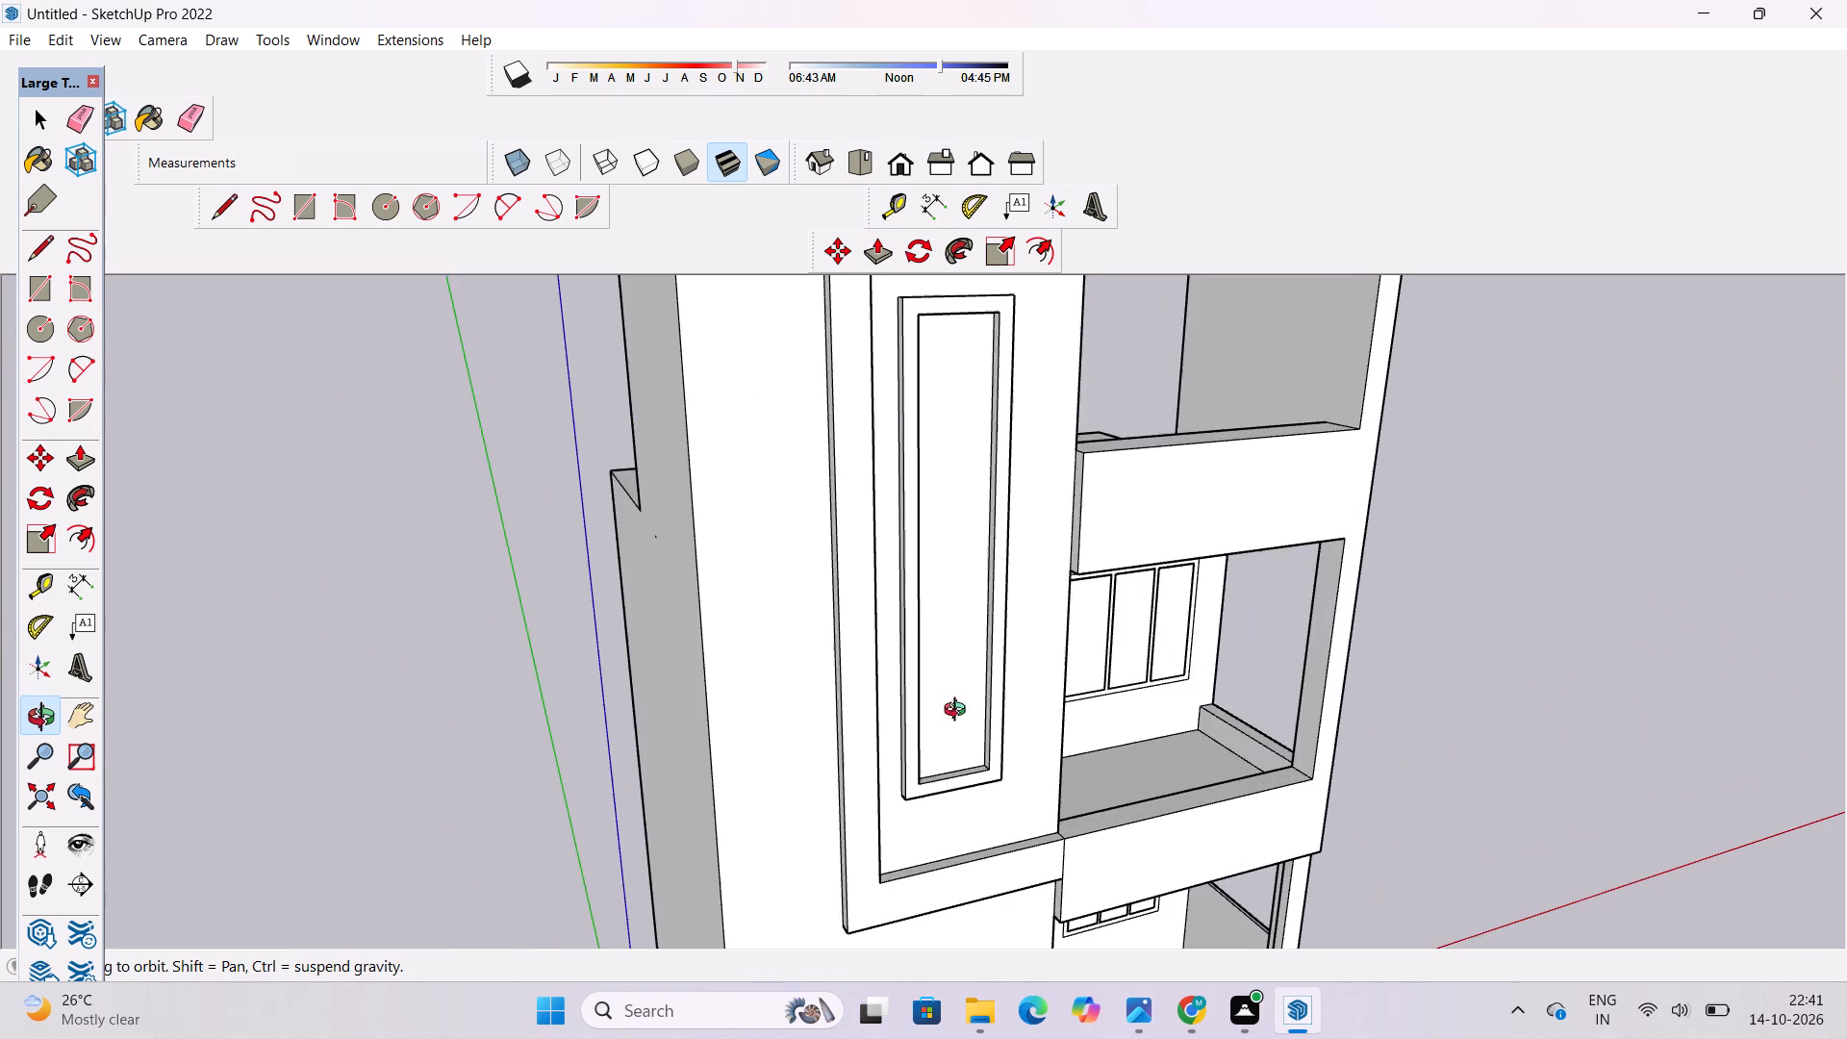
left_click_drag(1147, 722, 1008, 699)
scroll(983, 698, "up", 4)
left_click_drag(1072, 722, 1032, 722)
scroll(1024, 697, "down", 2)
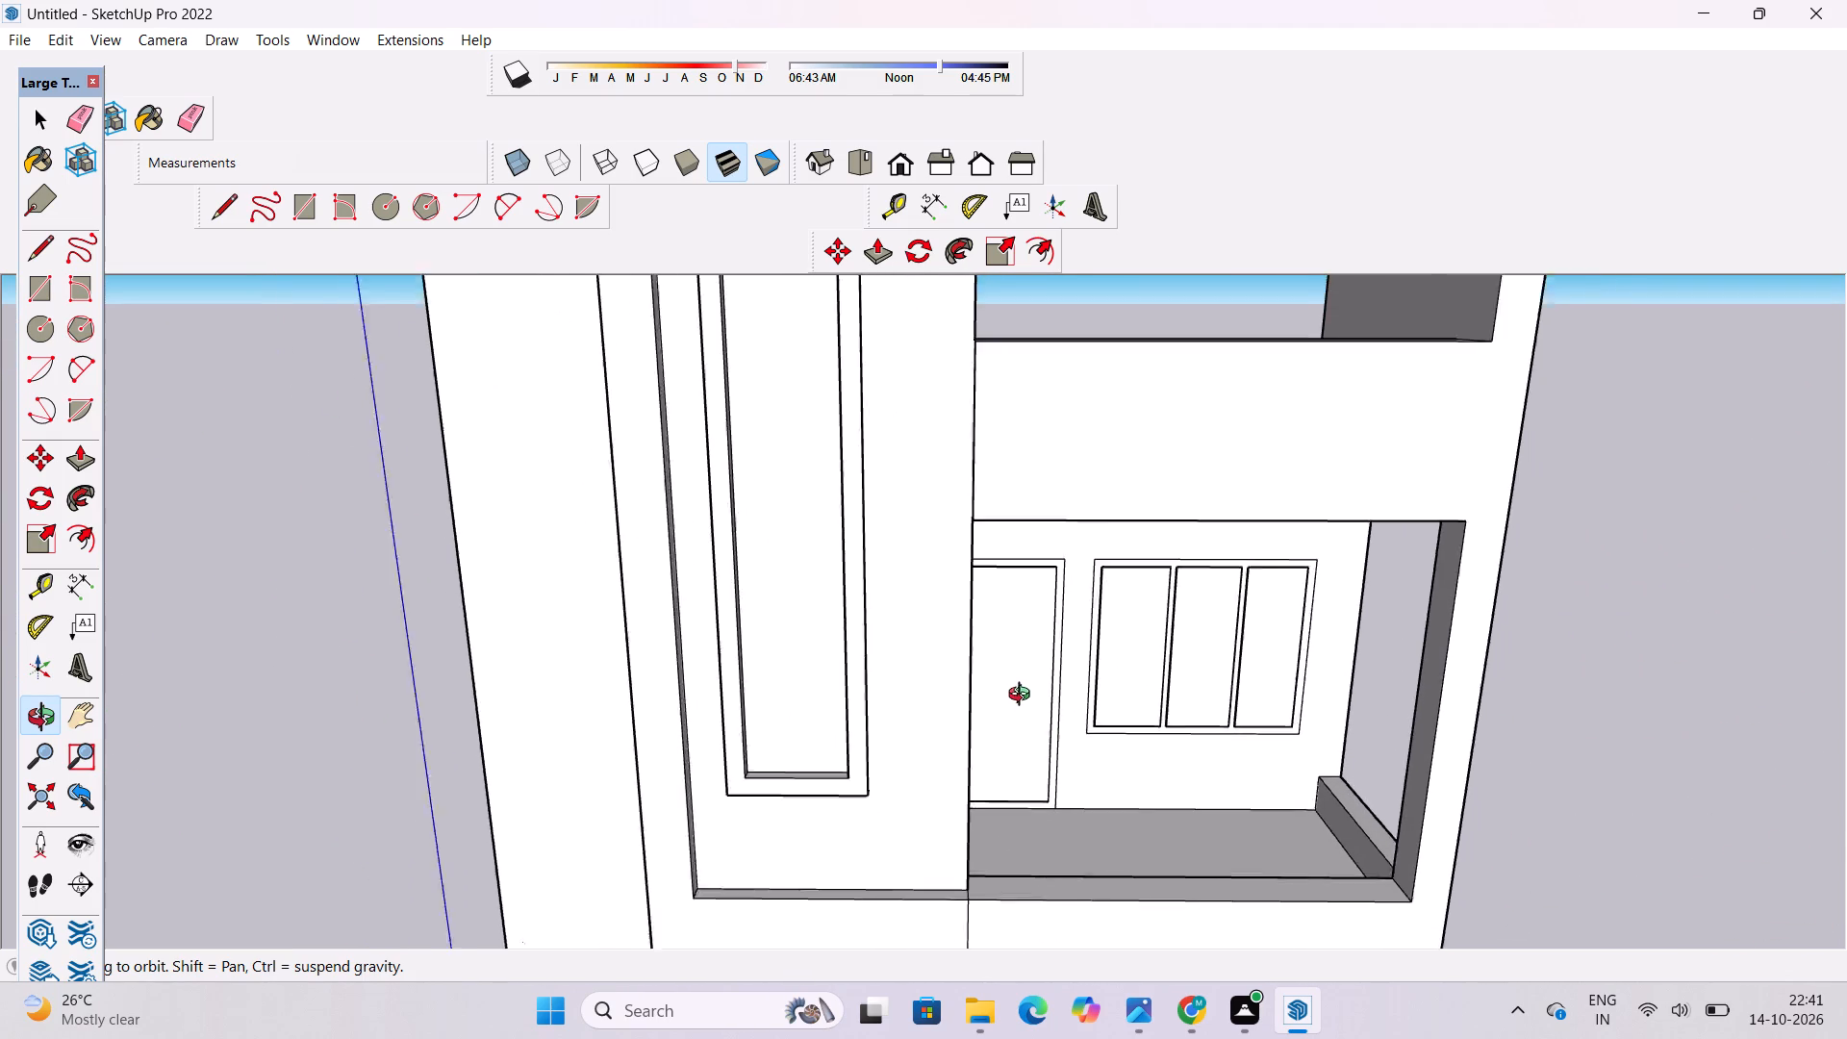
scroll(1024, 697, "down", 3)
left_click_drag(1071, 721, 813, 748)
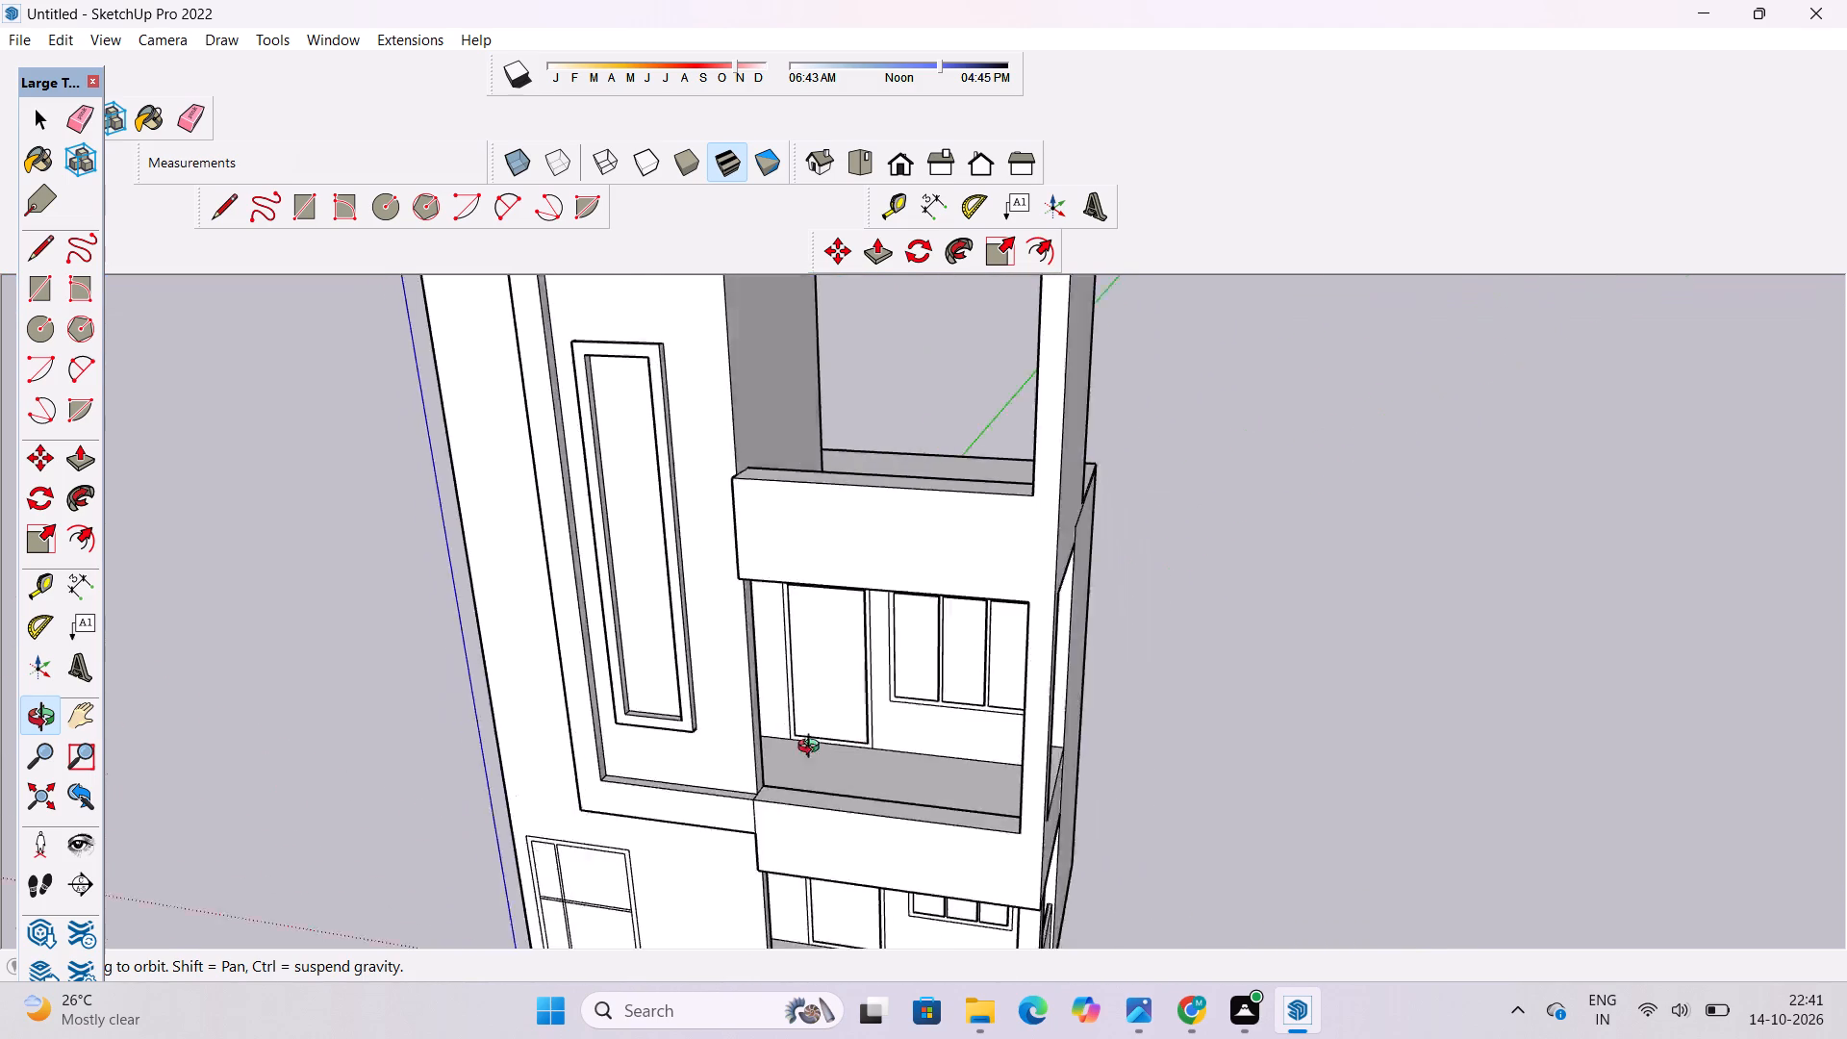
left_click_drag(813, 748, 1114, 636)
left_click_drag(1144, 713, 1053, 721)
scroll(999, 702, "down", 5)
left_click_drag(1056, 755, 1317, 663, "shift")
left_click_drag(1431, 452, 1120, 755)
scroll(1078, 709, "down", 6)
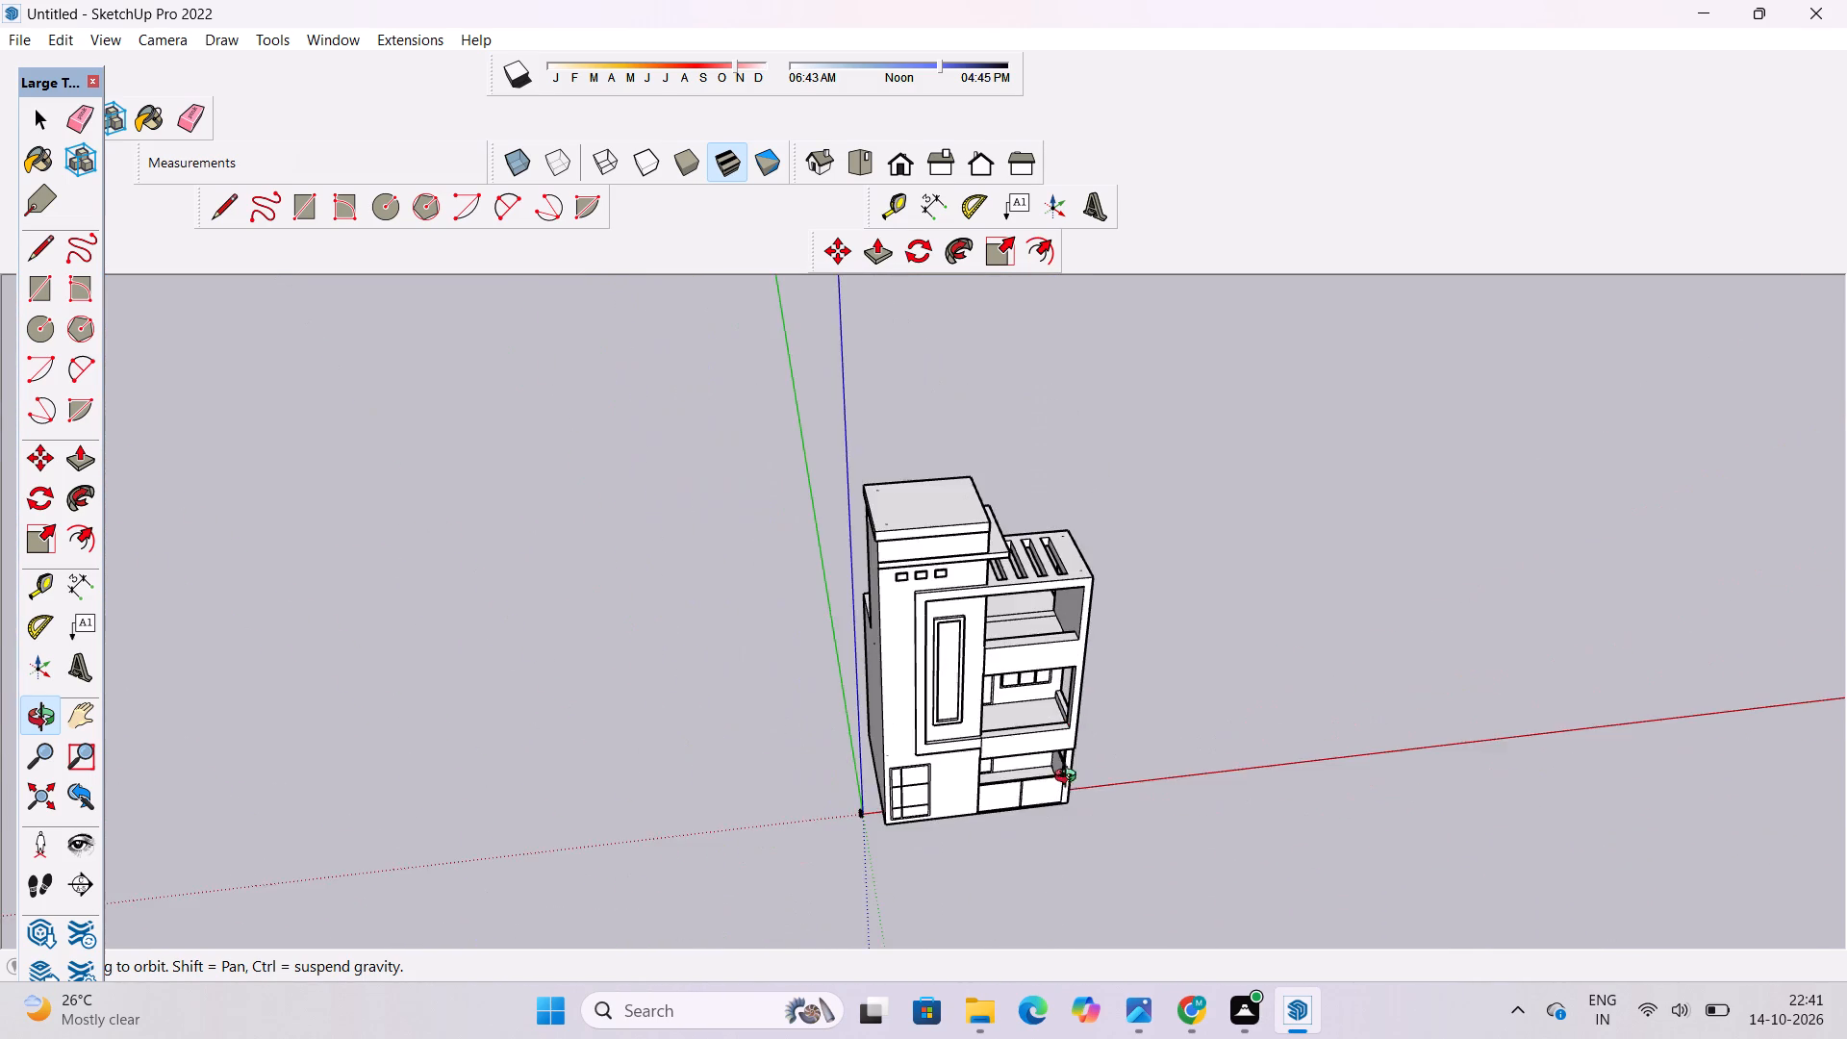
left_click_drag(1070, 795, 898, 877)
Erase the two stray point marks on the slotted roof slab beside the tower.
scroll(919, 657, "up", 4)
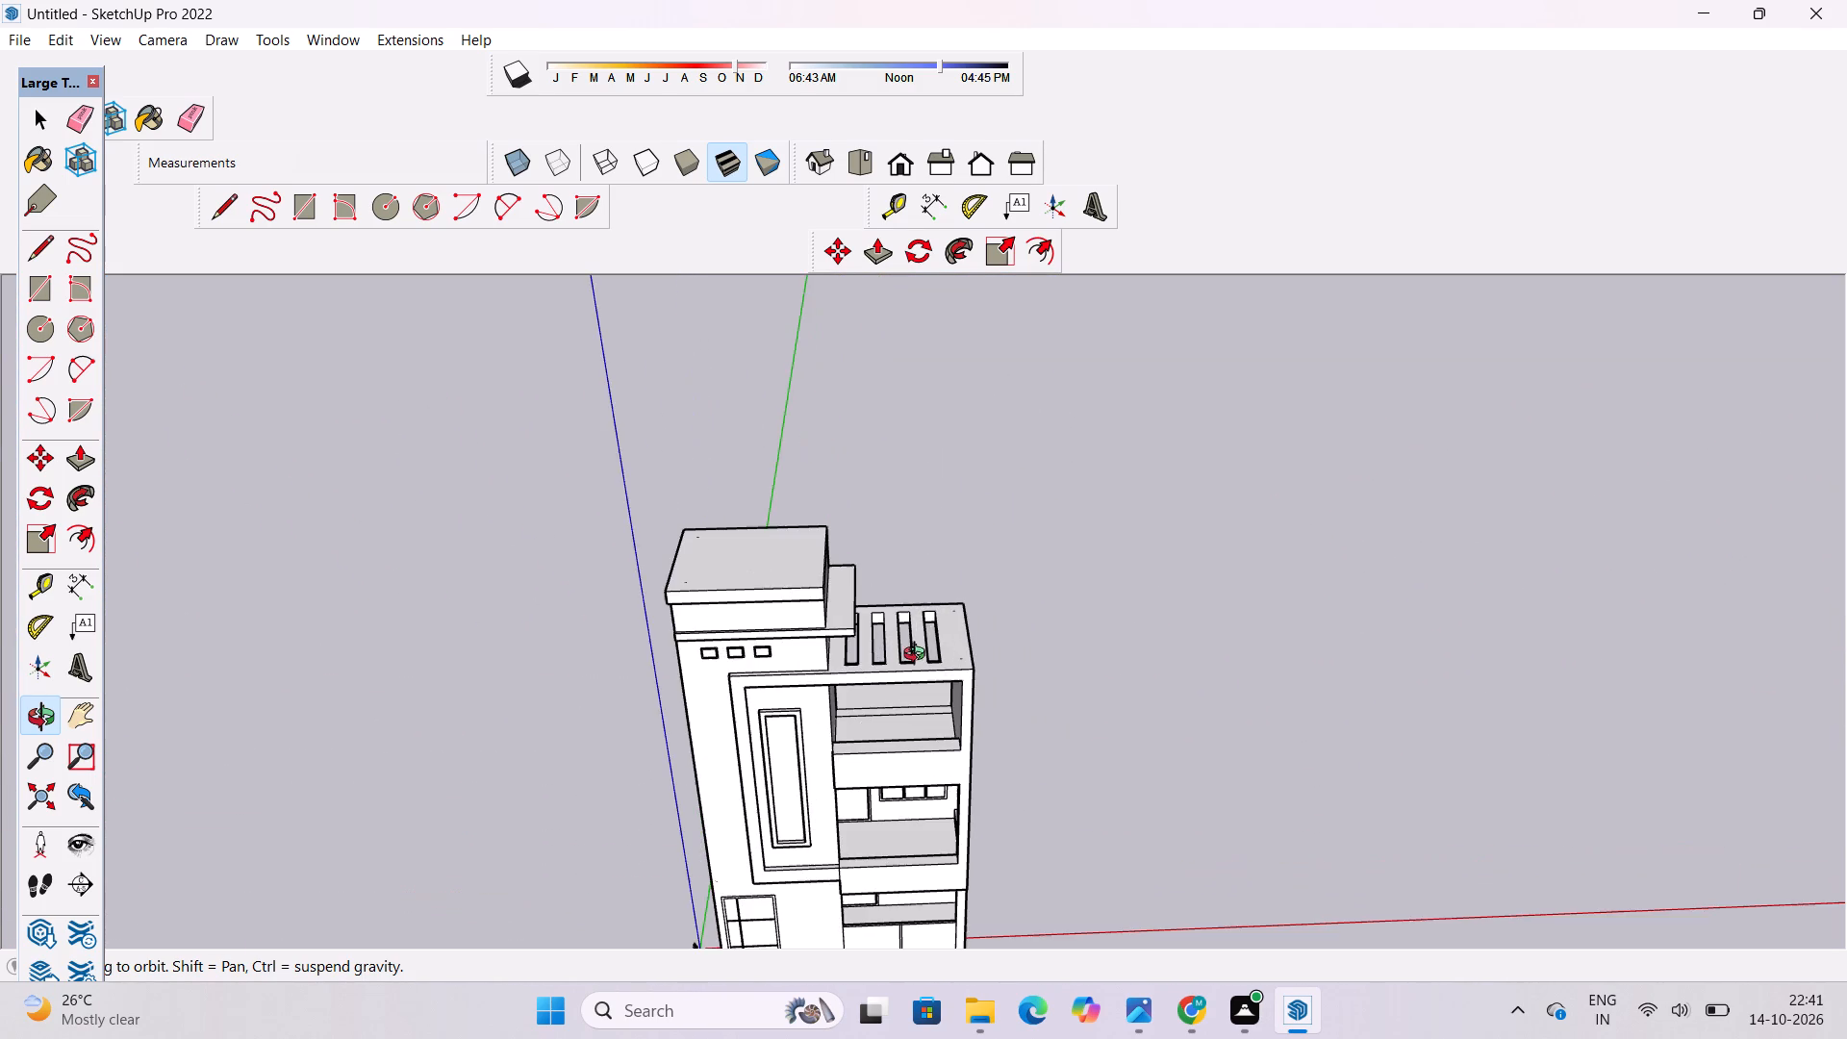
left_click_drag(933, 634, 929, 713)
scroll(959, 643, "up", 8)
left_click_drag(960, 633, 926, 673, "shift")
key("e")
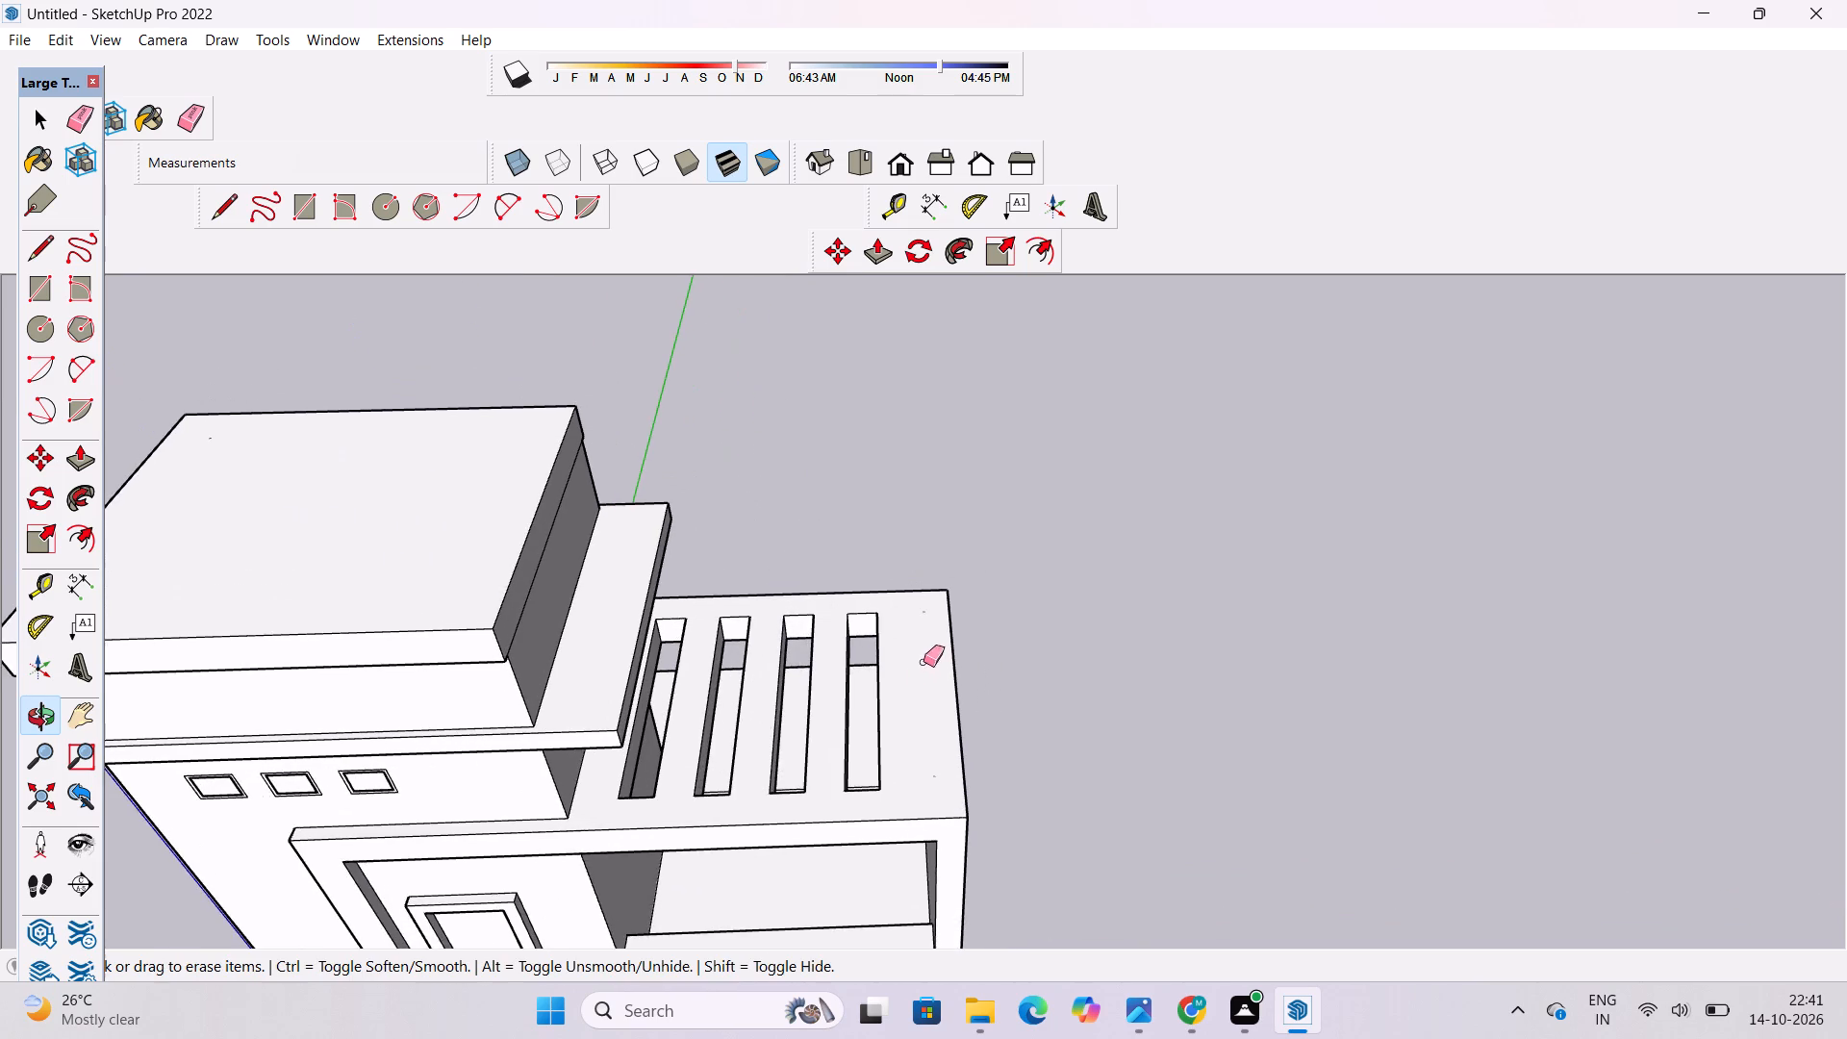
scroll(932, 646, "up", 5)
left_click(923, 586)
left_click_drag(918, 585, 909, 628)
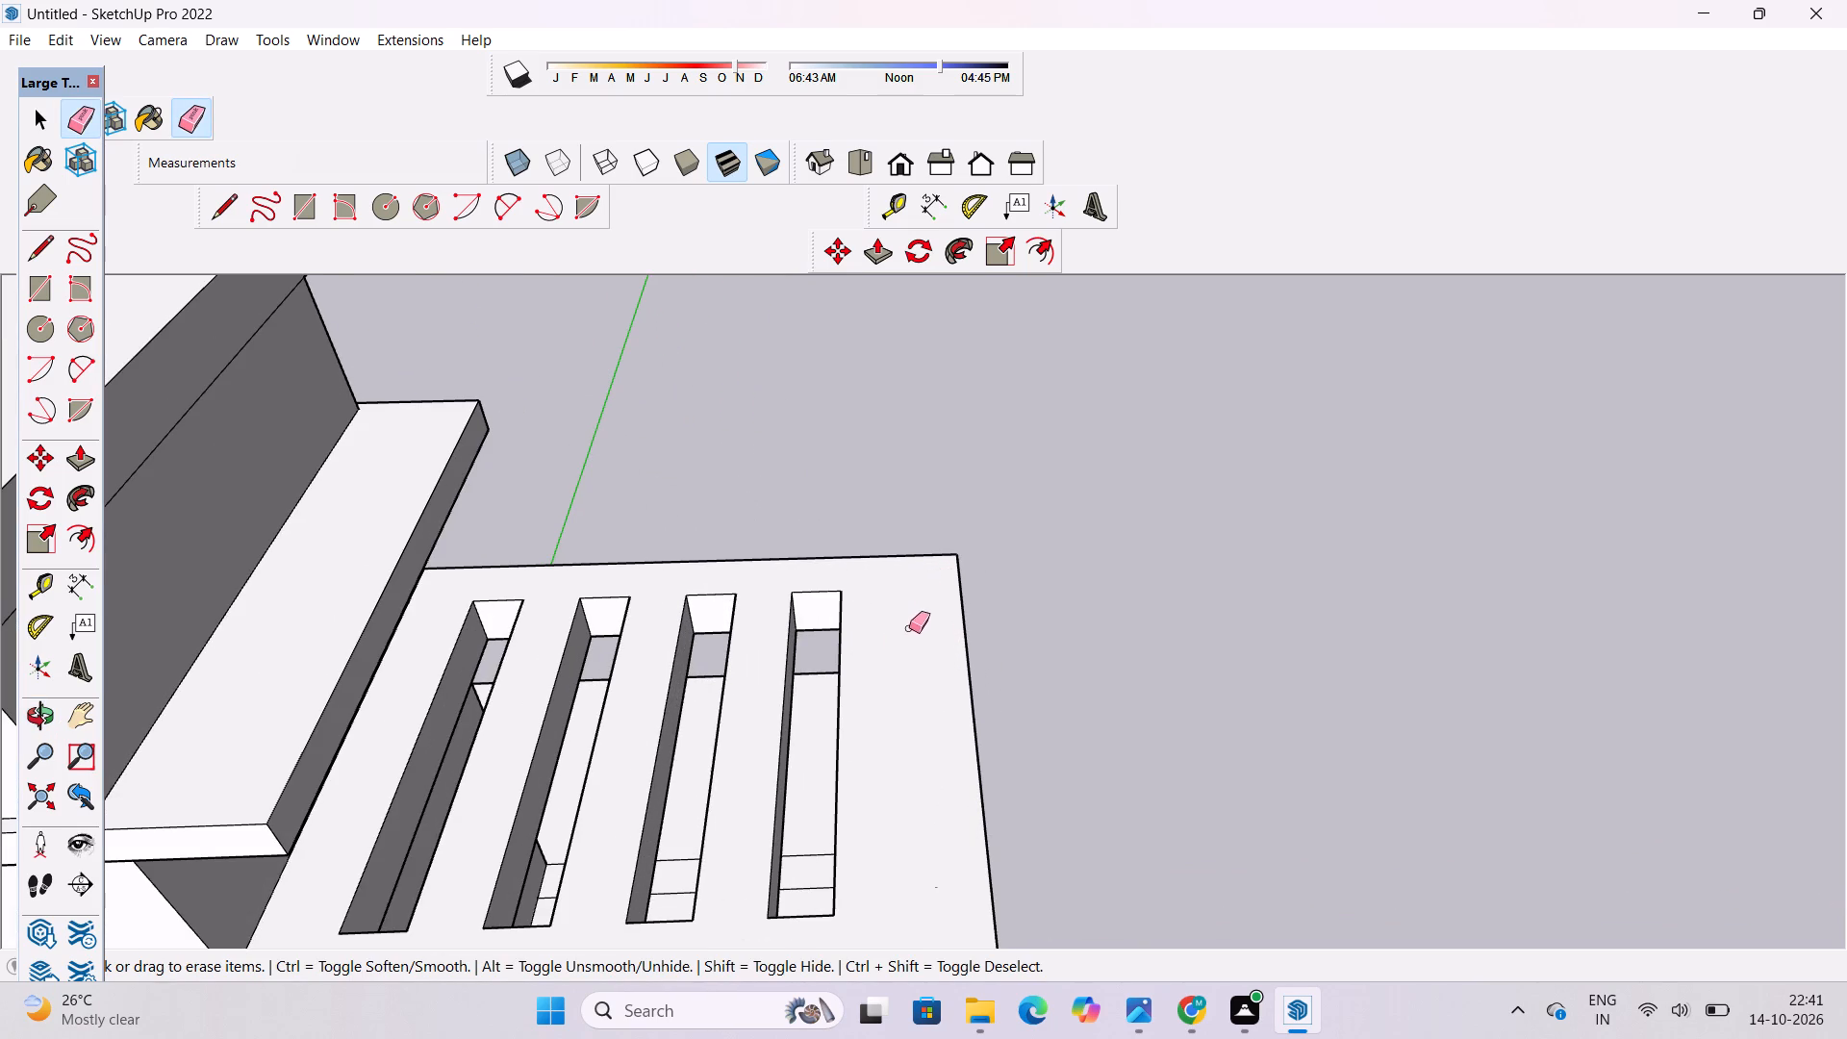
left_click_drag(909, 628, 935, 877)
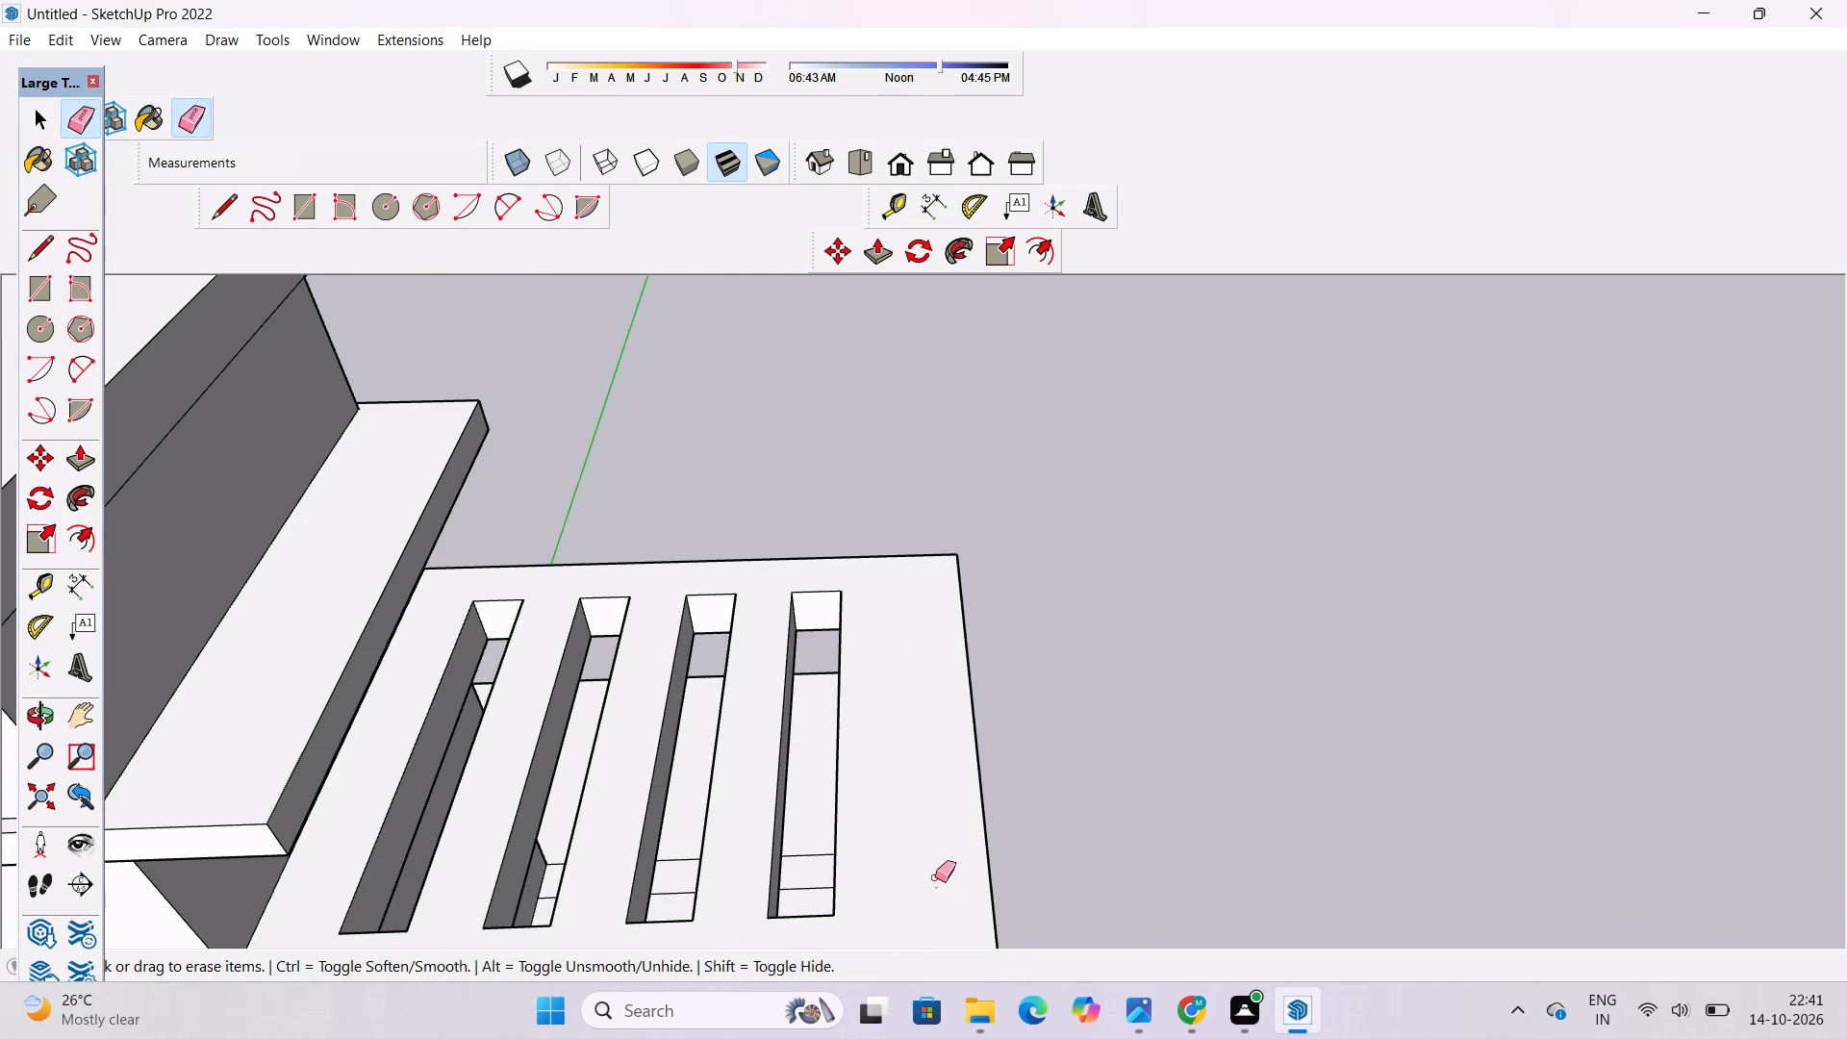
left_click_drag(935, 877, 912, 815)
Erase the seam edges between the top terrace floor and the roof of the rear block.
scroll(828, 598, "down", 10)
key("o")
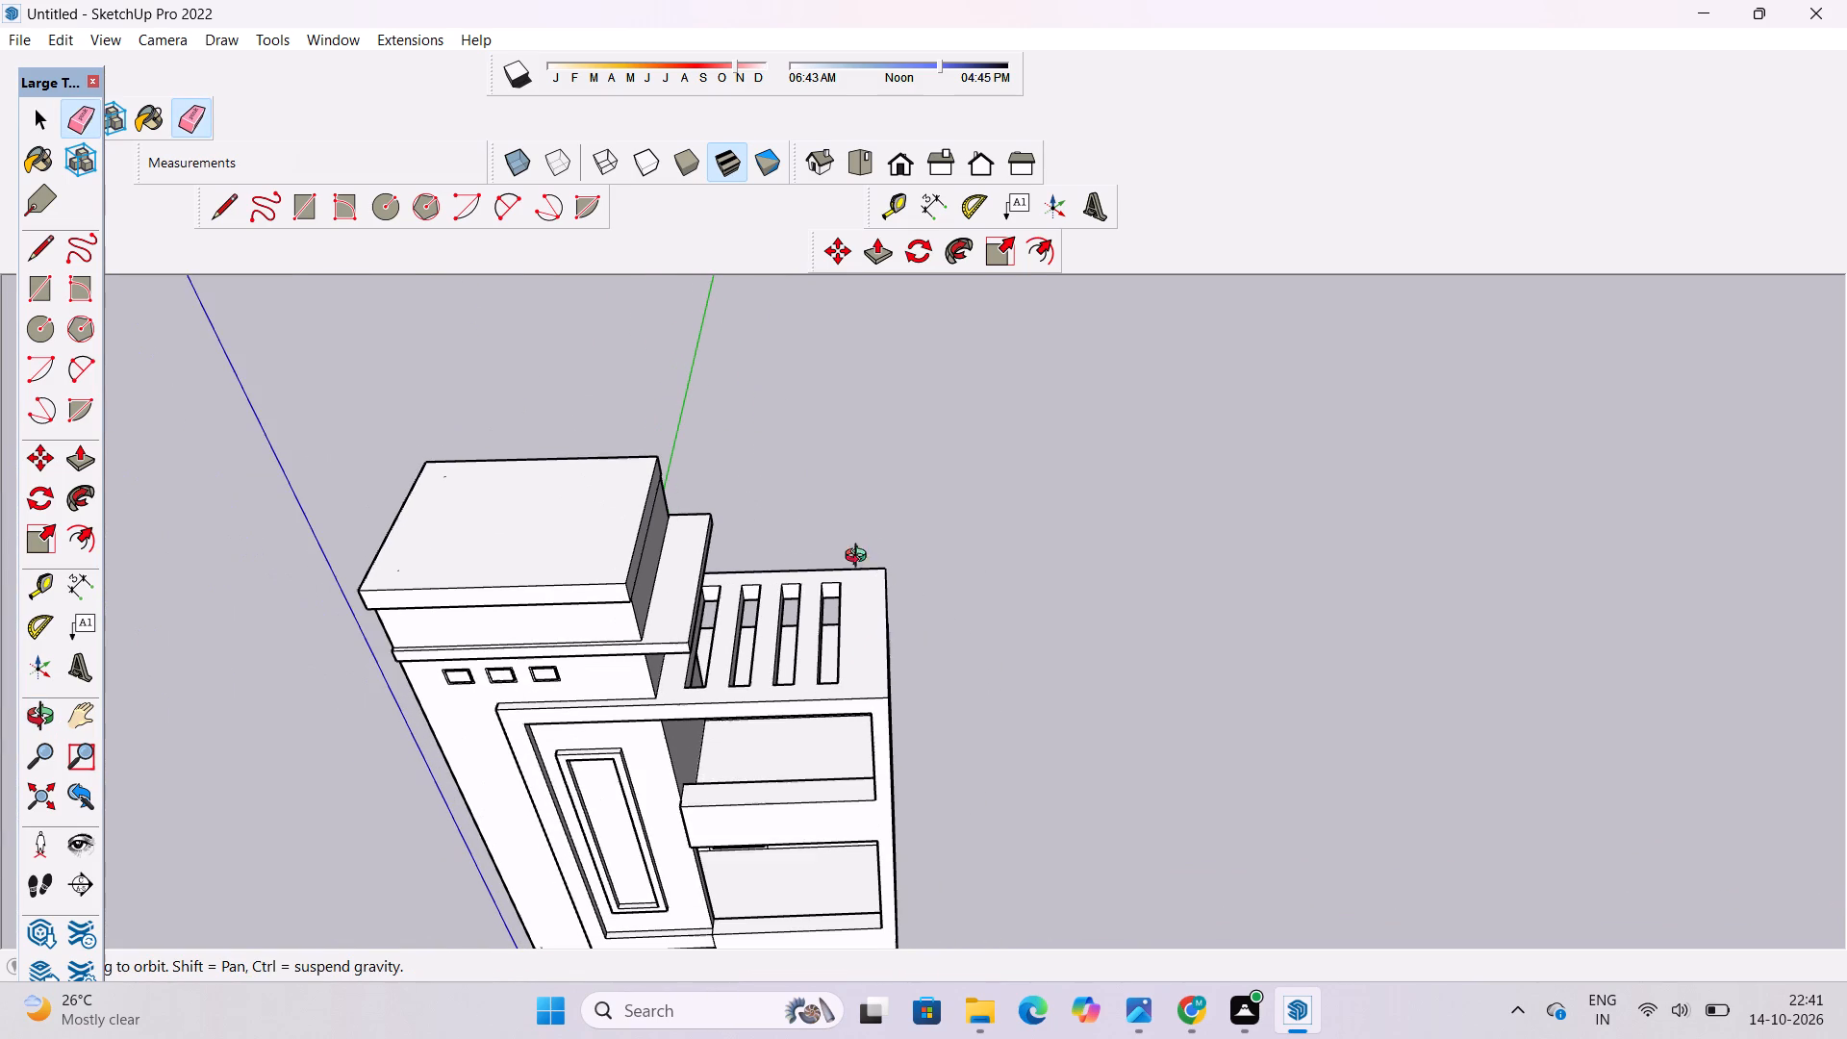
left_click_drag(762, 773, 874, 557)
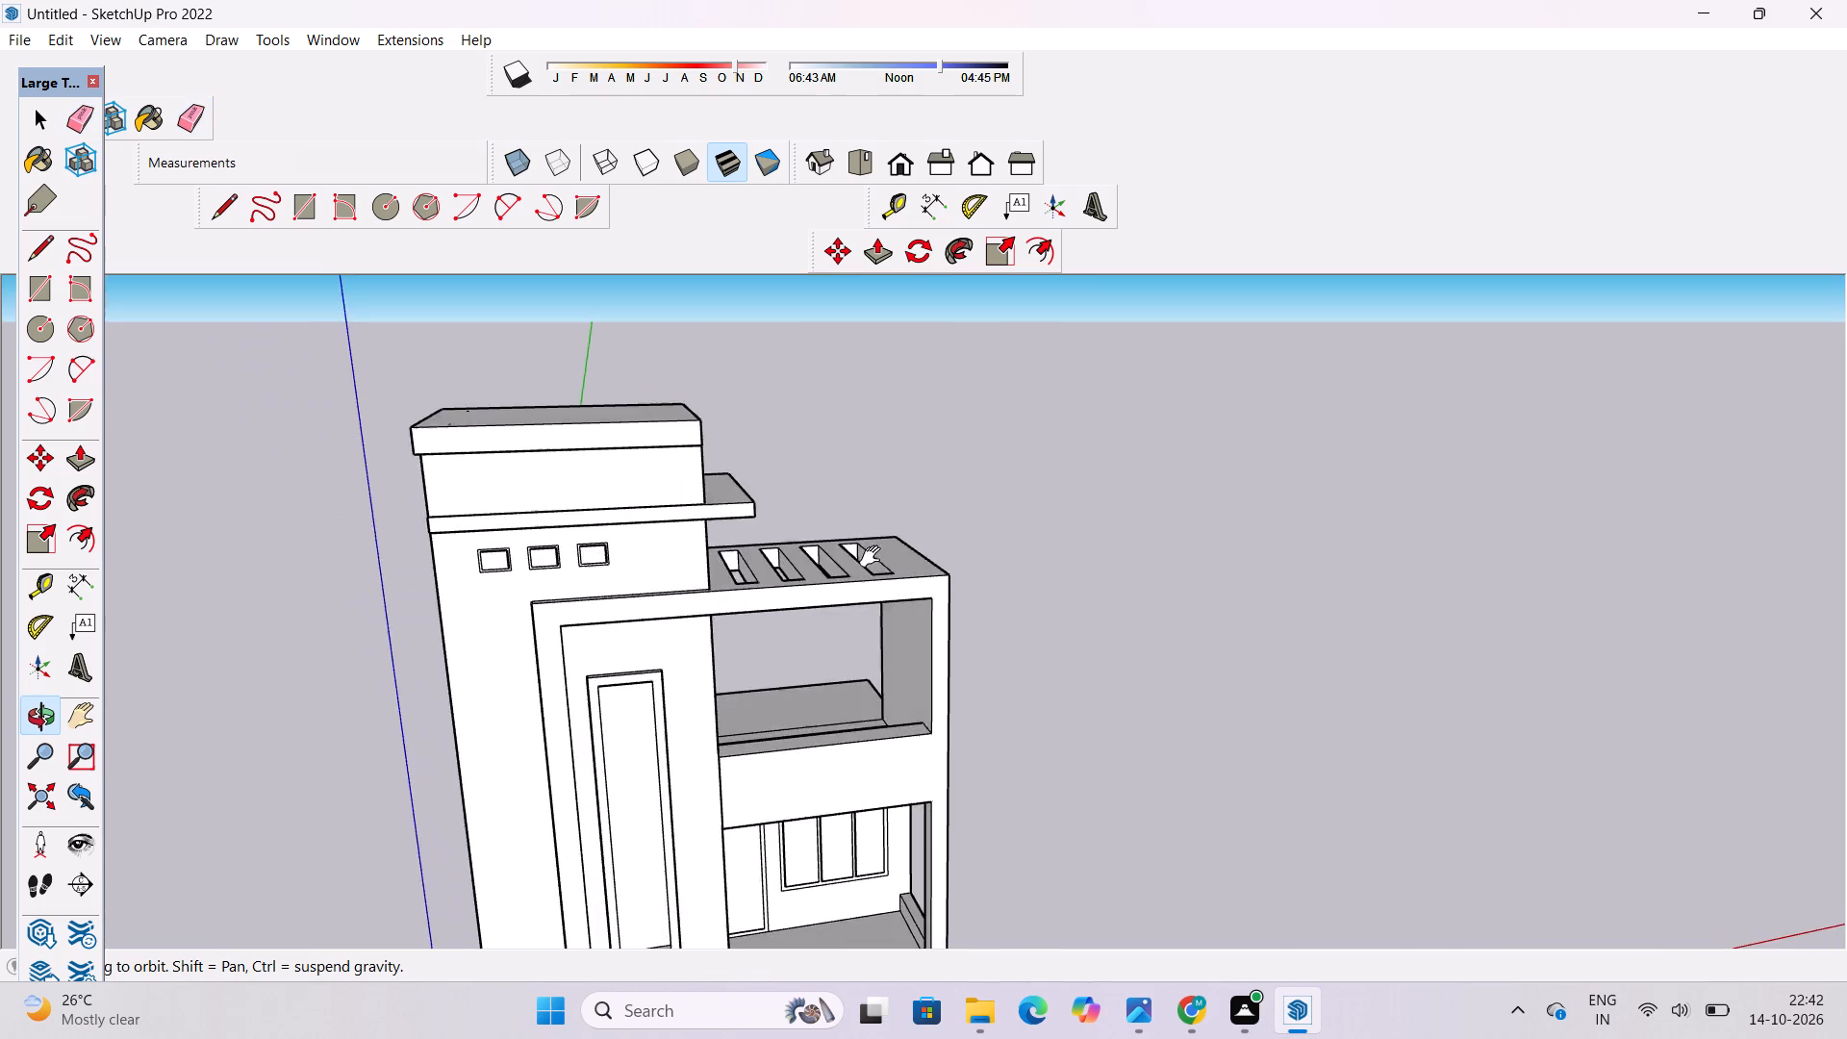
left_click_drag(854, 724, 902, 623, "shift")
left_click_drag(926, 619, 469, 770)
left_click_drag(1159, 597, 696, 726)
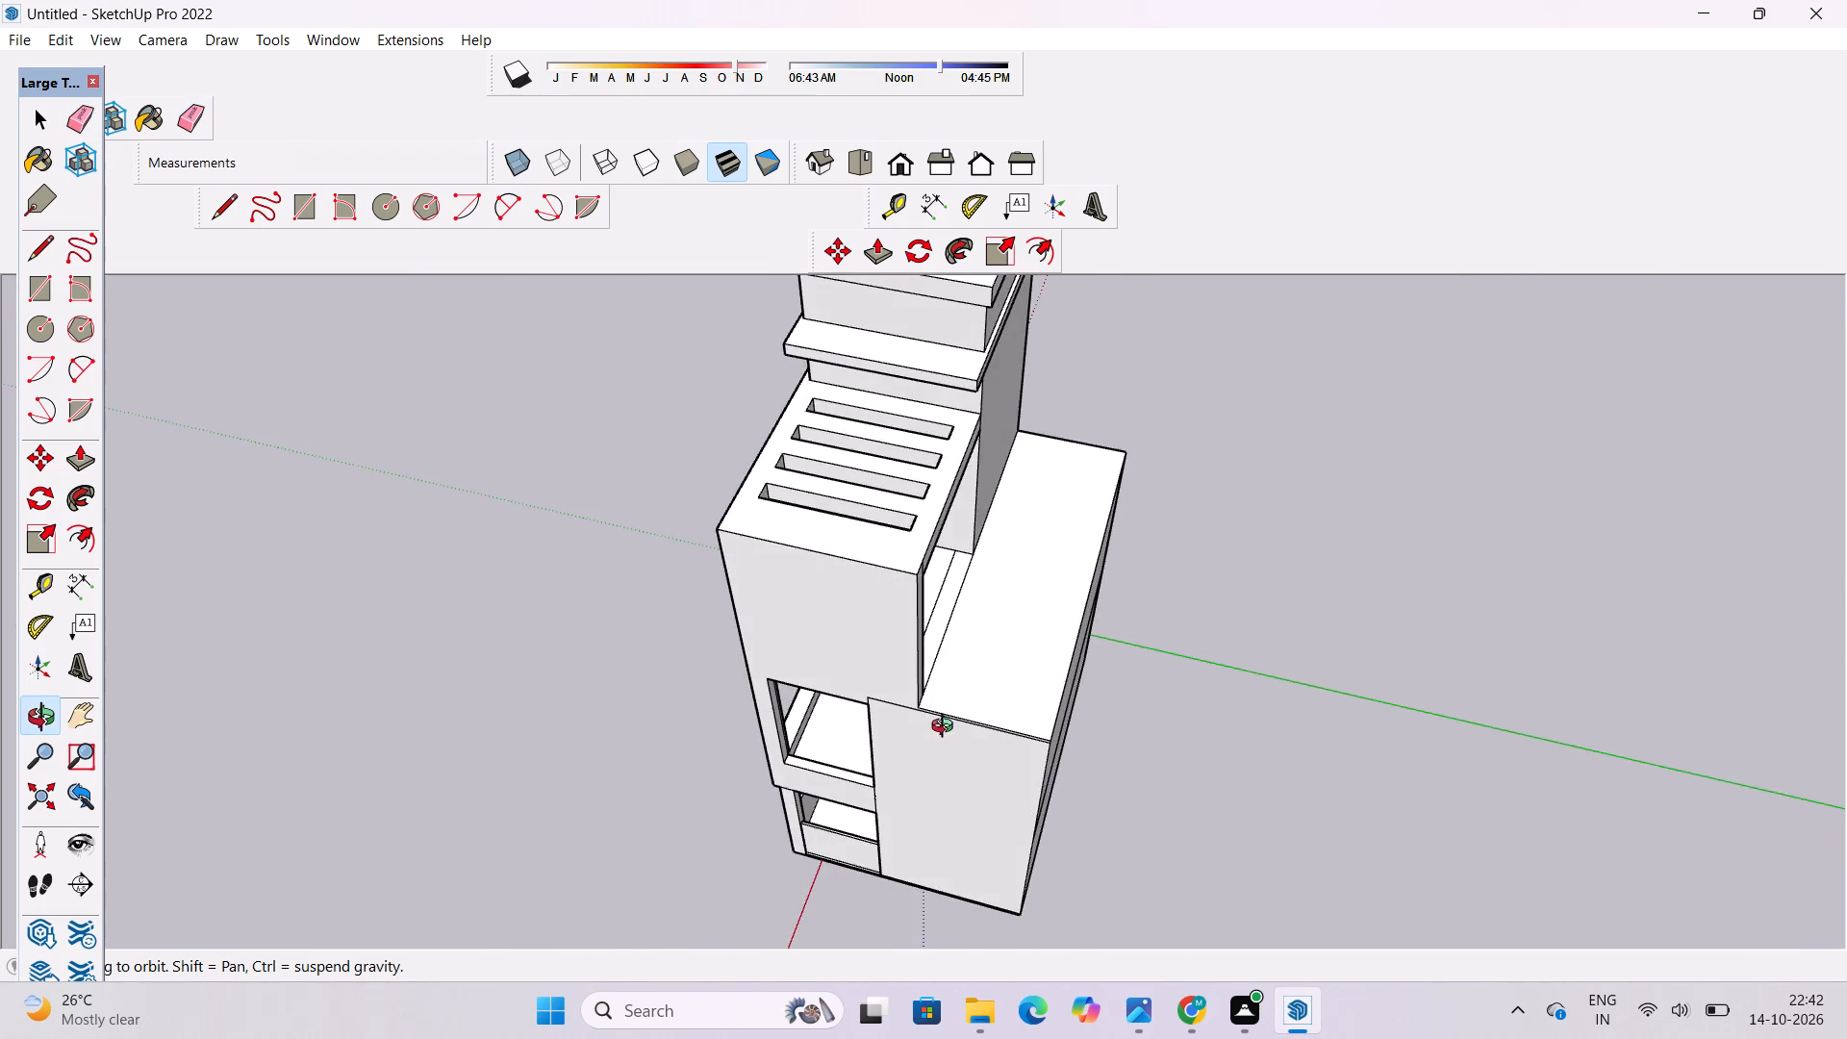
scroll(947, 728, "up", 3)
left_click_drag(930, 721, 924, 808, "shift")
left_click_drag(896, 823, 567, 763)
left_click_drag(782, 693, 797, 735)
key("e")
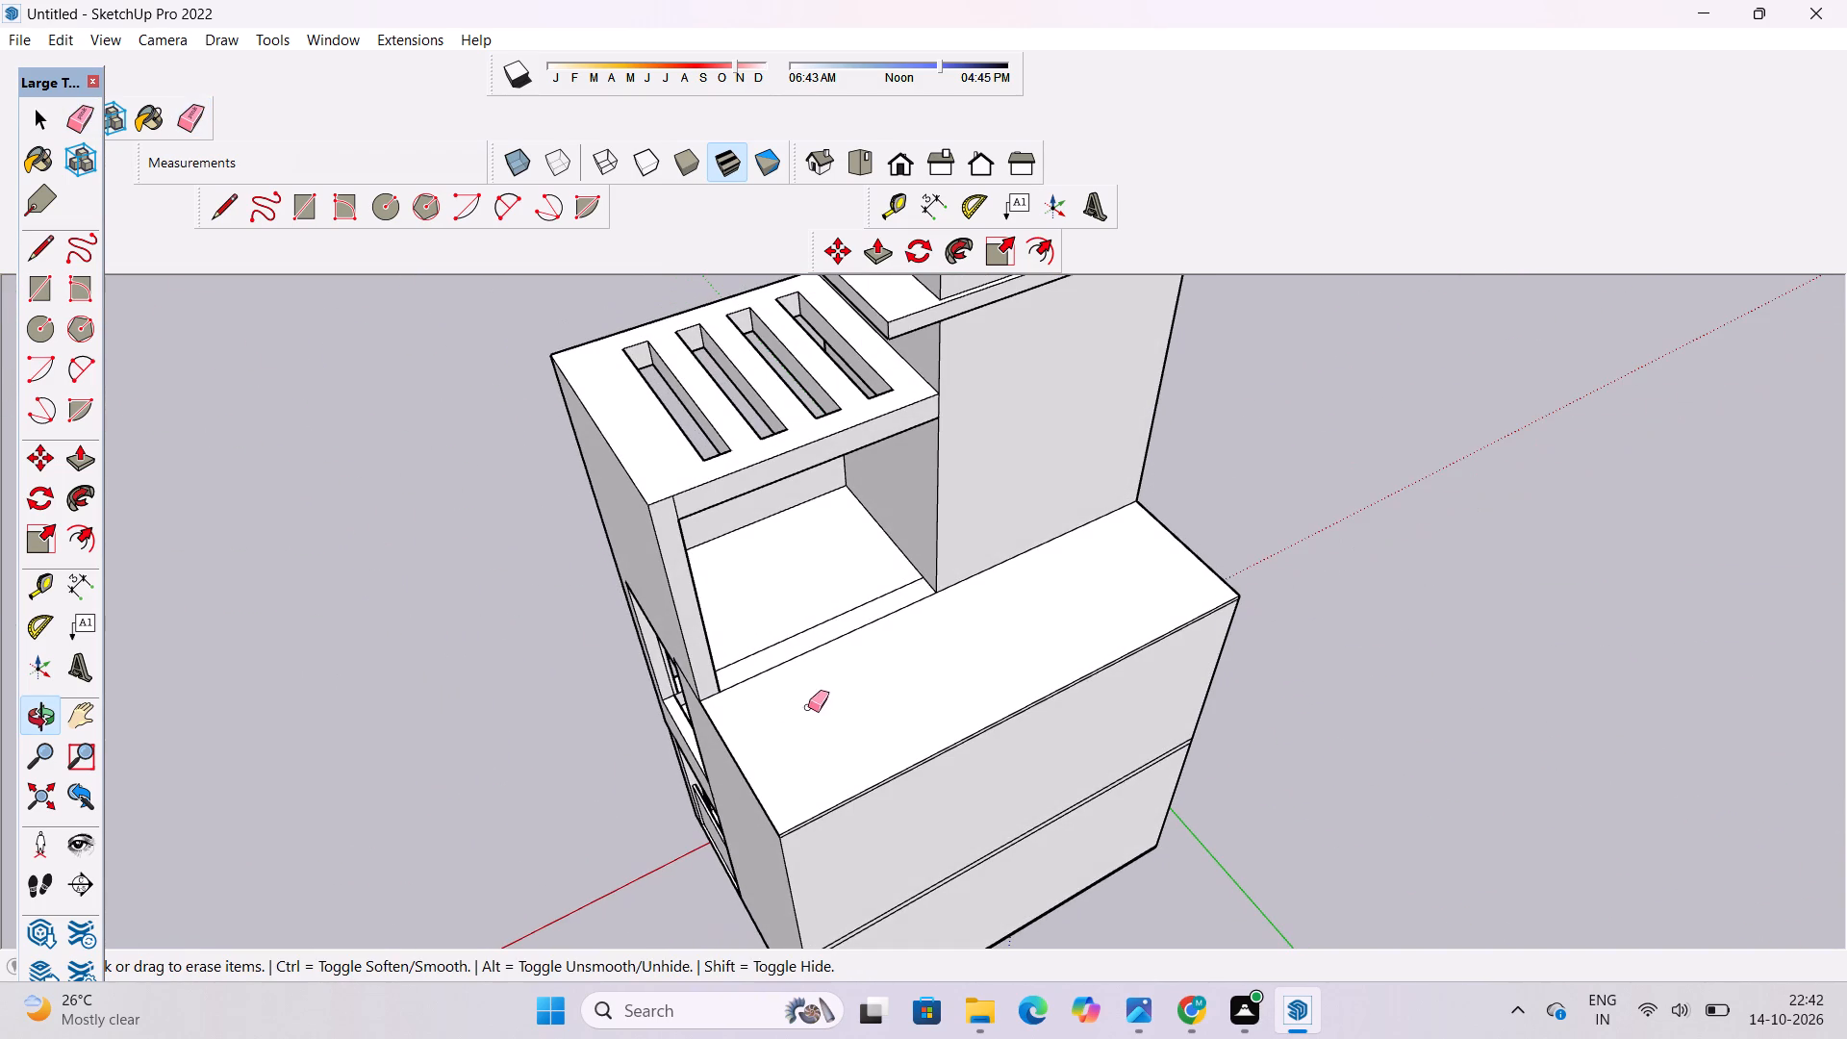
left_click_drag(828, 585, 828, 658)
Review the building from the rear round to the front facade and compare it with the house reference image in Photos.
key("o")
left_click_drag(1102, 572, 752, 615)
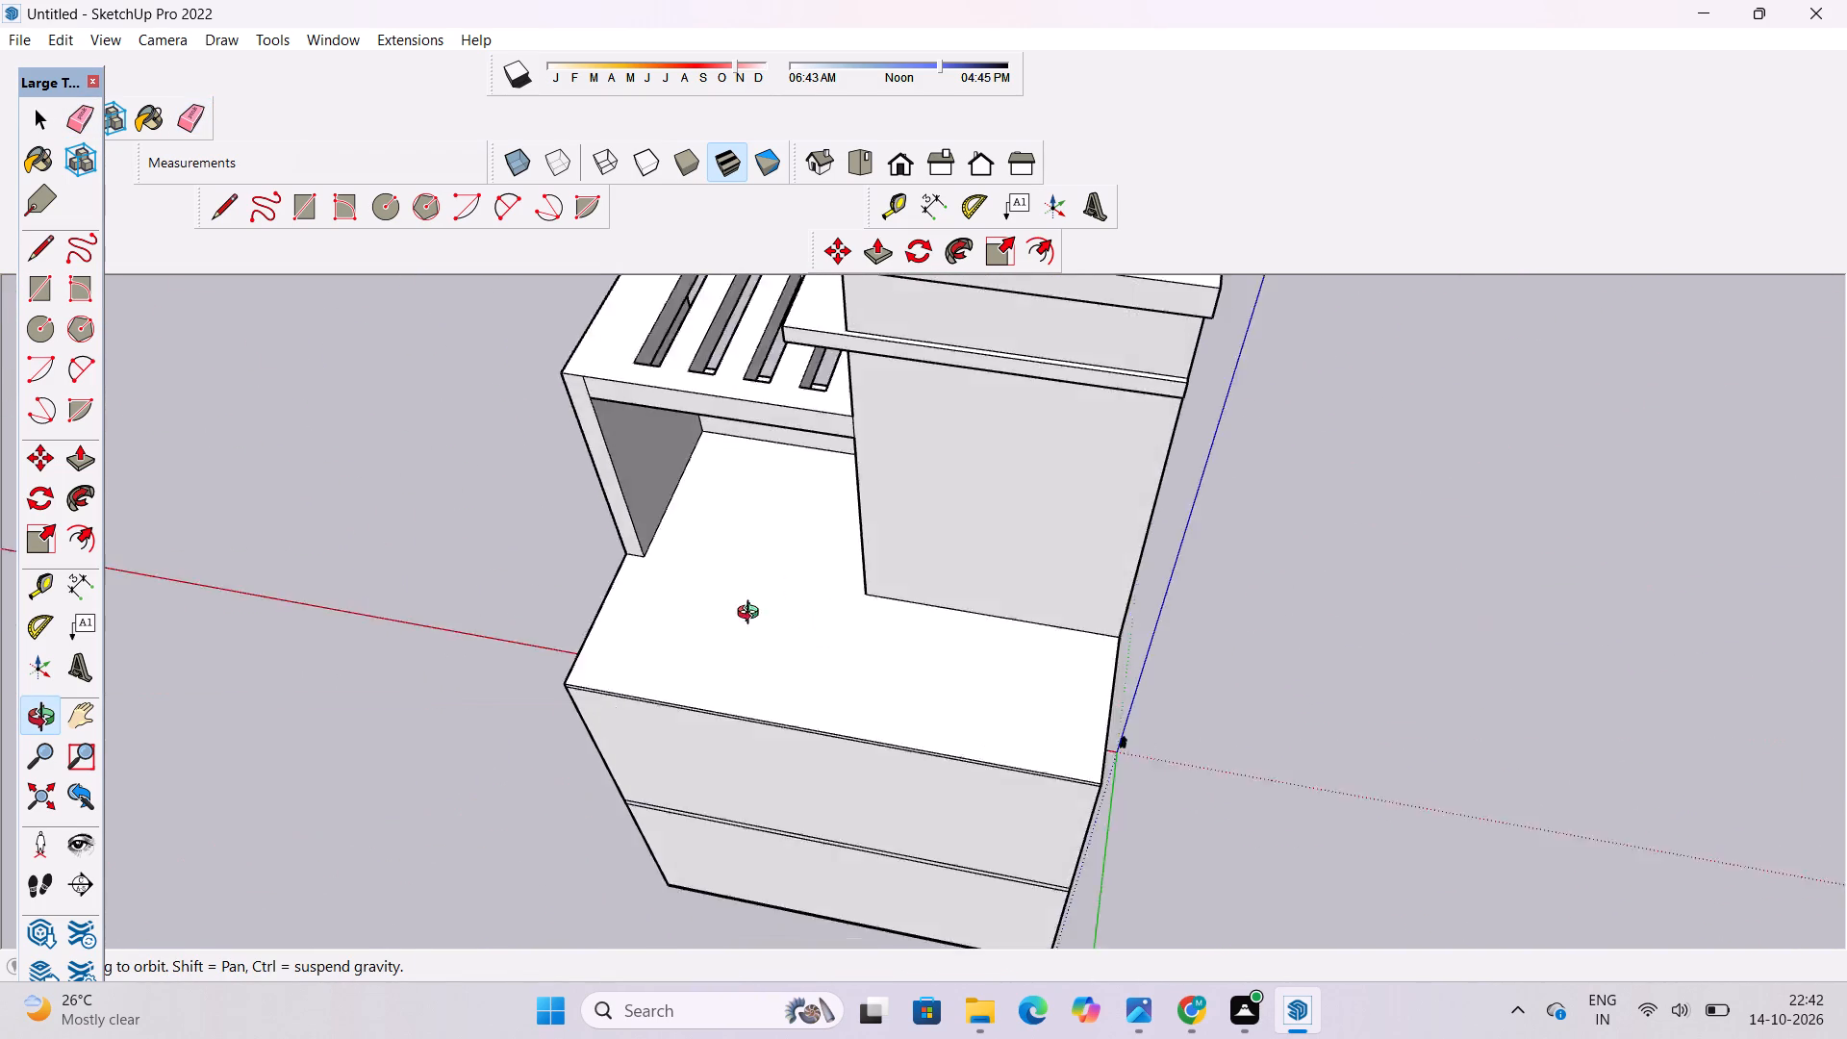
left_click_drag(752, 615, 681, 622)
left_click_drag(681, 622, 1386, 527)
scroll(1068, 617, "down", 3)
left_click_drag(991, 677, 1294, 628)
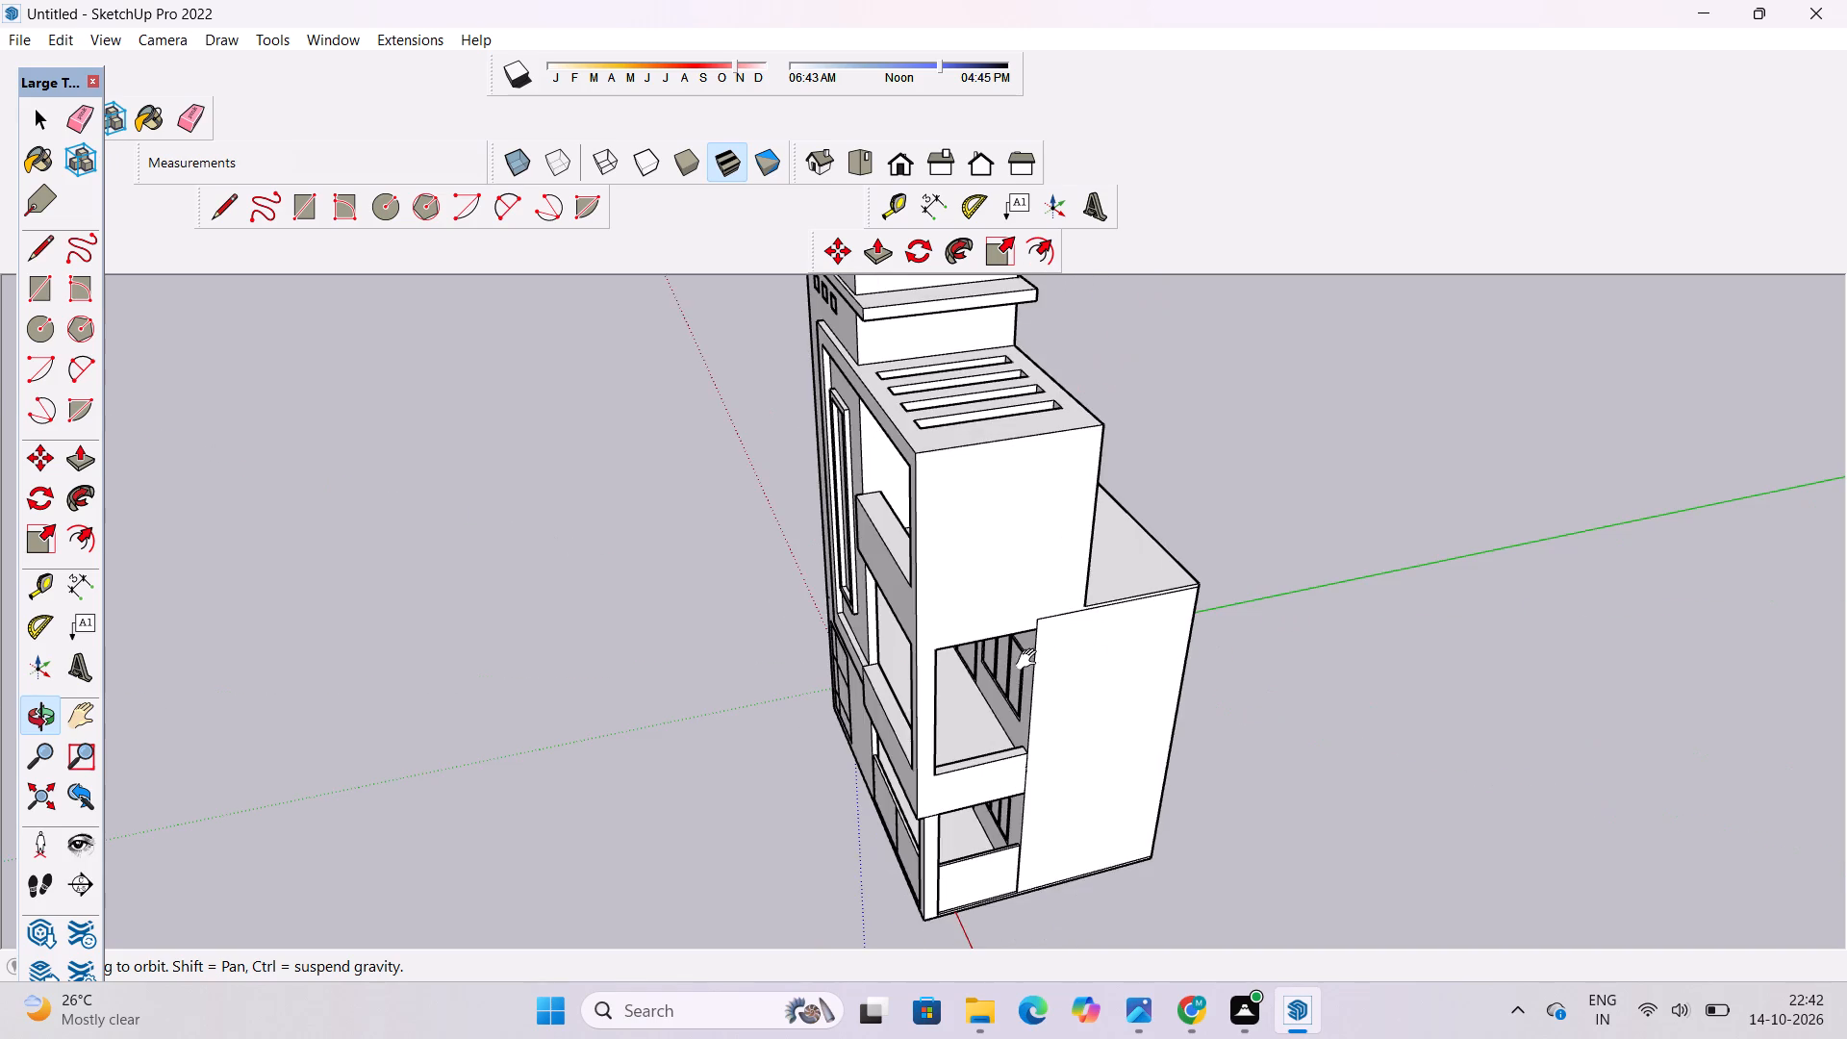
left_click_drag(874, 659, 1461, 534)
left_click_drag(1040, 643, 1034, 557)
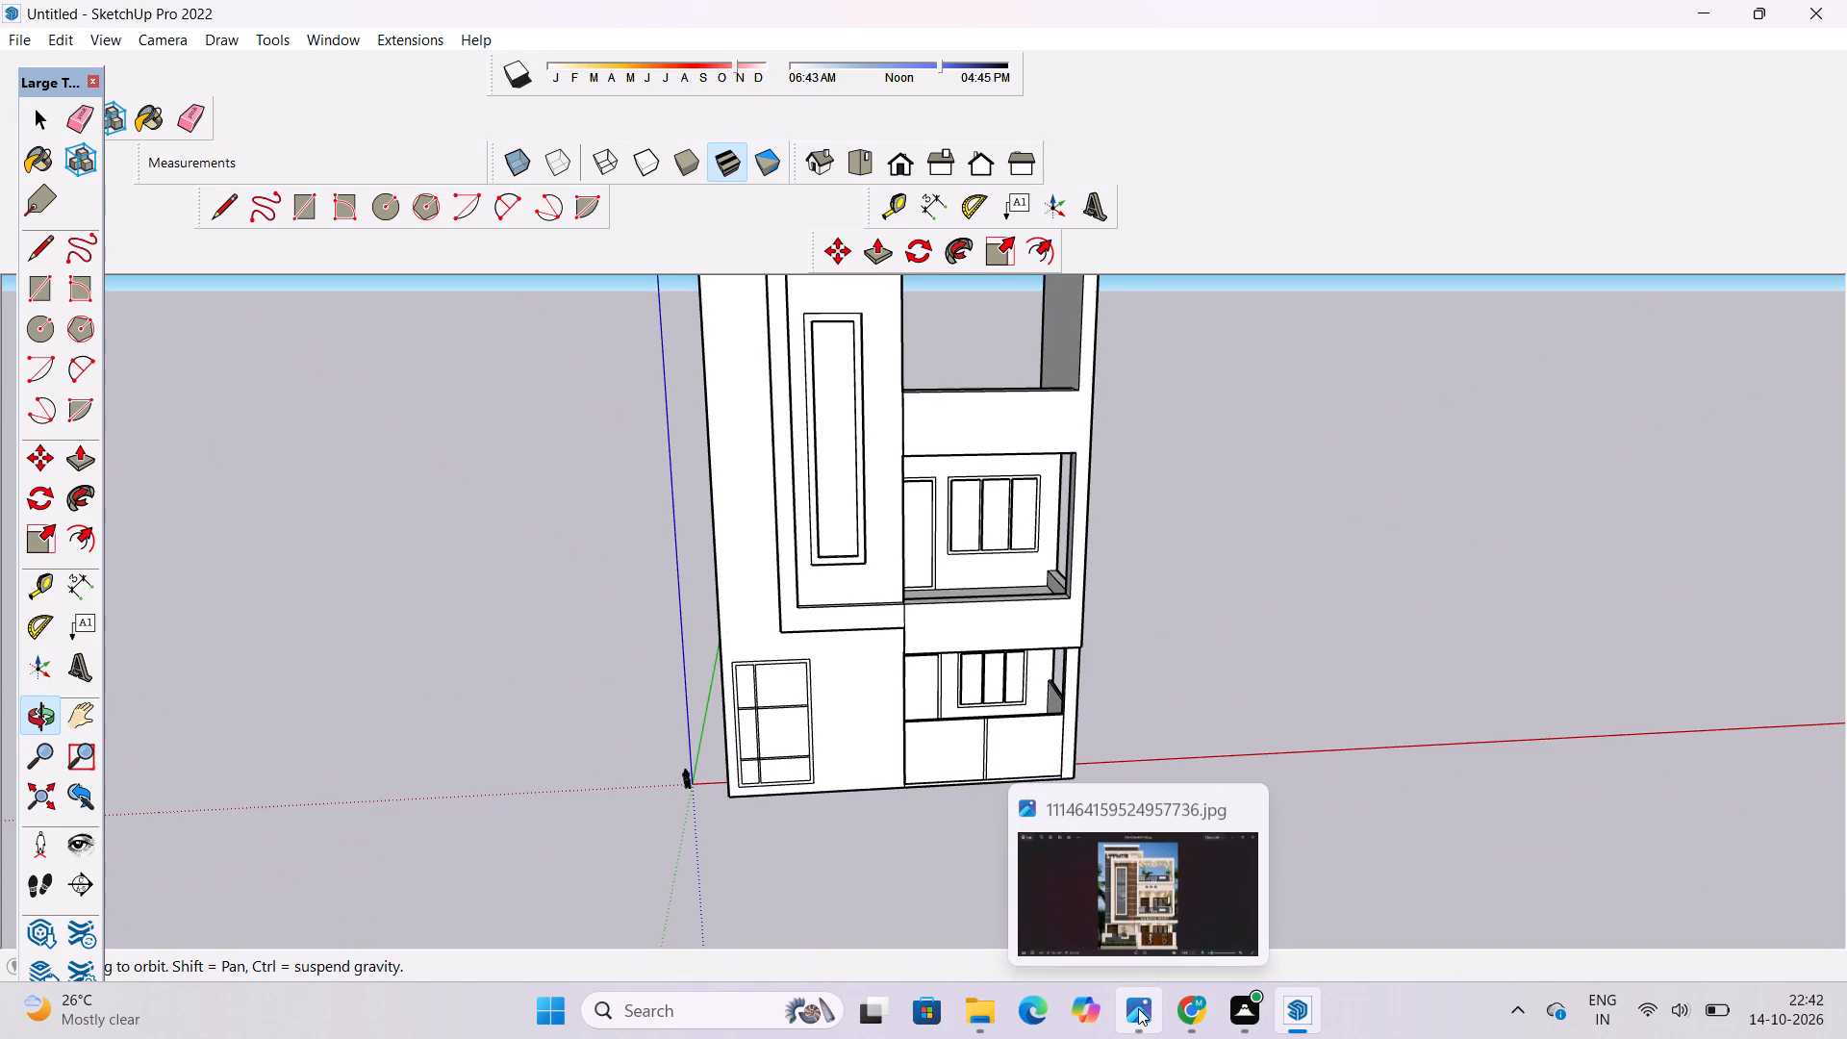
scroll(879, 817, "down", 4)
left_click_drag(899, 683, 880, 749, "shift")
left_click_drag(880, 754, 873, 711)
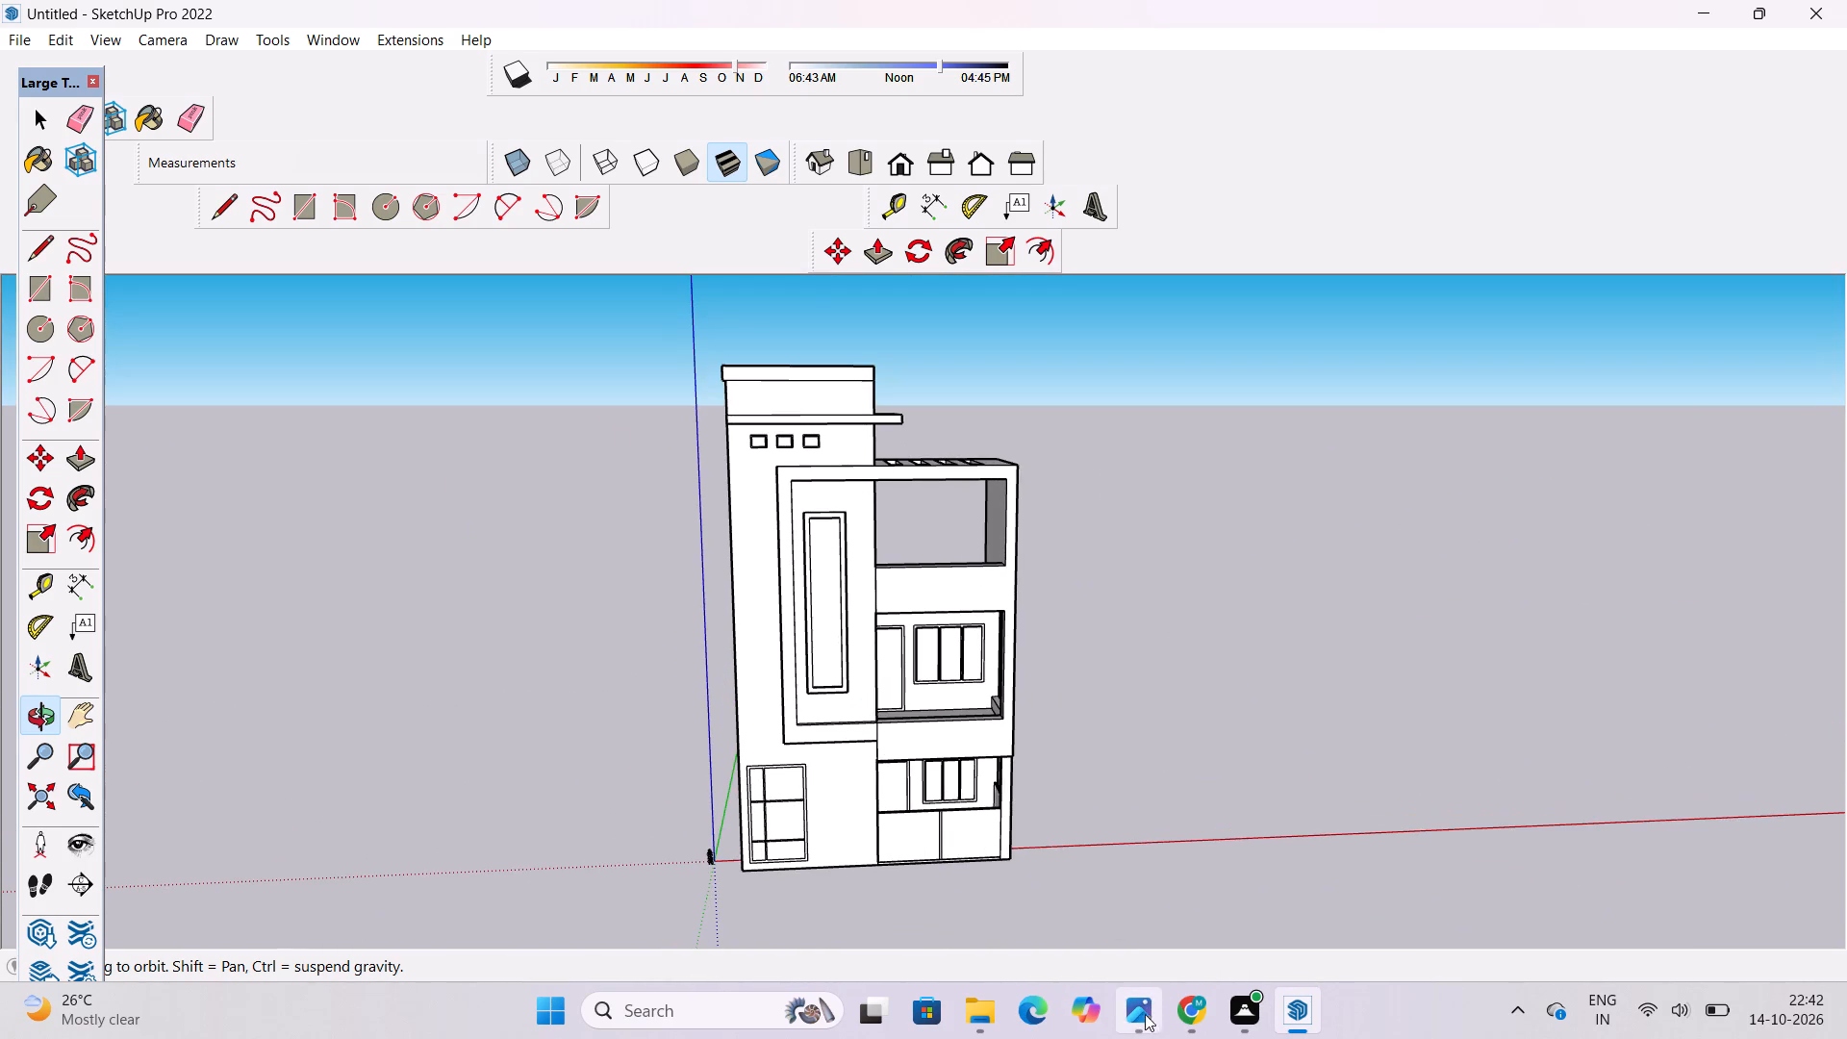
left_click(1141, 1010)
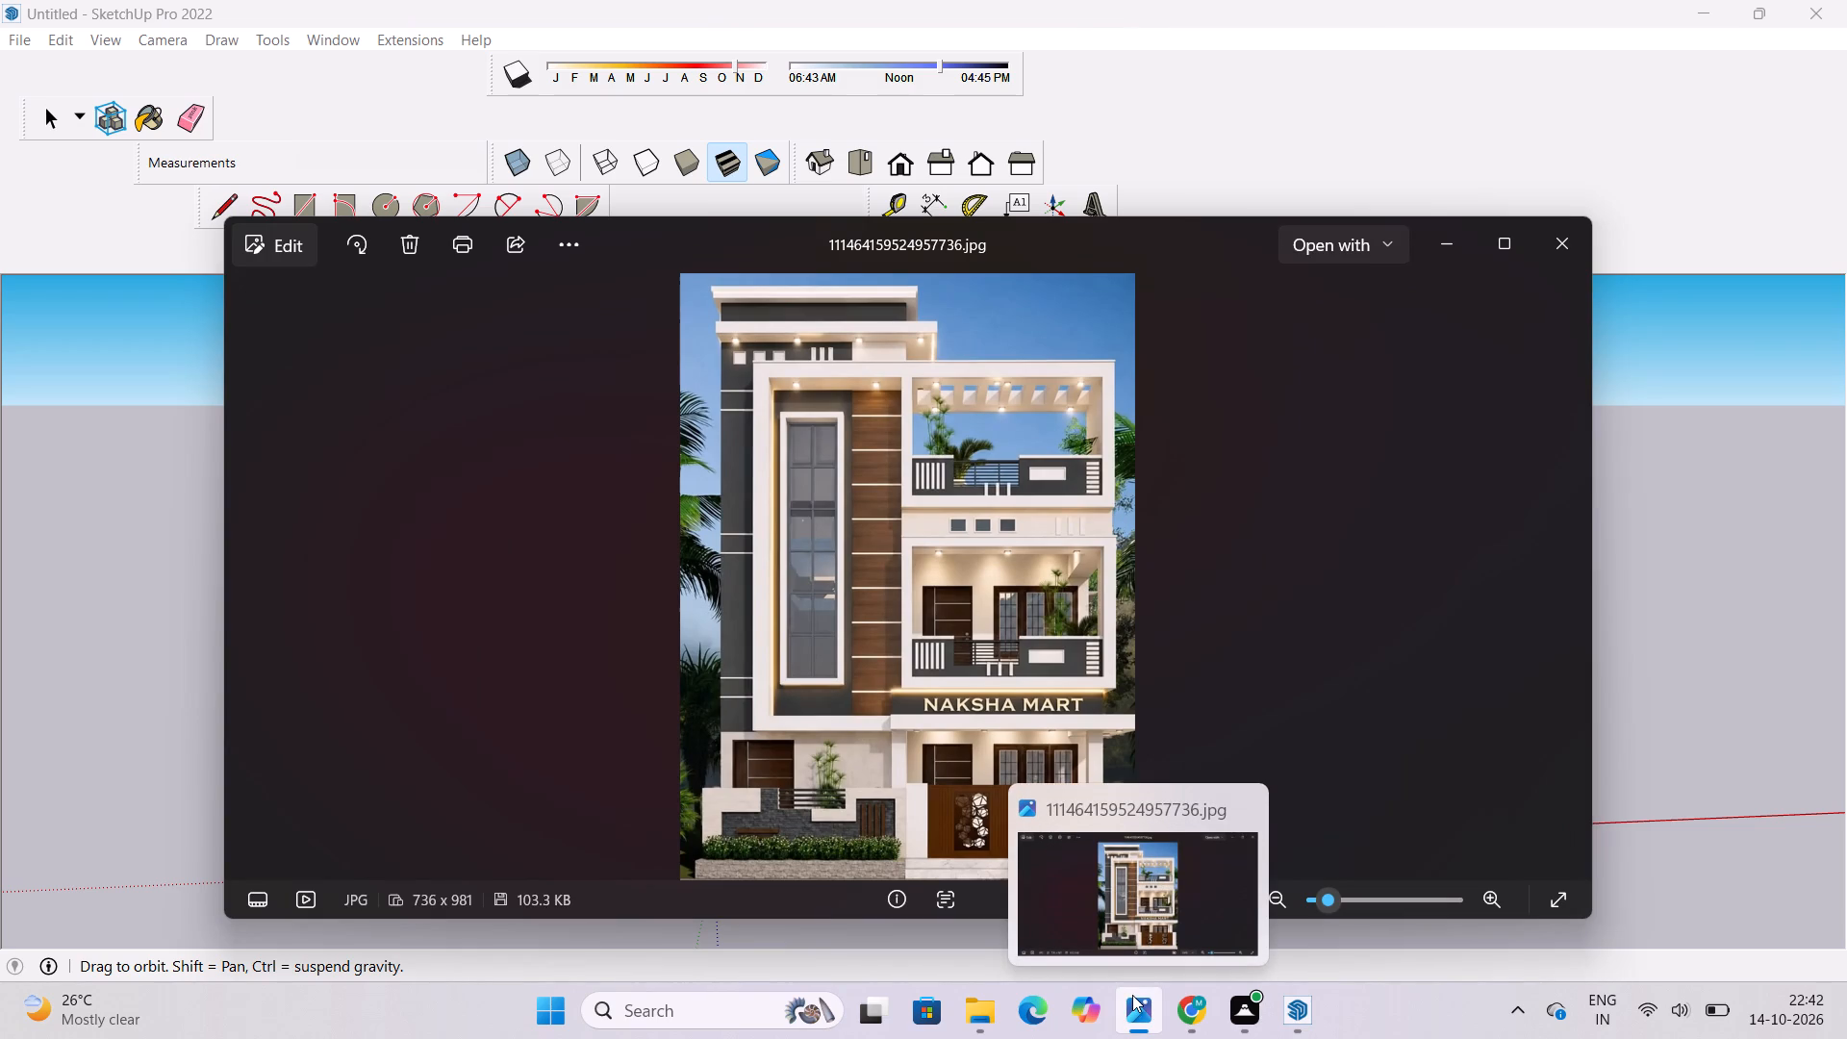
left_click(1132, 995)
scroll(903, 644, "up", 5)
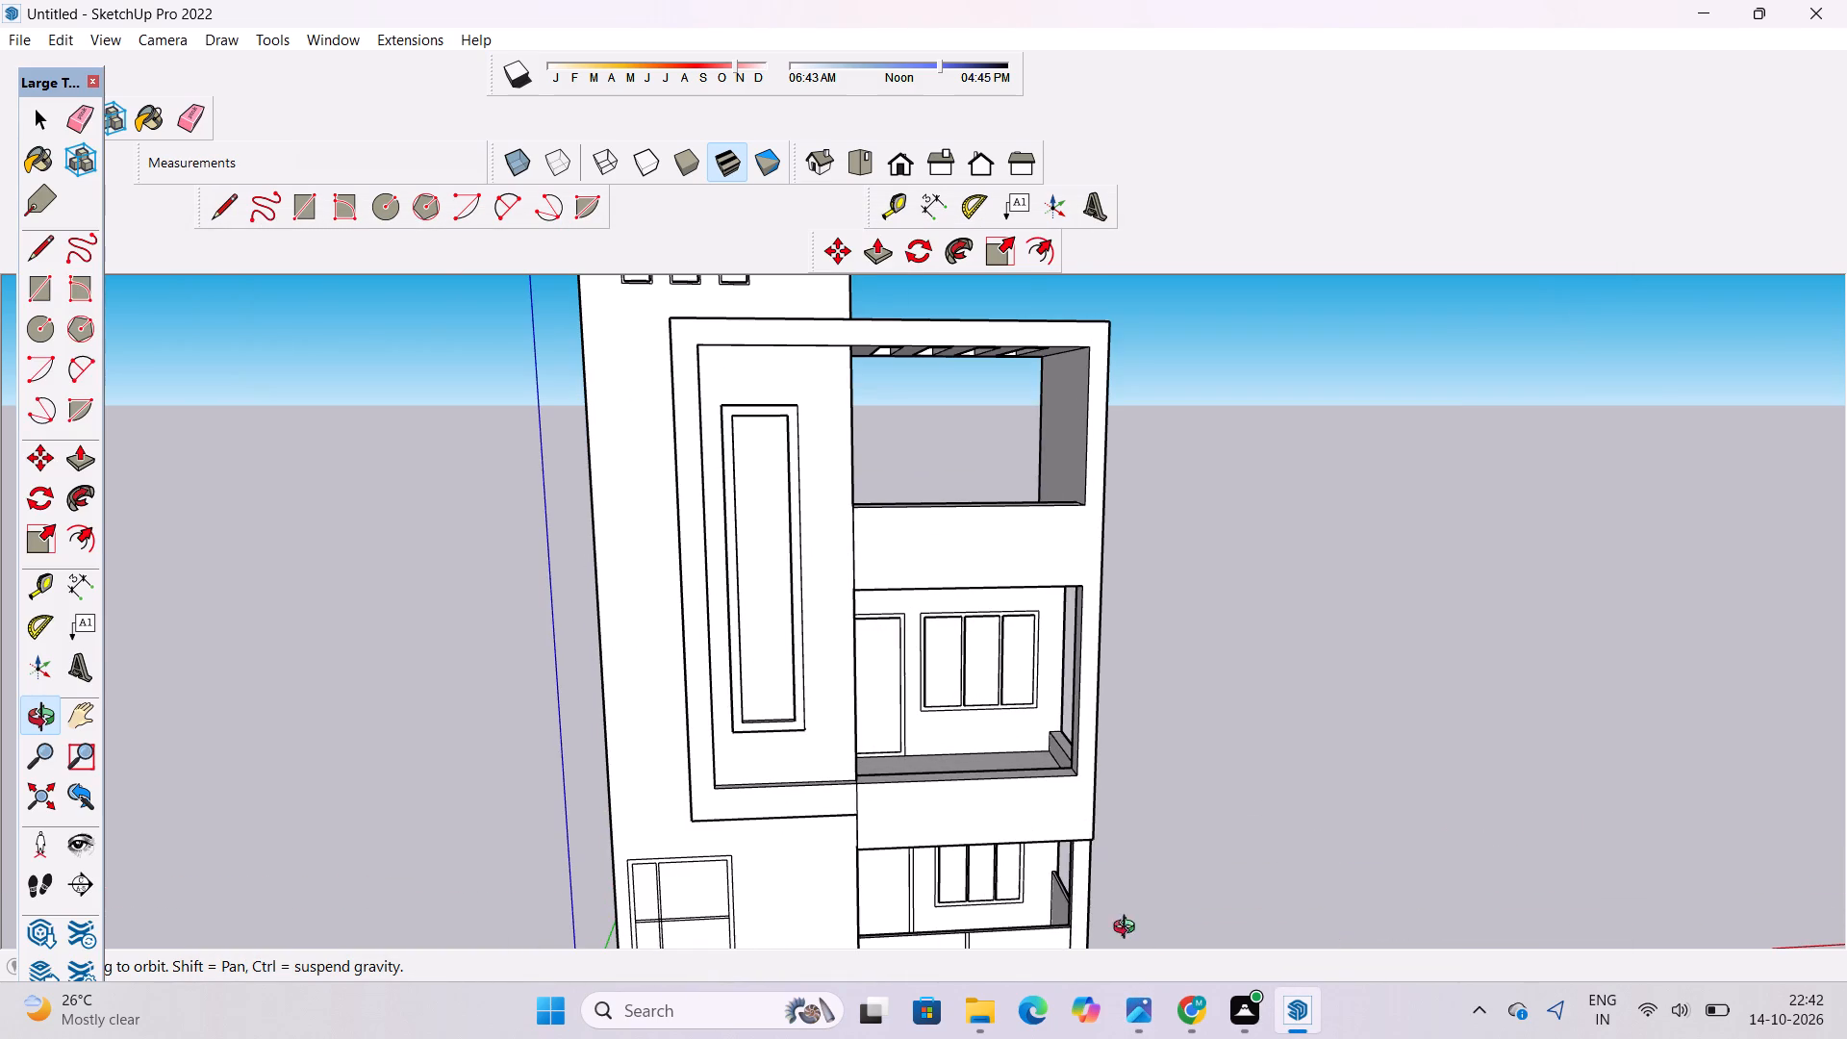
left_click(1128, 1012)
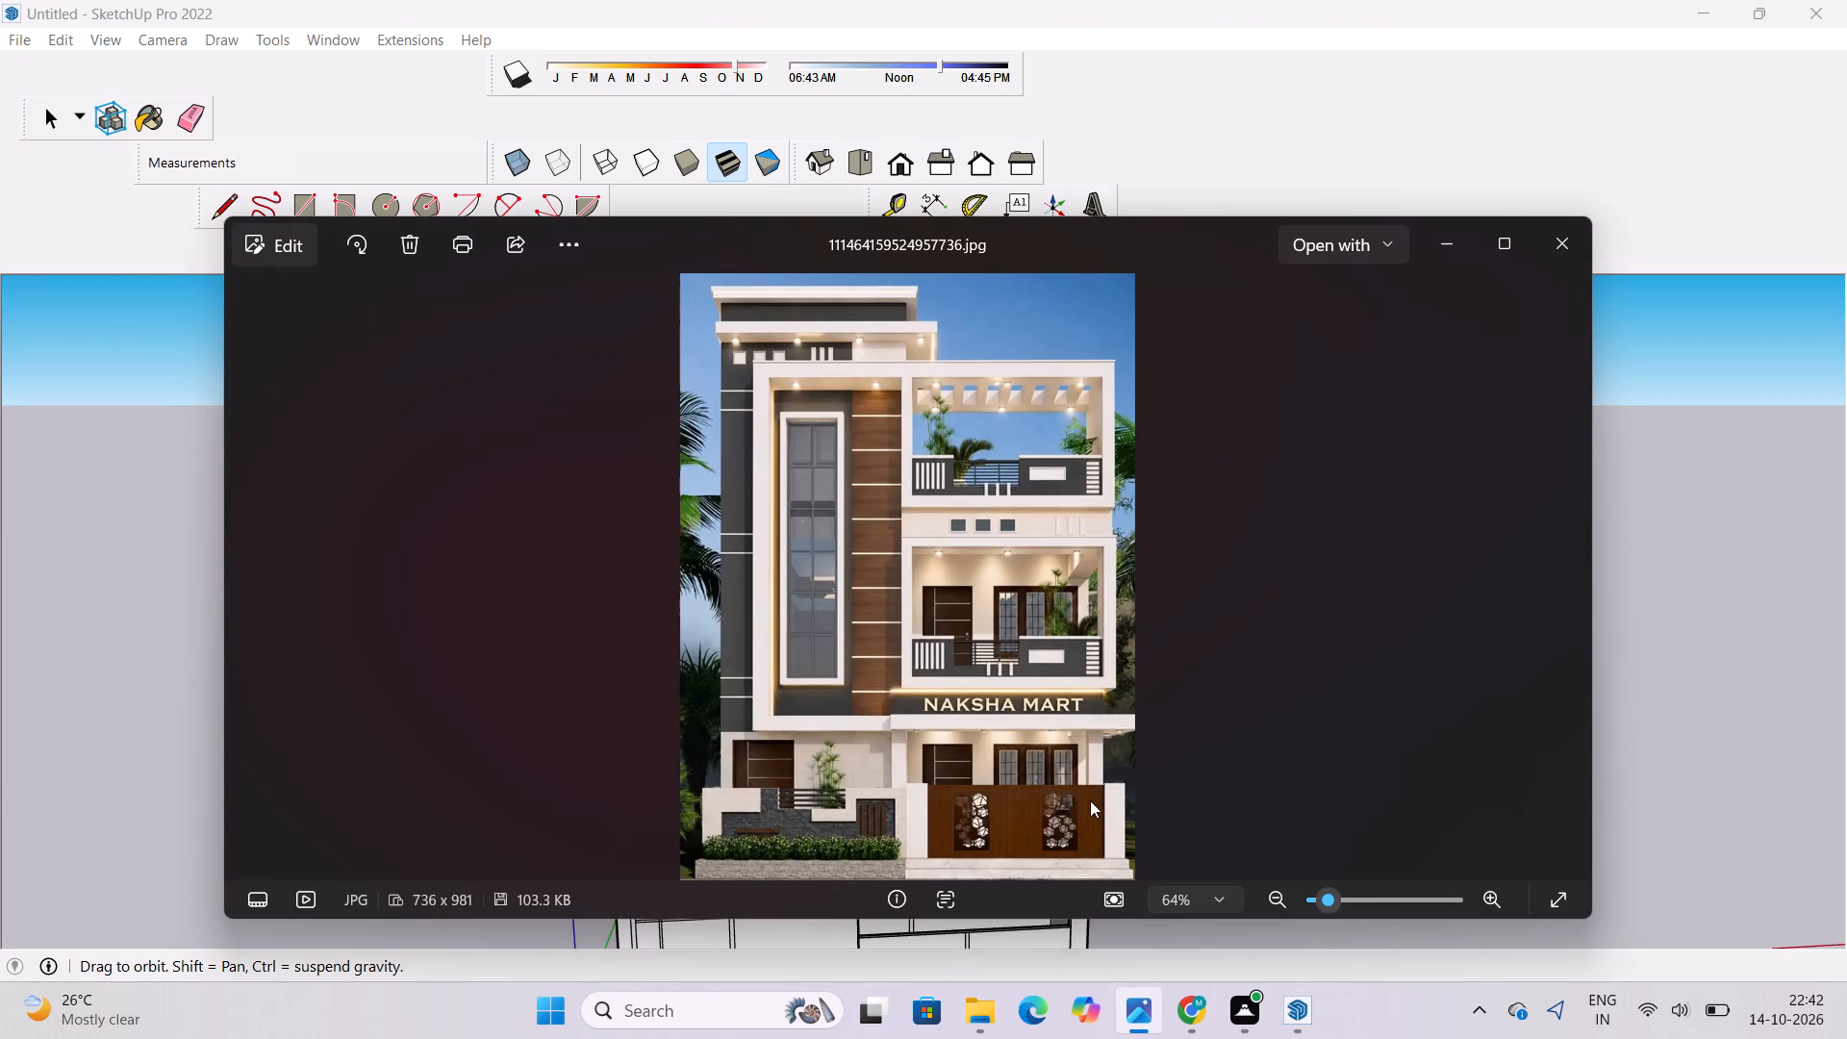
left_click(1136, 1011)
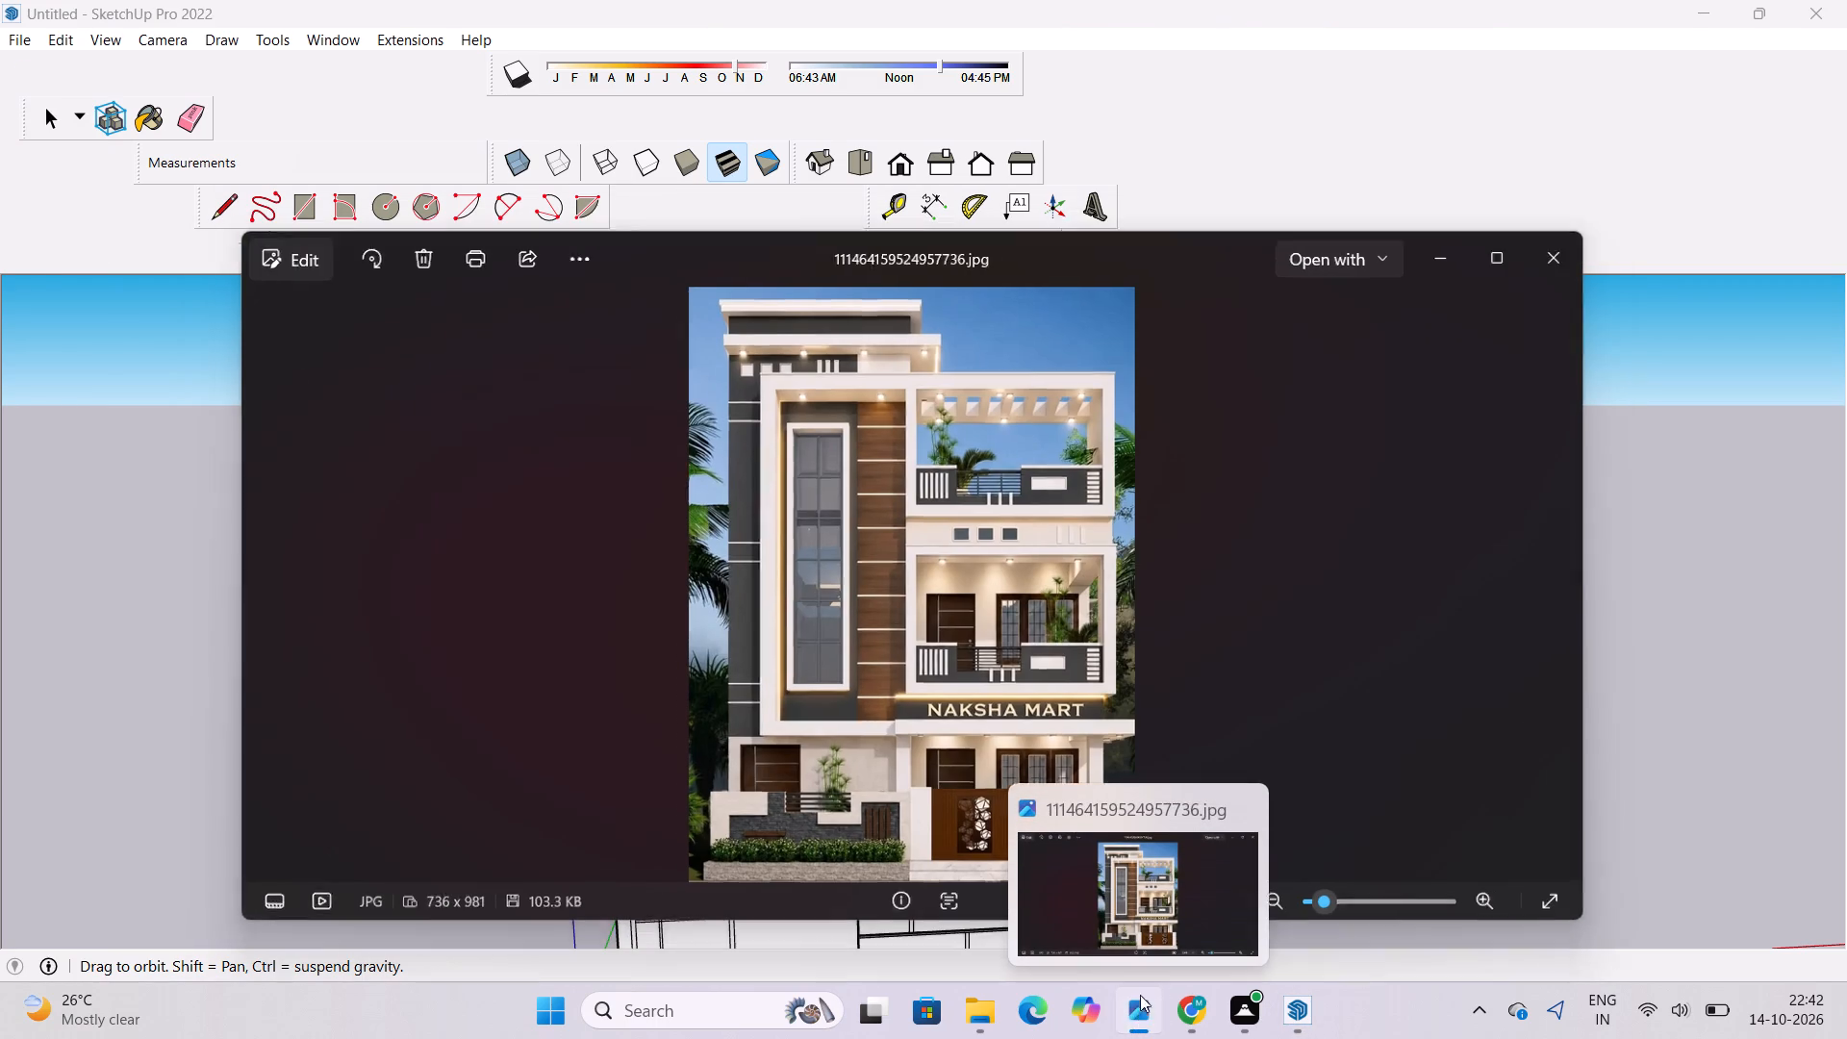
Return to SketchUp and place a horizontal guide at mid-height of the wall band between the top terrace opening and the balcony below.
left_click(1018, 581)
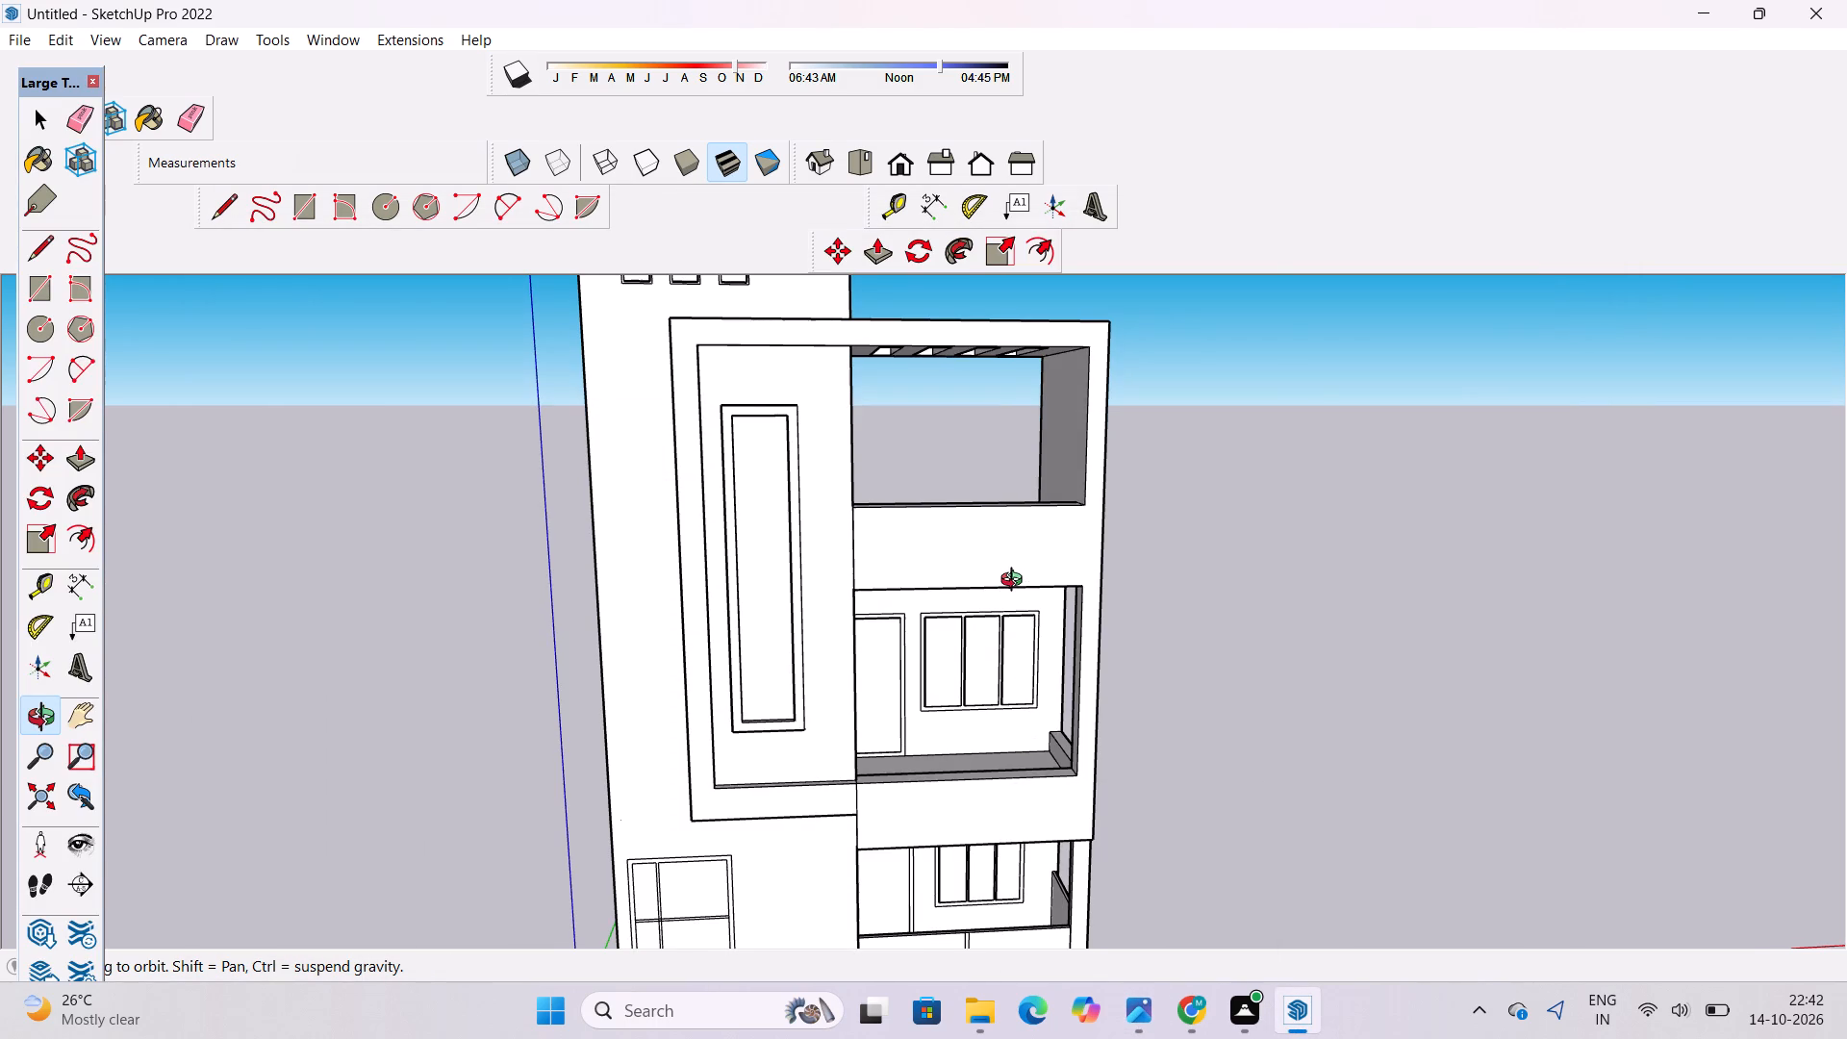
left_click_drag(1016, 582, 1006, 610)
scroll(1005, 600, "up", 3)
left_click_drag(1016, 584, 973, 623, "shift")
left_click_drag(973, 623, 968, 644)
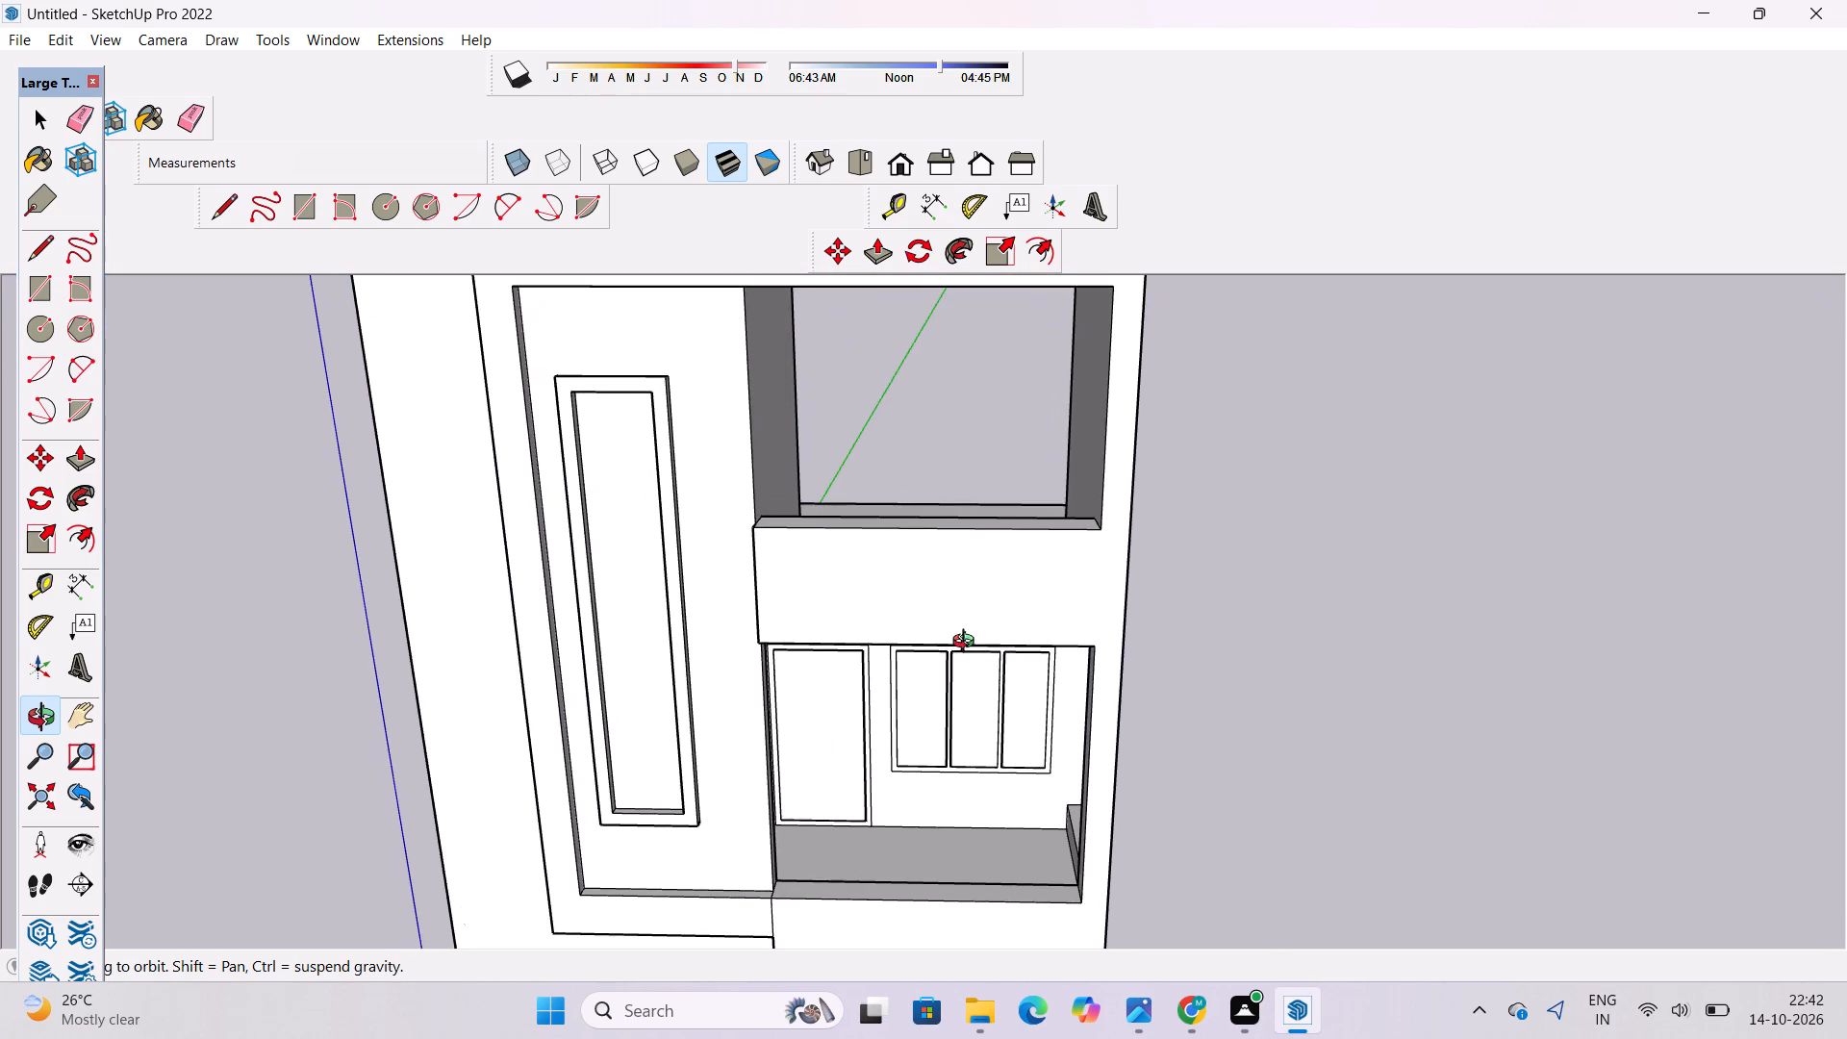
left_click_drag(968, 644, 927, 612)
key("t")
scroll(928, 592, "up", 4)
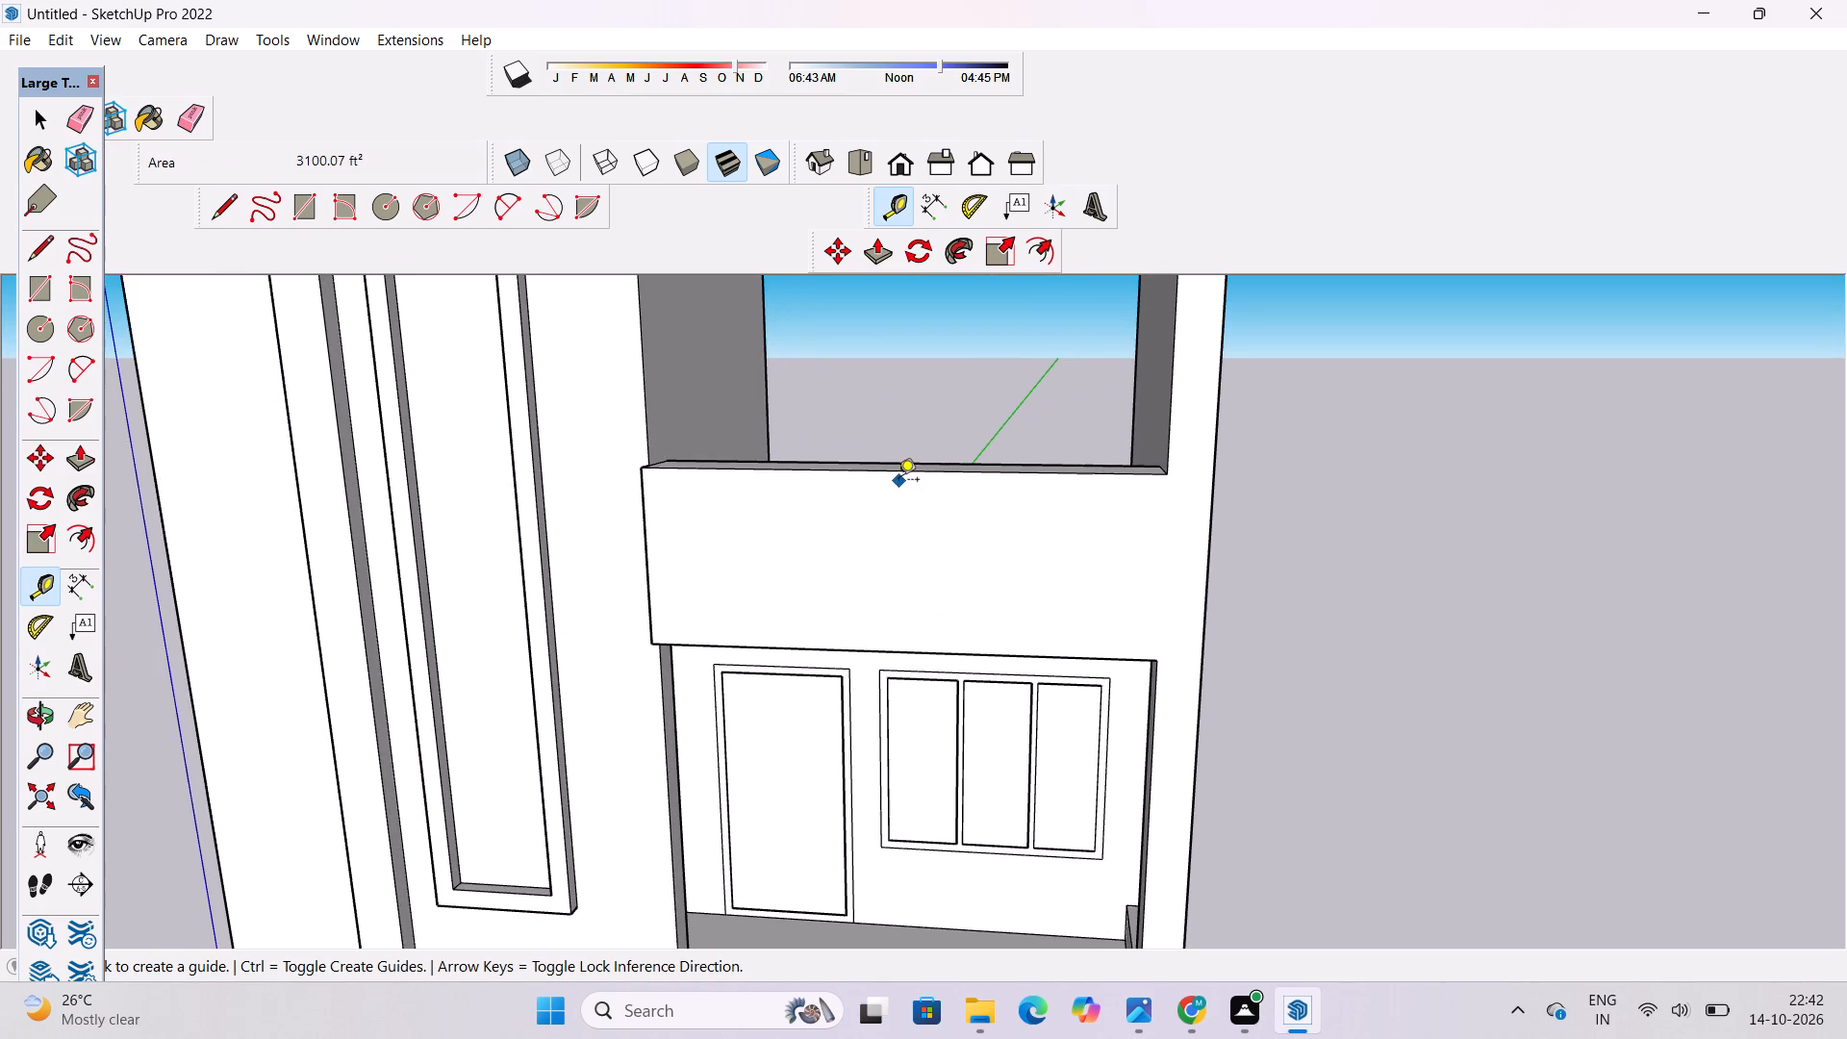
left_click(900, 476)
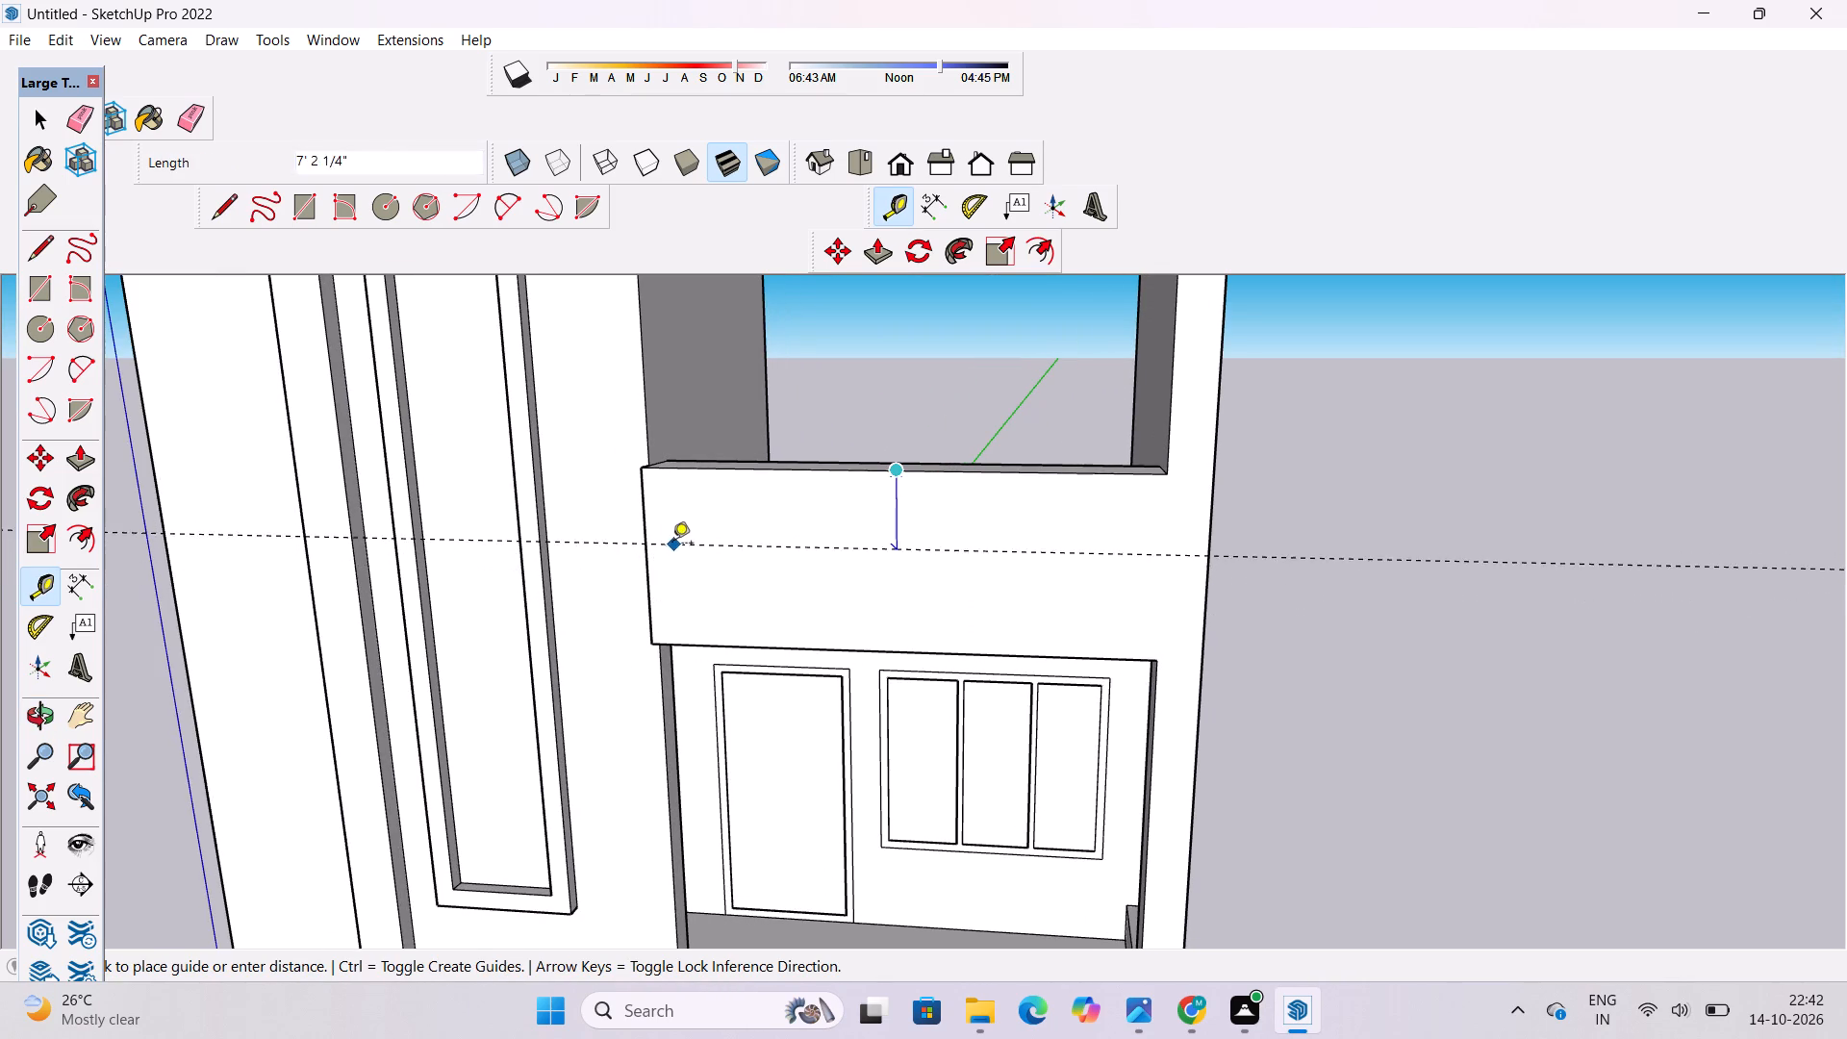
left_click(645, 560)
Draw a line about 52' long along the guide across the full width of the band, and erase the guide.
key("l")
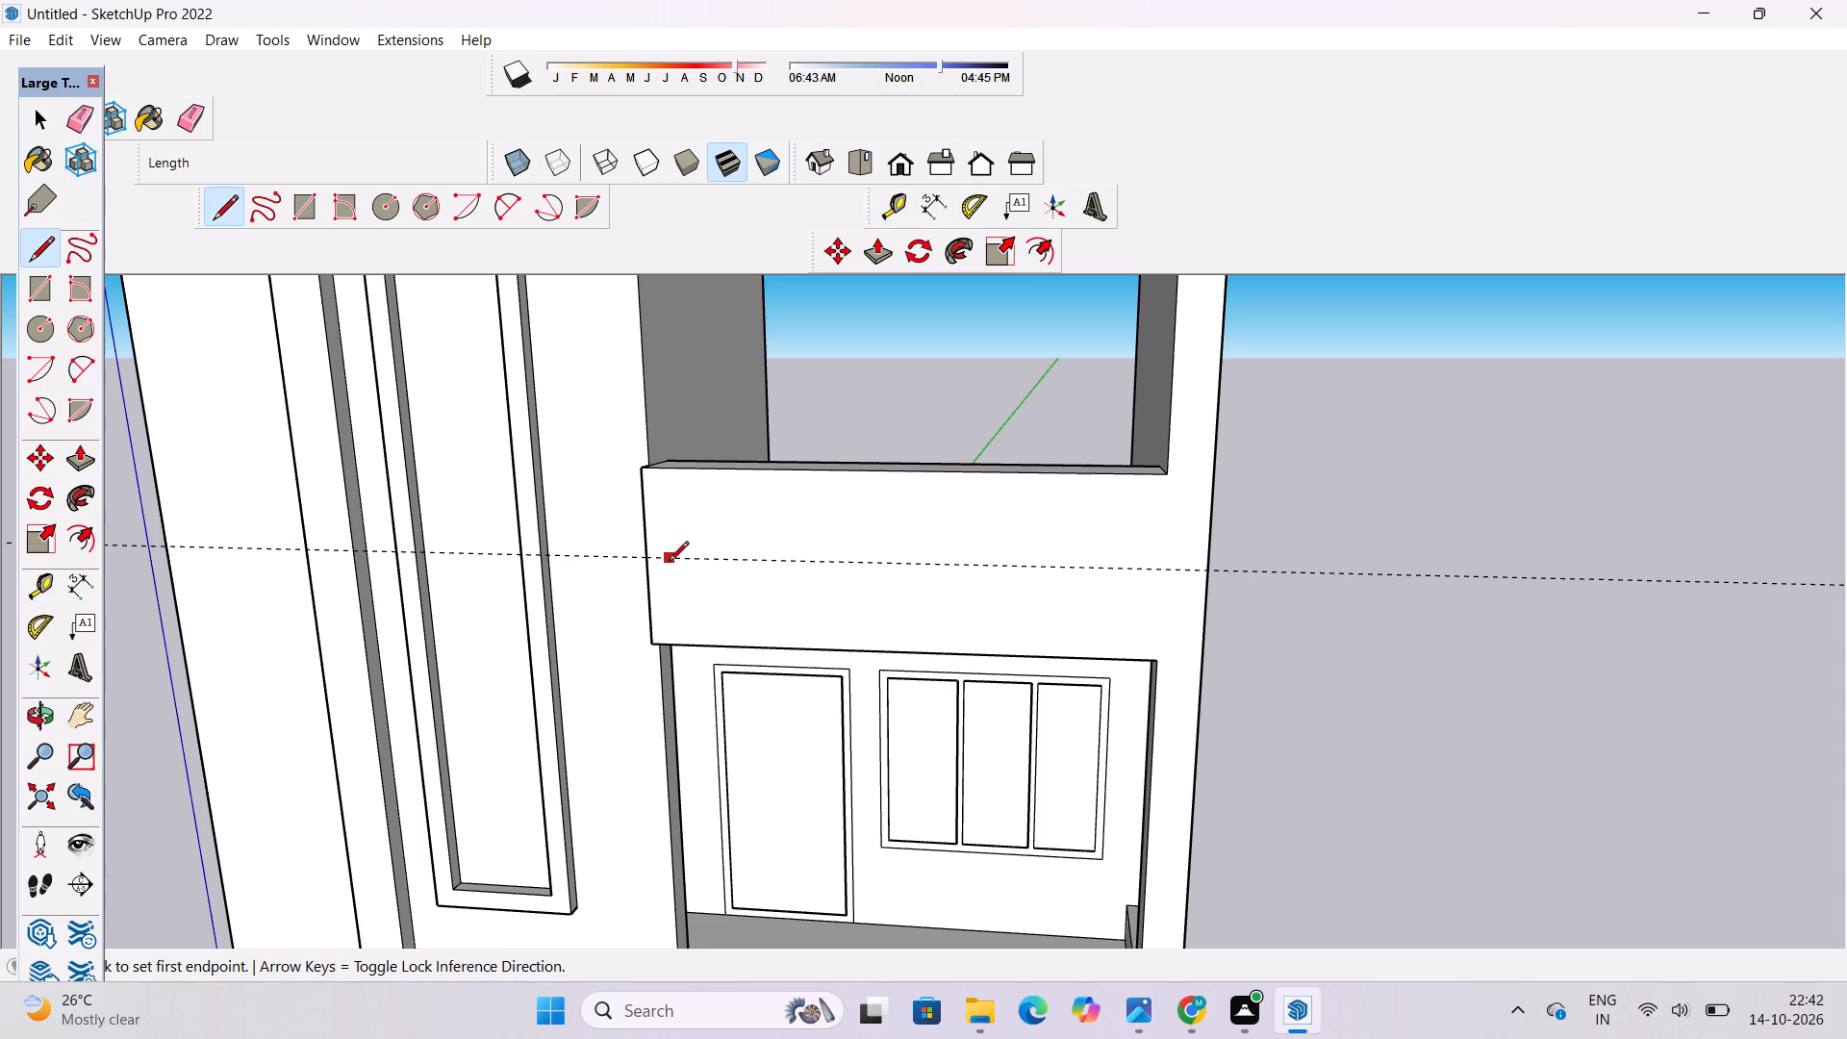
left_click(656, 557)
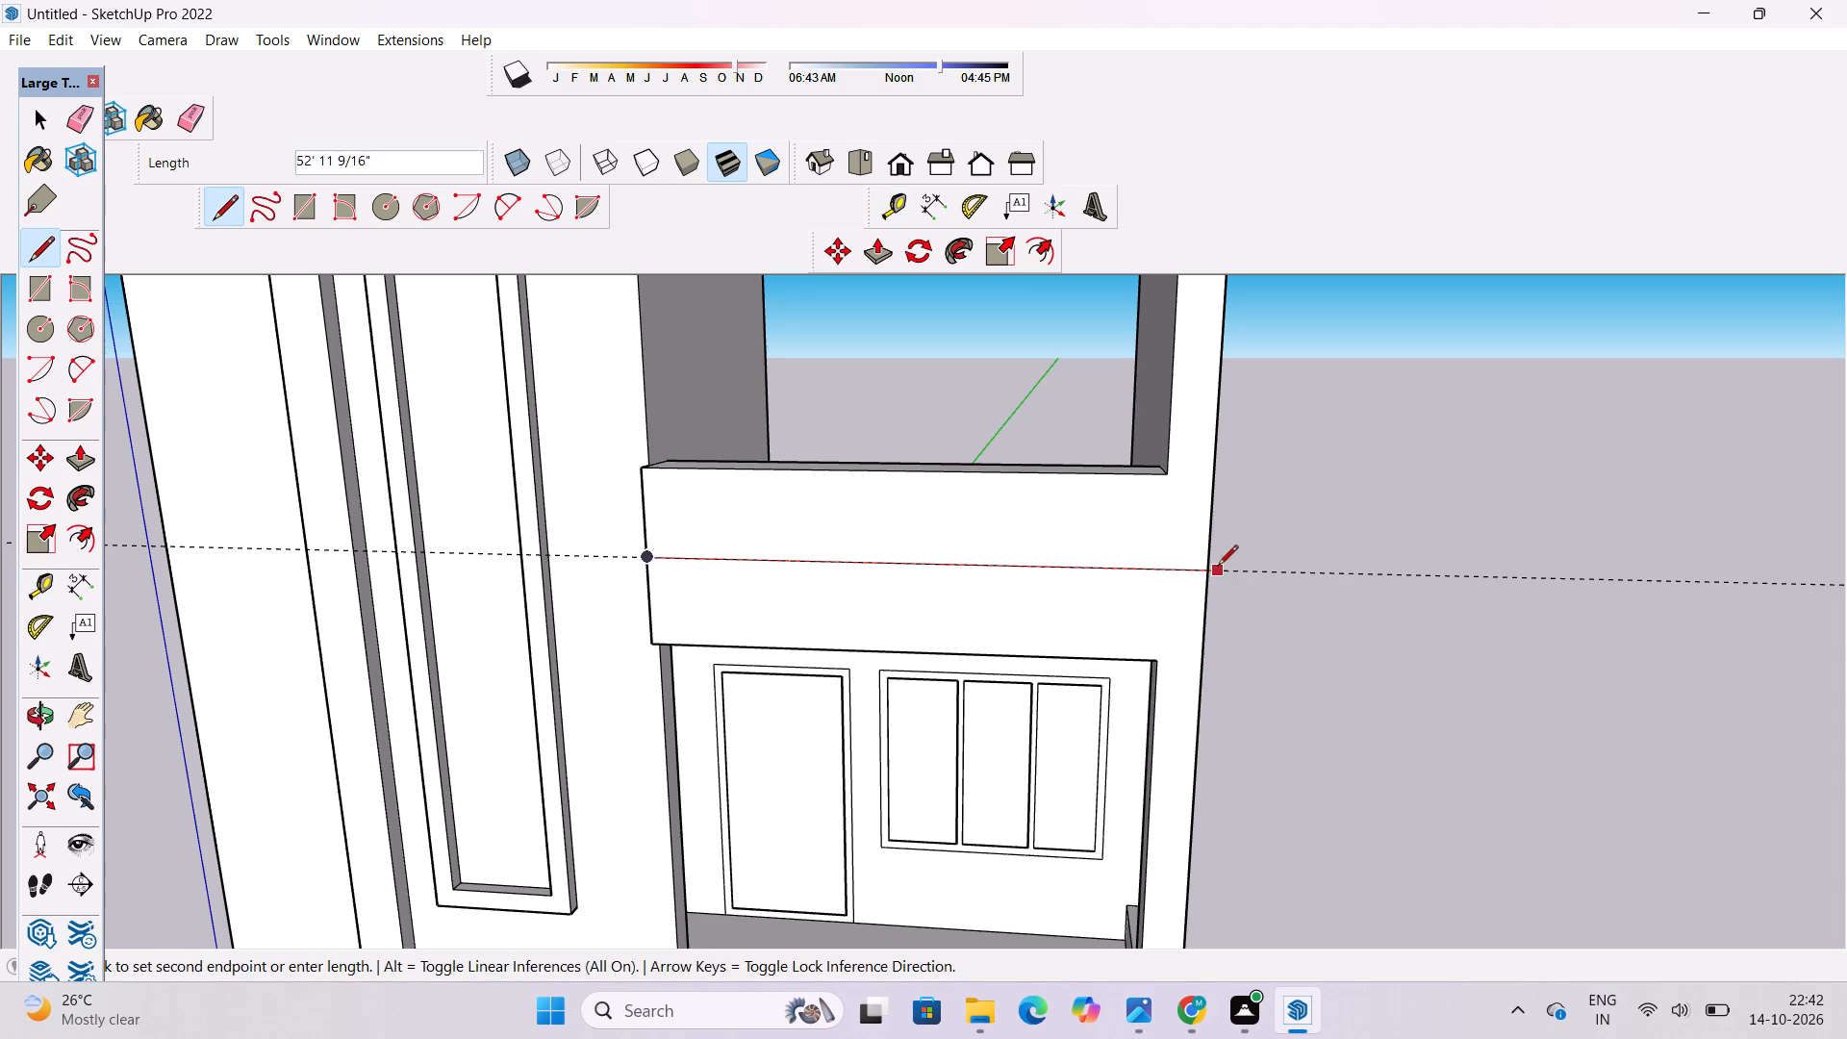
left_click(1206, 573)
key("e")
left_click_drag(1334, 549, 1335, 565)
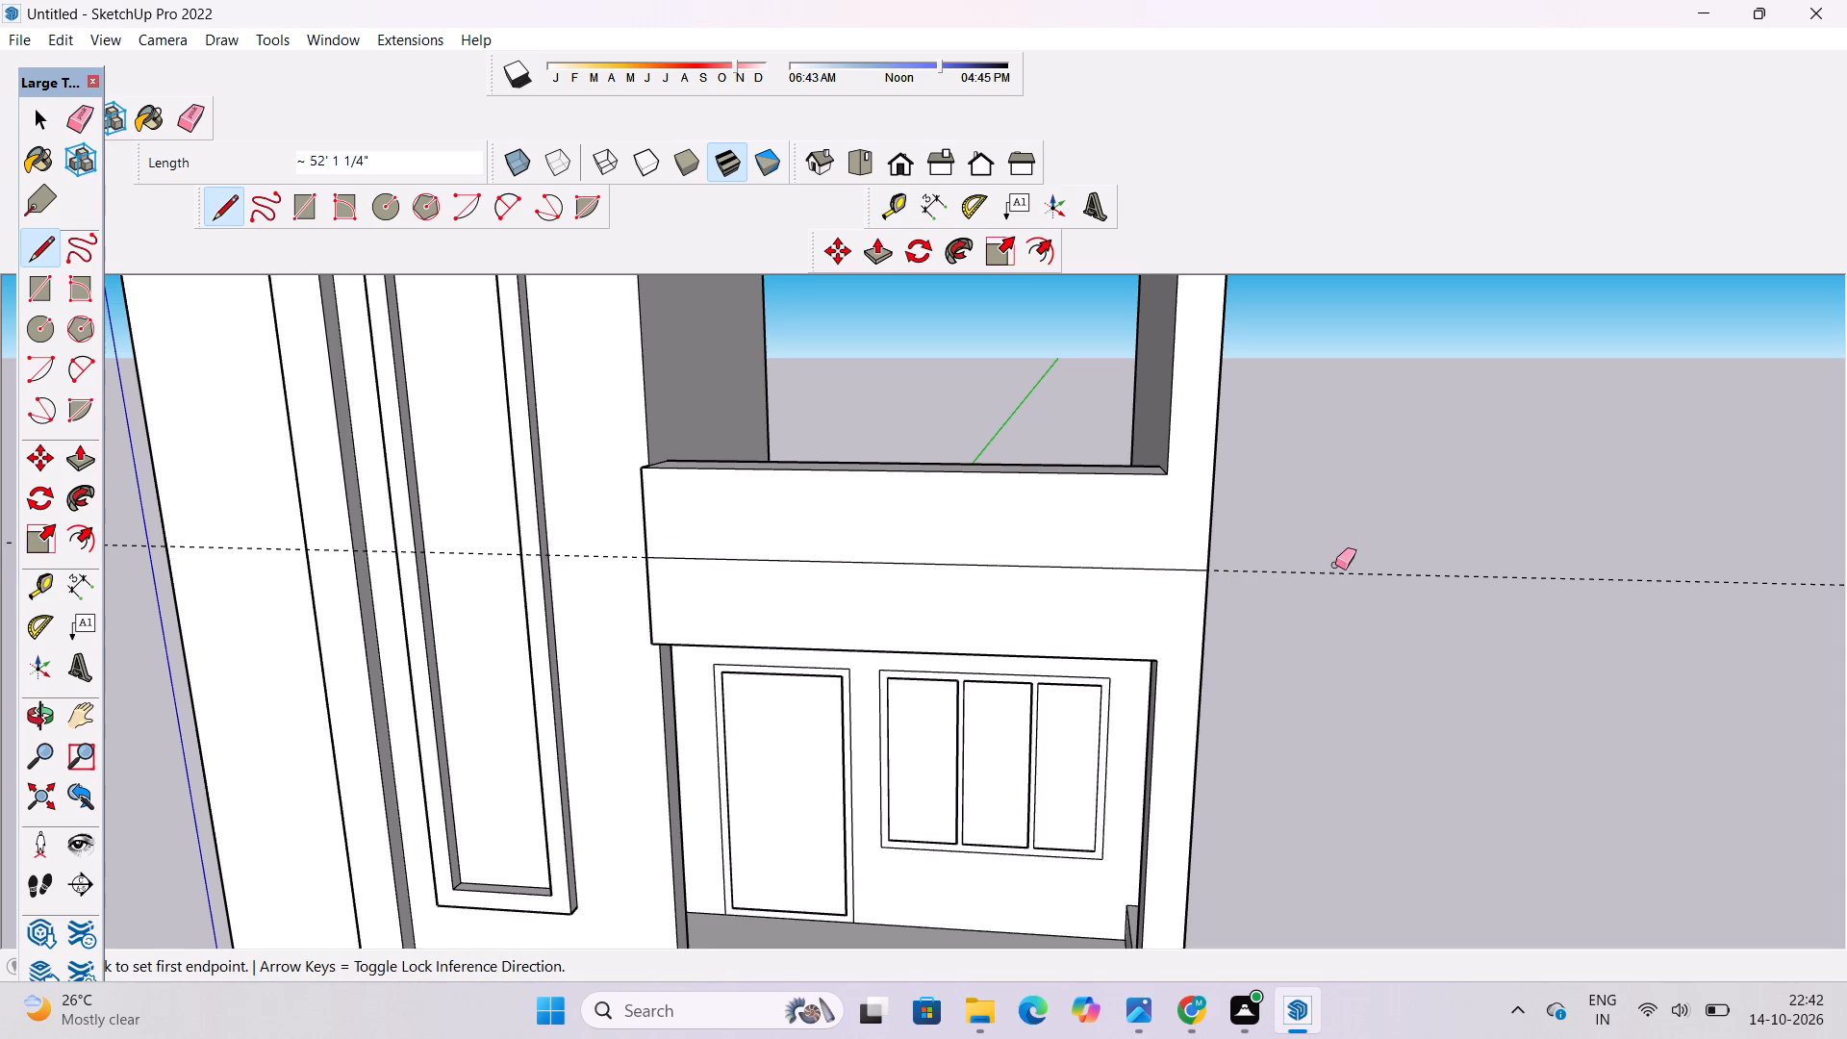
left_click_drag(1335, 565, 1335, 572)
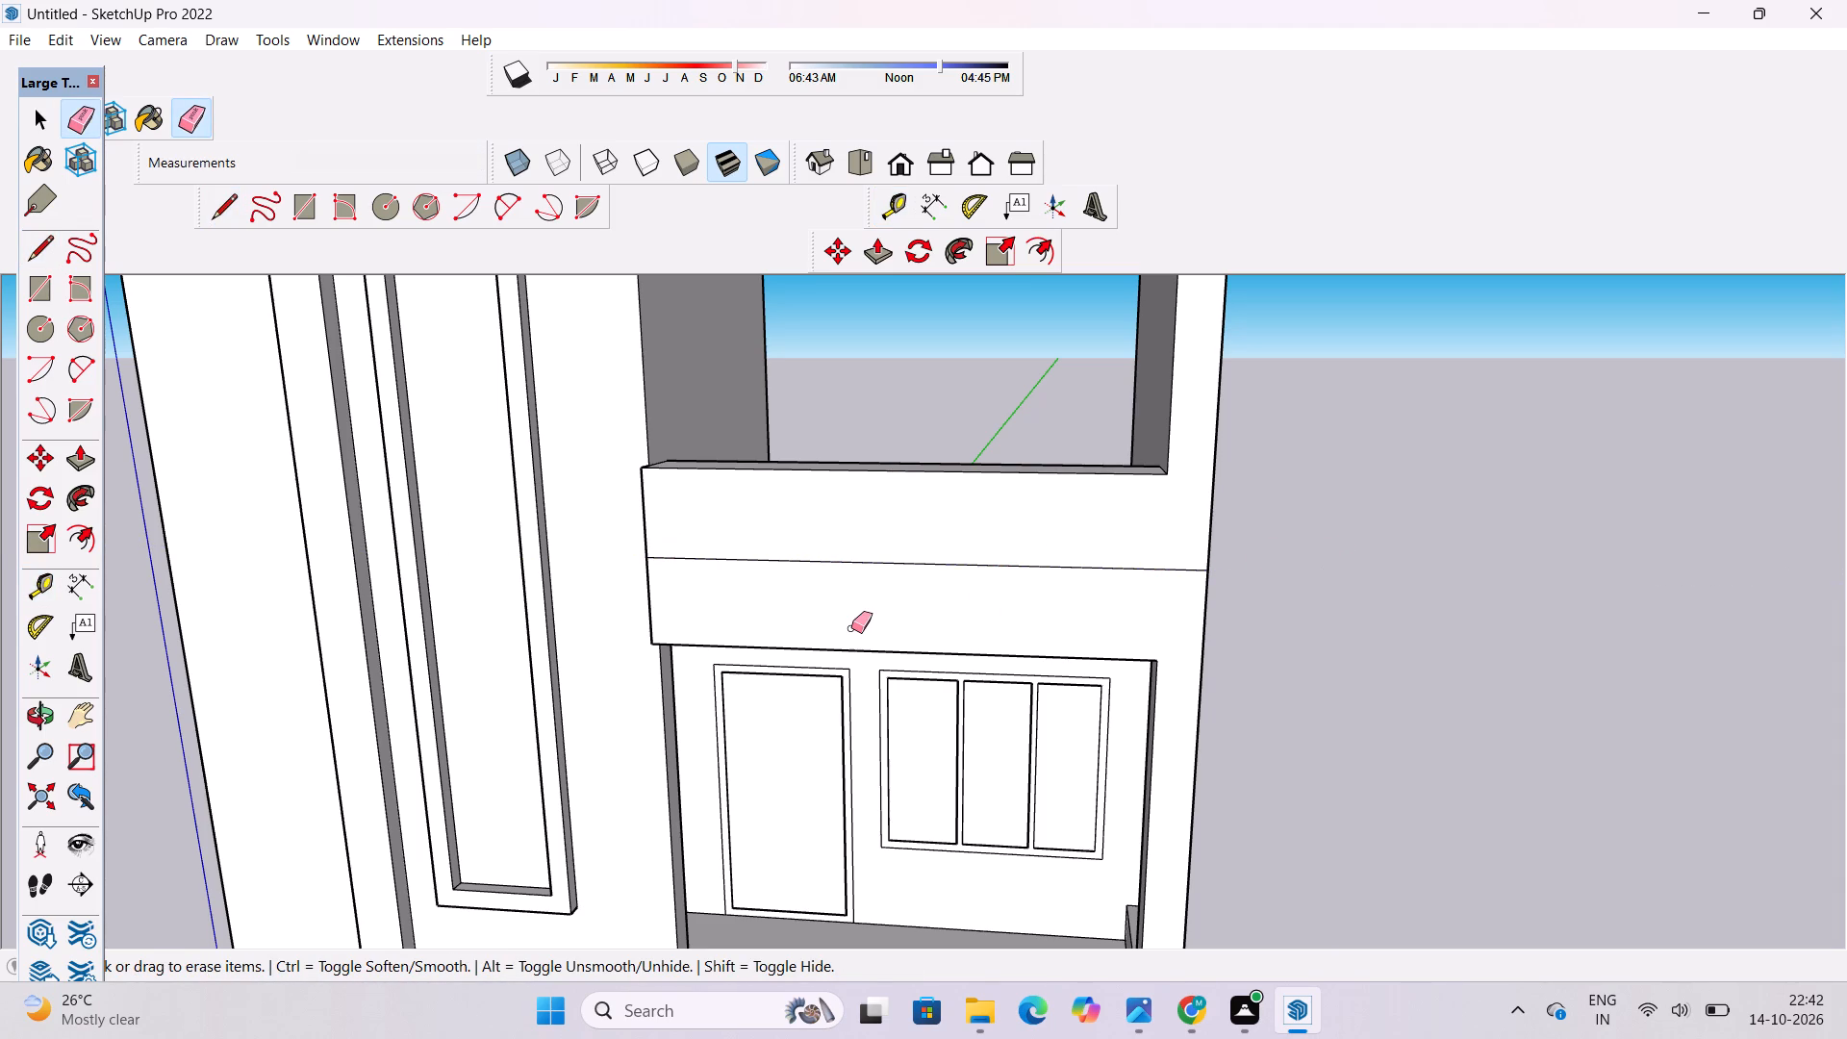
Copy the horizontal line on the band 1.5' downward to form a narrow strip.
key("o")
left_click_drag(1248, 635, 931, 677)
left_click_drag(930, 676, 1257, 632)
scroll(959, 633, "down", 3)
left_click_drag(940, 629, 911, 650, "shift")
left_click_drag(905, 657, 1139, 676)
scroll(1025, 660, "up", 2)
left_click_drag(999, 654, 989, 665, "shift")
left_click_drag(952, 657, 942, 661, "shift")
left_click_drag(939, 661, 1035, 707)
left_click_drag(1036, 704, 989, 726)
scroll(879, 708, "up", 2)
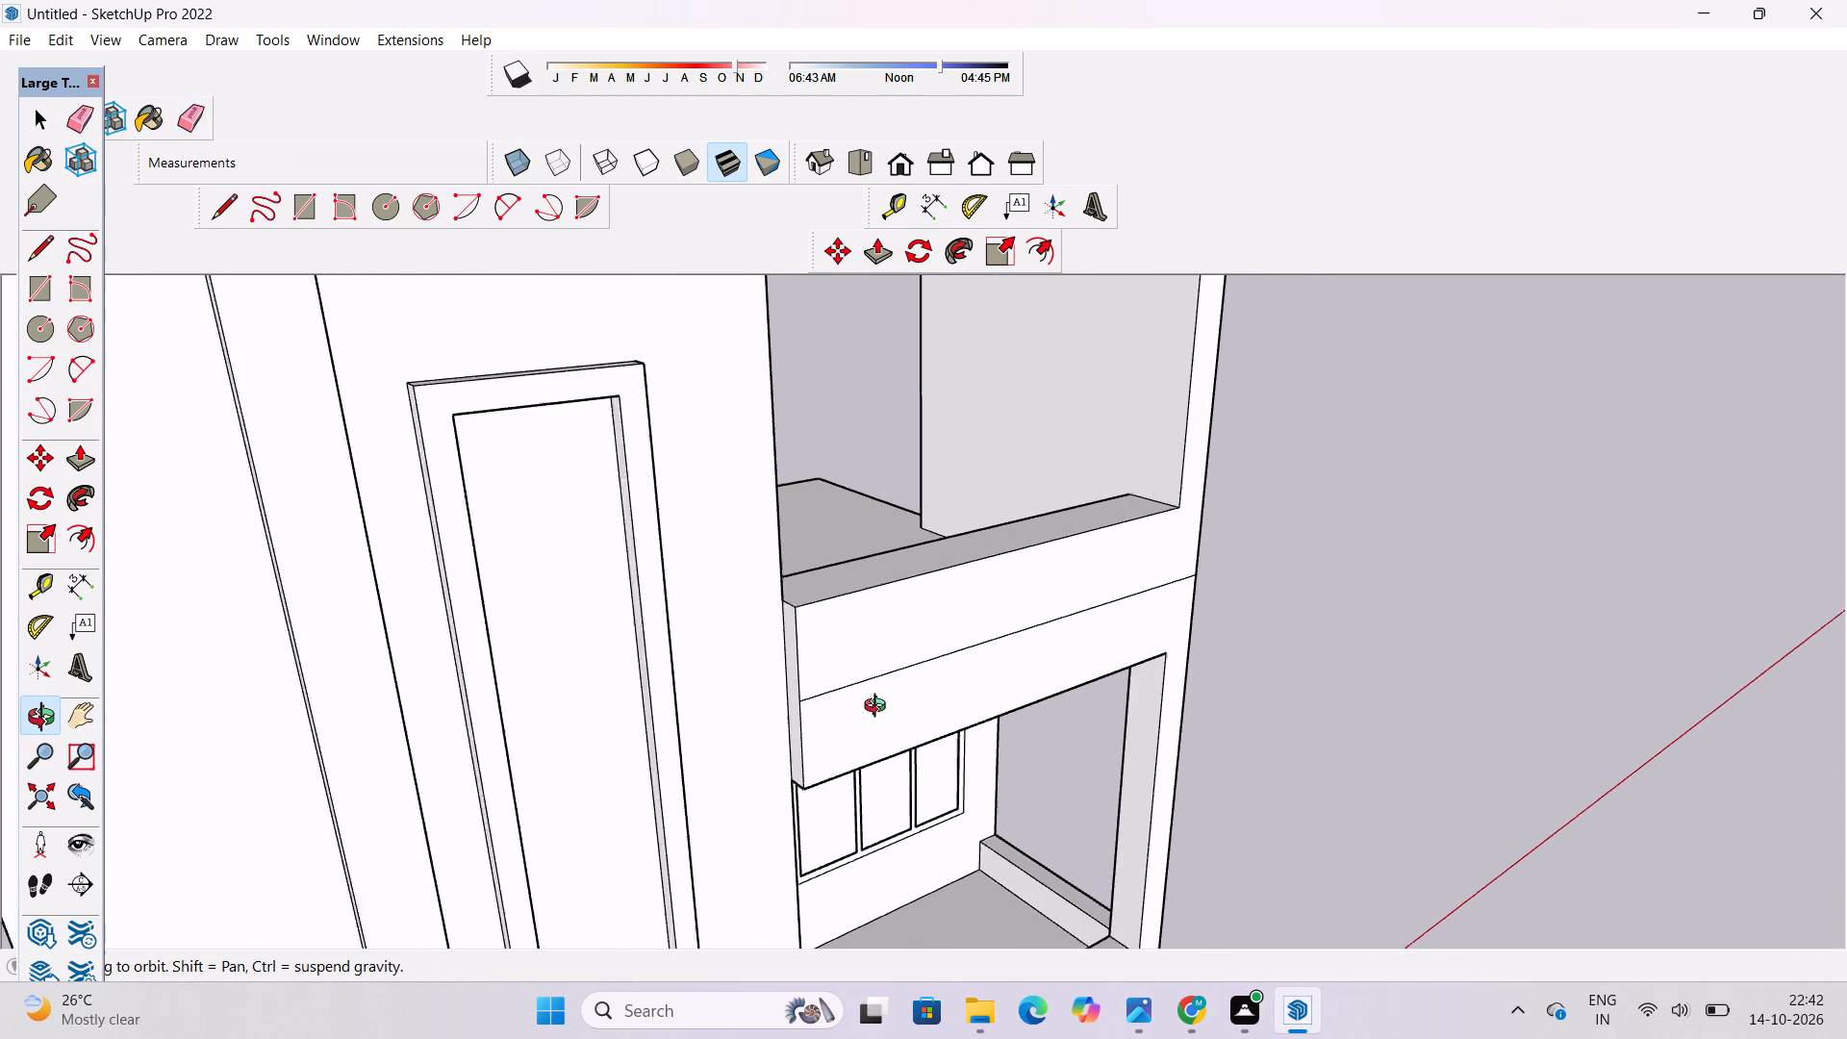
scroll(879, 708, "up", 2)
left_click(887, 698, "shift")
left_click_drag(880, 705, 874, 668, "shift")
left_click_drag(900, 652, 908, 689)
left_click_drag(908, 690, 898, 655, "shift")
left_click_drag(898, 655, 898, 665, "shift")
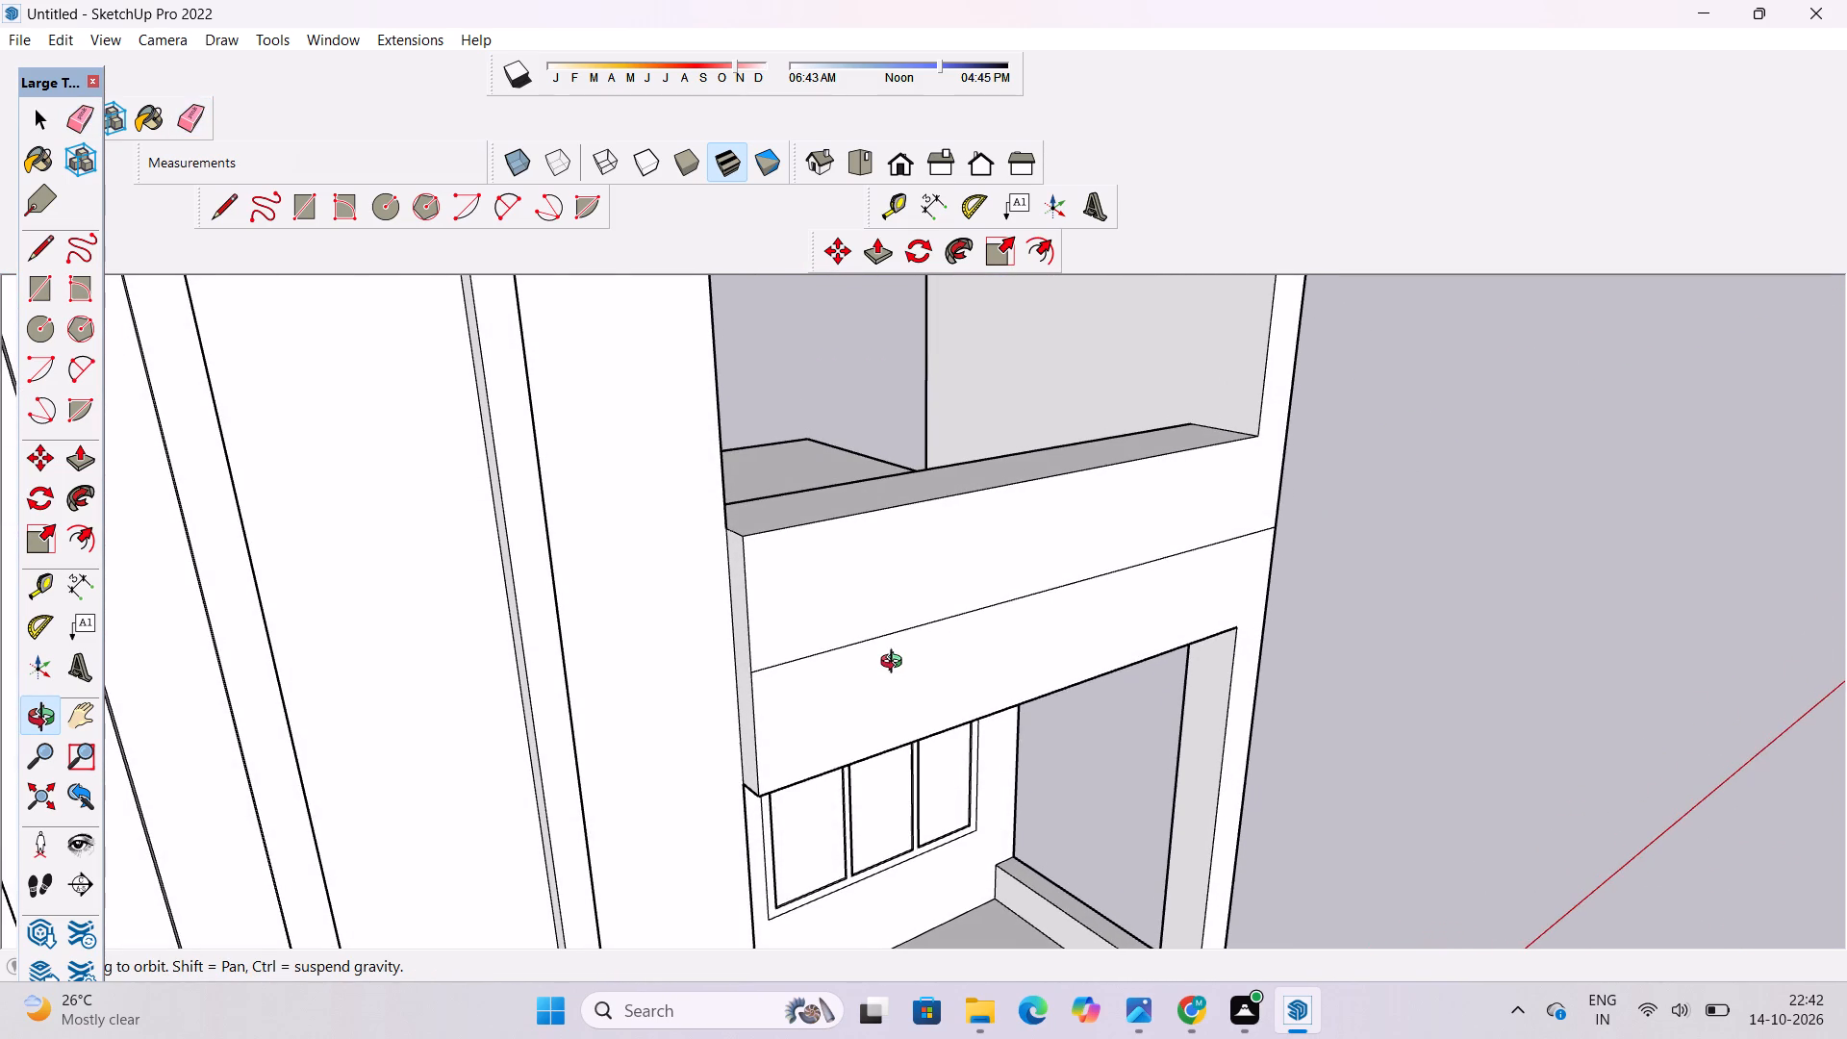
key("space")
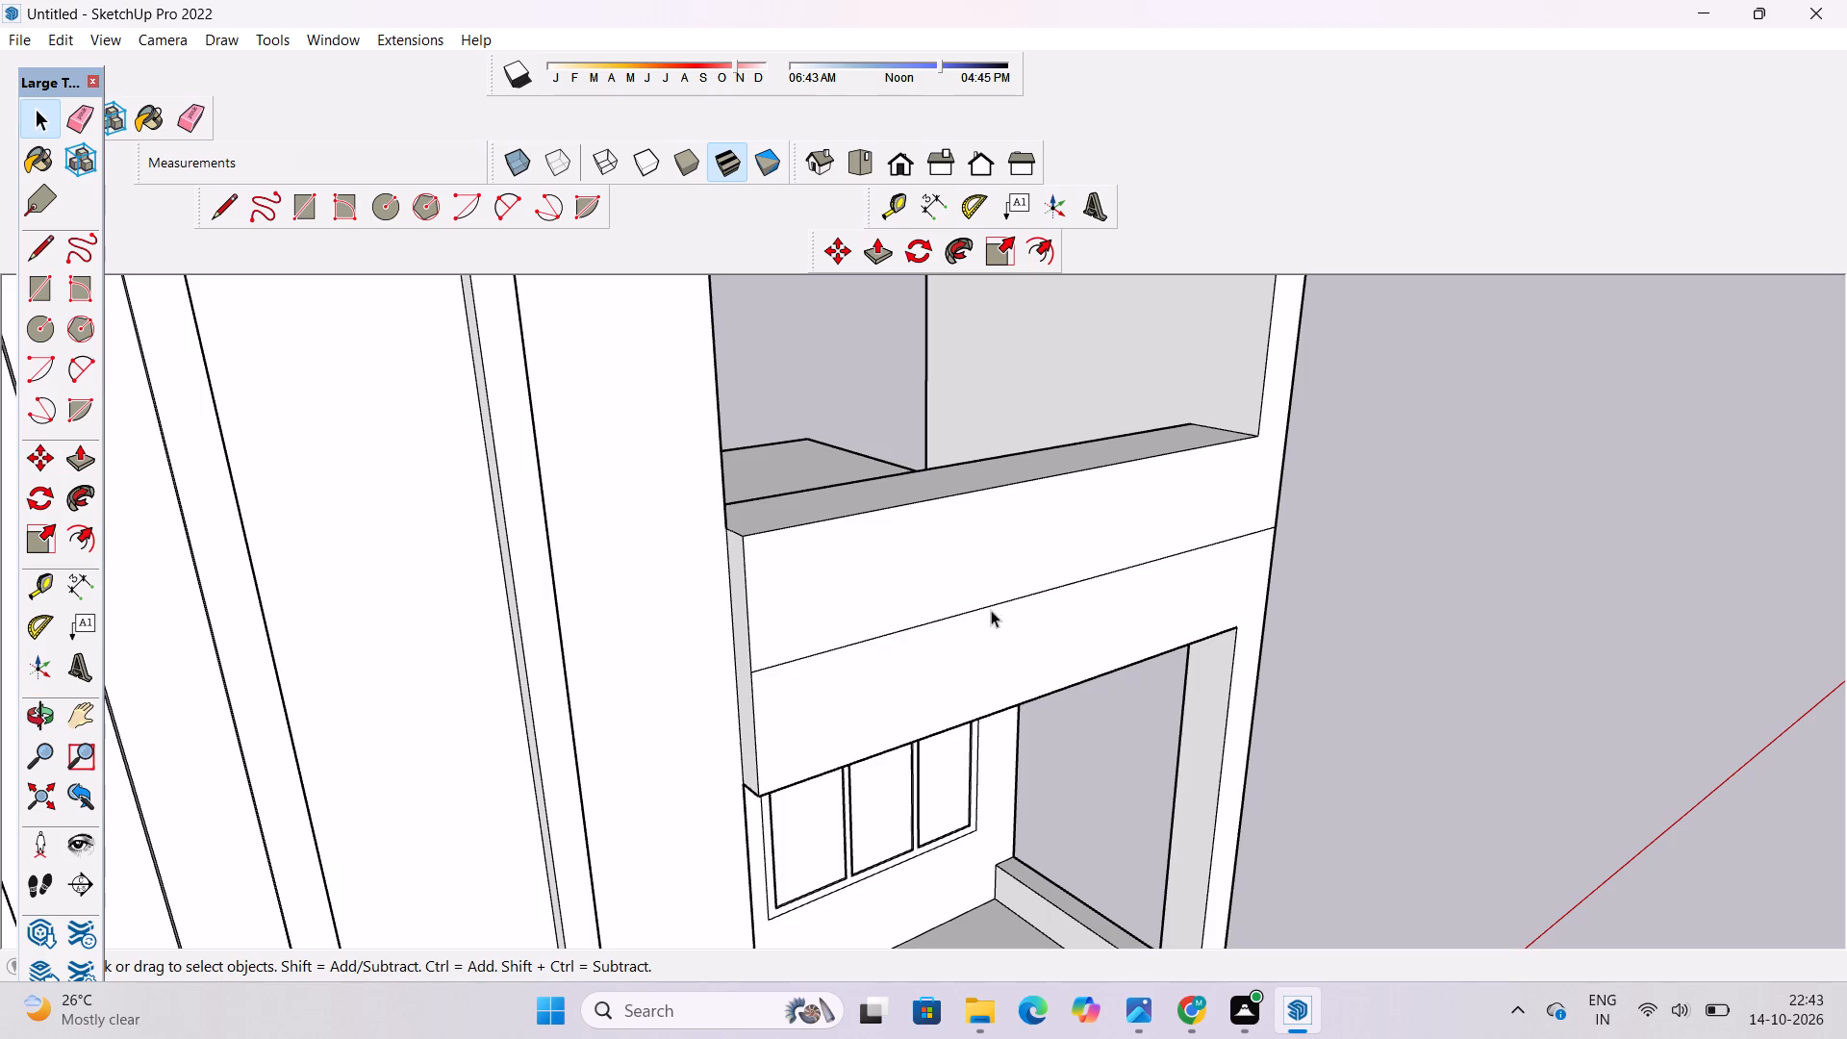
left_click(998, 603)
key("m")
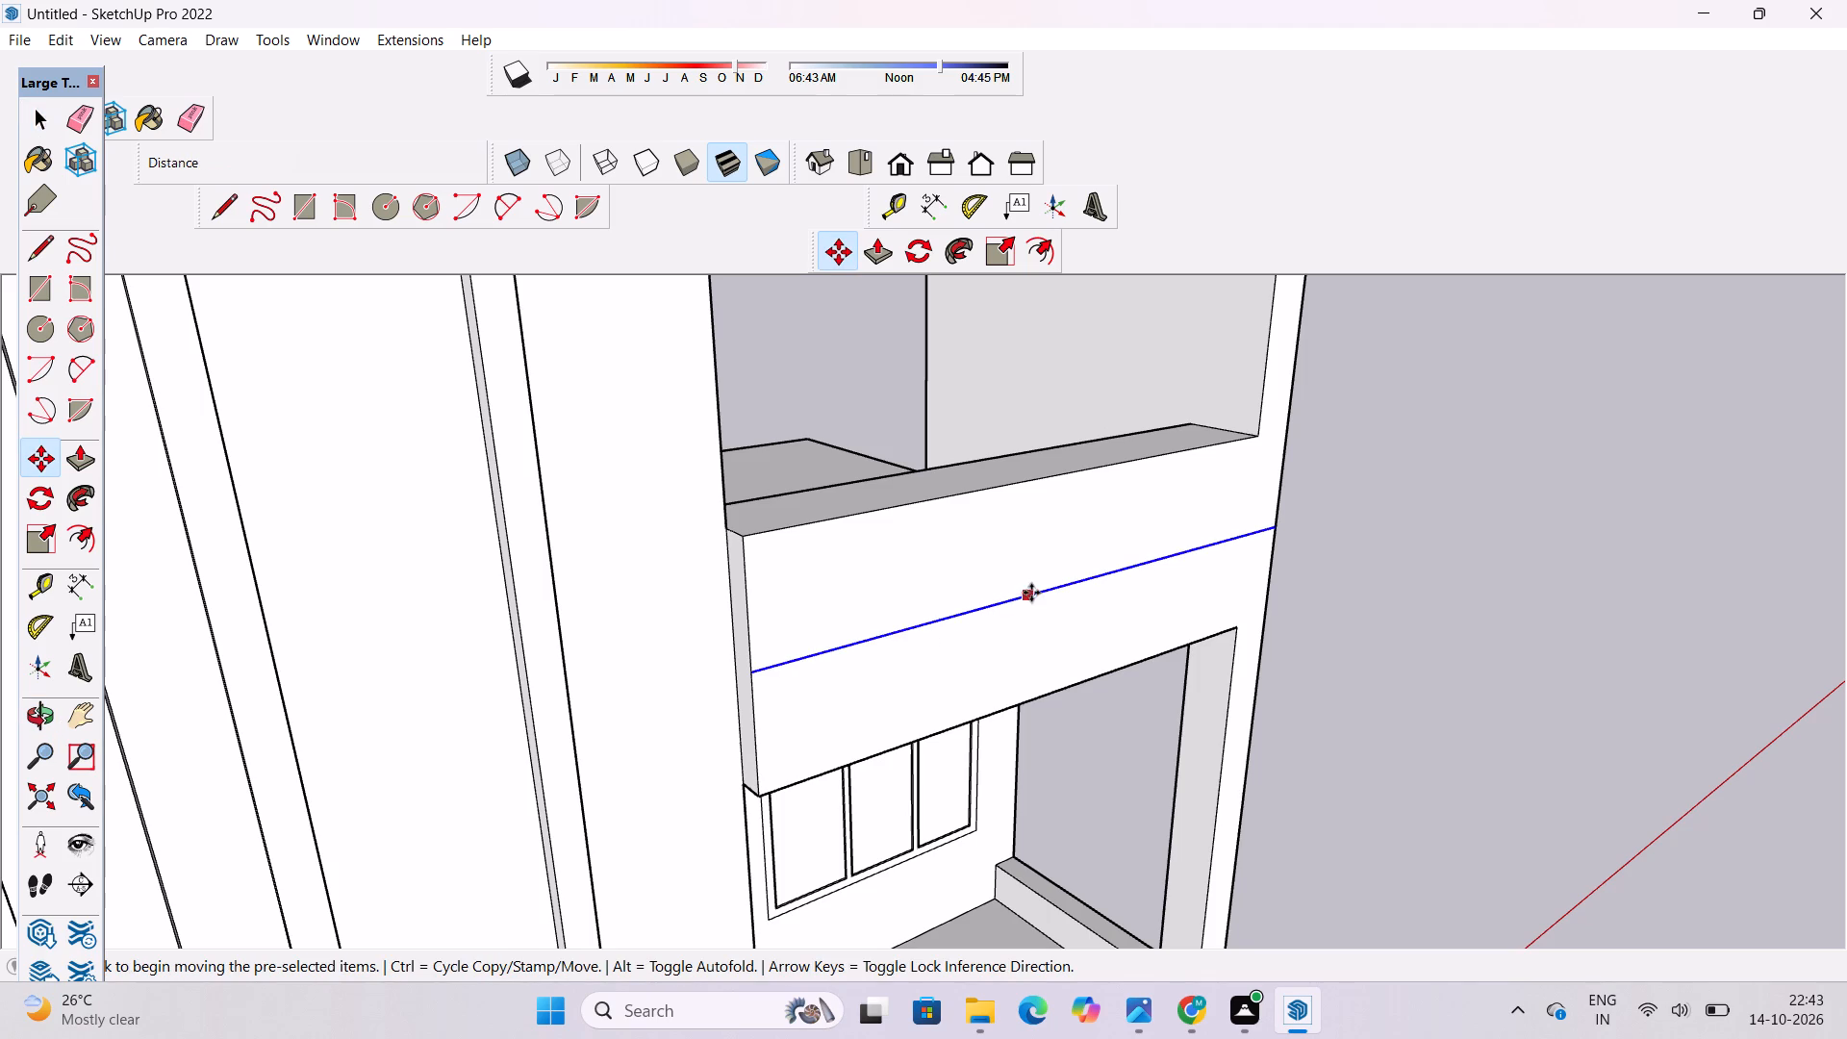
left_click(1067, 585)
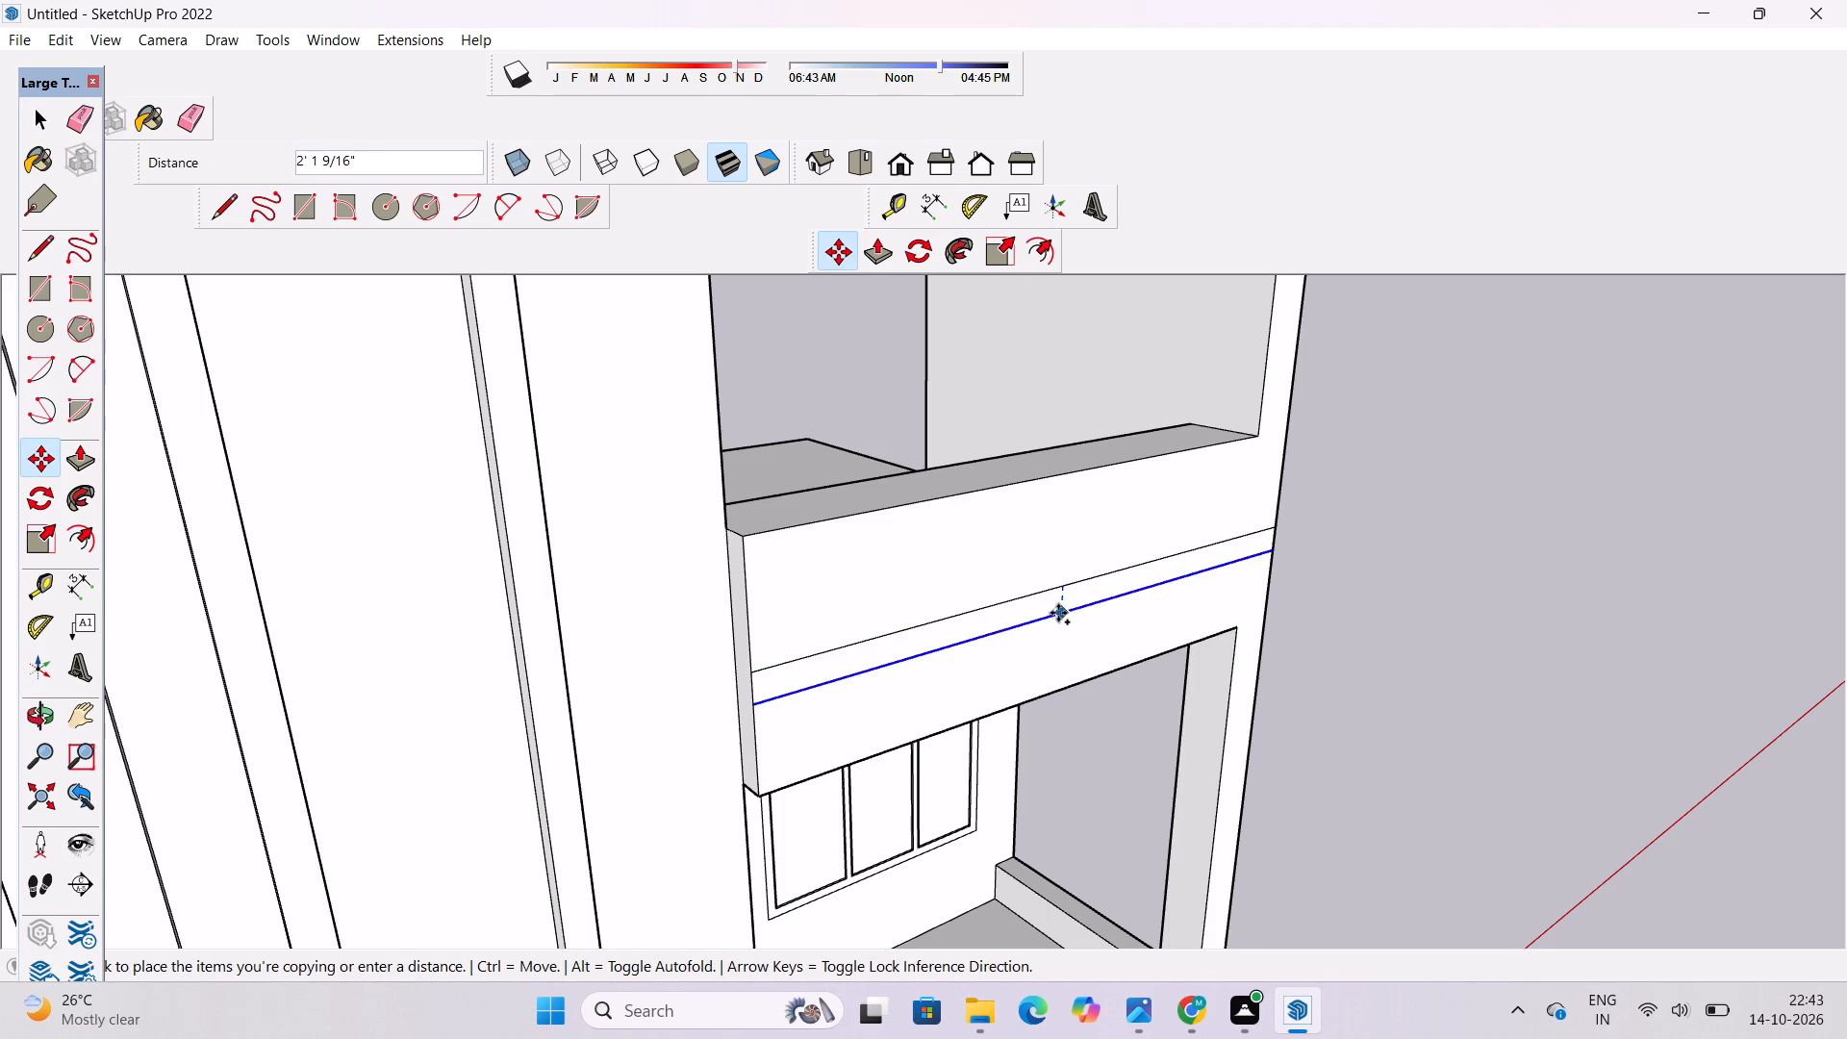
type("1.5'")
key("Return")
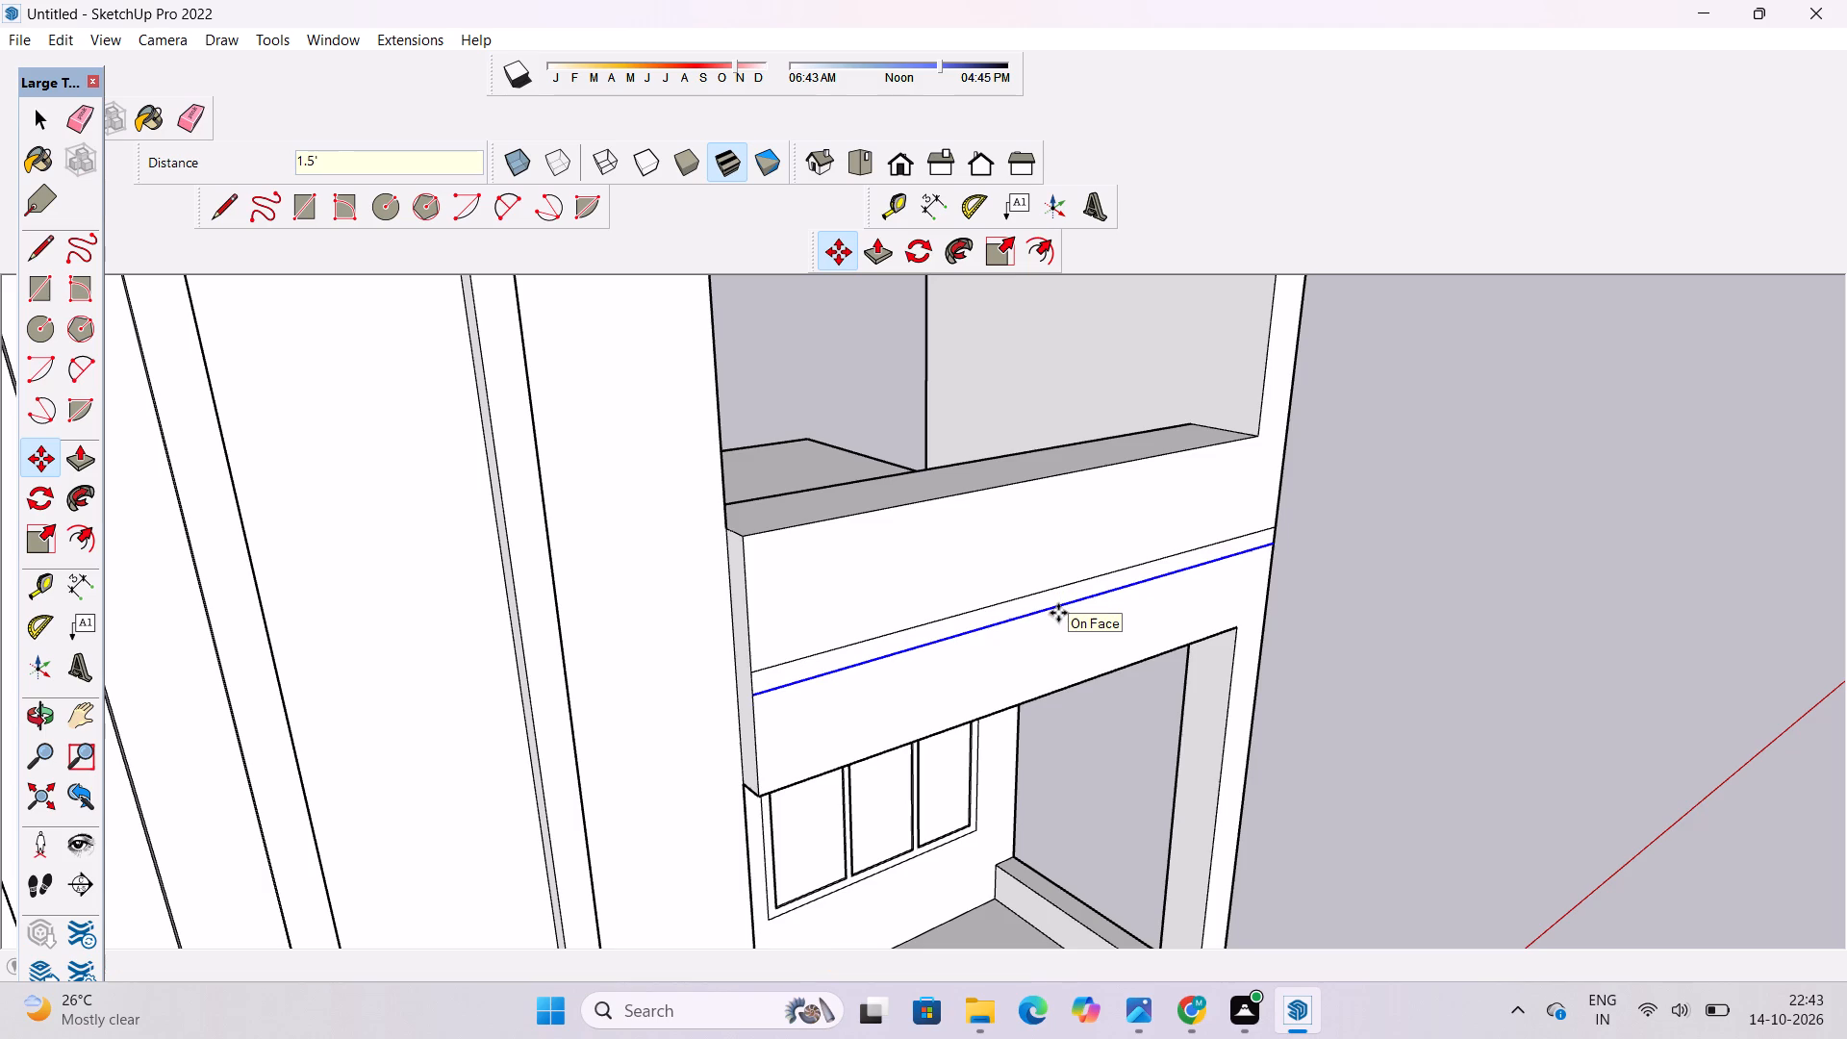
key("space")
left_click(1429, 563)
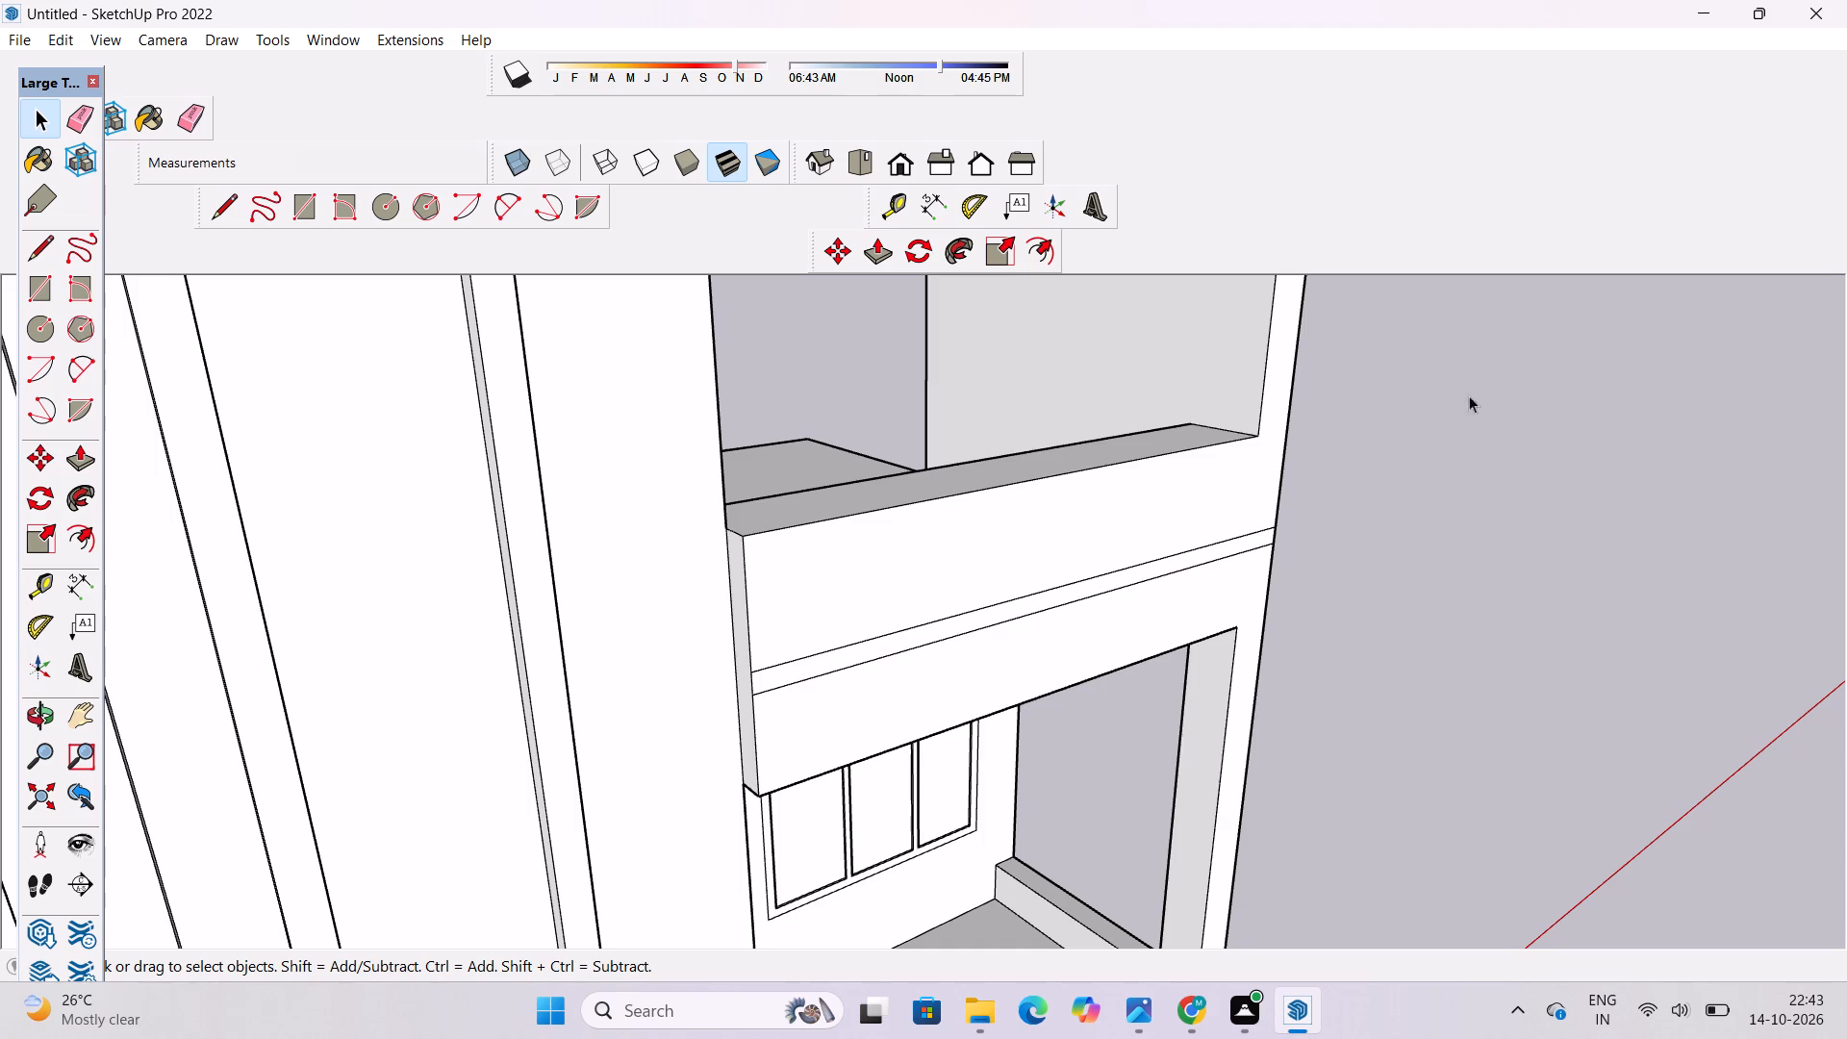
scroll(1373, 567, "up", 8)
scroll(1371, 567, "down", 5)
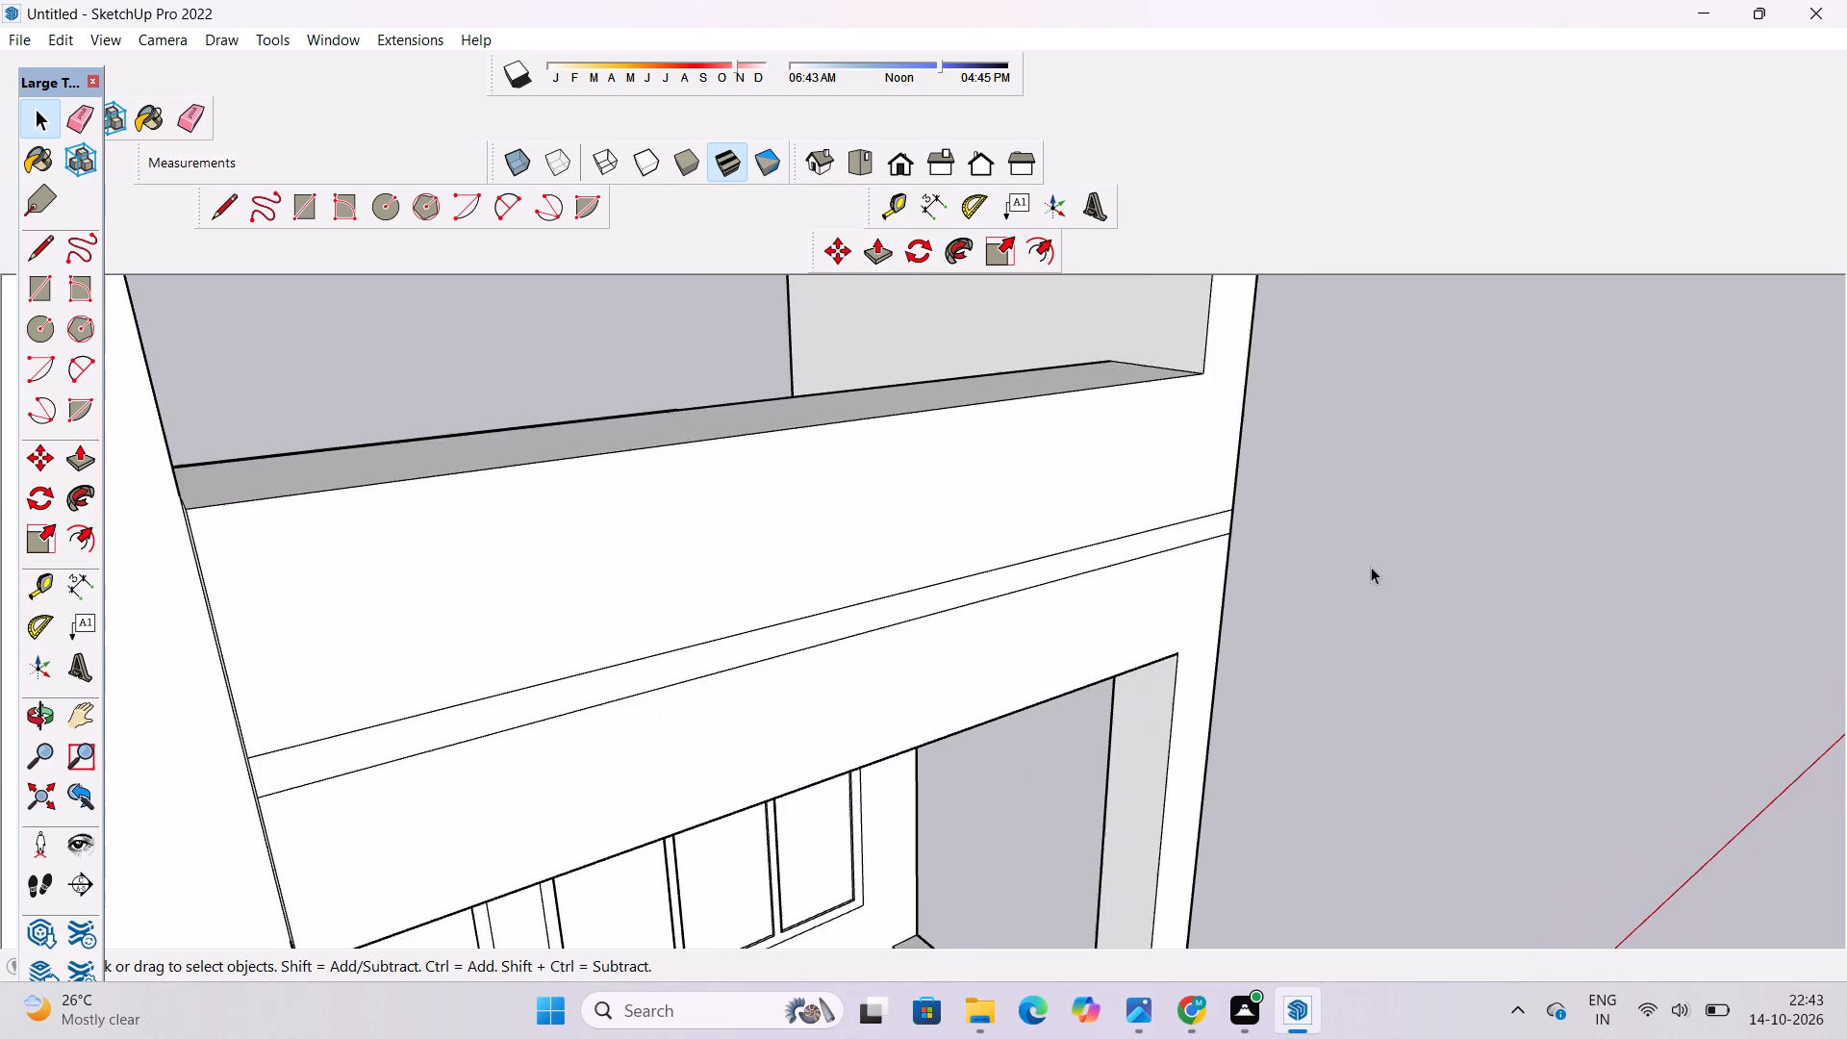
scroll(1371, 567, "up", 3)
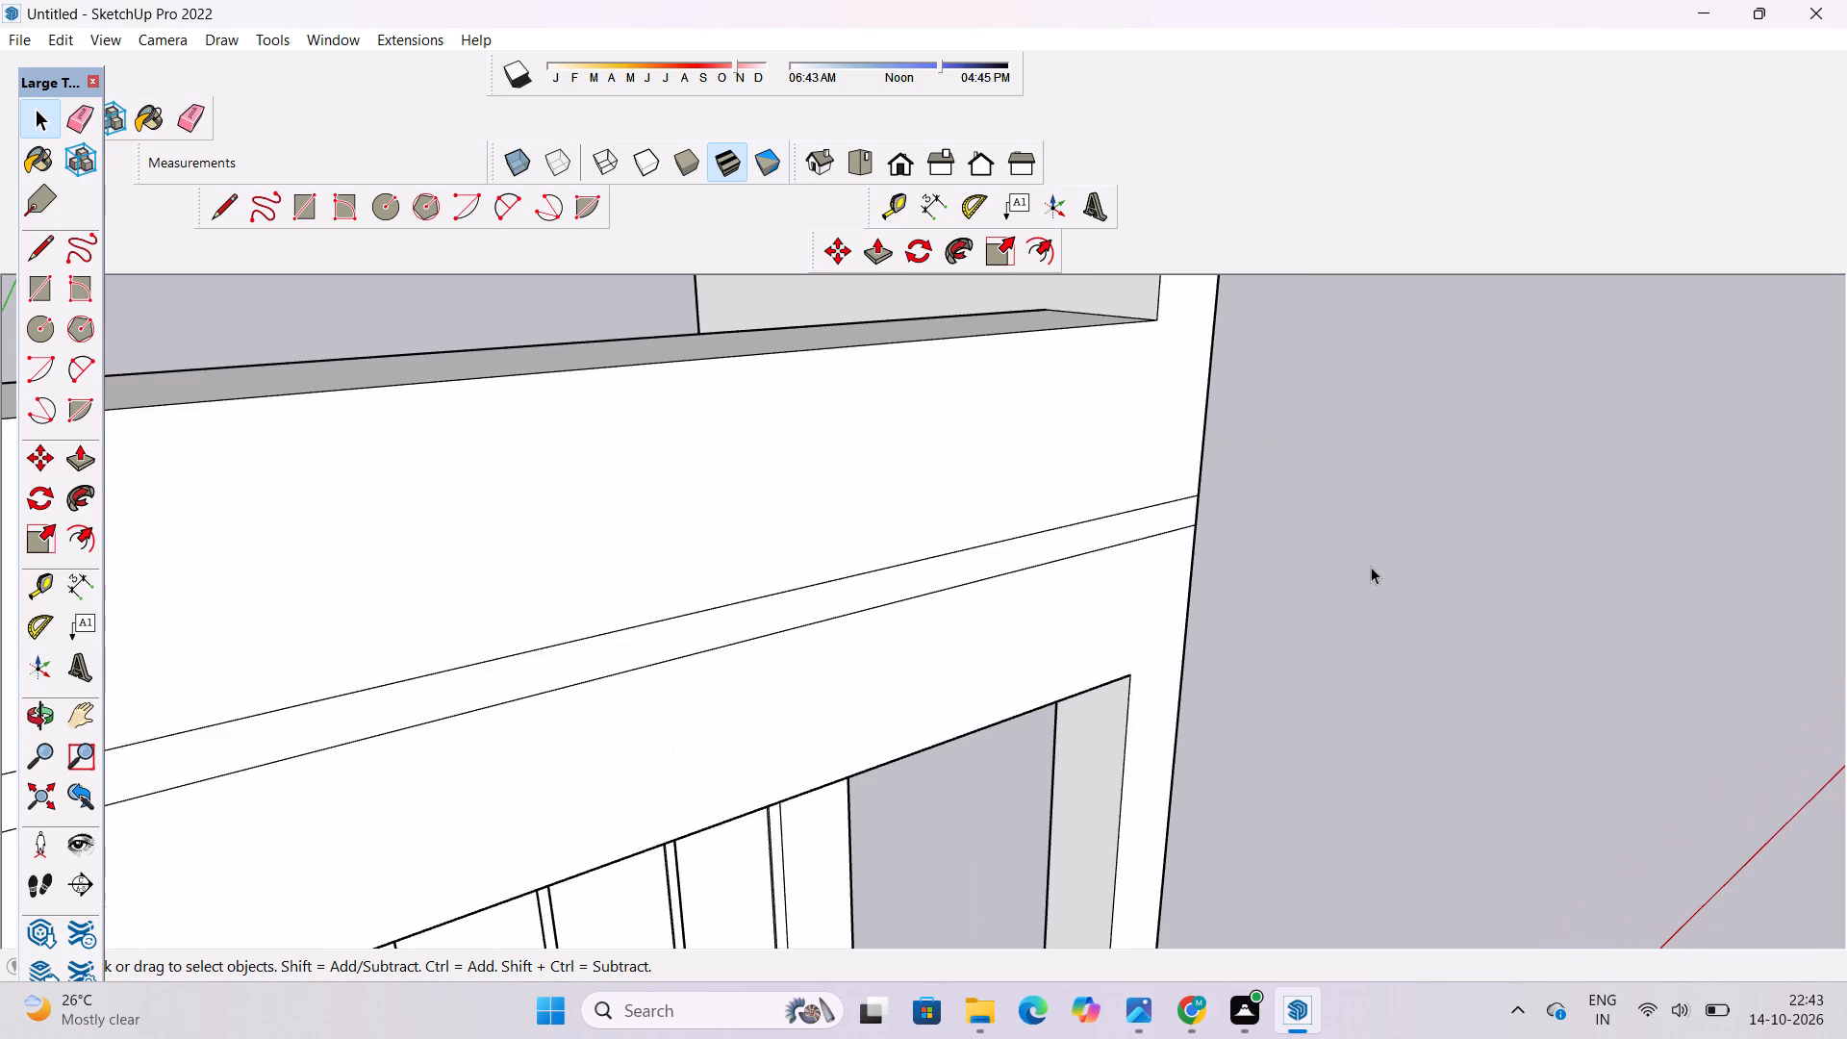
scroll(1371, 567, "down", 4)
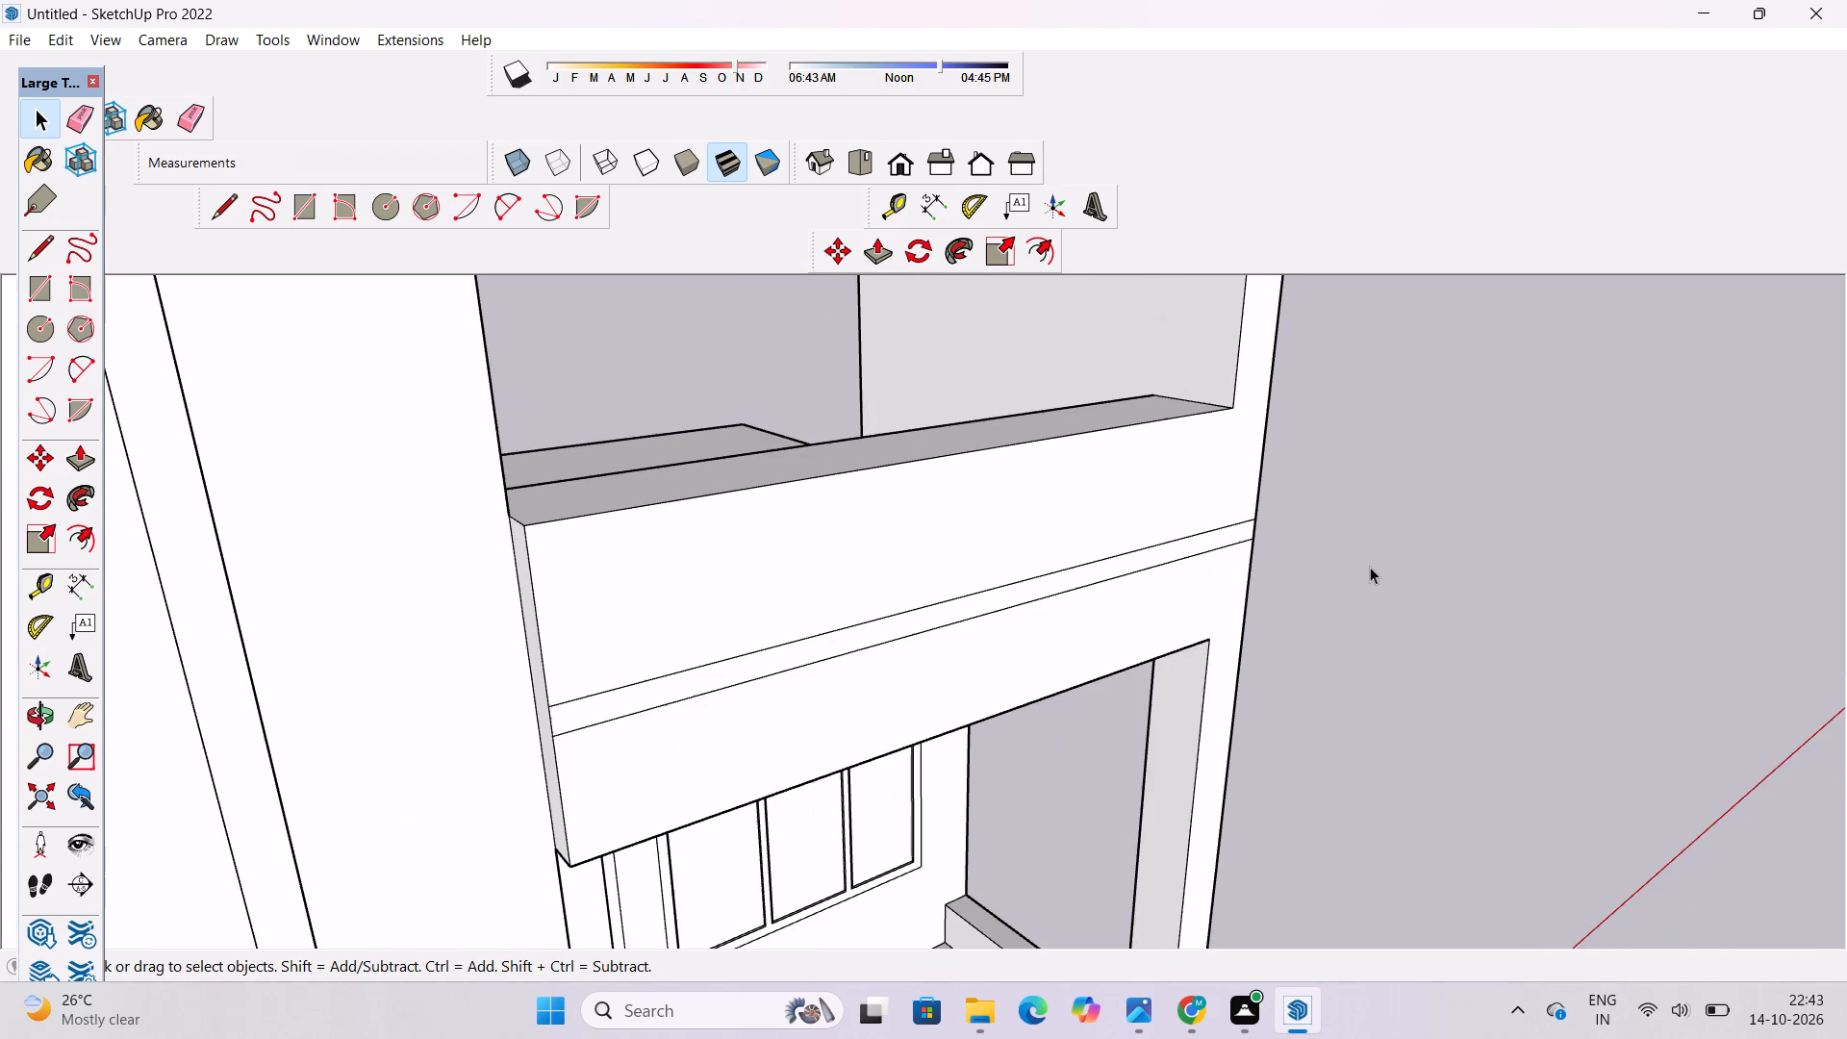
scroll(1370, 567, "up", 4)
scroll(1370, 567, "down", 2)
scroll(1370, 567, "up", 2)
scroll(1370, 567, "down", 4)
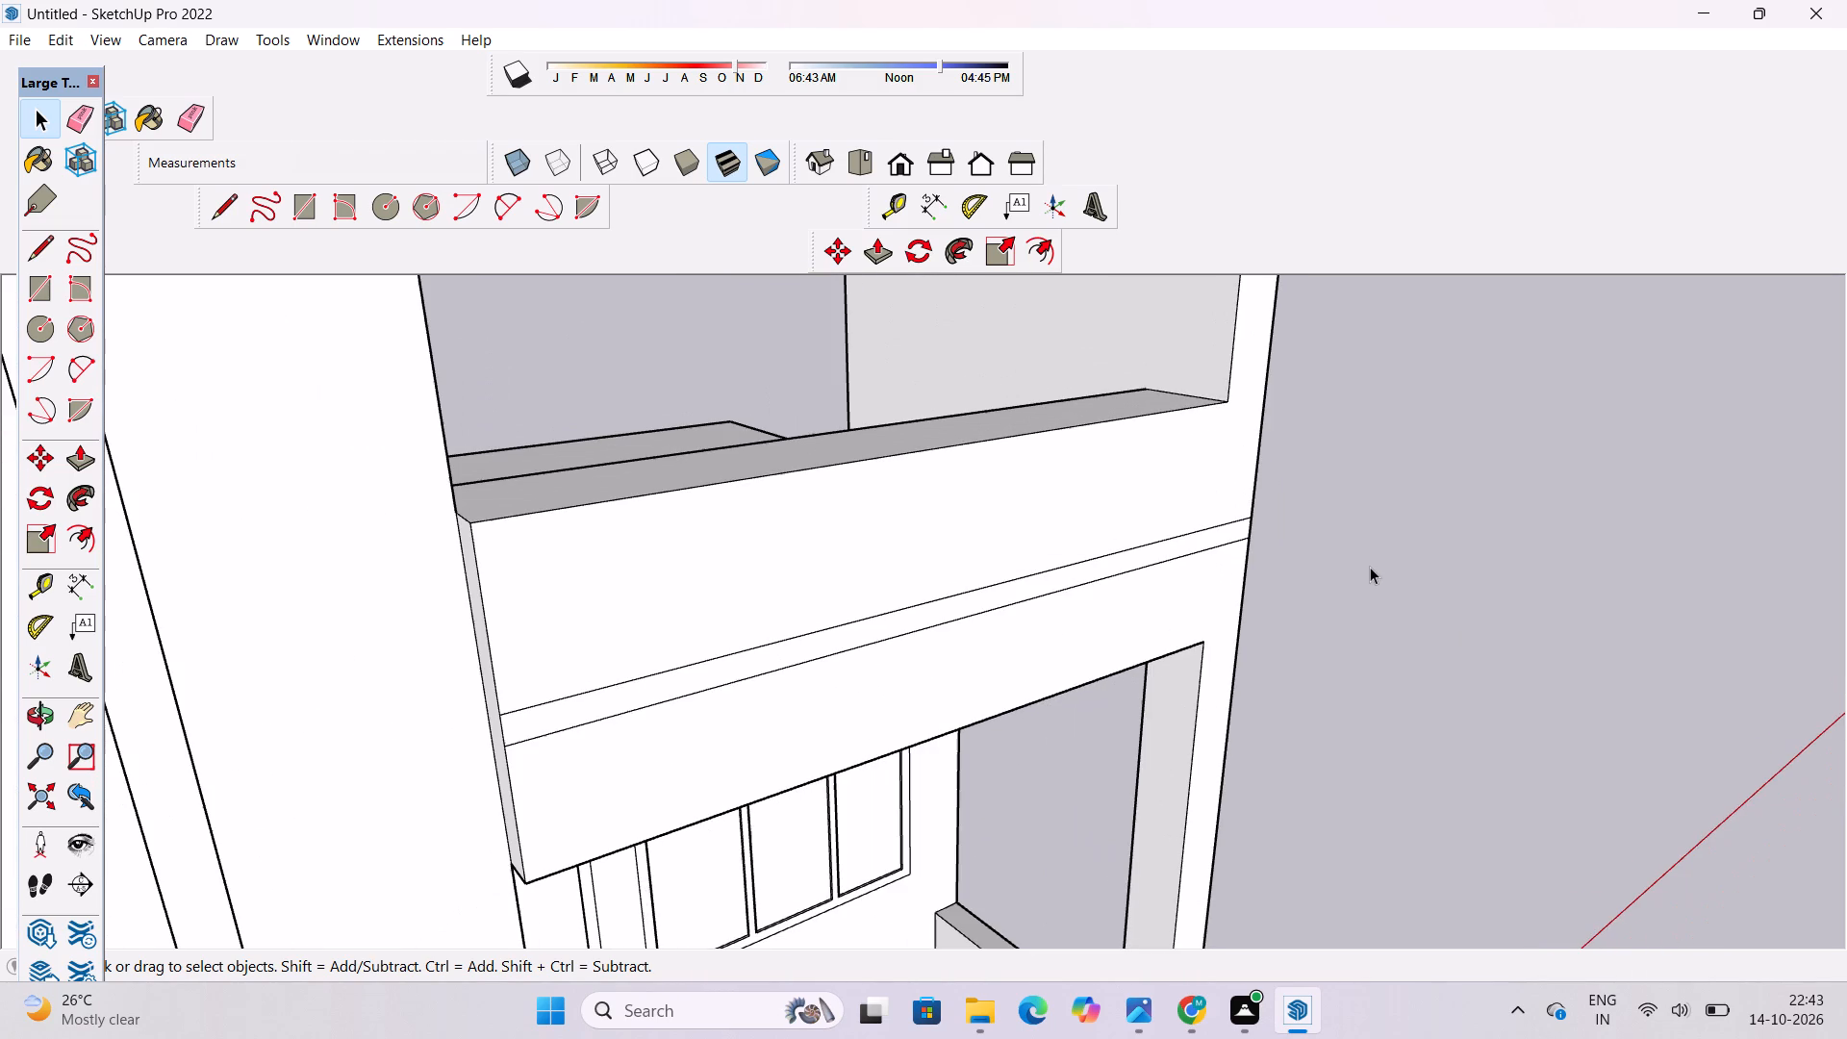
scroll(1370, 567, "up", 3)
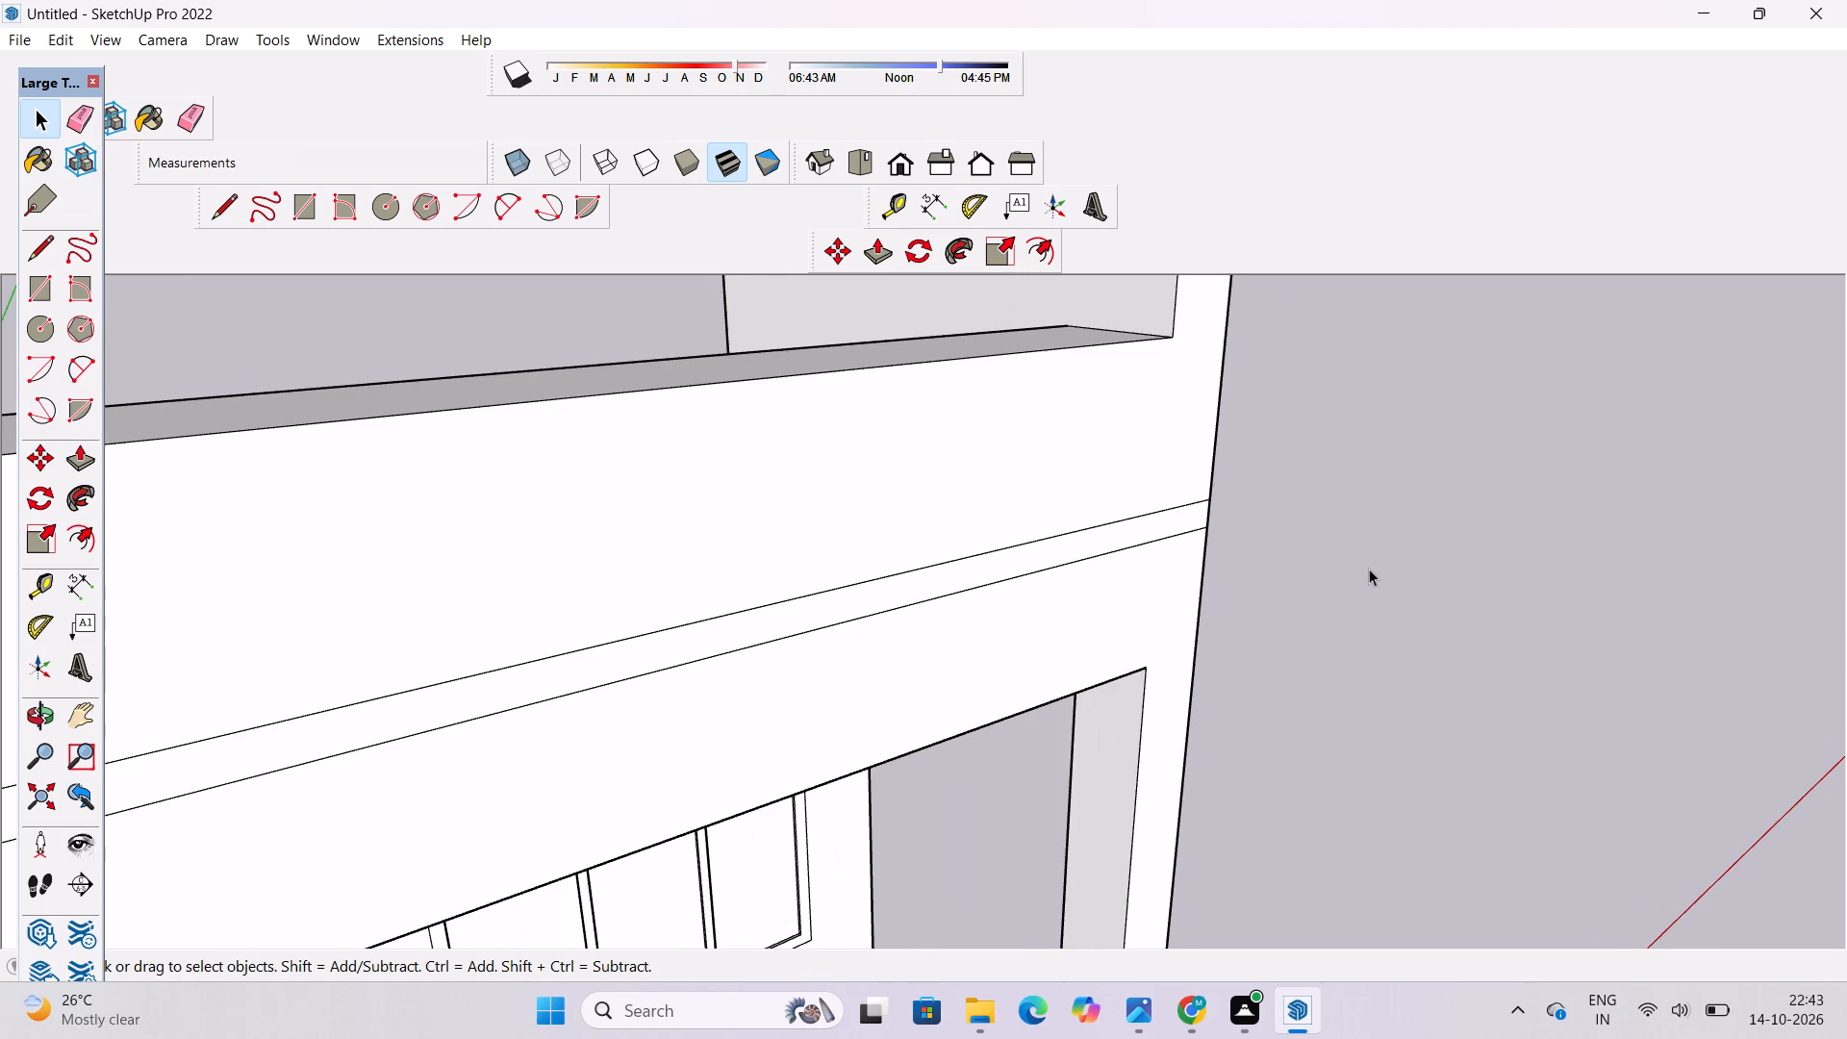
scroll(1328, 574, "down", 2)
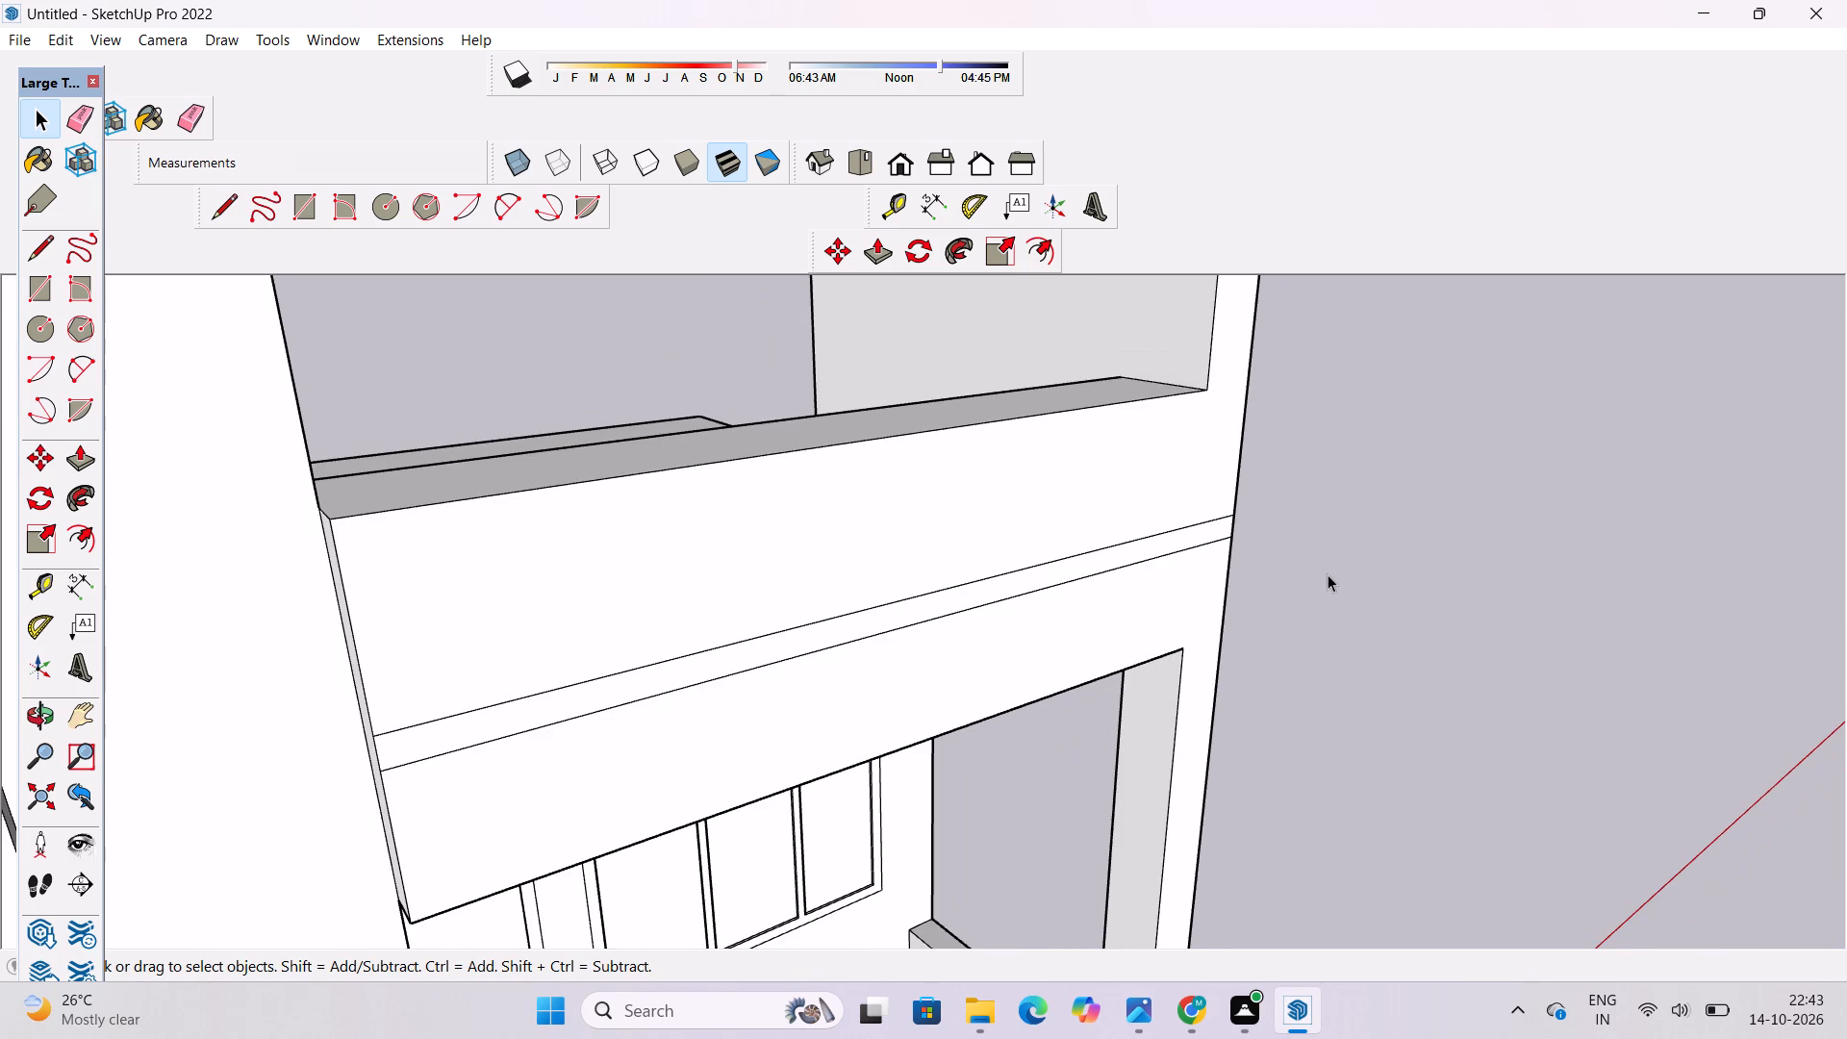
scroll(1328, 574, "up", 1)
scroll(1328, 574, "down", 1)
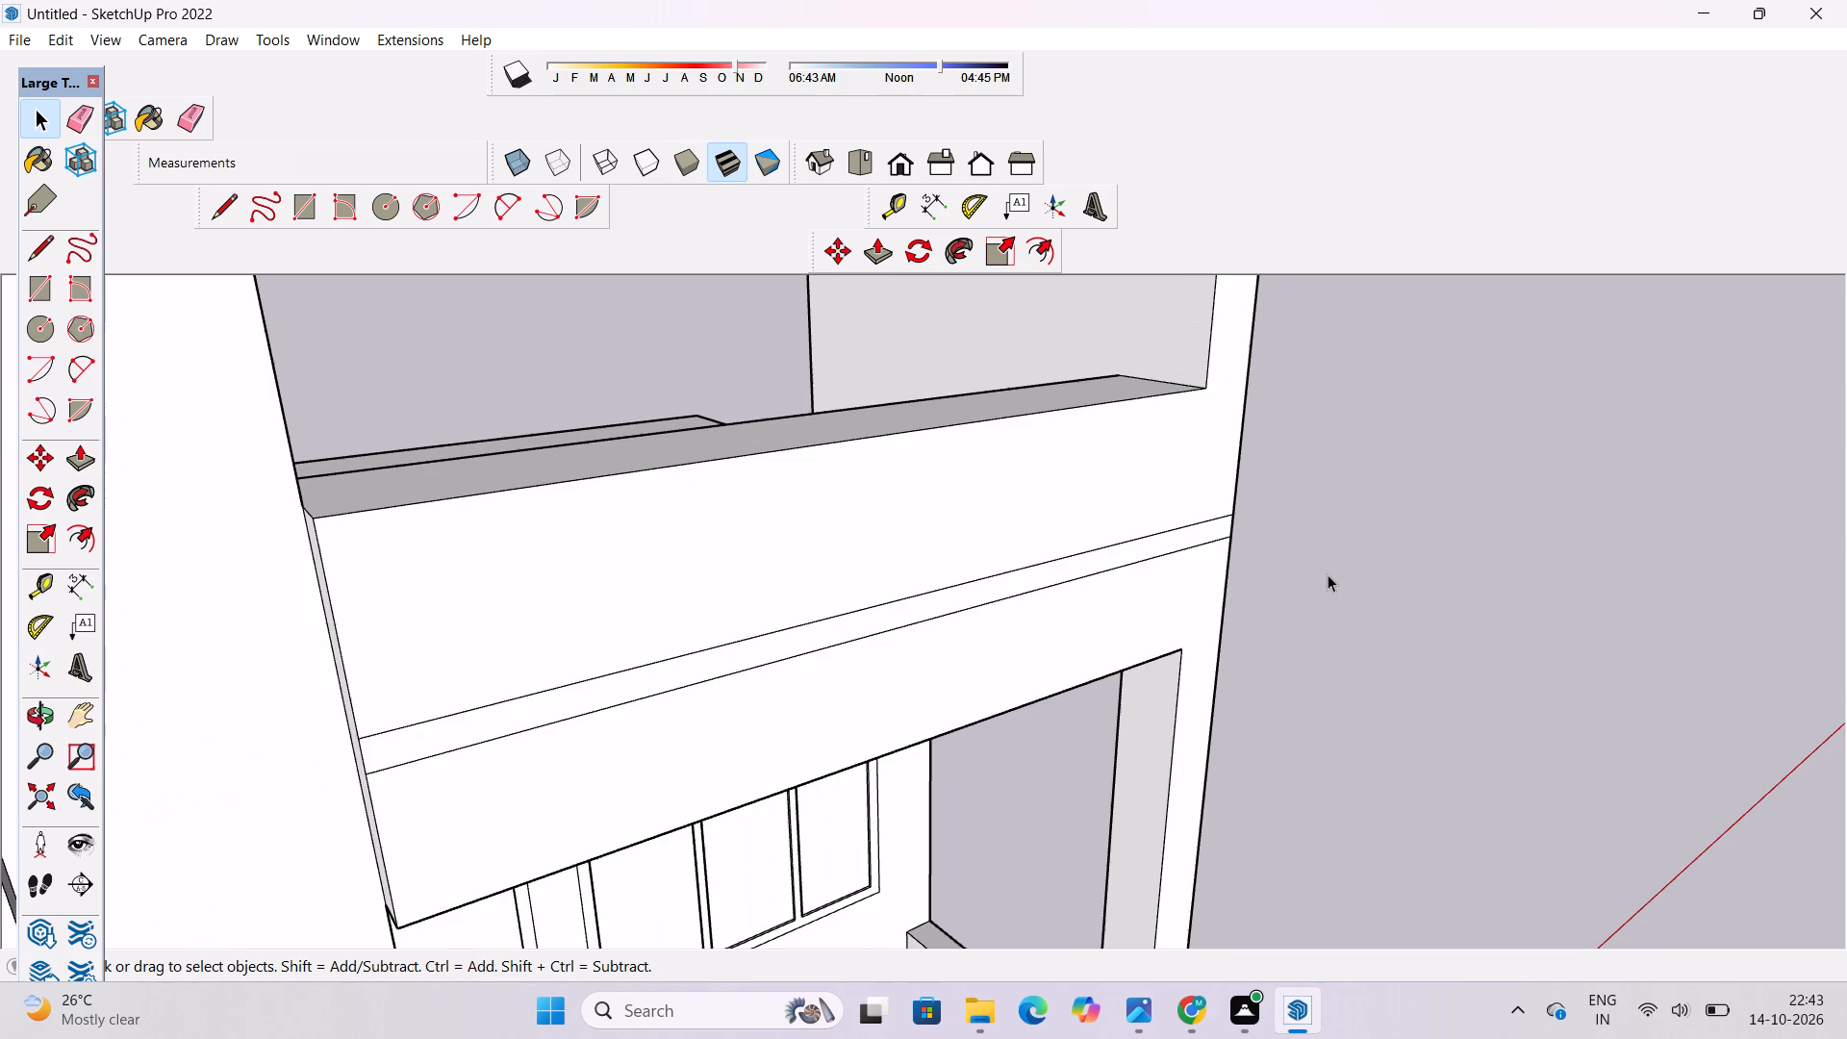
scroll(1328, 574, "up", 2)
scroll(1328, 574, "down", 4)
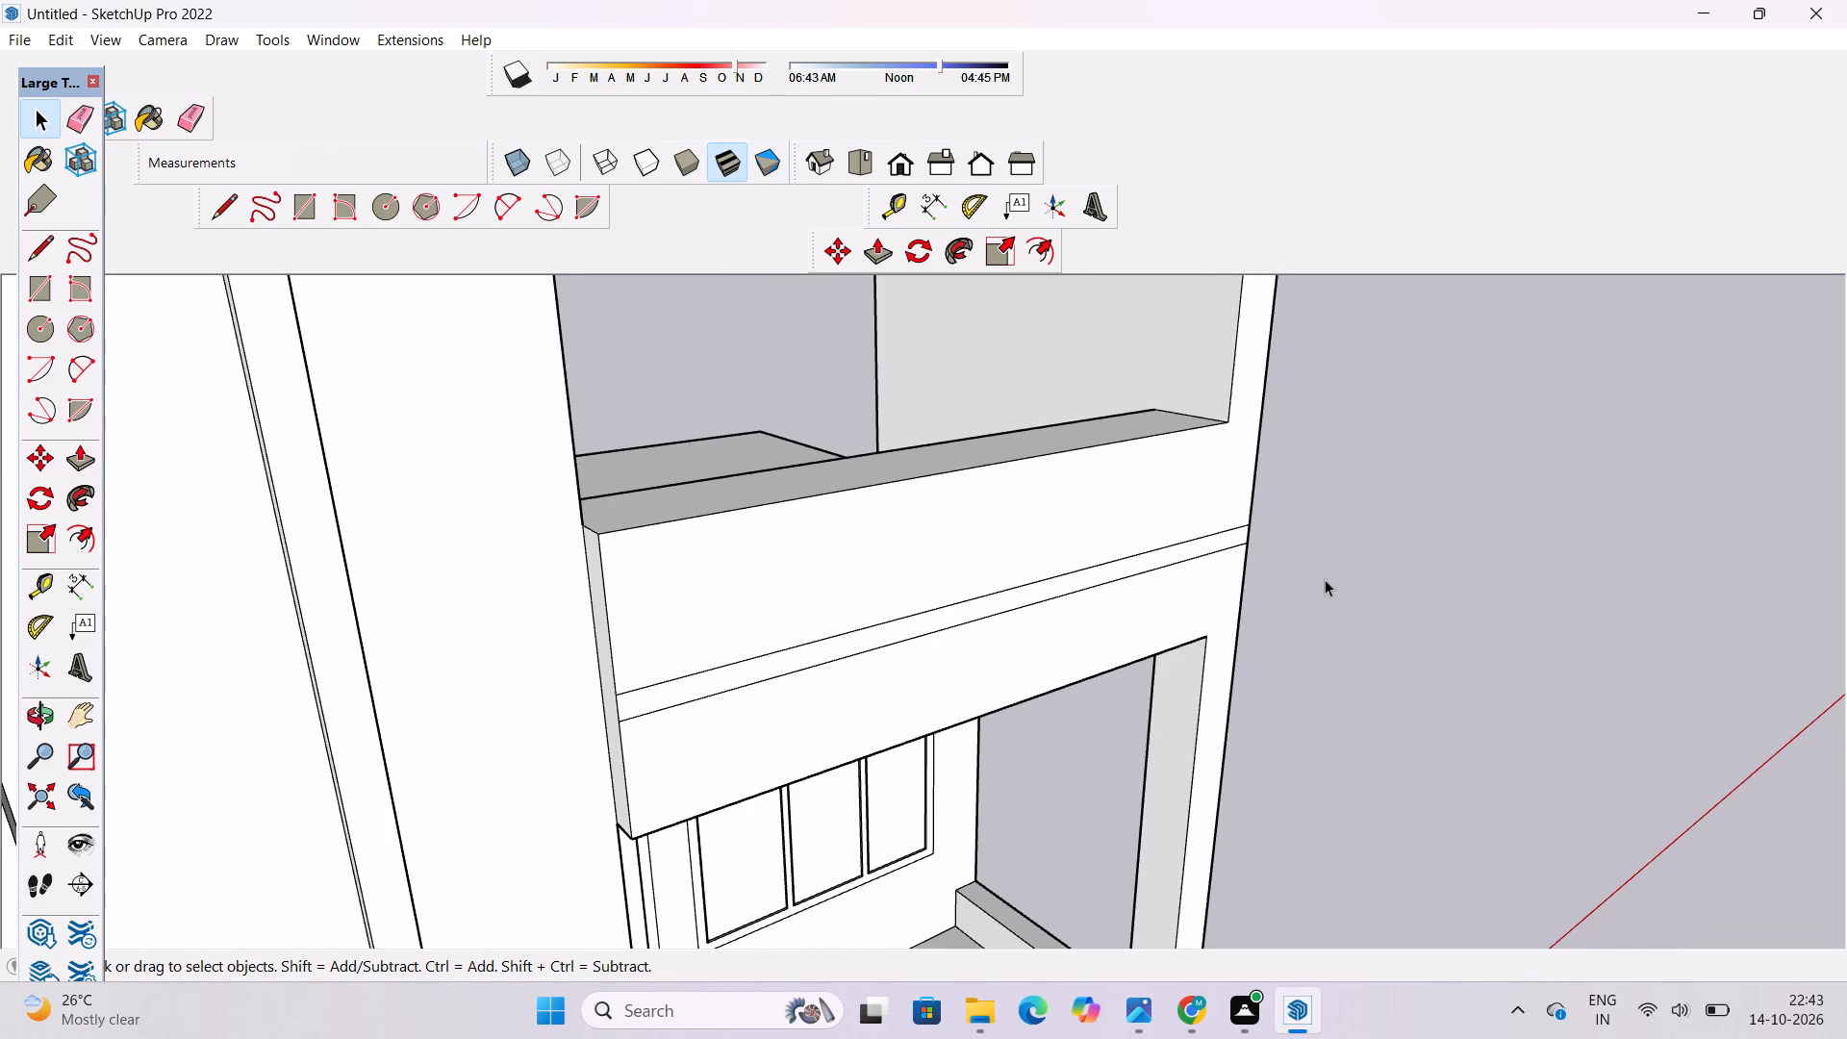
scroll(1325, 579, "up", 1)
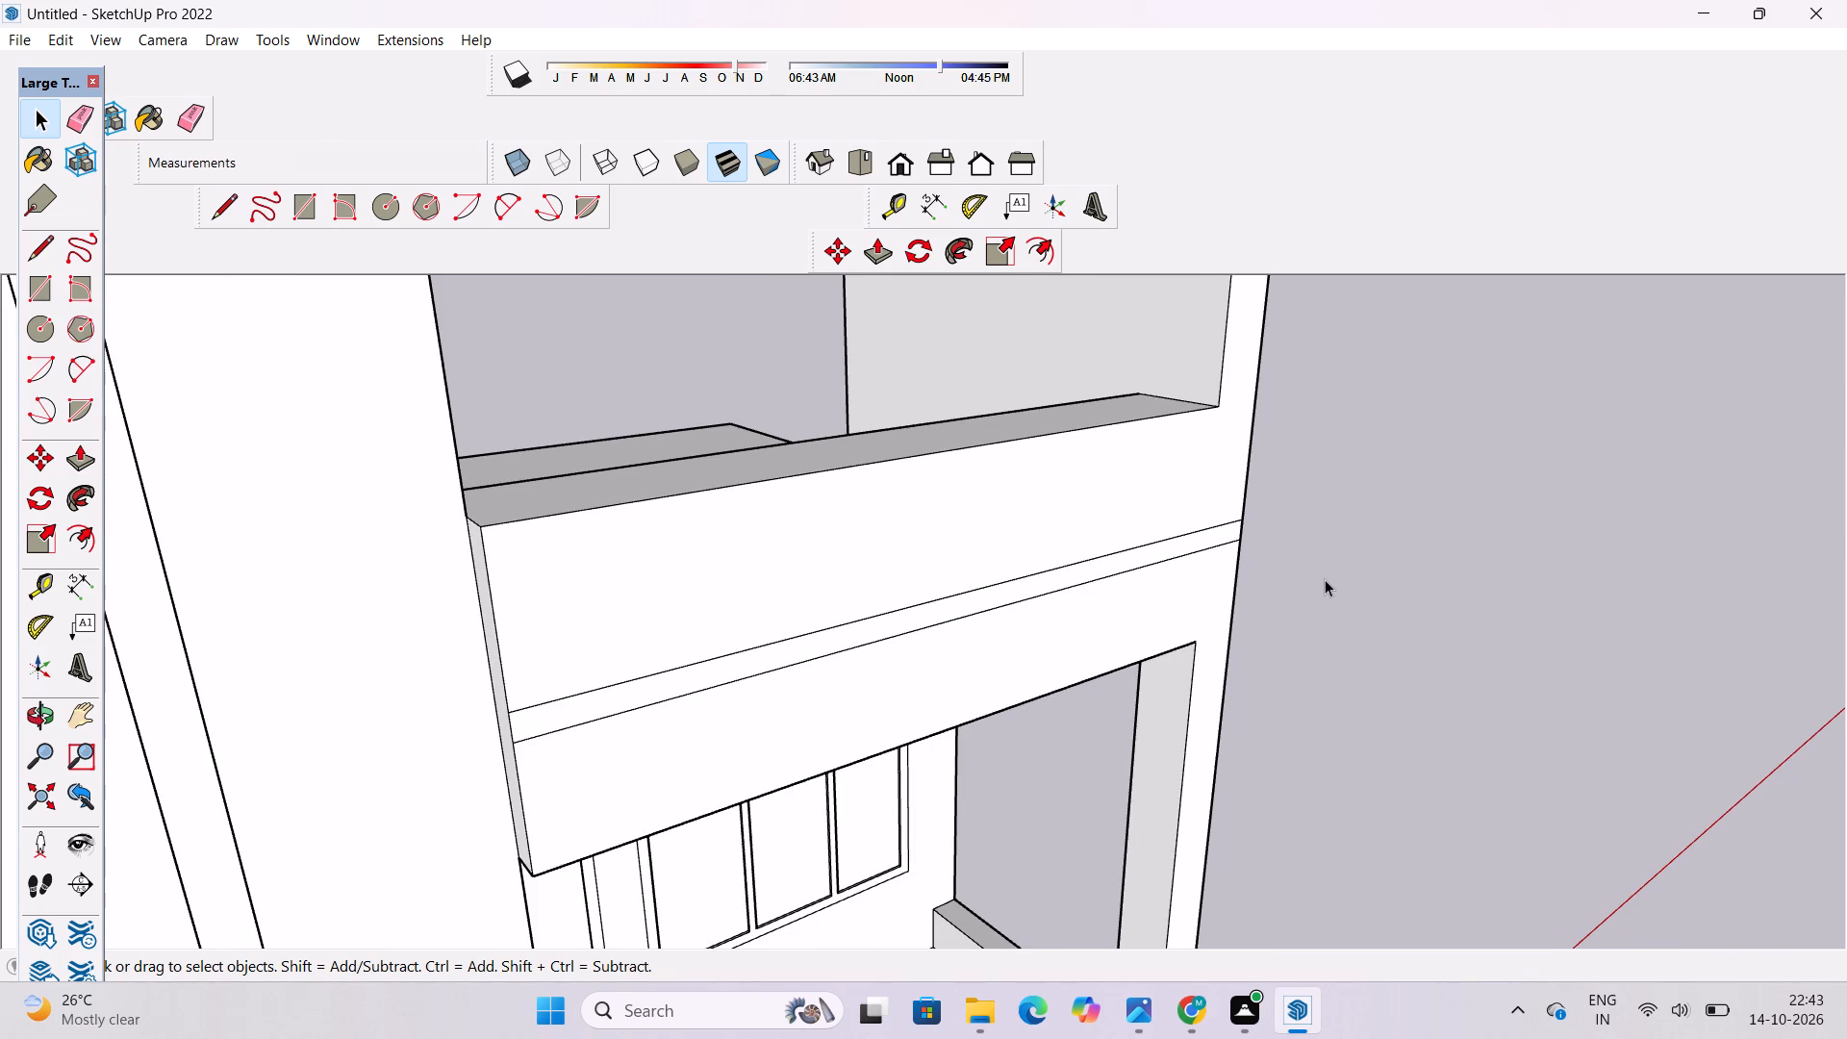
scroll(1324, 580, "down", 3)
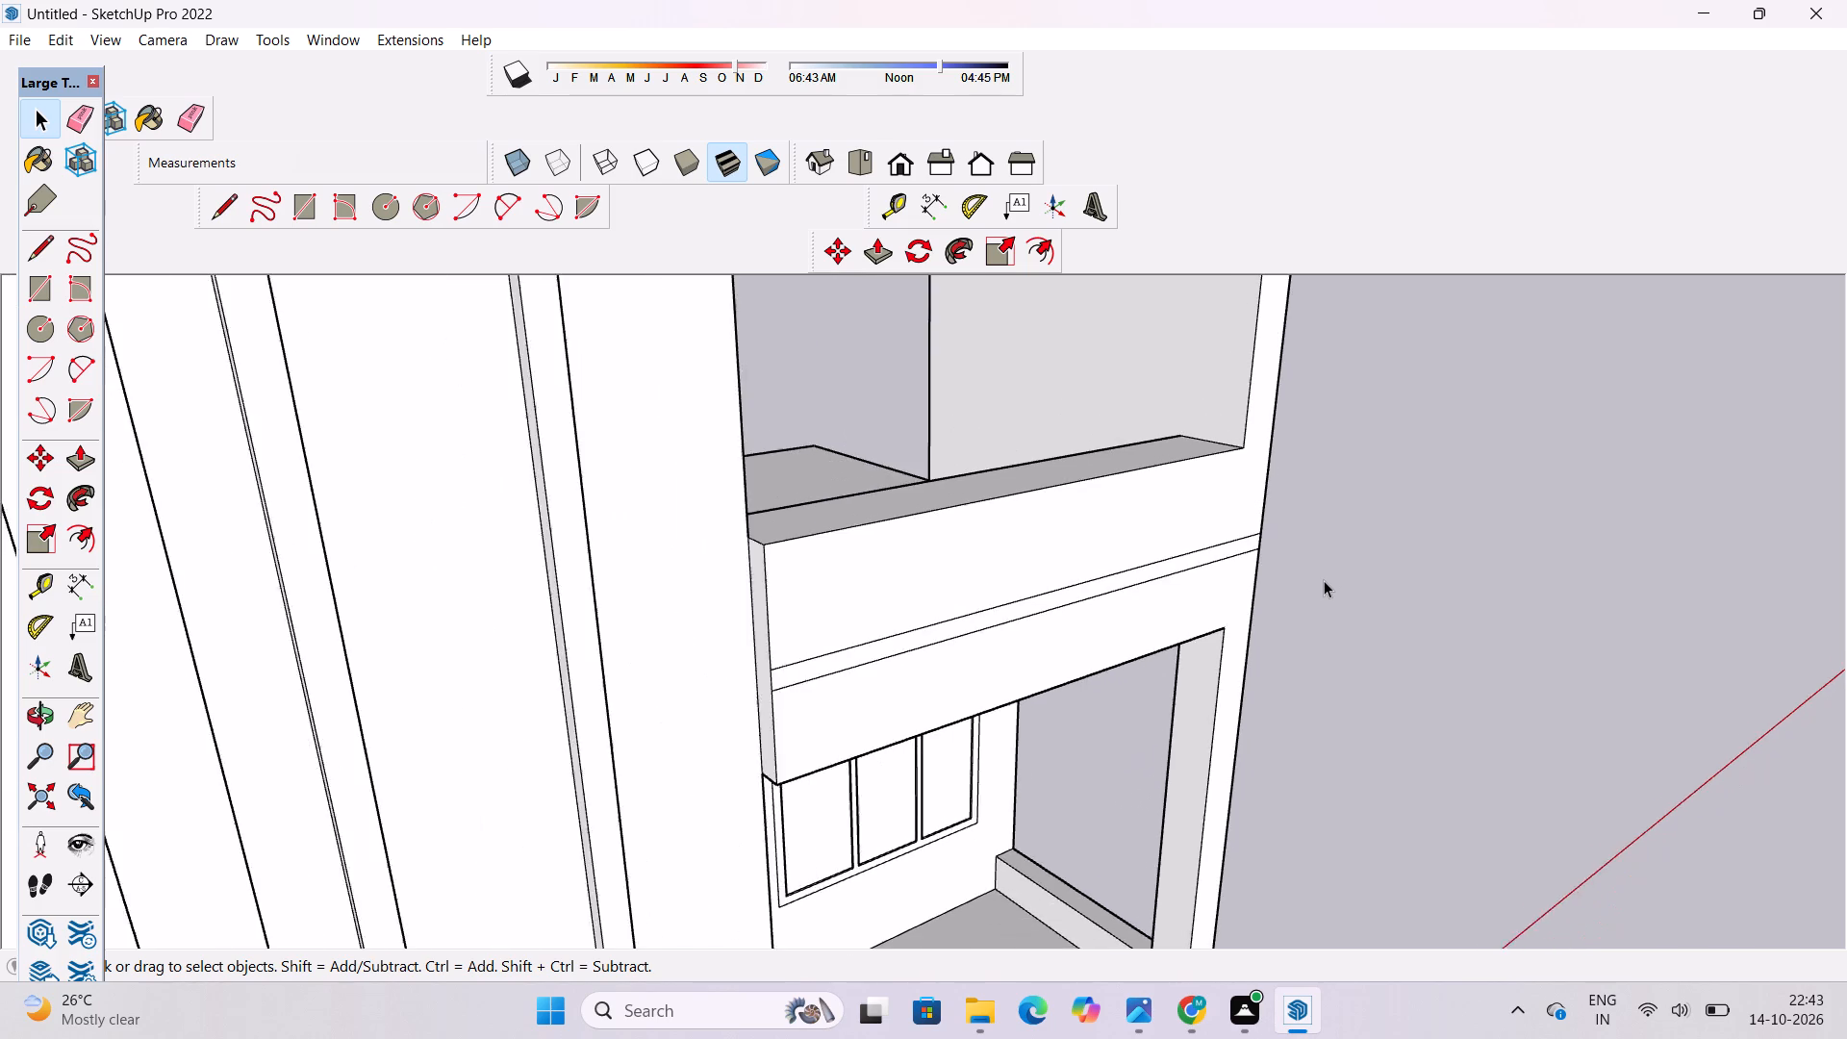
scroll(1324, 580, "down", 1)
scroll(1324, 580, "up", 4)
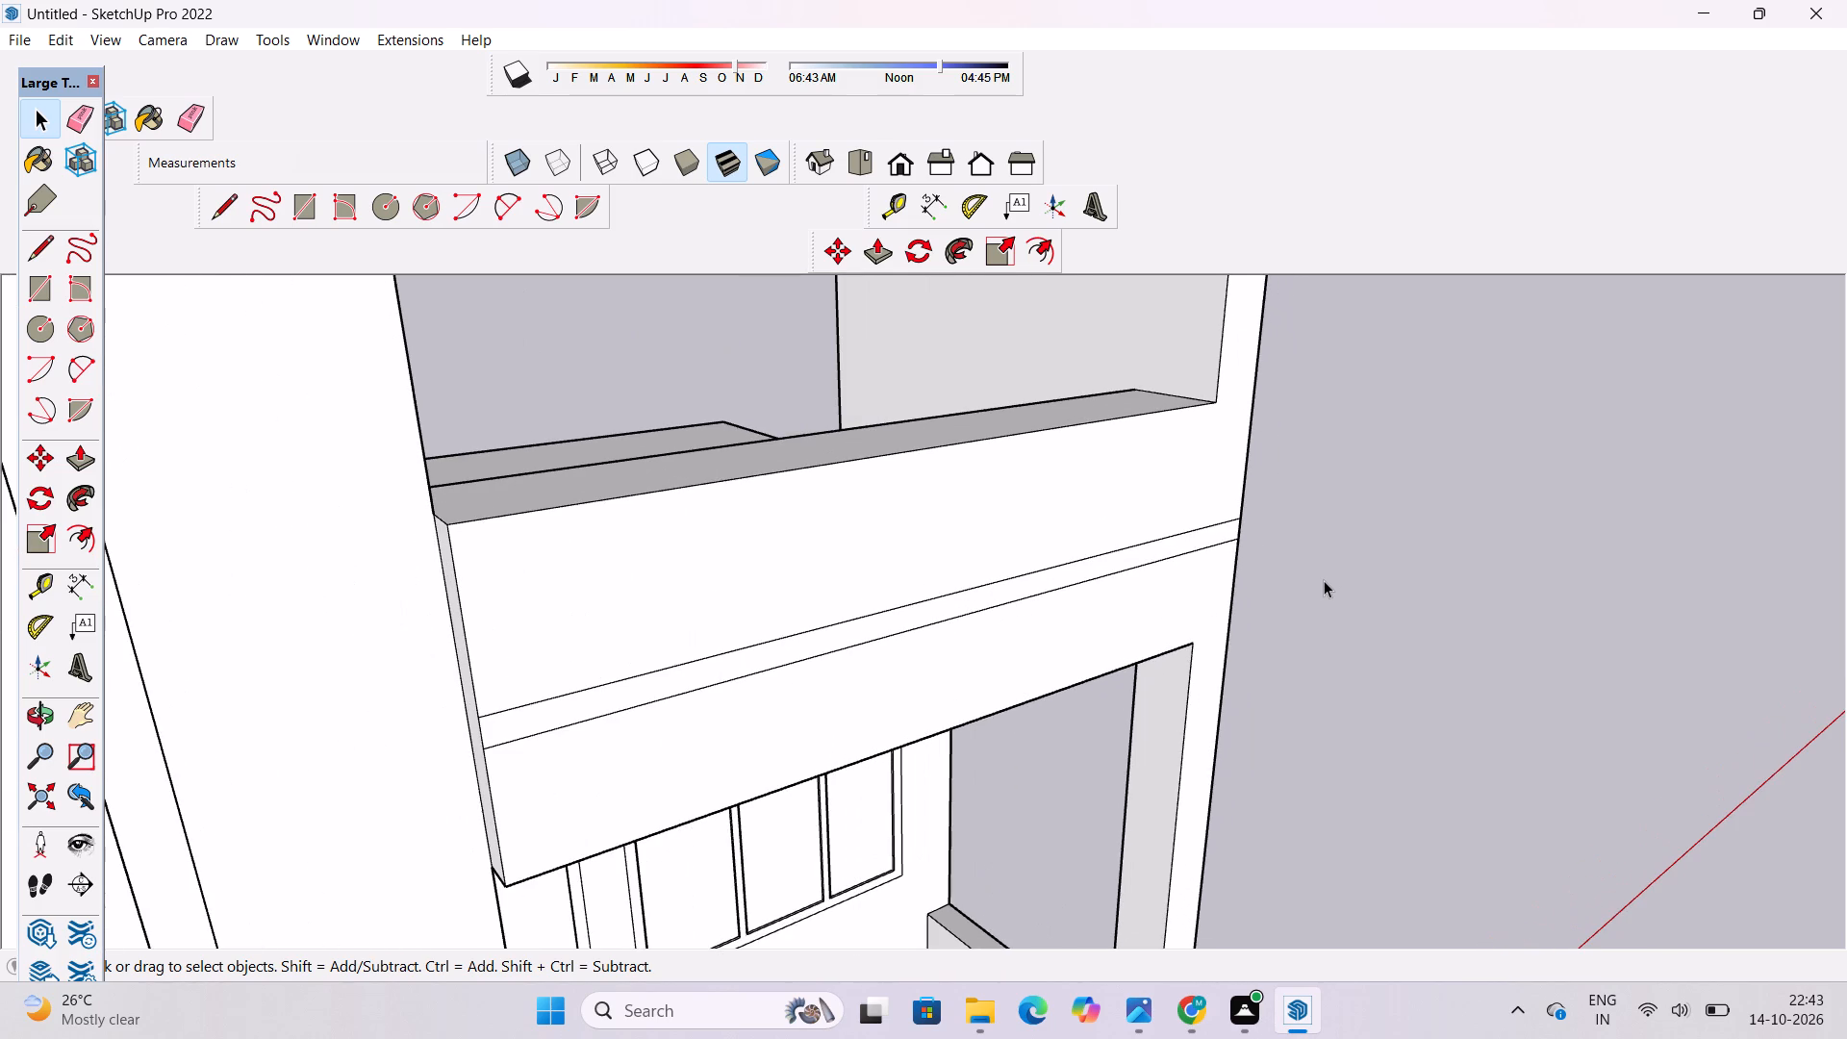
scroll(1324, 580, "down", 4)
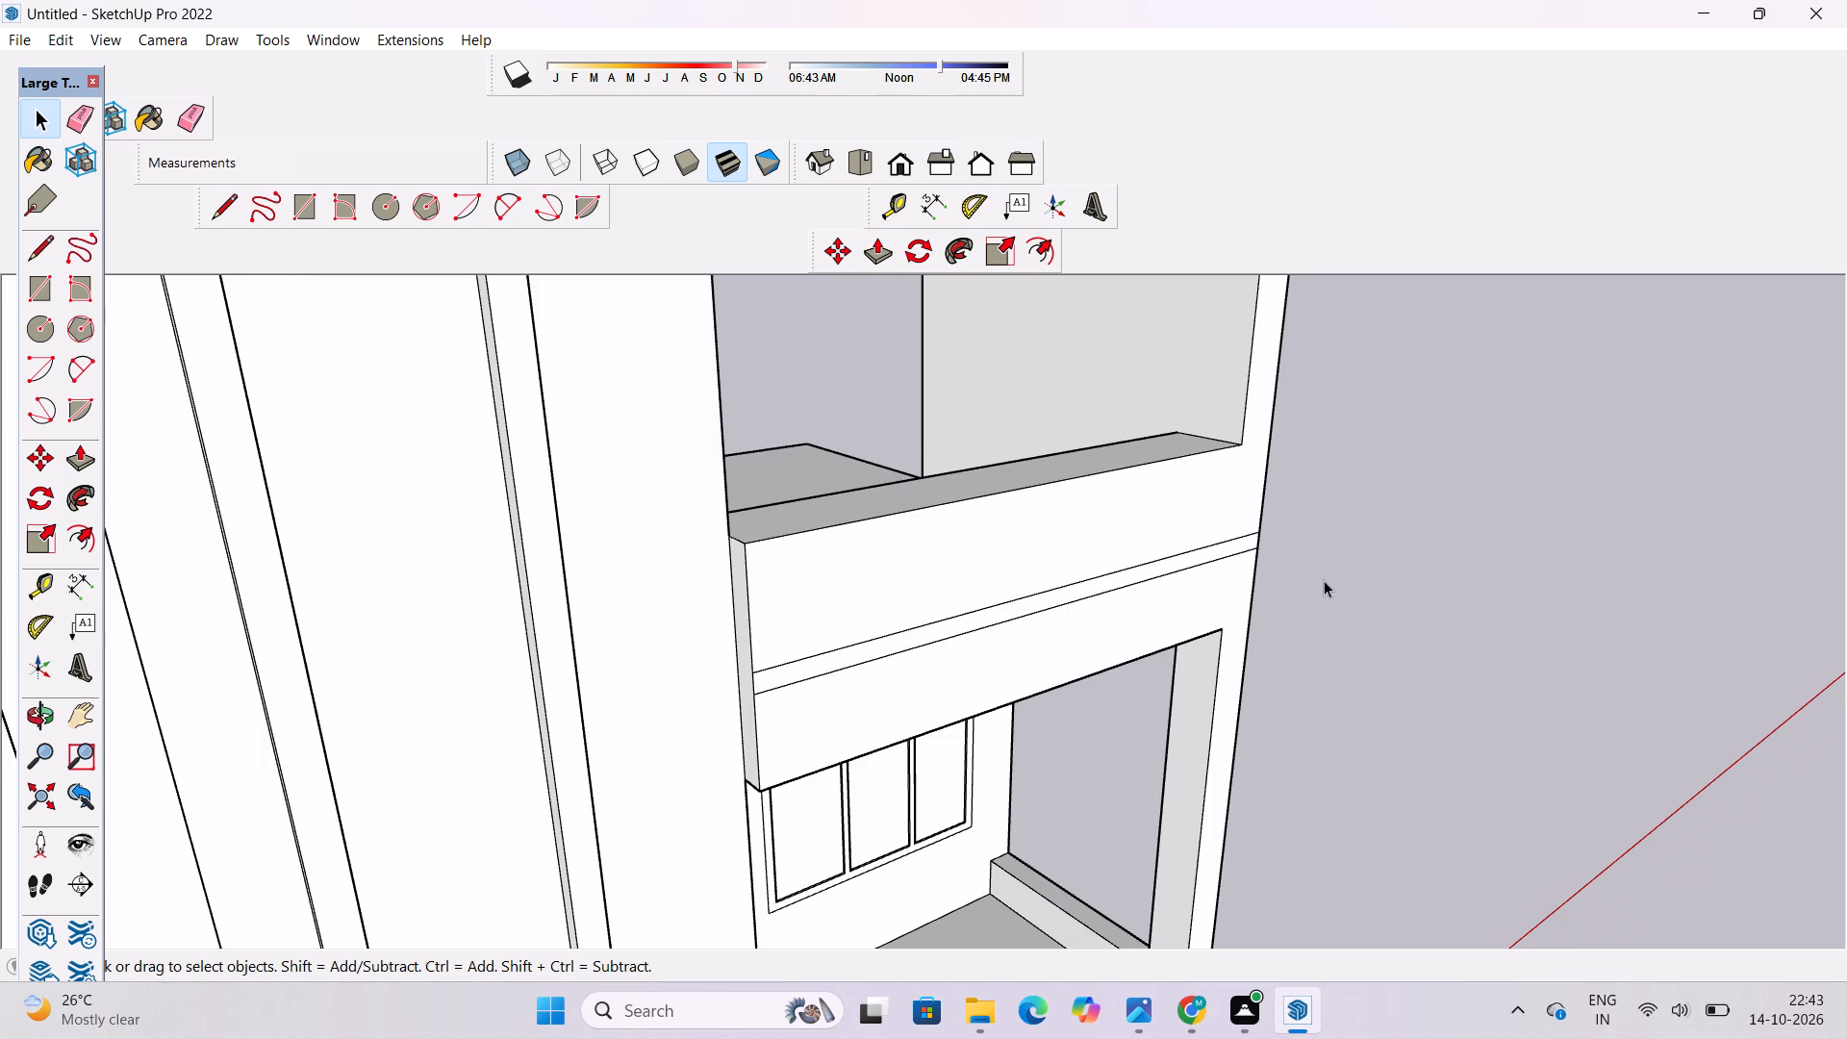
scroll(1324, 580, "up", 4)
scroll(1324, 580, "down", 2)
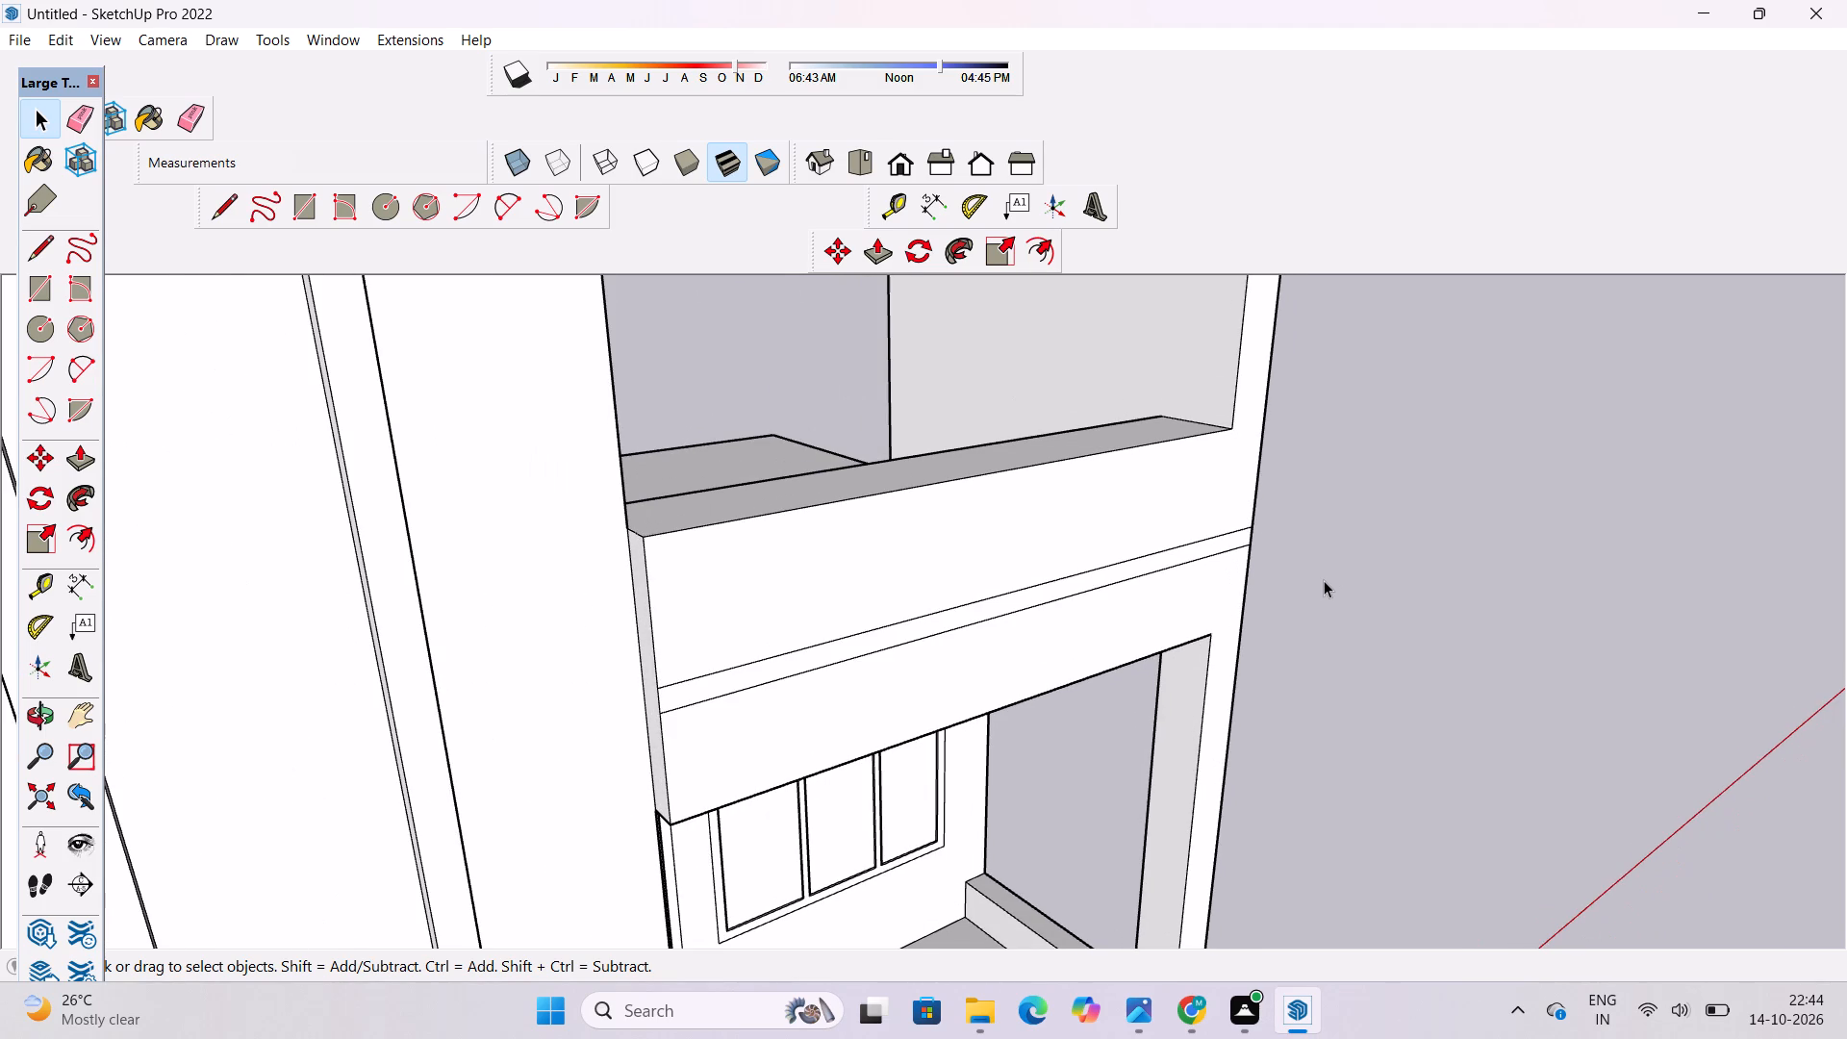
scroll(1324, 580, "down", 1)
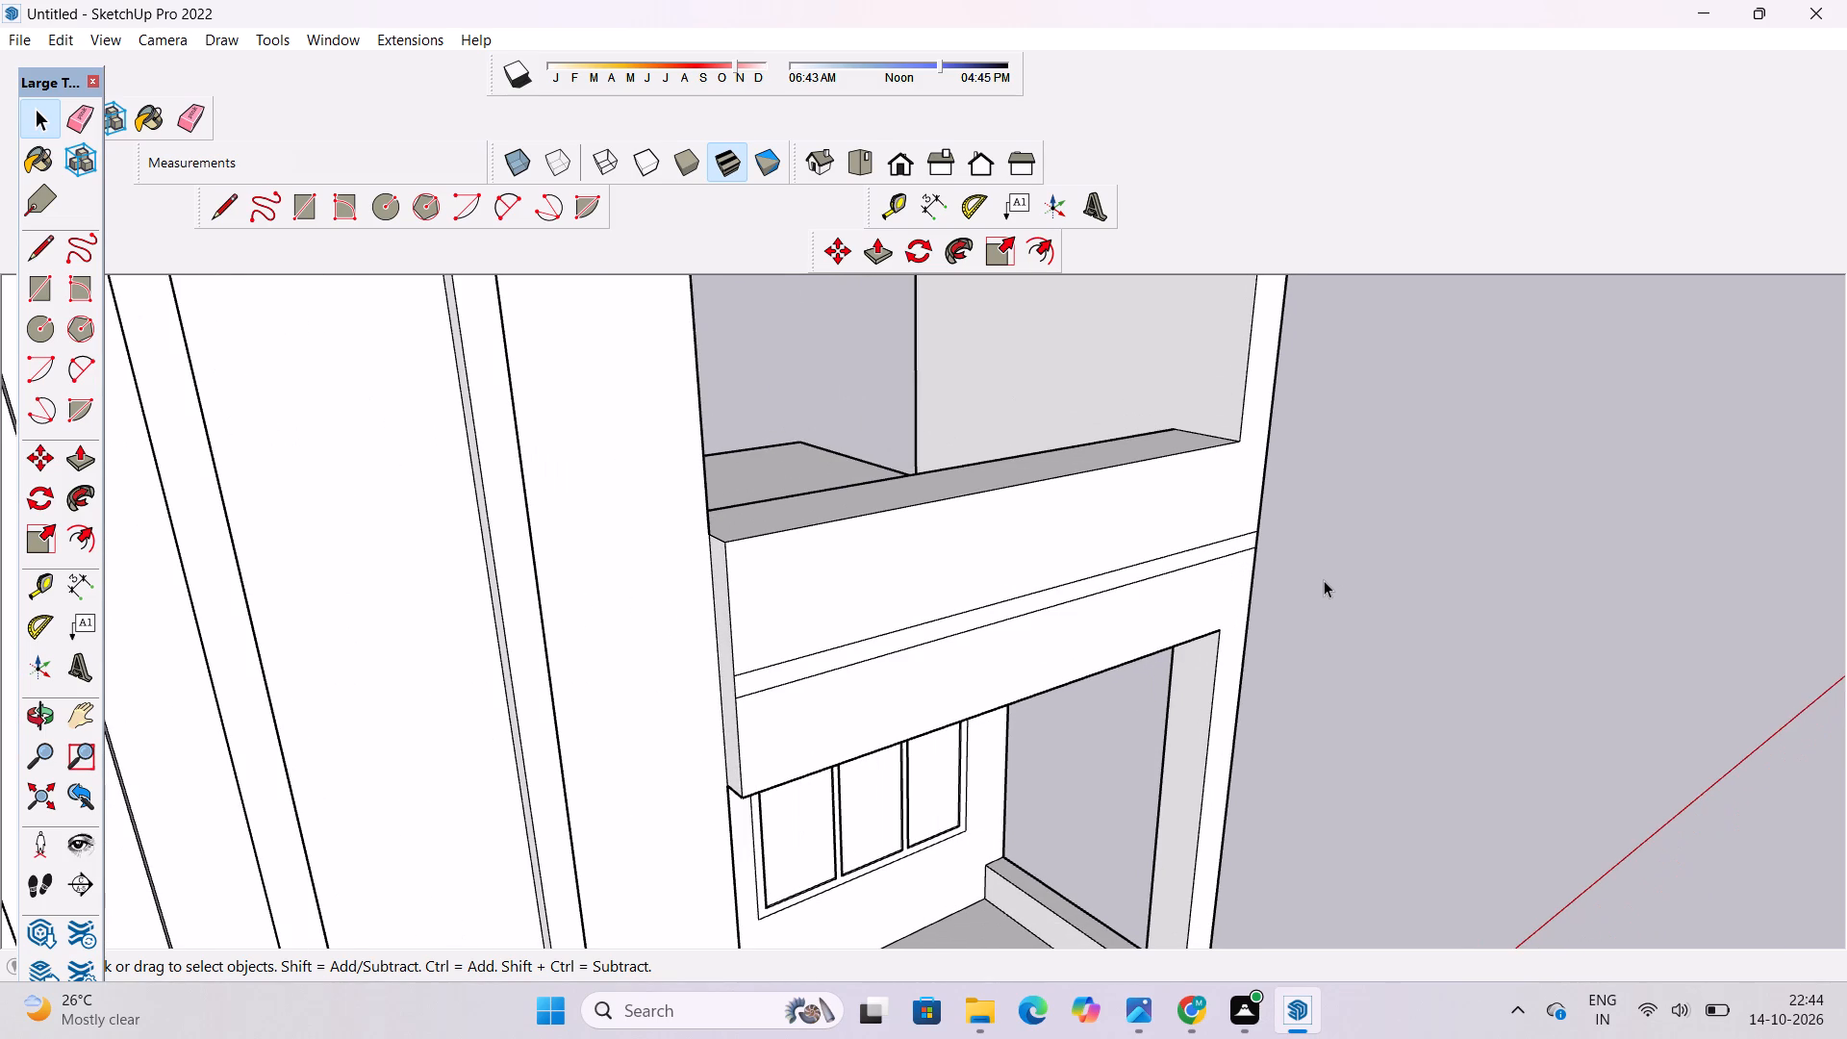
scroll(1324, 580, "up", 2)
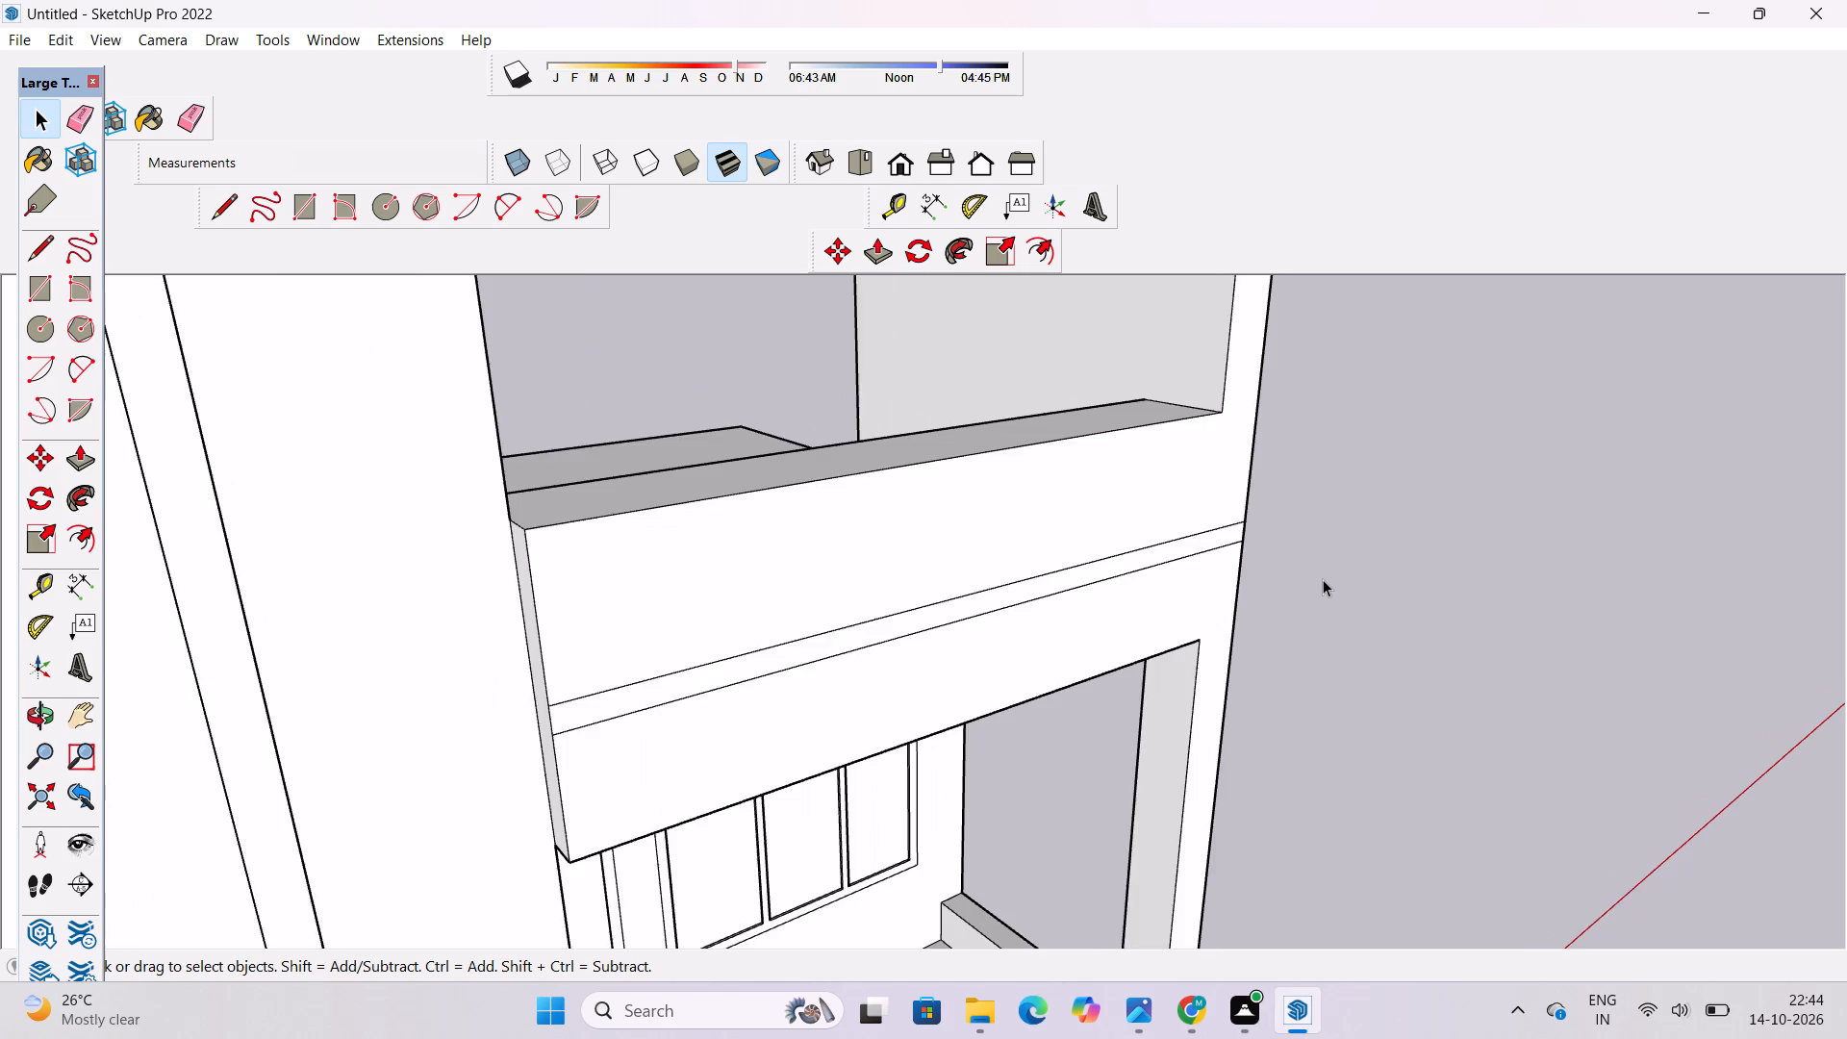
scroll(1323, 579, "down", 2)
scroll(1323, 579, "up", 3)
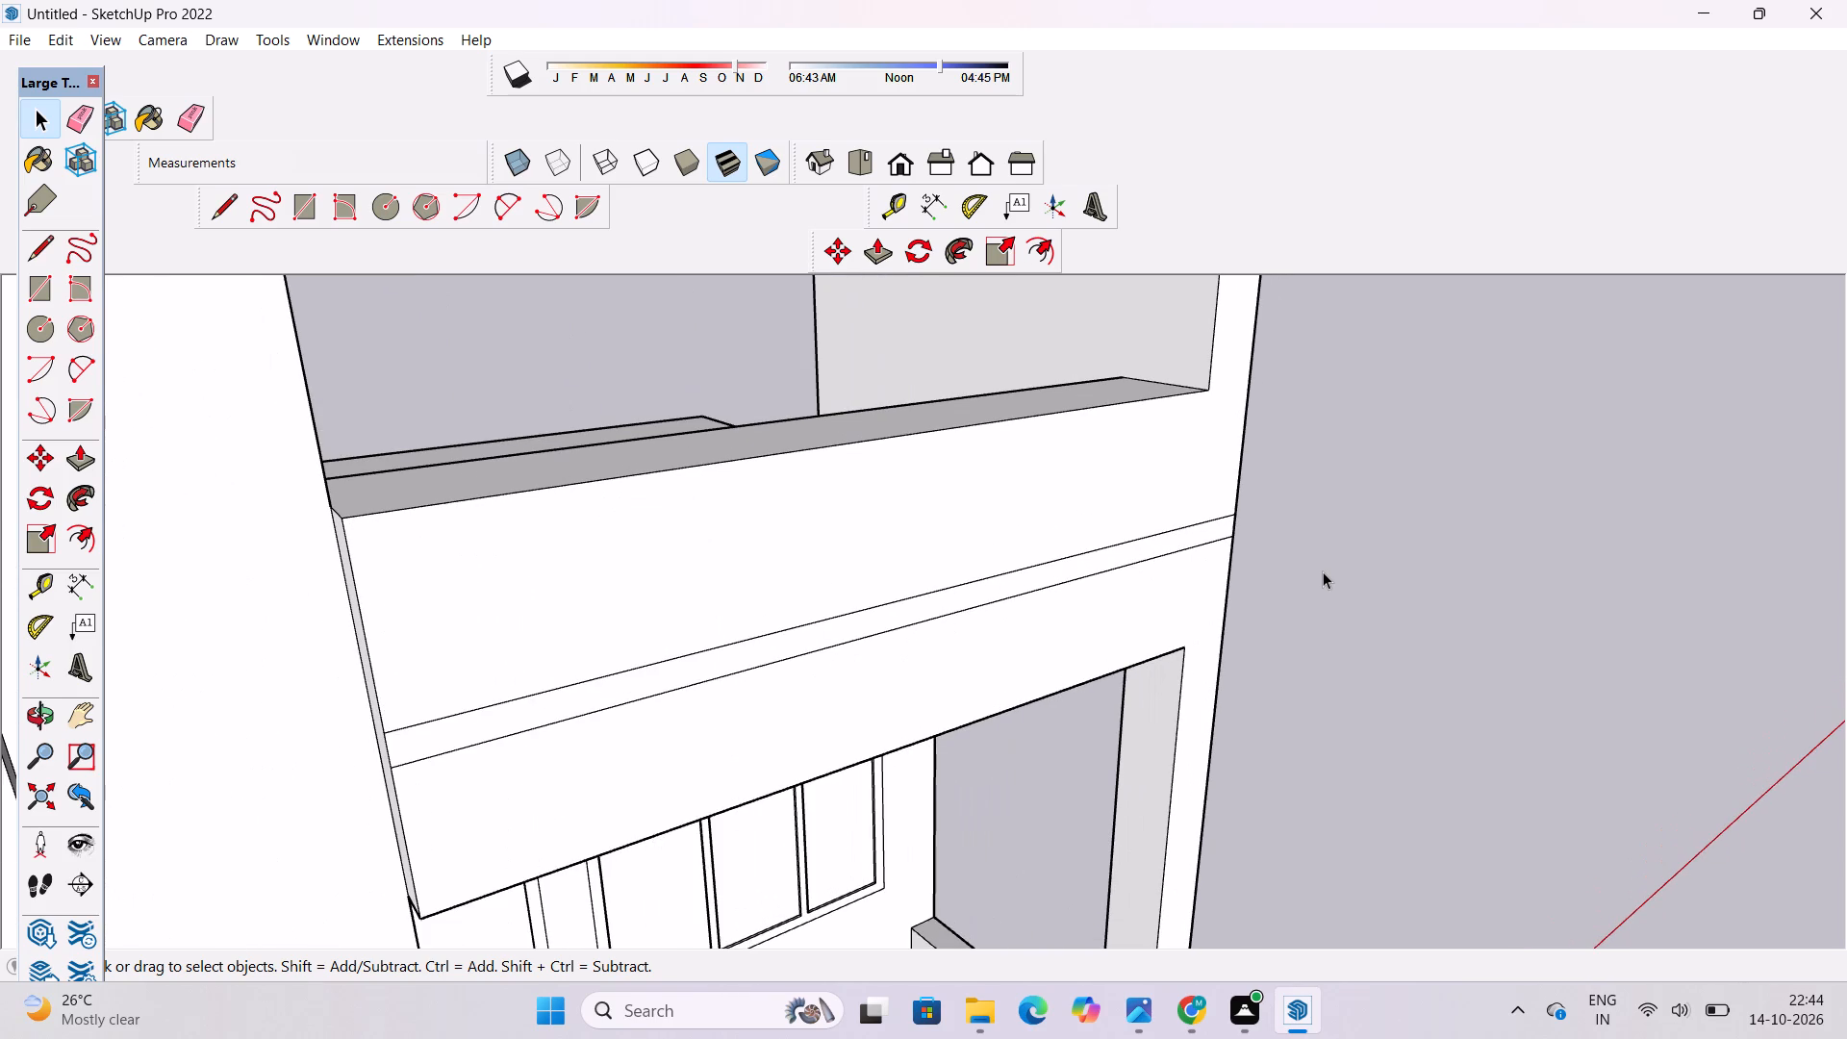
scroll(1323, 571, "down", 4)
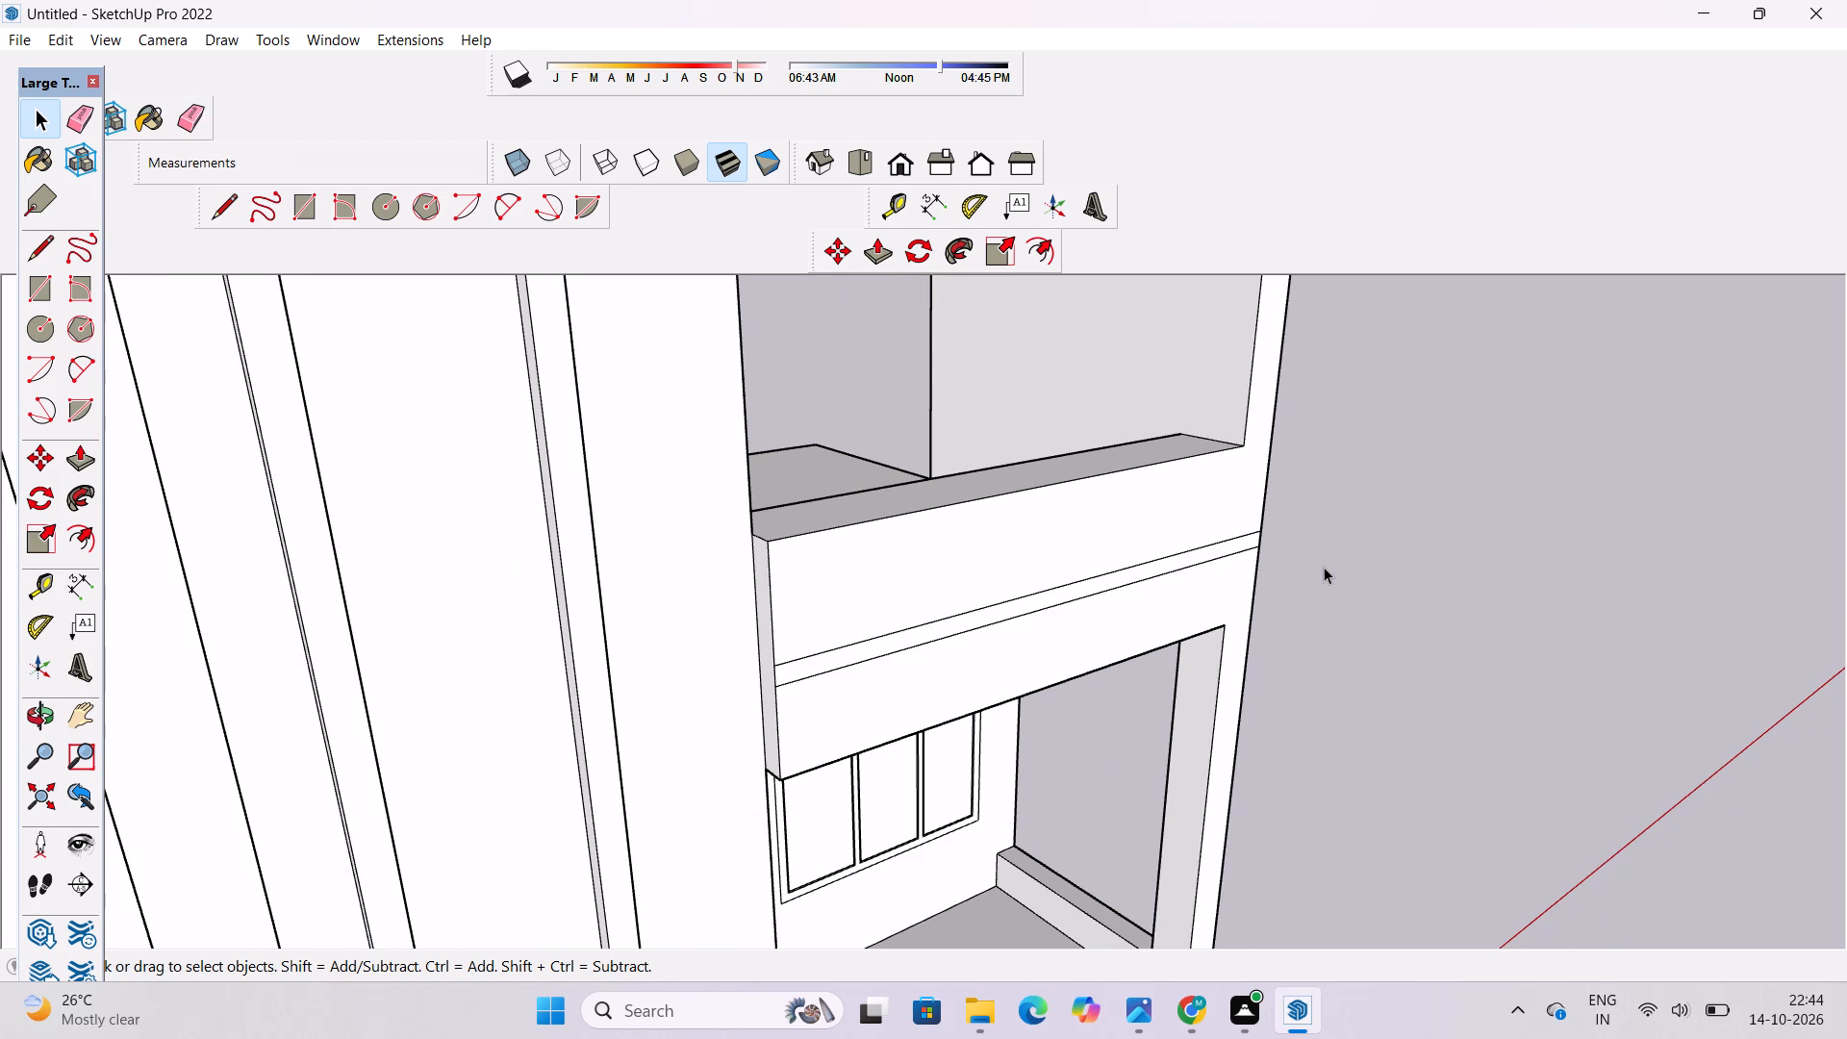
Examine the new strip on the band and the tower from oblique angles round to the full front facade.
key("o")
scroll(1324, 563, "down", 5)
left_click_drag(1343, 603, 1279, 603)
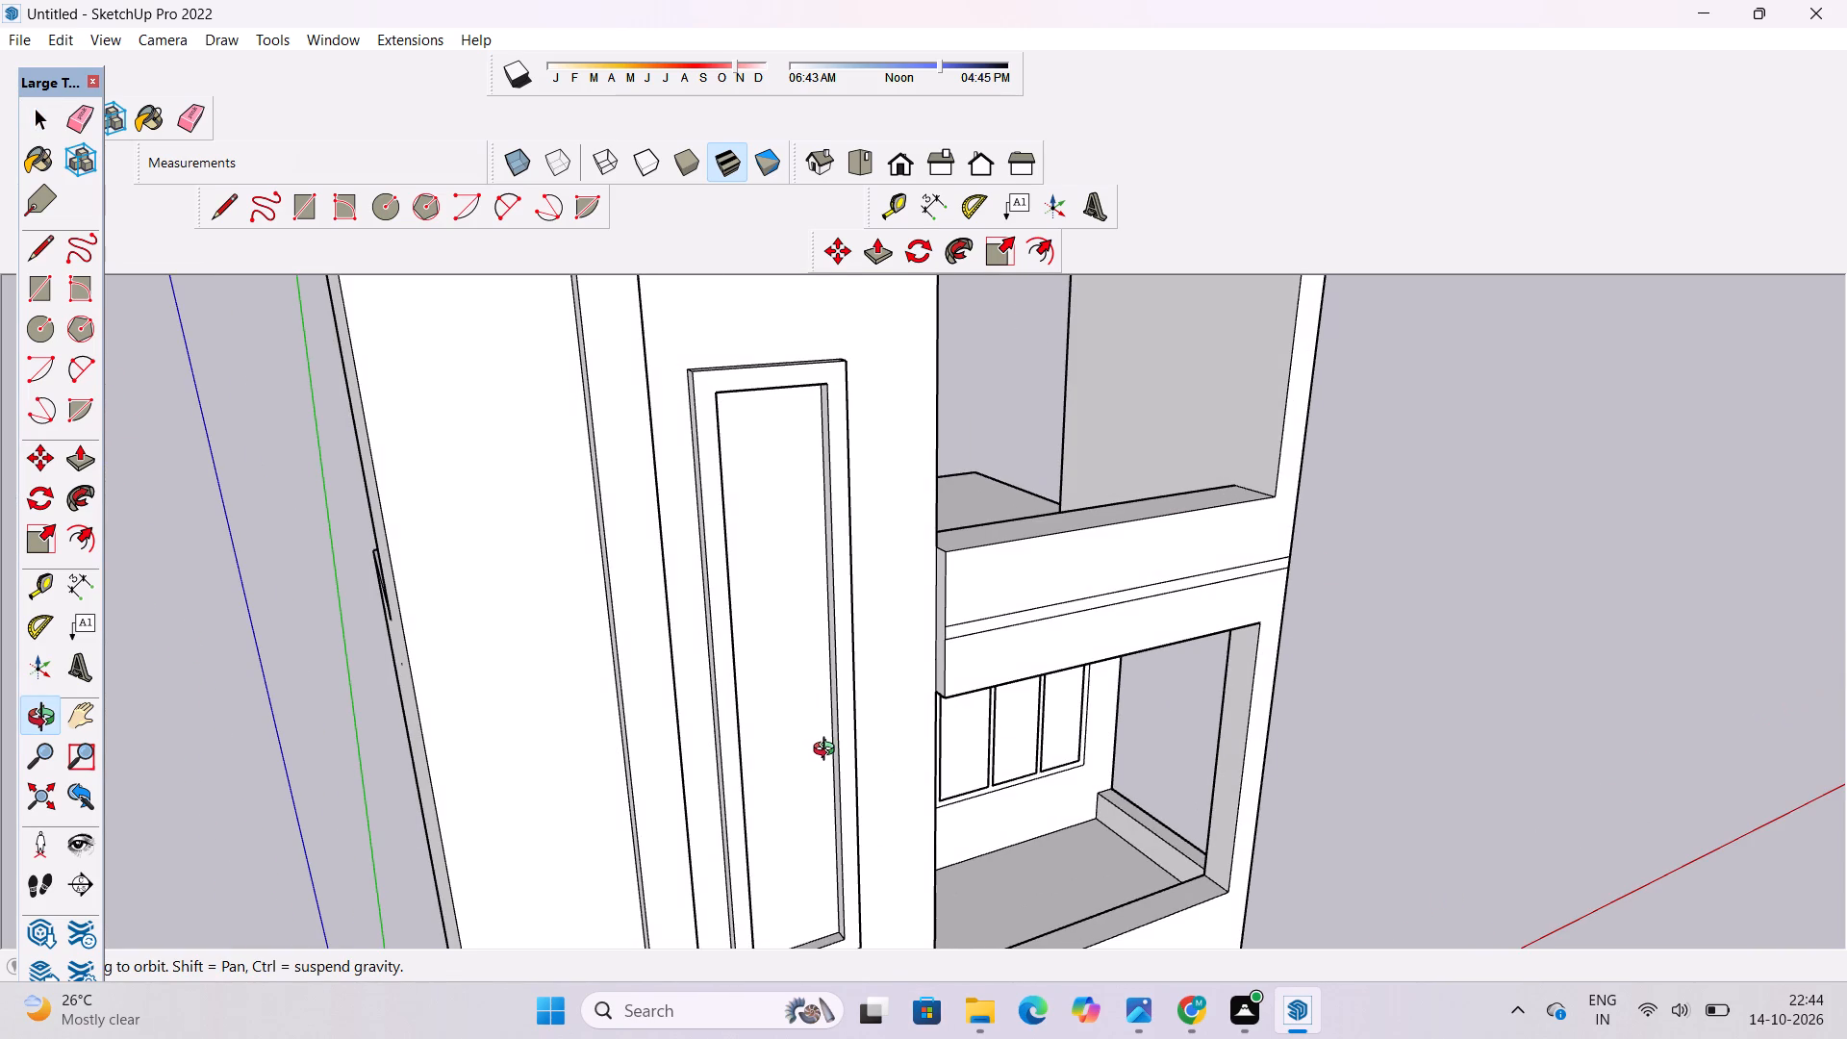
scroll(797, 729, "down", 2)
left_click_drag(797, 782, 830, 633, "shift")
scroll(894, 755, "down", 2, "shift")
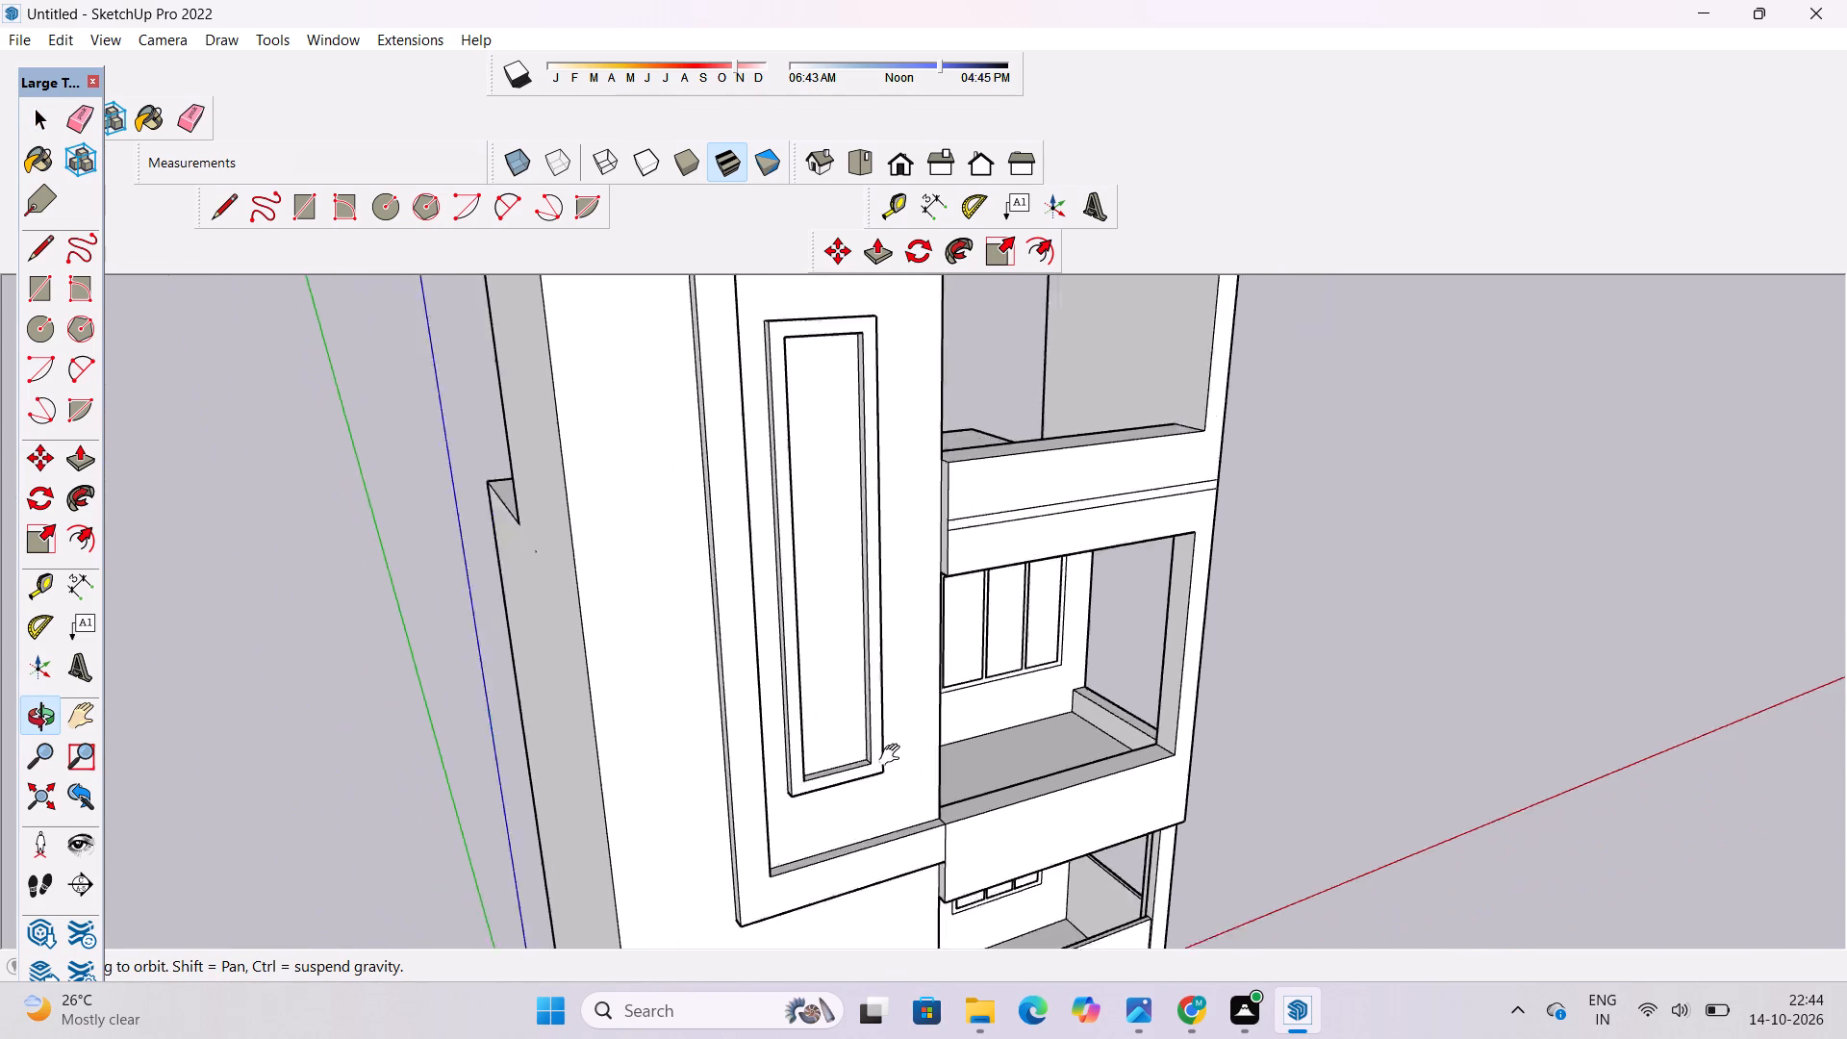
scroll(894, 755, "down", 3, "shift")
left_click_drag(987, 753, 743, 650)
scroll(681, 599, "down", 6)
left_click_drag(701, 619, 794, 685, "shift")
scroll(800, 675, "up", 3)
scroll(800, 673, "down", 2)
scroll(800, 671, "up", 3)
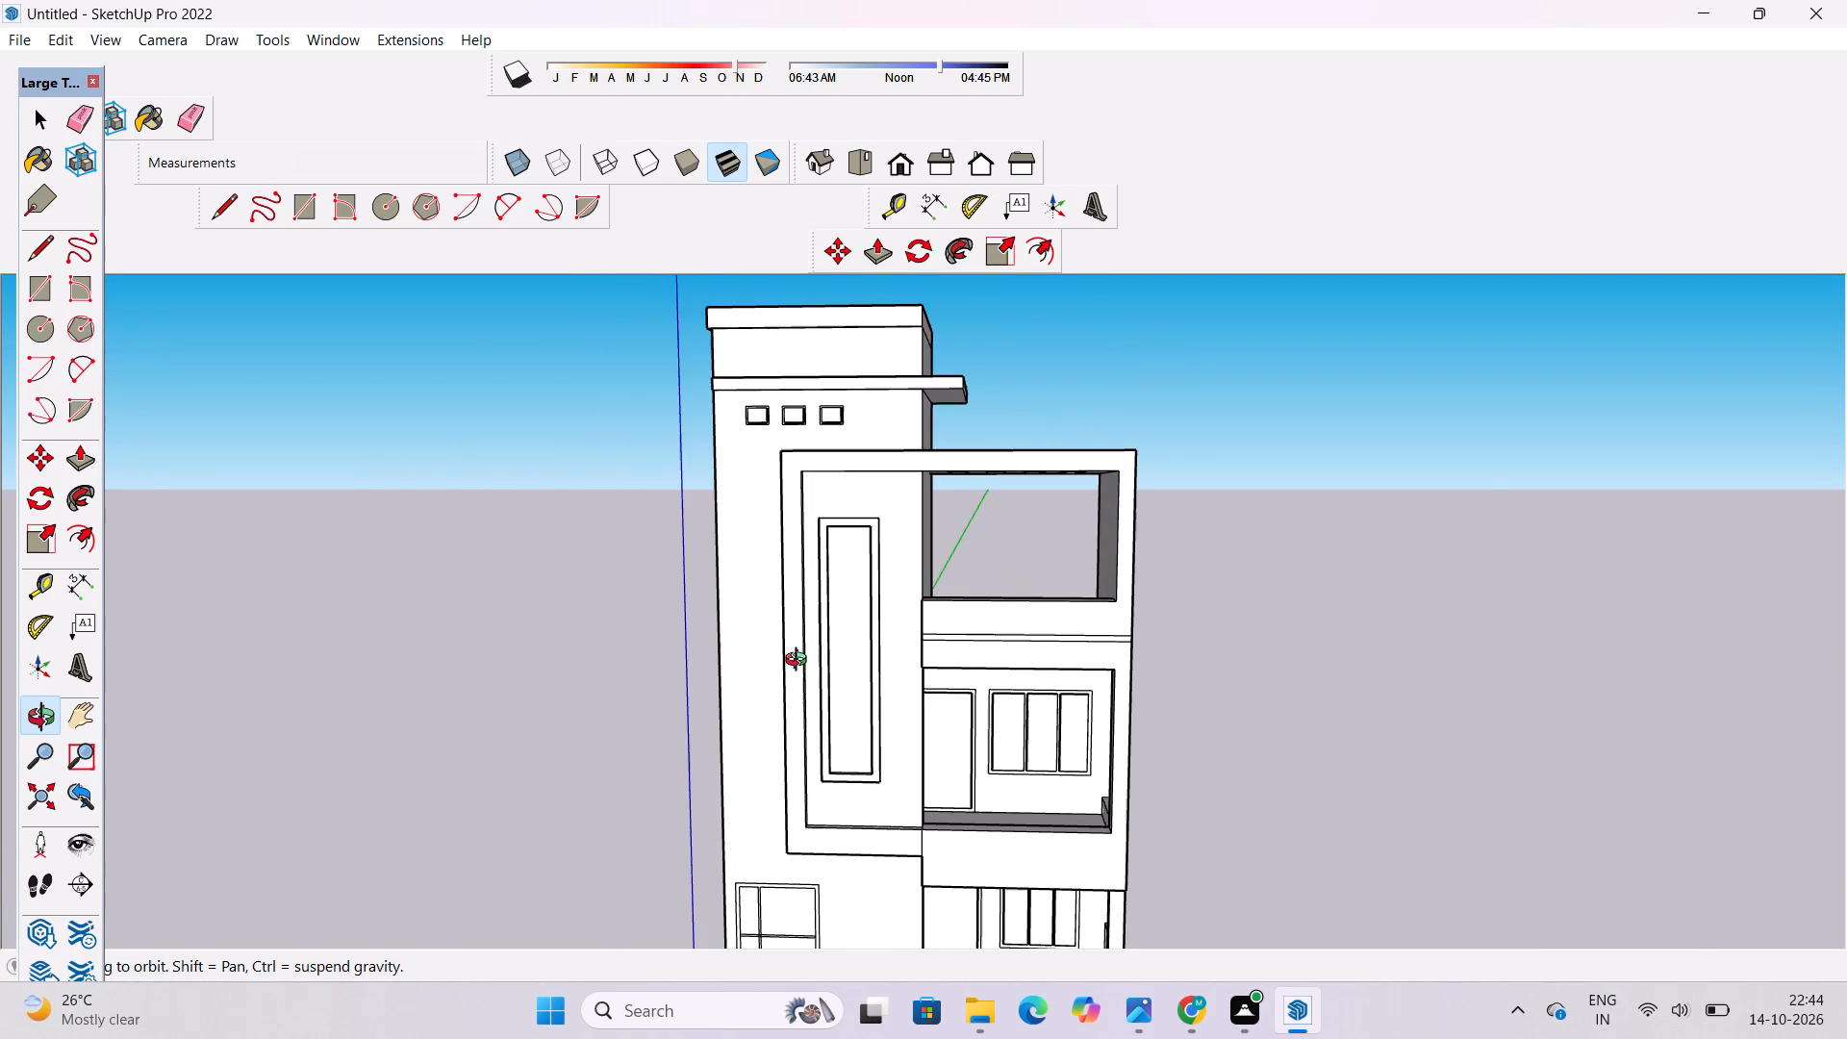
Examine the strip on the band, the tower and the balcony openings below from oblique and front views.
scroll(800, 660, "down", 3)
left_click_drag(803, 686, 840, 606)
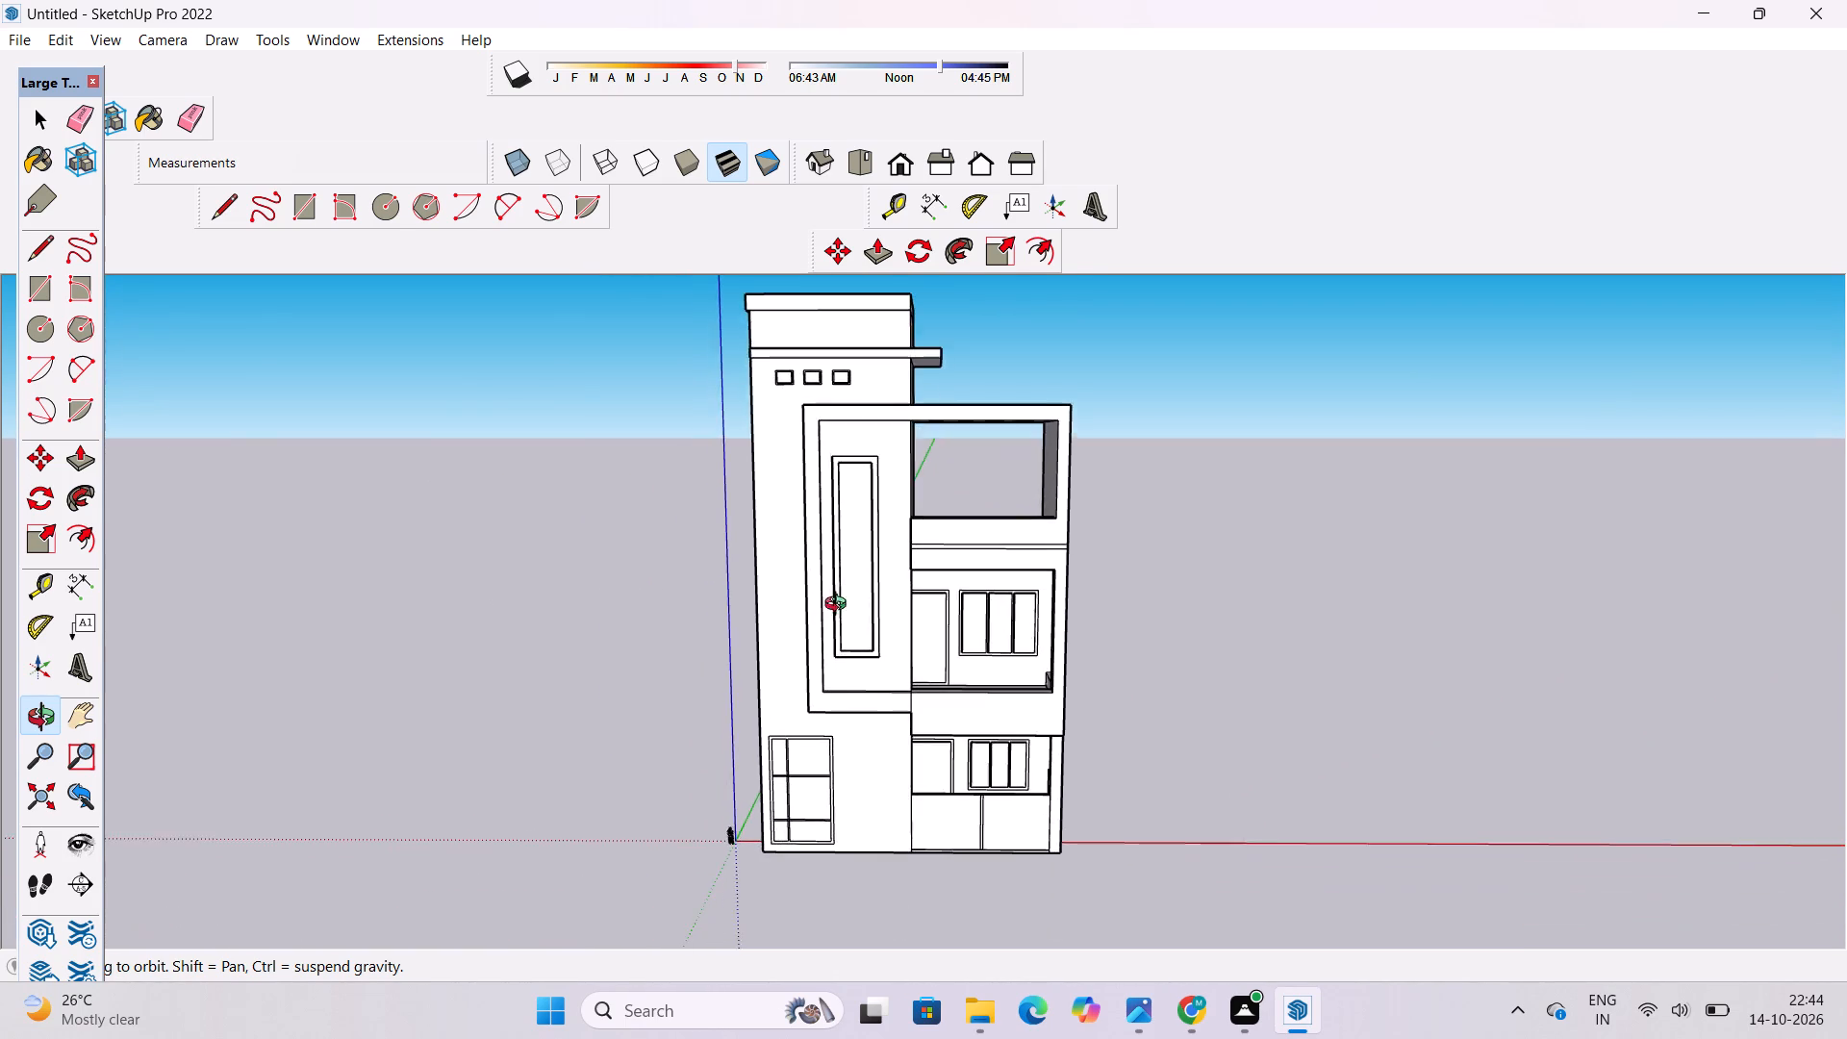
left_click_drag(840, 606, 898, 648)
scroll(898, 638, "up", 8)
left_click_drag(902, 576, 844, 653, "shift")
left_click_drag(827, 670, 705, 731)
left_click_drag(797, 663, 783, 725, "shift")
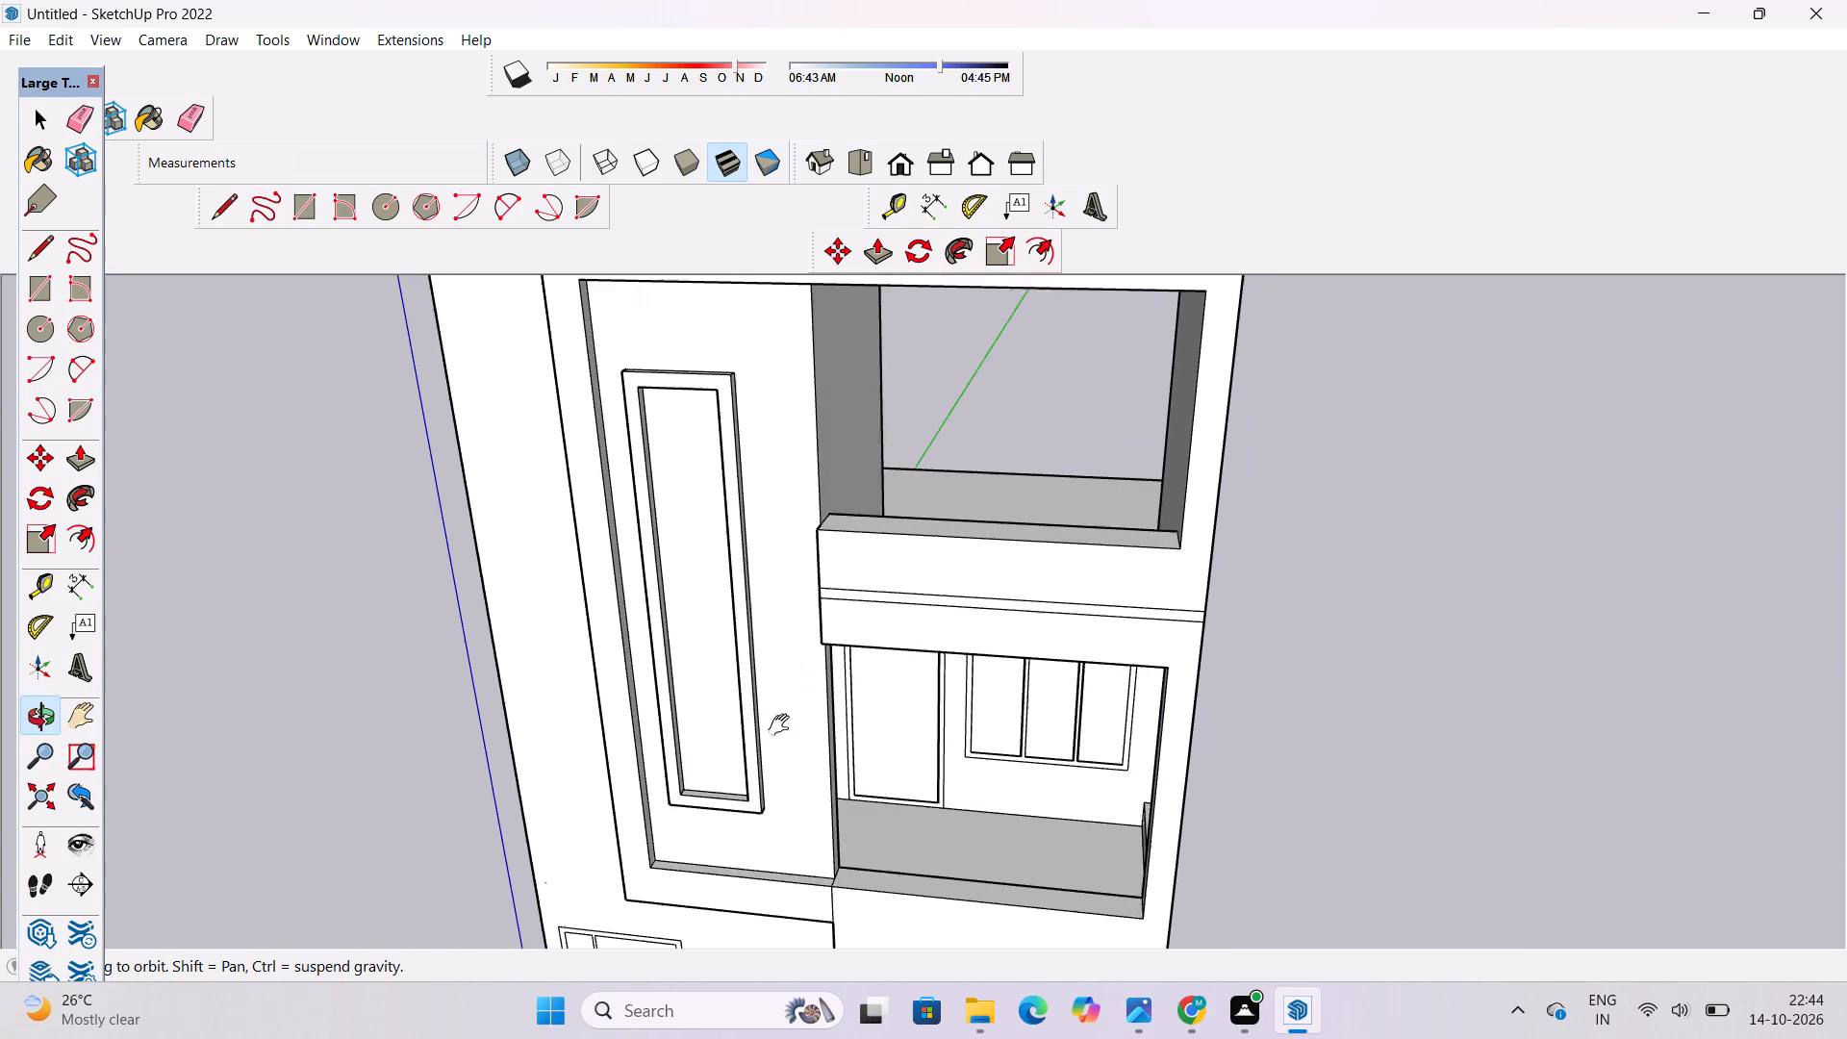
left_click_drag(783, 725, 816, 731, "shift")
scroll(774, 622, "up", 5)
left_click_drag(778, 608, 770, 678, "shift")
left_click_drag(770, 678, 813, 744)
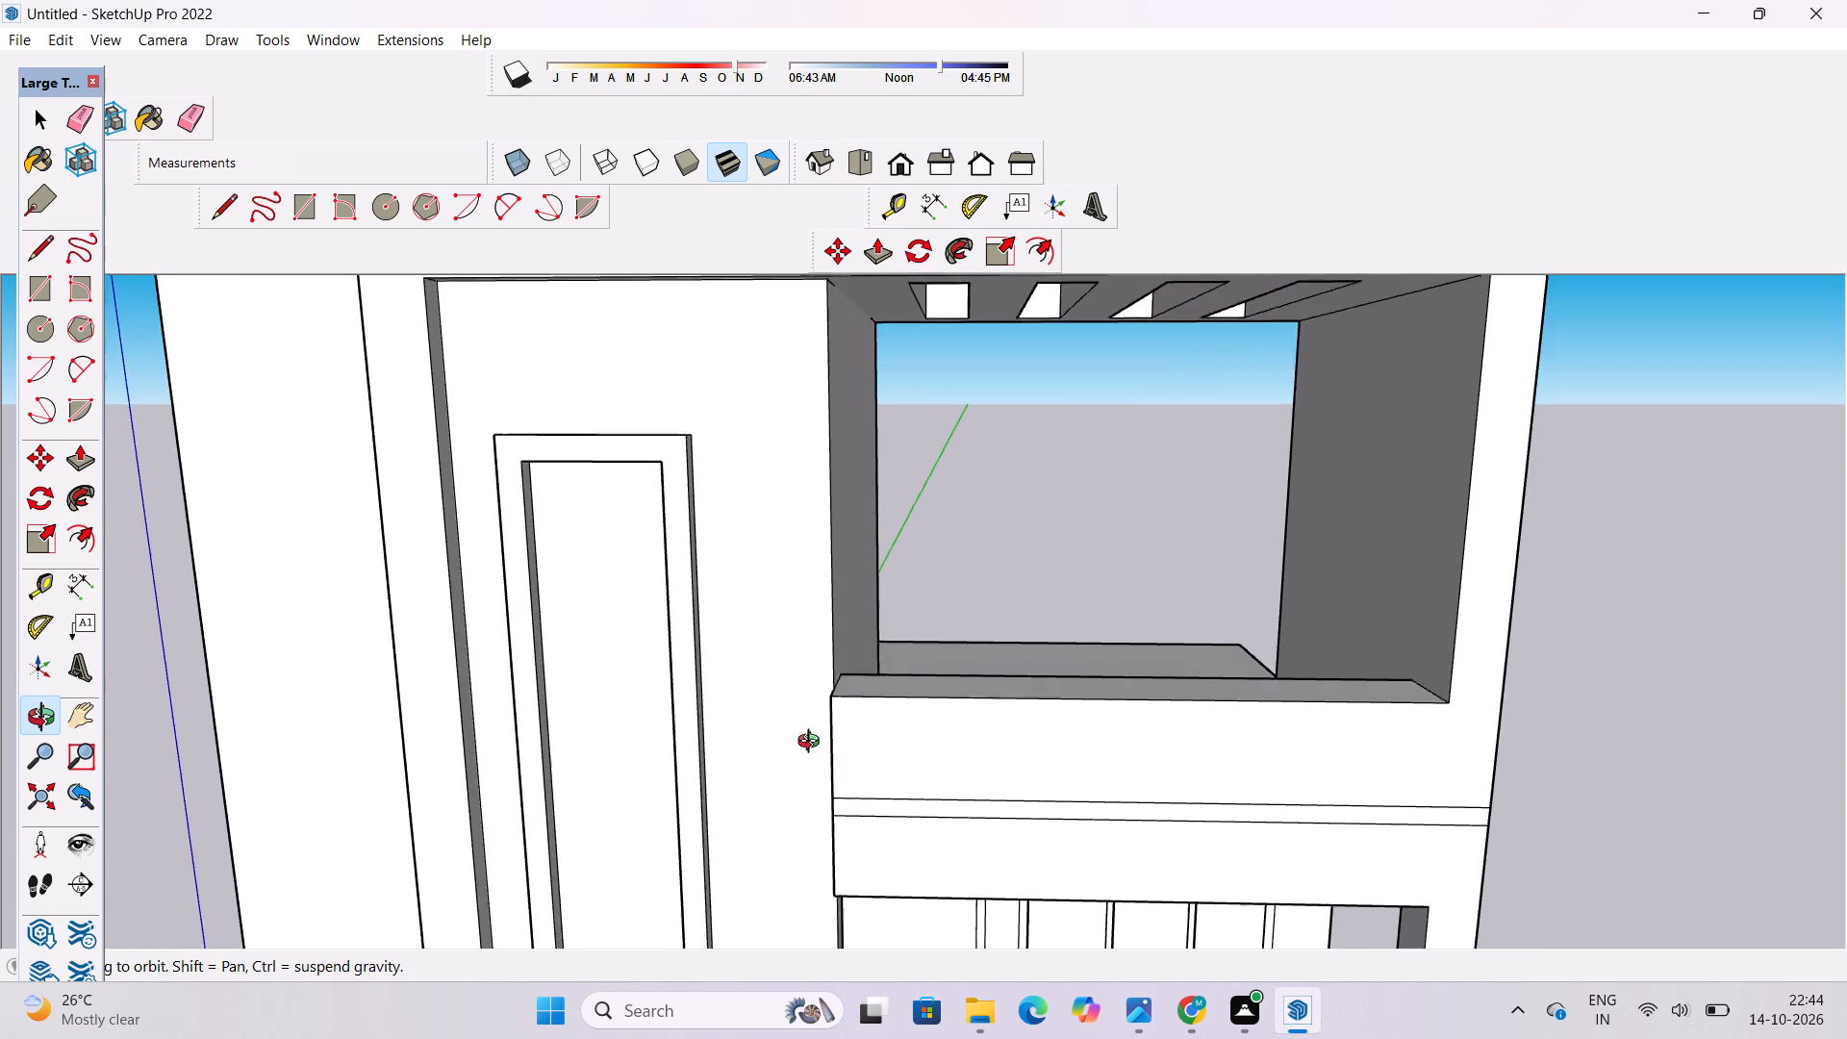
left_click_drag(813, 744, 815, 747)
left_click_drag(816, 729, 790, 652, "shift")
scroll(790, 635, "down", 5, "shift")
scroll(792, 669, "down", 2)
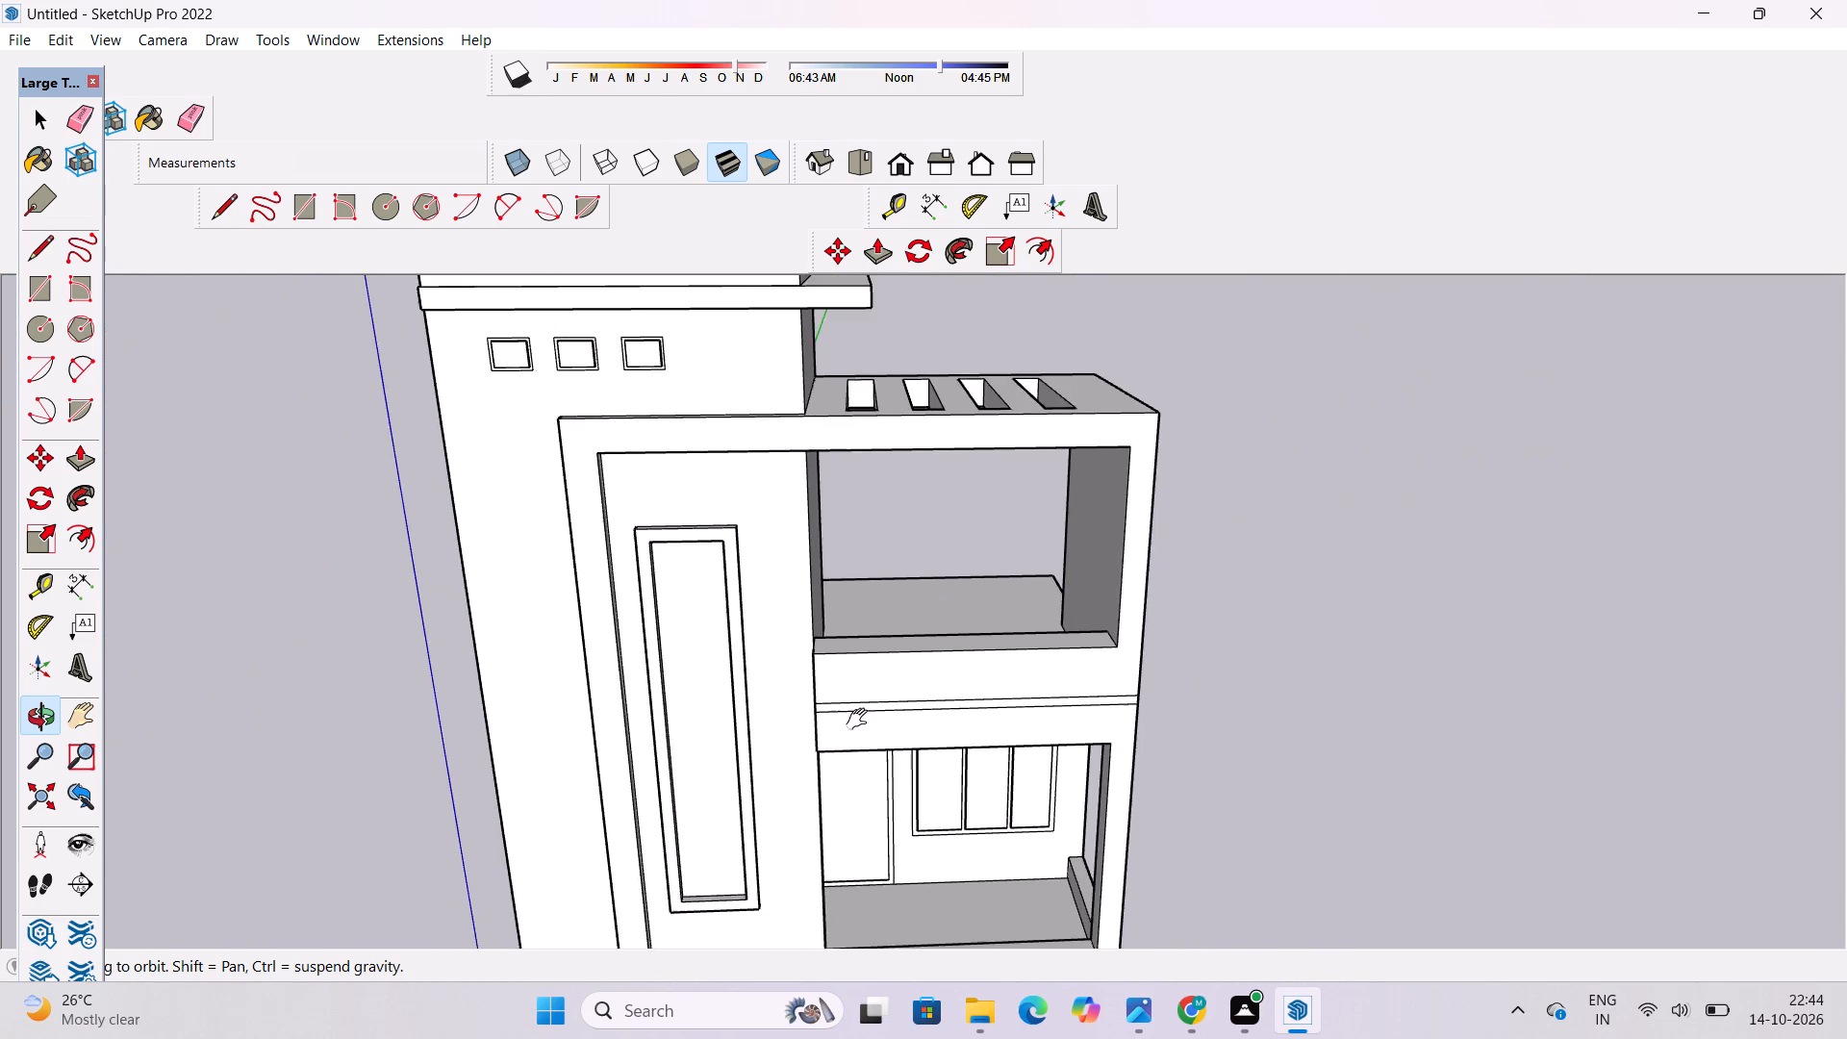
left_click_drag(861, 720, 804, 704, "shift")
left_click_drag(806, 737, 821, 579, "shift")
scroll(818, 591, "up", 4)
left_click_drag(807, 592, 822, 621)
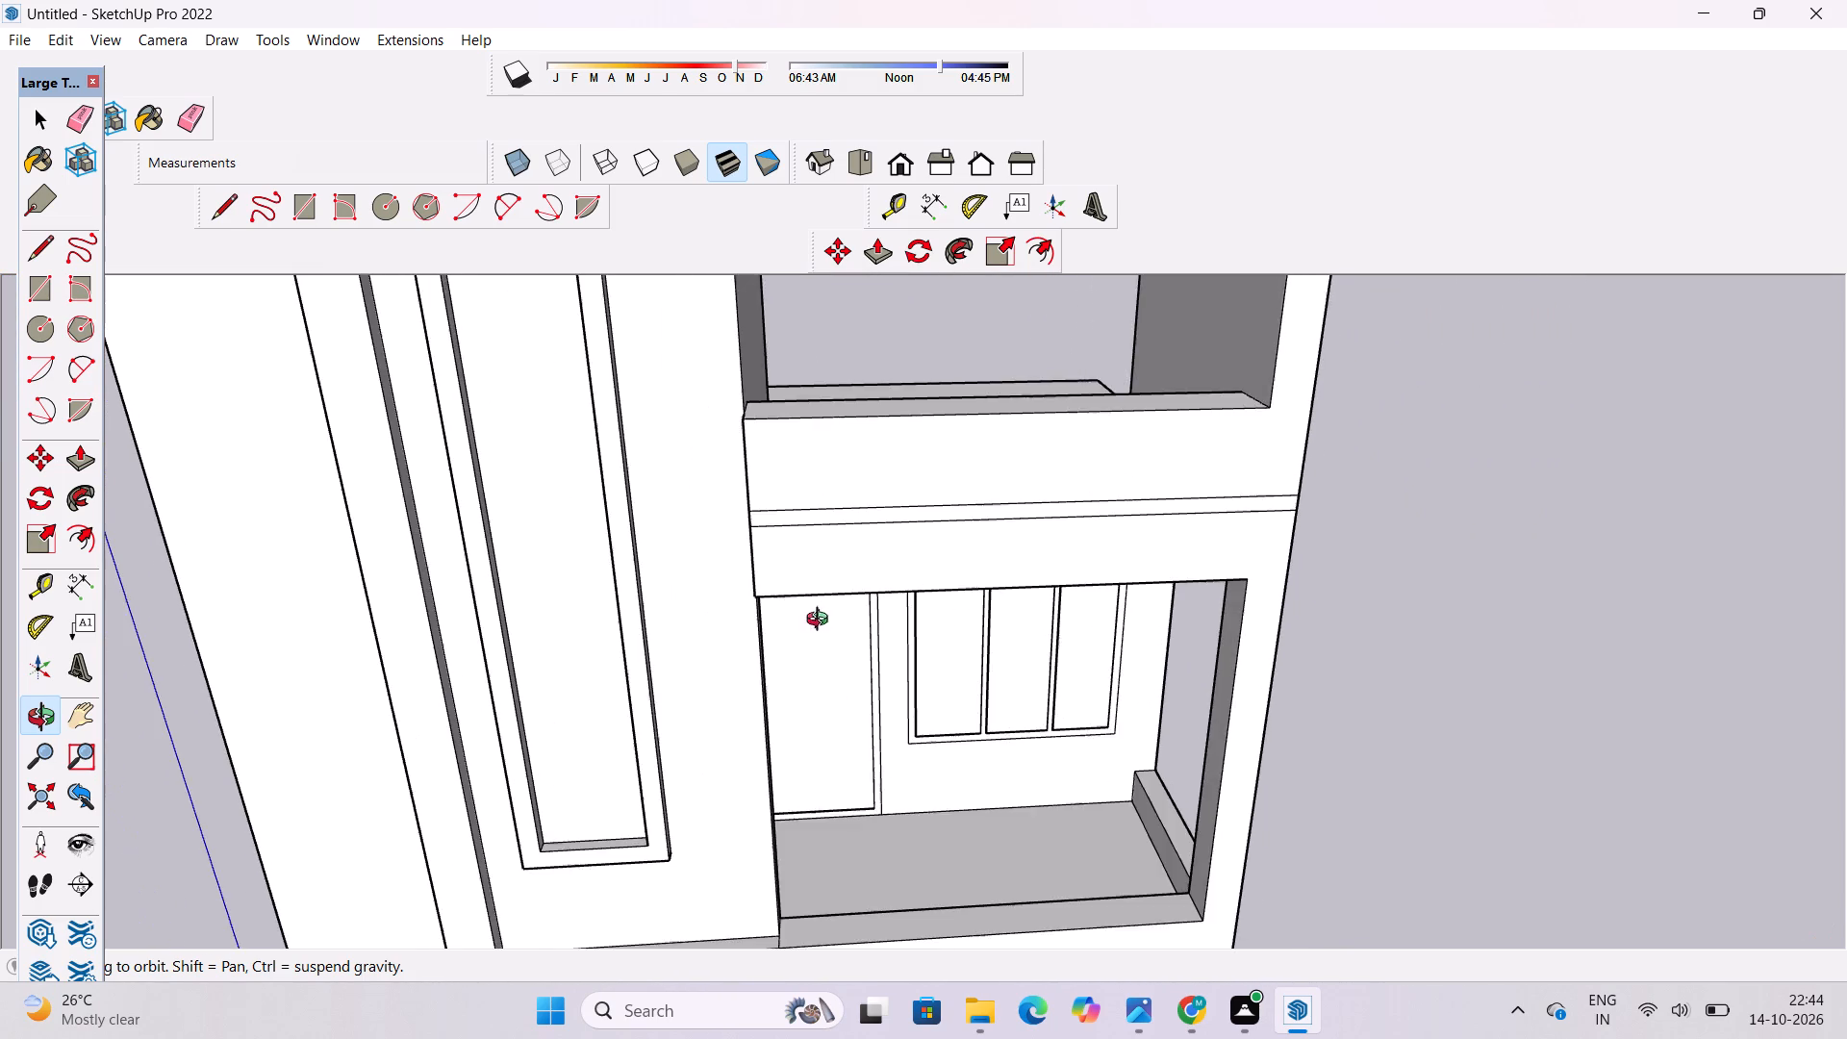
left_click_drag(822, 621, 814, 529)
scroll(815, 528, "down", 4)
left_click_drag(755, 542, 1008, 539)
scroll(882, 553, "up", 3)
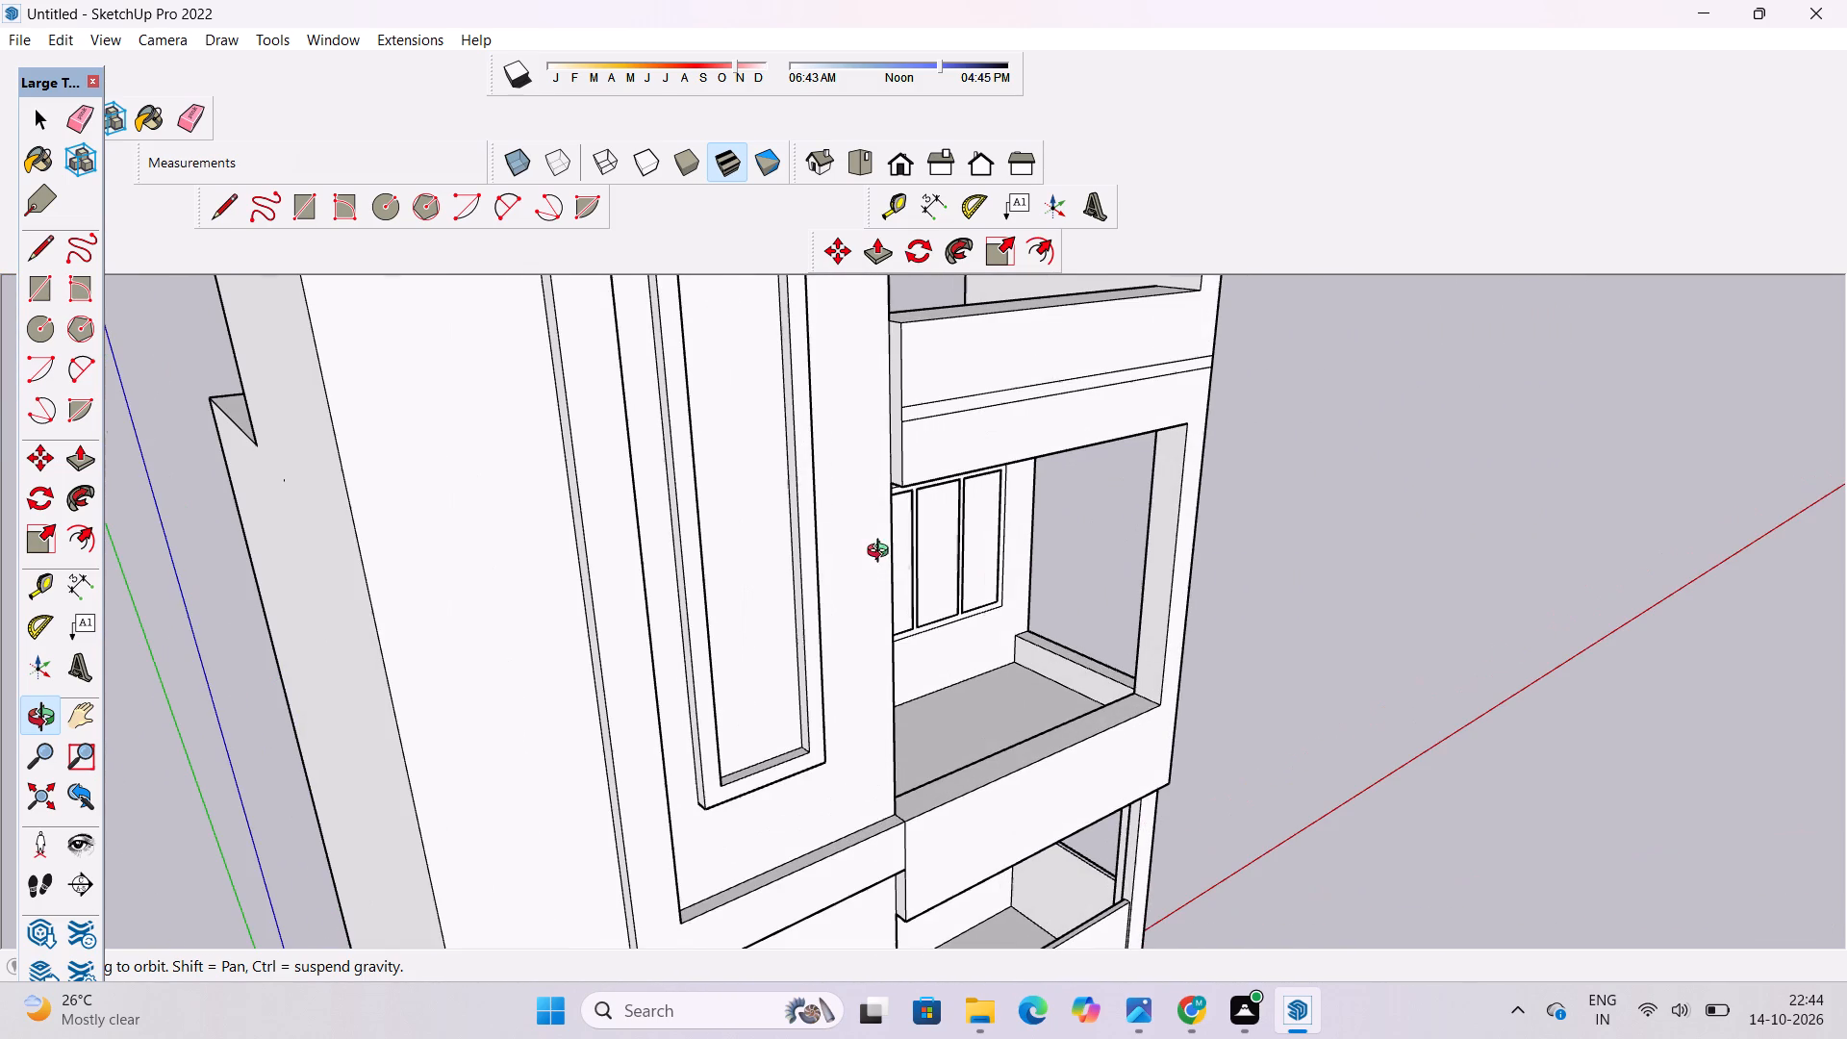
left_click(881, 549, "shift")
left_click_drag(964, 483, 824, 516)
scroll(823, 438, "down", 5)
left_click_drag(873, 657, 745, 589)
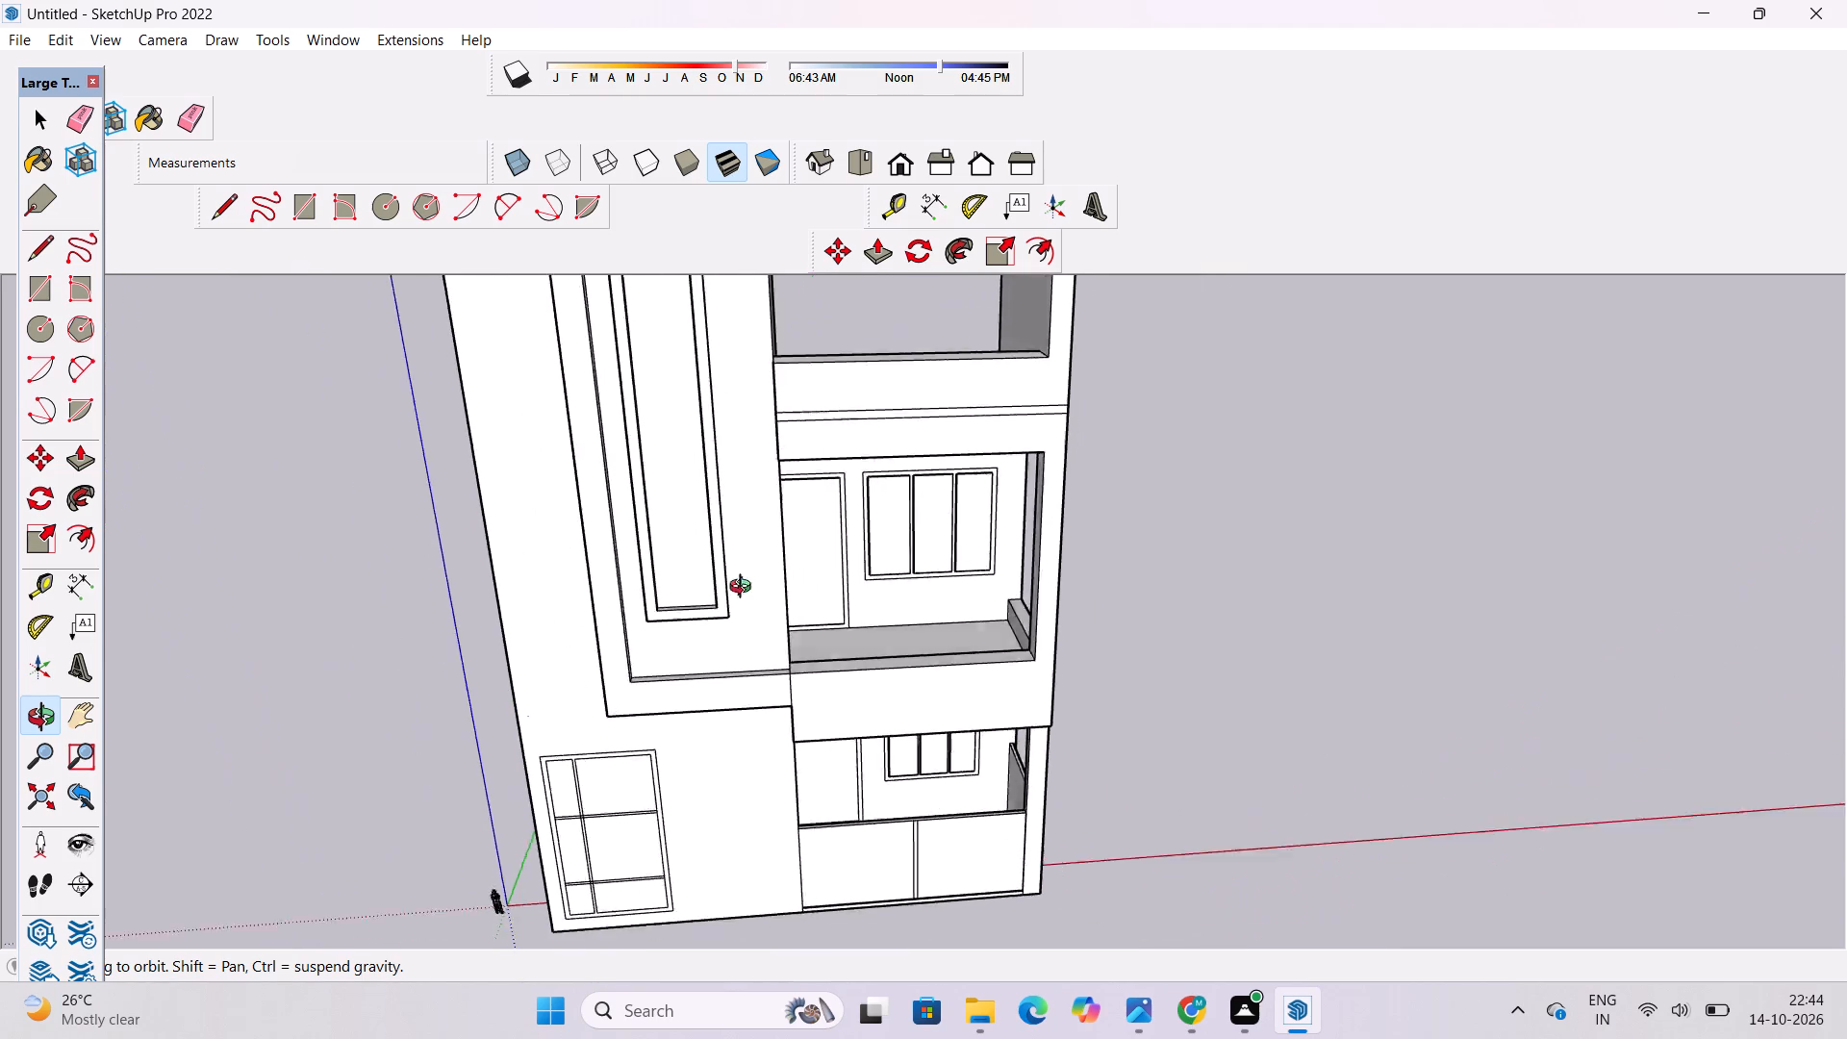
left_click_drag(745, 589, 742, 582)
left_click_drag(772, 666, 774, 610, "shift")
left_click_drag(777, 605, 748, 624)
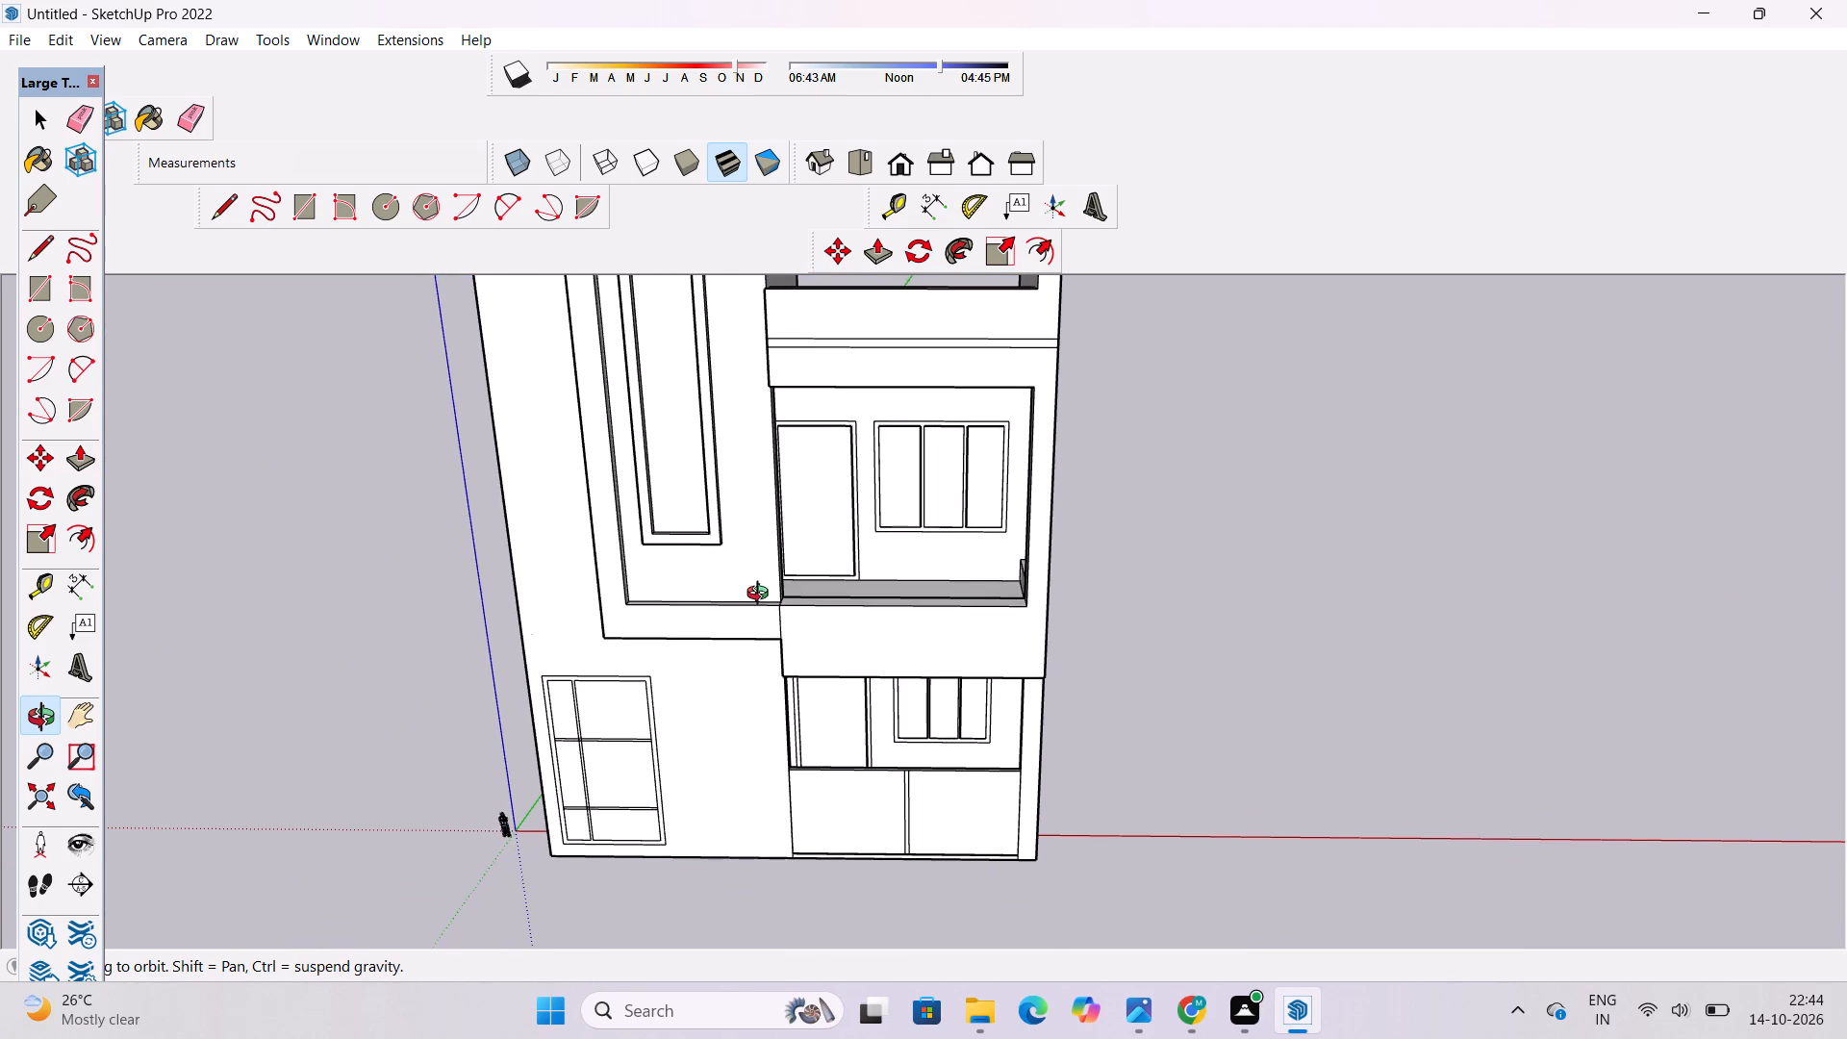
left_click_drag(789, 561, 778, 644, "shift")
left_click_drag(778, 646, 912, 673, "shift")
left_click_drag(871, 647, 797, 644)
left_click_drag(797, 646, 650, 793, "shift")
Draw a line about 48' long from the midpoint of the middle-floor balcony ledge's end, splitting the ledge top lengthwise into two strips.
scroll(692, 757, "up", 6)
left_click_drag(735, 722, 737, 722, "shift")
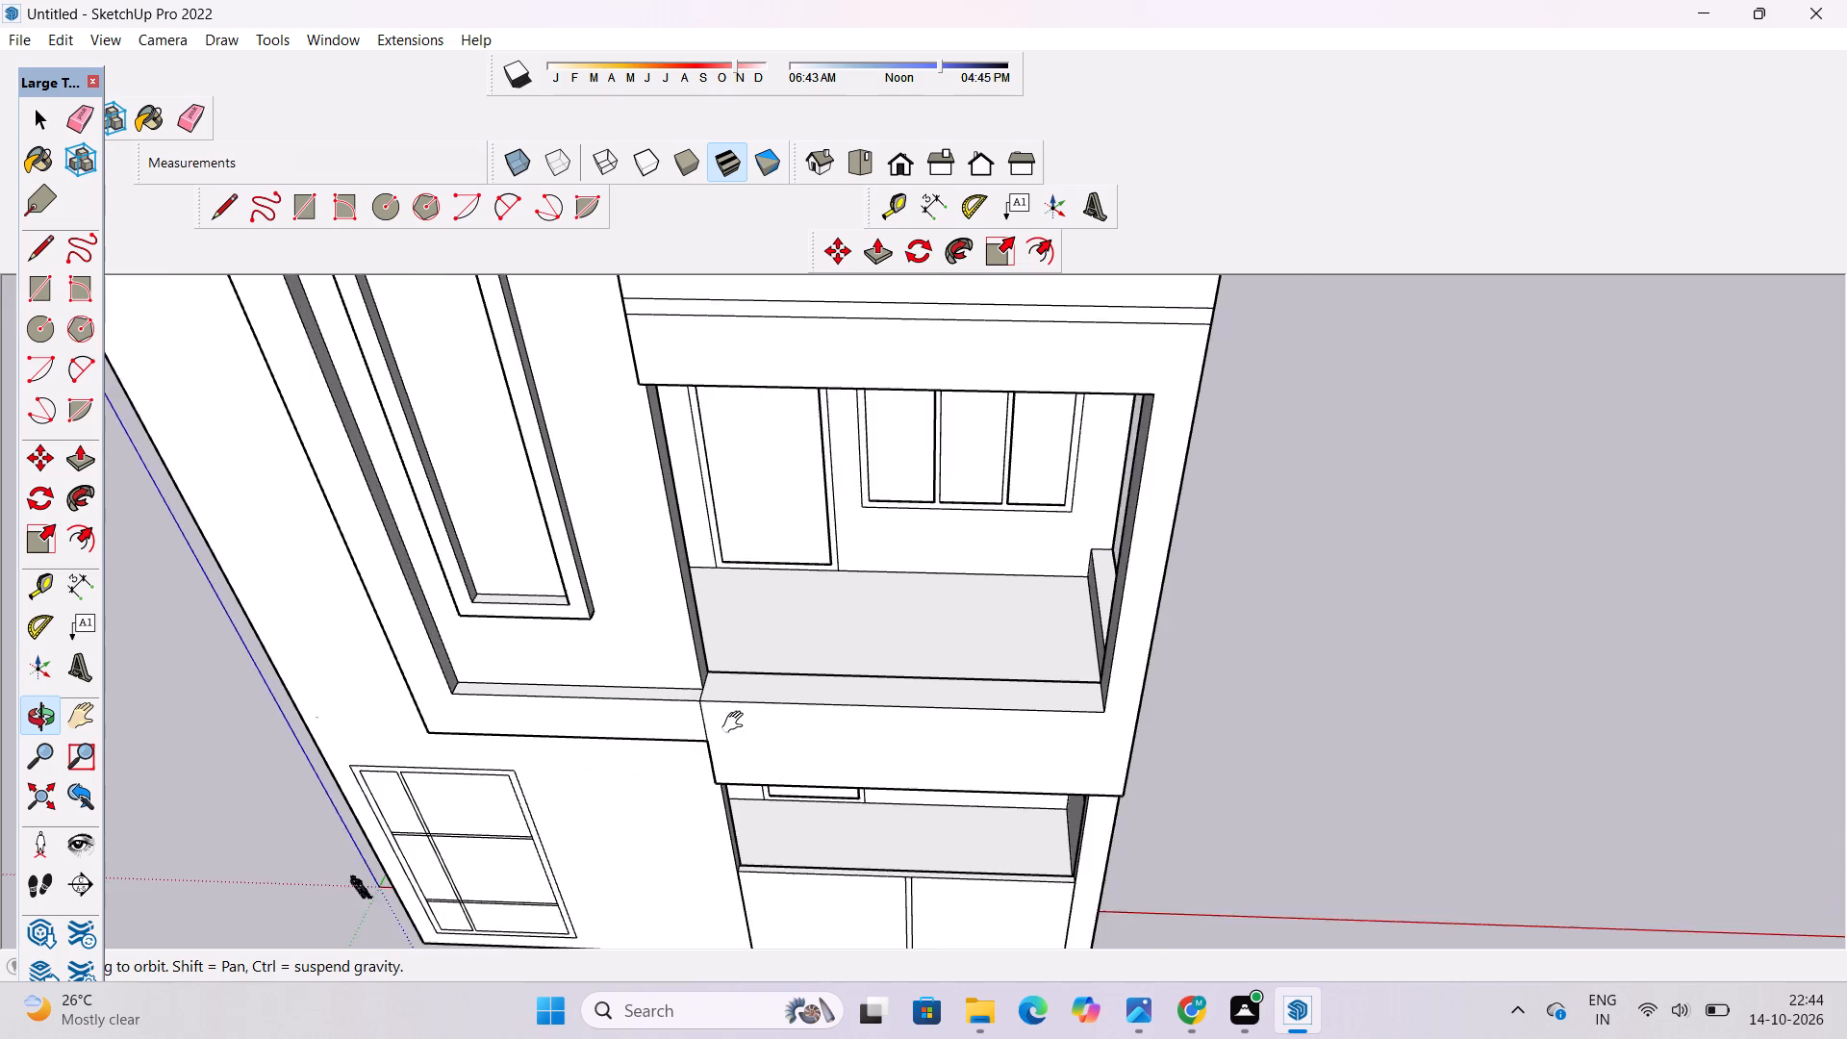
left_click_drag(737, 722, 744, 776, "shift")
left_click_drag(744, 777, 746, 814)
scroll(746, 814, "up", 1)
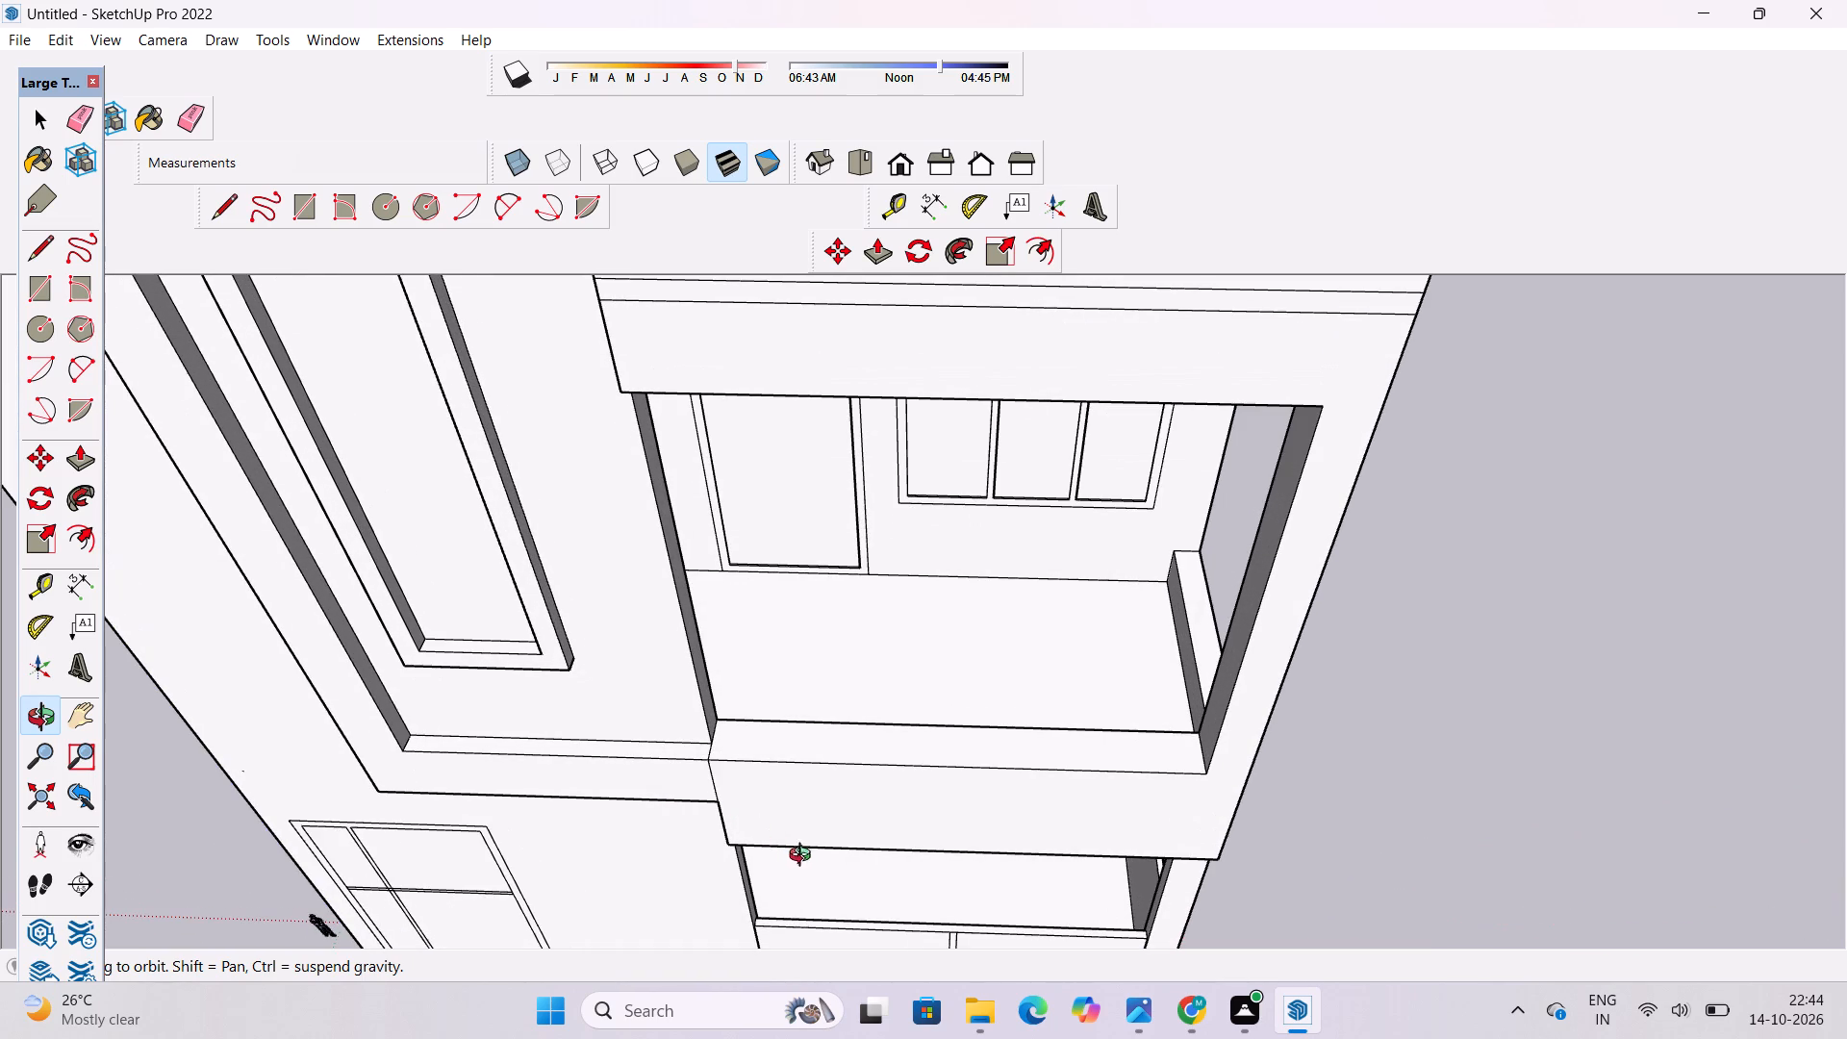
scroll(800, 793, "up", 2)
left_click(778, 762, "shift")
left_click_drag(774, 759, 768, 788, "shift")
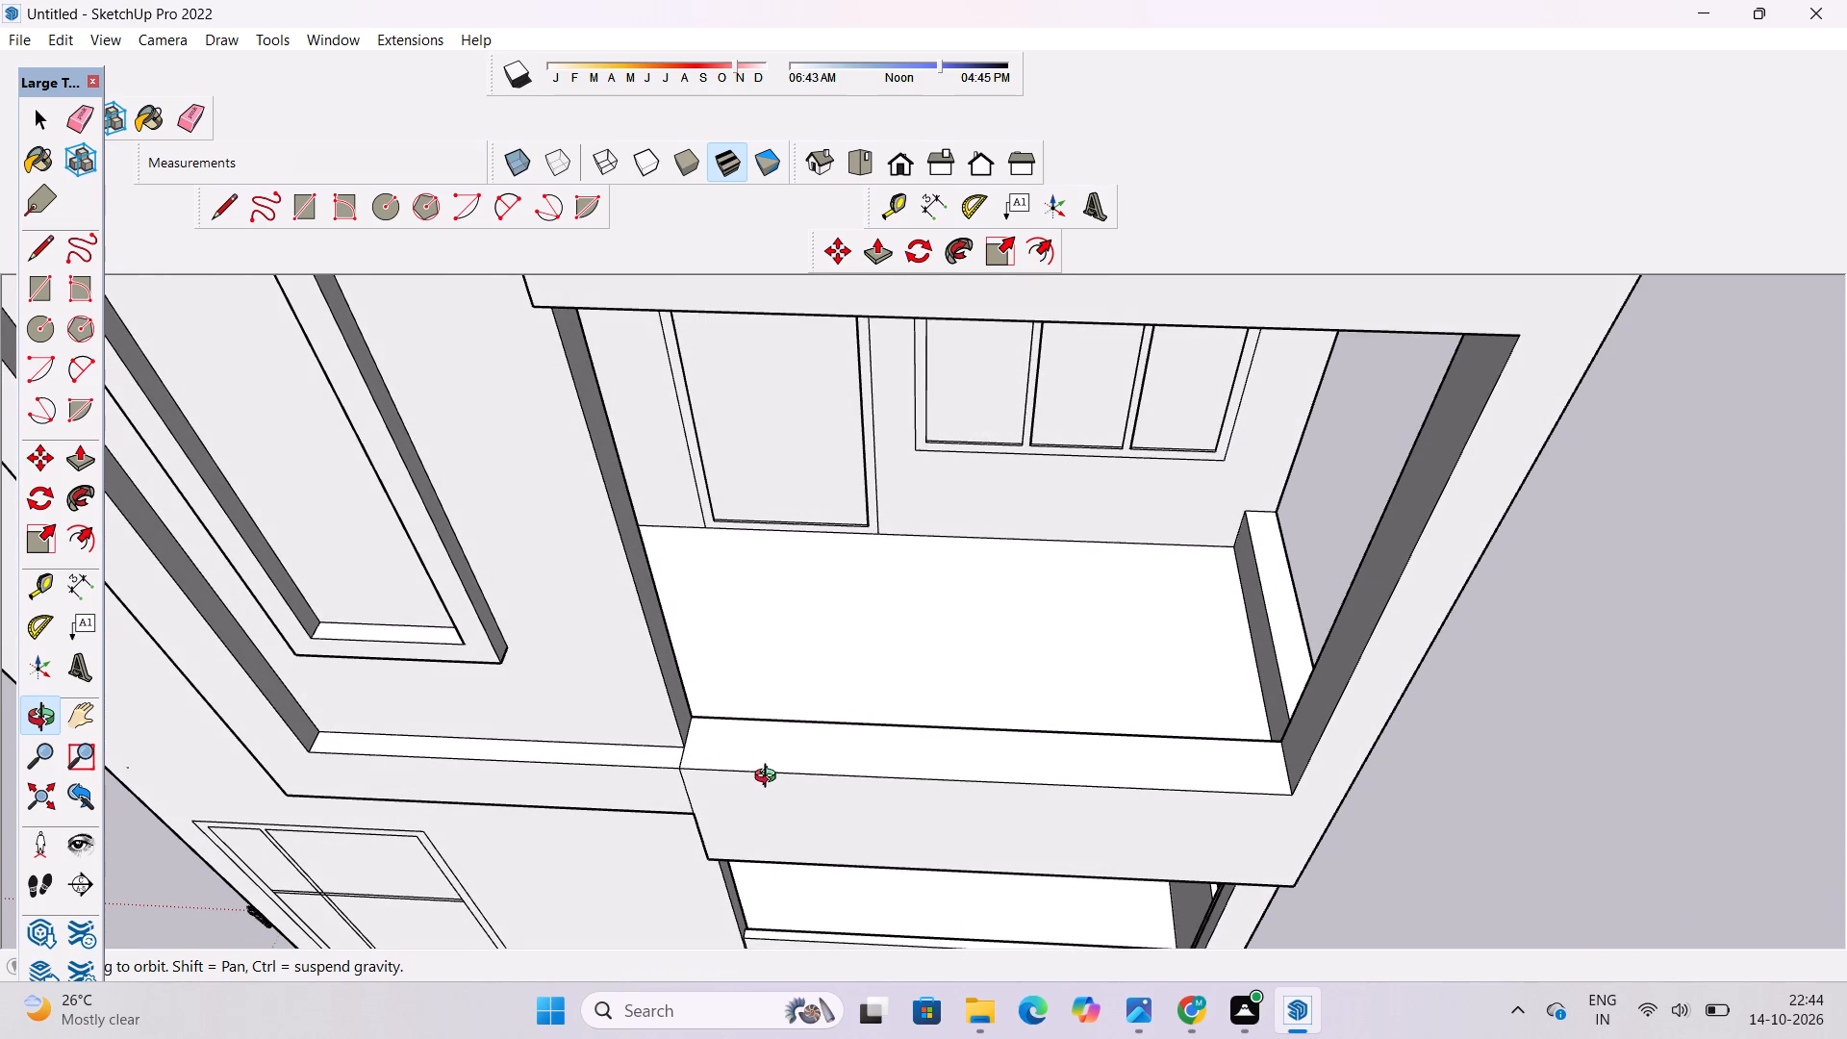
key("l")
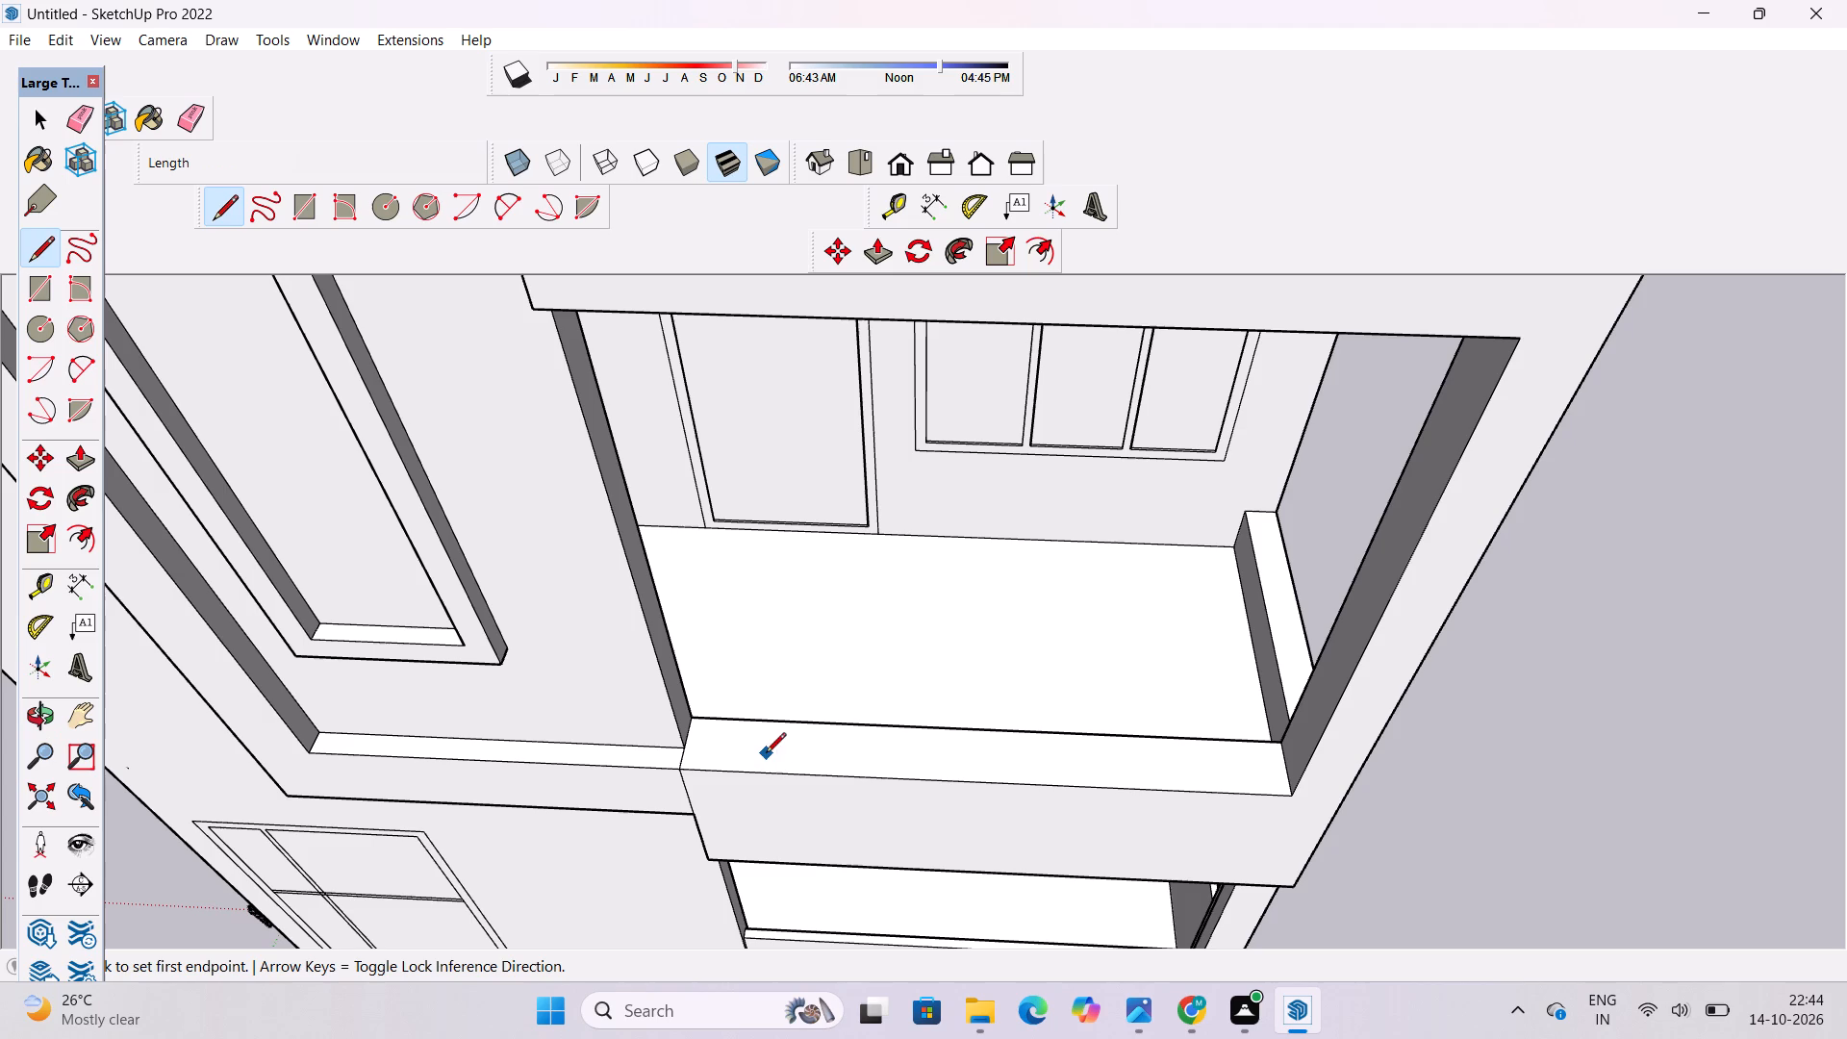
scroll(1270, 757, "up", 5)
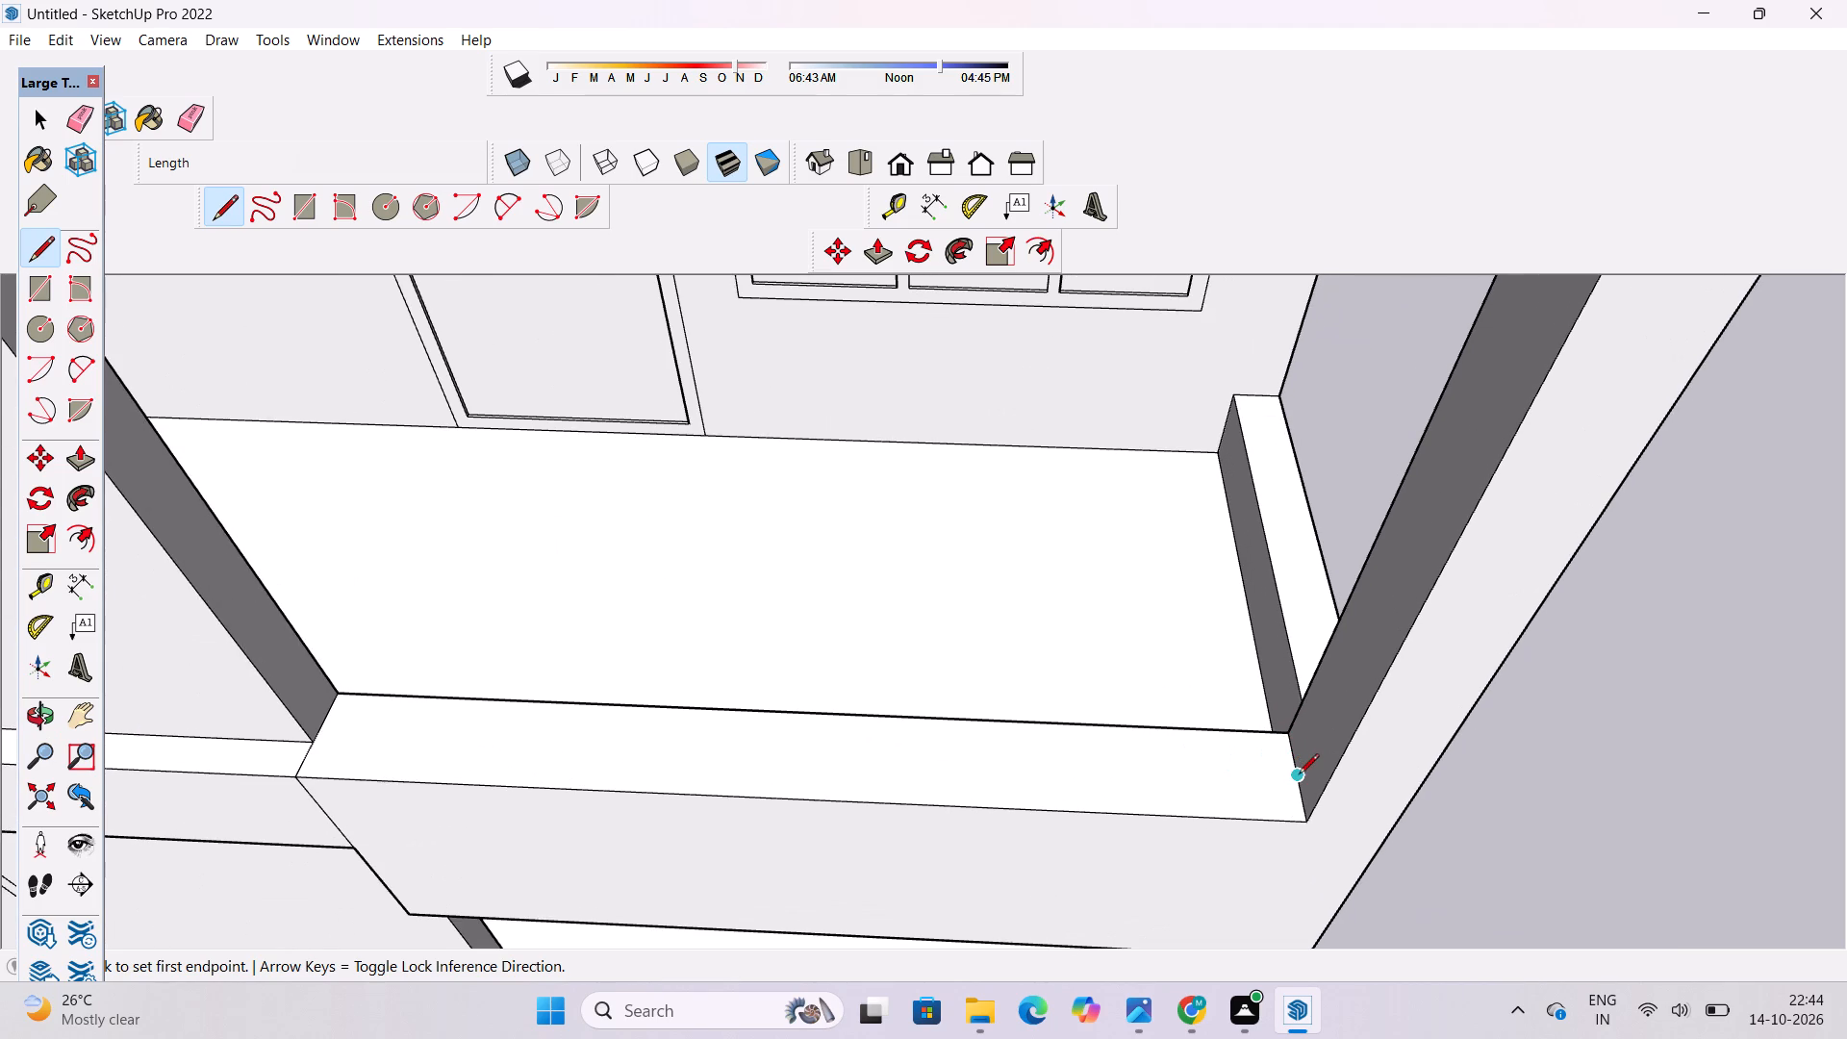
left_click(1299, 775)
scroll(1035, 757, "down", 5)
scroll(702, 734, "up", 5)
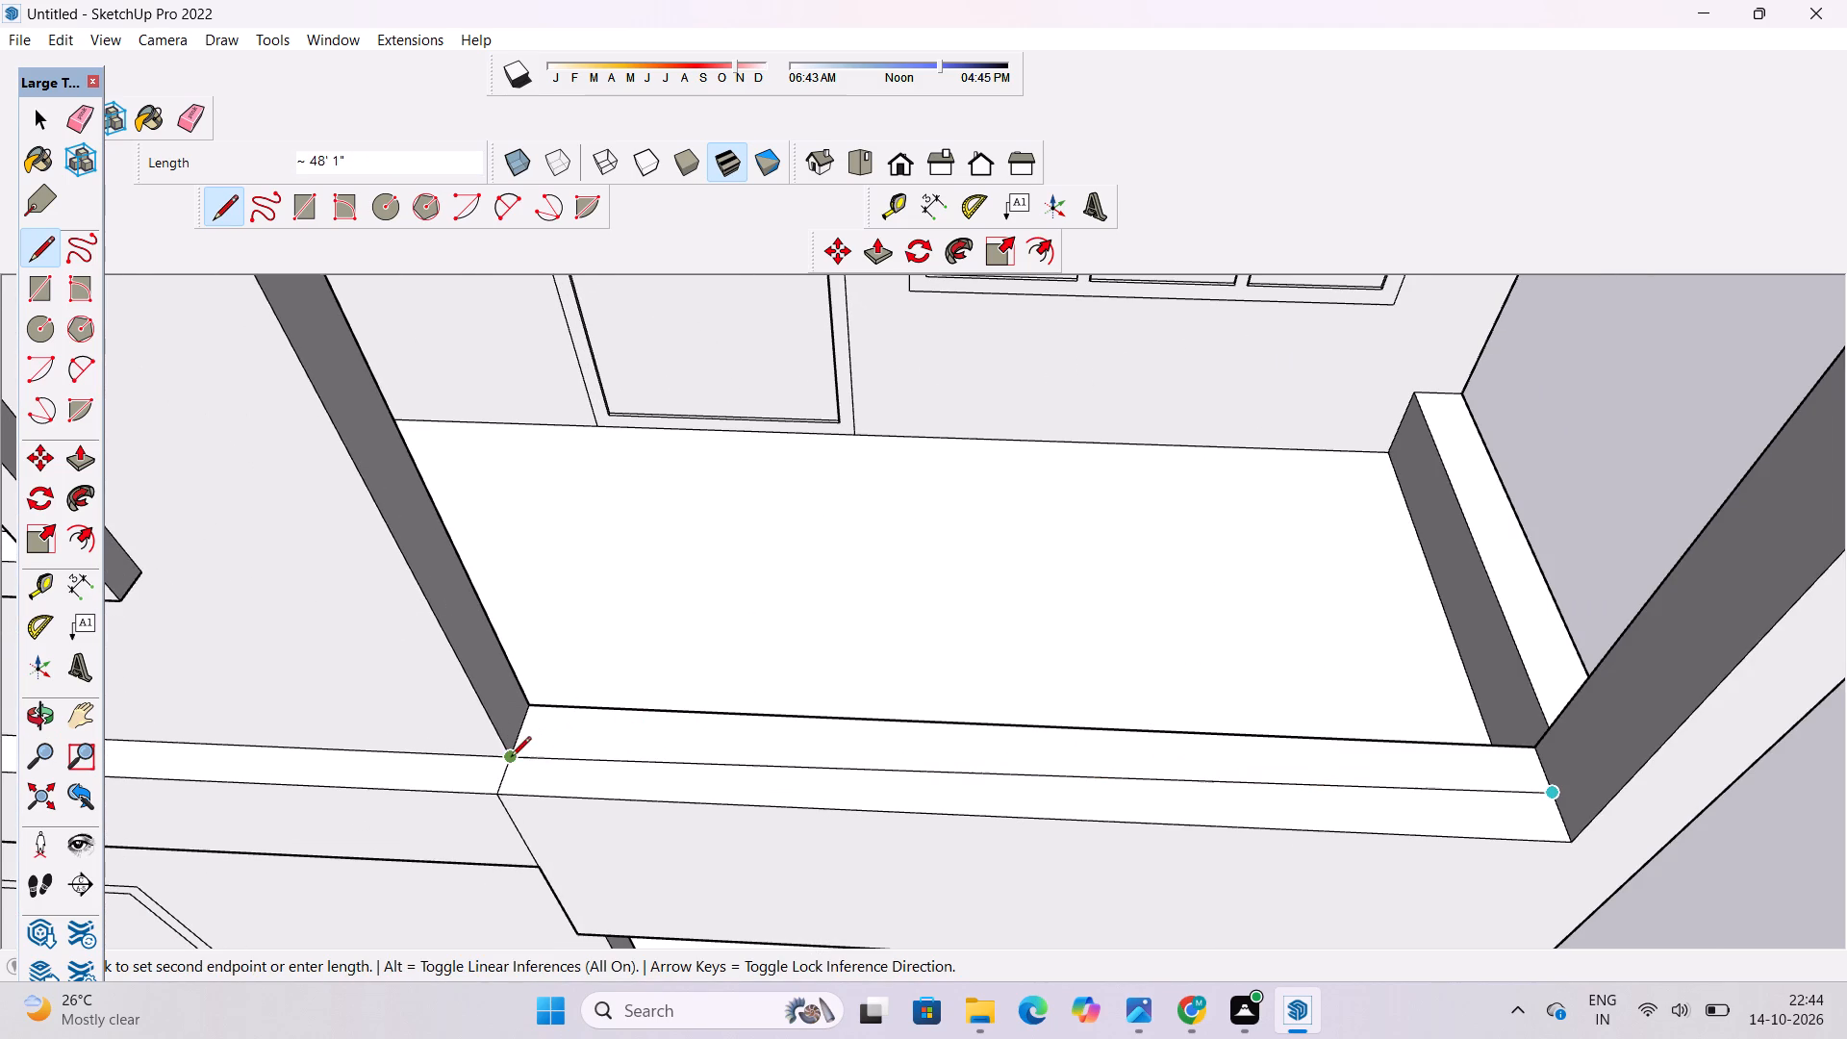
scroll(521, 742, "up", 5)
left_click(521, 742)
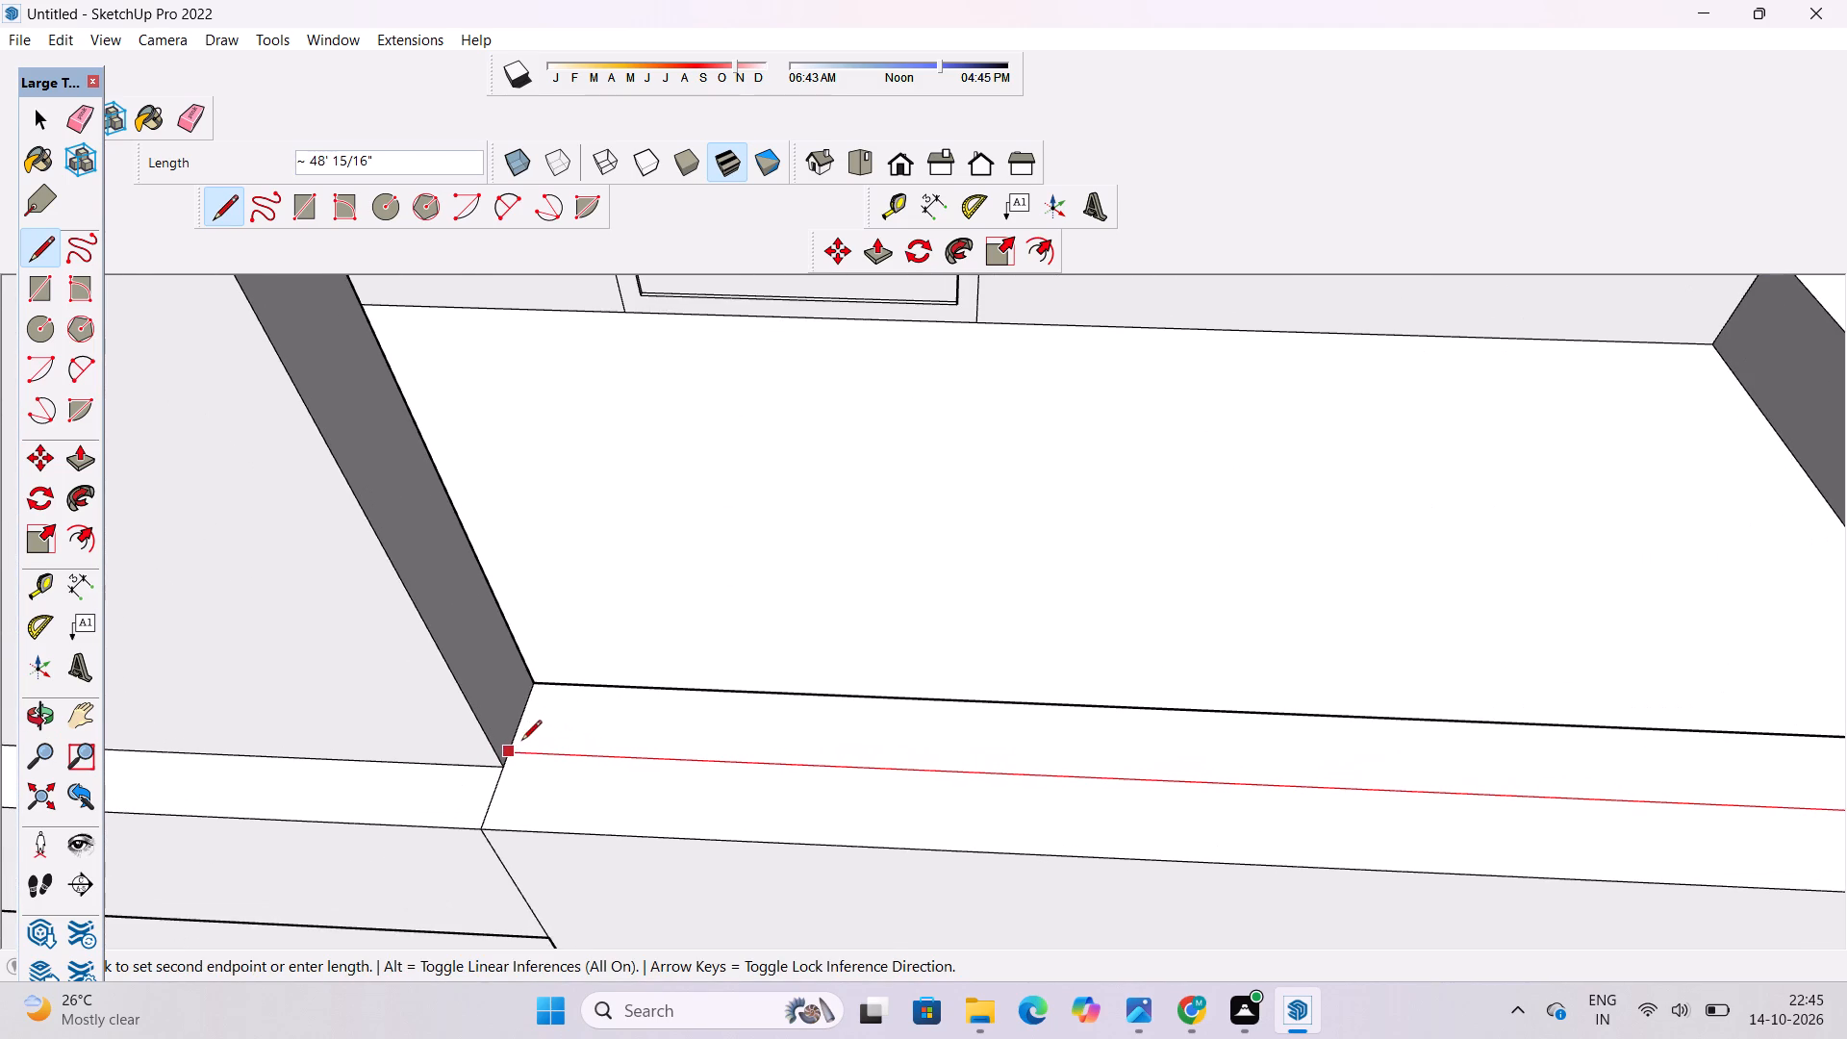
key("space")
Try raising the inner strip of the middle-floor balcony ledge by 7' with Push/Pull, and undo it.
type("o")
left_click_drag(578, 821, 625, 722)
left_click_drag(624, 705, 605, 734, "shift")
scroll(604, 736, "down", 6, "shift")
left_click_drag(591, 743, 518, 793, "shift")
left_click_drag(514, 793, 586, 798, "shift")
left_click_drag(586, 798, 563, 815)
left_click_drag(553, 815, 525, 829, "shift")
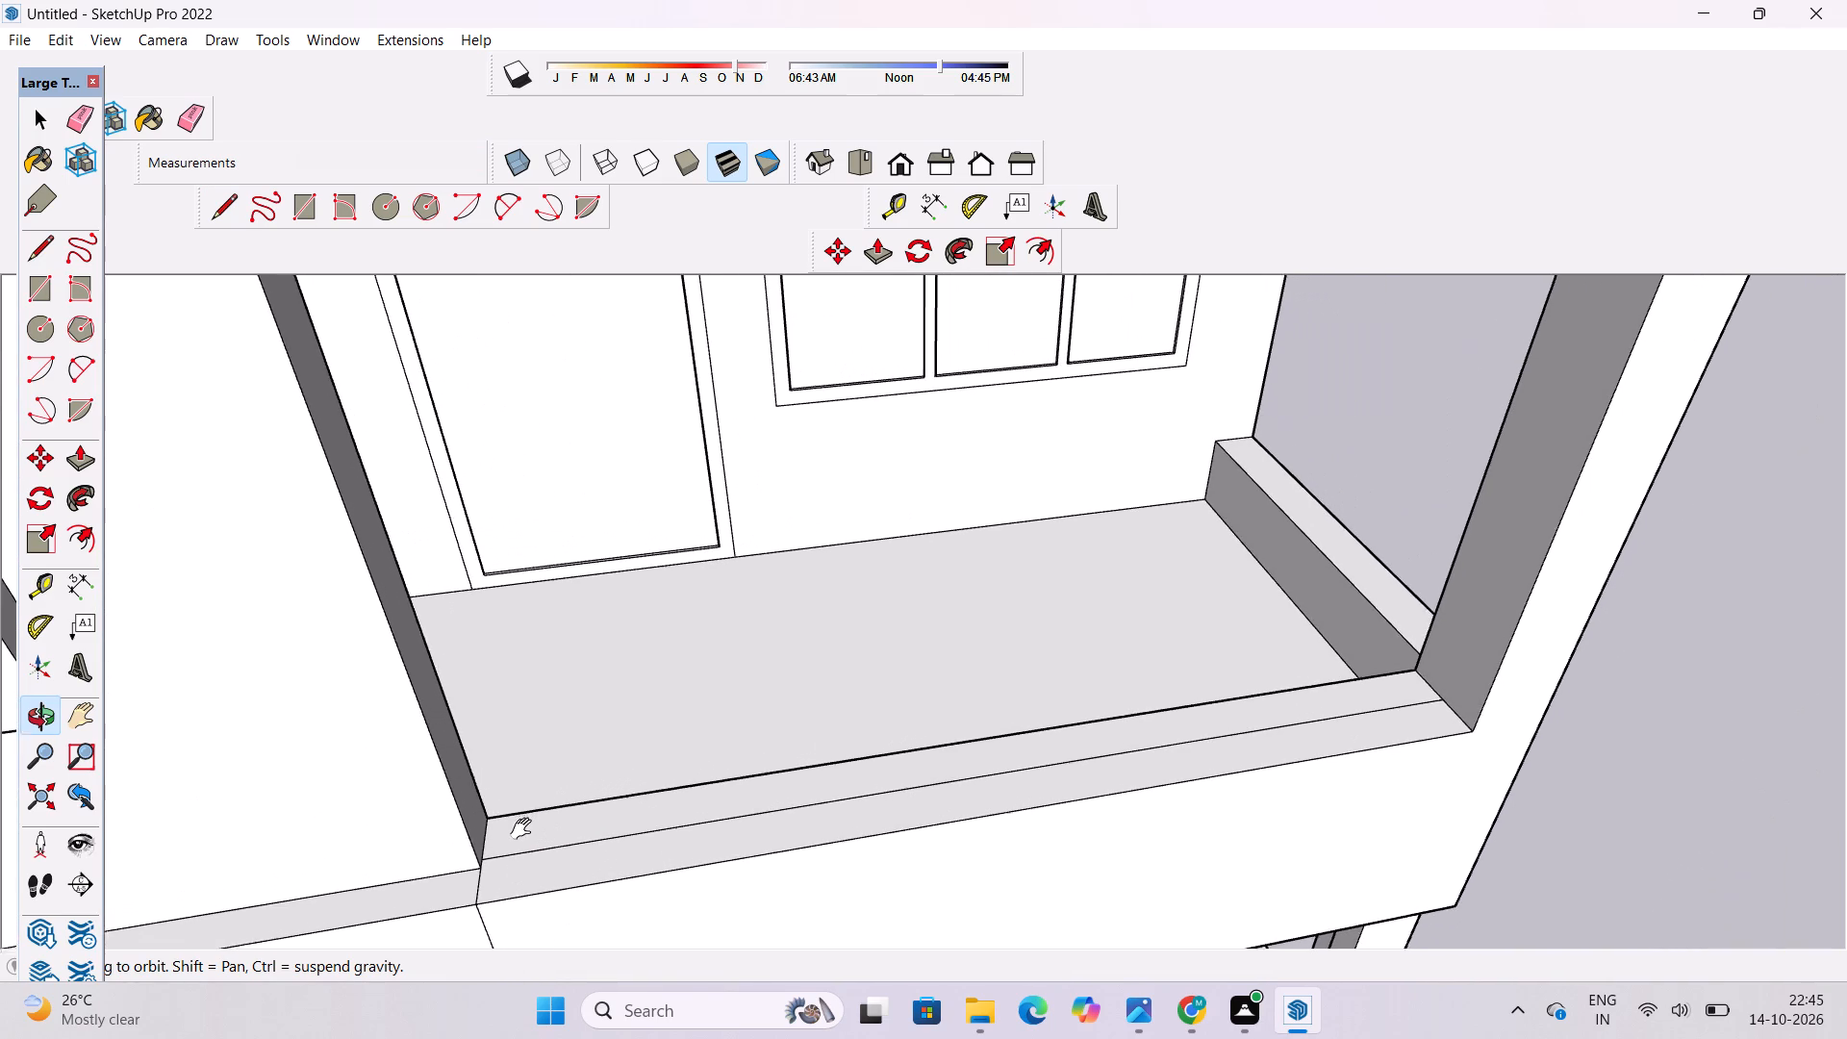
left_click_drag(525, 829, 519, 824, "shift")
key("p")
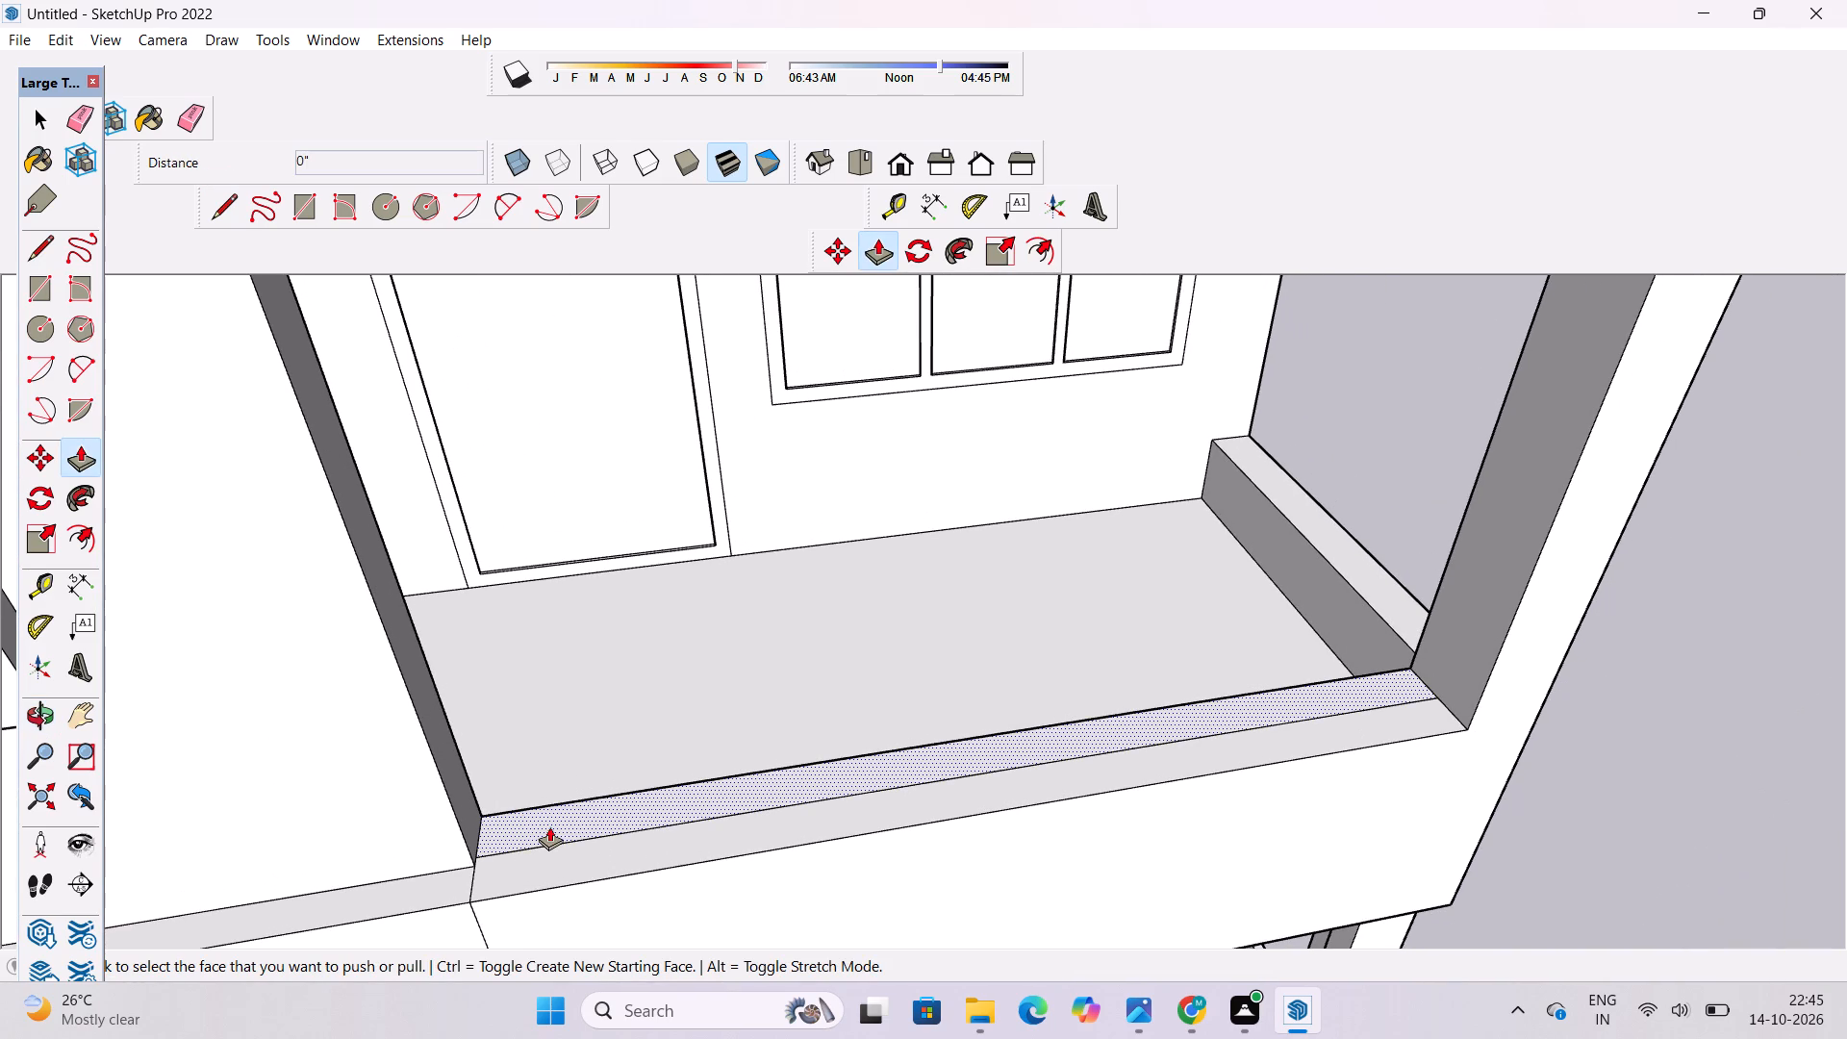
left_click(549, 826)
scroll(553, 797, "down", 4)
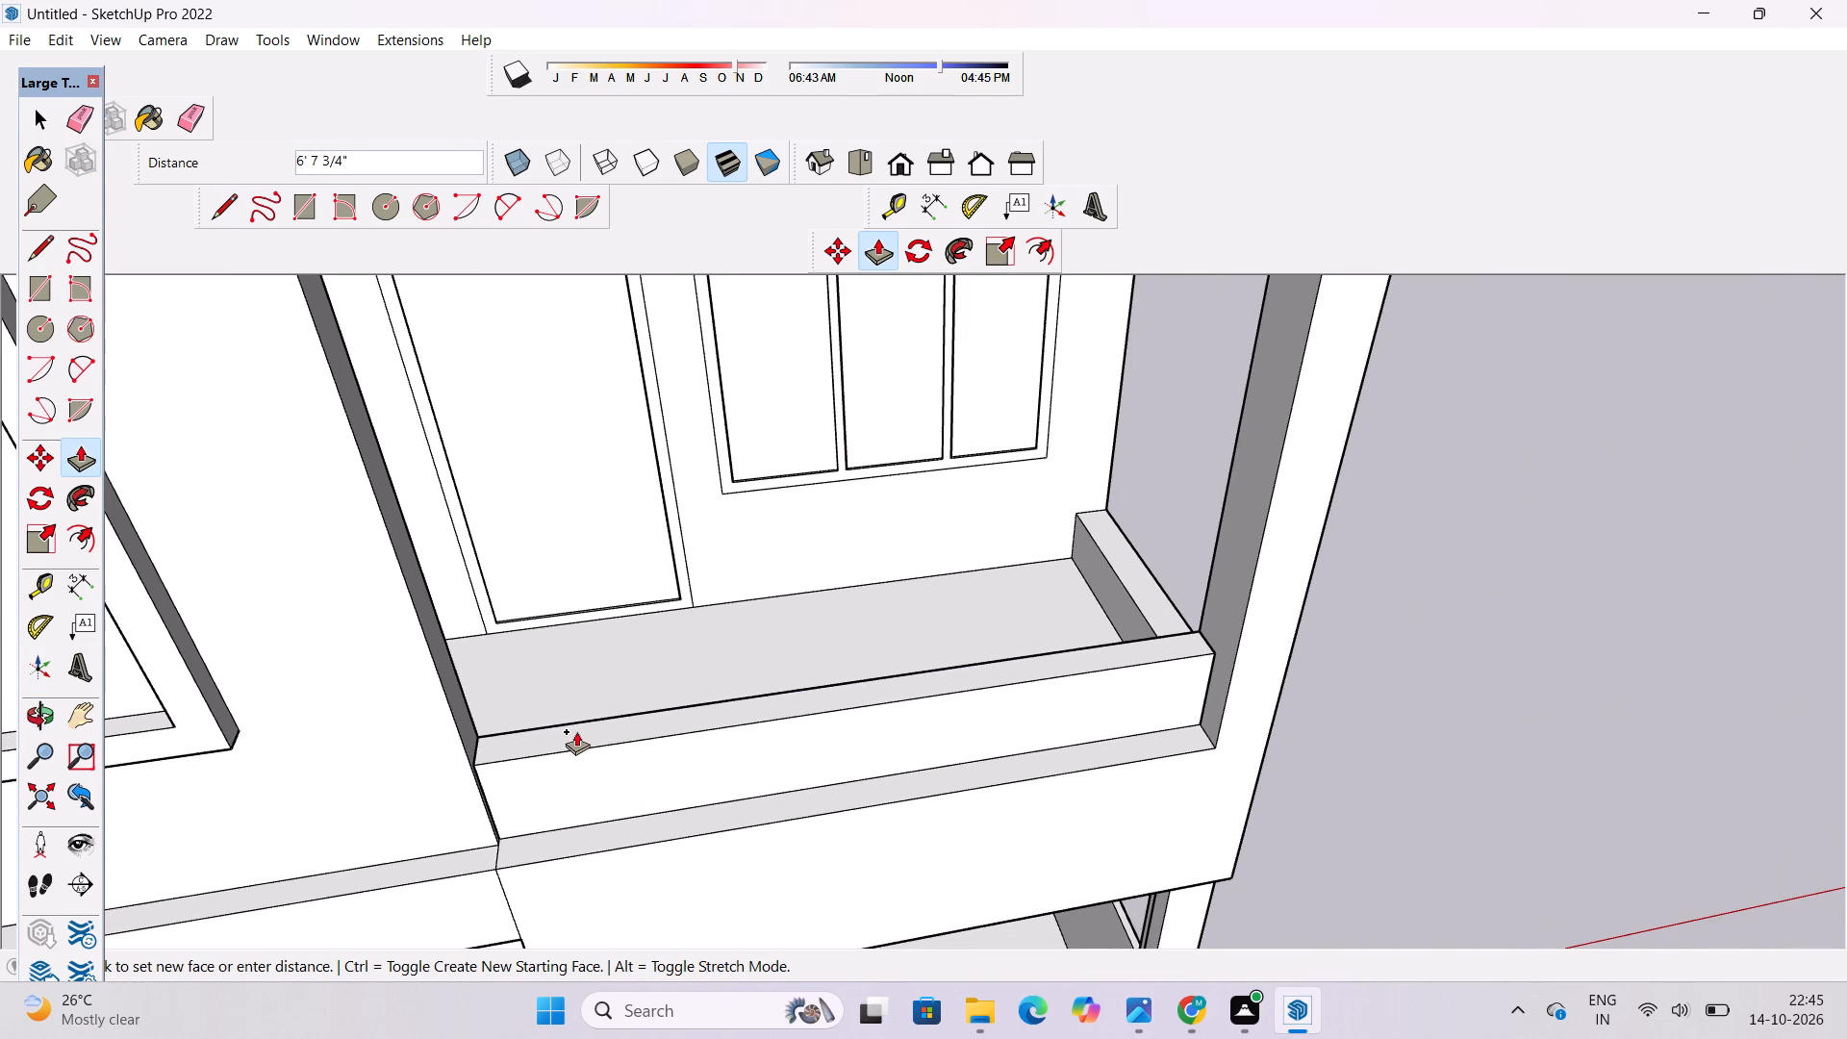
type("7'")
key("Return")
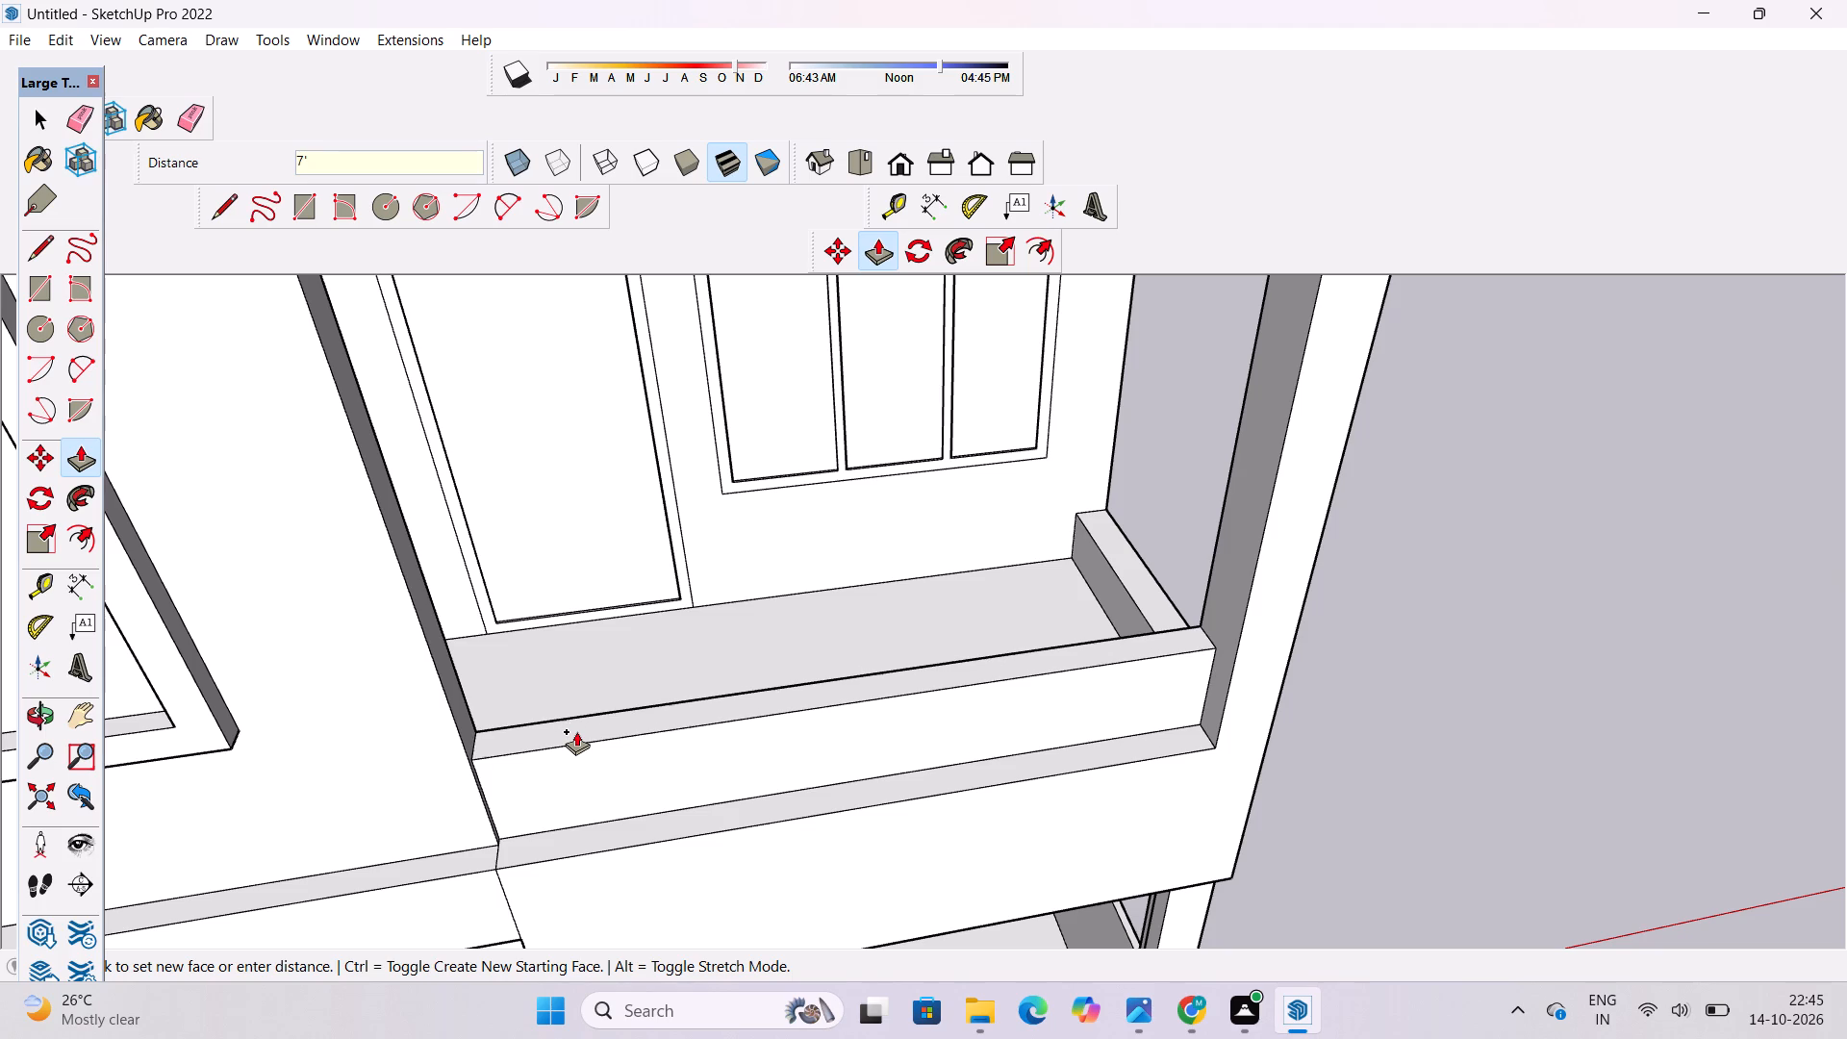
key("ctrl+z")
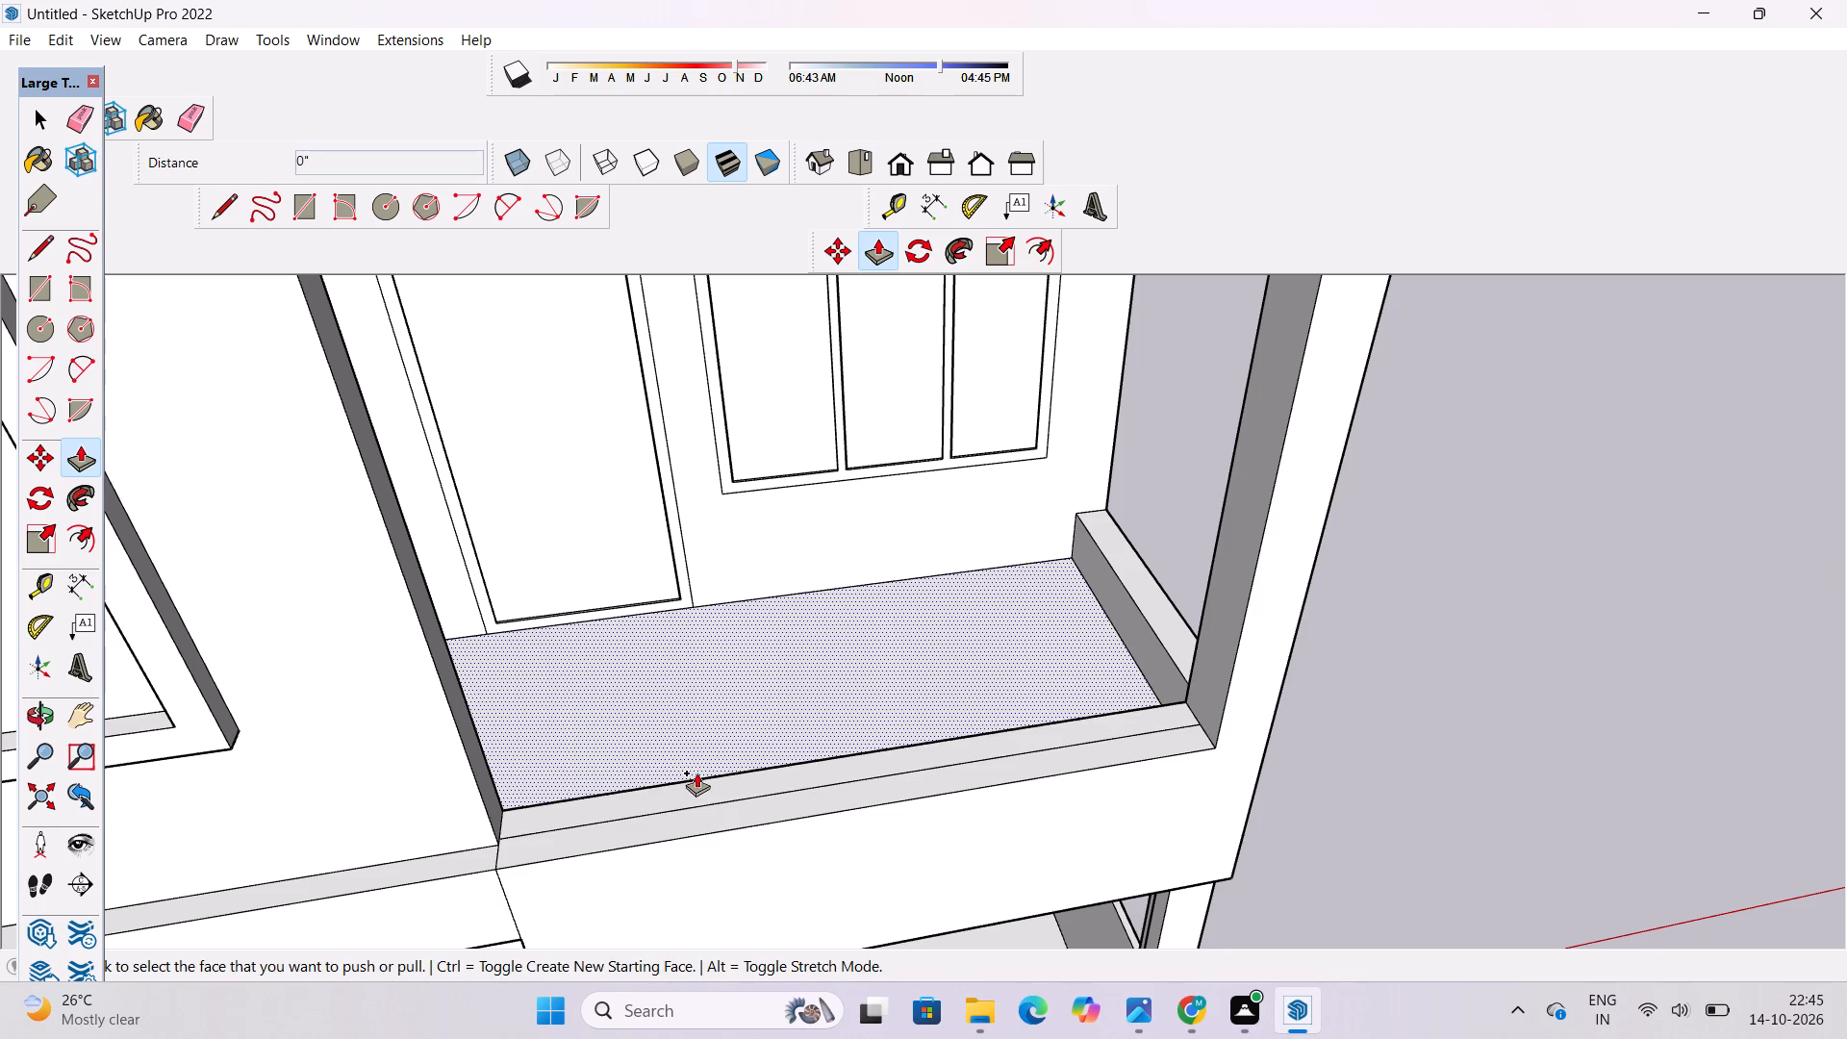
Push/Pull the inner strip of the middle-floor balcony ledge up 9' to form a front parapet.
left_click(698, 786)
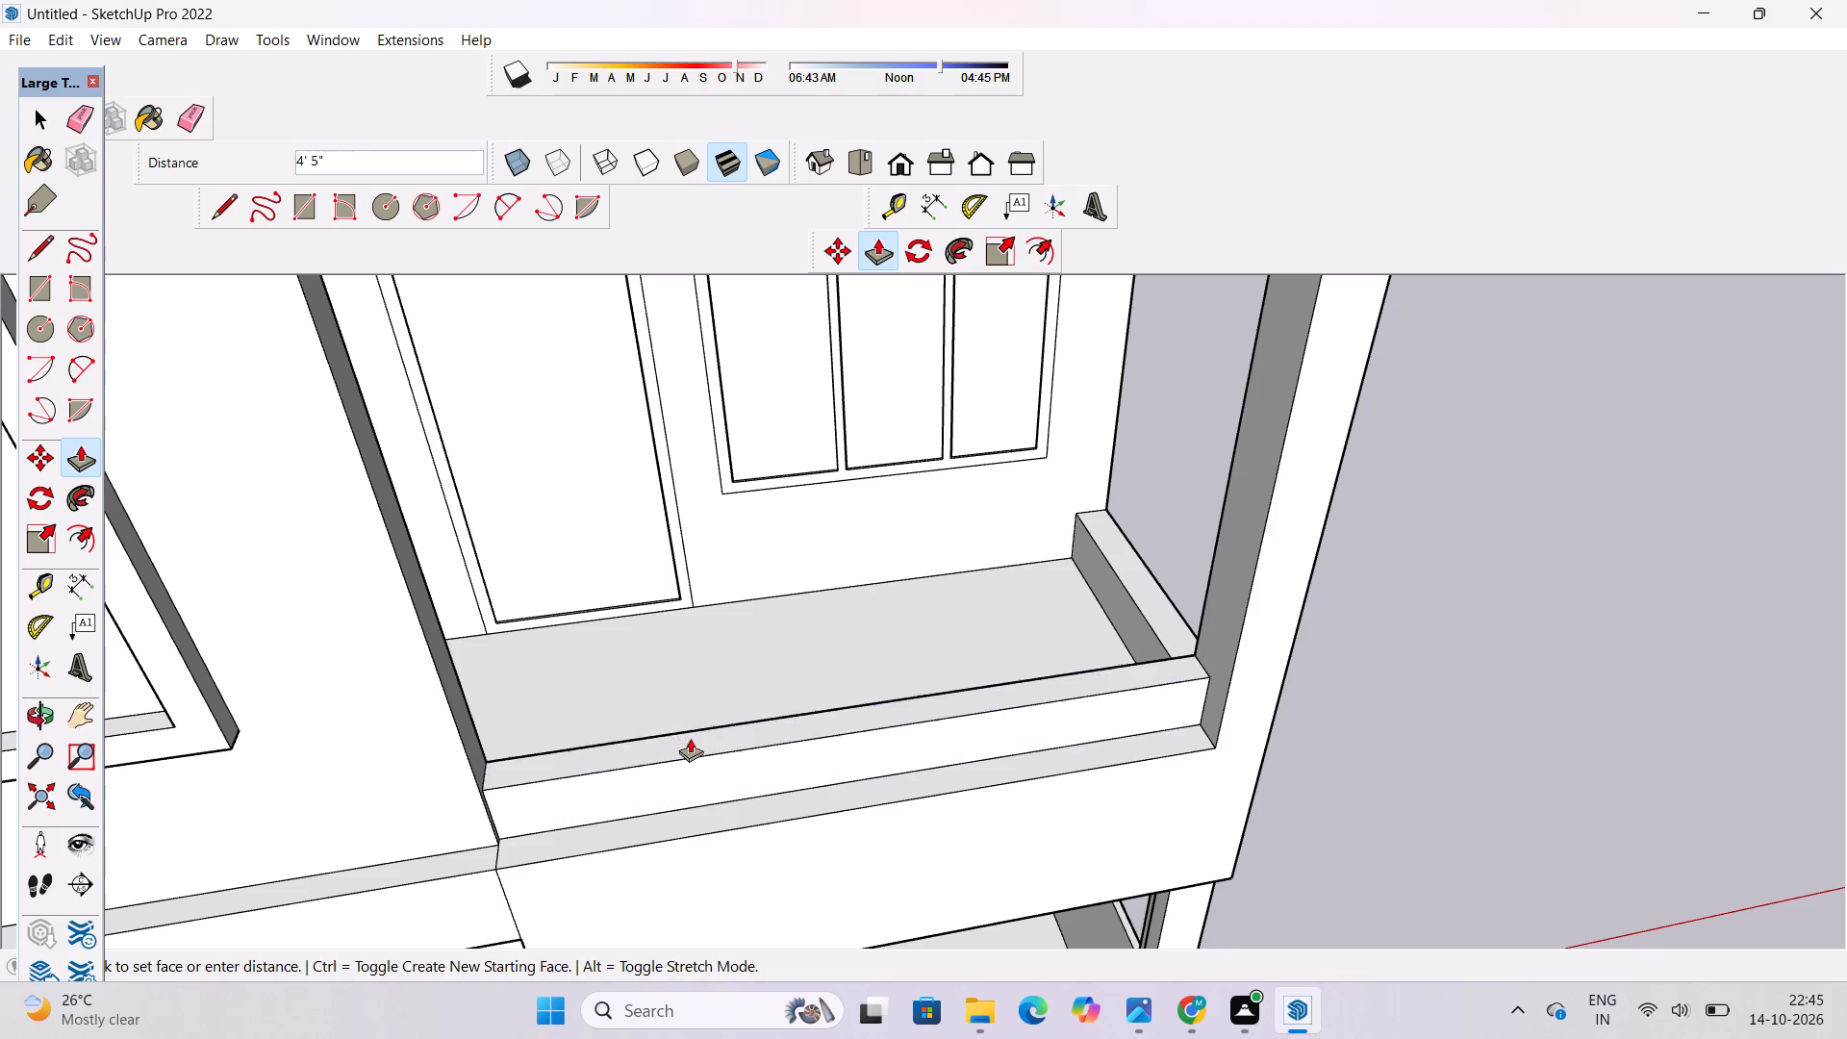
type("9'")
key("Return")
Examine the new balcony parapet from the side of the building and round to the full front facade.
key("o")
scroll(686, 701, "down", 6)
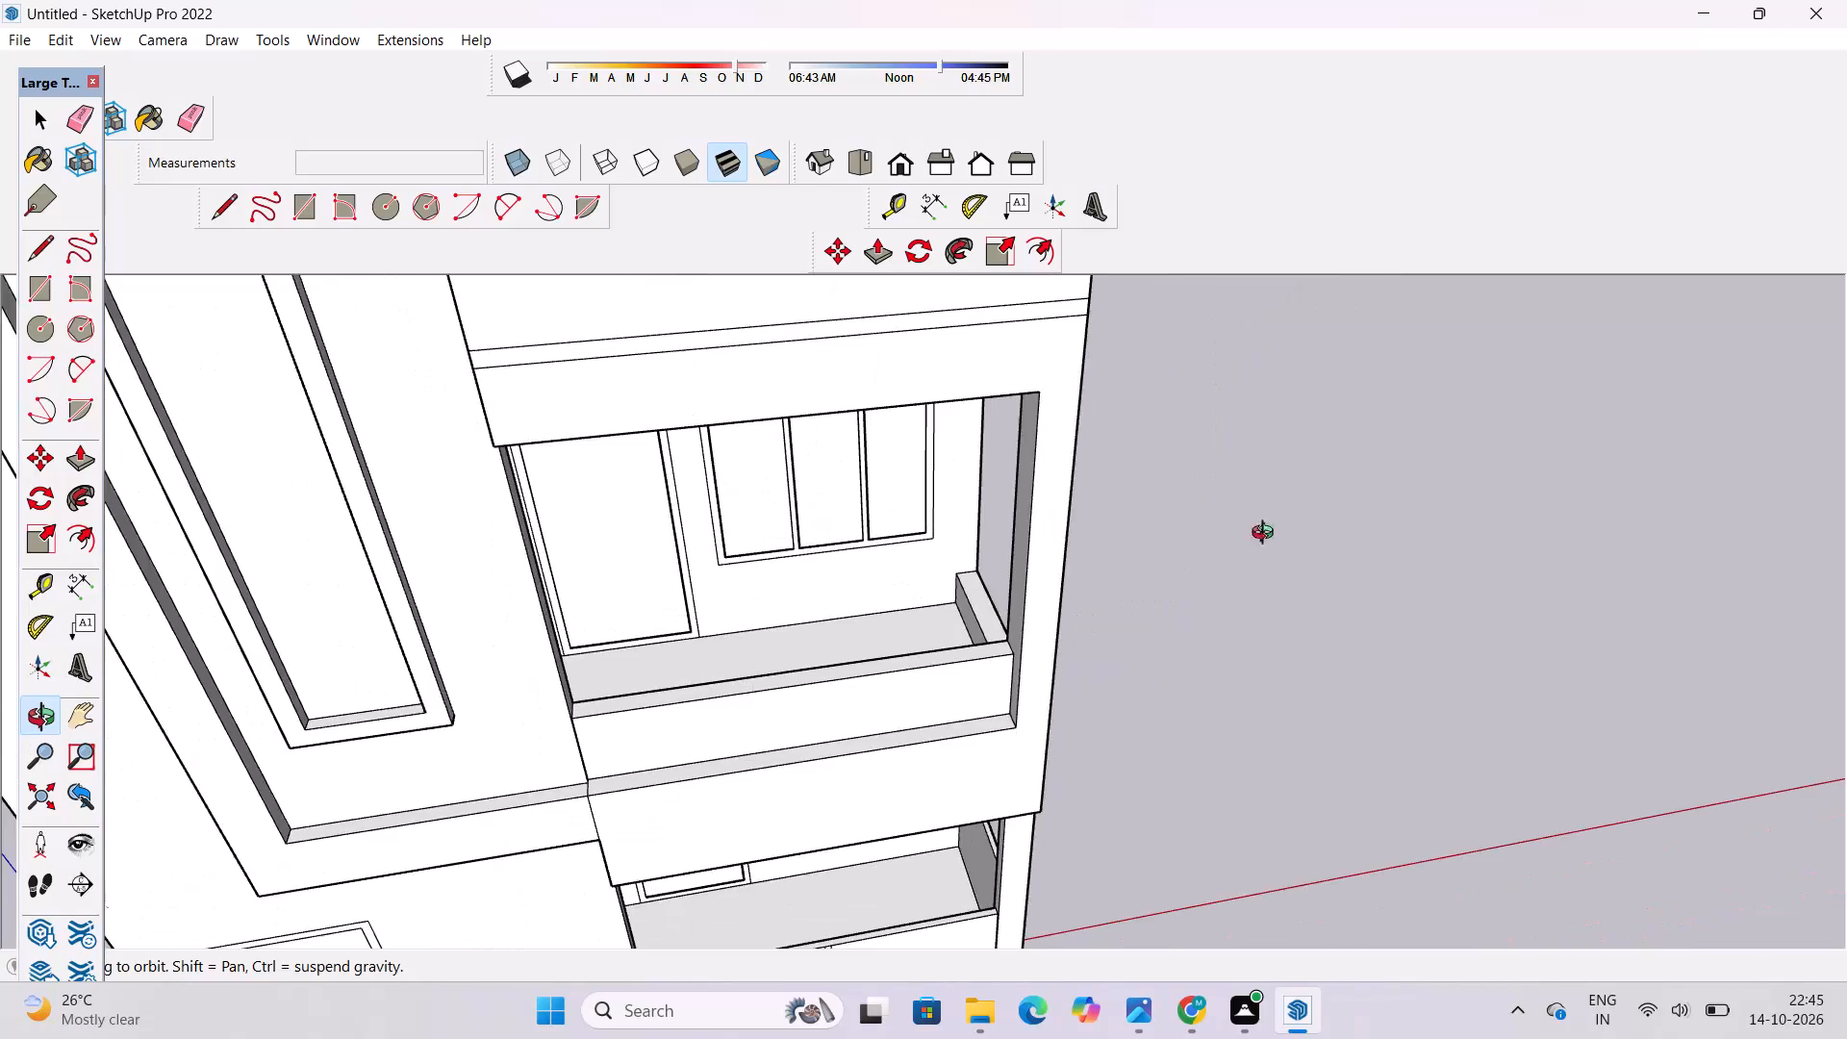
left_click_drag(1400, 509, 519, 544)
scroll(691, 559, "down", 3)
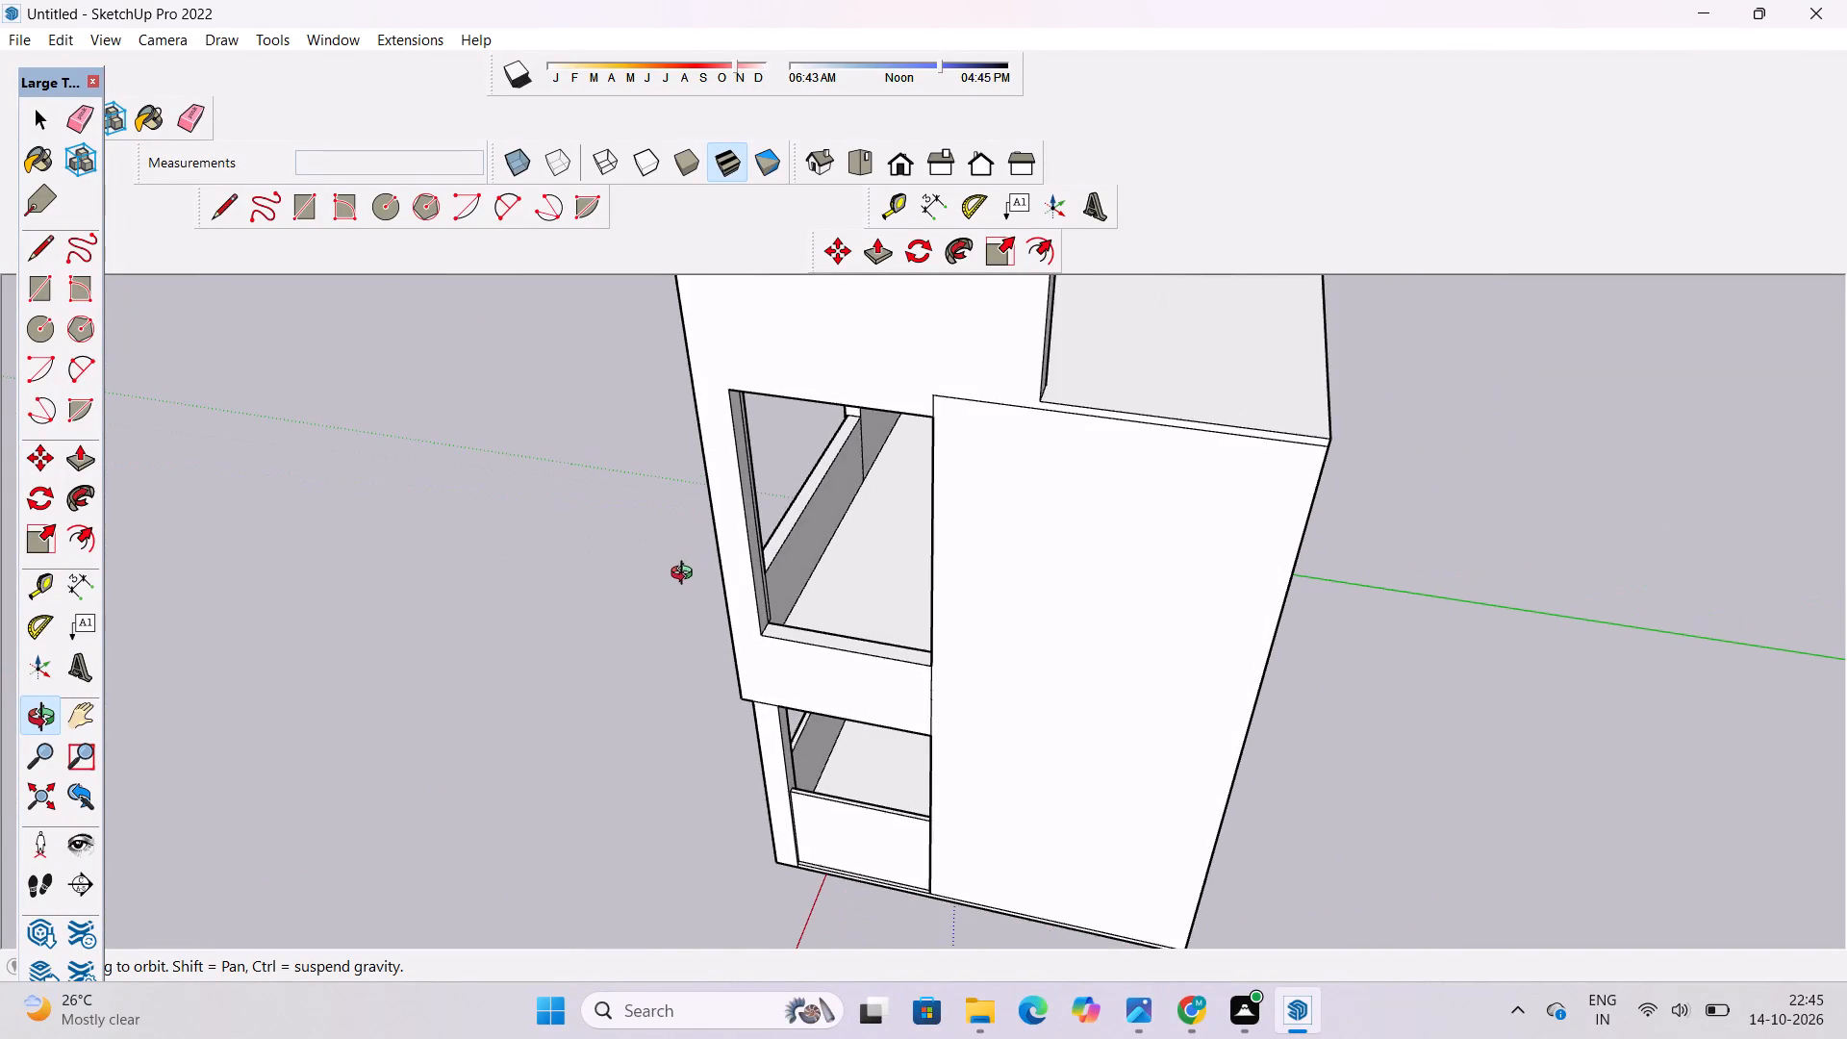
left_click_drag(686, 575, 1064, 571)
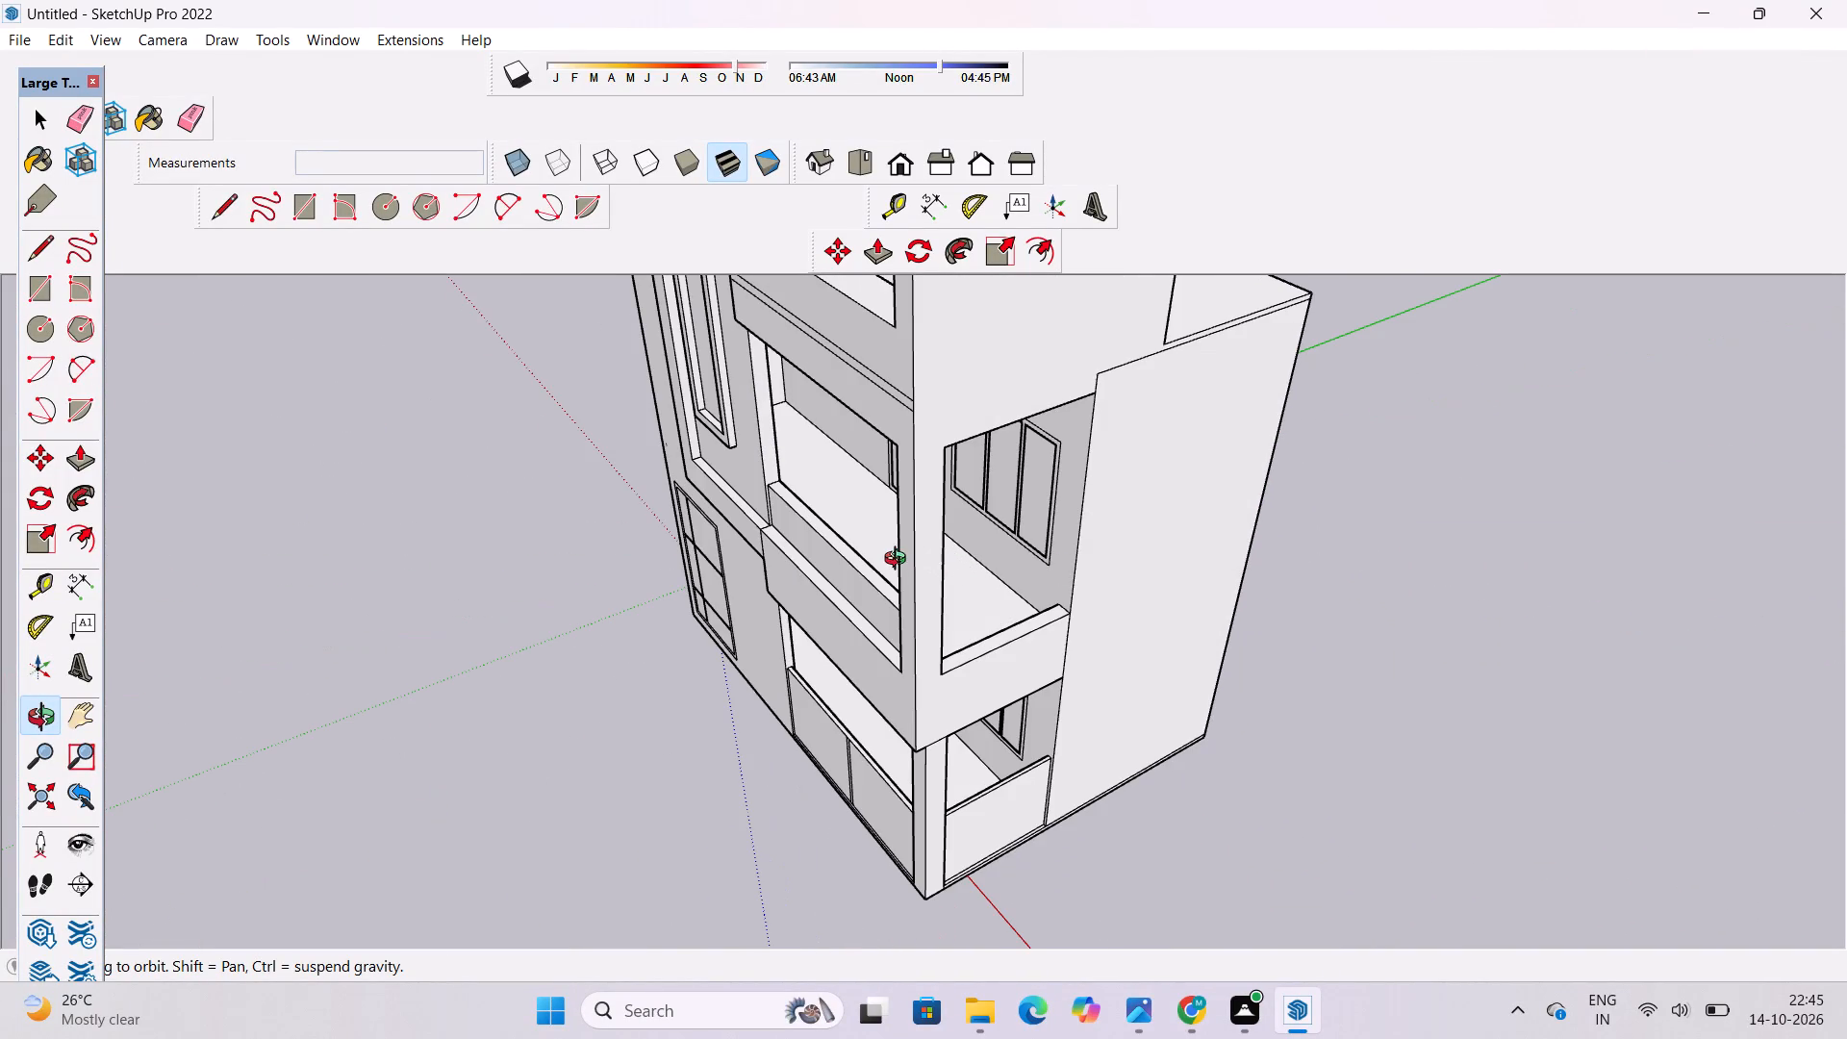
scroll(899, 561, "down", 2)
left_click_drag(840, 610, 1104, 574)
left_click_drag(1104, 574, 1078, 601, "shift")
left_click_drag(942, 639, 1051, 624)
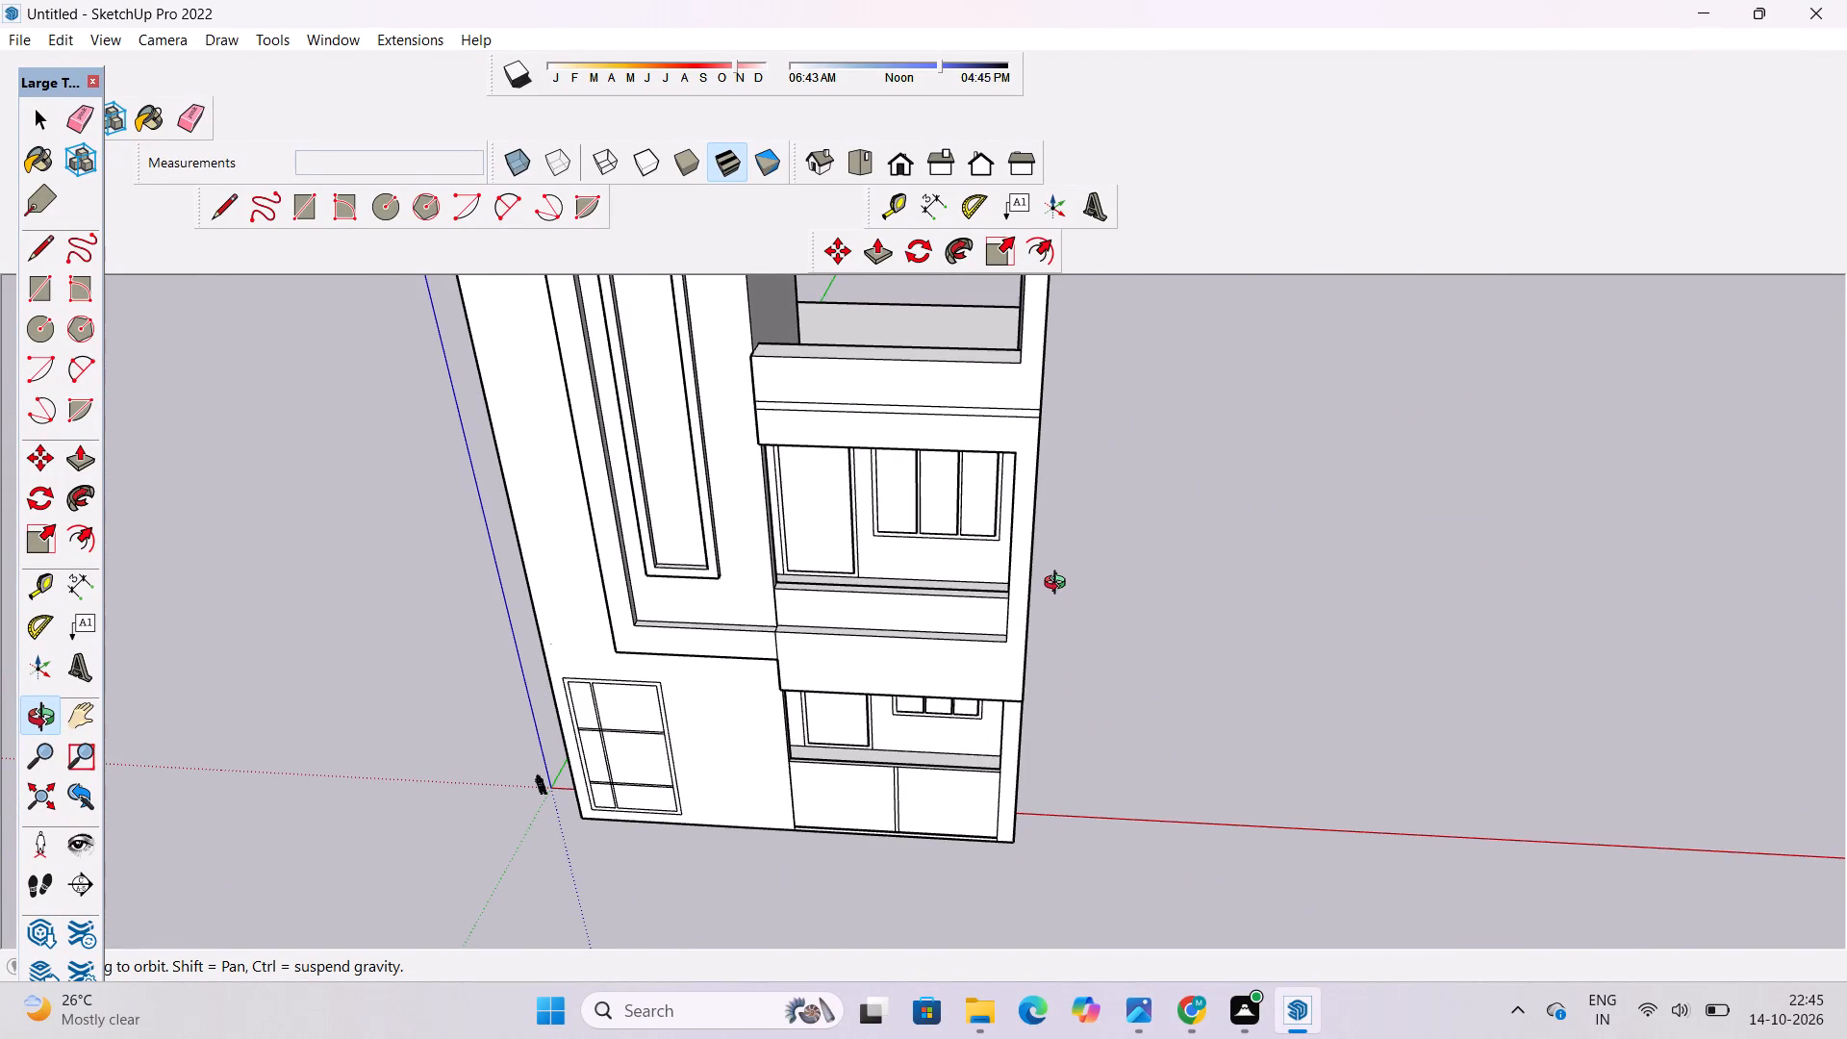
left_click_drag(970, 627, 971, 683, "shift")
left_click_drag(960, 691, 959, 678, "shift")
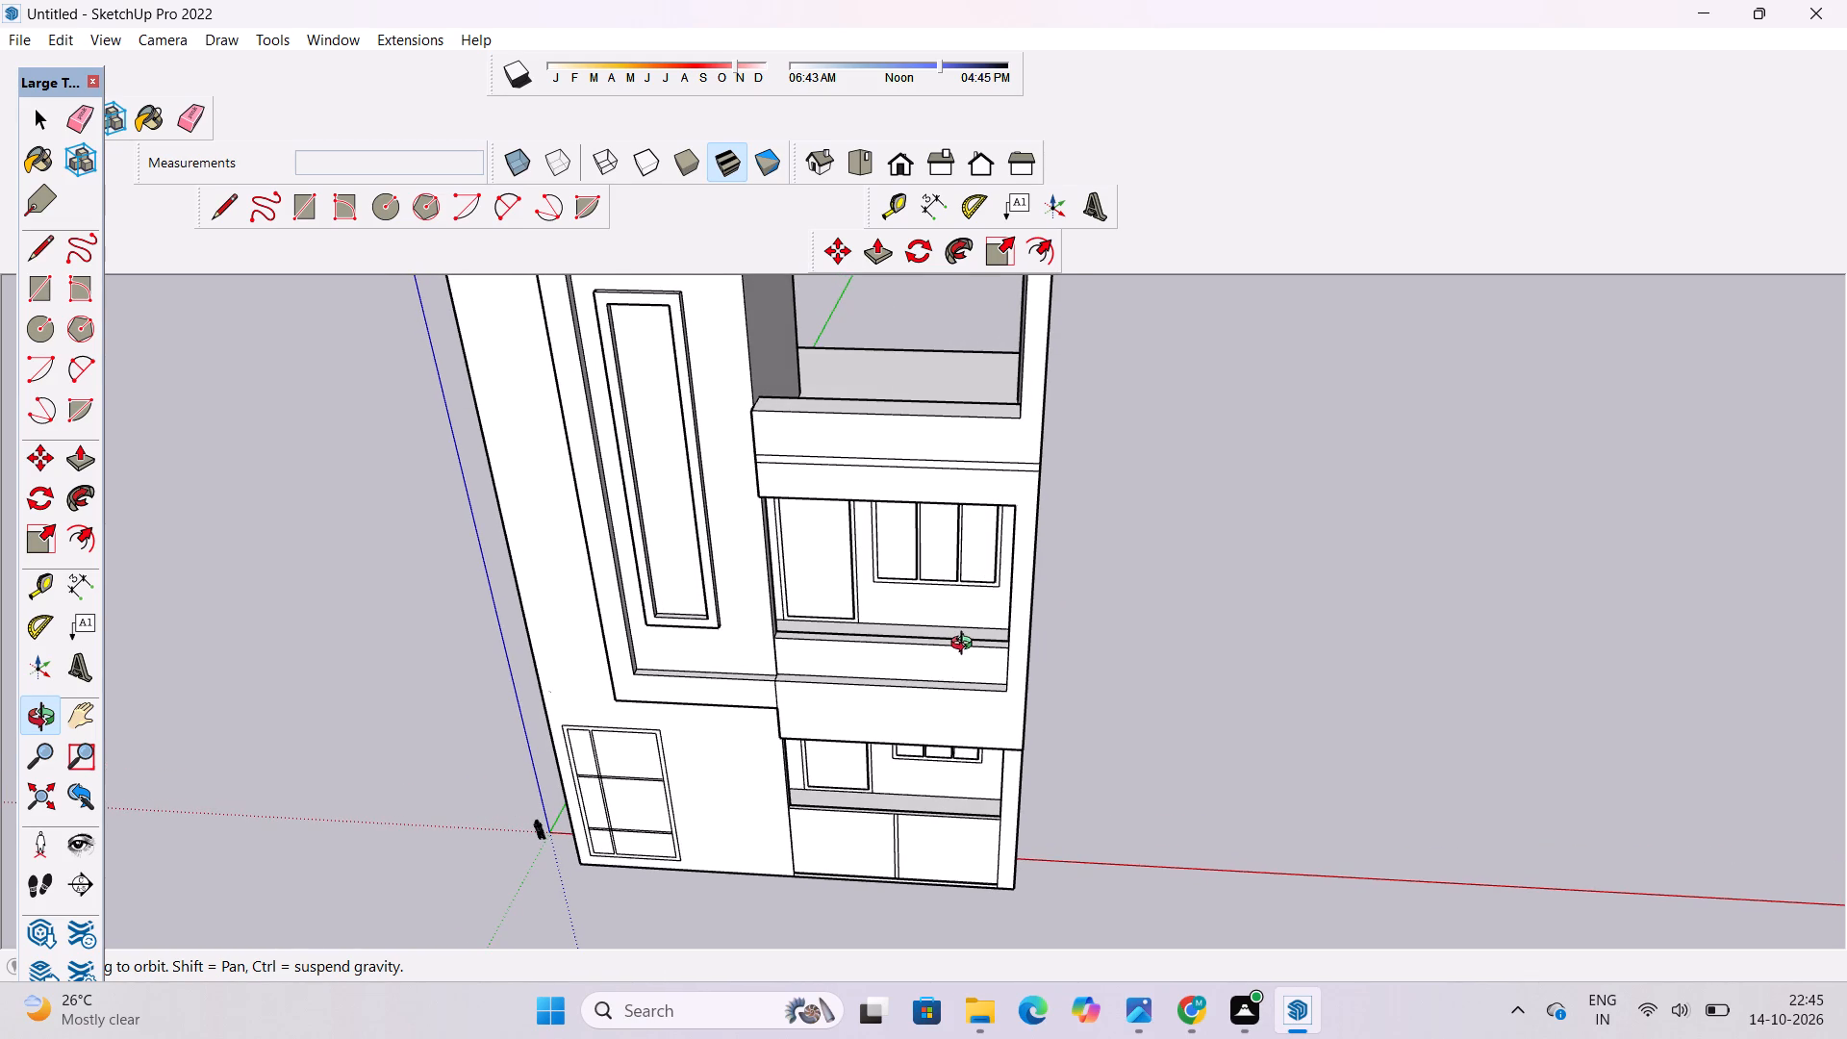
scroll(966, 644, "down", 1)
left_click_drag(966, 638, 968, 657, "shift")
left_click_drag(966, 669, 1025, 636)
left_click_drag(1025, 636, 1027, 643, "shift")
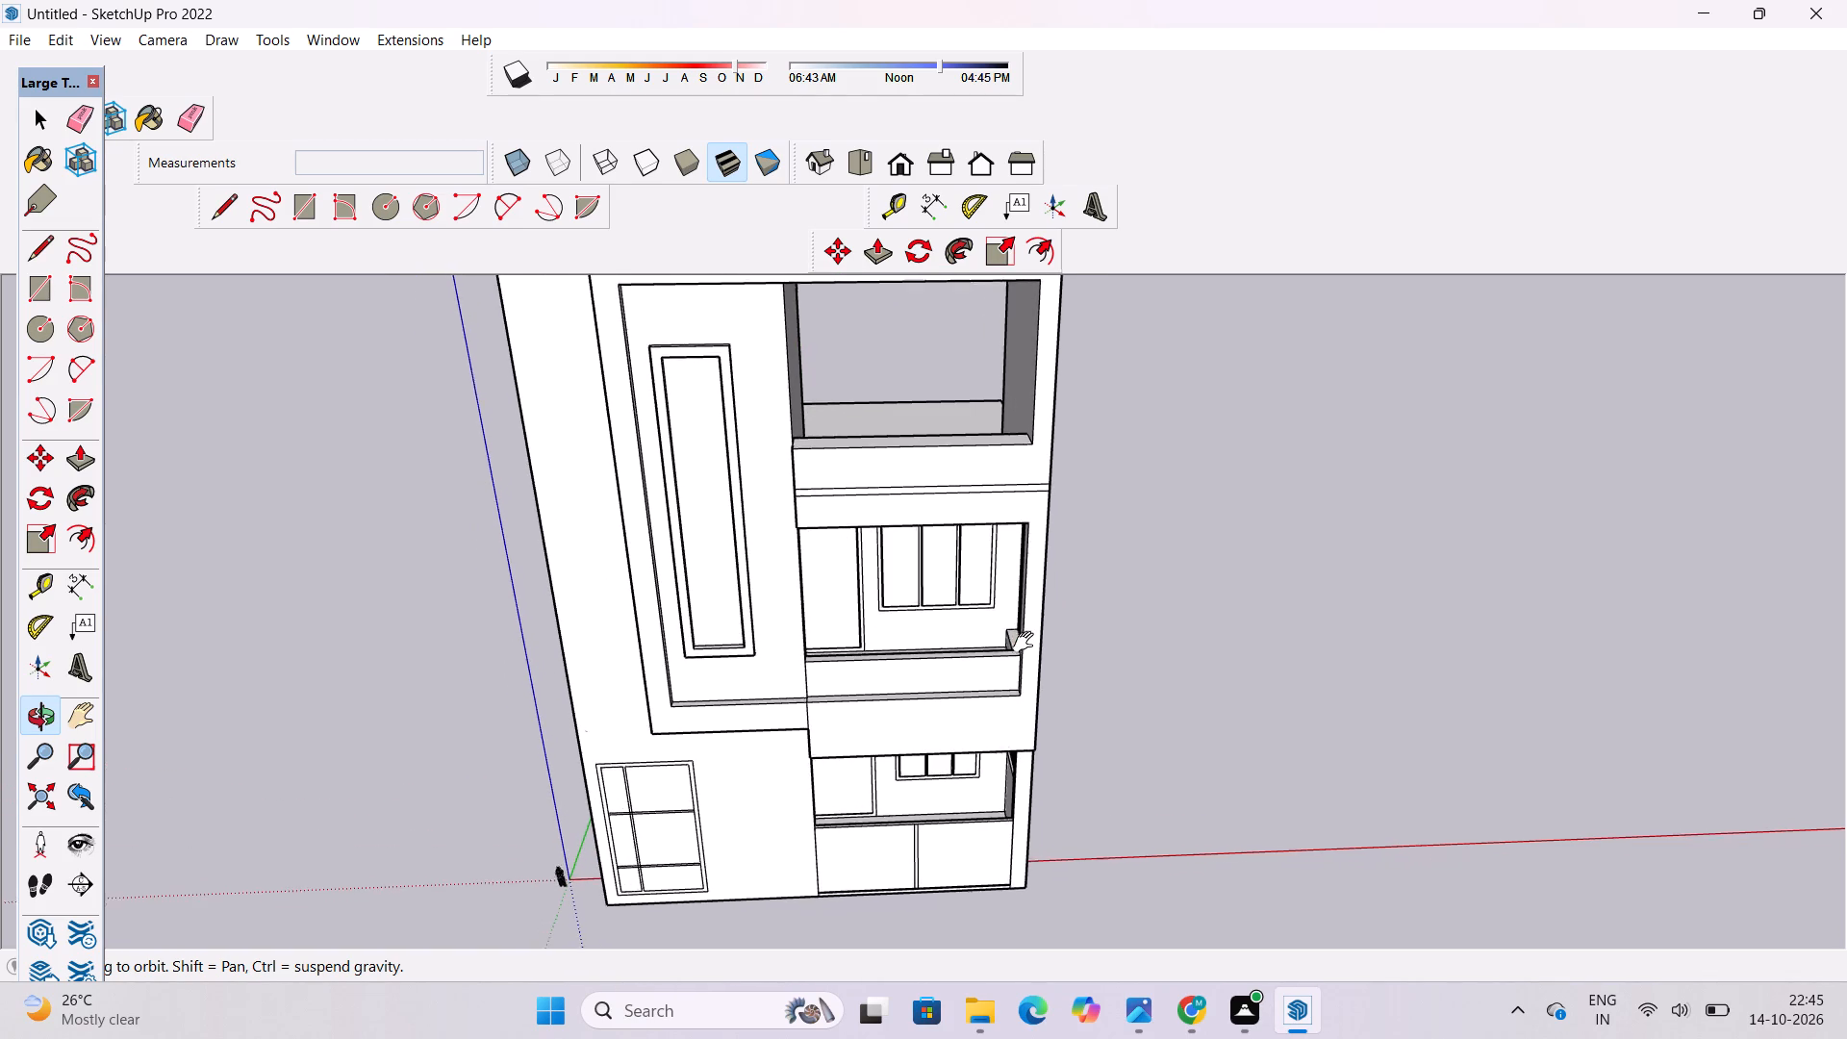
left_click_drag(1027, 643, 1027, 666, "shift")
left_click_drag(1027, 669, 1066, 586)
scroll(1063, 586, "down", 4)
left_click_drag(1072, 576, 1012, 808, "shift")
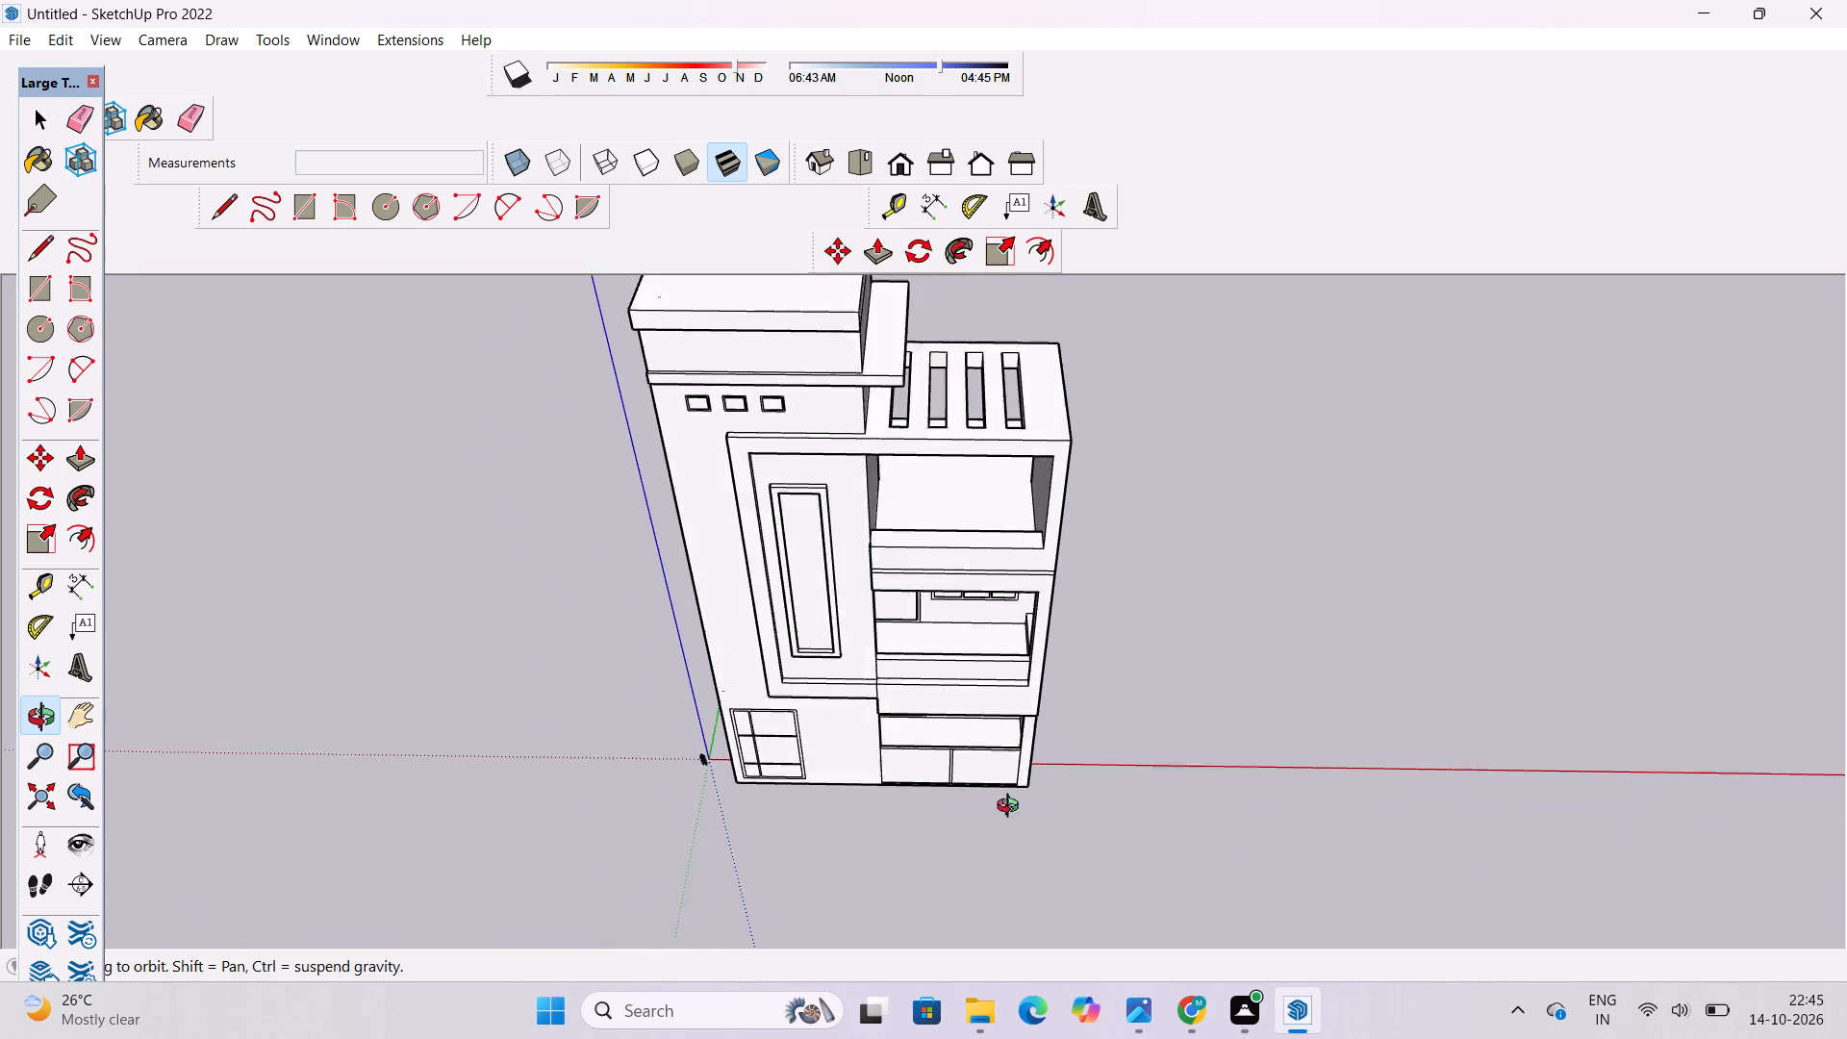
left_click_drag(1012, 808, 1086, 753, "shift")
Examine the middle-floor balcony's parapet and ledge up close from above and from the front.
scroll(975, 704, "up", 6)
left_click_drag(989, 672, 949, 697, "shift")
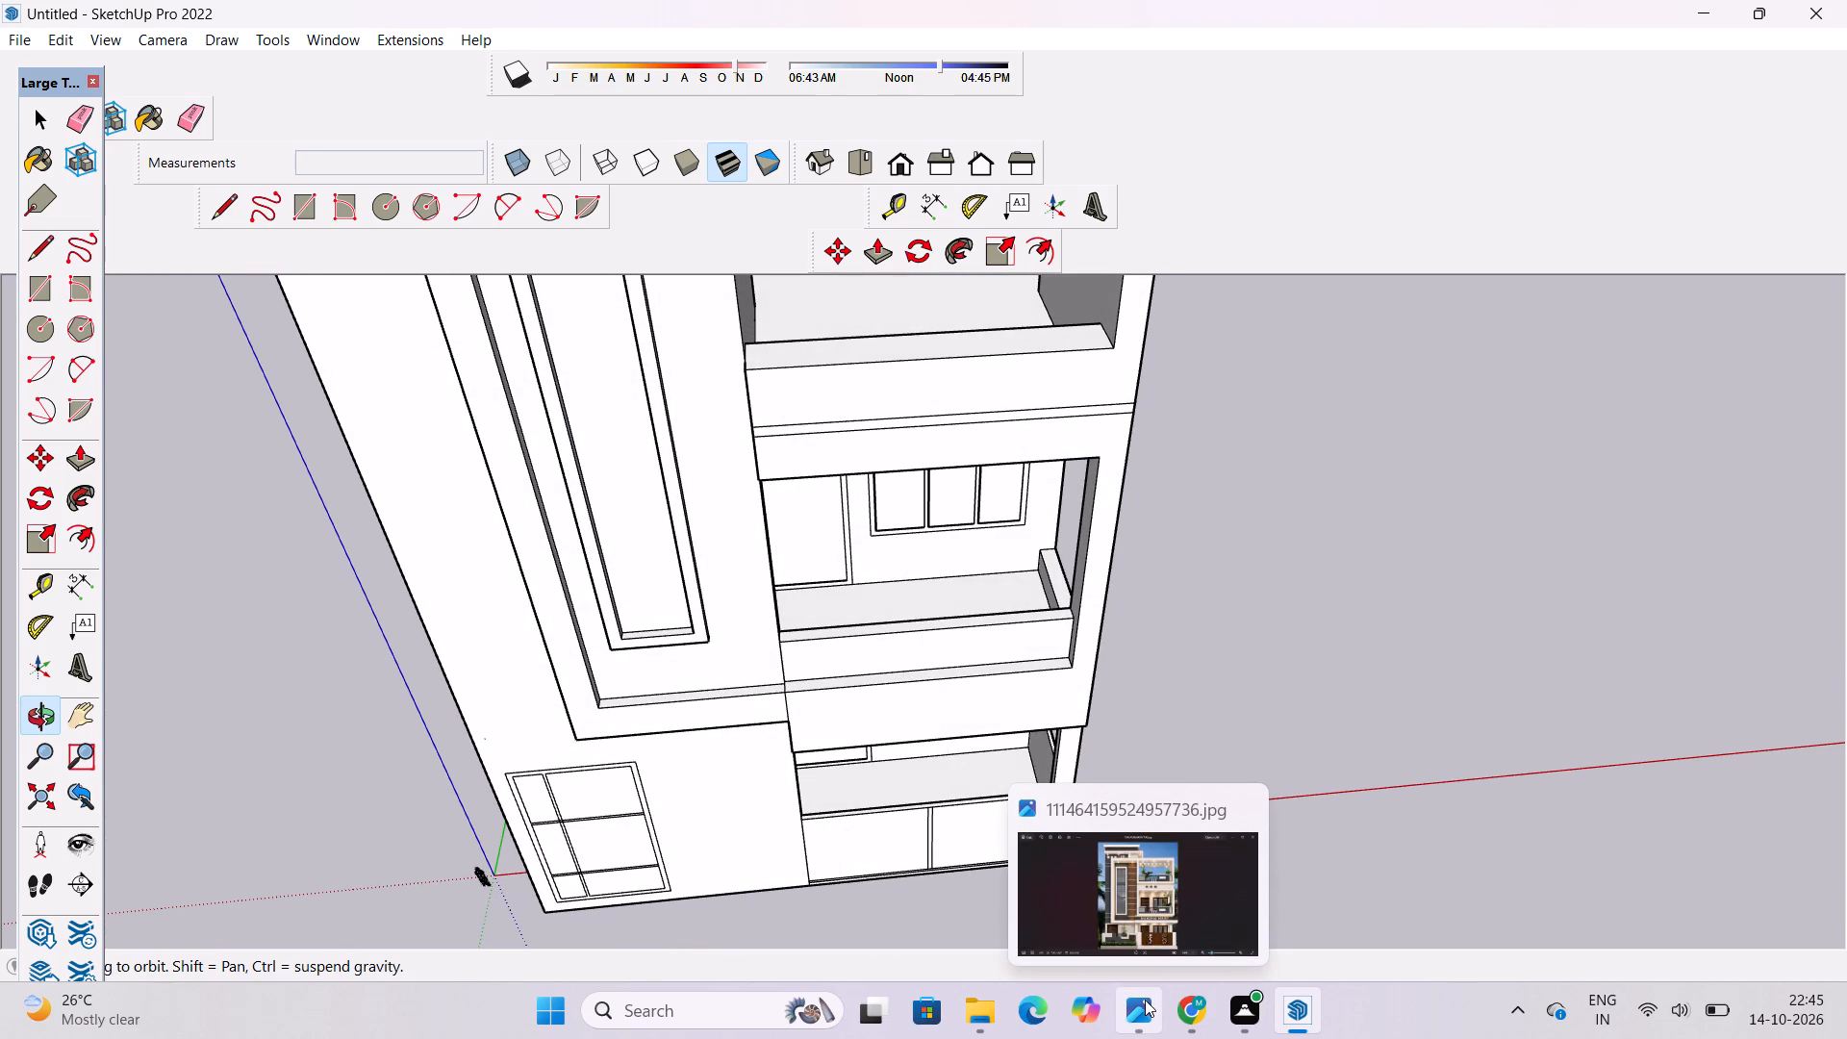
scroll(941, 652, "down", 2)
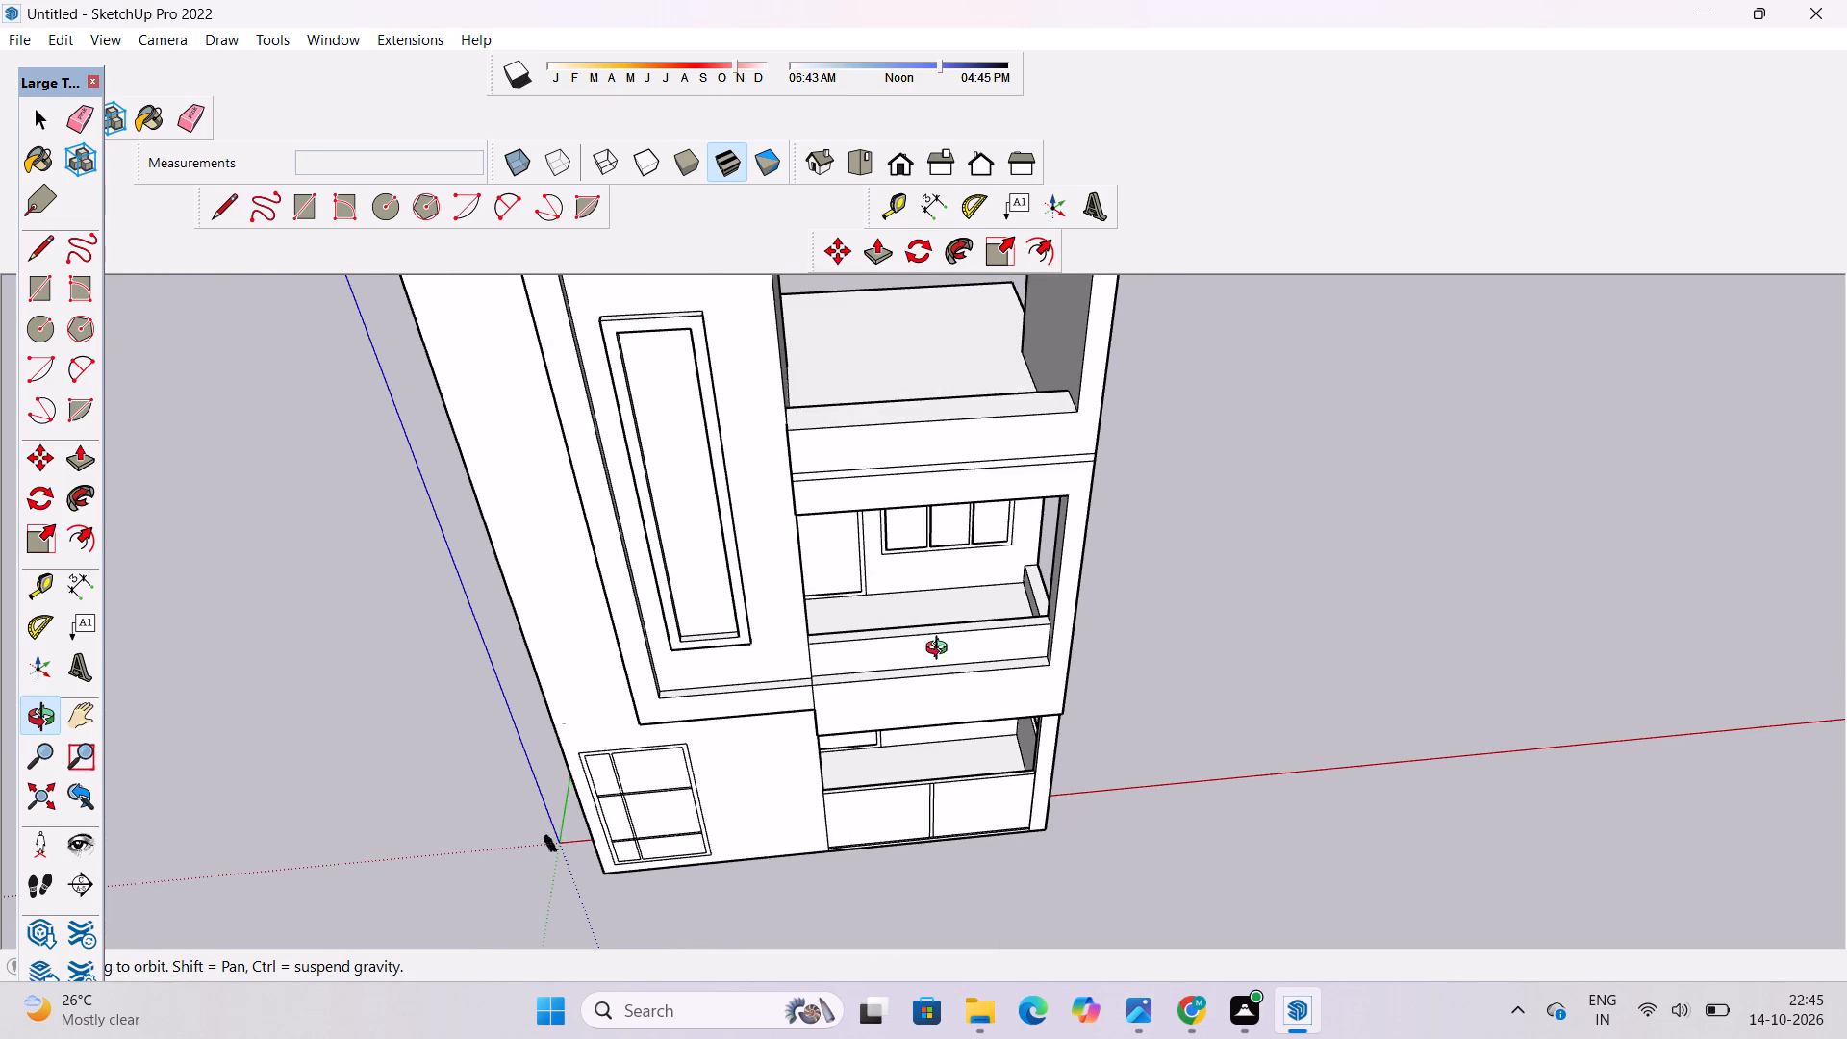
left_click_drag(941, 643, 942, 659, "shift")
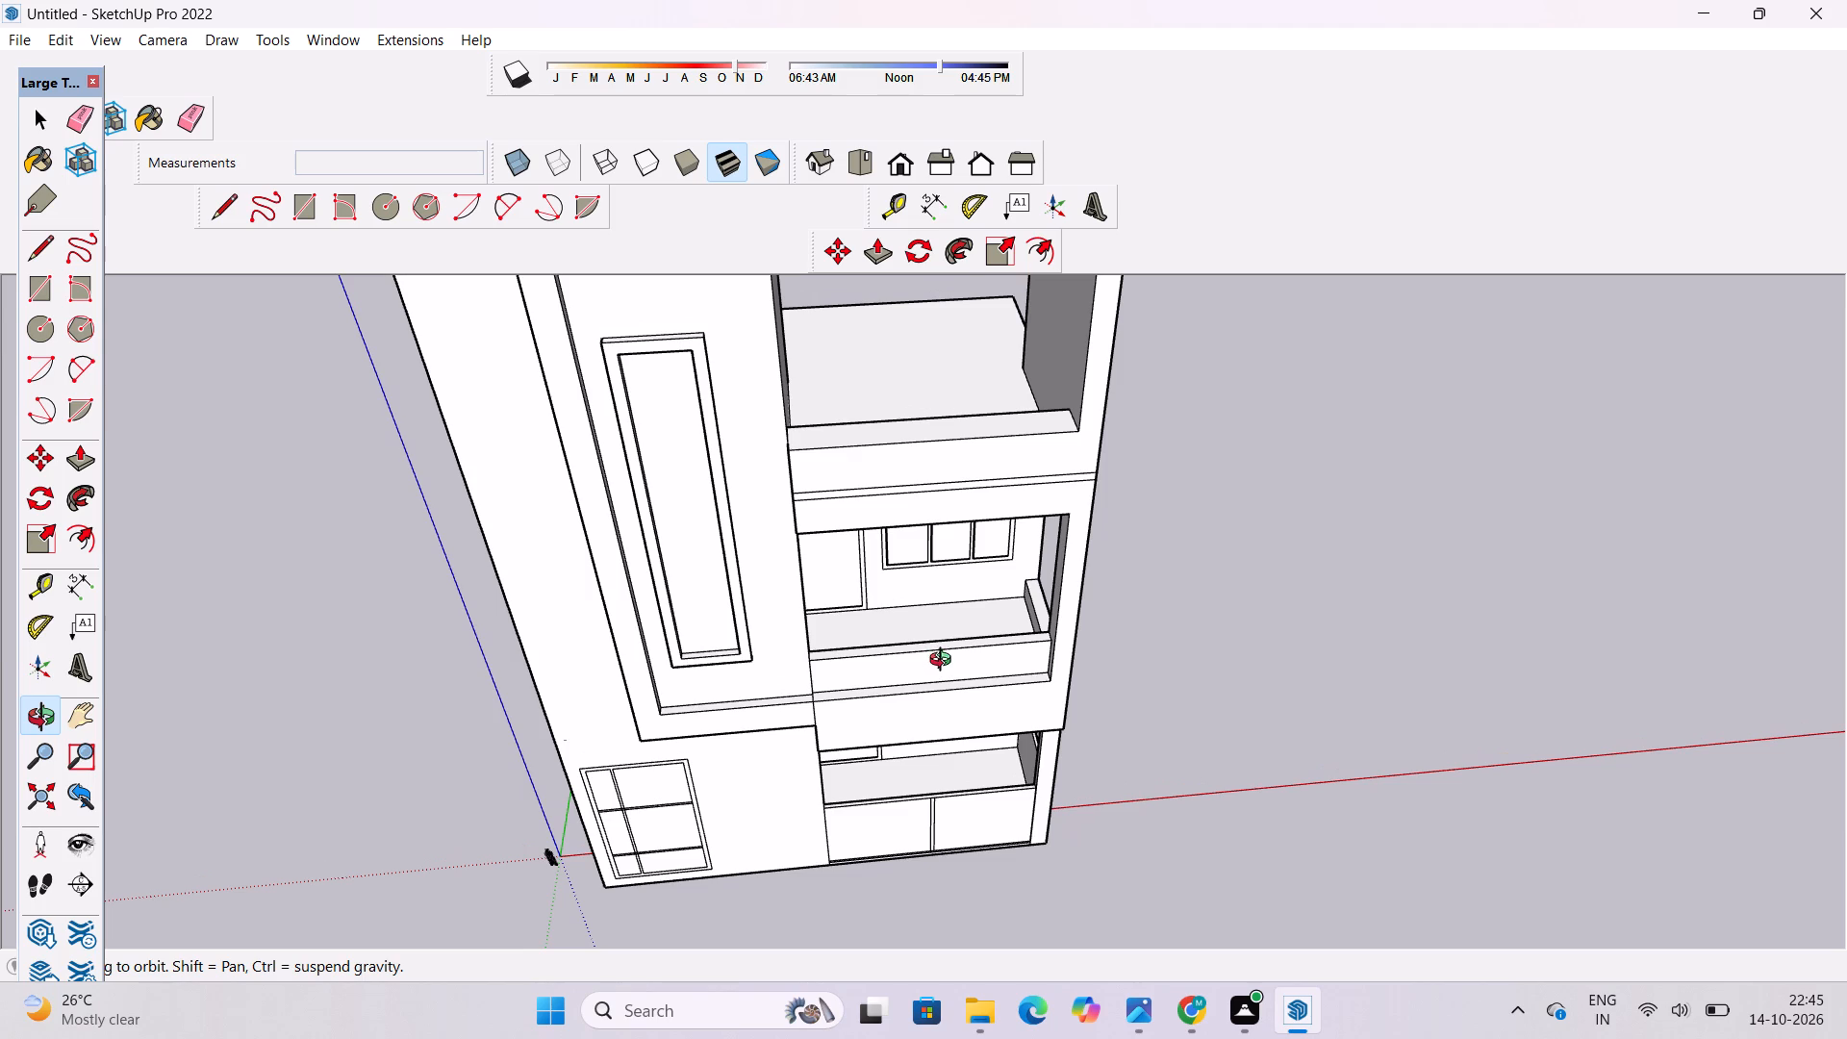
left_click_drag(943, 675, 977, 629)
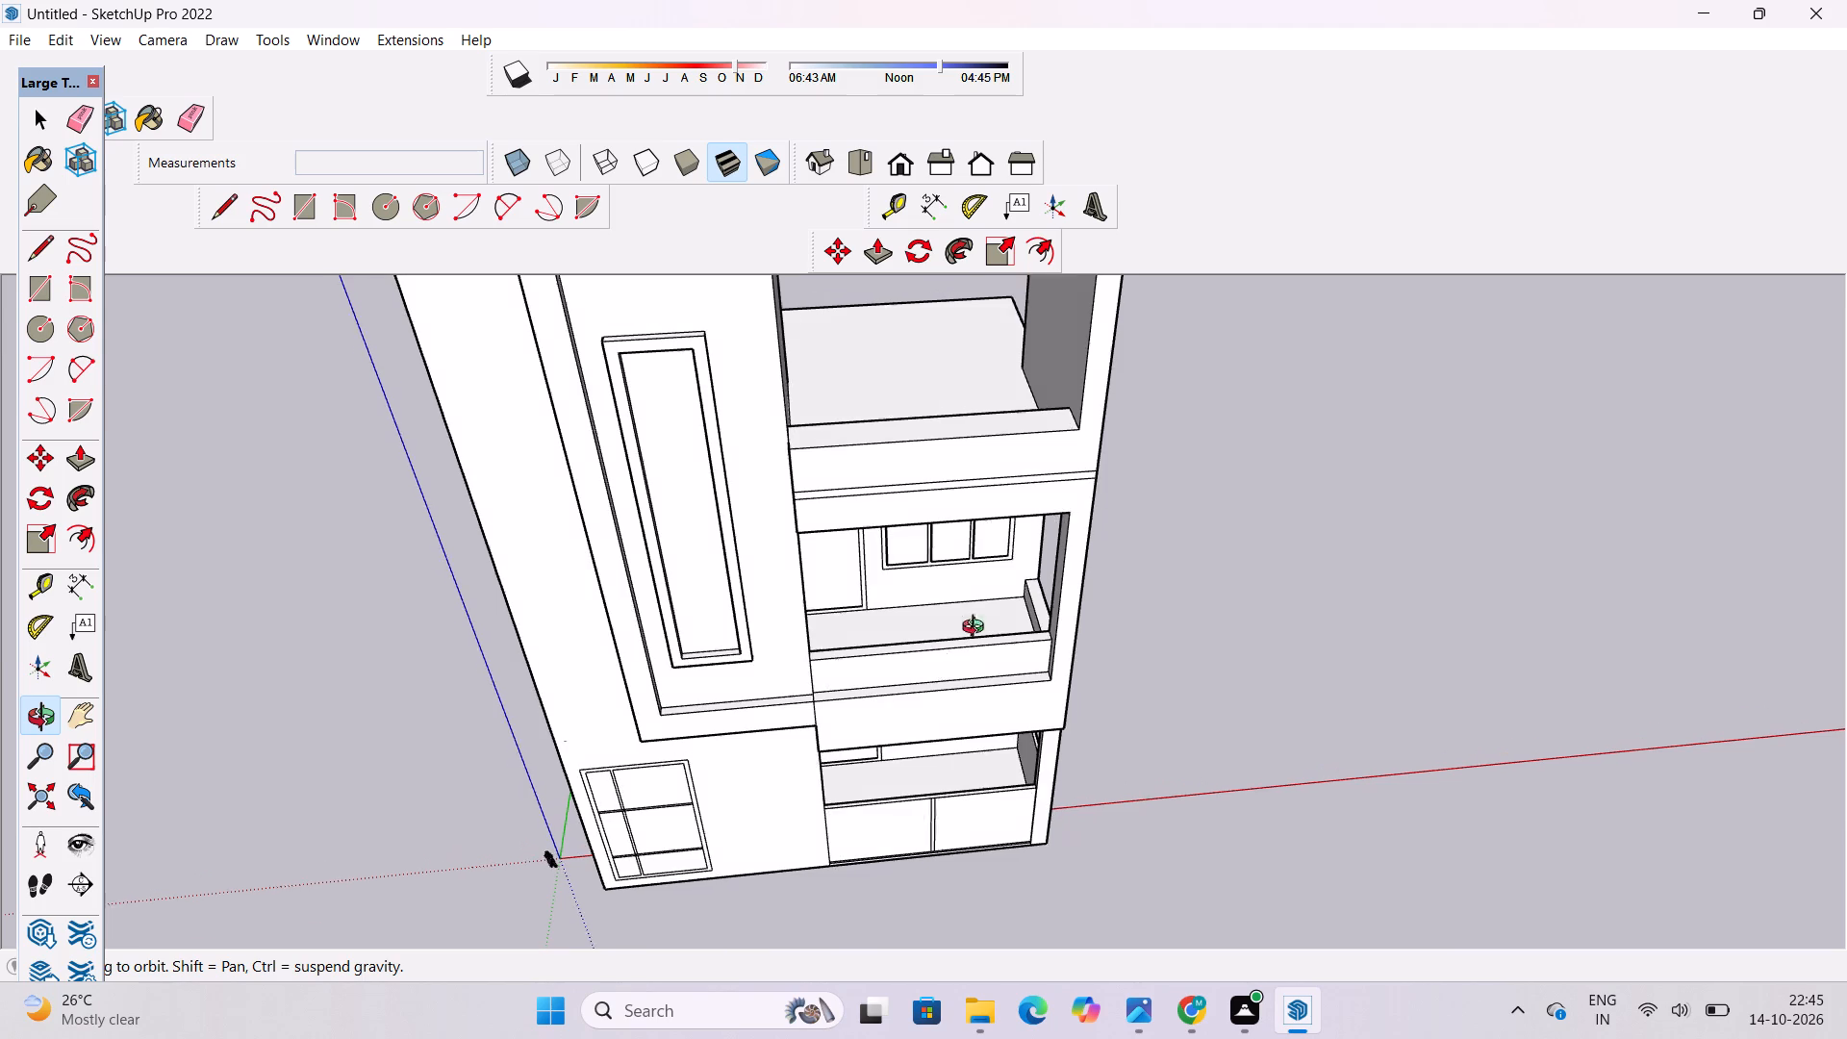
left_click_drag(977, 629, 1060, 501)
left_click_drag(1053, 556, 869, 674)
scroll(958, 671, "up", 3)
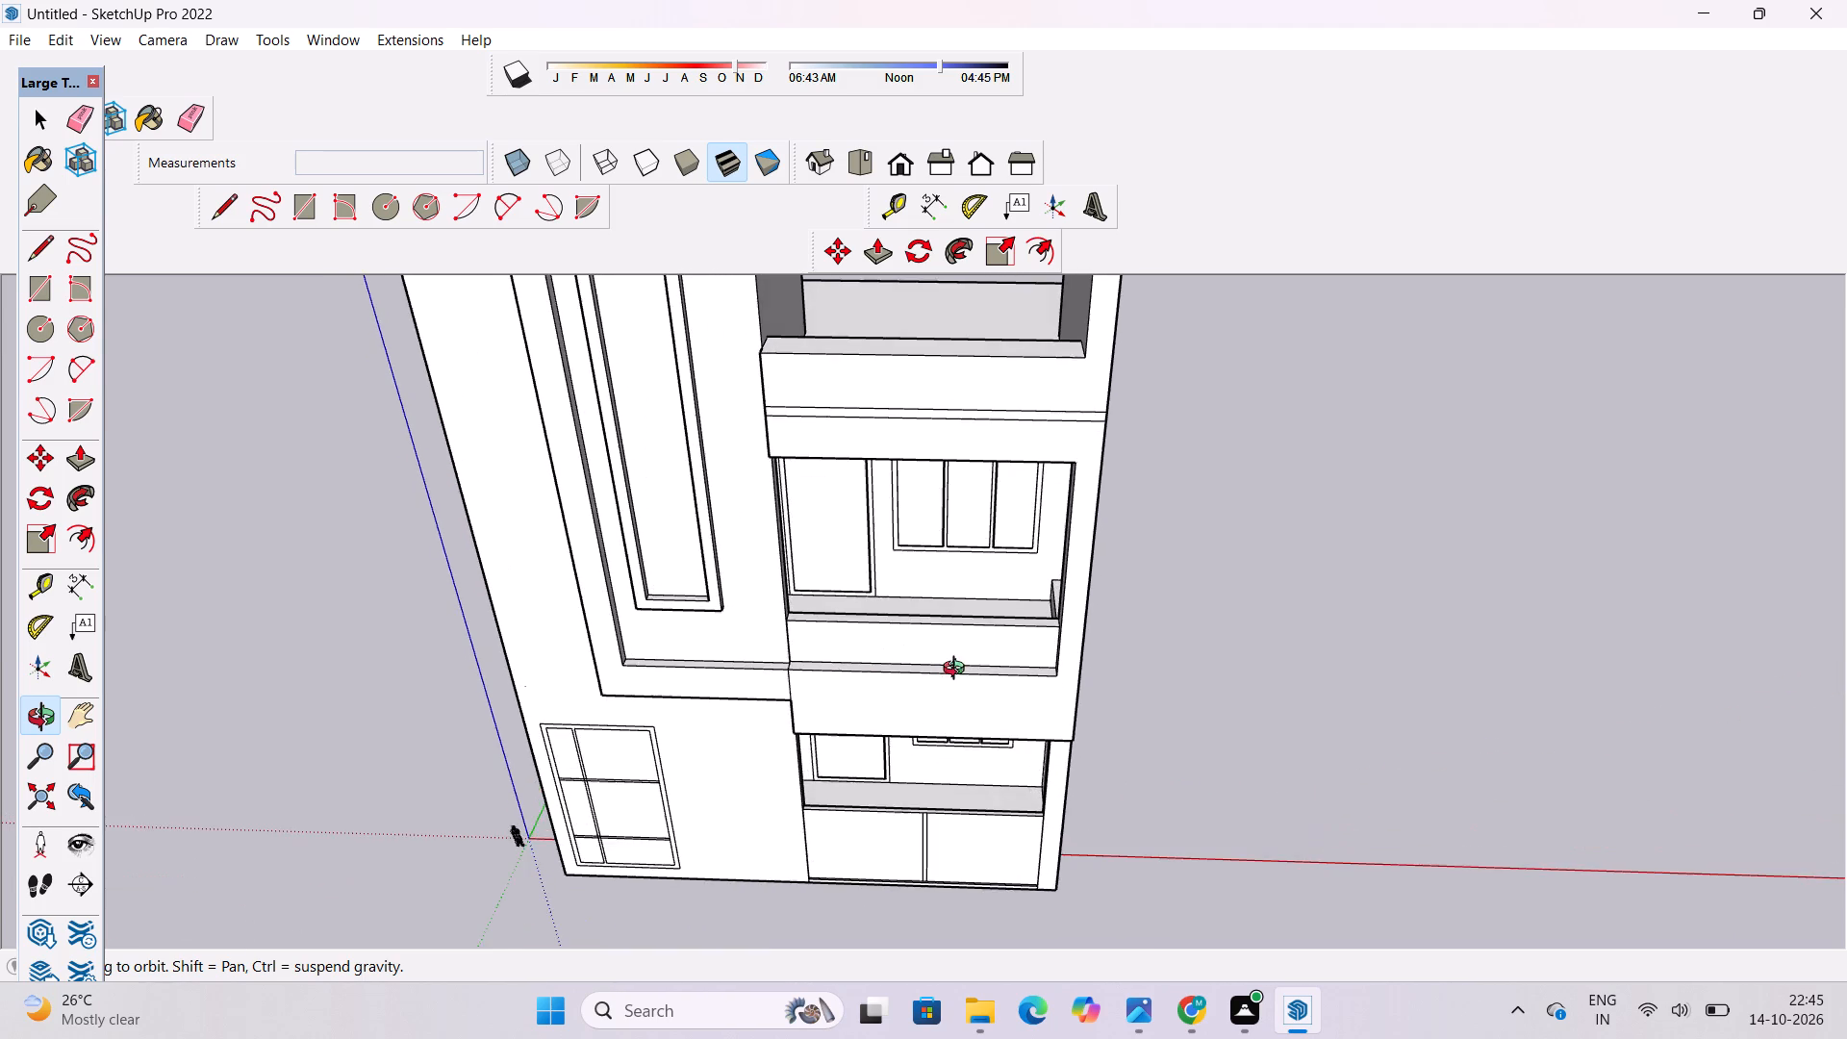
left_click_drag(967, 664, 970, 641, "shift")
left_click_drag(932, 658, 1044, 626)
left_click_drag(1044, 626, 1013, 664, "shift")
scroll(1012, 662, "up", 3)
left_click_drag(1007, 665, 1005, 647, "shift")
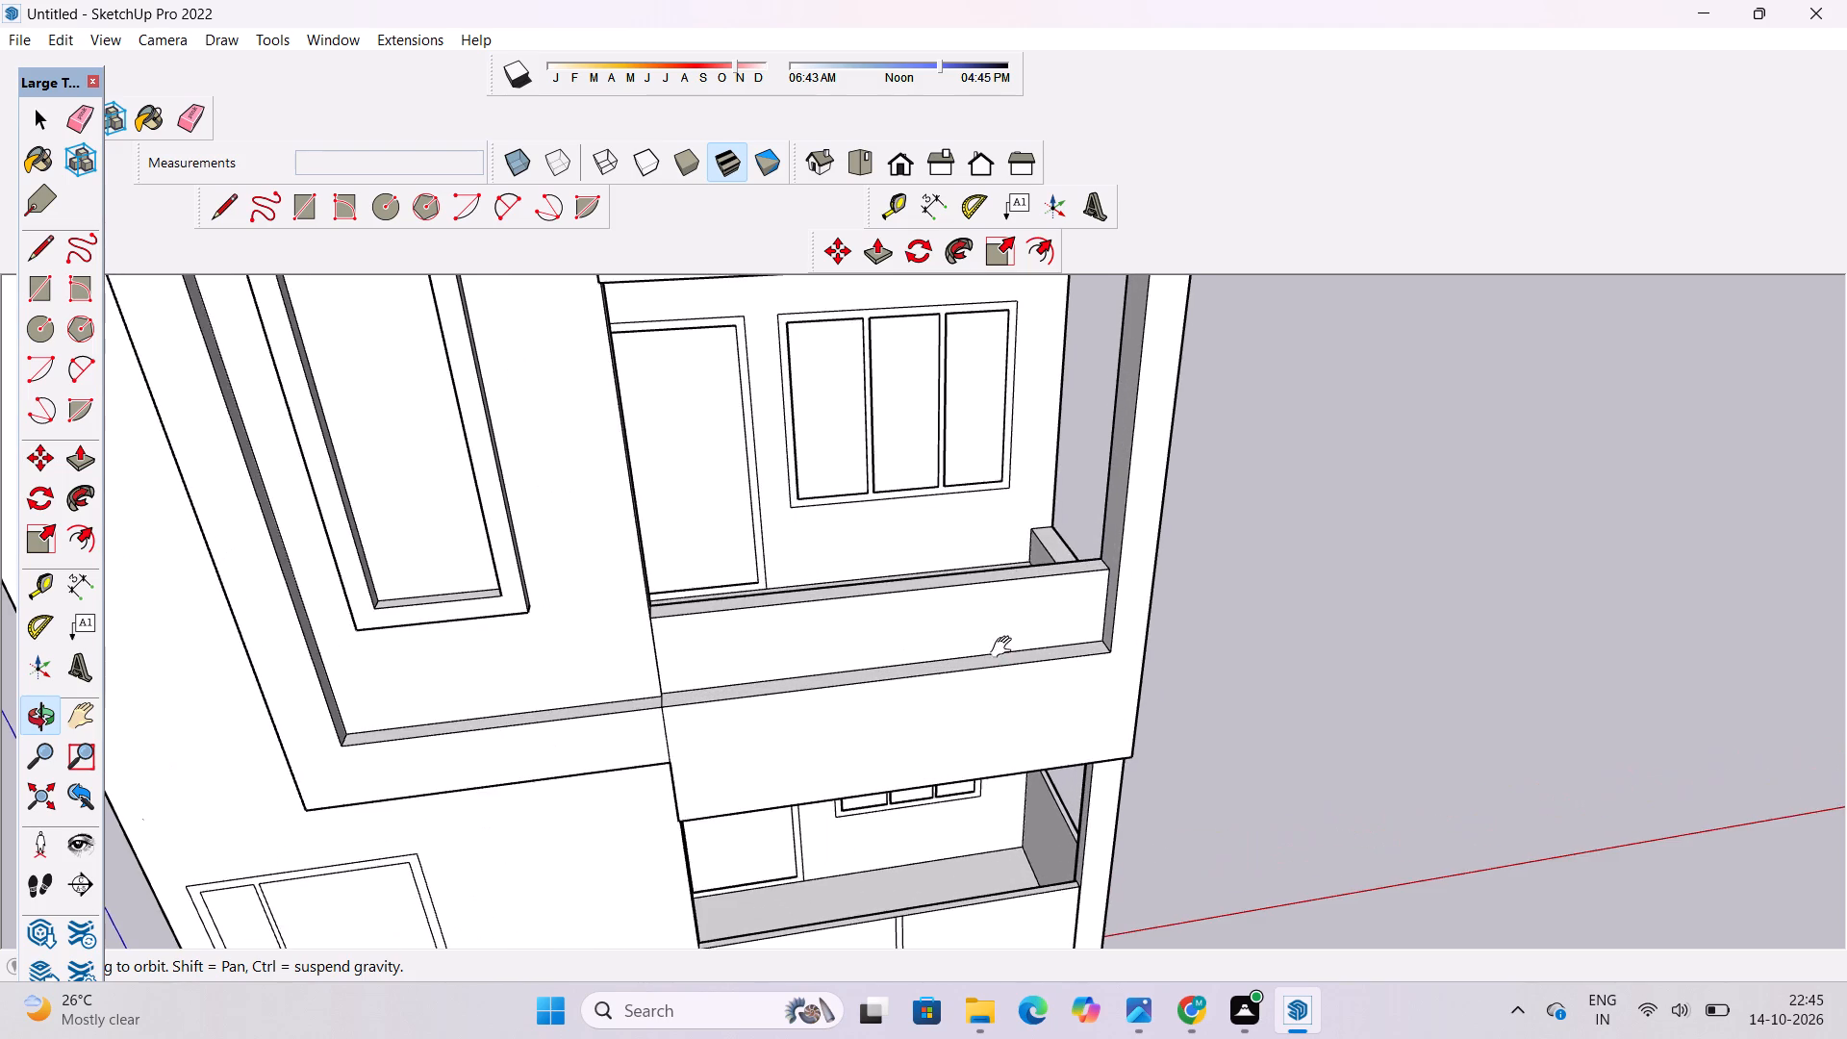
Examine the middle-floor balcony's parapet and front band from above, from the building corner and from the front.
left_click_drag(1005, 647, 1005, 644, "shift")
left_click_drag(1005, 632, 917, 654)
scroll(914, 646, "down", 3)
left_click_drag(1111, 646, 742, 685)
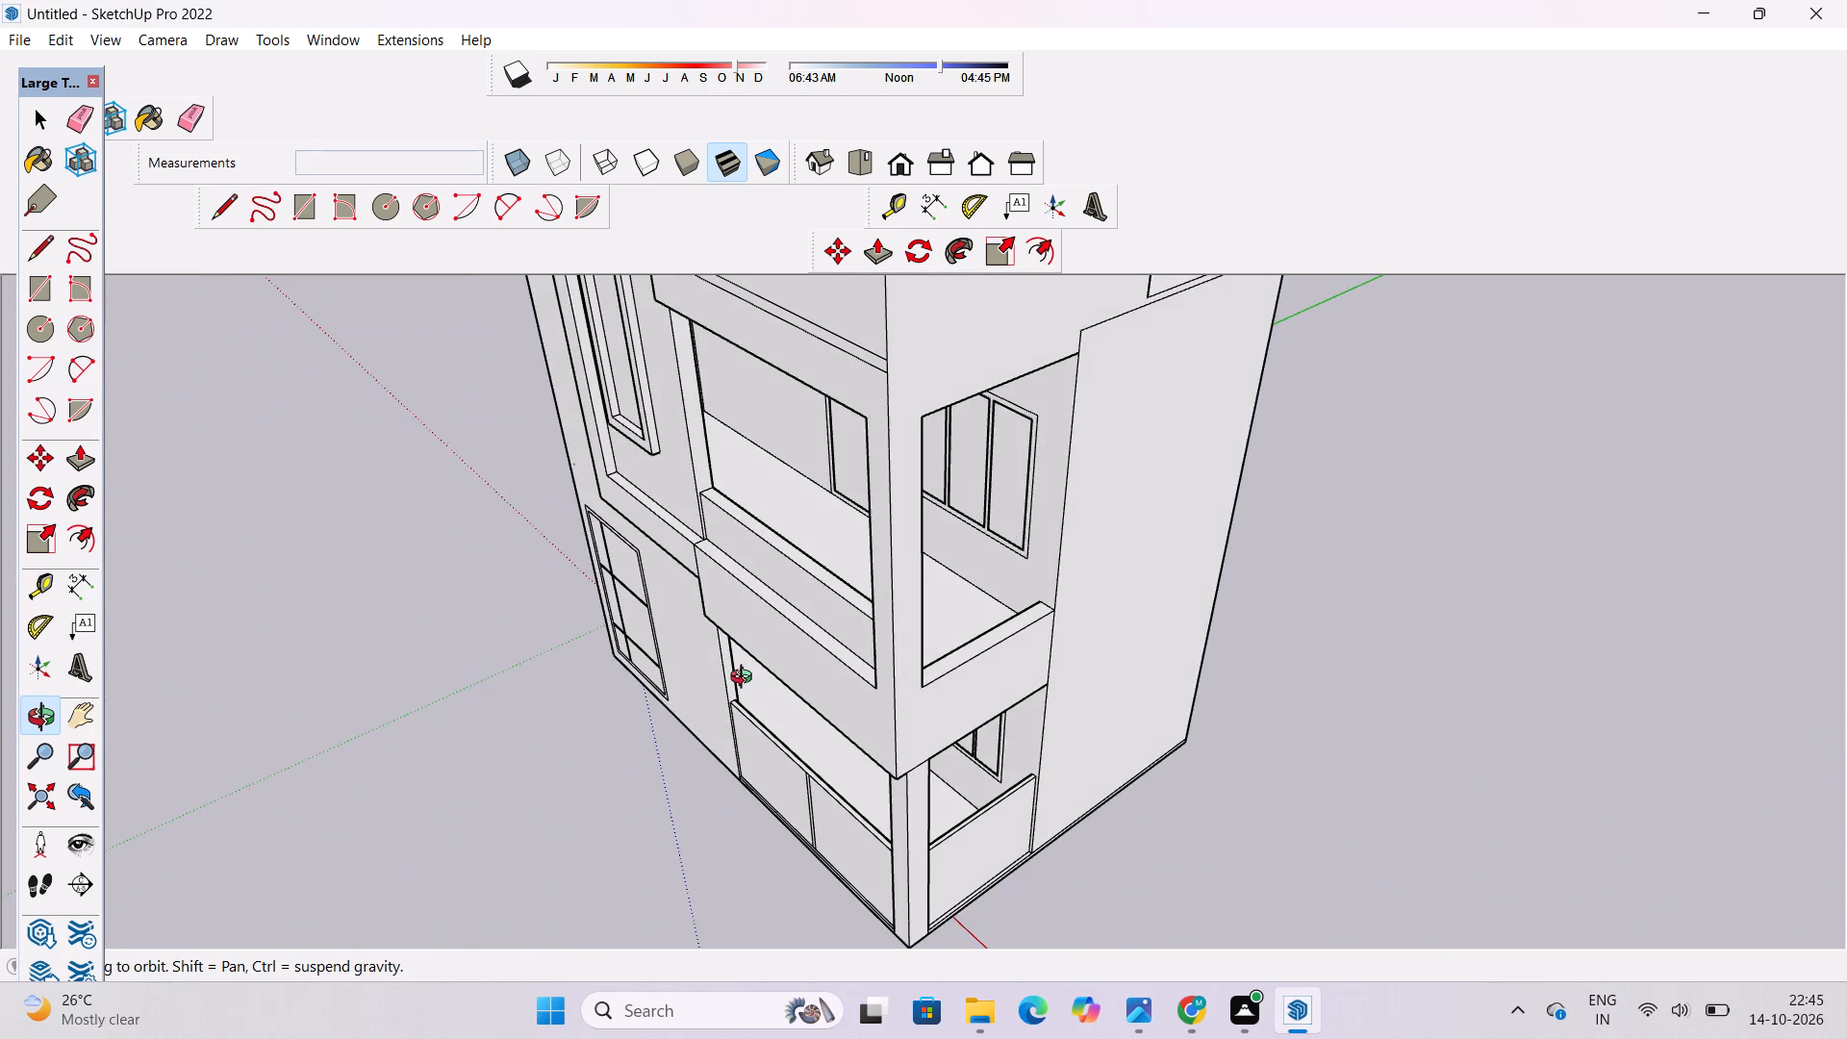
left_click_drag(763, 678, 916, 677)
left_click(916, 677)
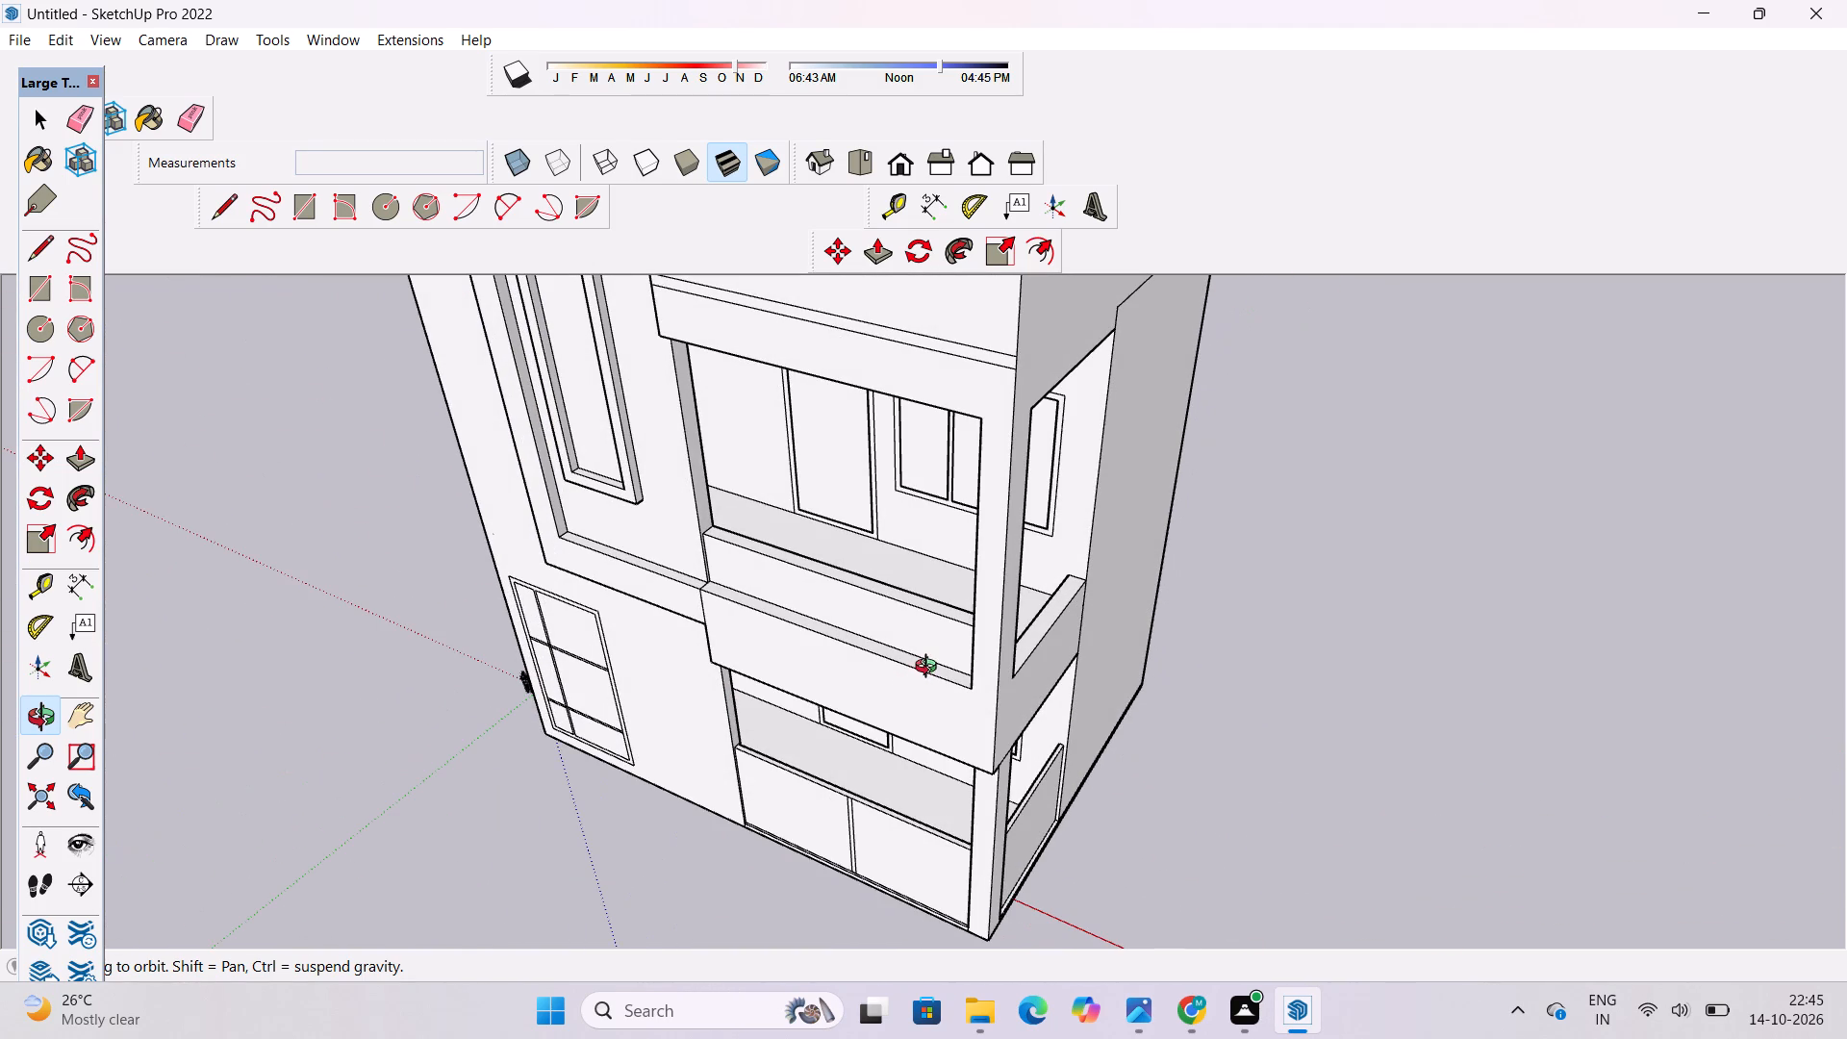
scroll(866, 694, "down", 3)
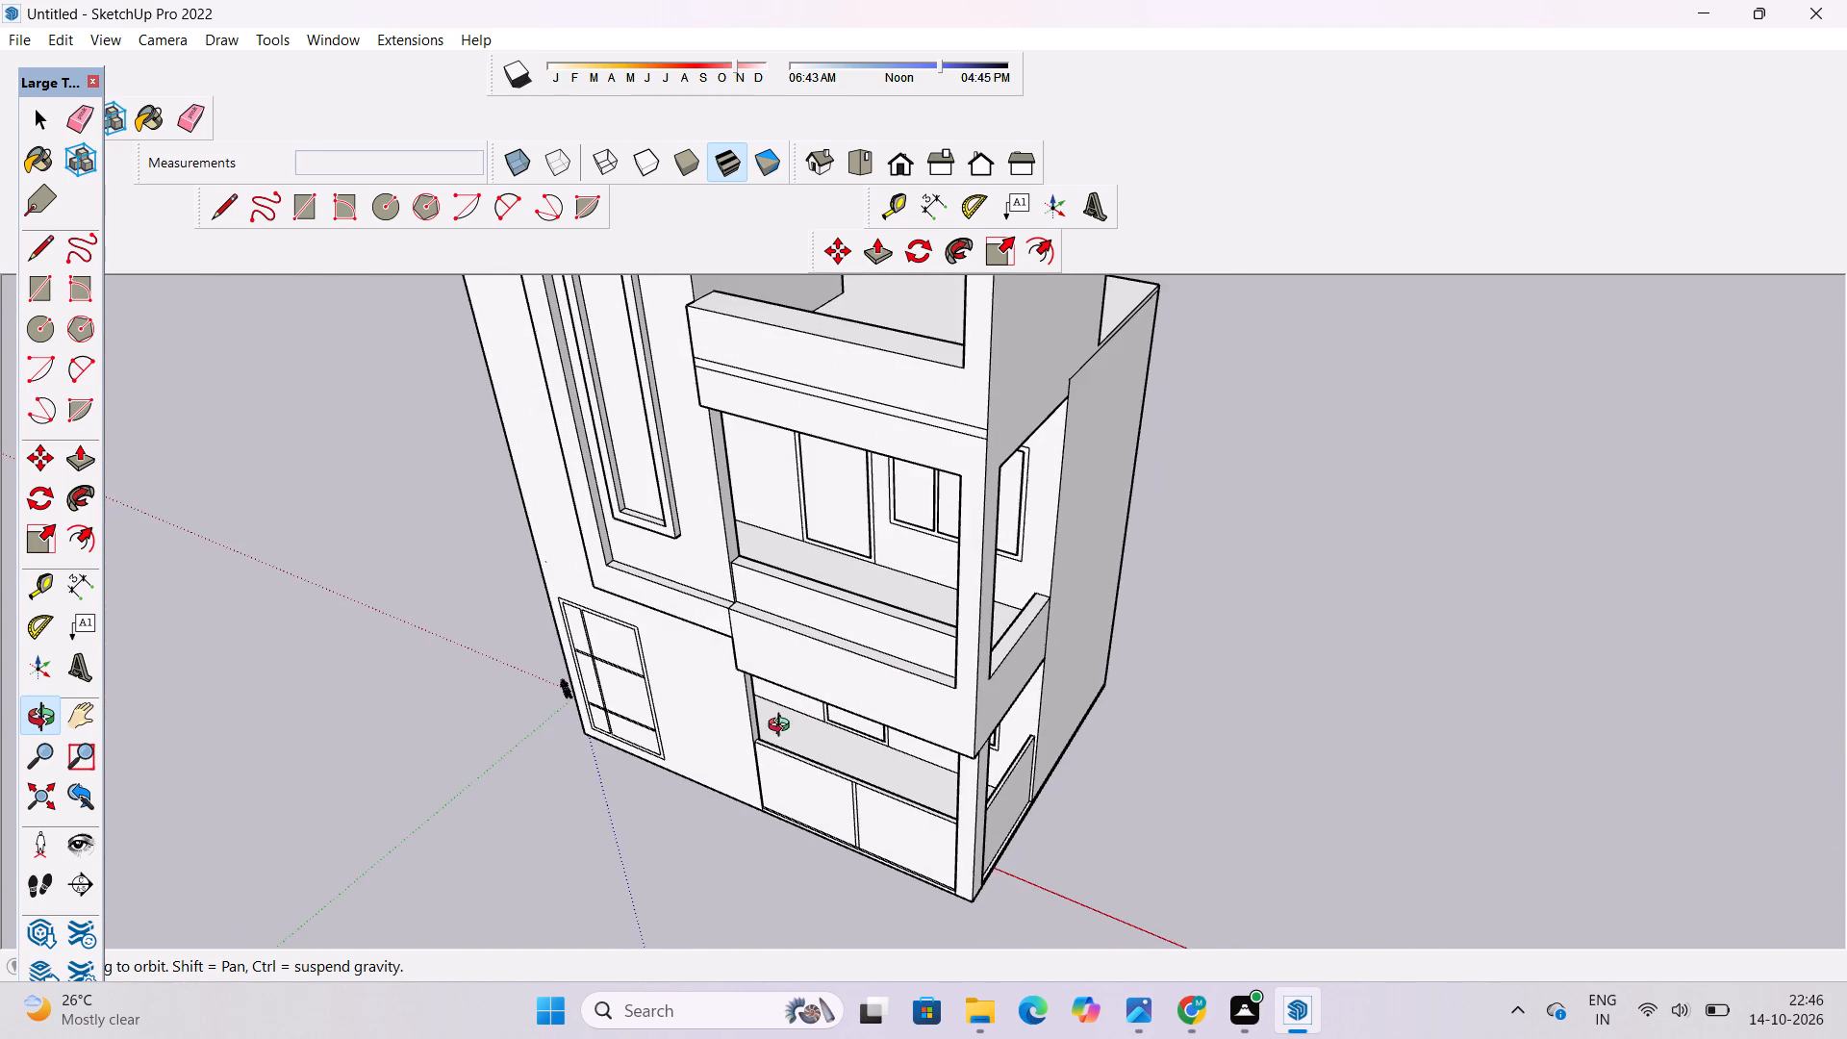
left_click_drag(783, 728, 1017, 570)
scroll(907, 672, "up", 3)
left_click_drag(906, 672, 863, 667, "shift")
left_click_drag(782, 675, 1027, 620)
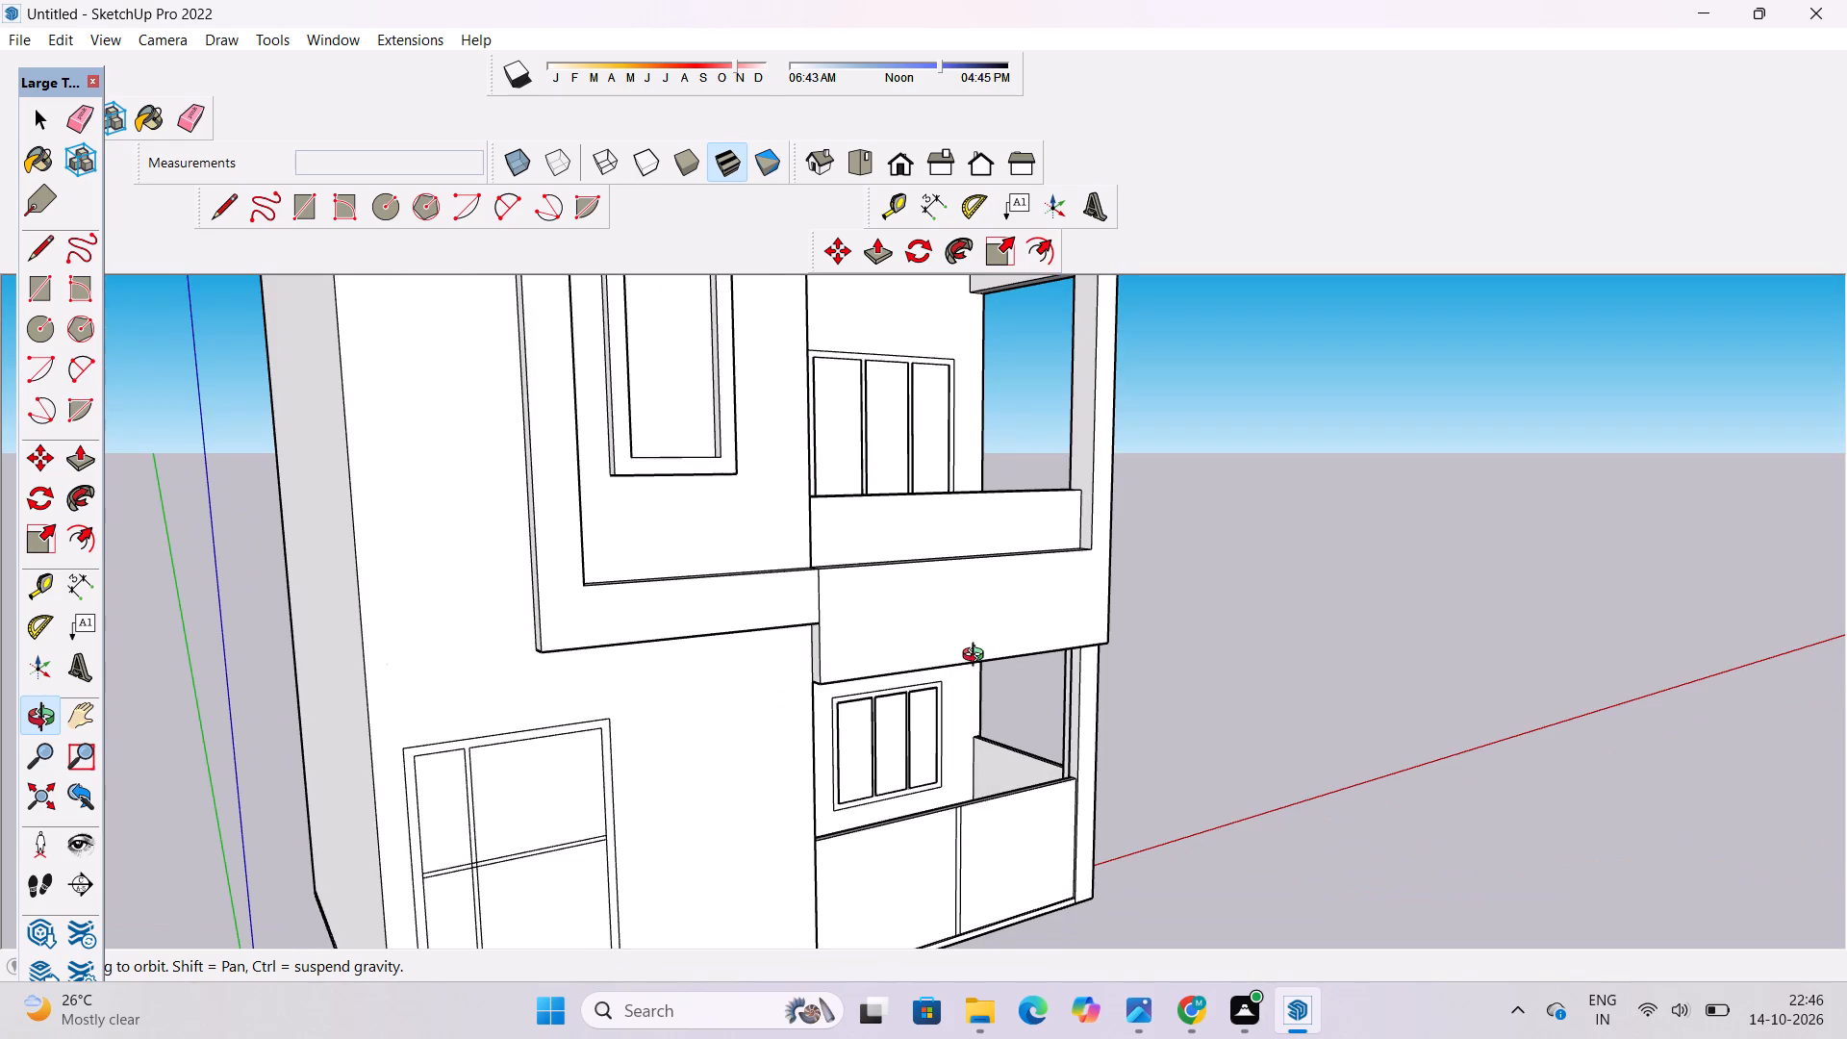
left_click_drag(975, 657, 967, 660, "shift")
left_click_drag(965, 661, 965, 648, "shift")
left_click_drag(965, 648, 947, 683)
left_click_drag(947, 684, 947, 657, "shift")
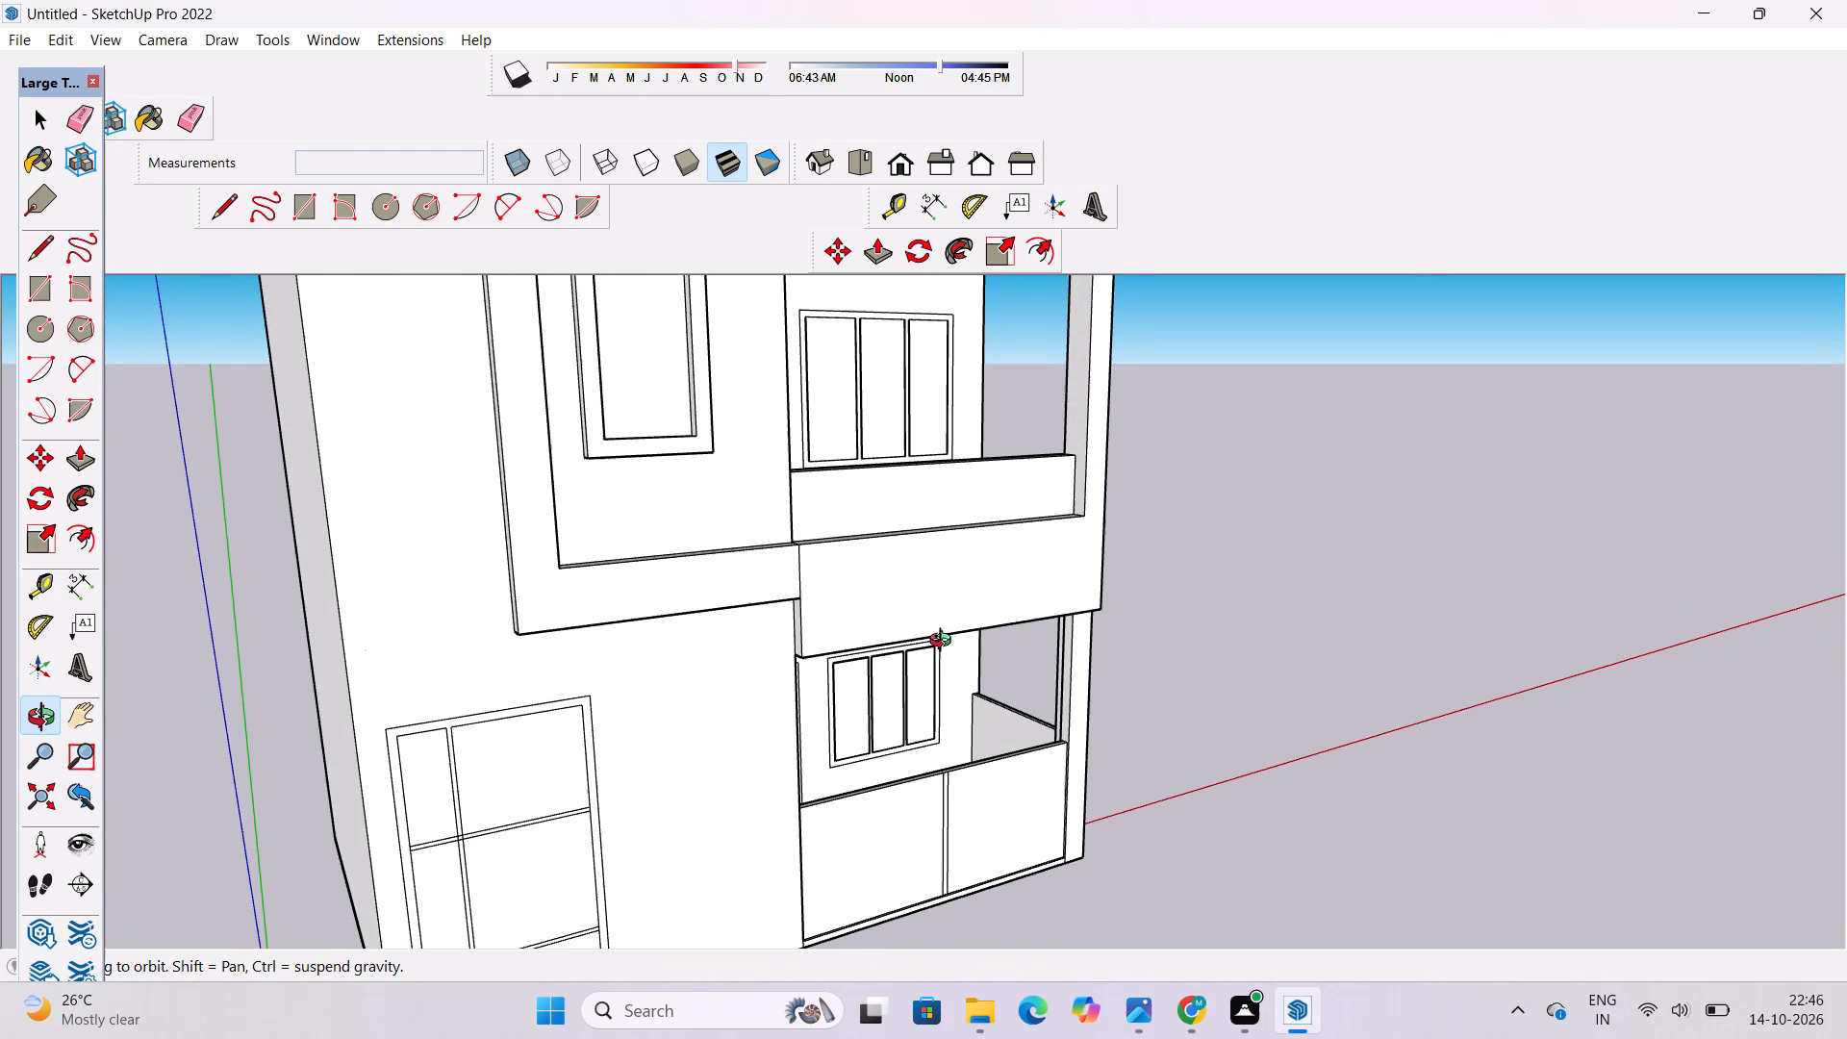
scroll(944, 631, "down", 1)
left_click_drag(944, 631, 946, 621, "shift")
left_click_drag(946, 621, 942, 639, "shift")
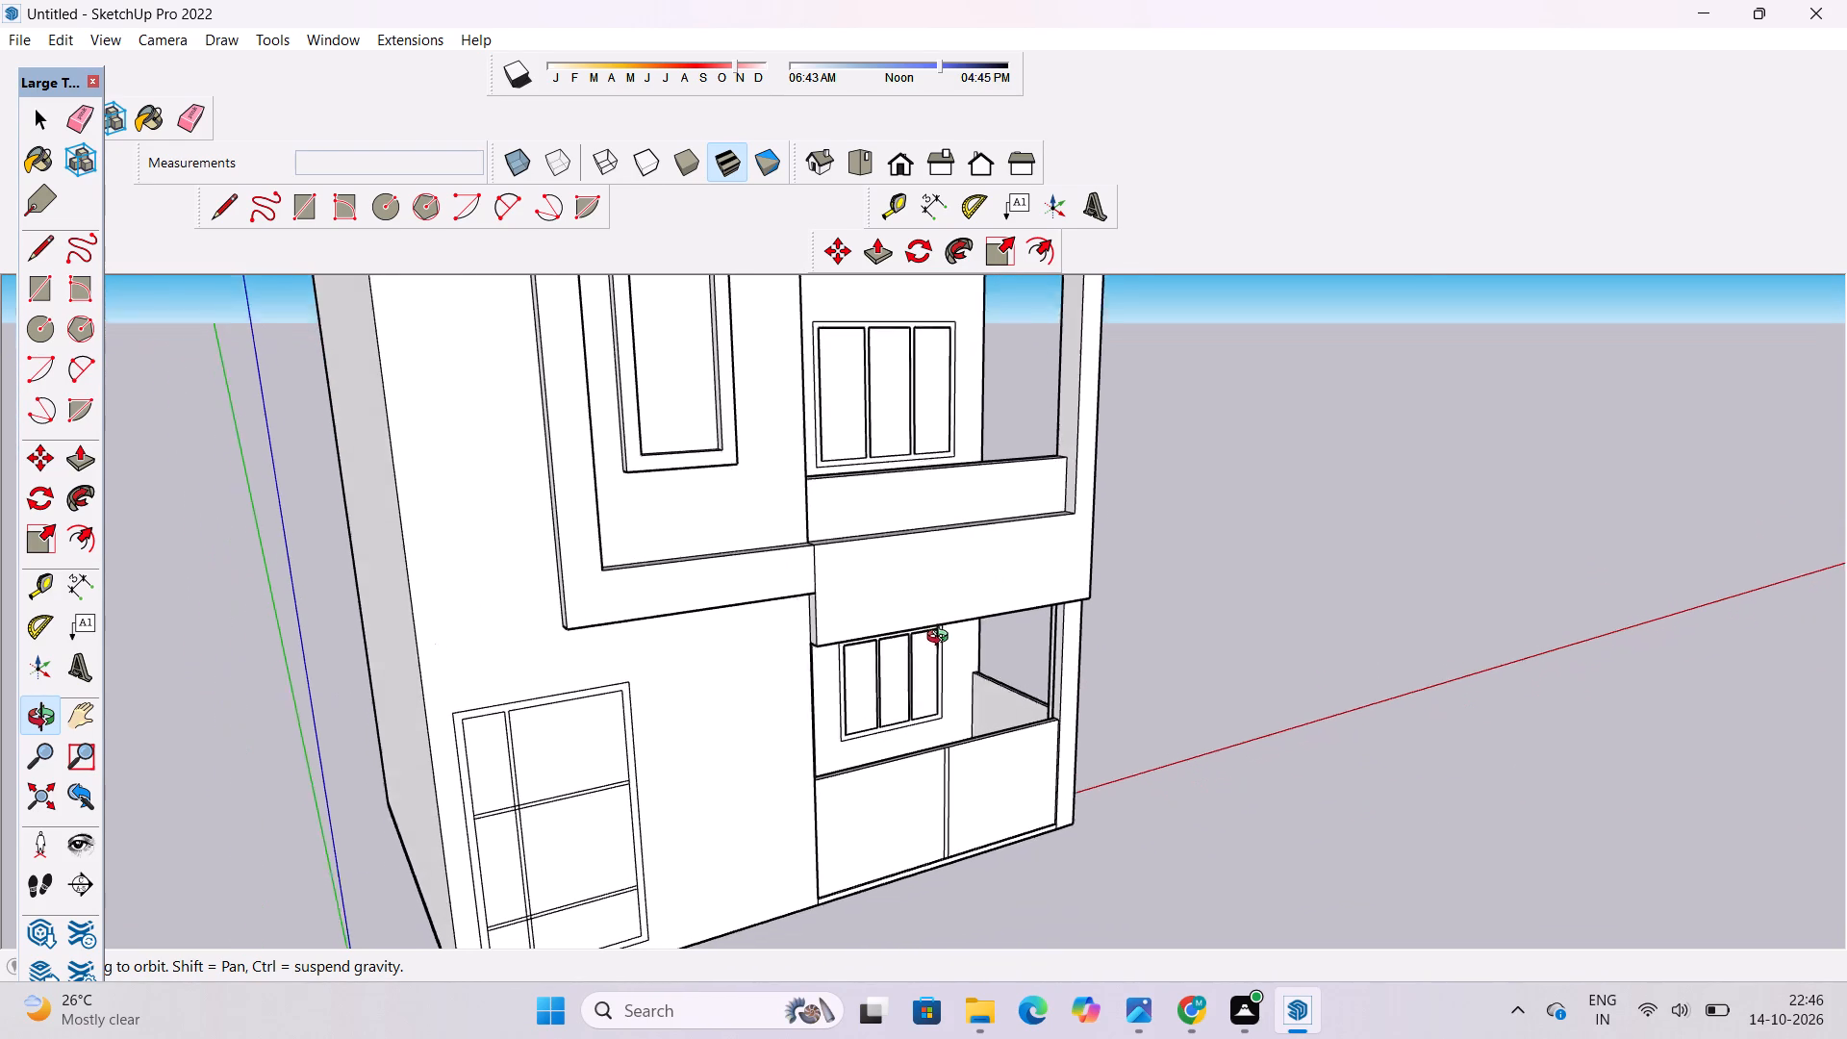
left_click_drag(942, 639, 939, 644, "shift")
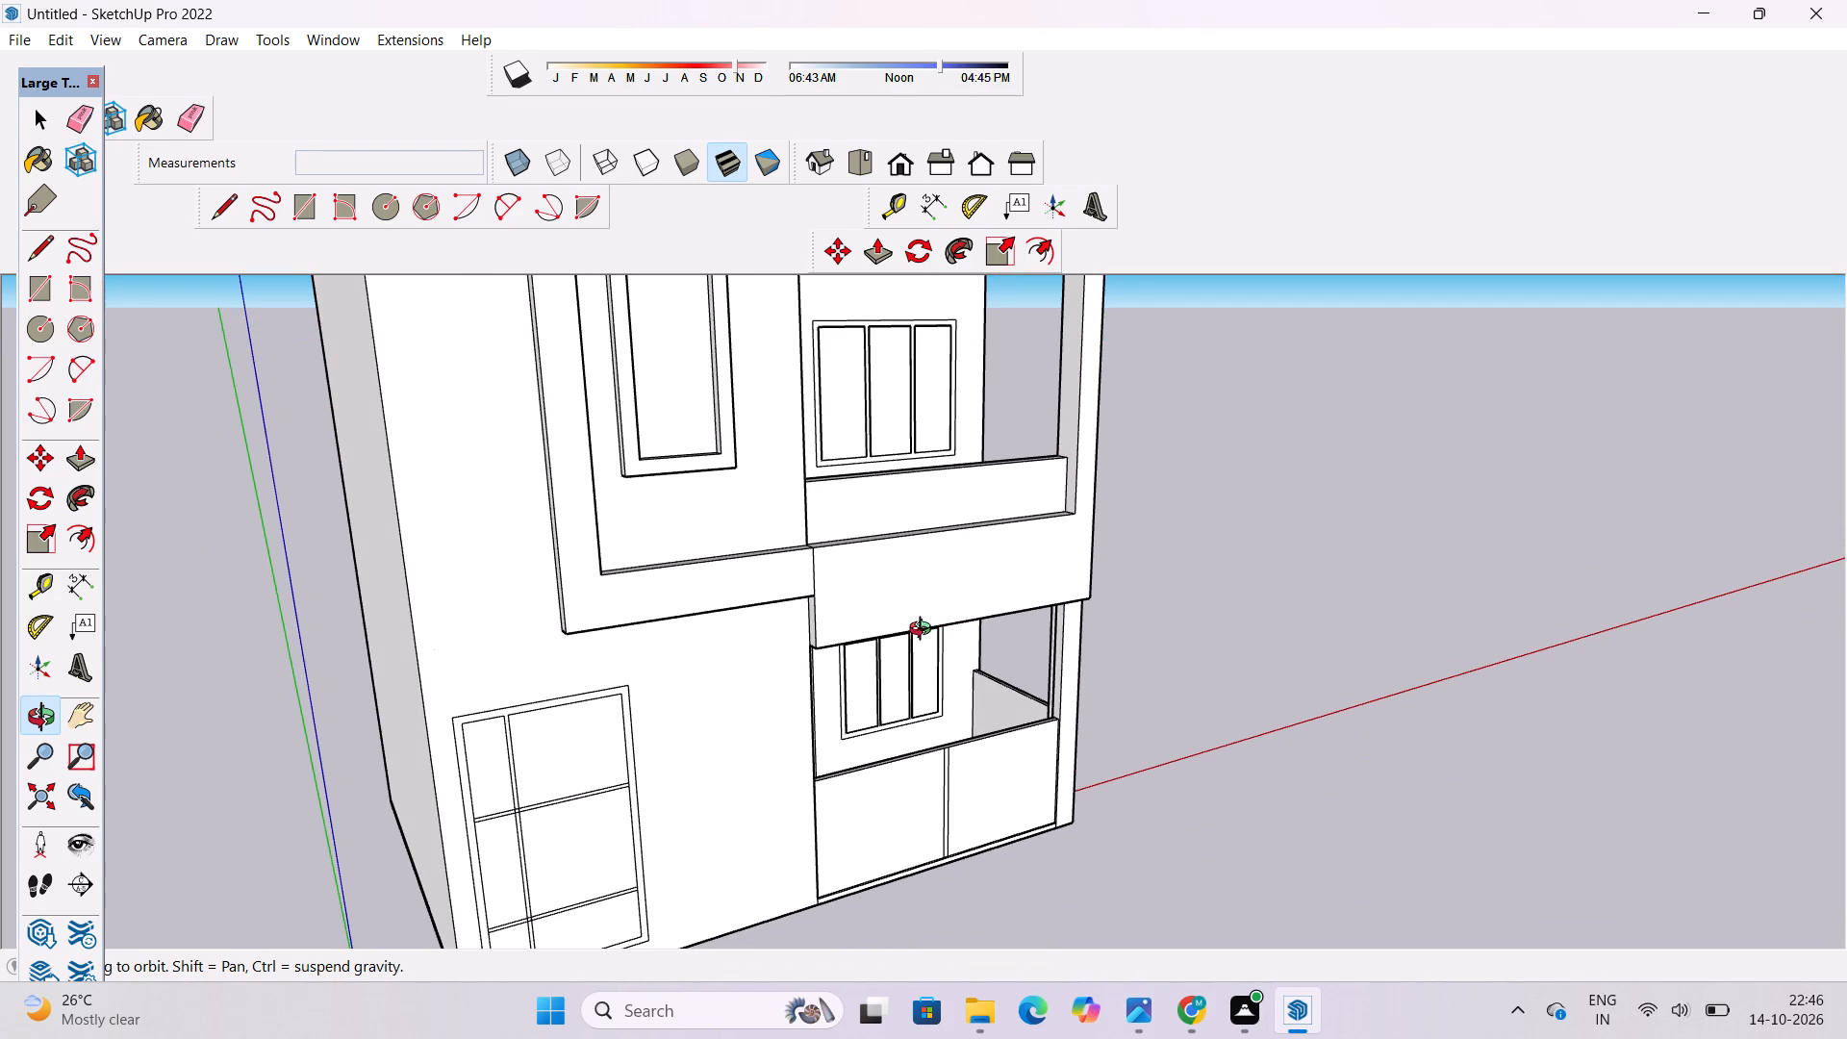
scroll(925, 630, "down", 4)
scroll(924, 632, "up", 2)
left_click_drag(917, 652, 919, 640, "shift")
left_click_drag(919, 640, 875, 665, "shift")
left_click_drag(875, 665, 614, 721)
scroll(885, 661, "up", 4)
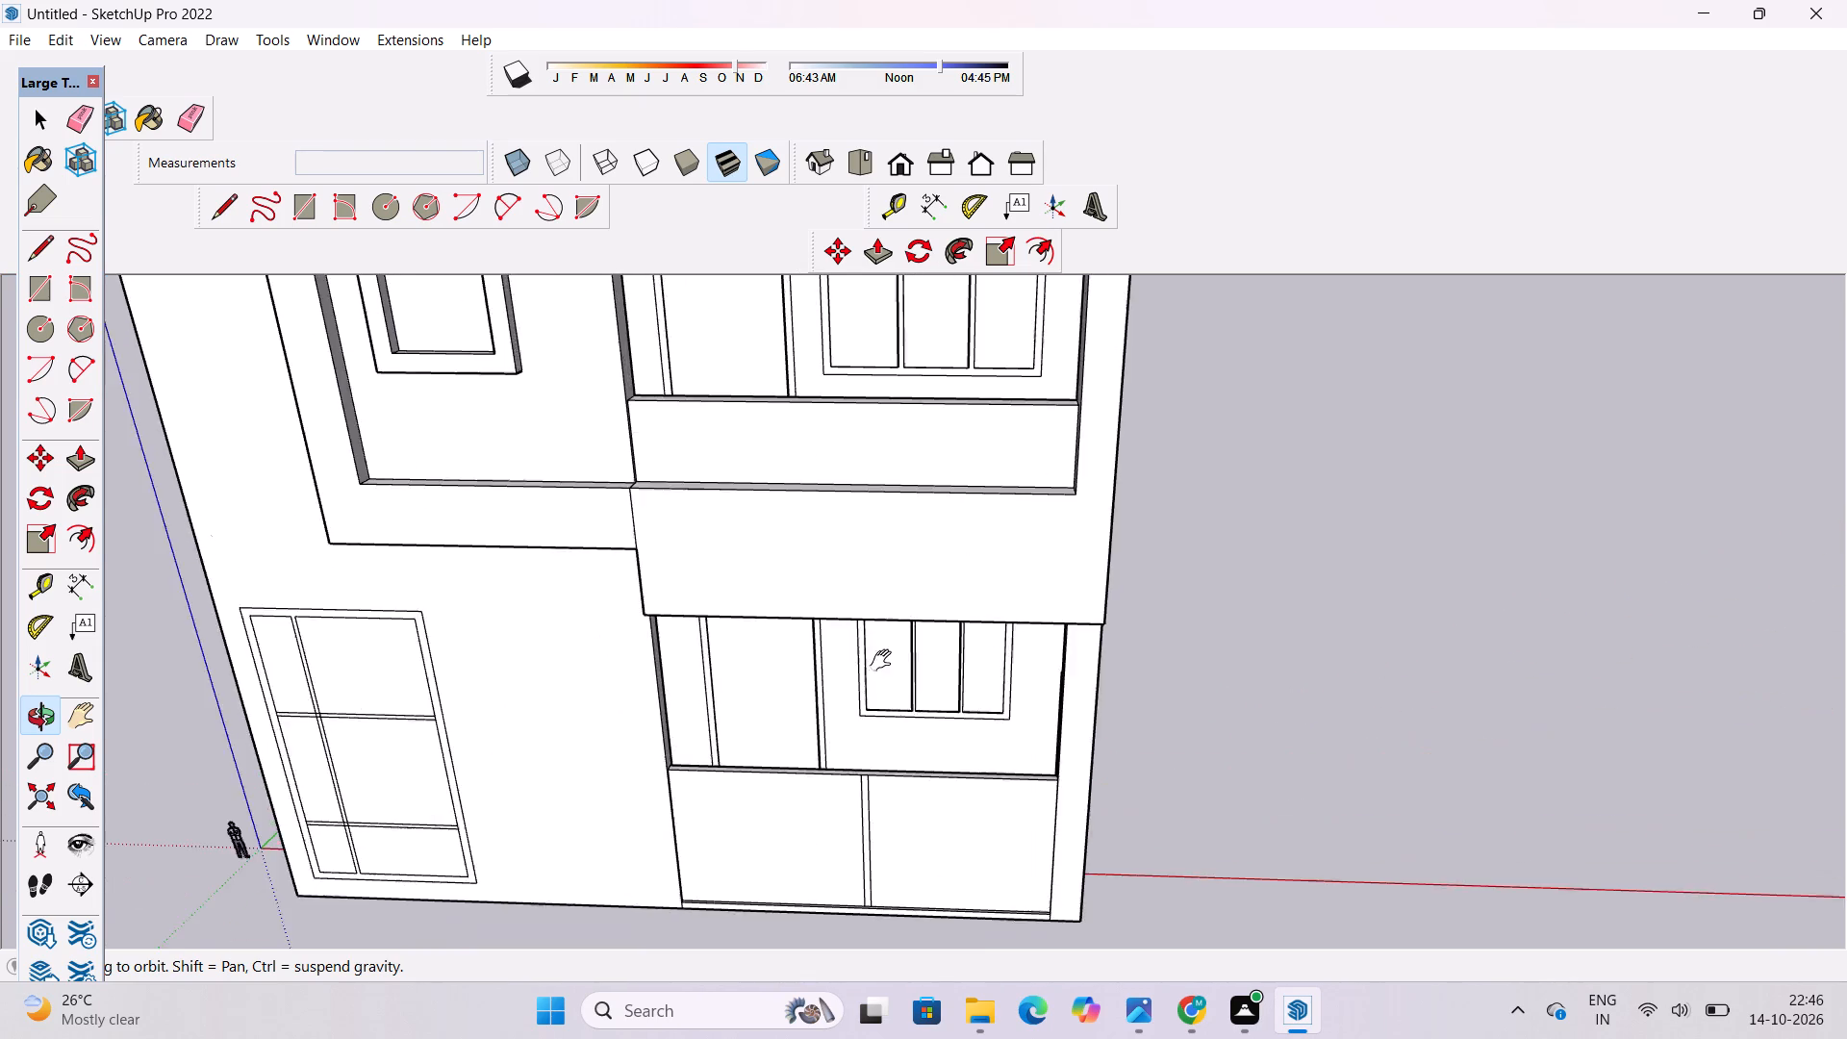
left_click_drag(885, 661, 836, 709, "shift")
left_click_drag(827, 714, 585, 682)
left_click_drag(631, 660, 716, 680, "shift")
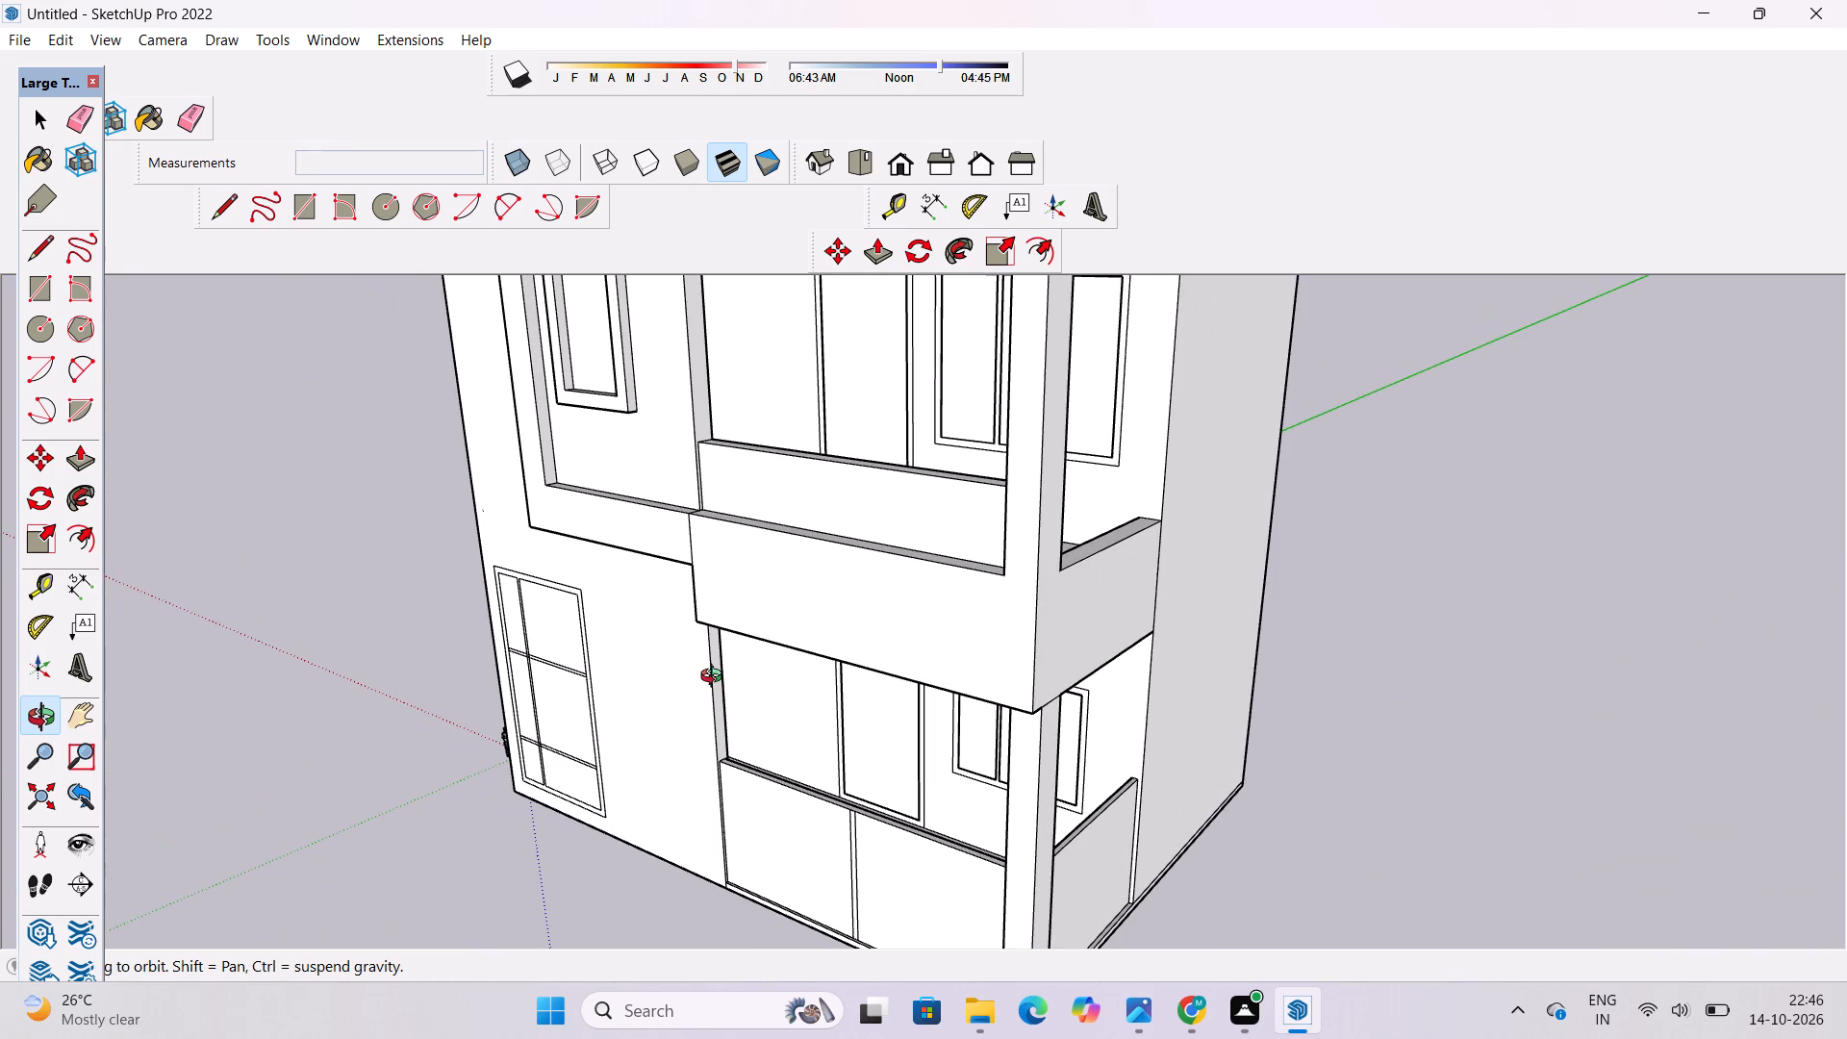
Place a horizontal guide 3' above the bottom edge of the middle-floor balcony's front band.
key("t")
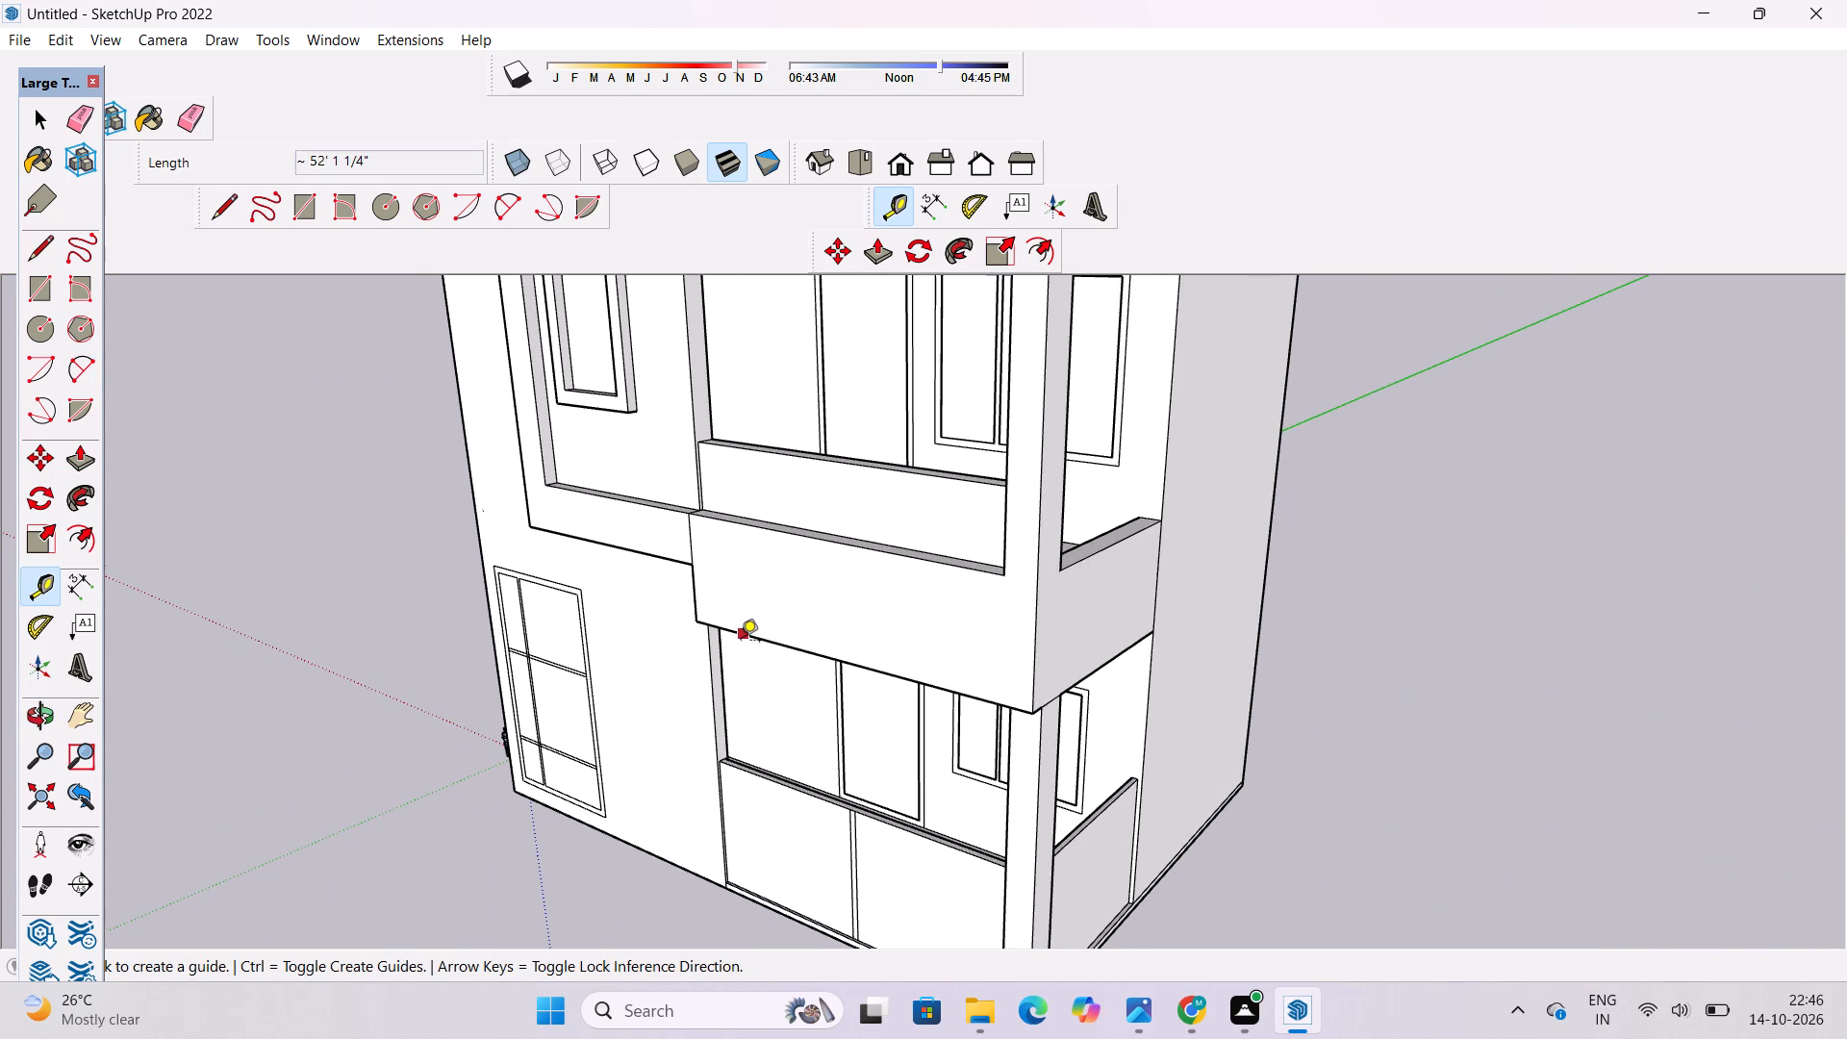
scroll(741, 642, "down", 3)
scroll(741, 642, "up", 3)
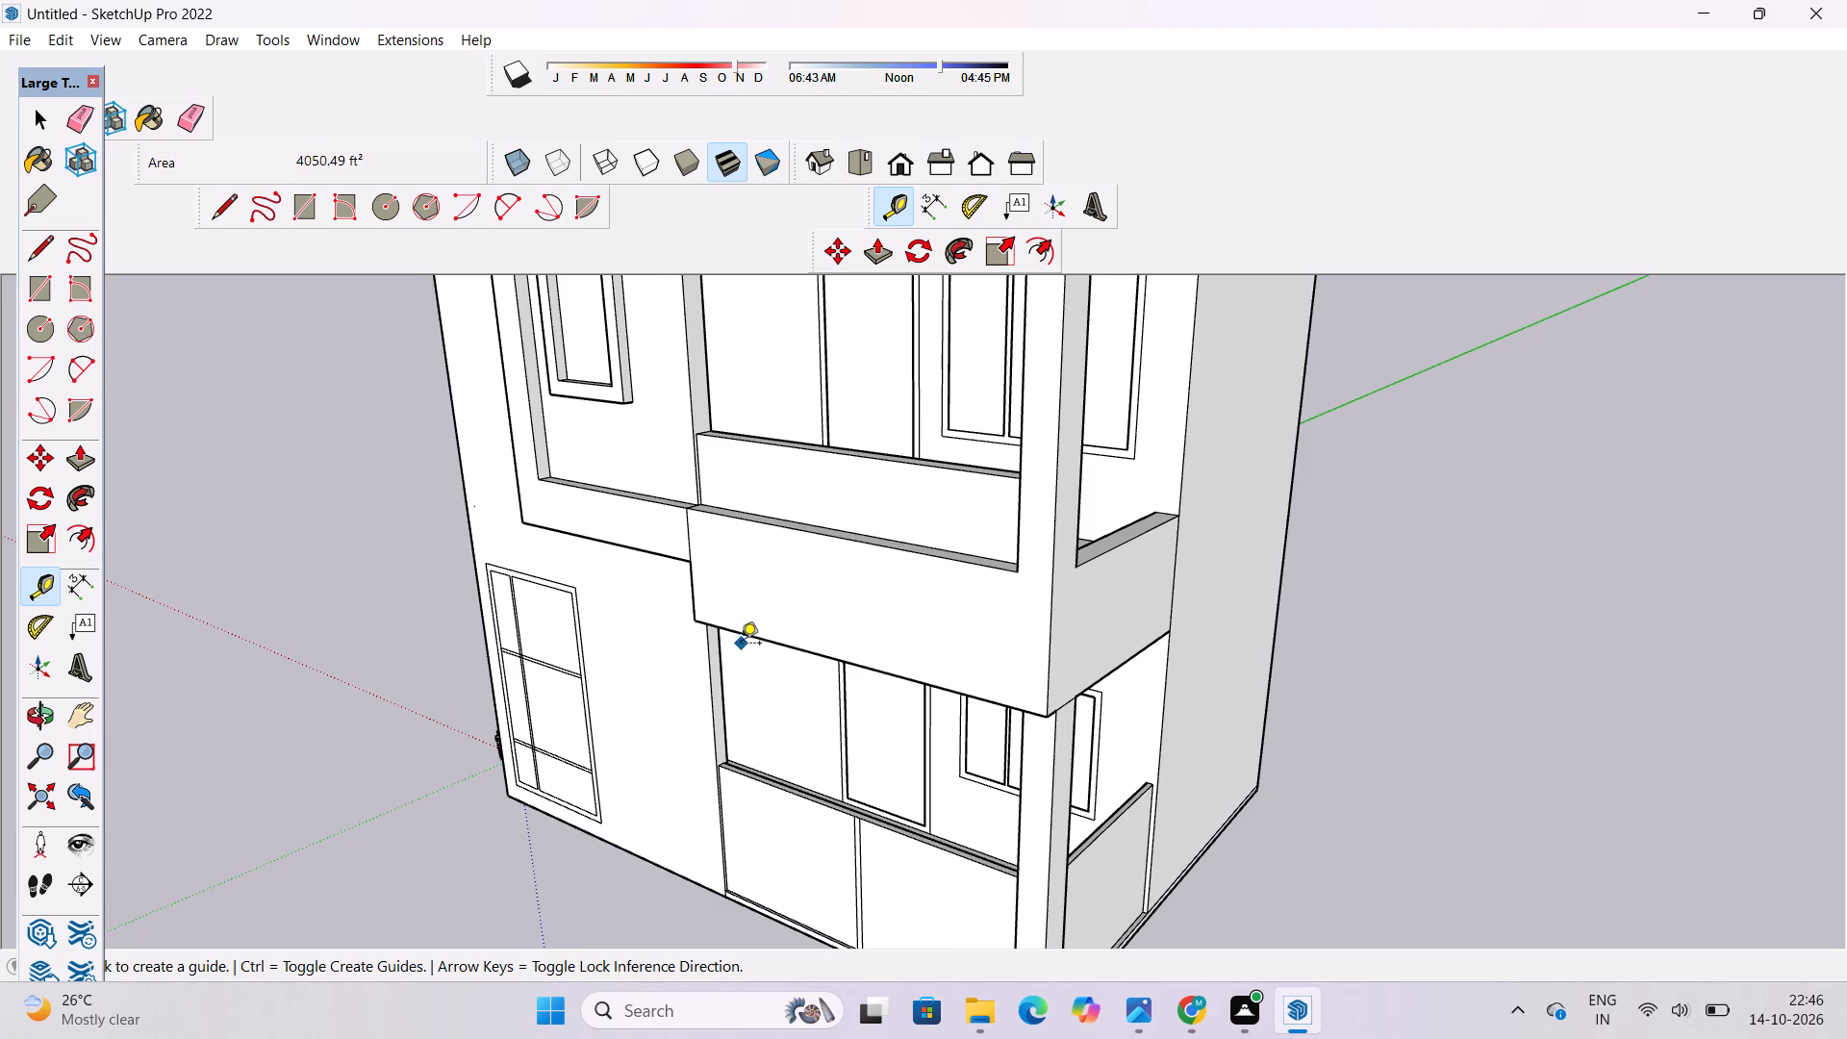
scroll(735, 655, "down", 1)
scroll(838, 664, "up", 4)
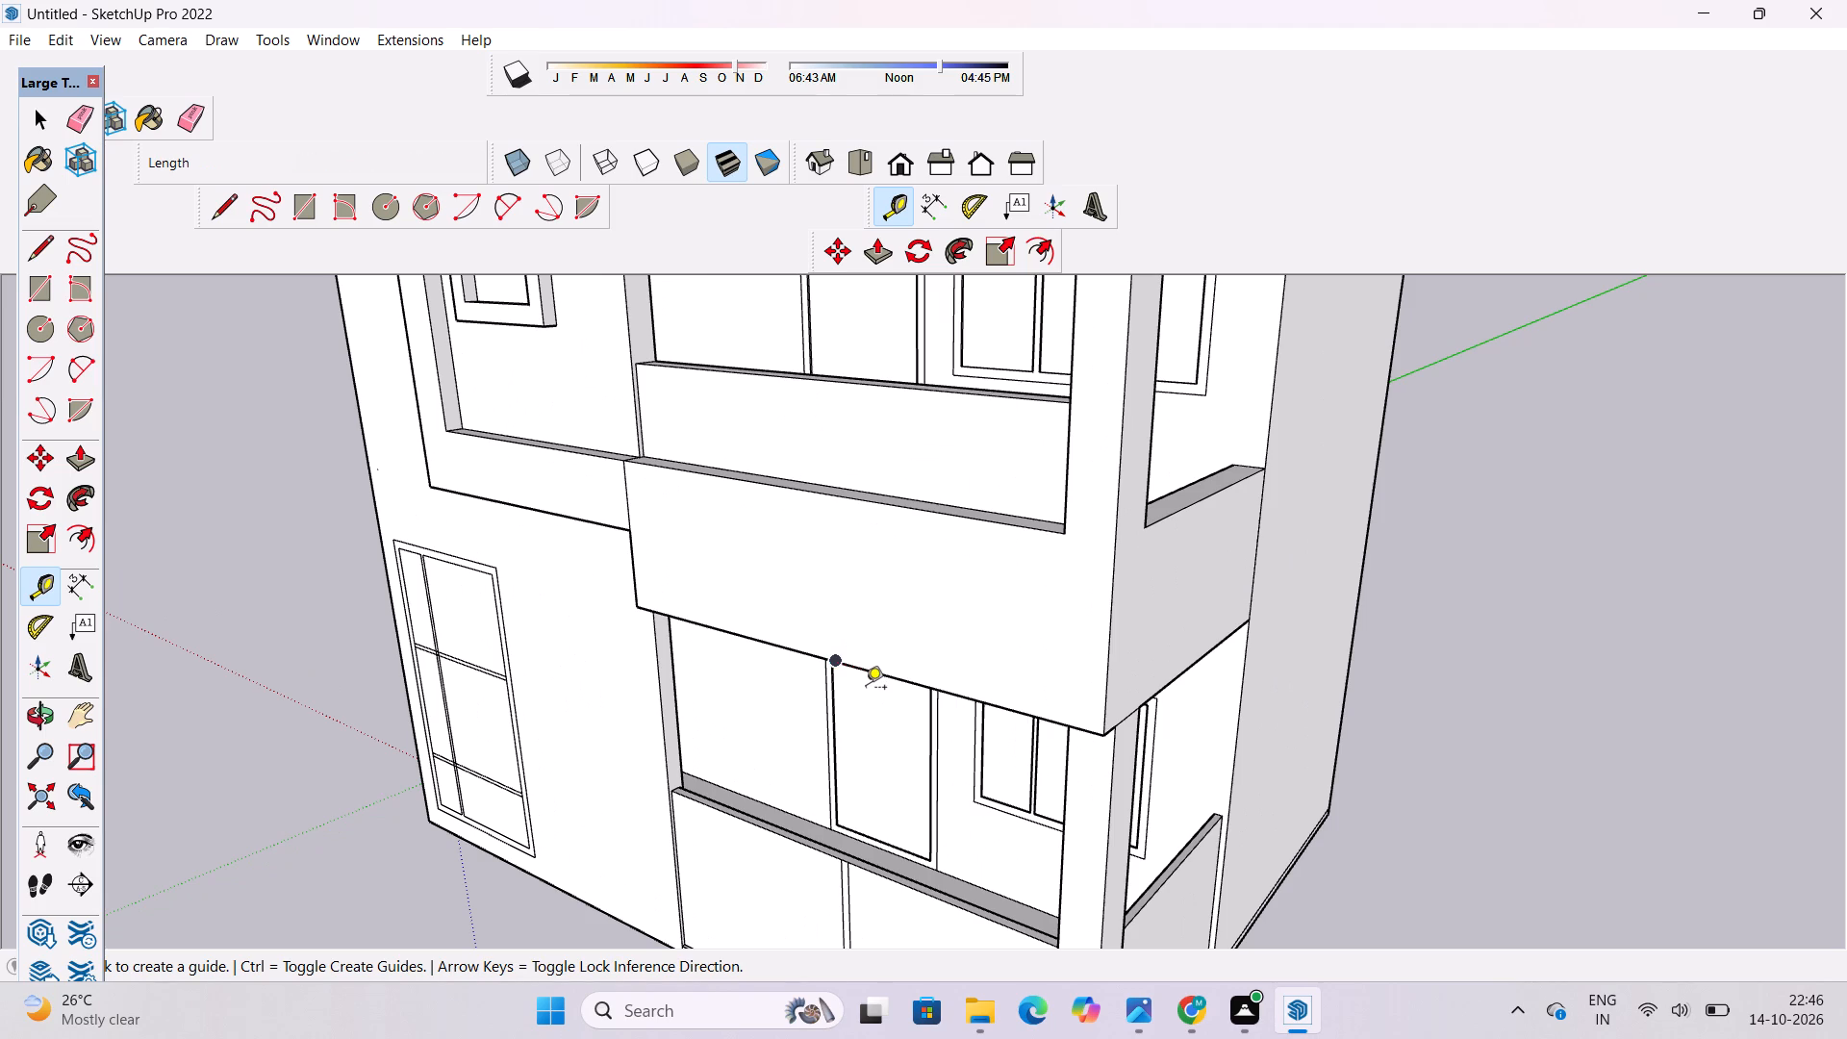
left_click(866, 689)
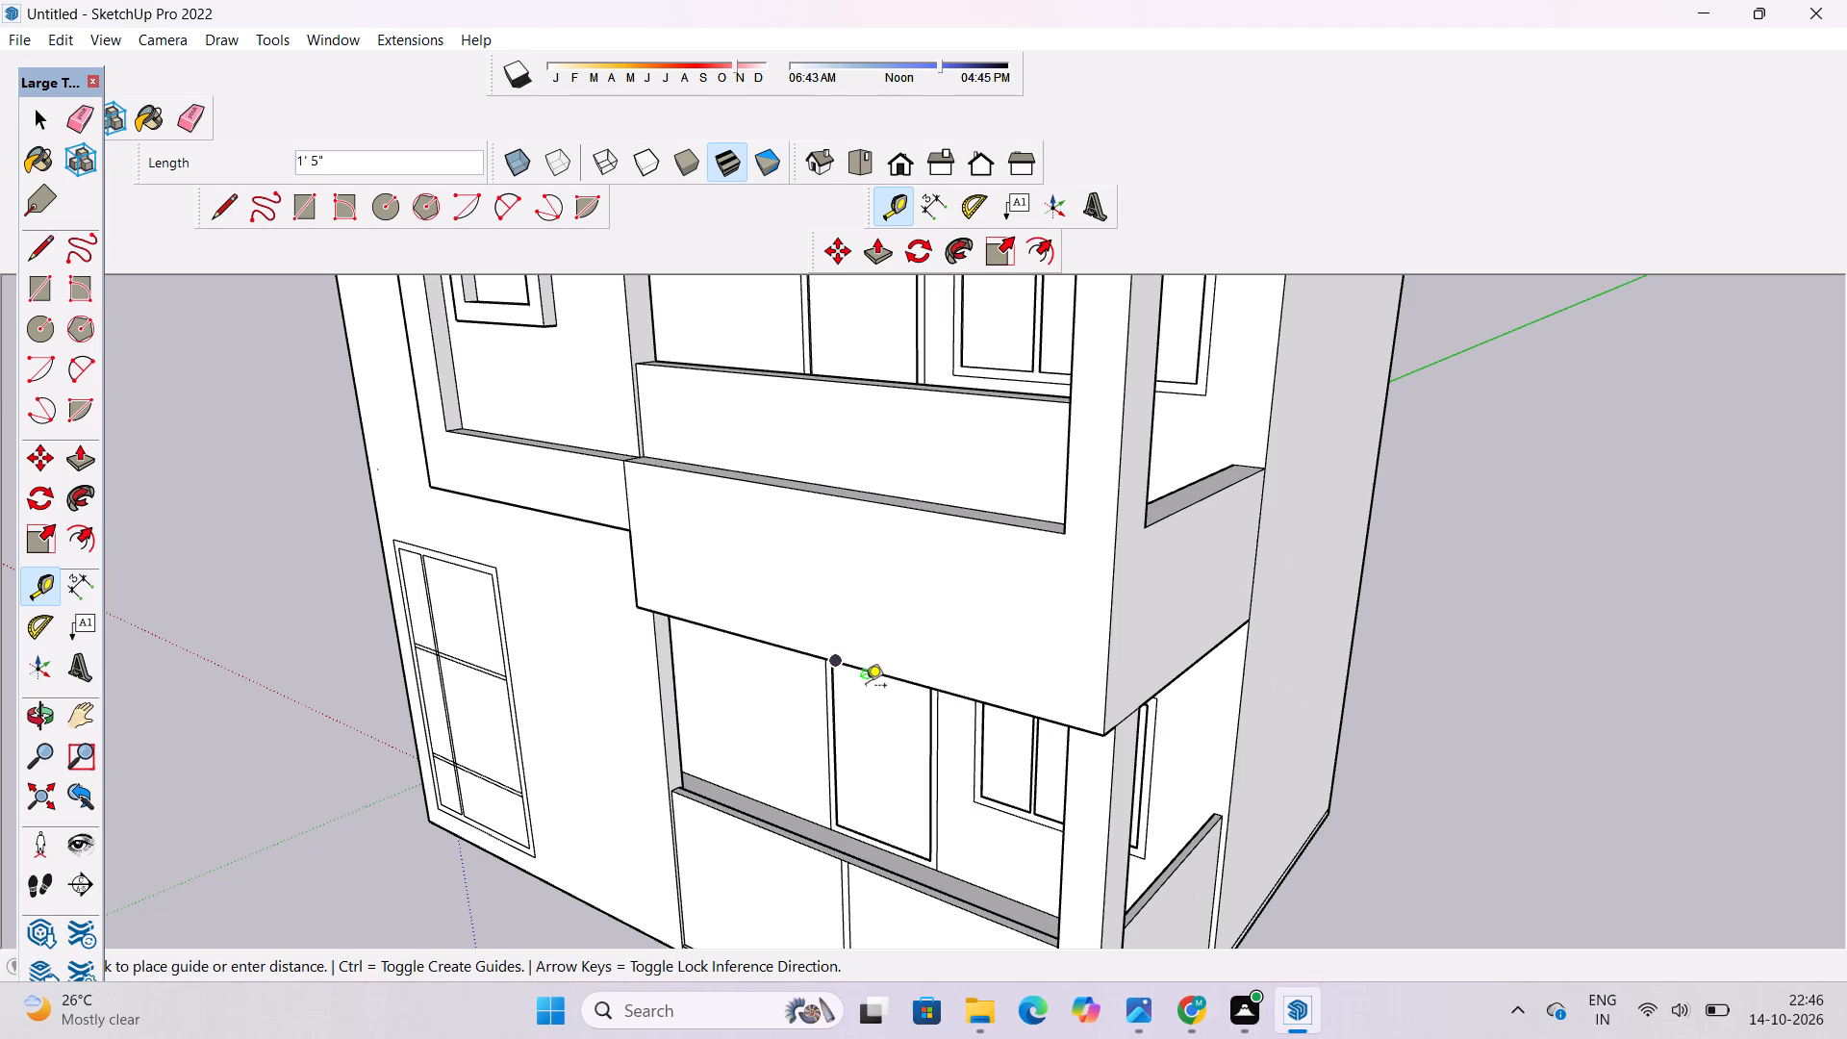
key("space")
key("t")
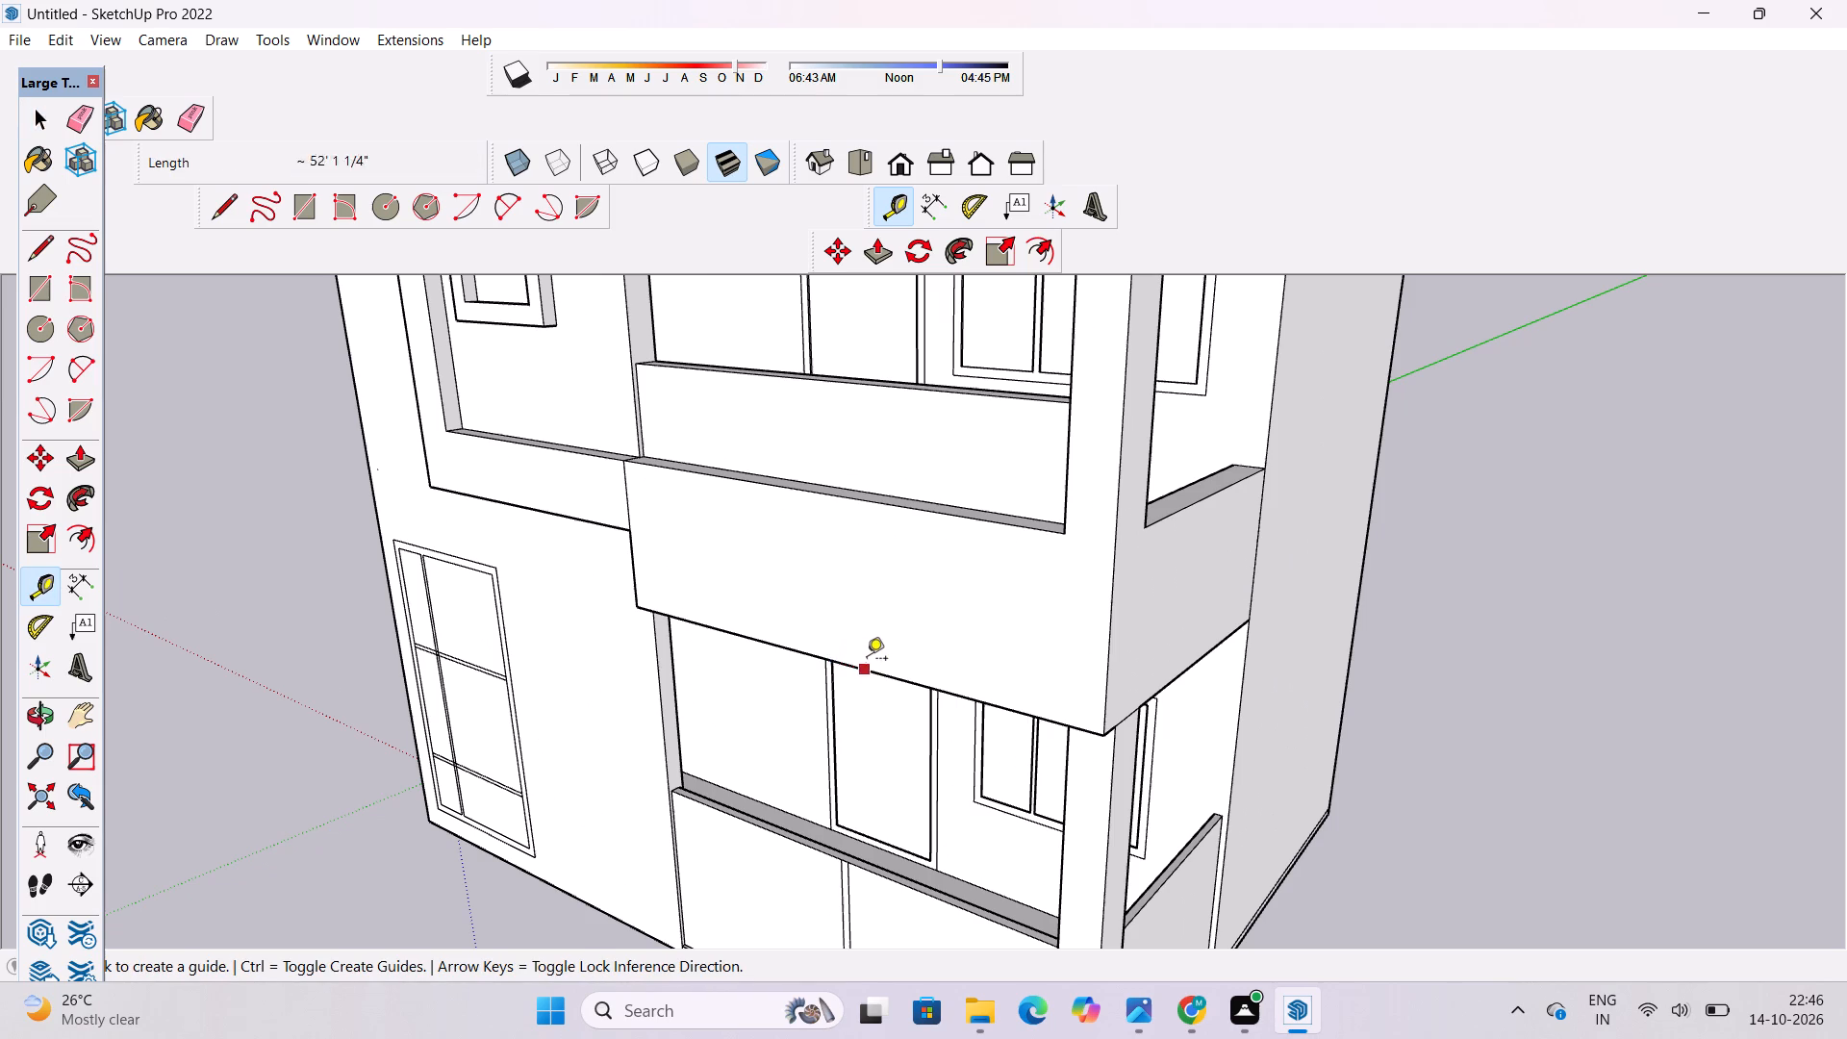
left_click(836, 668)
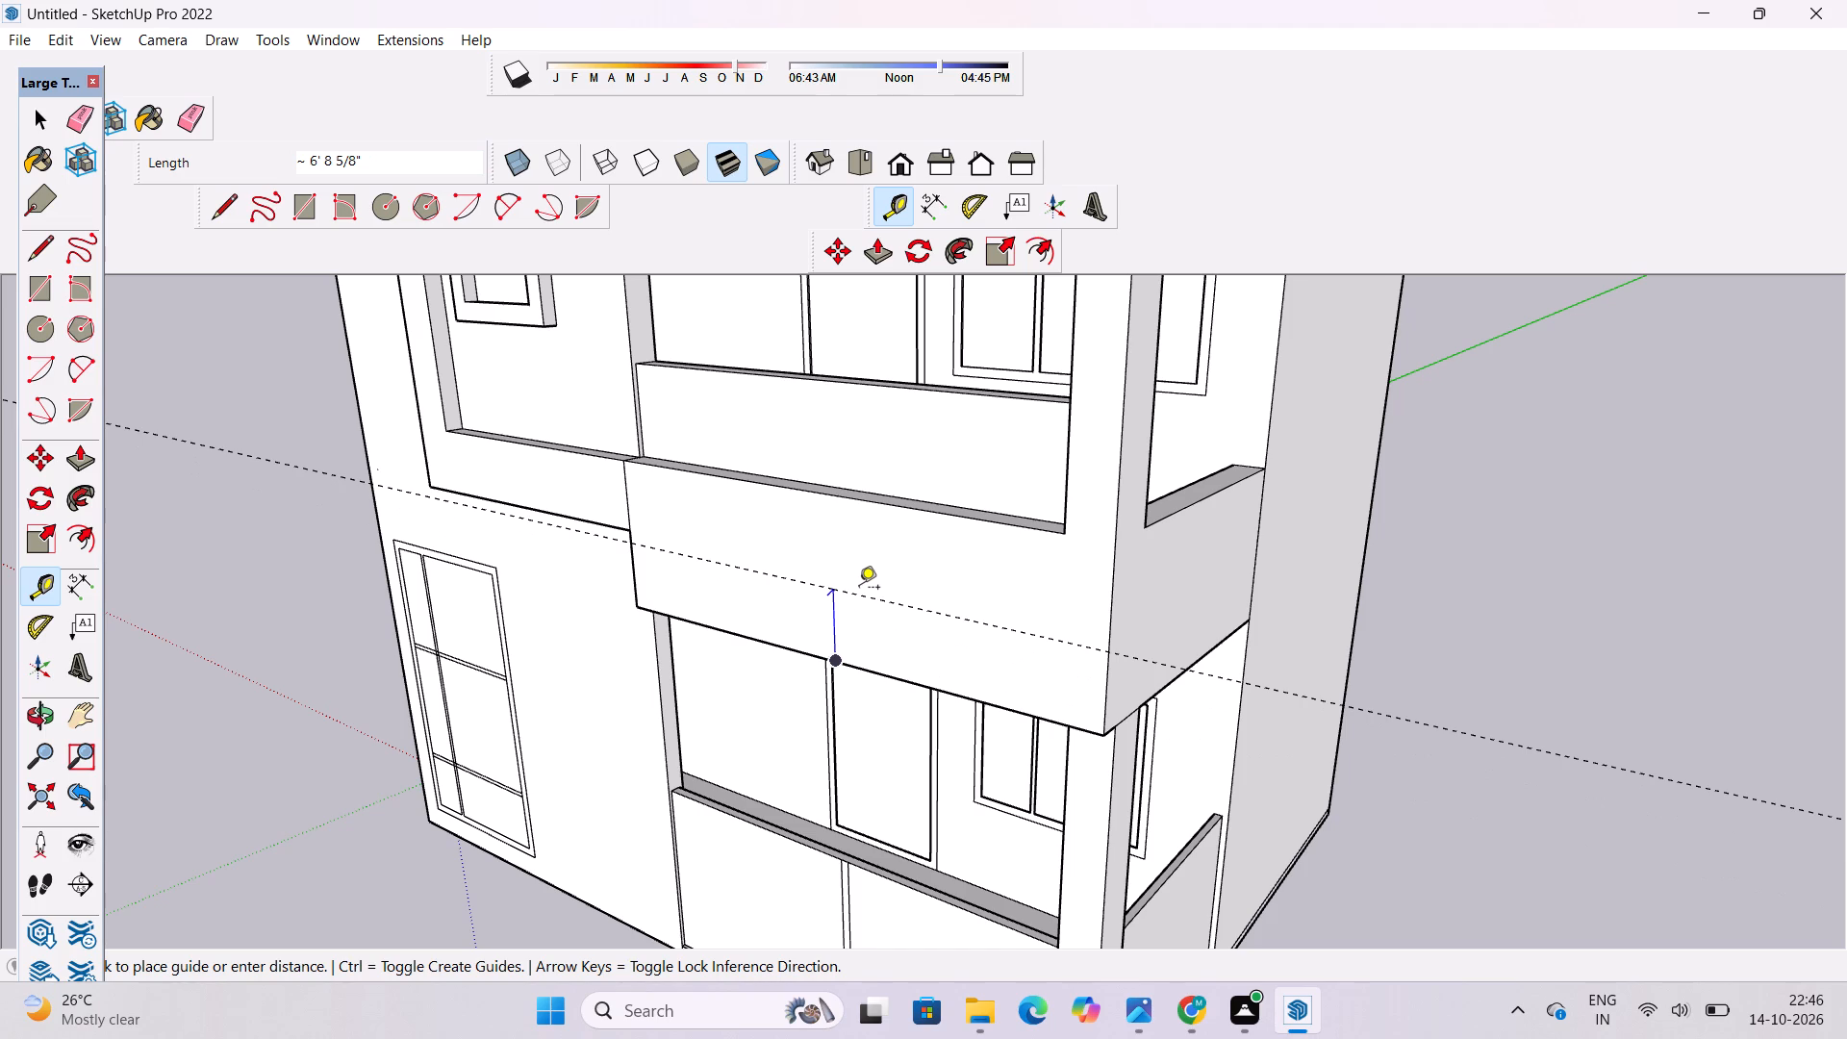
type("3'")
key("Return")
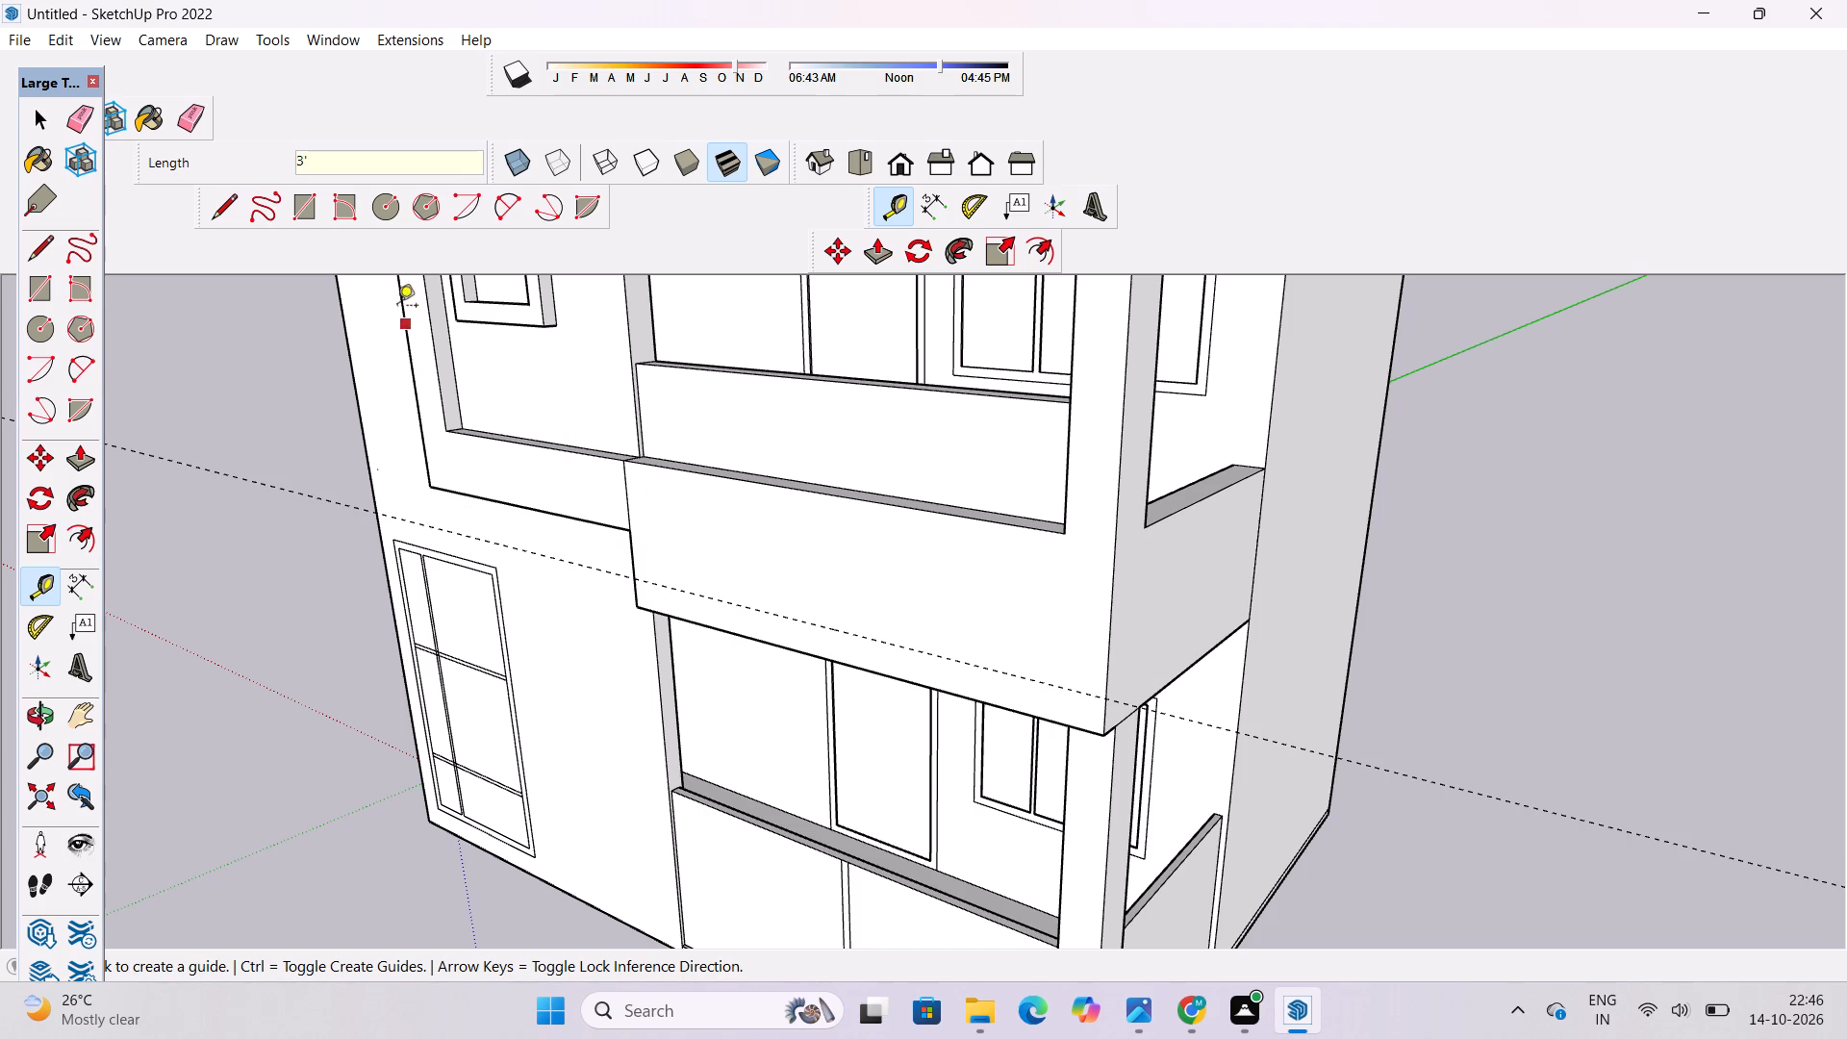
Draw a line along the guide across the balcony's front band, from its inner end to the building corner.
left_click(229, 201)
scroll(393, 429, "down", 2)
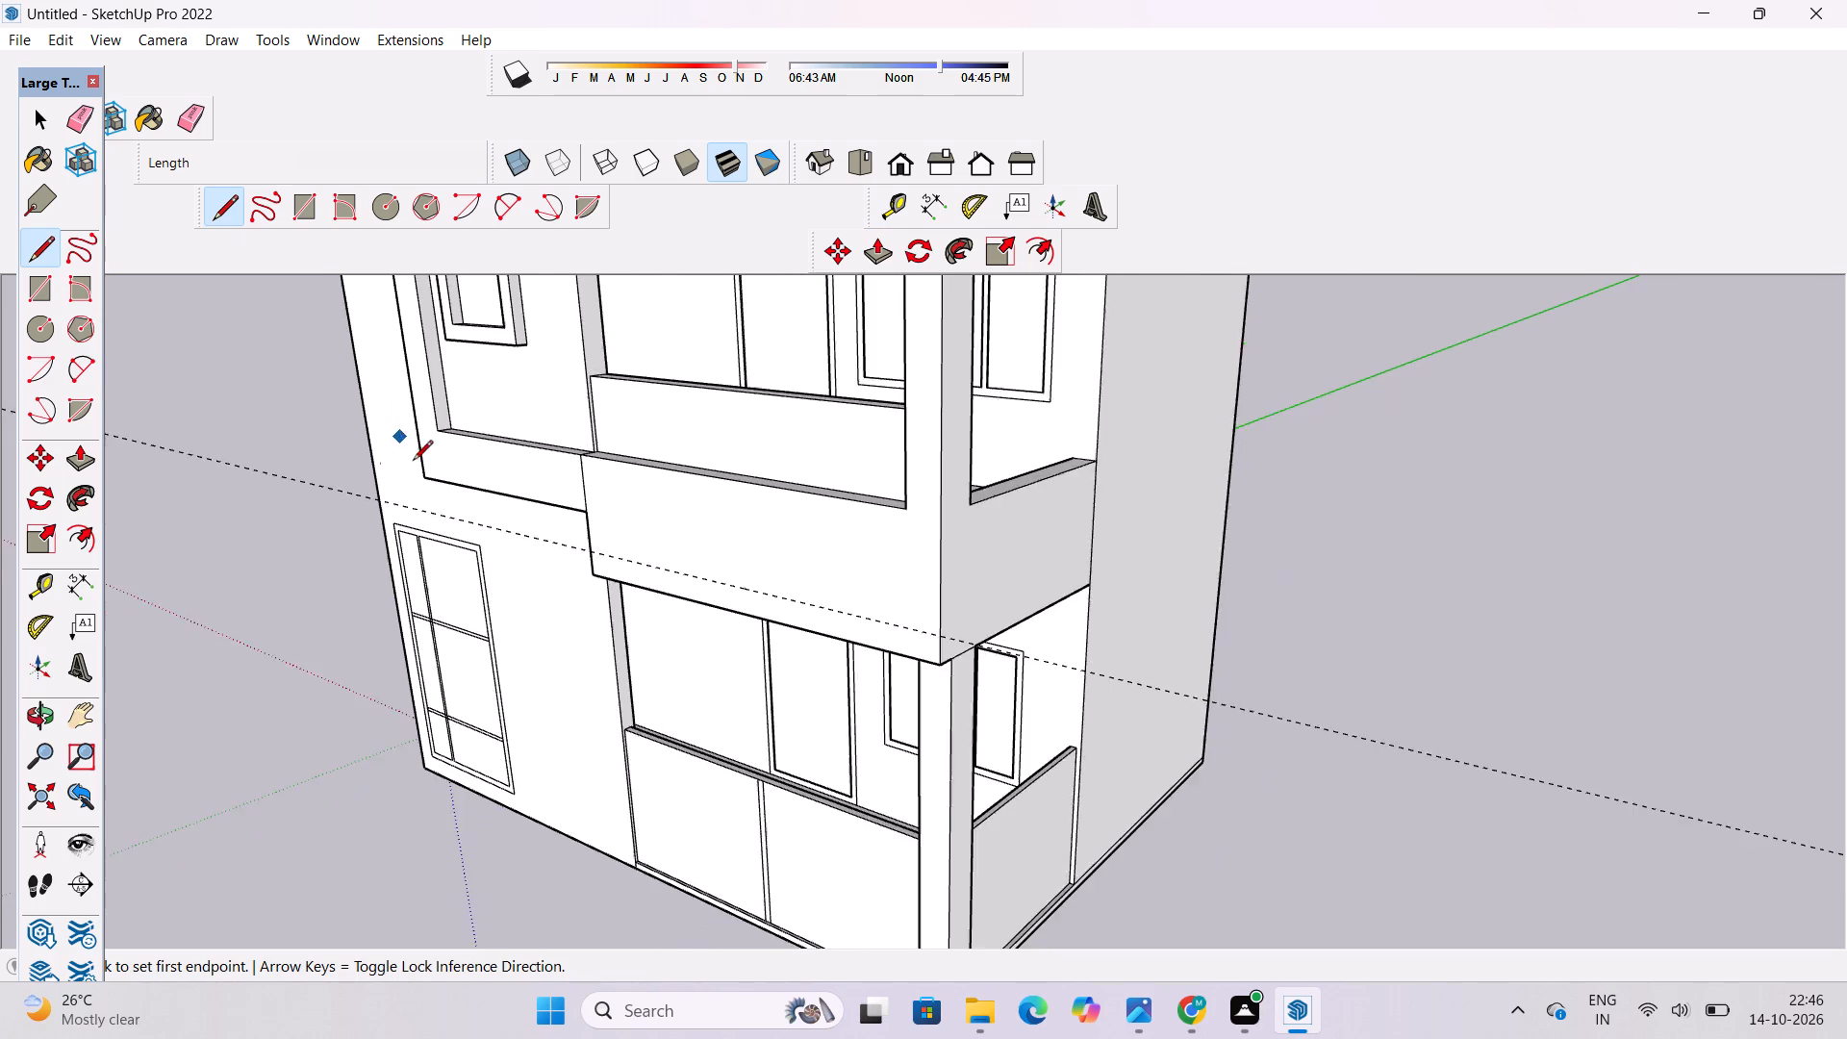
scroll(413, 462, "down", 1)
scroll(591, 589, "up", 5)
left_click(561, 517)
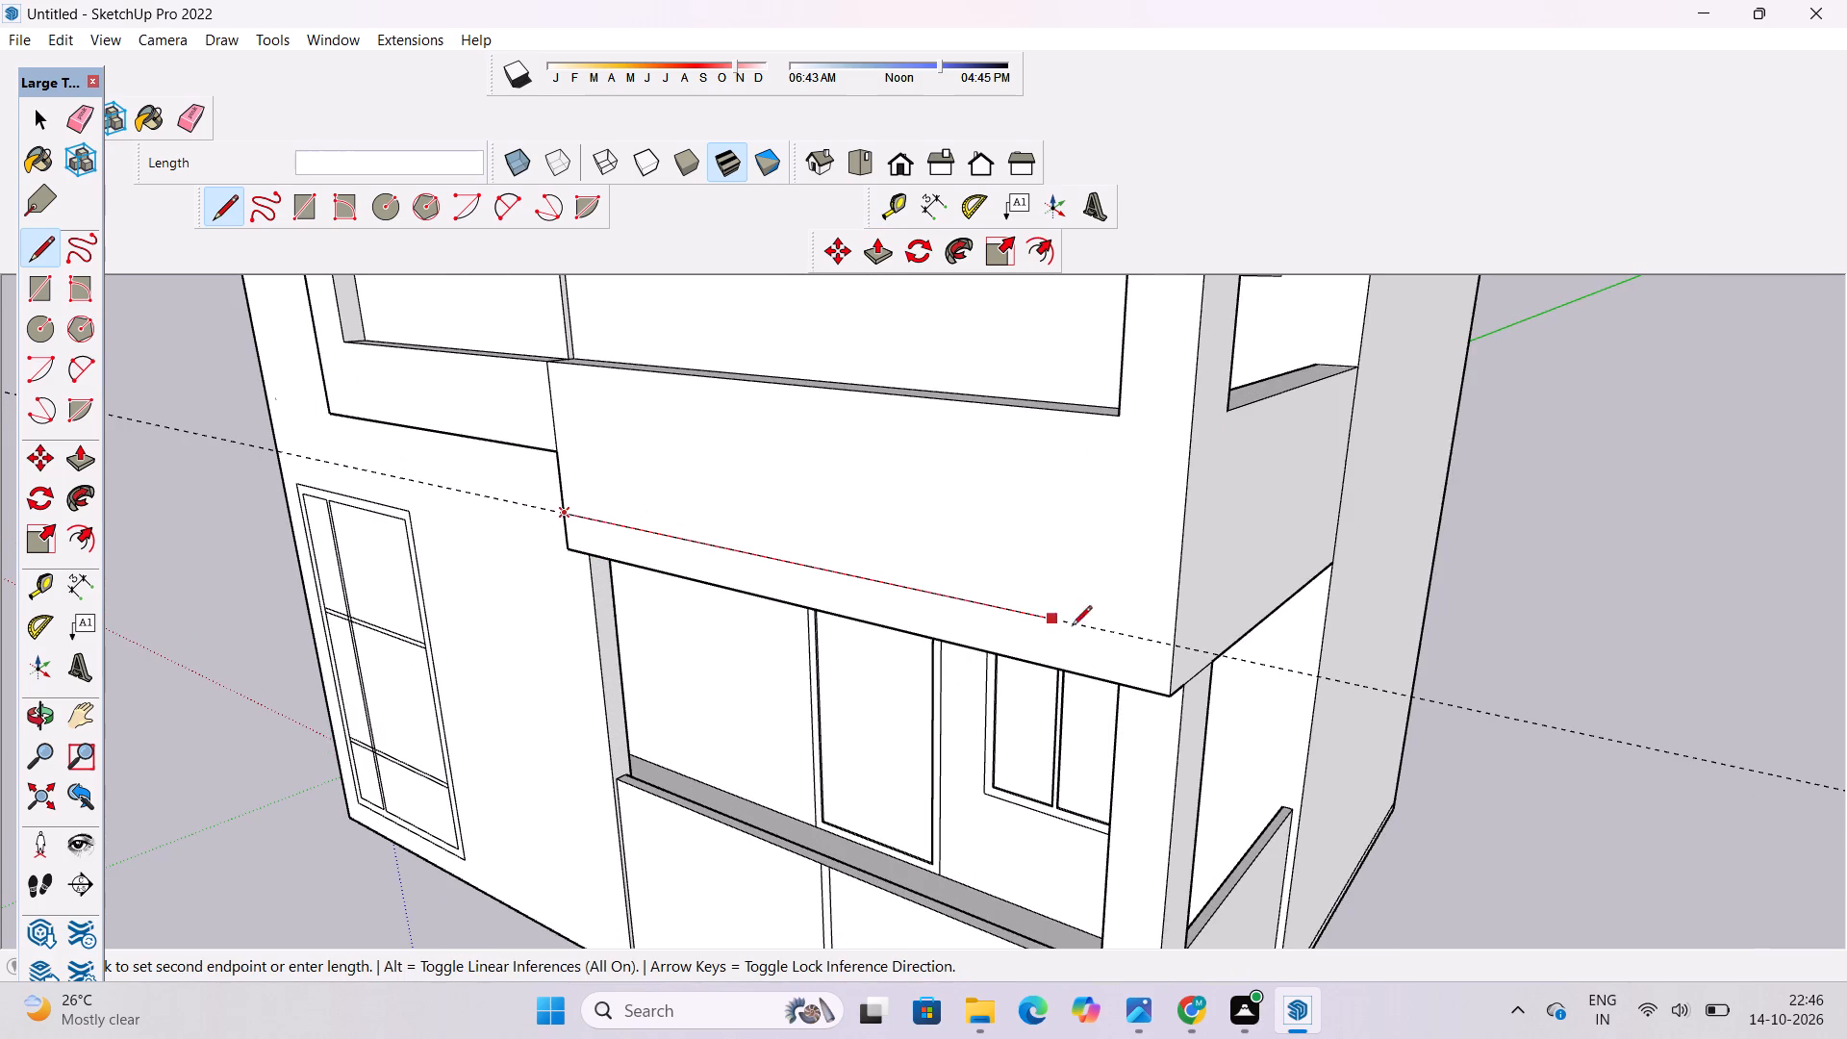
left_click(1170, 648)
key("space")
Erase the horizontal guide running across the balcony's front band.
key("e")
scroll(1026, 588, "down", 3)
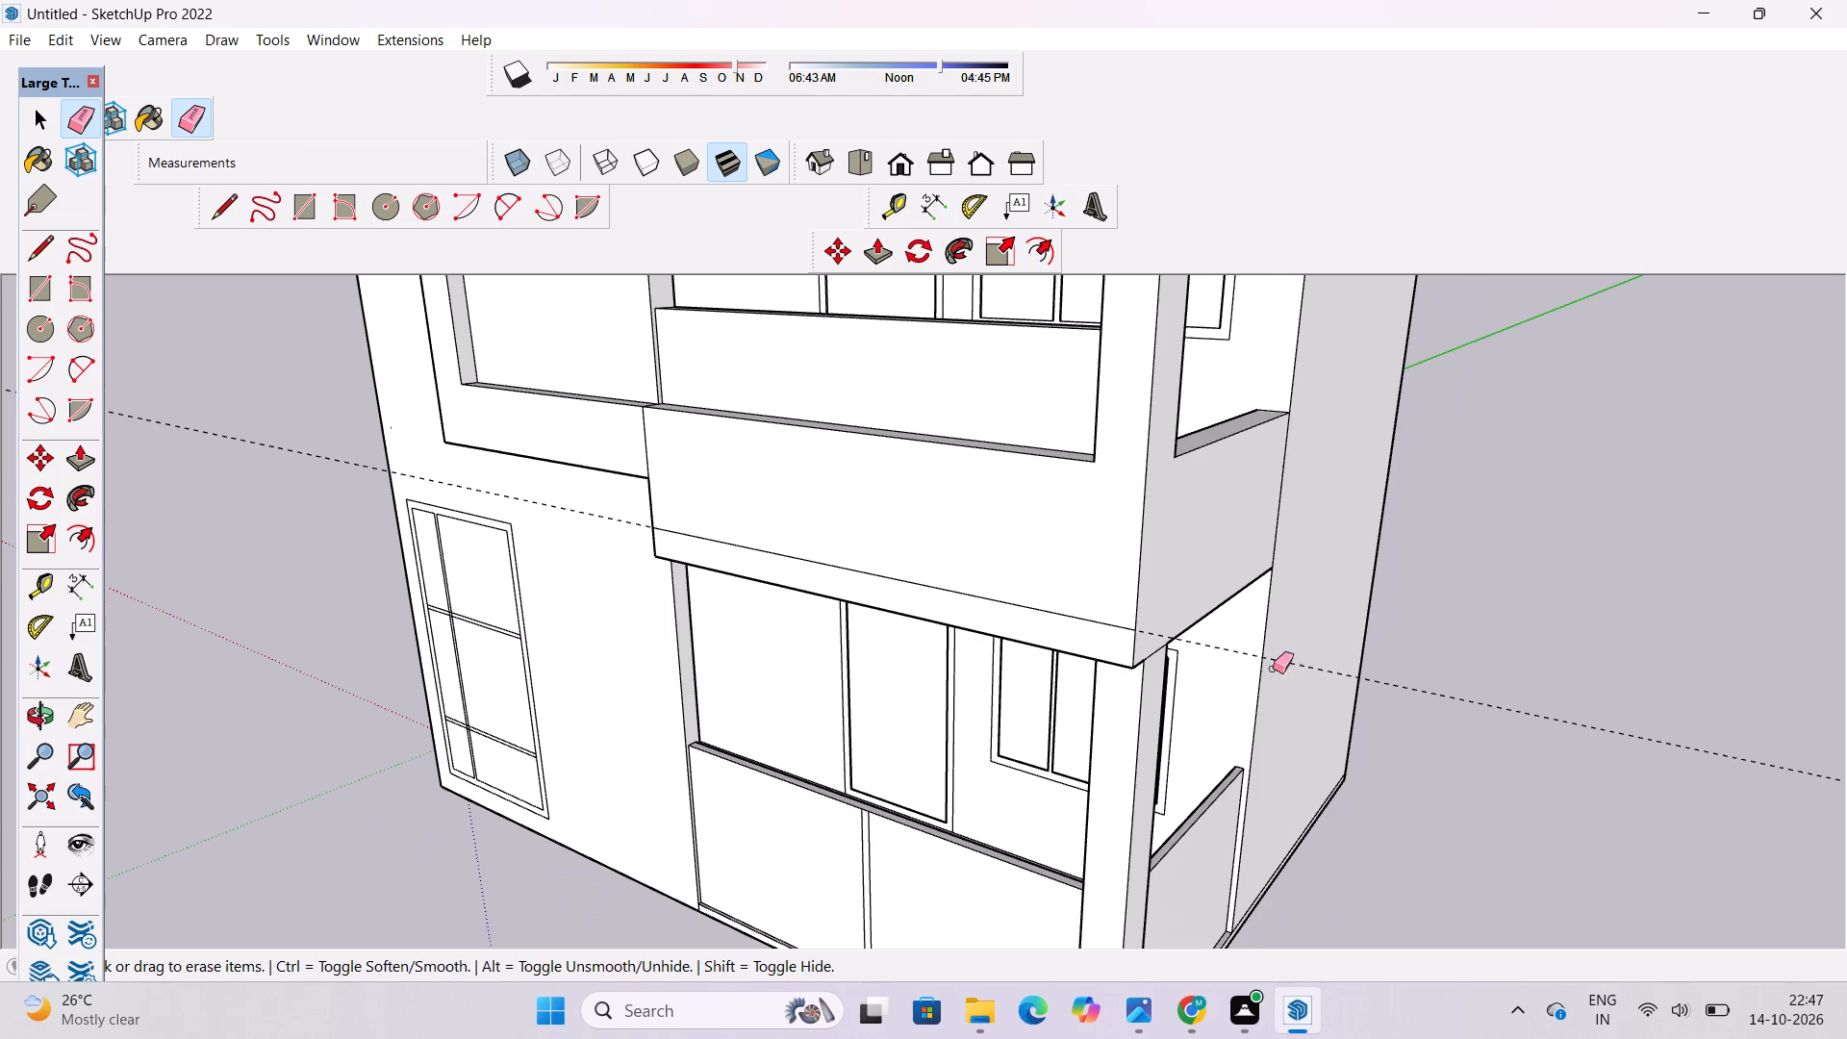
left_click_drag(1386, 672, 1390, 689)
Examine the divided front band of the middle-floor balcony and the building corner from several angles and distances.
key("o")
scroll(1274, 603, "down", 4)
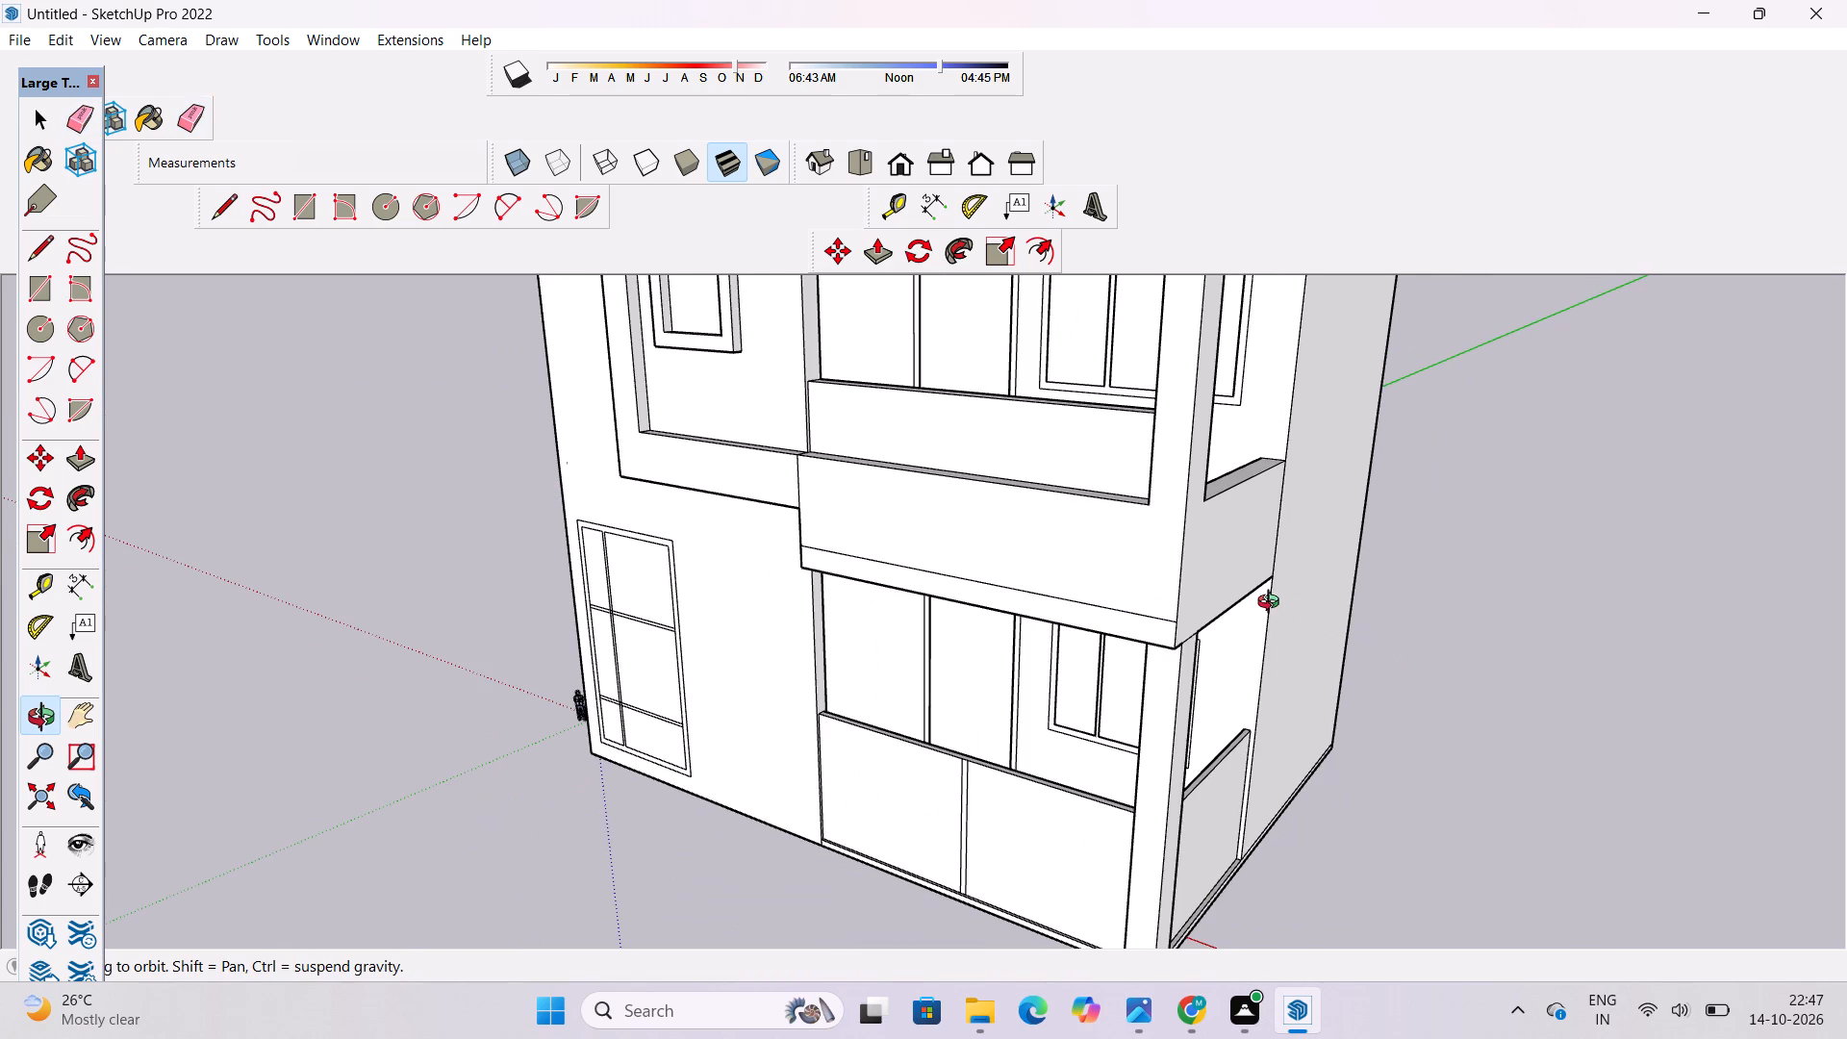
left_click_drag(1268, 615, 1199, 637)
scroll(1197, 636, "down", 2)
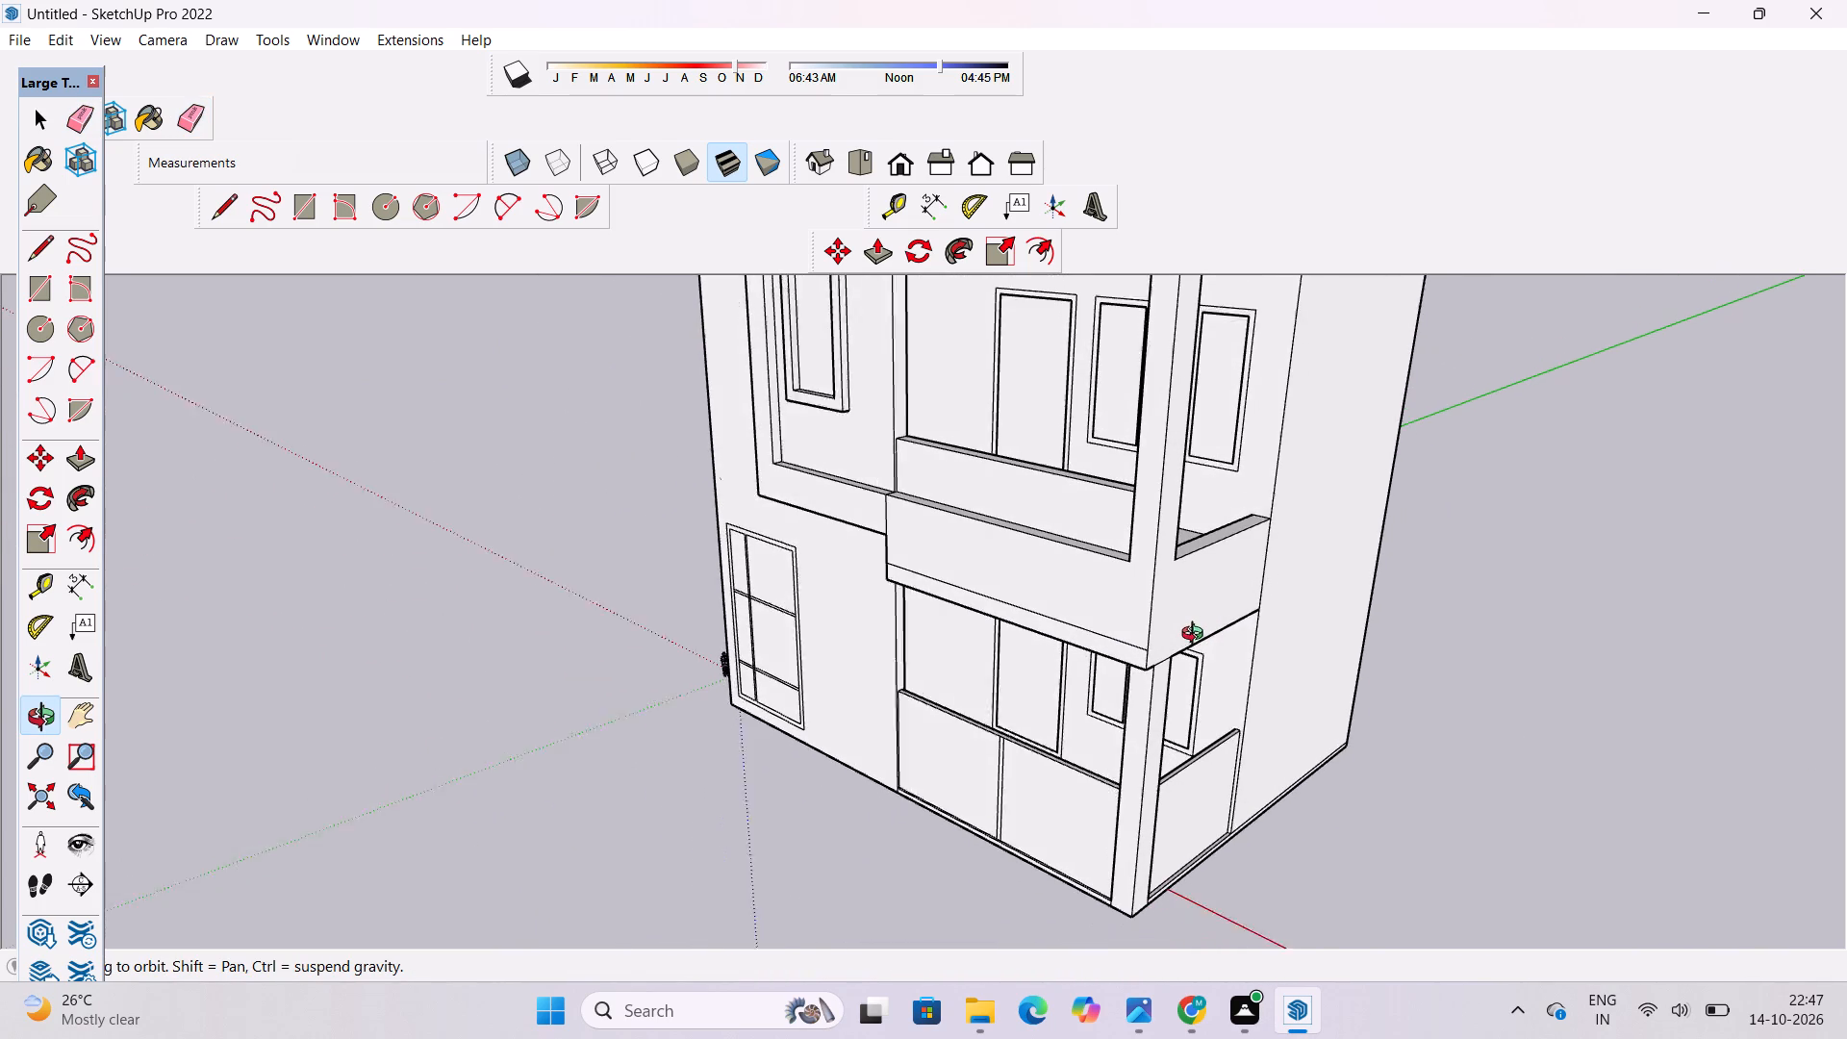
scroll(1197, 636, "down", 1)
left_click_drag(1242, 633, 1226, 641)
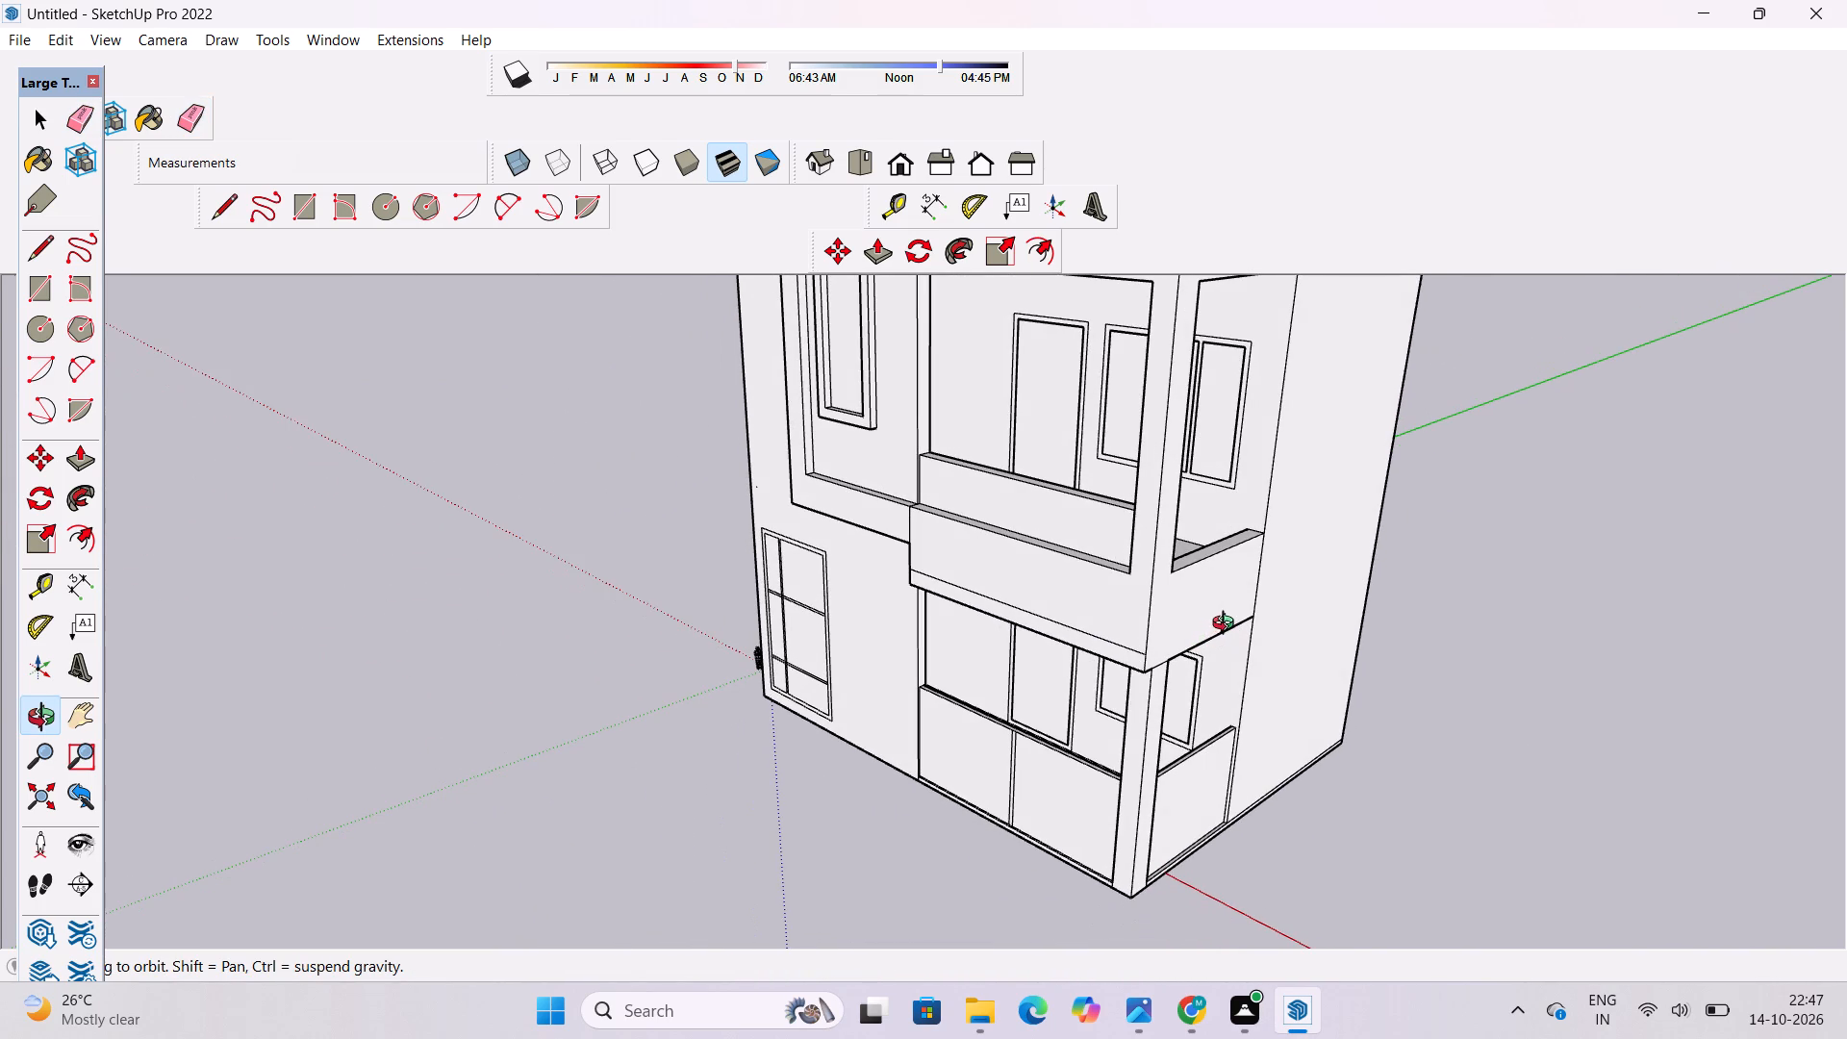
scroll(1229, 621, "down", 4)
scroll(1229, 621, "up", 4)
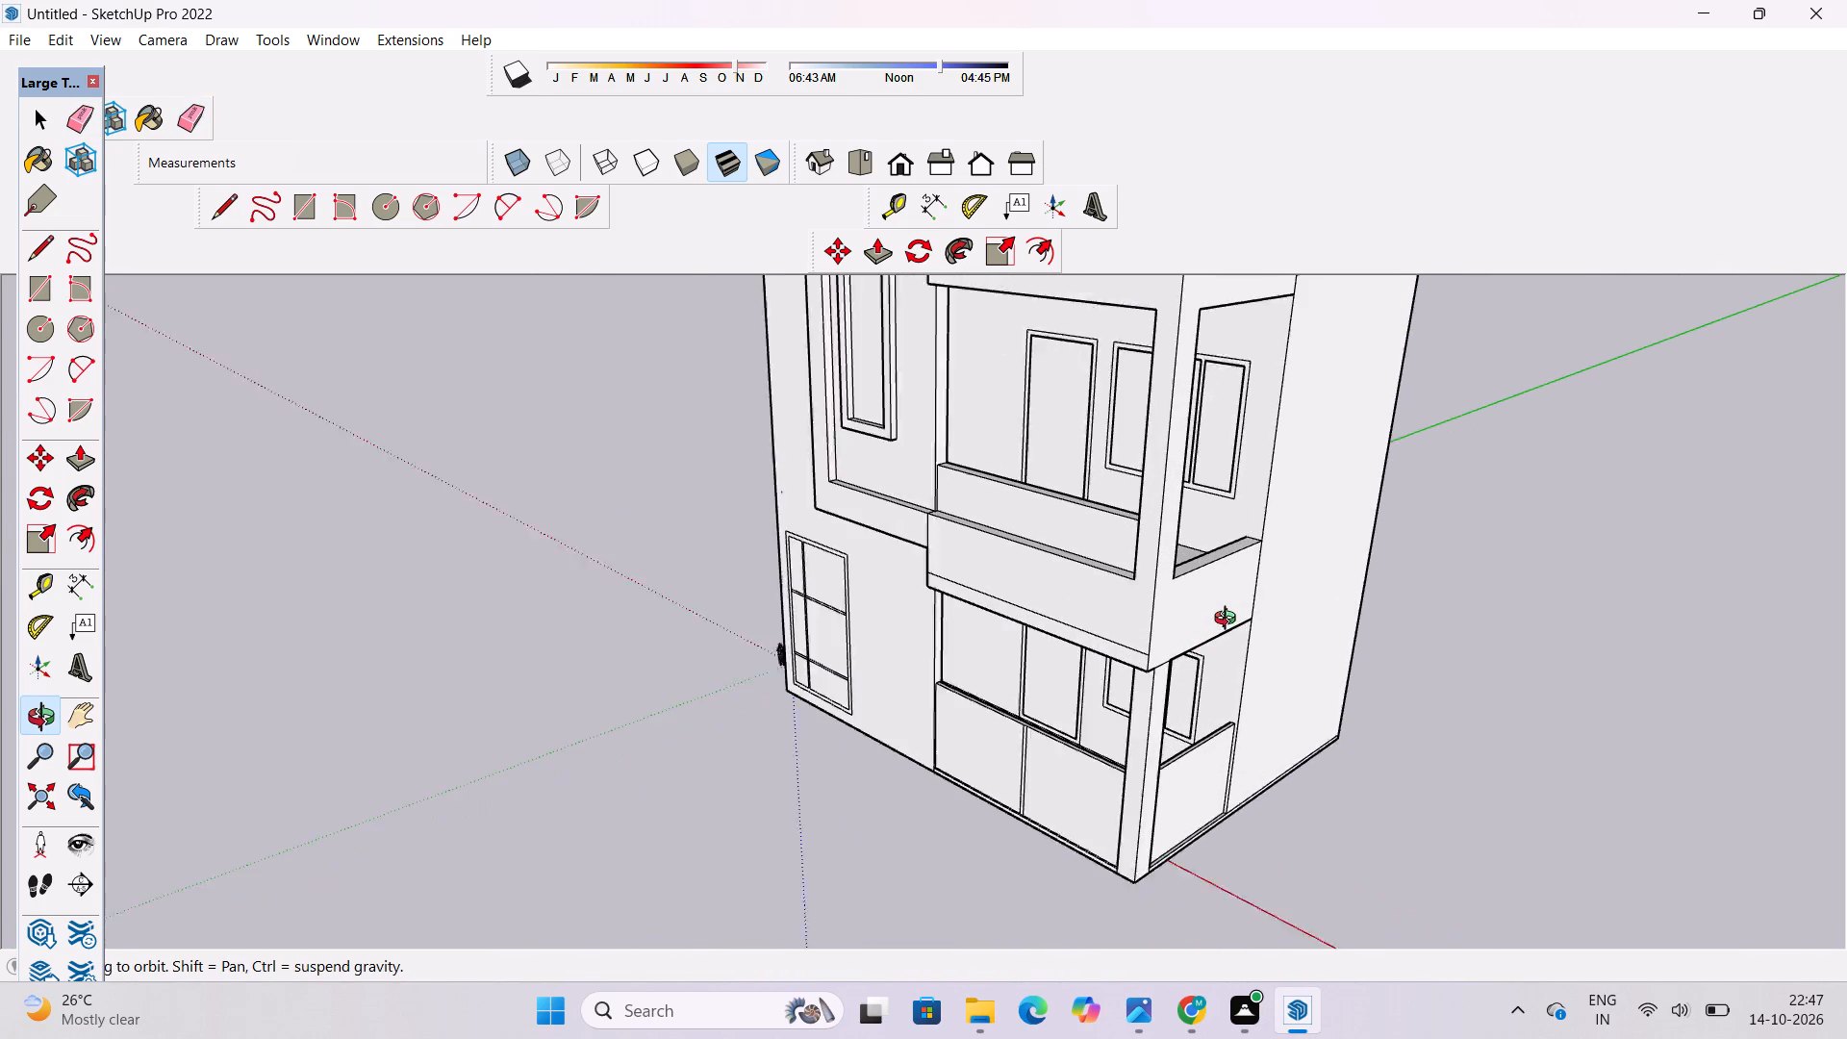
left_click_drag(1229, 621, 1232, 641, "shift")
left_click_drag(1226, 663, 1227, 638, "shift")
left_click_drag(1221, 634, 1267, 671)
scroll(1227, 685, "up", 1)
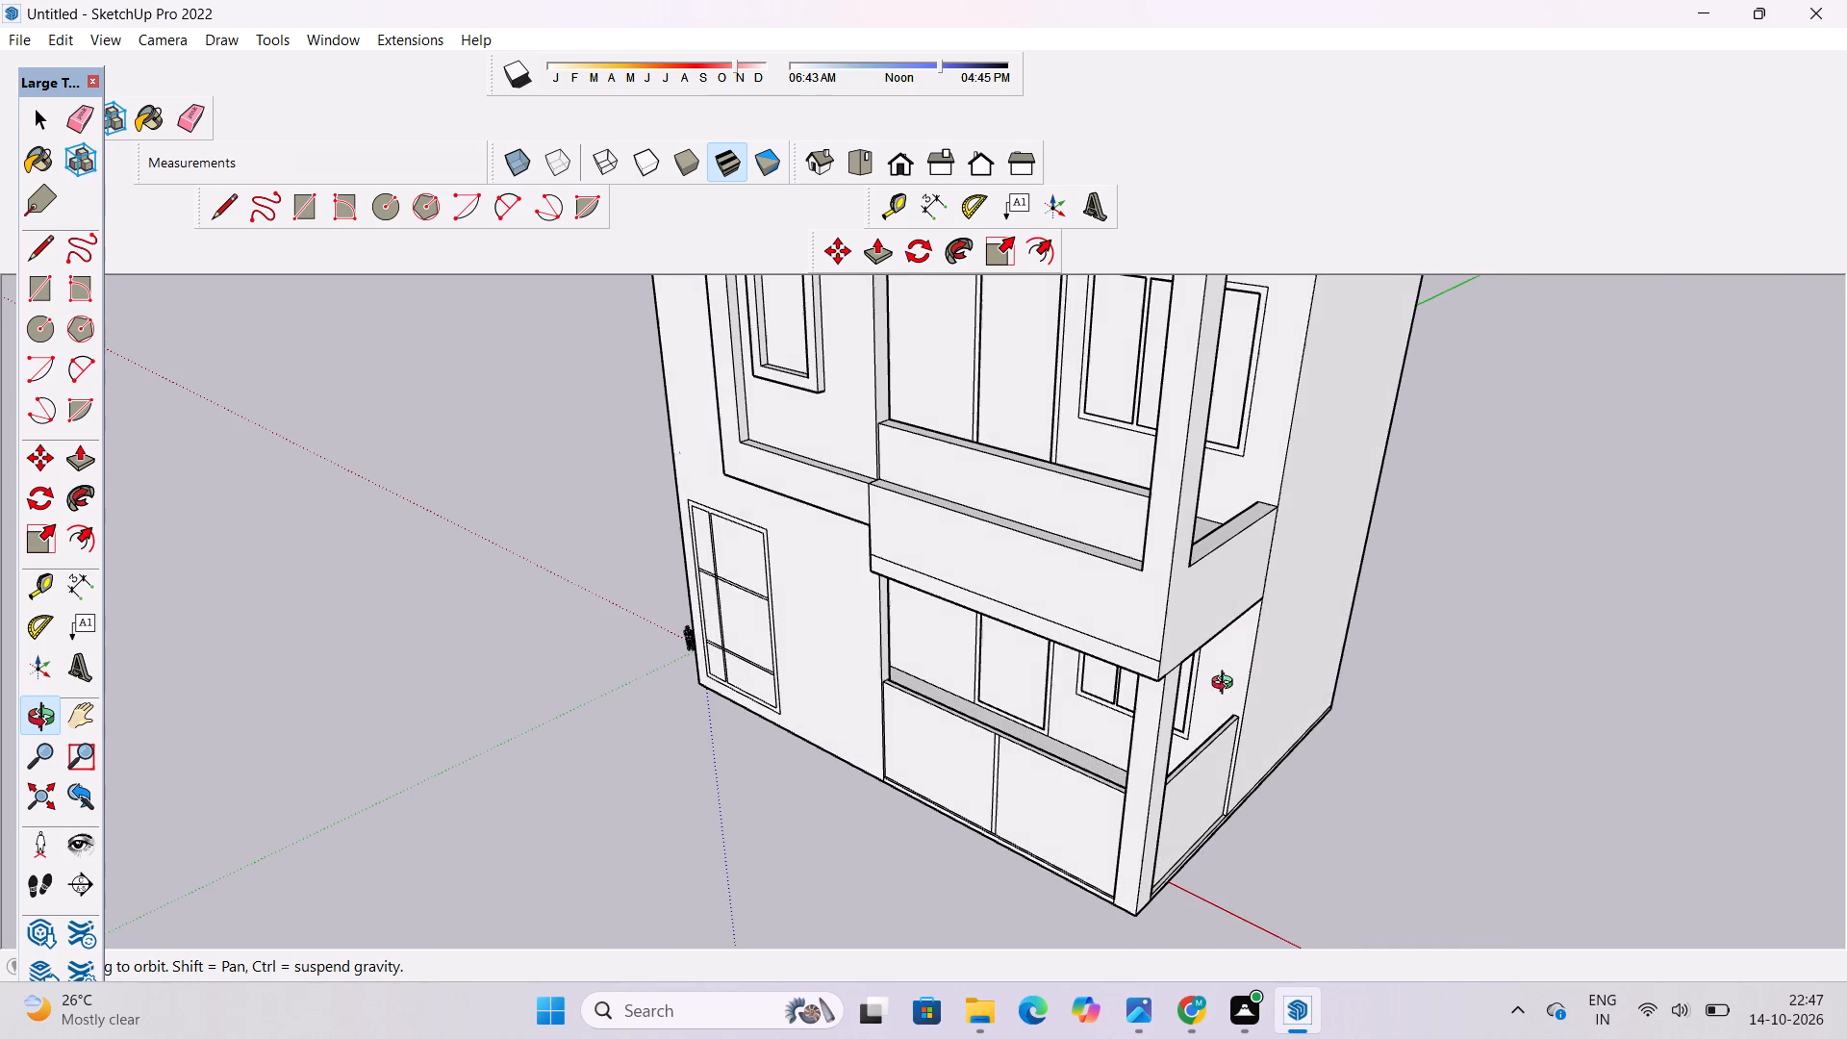
left_click(1222, 674, "shift")
left_click_drag(1219, 674, 1218, 663, "shift")
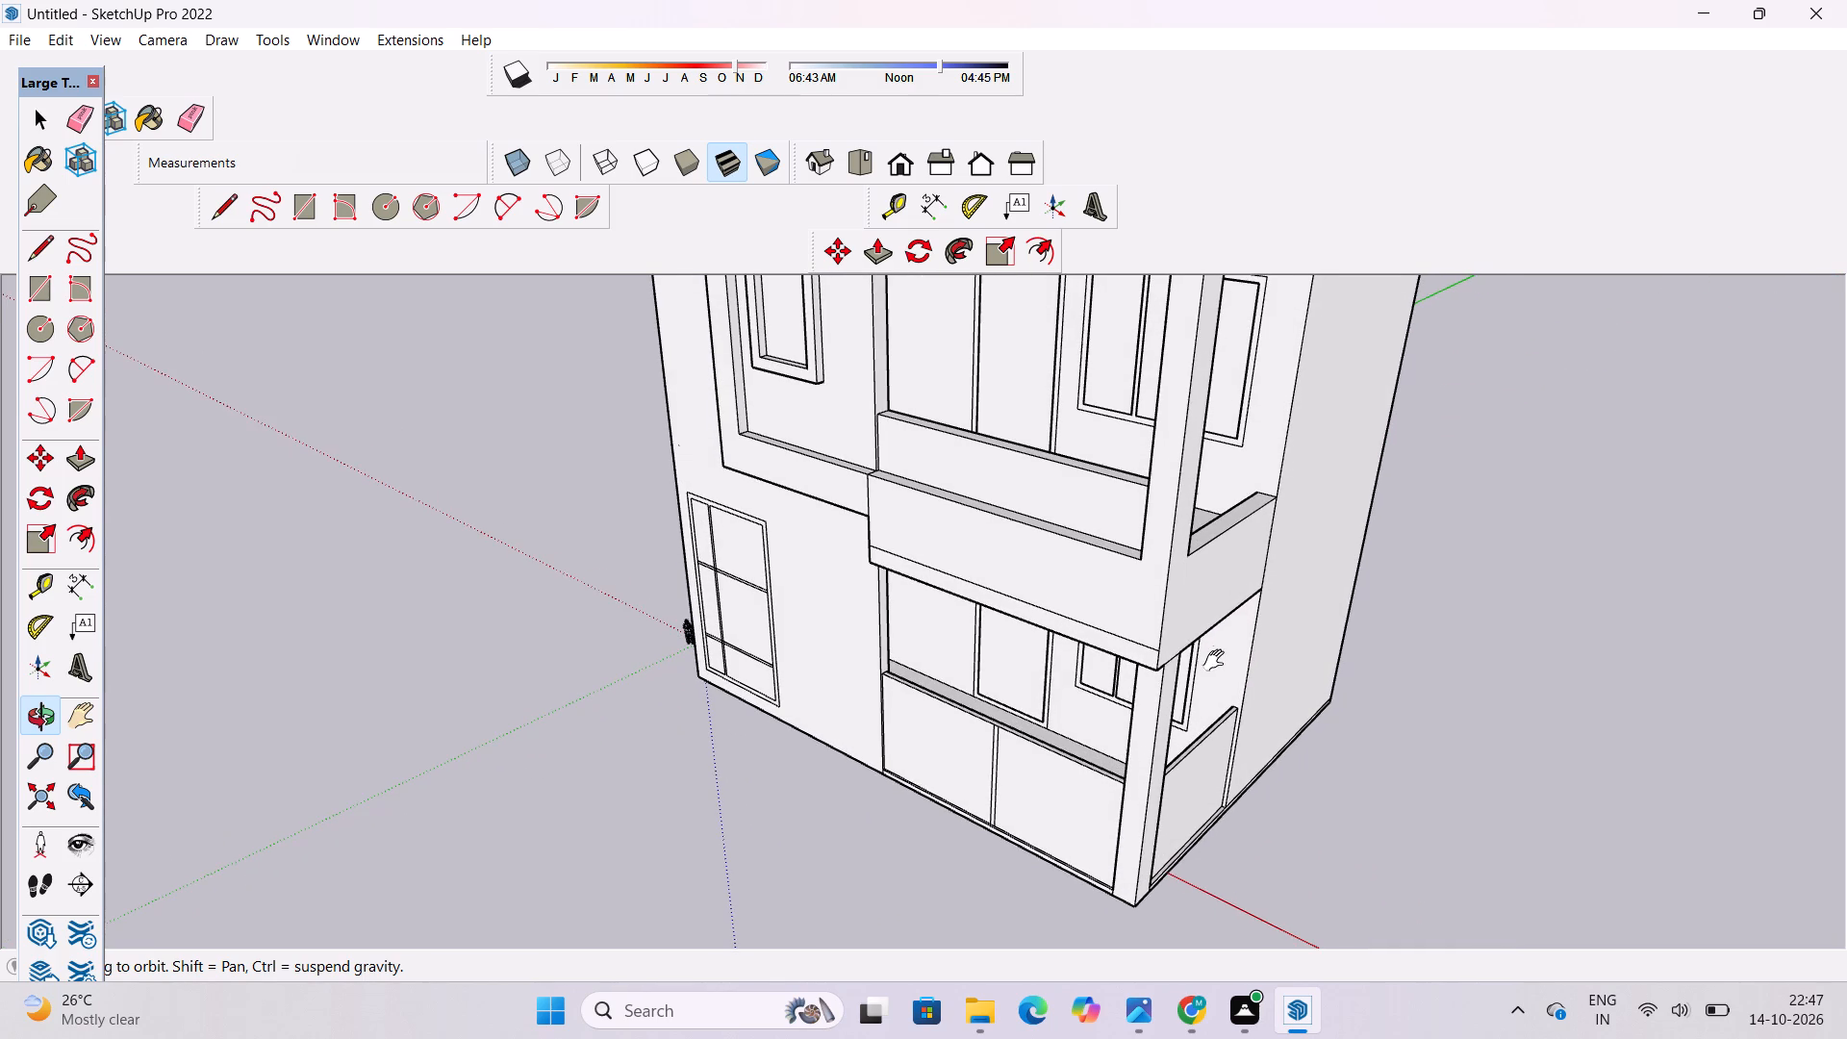
left_click(1218, 661)
scroll(1218, 662, "up", 1)
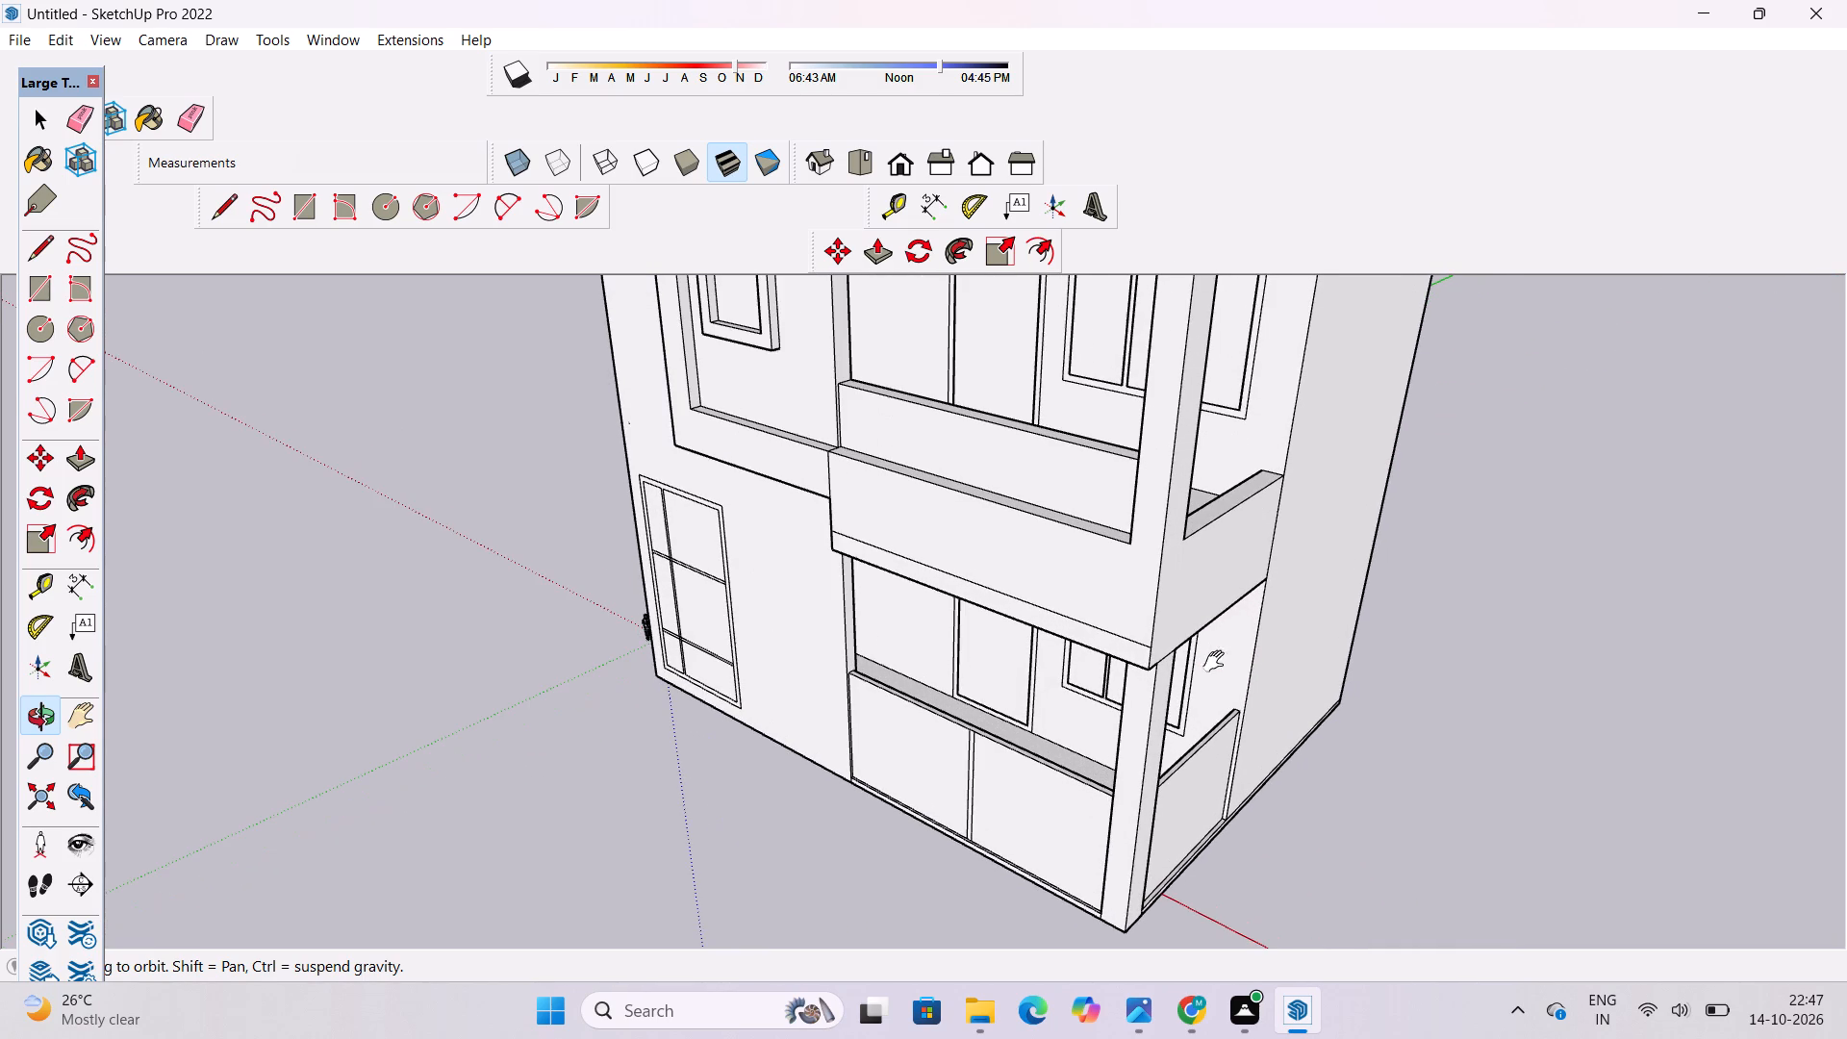
left_click_drag(1218, 662, 1222, 678, "shift")
left_click_drag(1223, 681, 1224, 661)
left_click(1224, 661)
left_click_drag(1223, 671, 1224, 649, "shift")
left_click_drag(1225, 648, 1209, 662)
left_click_drag(1215, 662, 1193, 672)
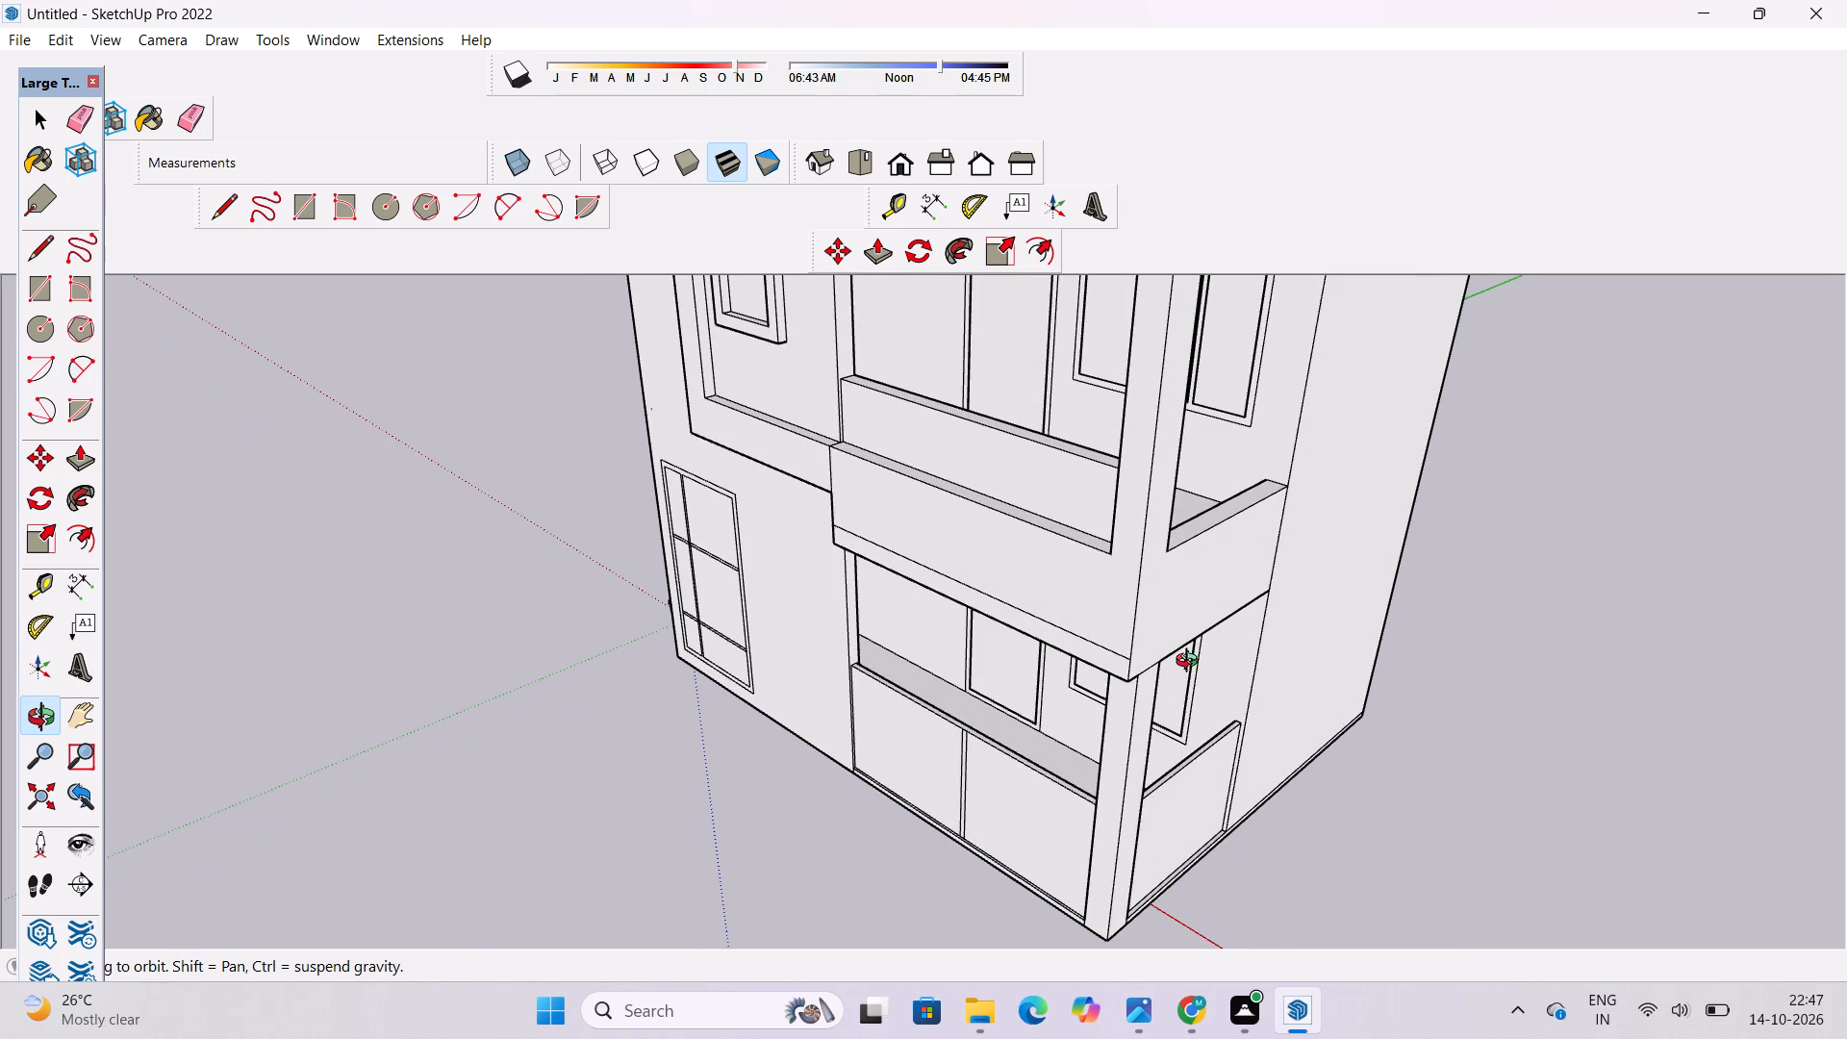
scroll(1191, 662, "down", 1)
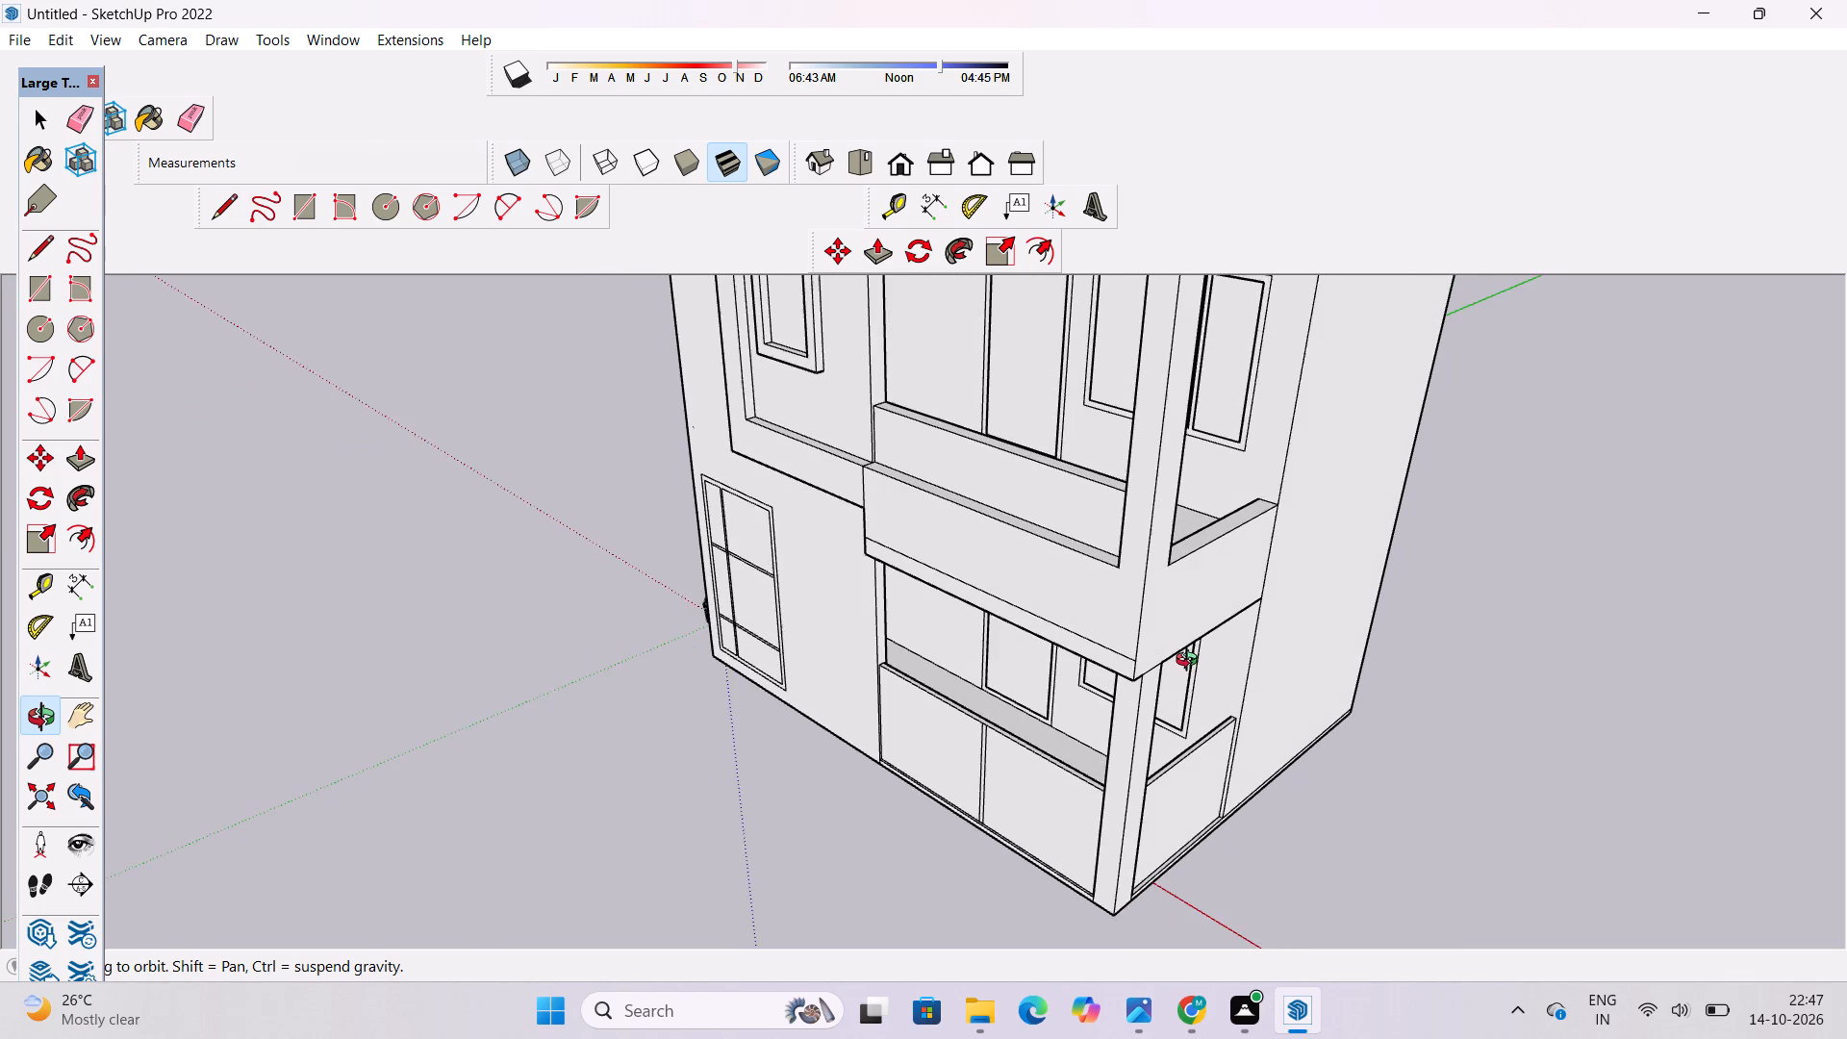
scroll(1191, 662, "down", 1)
scroll(1191, 662, "up", 1)
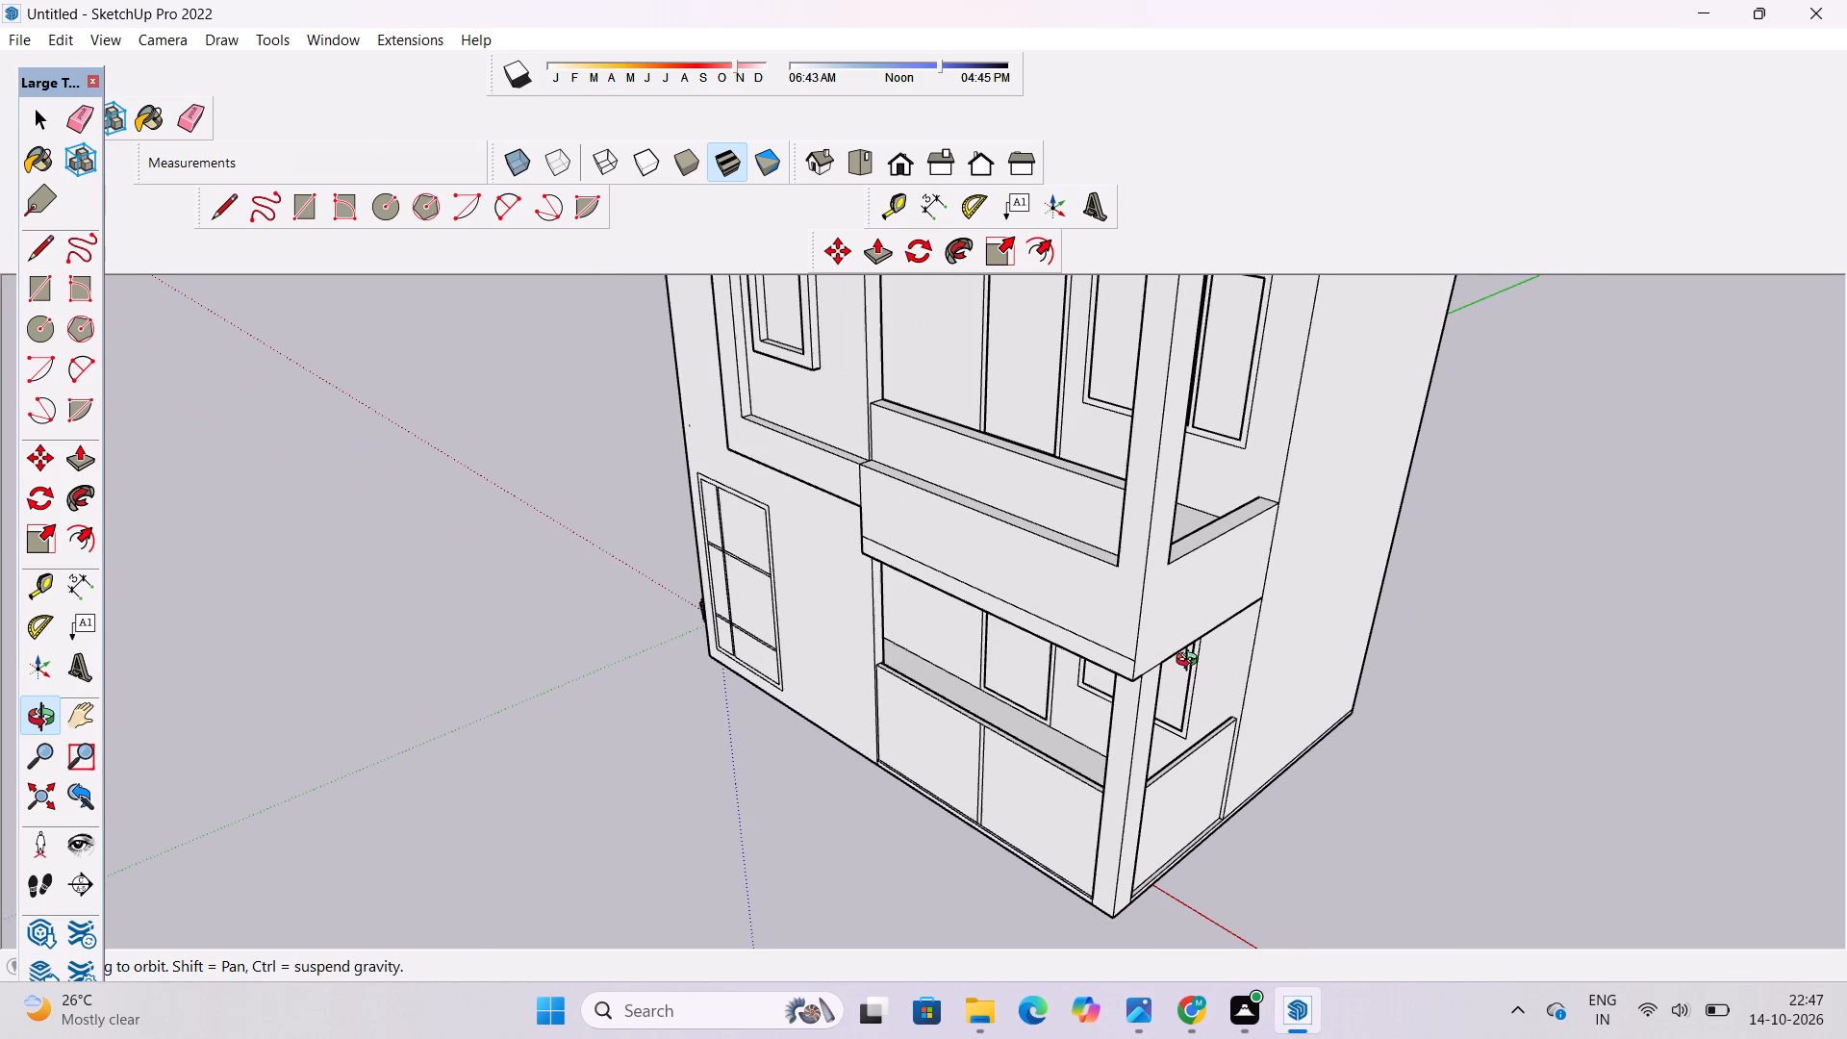
scroll(1191, 662, "down", 3)
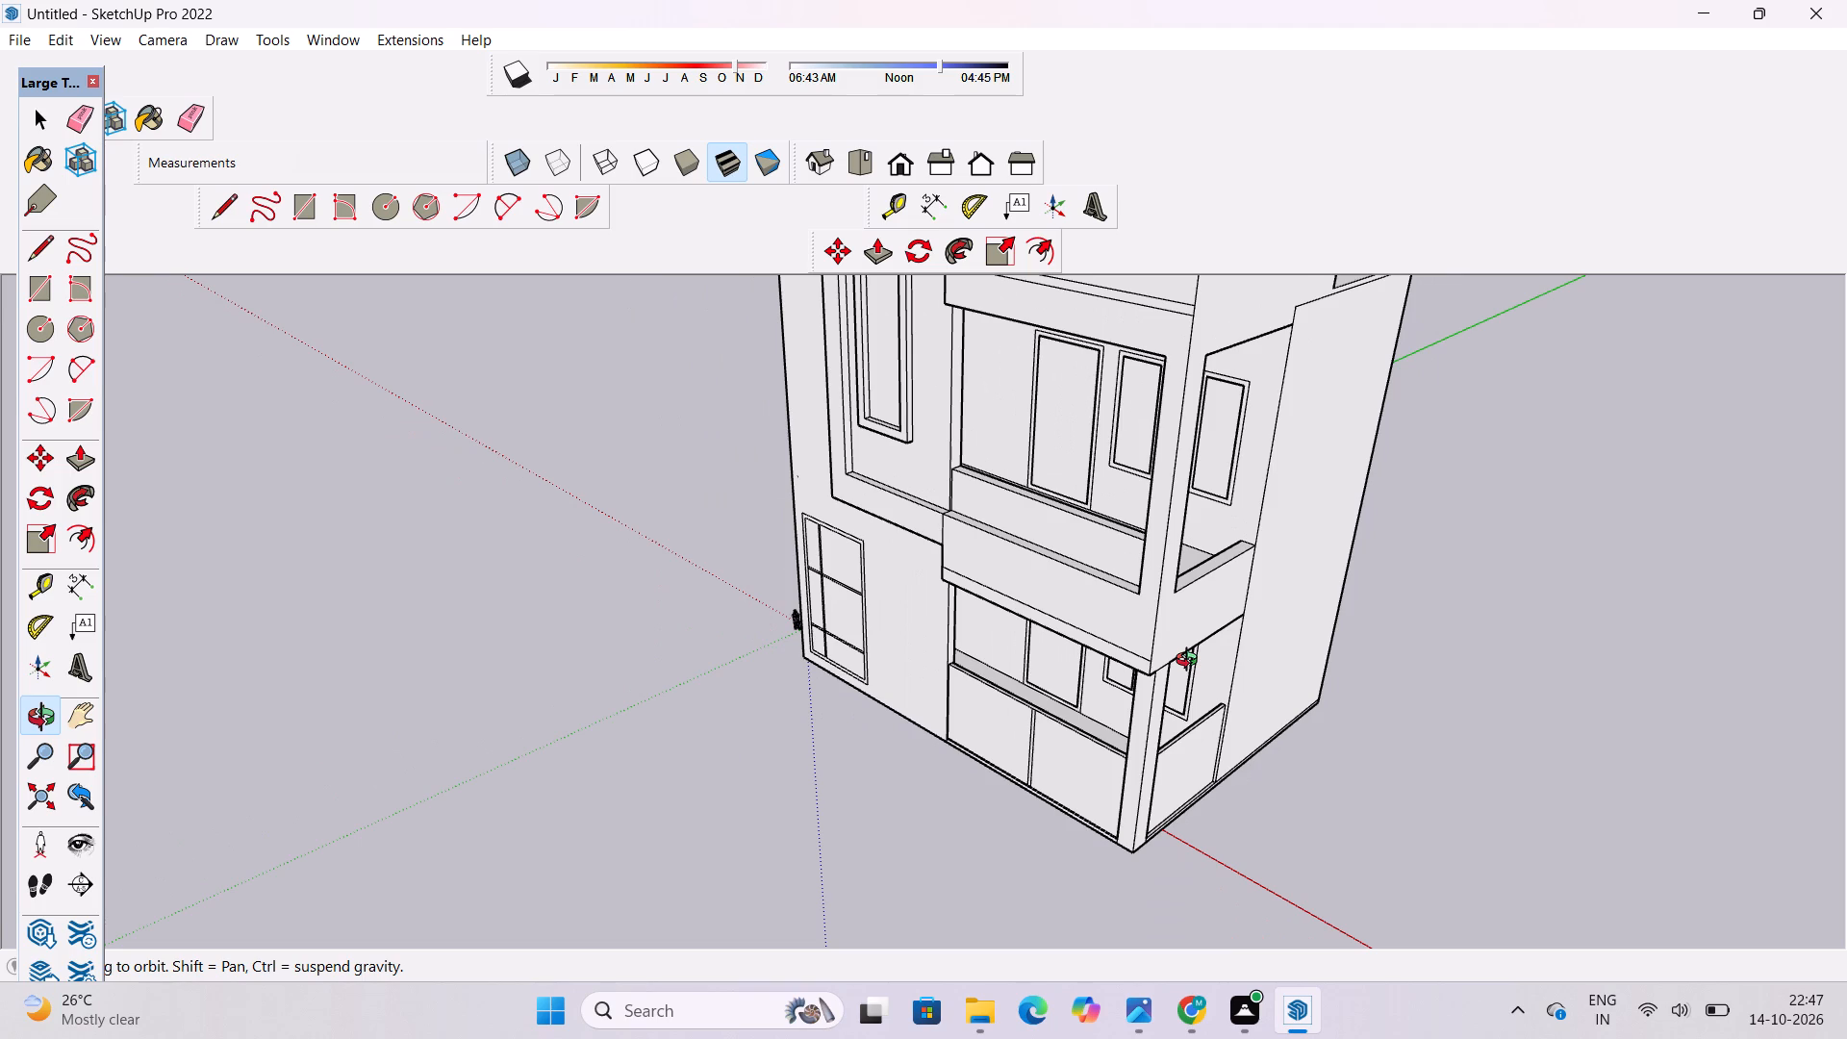
scroll(1191, 662, "up", 1)
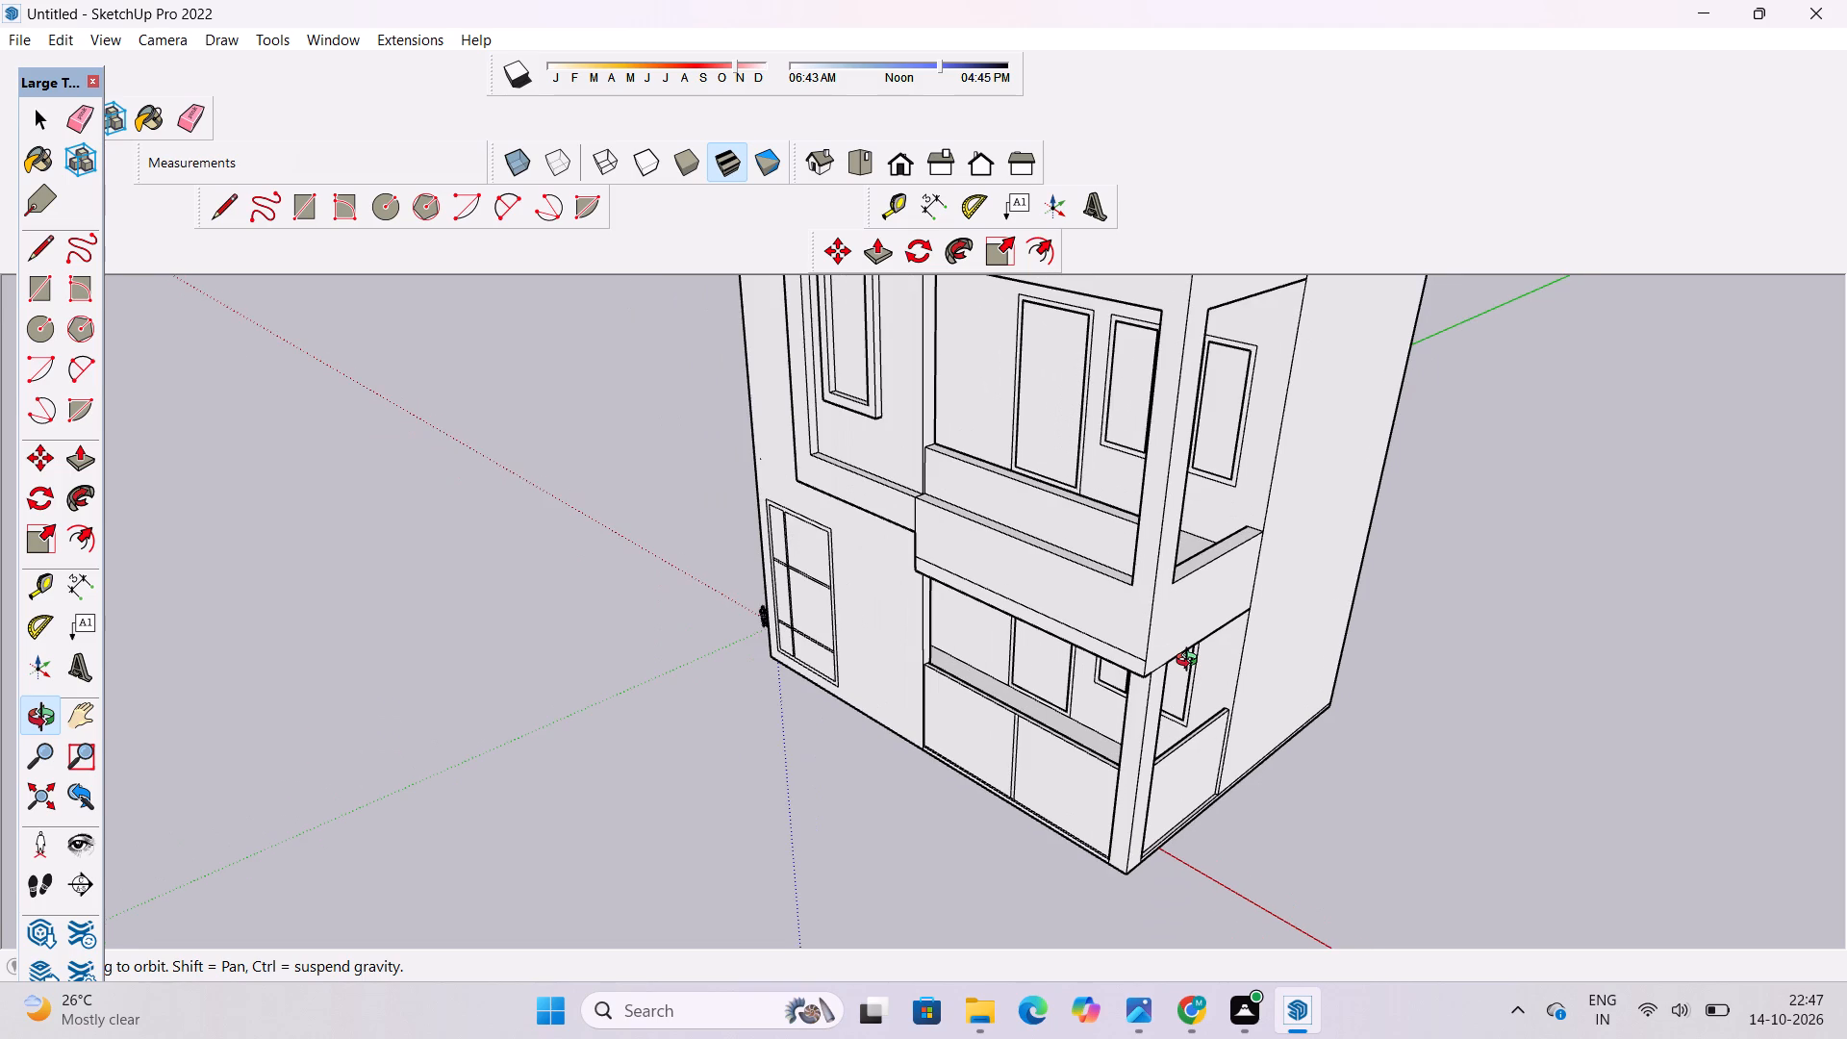
scroll(1191, 662, "down", 1)
left_click_drag(1191, 662, 1190, 645, "shift")
left_click_drag(1188, 639, 1240, 646)
left_click_drag(1240, 646, 1230, 672, "shift")
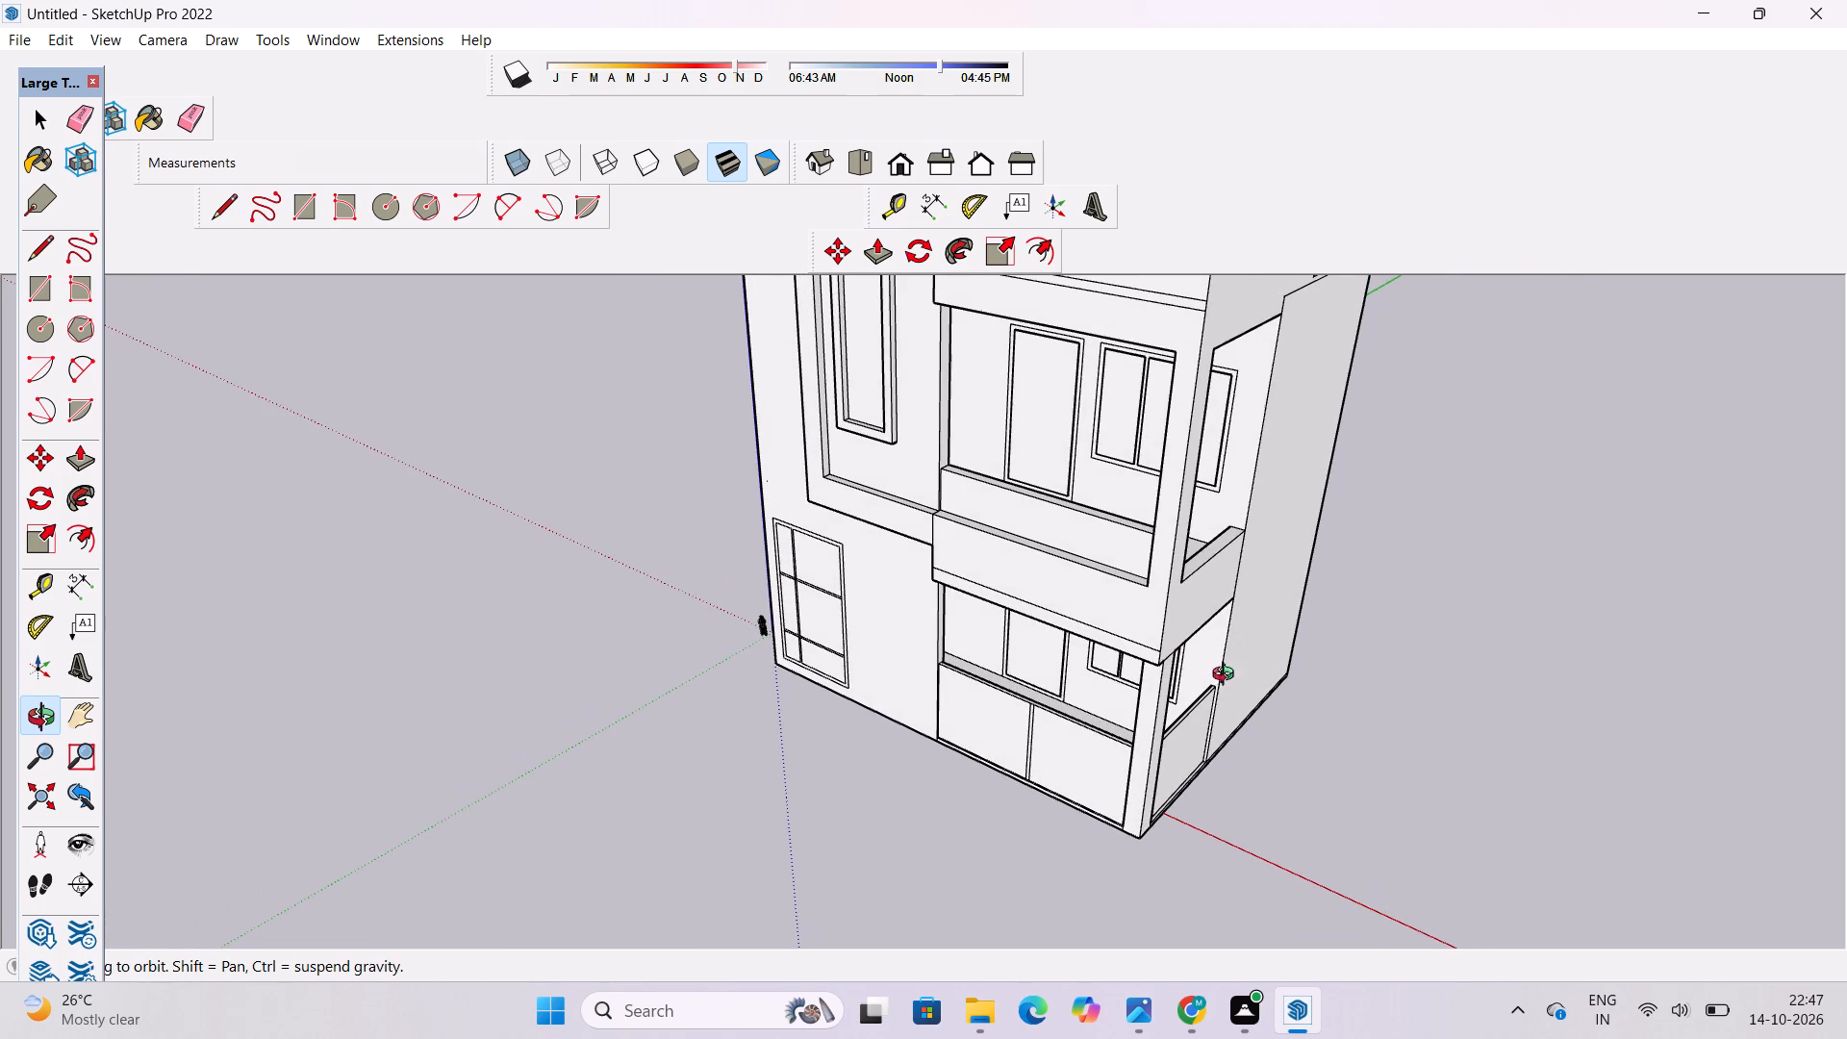
scroll(1188, 682, "up", 1)
left_click(1186, 677, "shift")
scroll(1182, 679, "up", 1)
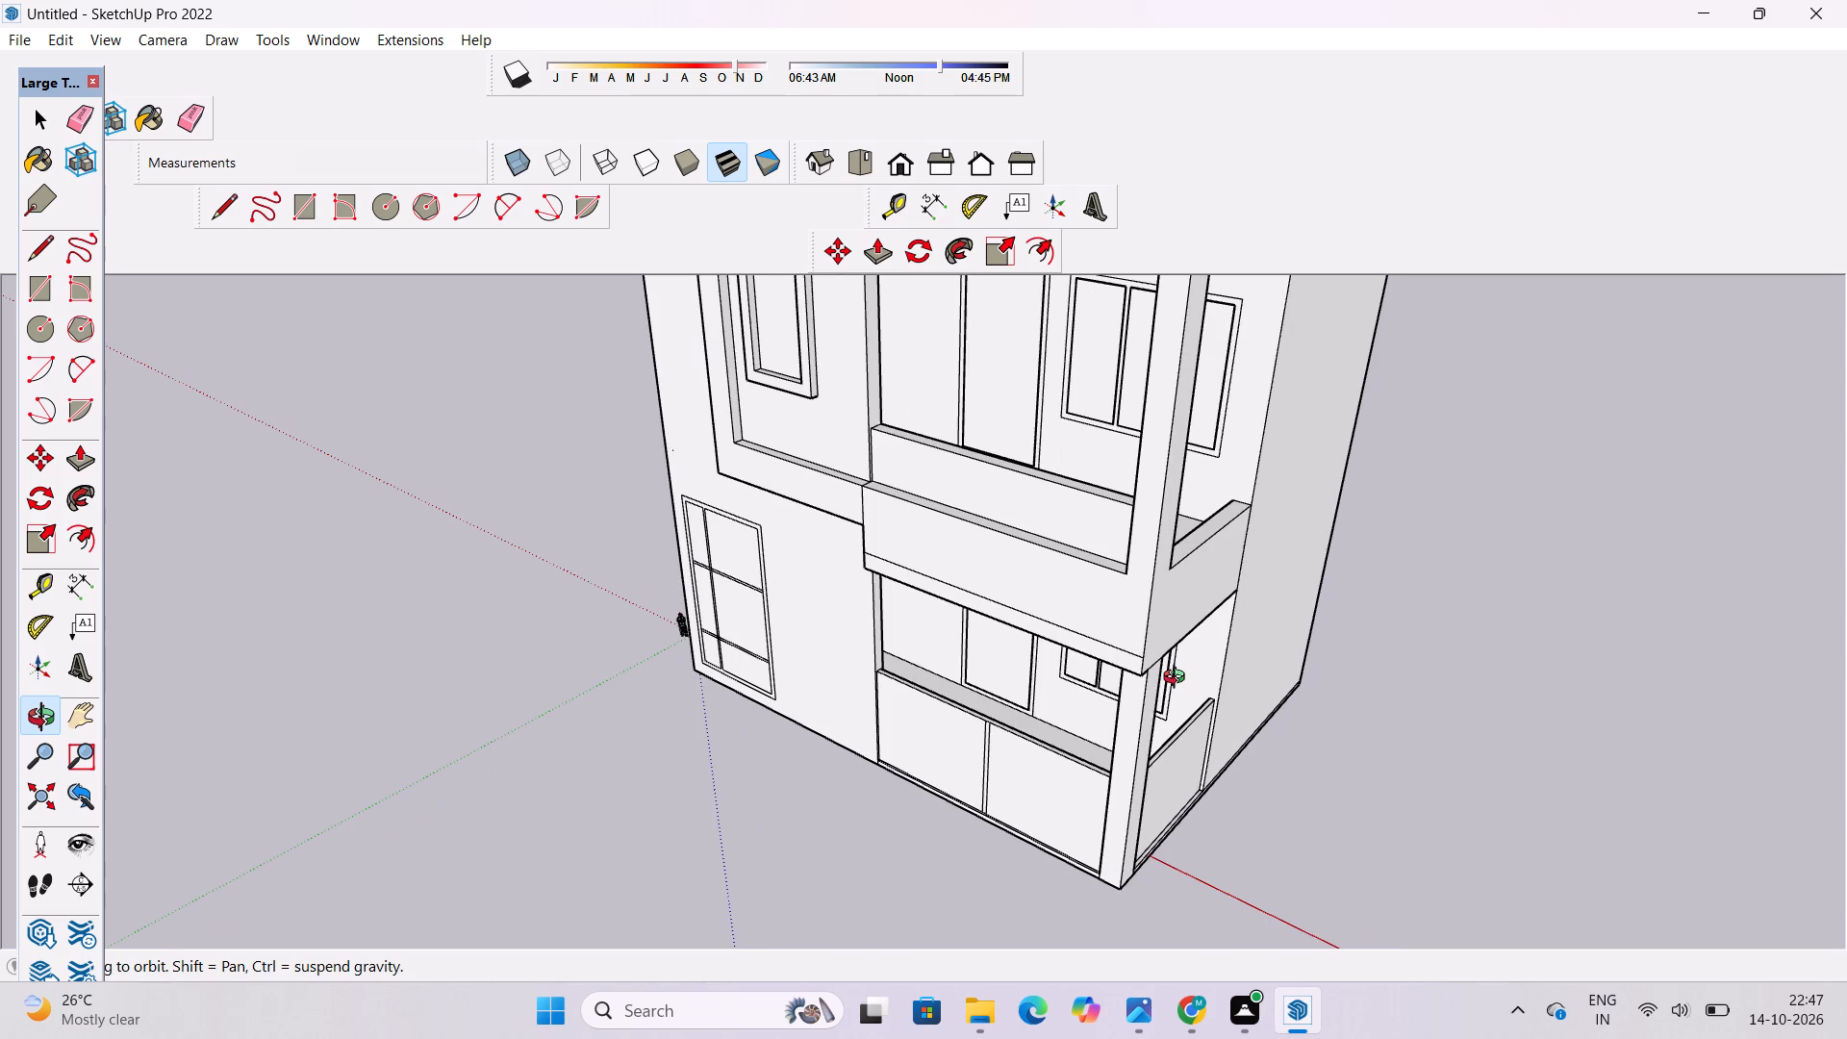
scroll(1177, 677, "up", 1)
left_click_drag(1178, 675, 1173, 697, "shift")
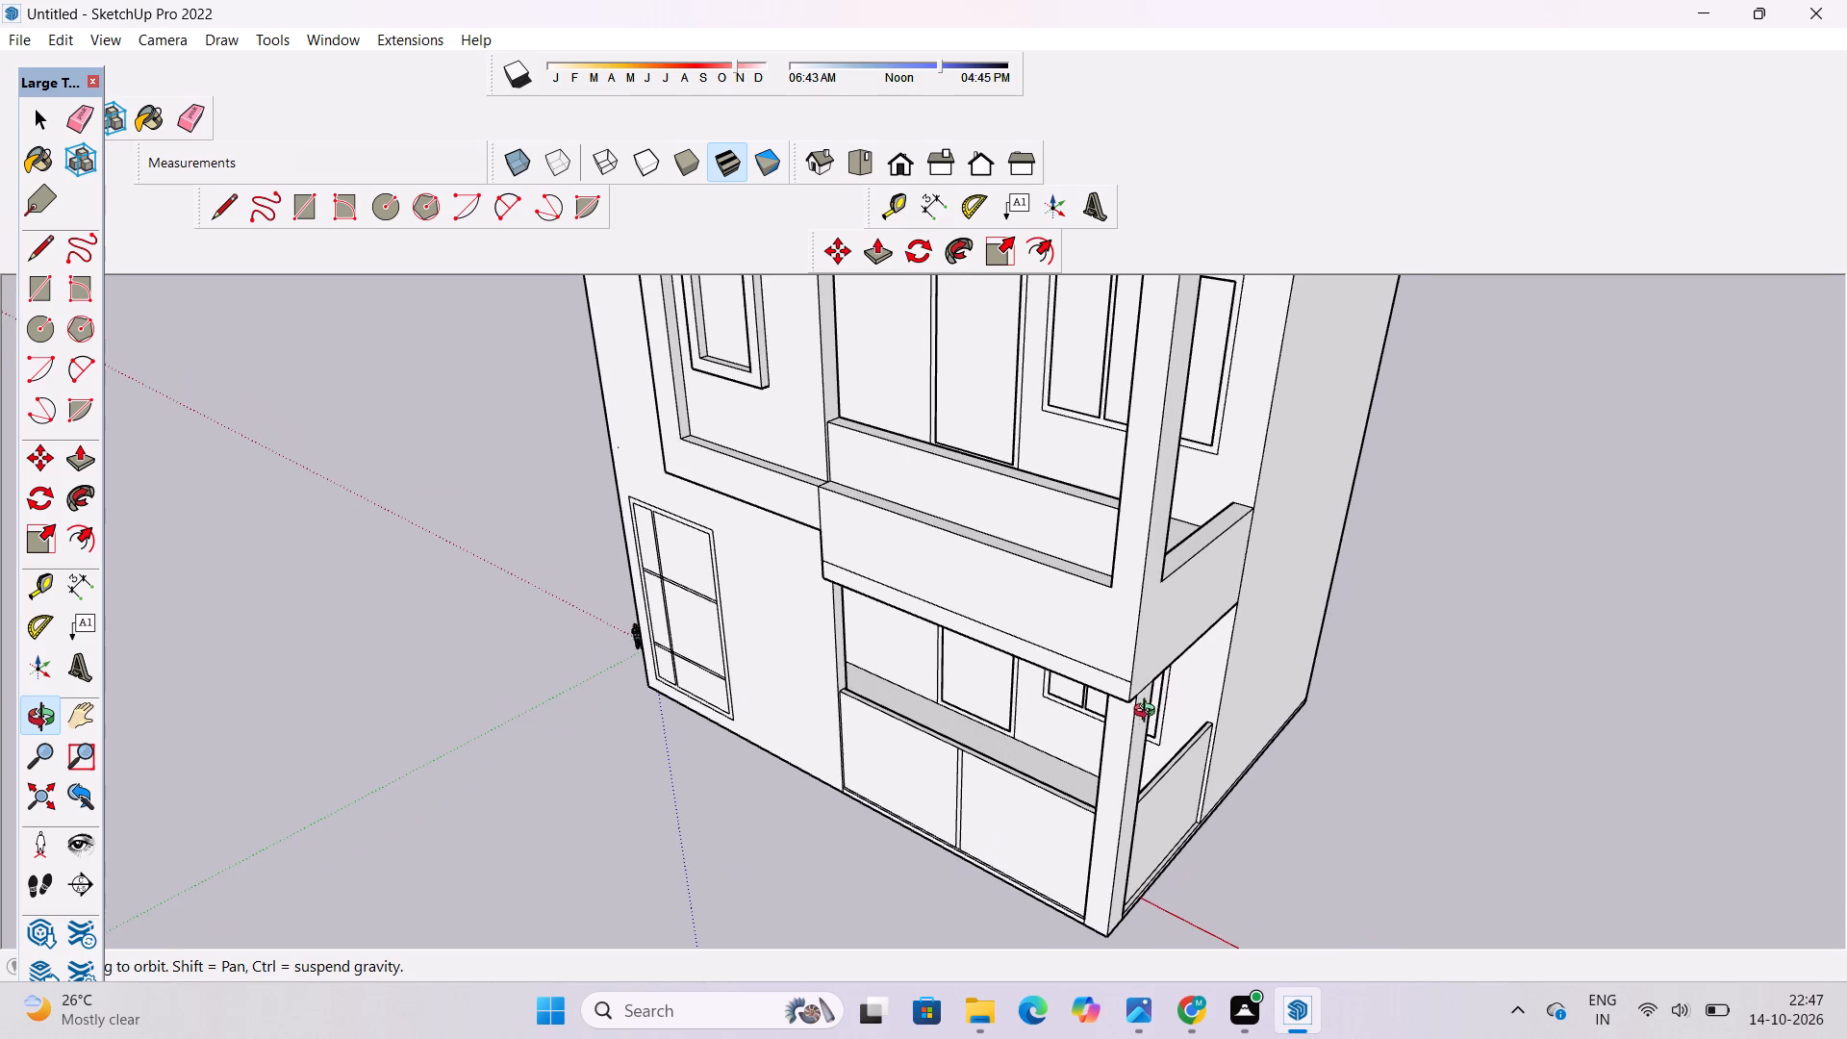
left_click_drag(1143, 716, 1253, 590)
scroll(1248, 570, "down", 2)
left_click_drag(1247, 568, 1225, 606, "shift")
left_click_drag(1223, 609, 1191, 628)
left_click_drag(1191, 628, 1169, 634)
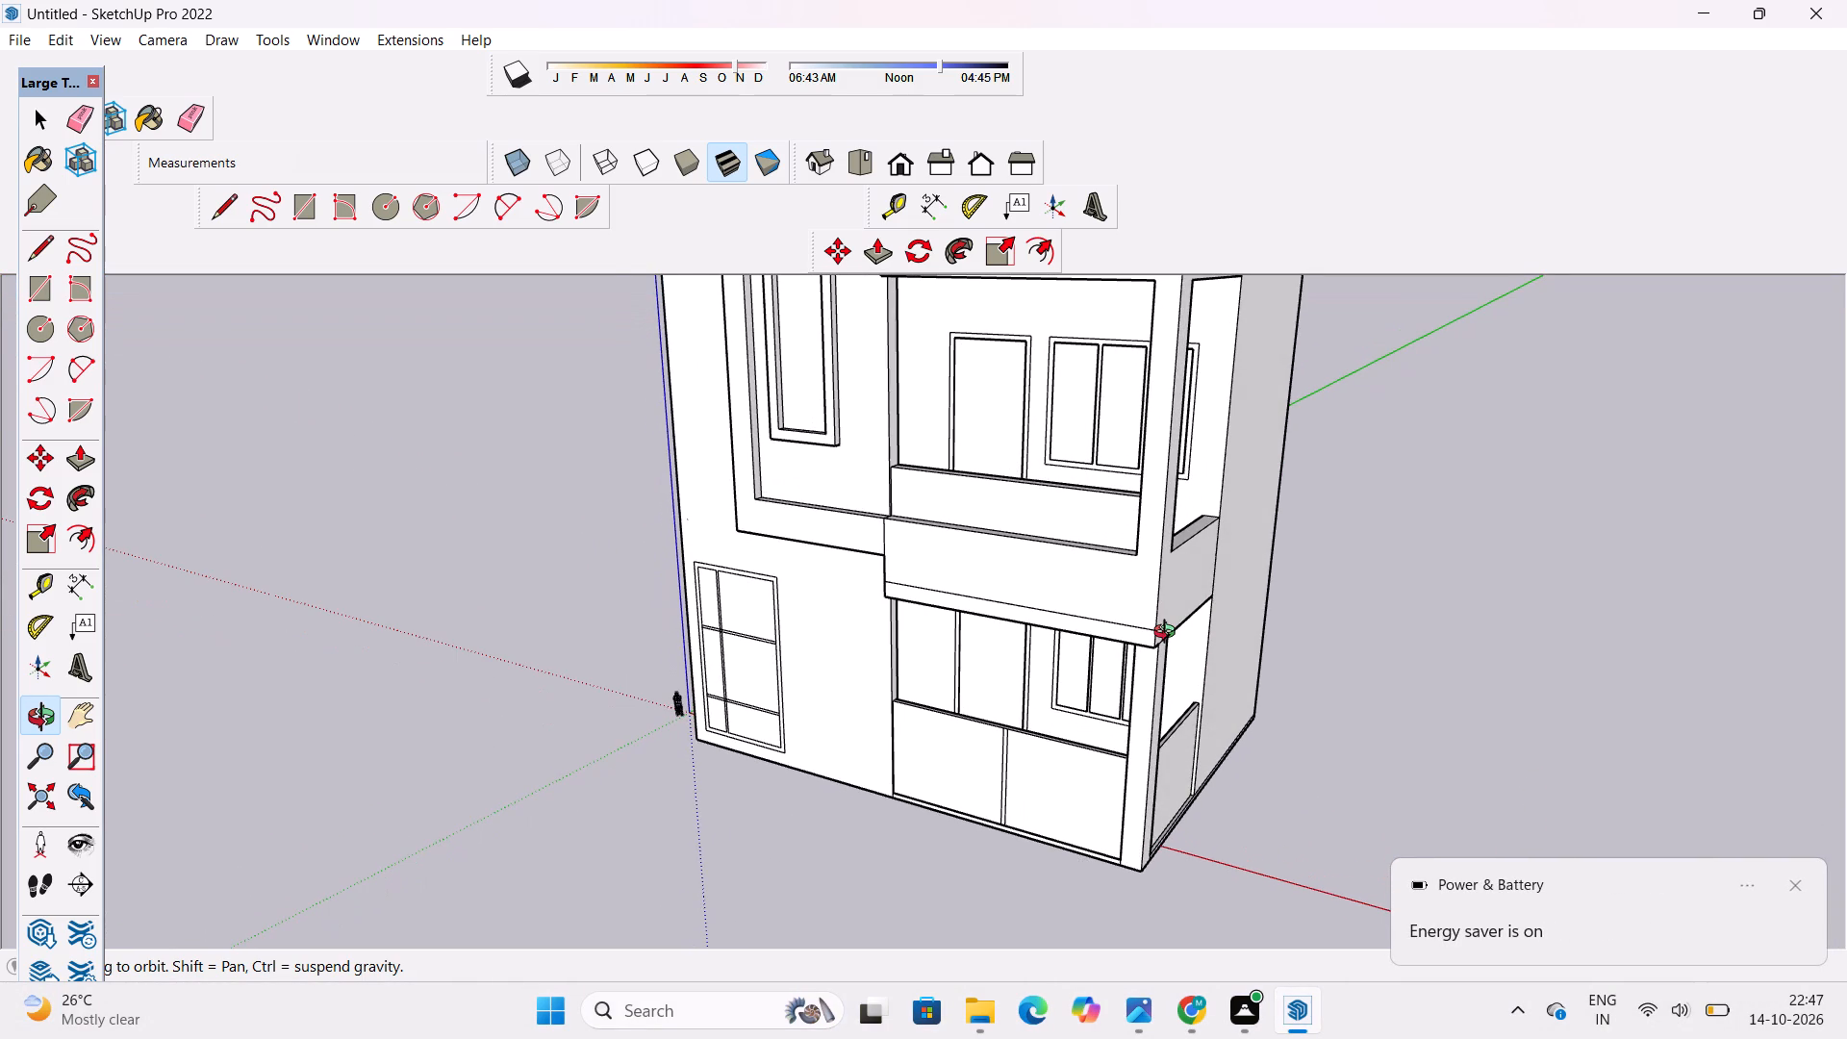
Check the battery status in the system quick settings.
scroll(1169, 634, "up", 2)
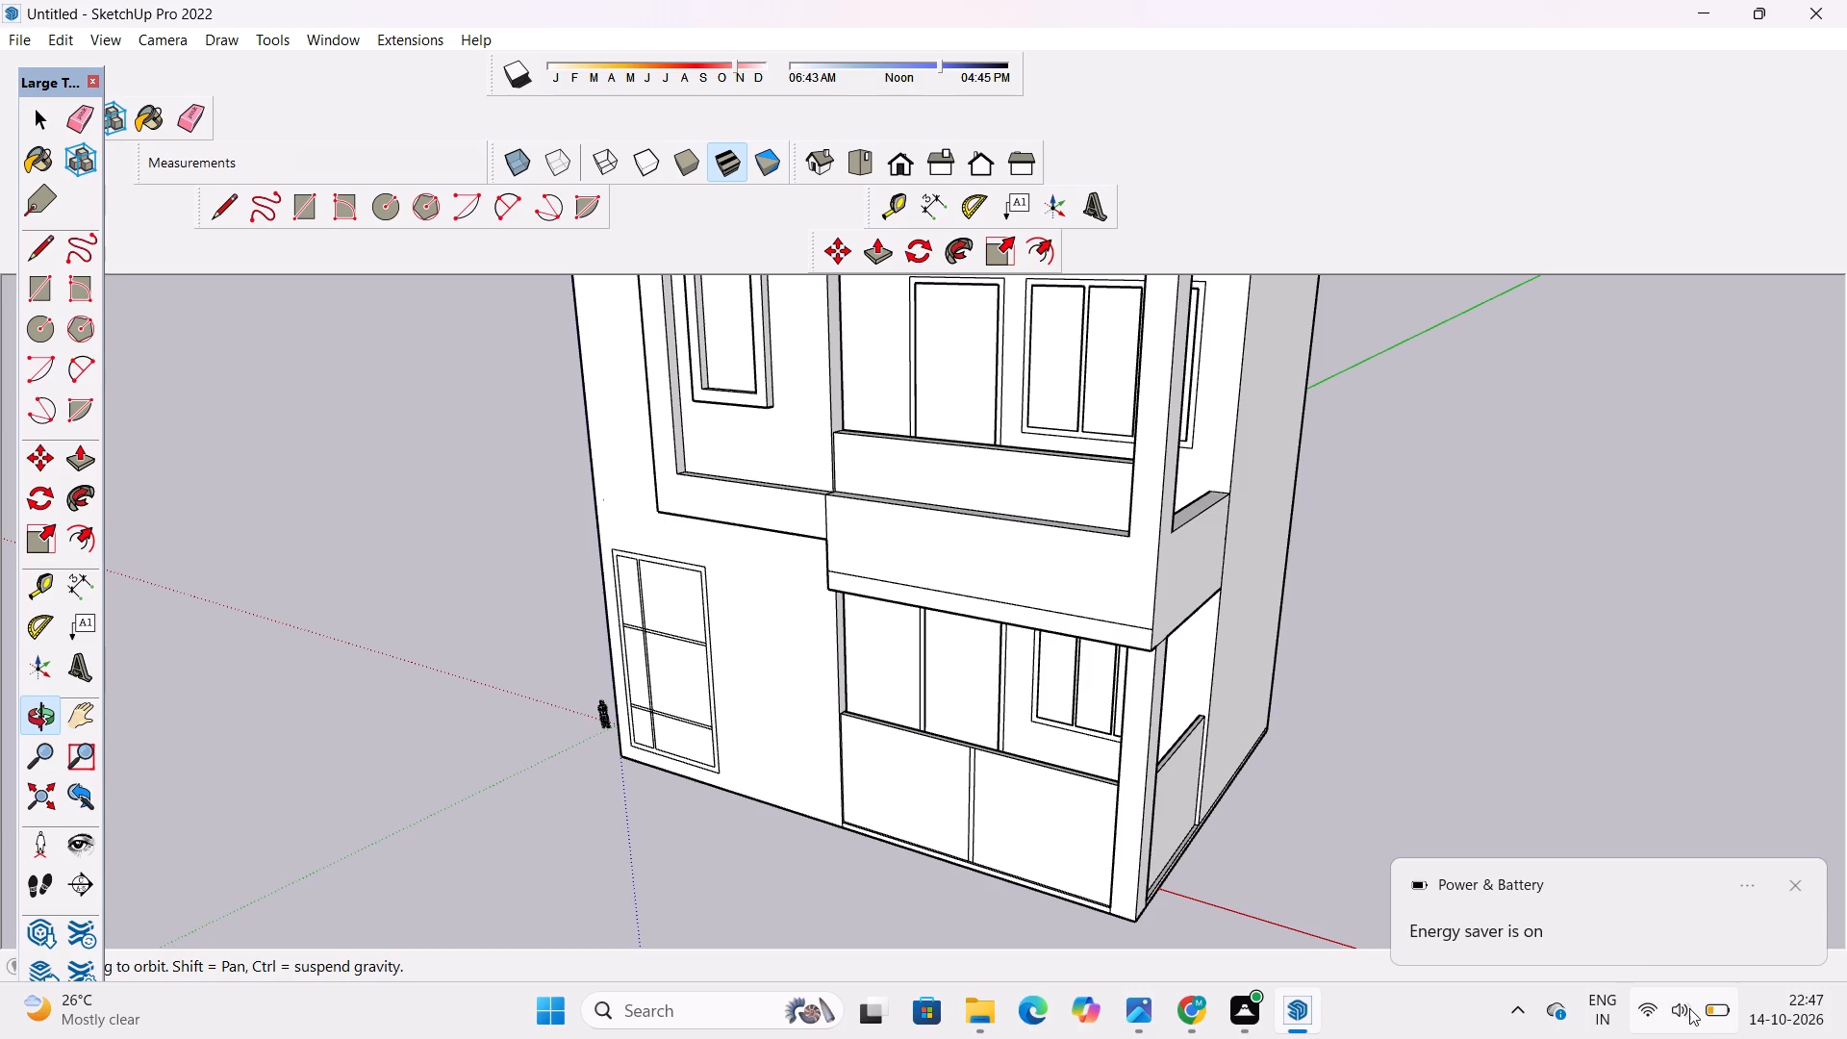
left_click(1708, 1004)
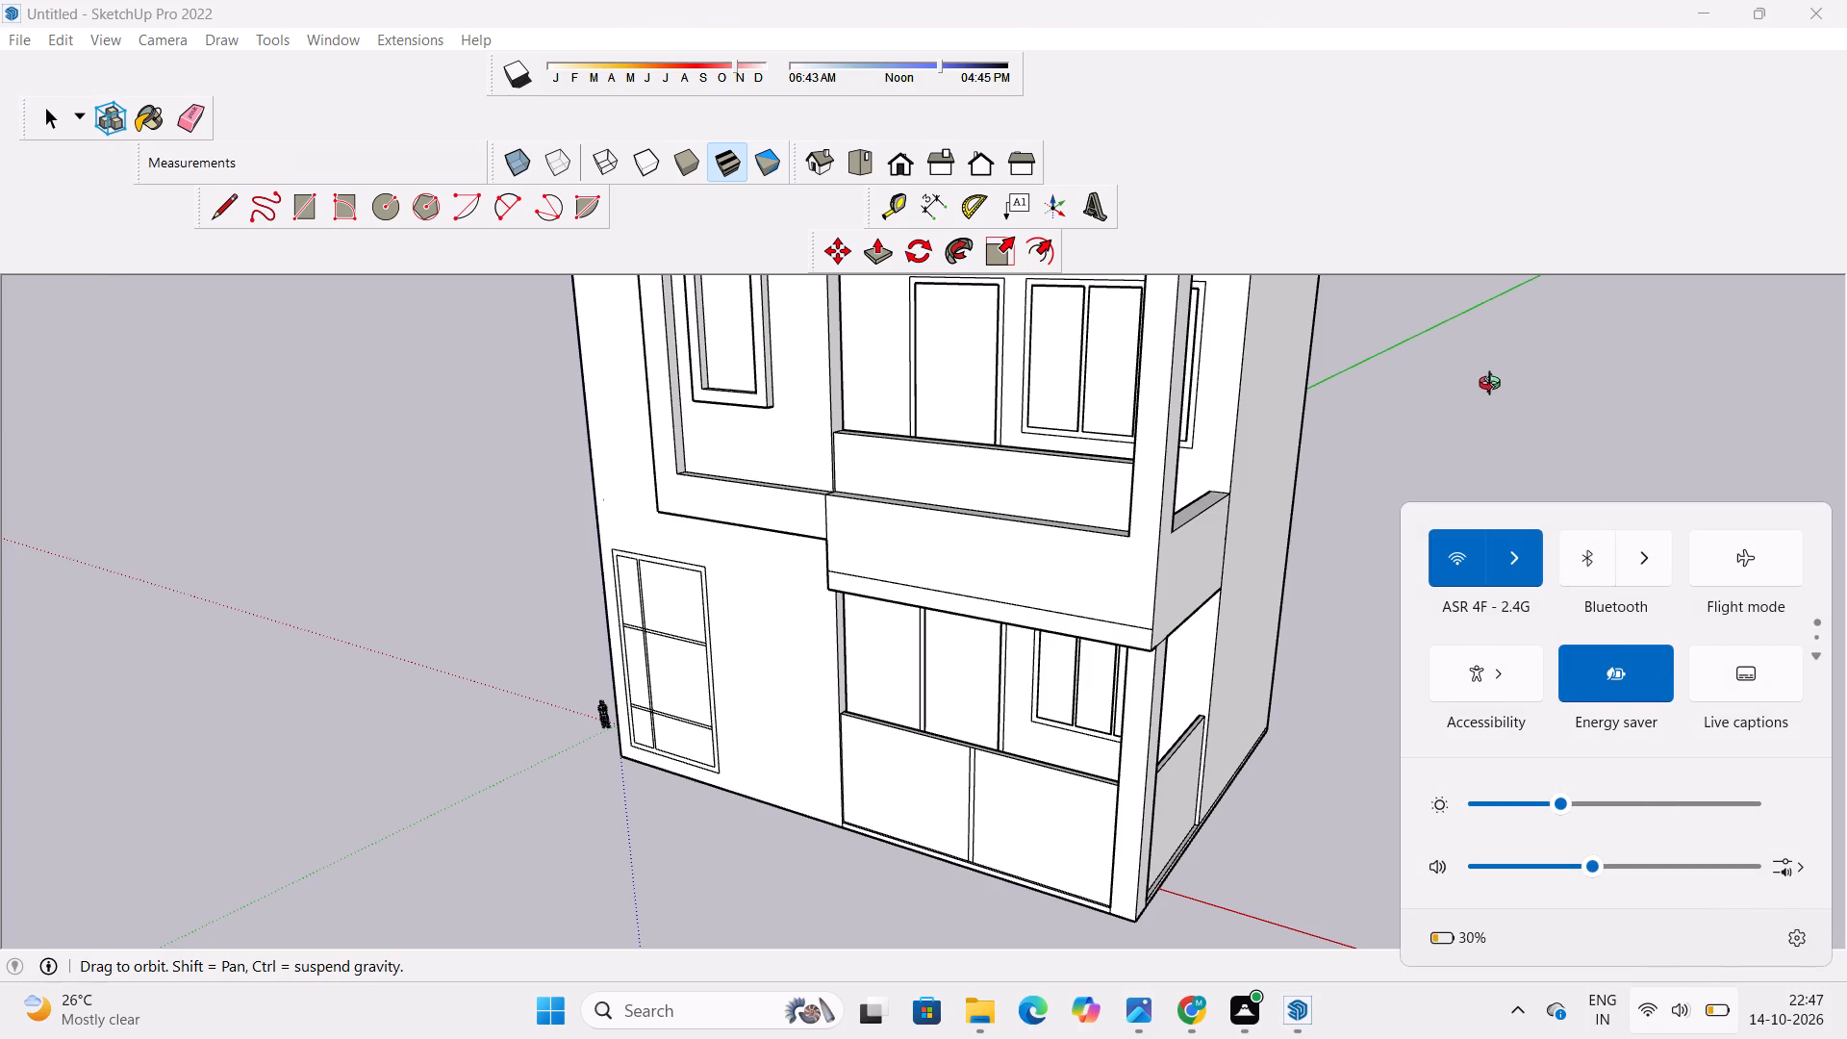
left_click(1494, 386)
Draw a line about 32' long across the balcony band's side face, continuing the front band's dividing line from the building corner to the side wall.
left_click_drag(1069, 587, 1123, 565)
scroll(1128, 570, "up", 2, "shift")
left_click_drag(1132, 572, 1132, 582, "shift")
left_click_drag(1132, 582, 946, 623)
left_click_drag(1108, 617, 1053, 618)
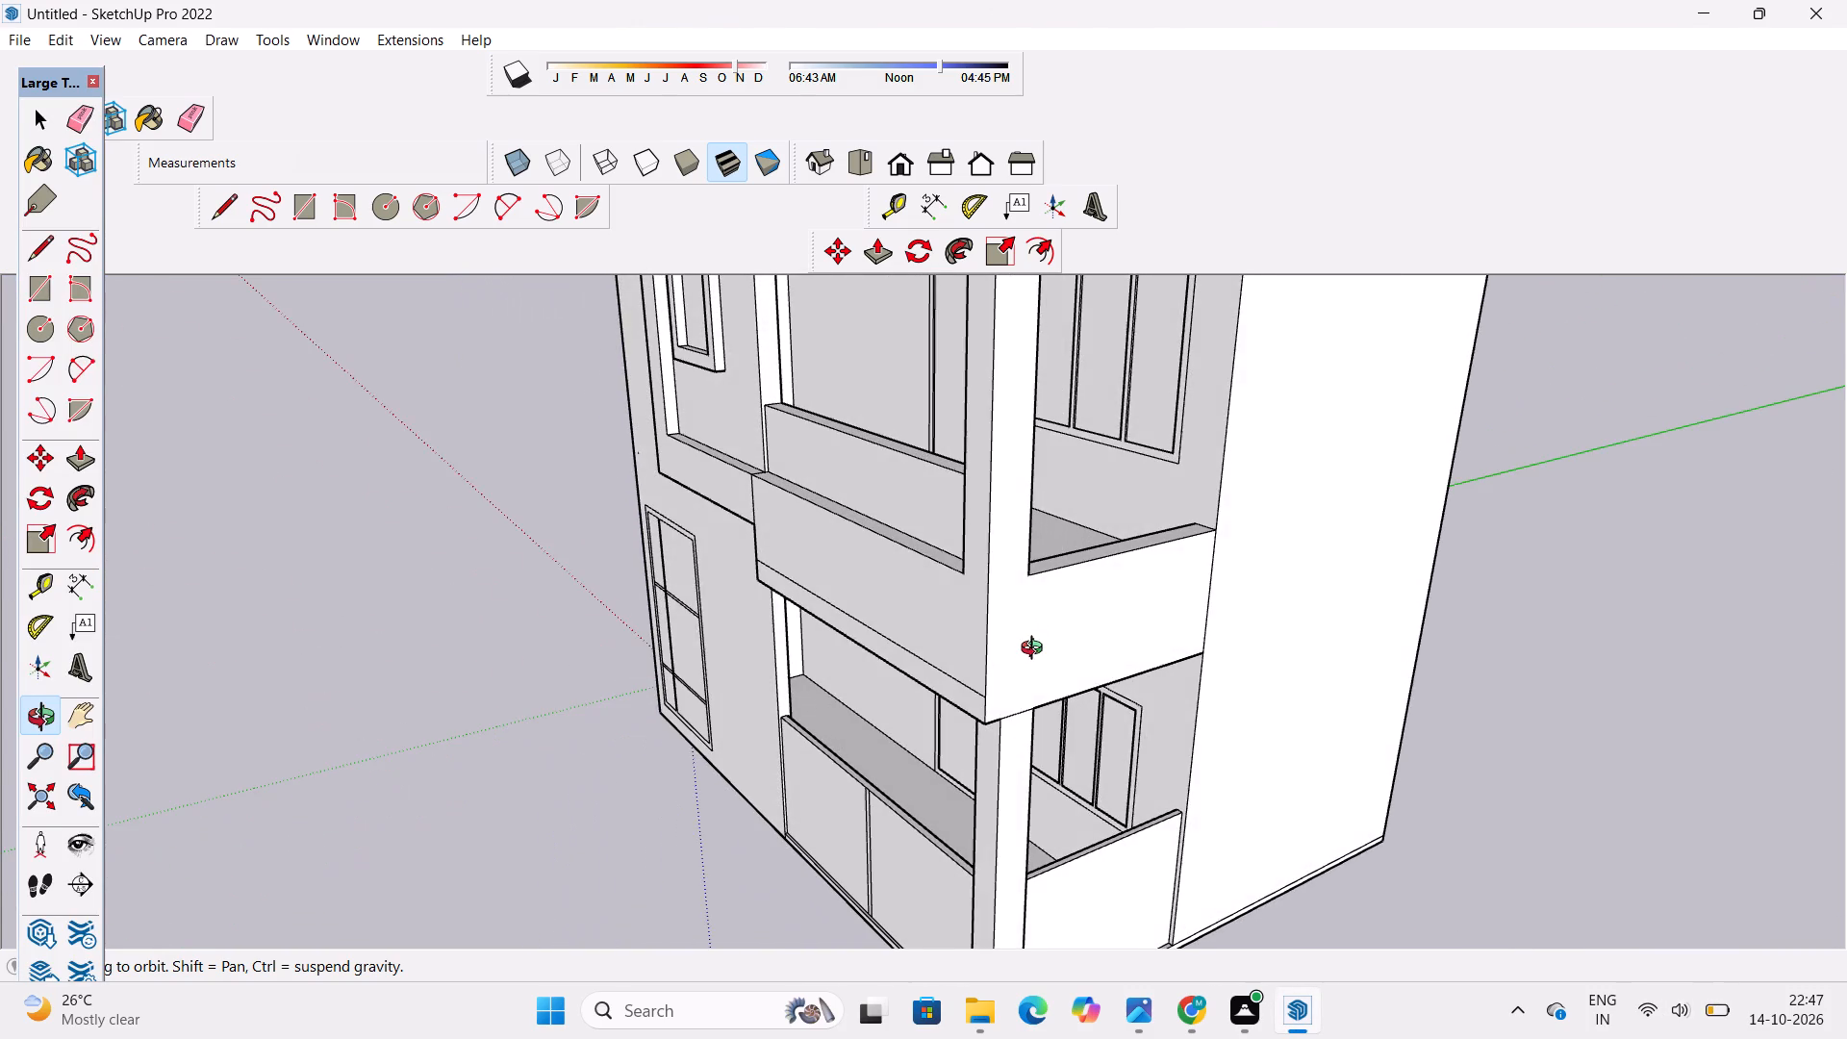
left_click_drag(1035, 651, 1107, 631)
left_click_drag(1108, 633, 1246, 598)
left_click_drag(1238, 610, 1211, 606, "shift")
left_click_drag(1115, 624, 915, 653)
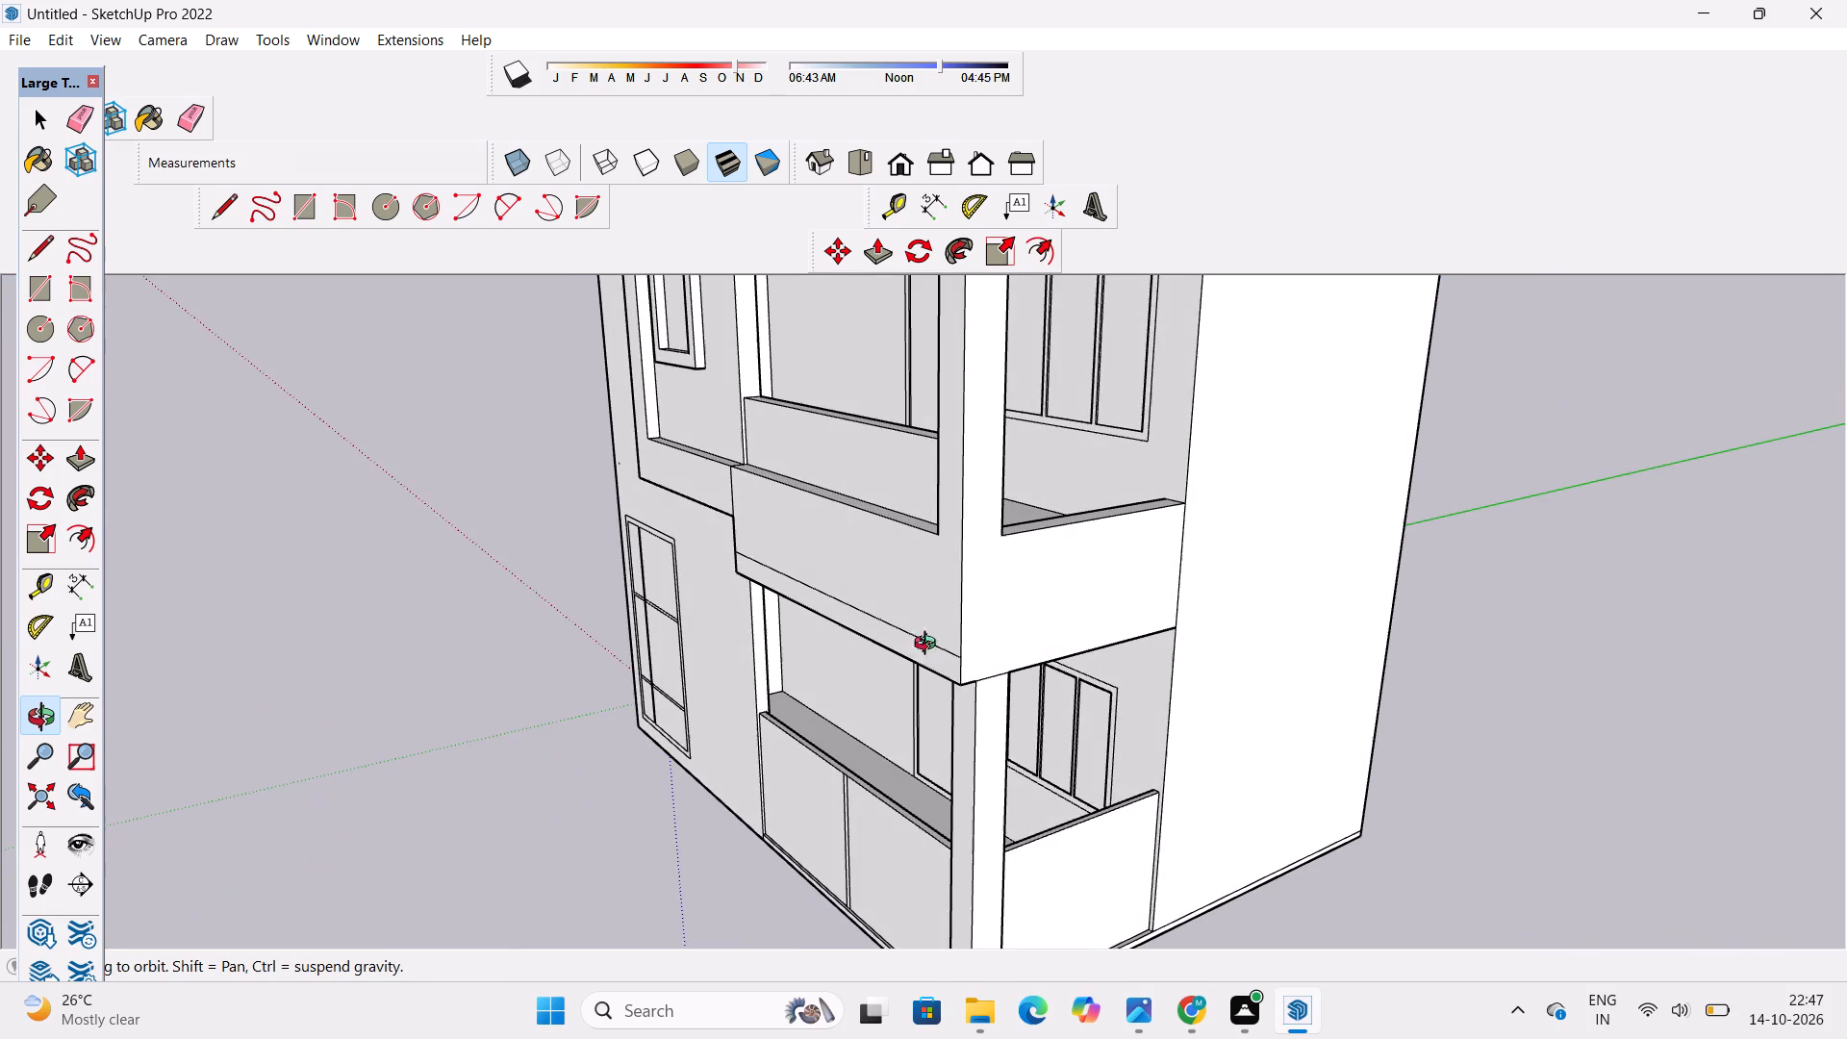
key("l")
scroll(1000, 647, "up", 6)
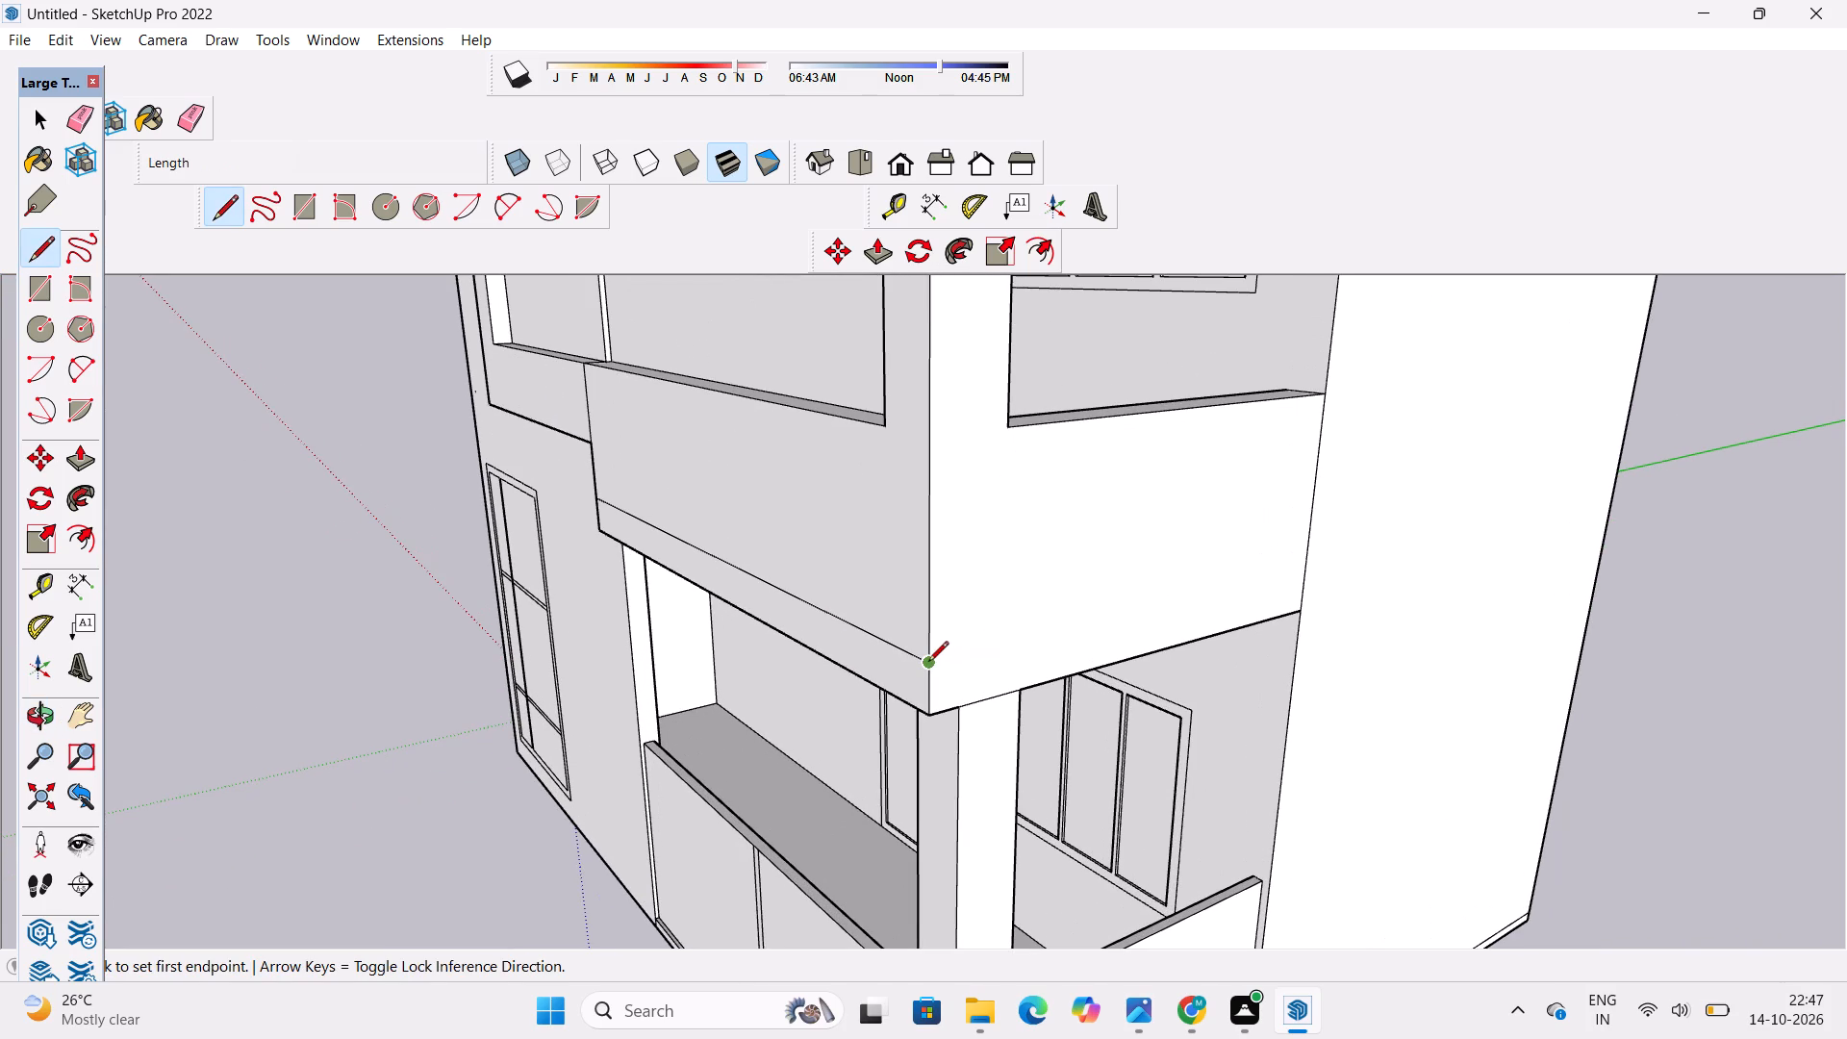
left_click(927, 663)
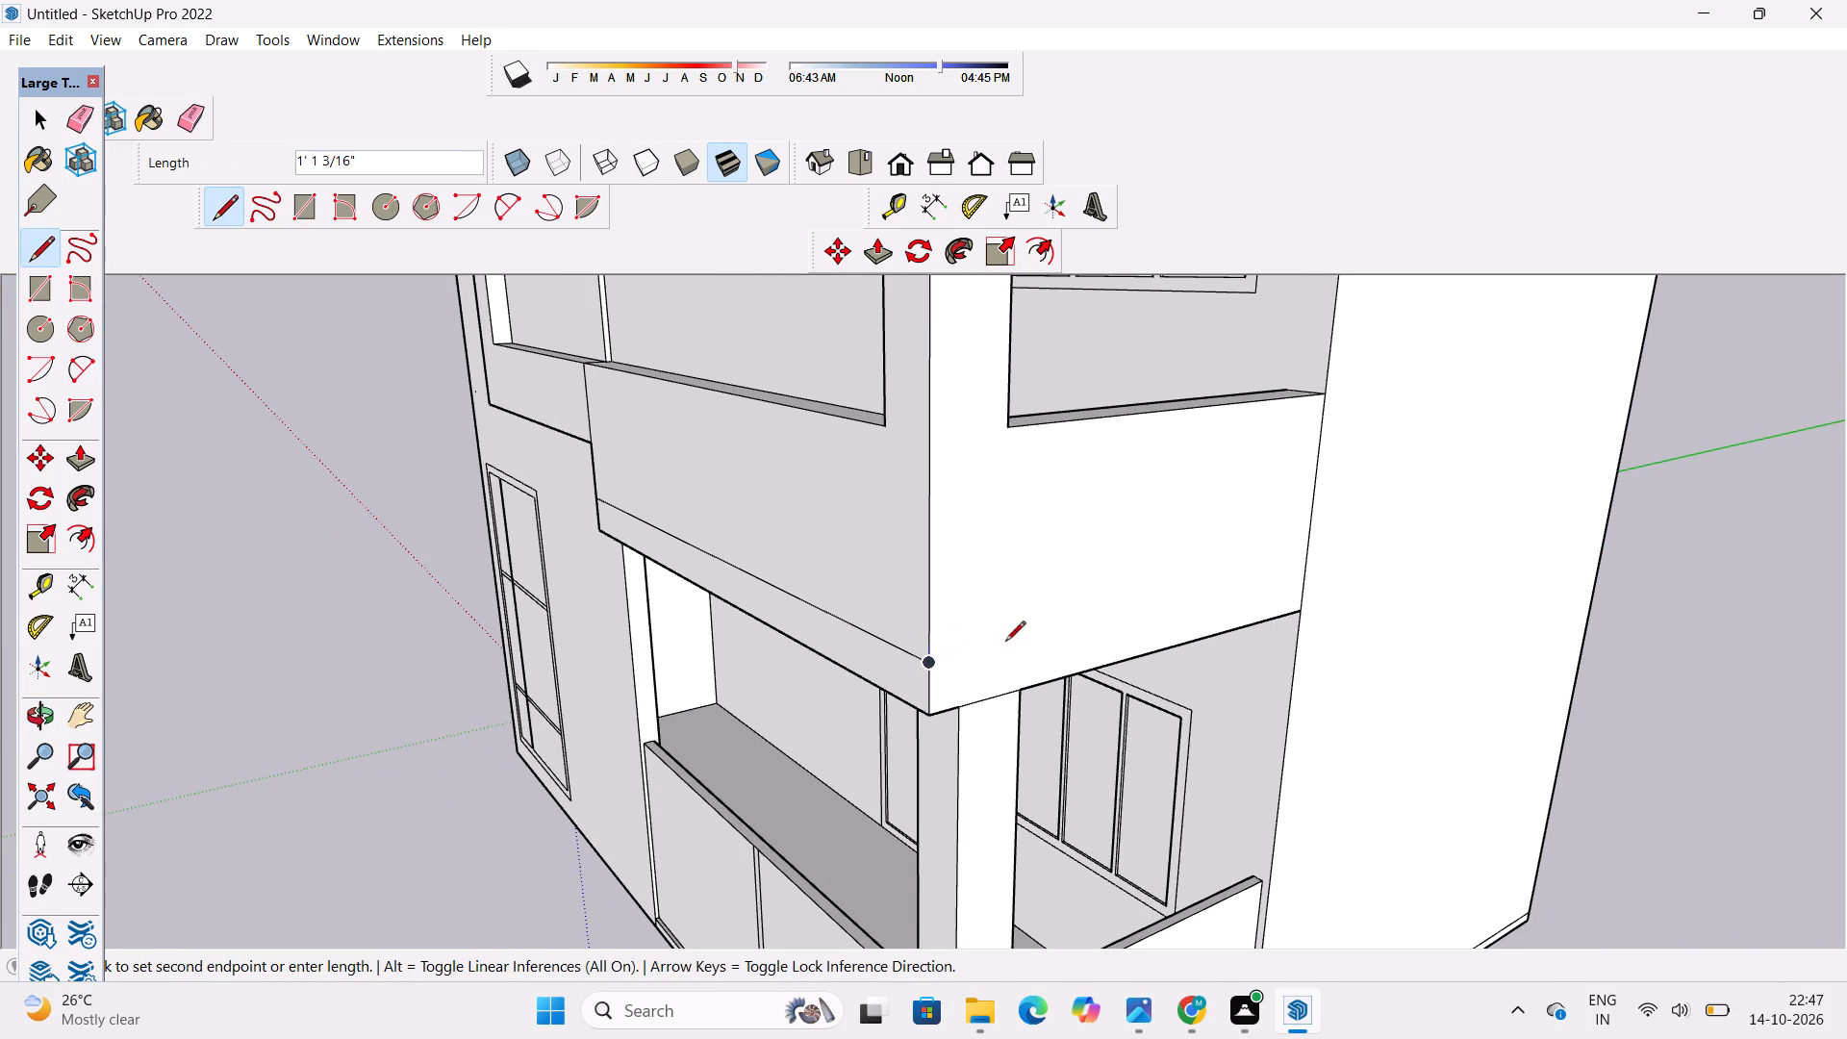
left_click(1301, 574)
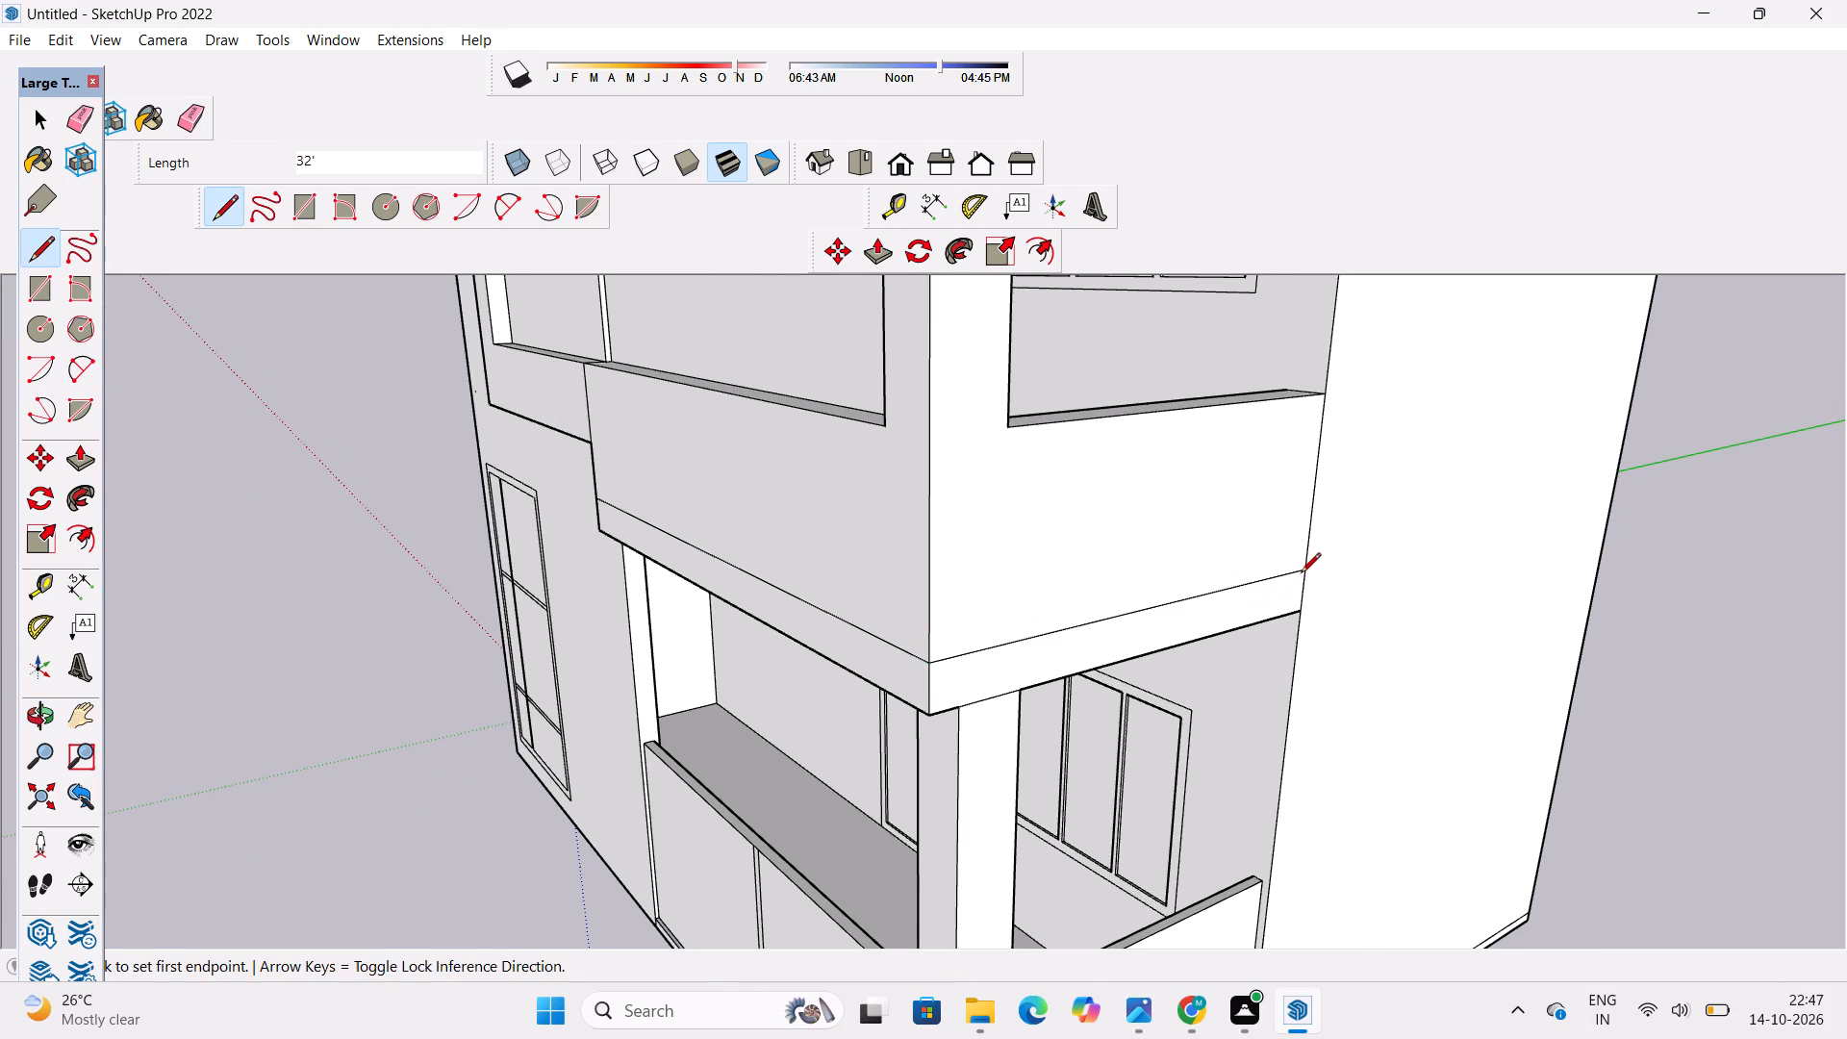
key("space")
Push/Pull the narrow lower strip of the middle-floor balcony's side band outward, starting the distance entry with 1.
key("o")
scroll(1193, 520, "down", 3)
left_click_drag(1022, 591, 1193, 586)
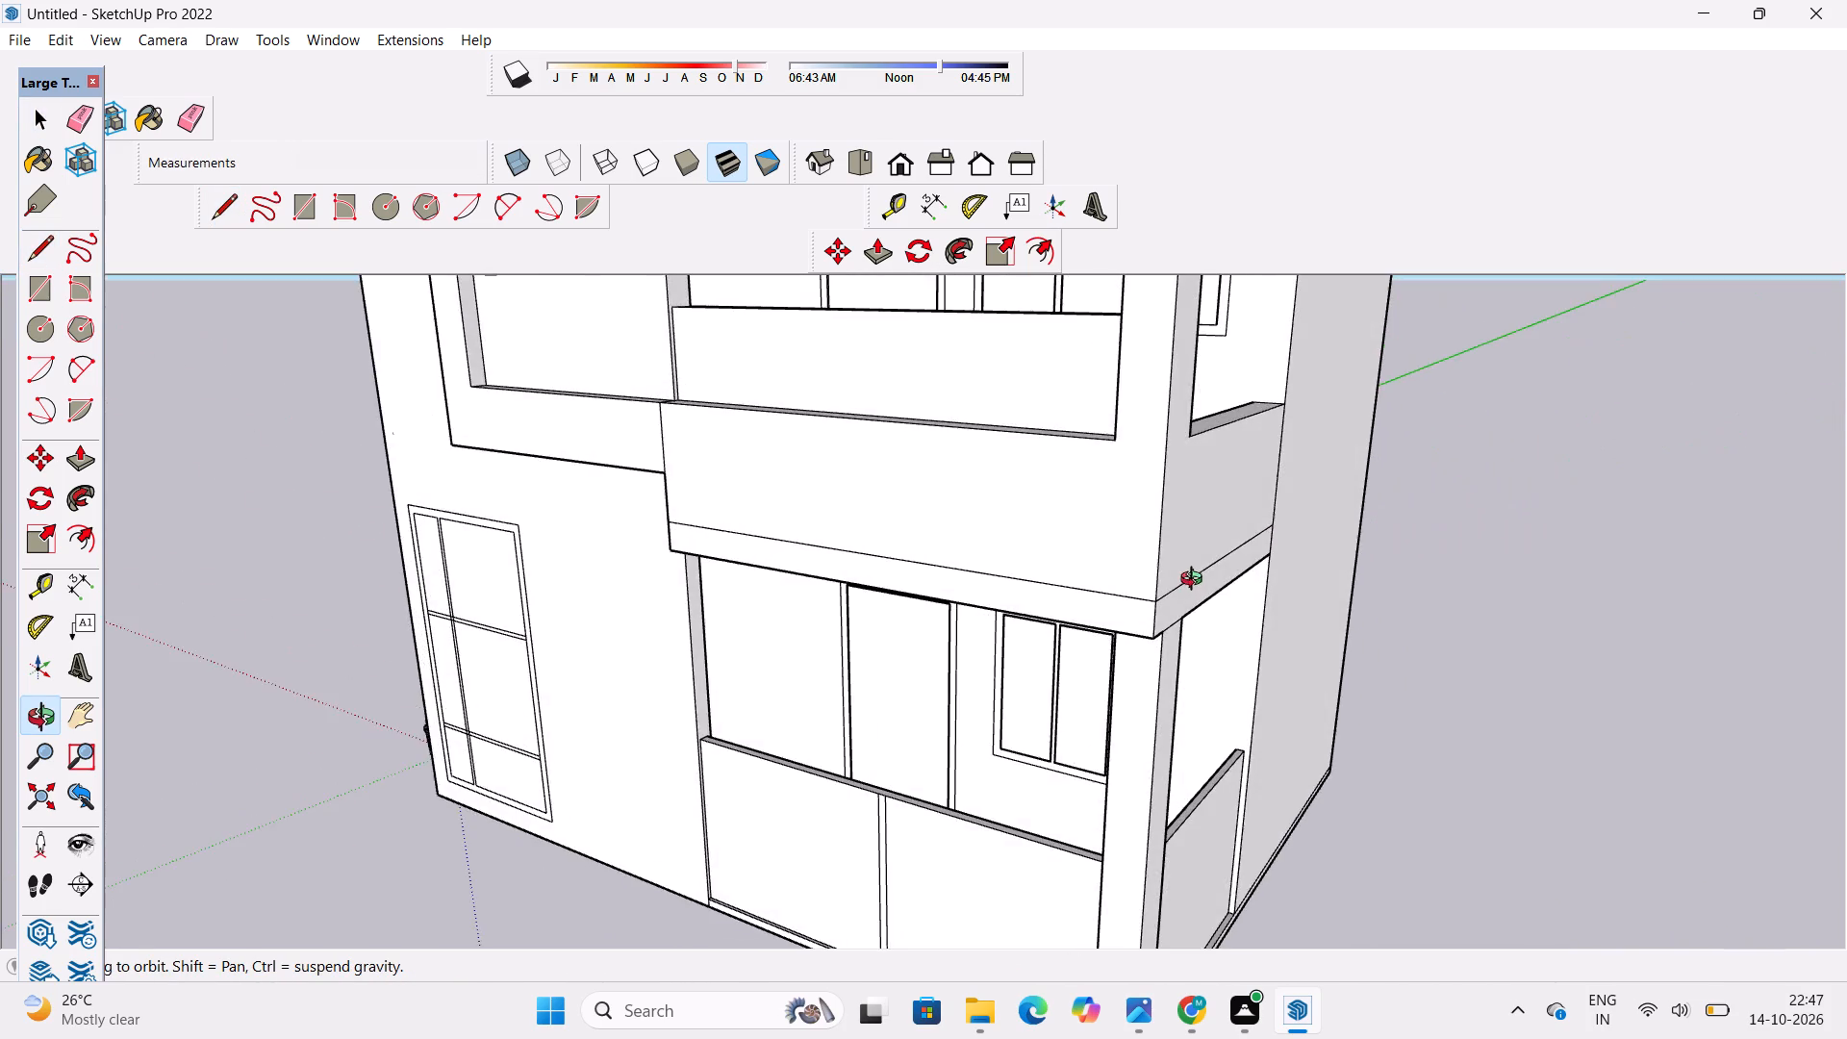
scroll(1196, 579, "down", 3)
left_click_drag(1048, 599, 1128, 602)
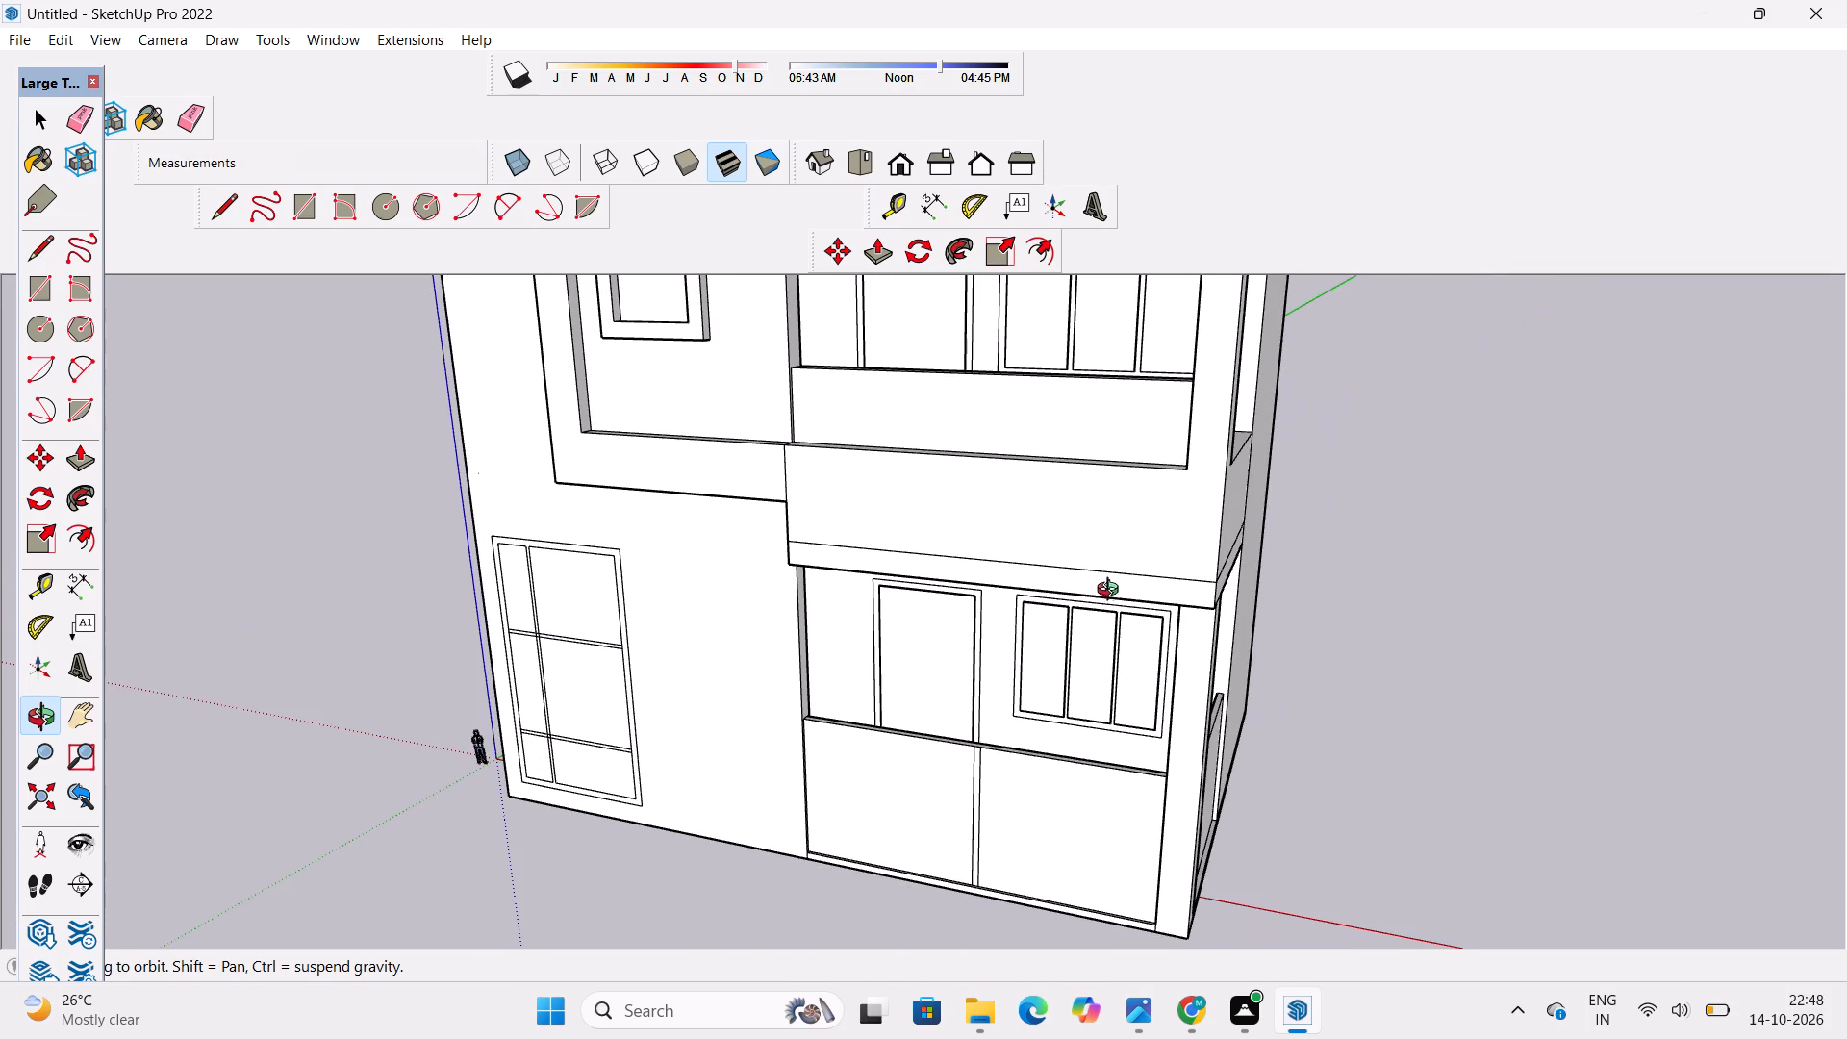
left_click_drag(1091, 565, 1076, 568, "shift")
left_click_drag(1121, 574, 932, 590)
left_click_drag(932, 590, 943, 614)
scroll(1025, 588, "up", 3)
left_click_drag(1046, 580, 986, 580, "shift")
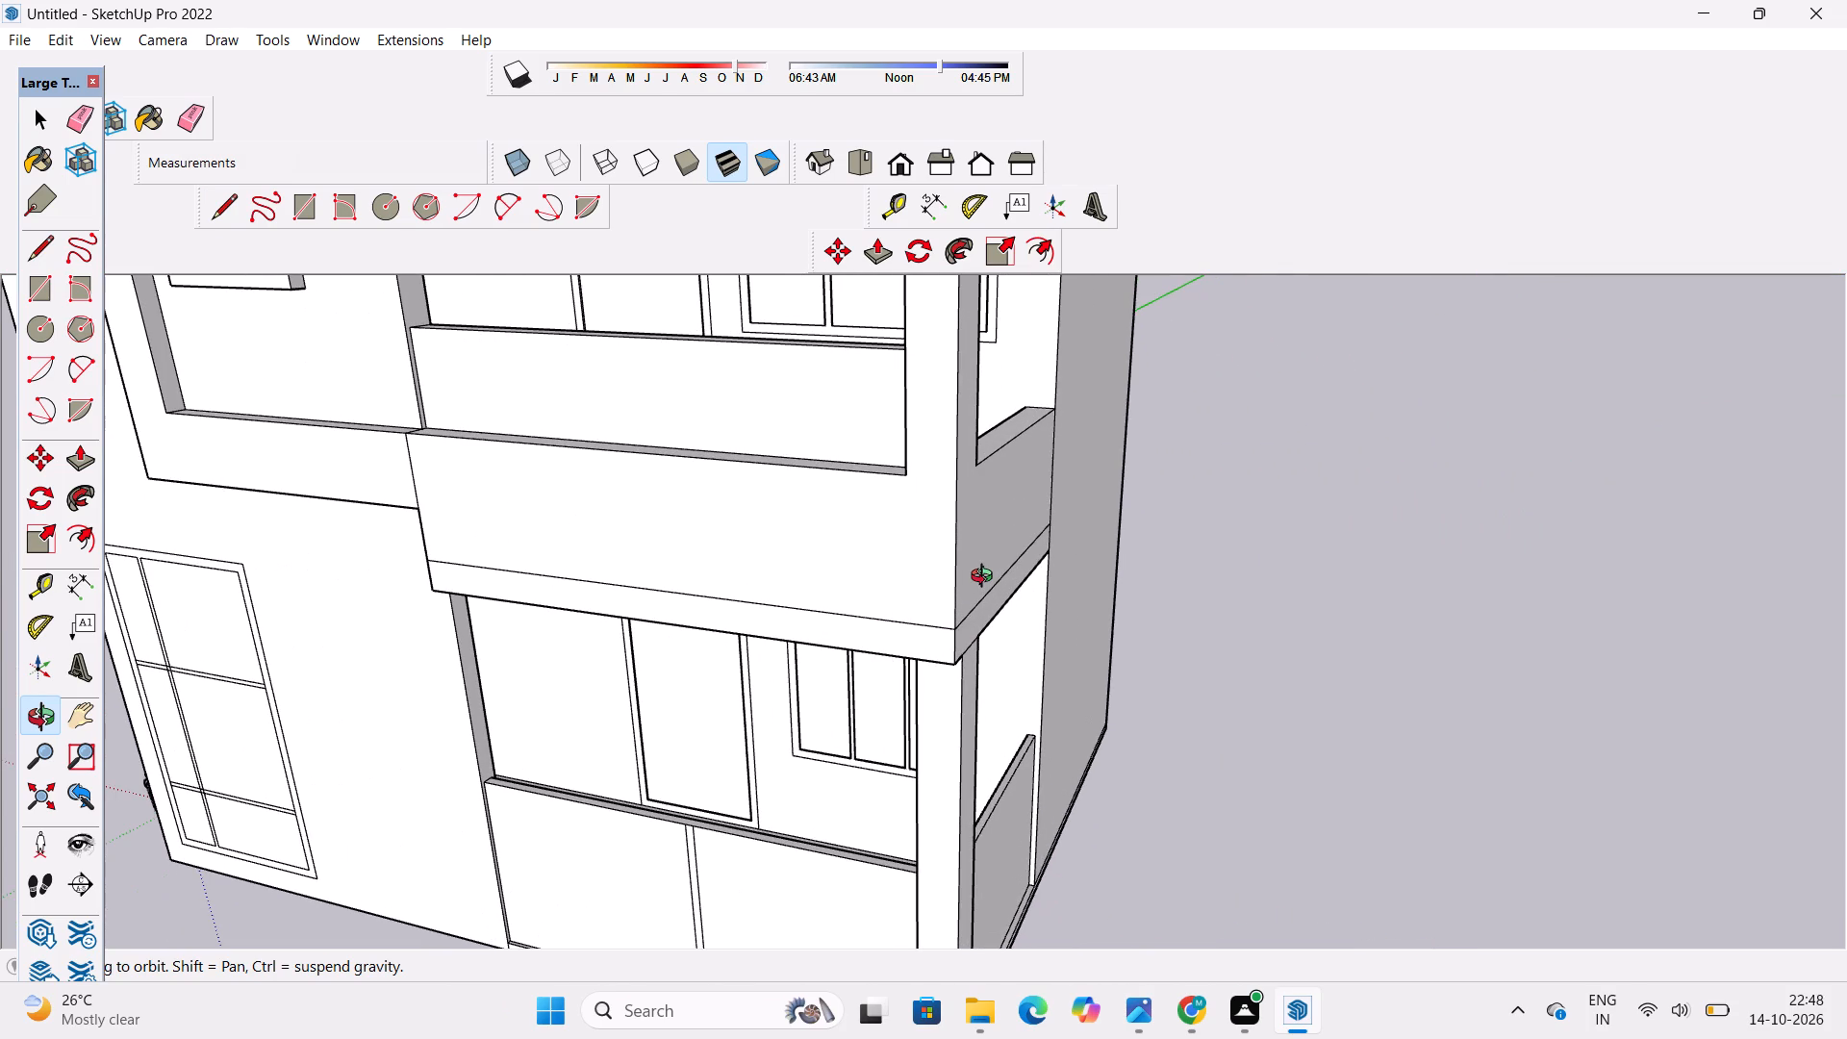
key("p")
scroll(999, 530, "down", 3)
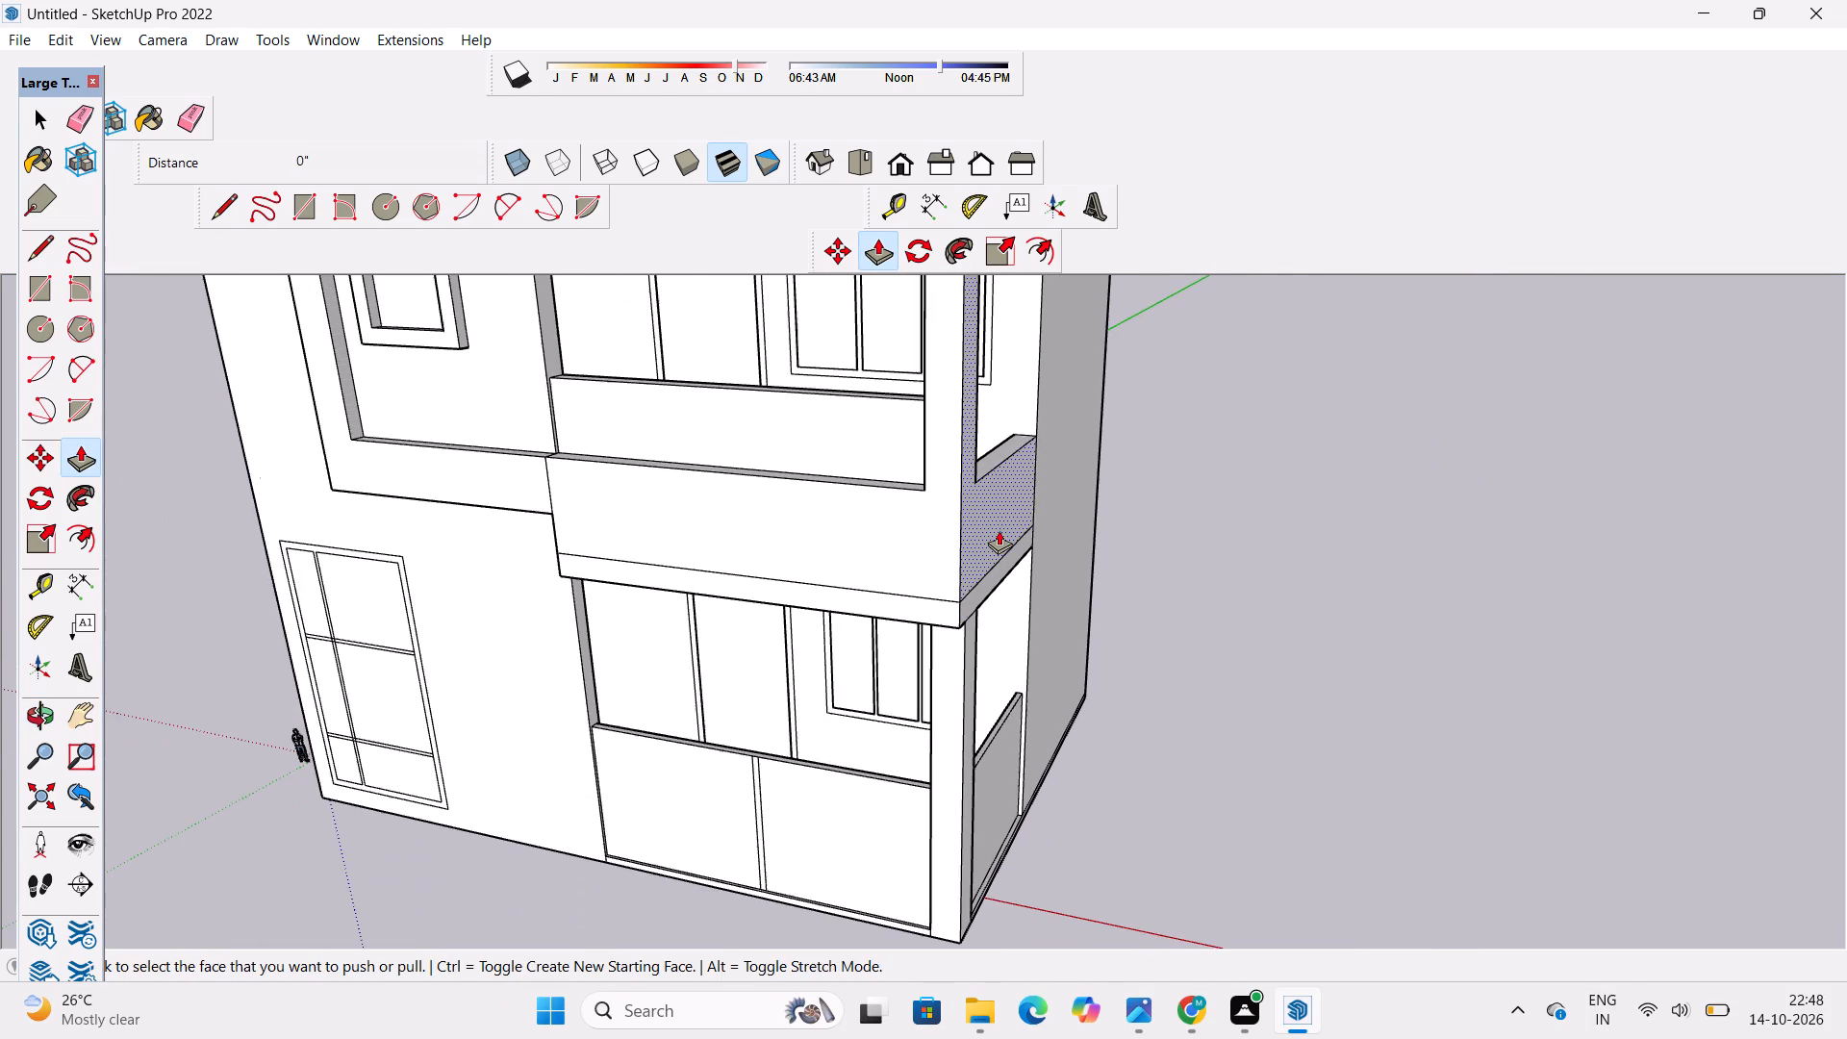
scroll(1008, 581, "up", 3)
left_click(949, 593)
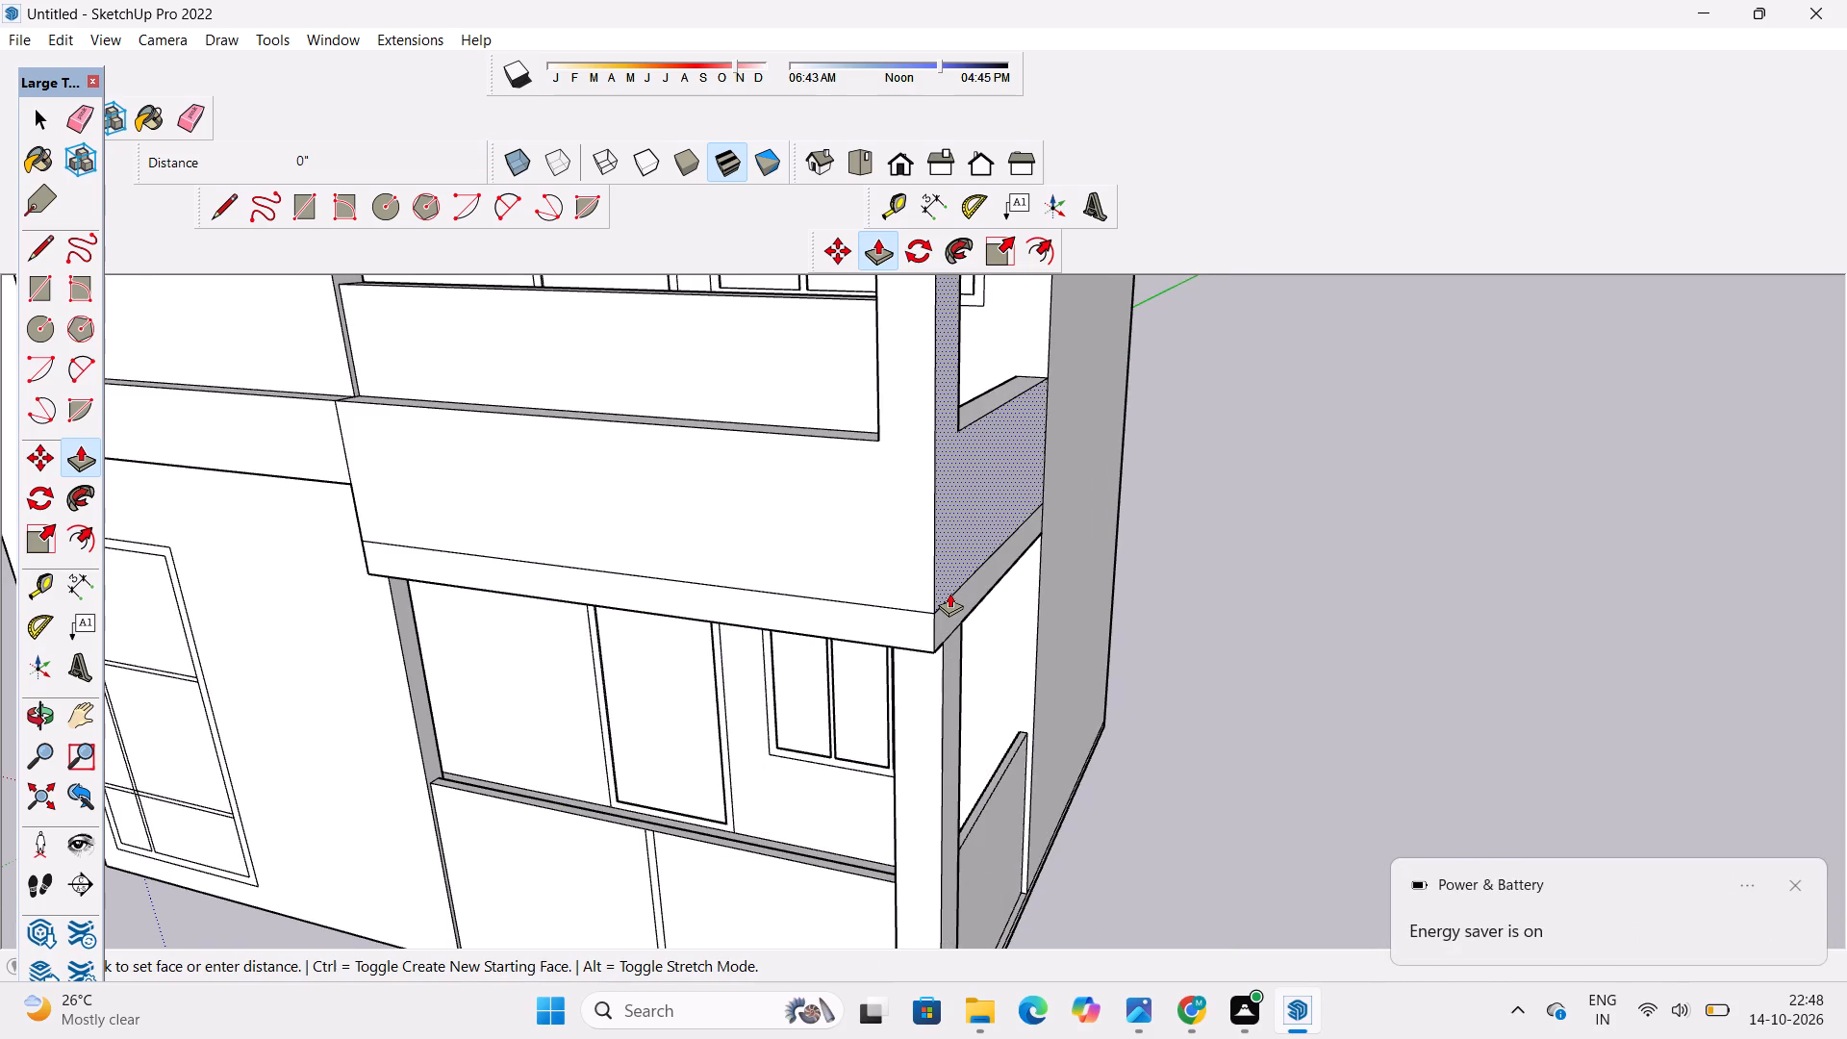
key("space")
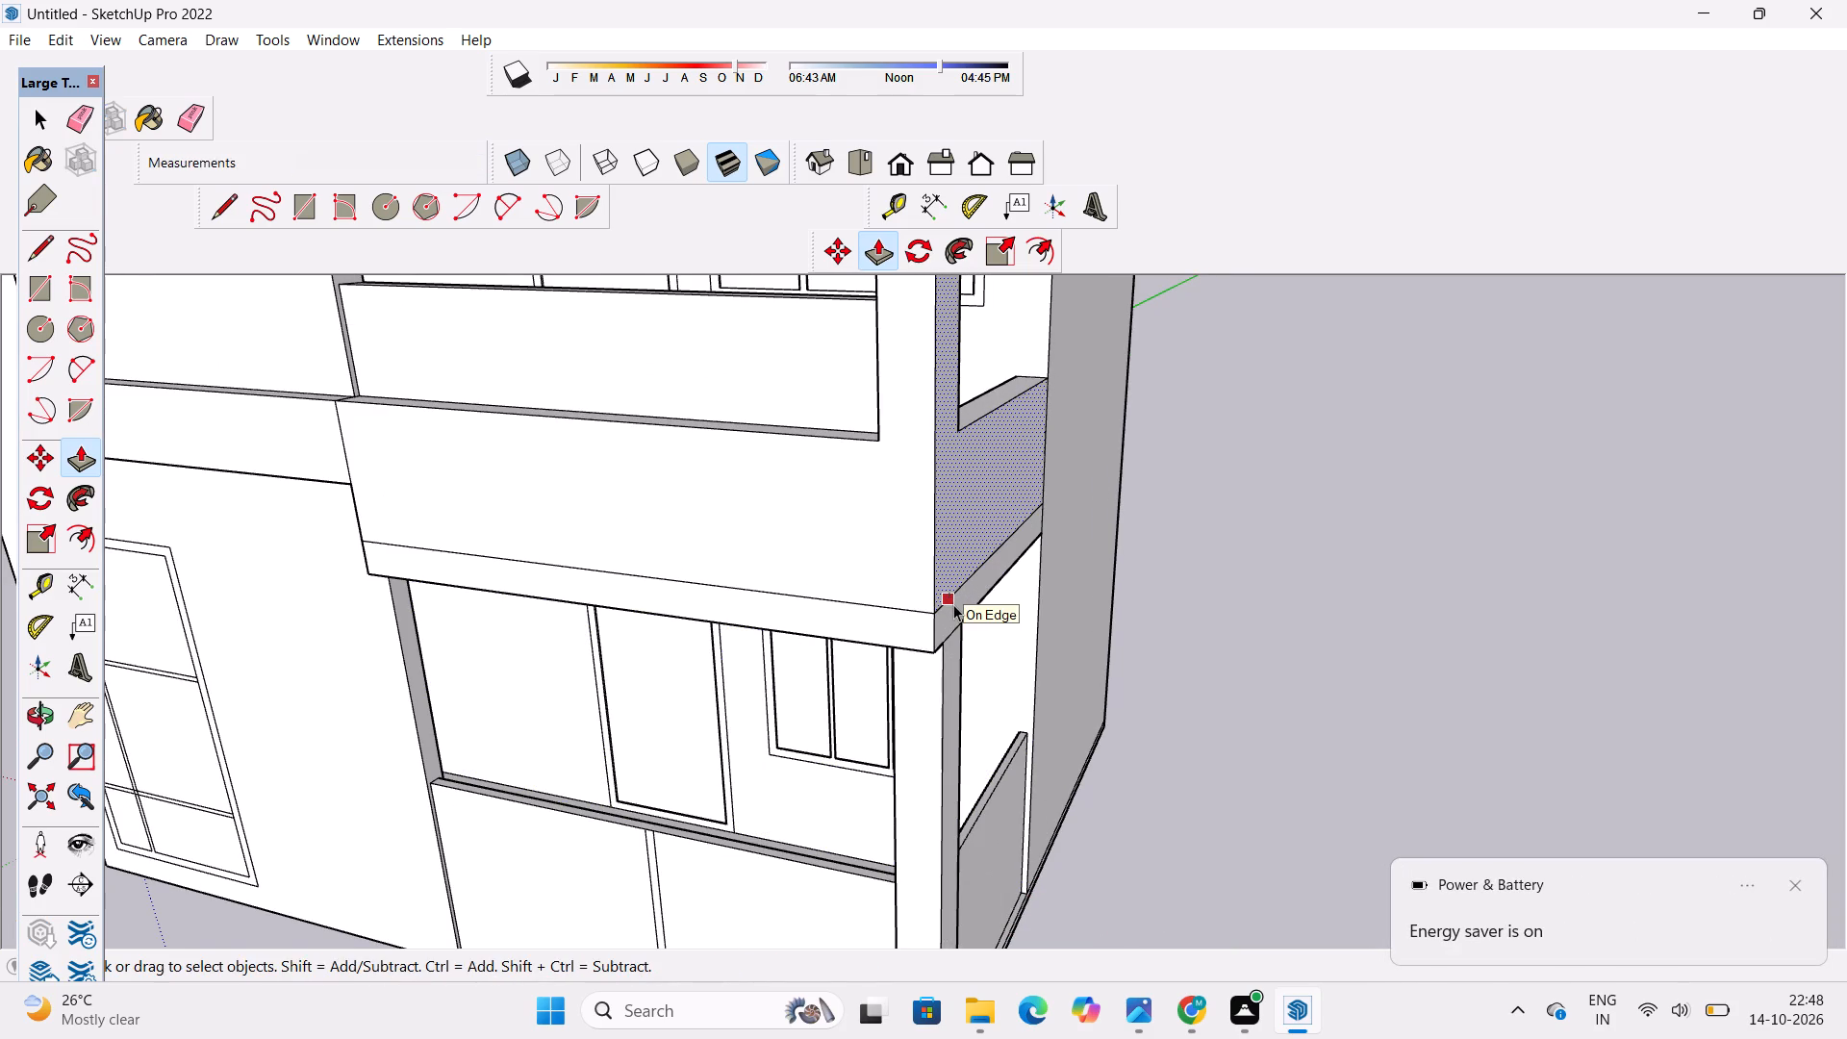
key("p")
left_click(955, 603)
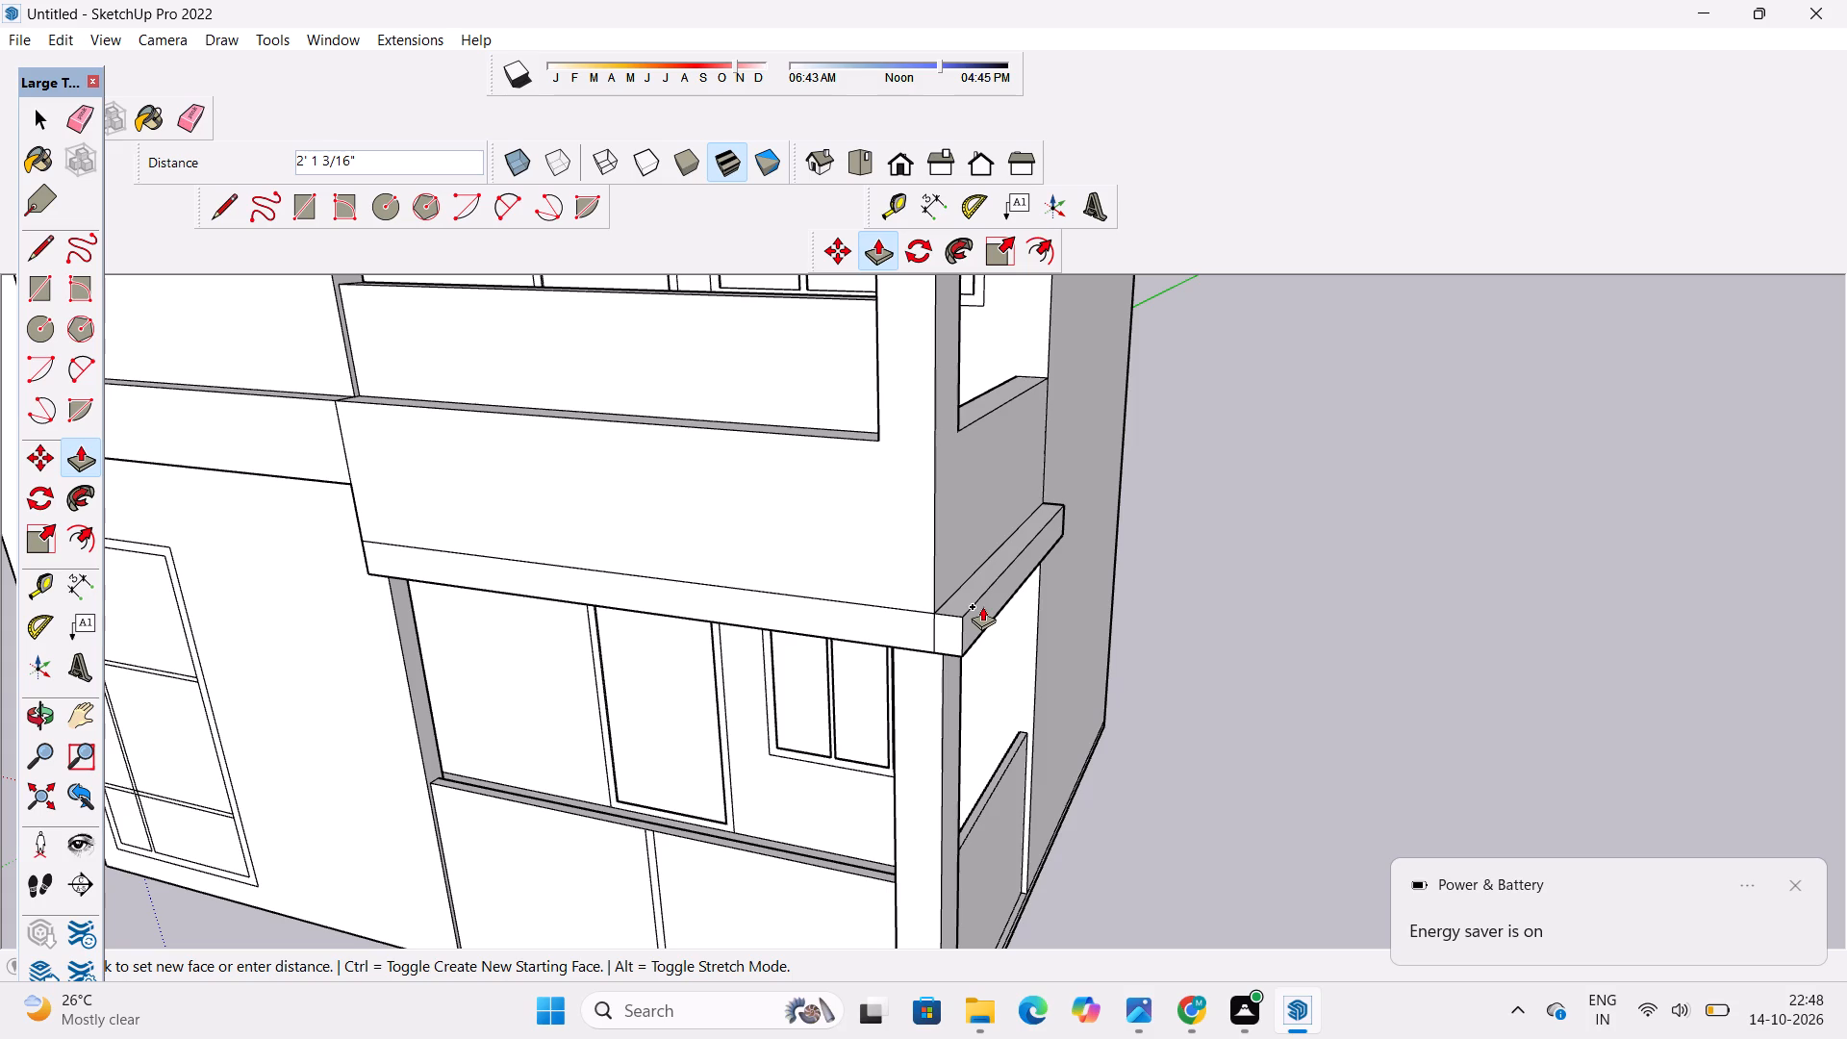
key("1")
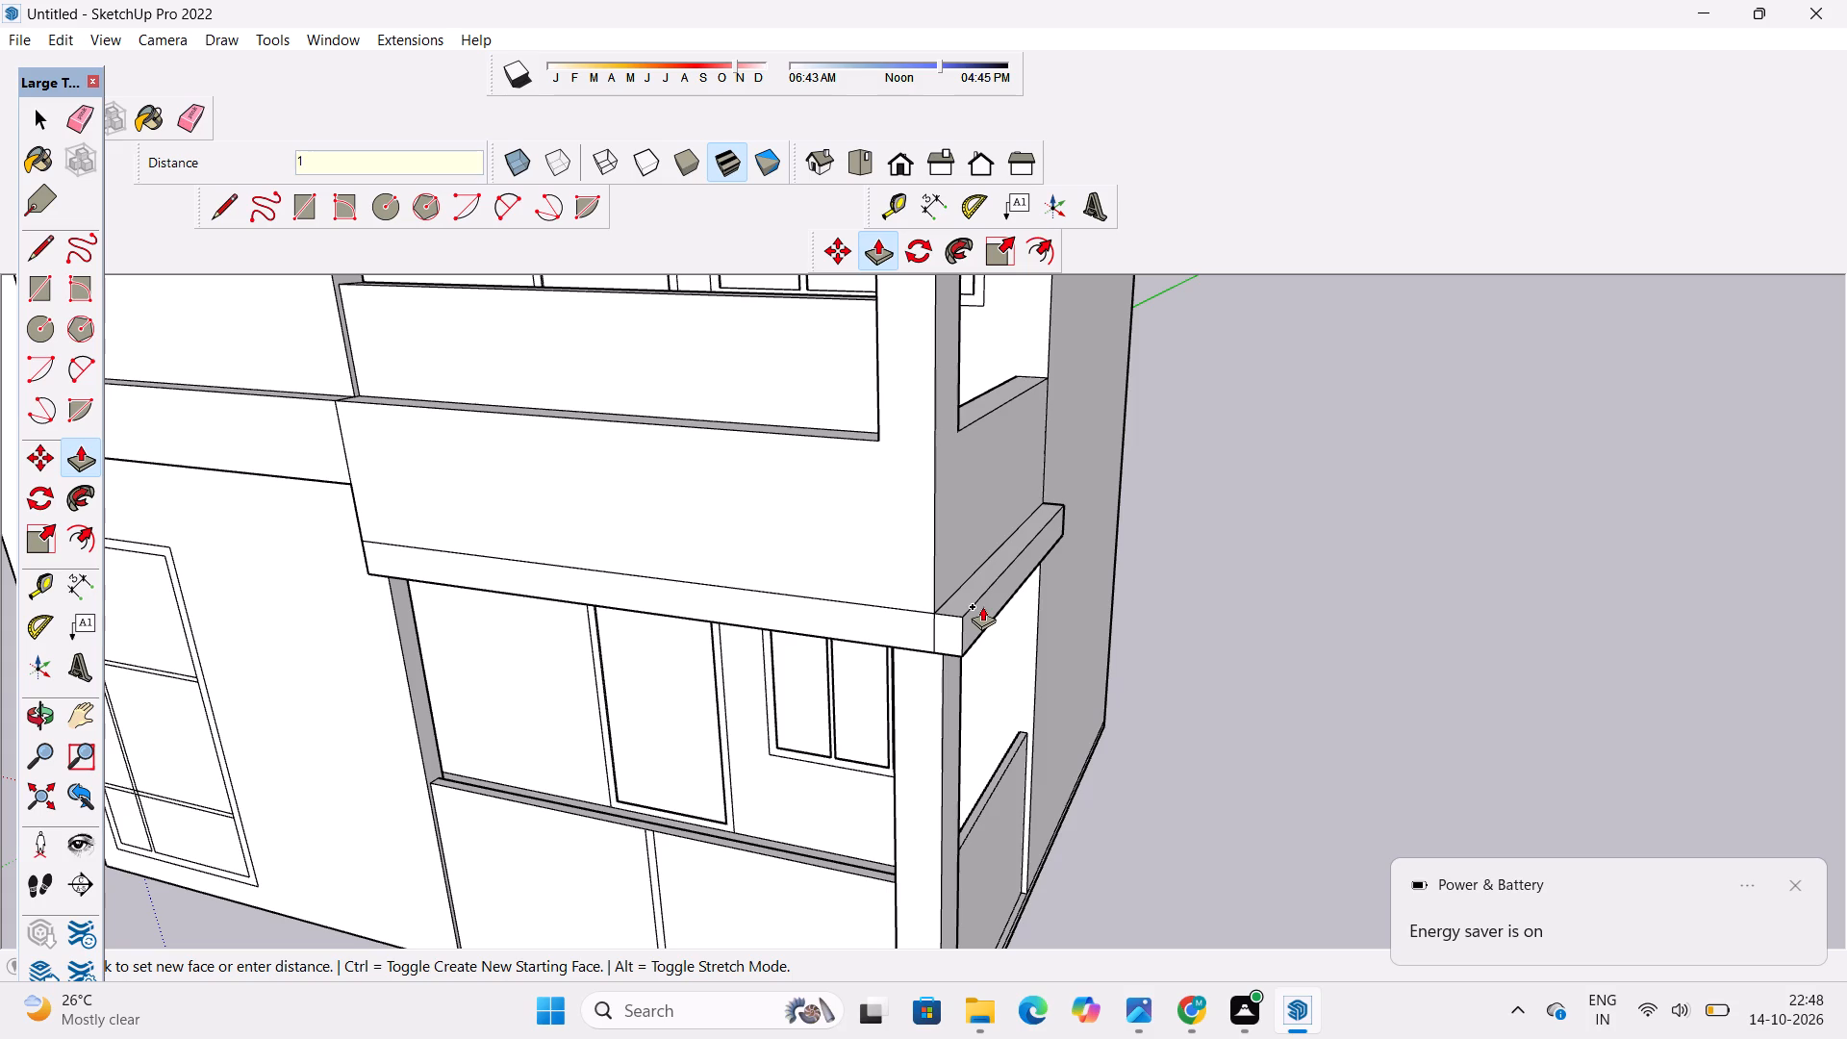
Extrude the side face of the band above the ground-floor opening outward by 2'.
key("BackSpace")
type("2'")
key("Return")
Extrude the front face of the band above the ground-floor opening outward by 2'.
scroll(768, 545, "down", 4)
scroll(754, 564, "up", 7)
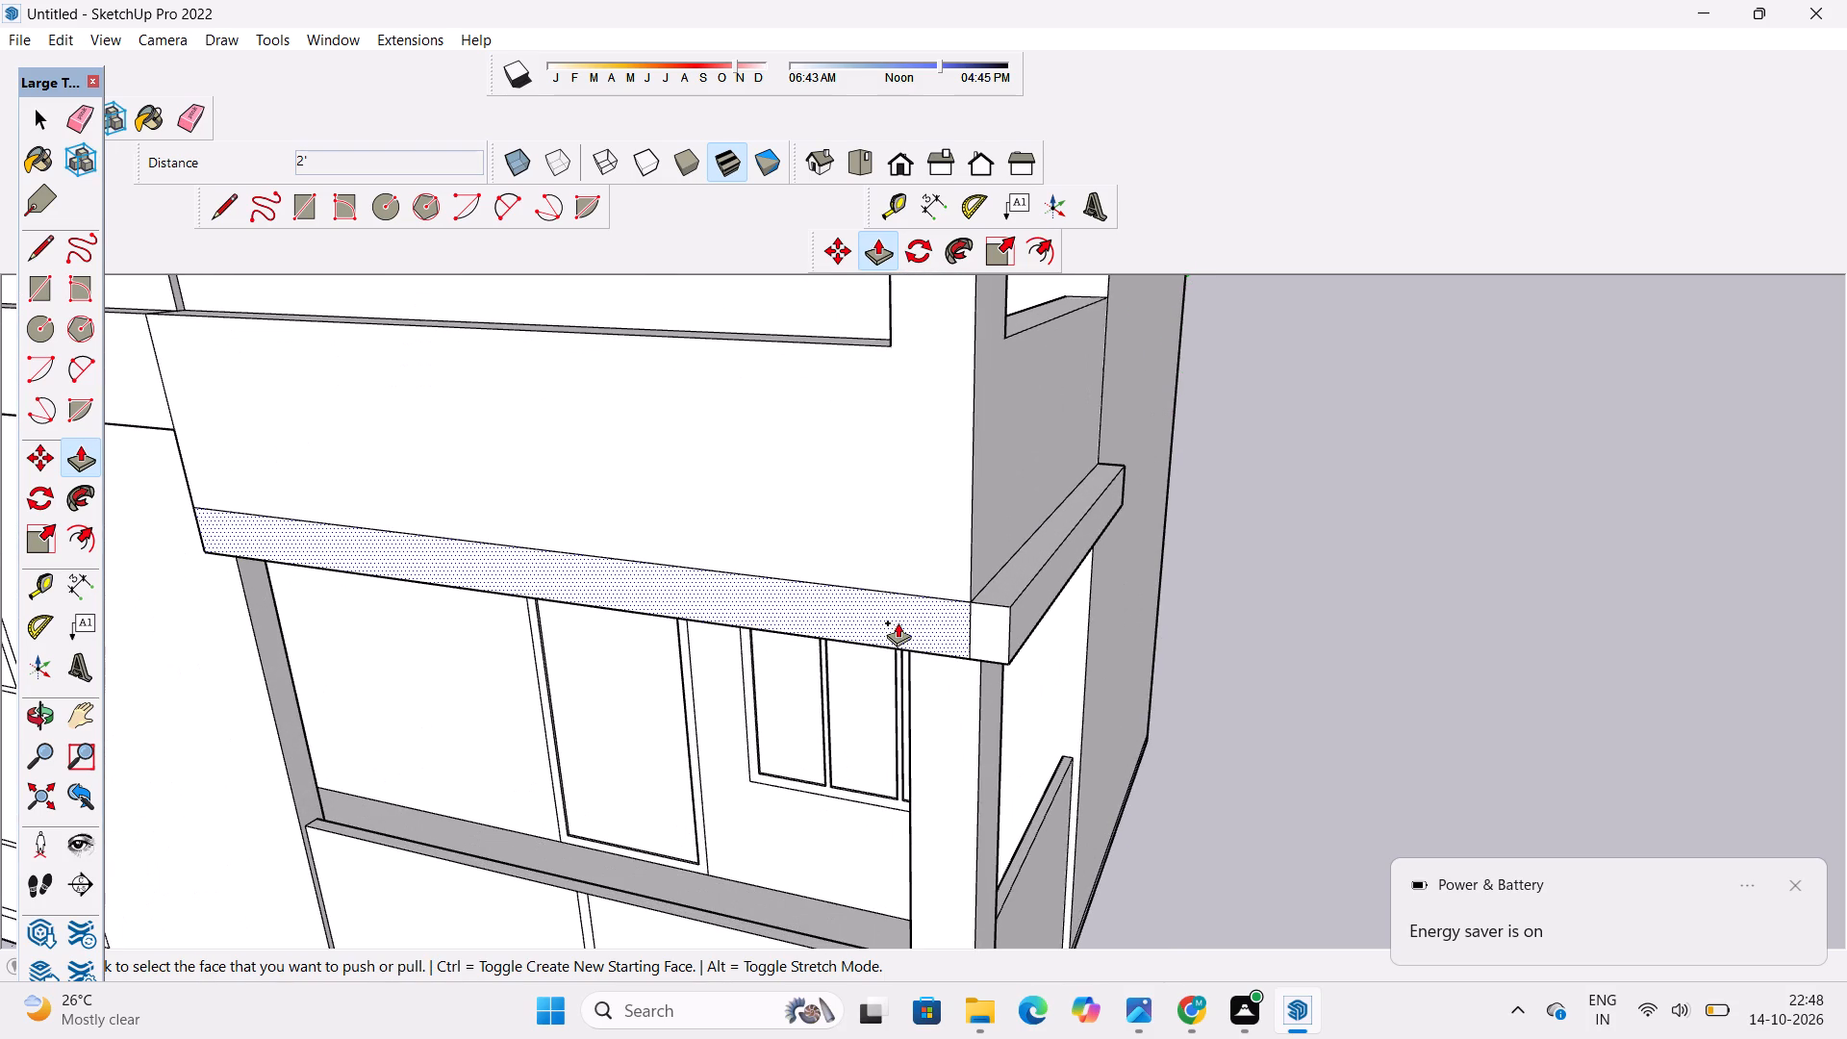
left_click(898, 623)
type("2'")
key("Return")
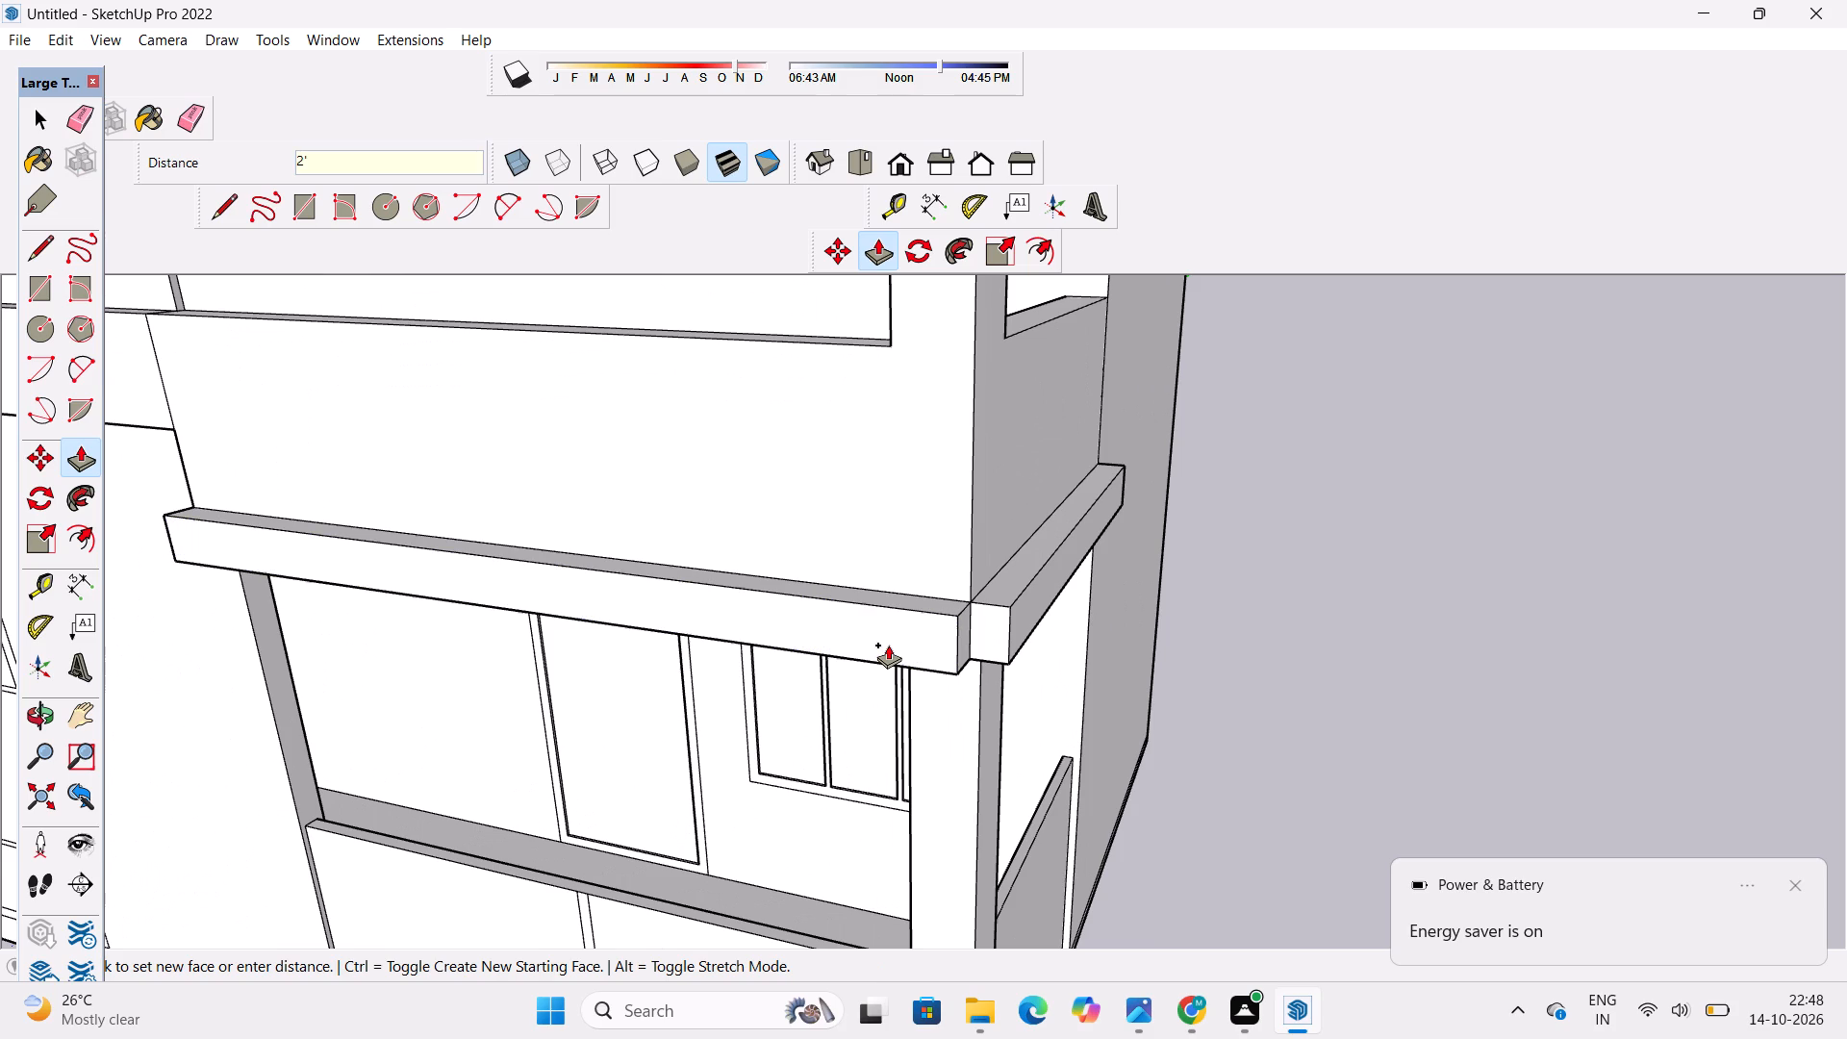
Extrude the front face of the band's corner end until flush with the extruded front band.
scroll(1007, 637, "up", 5)
left_click(999, 624)
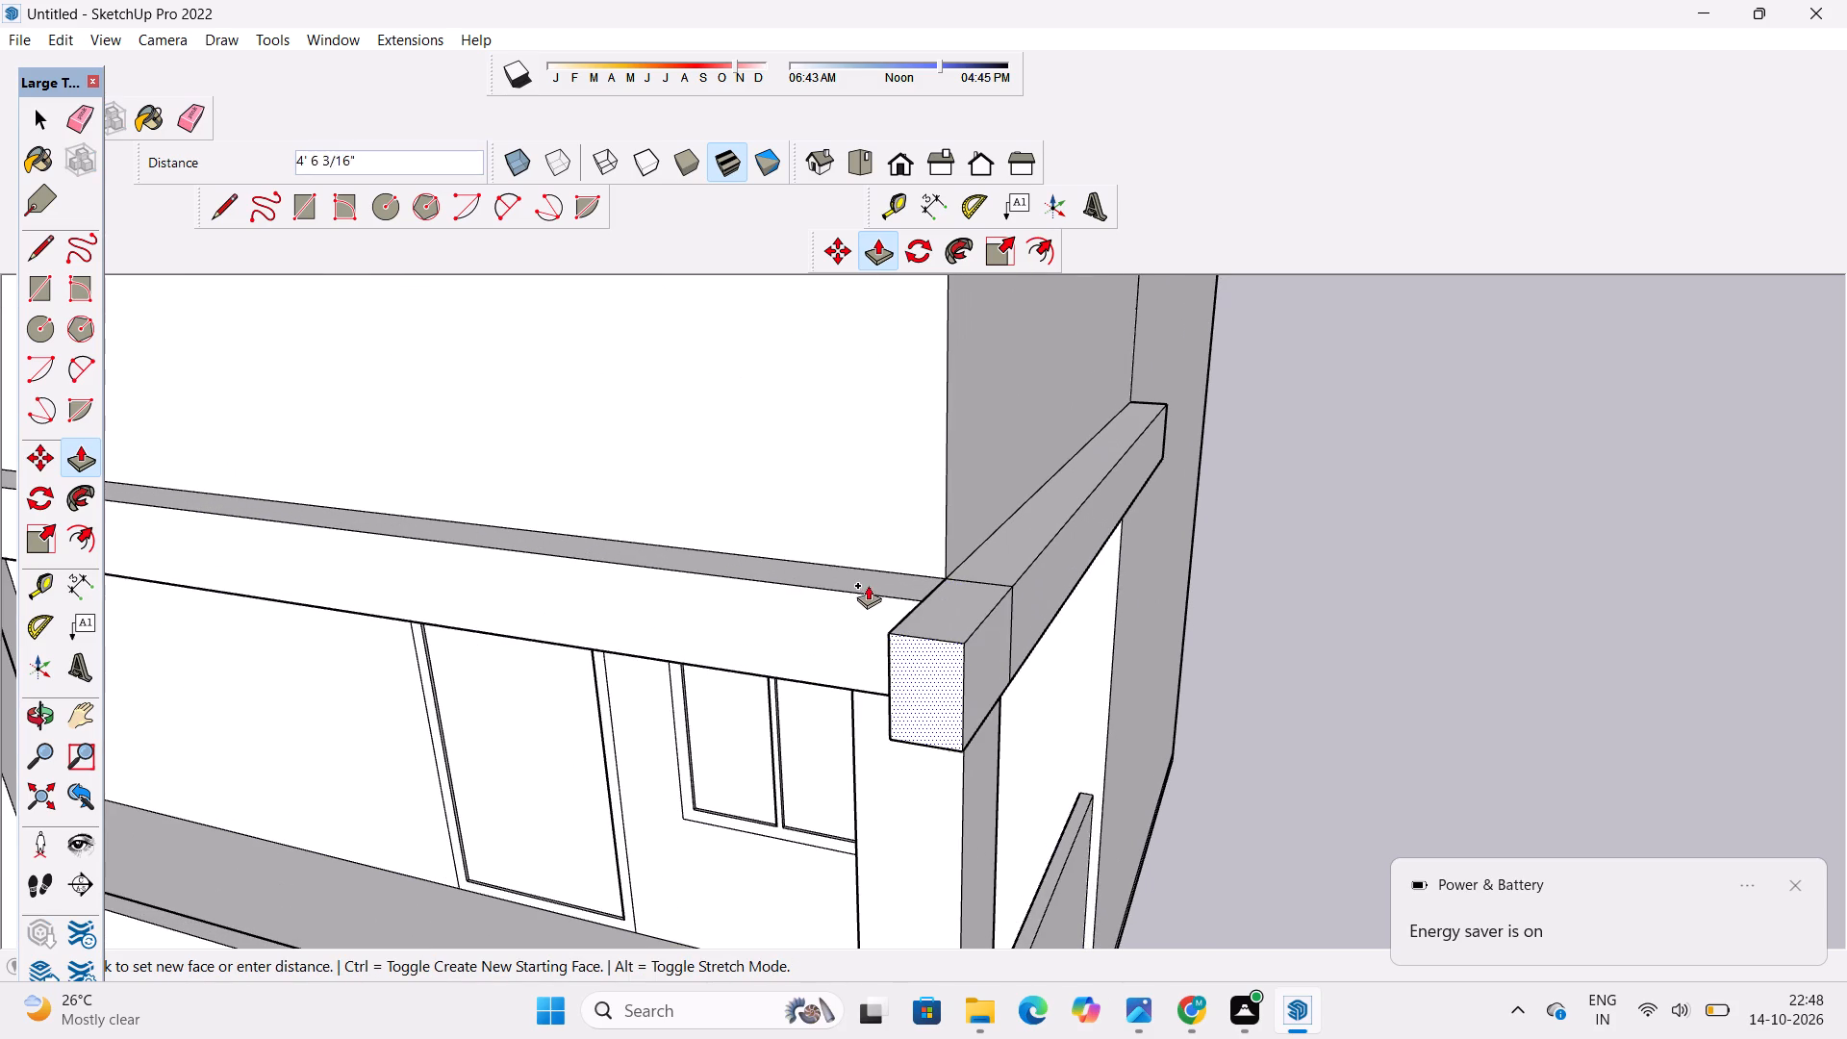
left_click(856, 595)
Erase the leftover seam edges on the top face of the projecting band at its corner.
key("o")
scroll(824, 581, "down", 2)
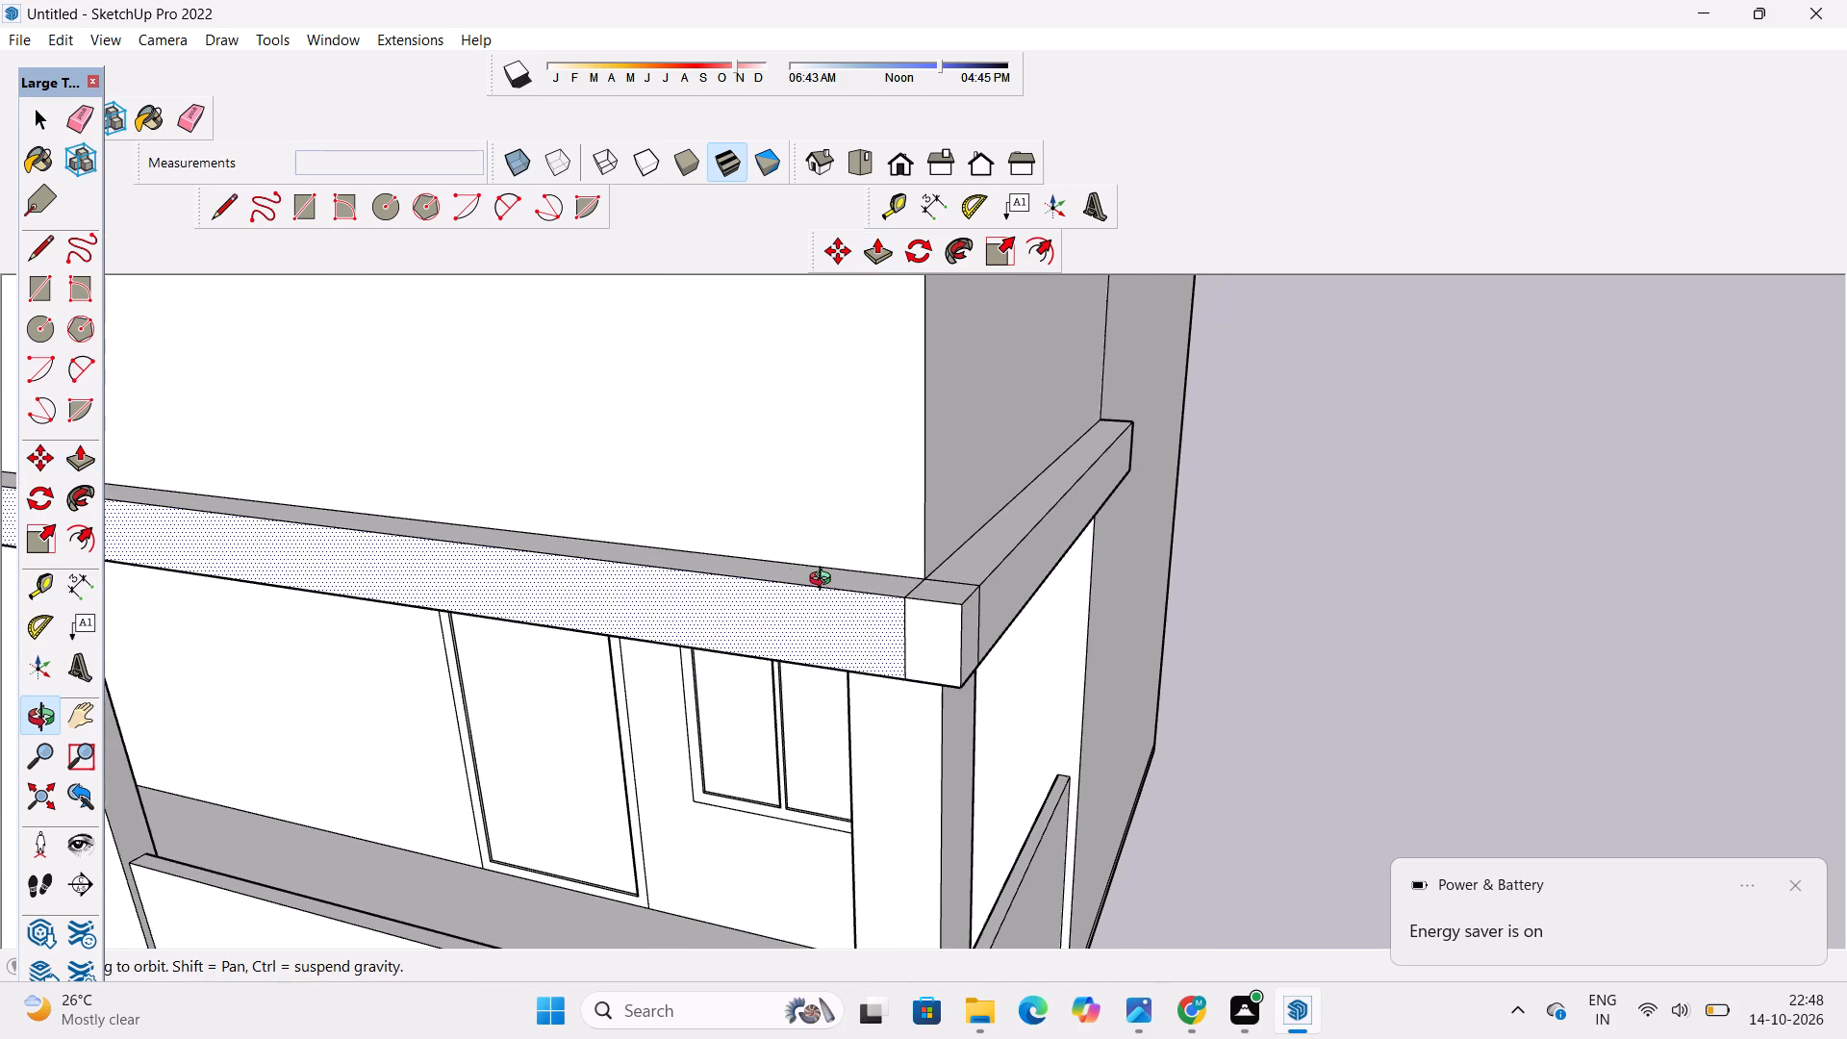
left_click_drag(786, 584, 862, 604)
left_click_drag(772, 599, 874, 599)
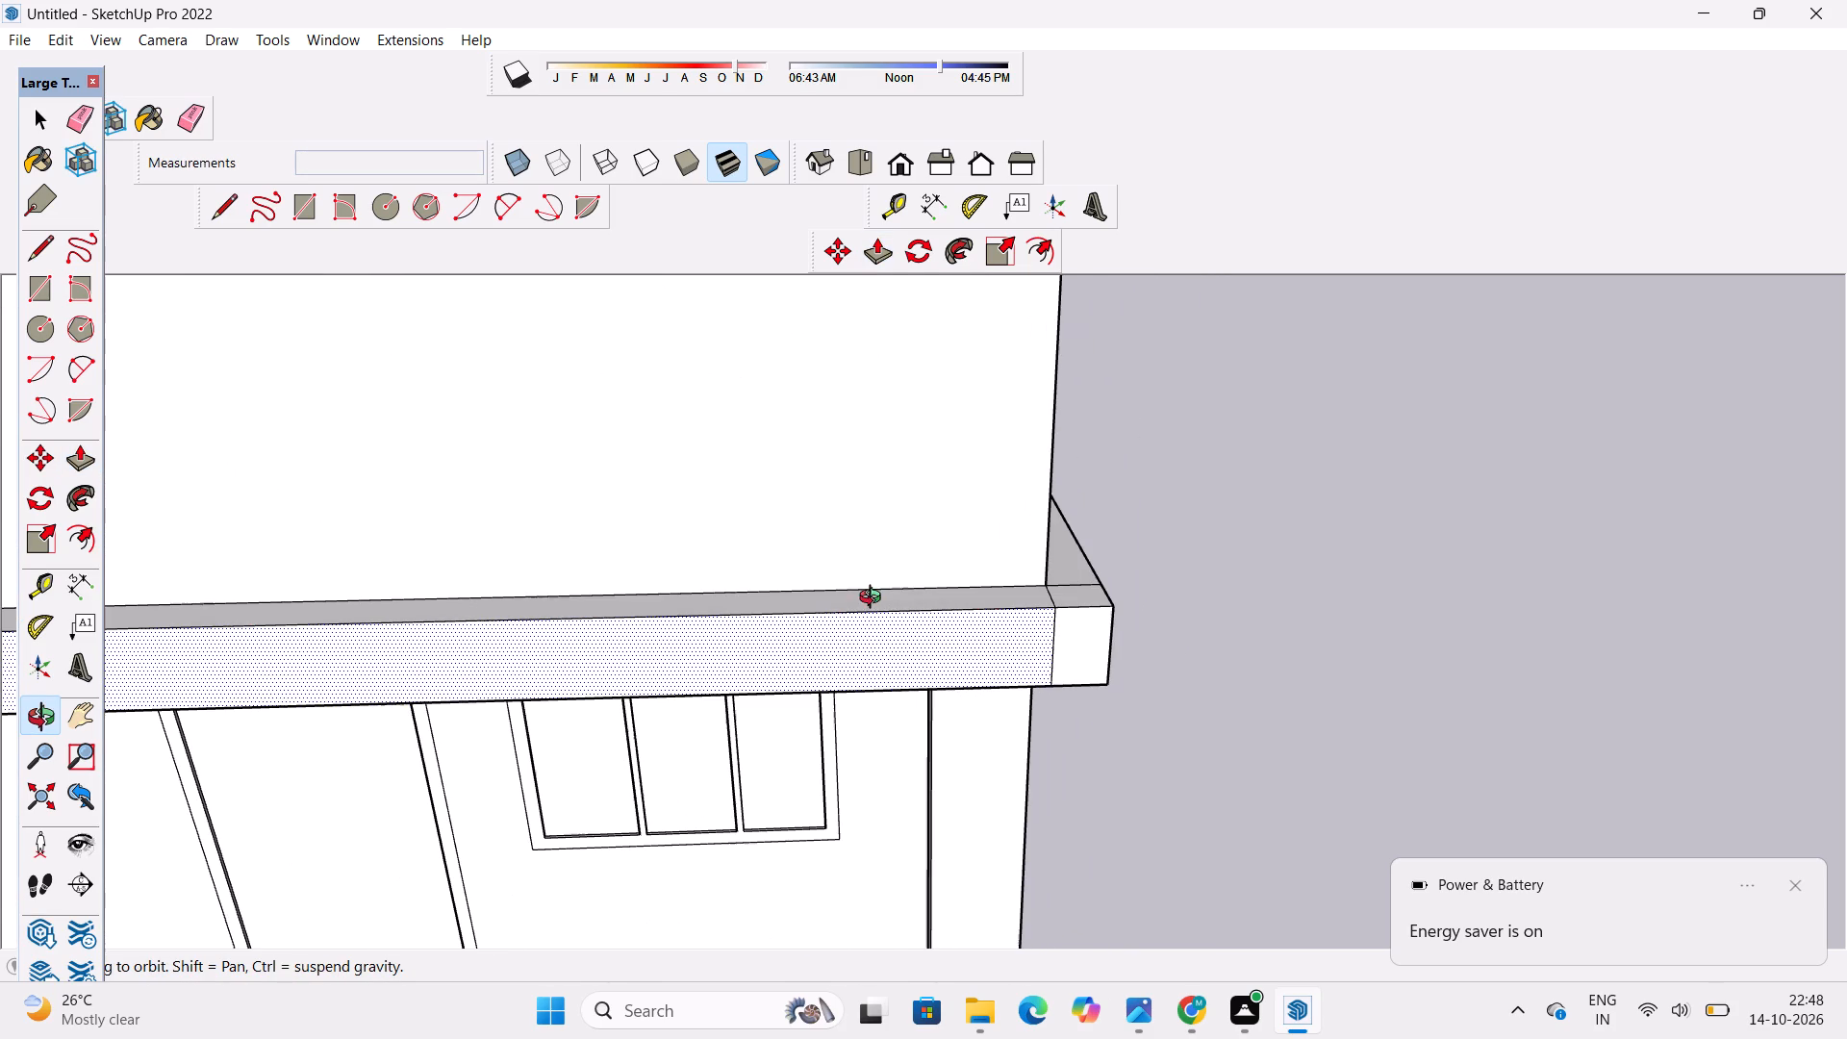
left_click_drag(849, 618, 847, 581, "shift")
left_click_drag(850, 586, 883, 667)
left_click_drag(968, 670, 785, 666, "shift")
scroll(876, 670, "up", 2)
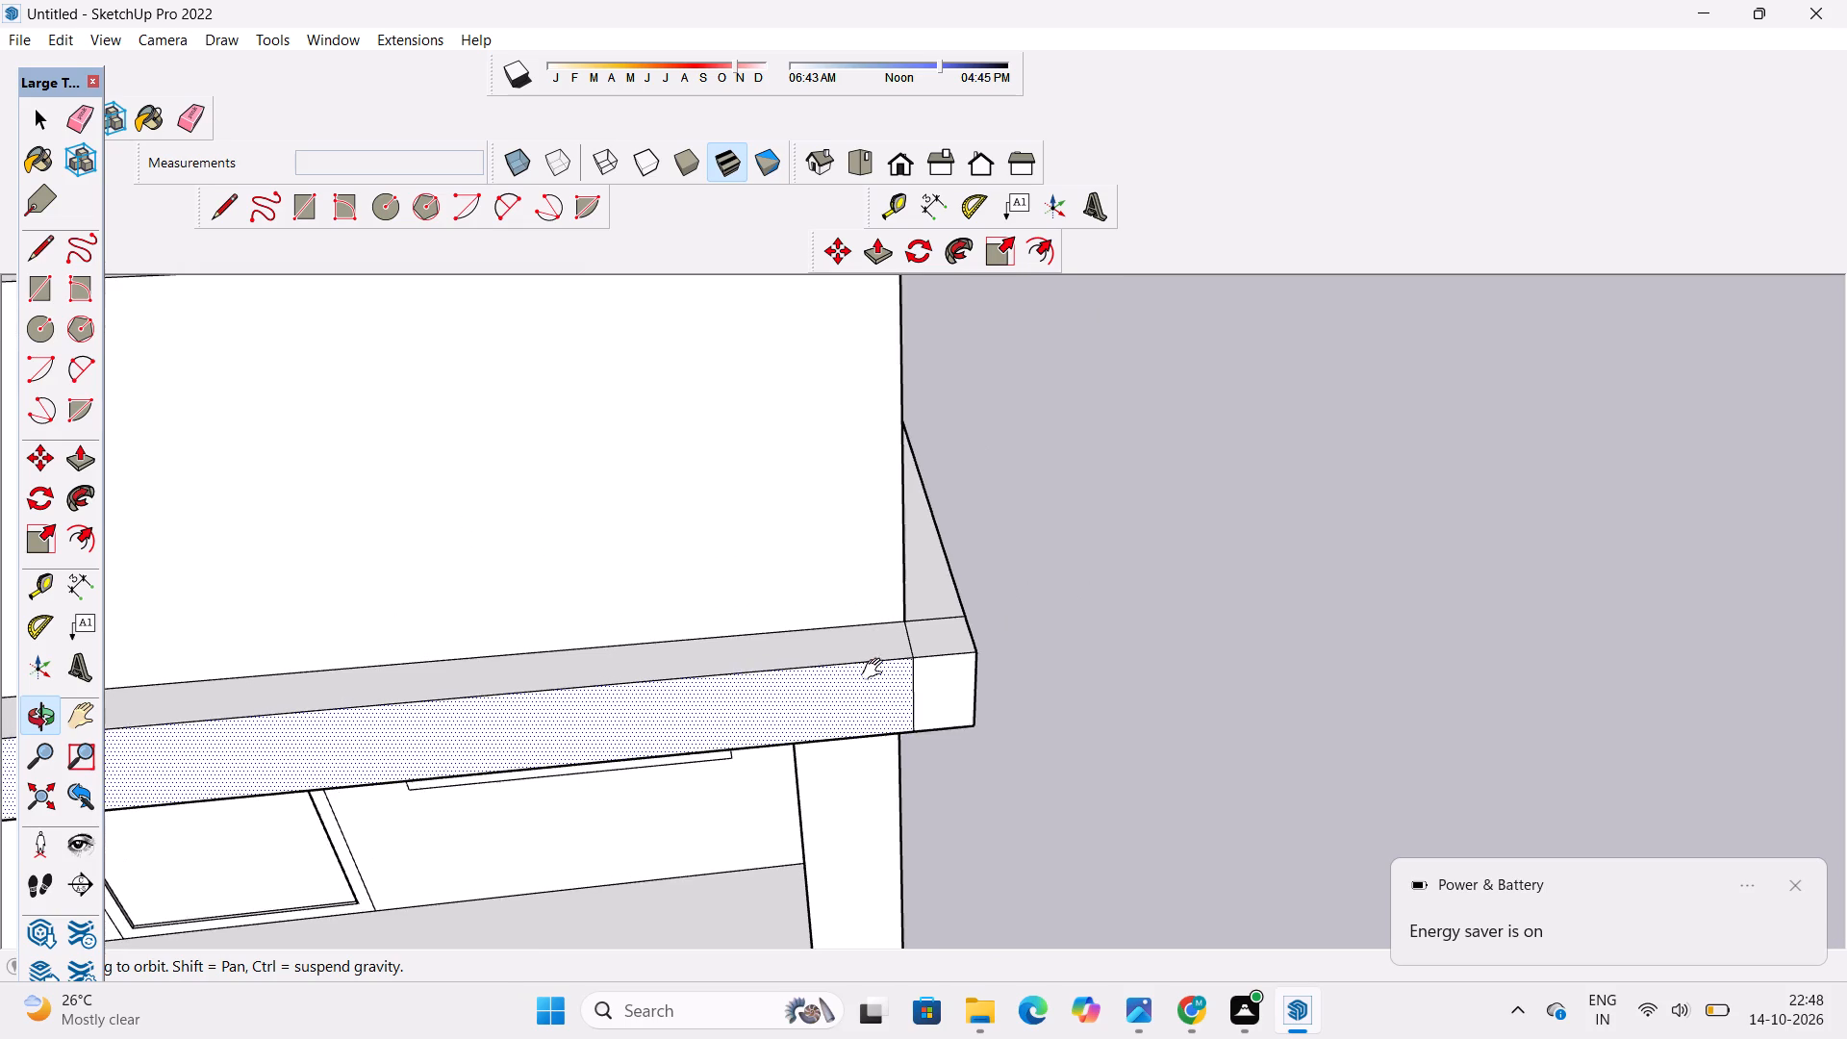
left_click_drag(933, 670, 858, 659, "shift")
left_click_drag(857, 659, 809, 695)
scroll(831, 664, "up", 3)
left_click_drag(837, 651, 775, 666, "shift")
key("e")
left_click_drag(814, 602, 721, 649)
Erase the vertical seam edges on the side and front faces of the projecting band near its corner.
key("o")
left_click_drag(770, 693, 777, 670)
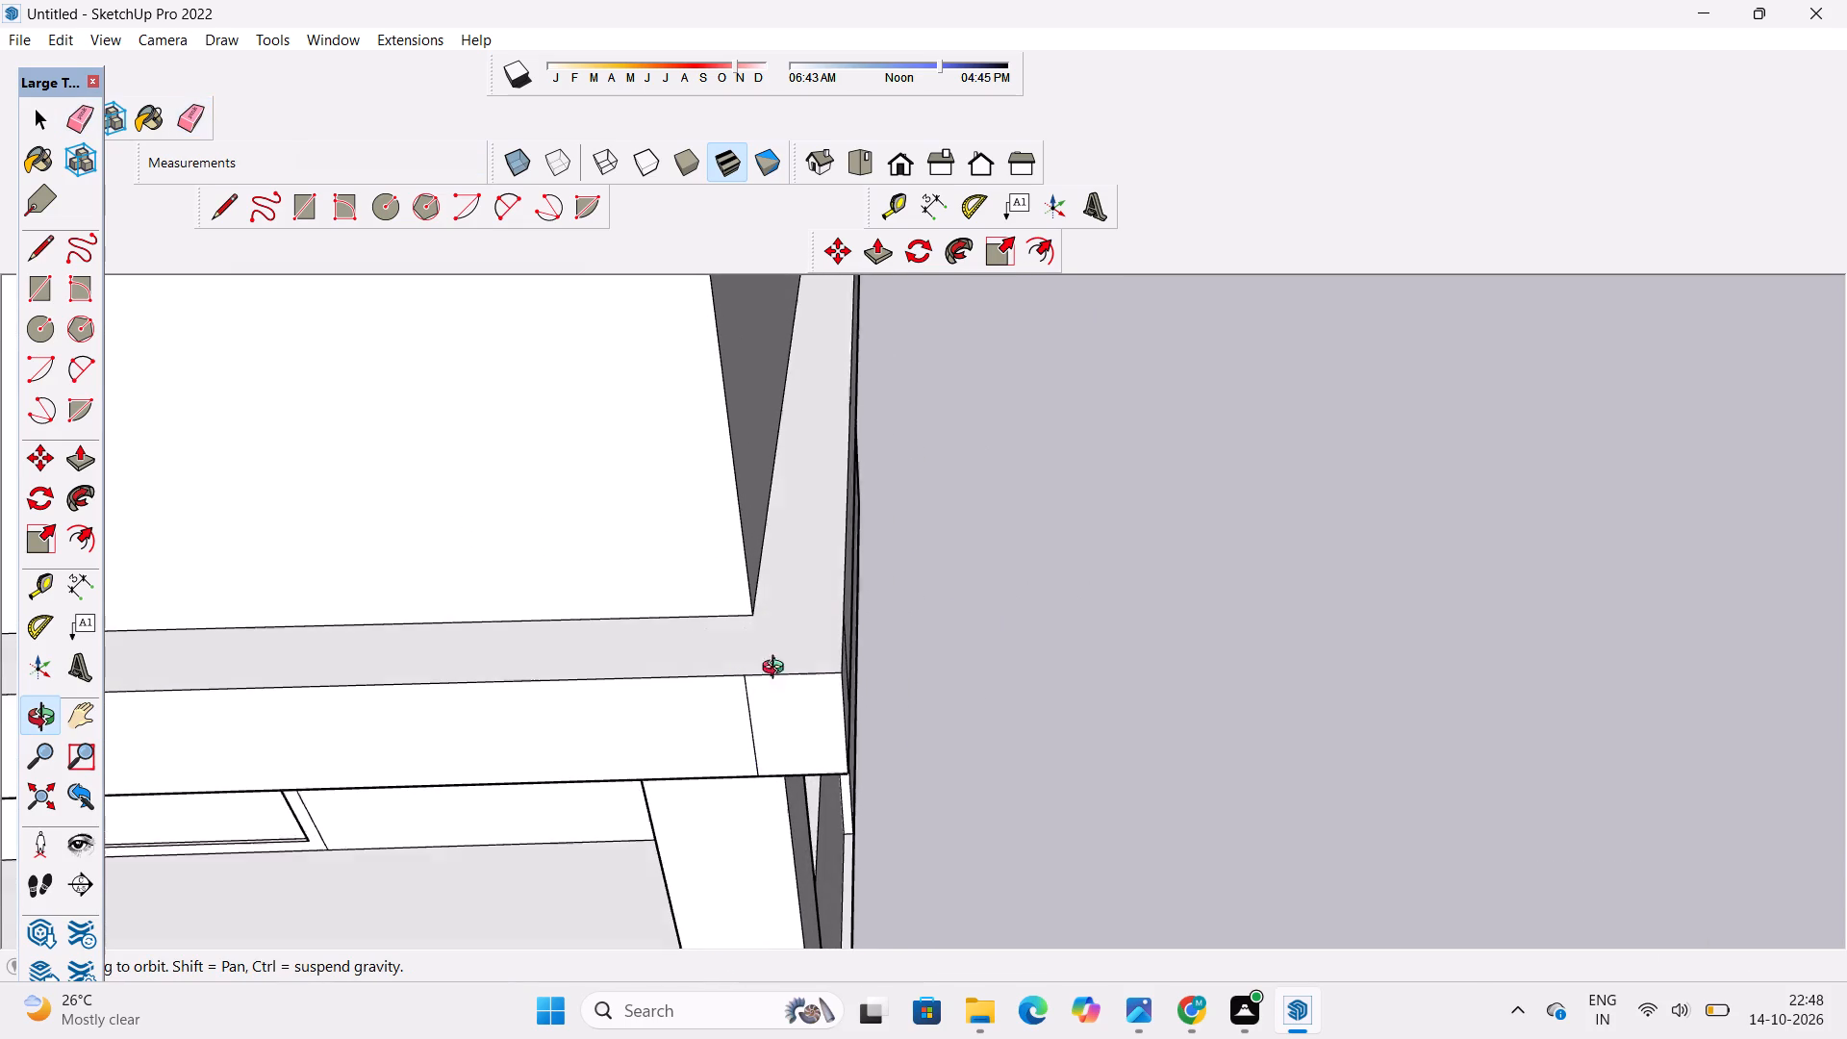
left_click_drag(777, 670, 817, 528)
left_click_drag(823, 652, 627, 650)
left_click_drag(742, 673, 712, 698, "shift")
left_click_drag(704, 698, 651, 704)
key("e")
left_click_drag(816, 648, 798, 668)
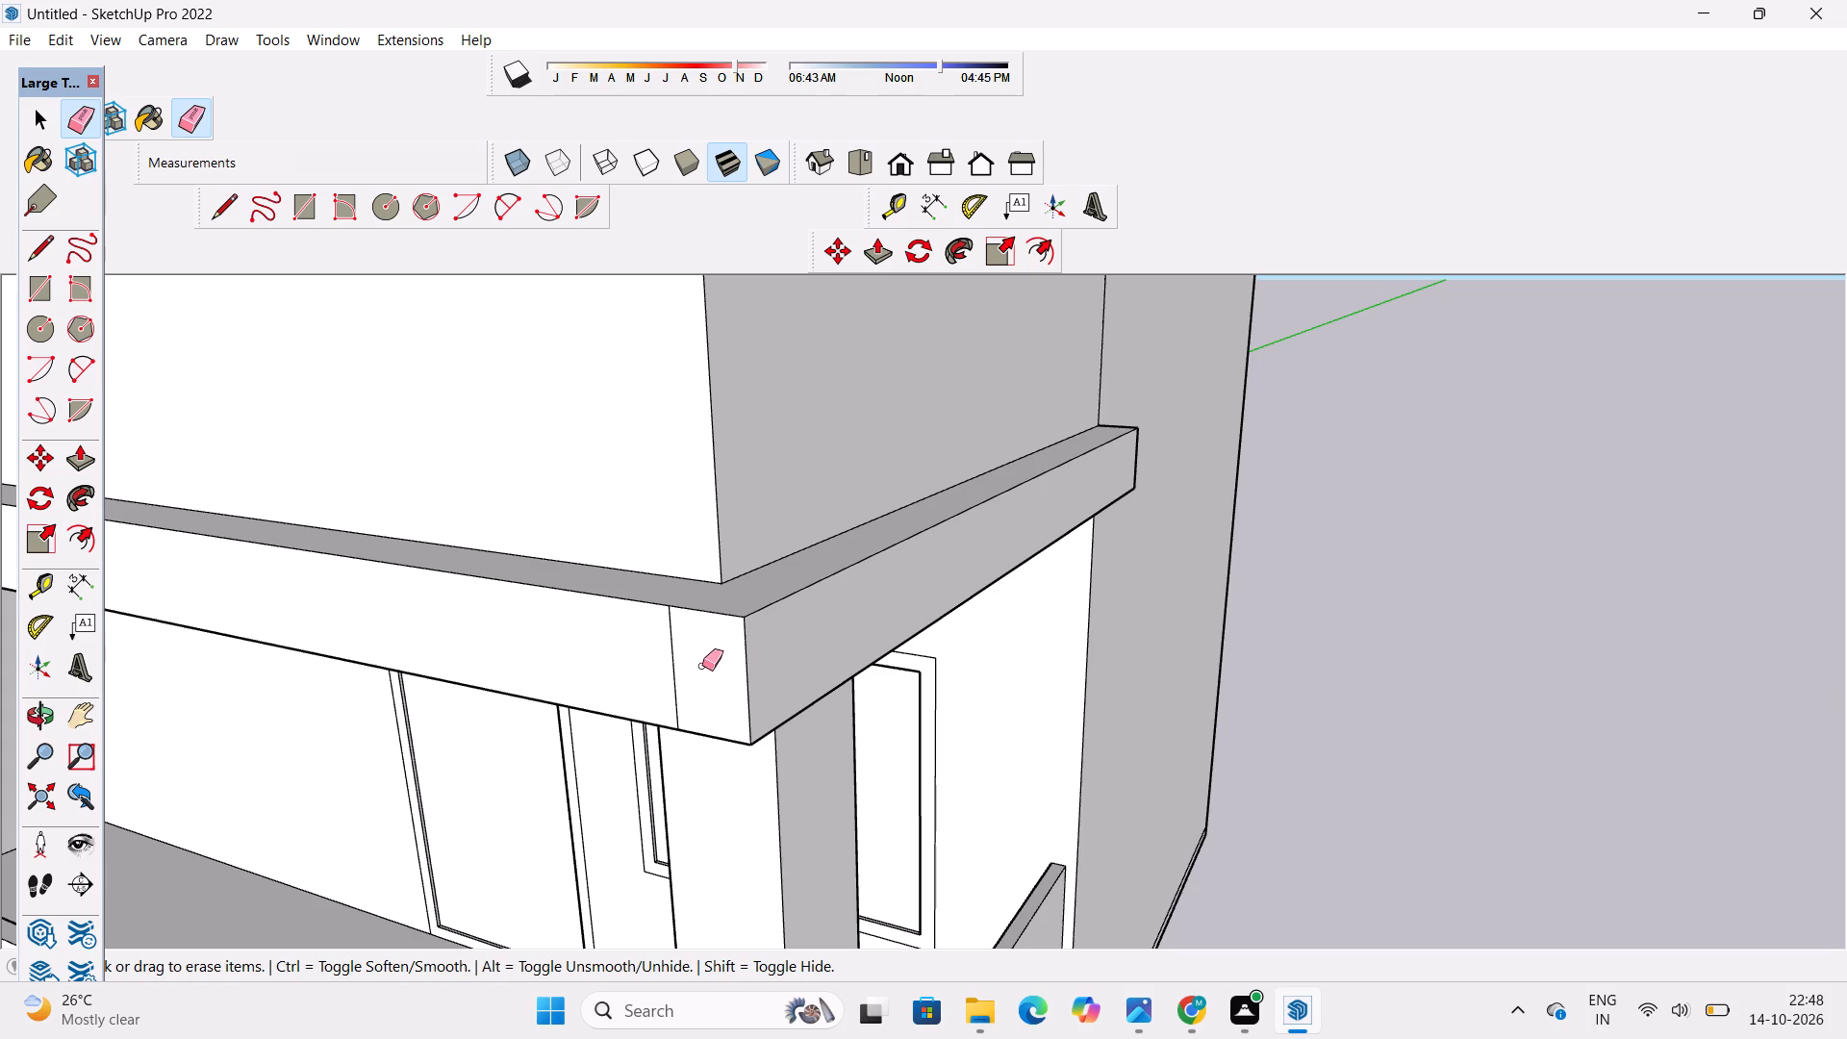
left_click_drag(695, 647, 666, 648)
Erase the leftover dividing edges on the underside of the projecting band around the corner column.
key("o")
scroll(684, 676, "down", 3)
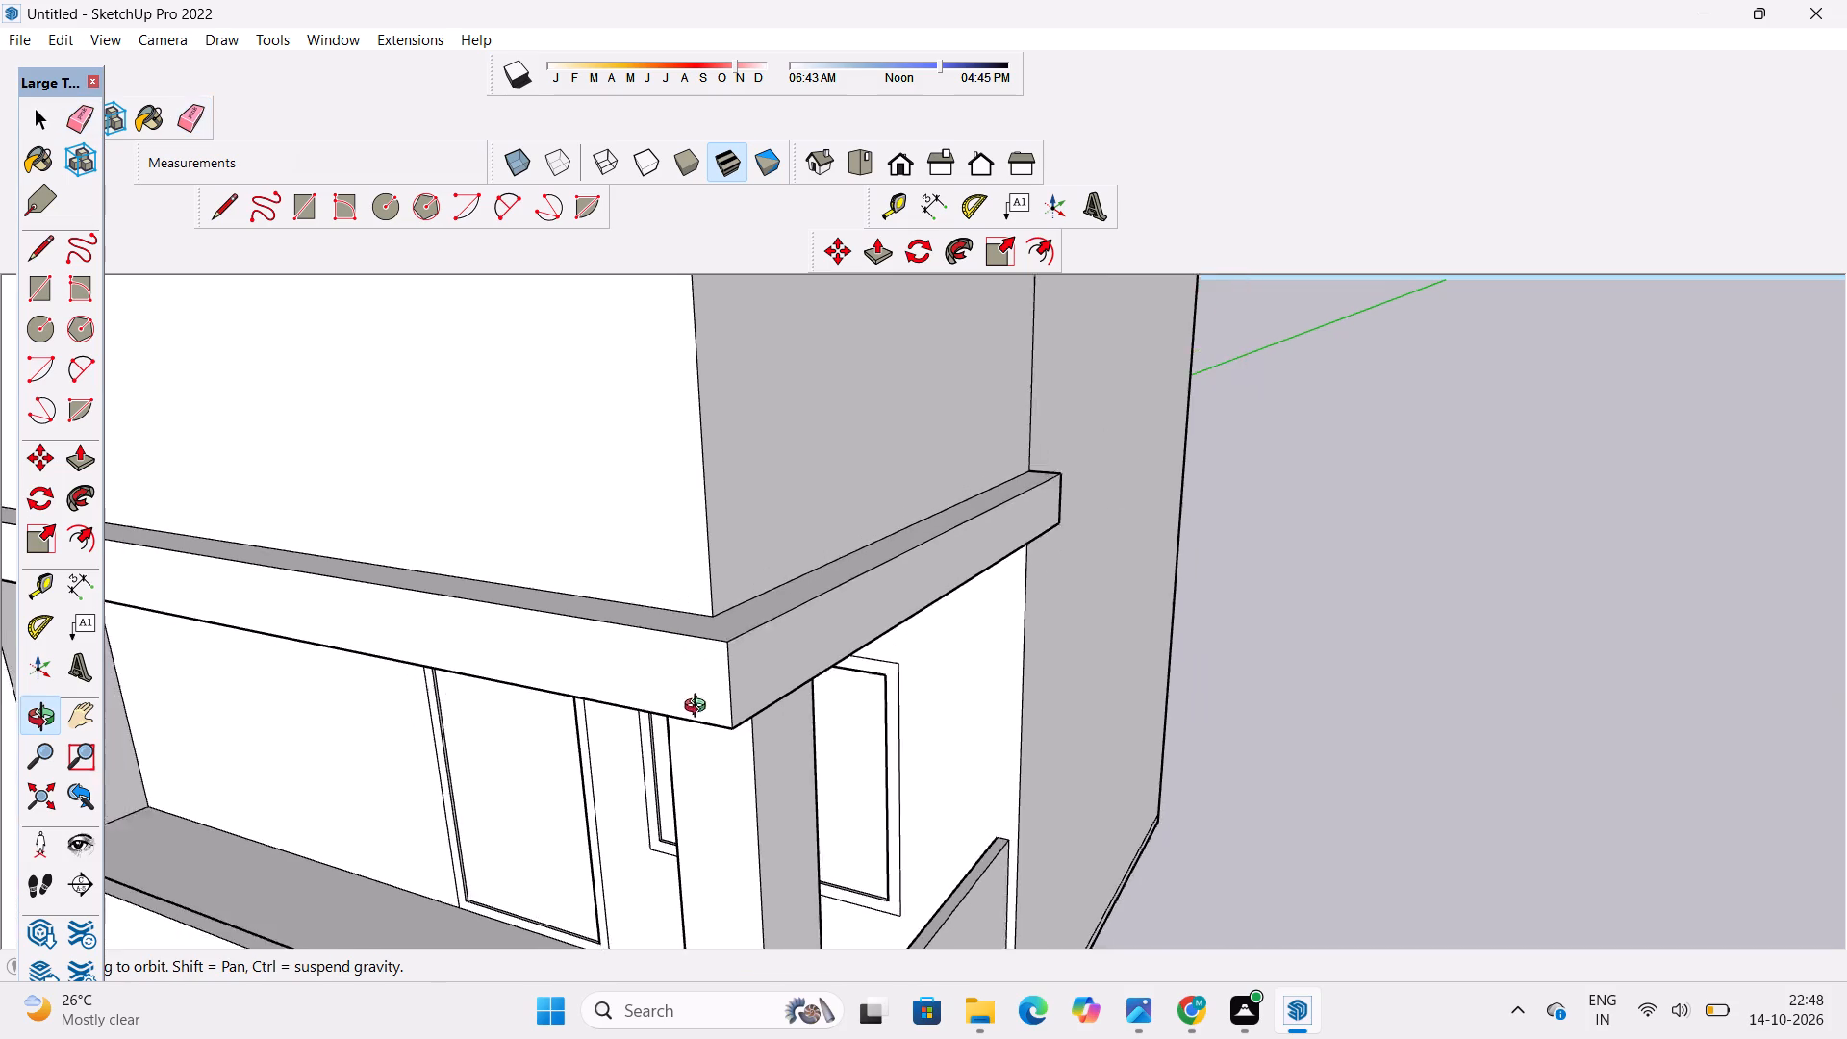
scroll(699, 708, "down", 2)
left_click_drag(706, 722, 754, 374)
left_click_drag(774, 438, 736, 550, "shift")
scroll(734, 550, "up", 2, "shift")
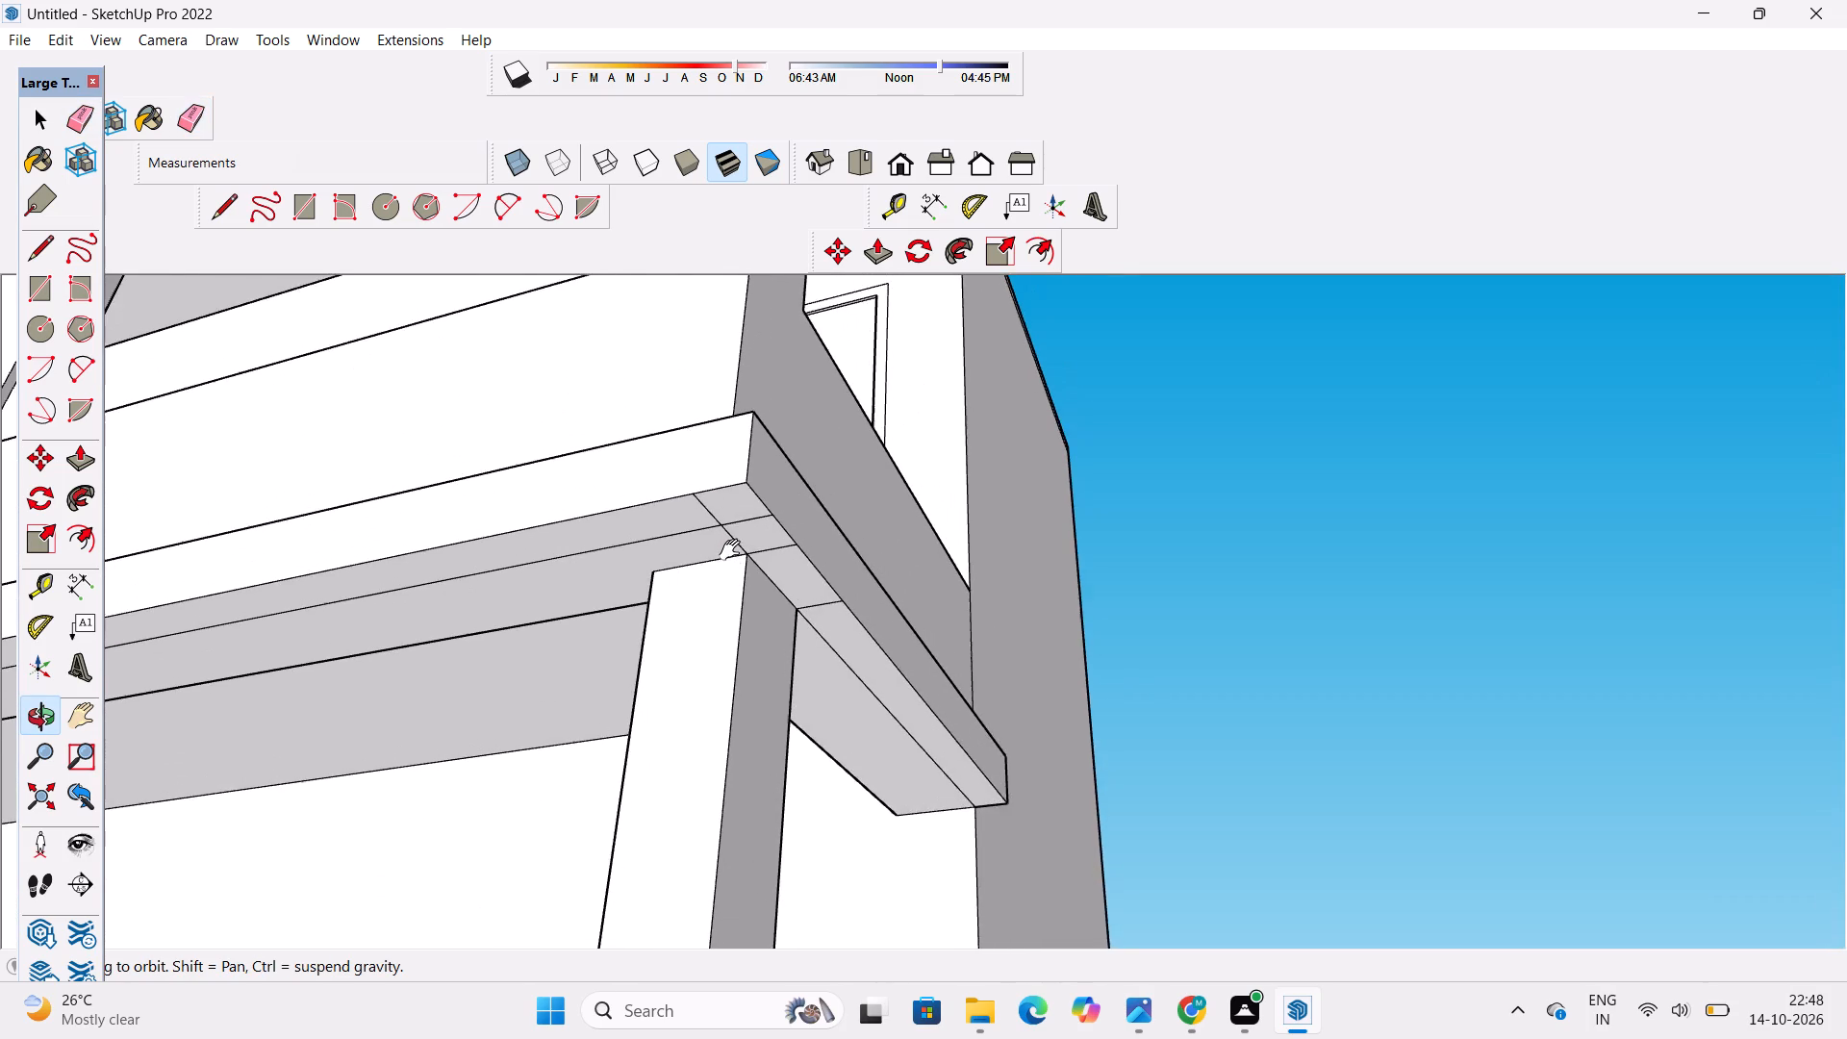
left_click_drag(733, 549, 746, 573, "shift")
scroll(746, 571, "down", 11)
left_click_drag(722, 542, 776, 599)
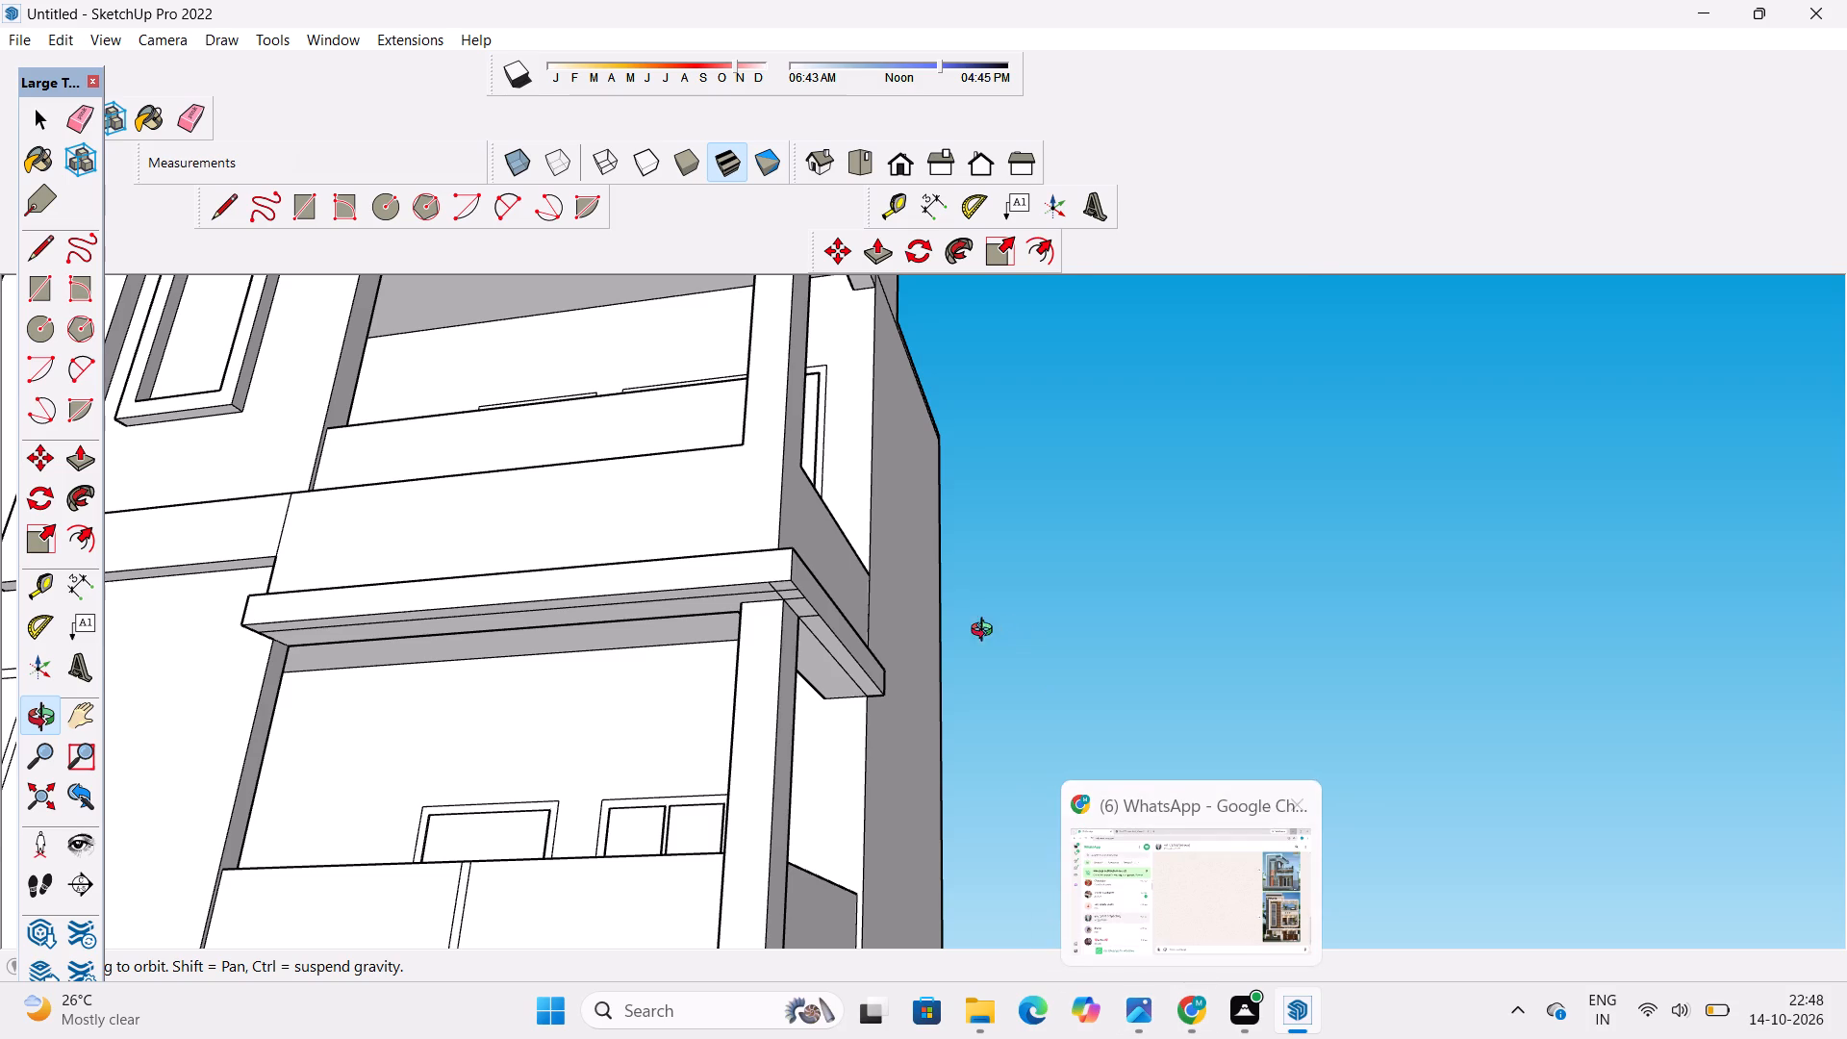
scroll(886, 637, "down", 2)
left_click_drag(793, 673, 803, 552, "shift")
scroll(806, 527, "up", 4)
left_click_drag(810, 523, 793, 621, "shift")
left_click_drag(793, 621, 799, 508)
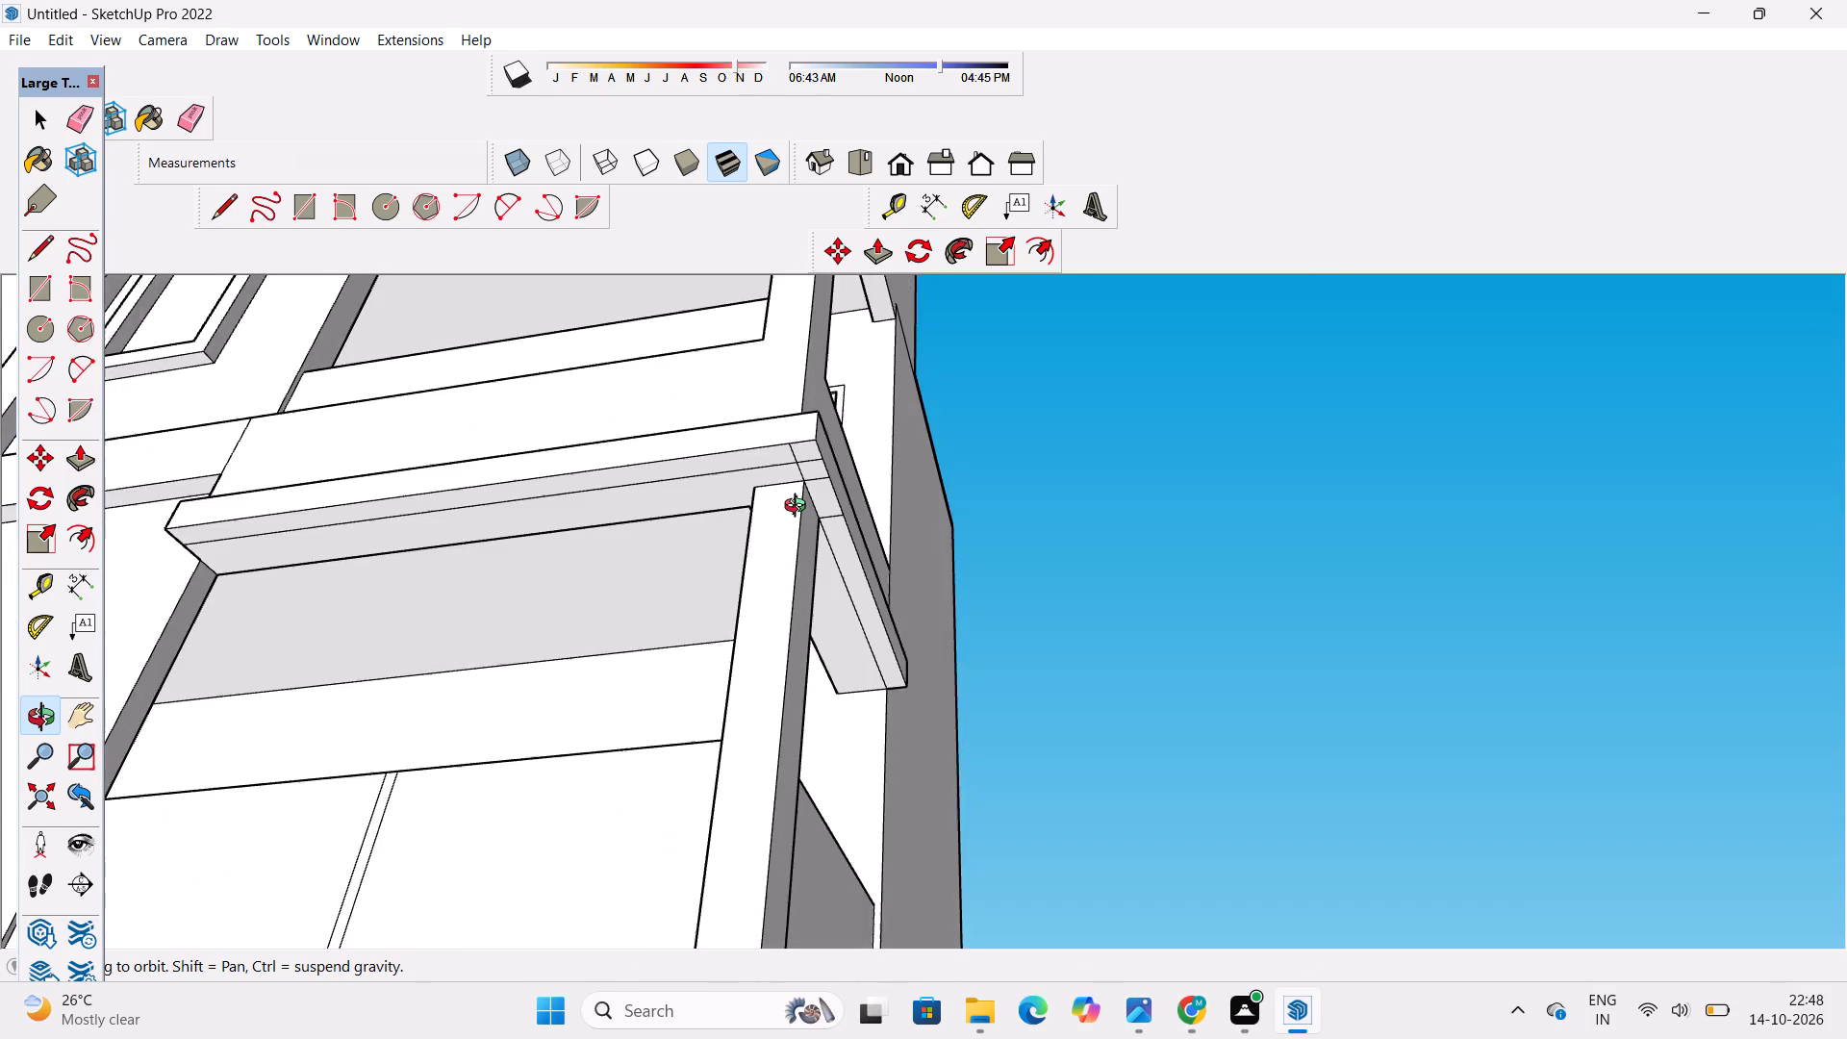
scroll(799, 507, "up", 1)
scroll(801, 505, "down", 7)
scroll(804, 488, "up", 1)
scroll(804, 488, "down", 4)
left_click_drag(804, 488, 861, 681)
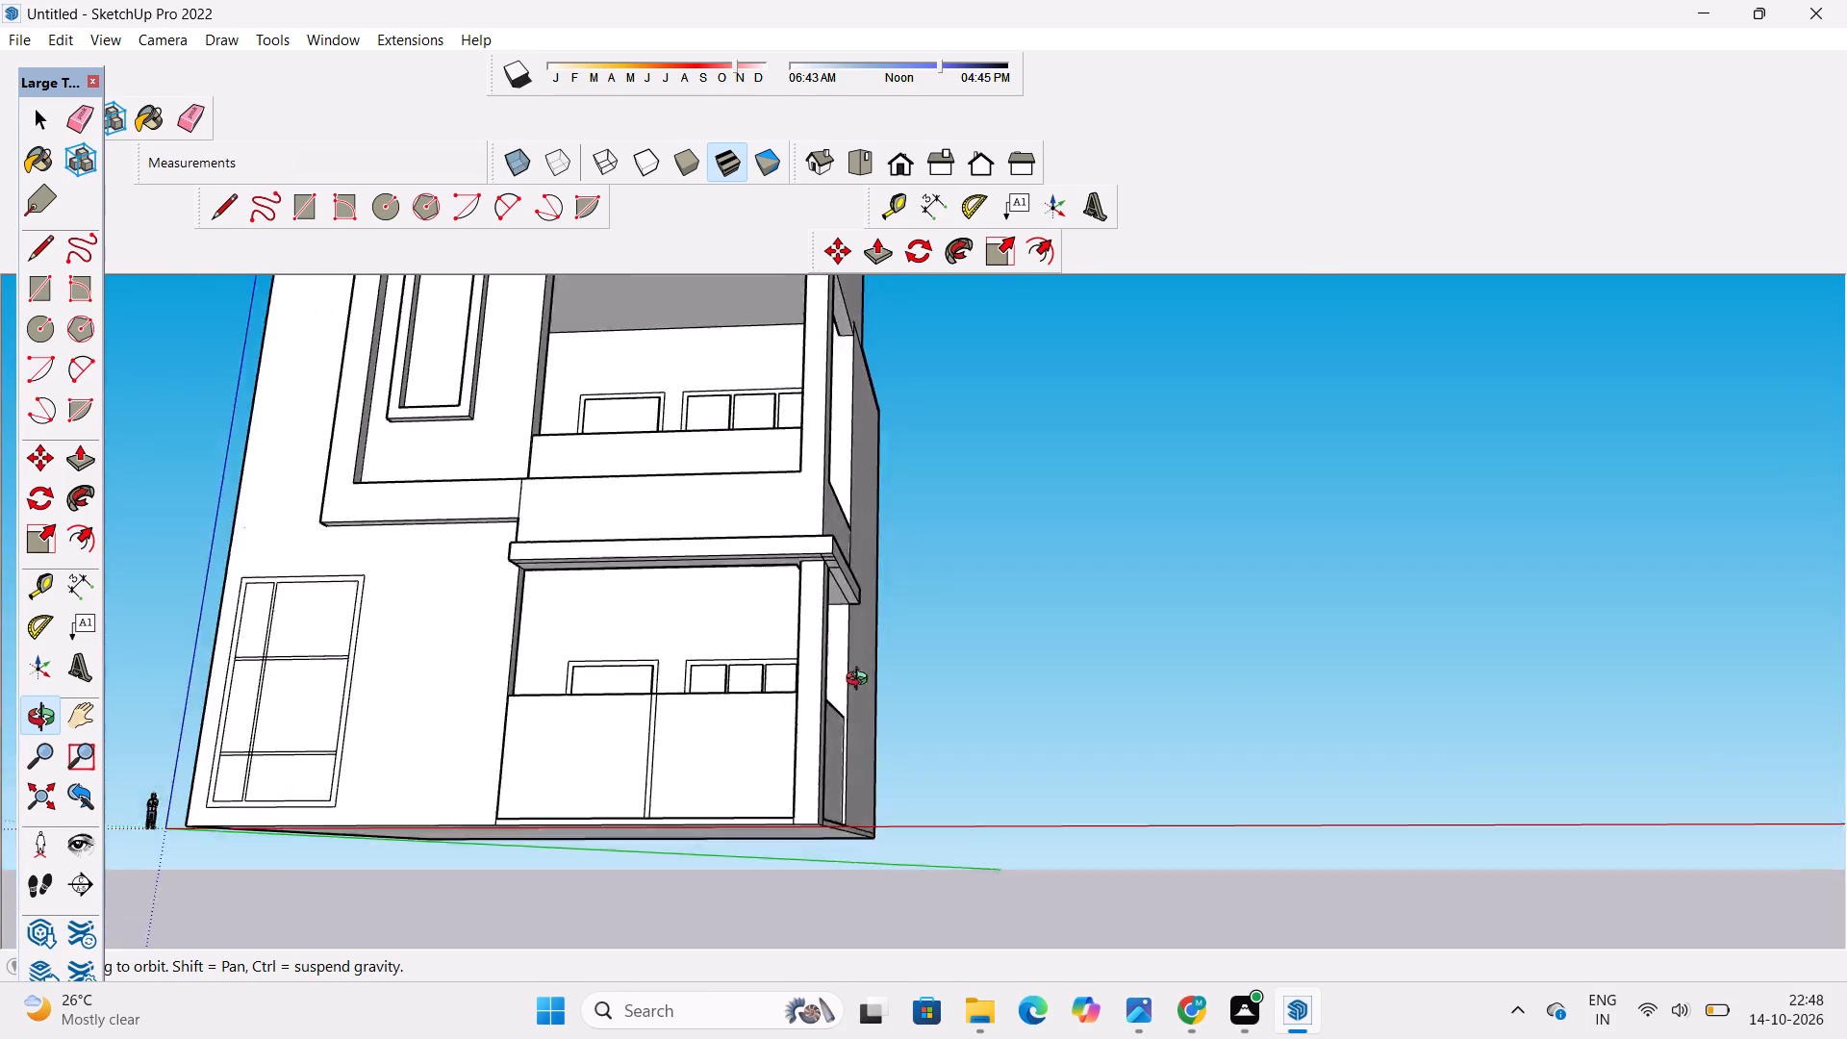
left_click_drag(861, 681, 752, 609)
scroll(760, 612, "up", 9)
left_click_drag(781, 636, 772, 658, "shift")
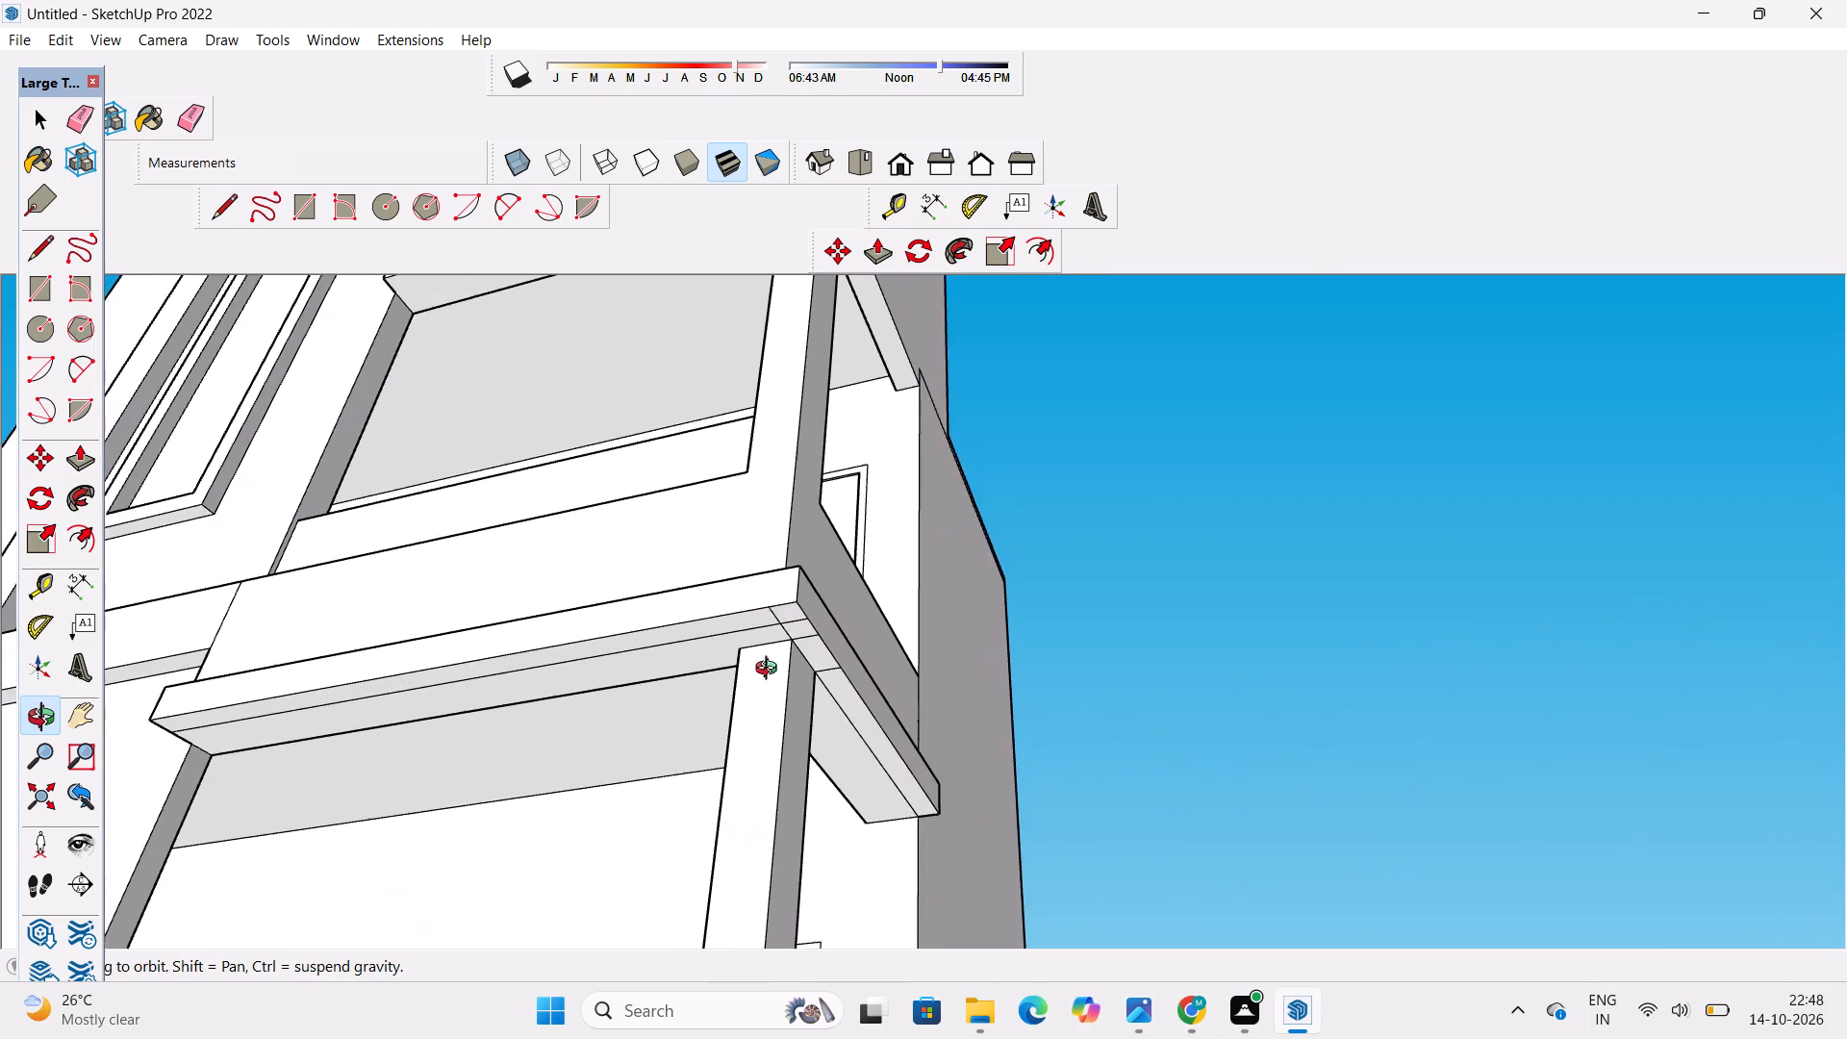
left_click_drag(771, 671, 797, 550)
scroll(799, 547, "up", 4)
left_click_drag(800, 537, 770, 628, "shift")
key("e")
scroll(794, 566, "up", 3)
left_click_drag(790, 520, 764, 551)
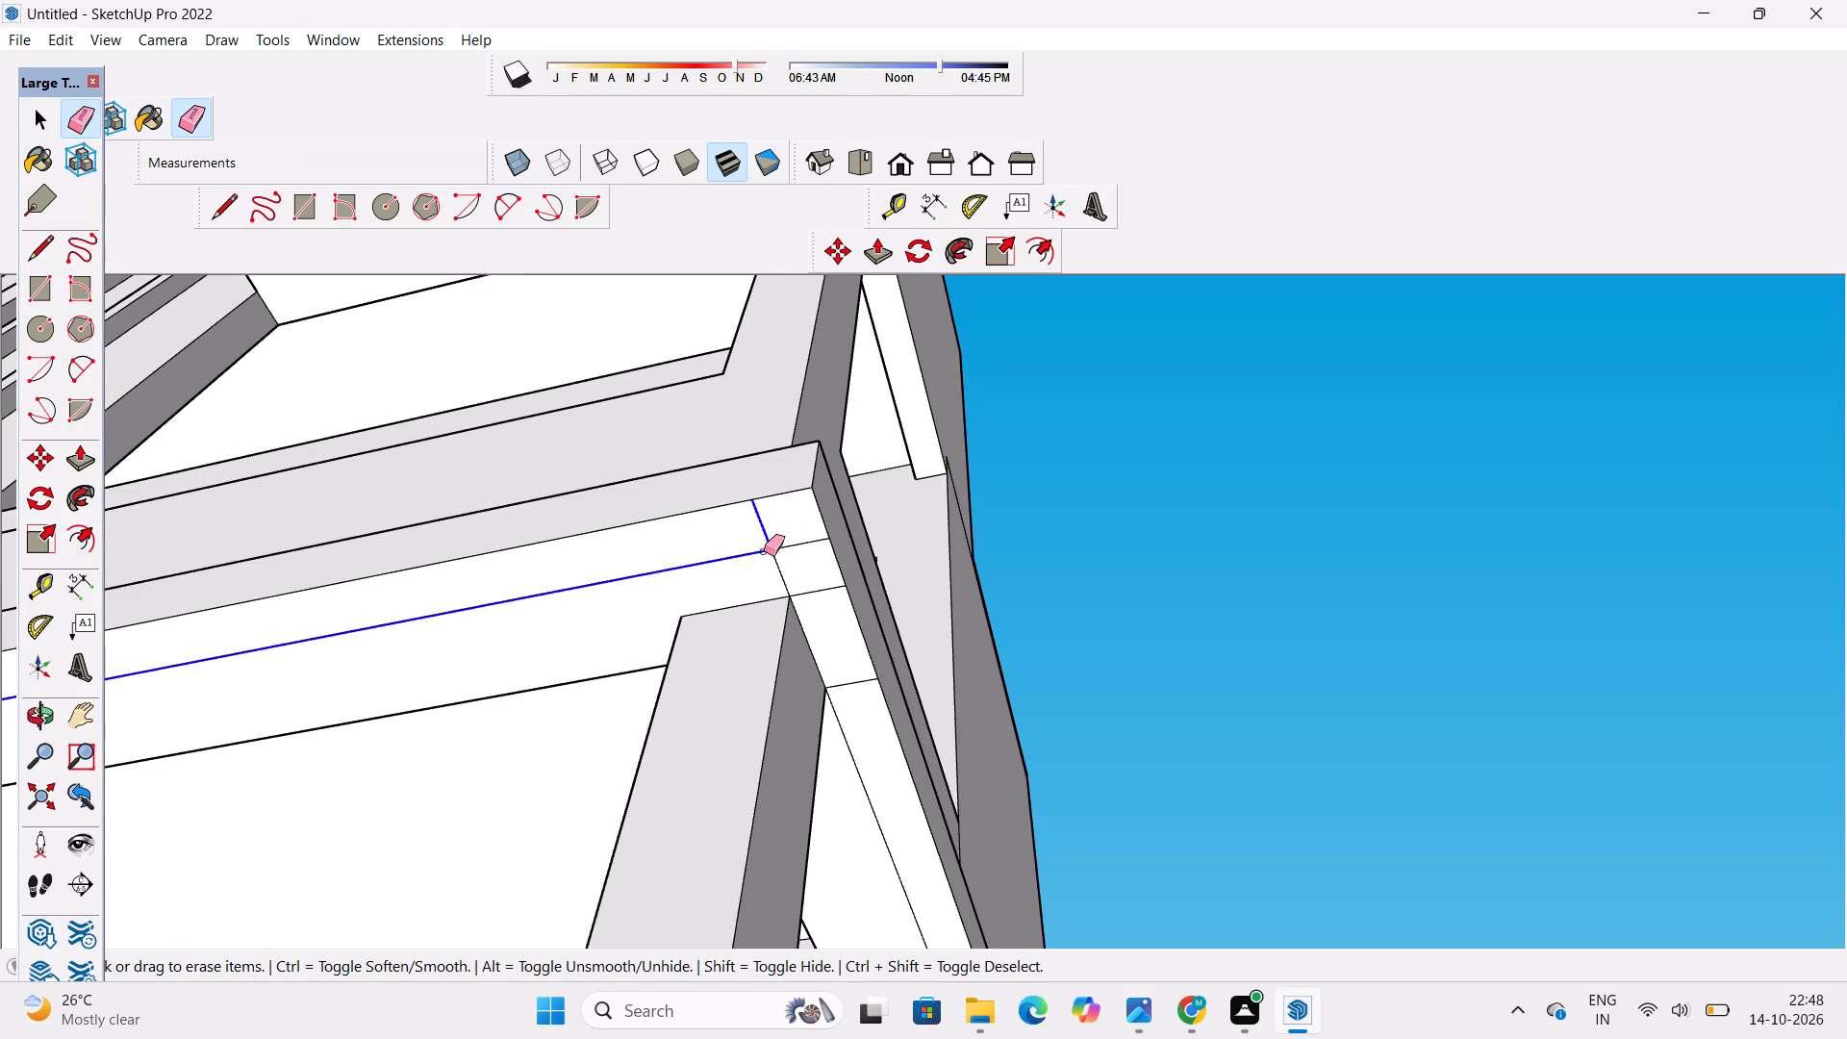
left_click_drag(764, 551, 855, 696)
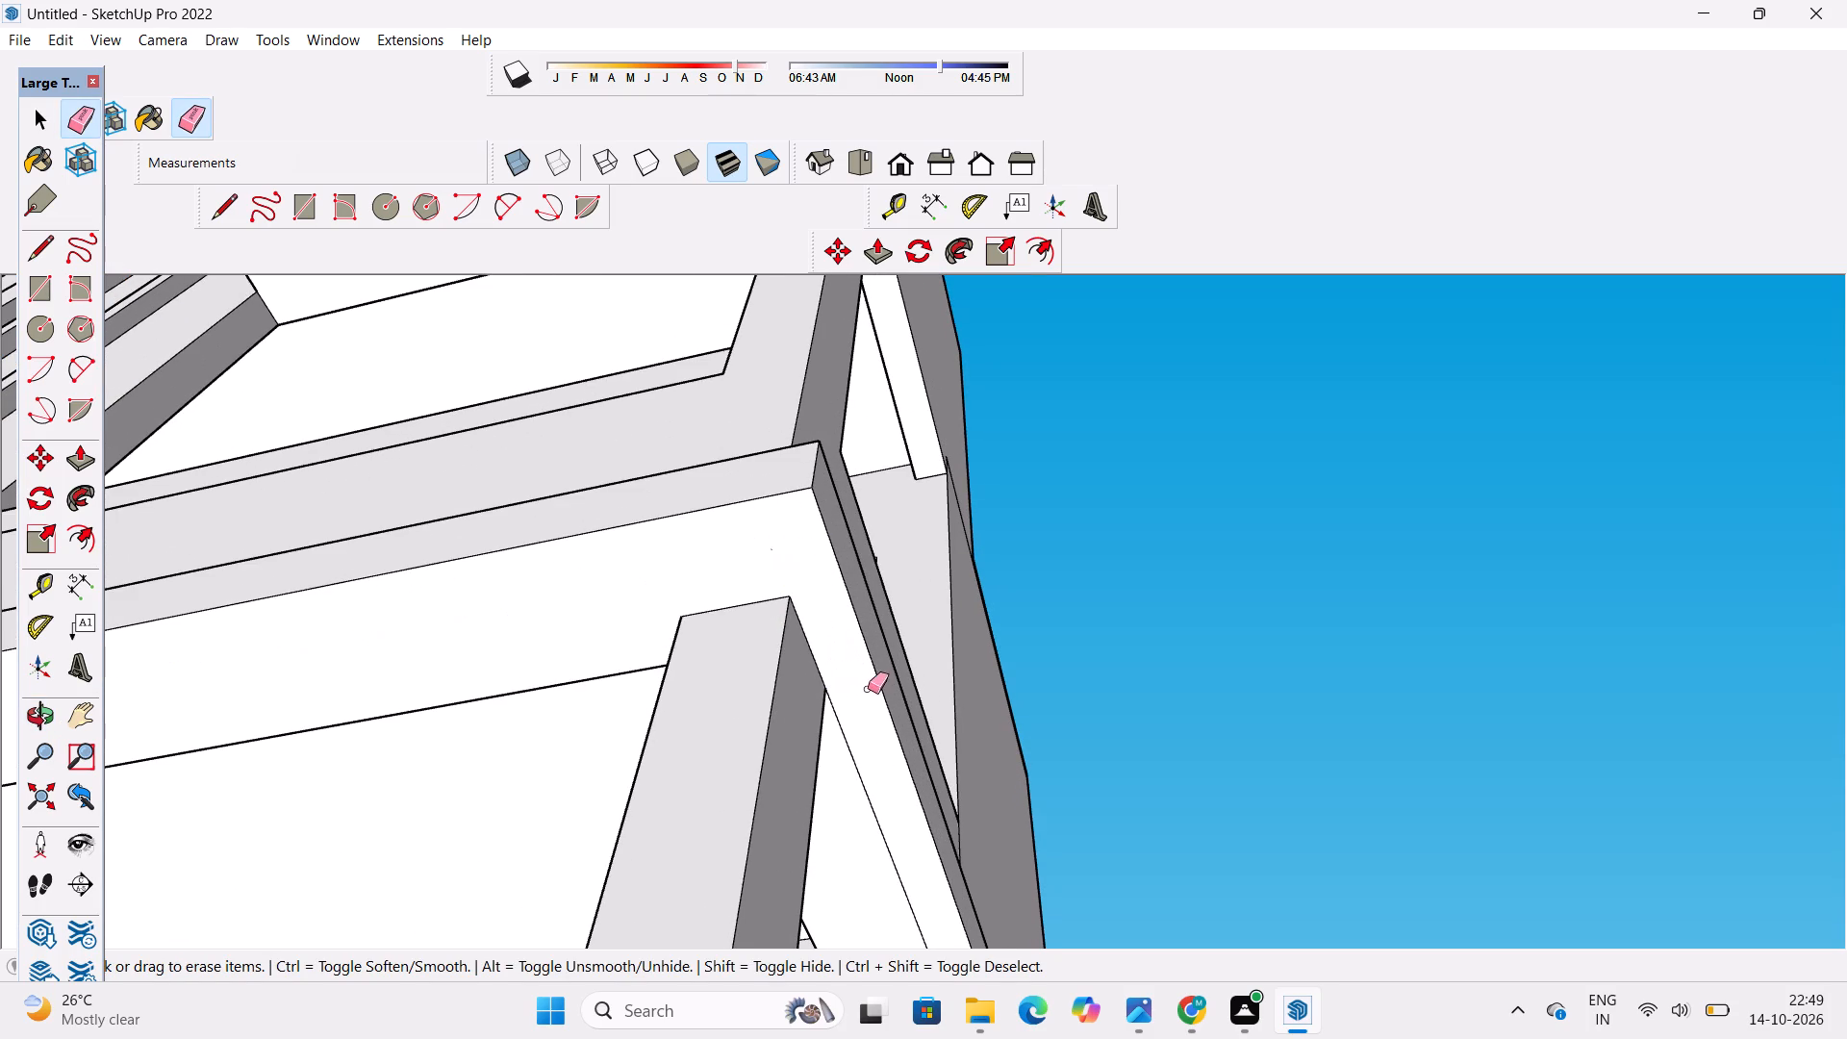
Examine the building's front and side facades, then the tower top with its projecting slab, from several angles.
key("o")
scroll(944, 543, "down", 12)
left_click_drag(951, 555, 1013, 861)
left_click_drag(921, 745, 909, 711)
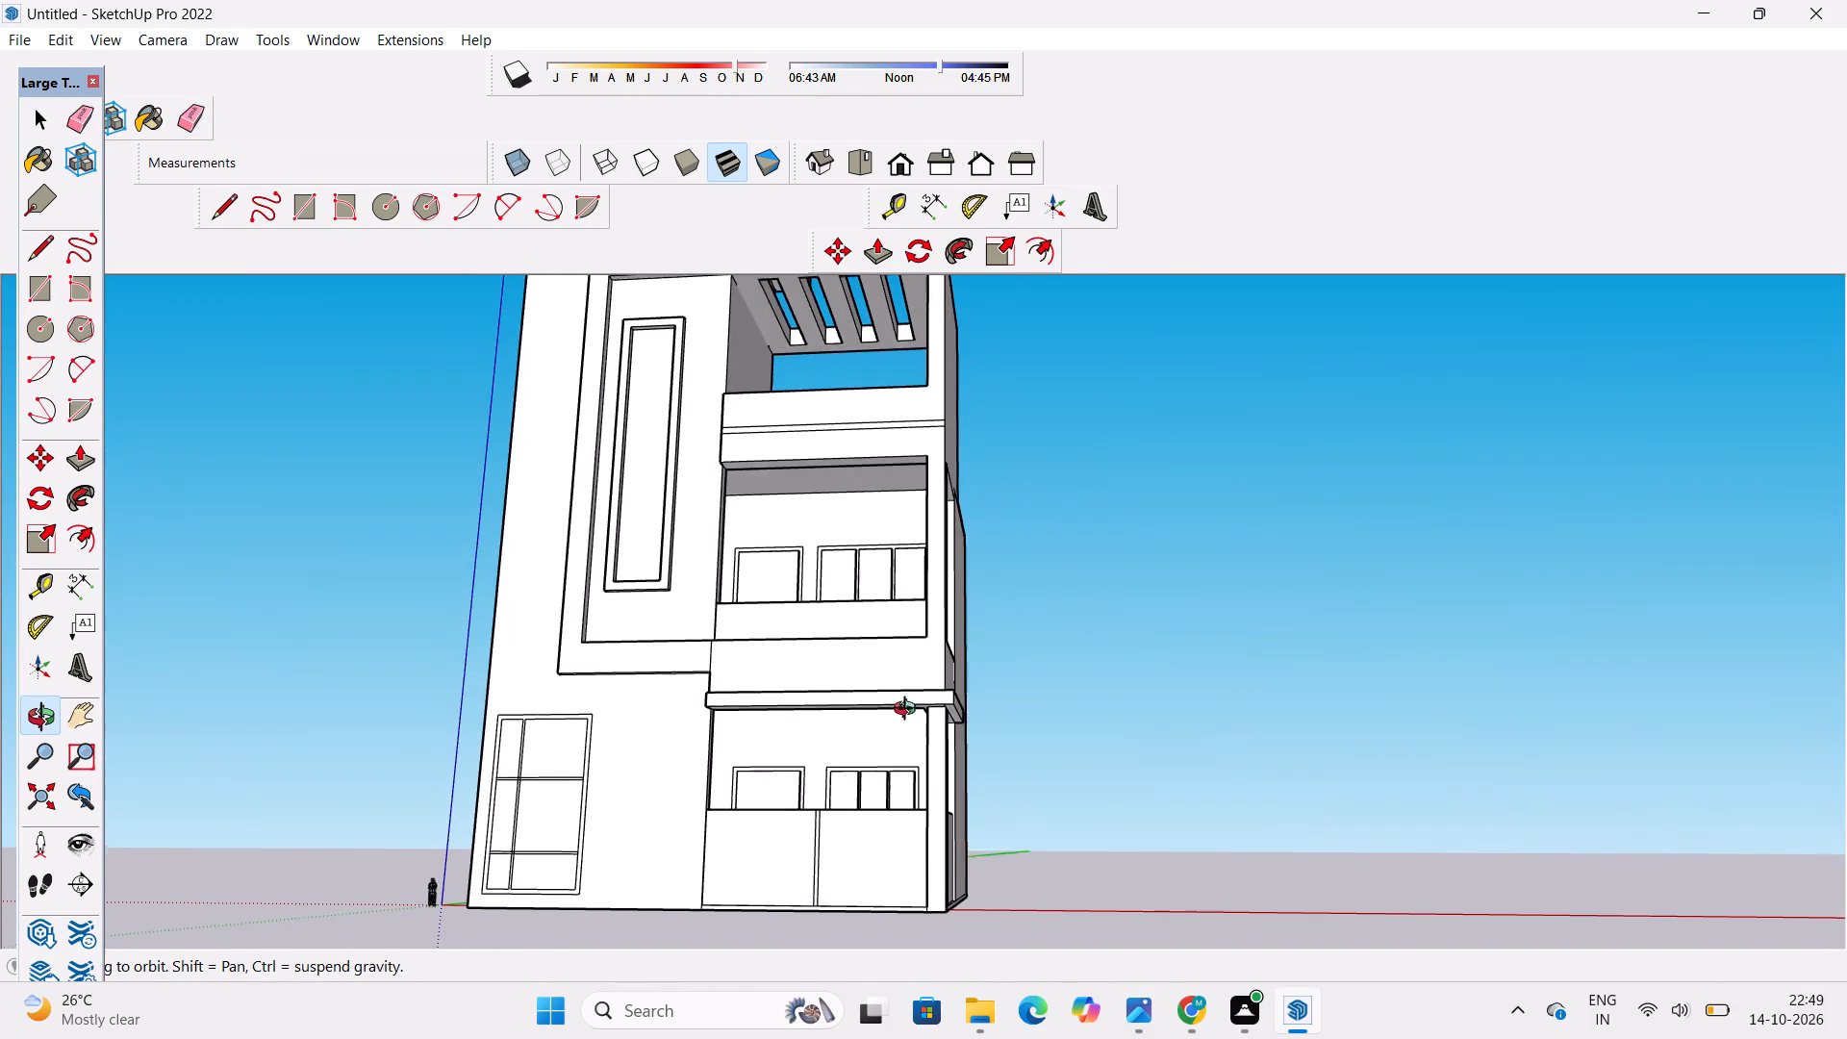
left_click_drag(909, 711, 907, 705)
left_click(907, 704)
left_click_drag(873, 681, 898, 801)
scroll(884, 700, "up", 3)
left_click_drag(884, 680, 828, 624, "shift")
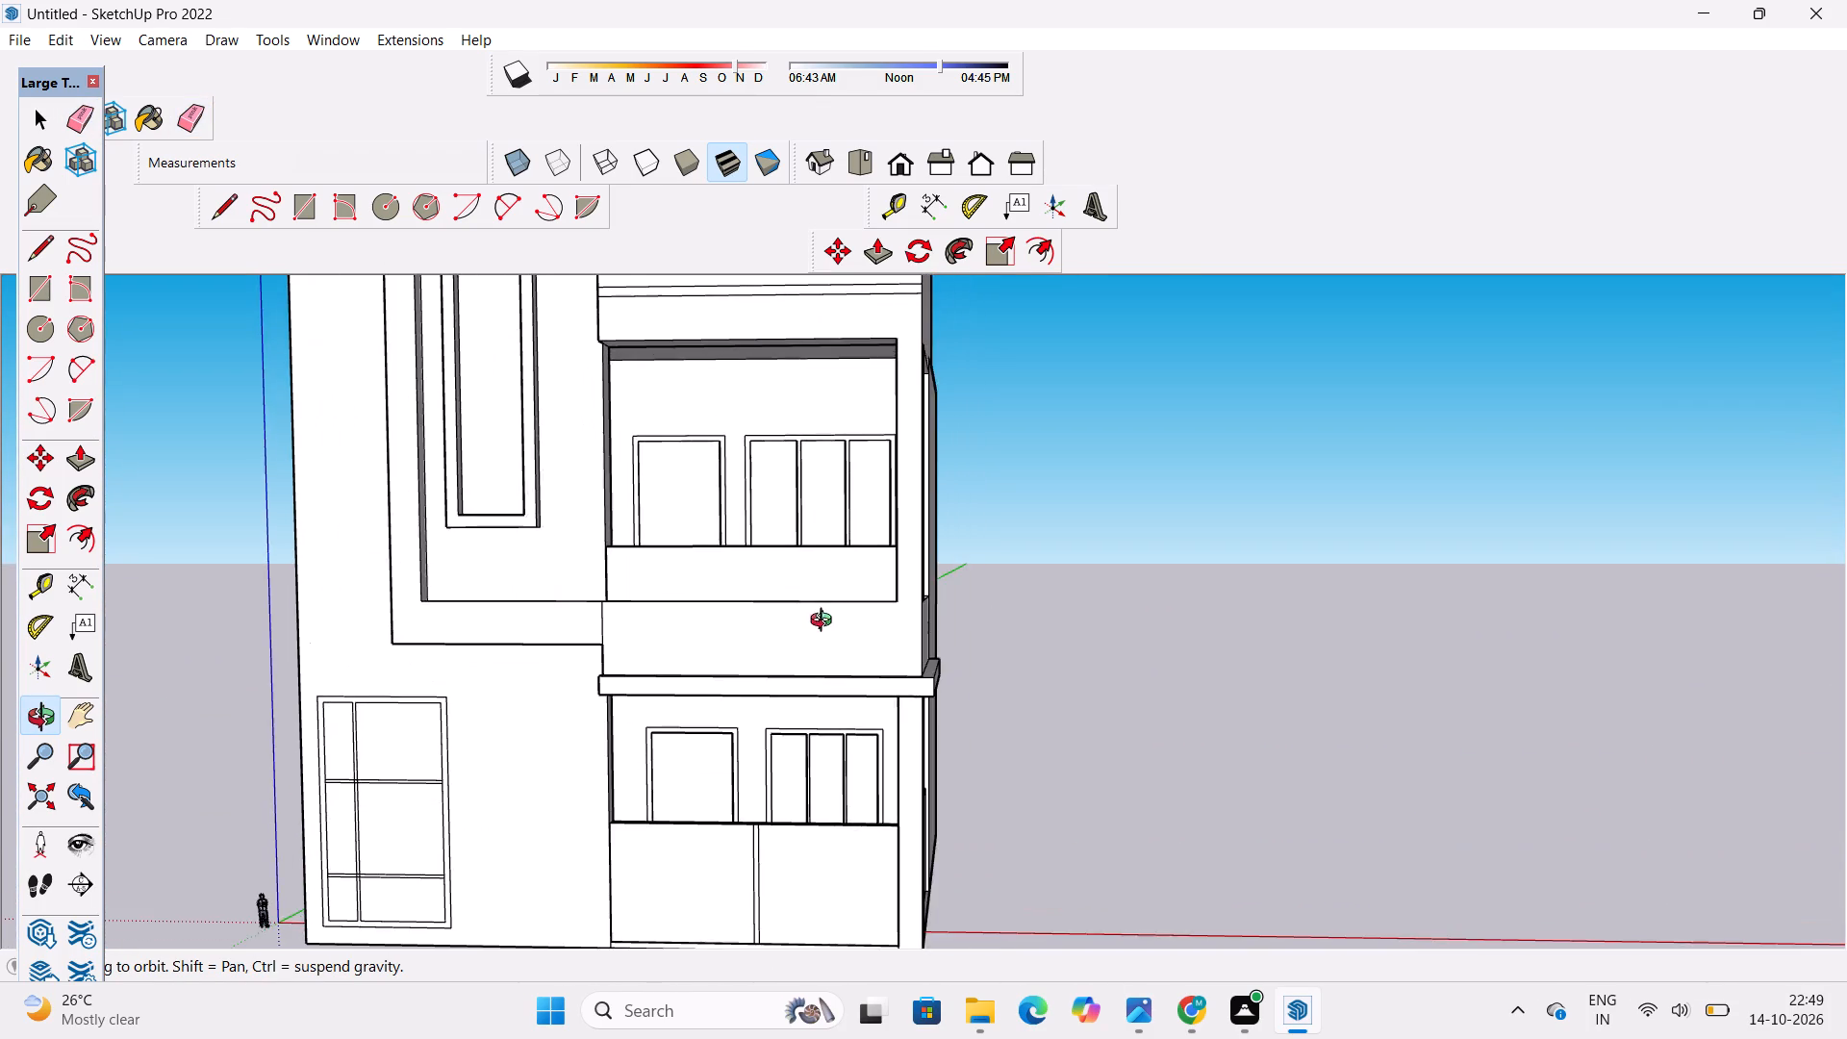
left_click_drag(825, 621, 863, 658)
scroll(858, 638, "up", 1)
left_click_drag(855, 615, 849, 780, "shift")
scroll(831, 664, "down", 2)
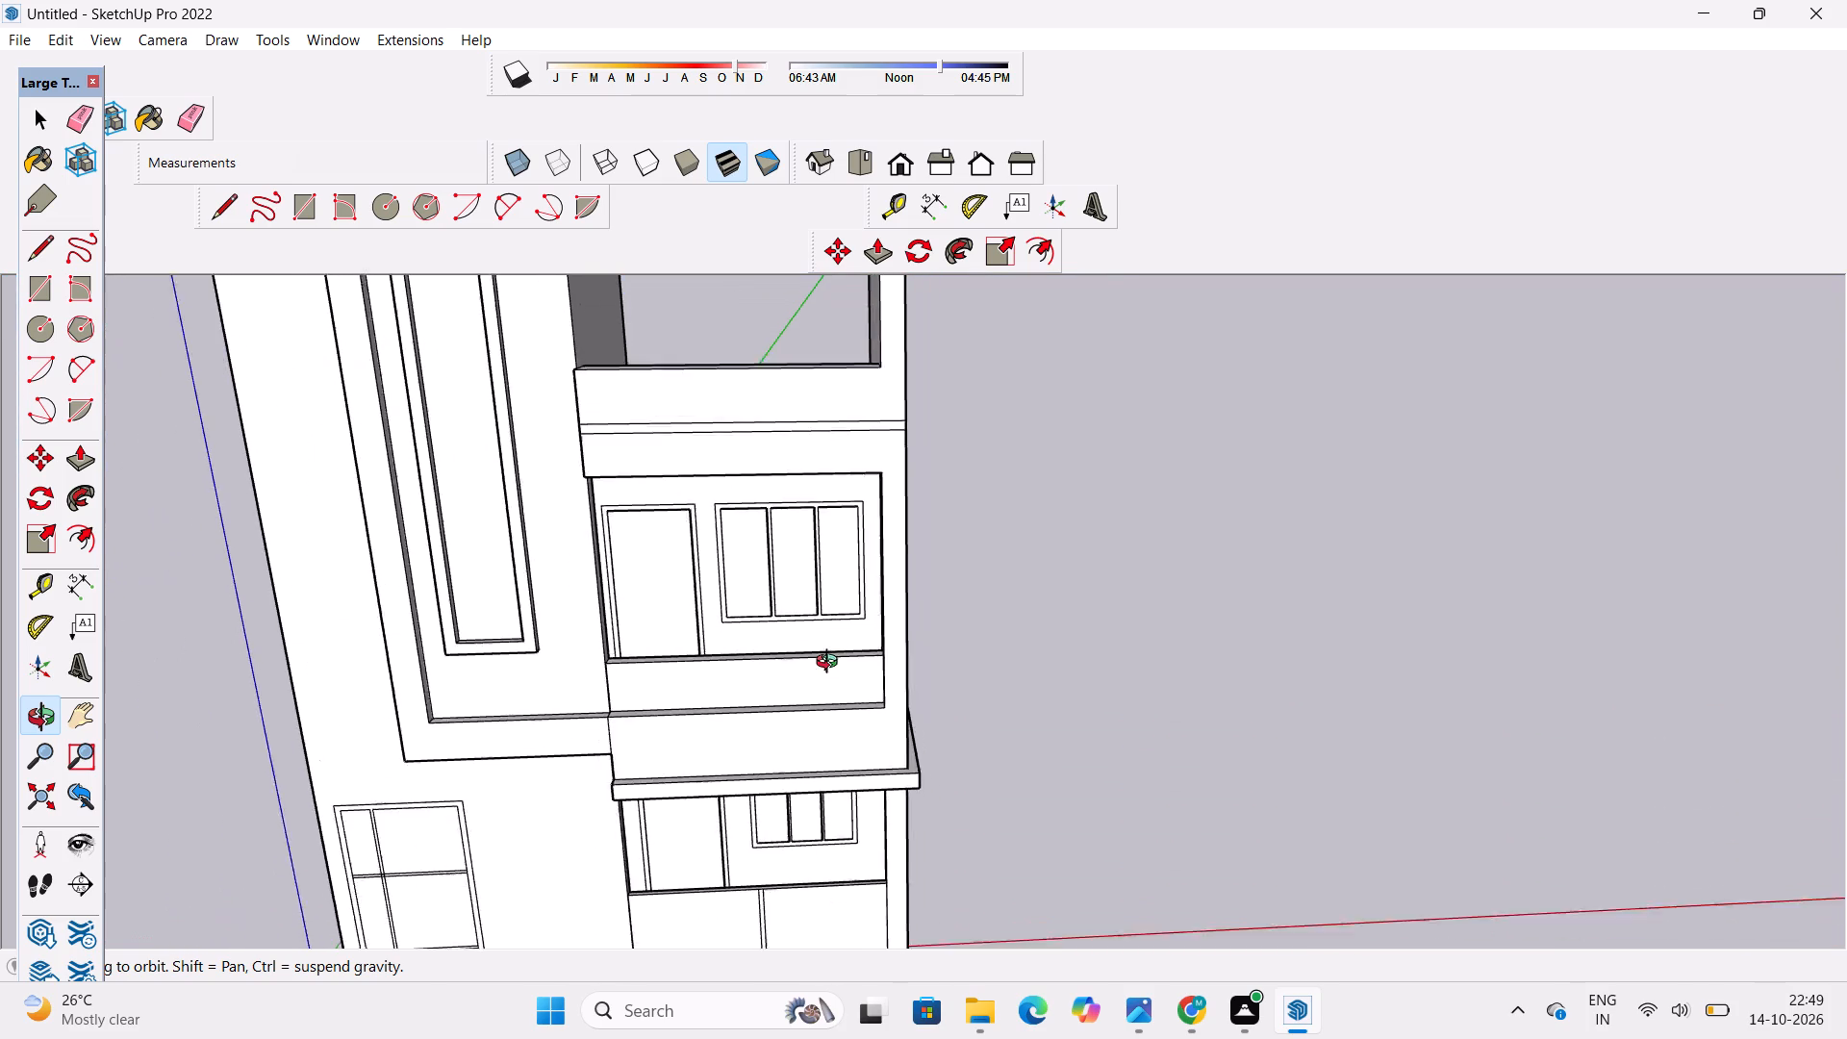
scroll(831, 664, "down", 2)
left_click_drag(833, 653, 846, 748, "shift")
left_click_drag(821, 587, 791, 672, "shift")
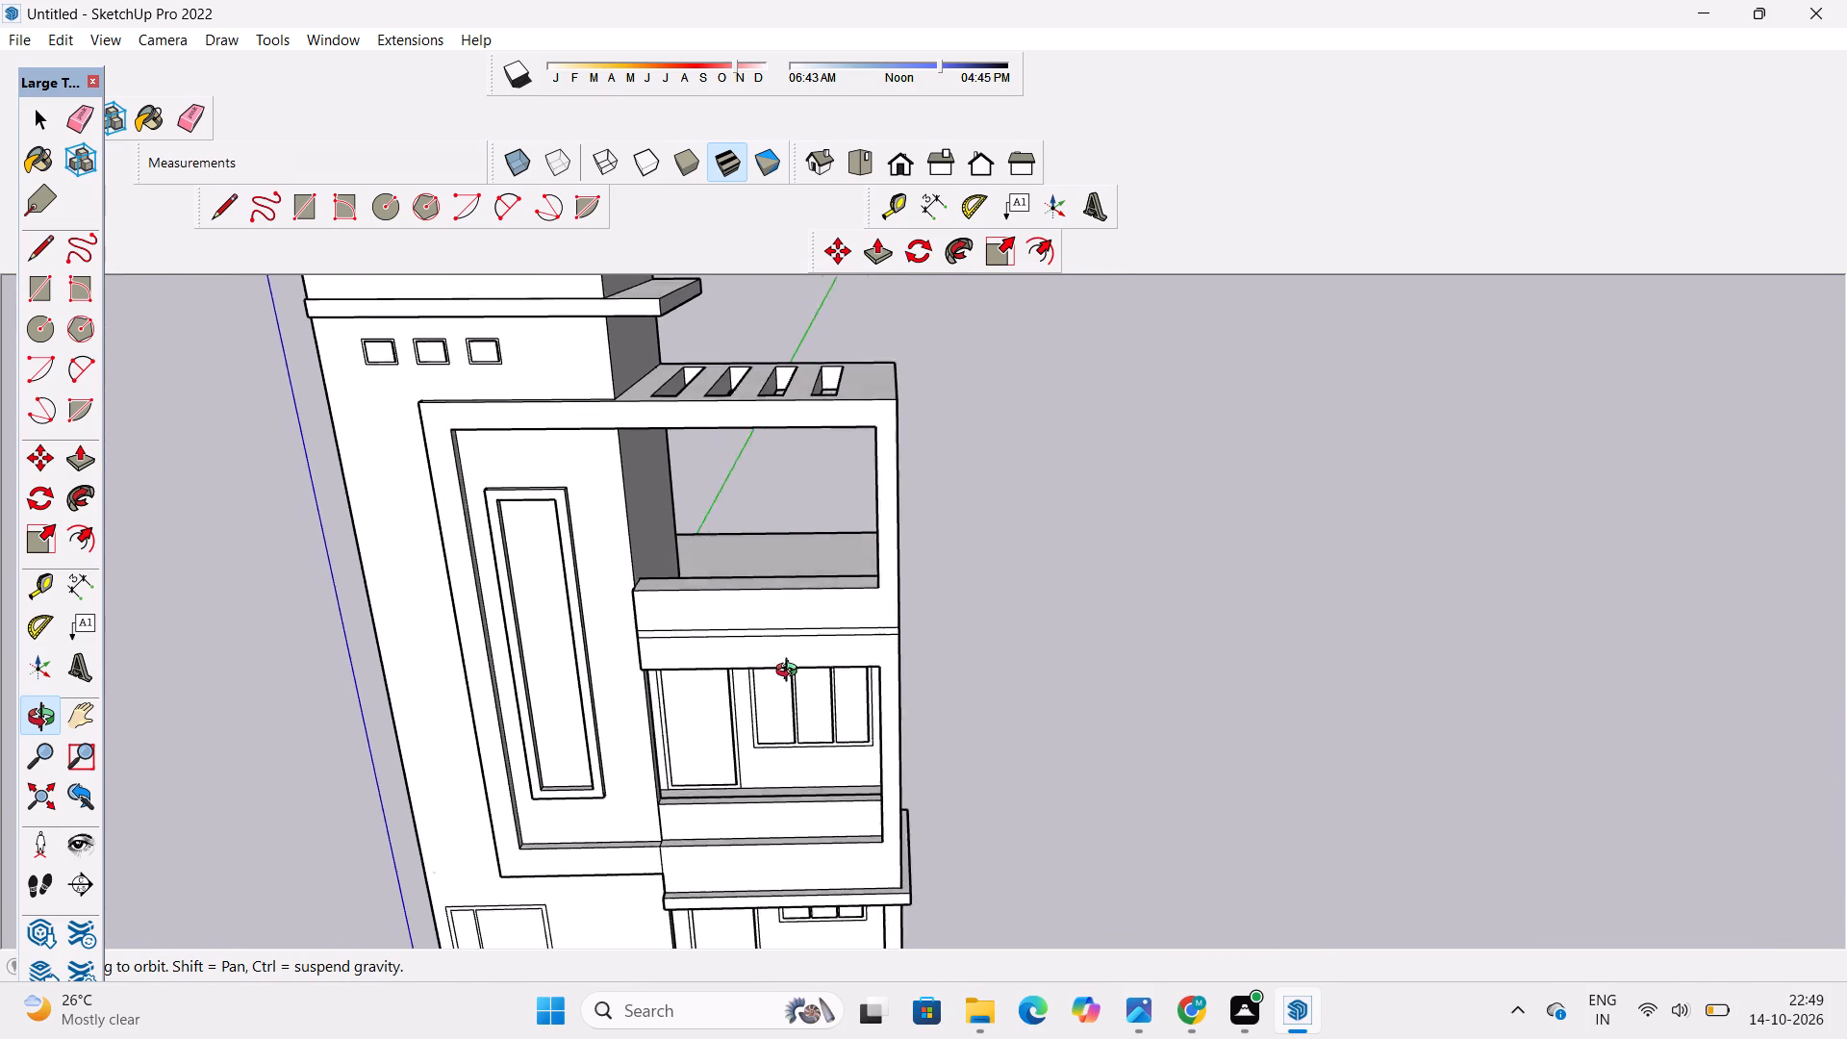
left_click_drag(791, 672, 731, 687, "shift")
scroll(854, 620, "up", 3)
left_click_drag(1017, 582, 801, 618)
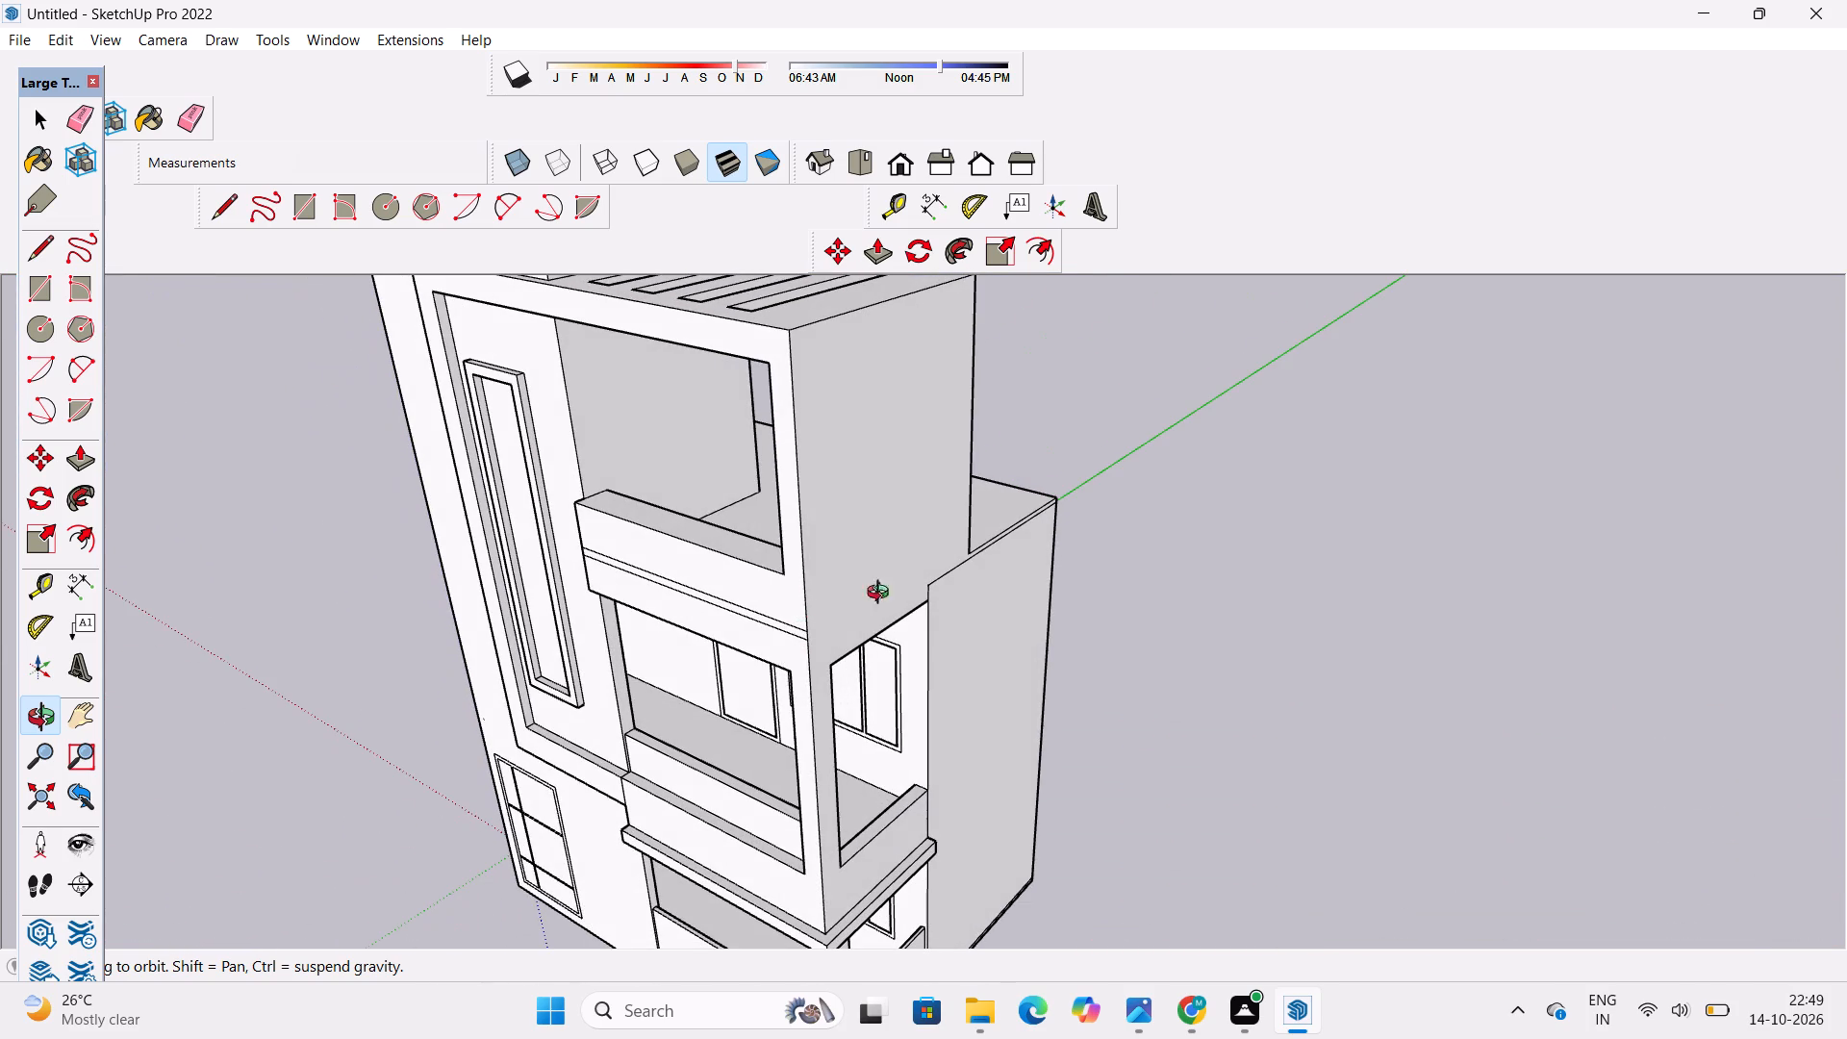
left_click_drag(848, 645, 1038, 533, "shift")
scroll(1022, 531, "down", 6)
left_click_drag(902, 641, 923, 565, "shift")
scroll(923, 562, "down", 5)
left_click_drag(923, 559, 821, 584, "shift")
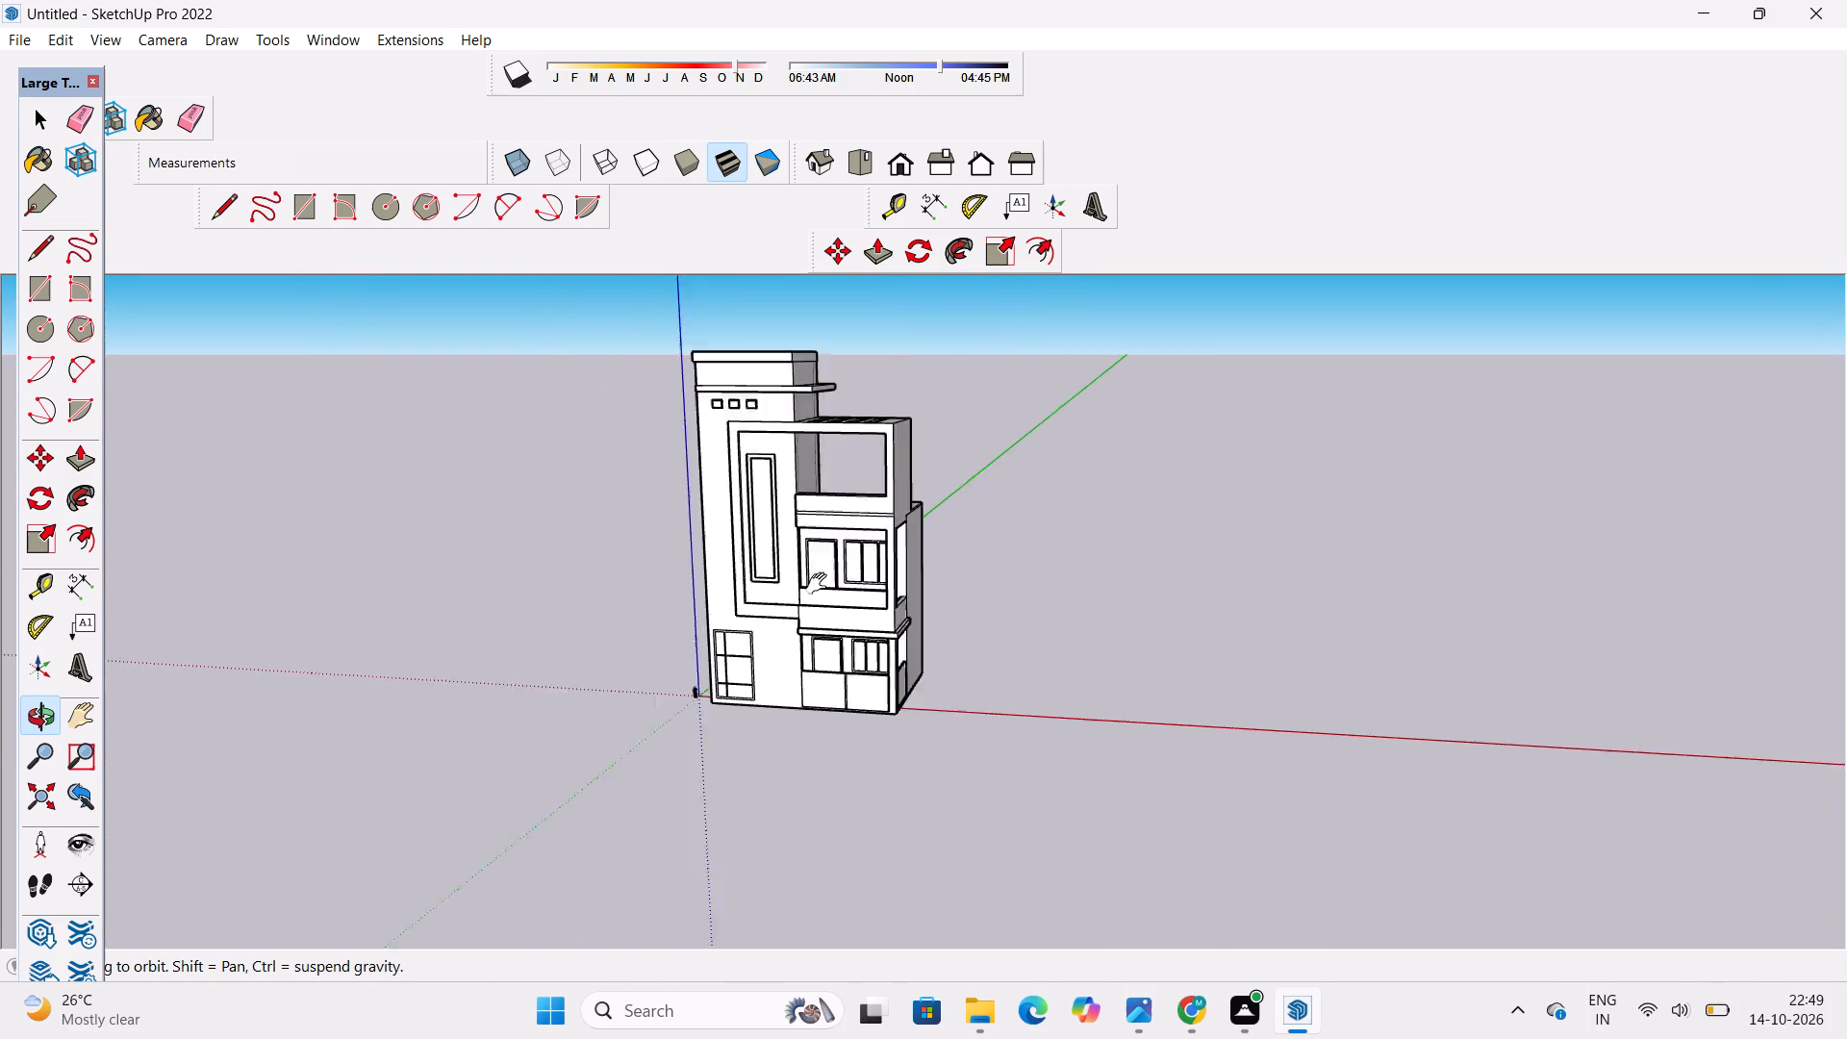
left_click_drag(821, 584, 728, 596, "shift")
left_click_drag(728, 596, 878, 593, "shift")
left_click_drag(646, 641, 714, 630, "shift")
left_click_drag(715, 630, 650, 641, "shift")
scroll(620, 551, "up", 4)
left_click_drag(637, 491, 637, 587, "shift")
scroll(642, 584, "up", 2)
left_click_drag(689, 503, 678, 608, "shift")
scroll(746, 514, "up", 3, "shift")
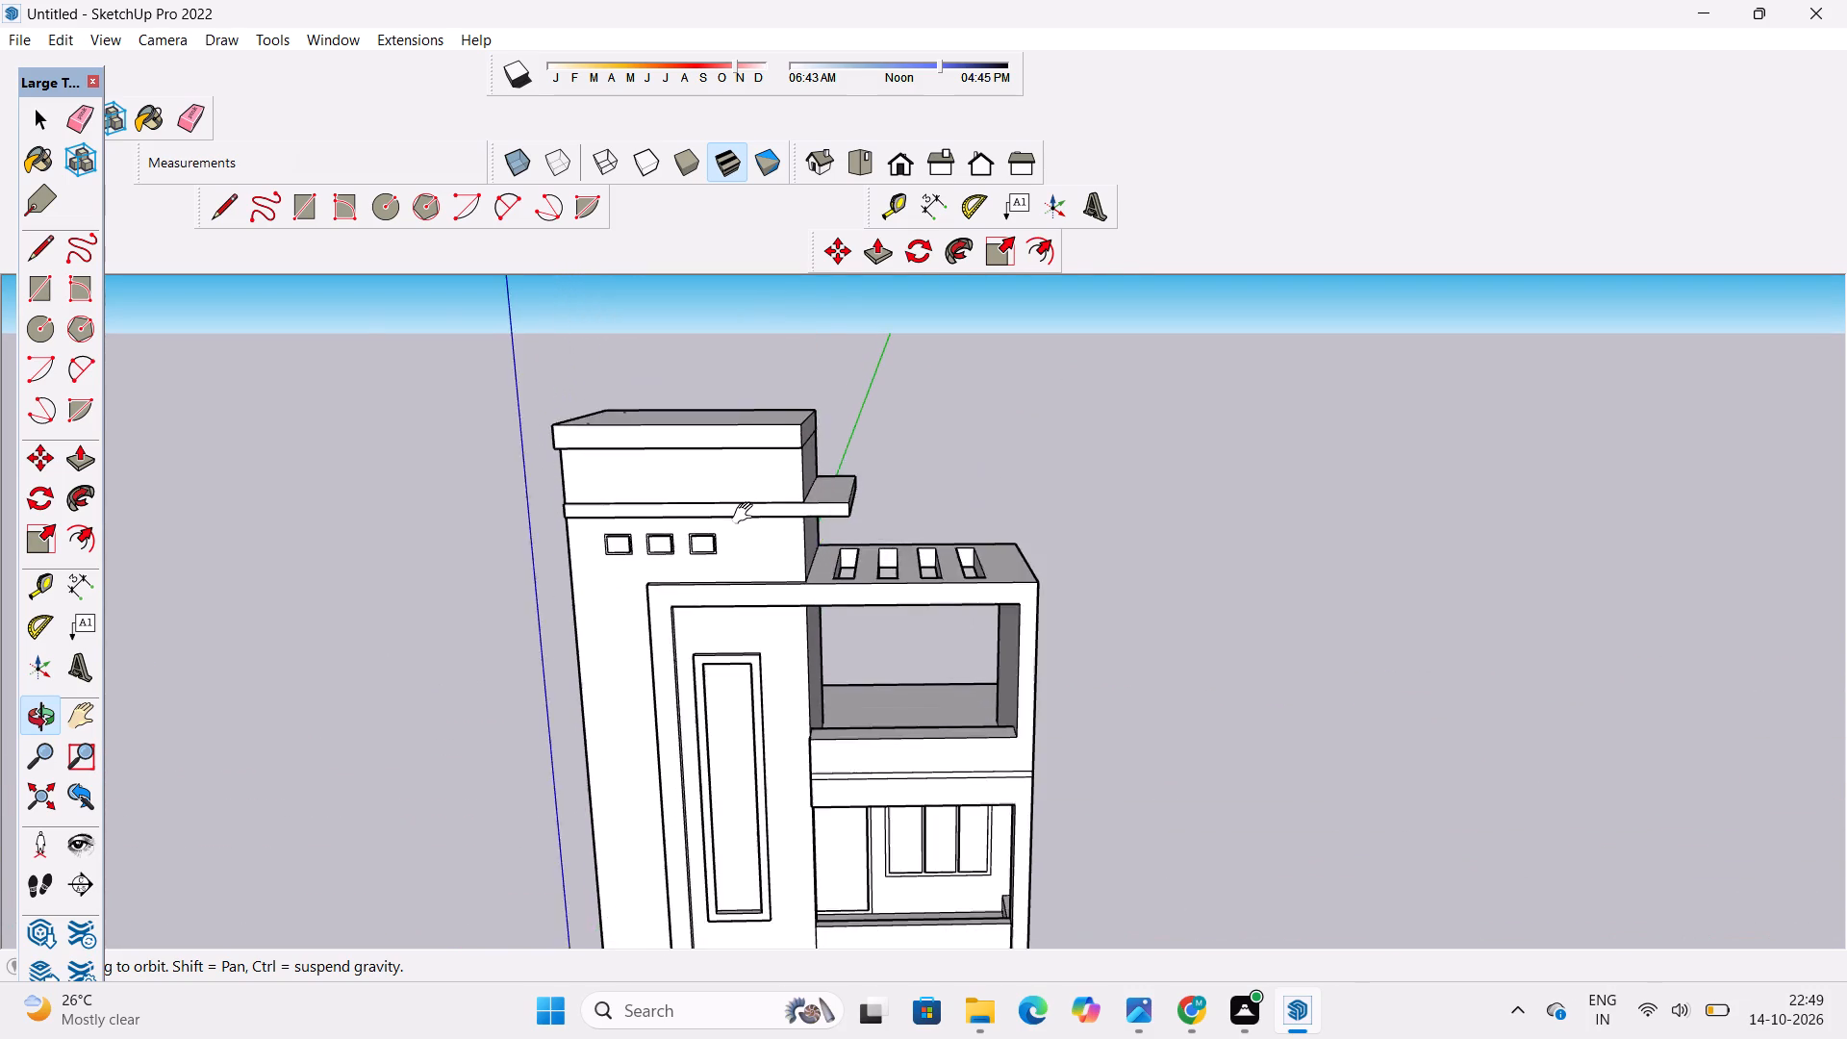
scroll(746, 514, "up", 5, "shift")
left_click_drag(740, 570, 735, 547, "shift")
scroll(693, 581, "up", 3)
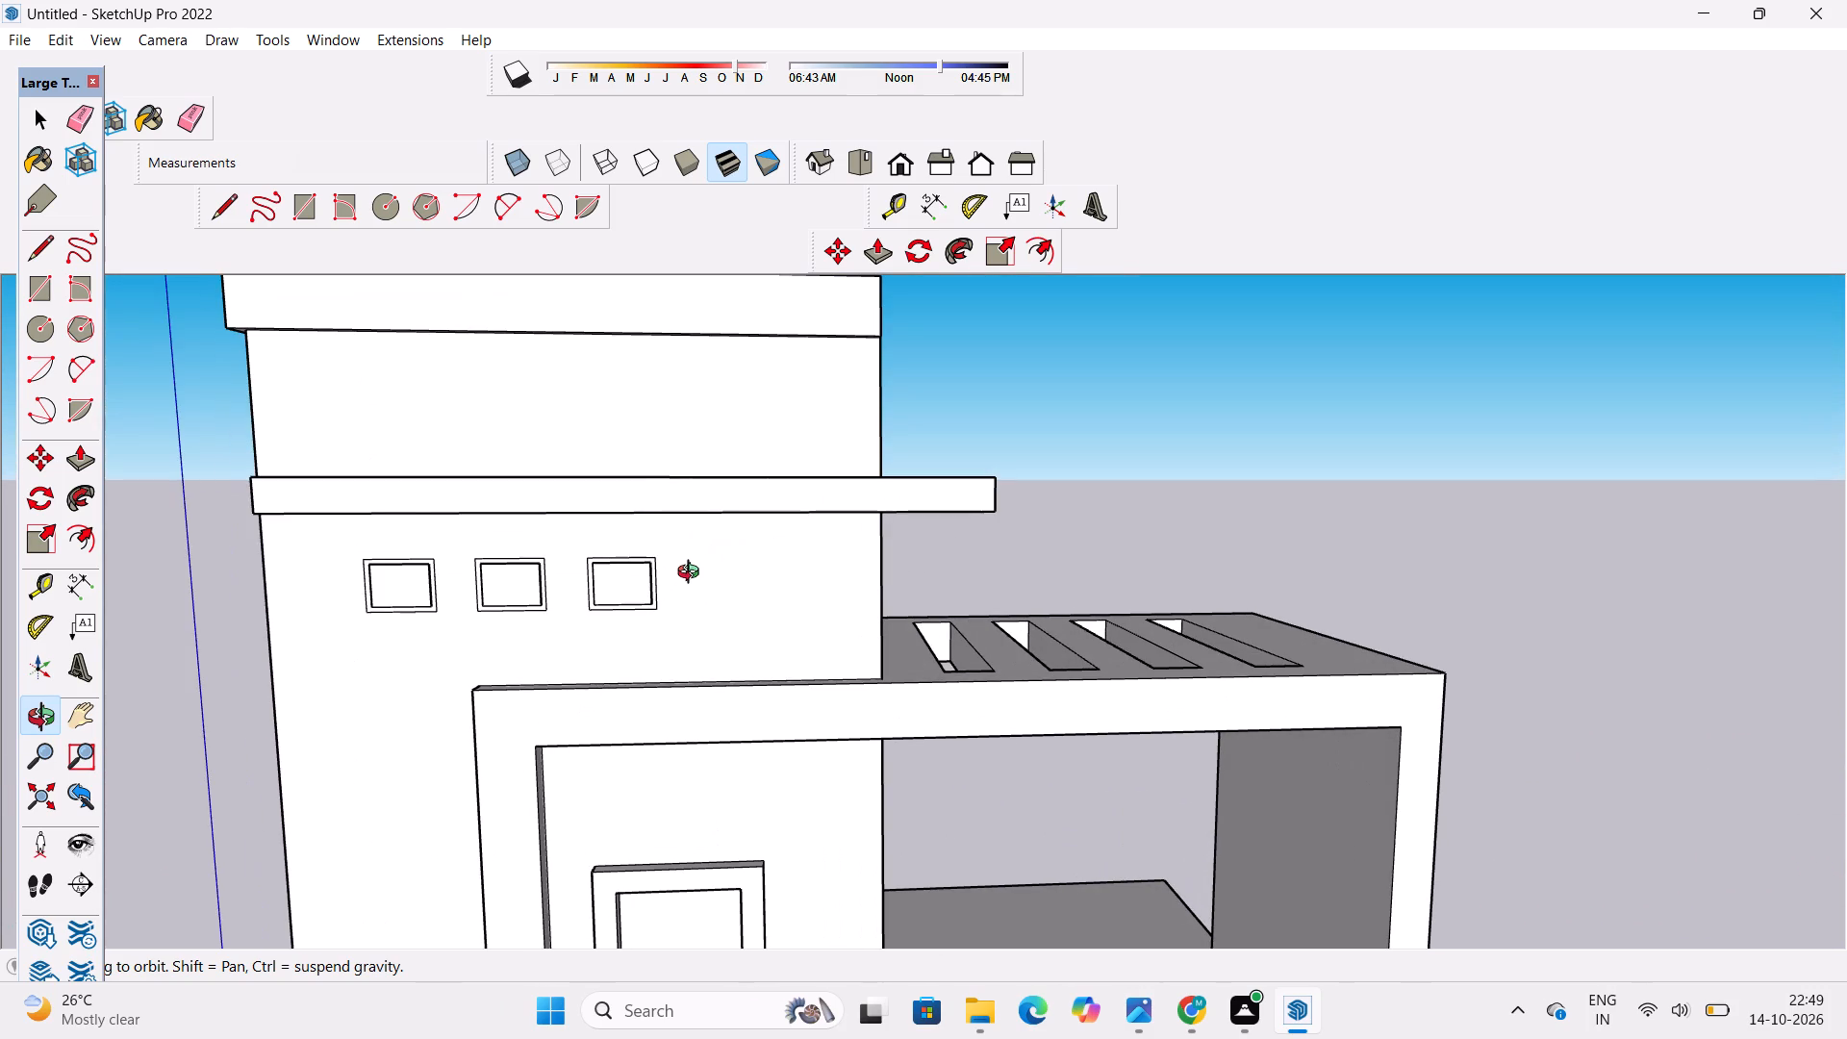
left_click_drag(694, 573, 701, 607, "shift")
left_click_drag(701, 607, 727, 491)
left_click_drag(727, 491, 744, 573, "shift")
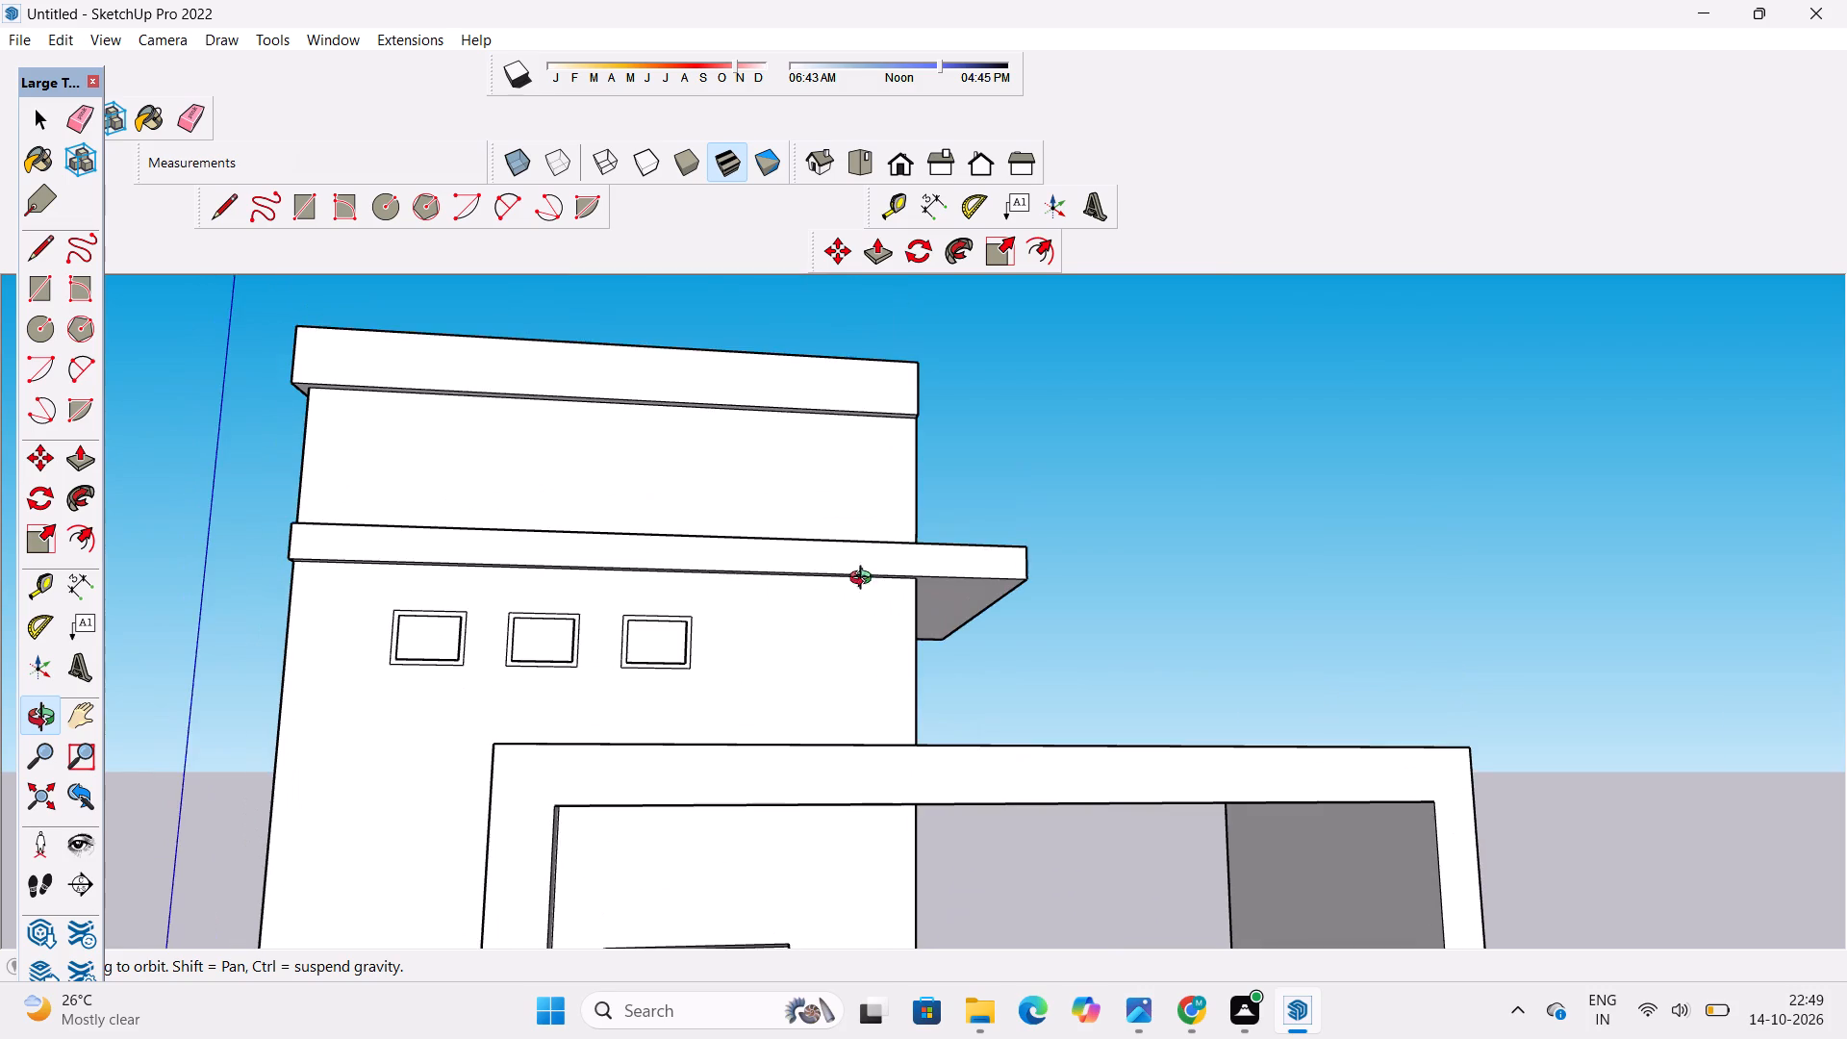
left_click_drag(844, 576, 744, 456)
scroll(814, 576, "up", 2)
left_click_drag(814, 576, 806, 512, "shift")
left_click_drag(806, 512, 820, 612)
left_click_drag(829, 613, 815, 613, "shift")
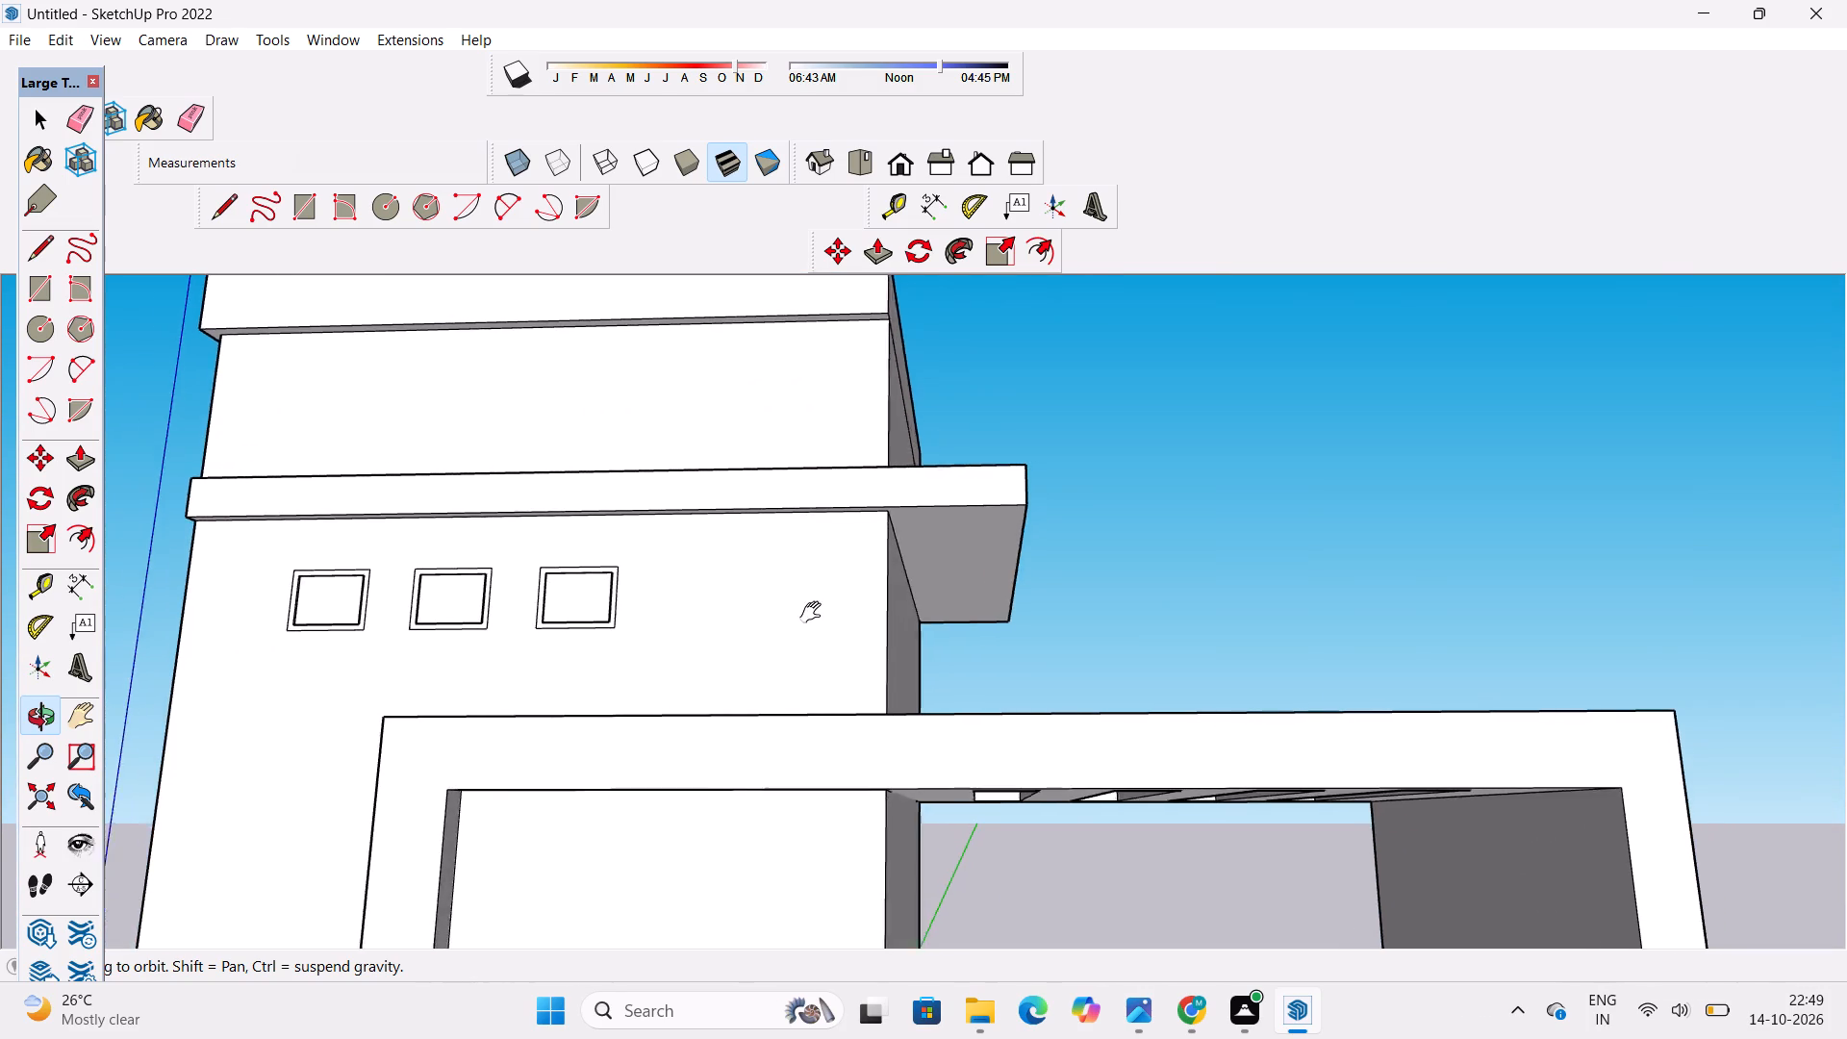
Draw a circle of 1' radius on the underside of the projecting slab near the tower top, close to its front corner.
left_click_drag(815, 613, 759, 616, "shift")
left_click_drag(759, 616, 520, 573)
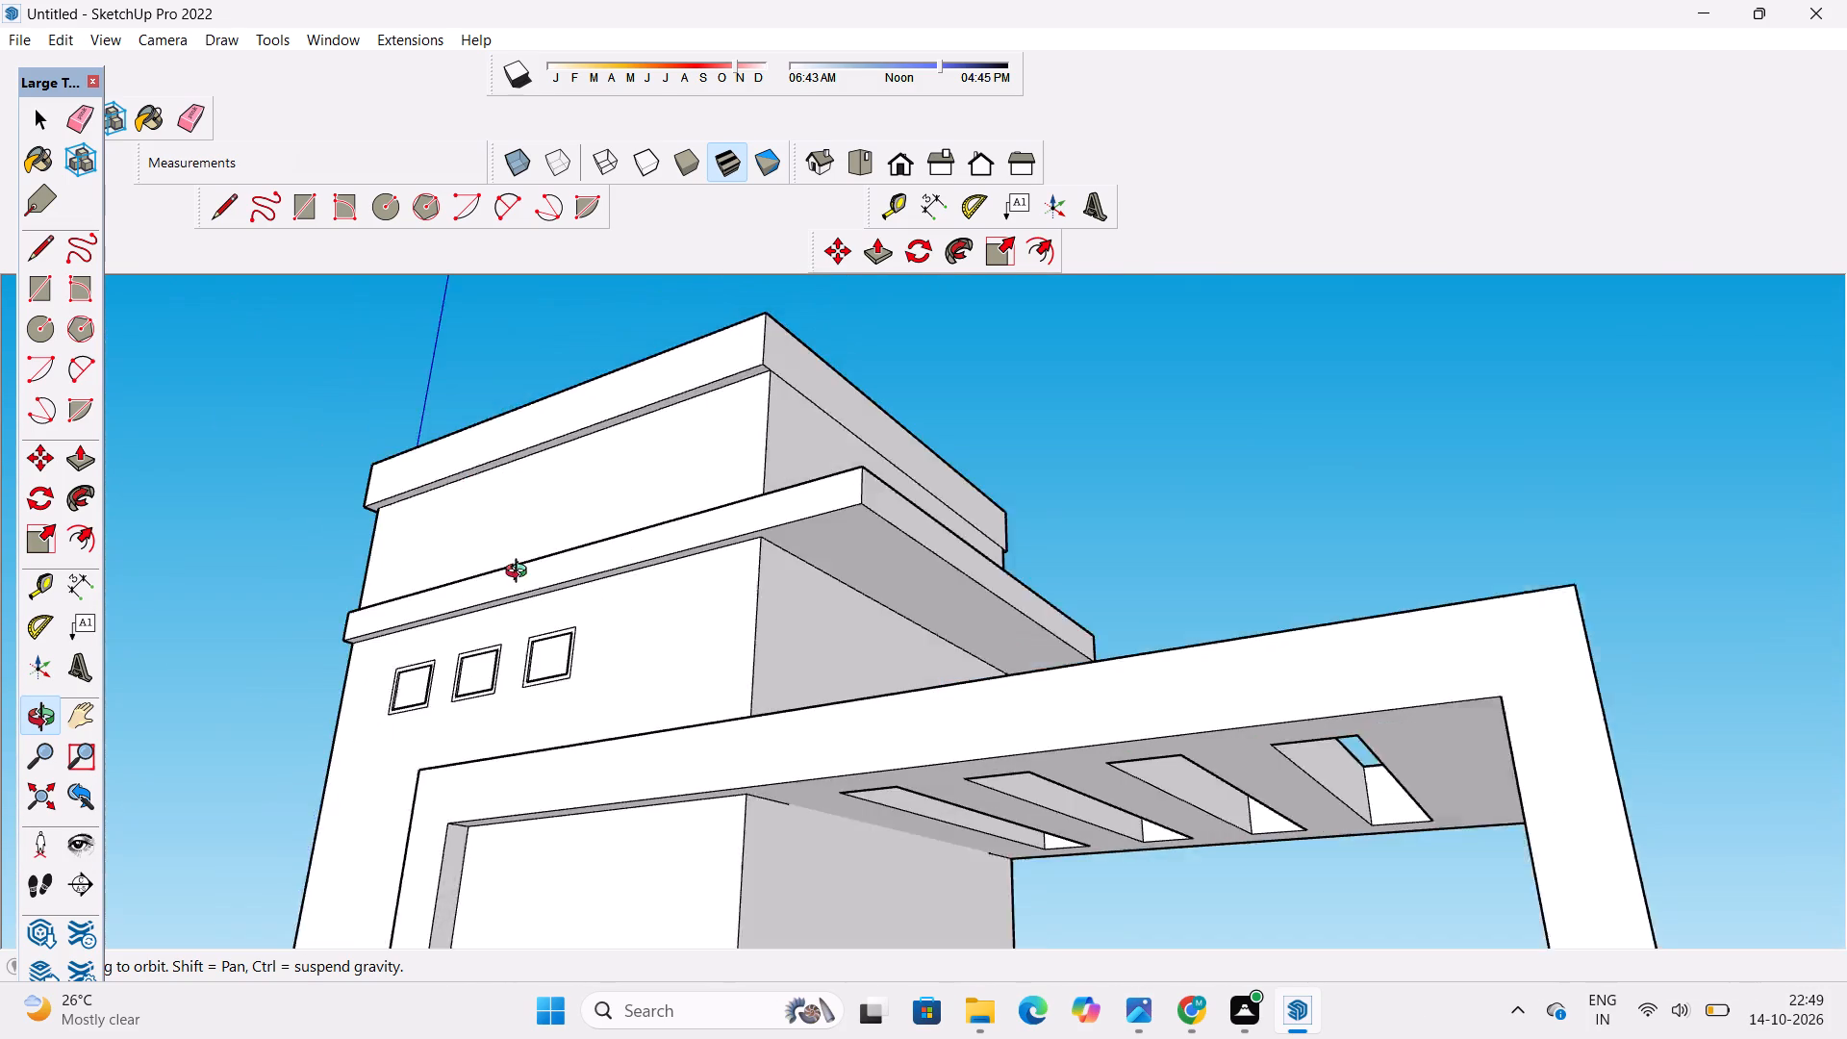
left_click_drag(520, 573, 508, 577)
scroll(857, 562, "up", 5)
left_click_drag(858, 570, 871, 634, "shift")
left_click_drag(872, 646, 872, 591)
scroll(872, 576, "up", 5)
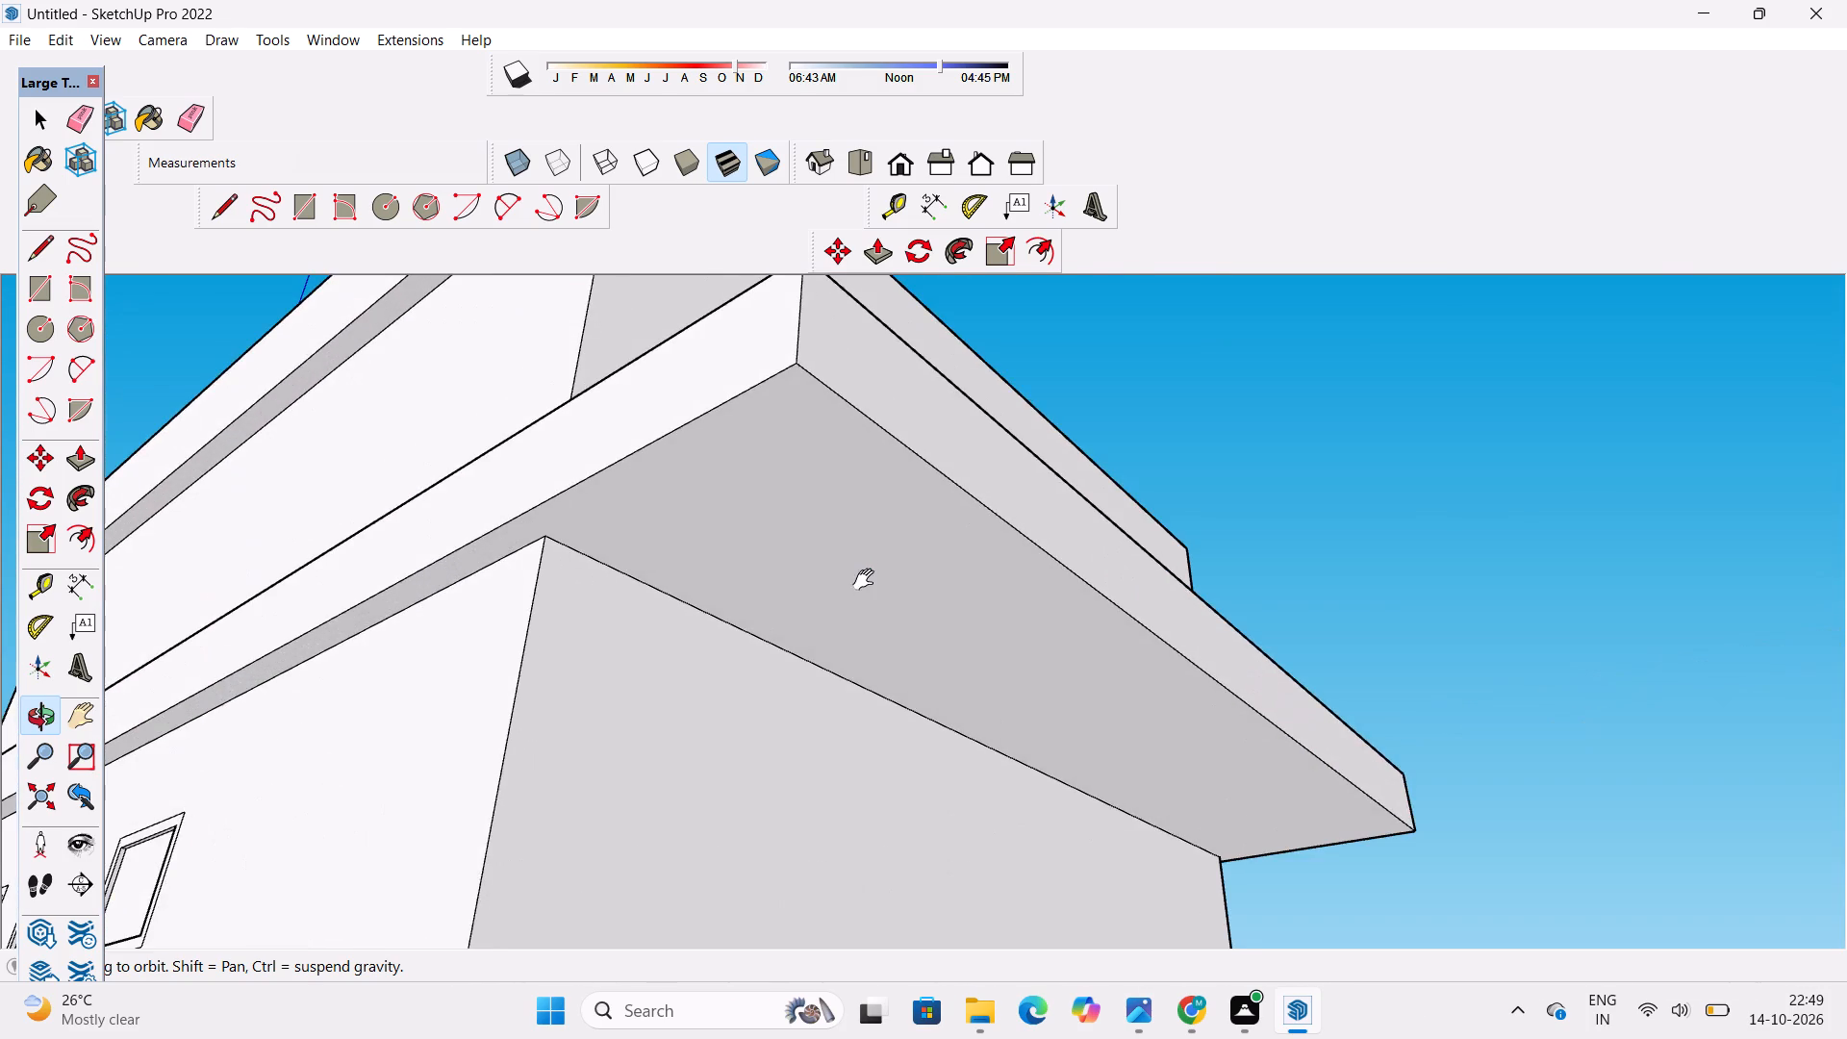
left_click_drag(868, 580, 879, 616, "shift")
key("c")
left_click(803, 566)
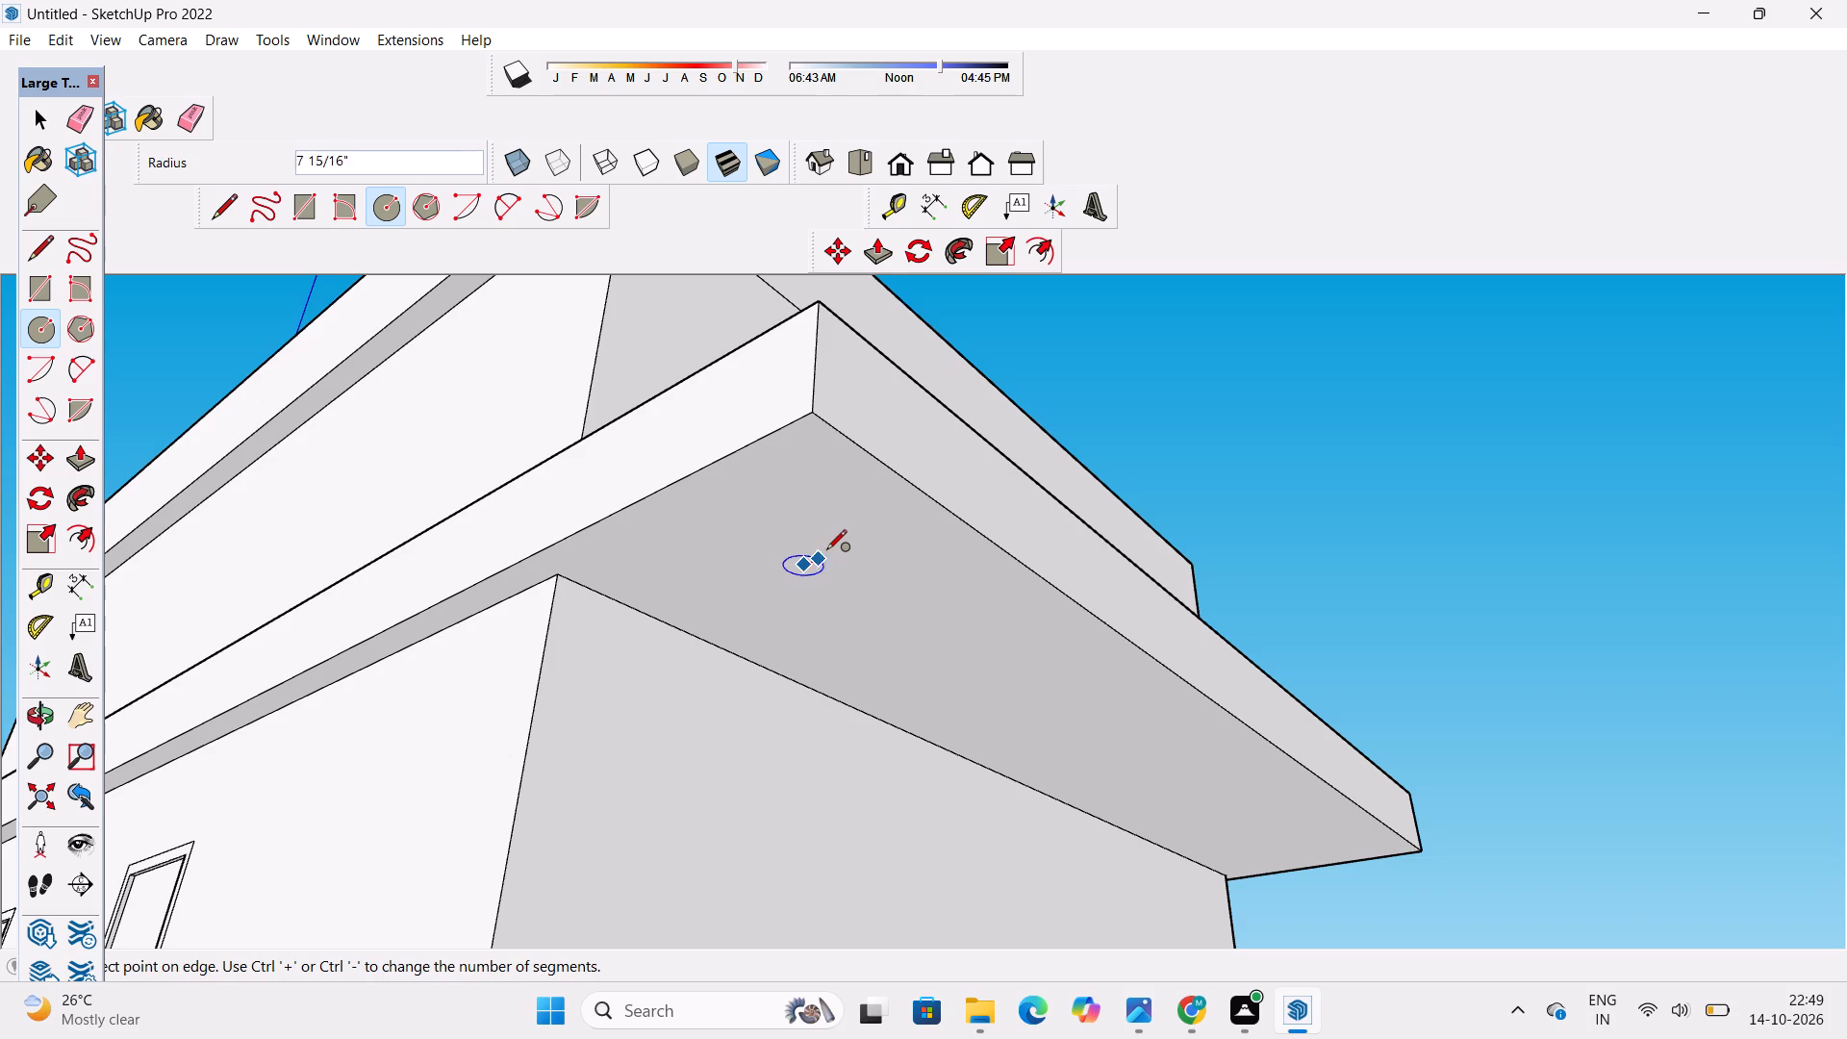
type("1'")
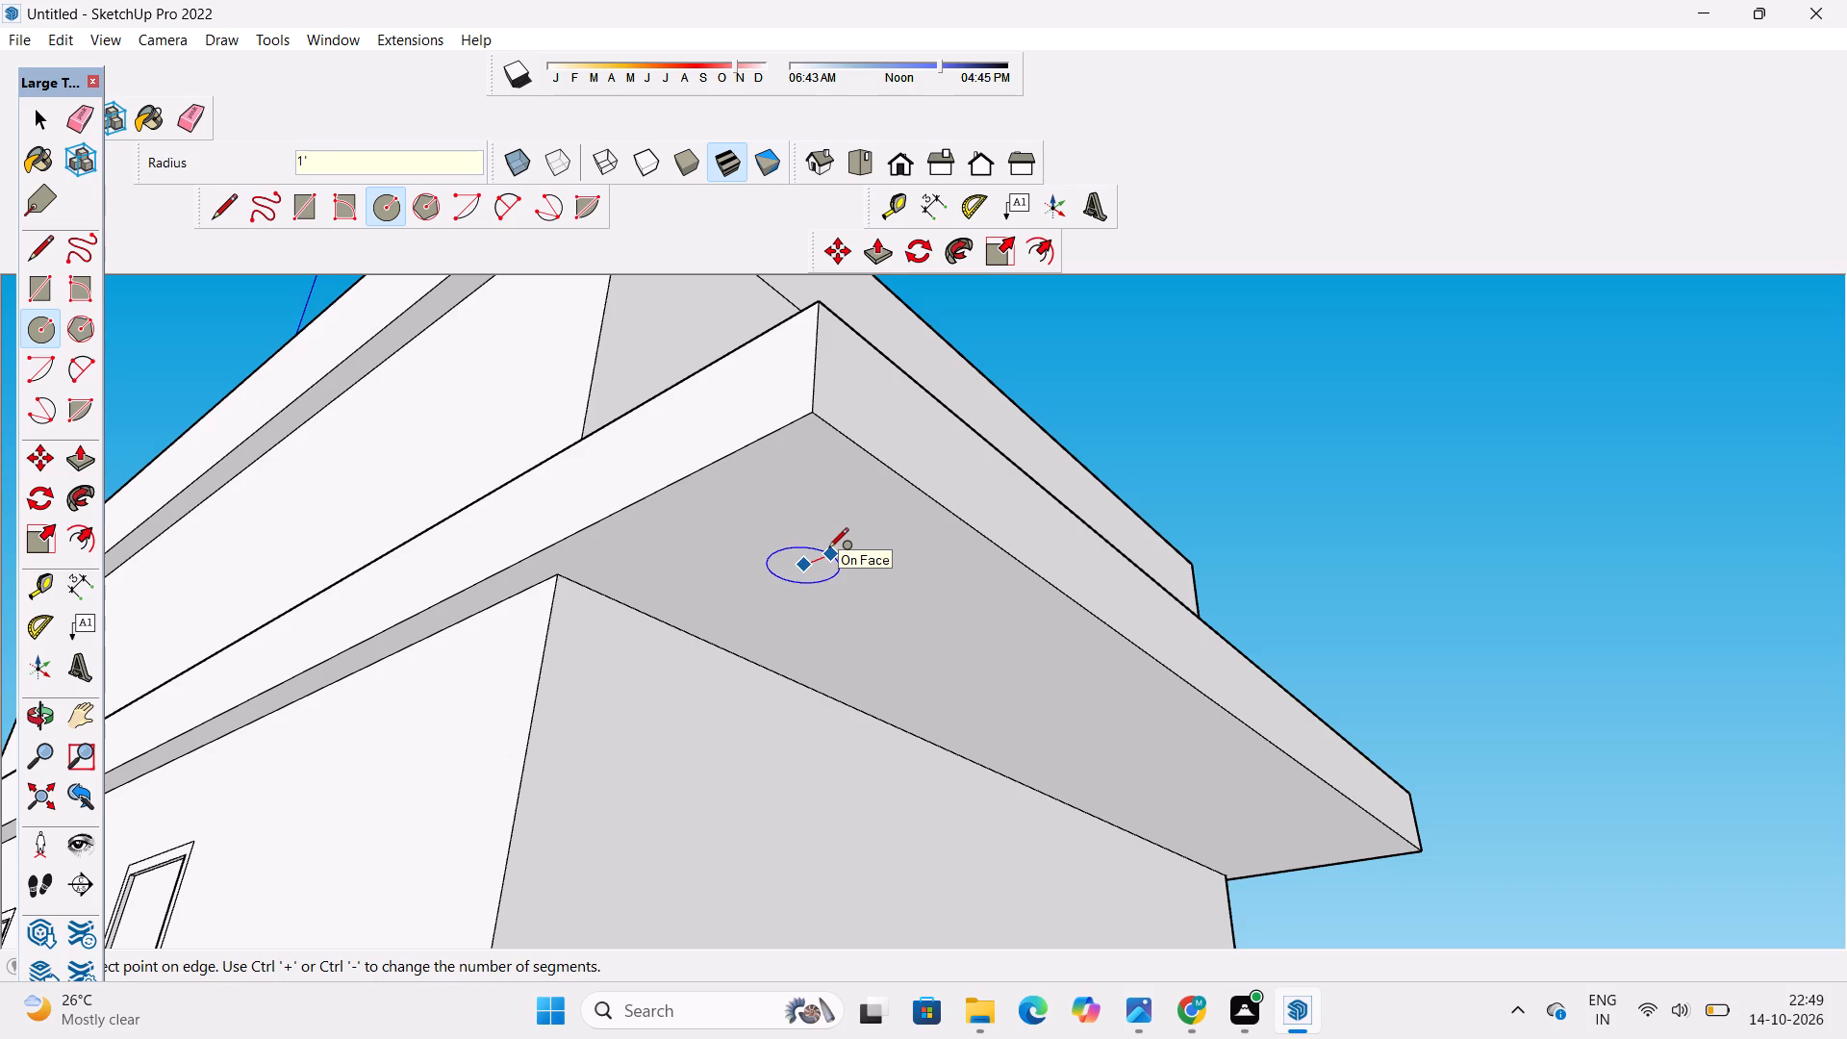
key("Return")
Copy the circle and its face along the slab's underside, about 9' 8" toward the back.
key("space")
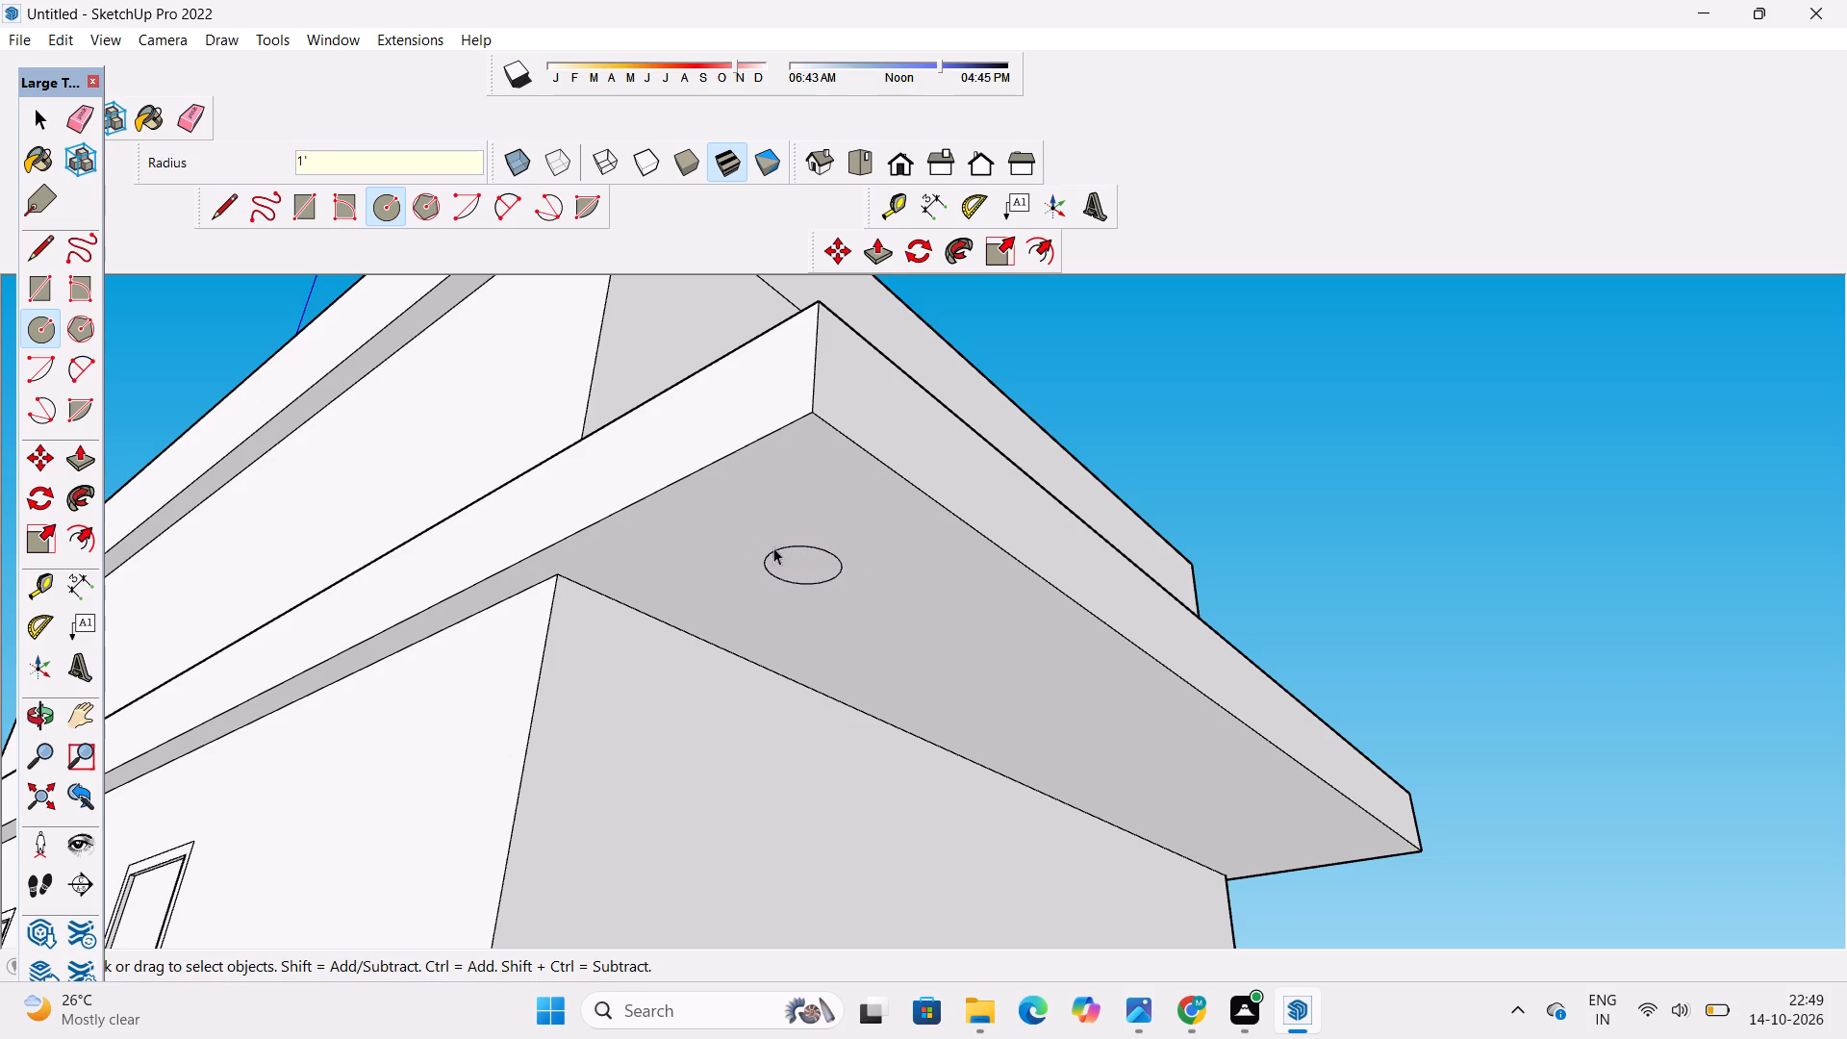
double_click(803, 556)
key("m")
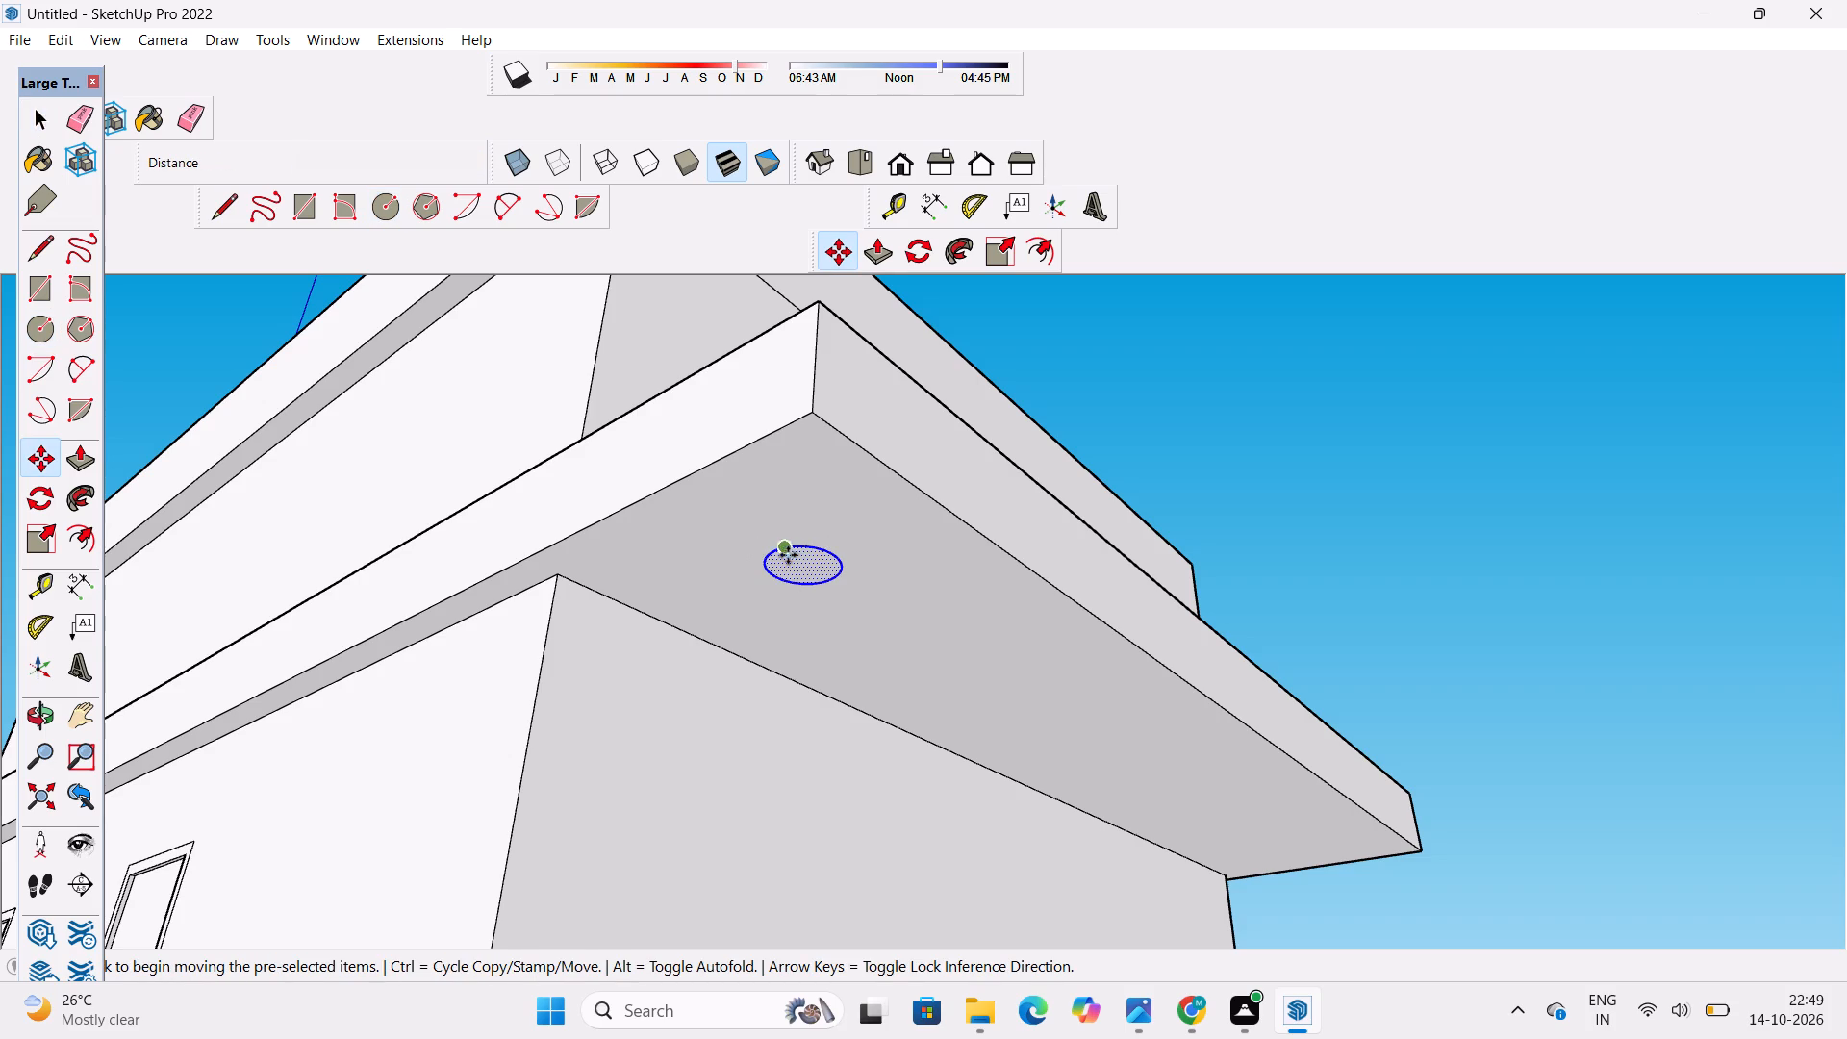
left_click(767, 560)
left_click(979, 681)
Copy the second circle along the slab's underside, about 15' 2" further toward the back.
left_click(985, 675)
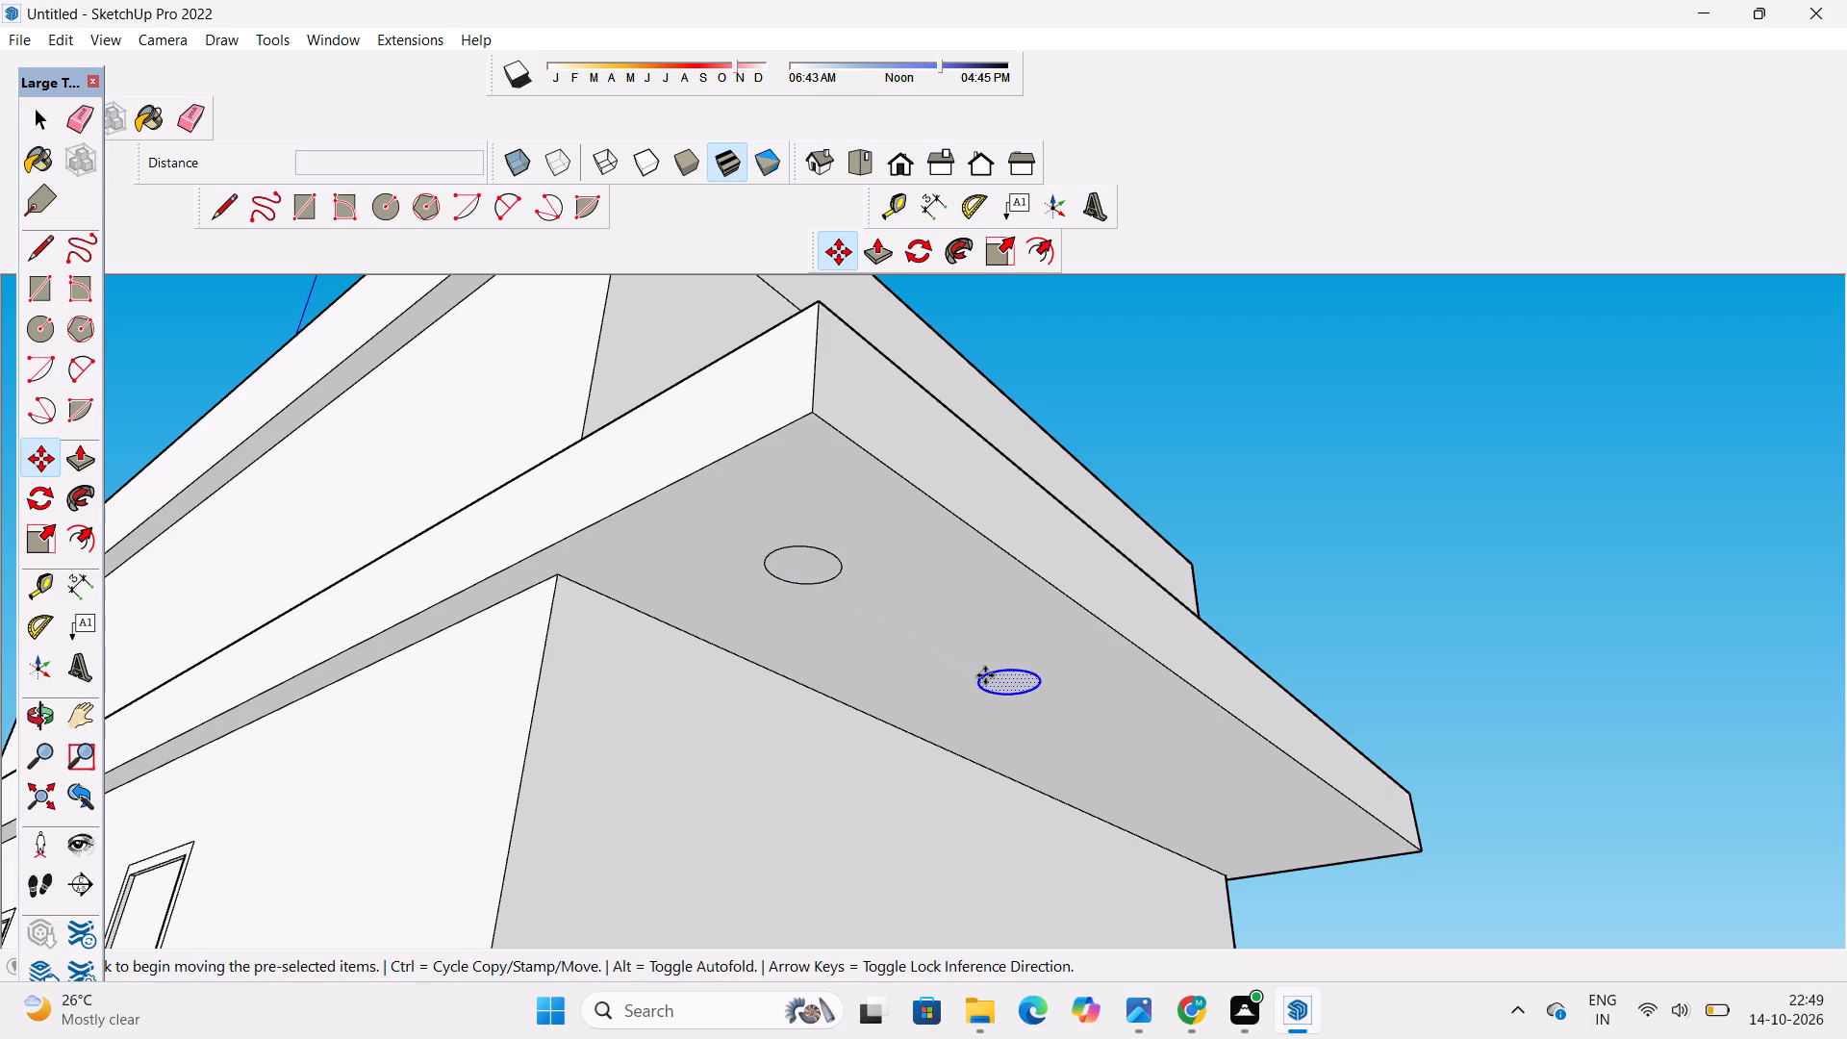
left_click(1184, 801)
key("space")
key("o")
left_click_drag(1299, 760, 1266, 736)
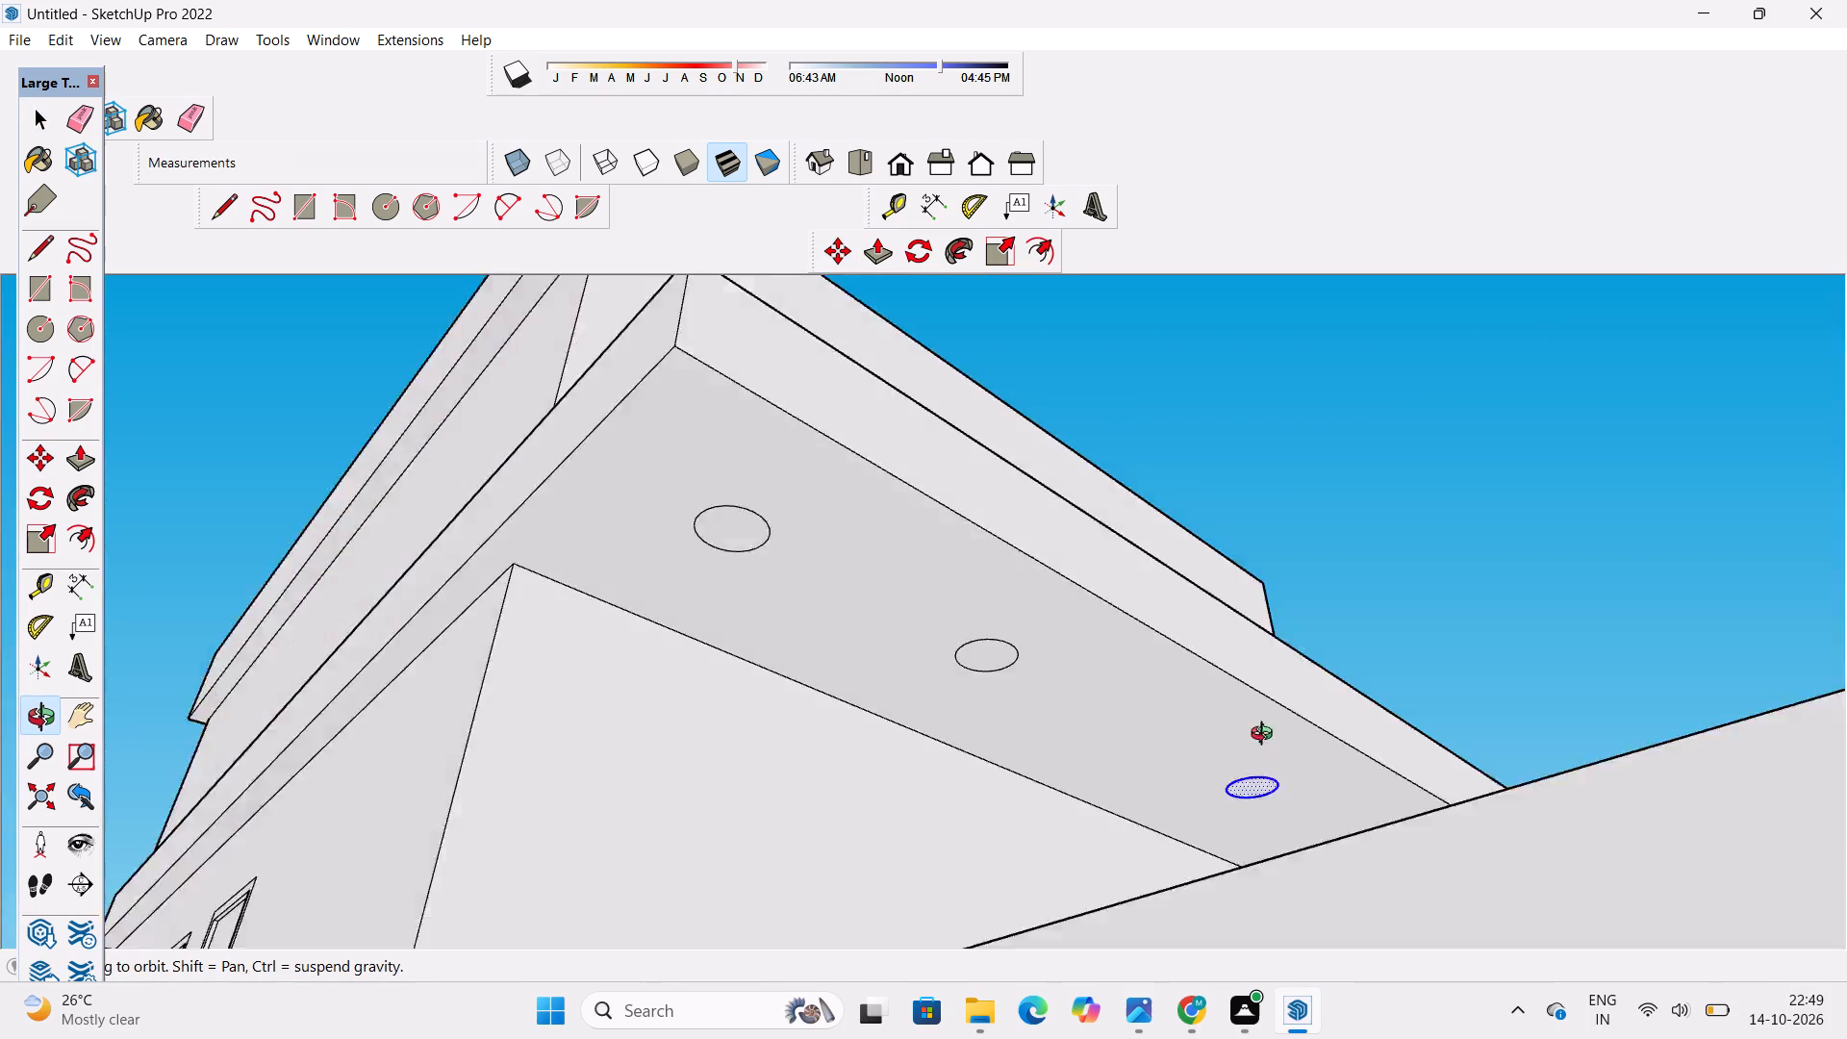
left_click_drag(1266, 736, 1321, 792)
scroll(1286, 760, "down", 3)
left_click_drag(1231, 770, 953, 762)
key("space")
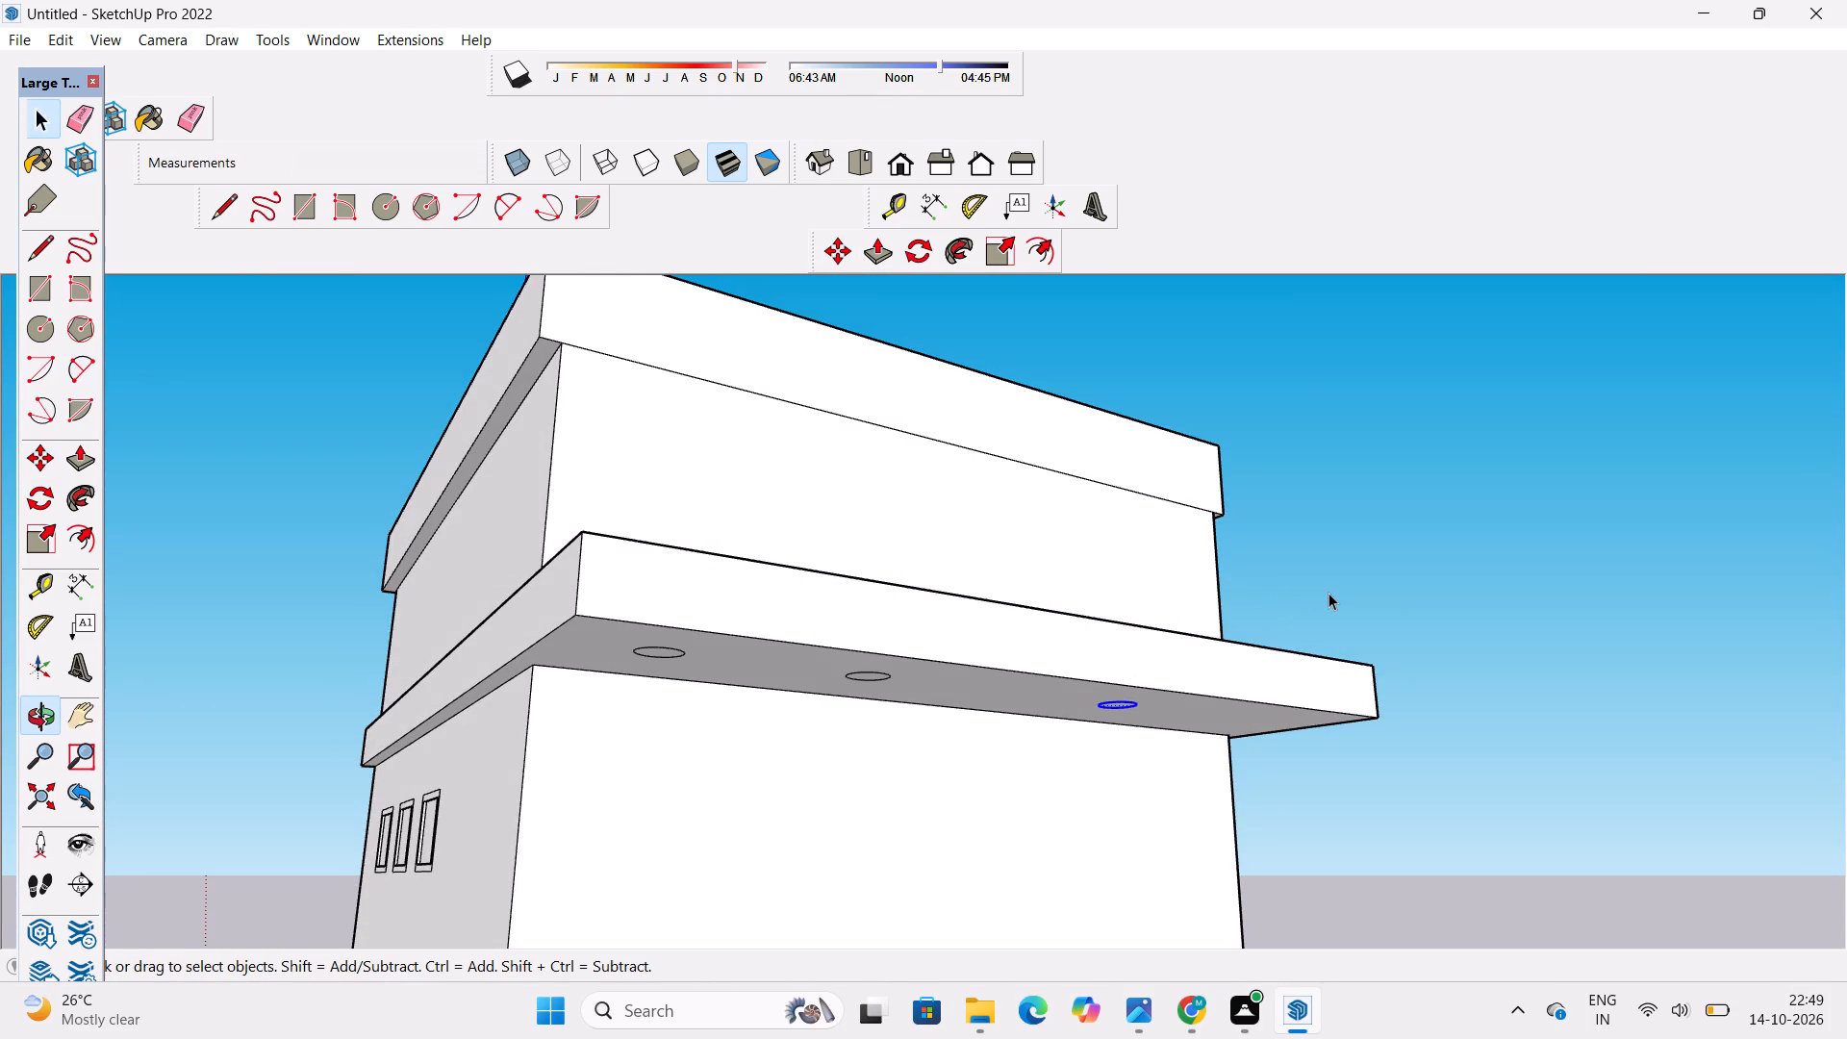
left_click(1328, 593)
Move the middle circle on the slab's underside a short distance toward the back to even out the spacing.
key("o")
left_click_drag(1108, 739, 1132, 670)
scroll(1134, 664, "down", 5)
left_click_drag(949, 695, 1070, 729)
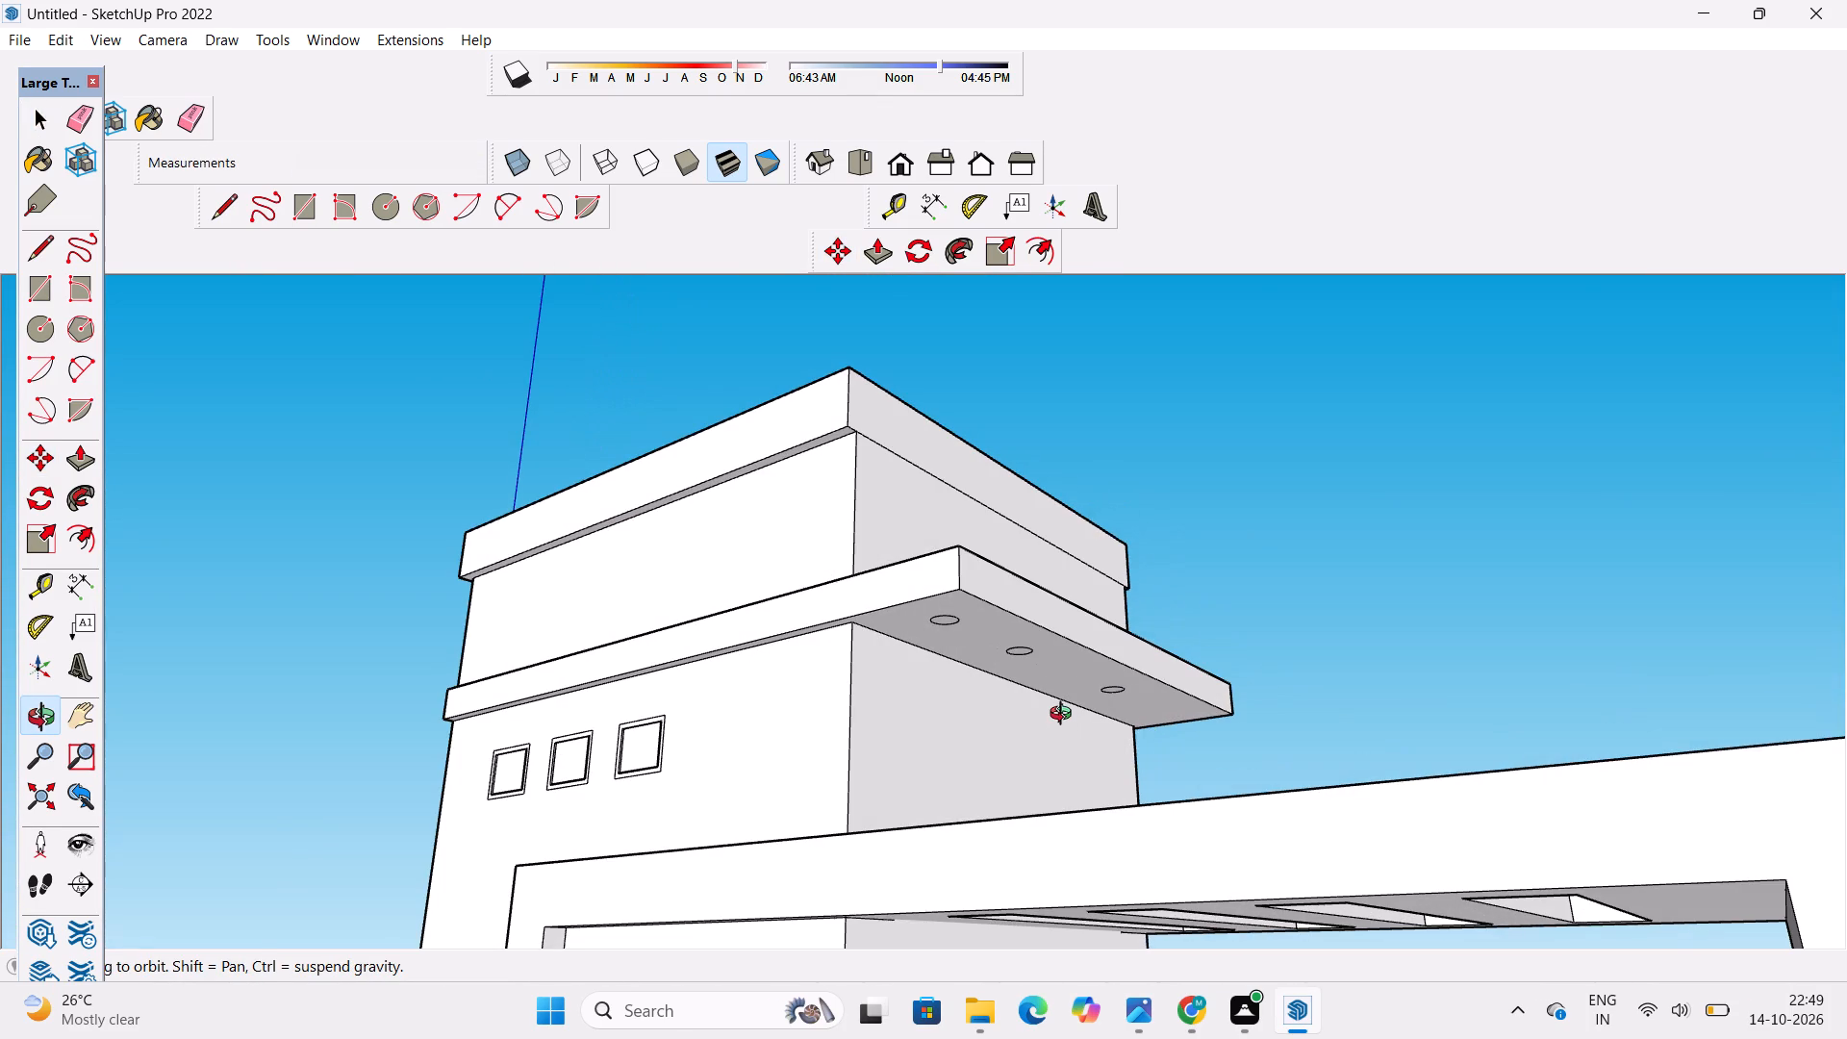
scroll(1065, 716, "up", 6)
left_click_drag(1062, 714, 1024, 779, "shift")
key("space")
scroll(946, 668, "up", 5)
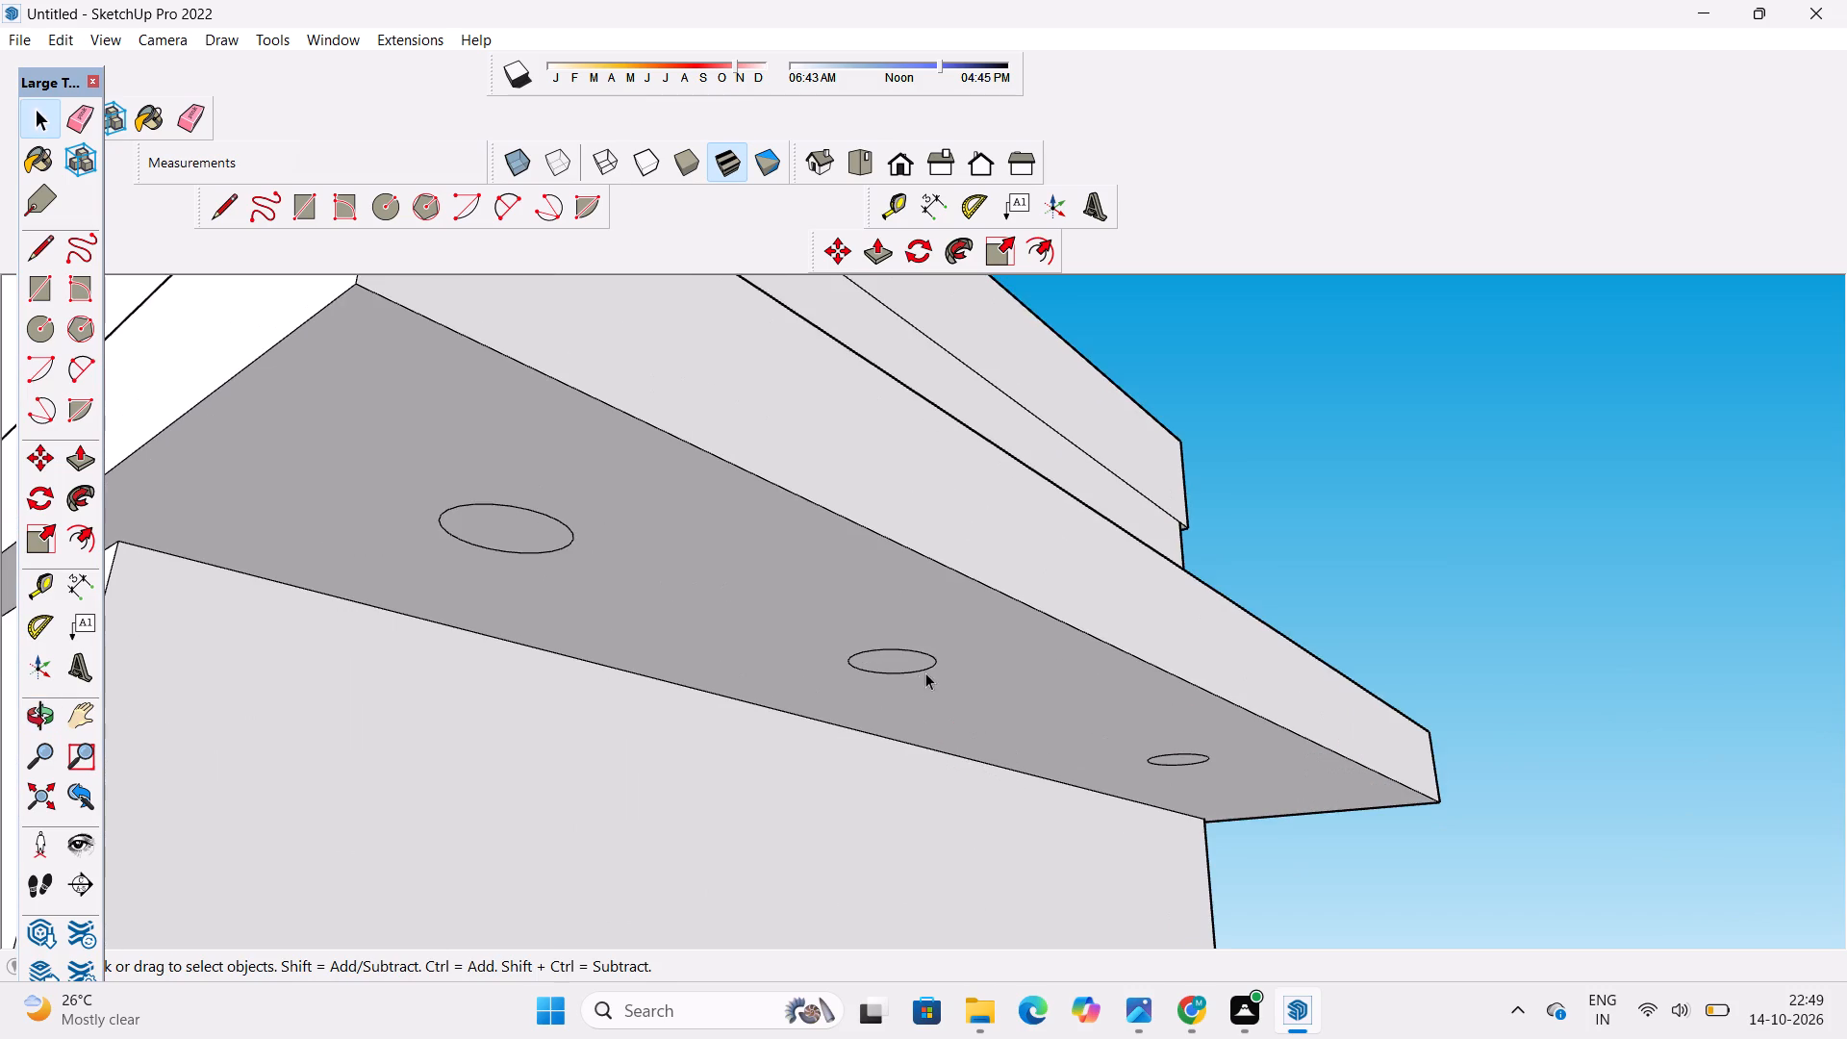
double_click(909, 656)
key("m")
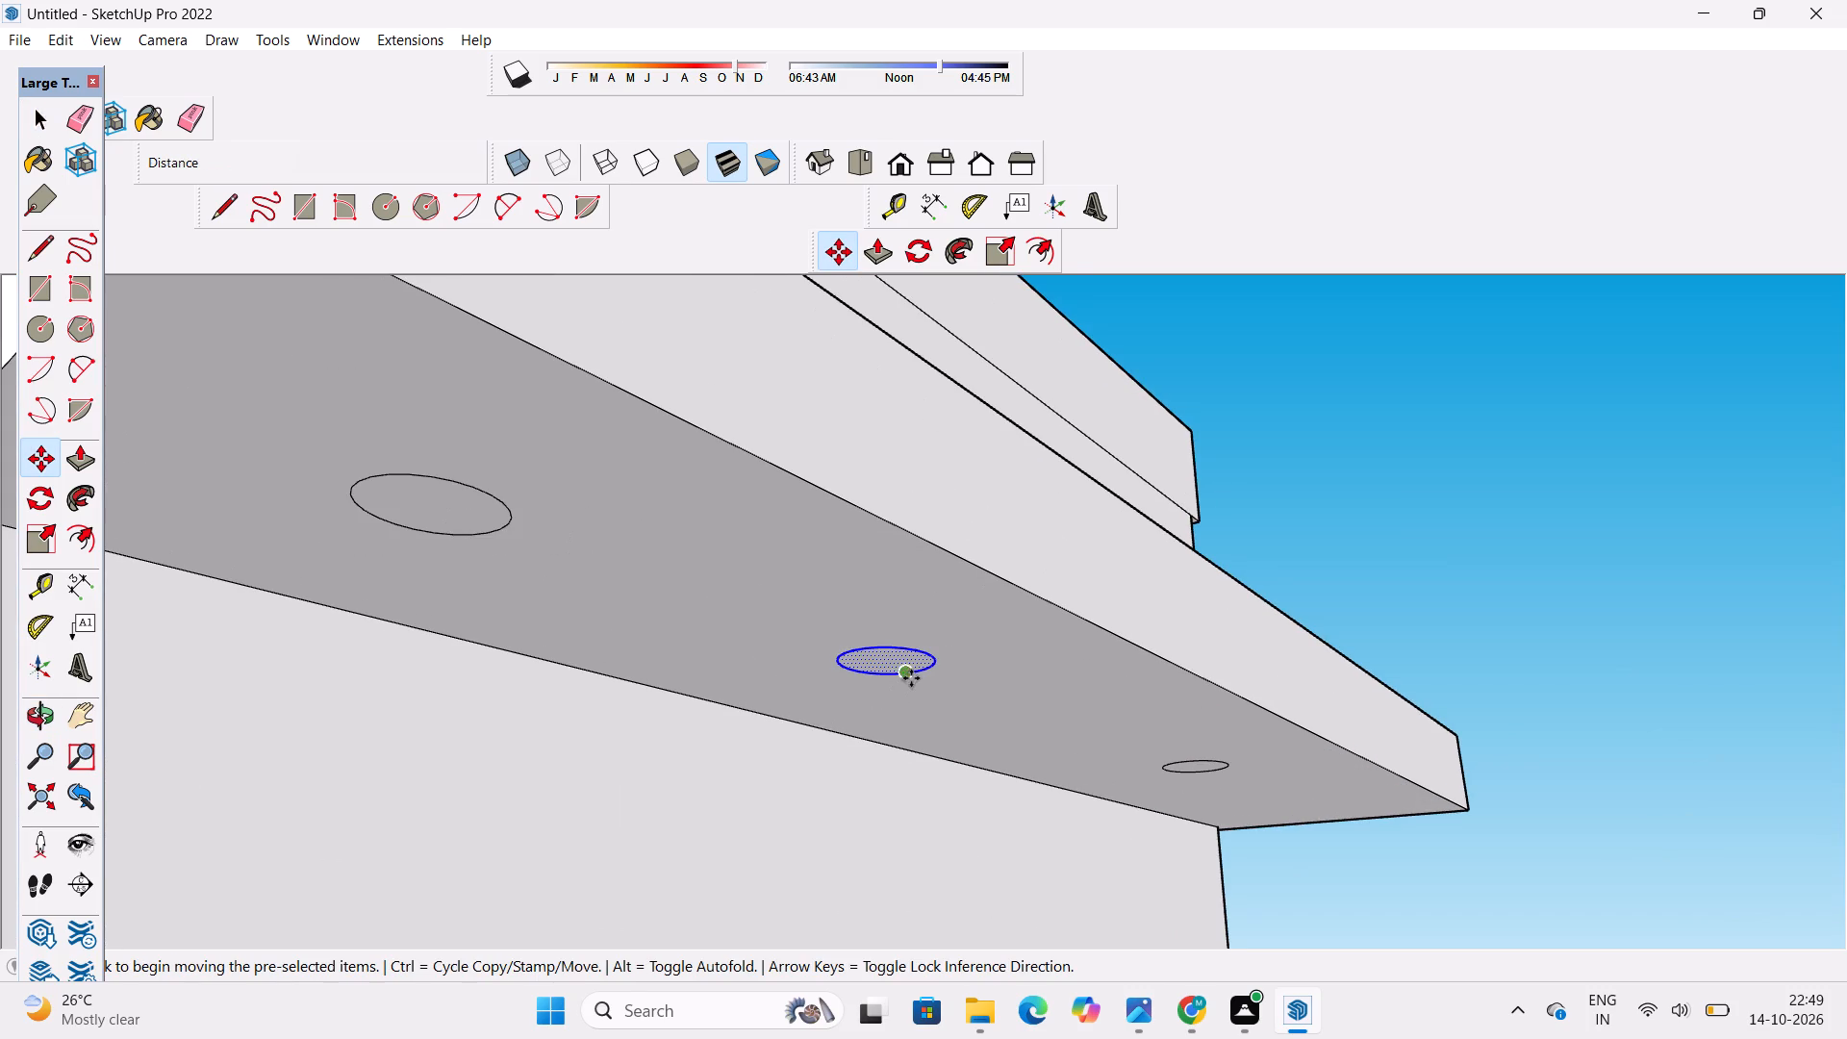
left_click(911, 678)
left_click(992, 696)
key("space")
left_click(1423, 559)
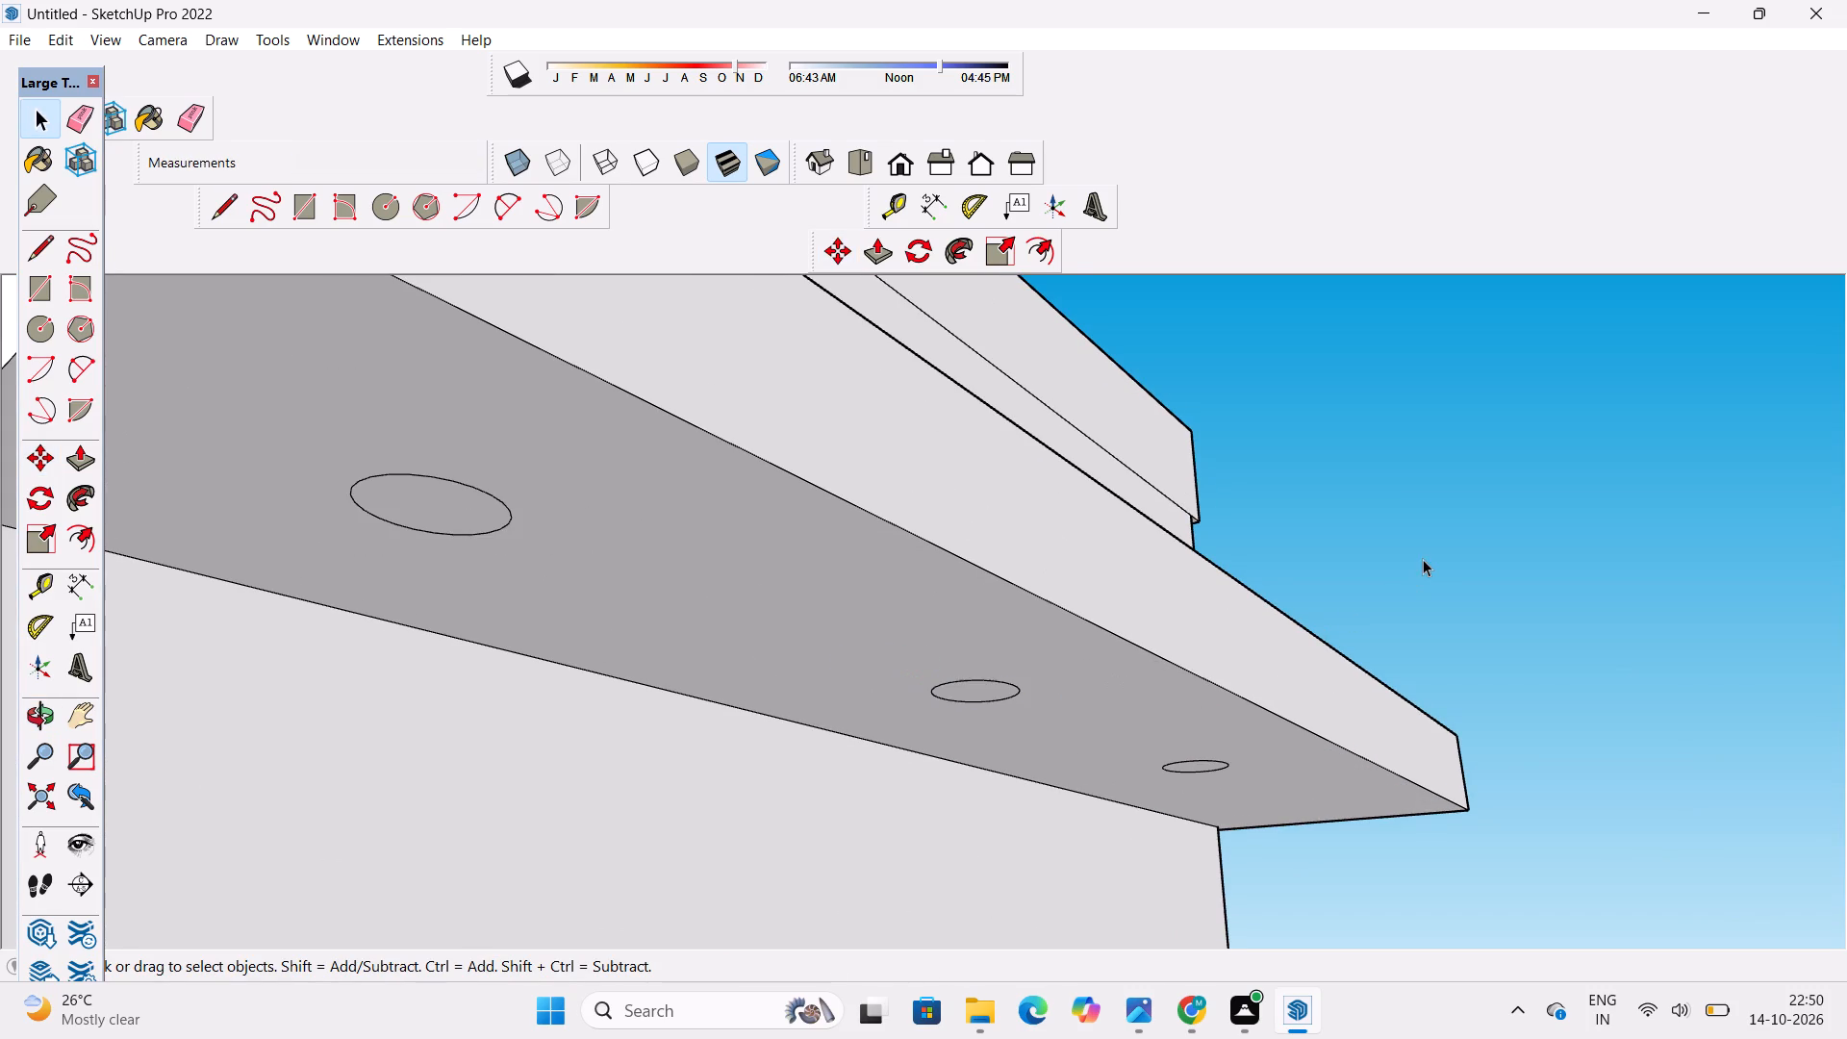
Examine the spacing of the three circles under the tower's projecting slab from the front and side.
key("o")
left_click_drag(1328, 668, 1025, 500)
scroll(1015, 512, "down", 4)
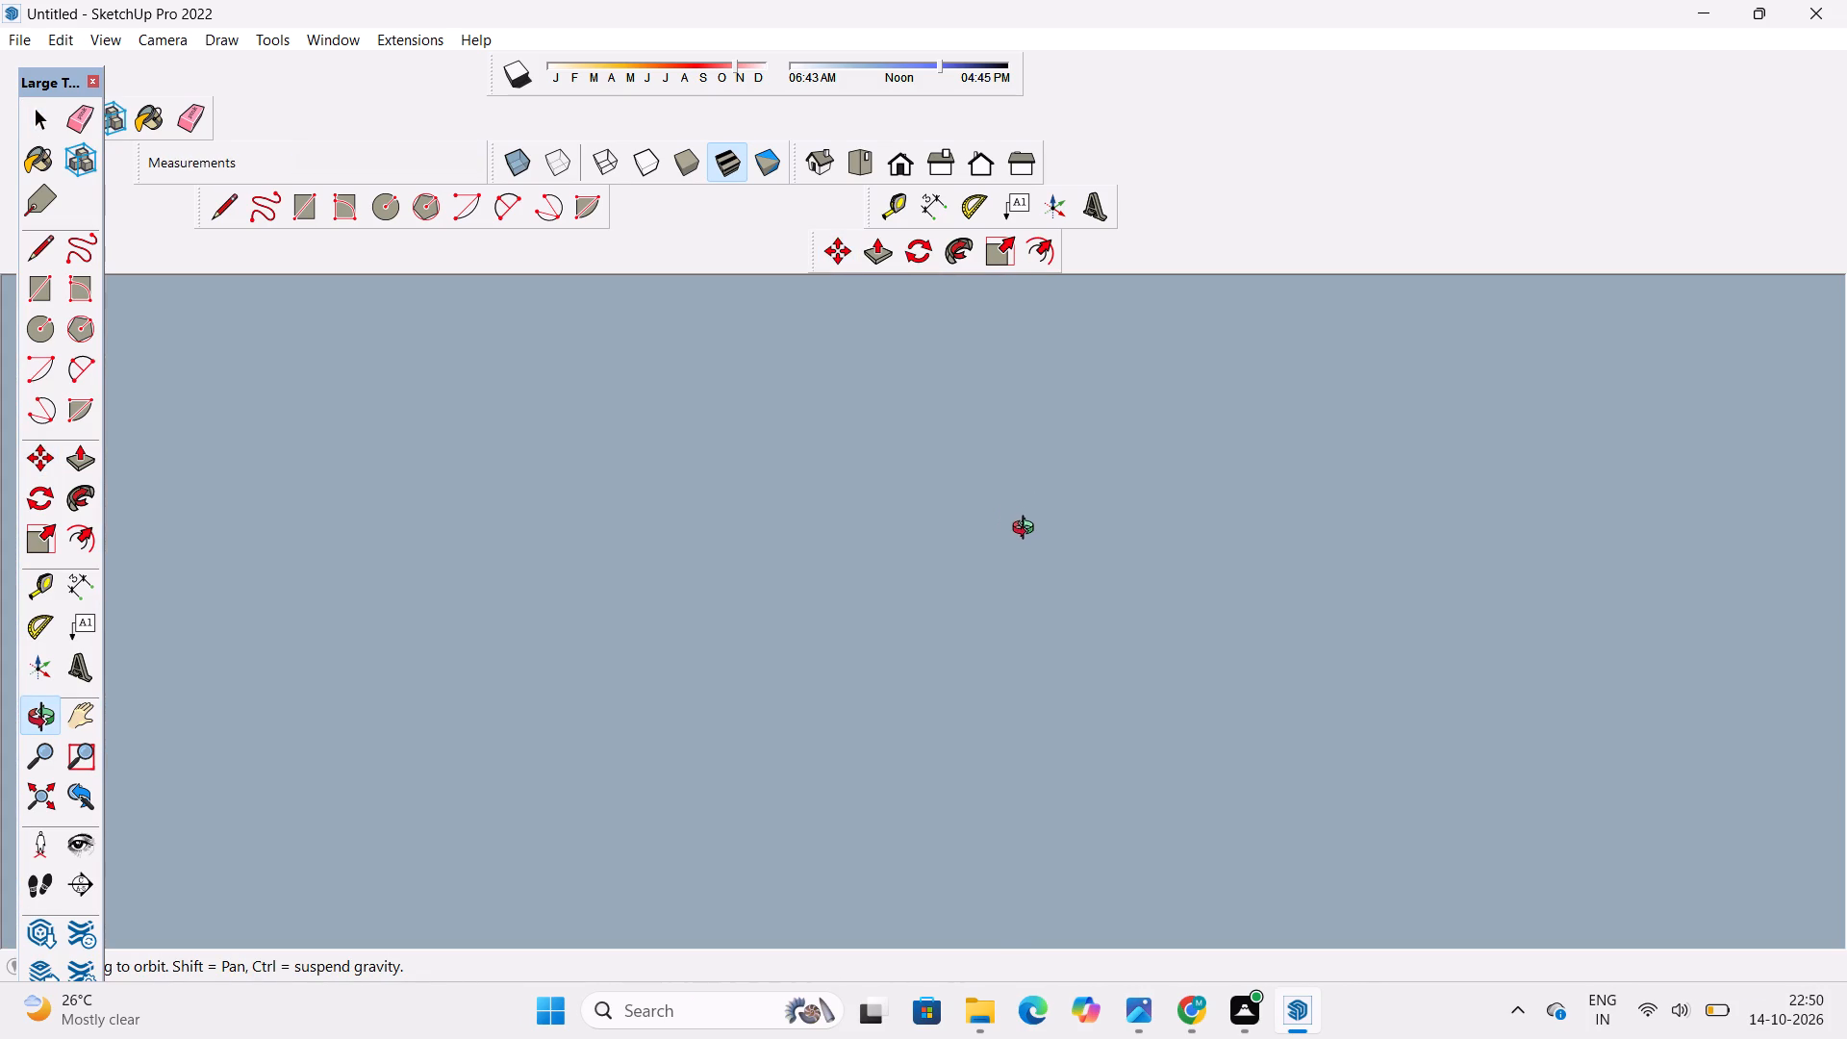
left_click(898, 167)
scroll(1024, 590, "down", 4)
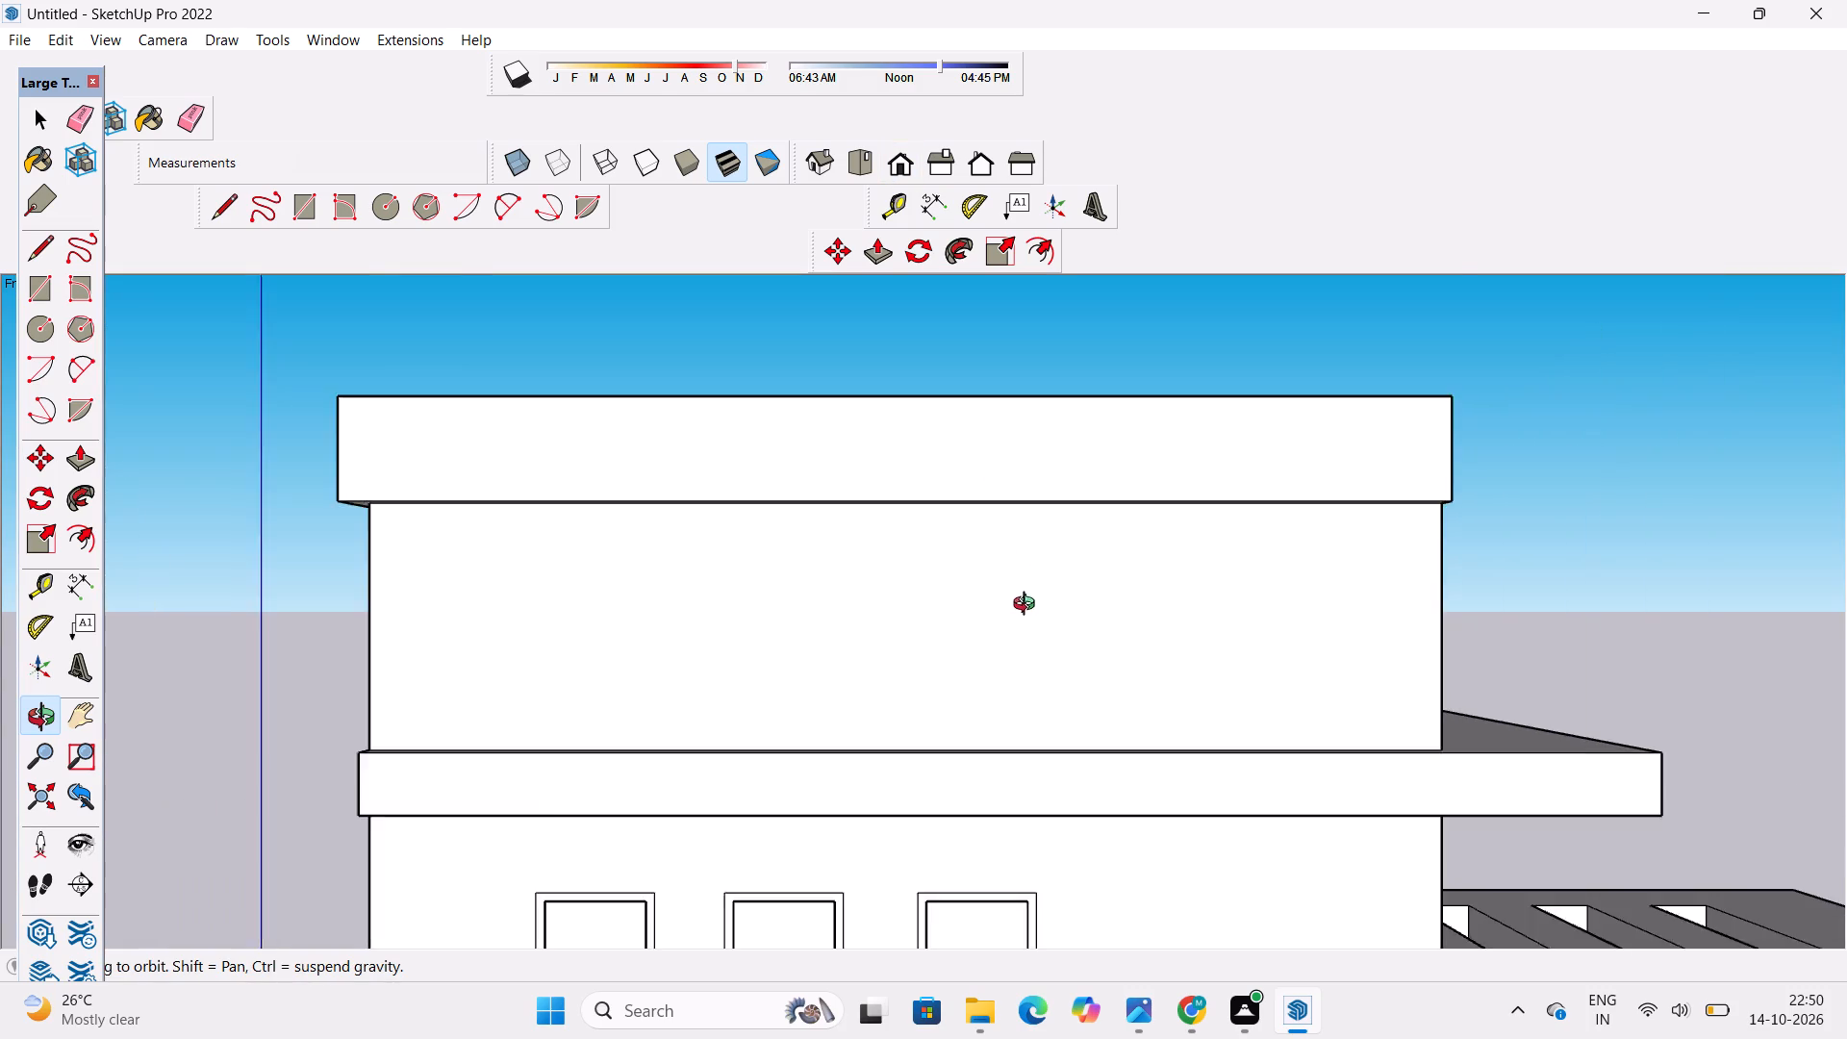
scroll(1028, 606, "down", 5)
left_click_drag(1438, 756, 1247, 697)
left_click_drag(1274, 761, 1274, 594, "shift")
left_click_drag(1352, 605, 1232, 638)
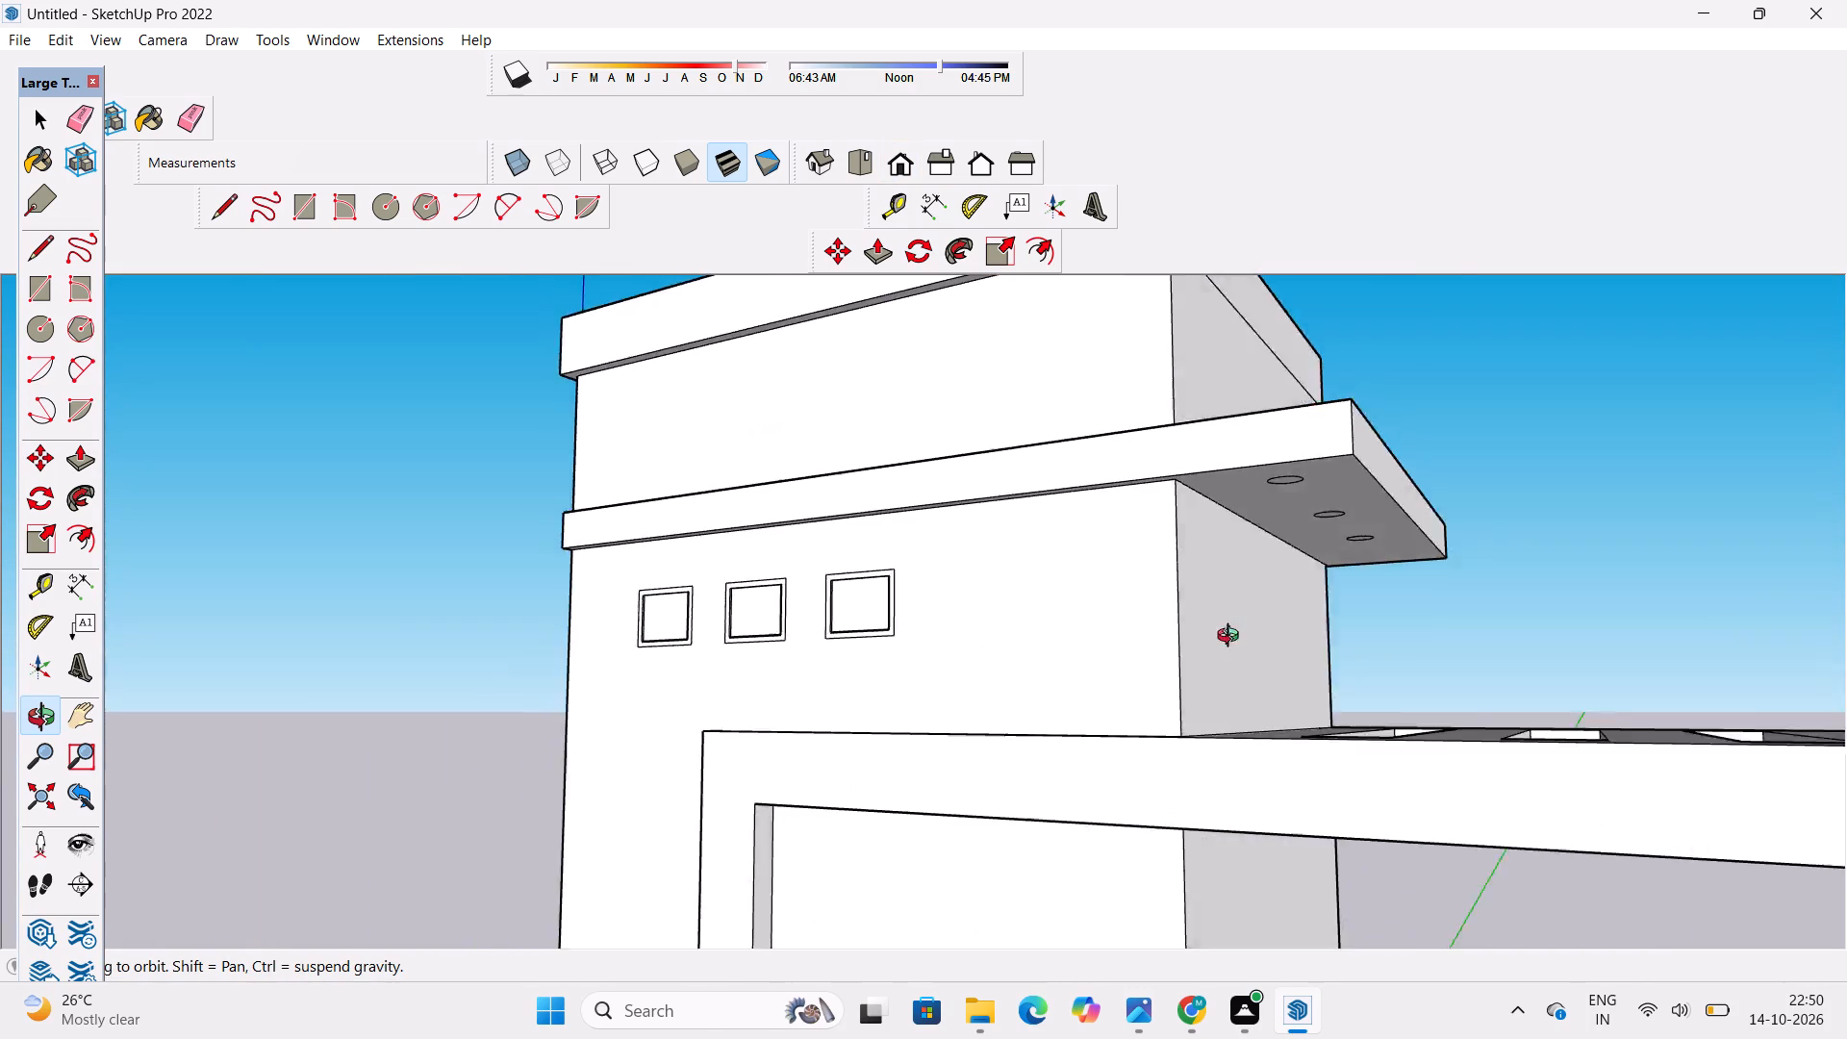
left_click_drag(1232, 638, 991, 667)
left_click_drag(1302, 644, 1217, 621)
Move the rearmost circle on the slab's underside about 4' 6" further toward the back.
scroll(1345, 581, "up", 3)
left_click_drag(1329, 599, 1201, 660, "shift")
left_click_drag(1201, 660, 1192, 612)
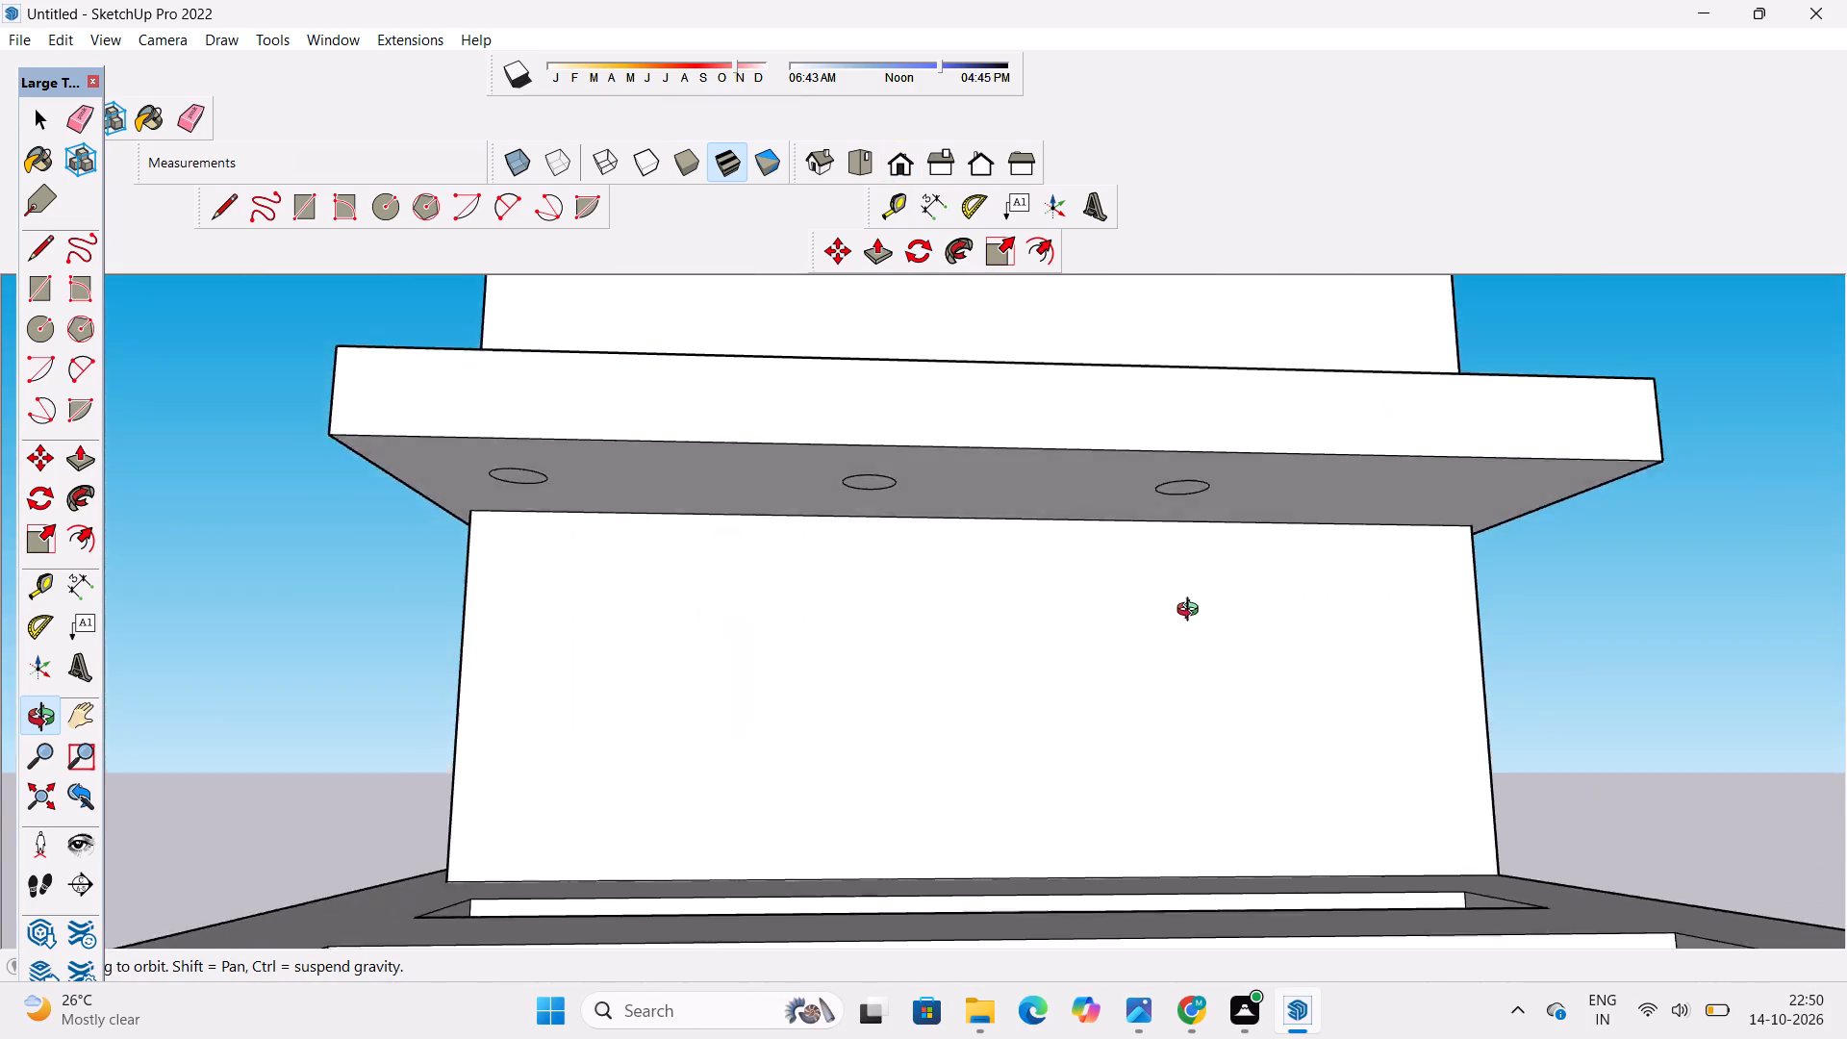
left_click_drag(1192, 612, 999, 806)
scroll(995, 772, "up", 4)
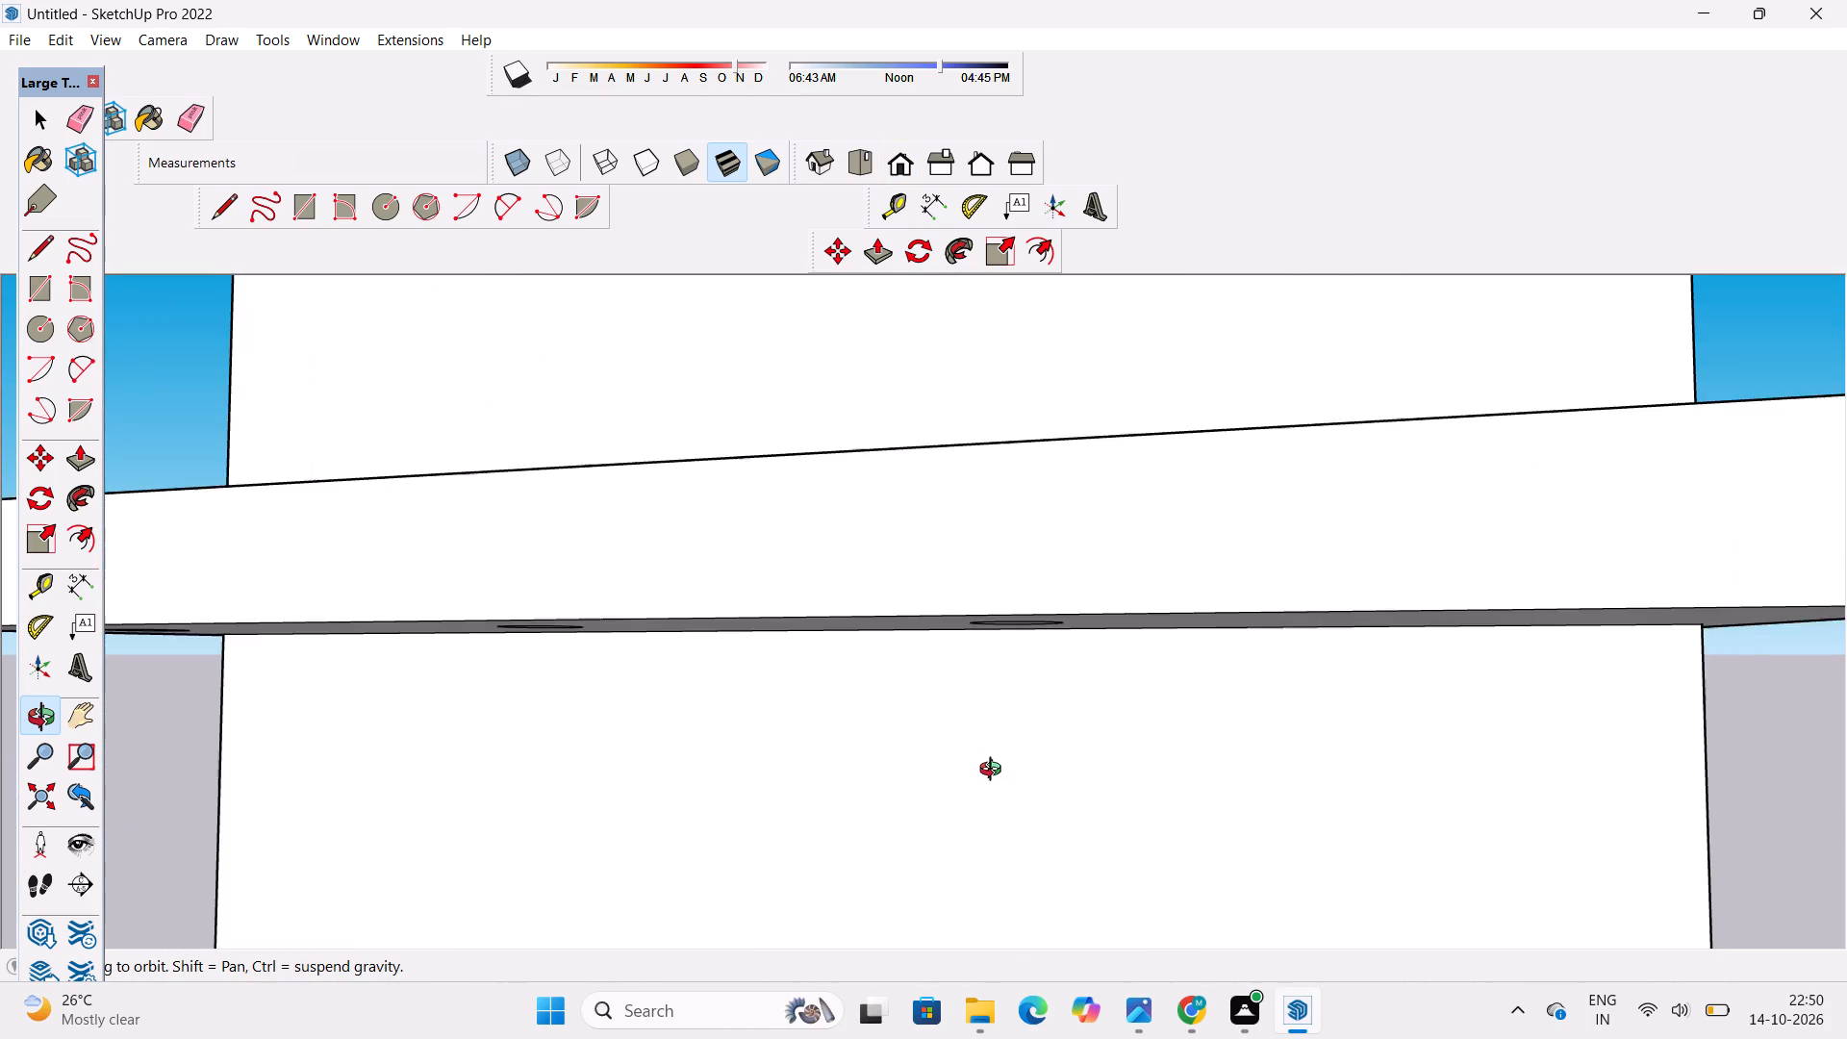
left_click_drag(993, 765, 986, 818, "shift")
left_click_drag(984, 813, 1002, 646)
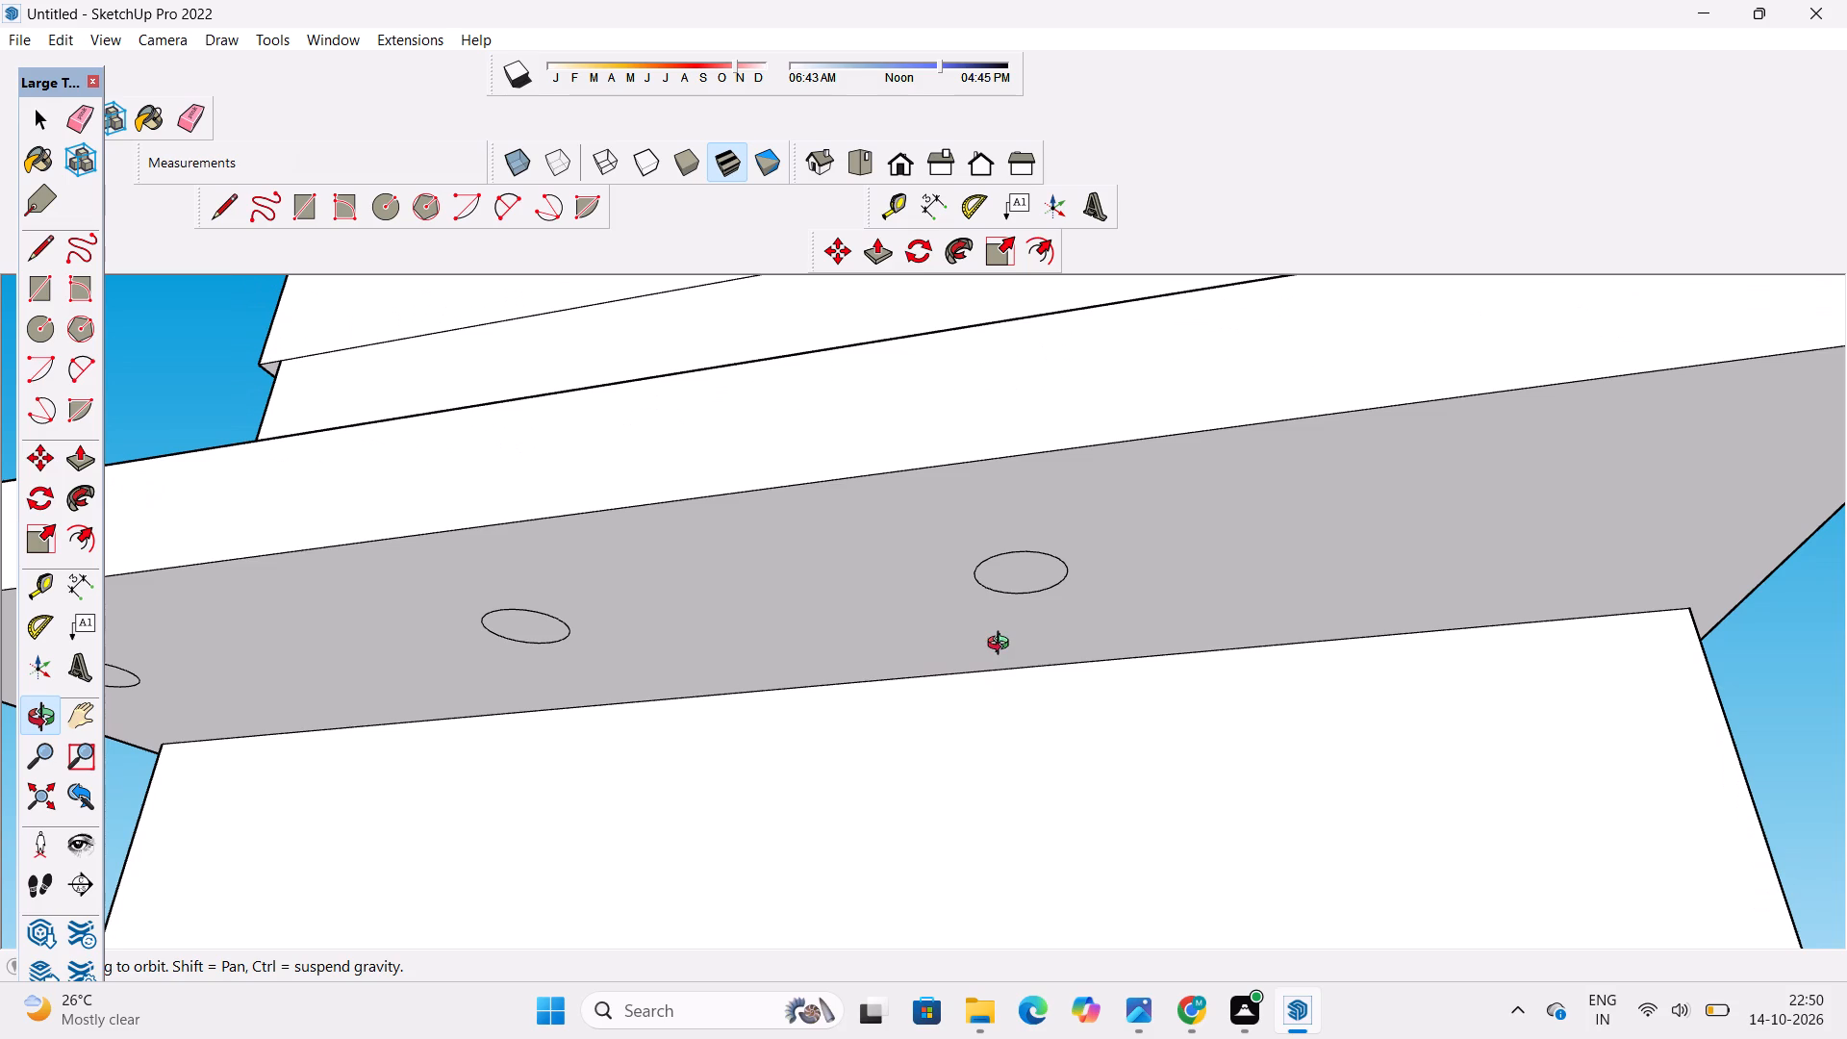
key("space")
double_click(1039, 571)
key("m")
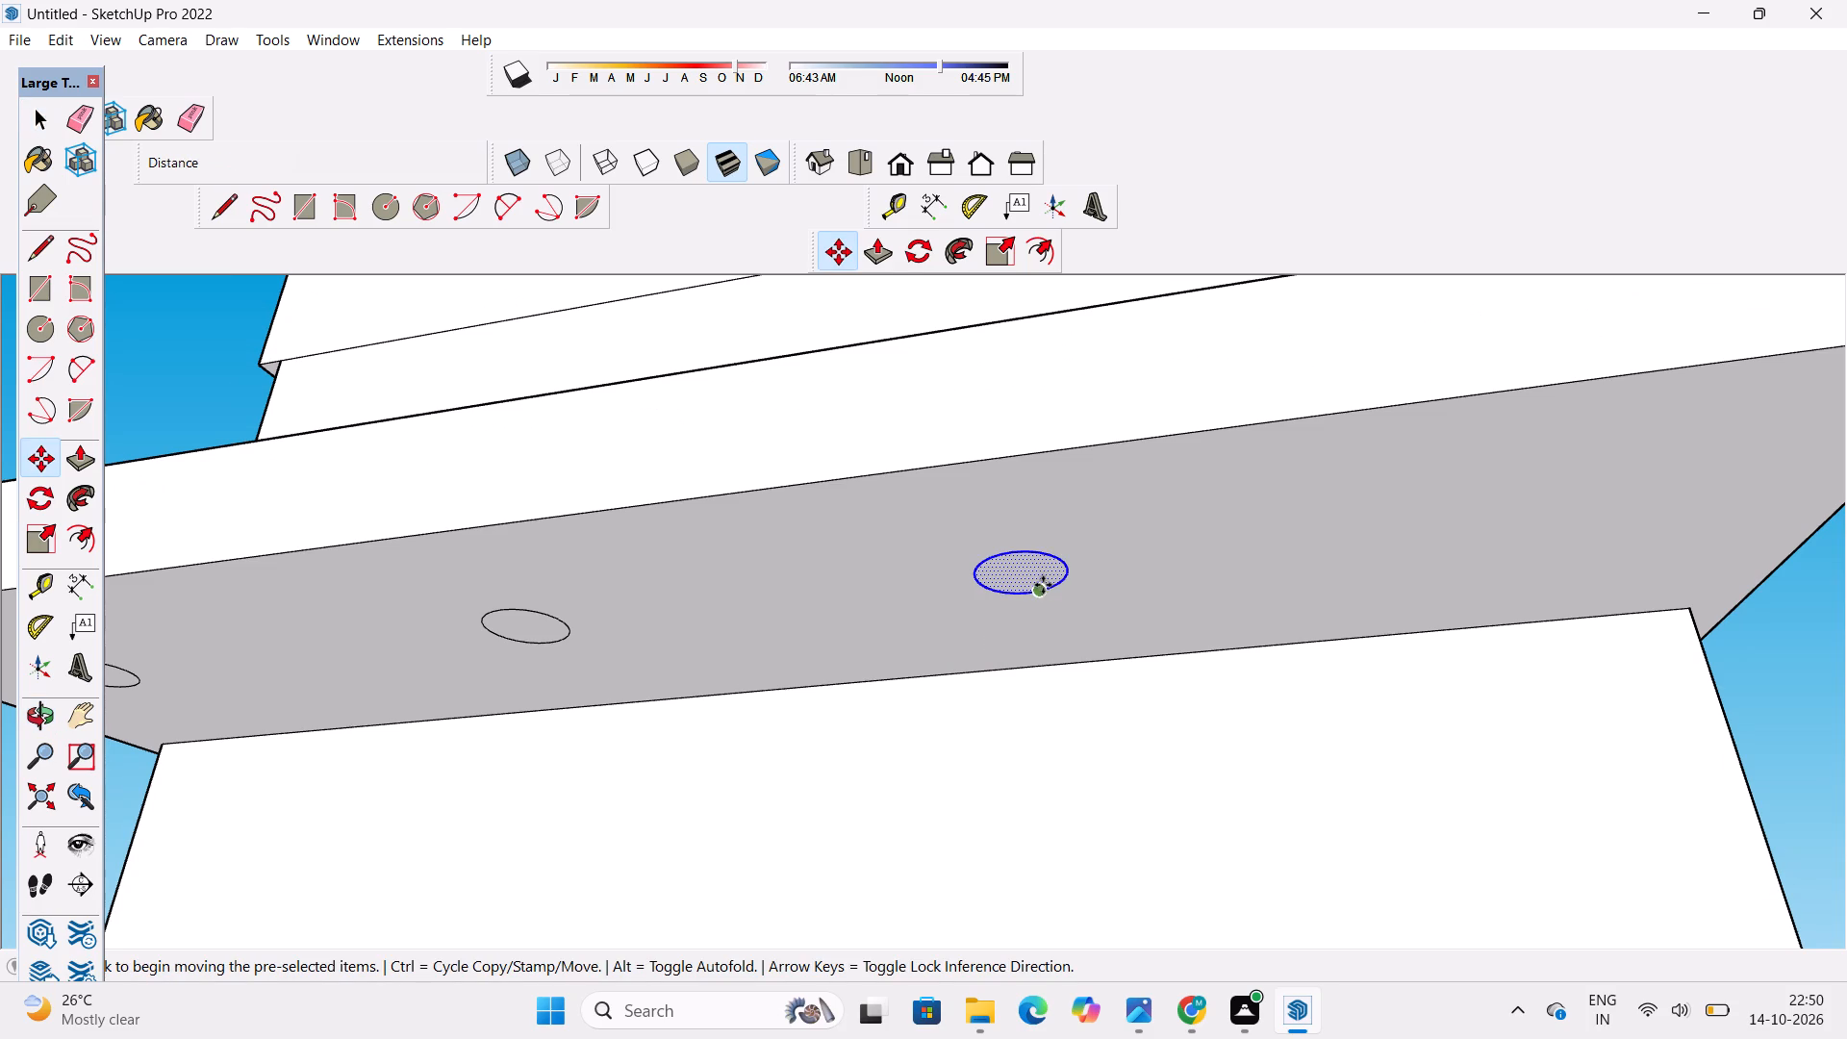
left_click(1073, 571)
scroll(1073, 571, "down", 2)
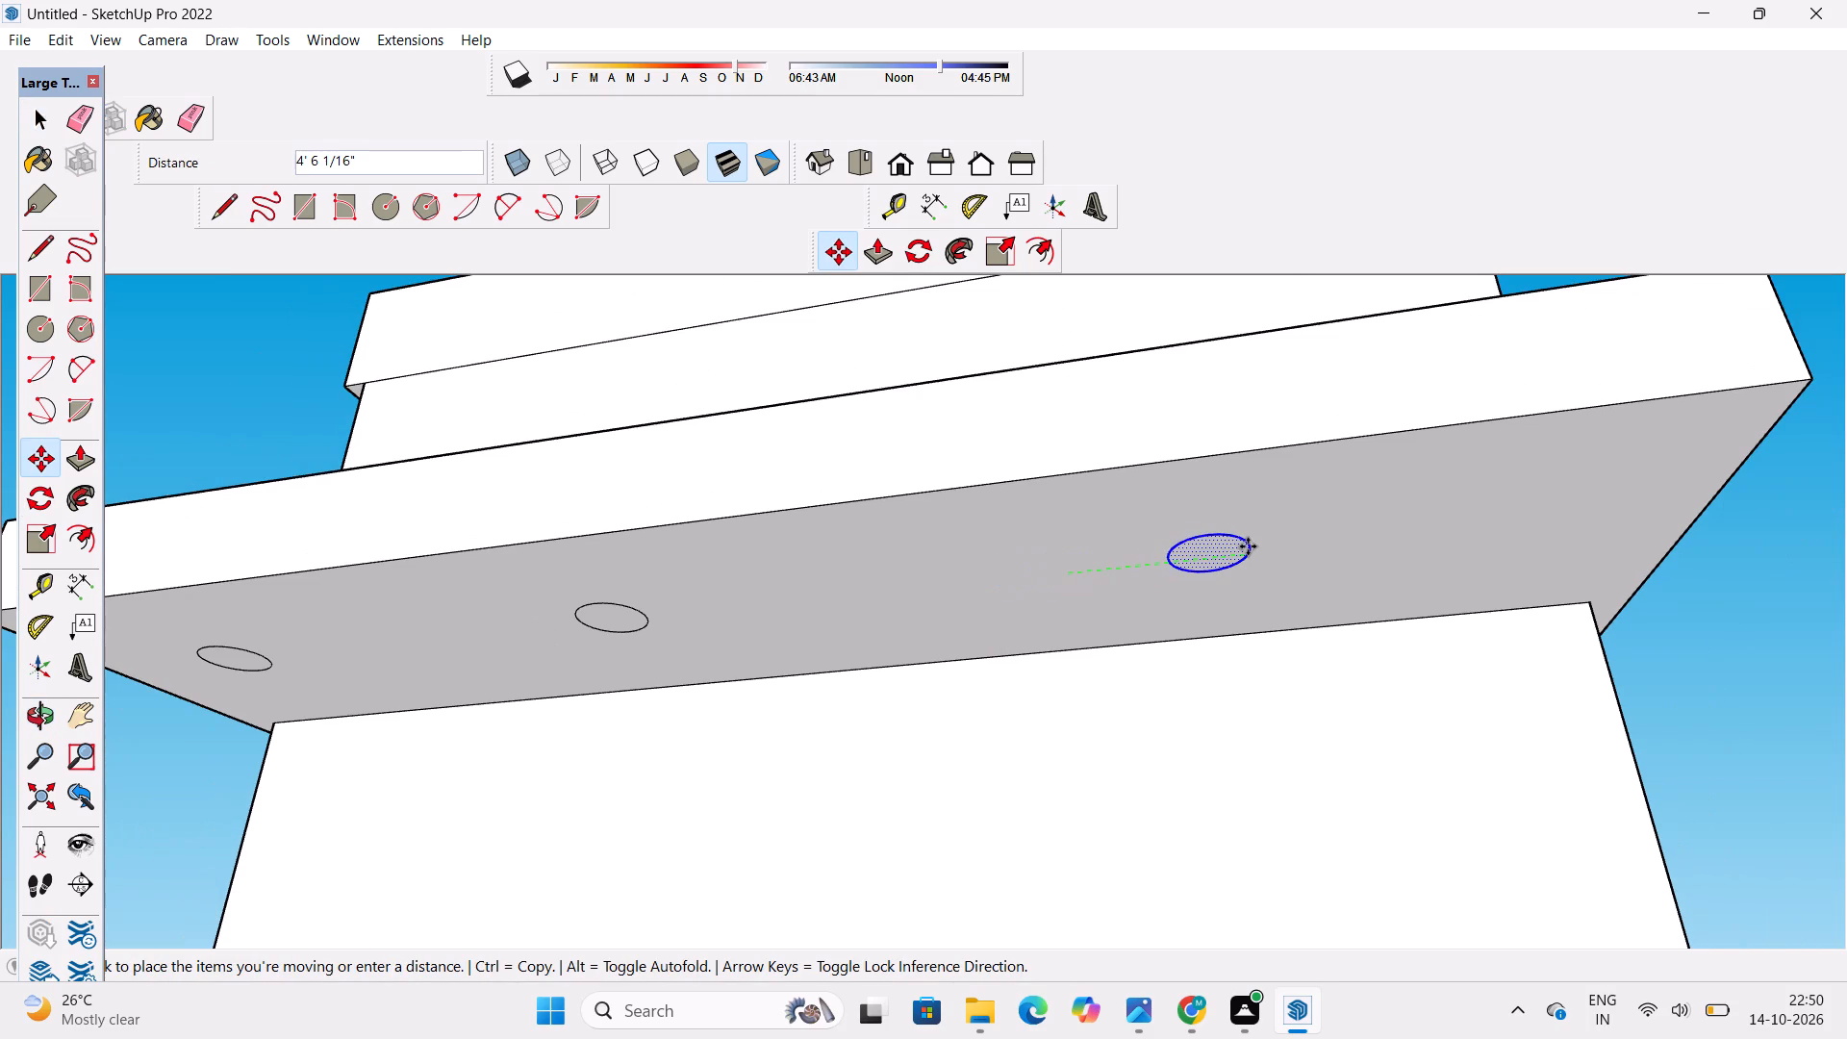
left_click(1248, 546)
Move the middle circle further toward the back, between the front and rearmost circles.
key("space")
double_click(624, 621)
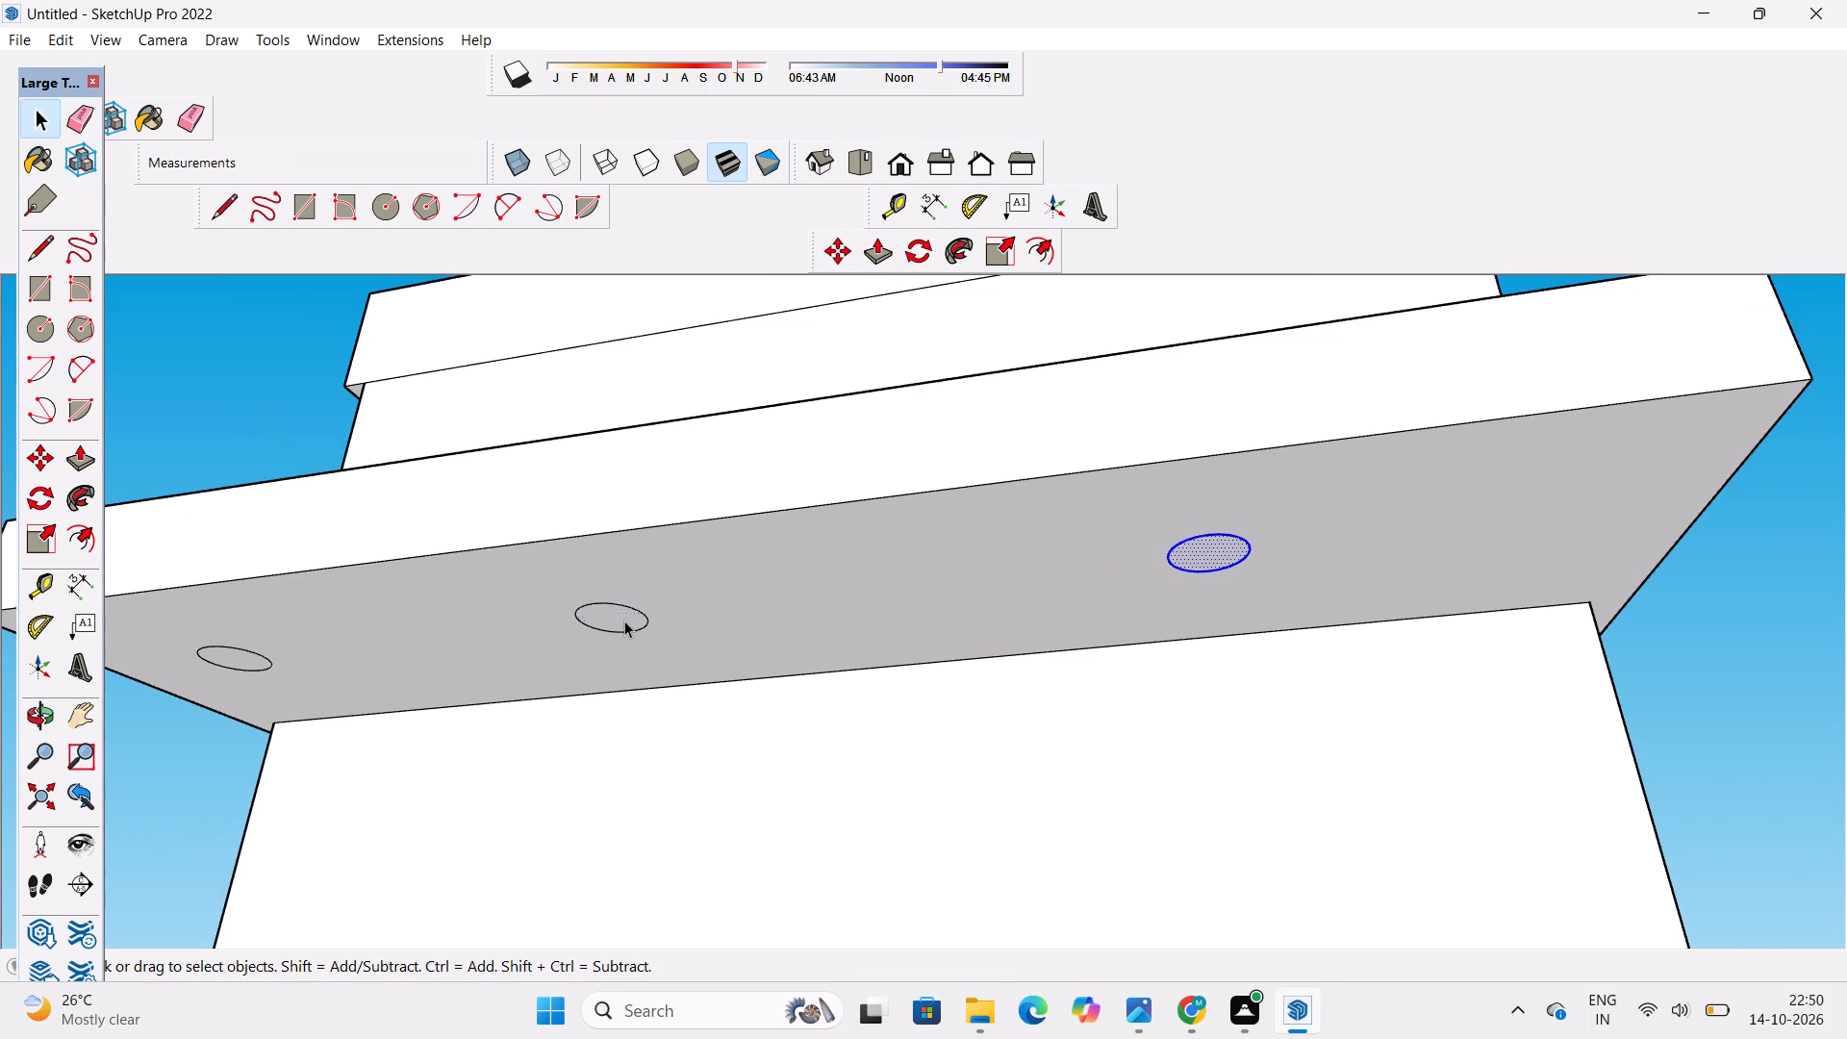
key("m")
left_click(648, 615)
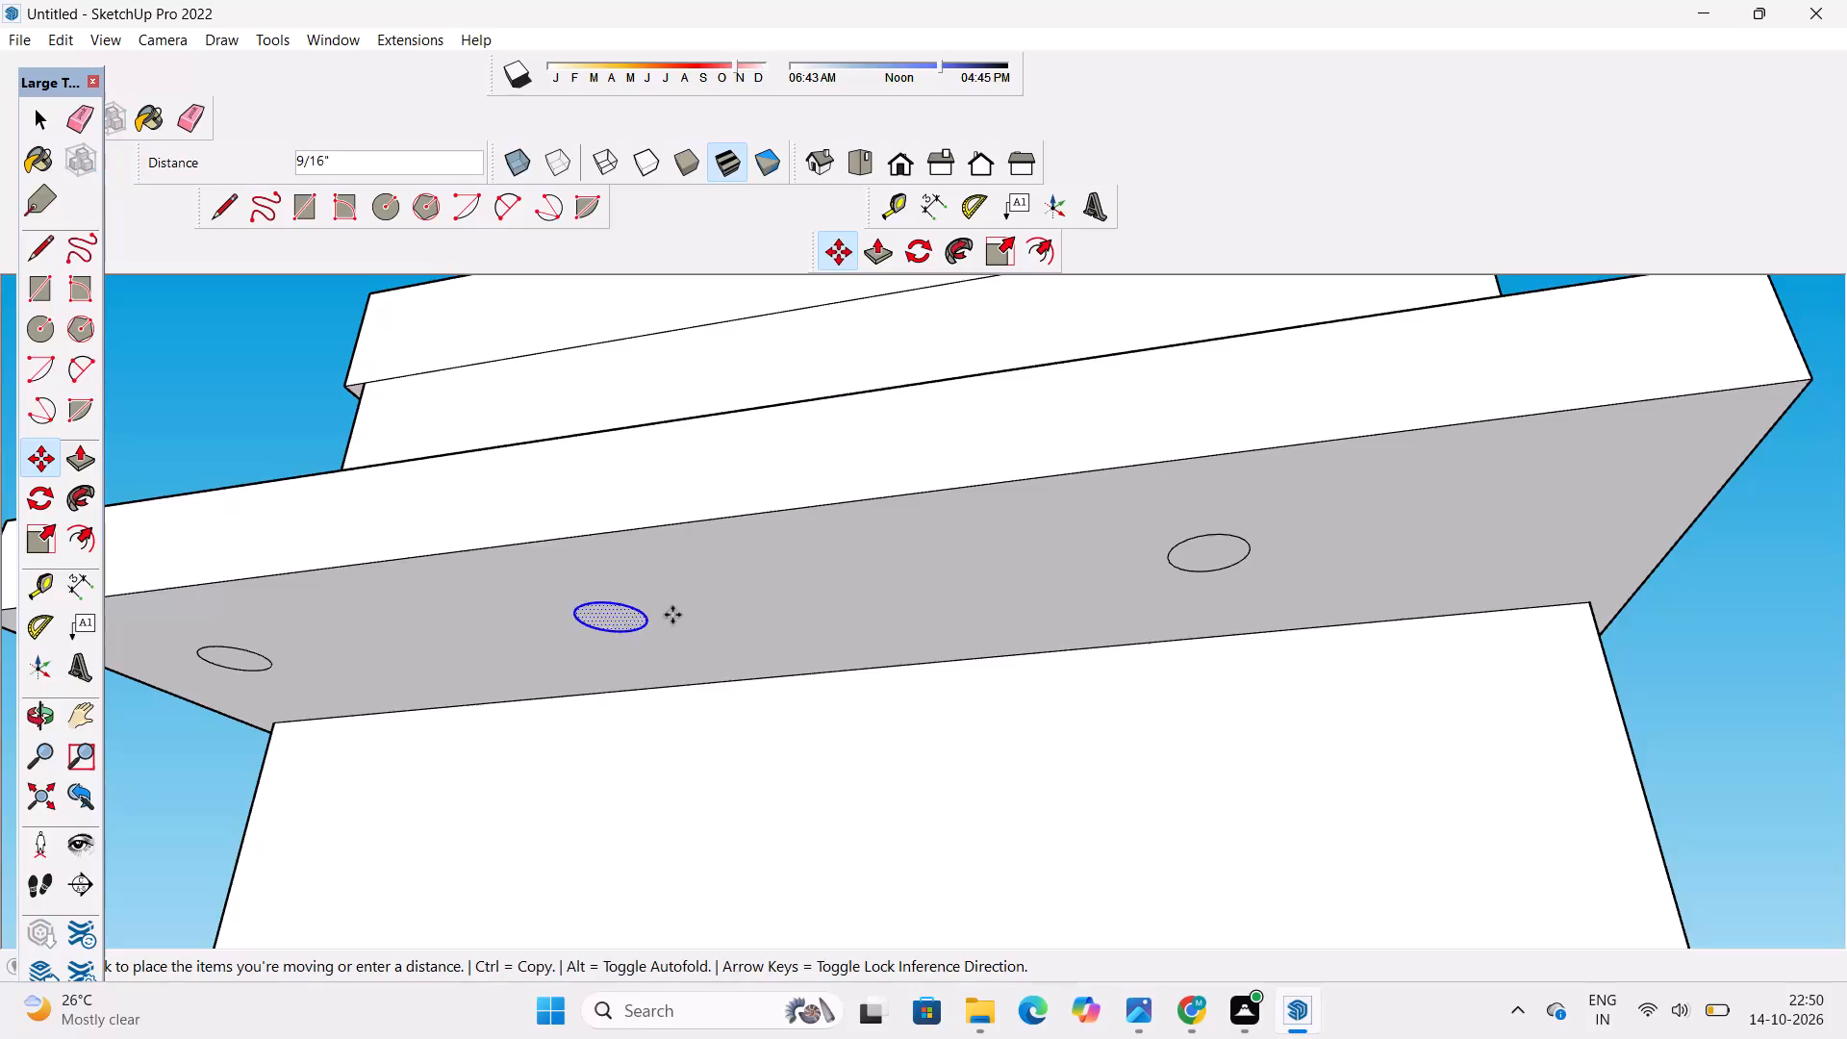
left_click(780, 613)
key("space")
left_click(291, 443)
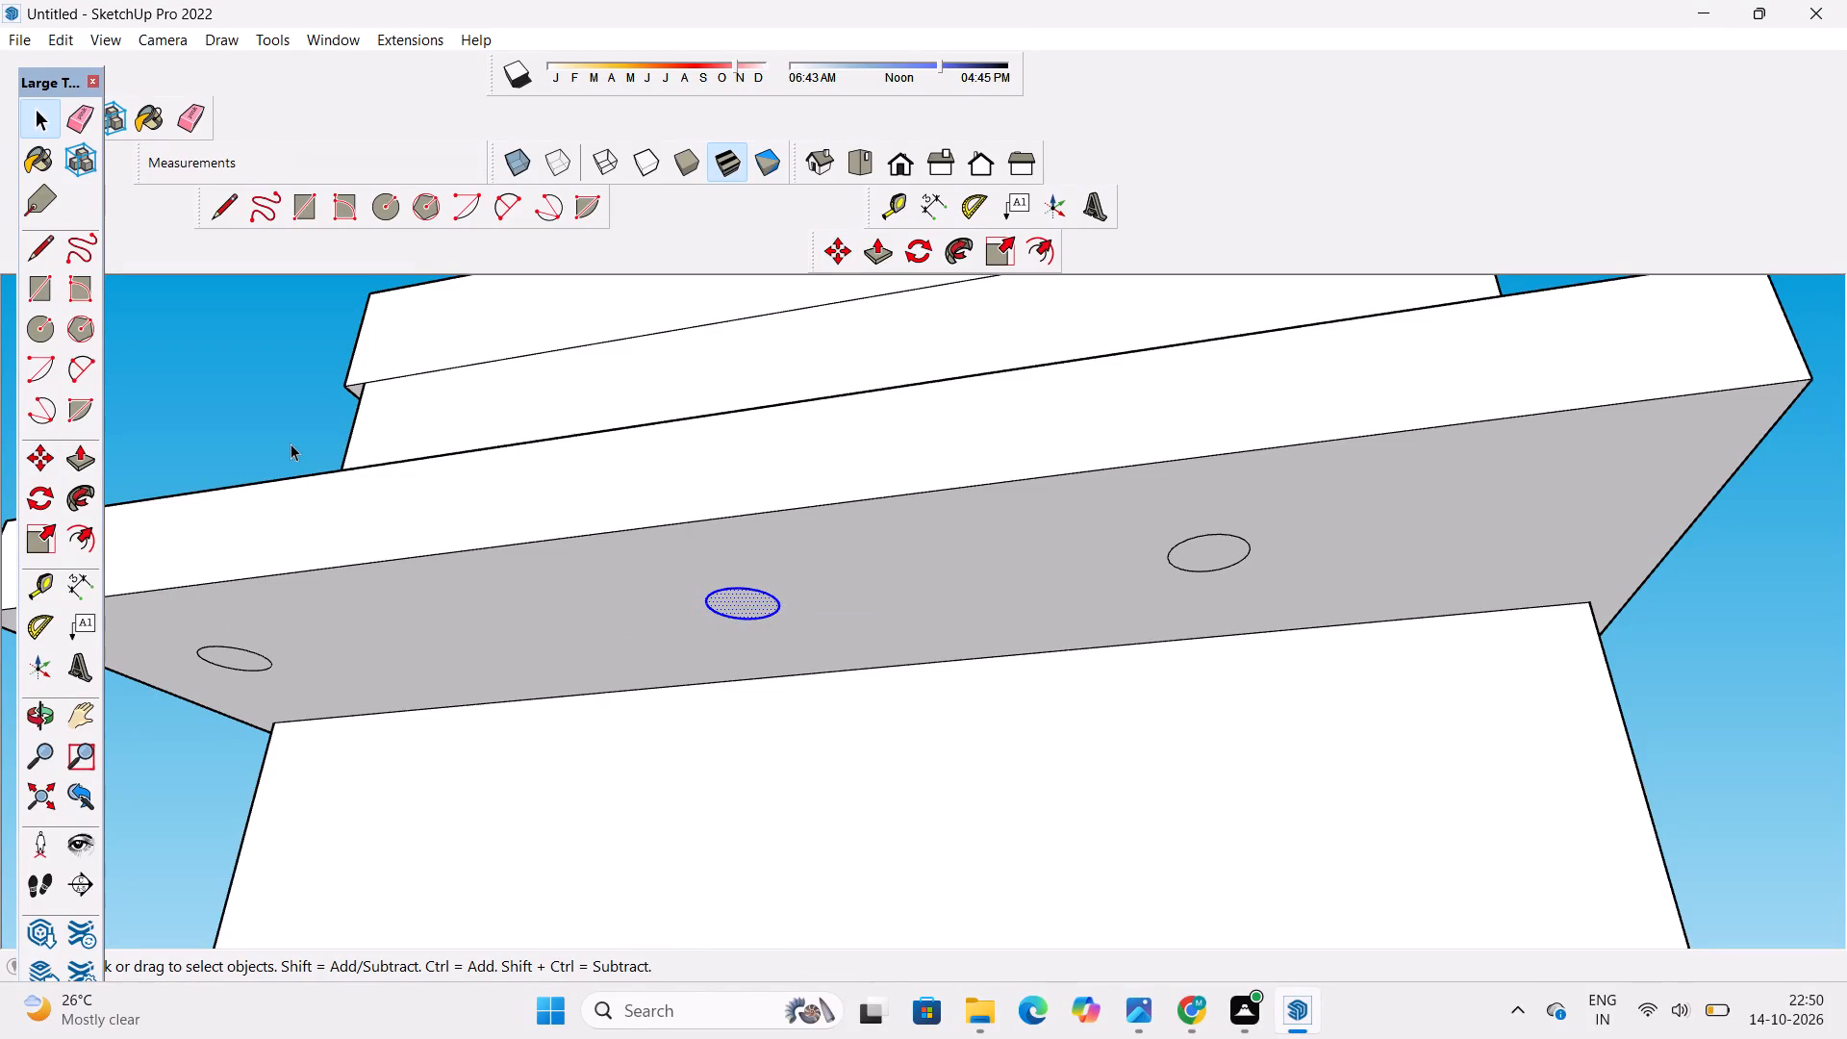
Examine the building from above, in front view and from lower angles up to the tower top.
key("o")
scroll(931, 583, "down", 6)
left_click_drag(685, 632, 1430, 800)
scroll(1113, 659, "down", 11)
left_click(868, 149)
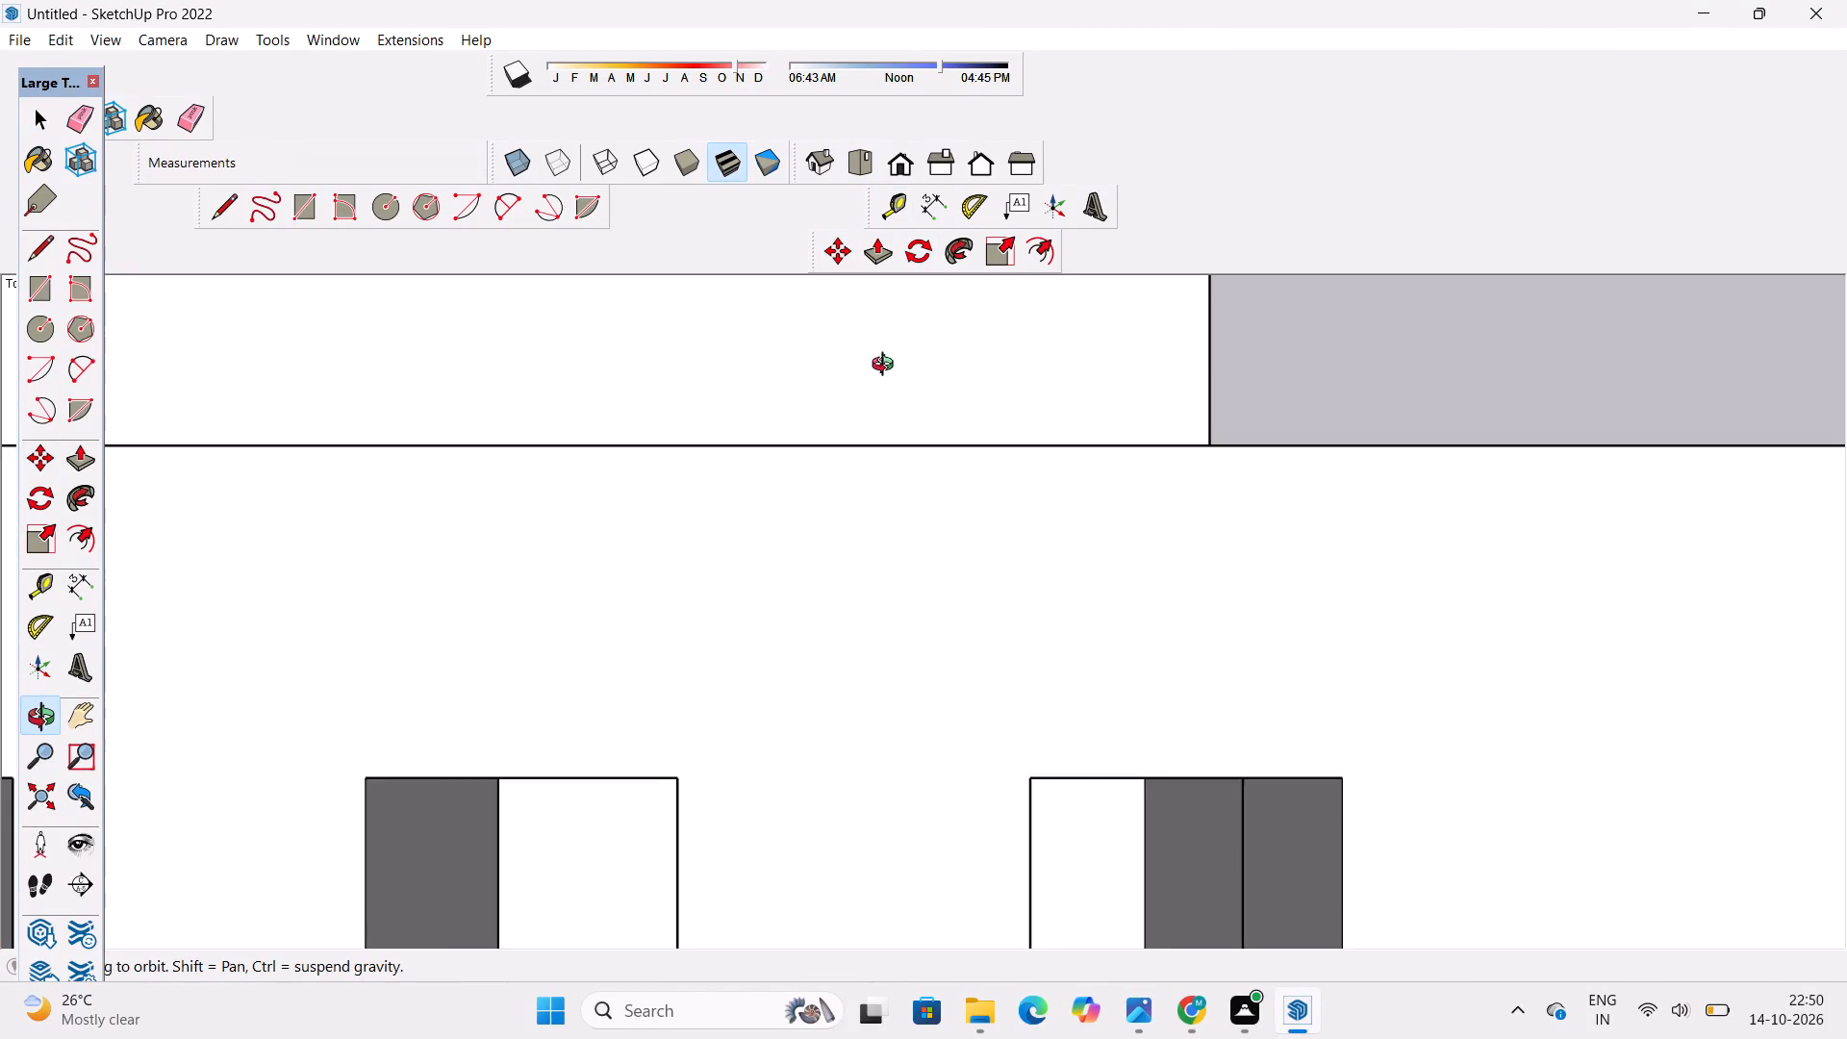
scroll(887, 413, "down", 4)
left_click(902, 155)
scroll(971, 504, "down", 5)
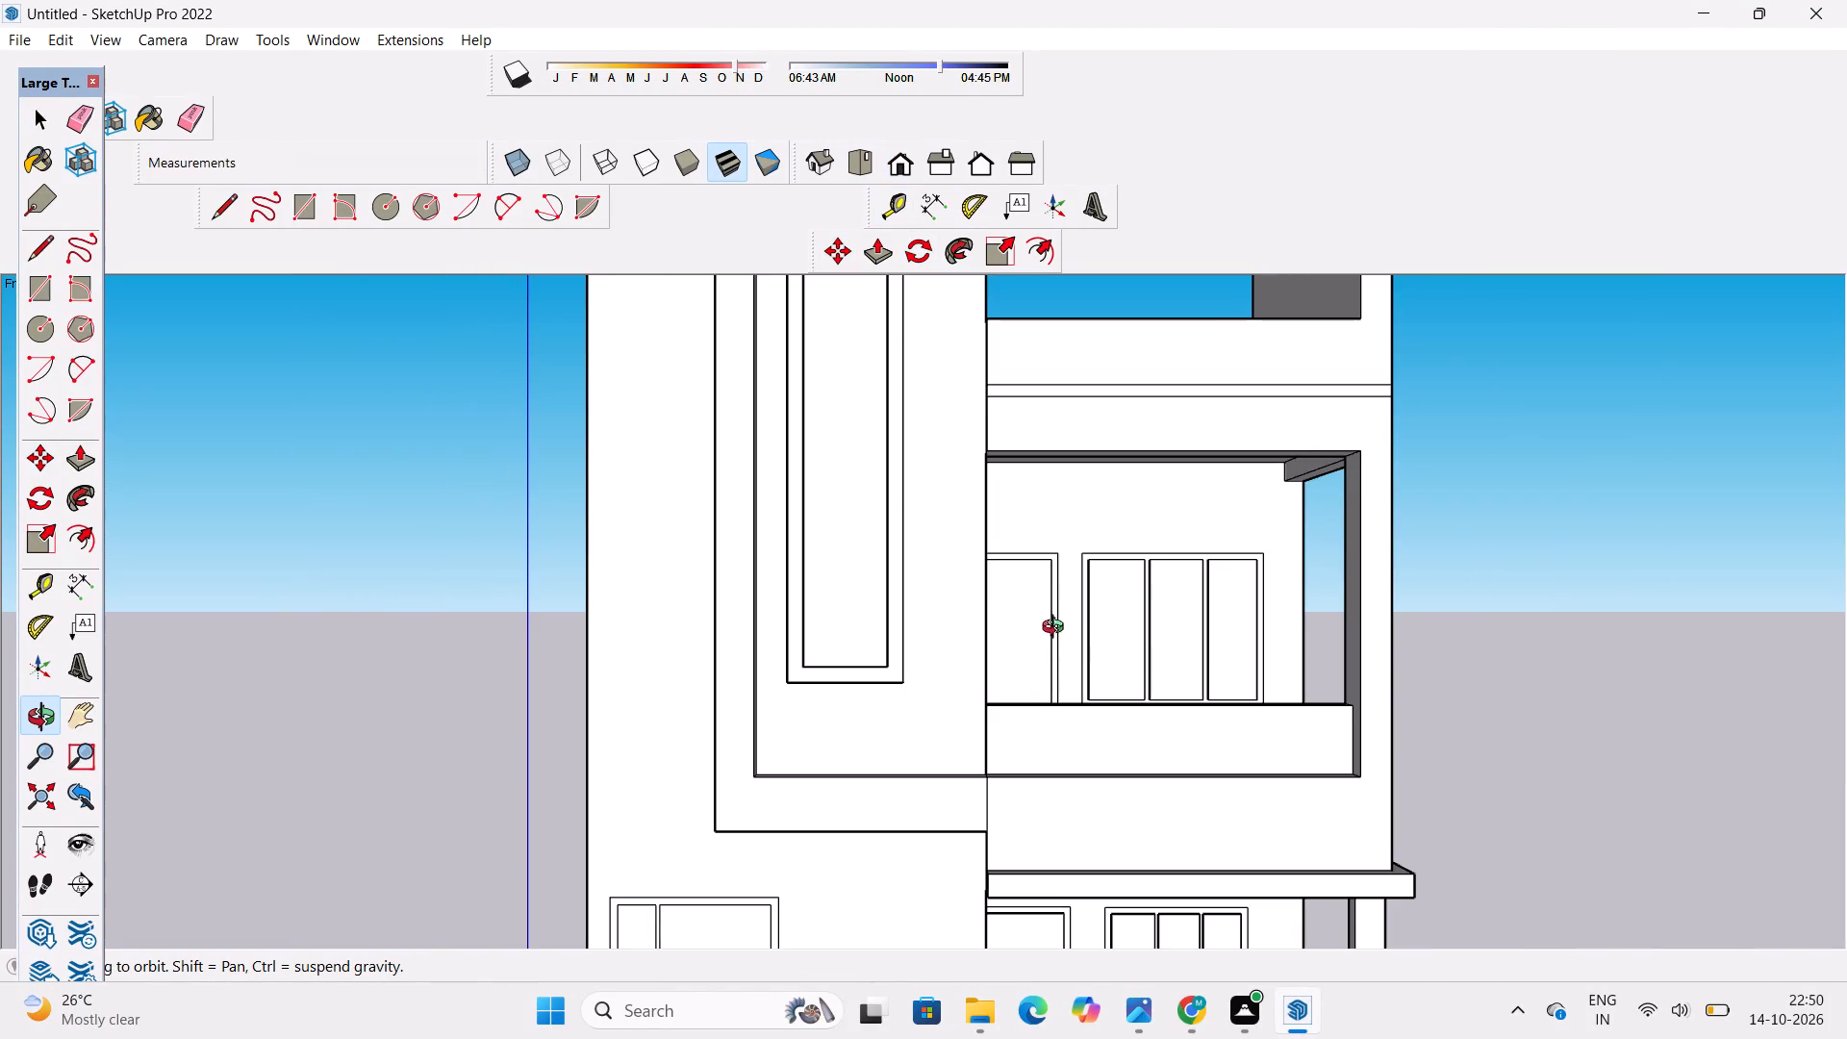
left_click_drag(1066, 629, 693, 870)
left_click_drag(820, 570, 864, 692)
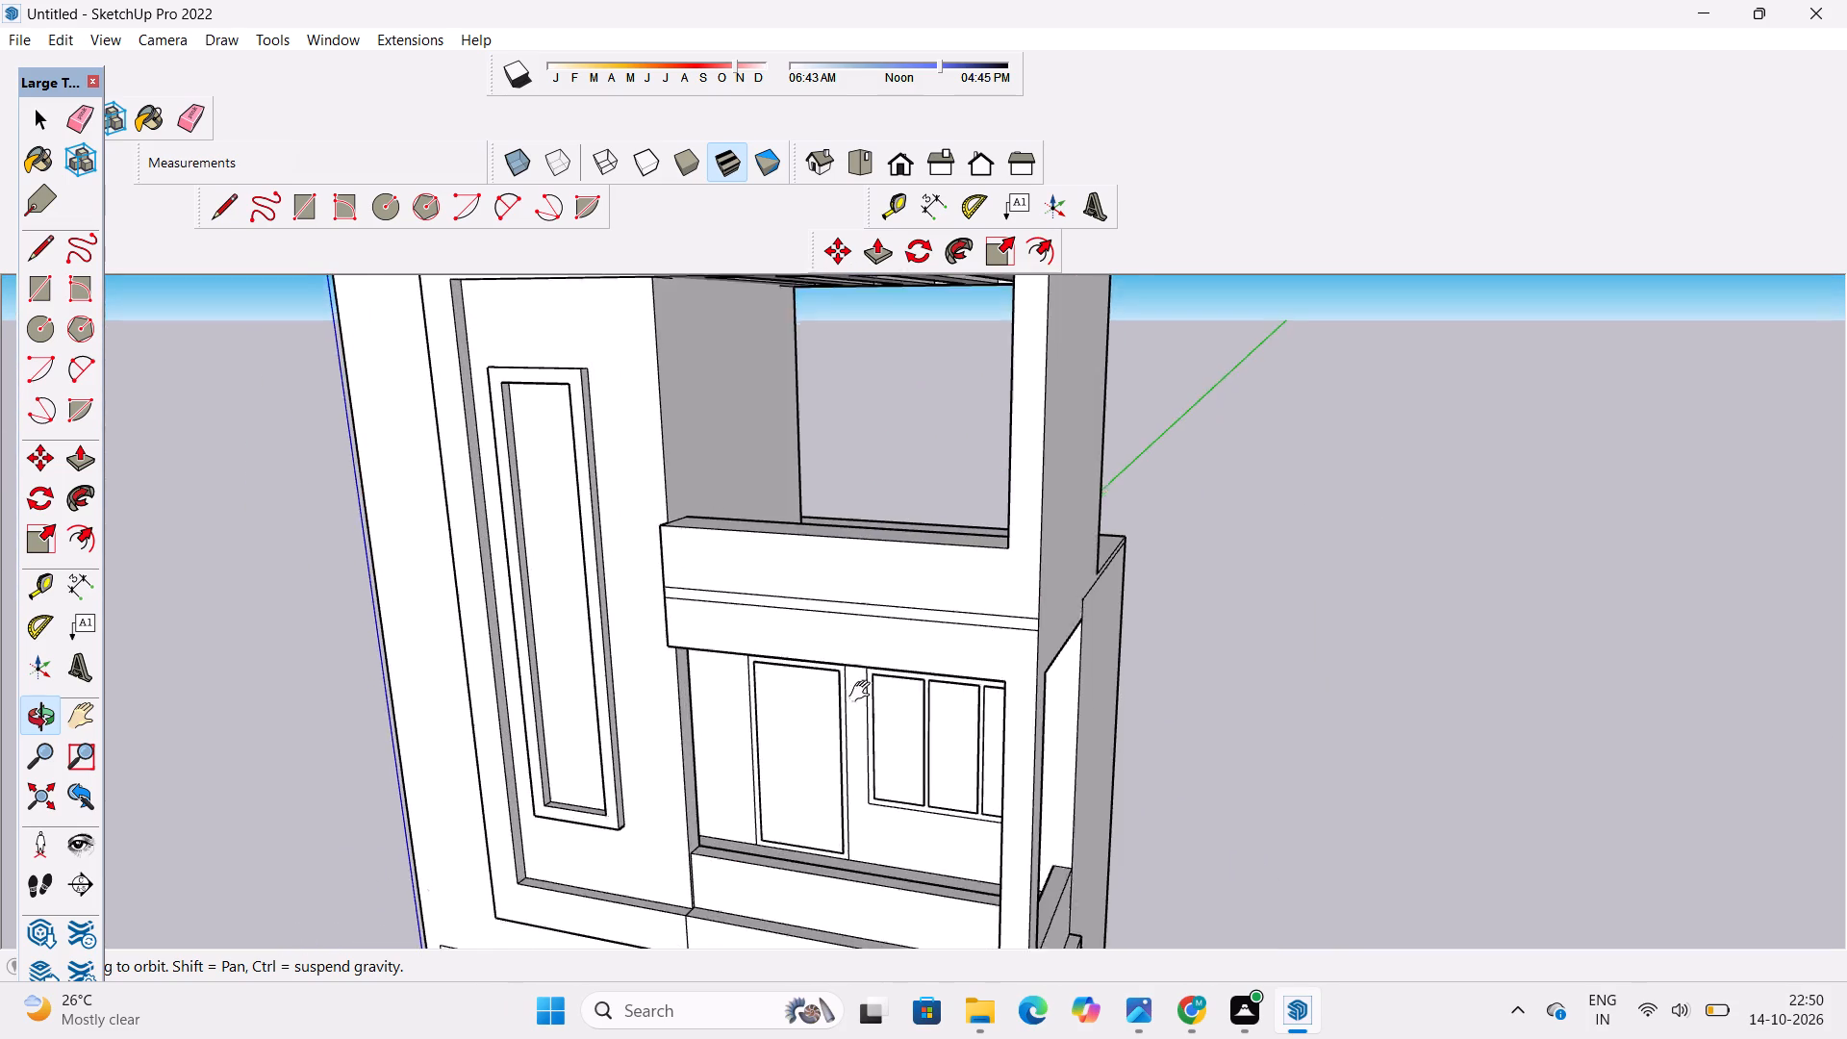
left_click_drag(864, 692, 898, 765)
left_click_drag(898, 765, 824, 621)
left_click_drag(840, 423, 889, 658)
left_click_drag(919, 642, 946, 848)
left_click_drag(946, 849, 892, 661)
Move the middle circle under the slab back toward the front circle to balance the gaps.
scroll(918, 625, "up", 4)
left_click_drag(922, 627, 986, 790, "shift")
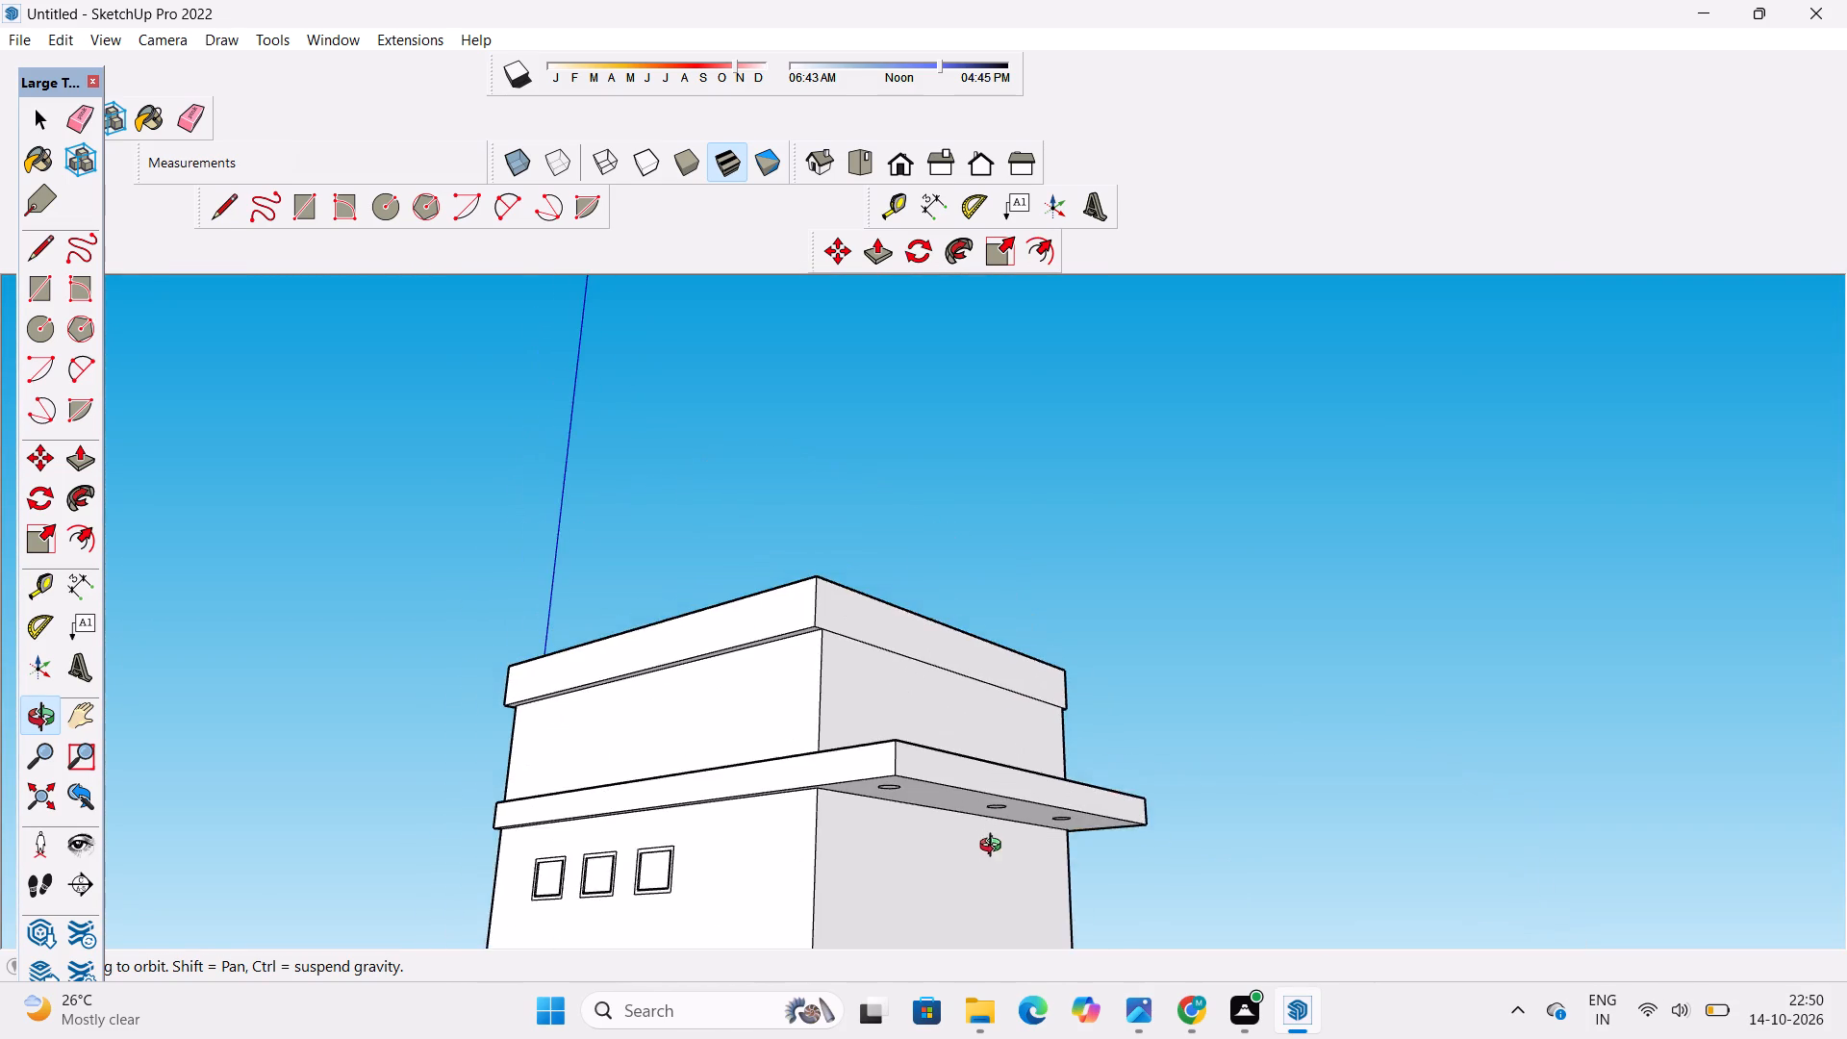
scroll(995, 848, "up", 6)
left_click_drag(1015, 848, 972, 845, "shift")
scroll(974, 838, "up", 4, "shift")
left_click_drag(977, 828, 996, 809, "shift")
scroll(1000, 823, "up", 4)
key("space")
double_click(1046, 799)
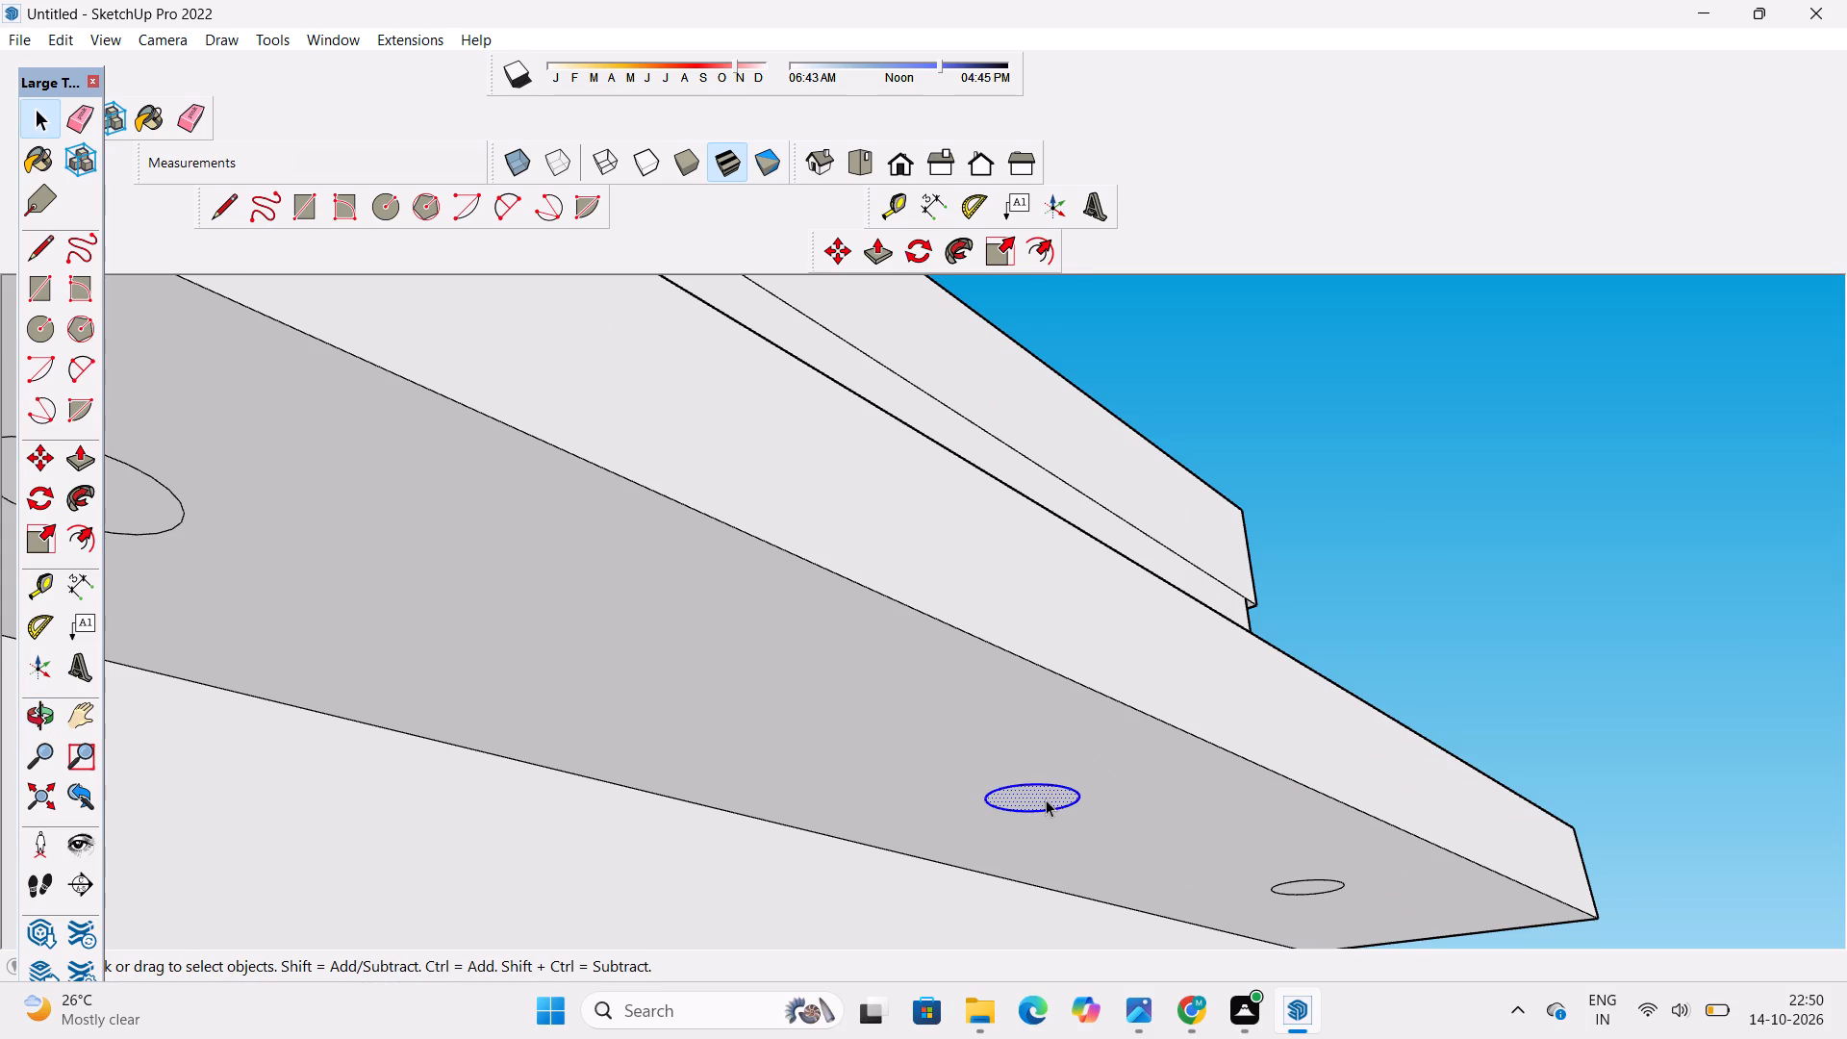
key("m")
scroll(1048, 792, "up", 1)
scroll(1048, 792, "down", 2)
left_click(996, 786)
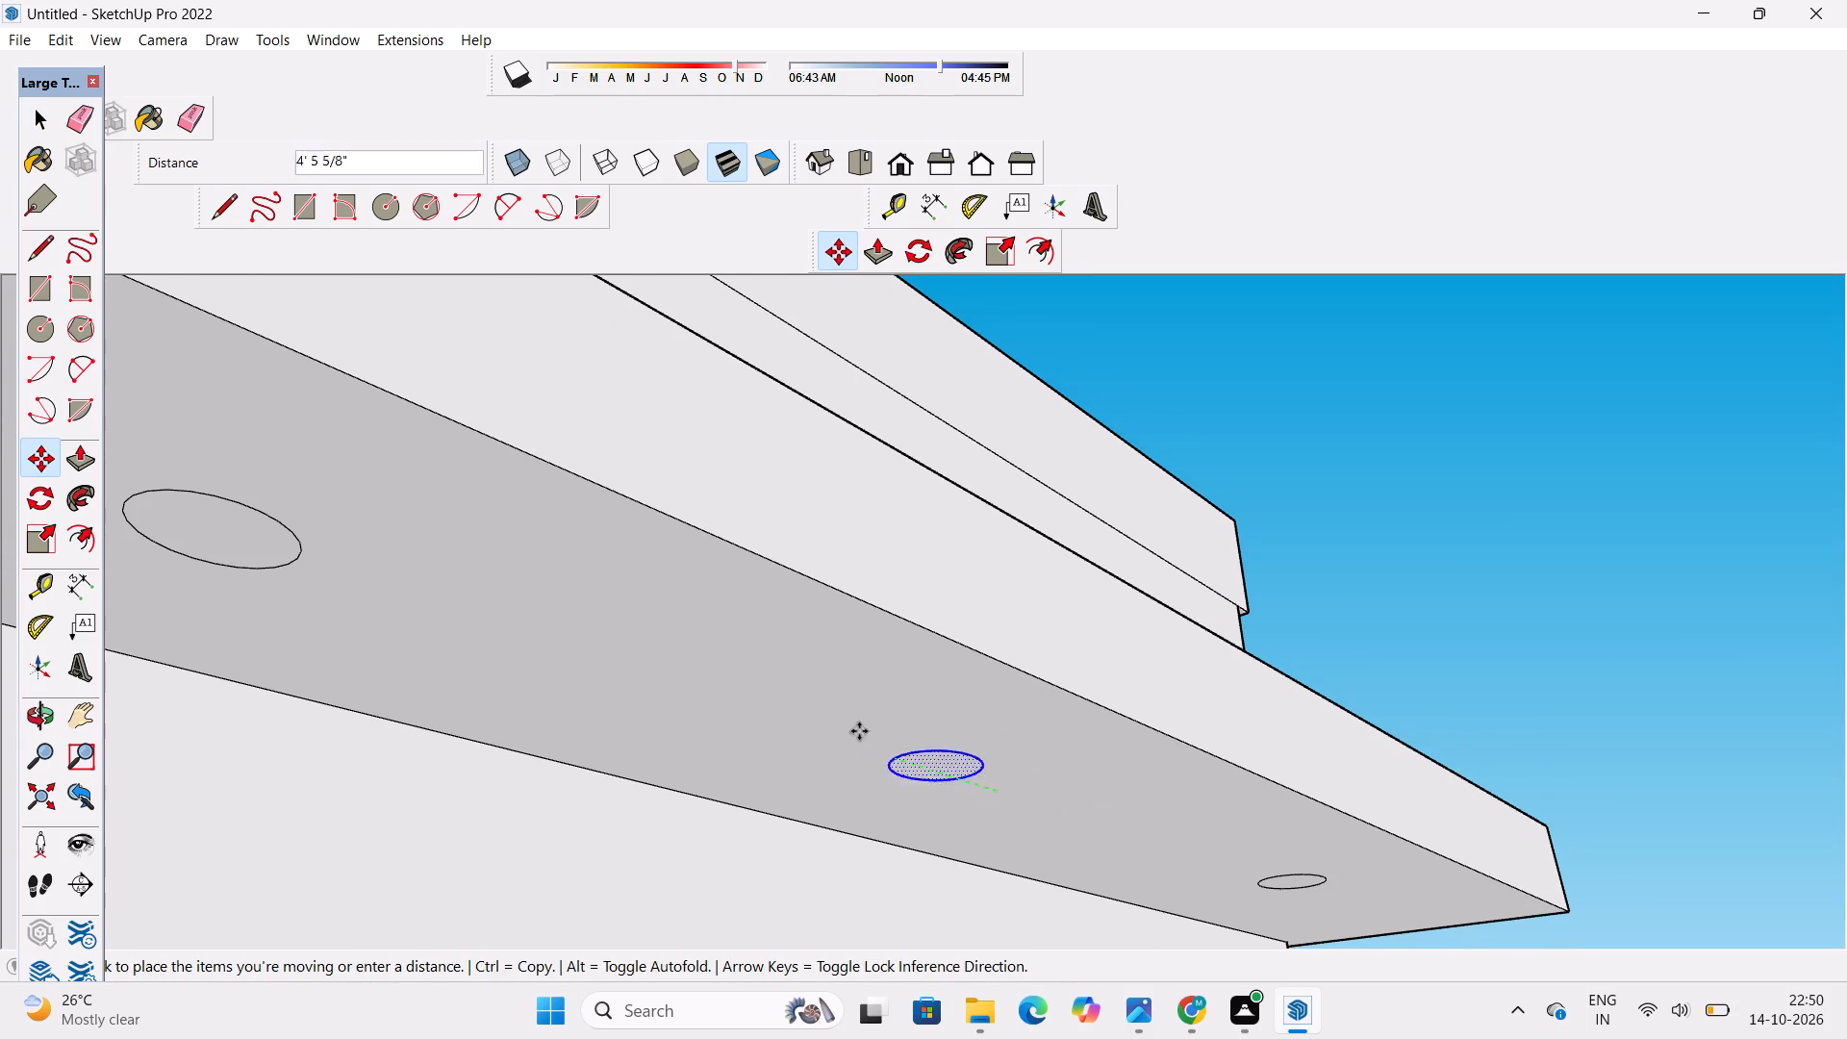
left_click(793, 723)
key("space")
left_click(1361, 628)
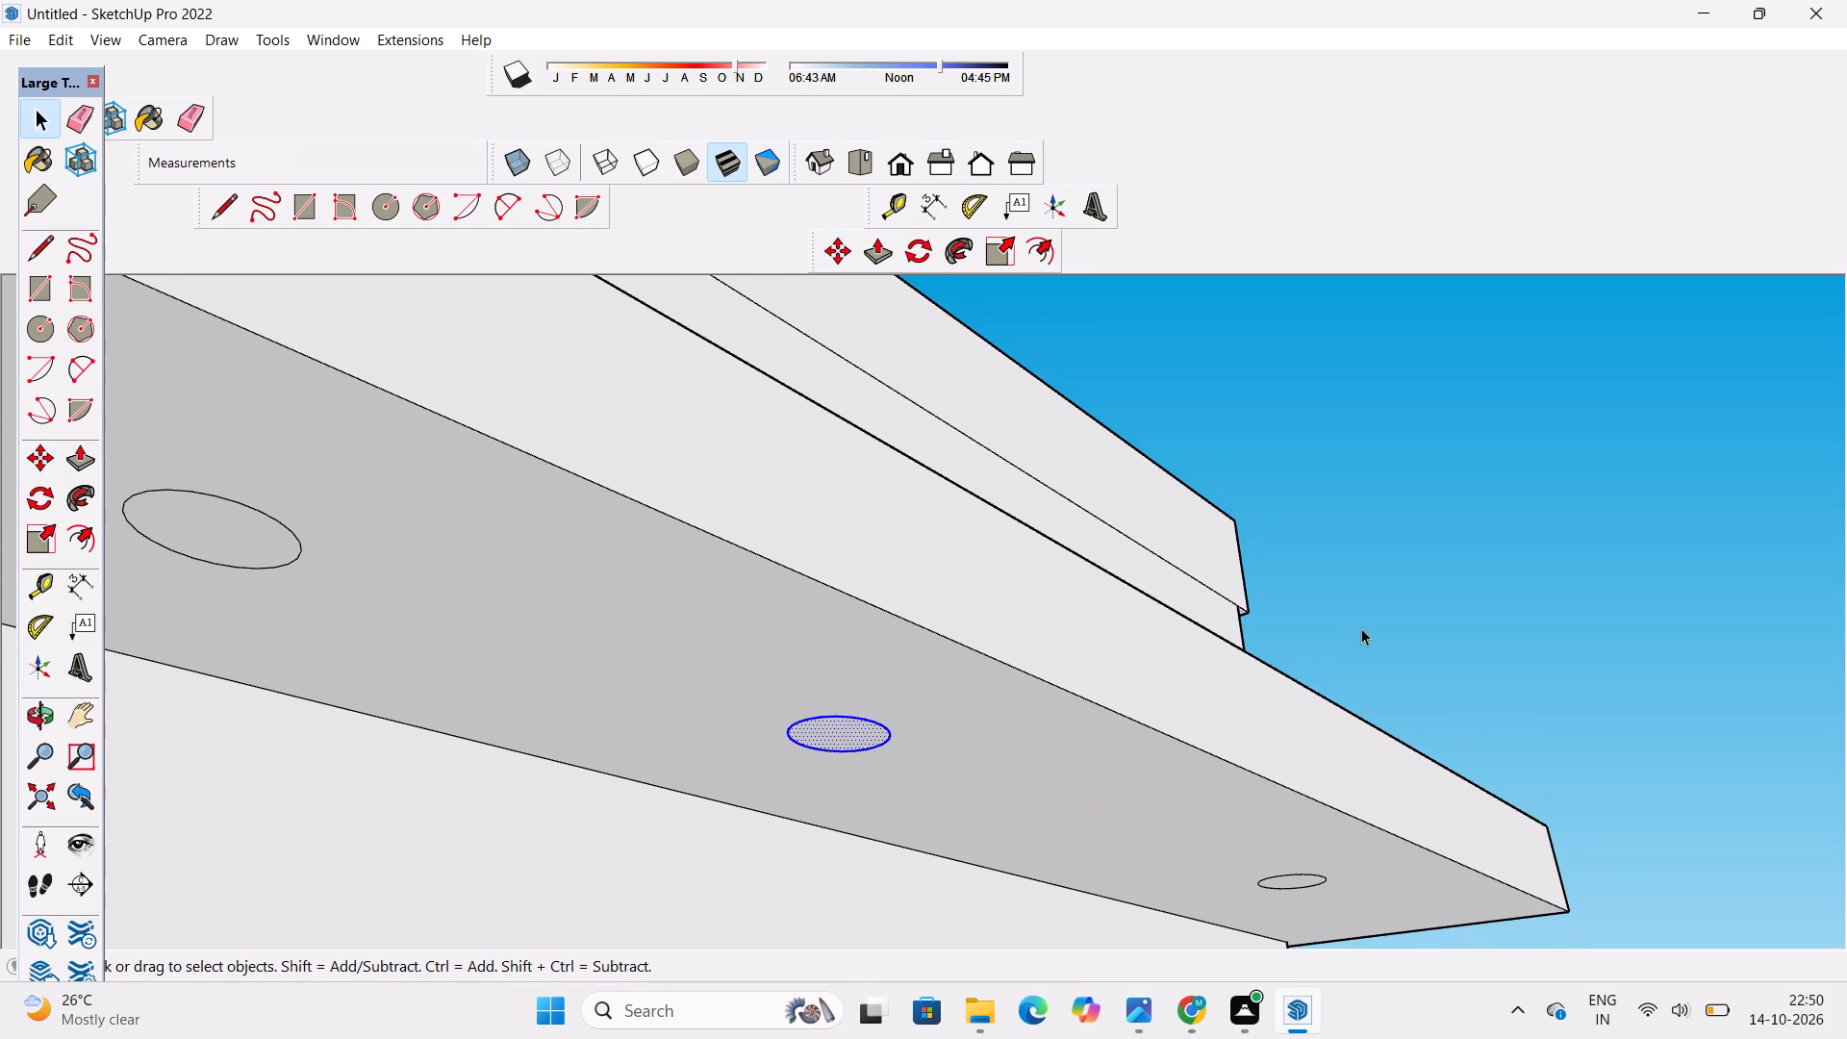
Examine the slab's underside, pergola openings and whole front facade from several angles and in the standard front view.
key("o")
scroll(1144, 613, "down", 11)
left_click_drag(1118, 701, 1177, 558, "shift")
scroll(1185, 548, "down", 6, "shift")
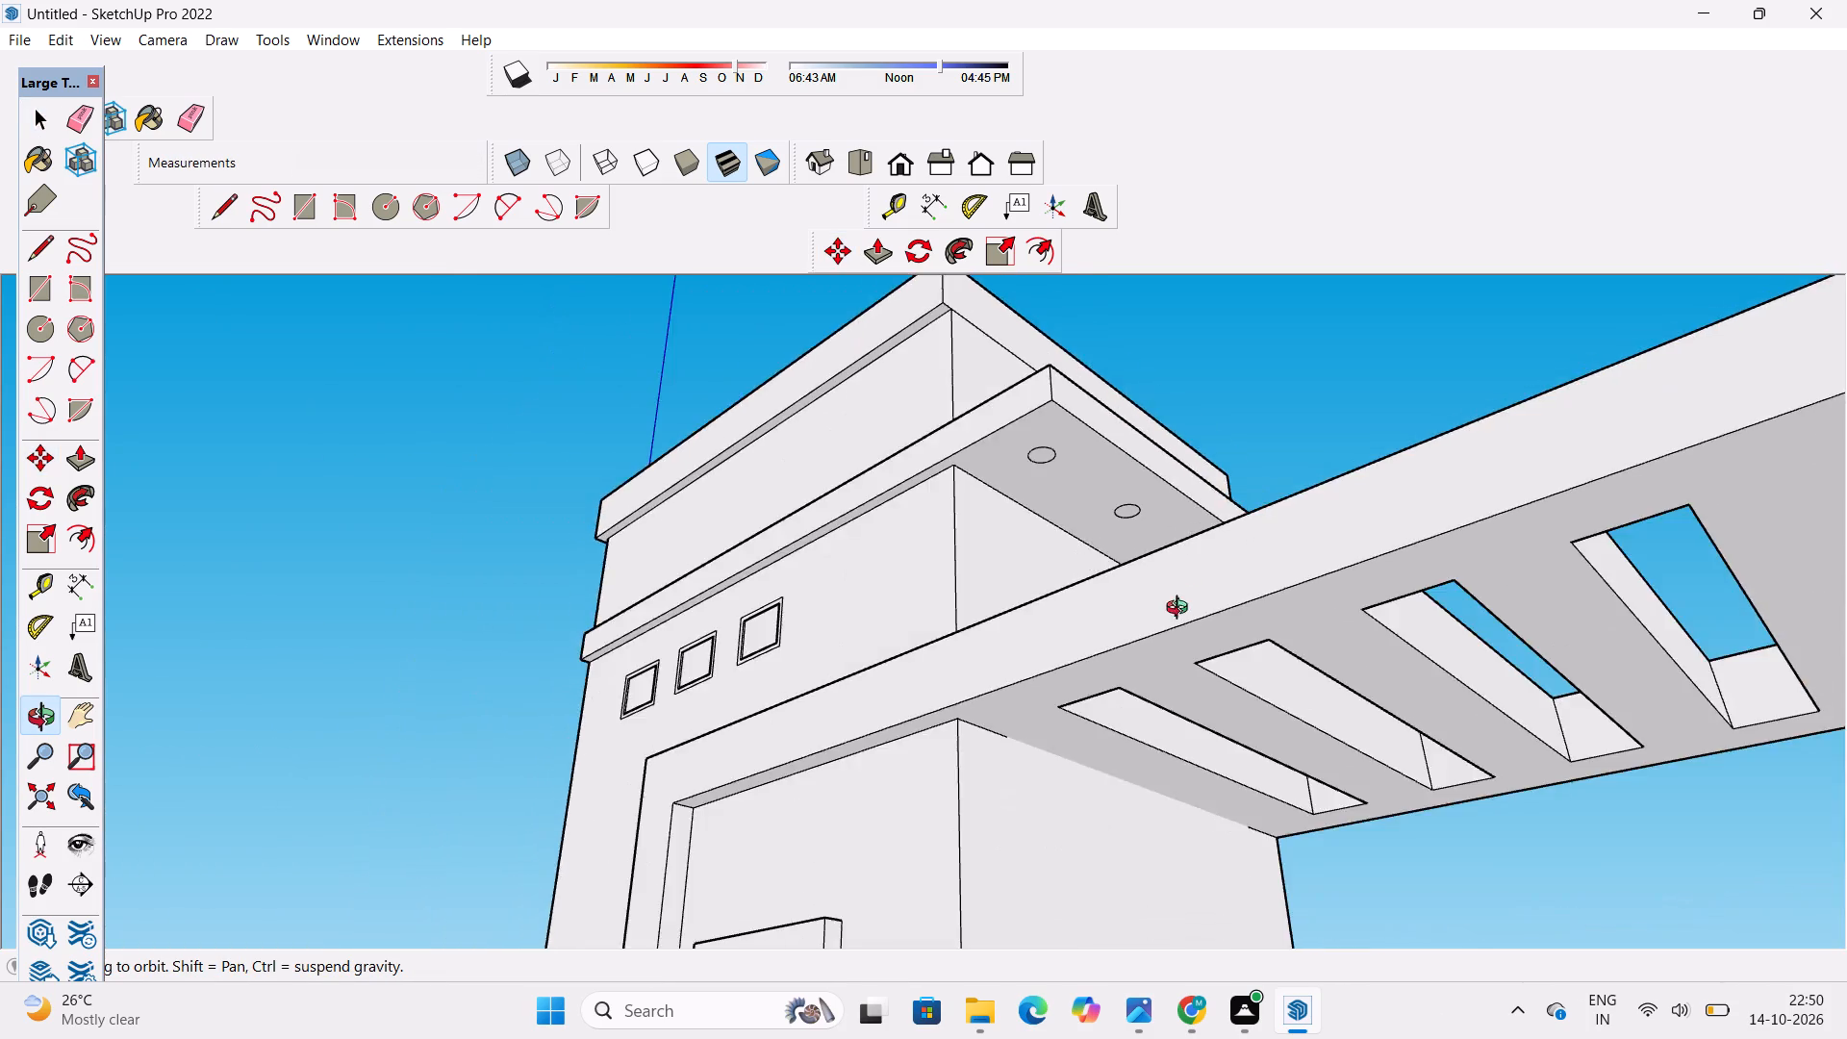
left_click_drag(1242, 682, 1576, 862)
scroll(1505, 798, "down", 7)
left_click_drag(1466, 810, 1237, 473, "shift")
scroll(1230, 715, "down", 5)
left_click_drag(1224, 718, 1211, 631, "shift")
left_click_drag(1203, 632, 1189, 689)
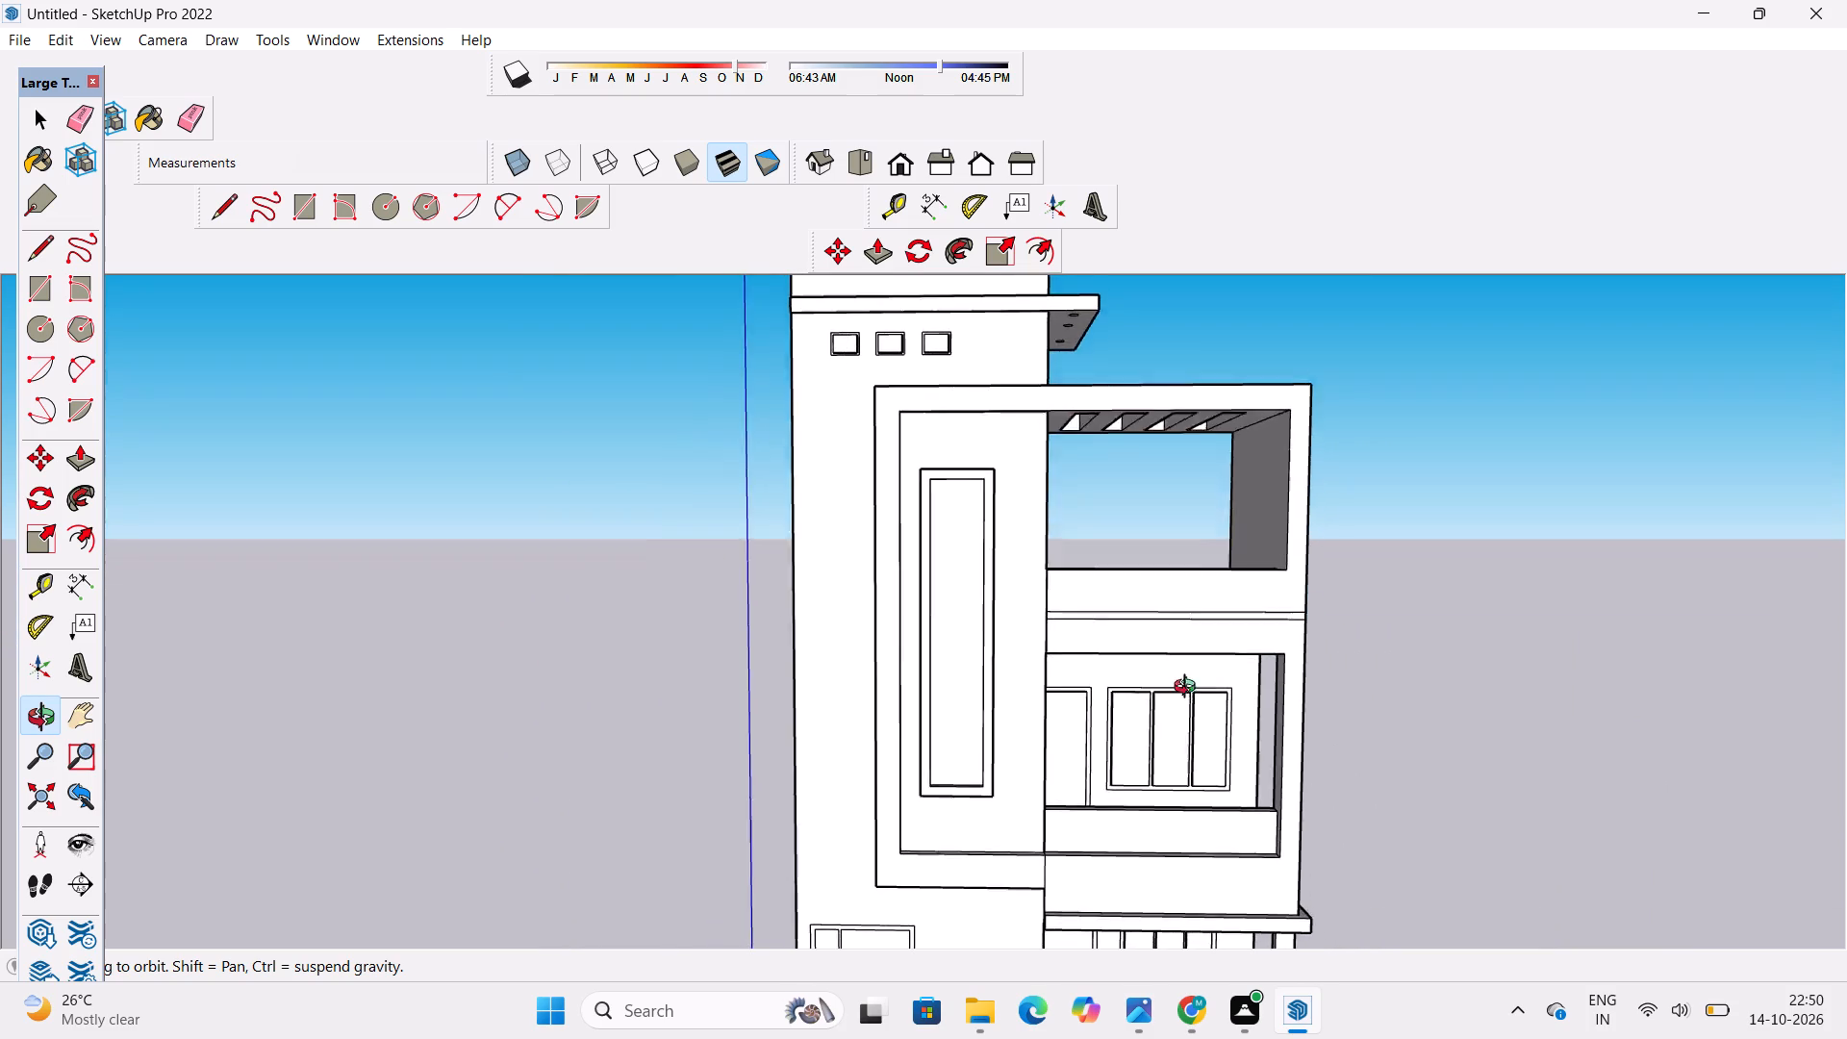
left_click_drag(1189, 689, 1186, 703)
scroll(1186, 703, "down", 4)
scroll(1098, 717, "up", 4, "shift")
left_click_drag(991, 747, 1100, 671)
scroll(1075, 672, "down", 4)
left_click_drag(1137, 707, 1093, 708)
scroll(1083, 700, "down", 5)
left_click_drag(1083, 784, 1078, 744, "shift")
scroll(1105, 686, "up", 6)
left_click_drag(1222, 763, 1105, 733, "shift")
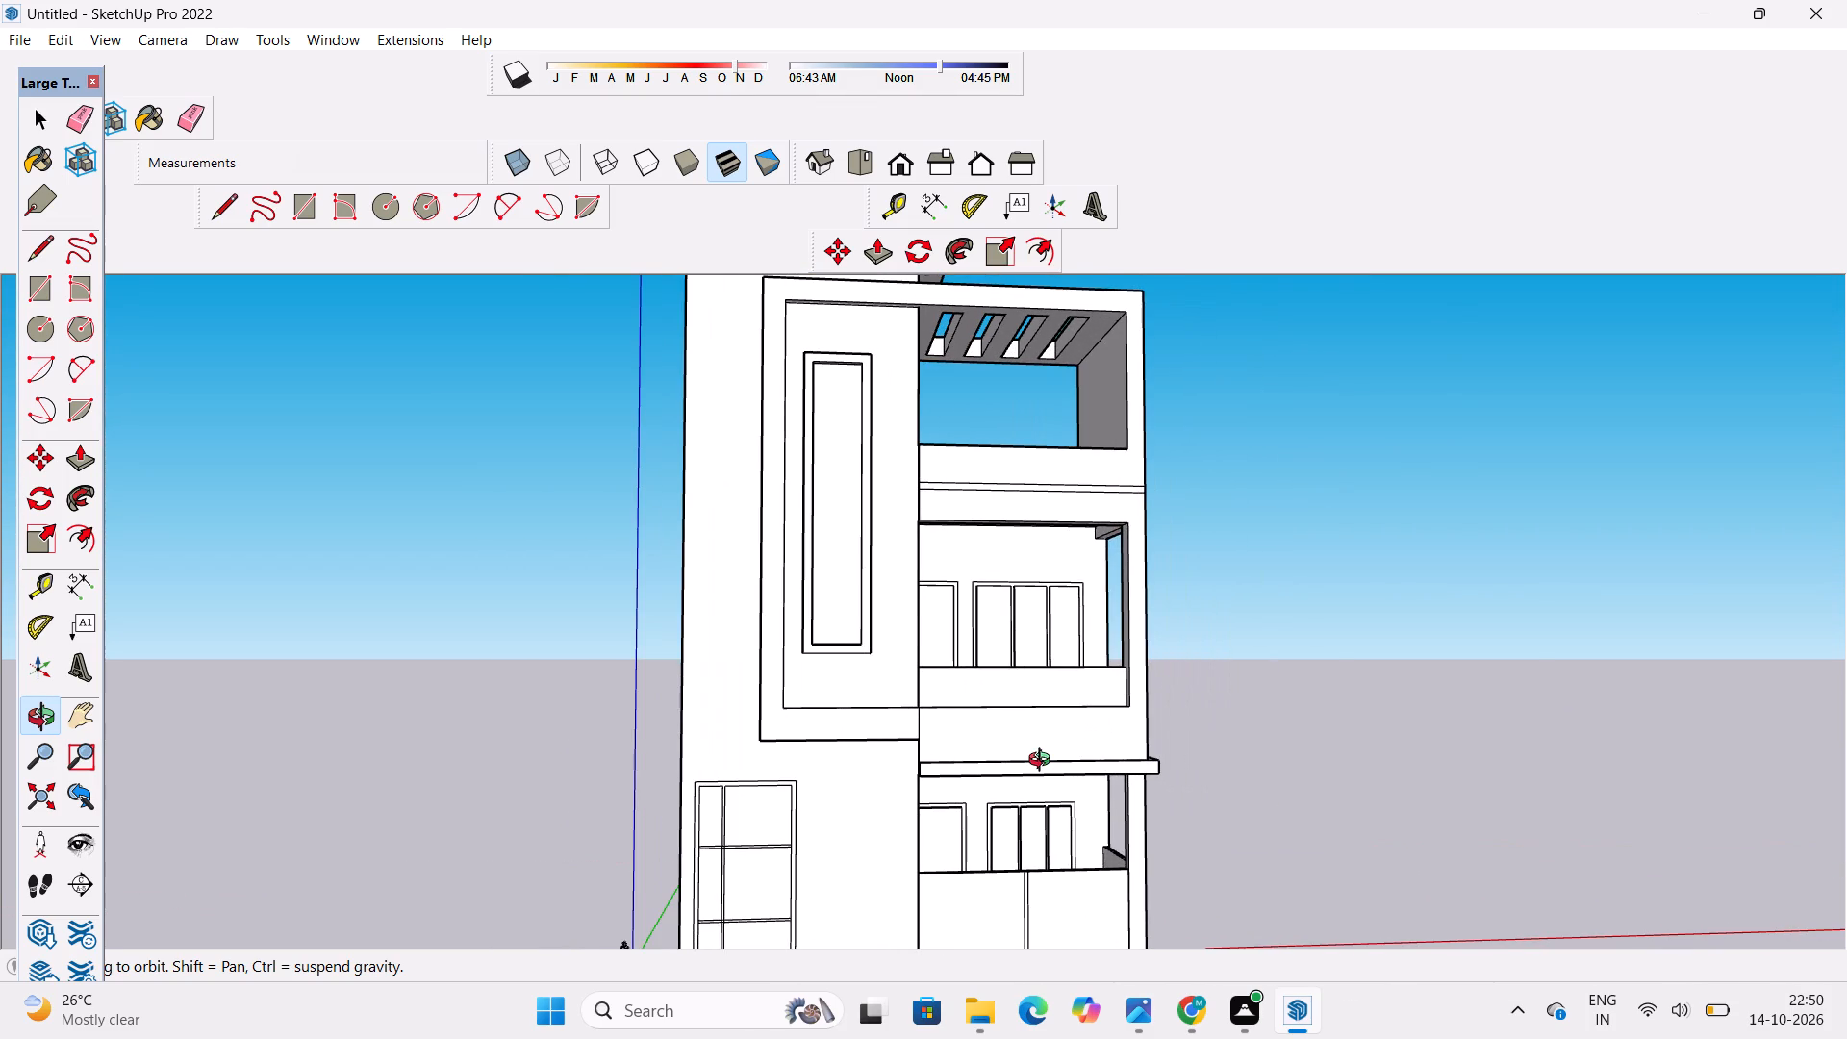
left_click_drag(1044, 762, 1022, 750, "shift")
scroll(1022, 749, "up", 1)
left_click_drag(1022, 749, 1003, 766, "shift")
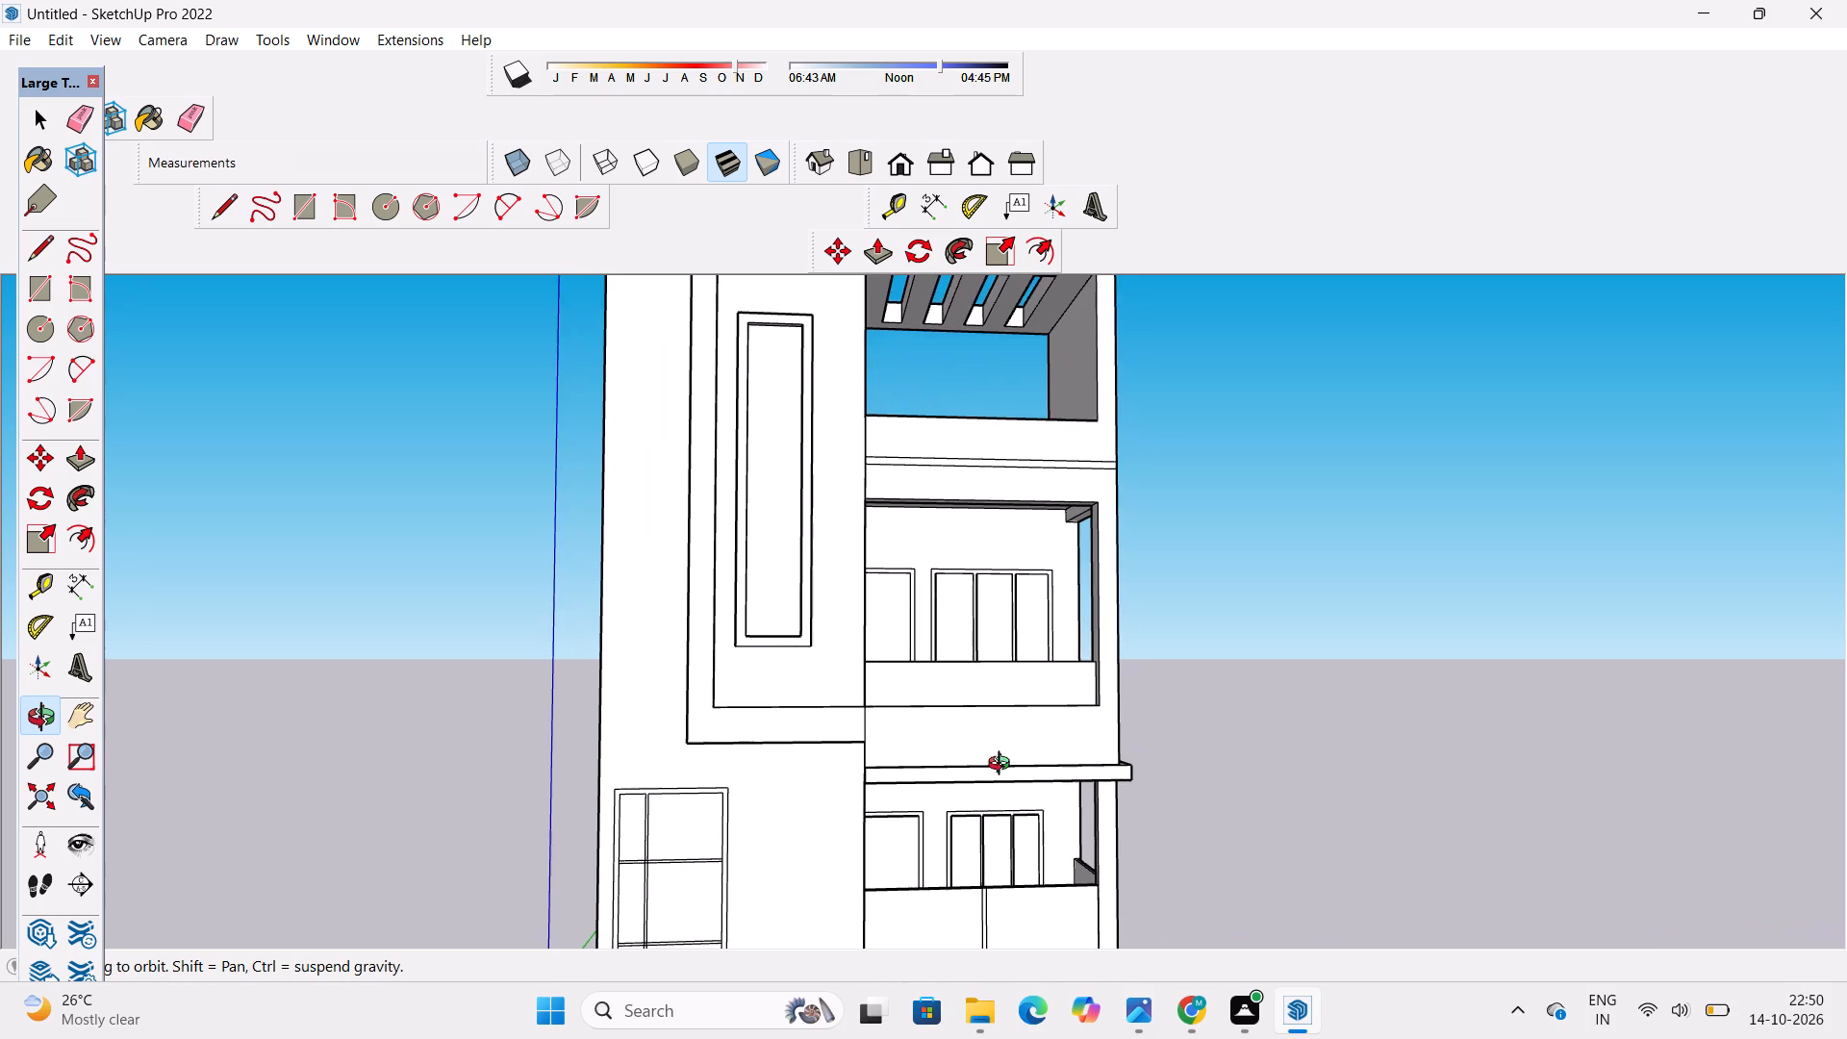
left_click_drag(995, 769, 886, 784)
scroll(986, 690, "down", 6)
left_click_drag(936, 777, 1028, 702, "shift")
scroll(1035, 702, "down", 4)
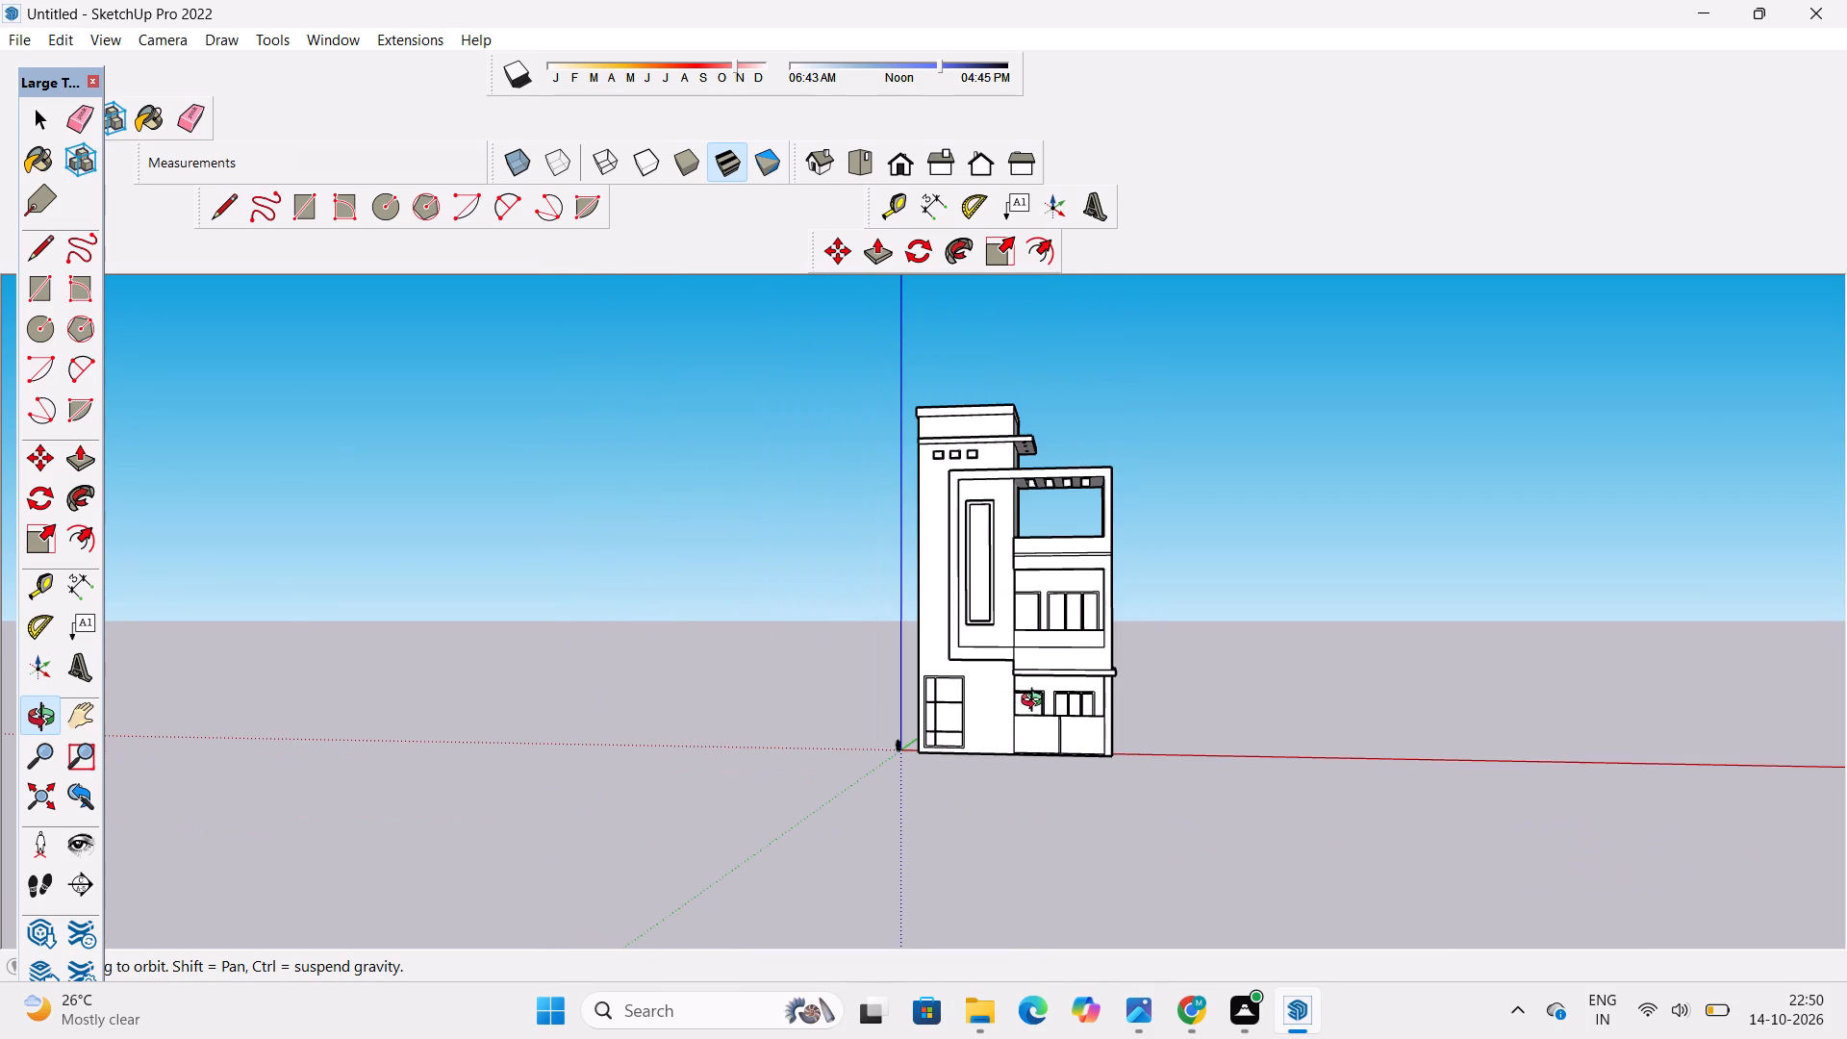
left_click(909, 170)
scroll(1010, 689, "down", 3)
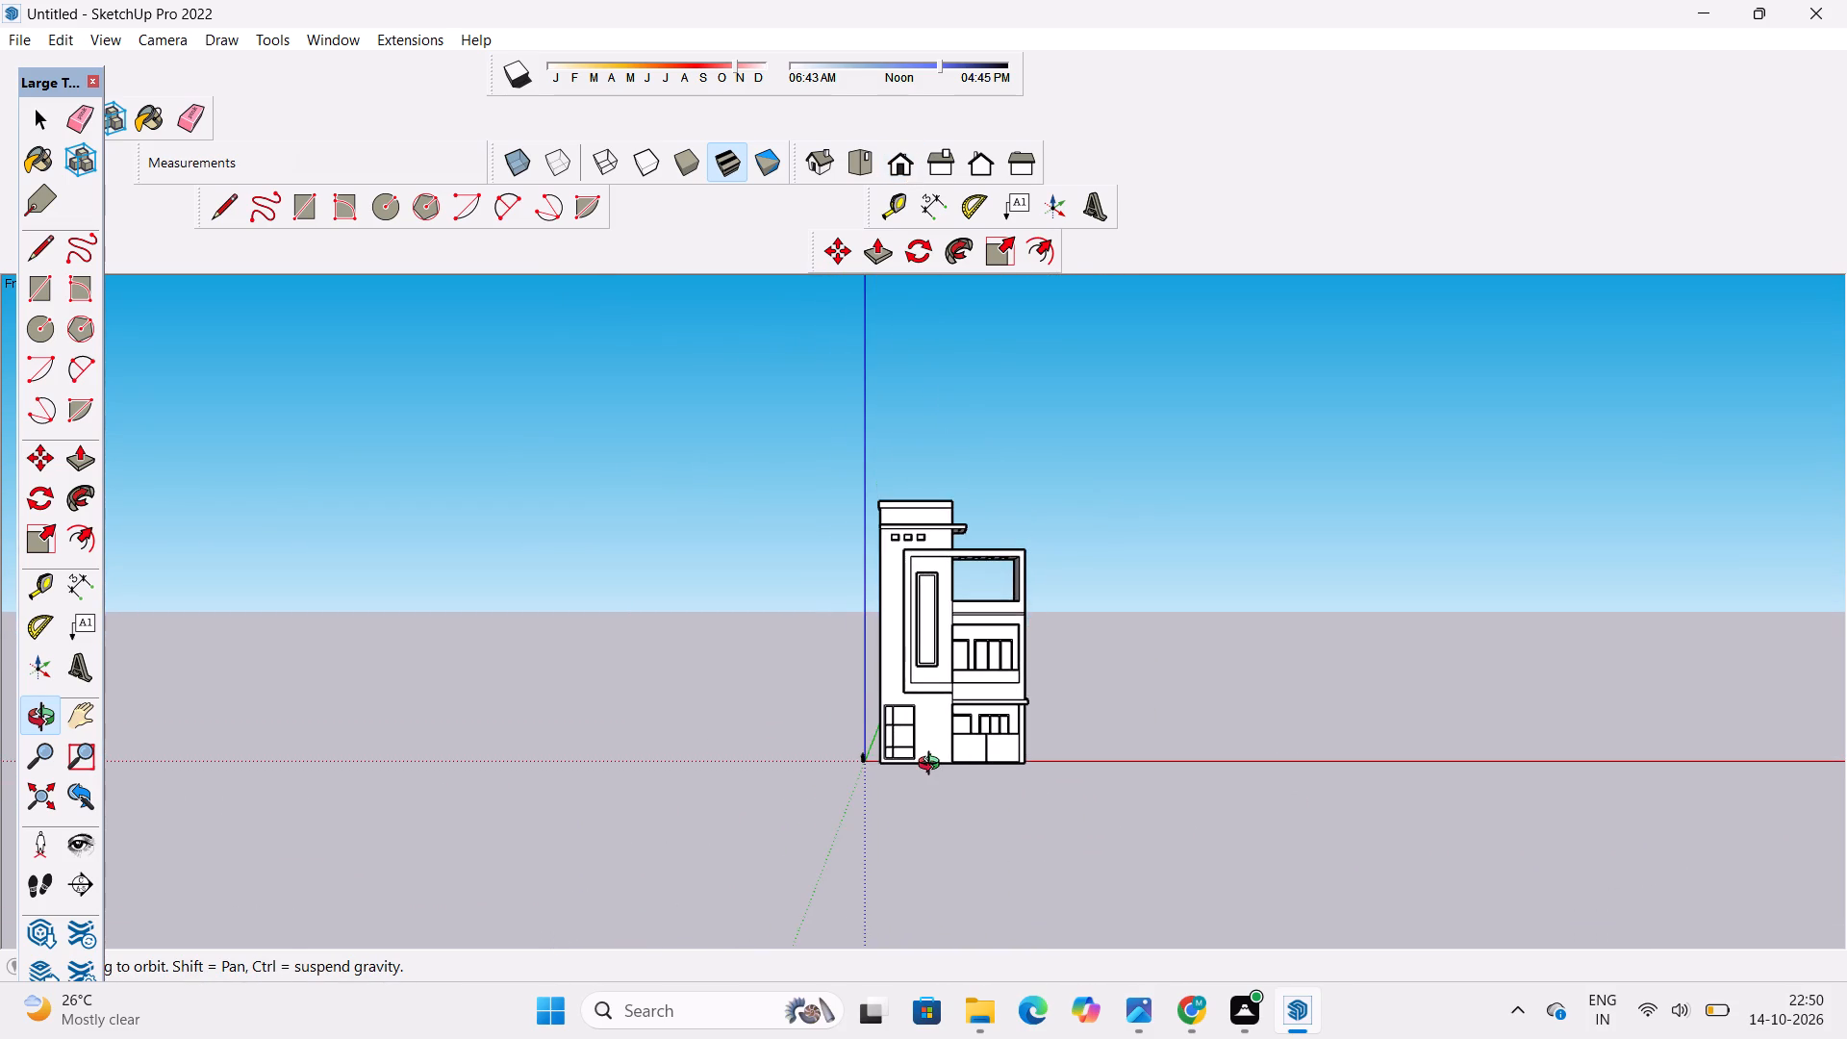
scroll(933, 766, "up", 5)
left_click_drag(962, 731, 957, 745)
scroll(951, 776, "up", 4)
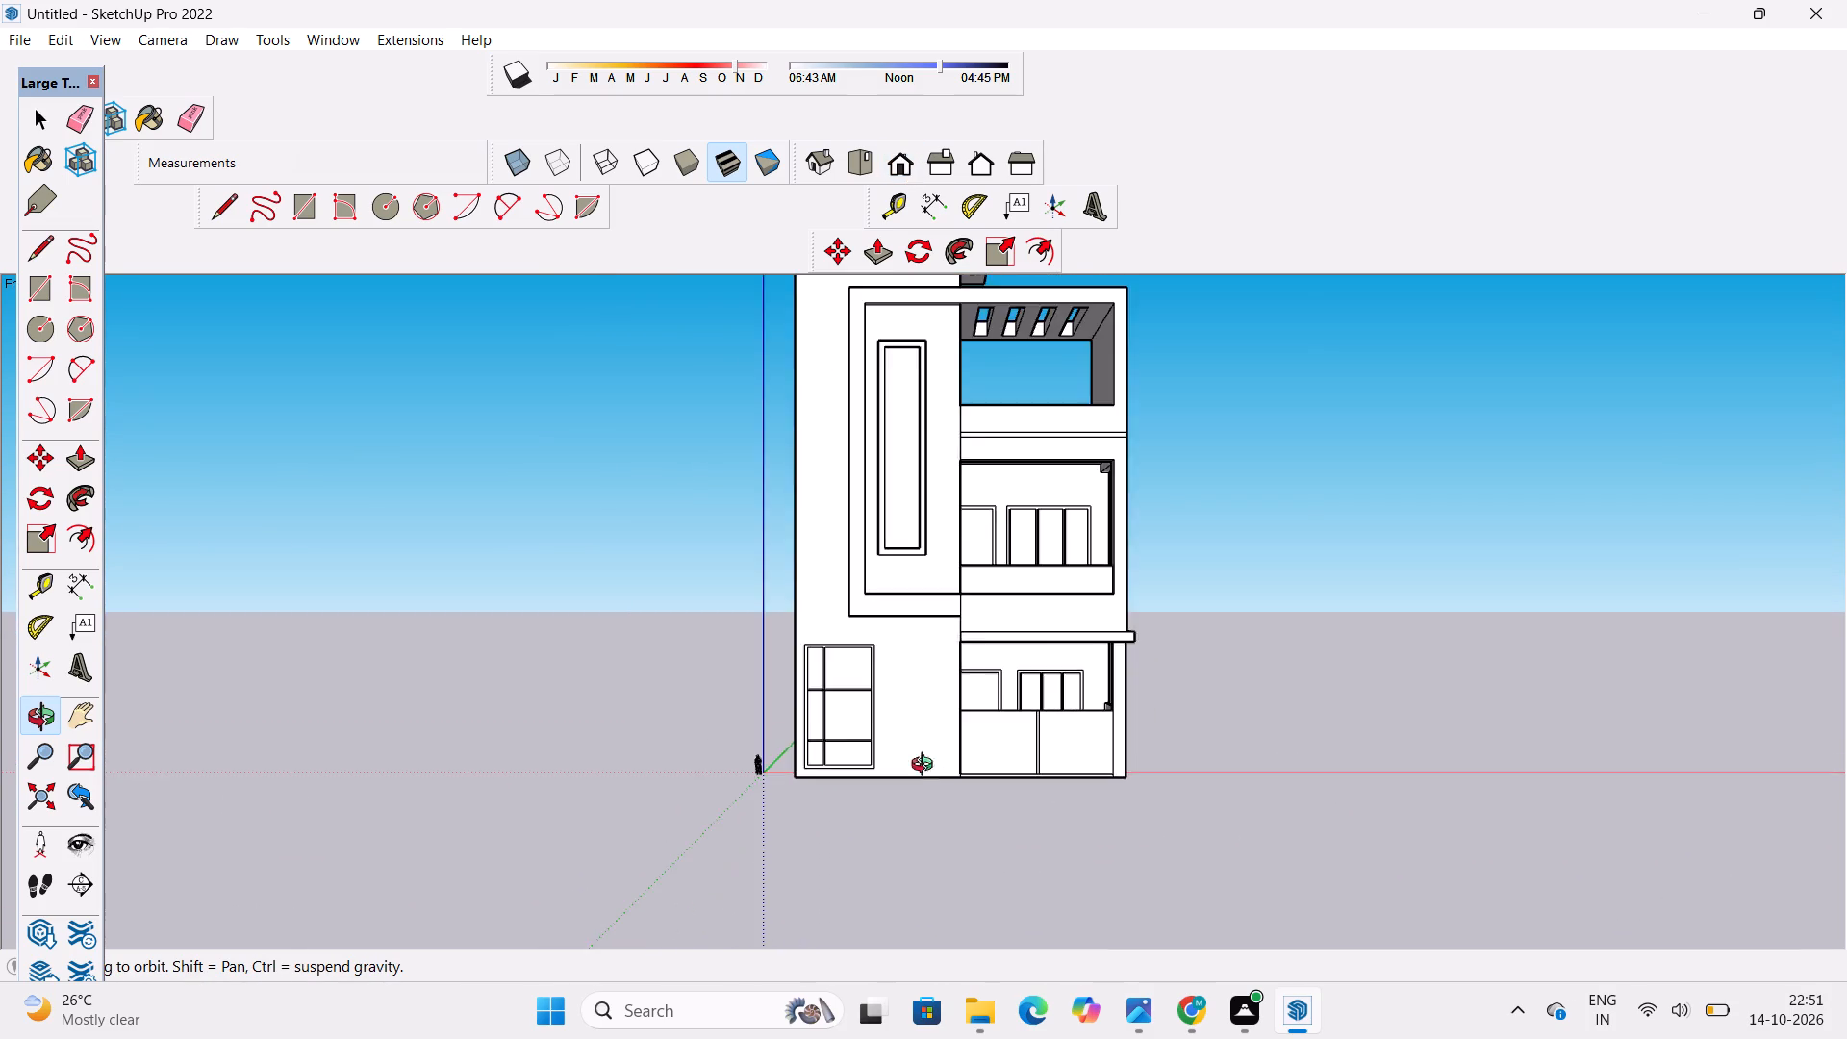
scroll(926, 767, "up", 4)
scroll(863, 722, "down", 5)
left_click_drag(931, 709, 922, 707, "shift")
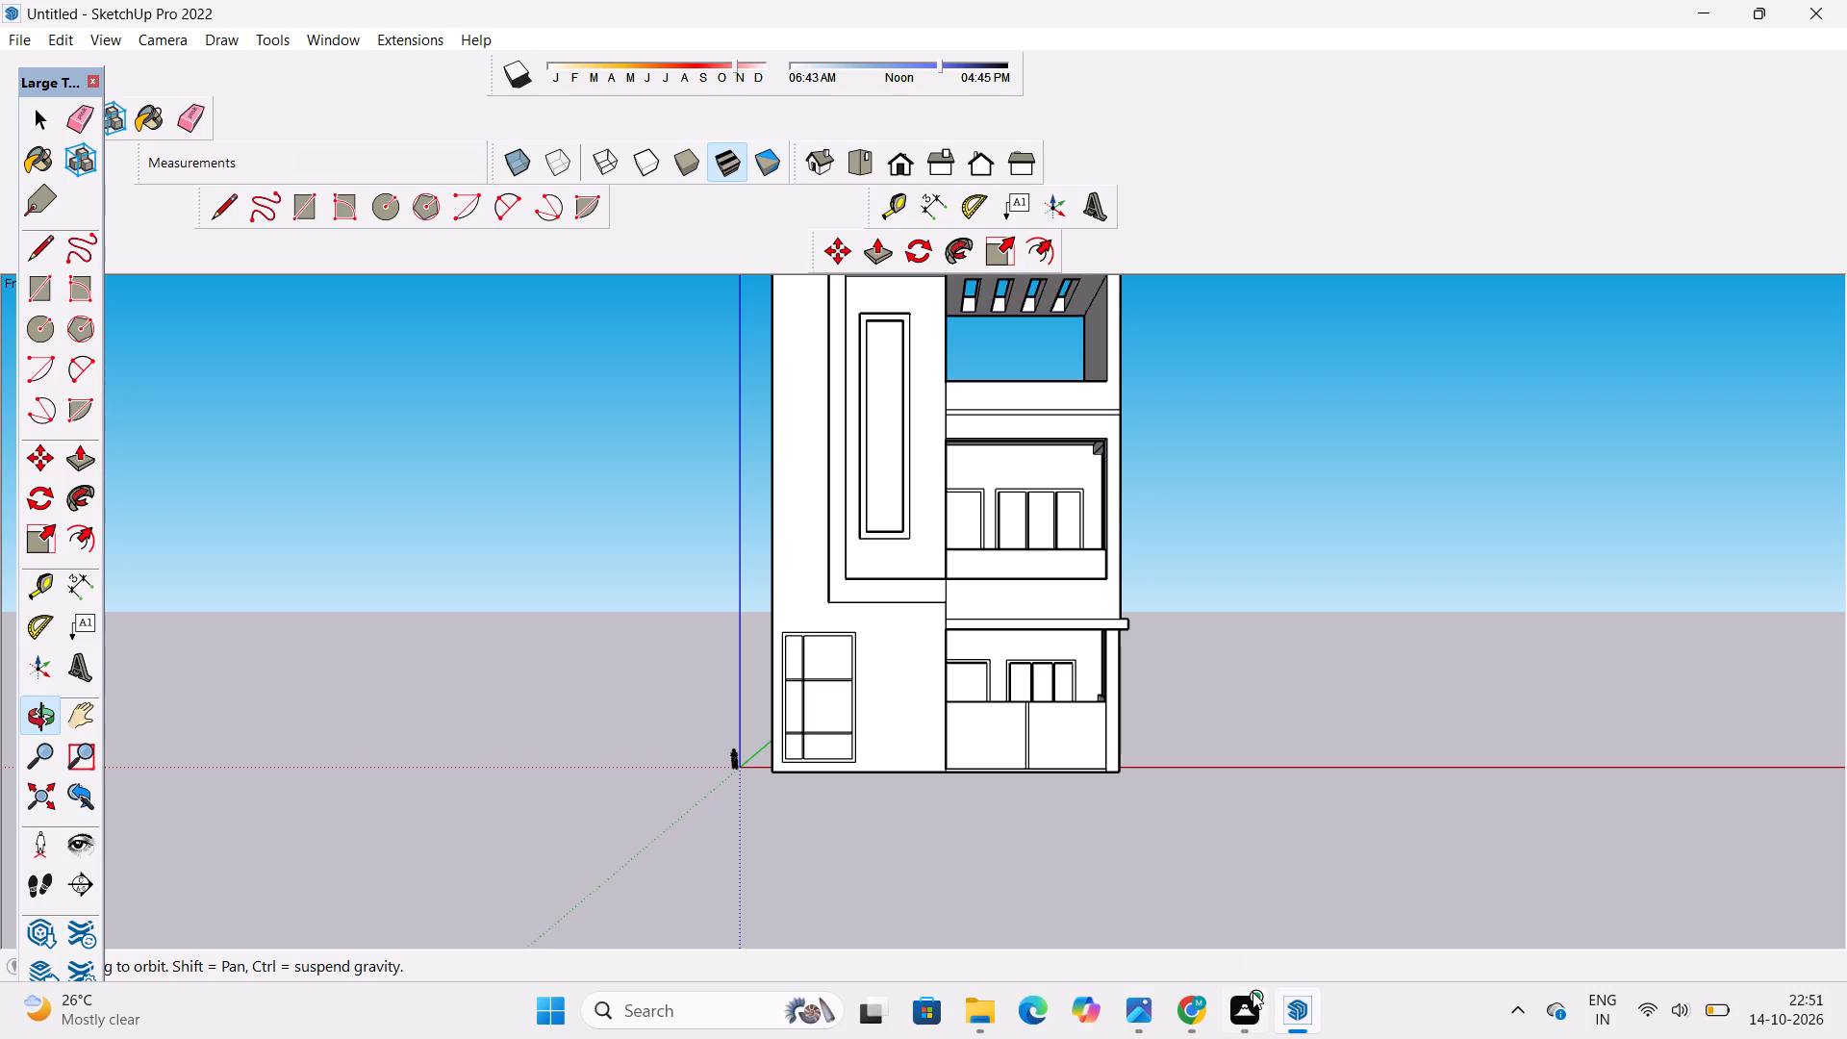
Paint the front face of the facade's large projecting frame with the 0012_Bisque colour from Colors-Named.
key("b")
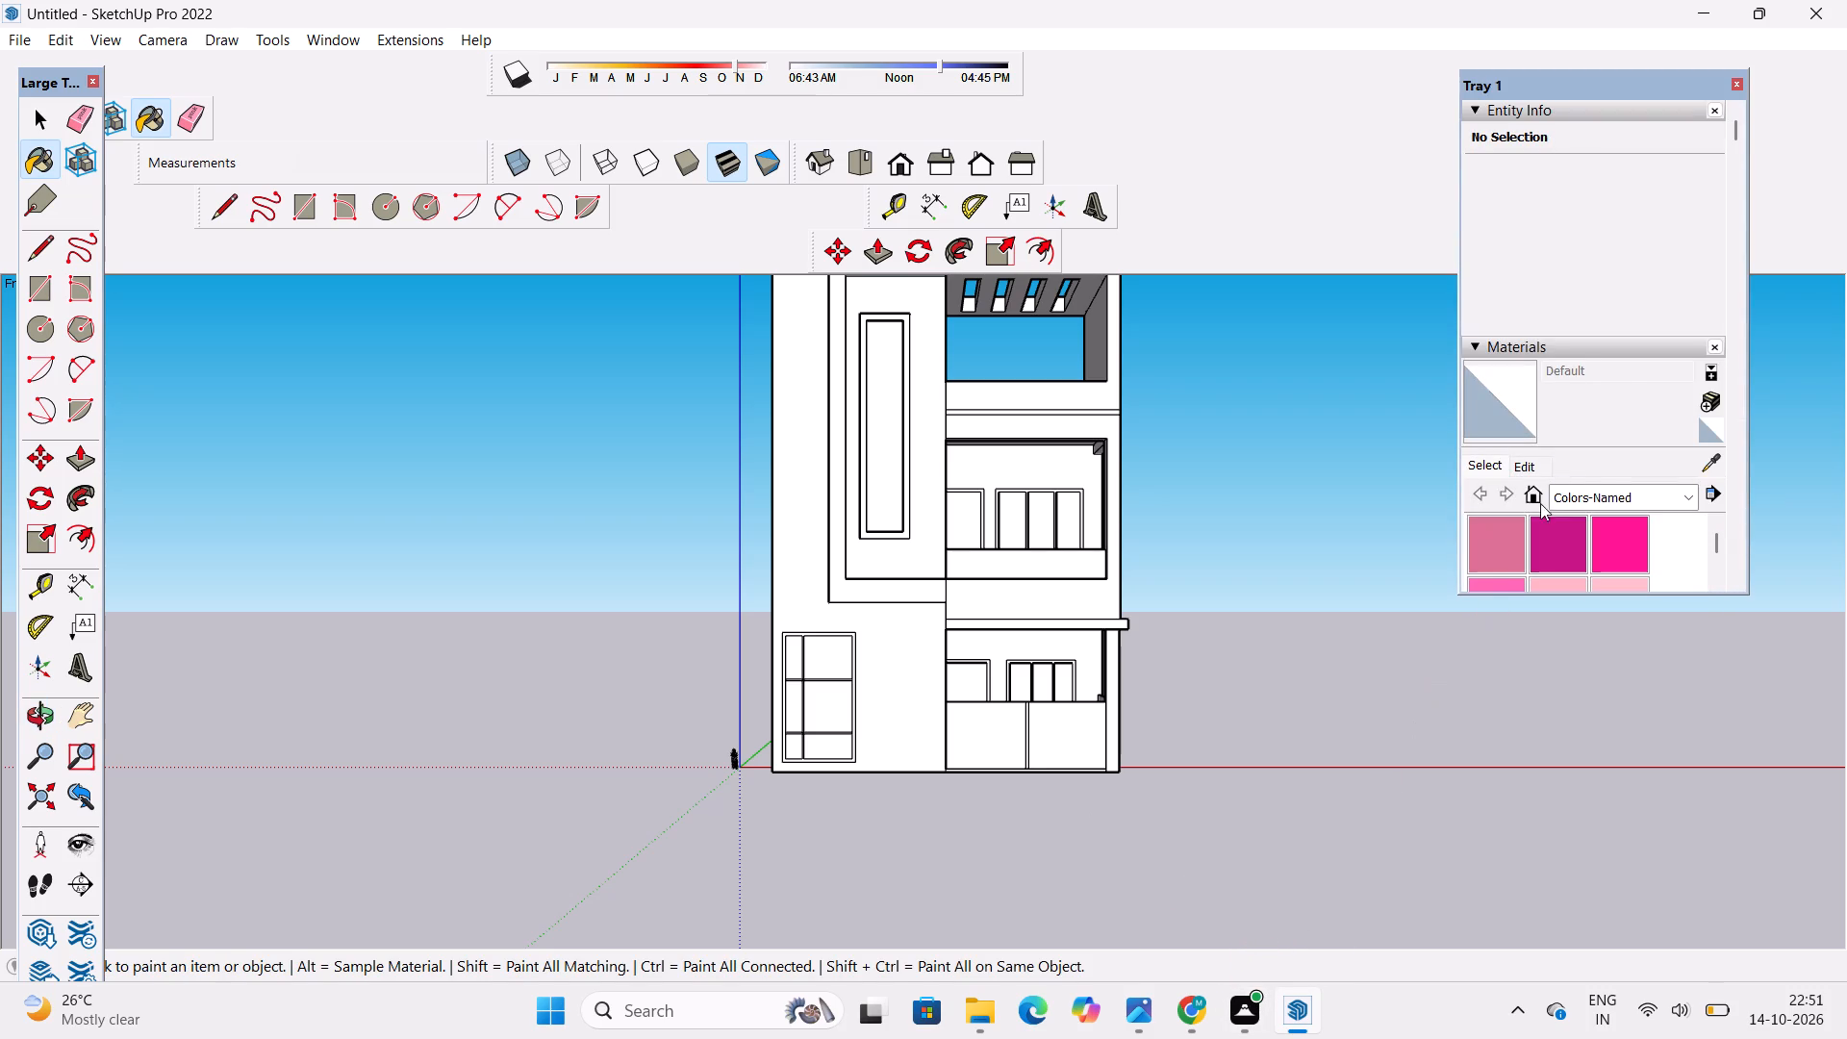
scroll(1516, 292, "down", 1)
scroll(959, 632, "down", 3)
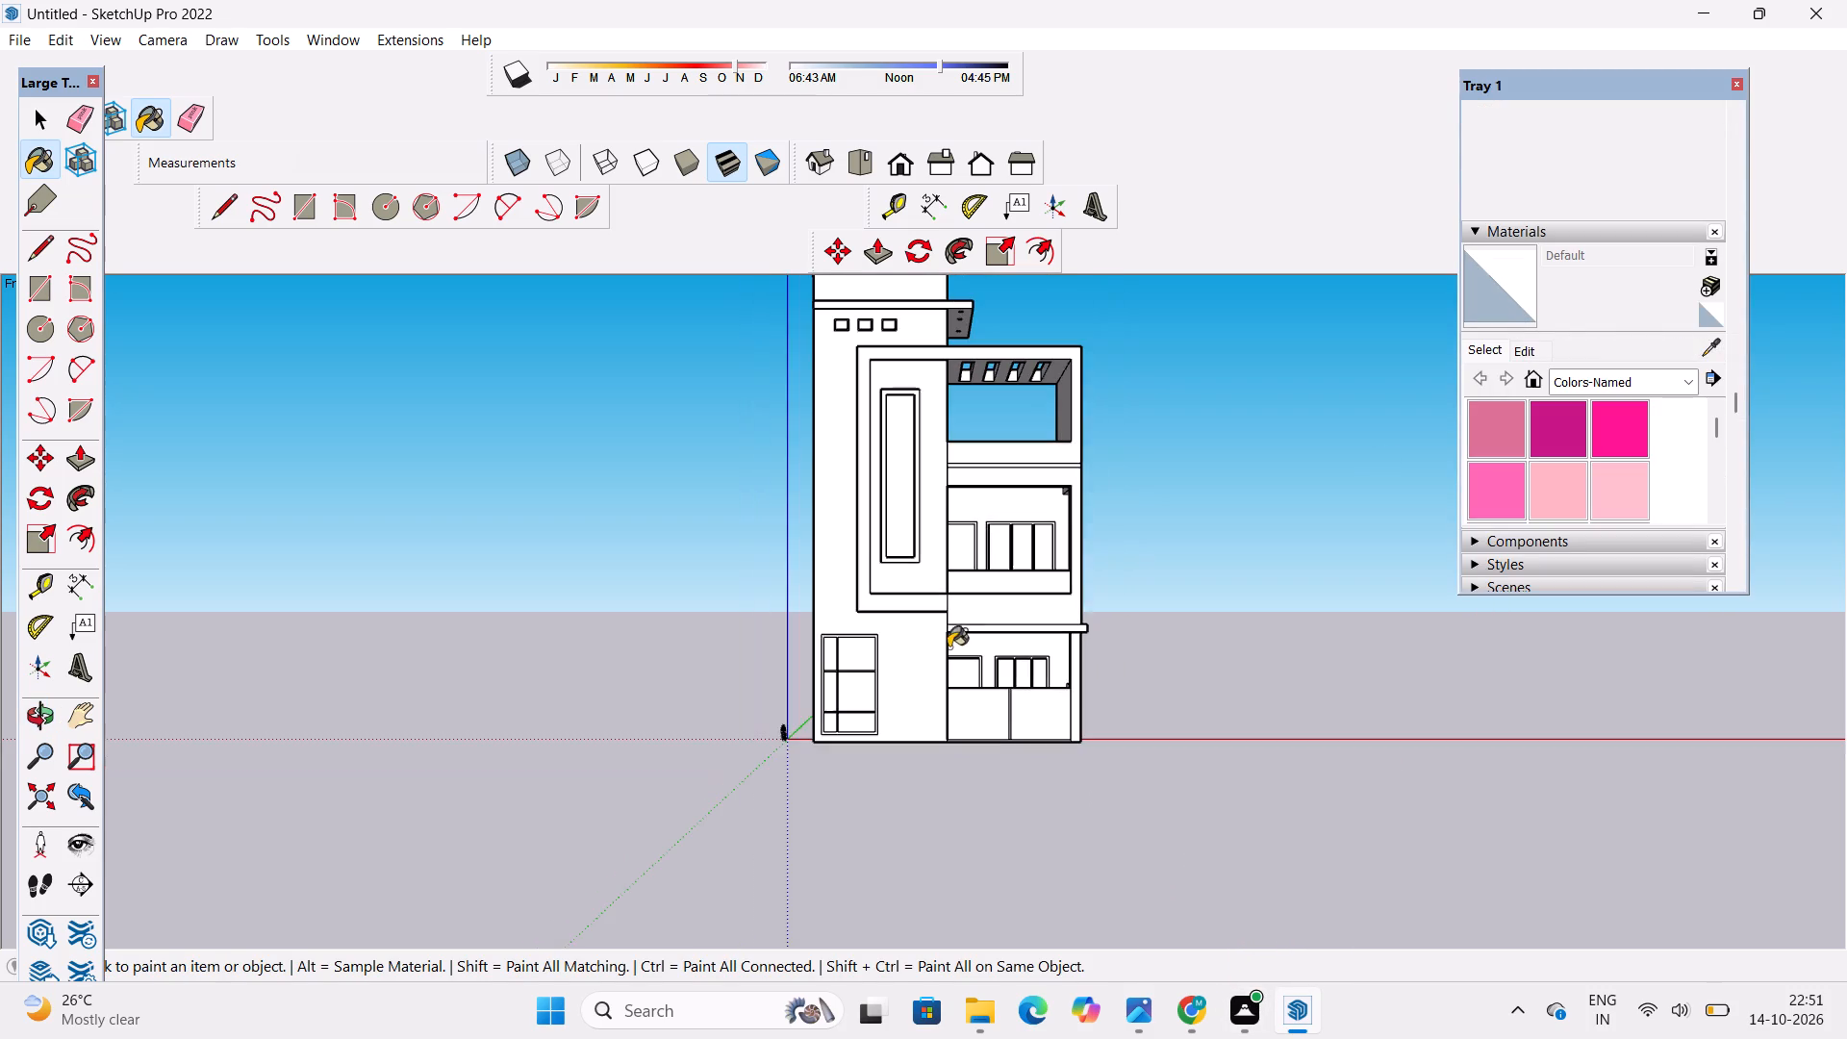
scroll(934, 633, "down", 3)
scroll(1050, 447, "up", 3)
scroll(1524, 340, "down", 2)
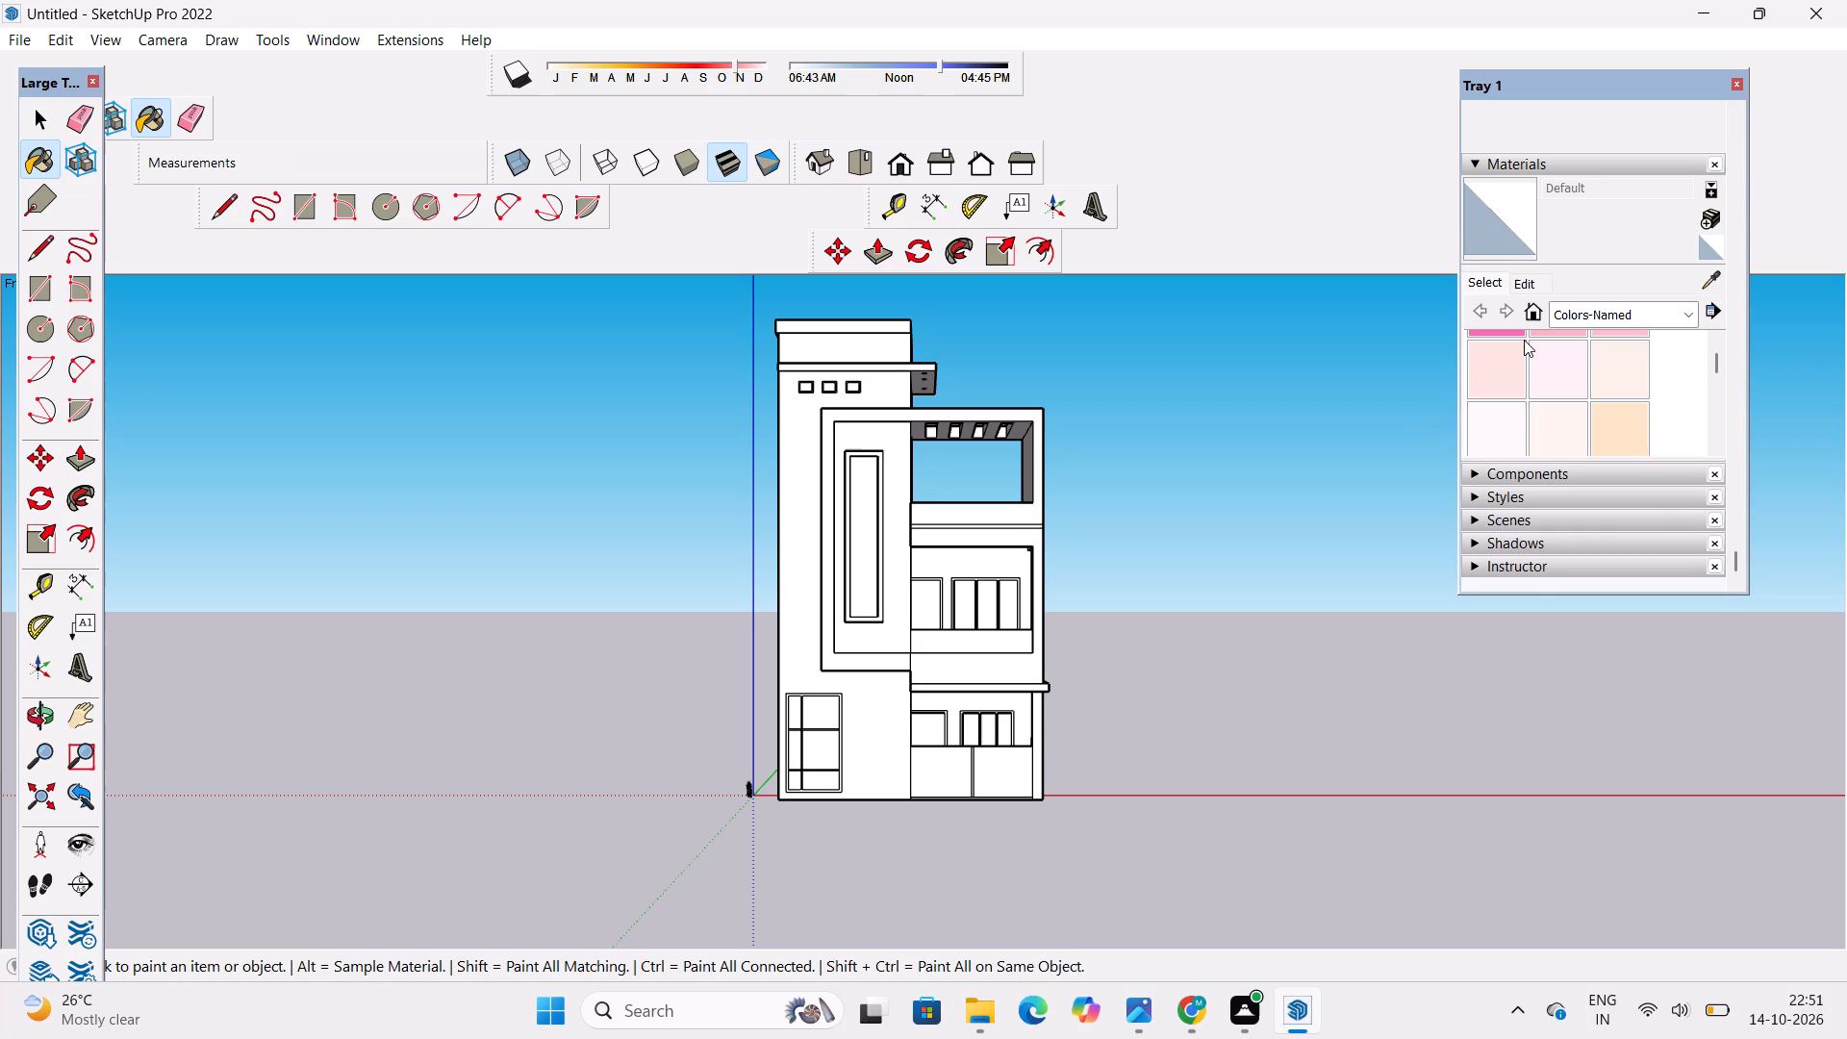
scroll(1524, 340, "down", 1)
scroll(1568, 374, "up", 1)
left_click(1616, 426)
scroll(881, 408, "up", 13)
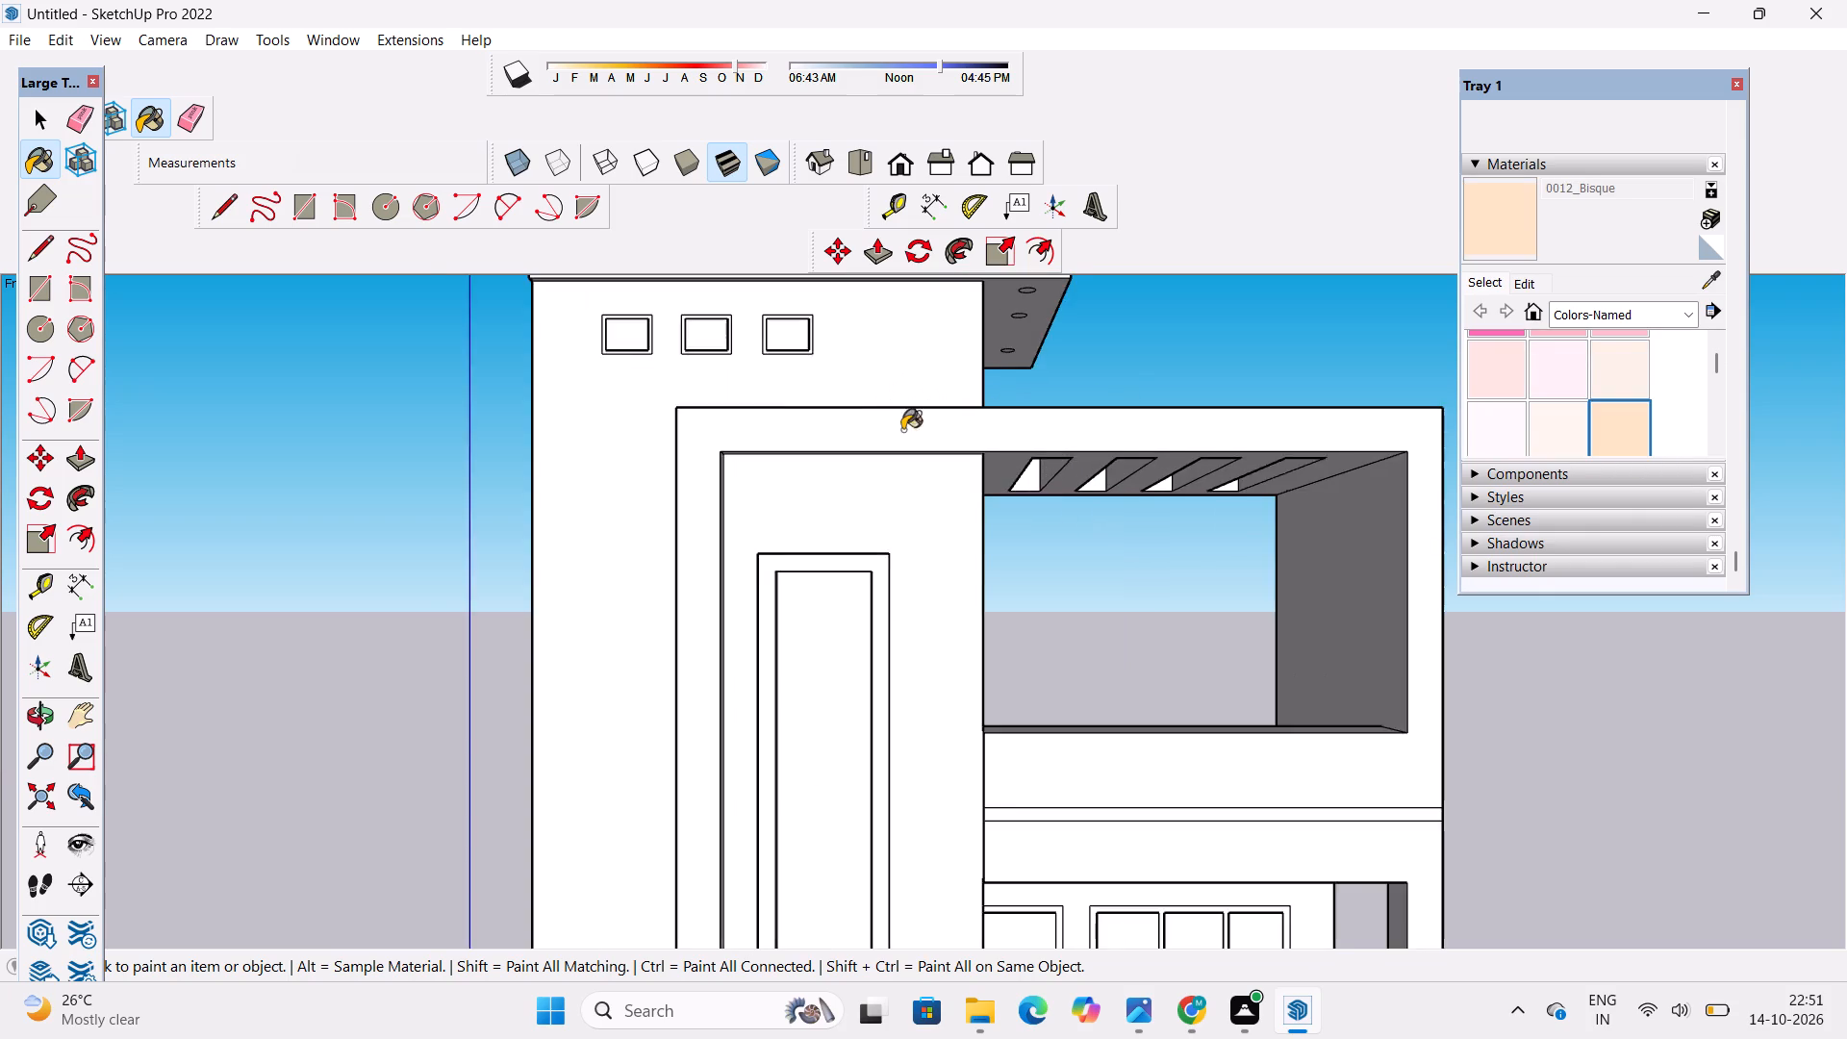
left_click(925, 436)
scroll(814, 406, "down", 5)
scroll(1222, 524, "up", 1)
Edit the 0012_Bisque material to a darker shade.
left_click(1513, 287)
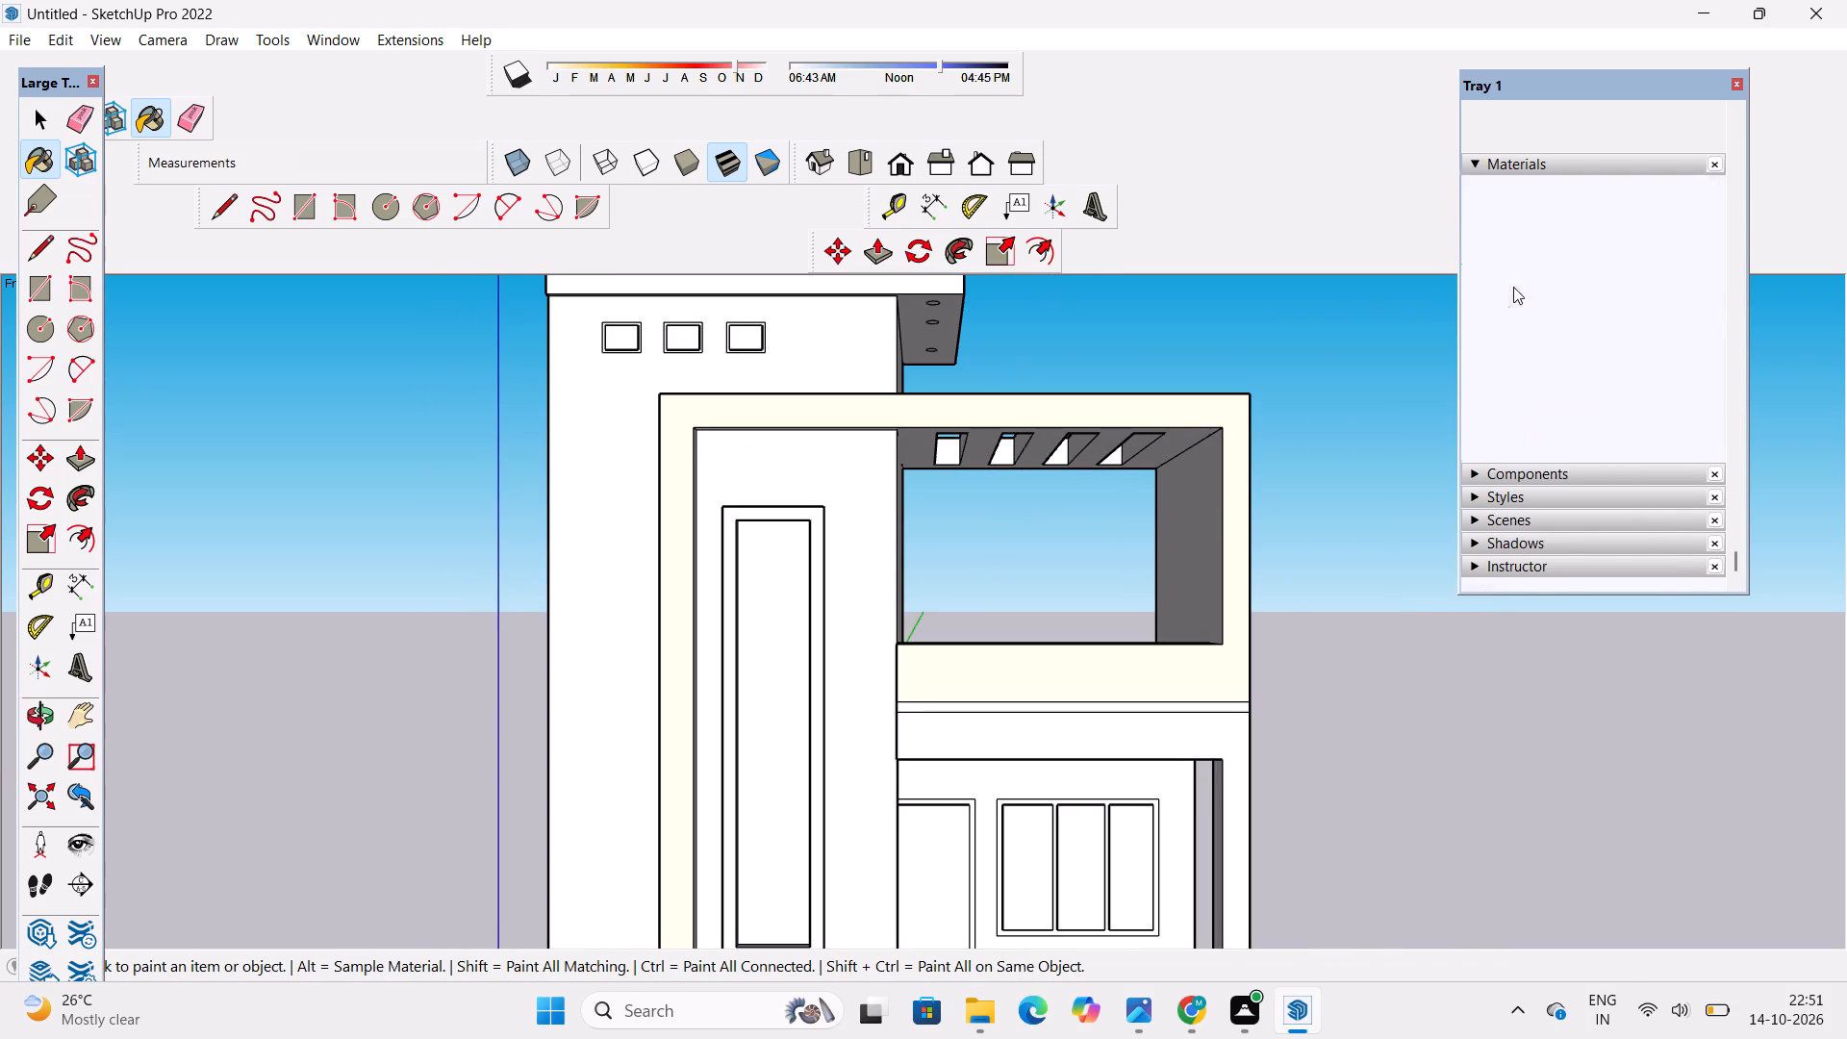
left_click(1576, 378)
Paint the pergola's slotted underside and the front face around the first-floor balcony opening with 0012_Bisque.
scroll(1008, 467, "up", 8)
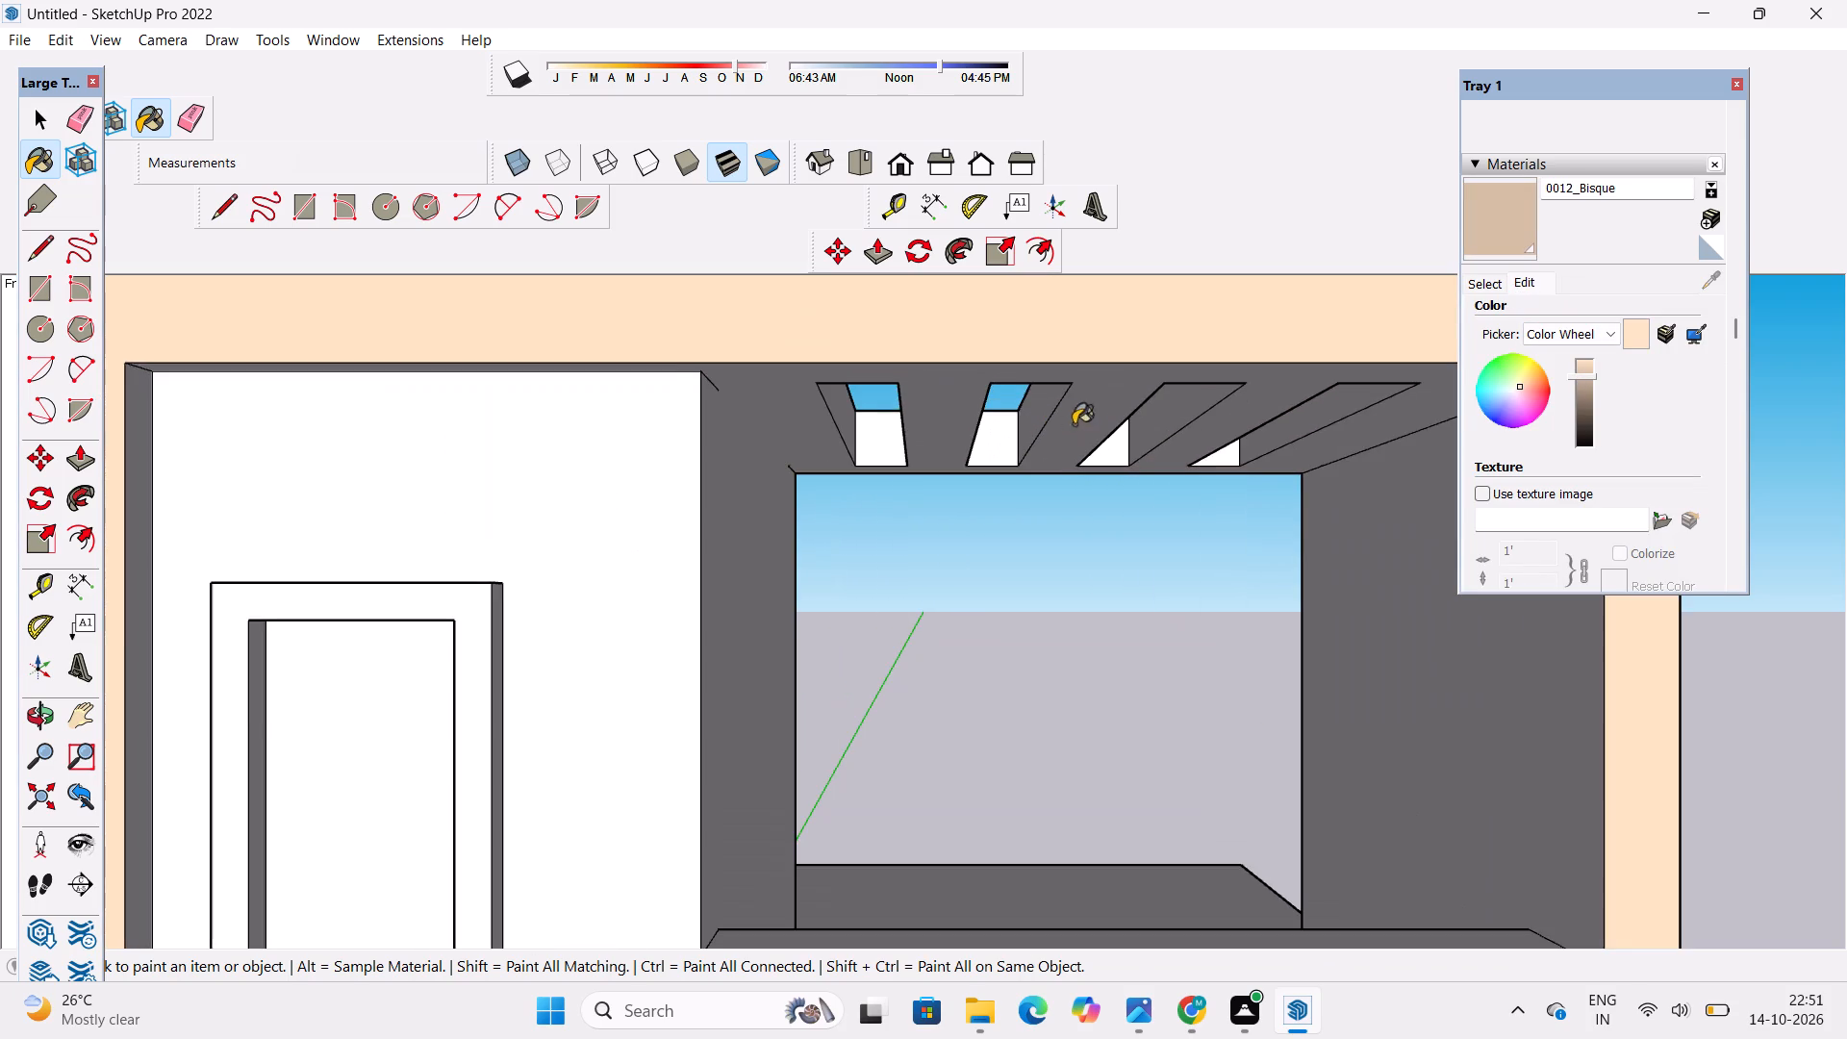
left_click(1108, 398)
scroll(823, 444, "down", 4)
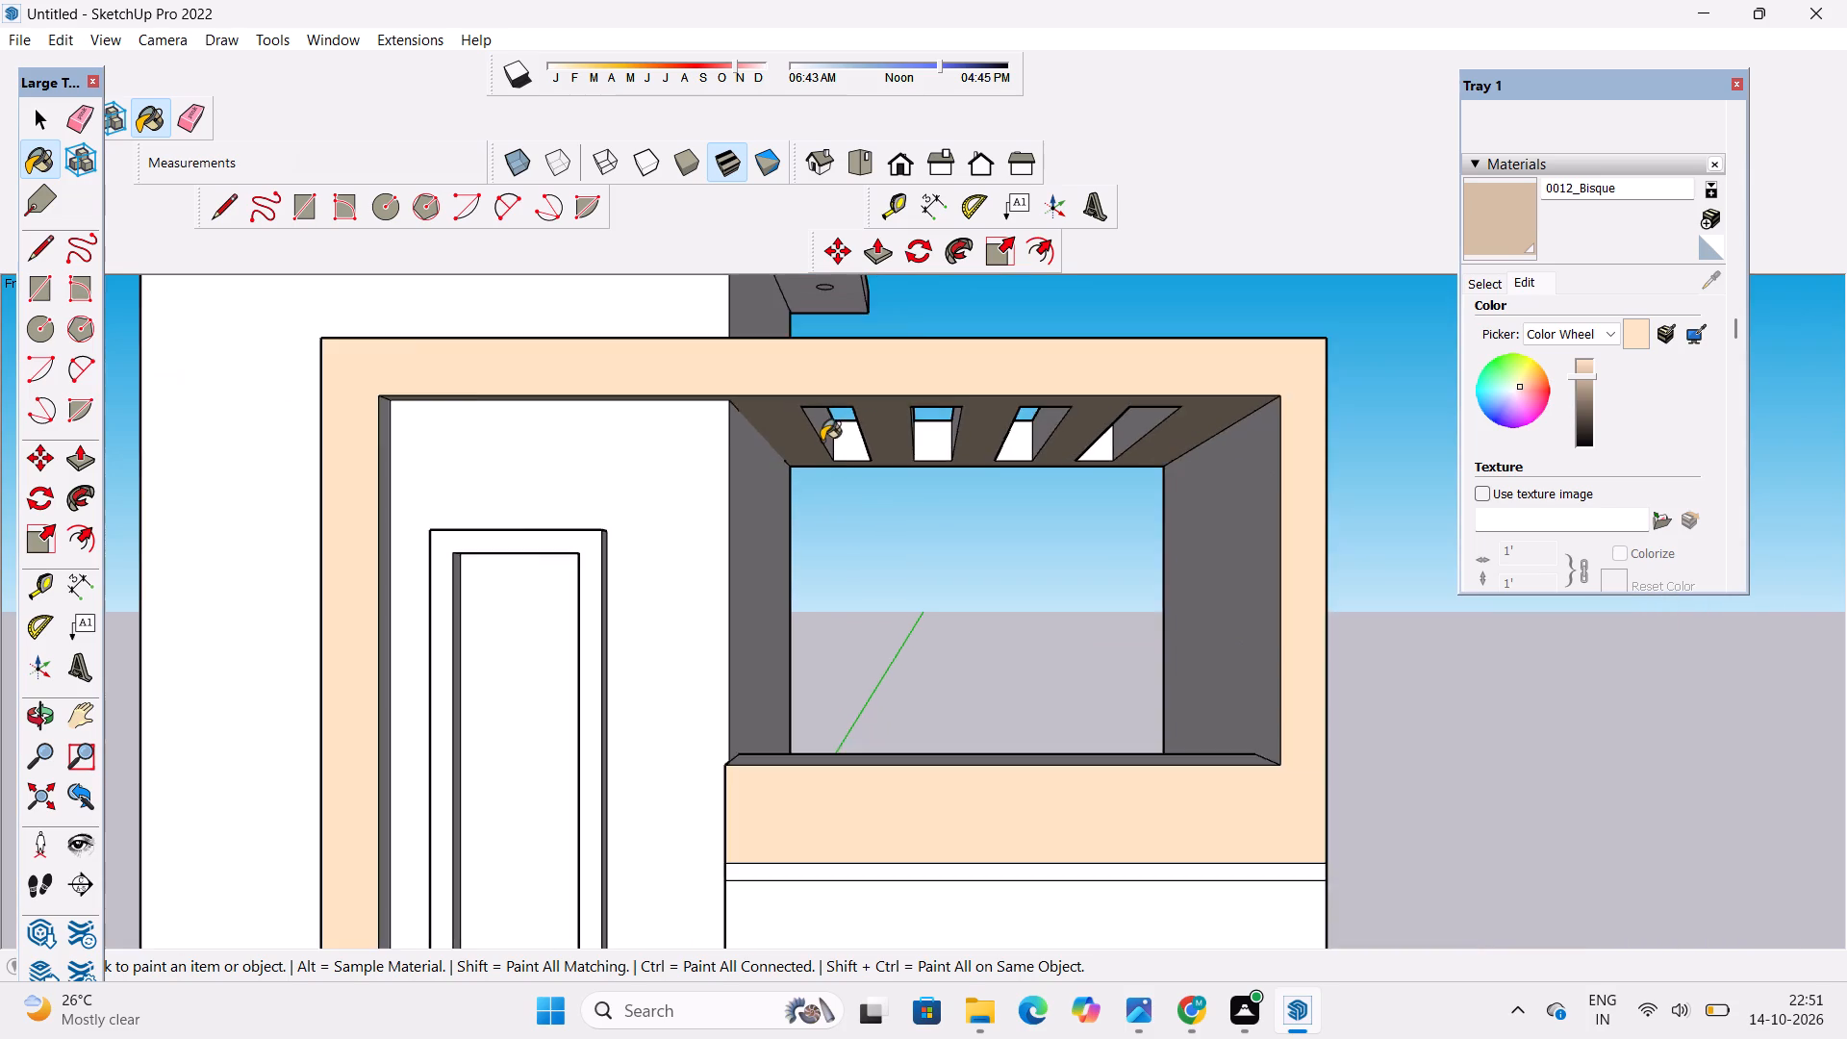
scroll(822, 441, "down", 10)
scroll(892, 520, "down", 1)
scroll(982, 592, "up", 3)
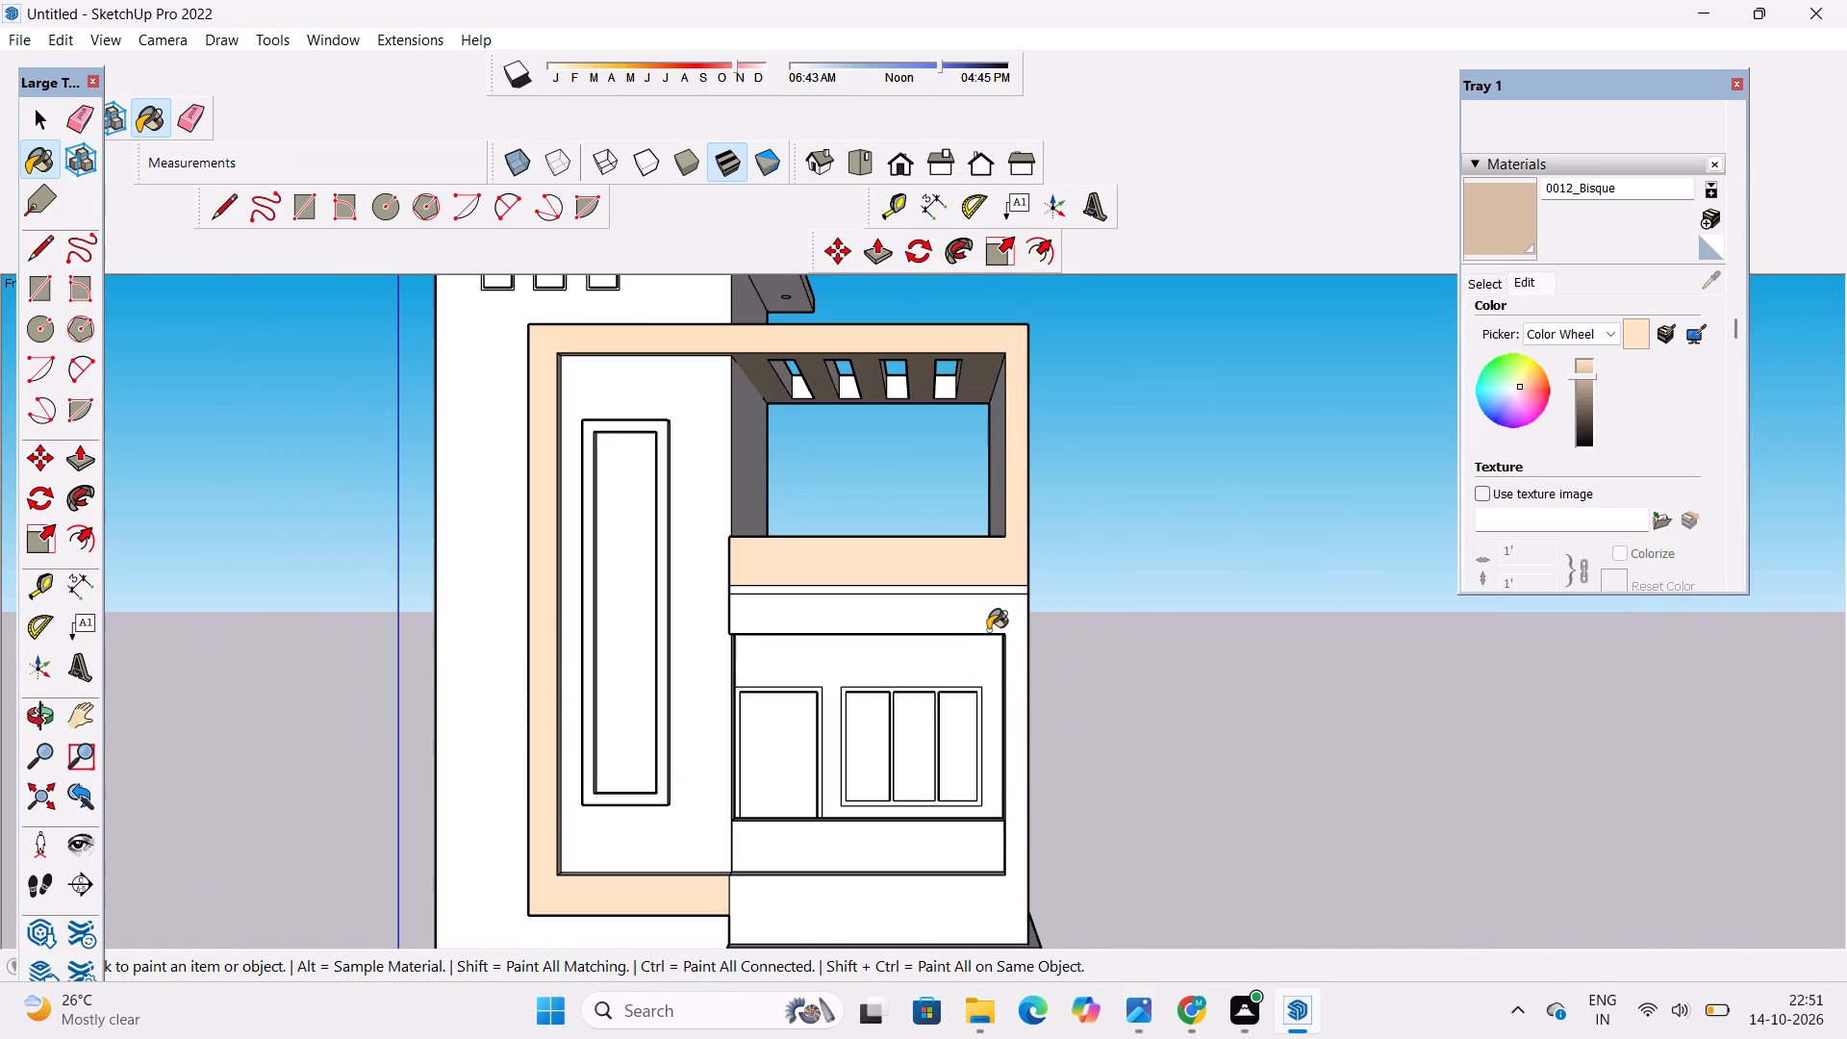
left_click(1007, 632)
scroll(867, 486, "down", 6)
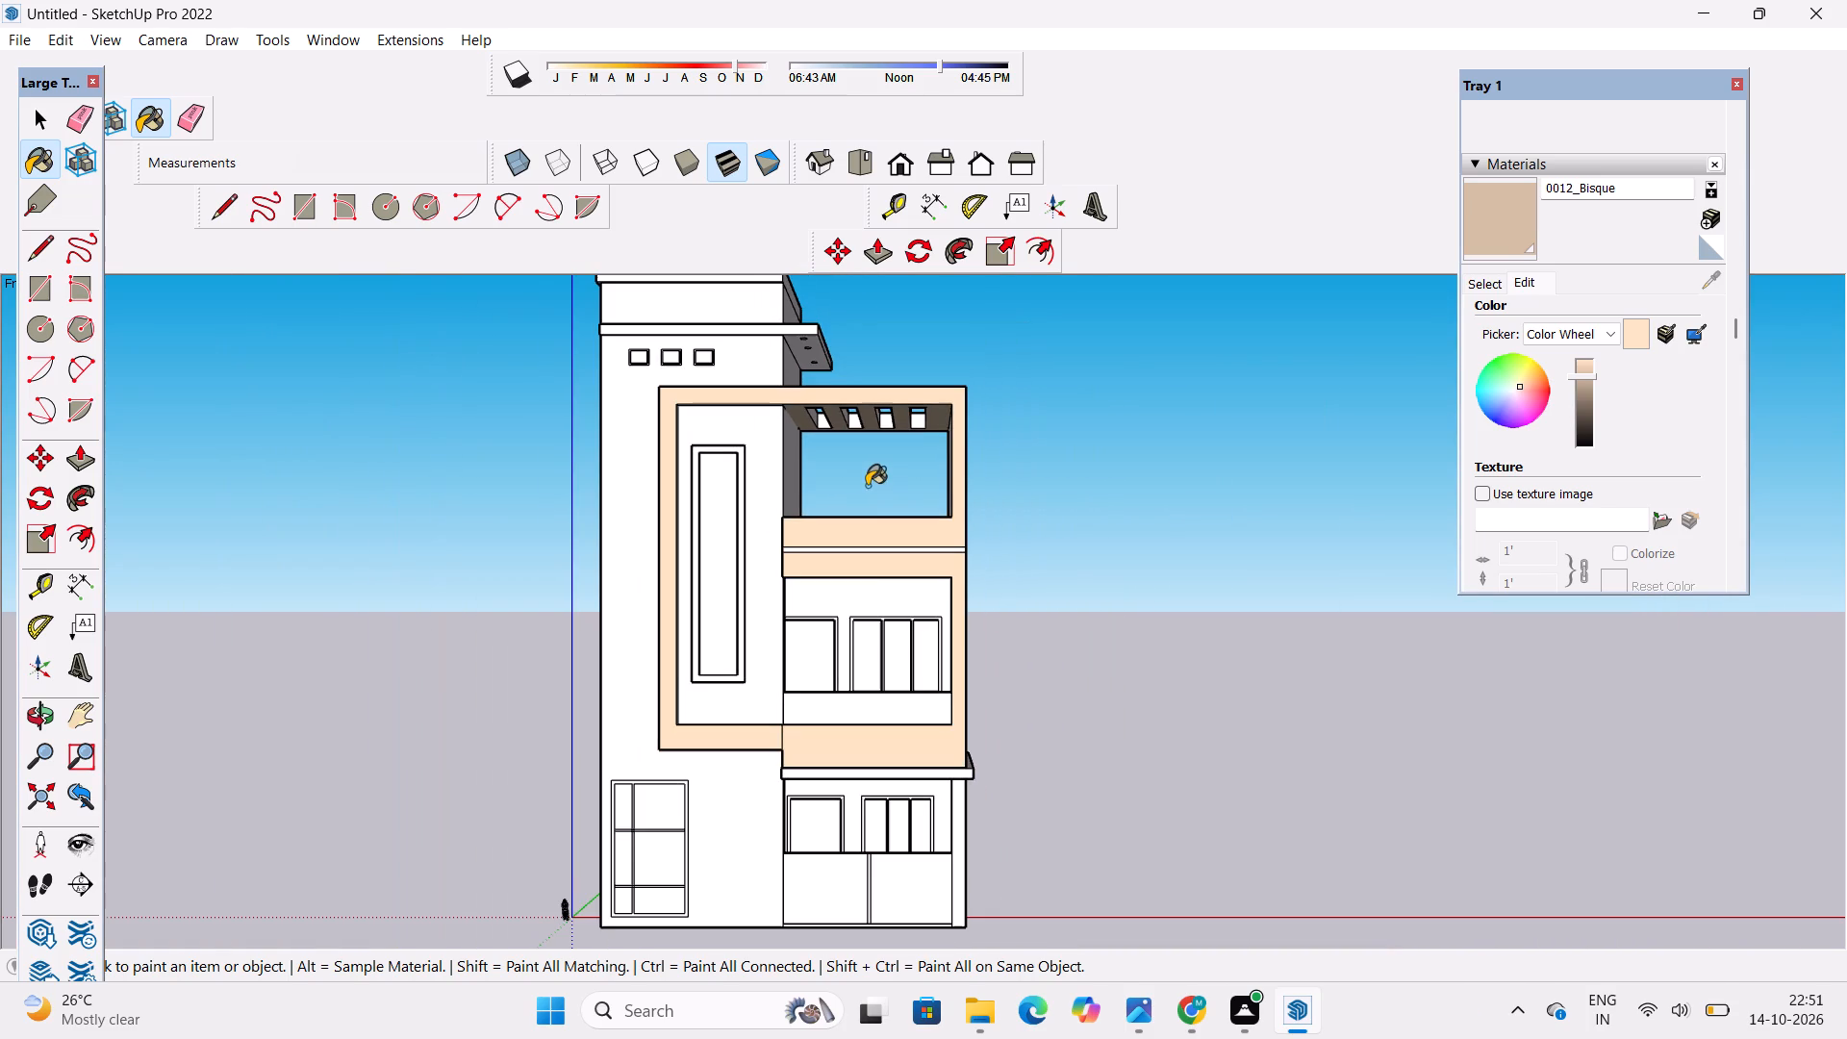
scroll(782, 732, "up", 16)
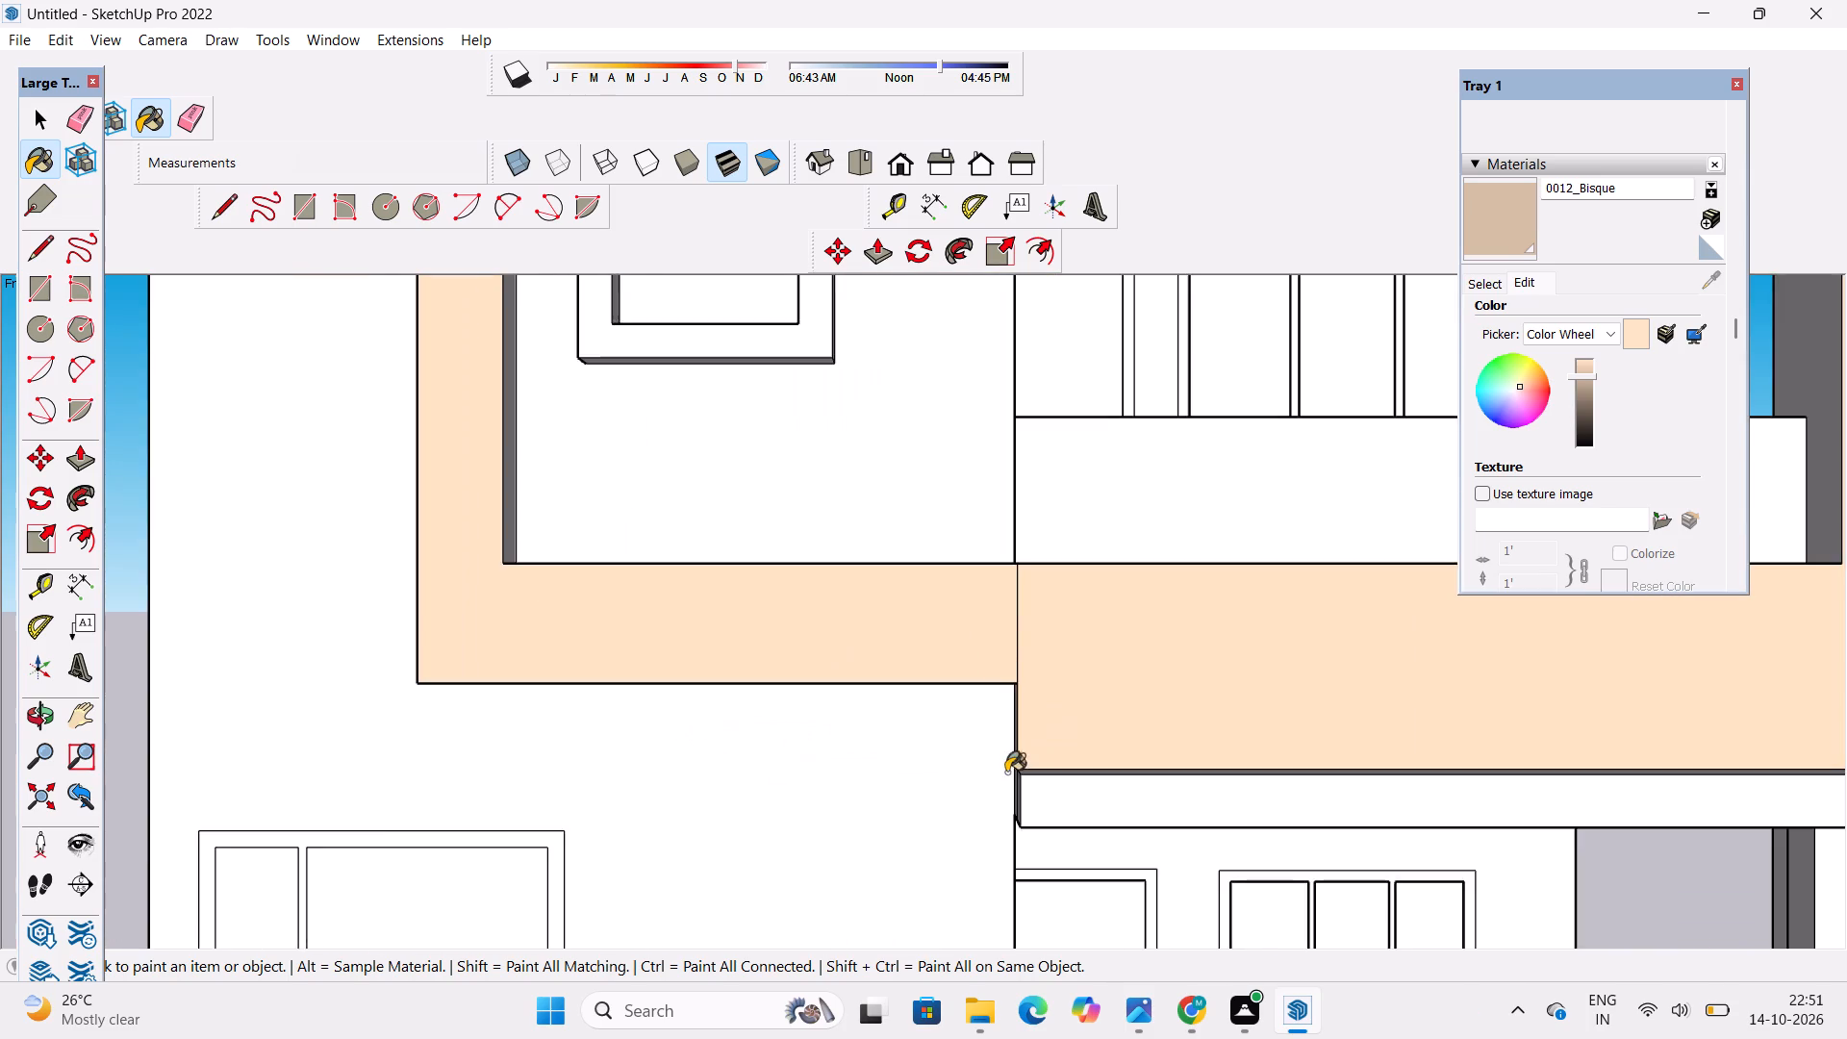
scroll(1006, 773, "up", 4)
scroll(890, 727, "down", 5)
scroll(669, 698, "down", 14)
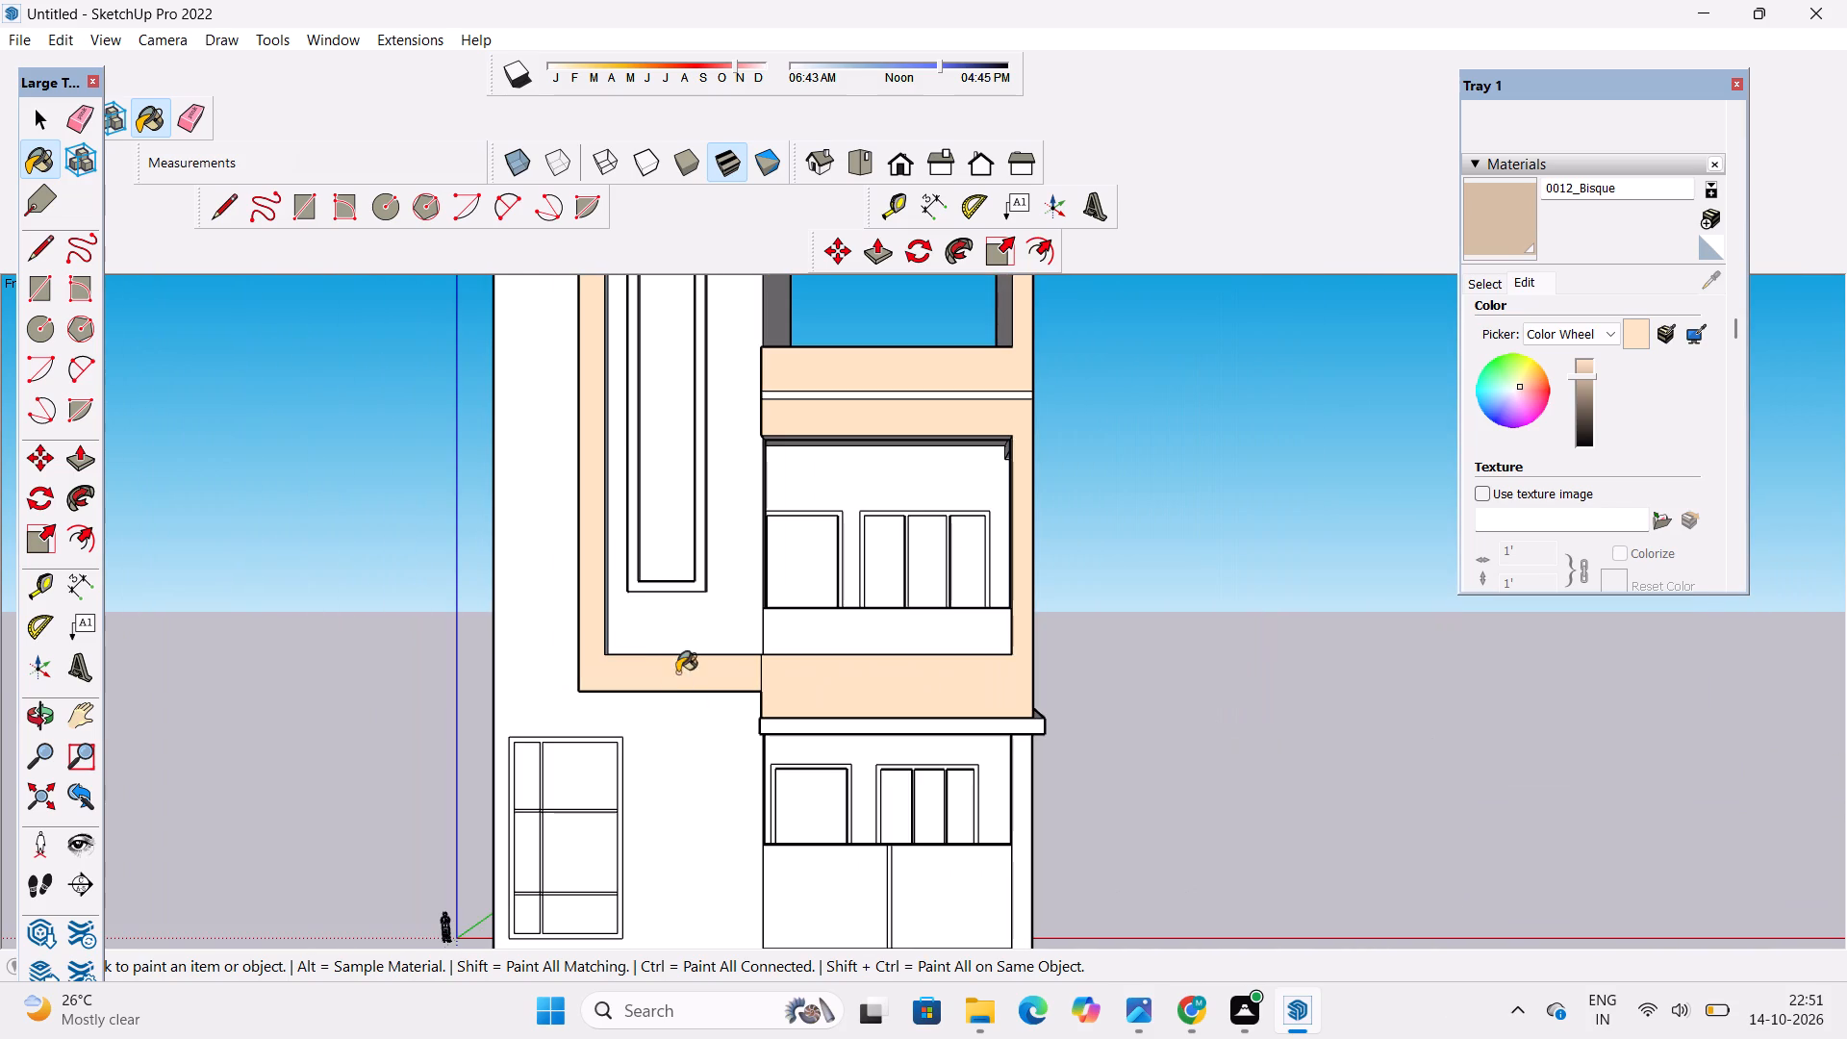
Paint the frame's inner side and bottom reveals, including the ledge beneath the balcony parapet, with 0012_Bisque.
key("o")
left_click_drag(810, 639, 633, 680)
left_click_drag(684, 598, 686, 600, "shift")
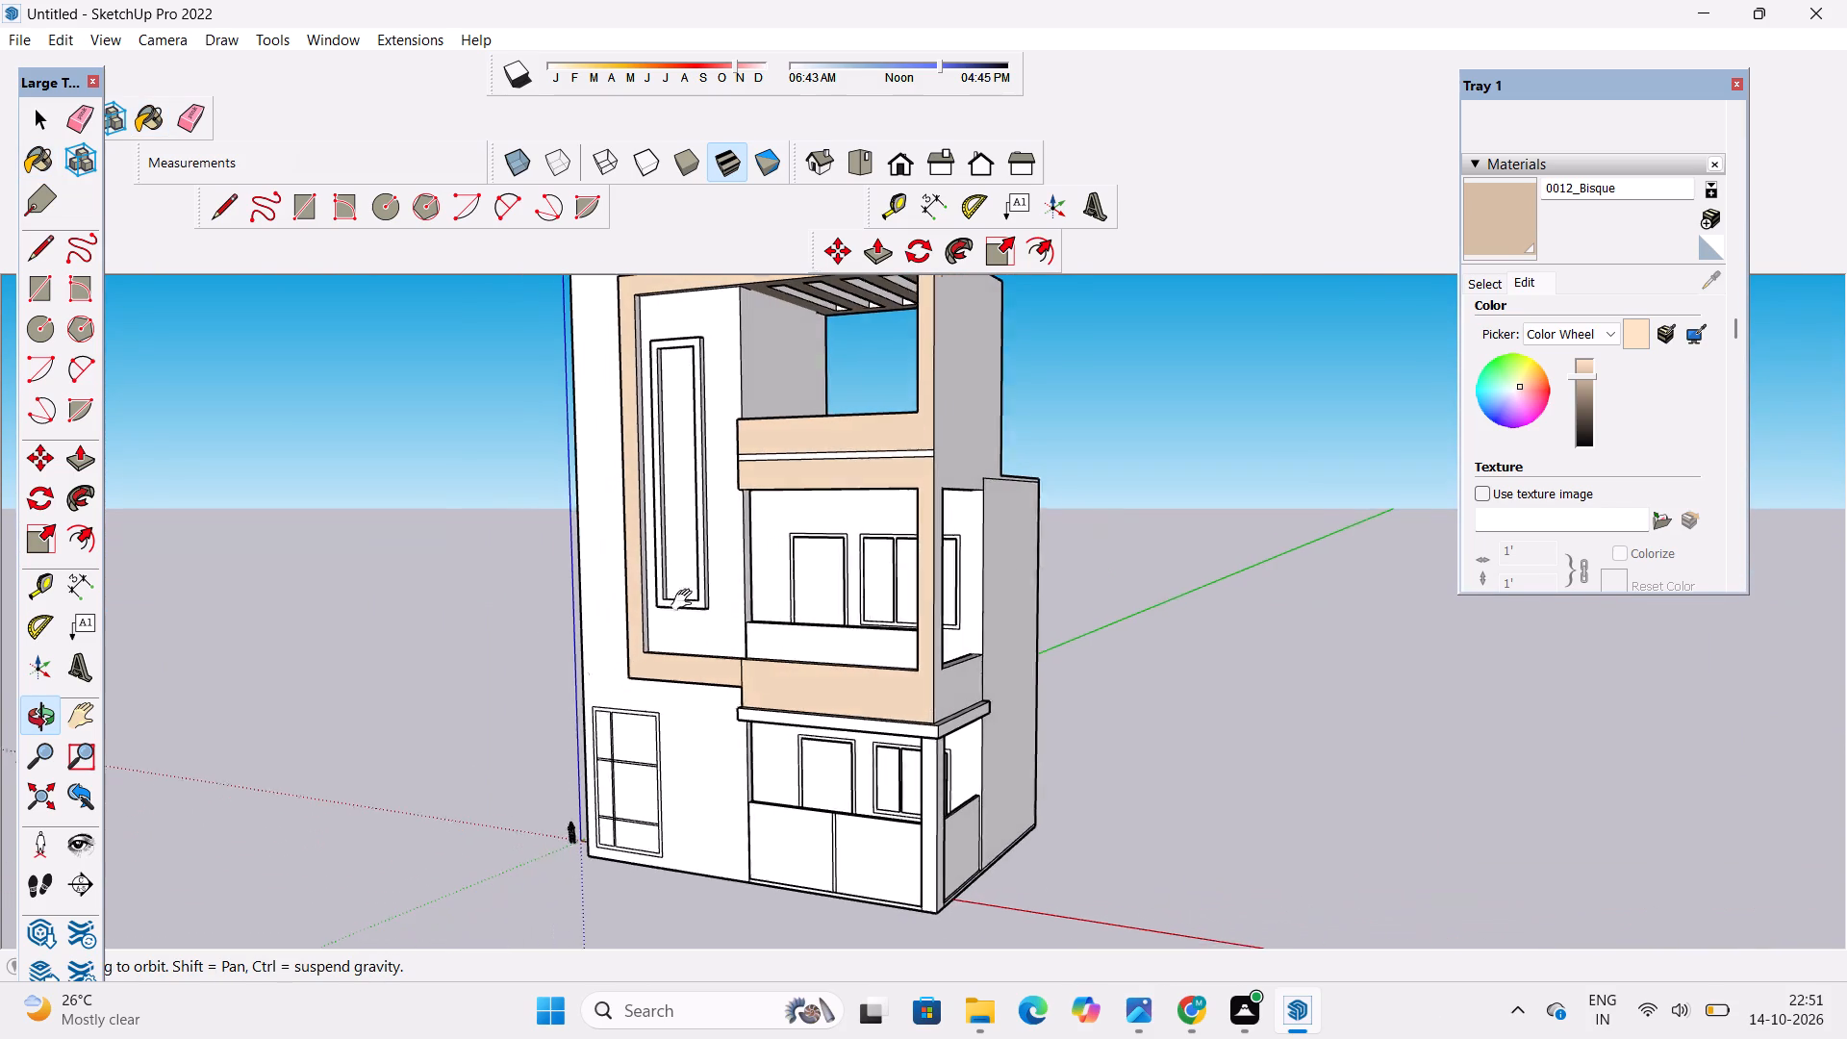
left_click_drag(686, 600, 727, 776, "shift")
scroll(734, 751, "up", 4)
left_click_drag(734, 718, 734, 803, "shift")
left_click_drag(729, 795, 637, 784)
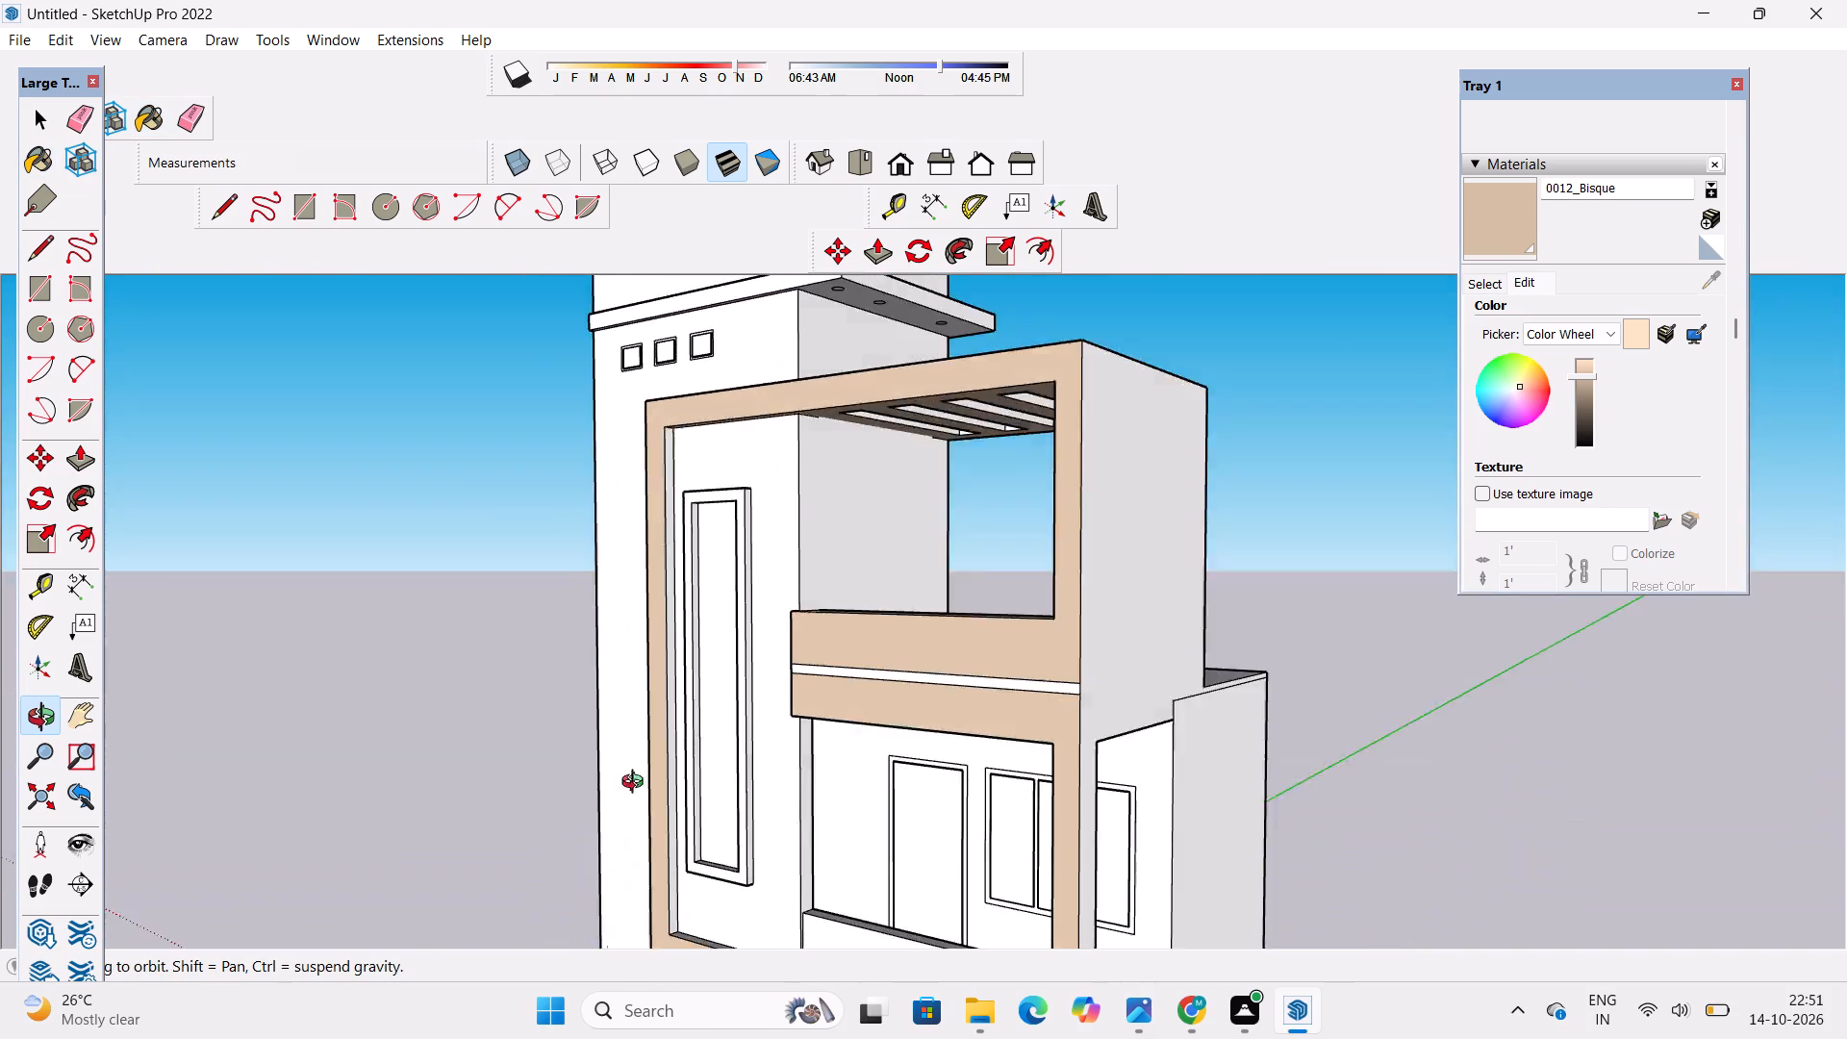
left_click_drag(637, 784, 661, 609)
left_click_drag(664, 657, 651, 833)
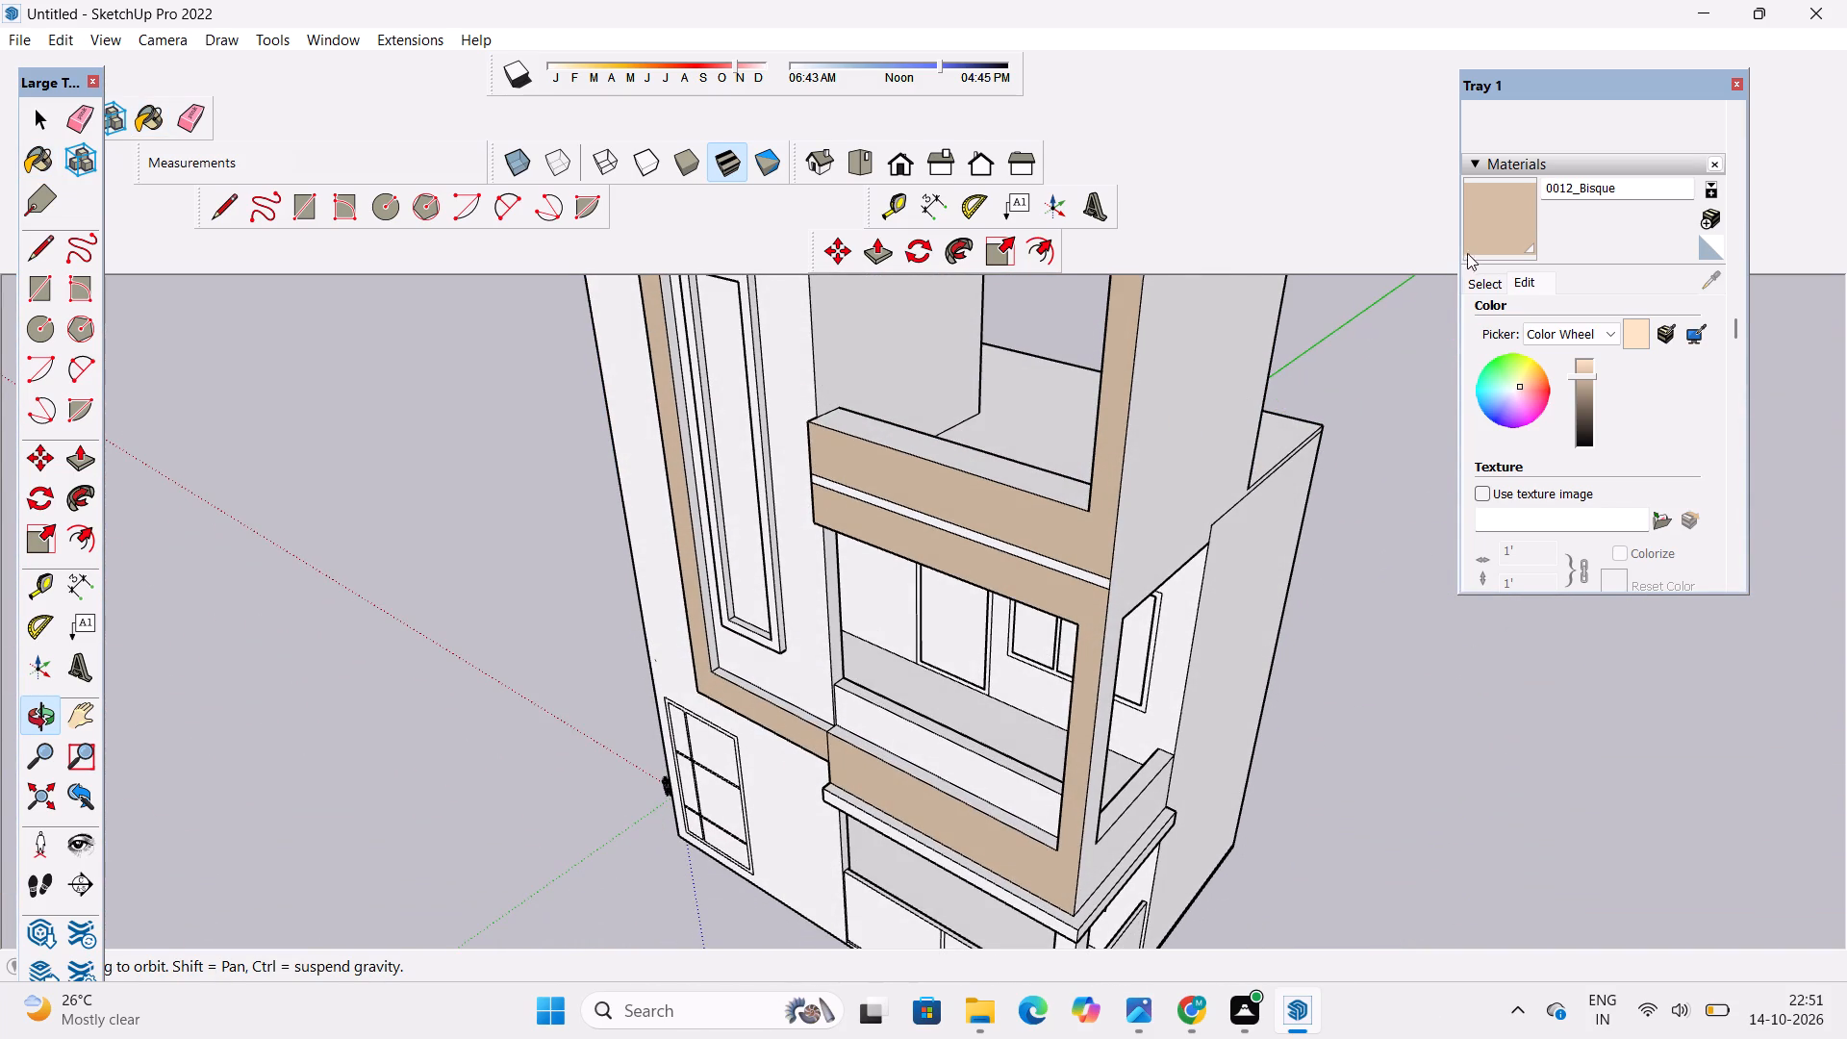
left_click(1479, 233)
scroll(715, 651, "up", 12)
left_click(719, 652)
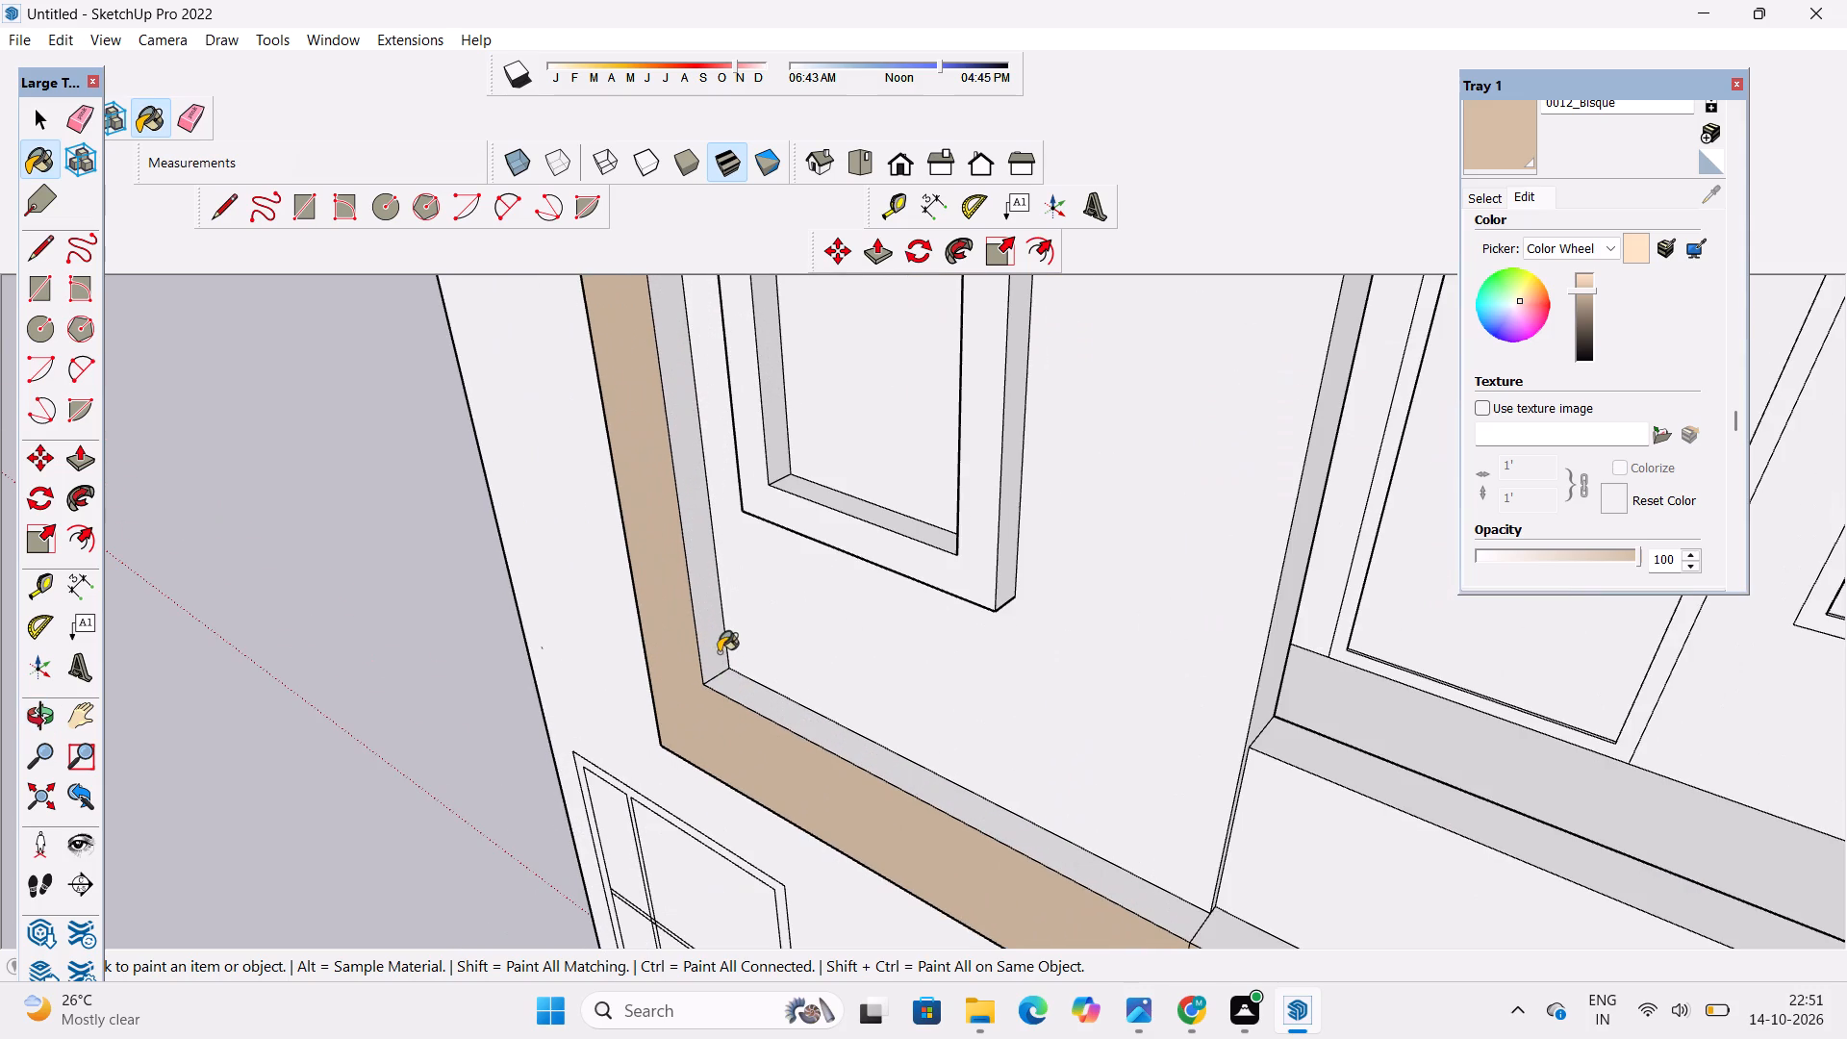
left_click(767, 707)
scroll(663, 570, "down", 6)
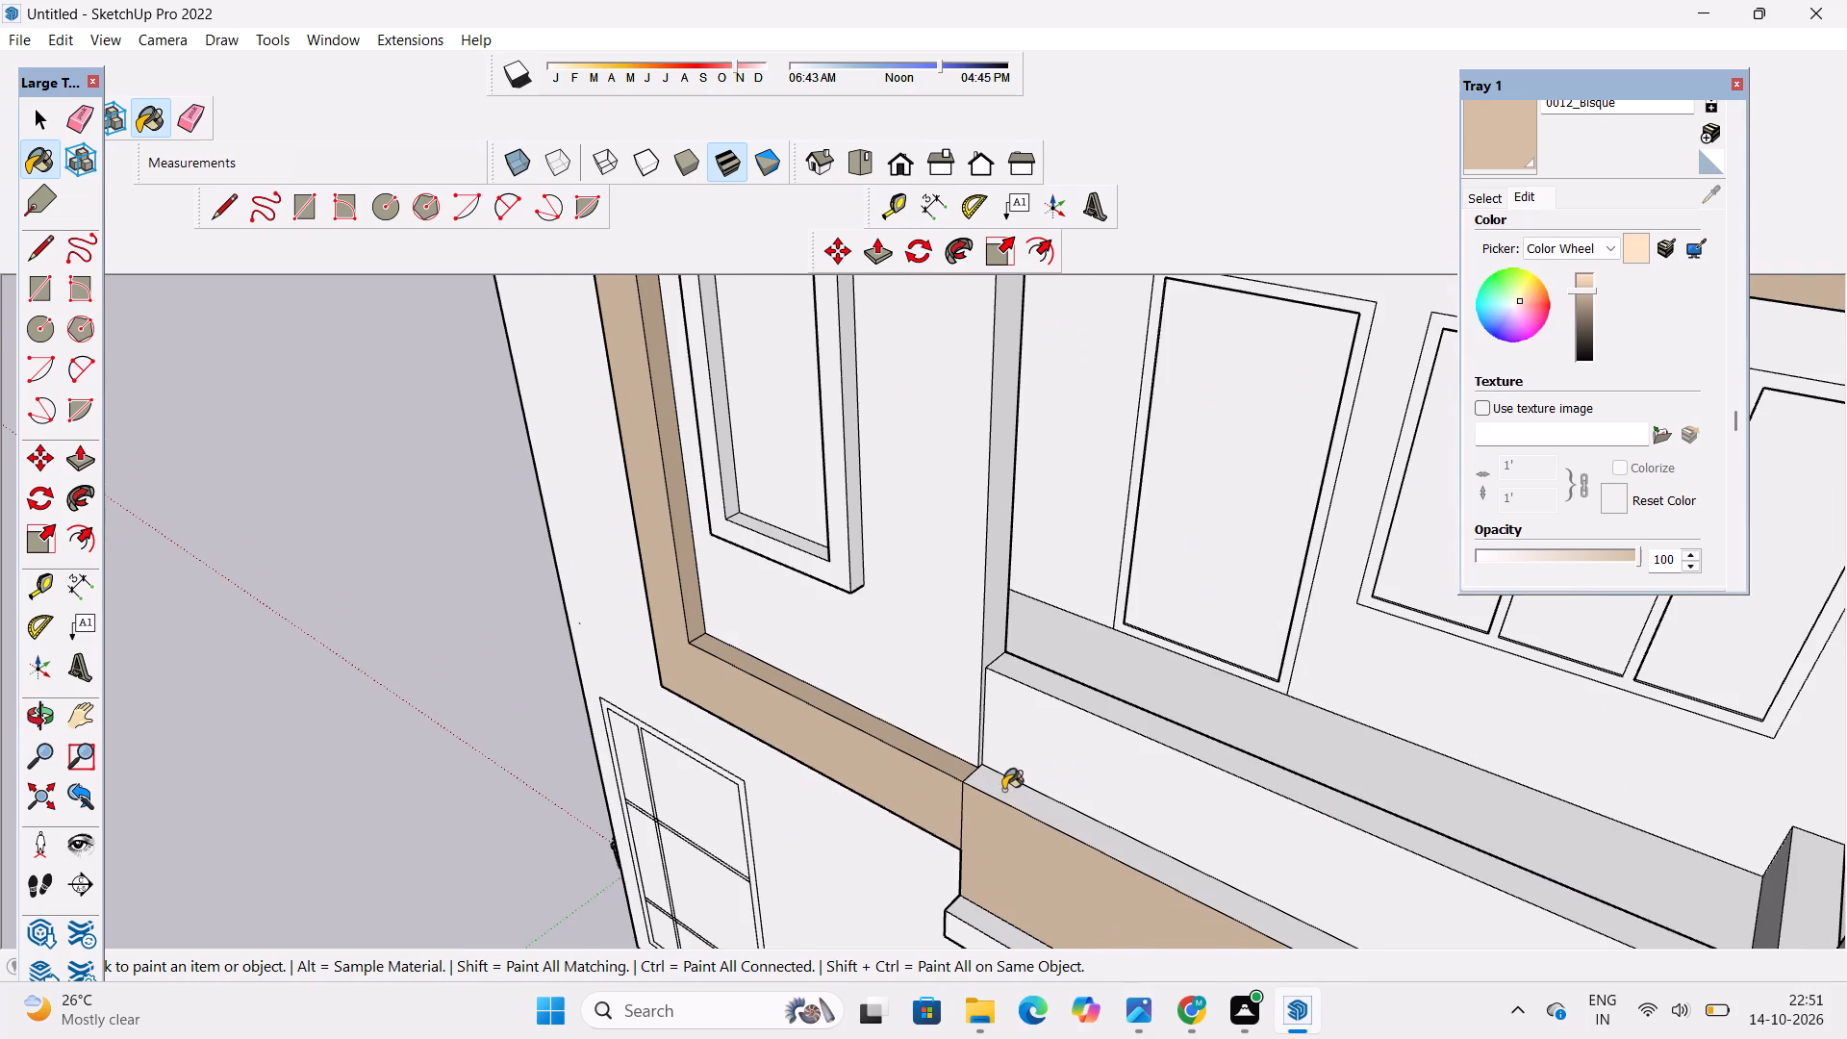
left_click(1003, 790)
Paint the pergola's slotted top and the frame's outer side face beside the tower with 0012_Bisque.
key("o")
scroll(929, 781, "down", 6)
left_click_drag(658, 818, 1309, 719)
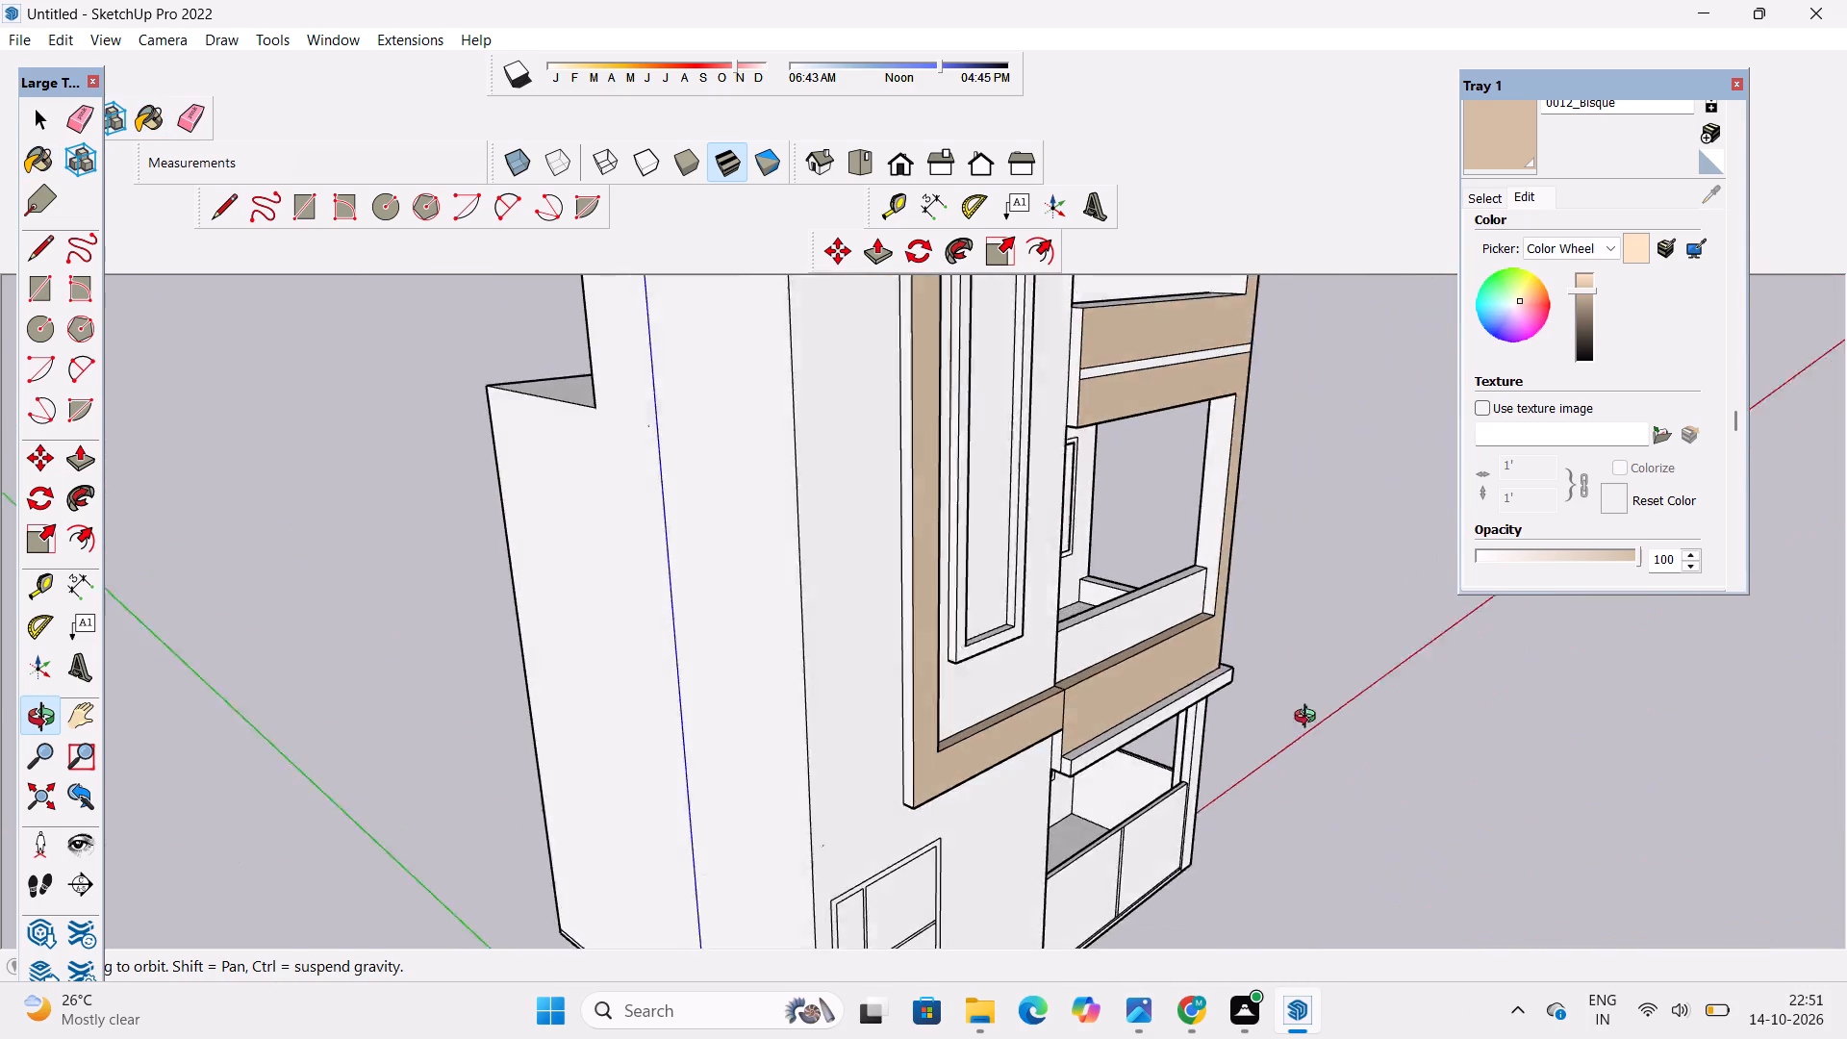
left_click_drag(1309, 719, 1356, 698)
left_click_drag(1010, 720, 987, 892, "shift")
scroll(976, 752, "down", 6)
left_click_drag(980, 695, 876, 928, "shift")
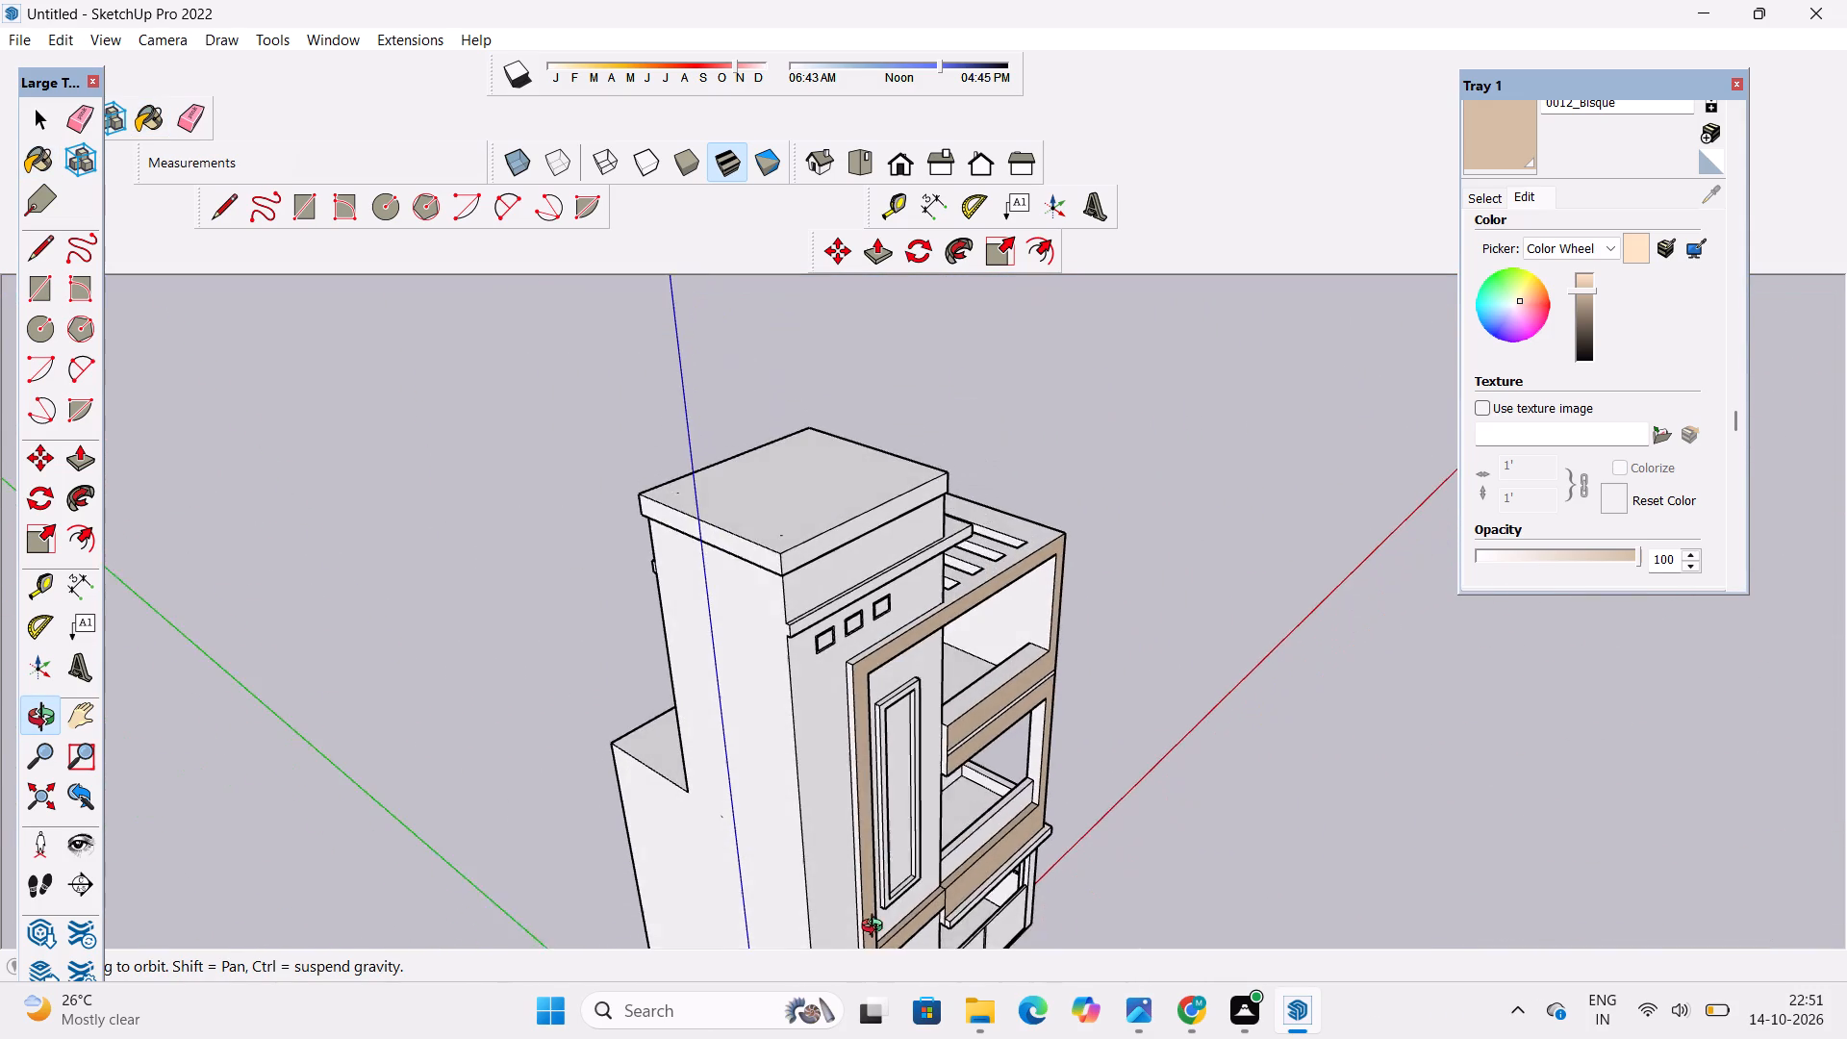
left_click_drag(876, 928, 881, 924, "shift")
left_click(1490, 137)
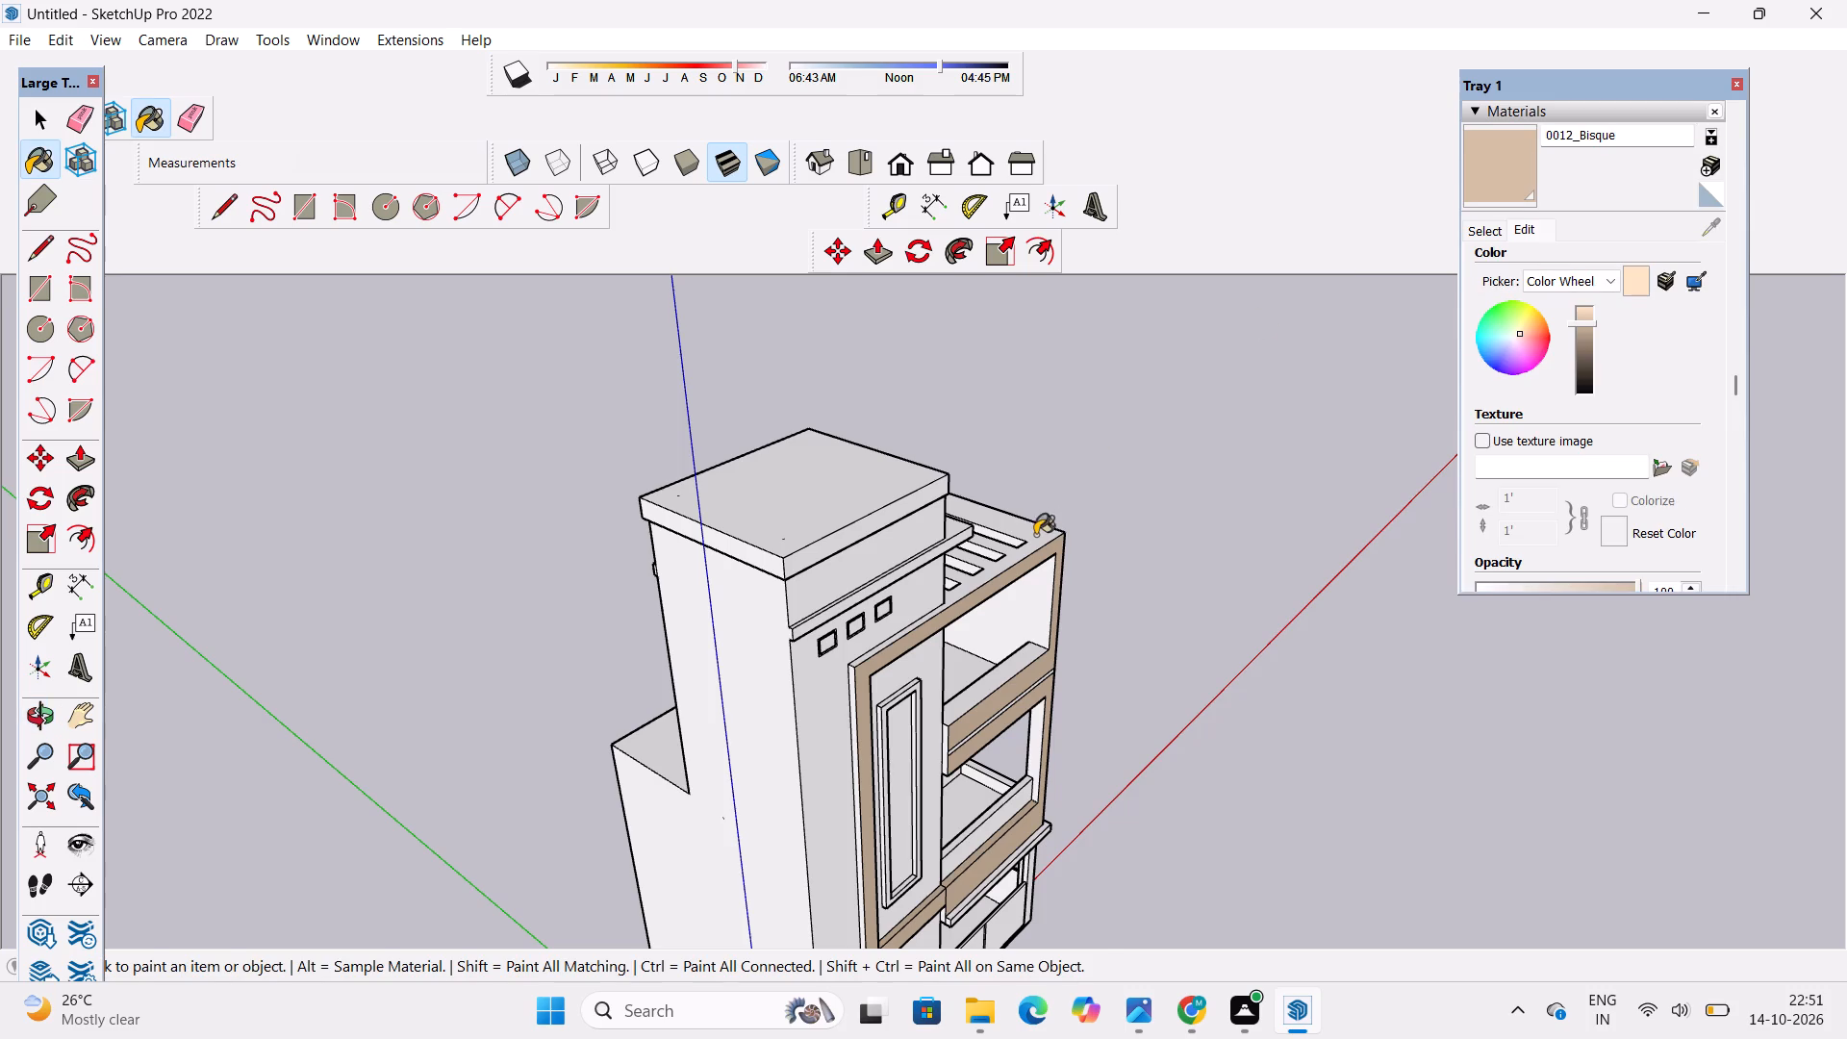
scroll(1034, 536, "up", 5)
left_click(1034, 536)
scroll(900, 523, "down", 14)
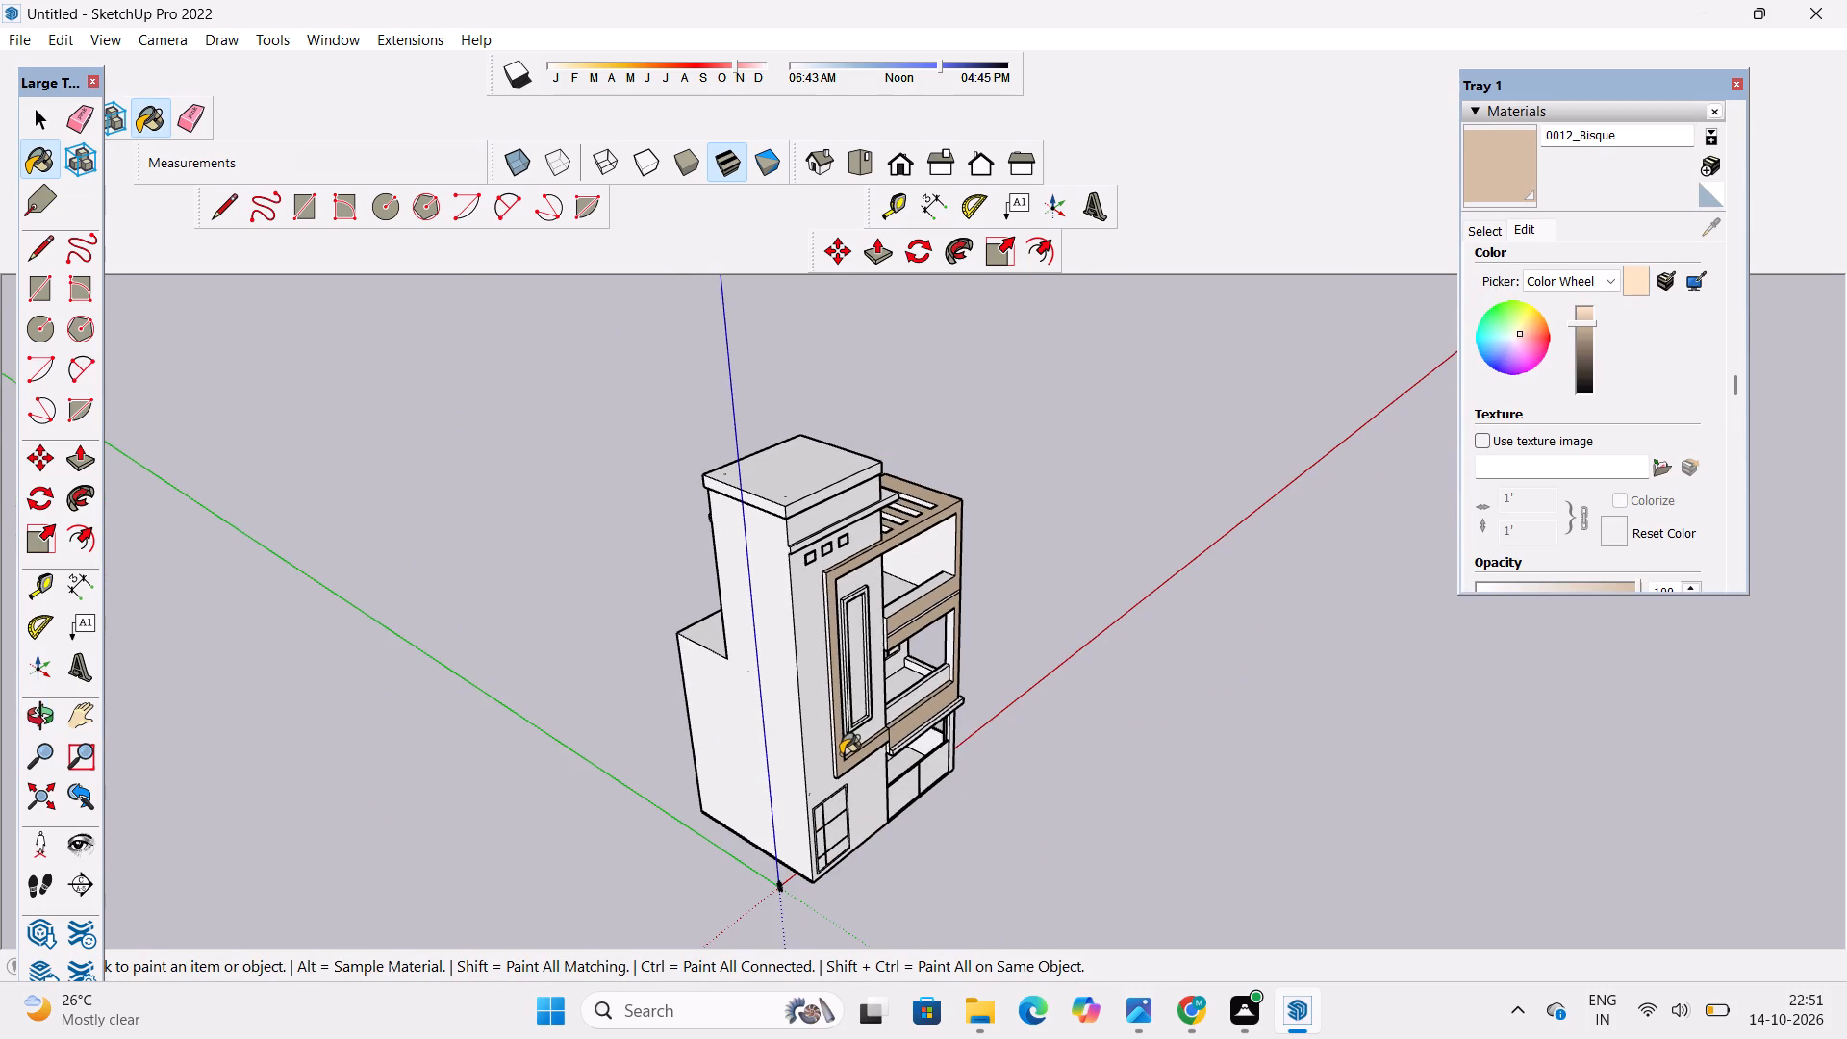
scroll(833, 684, "up", 15)
left_click(824, 531)
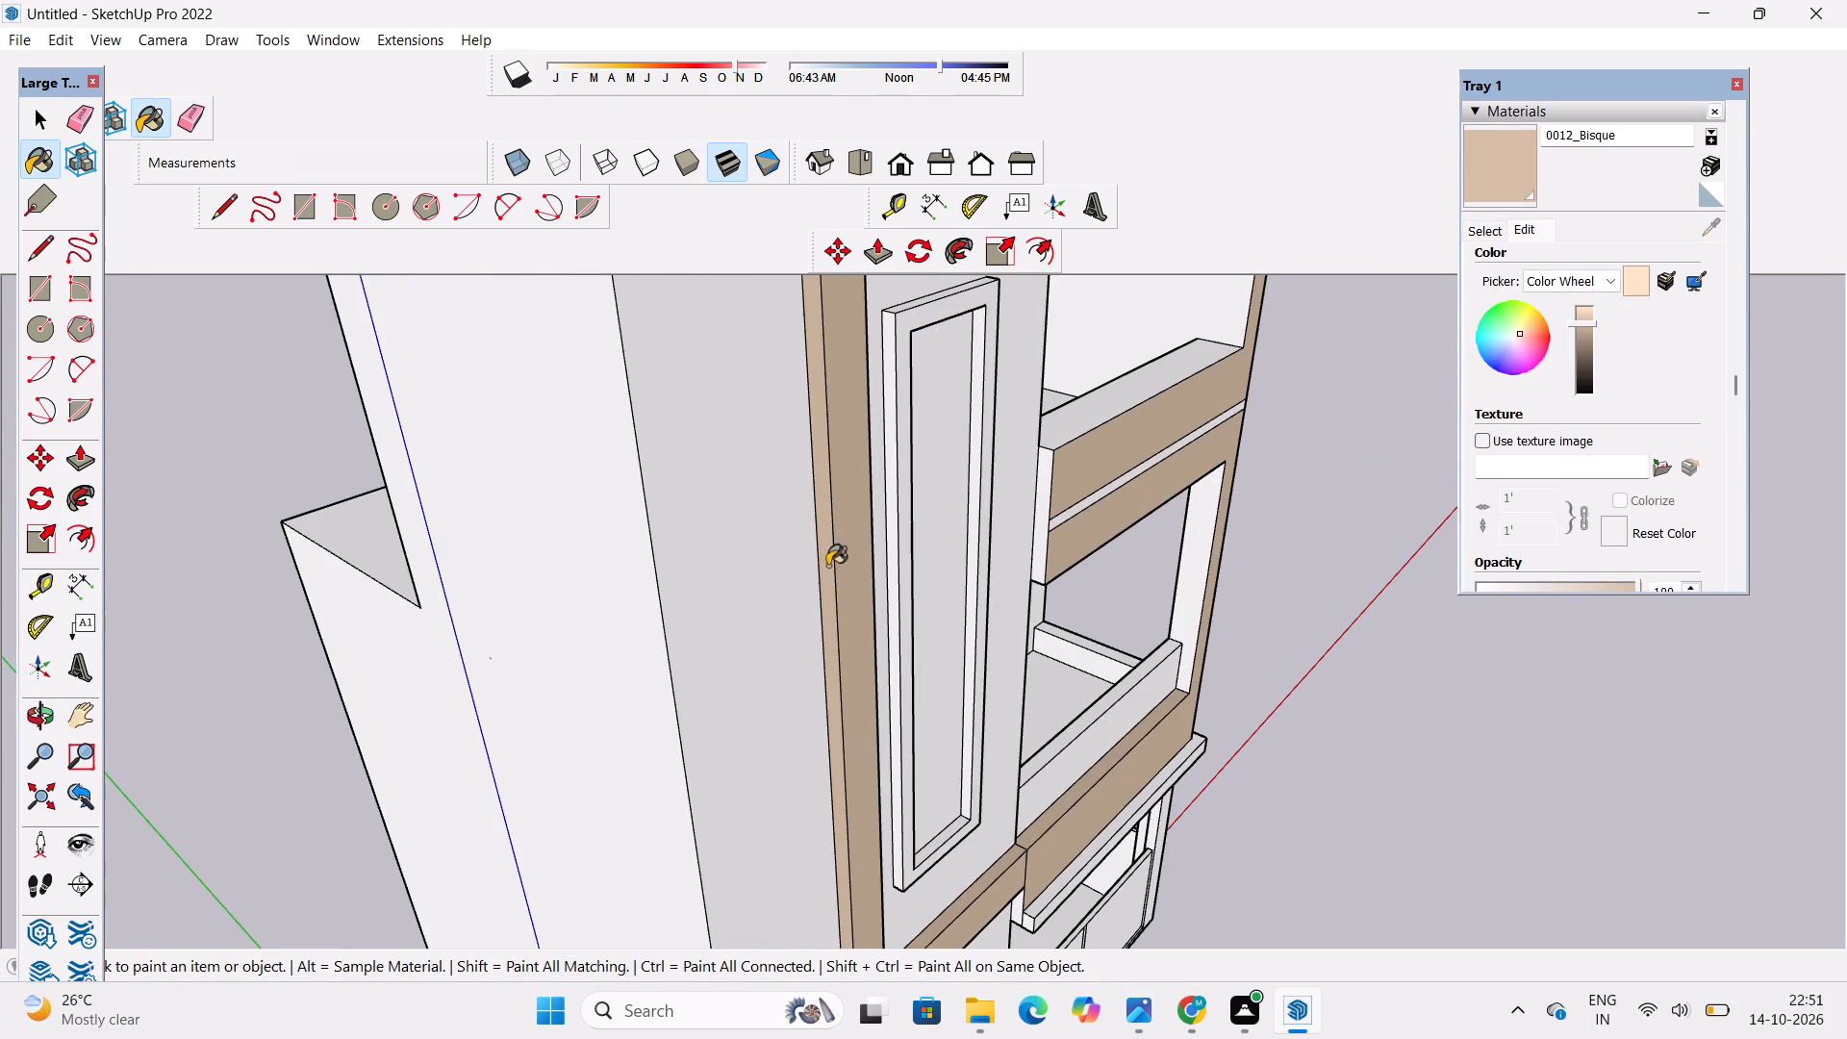
Paint the underside of the frame's bottom edge and the small side faces at its step with 0012_Bisque.
key("o")
scroll(857, 632, "down", 6)
left_click_drag(1024, 728, 970, 615)
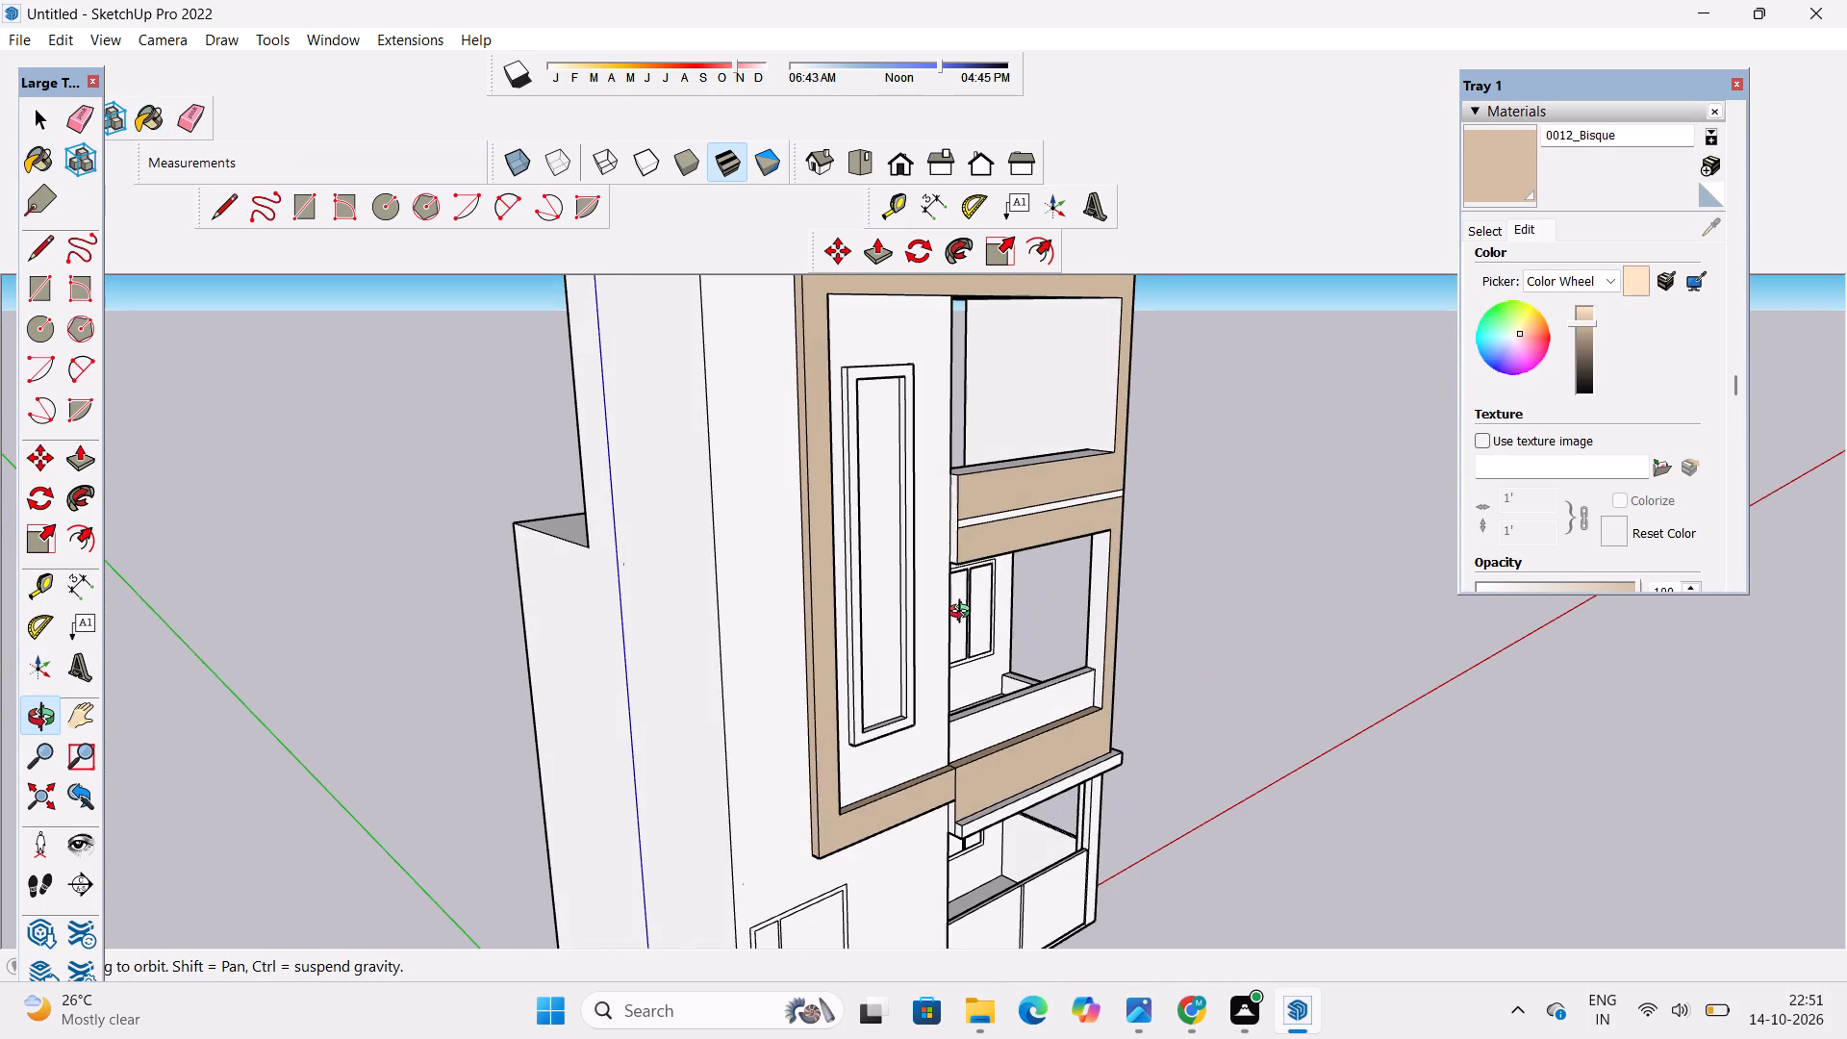
scroll(957, 588, "down", 3)
left_click_drag(1117, 665, 949, 525)
left_click_drag(888, 727, 903, 833, "shift")
left_click_drag(907, 878, 893, 662)
scroll(878, 735, "up", 8)
left_click_drag(898, 863, 871, 712)
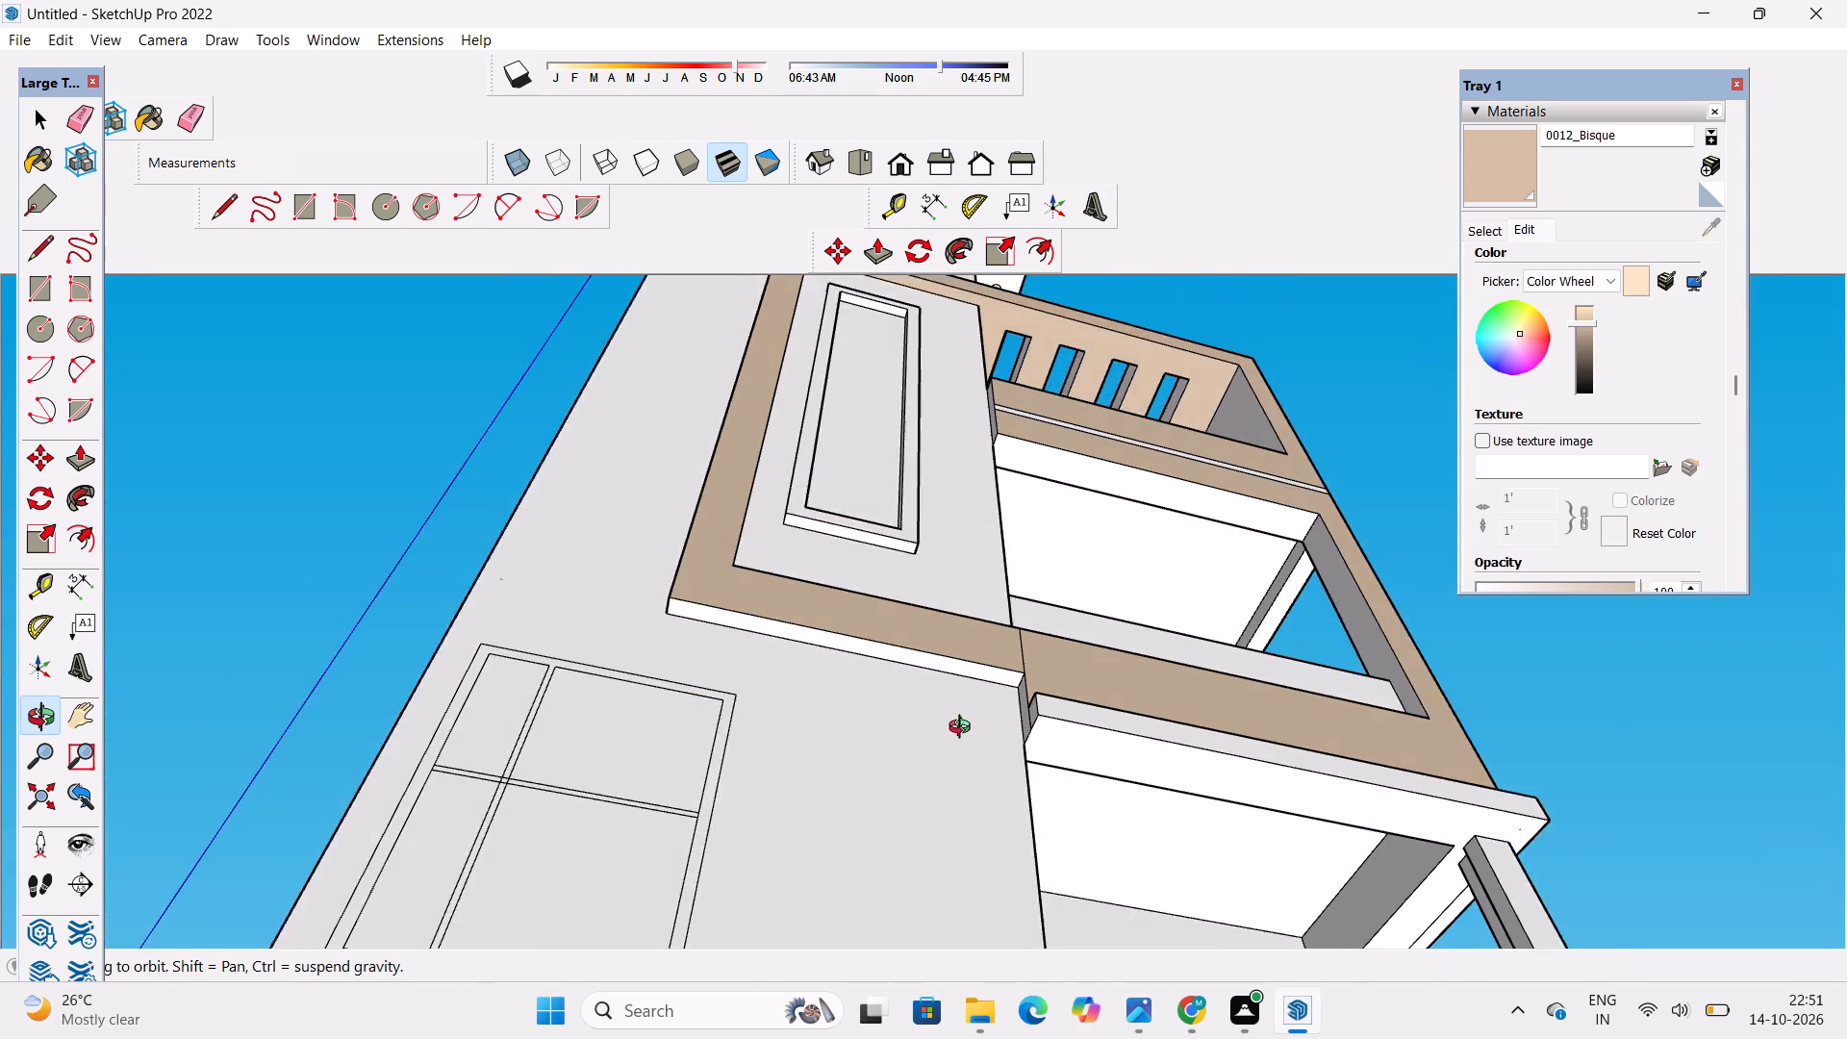
scroll(974, 734, "up", 4)
left_click(1493, 188)
scroll(986, 656, "up", 7)
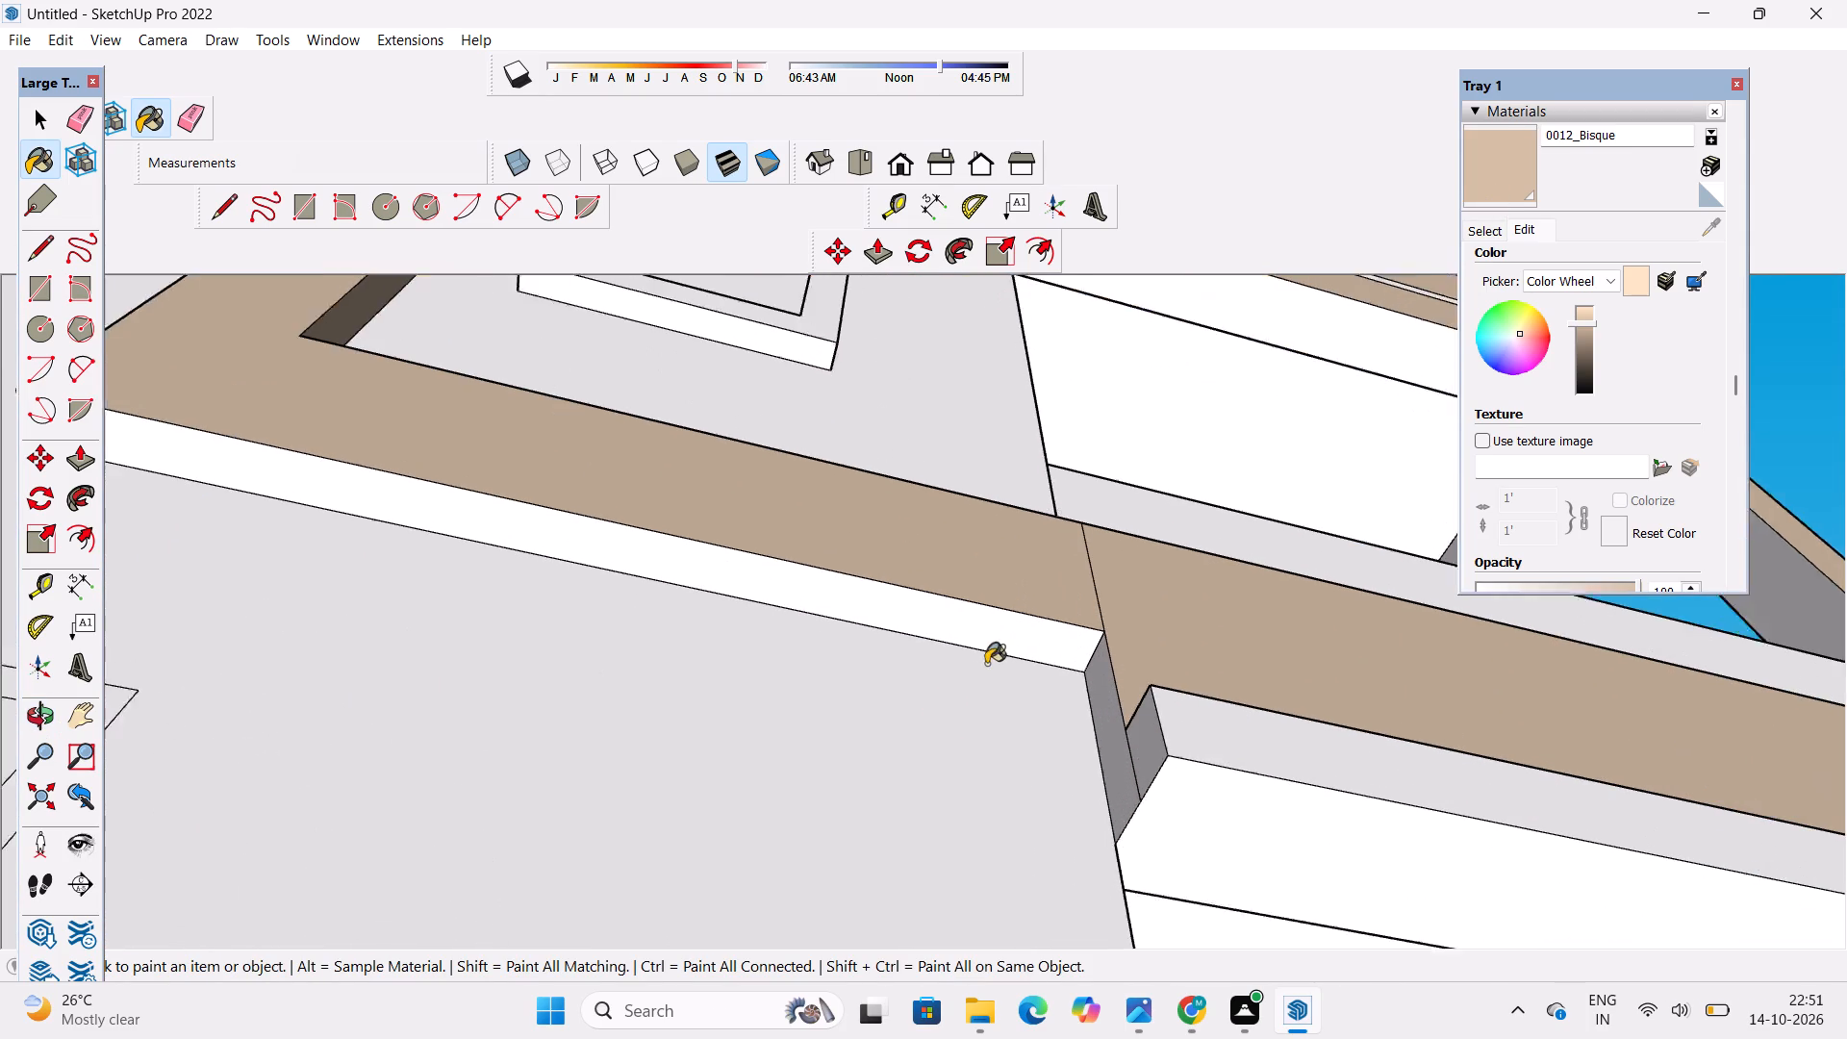
scroll(986, 664, "up", 2)
left_click(1040, 623)
left_click(1164, 760)
left_click(1209, 781)
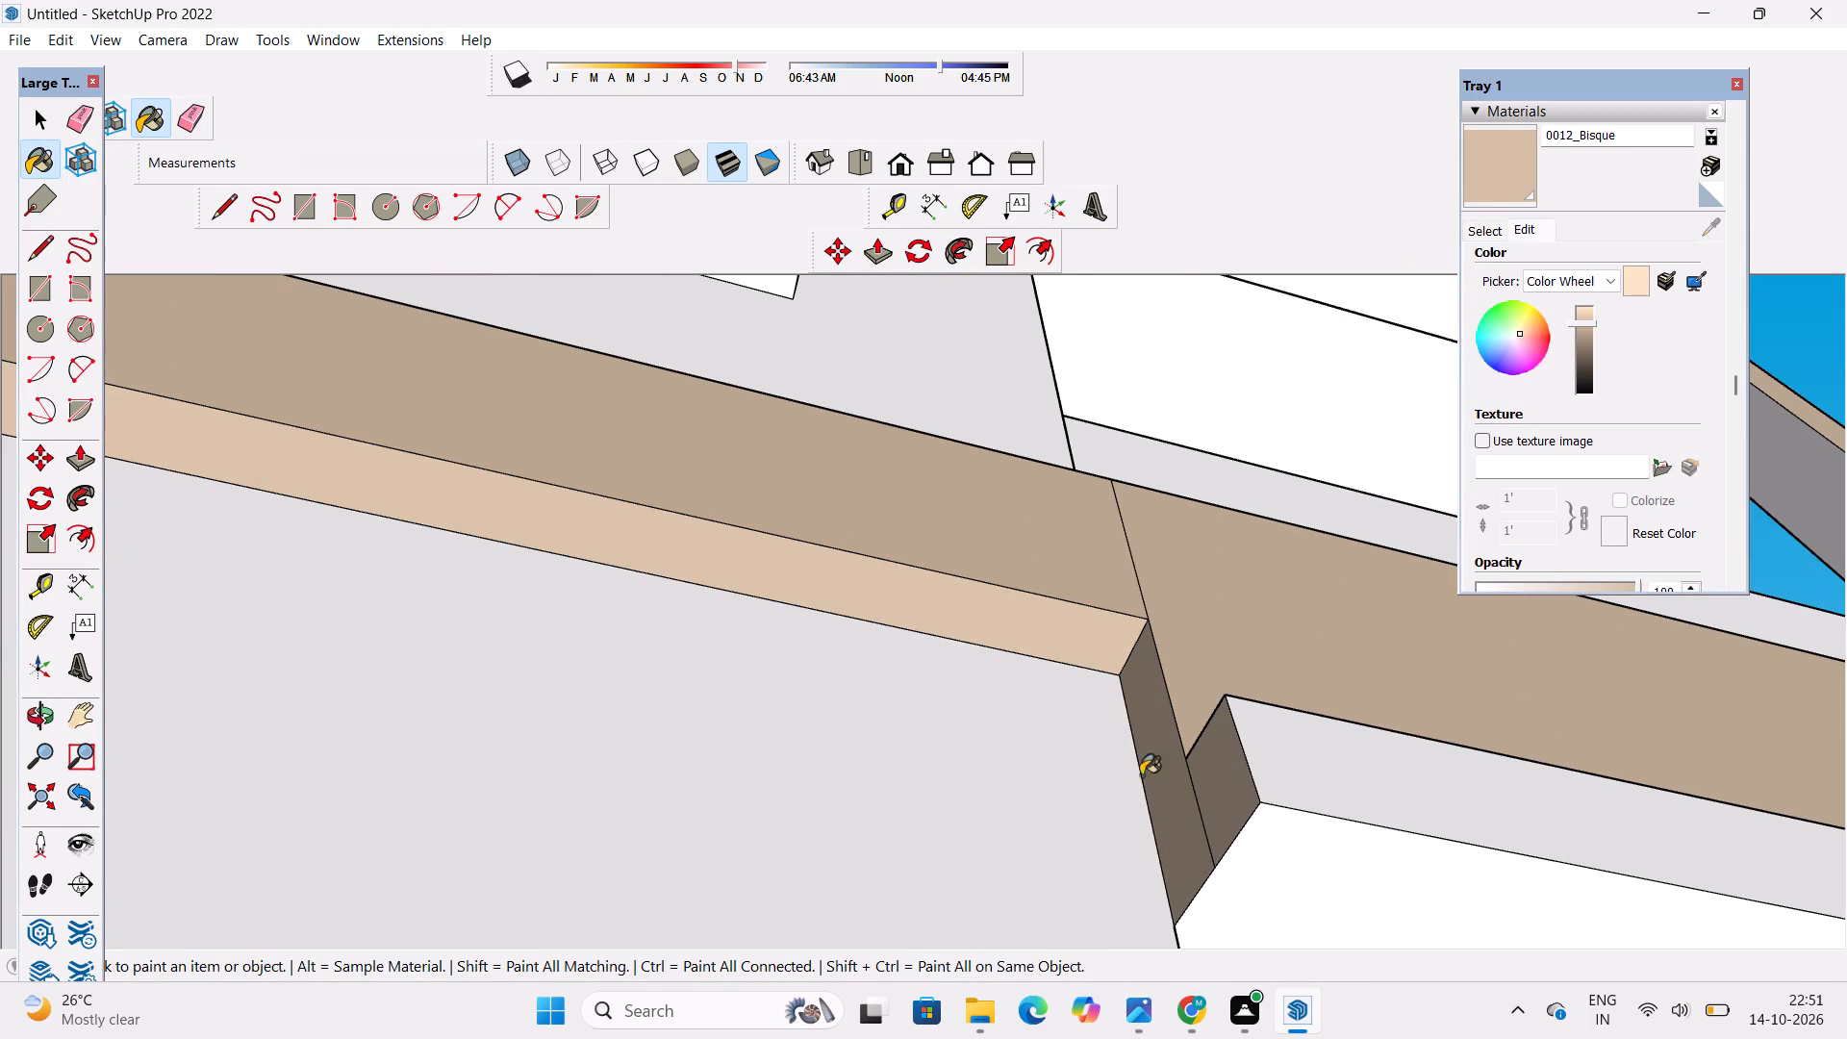
Paint the side wall of the frame and balcony, on the side away from the tower, with 0012_Bisque.
key("o")
scroll(924, 584, "down", 11)
left_click_drag(978, 560, 991, 750)
left_click_drag(992, 755, 961, 633)
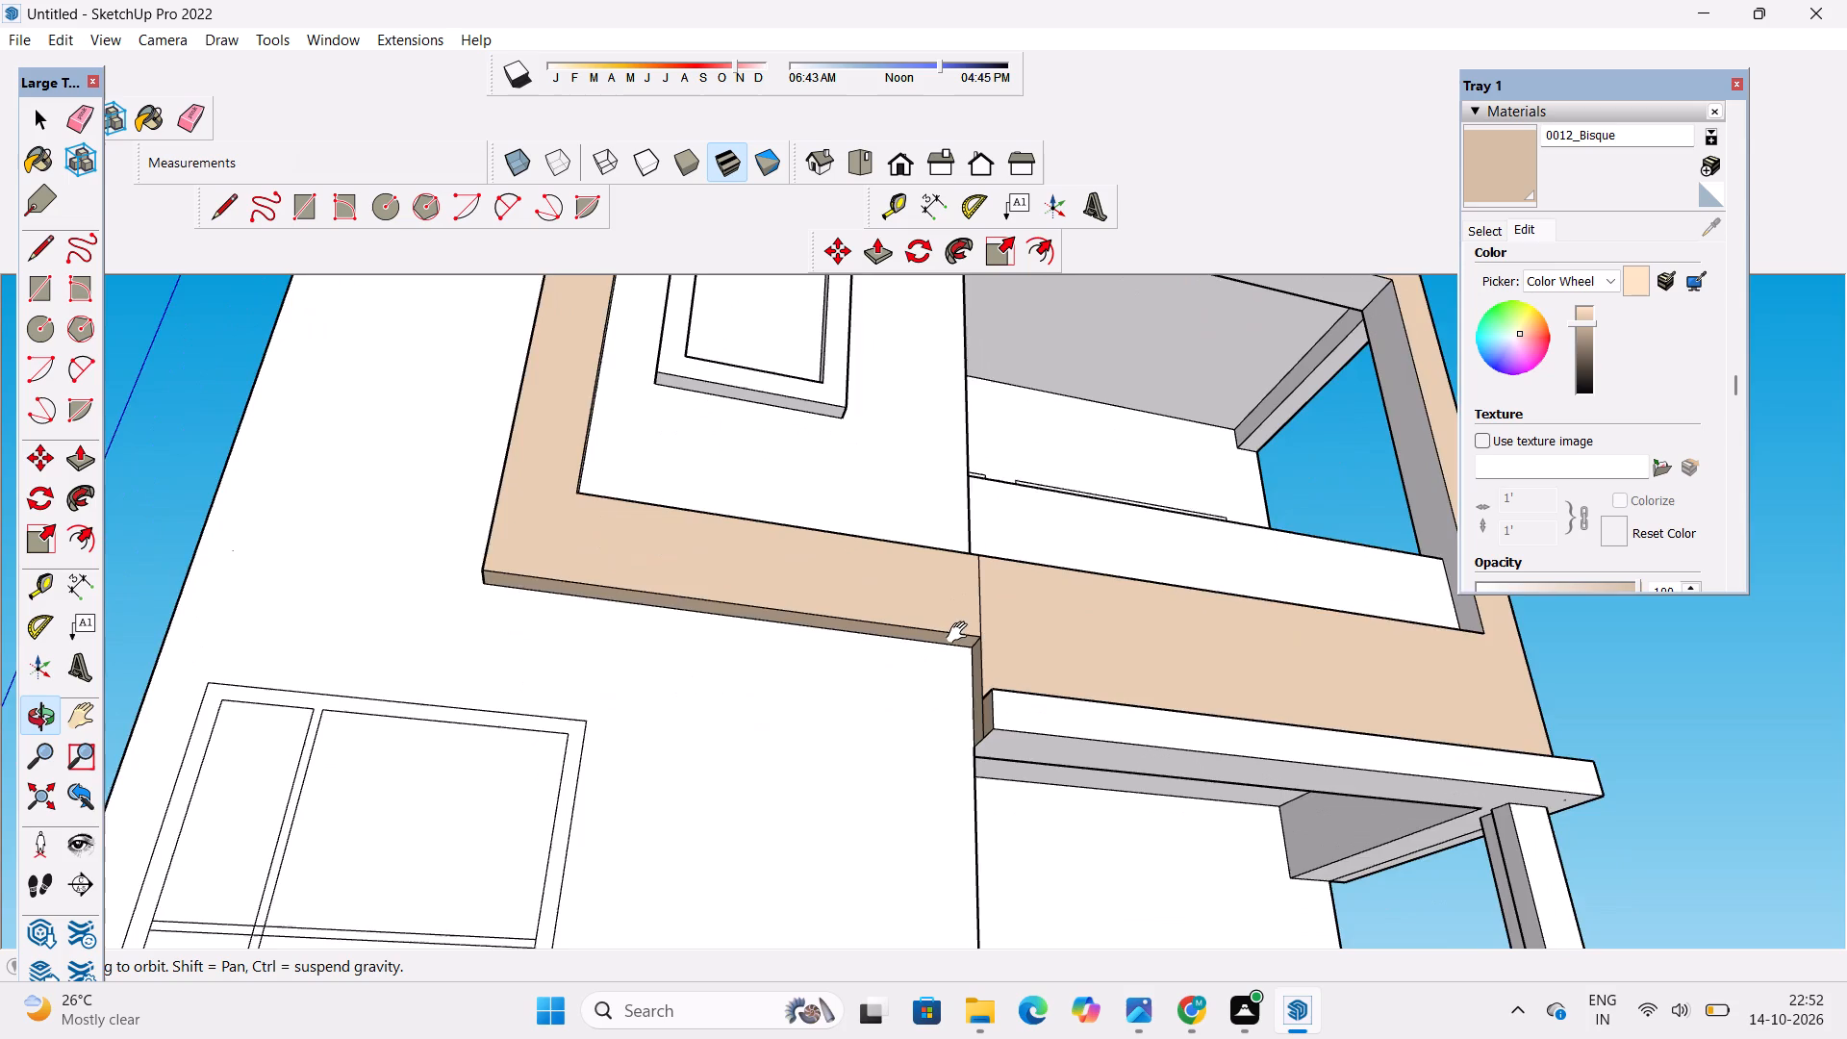
left_click_drag(961, 633, 961, 630)
scroll(955, 605, "down", 4)
left_click_drag(956, 628, 974, 730)
left_click_drag(1000, 712, 955, 610, "shift")
left_click_drag(949, 604, 712, 873)
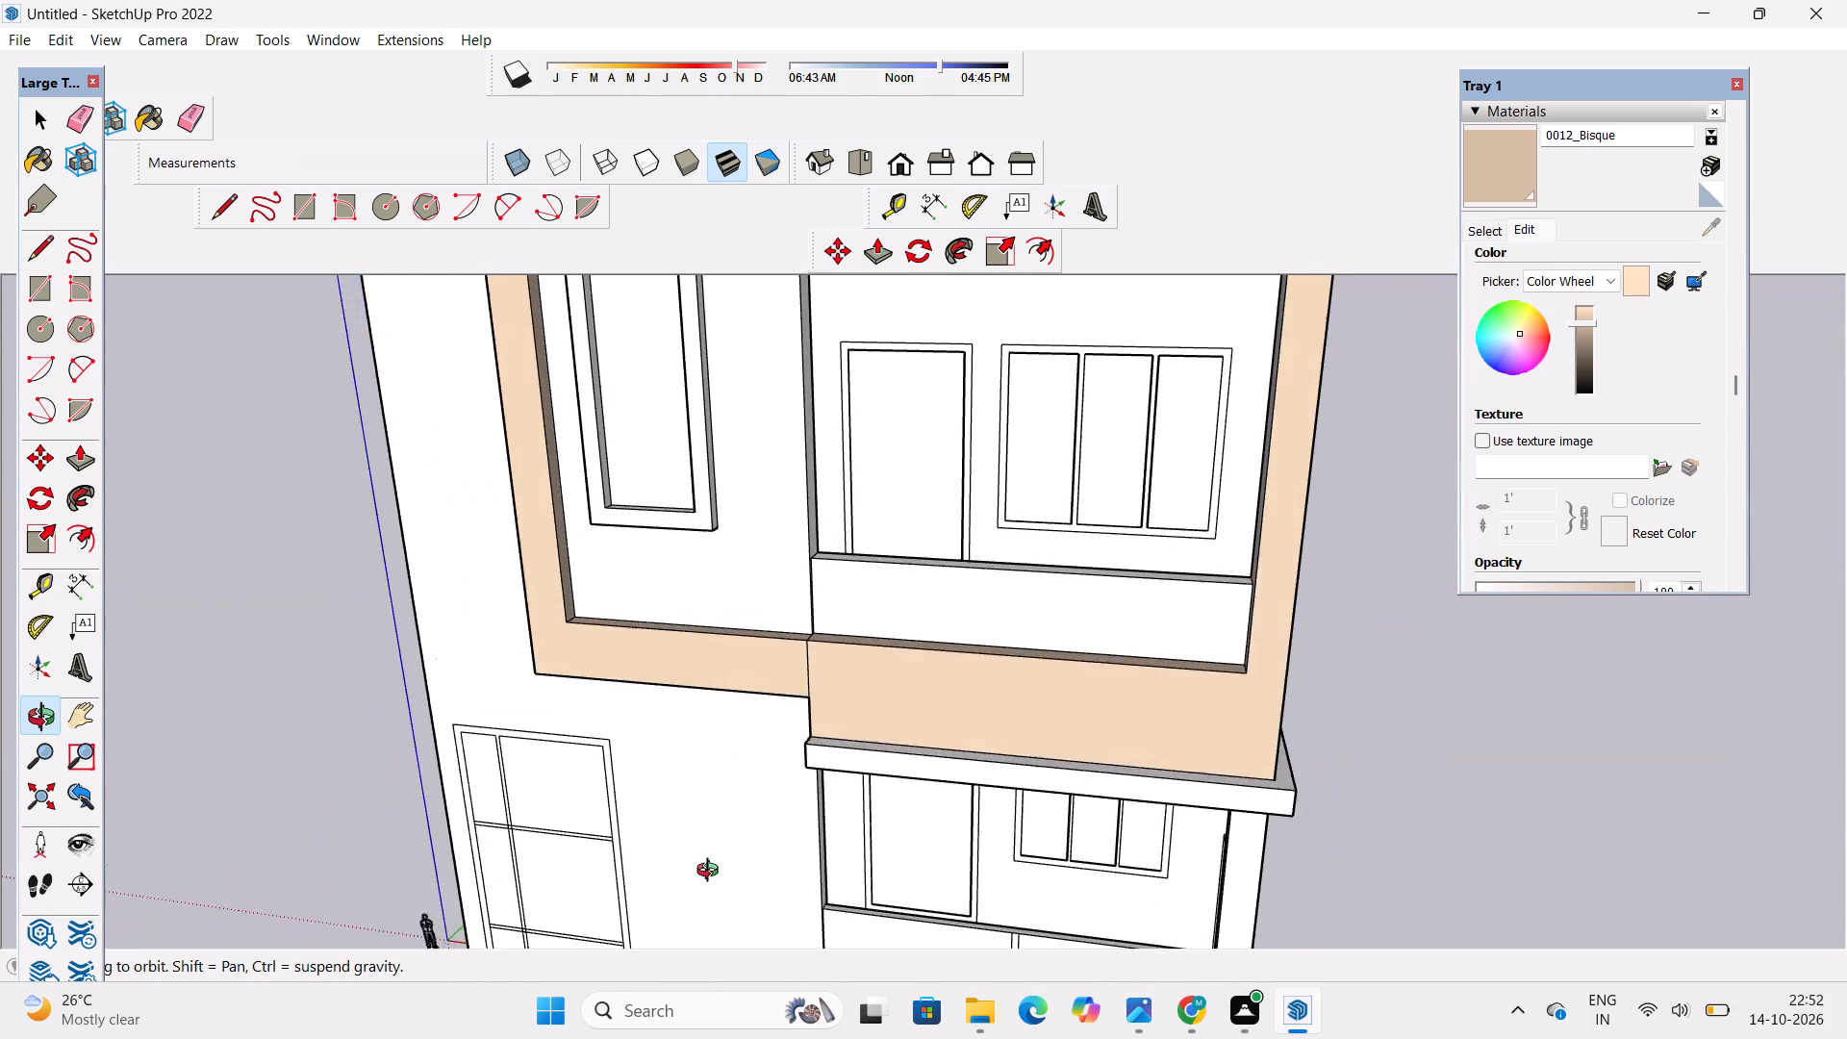
left_click_drag(712, 873, 797, 895)
left_click_drag(1169, 842, 620, 559, "shift")
left_click_drag(640, 551, 660, 672)
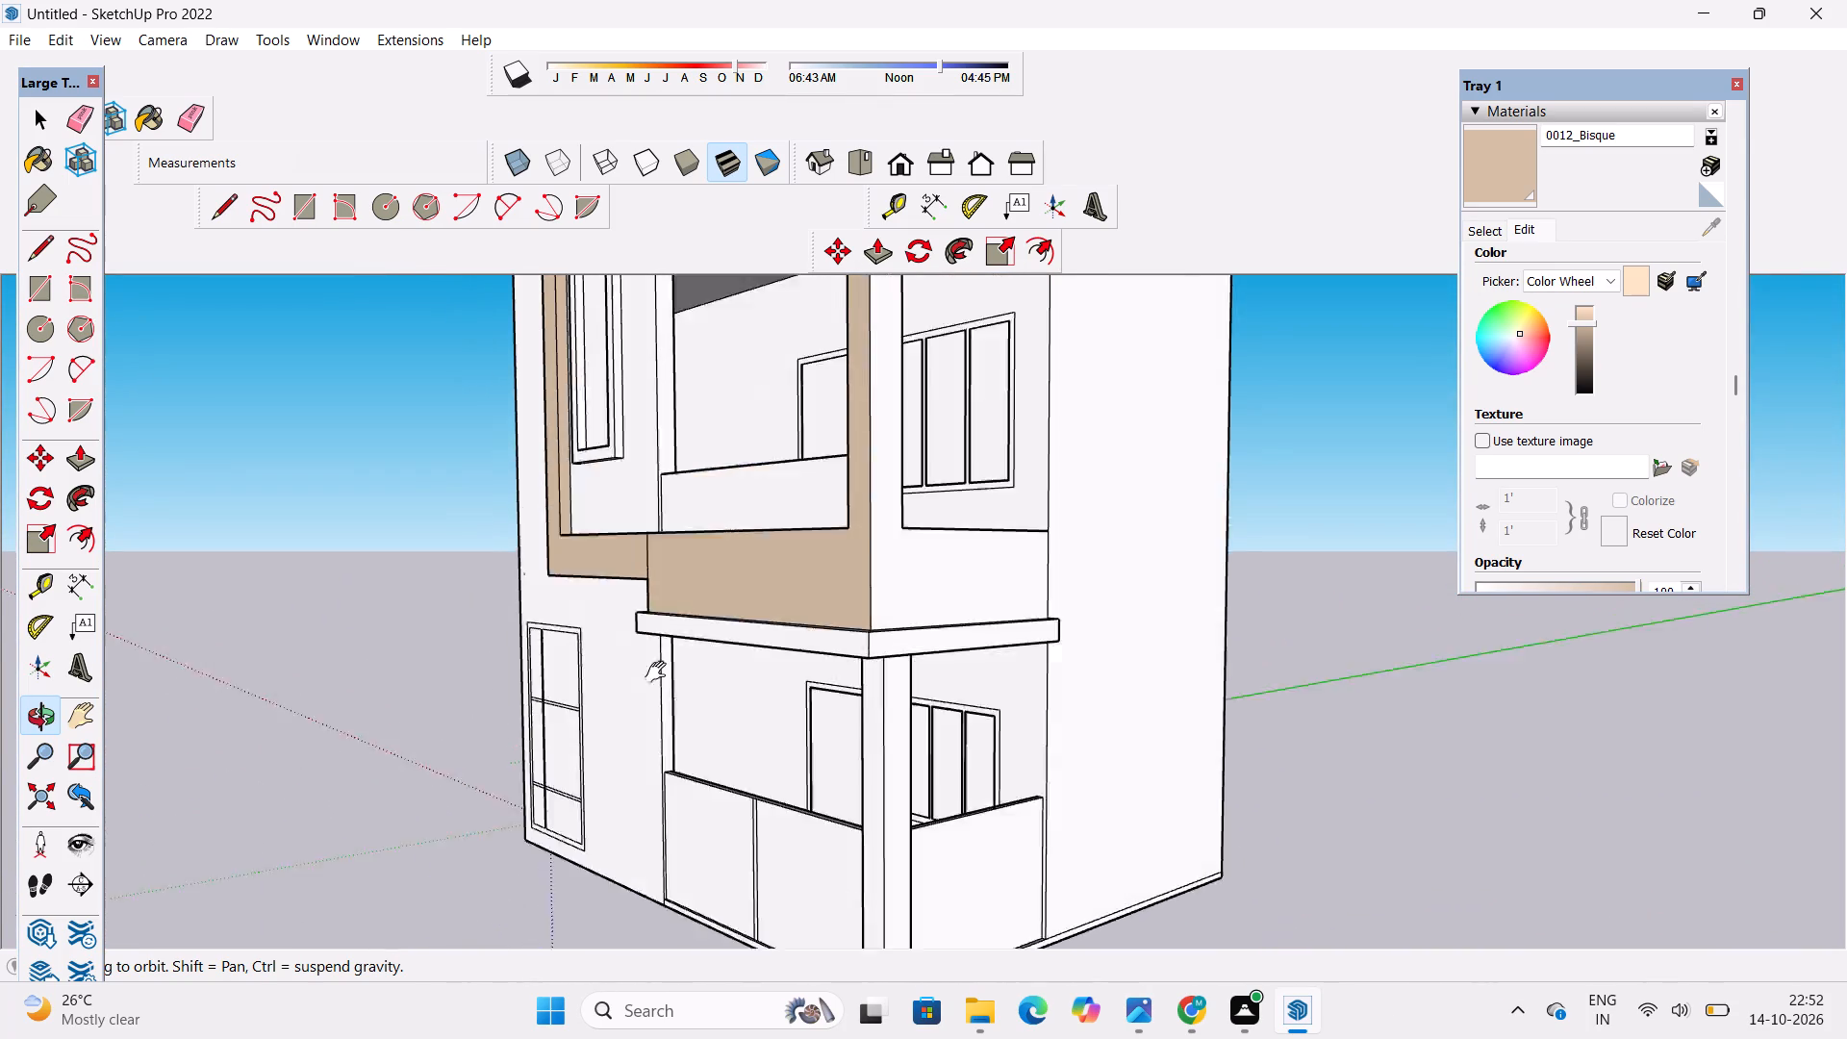
left_click_drag(660, 672, 697, 791)
scroll(755, 743, "down", 5)
left_click_drag(1003, 768, 1003, 843)
left_click(1479, 172)
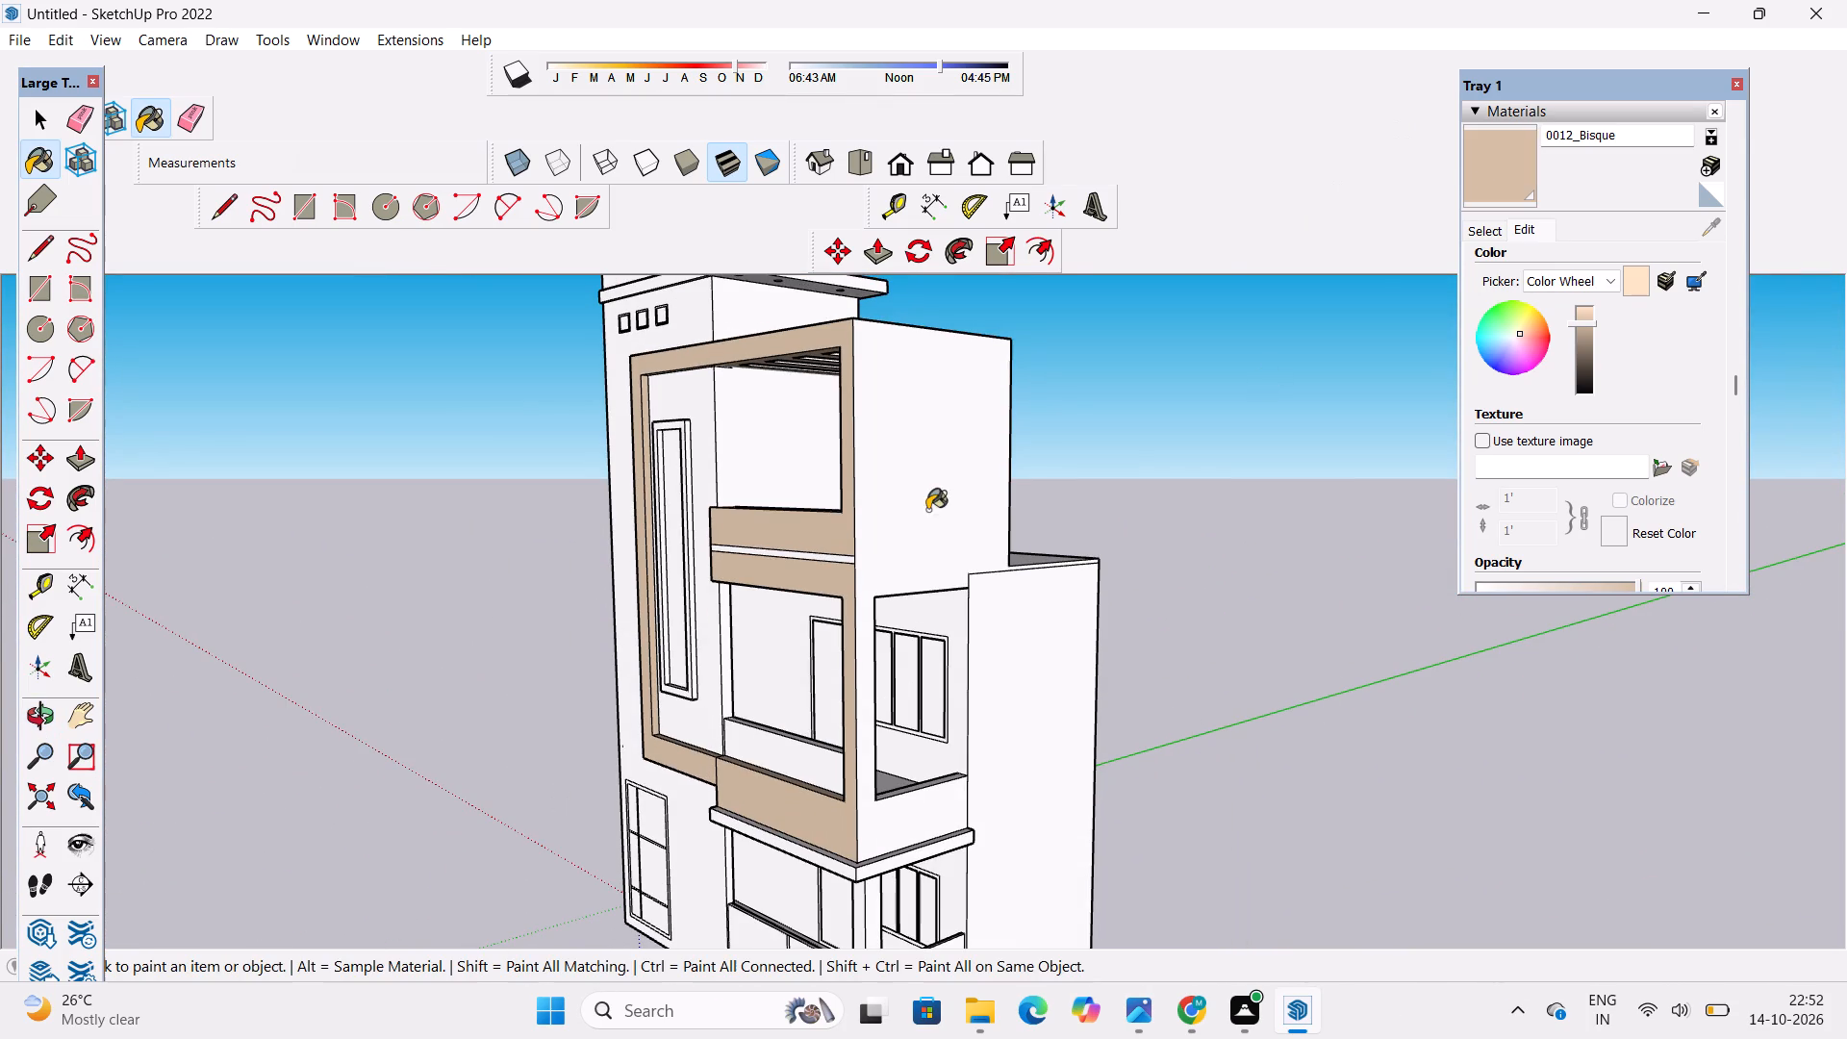
scroll(916, 508, "down", 6)
scroll(939, 700, "up", 5)
left_click(892, 680)
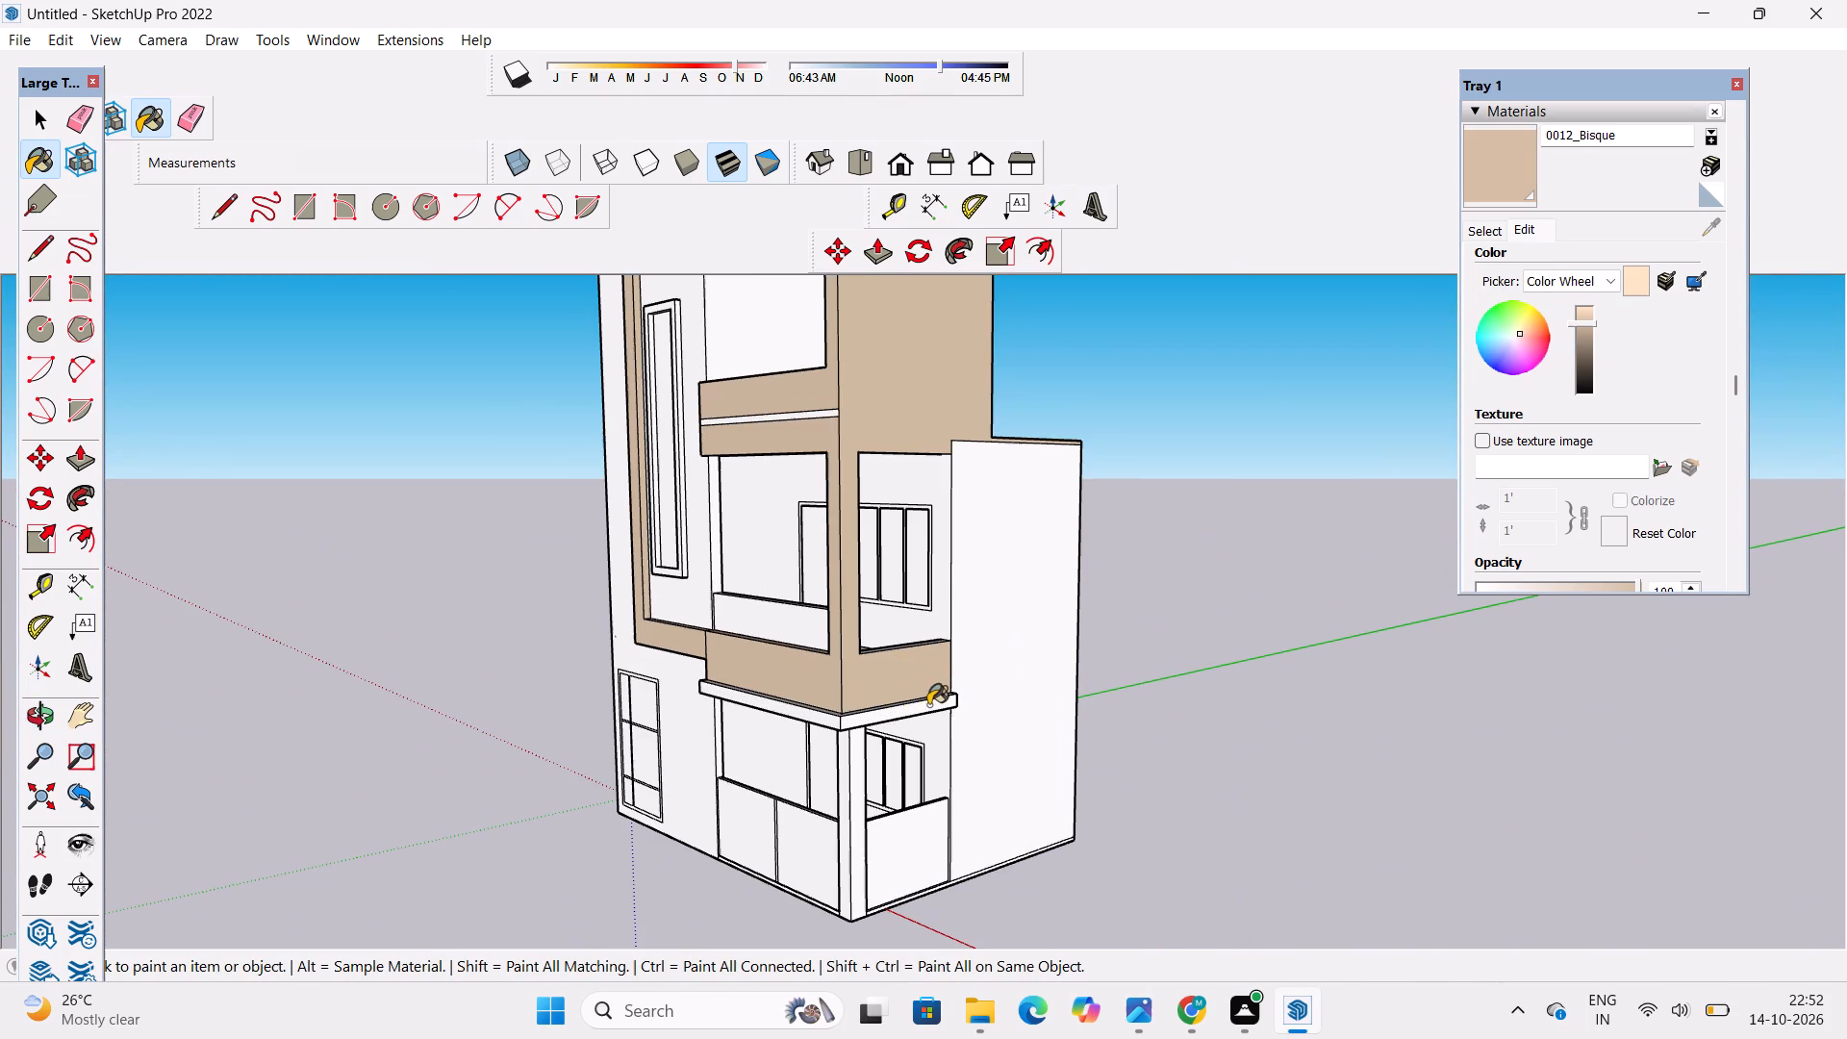
Paint the front edge, underside and side edge of the tower's projecting slab with 0012_Bisque.
key("o")
scroll(939, 549, "down", 5)
left_click_drag(803, 655, 1154, 633)
scroll(1080, 586, "down", 4)
left_click_drag(870, 535, 870, 624, "shift")
left_click_drag(869, 649, 944, 715)
left_click_drag(873, 594, 842, 730)
scroll(930, 542, "up", 7, "shift")
left_click_drag(976, 603, 816, 559, "shift")
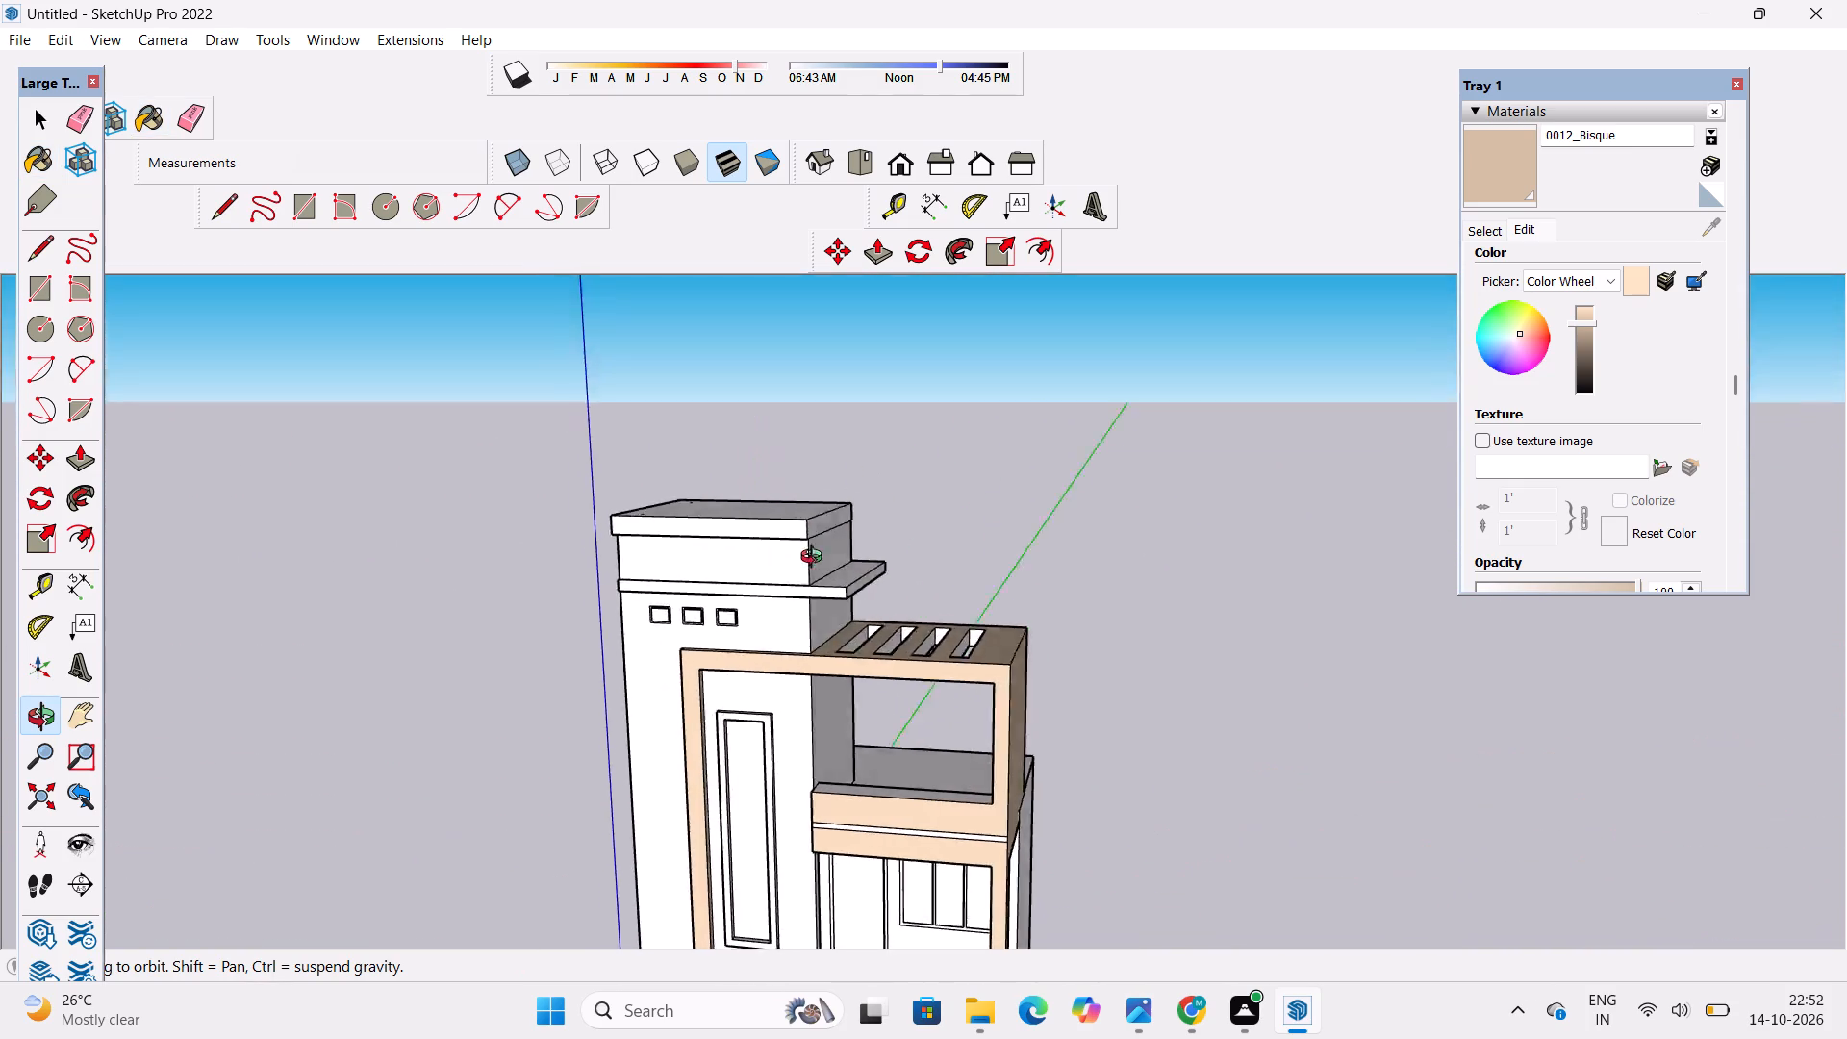
left_click_drag(816, 559, 809, 572, "shift")
left_click(1499, 150)
scroll(792, 682, "up", 3)
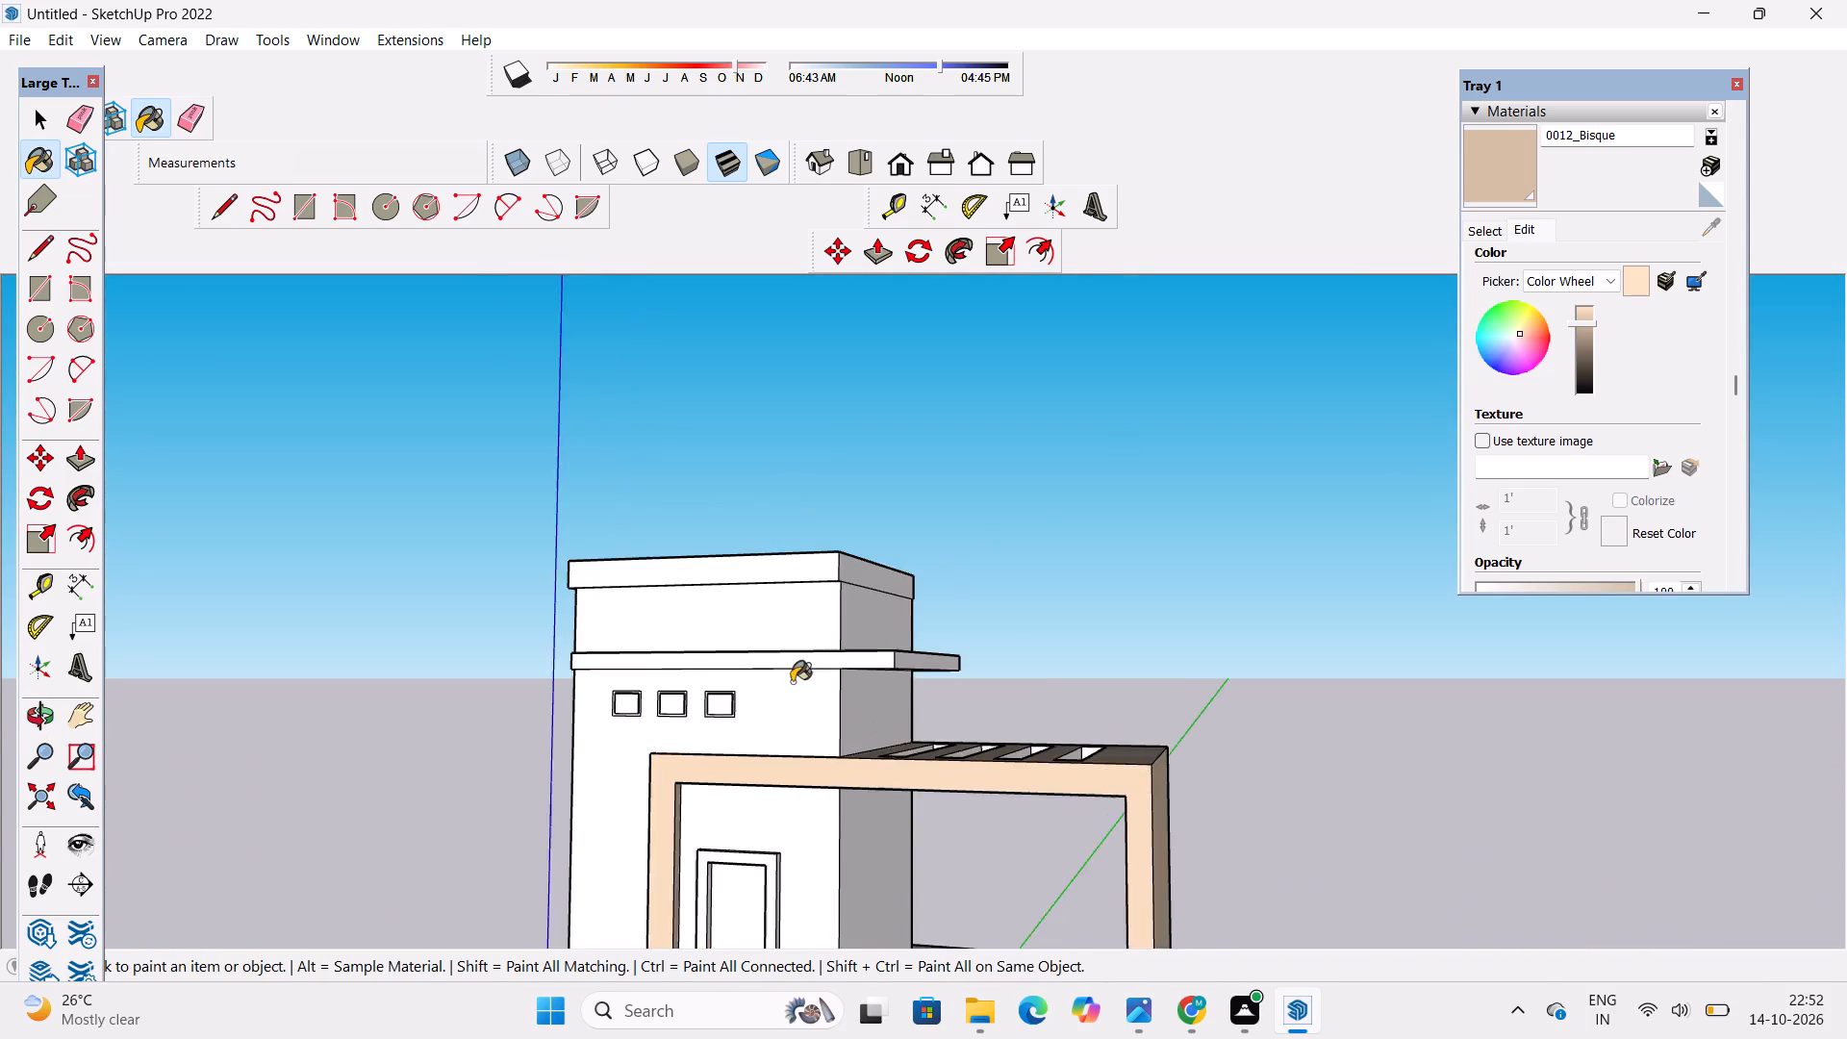
scroll(792, 682, "up", 7)
left_click(806, 655)
scroll(1008, 704, "up", 9)
left_click(973, 545)
left_click(976, 482)
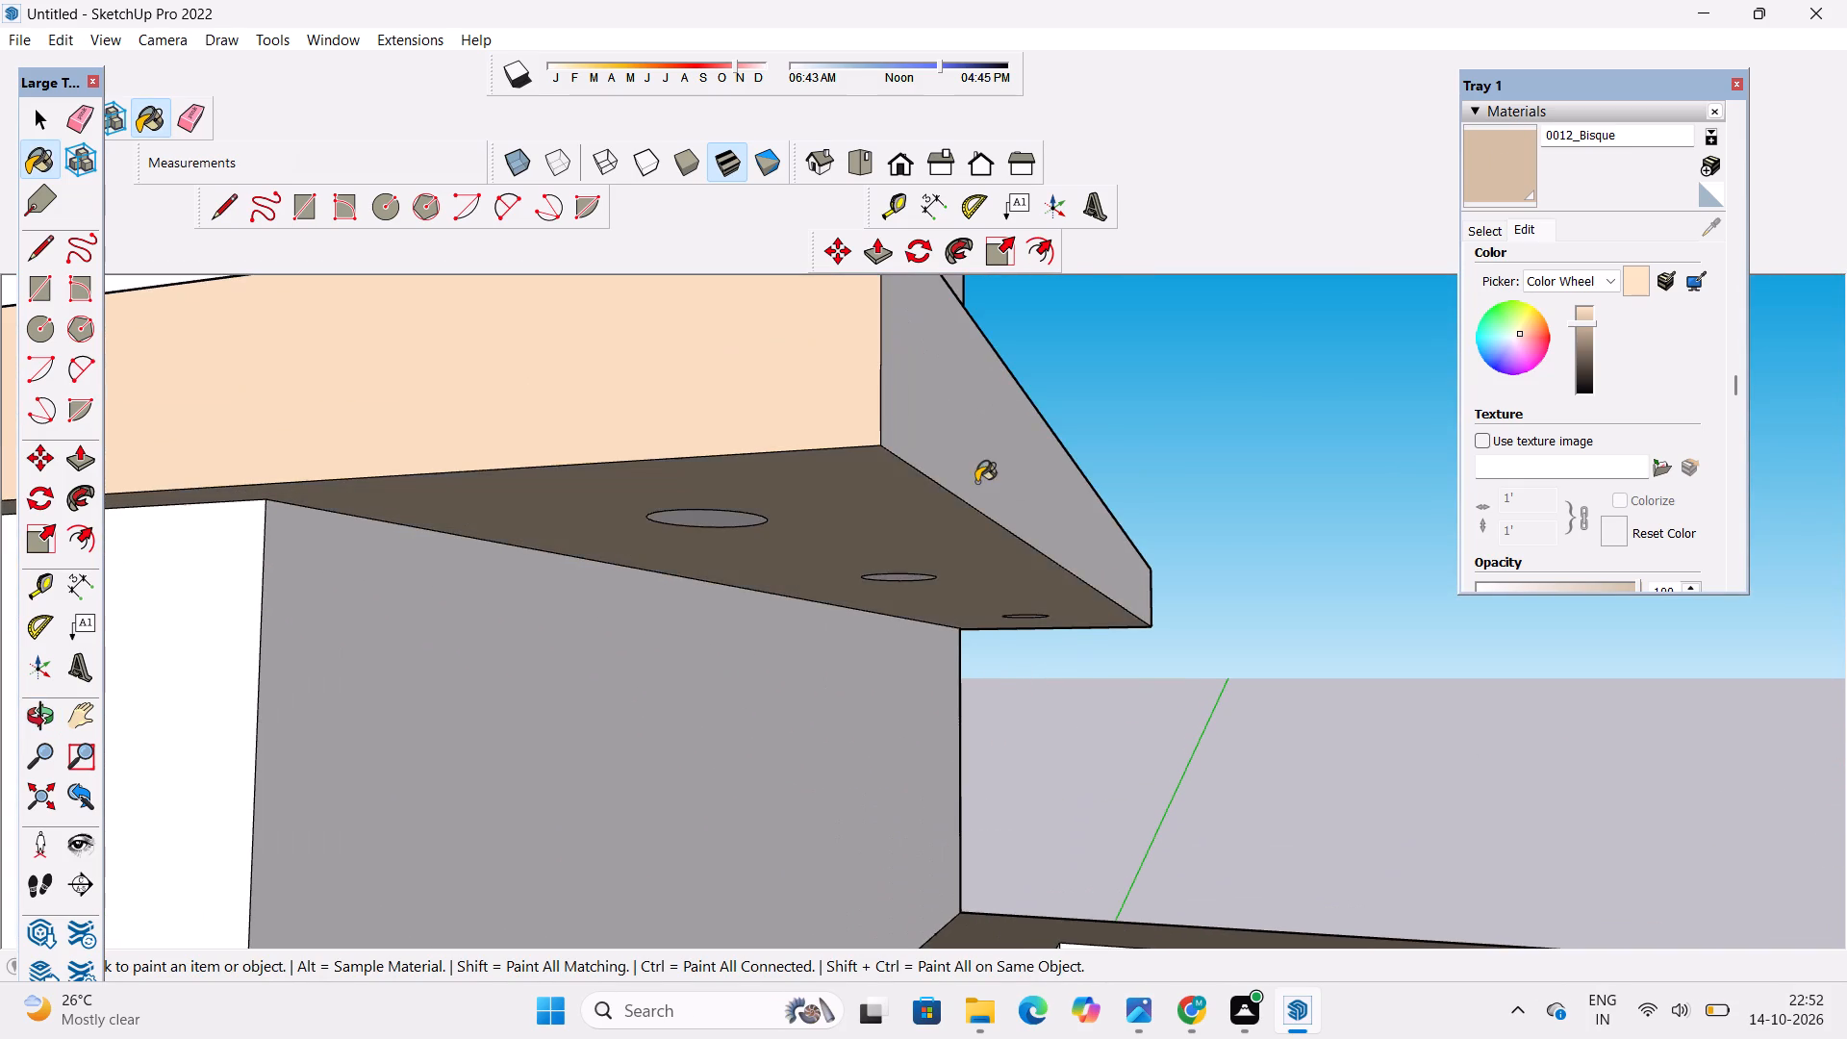
Paint the front face and the pergola-side face of the tower's top band with 0012_Bisque.
scroll(962, 699, "down", 14)
scroll(861, 564, "up", 11)
left_click(868, 646)
scroll(1006, 635, "up", 4)
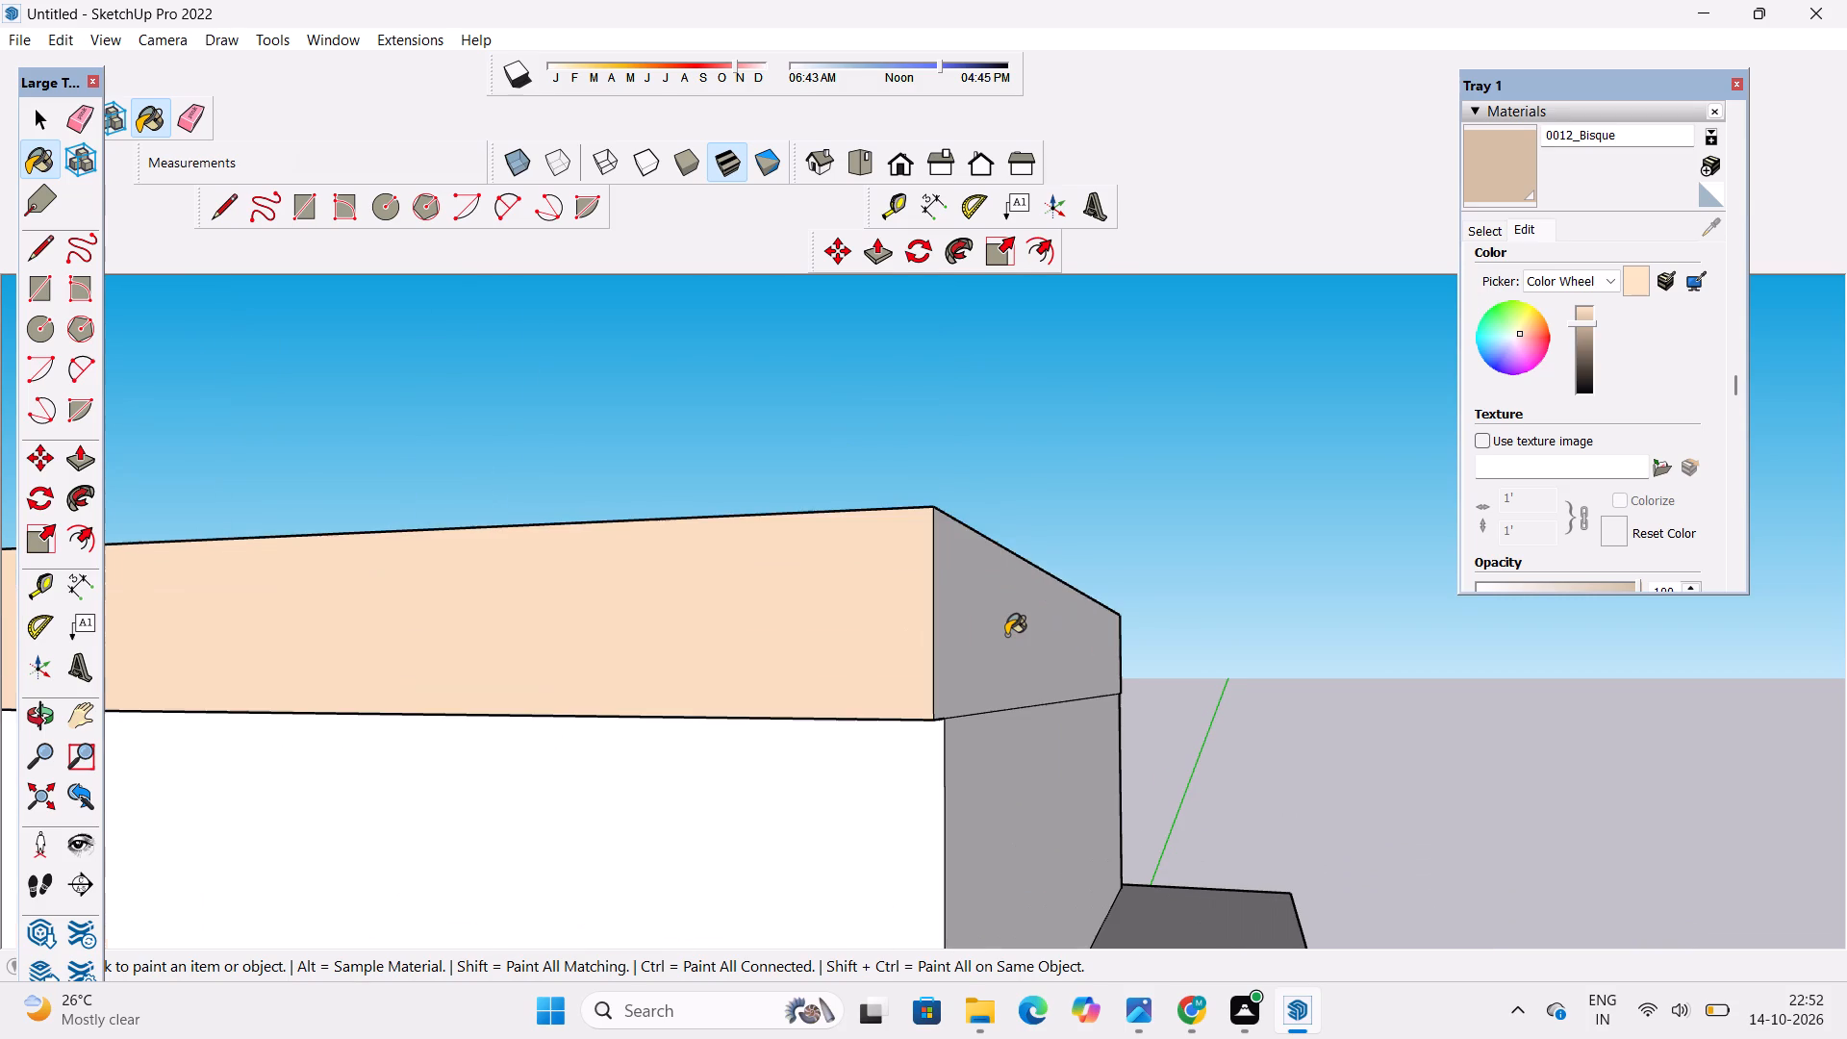
left_click(1006, 635)
Paint the top face of the tower's projecting slab and the tower's roof surface with 0012_Bisque.
key("o")
left_click_drag(997, 769, 961, 622)
scroll(959, 622, "down", 4)
left_click_drag(887, 646, 922, 625, "shift")
left_click_drag(995, 629, 917, 608)
scroll(921, 593, "down", 5)
left_click_drag(949, 727, 931, 855)
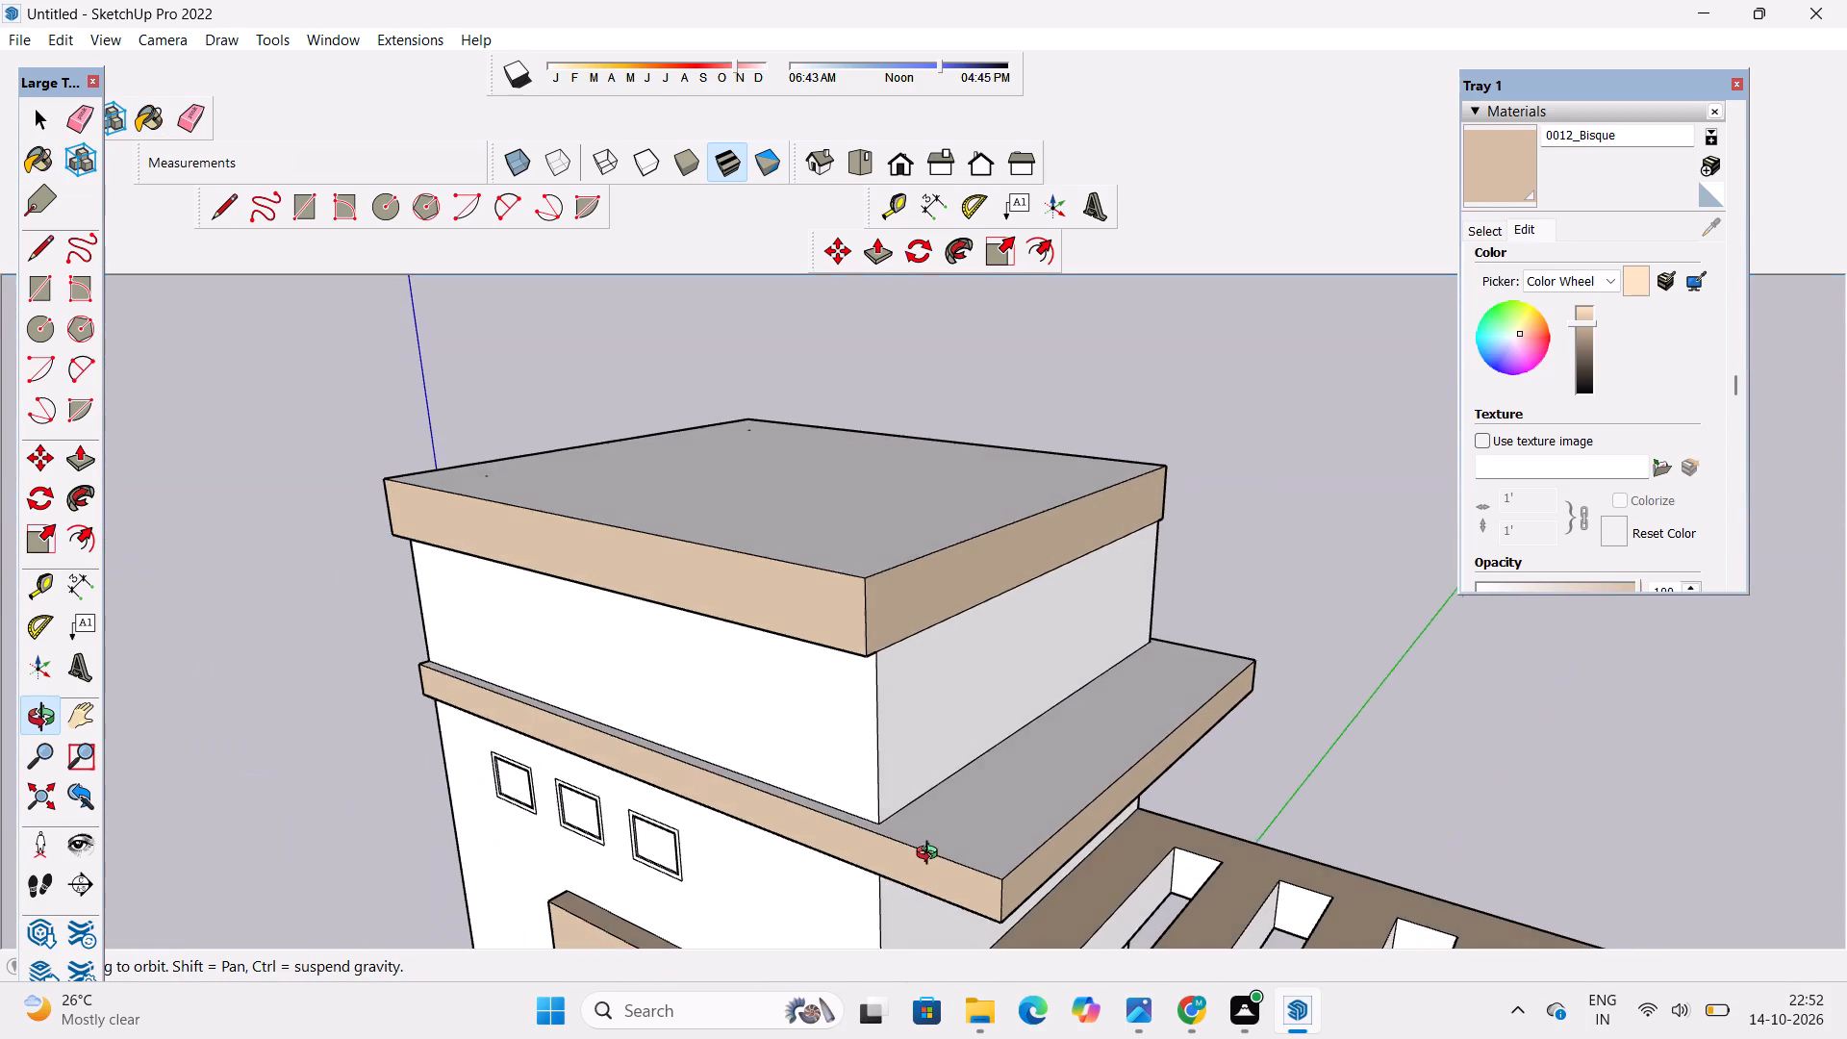
left_click_drag(931, 855, 936, 851)
left_click_drag(1482, 190, 1479, 202)
left_click(1055, 788)
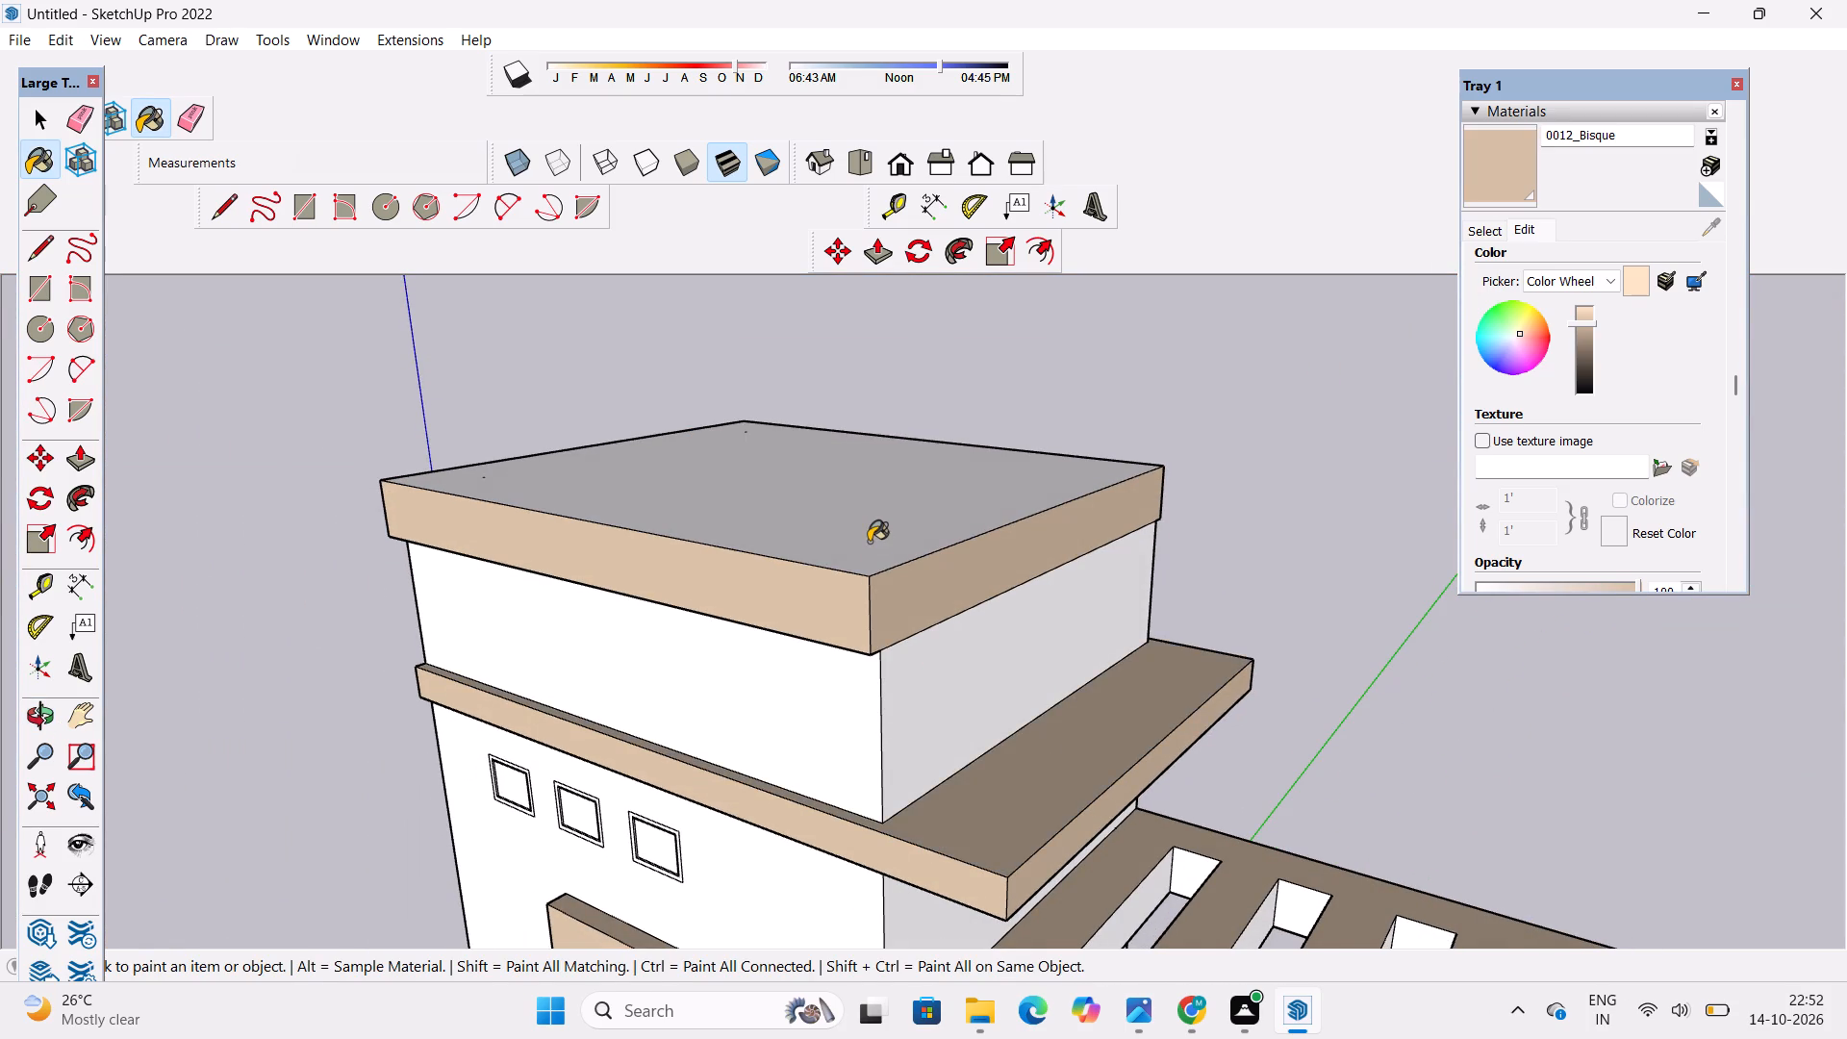
scroll(869, 542, "up", 3)
left_click(869, 542)
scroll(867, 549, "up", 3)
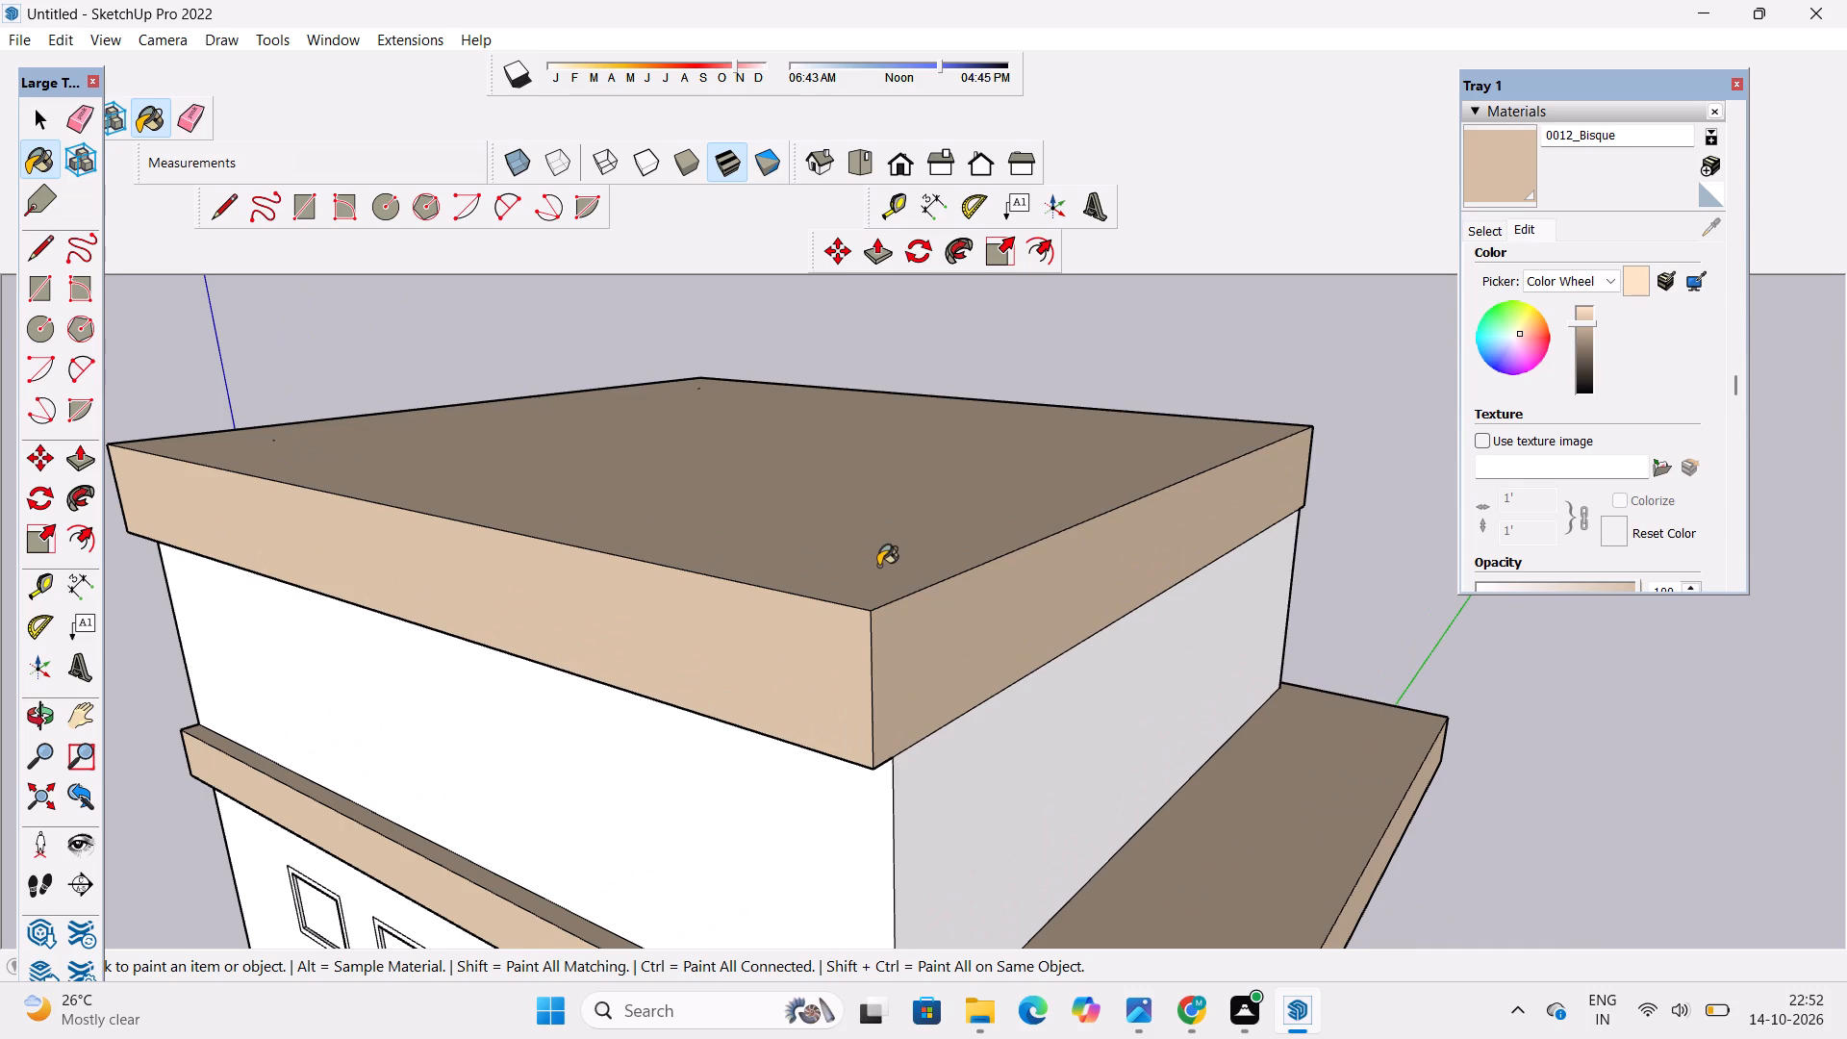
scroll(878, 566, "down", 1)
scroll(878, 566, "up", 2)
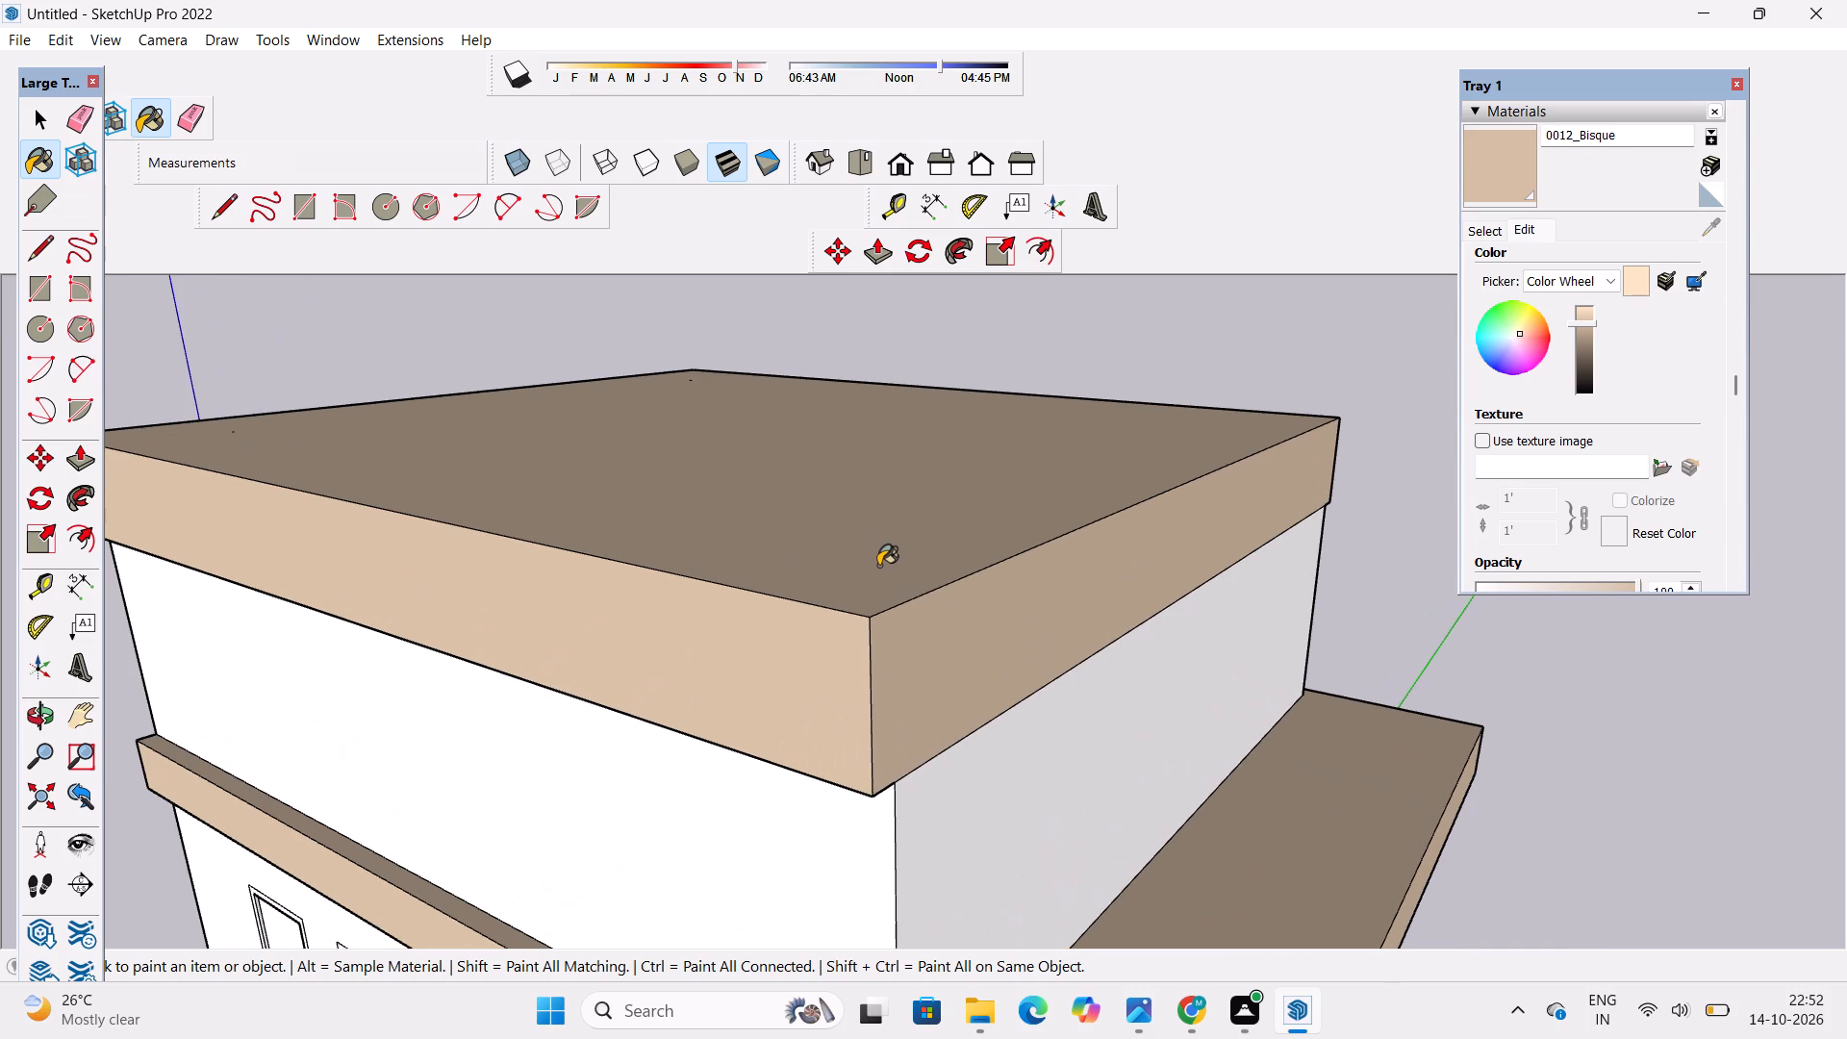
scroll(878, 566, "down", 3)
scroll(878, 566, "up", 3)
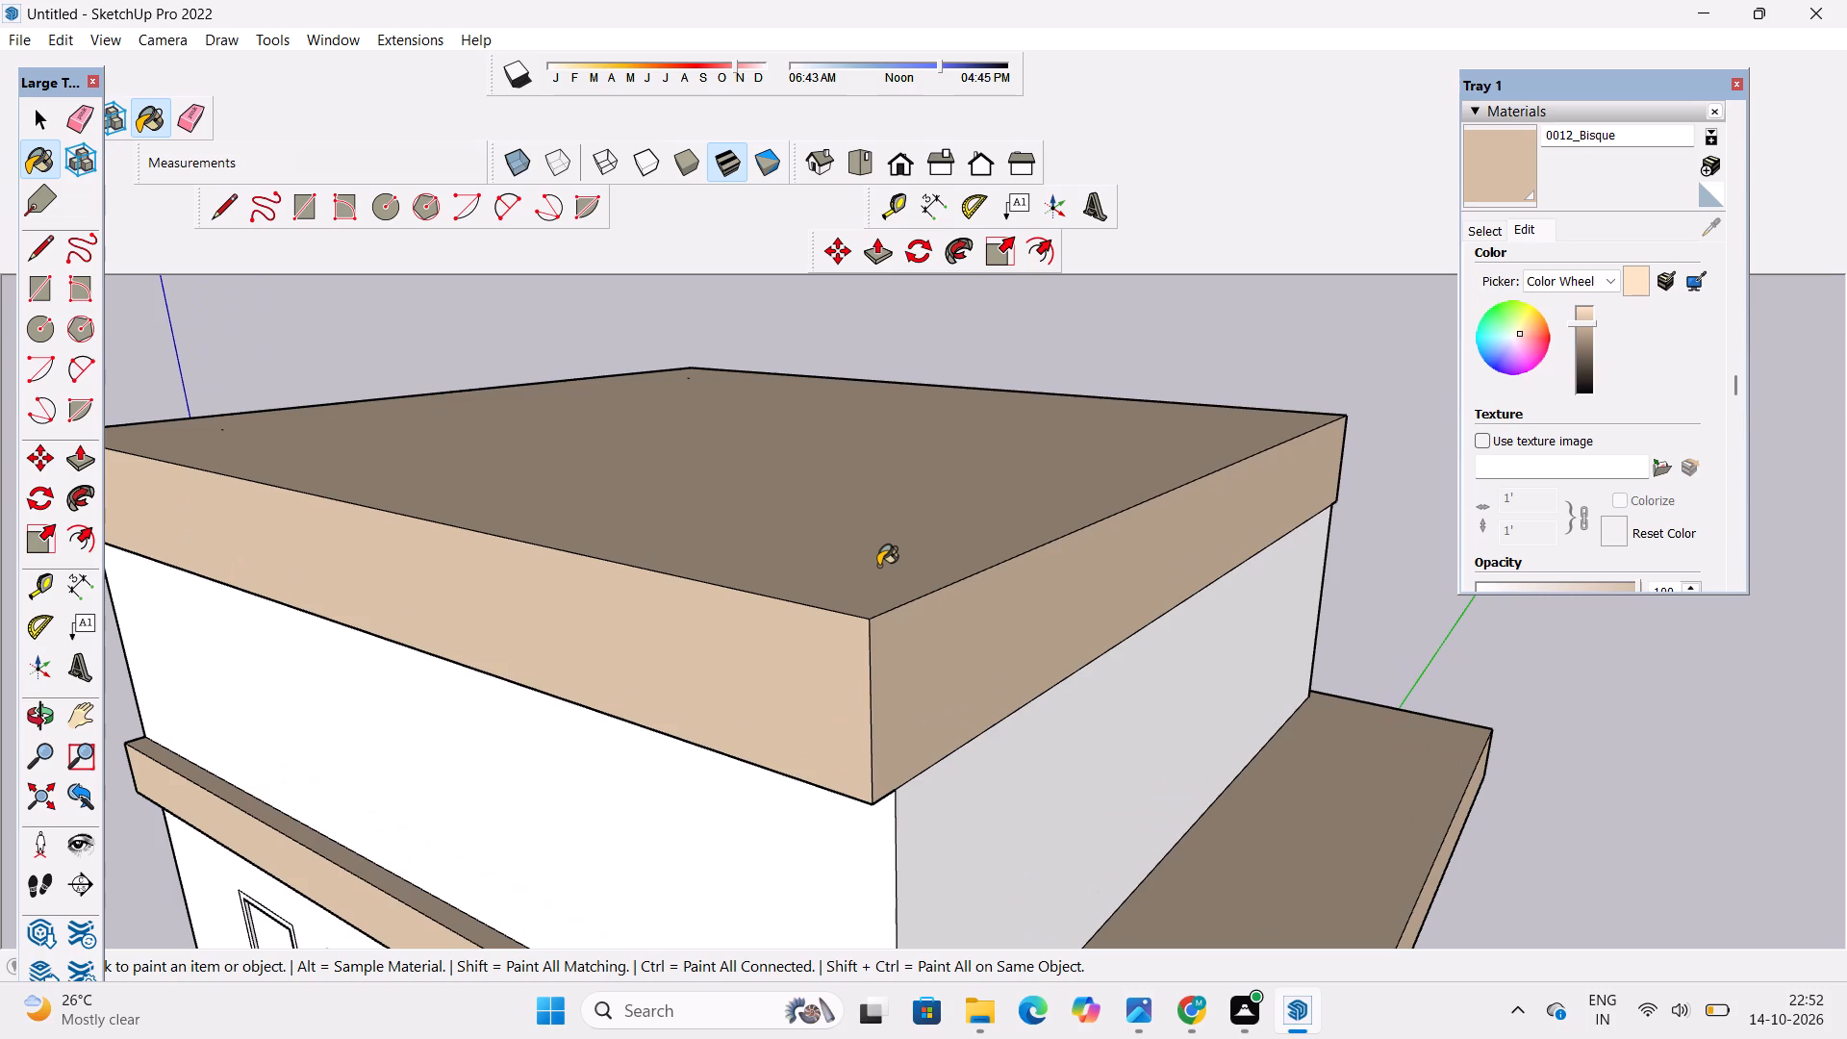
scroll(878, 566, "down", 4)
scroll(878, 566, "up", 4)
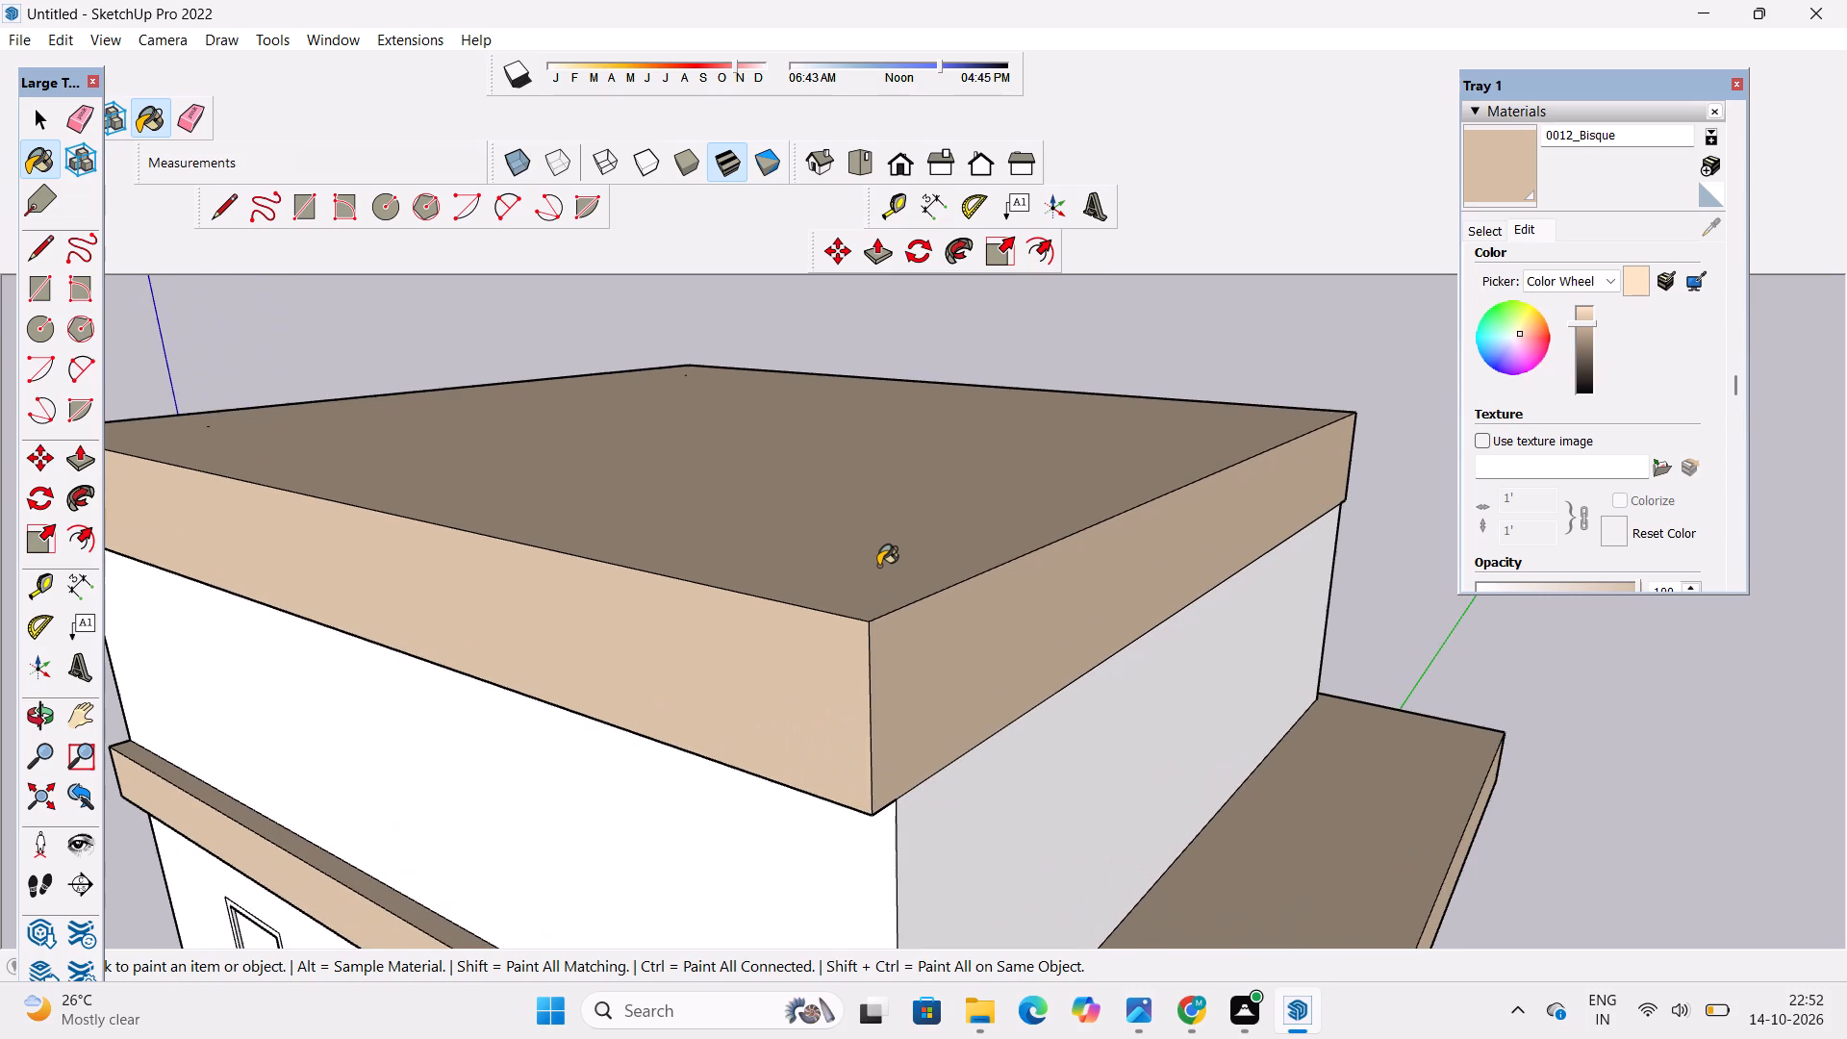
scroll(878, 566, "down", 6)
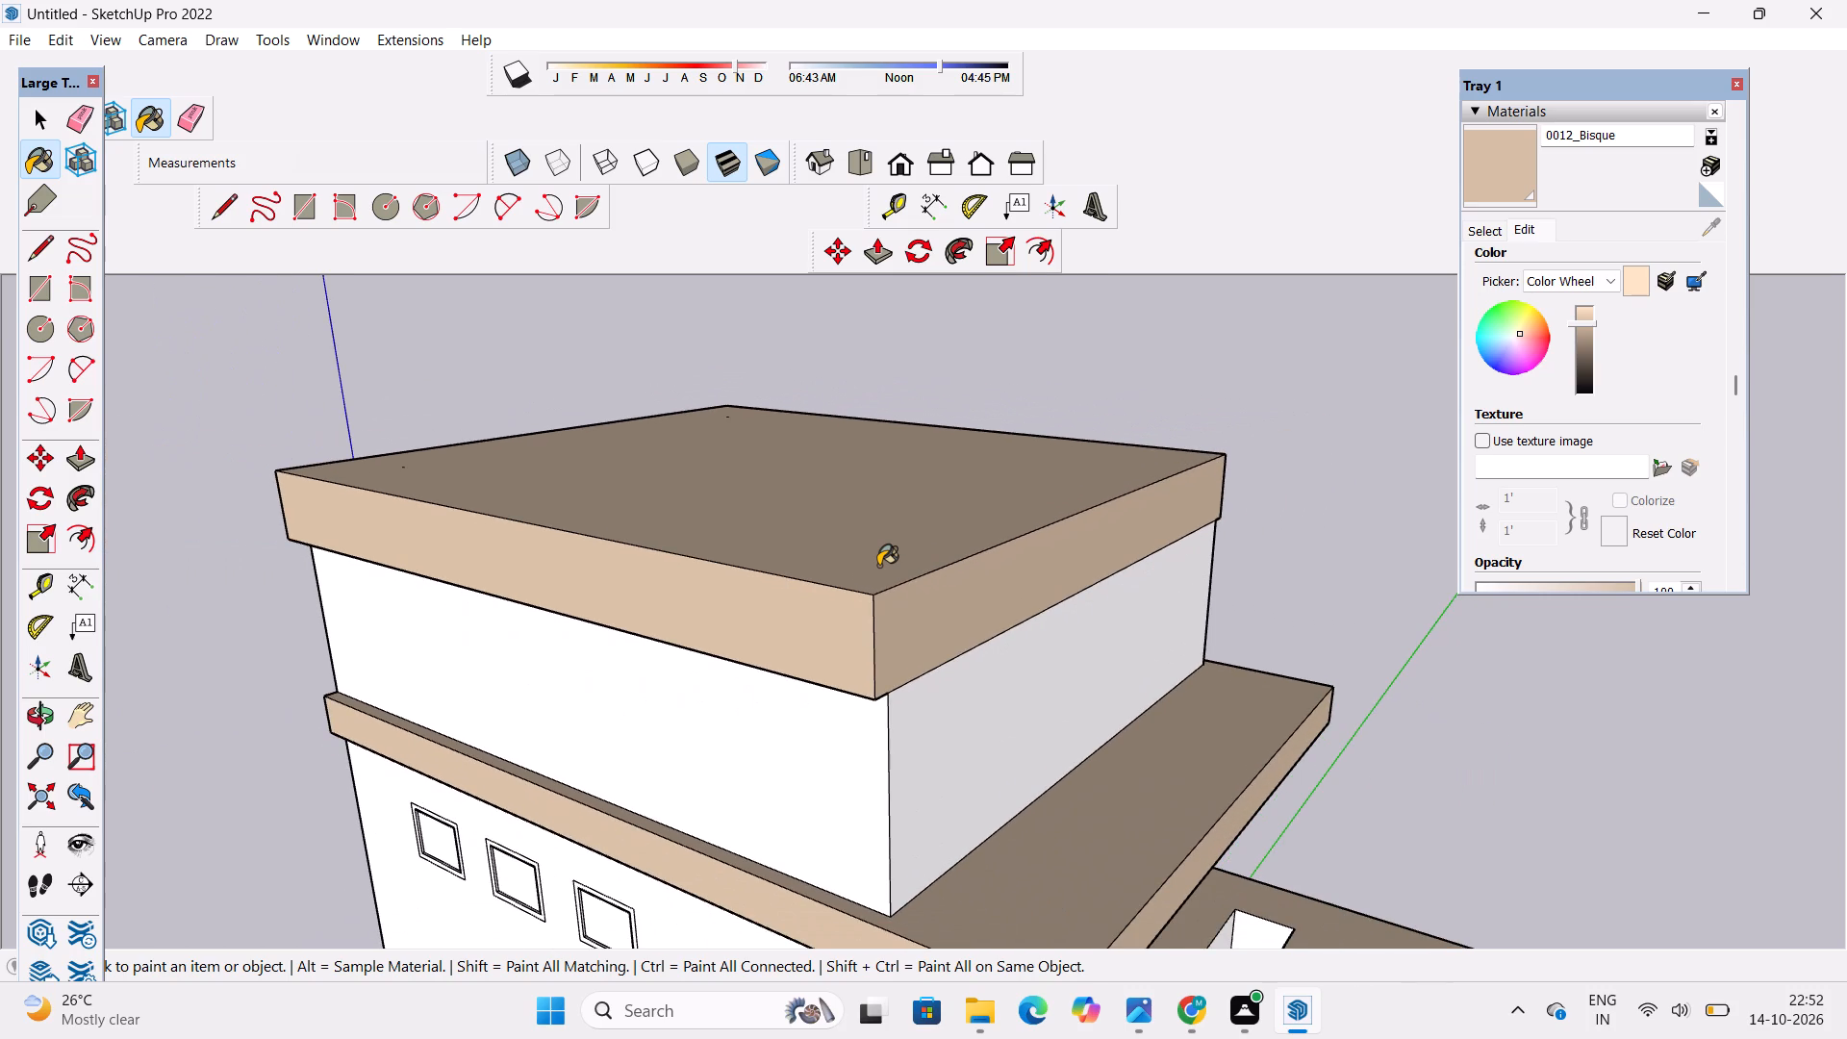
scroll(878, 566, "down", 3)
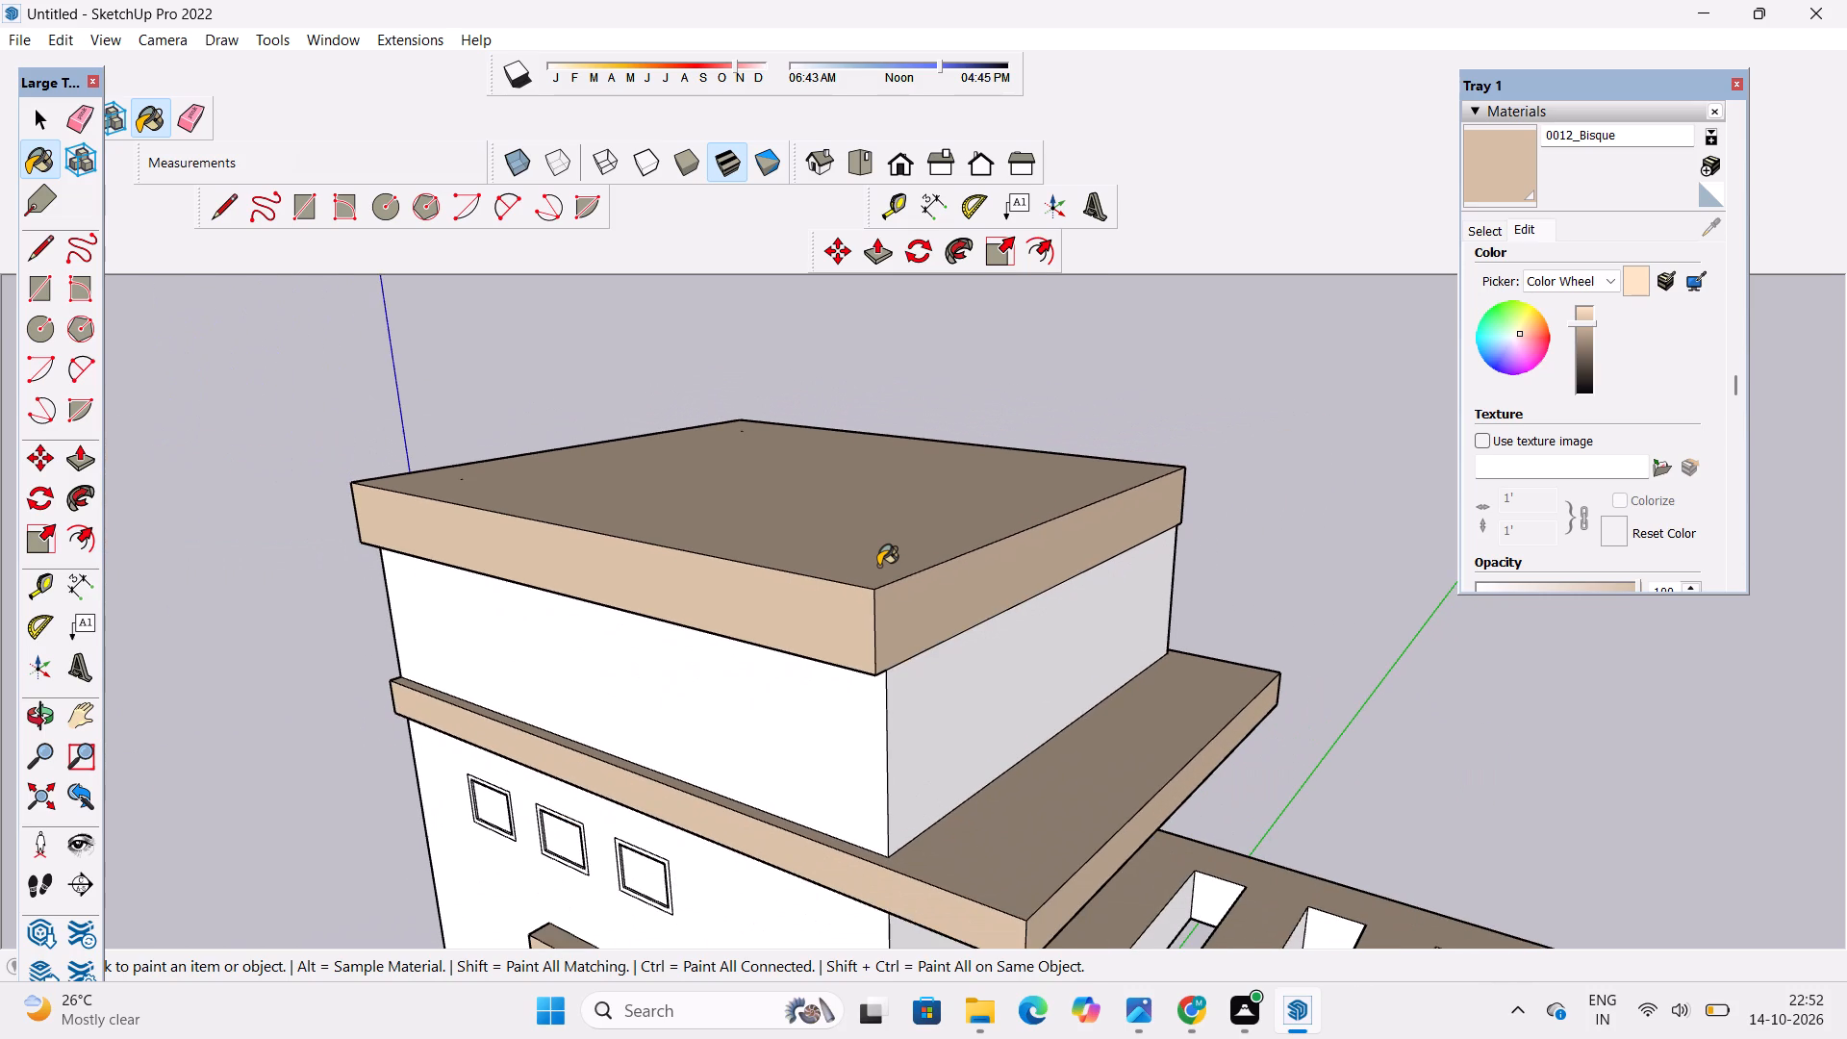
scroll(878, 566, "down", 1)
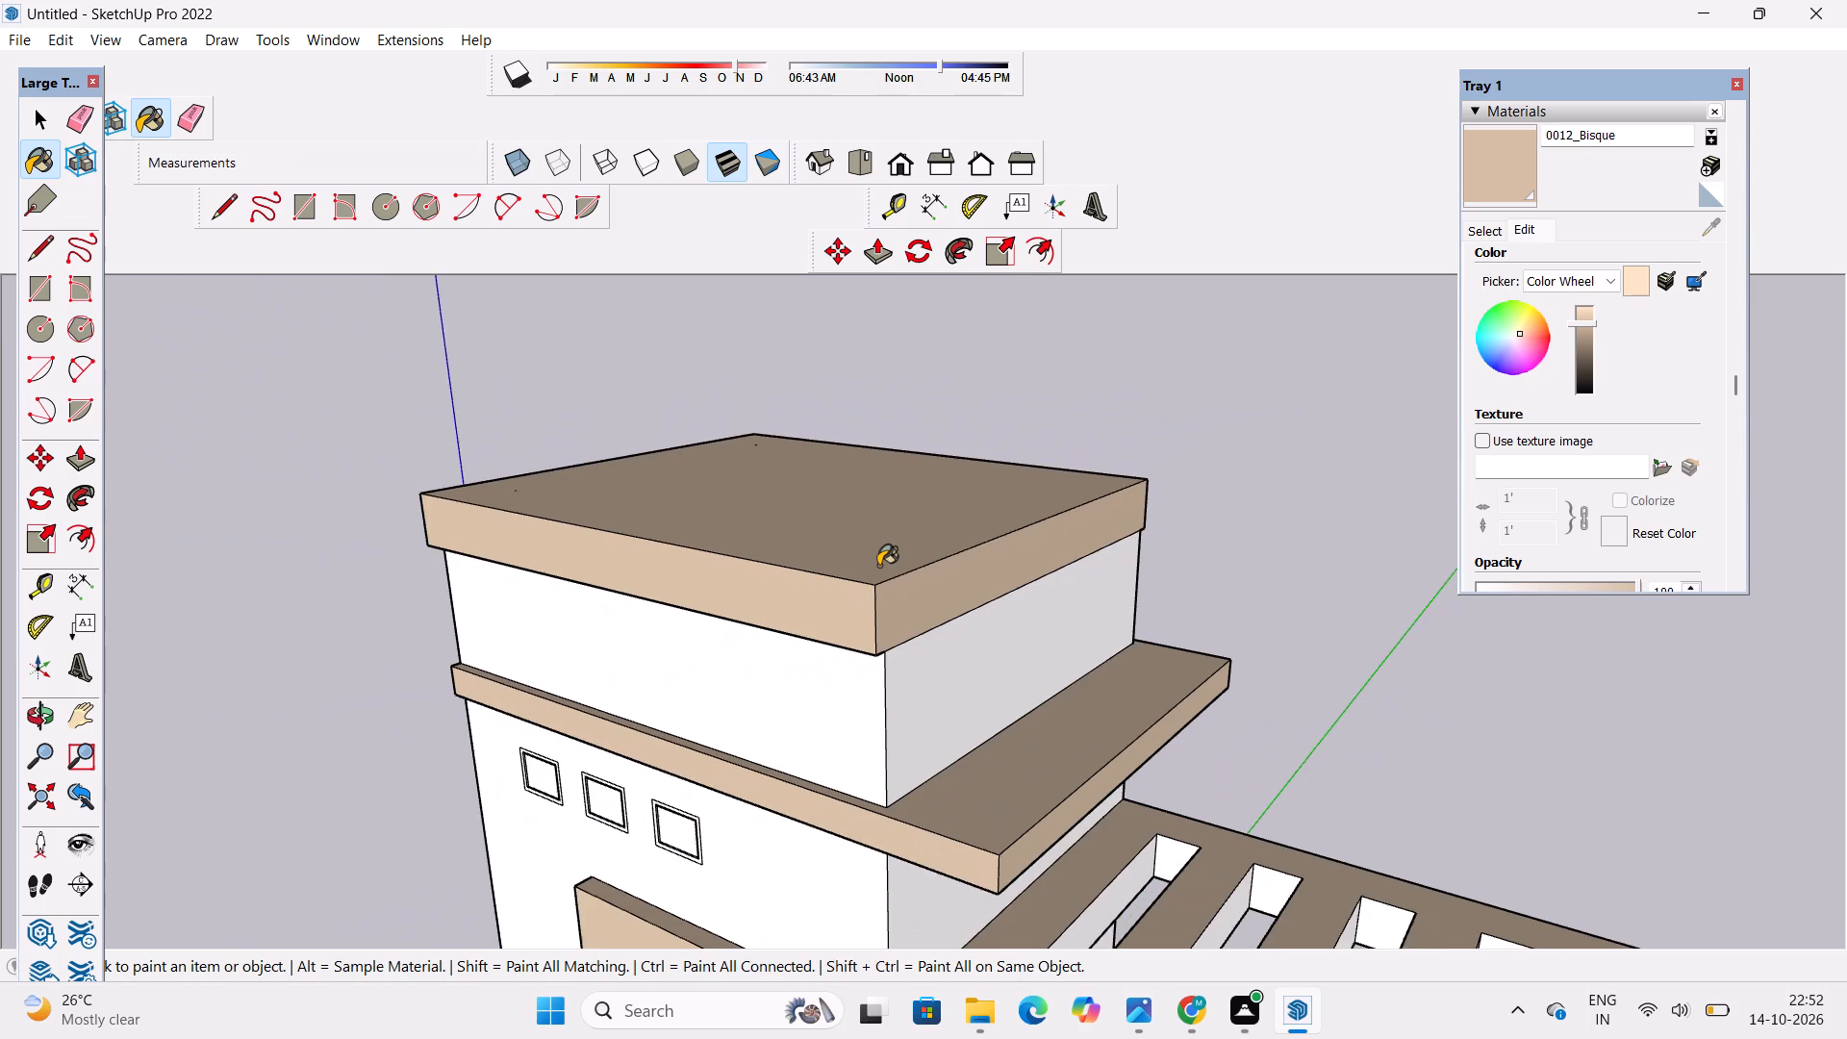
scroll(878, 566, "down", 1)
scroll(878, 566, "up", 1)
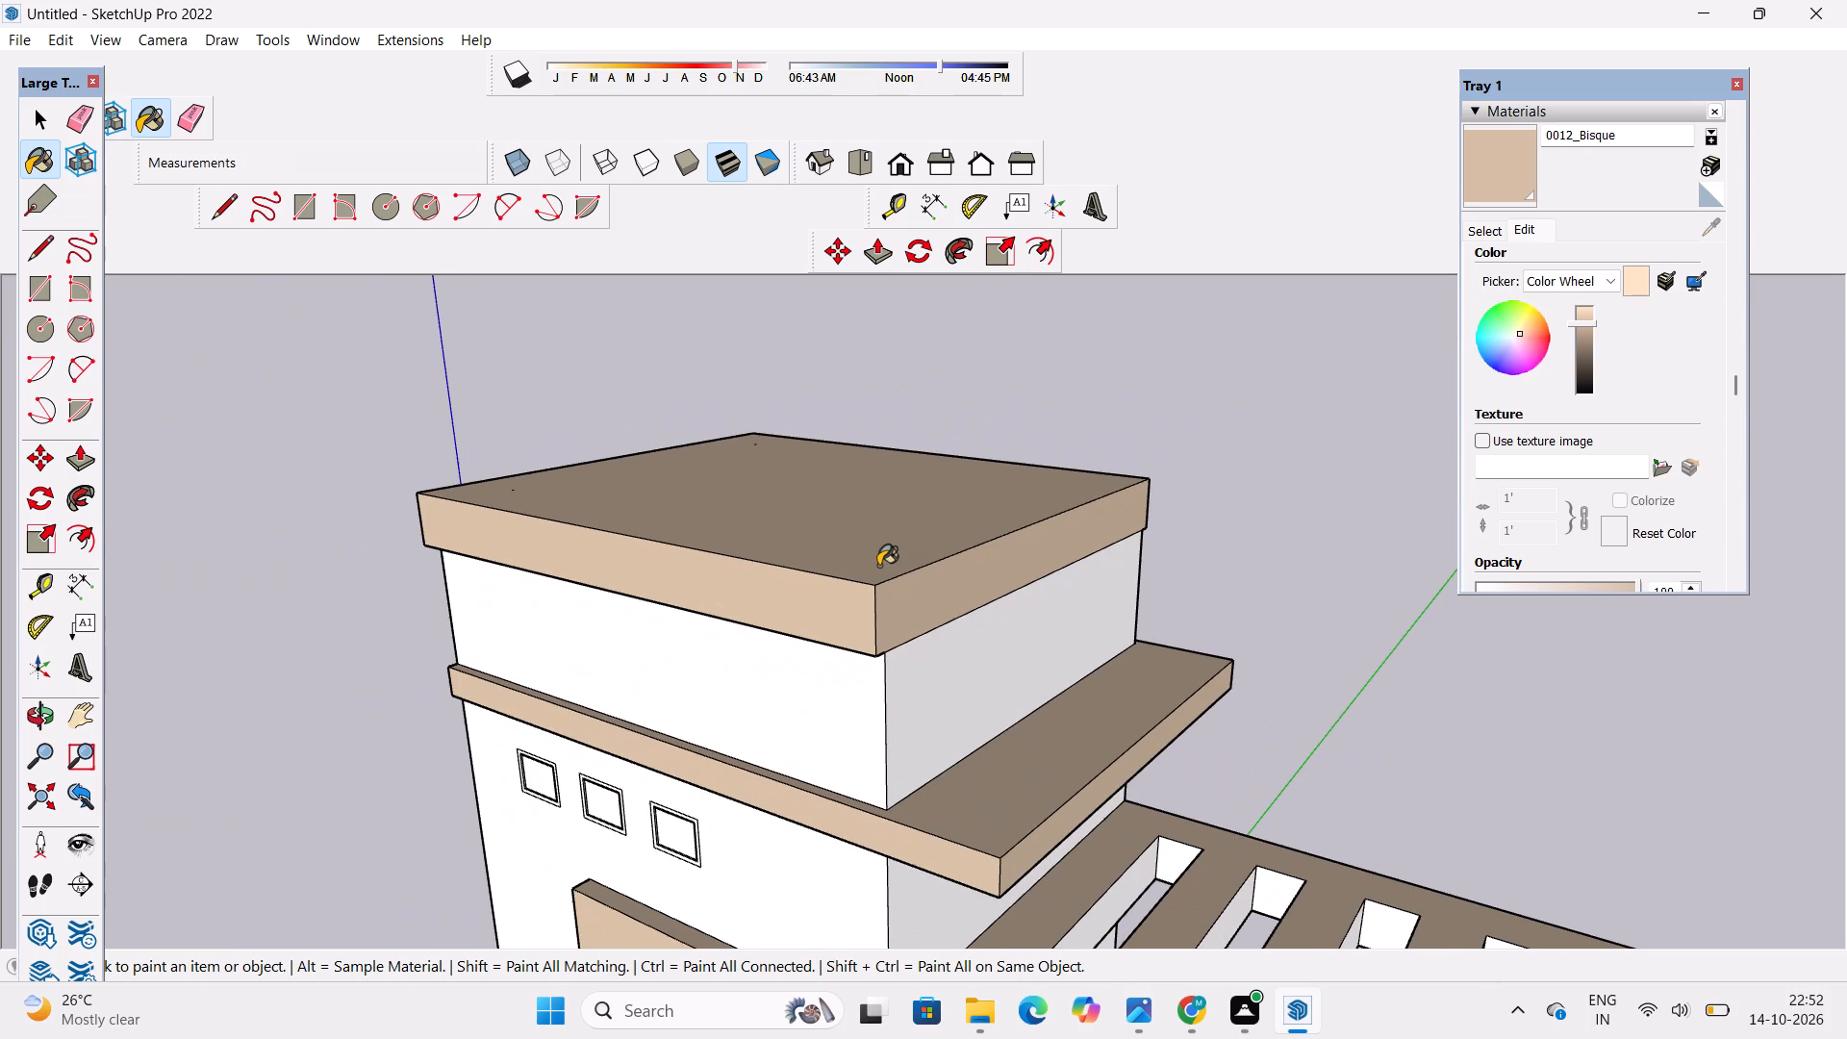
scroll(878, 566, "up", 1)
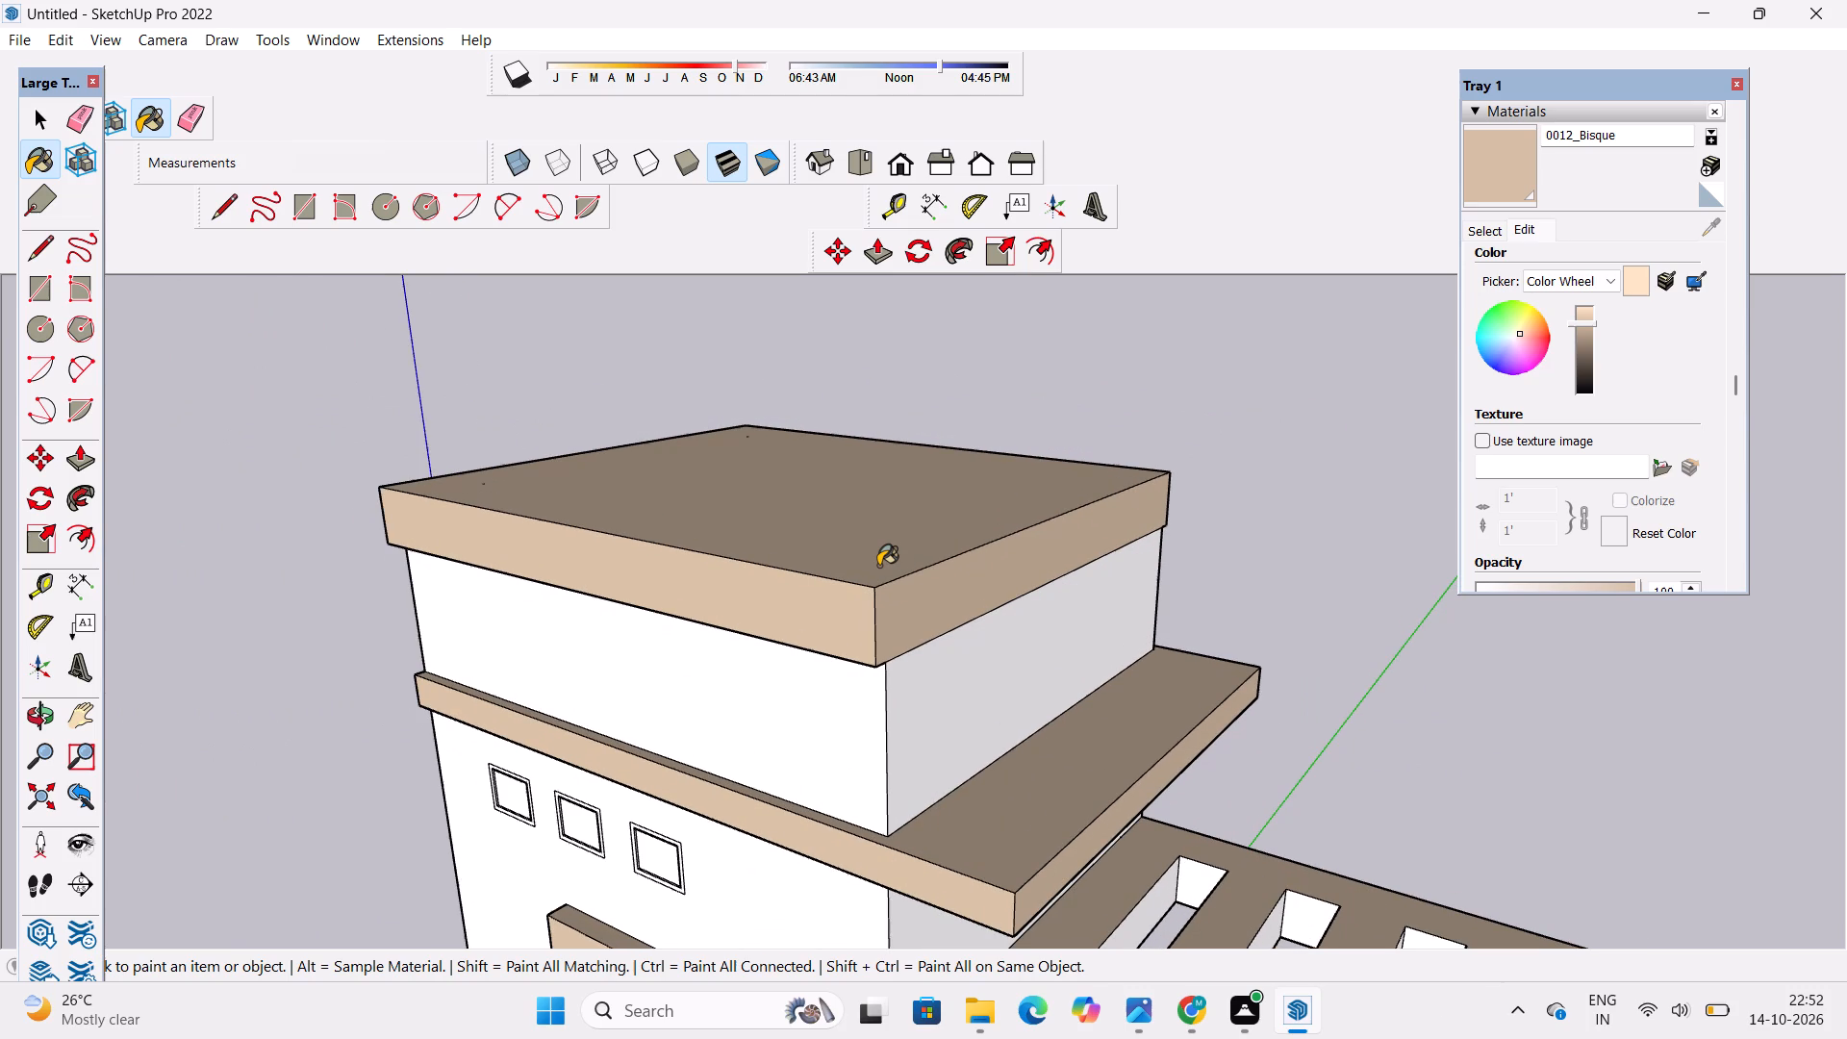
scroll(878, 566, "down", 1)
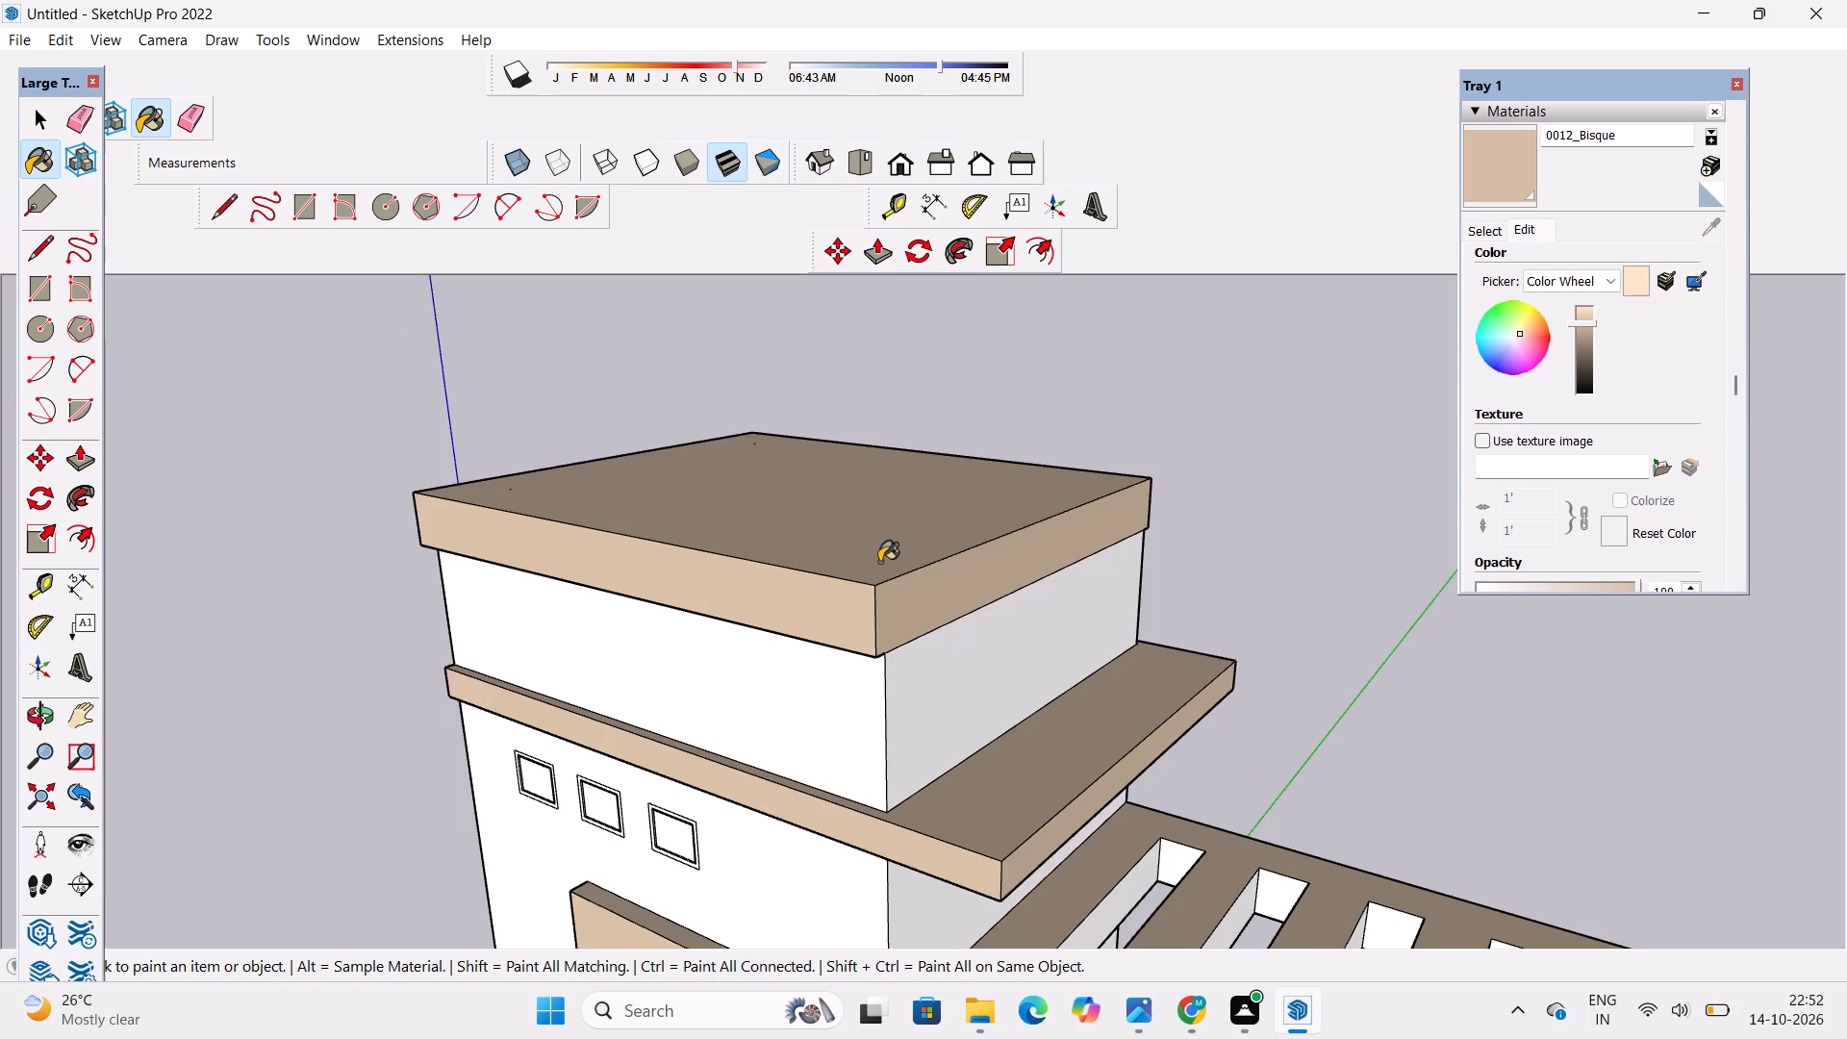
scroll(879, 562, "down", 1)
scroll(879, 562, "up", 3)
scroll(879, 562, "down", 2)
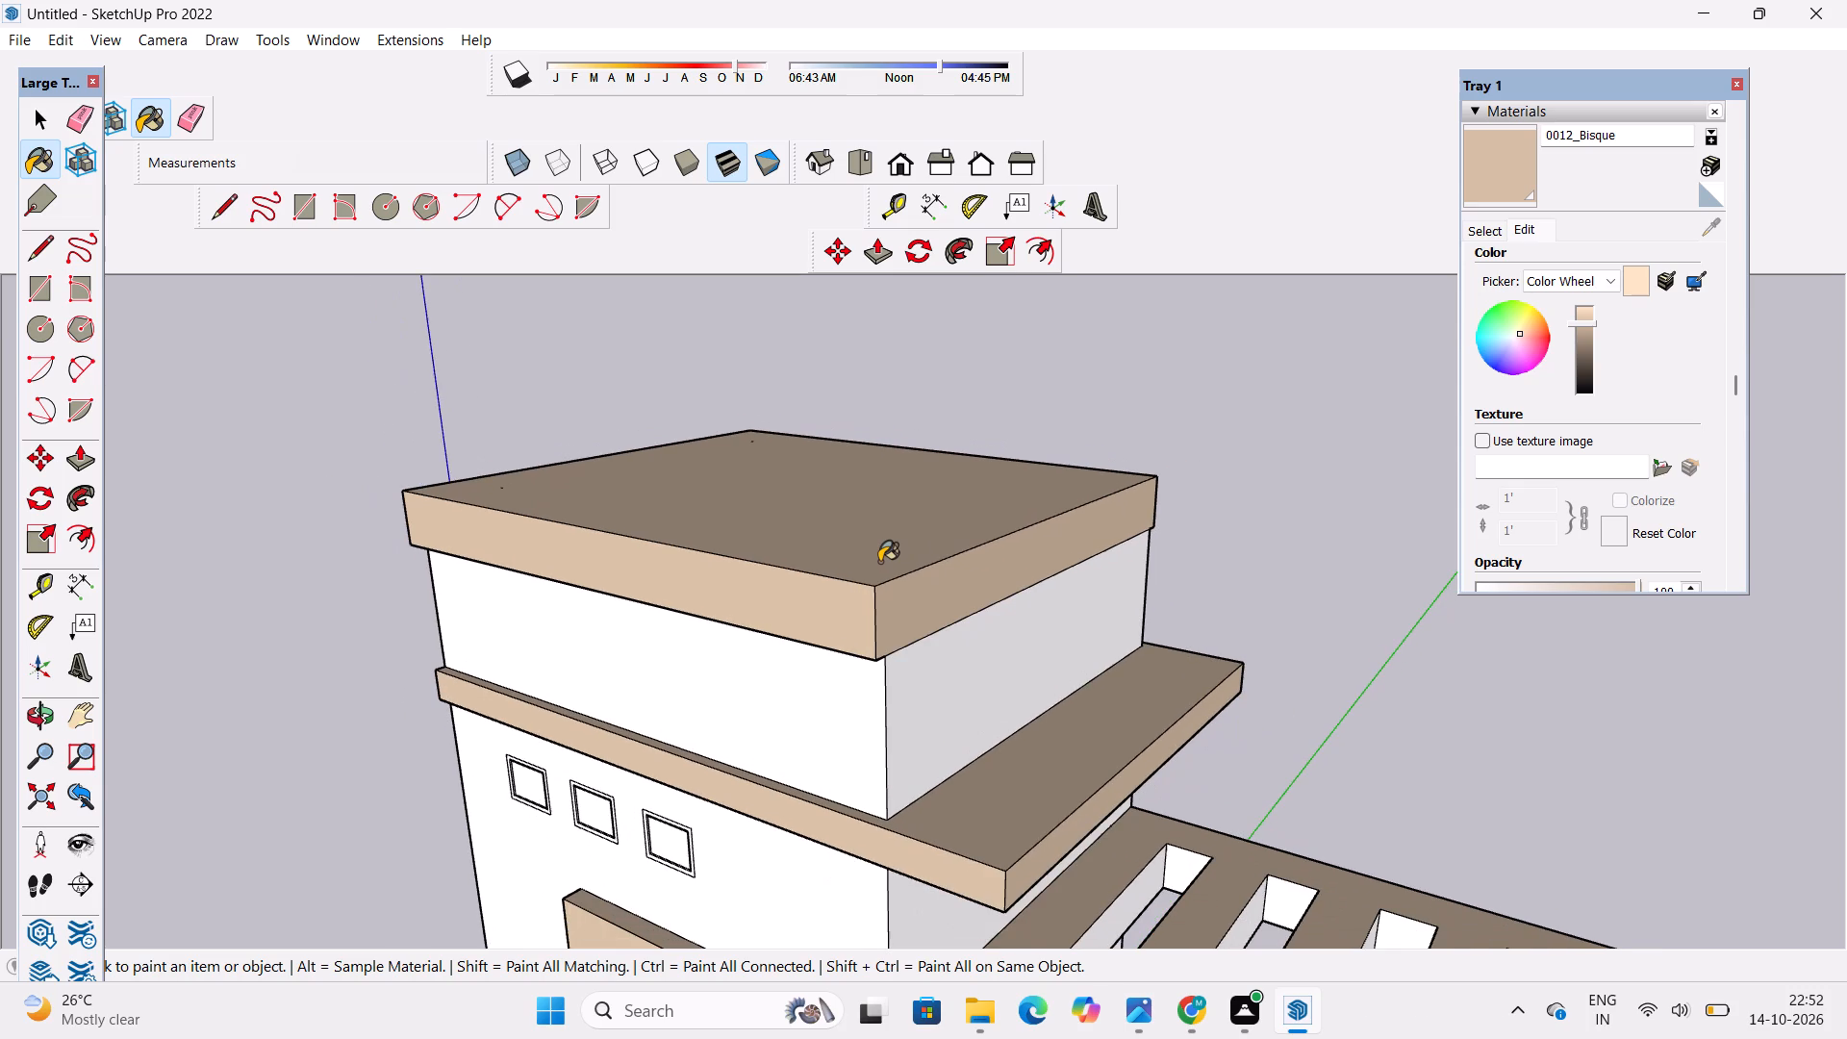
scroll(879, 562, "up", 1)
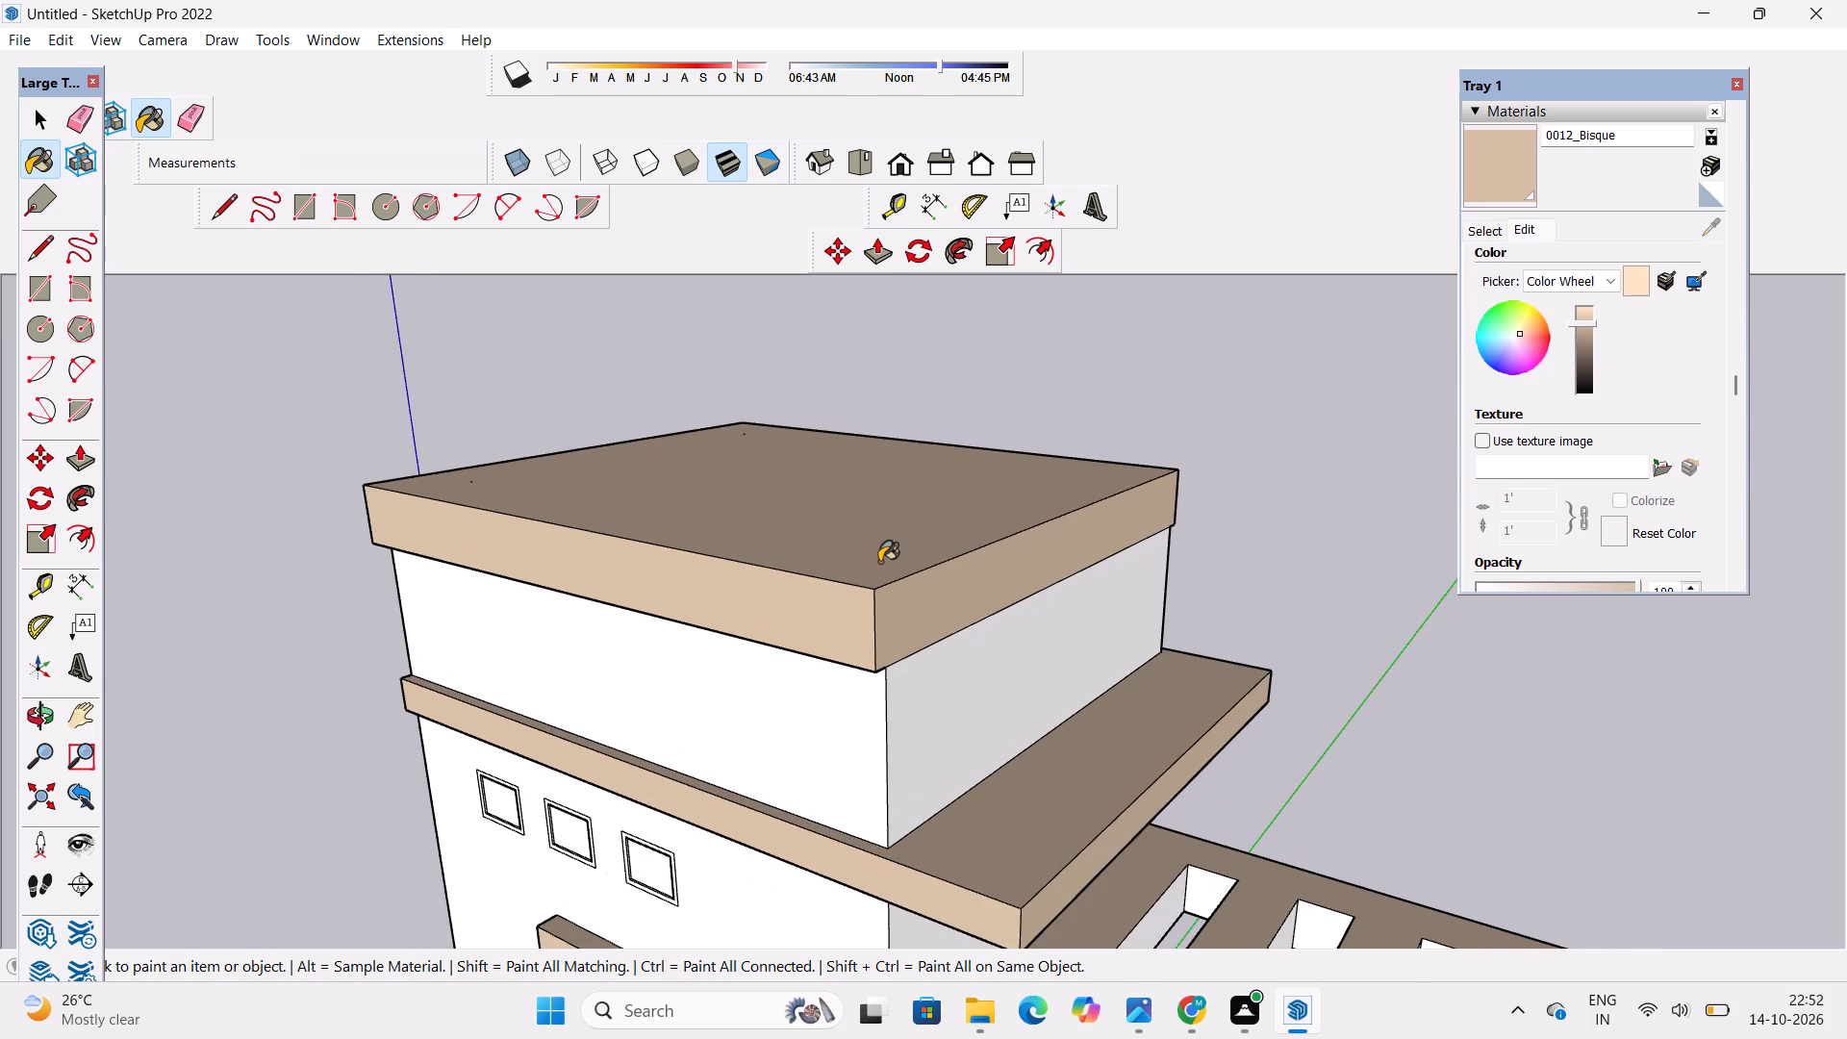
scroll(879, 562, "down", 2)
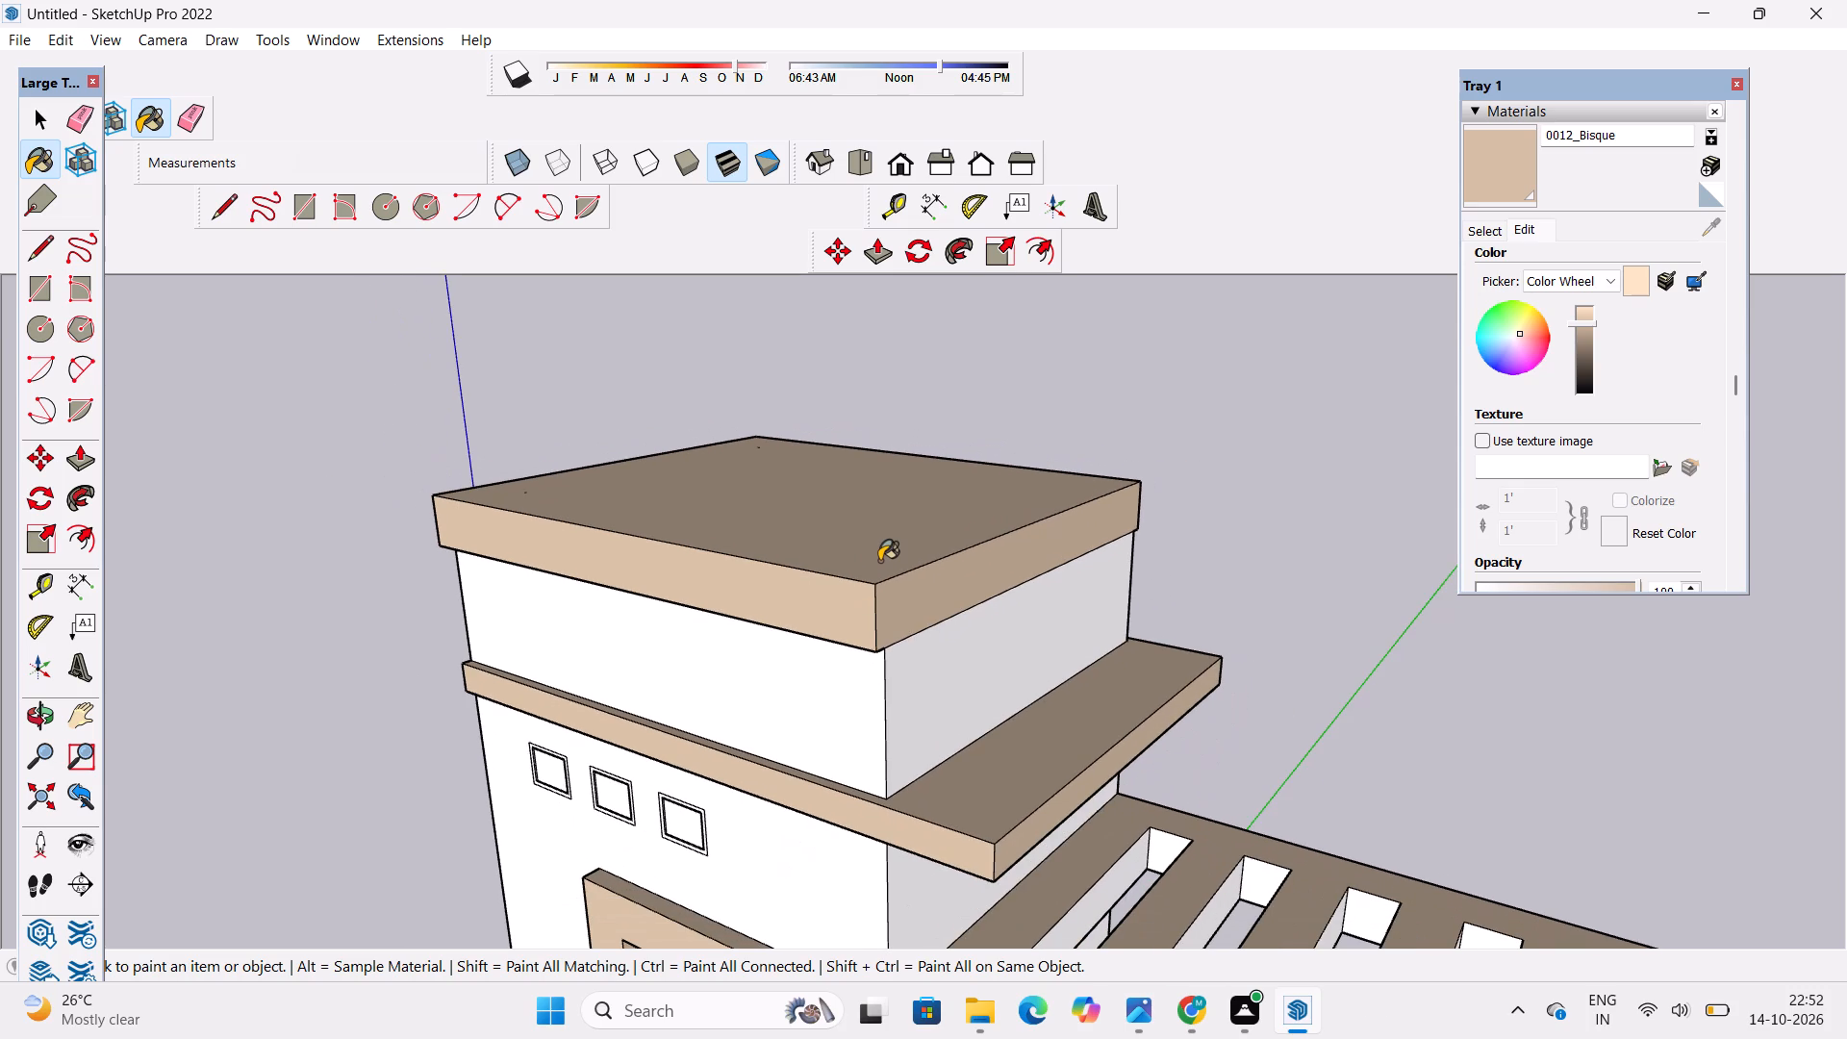
Paint the underside and outer face of the tower's top band, on the side away from the pergola, with 0012_Bisque.
scroll(884, 555, "down", 8)
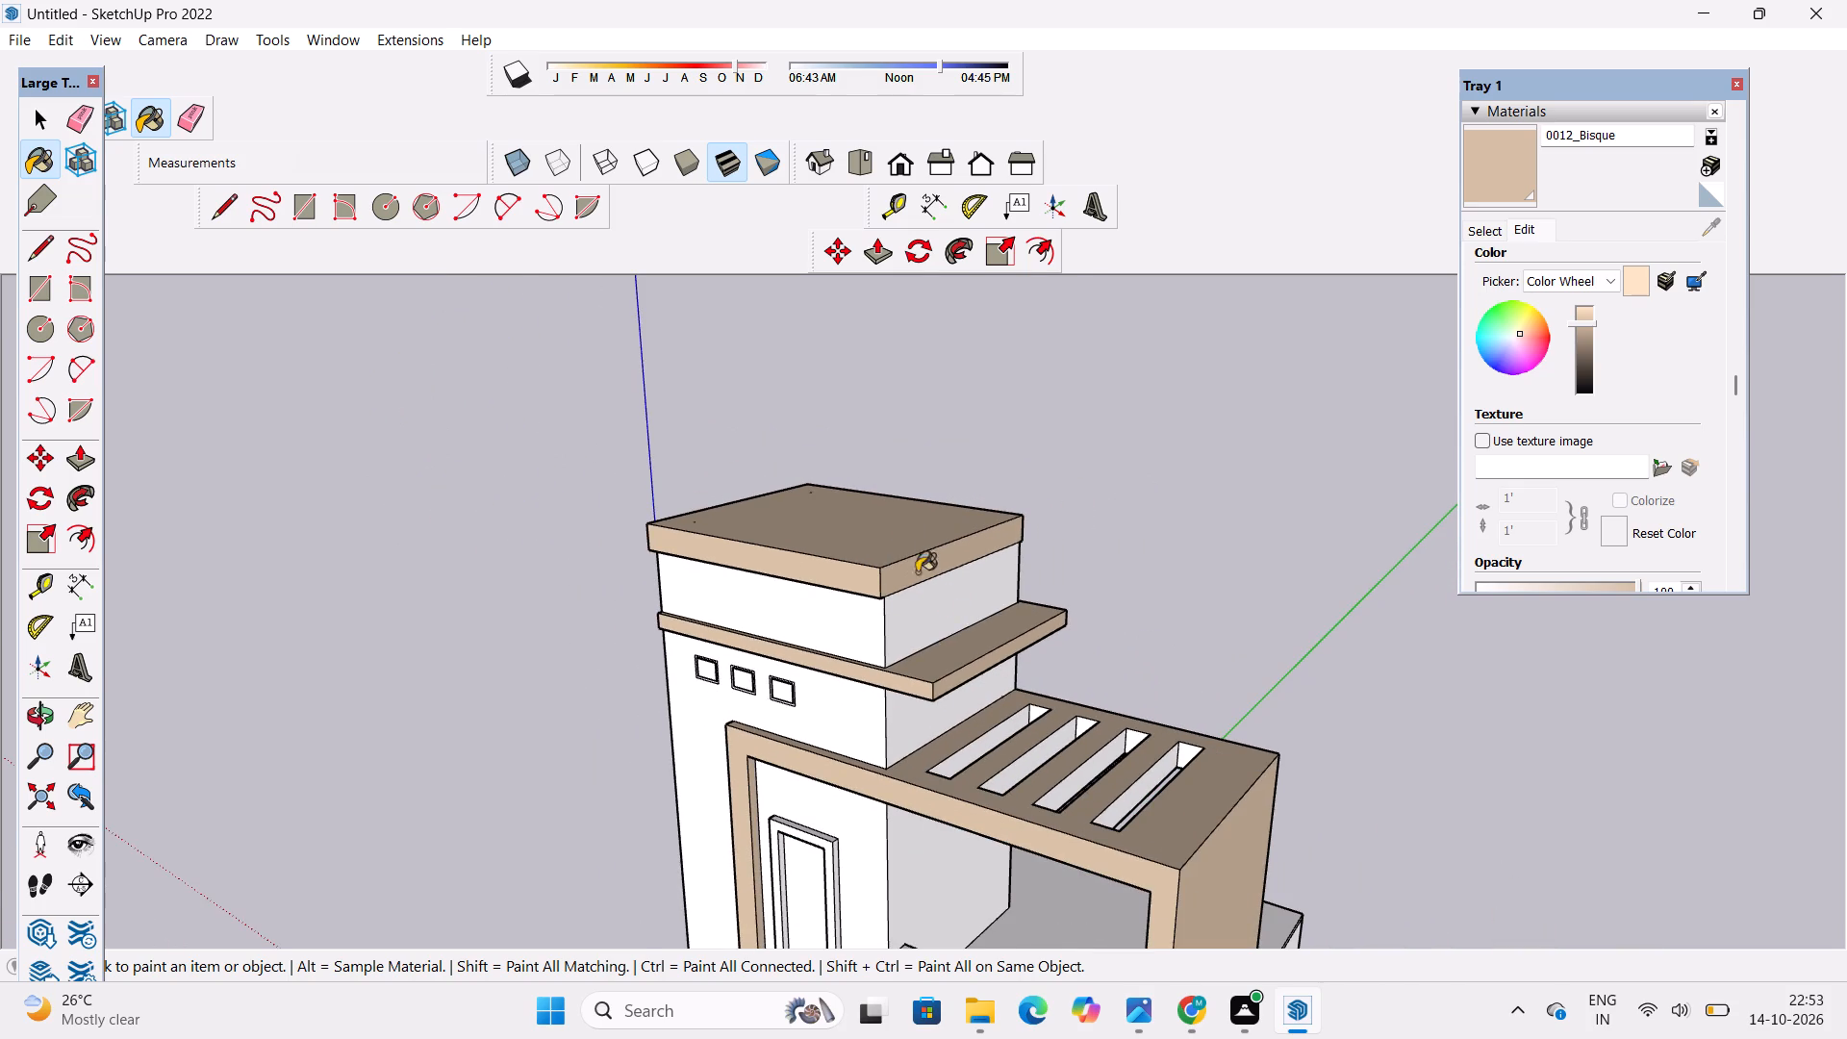
scroll(886, 506, "down", 9)
key("o")
left_click_drag(853, 647, 1036, 598)
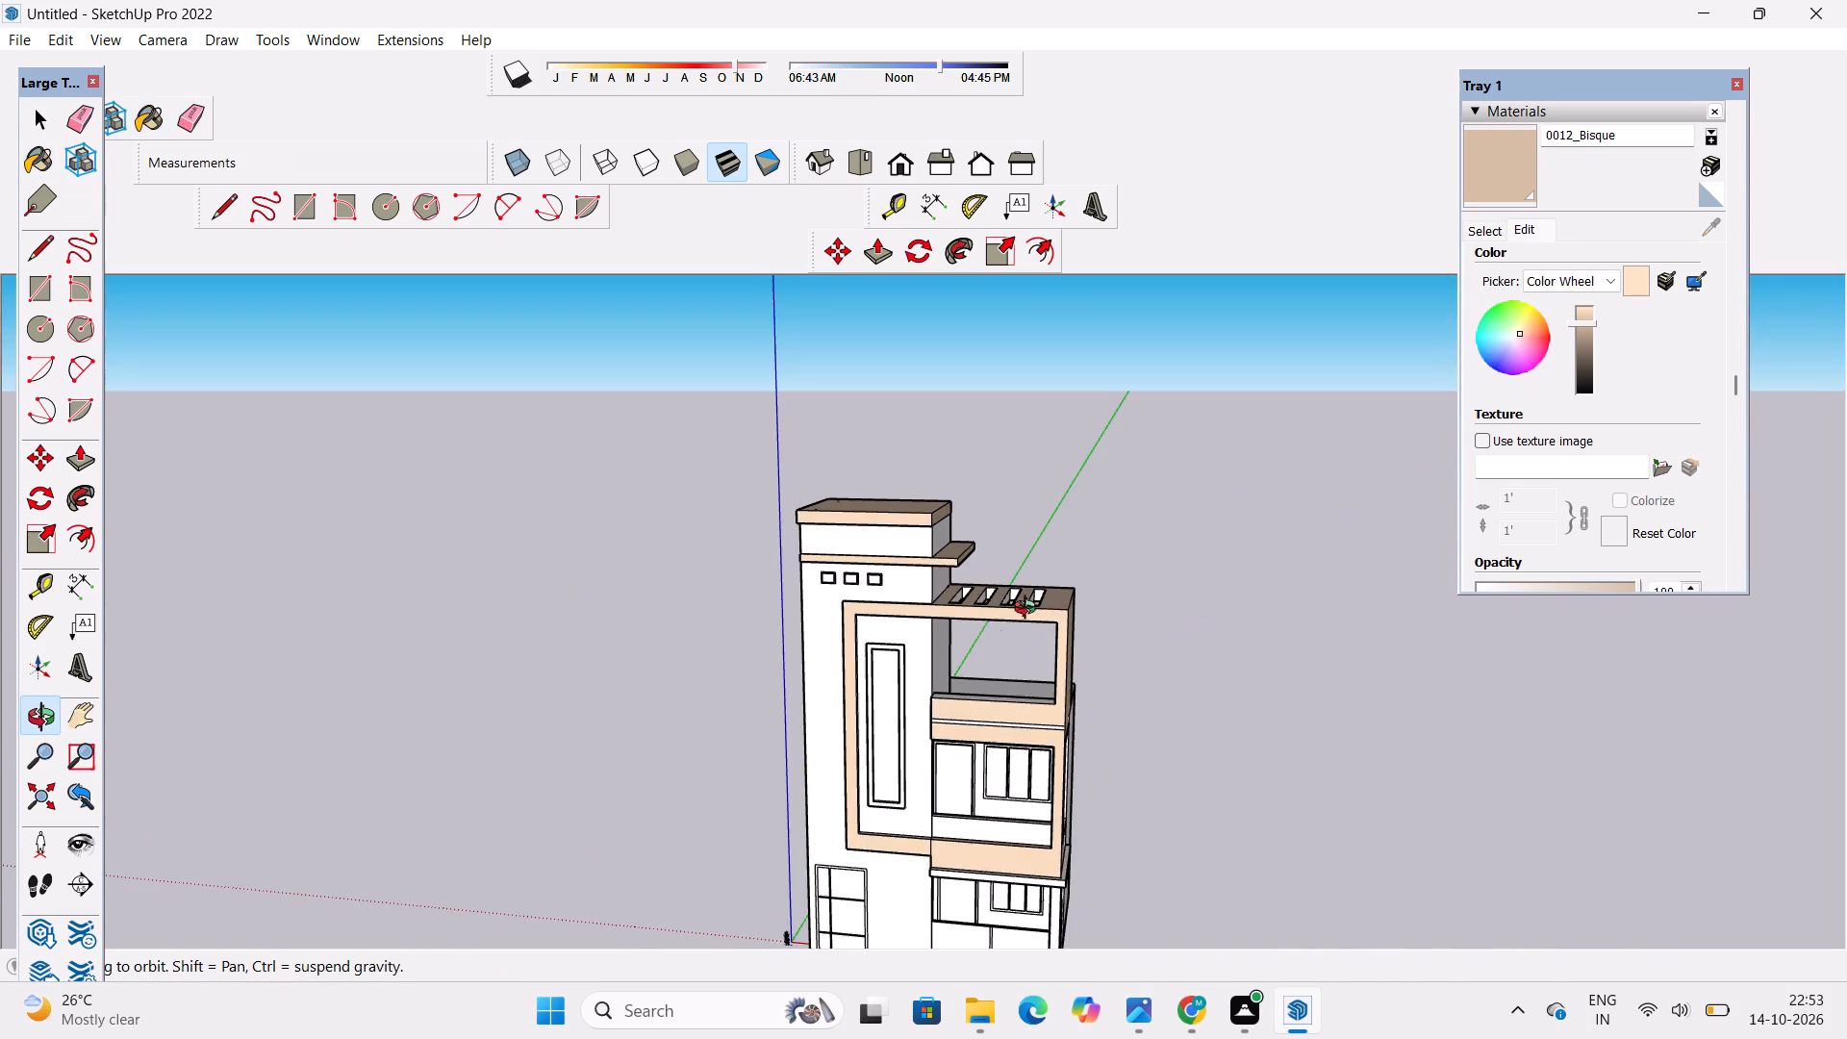
scroll(903, 546, "up", 5, "shift")
left_click_drag(899, 542, 899, 648, "shift")
left_click_drag(897, 660, 1403, 497)
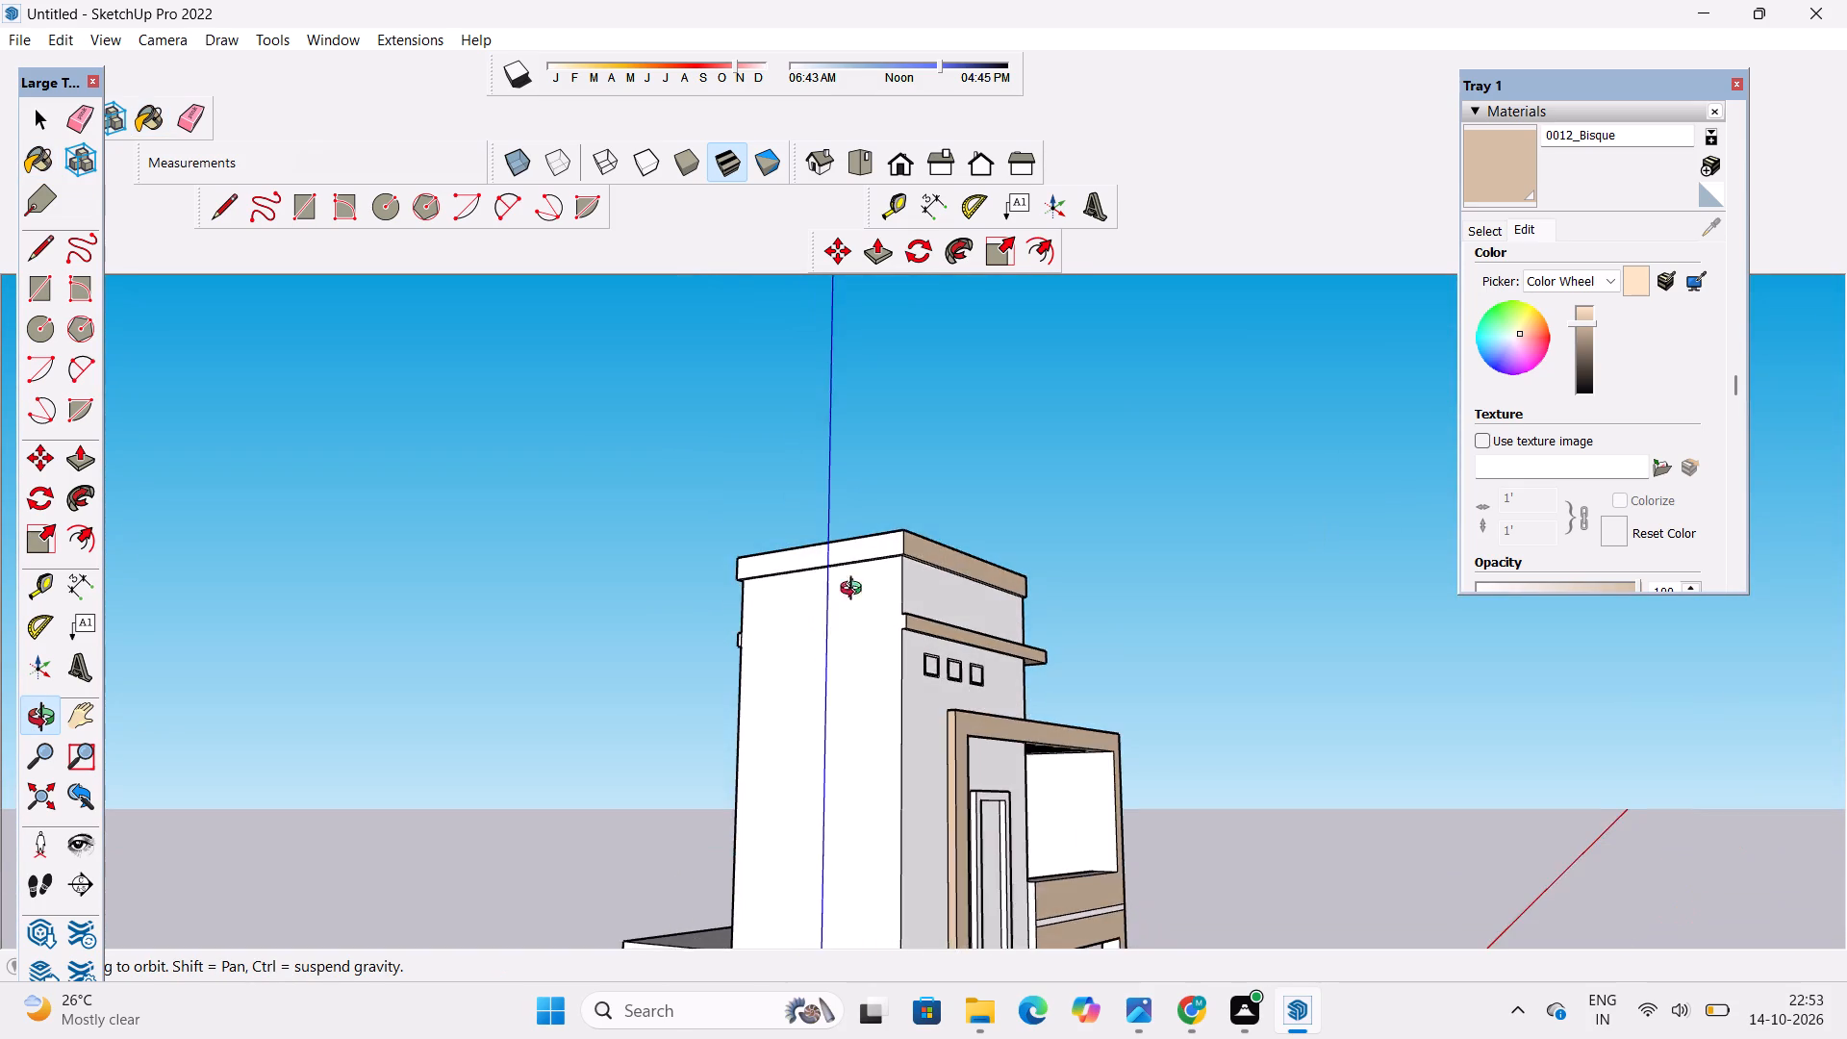
scroll(812, 590, "up", 8)
left_click_drag(955, 546, 907, 673, "shift")
left_click_drag(910, 690, 911, 583)
scroll(934, 562, "up", 7)
left_click_drag(941, 533, 892, 639, "shift")
scroll(964, 593, "up", 4)
left_click_drag(964, 593, 961, 606, "shift")
left_click(1505, 190)
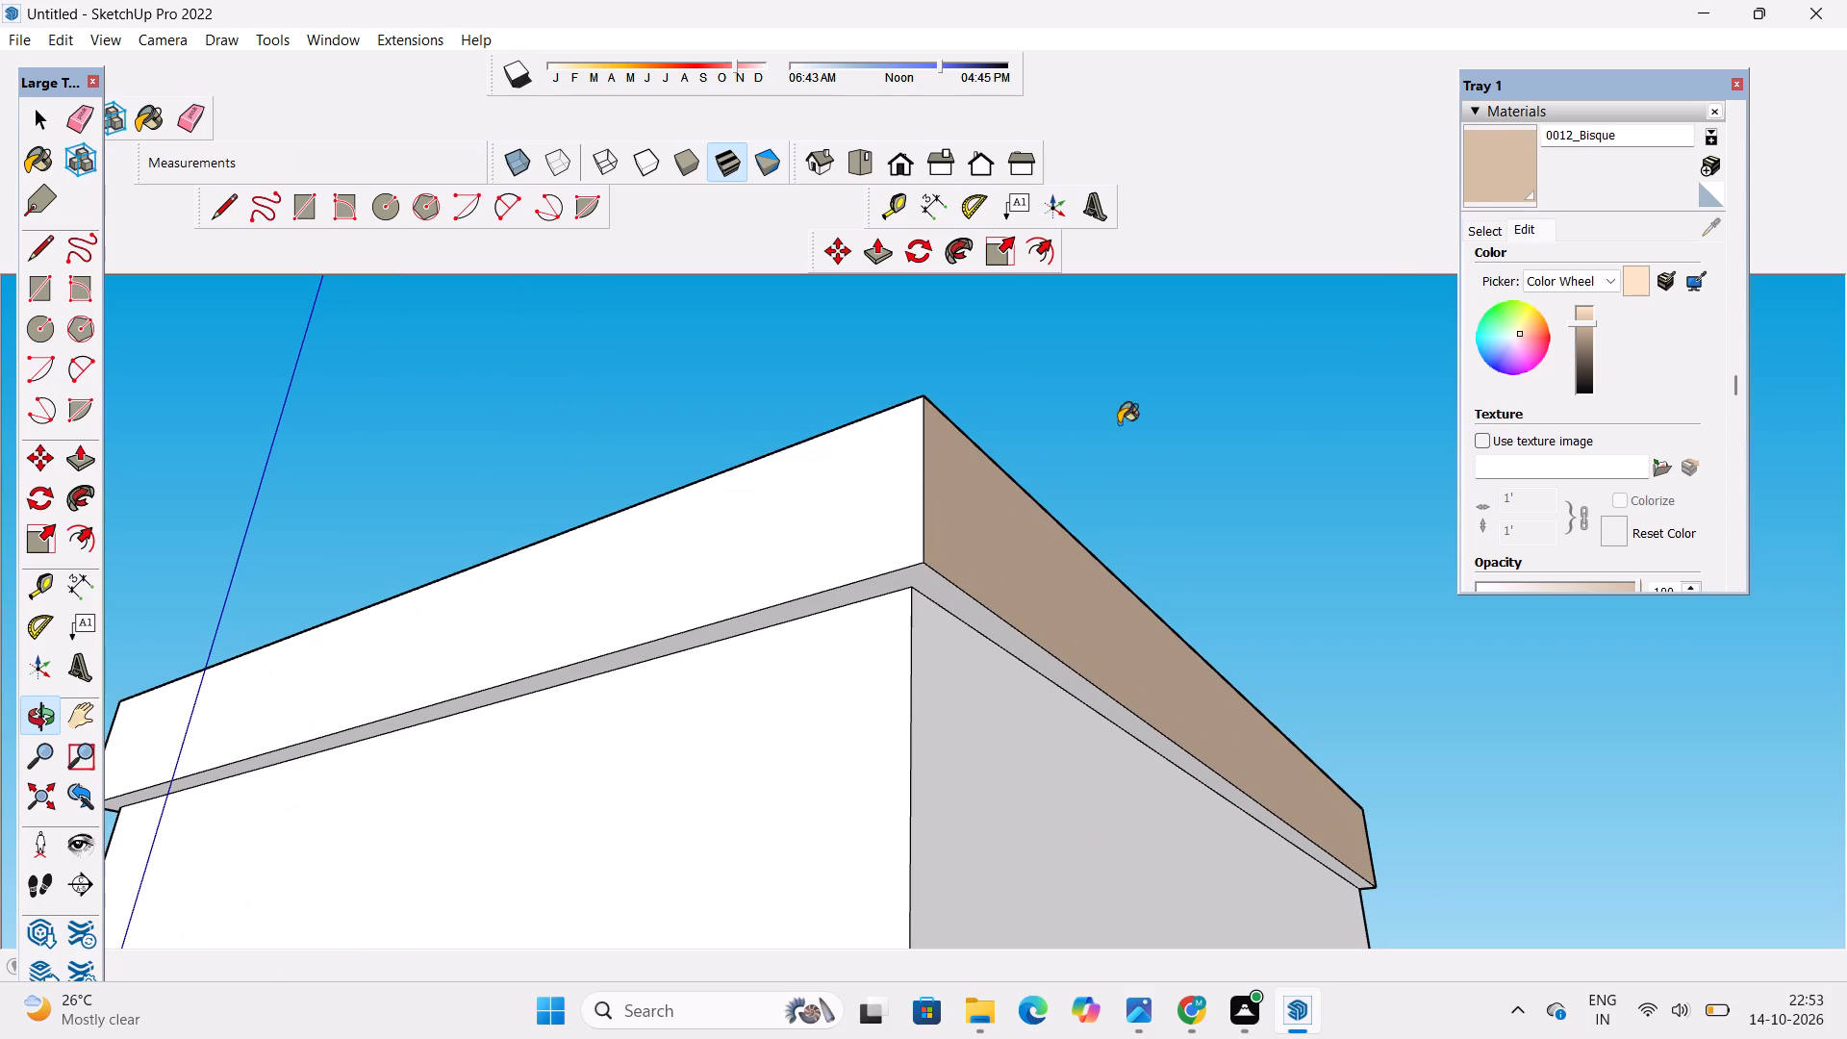
scroll(911, 590, "up", 5)
left_click(921, 564)
left_click(906, 505)
Examine the top band and projecting slab around the sides and back of the tower for unpainted faces.
key("o")
scroll(938, 472, "down", 13)
left_click_drag(756, 532, 998, 746)
scroll(1001, 703, "down", 3)
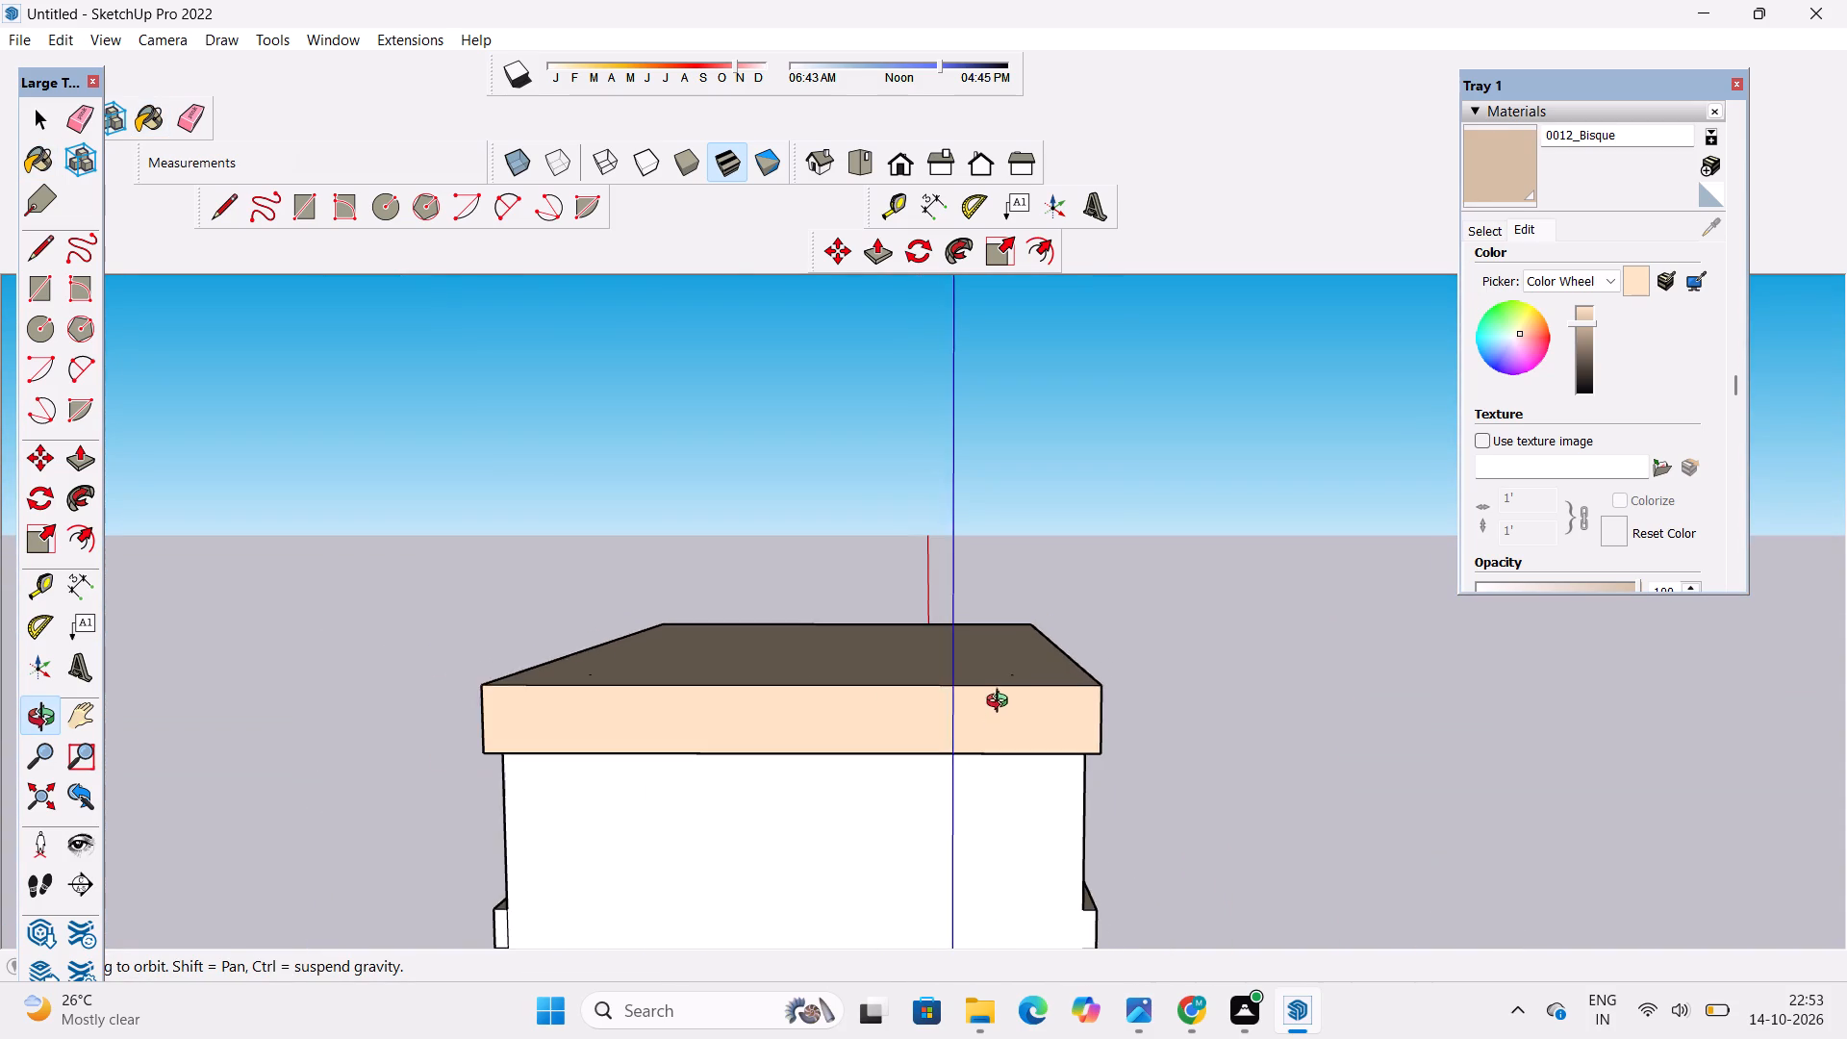
scroll(999, 701, "up", 4)
scroll(998, 693, "down", 4)
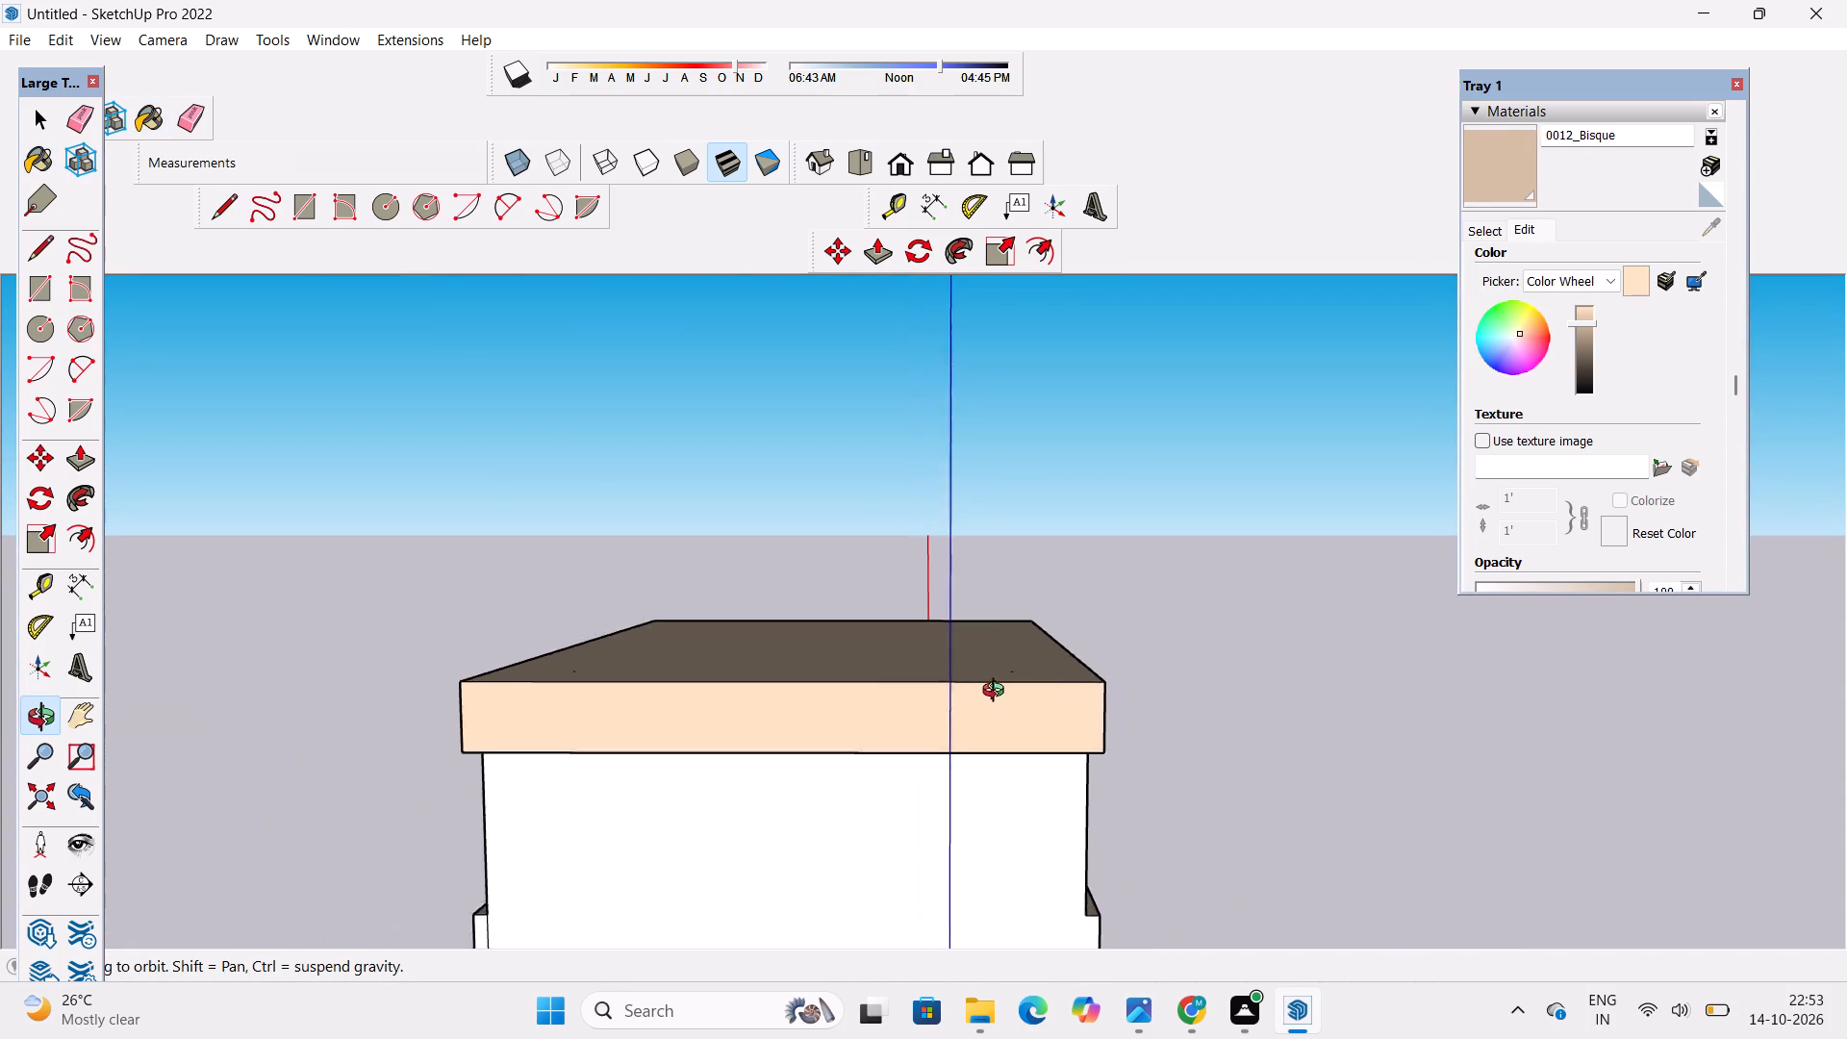
scroll(998, 693, "up", 4)
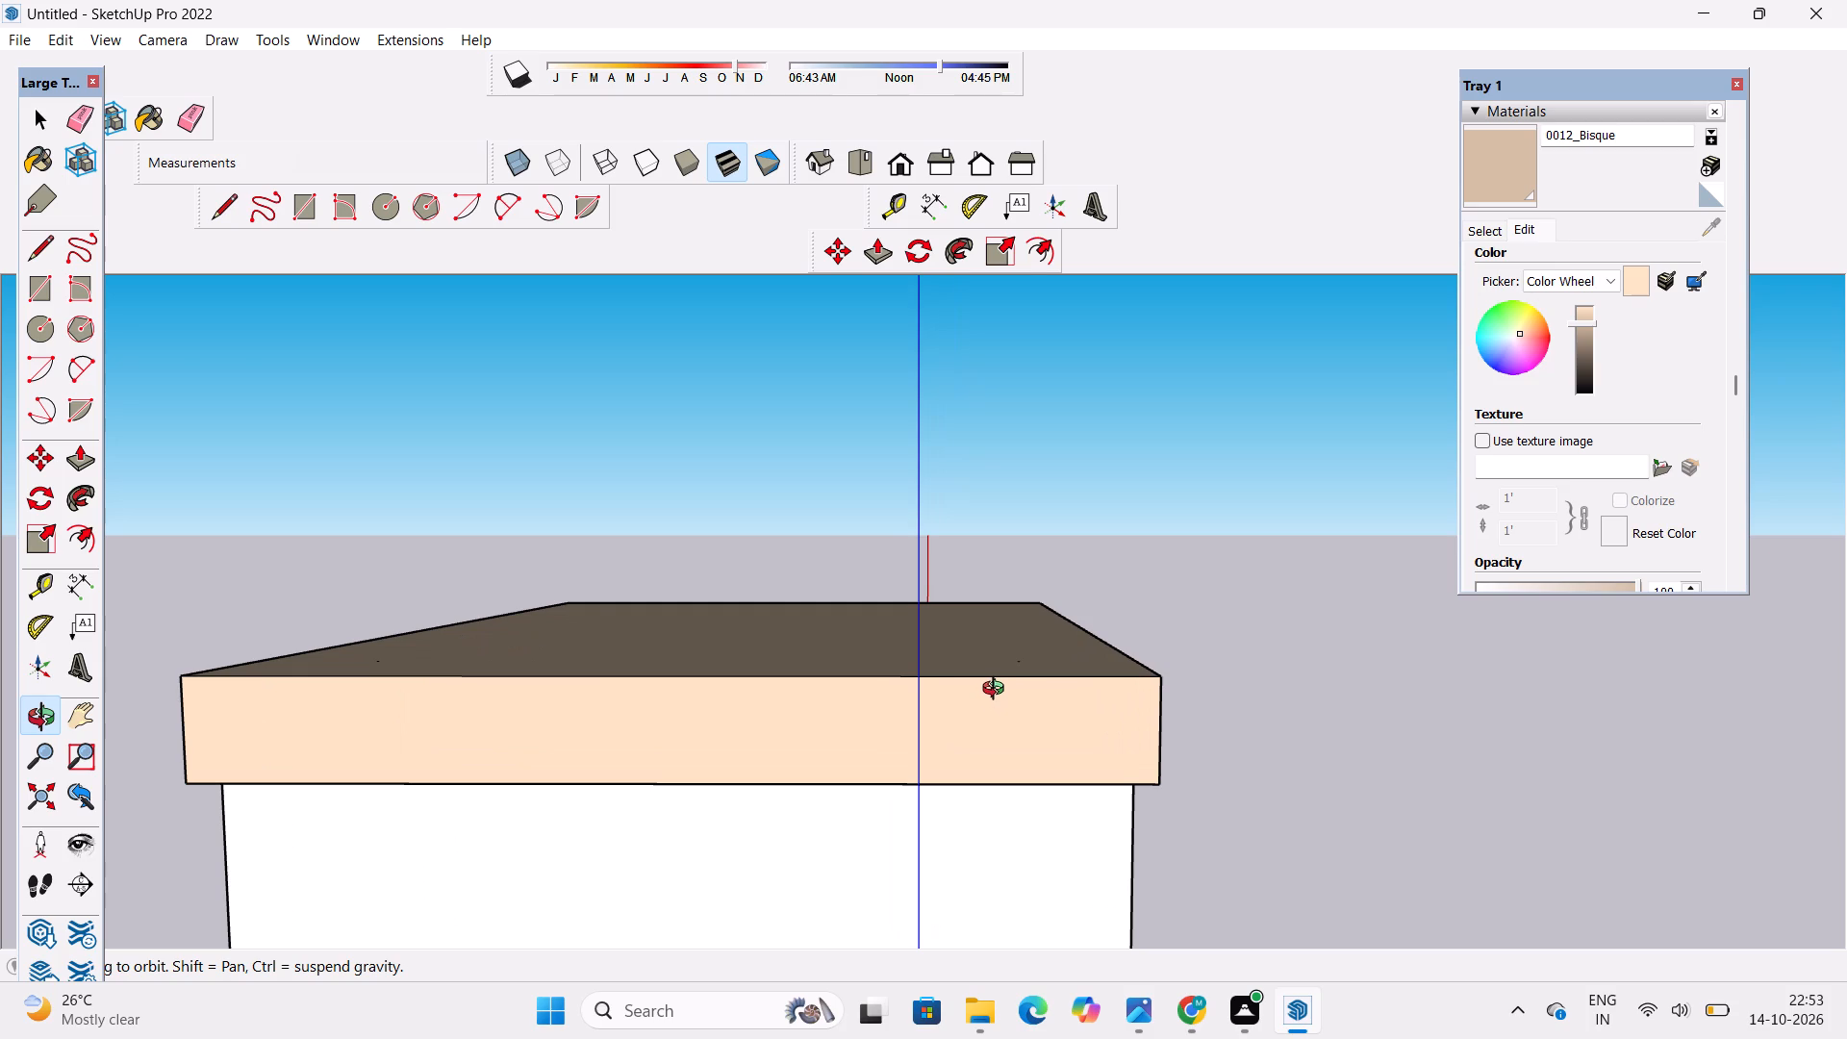
scroll(978, 687, "down", 4)
left_click_drag(880, 699, 944, 690)
left_click_drag(900, 743, 937, 636, "shift")
left_click_drag(907, 645, 1001, 506)
left_click_drag(996, 506, 891, 693, "shift")
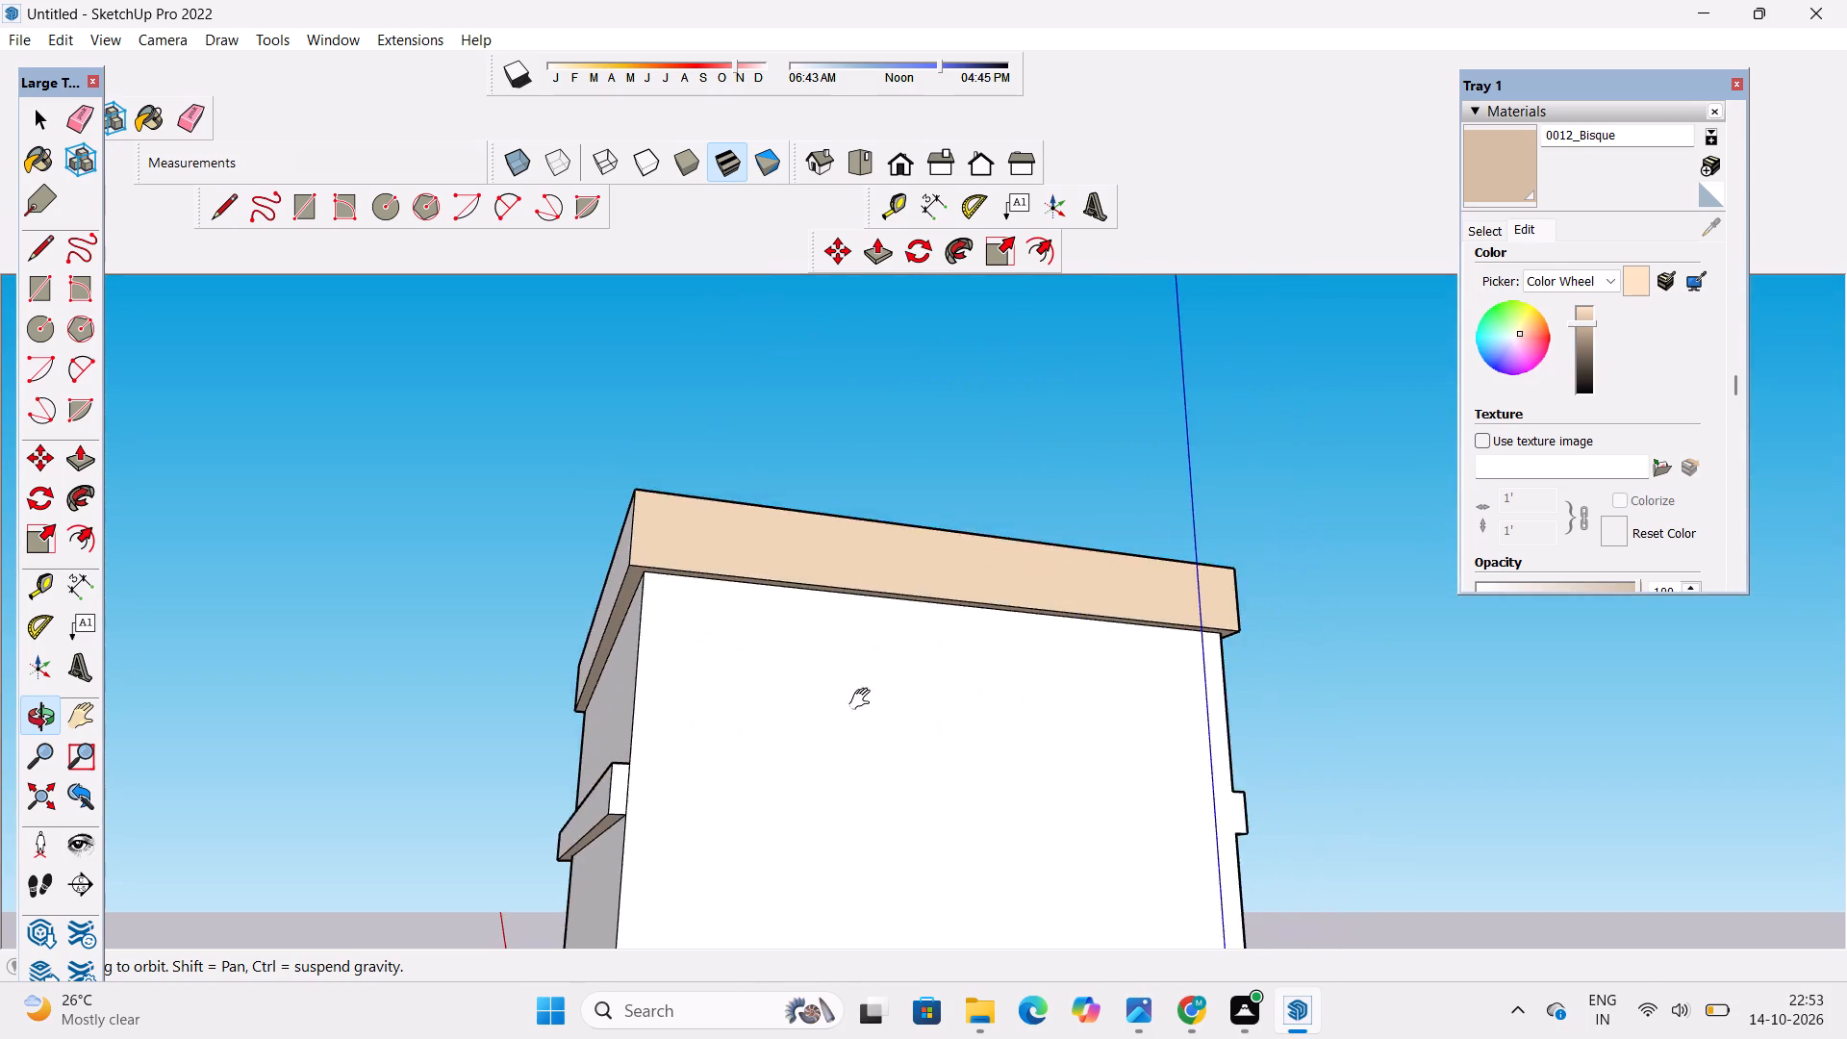
left_click_drag(669, 703, 944, 703)
left_click_drag(929, 733, 839, 609, "shift")
scroll(820, 572, "down", 6, "shift")
left_click_drag(716, 608, 924, 702)
left_click_drag(925, 712, 928, 667, "shift")
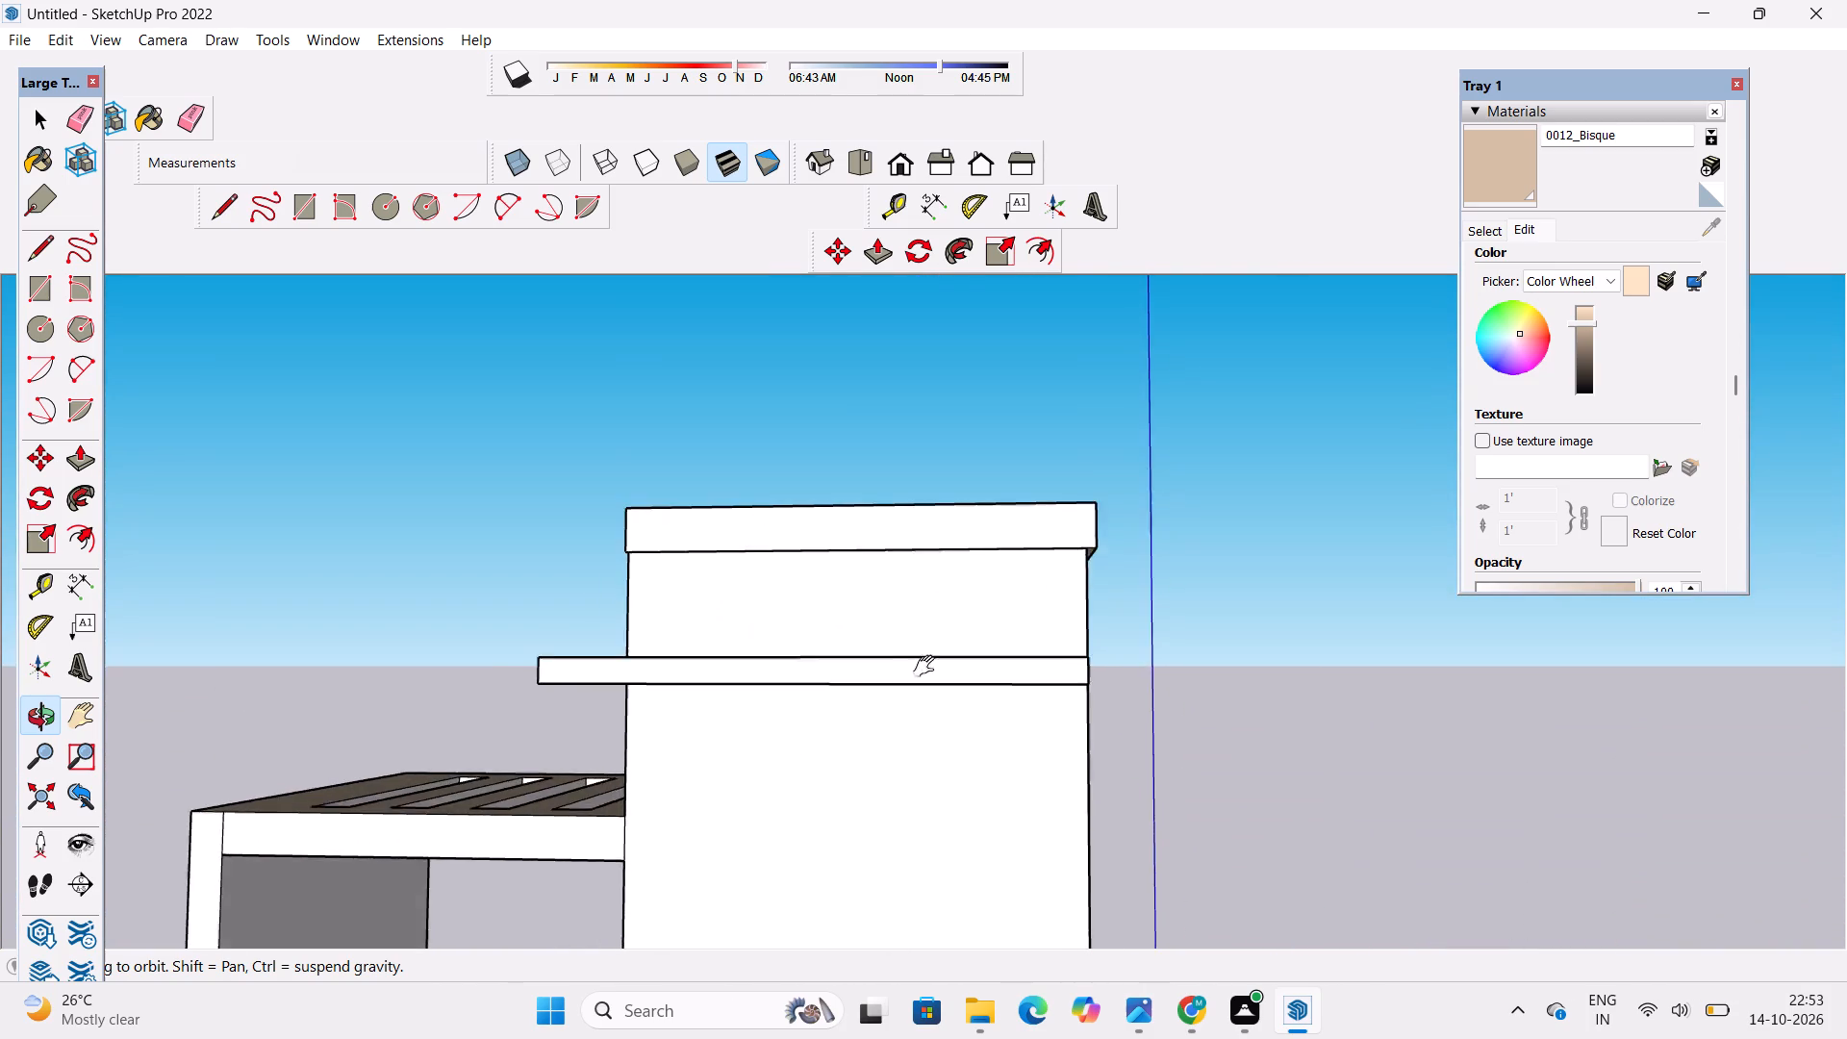
left_click_drag(928, 667, 928, 656, "shift")
scroll(772, 615, "down", 6)
left_click_drag(722, 628, 1141, 789)
scroll(957, 677, "up", 3)
left_click_drag(951, 672, 920, 755, "shift")
left_click_drag(889, 779, 875, 723)
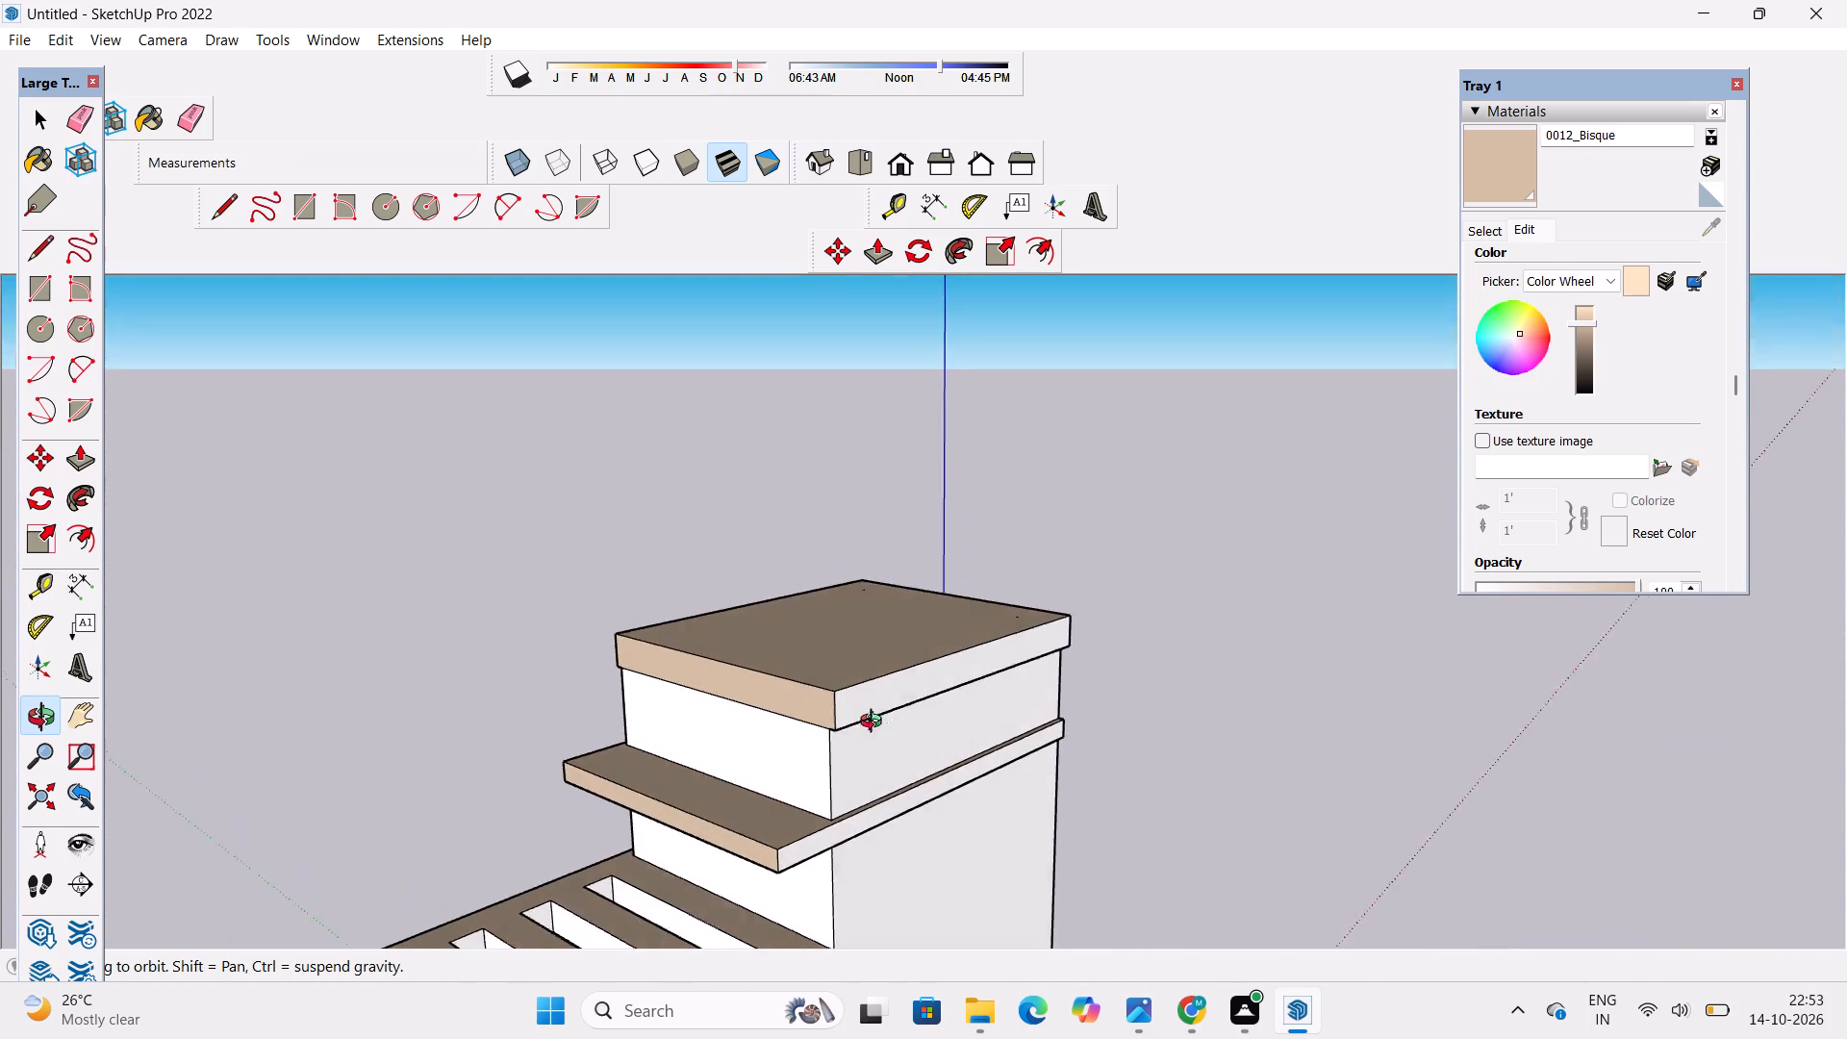
left_click_drag(875, 723, 870, 702)
scroll(870, 698, "up", 2)
left_click_drag(872, 697, 924, 792, "shift")
left_click_drag(929, 798, 878, 721)
scroll(907, 787, "up", 2)
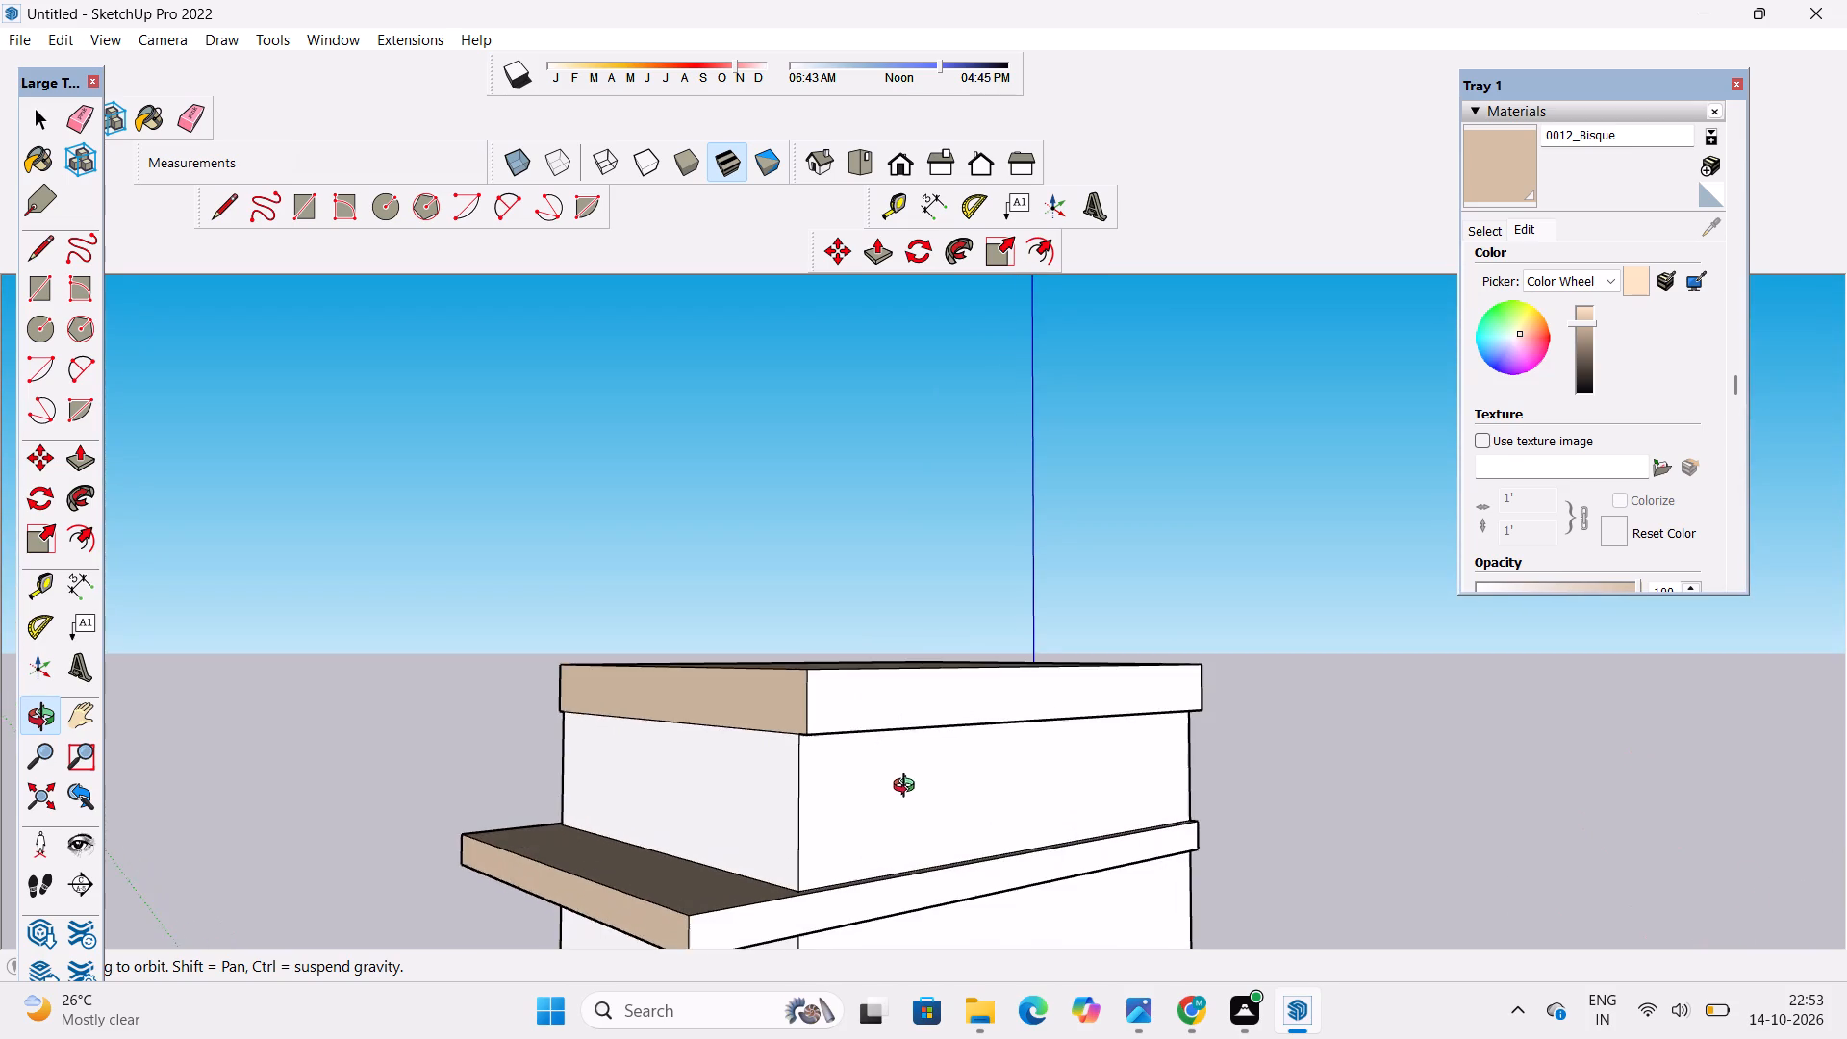
left_click_drag(911, 788, 788, 754)
scroll(787, 751, "up", 6)
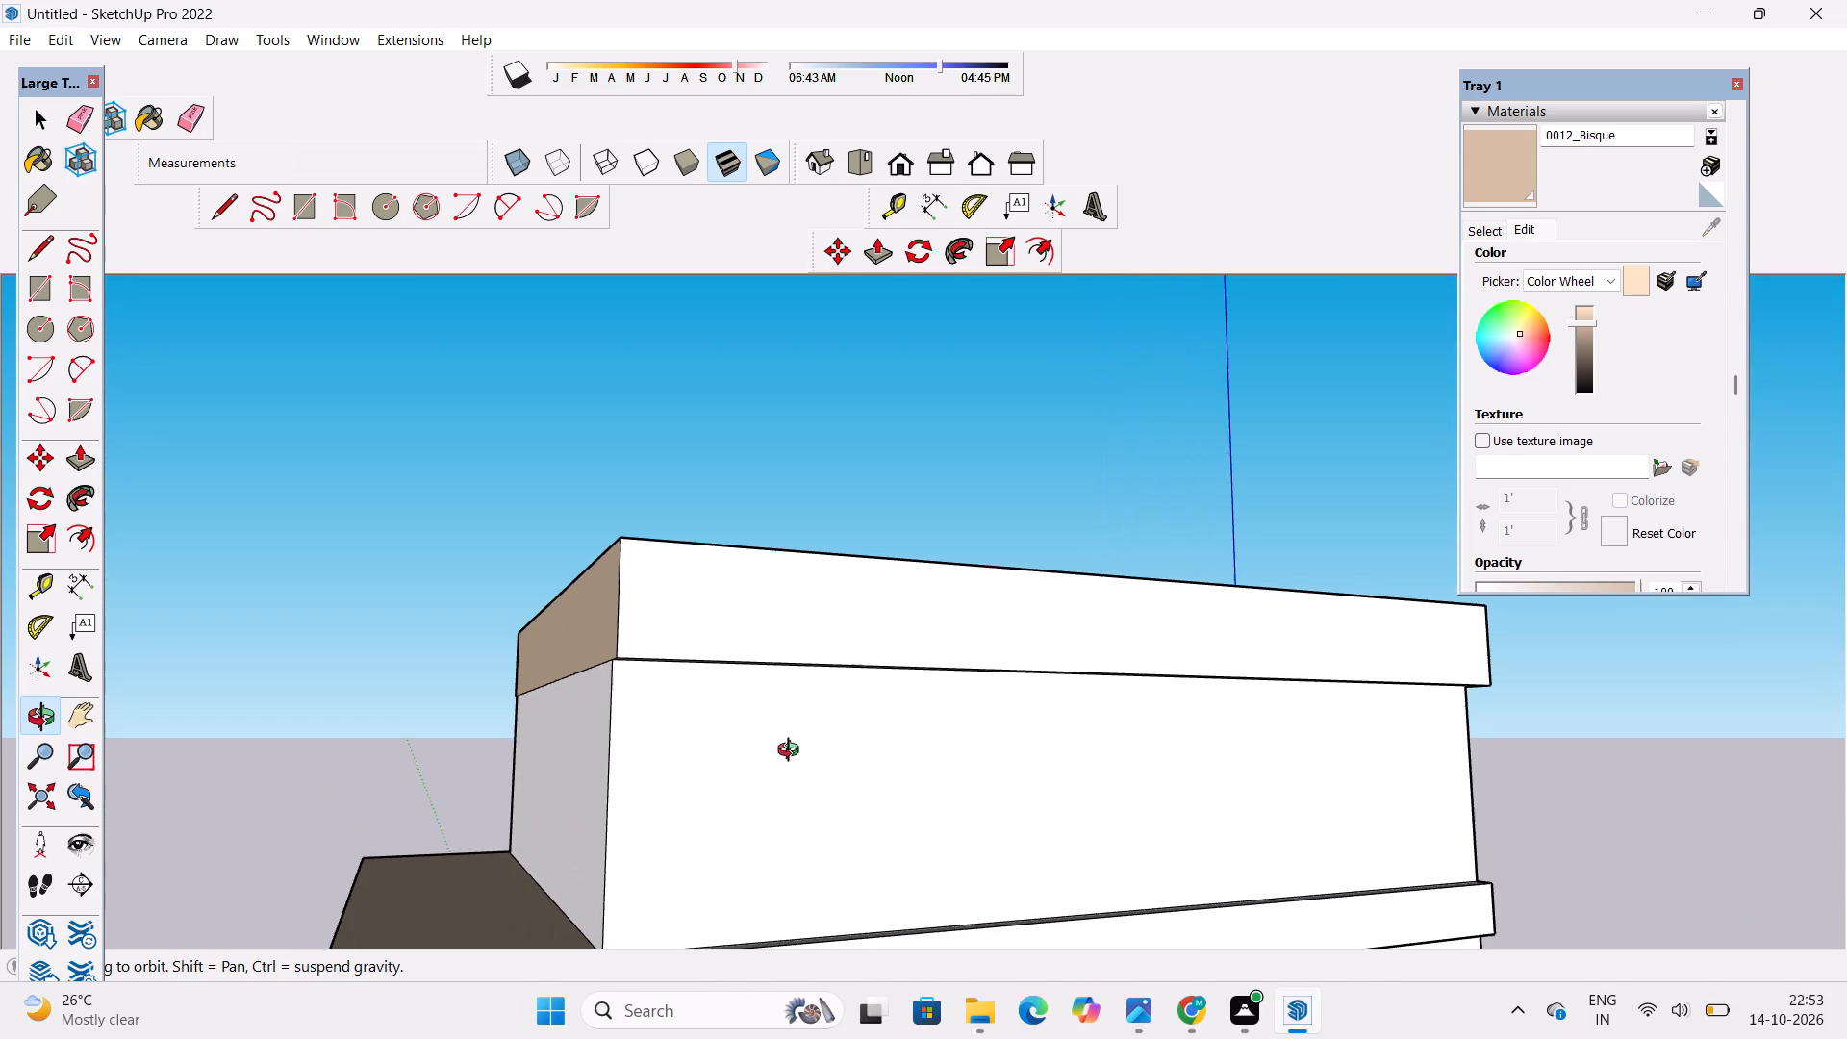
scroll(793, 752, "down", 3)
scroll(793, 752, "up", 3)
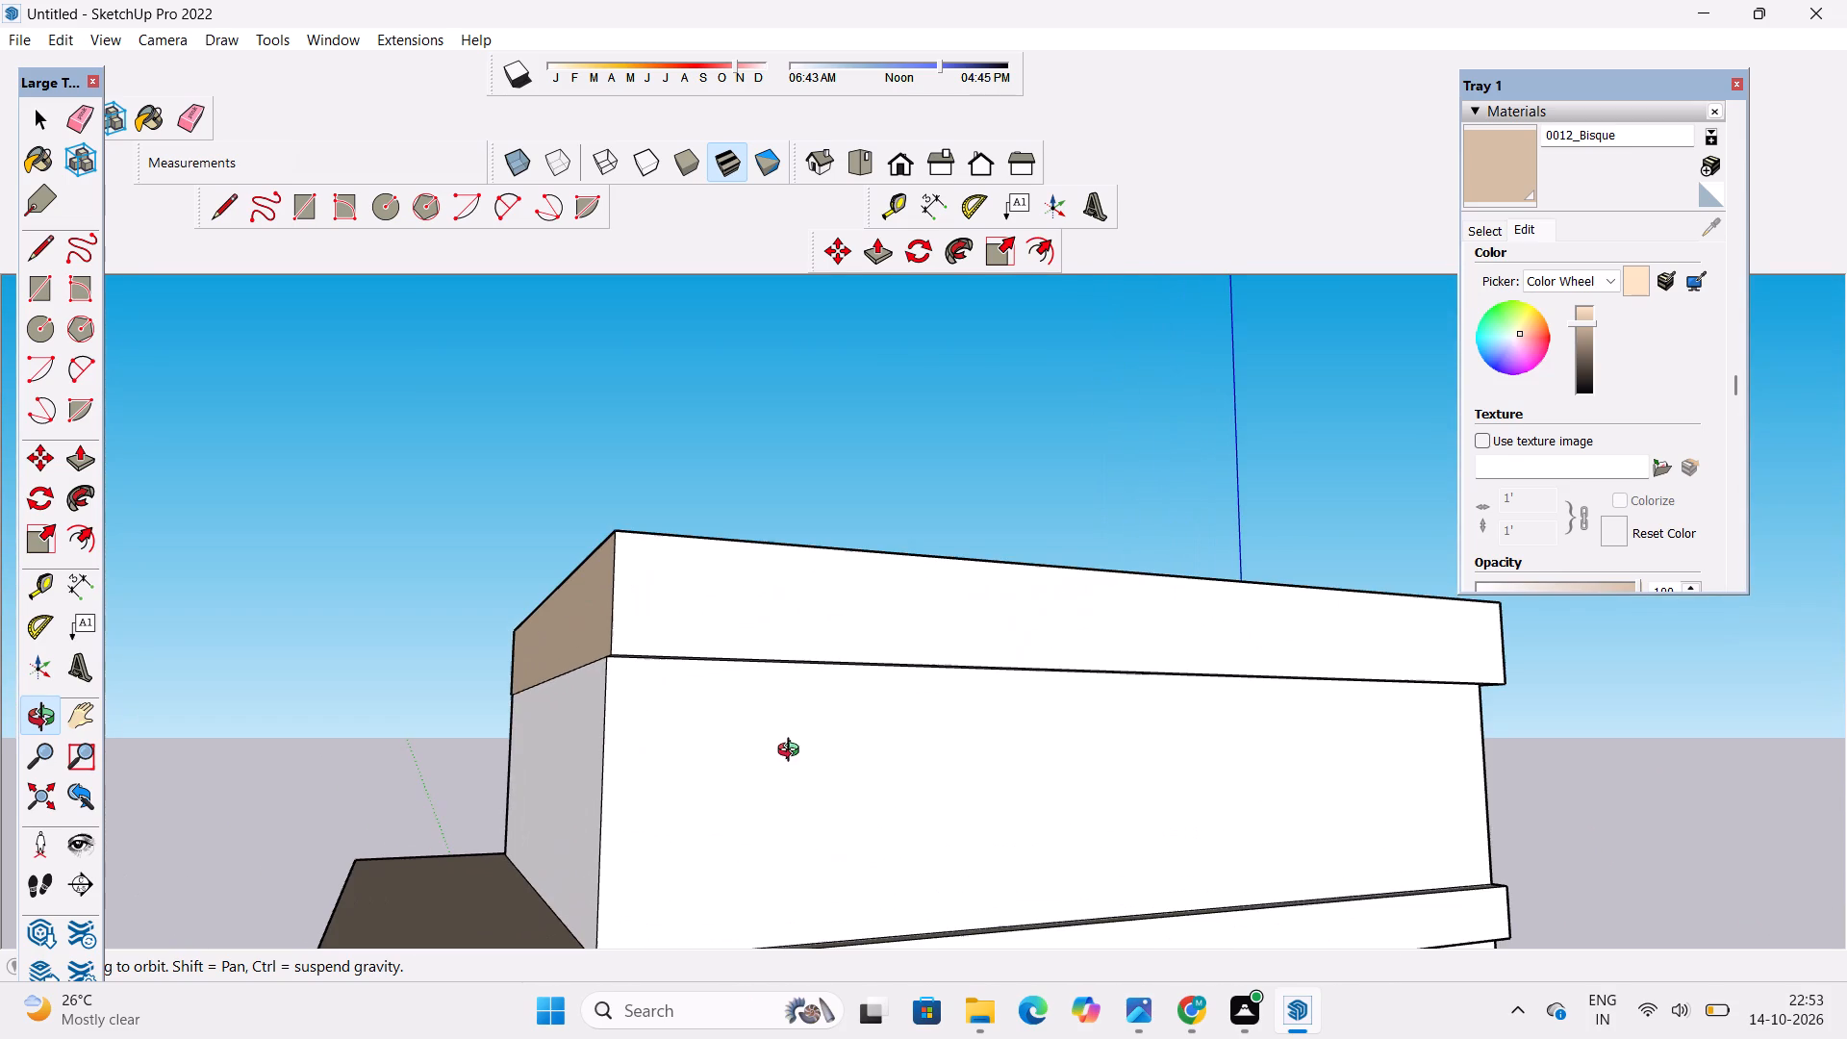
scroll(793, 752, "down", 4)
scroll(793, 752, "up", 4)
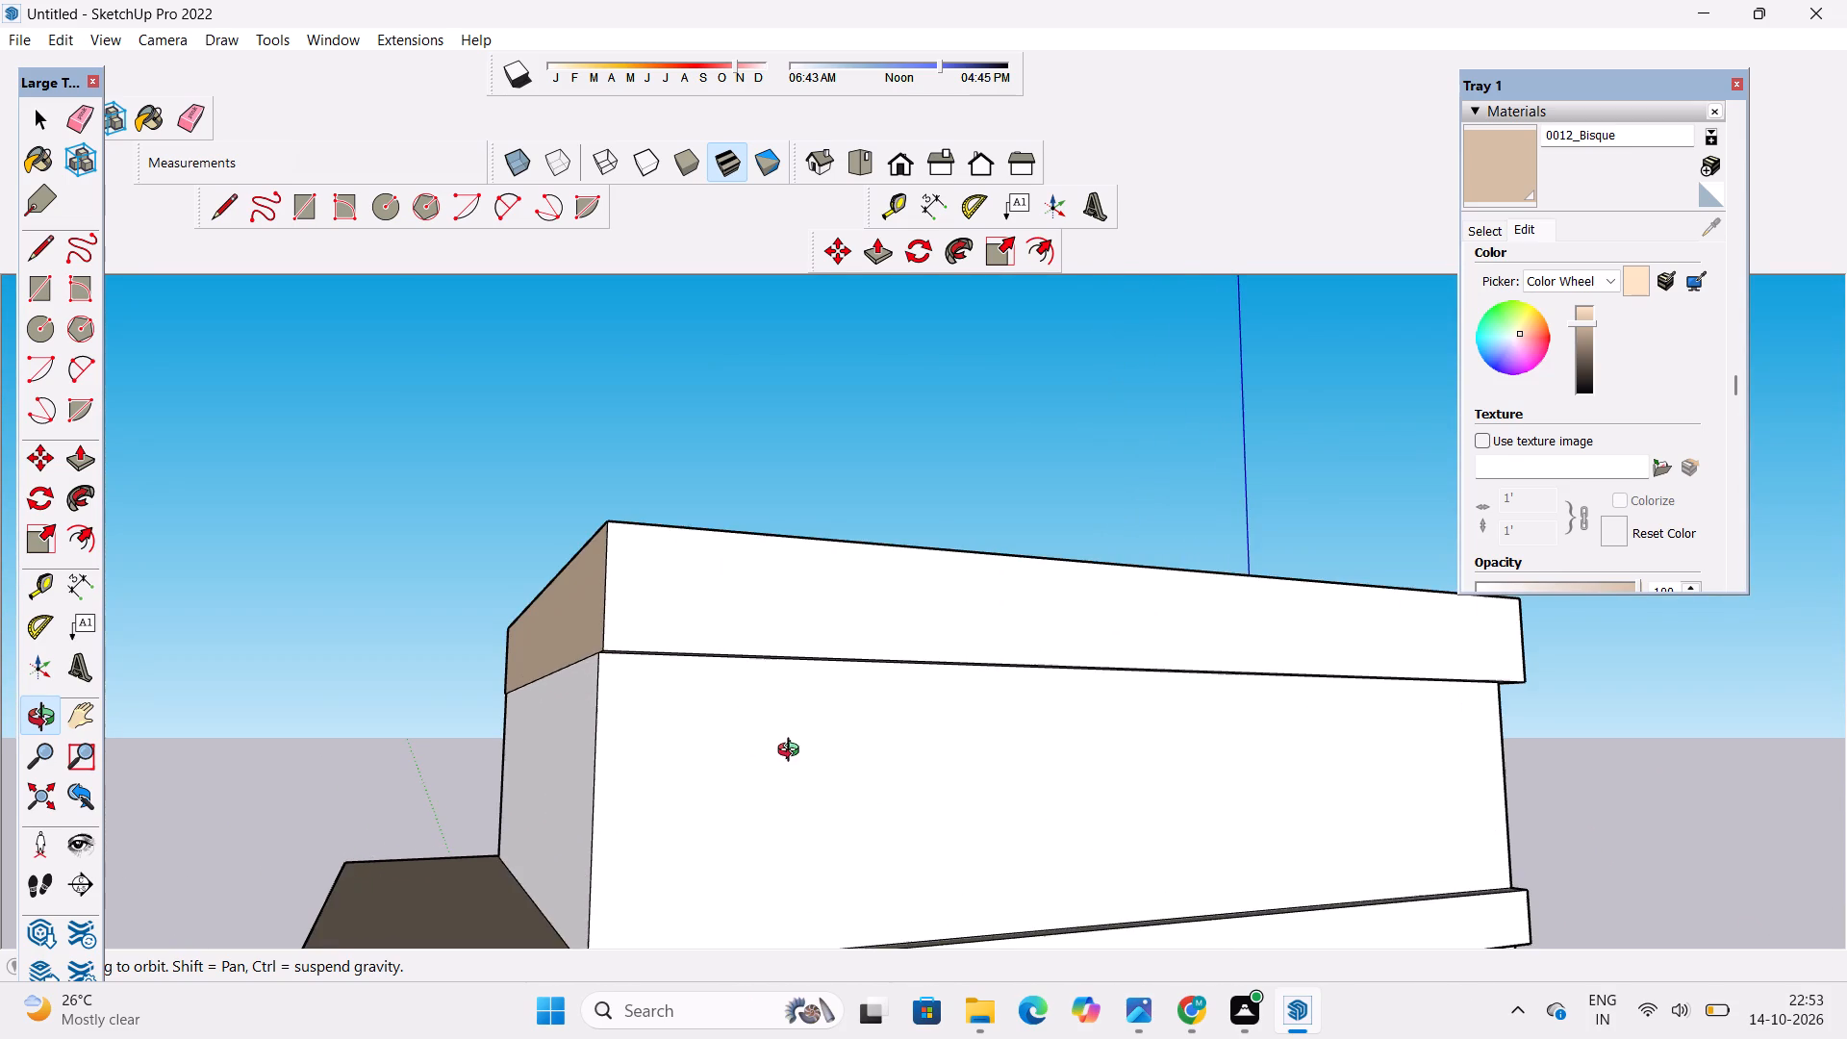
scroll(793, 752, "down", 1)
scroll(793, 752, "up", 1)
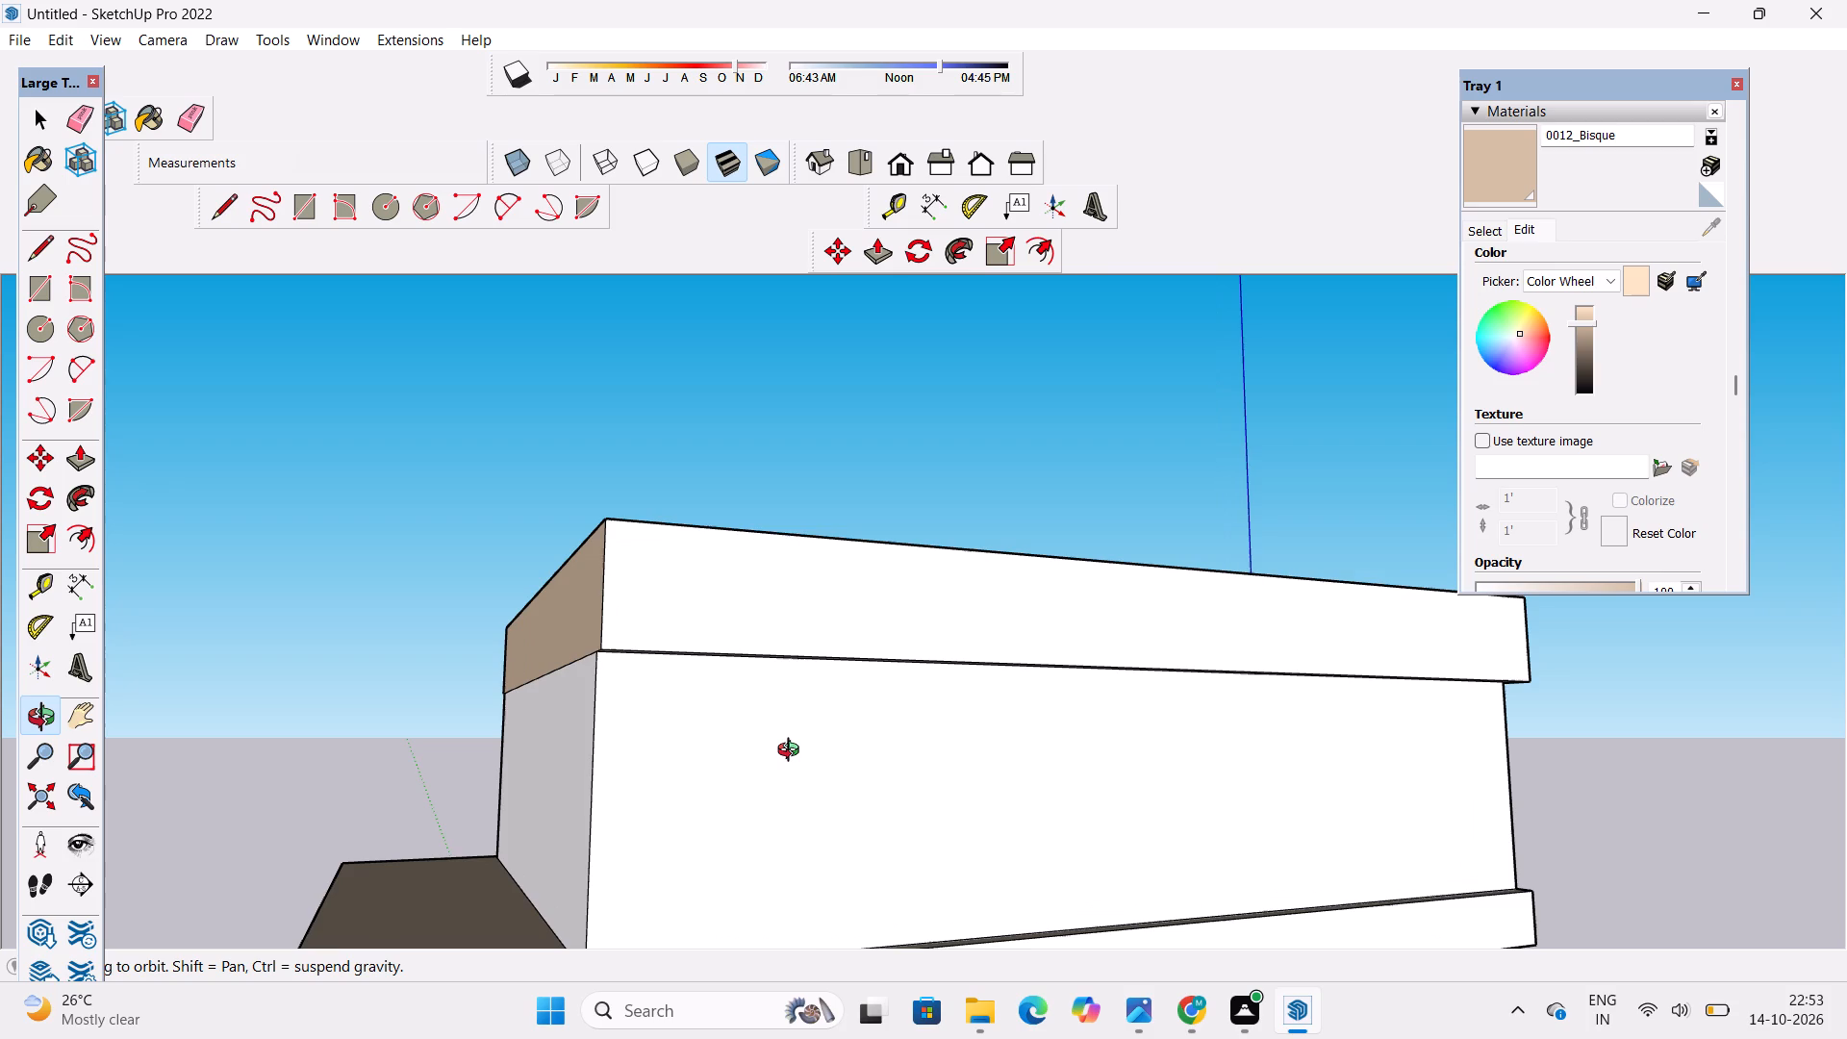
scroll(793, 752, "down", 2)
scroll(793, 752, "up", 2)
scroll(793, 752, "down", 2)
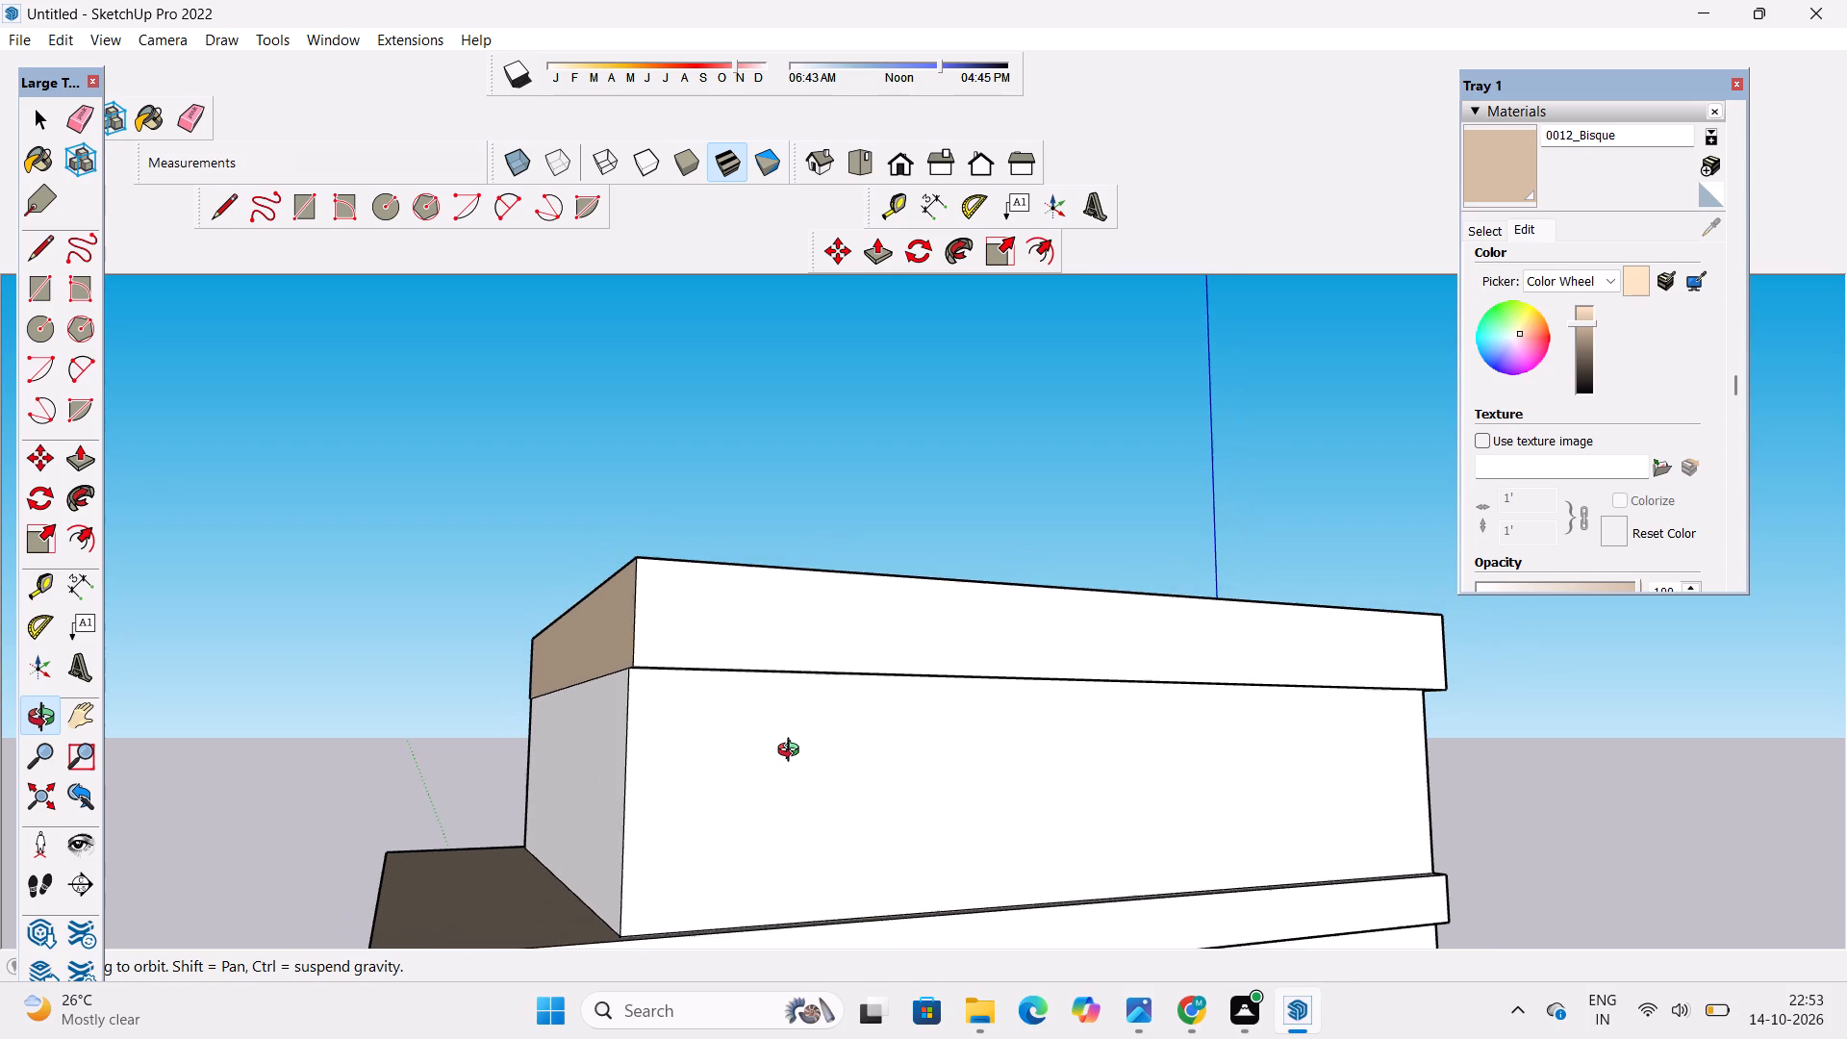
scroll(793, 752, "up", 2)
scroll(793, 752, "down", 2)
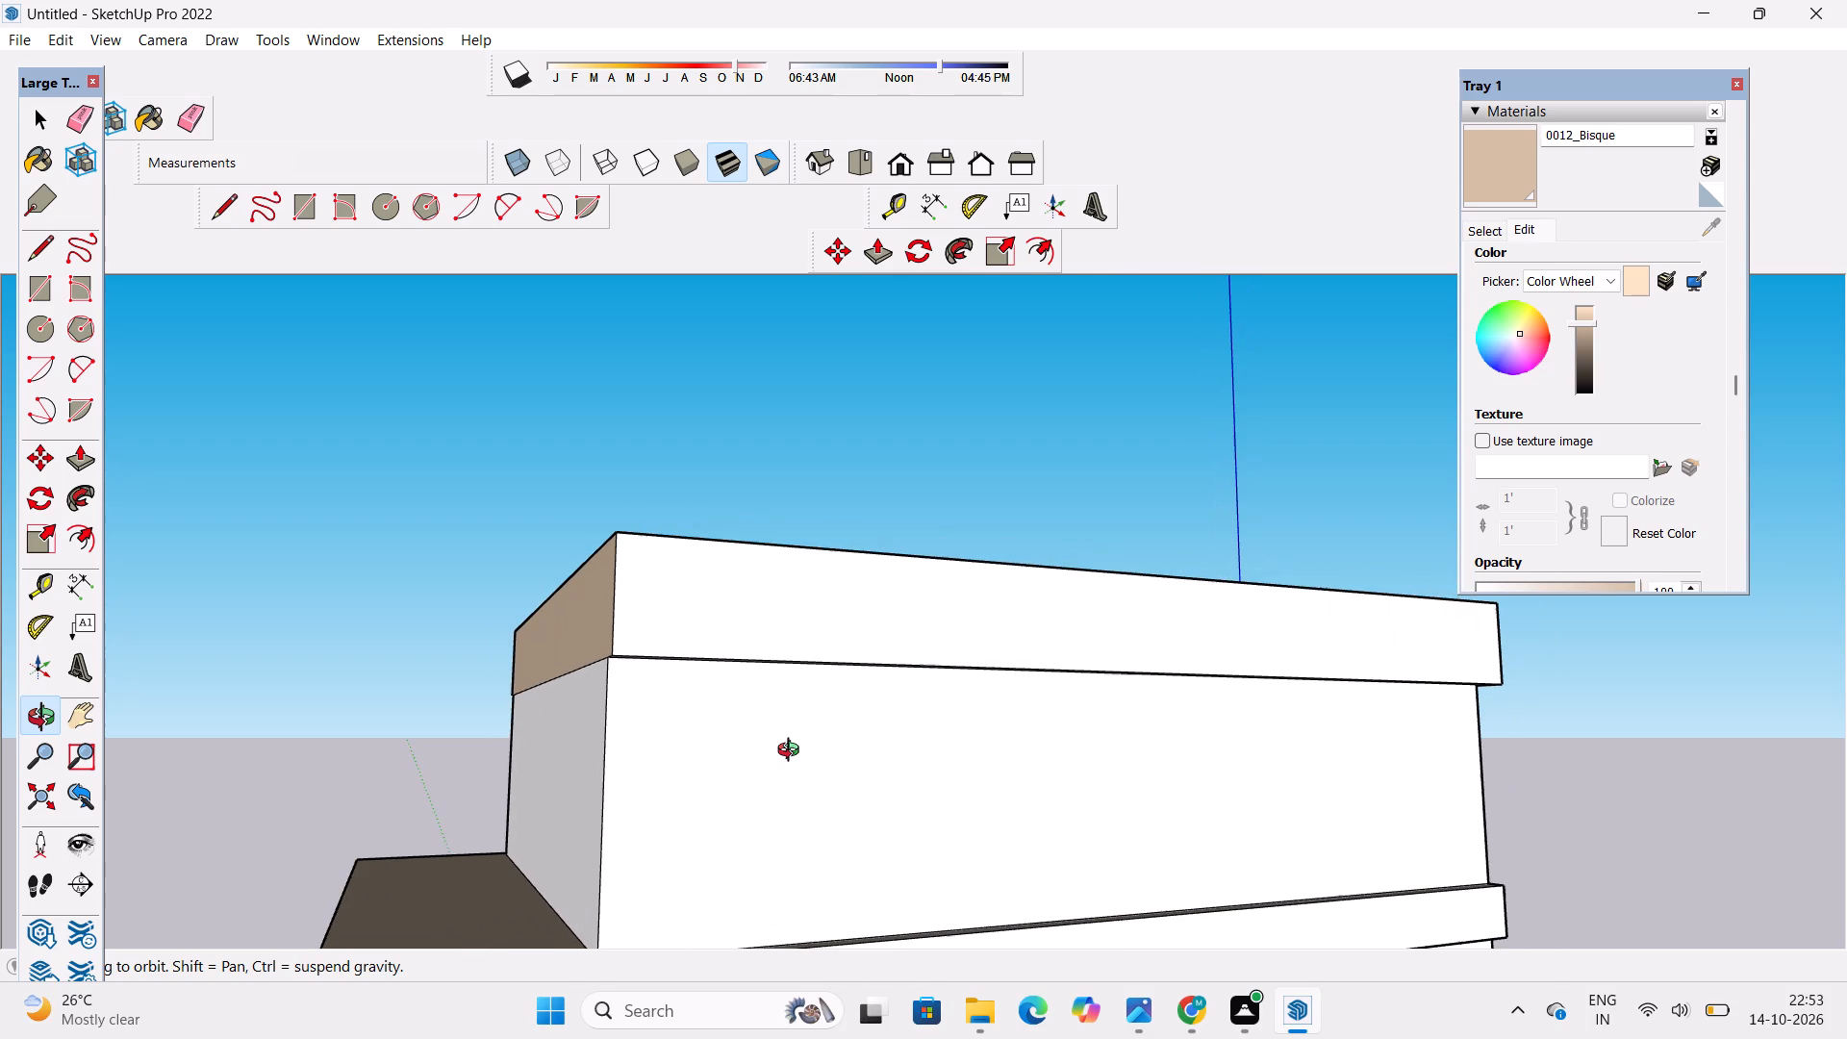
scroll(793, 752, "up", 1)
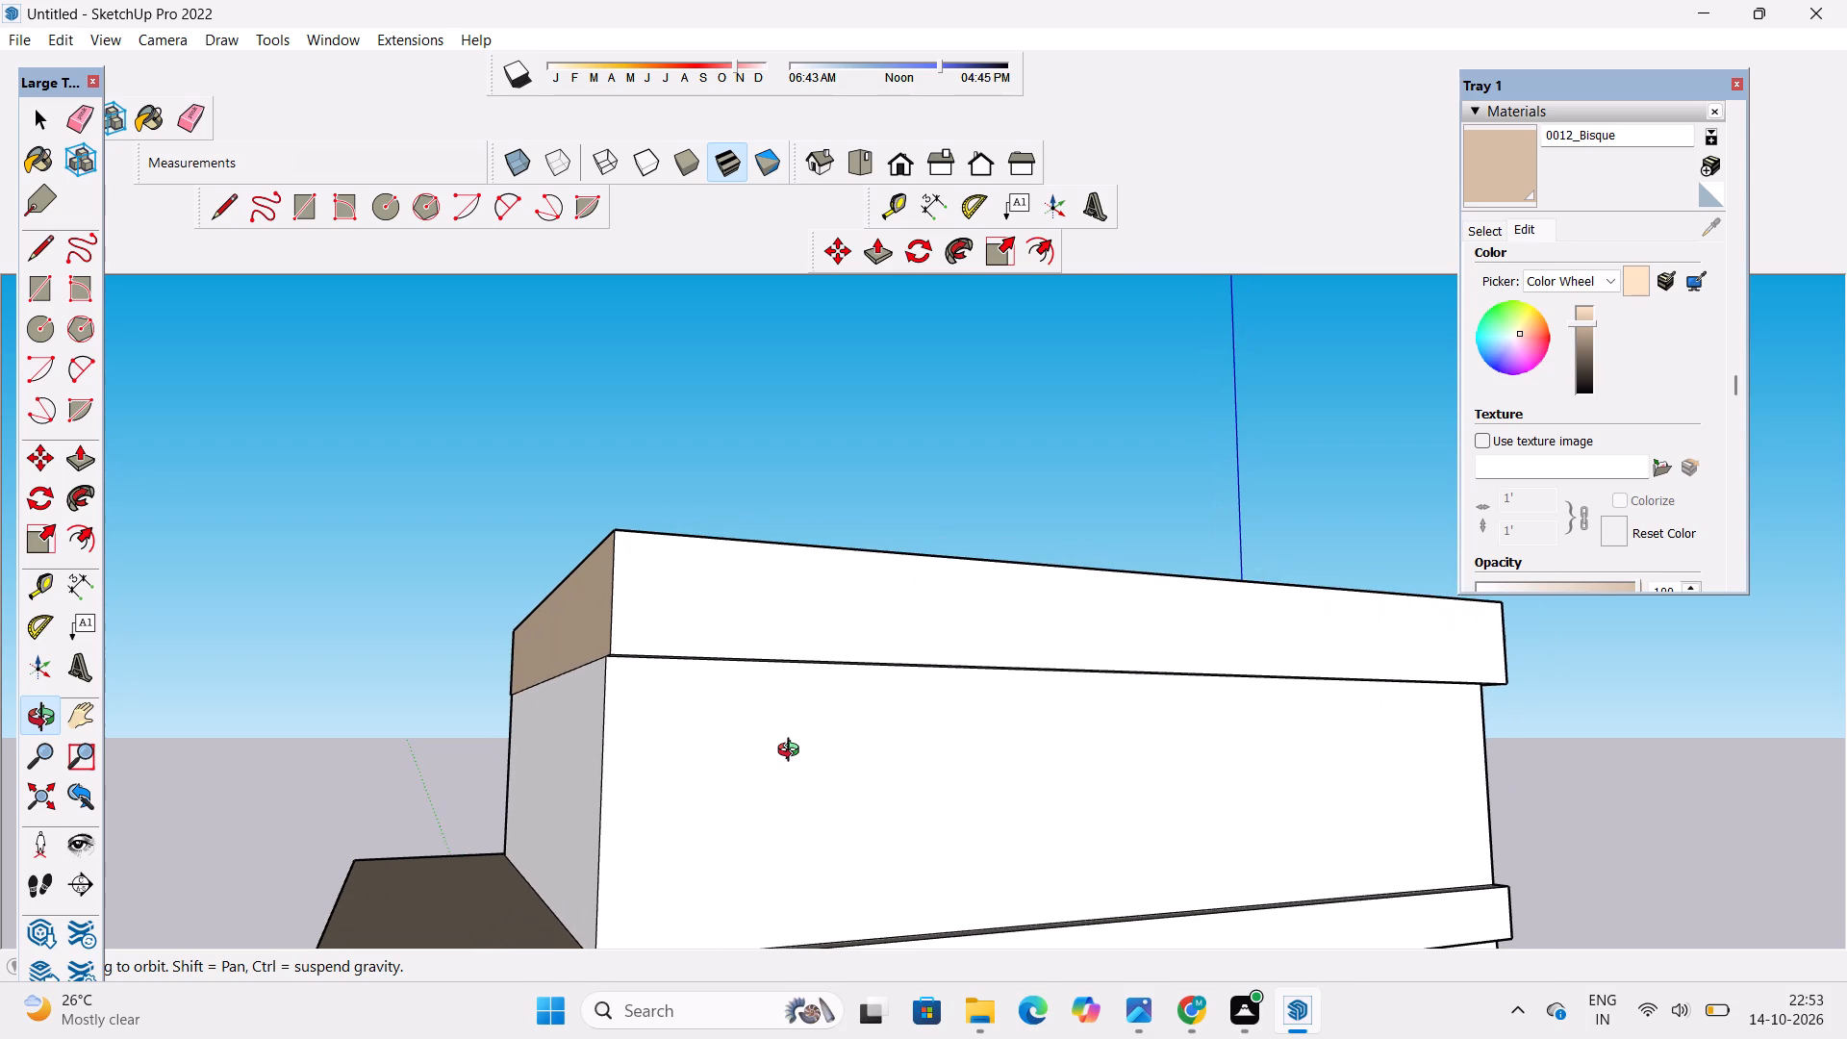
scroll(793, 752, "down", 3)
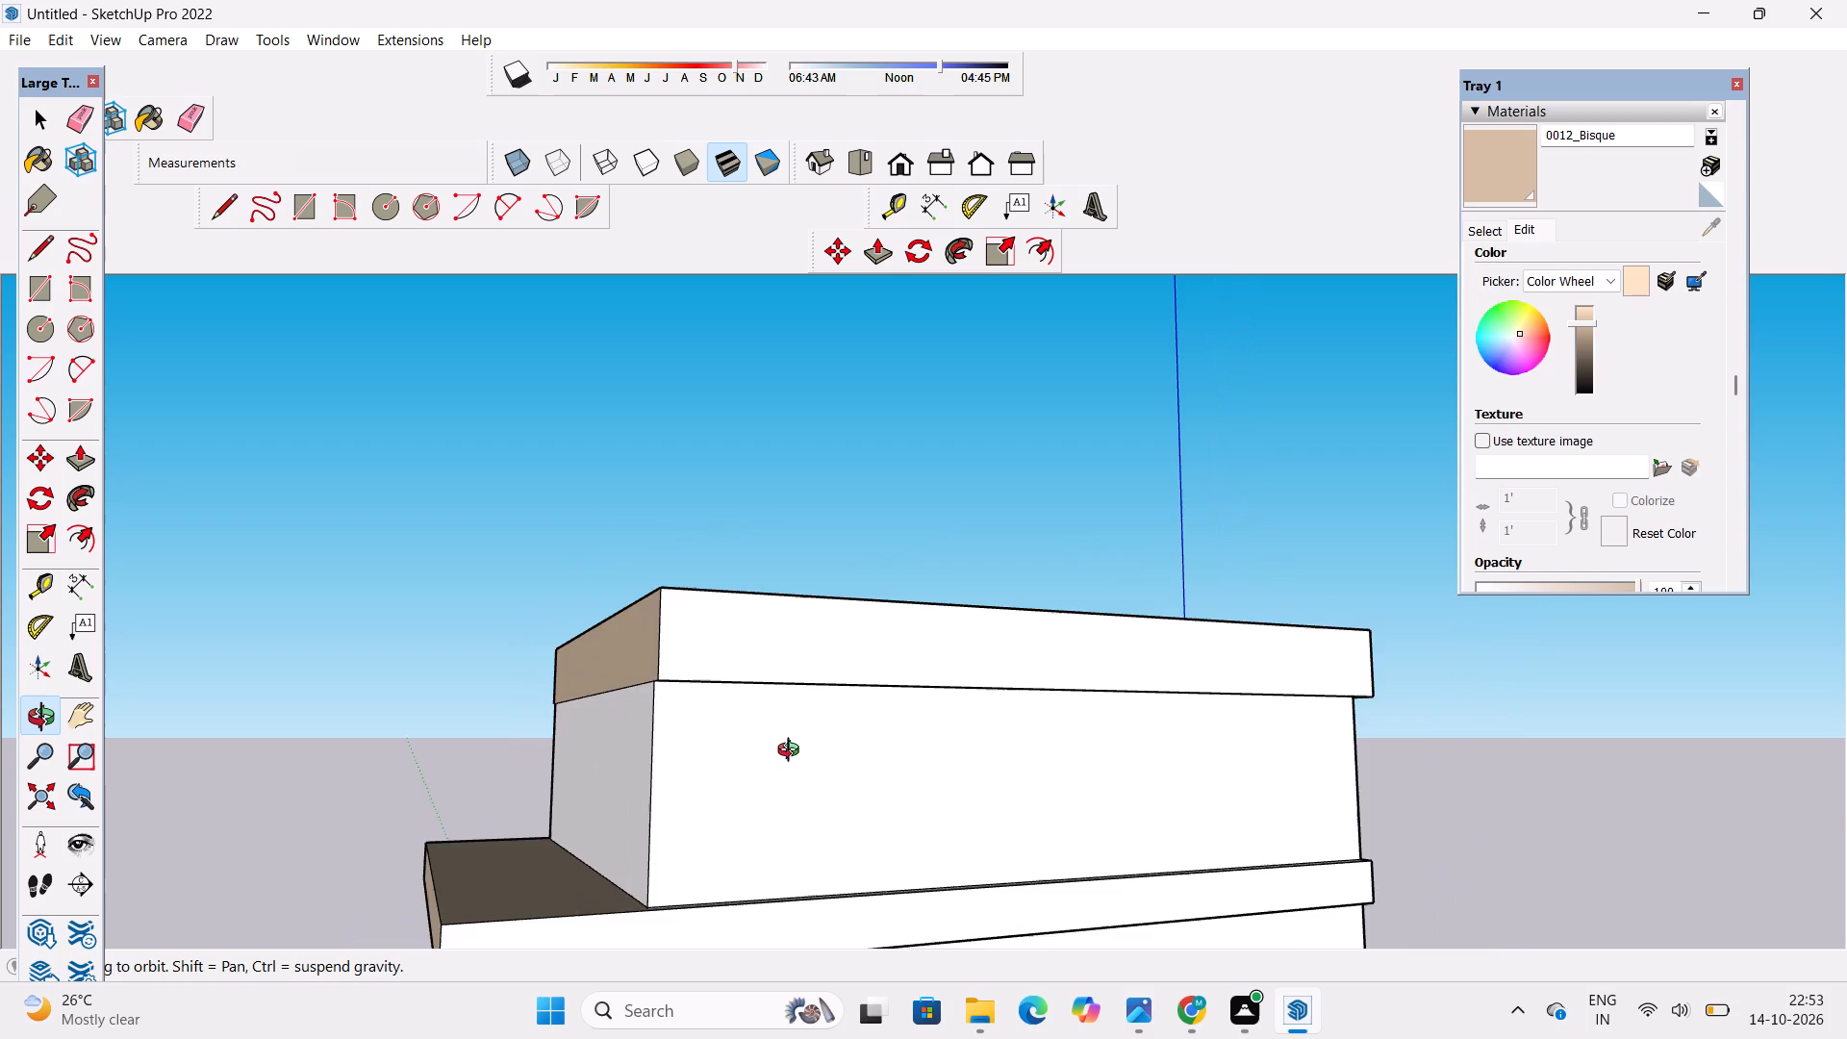
Paint the remaining white face of the tower's top band at the back with 0012_Bisque.
scroll(793, 752, "up", 3)
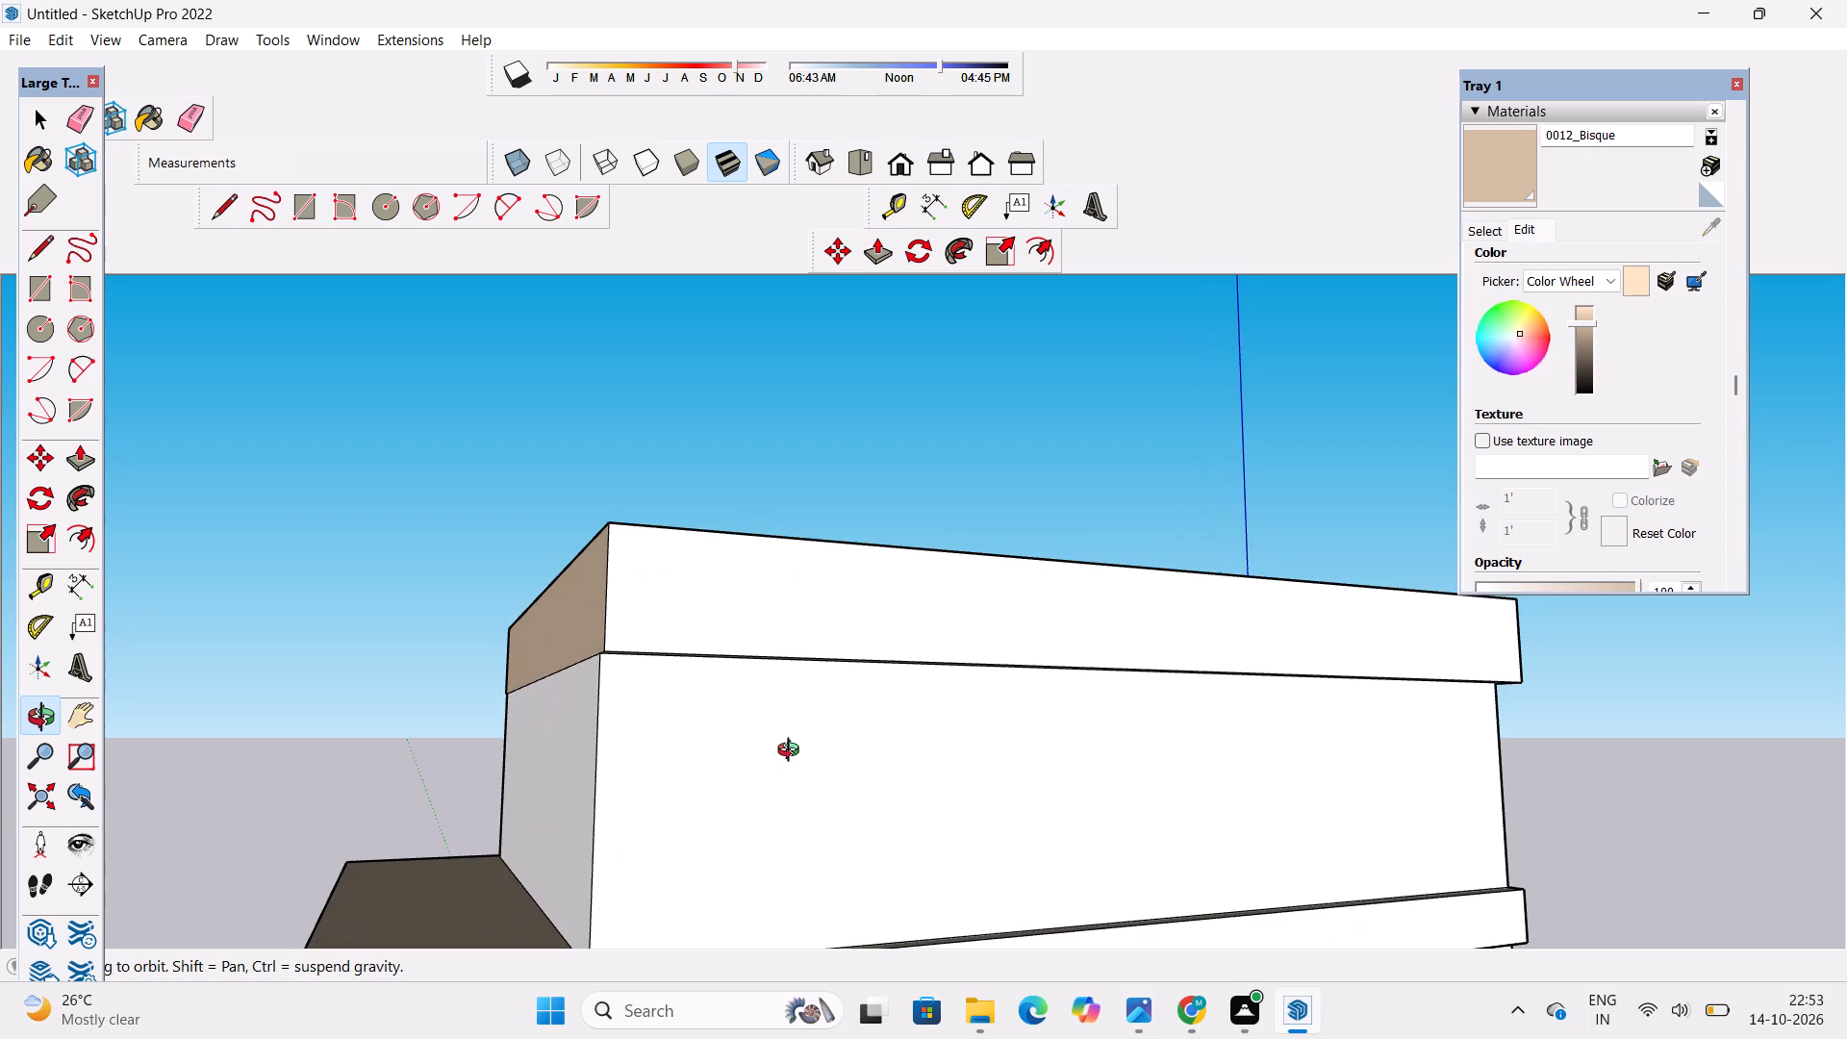
scroll(793, 752, "down", 4)
left_click_drag(793, 754, 805, 848, "shift")
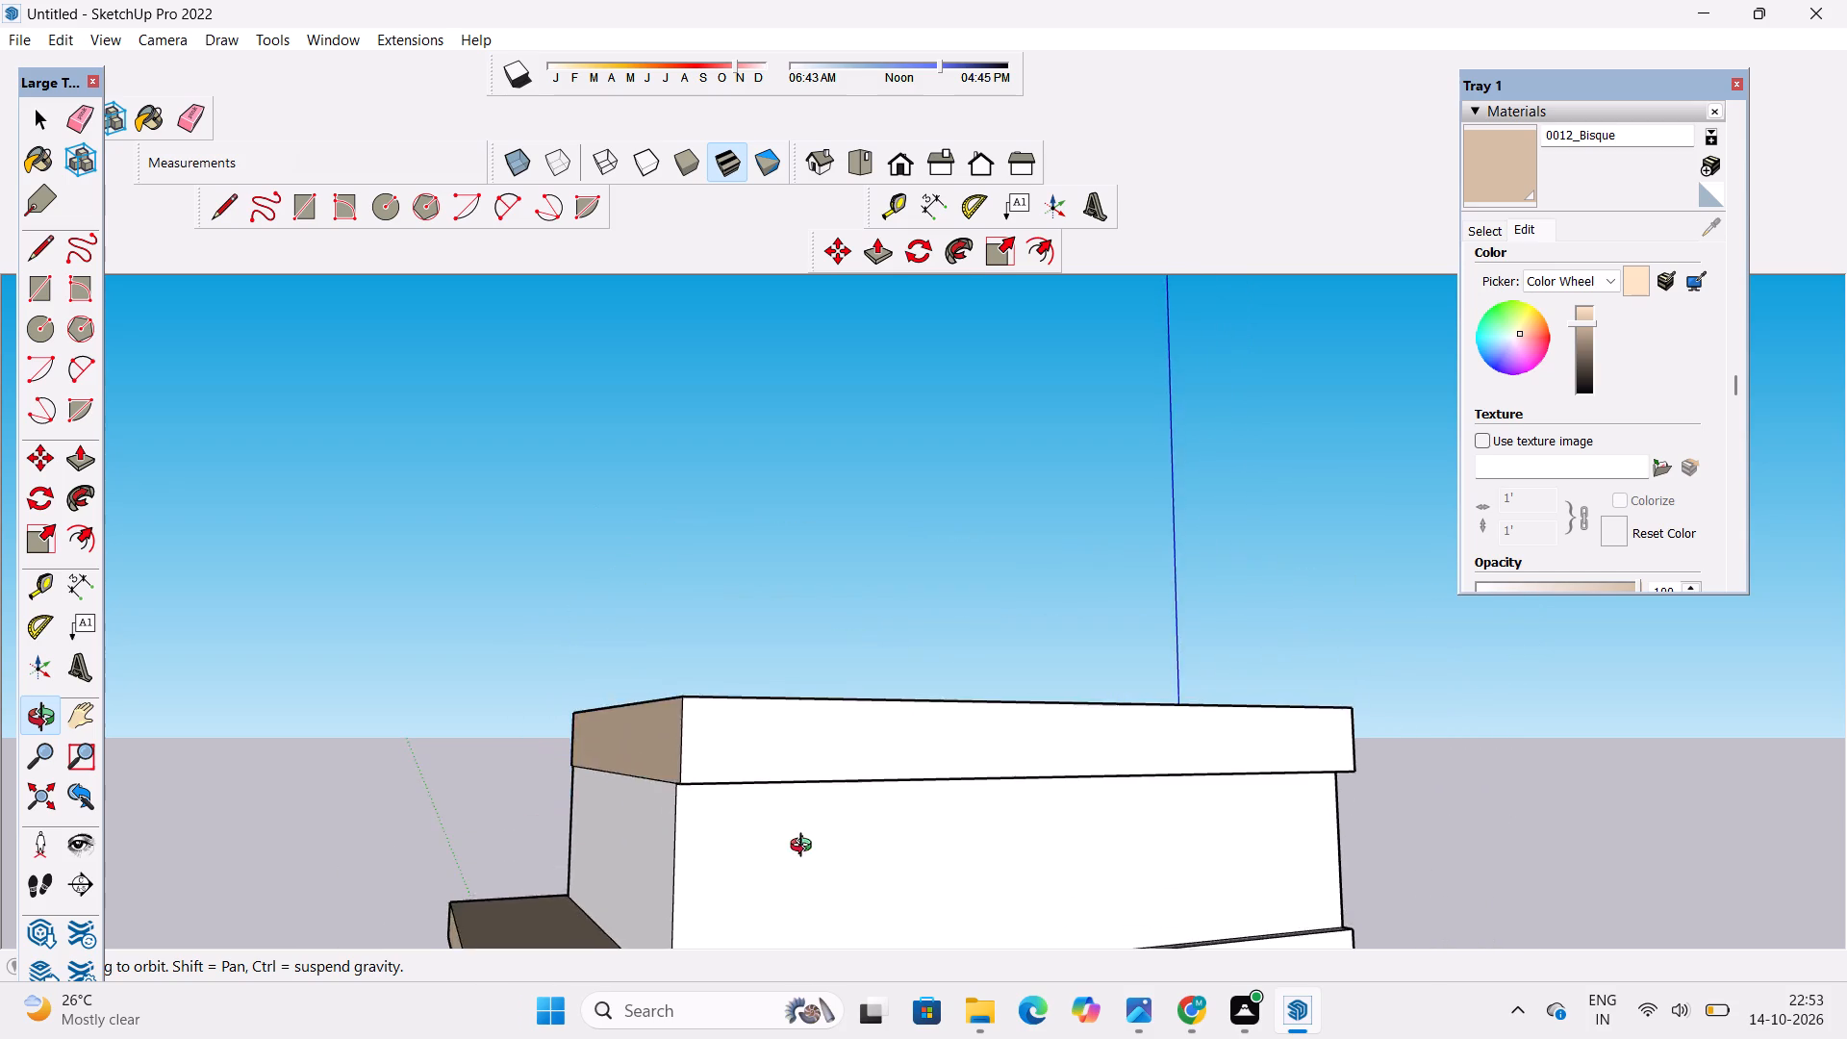
left_click_drag(805, 848, 805, 693, "shift")
scroll(822, 661, "up", 5)
left_click_drag(851, 627, 782, 689, "shift")
left_click_drag(781, 689, 578, 750)
left_click_drag(820, 706, 438, 646, "shift")
left_click_drag(815, 722, 597, 680)
scroll(696, 618, "down", 4)
left_click_drag(700, 618, 837, 909)
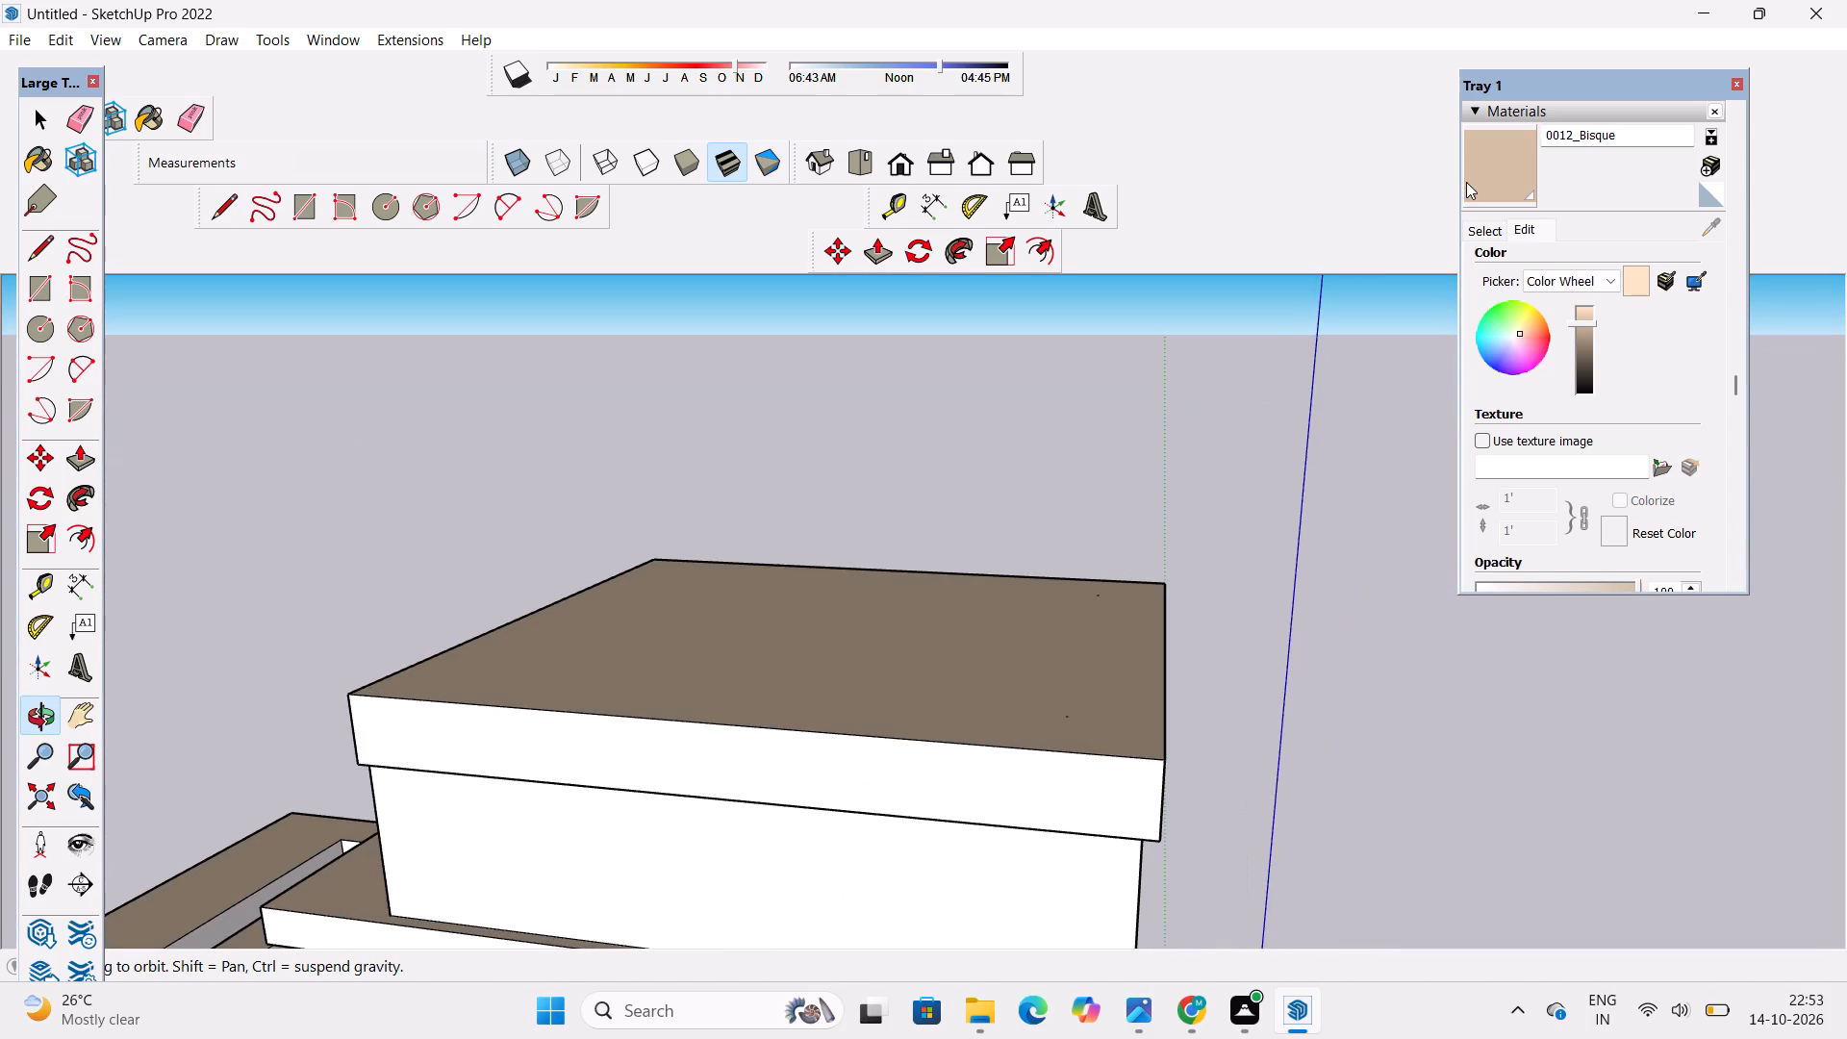
left_click(1474, 176)
left_click(853, 789)
Examine the building from the back, pergola side and front for faces still missing the Bisque paint.
key("o")
scroll(867, 566, "down", 11)
left_click_drag(746, 749, 1059, 593)
left_click_drag(965, 689, 964, 581, "shift")
scroll(950, 508, "down", 11, "shift")
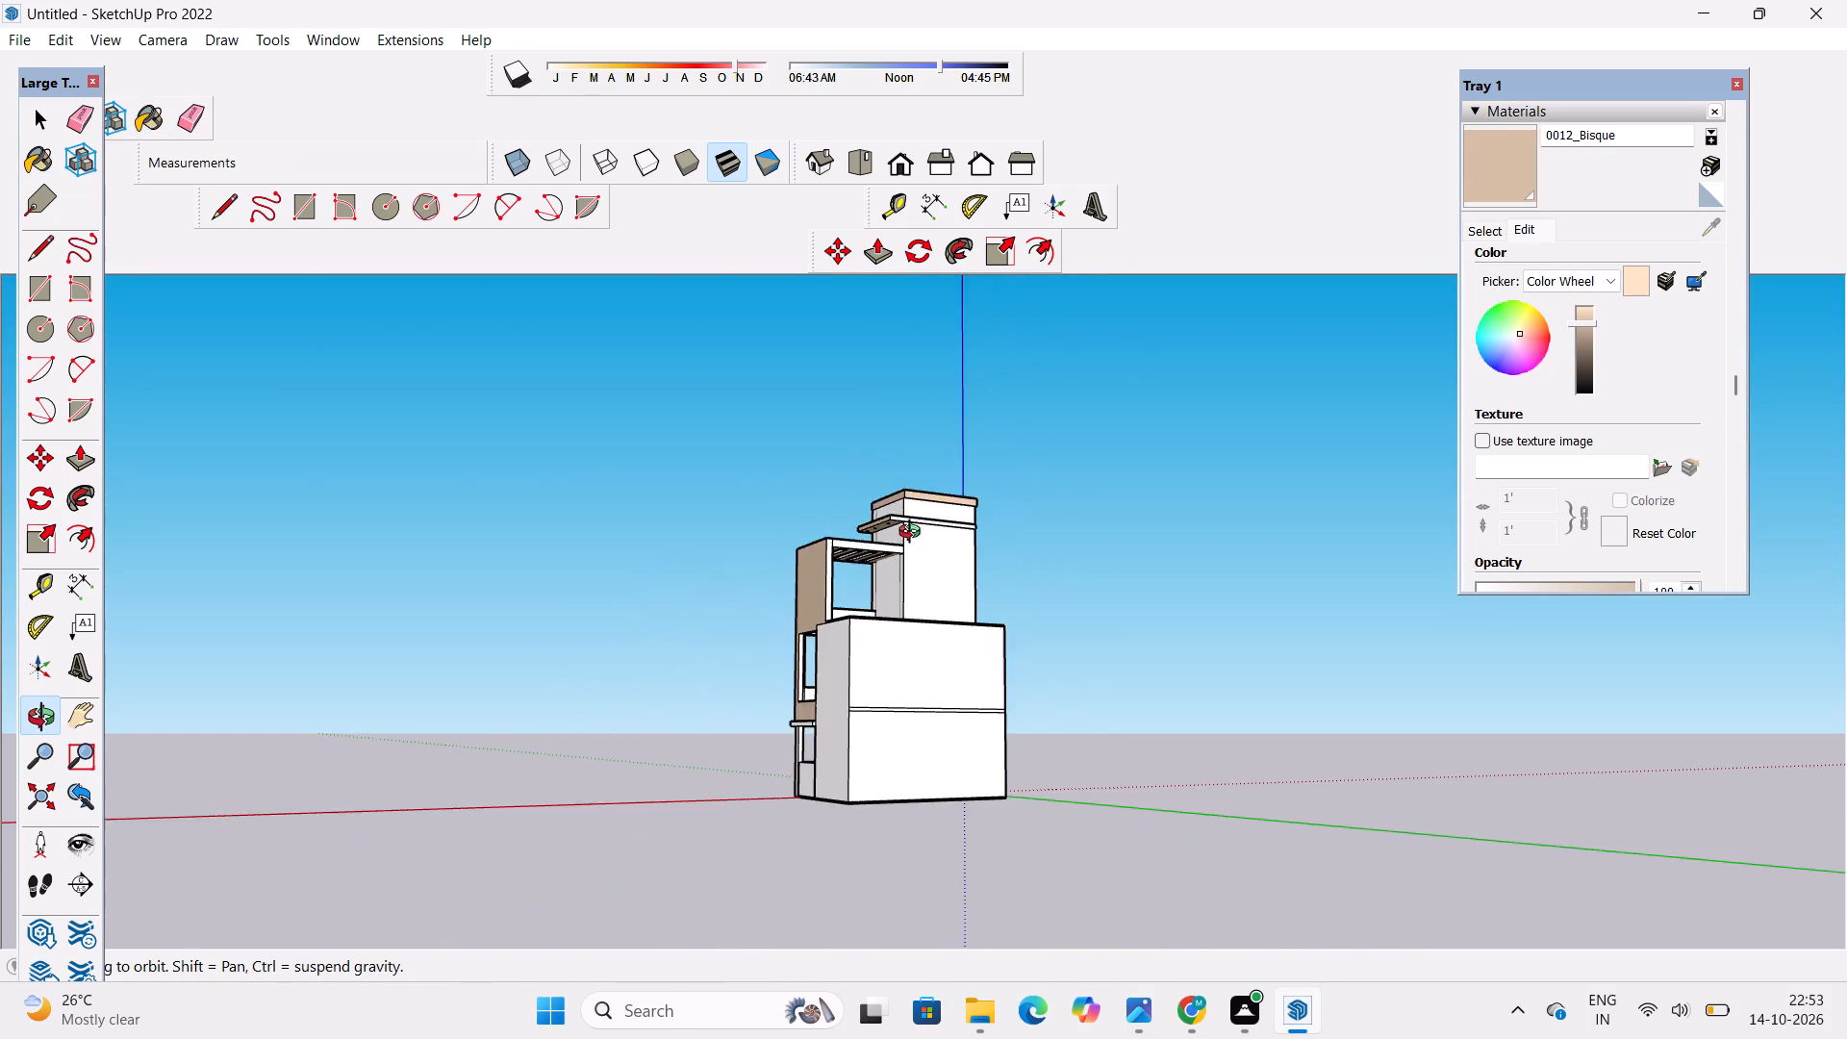
left_click_drag(871, 592, 1560, 726)
scroll(977, 715, "up", 4)
left_click_drag(954, 723, 849, 775, "shift")
left_click_drag(845, 778, 999, 670)
scroll(905, 646, "up", 5)
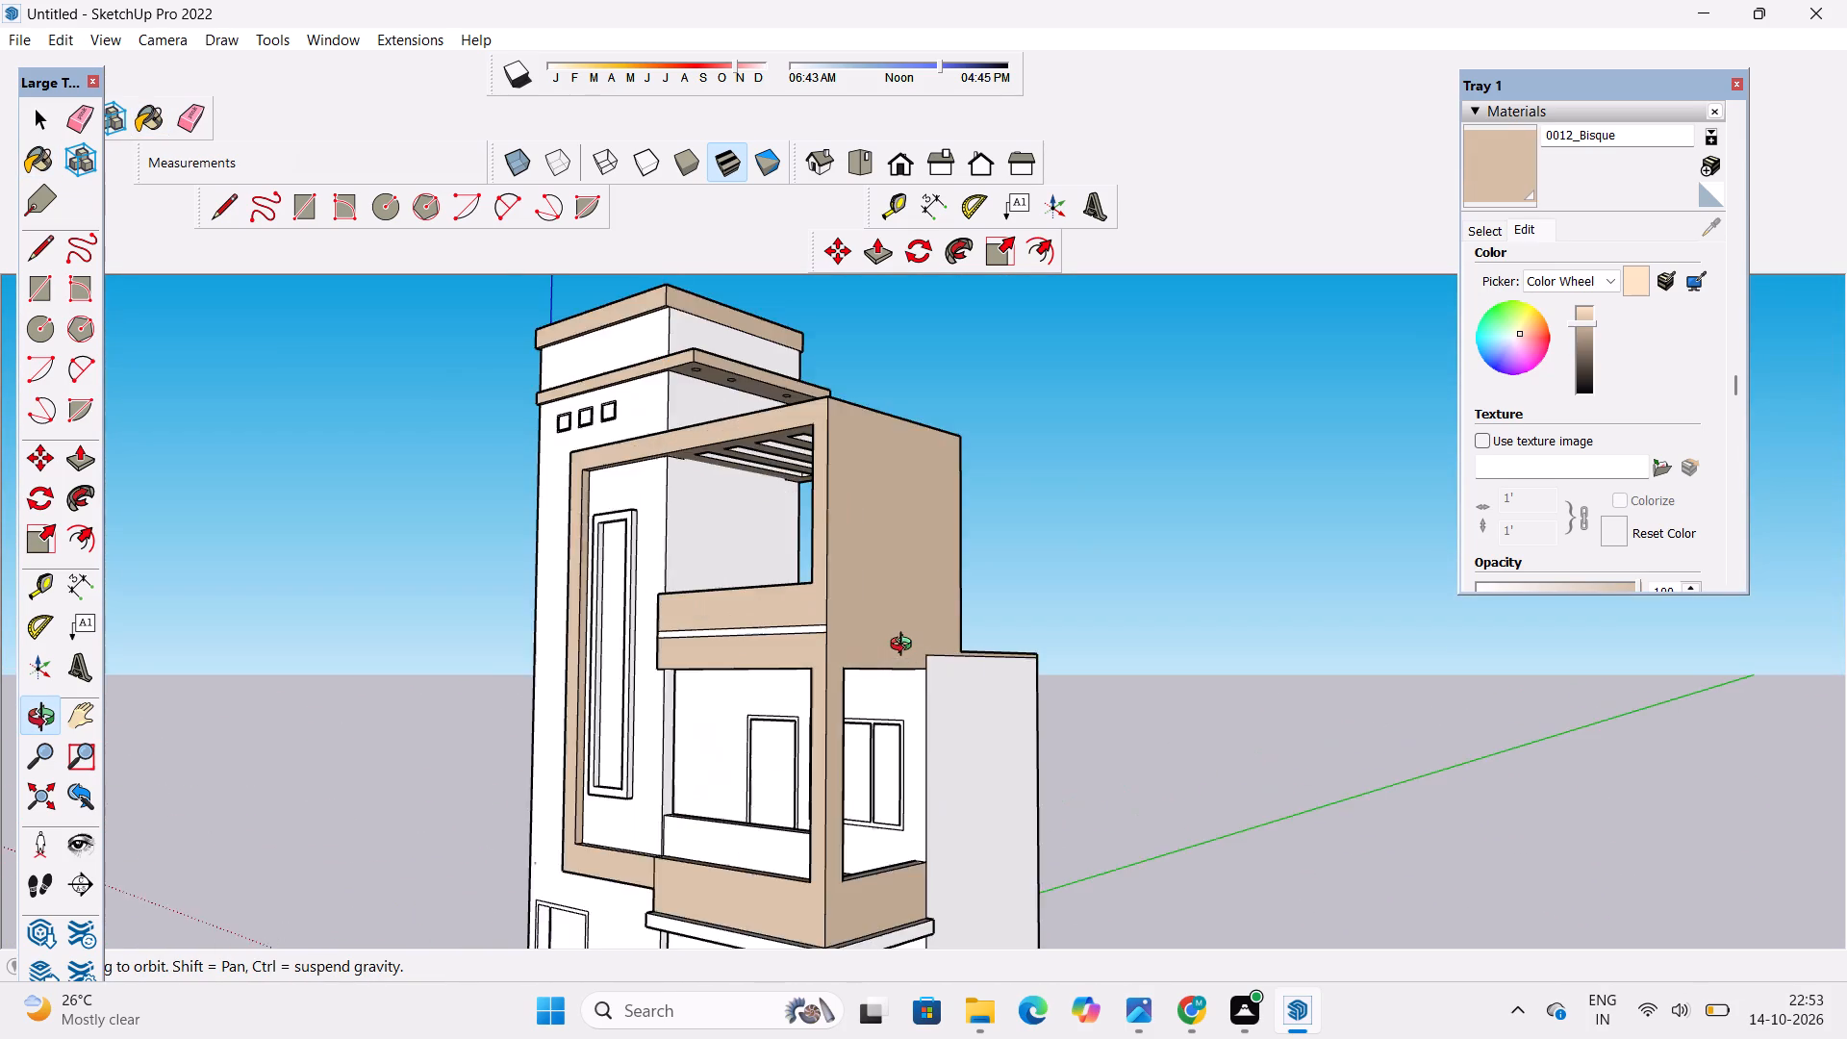
scroll(874, 653, "up", 2)
left_click_drag(733, 681, 905, 649)
scroll(911, 634, "down", 5)
left_click_drag(914, 639, 975, 552)
left_click_drag(975, 568, 1141, 722, "shift")
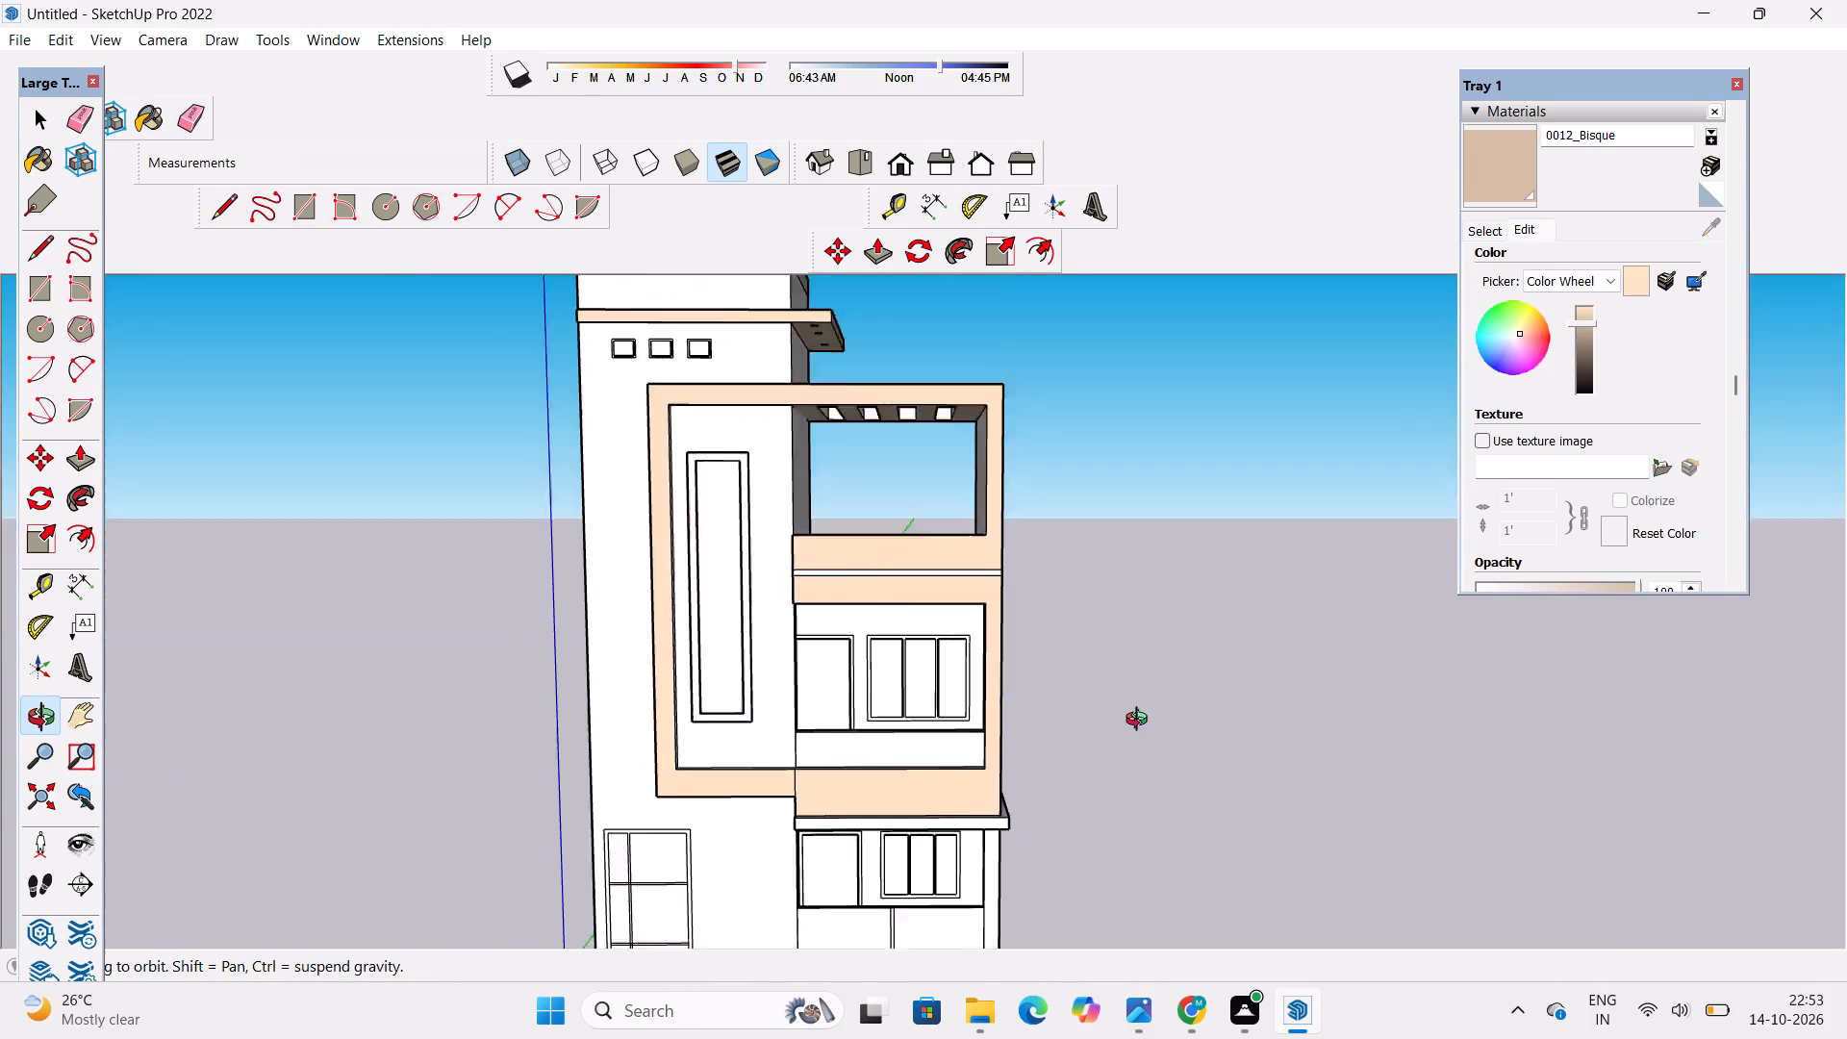
left_click_drag(1141, 722, 1156, 732, "shift")
left_click_drag(957, 787, 902, 668, "shift")
left_click_drag(909, 646, 1001, 876, "shift")
Paint the inner face of the frame's side wall at the open terrace under the pergola with 0012_Bisque.
scroll(1009, 611, "up", 4)
left_click_drag(995, 618, 1047, 645)
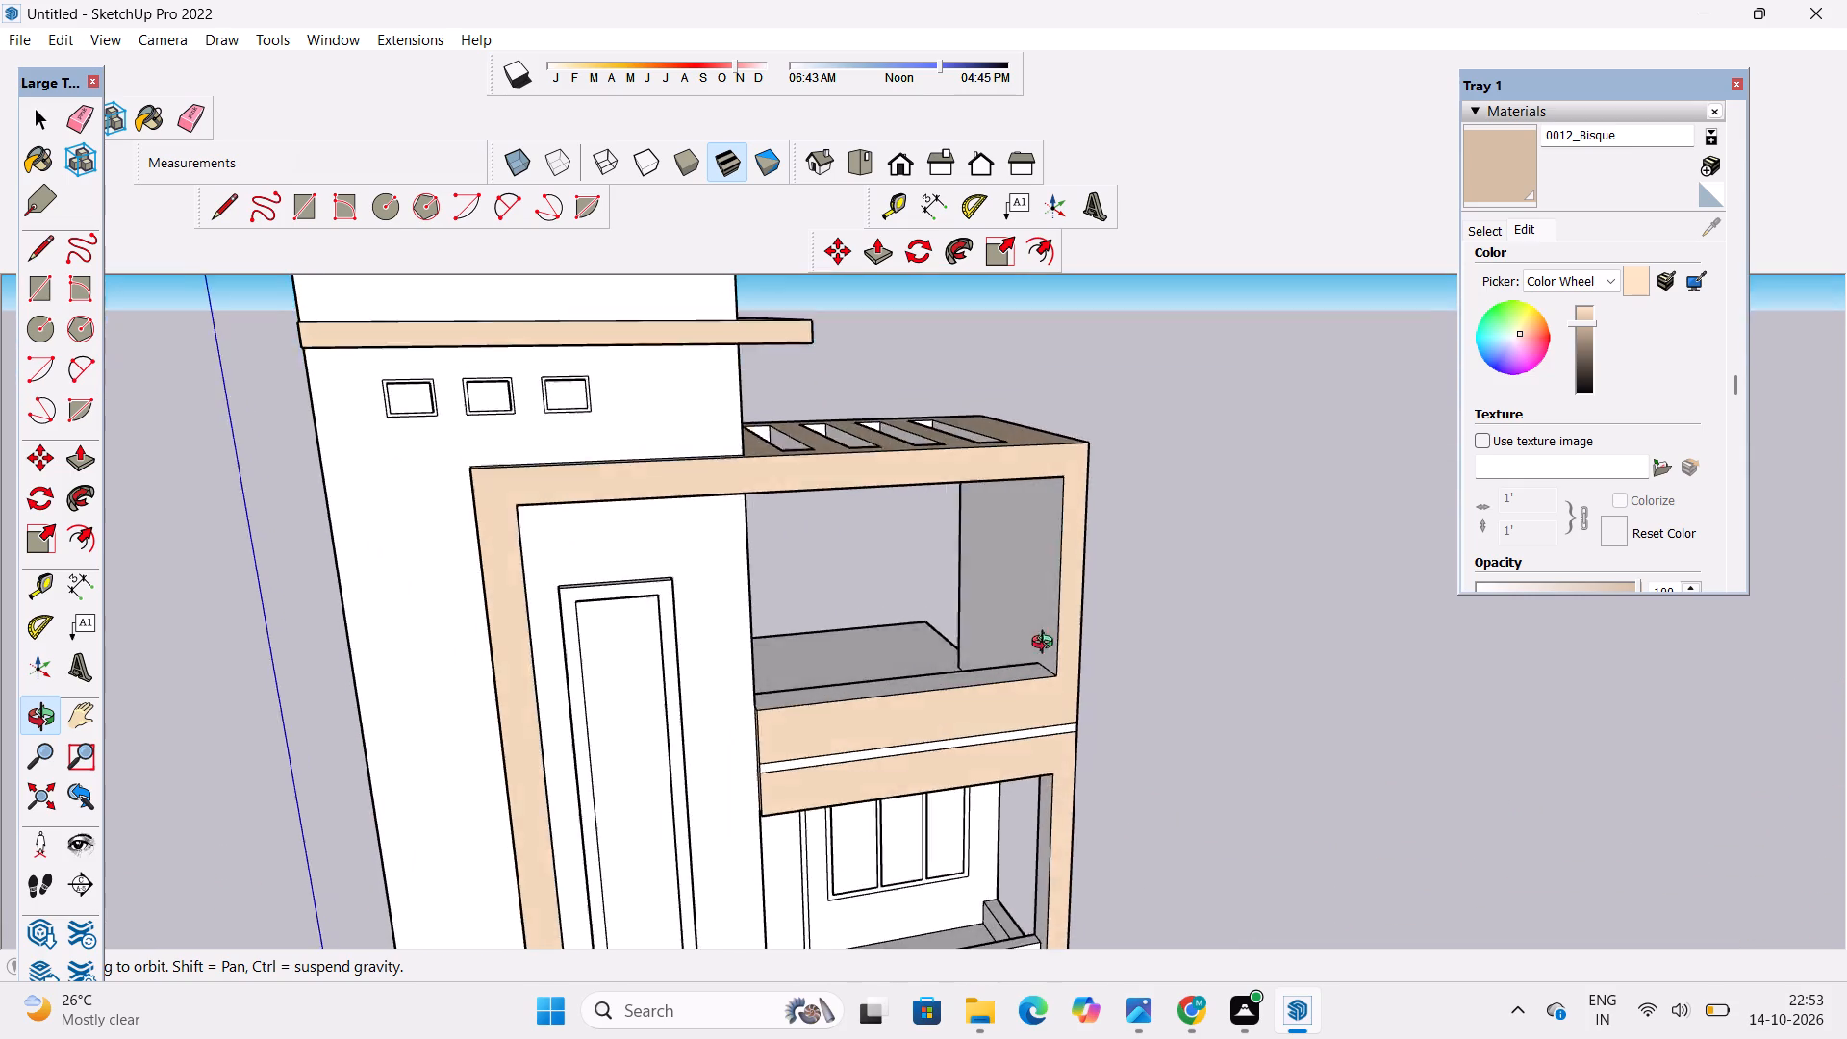
left_click_drag(1047, 645, 1077, 846)
left_click_drag(987, 711, 960, 864, "shift")
left_click_drag(960, 864, 1027, 648)
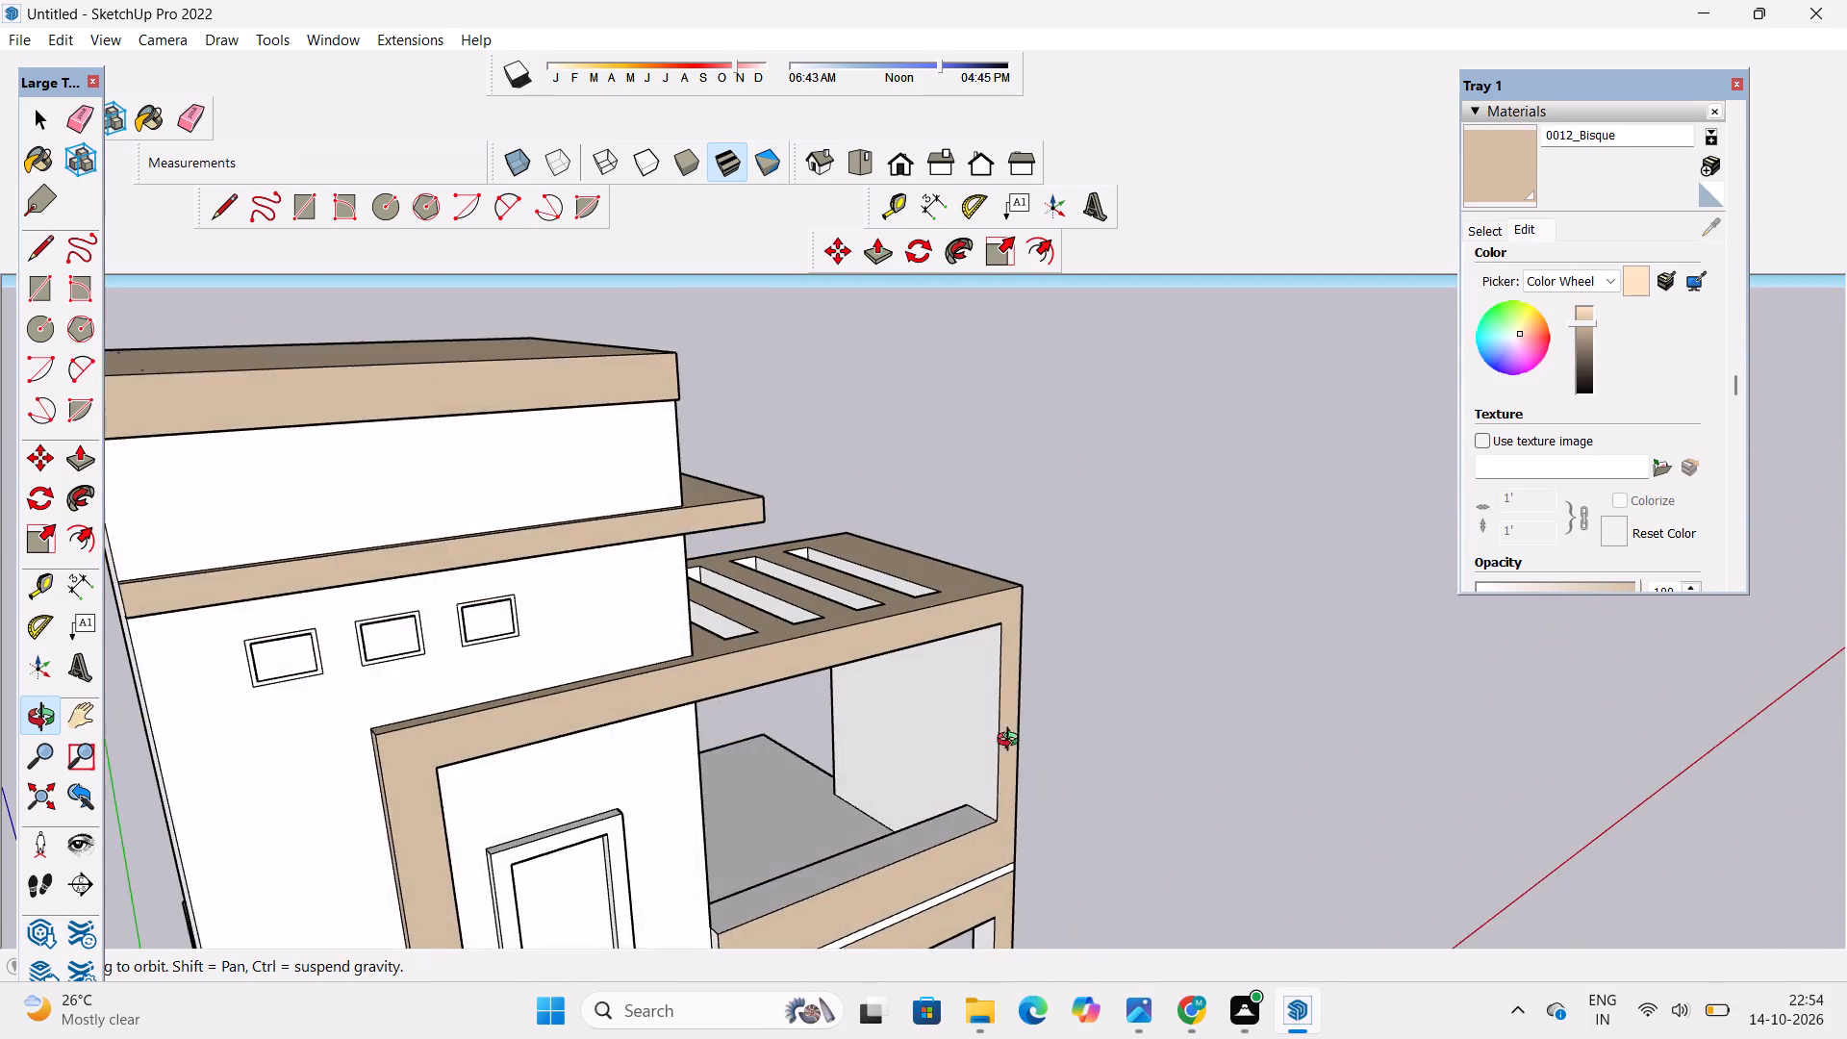
scroll(1008, 747, "up", 3)
left_click_drag(961, 770, 1006, 621, "shift")
scroll(1010, 607, "down", 4, "shift")
left_click_drag(1006, 620, 987, 682, "shift")
left_click_drag(977, 705, 987, 607, "shift")
scroll(986, 611, "down", 4, "shift")
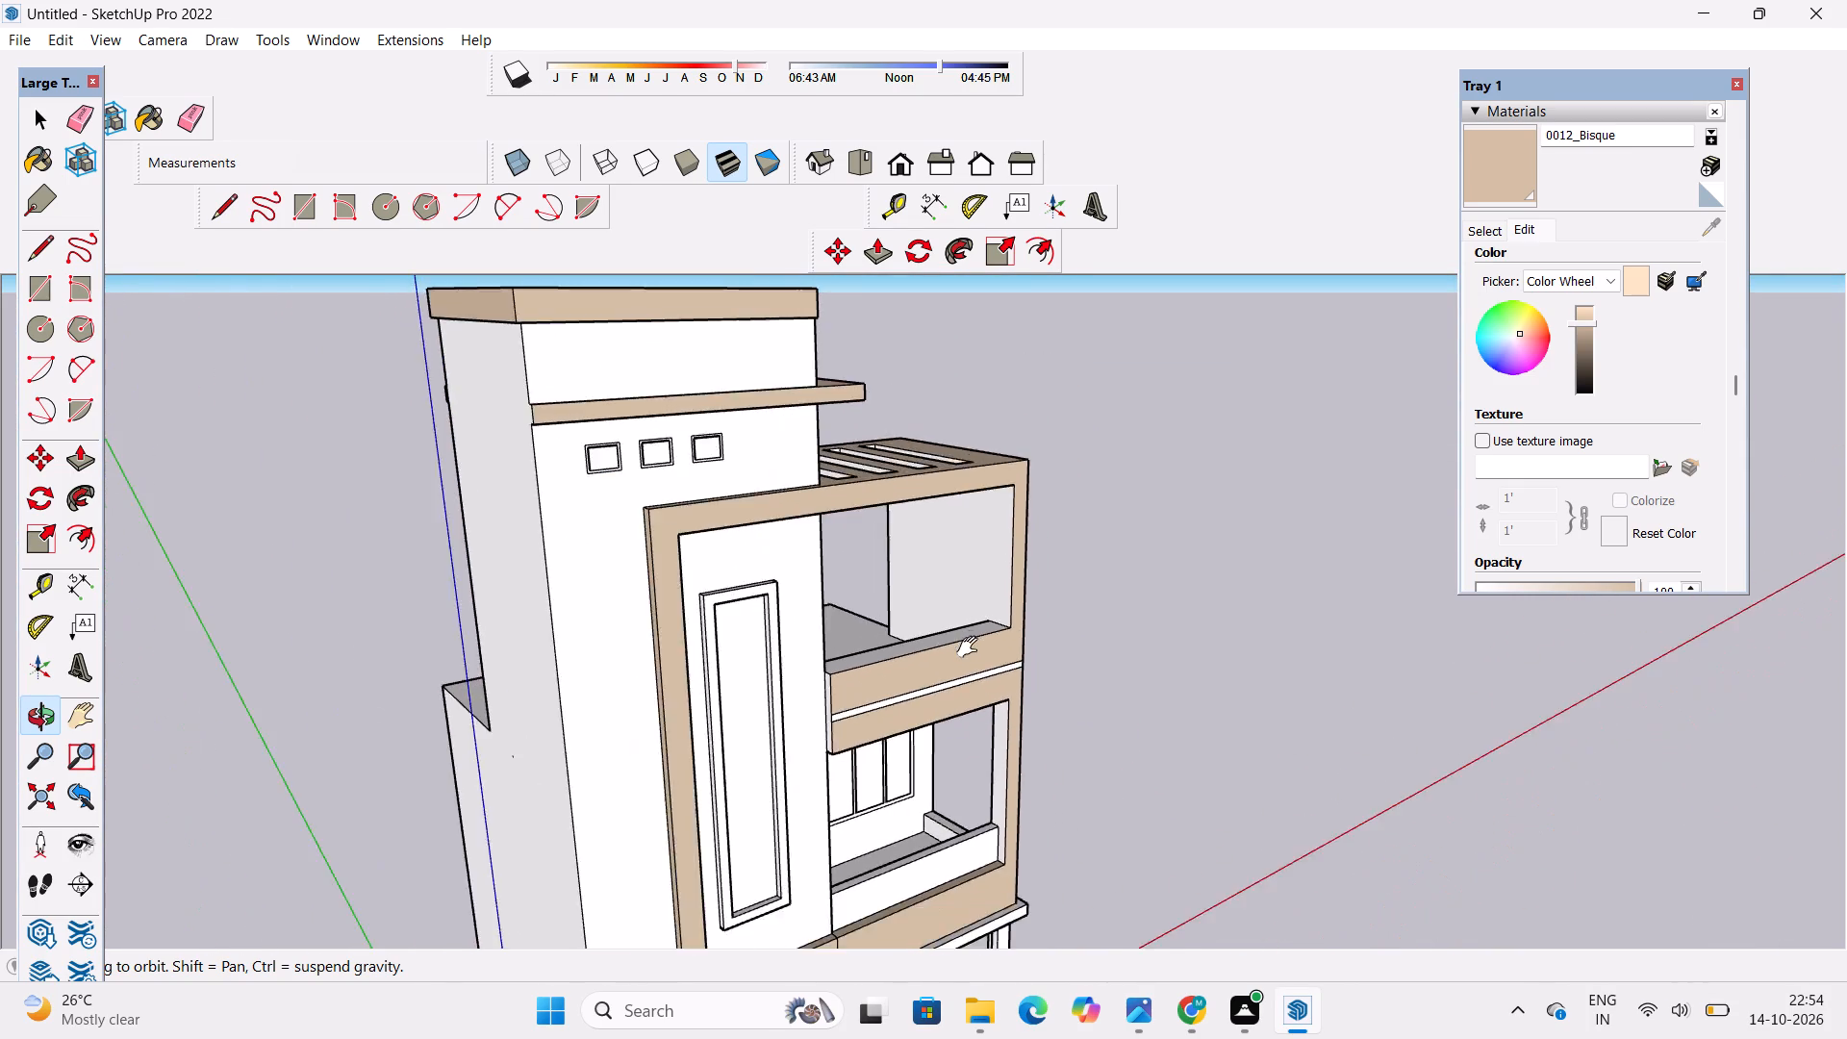
left_click_drag(968, 638, 955, 729, "shift")
left_click_drag(969, 695, 969, 651)
left_click(1501, 188)
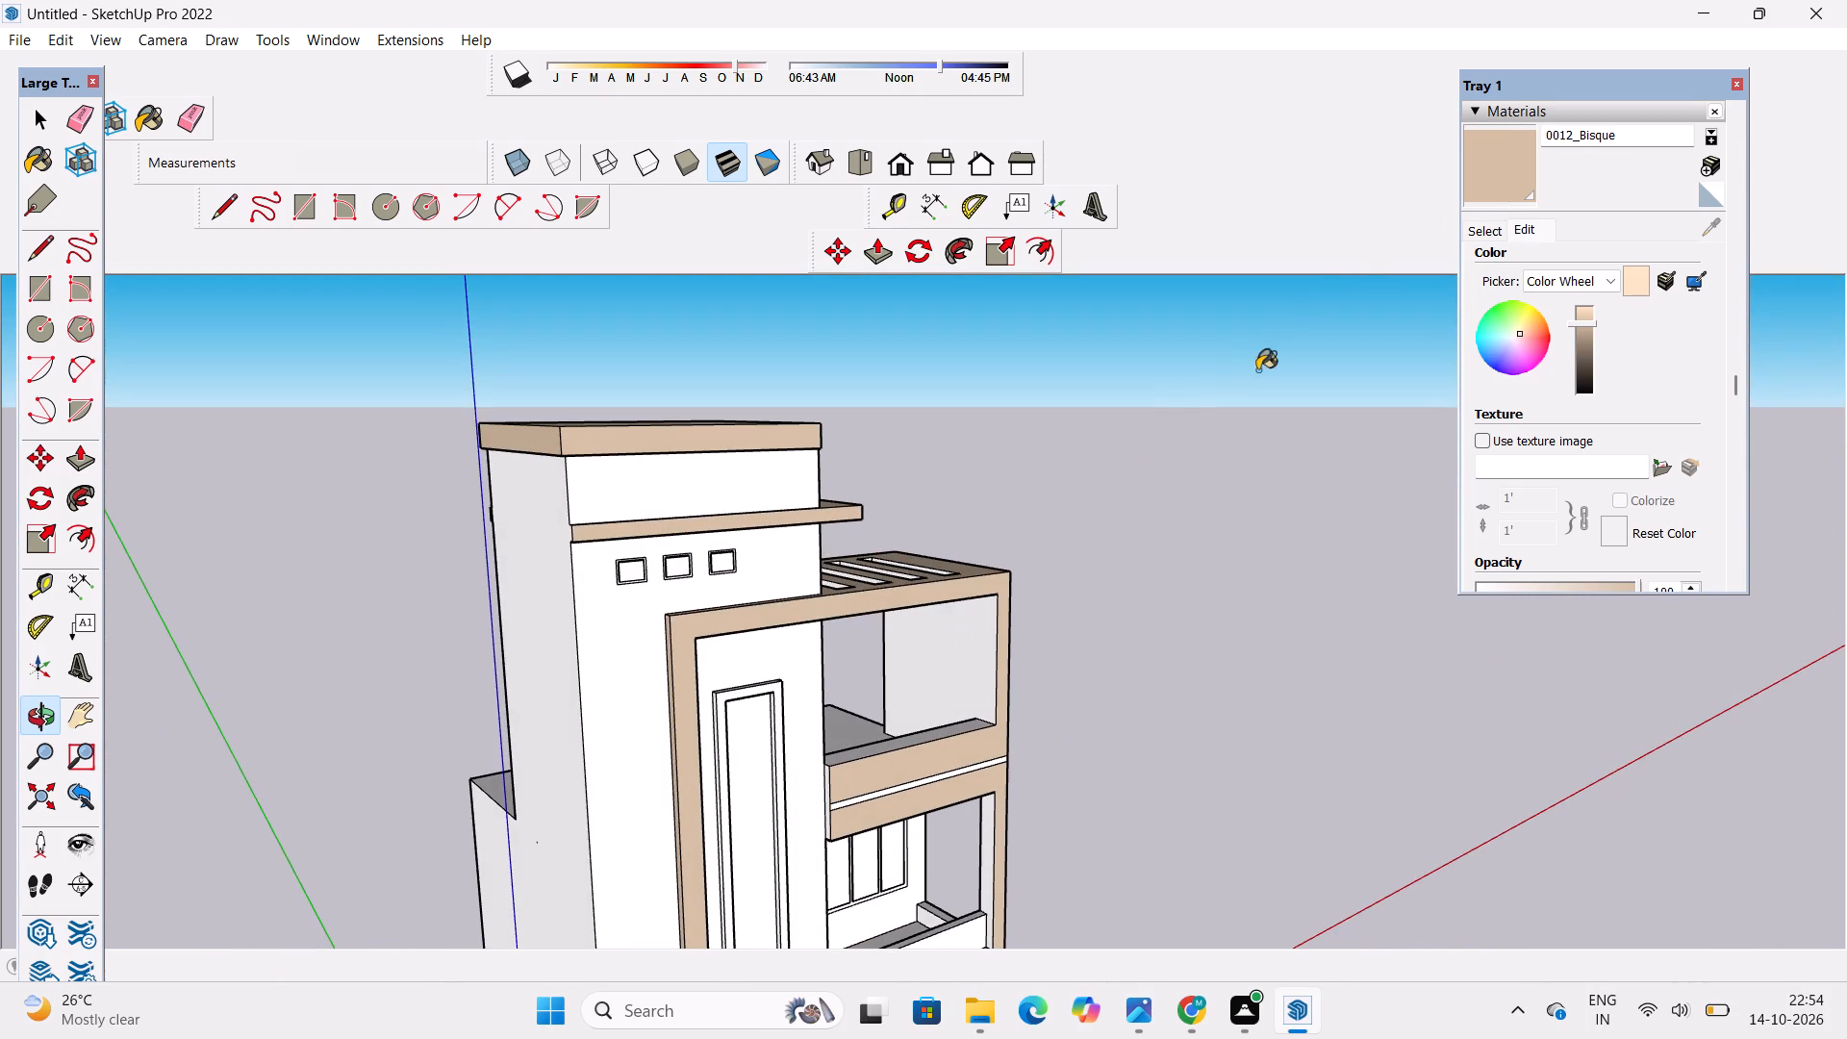
scroll(913, 702, "up", 4)
left_click(949, 647)
Examine the frame, the open terrace and the balcony below it for unpainted inner faces.
key("o")
left_click_drag(1008, 793, 721, 840)
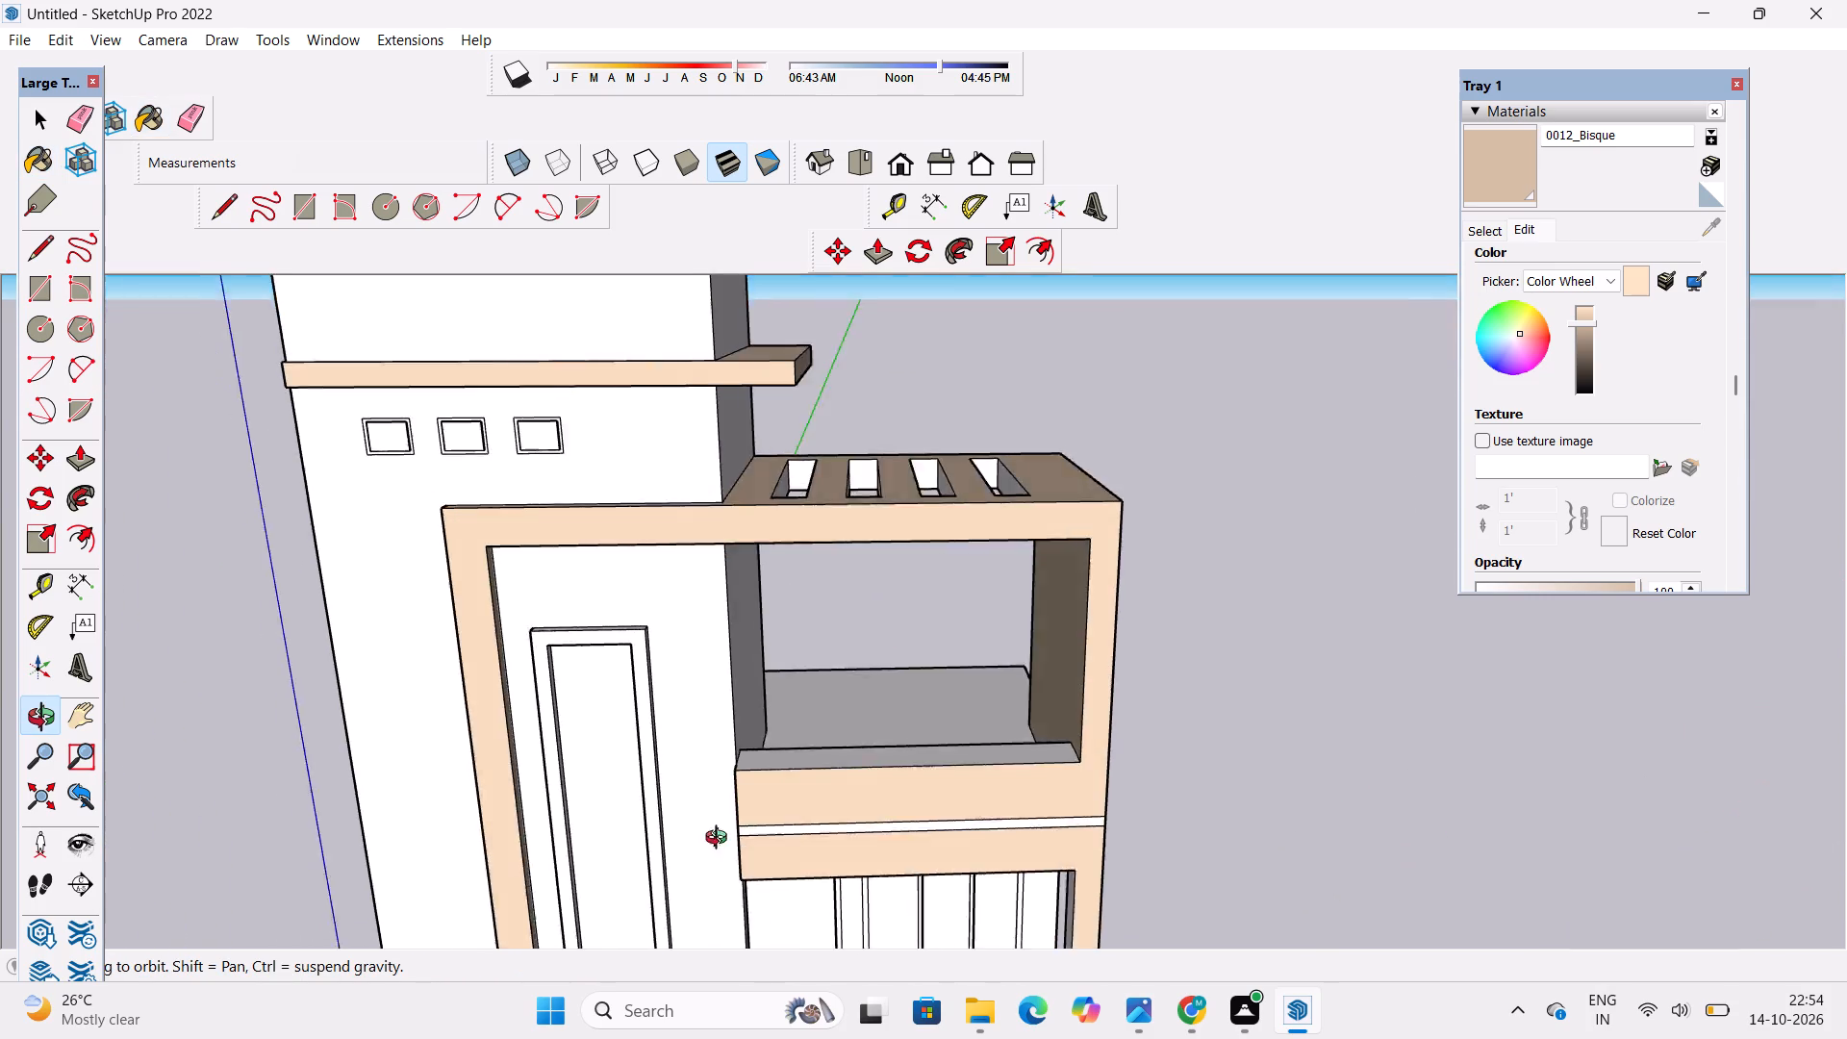
left_click_drag(721, 840, 642, 866)
left_click_drag(646, 848, 666, 793, "shift")
scroll(669, 784, "down", 3)
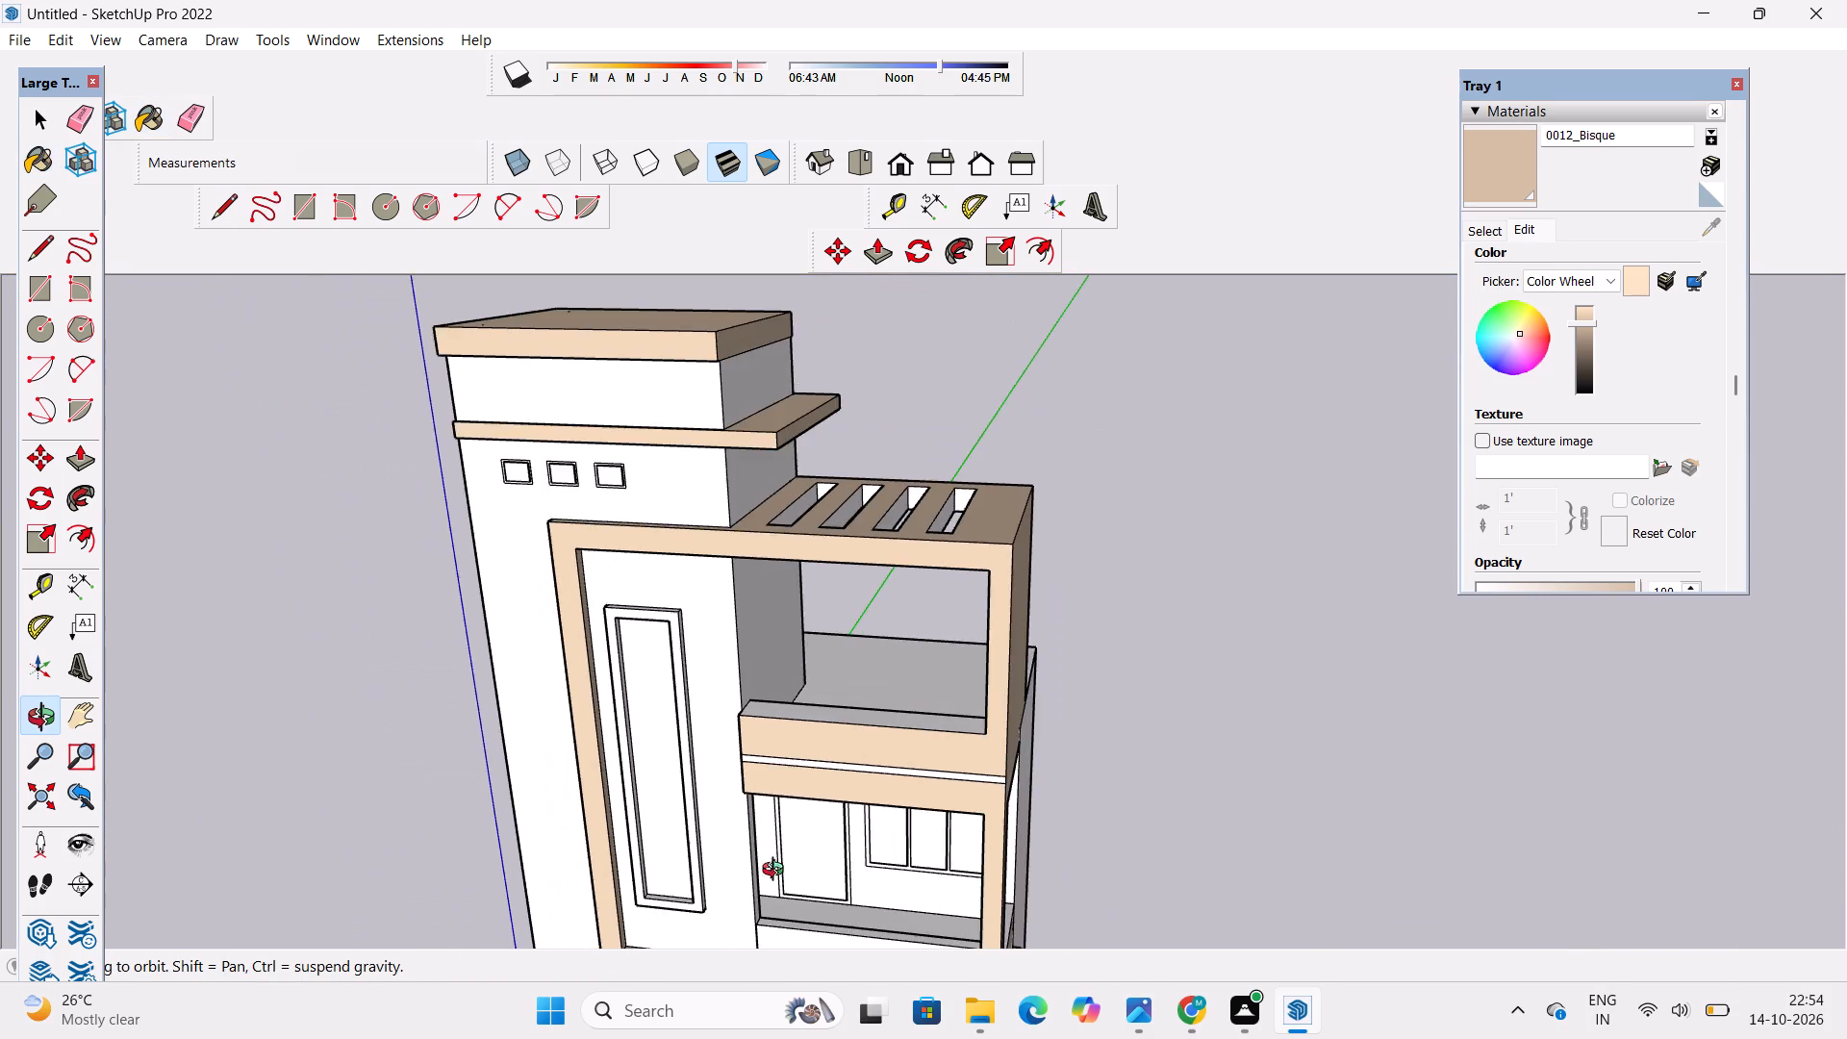
left_click_drag(777, 872, 827, 775)
left_click_drag(794, 837, 878, 712)
left_click_drag(871, 825, 899, 663, "shift")
left_click_drag(900, 662, 893, 797)
left_click_drag(894, 798, 914, 801)
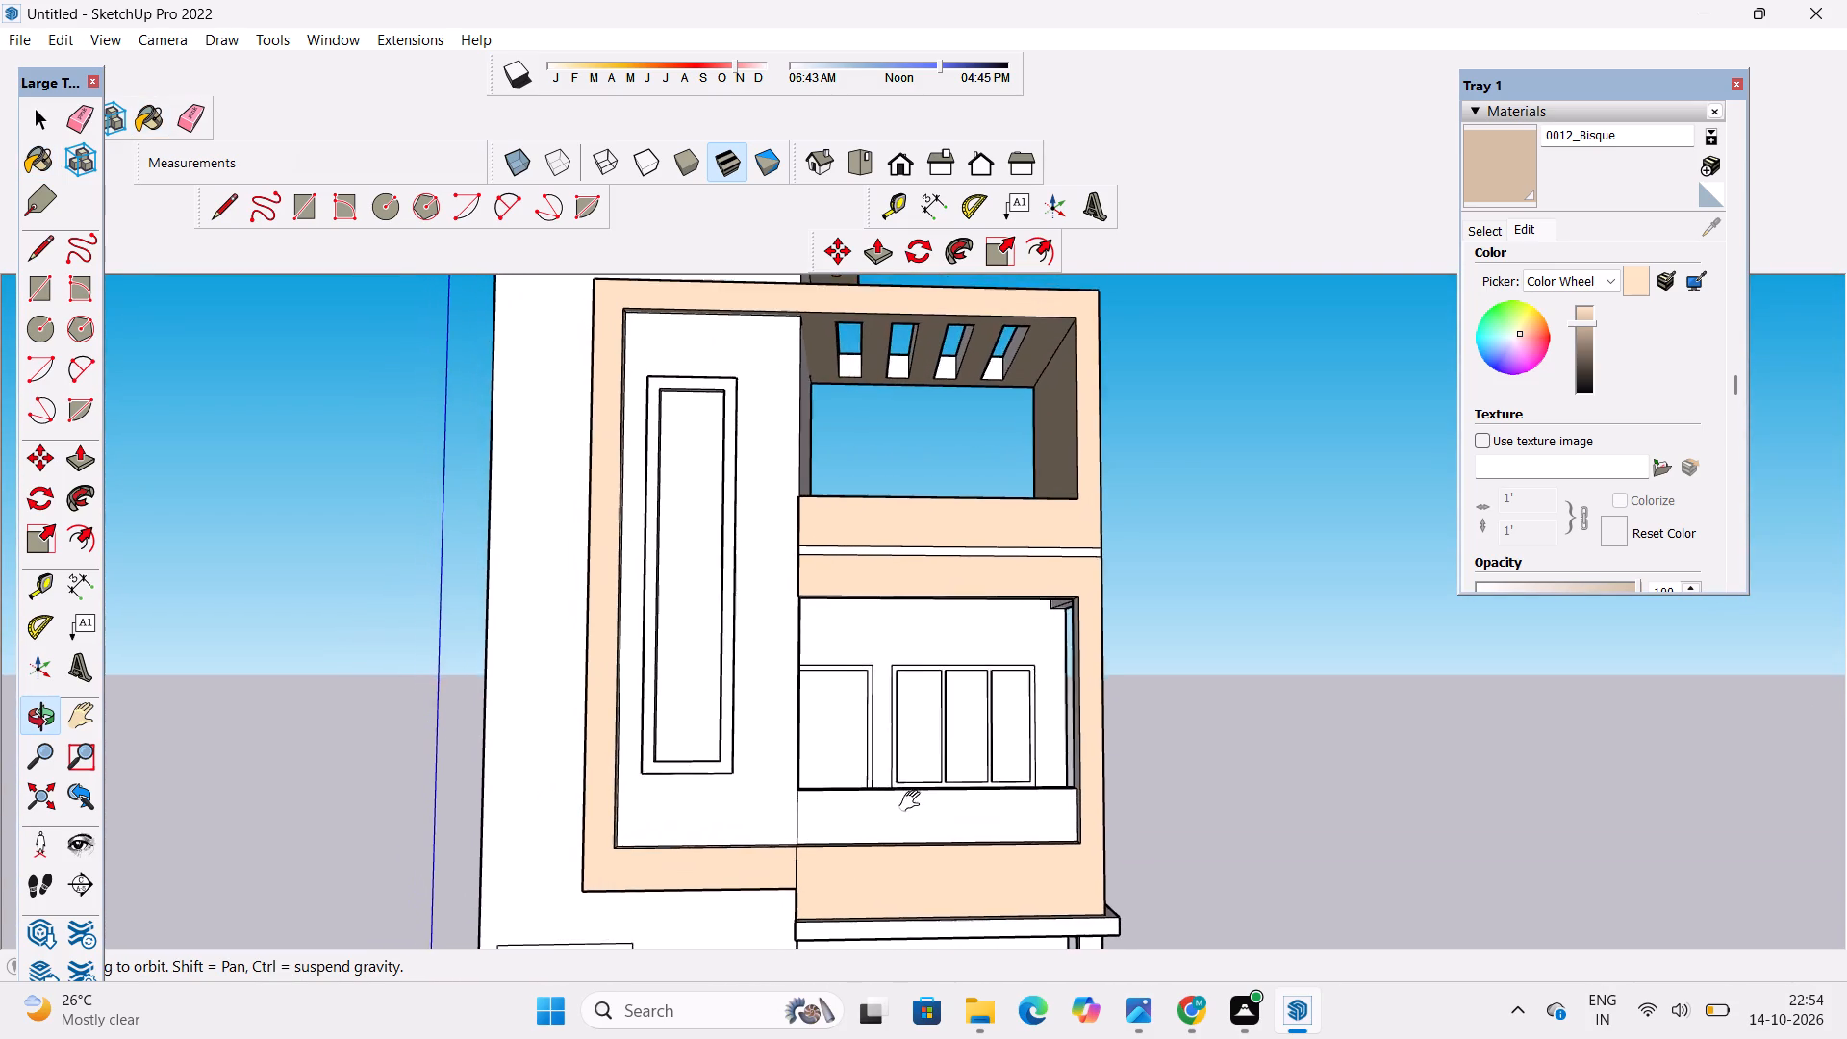
left_click_drag(914, 801, 915, 801)
Paint the balcony's ceiling, the front beam's underside, the side beam and the frame's inner jamb with 0012_Bisque.
scroll(917, 802, "up", 3)
left_click_drag(917, 792, 878, 783, "shift")
left_click_drag(878, 783, 874, 826)
left_click_drag(876, 824, 882, 783)
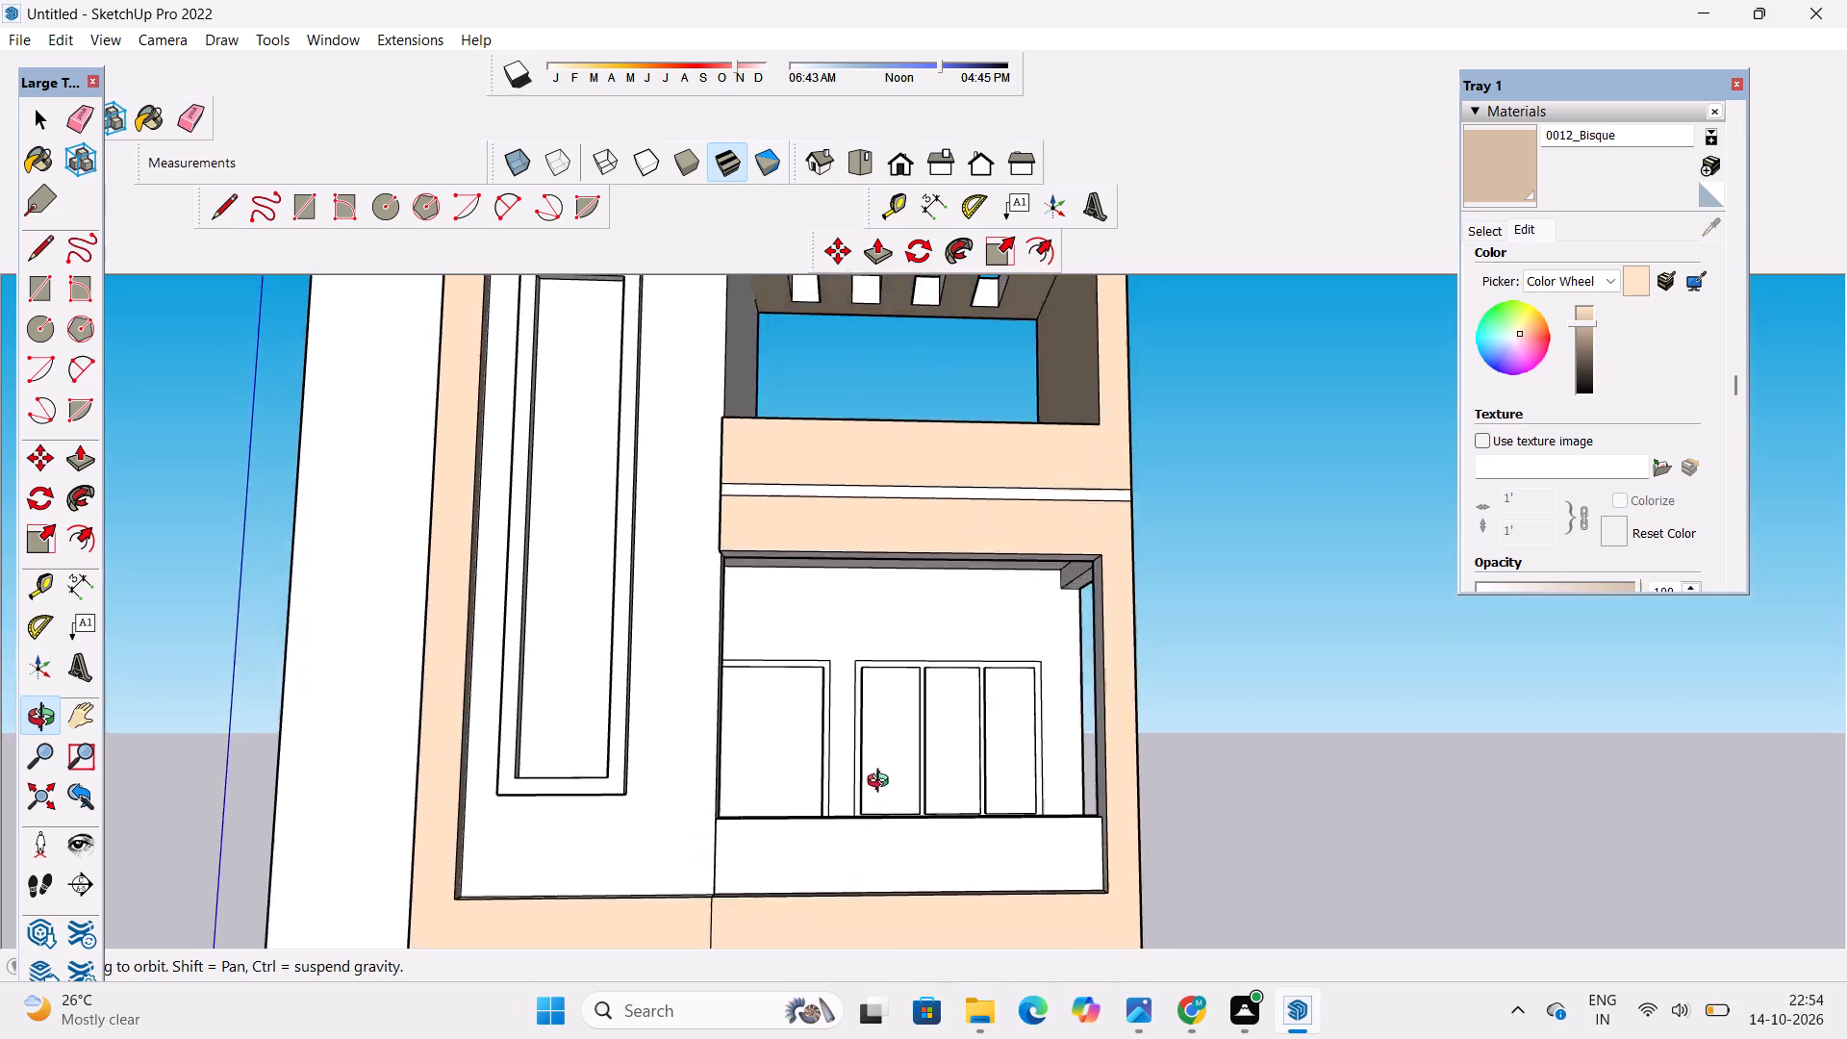
left_click_drag(882, 783, 887, 649)
left_click(1500, 167)
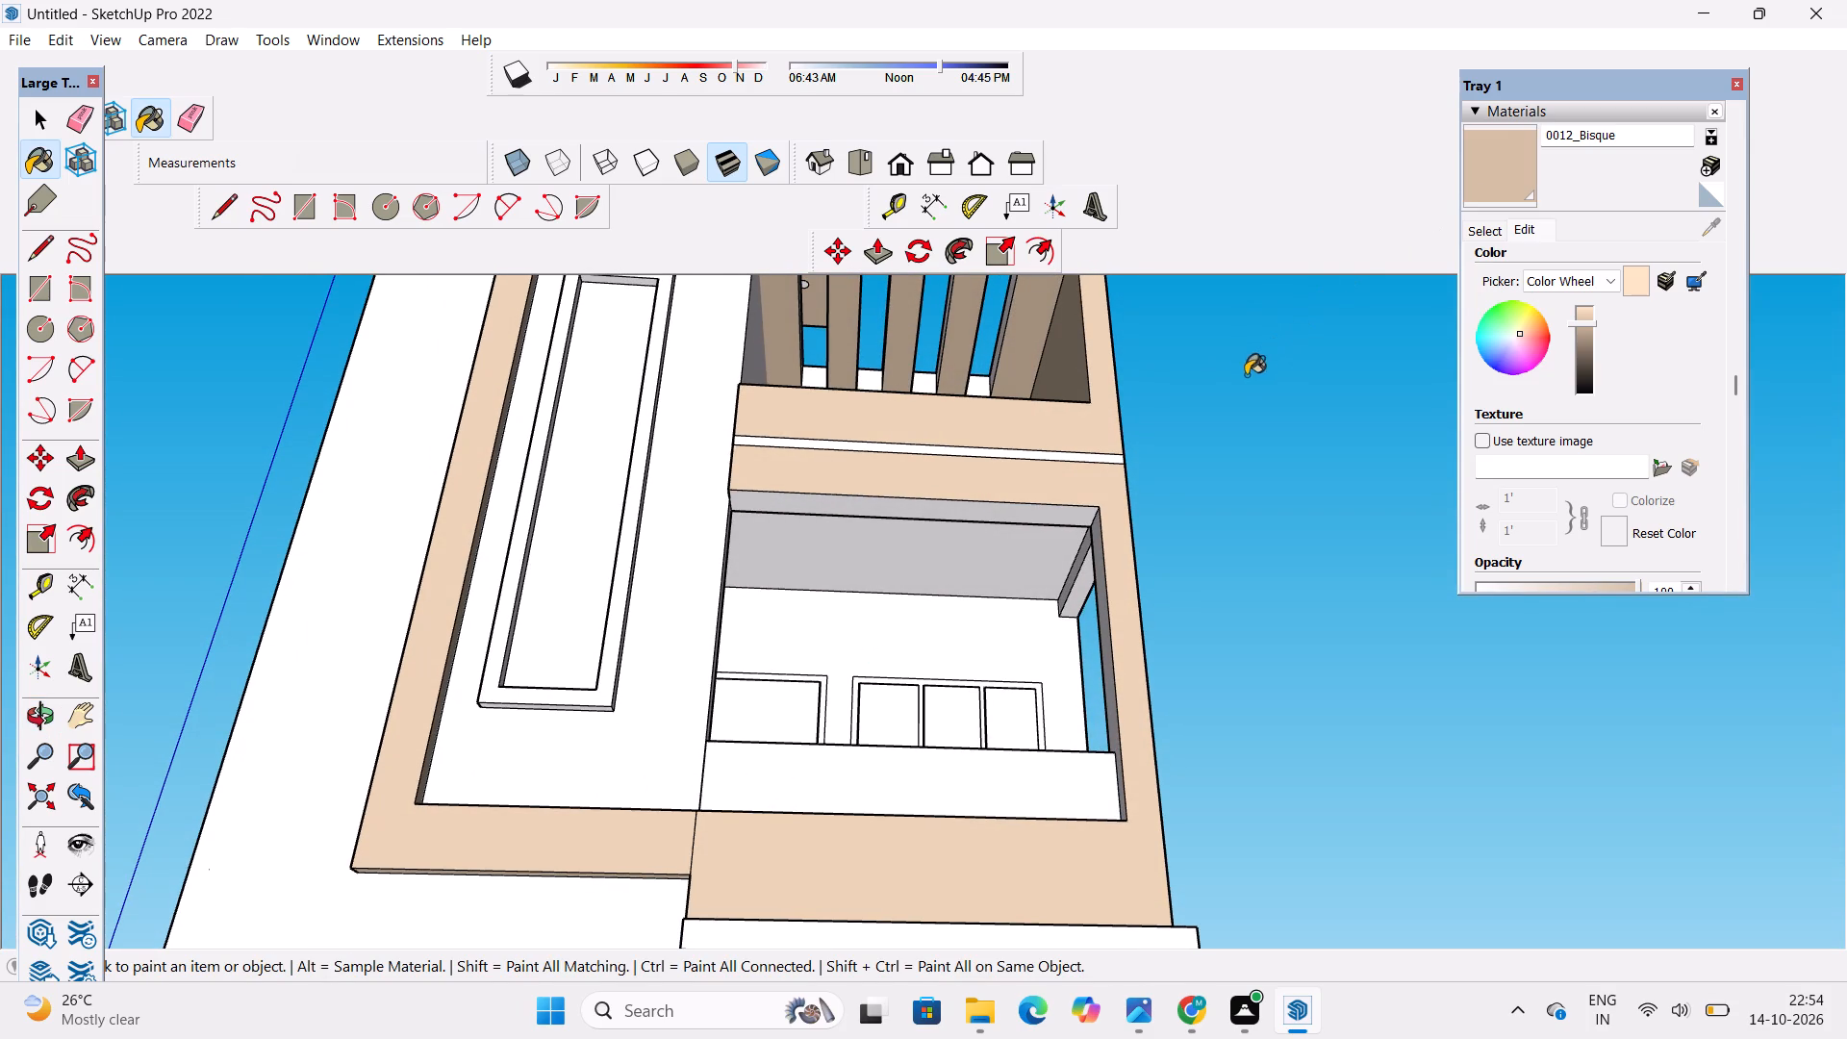
scroll(1098, 523, "up", 4)
left_click(1098, 522)
left_click(1083, 505)
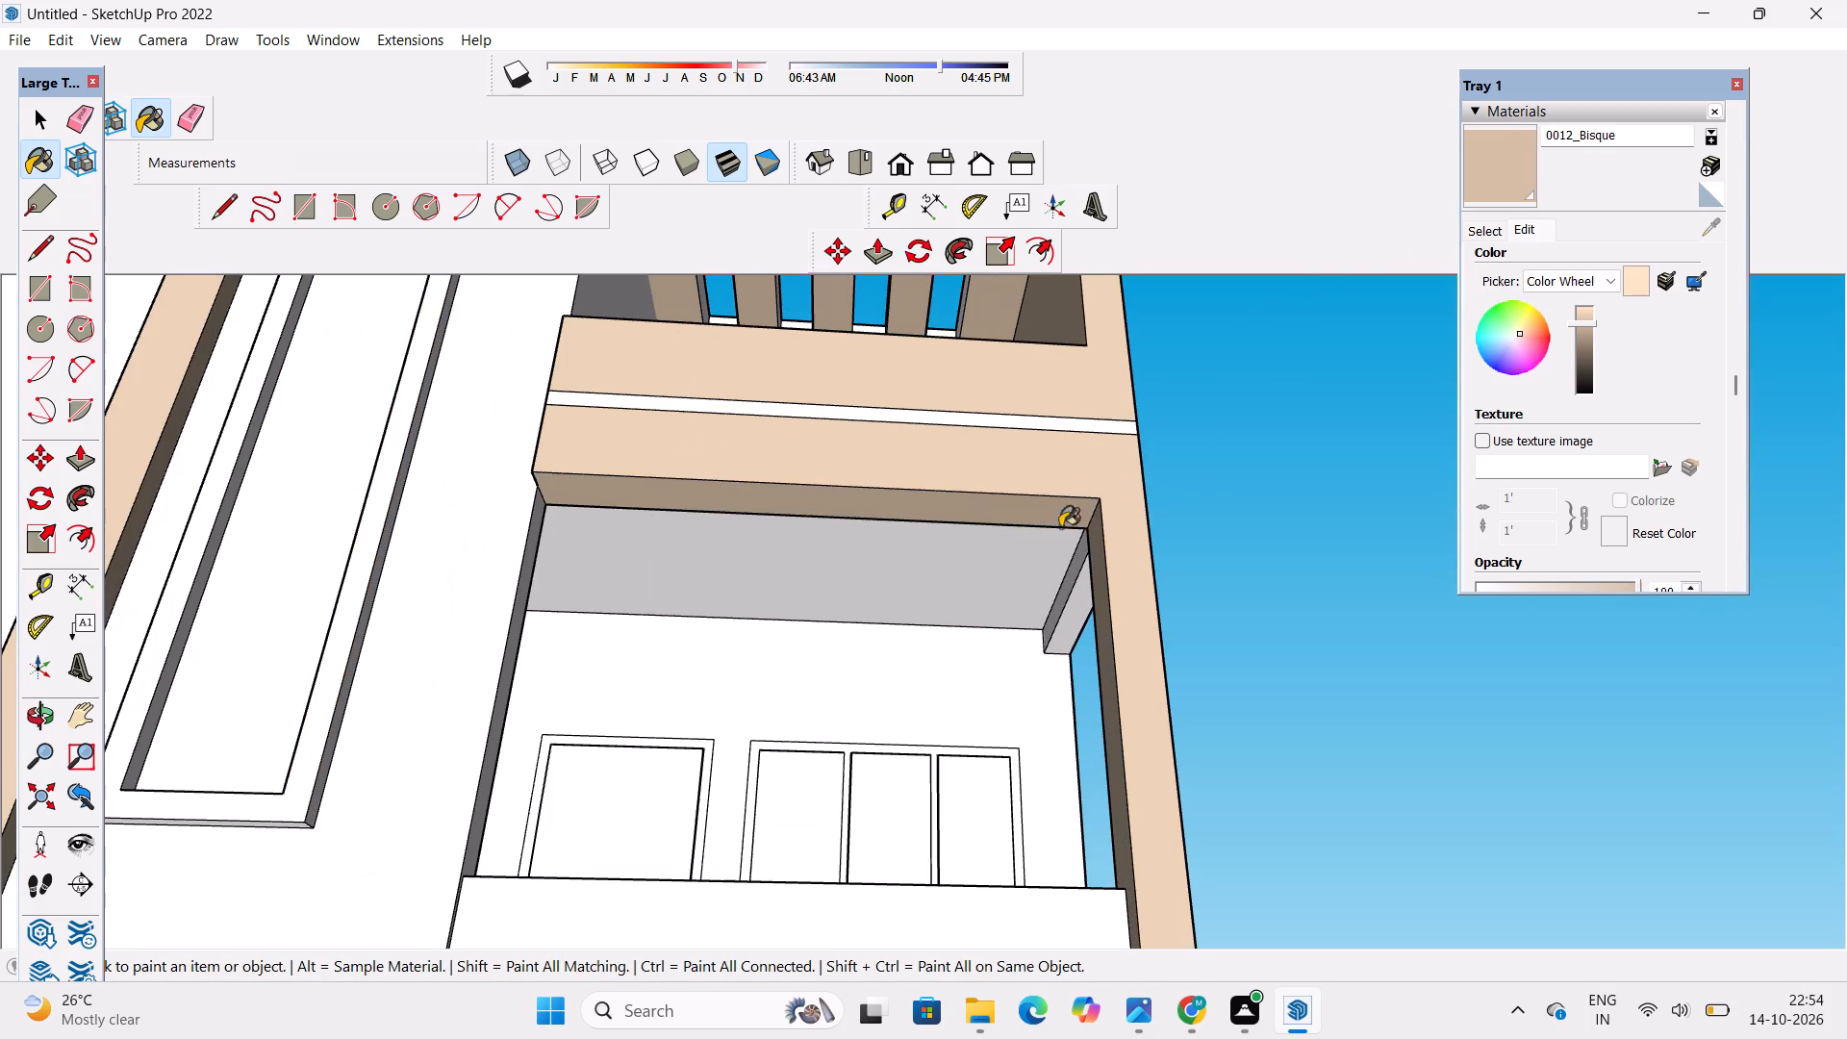
left_click(1006, 588)
scroll(1020, 594, "up", 5)
left_click(1101, 587)
left_click(1111, 612)
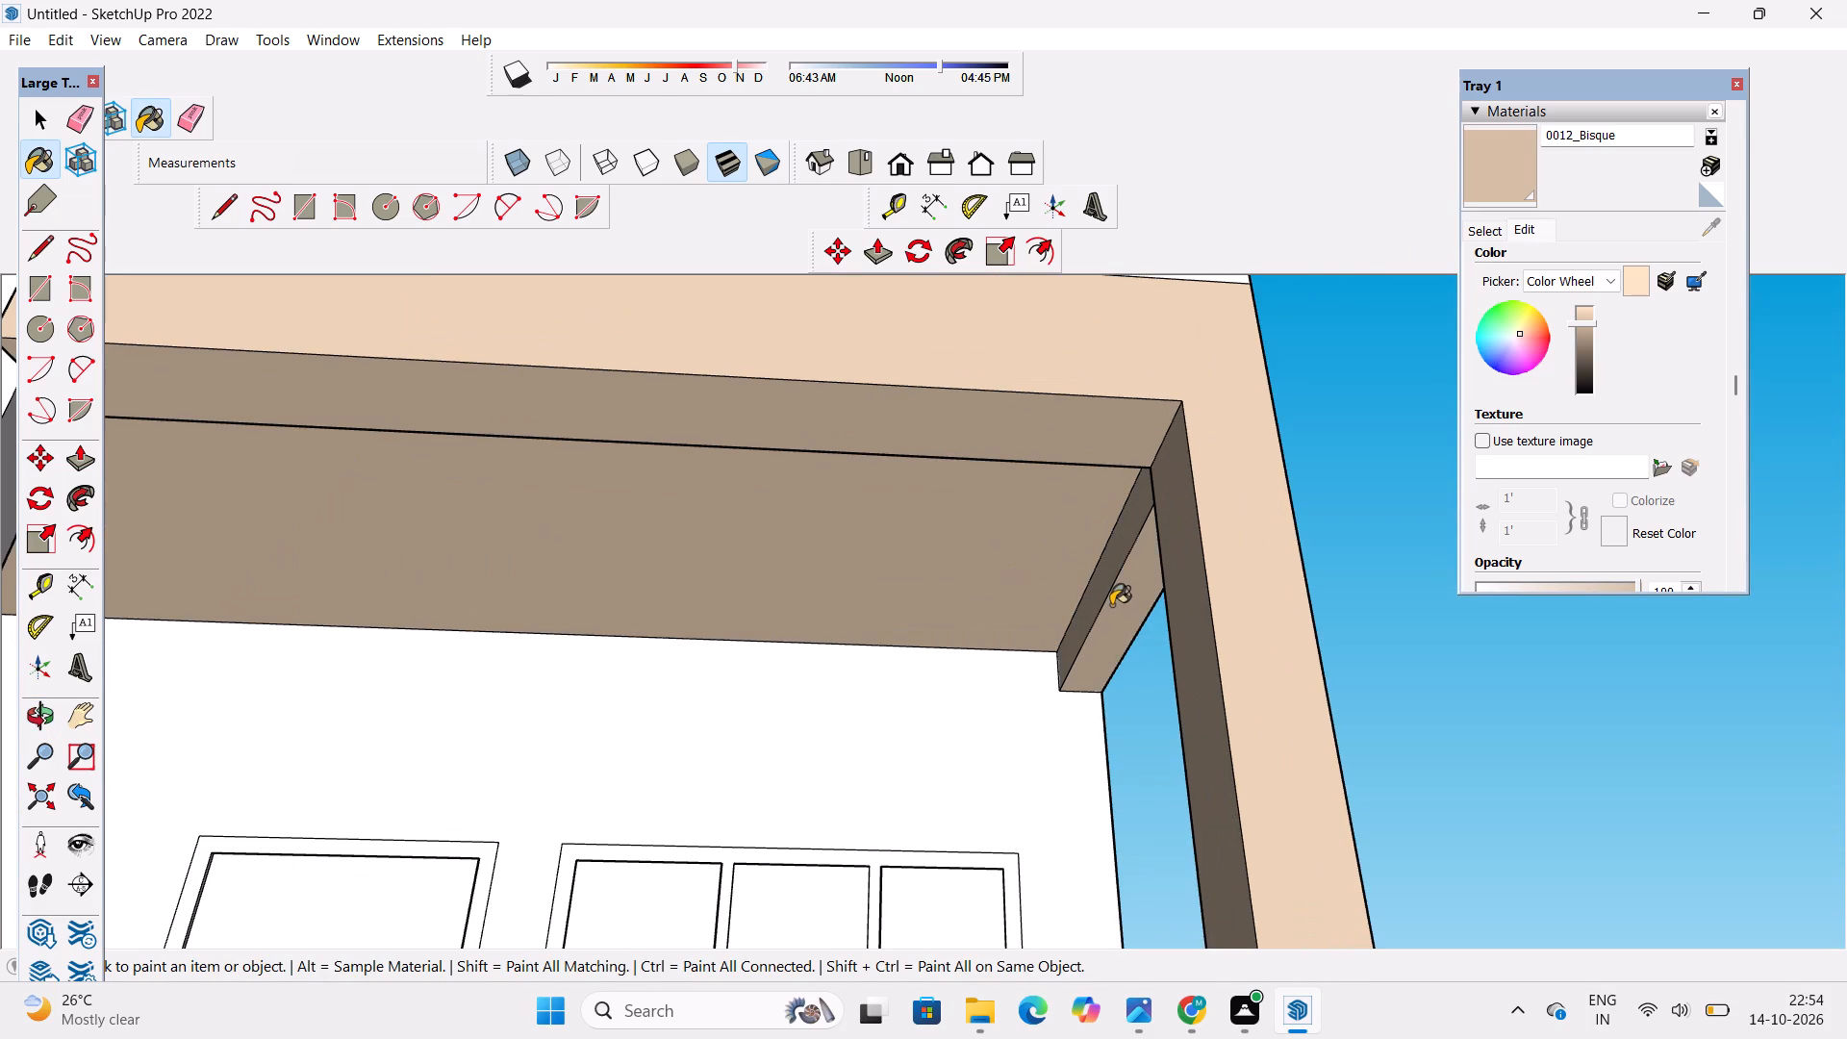
Paint the front beam's inner face, the balcony's side and end walls, and its door-and-window wall with 0012_Bisque.
key("o")
scroll(979, 542, "down", 5)
left_click_drag(998, 546, 998, 571)
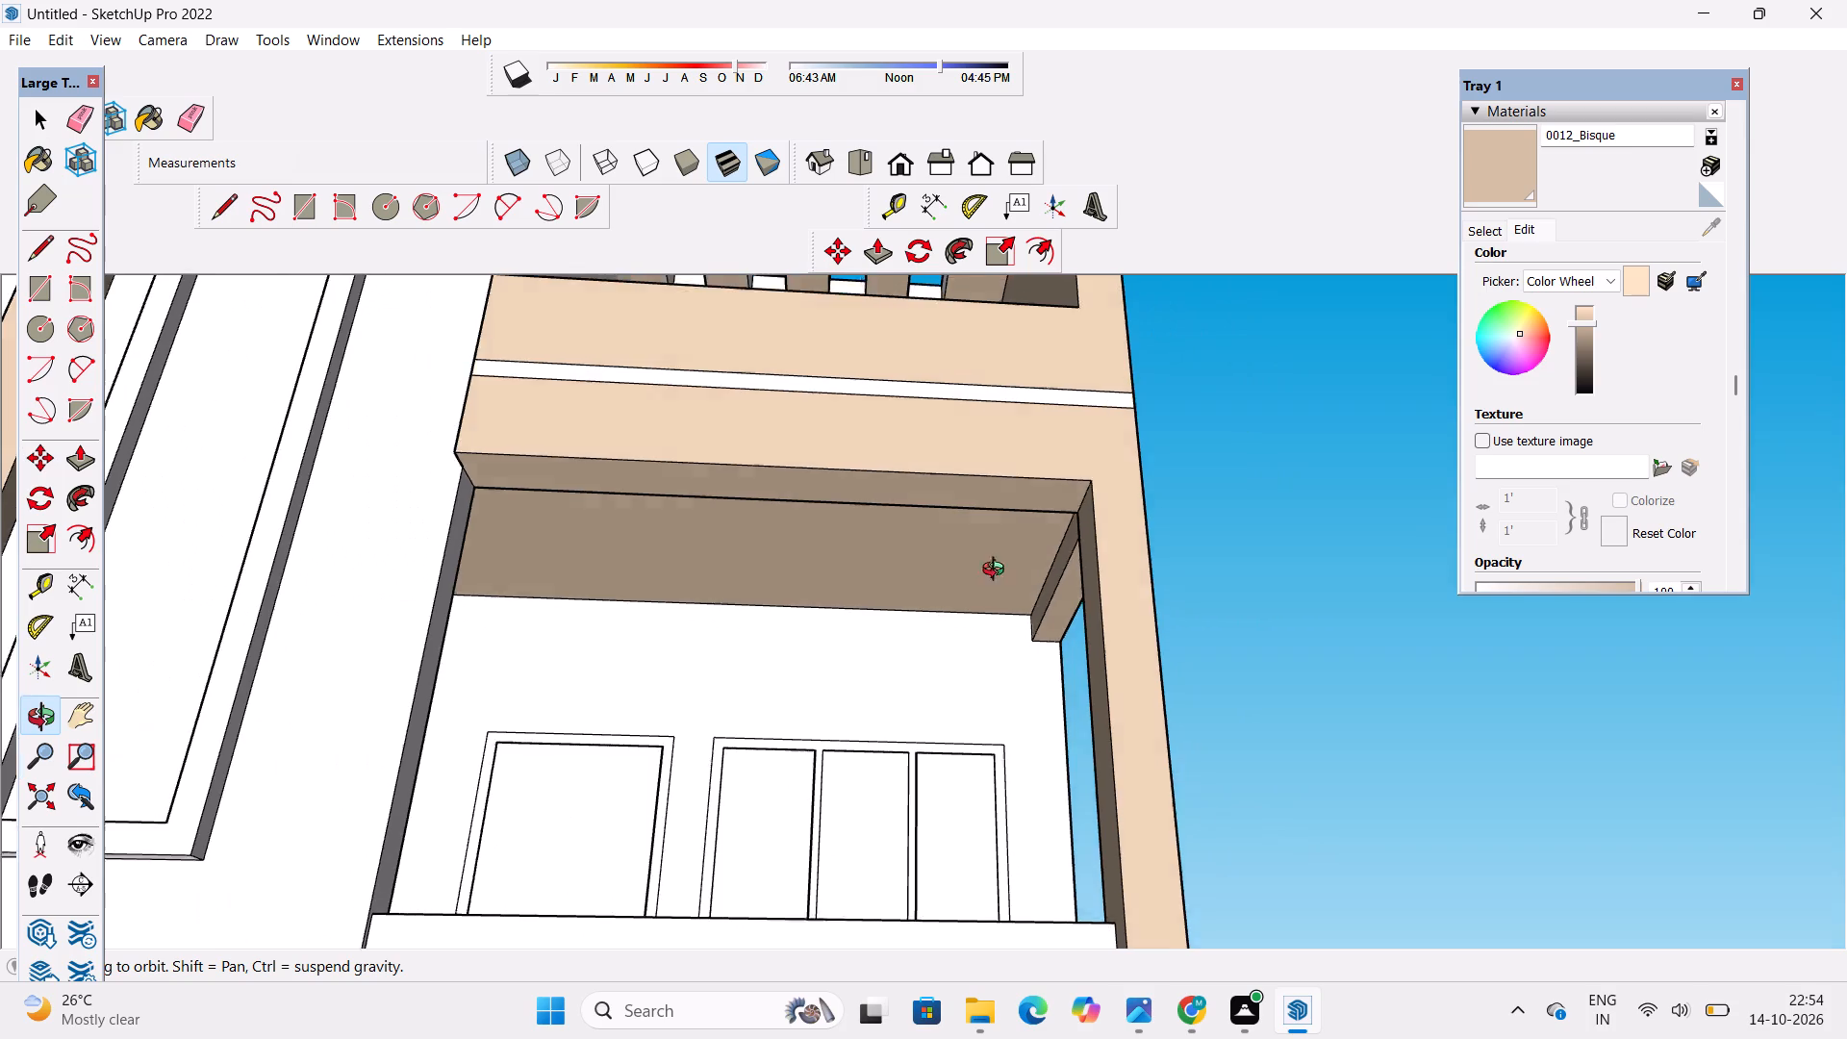
left_click_drag(998, 571, 951, 697)
left_click_drag(949, 697, 954, 646, "shift")
left_click_drag(955, 646, 886, 688)
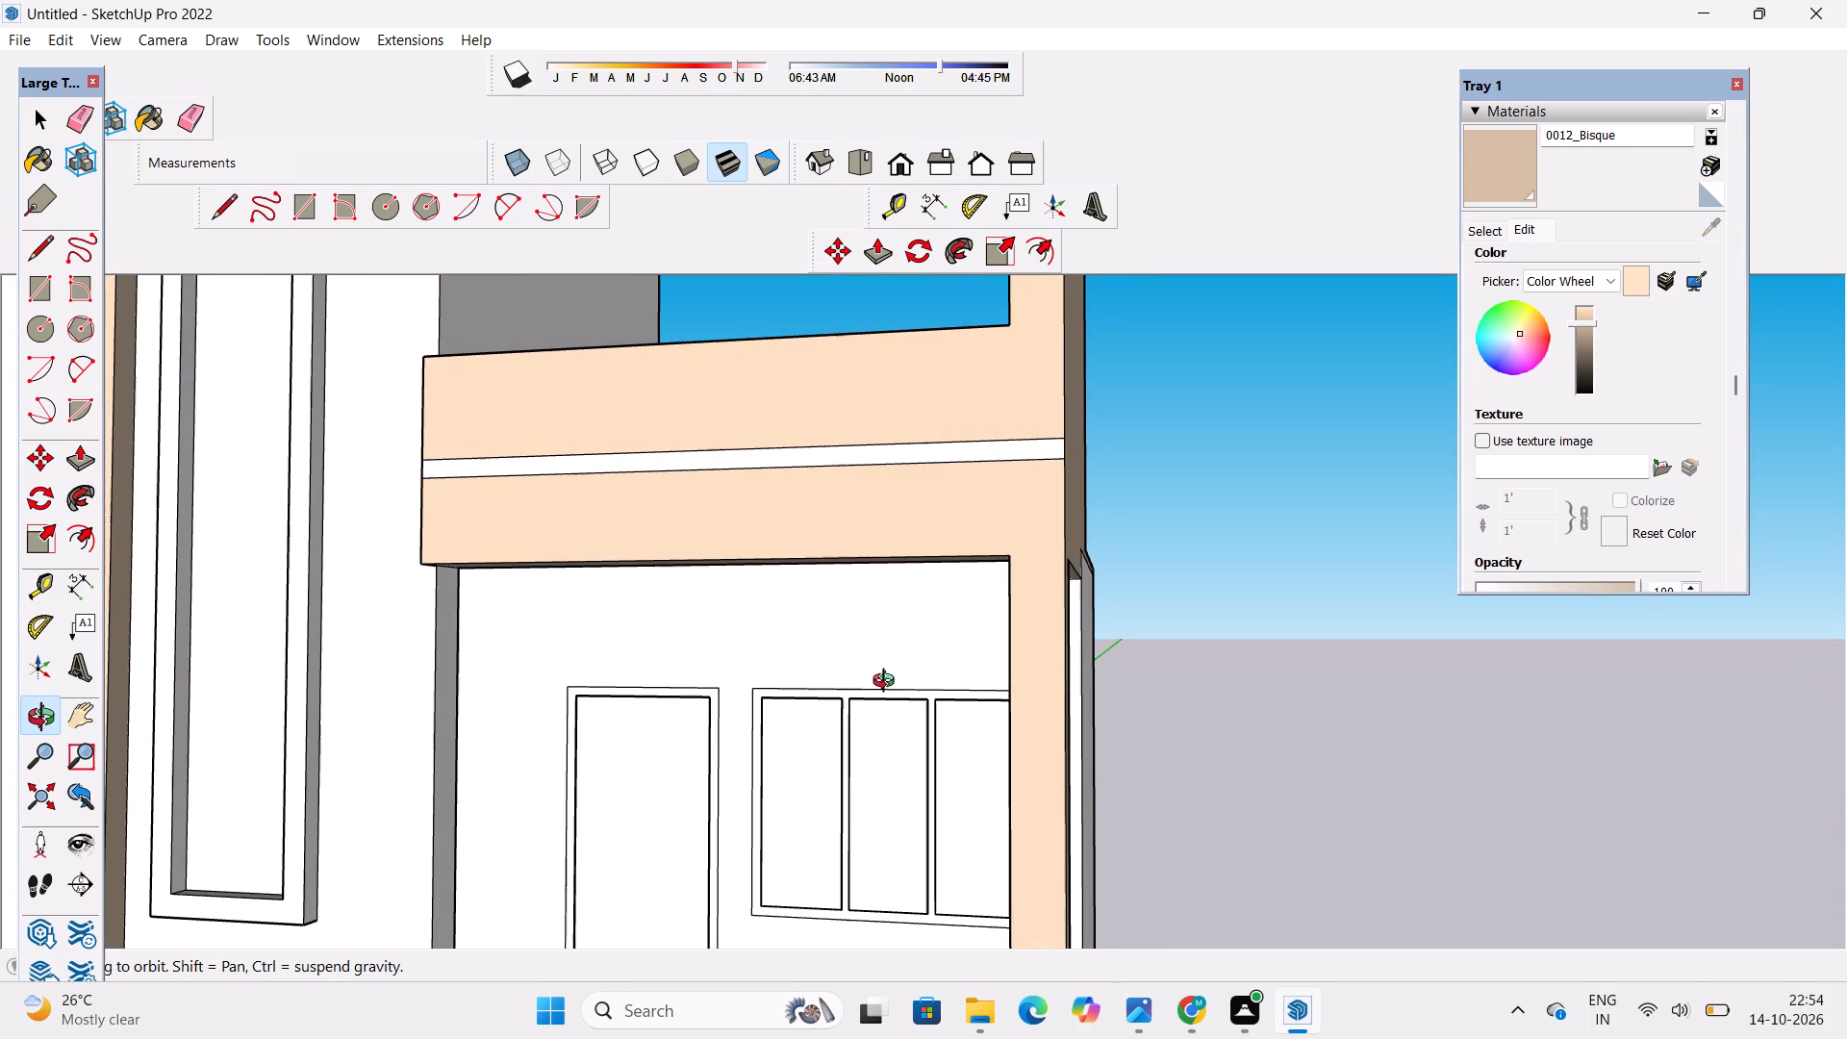
left_click_drag(893, 681, 905, 670, "shift")
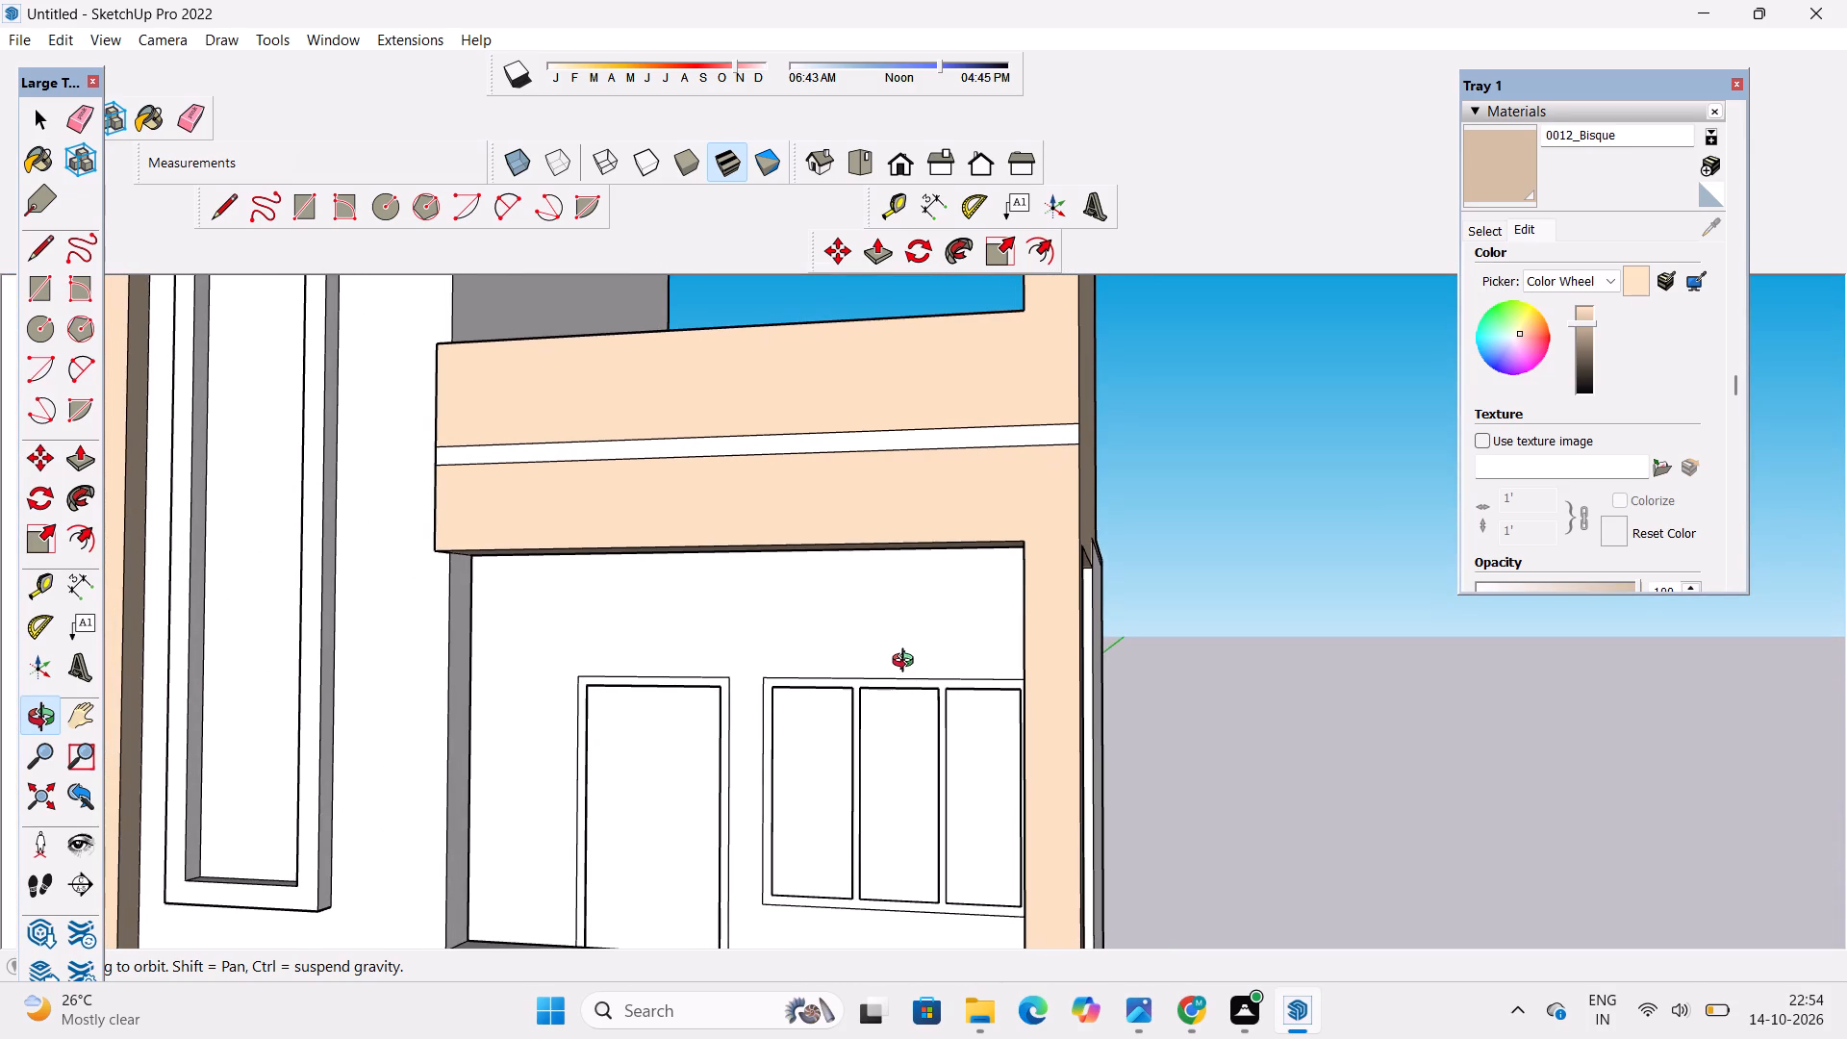
scroll(907, 663, "down", 3)
left_click_drag(918, 701, 500, 664)
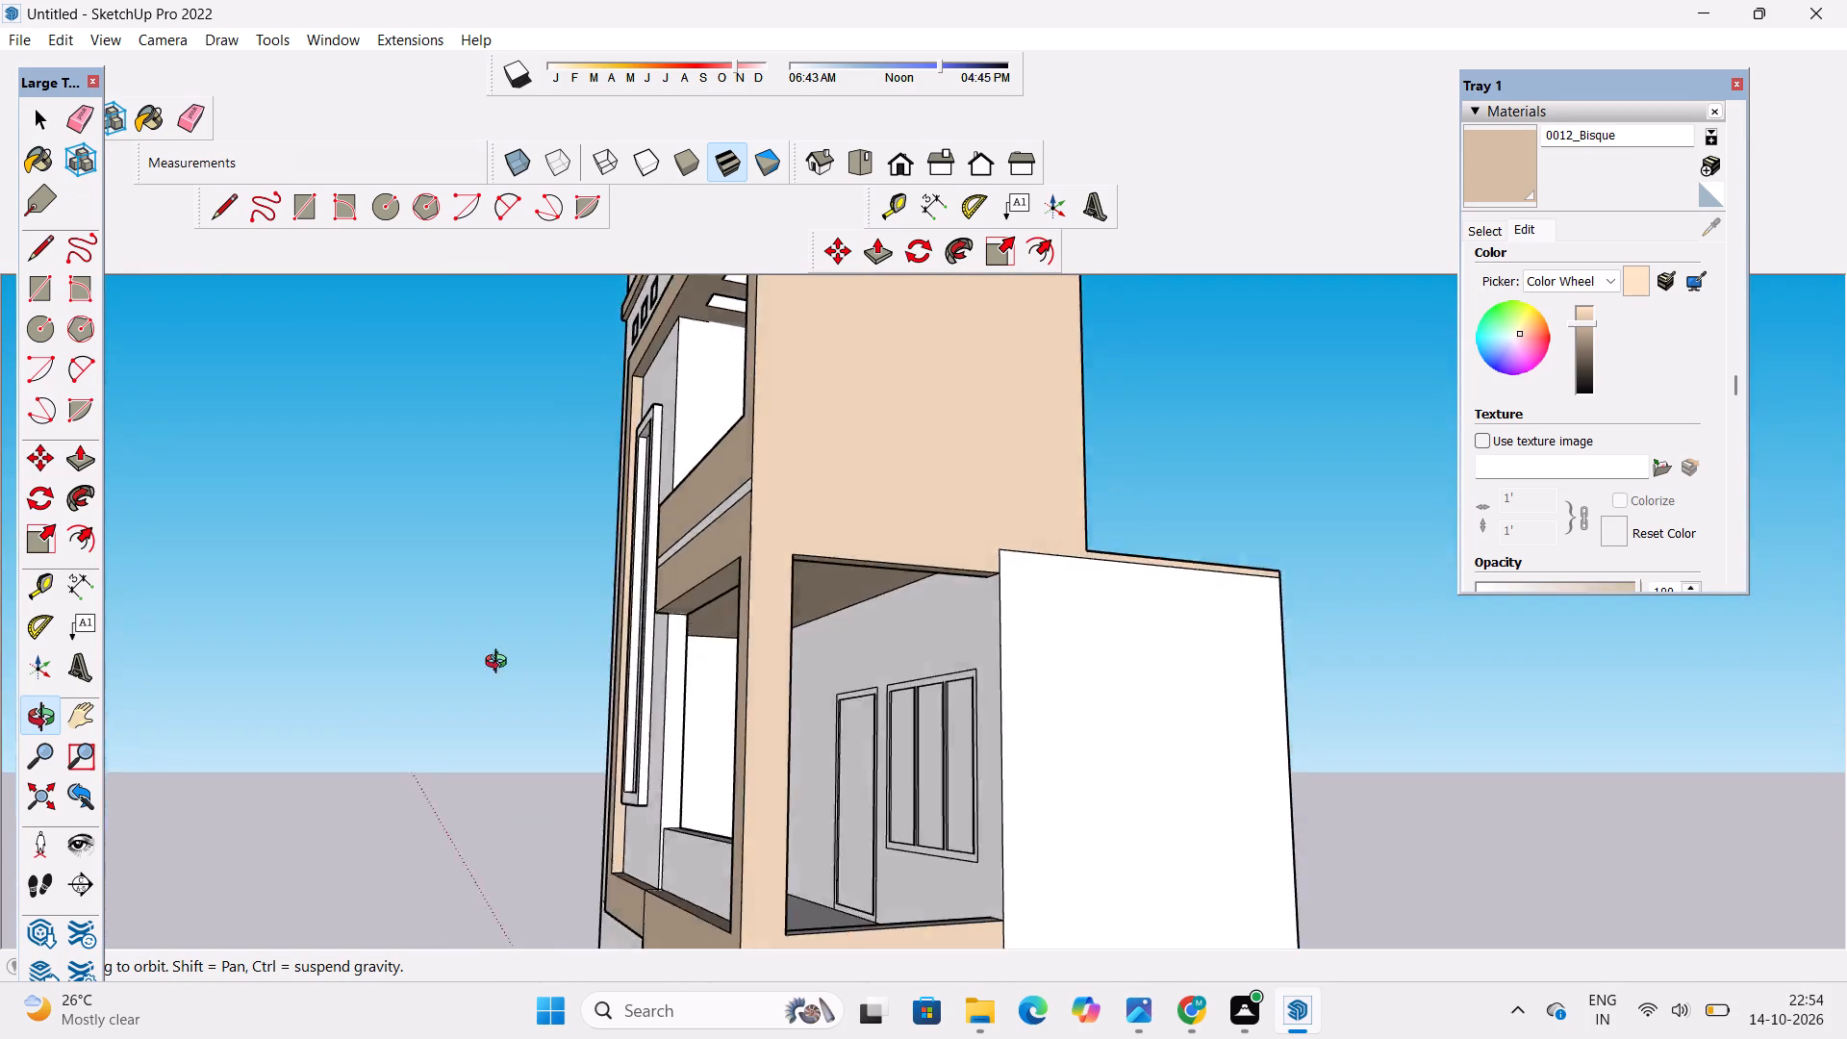
left_click_drag(500, 664, 315, 708)
scroll(885, 729, "up", 4)
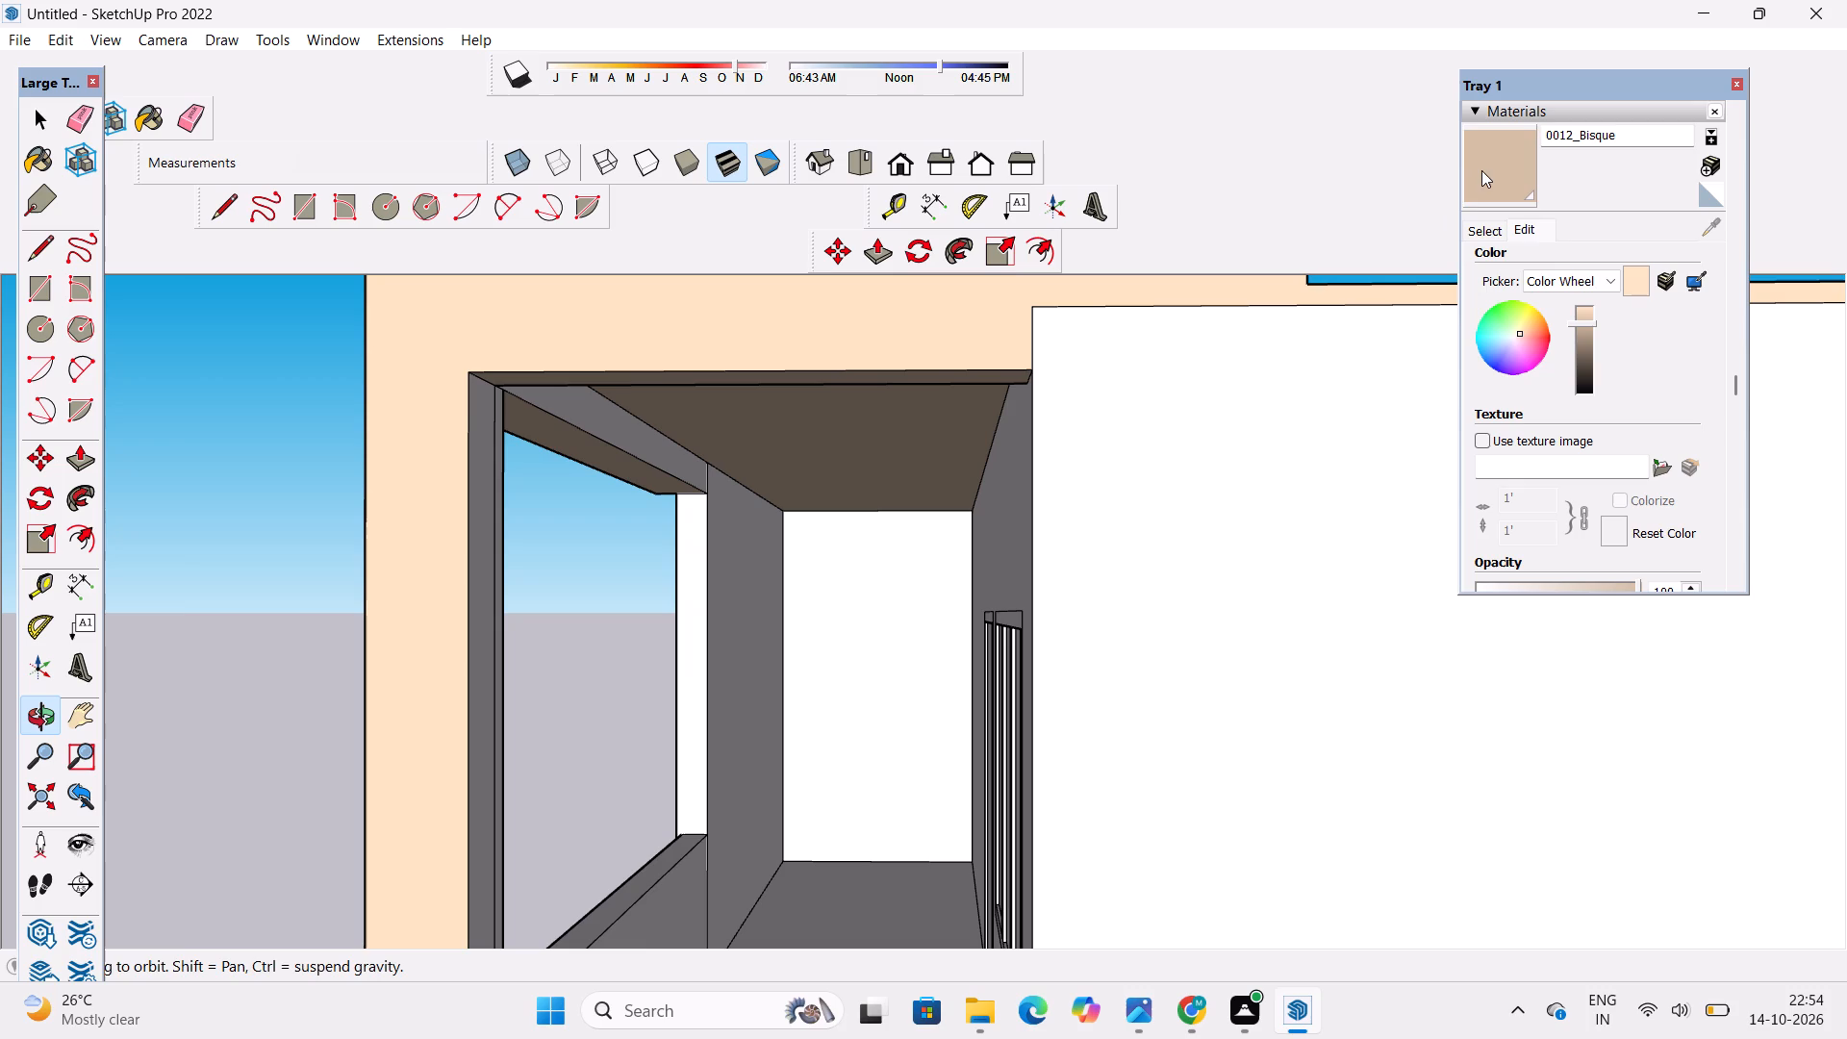
left_click(1488, 165)
scroll(728, 454, "up", 4)
left_click(663, 489)
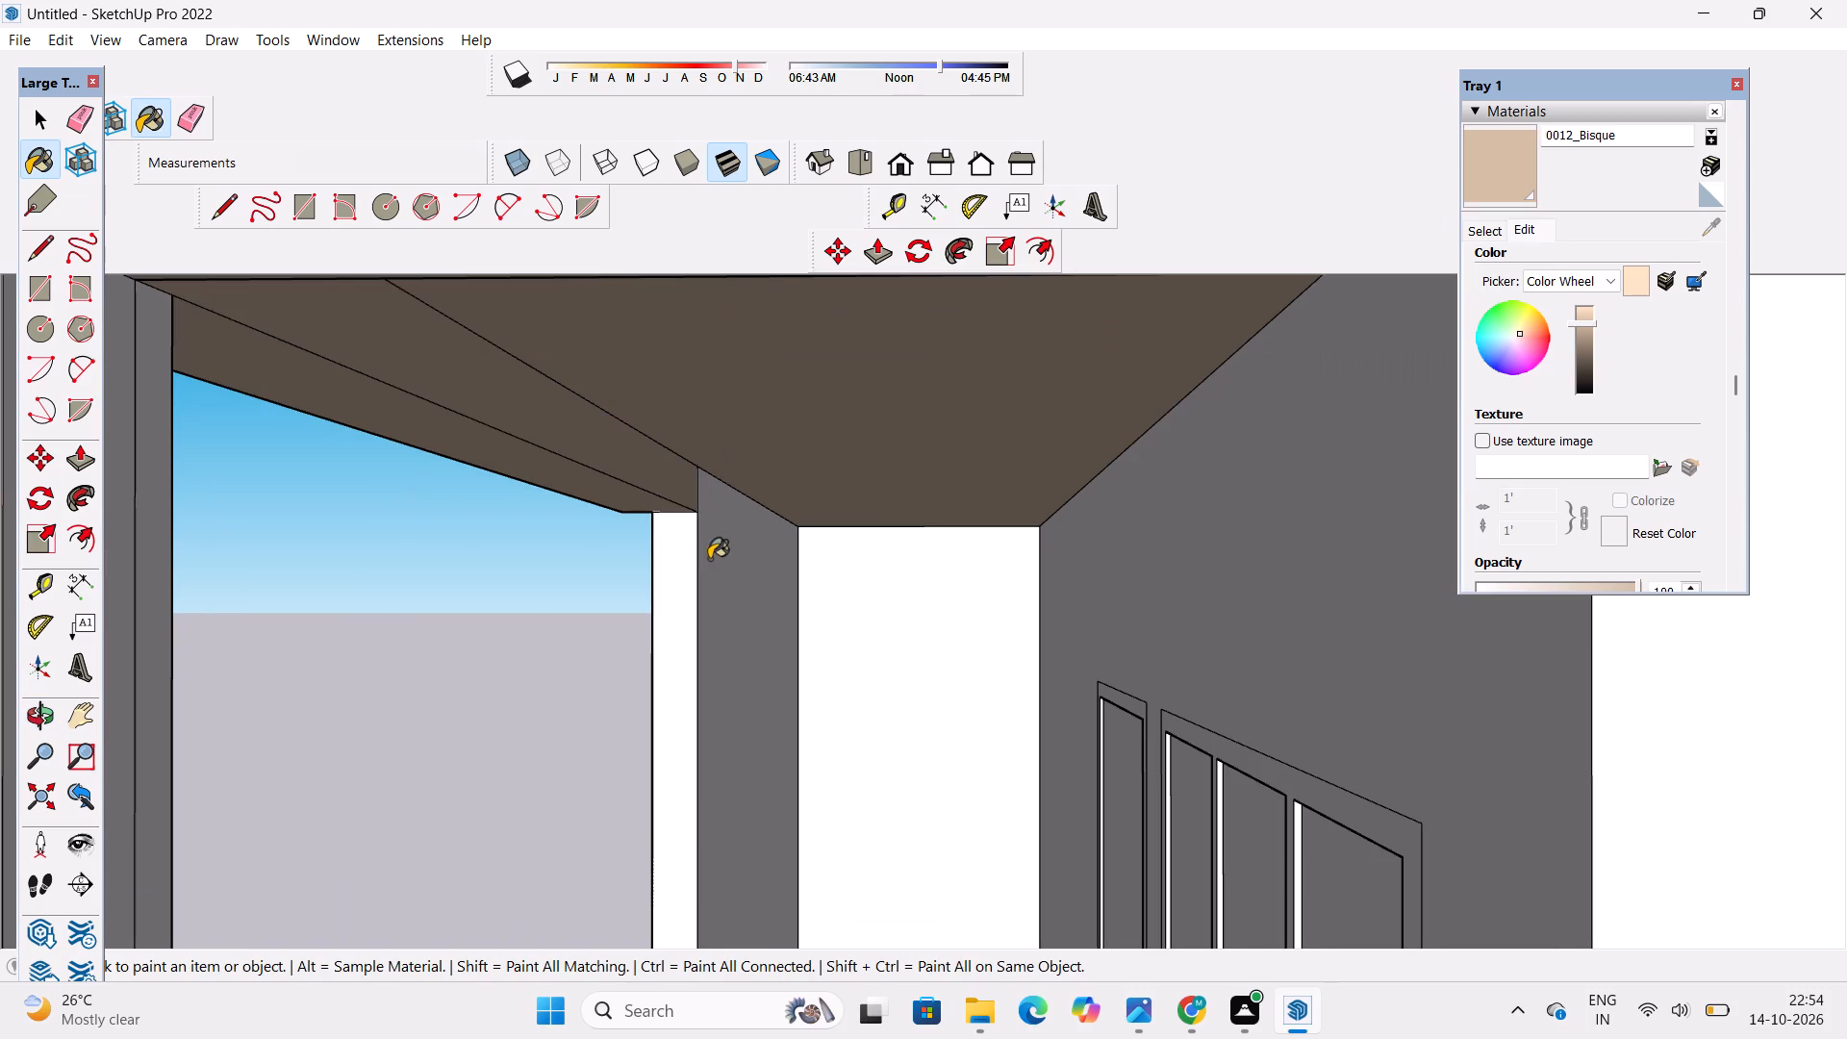
left_click(709, 559)
left_click_drag(830, 603, 839, 604)
left_click(1096, 598)
Paint the narrow wall strip beside the balcony's front opening and the corner post's inner faces with 0012_Bisque.
scroll(1093, 494, "down", 5)
scroll(877, 634, "up", 4)
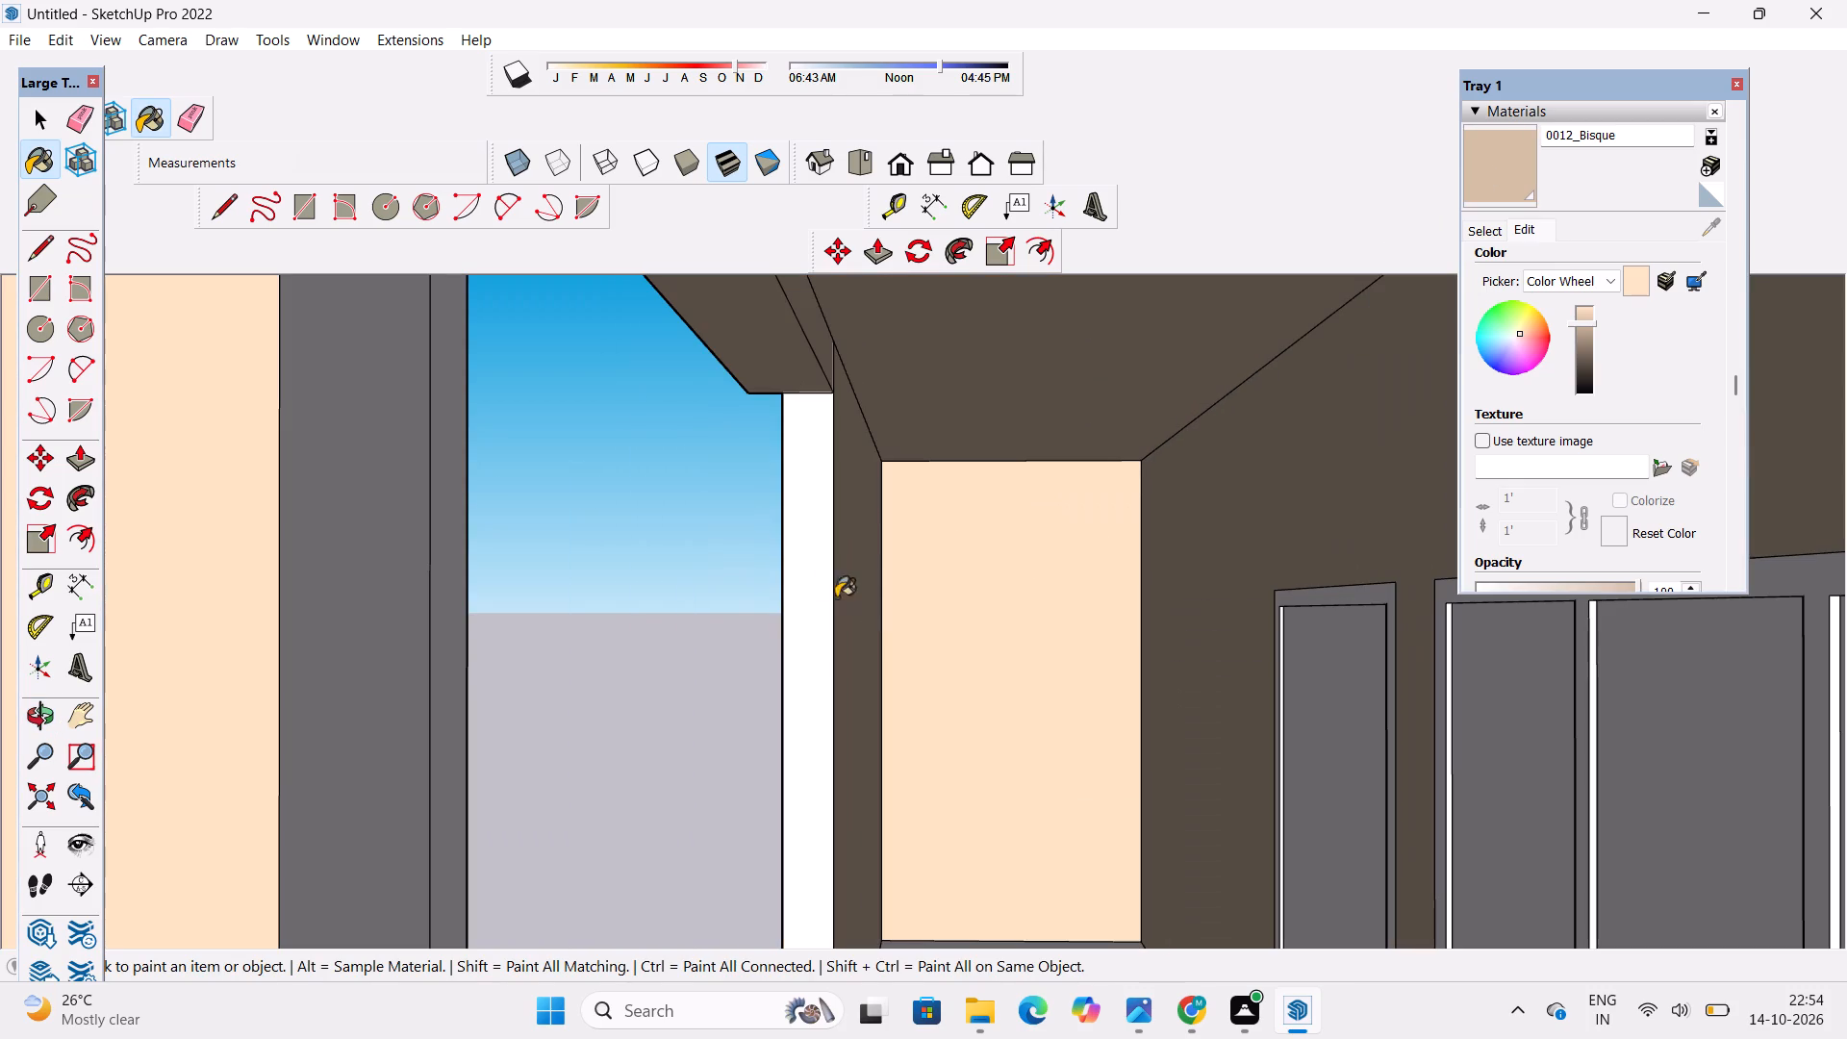
left_click(812, 570)
left_click(381, 728)
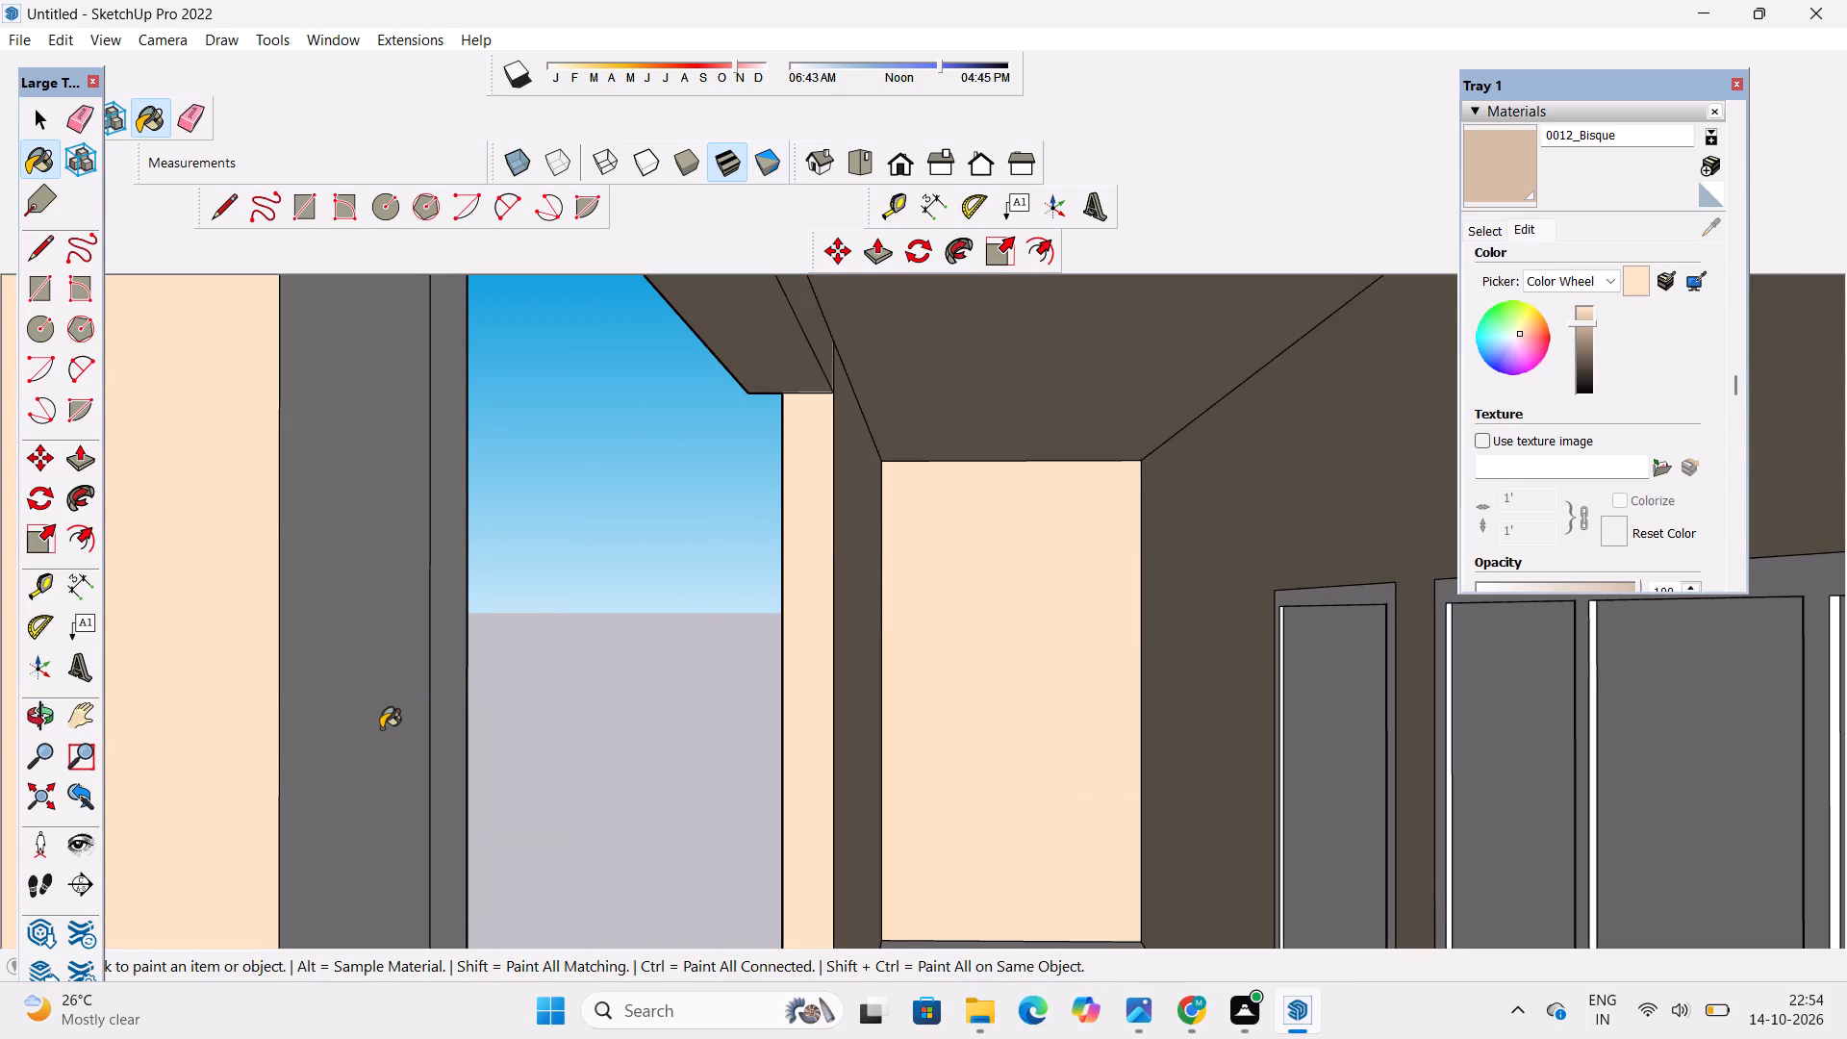
left_click(458, 688)
Examine the building's side and front elevations around the painted balcony for remaining white faces.
key("o")
scroll(608, 629, "down", 7)
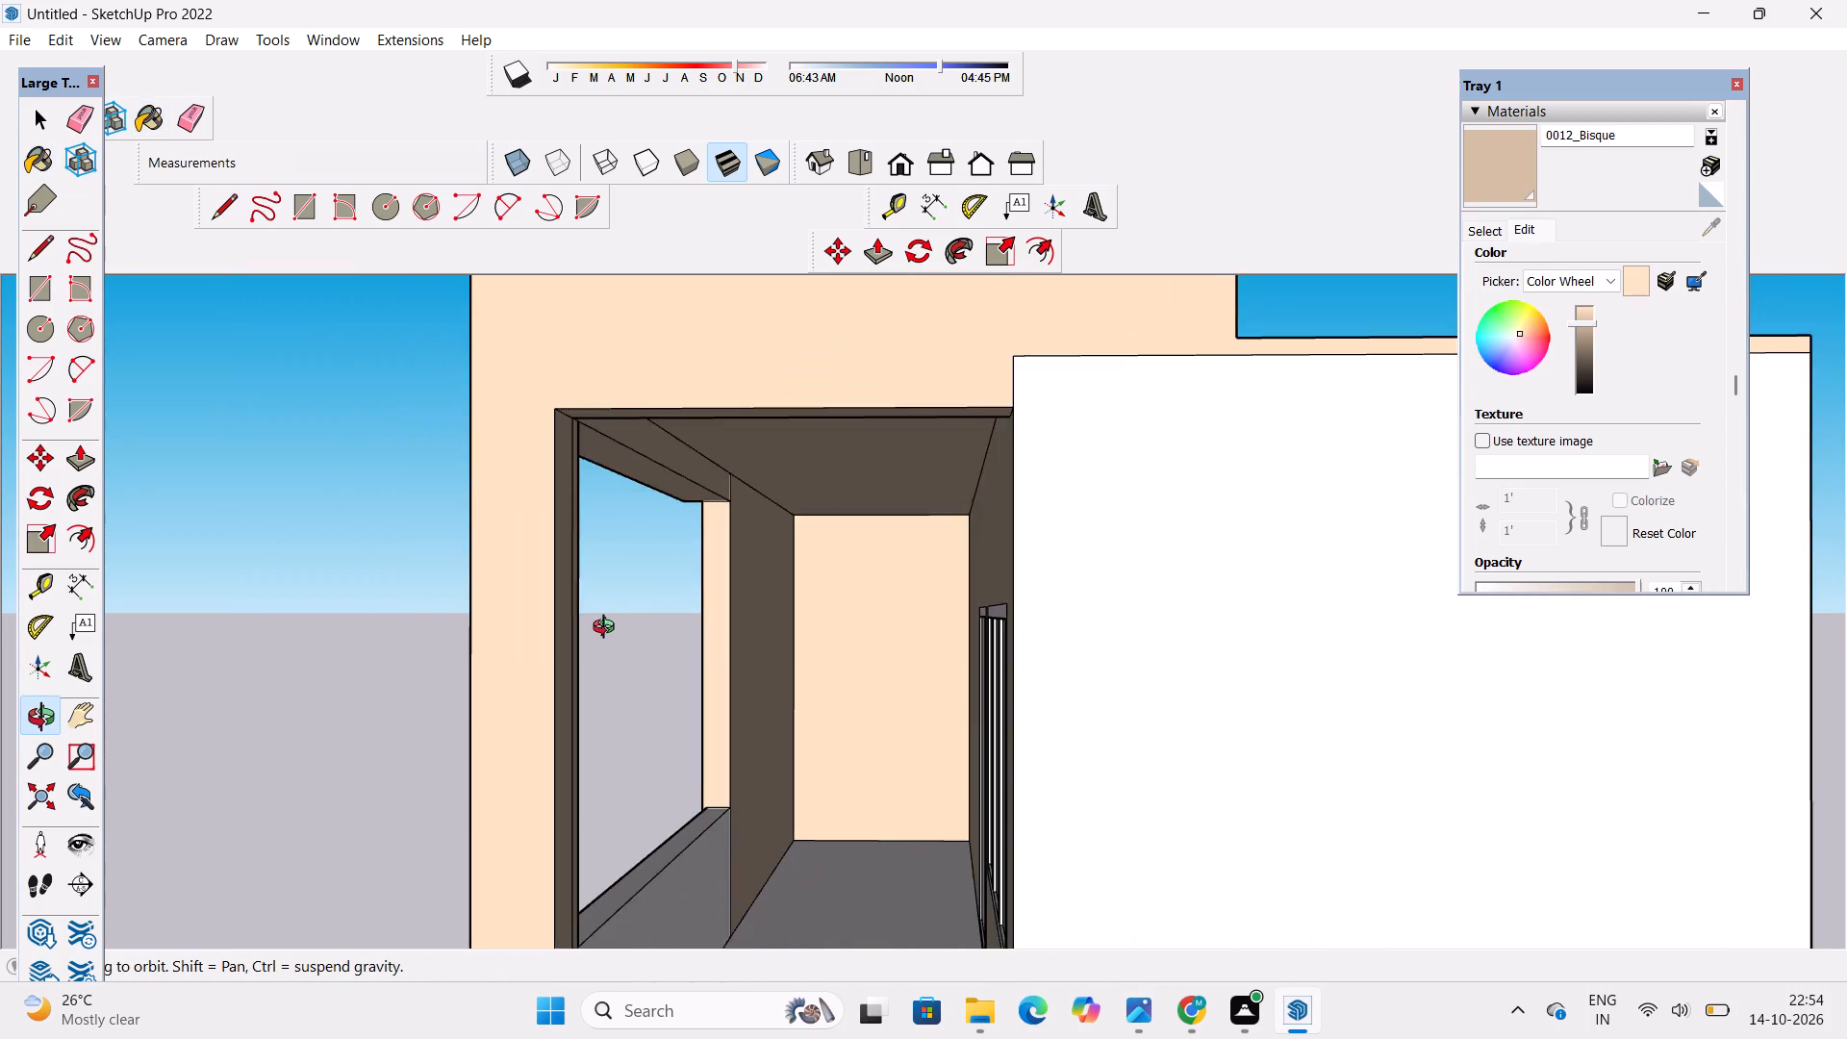
scroll(609, 629, "down", 5)
left_click_drag(610, 686, 754, 697)
left_click_drag(758, 699, 749, 667, "shift")
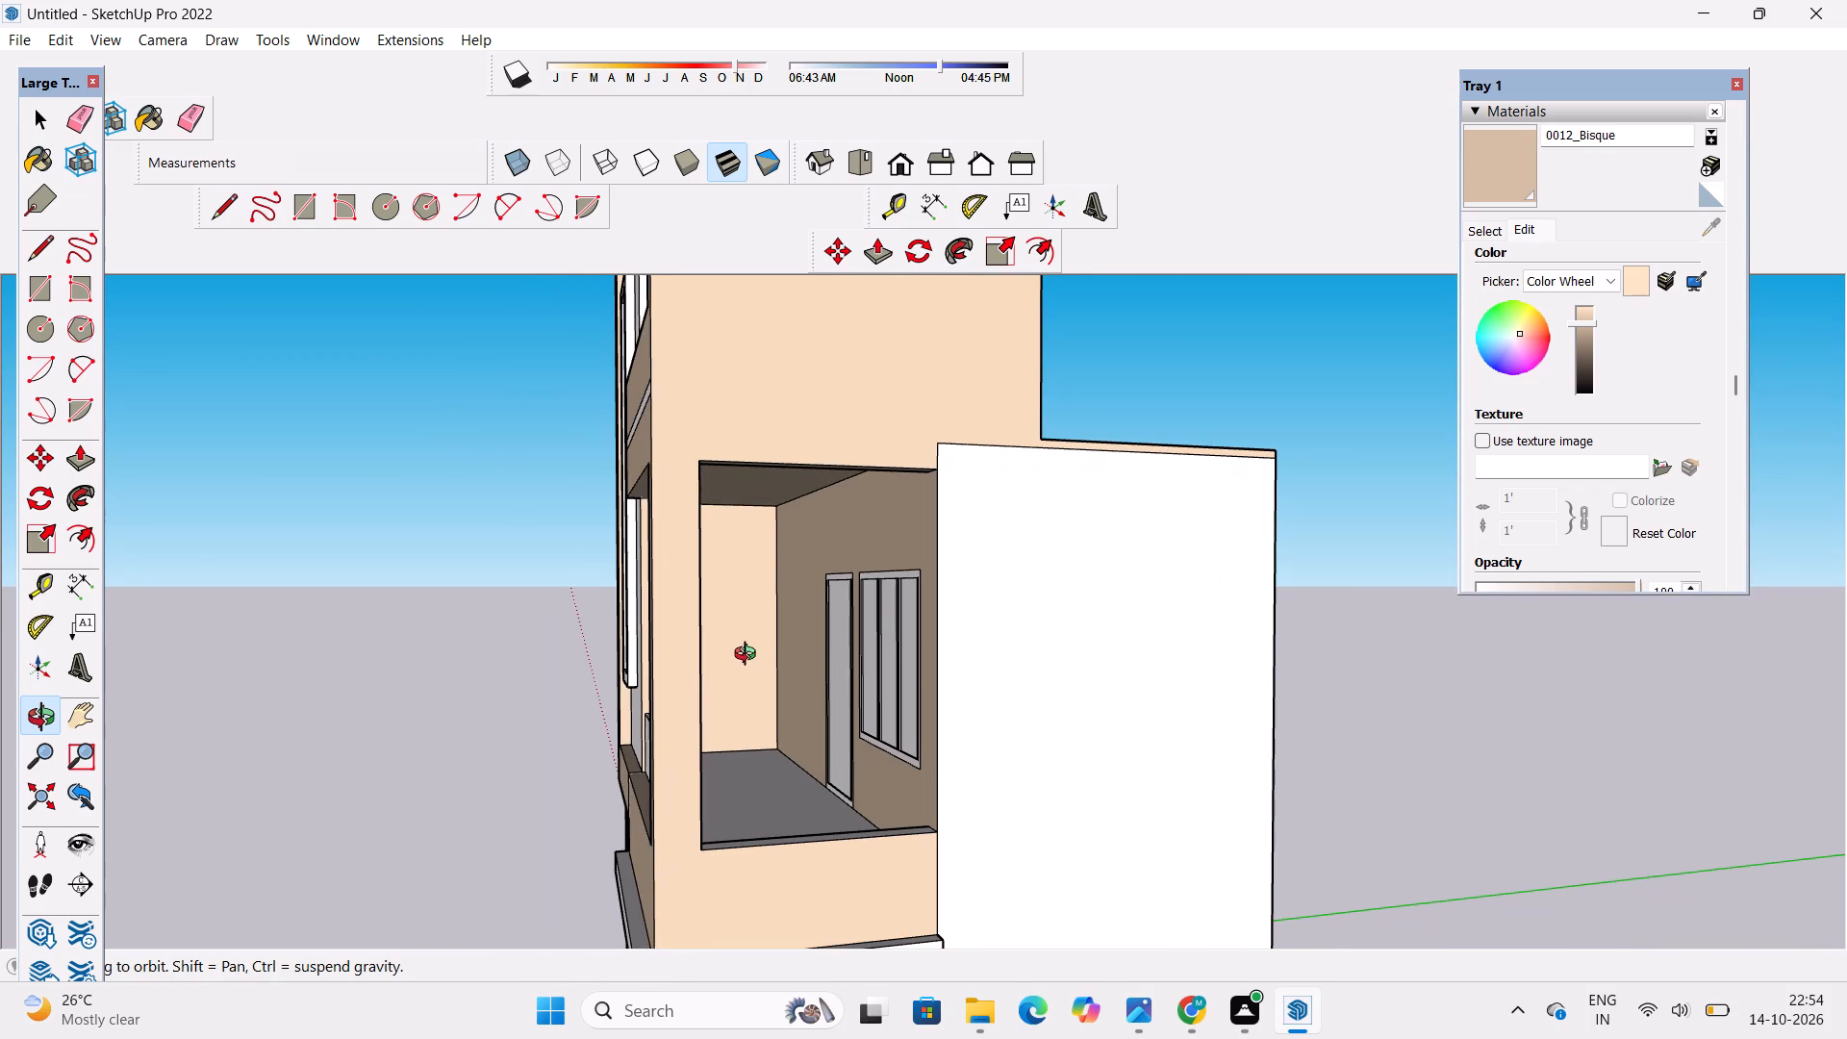
scroll(749, 653, "down", 7)
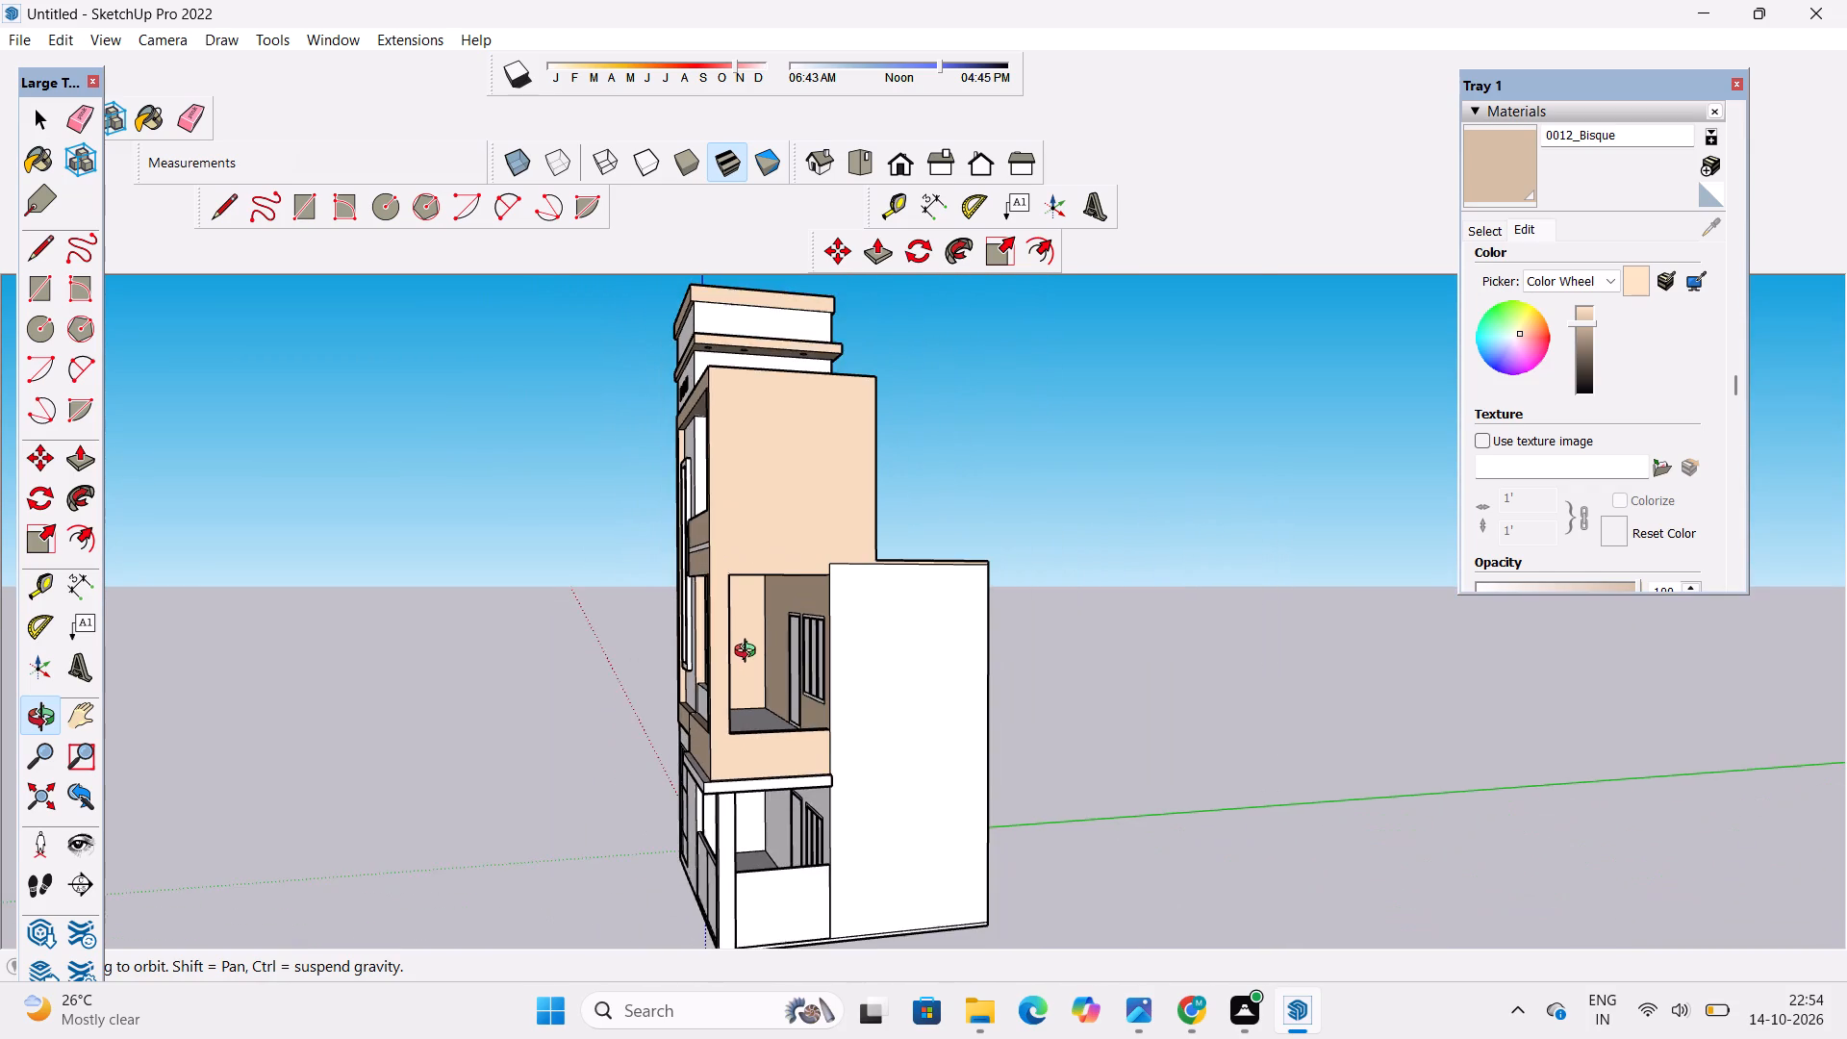
scroll(749, 653, "up", 2)
scroll(749, 653, "down", 2)
left_click_drag(766, 615, 933, 672)
left_click_drag(929, 725, 893, 614, "shift")
left_click_drag(747, 673, 993, 704)
Paint the inner face and top of the balcony's side parapet with 0012_Bisque.
scroll(848, 738, "up", 3)
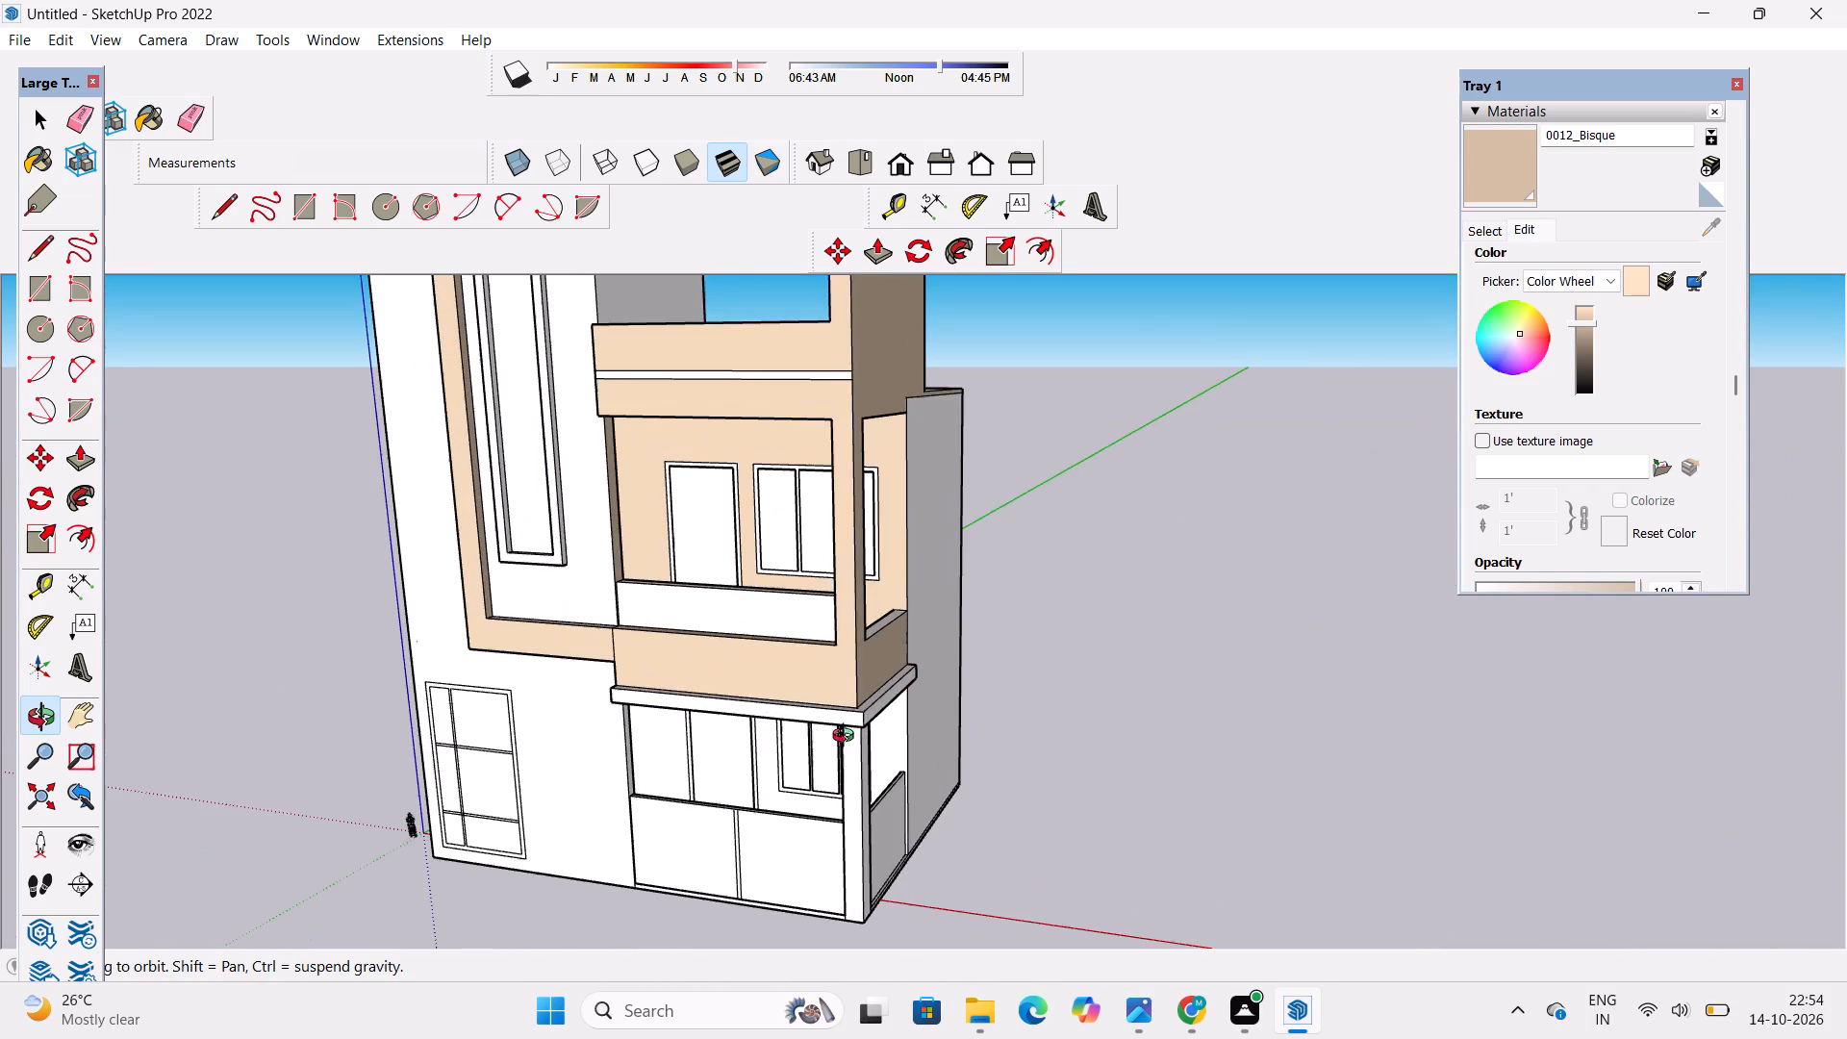
left_click_drag(848, 731, 848, 779, "shift")
left_click_drag(848, 781, 808, 713, "shift")
left_click_drag(808, 713, 923, 901)
scroll(878, 682, "up", 4)
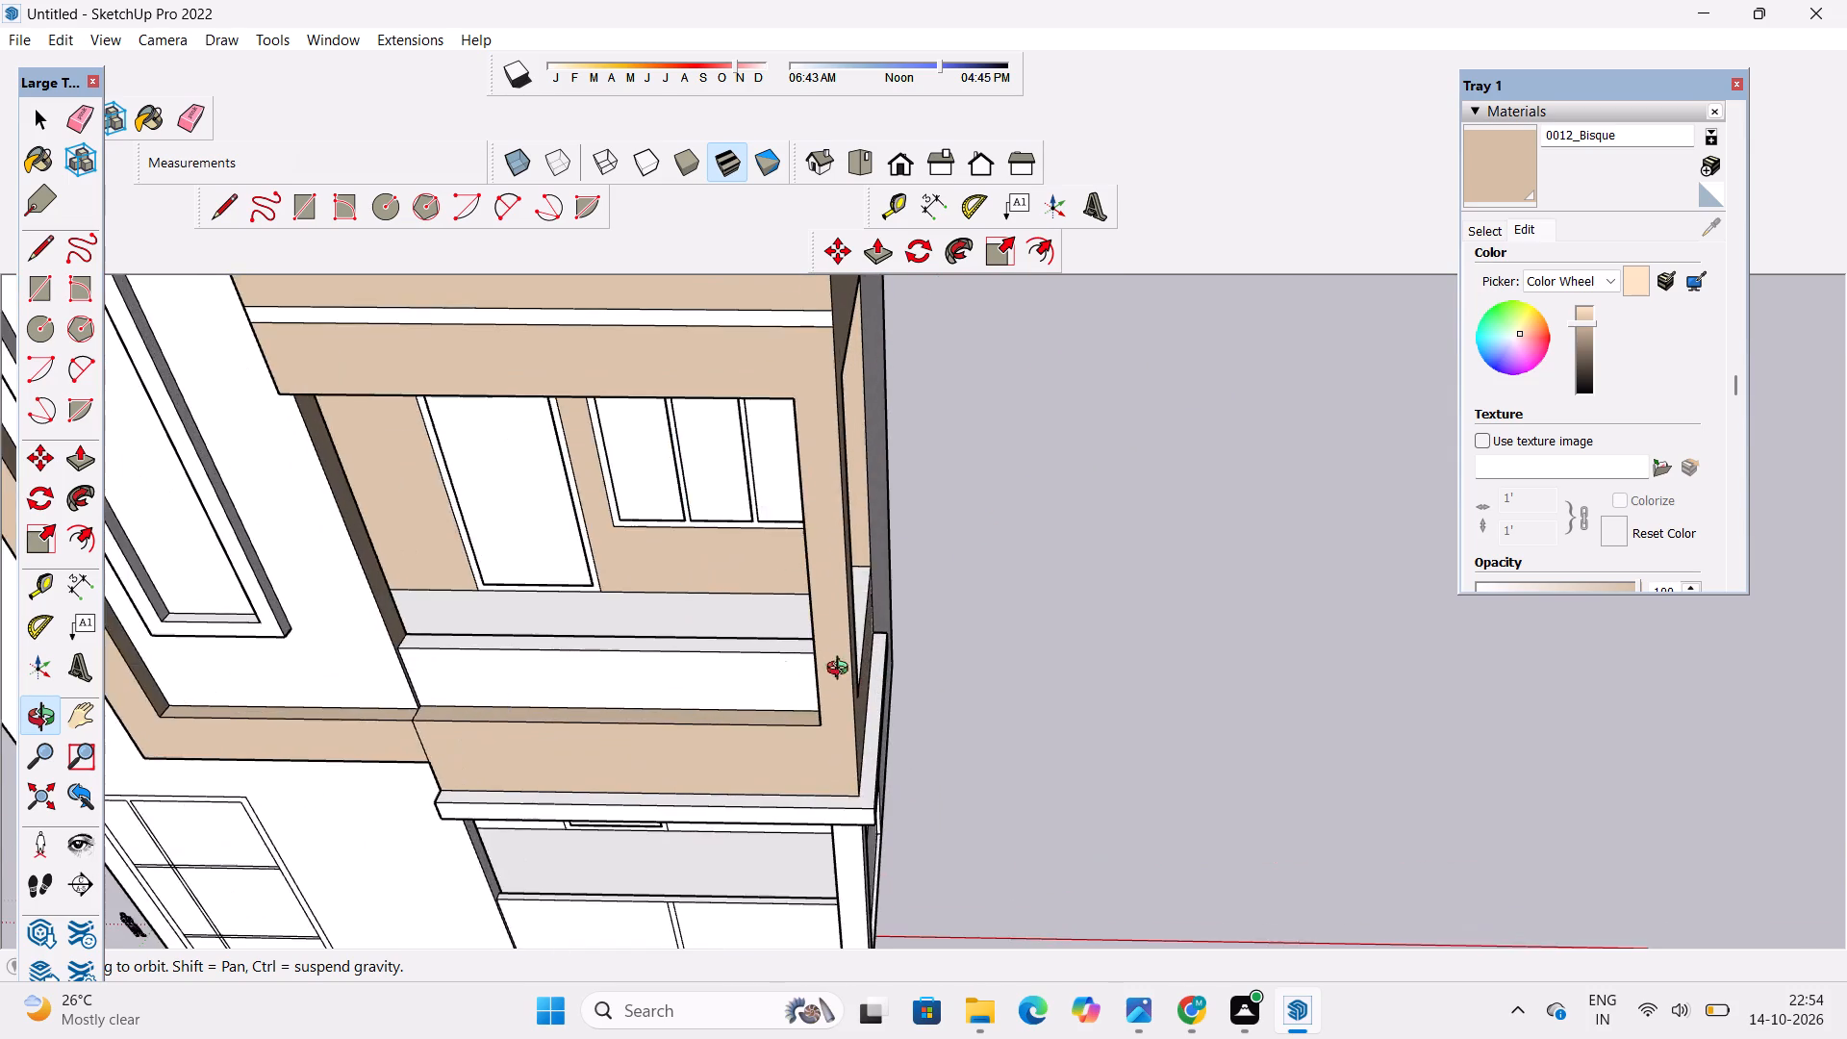
left_click_drag(727, 667, 1011, 678)
left_click_drag(972, 670, 948, 735, "shift")
scroll(903, 746, "up", 13)
left_click_drag(737, 730, 880, 730)
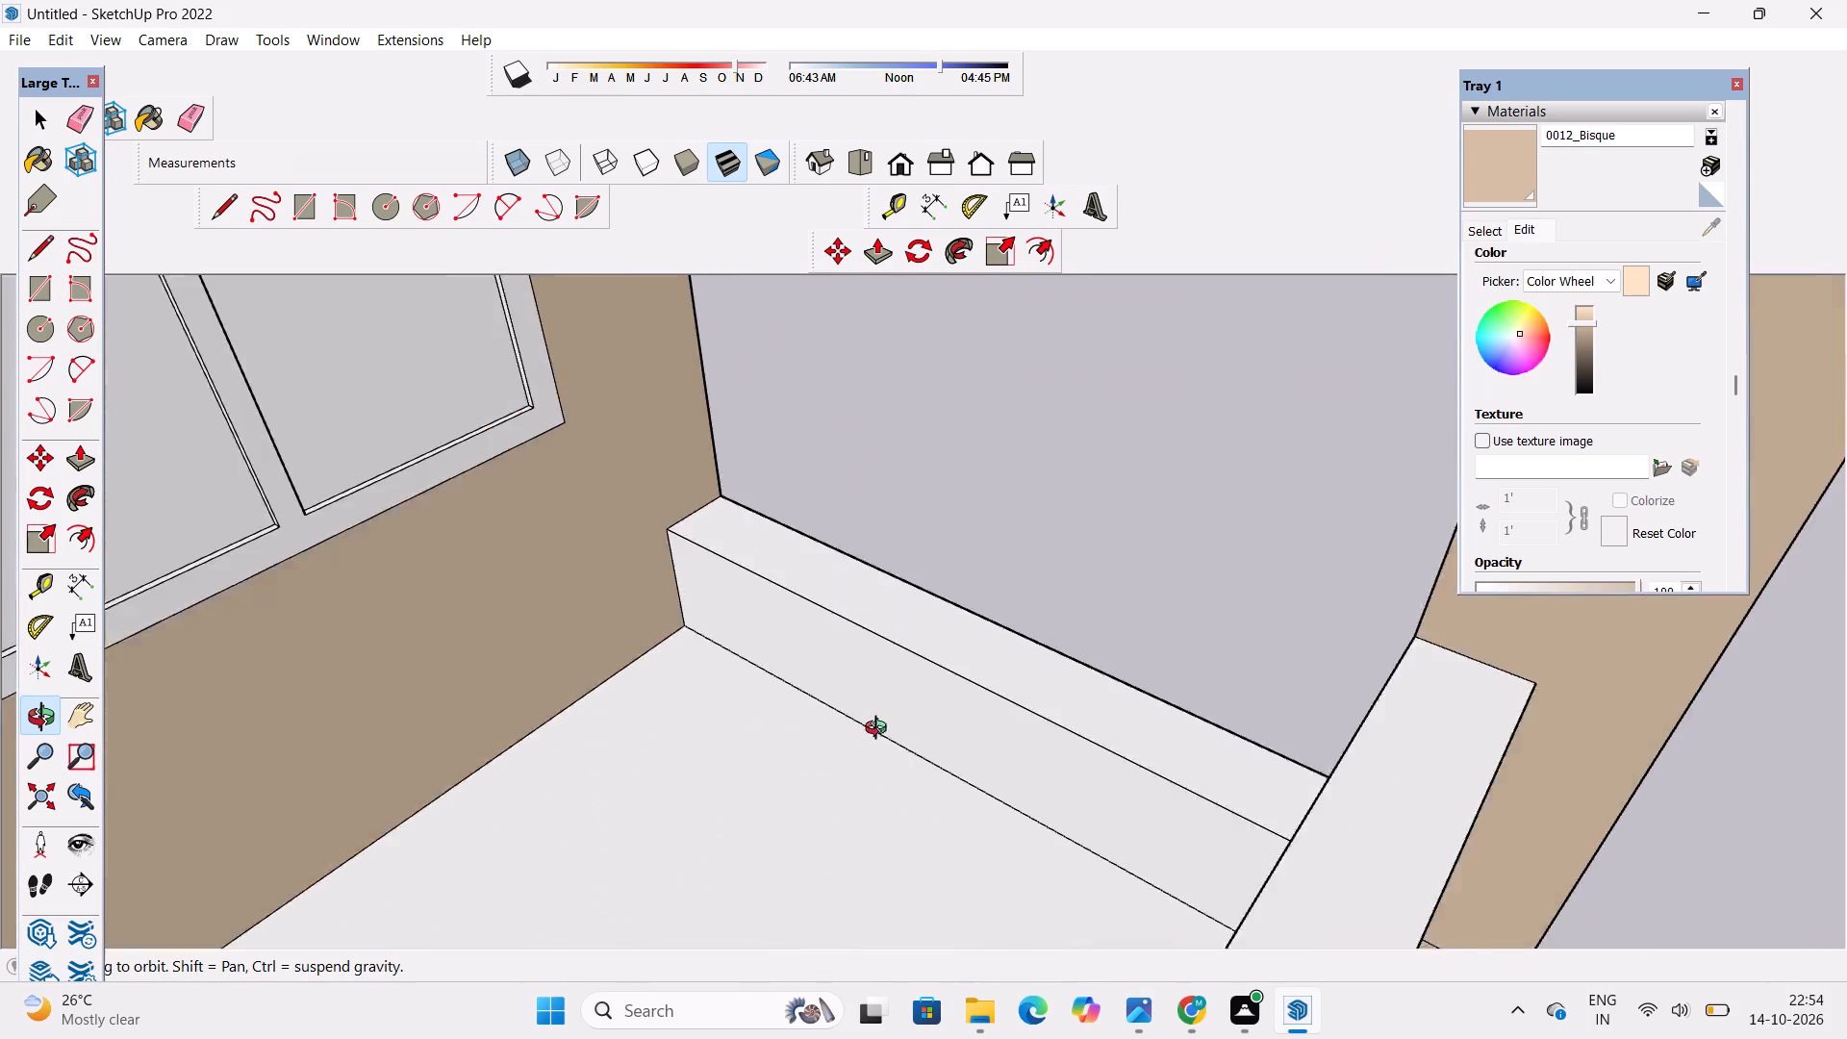
left_click_drag(880, 730, 949, 691)
left_click(1499, 157)
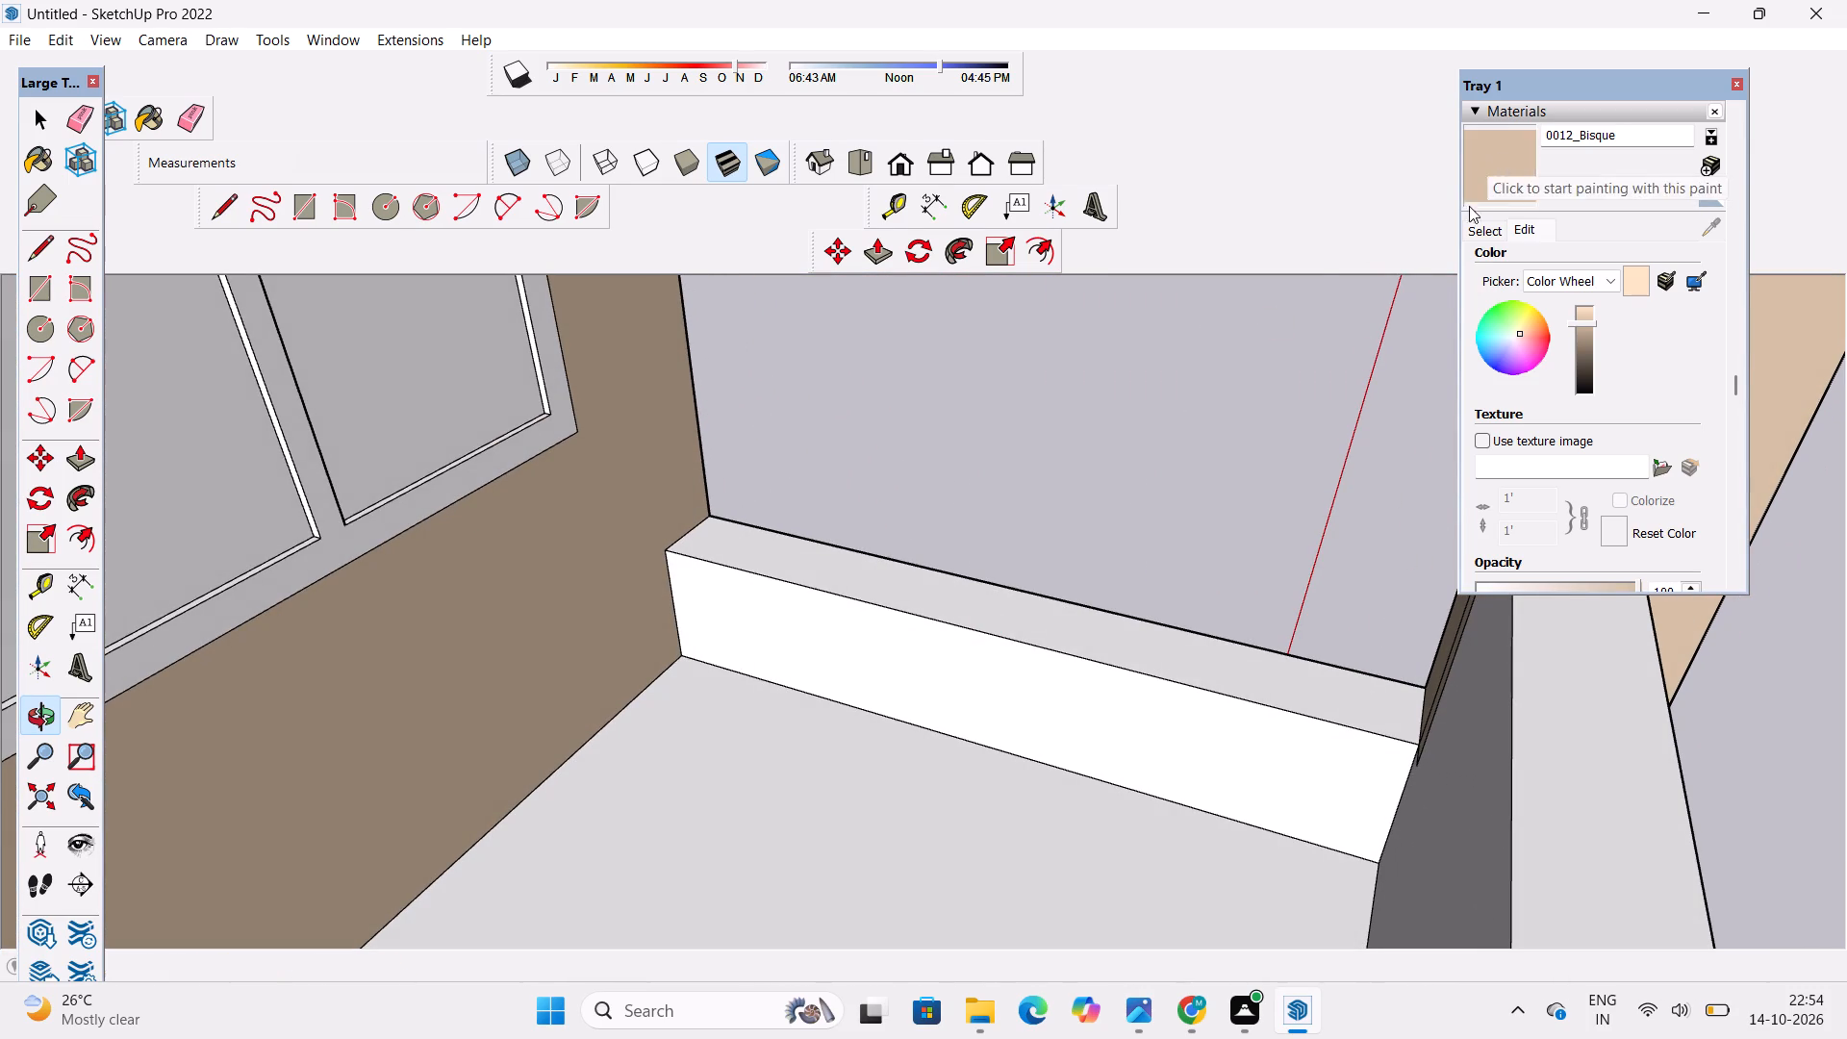
left_click(1169, 735)
left_click(1175, 660)
Examine the balcony's front parapet and the facade around it from the front.
key("o")
left_click_drag(1275, 762, 896, 716)
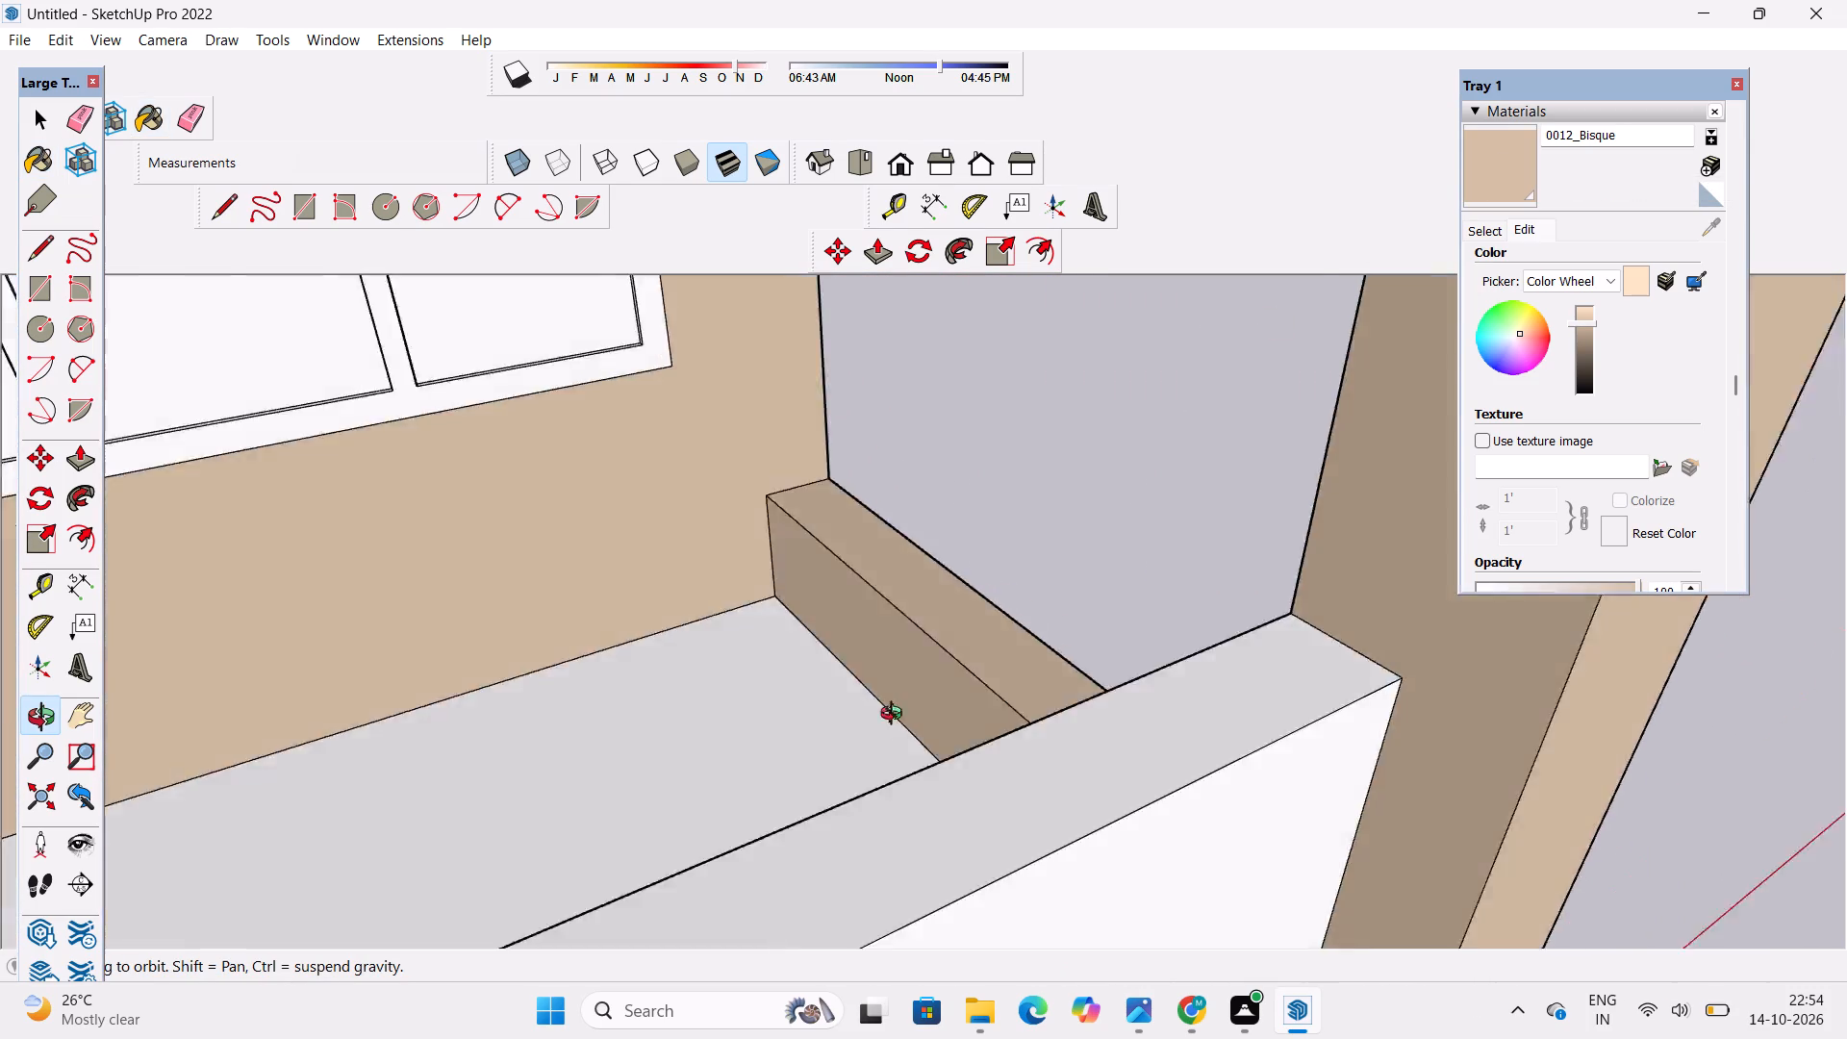
left_click_drag(896, 716, 643, 651)
scroll(643, 650, "down", 14)
left_click_drag(748, 794, 881, 682)
scroll(891, 665, "down", 6, "shift")
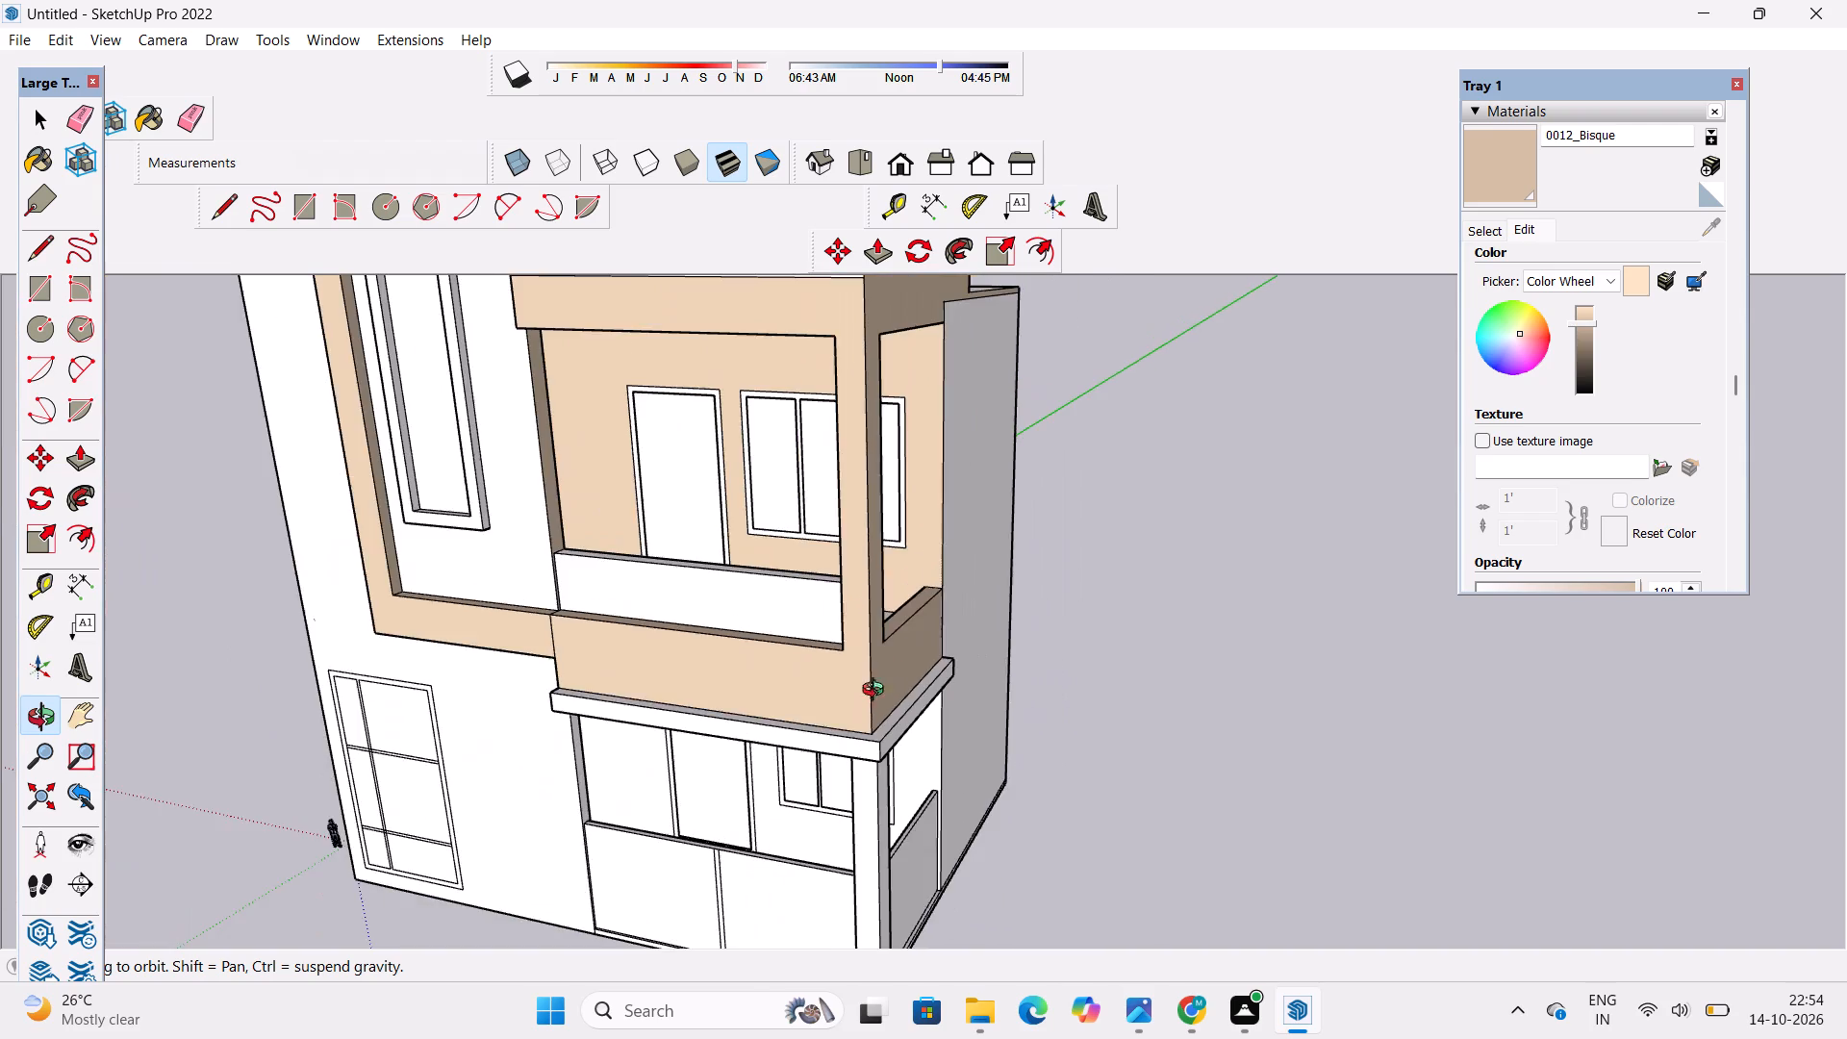
left_click_drag(834, 751, 997, 685)
left_click_drag(974, 689, 913, 737, "shift")
scroll(924, 724, "down", 4, "shift")
left_click_drag(924, 722, 946, 796, "shift")
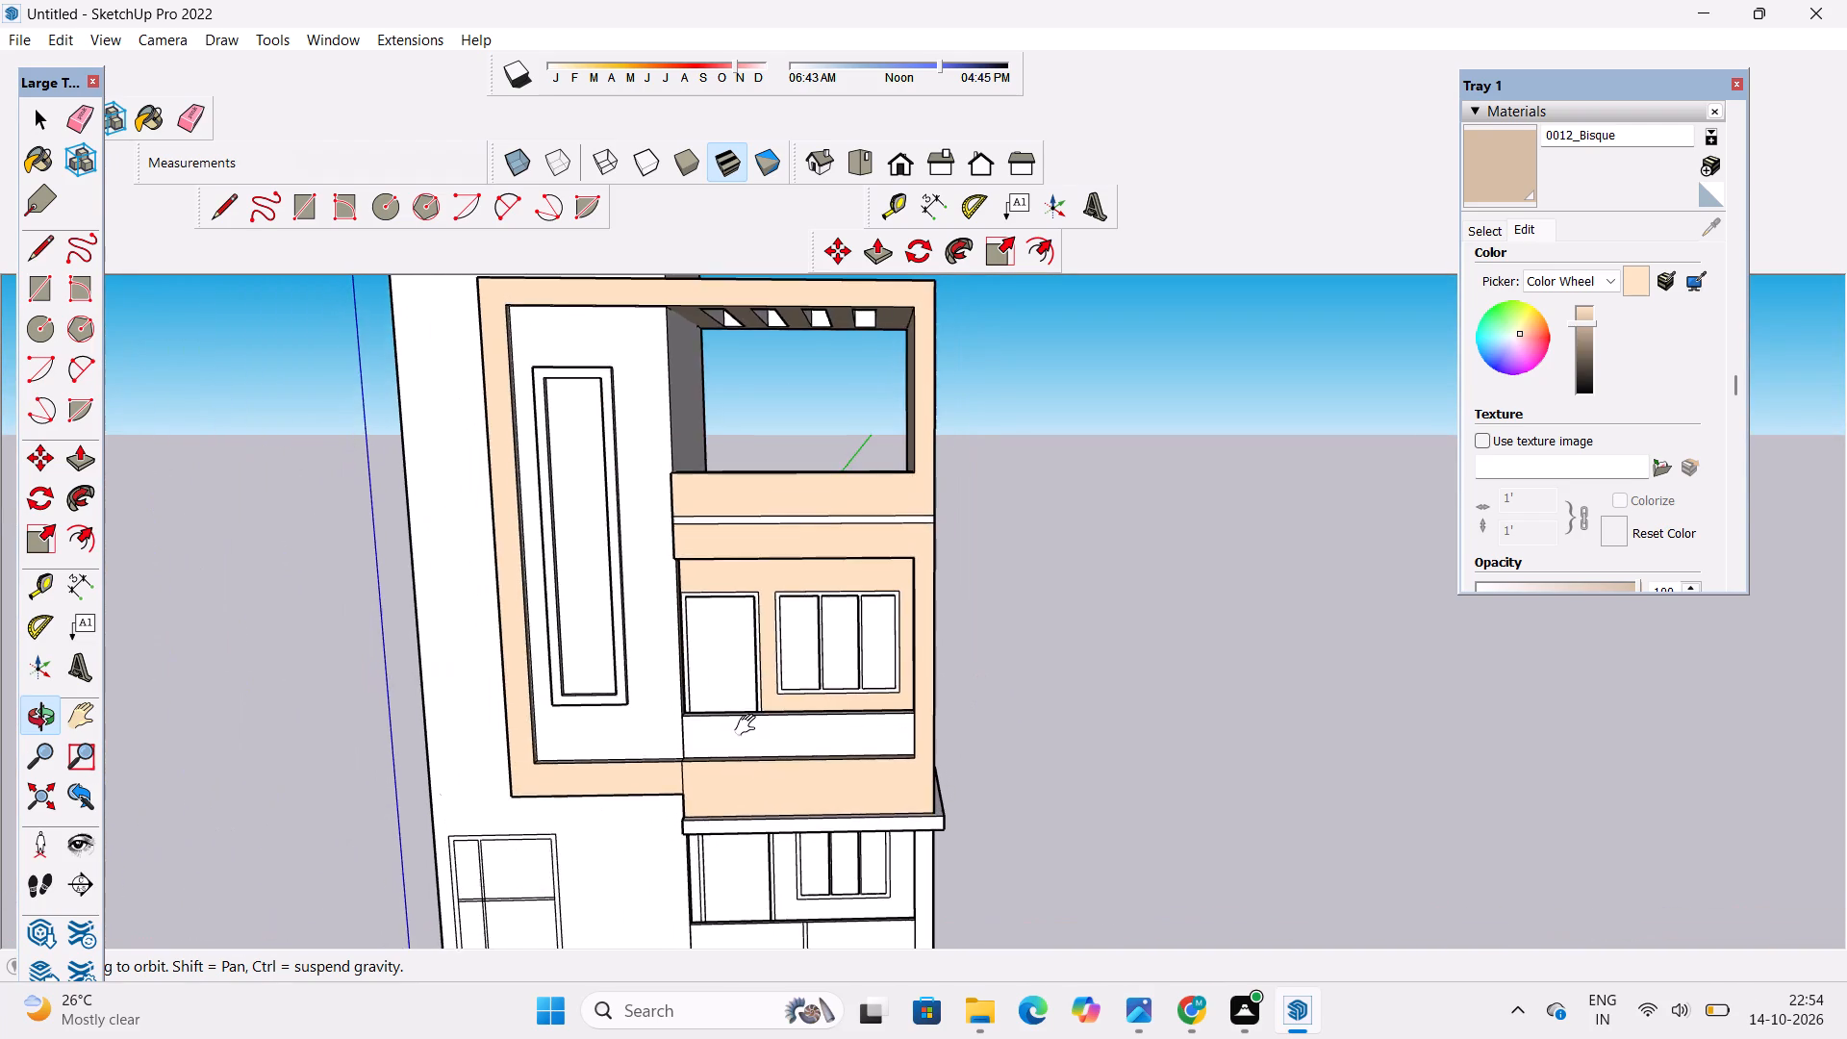
Draw a vertical line on the wall from the tall panel's upper corner on the balcony side up to the frame's inner top edge.
scroll(747, 725, "down", 3, "shift")
left_click_drag(708, 619, 728, 668, "shift")
scroll(707, 601, "up", 2, "shift")
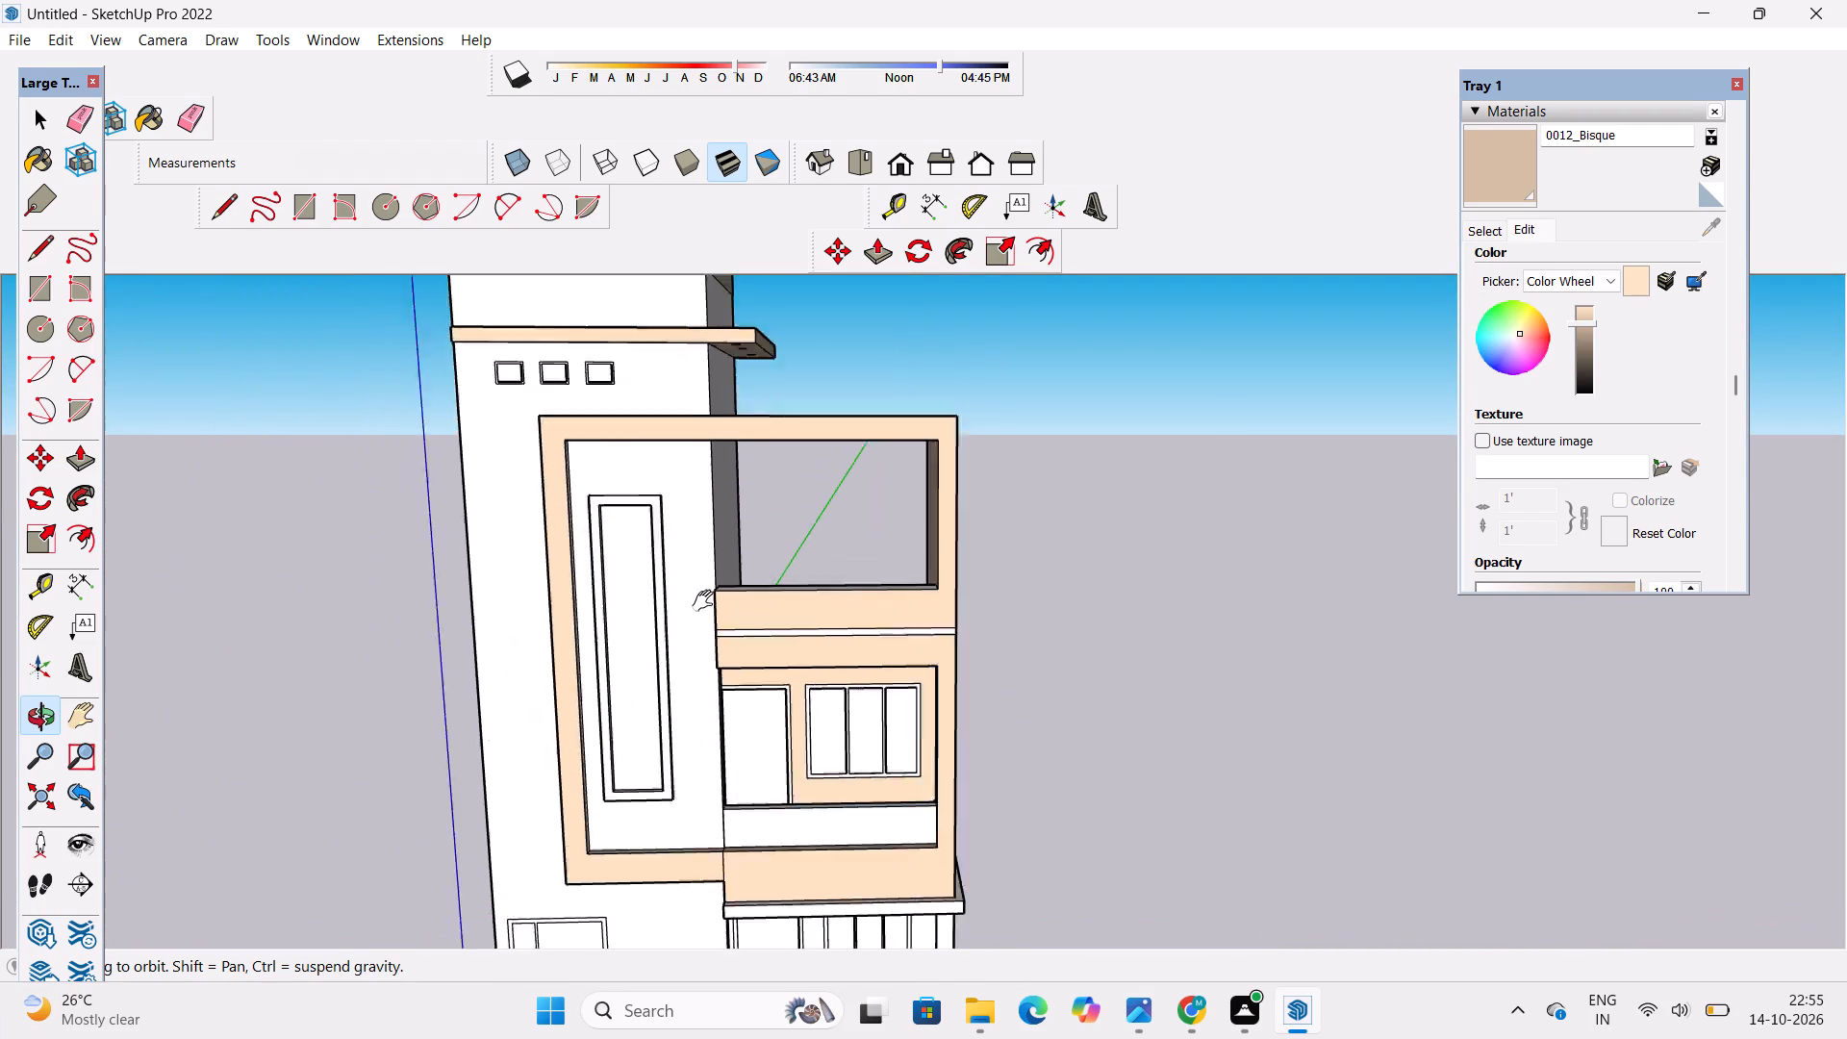
scroll(707, 601, "up", 5, "shift")
left_click_drag(709, 595, 701, 794)
left_click_drag(698, 781, 661, 600)
left_click_drag(661, 579, 694, 685, "shift")
scroll(694, 685, "up", 7, "shift")
left_click_drag(696, 693, 718, 752, "shift")
left_click_drag(718, 752, 682, 681)
key("l")
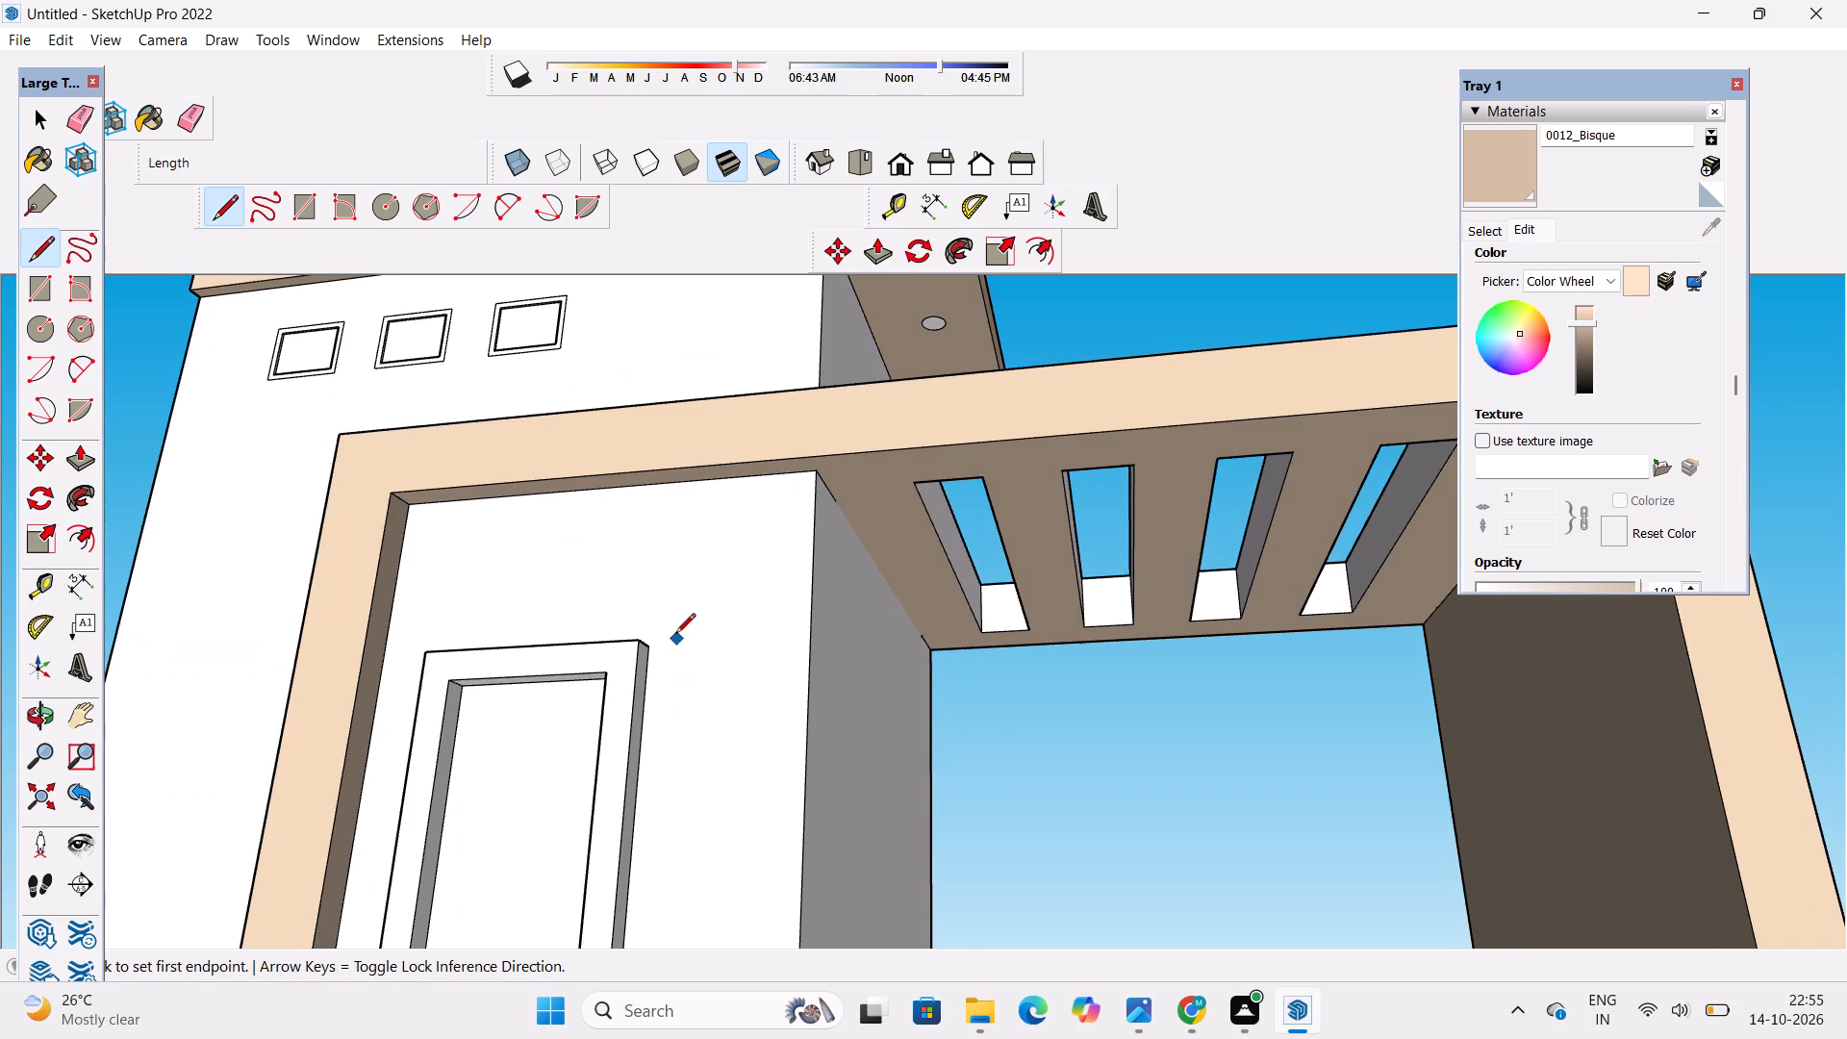
scroll(675, 635, "up", 8)
left_click(618, 661)
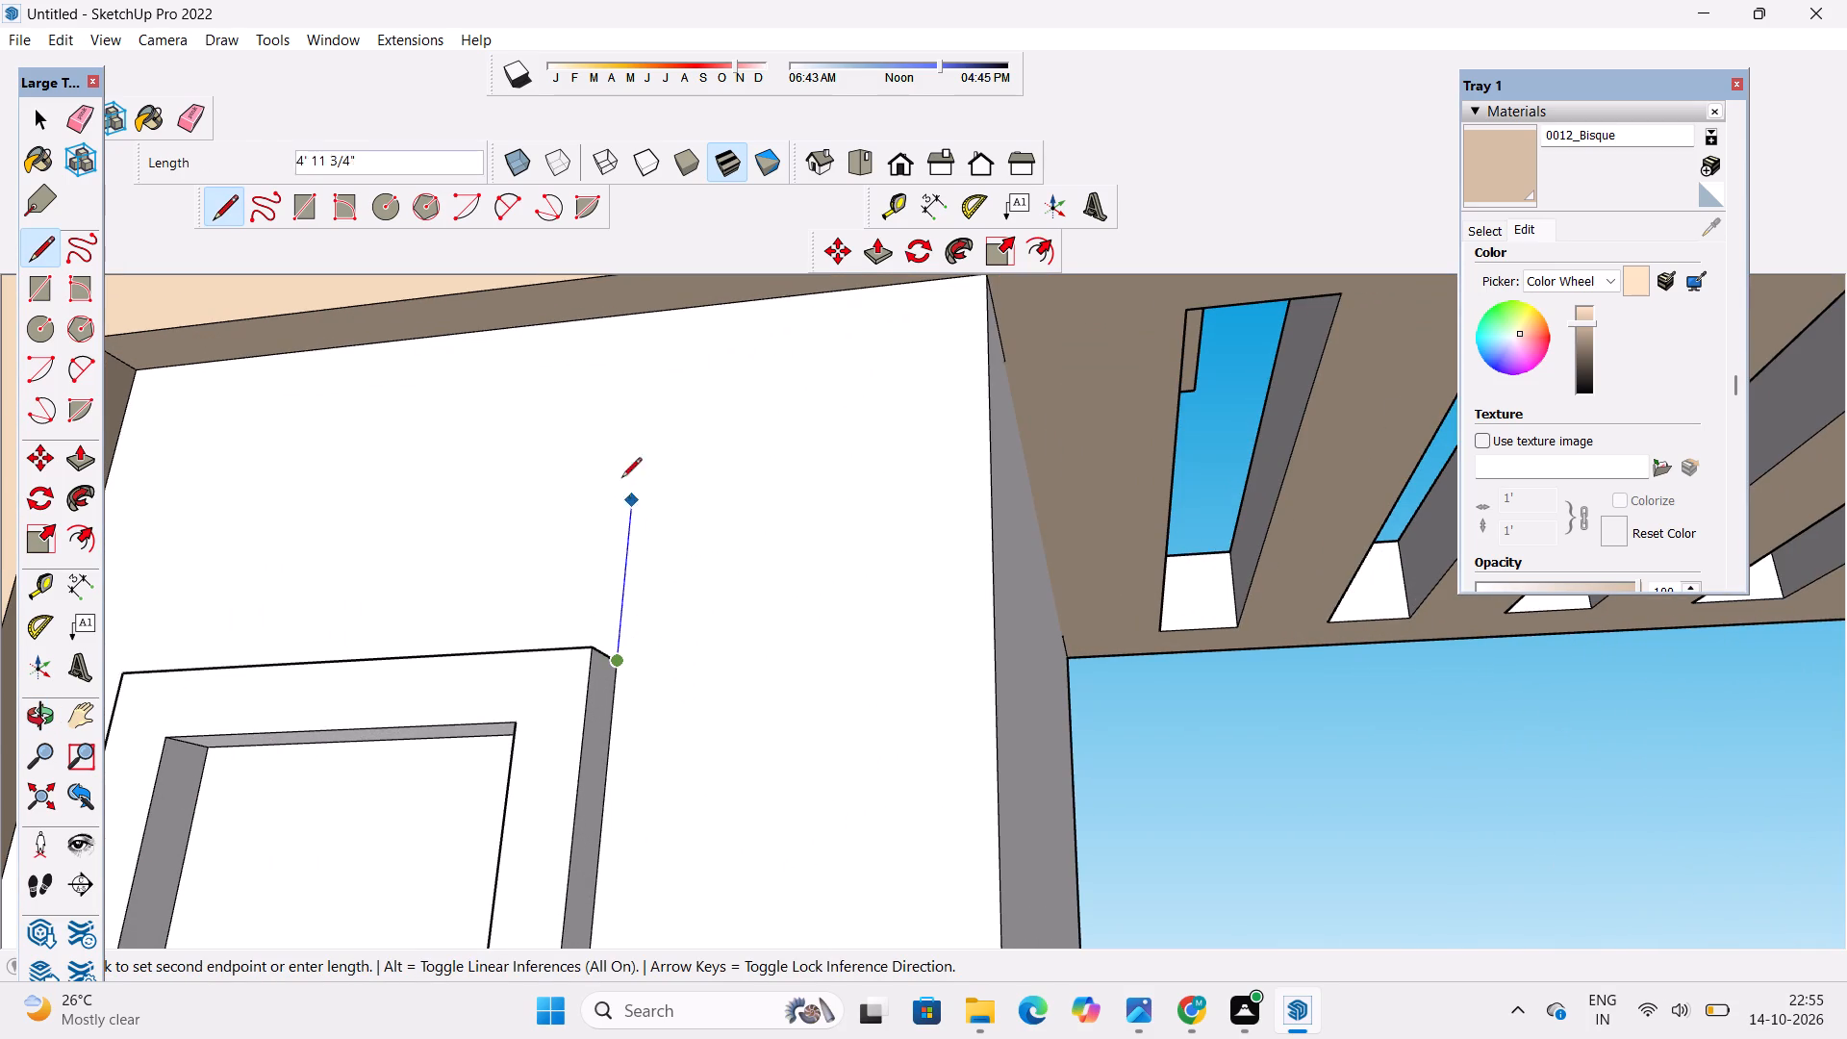
left_click(654, 312)
Draw a line about 12' 1" long from the tall panel's lower corner on the balcony side down to the frame's inner bottom edge.
key("o")
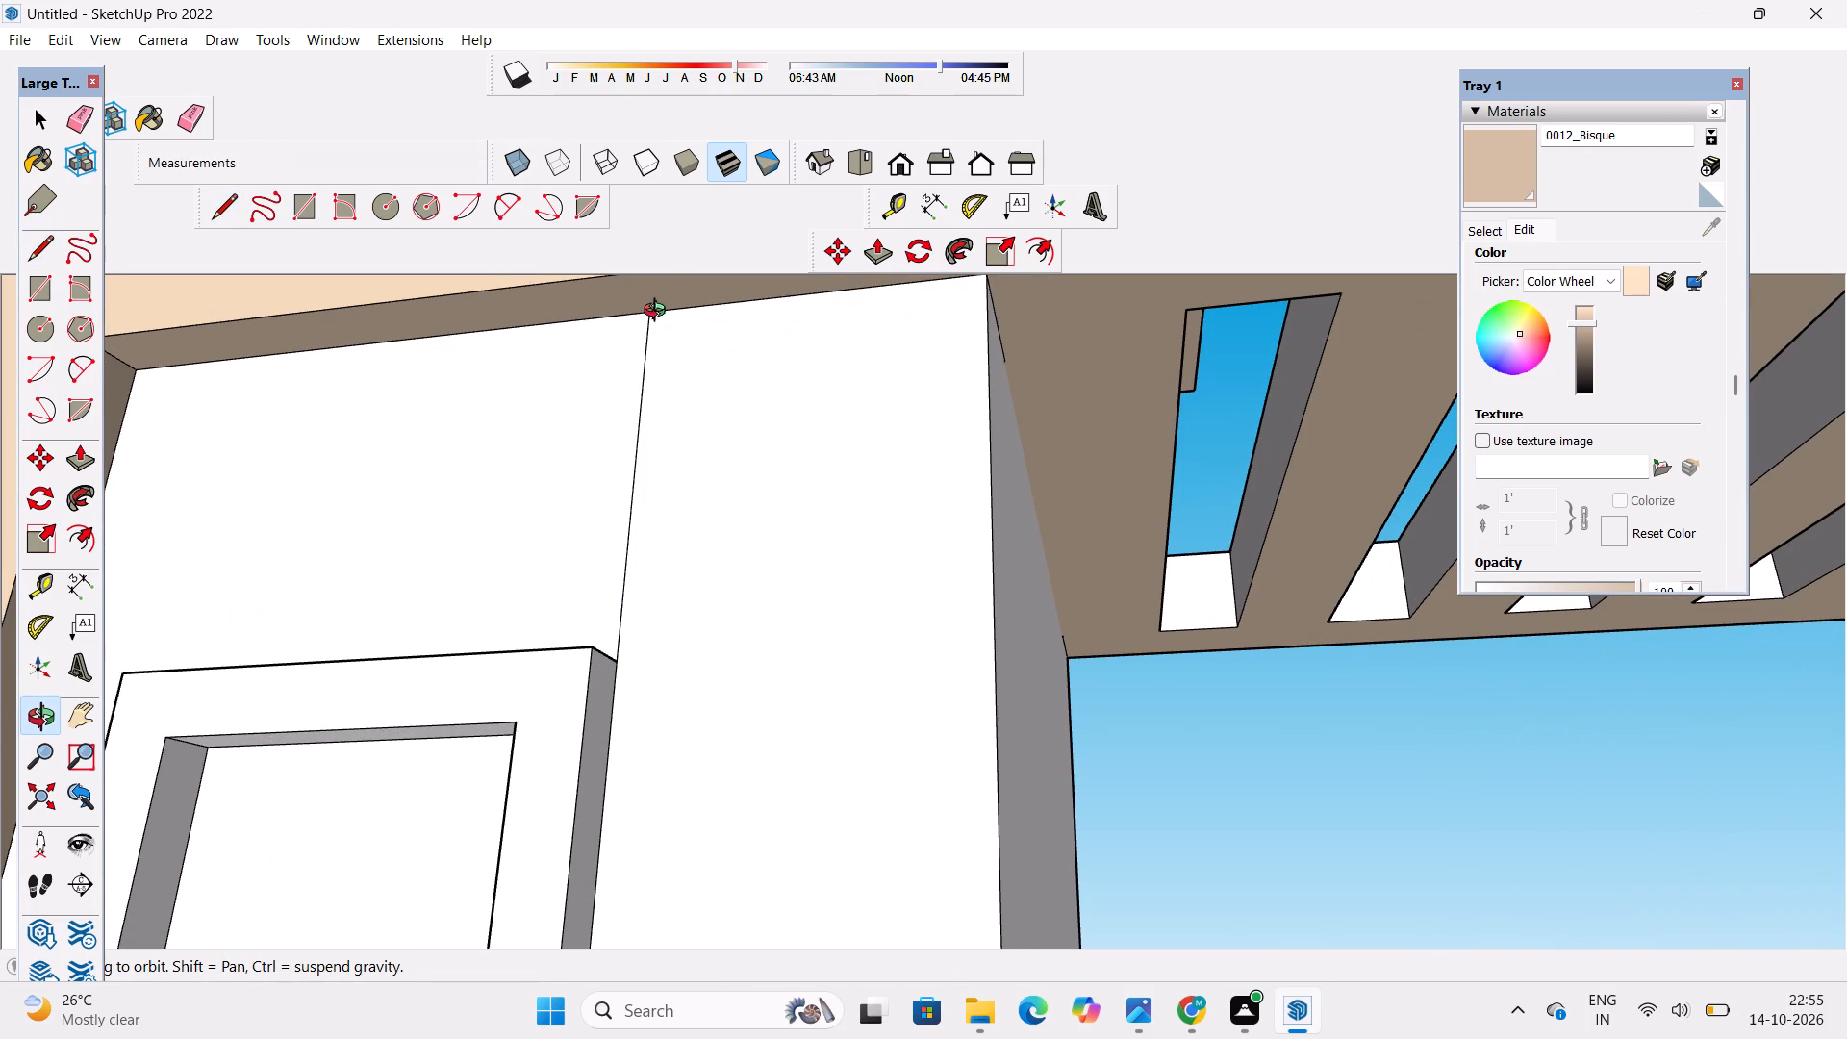
scroll(661, 311, "down", 6)
left_click_drag(658, 415, 683, 318, "shift")
left_click_drag(682, 418, 712, 580)
left_click_drag(712, 582, 726, 381, "shift")
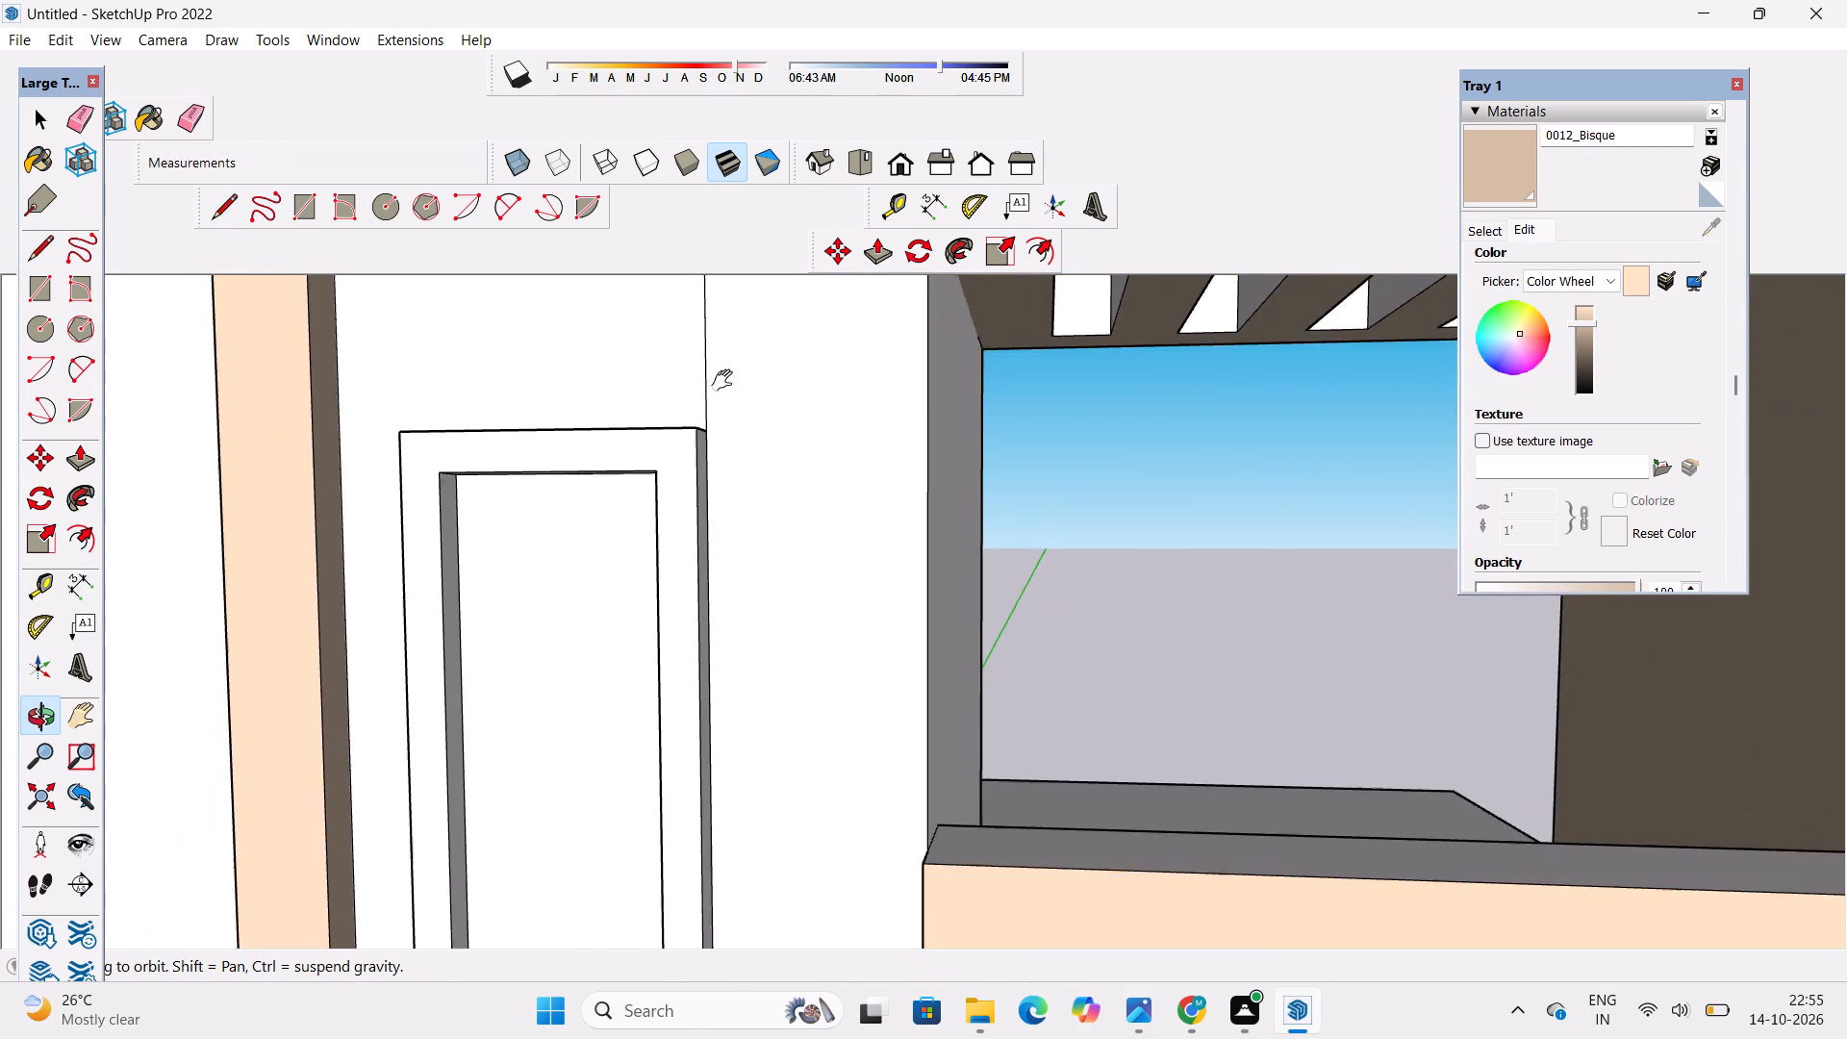
scroll(726, 381, "down", 5, "shift")
left_click_drag(721, 678, 722, 735)
left_click_drag(722, 744, 724, 518)
scroll(727, 519, "down", 3, "shift")
left_click_drag(769, 722, 769, 535, "shift")
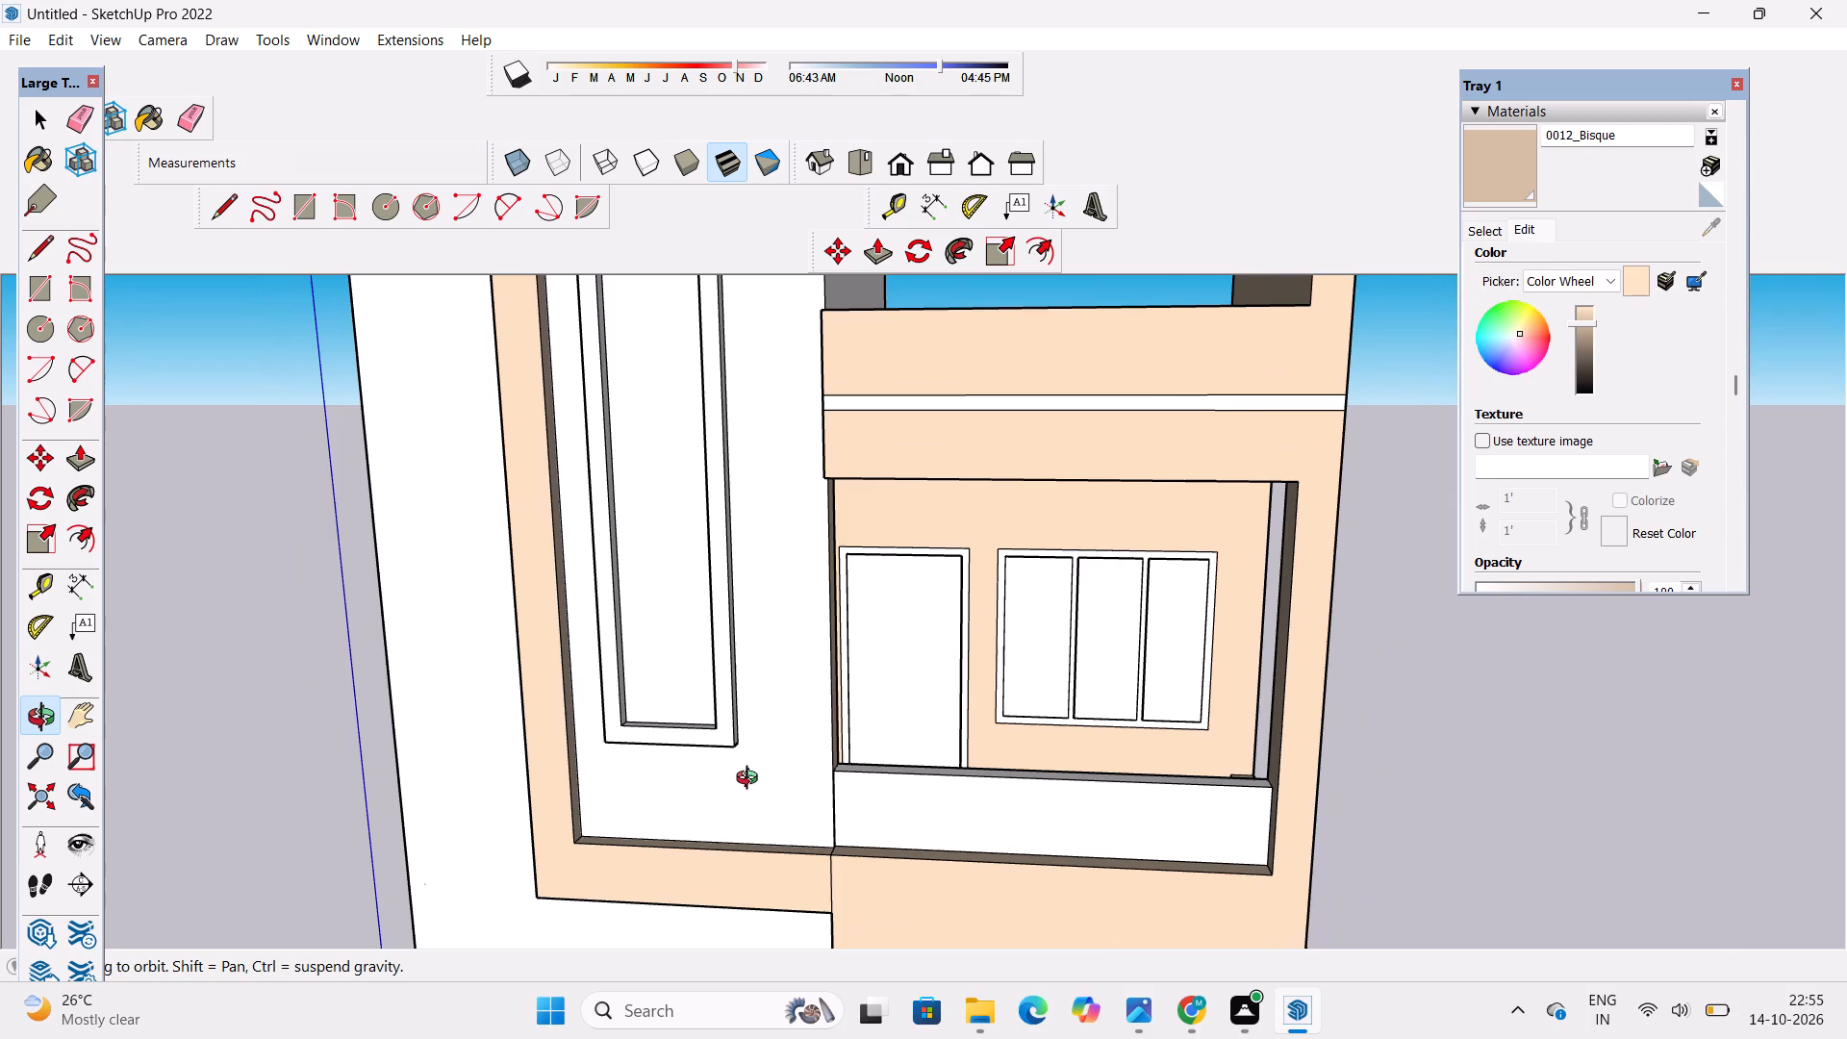
scroll(751, 784, "up", 7)
left_click_drag(753, 790, 721, 818)
scroll(712, 823, "up", 4)
left_click_drag(711, 823, 709, 666, "shift")
left_click_drag(708, 697, 701, 718)
key("l")
left_click(686, 484)
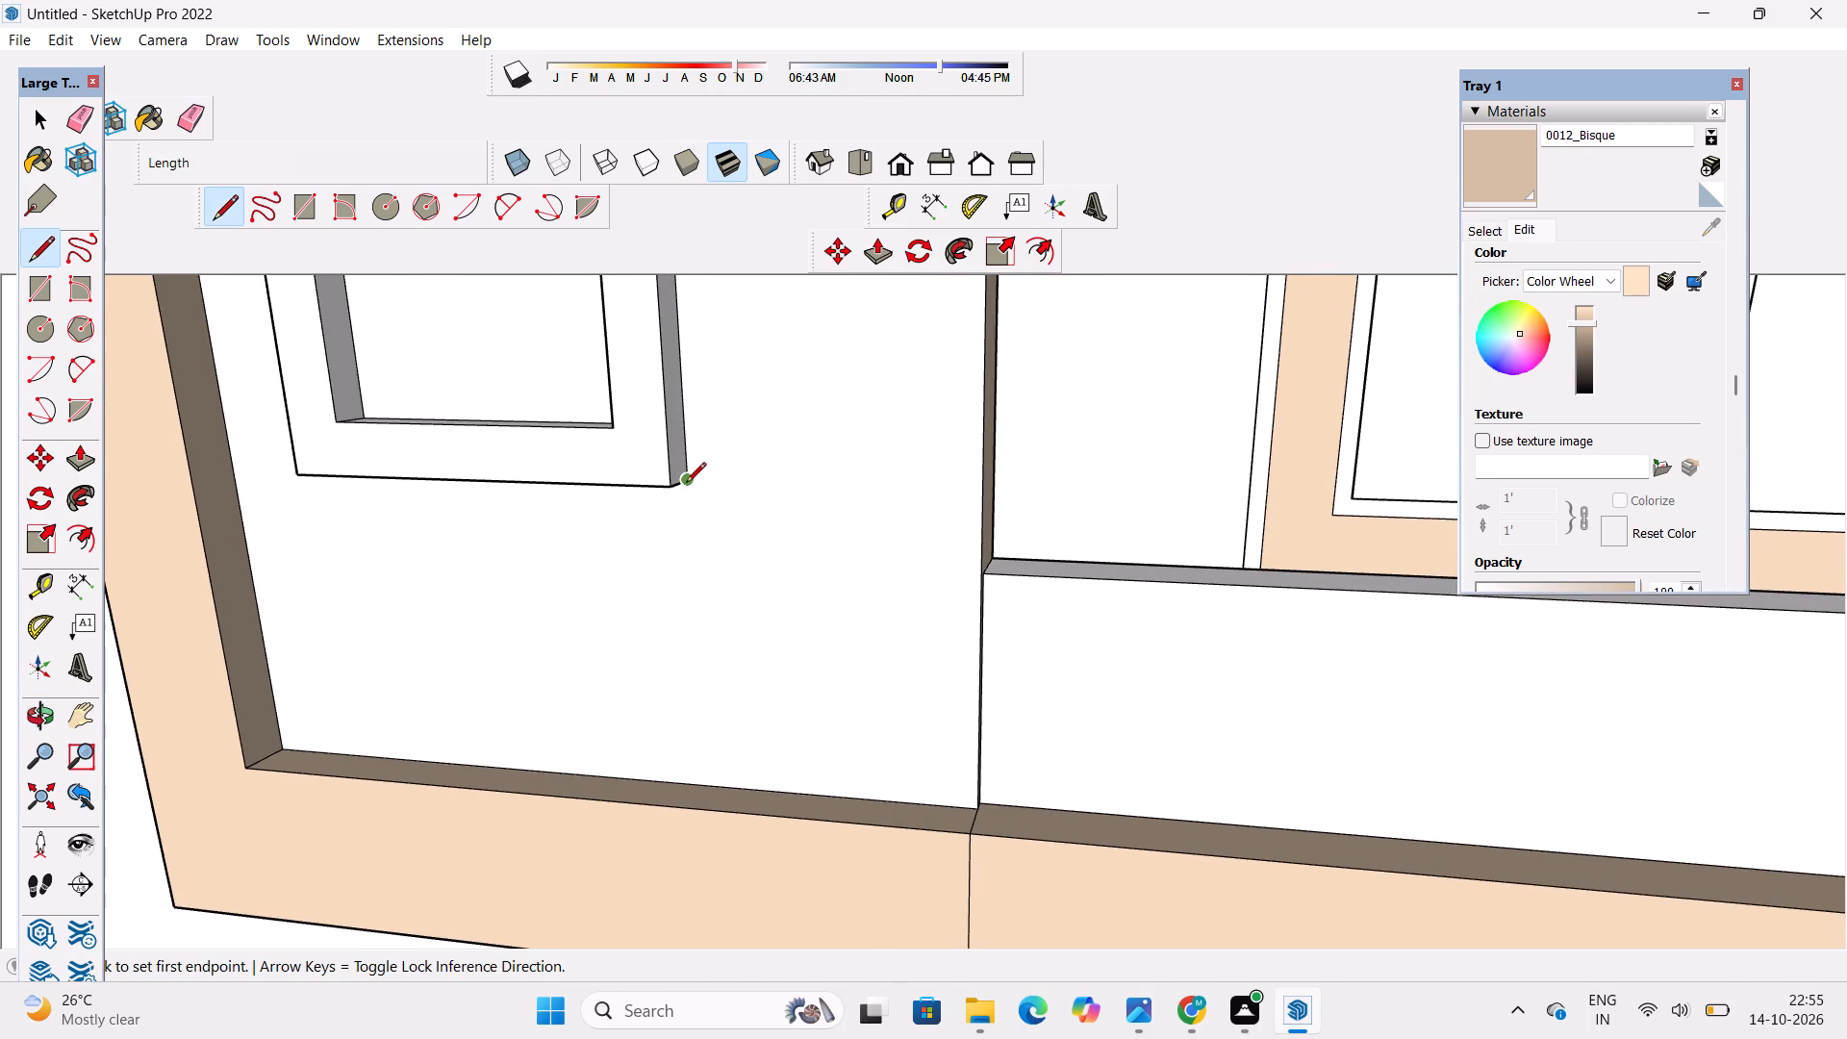
left_click(704, 785)
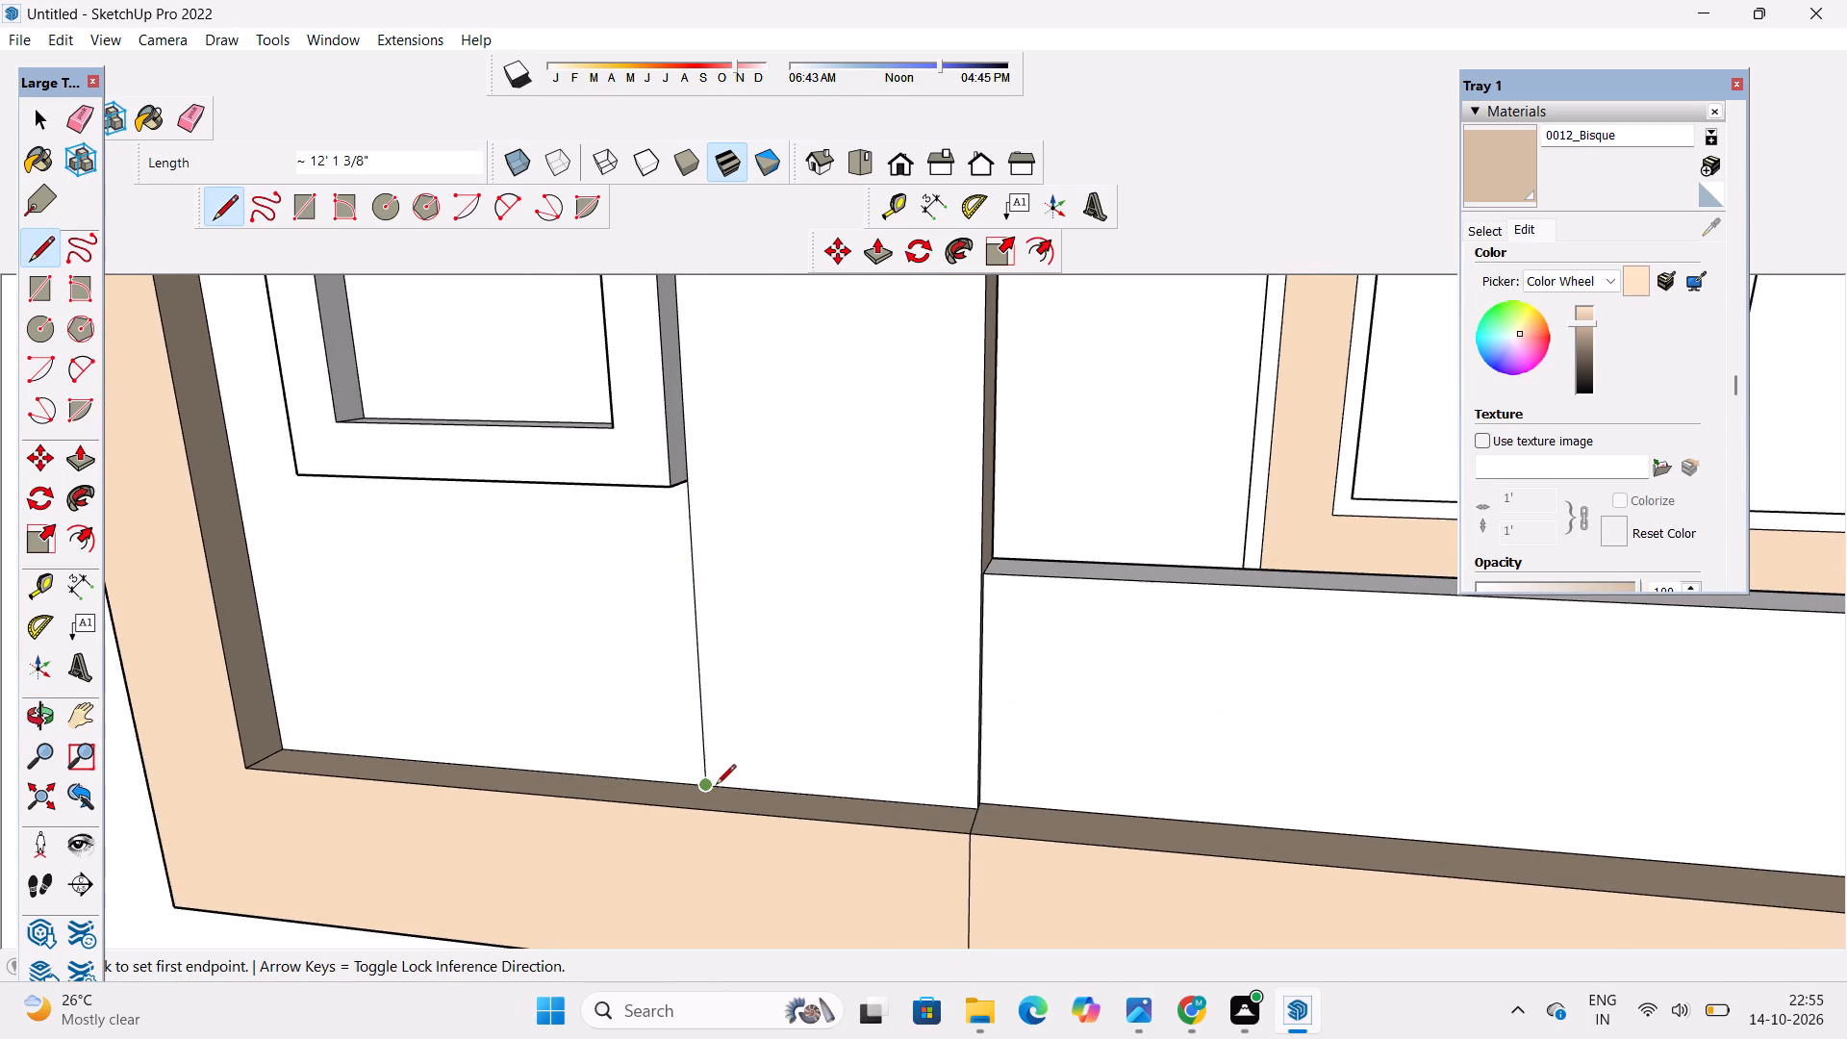
key("space")
Examine the whole front facade with the divided wall strip between the tall panel and the balcony.
type("o")
scroll(640, 790, "down", 2)
left_click_drag(605, 802, 747, 737)
scroll(752, 729, "down", 5, "shift")
left_click_drag(735, 744, 667, 824, "shift")
scroll(677, 809, "down", 2, "shift")
left_click_drag(697, 775, 689, 780, "shift")
scroll(623, 798, "down", 3)
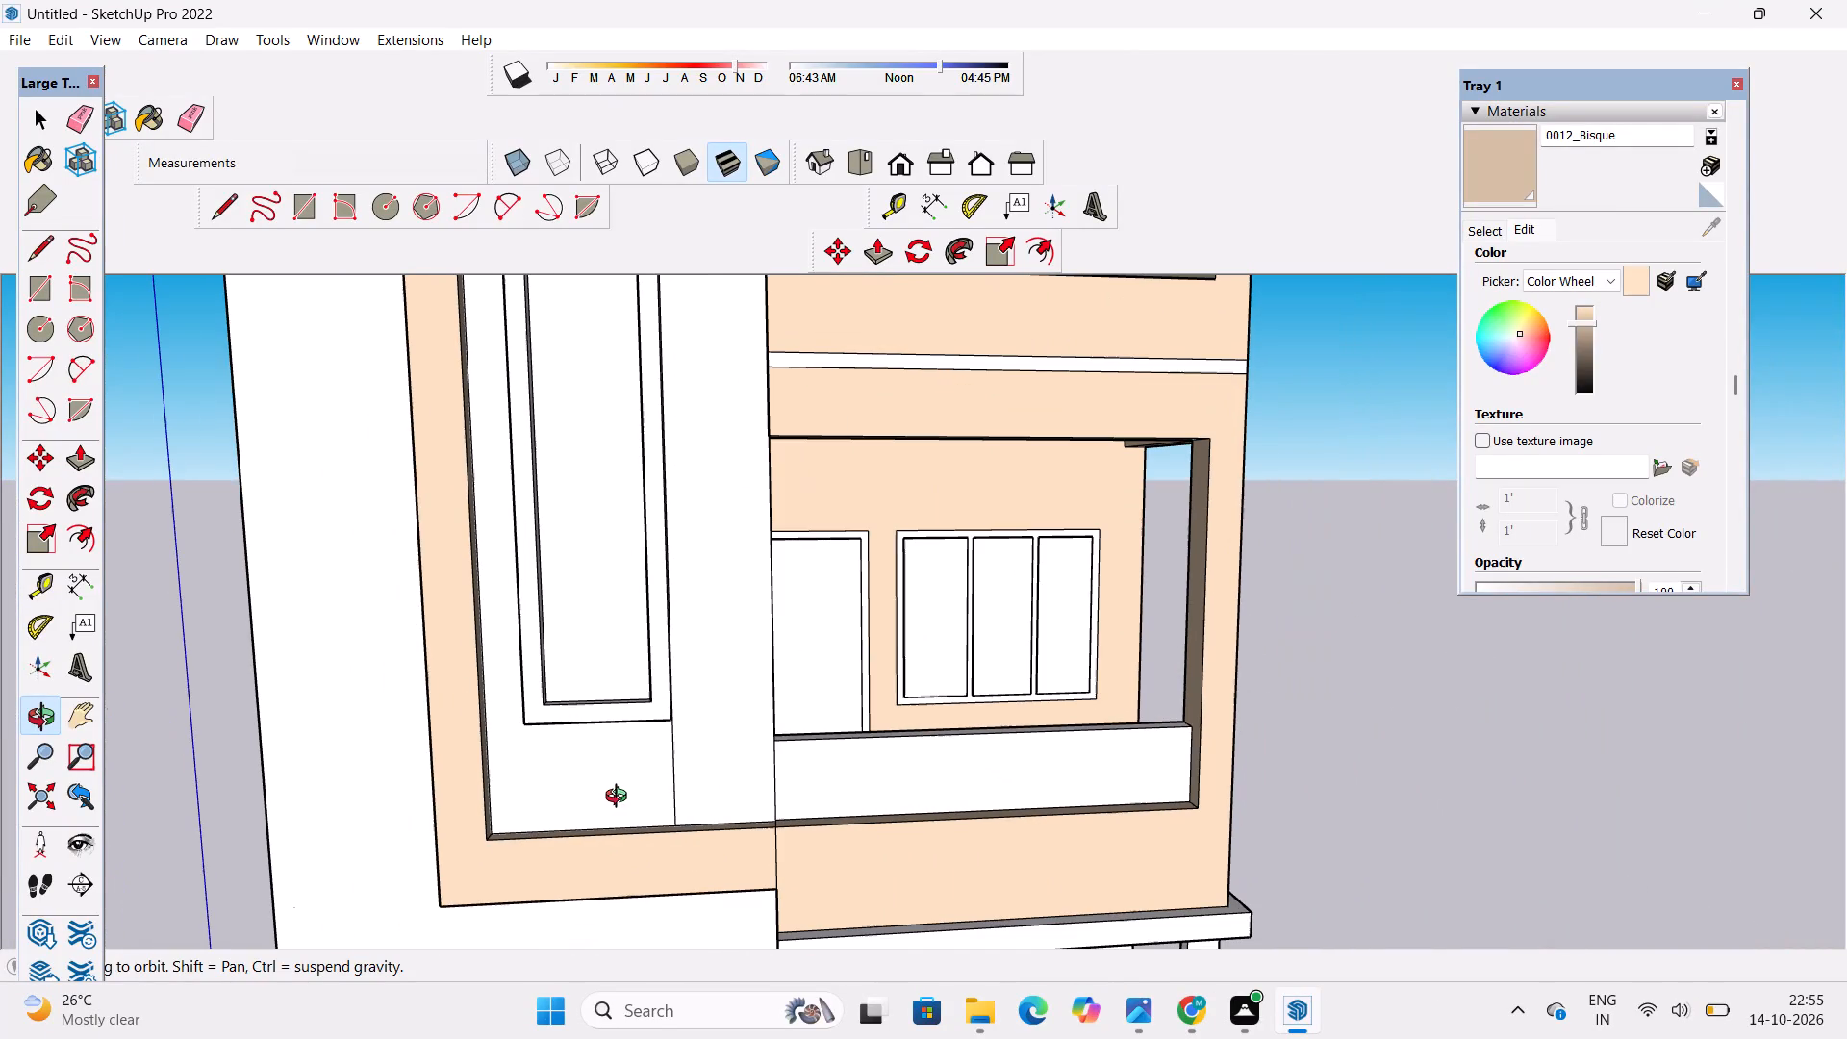
scroll(620, 798, "down", 5)
left_click_drag(697, 825, 643, 780, "shift")
scroll(606, 722, "down", 5, "shift")
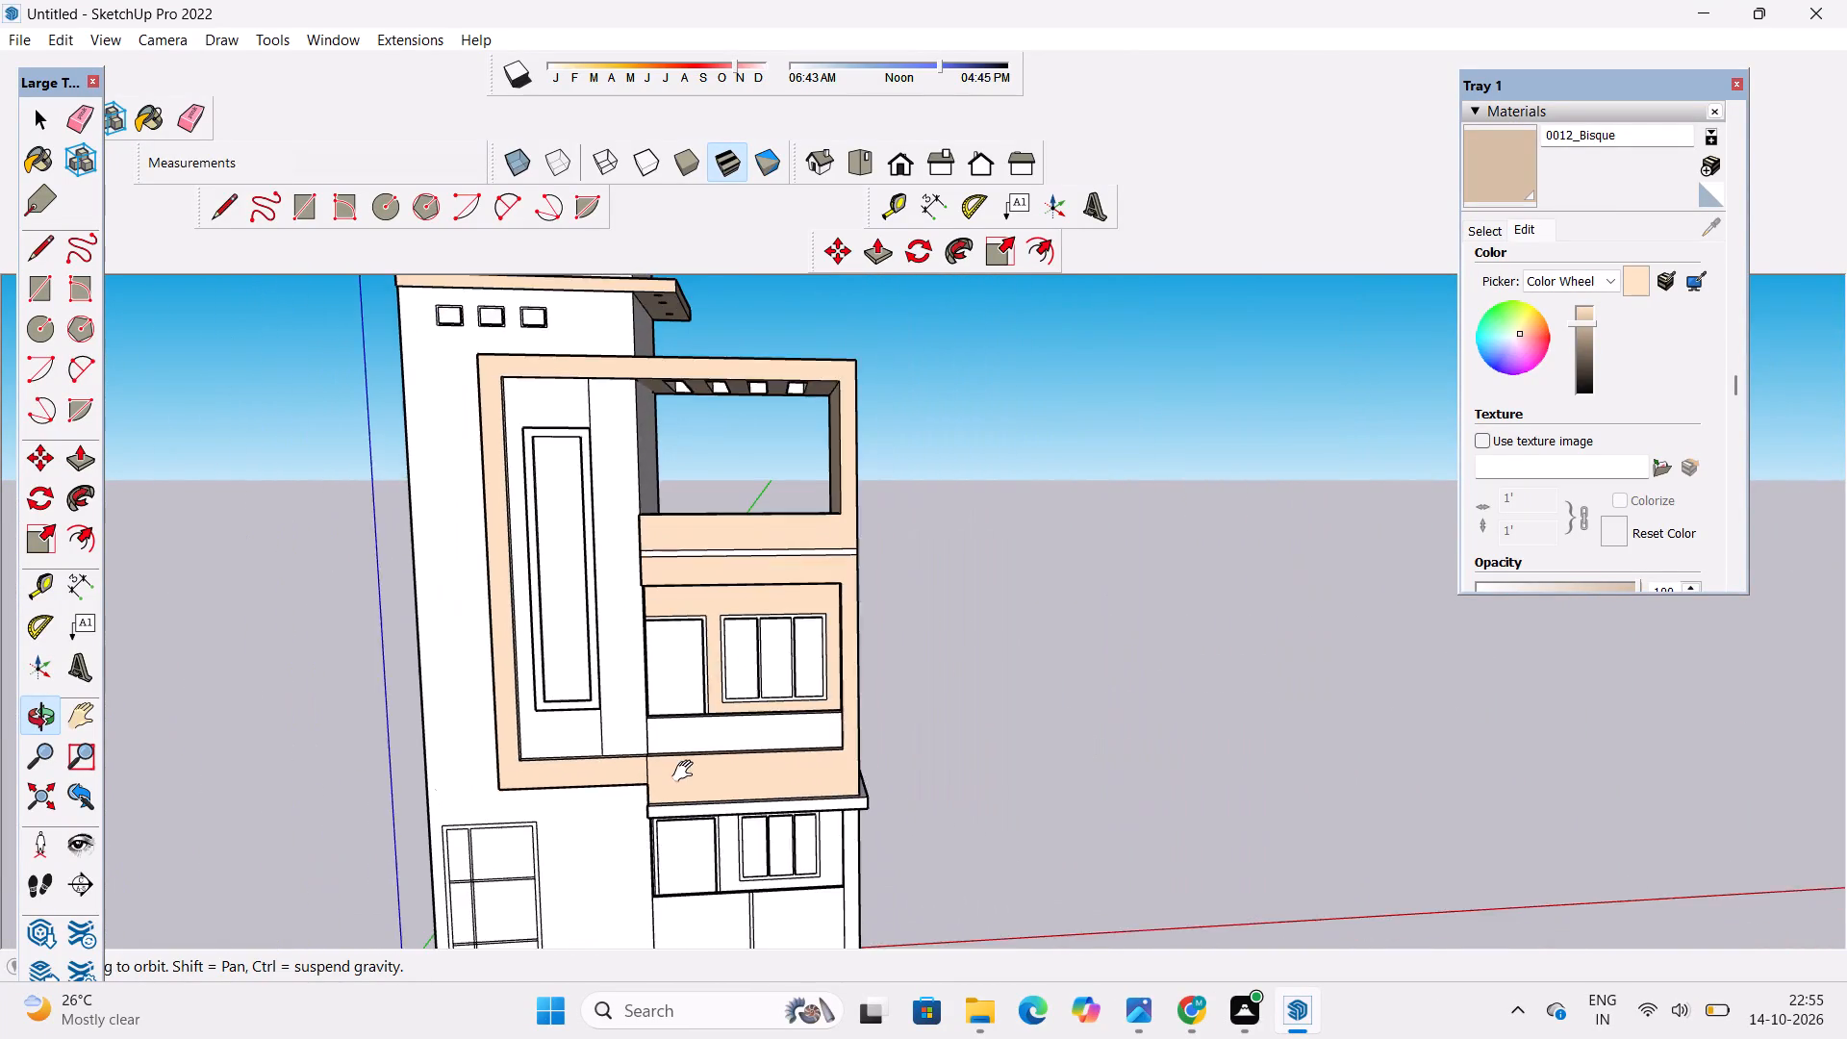
left_click_drag(685, 772, 583, 772, "shift")
left_click(582, 768, "shift")
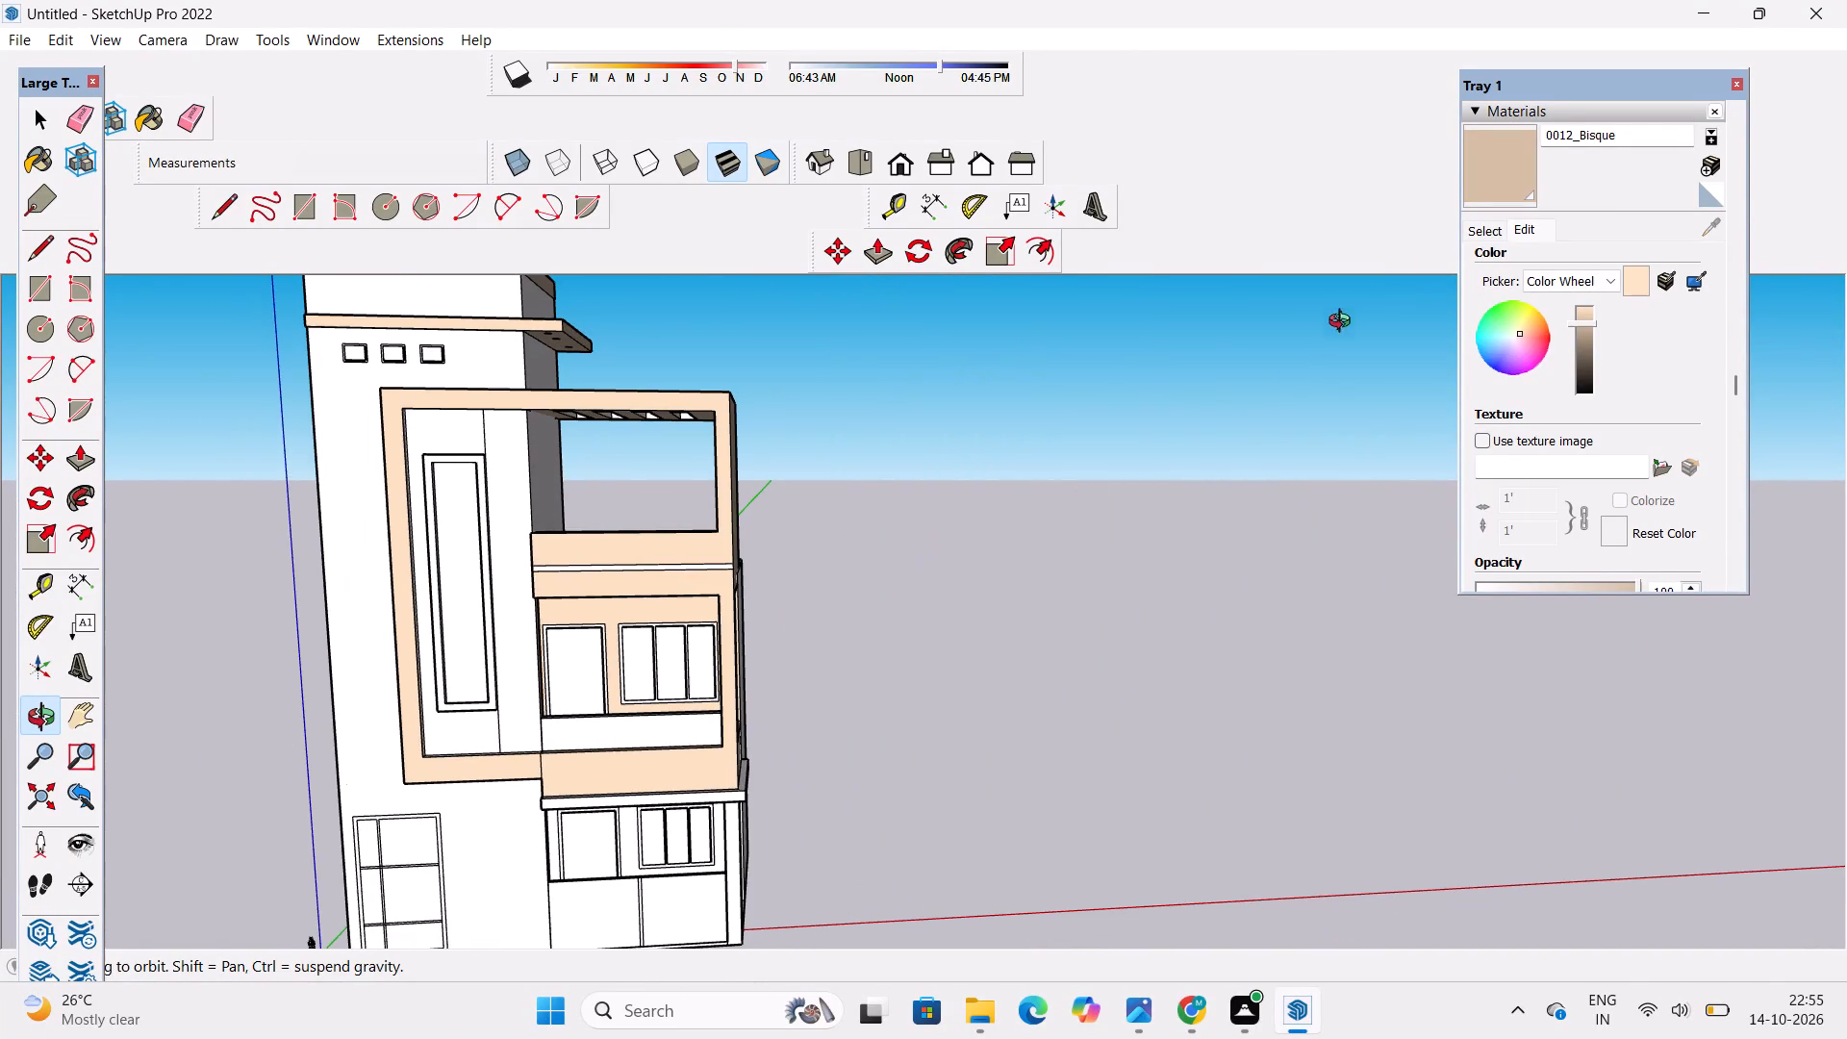
Paint the two ground-floor front panels below the door and window with Wood Veneer 01 from the Wood material collection.
left_click(1472, 231)
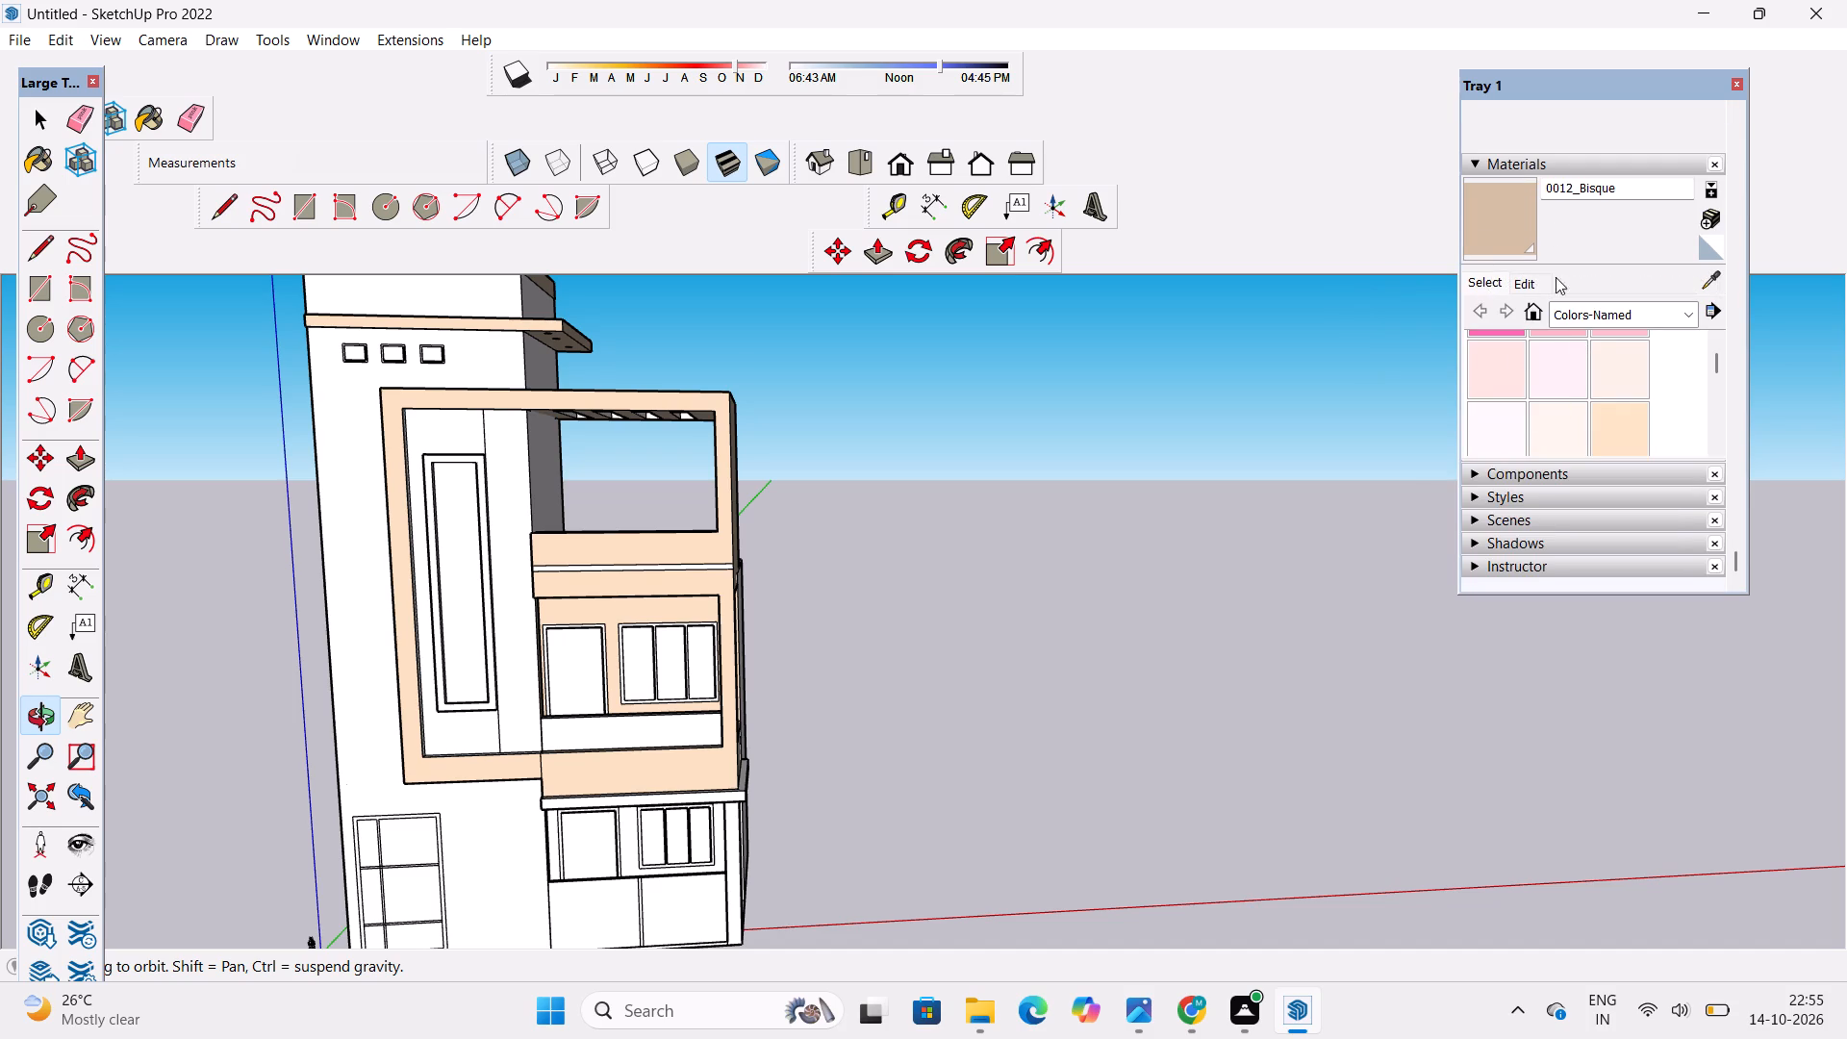
scroll(1540, 211, "down", 2)
scroll(1532, 350, "down", 2)
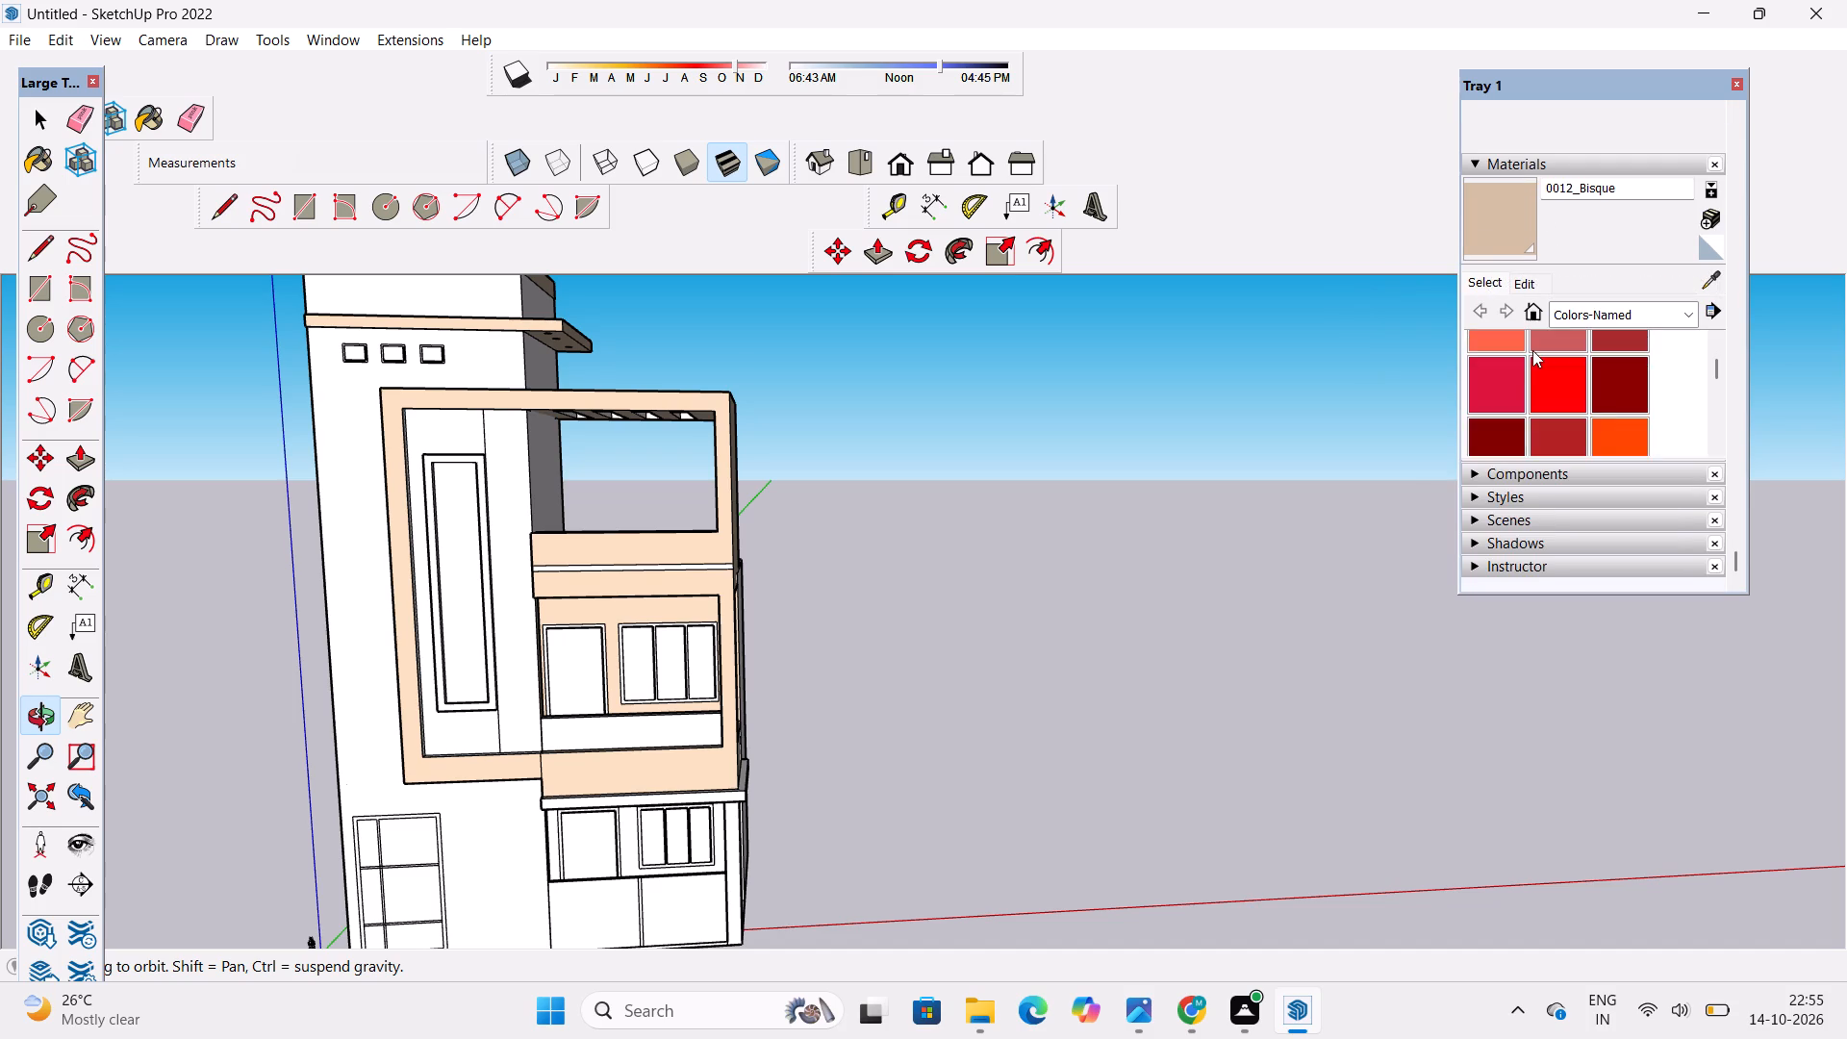
scroll(1532, 350, "down", 2)
left_click(1595, 311)
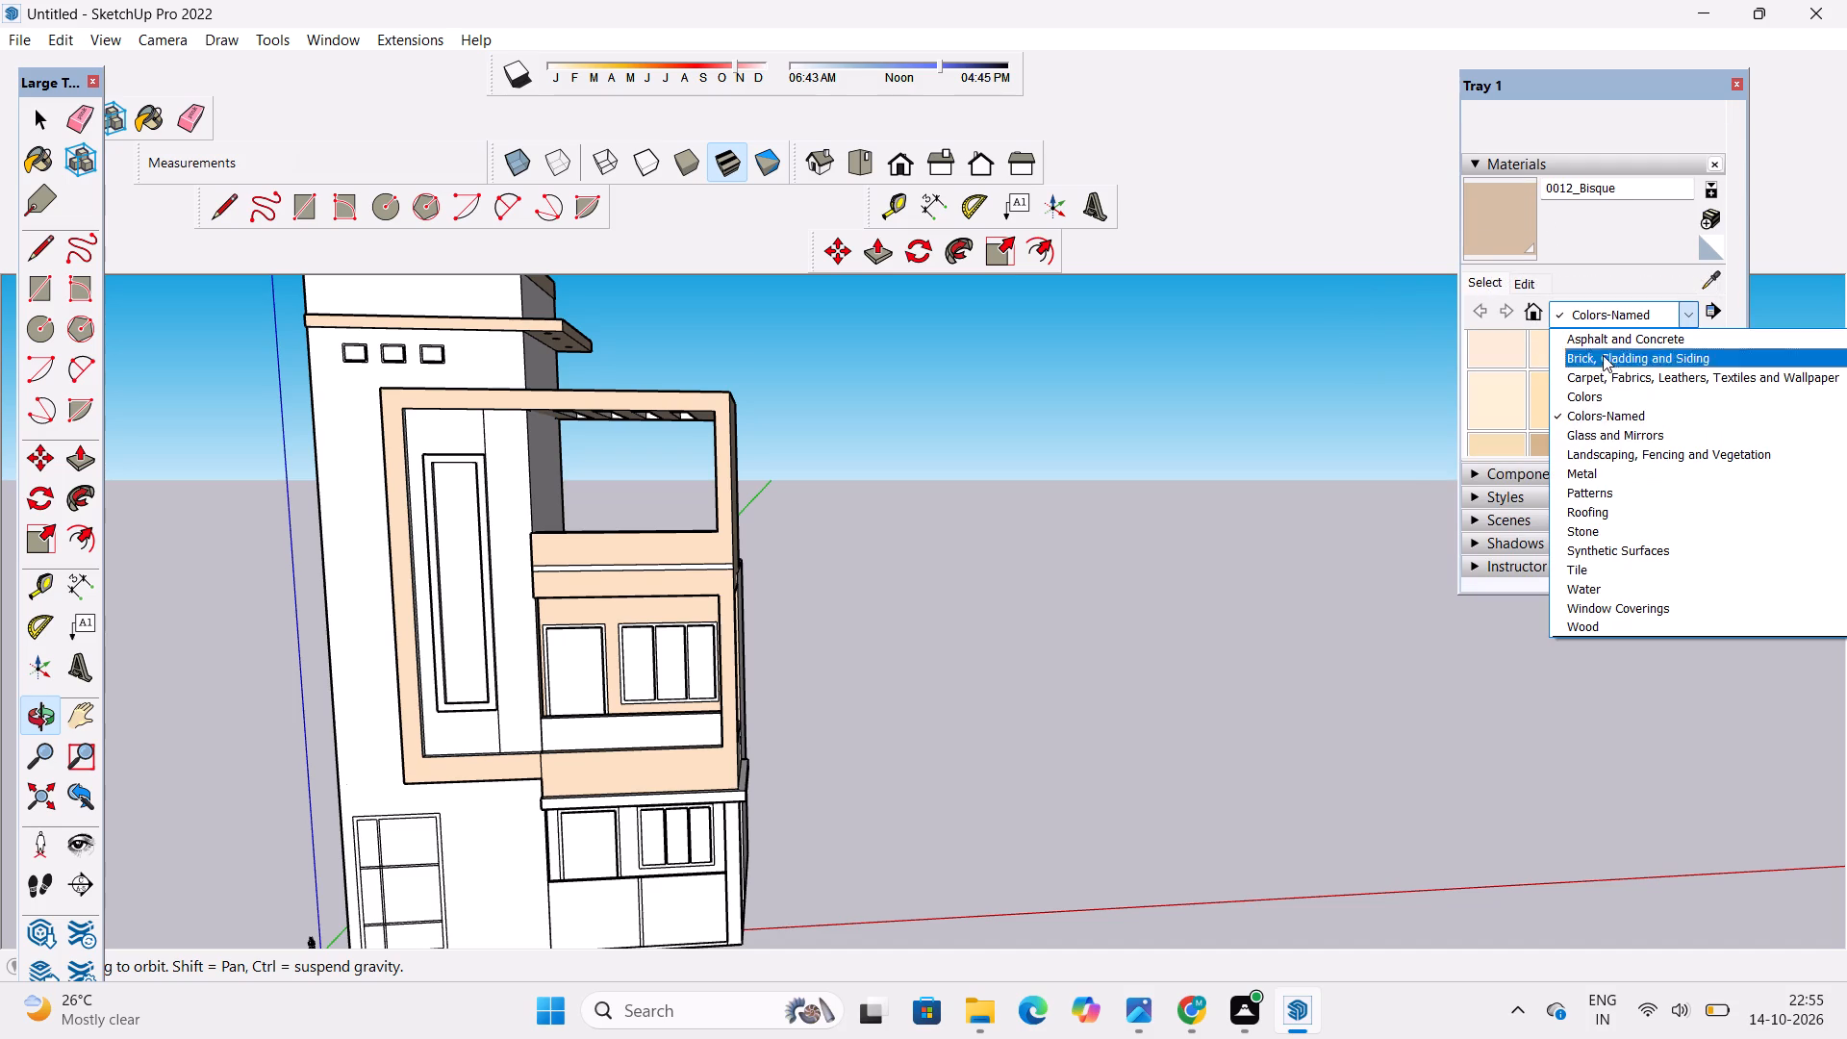
left_click(1593, 626)
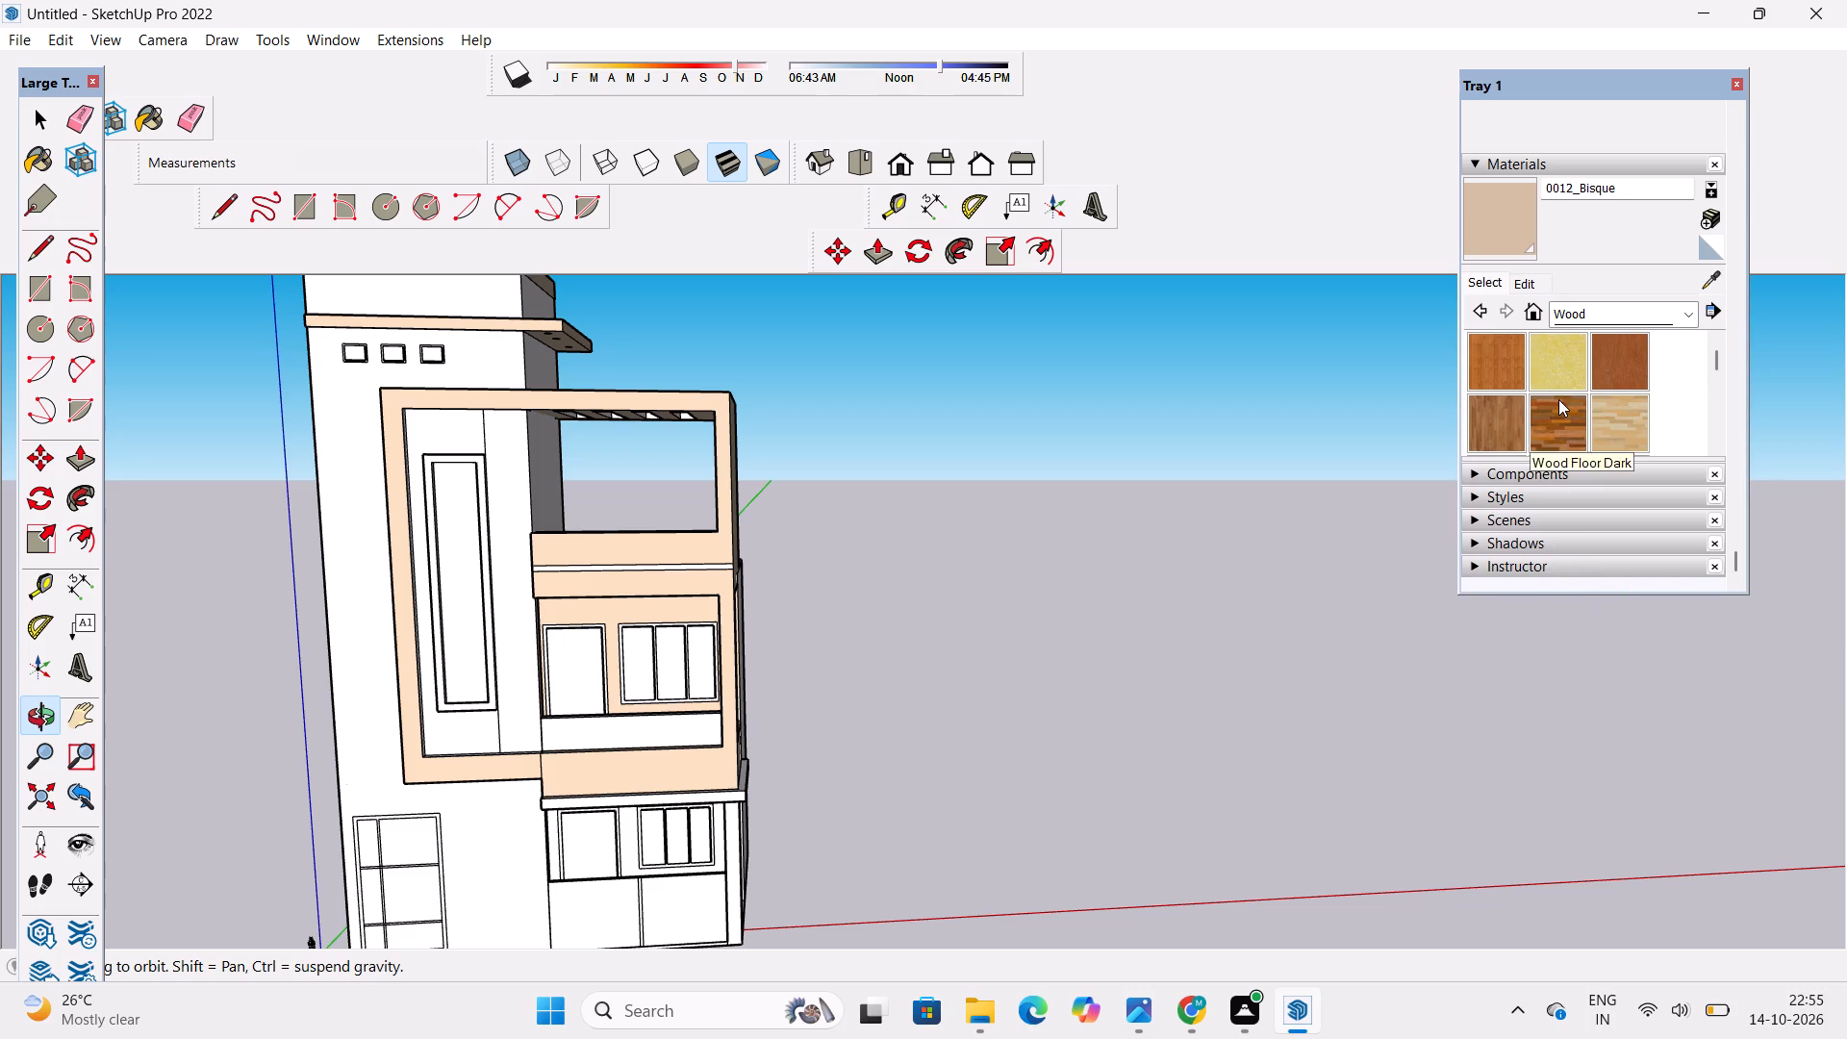
scroll(1558, 399, "down", 1)
scroll(1558, 399, "up", 3)
scroll(1580, 171, "down", 4)
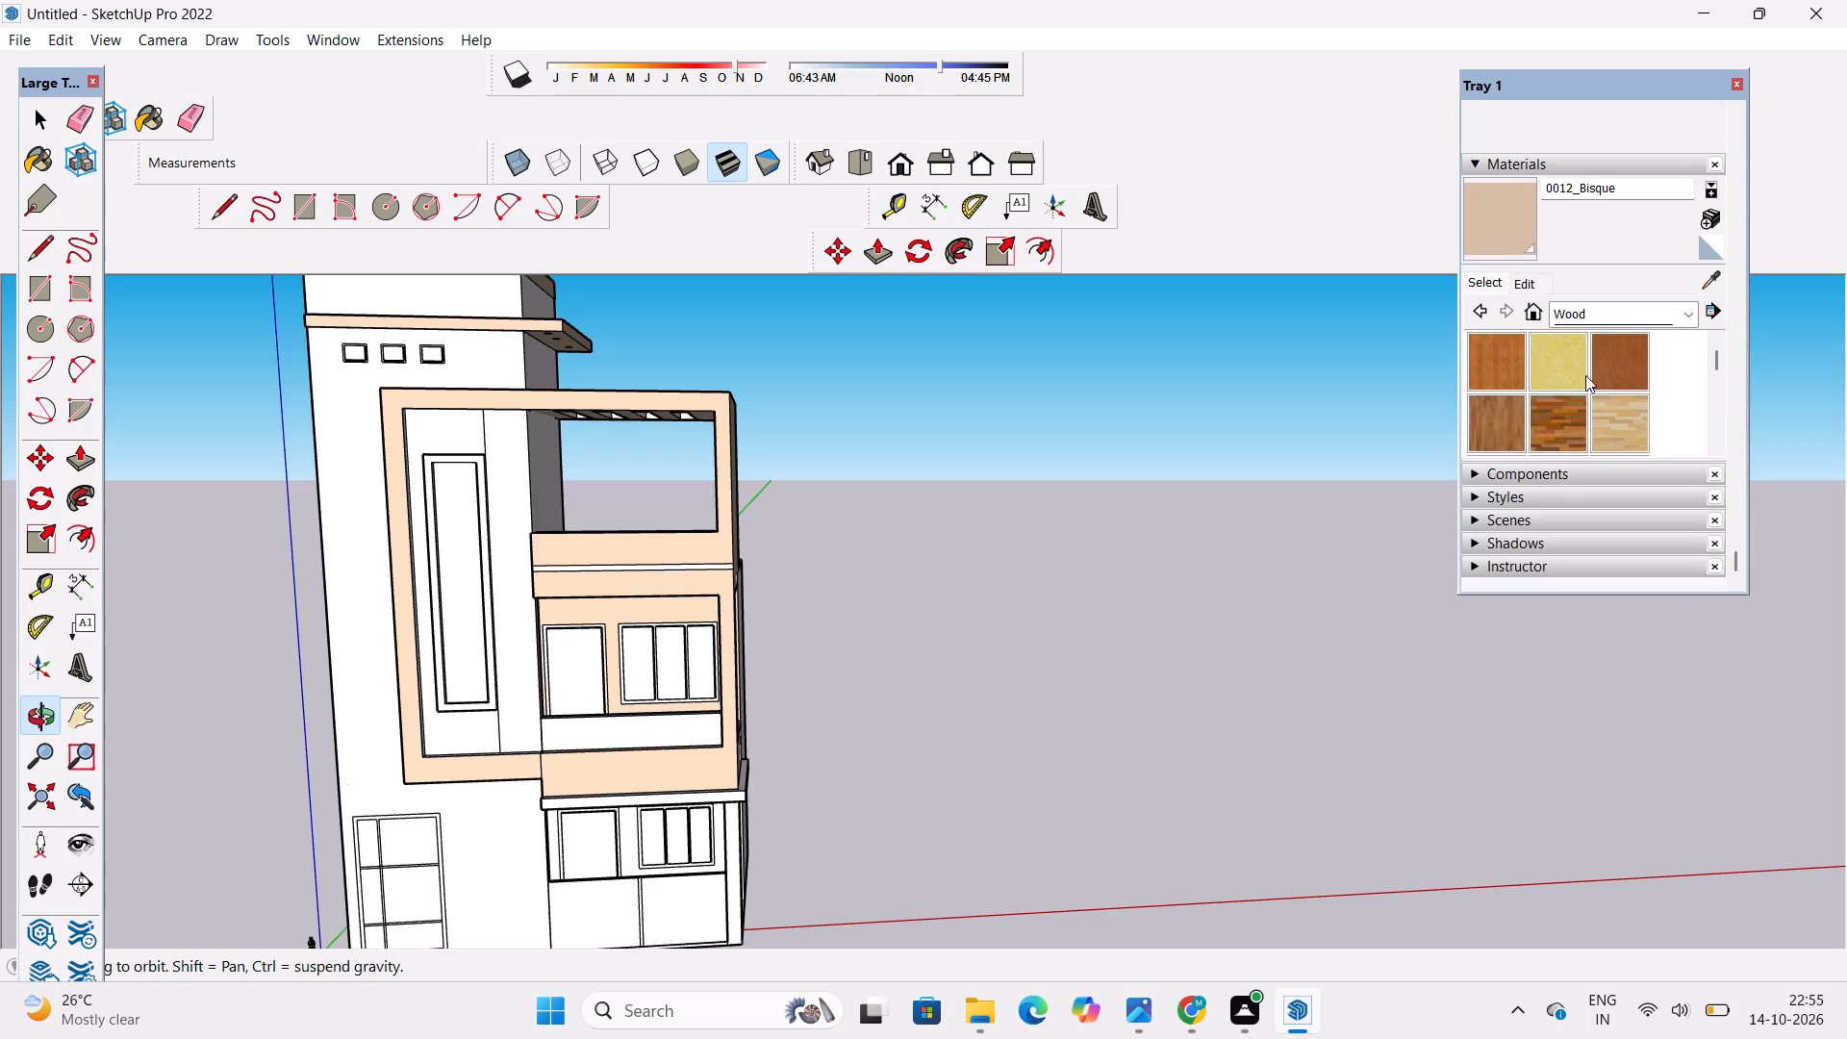
scroll(1531, 302, "down", 3)
scroll(1605, 356, "down", 1)
scroll(1605, 367, "up", 1)
scroll(1597, 356, "down", 2)
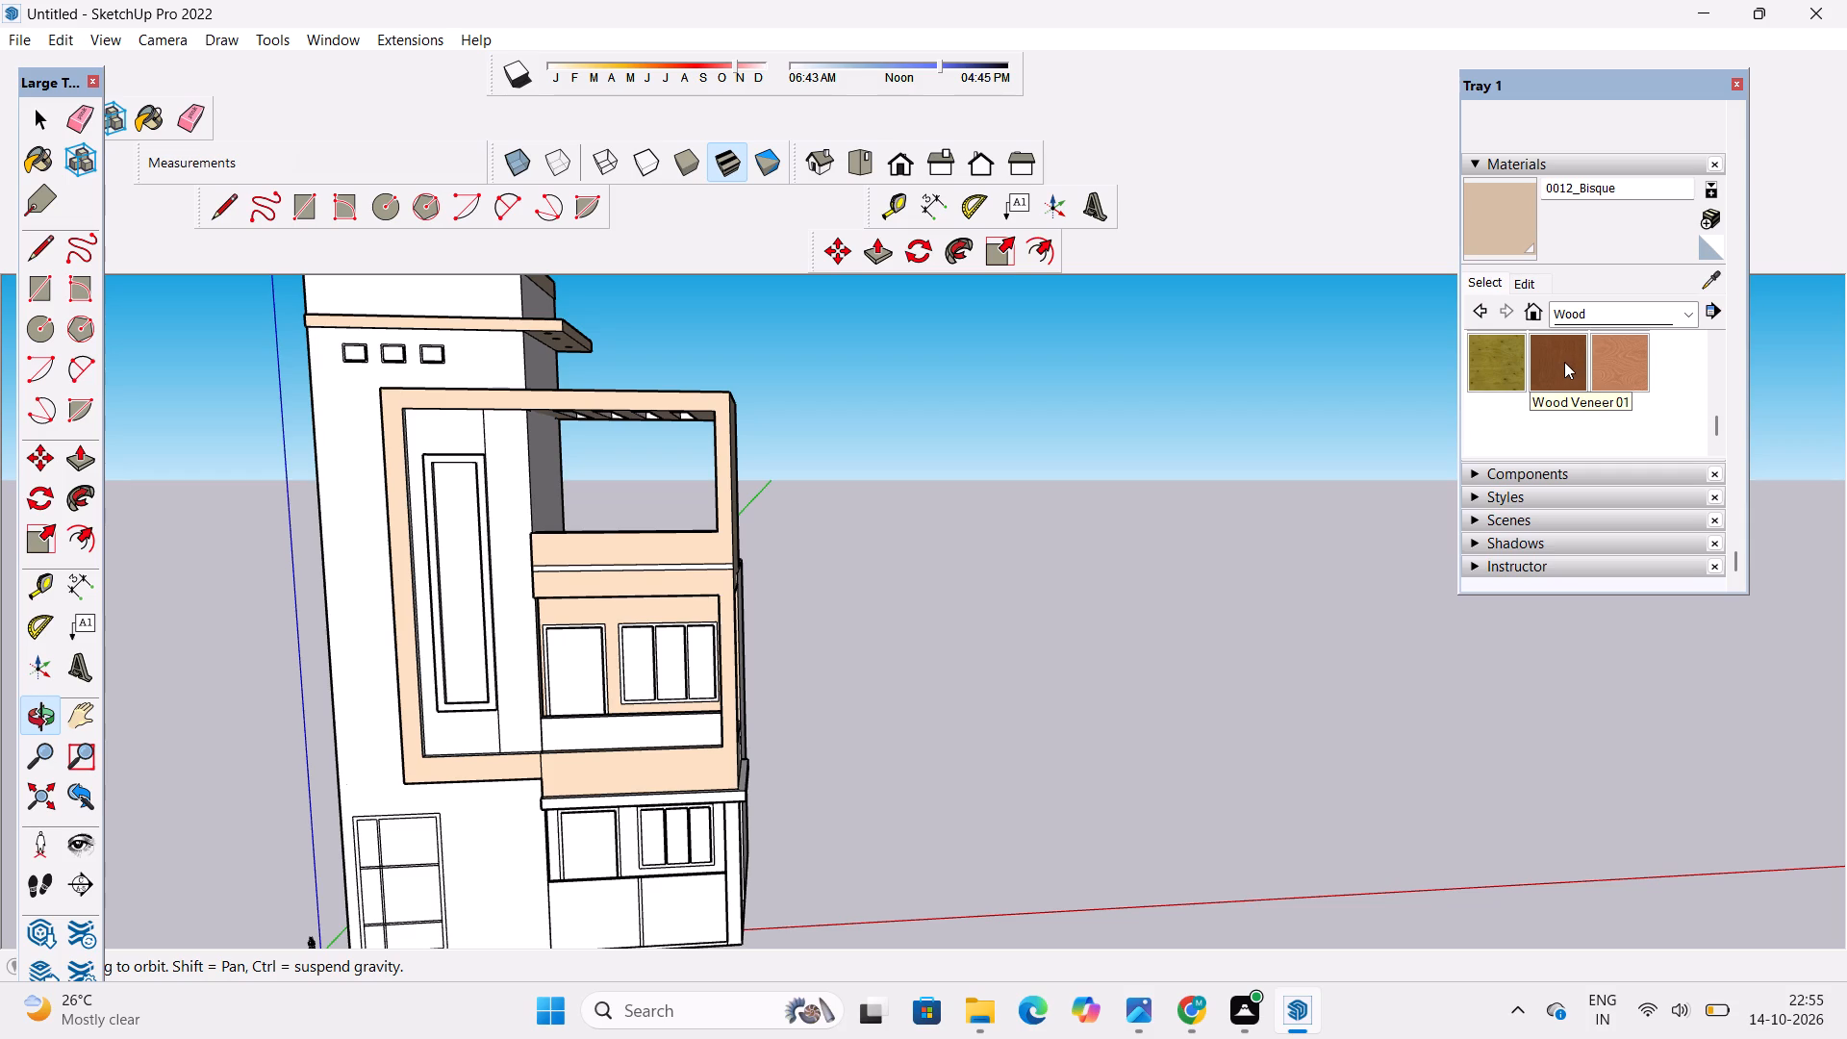
left_click(1559, 366)
scroll(973, 483, "down", 5)
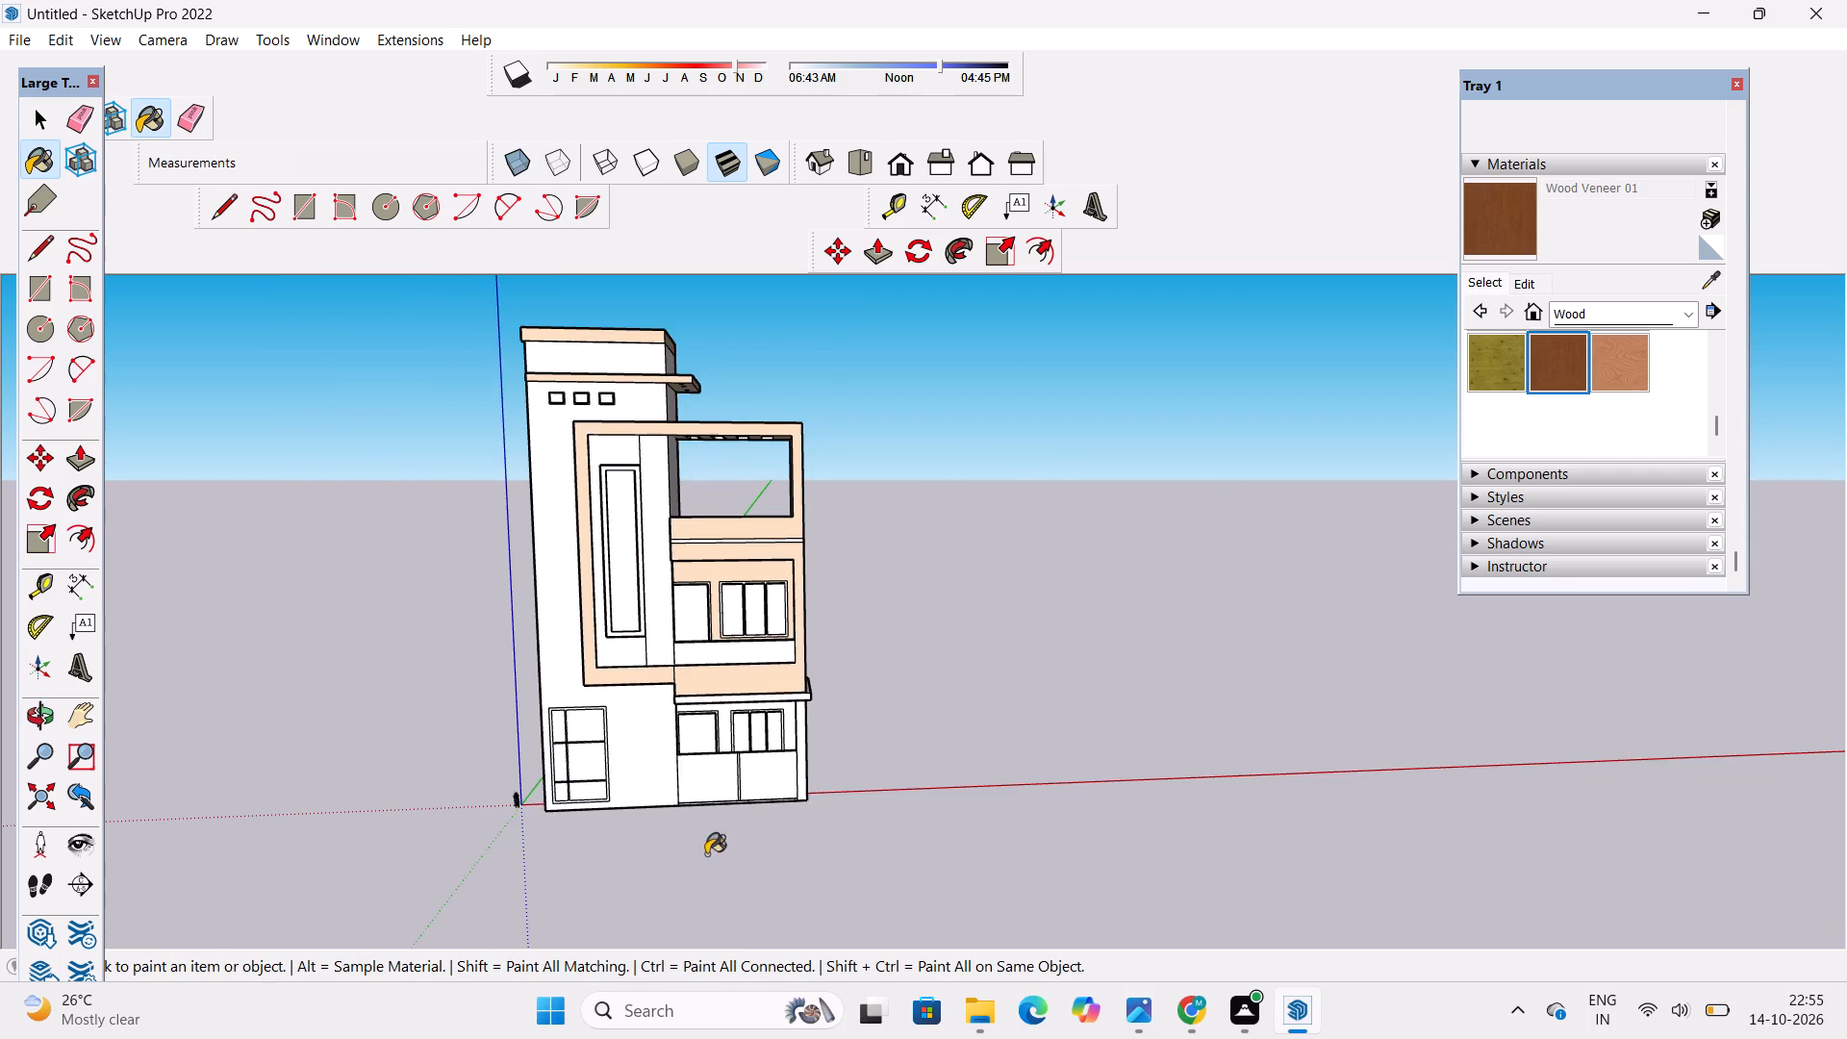
scroll(795, 757, "up", 9)
left_click(740, 780)
left_click(584, 782)
scroll(584, 782, "up", 5)
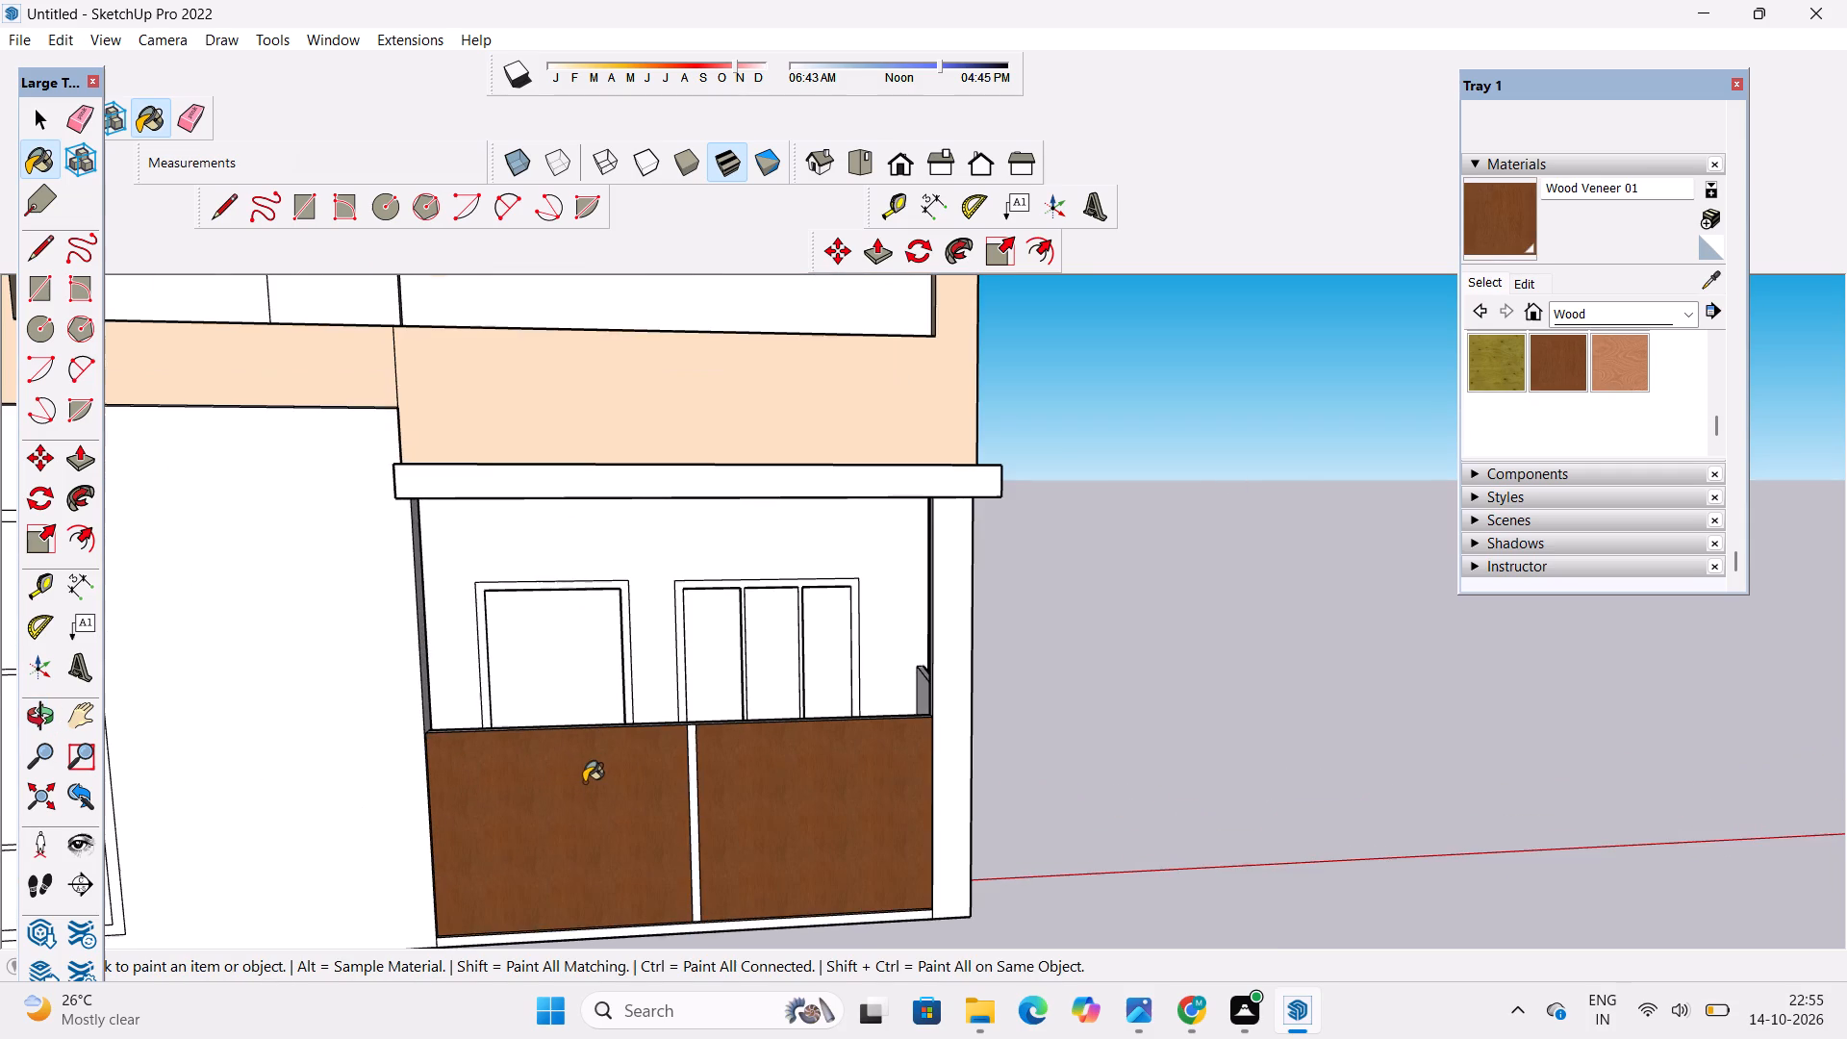
Paint the vertical wall strip between the tall panel and the balcony with Wood Veneer 01.
scroll(595, 776, "down", 1)
scroll(404, 686, "down", 6)
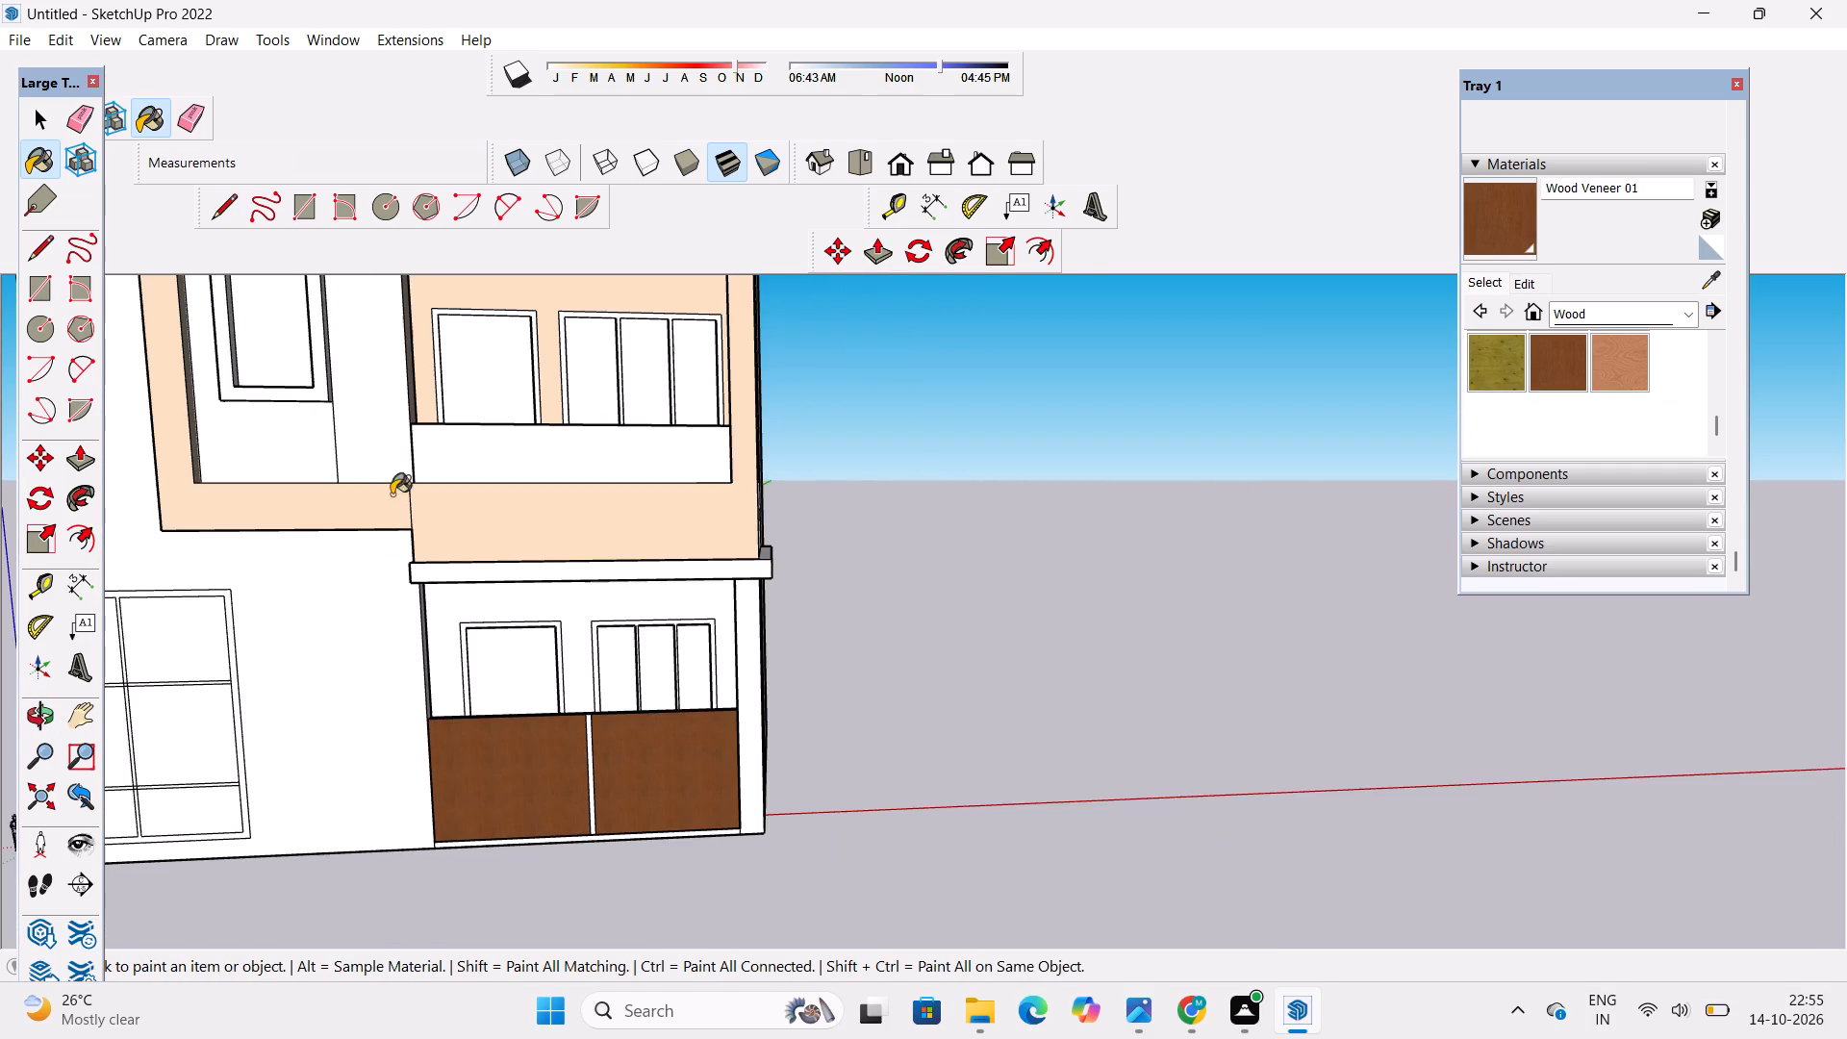
left_click(384, 459)
scroll(569, 788, "down", 10)
Examine the wood-painted strip, the balcony and the overall facade from several angles.
key("o")
scroll(573, 657, "up", 2)
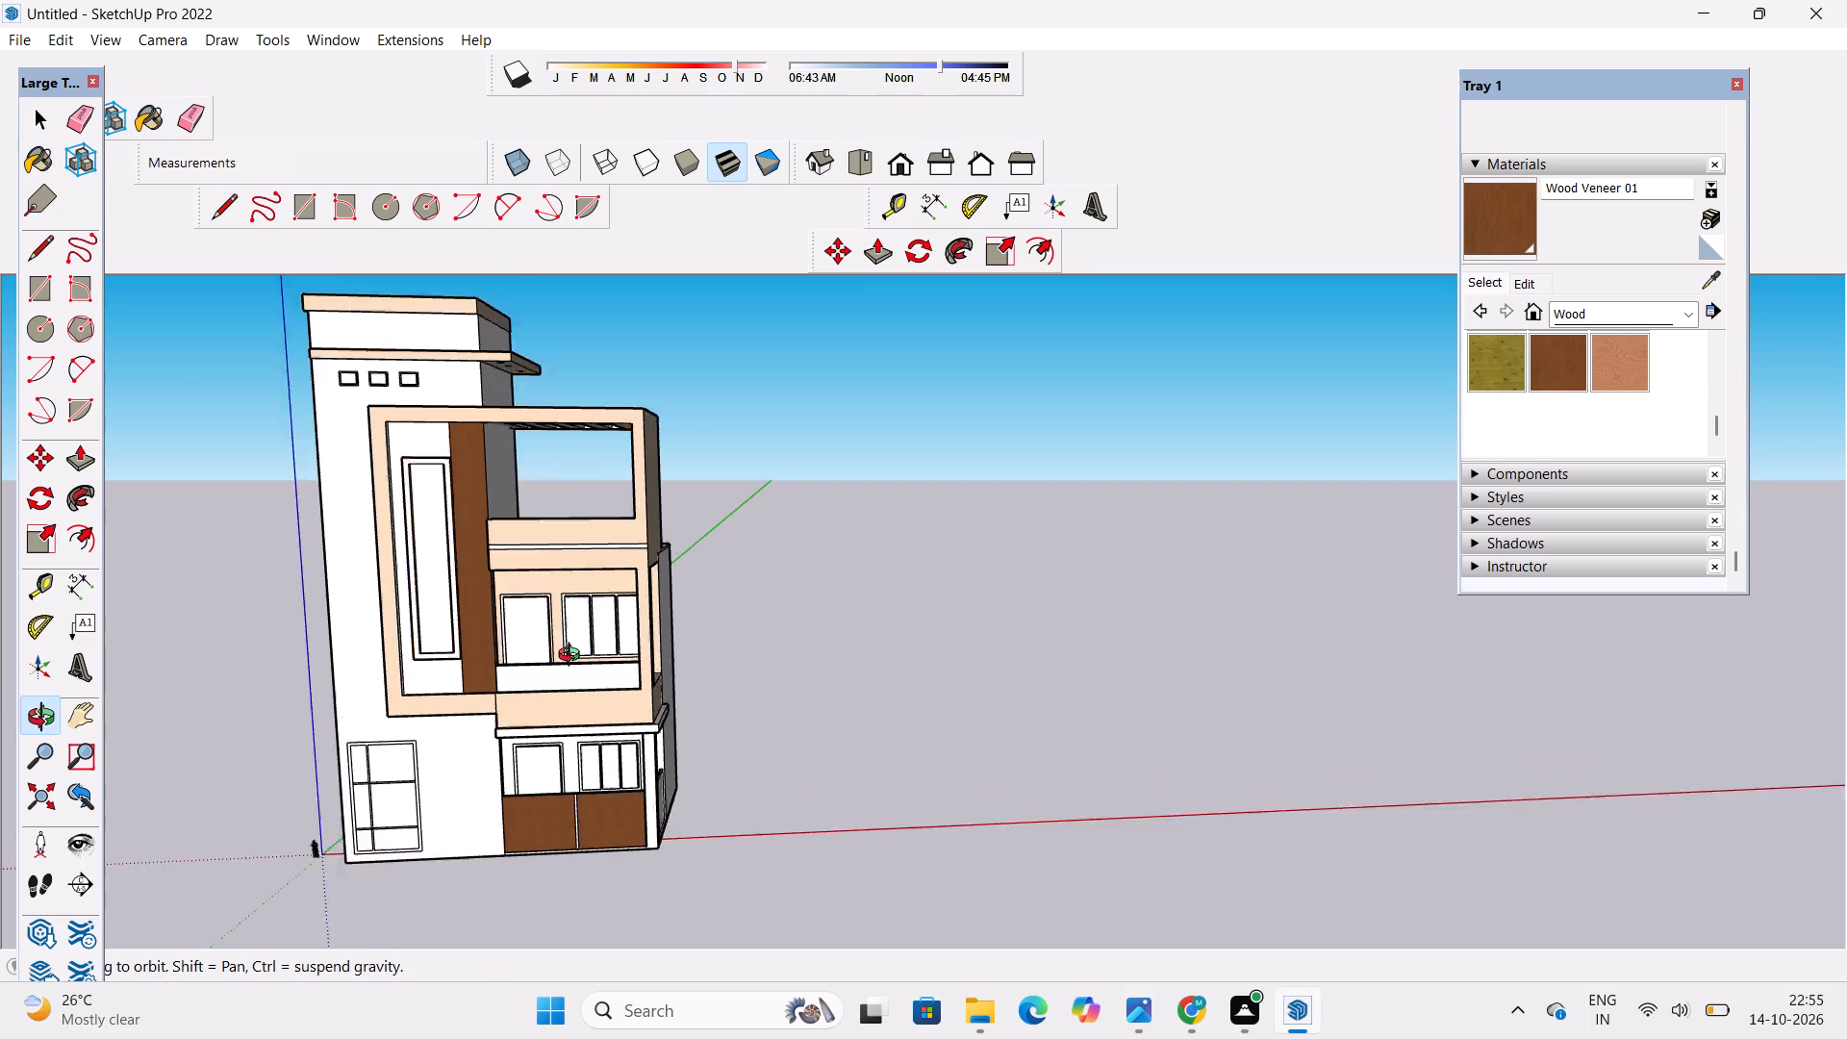
scroll(573, 657, "up", 3)
left_click_drag(573, 657, 348, 687)
left_click_drag(549, 516, 587, 643, "shift")
scroll(651, 730, "up", 8)
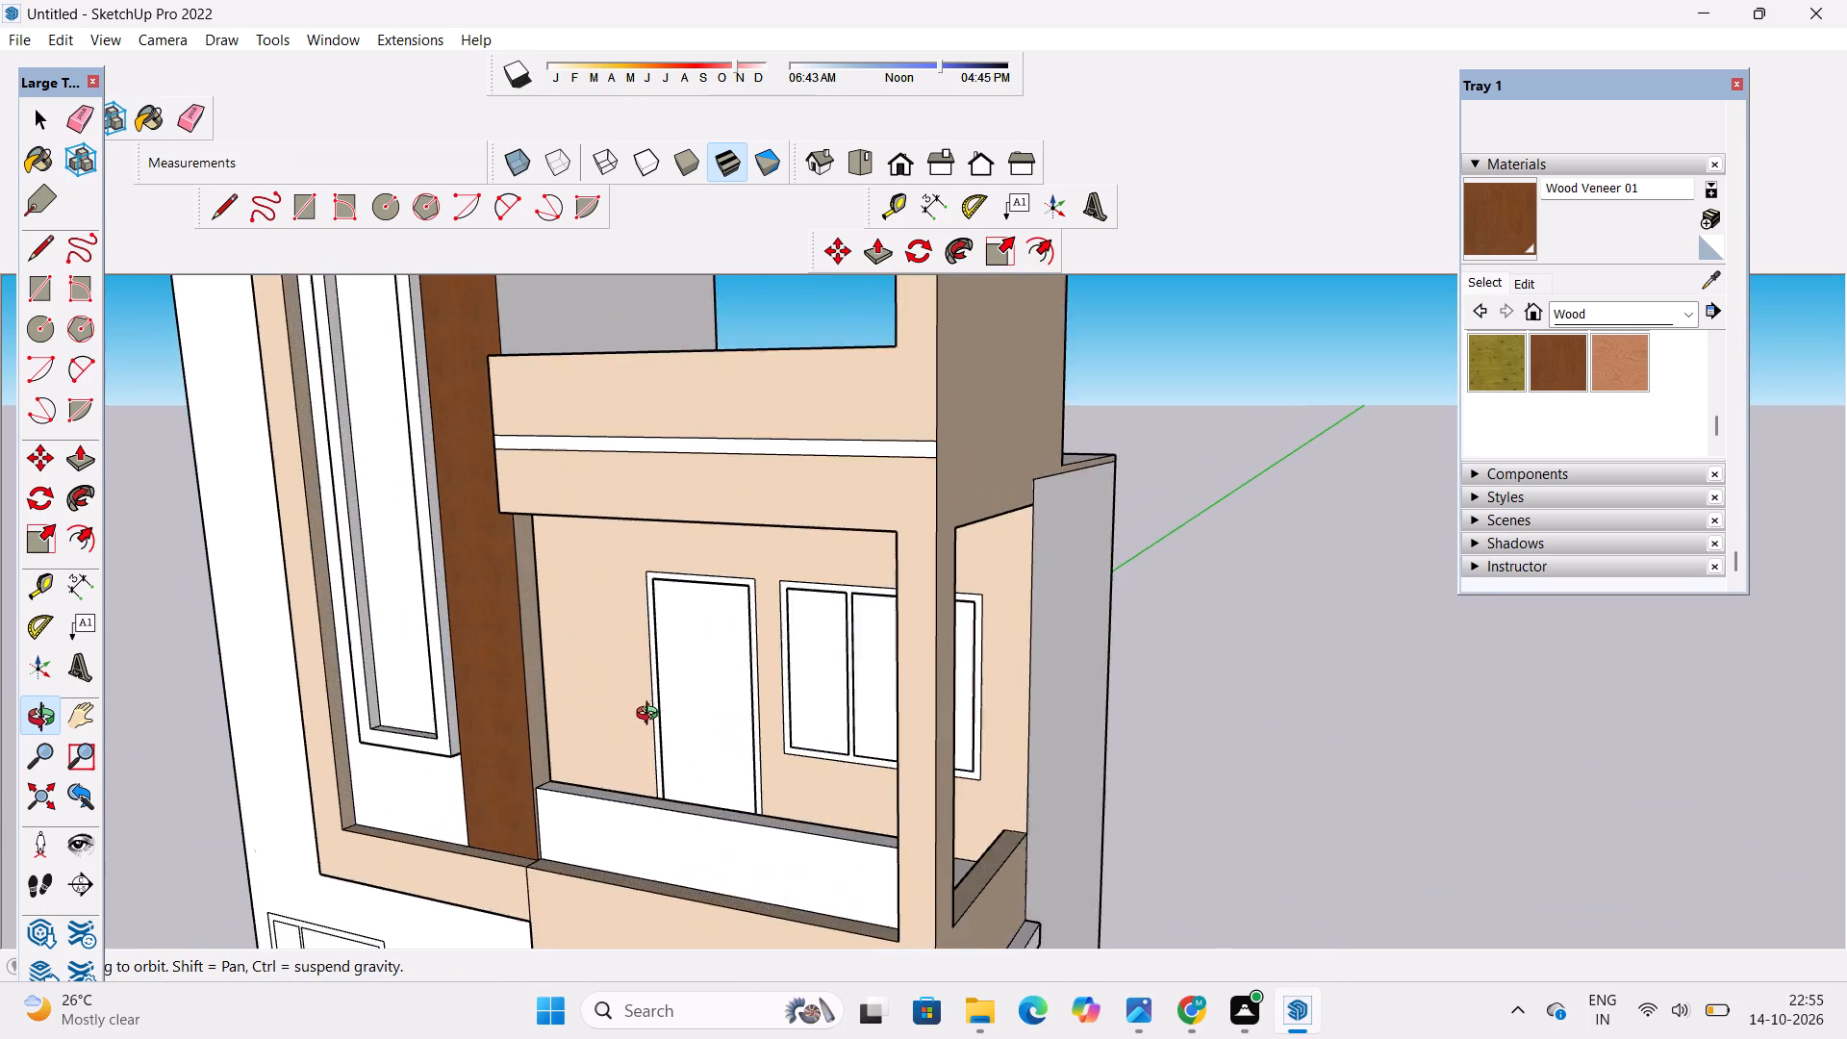
left_click_drag(601, 731, 610, 705)
left_click_drag(608, 703, 620, 678, "shift")
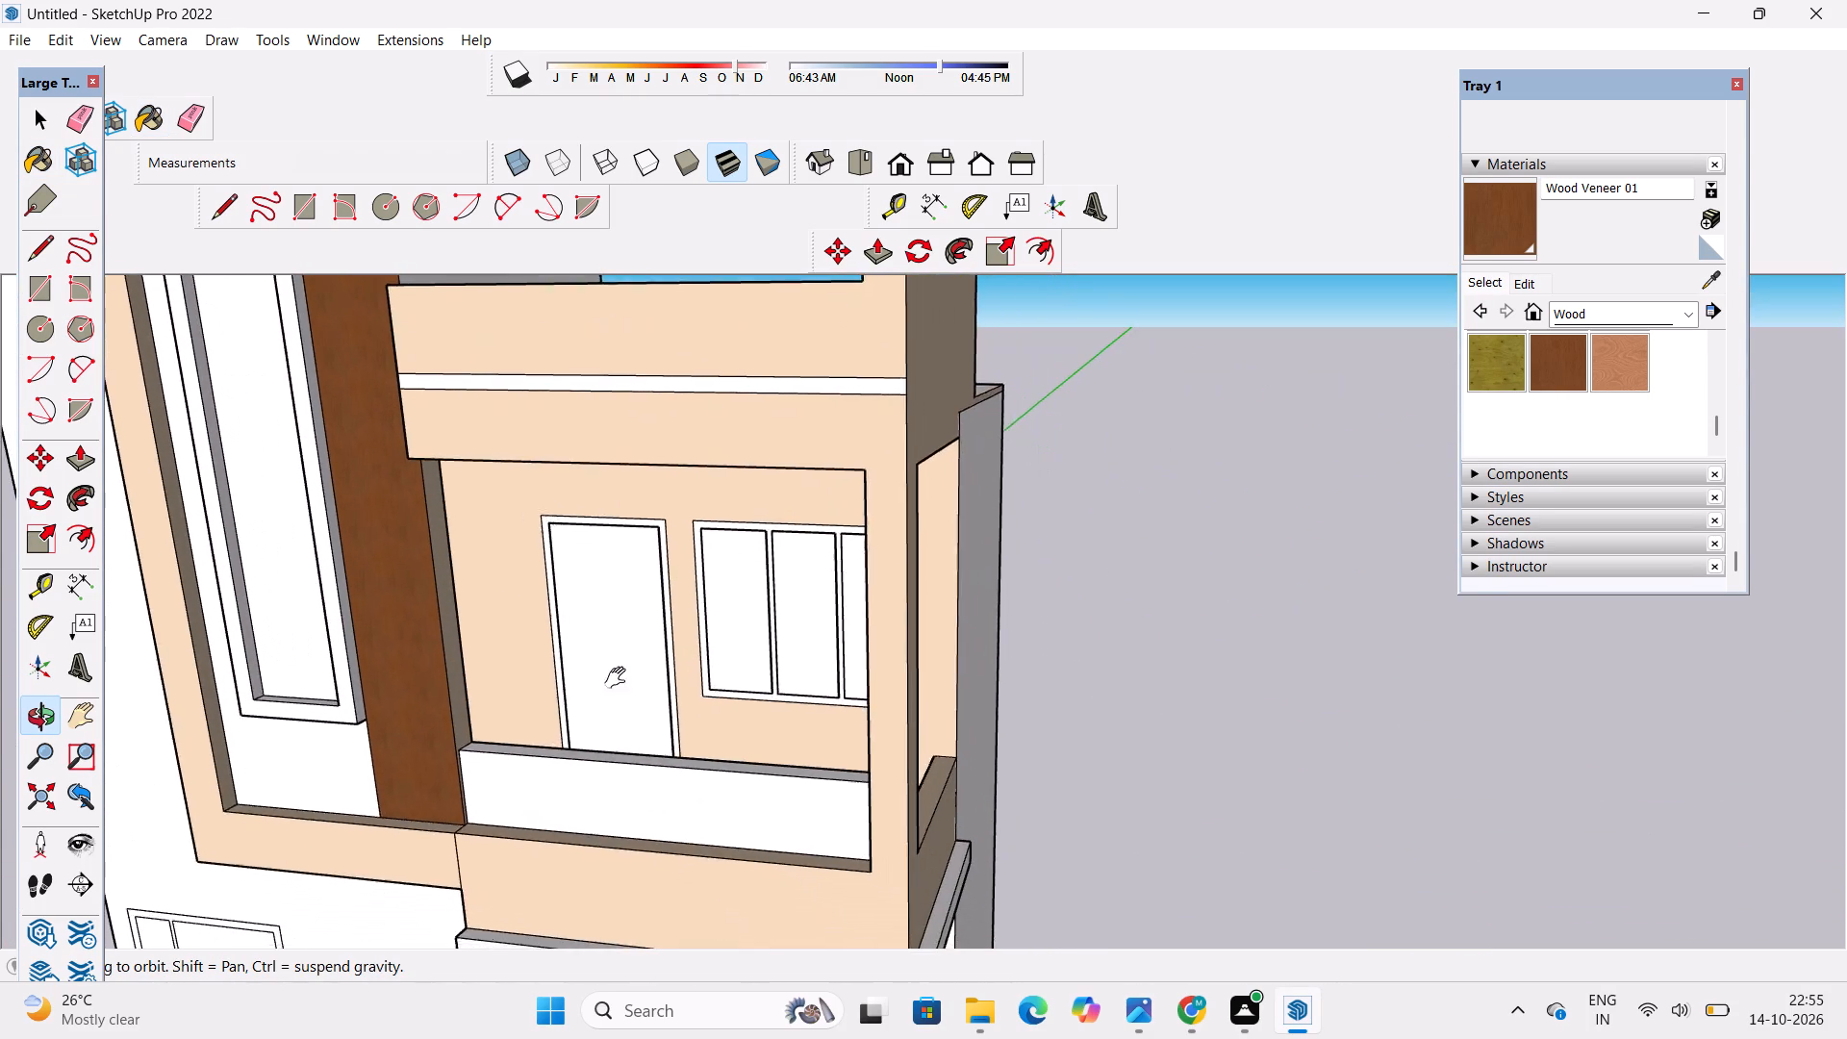
left_click_drag(620, 678, 653, 619, "shift")
left_click_drag(619, 707, 599, 820, "shift")
left_click_drag(594, 828, 692, 717, "shift")
left_click_drag(692, 735, 694, 697, "shift")
scroll(695, 697, "down", 3)
left_click_drag(681, 697, 733, 715)
scroll(722, 680, "down", 4)
left_click_drag(720, 675, 744, 748, "shift")
scroll(728, 713, "down", 4)
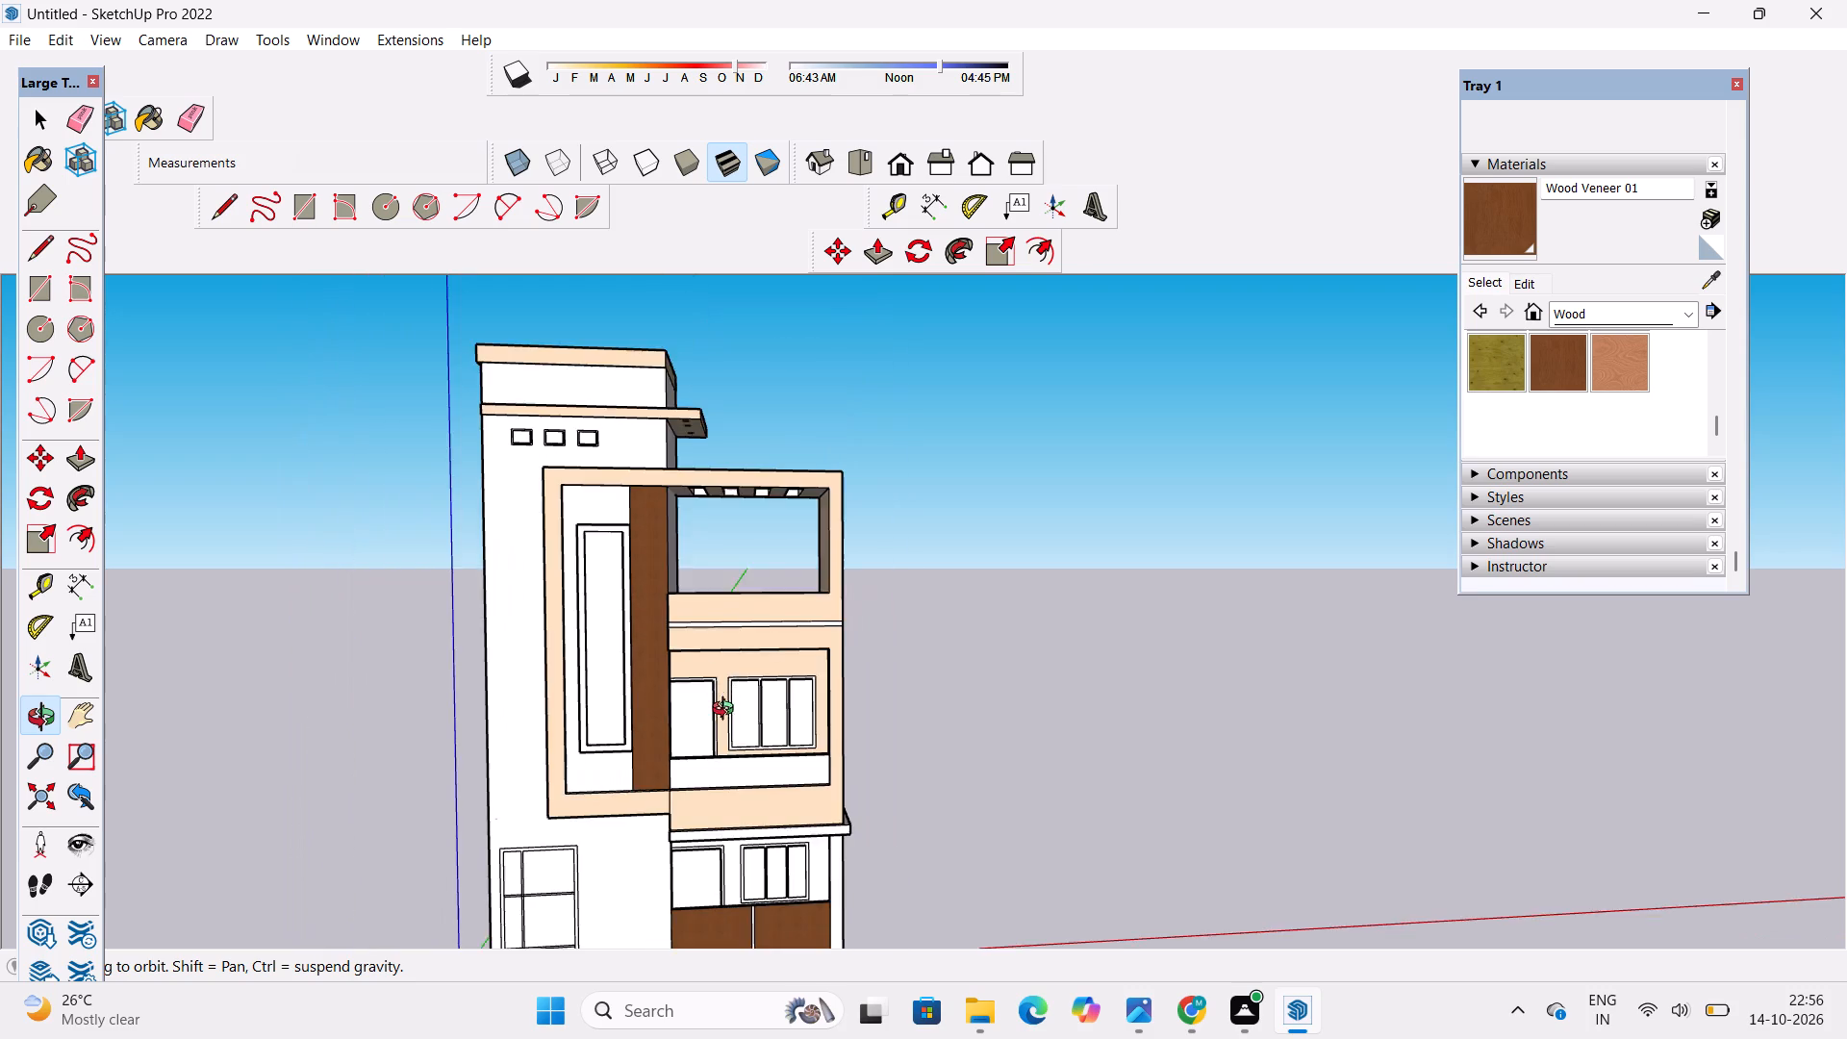
Draw a thin horizontal rectangle about 17' 1" wide on the tower's front wall, from the frame's outer side to the tower's corner.
left_click_drag(727, 690, 663, 735)
left_click_drag(642, 718, 847, 748, "shift")
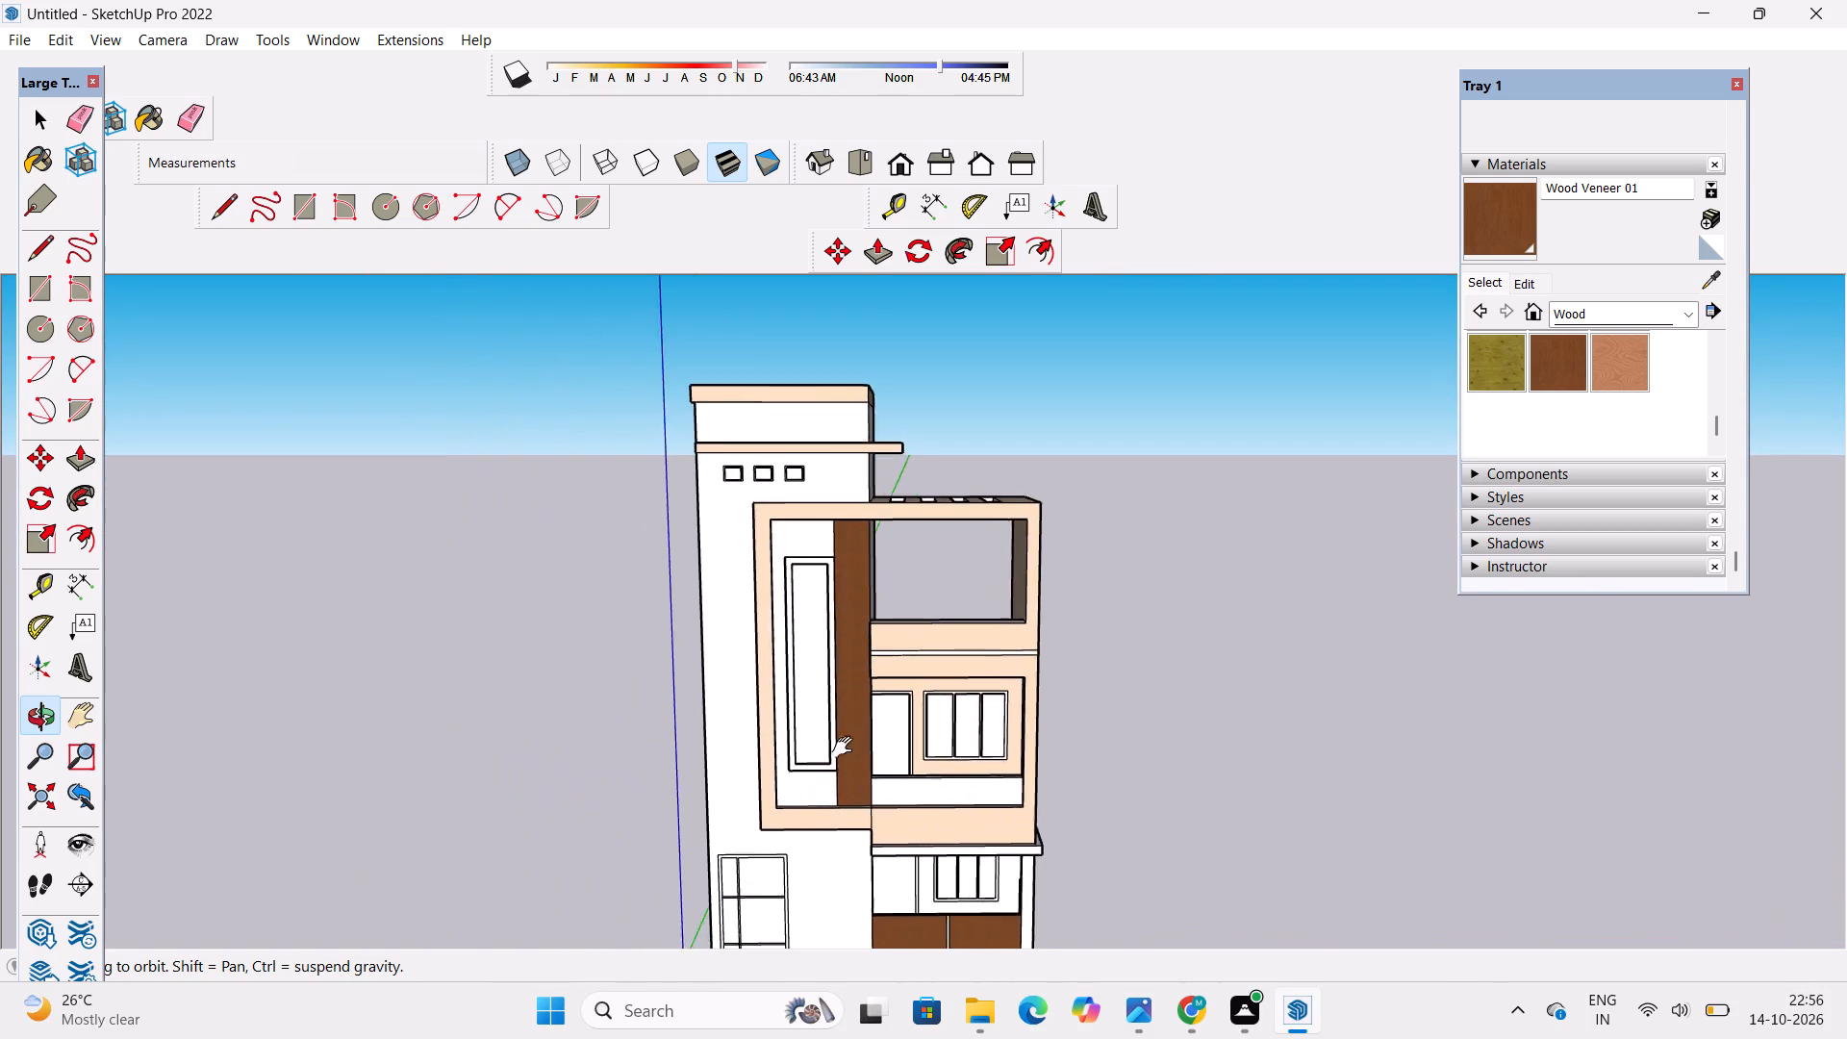
left_click_drag(847, 748, 1173, 784, "shift")
scroll(955, 657, "up", 5)
left_click(952, 643, "shift")
key("r")
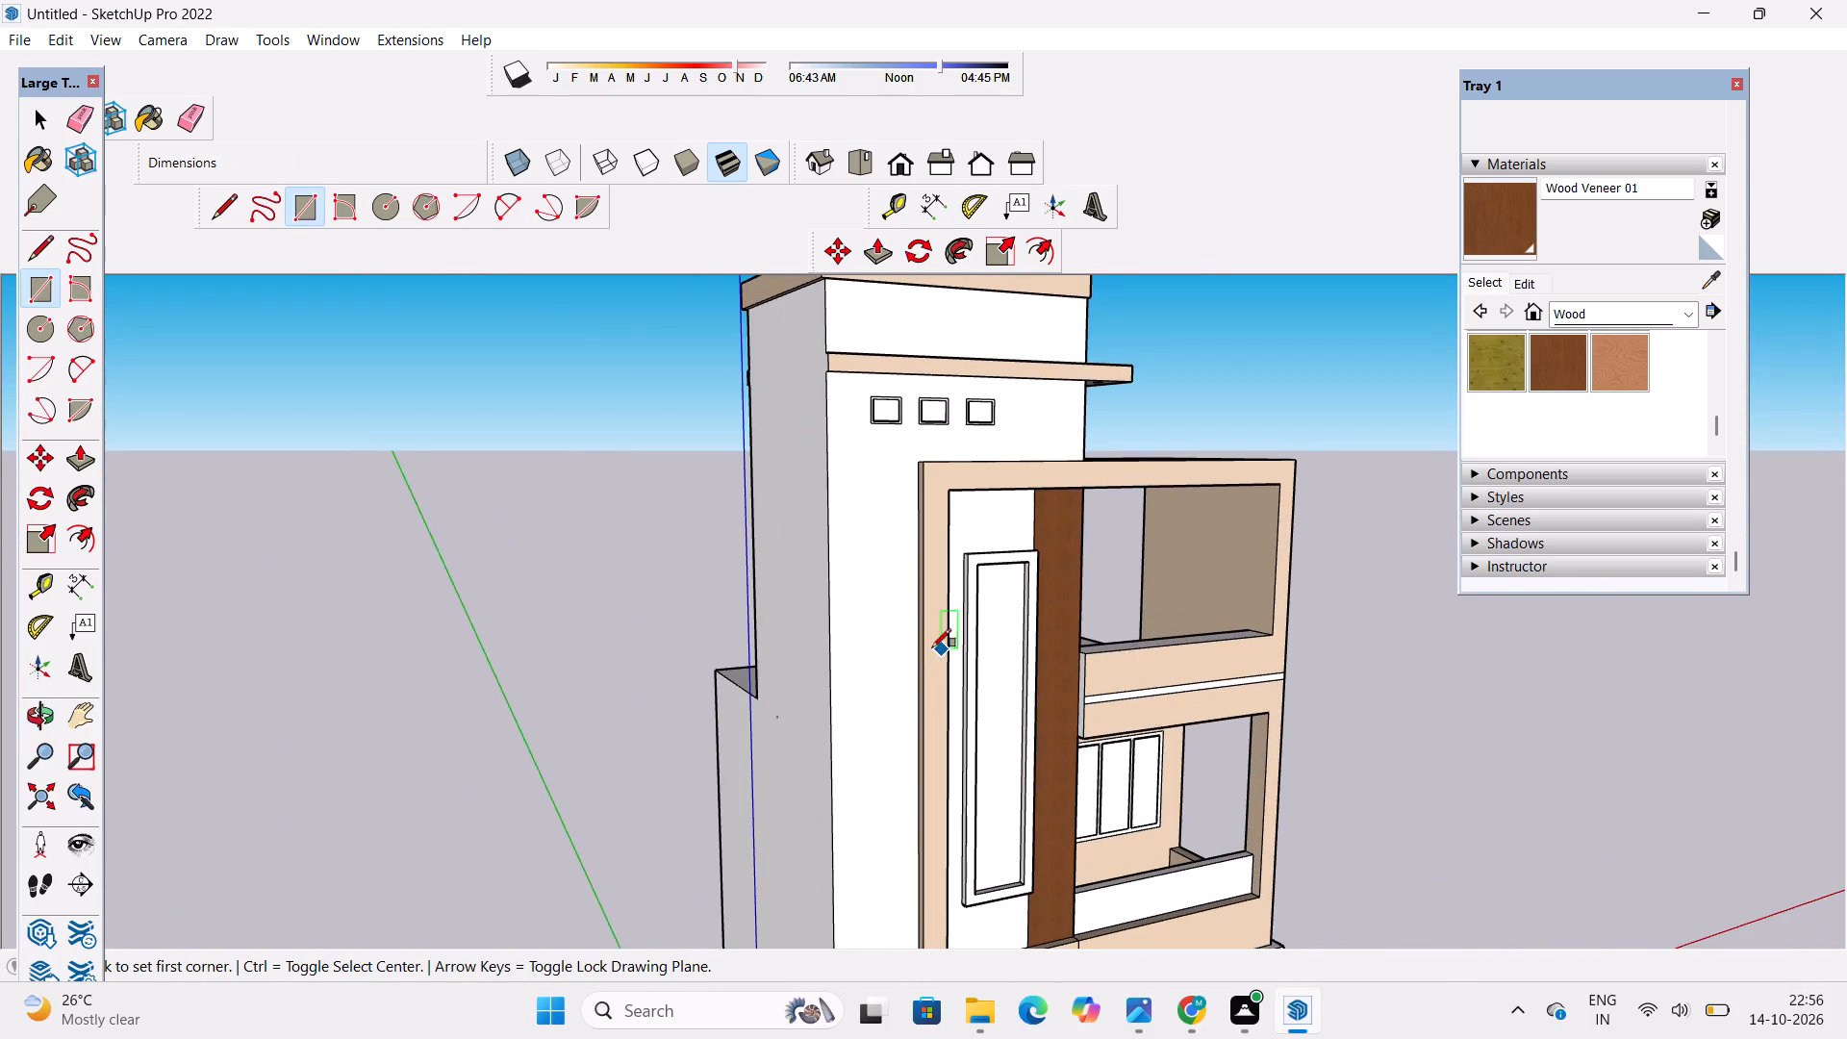
scroll(898, 602, "up", 10)
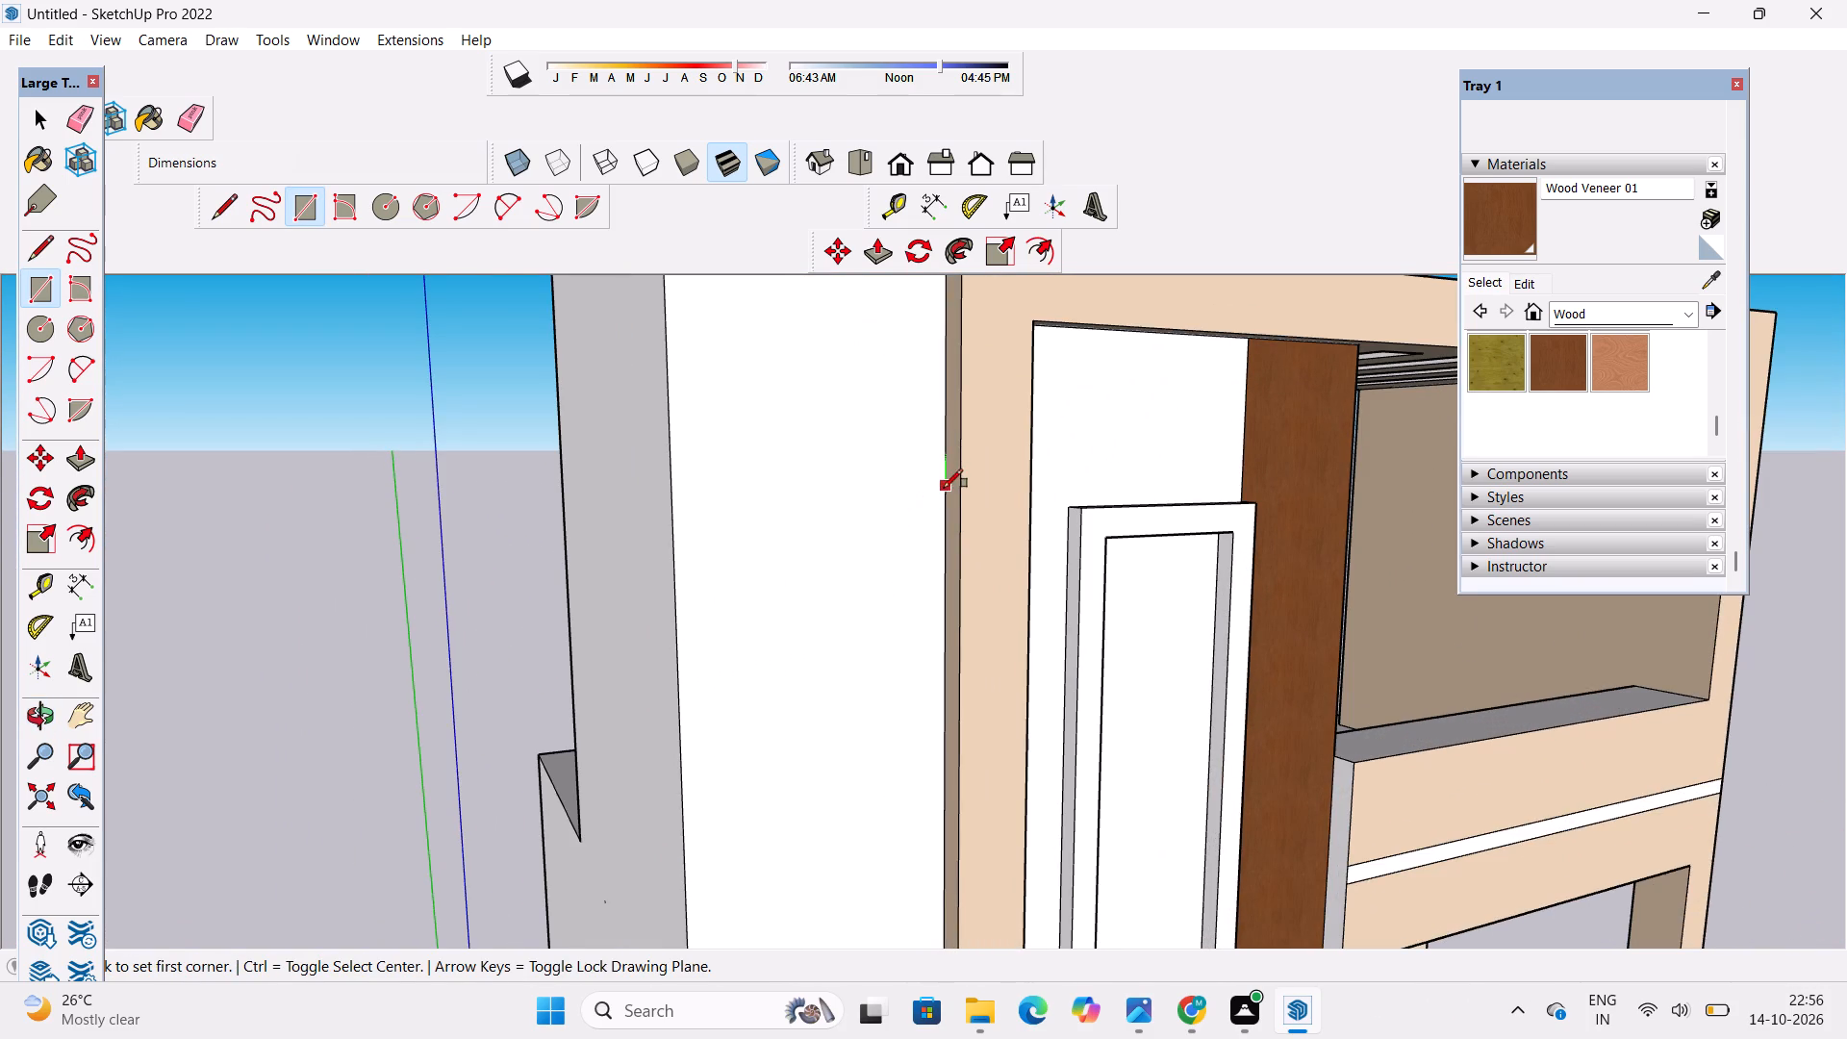
left_click(943, 490)
scroll(943, 490, "down", 10)
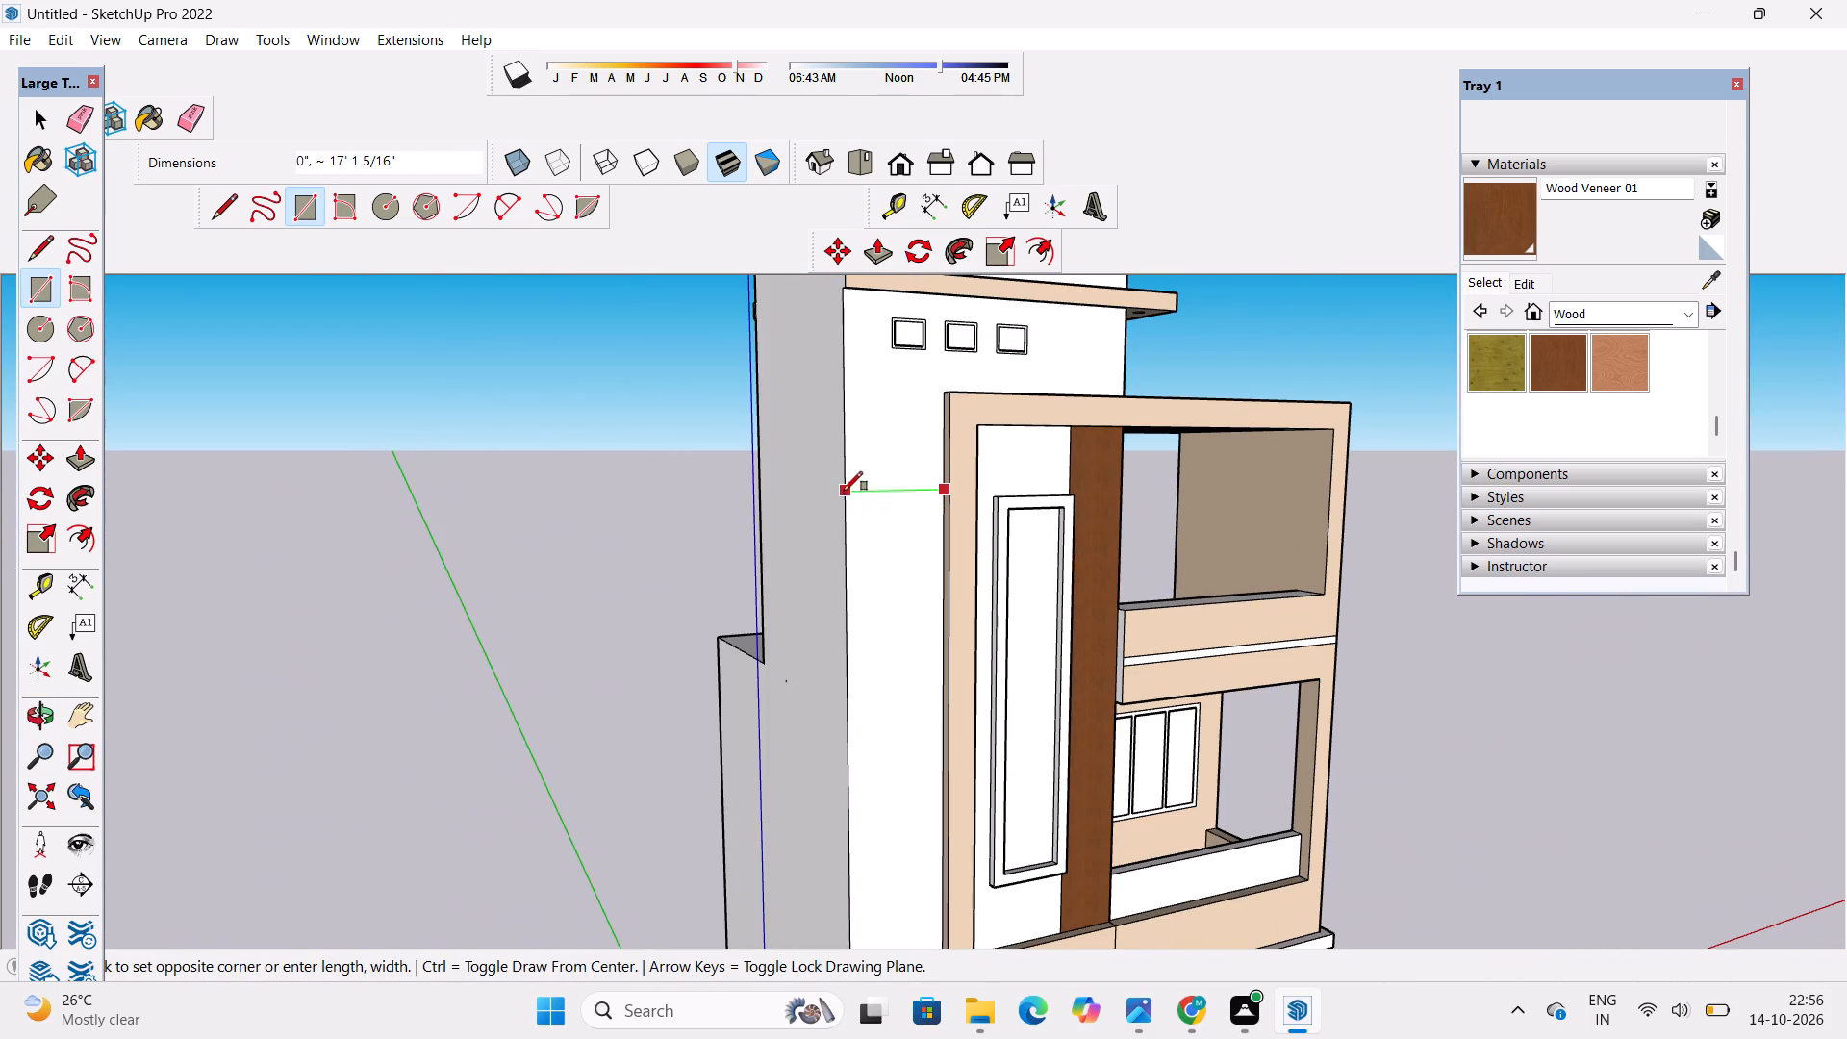
scroll(844, 490, "up", 9)
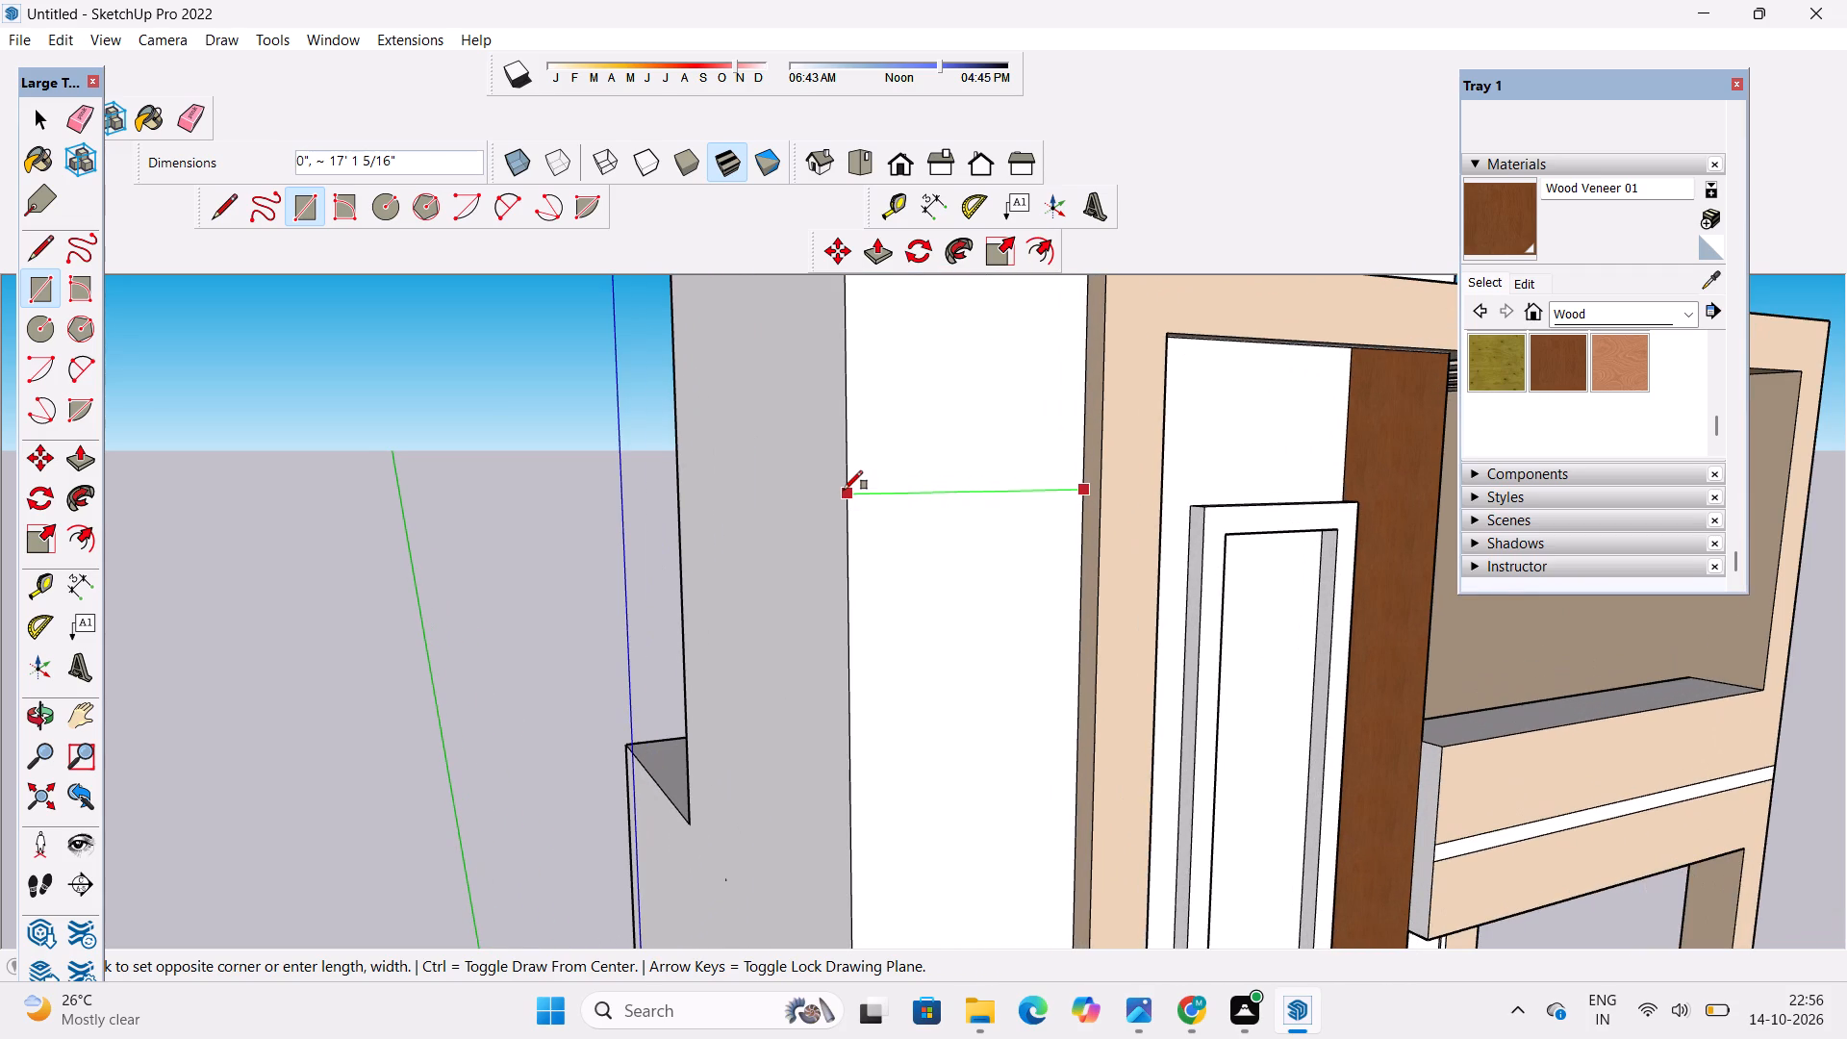
scroll(844, 509, "up", 2)
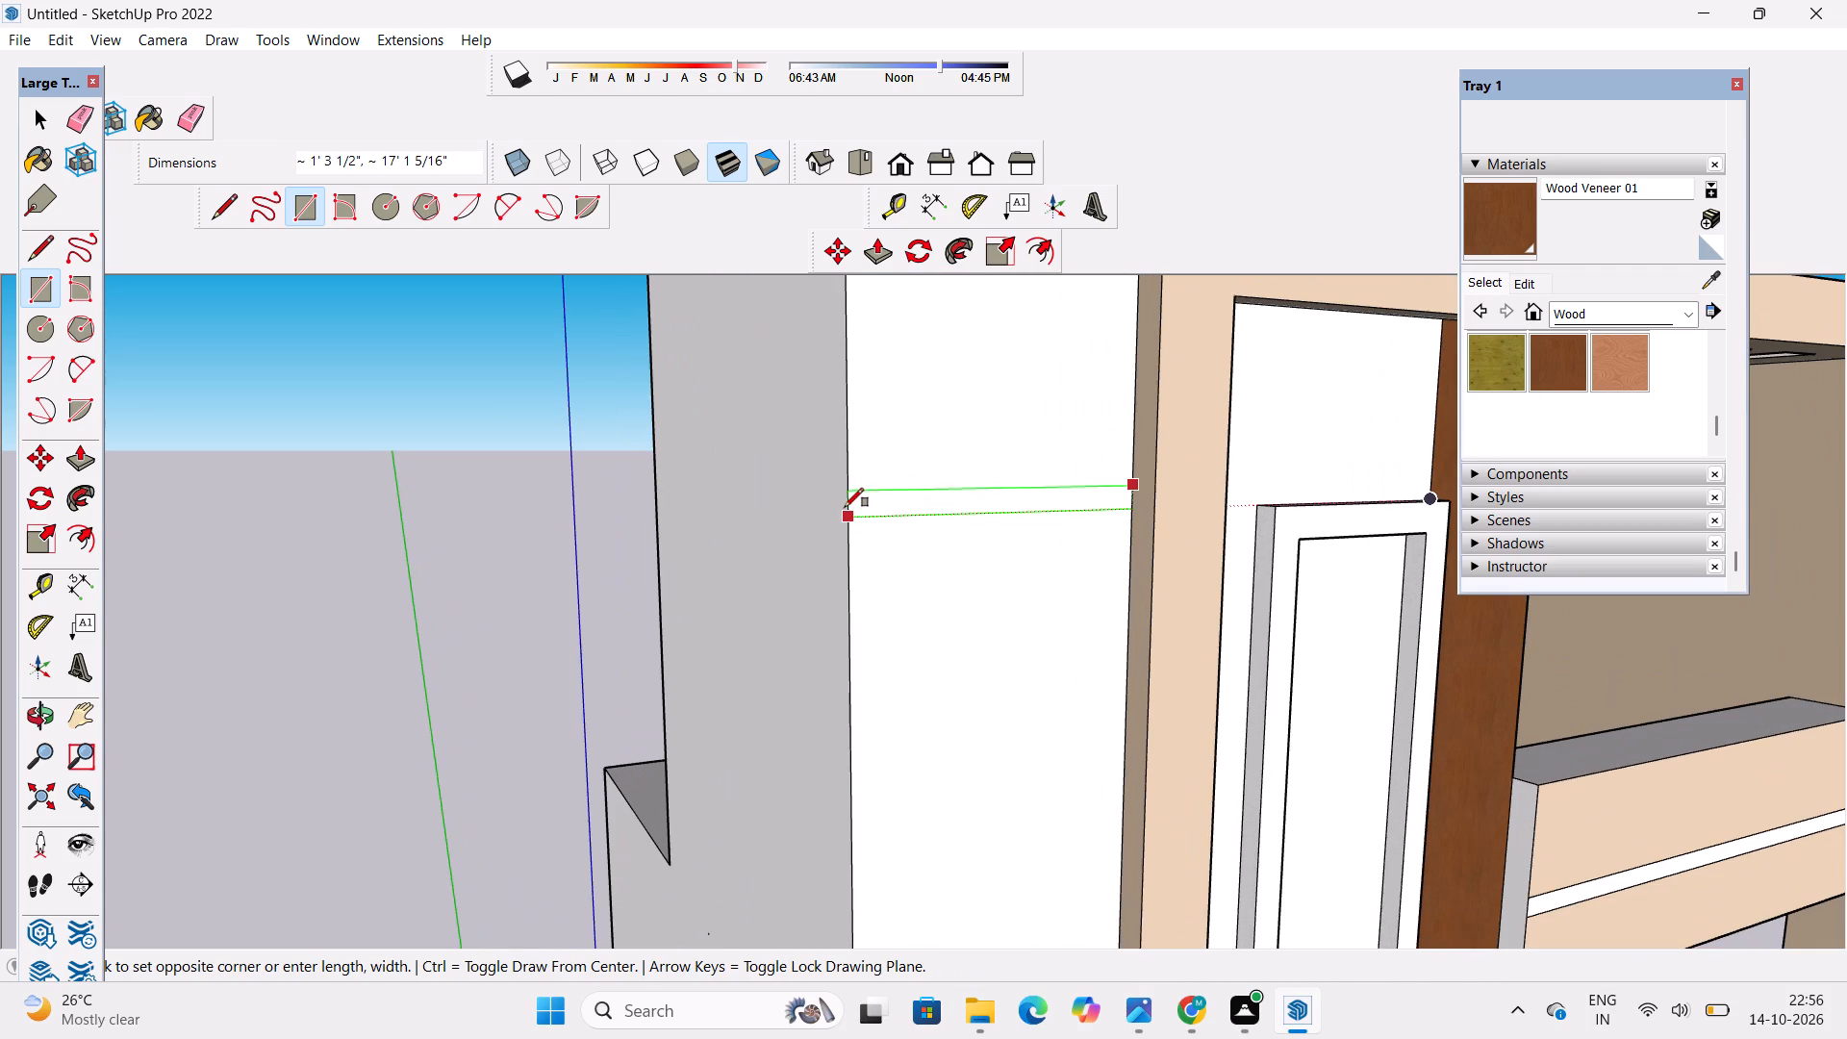
left_click(846, 506)
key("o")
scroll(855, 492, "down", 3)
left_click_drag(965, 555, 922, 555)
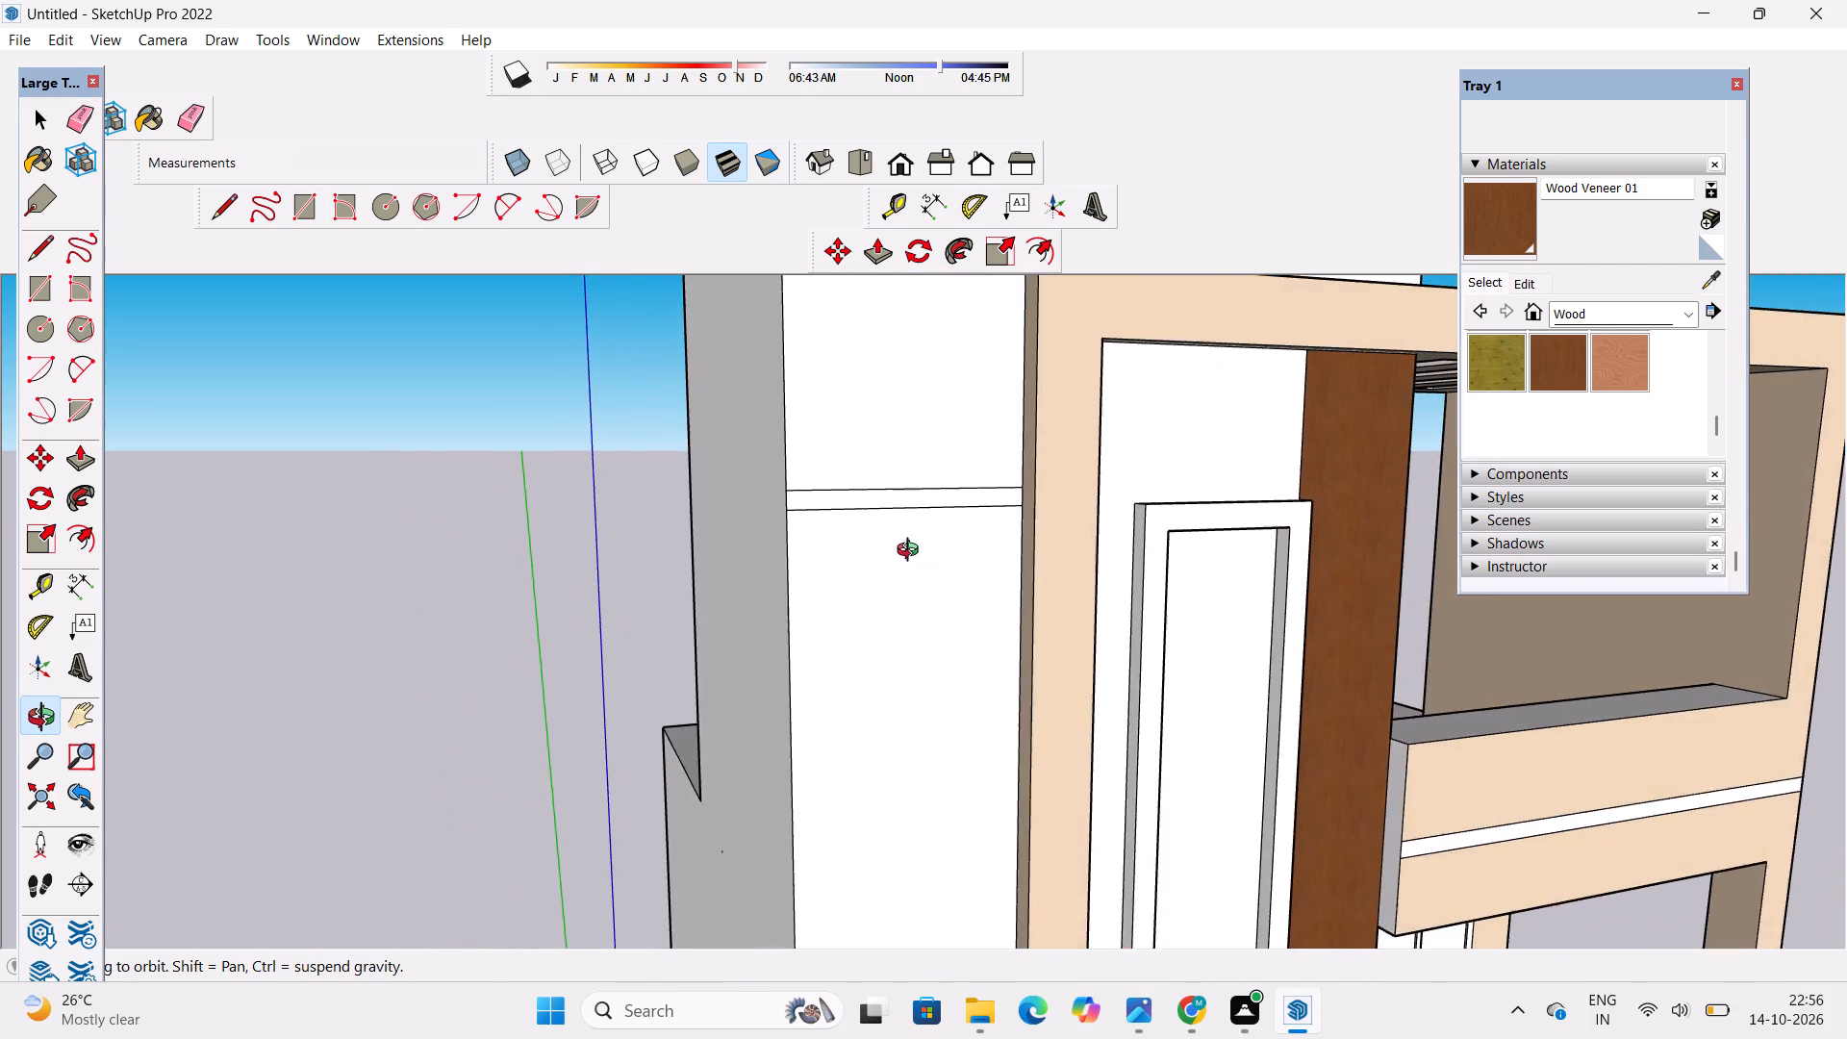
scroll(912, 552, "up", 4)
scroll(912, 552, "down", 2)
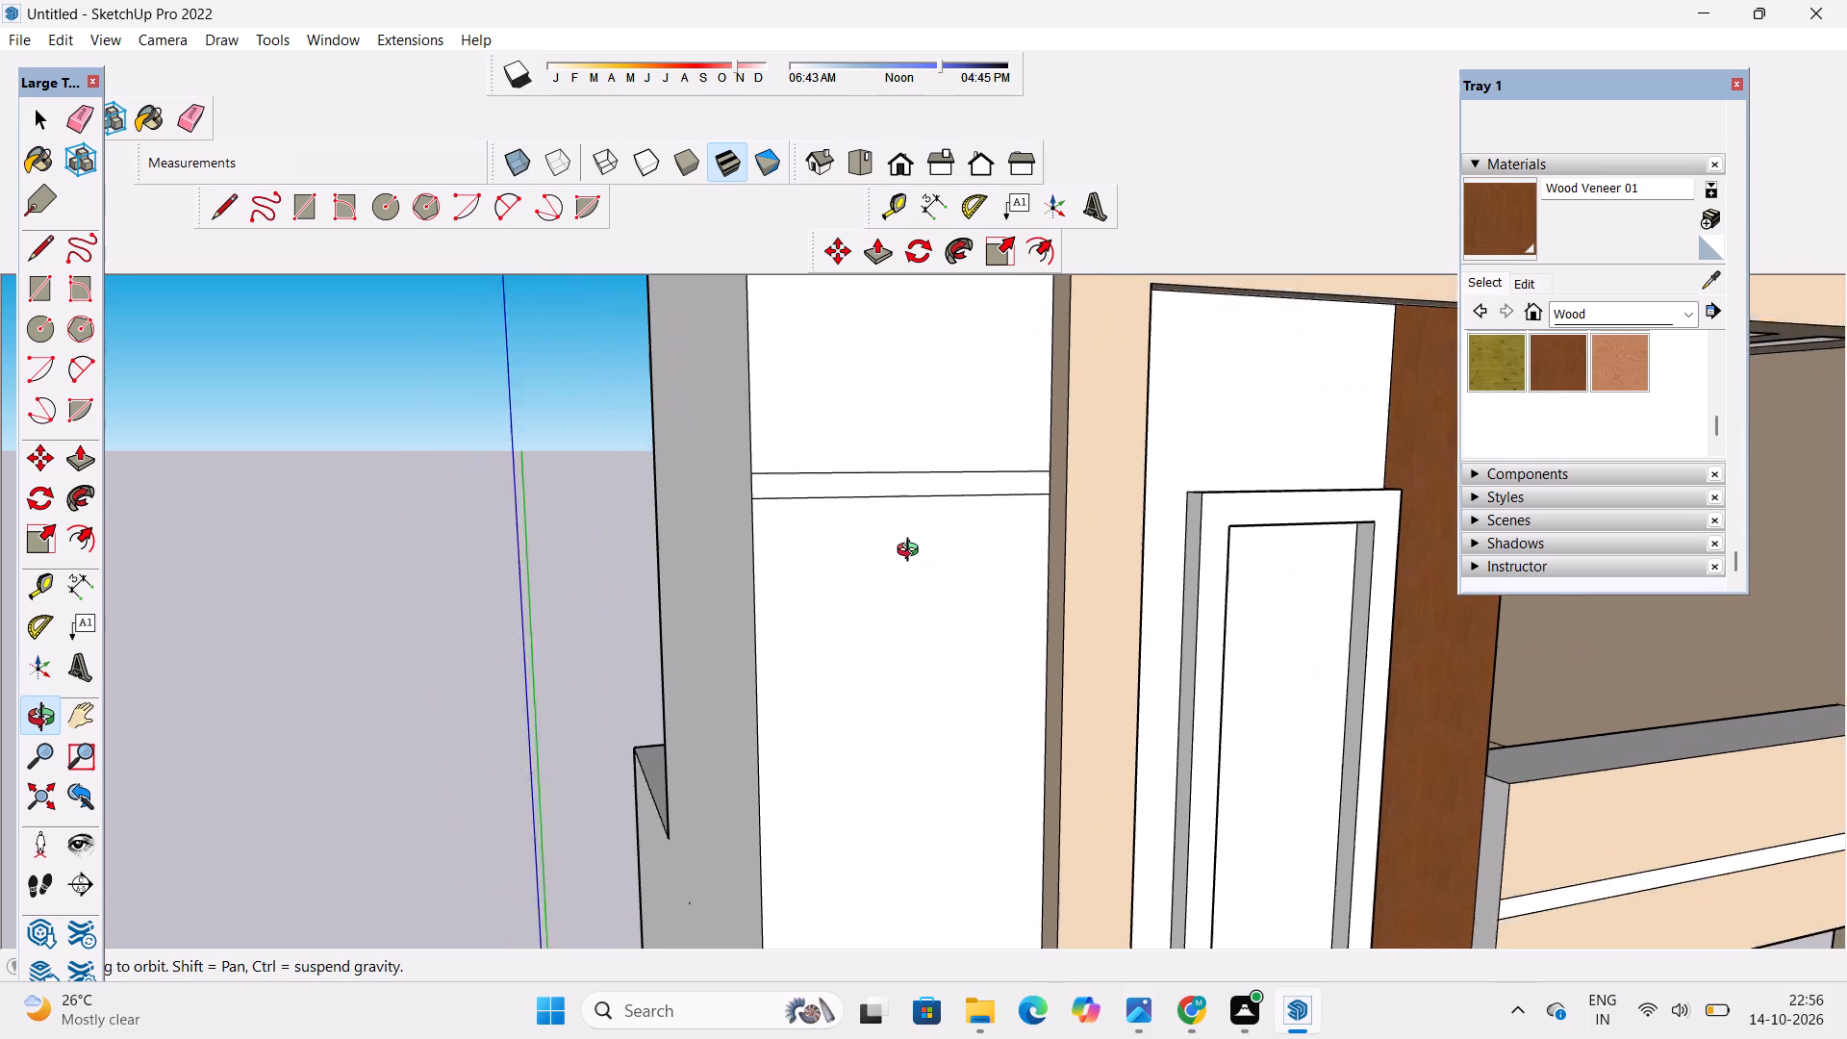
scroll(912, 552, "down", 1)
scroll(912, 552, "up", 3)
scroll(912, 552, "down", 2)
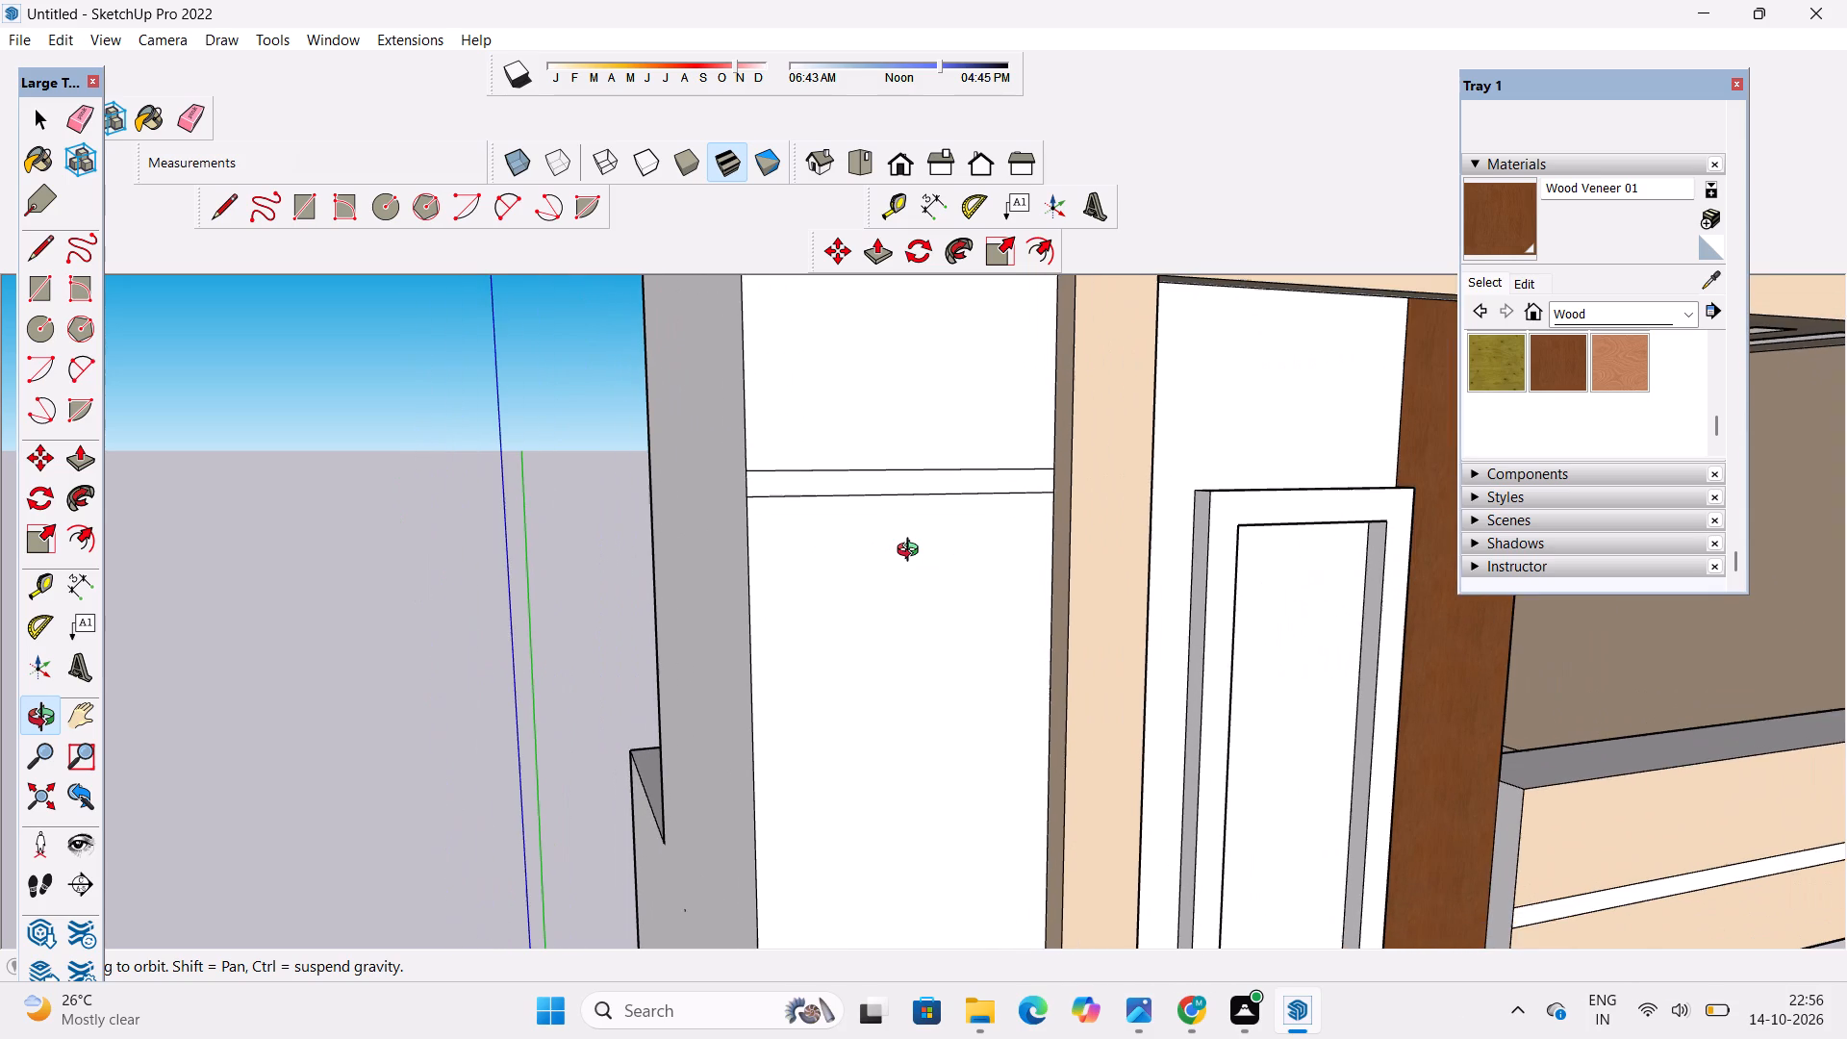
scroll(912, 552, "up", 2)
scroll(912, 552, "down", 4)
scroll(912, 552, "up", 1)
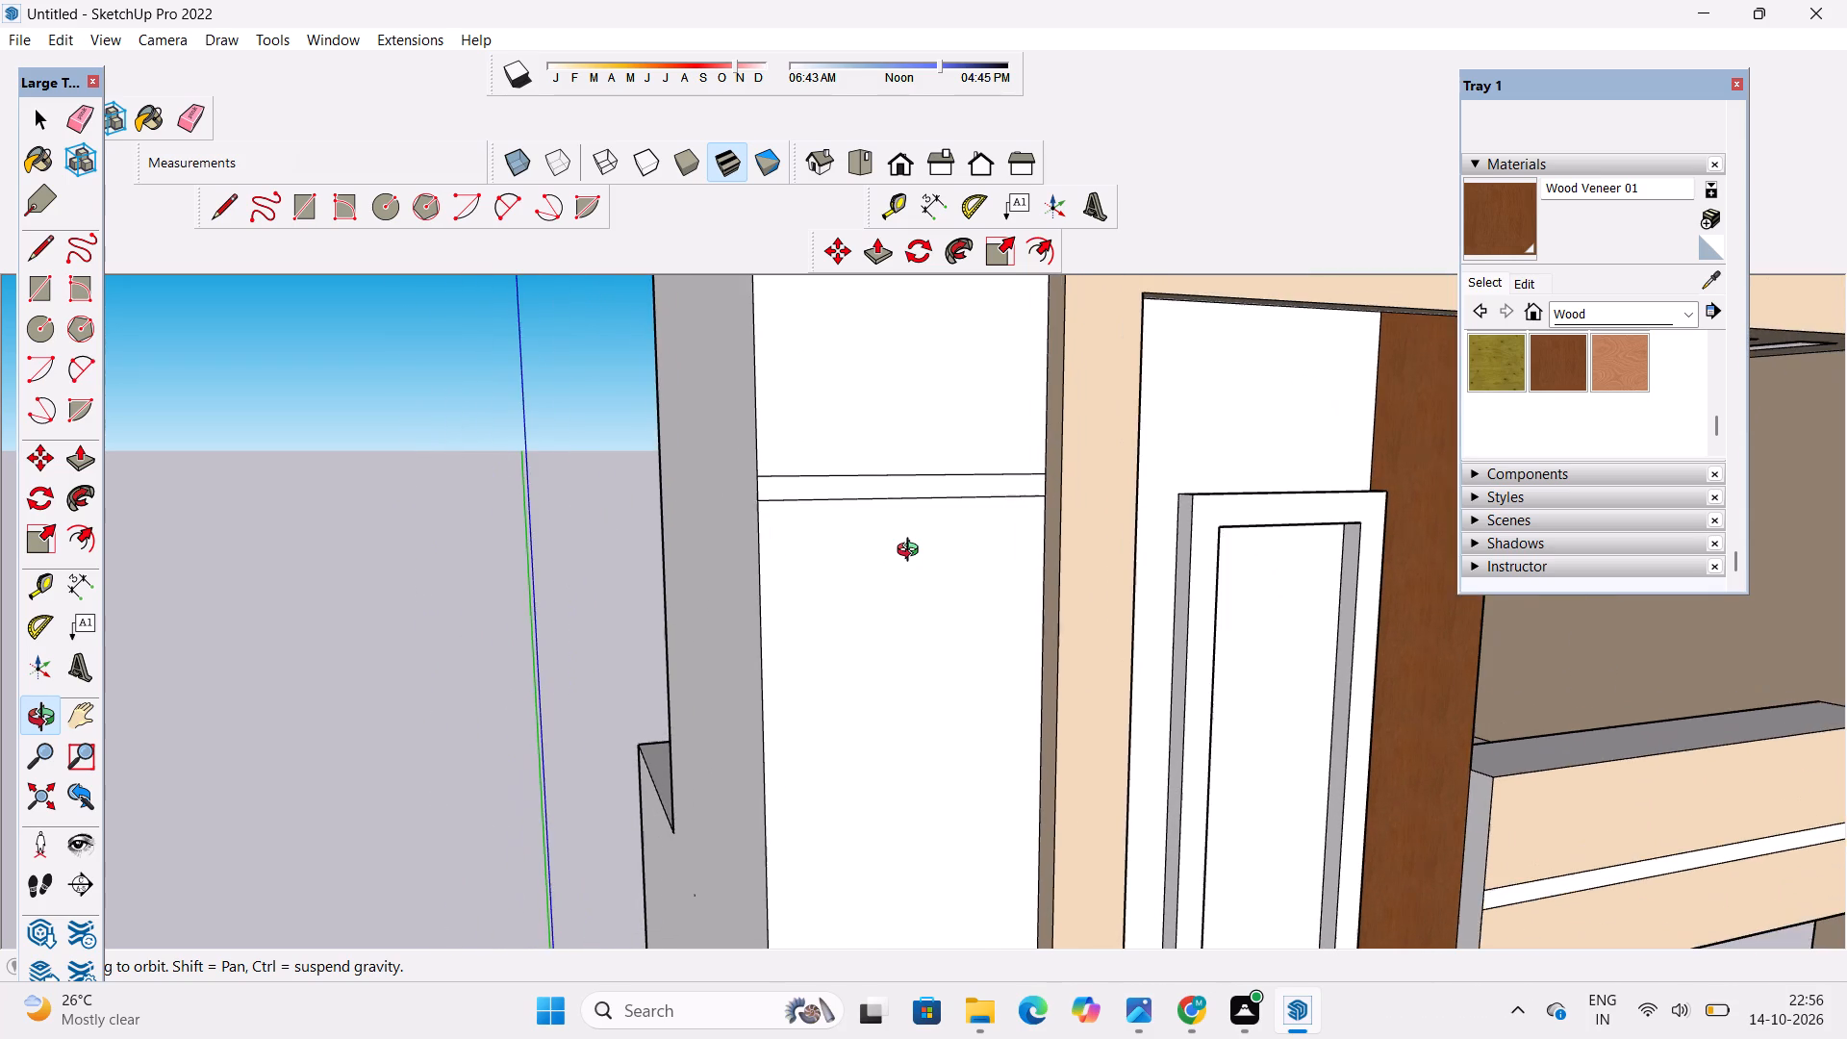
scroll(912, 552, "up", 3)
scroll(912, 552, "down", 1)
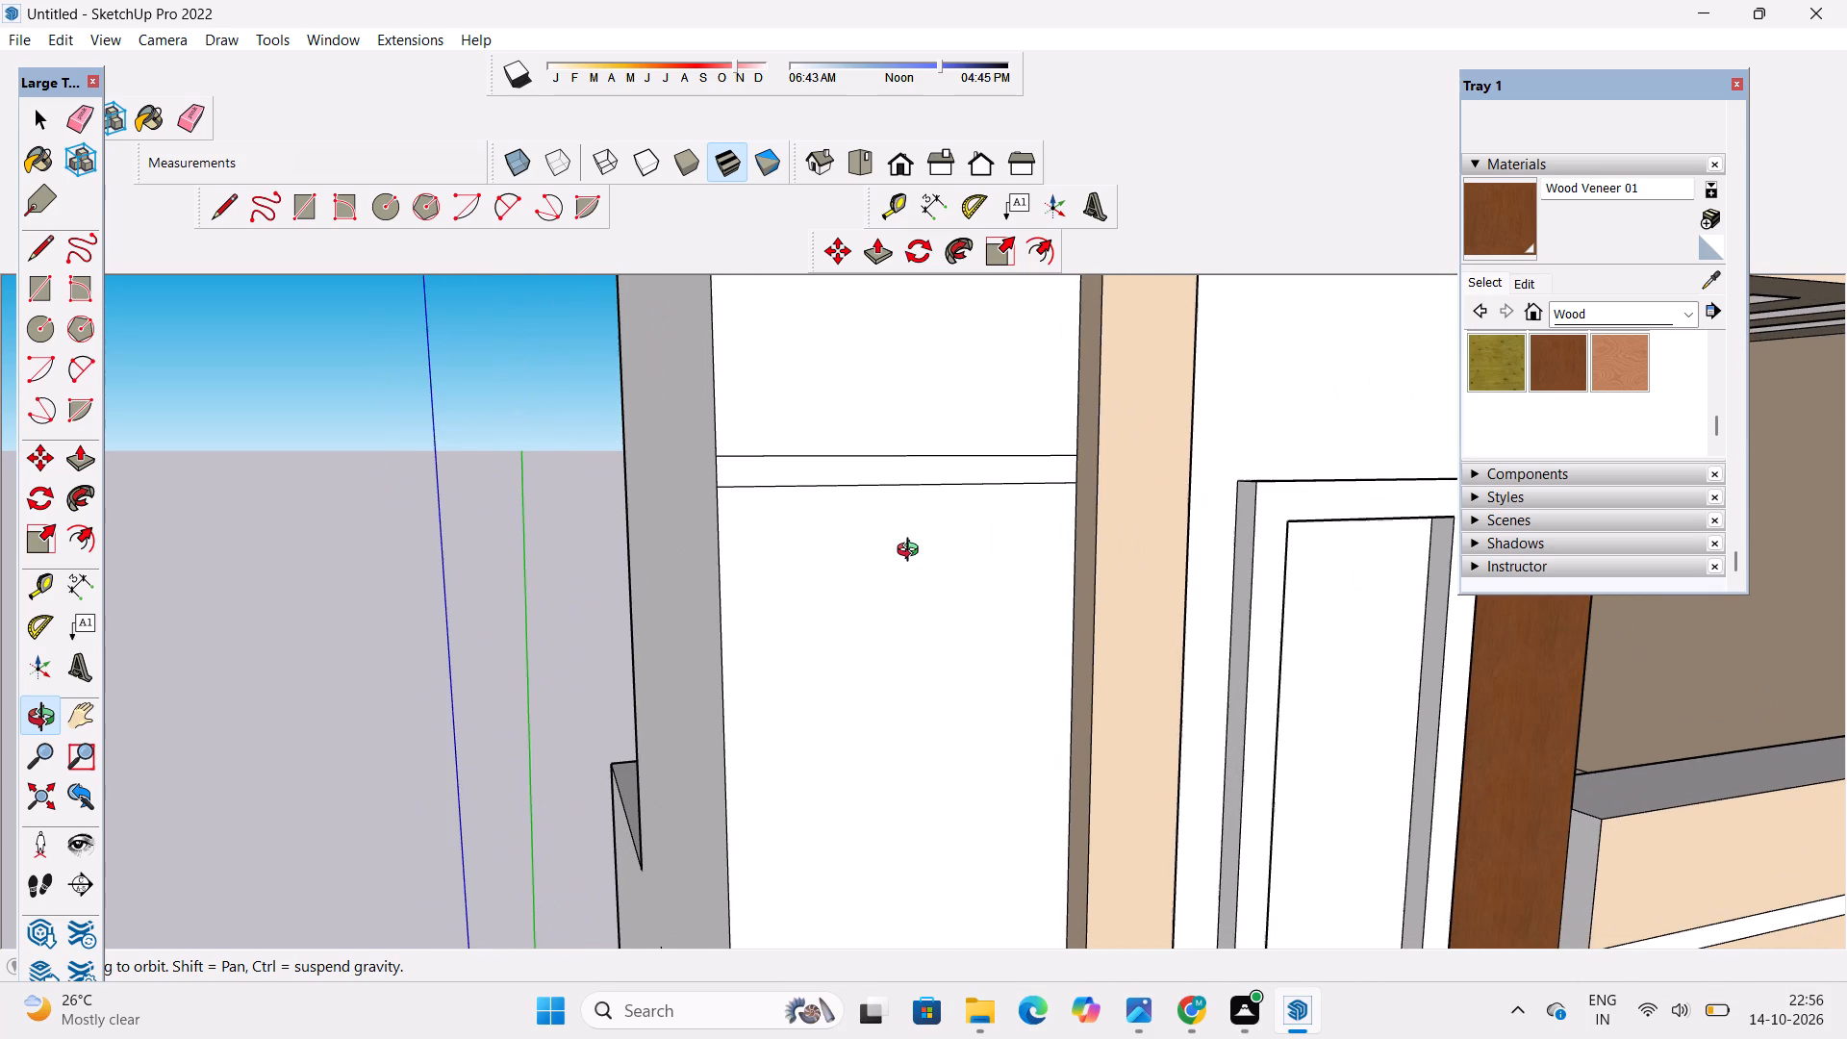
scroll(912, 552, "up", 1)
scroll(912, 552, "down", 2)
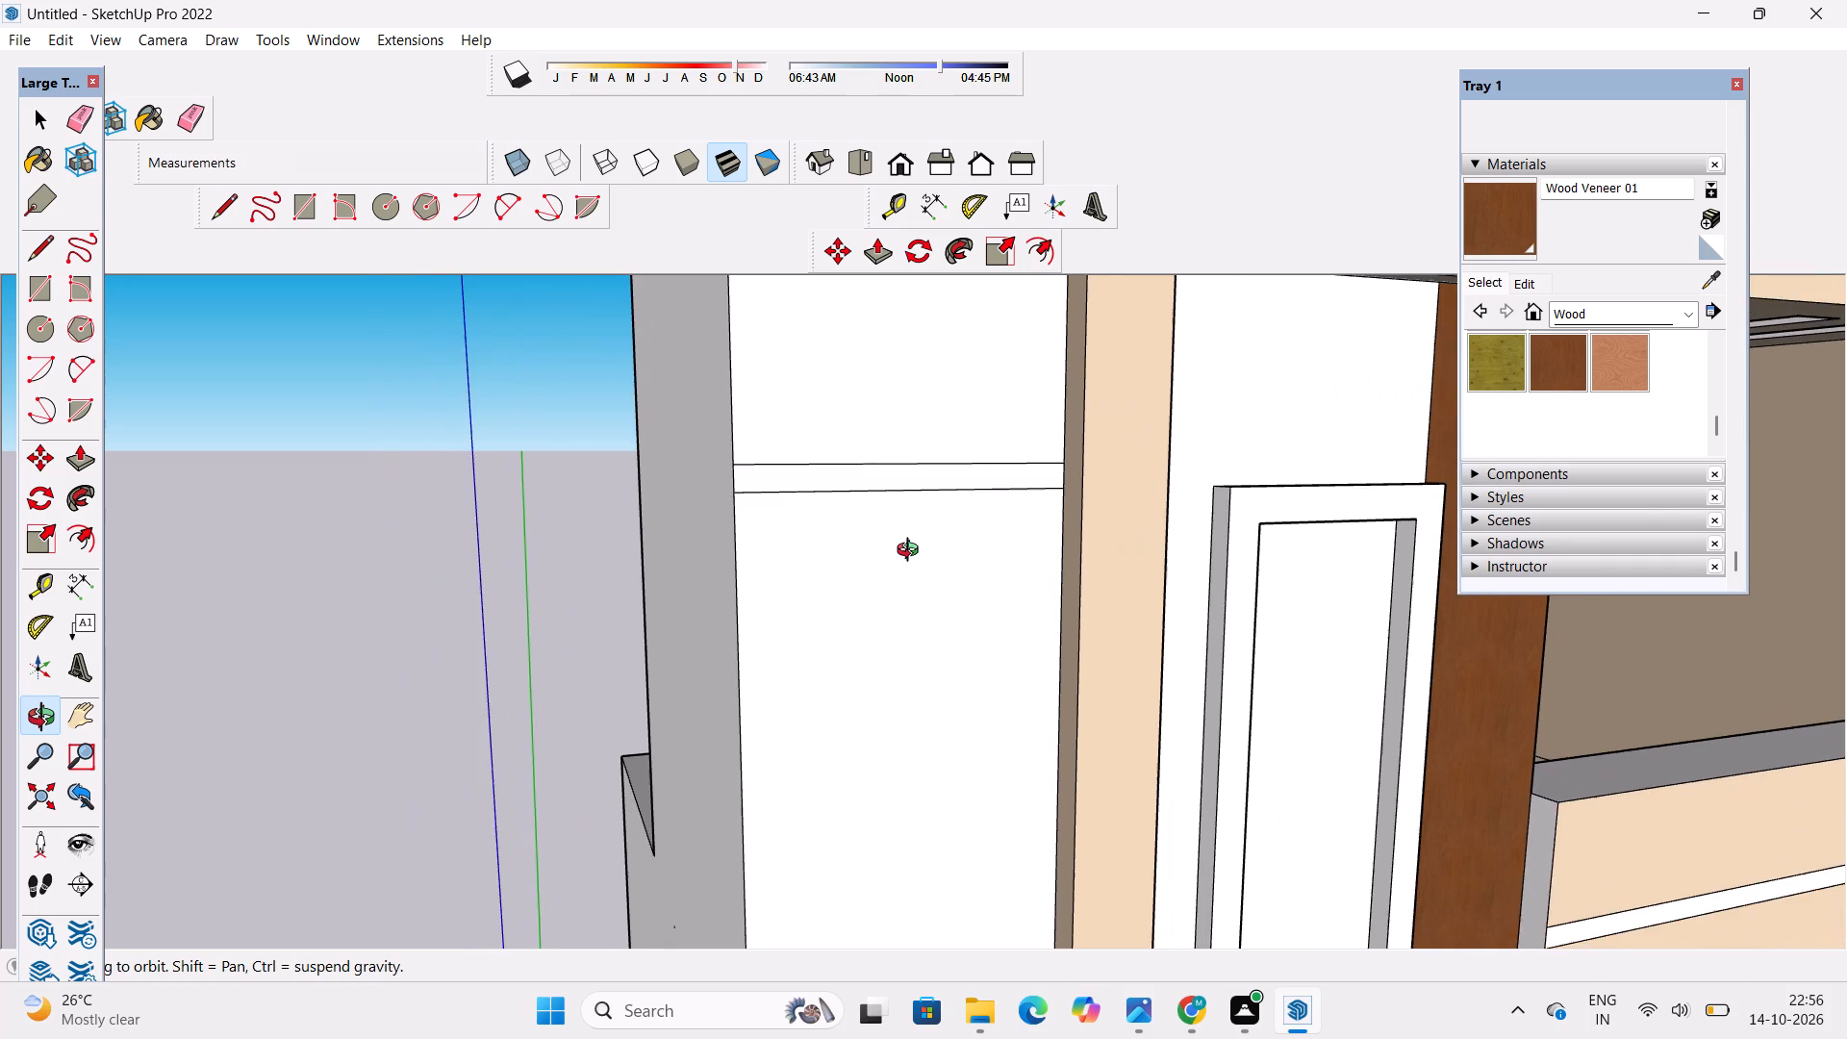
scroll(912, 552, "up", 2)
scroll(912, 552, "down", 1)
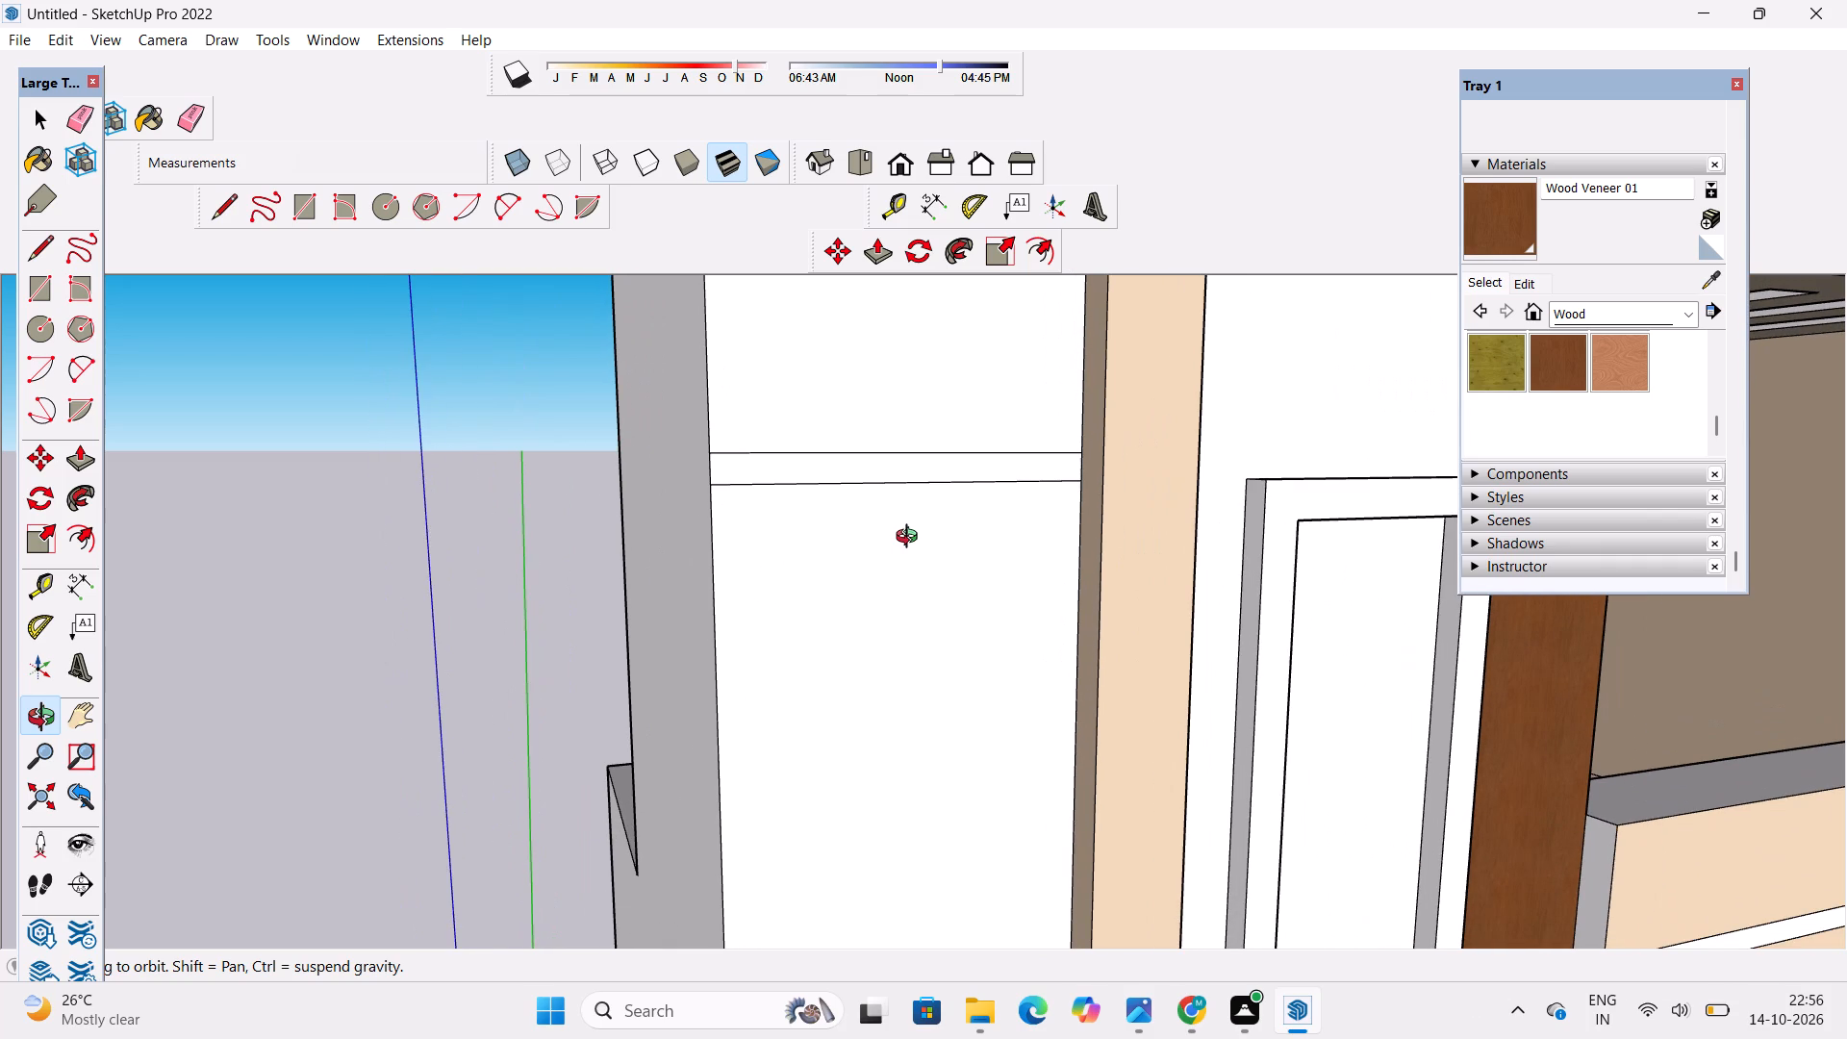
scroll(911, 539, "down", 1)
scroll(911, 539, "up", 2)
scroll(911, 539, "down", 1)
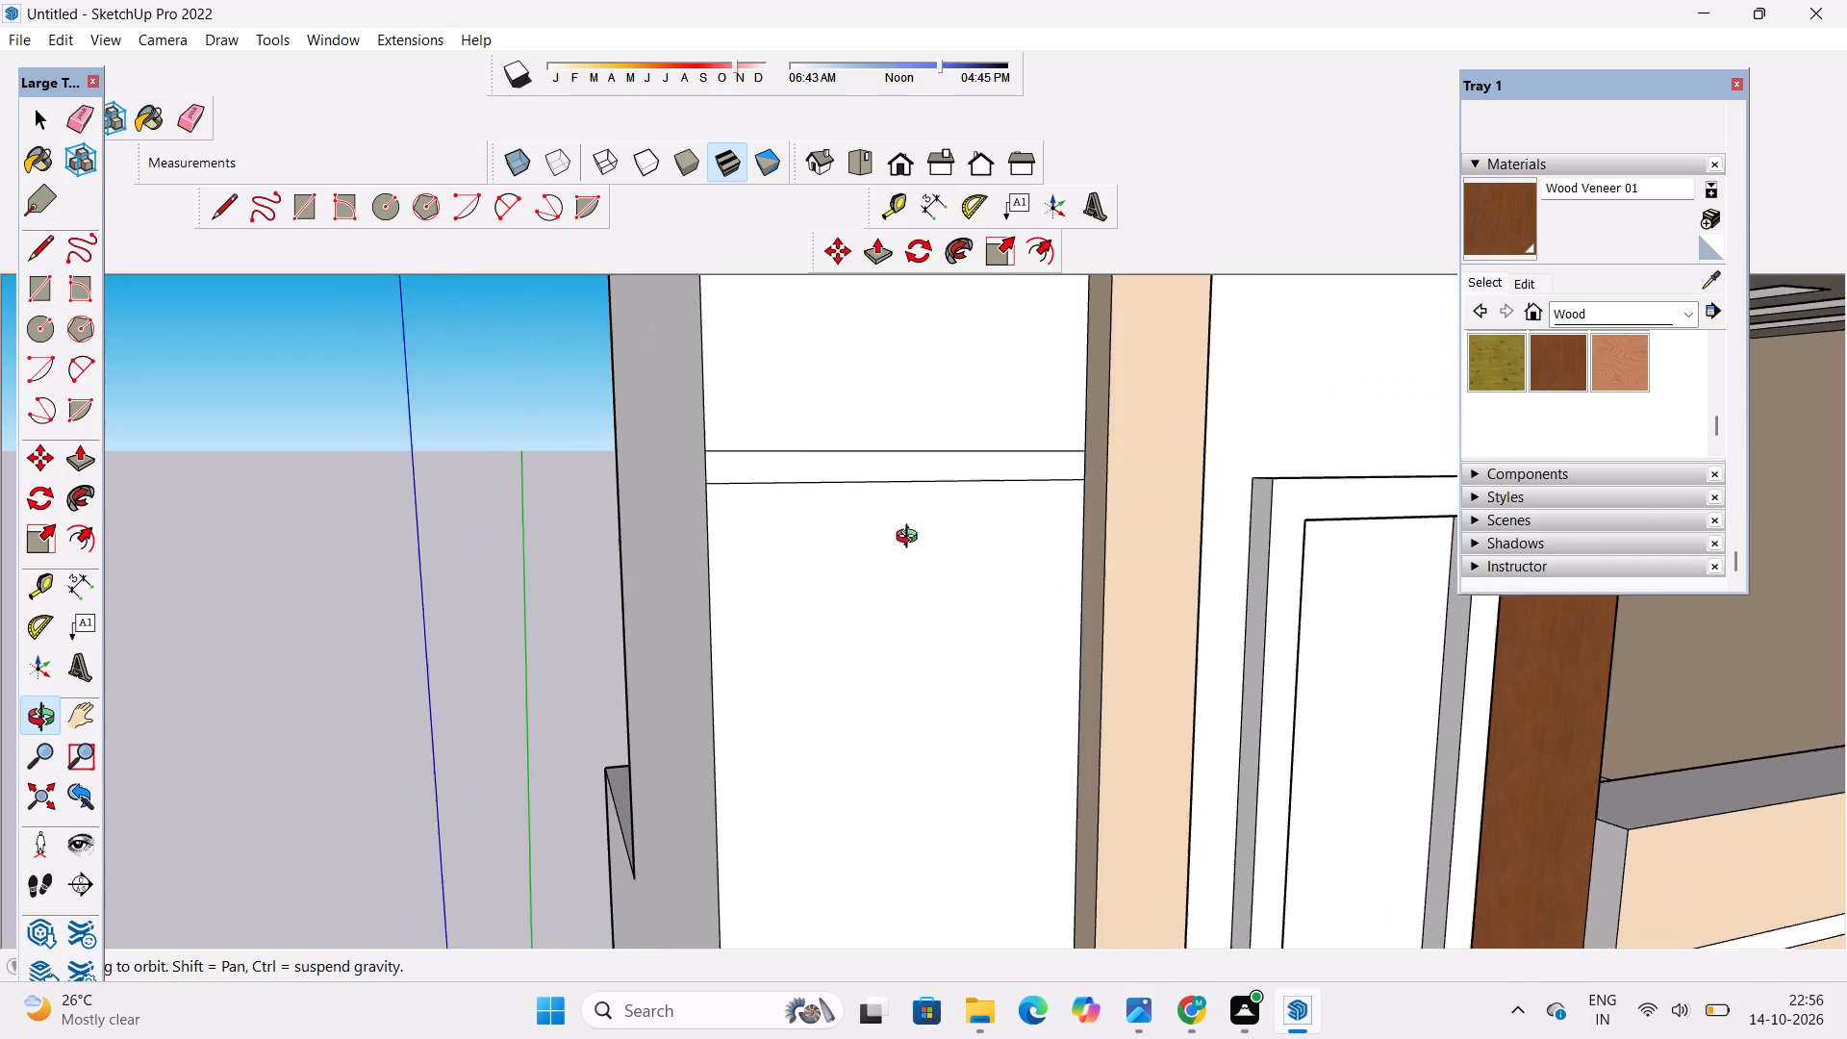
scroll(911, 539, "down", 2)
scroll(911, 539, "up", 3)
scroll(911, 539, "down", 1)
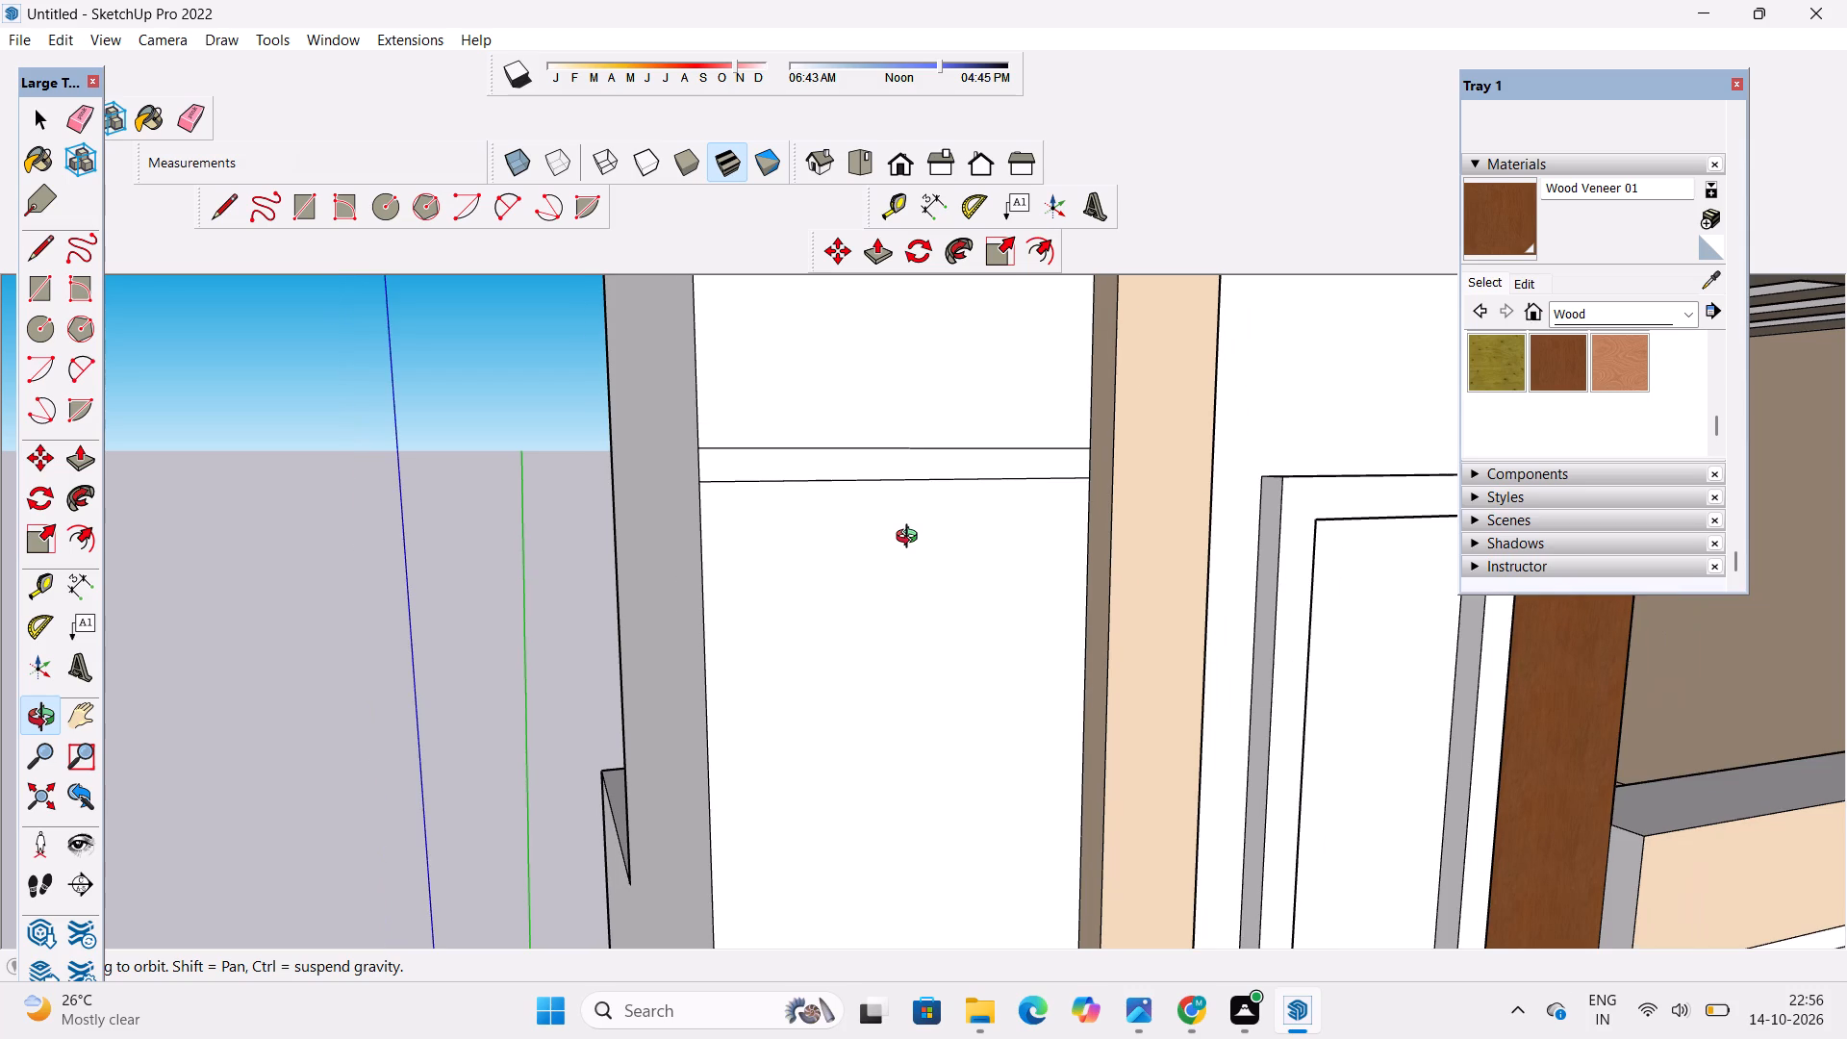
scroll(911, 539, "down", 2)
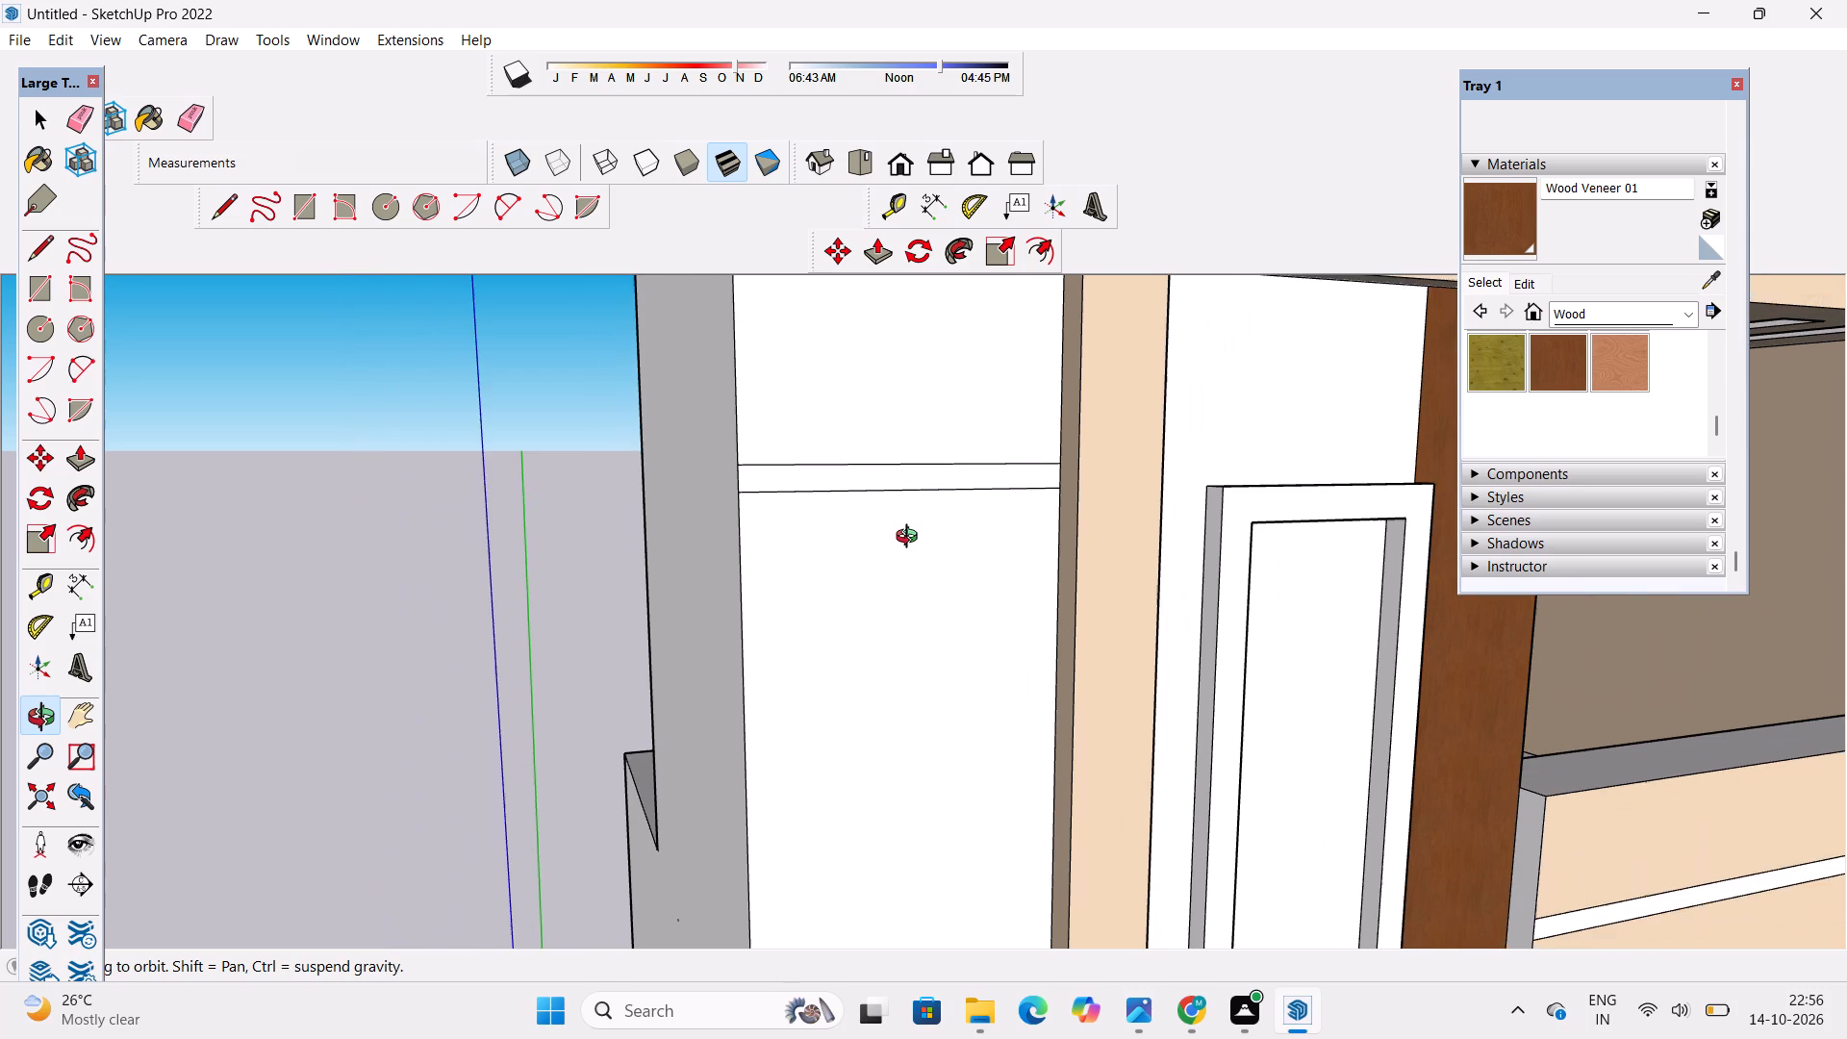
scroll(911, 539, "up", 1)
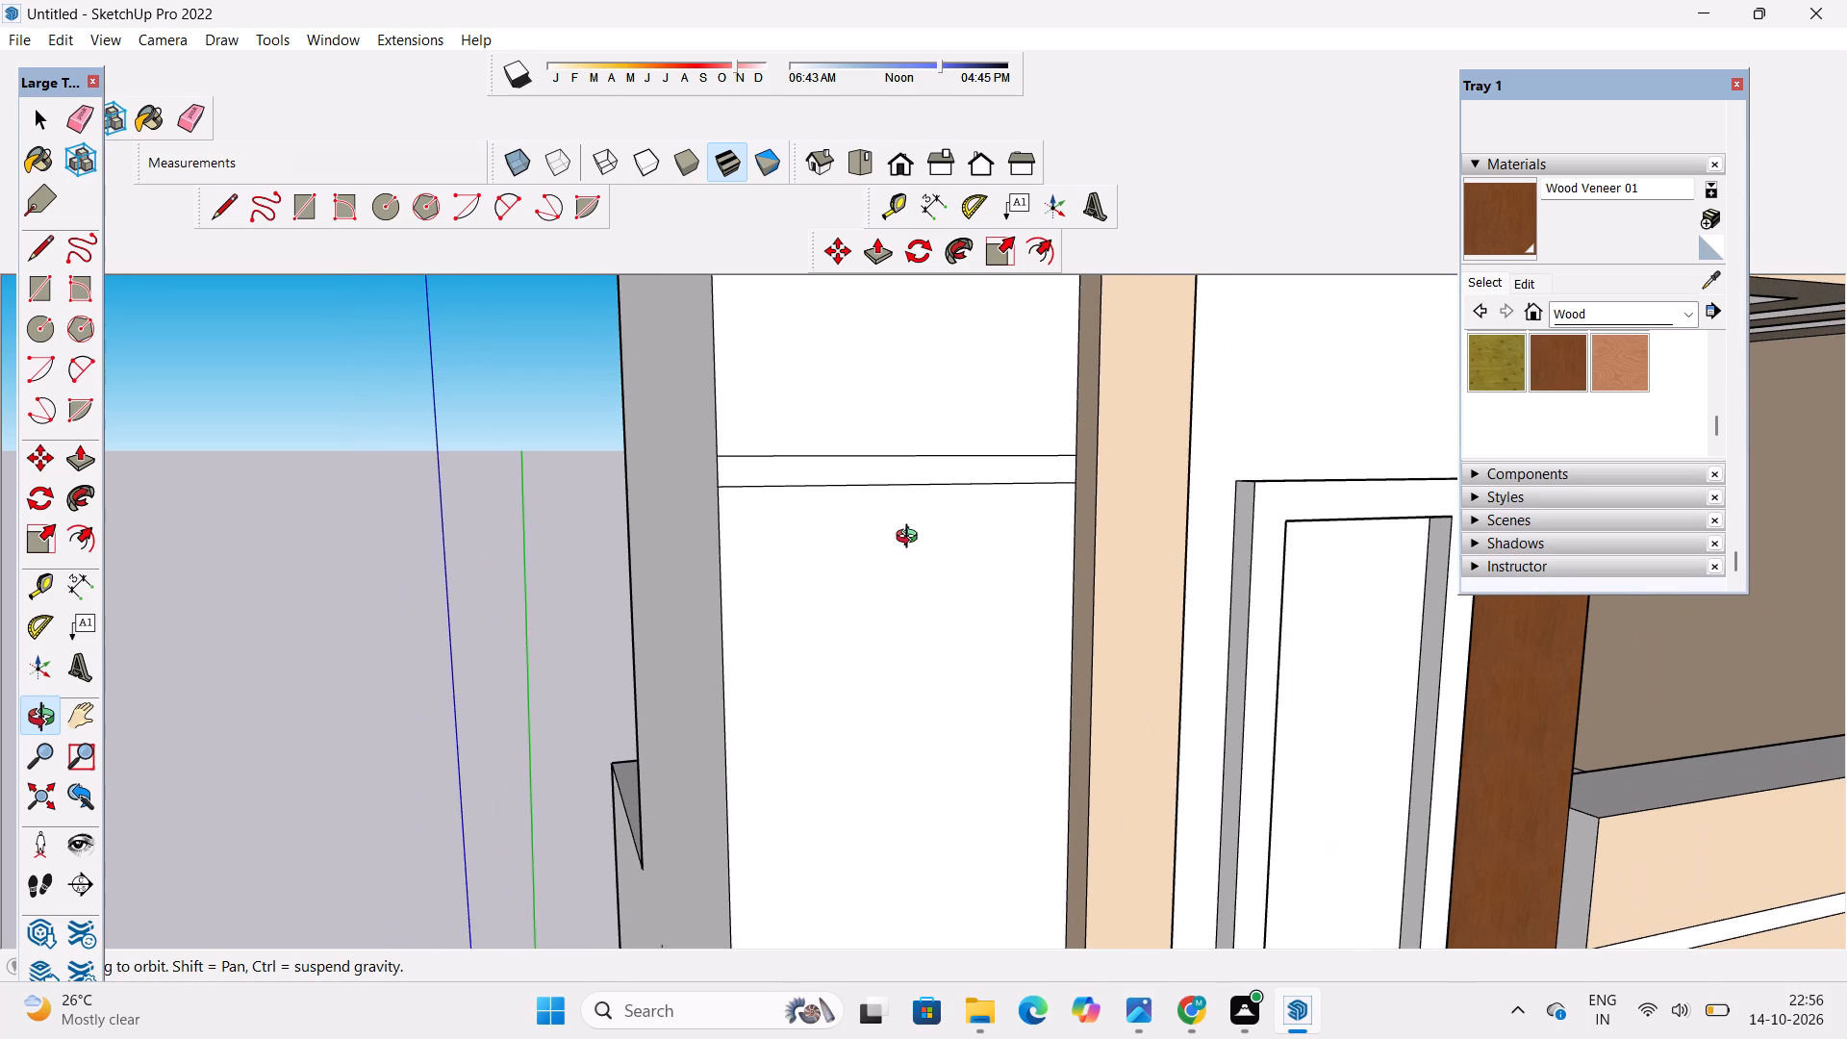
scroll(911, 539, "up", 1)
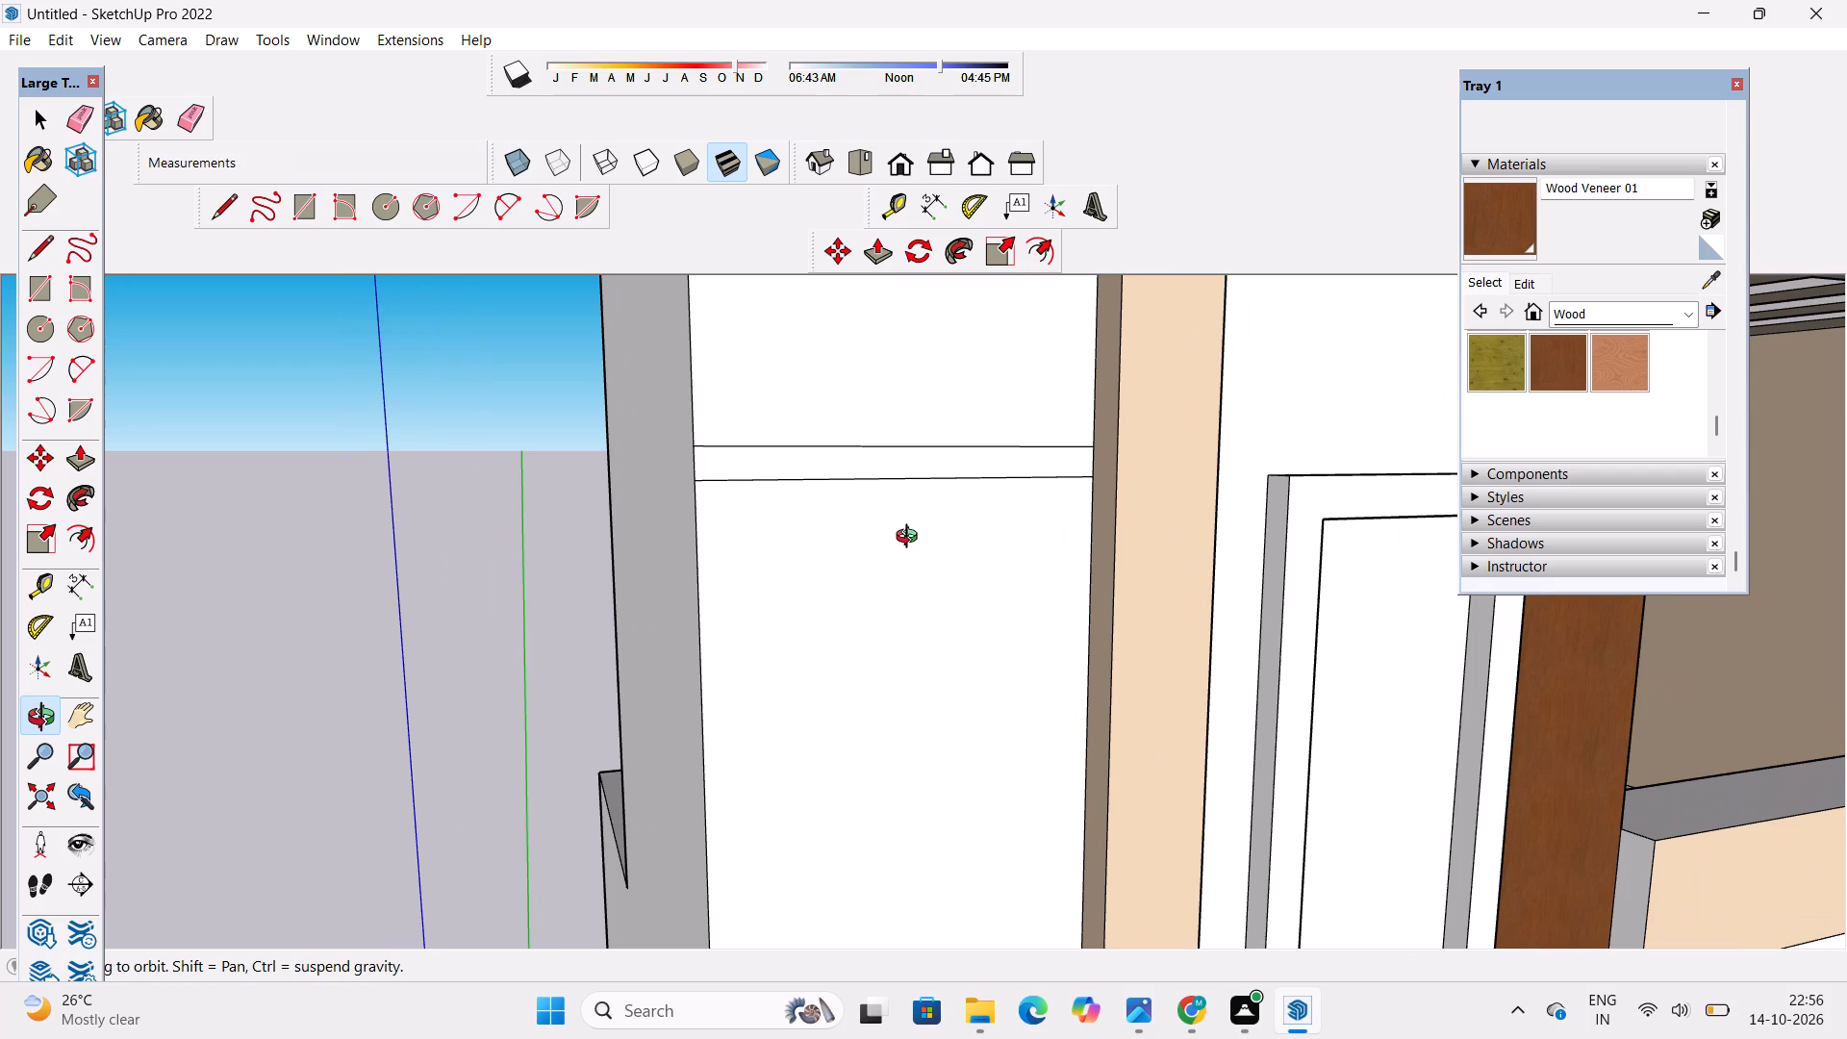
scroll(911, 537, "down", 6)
Copy the thin strip on the tower's front wall straight downward at 20' spacing, making two copies.
left_click_drag(920, 606, 873, 523, "shift")
scroll(858, 516, "down", 6, "shift")
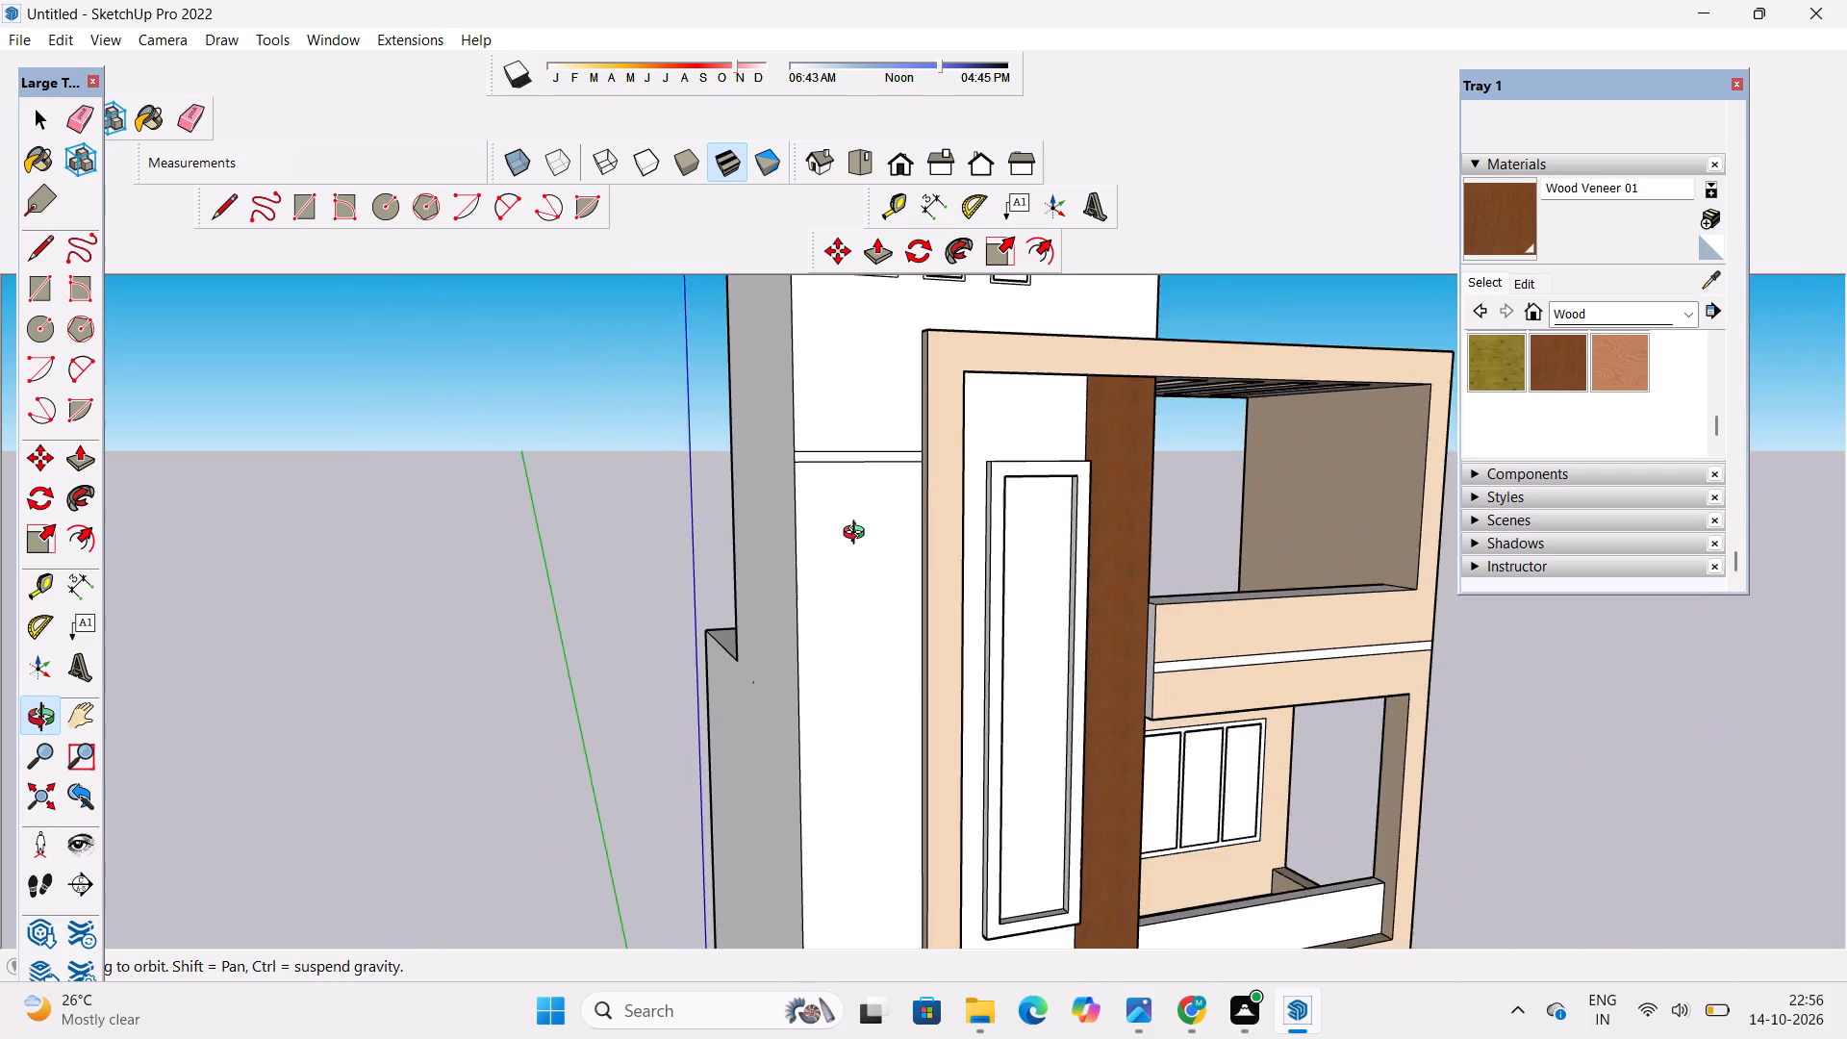
left_click_drag(858, 542, 777, 584)
left_click_drag(777, 585, 753, 520)
scroll(753, 507, "down", 6, "shift")
scroll(753, 512, "up", 3, "shift")
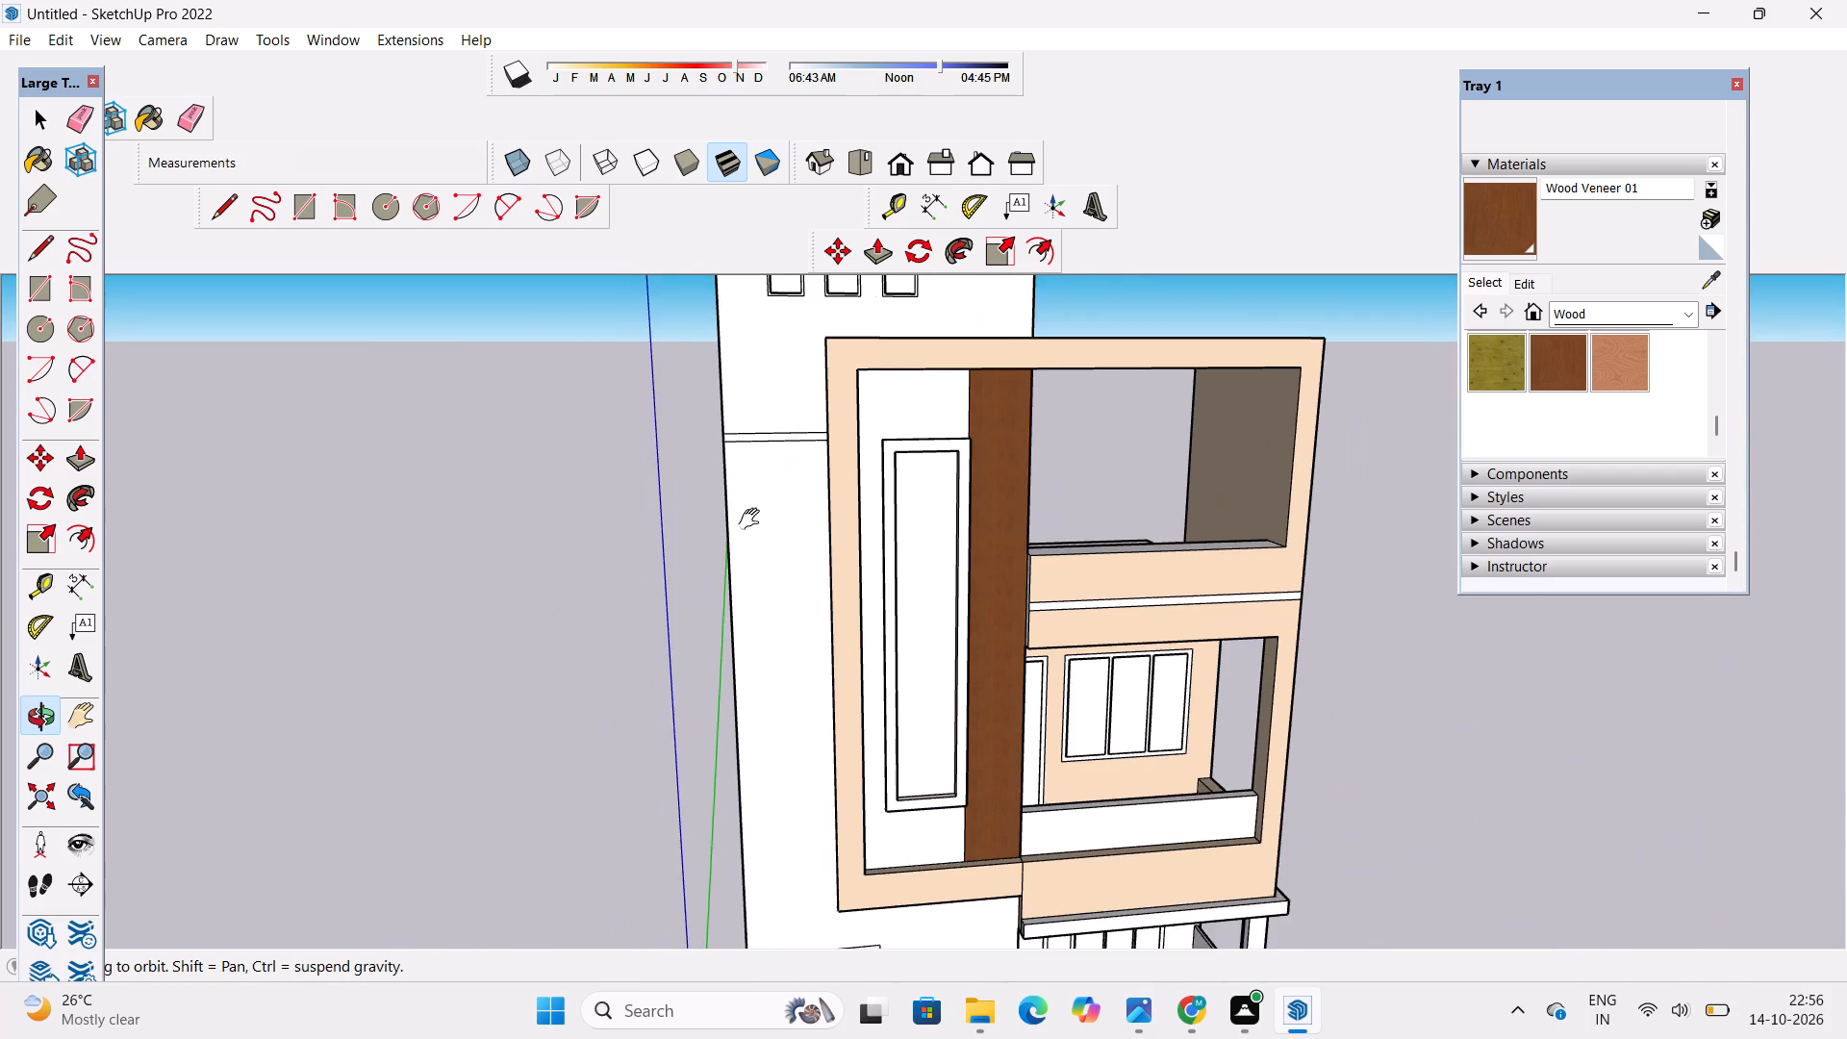
left_click_drag(755, 525, 772, 561, "shift")
key("space")
scroll(800, 481, "up", 7)
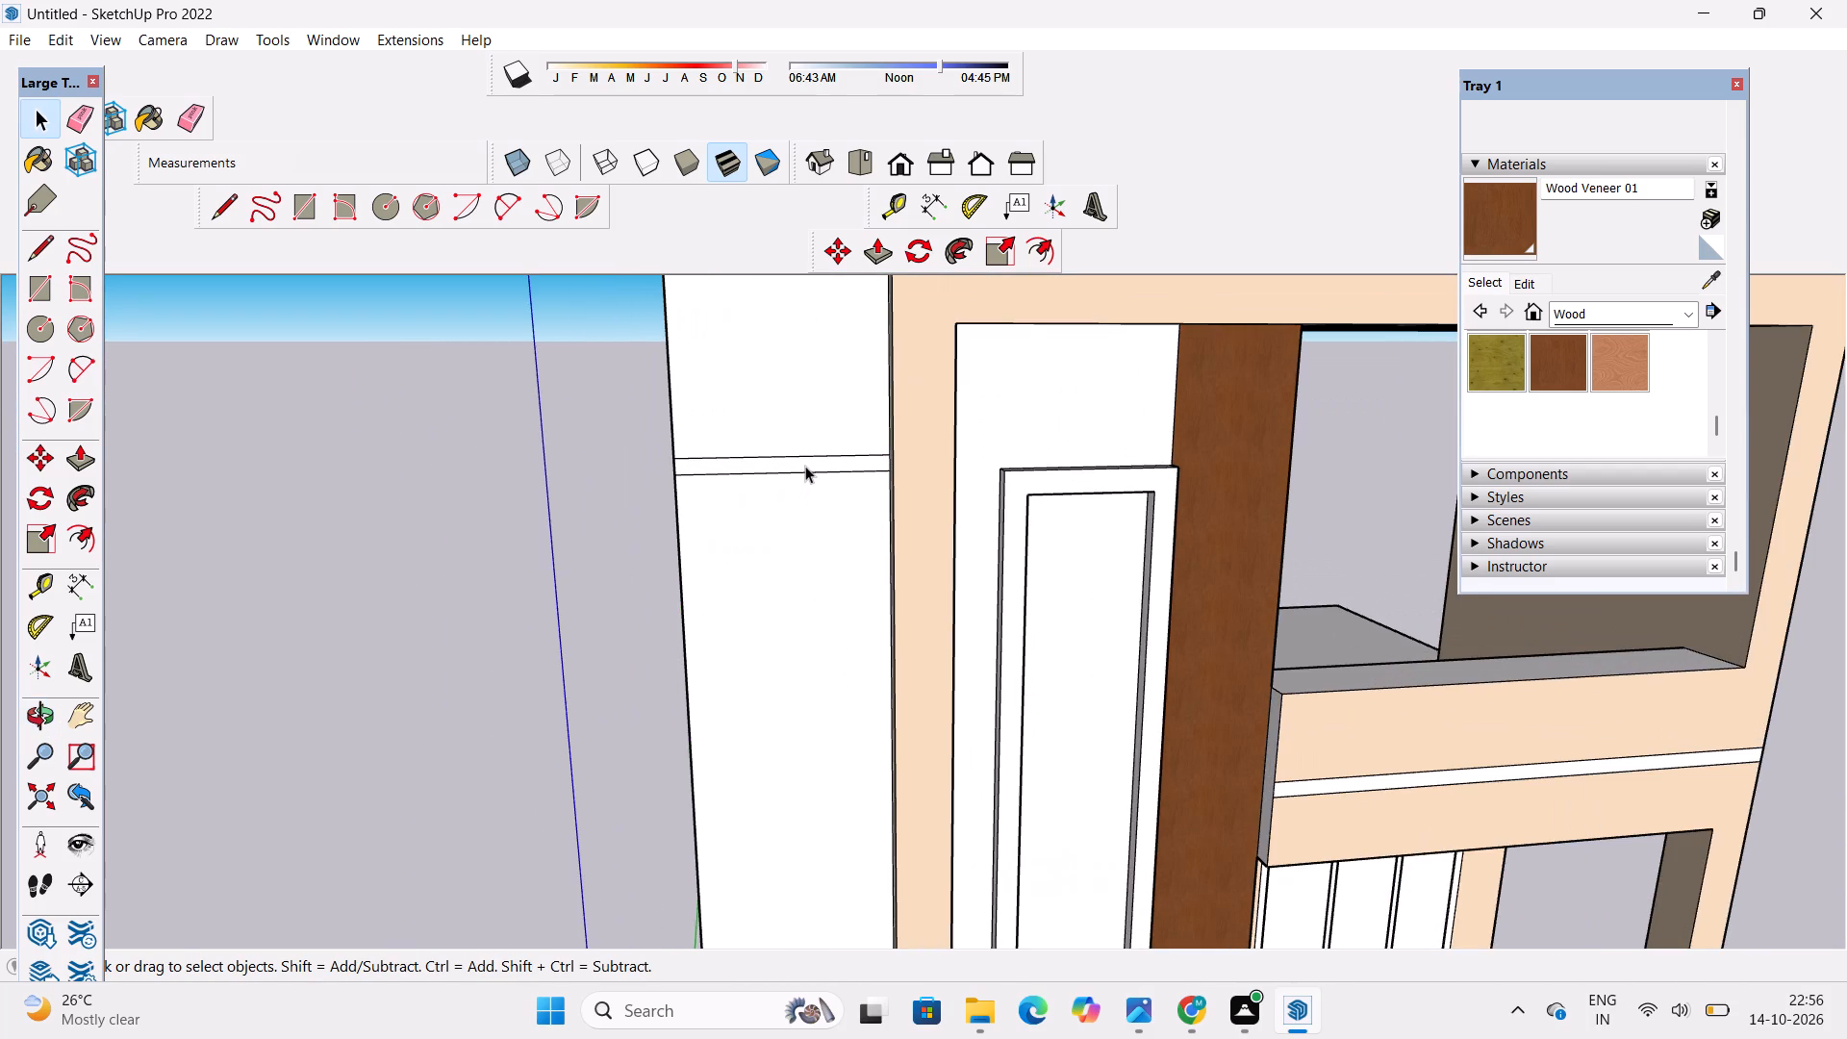
double_click(805, 466)
key("m")
scroll(833, 441, "down", 3)
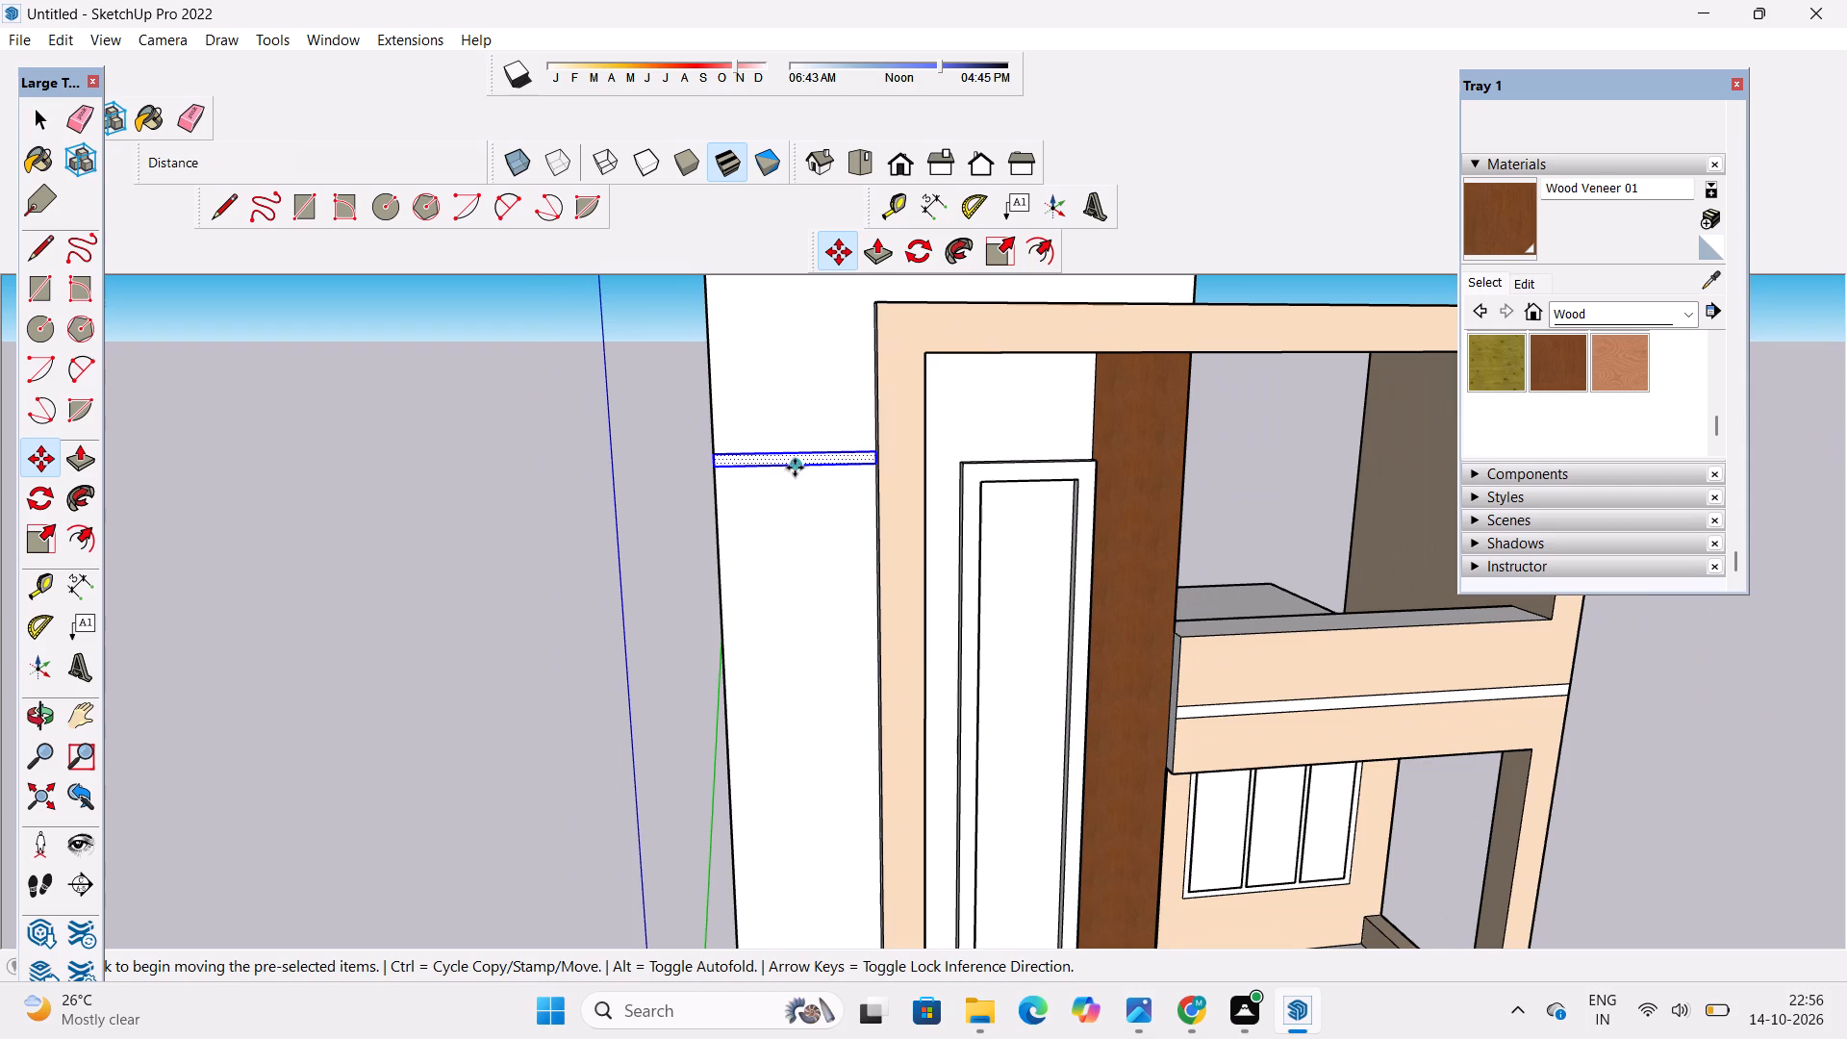
left_click(795, 468)
scroll(796, 507, "down", 3)
scroll(798, 520, "up", 5)
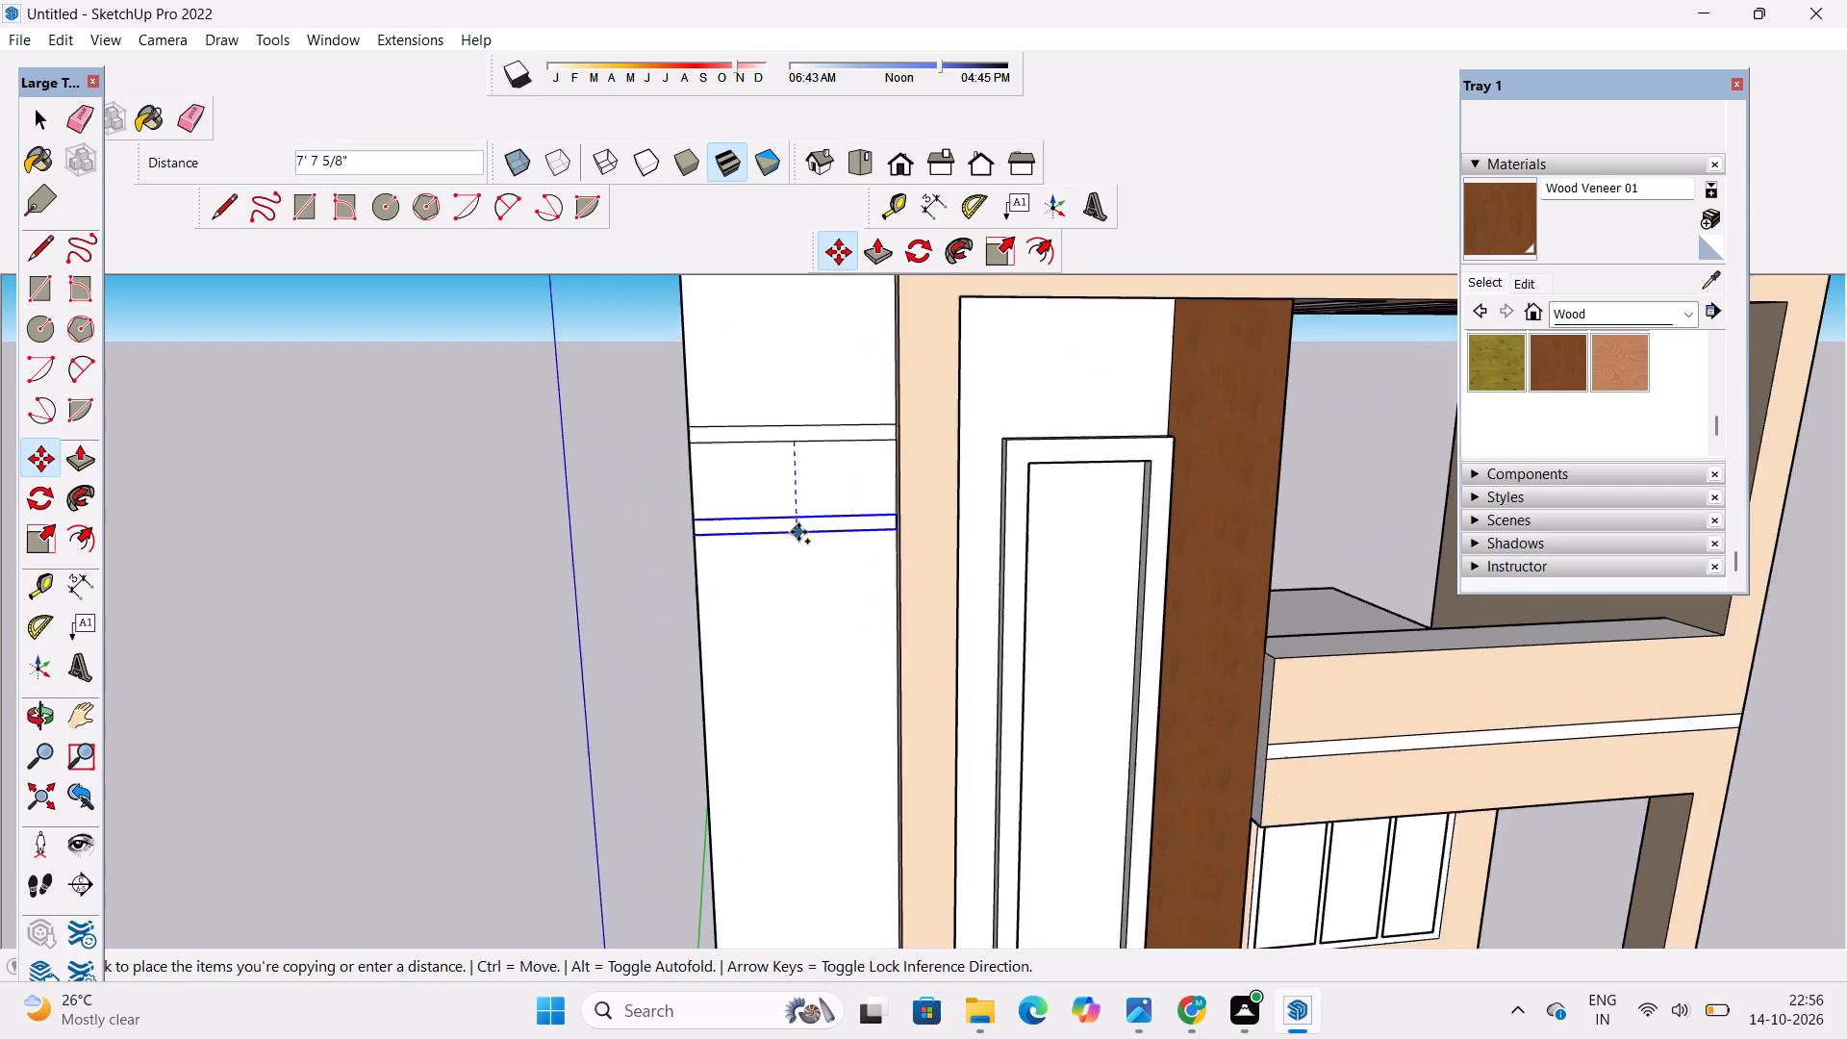
scroll(798, 532, "down", 9)
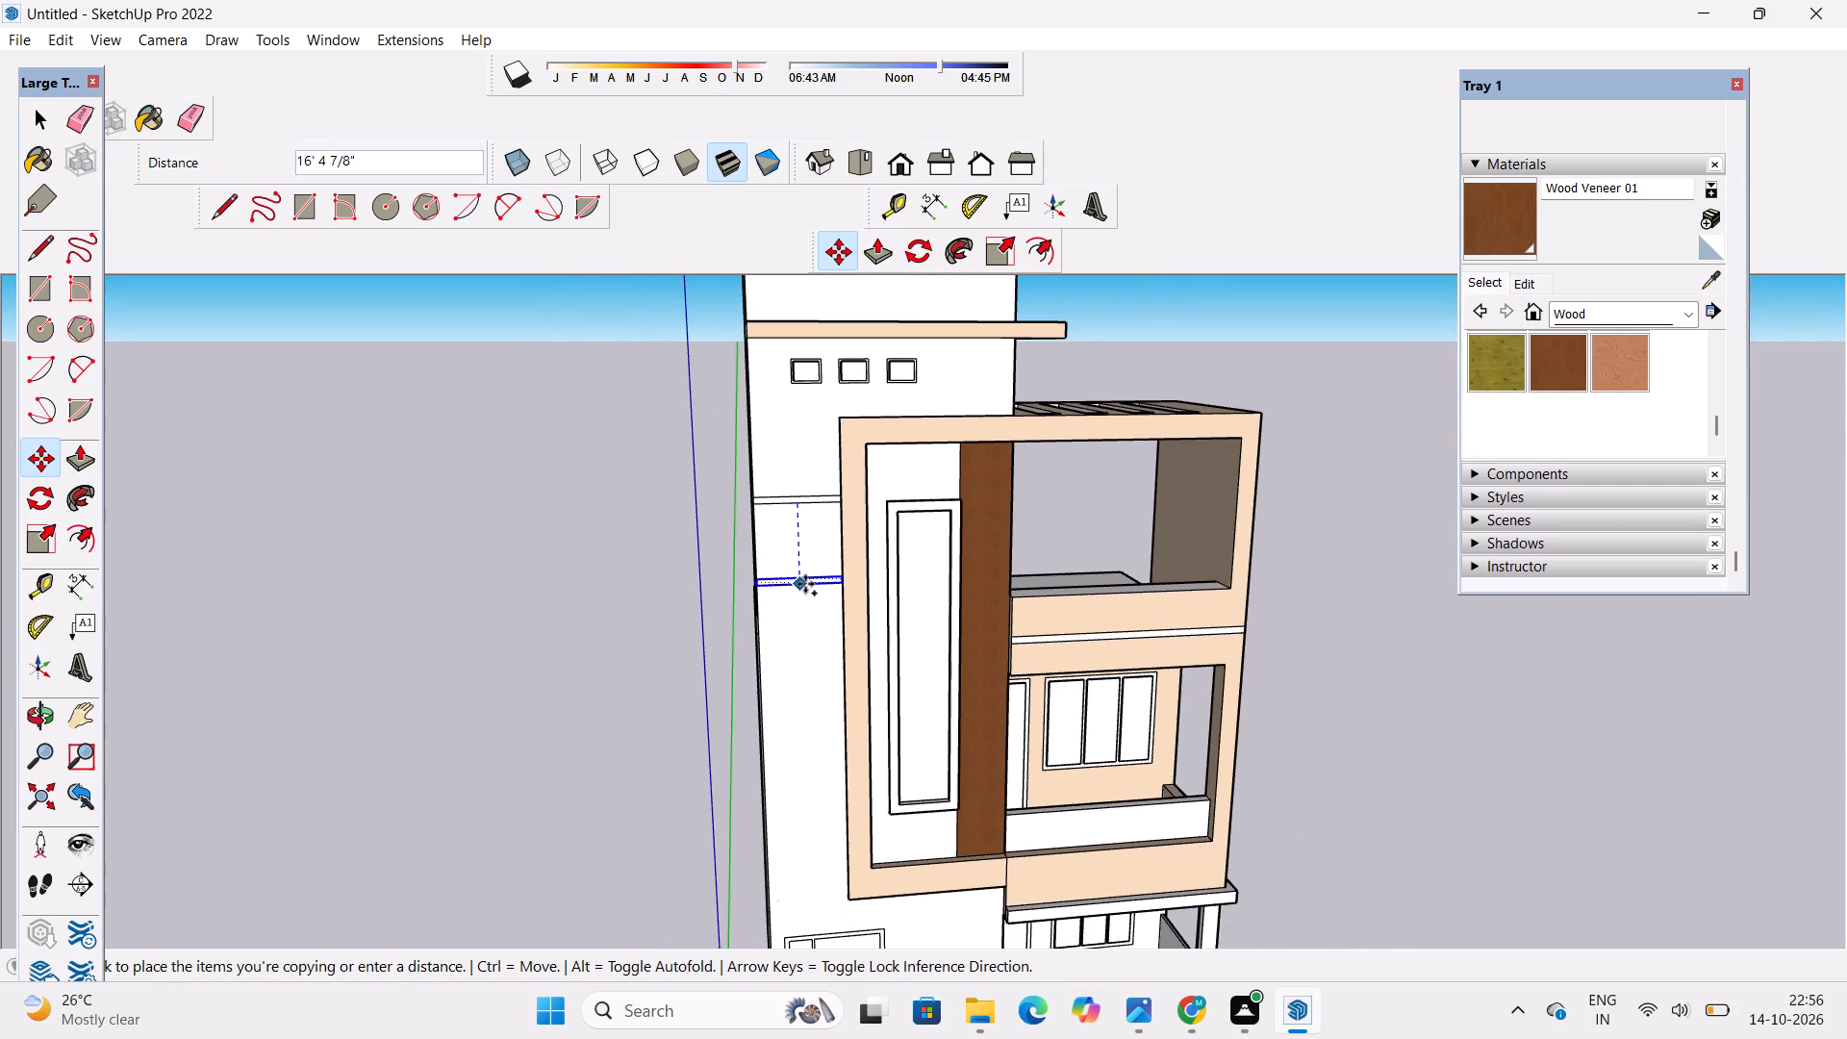
type("20'")
key("Return")
type("*2")
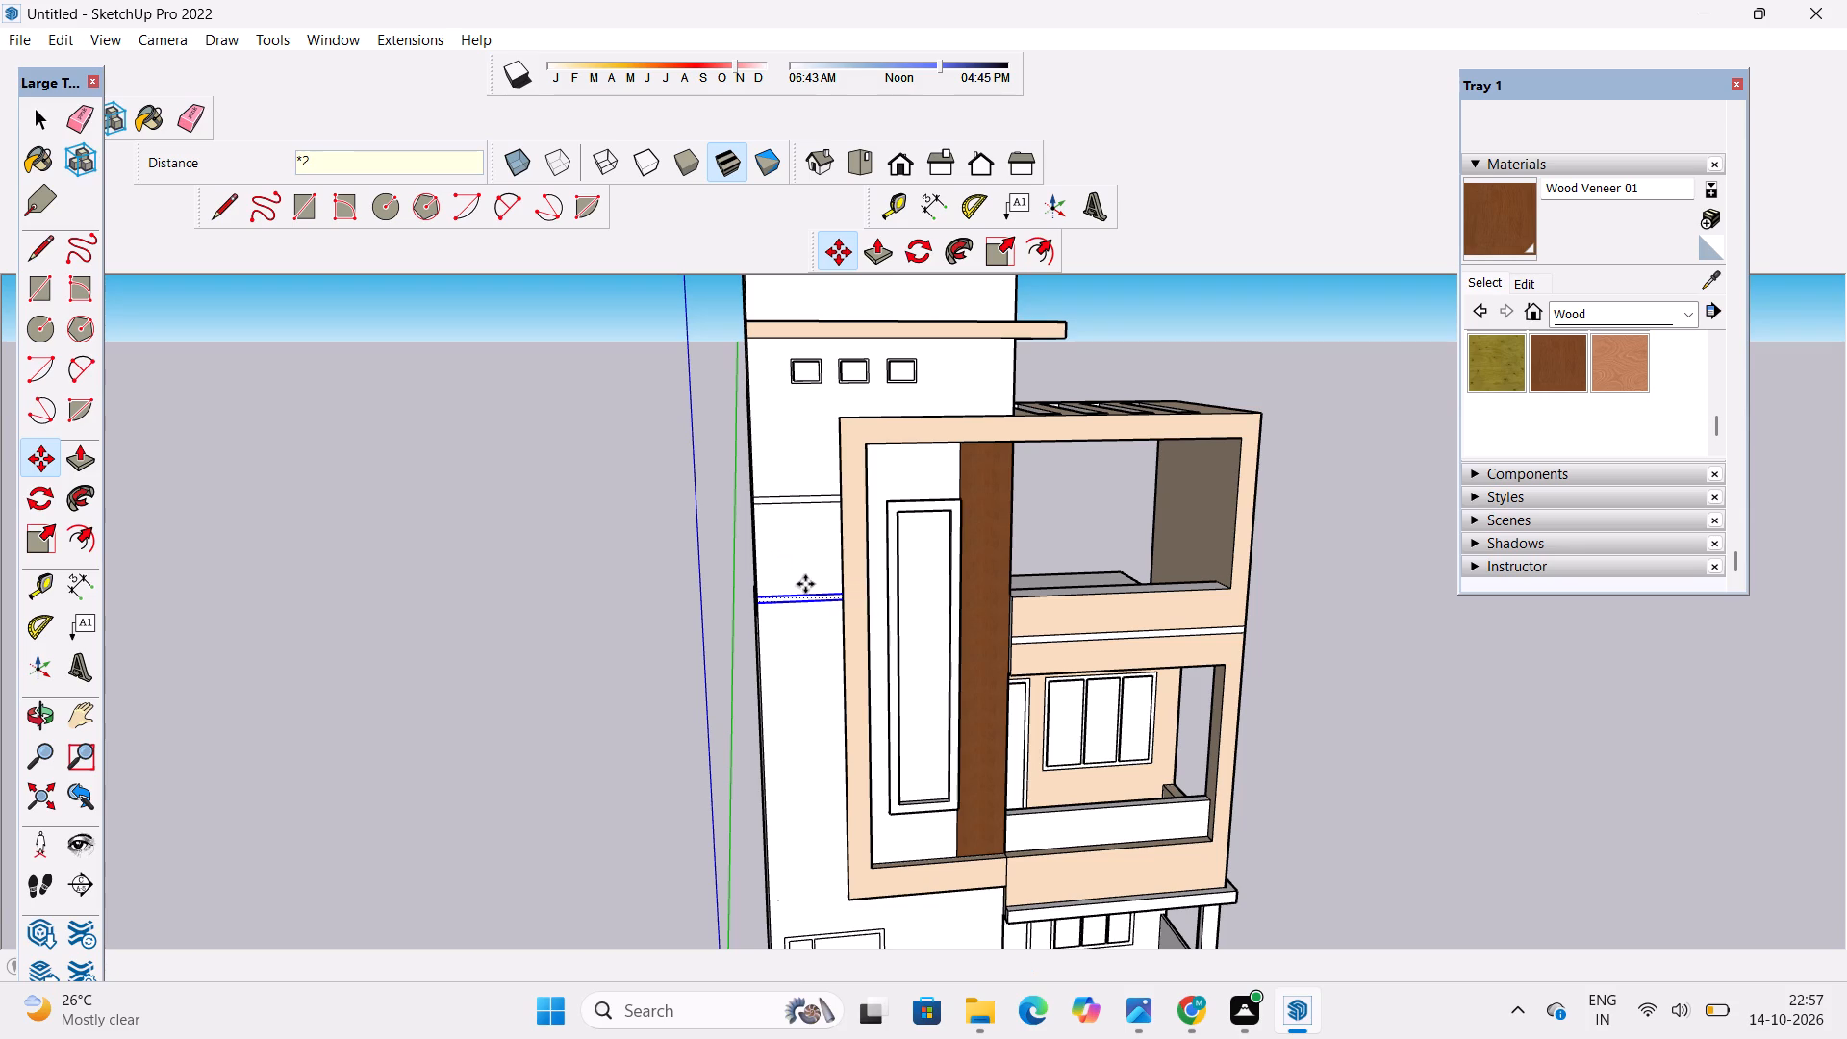
key("Return")
key("space")
Examine the tower's horizontal strips and the overall facade from several angles.
type("o")
scroll(801, 585, "down", 6)
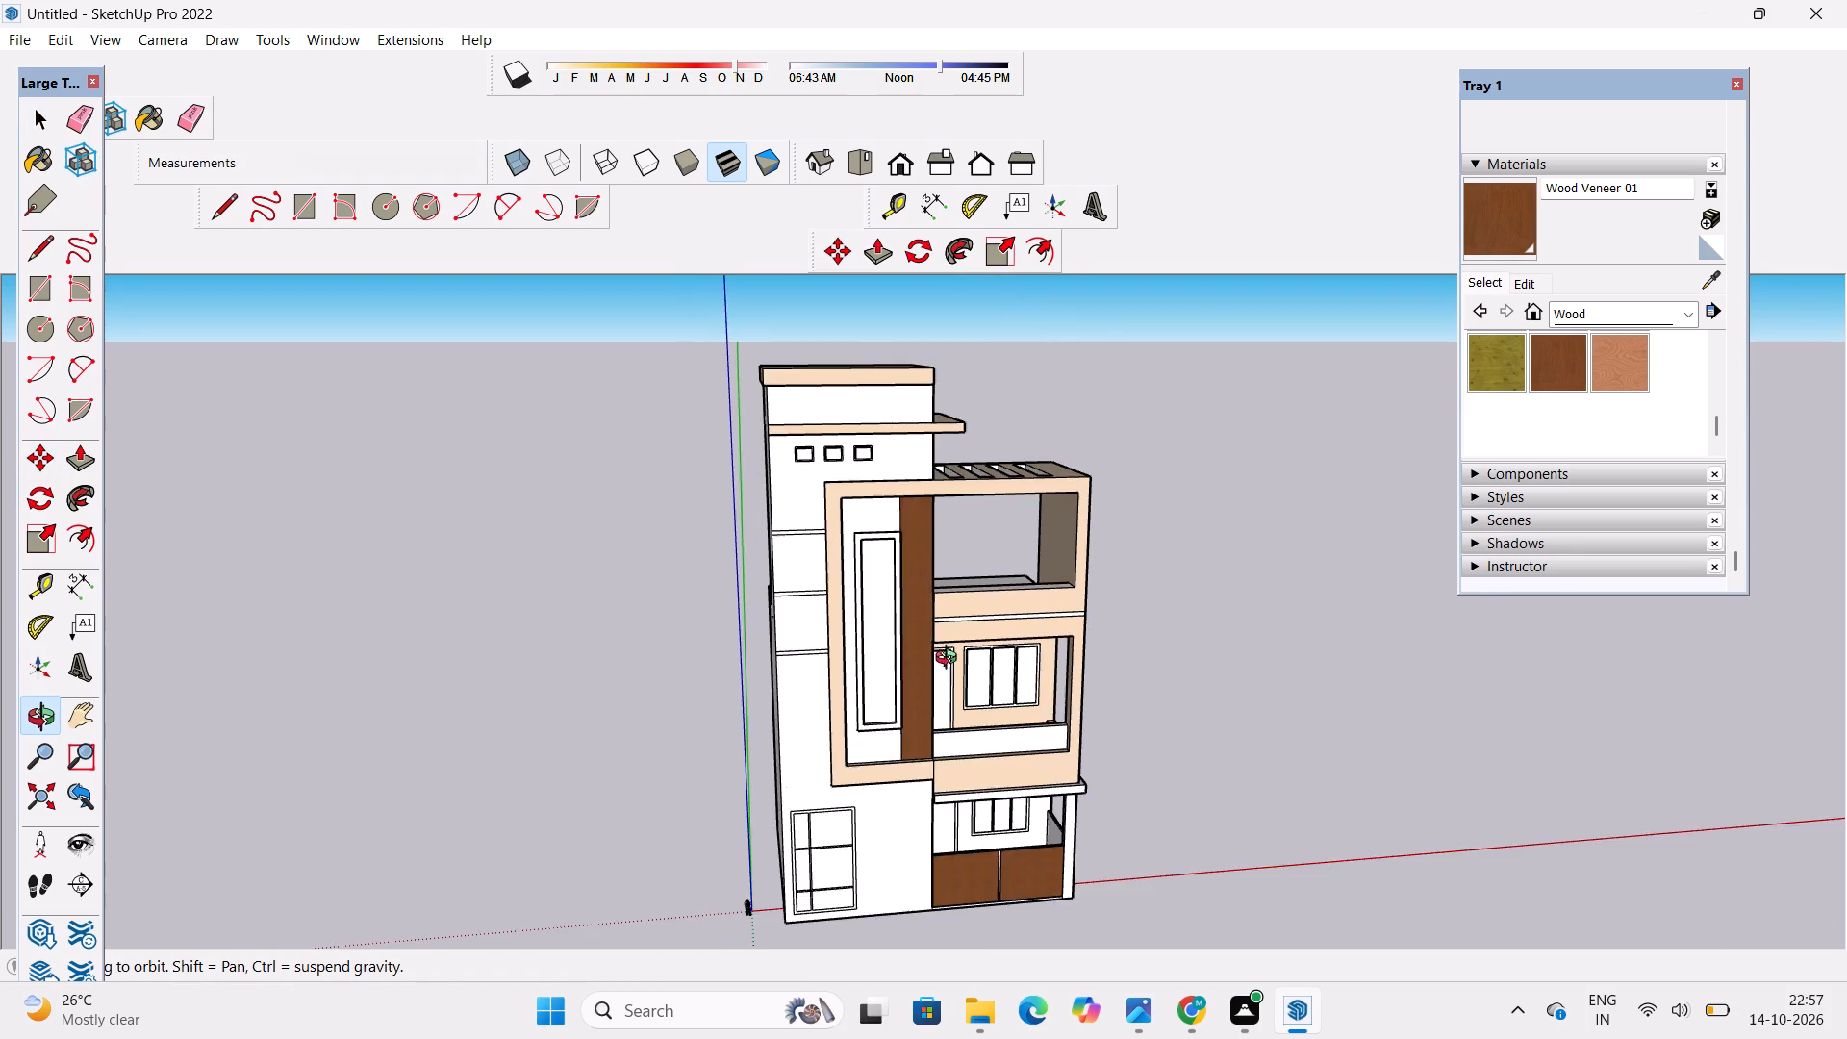
left_click_drag(950, 661, 857, 621)
left_click_drag(856, 676, 848, 605)
left_click_drag(854, 630, 887, 643)
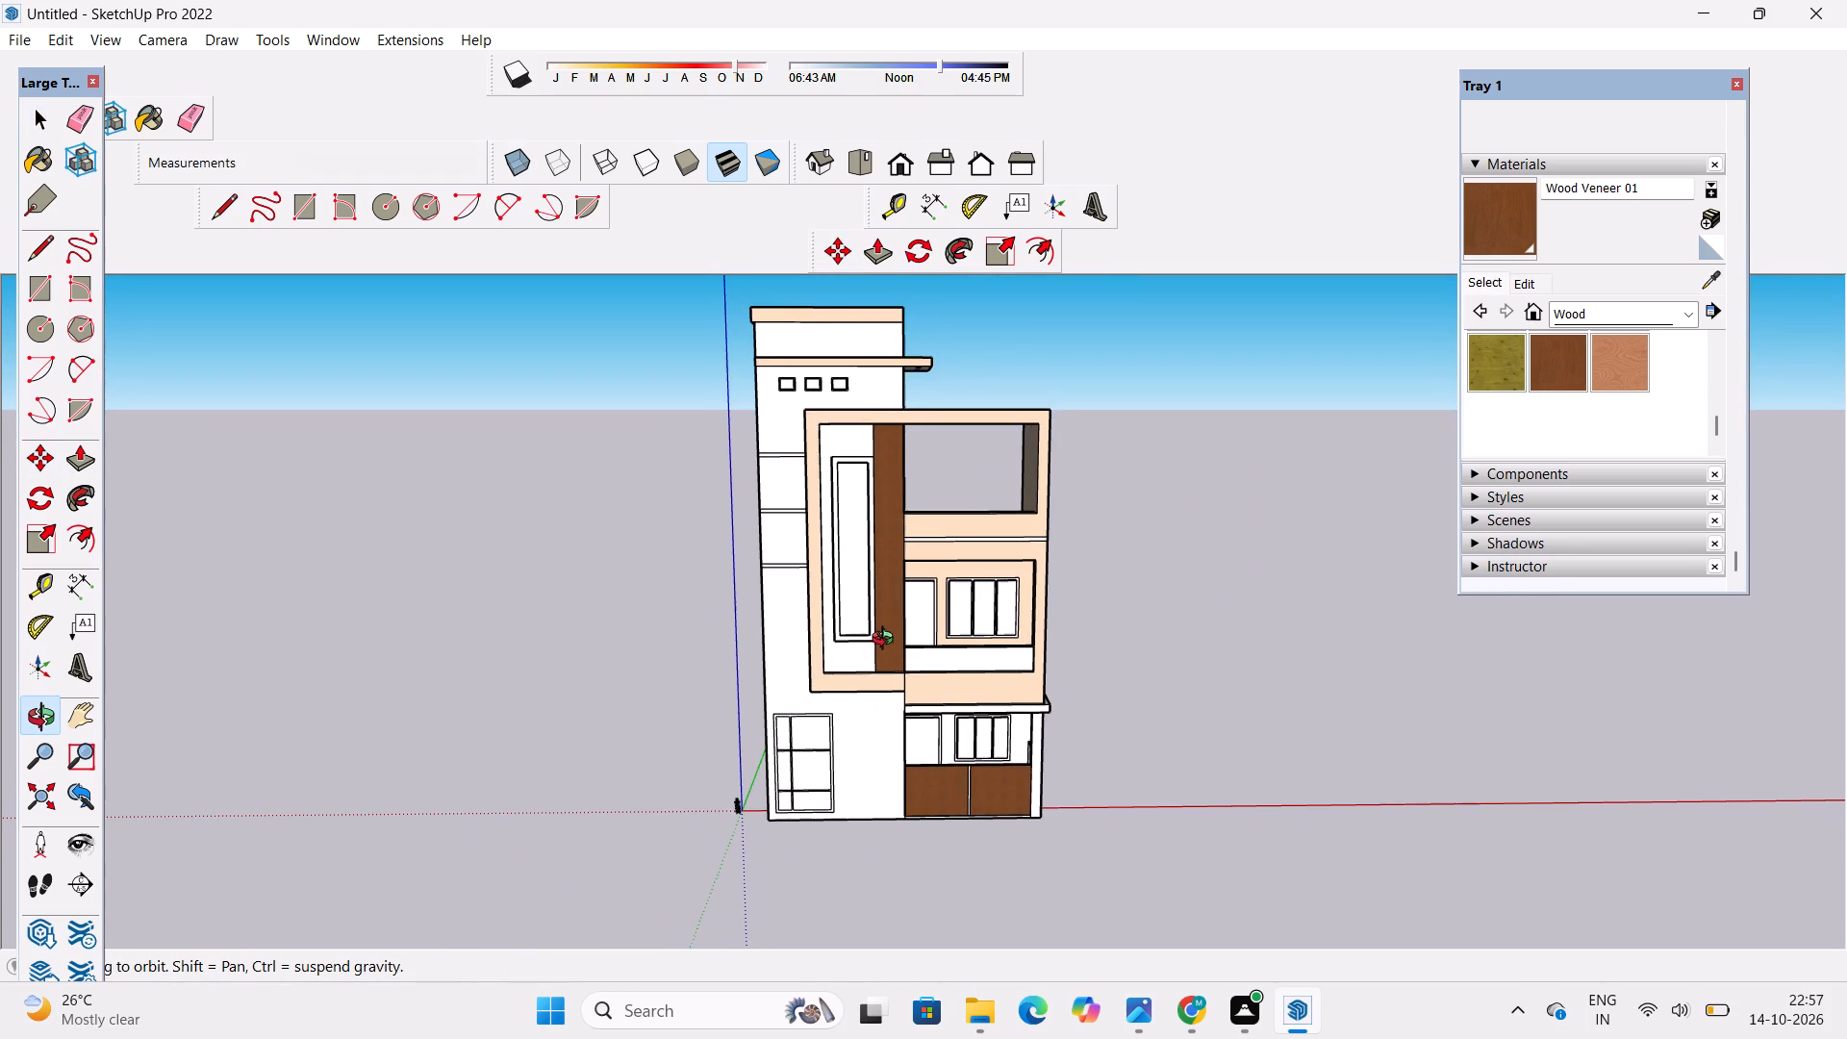
scroll(885, 636, "down", 2)
left_click_drag(882, 629, 881, 730, "shift")
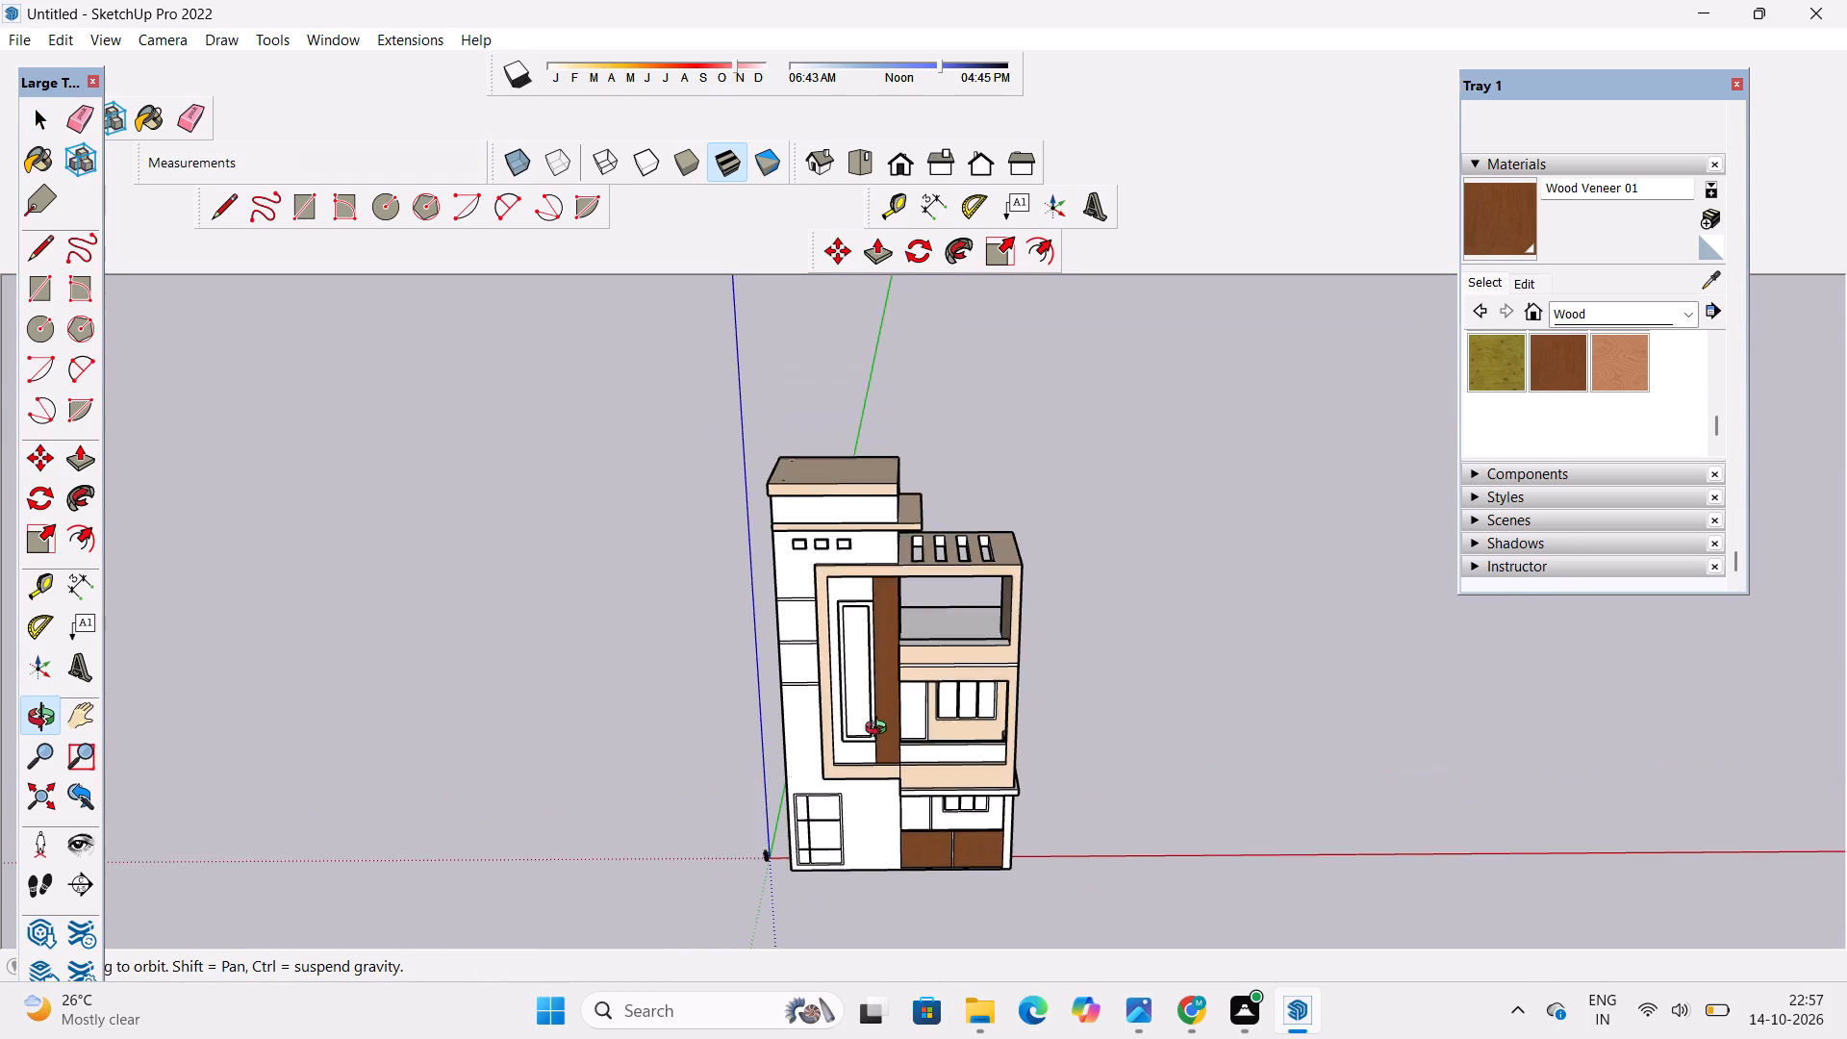
left_click_drag(879, 728, 887, 632)
Paint the tower's front wall sections above, between and below the strips with 0111_SlateGray from the Colors-Named collection, including the band above the projecting slab.
left_click(1567, 313)
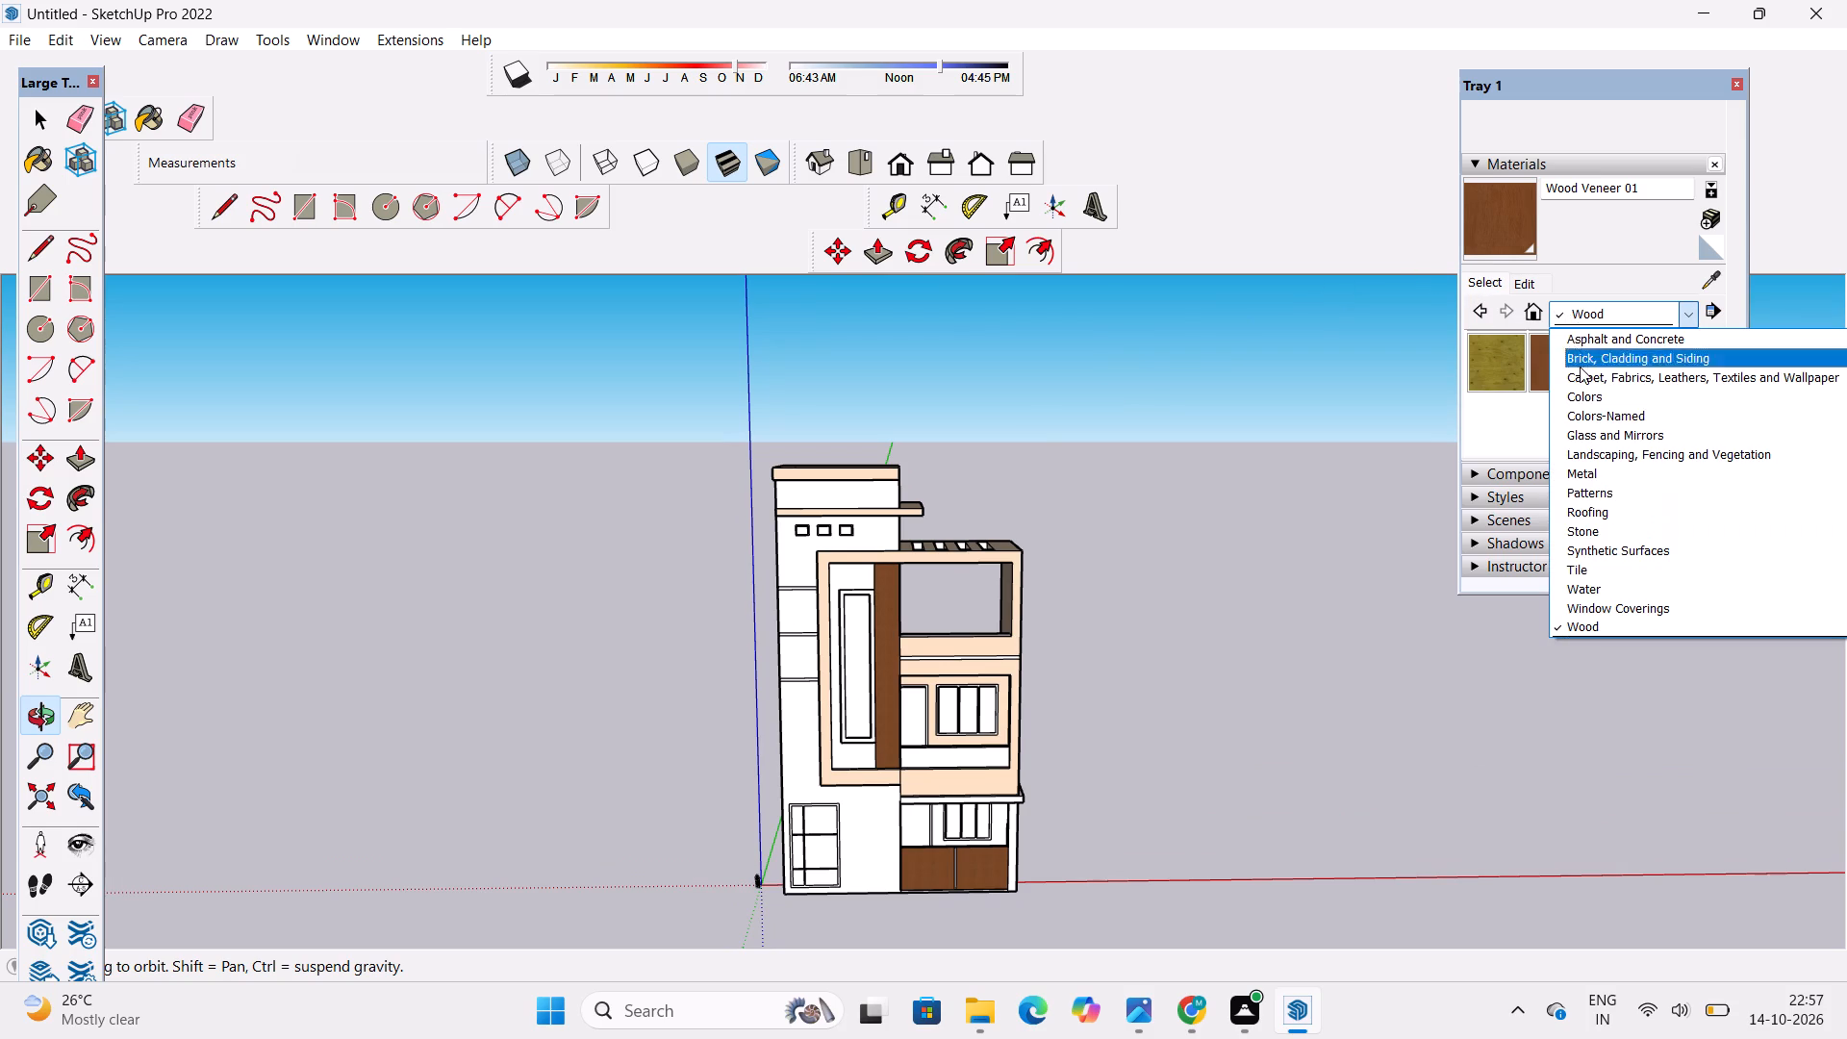
left_click(1609, 419)
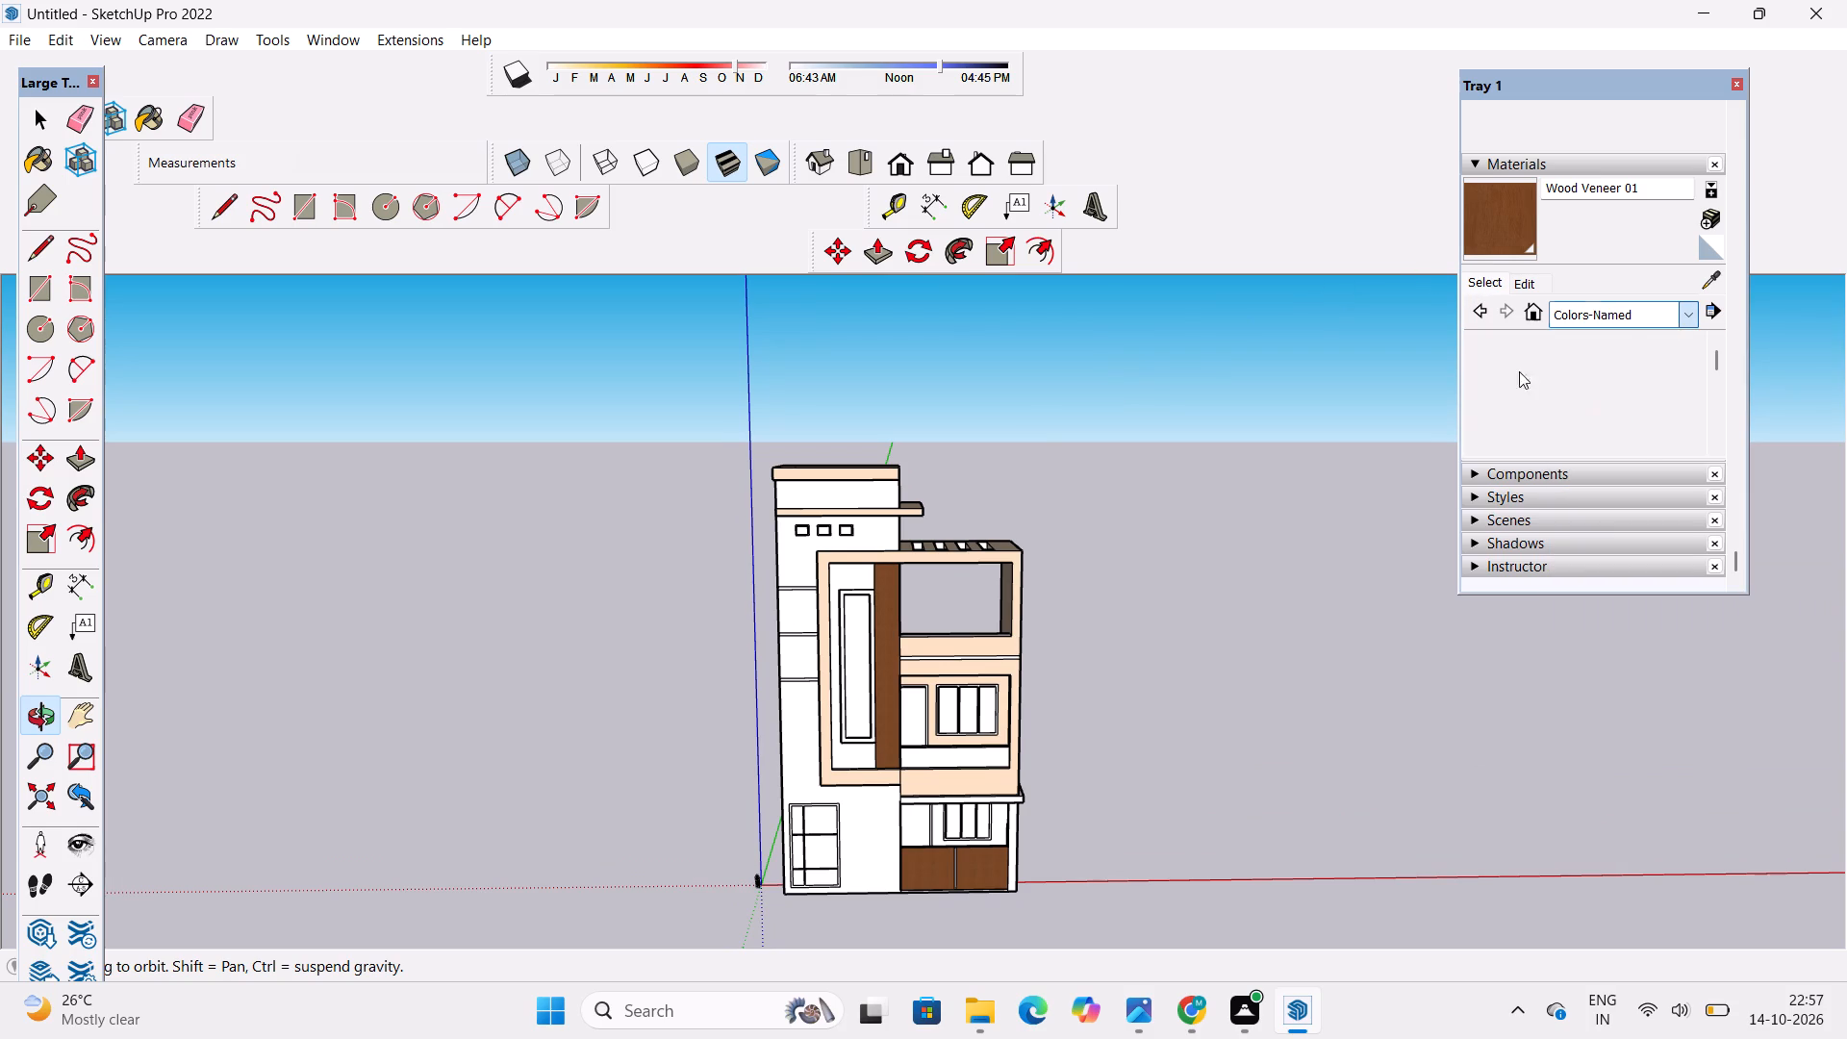
scroll(1501, 280, "down", 6)
scroll(1538, 382, "down", 4)
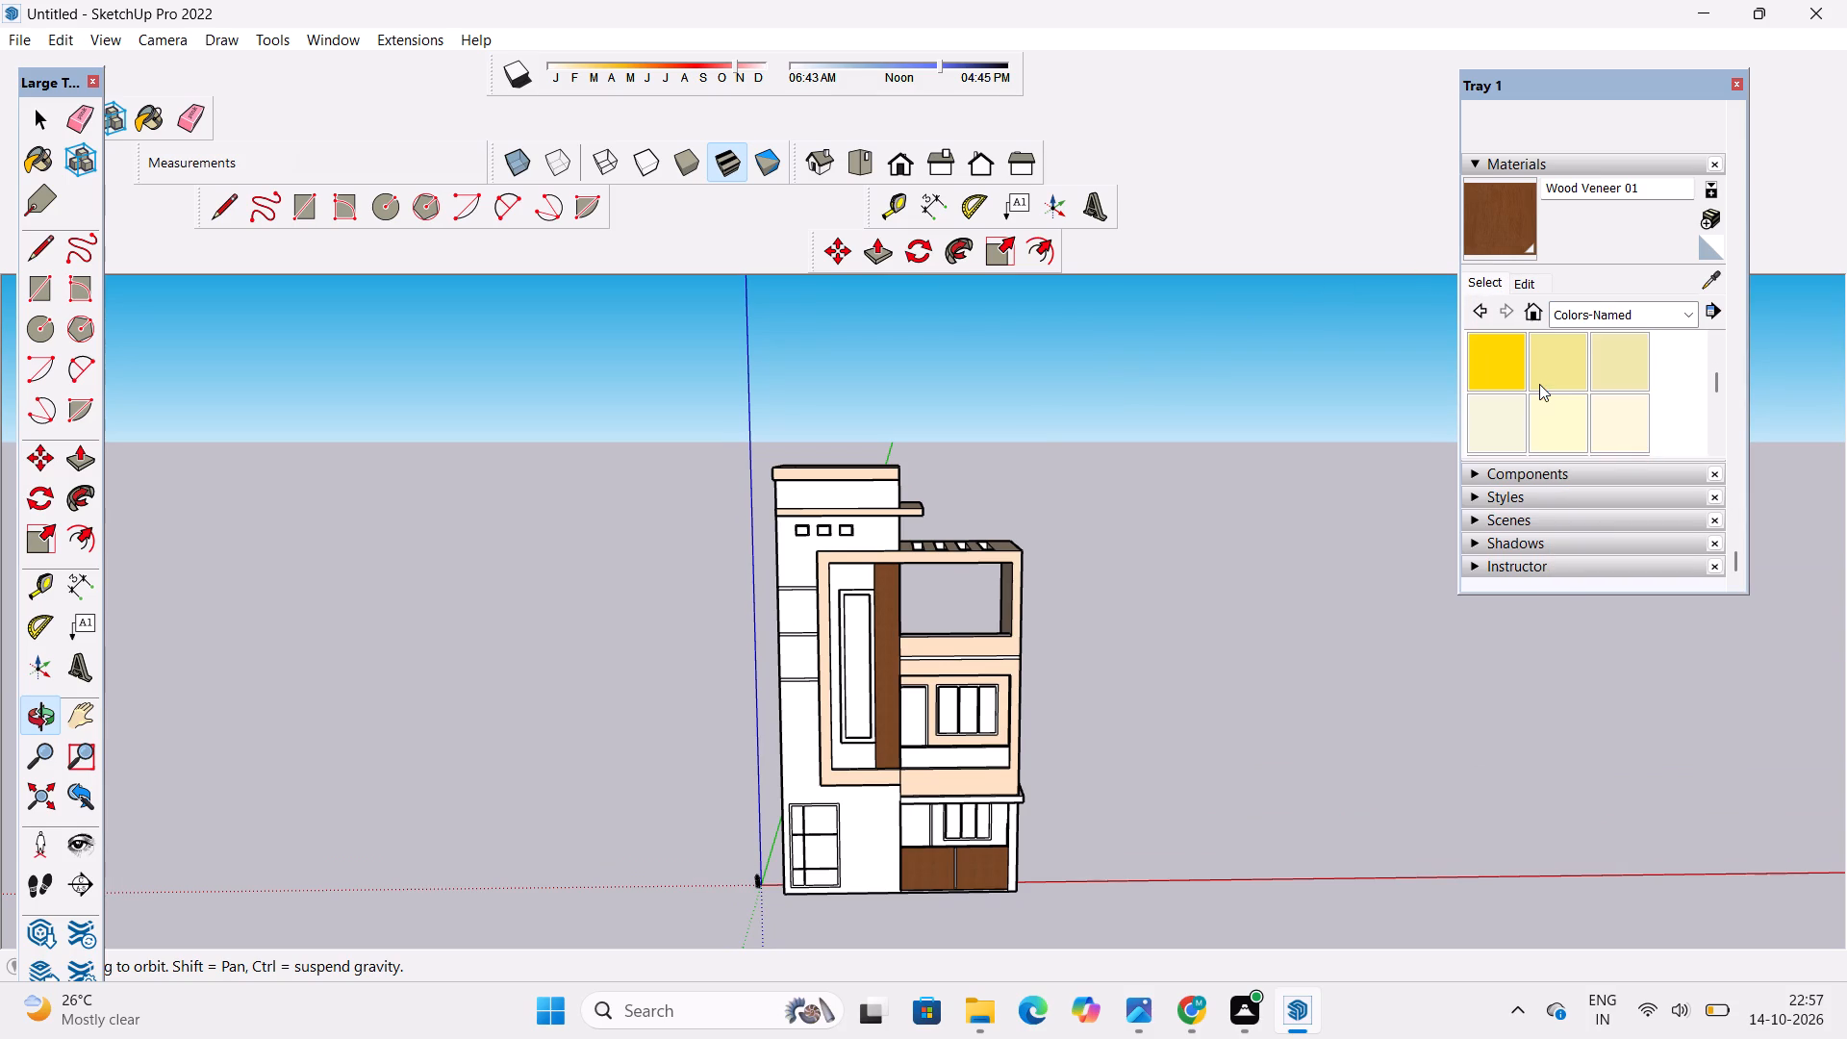
scroll(1539, 384, "down", 12)
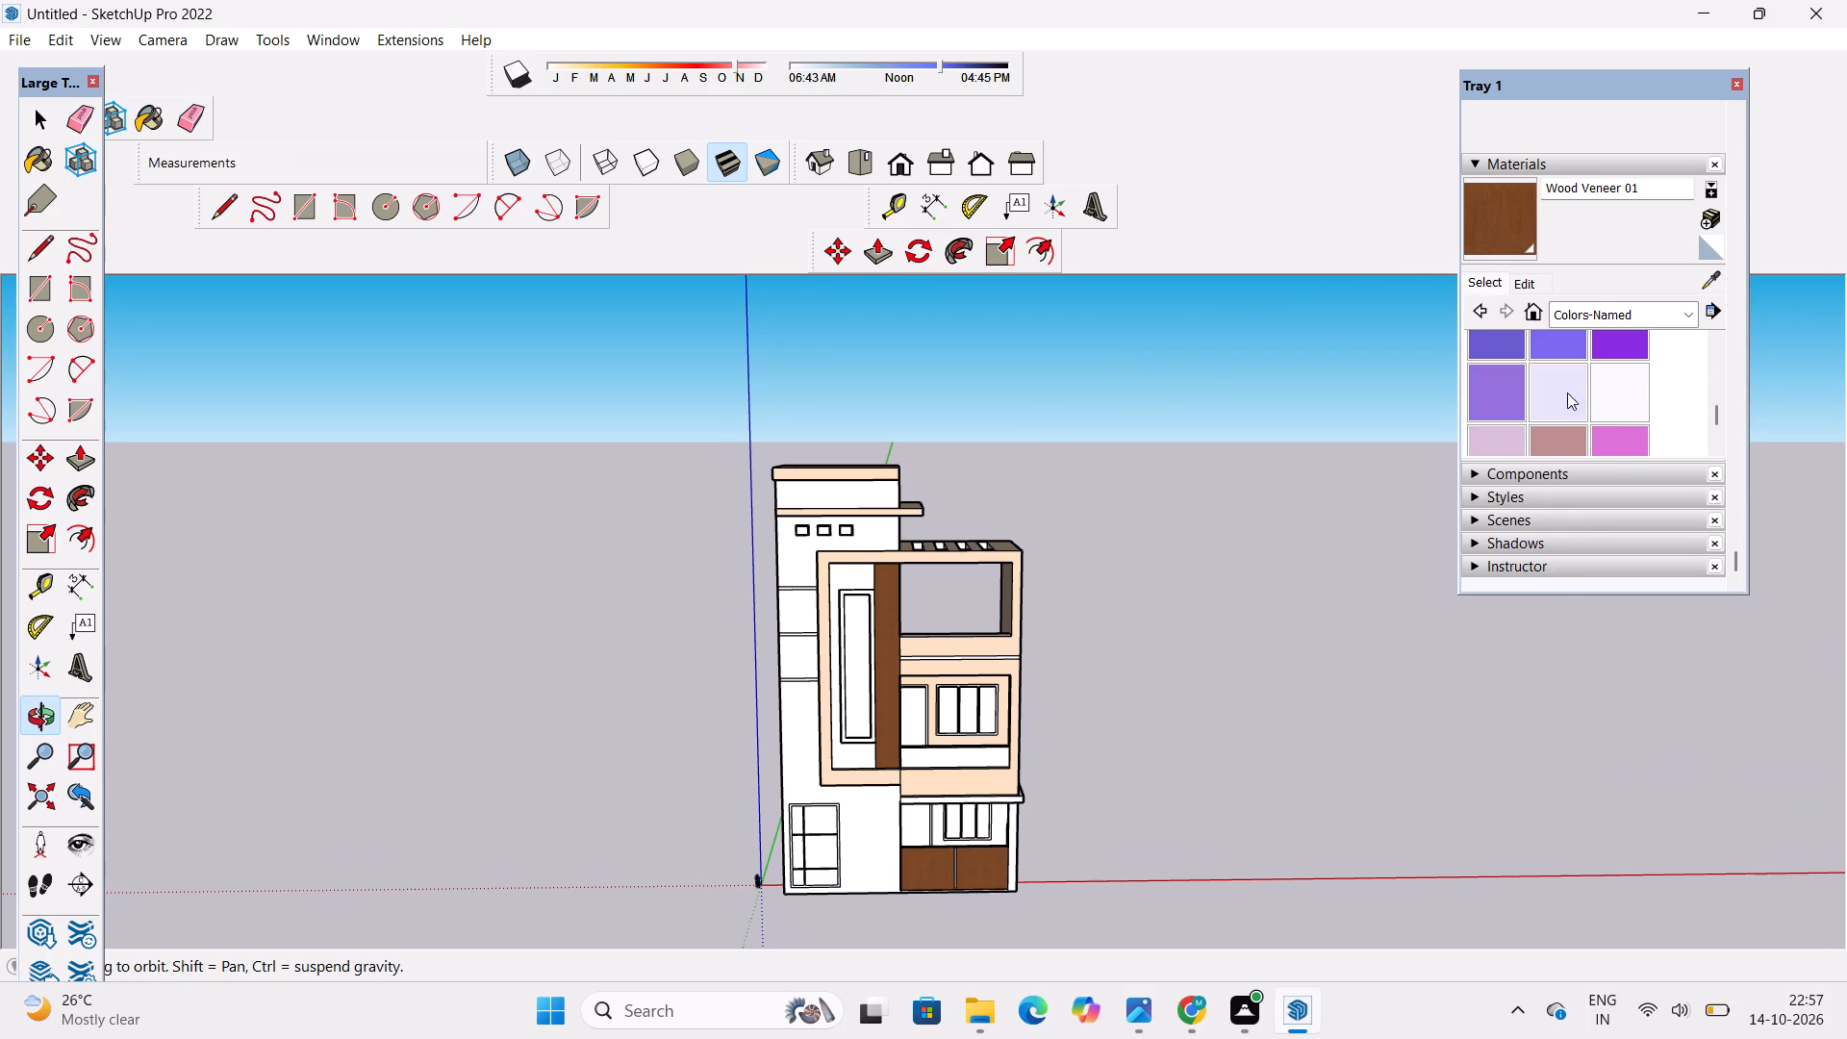
scroll(1594, 382, "up", 1)
scroll(1575, 369, "down", 2)
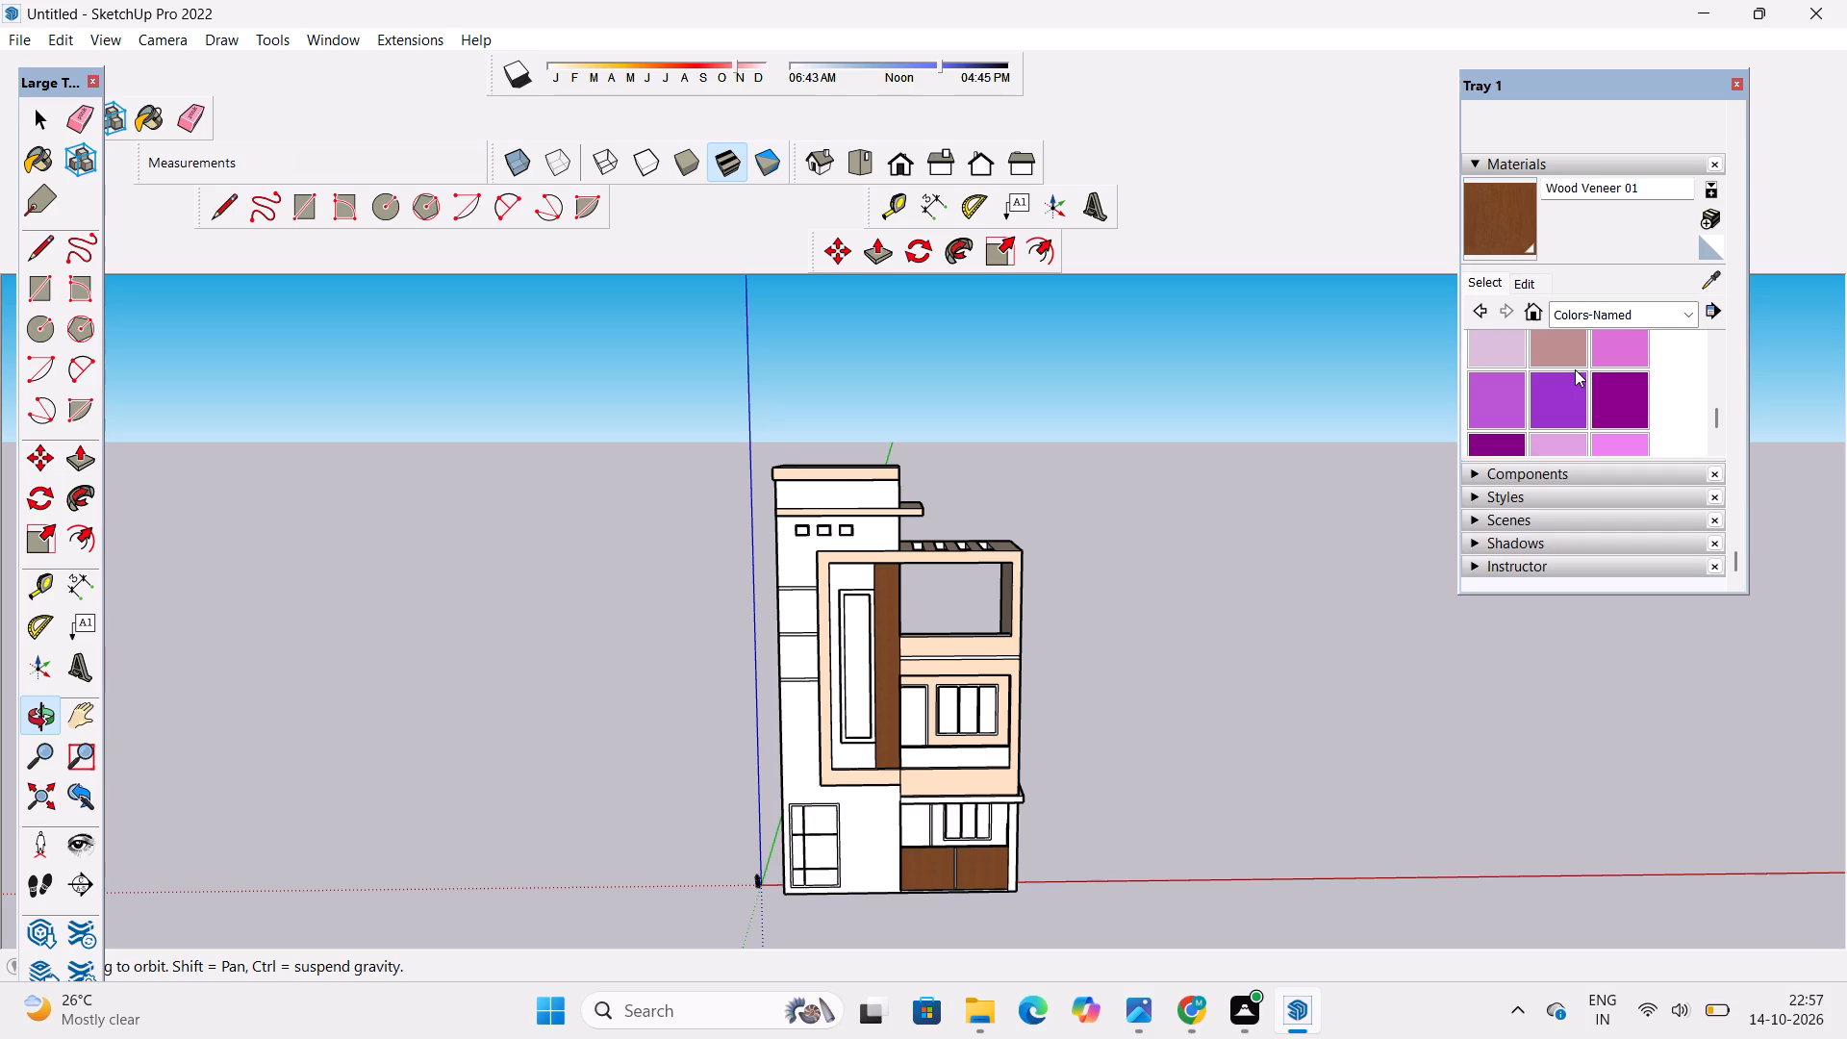
scroll(1575, 369, "up", 3)
scroll(1581, 348, "down", 1)
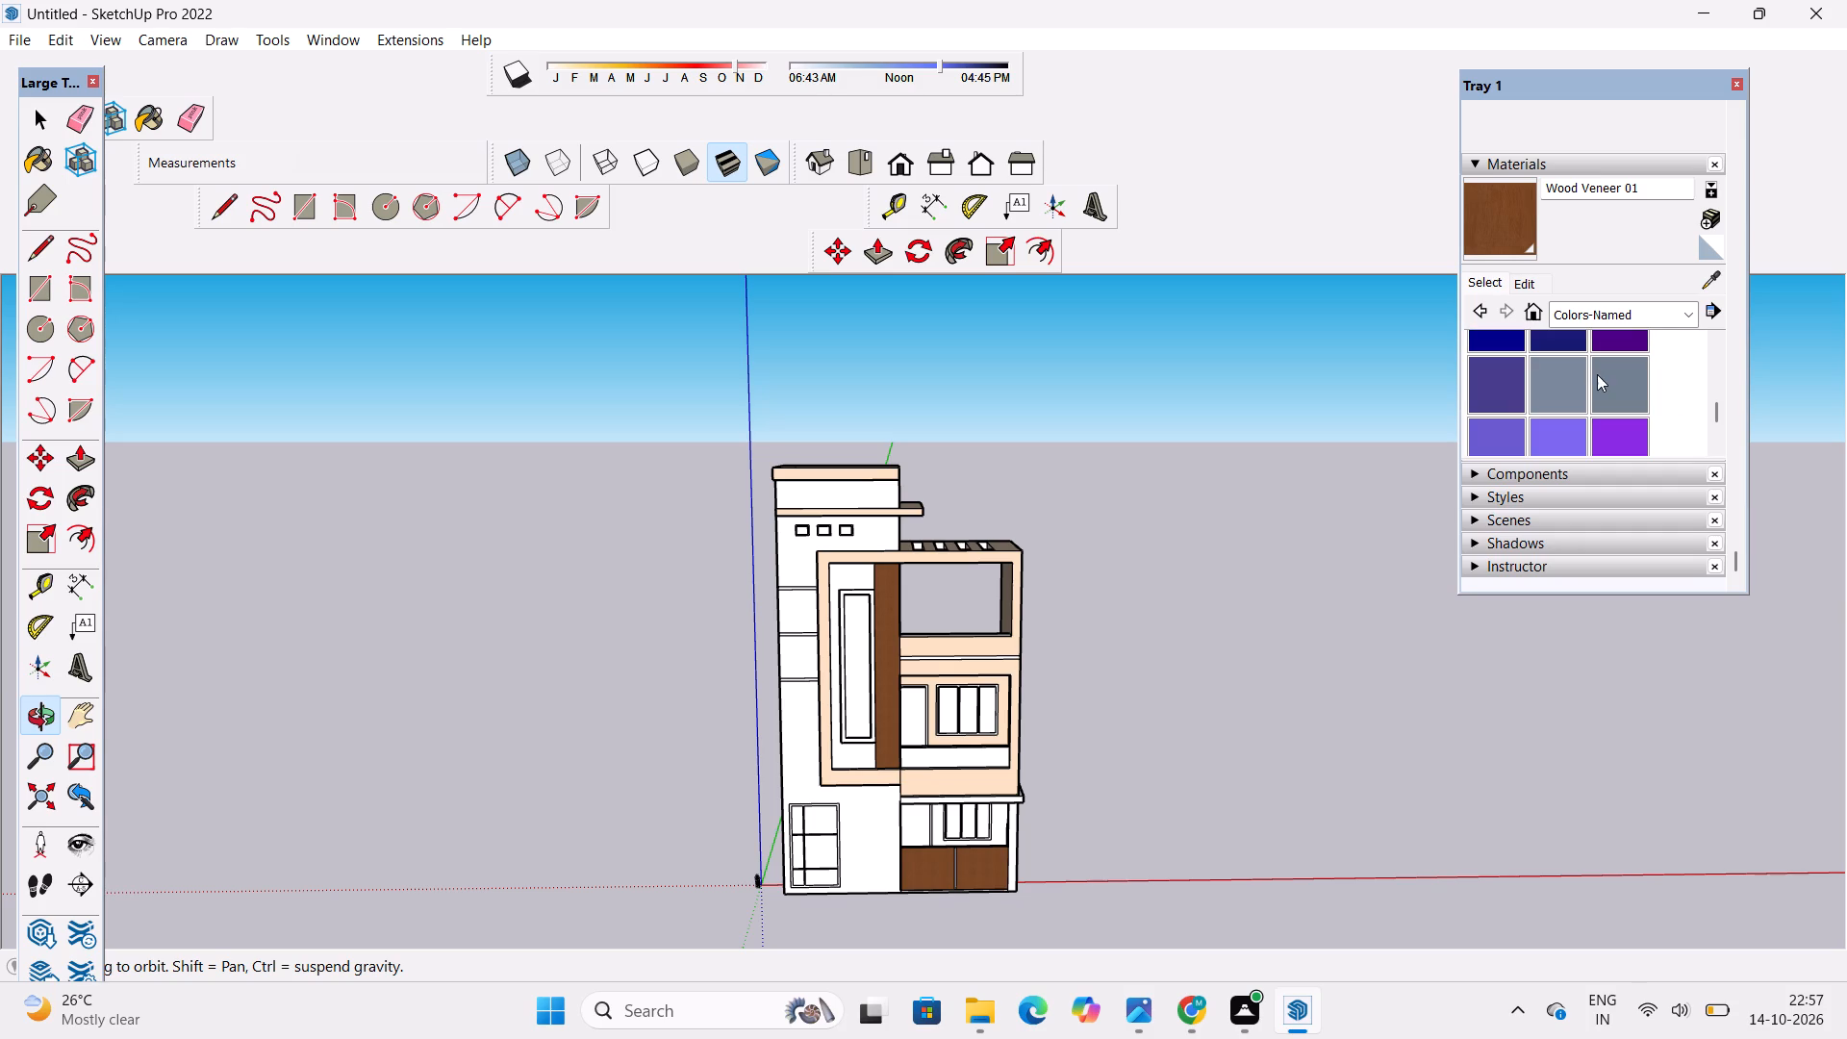
left_click(1598, 376)
scroll(821, 689, "up", 7)
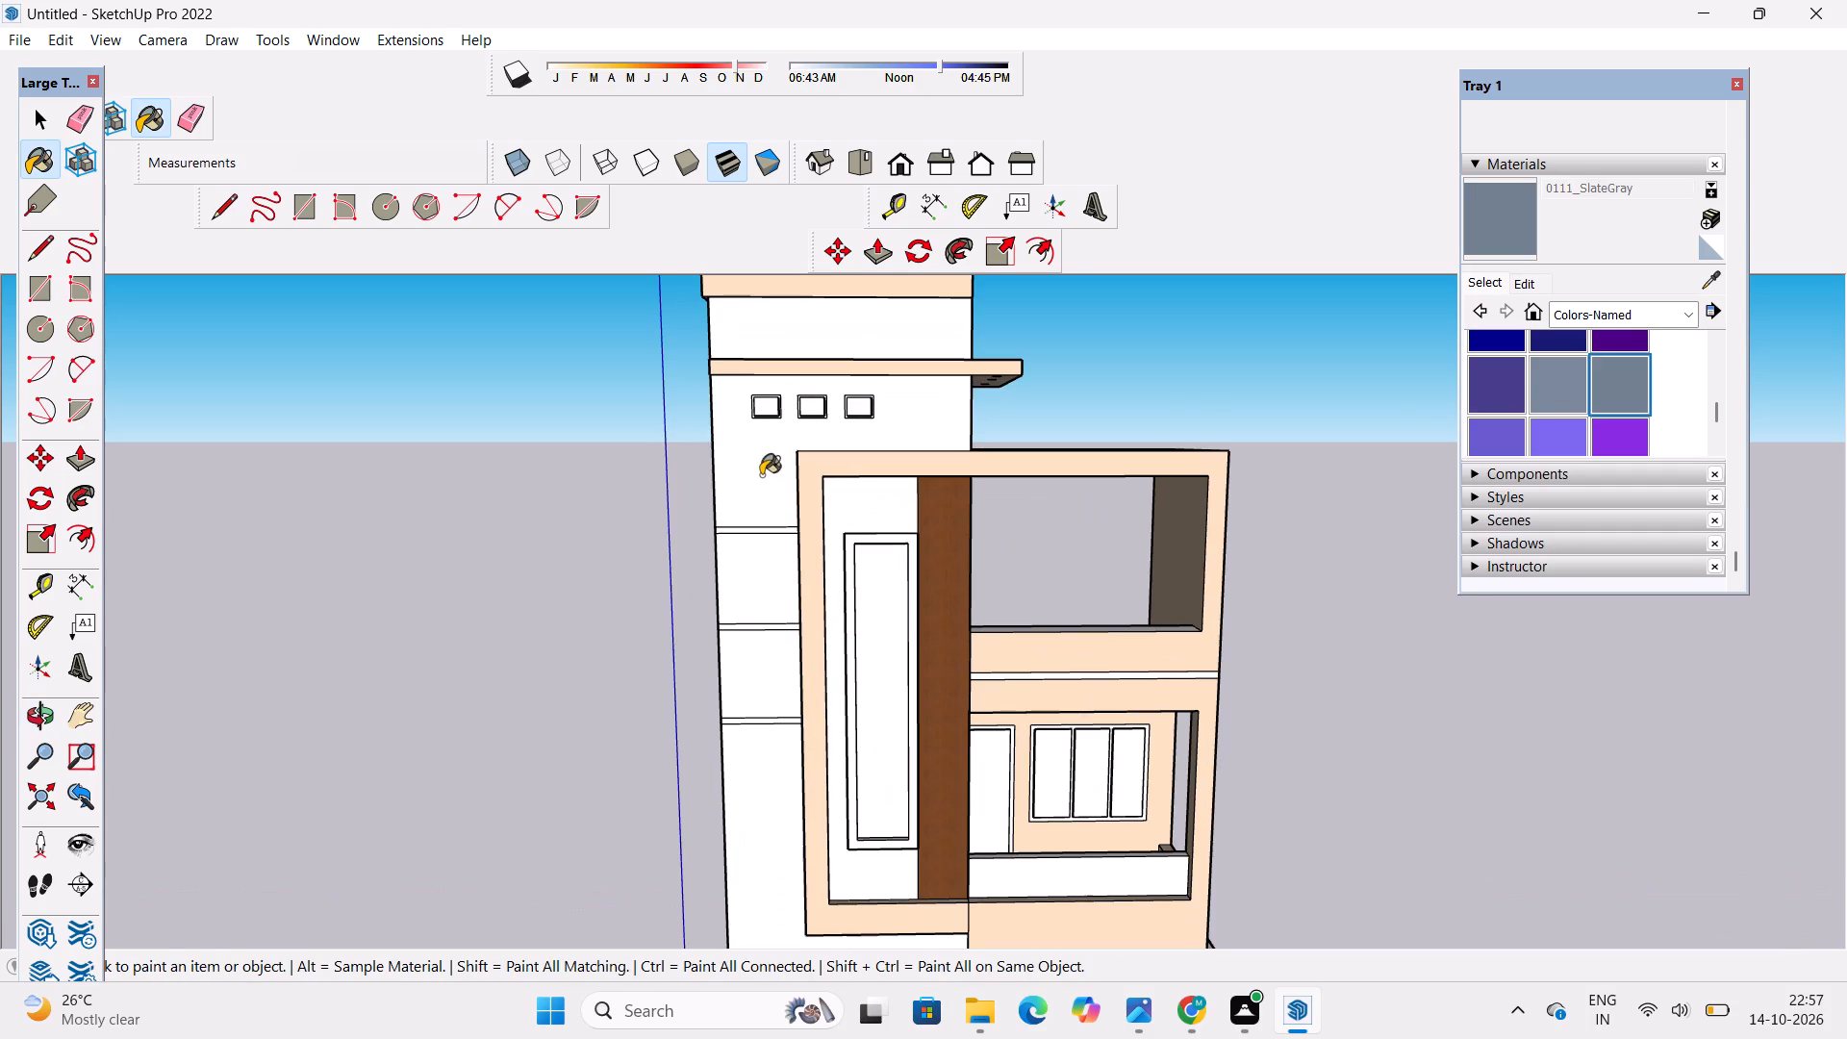
left_click(749, 466)
left_click(860, 306)
left_click(737, 578)
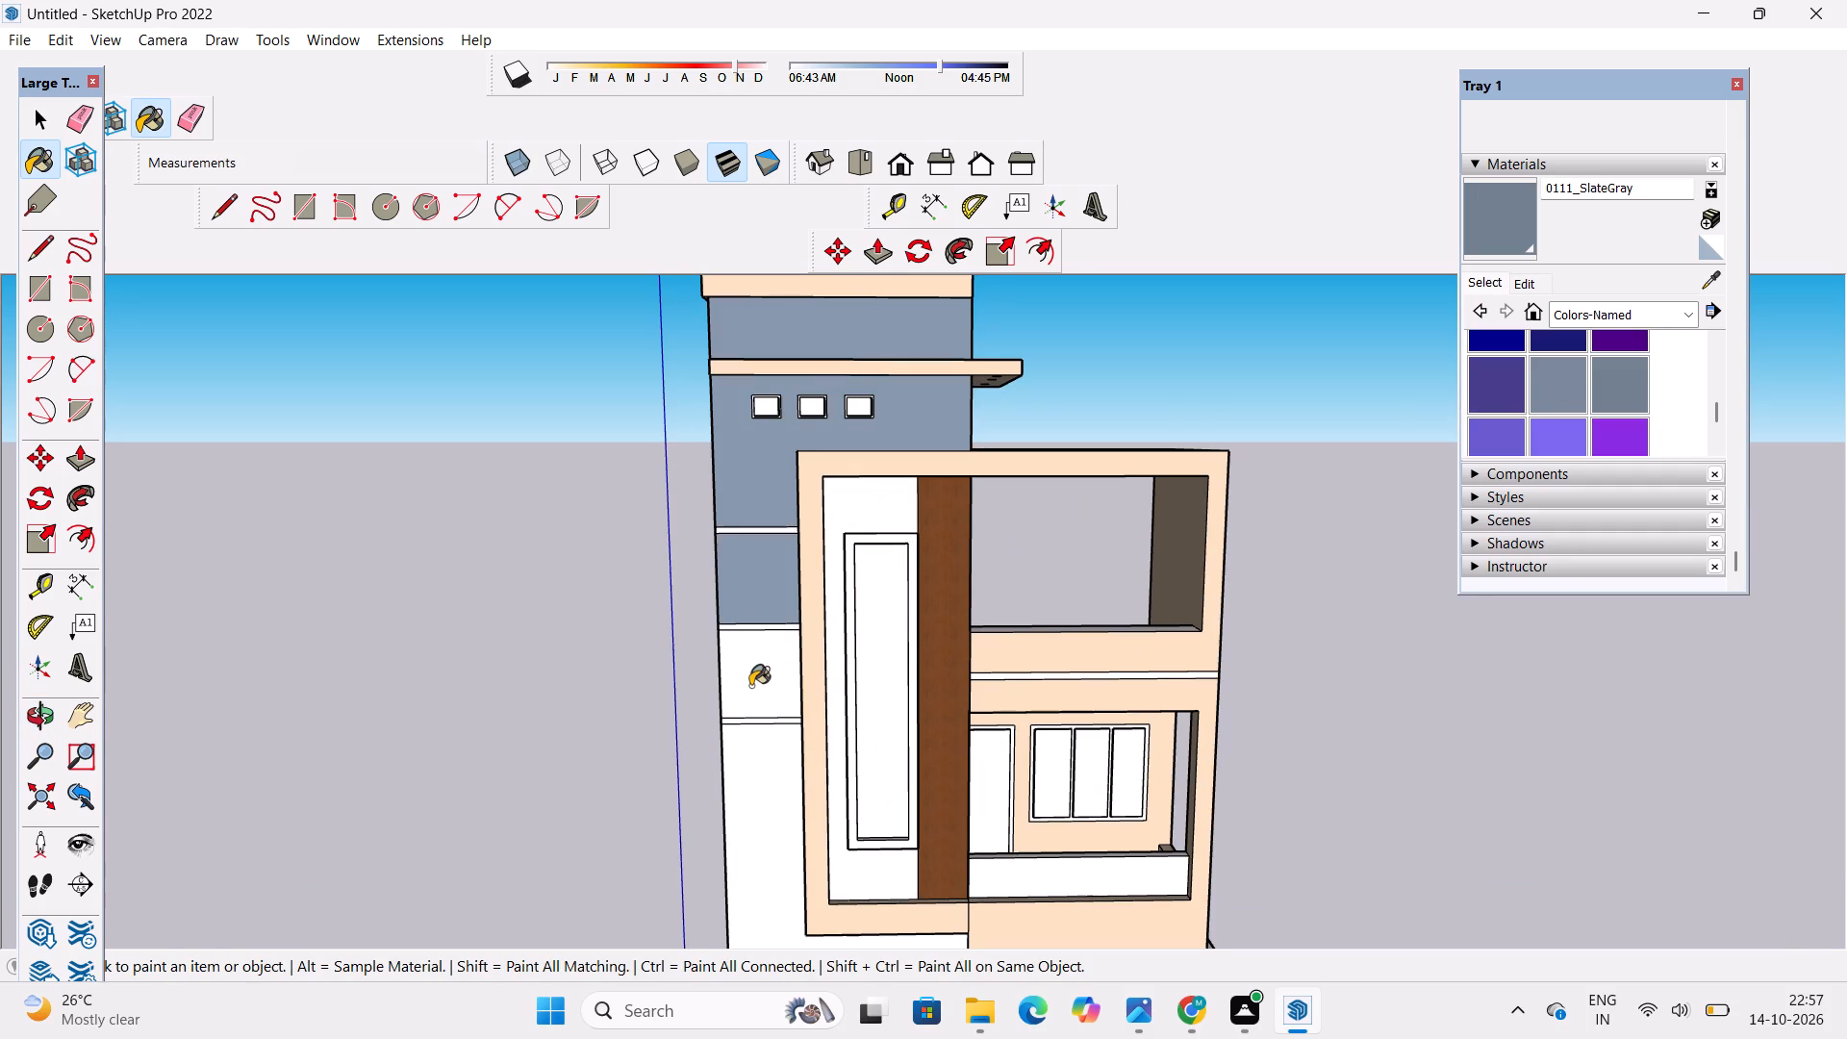
left_click(750, 686)
left_click(758, 799)
Paint the tower's outer side wall and the two upper side faces above the balcony roof with 0111_SlateGray.
scroll(941, 654, "down", 8)
scroll(736, 623, "up", 14)
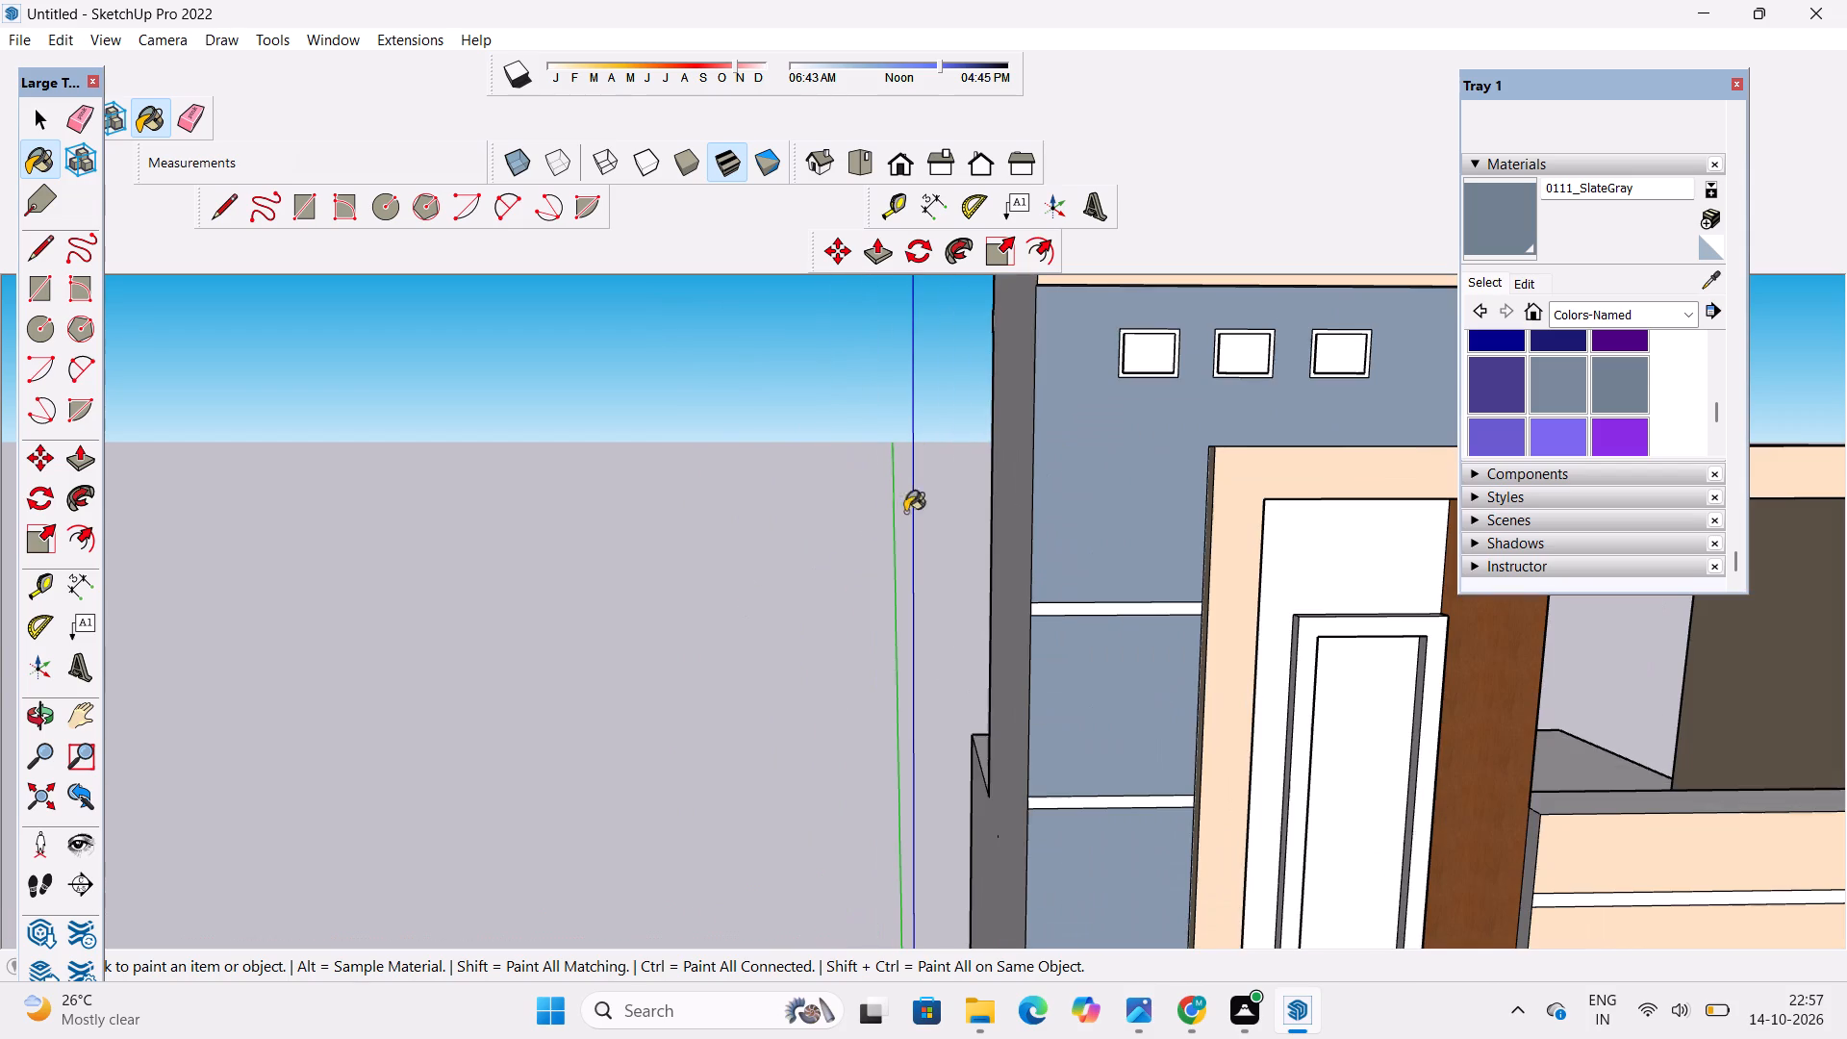
left_click(1010, 403)
scroll(618, 546, "down", 17)
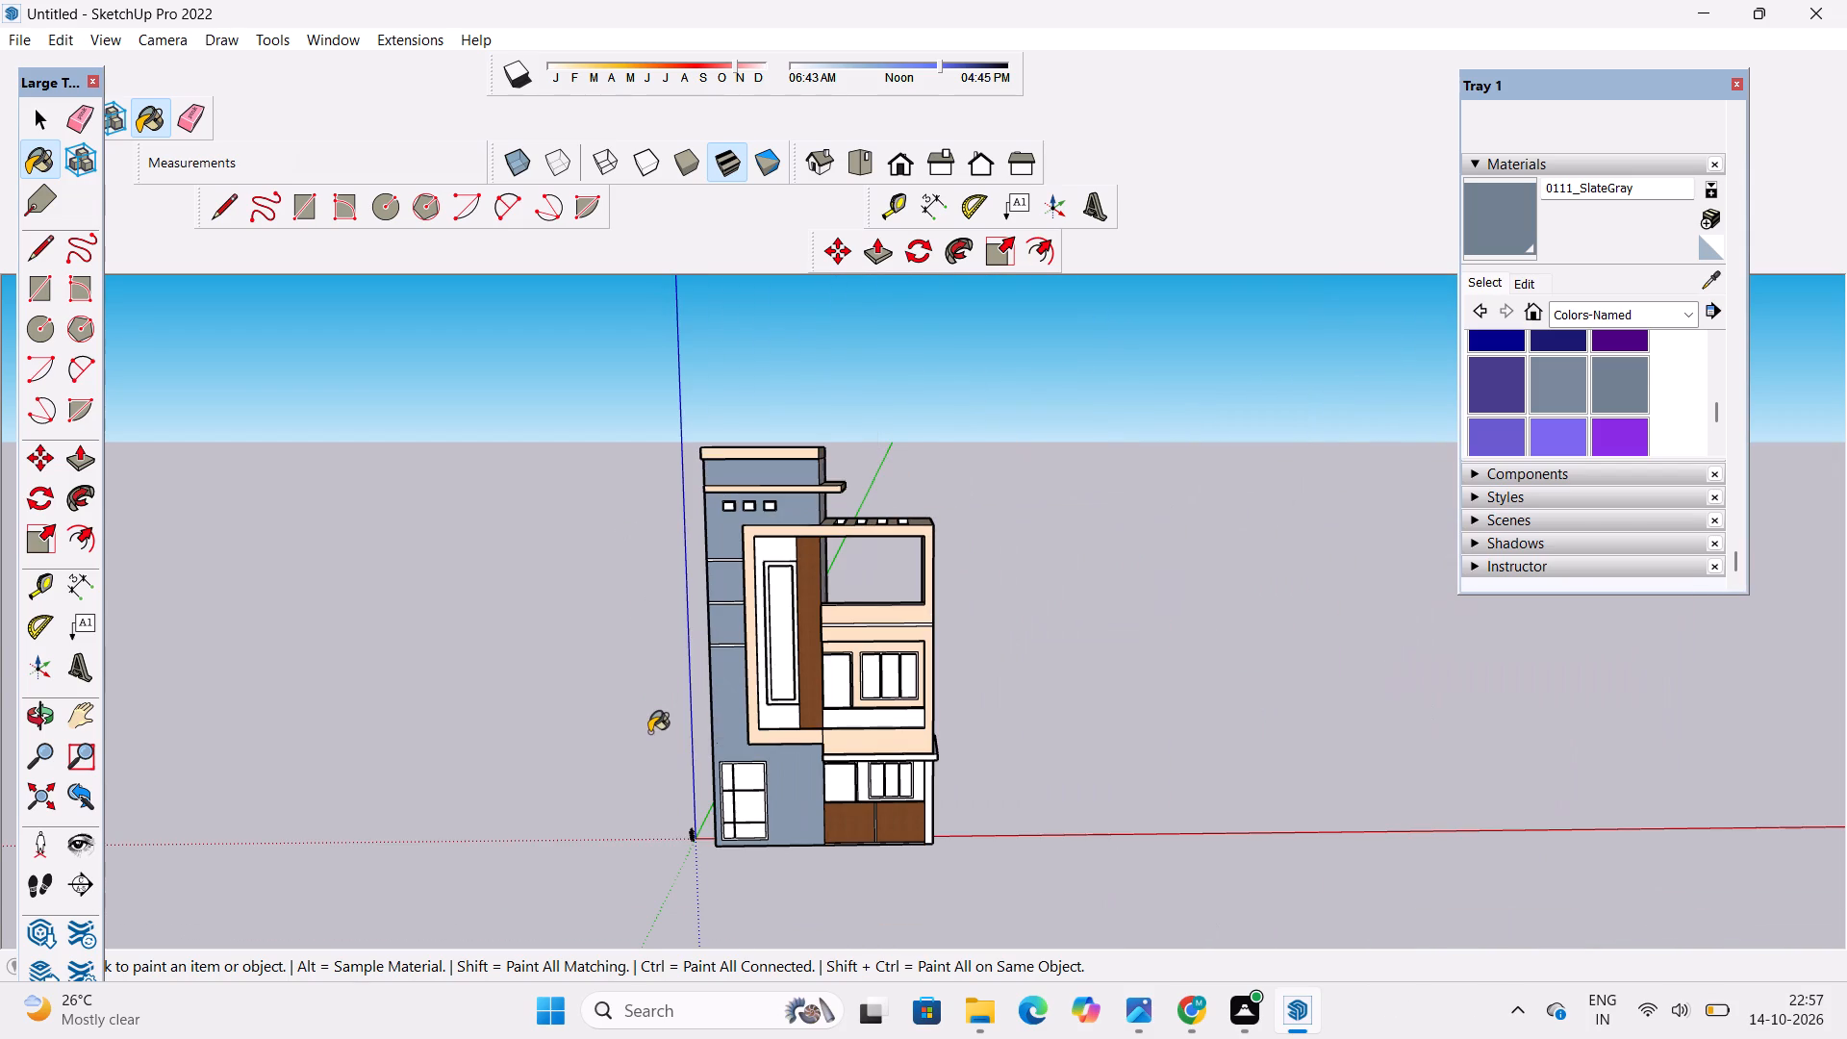
scroll(659, 711, "down", 4)
scroll(864, 660, "up", 3)
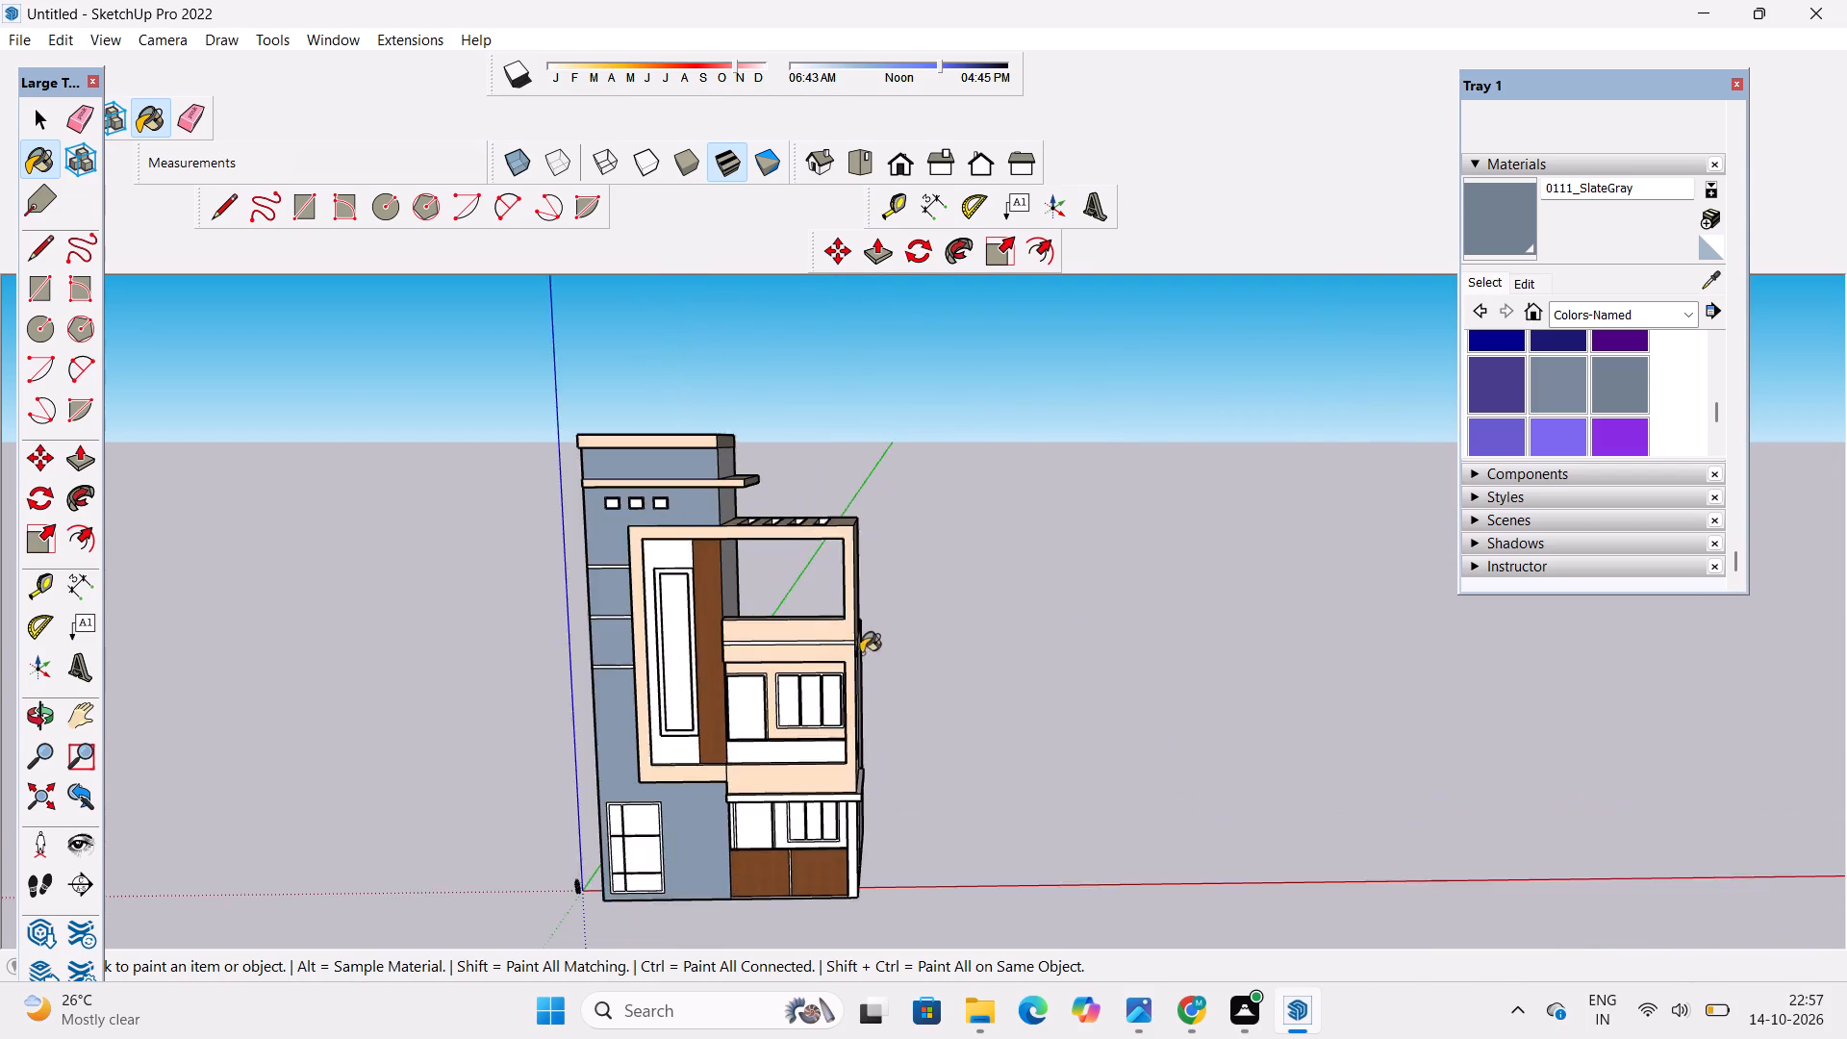
scroll(861, 653, "up", 7)
scroll(789, 631, "down", 5)
scroll(729, 457, "up", 9)
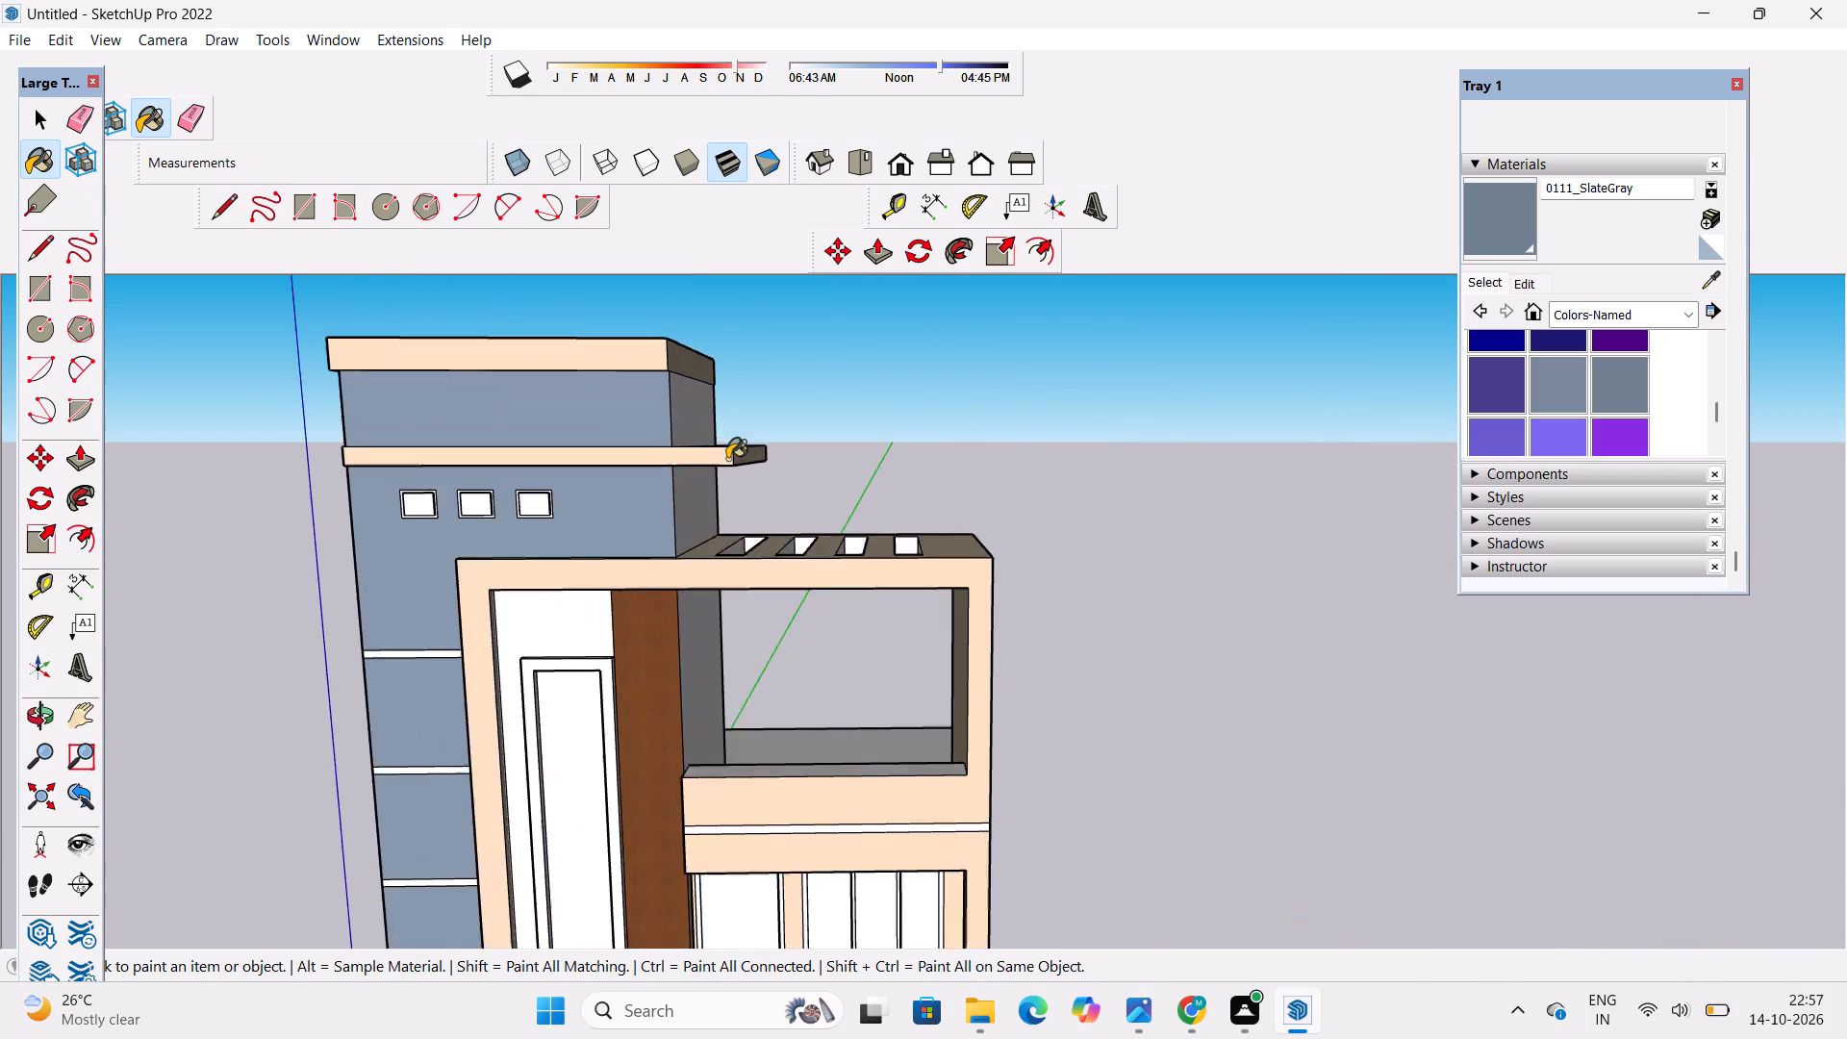
scroll(727, 459, "up", 3)
left_click(679, 402)
left_click(658, 525)
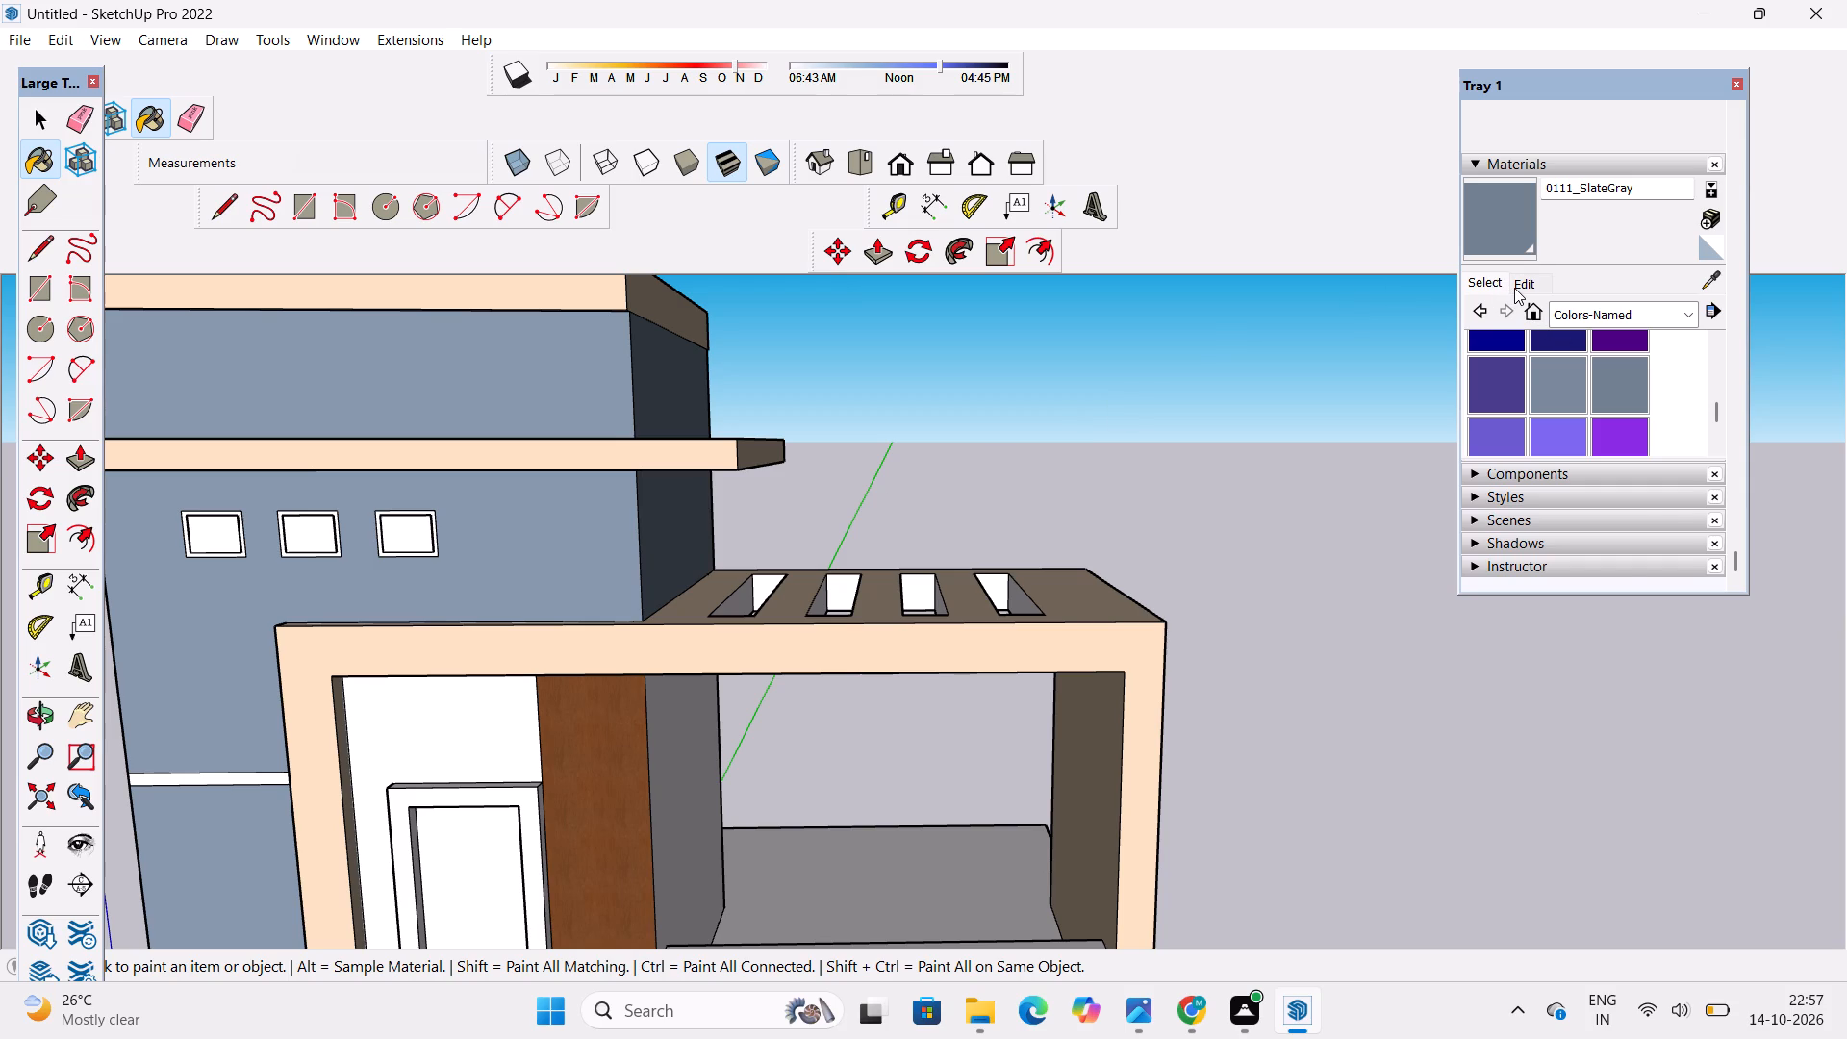
Edit the 0111_SlateGray material to a darker shade and return to the material collection.
left_click(1517, 288)
left_click(1588, 408)
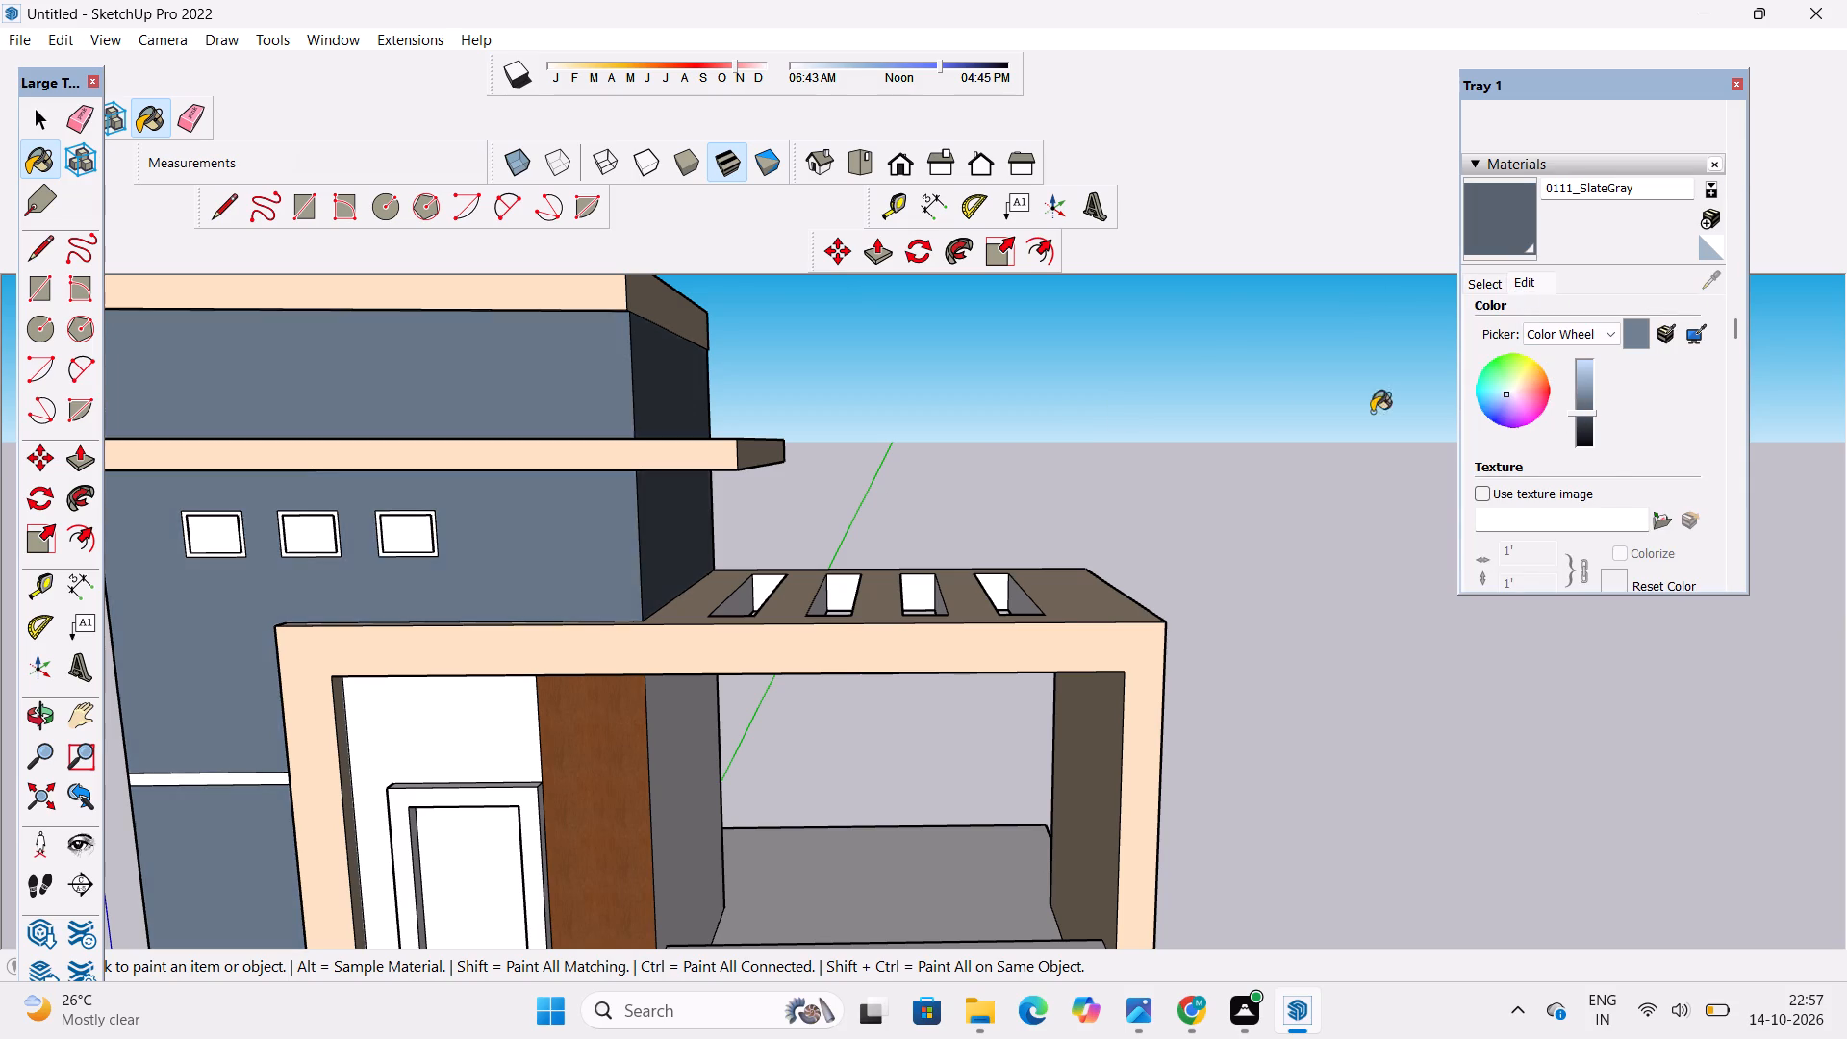
scroll(1050, 409, "down", 10)
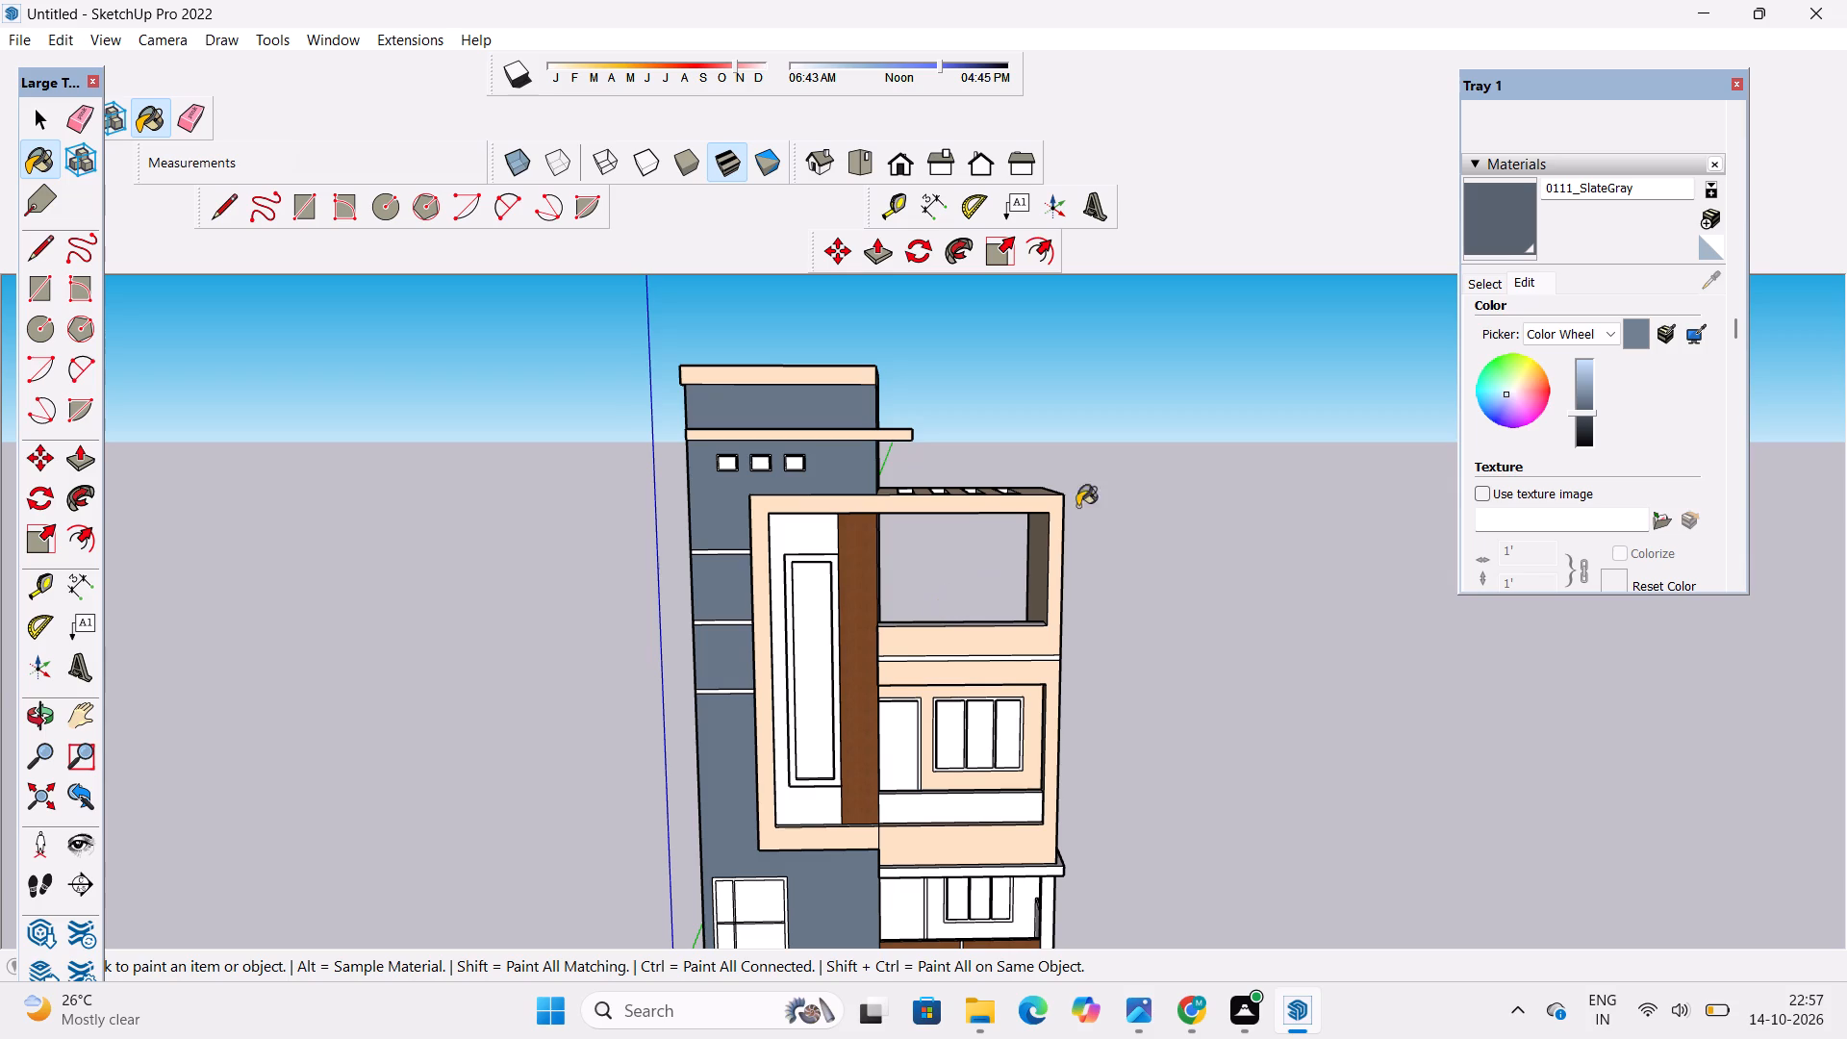
left_click(1480, 287)
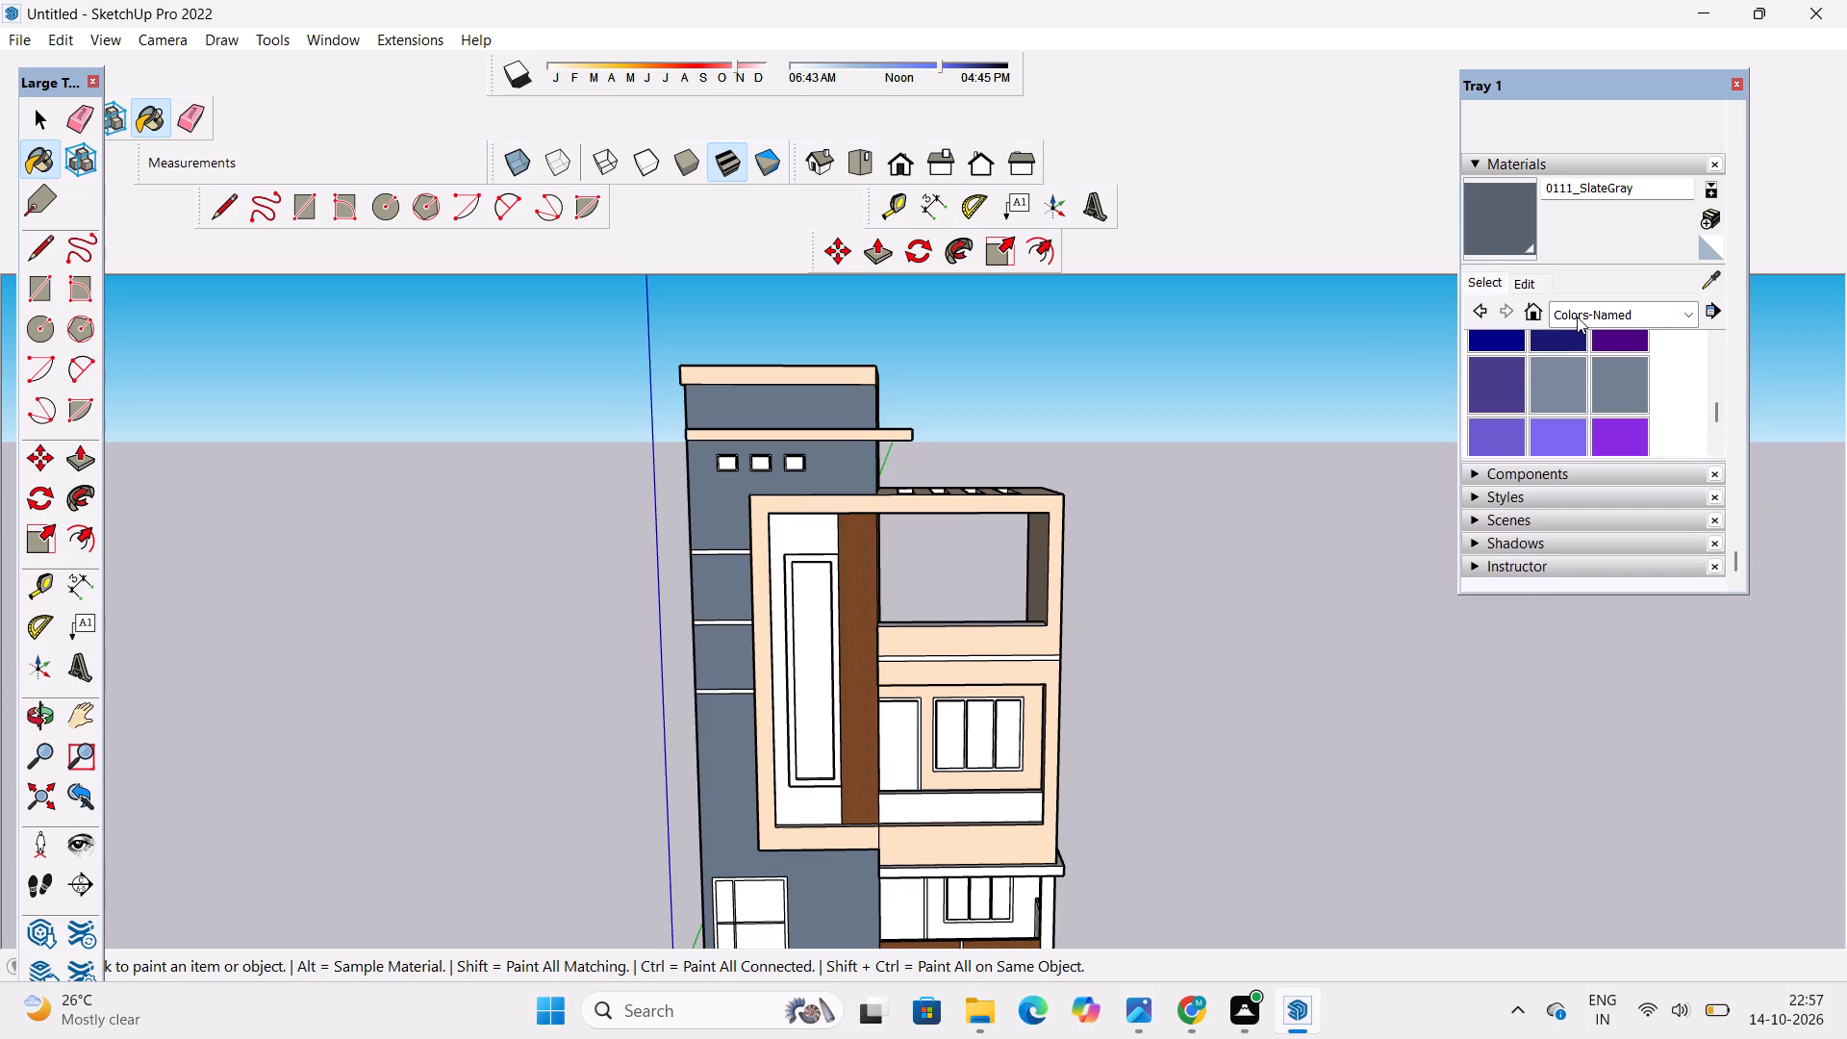
Paint the six panels and outer frame of the tower's ground-floor door with Wood Veneer 01 from the Wood collection.
left_click(1577, 317)
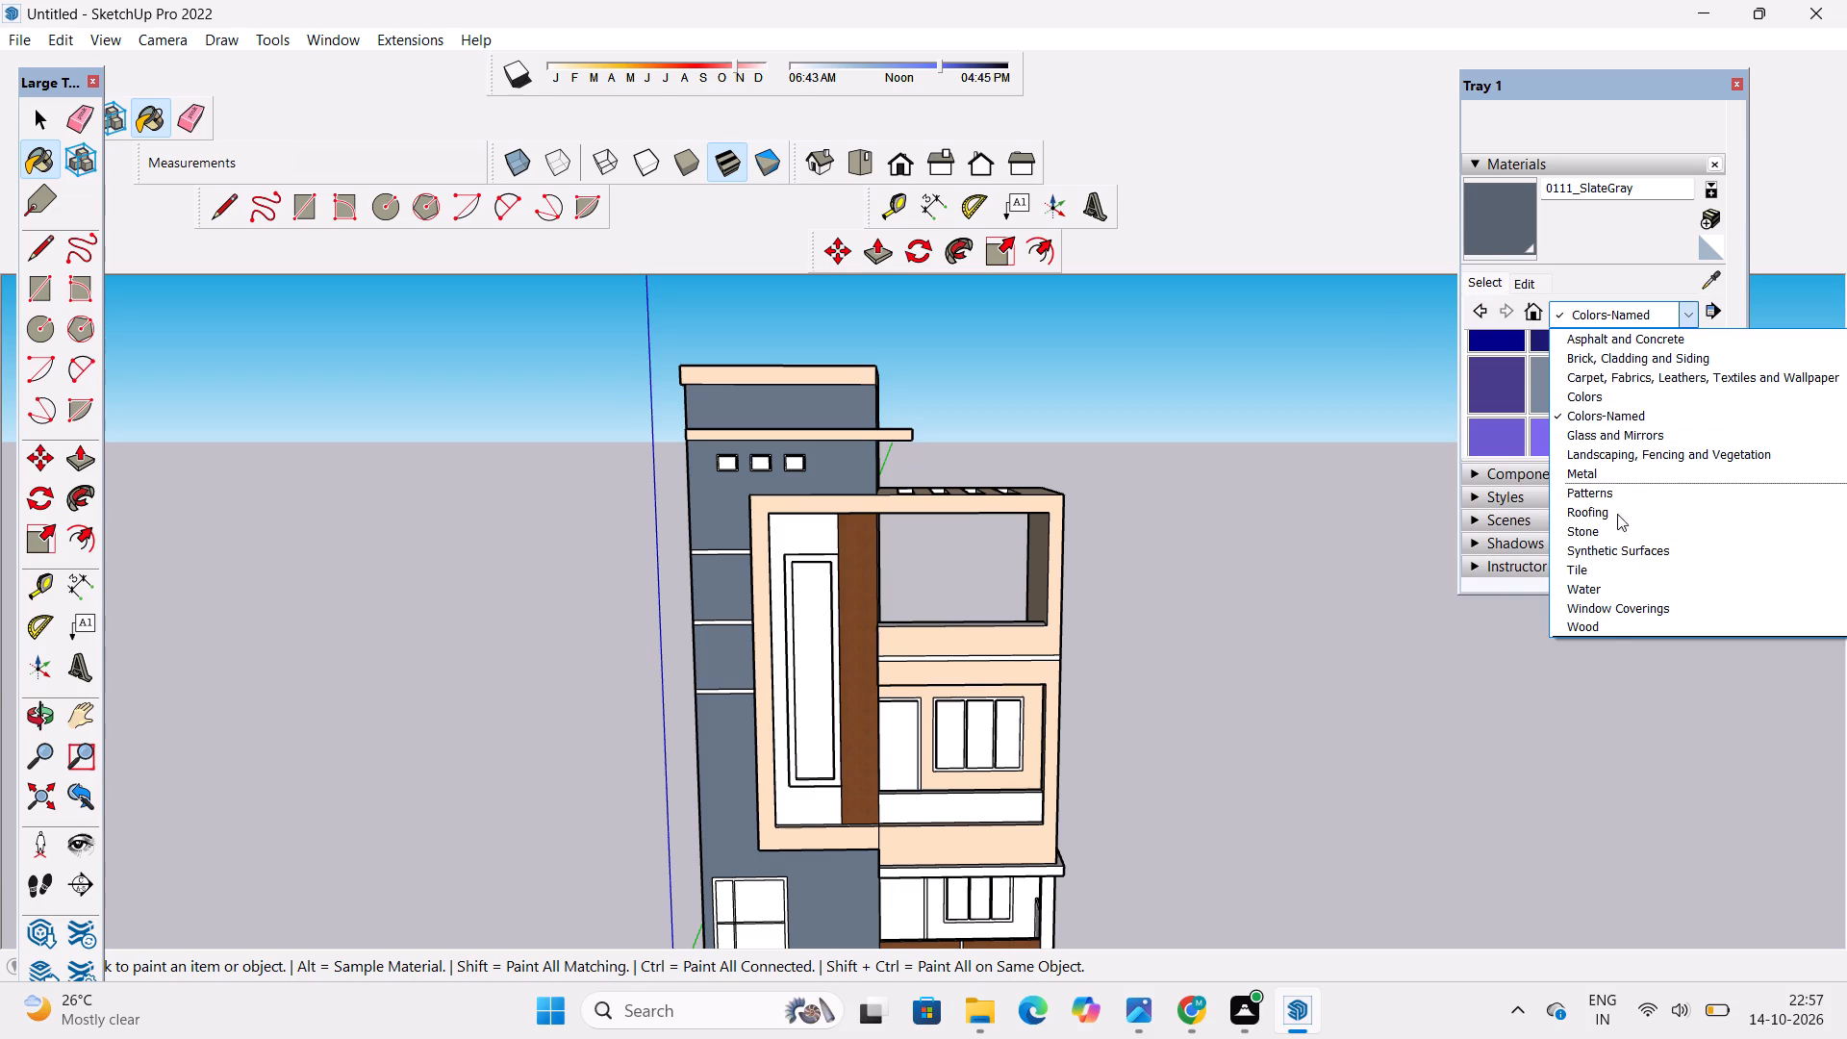
left_click(1613, 624)
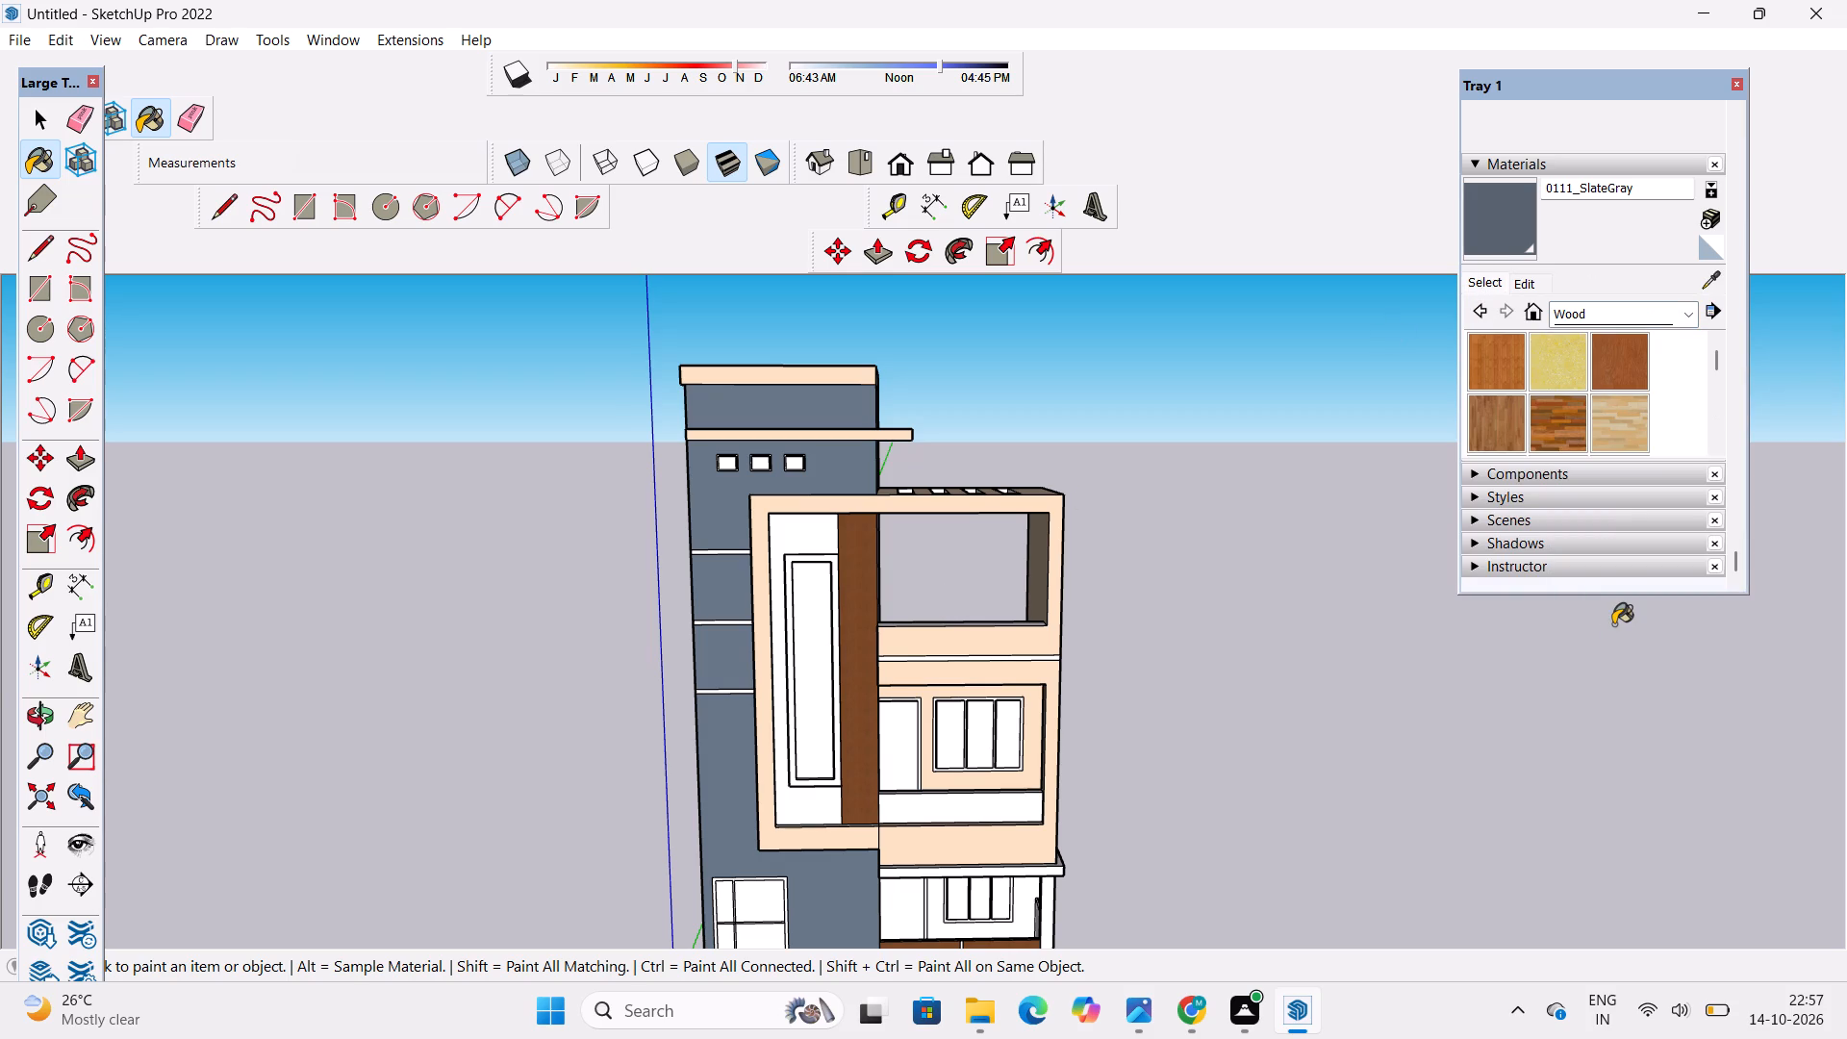
scroll(1570, 369, "down", 2)
left_click(1570, 369)
scroll(724, 636, "down", 3)
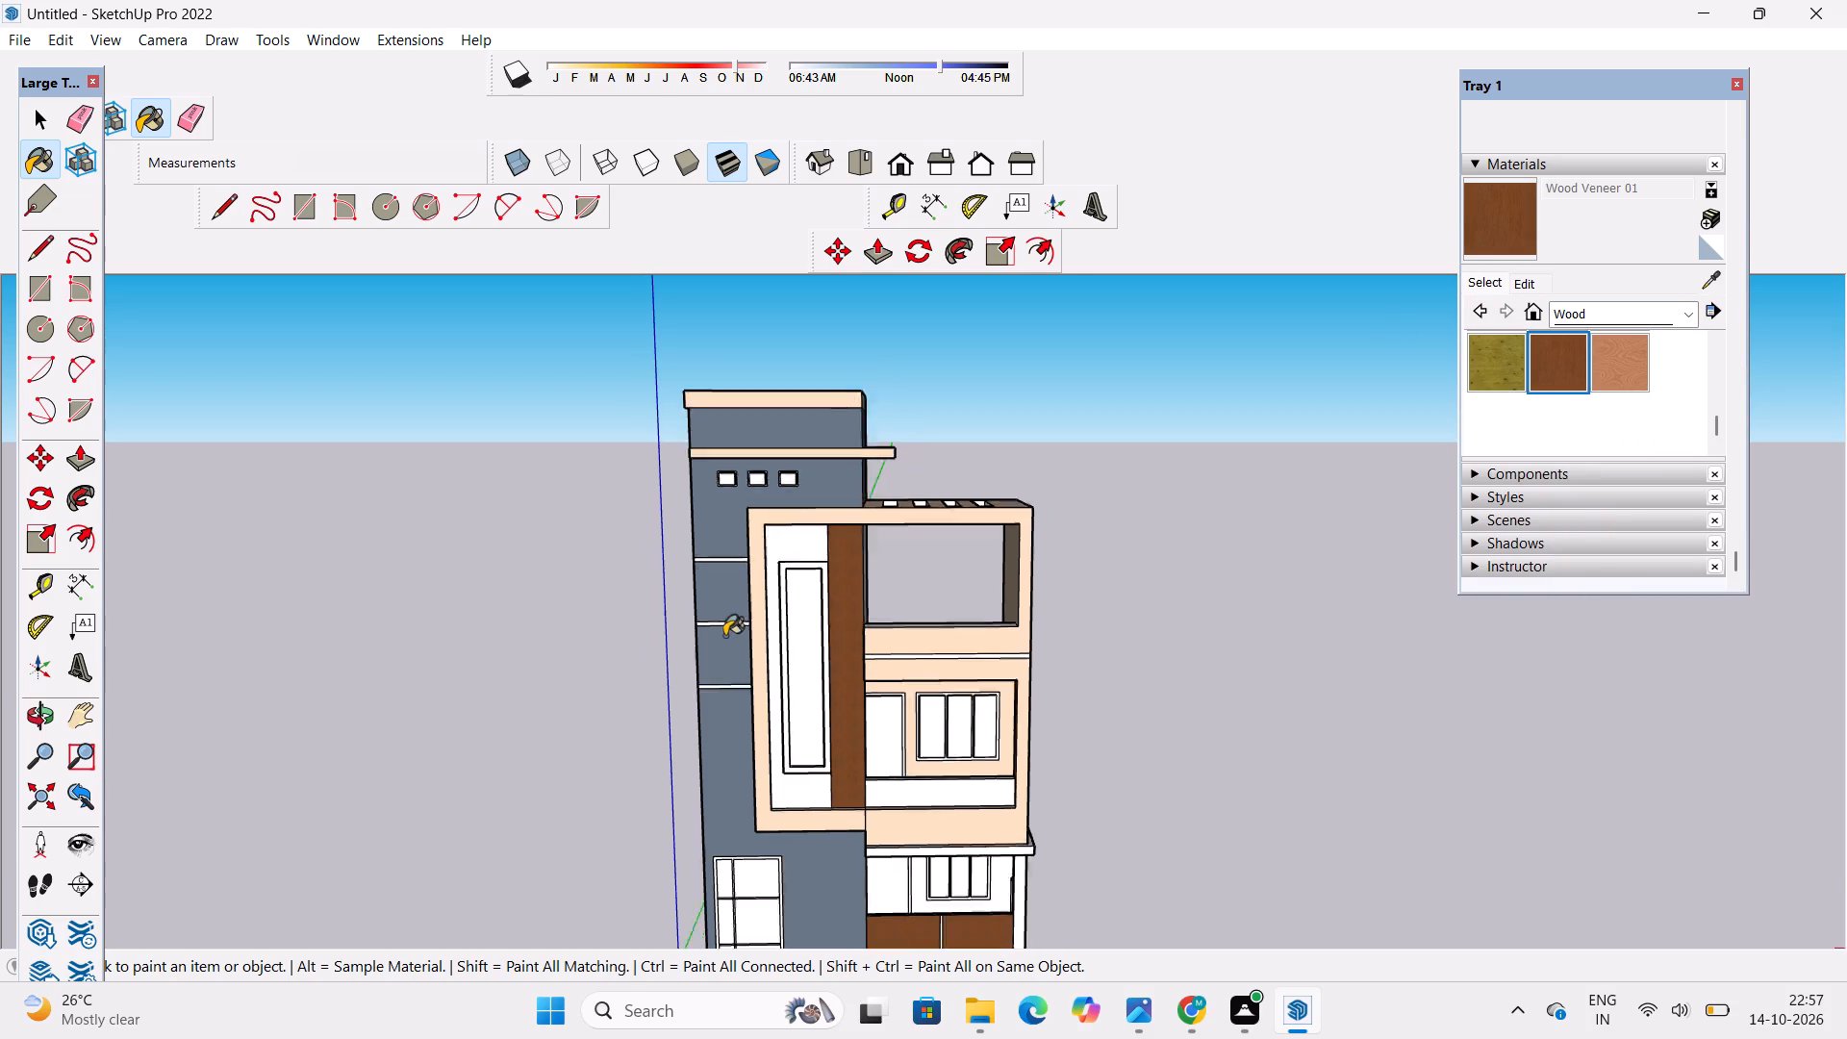
scroll(724, 636, "down", 2)
scroll(748, 878, "up", 18)
left_click(759, 765)
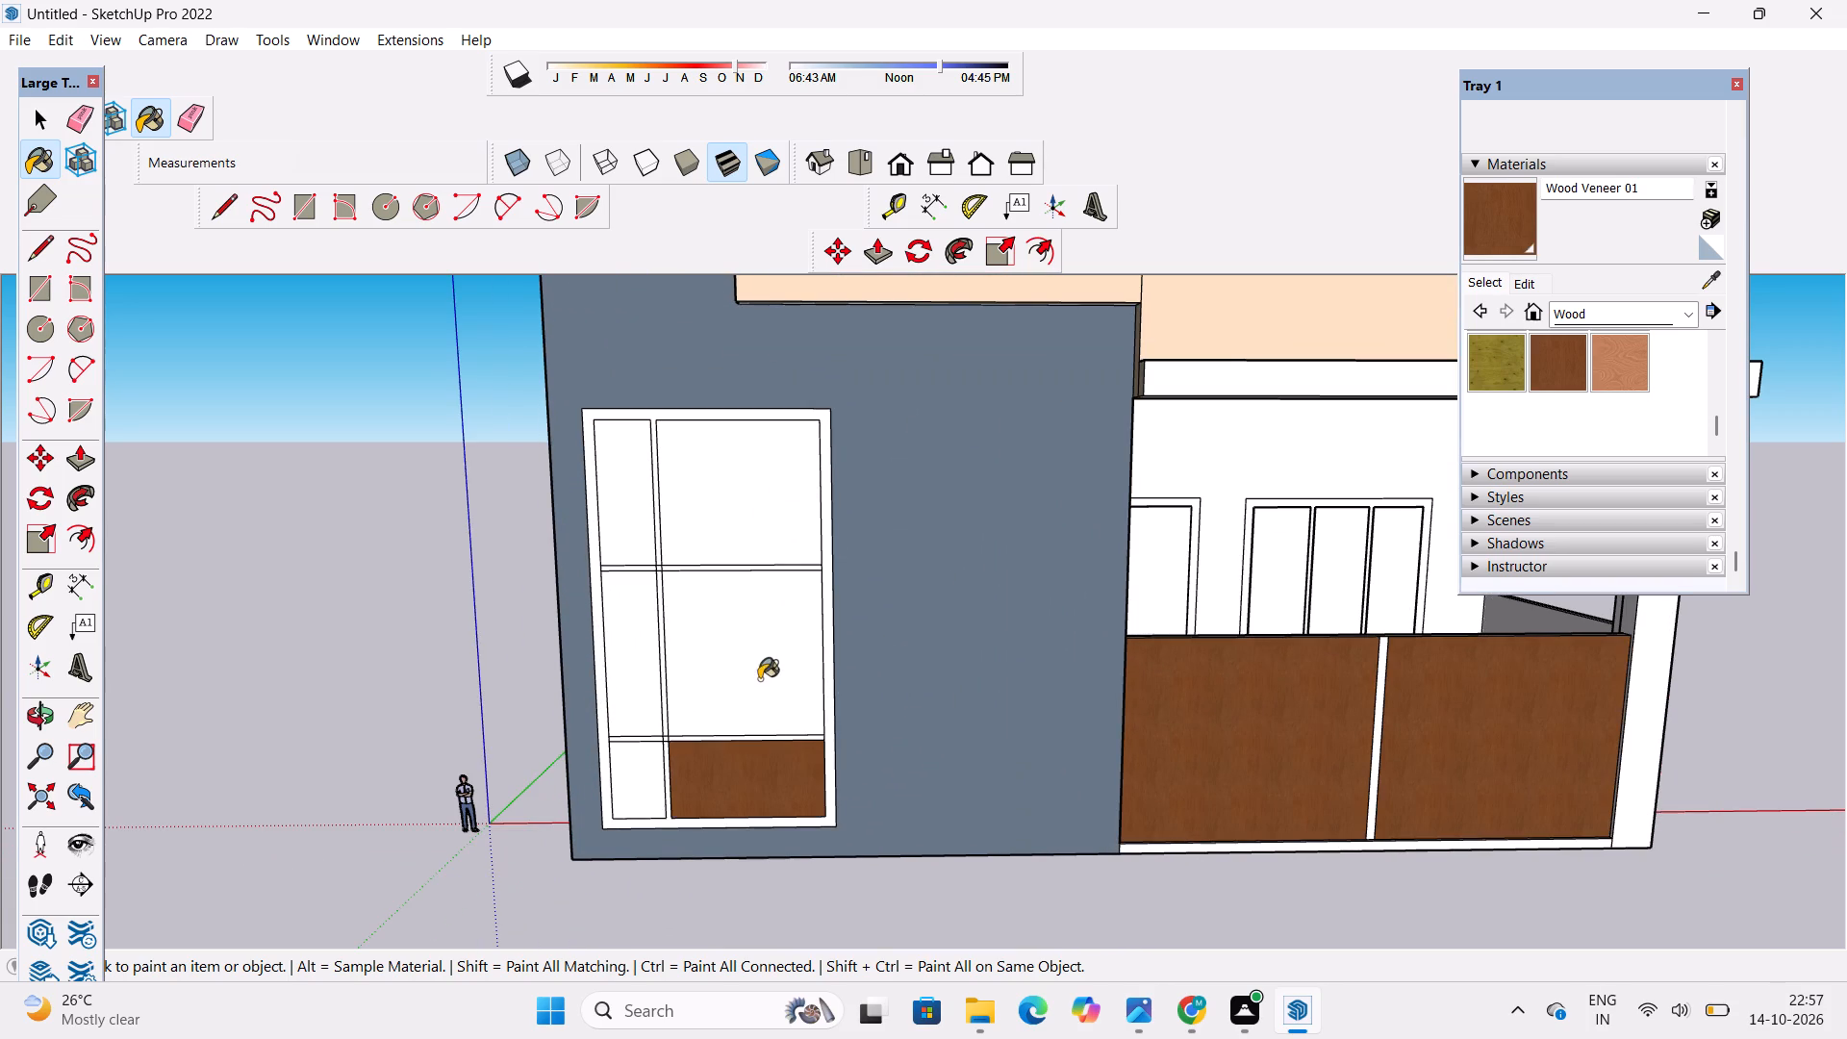
left_click(759, 674)
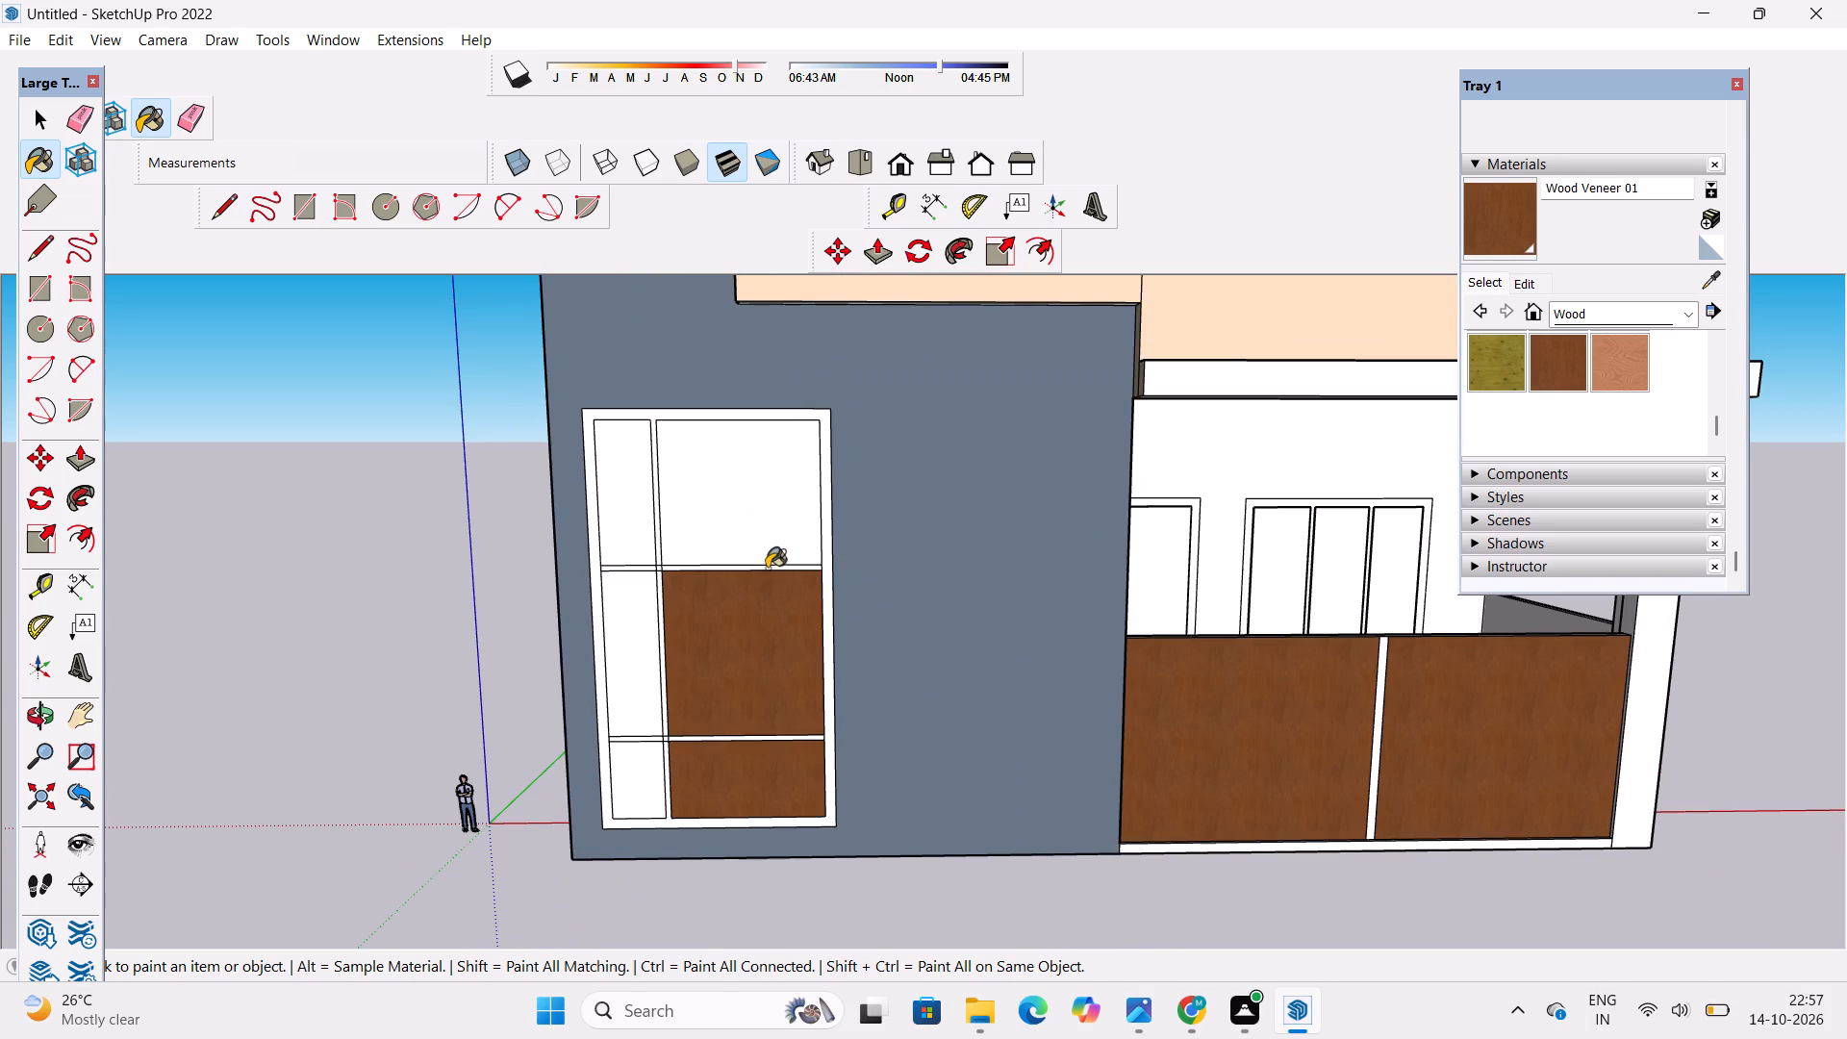
left_click(769, 527)
left_click(643, 502)
left_click(624, 659)
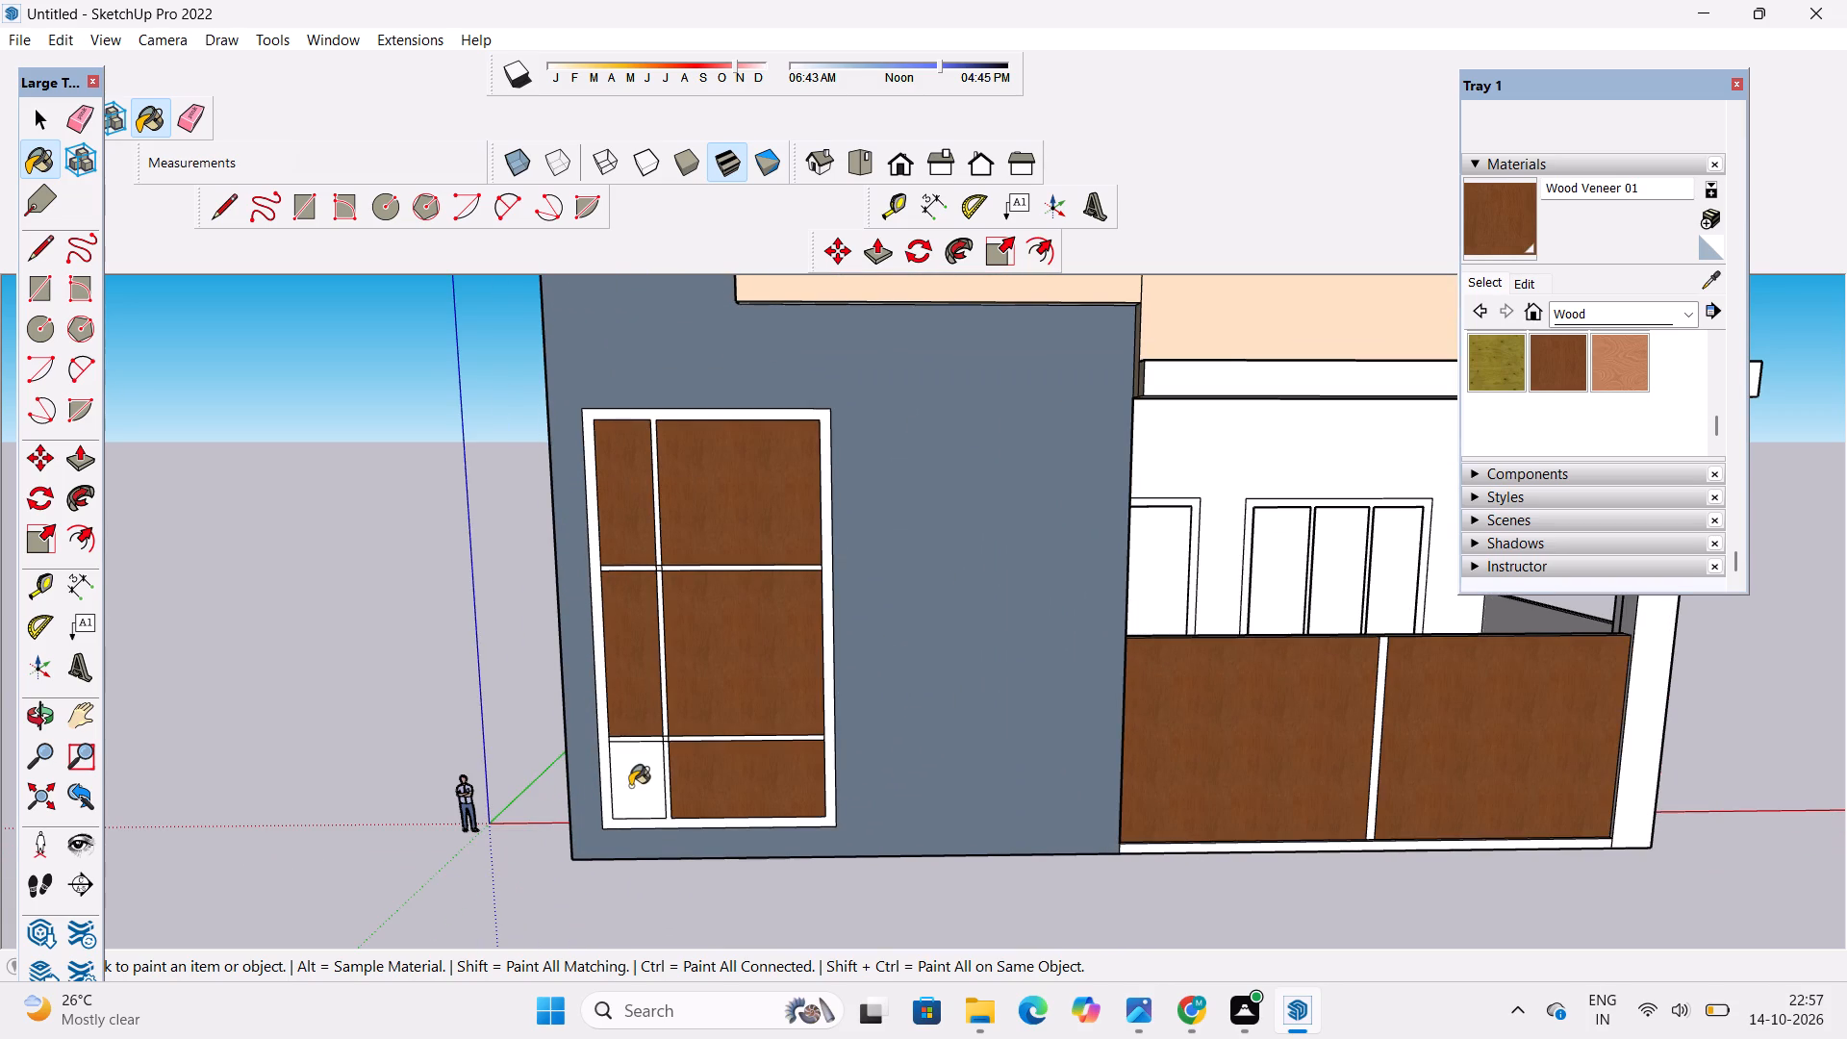
left_click(630, 786)
left_click(604, 719)
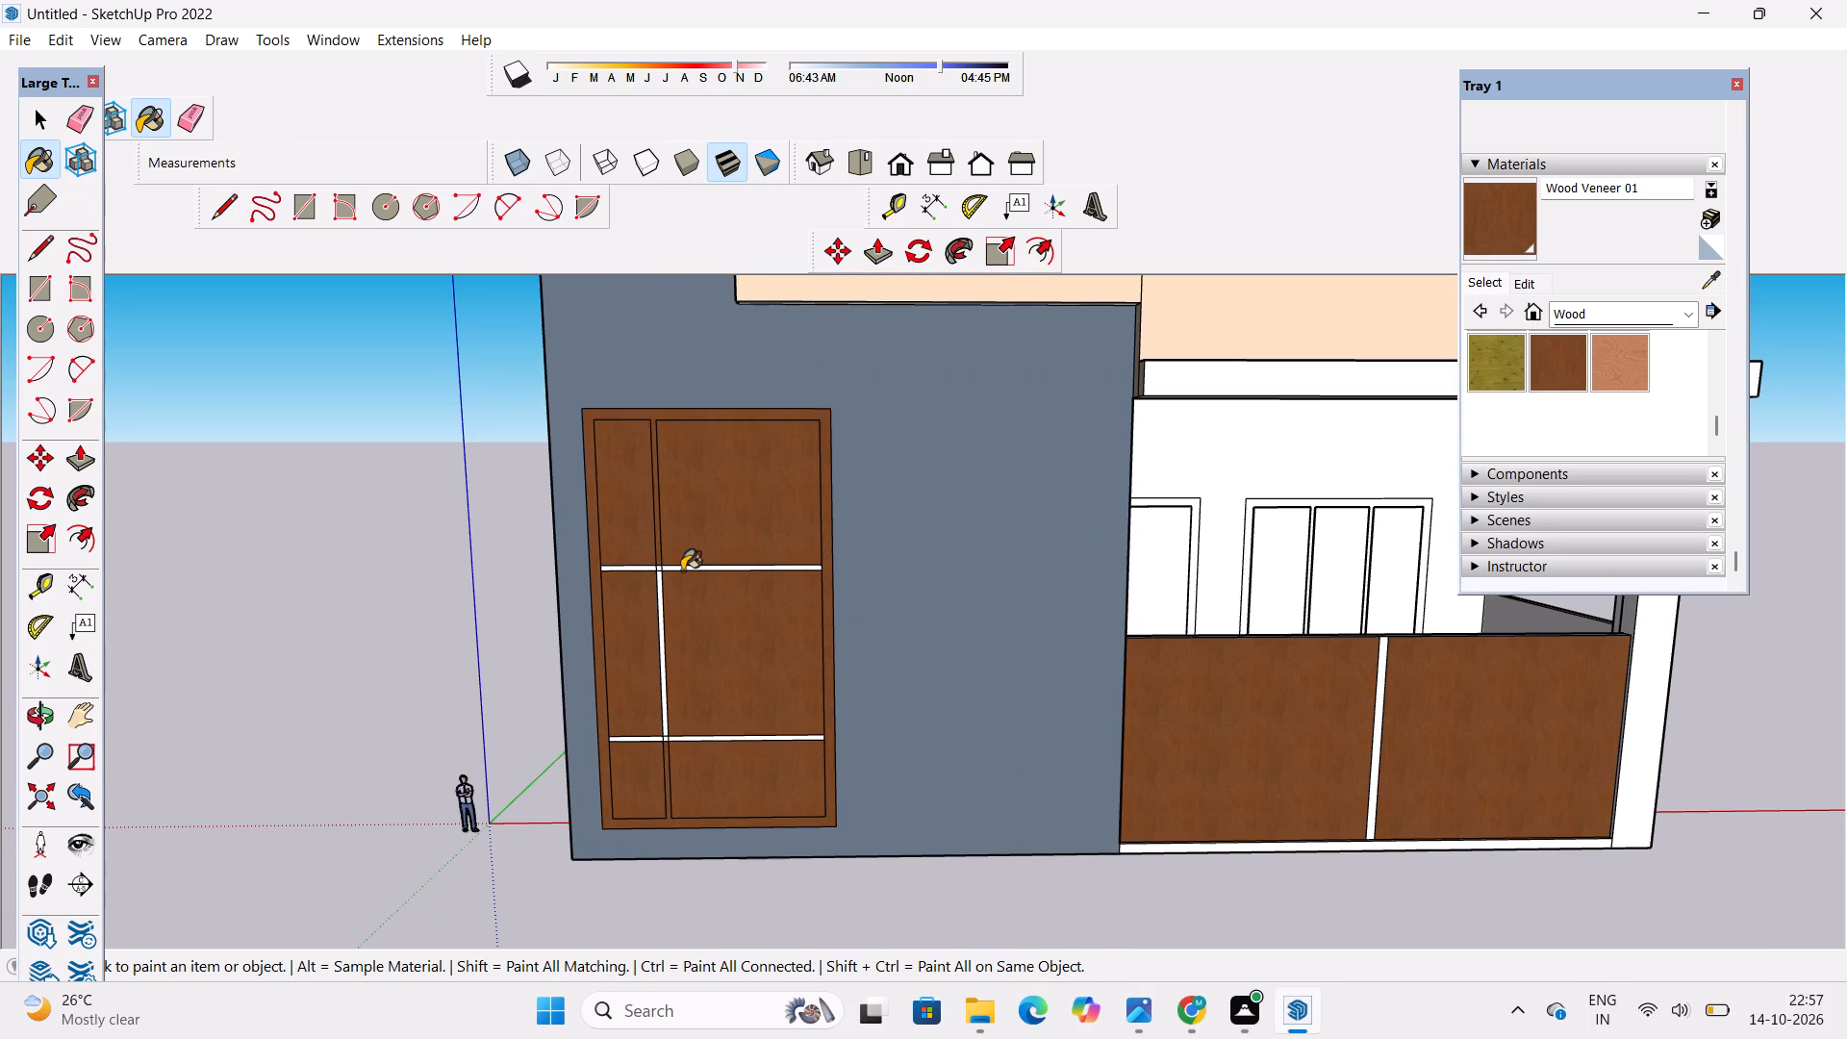
Paint the ground-floor door's horizontal and vertical dividing bars, including their crossings, with Wood Veneer 01.
left_click(682, 570)
scroll(680, 574, "up", 11)
left_click(684, 555)
left_click(584, 556)
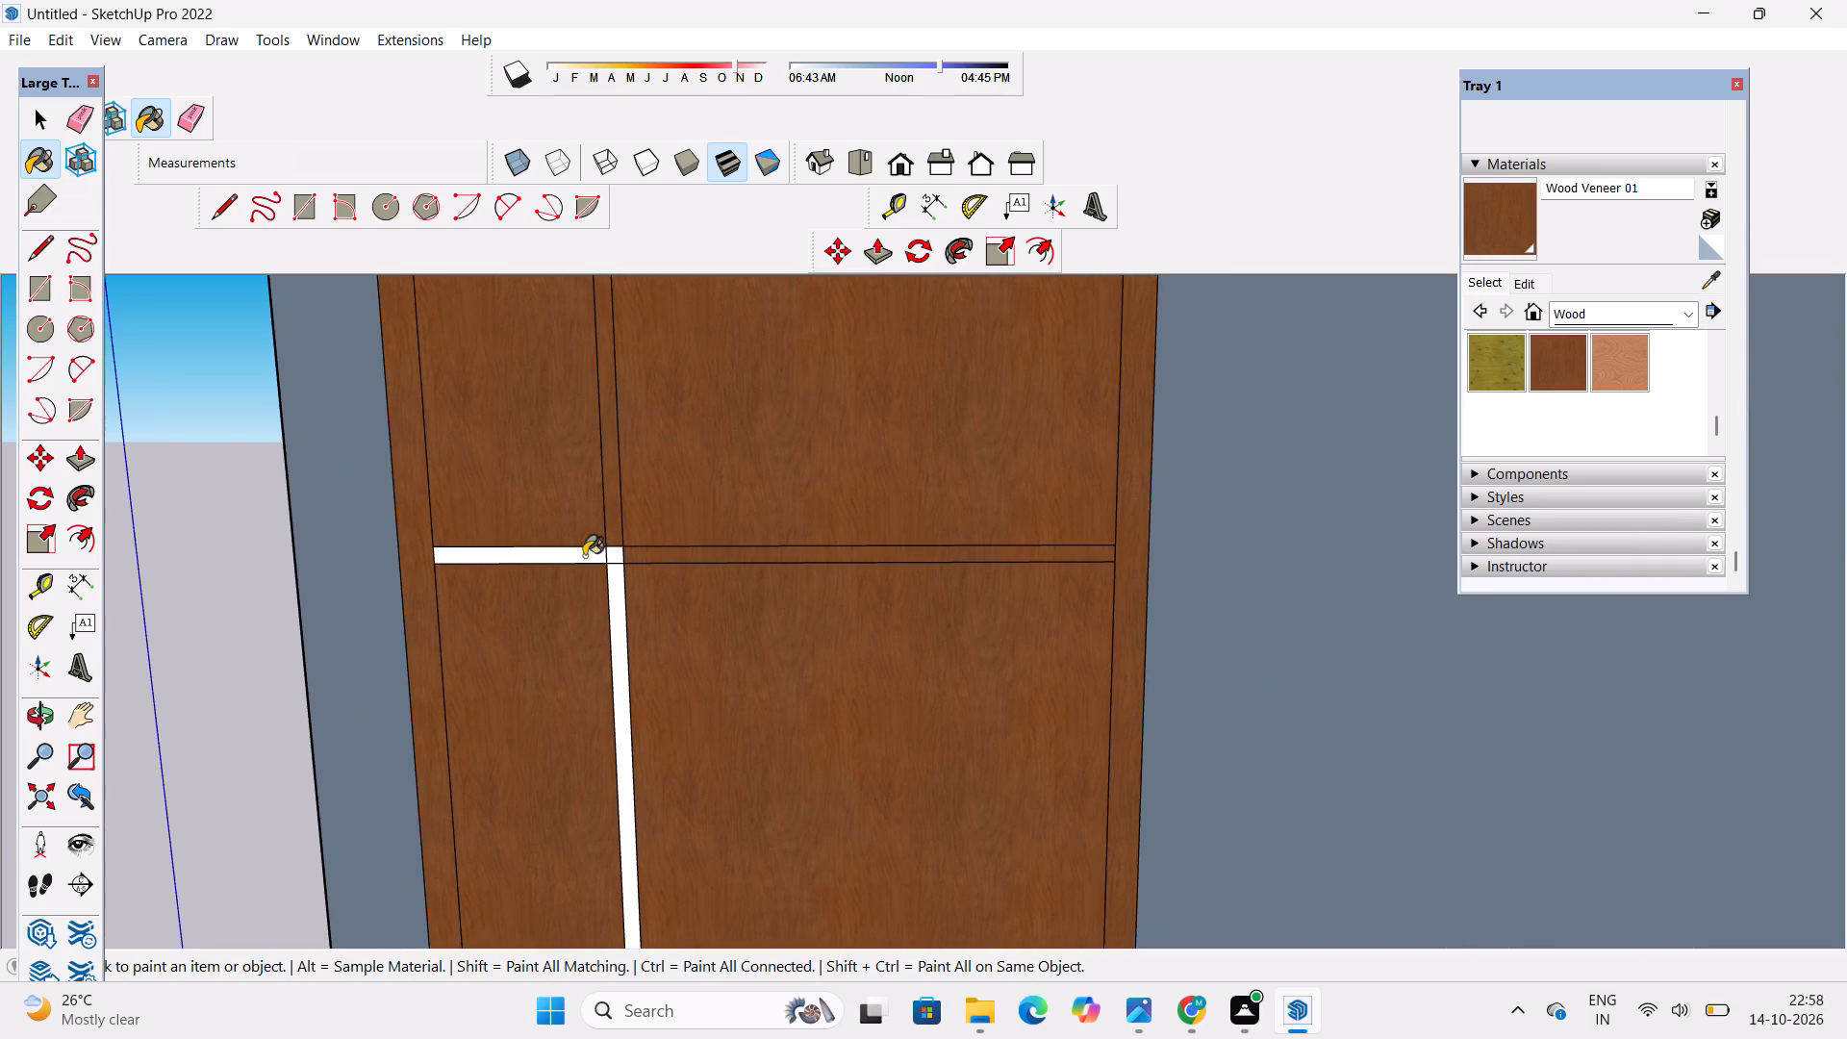
left_click(612, 558)
left_click(618, 614)
scroll(632, 536, "down", 3)
scroll(632, 536, "up", 3)
scroll(632, 536, "down", 4)
scroll(632, 536, "up", 3)
scroll(632, 536, "down", 3)
scroll(632, 536, "up", 1)
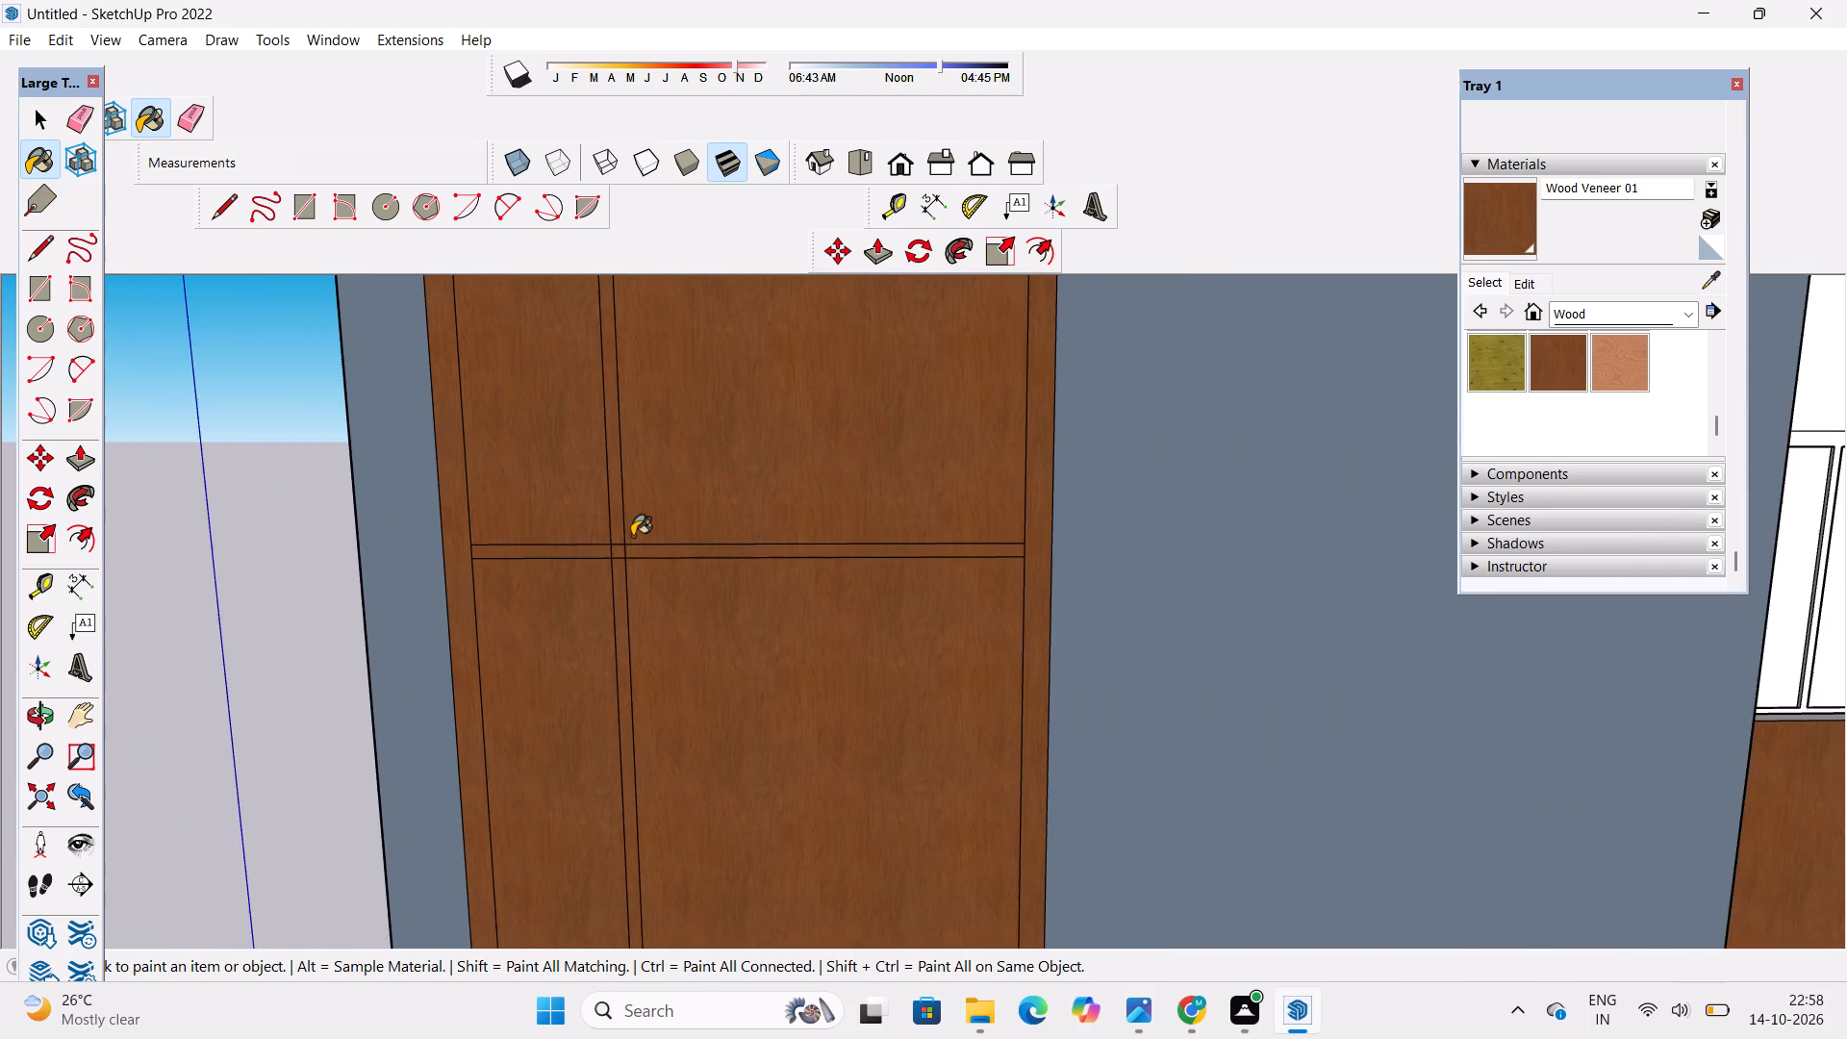
scroll(632, 536, "up", 3)
scroll(632, 536, "down", 2)
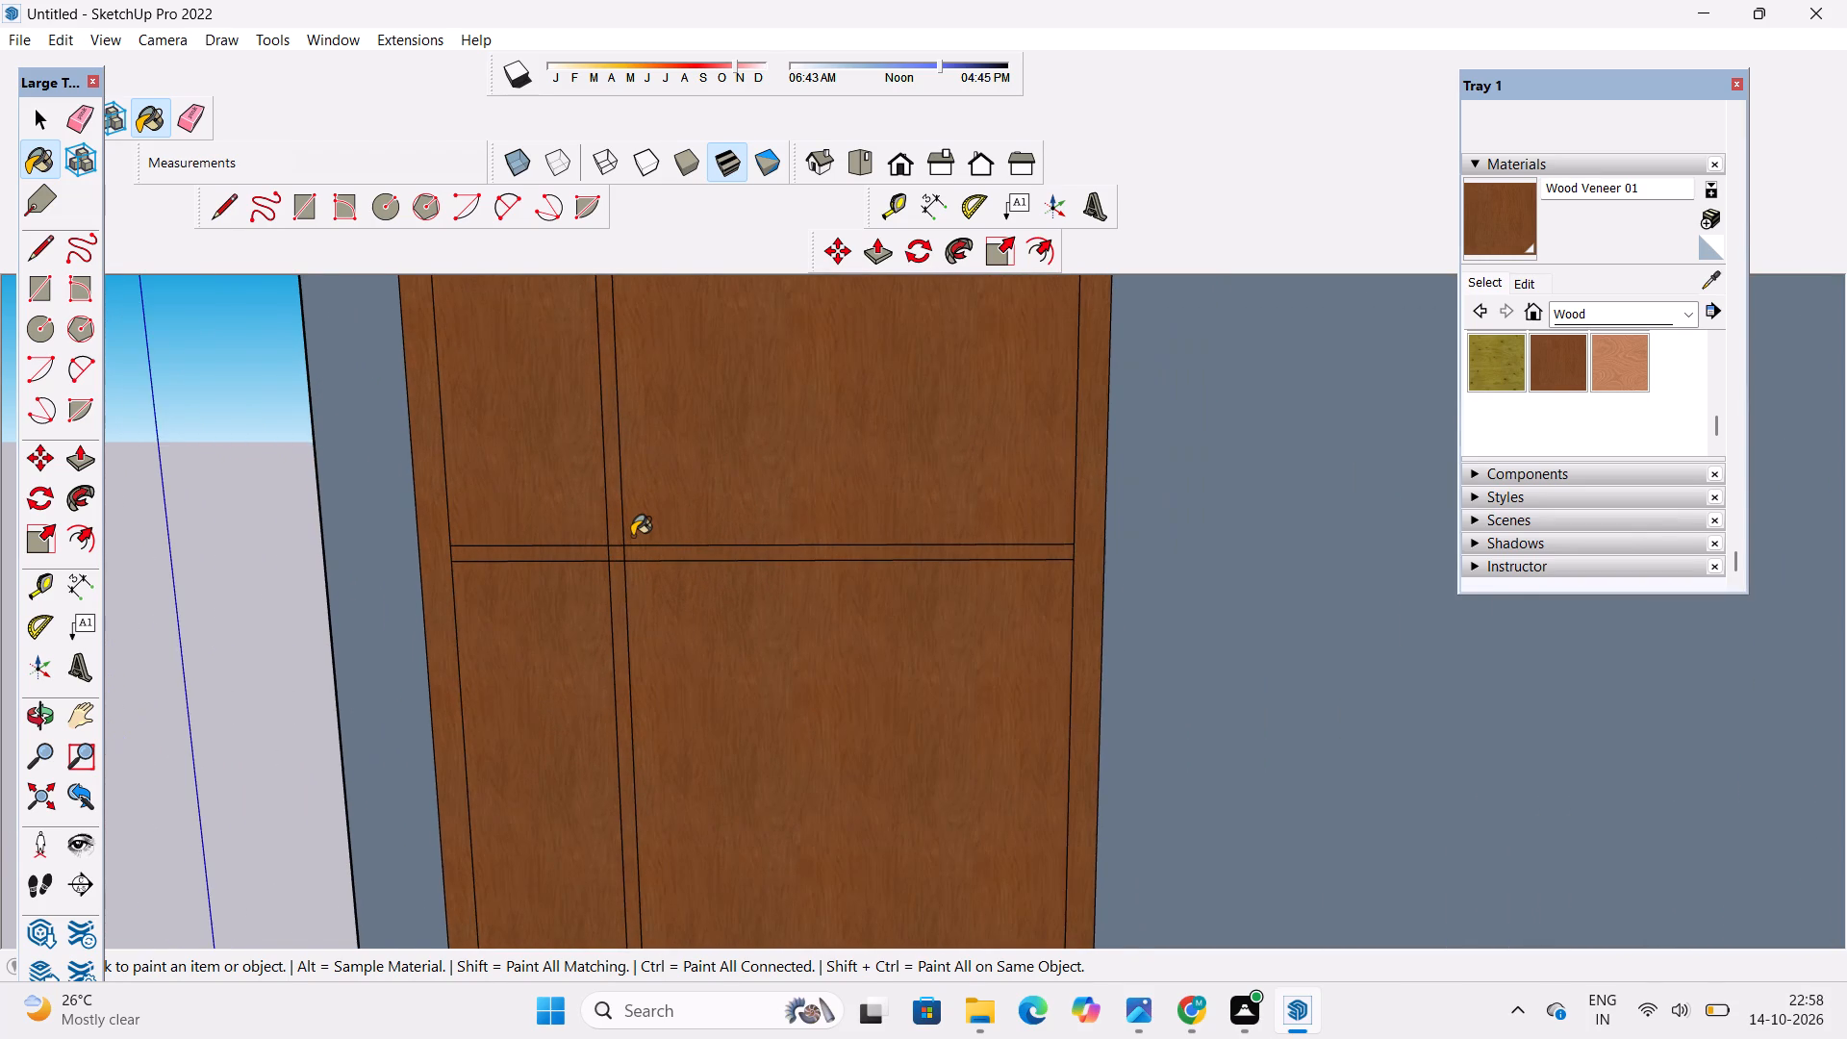
scroll(632, 536, "up", 1)
scroll(632, 536, "down", 15)
scroll(708, 647, "up", 3)
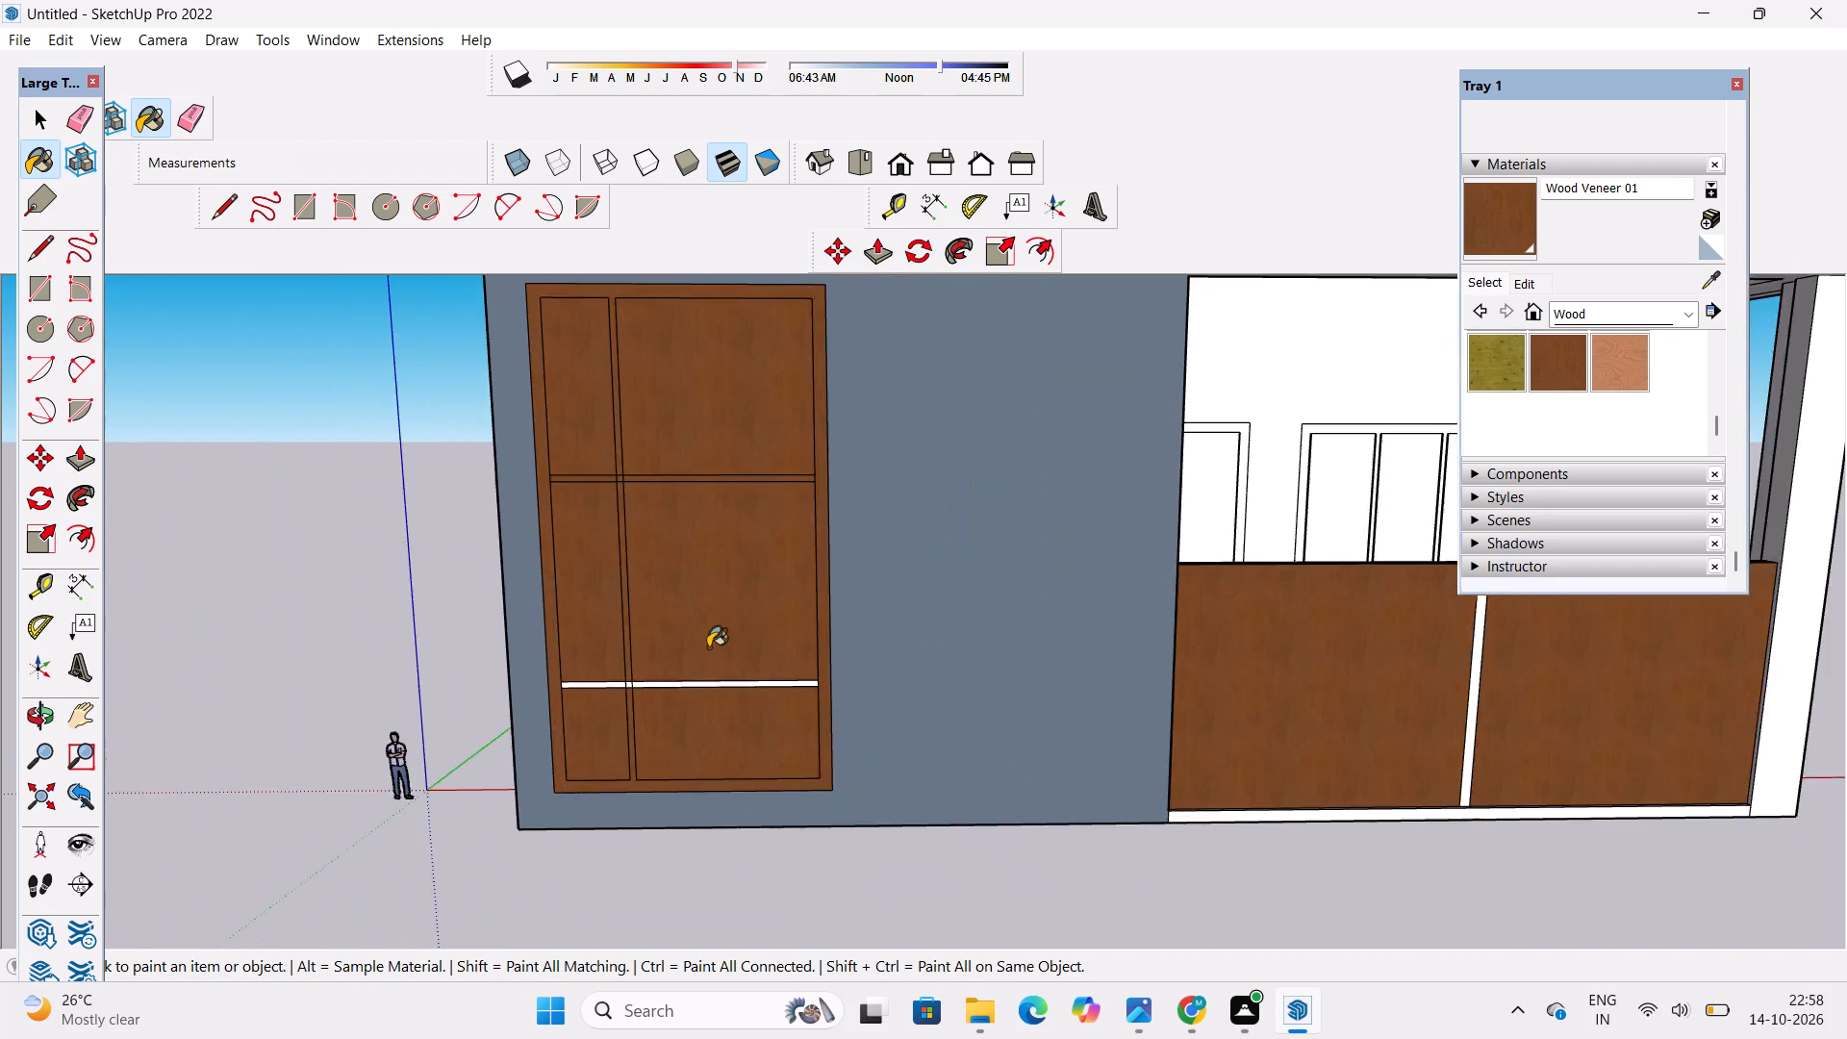
scroll(708, 647, "up", 8)
left_click(732, 702)
scroll(522, 698, "up", 8)
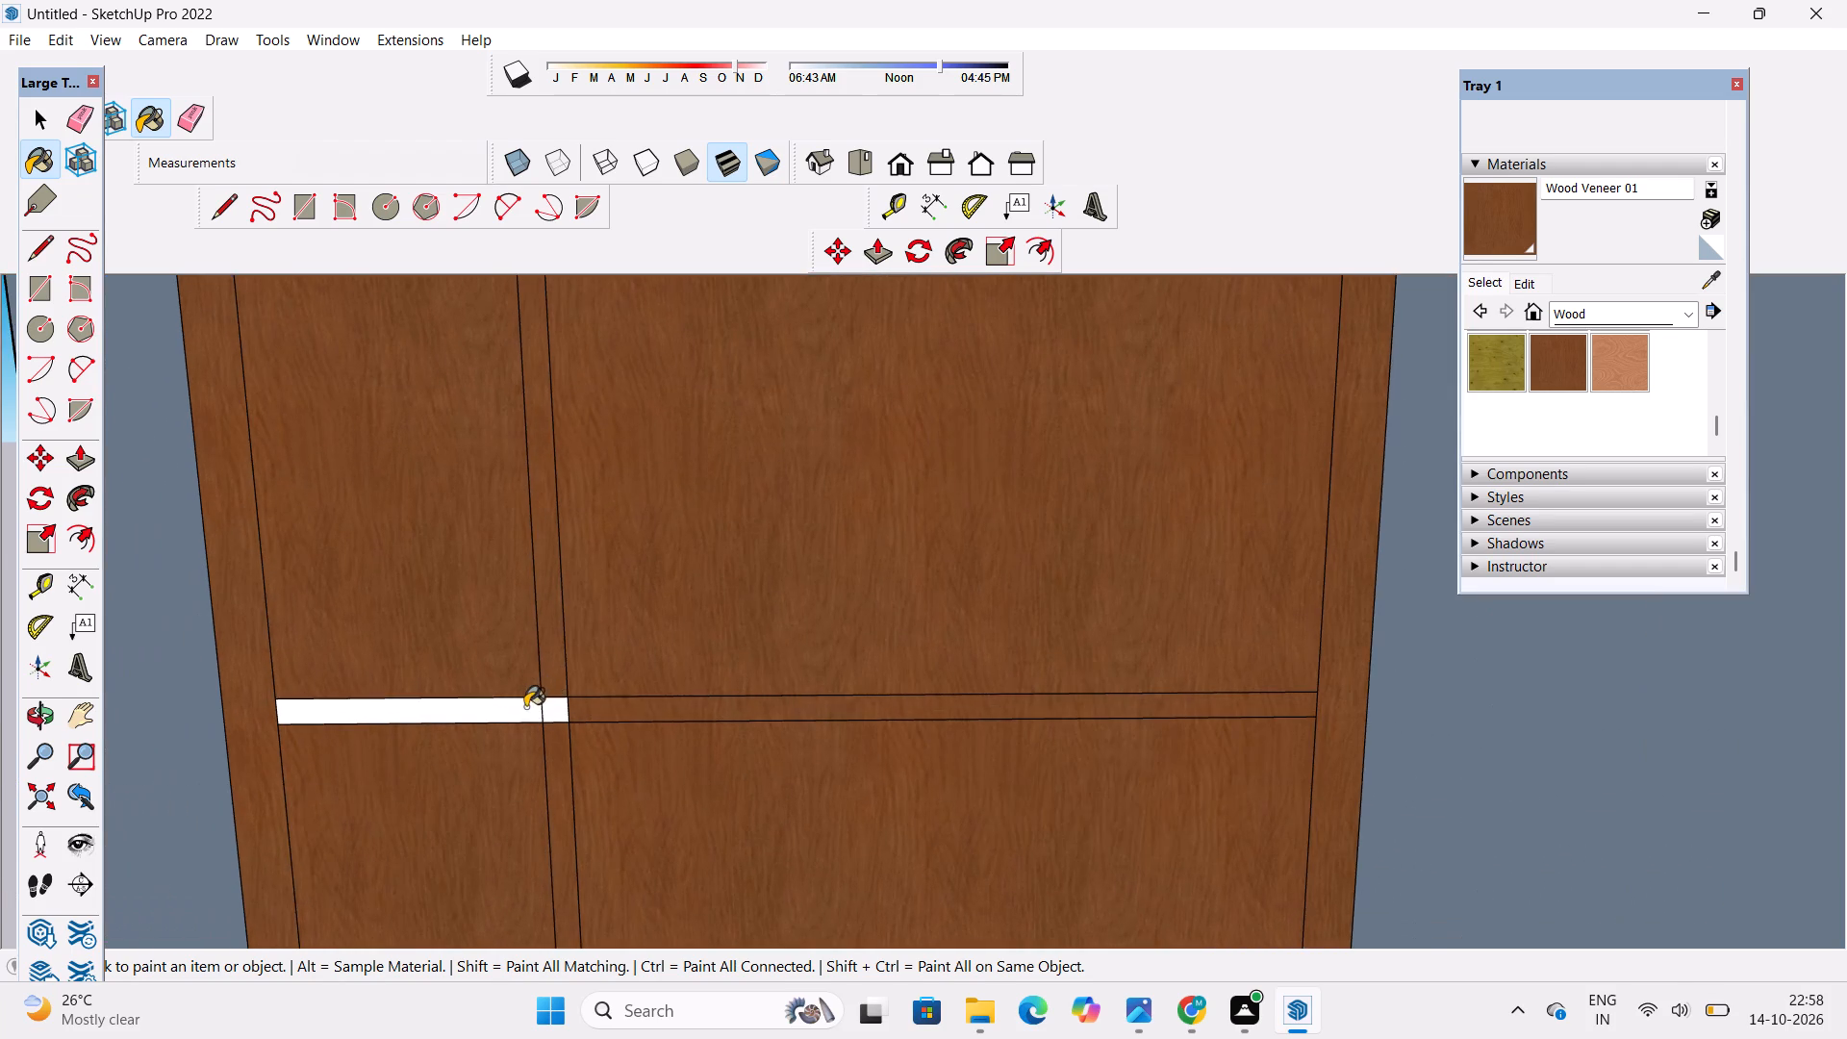
left_click(525, 707)
left_click(565, 711)
scroll(565, 711, "down", 14)
Paint the central divider, bottom strip and thin ledge of the porch's front wood panels with Wood Veneer 01.
key("o")
scroll(565, 692, "down", 4)
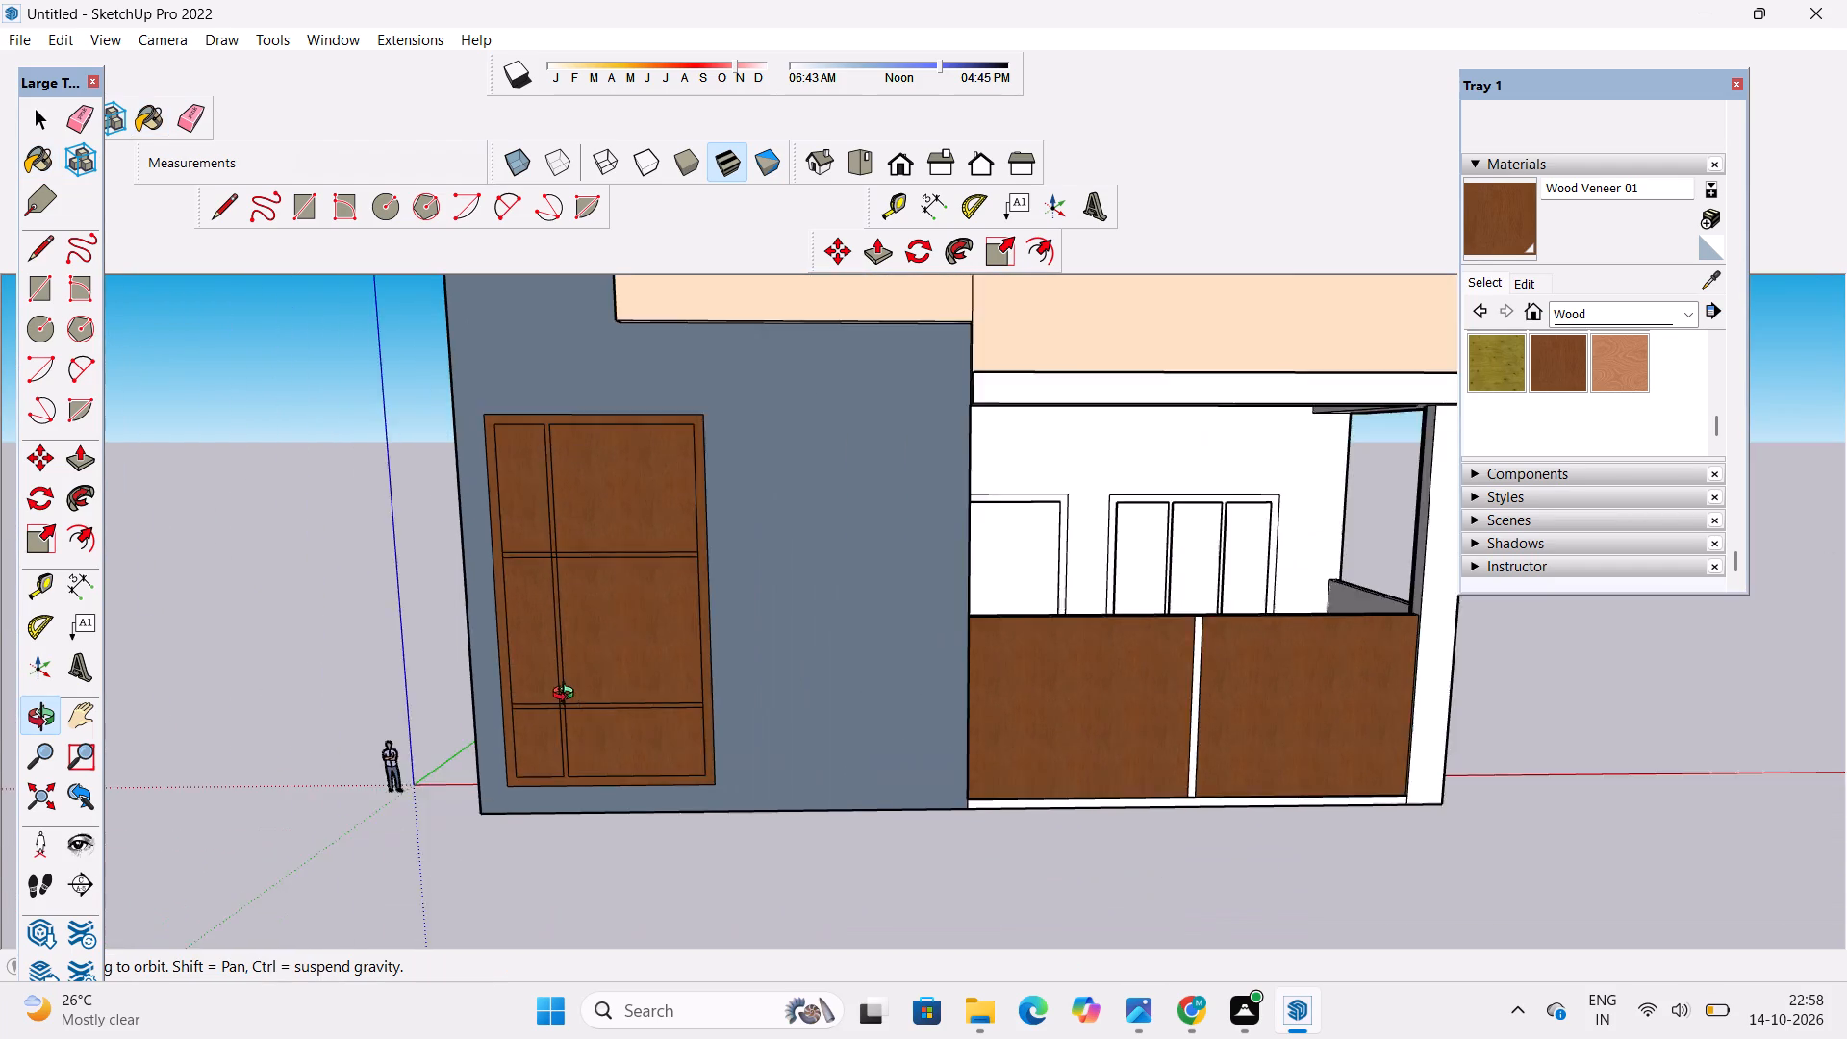
scroll(568, 696, "down", 8)
left_click(638, 733, "shift")
scroll(830, 746, "up", 5, "shift")
left_click_drag(895, 750, 759, 743, "shift")
left_click_drag(810, 777, 744, 783, "shift")
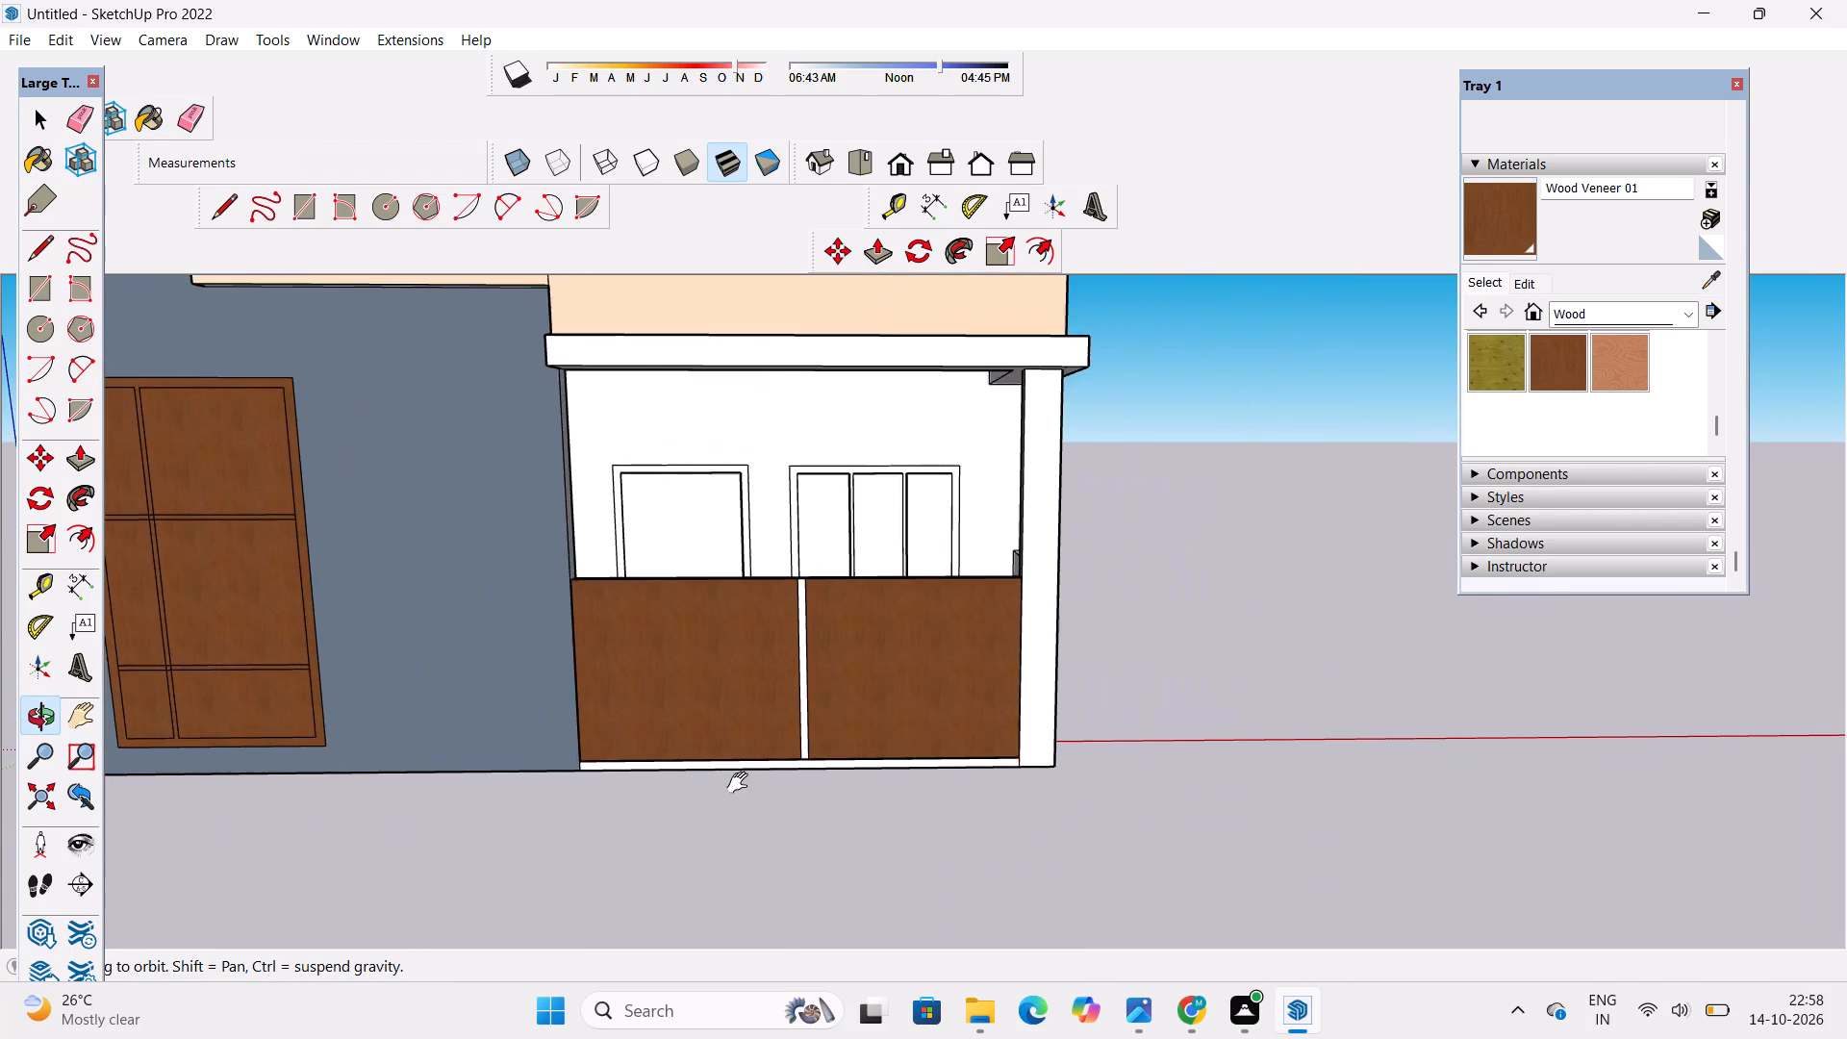
scroll(754, 781, "up", 5, "shift")
left_click_drag(765, 776, 758, 801, "shift")
left_click_drag(757, 802, 758, 792, "shift")
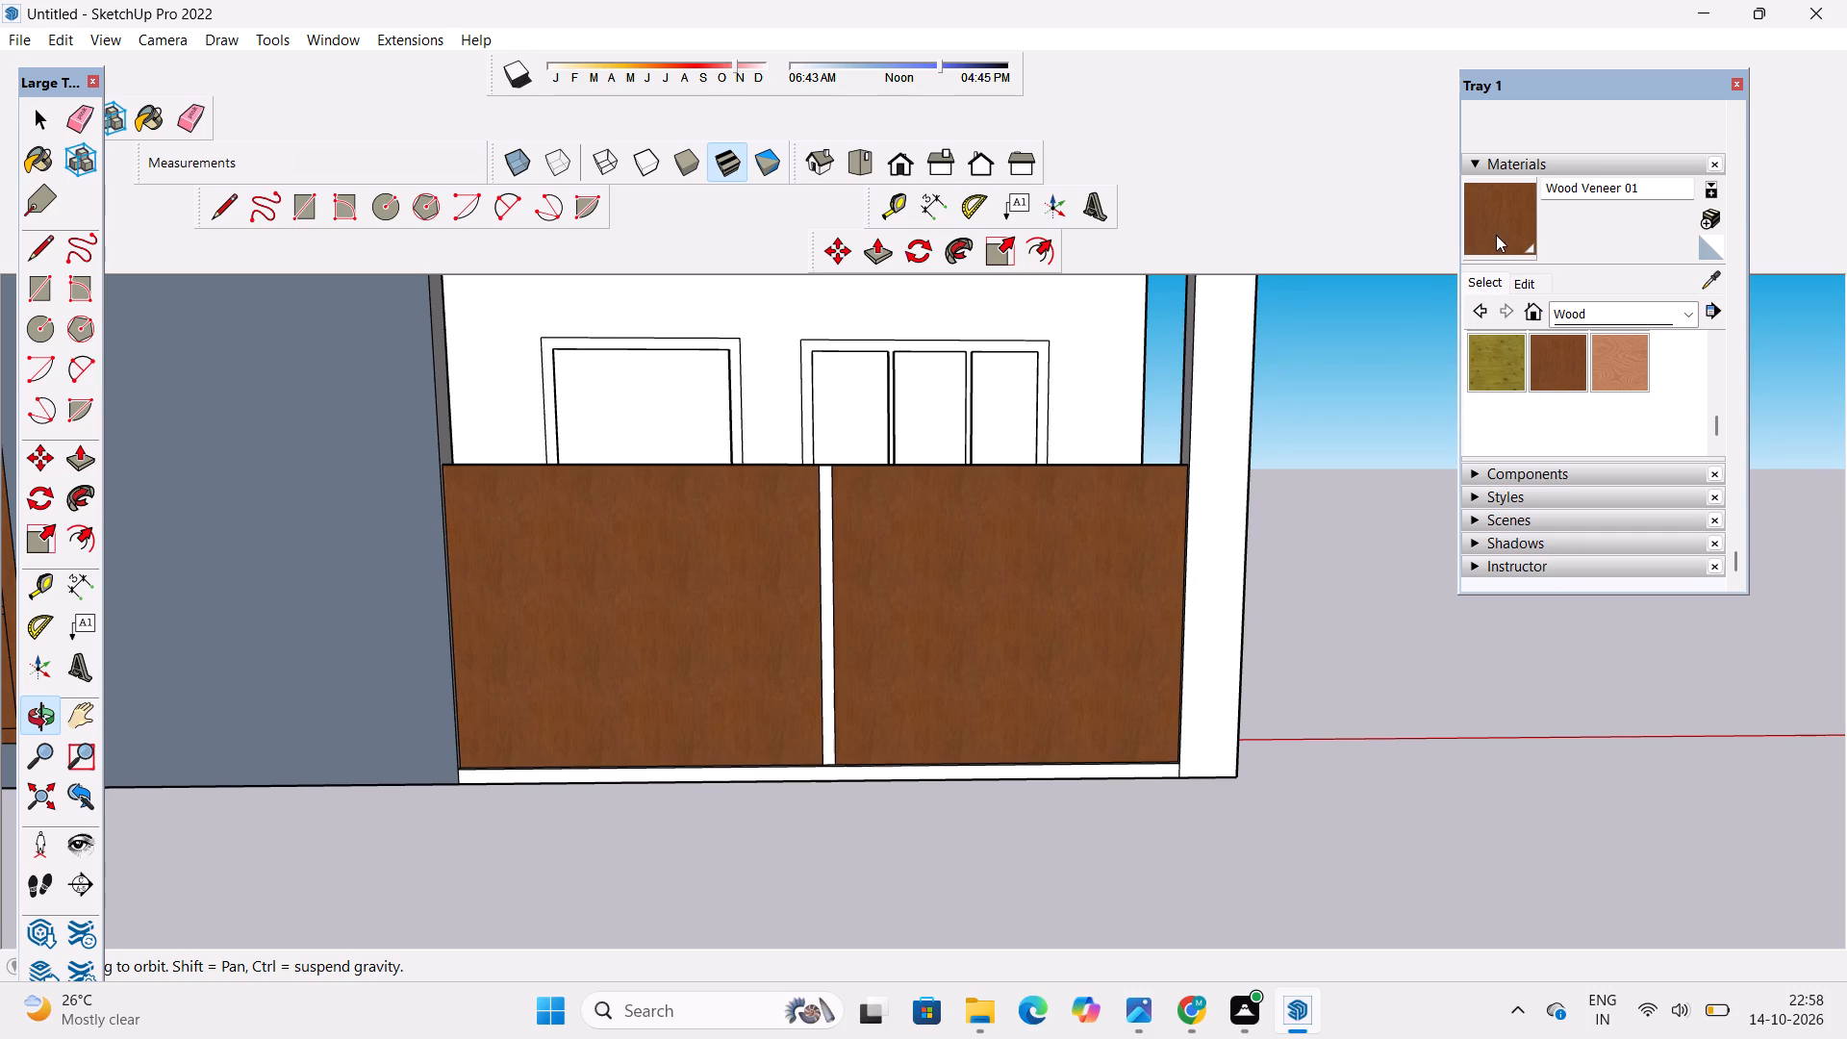
left_click_drag(1495, 233, 1474, 256)
scroll(887, 722, "up", 11)
left_click(808, 812)
left_click(761, 719)
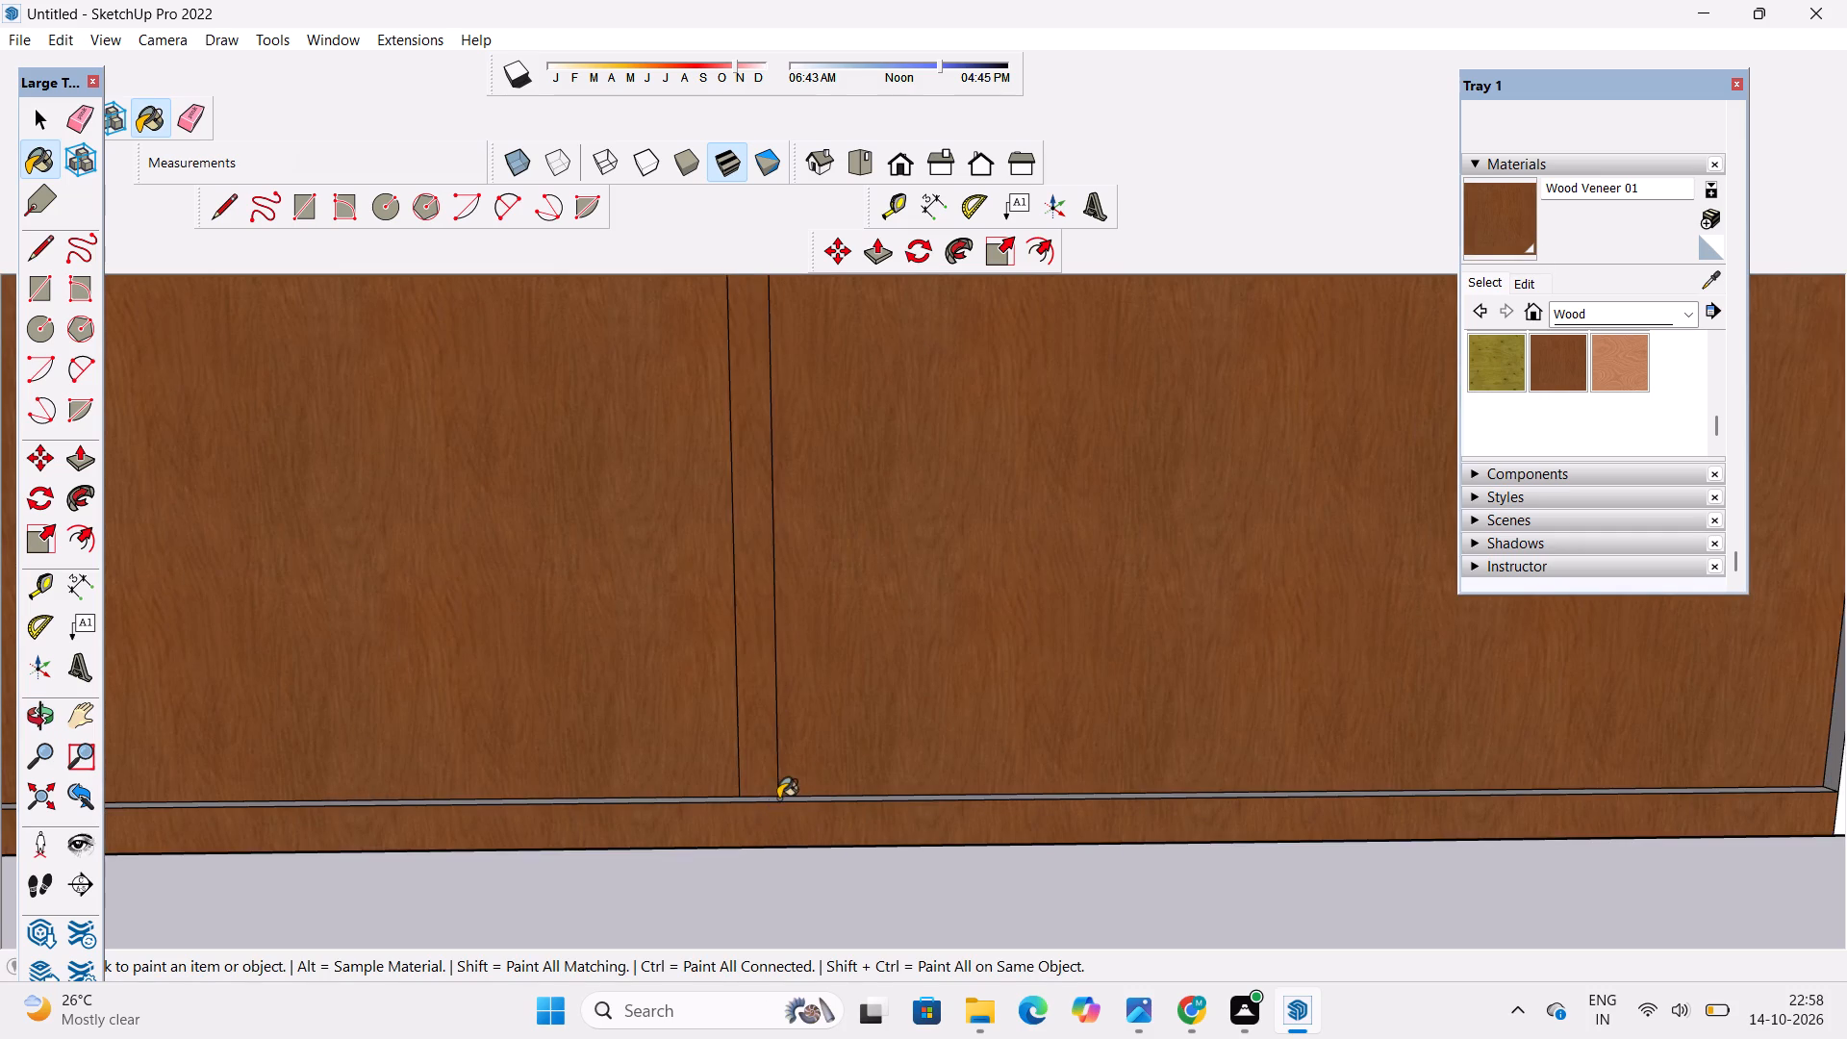
scroll(778, 798, "up", 9)
left_click(812, 811)
left_click(828, 805)
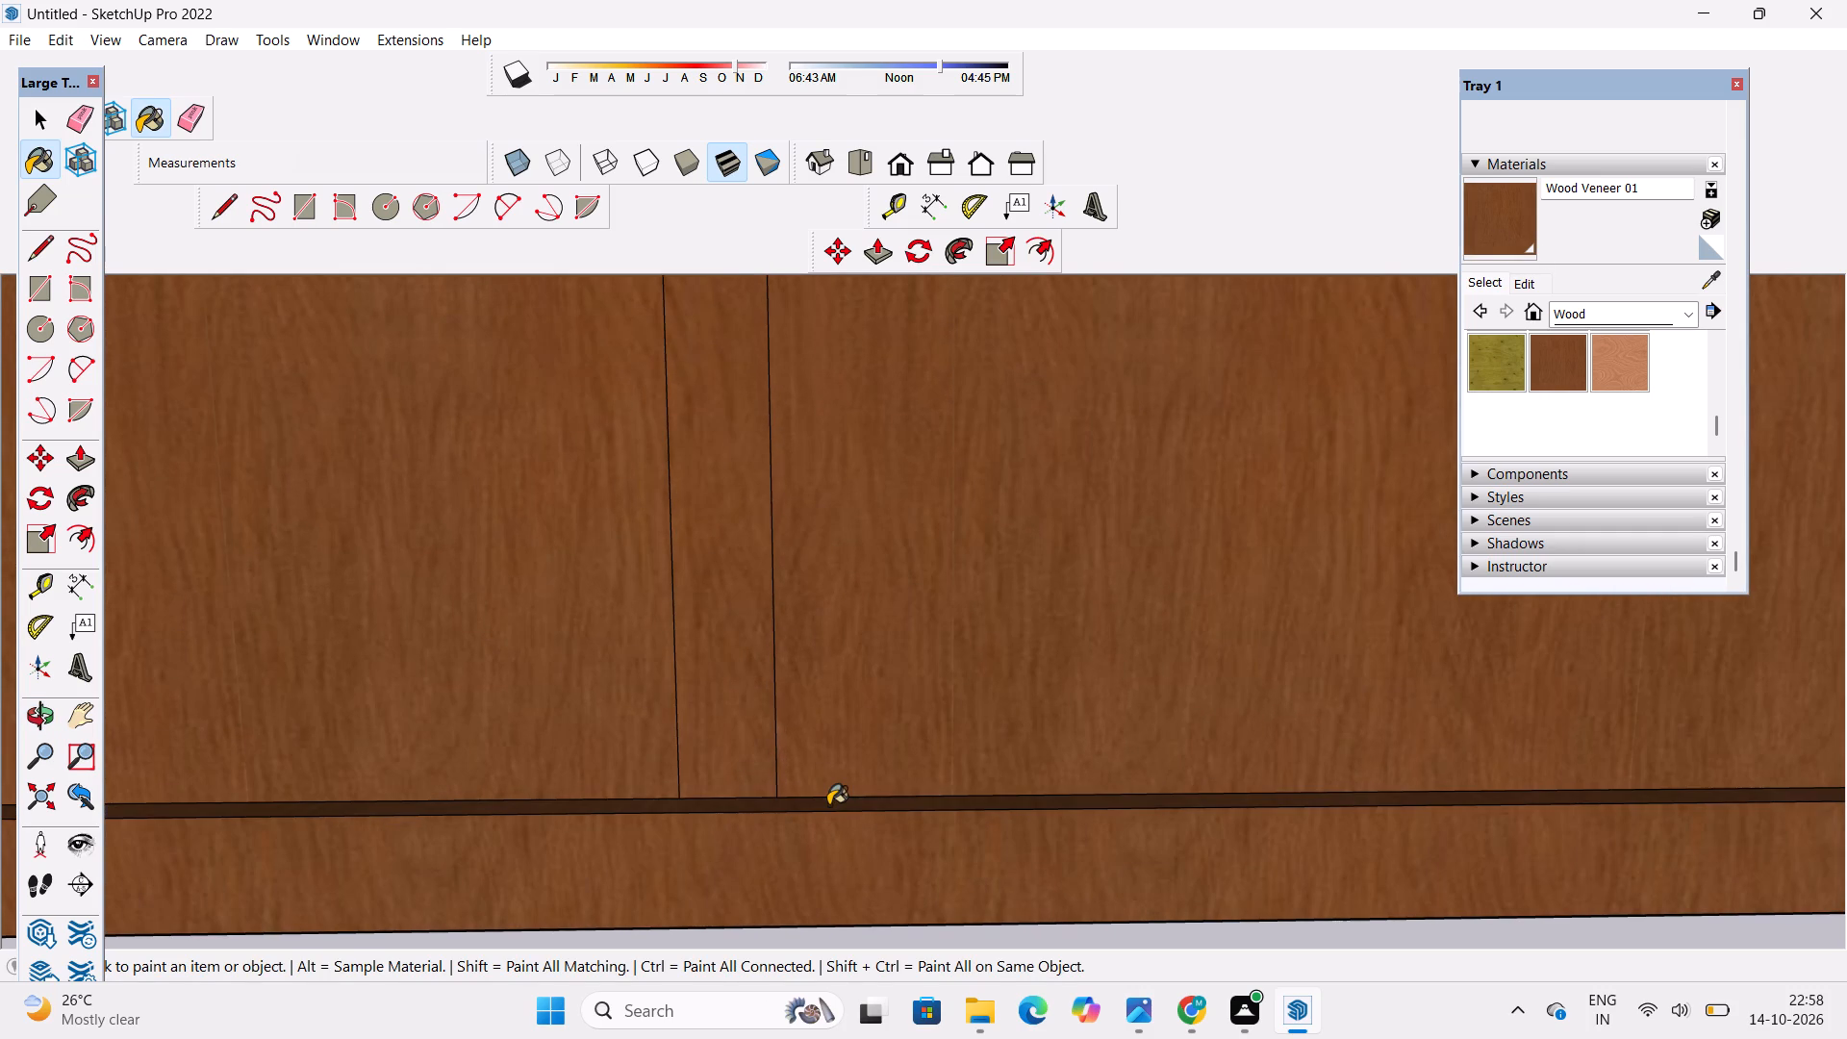
Examine the ground-floor porch, its interior, corner column and side opening from several angles.
key("o")
scroll(829, 771, "down", 12)
left_click_drag(876, 758, 824, 1038)
scroll(825, 770, "down", 12)
left_click_drag(876, 771, 872, 817)
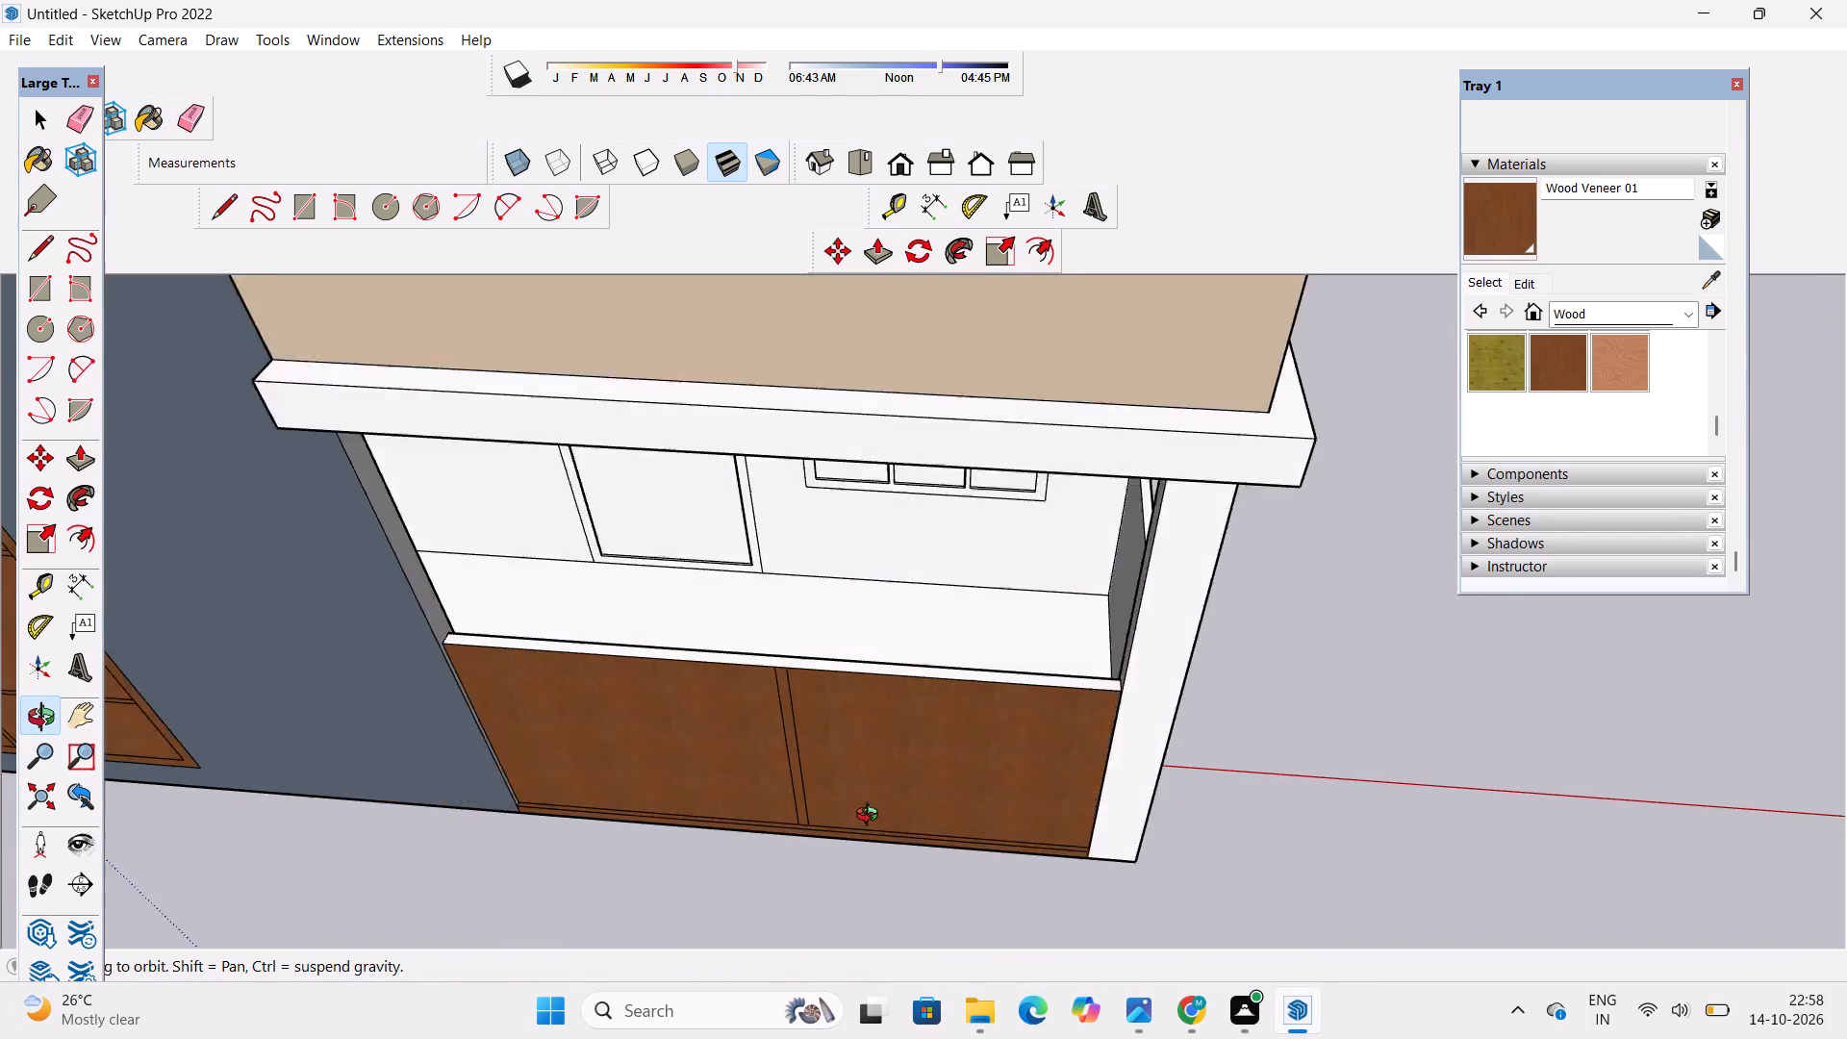
left_click_drag(872, 817, 952, 783)
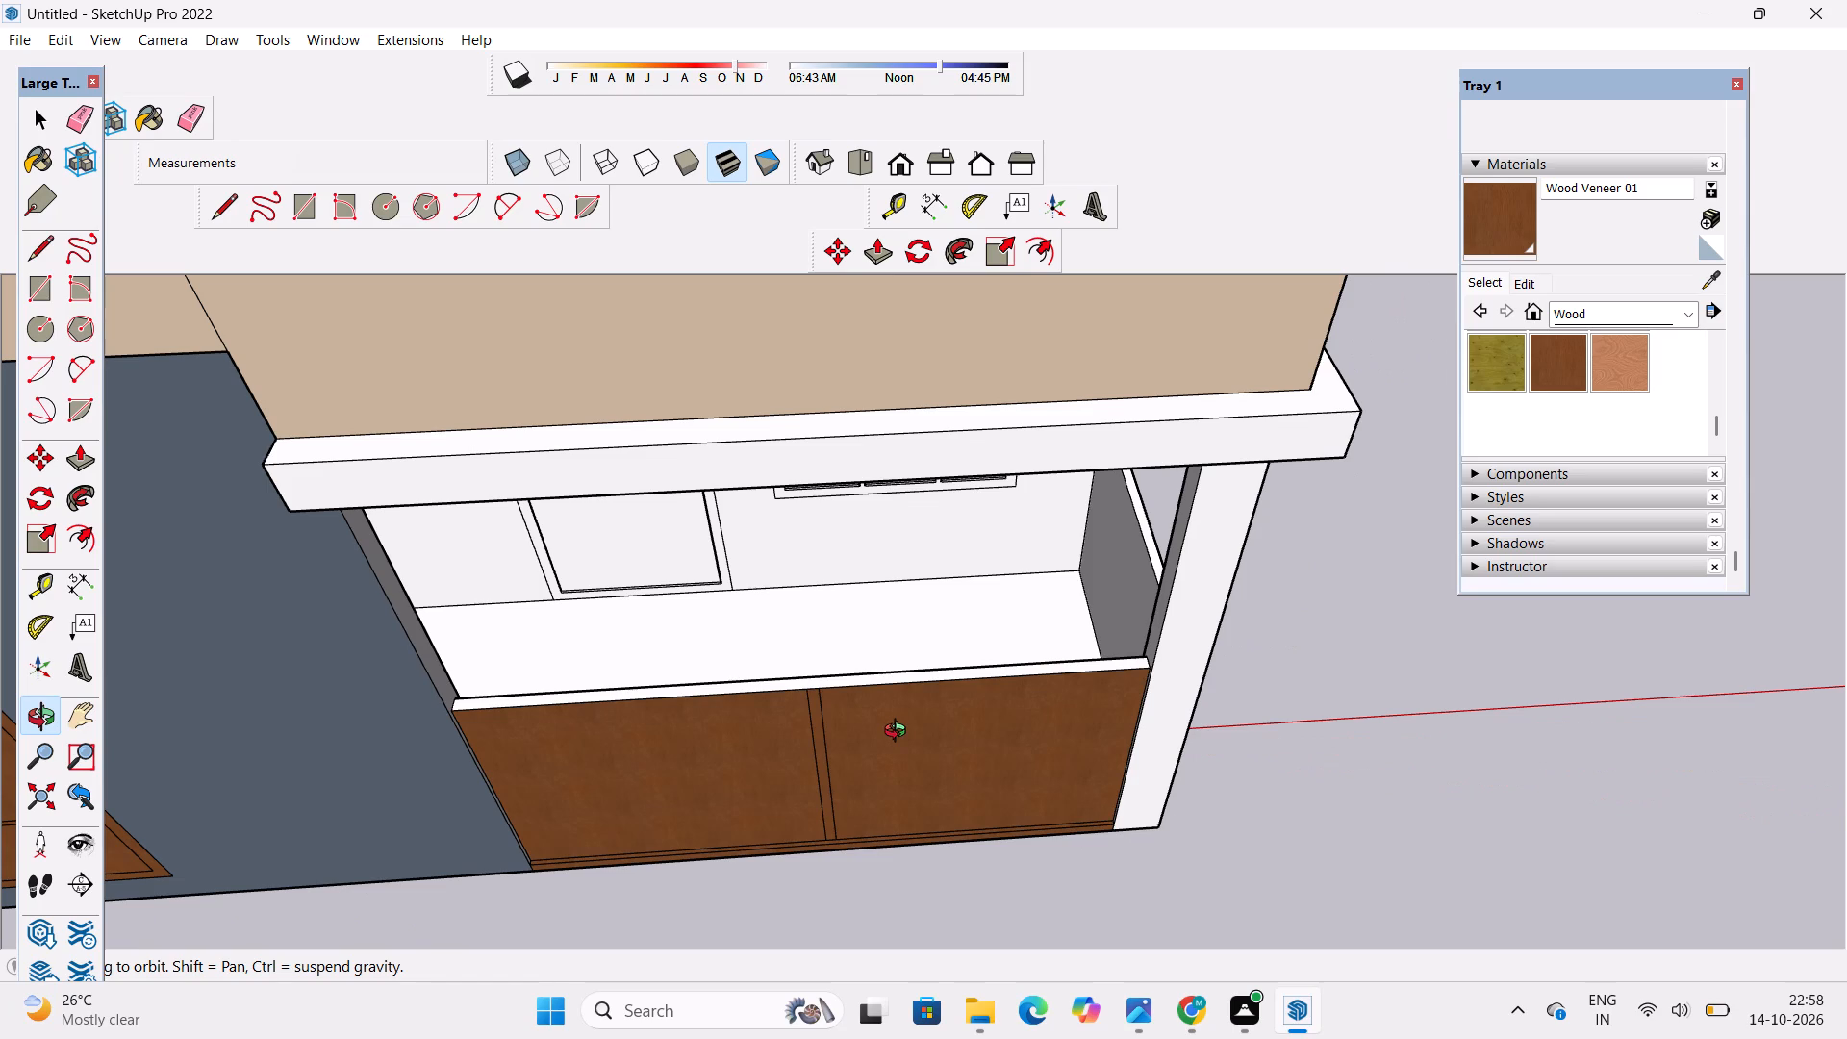
left_click_drag(914, 727, 917, 773, "shift")
left_click_drag(919, 774, 961, 751)
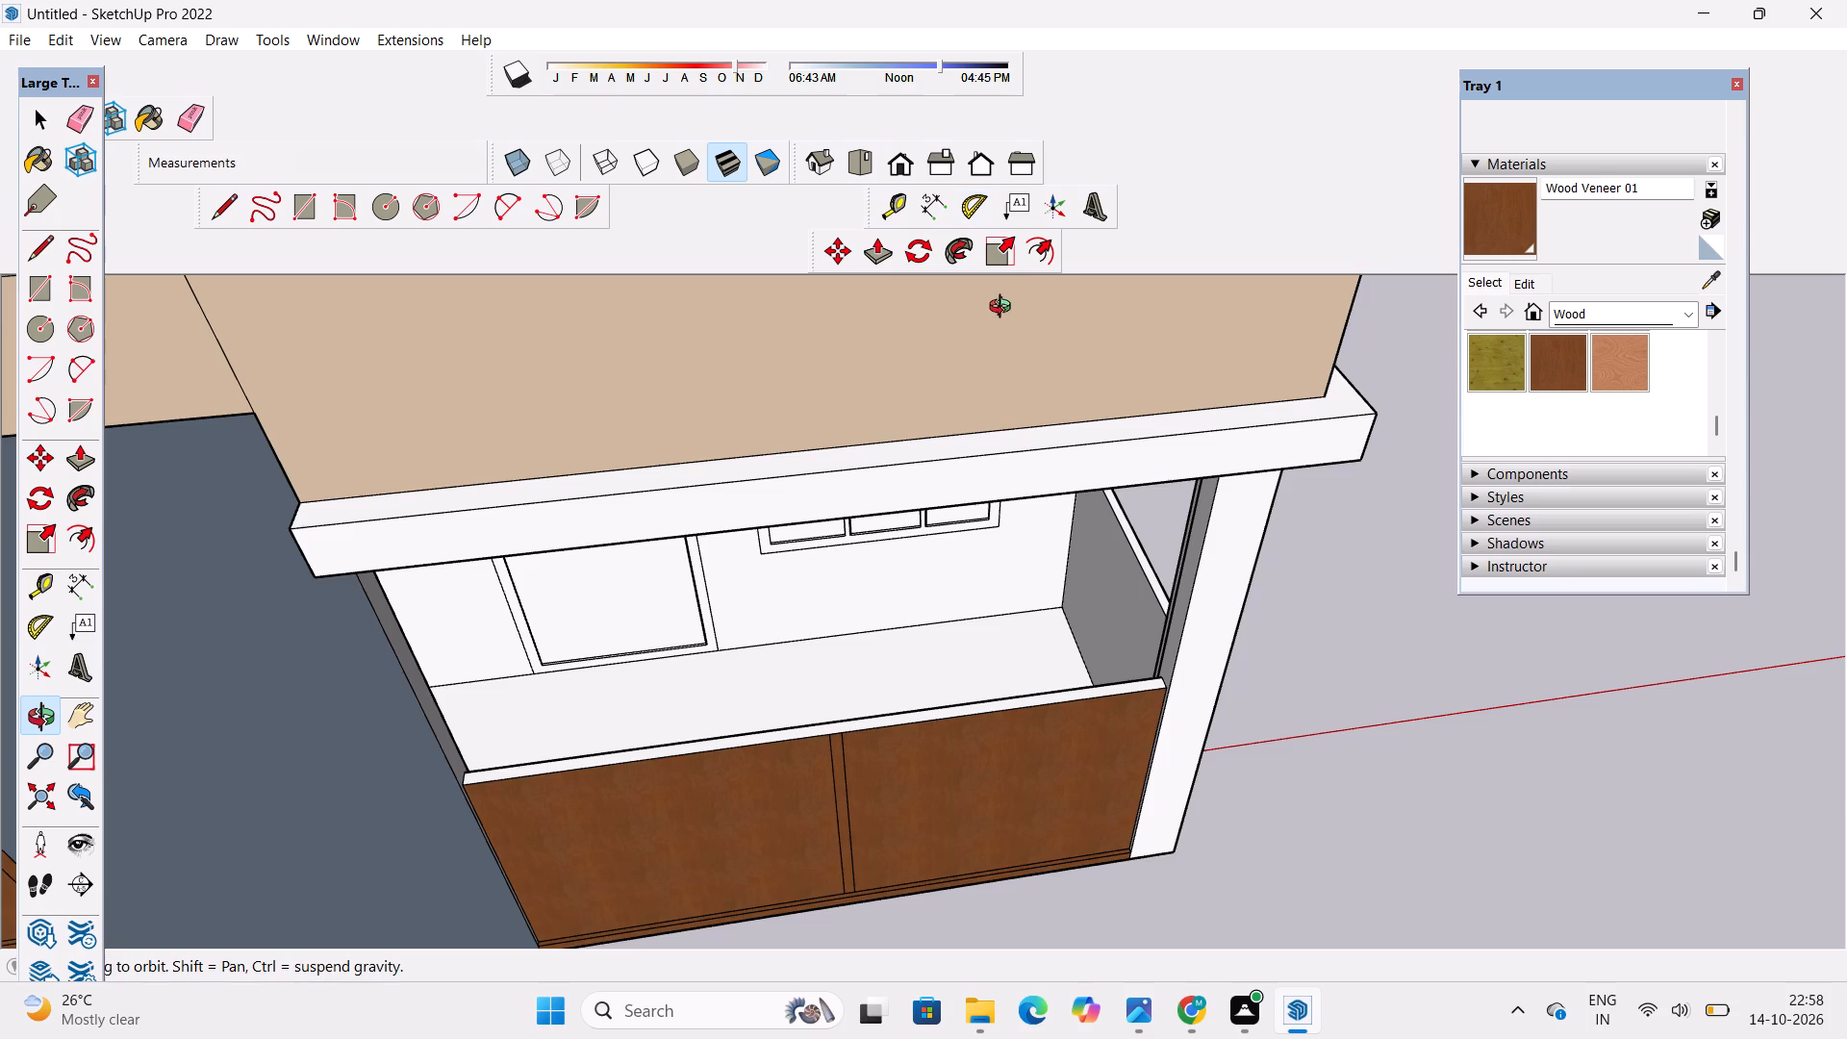
scroll(905, 436, "down", 4)
left_click_drag(905, 437, 694, 404)
left_click_drag(727, 433, 616, 453)
left_click_drag(676, 518, 591, 467)
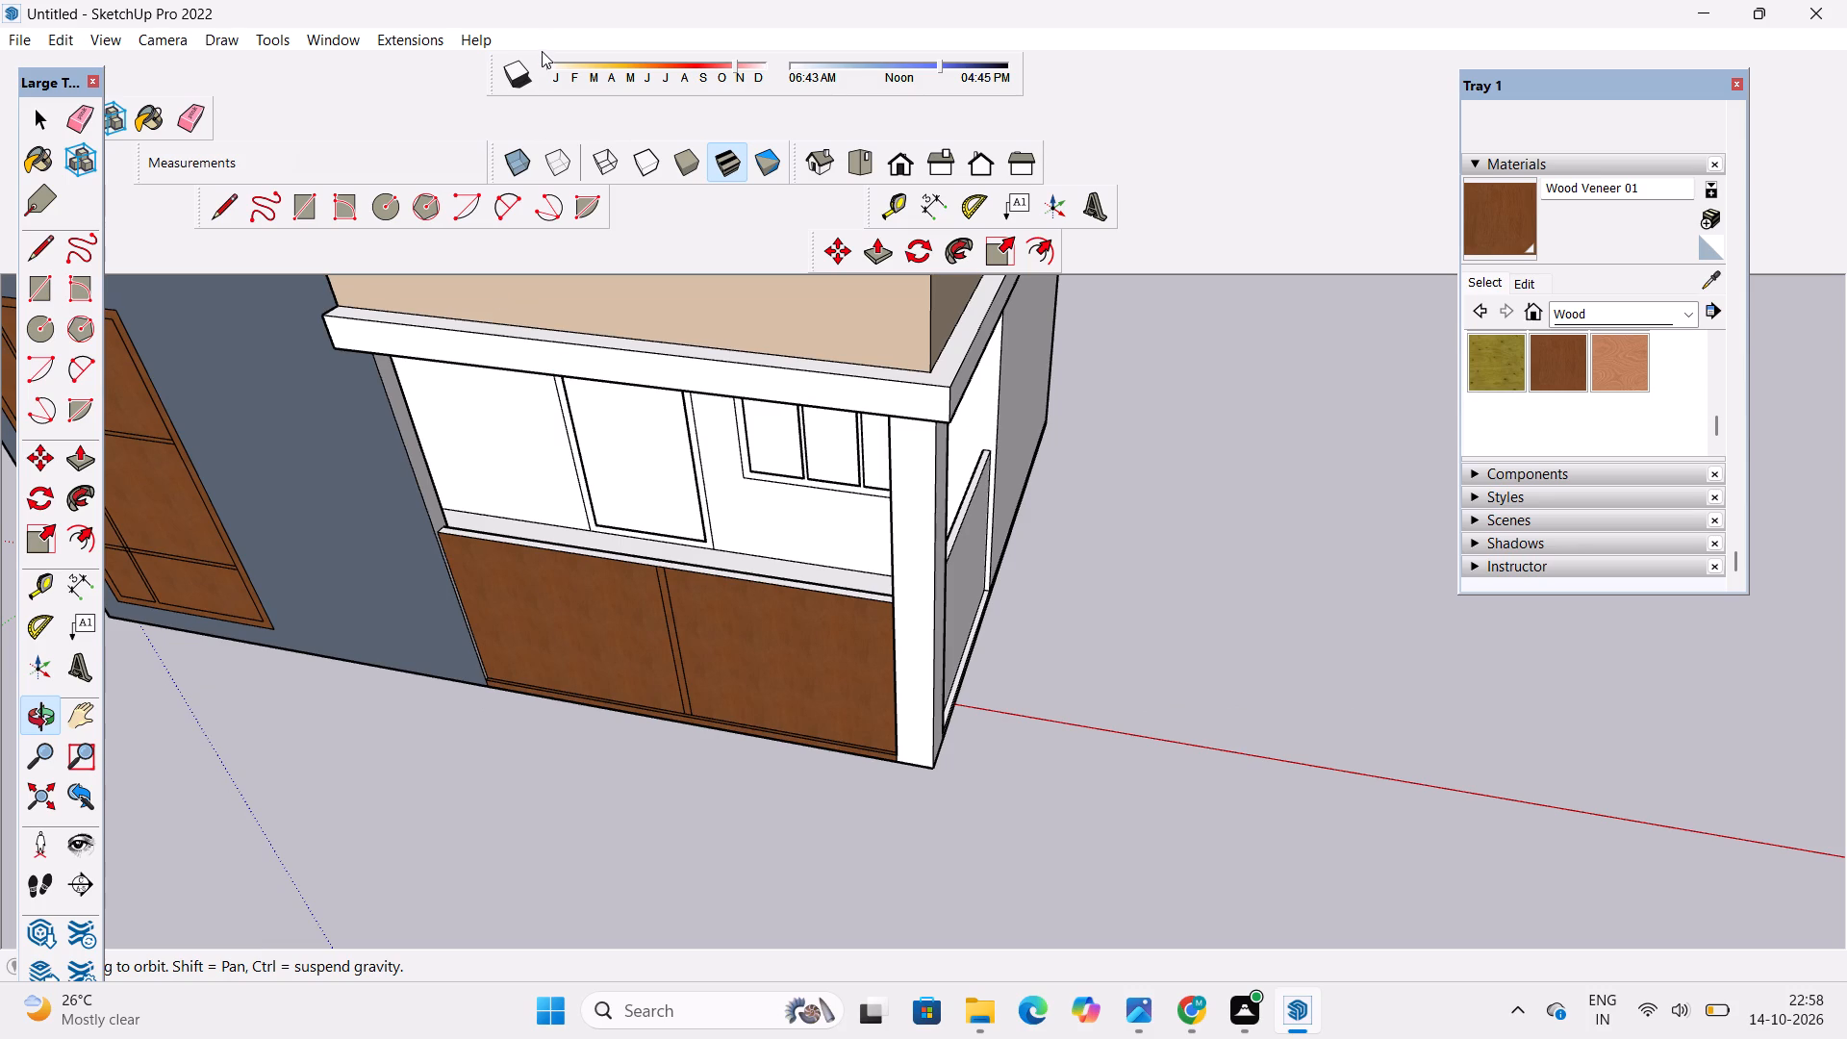
scroll(656, 15, "down", 2)
left_click_drag(675, 501, 637, 428)
left_click_drag(678, 483, 670, 570, "shift")
left_click_drag(672, 574, 553, 553, "shift")
scroll(632, 536, "up", 3)
left_click_drag(666, 523, 584, 540, "shift")
scroll(582, 540, "up", 2)
left_click_drag(650, 531, 593, 554)
scroll(550, 556, "up", 2)
left_click_drag(550, 556, 558, 547, "shift")
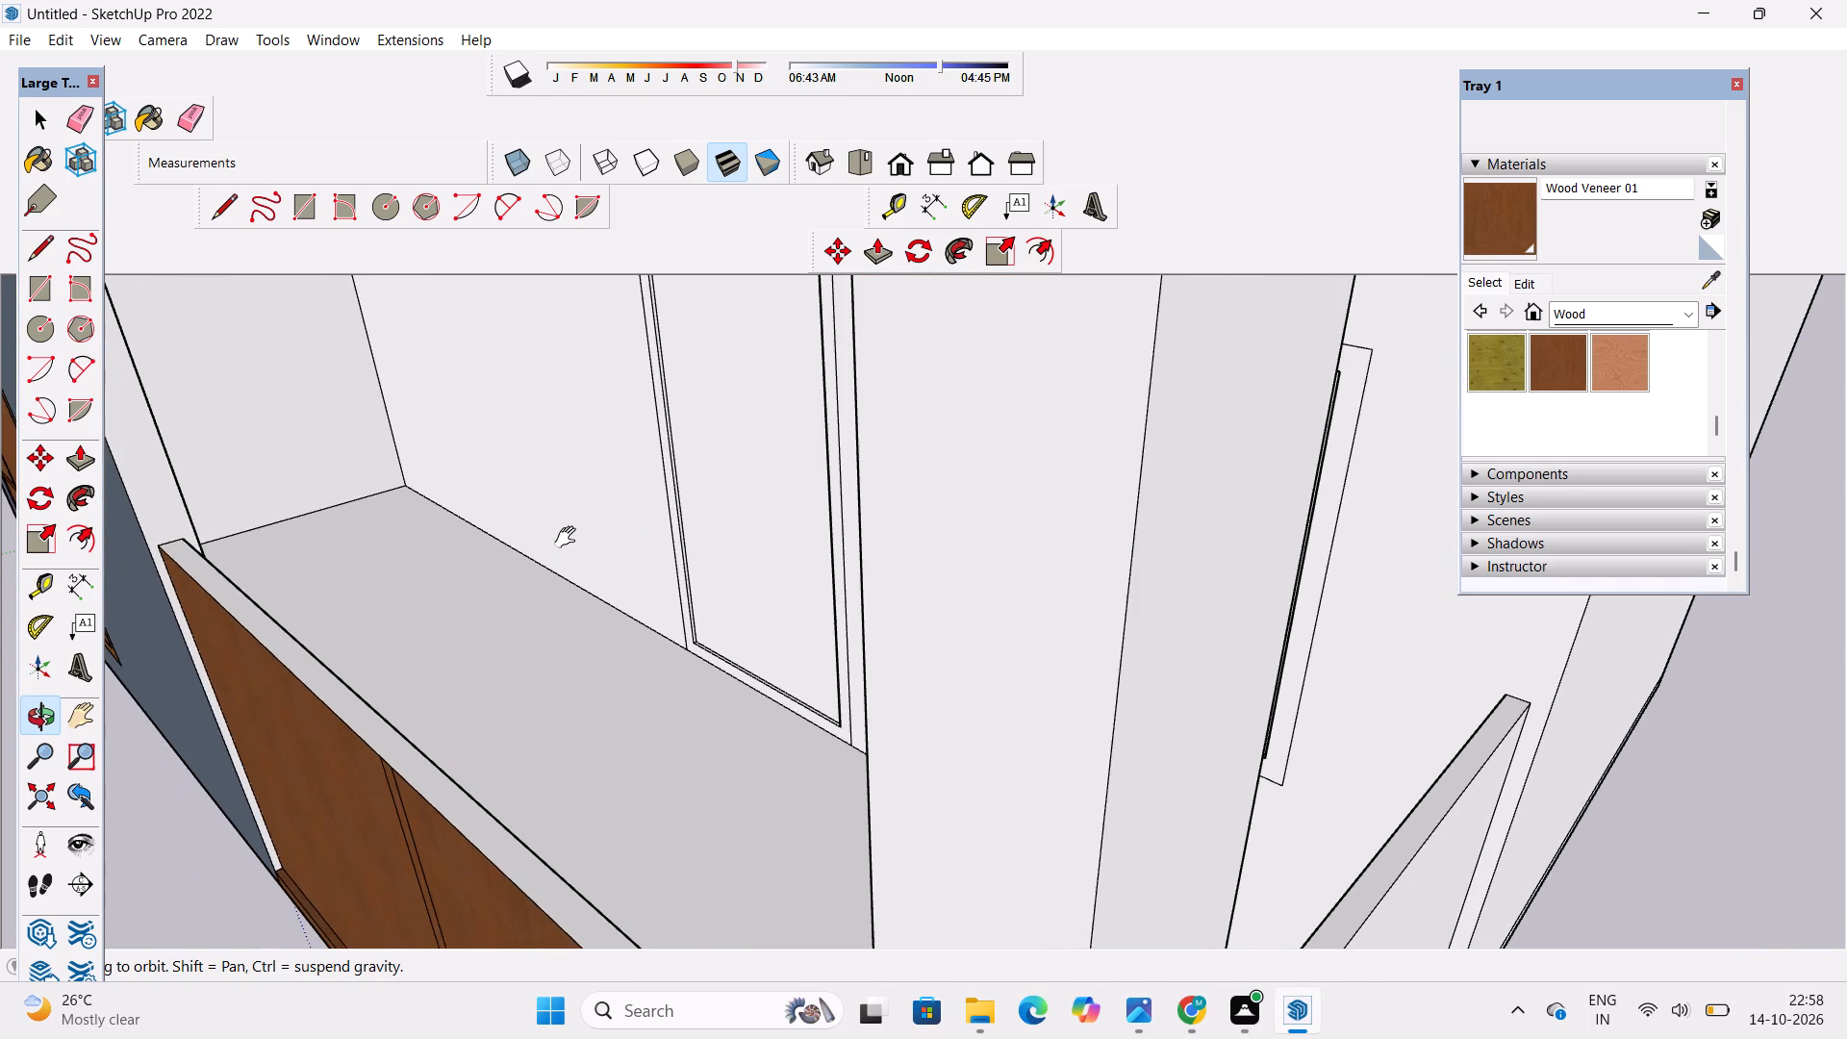
scroll(572, 535, "up", 3, "shift")
scroll(568, 460, "down", 12)
left_click_drag(519, 505, 668, 454)
left_click_drag(668, 454, 650, 486, "shift")
left_click_drag(597, 534, 706, 418)
left_click_drag(674, 441, 674, 510, "shift")
scroll(674, 507, "down", 6, "shift")
left_click_drag(620, 560, 667, 548)
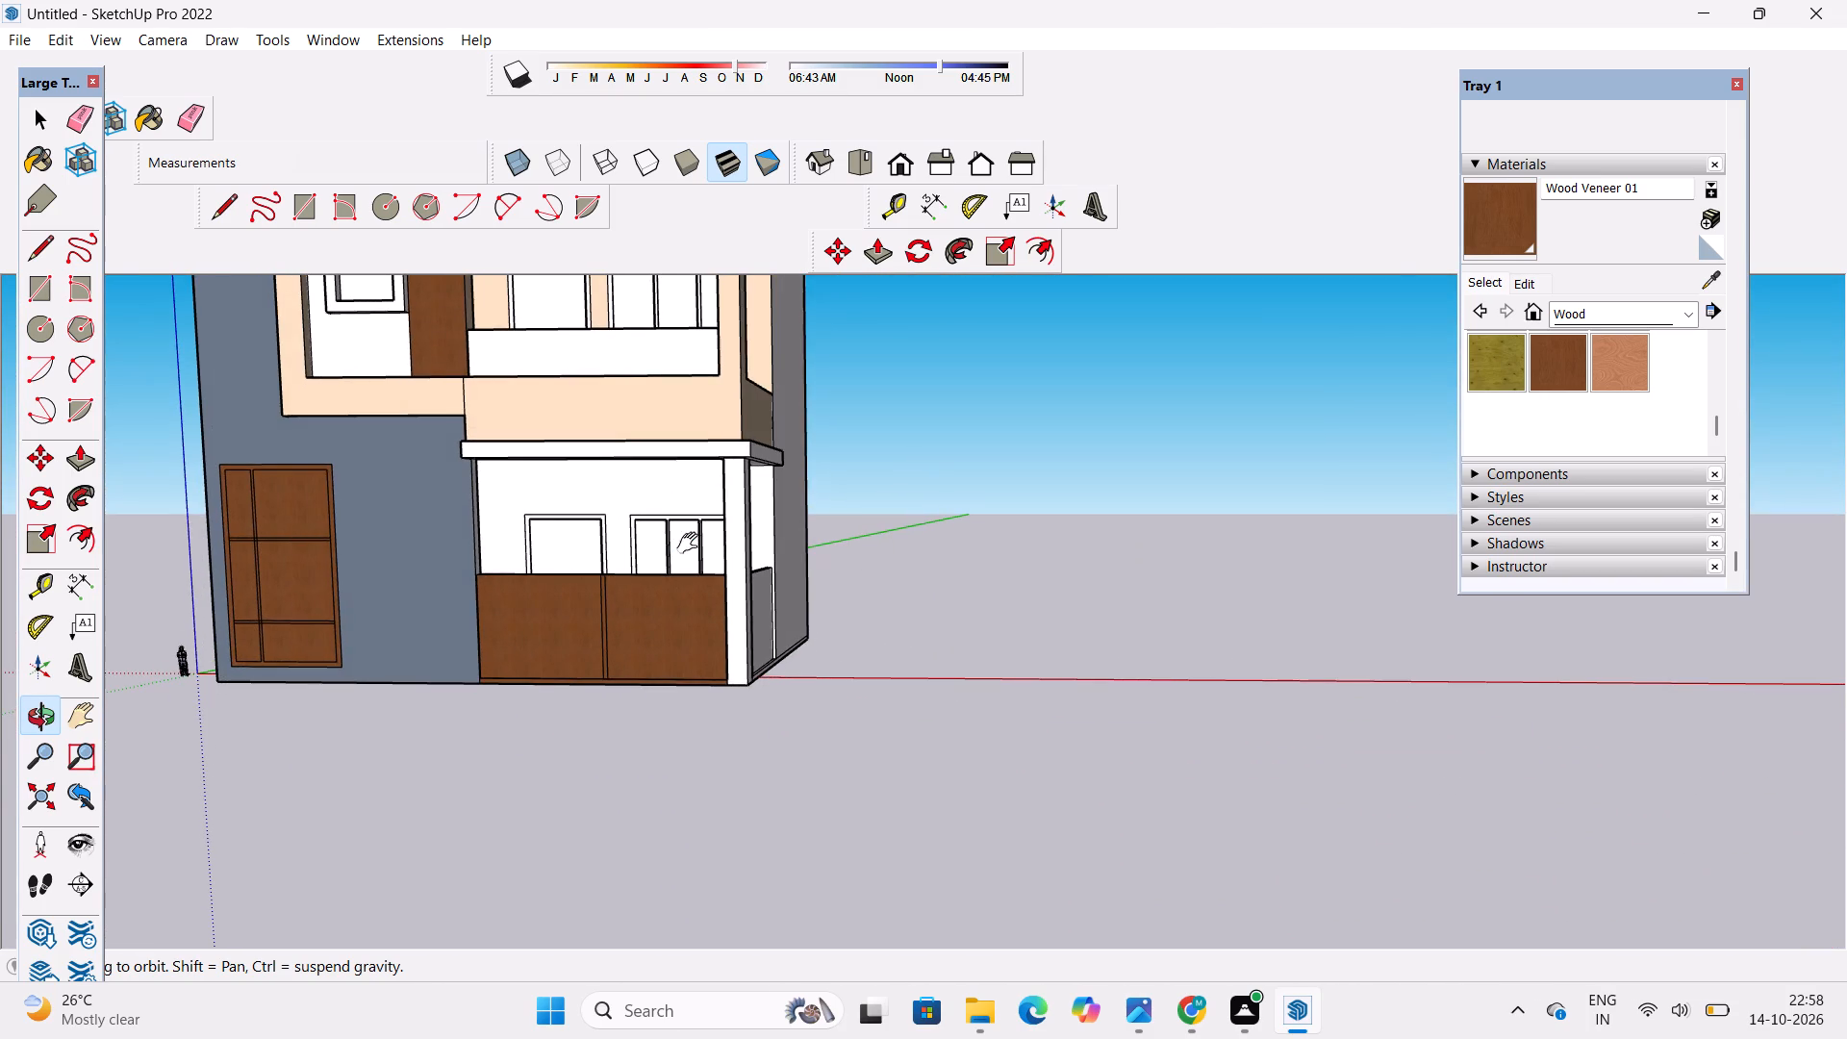
left_click(692, 544, "shift")
left_click_drag(698, 559, 772, 556)
left_click_drag(772, 556, 772, 532, "shift")
left_click_drag(772, 532, 766, 557, "shift")
scroll(696, 561, "down", 2)
left_click(696, 561, "shift")
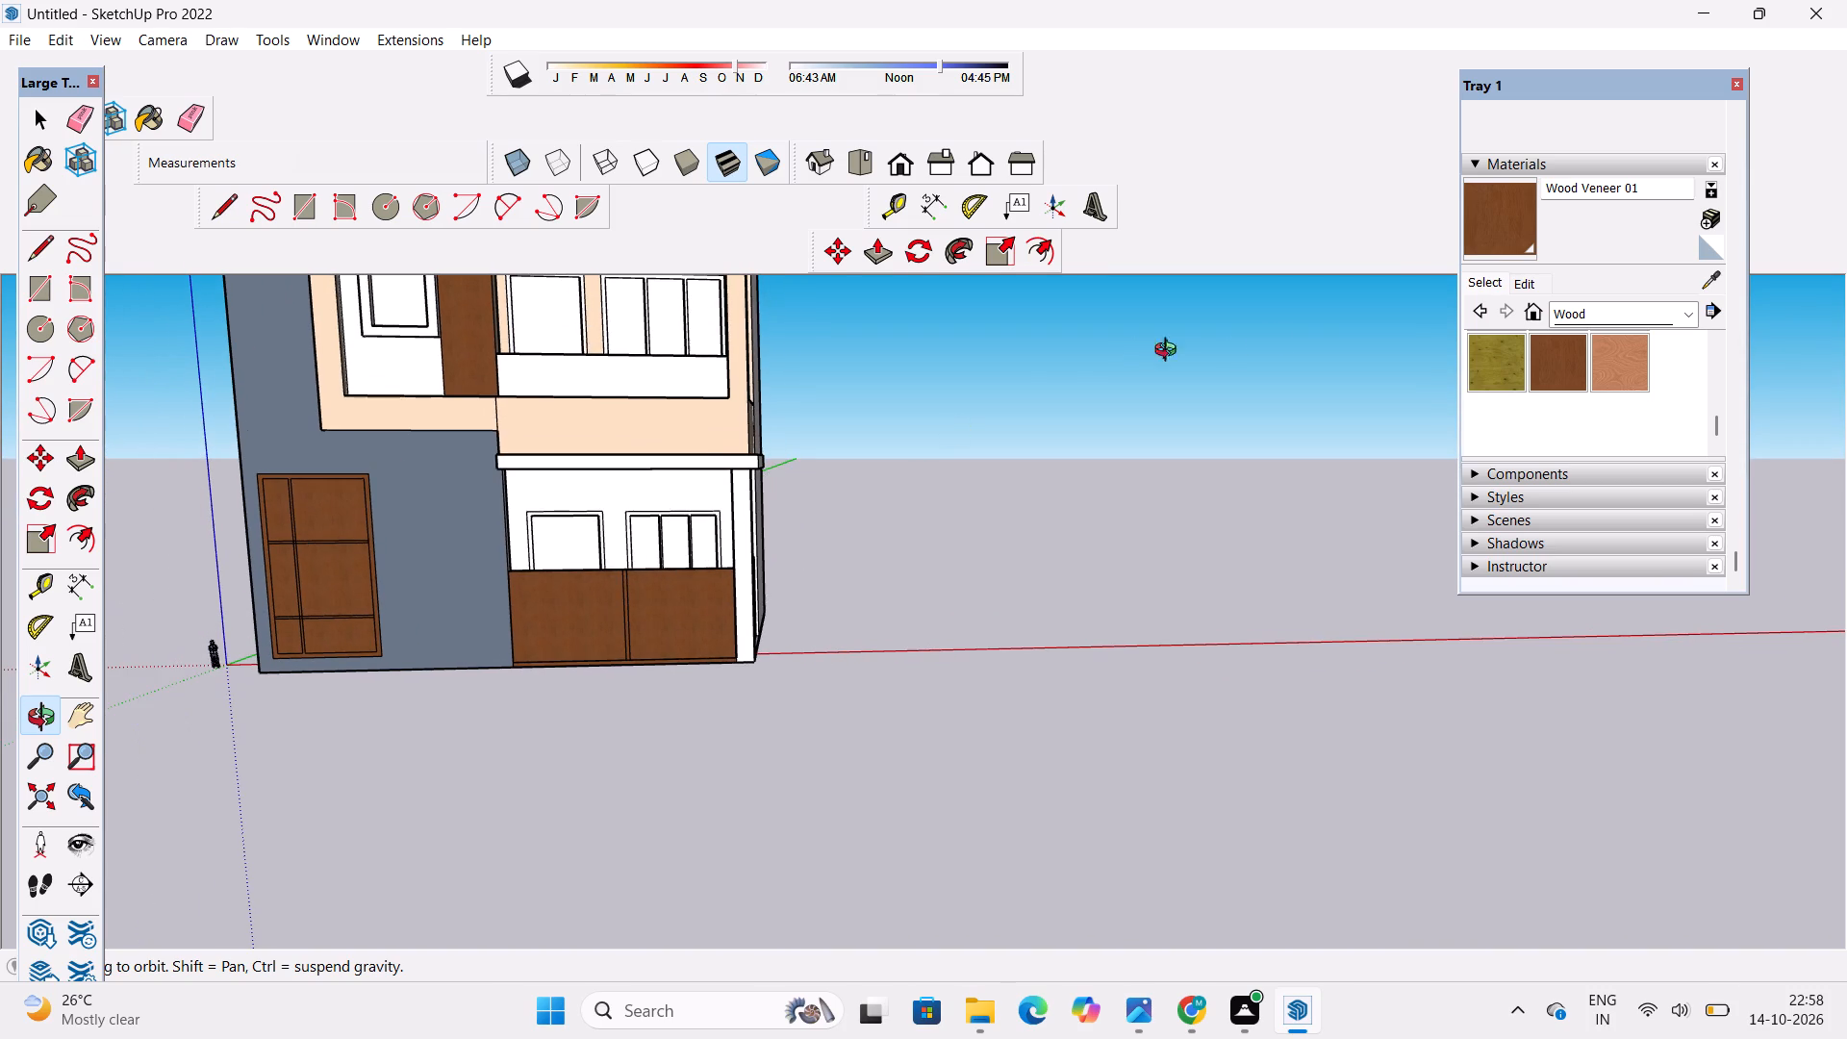
Paint the ground-floor porch's back wall around the door and window with Bisque from the Colors-Named collection.
left_click(1555, 316)
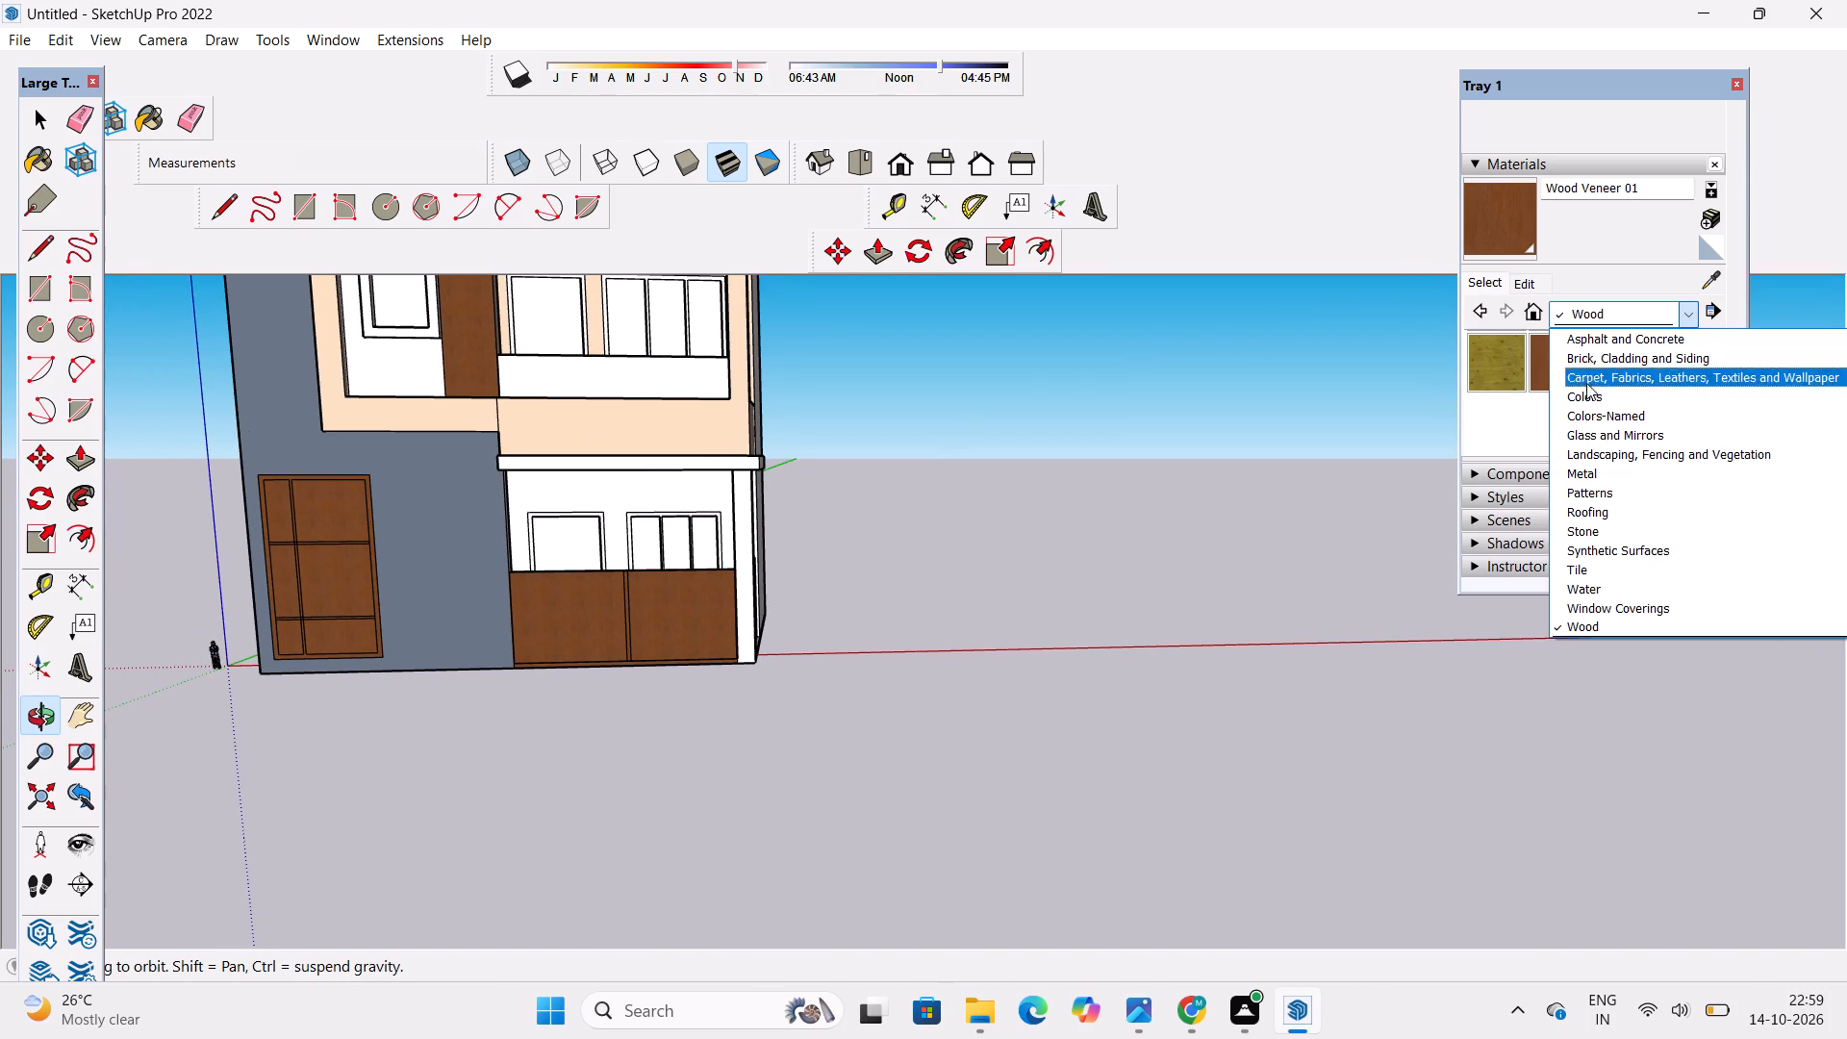
left_click(1598, 418)
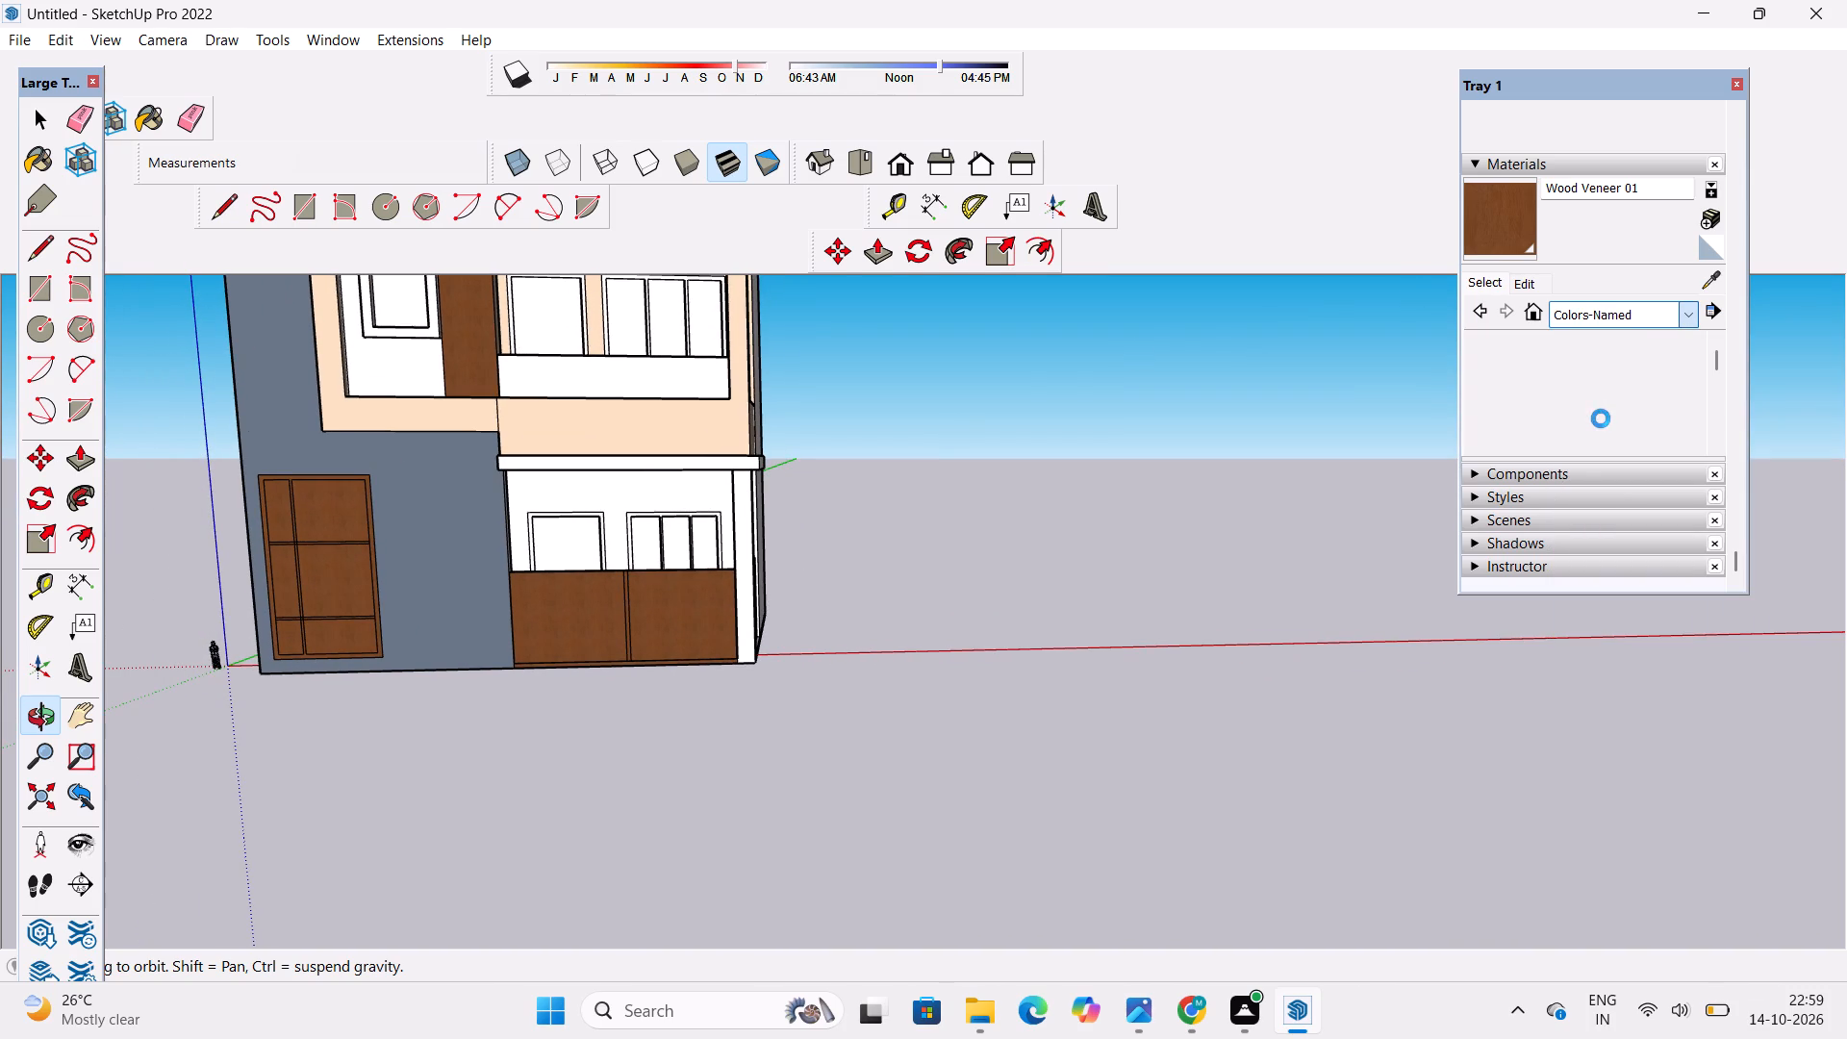
scroll(1539, 349, "down", 2)
scroll(1604, 361, "up", 1)
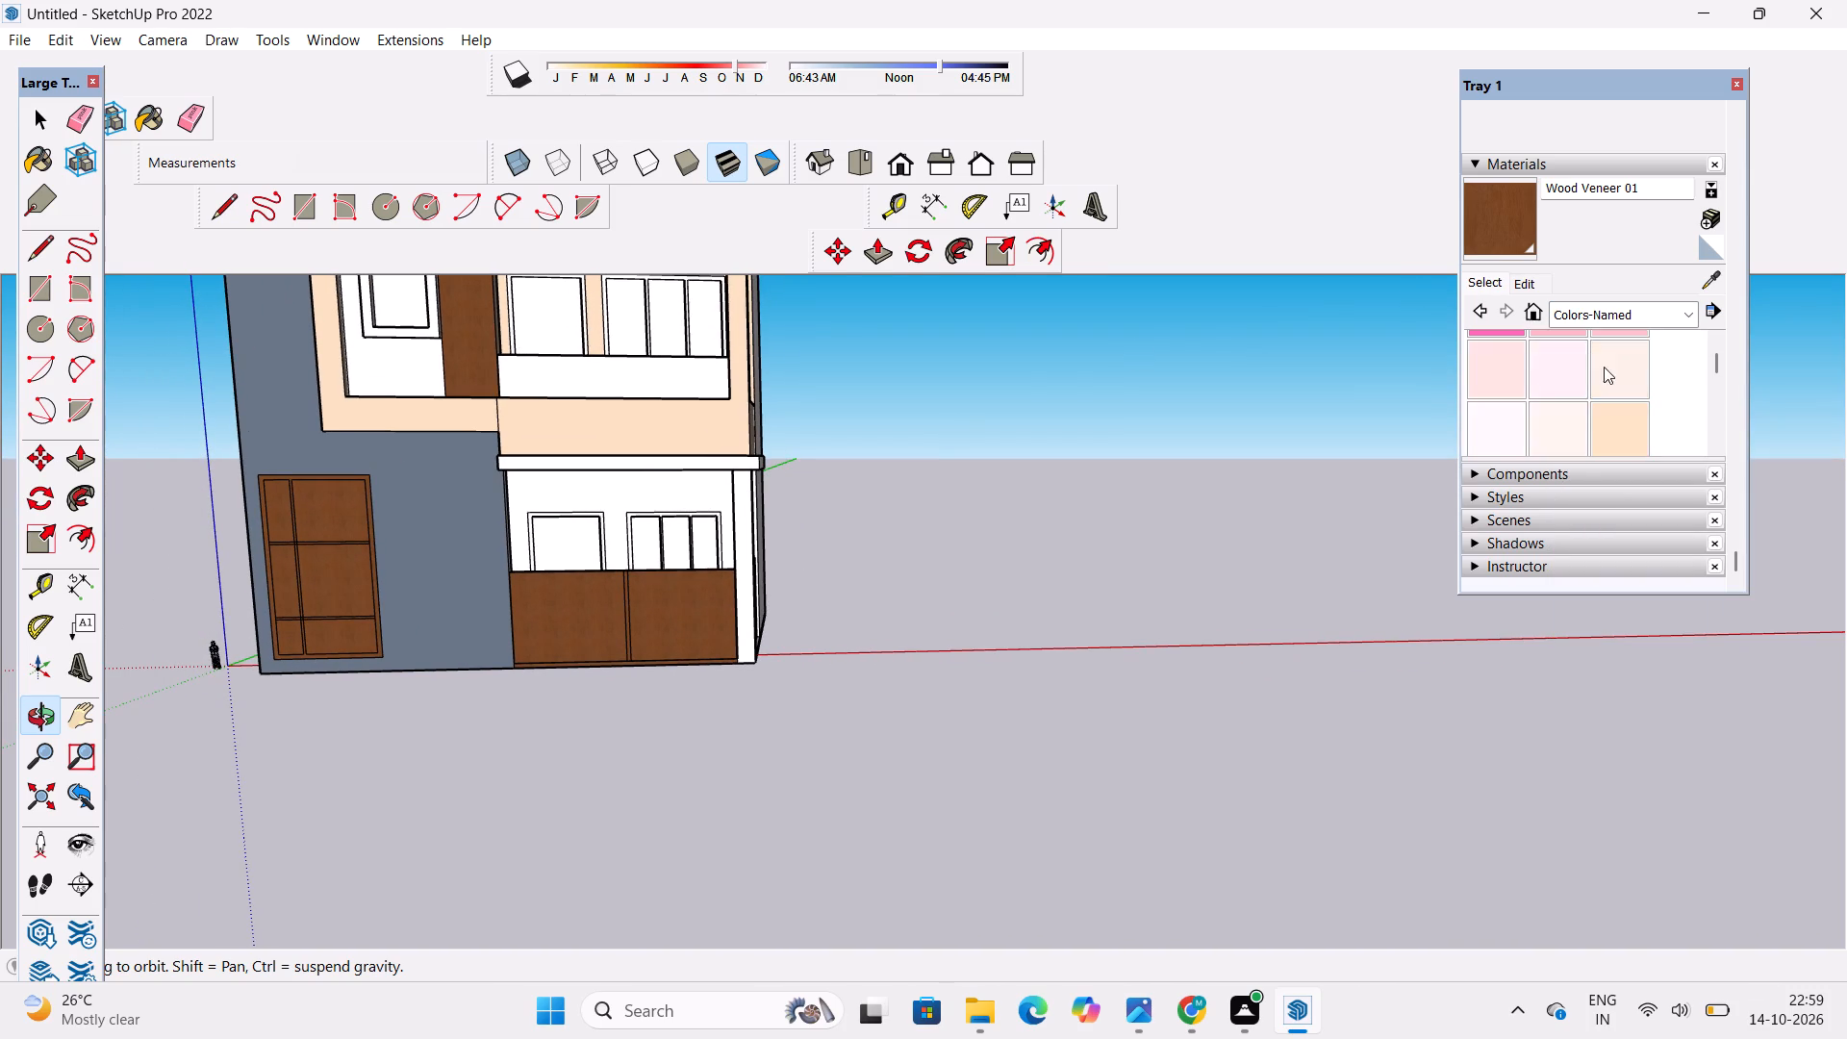
scroll(1604, 368, "down", 1)
scroll(1622, 359, "up", 1)
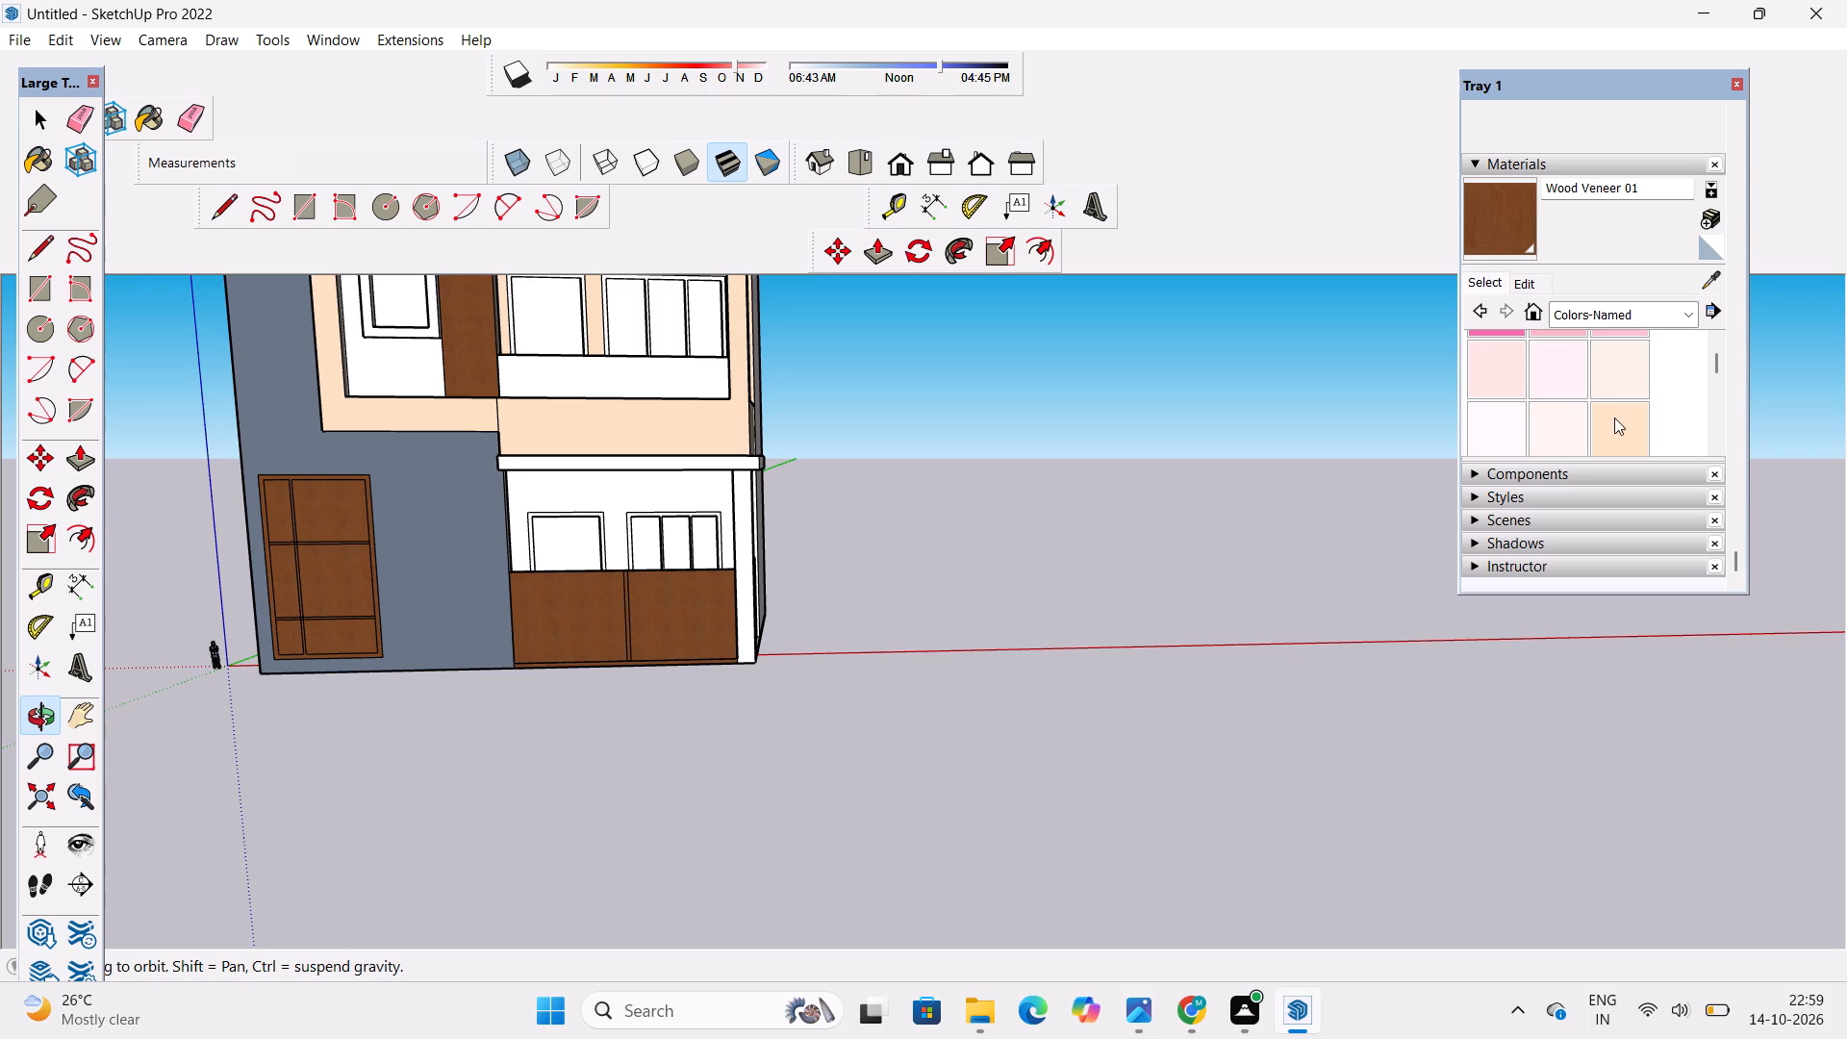
left_click(1614, 418)
scroll(301, 739, "down", 6)
scroll(436, 611, "up", 10)
left_click(607, 519)
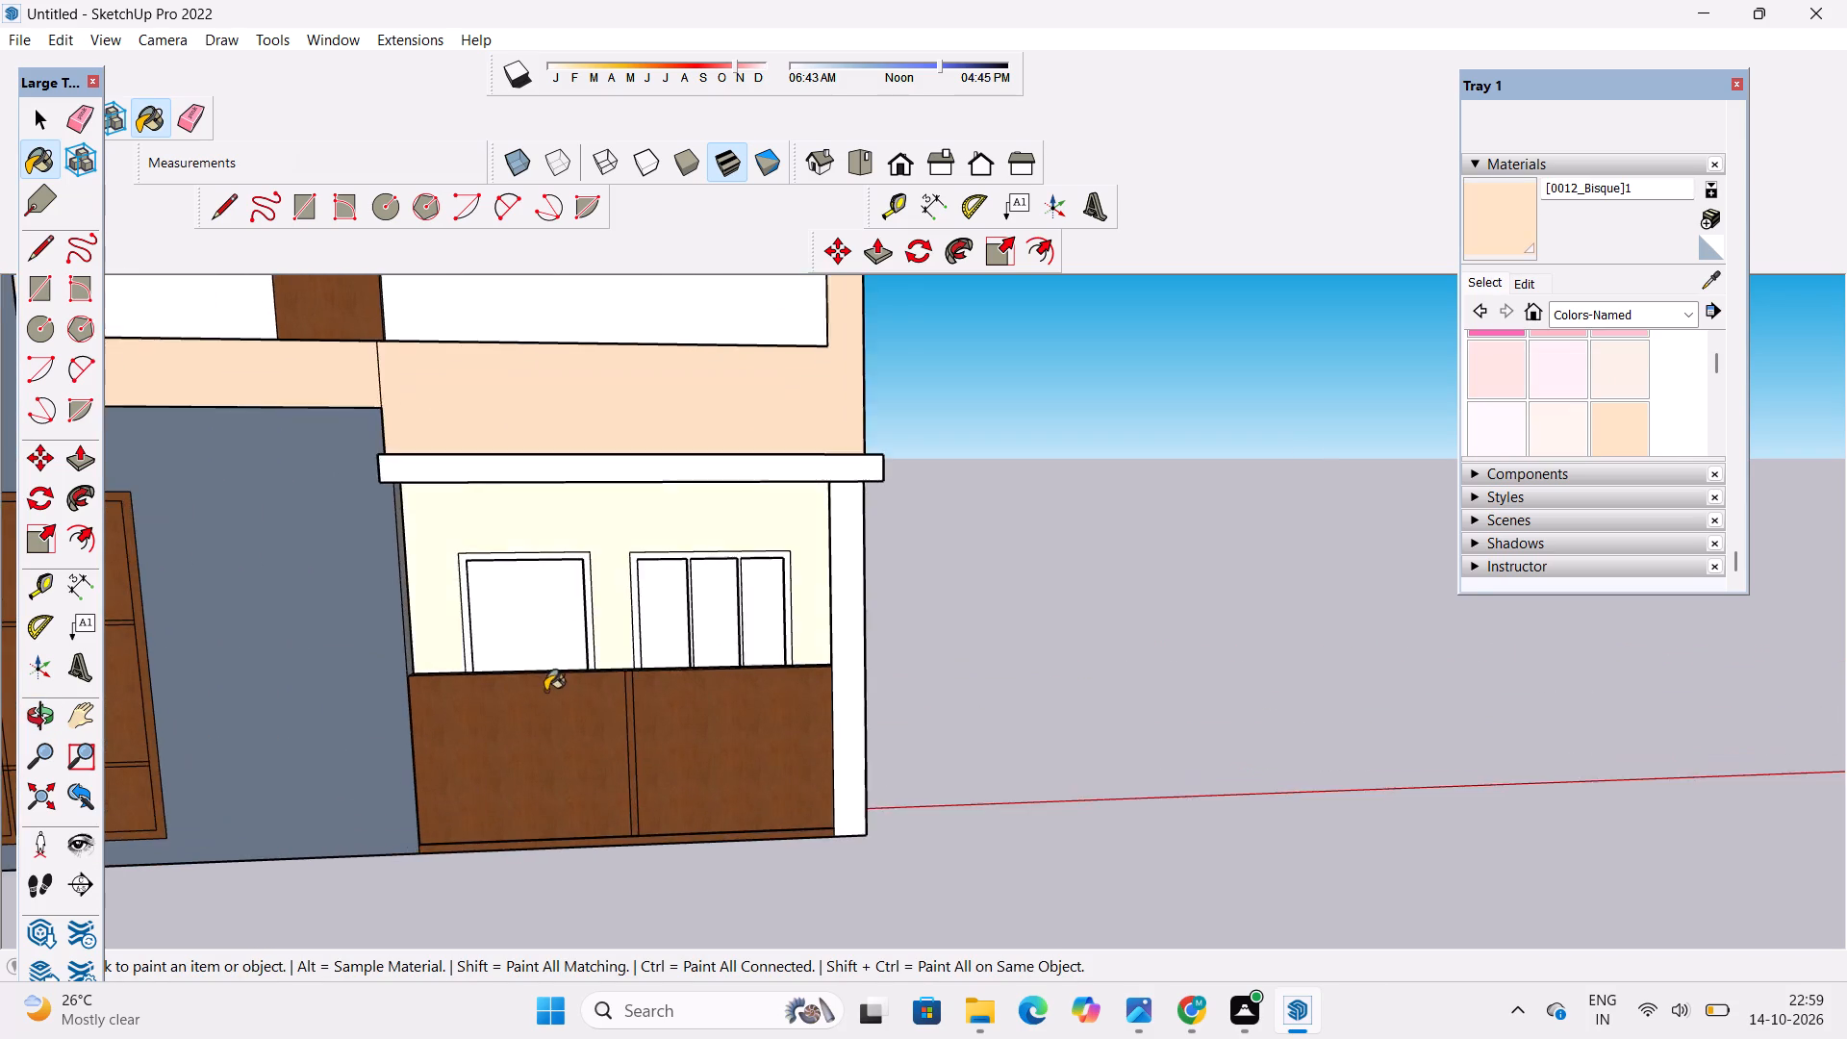
scroll(545, 697, "down", 5)
Edit the [0012_Bisque]1 material to a darker shade.
left_click(1517, 283)
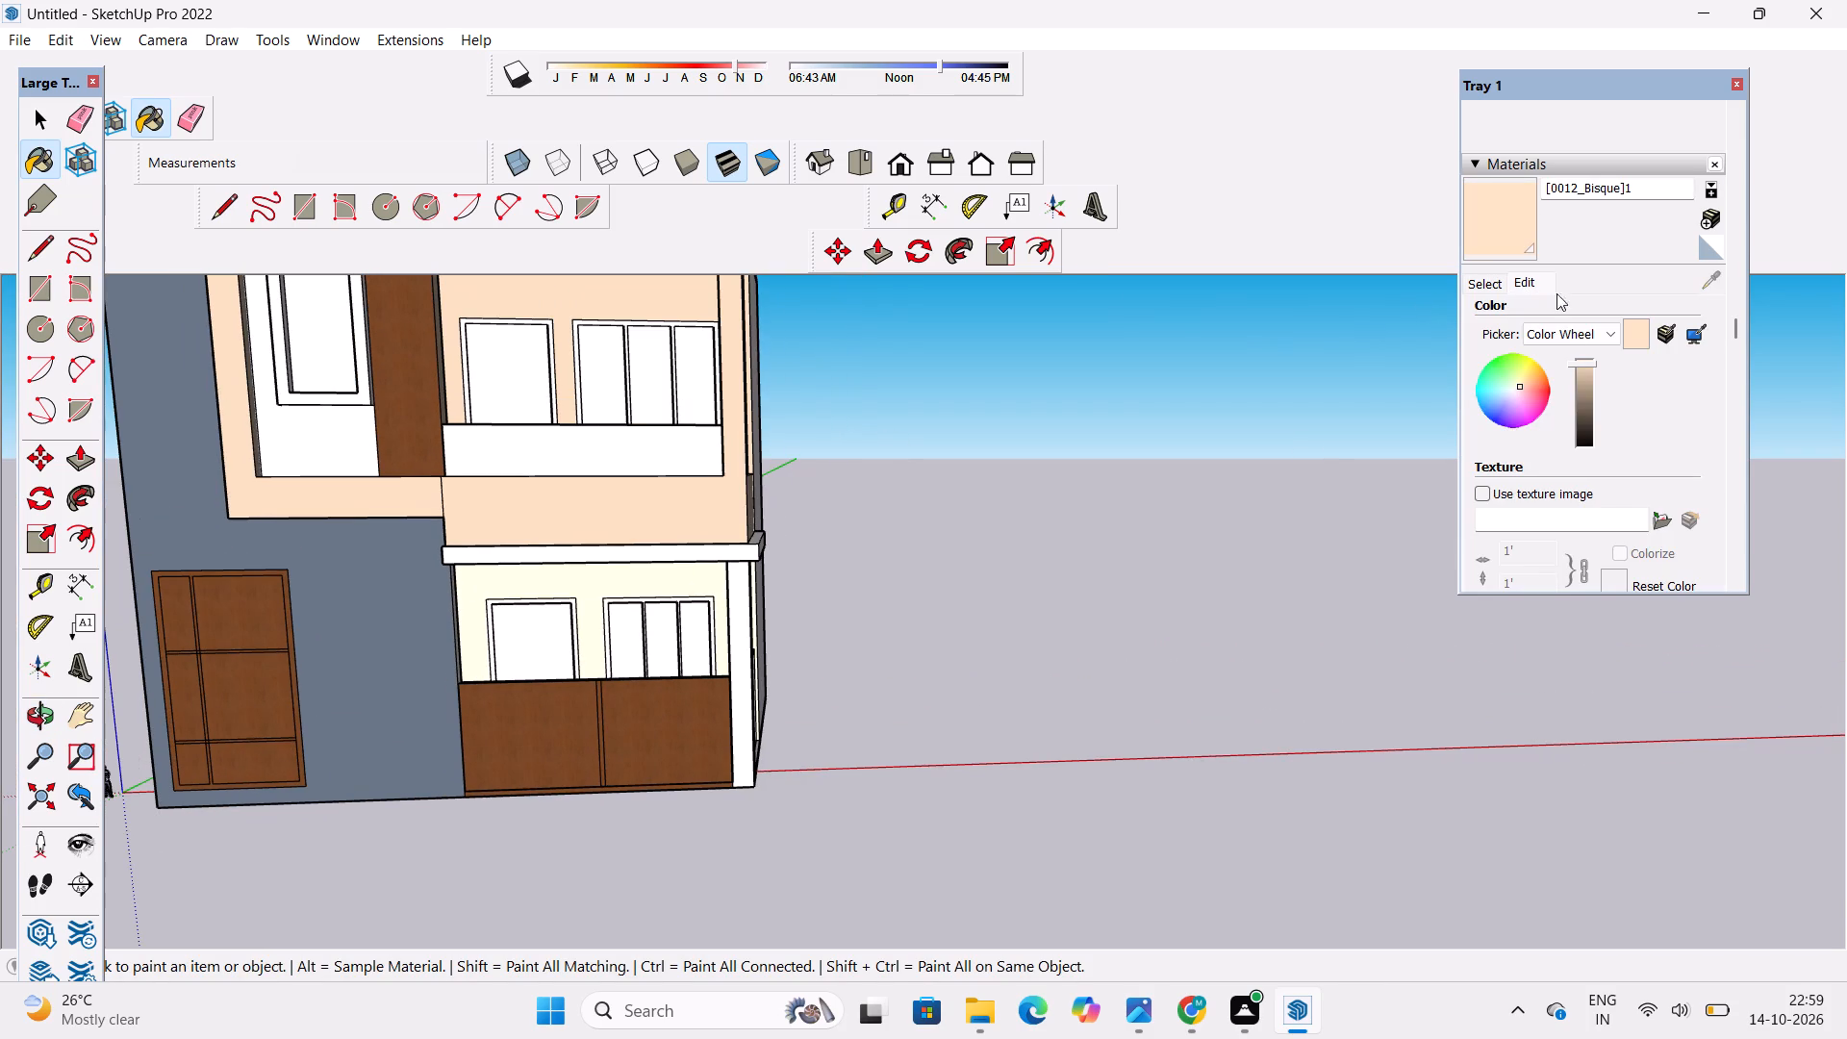
left_click(1586, 384)
scroll(567, 669, "down", 9)
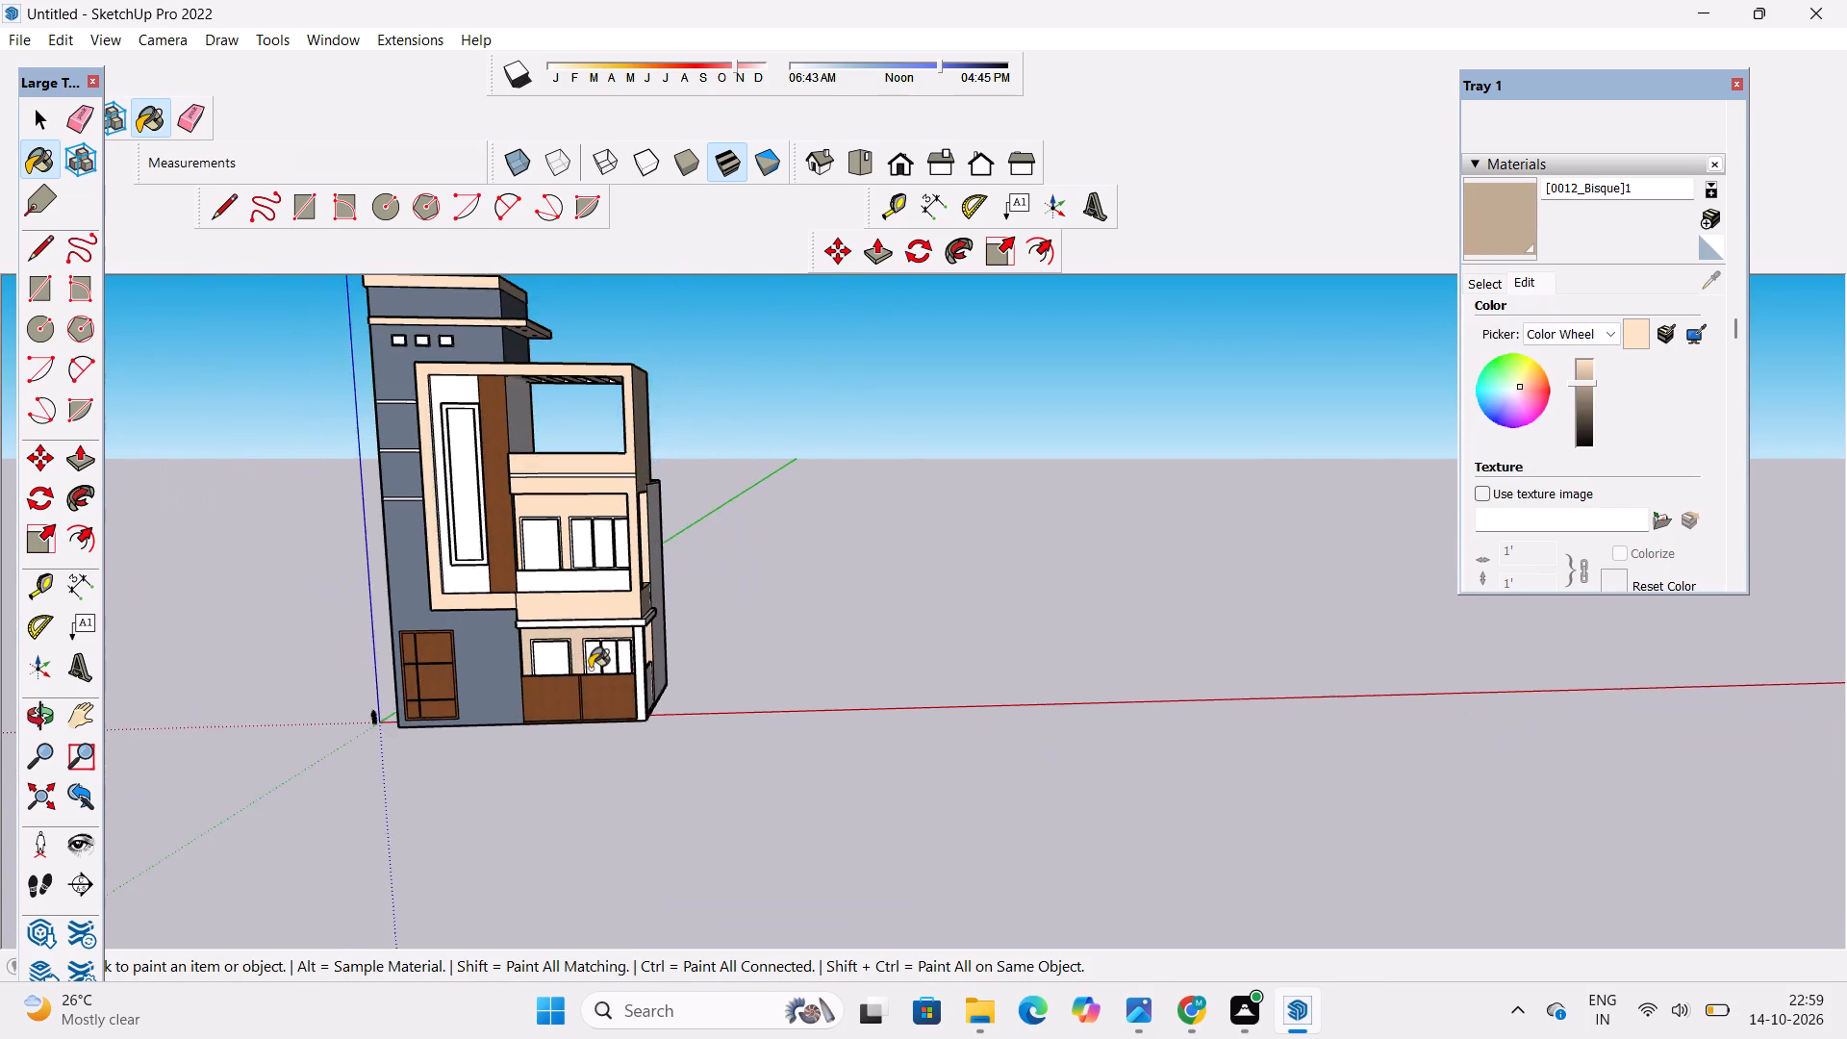
scroll(590, 669, "up", 6)
scroll(604, 654, "down", 3)
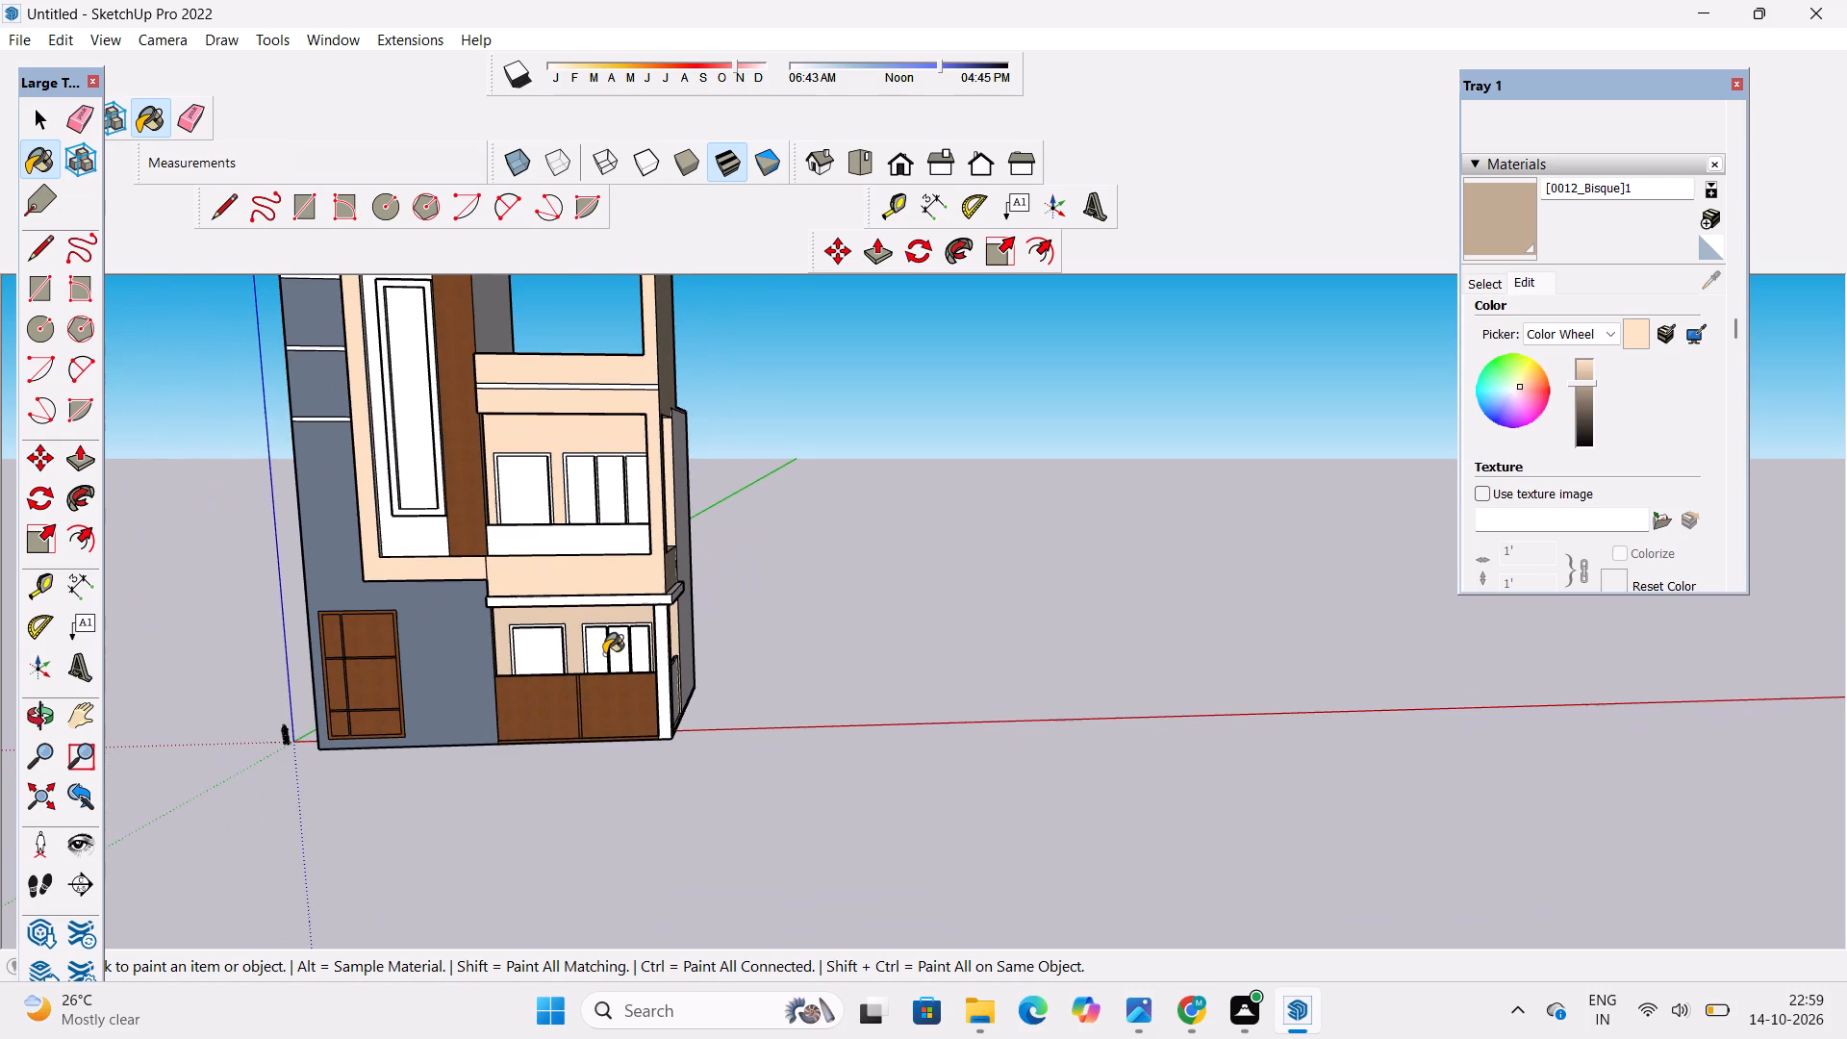
Paint the ground-floor porch's inner side wall and its adjoining edge faces with [0012_Bisque]1.
key("o")
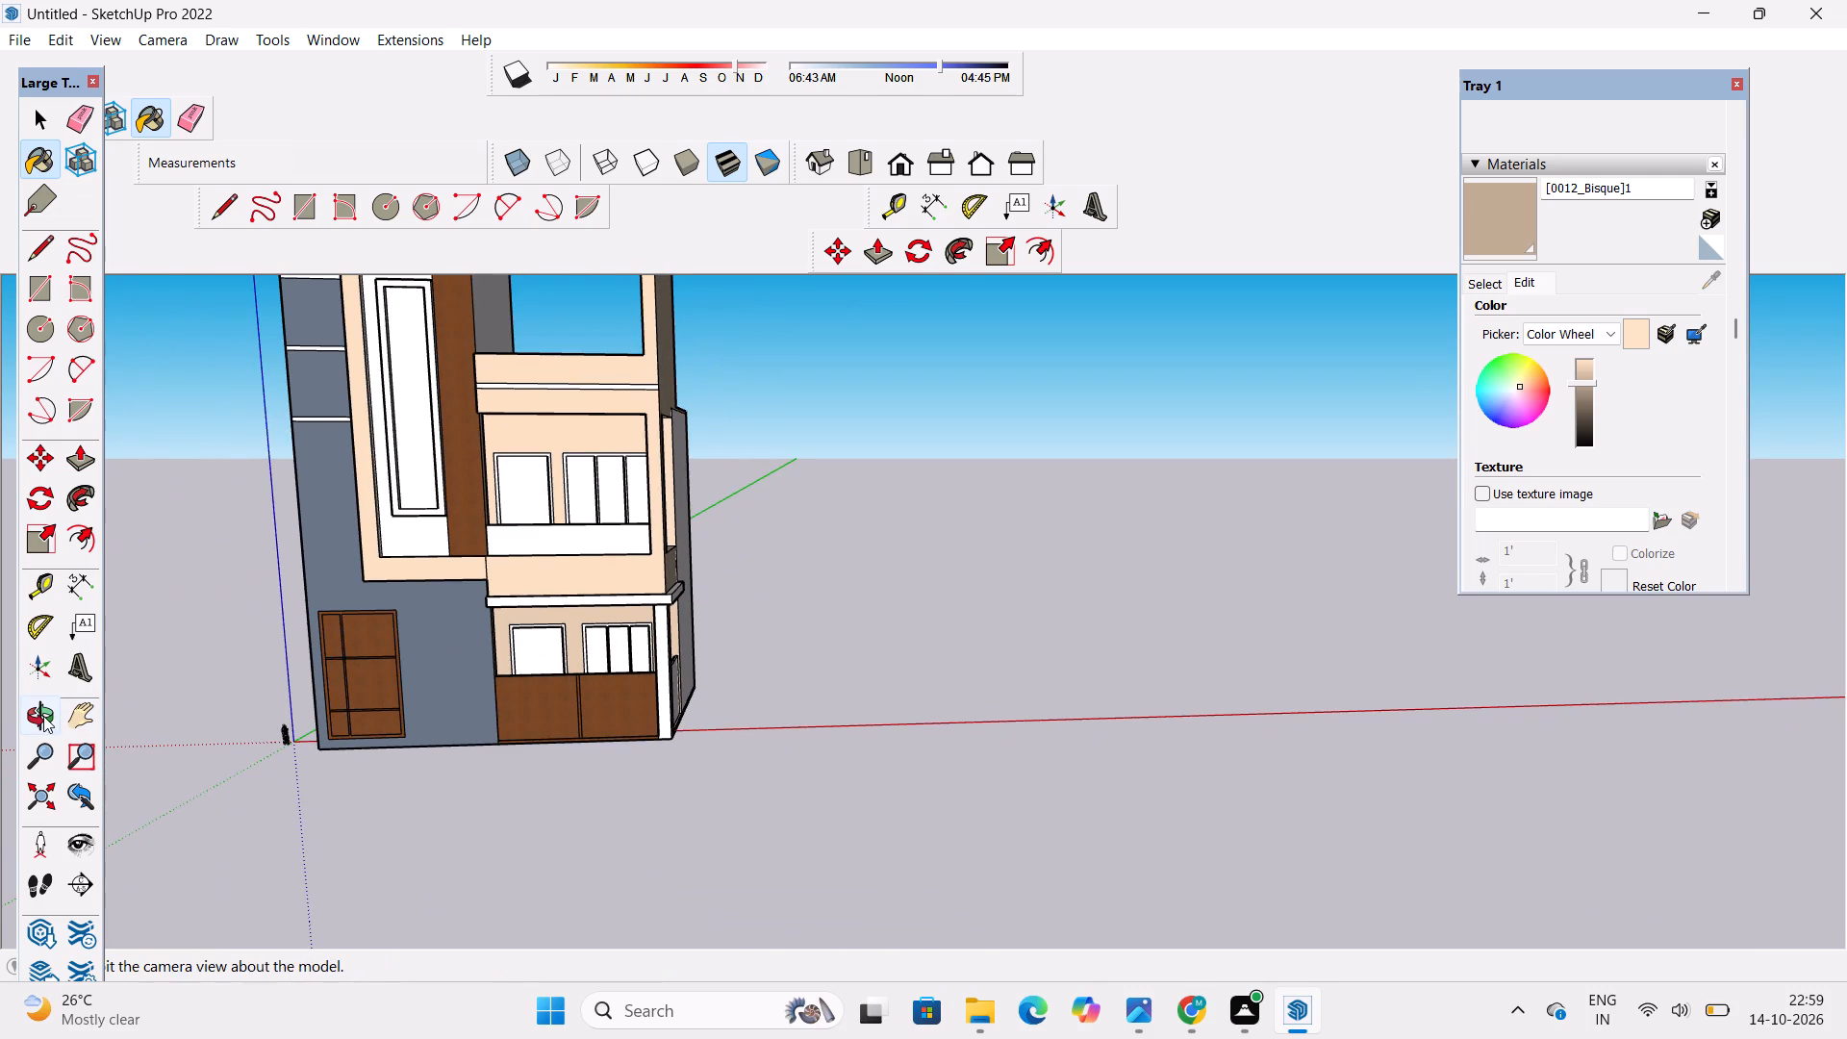
left_click(43, 716)
left_click_drag(826, 461, 421, 541)
scroll(664, 498, "up", 4)
left_click_drag(696, 491, 727, 531, "shift")
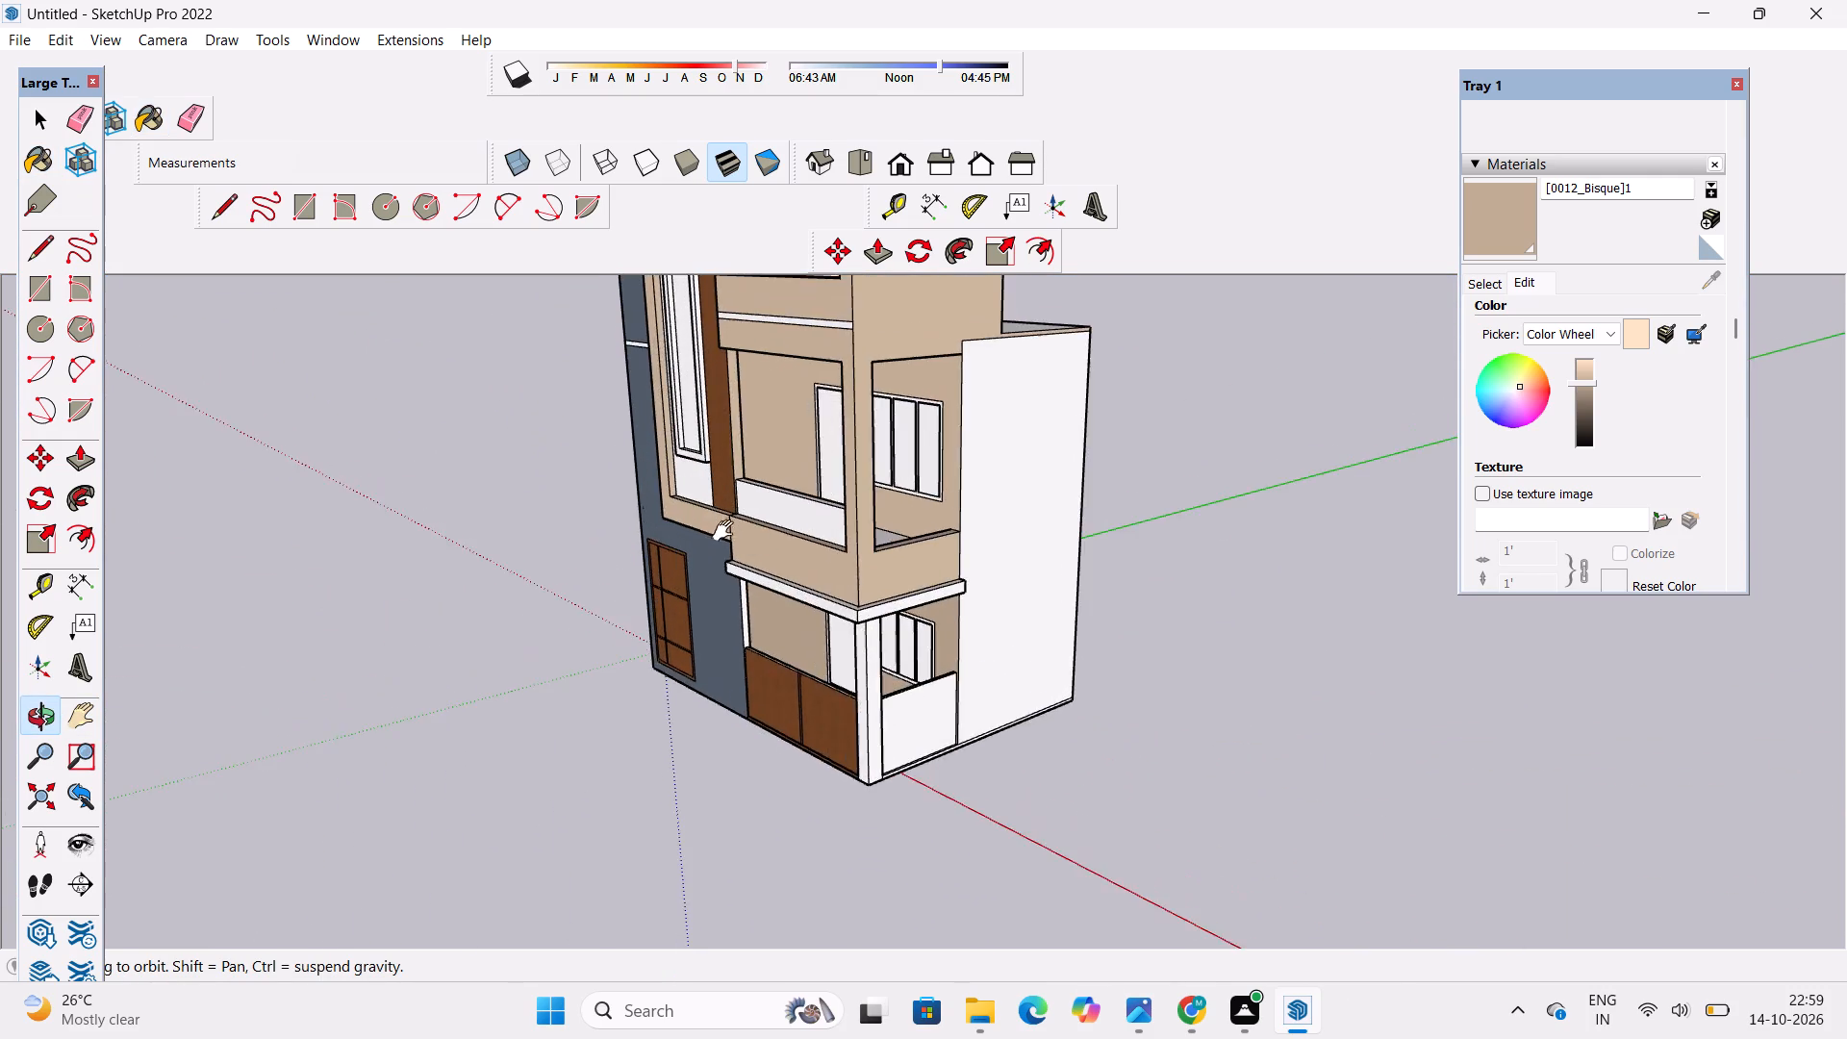
left_click_drag(727, 531, 715, 526, "shift")
left_click_drag(790, 552, 611, 563)
scroll(735, 505, "up", 5)
left_click_drag(880, 548, 830, 498)
left_click_drag(866, 641, 822, 516, "shift")
left_click_drag(867, 589, 708, 590)
scroll(813, 596, "up", 5)
left_click_drag(832, 611, 840, 565, "shift")
left_click_drag(840, 574, 843, 586)
left_click(1483, 222)
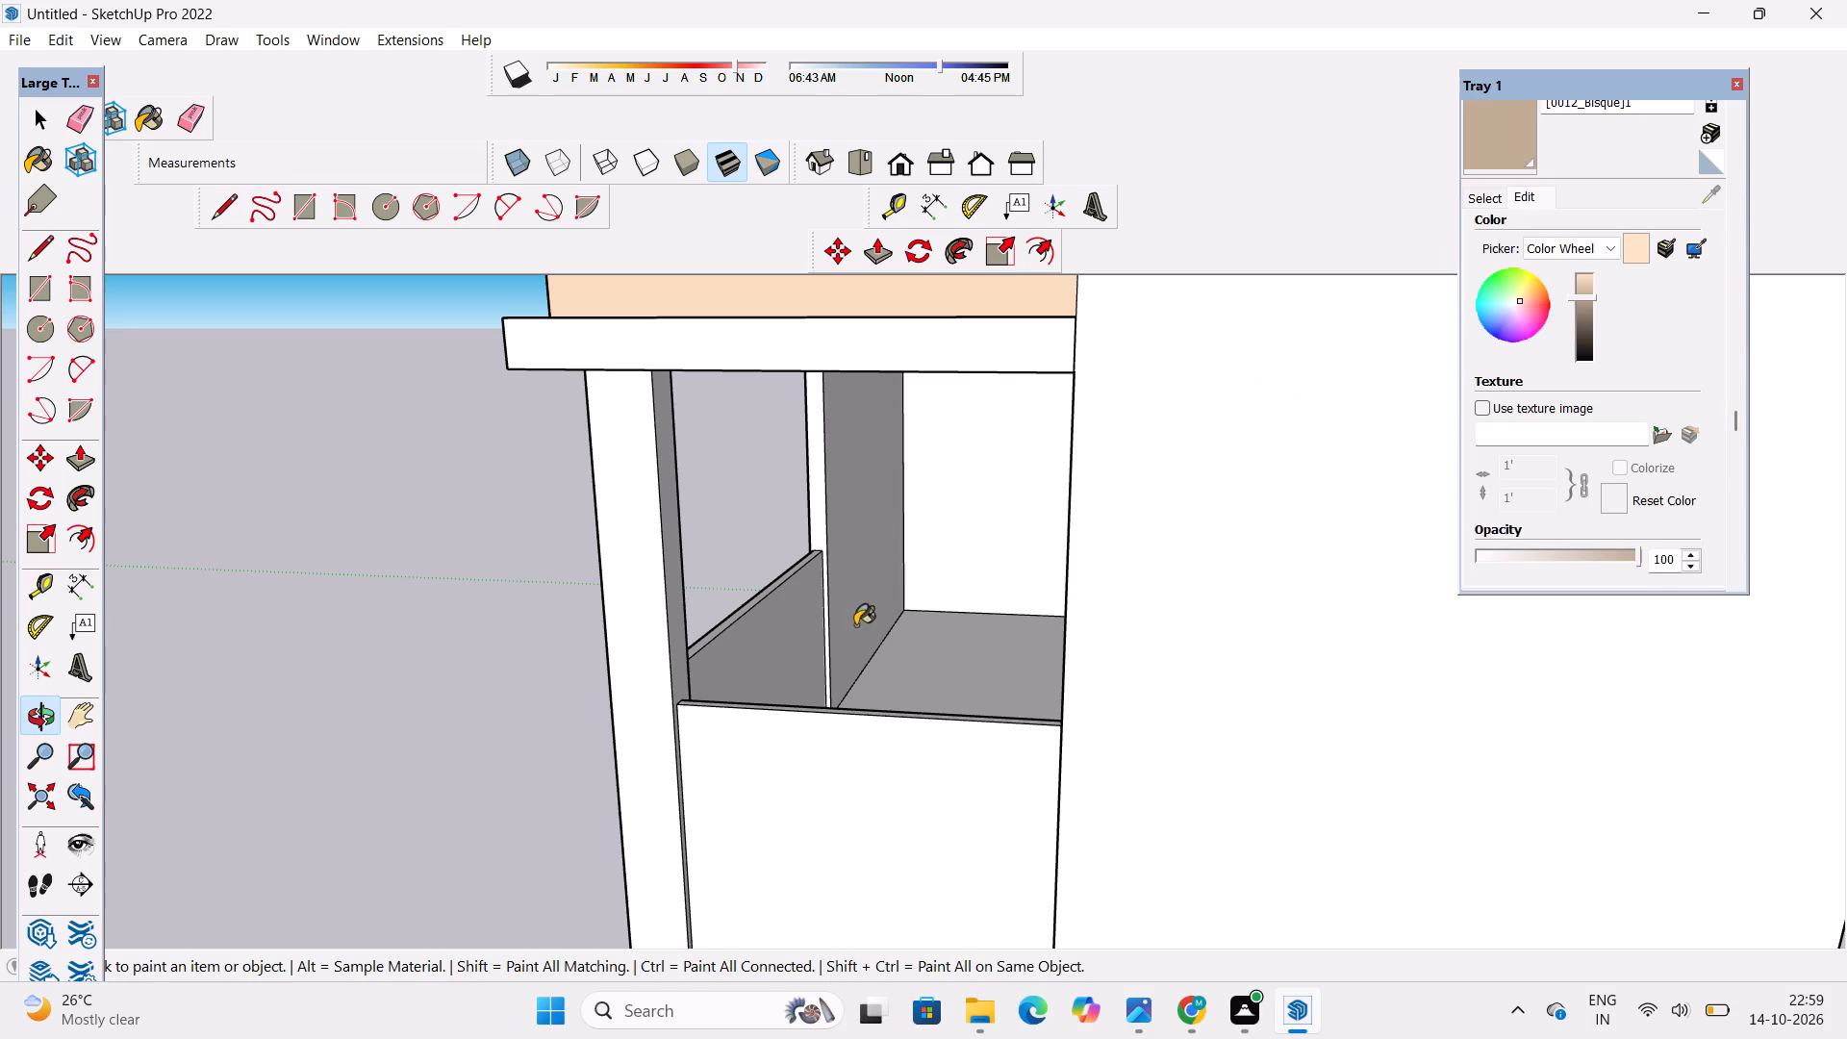
left_click(852, 541)
left_click(815, 464)
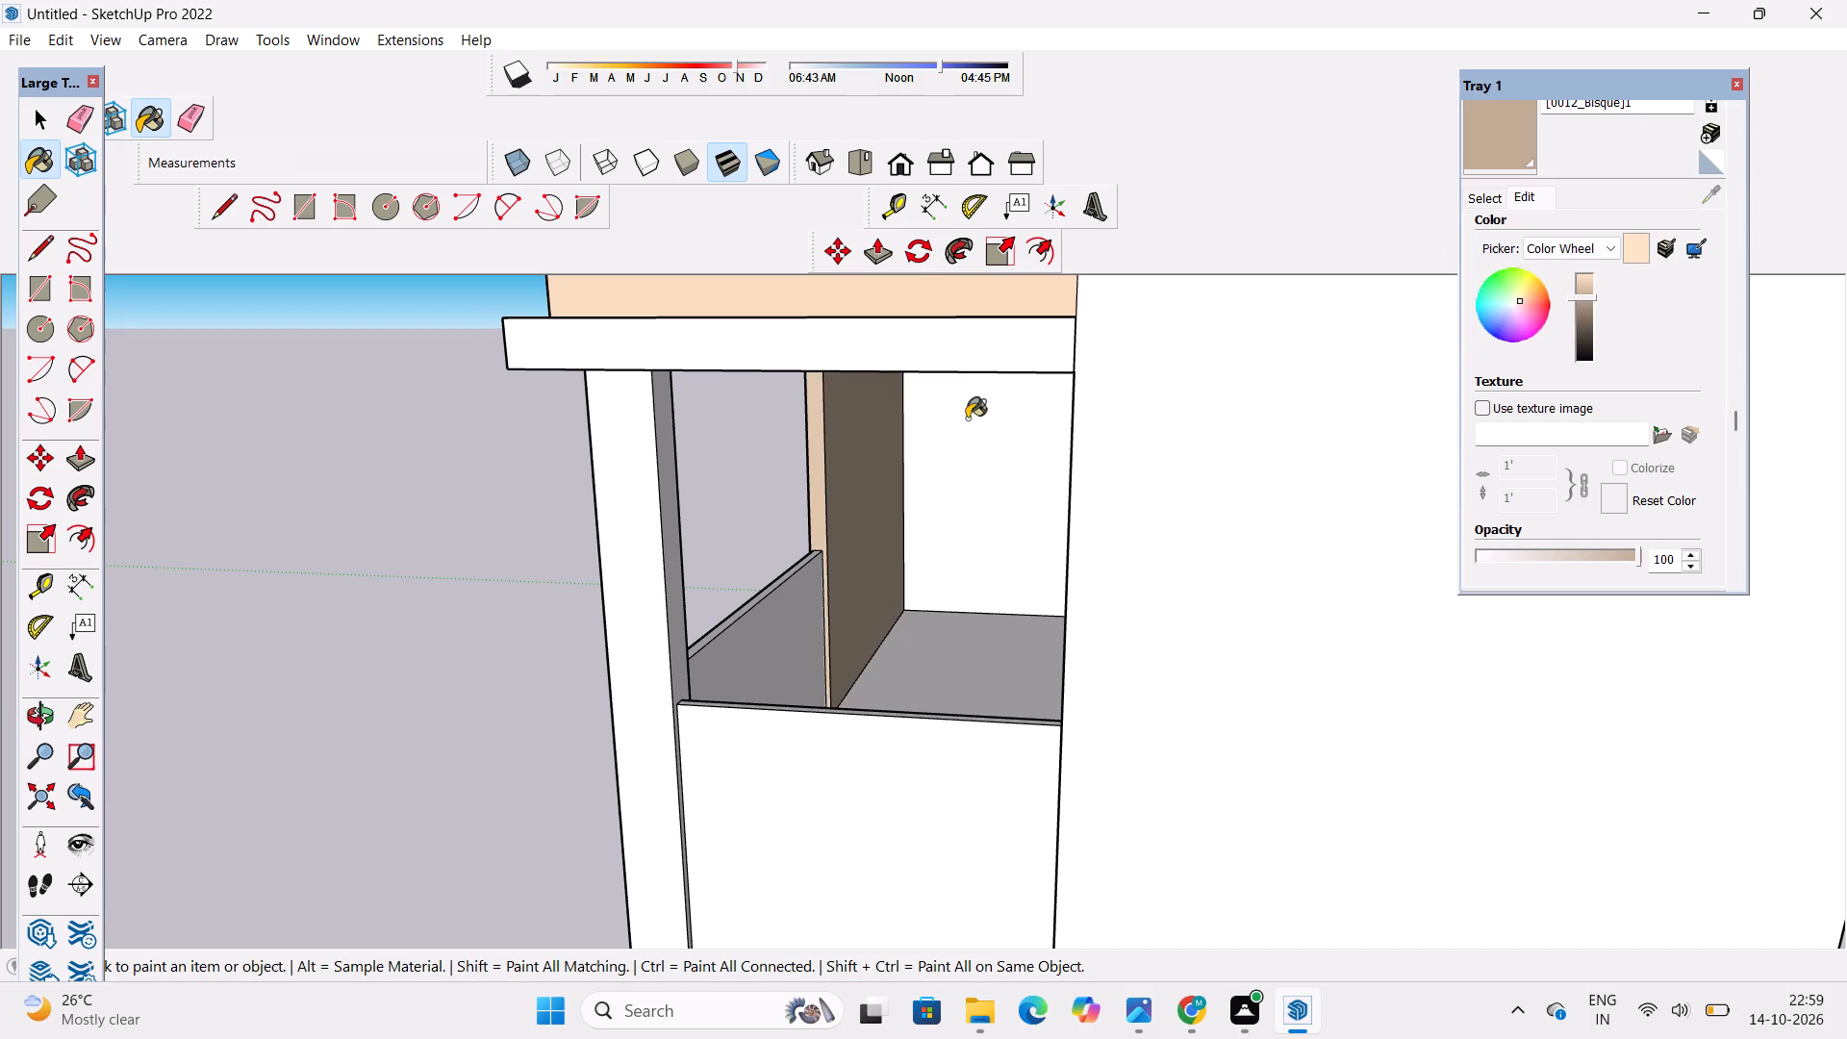
left_click(985, 420)
Paint the inner face and top edge of the porch's low side wall with [0012_Bisque]1.
key("o")
scroll(962, 395, "down", 6)
left_click_drag(720, 557, 1307, 585)
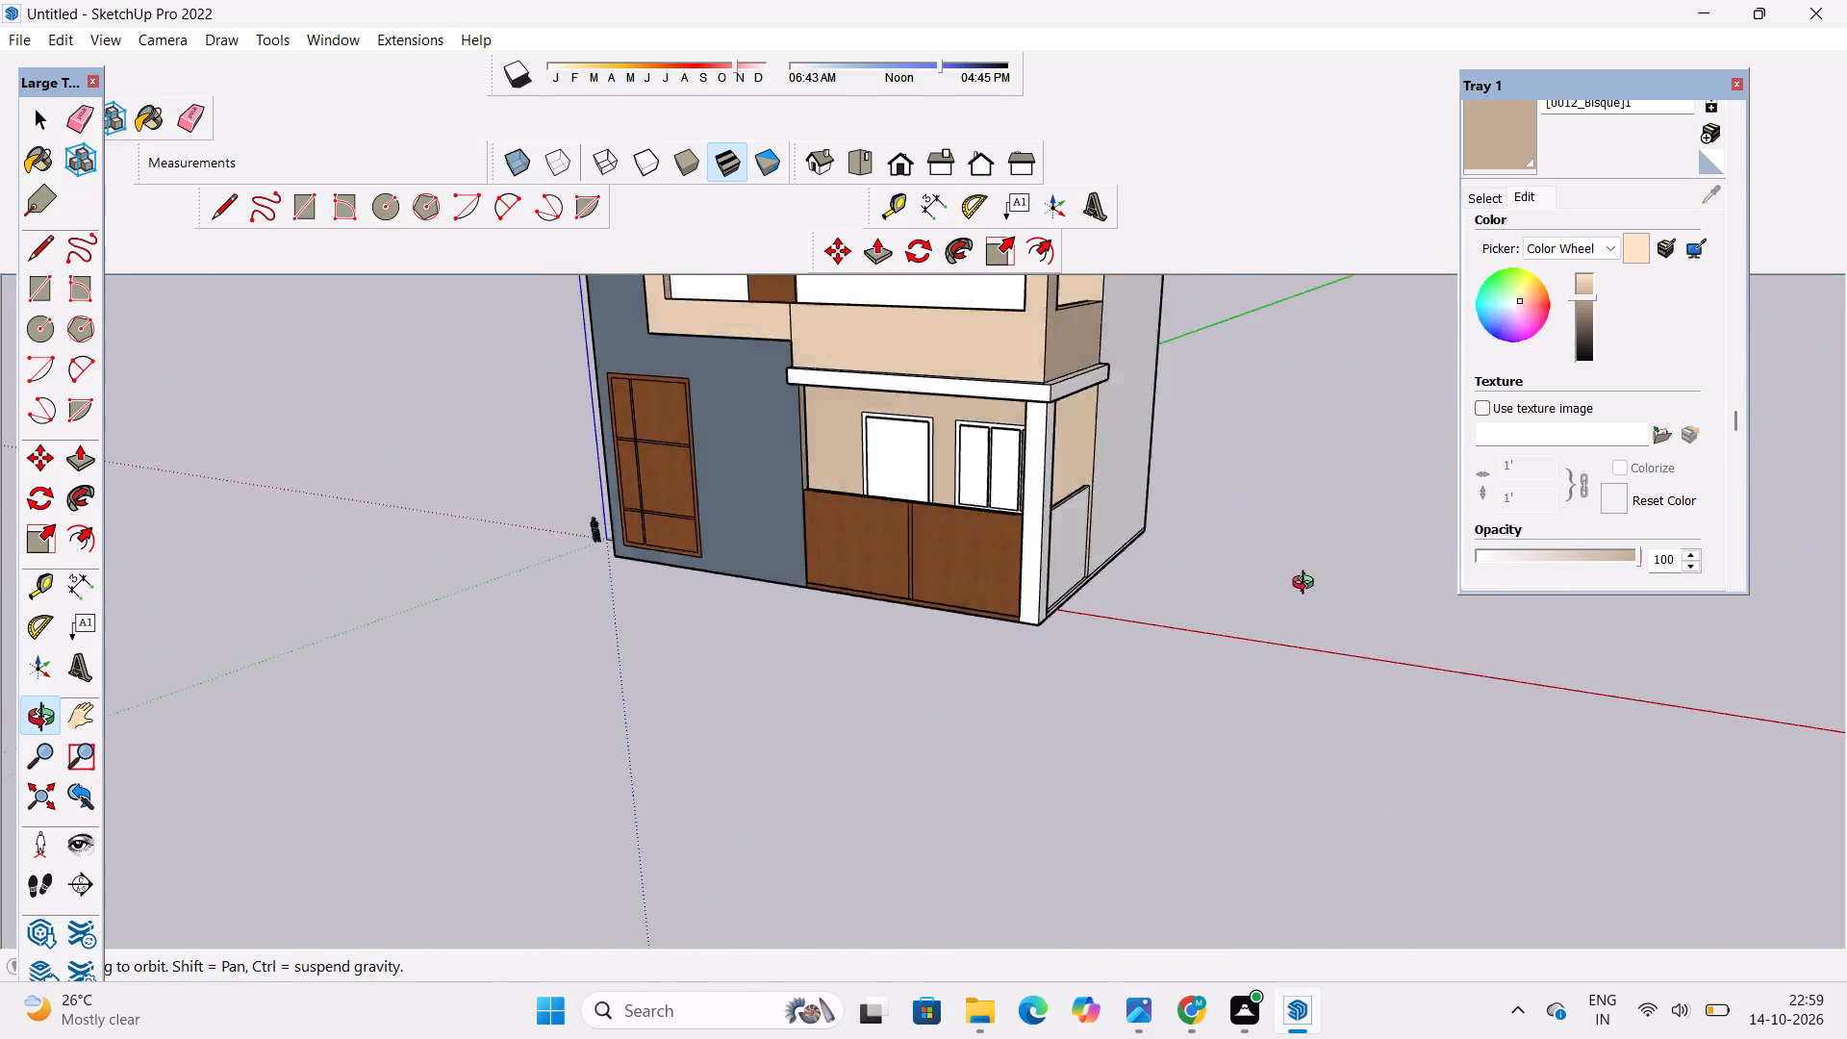
left_click_drag(1307, 585, 1325, 575)
left_click_drag(1050, 540, 879, 569)
left_click_drag(879, 569, 1005, 585)
scroll(895, 590, "up", 1)
left_click_drag(889, 587, 889, 610, "shift")
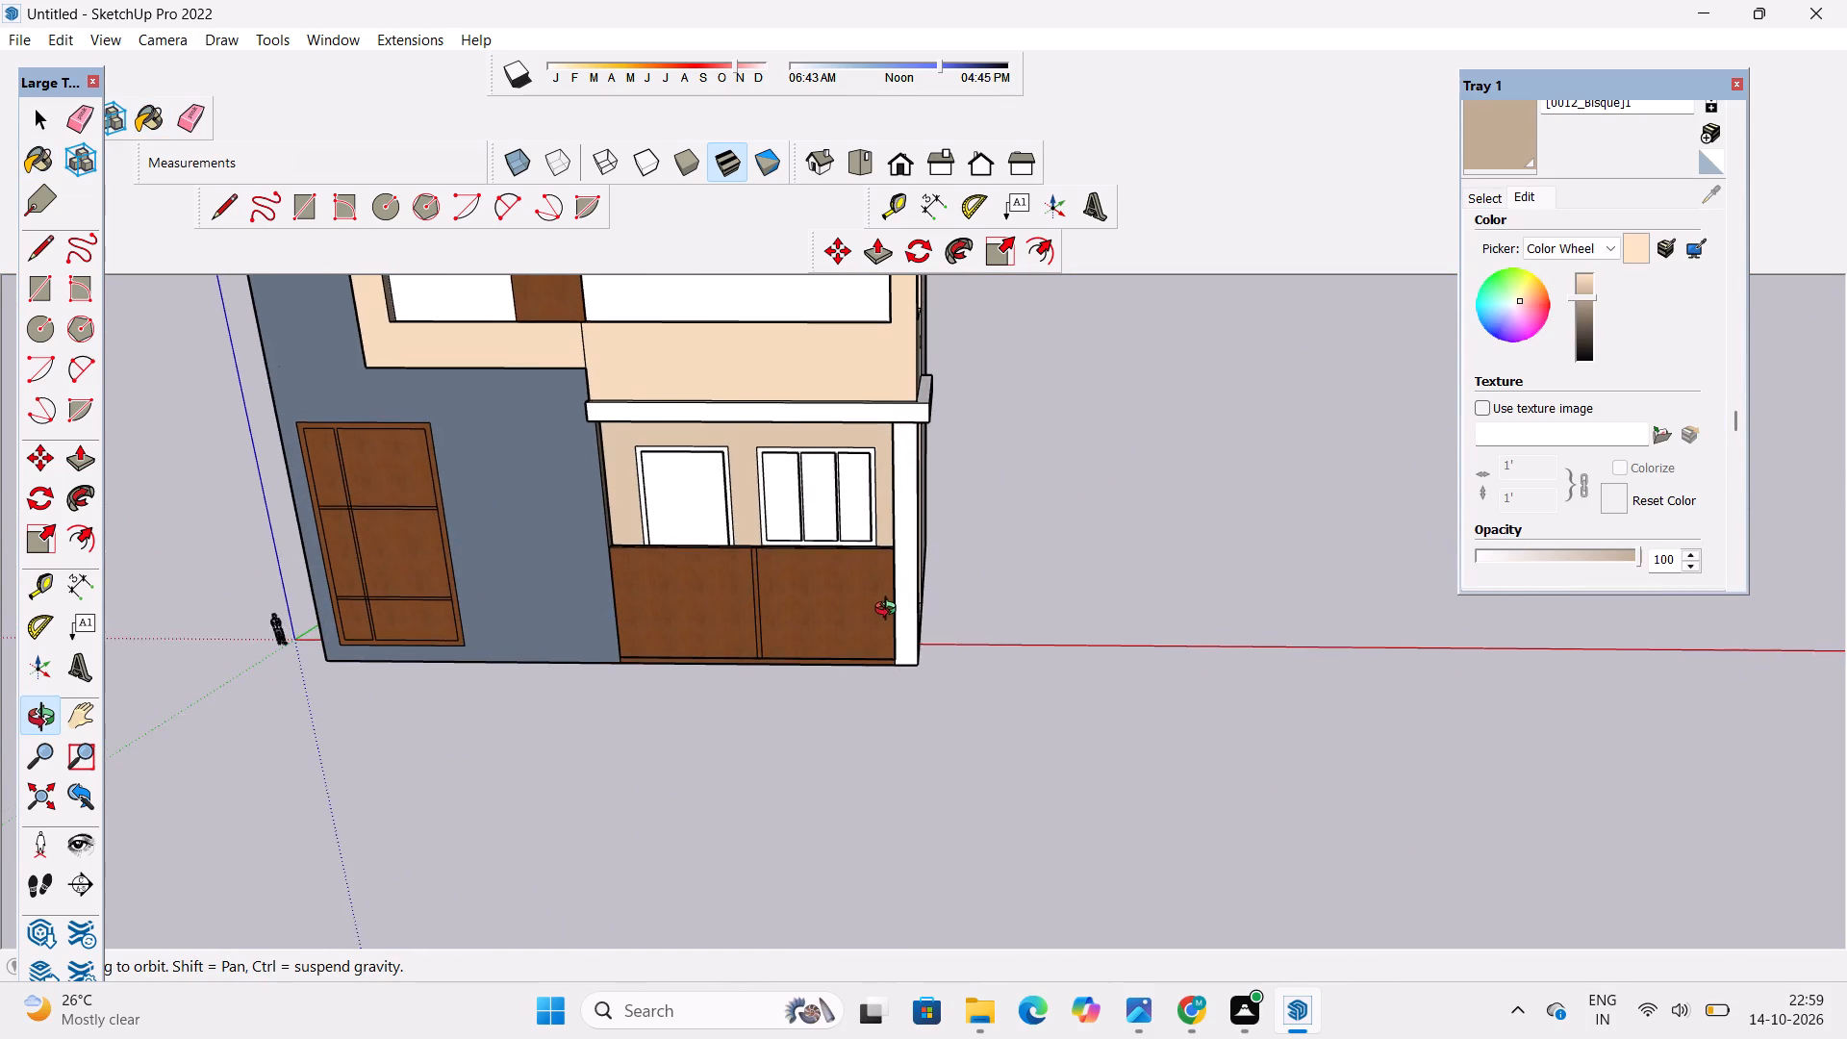
left_click_drag(890, 612, 1021, 593)
scroll(899, 595, "up", 4)
left_click_drag(899, 595, 848, 639)
left_click_drag(848, 639, 883, 683)
scroll(907, 625, "up", 3)
left_click_drag(898, 619, 939, 549, "shift")
left_click_drag(939, 549, 952, 560)
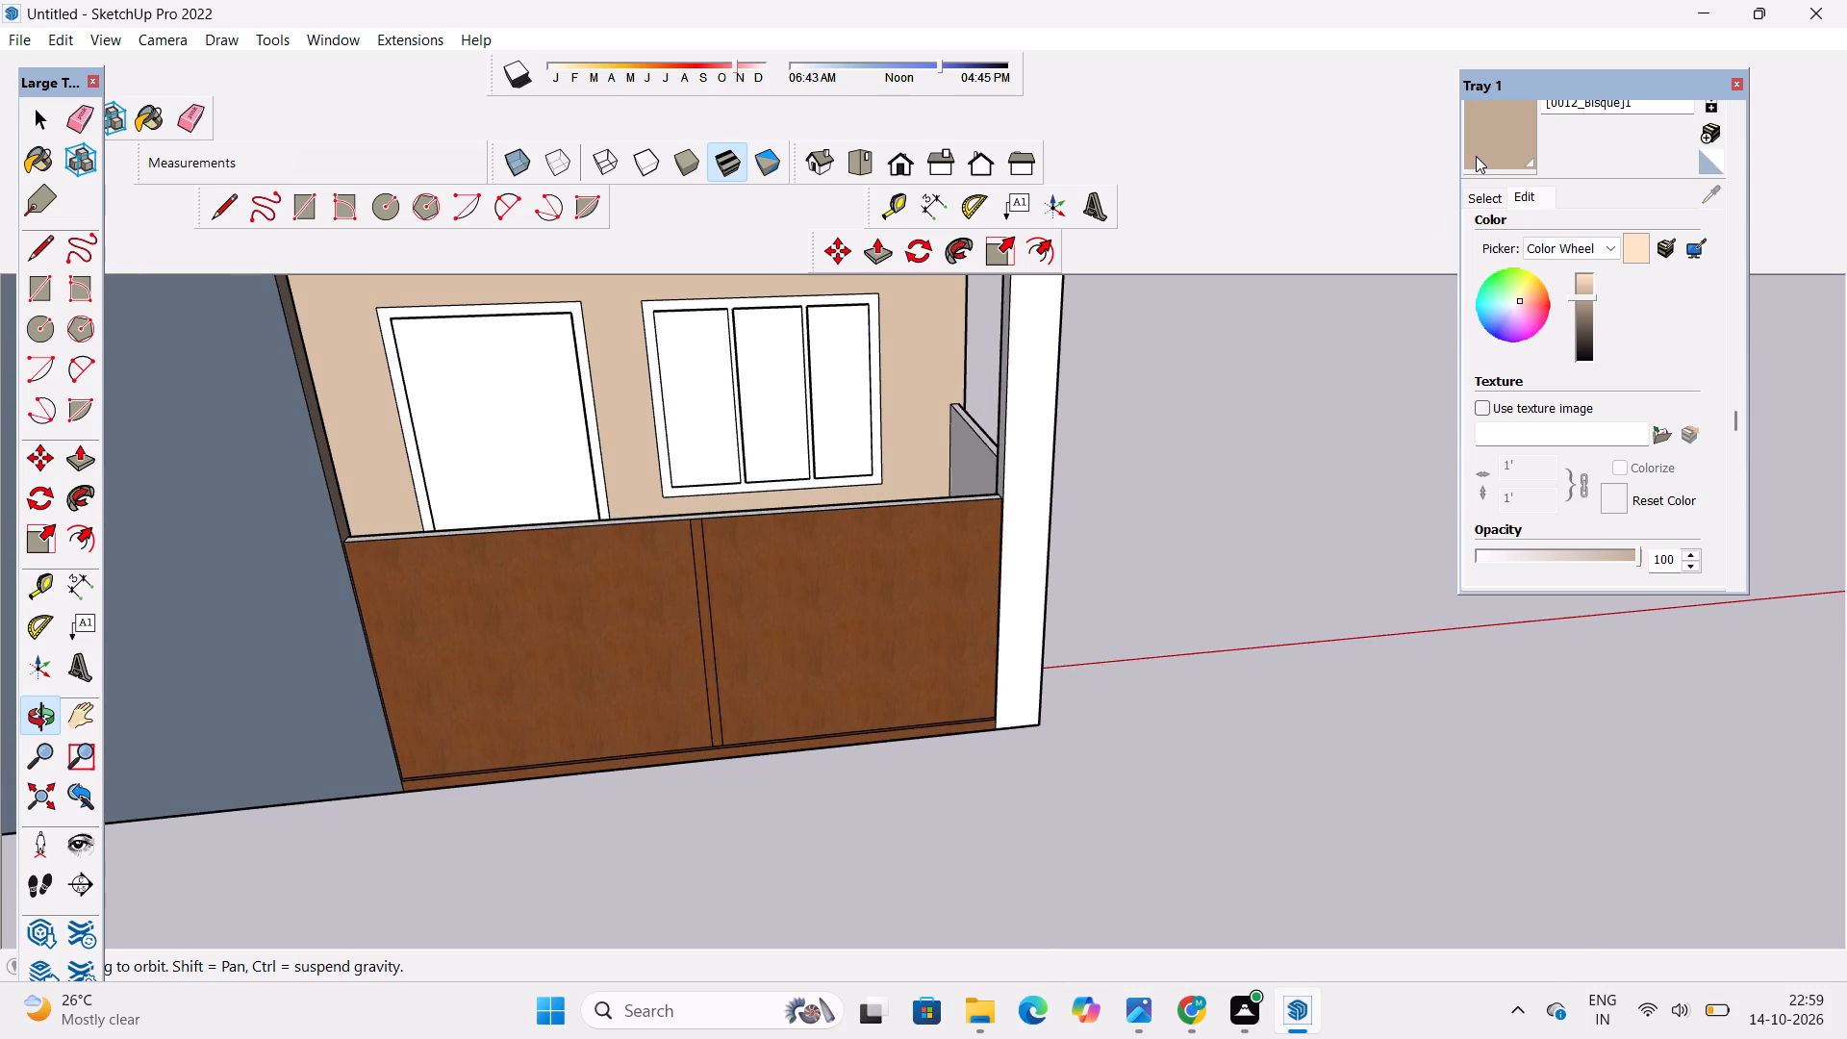
left_click(1476, 156)
scroll(920, 430, "down", 1)
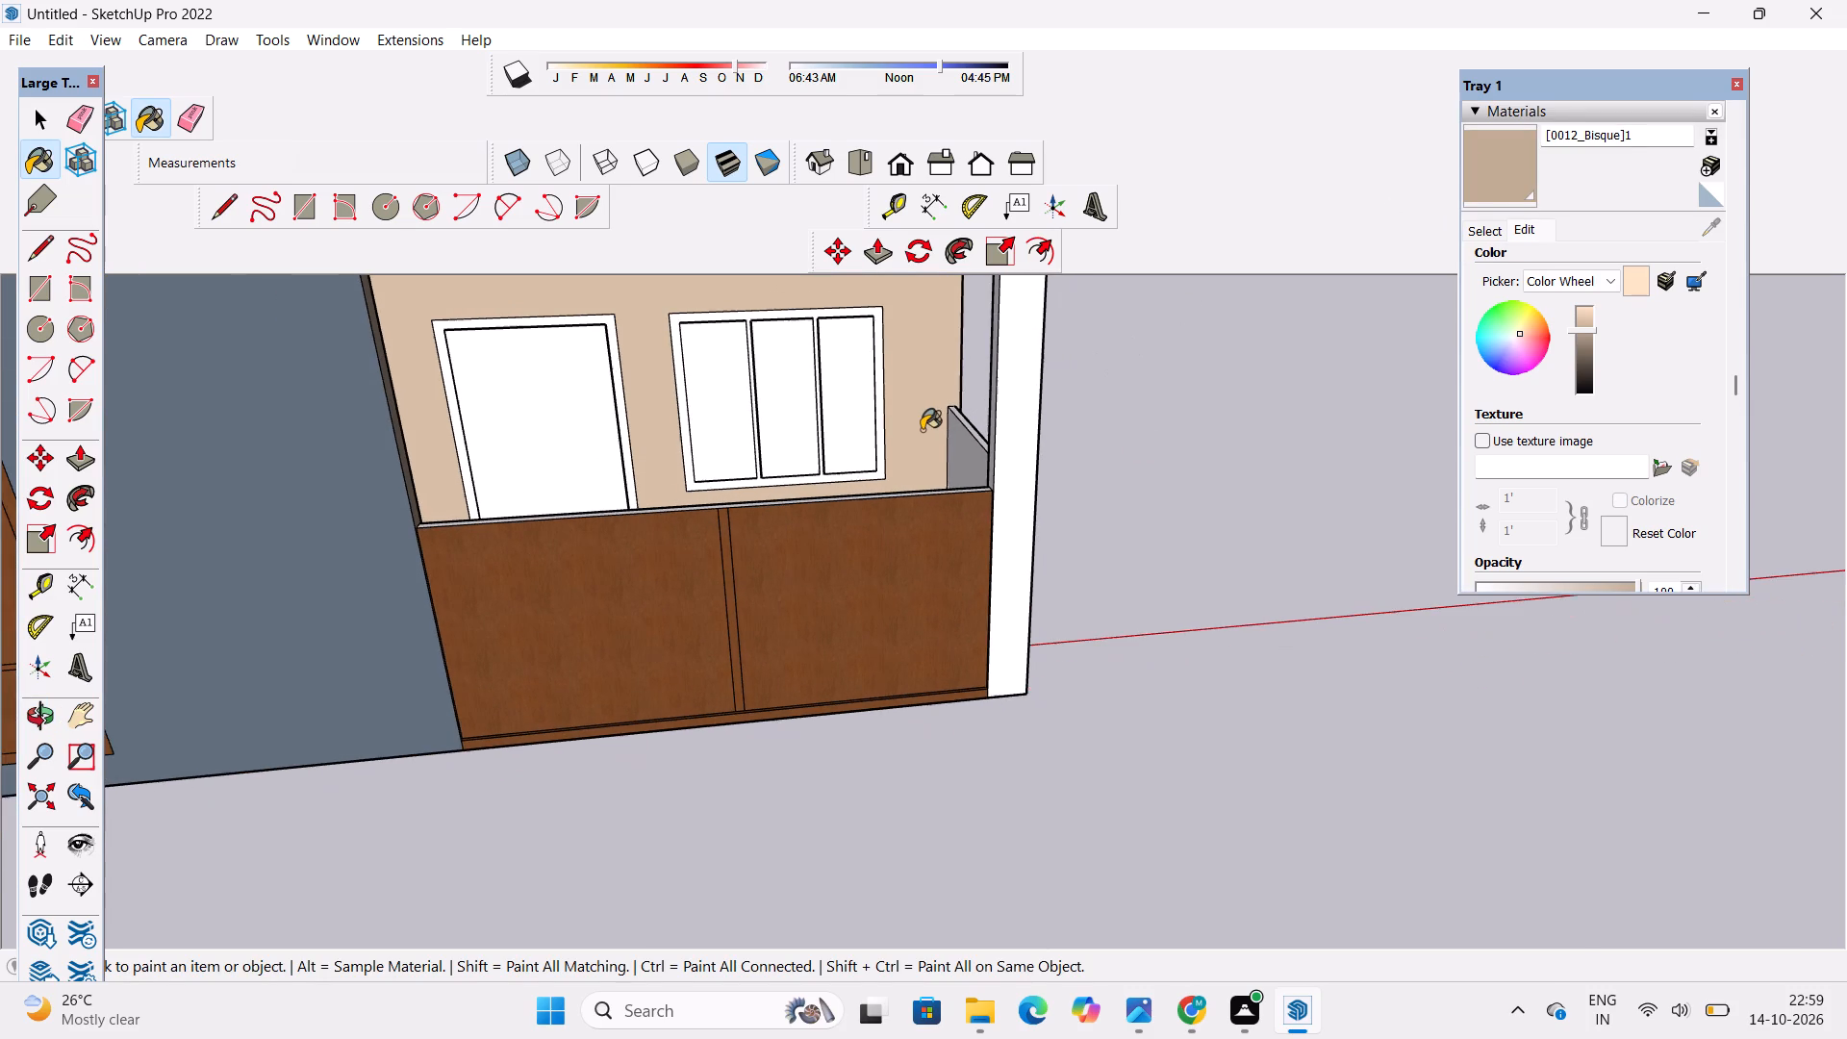
scroll(922, 430, "up", 4)
scroll(922, 430, "down", 4)
scroll(967, 467, "up", 7)
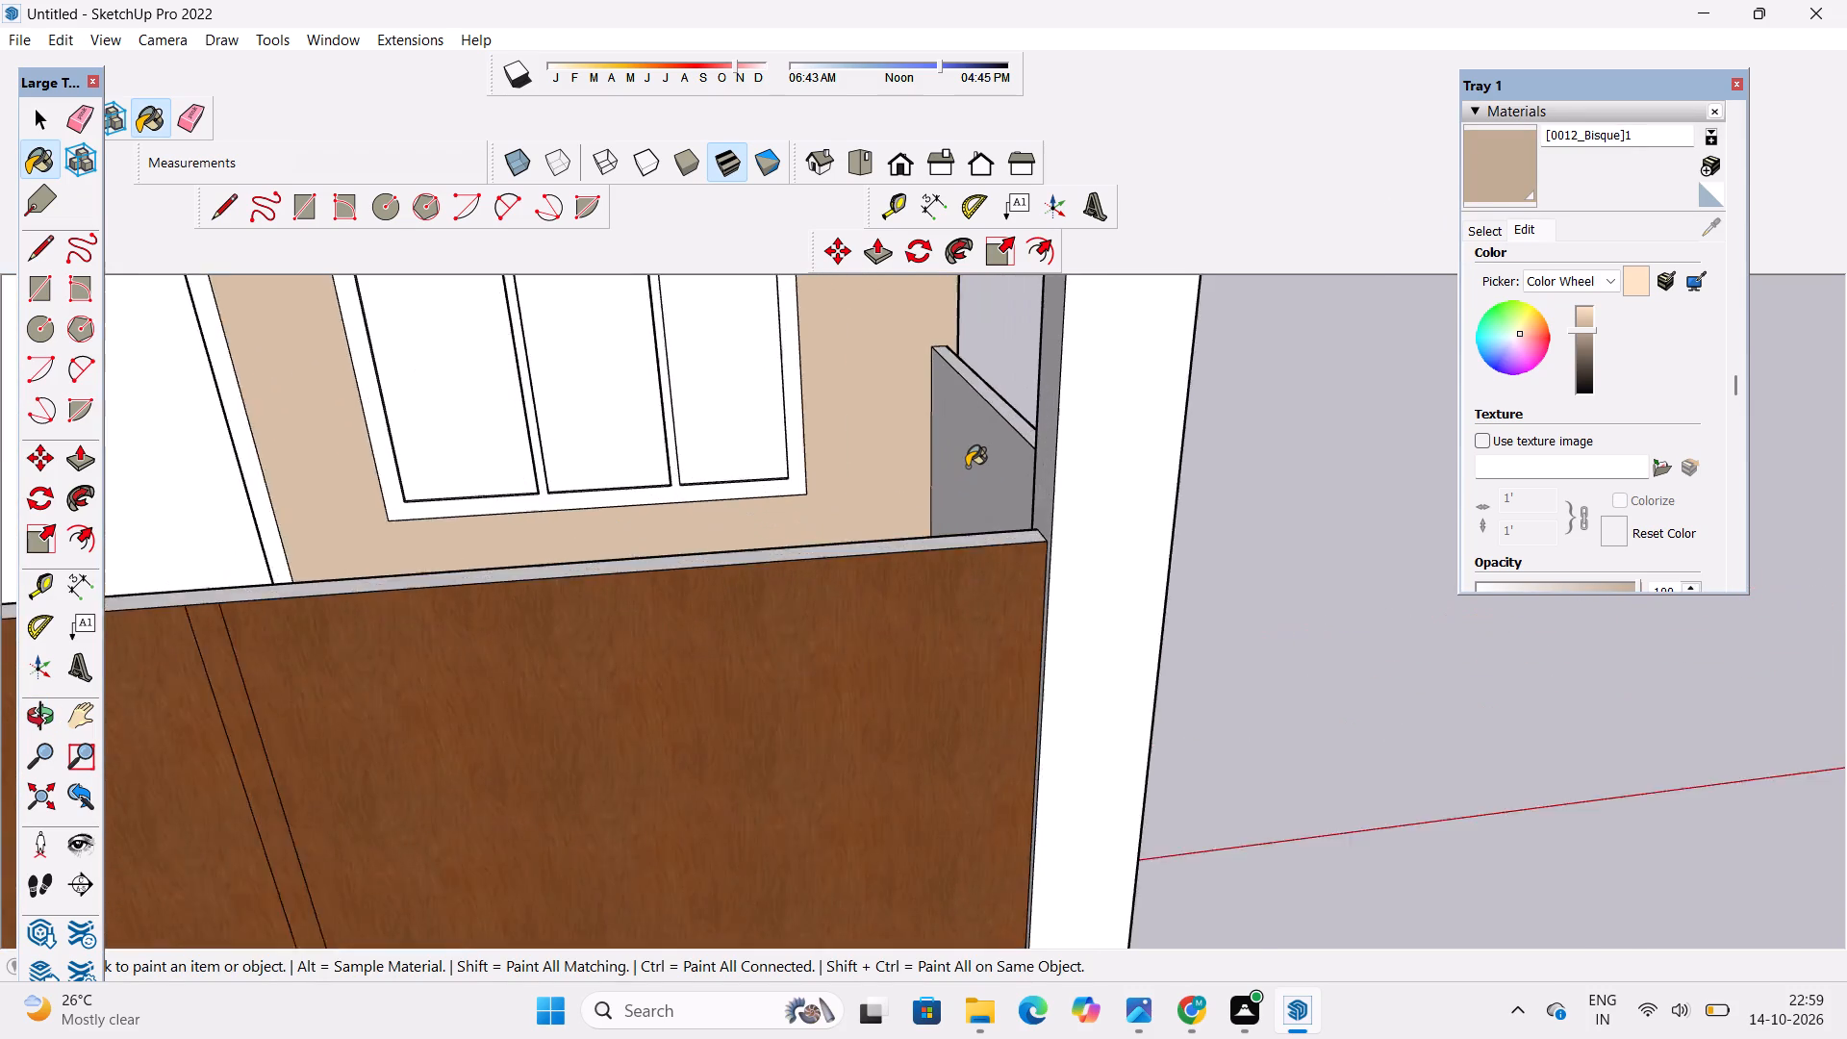
scroll(967, 467, "up", 3)
left_click(972, 463)
left_click(1025, 387)
Paint the outer face and bottom ledge strips of the porch's low side wall with [0012_Bisque]1.
key("o")
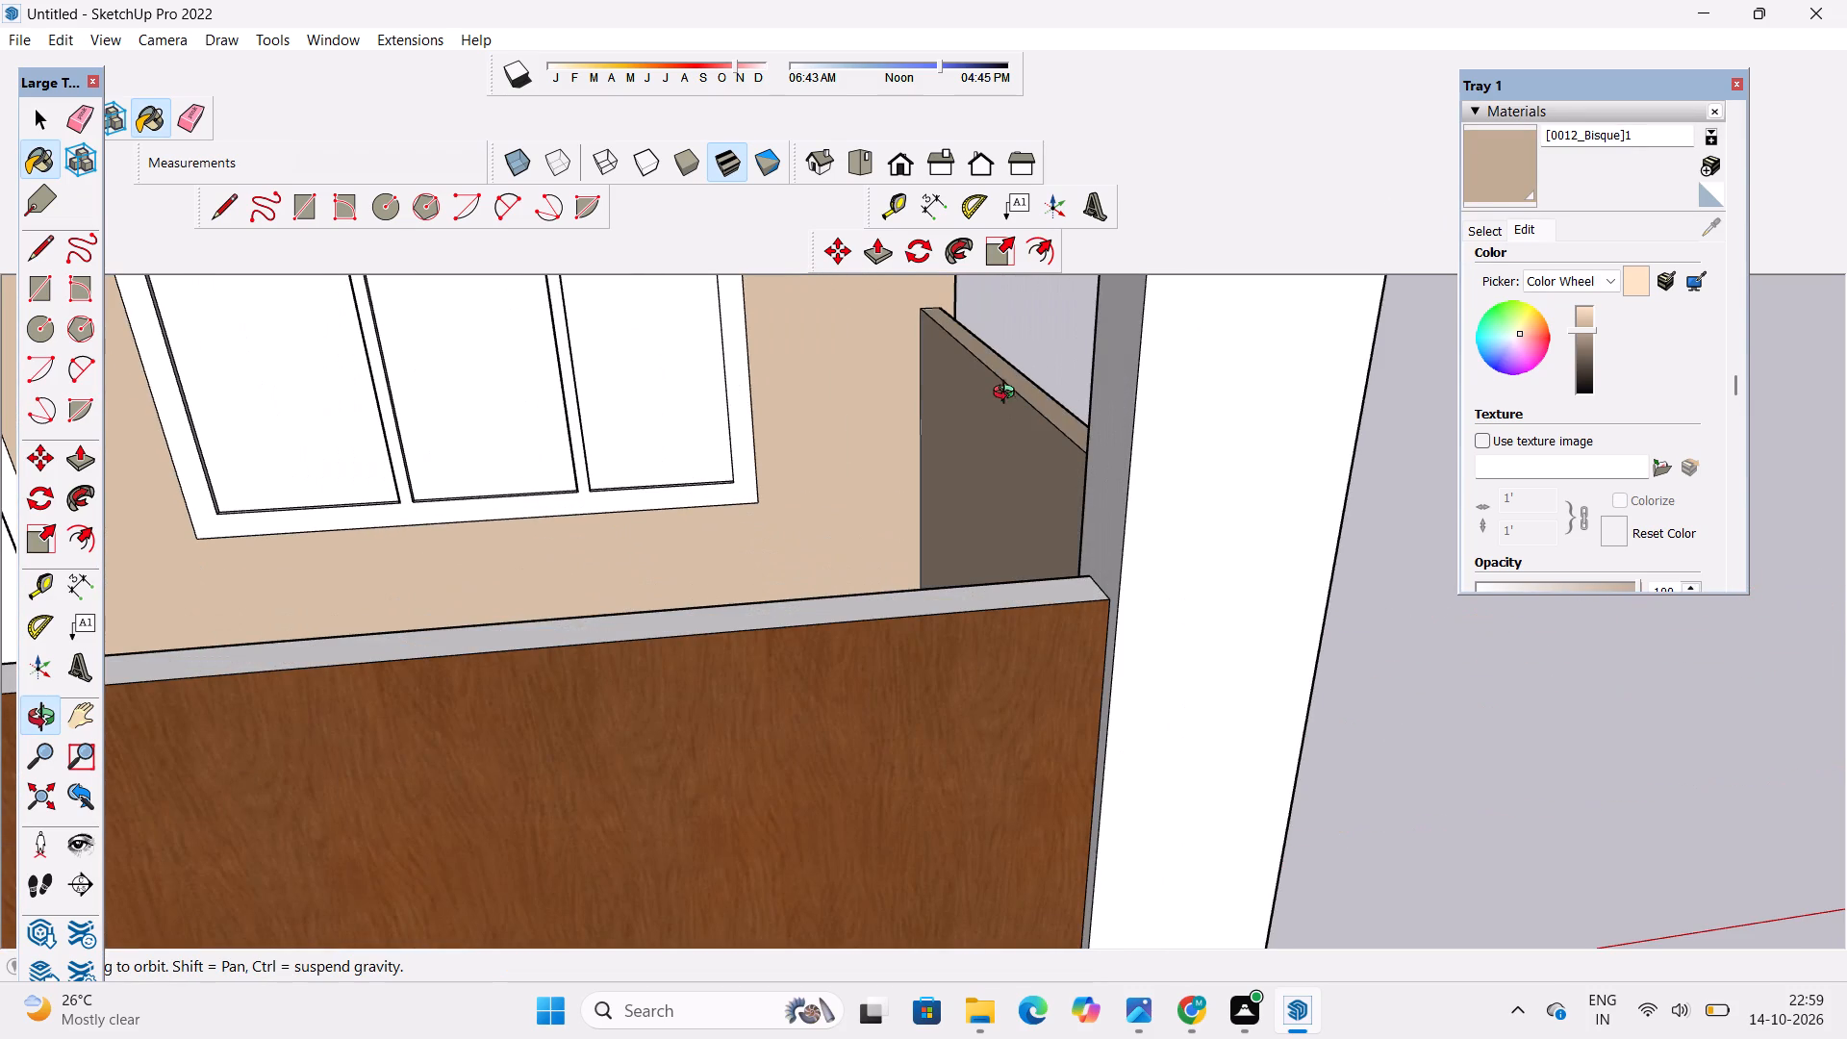
scroll(946, 401, "down", 4)
left_click_drag(1093, 456, 911, 455)
scroll(975, 440, "up", 2)
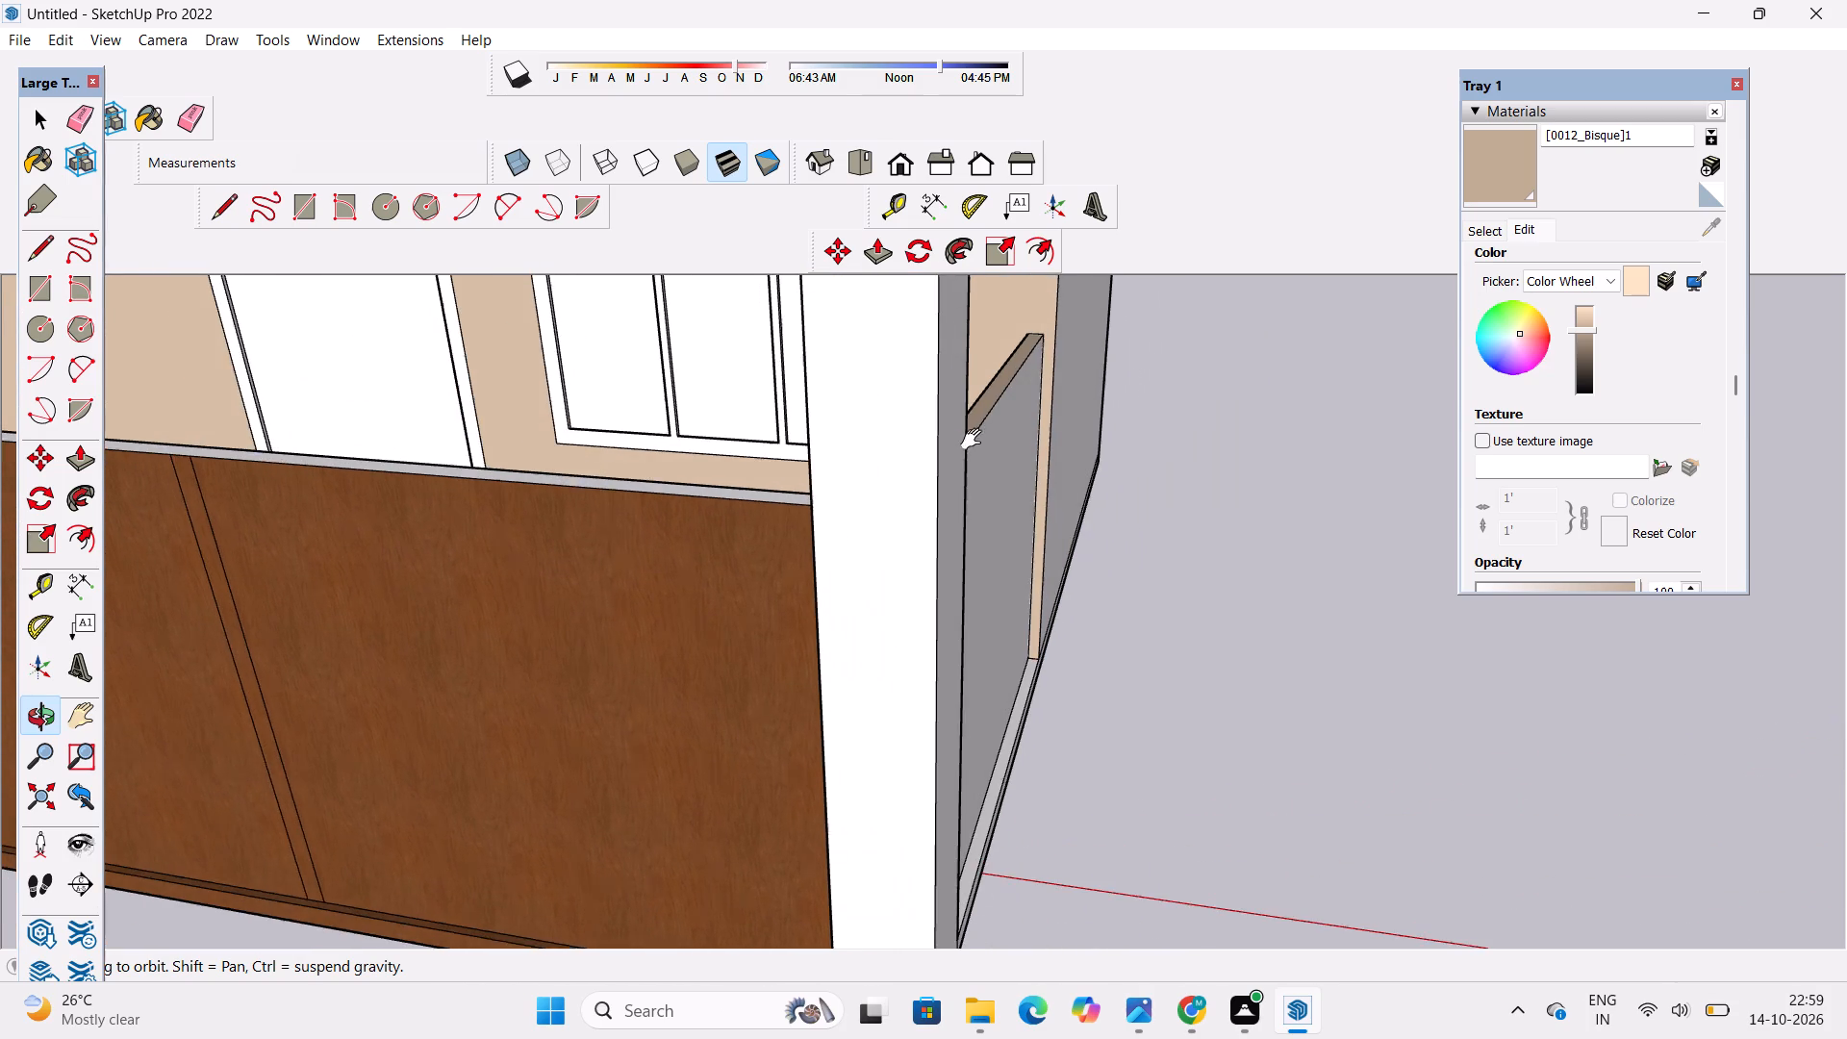
left_click_drag(975, 440, 968, 451, "shift")
left_click(1009, 469)
left_click(1009, 469)
left_click_drag(1012, 472, 965, 456)
scroll(965, 456, "down", 4)
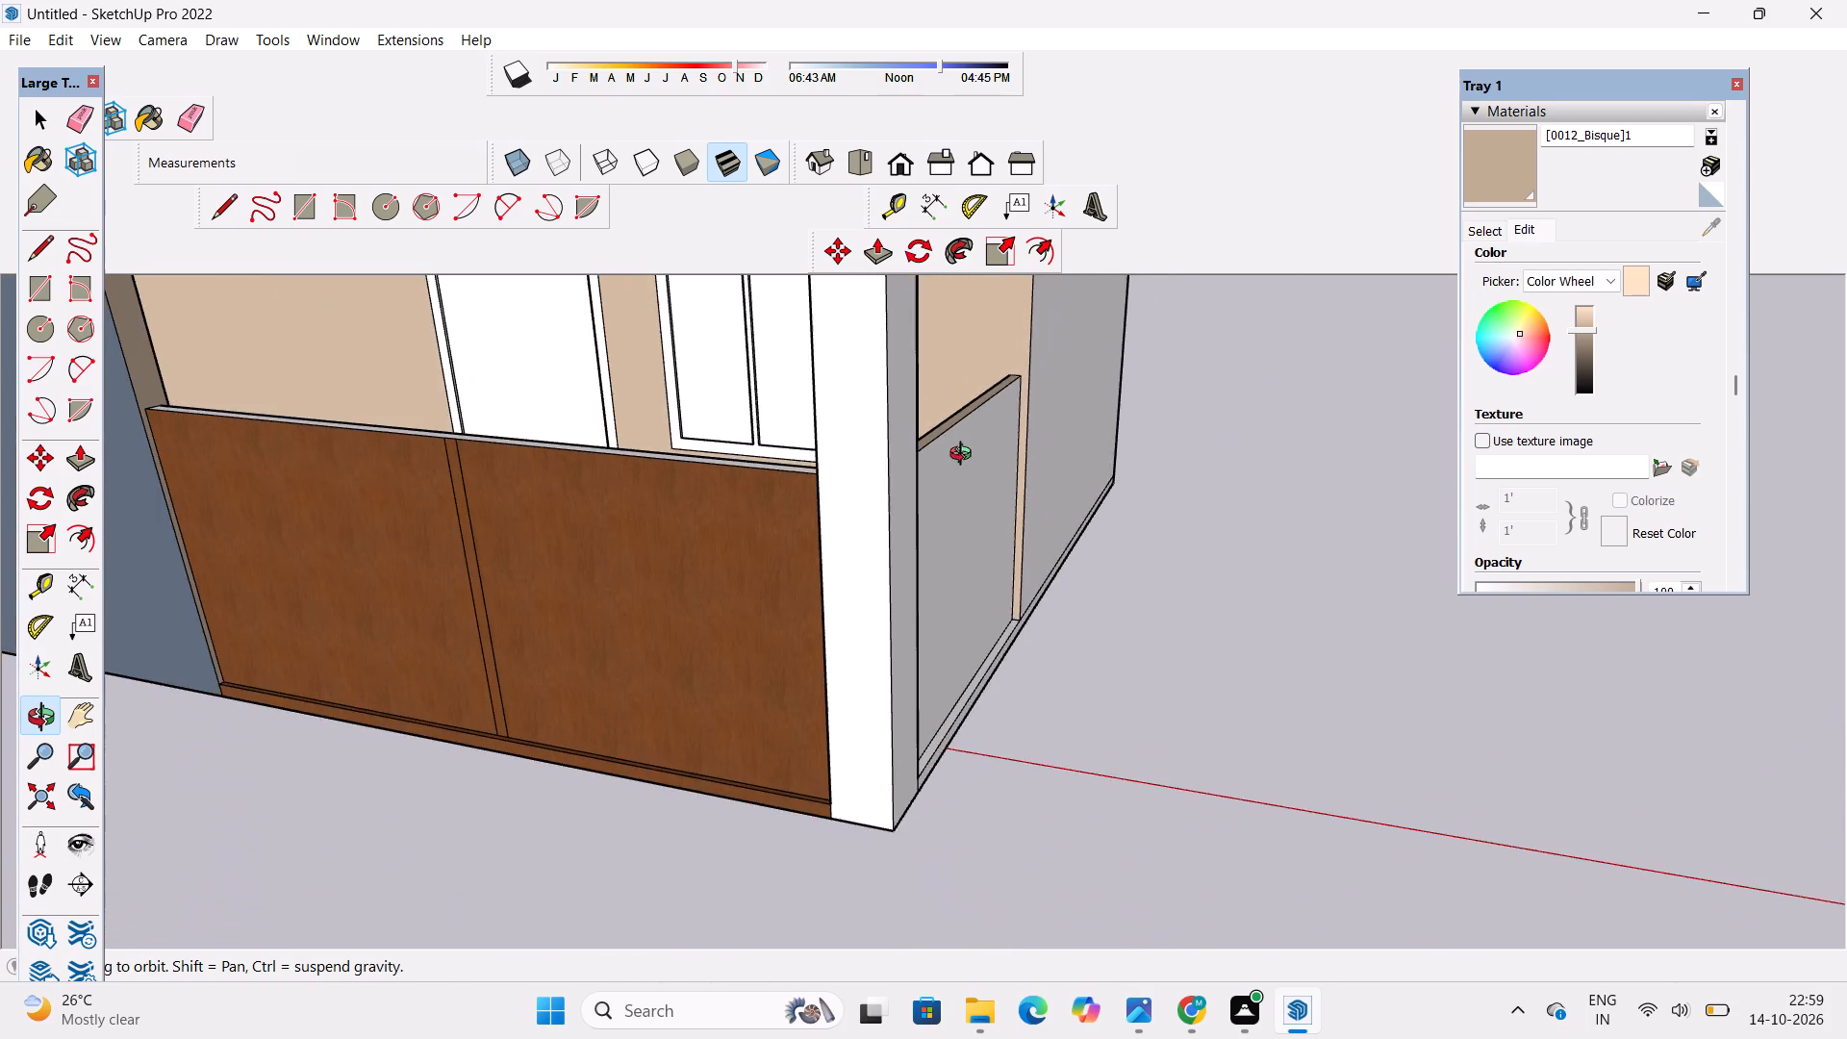
scroll(965, 456, "down", 1)
left_click_drag(963, 470, 961, 459, "shift")
left_click_drag(961, 457, 921, 485)
left_click(1514, 154)
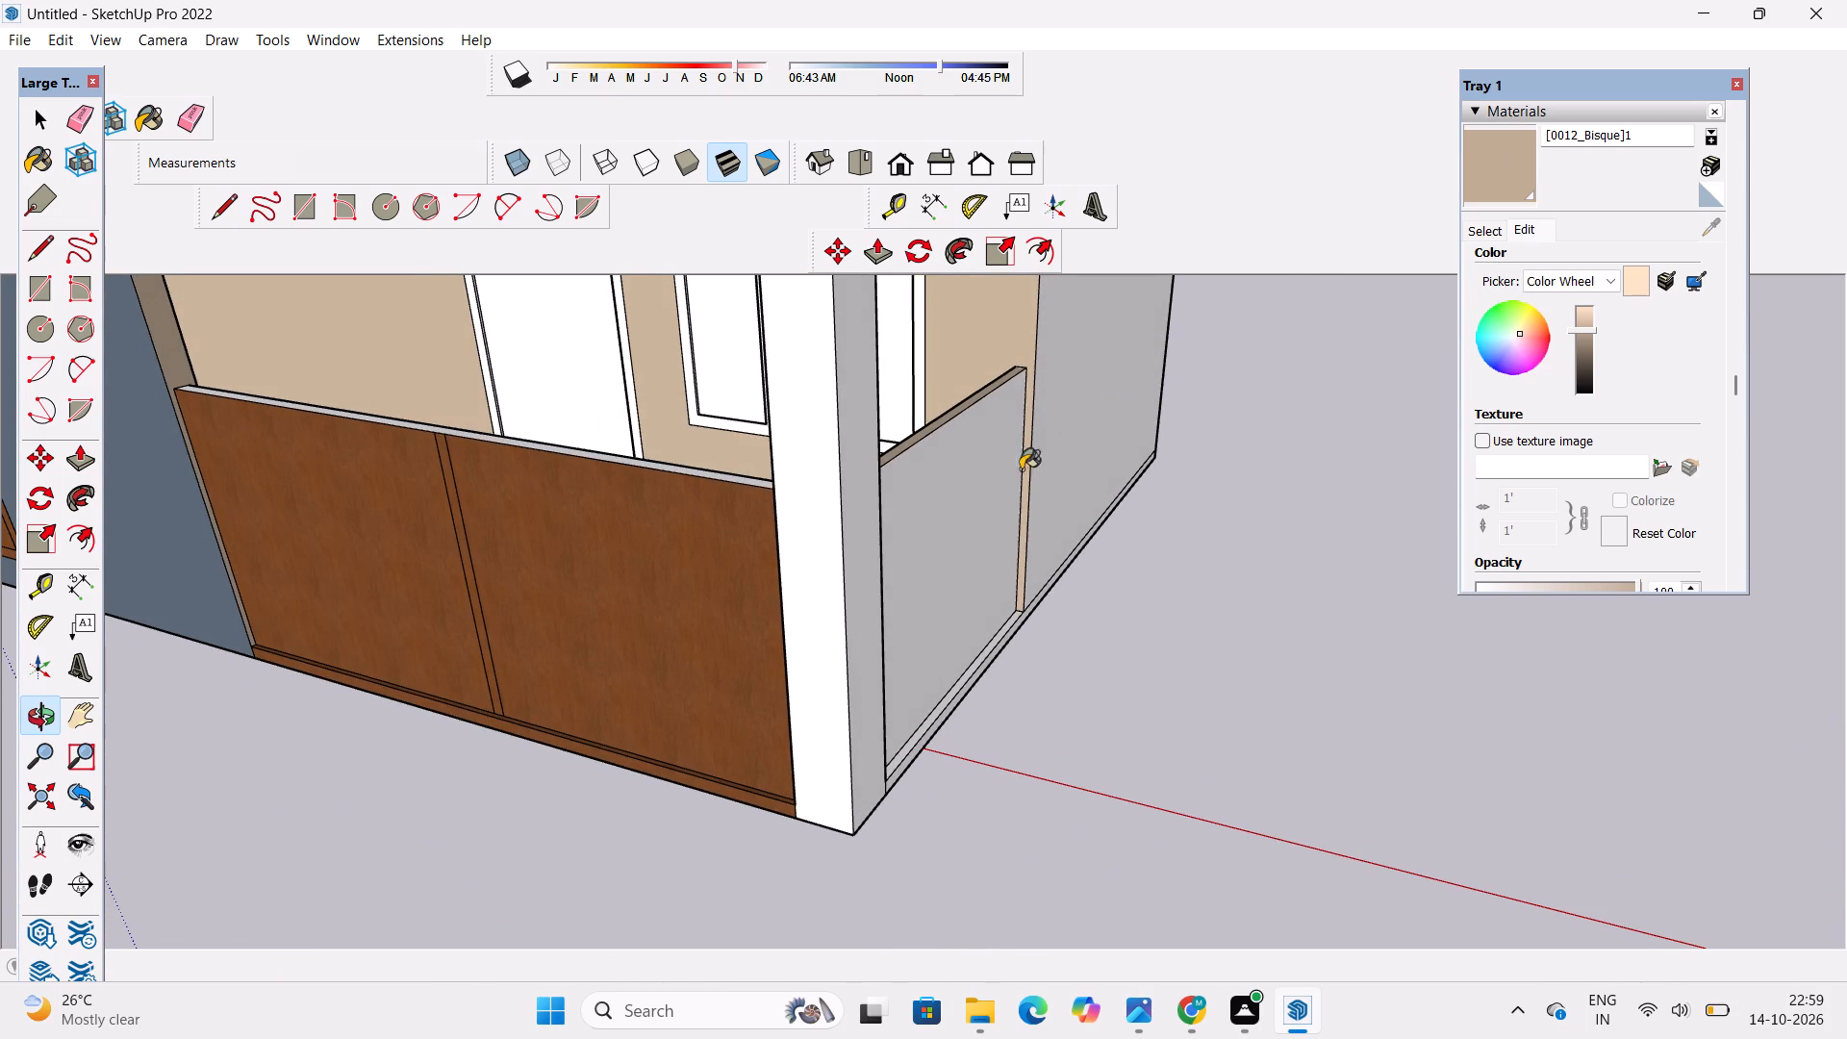
left_click(970, 505)
scroll(926, 504, "down", 4)
scroll(937, 637, "up", 8)
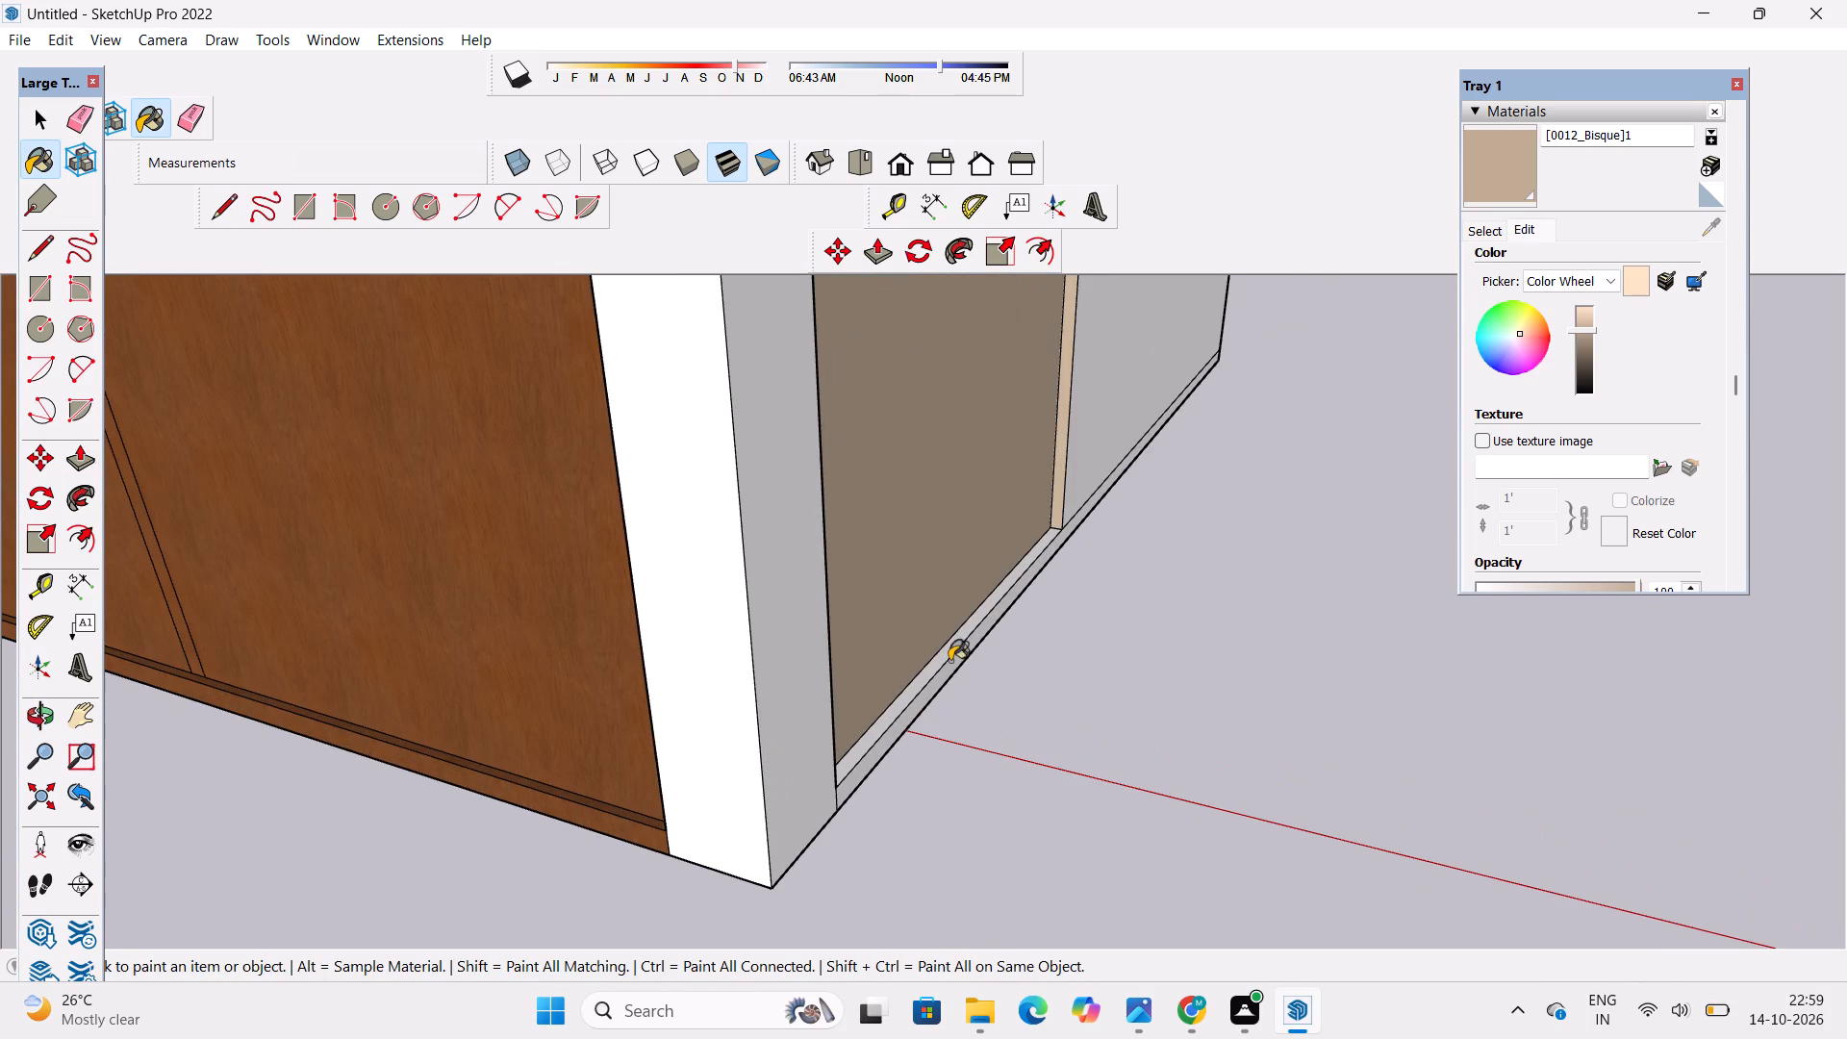
left_click(949, 663)
left_click(954, 644)
Examine the facade's porch and balconies from the front and above.
scroll(954, 644, "down", 5)
key("o")
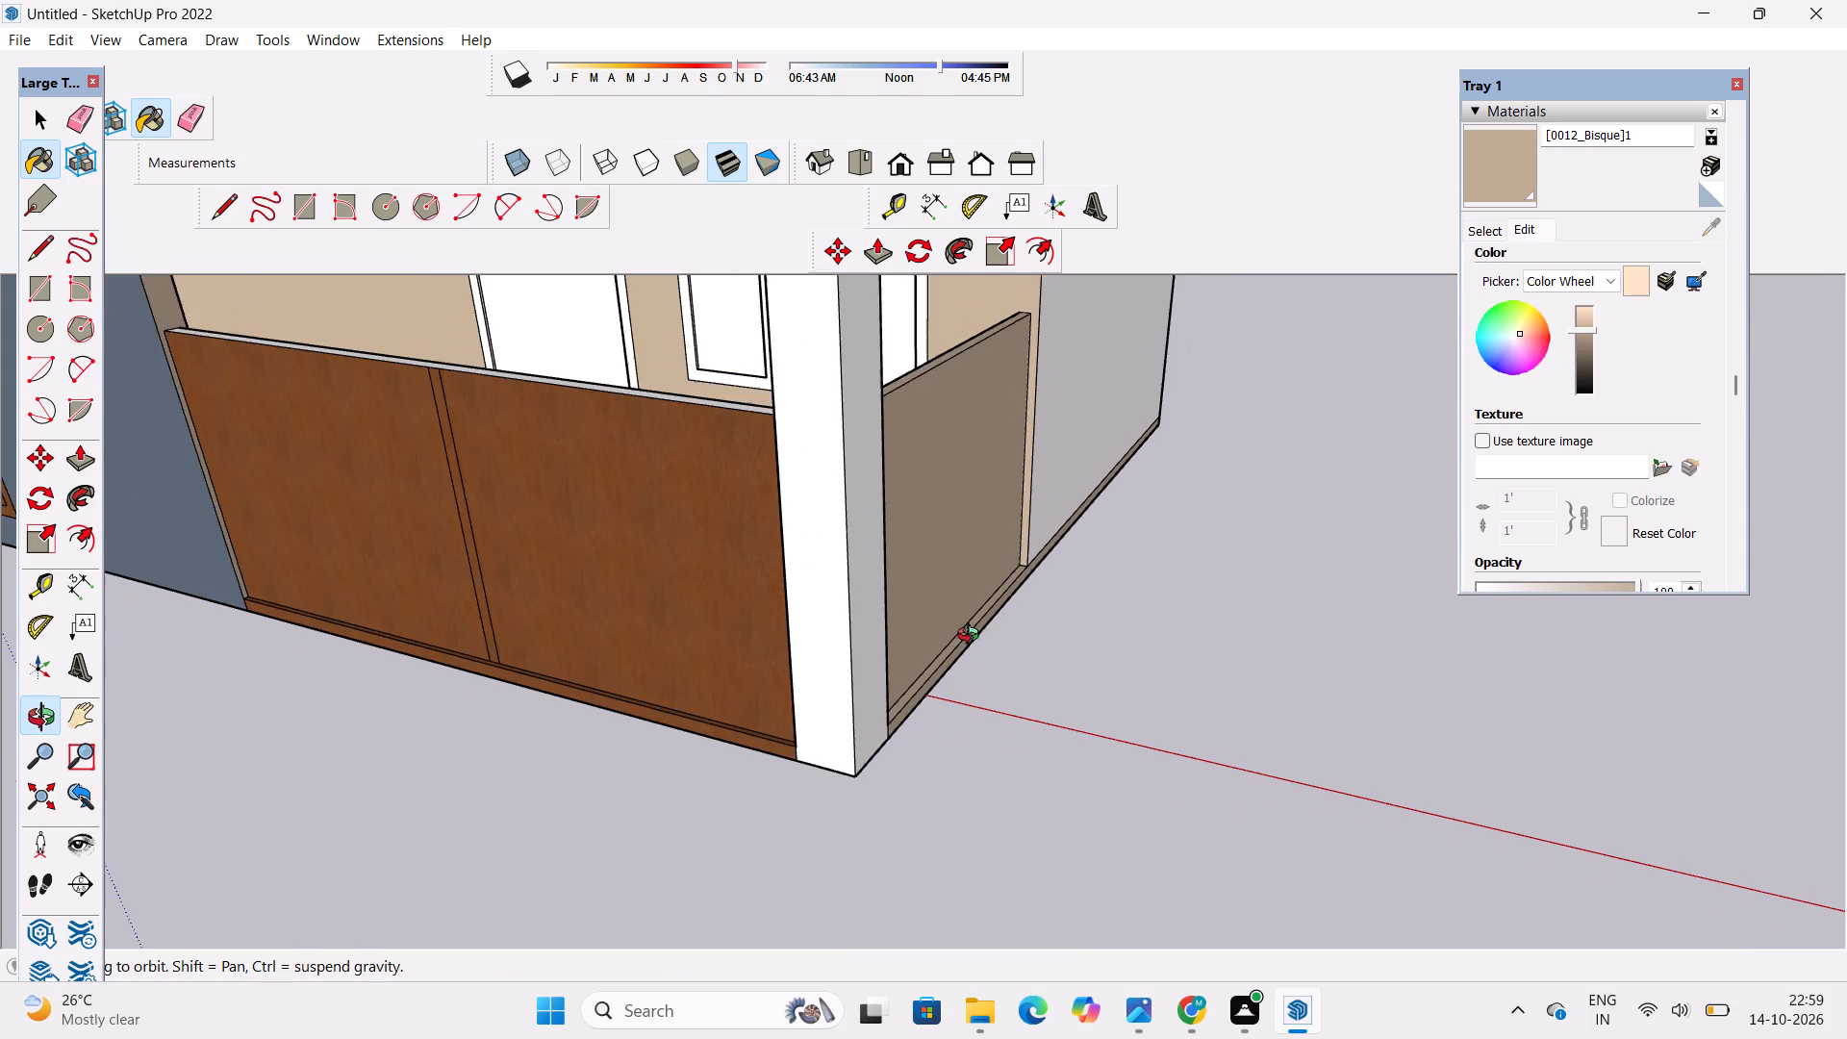
scroll(971, 635, "down", 10)
left_click_drag(726, 632, 951, 682)
scroll(935, 623, "down", 5)
left_click_drag(944, 593, 914, 655, "shift")
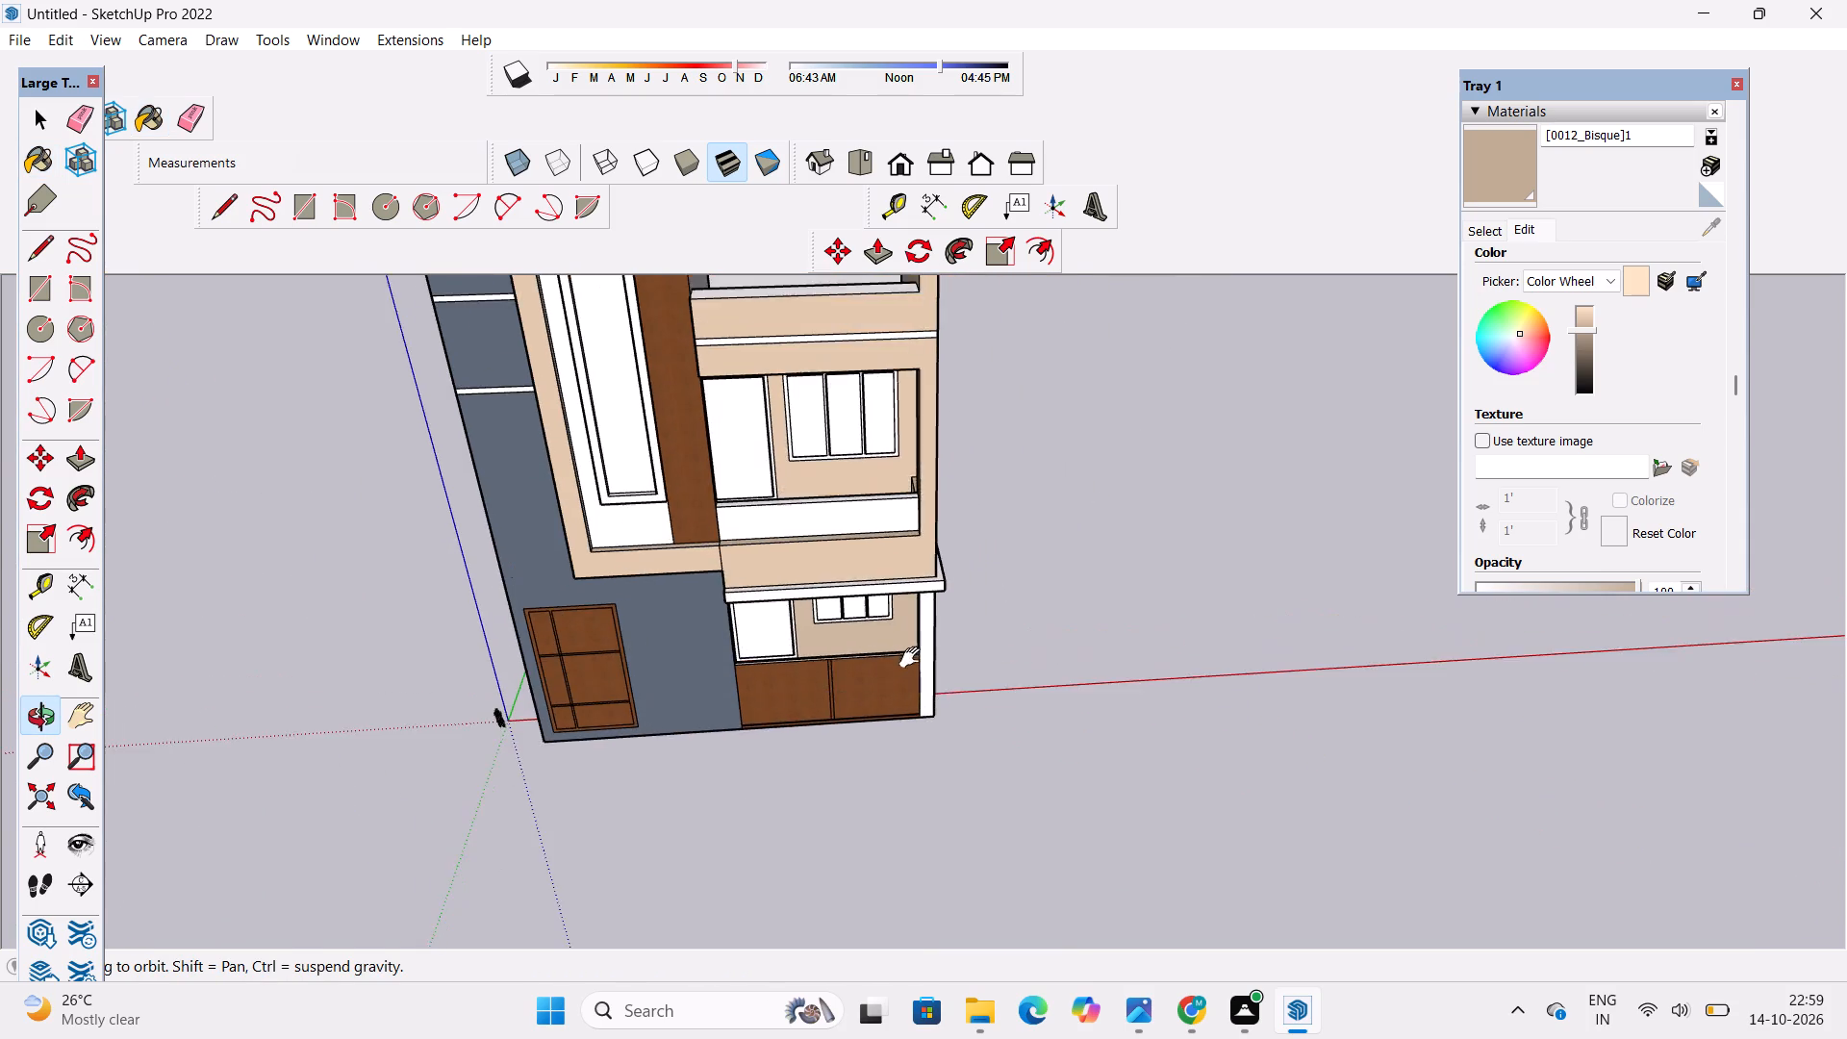
left_click_drag(913, 660, 795, 769)
scroll(872, 681, "up", 6)
left_click_drag(876, 663, 834, 742, "shift")
left_click_drag(834, 743, 830, 701)
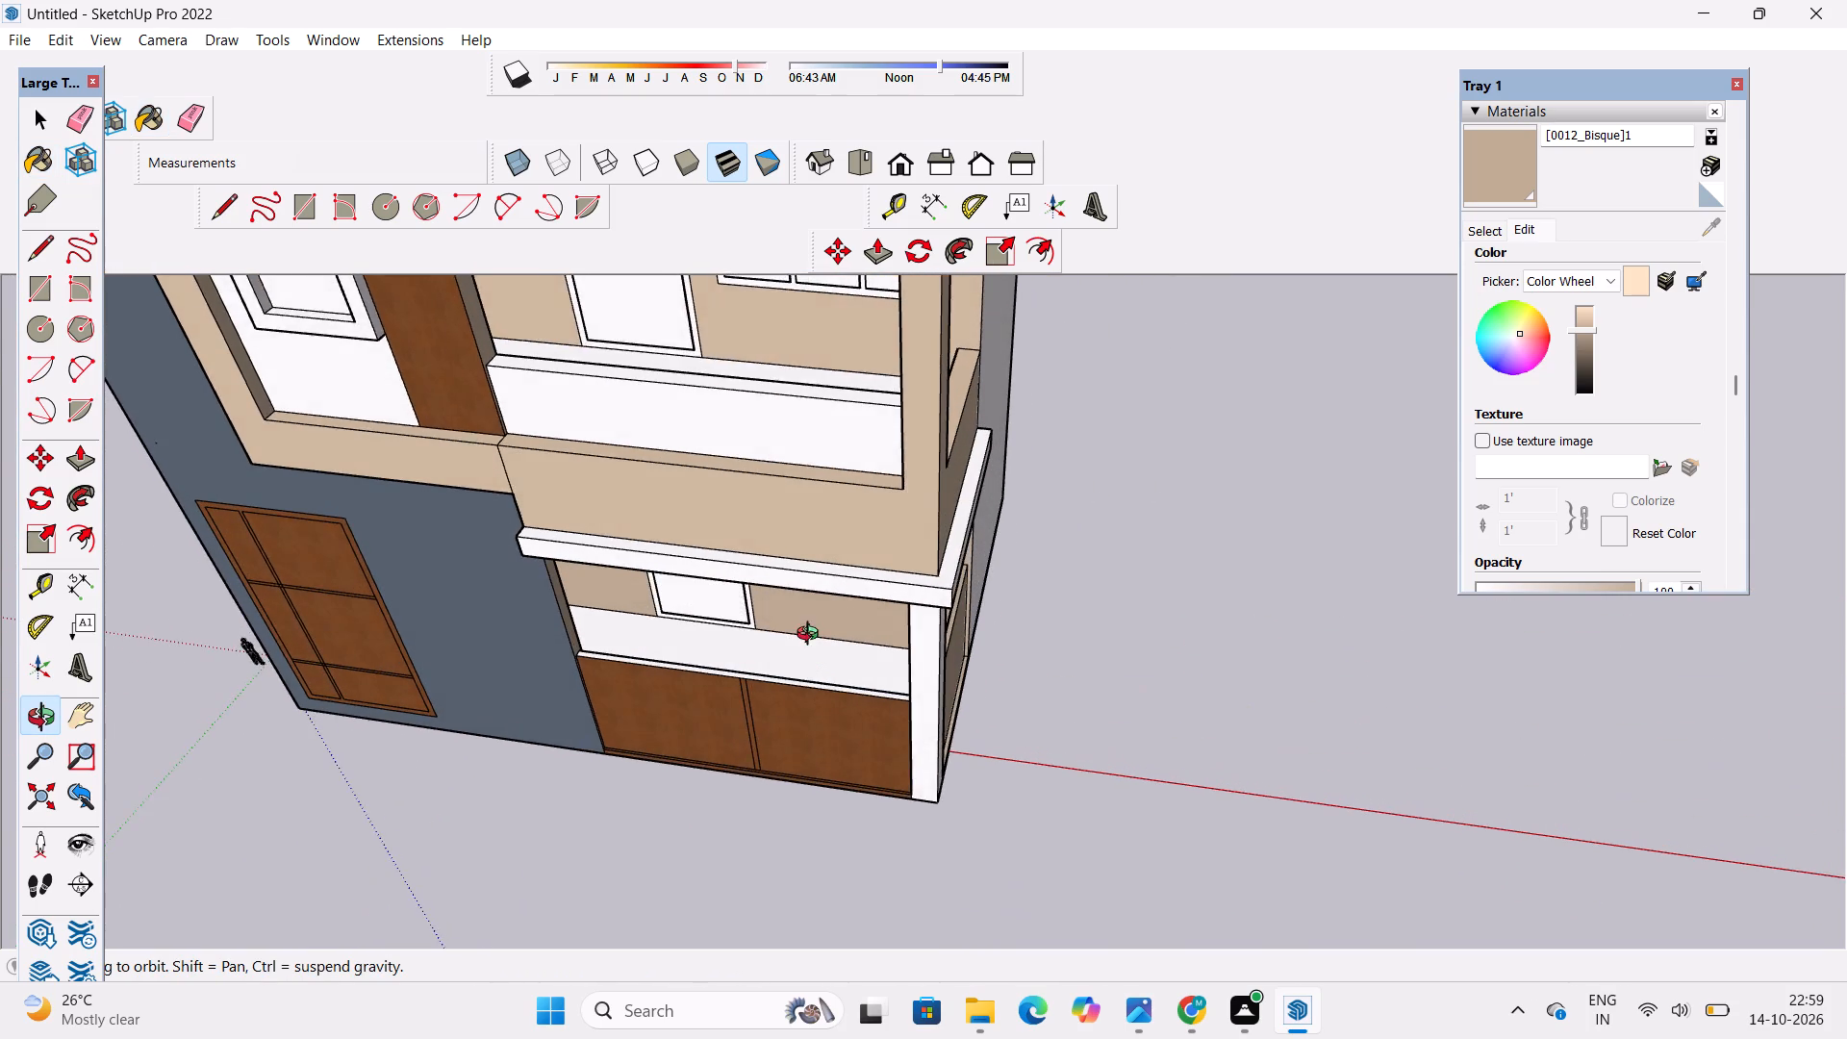
scroll(812, 636, "up", 1)
left_click(821, 615, "shift")
scroll(822, 615, "down", 5)
left_click_drag(821, 617, 824, 600)
scroll(824, 600, "down", 6)
left_click_drag(824, 600, 826, 609, "shift")
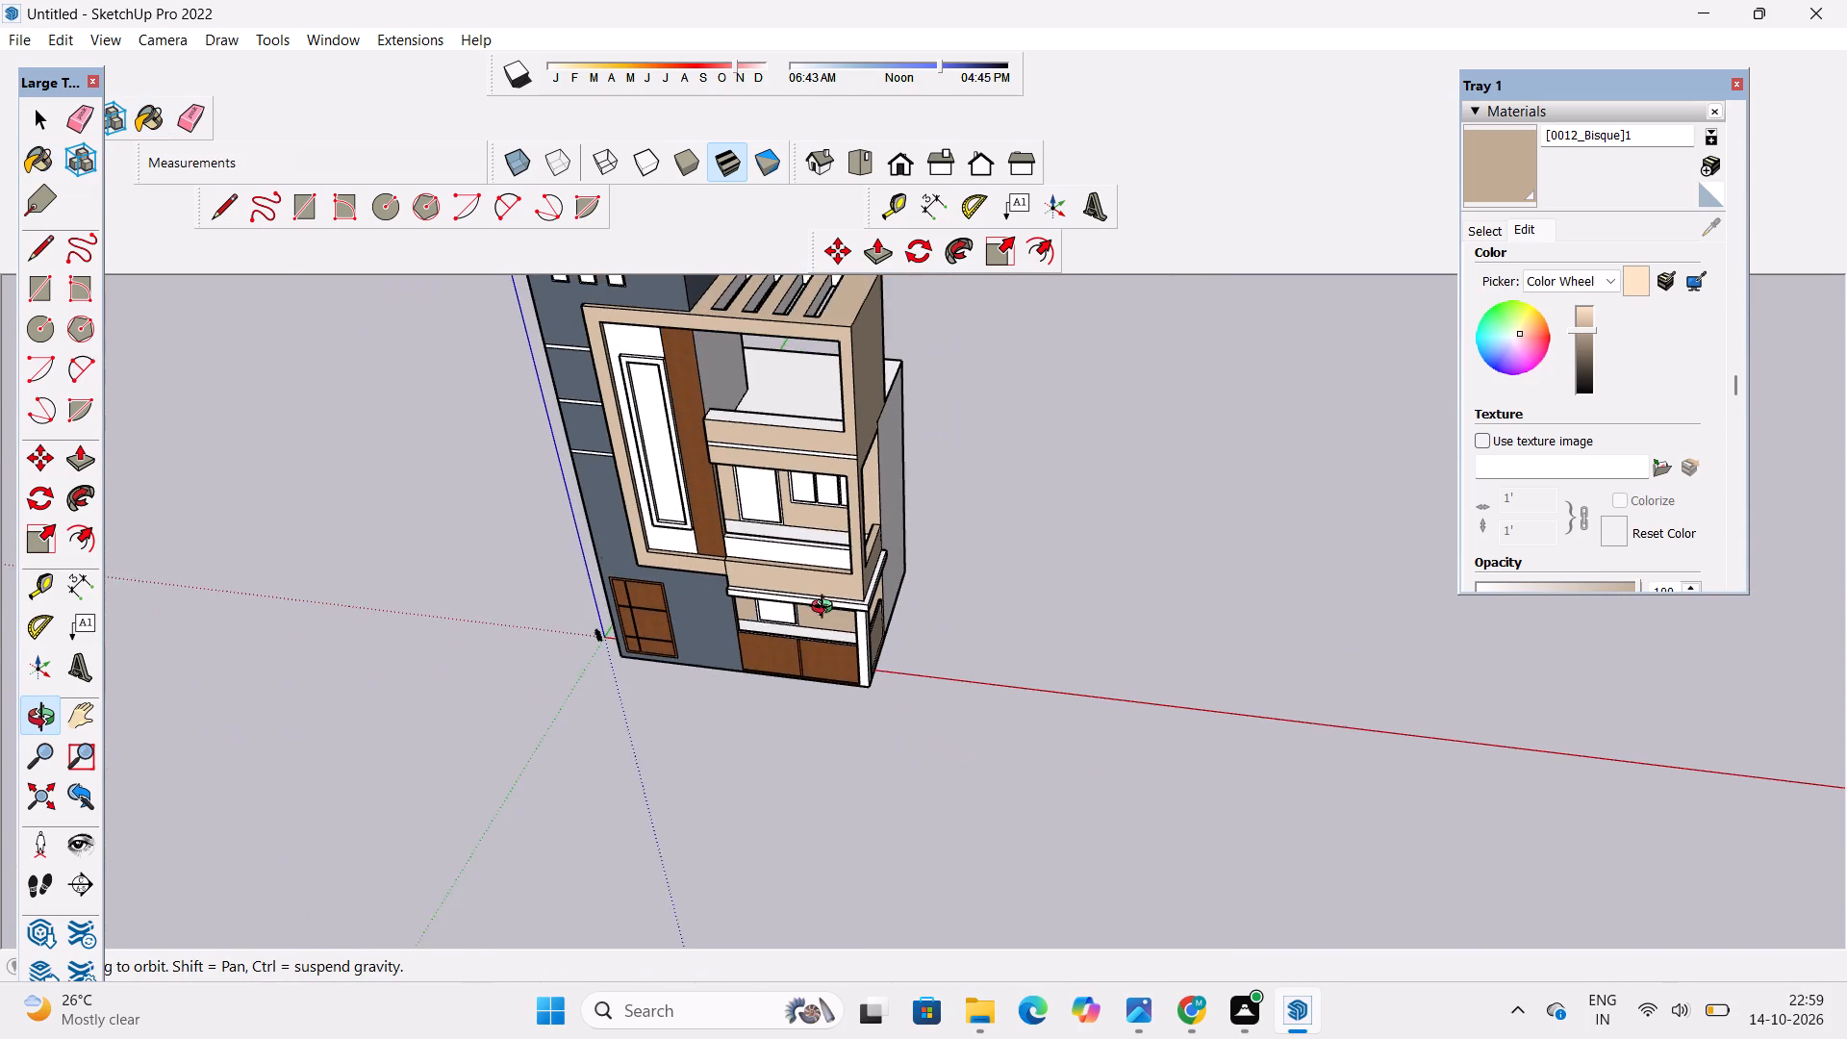
left_click_drag(827, 609, 831, 596)
Paint the front face and top of the first-floor balcony parapet with 0111_SlateGray from the Colors-Named collection.
left_click(1485, 224)
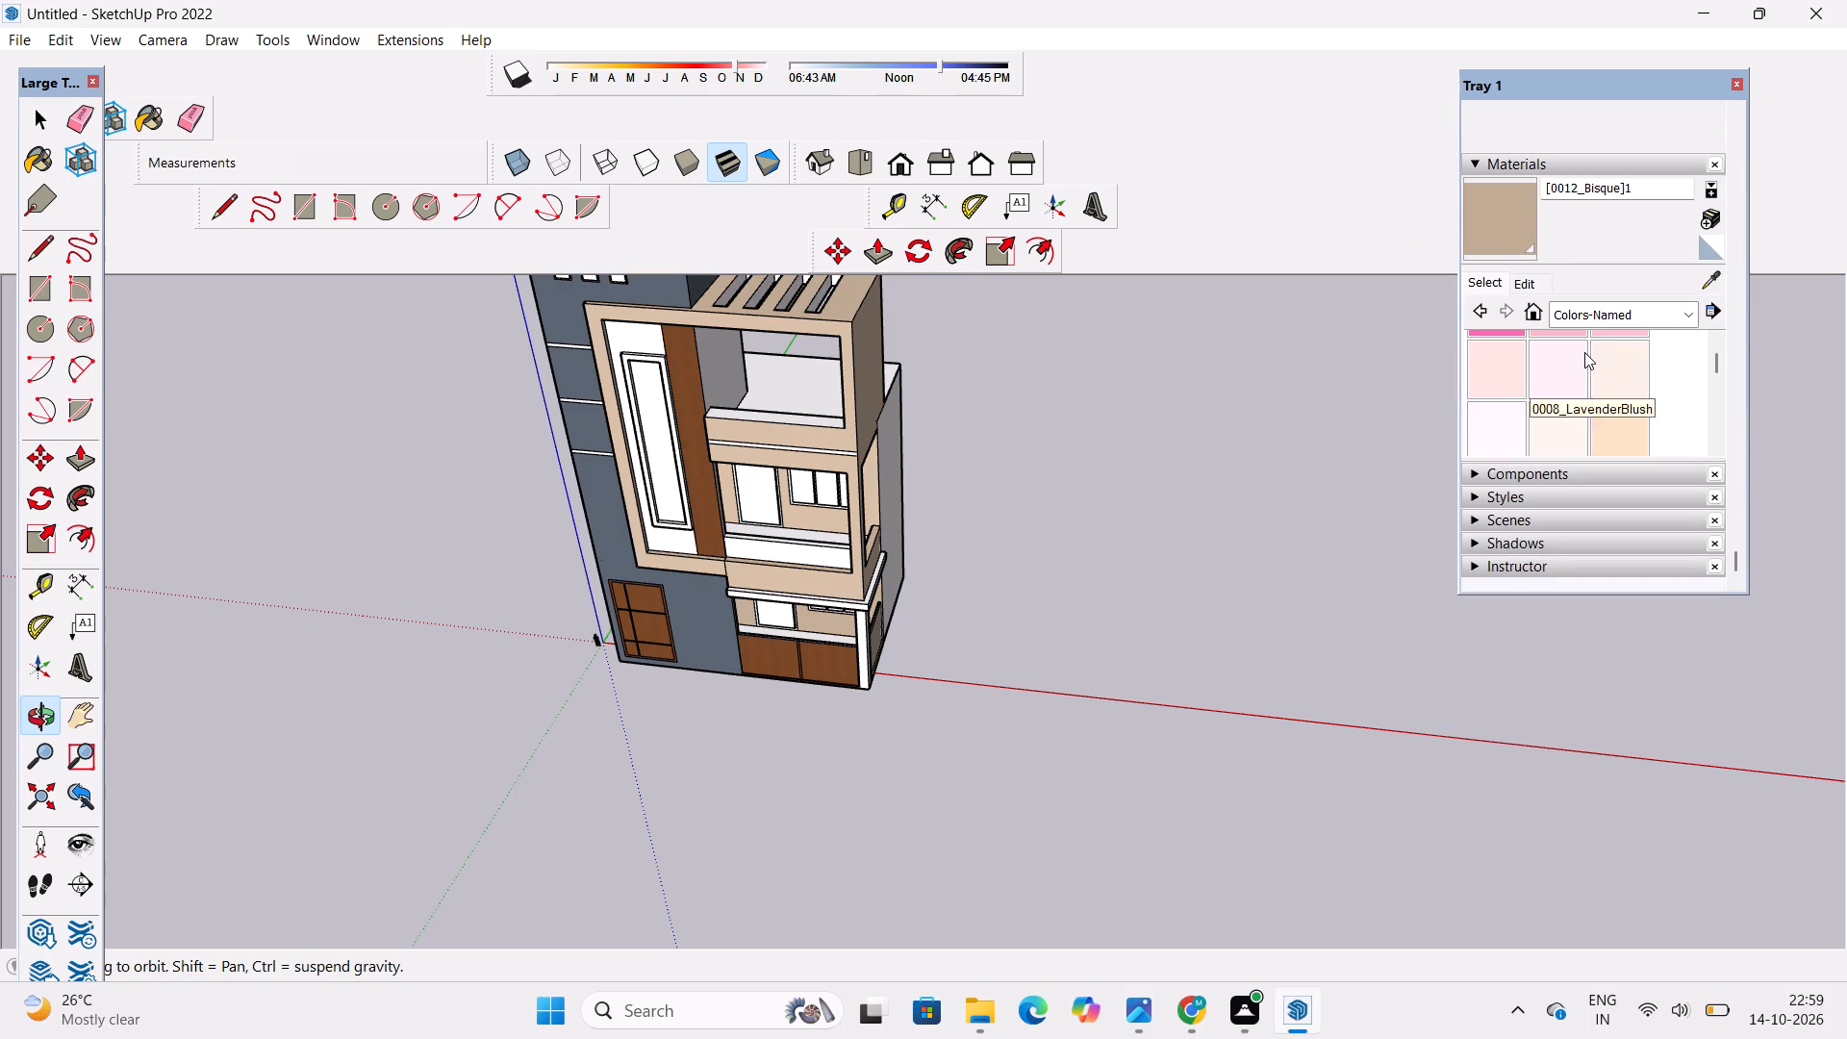
scroll(1581, 362, "down", 13)
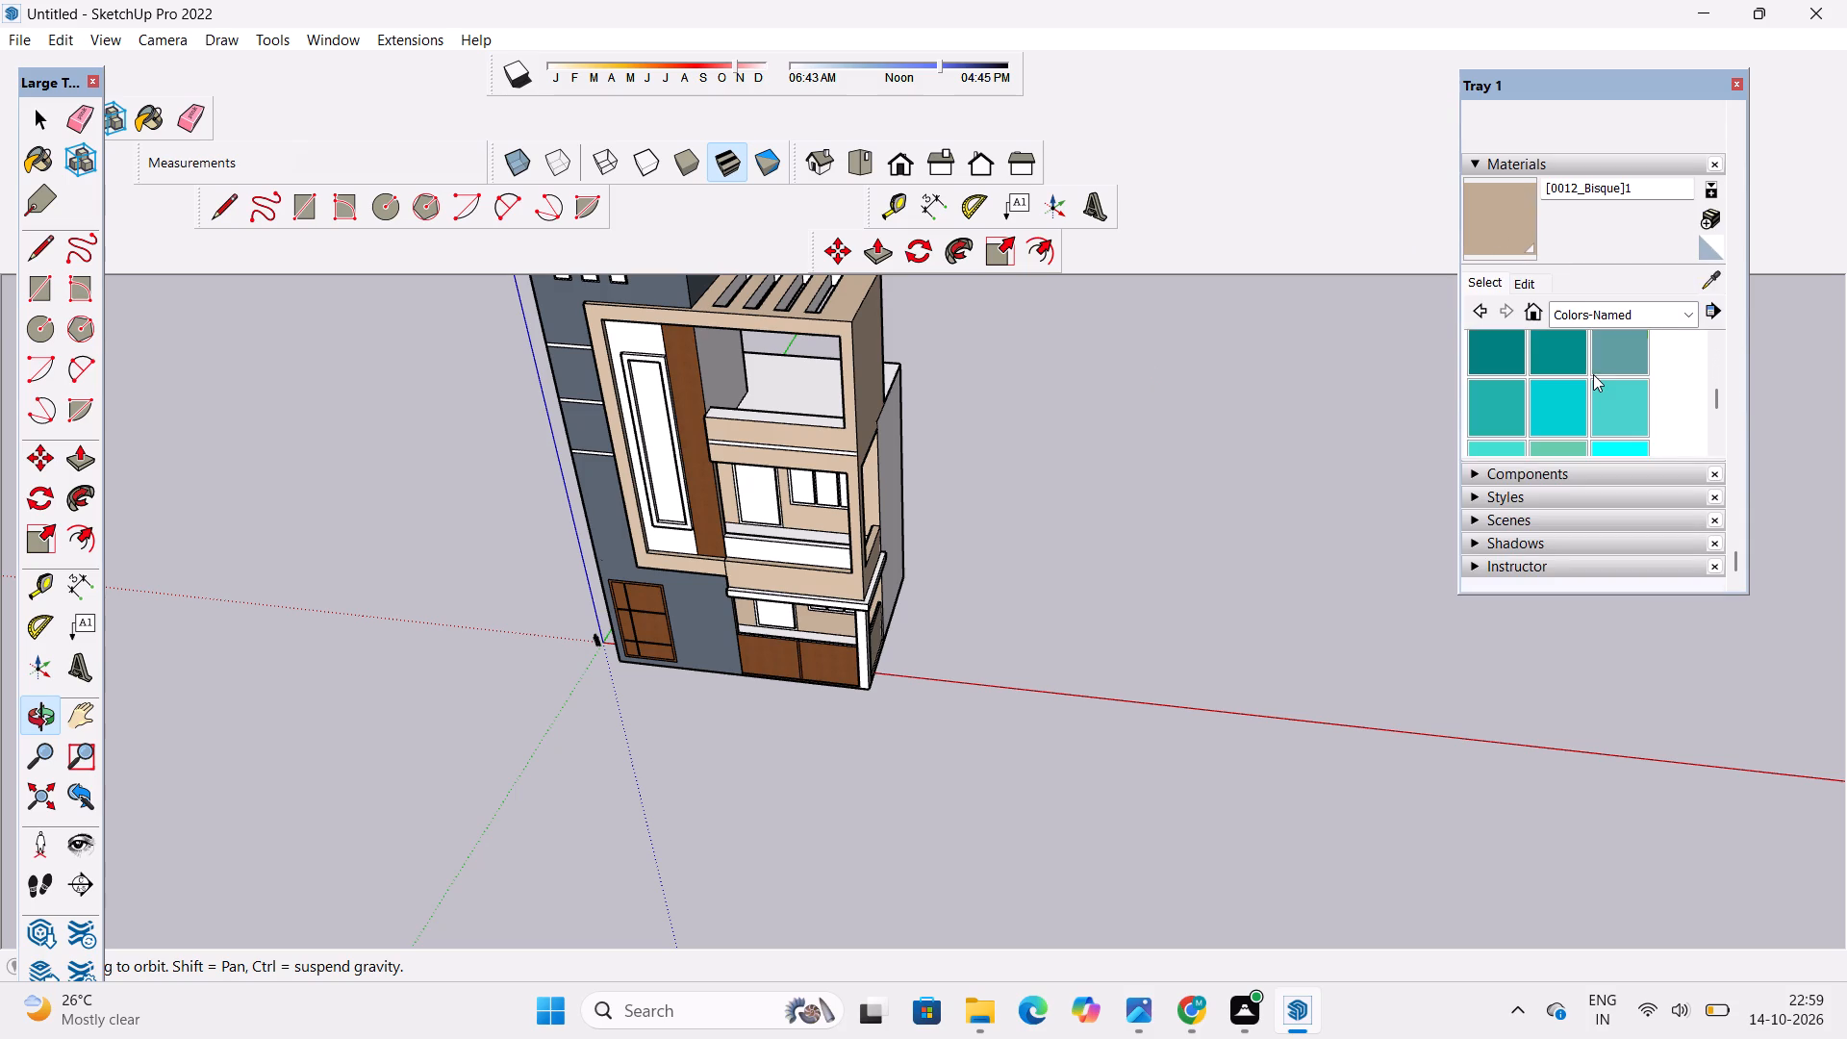
scroll(1595, 374, "down", 6)
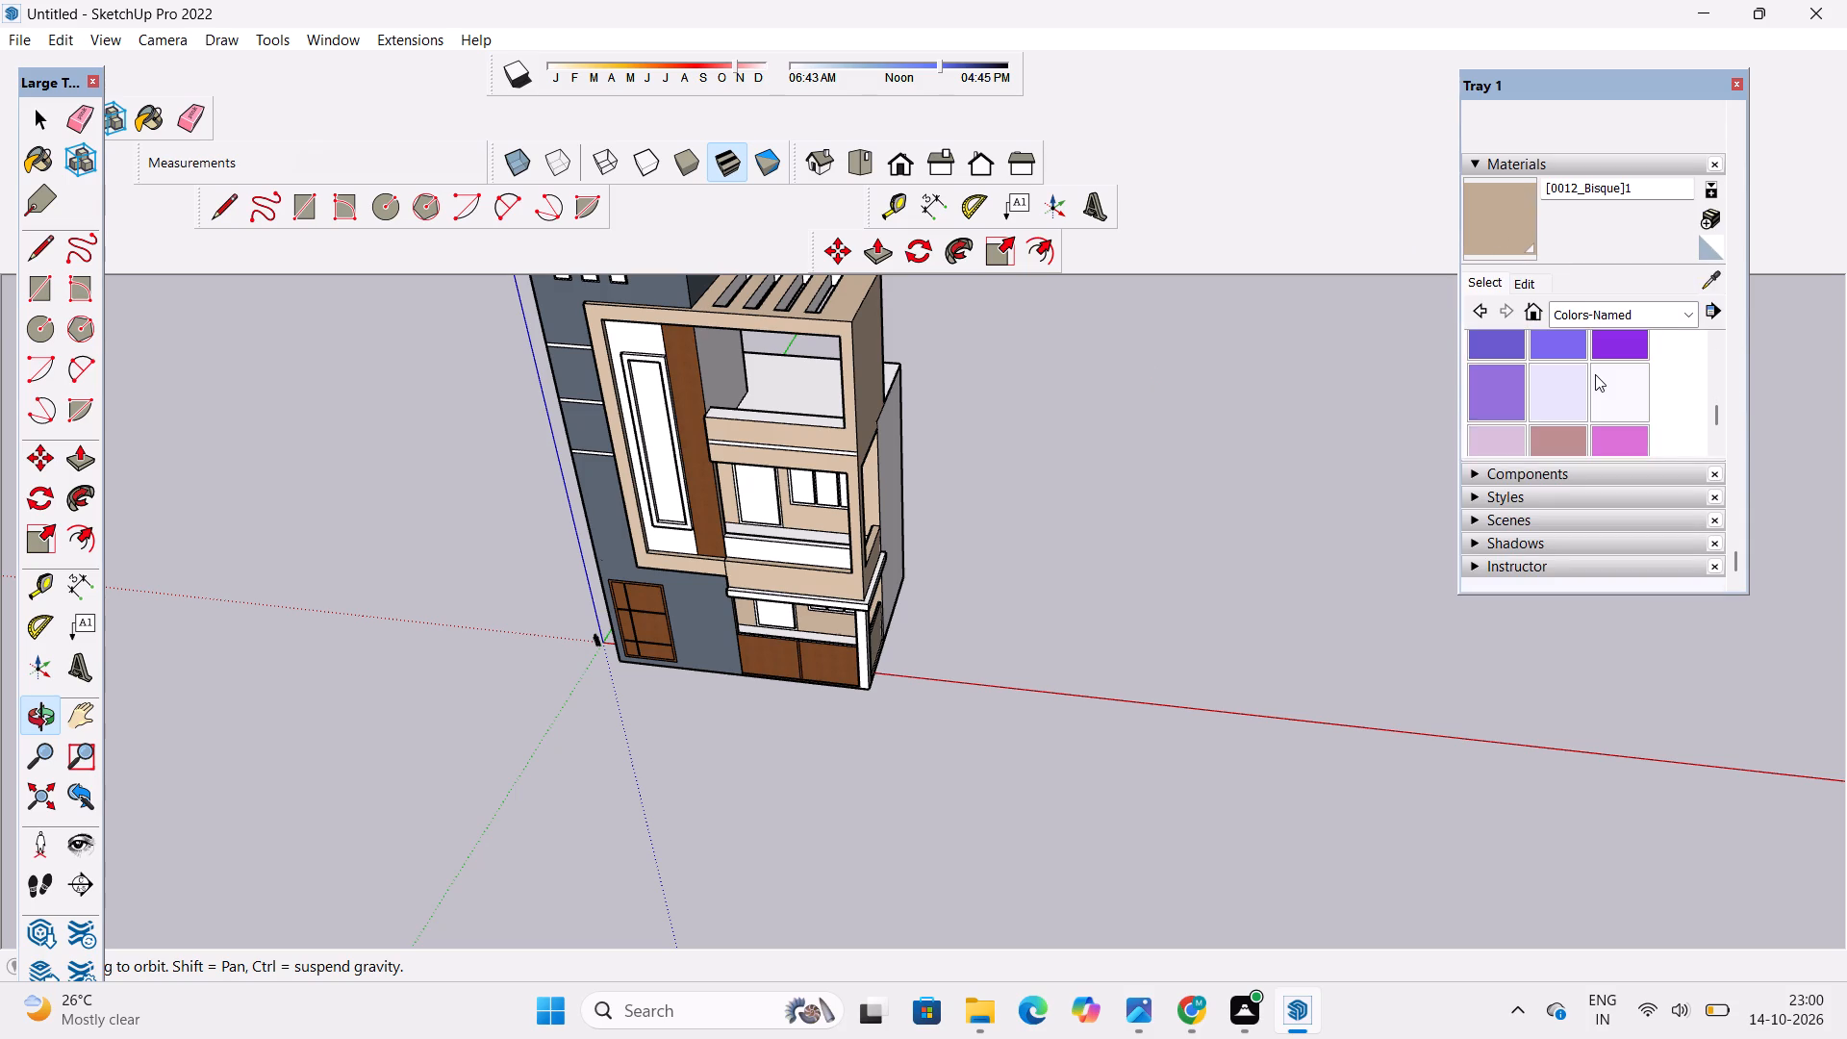
scroll(1595, 374, "down", 3)
scroll(1595, 374, "up", 4)
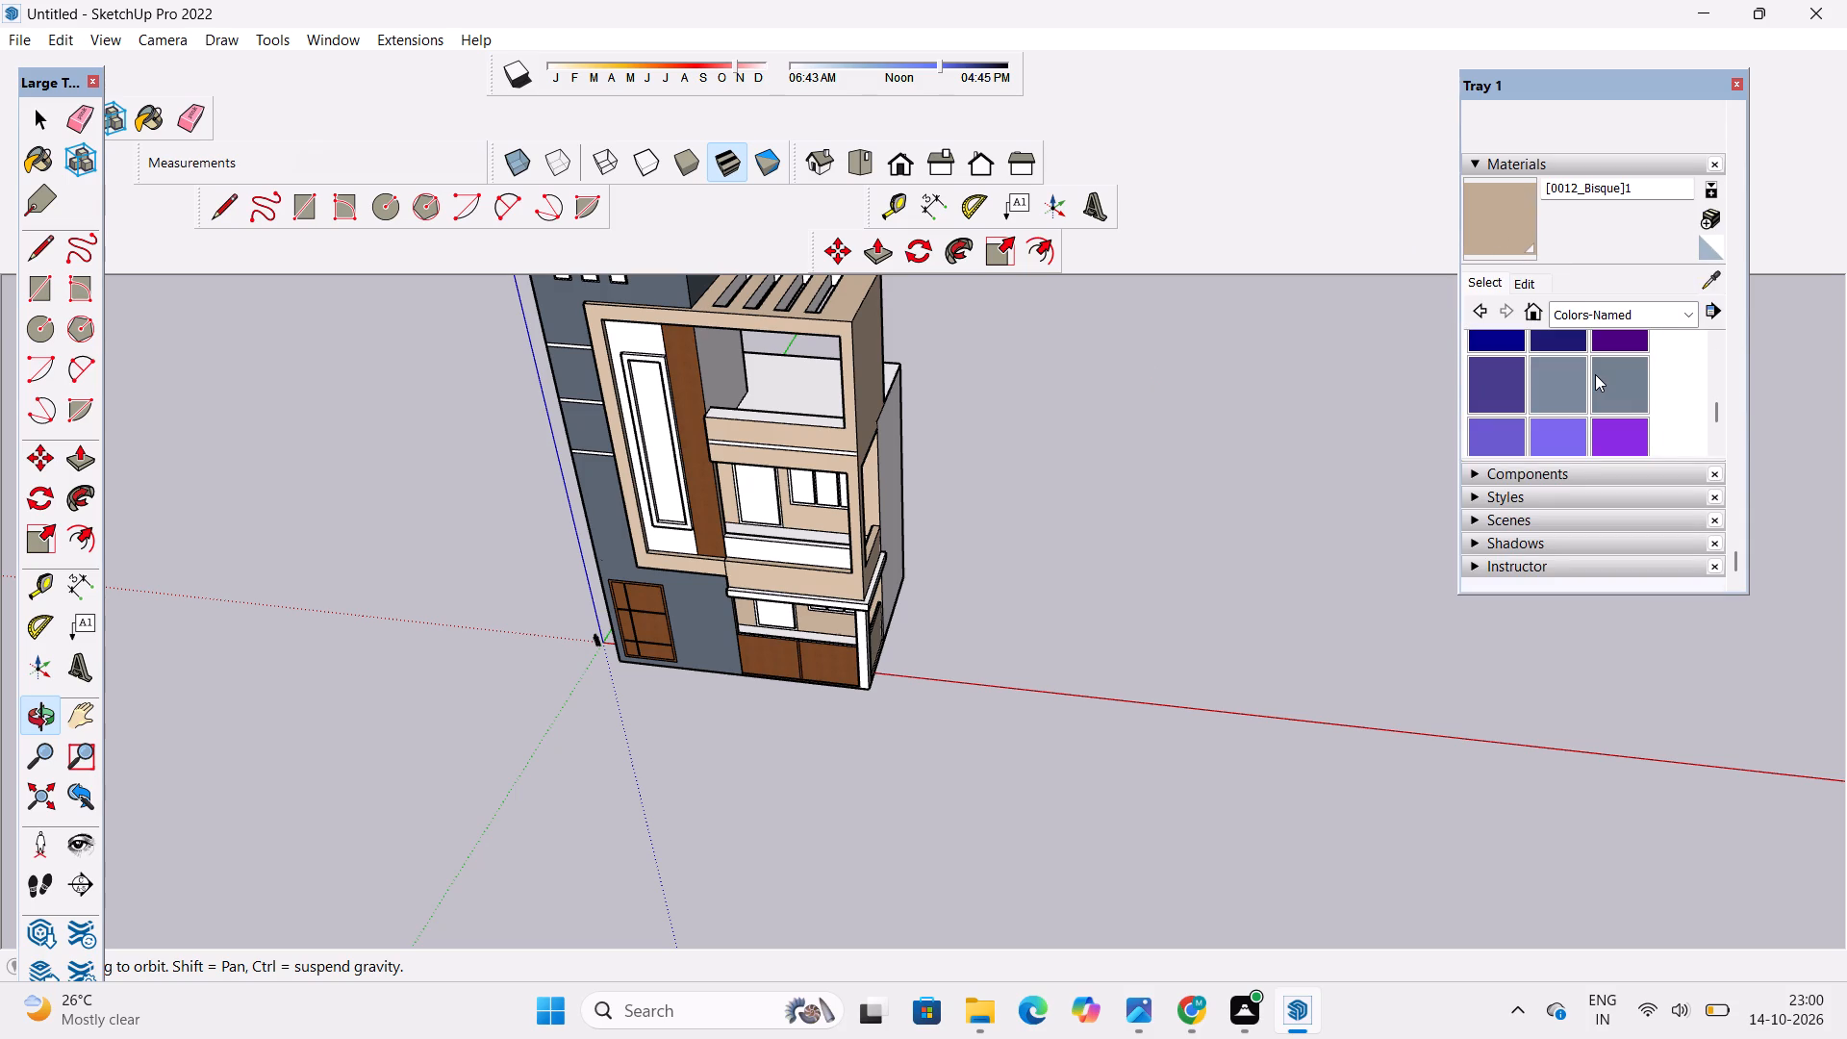
left_click(1607, 374)
scroll(607, 633, "down", 6)
scroll(644, 583, "up", 6)
scroll(748, 461, "up", 2)
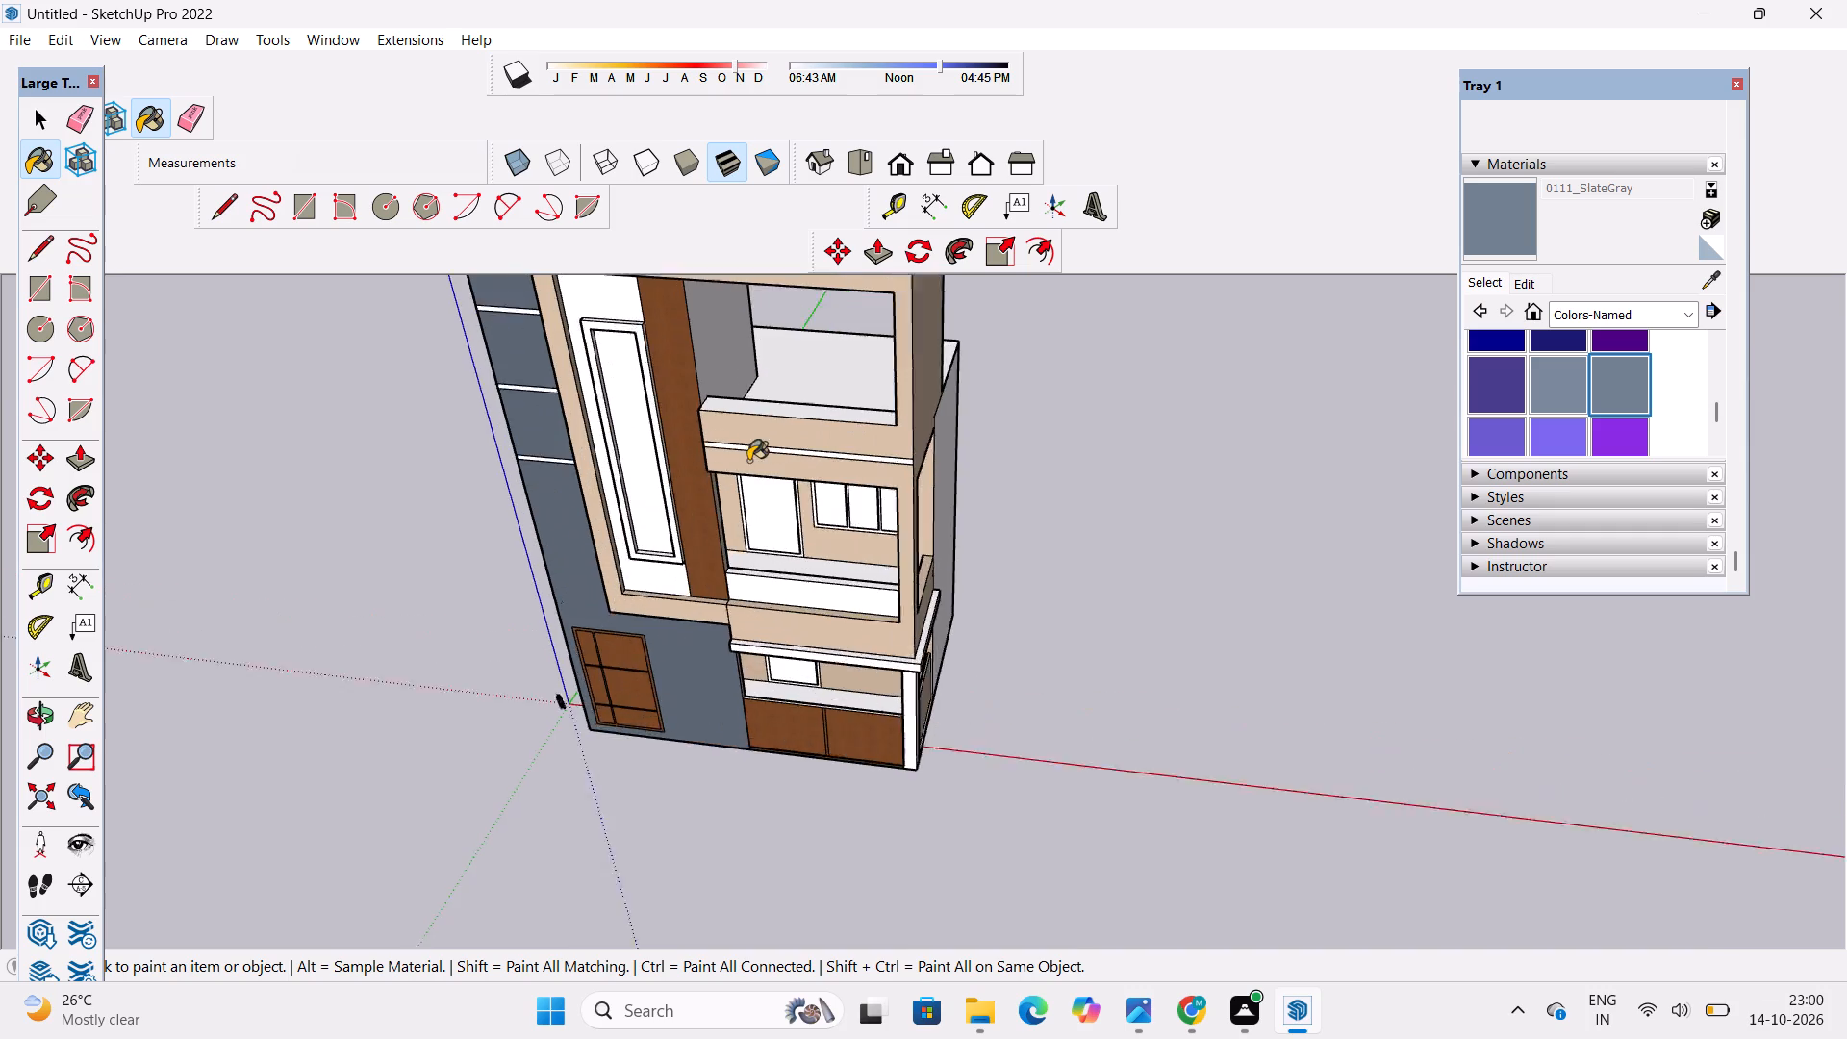
scroll(748, 461, "up", 9)
scroll(752, 469, "down", 5)
scroll(796, 609, "up", 7)
left_click(822, 722)
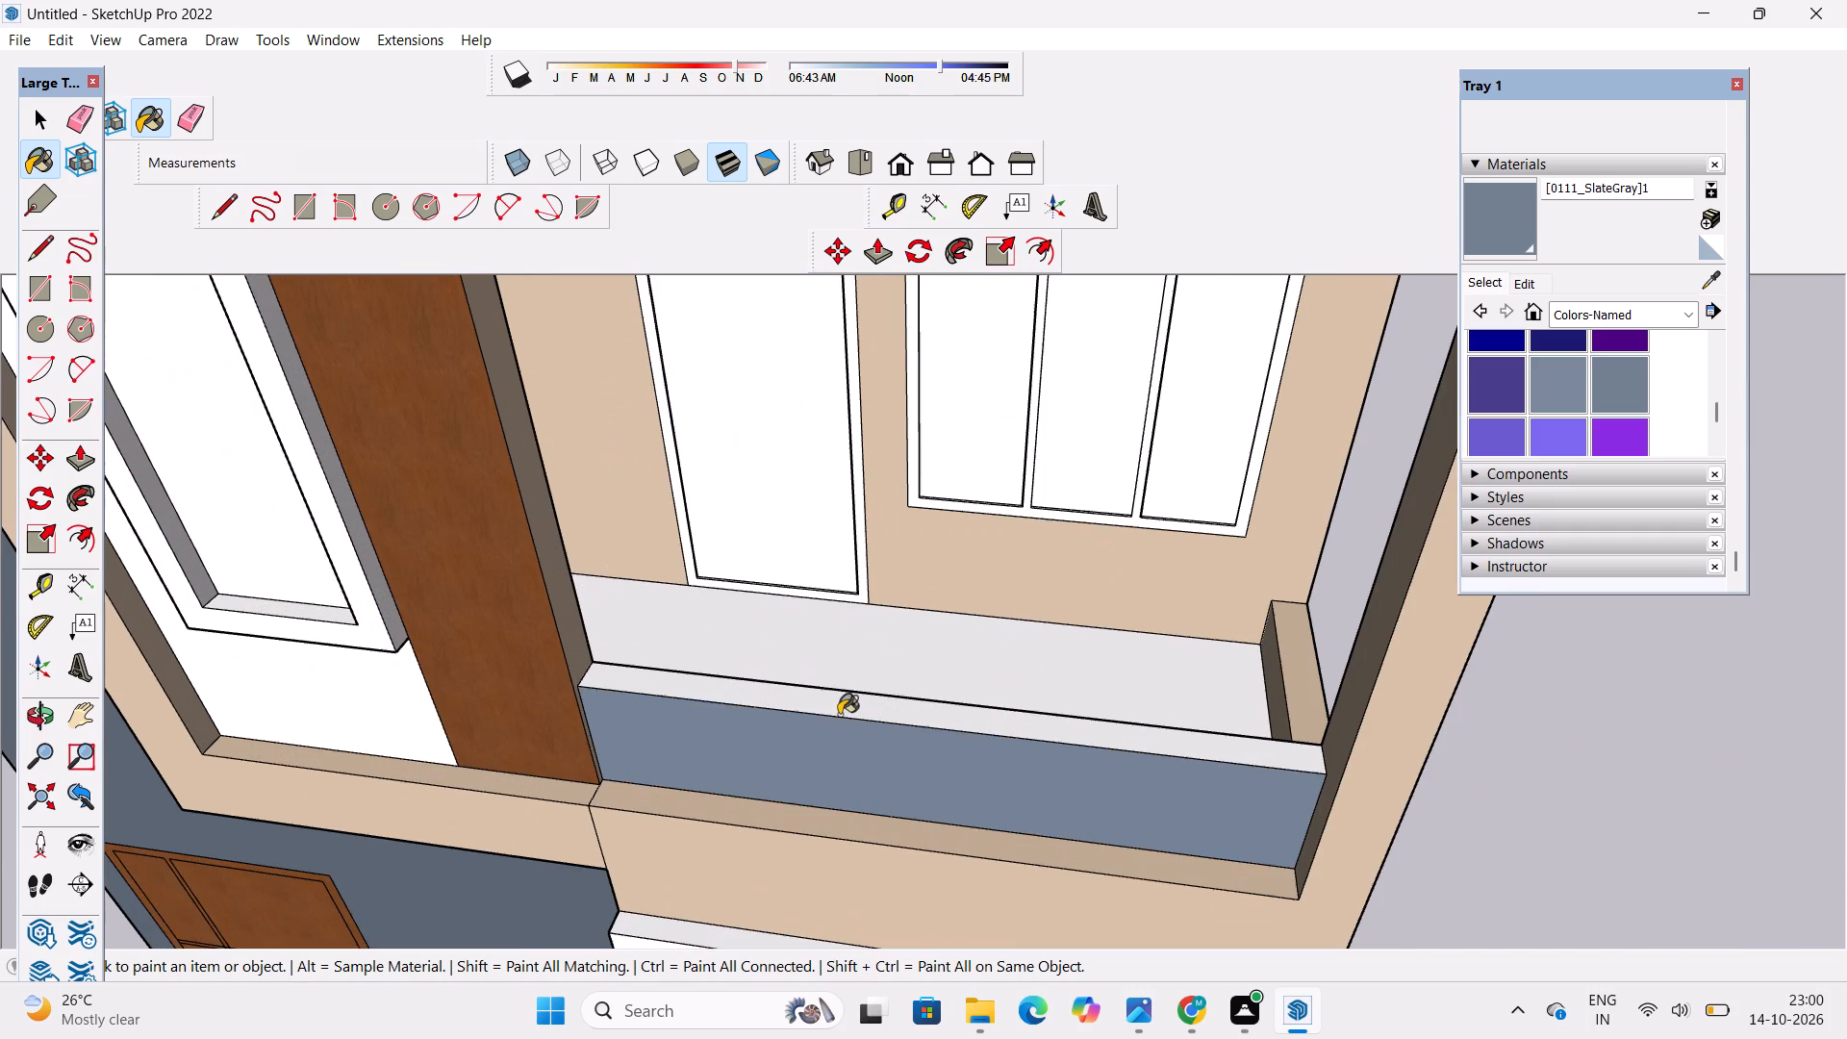
left_click(839, 715)
Paint the inner face of the first-floor balcony parapet with [0111_SlateGray]1.
key("o")
left_click_drag(990, 684, 581, 716)
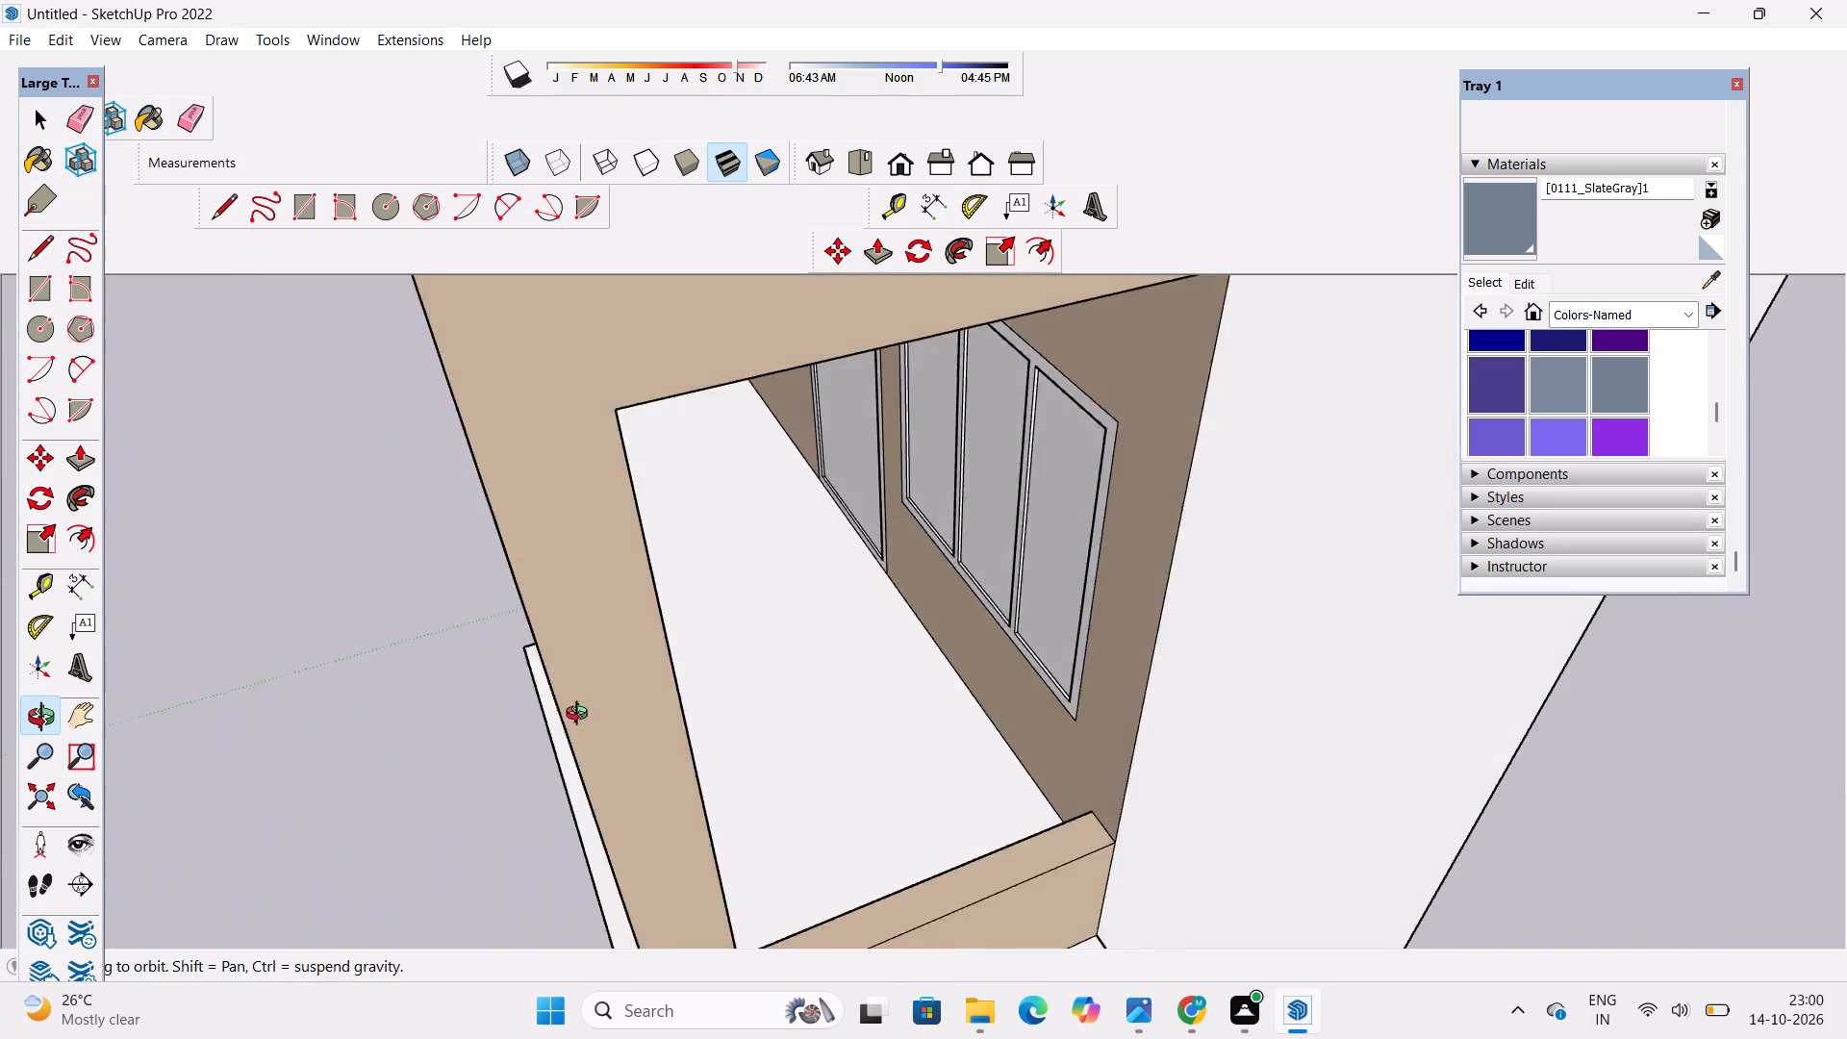
left_click_drag(581, 716, 391, 679)
left_click_drag(1480, 220, 1449, 243)
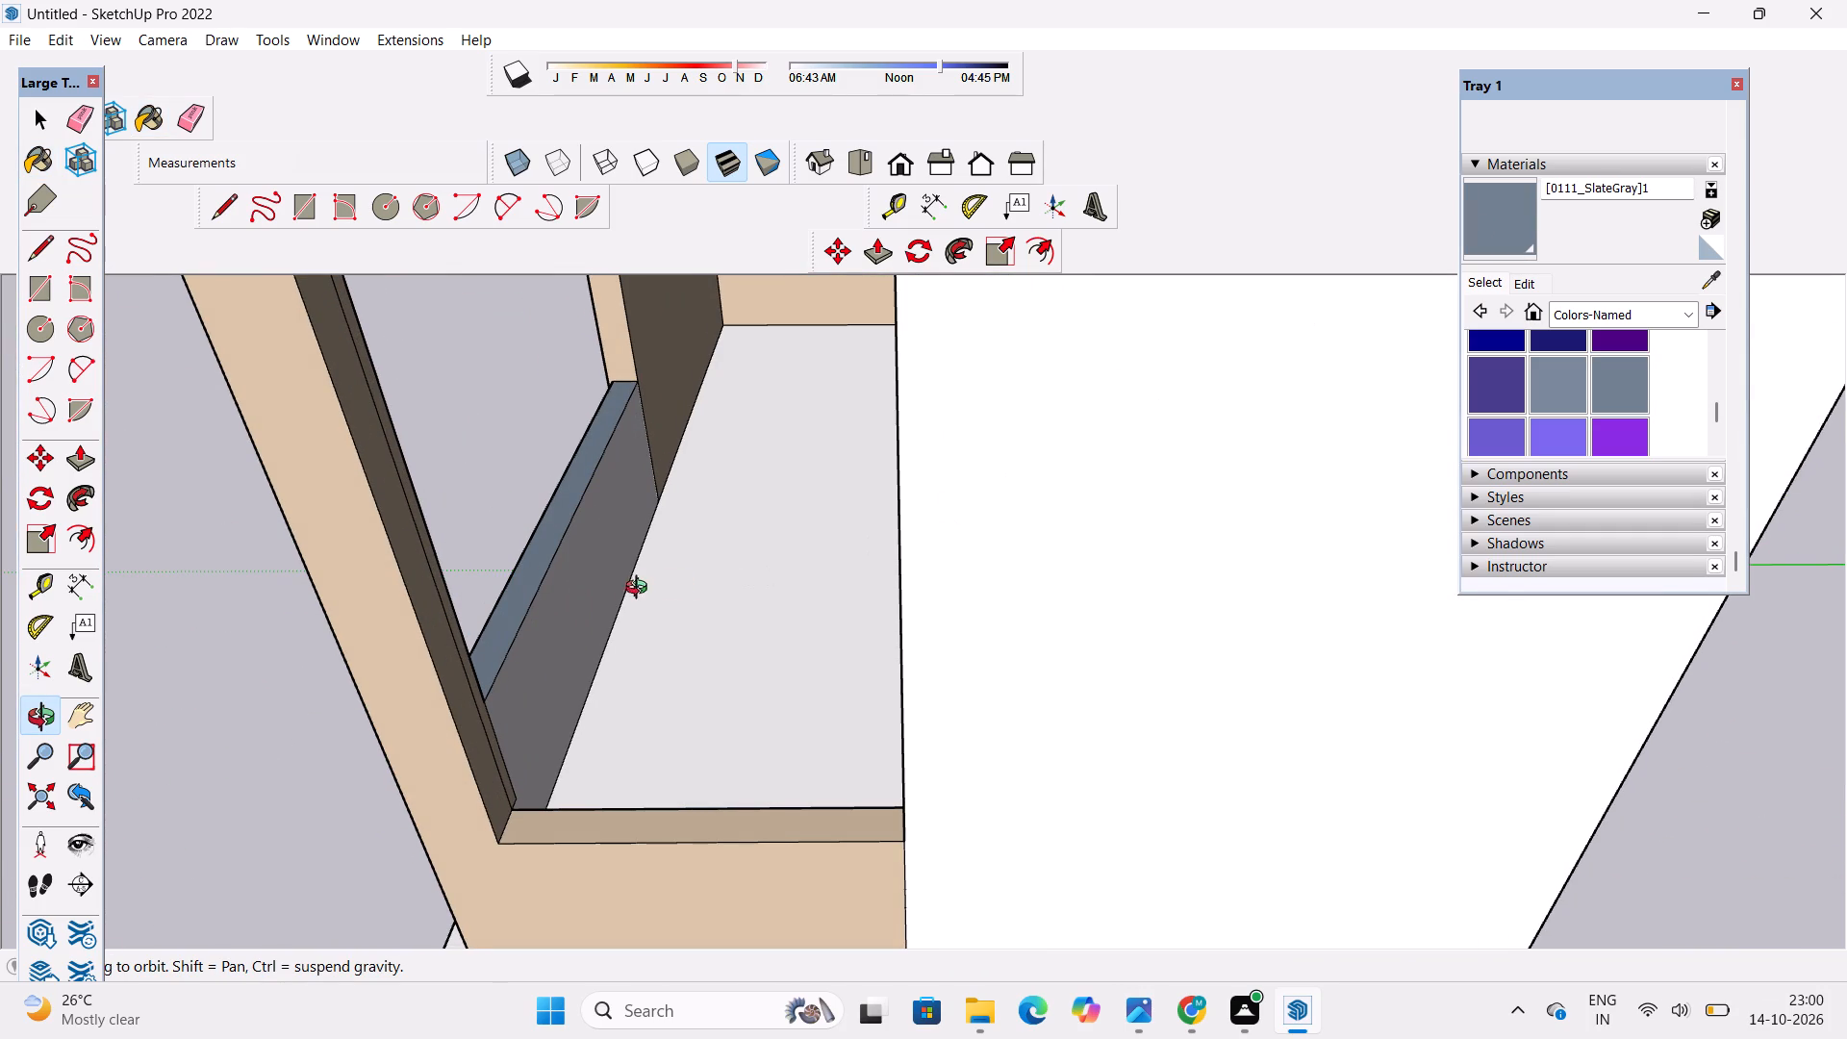
left_click(1505, 240)
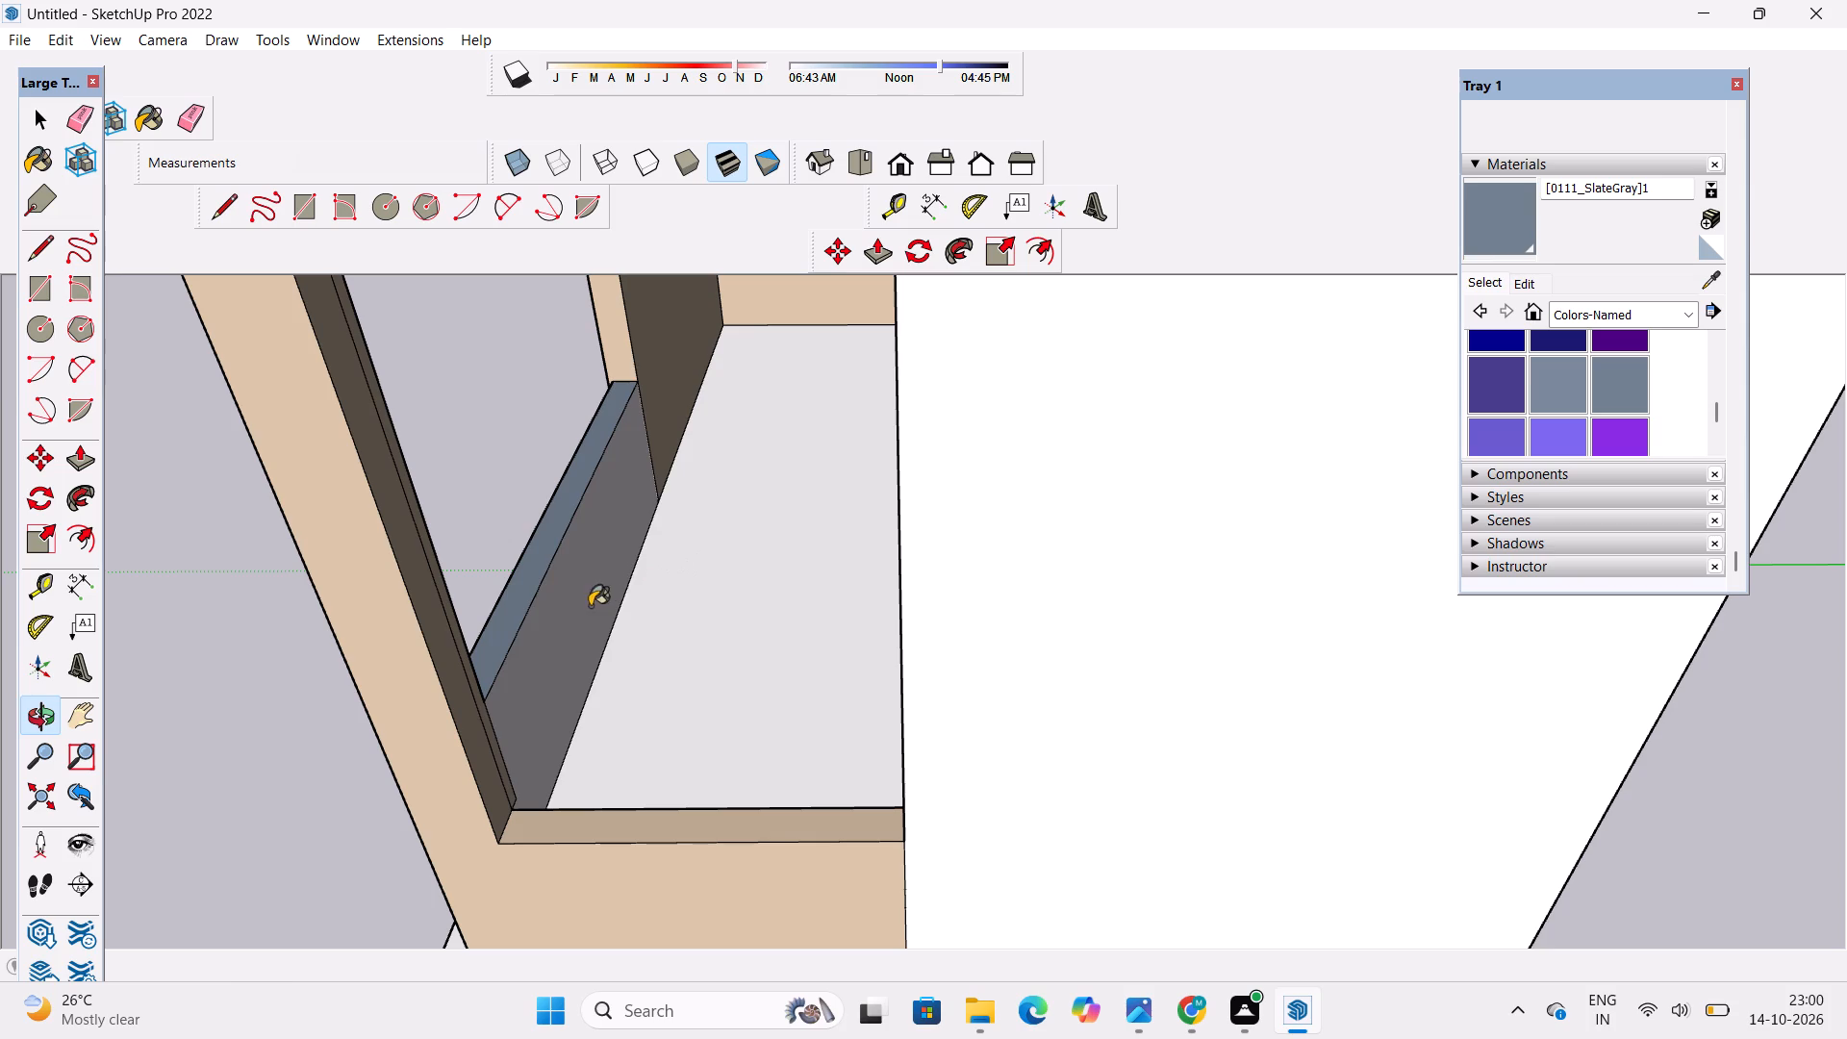
left_click(590, 606)
Examine the slate-gray balcony parapet and the overall facade from the side and front.
key("o")
scroll(663, 556, "down", 10)
left_click_drag(988, 481, 1330, 288)
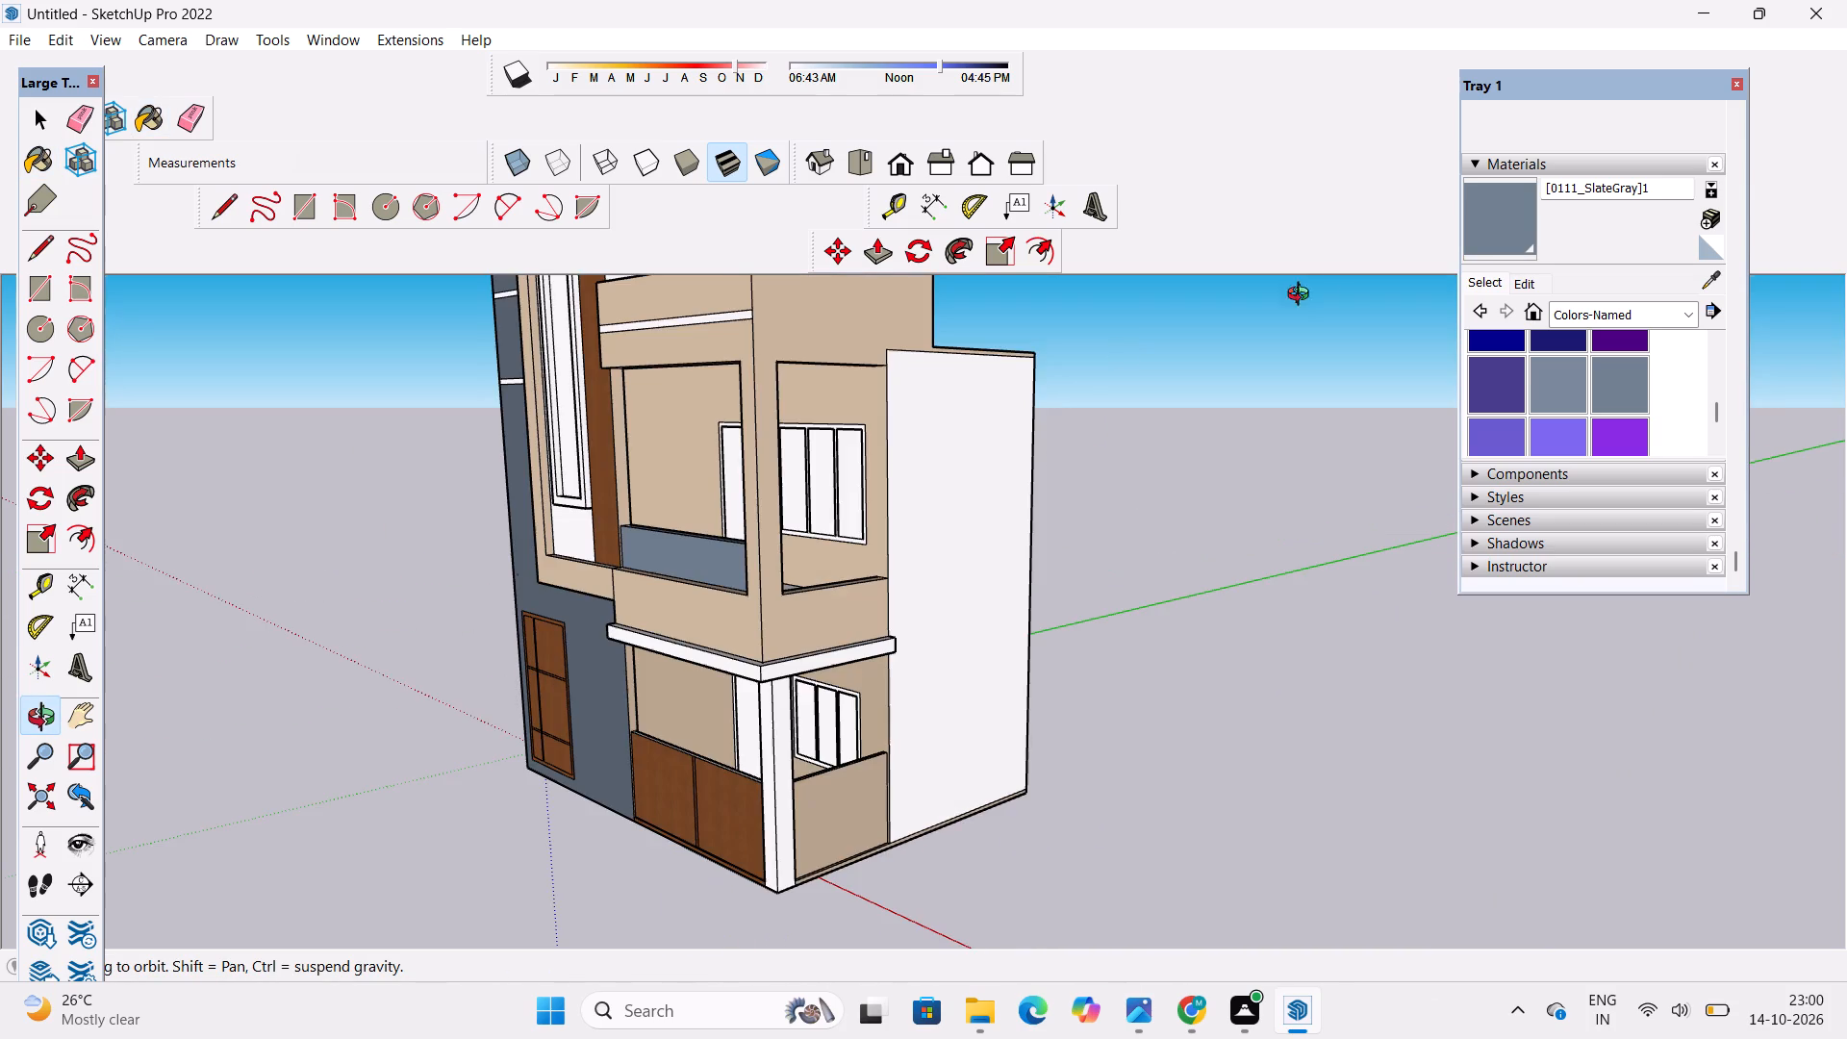
left_click_drag(511, 605, 784, 596)
left_click_drag(807, 561, 712, 679, "shift")
left_click_drag(713, 679, 797, 688)
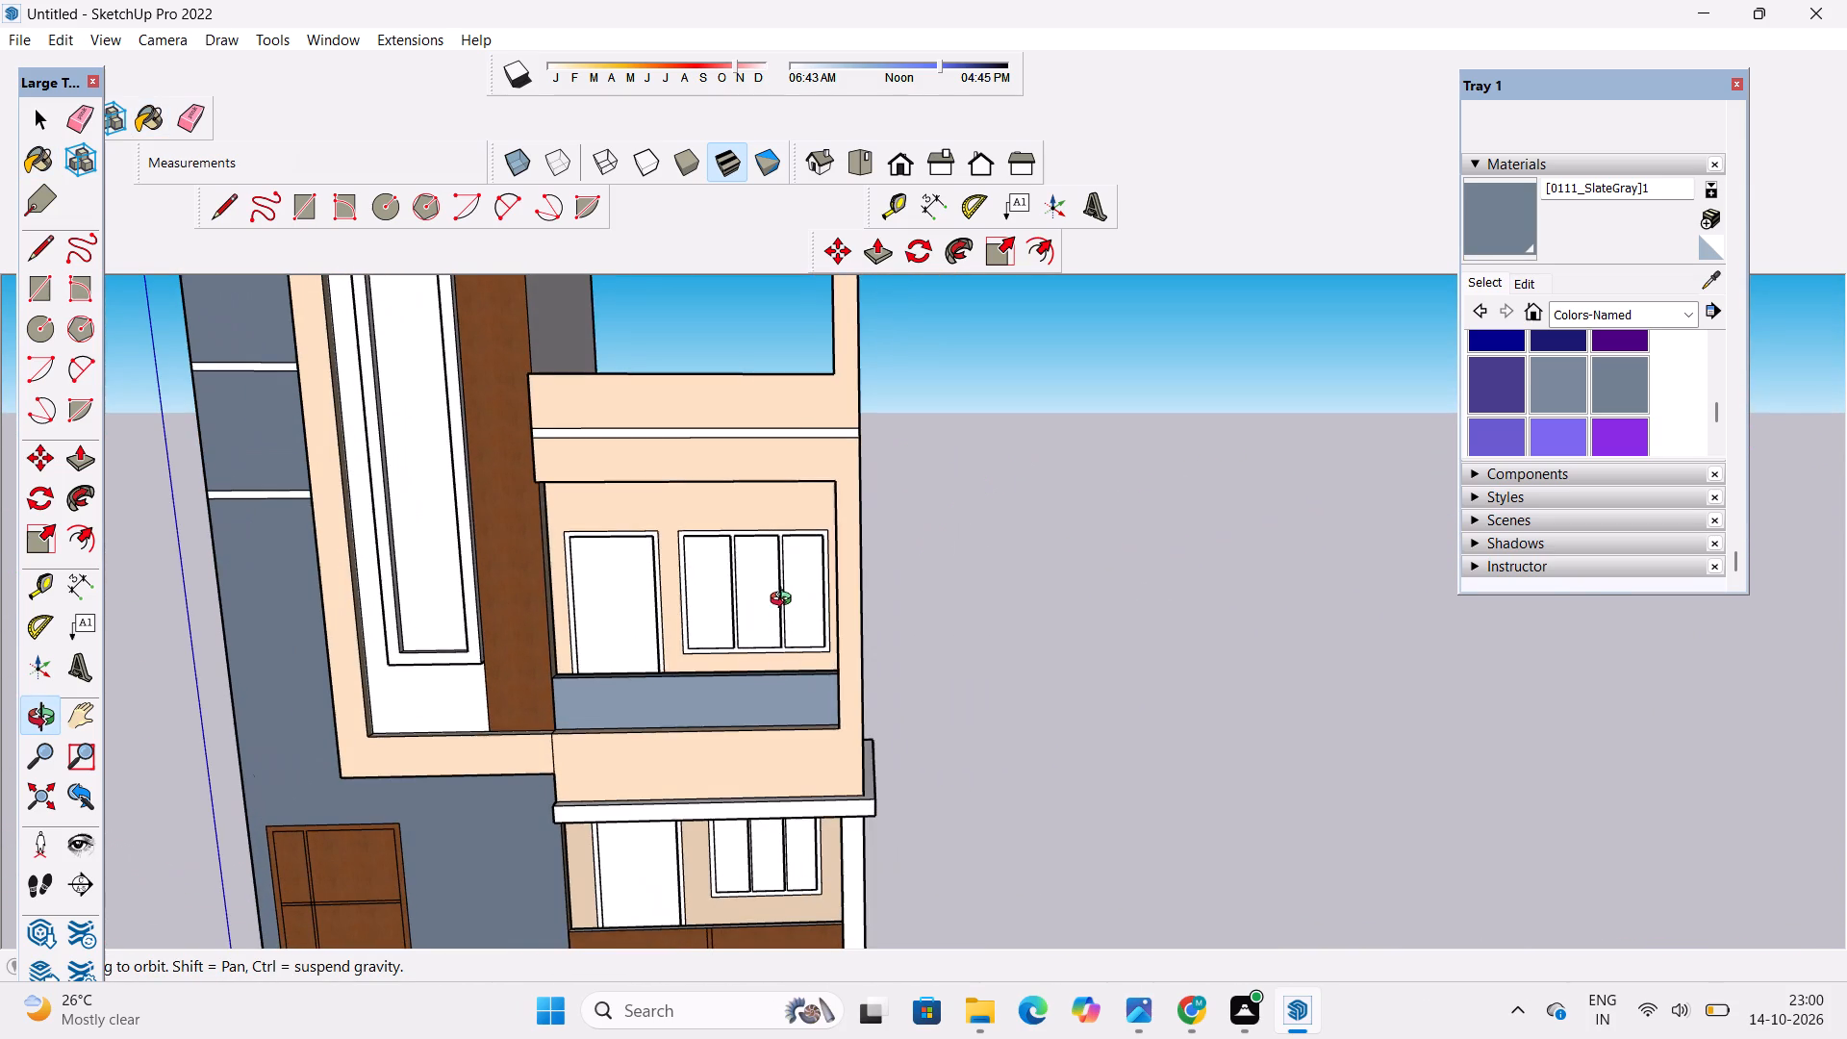
left_click_drag(785, 600, 771, 638, "shift")
scroll(835, 564, "up", 4, "shift")
scroll(770, 496, "down", 4, "shift")
scroll(778, 464, "down", 8)
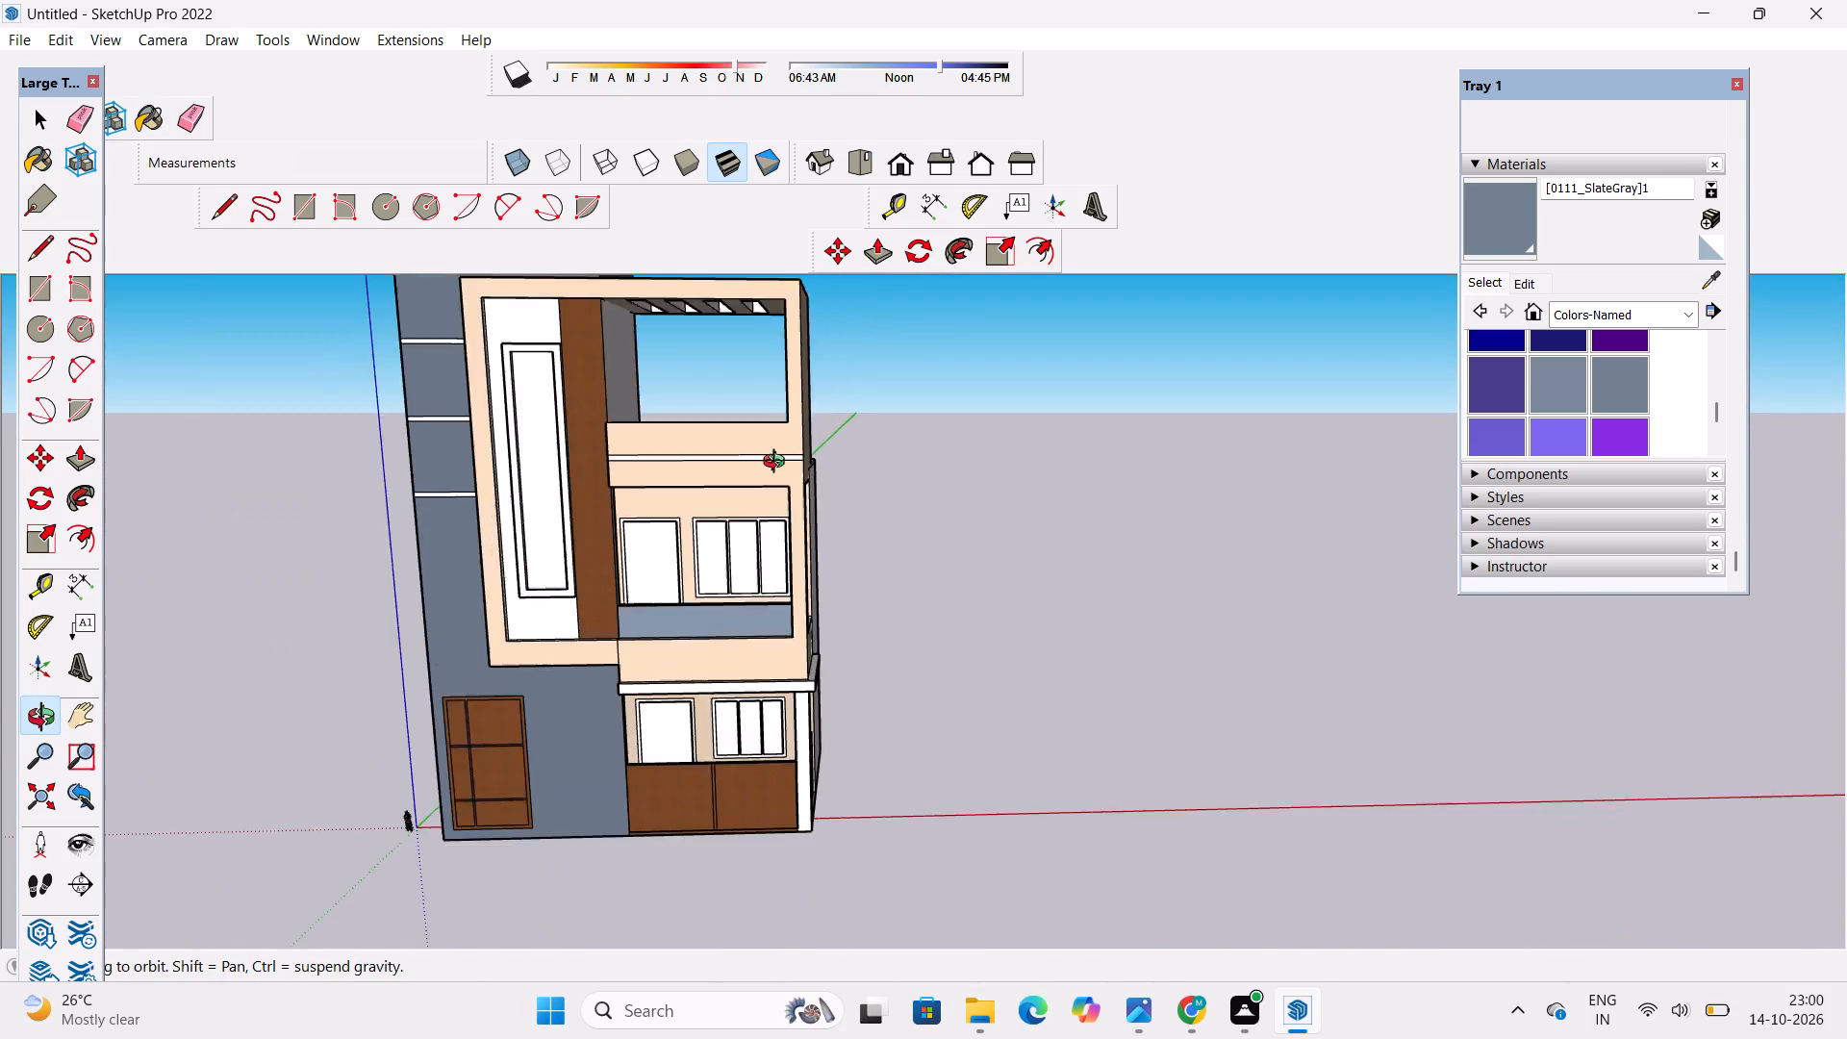
scroll(778, 464, "down", 4)
Edit the [0111_SlateGray]1 material to a darker shade.
left_click(1520, 283)
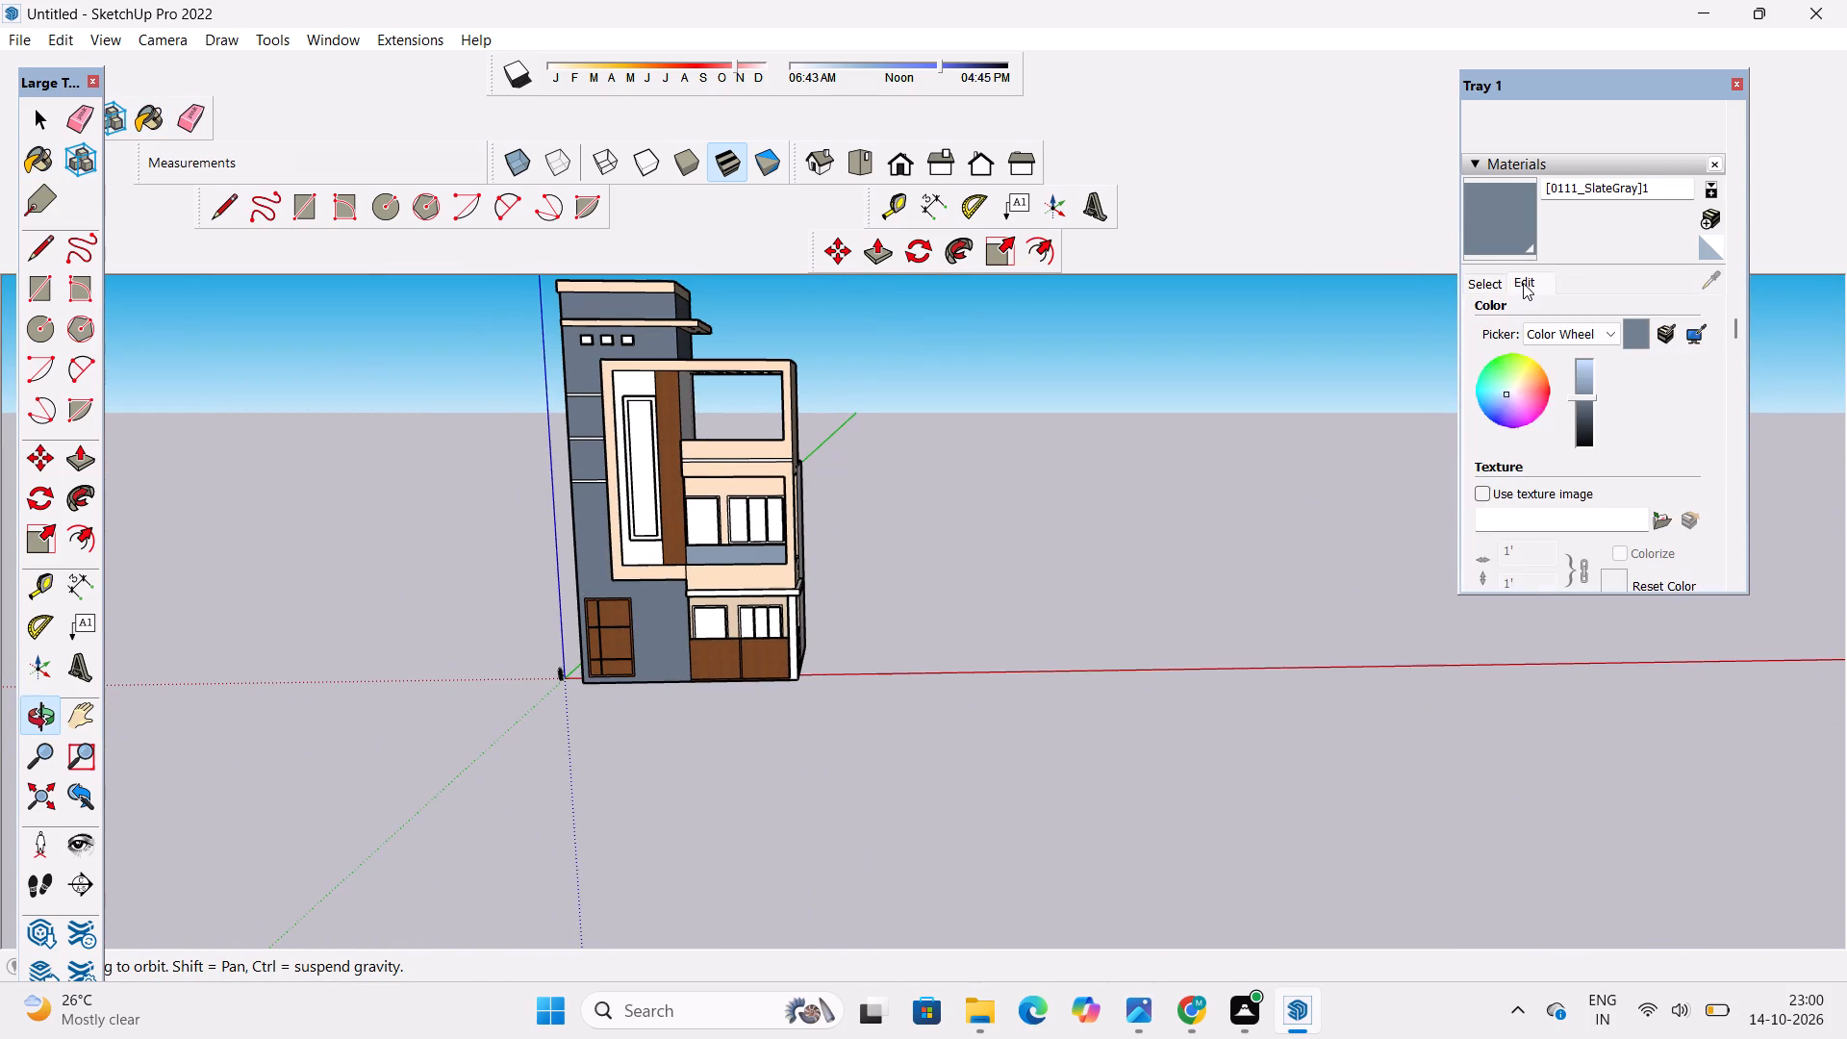
left_click(1579, 404)
scroll(625, 577, "down", 5)
scroll(667, 549, "up", 7)
left_click_drag(677, 528, 671, 563, "shift")
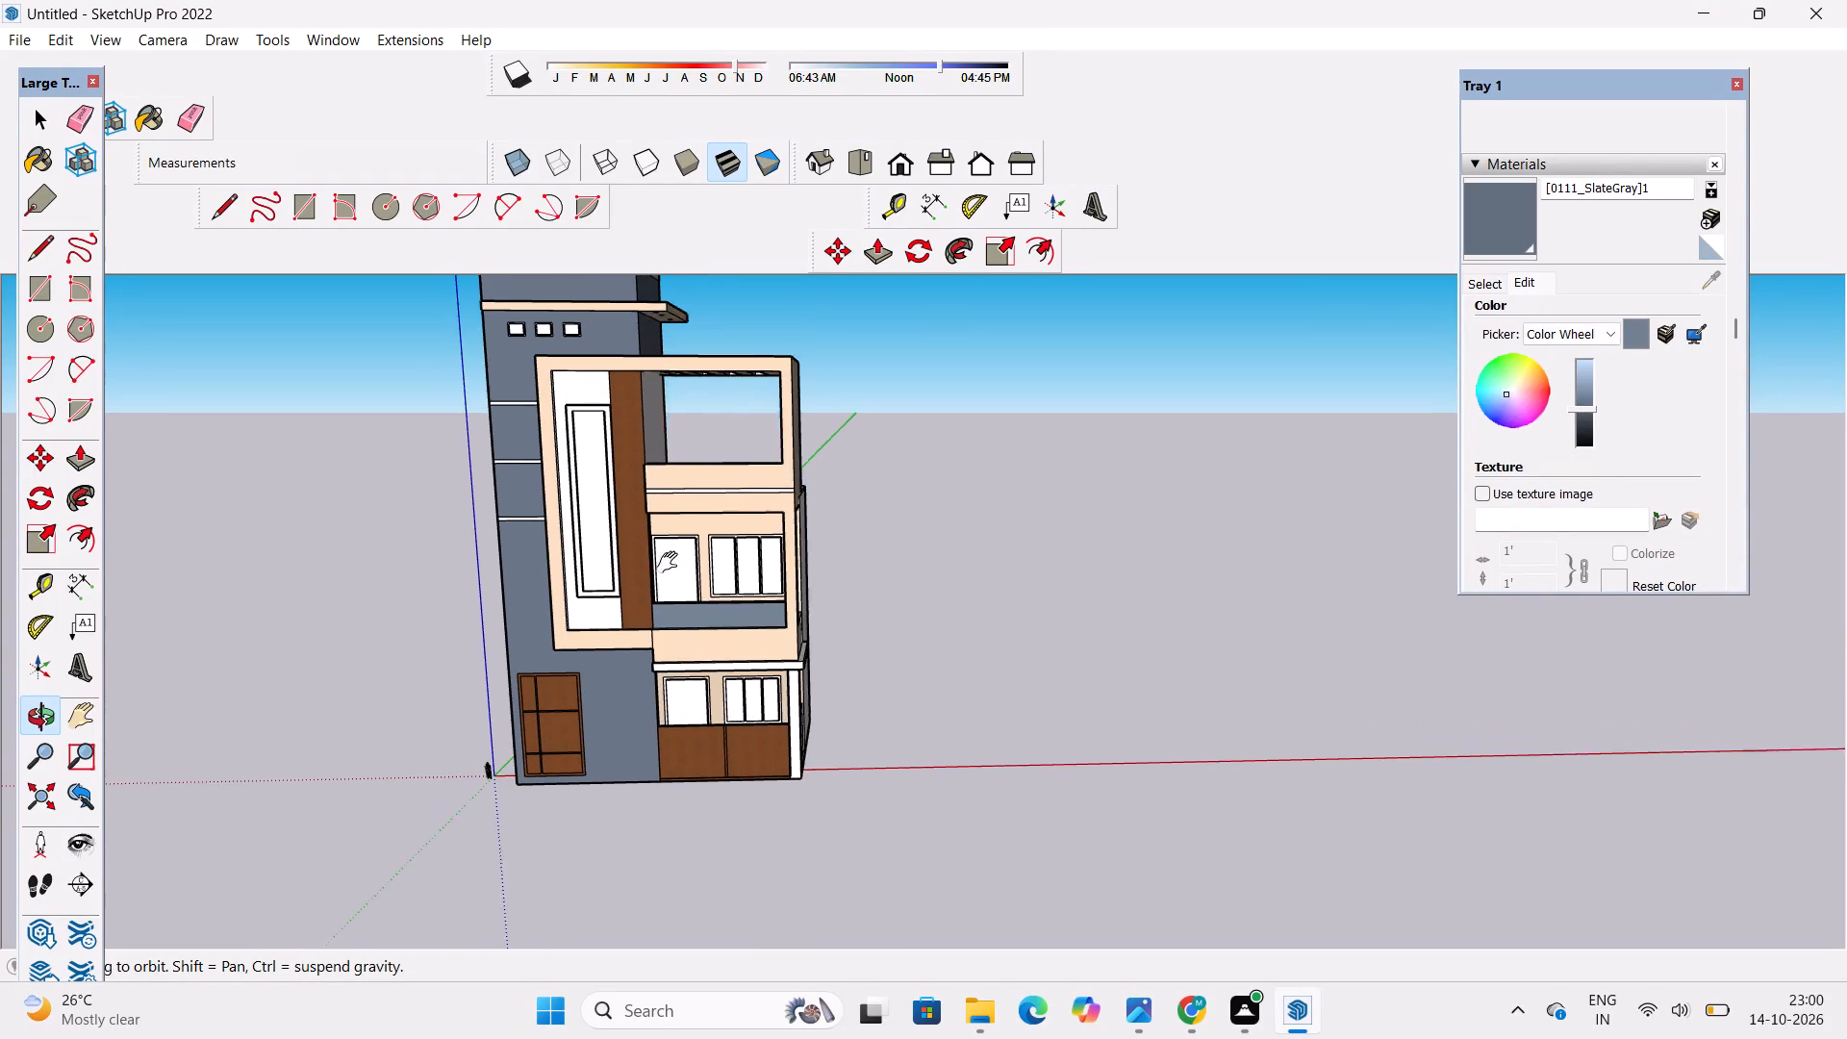
left_click_drag(671, 563, 706, 552)
Paint the tall window pane beside the wood strip with Translucent Glass Gray from the Glass and Mirrors collection.
left_click(1486, 288)
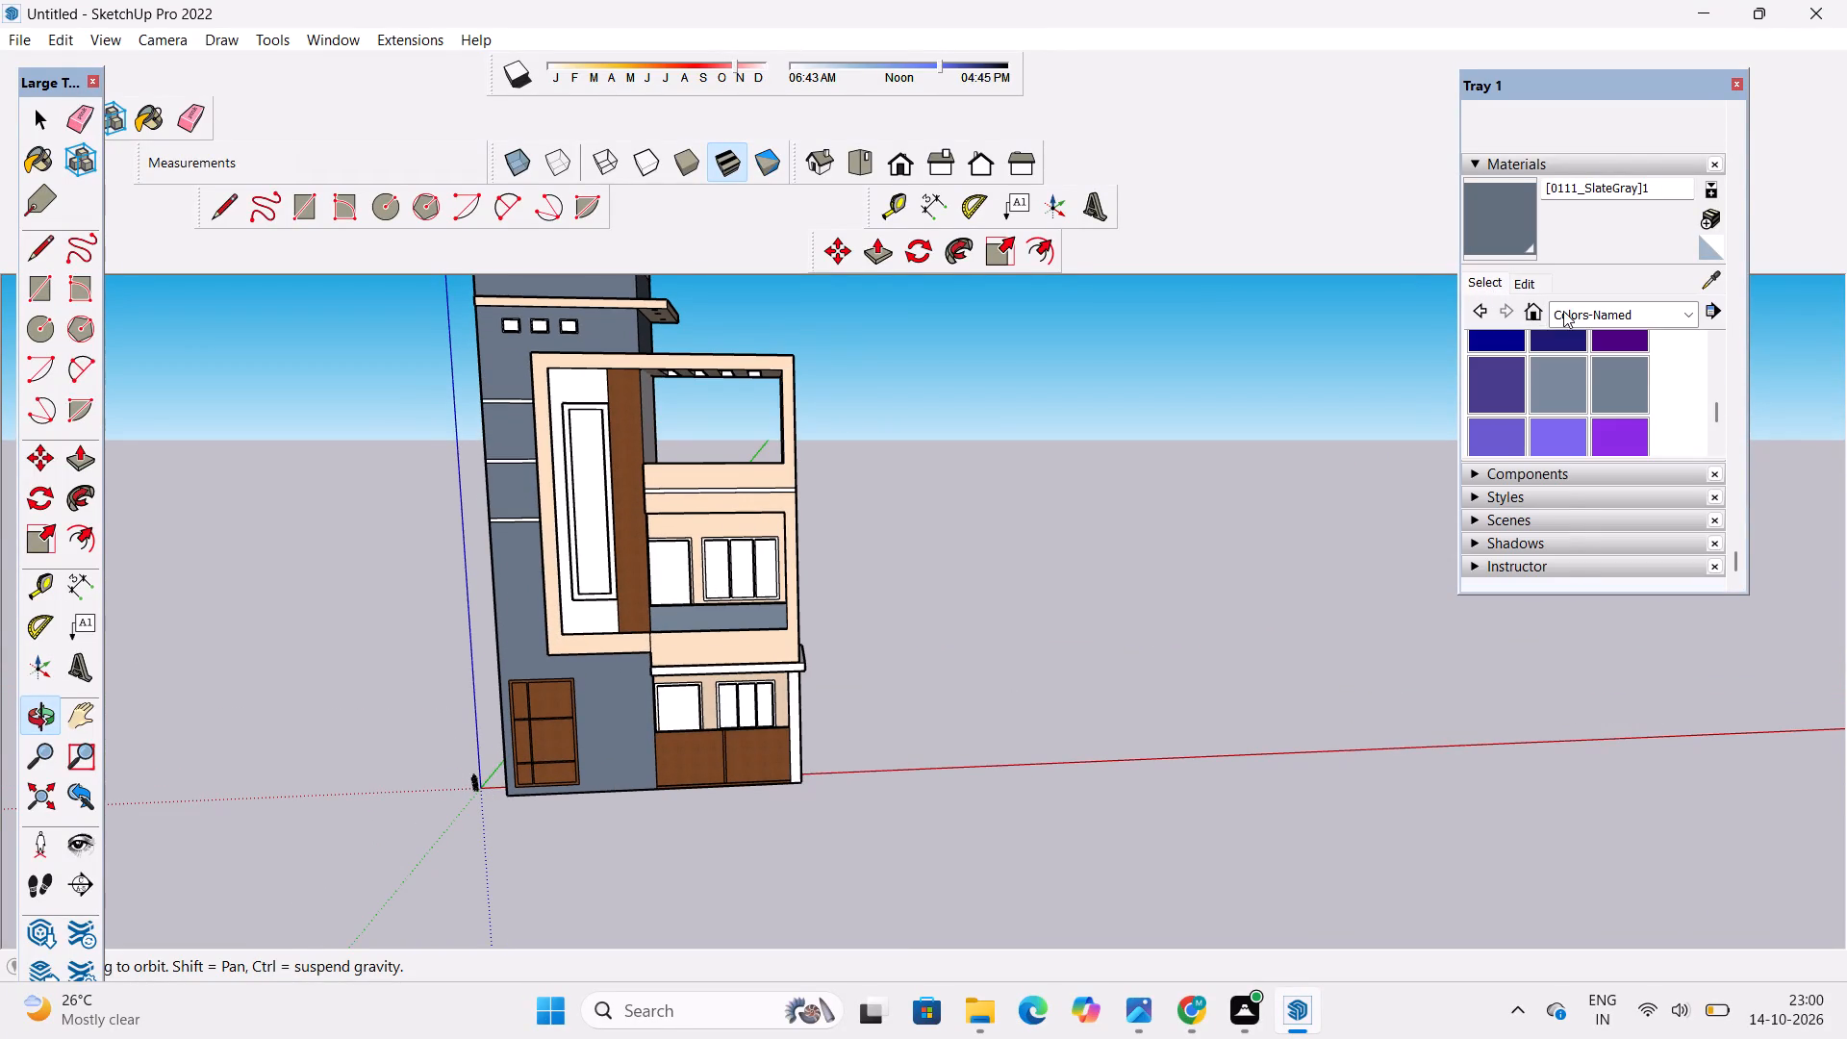
left_click(1563, 311)
left_click(1604, 436)
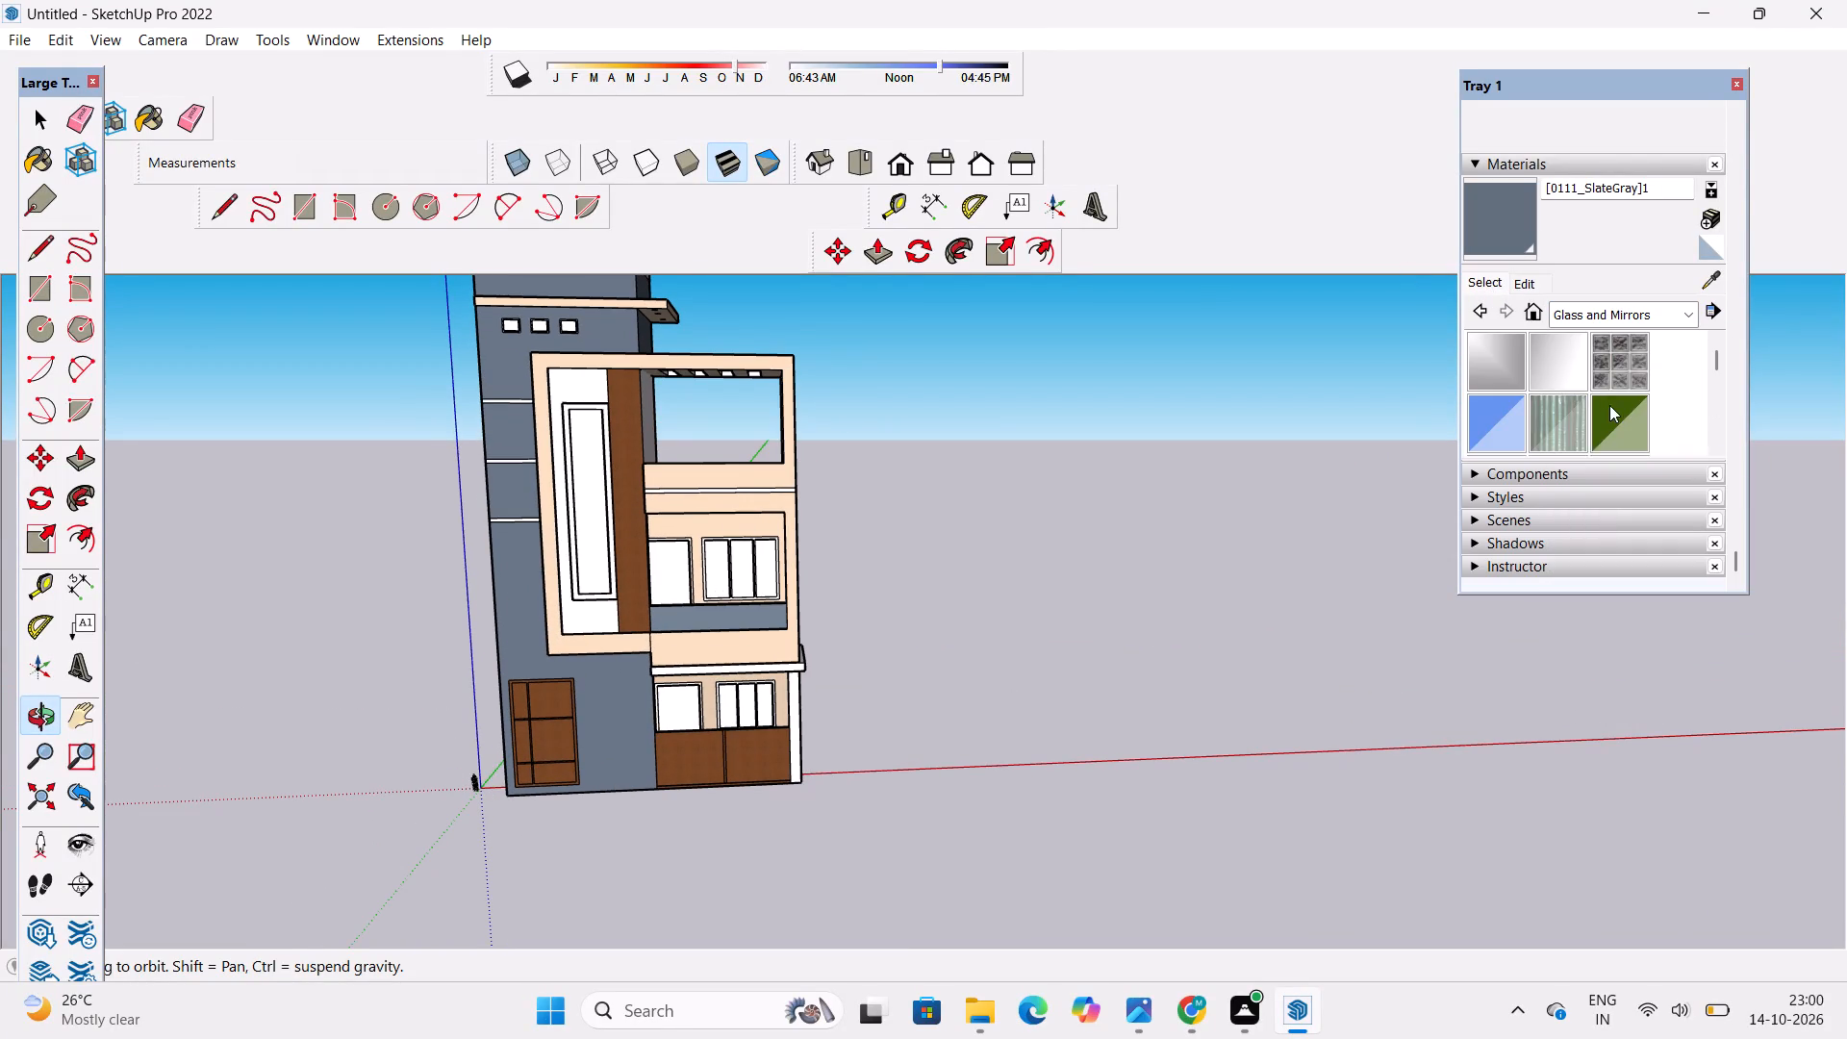
scroll(1545, 337, "down", 2)
scroll(1545, 337, "up", 2)
scroll(1539, 373, "down", 1)
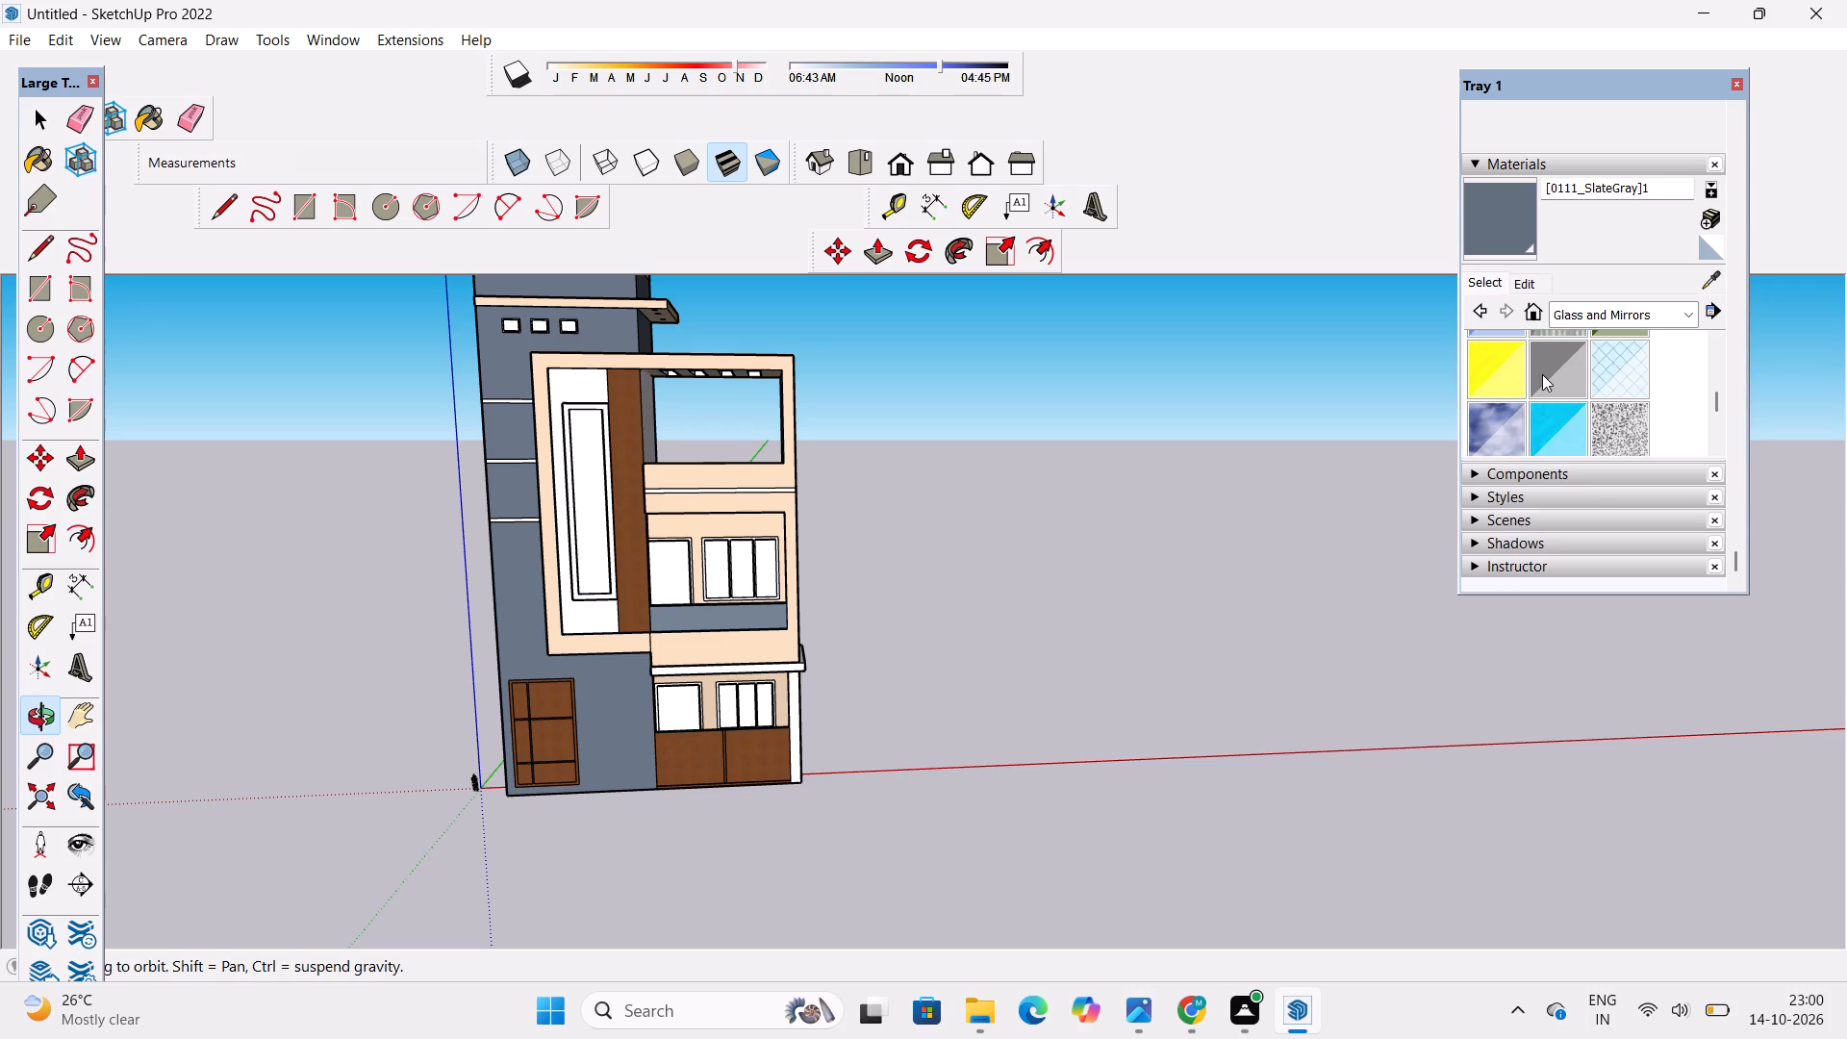
left_click(1542, 374)
scroll(572, 469, "up", 6)
left_click(613, 451)
Examine the glazed tall window up close and within the overall facade.
scroll(624, 447, "up", 5)
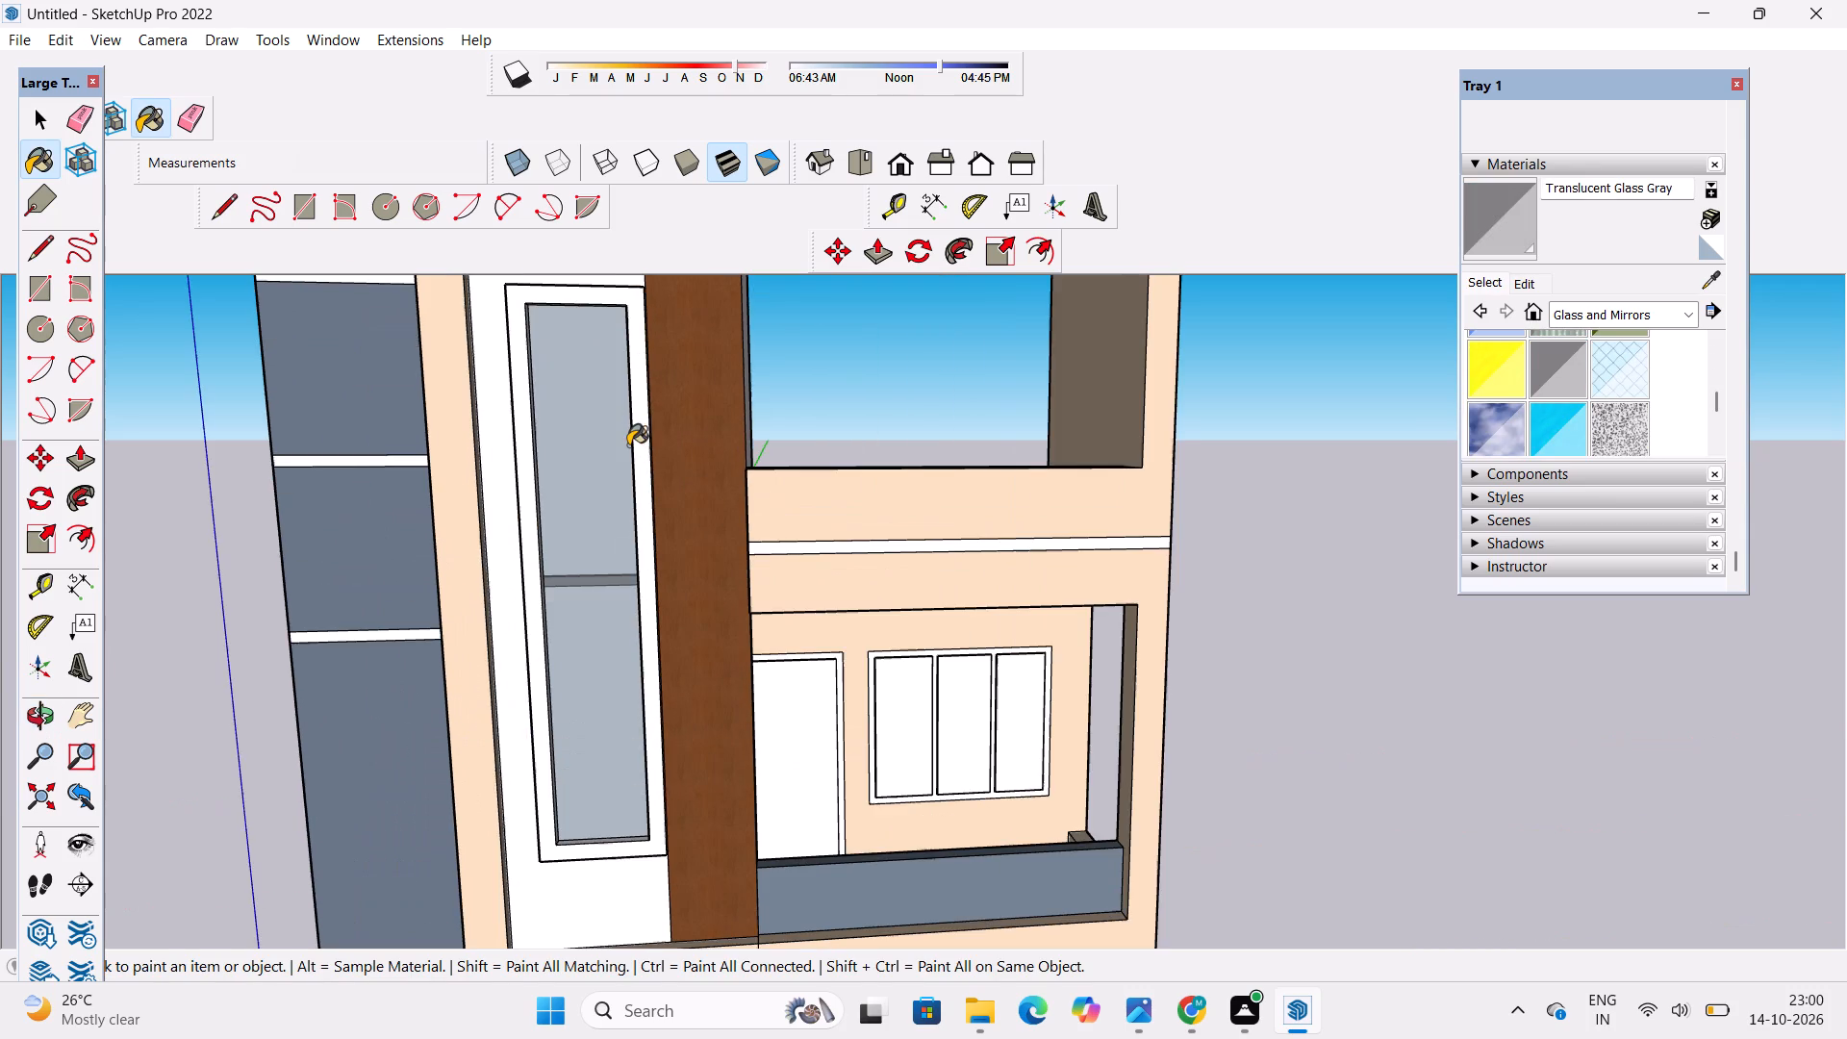
scroll(555, 442, "down", 3)
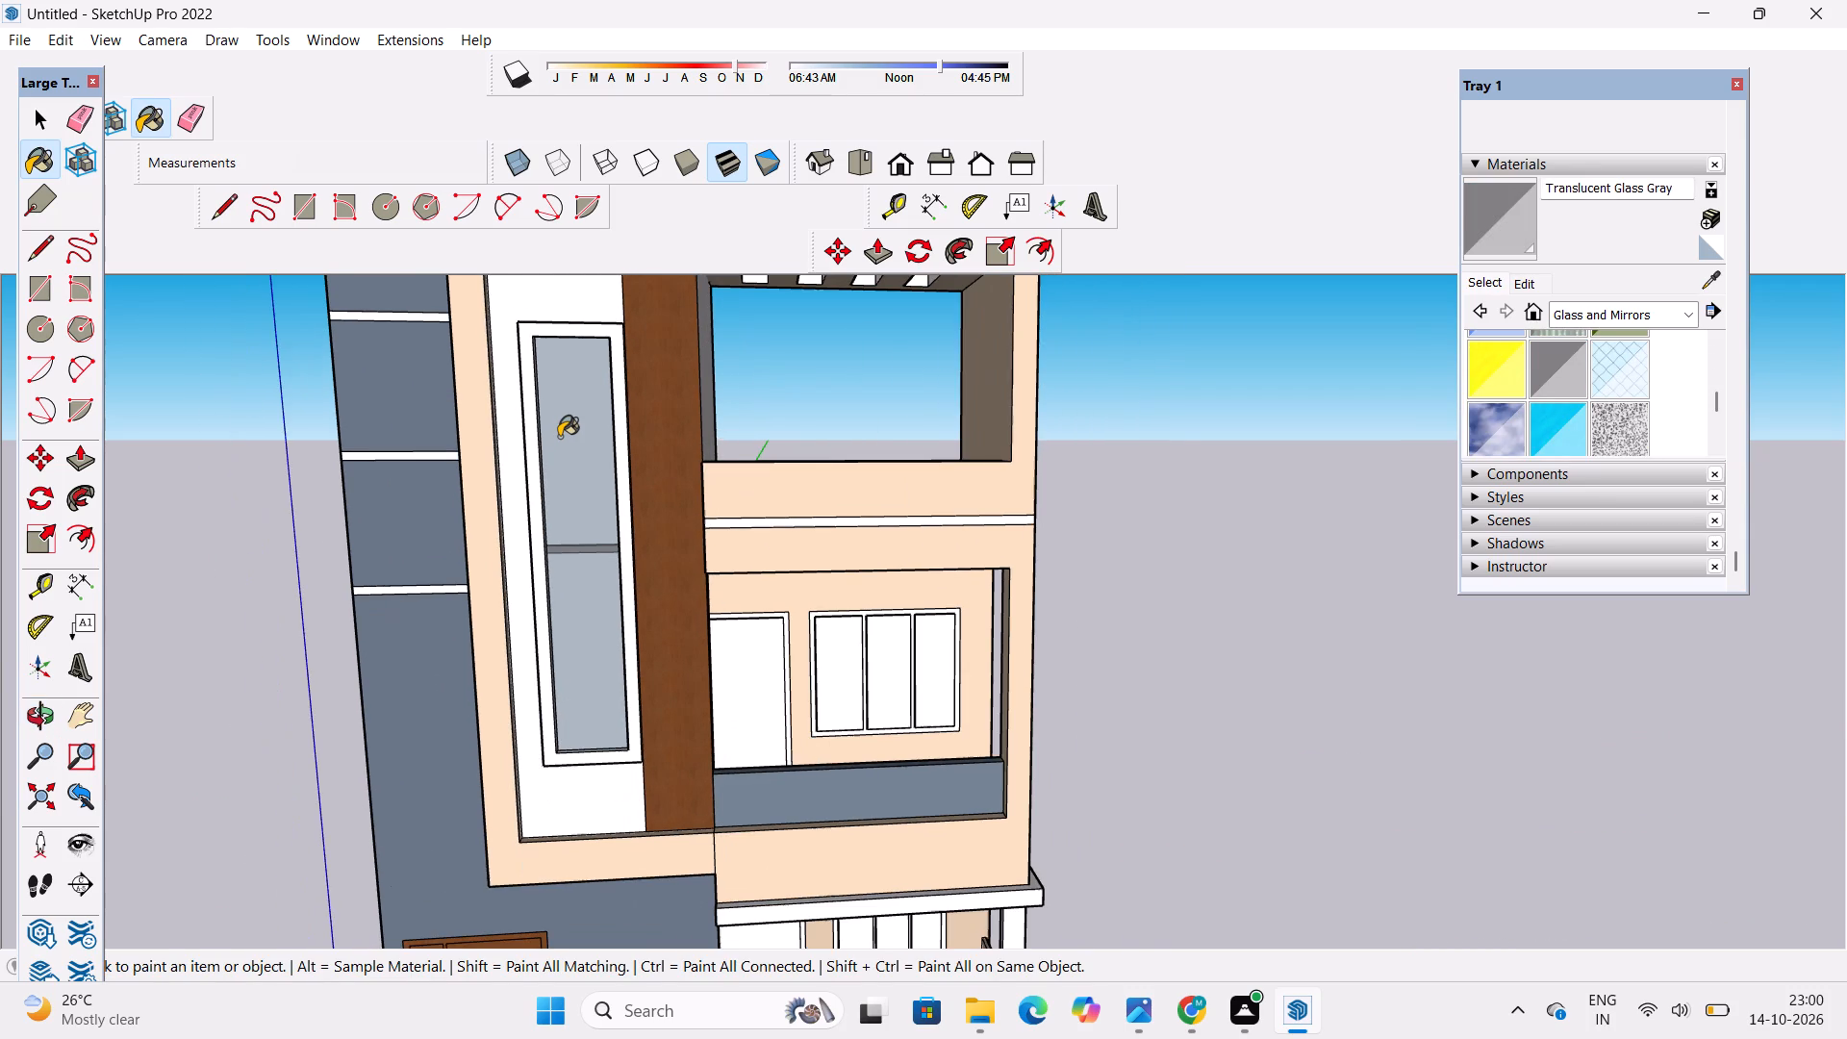
scroll(571, 429, "down", 1)
key("o")
scroll(571, 429, "down", 1)
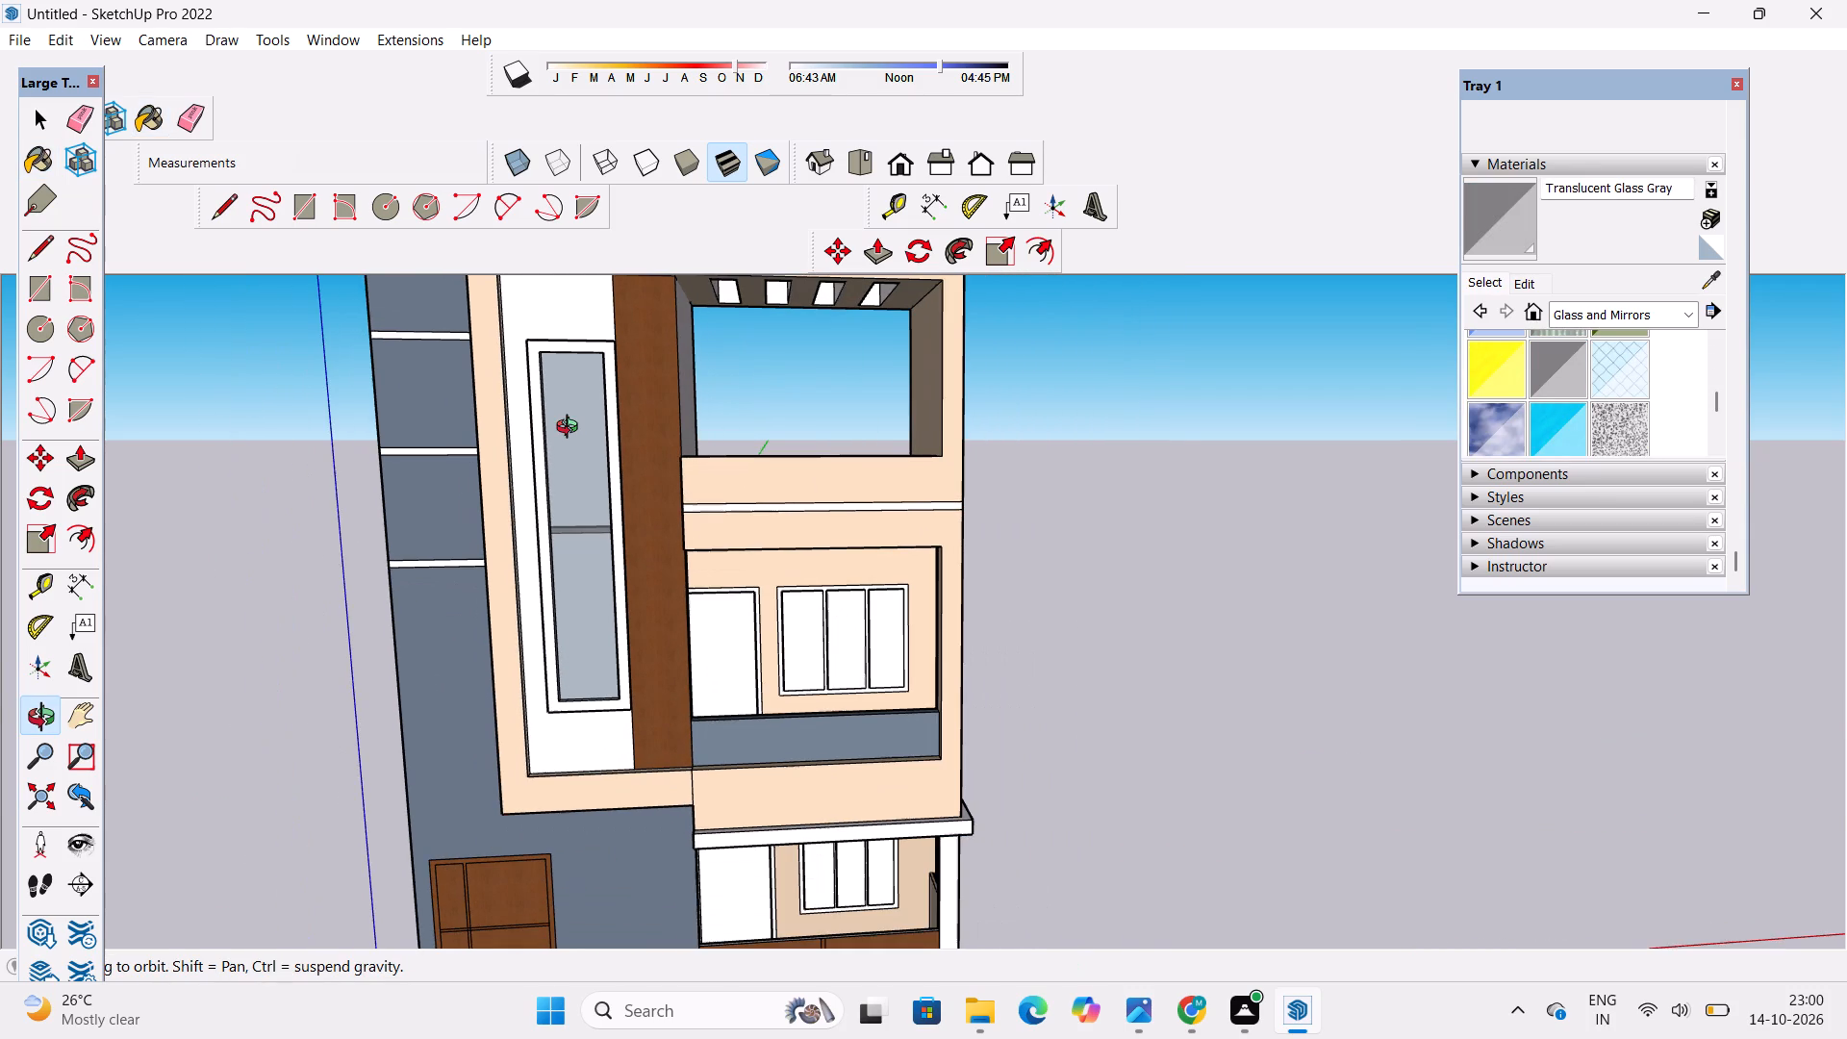
left_click_drag(583, 417, 597, 429, "shift")
scroll(597, 429, "up", 3)
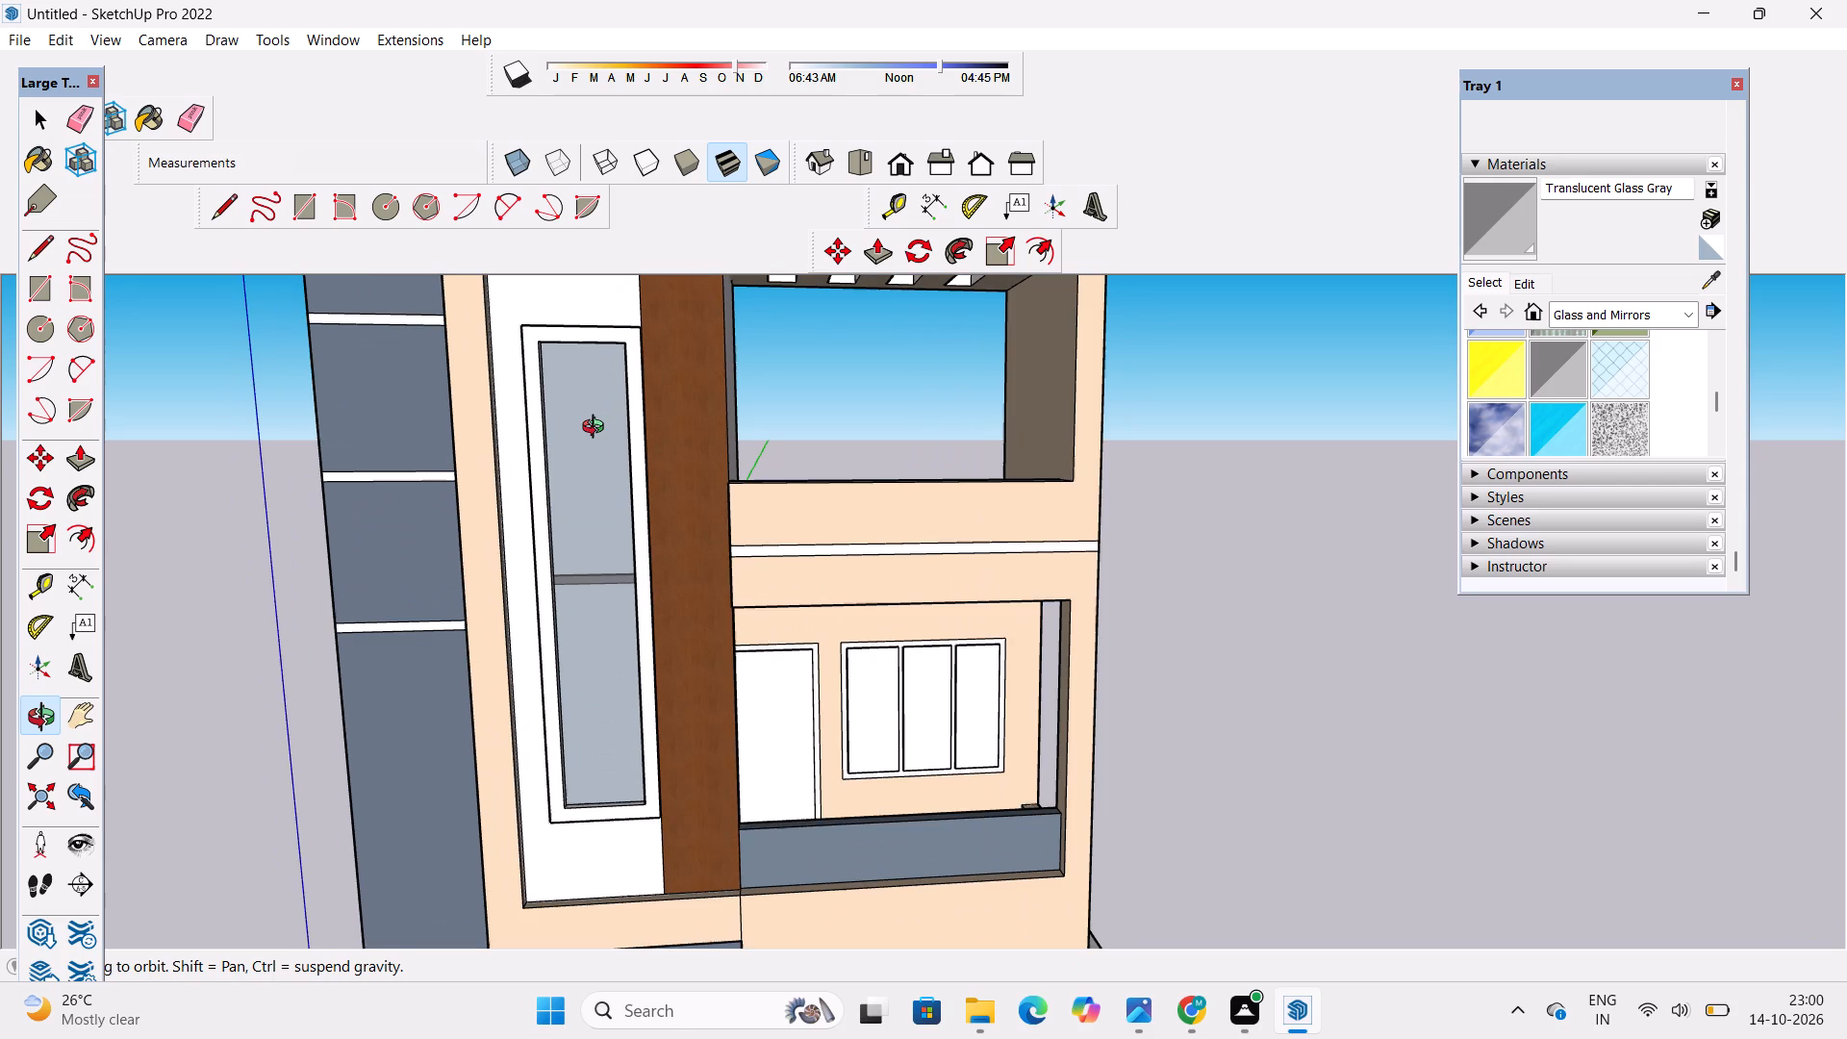
scroll(597, 429, "down", 5)
left_click(602, 450, "shift")
left_click_drag(602, 444, 574, 482, "shift")
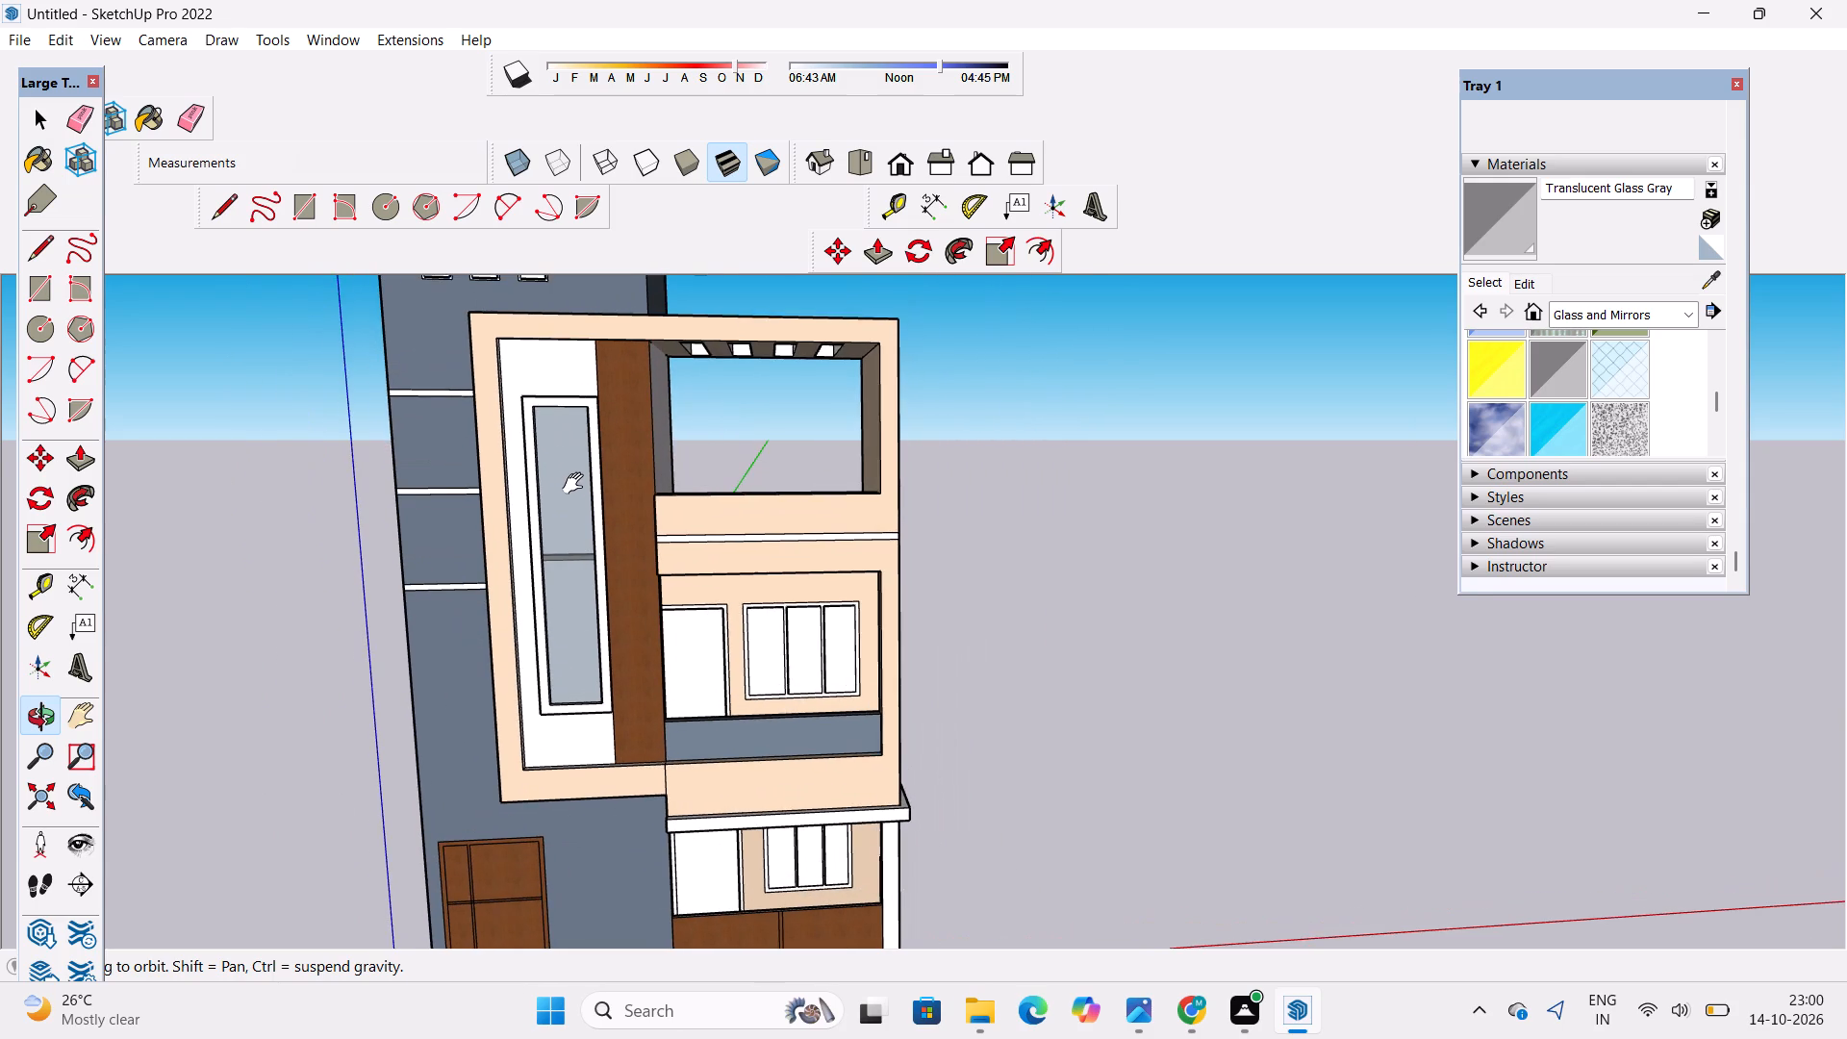
Draw a rectangle about 2' 10" by 2' 4" on the Bisque band above the first-floor balcony, below the white strip.
scroll(755, 521, "up", 10, "shift")
left_click_drag(700, 661, 700, 627, "shift")
left_click_drag(700, 625, 708, 636, "shift")
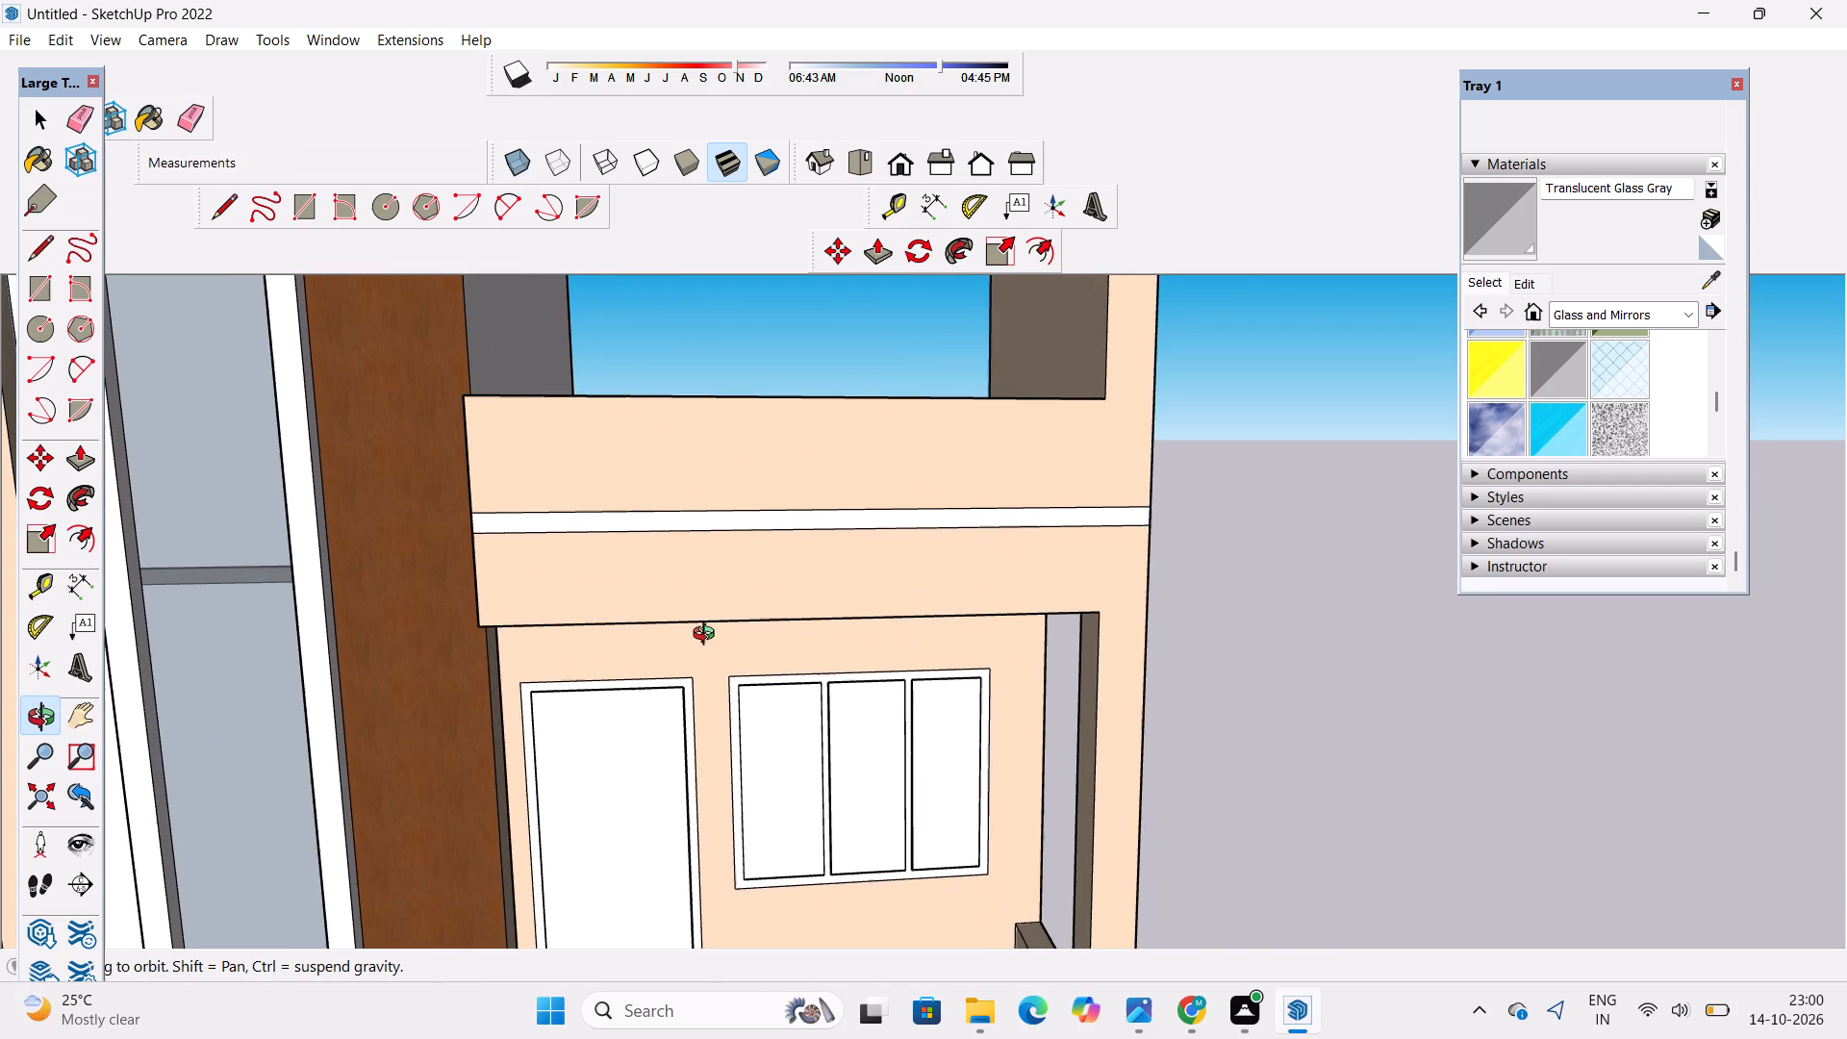
key("r")
scroll(609, 543, "up", 4)
scroll(588, 599, "down", 4)
scroll(593, 593, "up", 5)
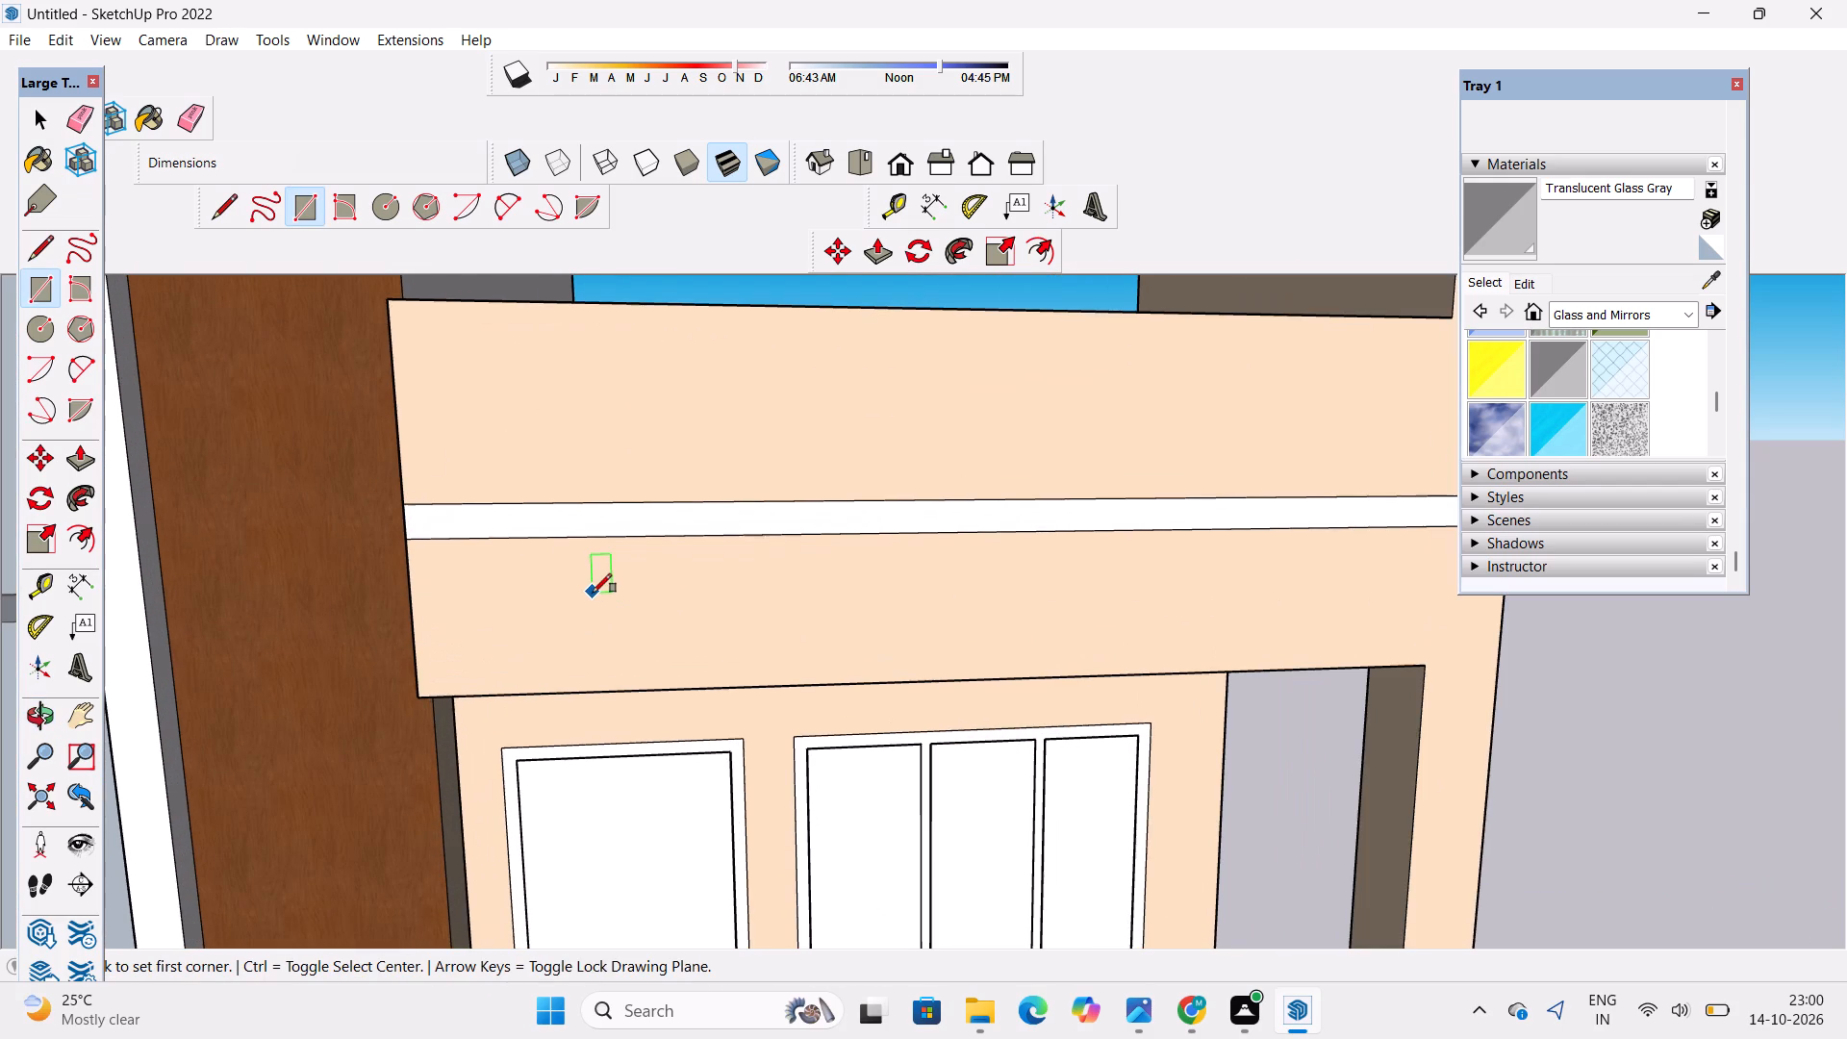
left_click(598, 587)
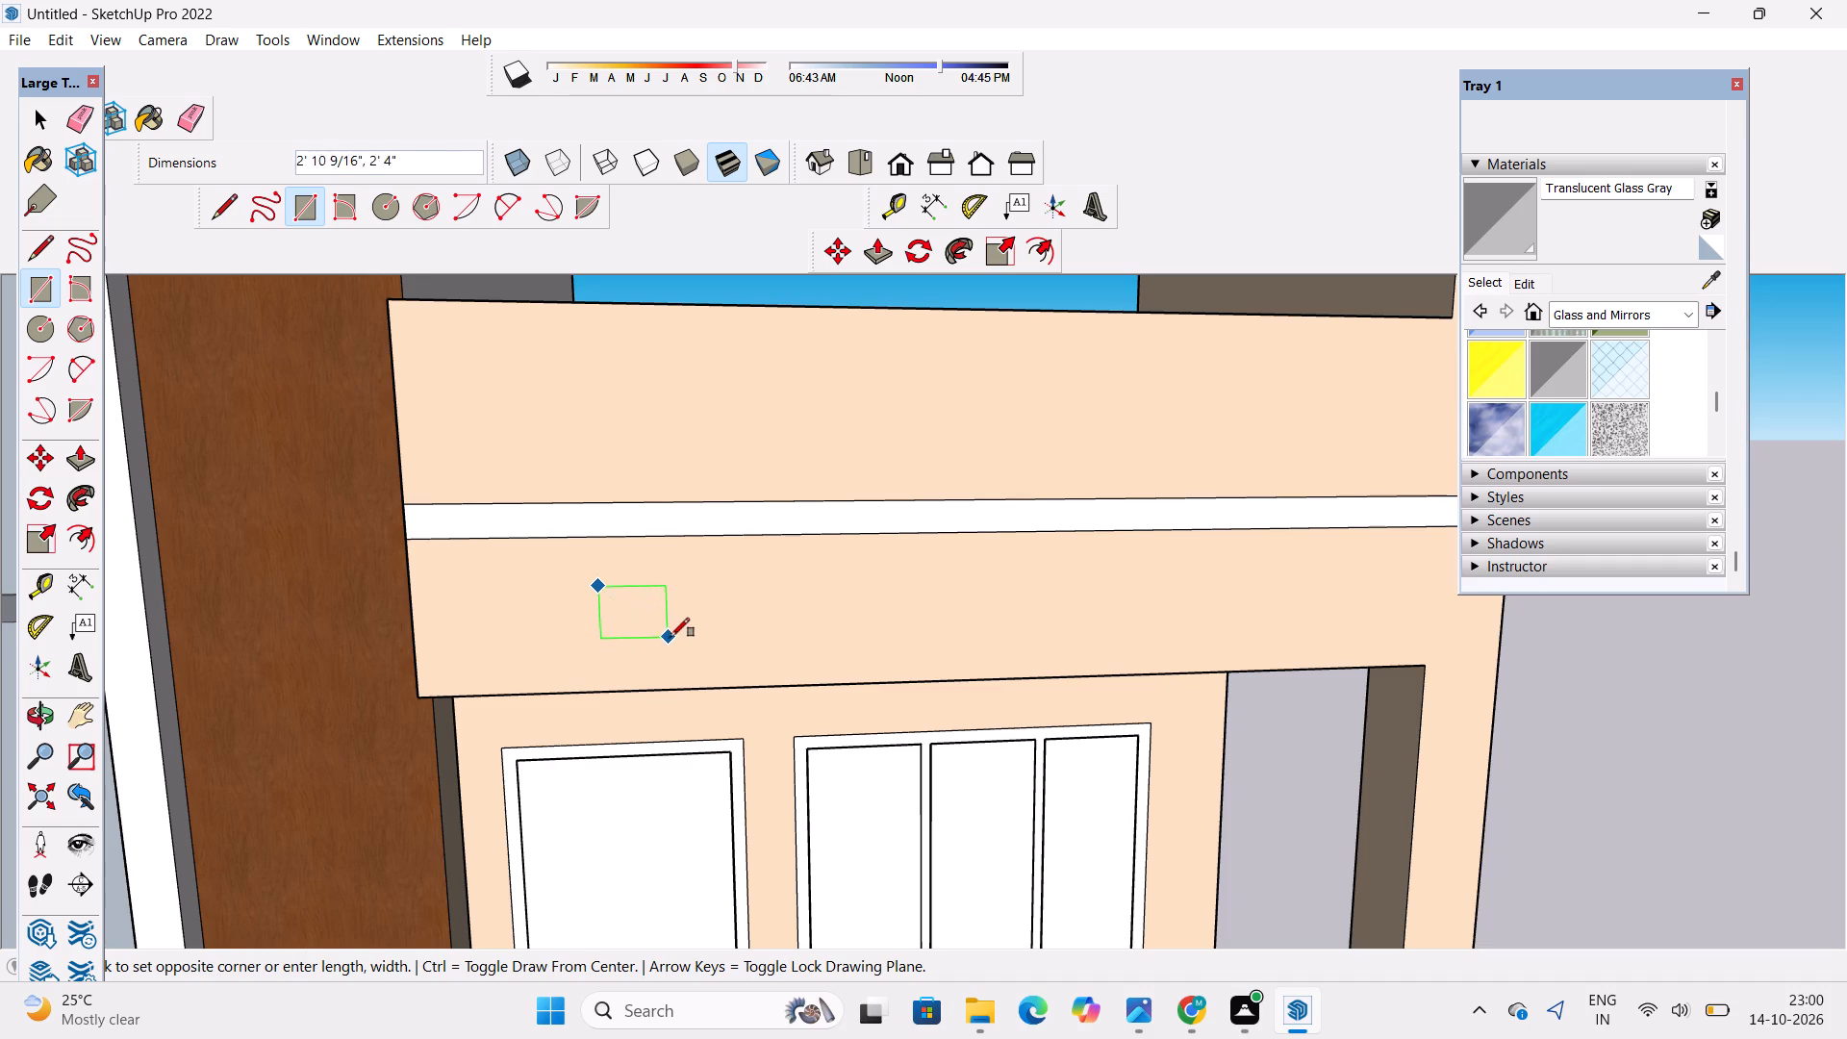
left_click(671, 637)
Copy the small rectangle twice along the Bisque band at about 5' spacing, making a row of three.
key("space")
double_click(650, 608)
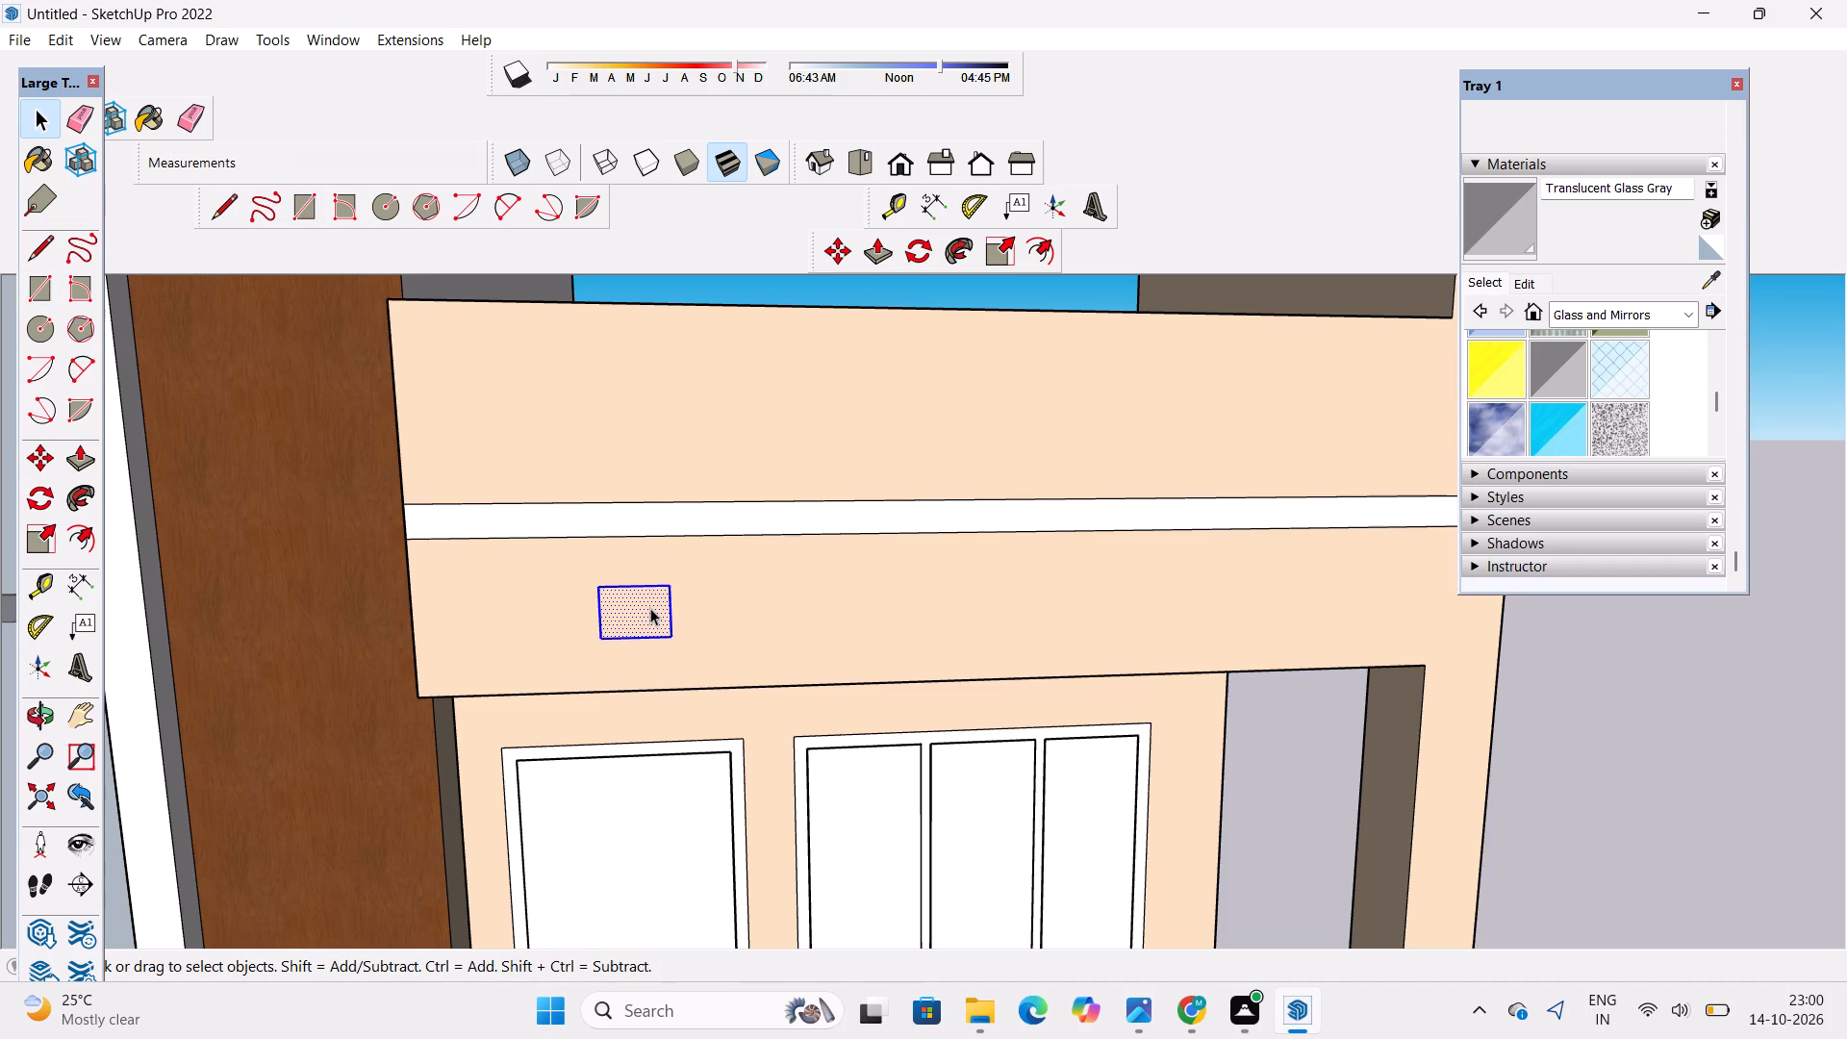
key("m")
left_click(604, 637)
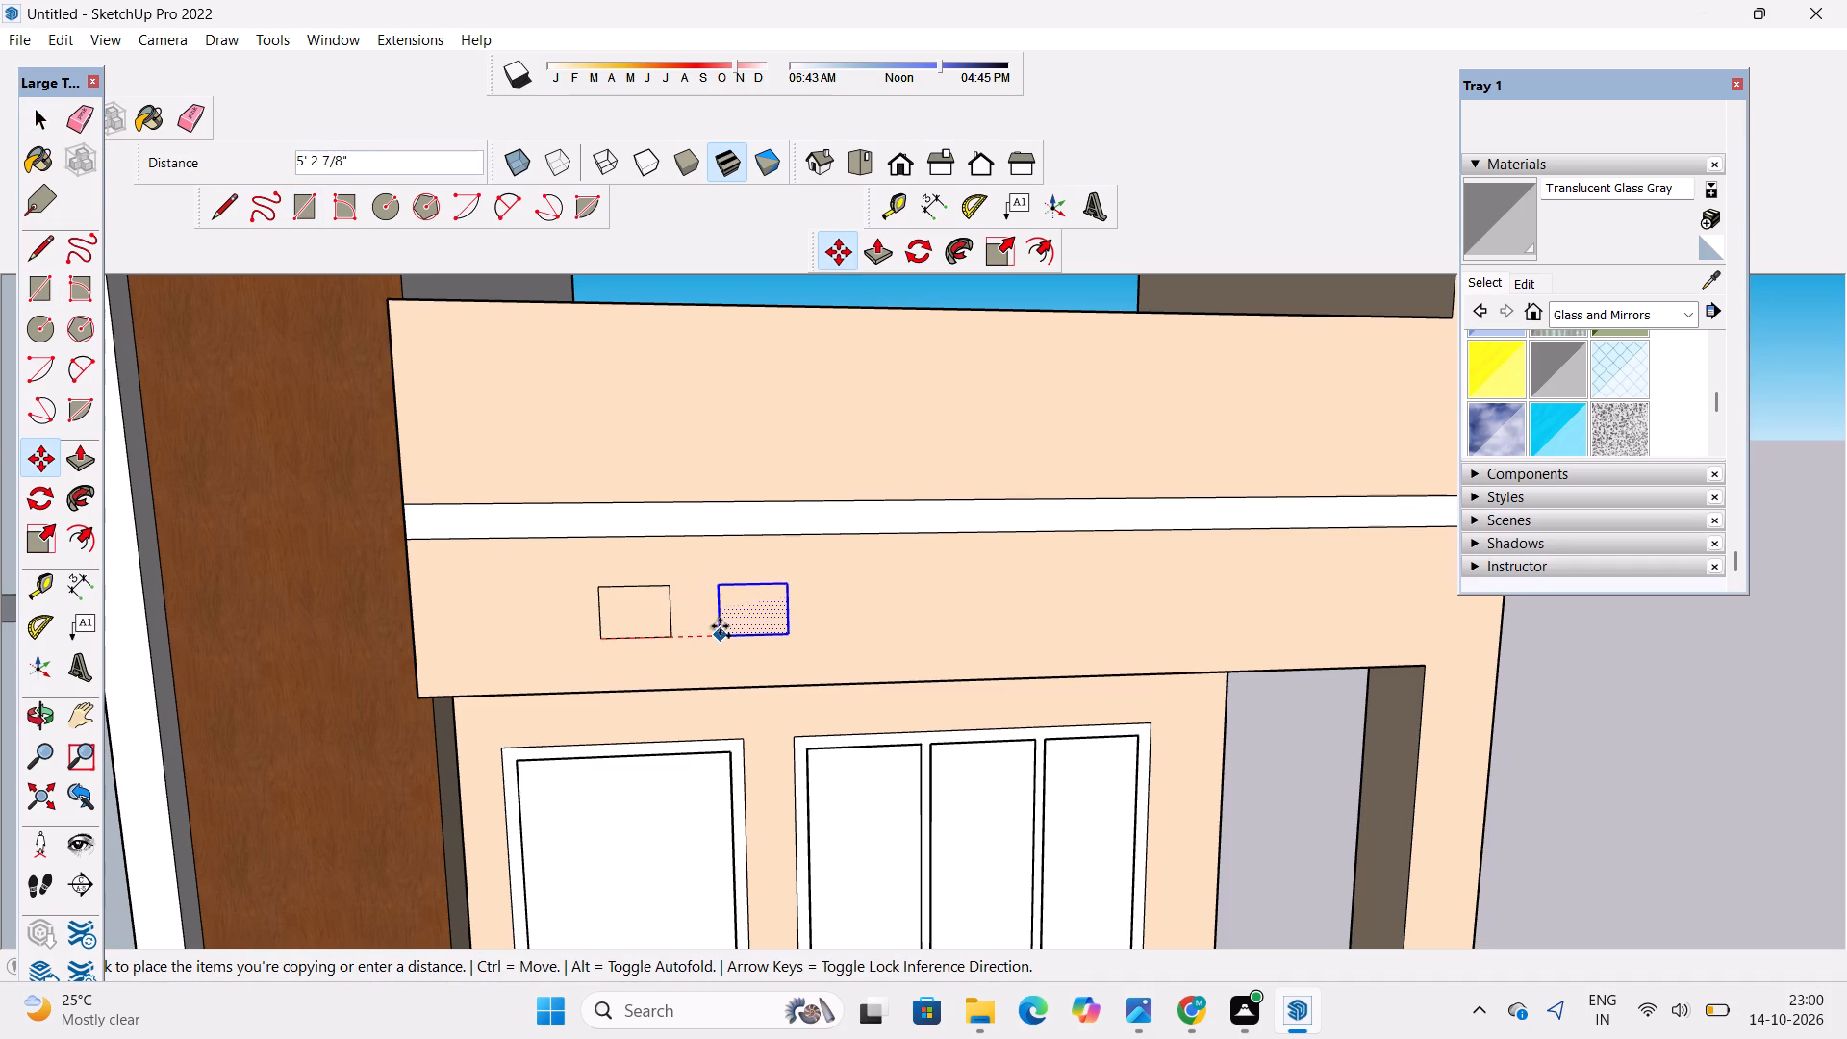
left_click(720, 626)
left_click(720, 630)
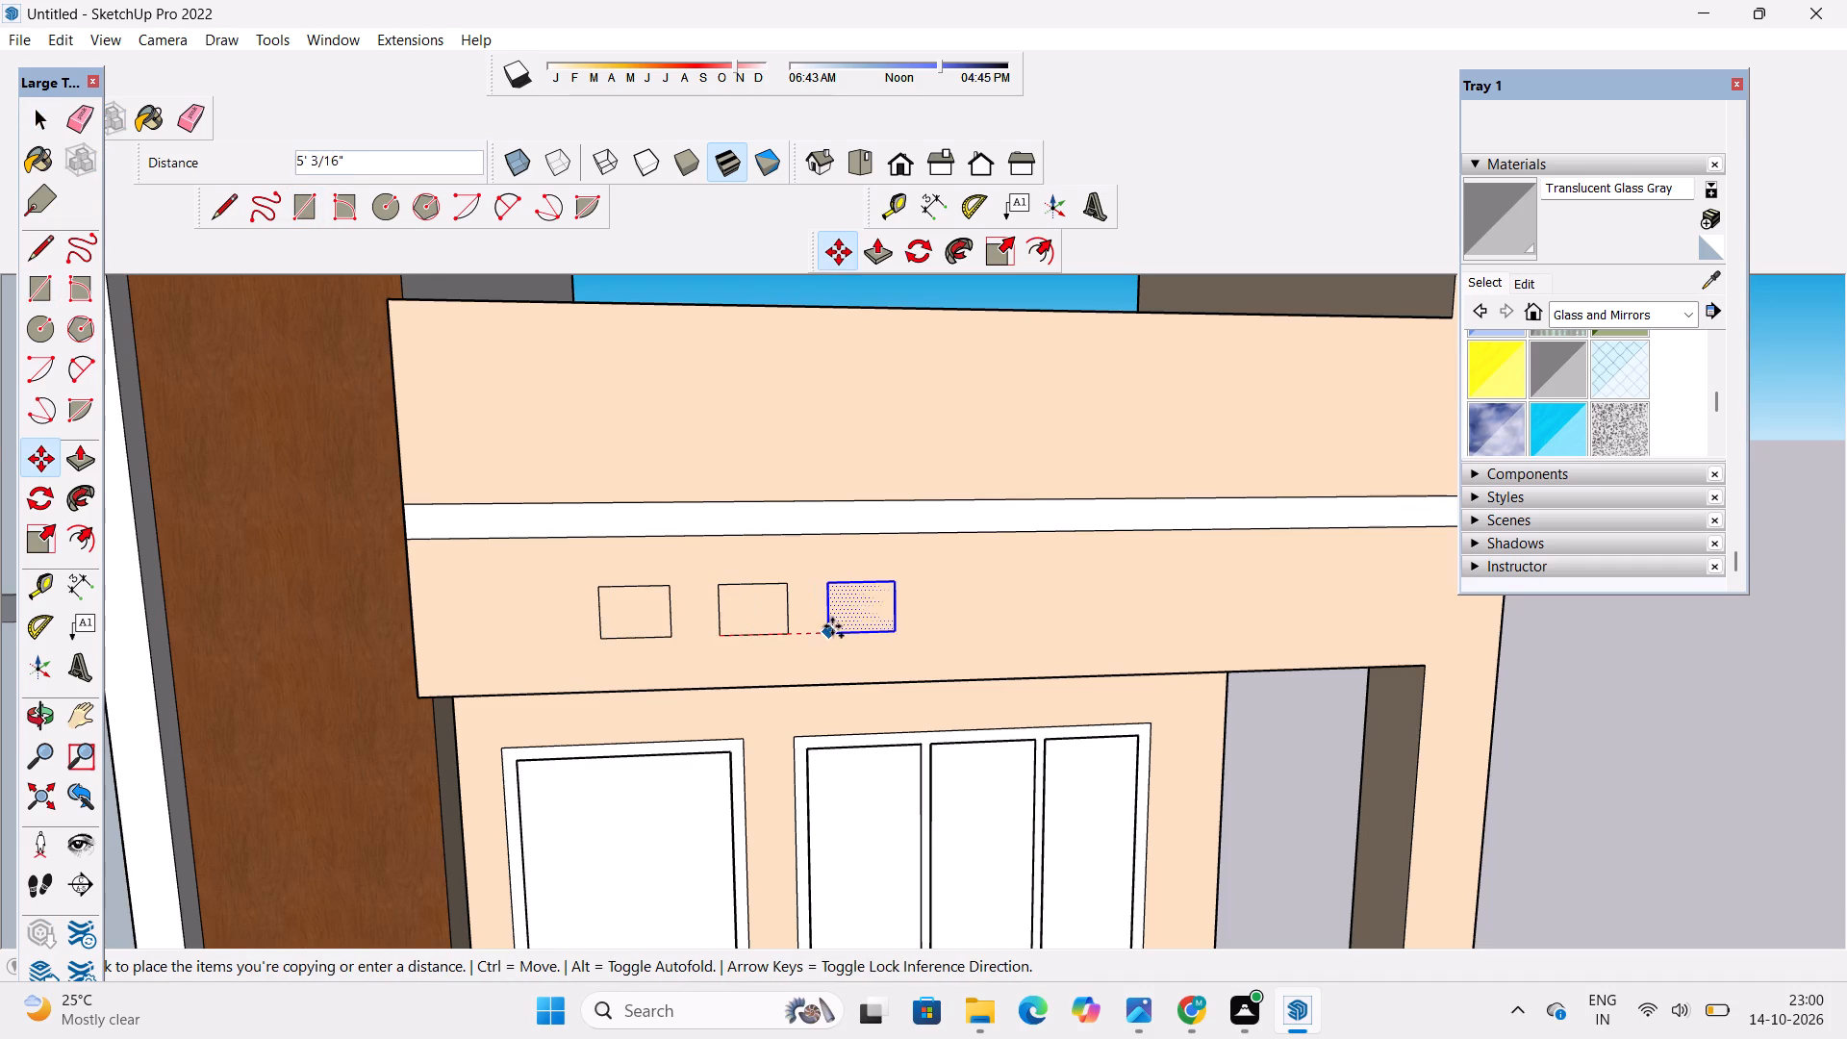
left_click(832, 626)
key("space")
scroll(671, 527, "down", 5)
left_click(1293, 524)
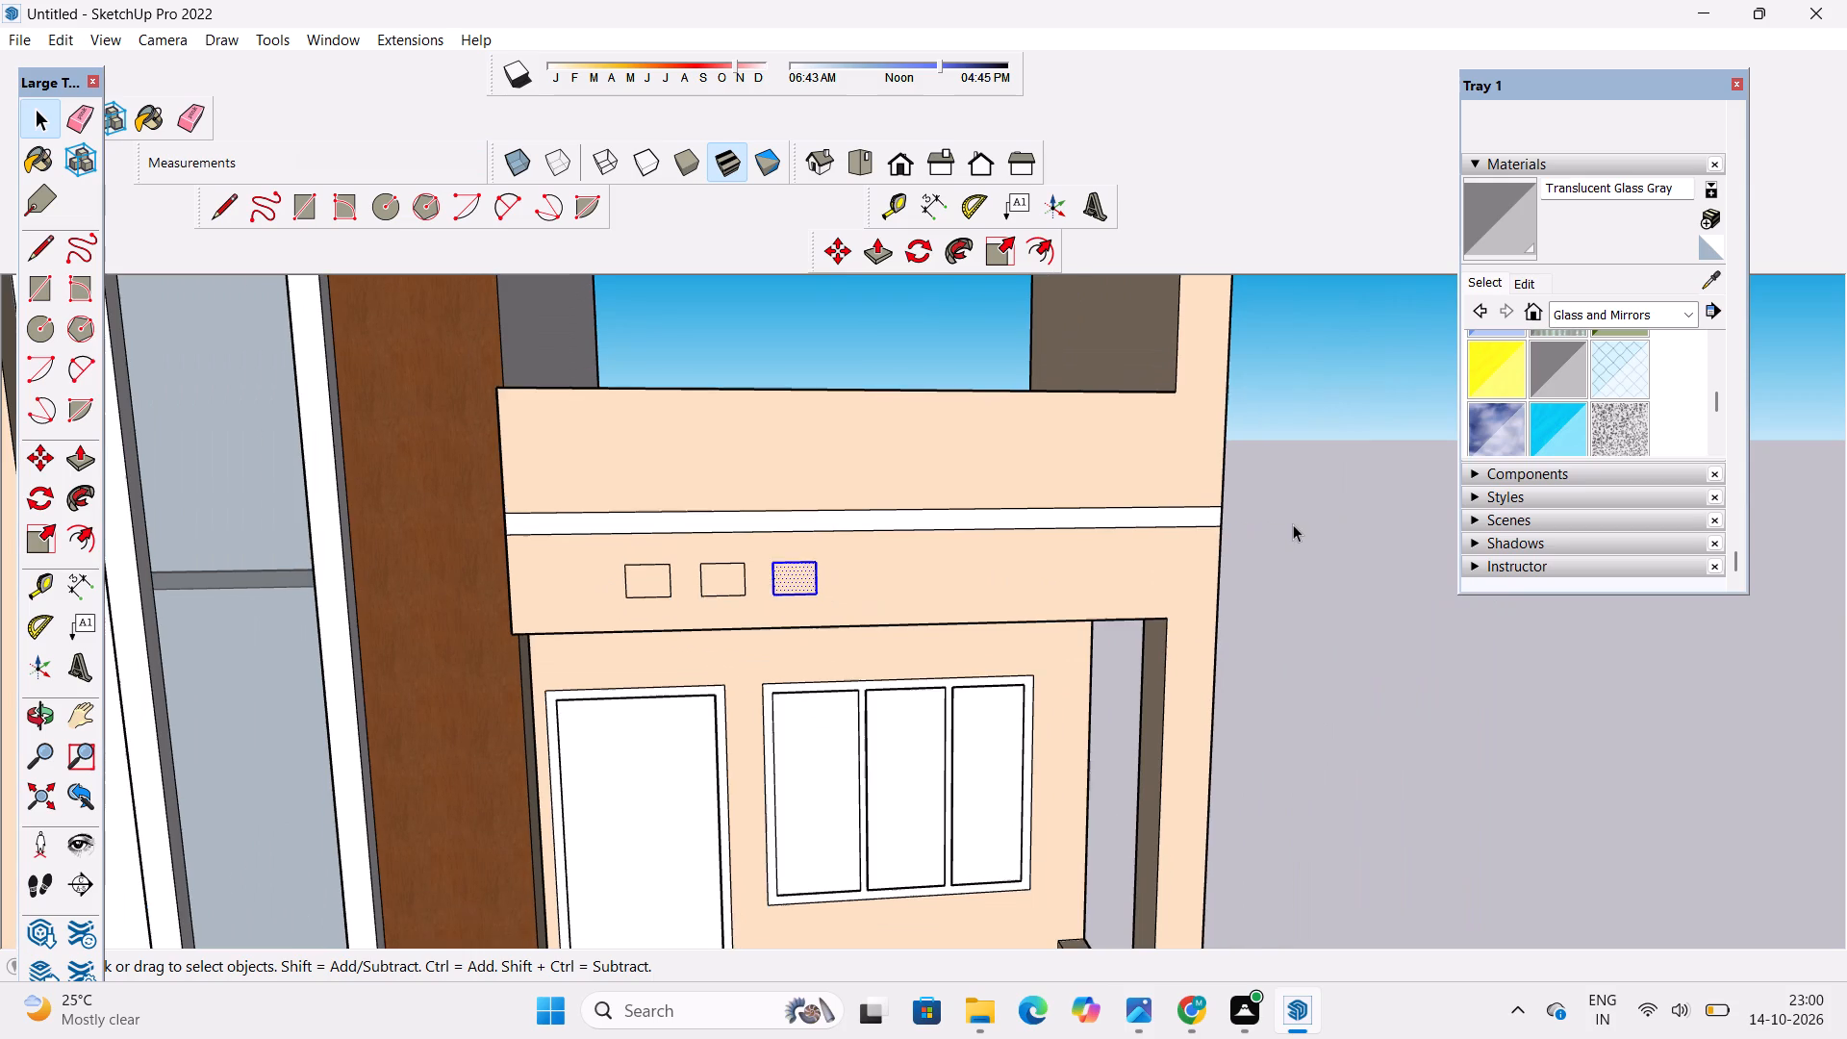
Paint the three small rectangles on the Bisque band with 0135_DarkGray from the Colors-Named collection.
left_click(1573, 314)
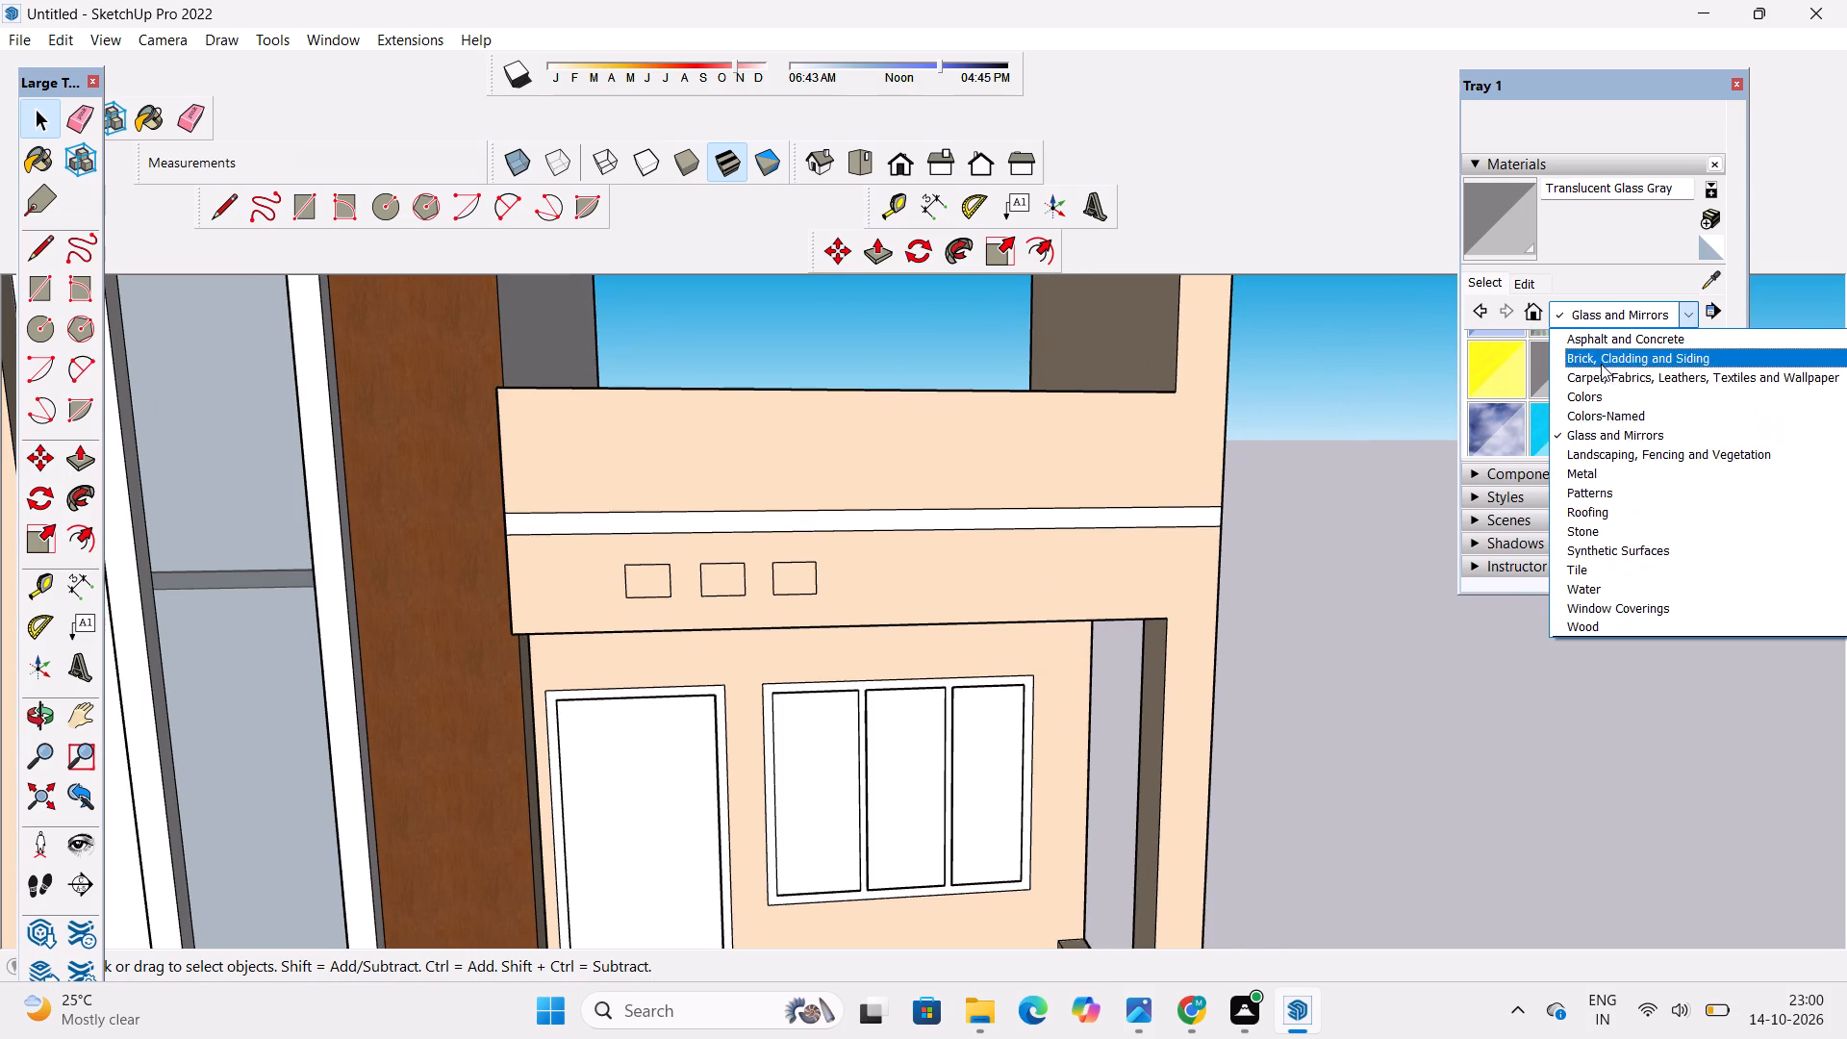
left_click(1633, 419)
scroll(1633, 419, "down", 5)
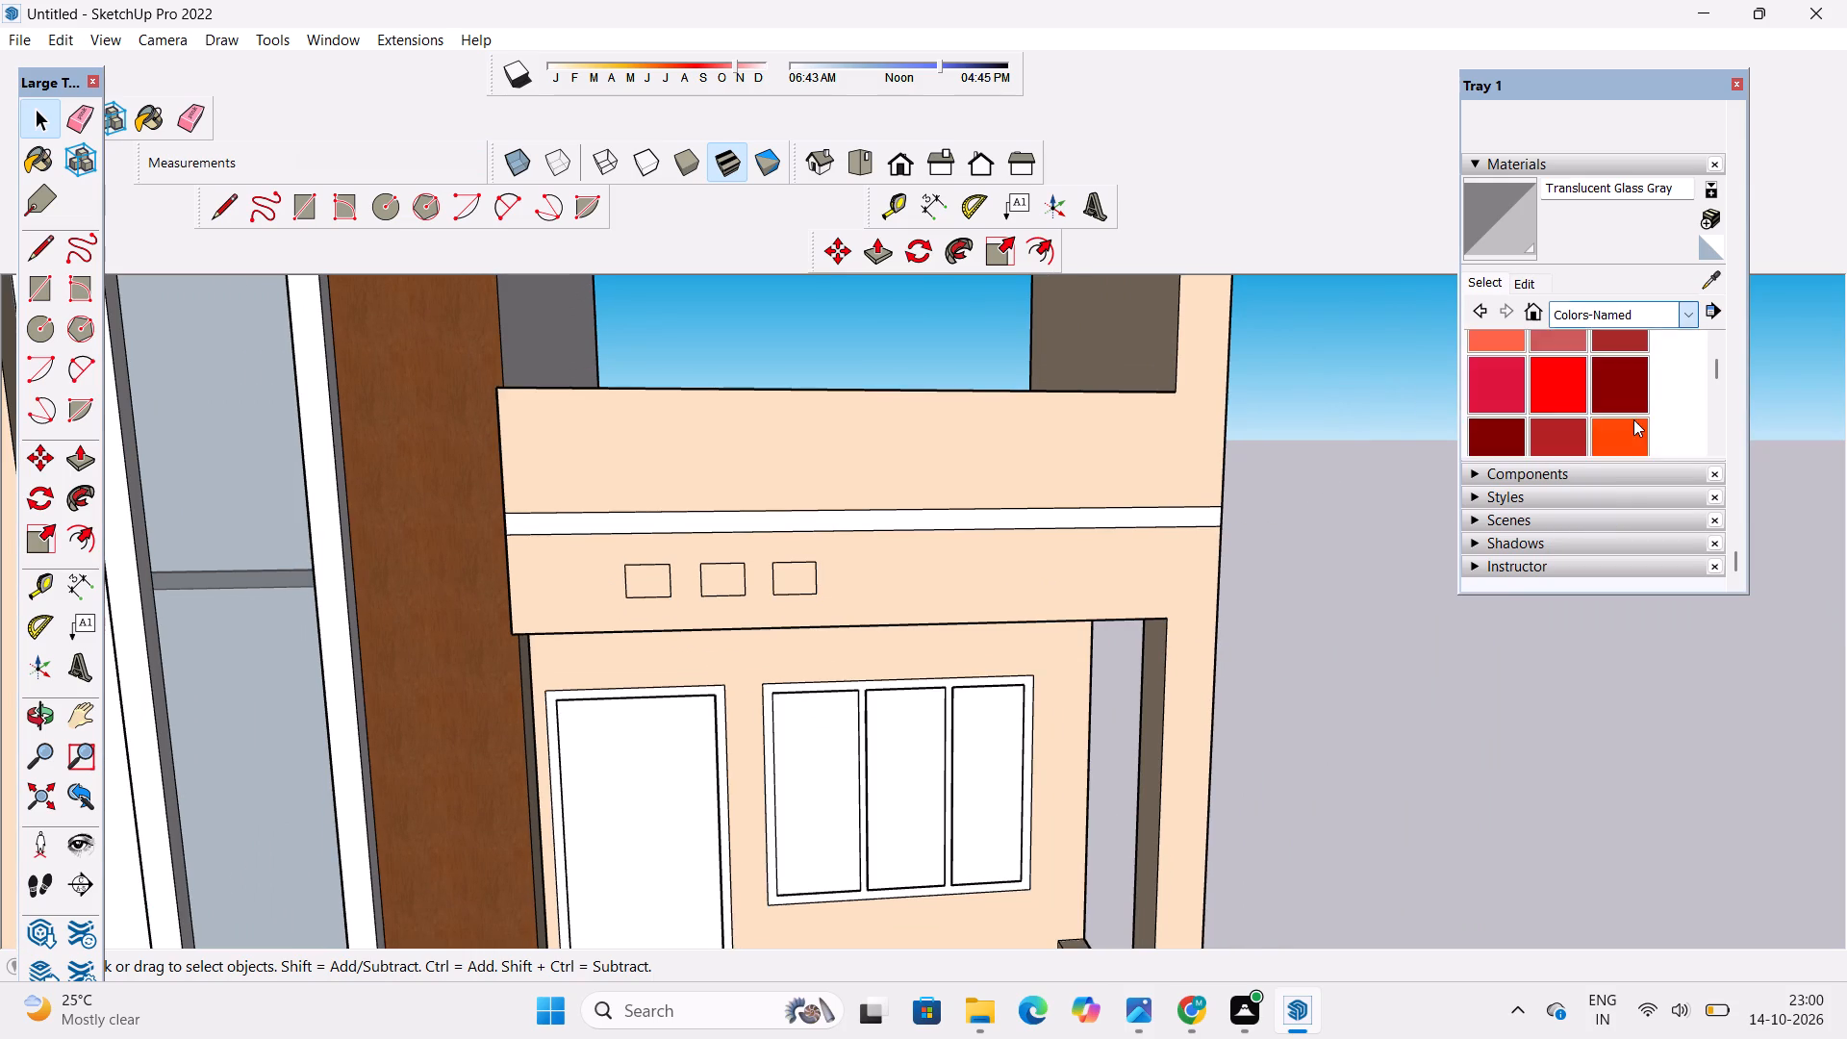
scroll(1633, 419, "down", 18)
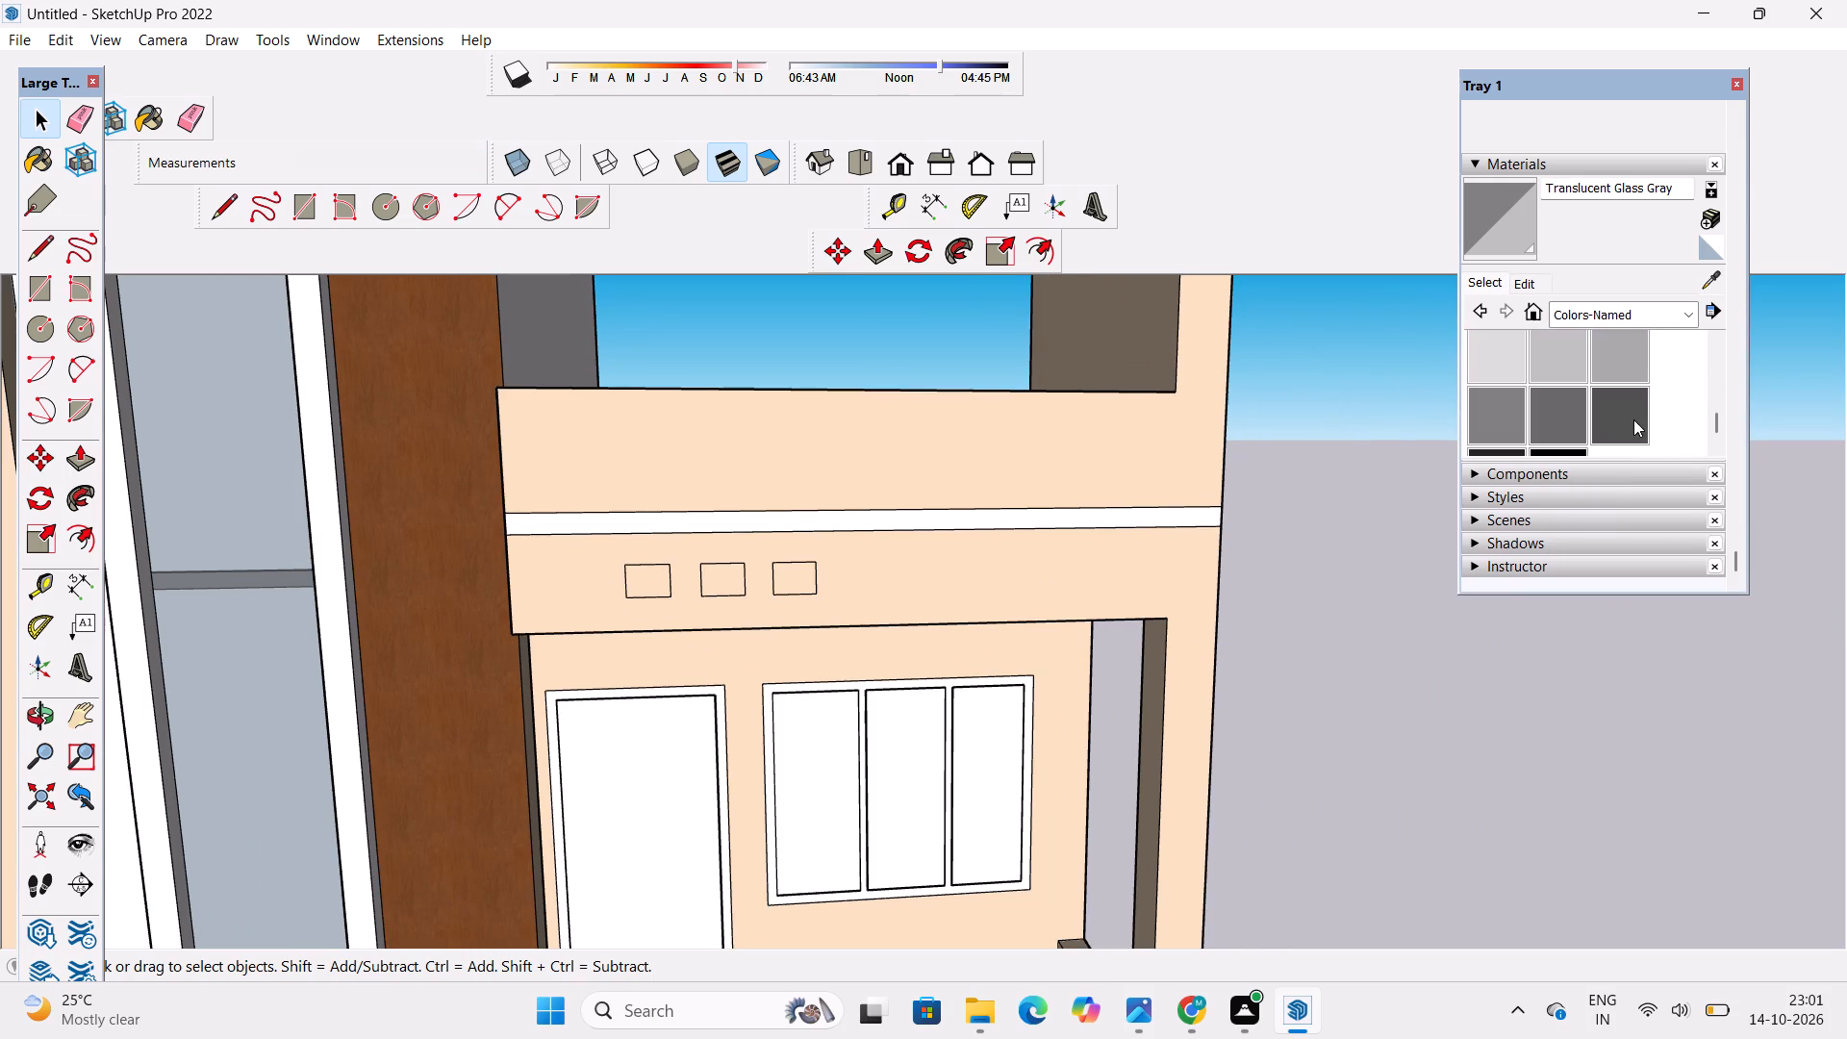
left_click(1621, 418)
scroll(674, 548, "up", 6)
left_click(636, 611)
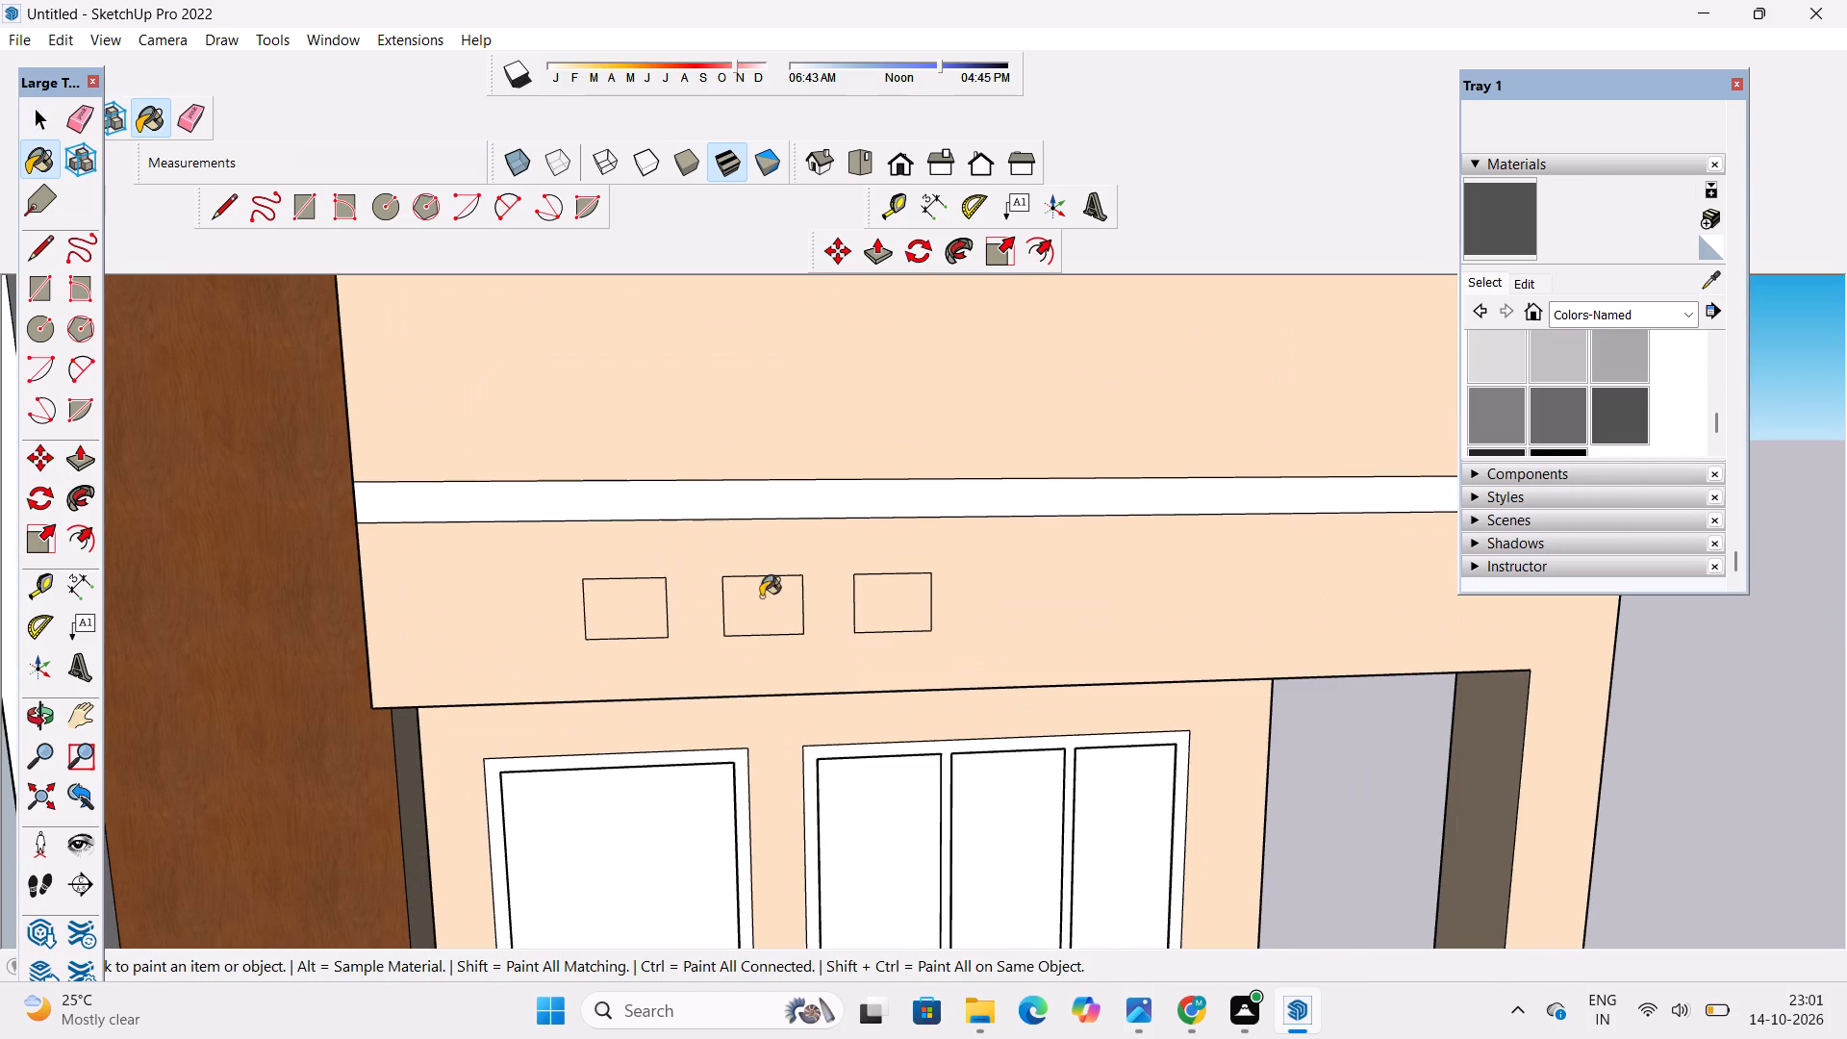
left_click(761, 596)
left_click(912, 584)
Edit the 0135_DarkGray material to a darker, near-black shade.
scroll(737, 594, "down", 16)
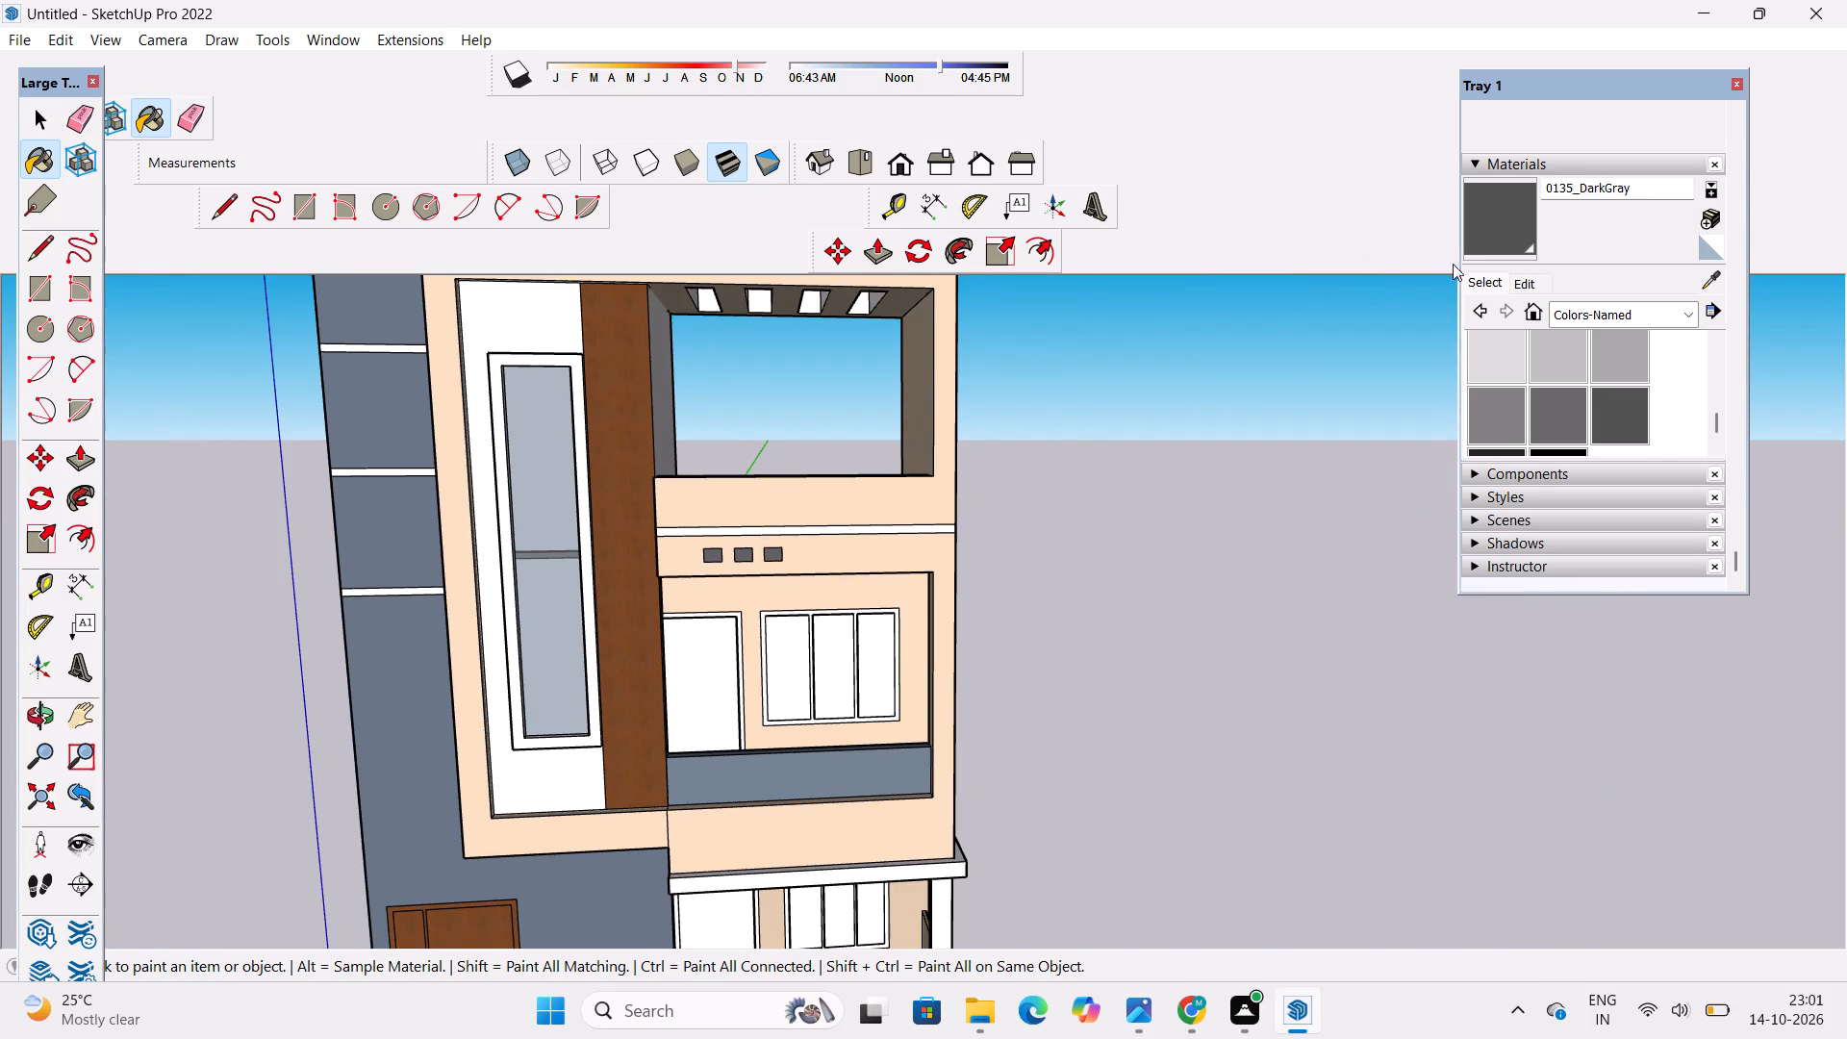
left_click(1522, 282)
left_click(1581, 428)
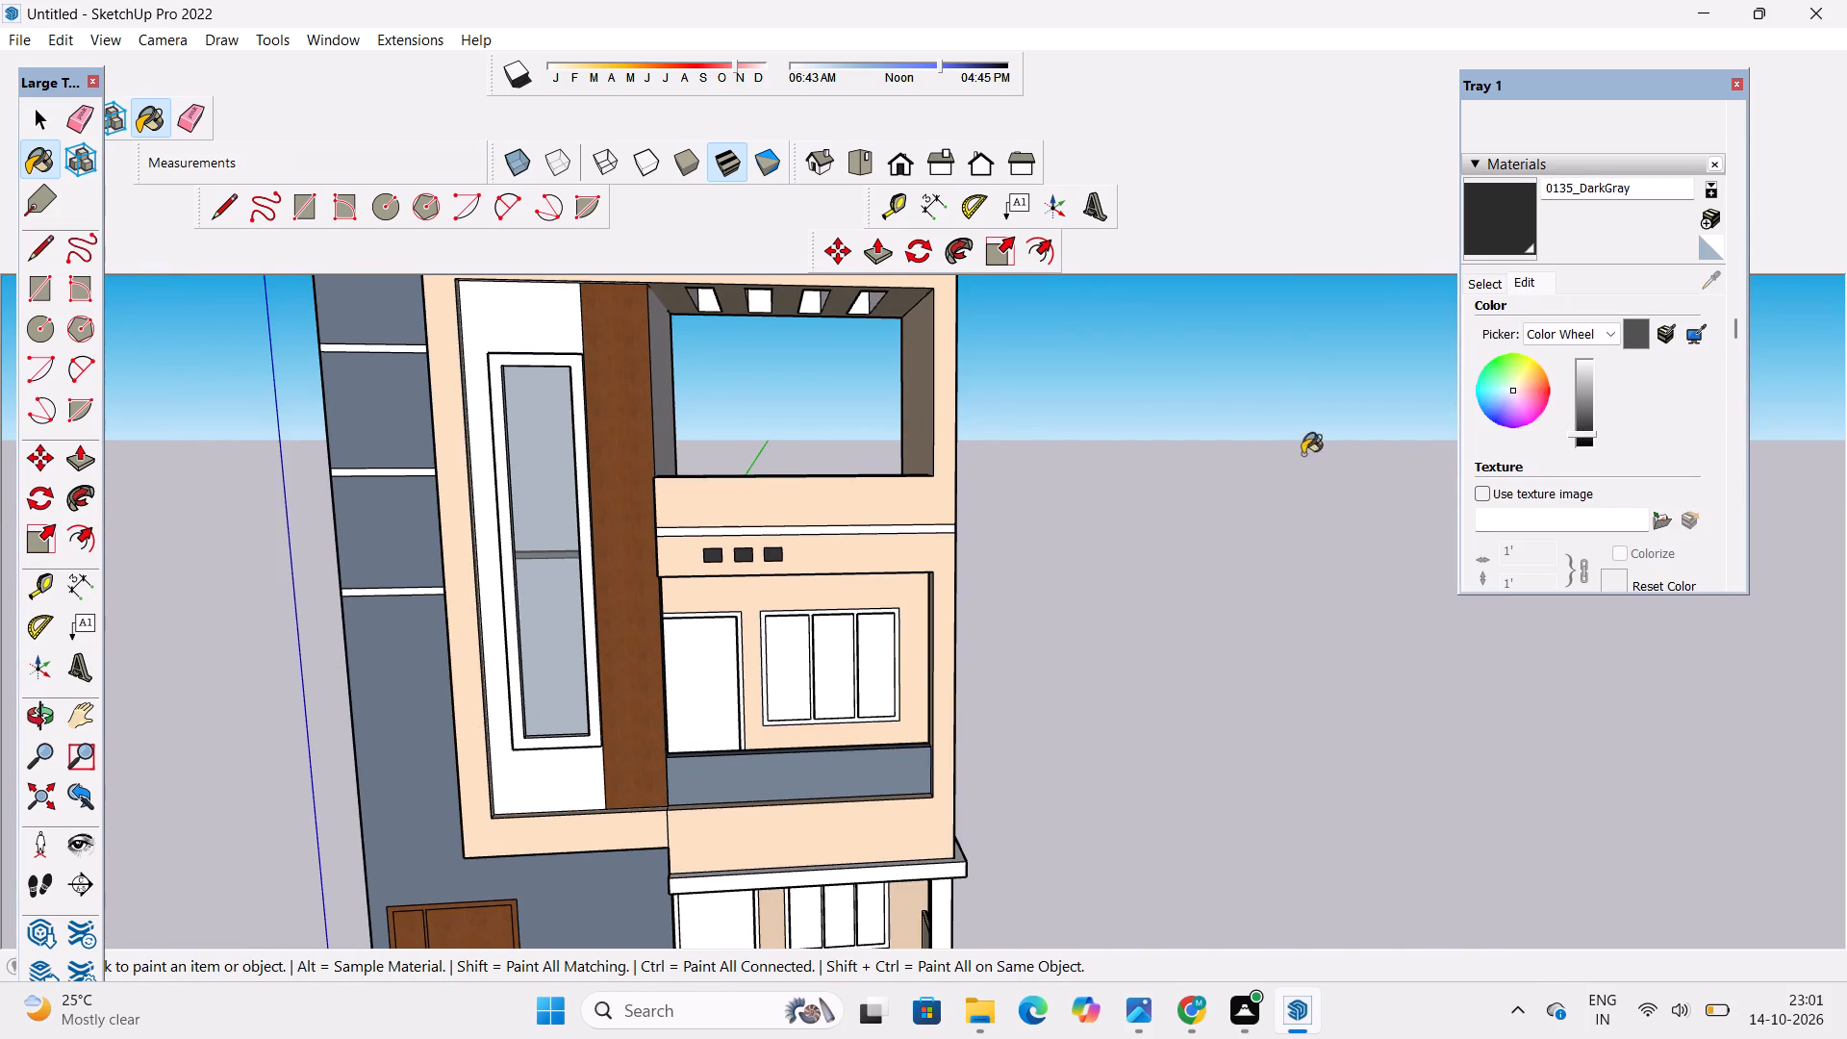
Examine the darkened squares and the whole facade from several angles, including the balcony, ground floor and tower.
key("o")
left_click(56, 722)
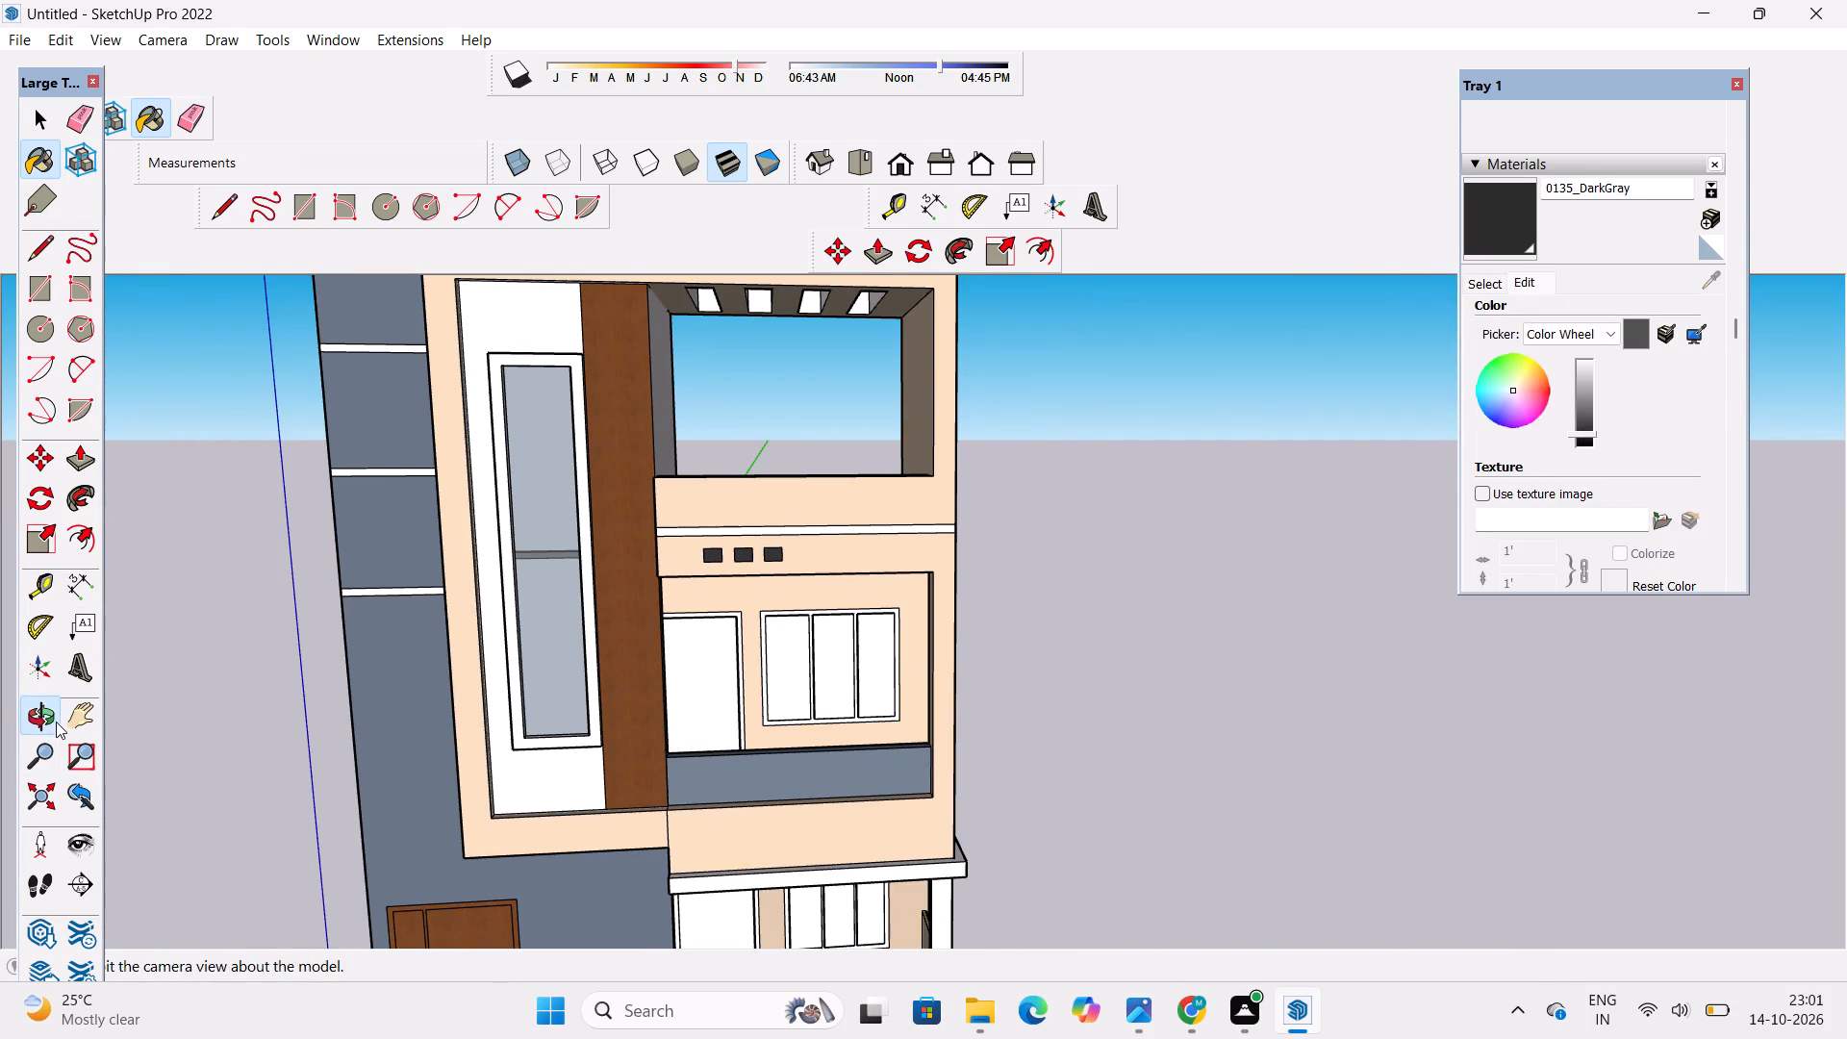
scroll(447, 499, "down", 3)
left_click_drag(603, 535, 541, 534)
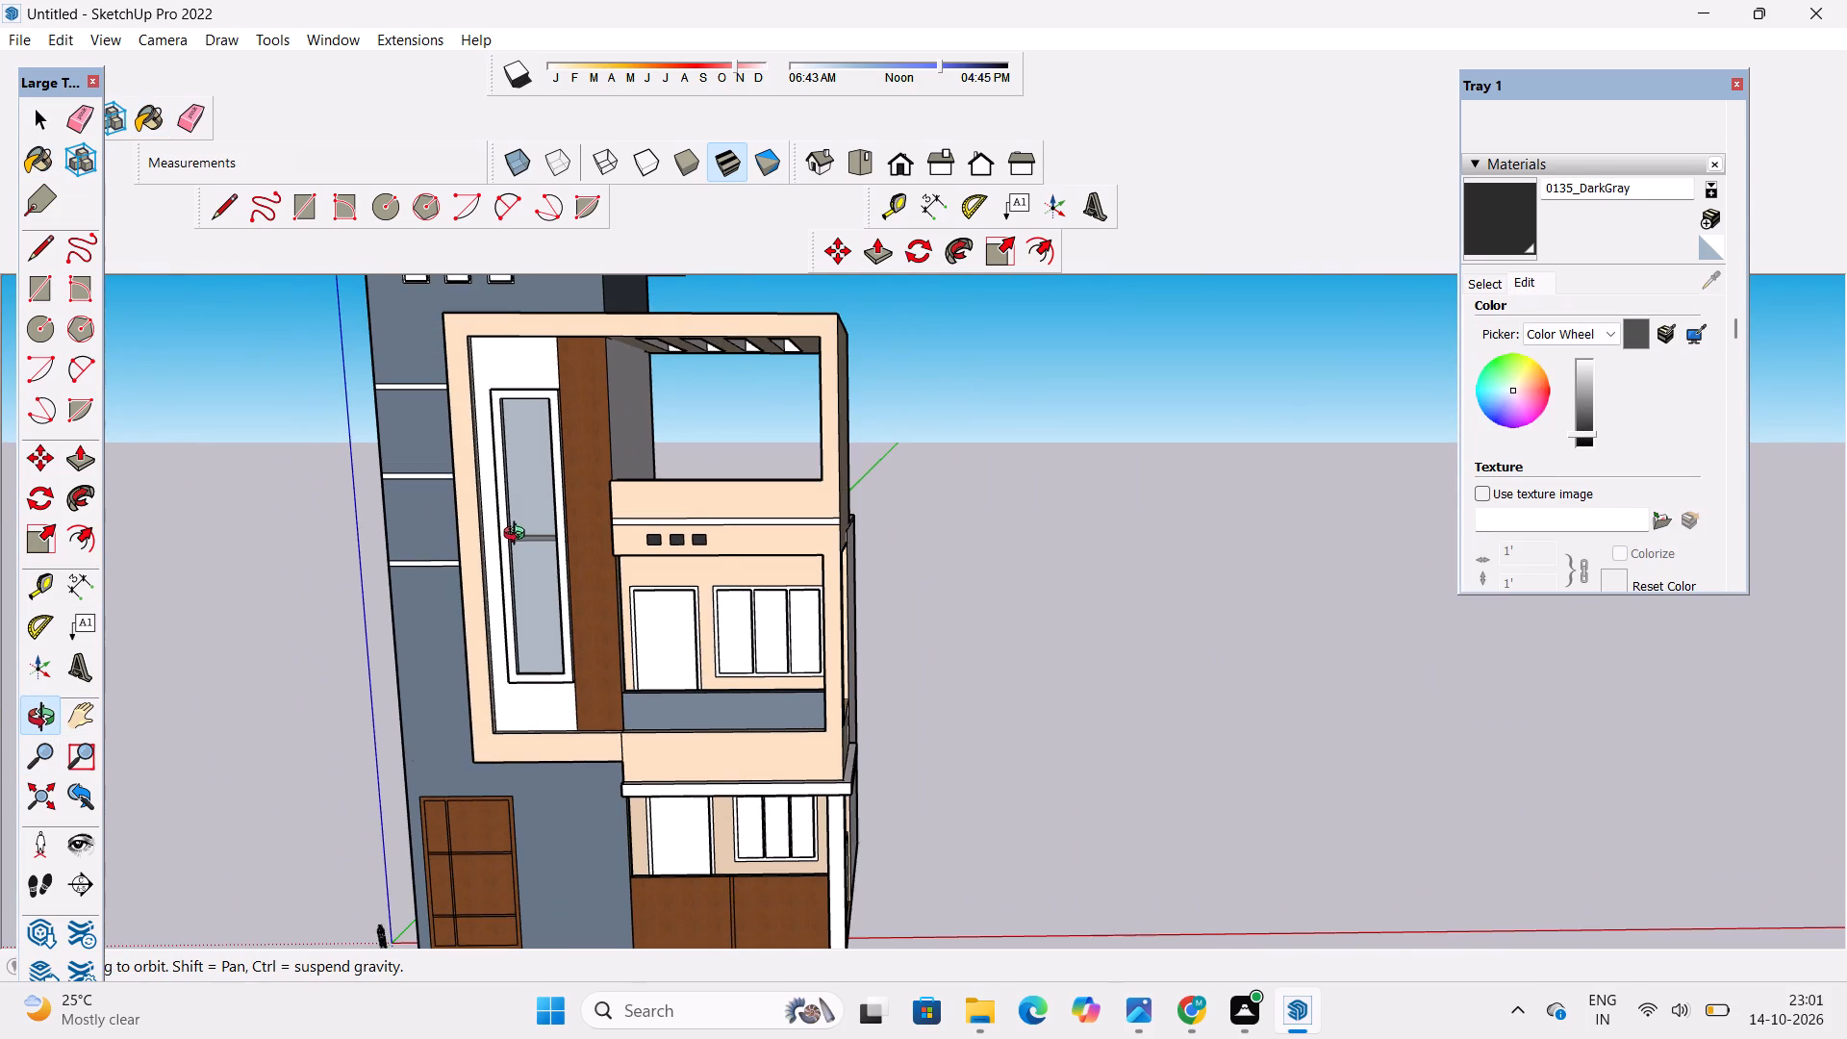
scroll(519, 532, "up", 1)
left_click_drag(578, 496, 576, 469, "shift")
scroll(576, 469, "down", 1)
left_click_drag(589, 461, 598, 489, "shift")
left_click_drag(608, 524, 624, 585)
scroll(653, 554, "up", 2)
left_click_drag(645, 566, 645, 552, "shift")
left_click_drag(645, 553, 645, 565)
left_click_drag(646, 570, 661, 496)
scroll(670, 495, "up", 5)
left_click_drag(781, 524, 774, 479, "shift")
left_click(757, 484)
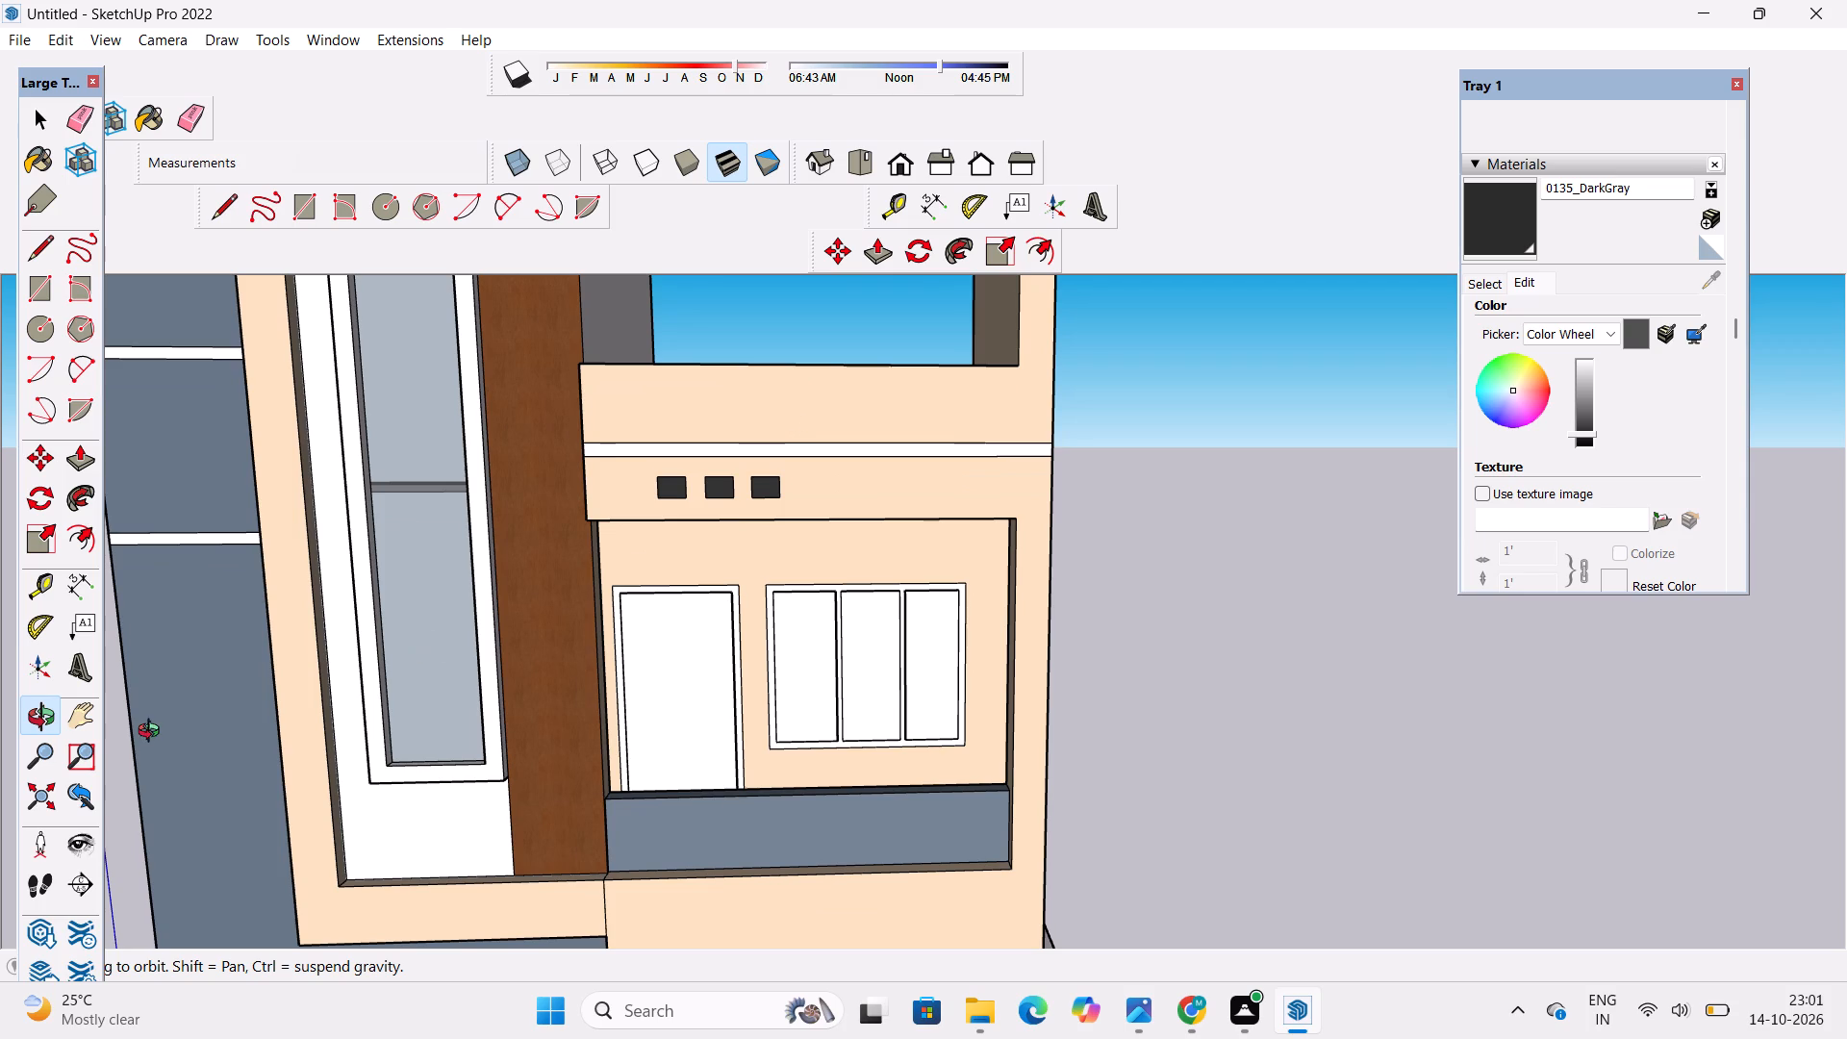
scroll(700, 519, "down", 6)
left_click_drag(678, 552, 720, 499, "shift")
left_click_drag(713, 501, 692, 518)
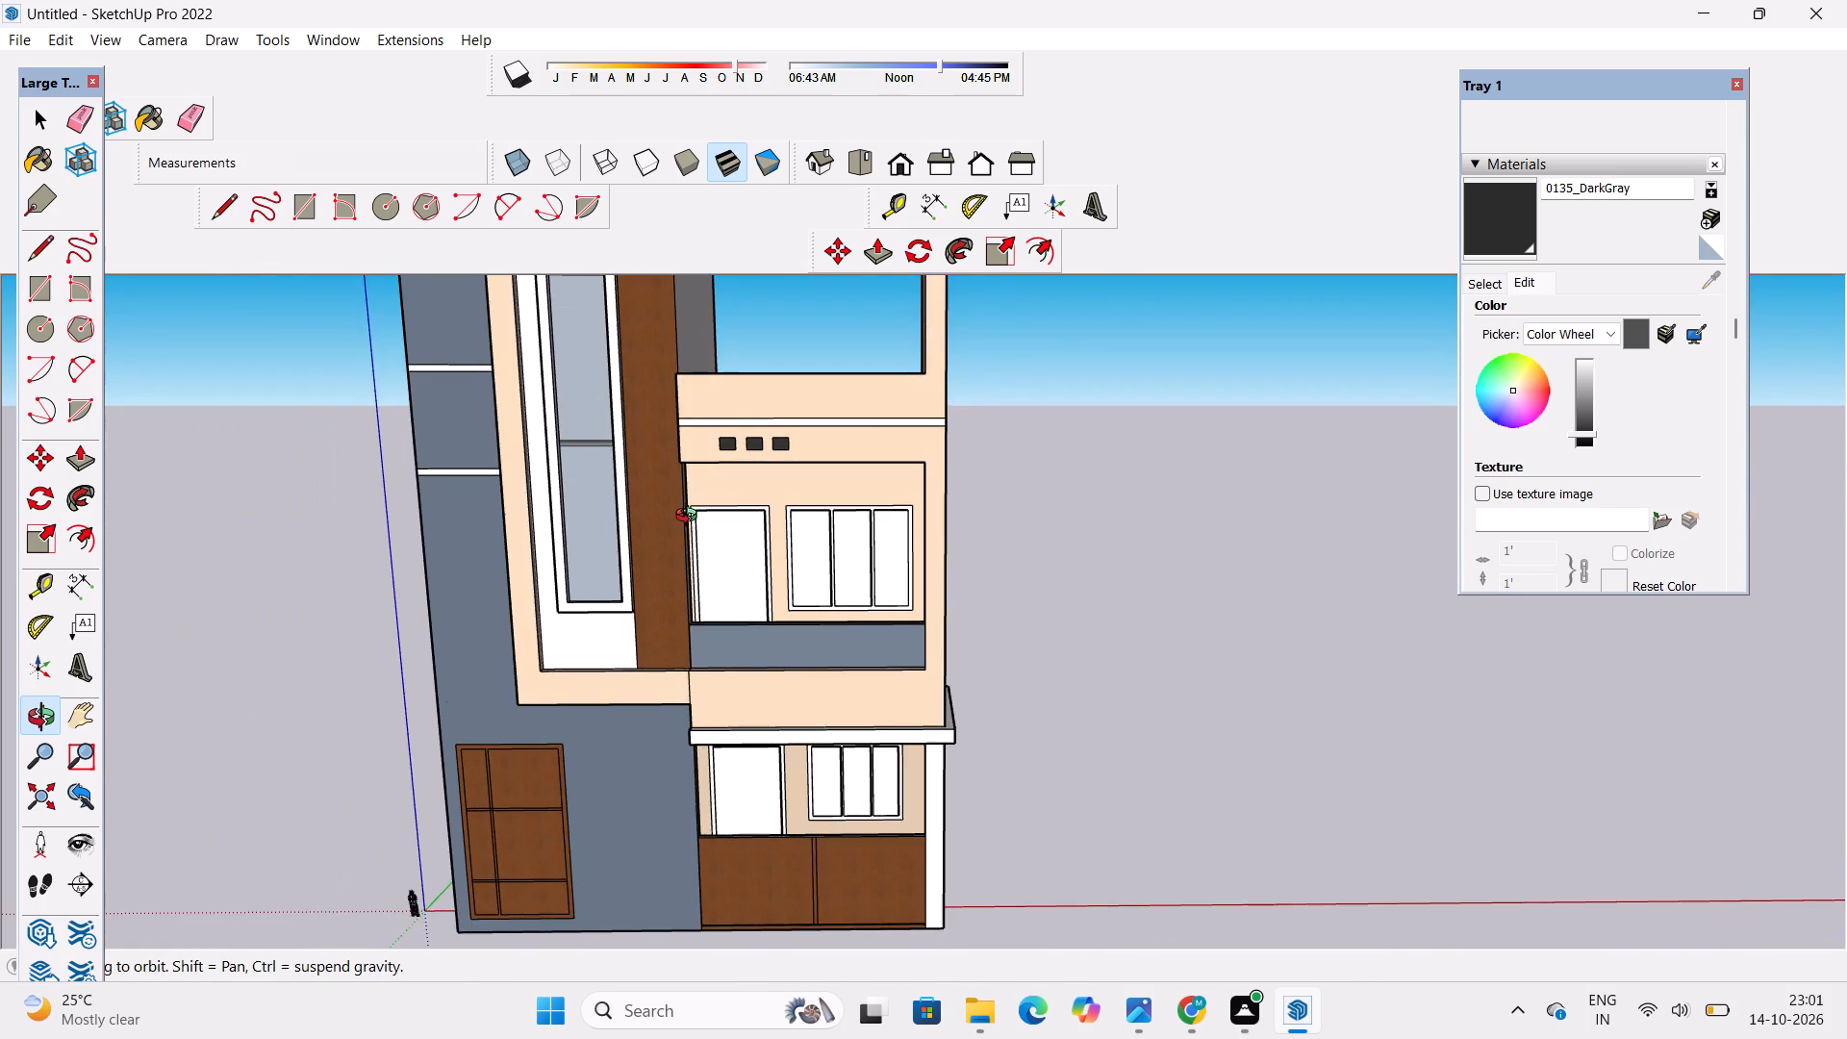
scroll(691, 518, "up", 2)
scroll(688, 516, "down", 5)
left_click_drag(688, 516, 680, 570, "shift")
left_click_drag(679, 575, 686, 534)
left_click_drag(684, 541, 678, 516, "shift")
left_click_drag(678, 516, 676, 515)
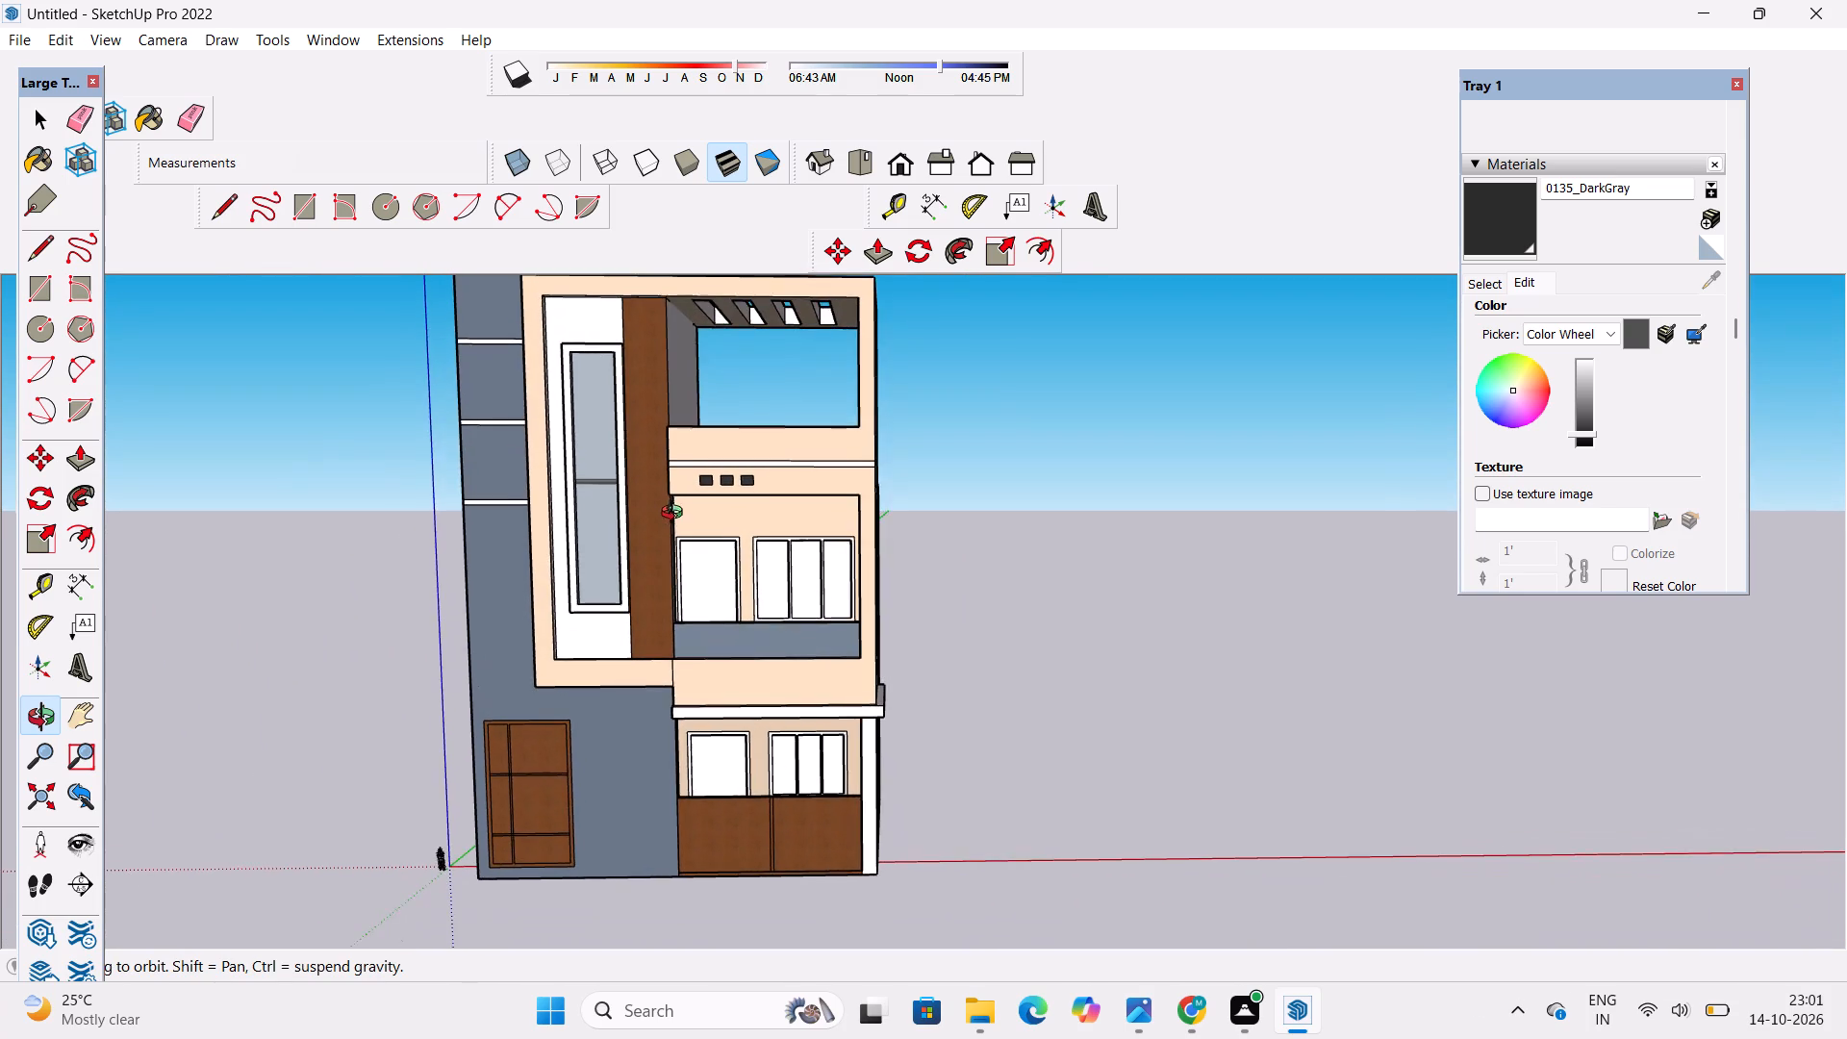
left_click_drag(676, 515, 657, 536)
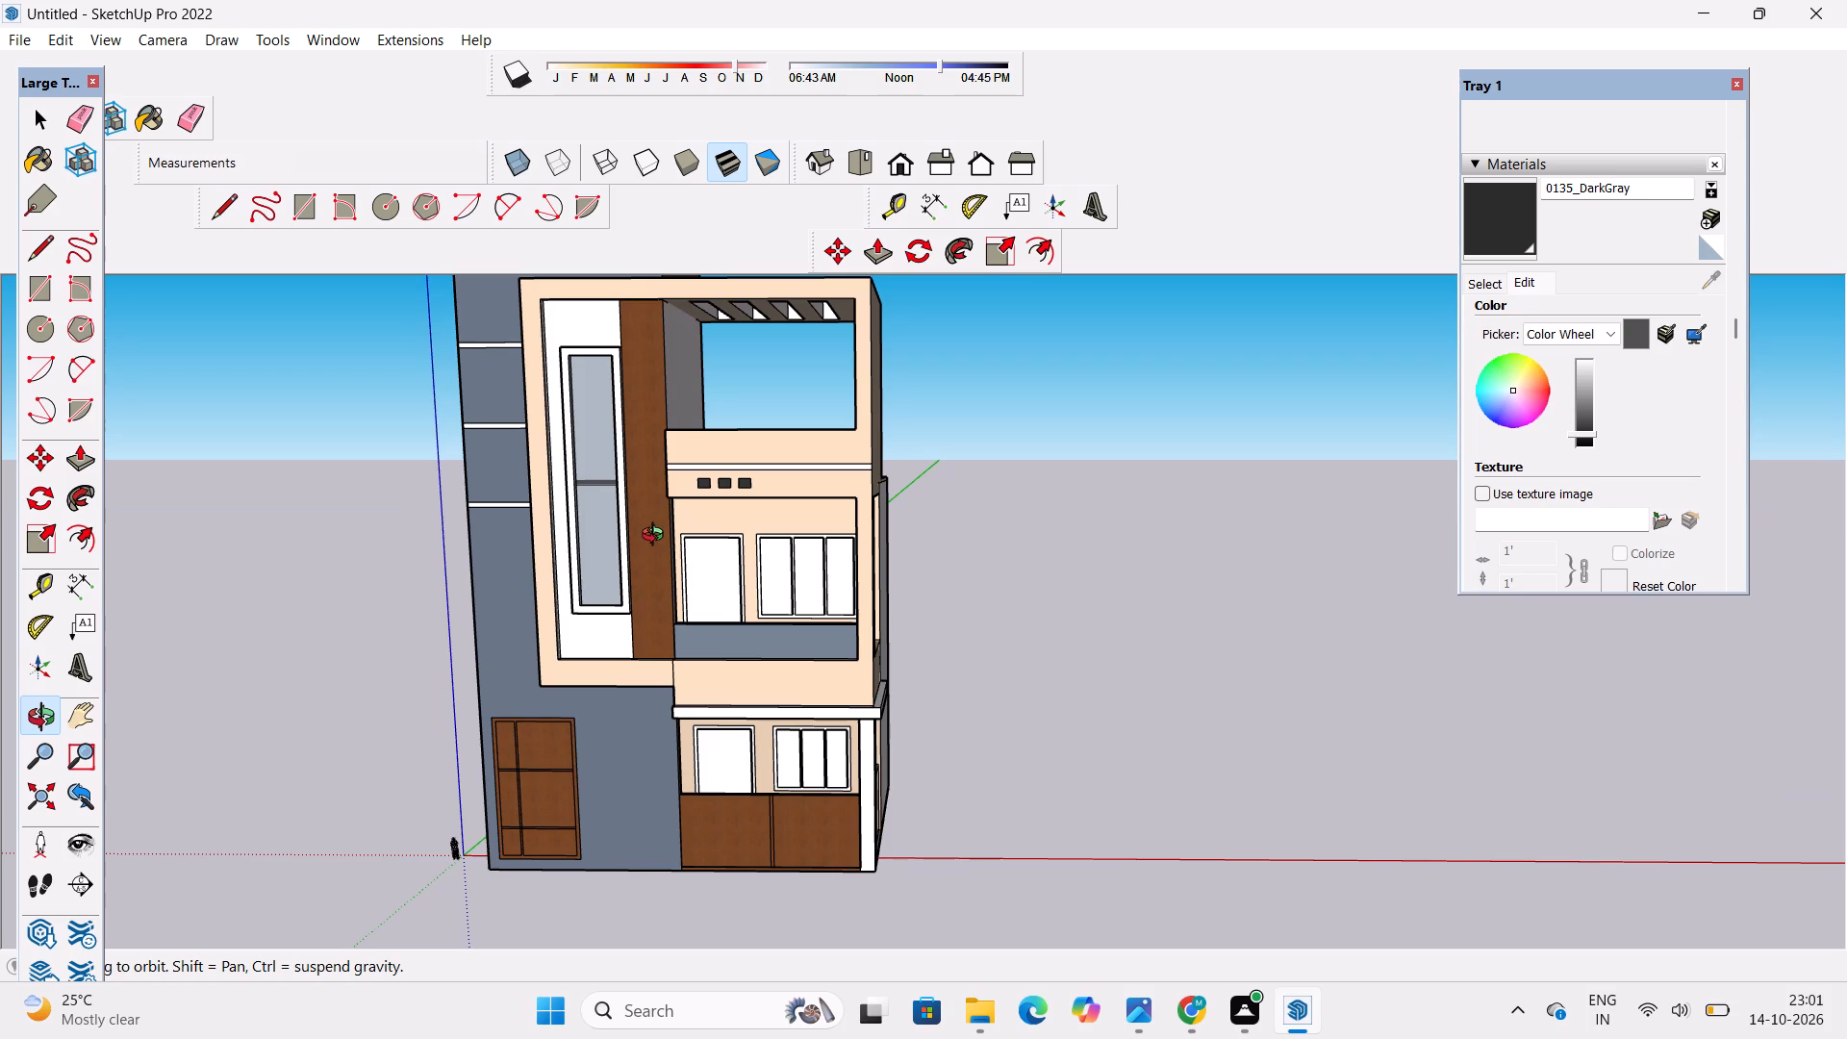
left_click(683, 521)
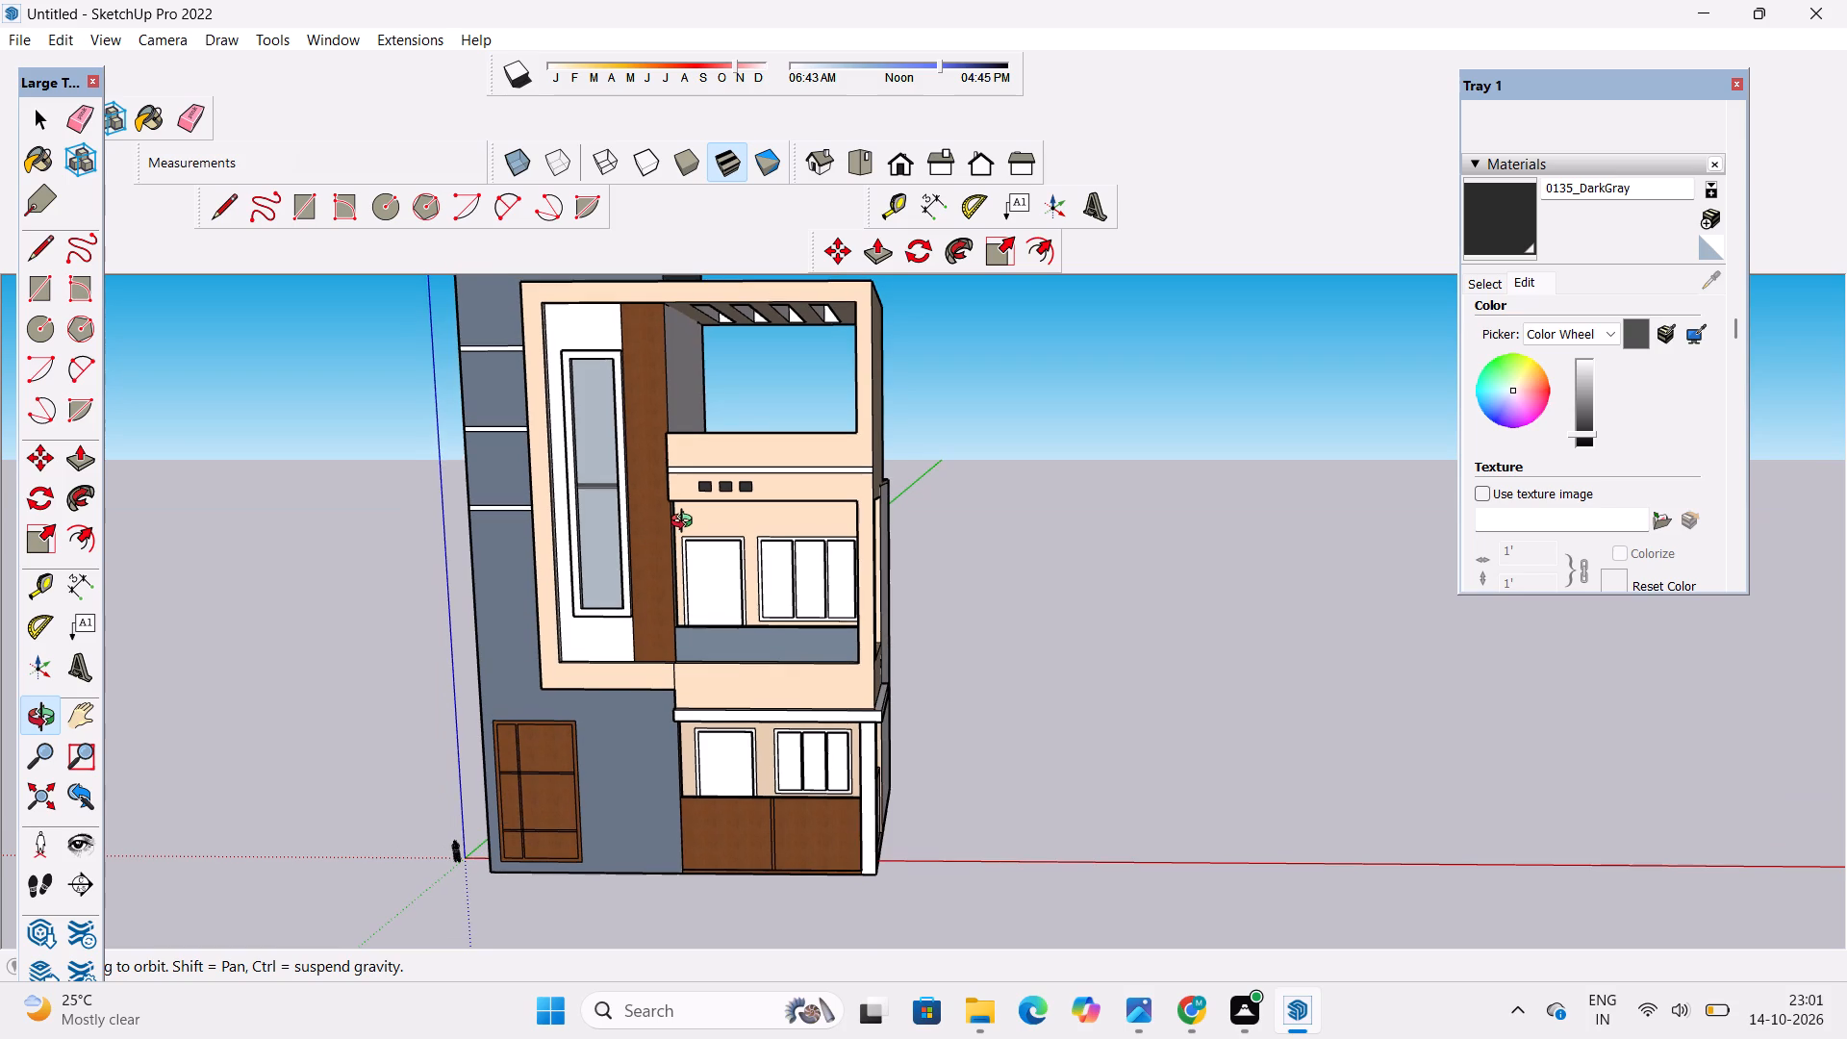
scroll(687, 521, "up", 1)
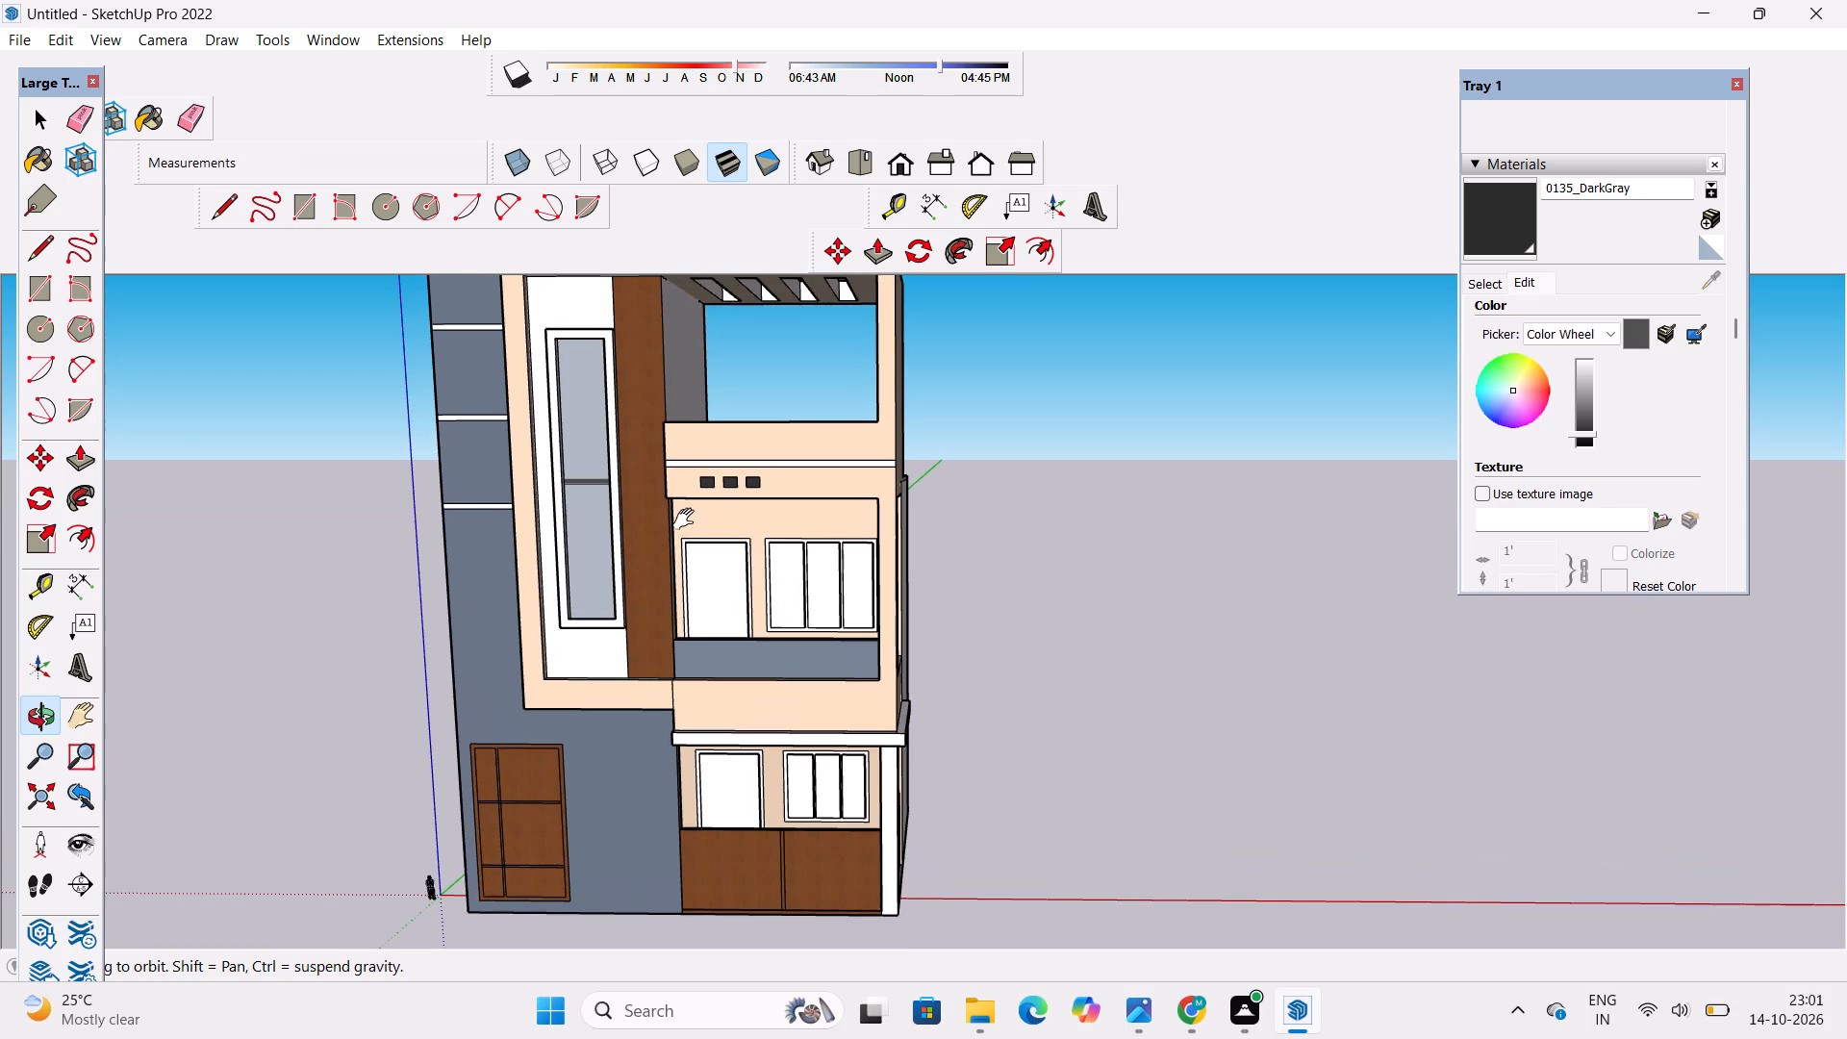
left_click_drag(688, 519, 688, 492, "shift")
left_click_drag(688, 491, 691, 519)
scroll(691, 519, "up", 5)
scroll(691, 519, "down", 6)
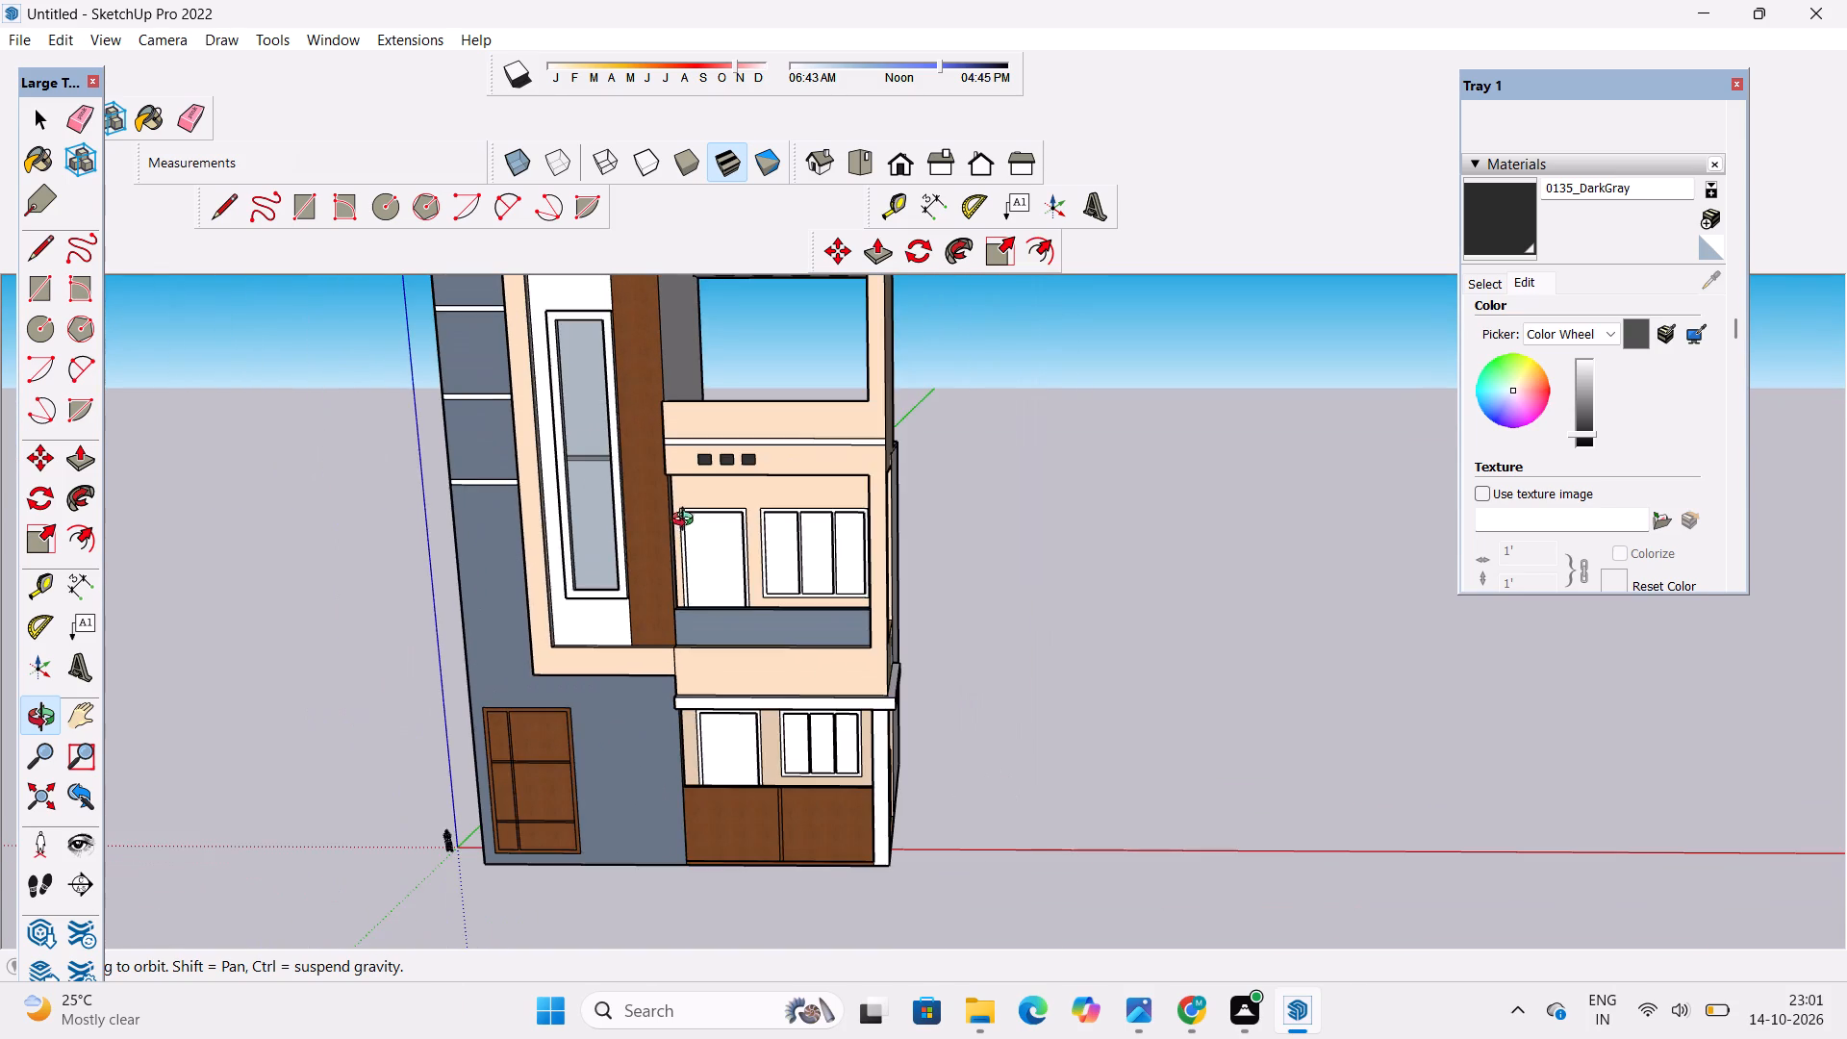
scroll(646, 540, "down", 3)
left_click_drag(646, 540, 618, 598, "shift")
scroll(592, 656, "up", 6)
left_click_drag(614, 673, 590, 749, "shift")
left_click_drag(590, 749, 620, 727)
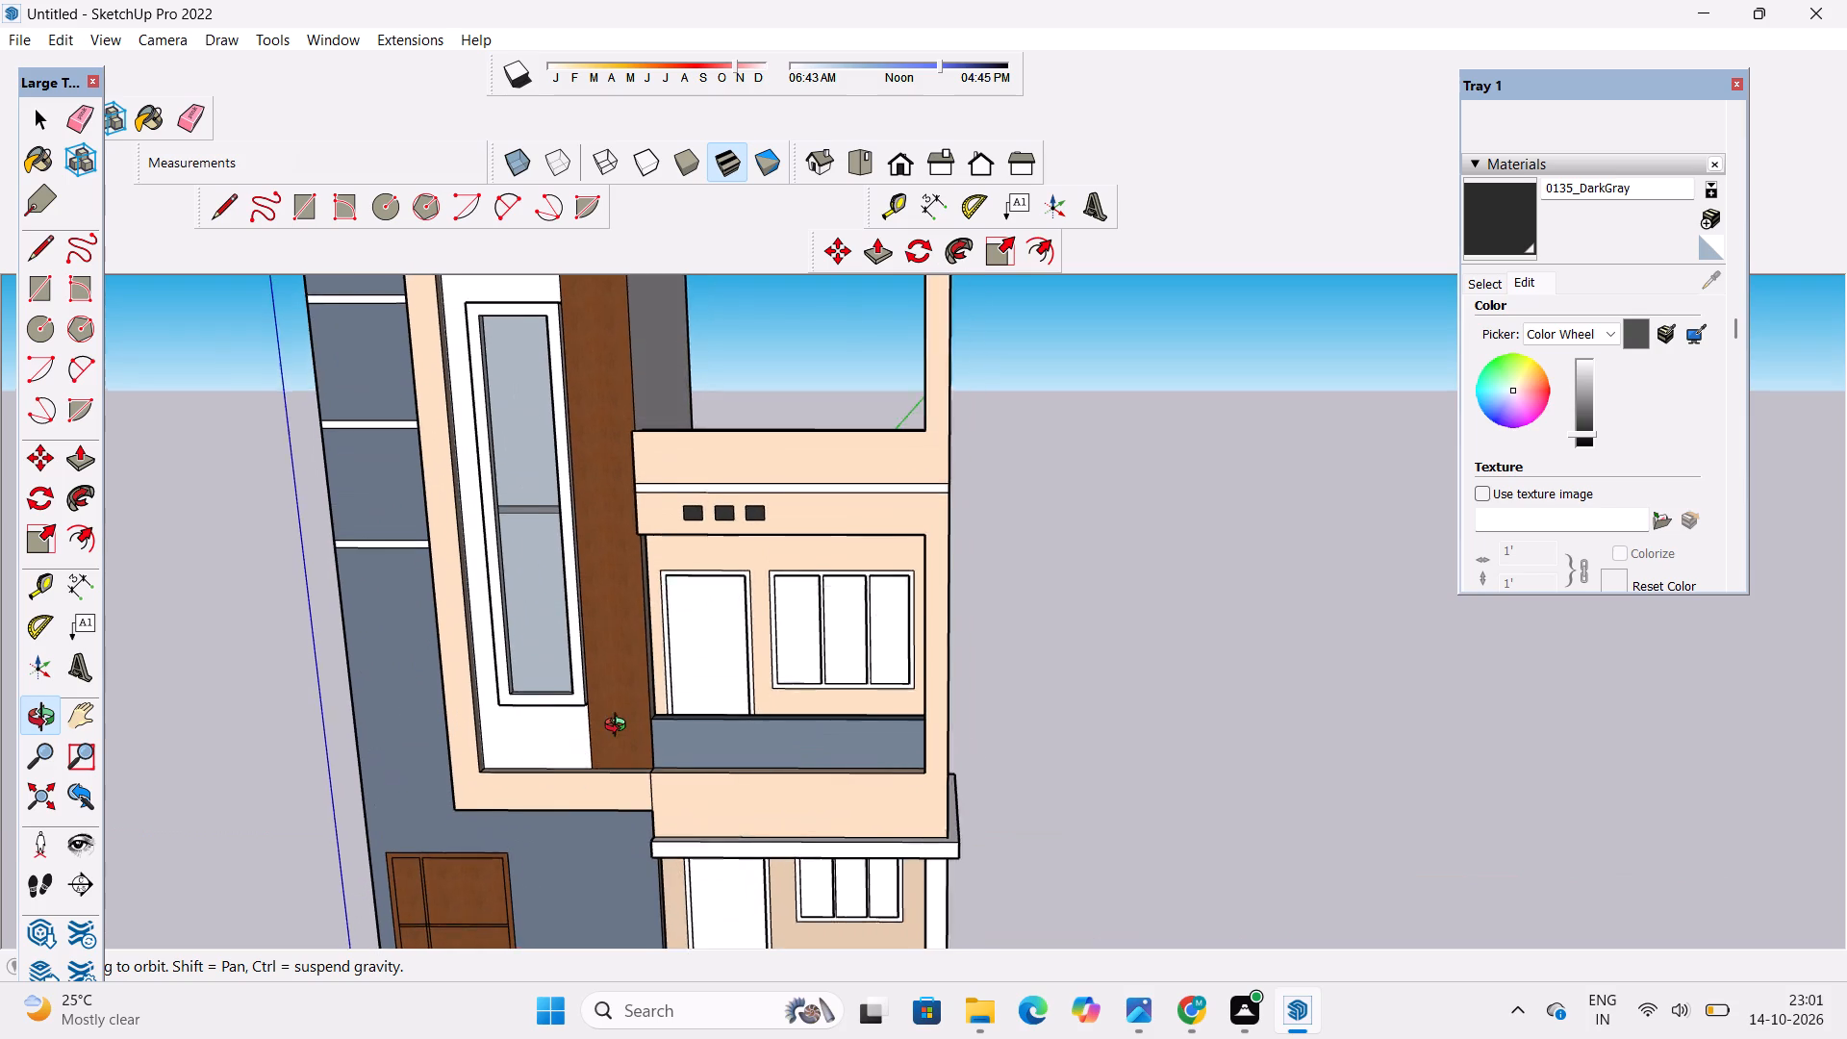
left_click_drag(620, 727, 623, 723)
scroll(593, 696, "down", 3)
left_click_drag(602, 685, 574, 737, "shift")
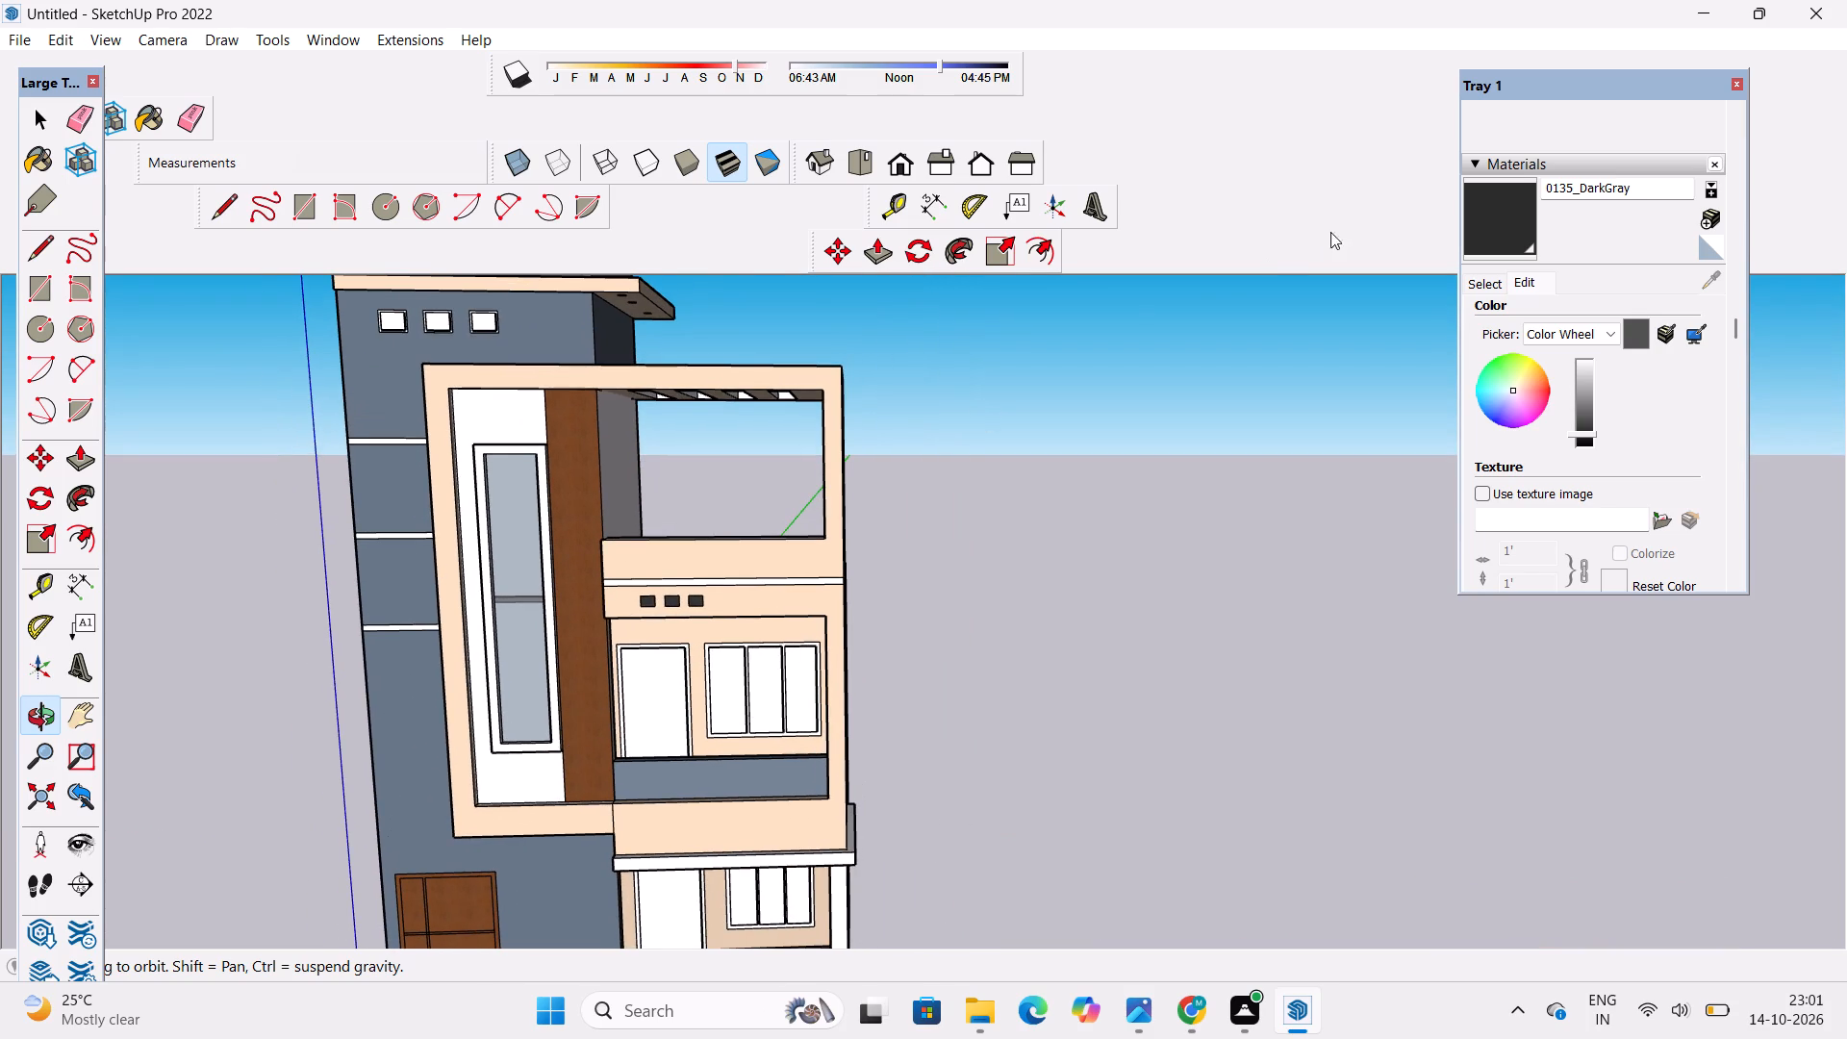
Paint the white wall around the tall window inside the Bisque frame with the darkened 0135_DarkGray.
left_click(1485, 220)
scroll(530, 436, "up", 4)
left_click(527, 432)
Paint the tower's side wall visible through the upper terrace opening with the darkened 0135_DarkGray.
scroll(539, 383, "down", 3)
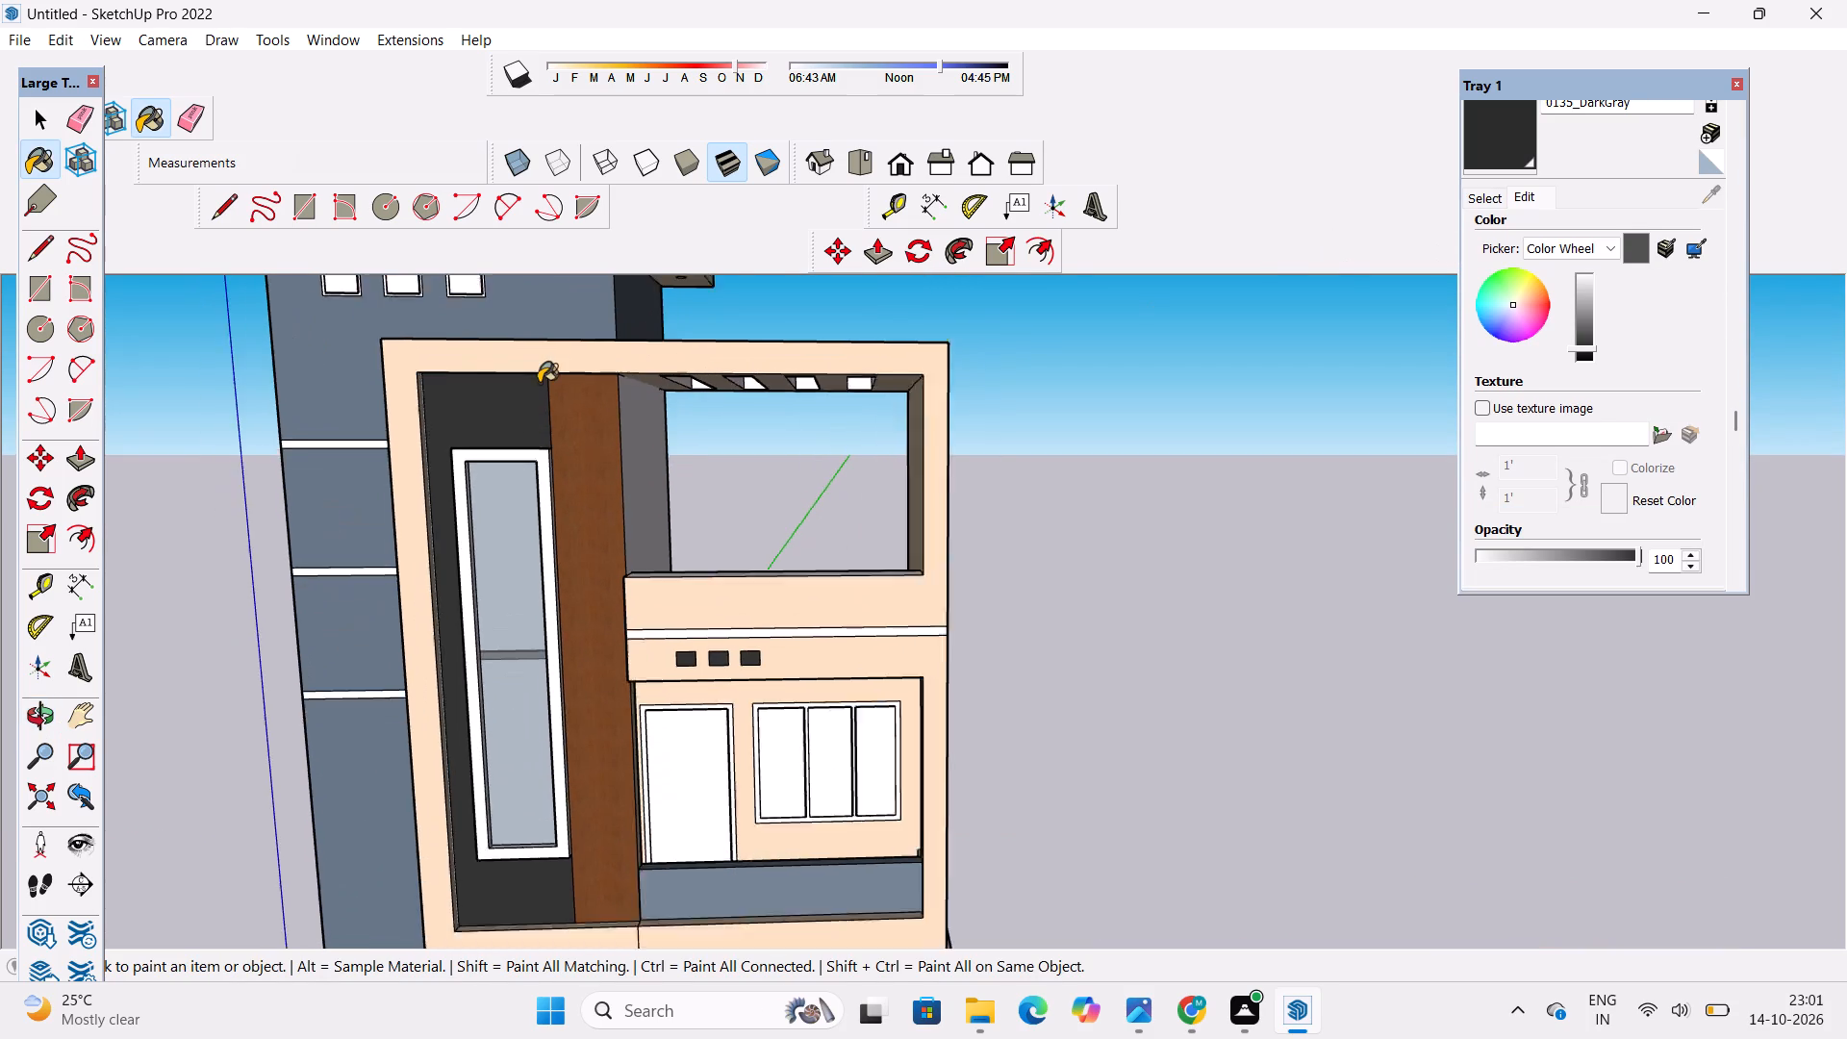
scroll(539, 383, "down", 3)
scroll(616, 547, "down", 4)
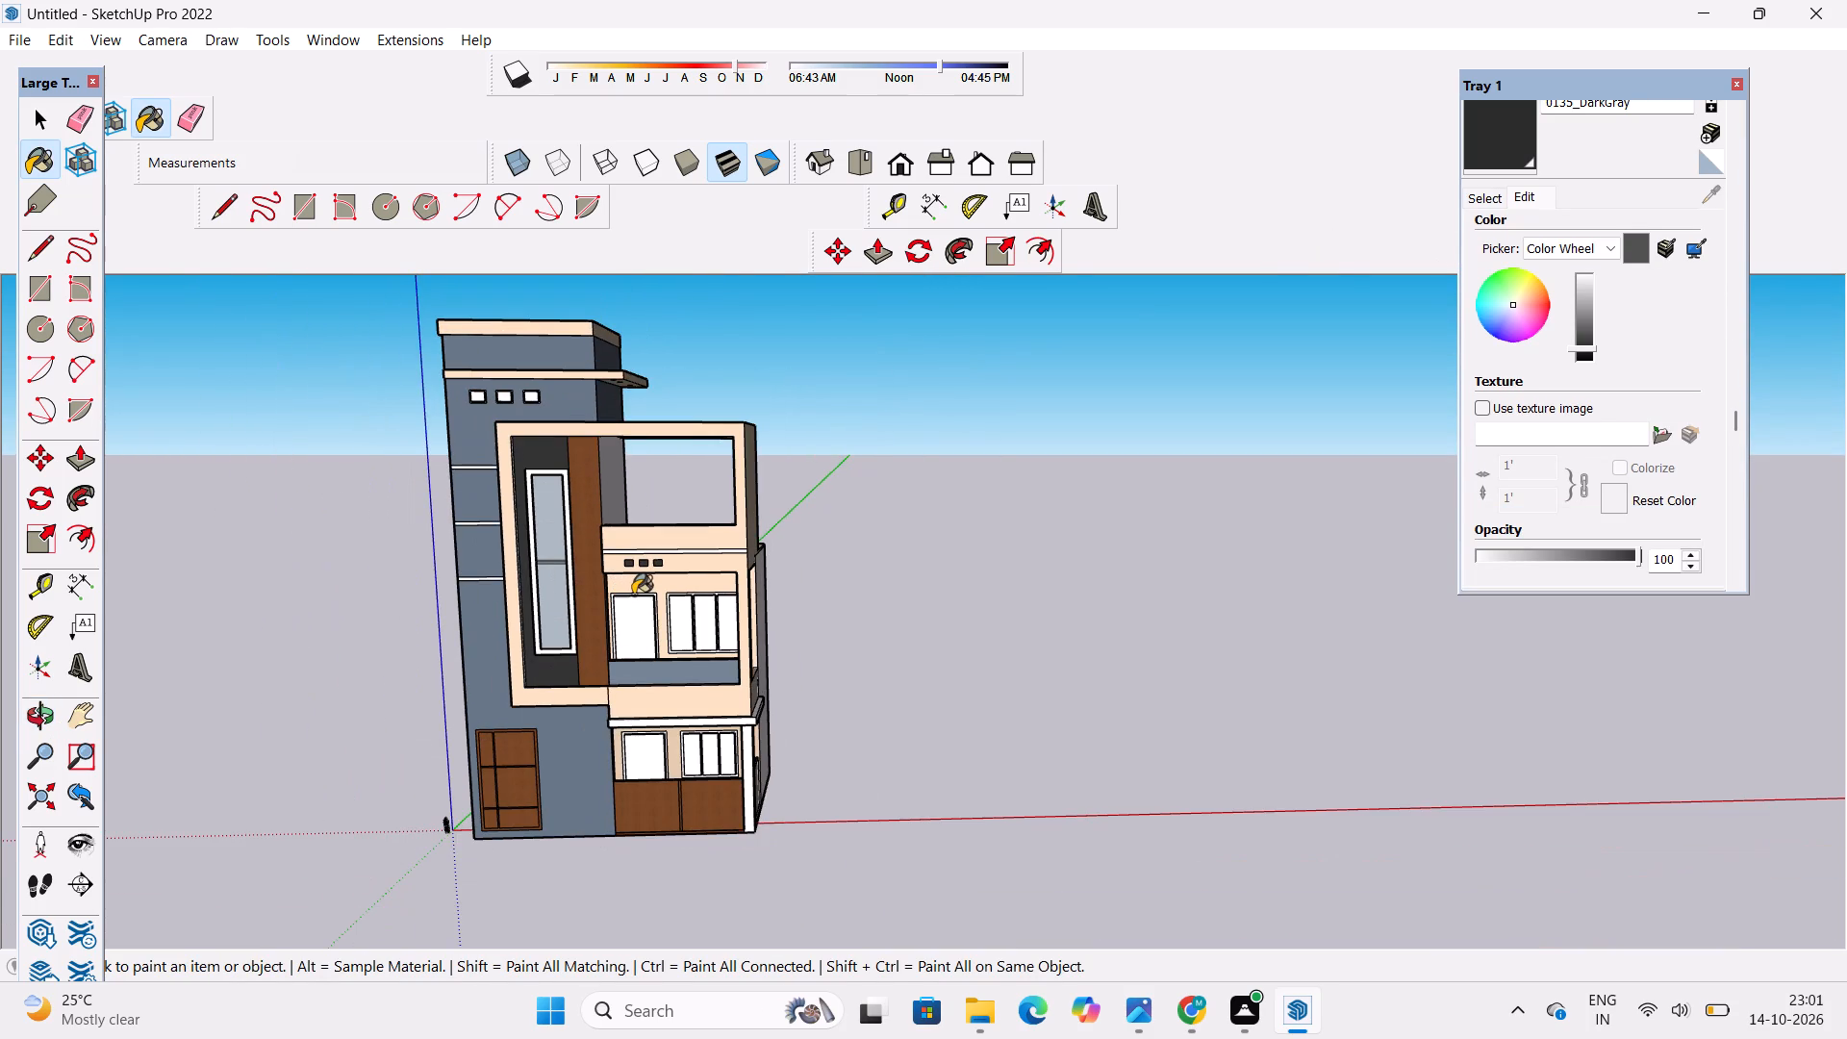
scroll(658, 532, "up", 9)
left_click(583, 470)
key("o")
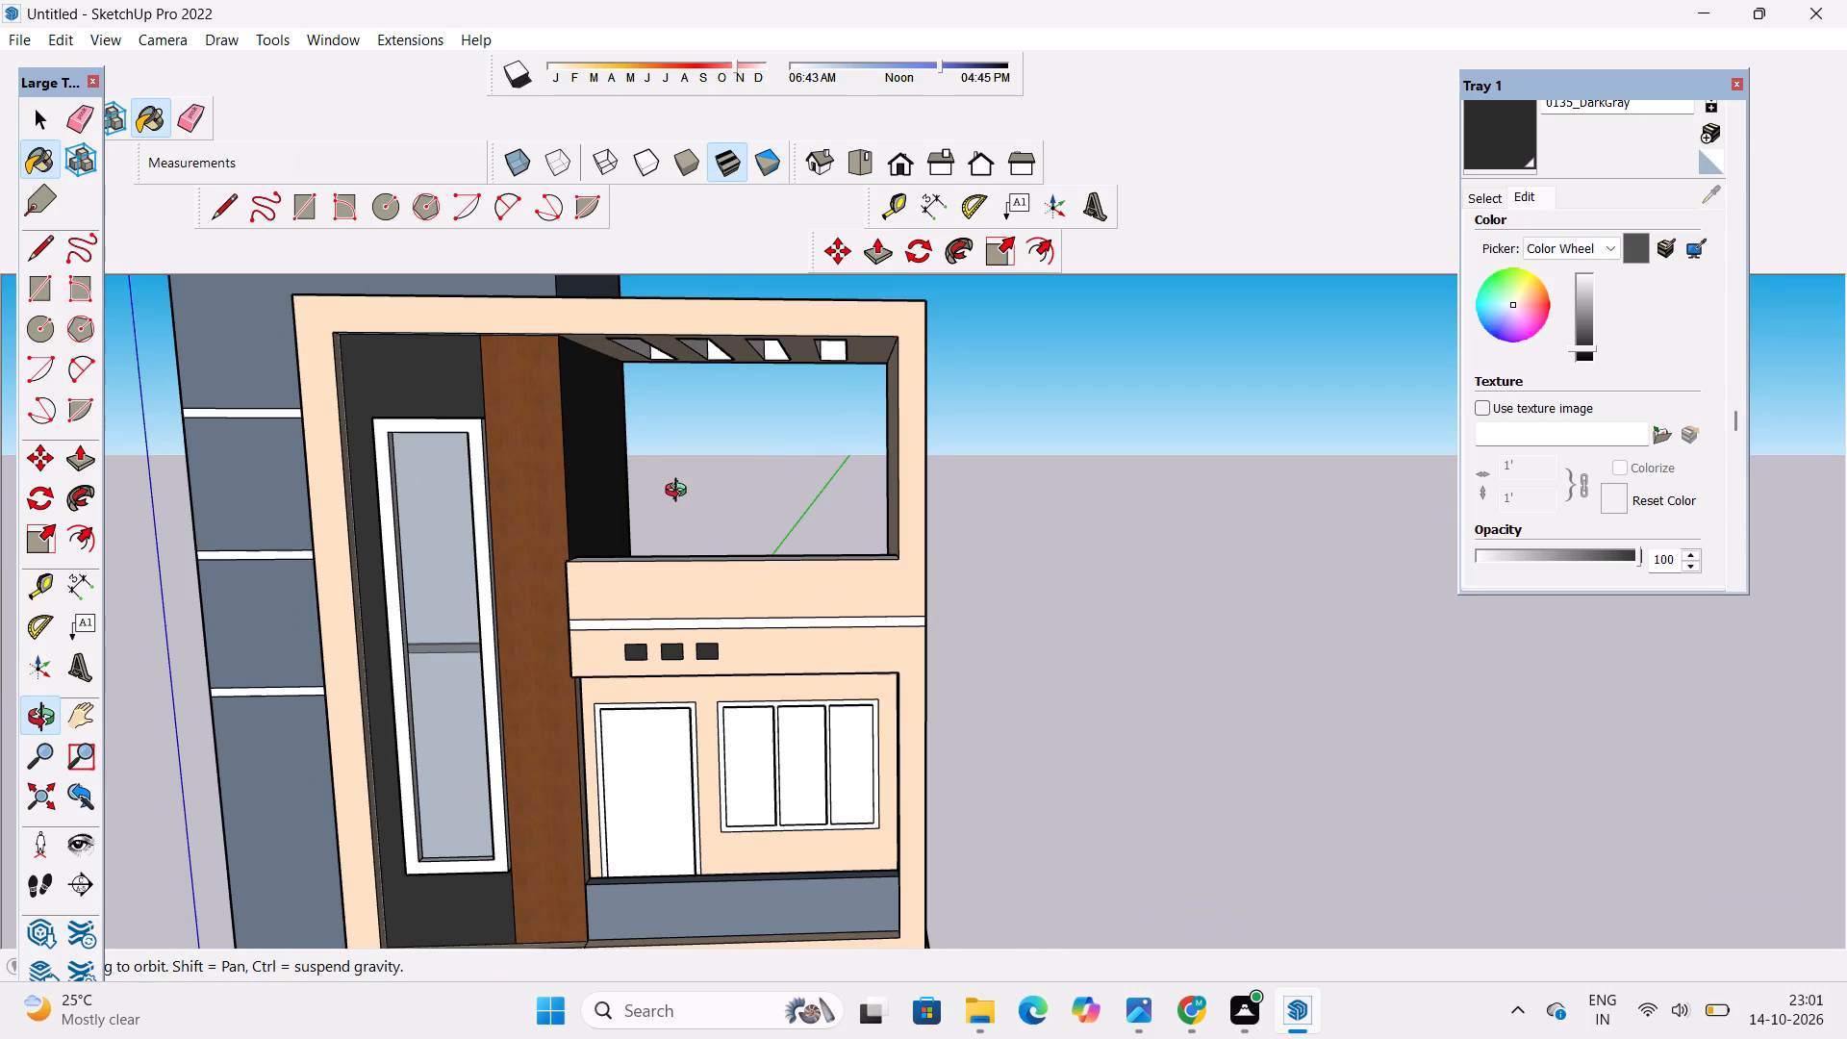
Paint the tower's white rear wall above the lower roof, on both sides of the thin slab, with the darkened 0135_DarkGray.
left_click_drag(680, 493, 530, 504)
scroll(584, 423, "down", 3)
left_click_drag(824, 408, 182, 717)
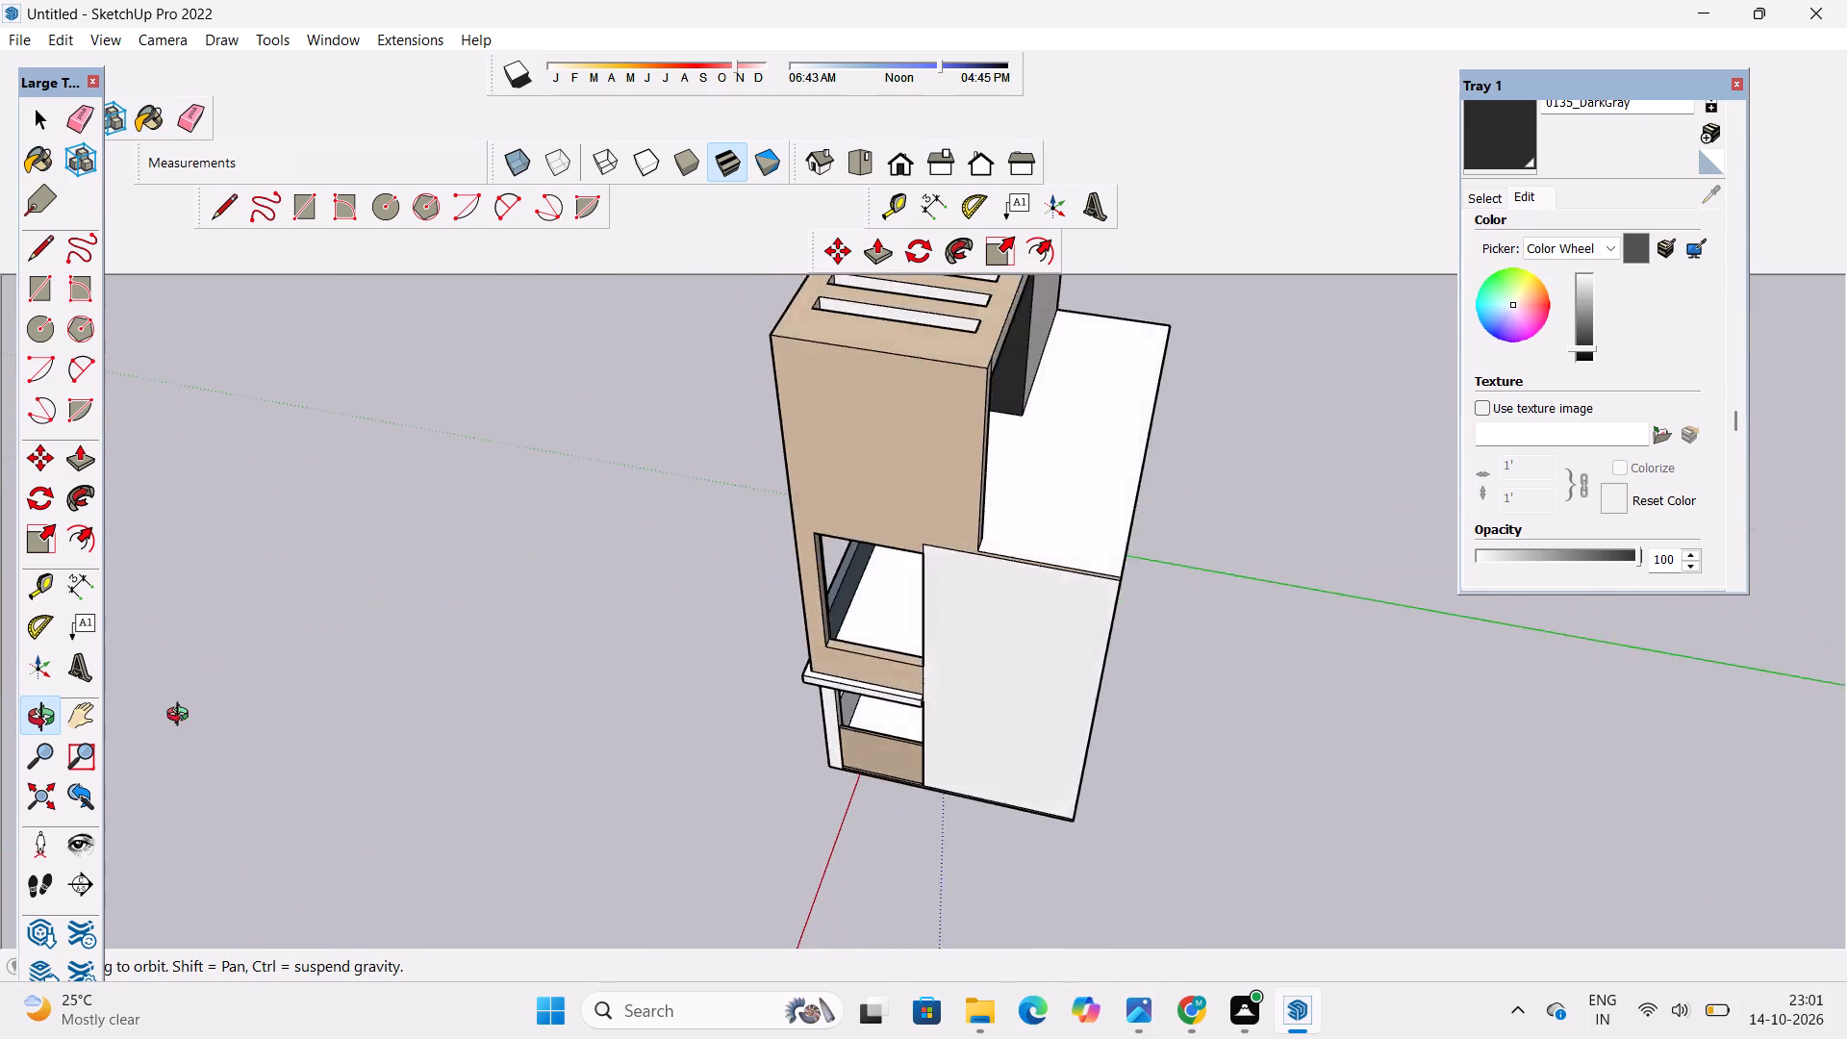
left_click_drag(182, 717, 1146, 386)
left_click_drag(574, 492, 1132, 418)
scroll(1132, 418, "down", 6, "shift")
left_click_drag(995, 457, 1077, 531)
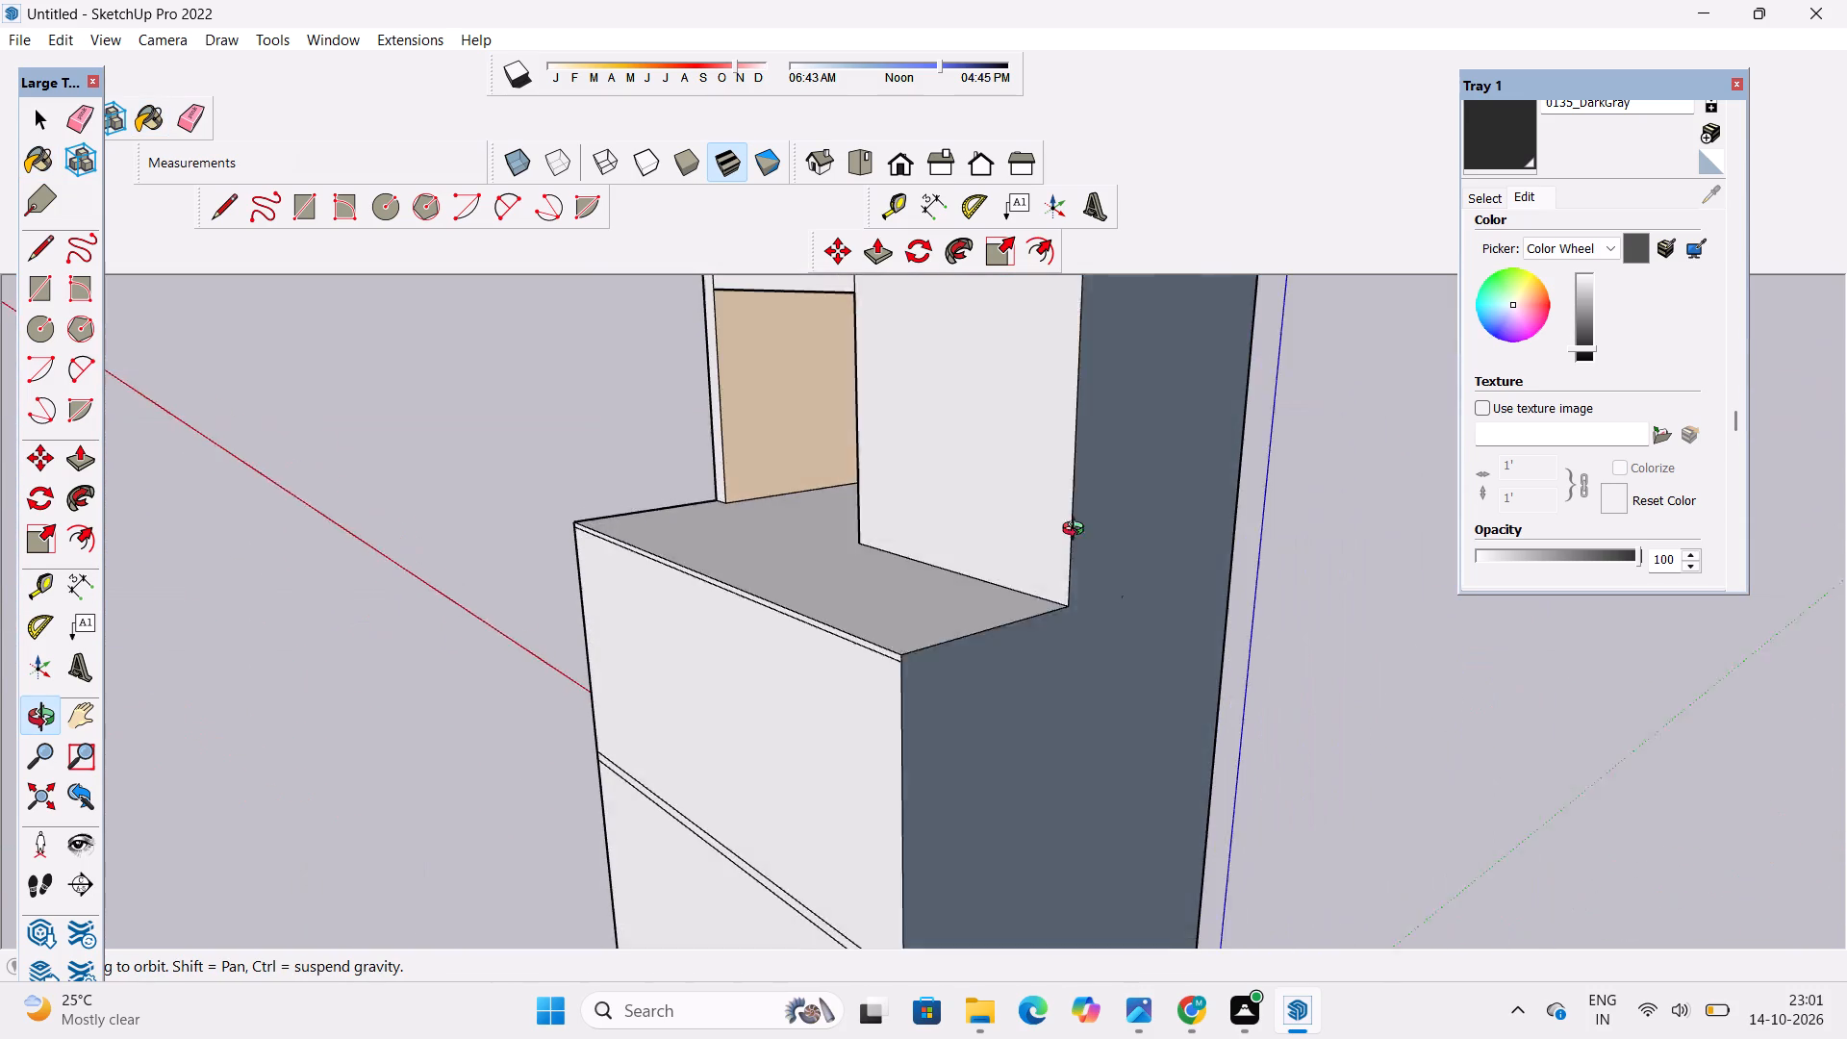
left_click_drag(1077, 531, 1053, 467)
scroll(1011, 432, "down", 6, "shift")
left_click_drag(982, 448, 1013, 528)
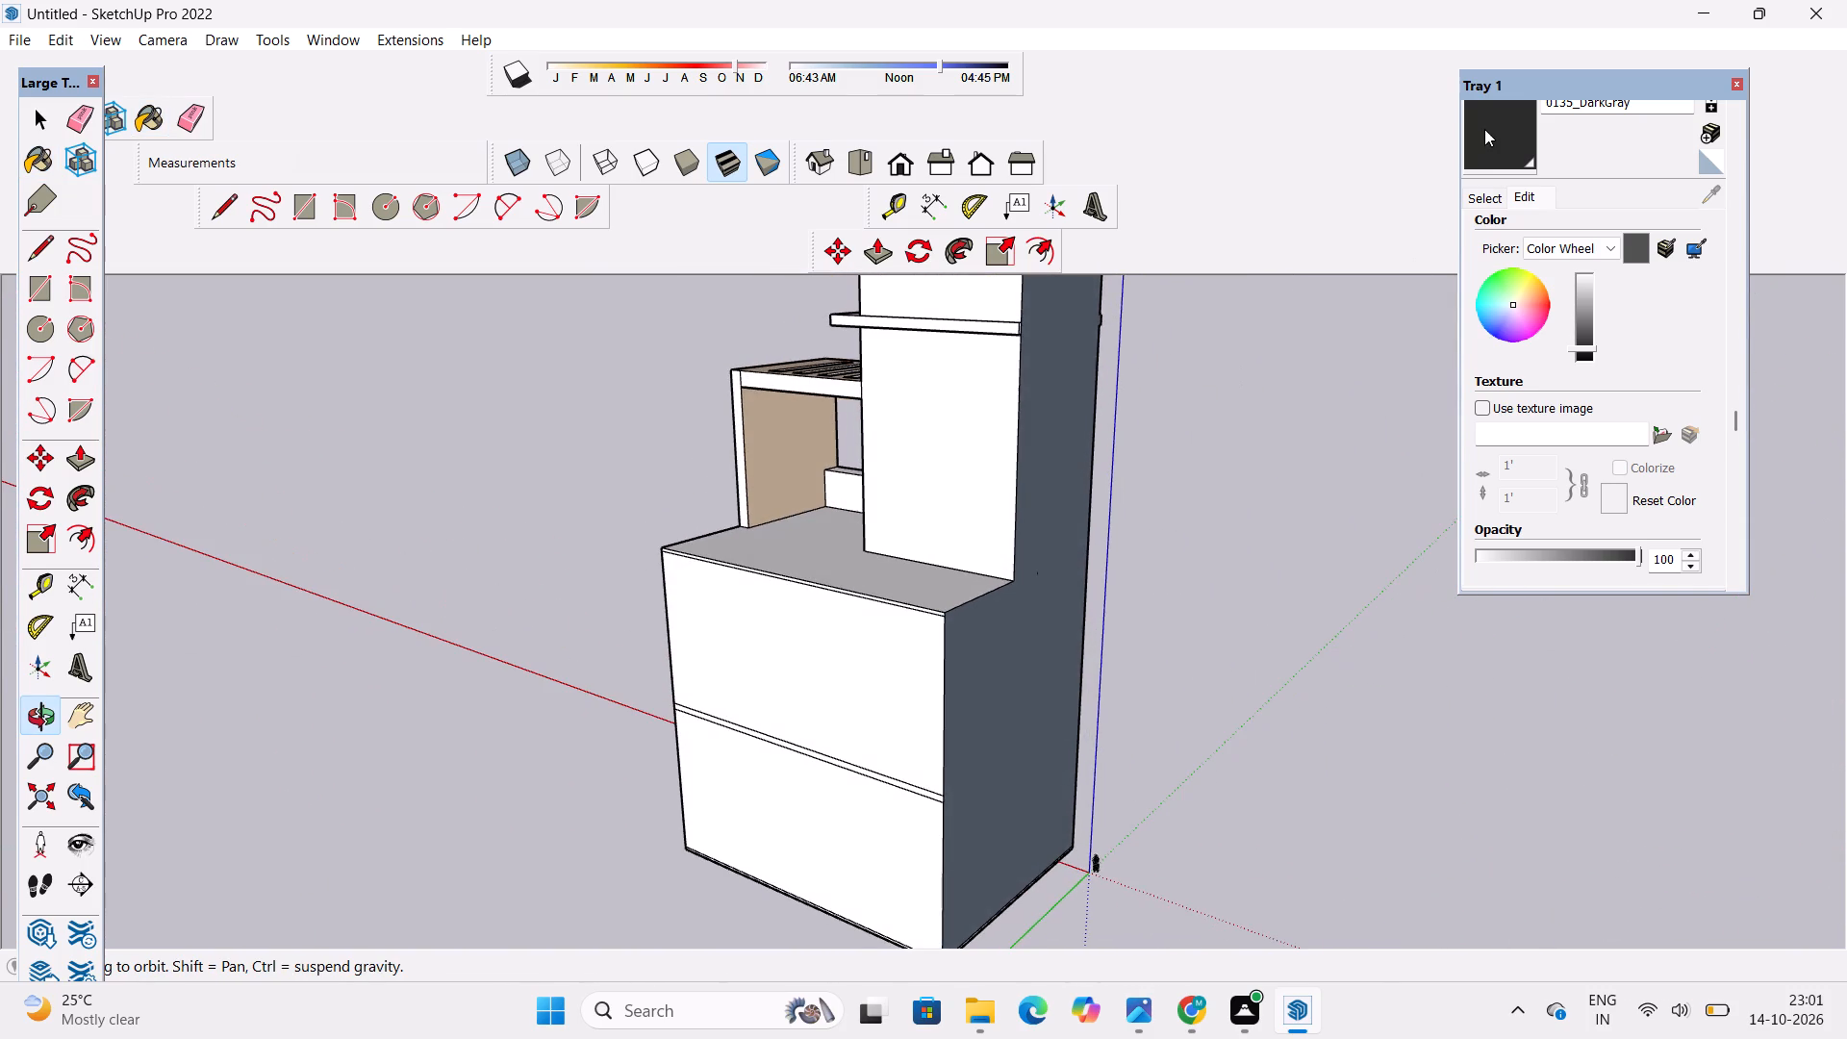
left_click(1484, 129)
scroll(1010, 552, "down", 4)
scroll(992, 428, "up", 5)
left_click(997, 368)
left_click(916, 475)
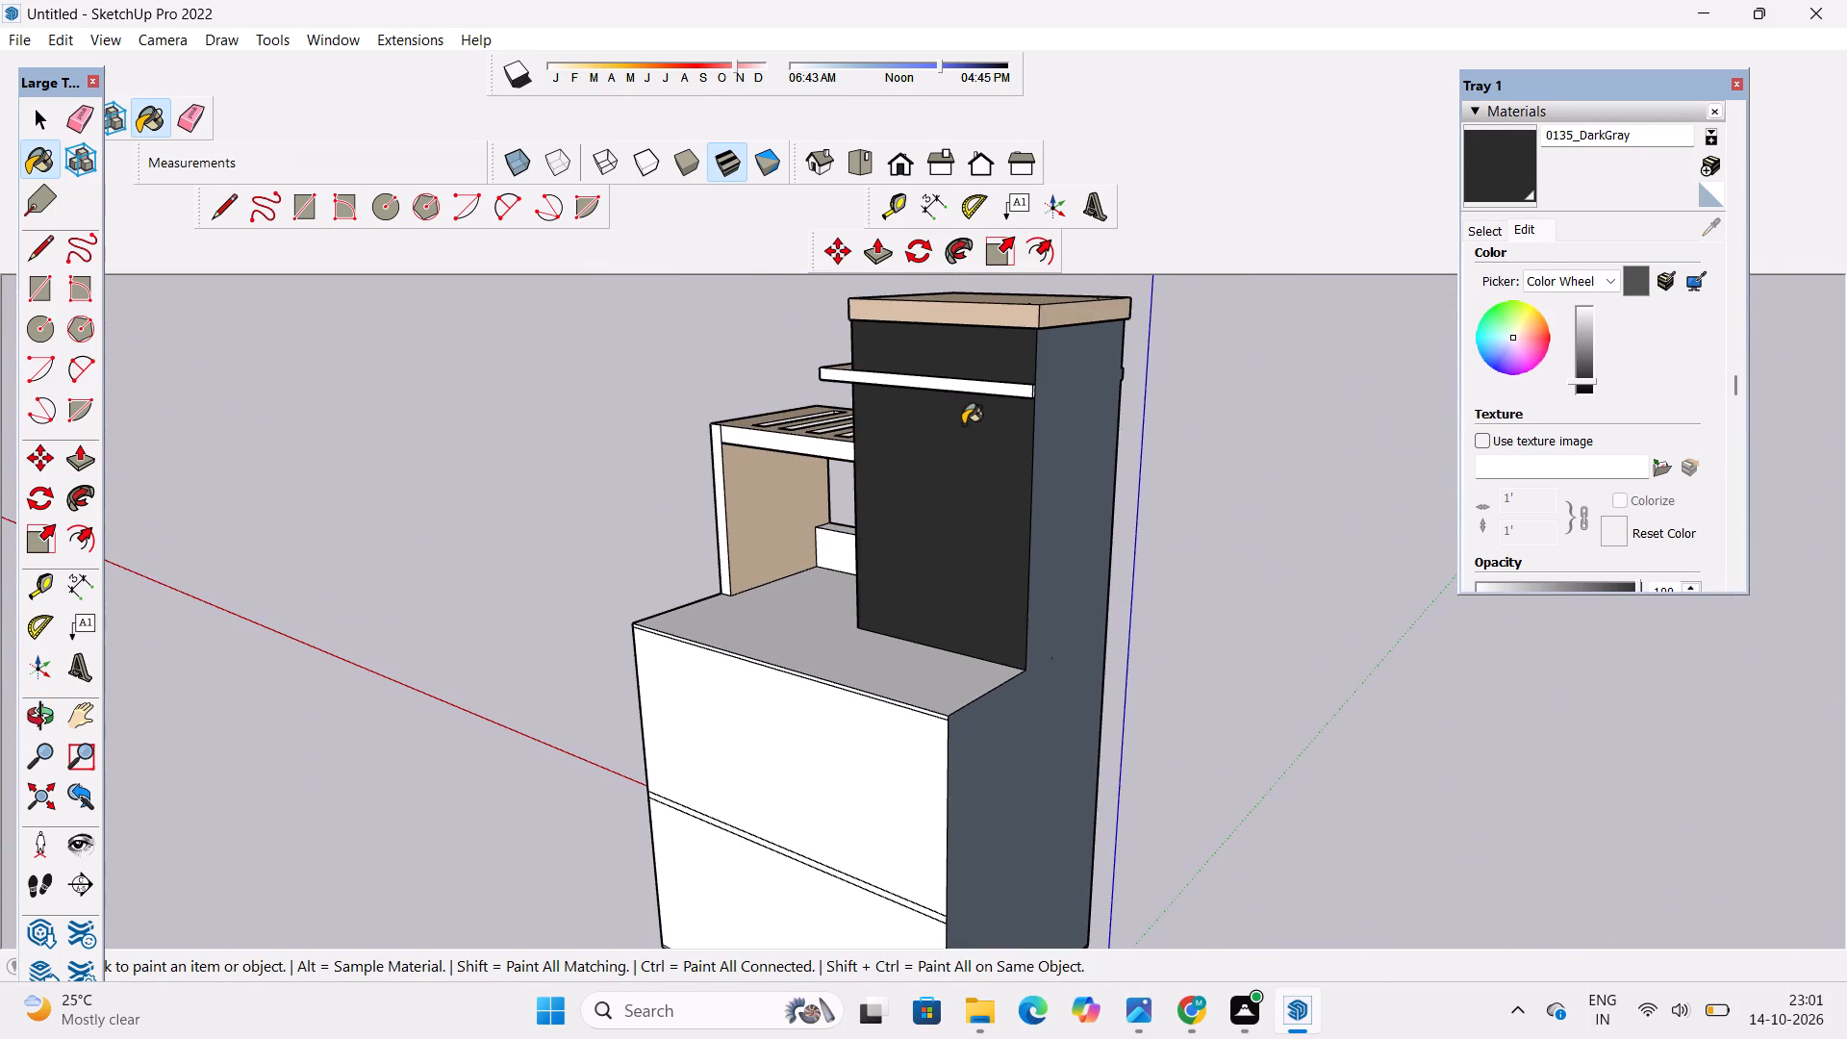
Examine the tower's rear, the house's outer side wall and the whole facade from several angles.
scroll(773, 504, "up", 5)
key("o")
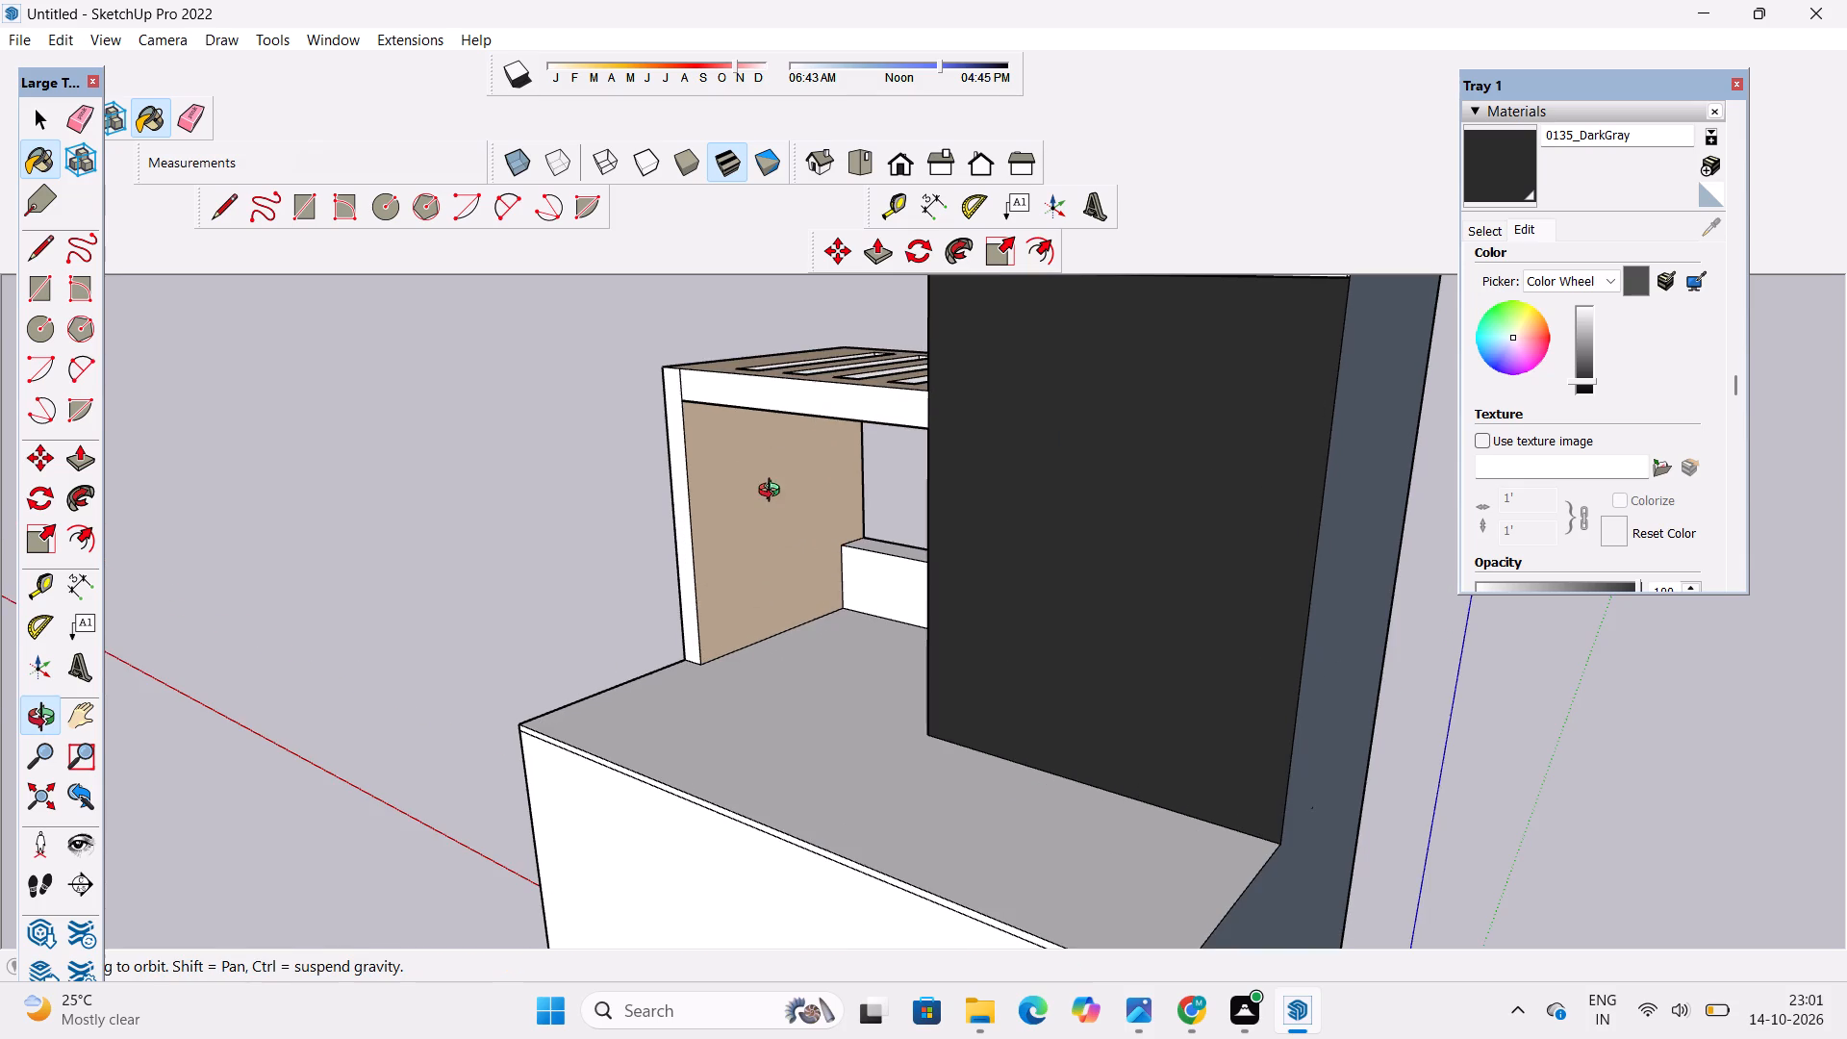
scroll(773, 488, "down", 6)
left_click_drag(953, 543, 547, 598)
left_click_drag(892, 600, 687, 629, "shift")
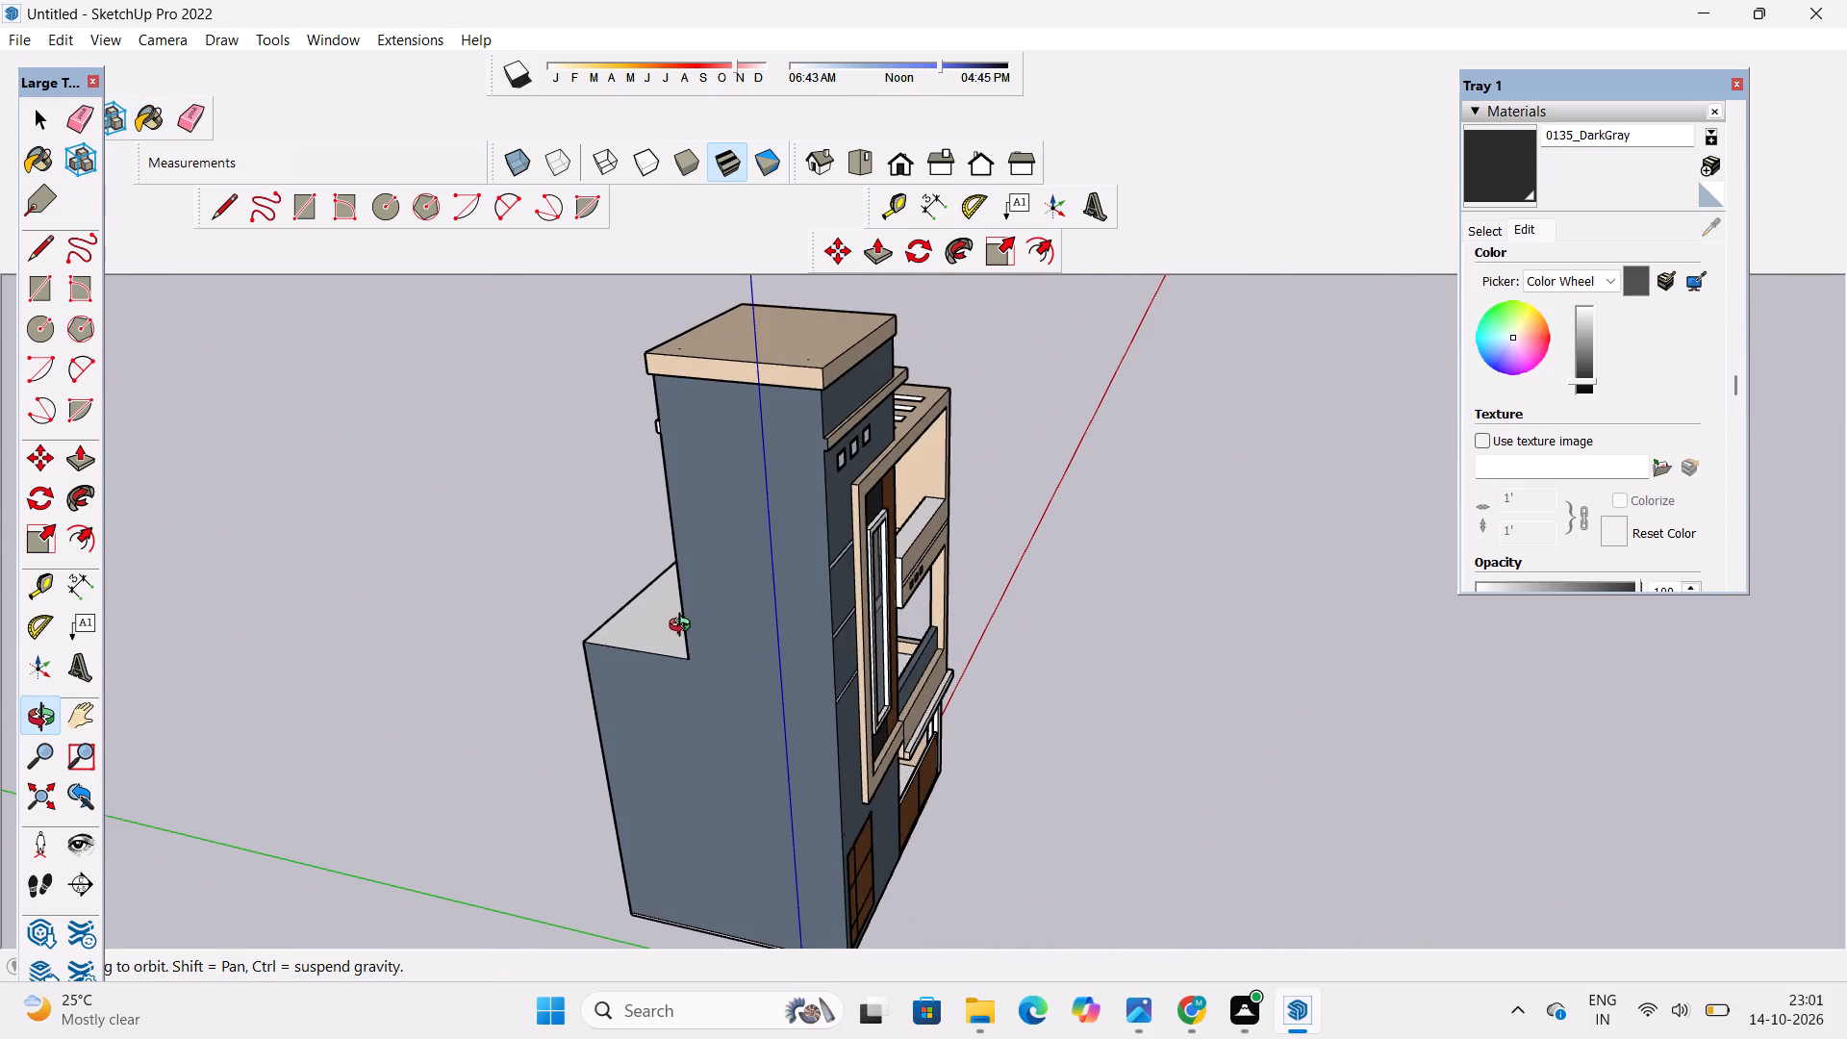
scroll(694, 590, "down", 4)
left_click_drag(823, 614, 684, 628)
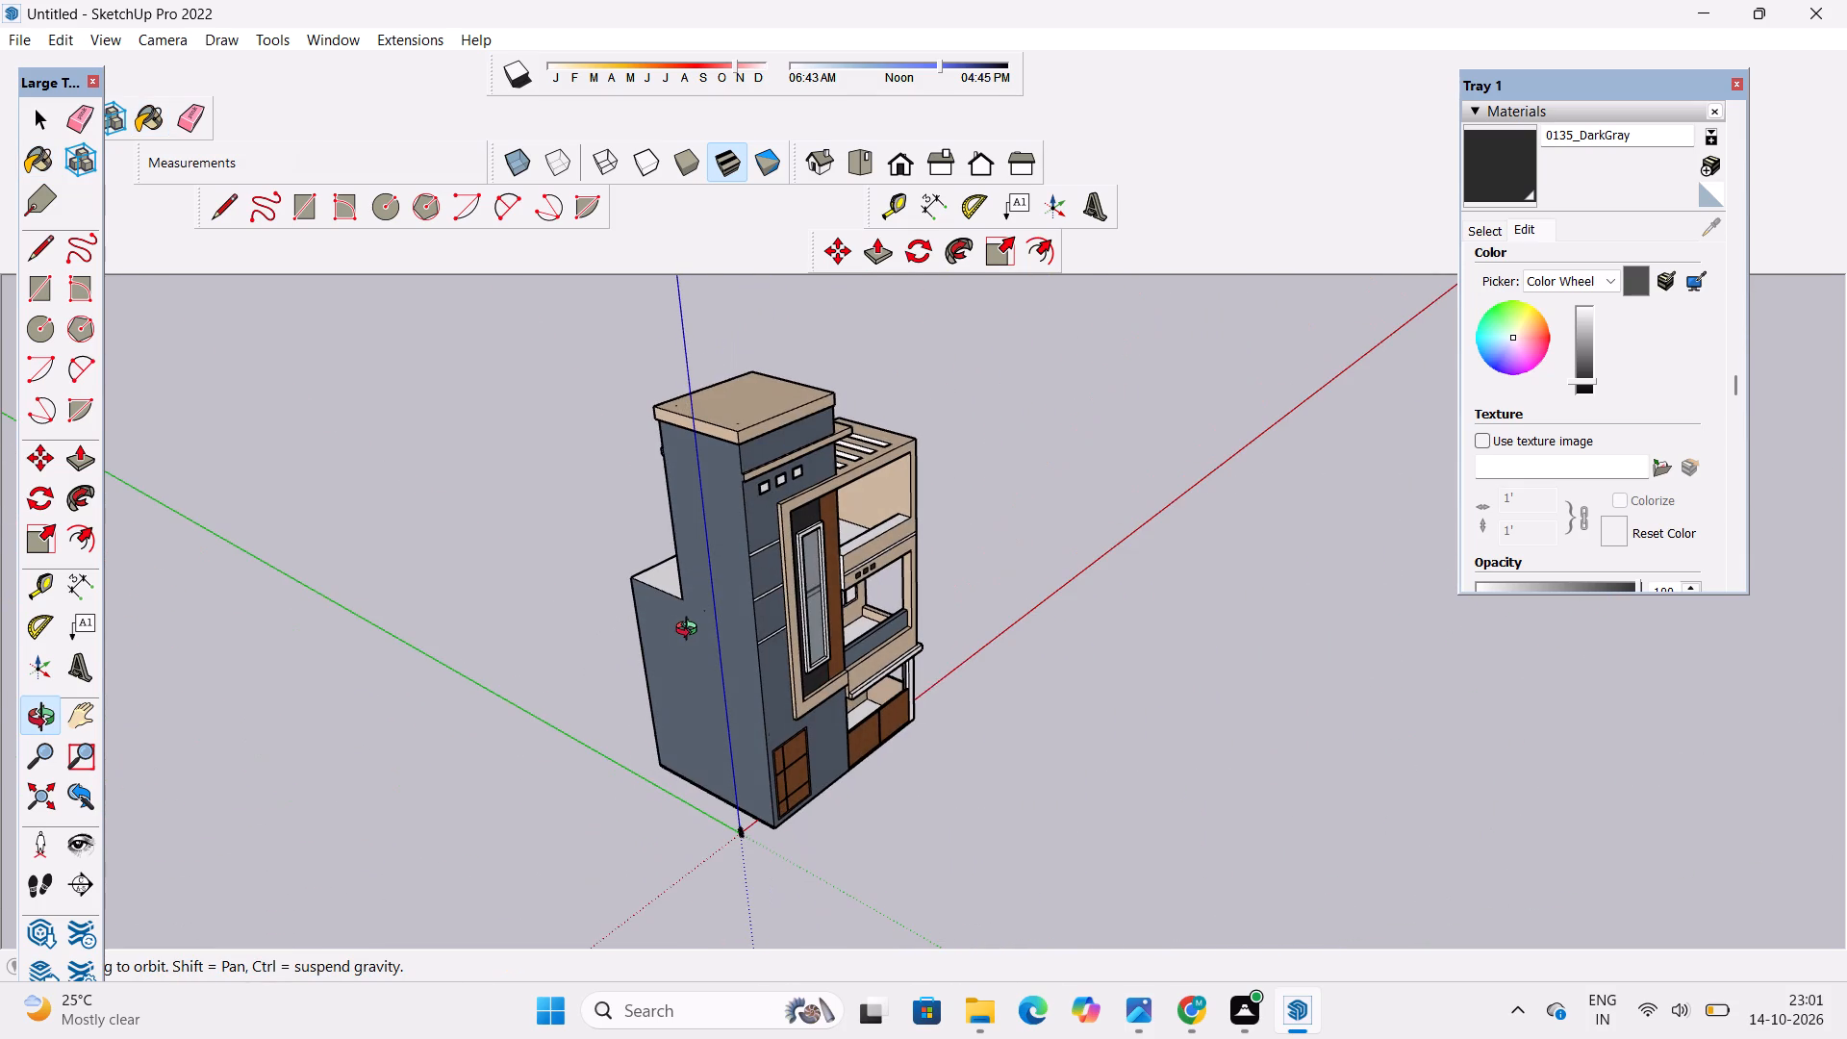
left_click_drag(762, 646, 768, 583)
scroll(772, 580, "down", 5)
left_click_drag(794, 593, 663, 515)
scroll(764, 608, "up", 5)
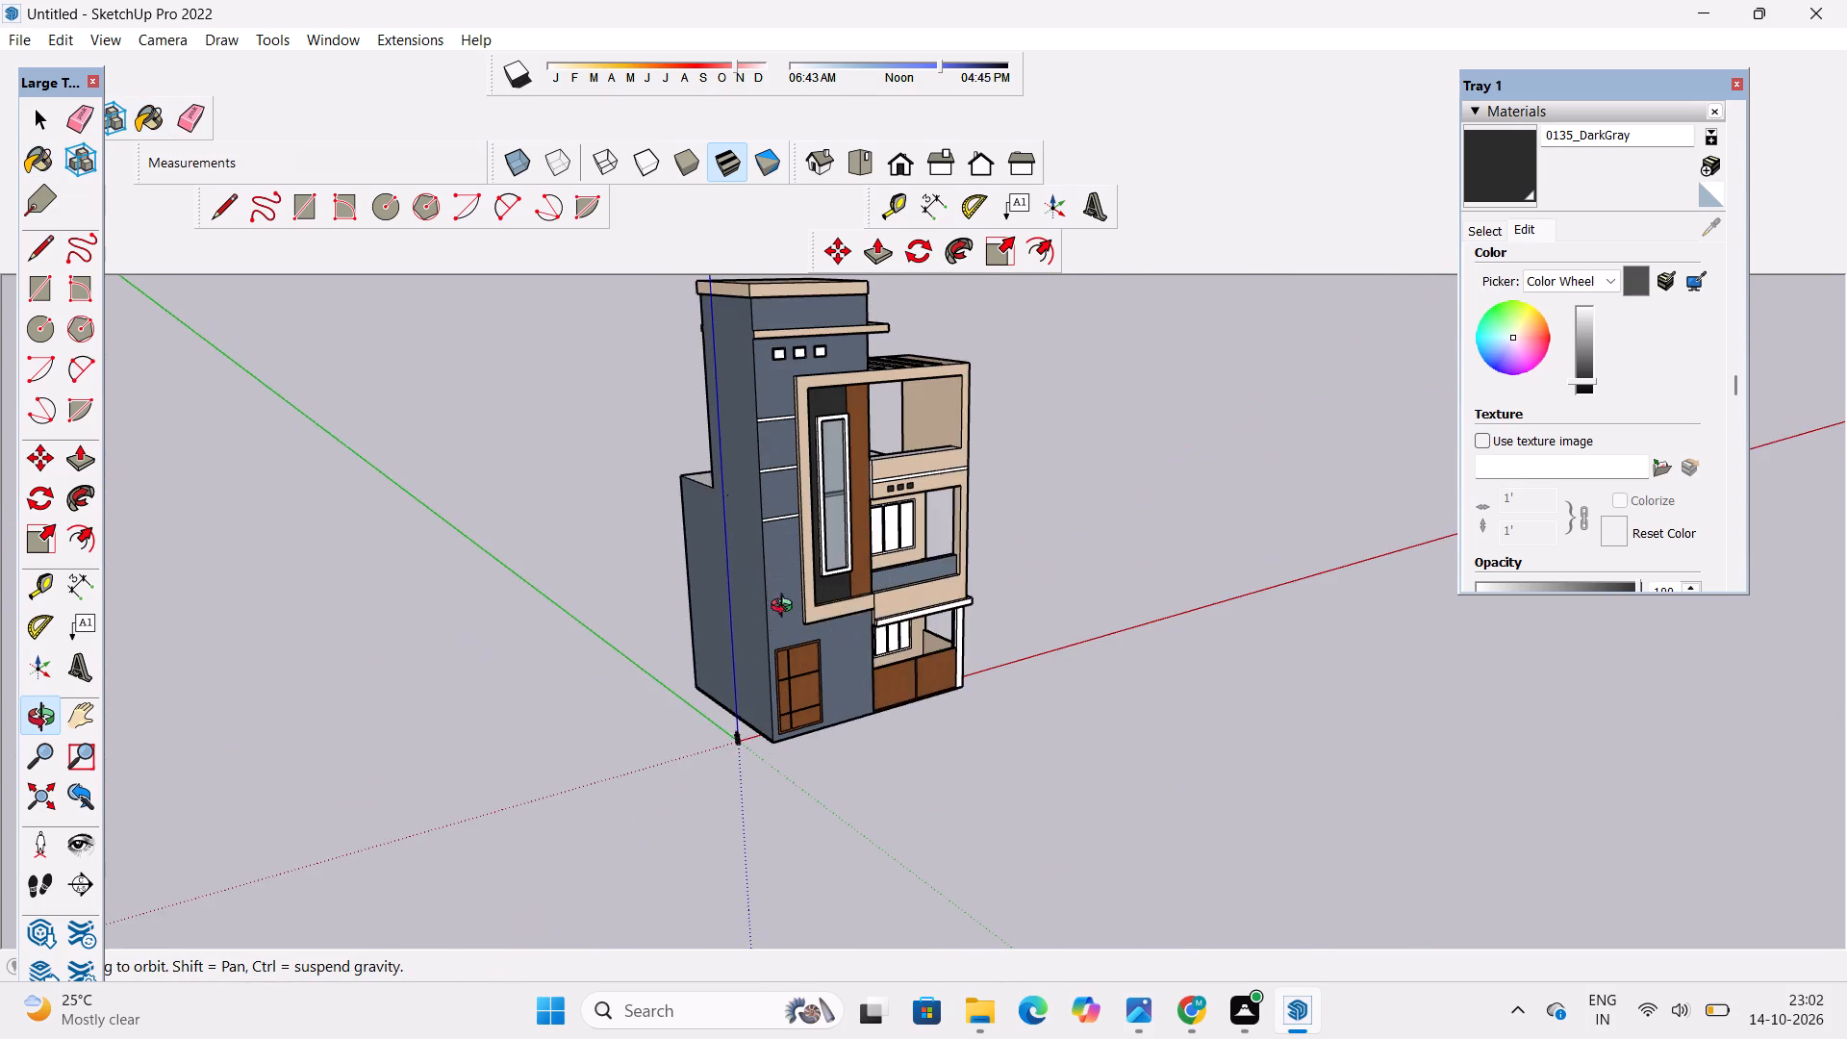
left_click_drag(821, 601, 685, 601, "shift")
left_click_drag(684, 600, 688, 669, "shift")
Paint the outer side wall of the tower and rear block with 0130_Gainsboro from the Colors-Named collection.
left_click(1479, 228)
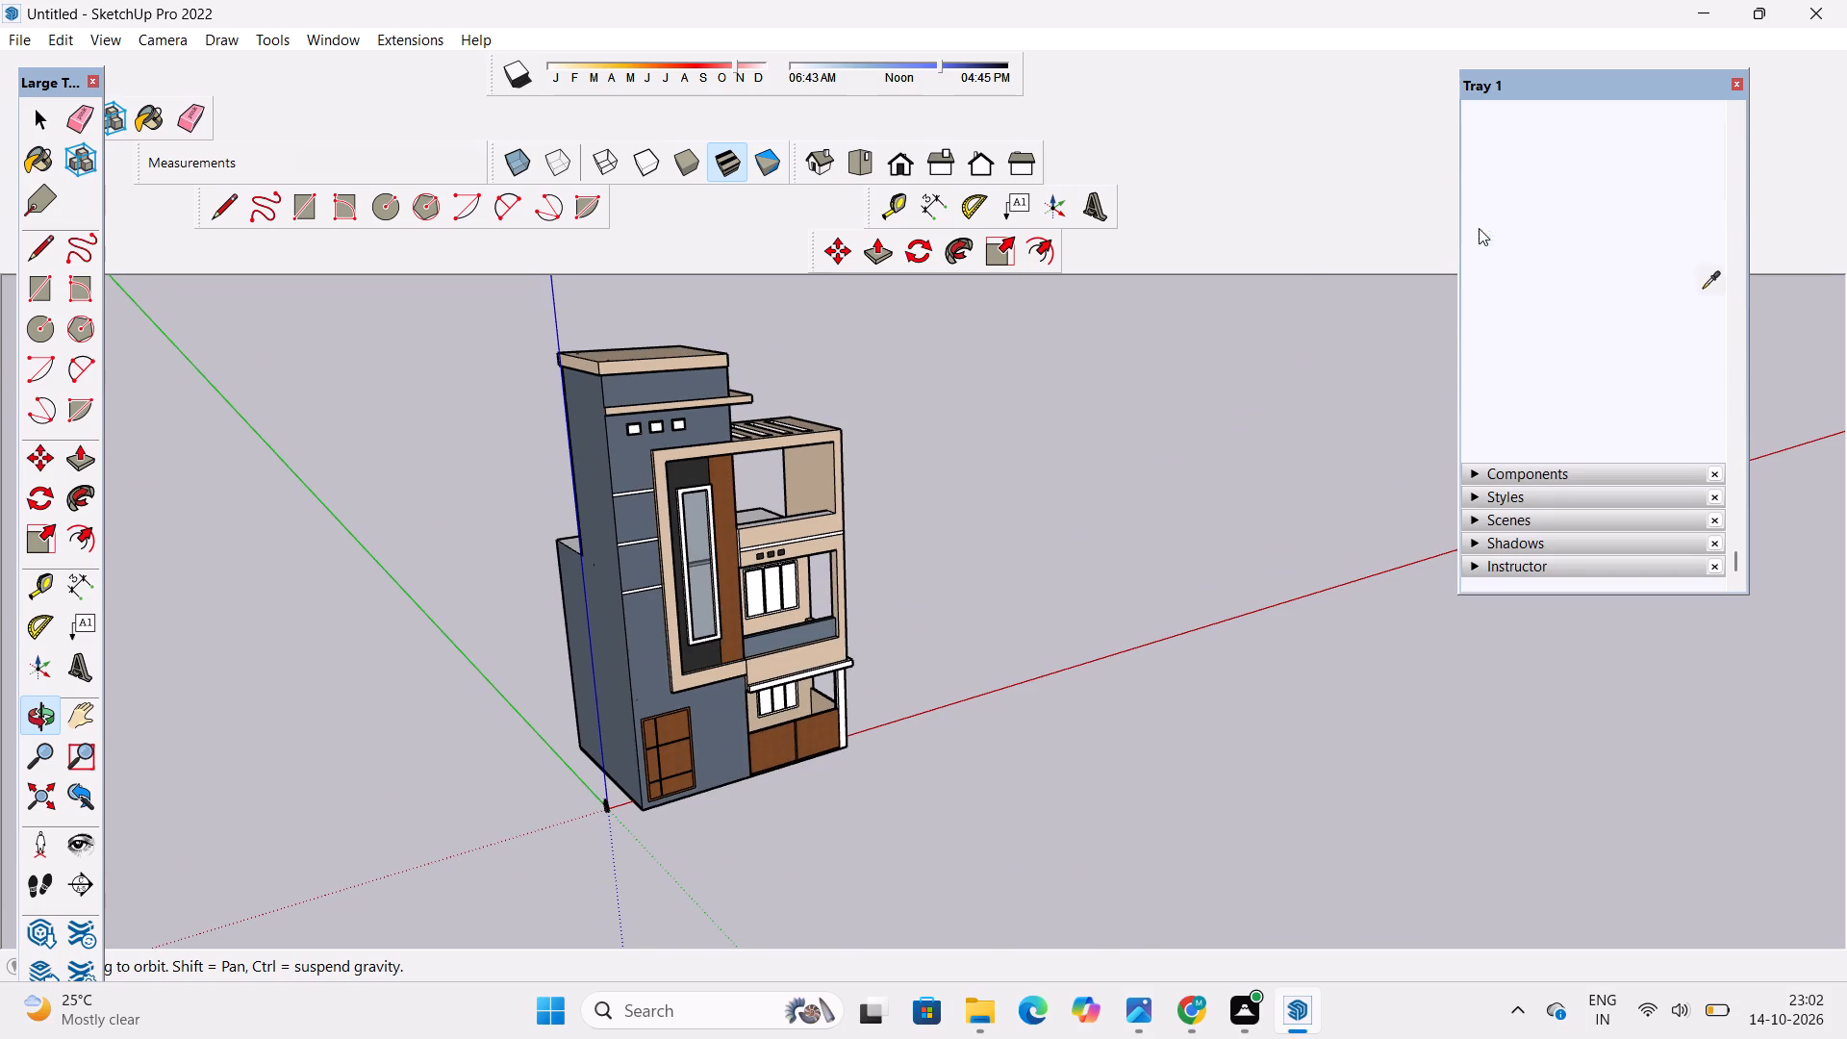
scroll(1552, 385, "up", 2)
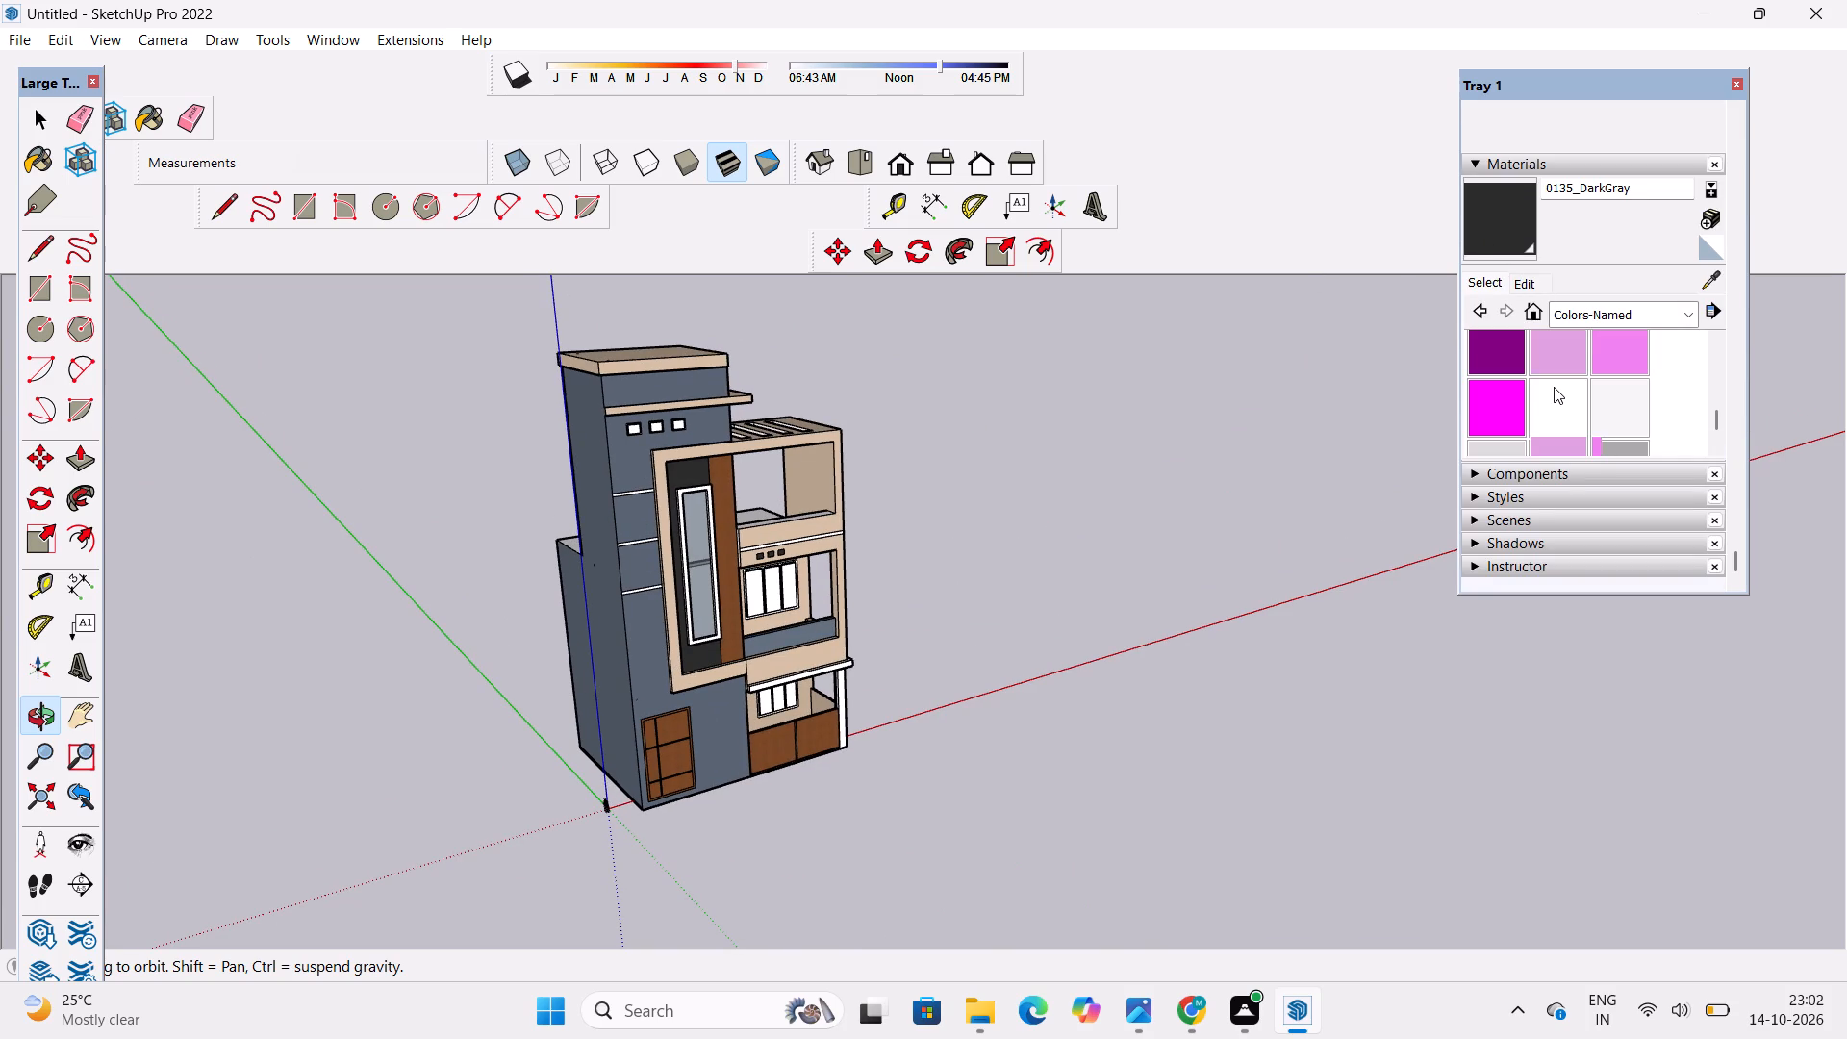
scroll(1554, 387, "down", 2)
left_click(1506, 354)
scroll(1294, 429, "down", 4)
scroll(772, 504, "up", 7)
left_click(772, 504)
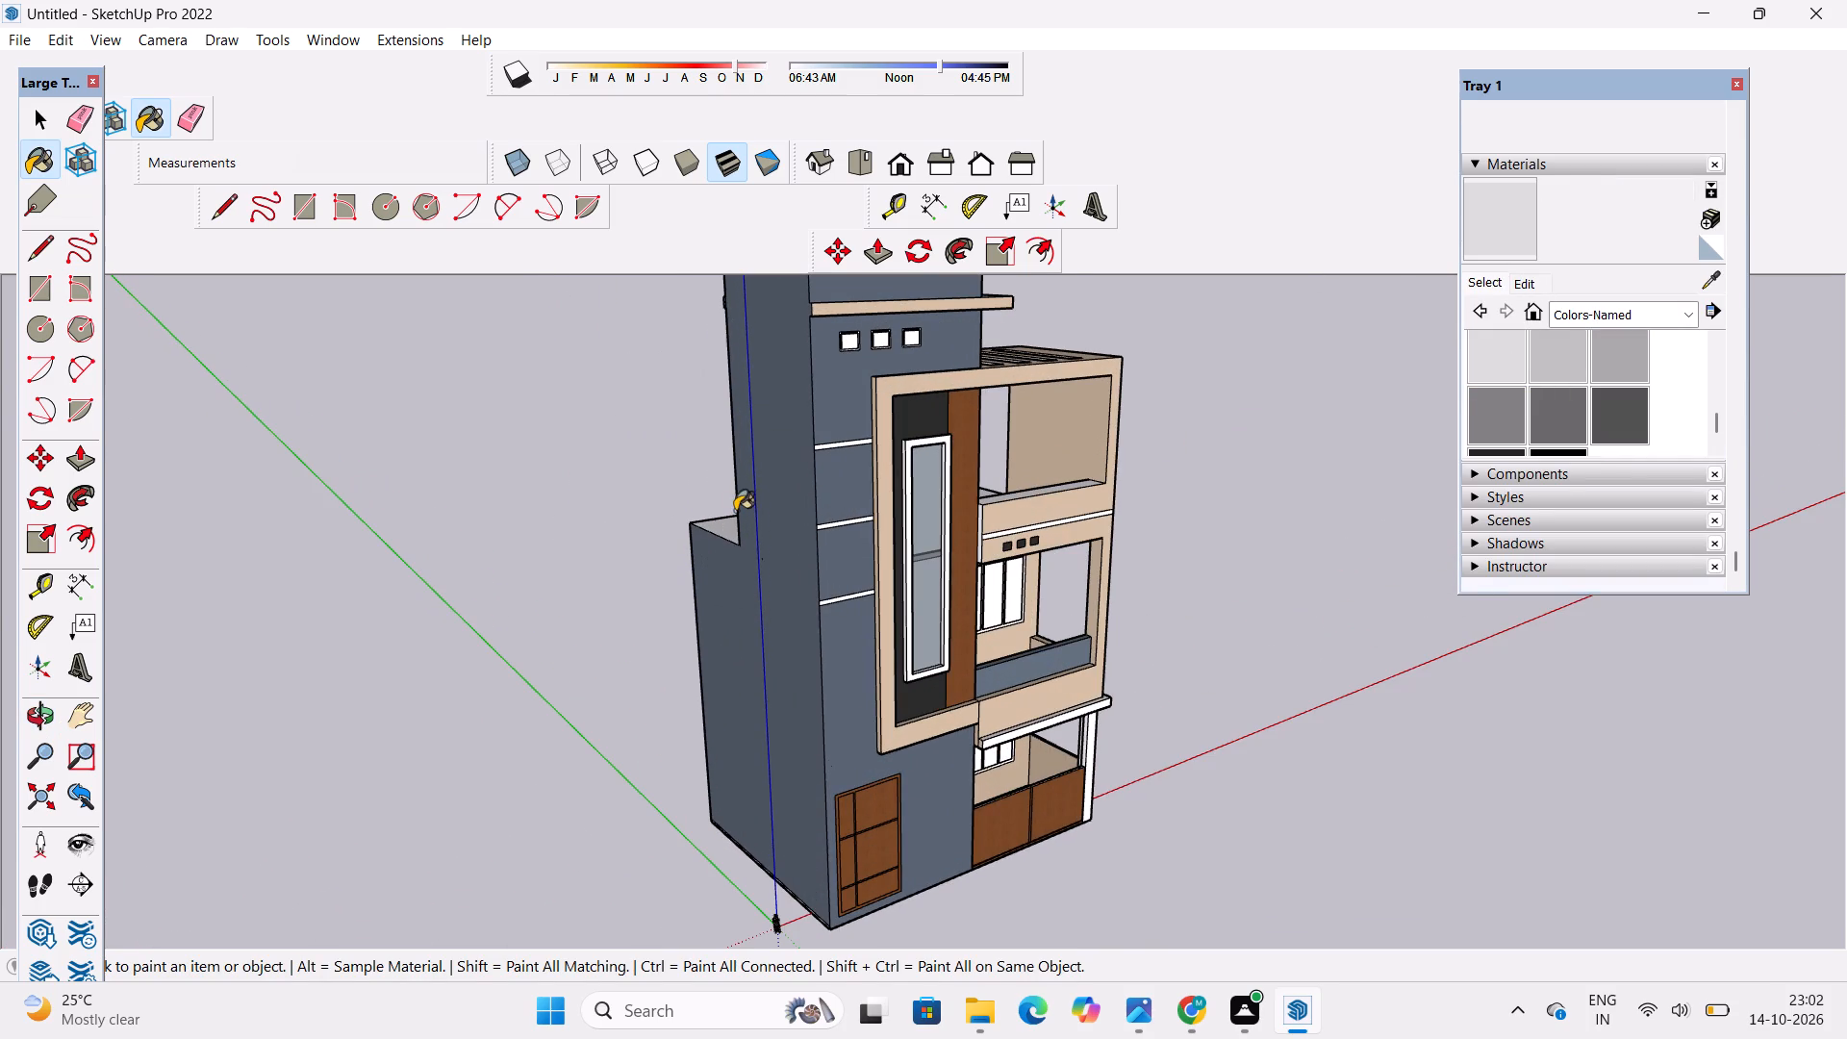
Examine the front facade, including the unpainted doors and windows on the ground floor and balcony level.
left_click(44, 718)
scroll(542, 593, "down", 6)
left_click_drag(752, 590, 632, 551)
scroll(575, 533, "down", 5)
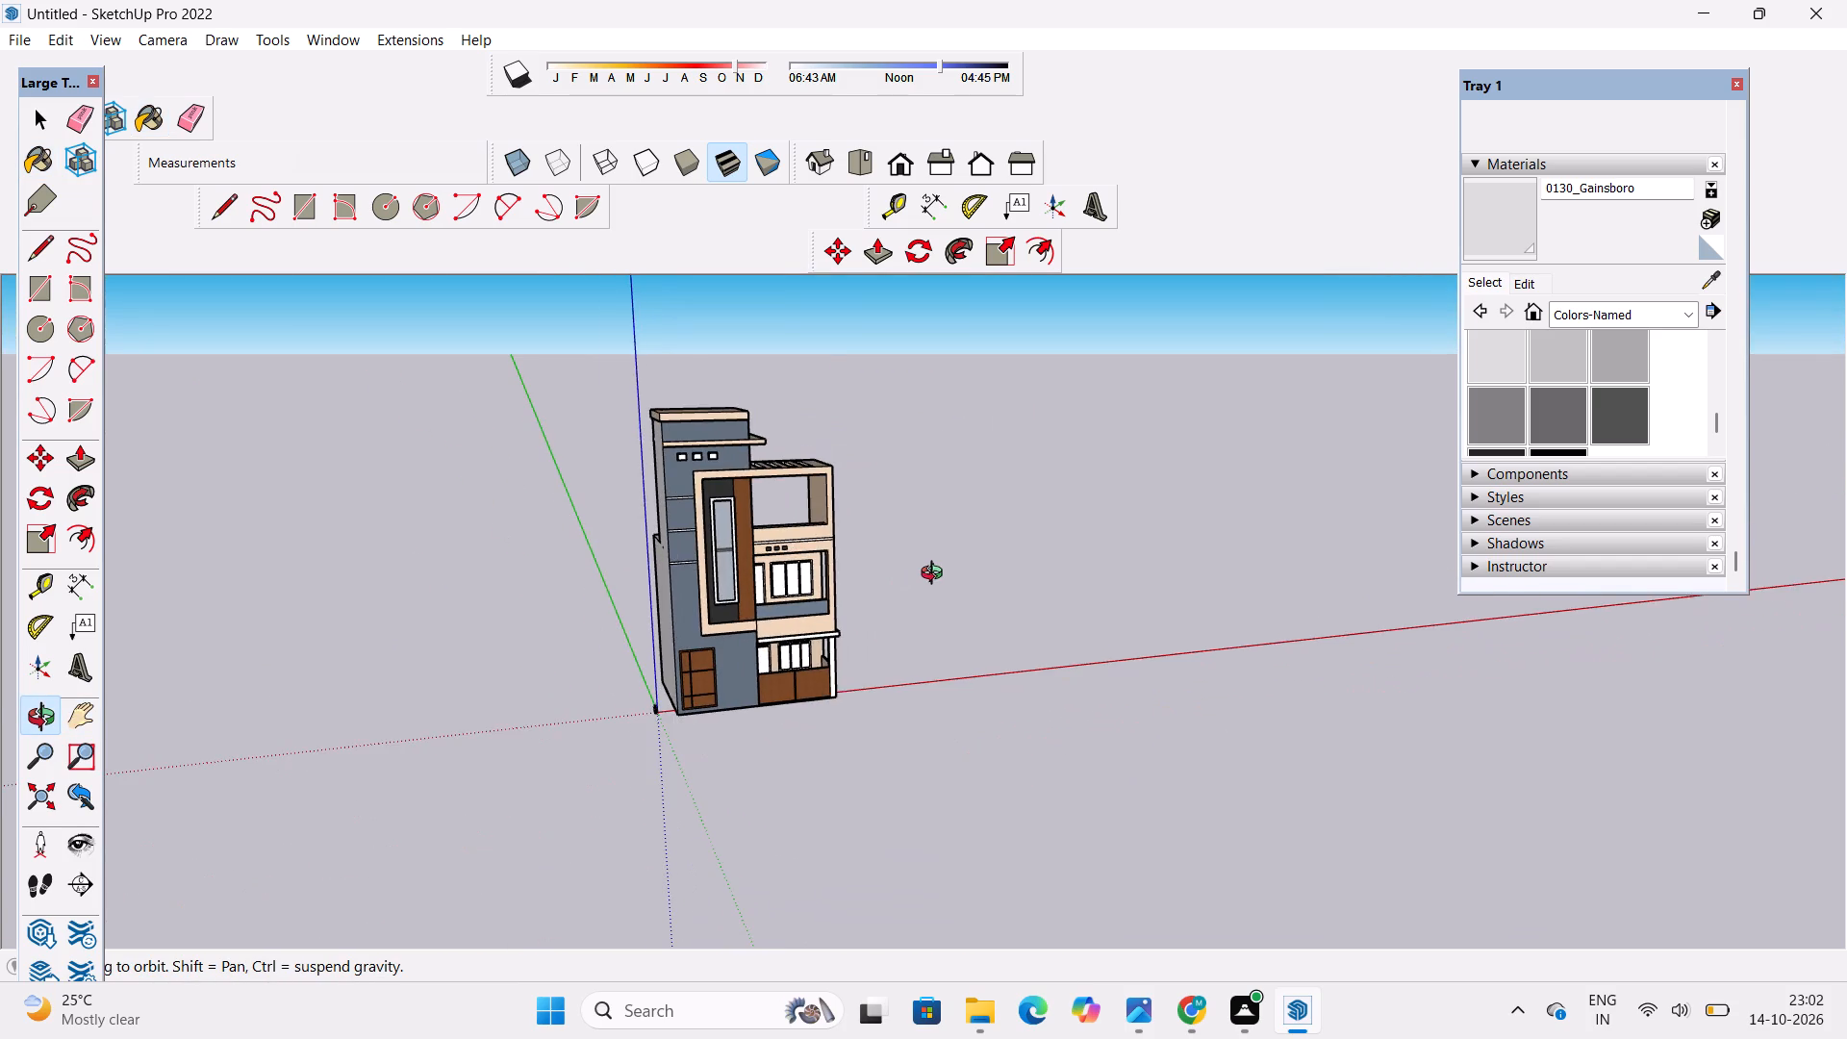
scroll(936, 575, "up", 4)
left_click_drag(1038, 554, 854, 555)
scroll(844, 622, "up", 9)
scroll(842, 646, "down", 3)
left_click_drag(629, 758, 650, 745)
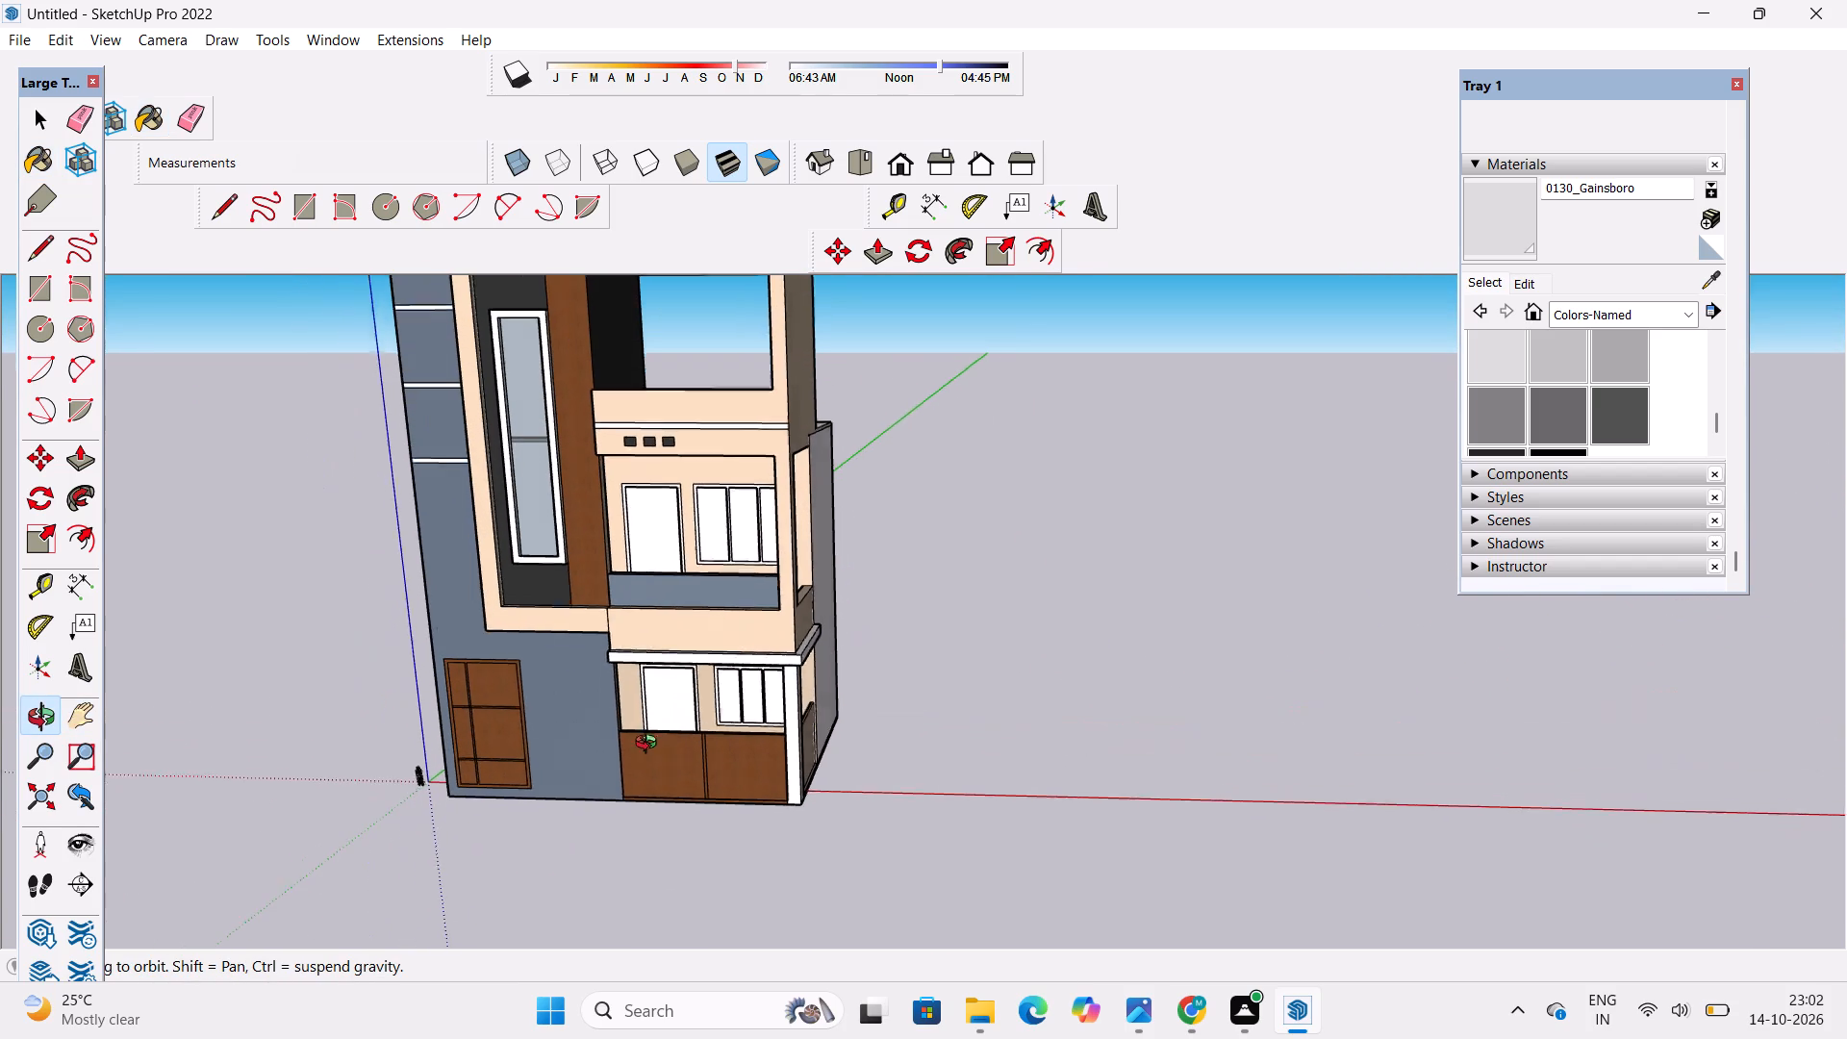
left_click_drag(650, 745, 651, 744)
scroll(1547, 364, "up", 4)
scroll(1547, 364, "down", 2)
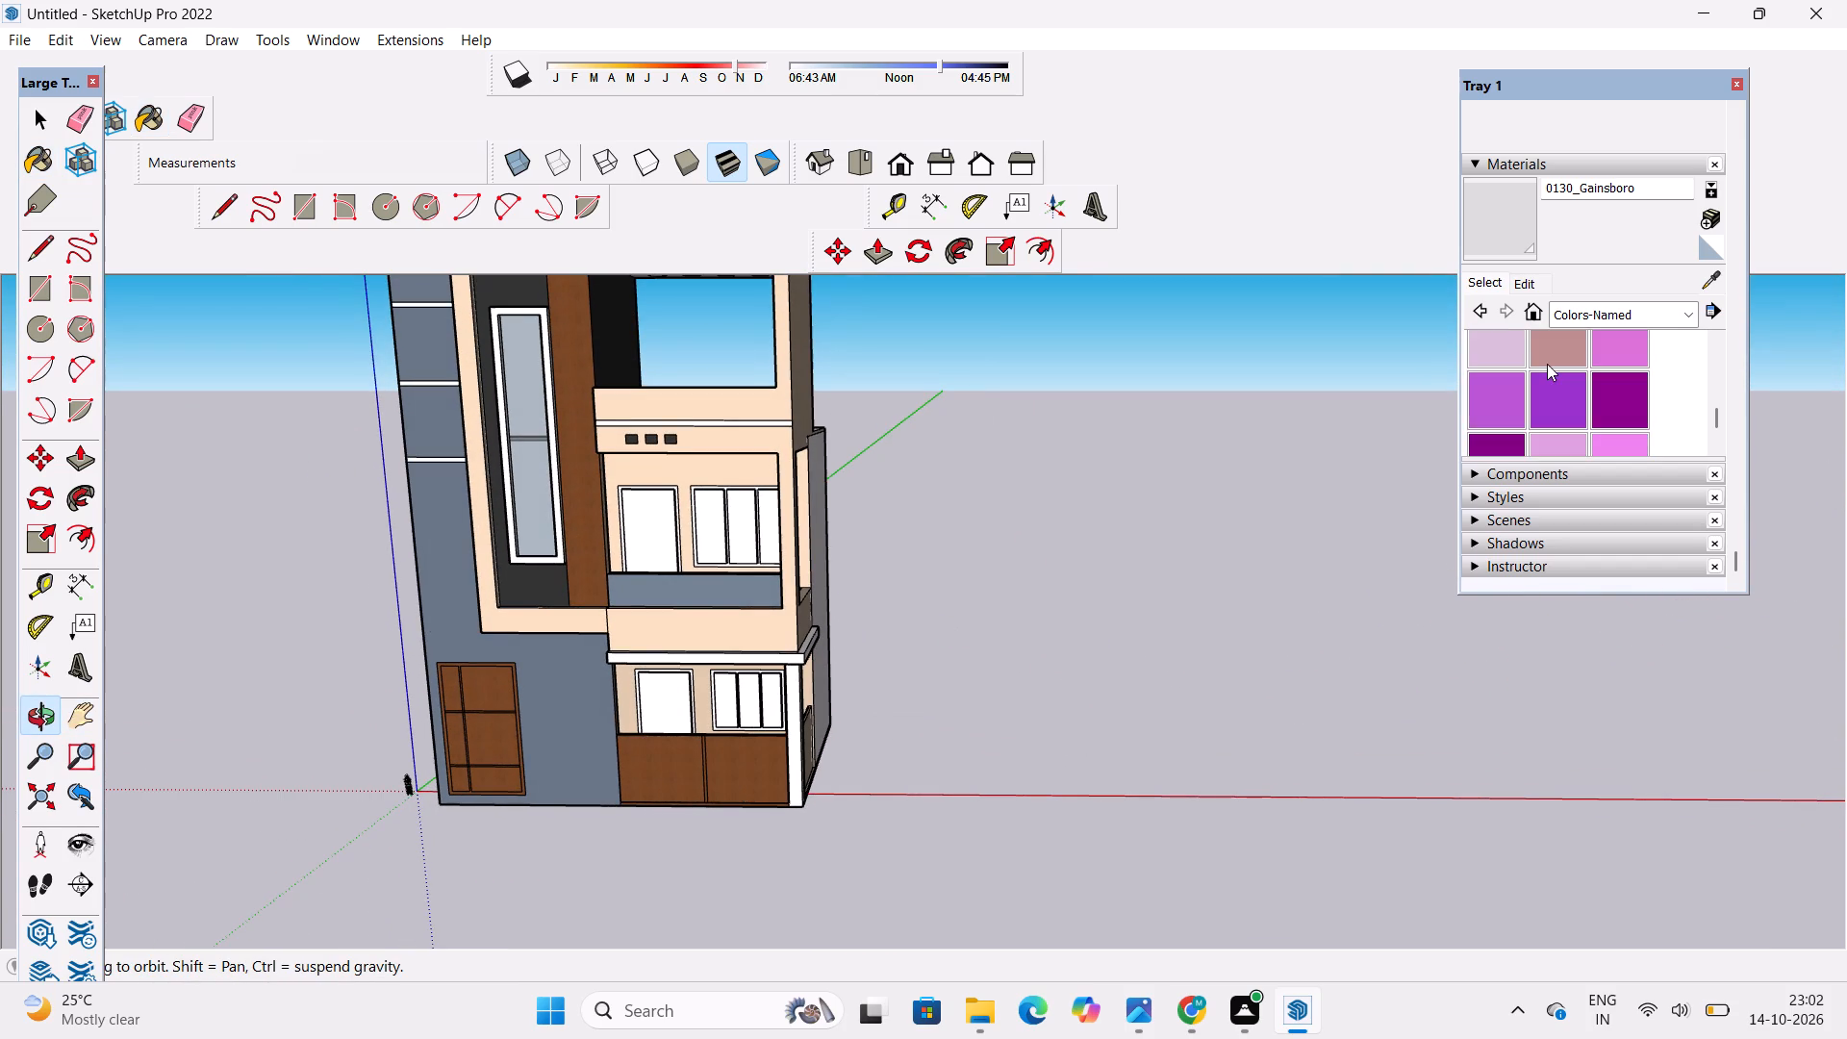
Paint the ground-floor window frame, door frame and door panel with 0043_SaddleBrown from Colors-Named.
scroll(1547, 364, "down", 1)
scroll(1547, 364, "up", 11)
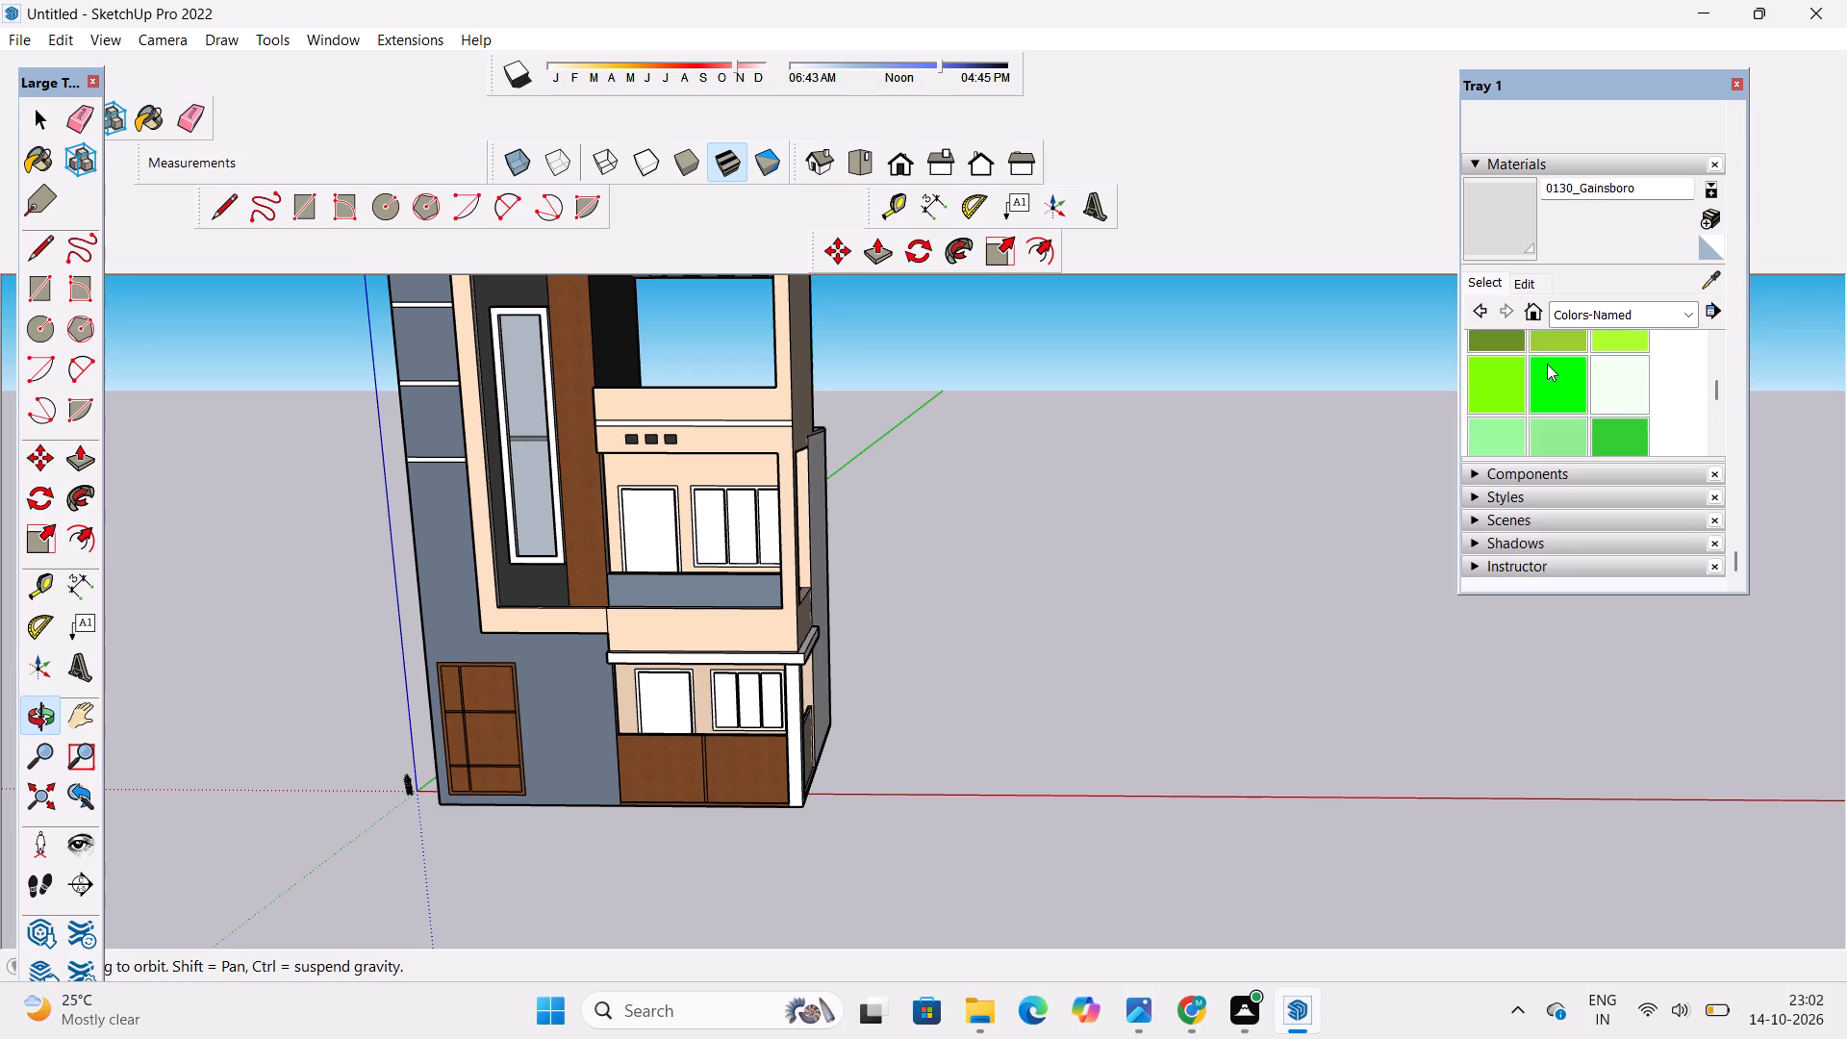
scroll(1547, 364, "up", 5)
scroll(1497, 410, "down", 2)
scroll(1506, 401, "up", 2)
scroll(1506, 401, "down", 1)
left_click(1506, 401)
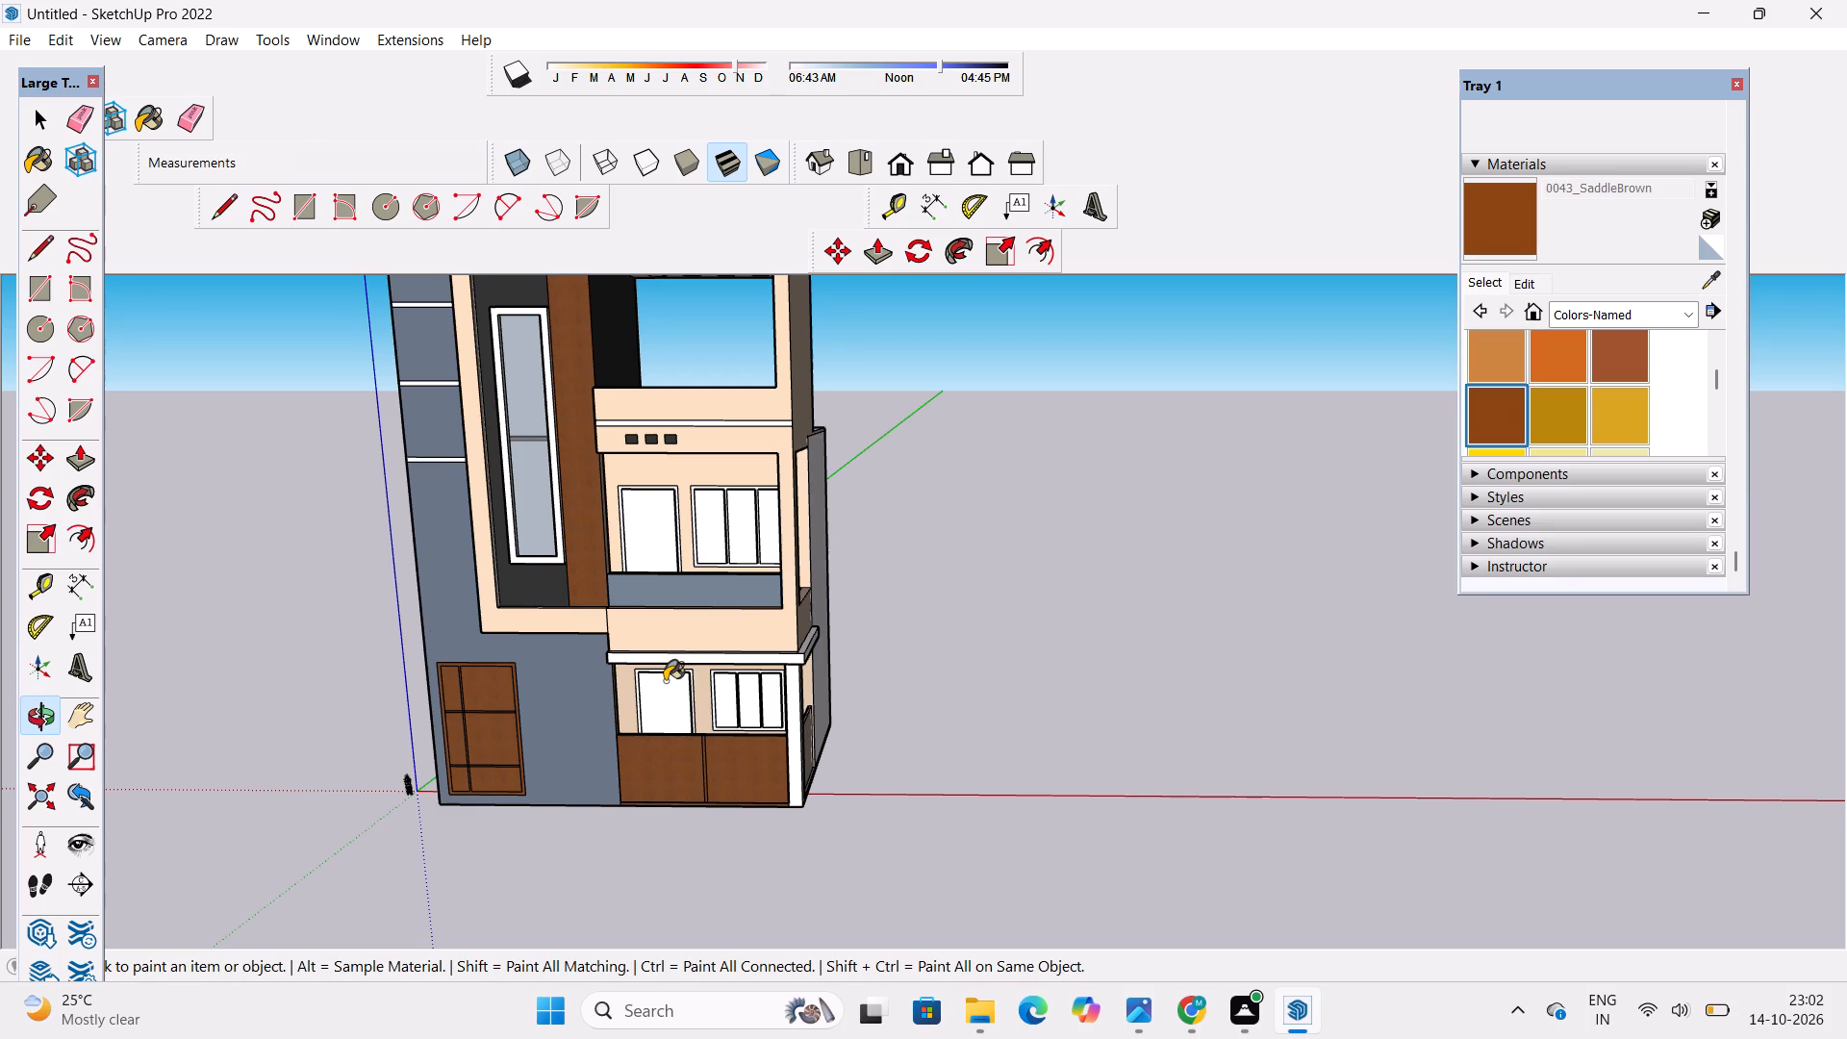
scroll(665, 681, "up", 20)
scroll(665, 681, "up", 3)
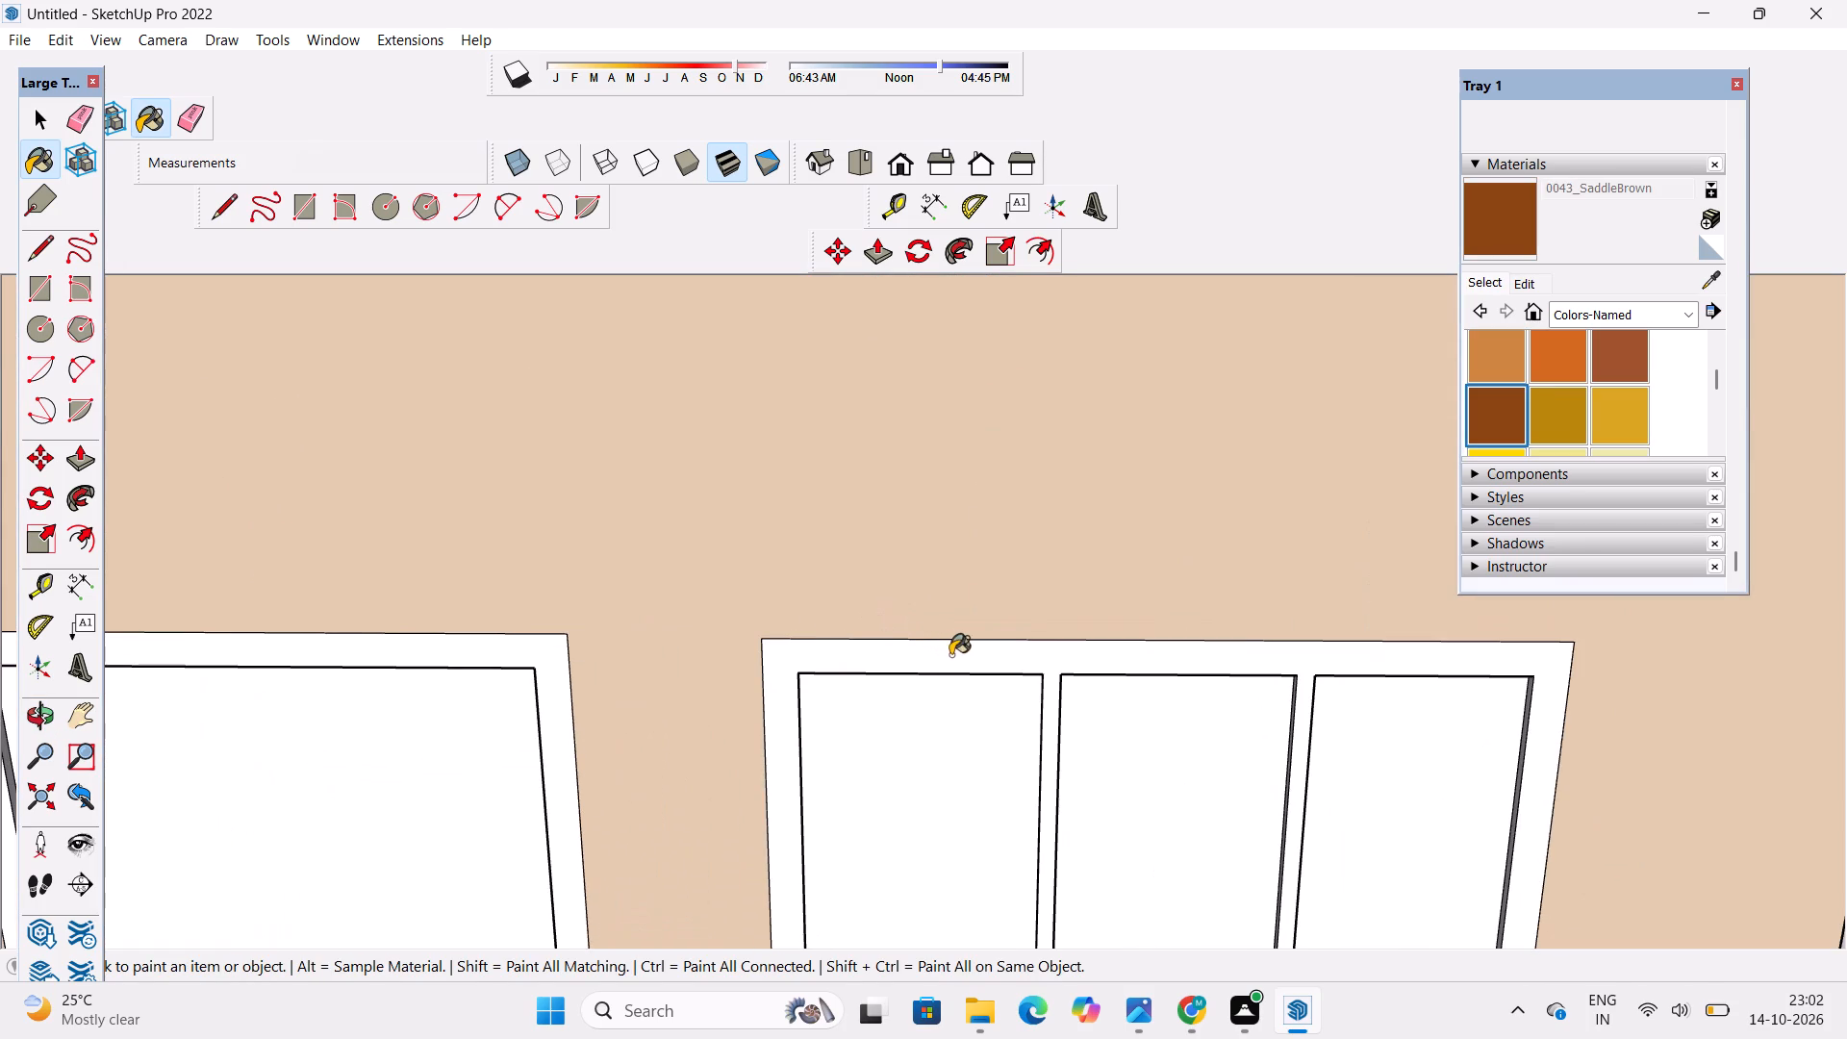
left_click(952, 654)
scroll(907, 581, "down", 5)
scroll(737, 633, "up", 4)
left_click(666, 634)
left_click(587, 672)
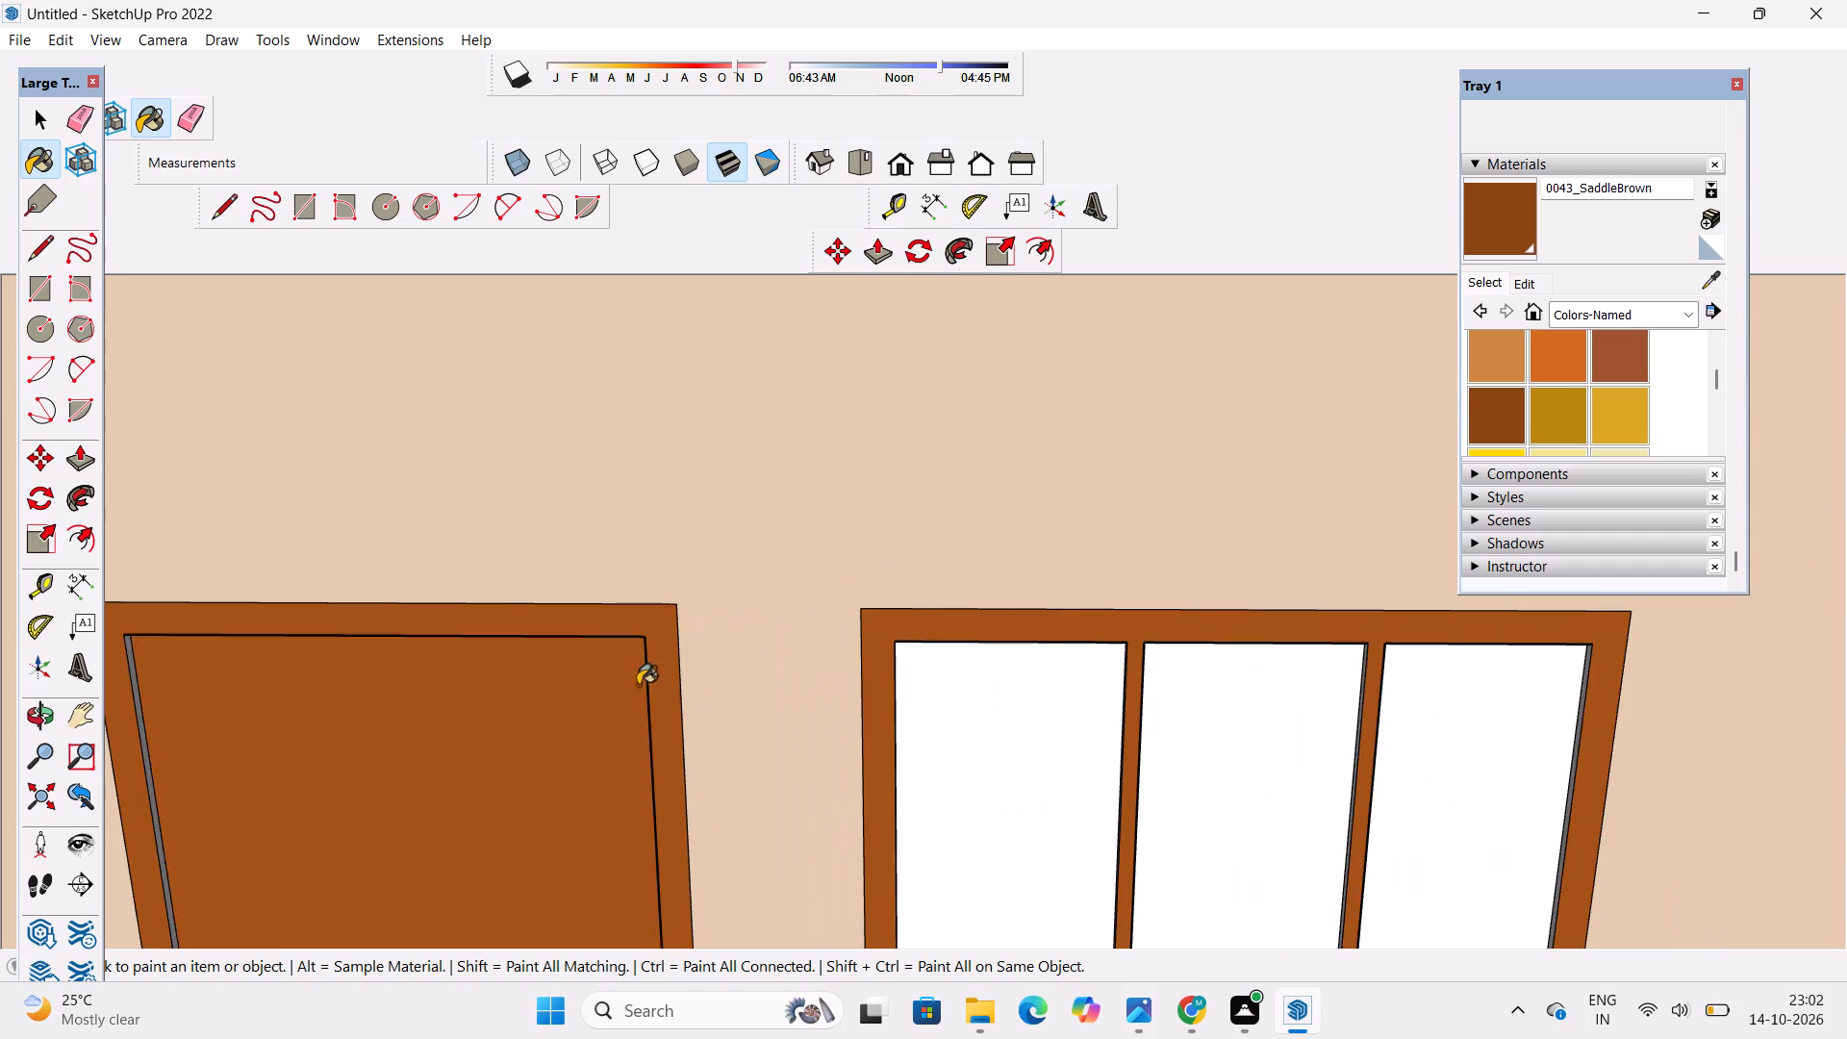
Paint the balcony-level window frame, door frame and door panel with 0043_SaddleBrown.
scroll(683, 721, "down", 20)
scroll(683, 721, "down", 1)
scroll(639, 428, "up", 15)
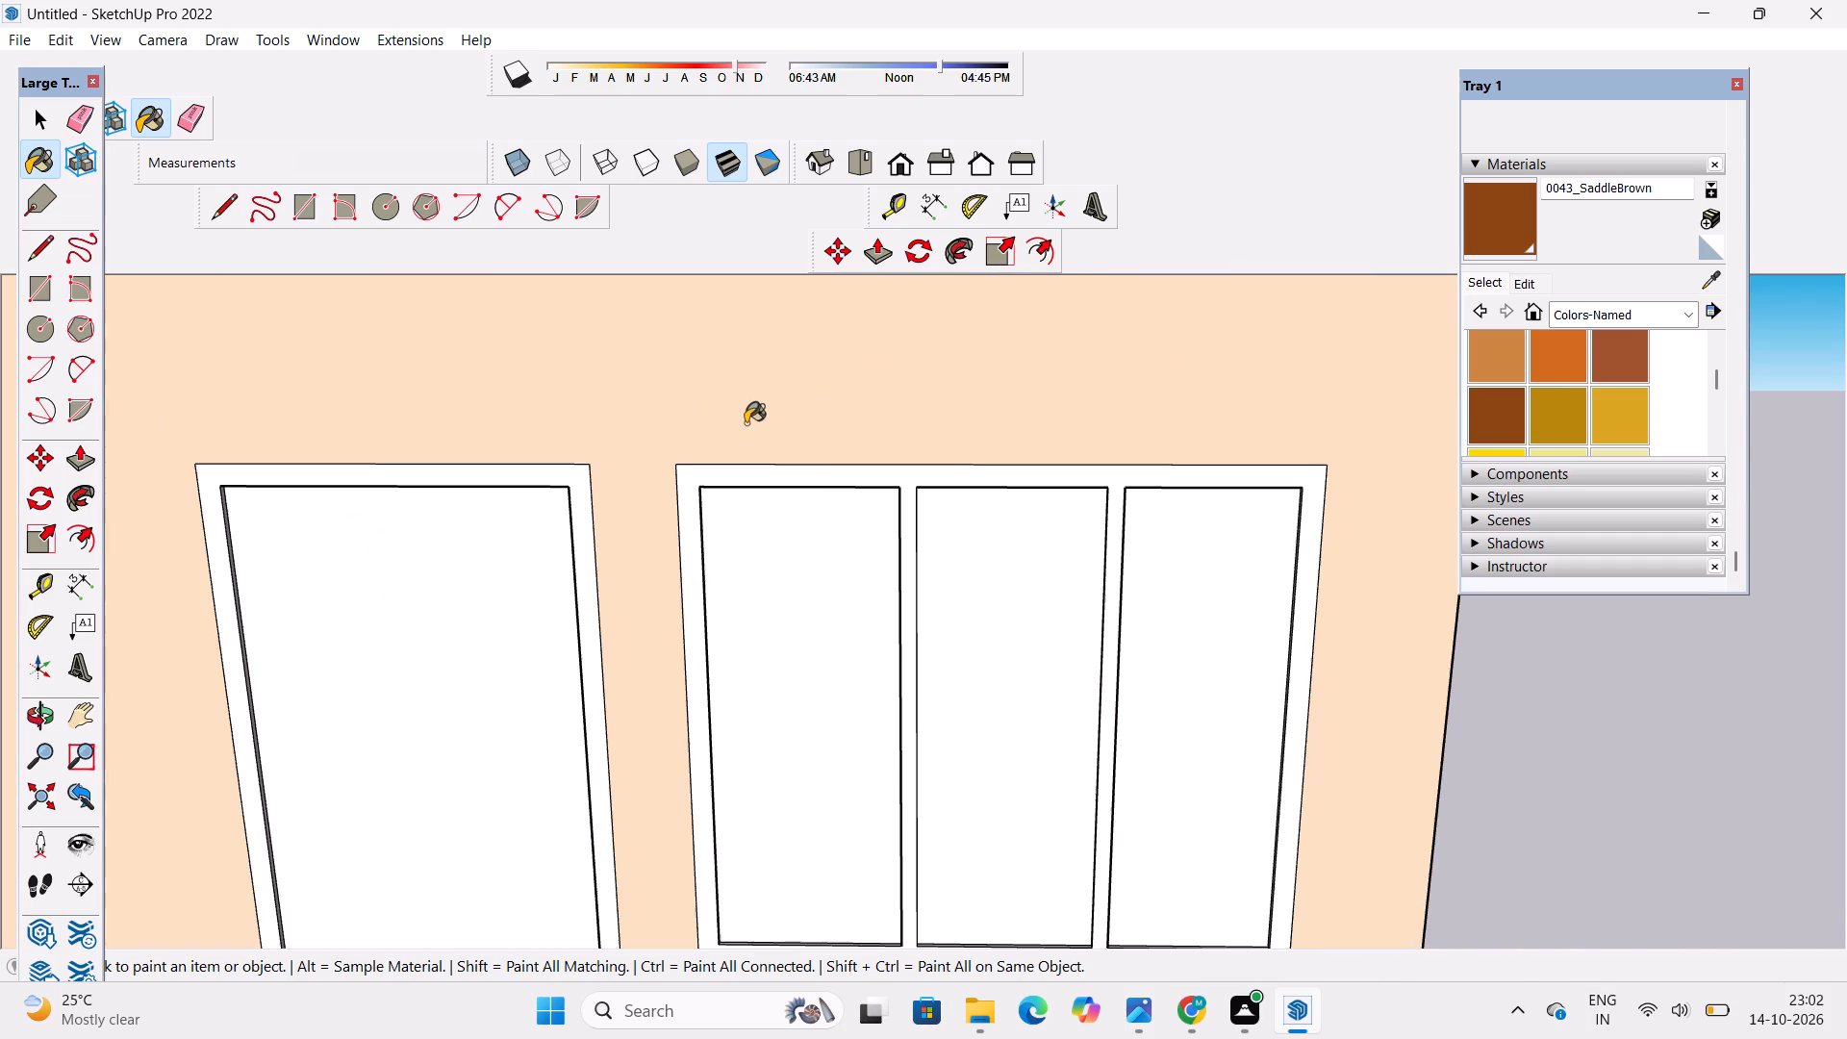
left_click(798, 481)
left_click(522, 476)
left_click(510, 519)
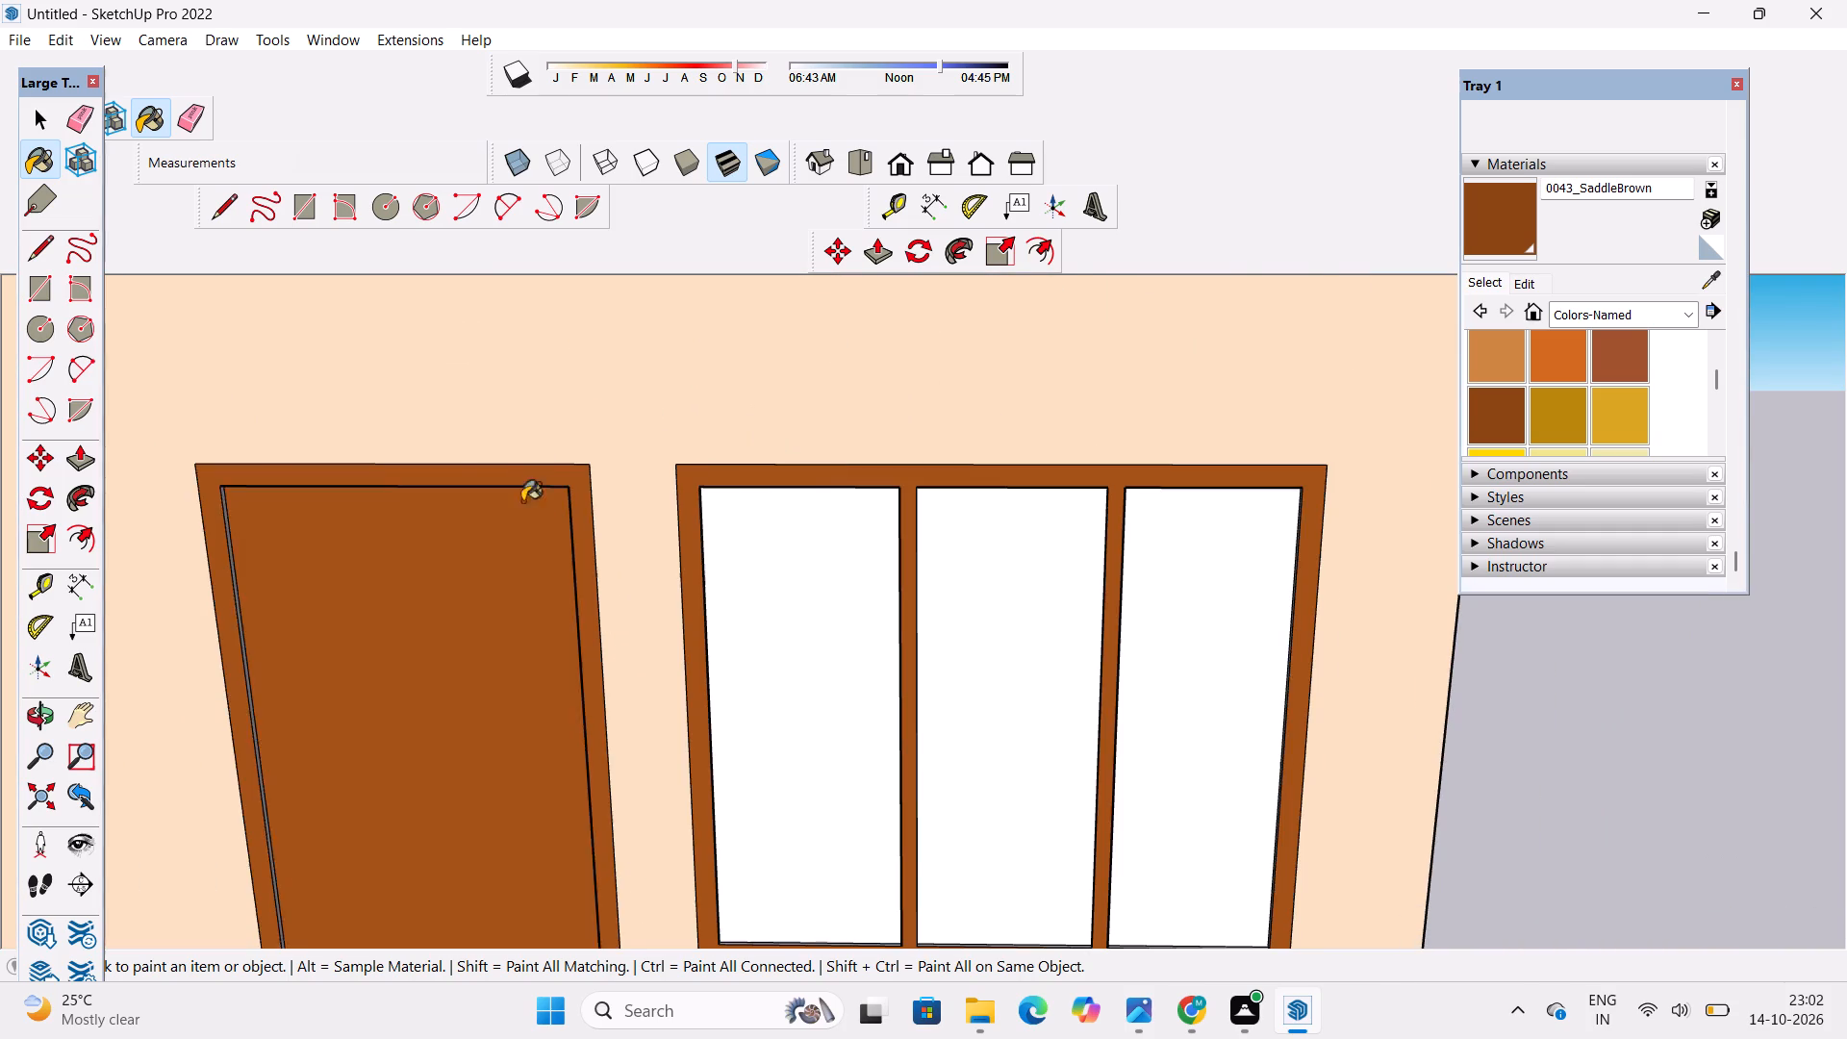
Edit the 0043_SaddleBrown material to a very dark brown shade by lowering its brightness.
scroll(529, 475, "down", 16)
left_click(1514, 283)
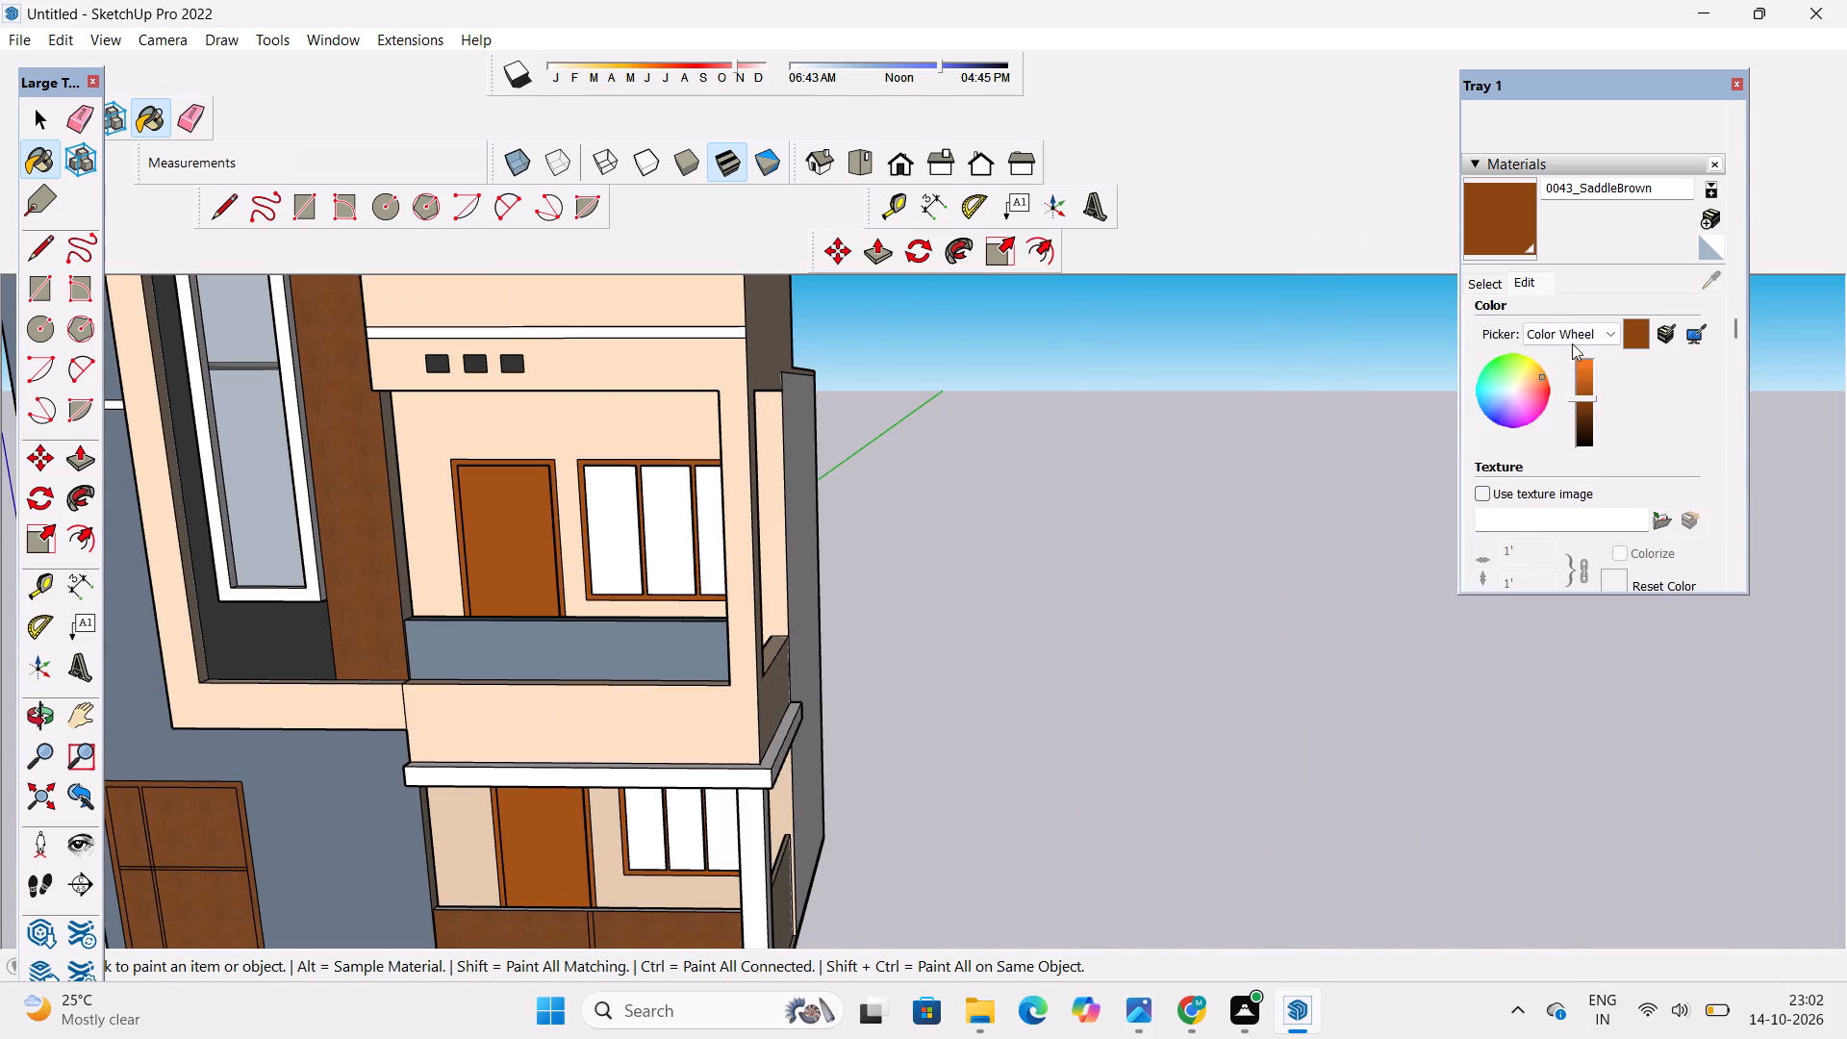
left_click(1585, 404)
left_click(1586, 416)
scroll(760, 462, "down", 11)
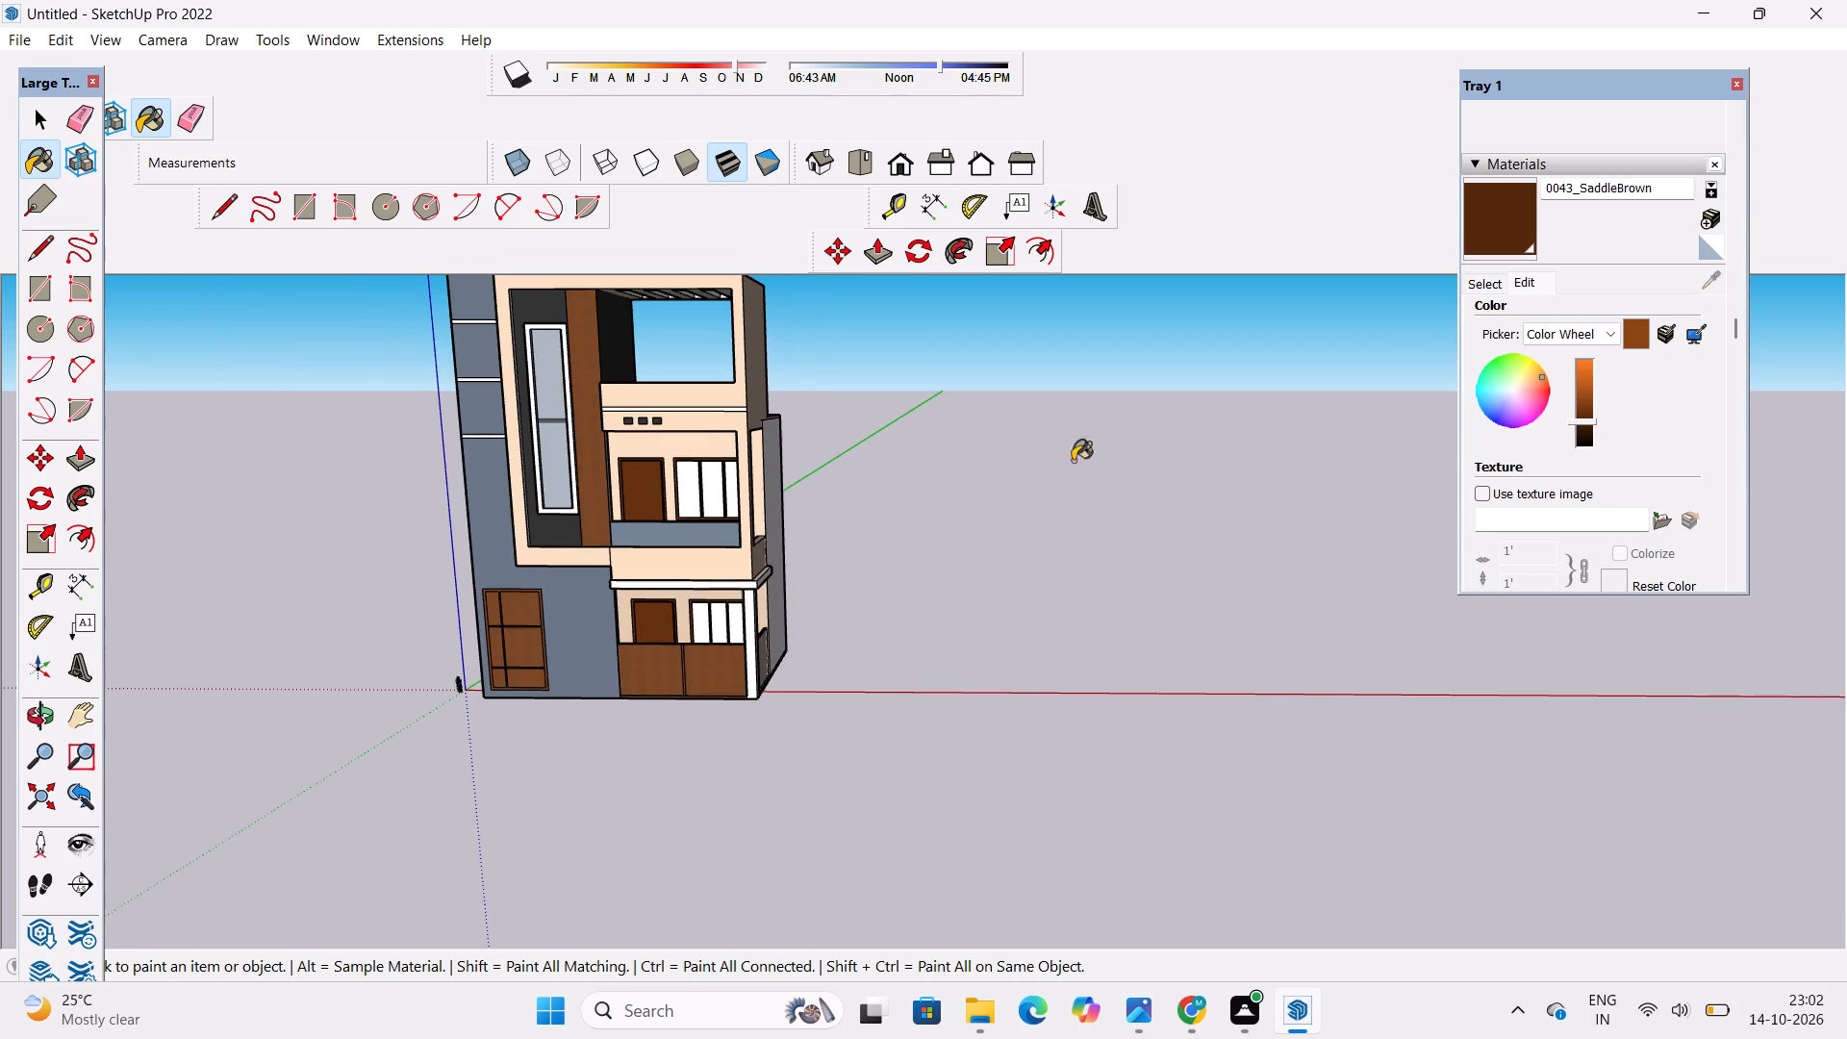
left_click(1585, 430)
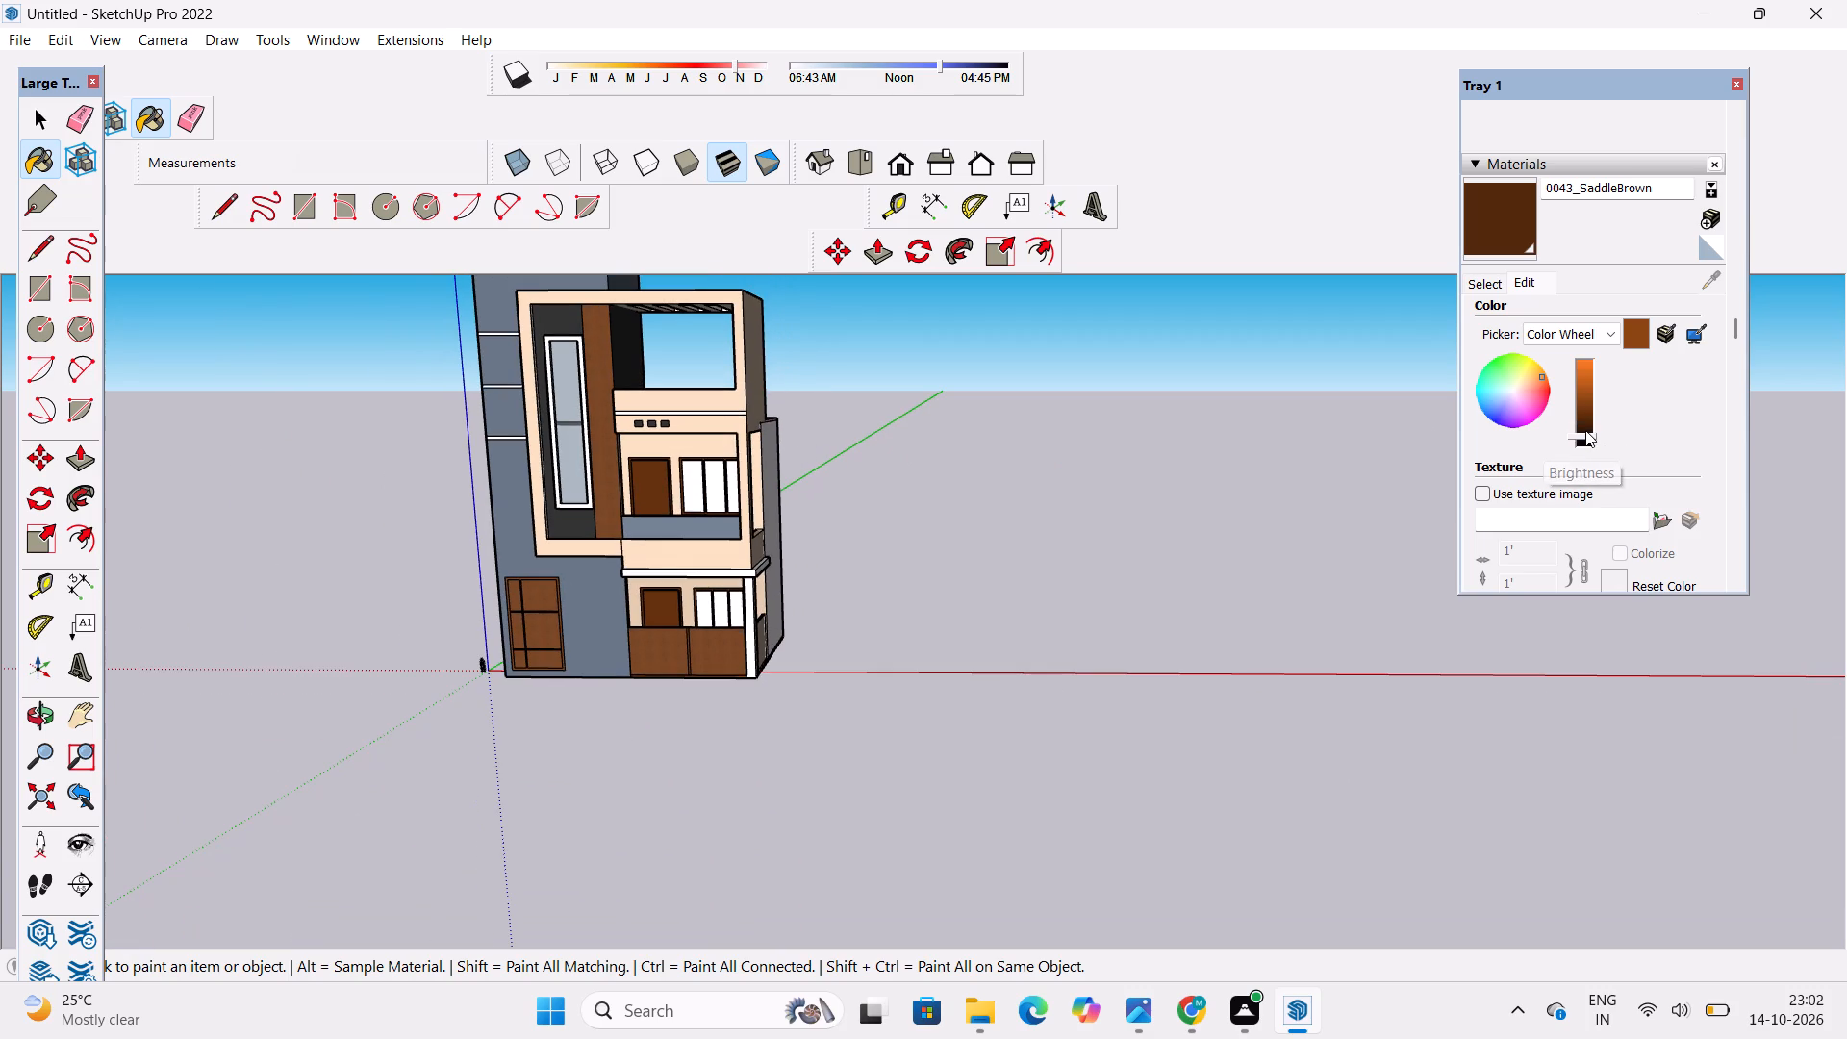
scroll(1516, 418, "up", 3)
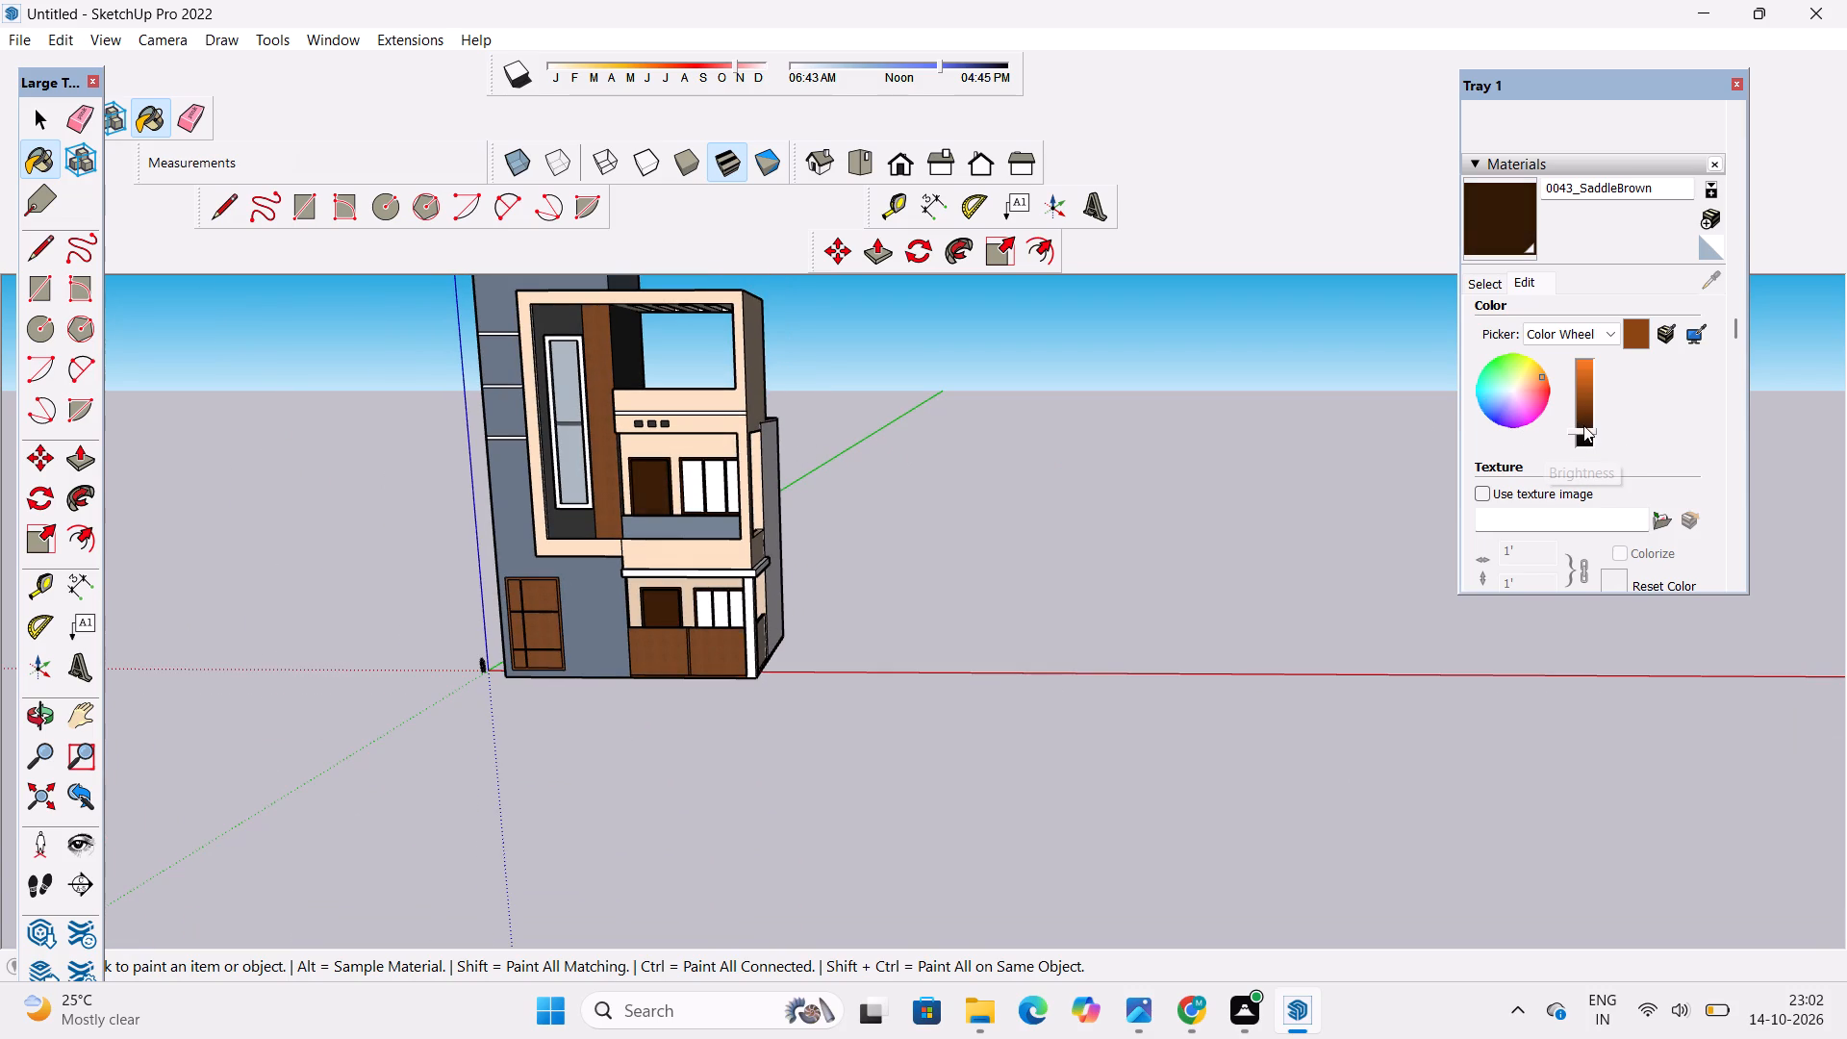
scroll(1583, 425, "up", 2)
Paint the three ground-floor window panes with Translucent Glass Gray from the Glass and Mirrors collection.
left_click(1477, 281)
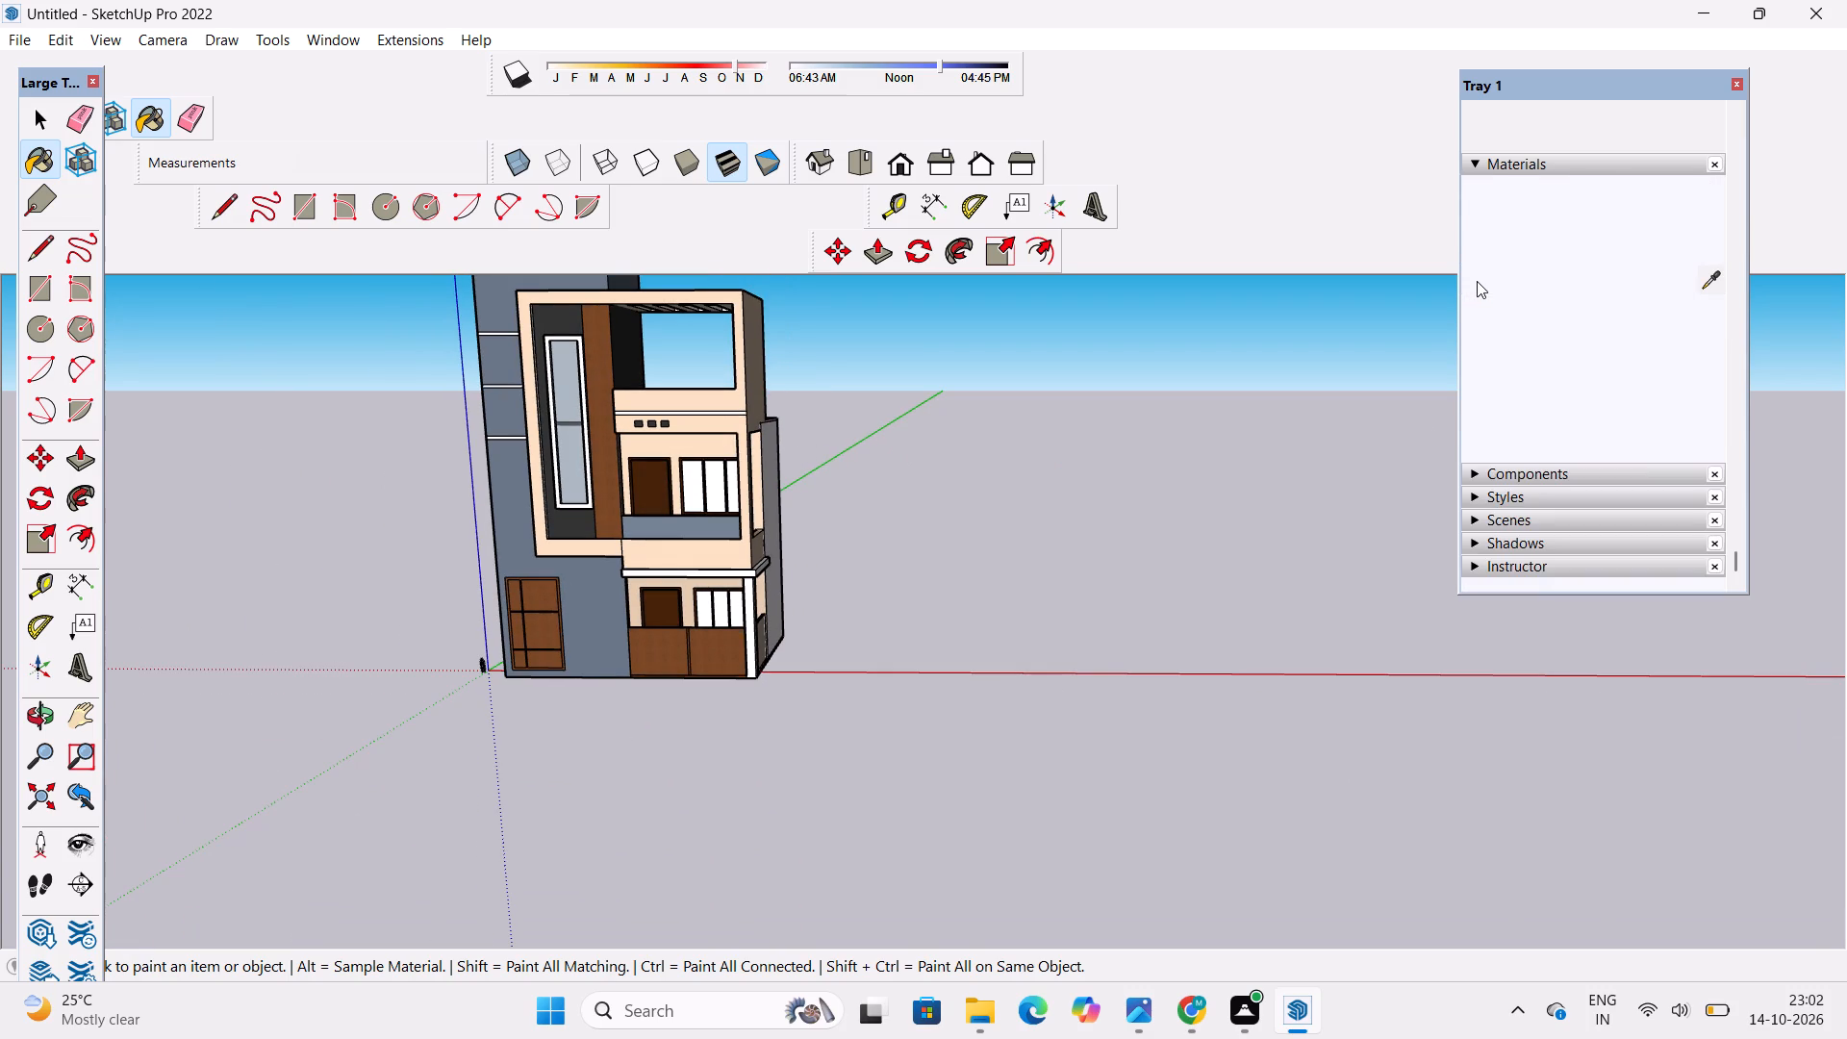
left_click(1598, 311)
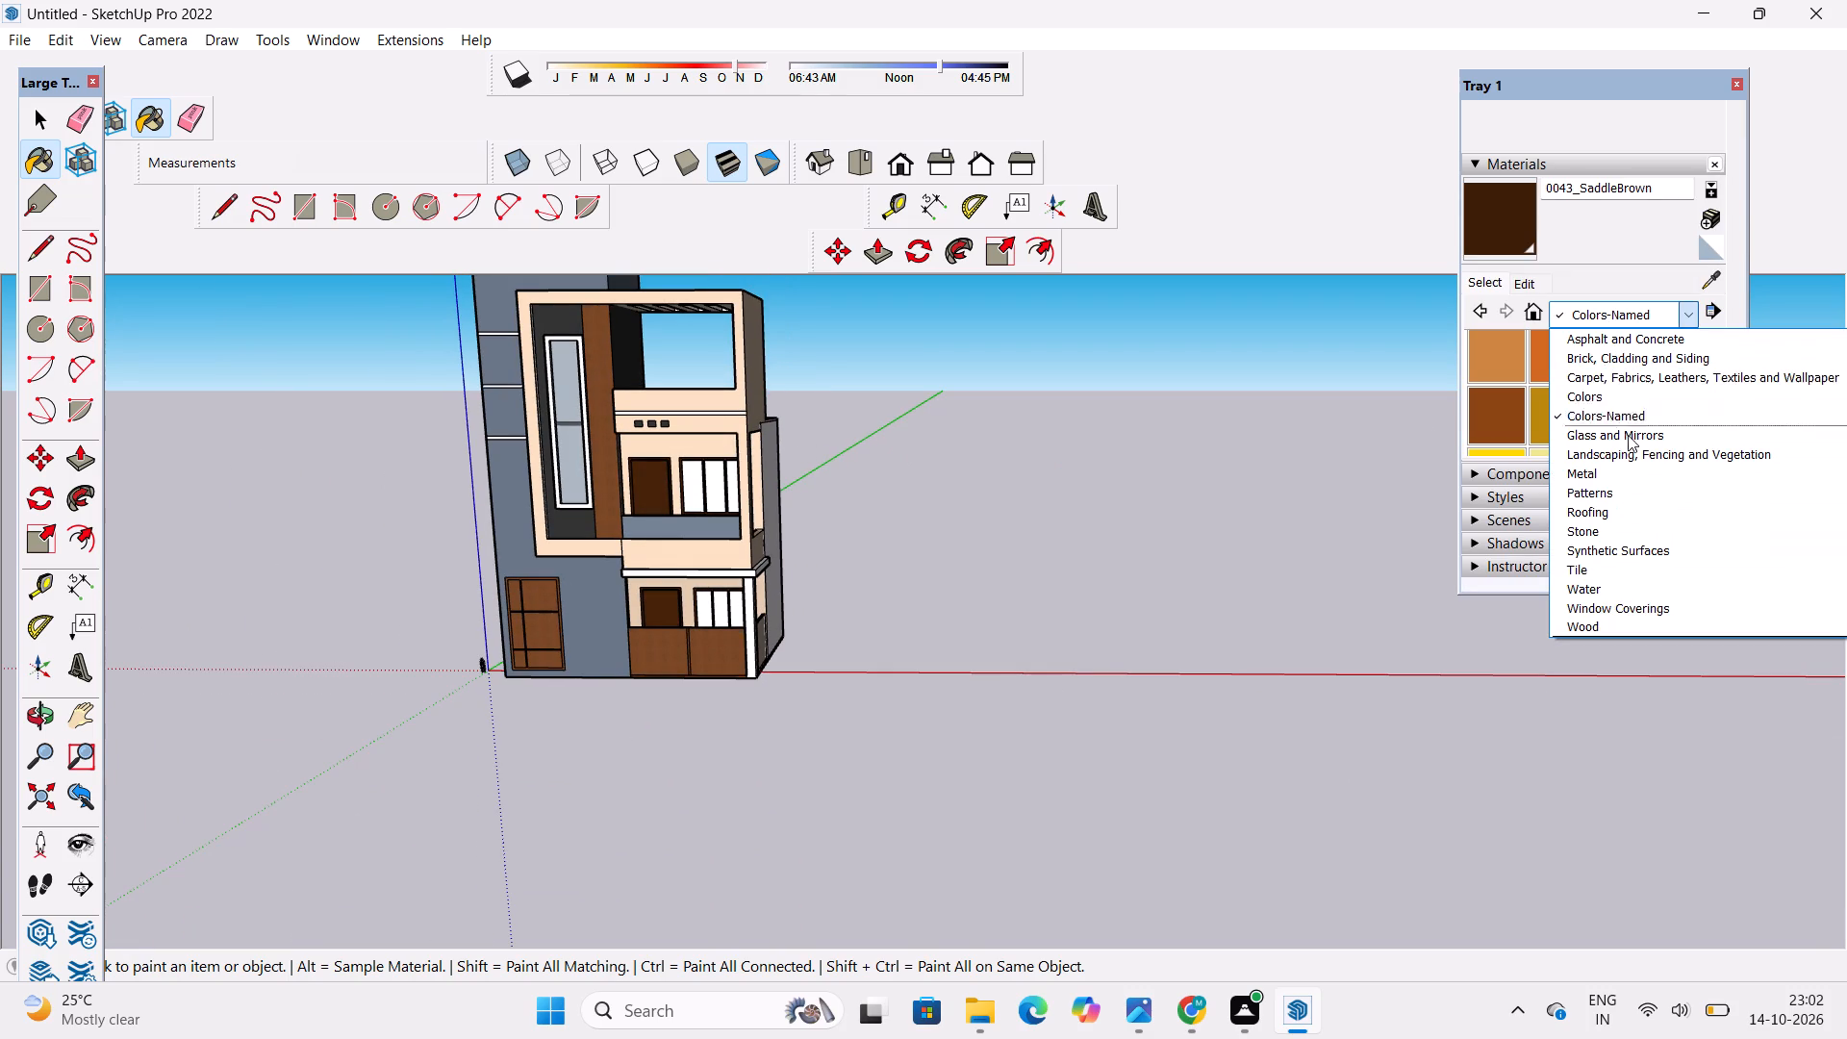
left_click(1628, 435)
scroll(1621, 398, "down", 1)
left_click(1560, 379)
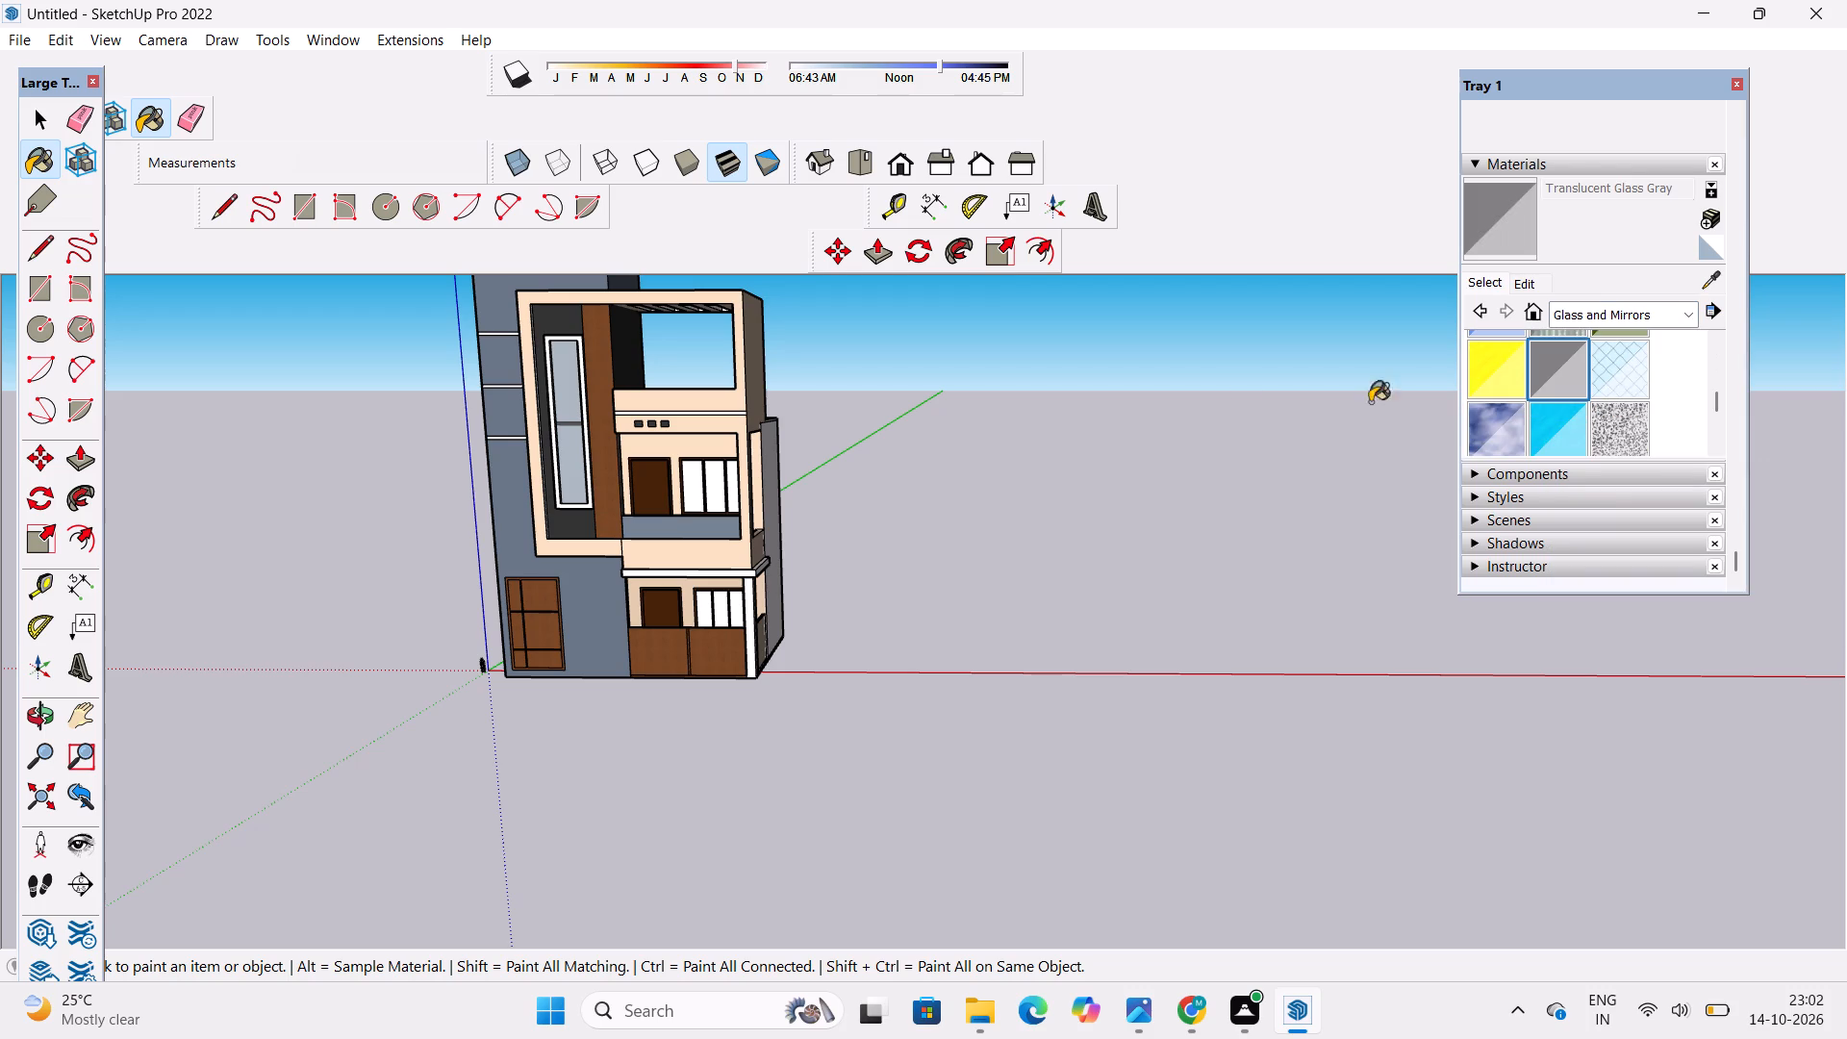
scroll(728, 612, "up", 16)
left_click(764, 571)
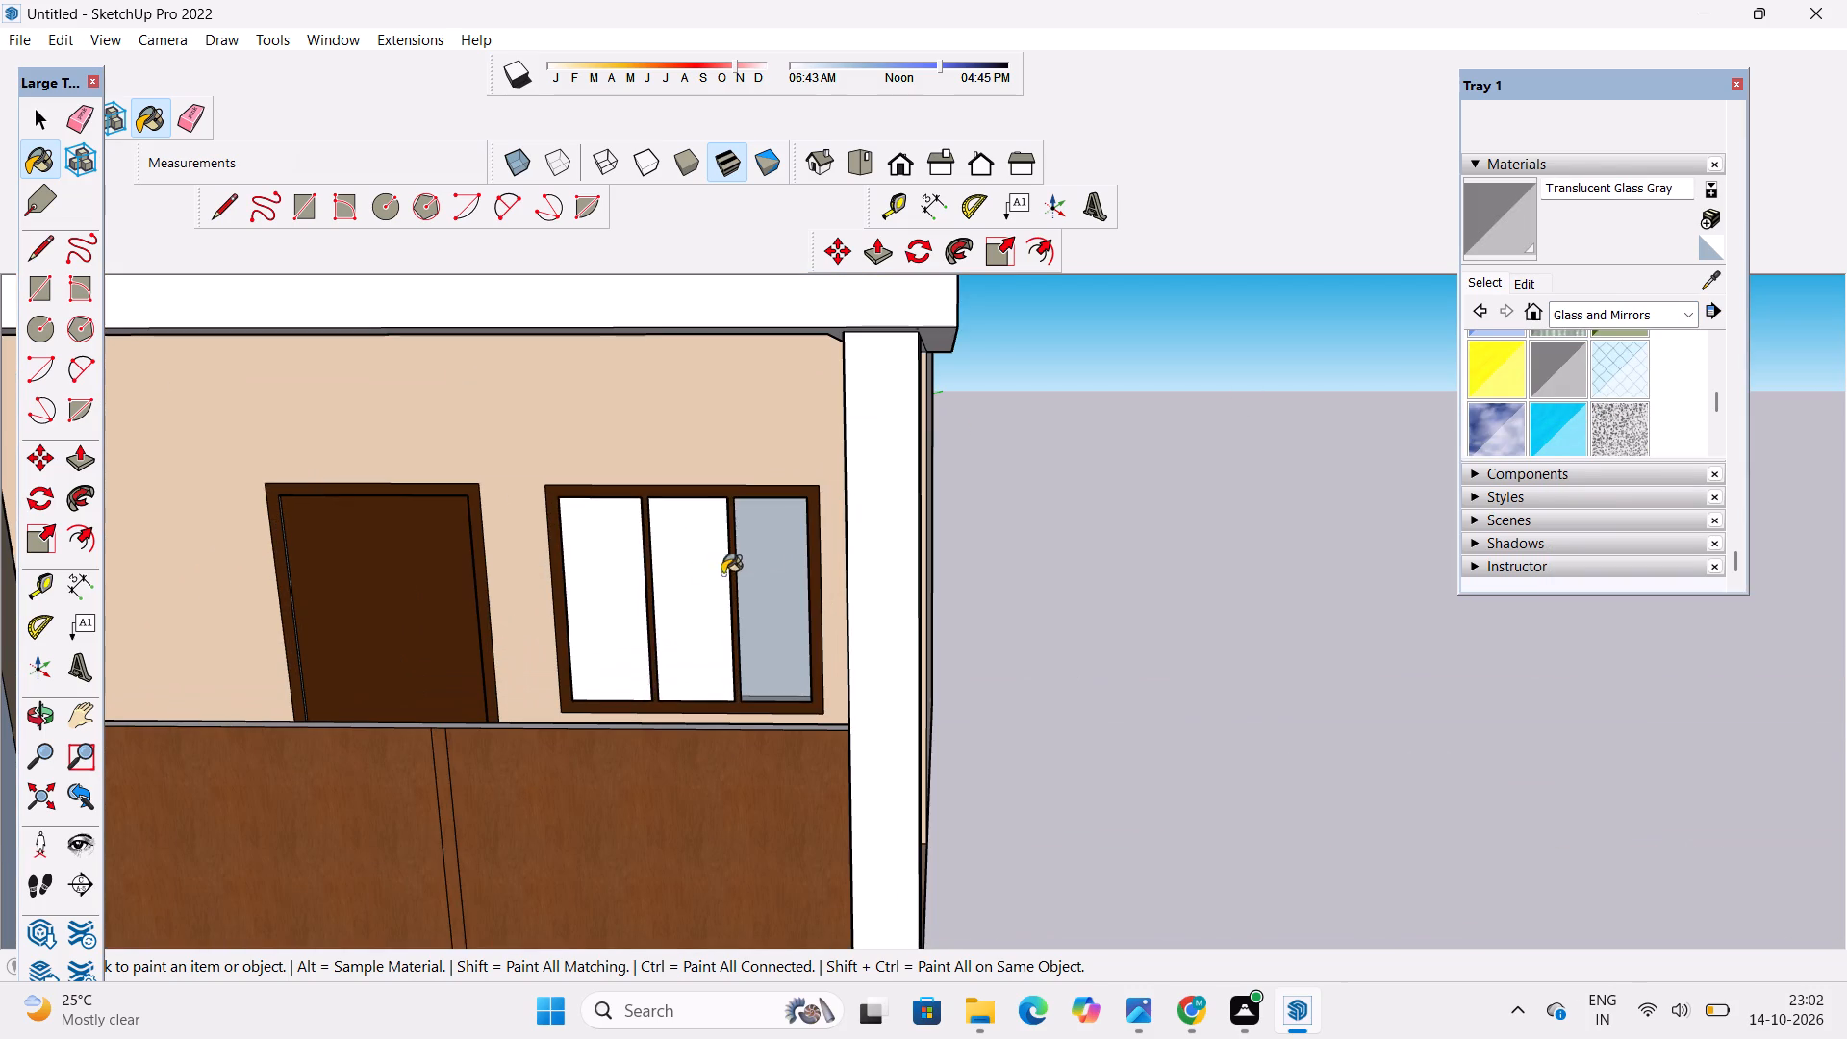
left_click(699, 578)
left_click(624, 590)
Paint the three balcony-level window panes with Translucent Glass Gray.
scroll(659, 690, "down", 12)
scroll(521, 208, "up", 4)
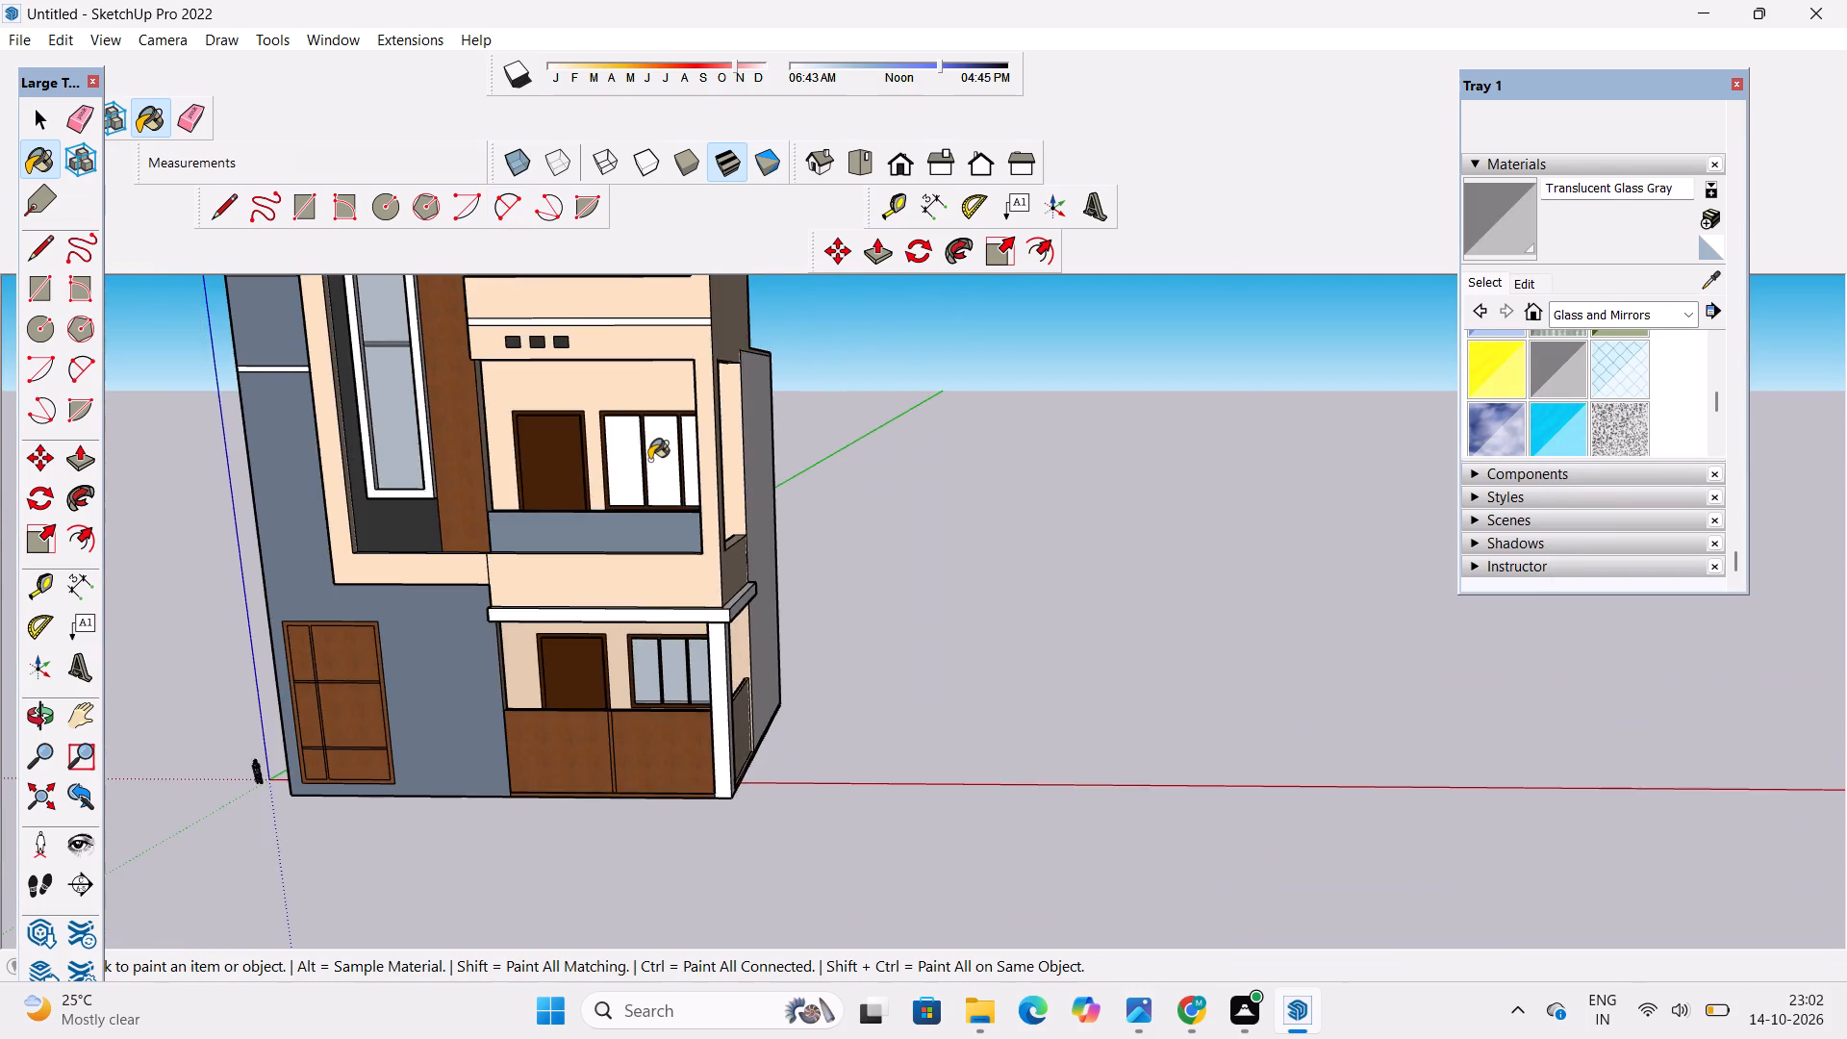
scroll(649, 460, "up", 11)
left_click(836, 360)
left_click(729, 416)
left_click(526, 446)
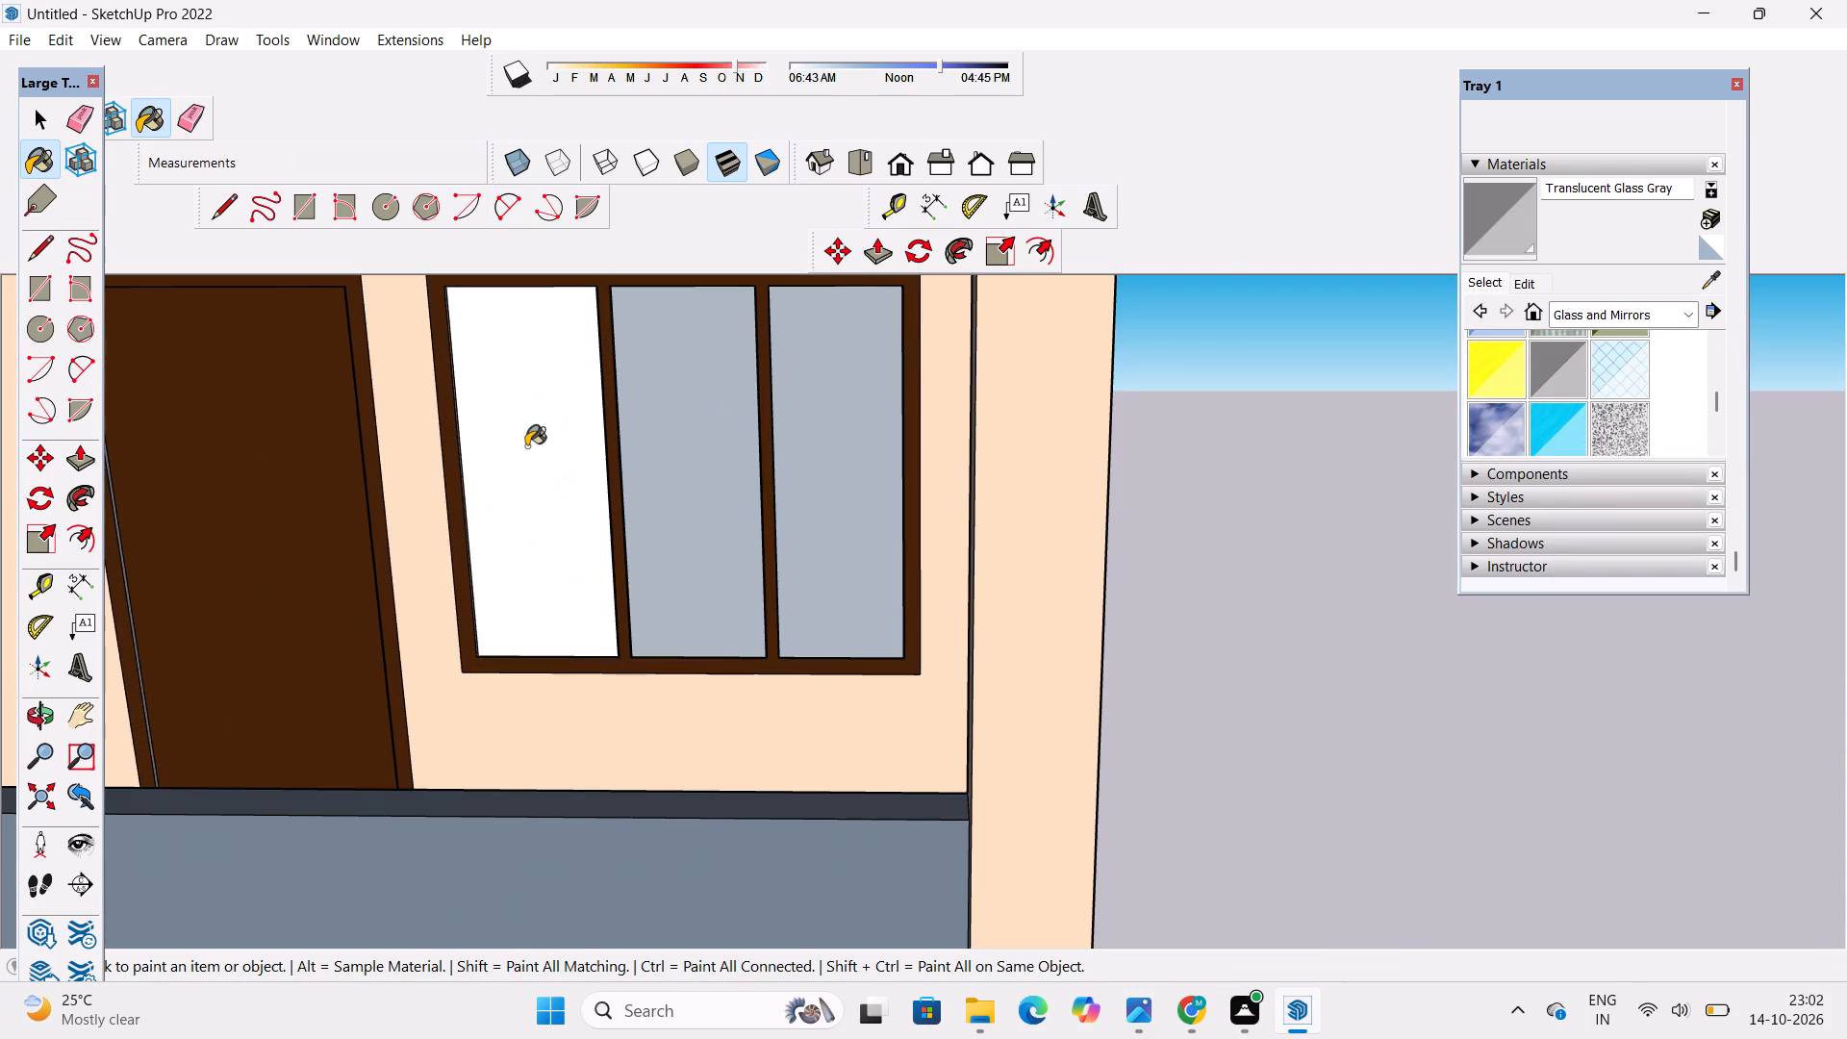
Edit the Translucent Glass Gray material's color to a muted olive-yellow tint.
left_click_drag(1518, 292, 1528, 288)
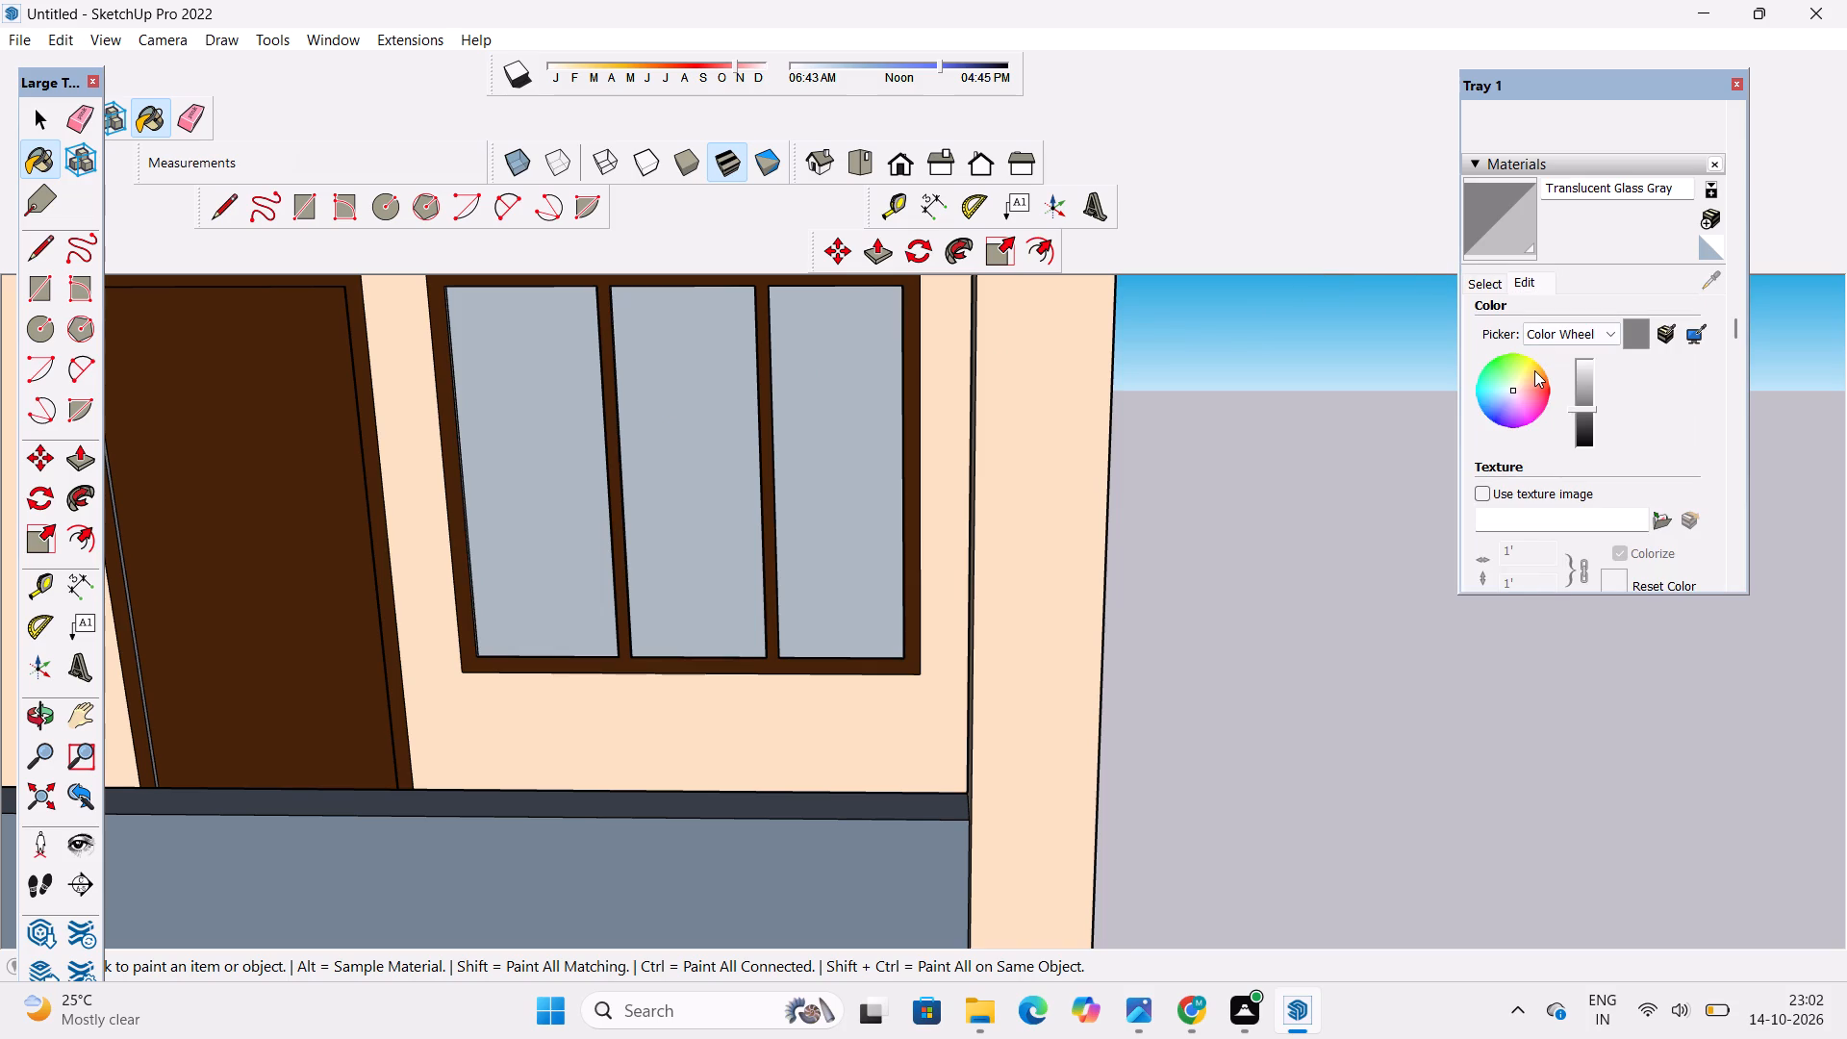
left_click(1529, 368)
left_click(1523, 378)
Paint the inner face and top edge of the ground-floor front porch wall with 0022_Maroon from the Colors-Named collection.
scroll(300, 449, "down", 5)
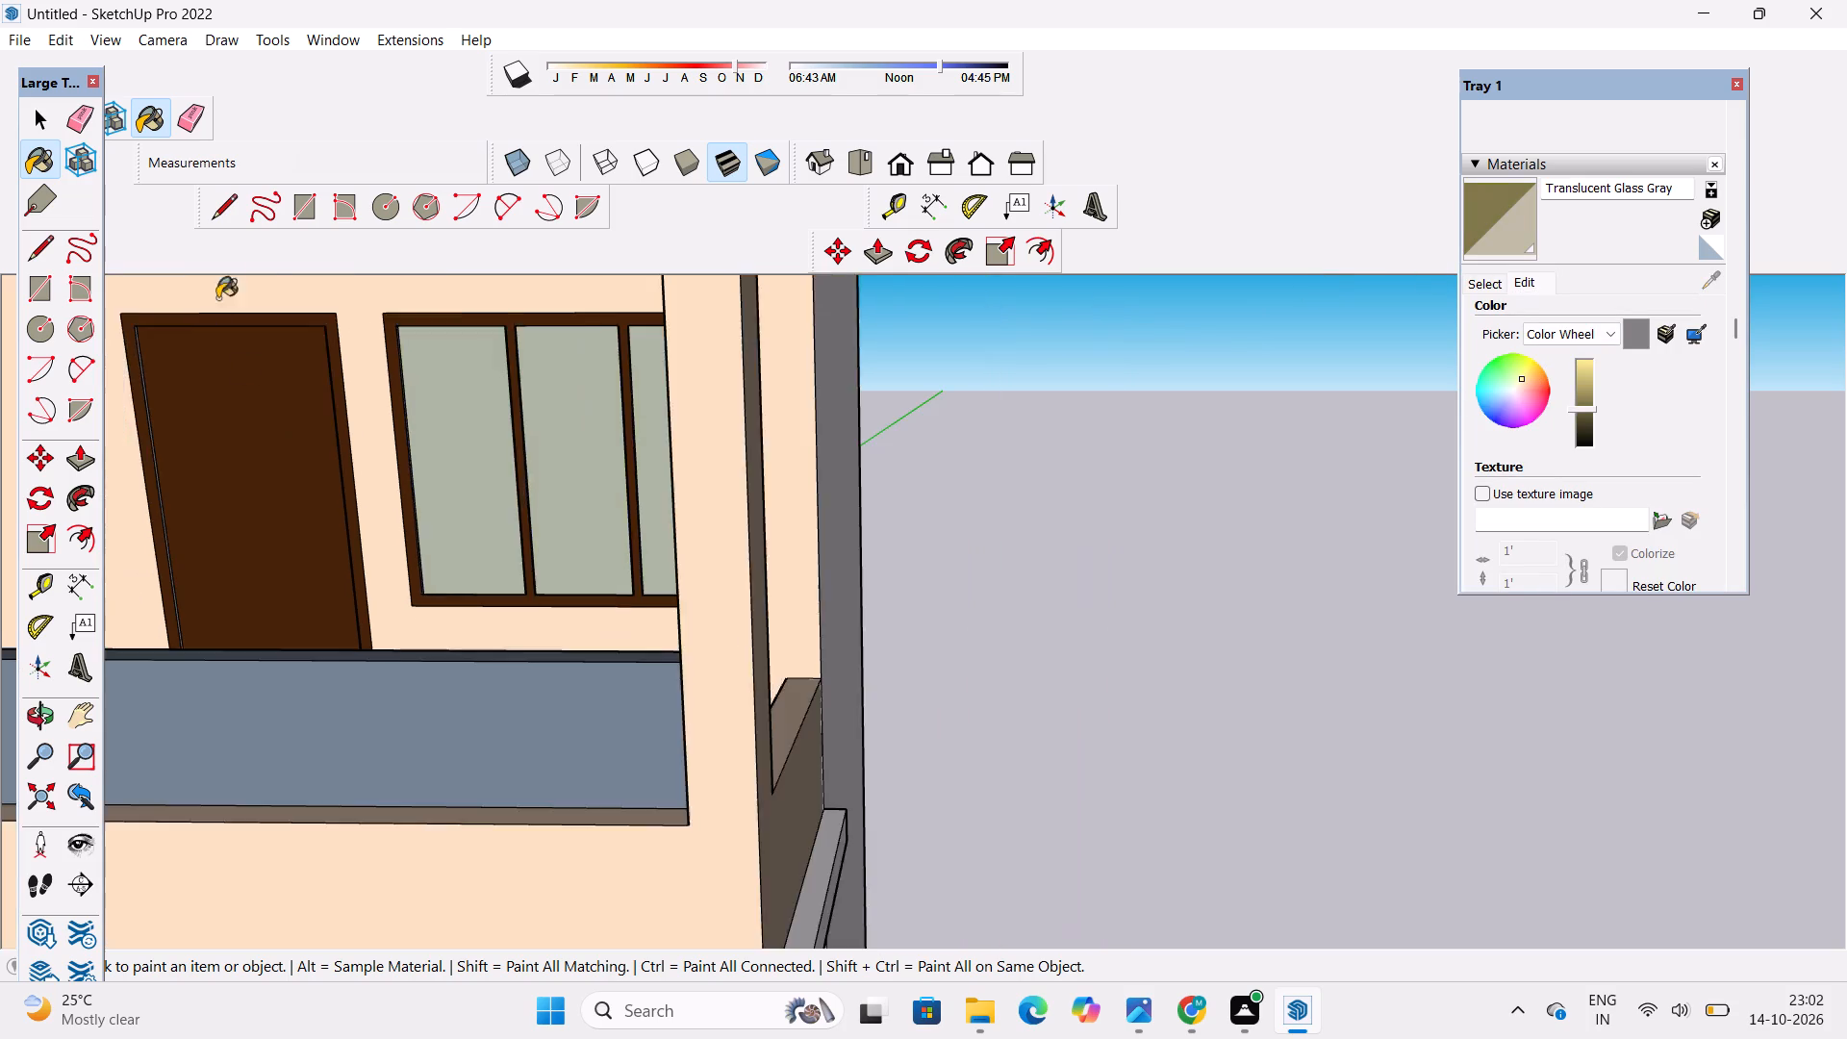
scroll(217, 298, "down", 20)
scroll(217, 298, "down", 1)
key("o")
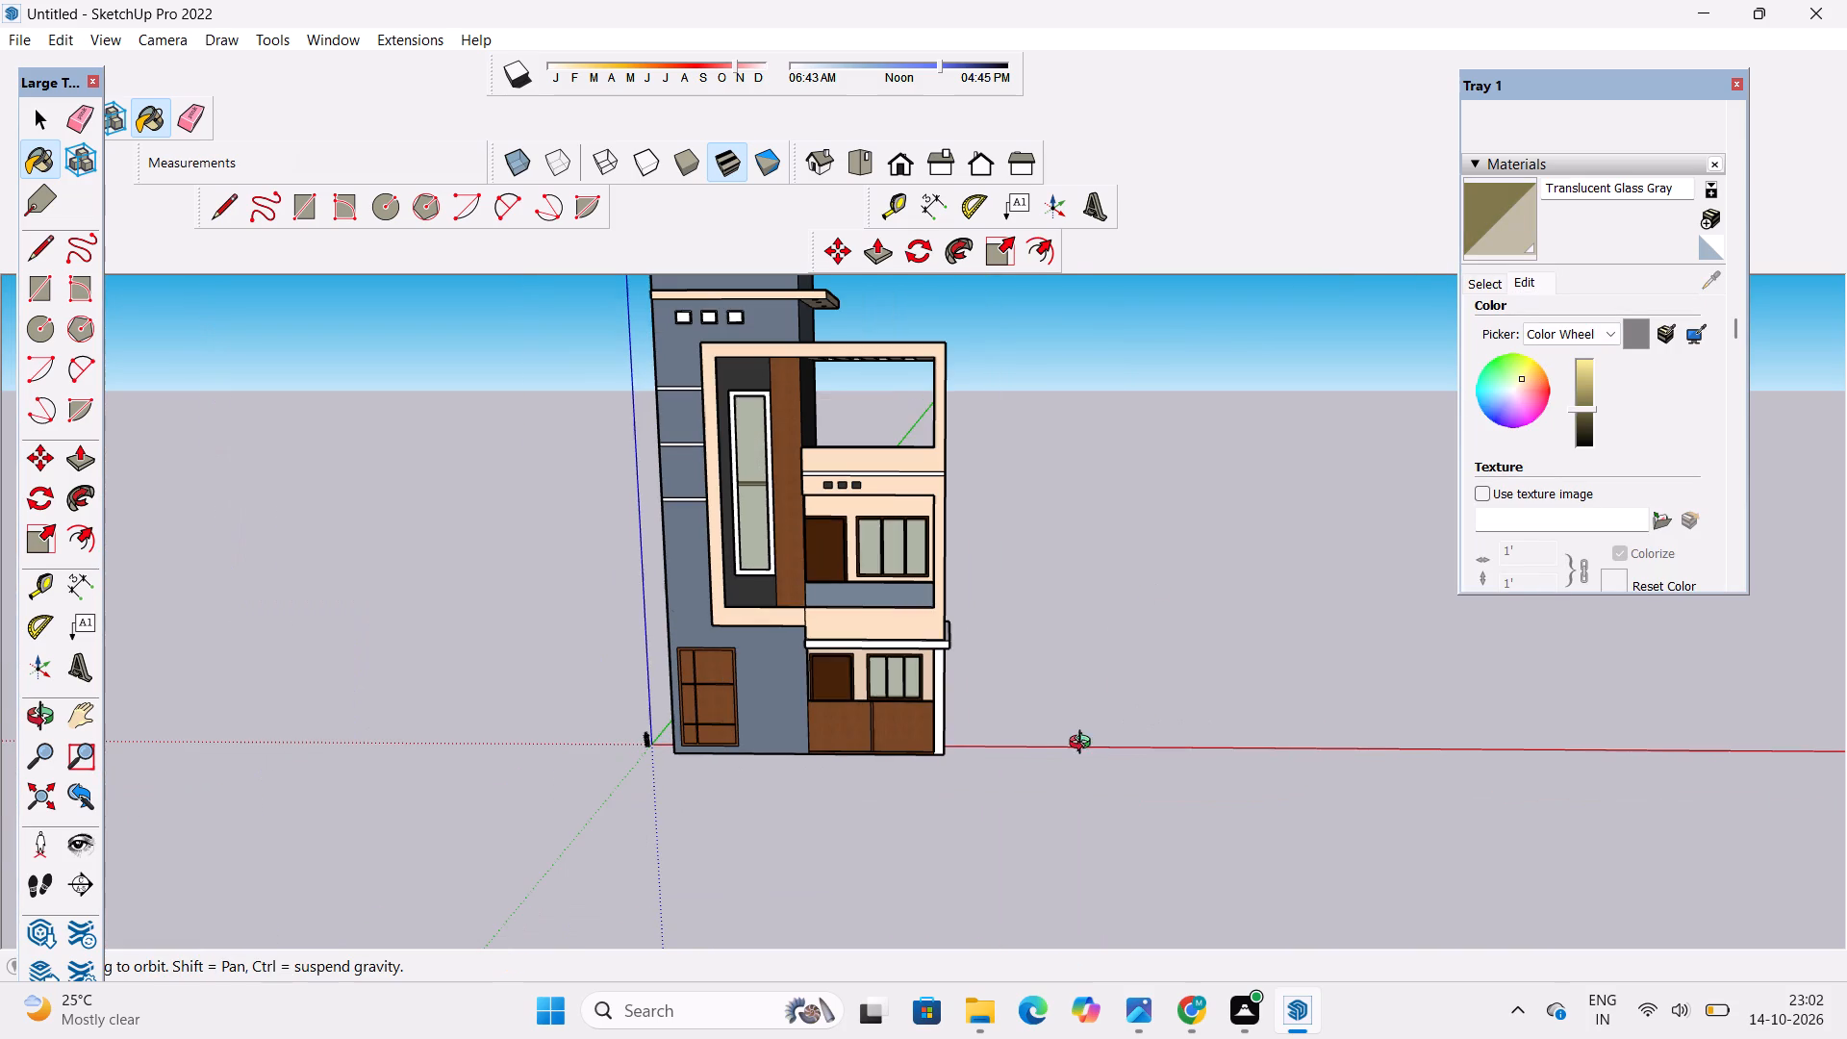
scroll(591, 569, "down", 4)
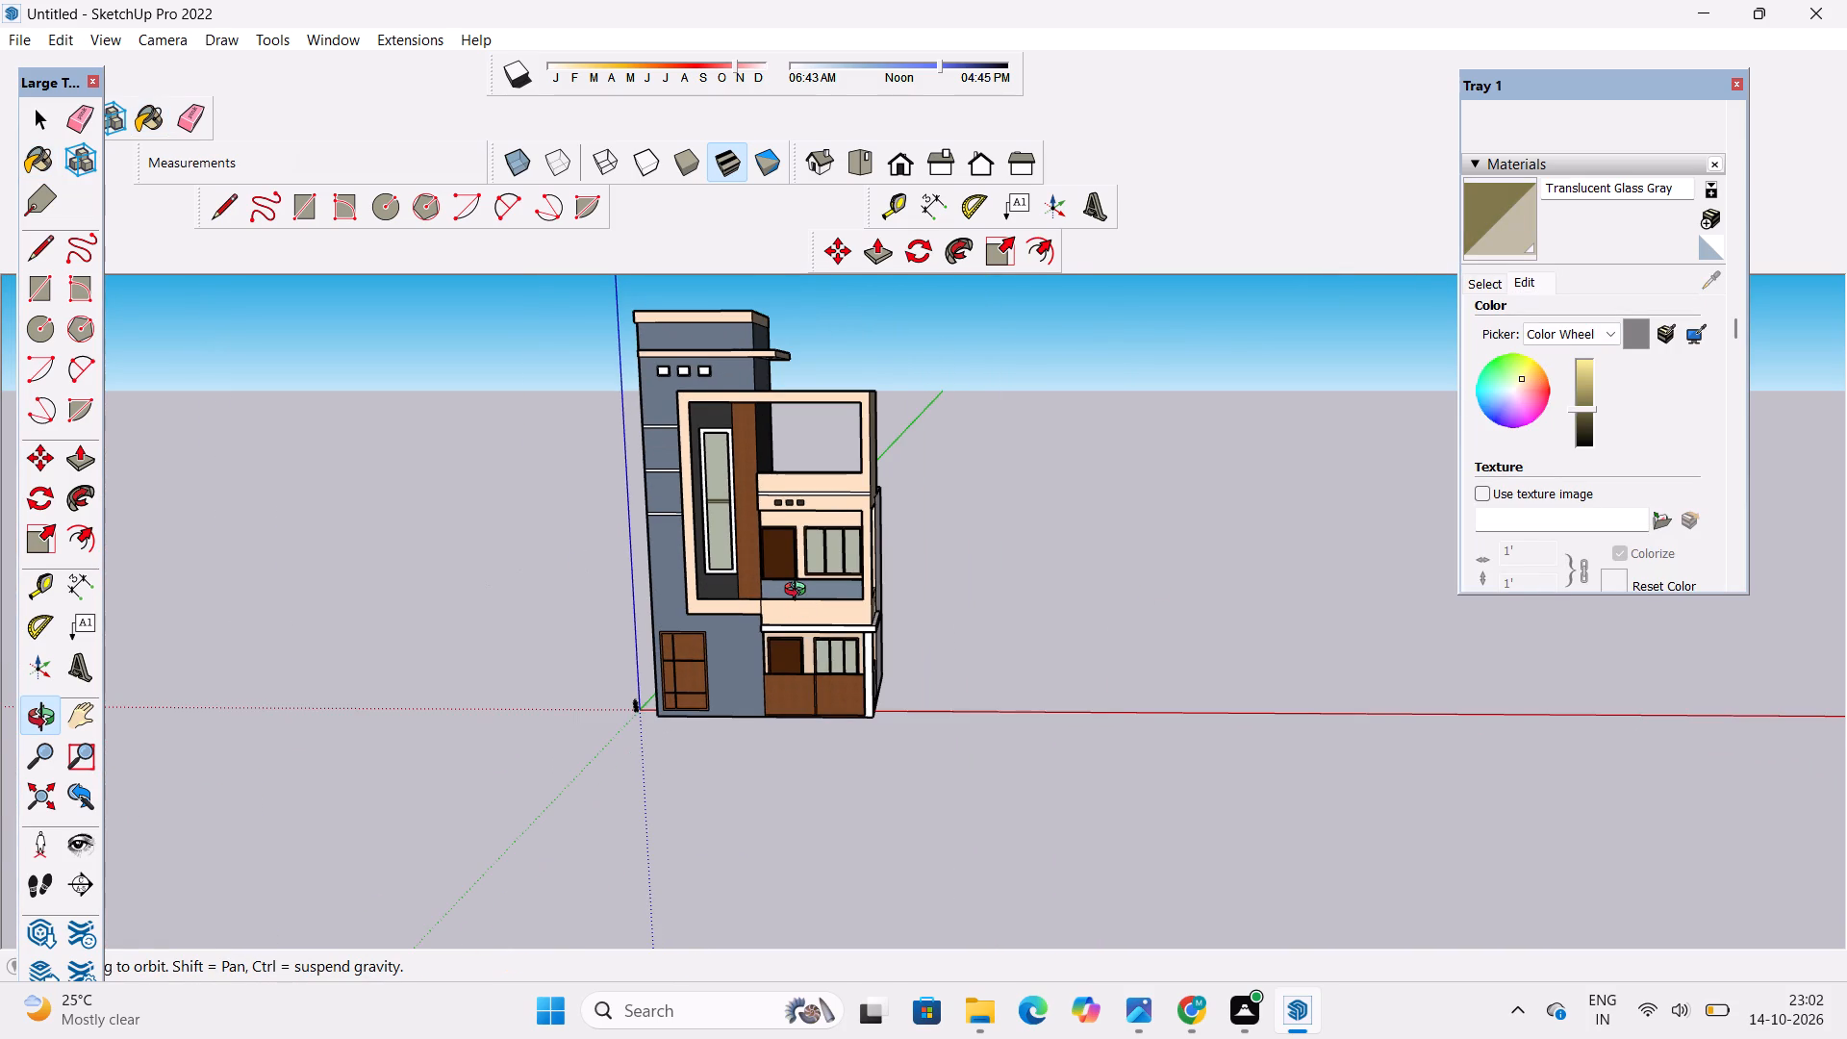
scroll(799, 592, "up", 4)
scroll(733, 640, "up", 8)
left_click_drag(1016, 744, 217, 748)
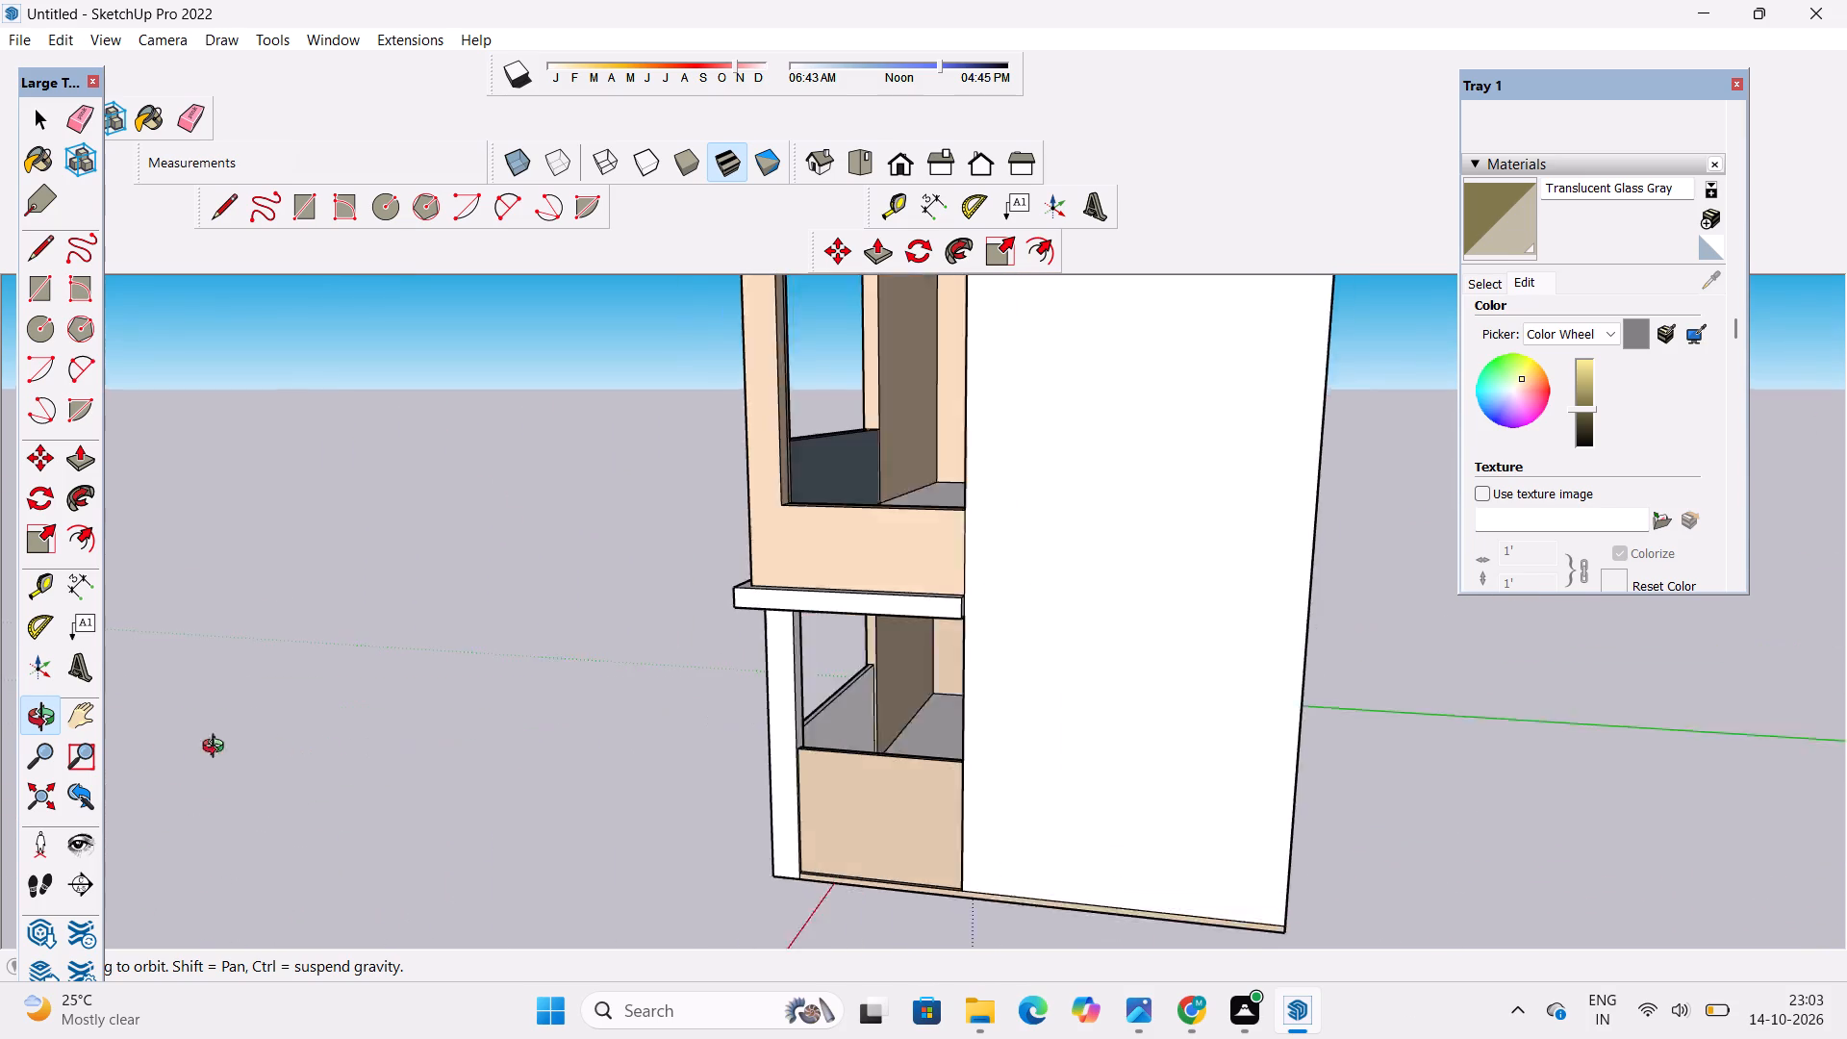
left_click_drag(217, 748, 123, 759)
left_click_drag(803, 743, 1078, 822)
left_click_drag(995, 800, 860, 781)
scroll(866, 761, "up", 3)
left_click(1482, 283)
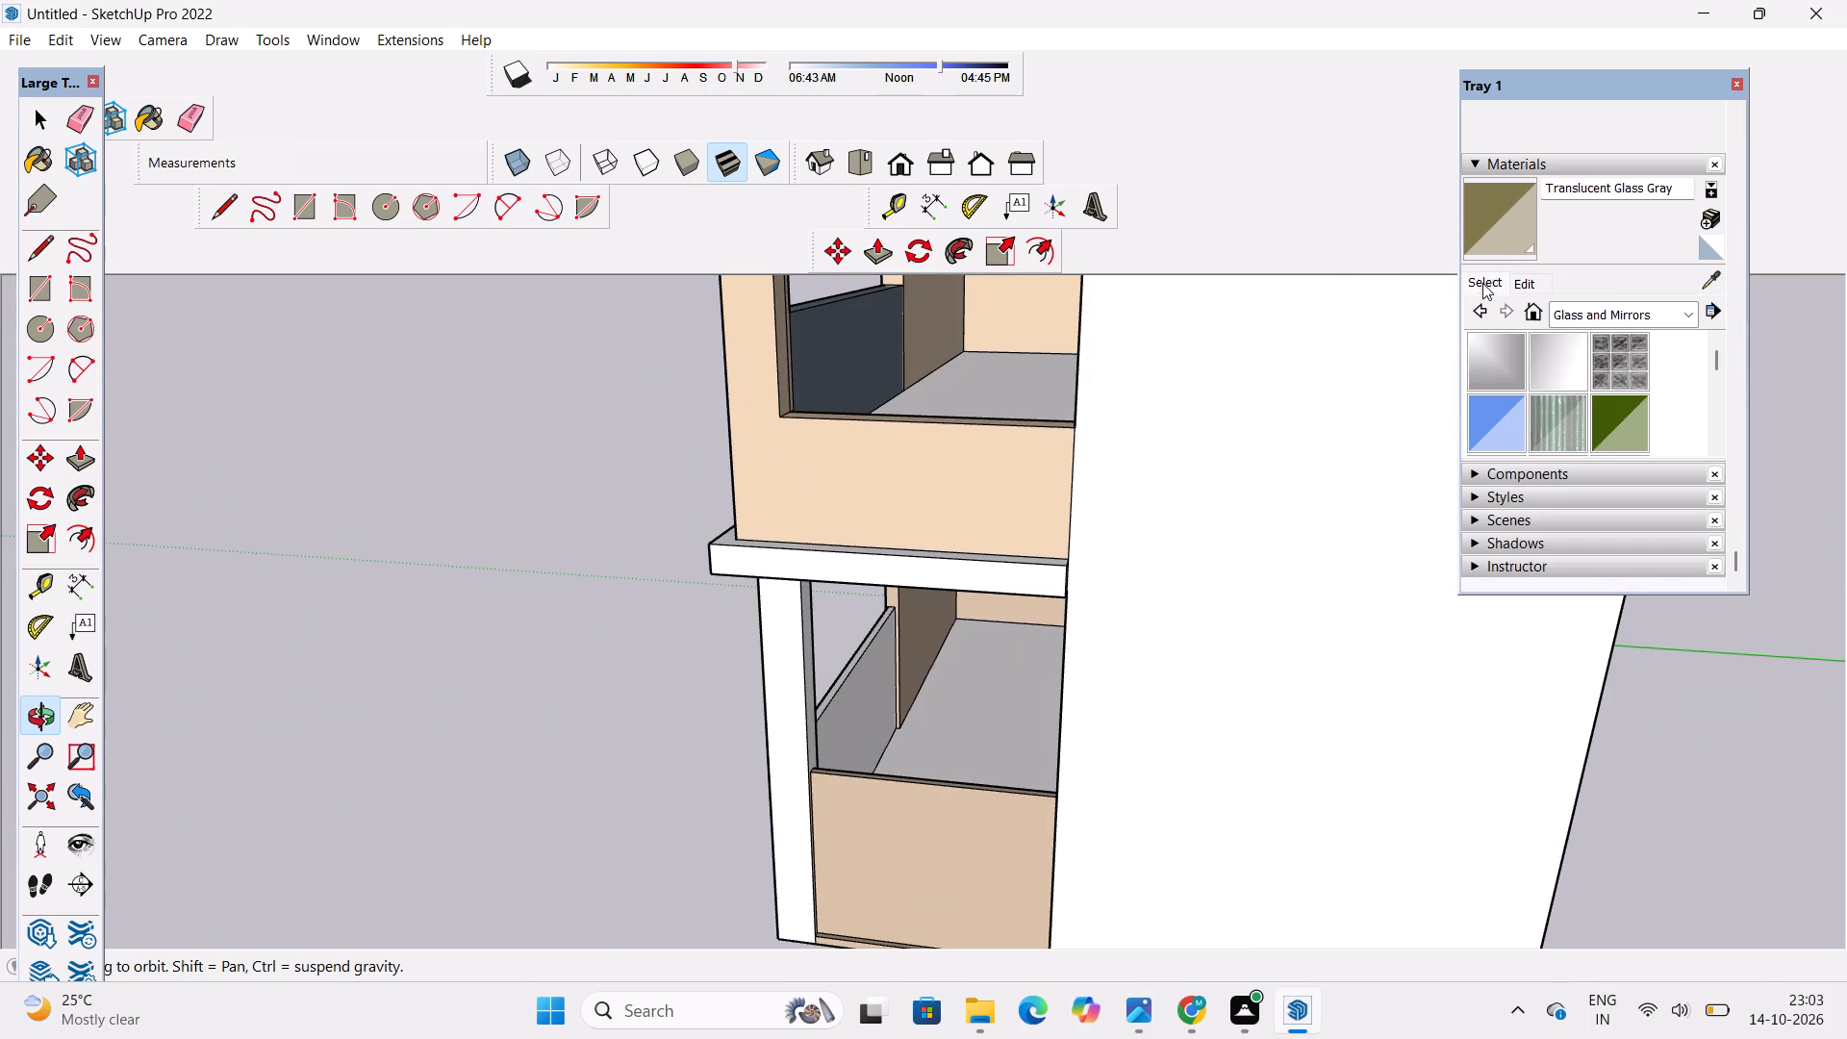
left_click(1596, 316)
left_click(1625, 415)
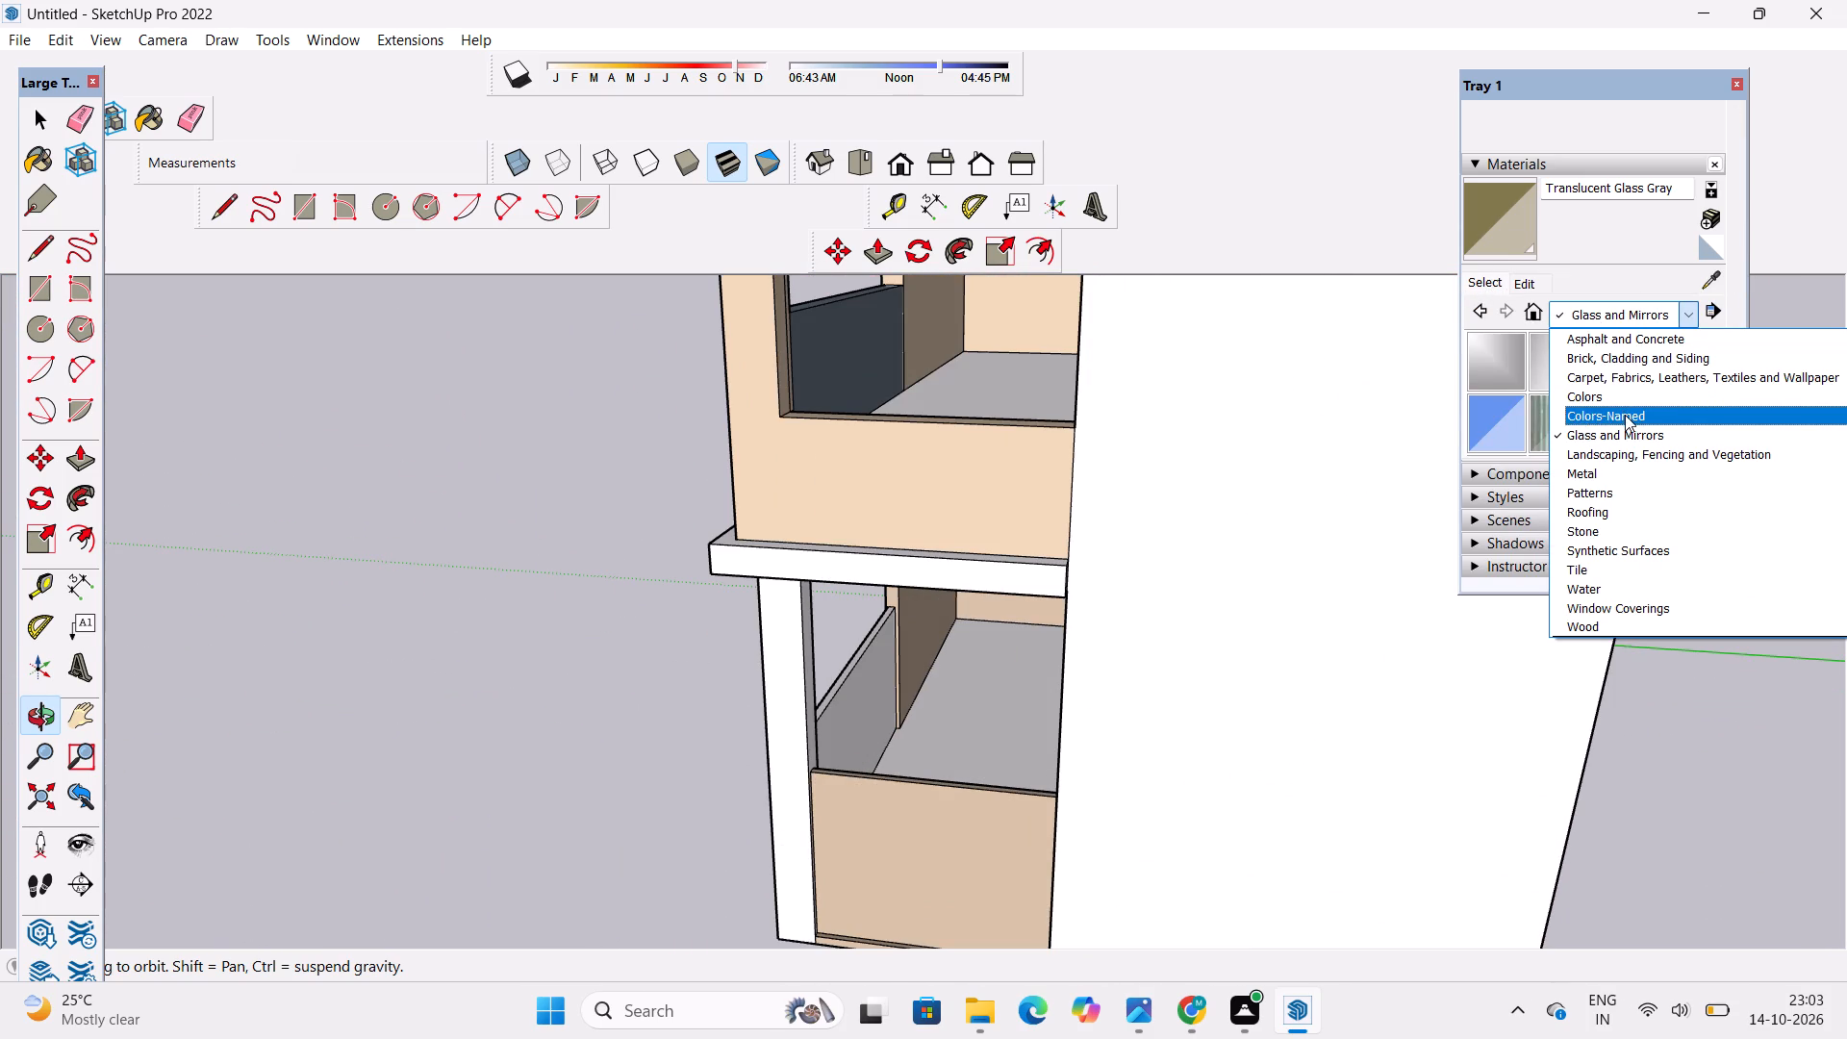
scroll(1551, 383, "down", 4)
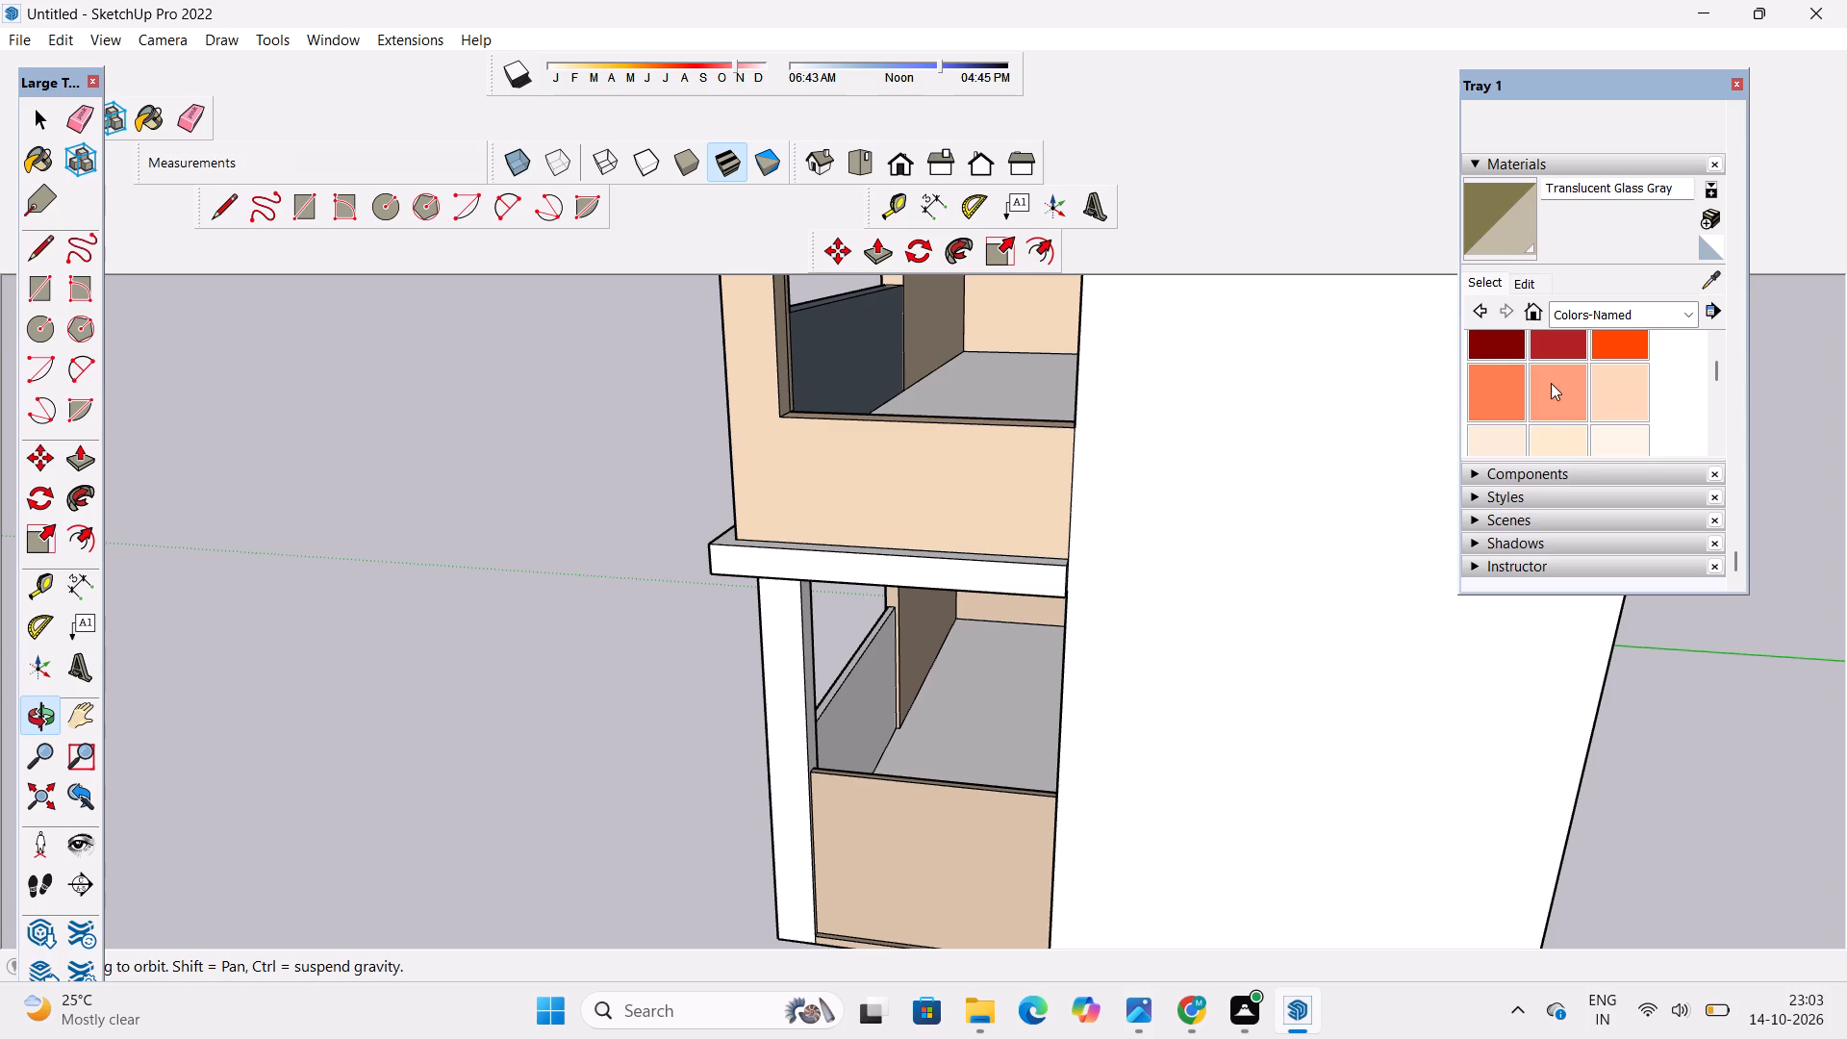
left_click(1491, 341)
scroll(781, 695, "up", 5)
scroll(868, 712, "up", 4)
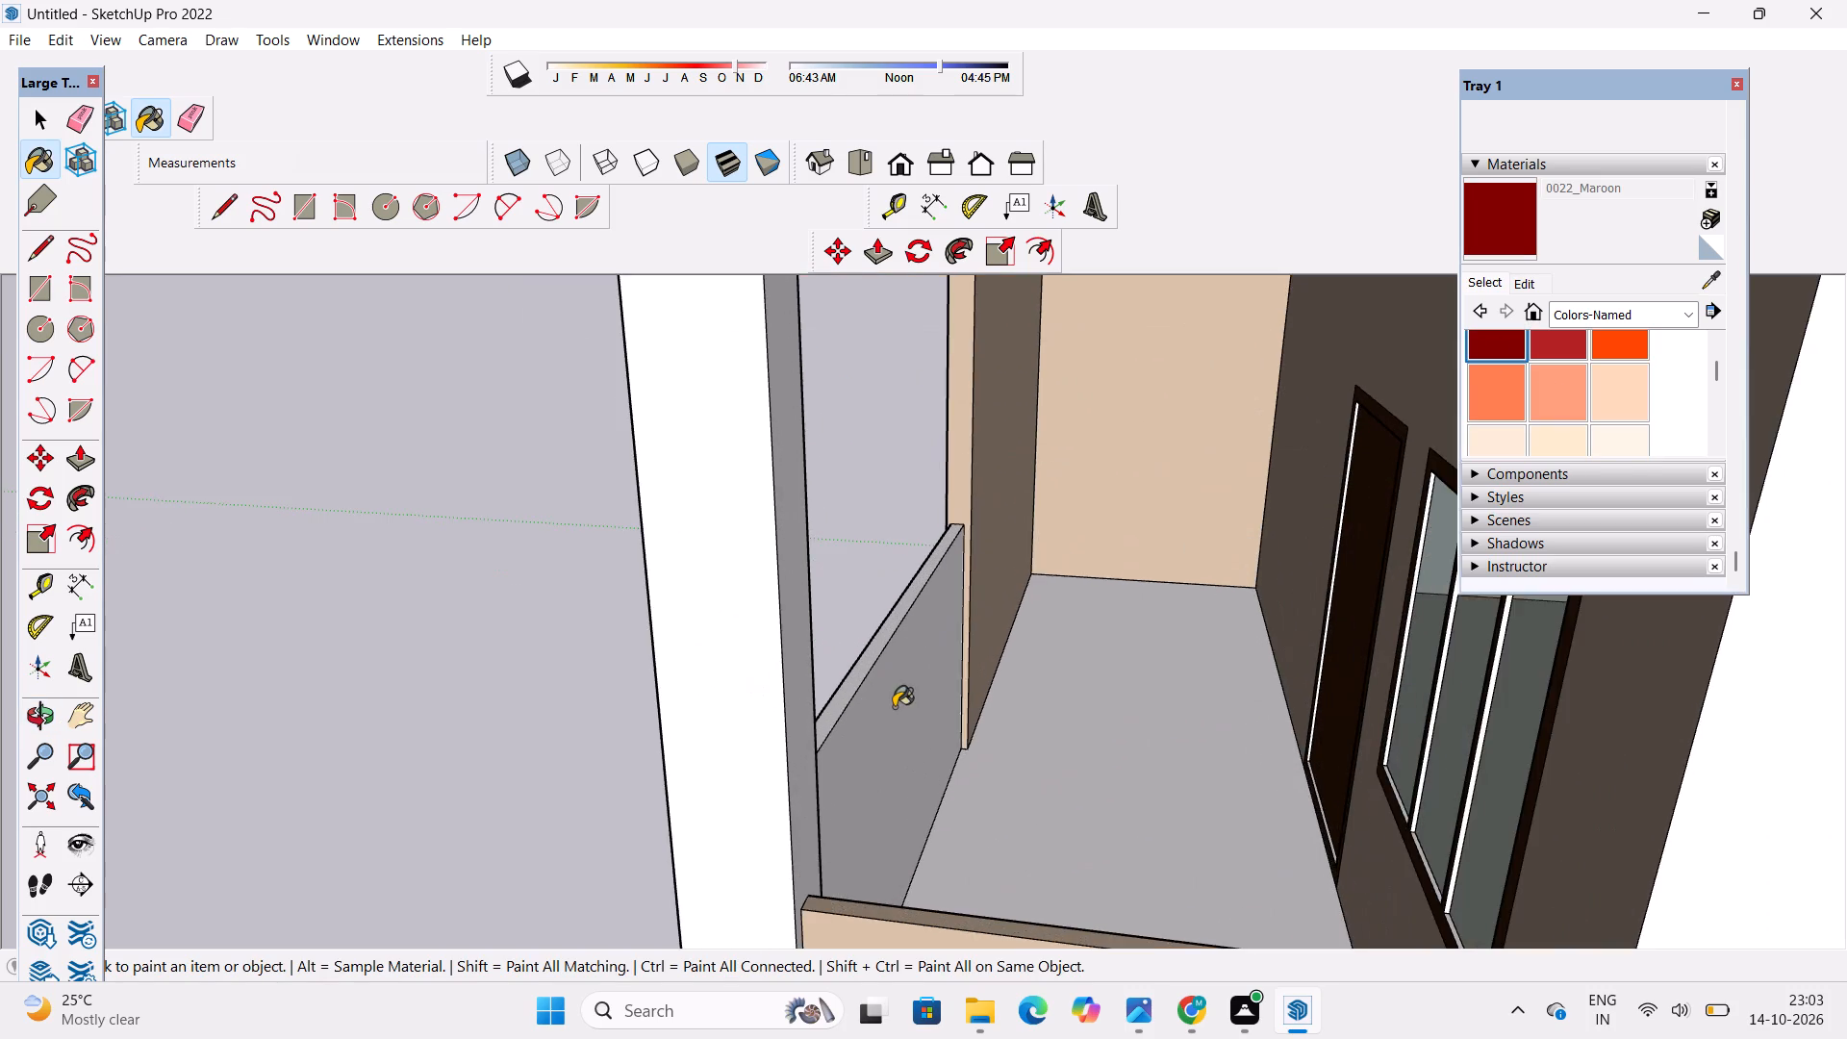
left_click(894, 707)
scroll(878, 658, "up", 8)
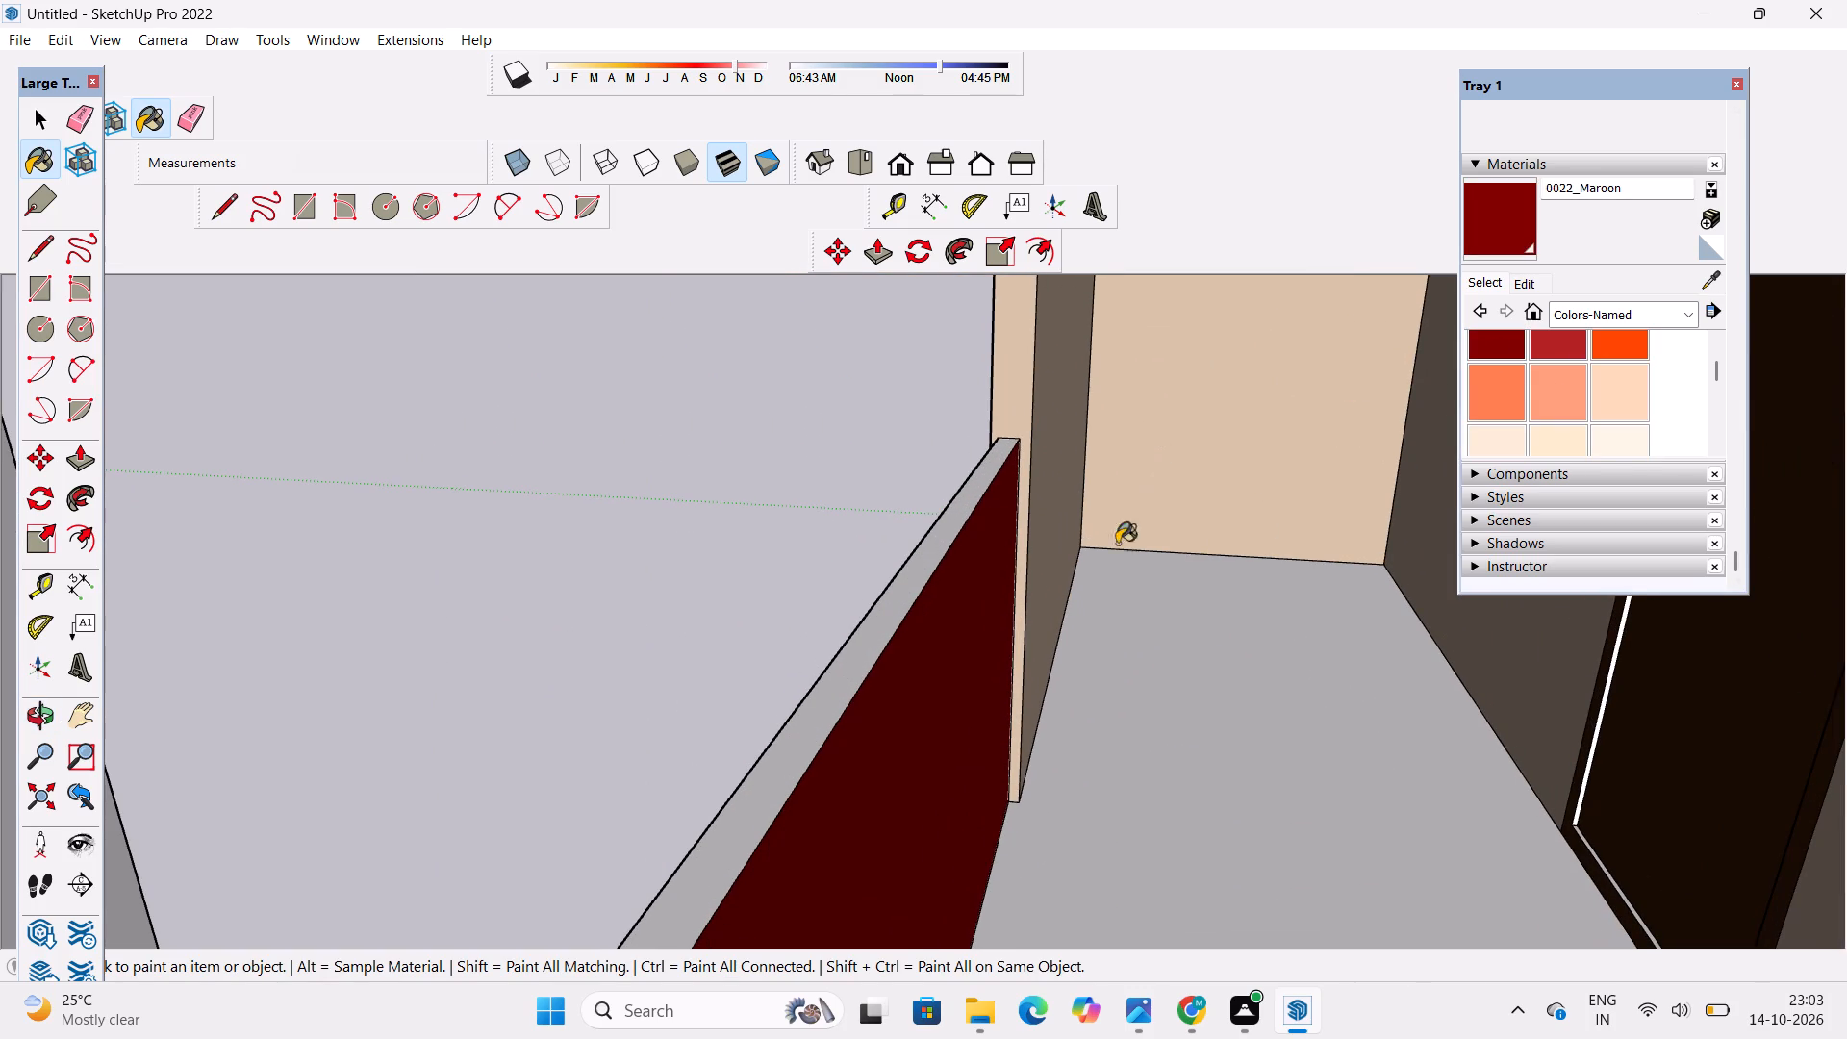
left_click(934, 553)
Examine the painted ground-floor porch and the house's front and side from several angles.
left_click(20, 706)
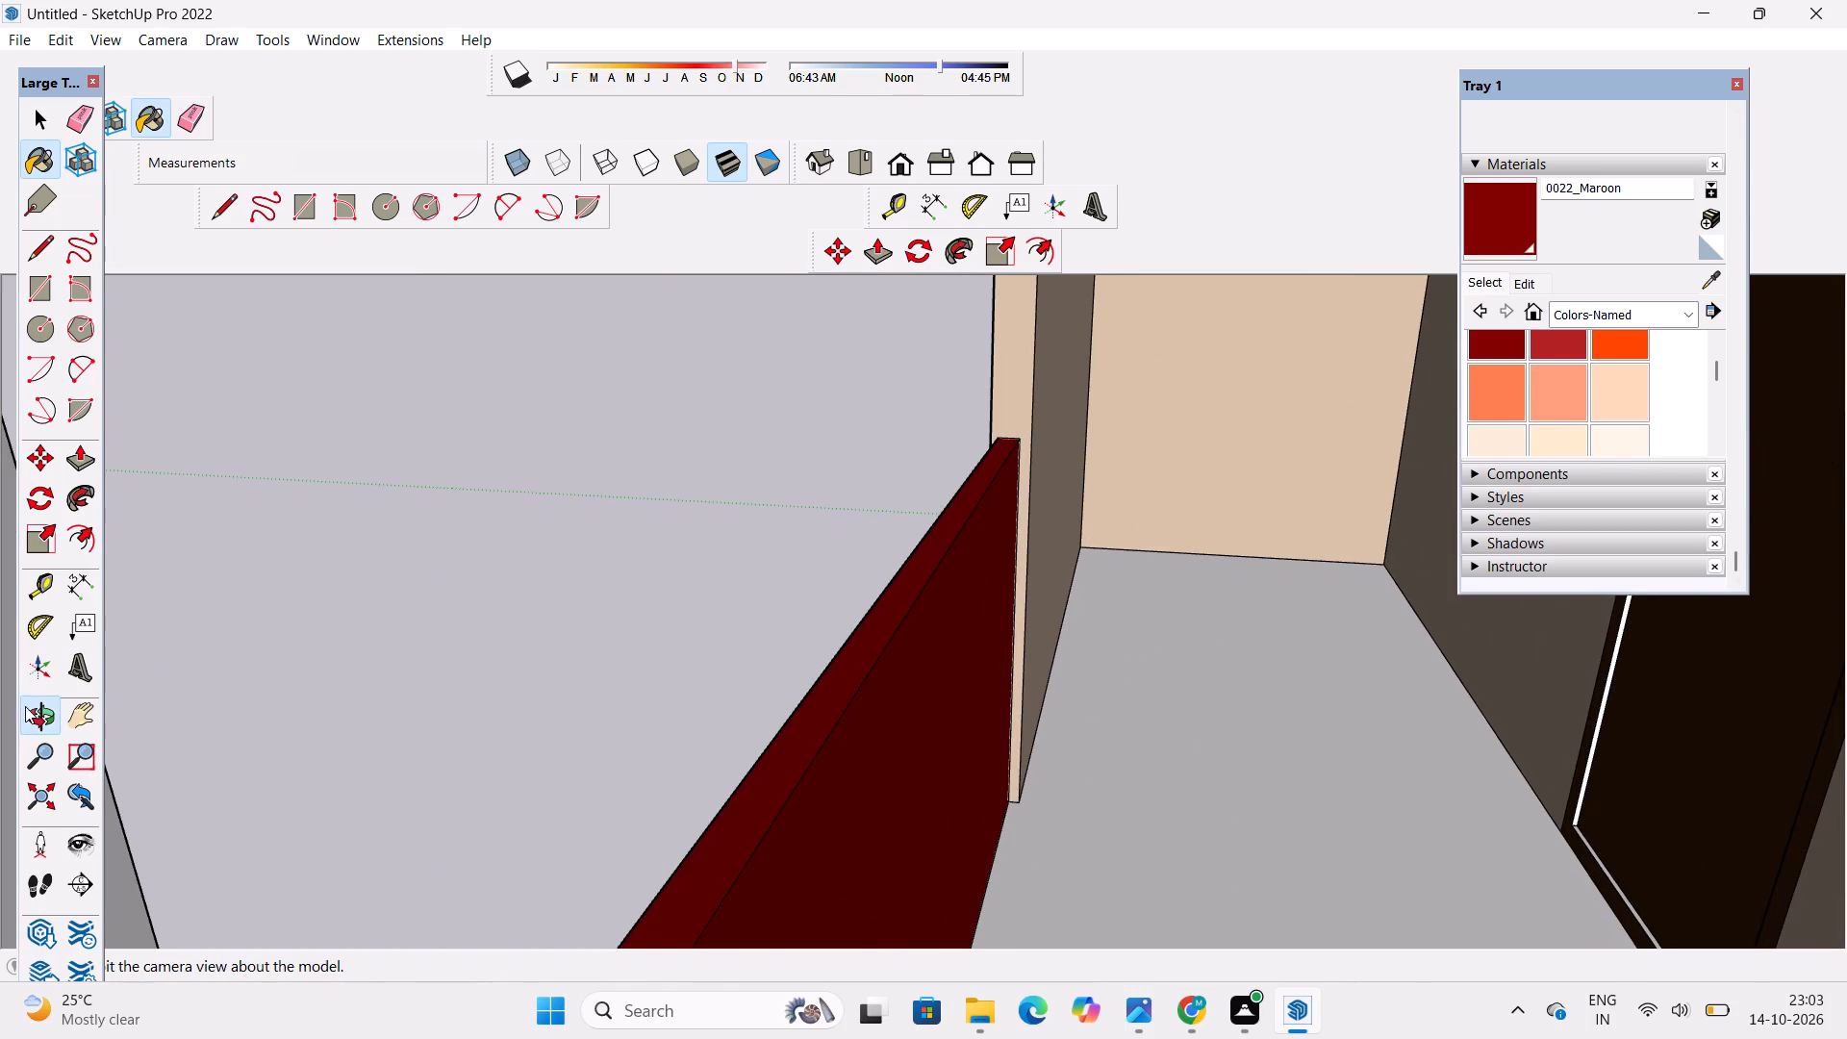
scroll(553, 507, "down", 5)
left_click_drag(486, 523, 917, 400)
scroll(947, 383, "down", 6)
left_click_drag(764, 524, 1097, 536)
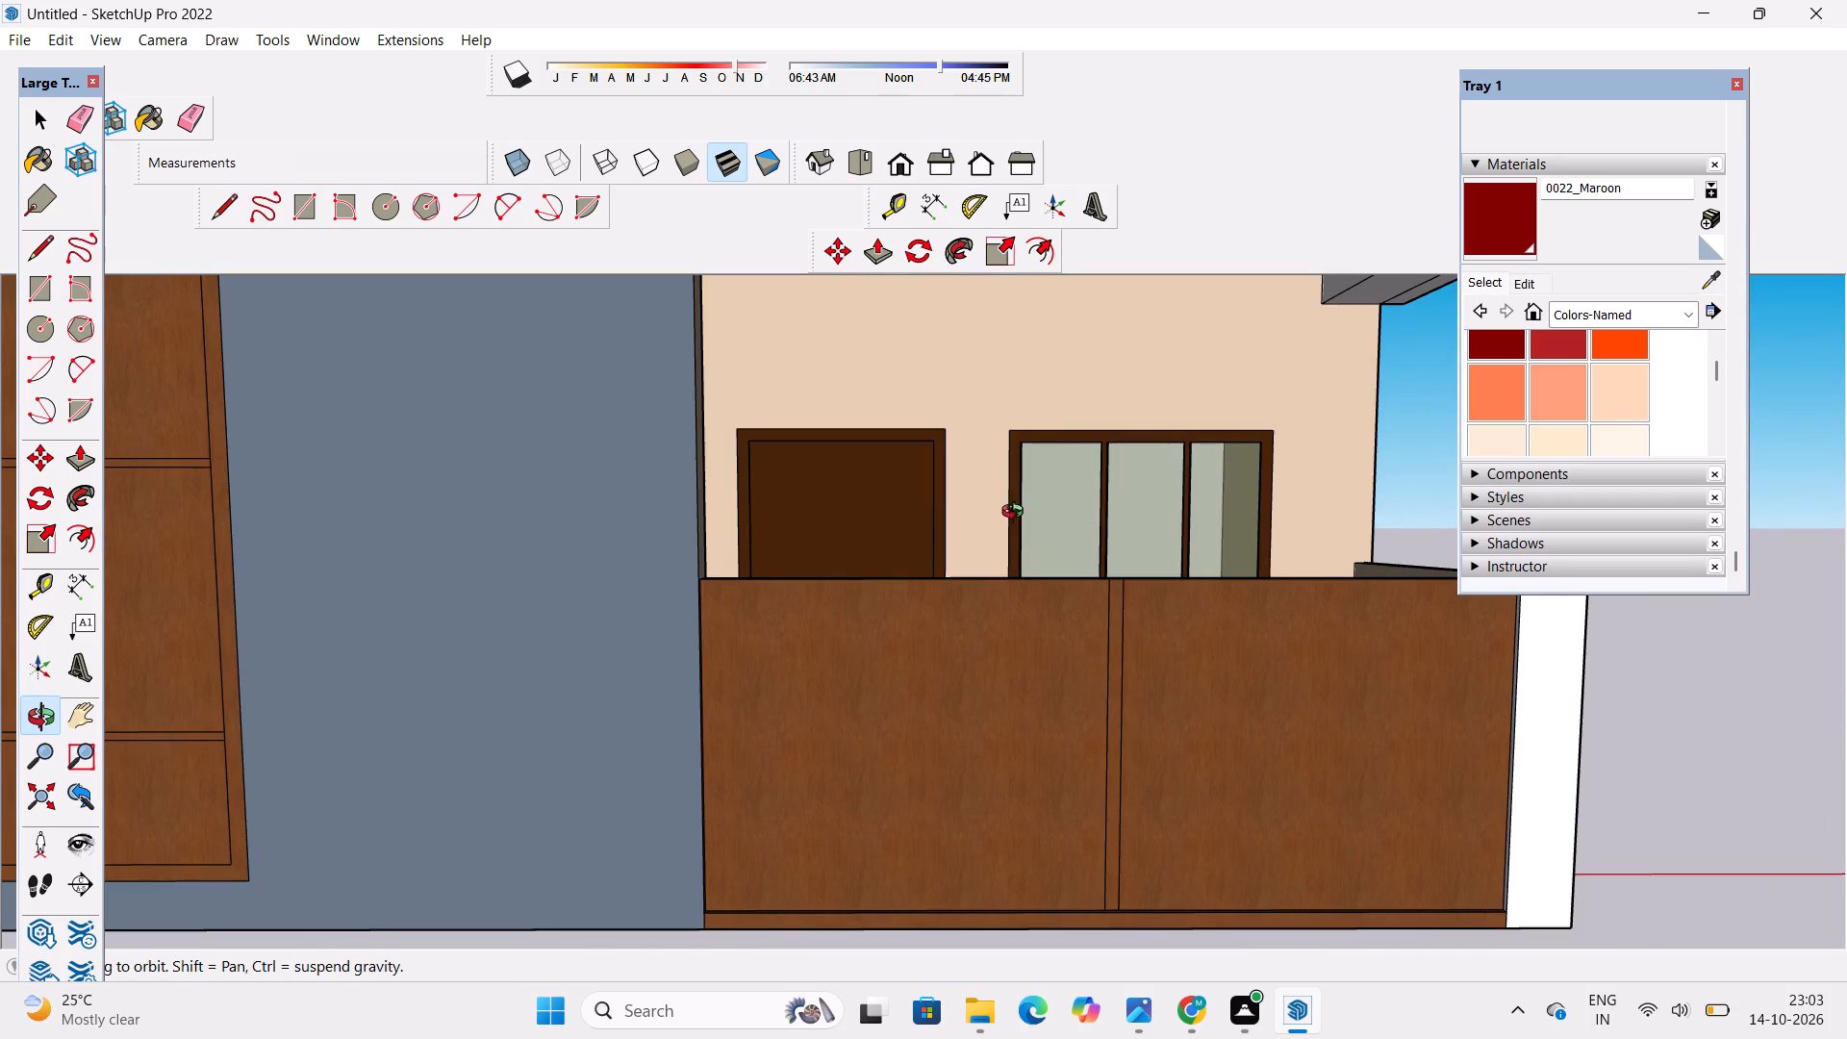
scroll(1014, 506, "down", 3)
left_click(985, 522, "shift")
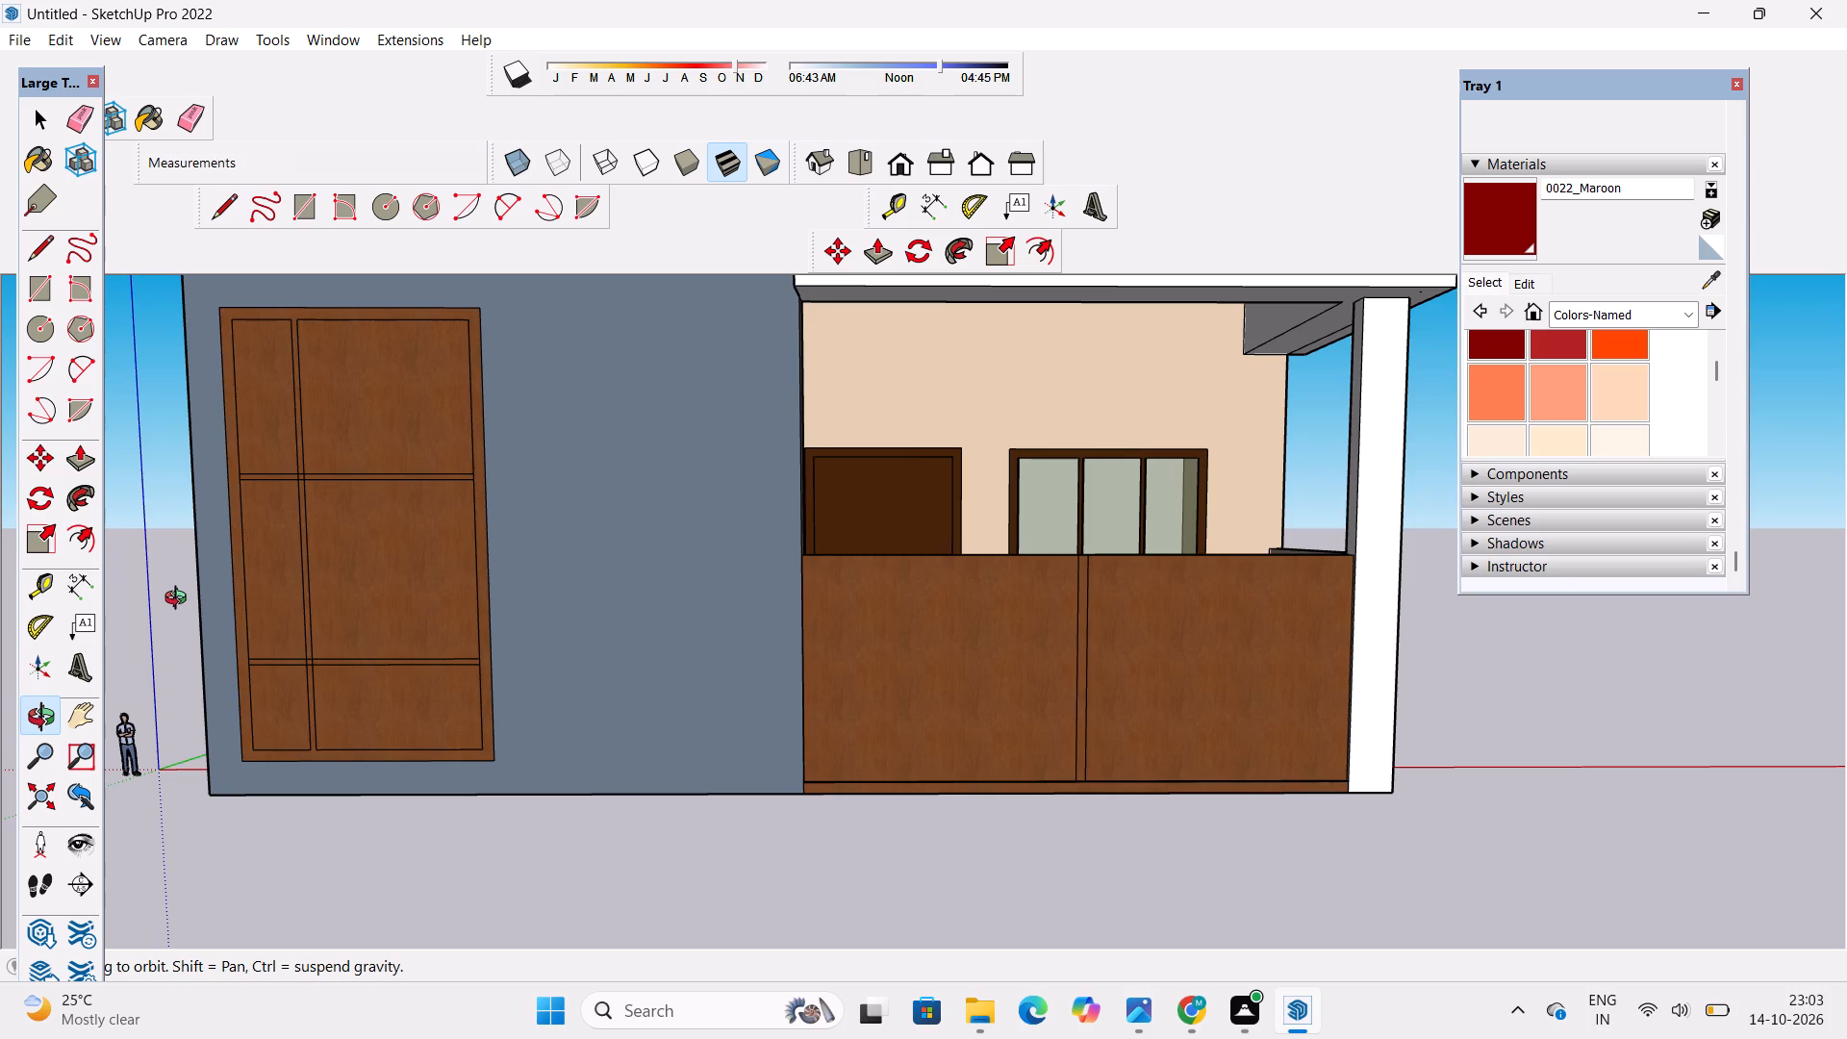
scroll(173, 617, "down", 5)
left_click_drag(348, 690, 283, 737)
left_click_drag(408, 683, 362, 752)
scroll(394, 710, "up", 2)
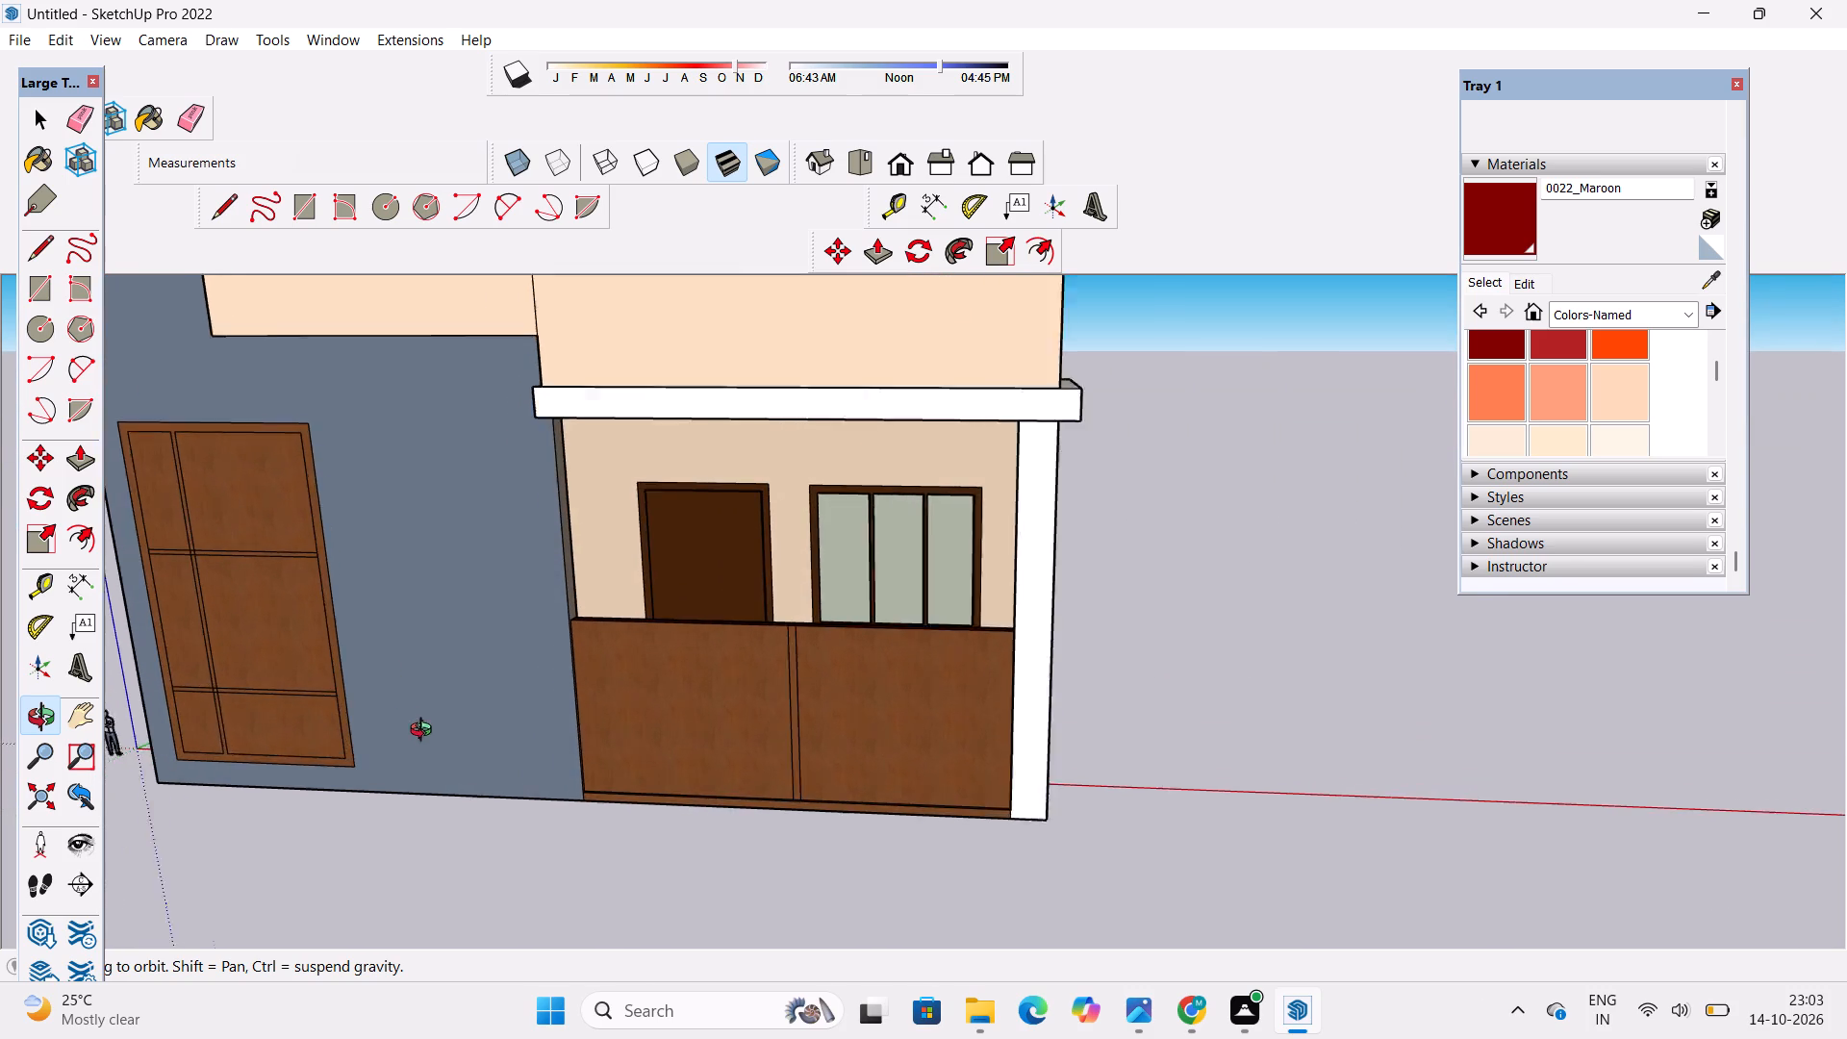
scroll(425, 732, "up", 1)
left_click_drag(524, 742, 271, 757, "shift")
left_click_drag(700, 768, 493, 959)
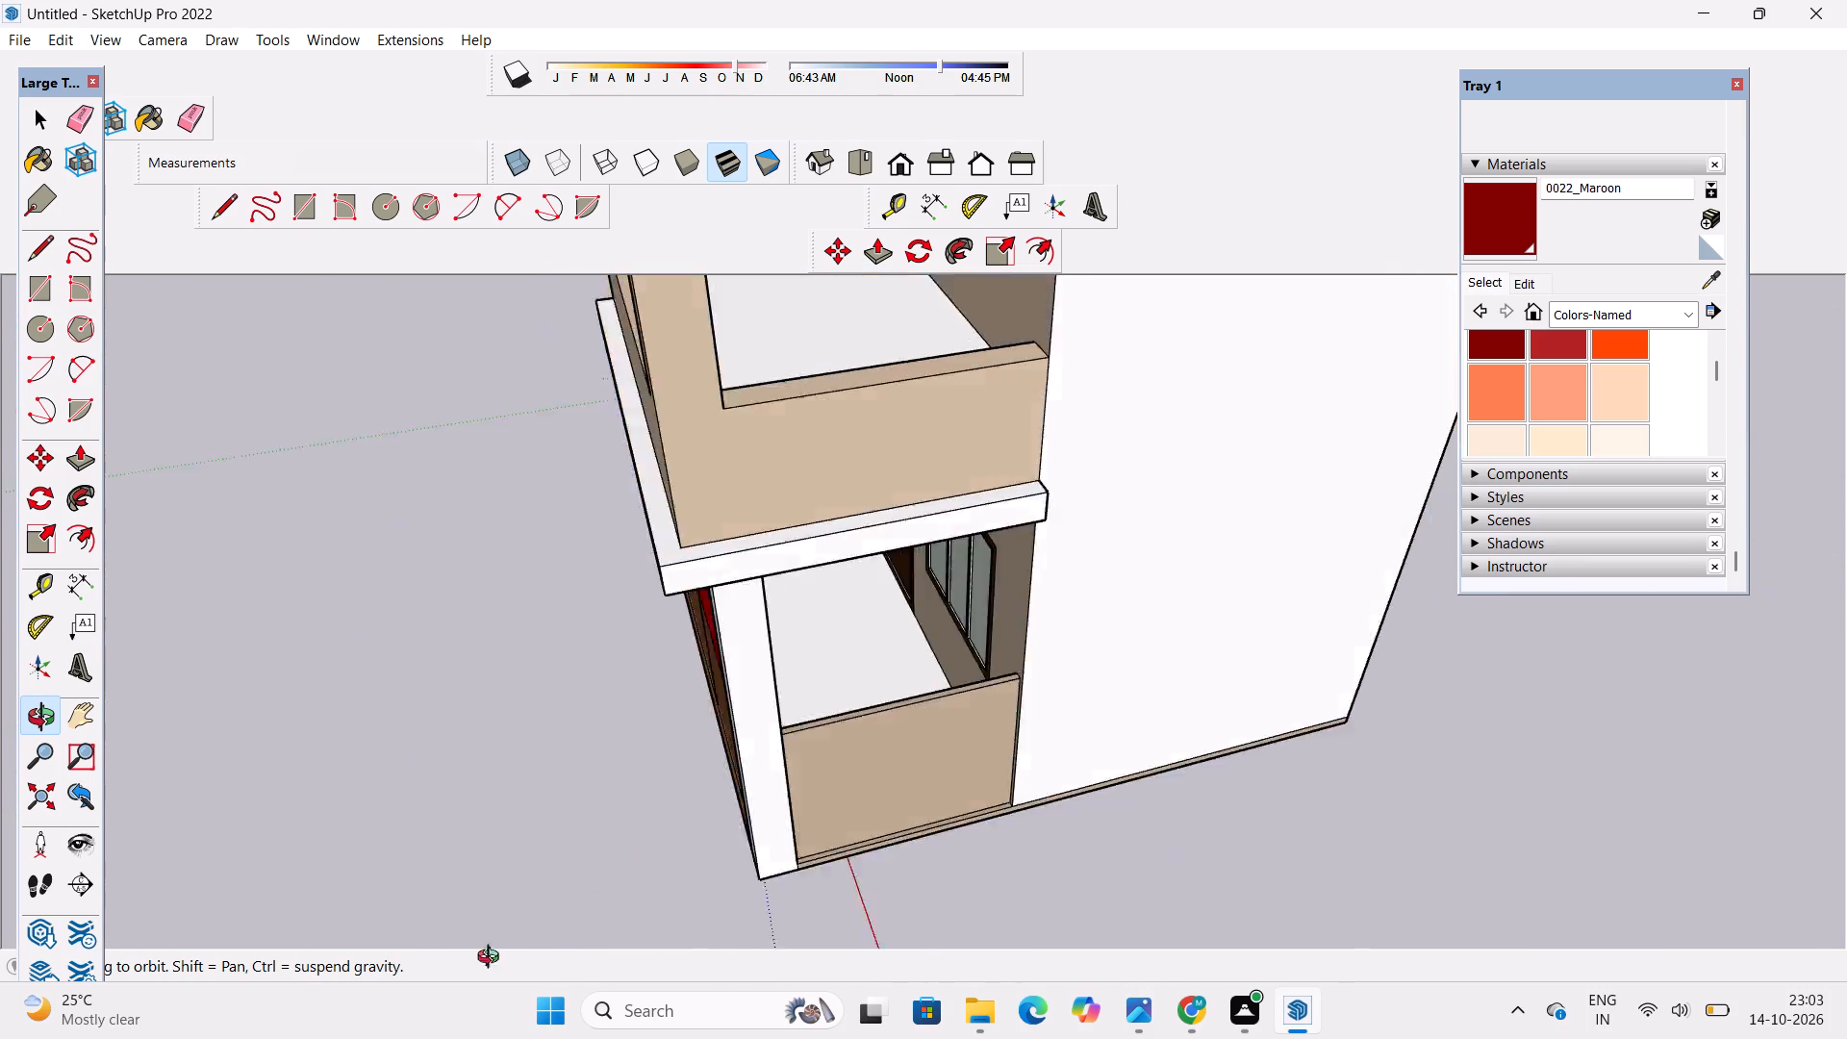
left_click_drag(493, 959, 960, 848)
left_click_drag(819, 785, 742, 884, "shift")
scroll(724, 758, "down", 4)
left_click_drag(726, 787, 720, 778, "shift")
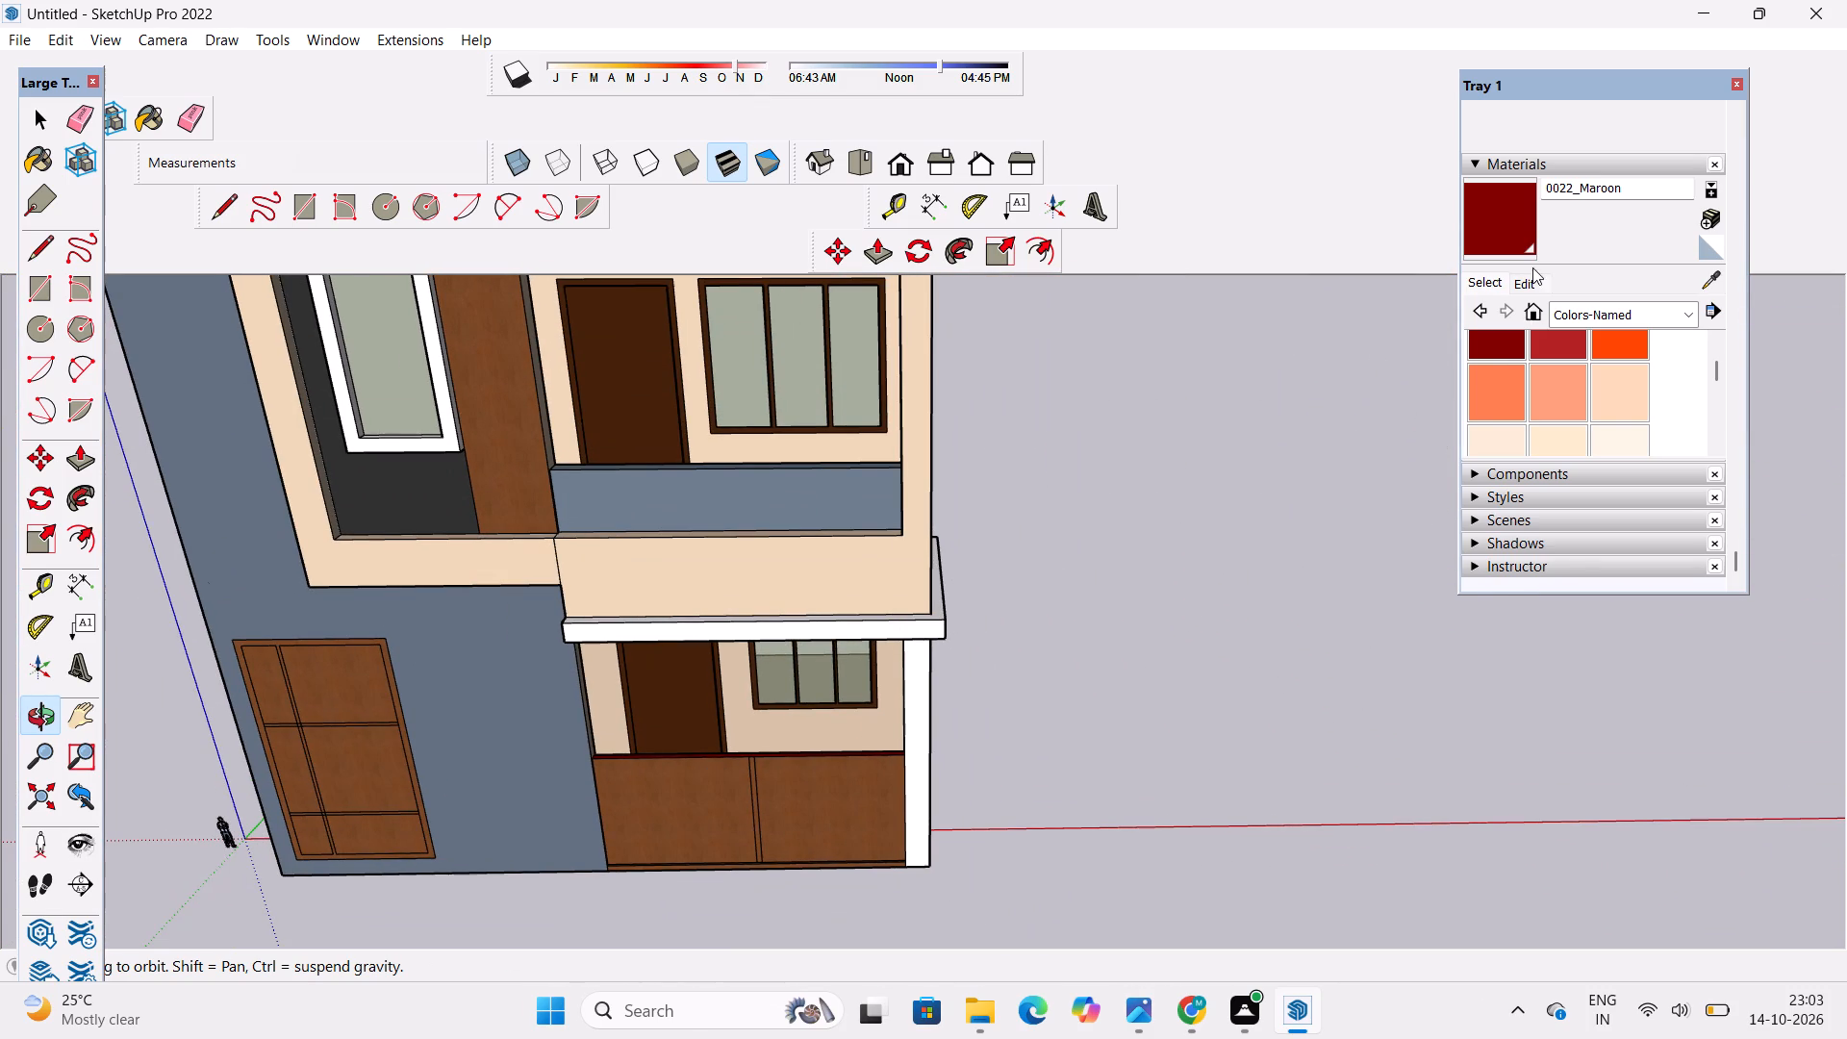
Paint the first-floor balcony floor with Grass Dark Green from the Landscaping, Fencing and Vegetation collection.
left_click(1568, 317)
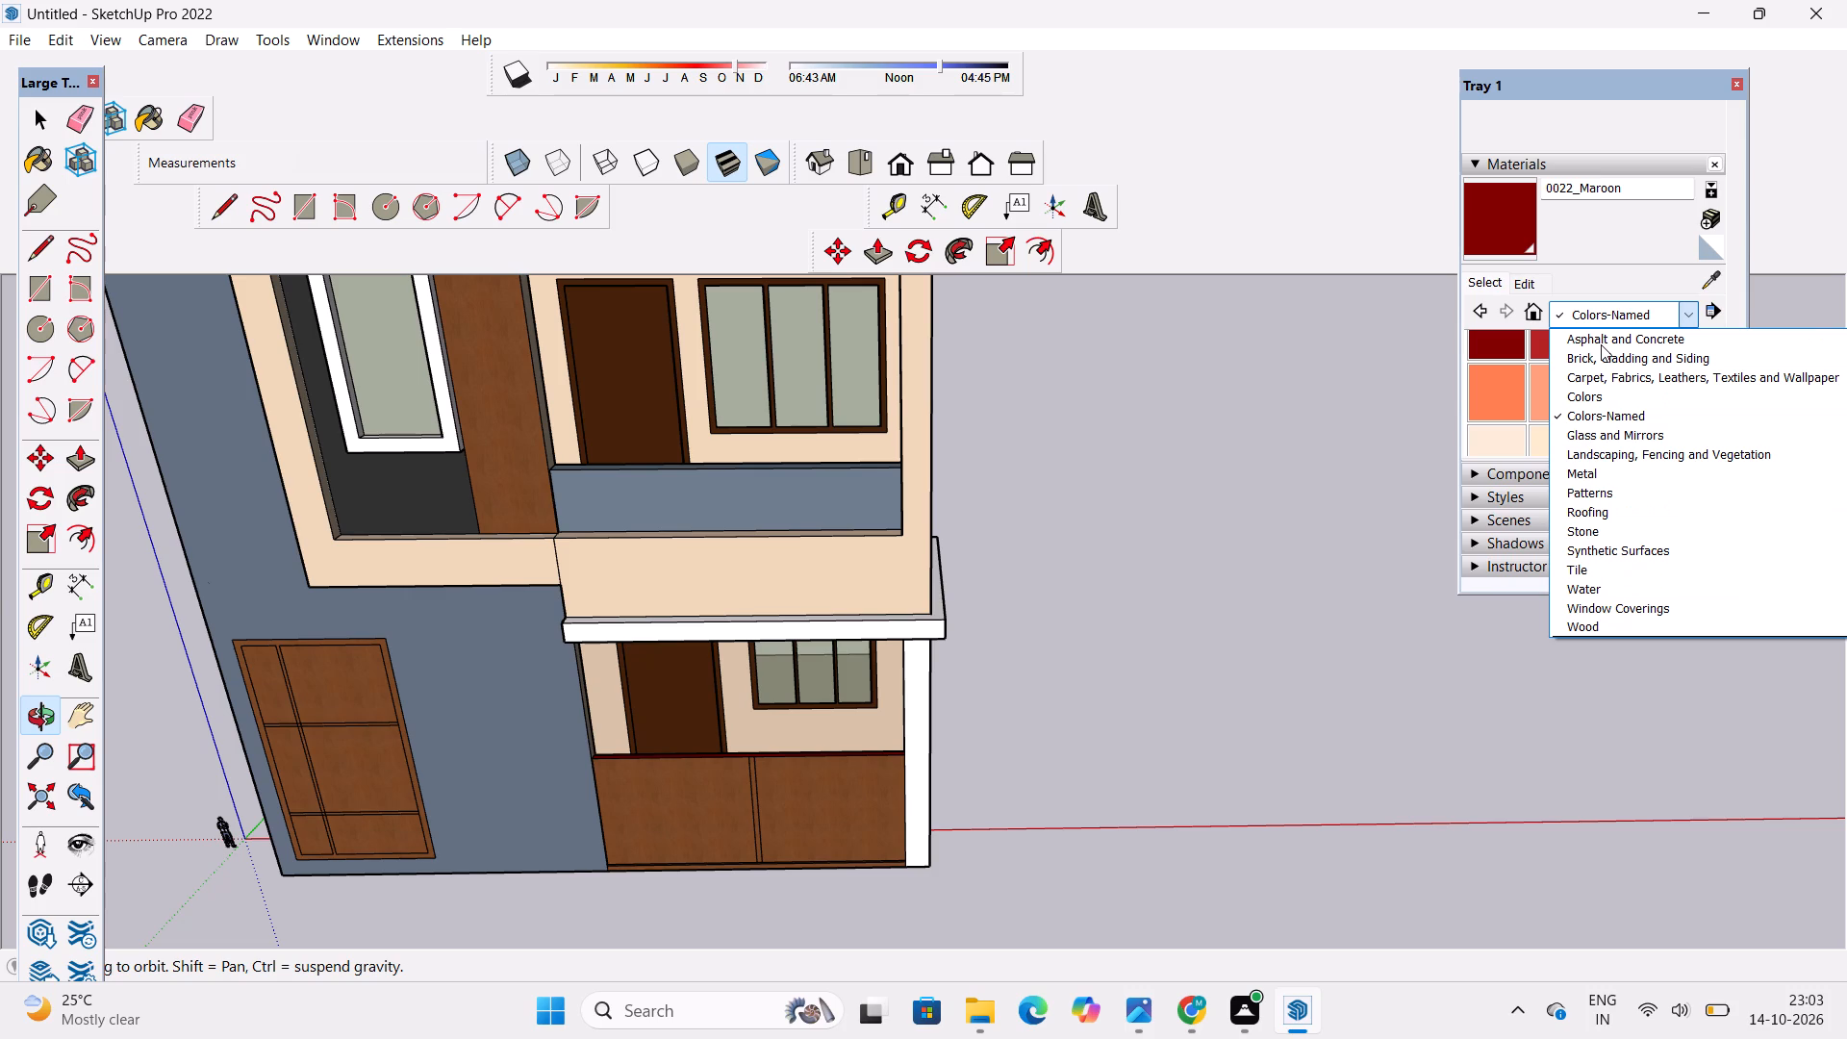
left_click(1608, 454)
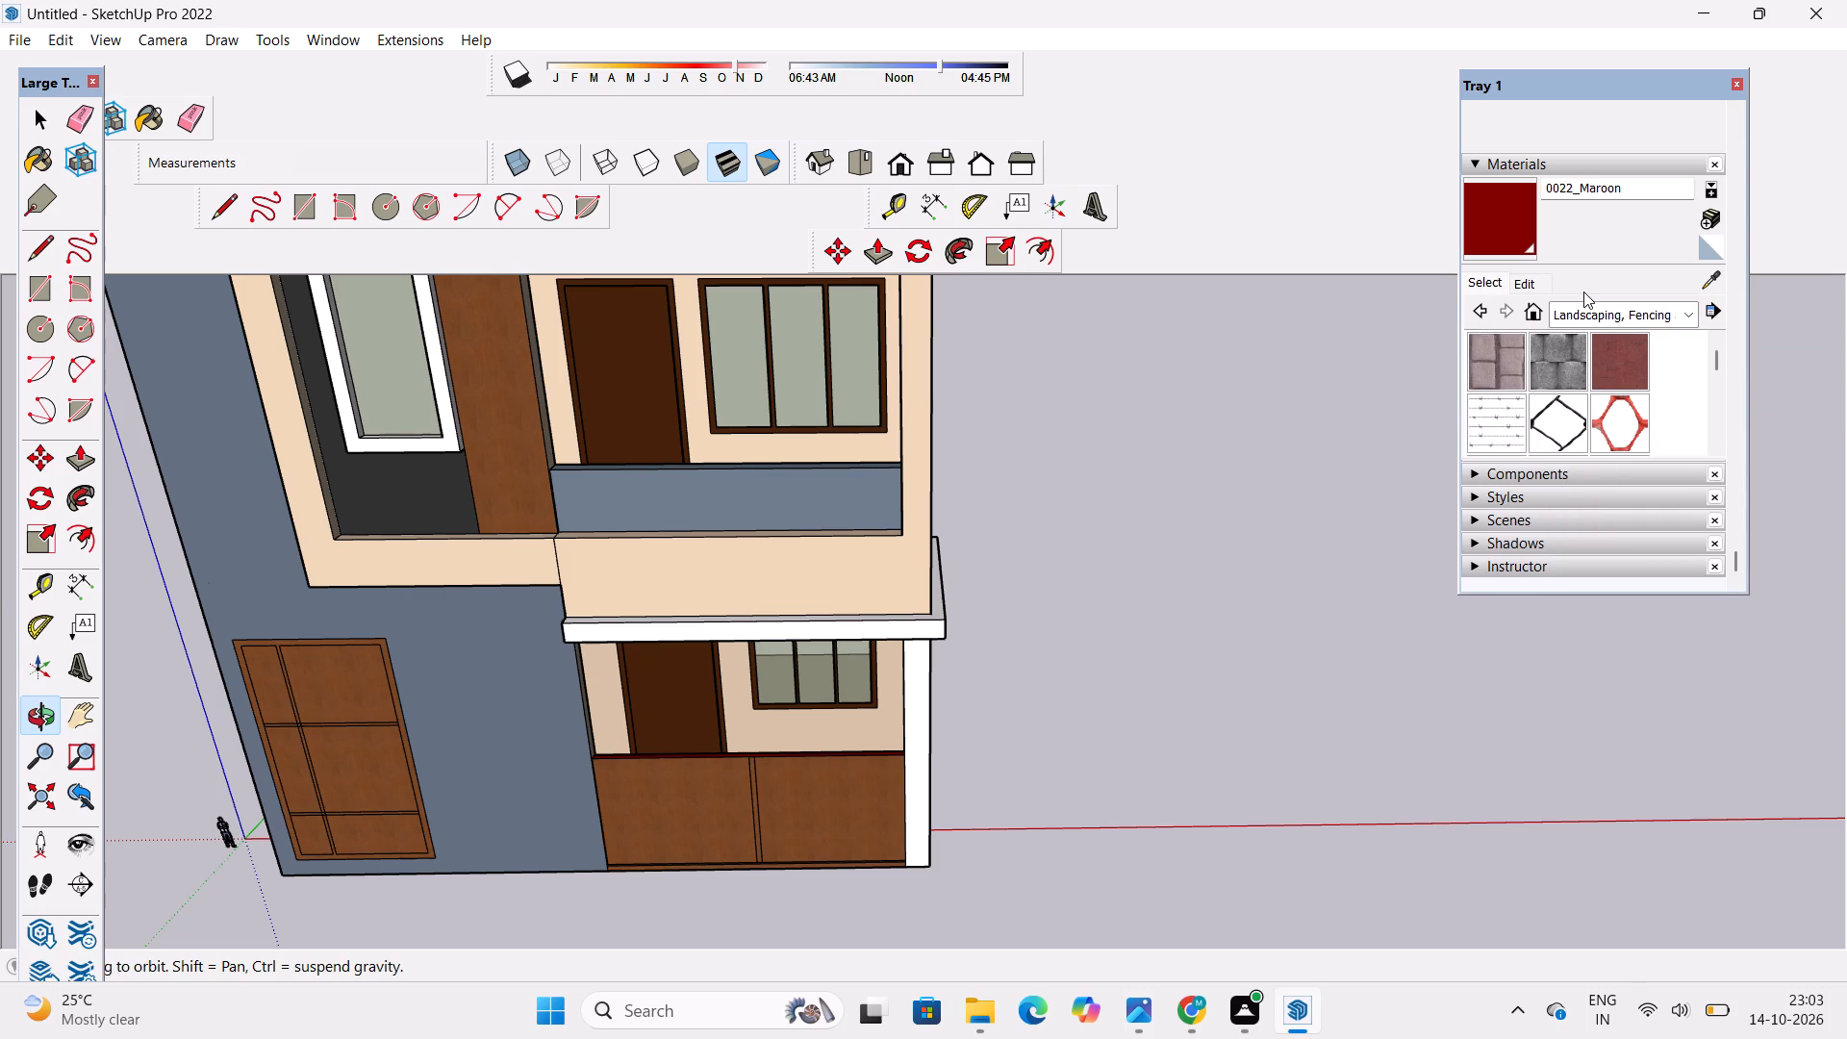
scroll(1583, 291, "down", 4)
scroll(1592, 376, "down", 2)
scroll(1611, 363, "up", 1)
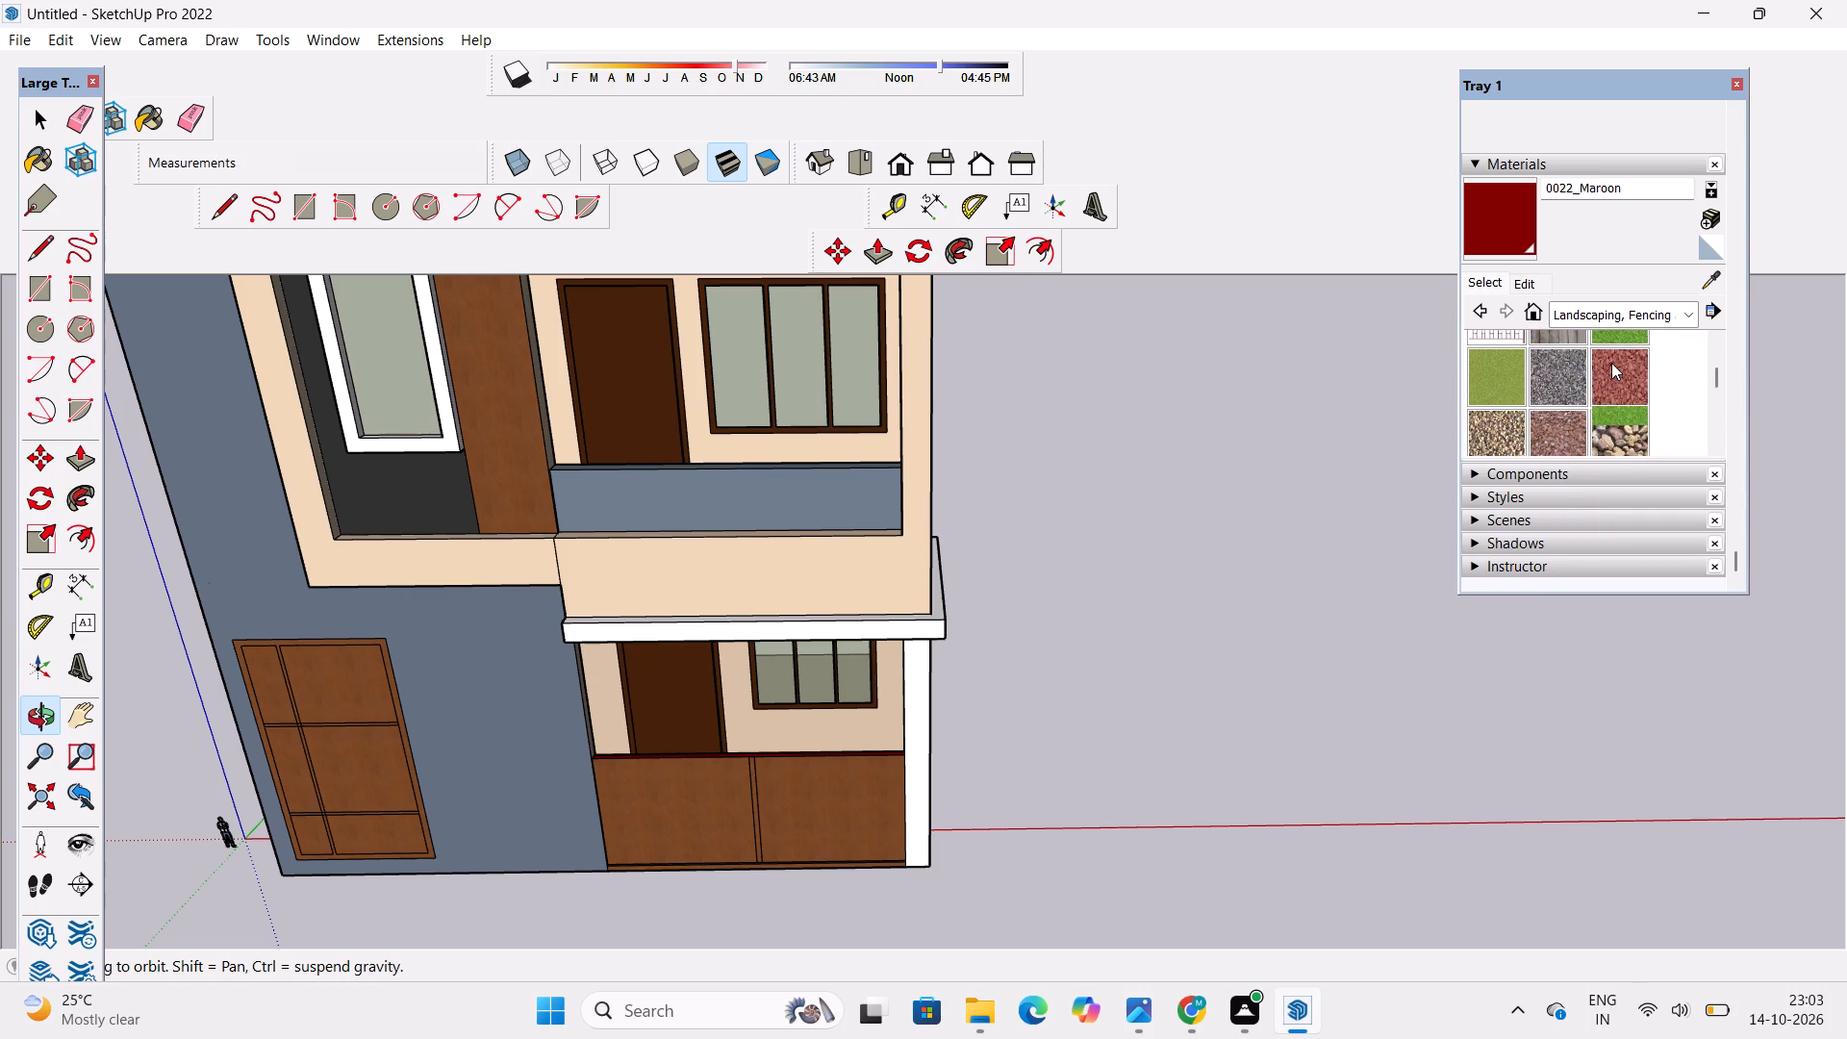
left_click(1619, 416)
scroll(665, 708, "up", 5)
scroll(705, 450, "down", 6)
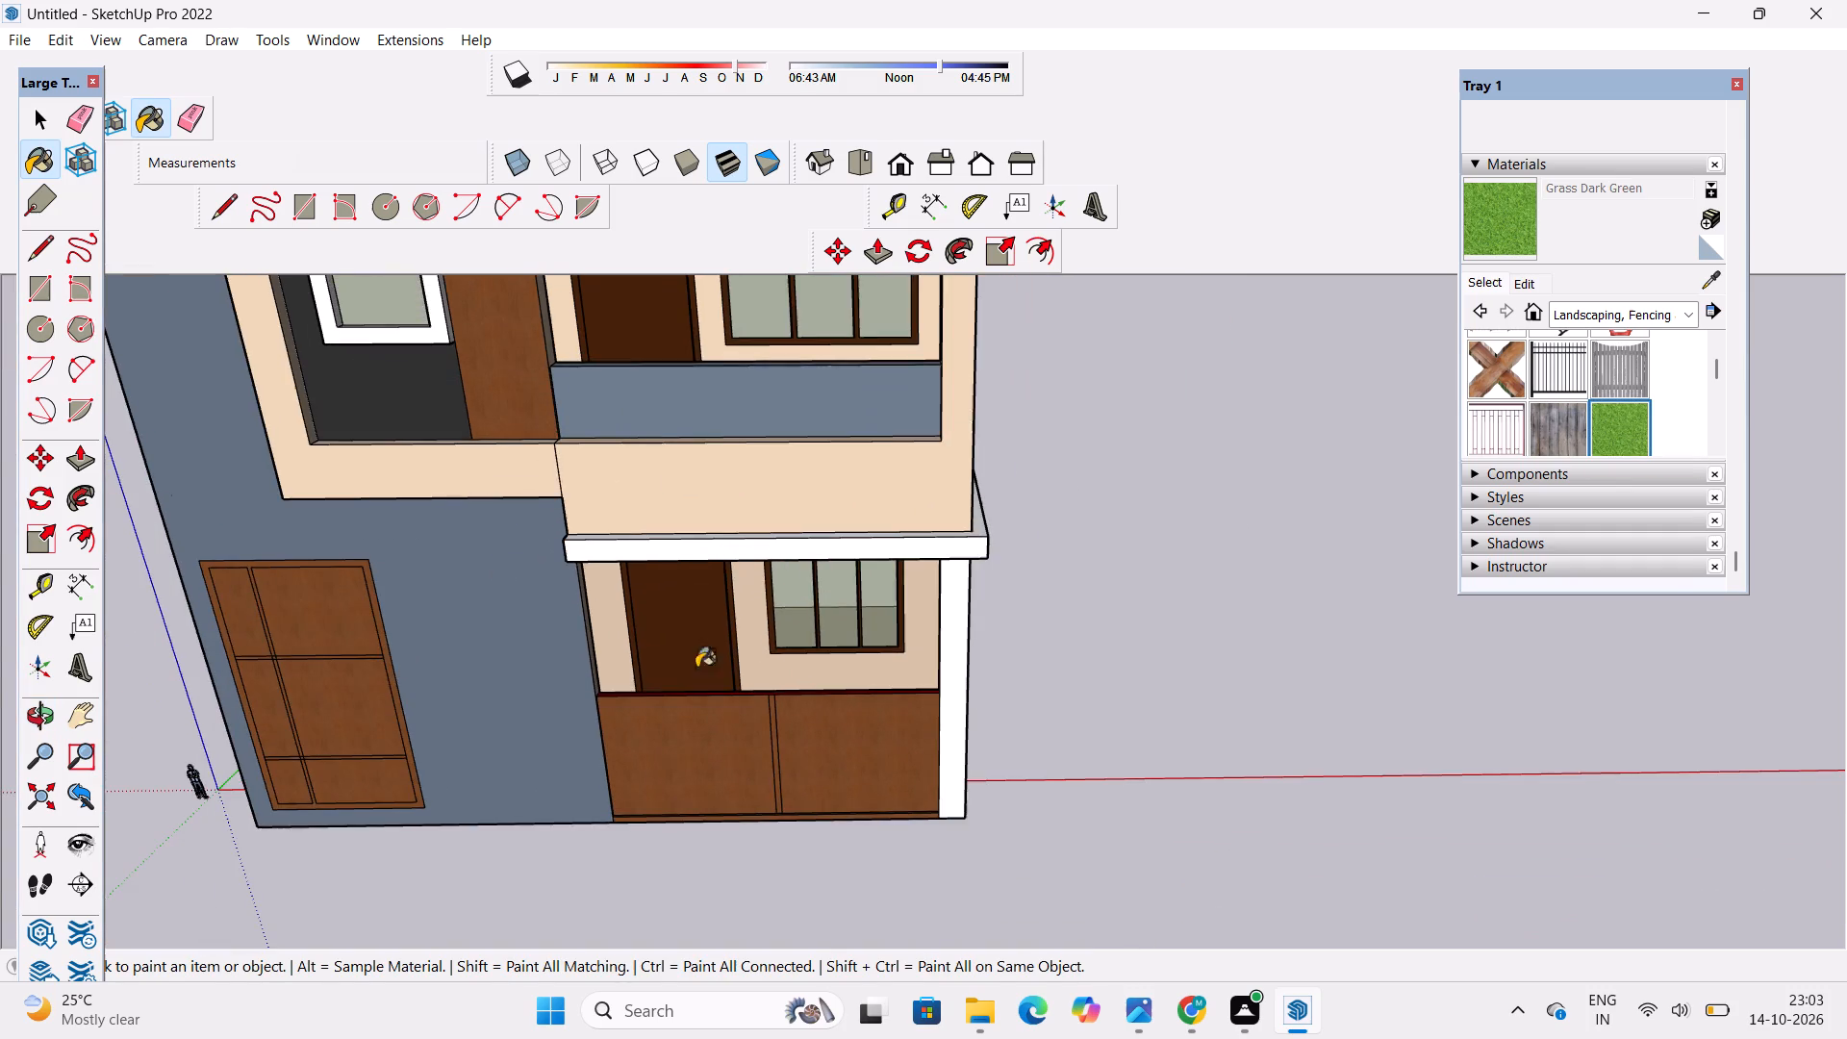
scroll(828, 318, "up", 18)
left_click(819, 780)
Set the Grass Dark Green texture's height to 10'.
scroll(797, 717, "down", 13)
left_click(1517, 285)
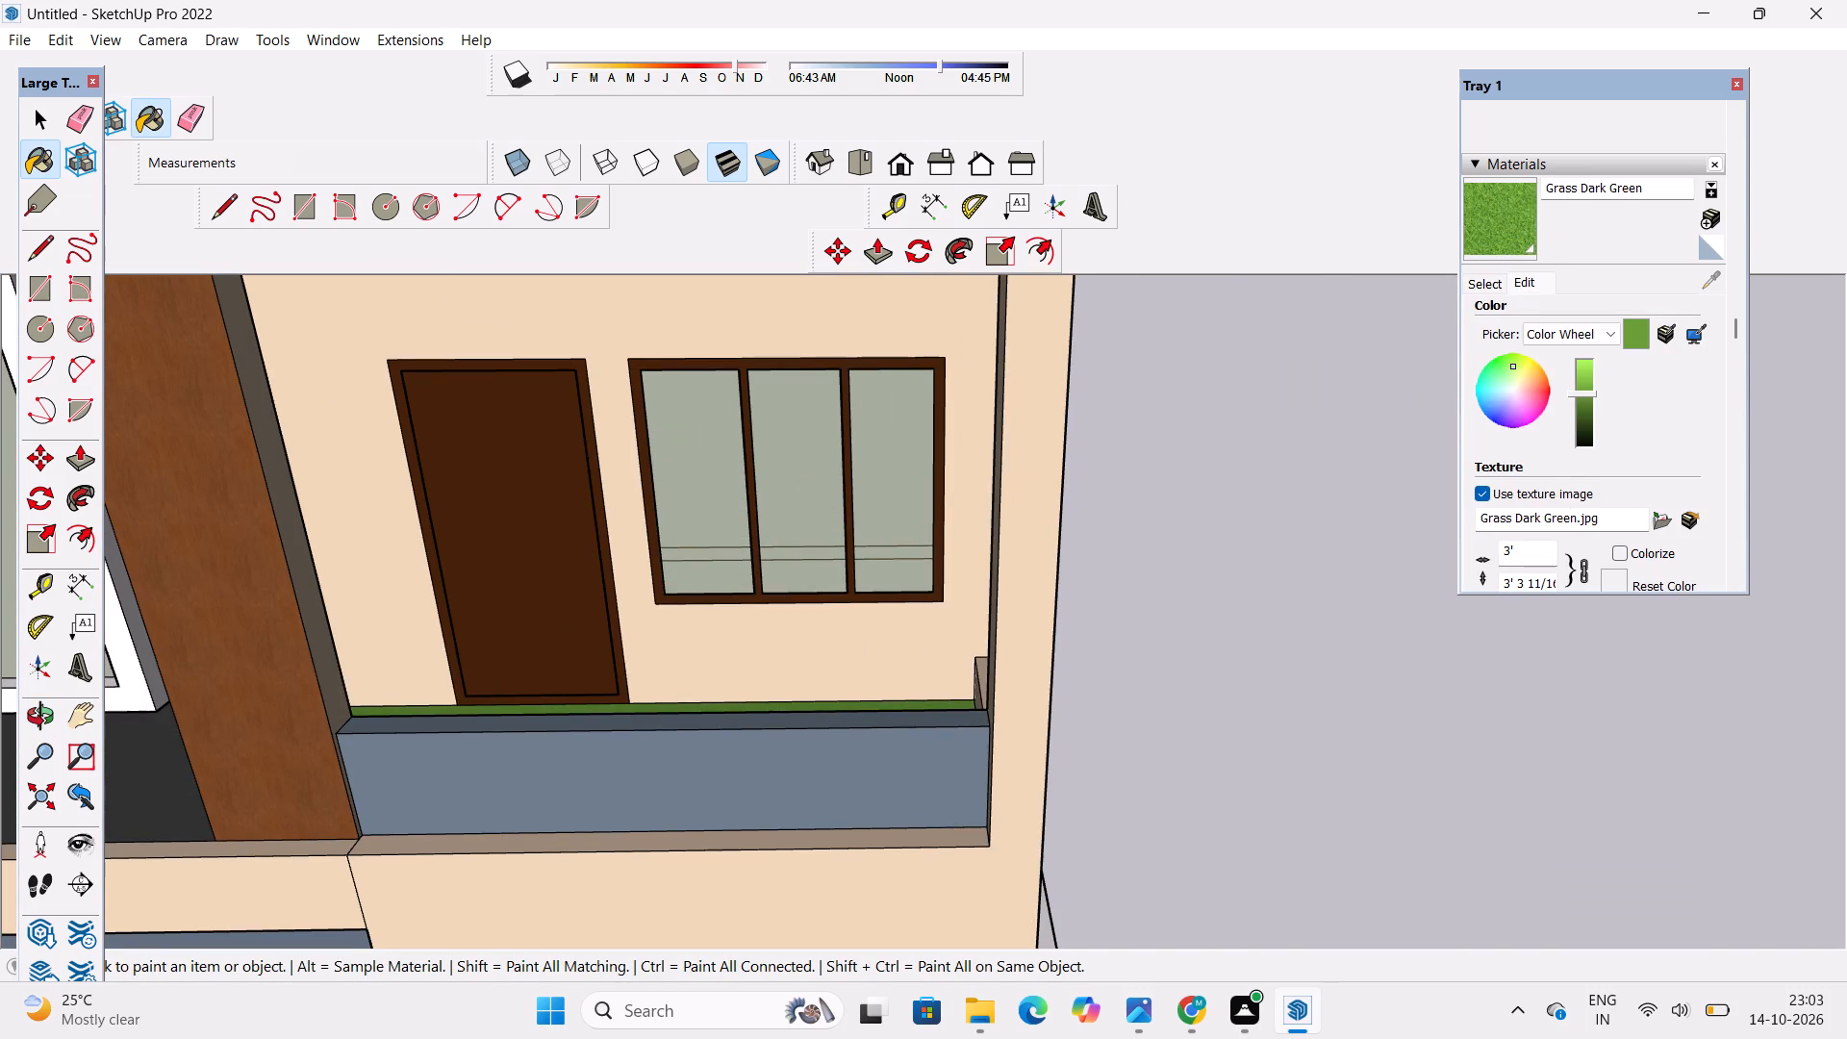
scroll(1487, 493, "down", 1)
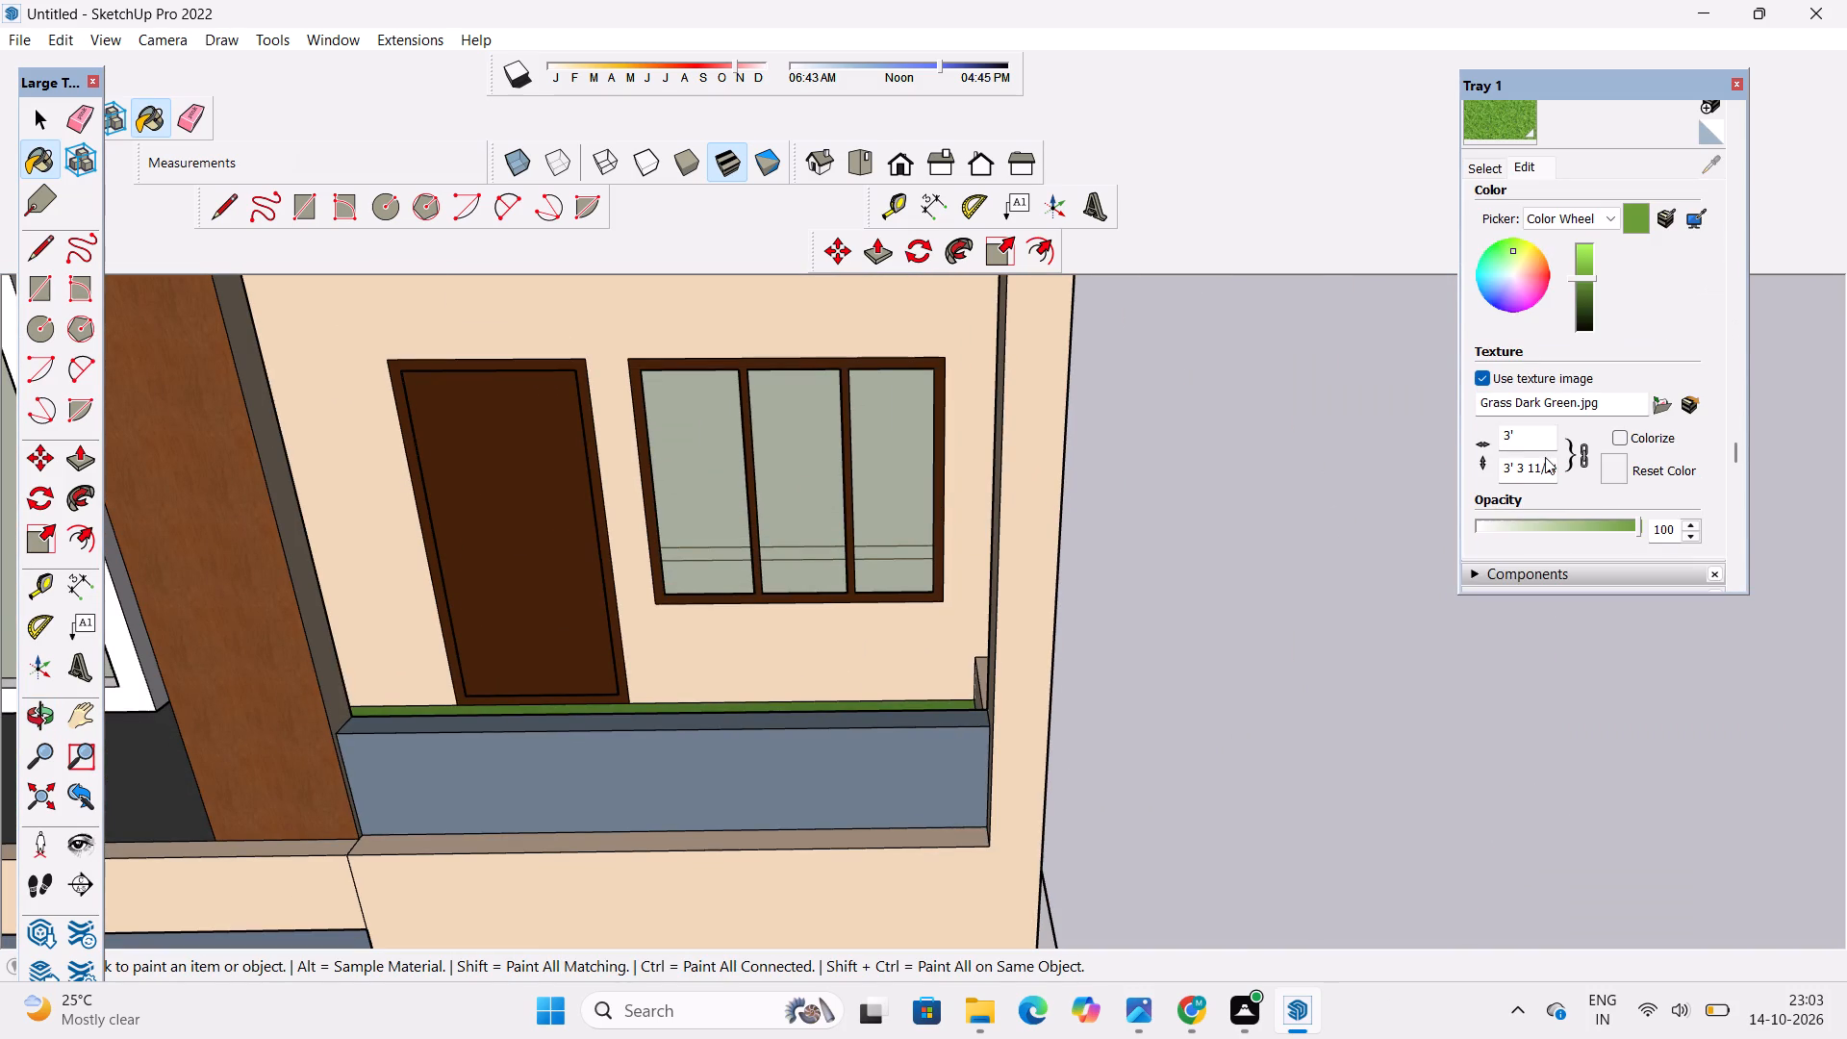
left_click(1553, 464)
key("BackSpace")
key("BackSpace")
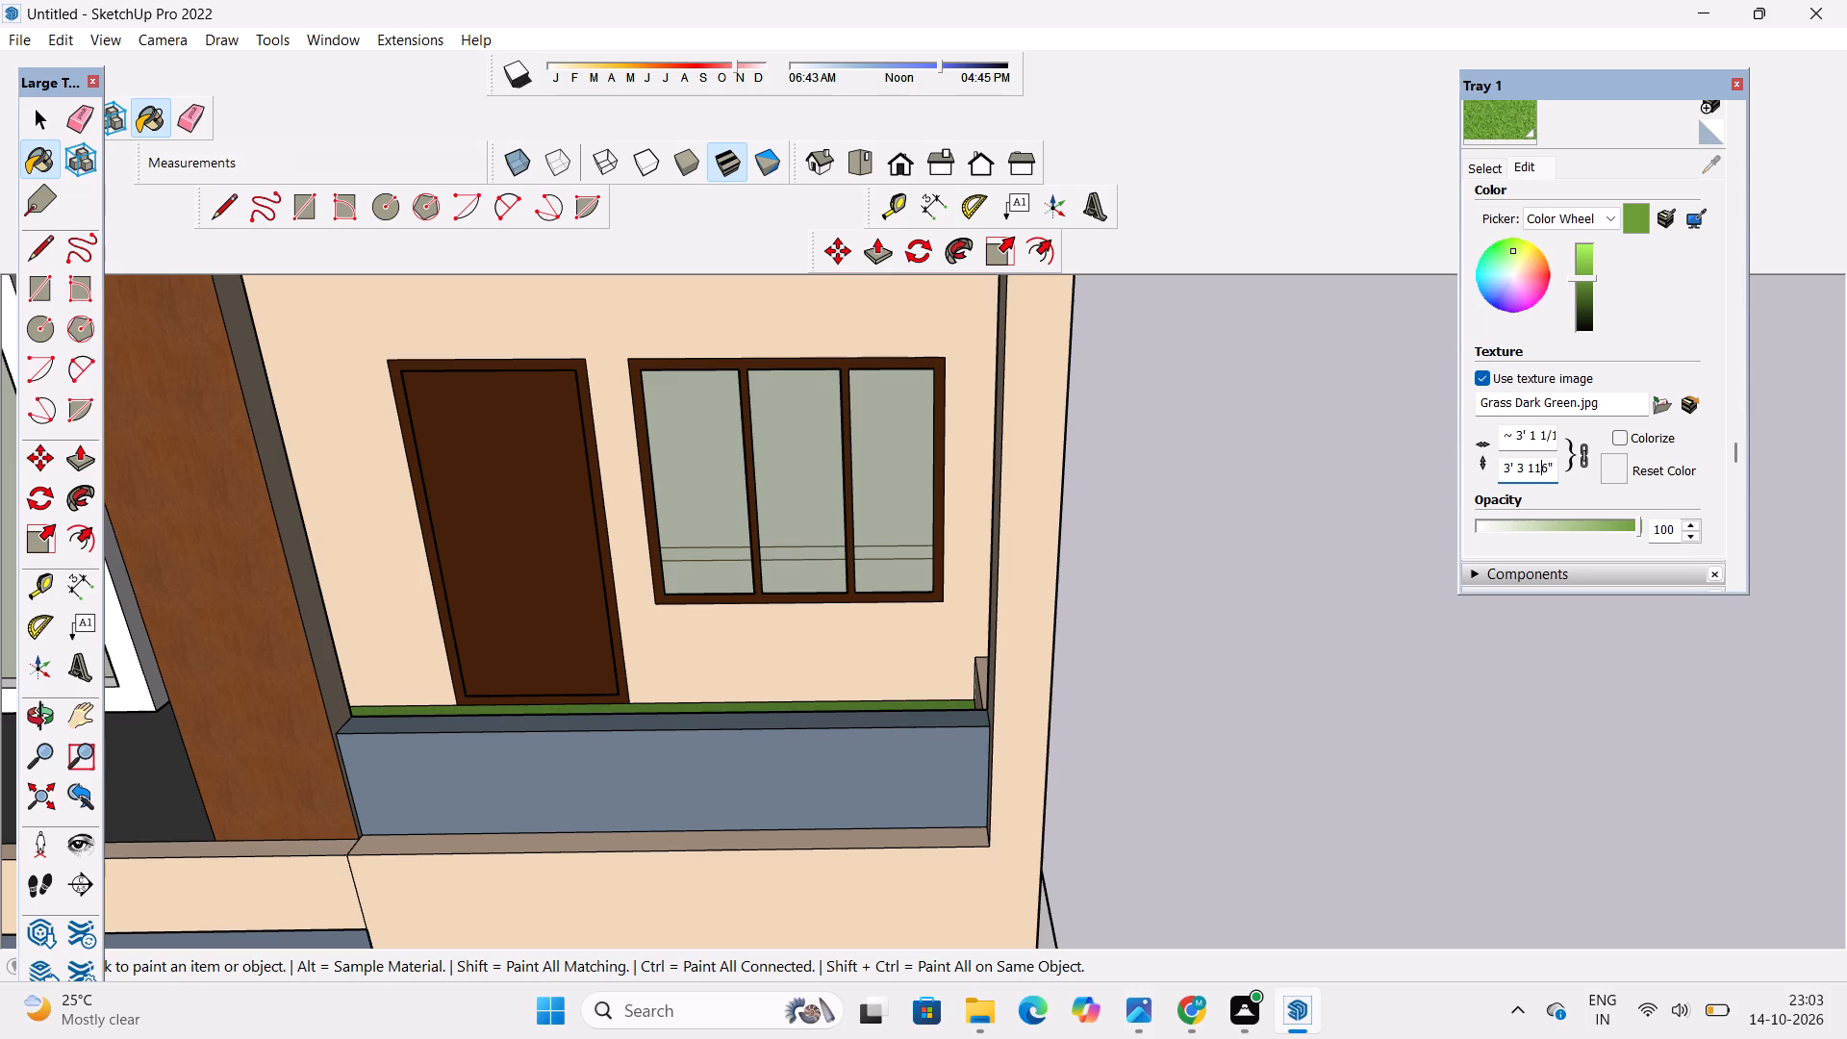
left_click(1555, 461)
key("BackSpace")
key("BackSpace")
key("BackSpace")
key("BackSpace")
key("BackSpace")
key("BackSpace")
key("BackSpace")
key("BackSpace")
key("BackSpace")
key("BackSpace")
key("BackSpace")
key("BackSpace")
key("BackSpace")
key("BackSpace")
key("BackSpace")
key("BackSpace")
type("10'")
key("Return")
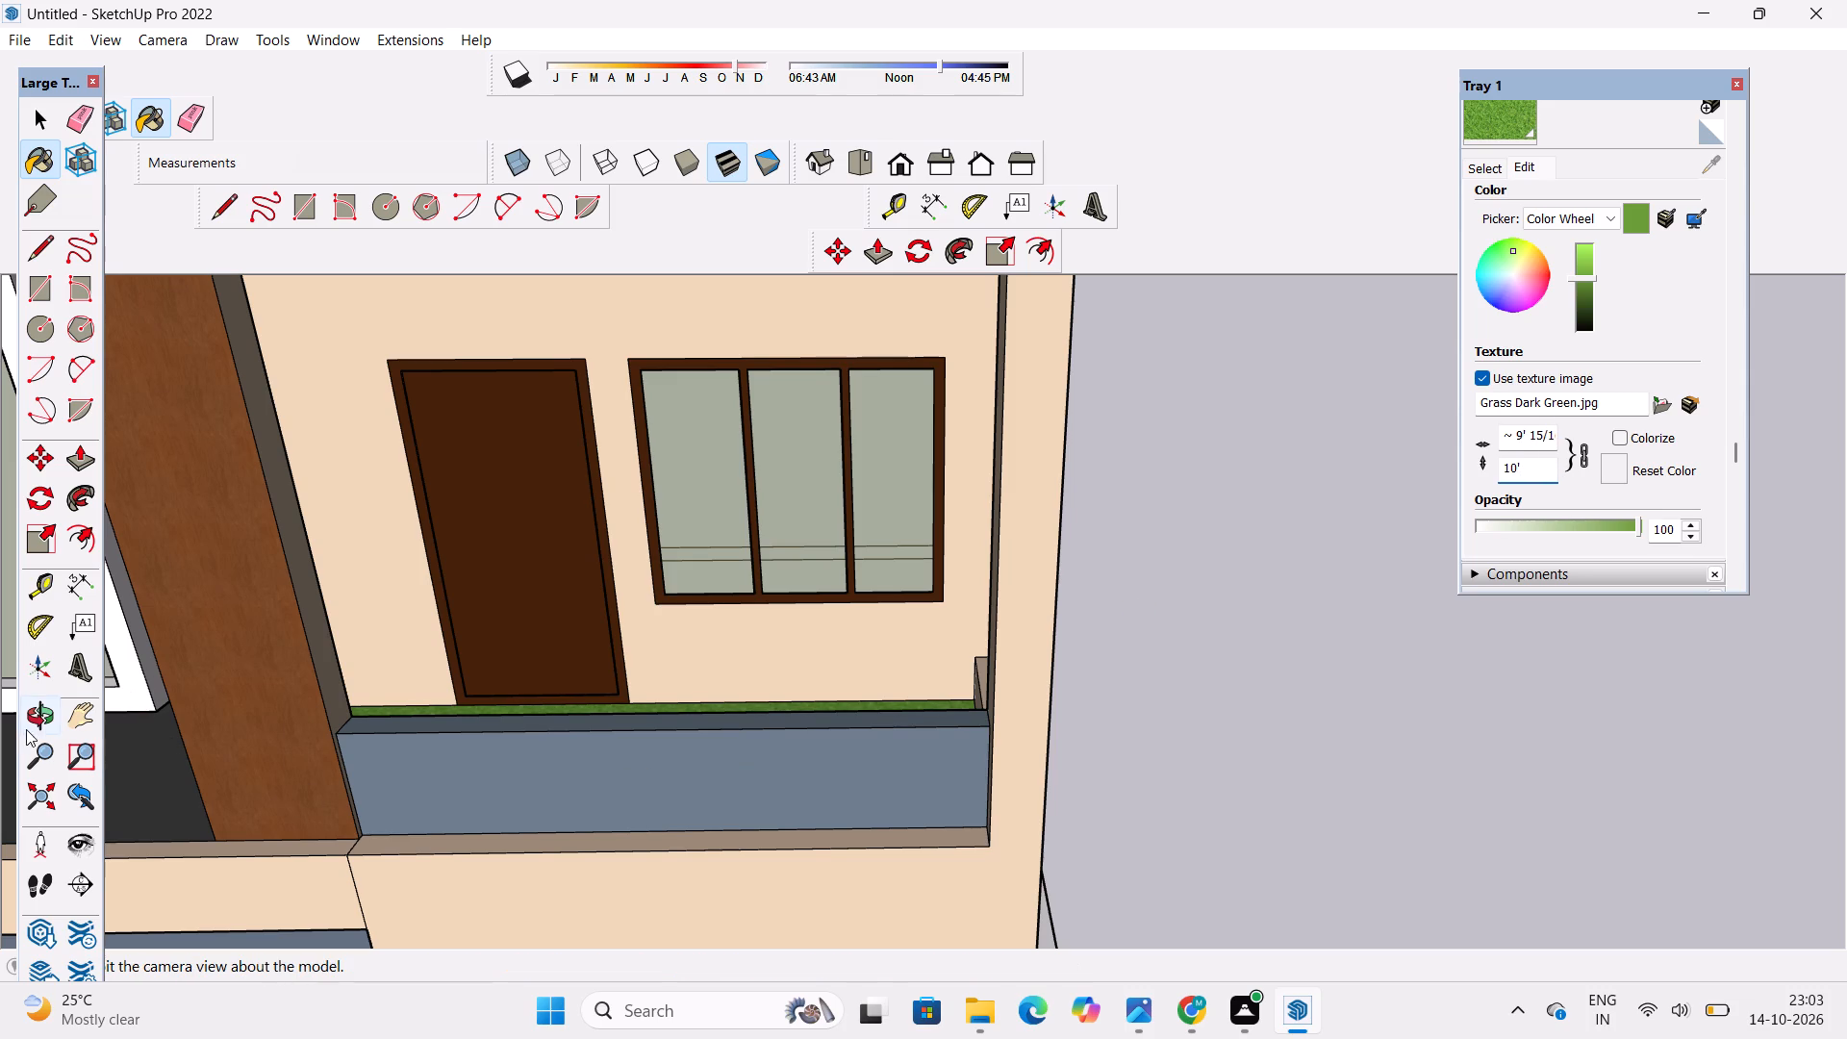
Paint the ground-floor porch floor behind the wood-panelled wall with Granite Dark Gray from the Stone collection.
left_click(38, 722)
scroll(731, 624, "down", 4)
left_click_drag(797, 713, 792, 660)
left_click_drag(808, 633, 833, 716)
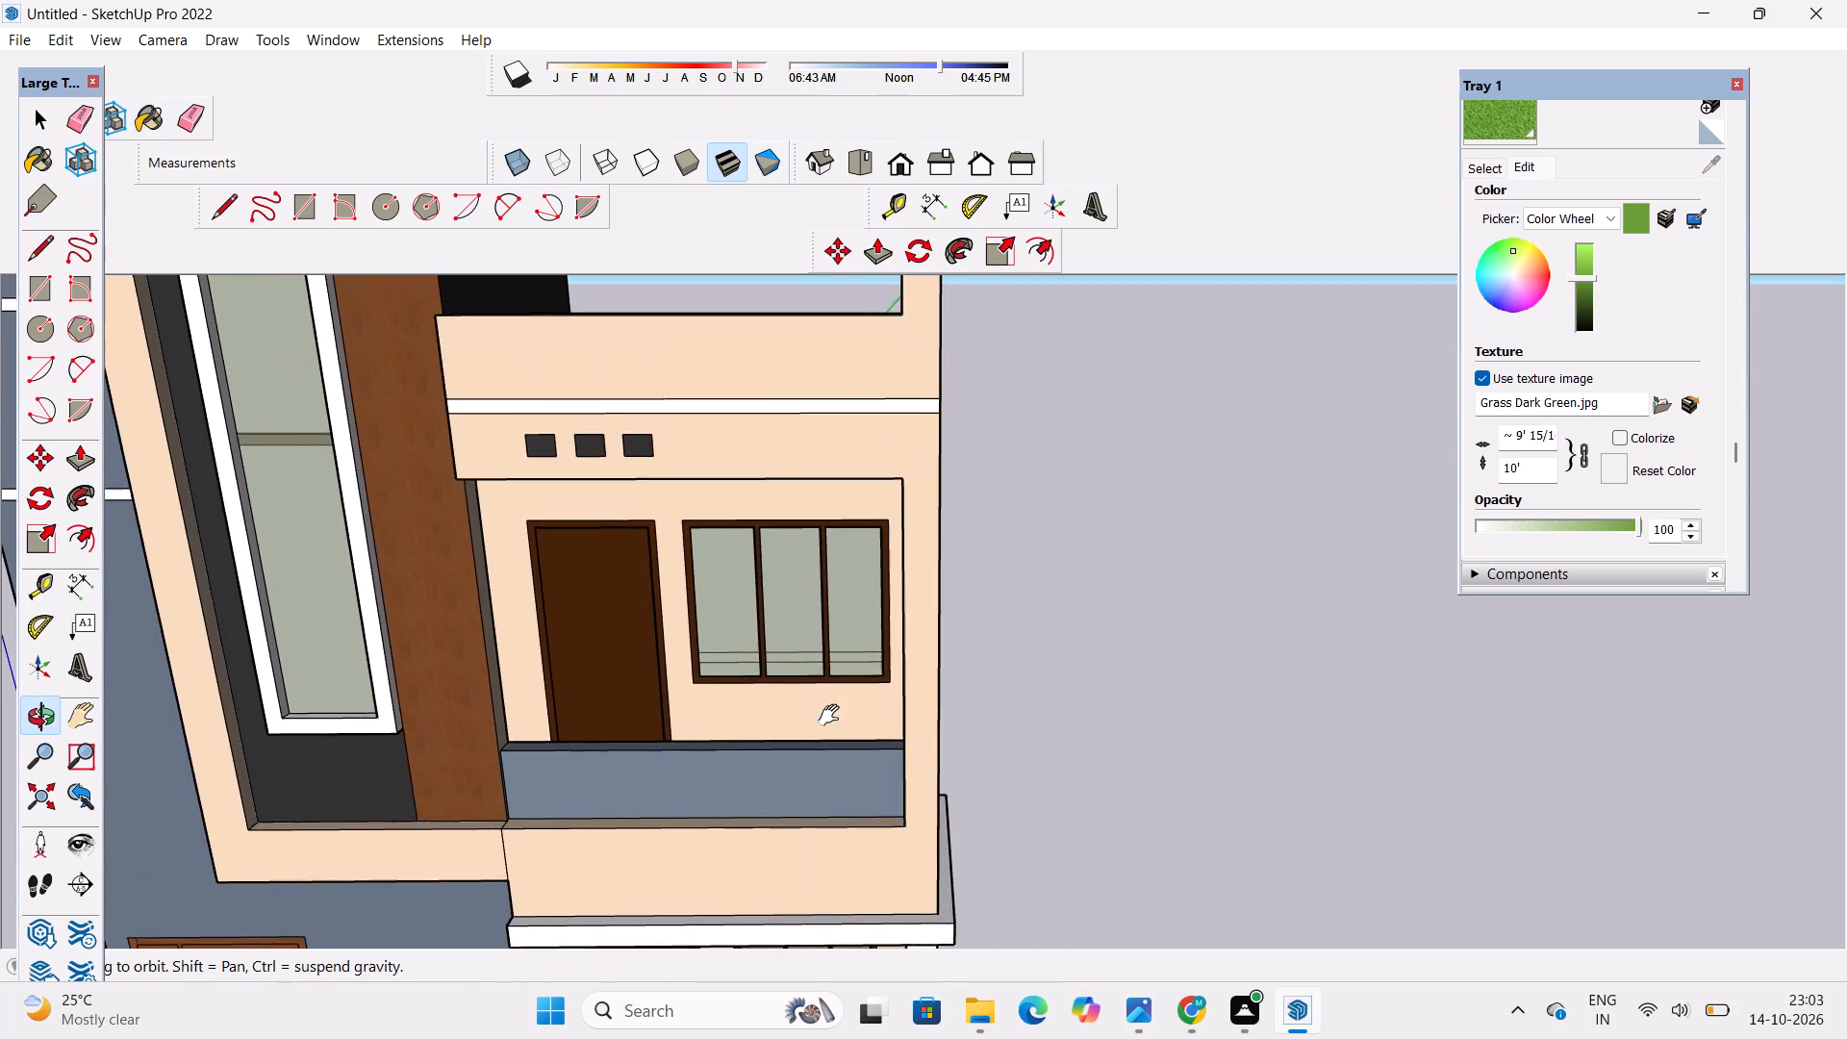
left_click_drag(833, 716, 823, 705)
left_click_drag(849, 722, 819, 668)
left_click_drag(819, 668, 829, 687)
scroll(804, 725, "up", 4)
left_click_drag(839, 903, 843, 809, "shift")
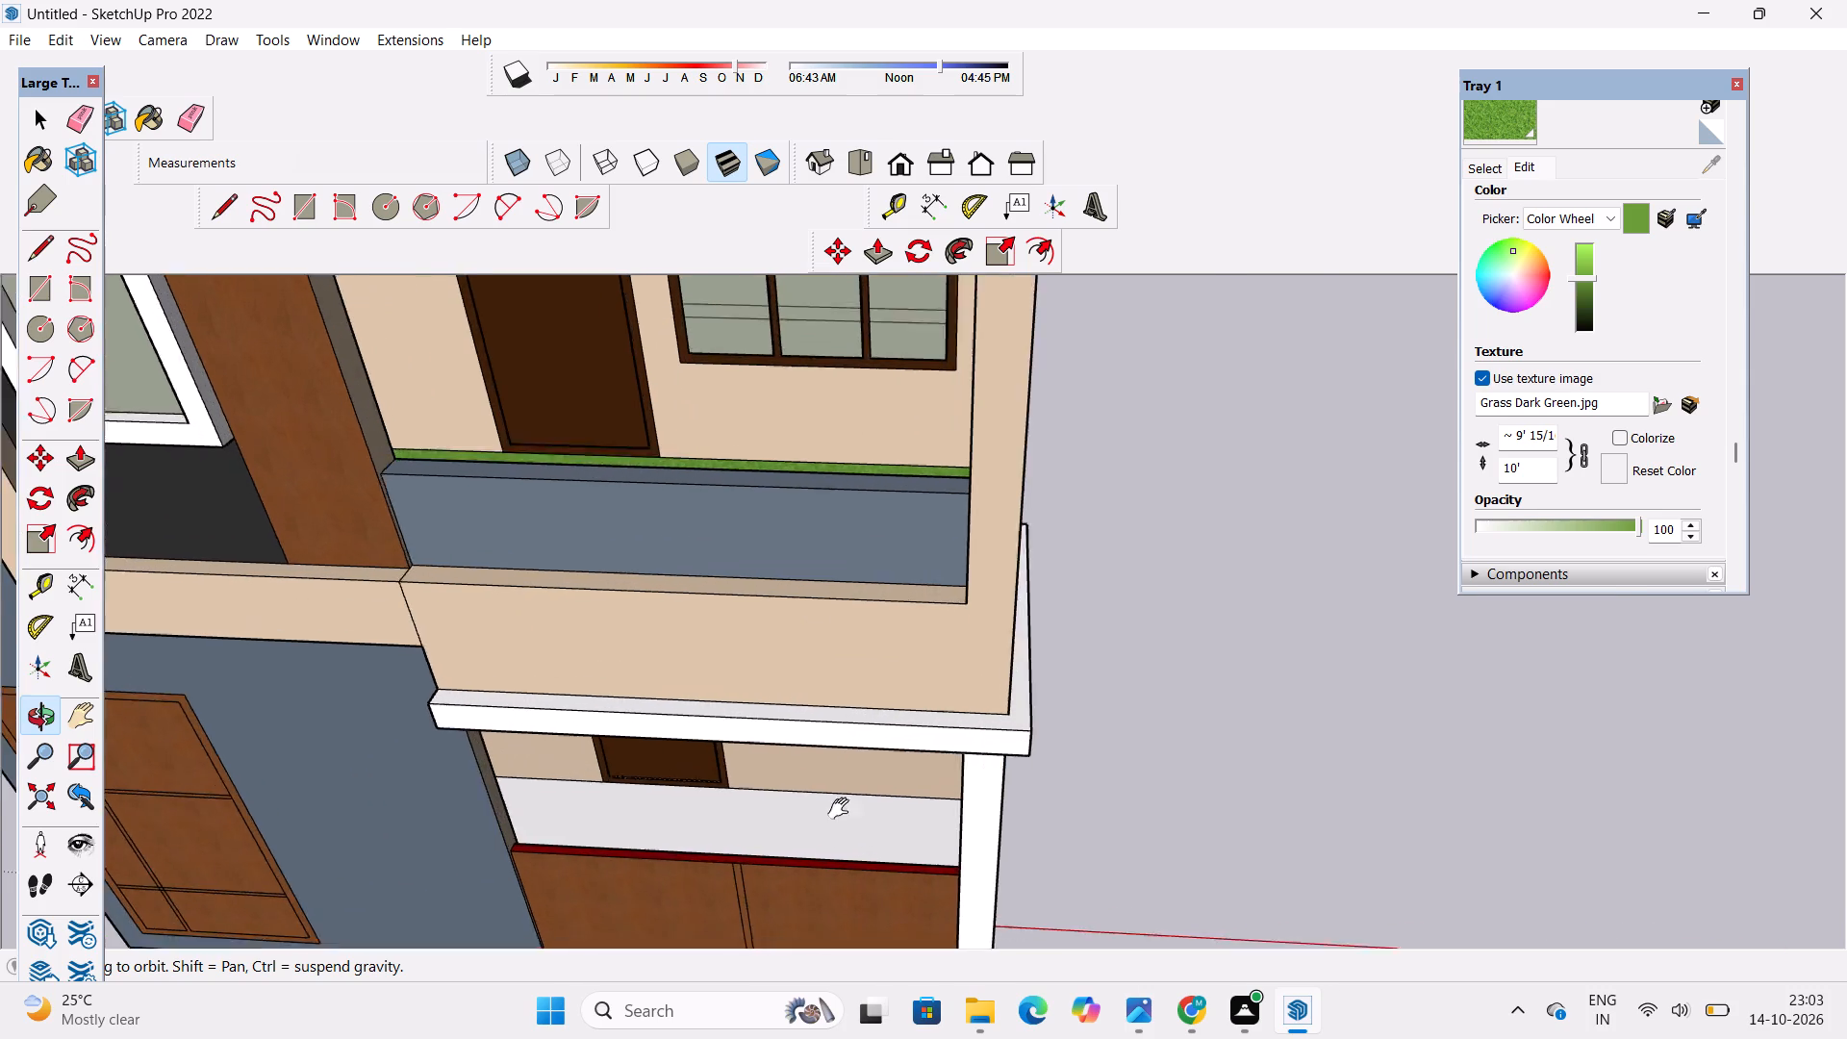
left_click_drag(843, 809, 771, 868, "shift")
scroll(855, 797, "up", 4)
left_click(857, 785, "shift")
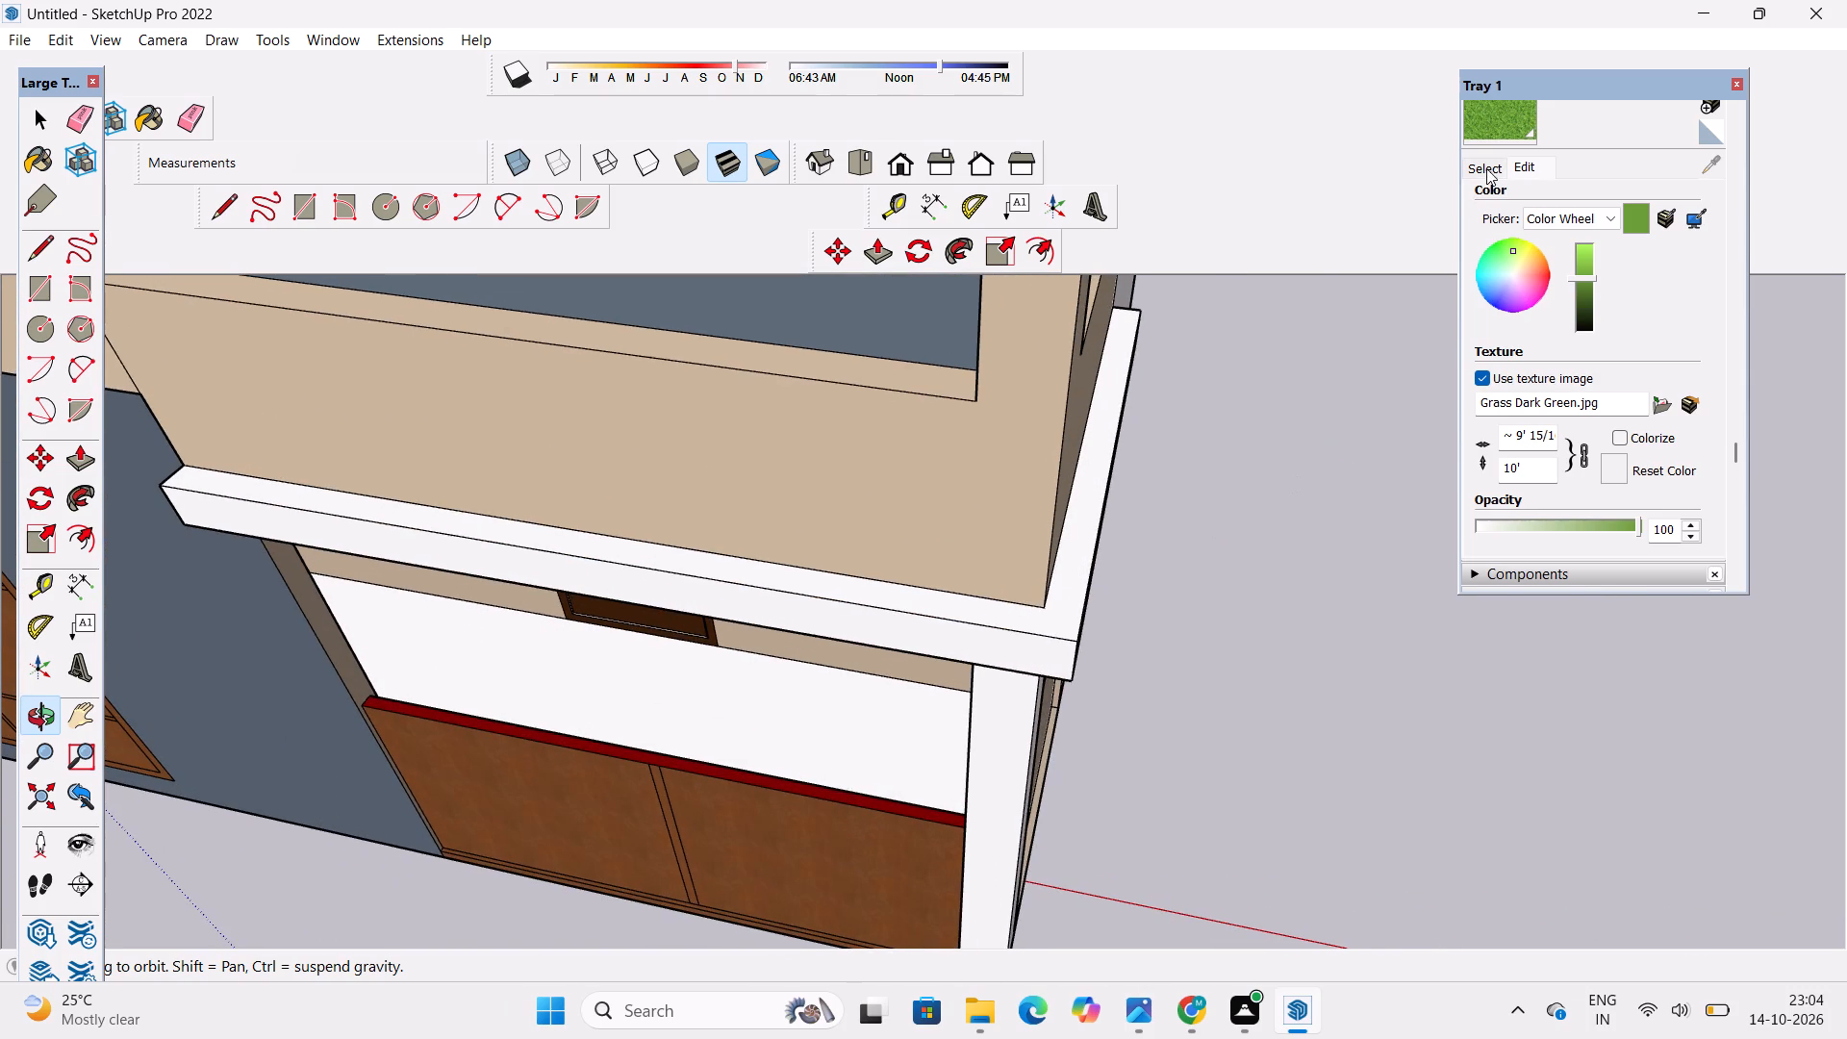
scroll(1542, 263, "up", 1)
left_click(1485, 281)
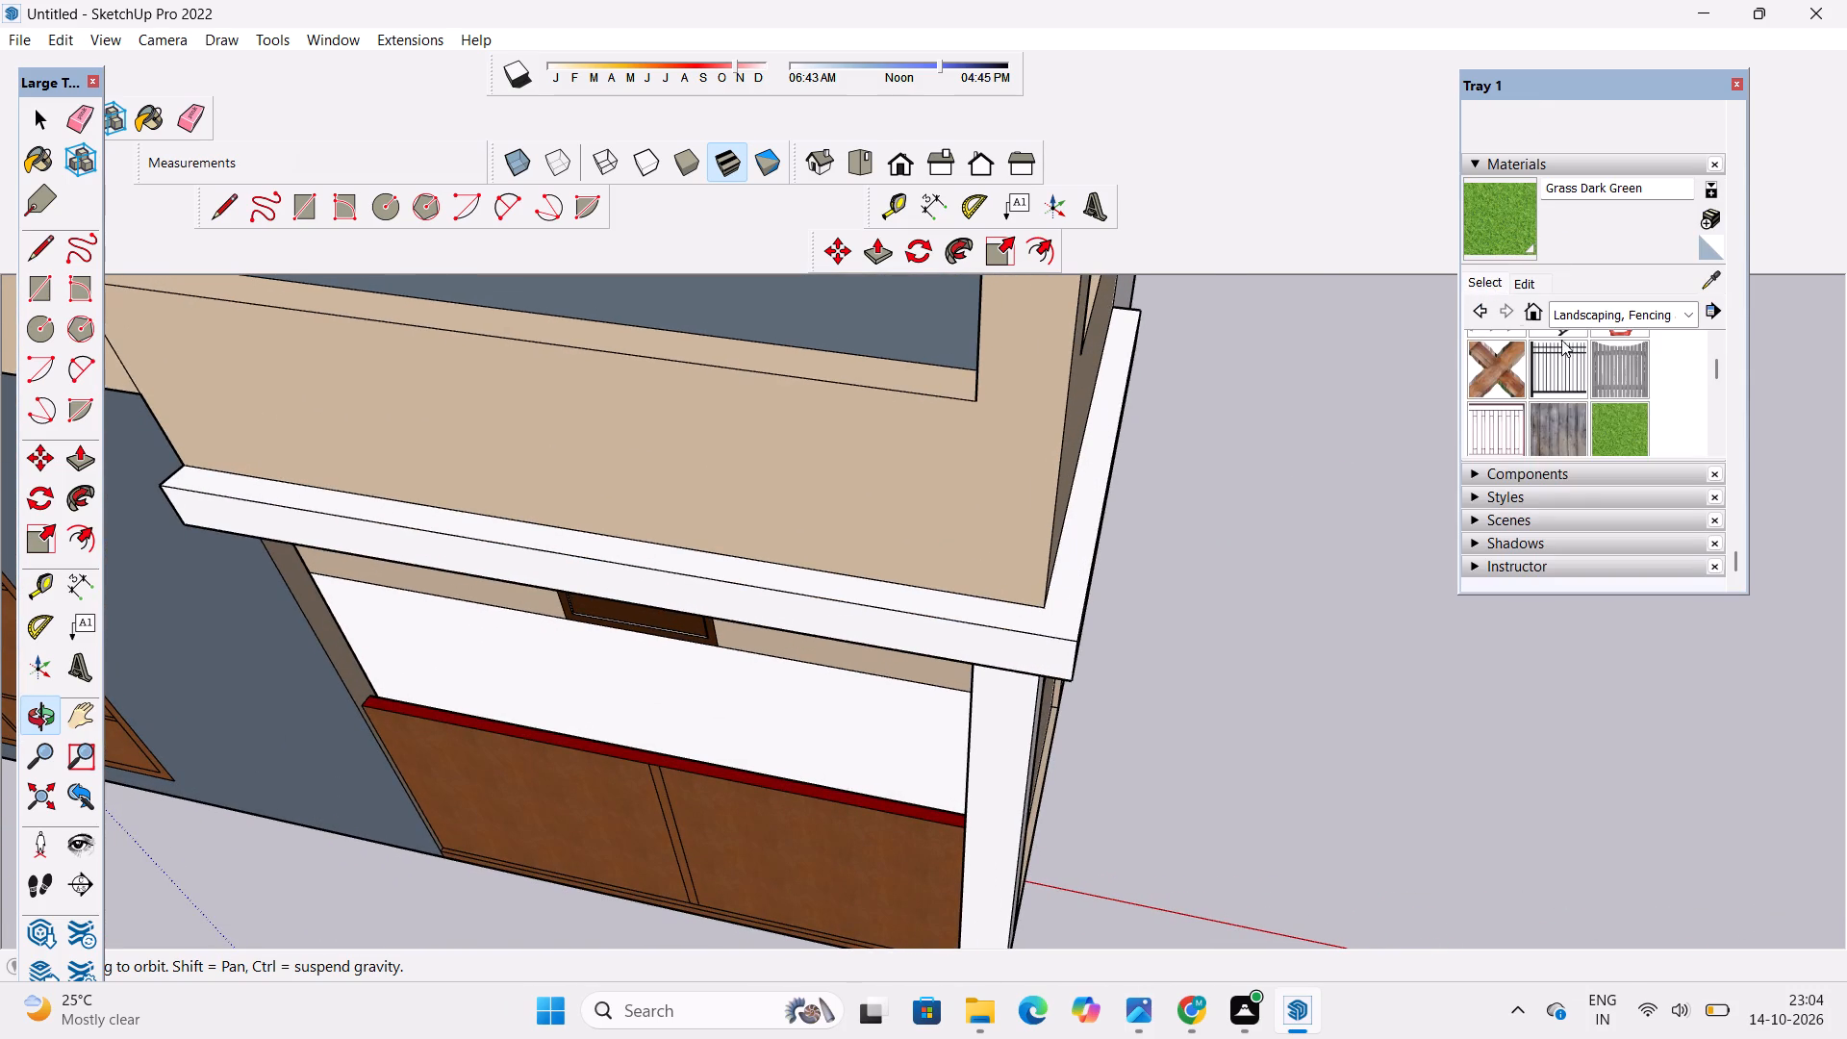
left_click(1607, 315)
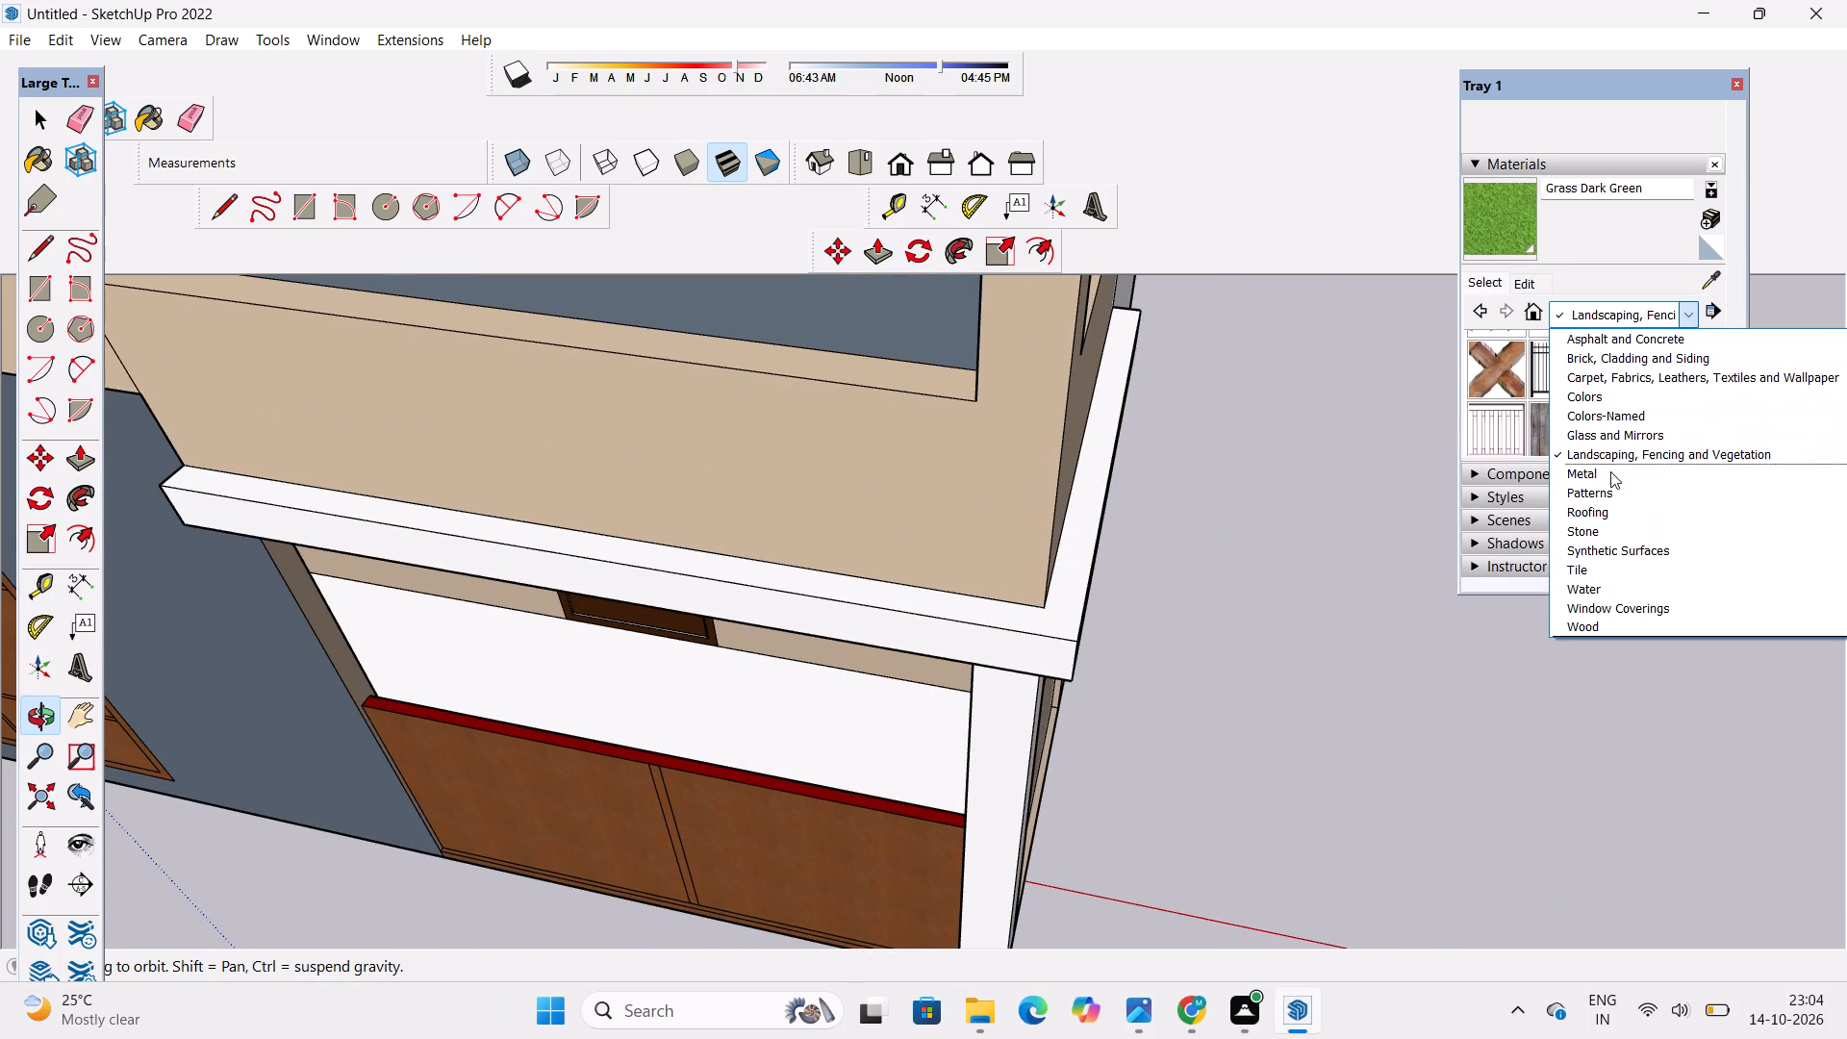
left_click(1602, 530)
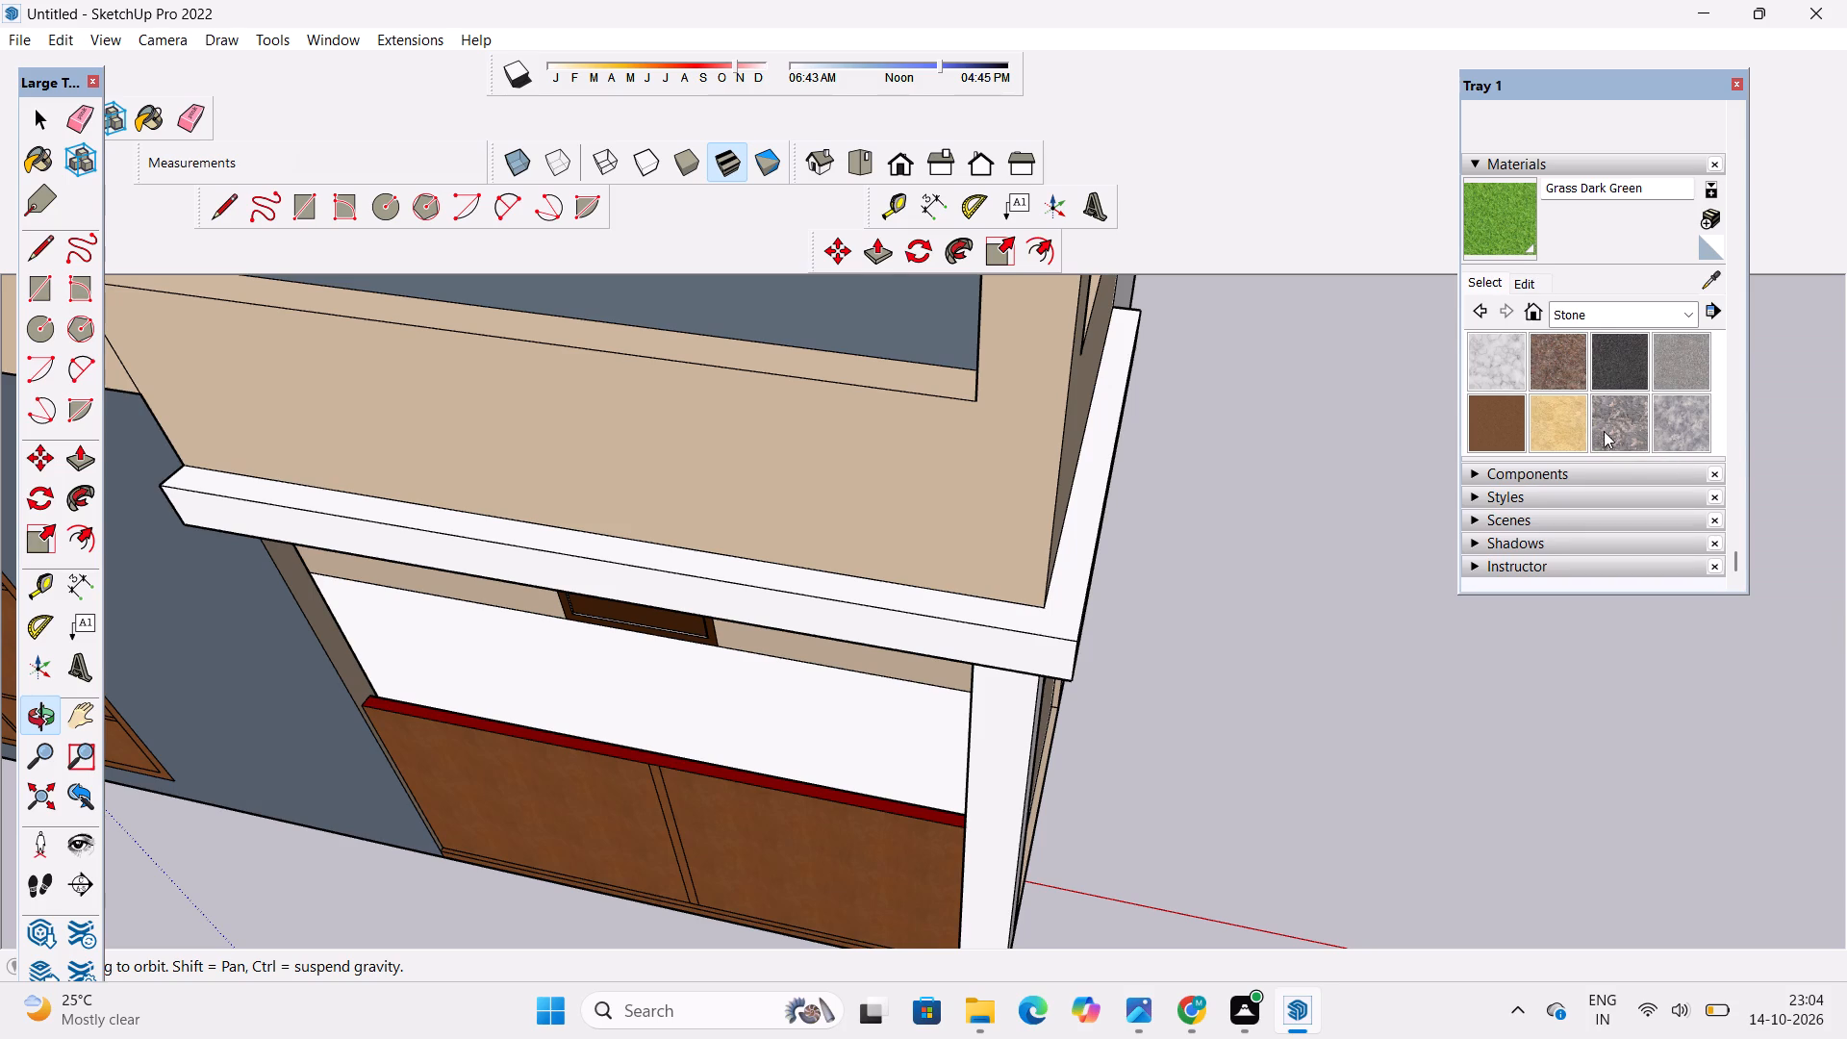
left_click(1604, 366)
scroll(891, 717, "up", 4)
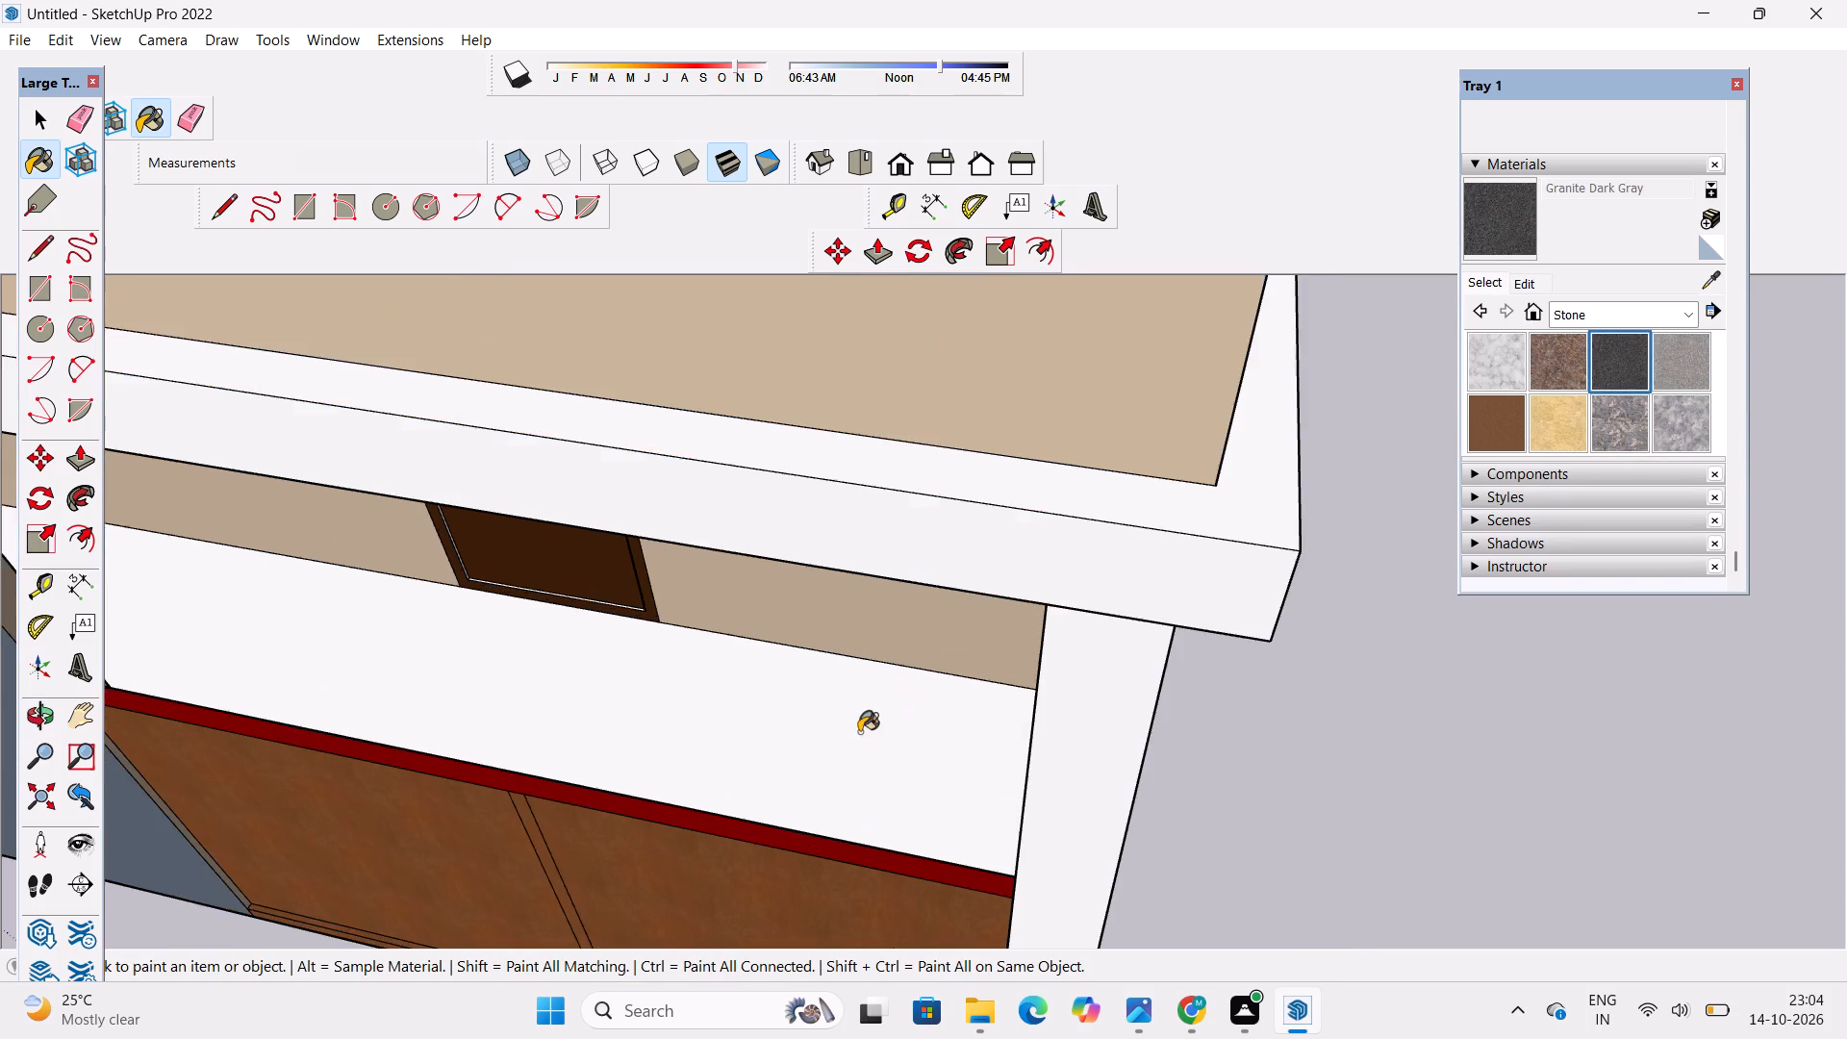
left_click(859, 732)
Set the Granite Dark Gray texture size to 10' by 10'.
left_click(1522, 291)
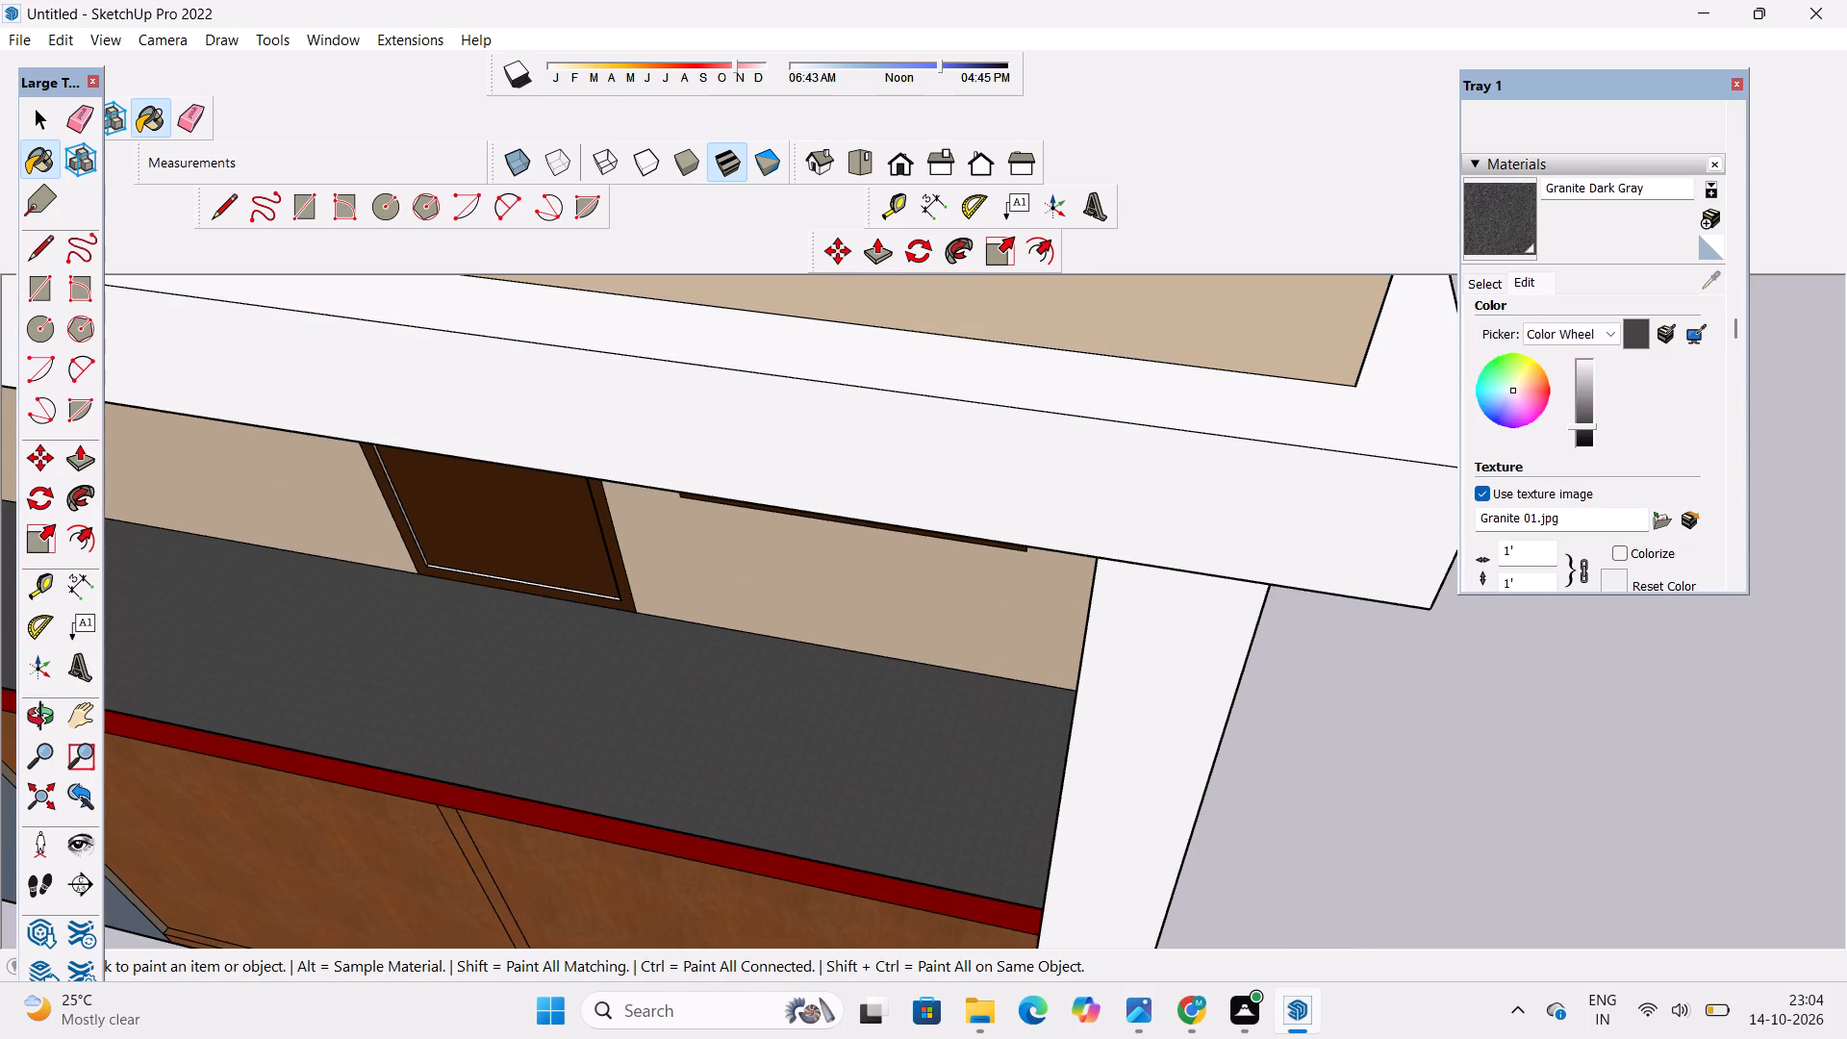
left_click(1534, 572)
left_click(1534, 572)
key("BackSpace")
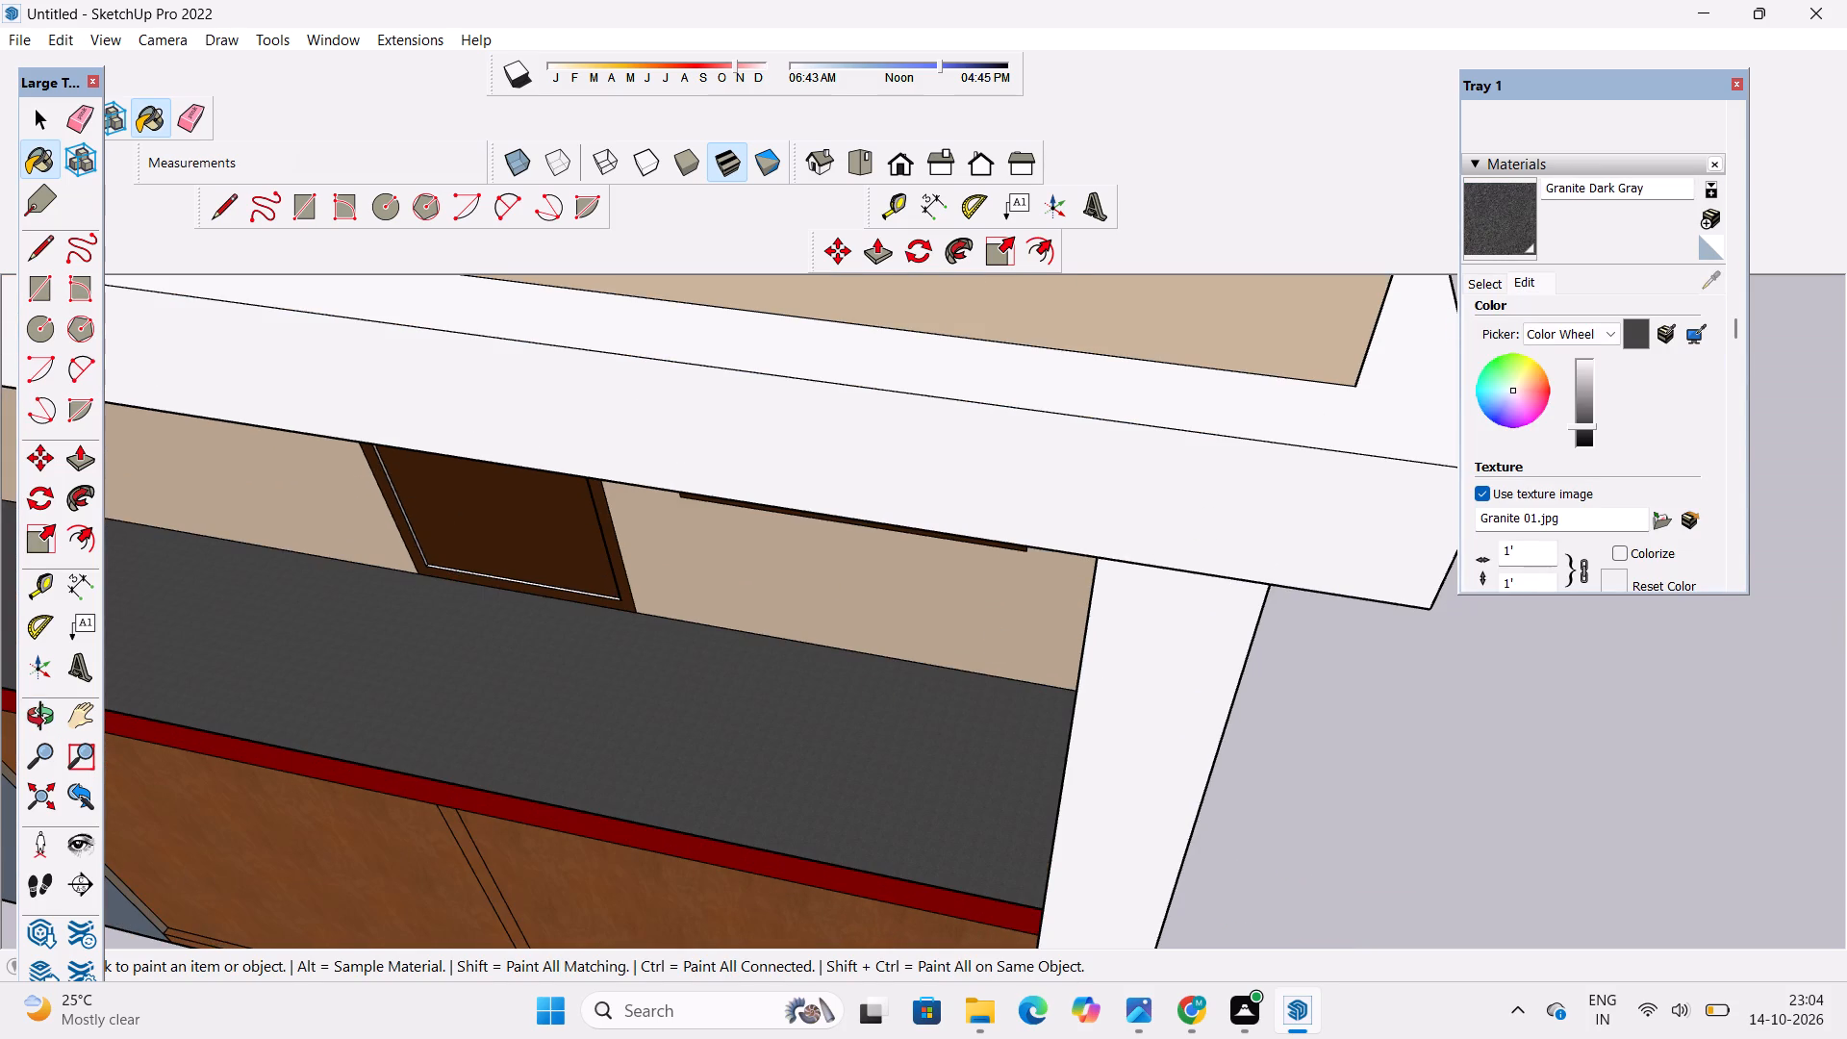
left_click(1527, 586)
key("BackSpace")
type("0'")
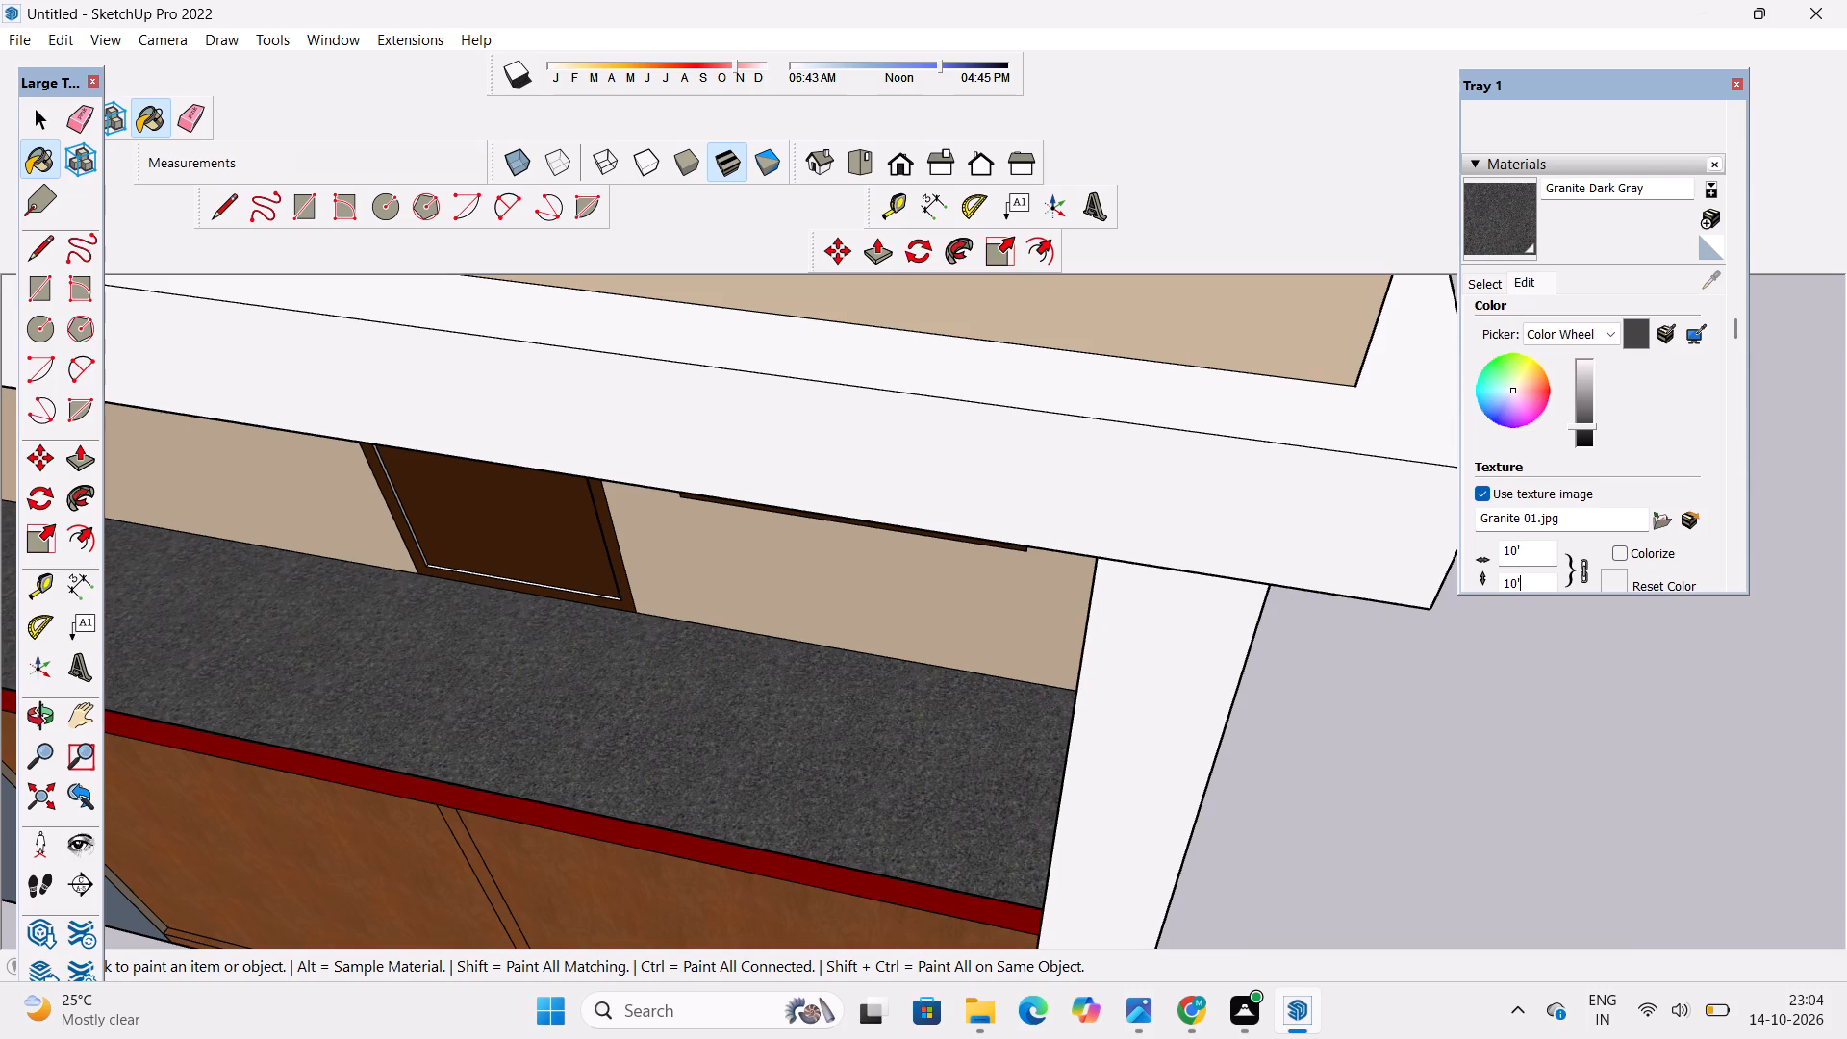
key("Return")
scroll(964, 624, "down", 7)
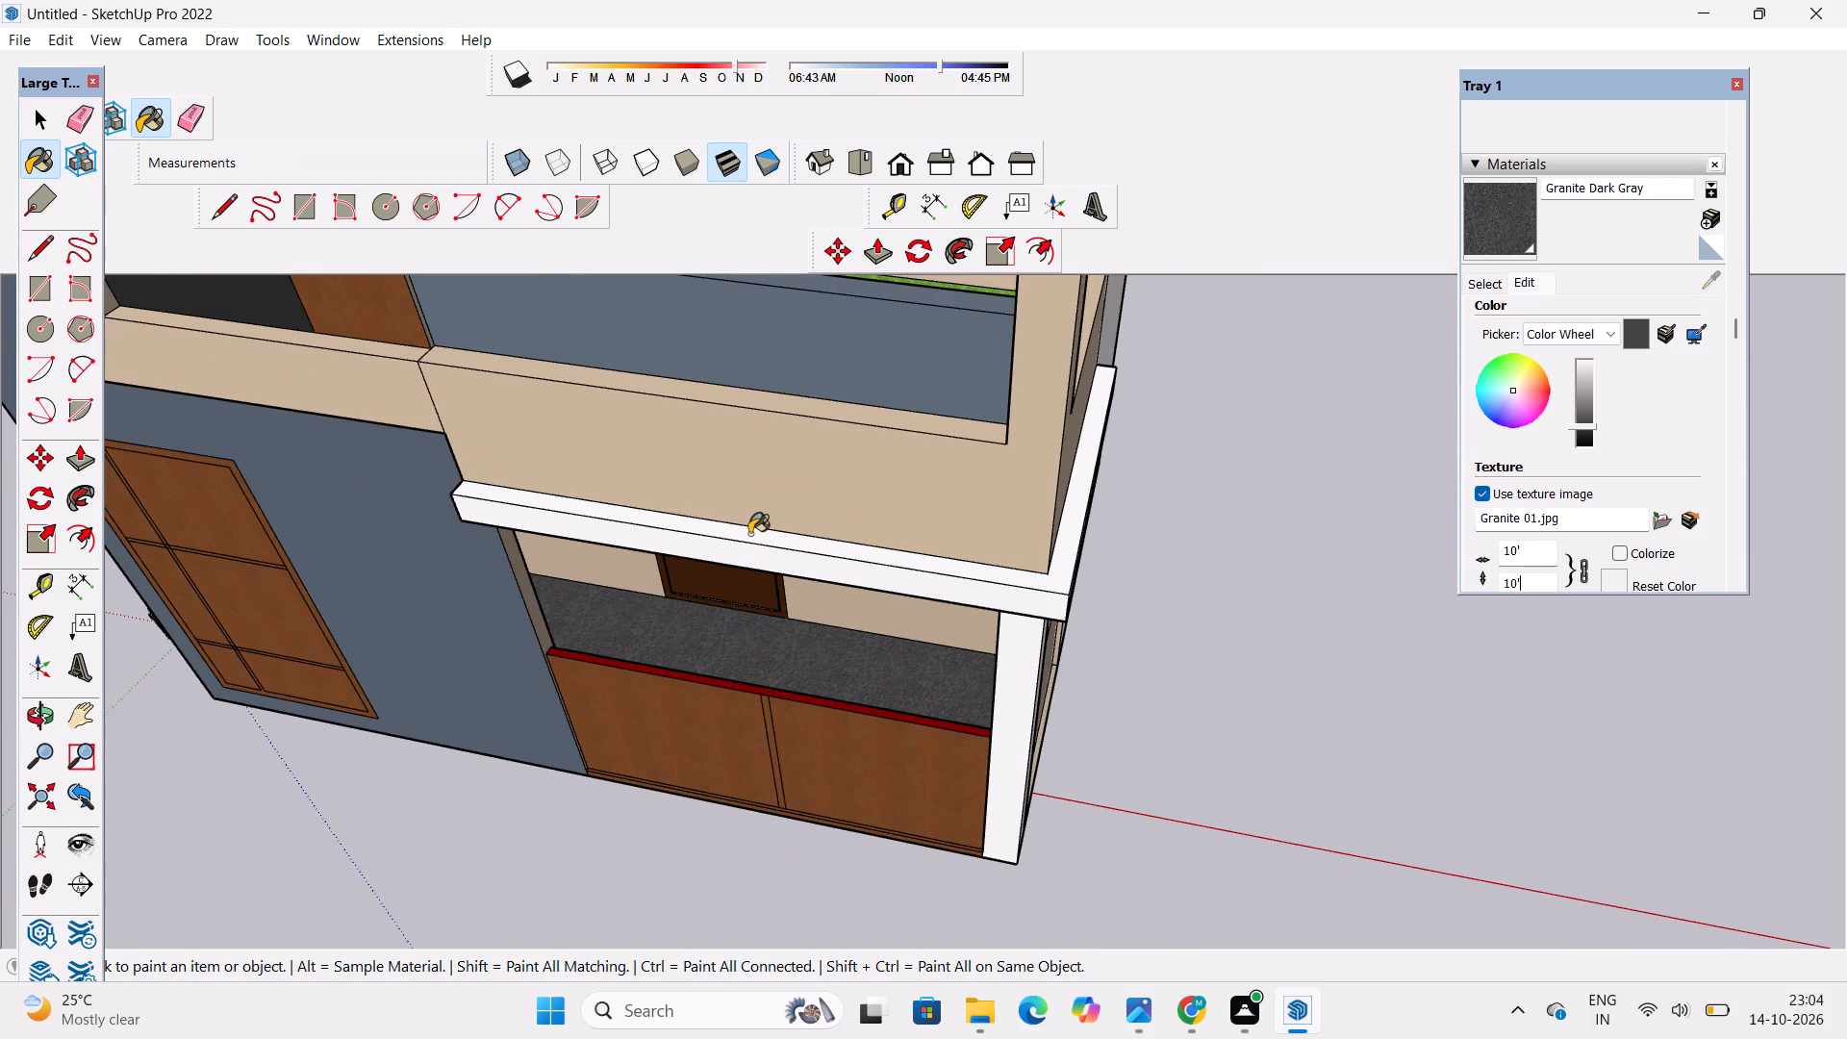
left_click(43, 711)
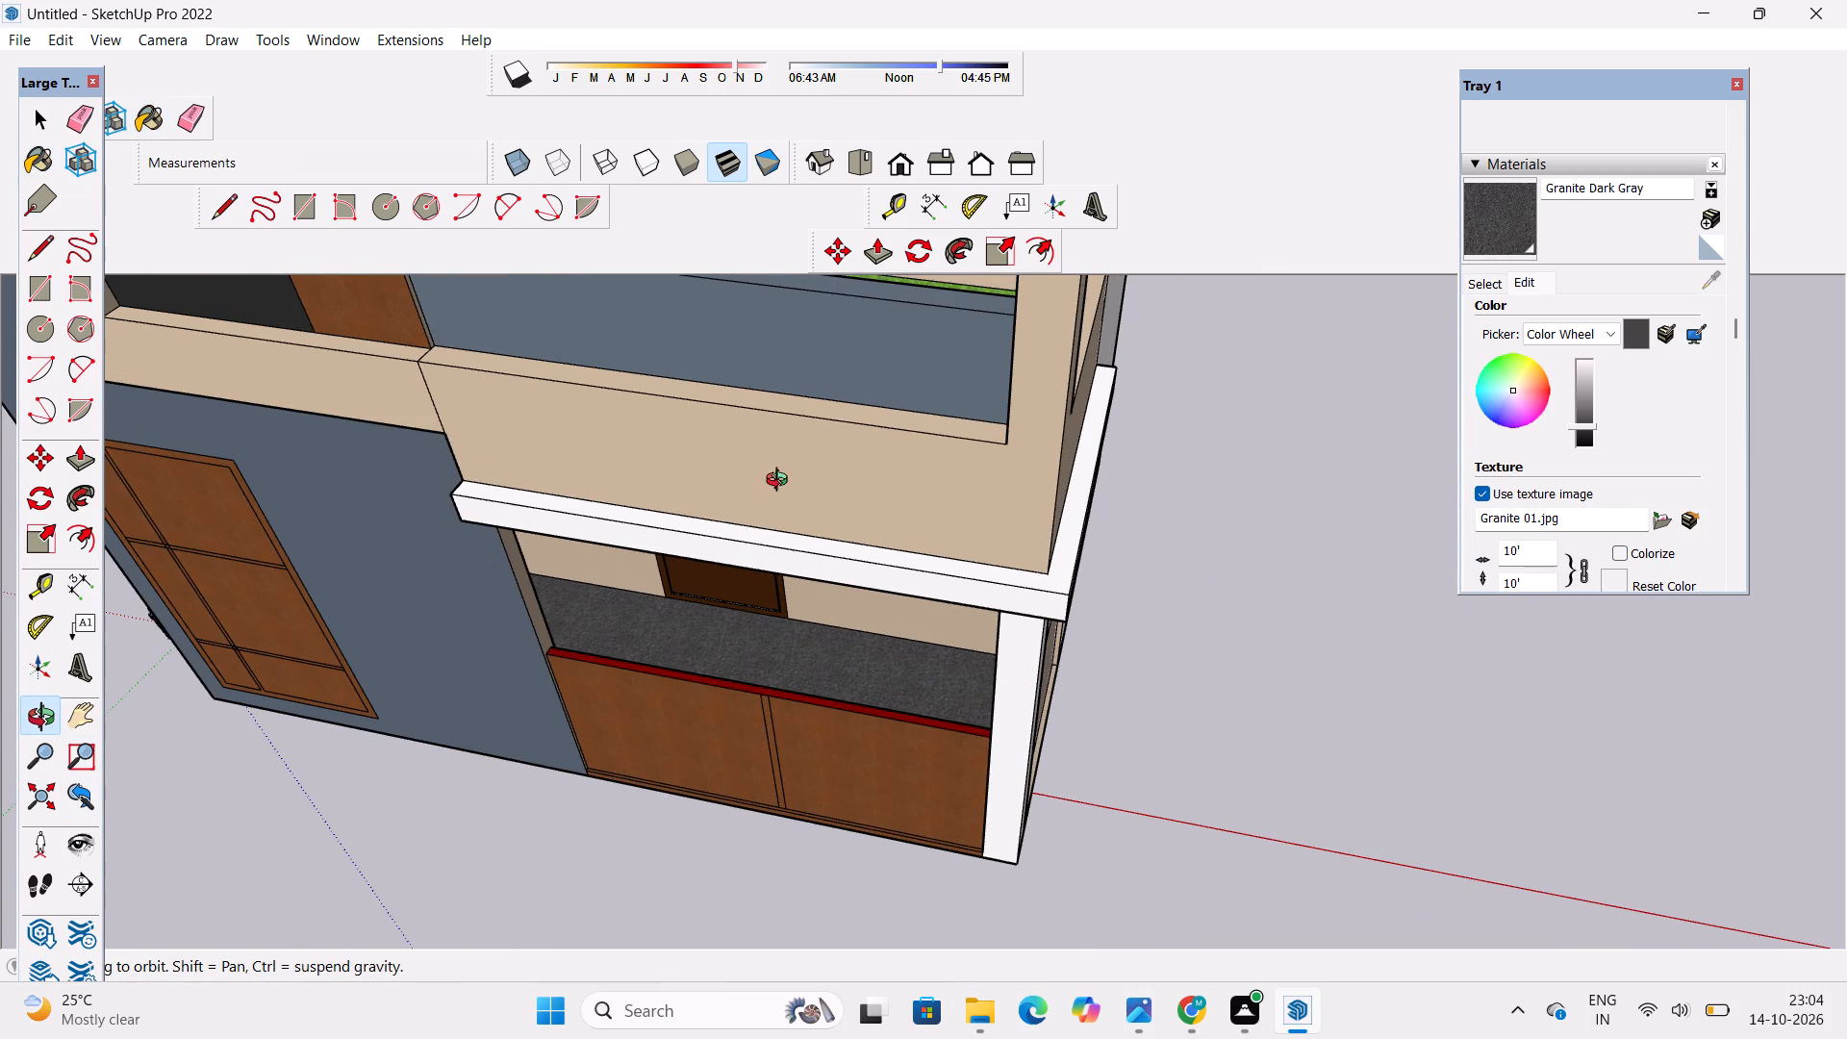
Examine the painted front facade, porch and balconies of the house from several angles and distances.
scroll(781, 482, "down", 4)
left_click_drag(935, 602, 525, 564)
left_click_drag(559, 579, 1054, 338)
left_click_drag(1032, 405, 818, 464)
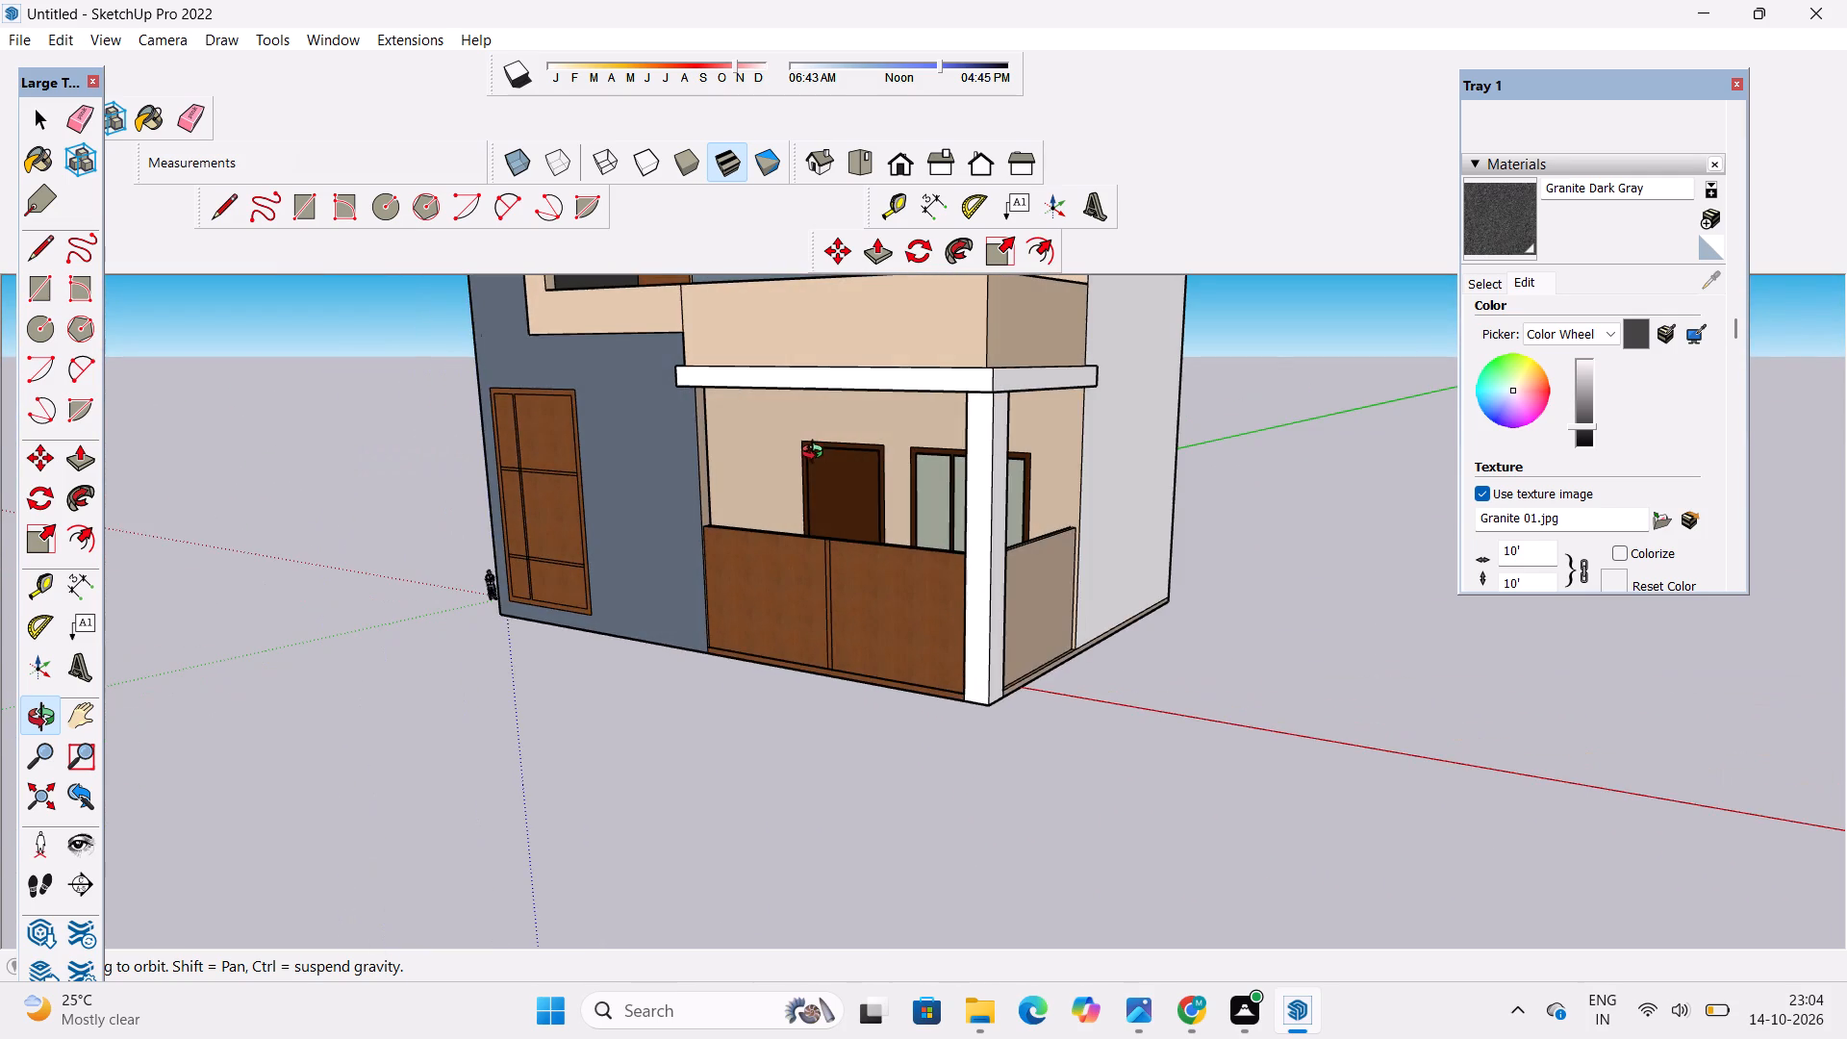
left_click_drag(1021, 420, 878, 451)
scroll(911, 398, "down", 2)
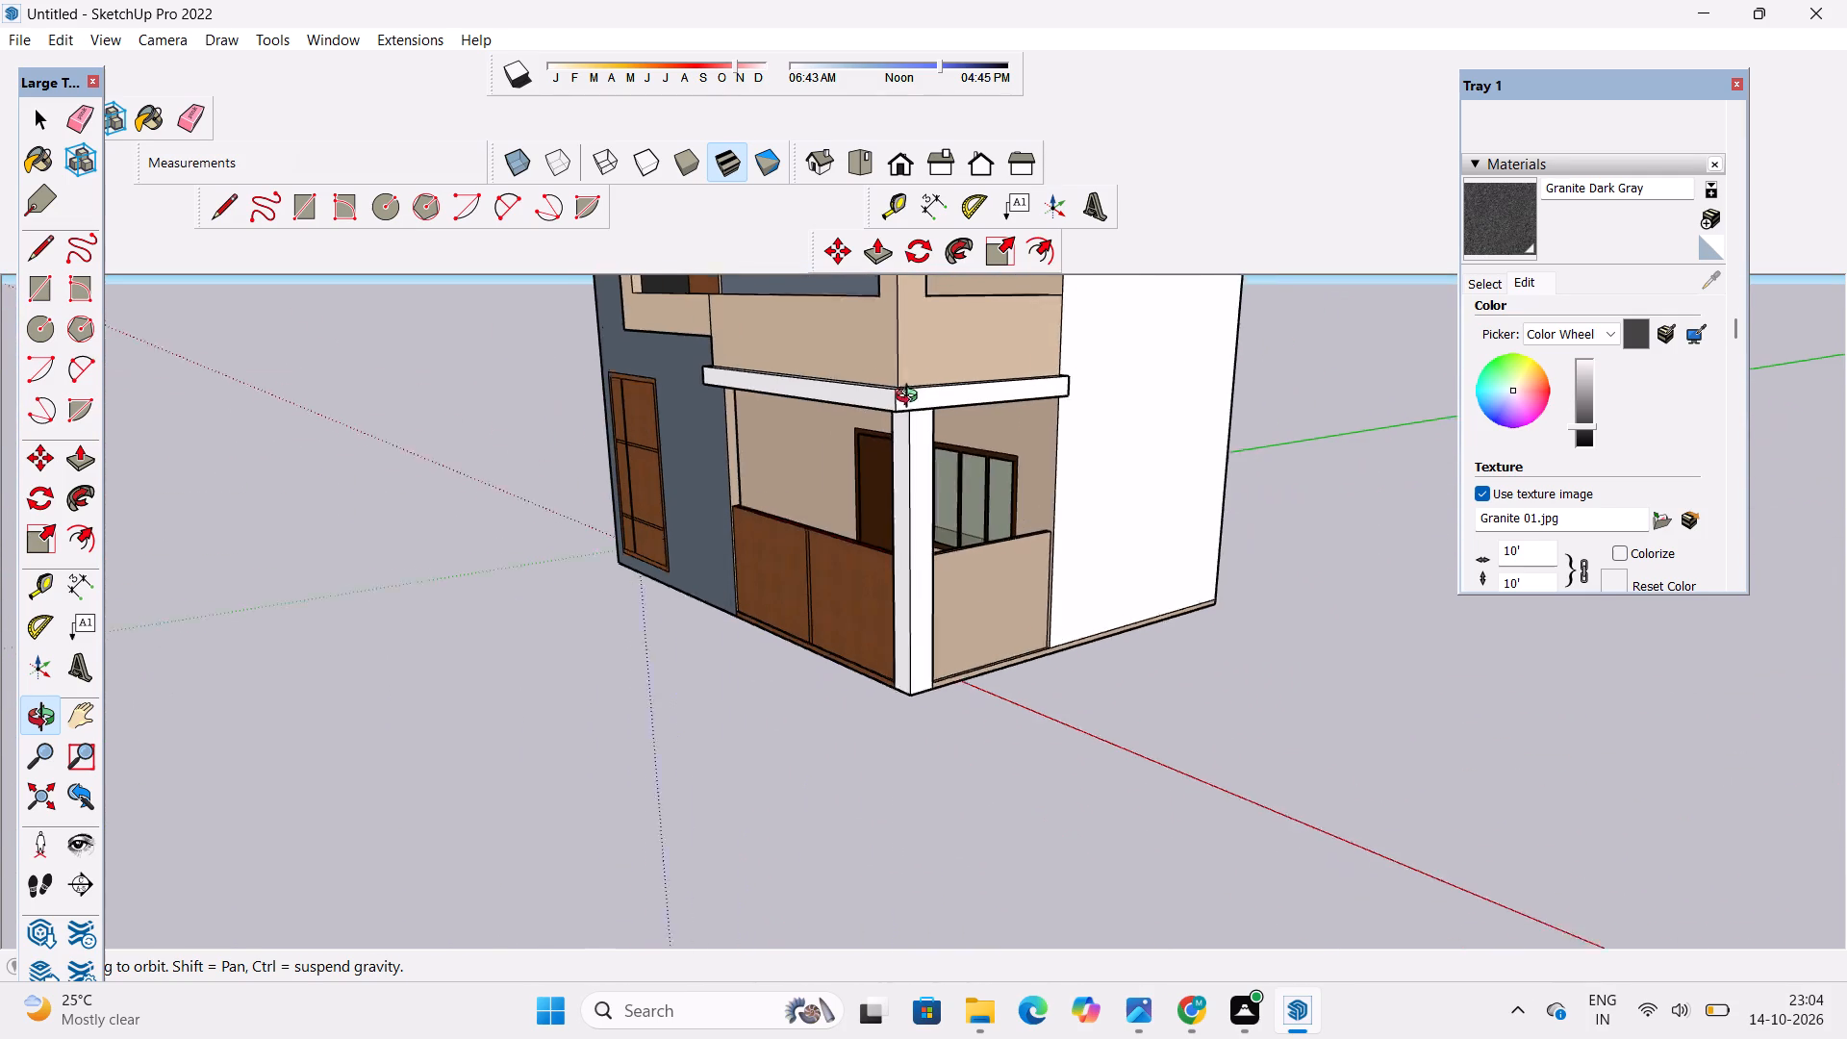
scroll(911, 398, "down", 3)
left_click_drag(922, 450, 1151, 524)
left_click_drag(994, 376, 884, 647, "shift")
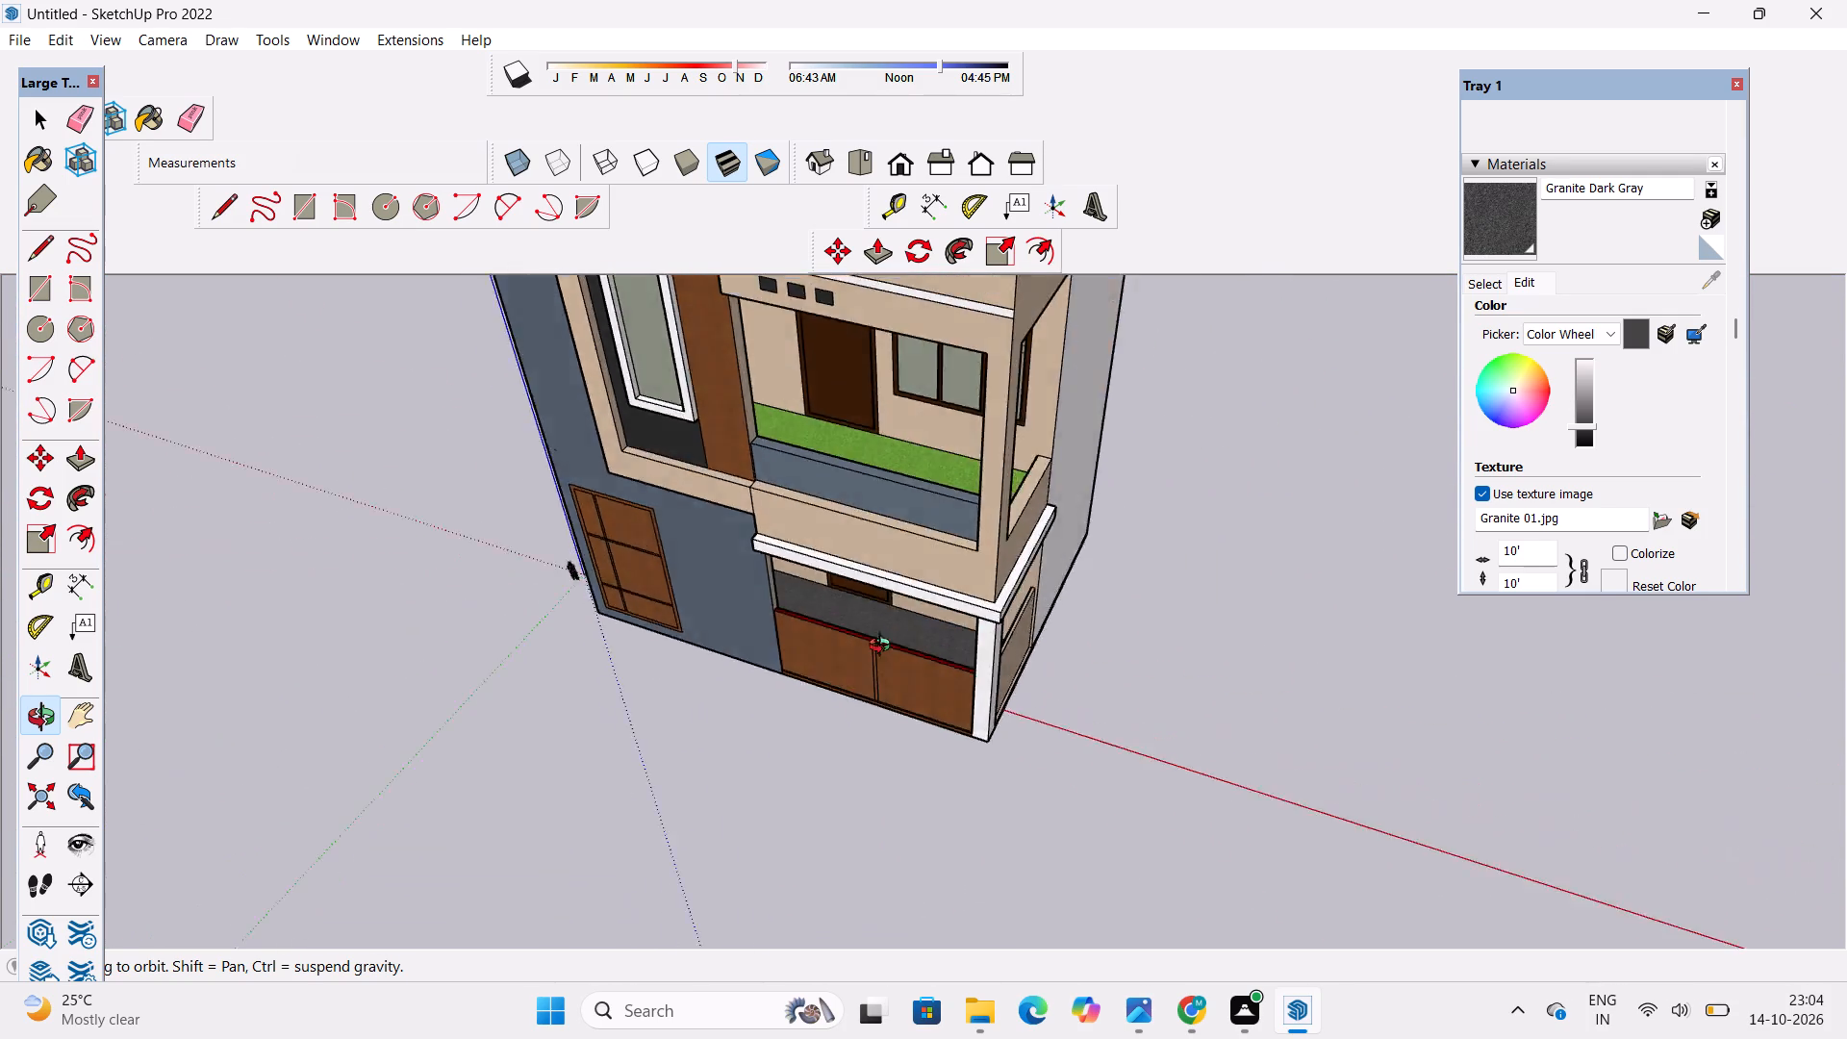
left_click_drag(884, 647, 582, 329, "shift")
scroll(649, 315, "down", 4)
left_click_drag(702, 321, 924, 362)
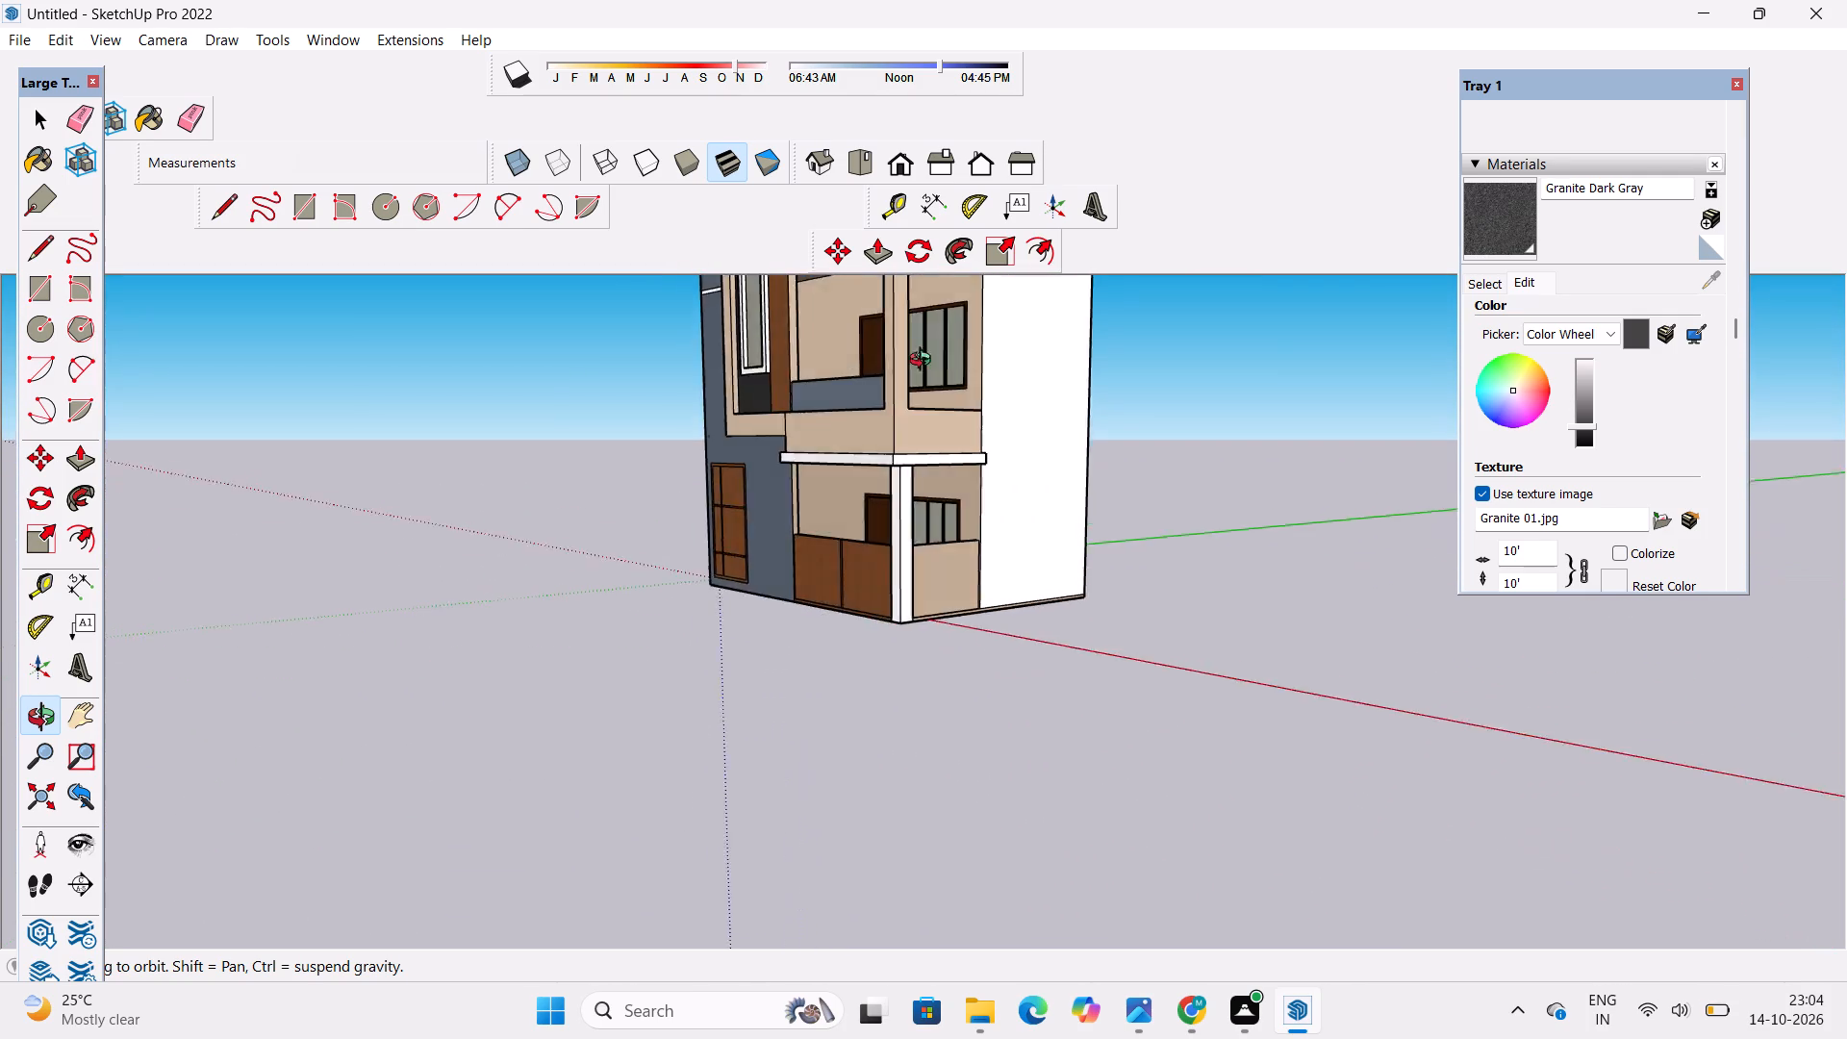
left_click_drag(924, 362, 1025, 307)
scroll(915, 368, "down", 5, "shift")
left_click_drag(878, 320, 923, 533)
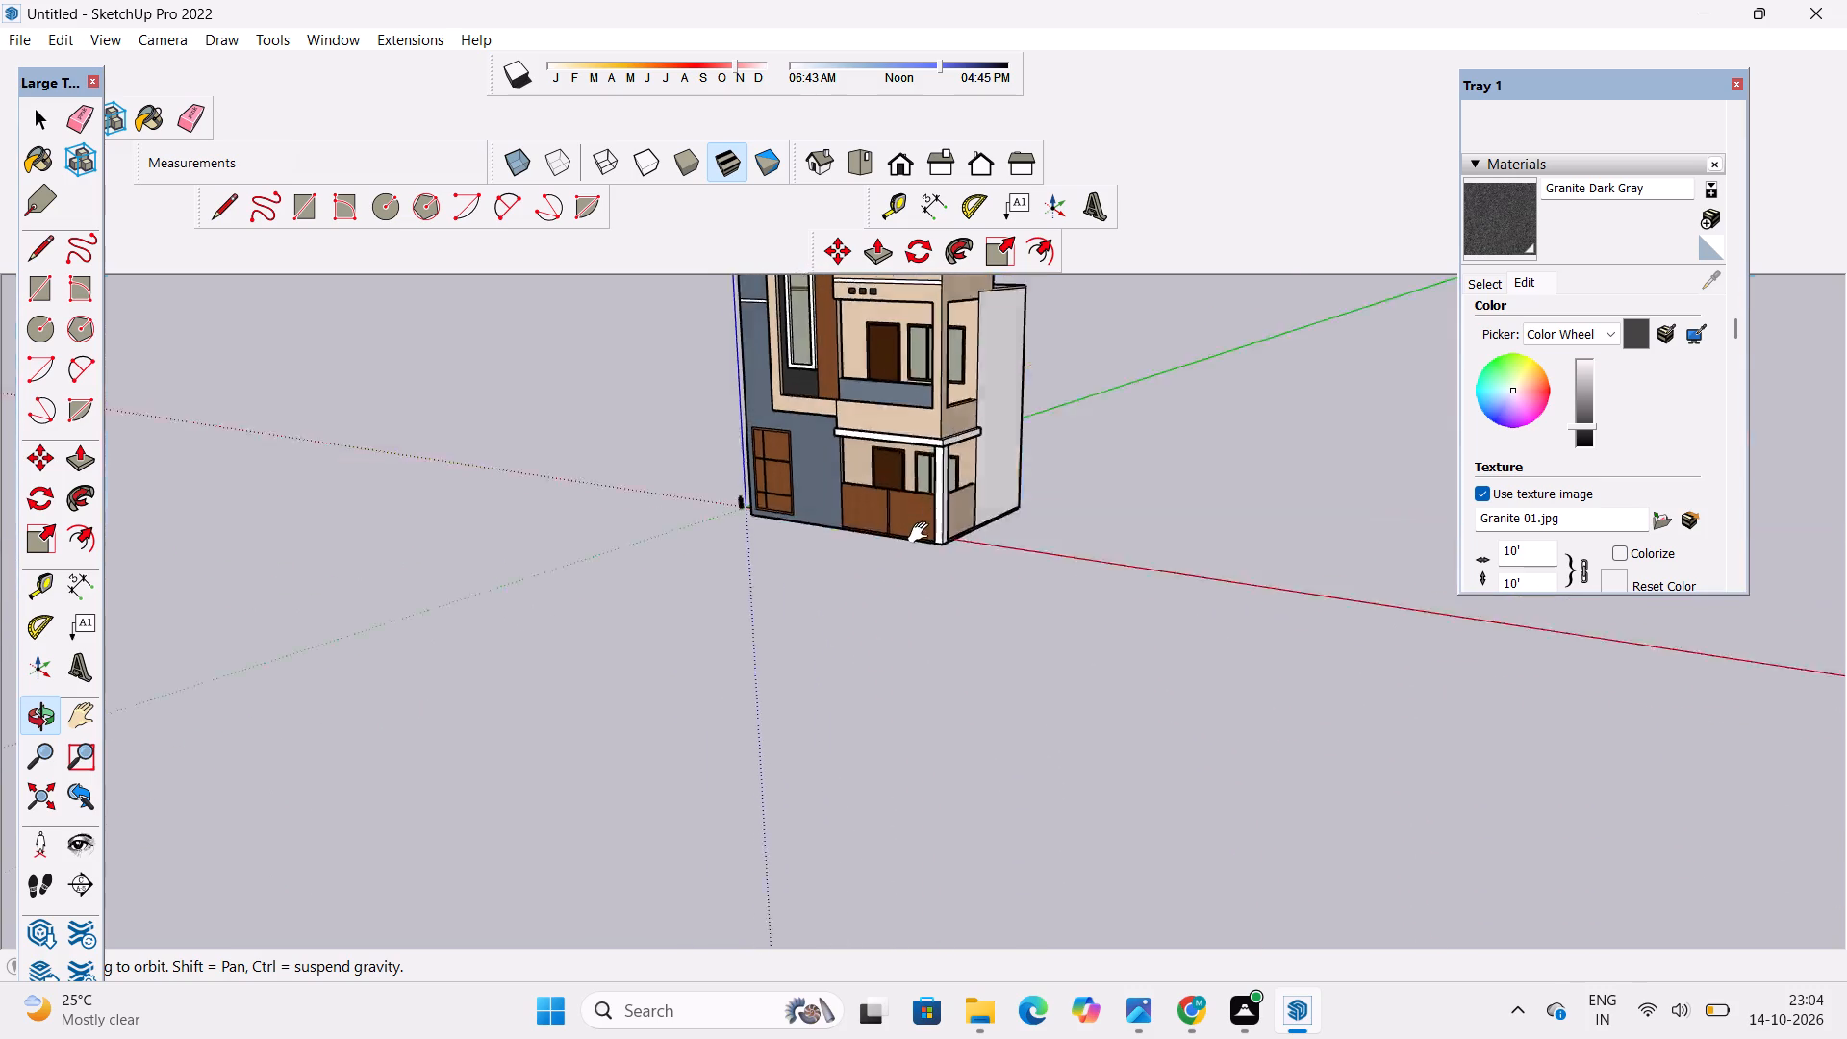
left_click_drag(923, 533, 928, 568)
left_click_drag(808, 569, 1020, 533)
left_click_drag(1012, 510, 909, 714)
scroll(866, 524, "down", 4)
left_click_drag(898, 513, 797, 598)
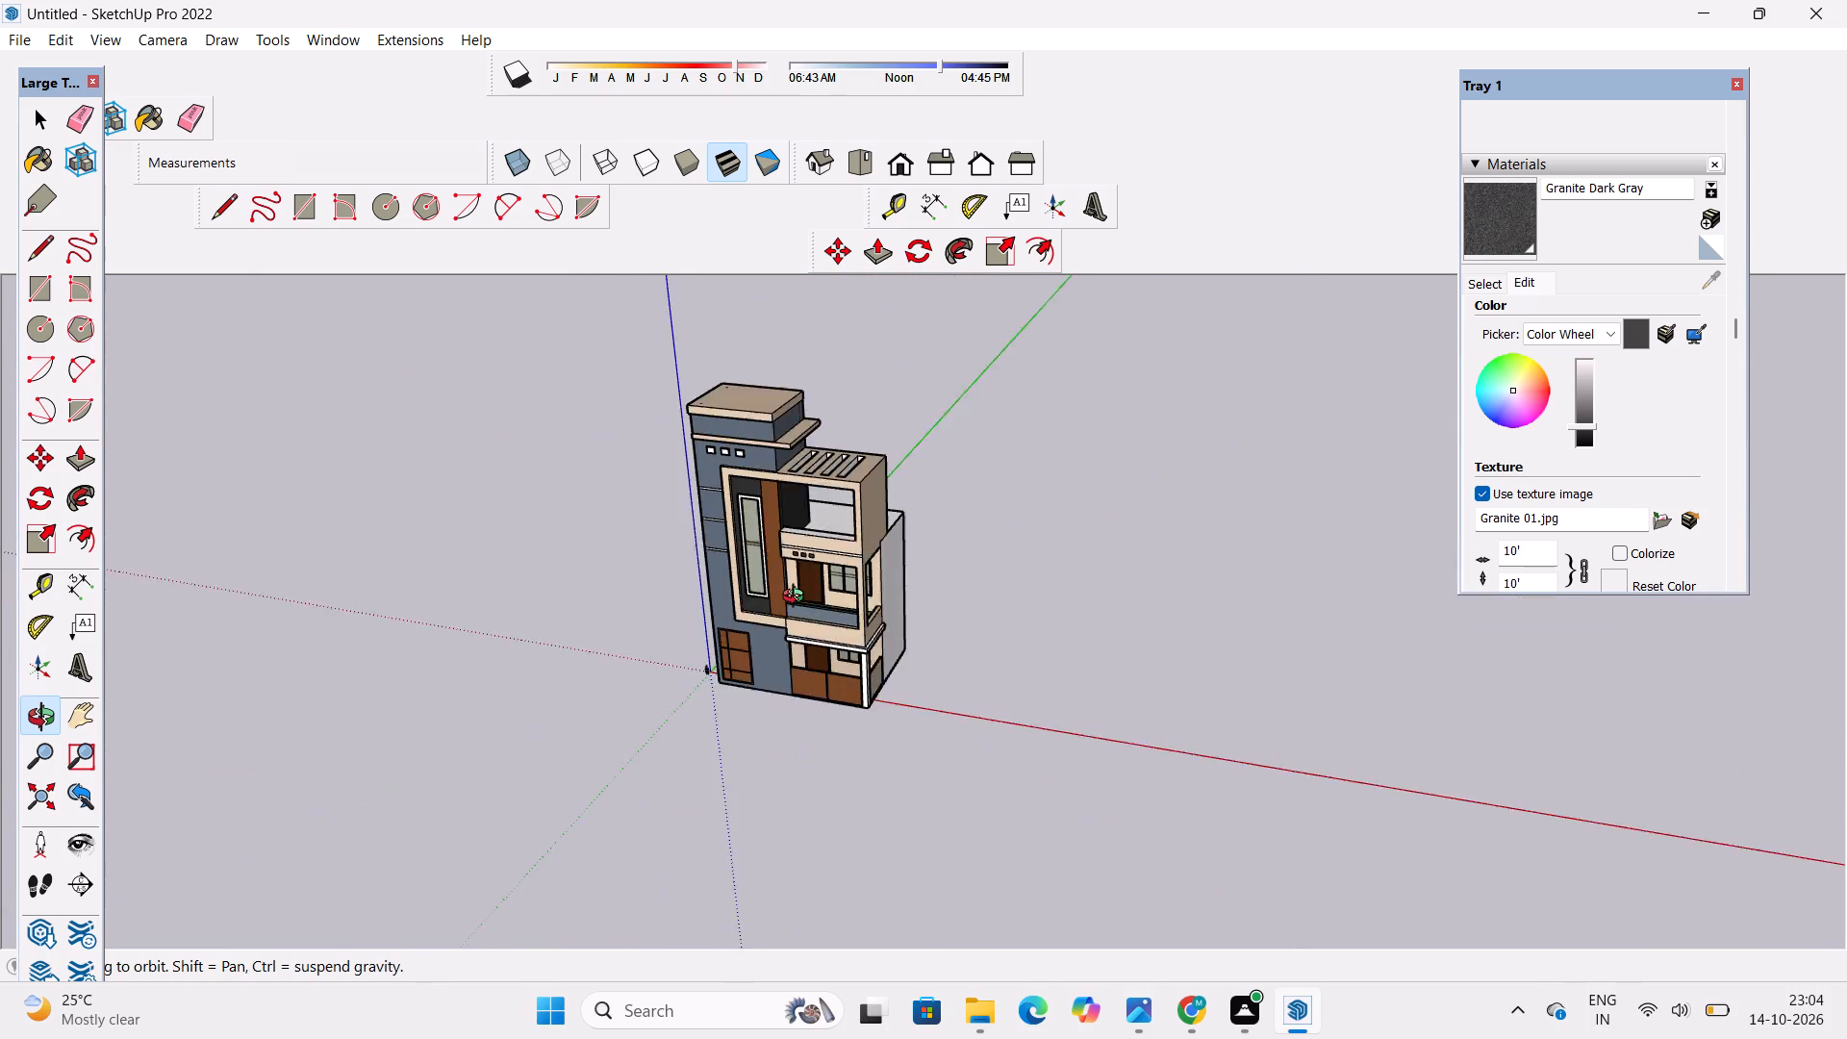
left_click_drag(797, 598, 902, 497)
left_click_drag(892, 573, 875, 594, "shift")
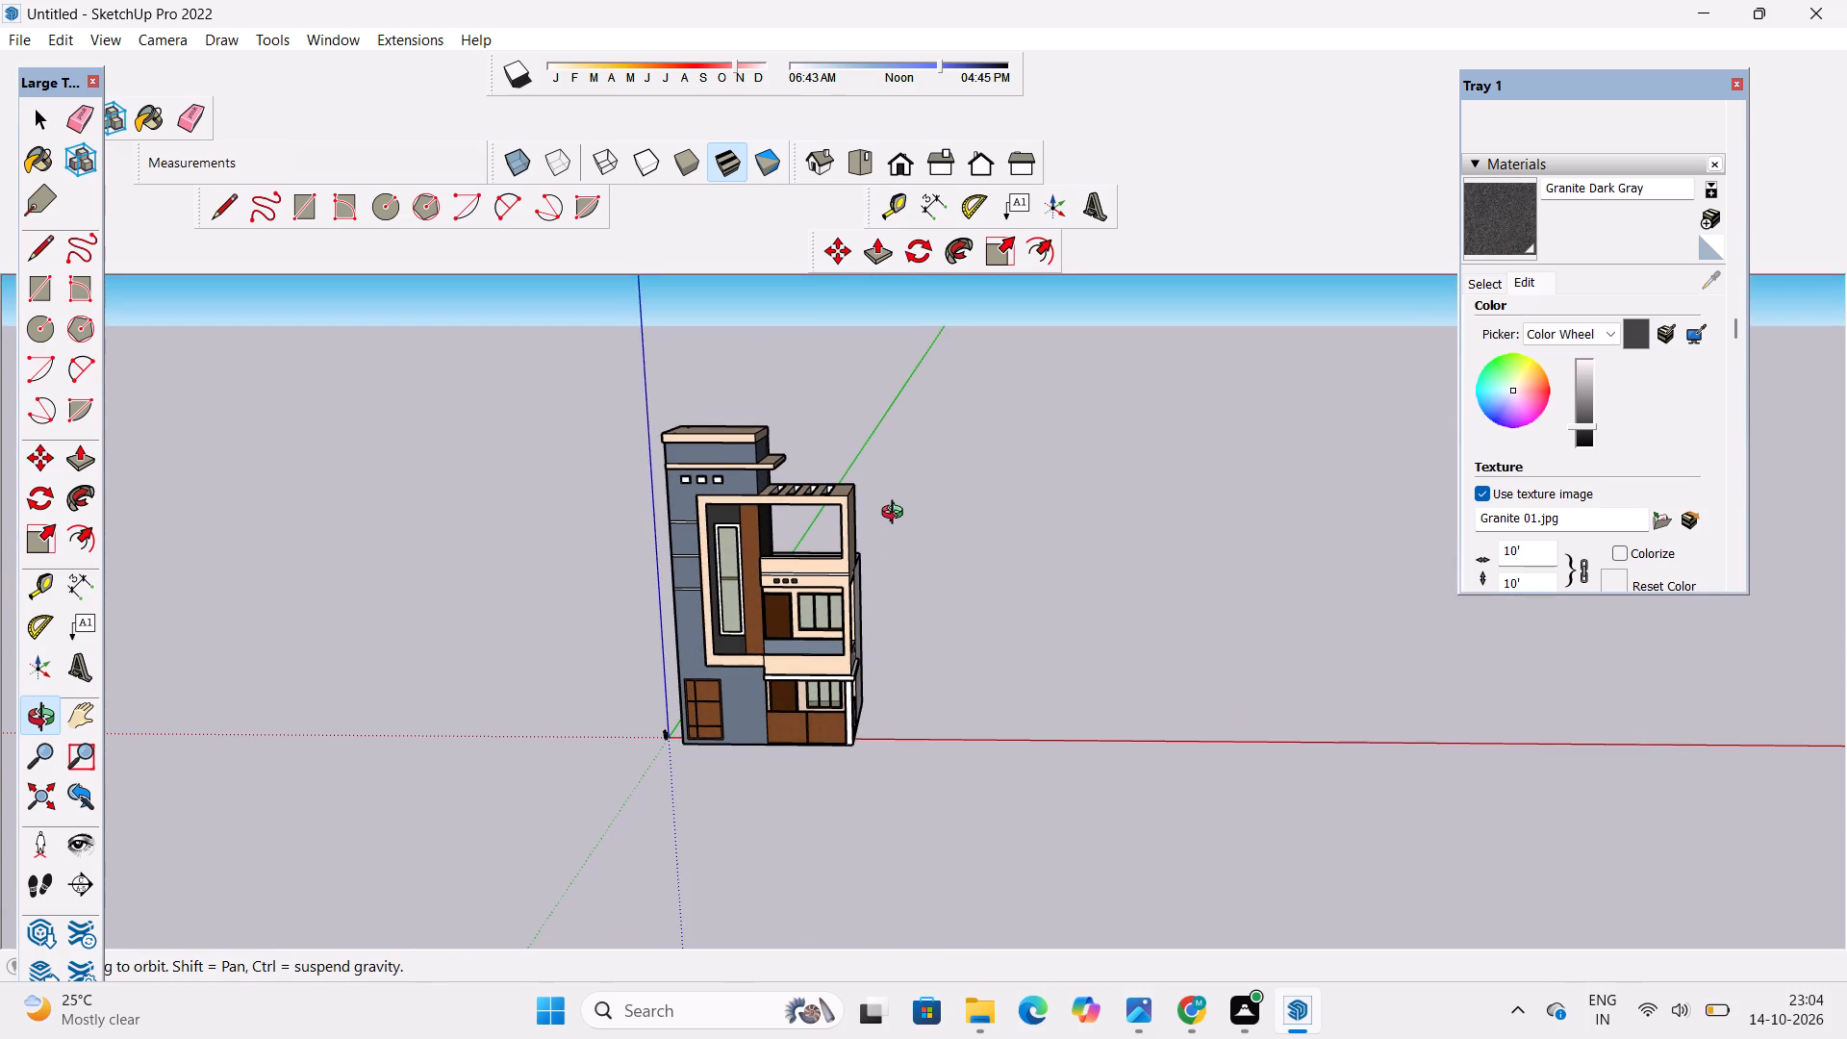
left_click_drag(897, 515, 591, 586)
left_click_drag(1048, 419, 1139, 519)
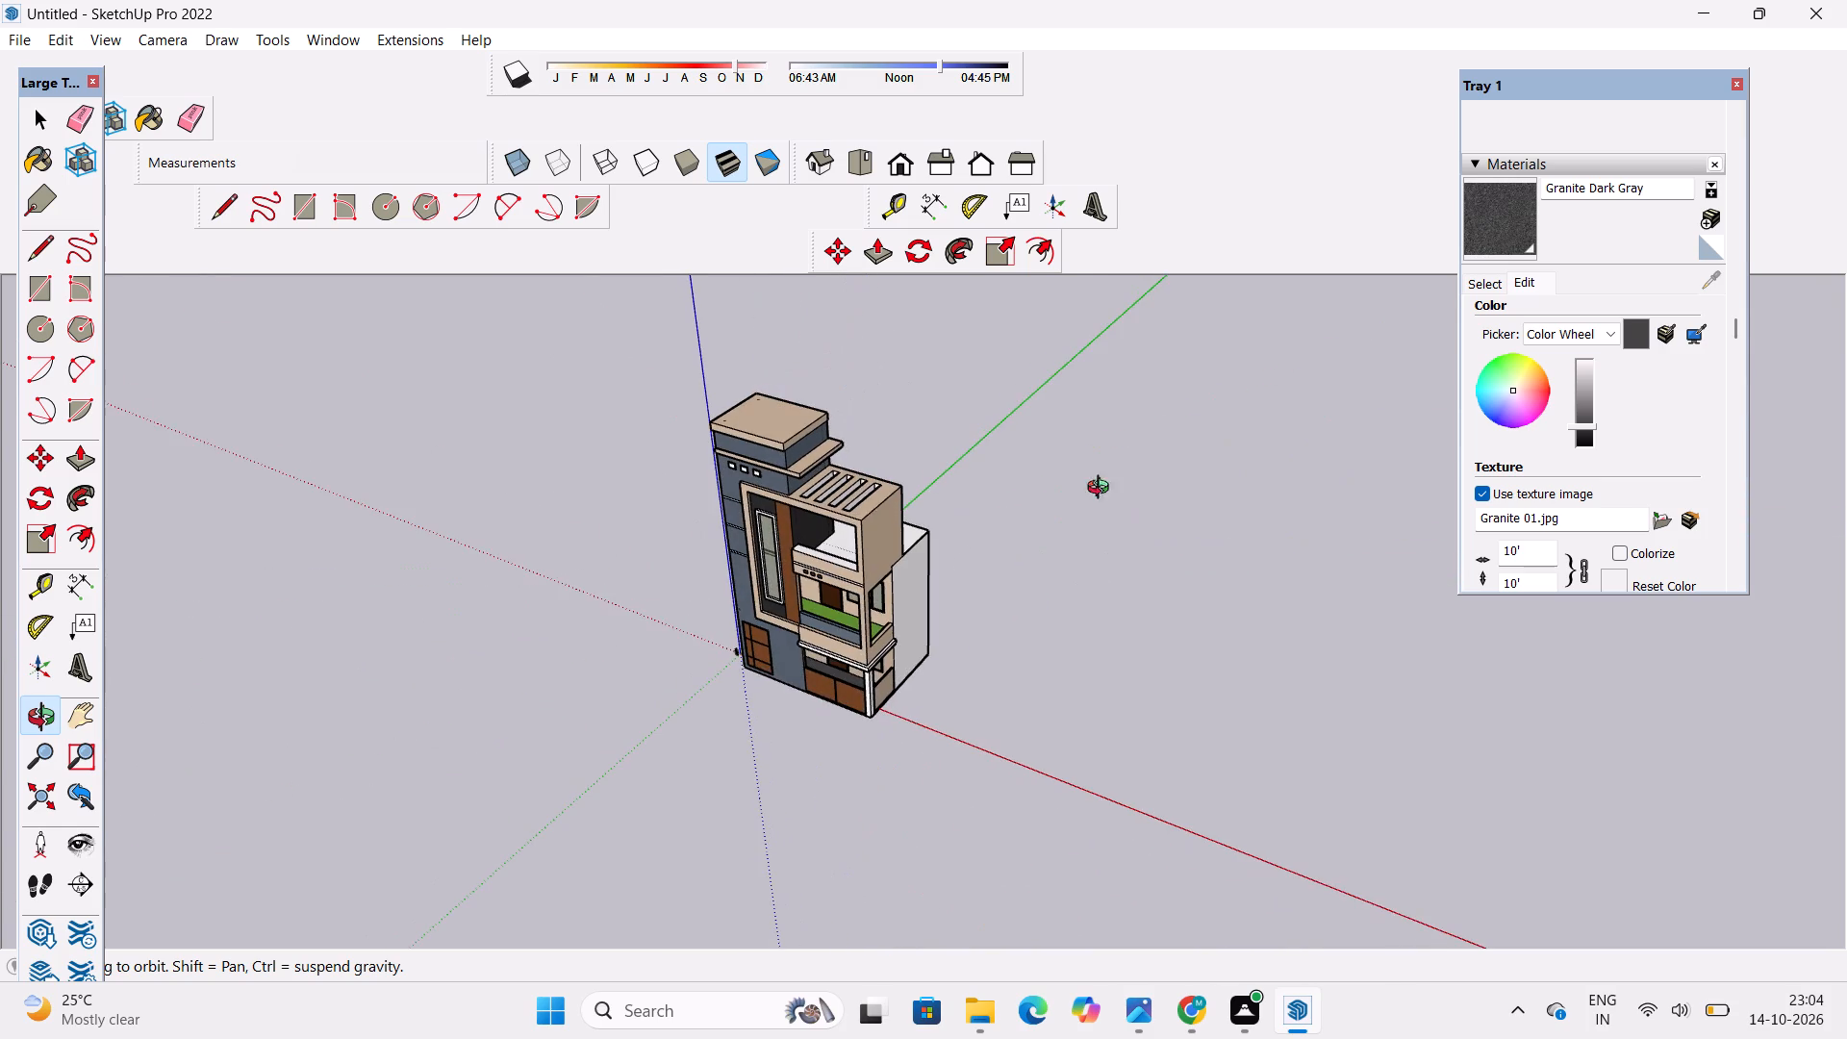
Paint the upper and lower rear wall faces of the house with 0009_Linen from the Colors-Named collection.
left_click_drag(1089, 564, 348, 722)
left_click_drag(1197, 591, 1002, 572)
left_click_drag(999, 587, 873, 577)
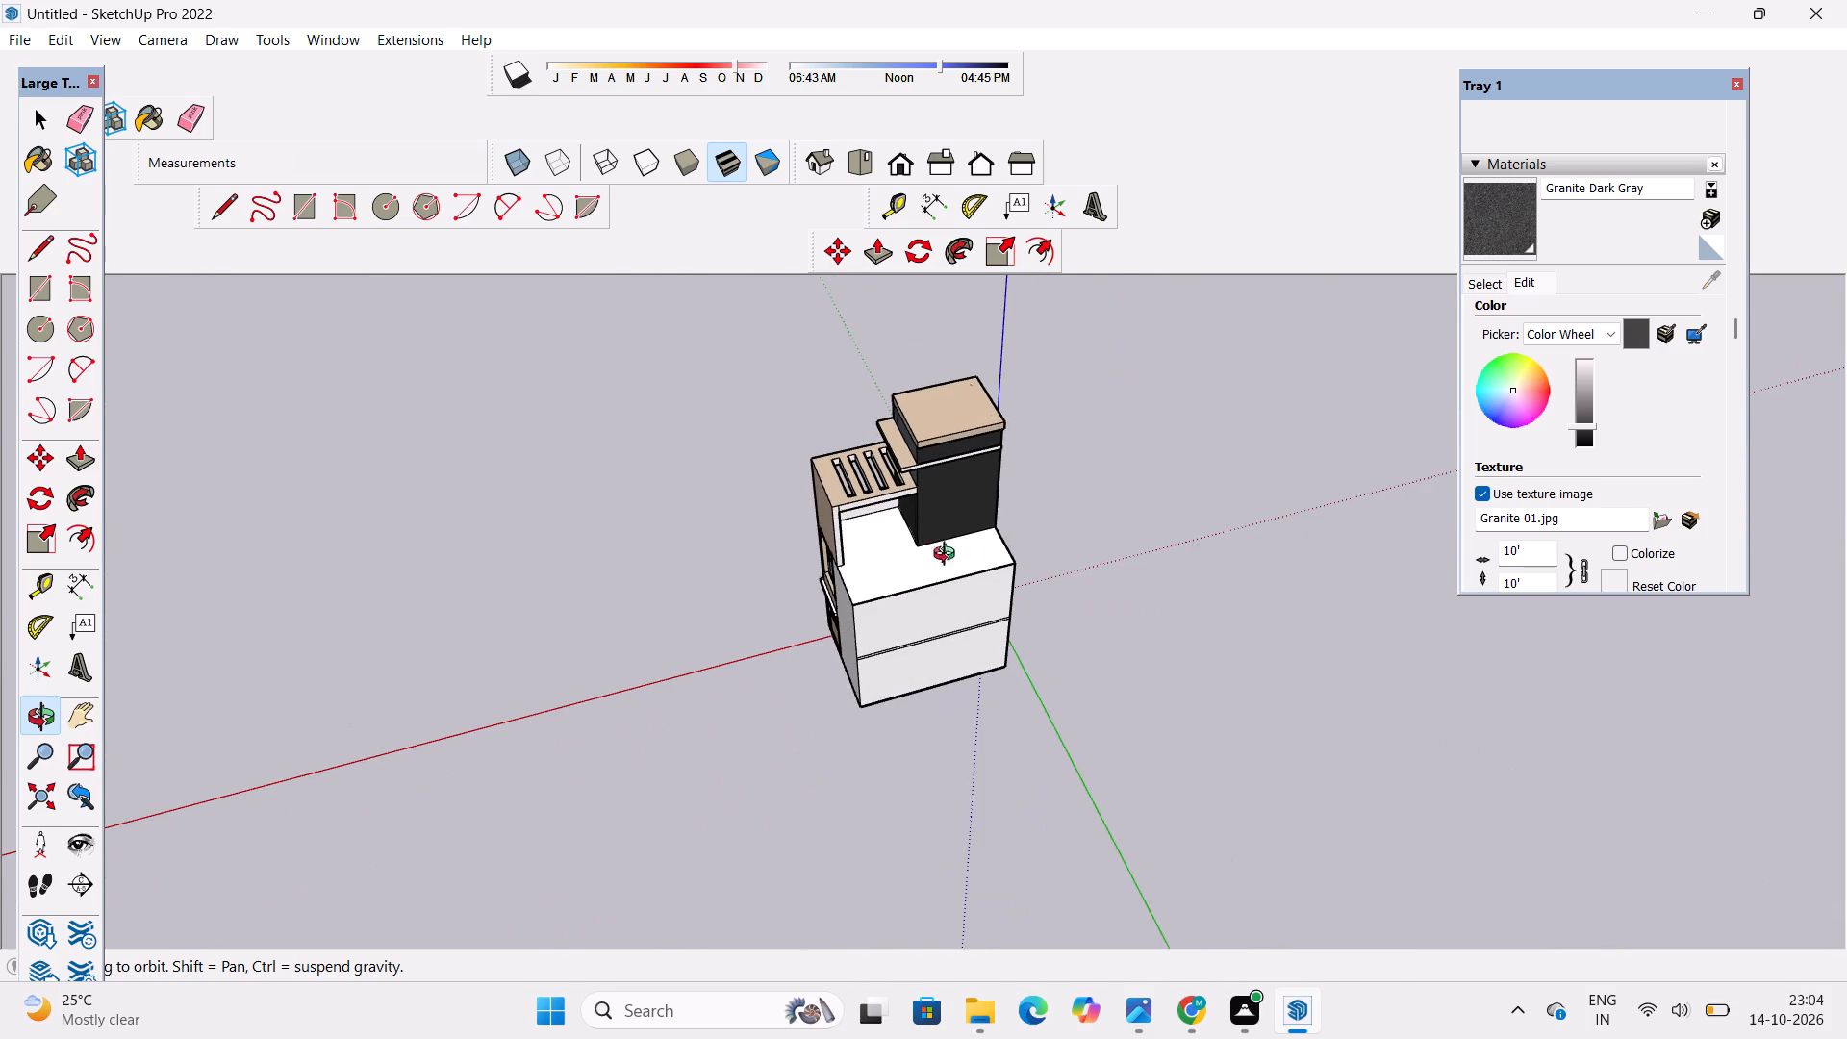
scroll(860, 580, "up", 4)
left_click_drag(858, 576, 858, 550)
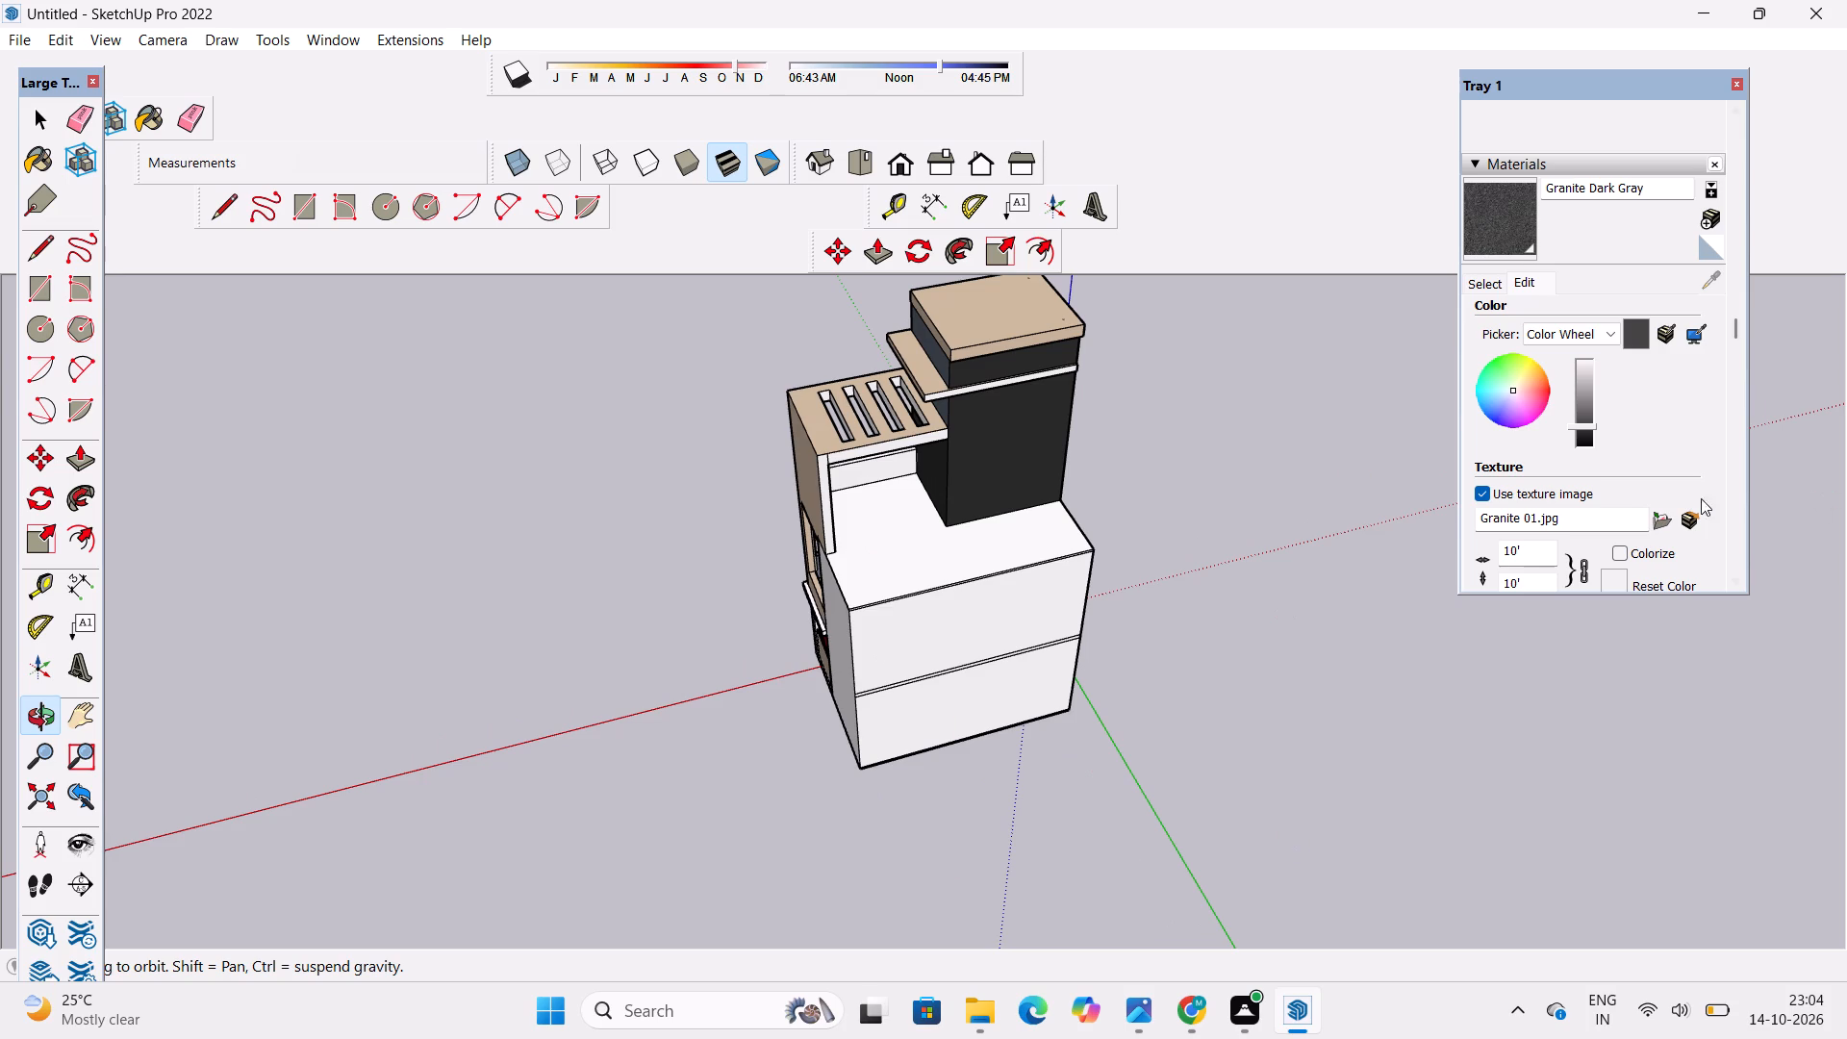
scroll(792, 668, "down", 2)
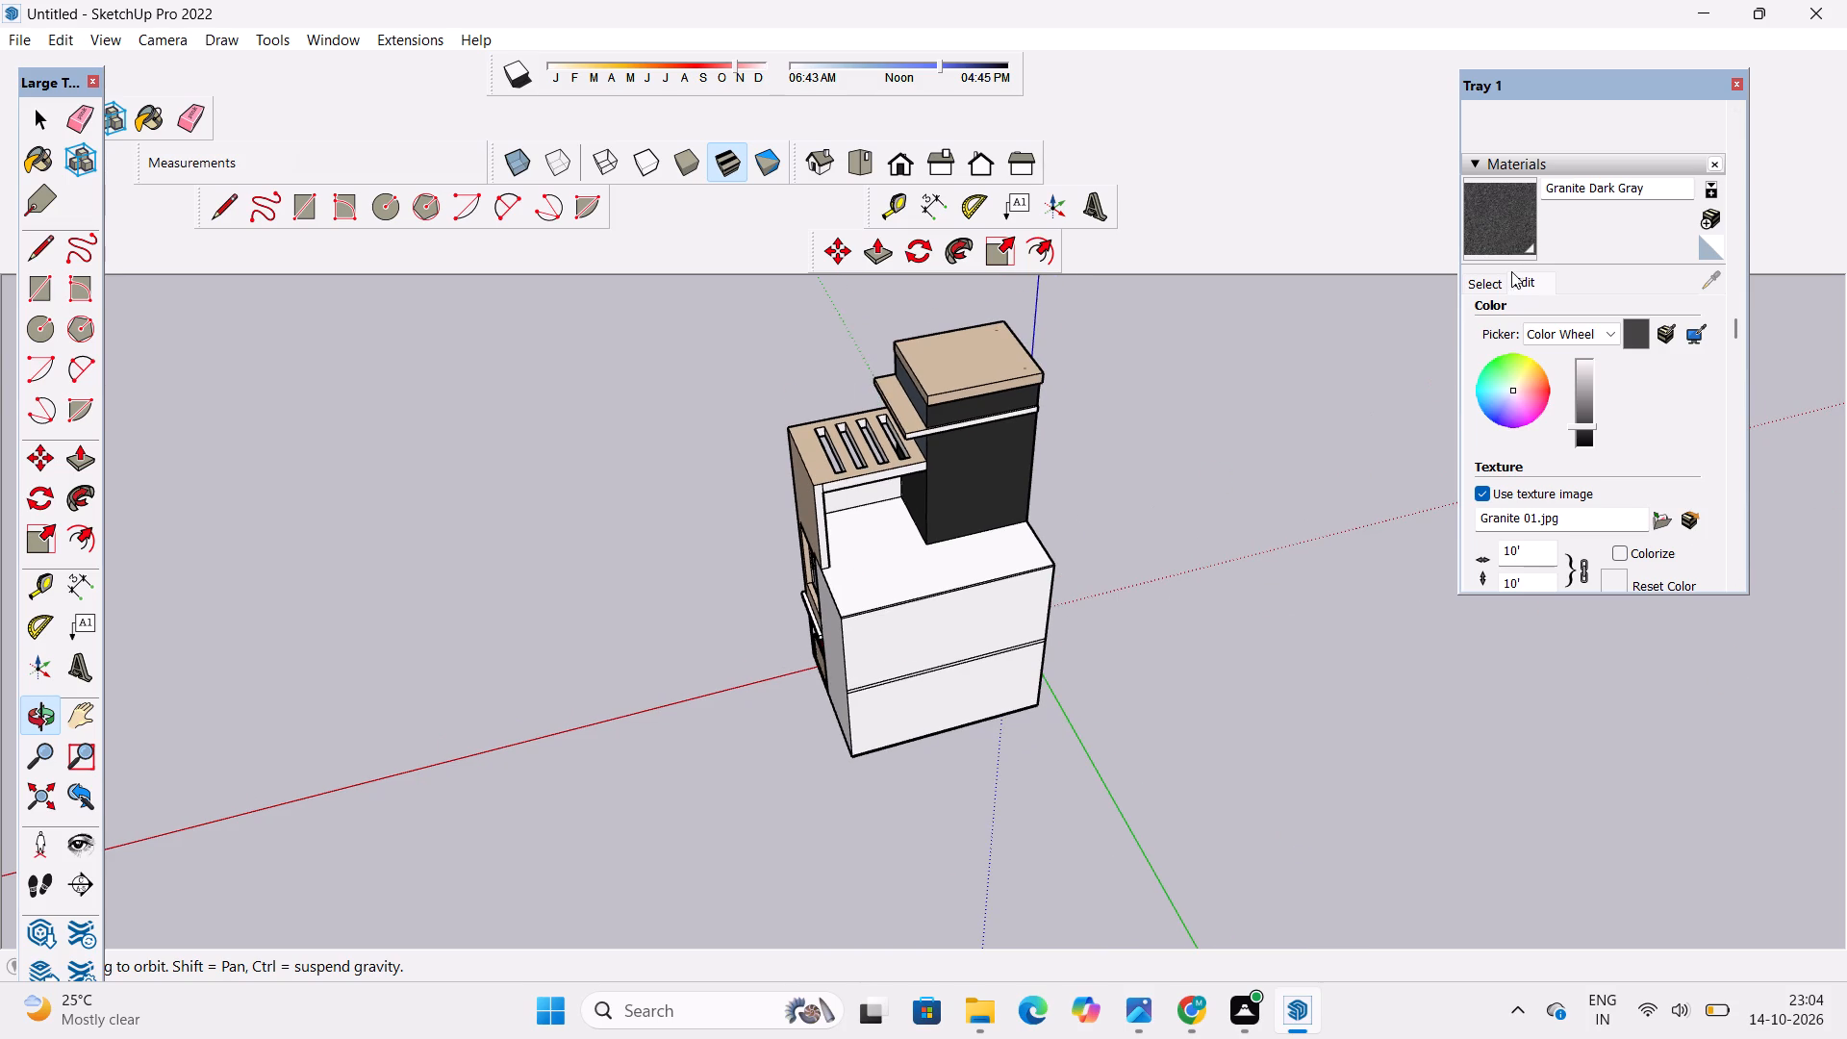
left_click(1483, 280)
left_click(1574, 309)
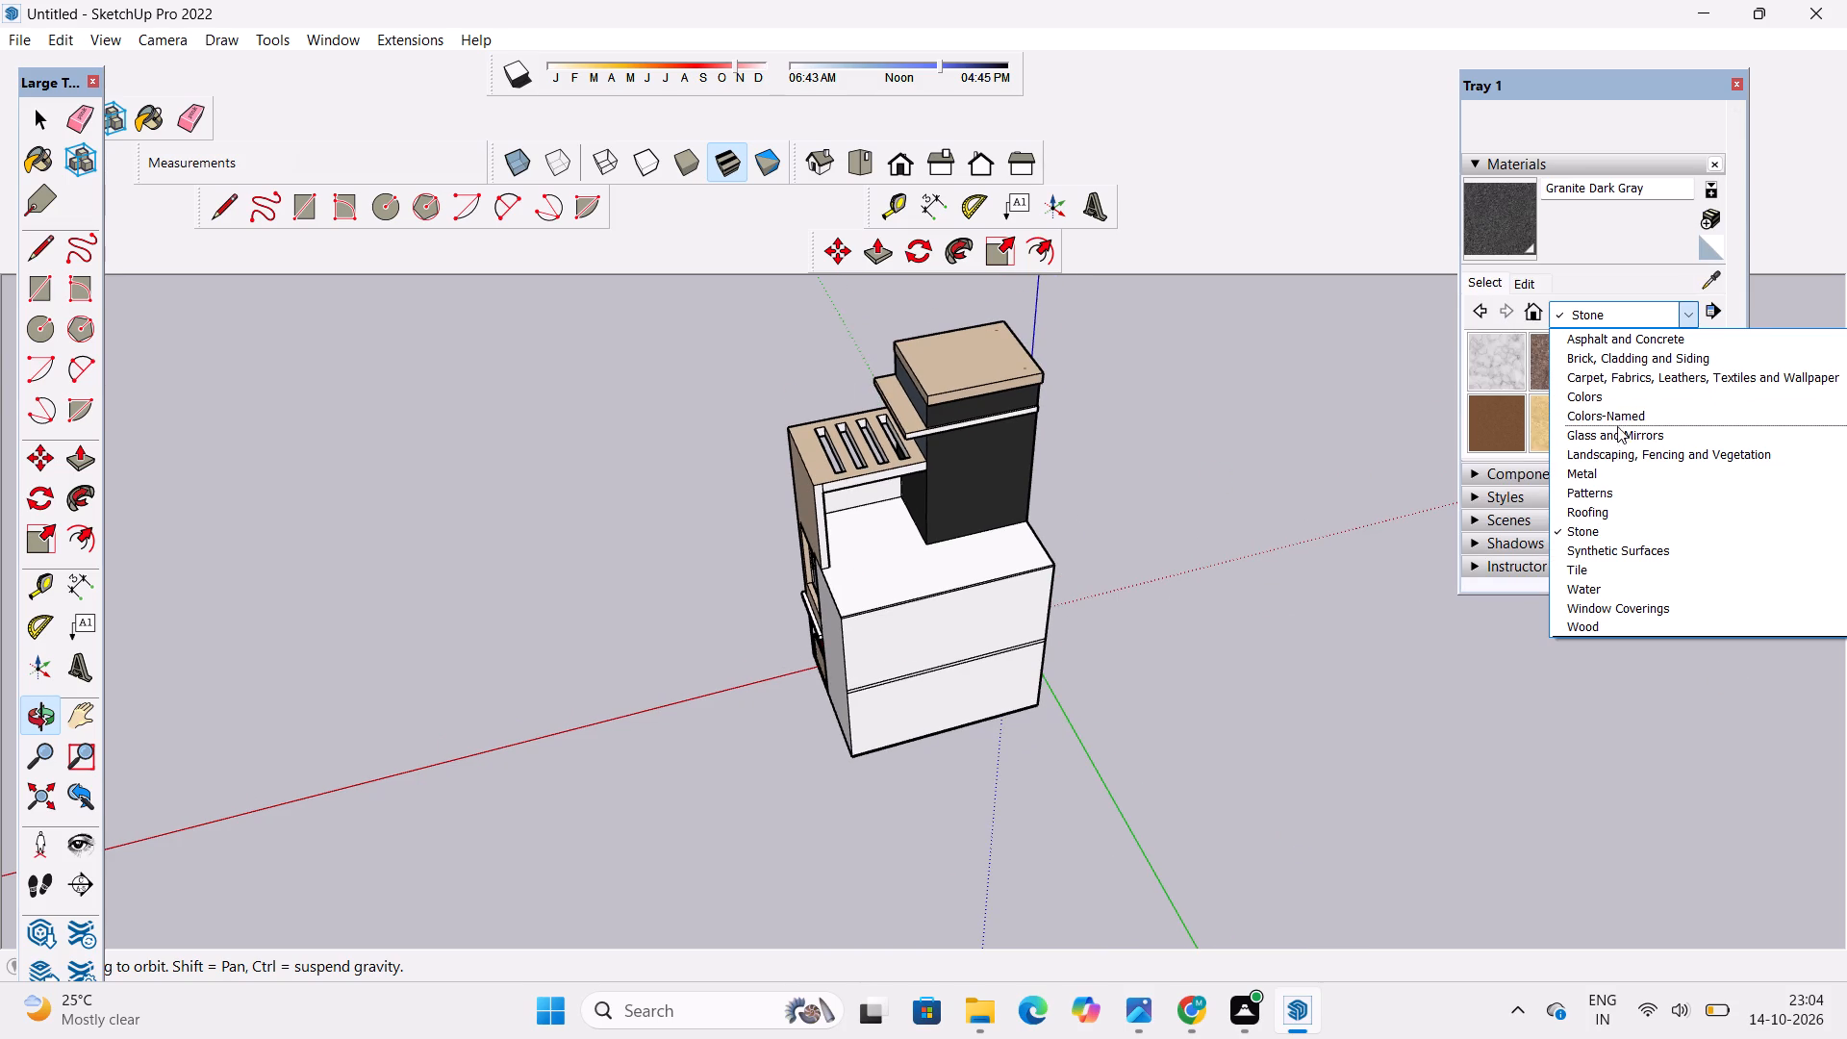
left_click(1618, 418)
scroll(1612, 400, "down", 1)
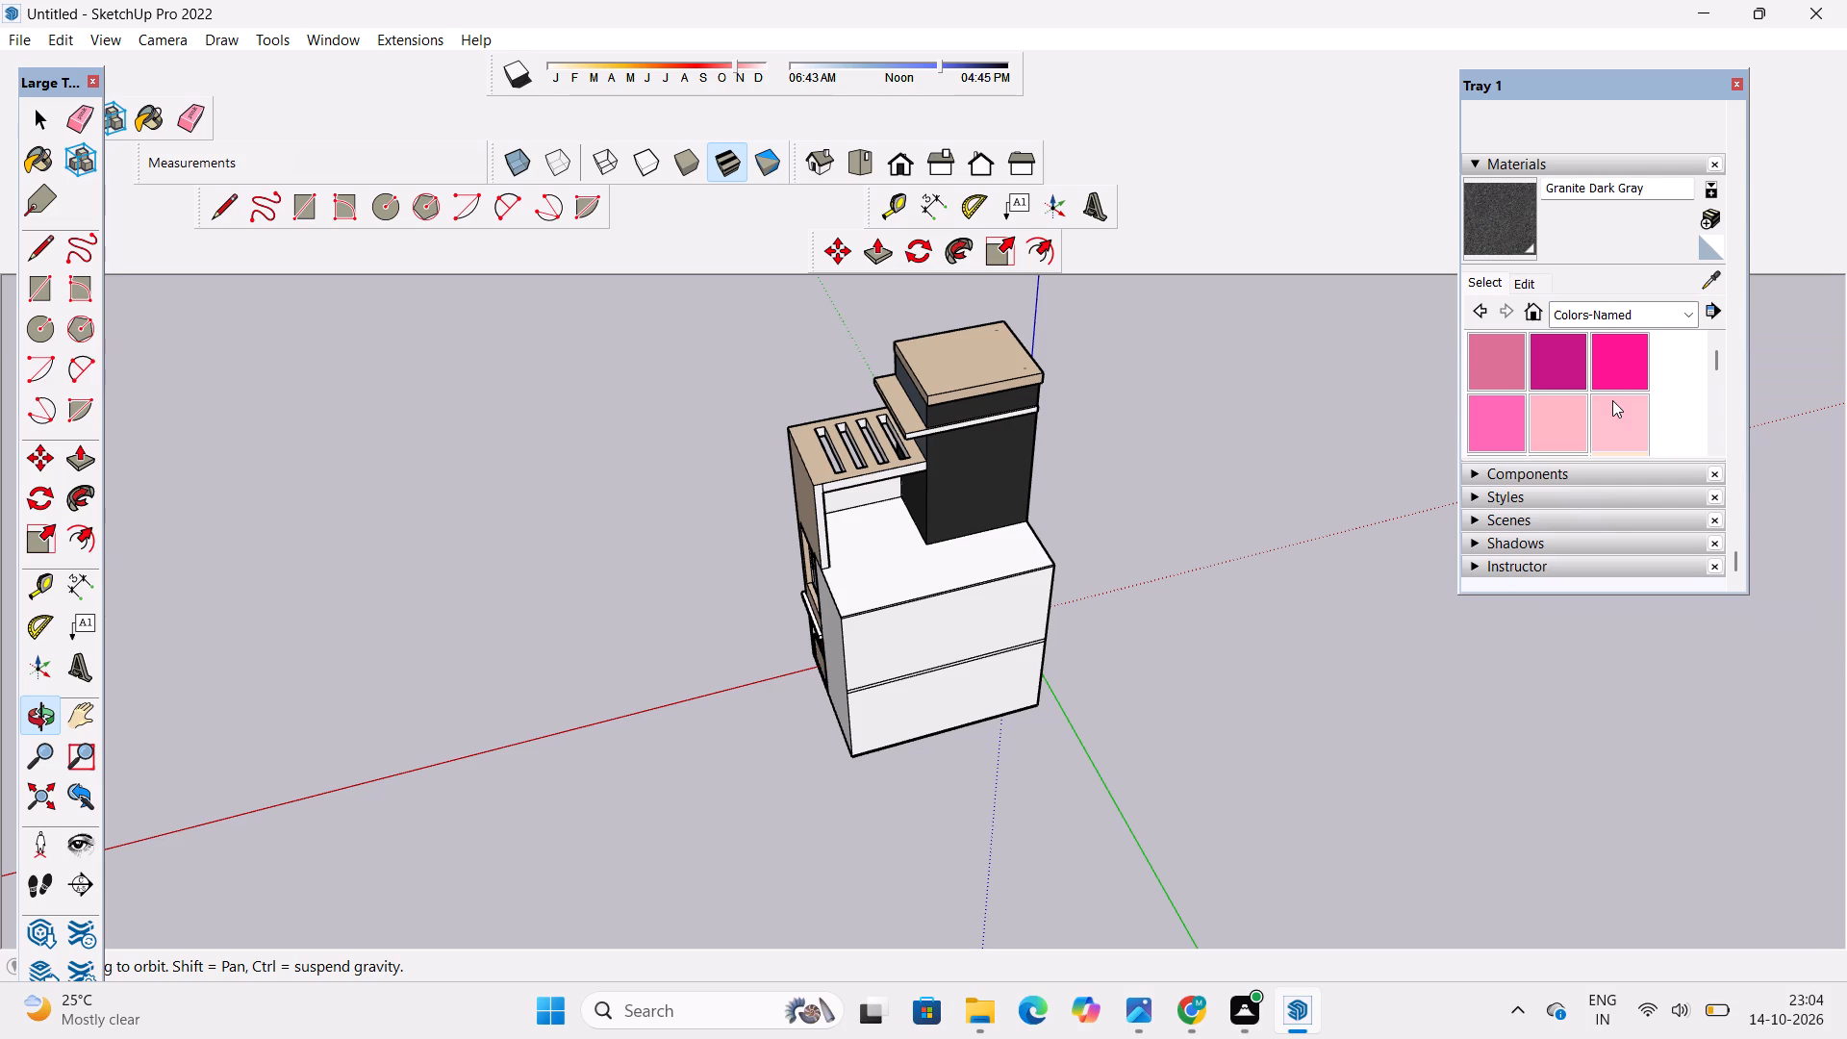
left_click(1609, 362)
scroll(891, 671, "up", 5)
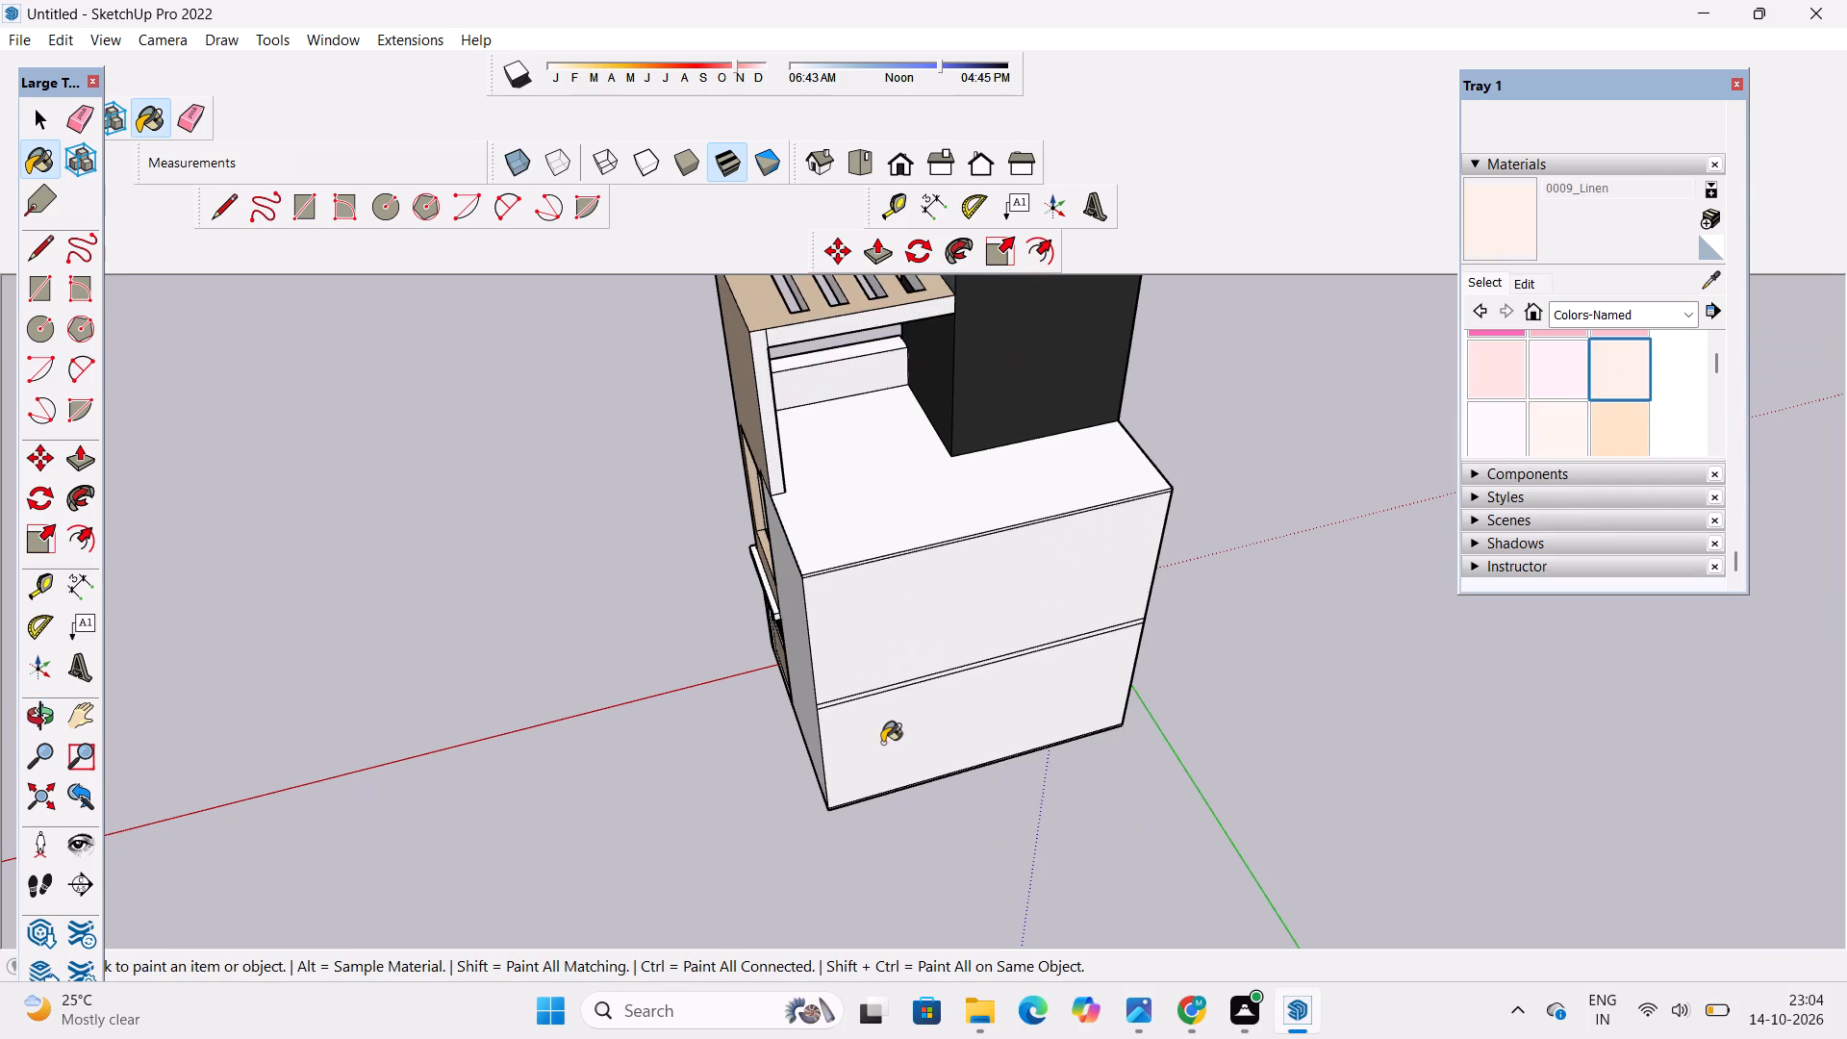
left_click(882, 743)
scroll(745, 722, "up", 5)
left_click(840, 591)
left_click(926, 604)
scroll(817, 698, "down", 7)
scroll(984, 697, "up", 3)
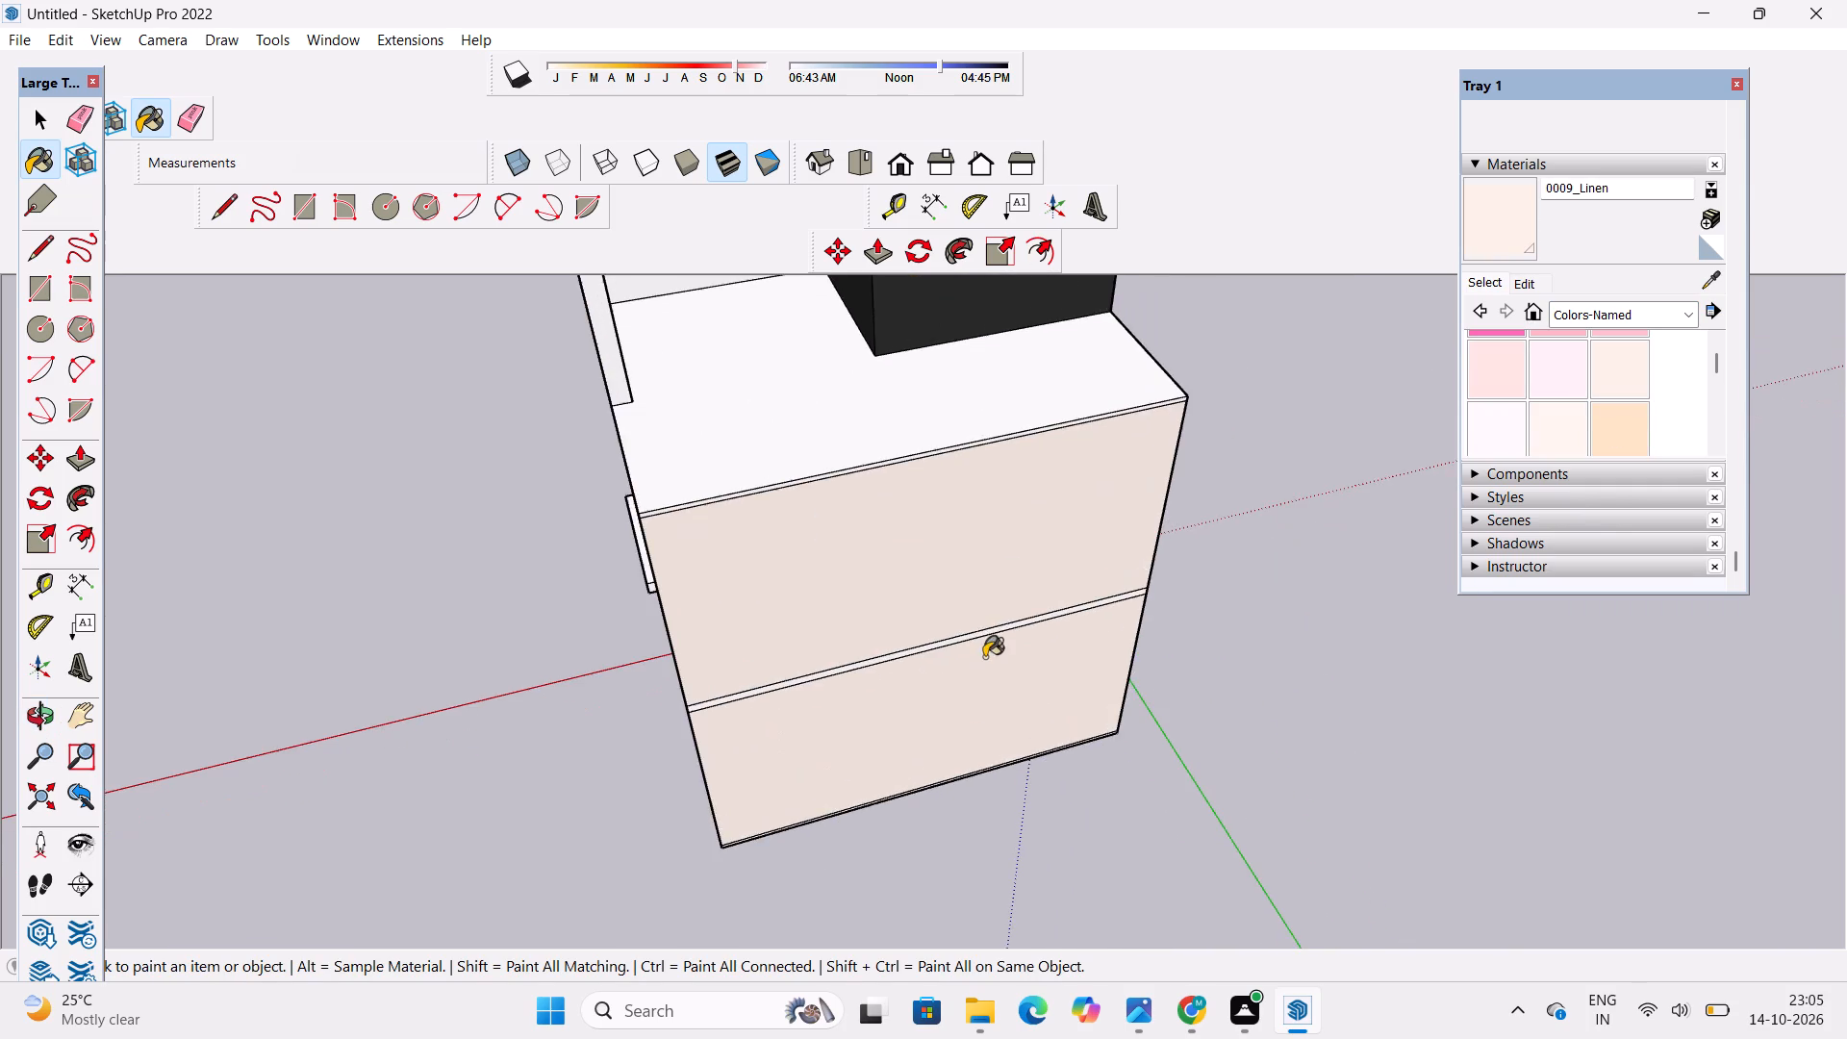
scroll(984, 657, "up", 5)
Erase the horizontal floor-line edges dividing the rear wall into upper and lower faces.
key("e")
left_click_drag(972, 594, 962, 644)
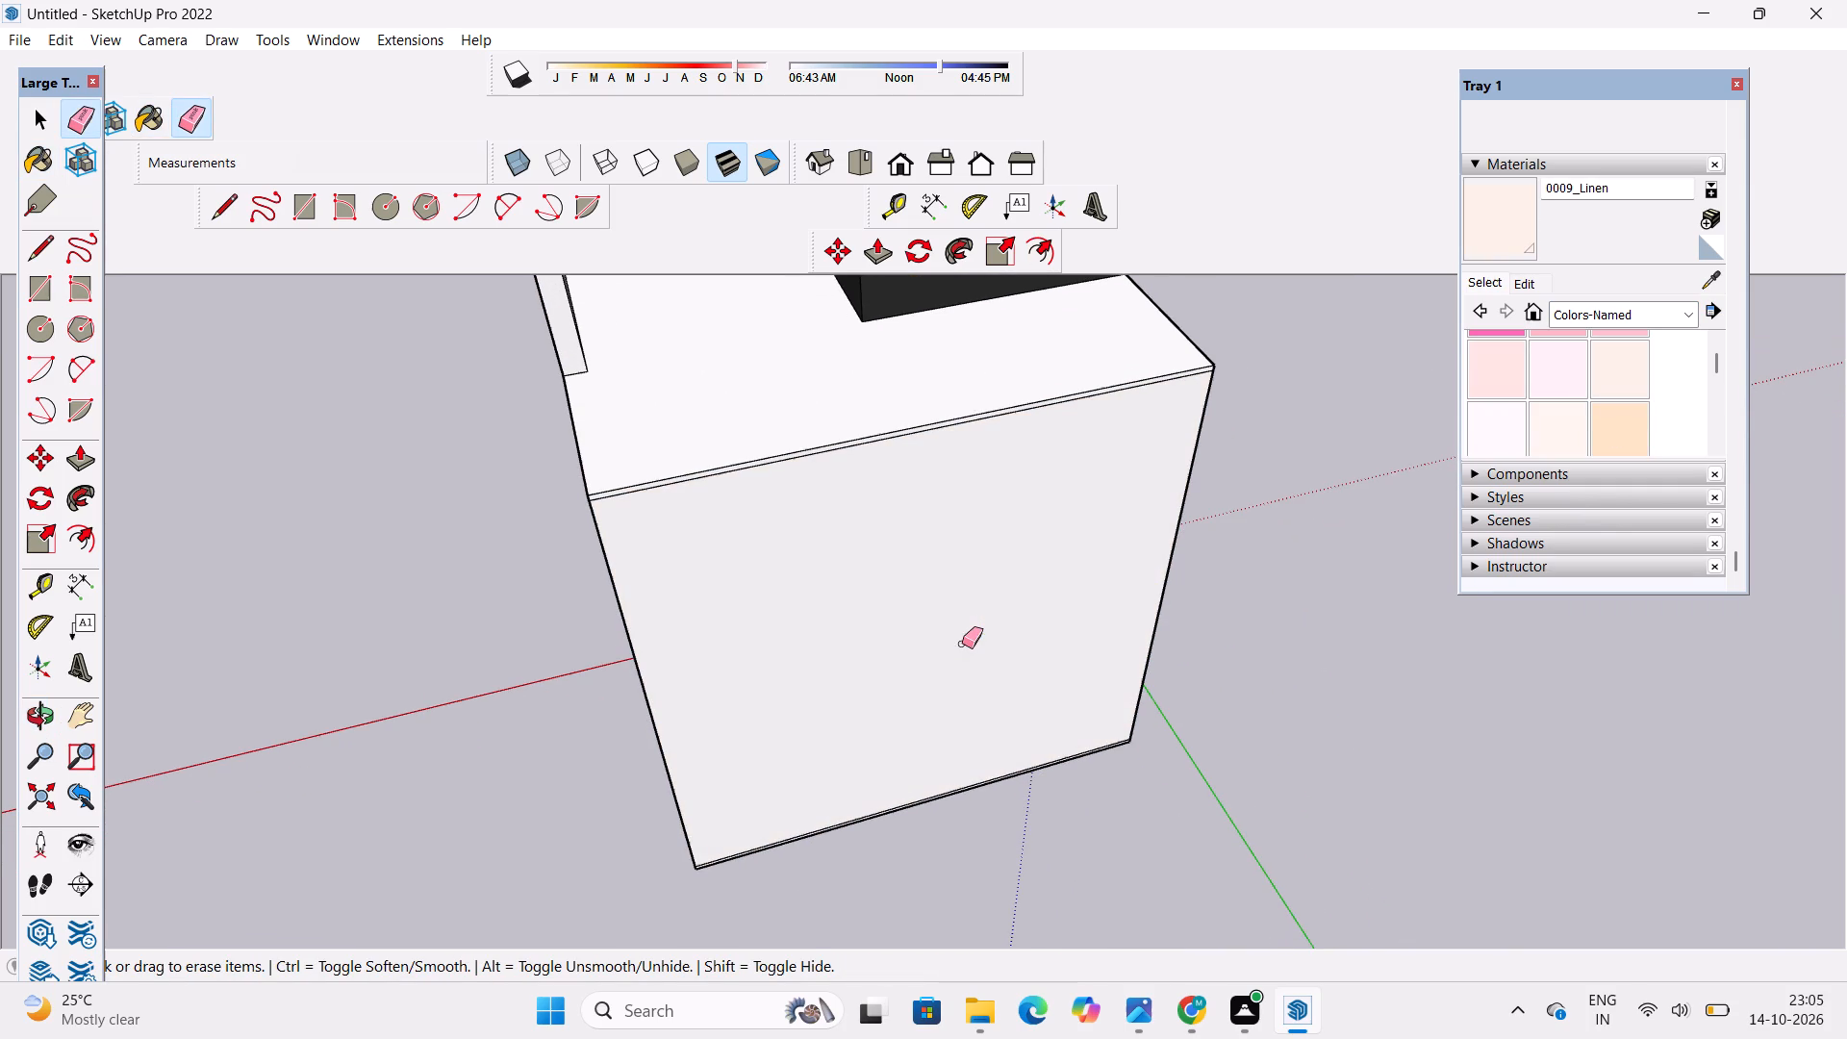
Paint the merged rear wall, the open roof terrace and the tall plain side wall beside the tower with 0009_Linen.
left_click(1486, 241)
left_click(1007, 596)
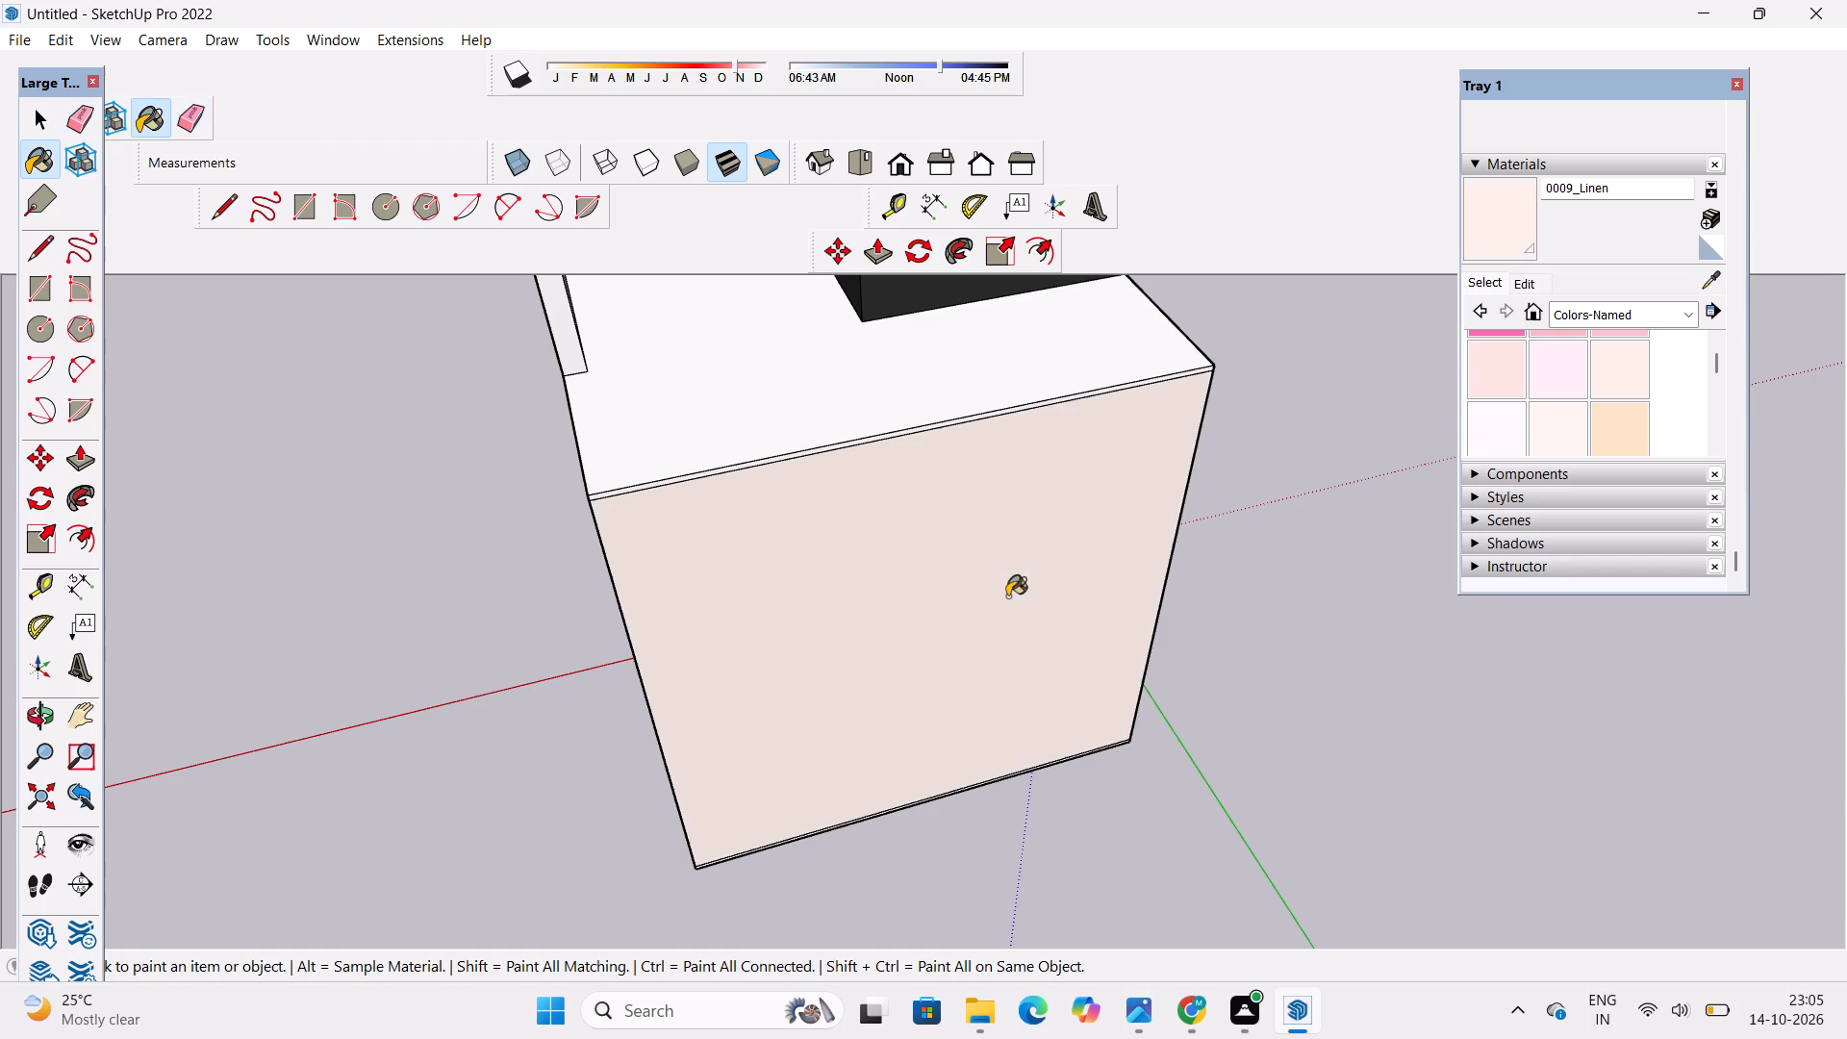
left_click(1015, 384)
scroll(806, 589, "down", 4)
key("o")
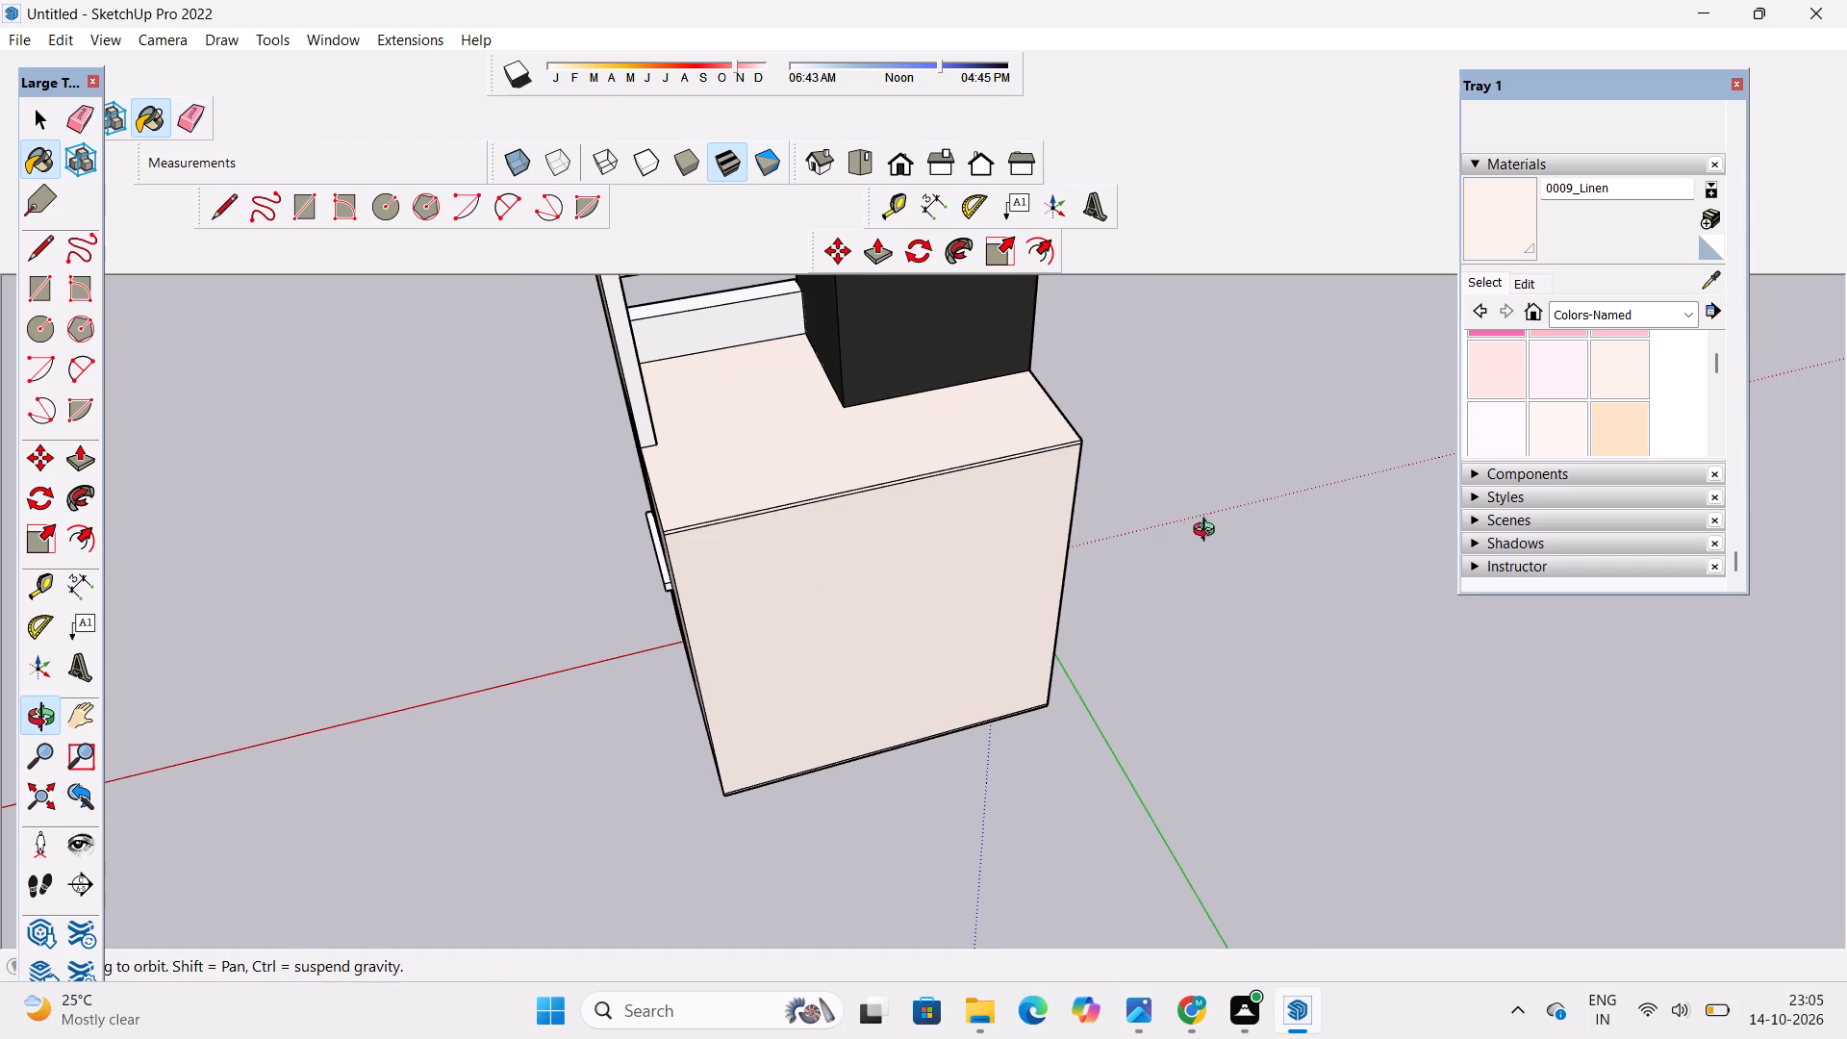
left_click_drag(1211, 533, 734, 427)
left_click(1498, 238)
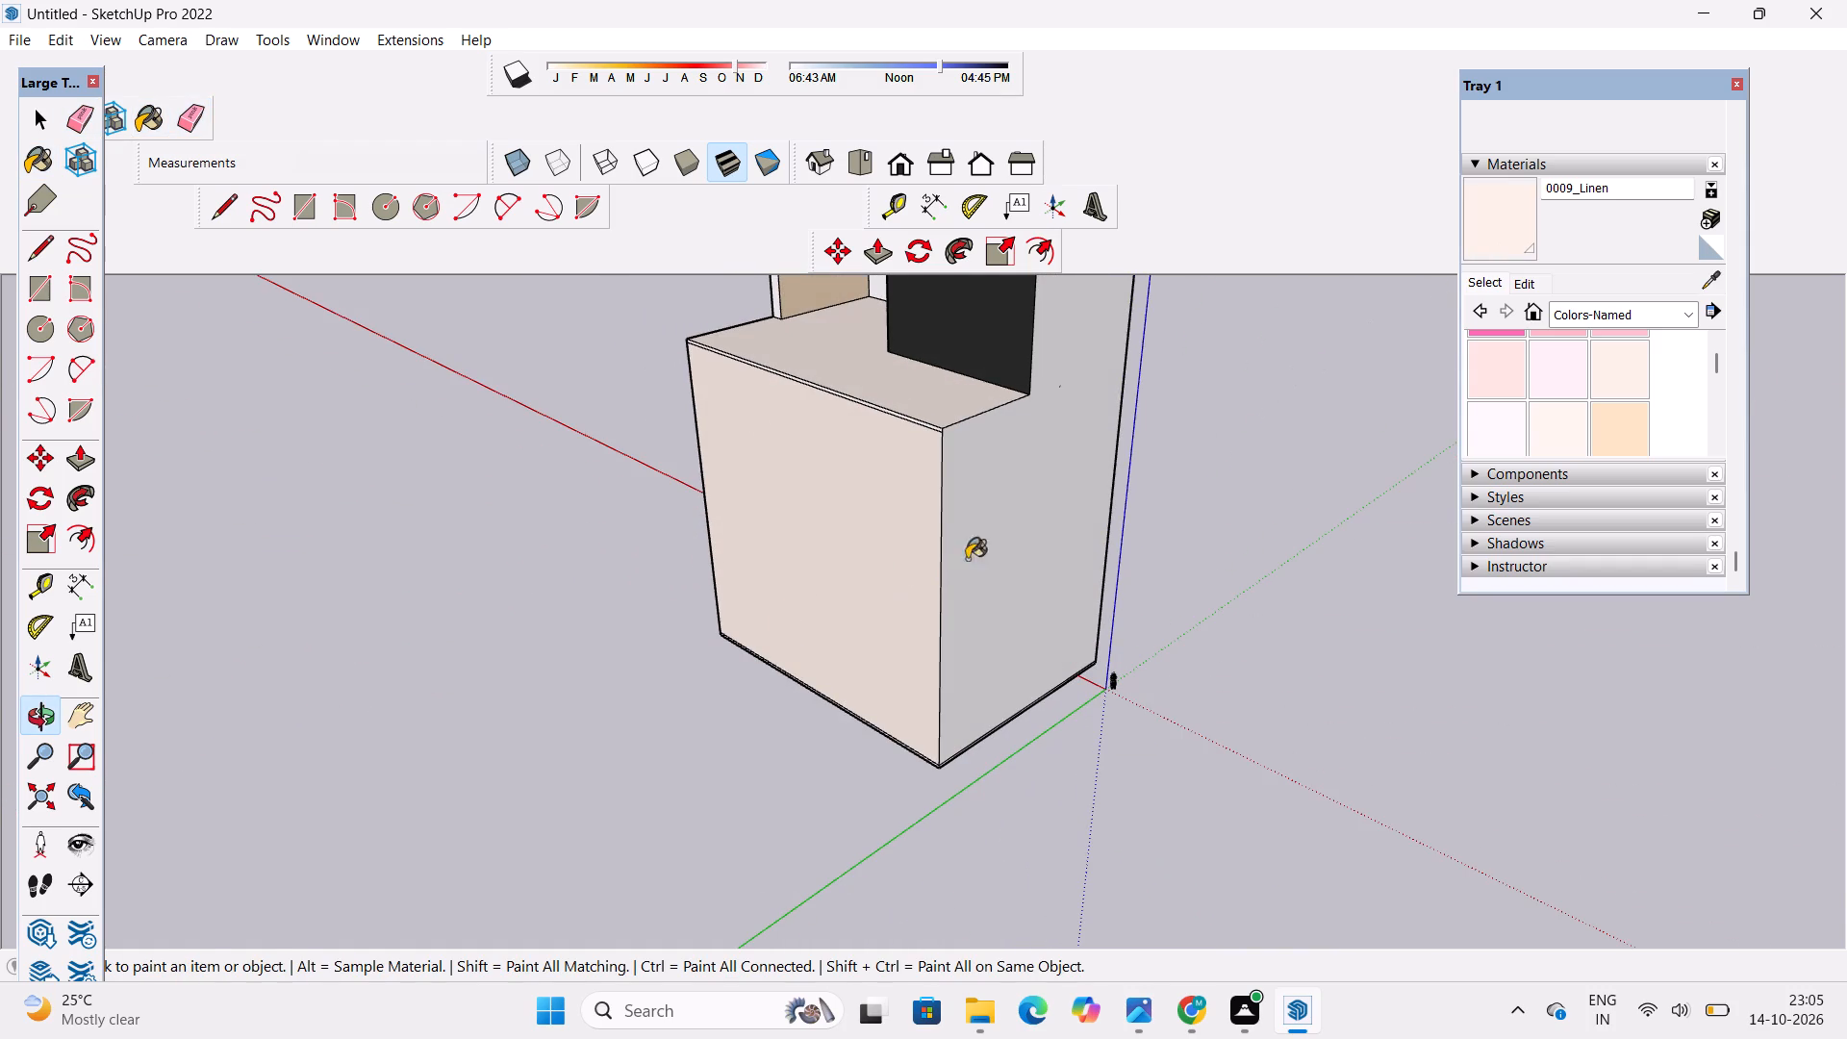
left_click(1002, 532)
Examine the front facade and the newly painted side wall from several angles, finishing close to the lower front storeys.
key("o")
scroll(997, 545, "down", 7)
left_click_drag(1245, 709, 549, 537)
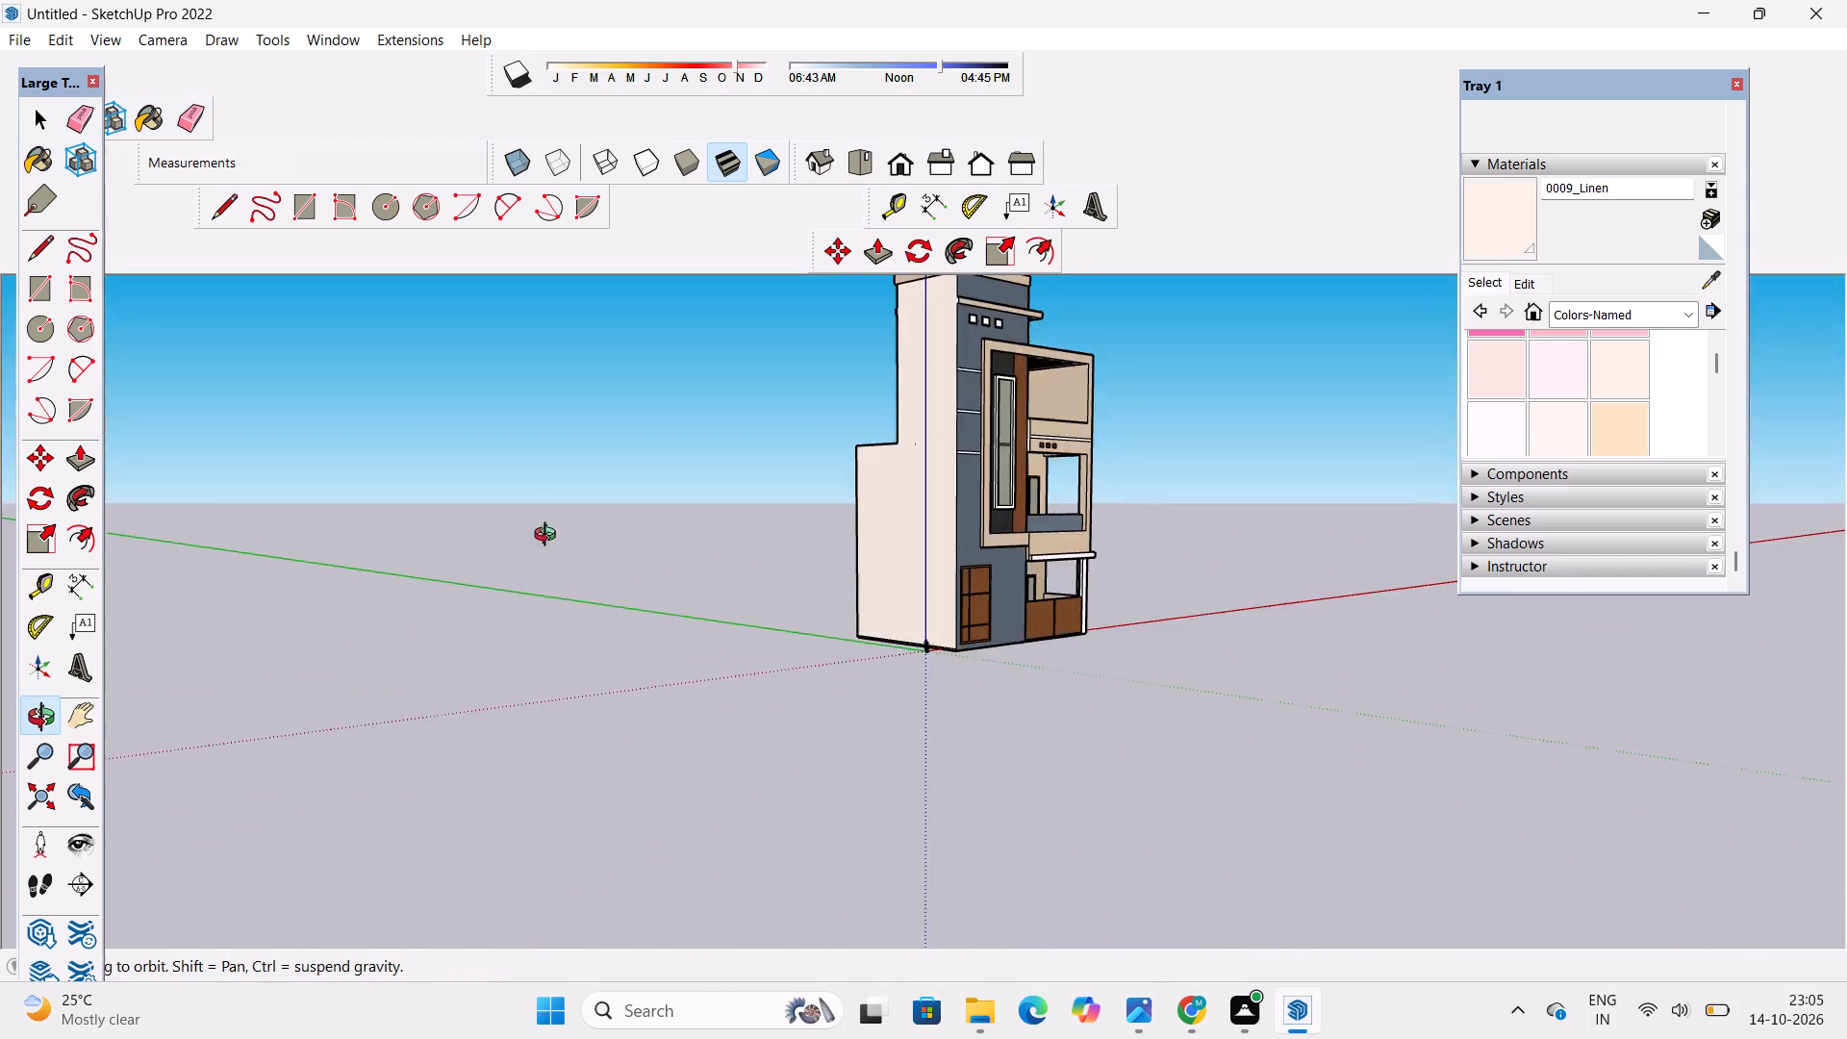
left_click_drag(549, 537, 381, 624)
left_click_drag(992, 638, 827, 487)
scroll(917, 588, "up", 3)
left_click_drag(1117, 610, 994, 585)
scroll(998, 596, "down", 1)
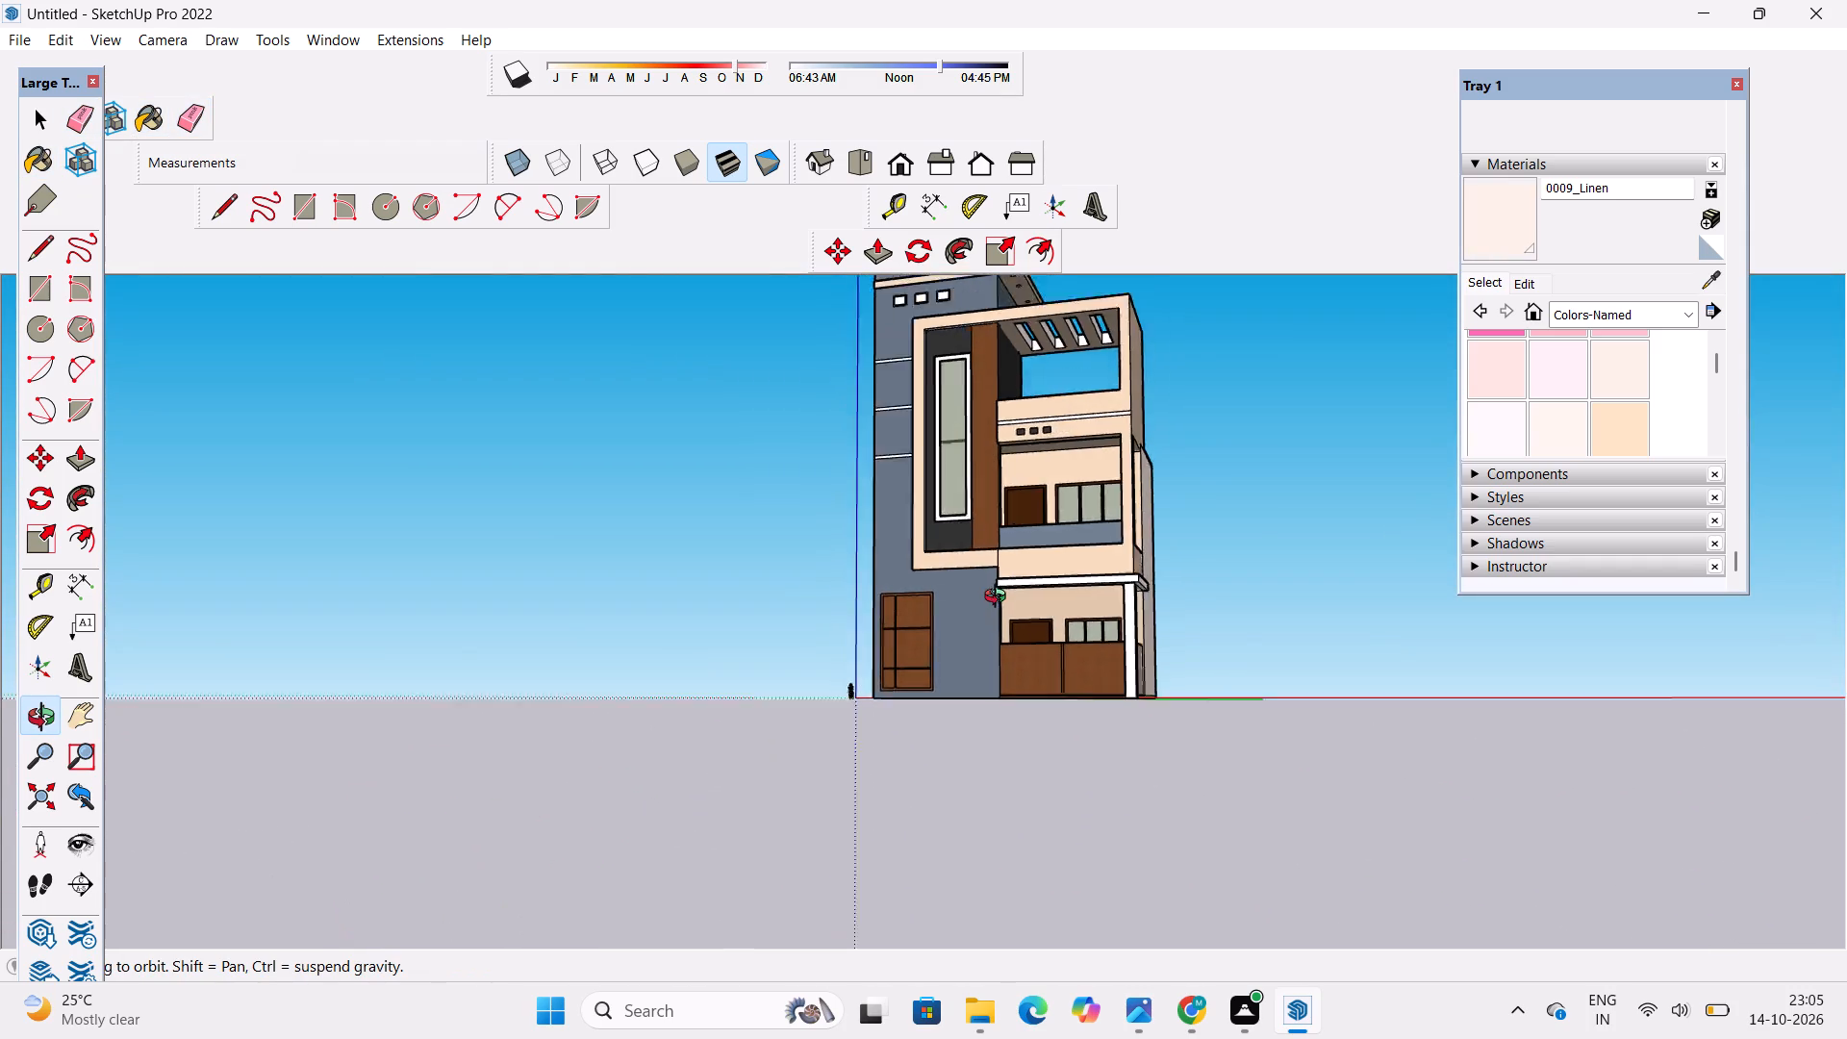
scroll(999, 598, "down", 2)
left_click_drag(1002, 614, 1069, 671)
scroll(993, 588, "down", 5)
left_click_drag(985, 576, 985, 663, "shift")
left_click_drag(985, 677, 985, 702)
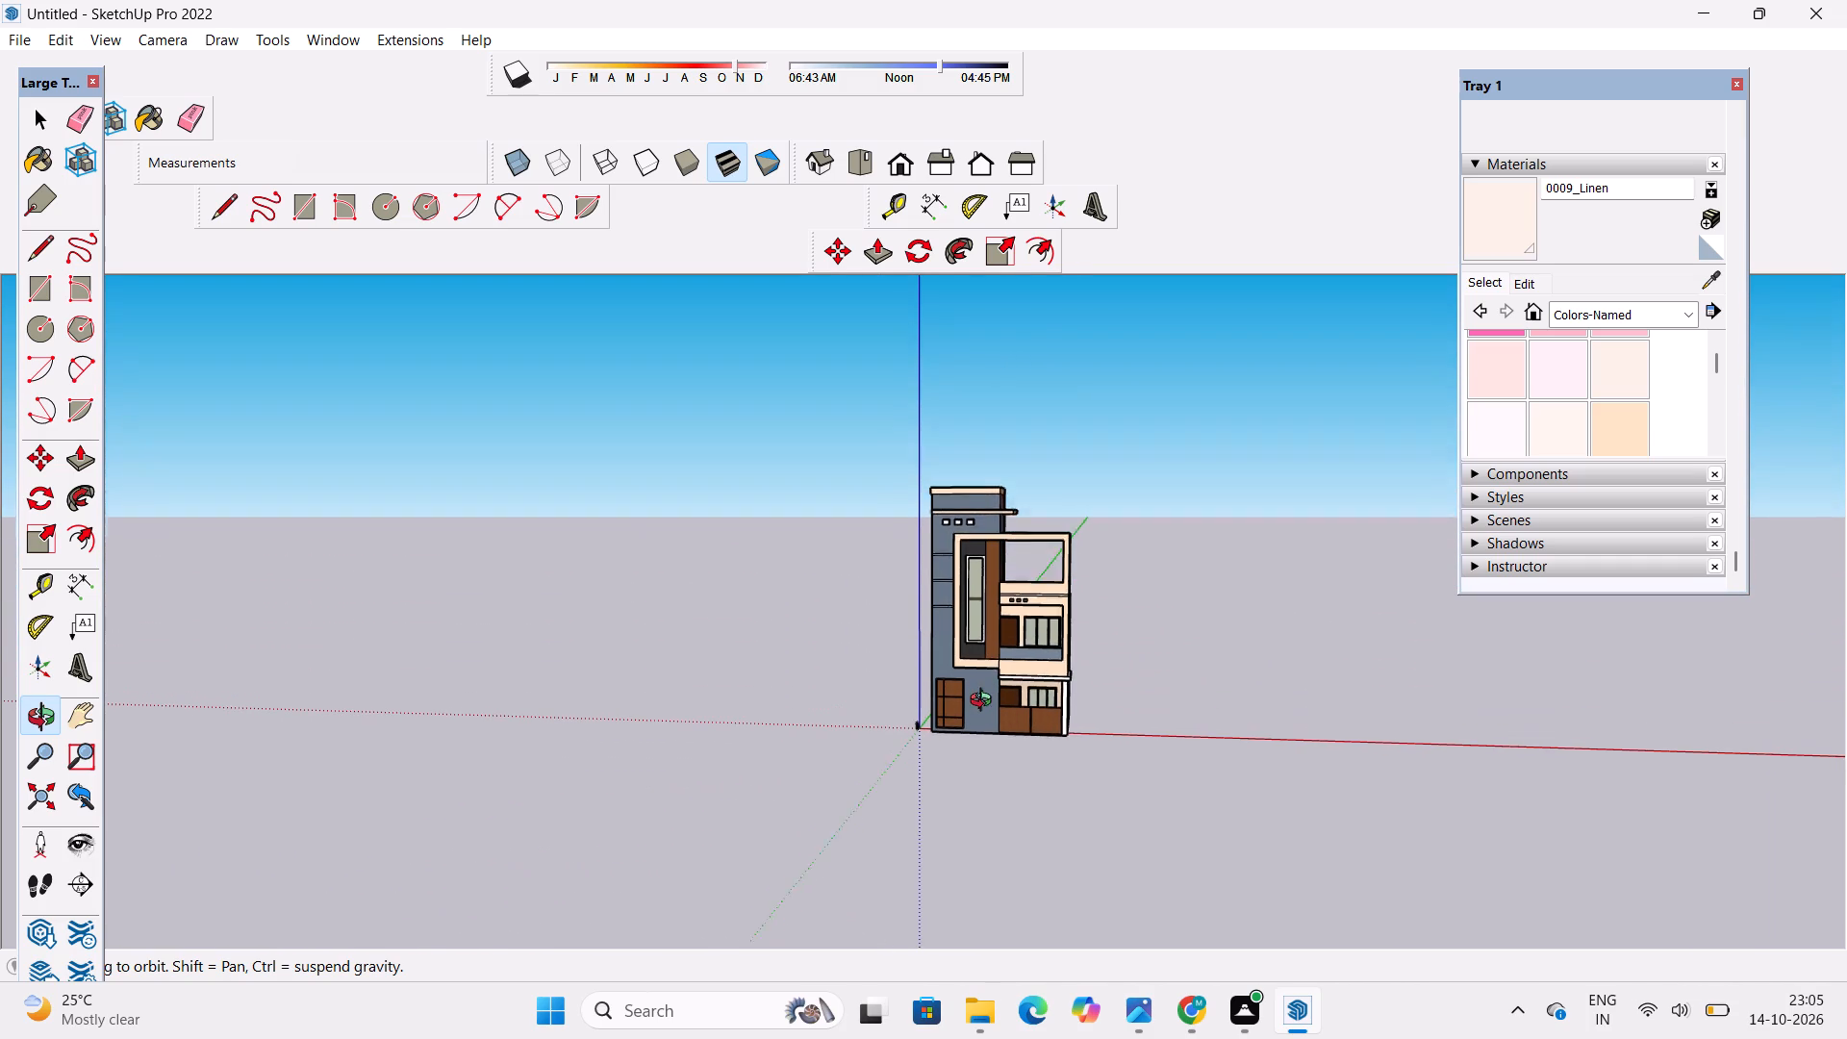
left_click_drag(985, 702, 987, 704)
left_click_drag(992, 636, 1017, 472, "shift")
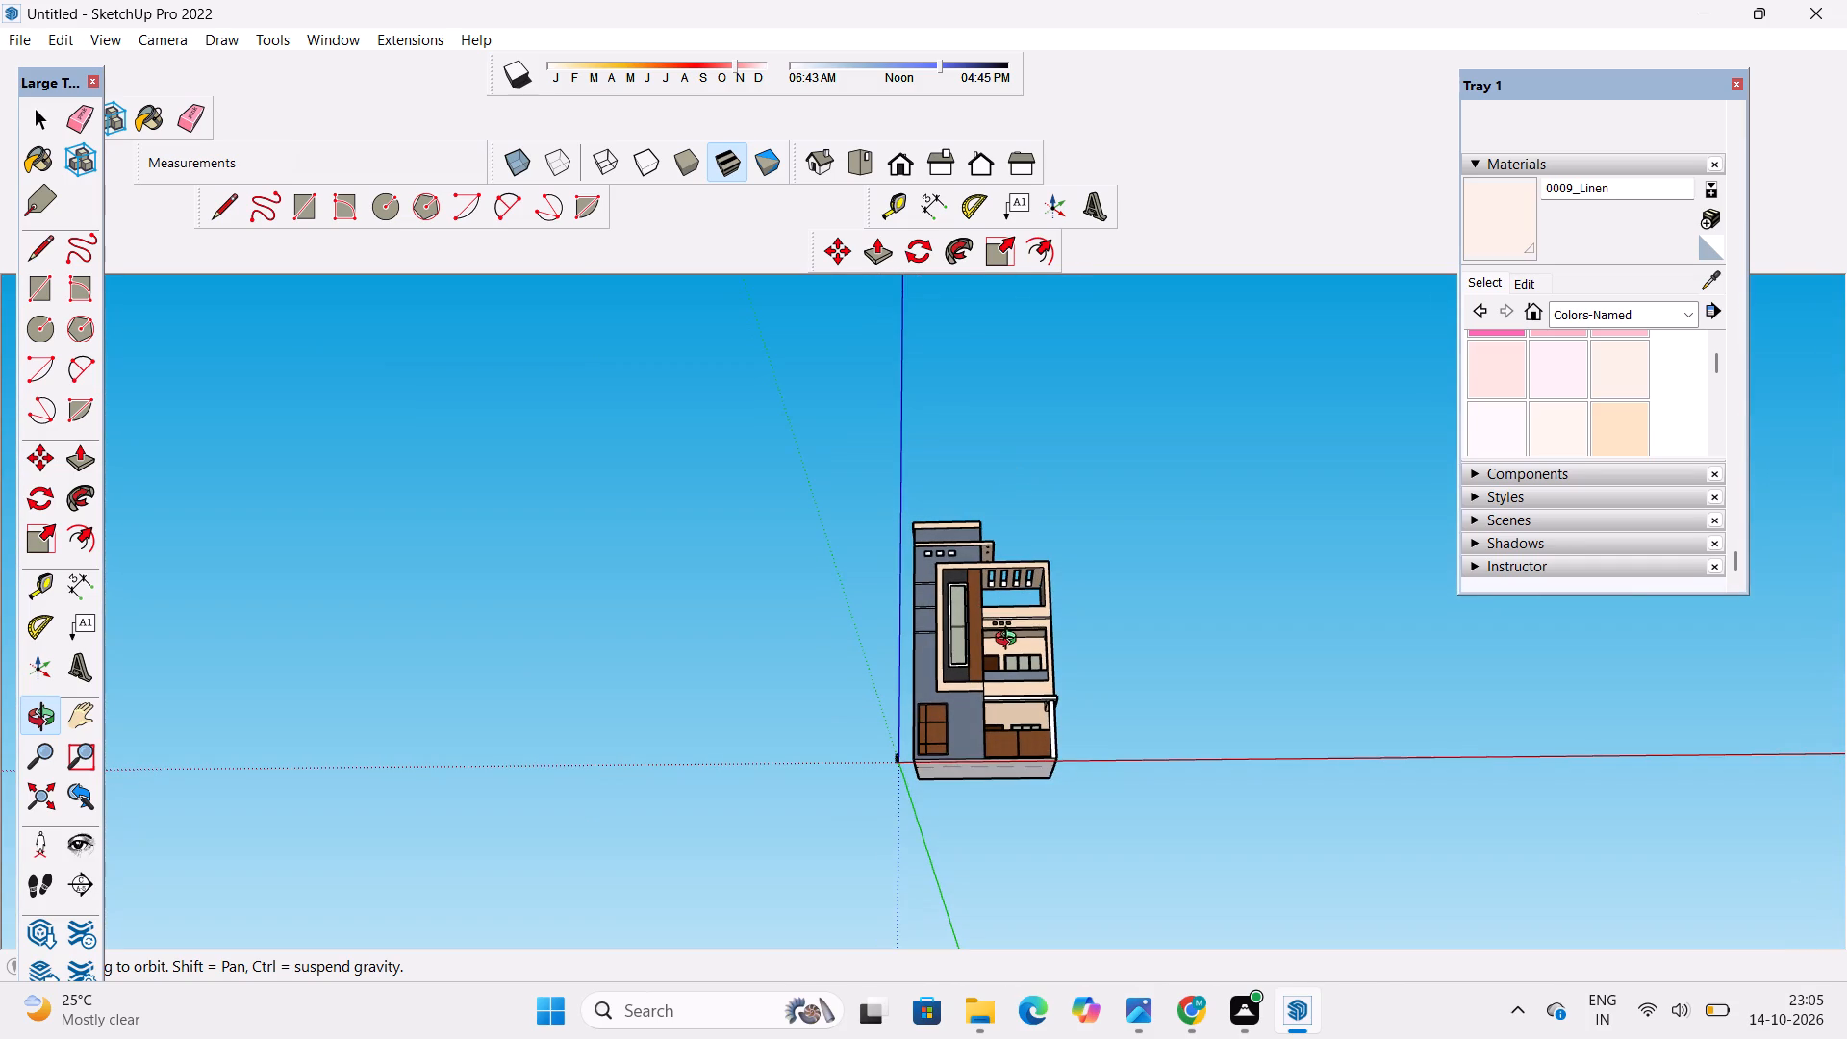
scroll(1012, 615, "down", 1)
left_click_drag(1055, 731, 1055, 813)
left_click_drag(978, 644, 997, 836)
scroll(1035, 728, "up", 4)
left_click_drag(1035, 709, 1018, 730, "shift")
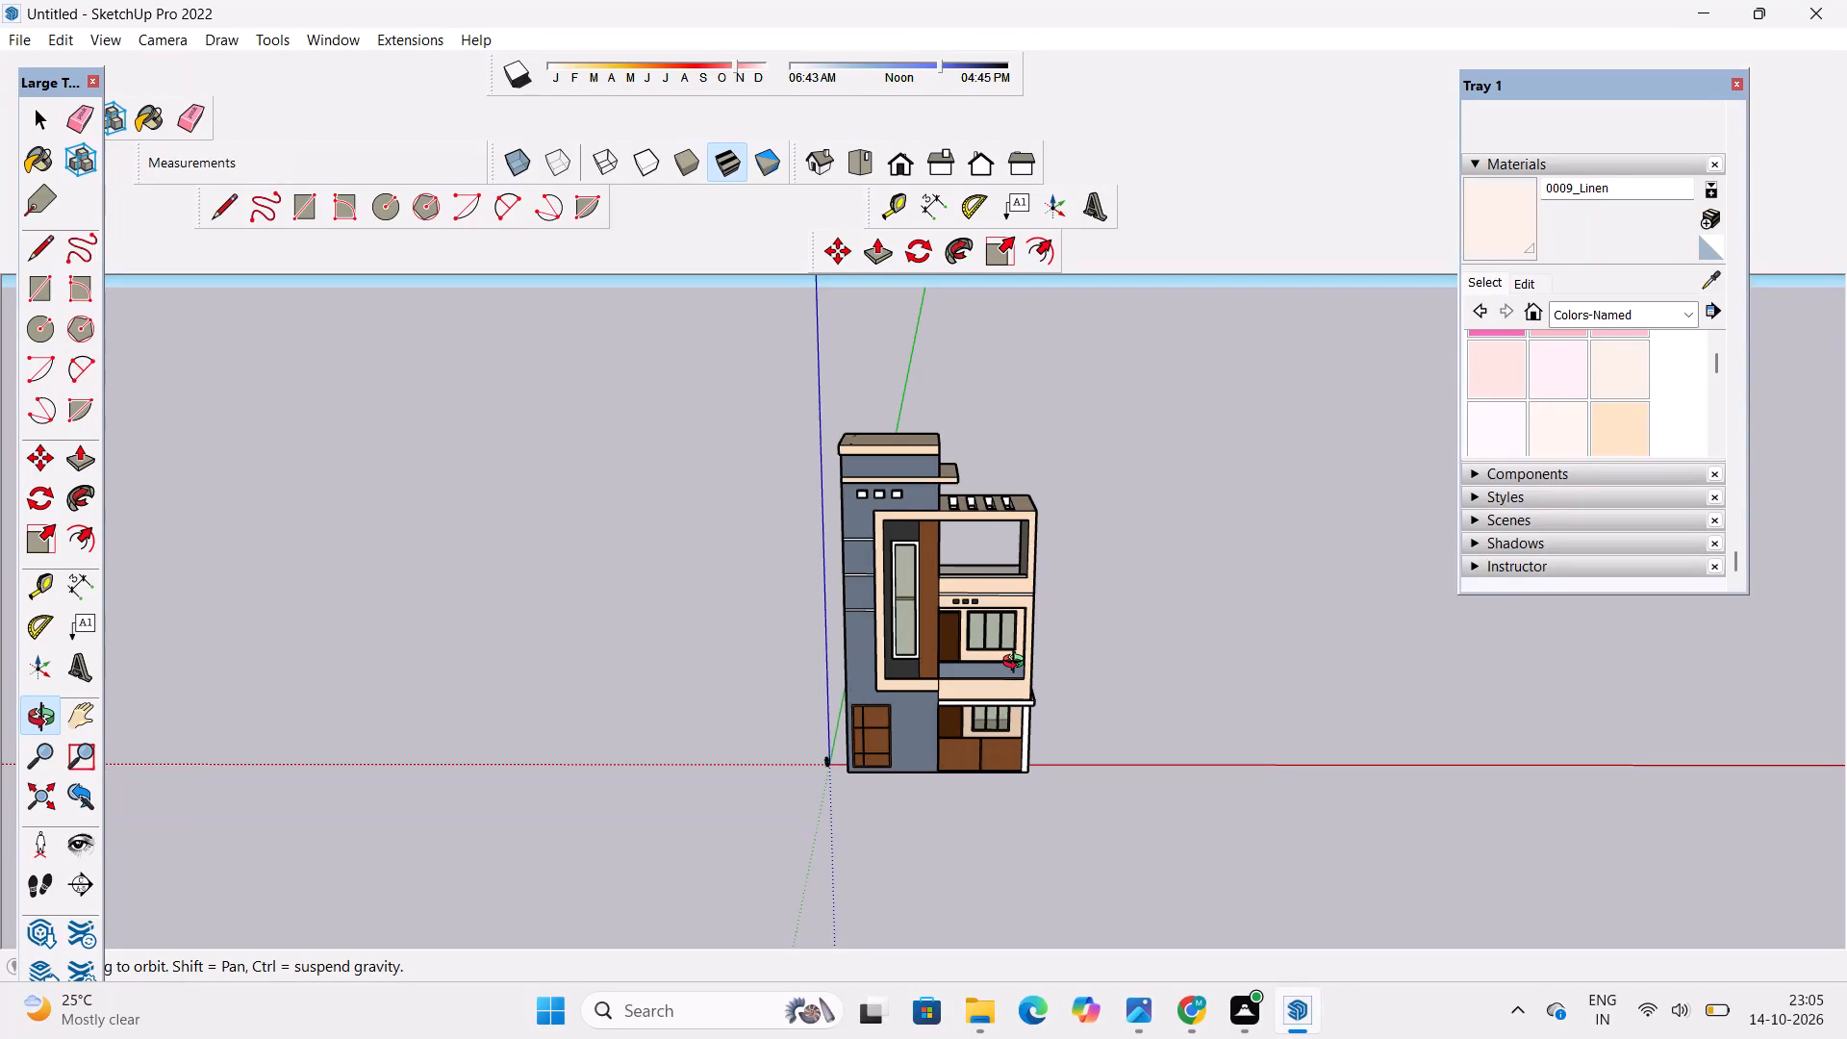
scroll(1017, 656, "down", 2)
scroll(1007, 754, "up", 9)
scroll(980, 653, "up", 4)
left_click_drag(979, 648, 992, 704, "shift")
left_click_drag(992, 704, 999, 635, "shift")
left_click_drag(1001, 638, 972, 625)
left_click_drag(972, 625, 986, 668, "shift")
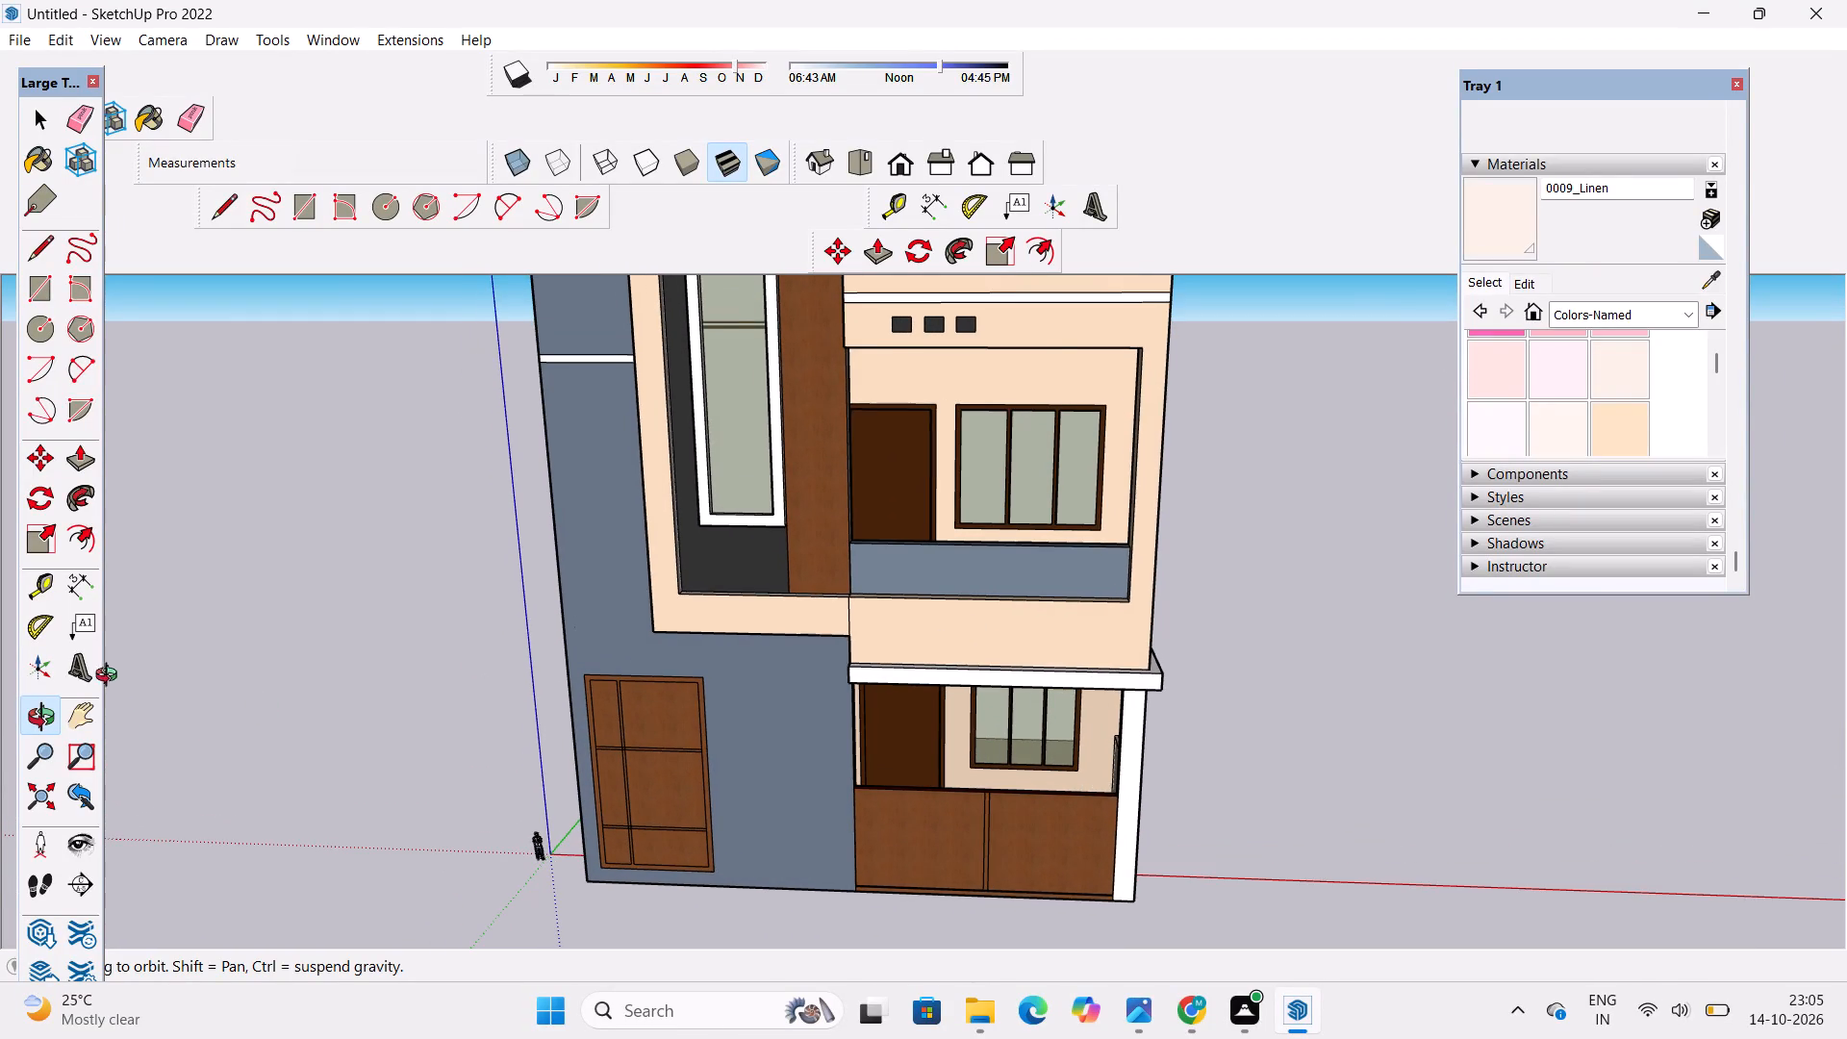
Start a 3D text and replace its default wording with NAKSHA MART.
left_click(74, 674)
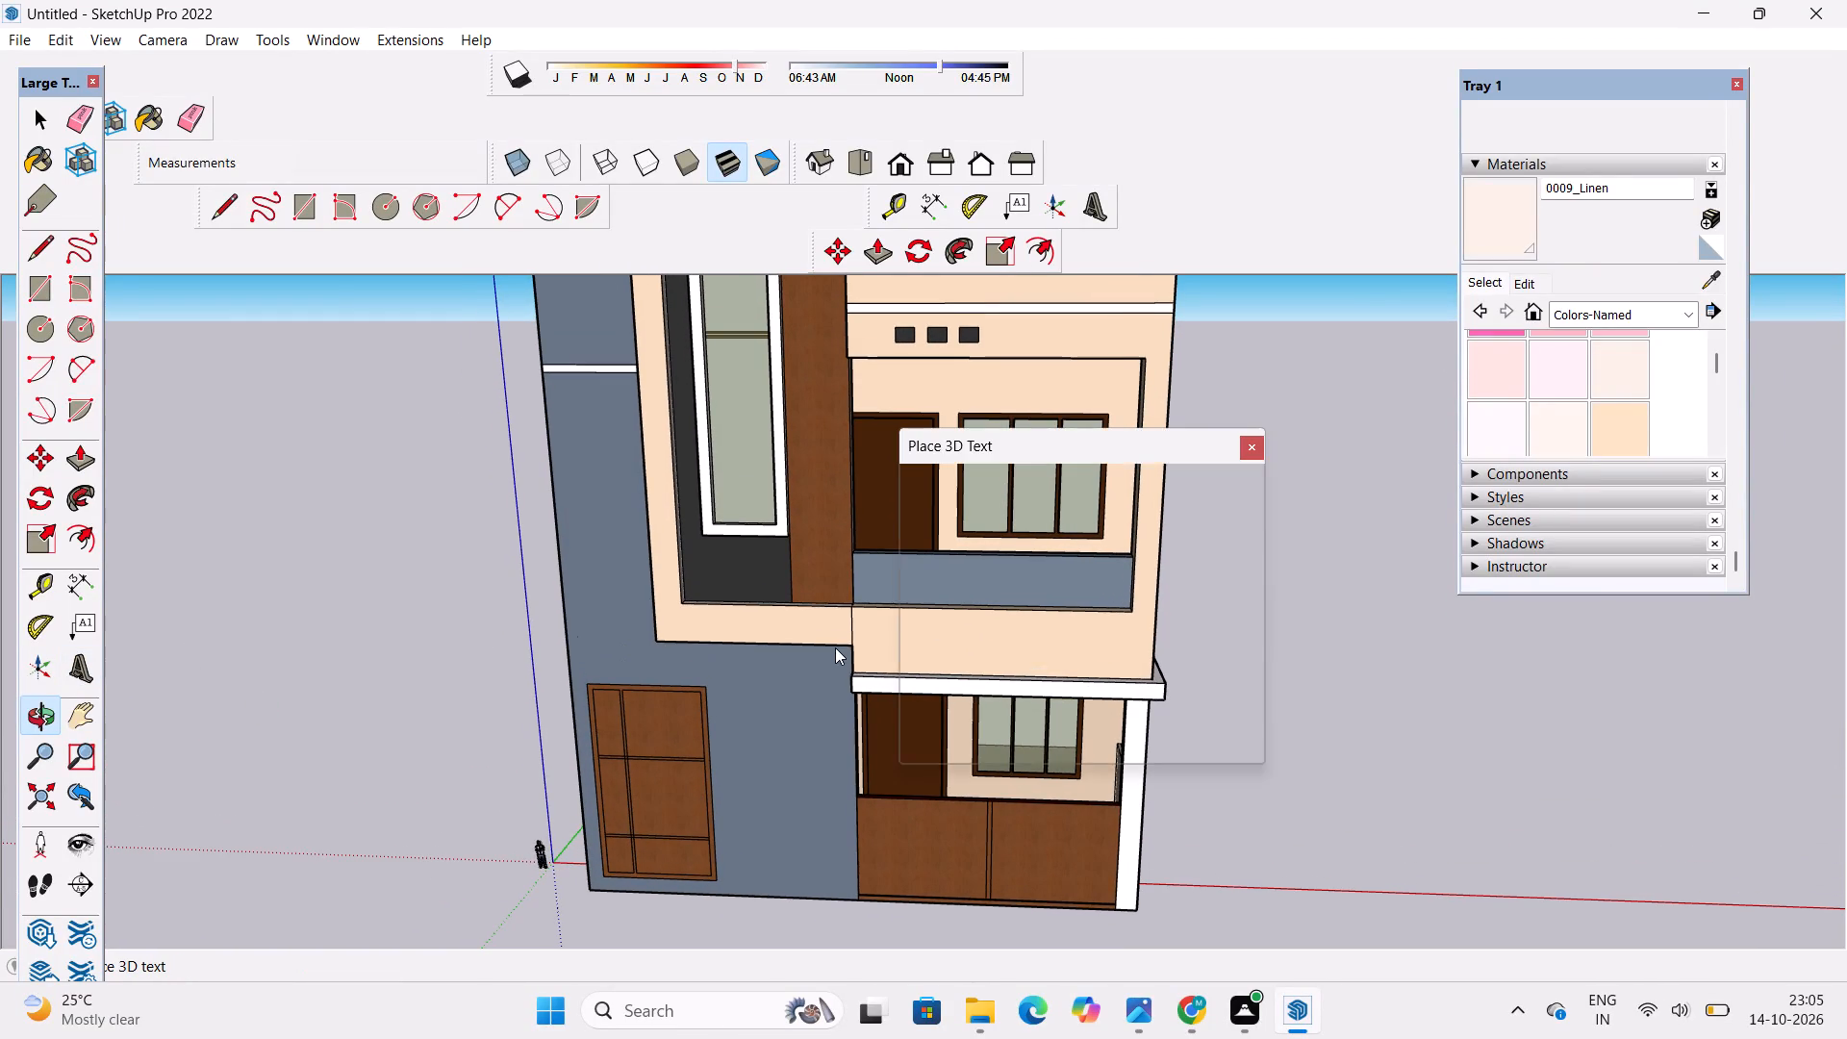
left_click(1115, 487)
key("BackSpace")
key("BackSpace")
key("BackSpace")
key("BackSpace")
key("BackSpace")
key("BackSpace")
key("BackSpace")
key("BackSpace")
key("BackSpace")
key("BackSpace")
key("BackSpace")
key("BackSpace")
key("BackSpace")
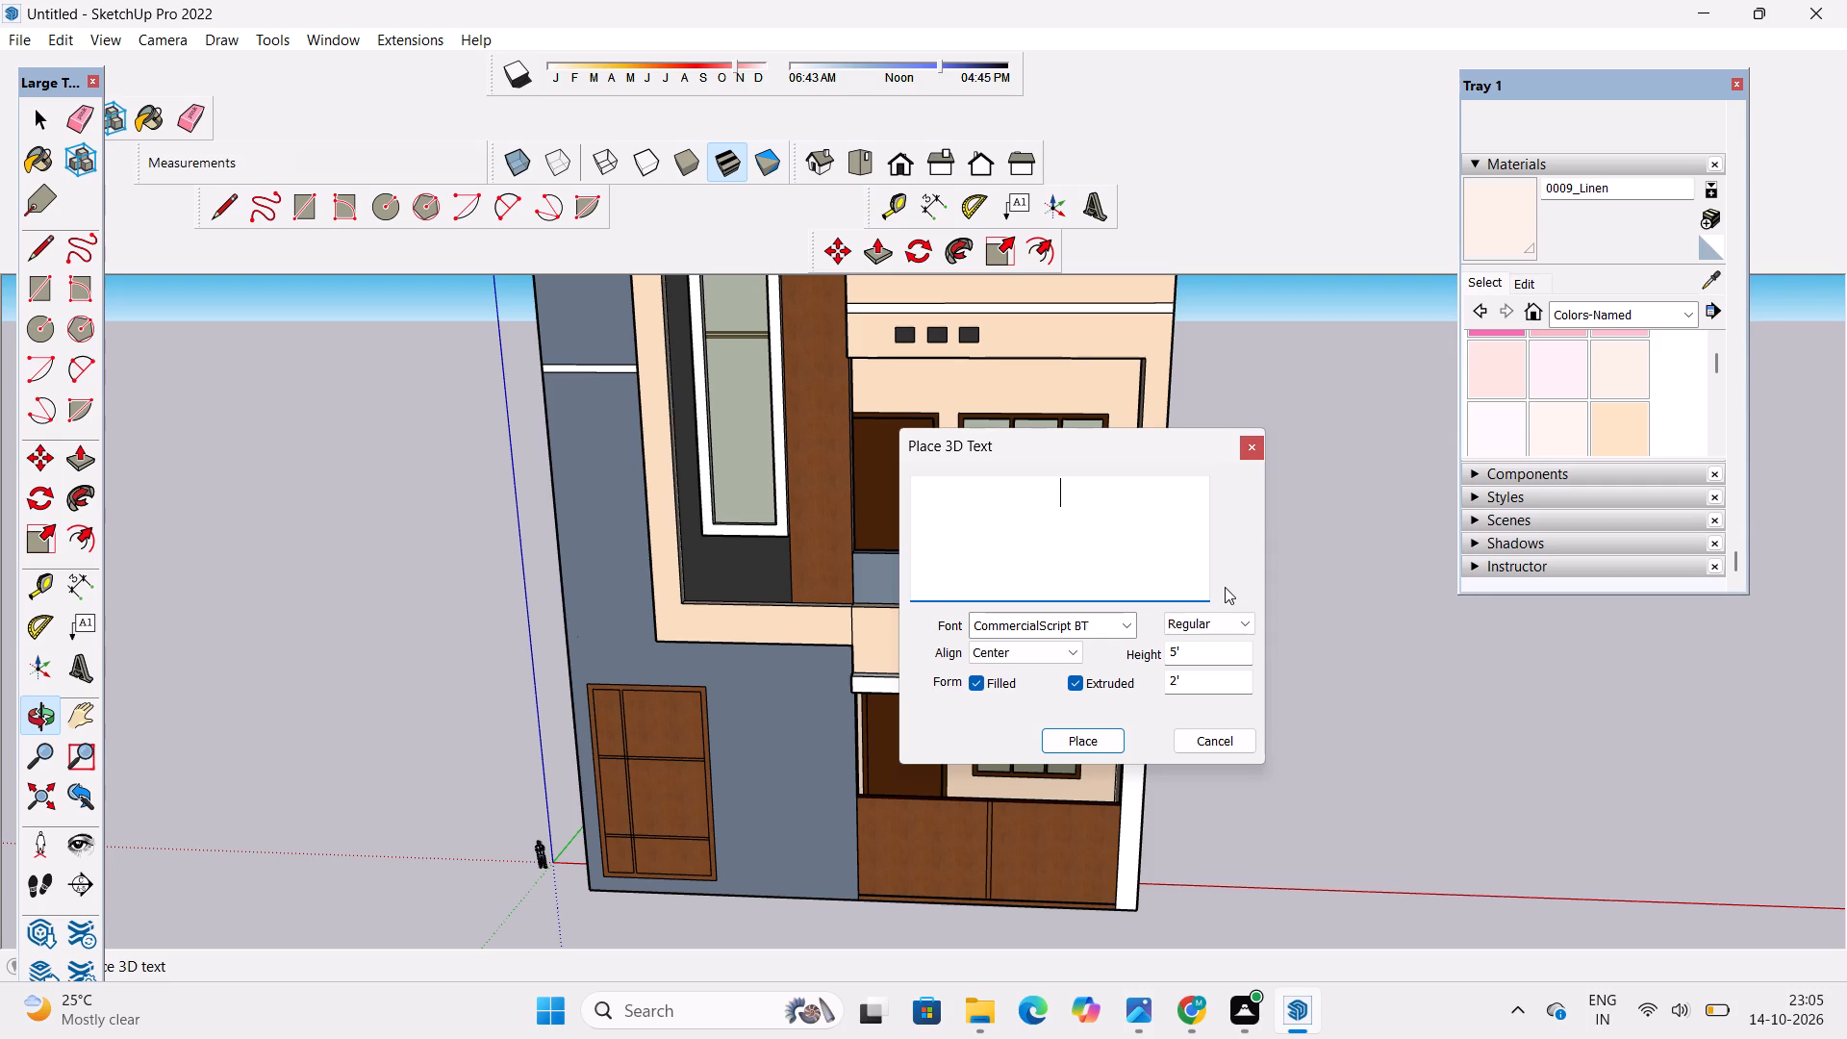
key("a")
key("BackSpace")
type("AKSH")
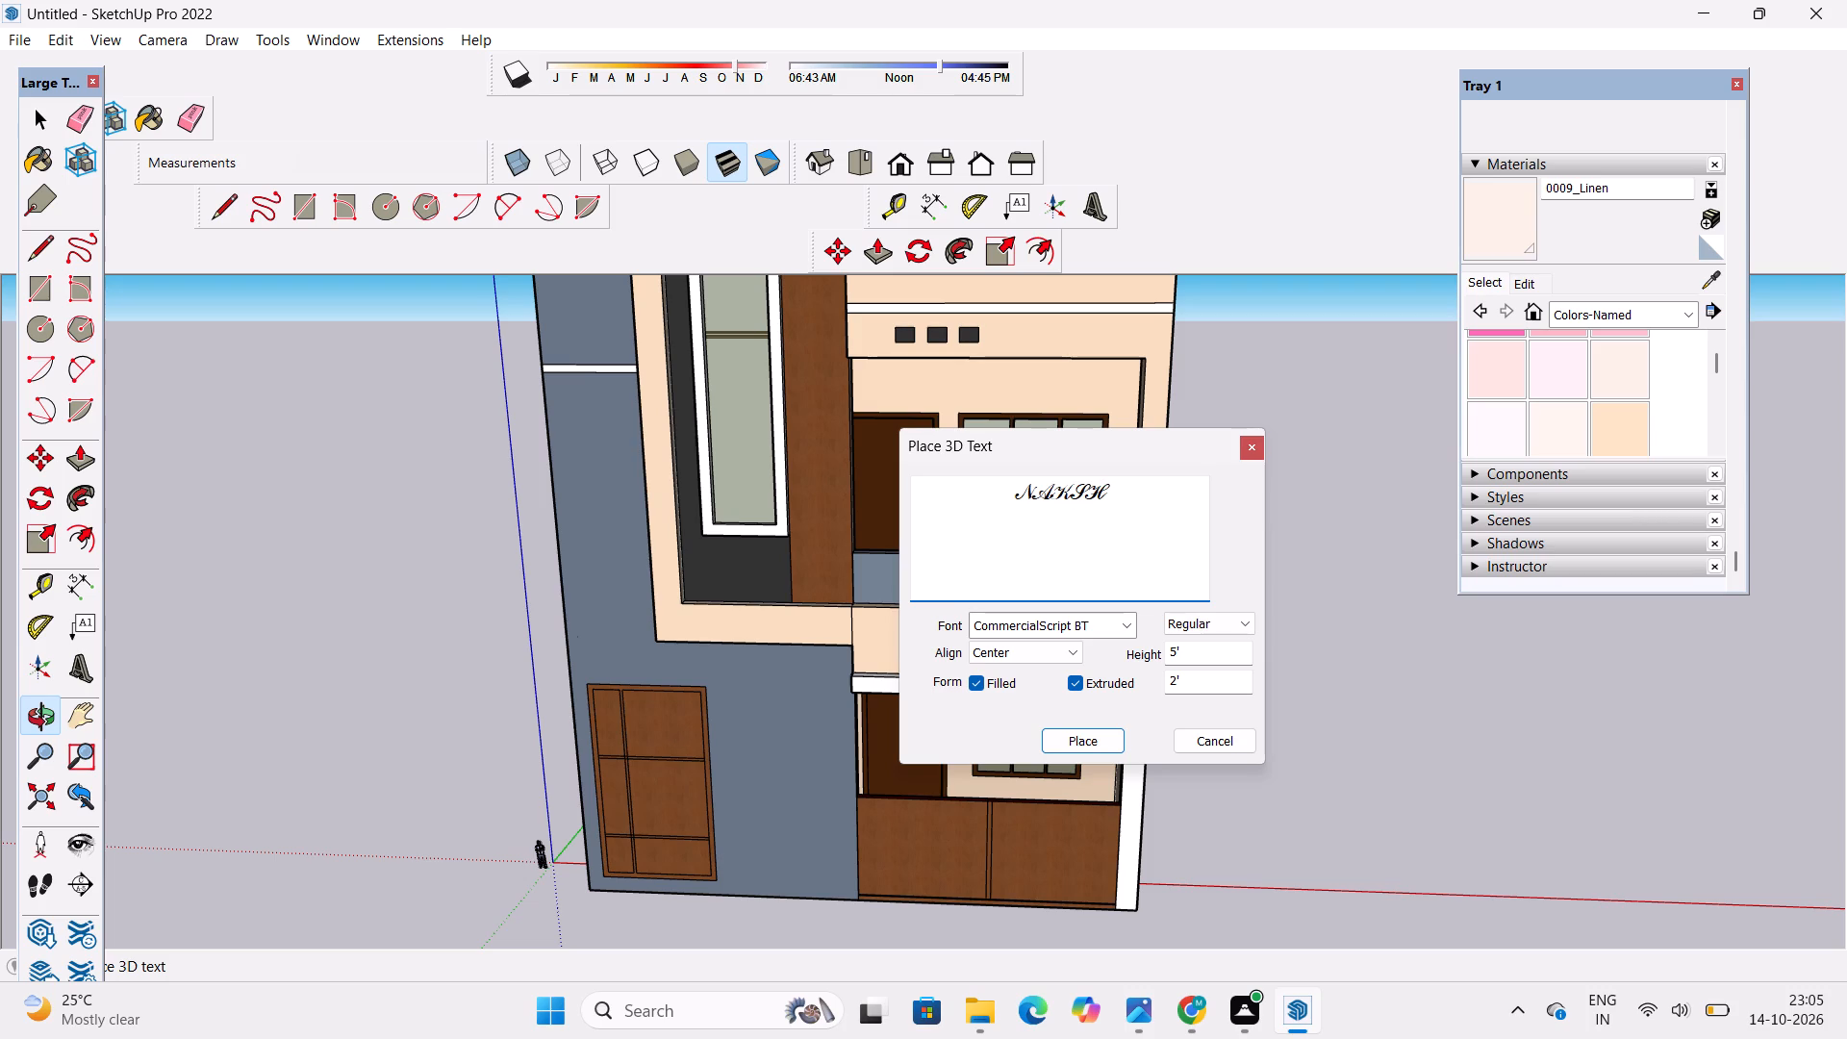
key("a")
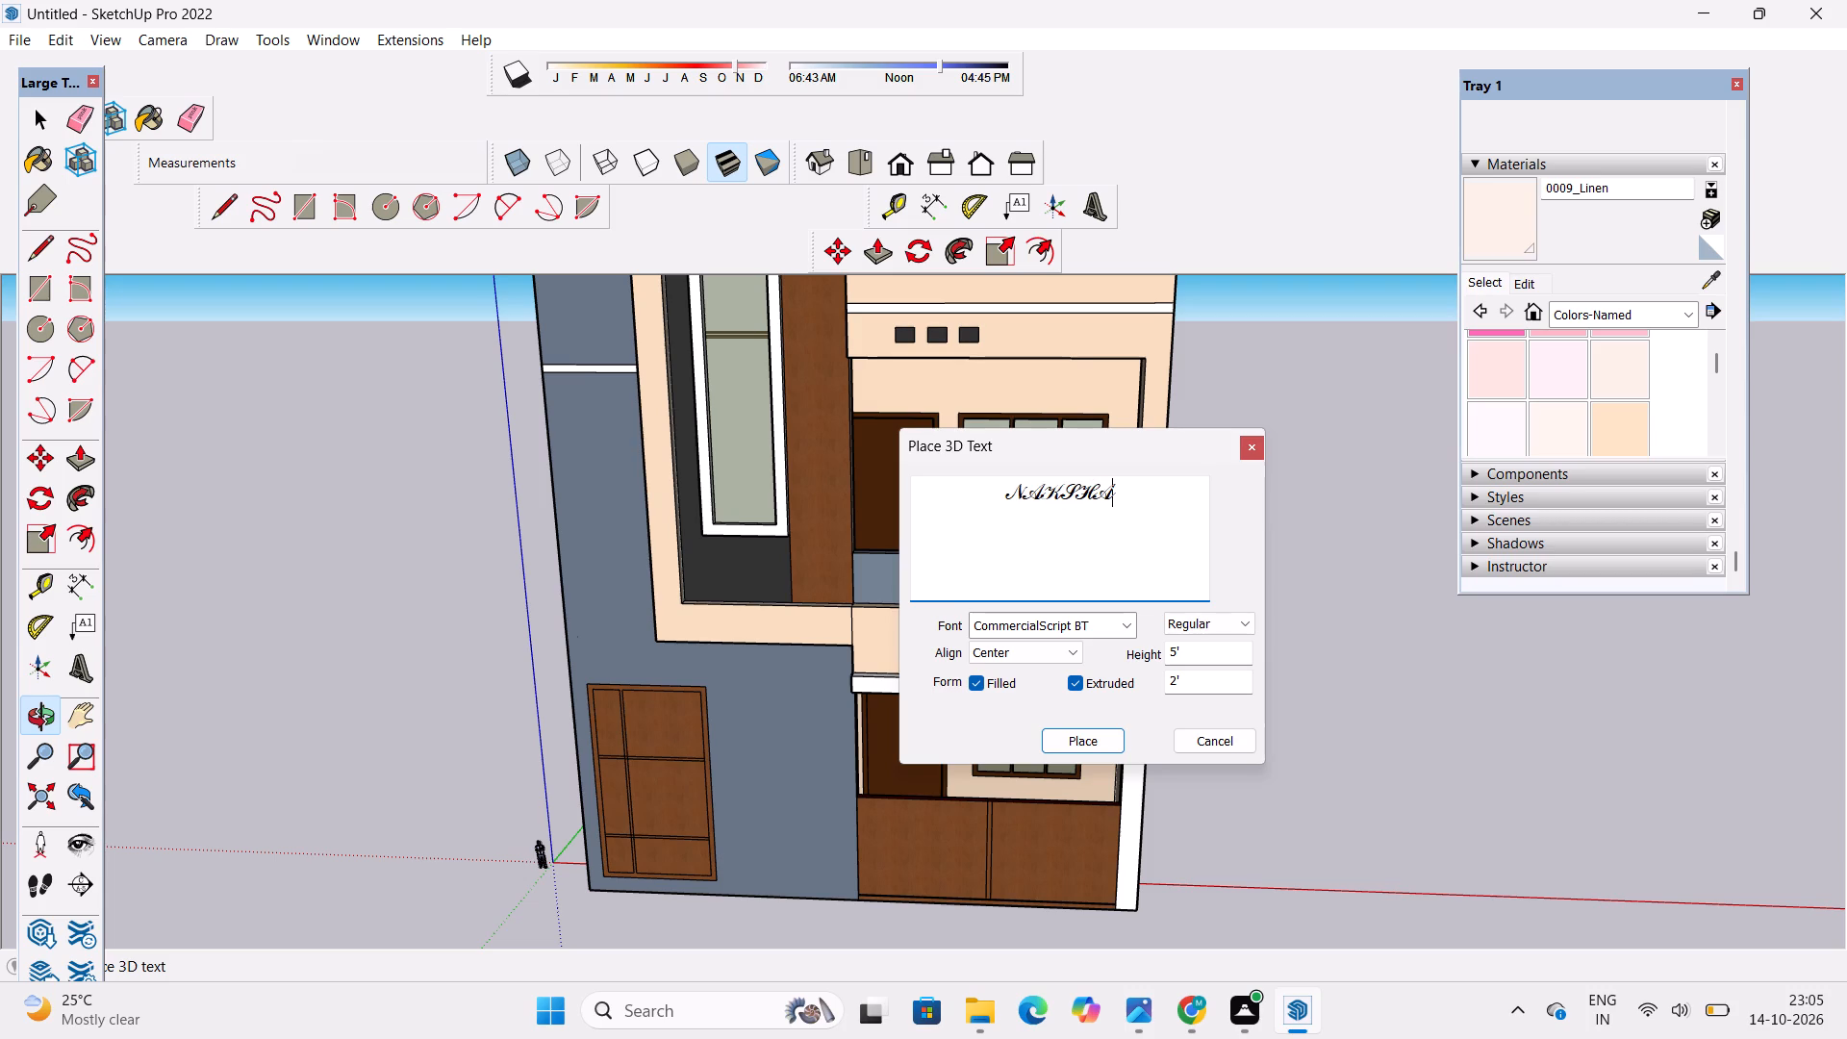
key("space")
type("MART")
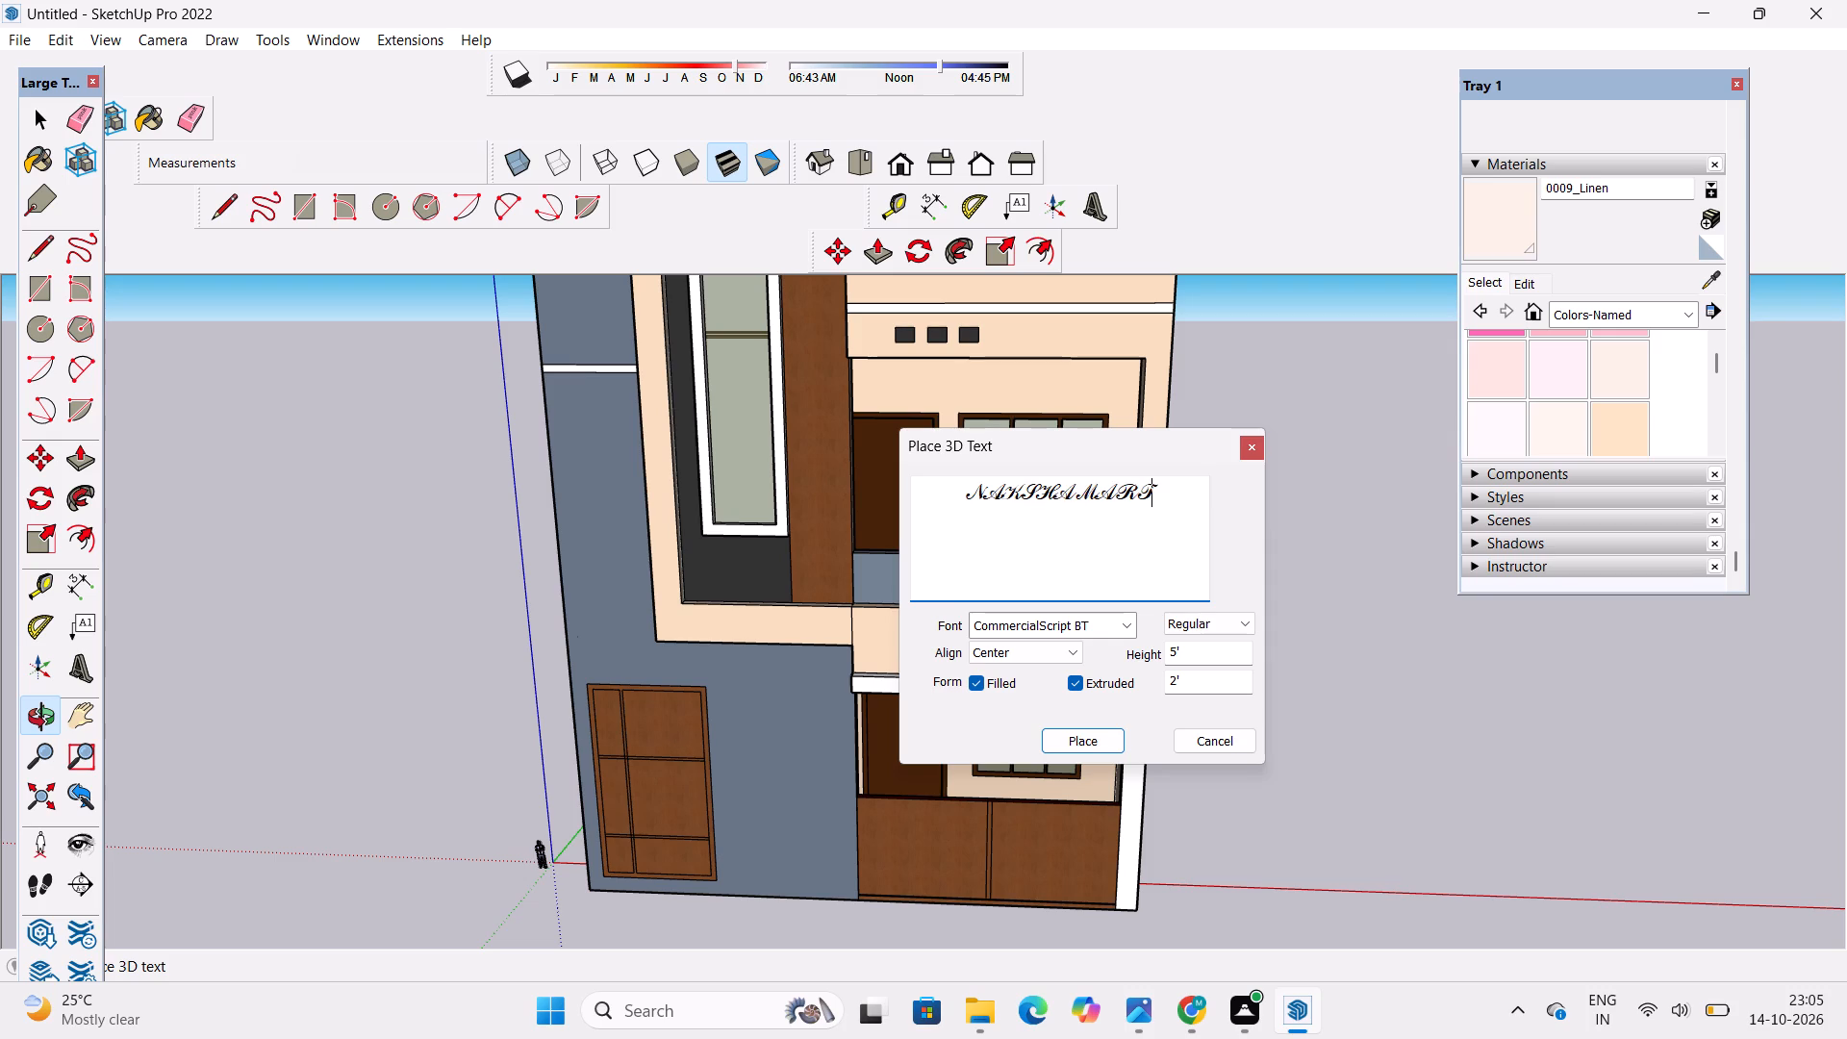
Change the font of the NAKSHA MART 3D text to Monotype Corsiva.
left_click(1129, 626)
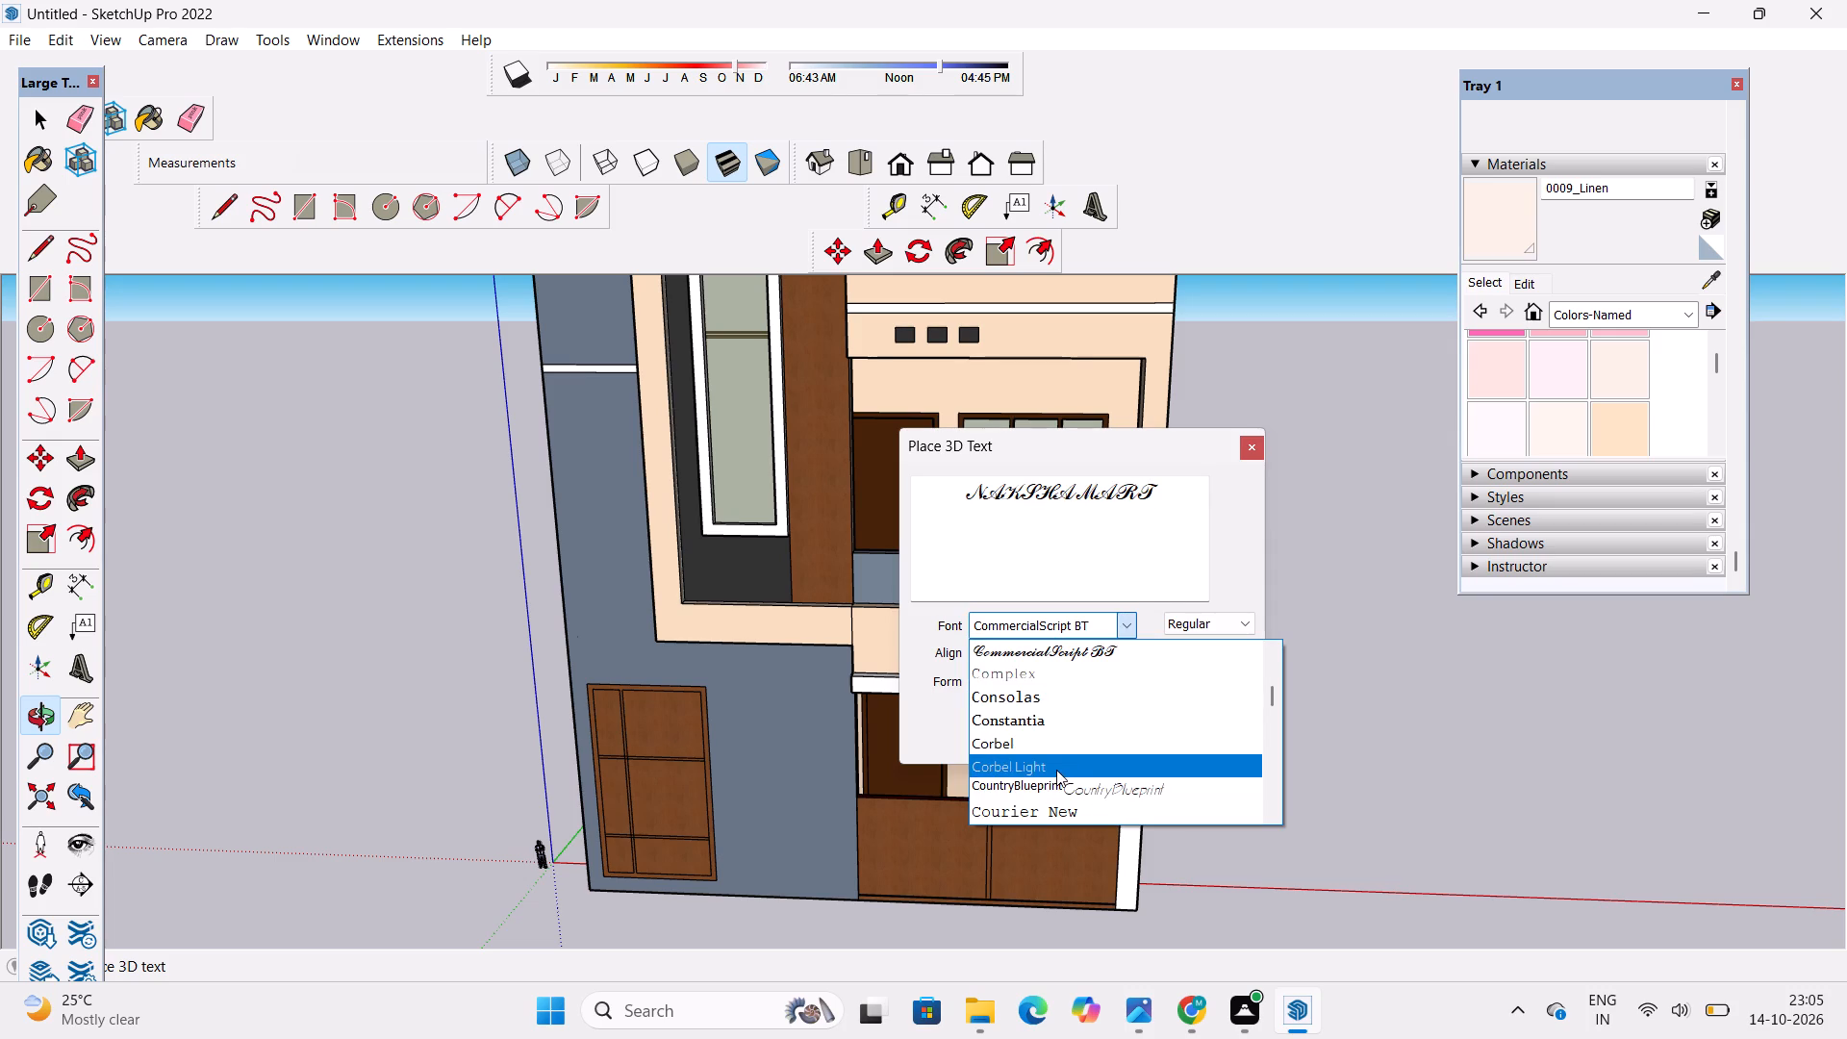
scroll(1056, 770, "down", 3)
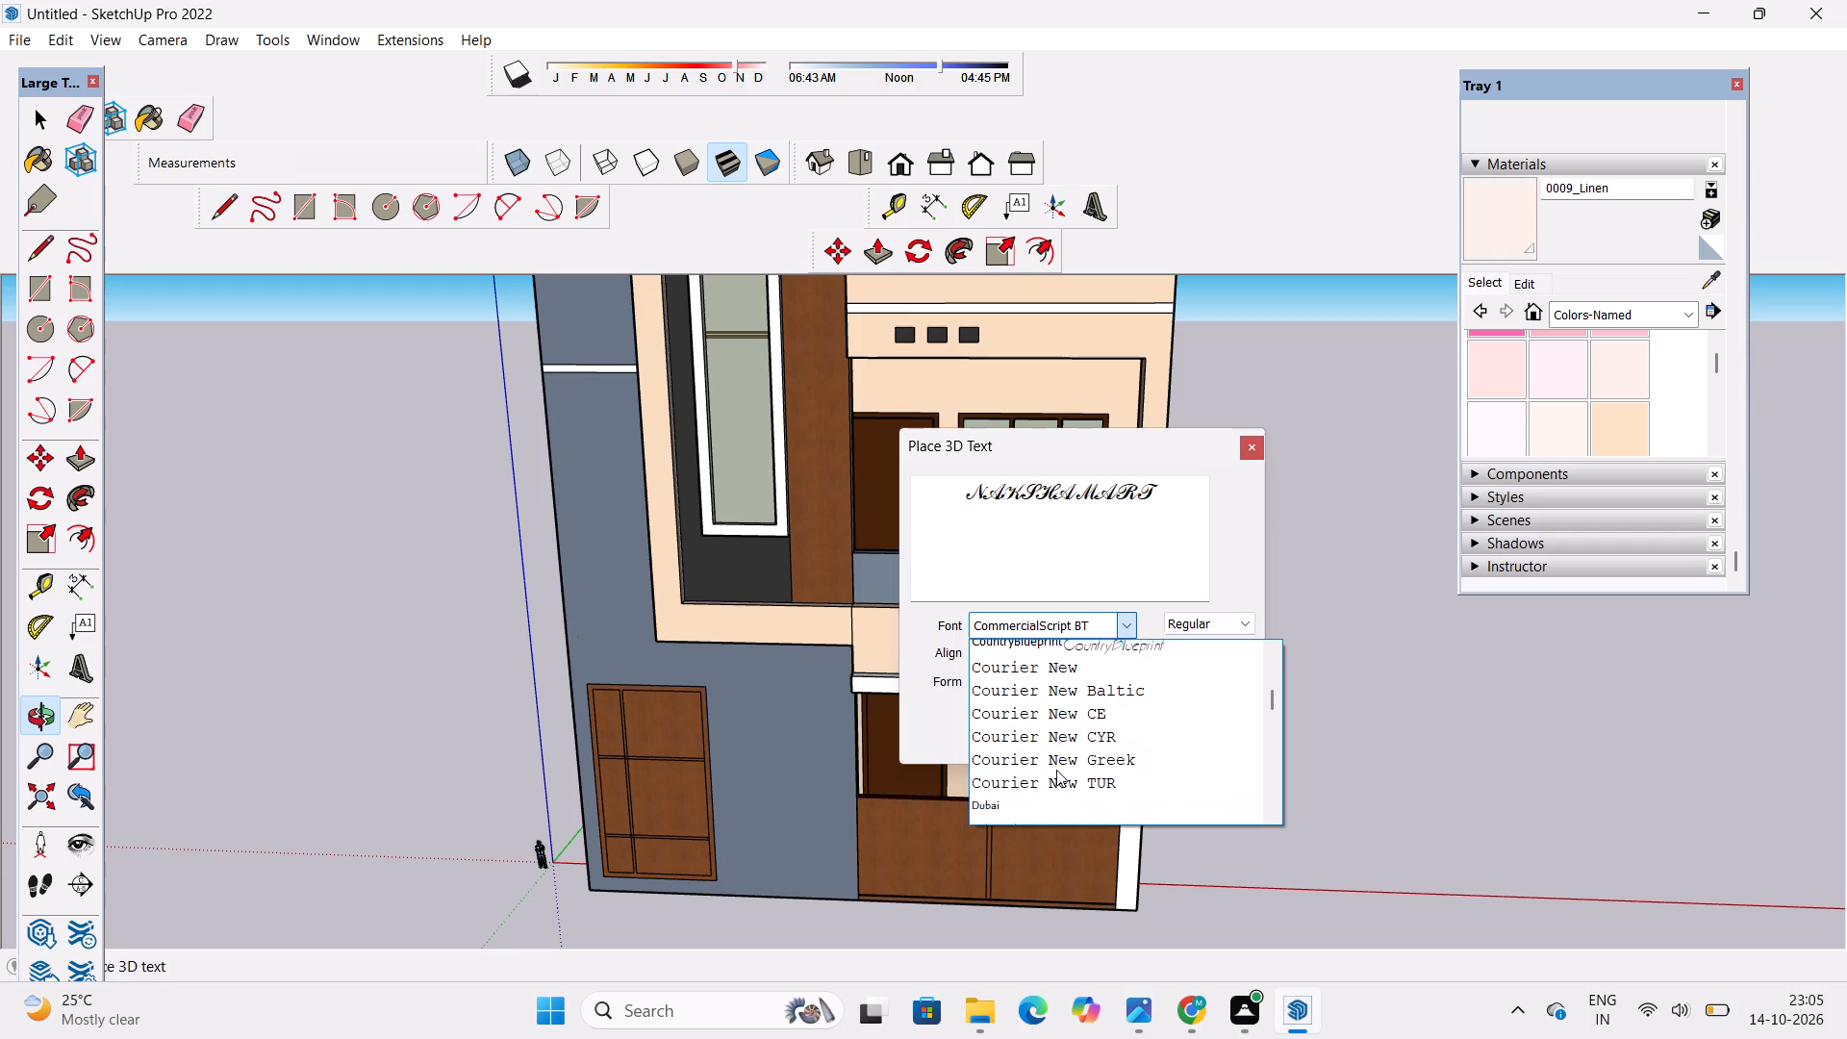
scroll(1056, 770, "down", 6)
scroll(1056, 770, "up", 1)
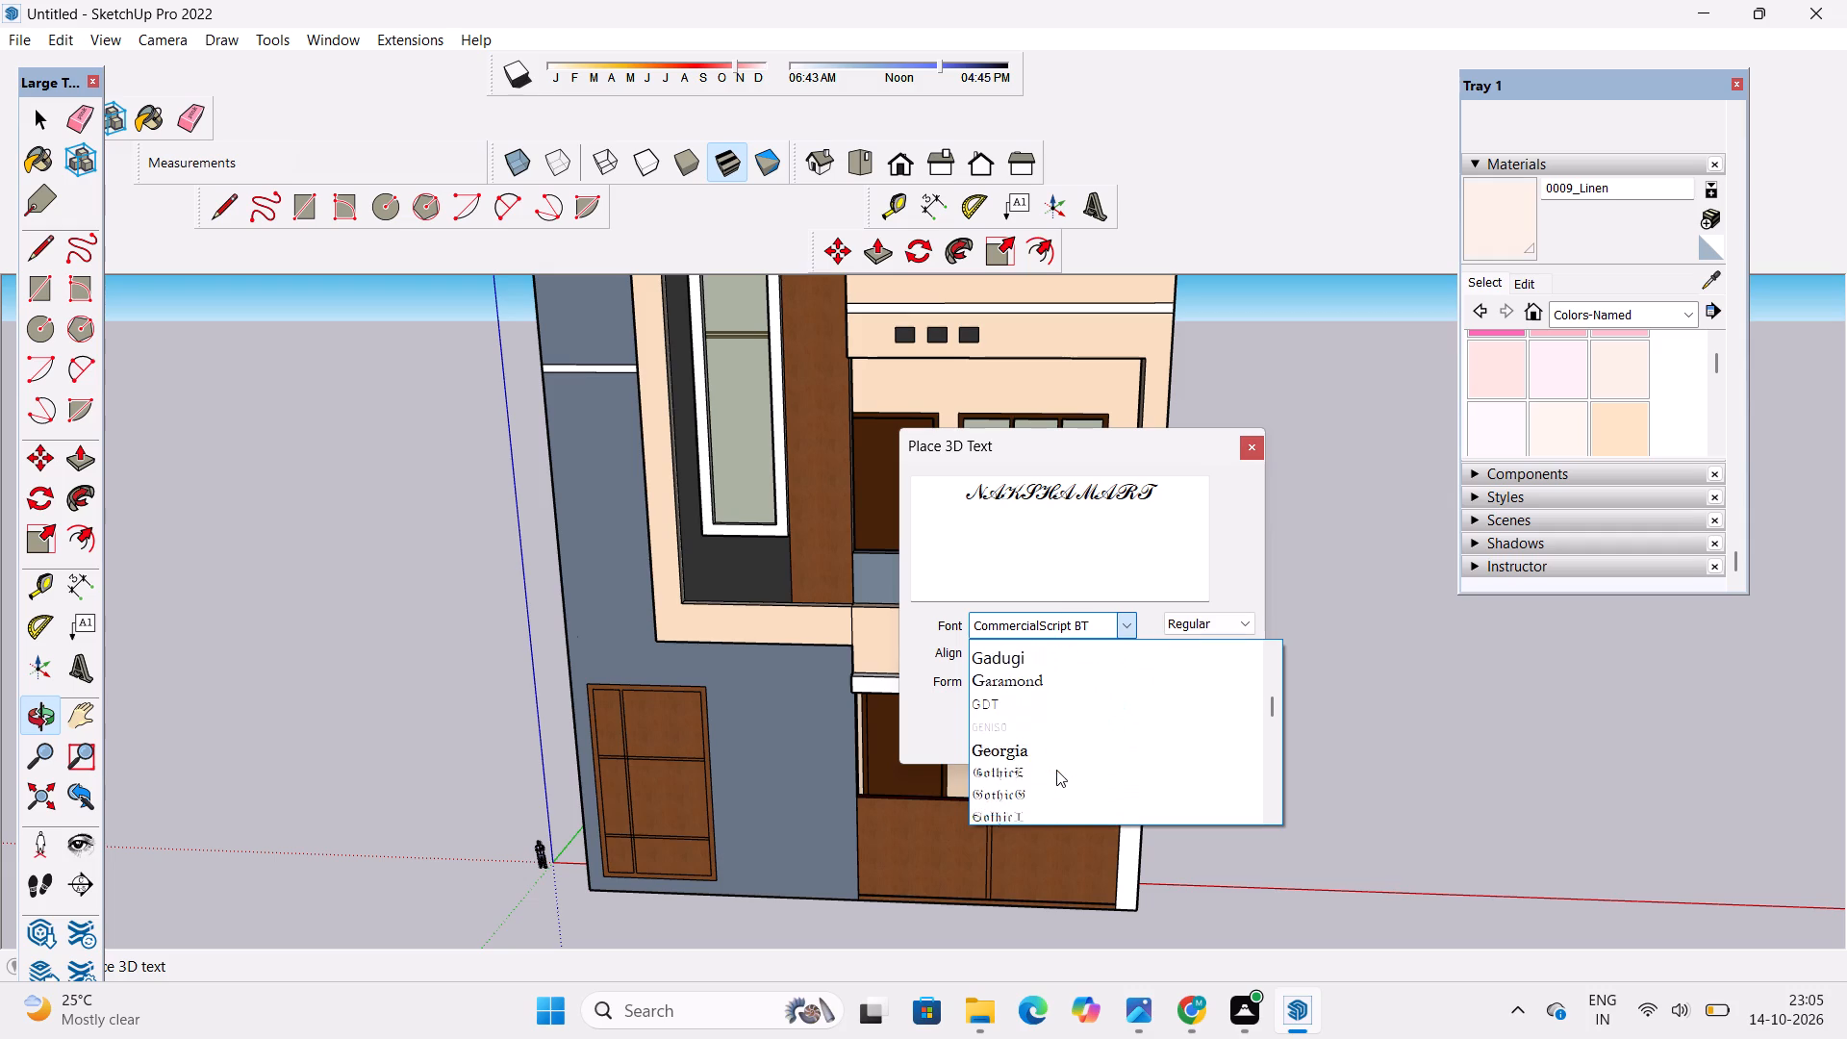
scroll(1056, 770, "up", 3)
scroll(1056, 770, "down", 3)
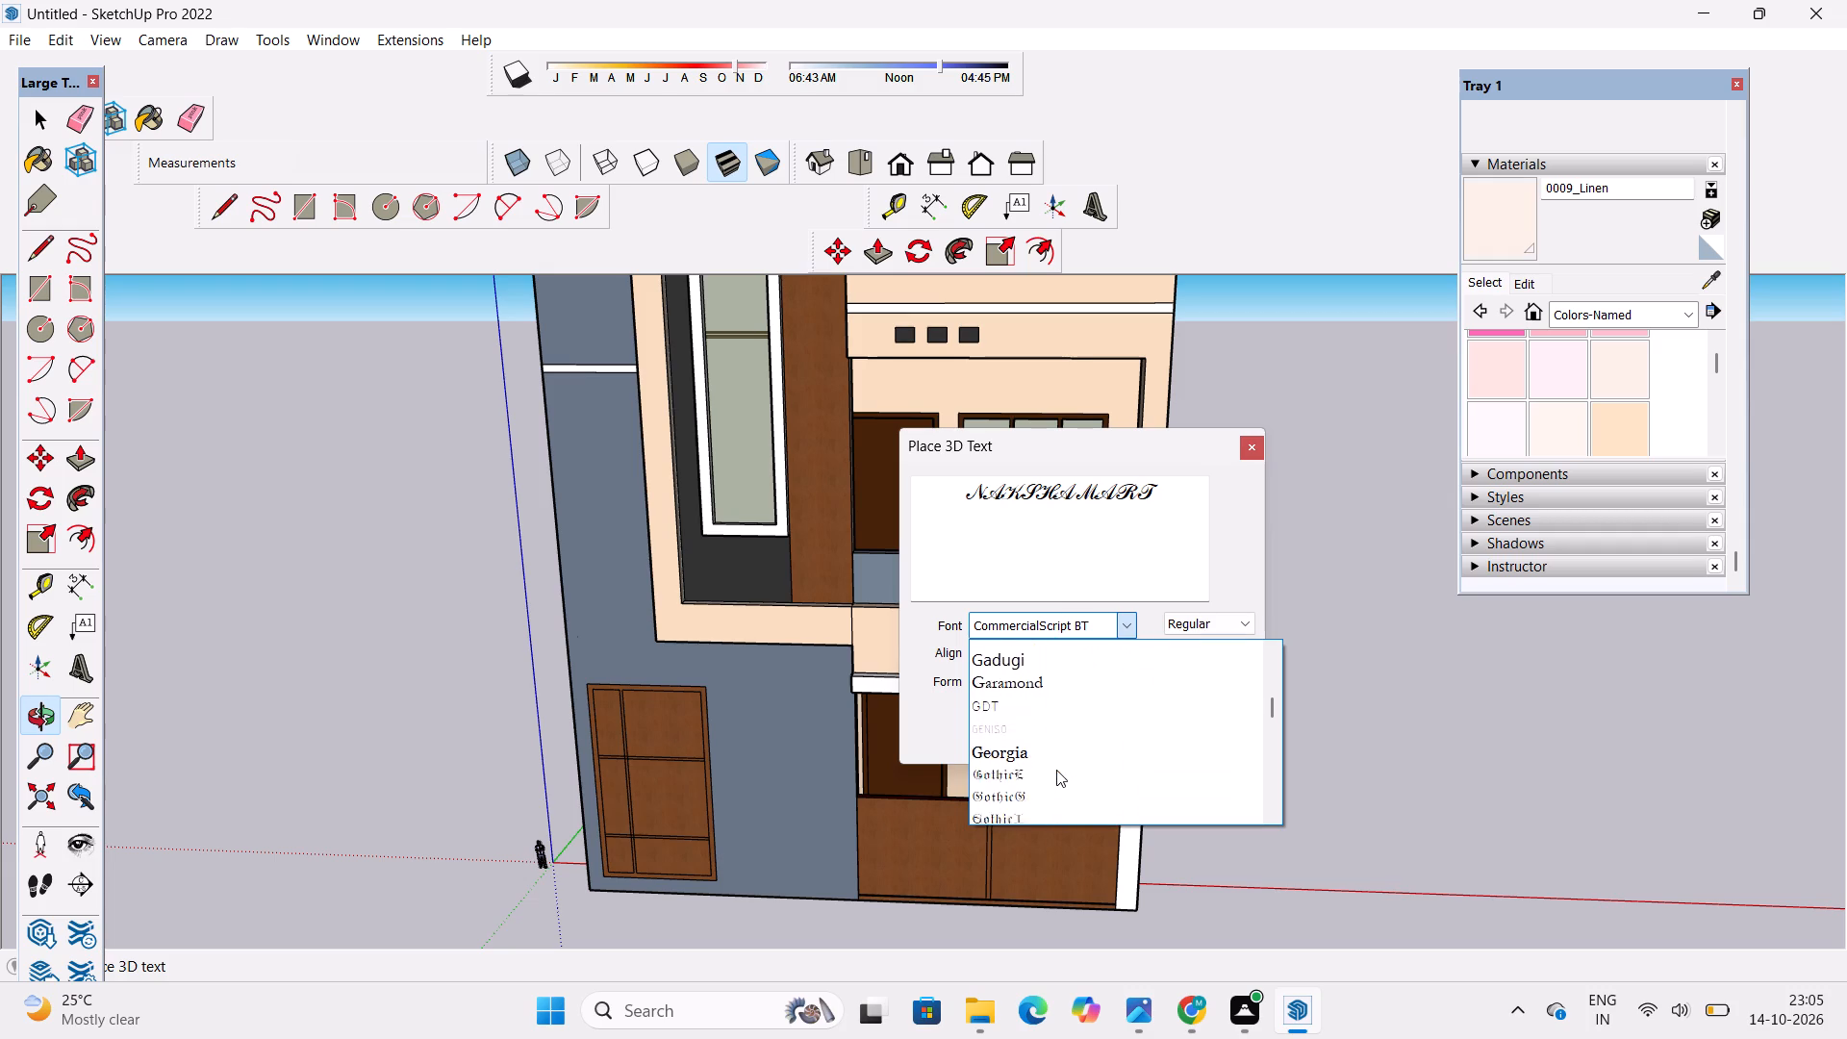
scroll(1056, 770, "up", 3)
scroll(1056, 770, "down", 4)
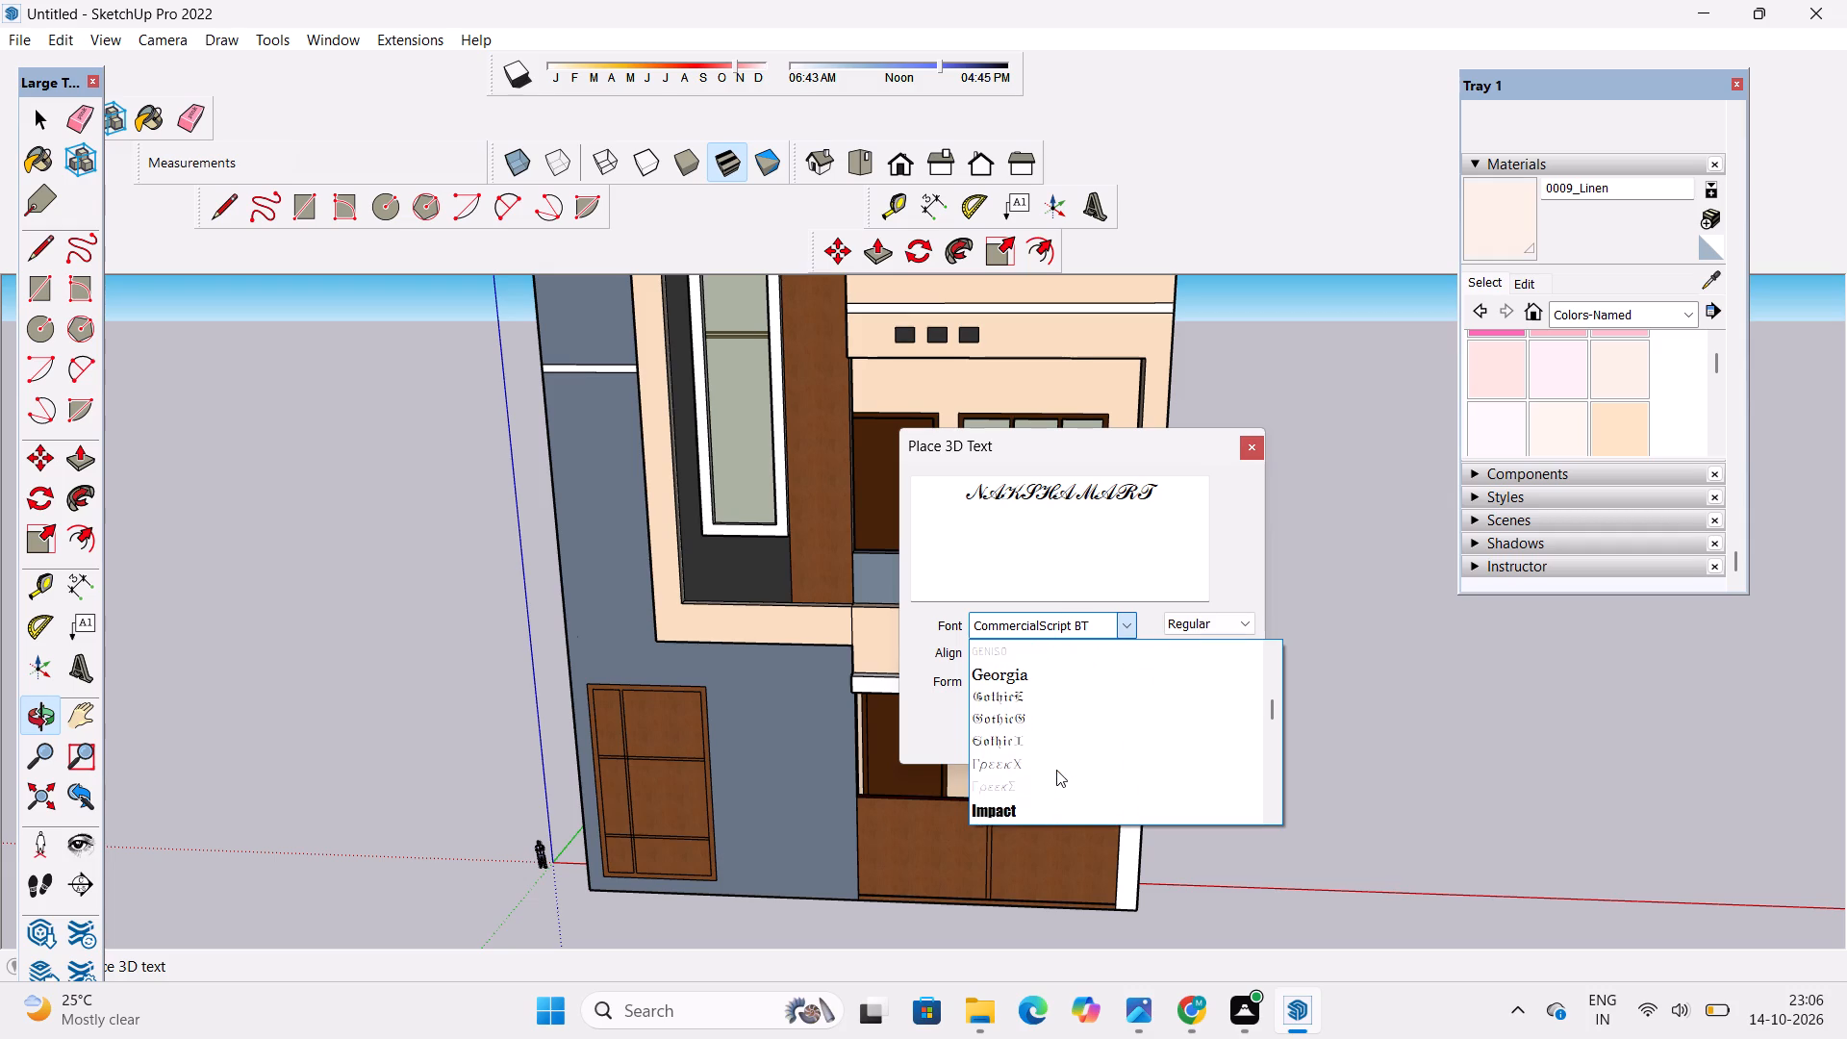
scroll(1056, 770, "down", 6)
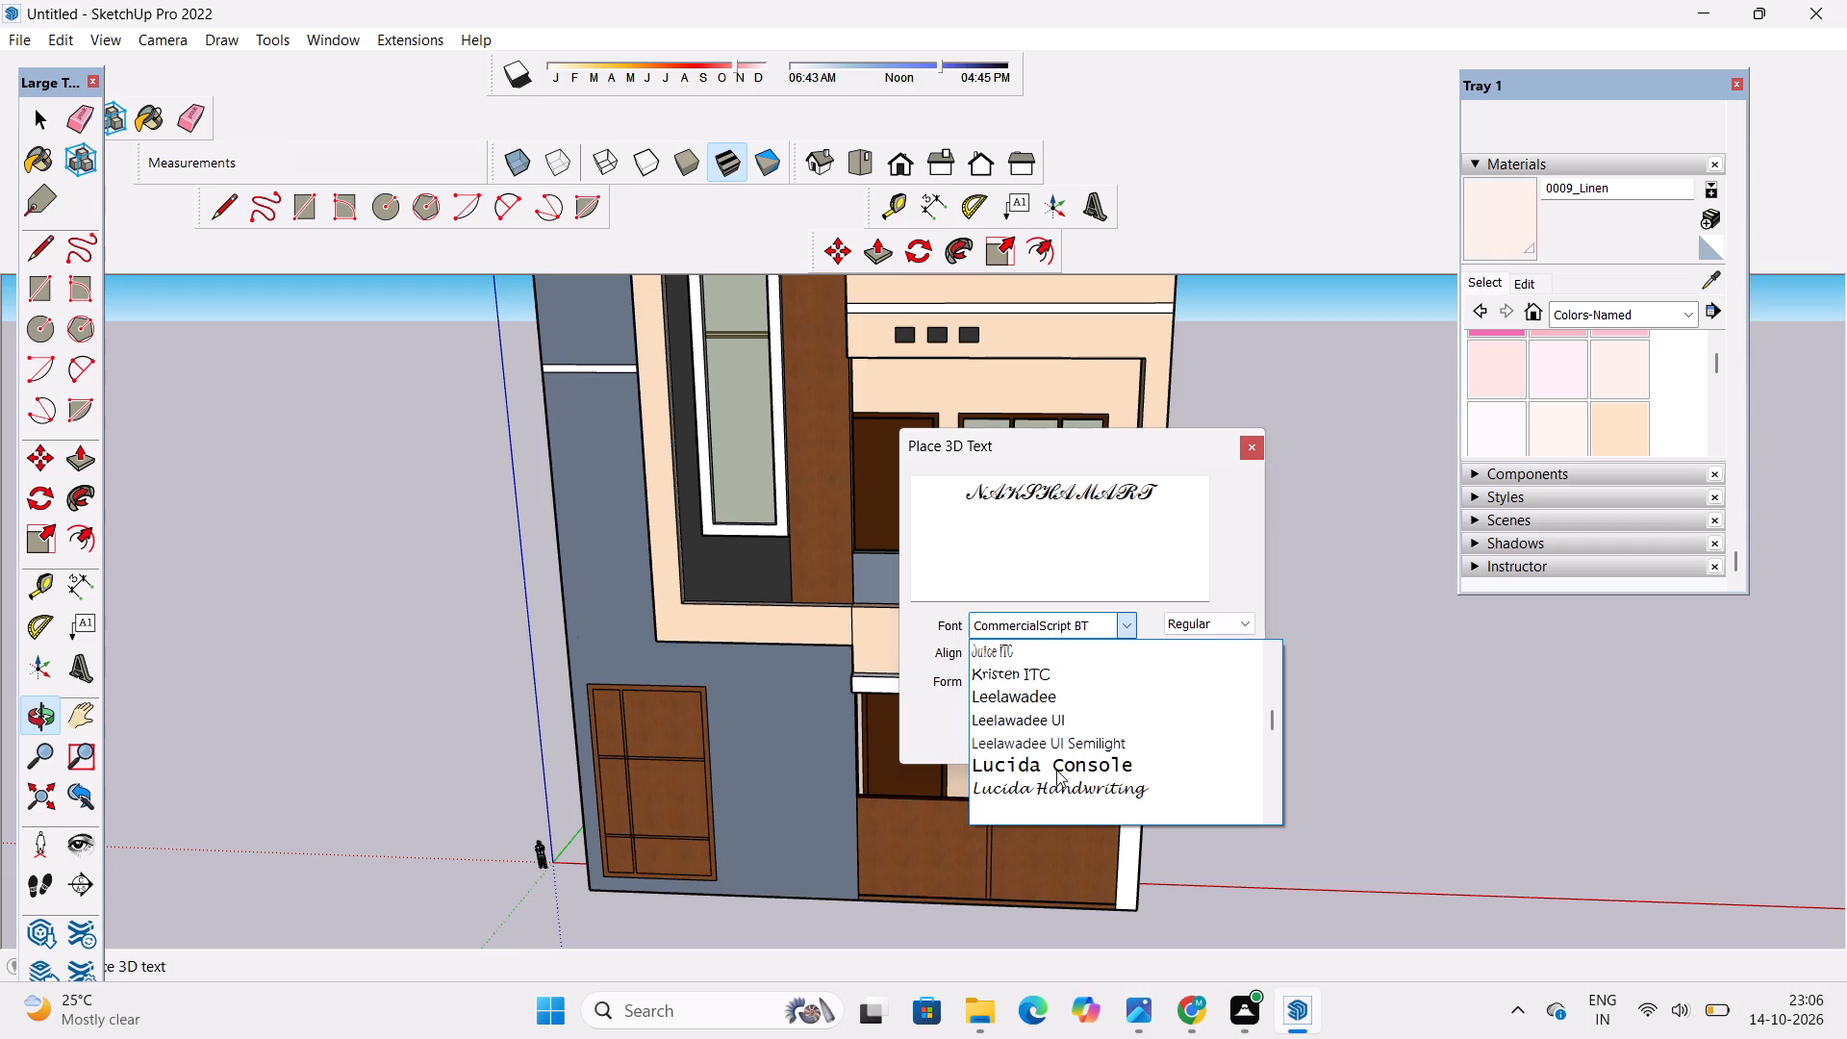
scroll(1056, 770, "down", 9)
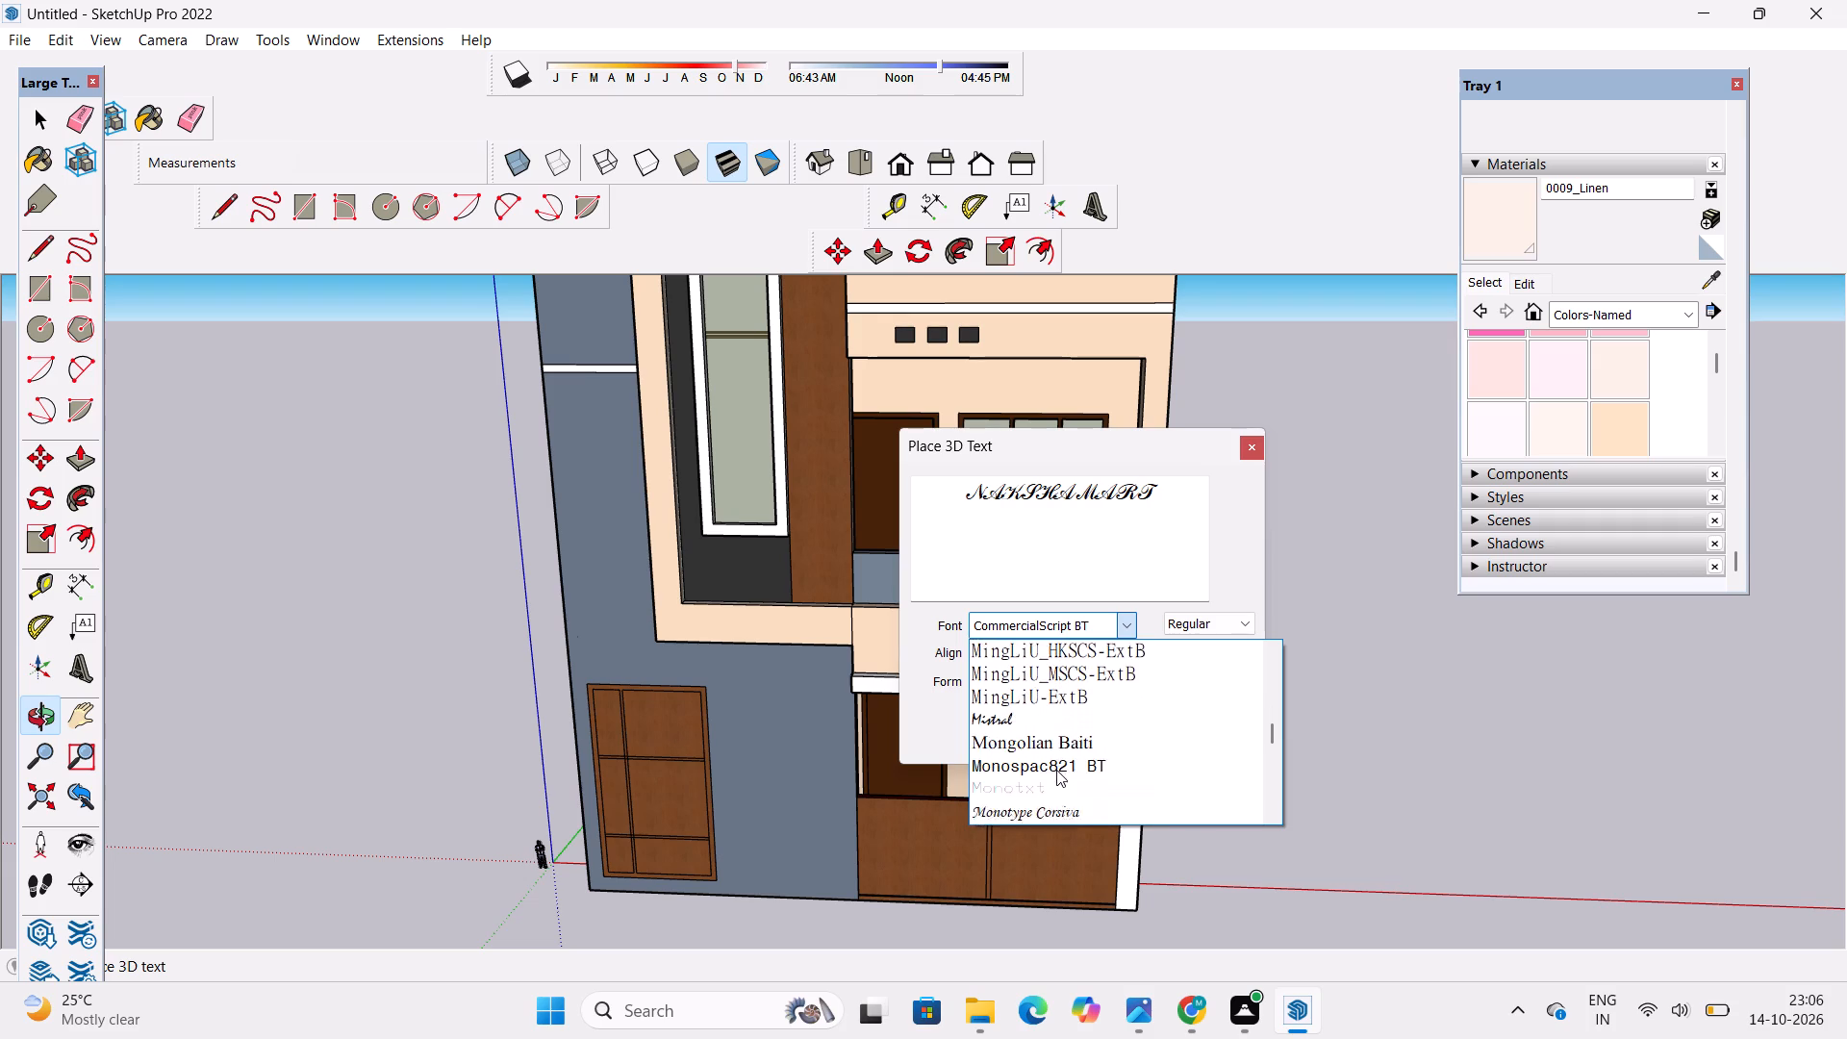
scroll(1056, 770, "down", 5)
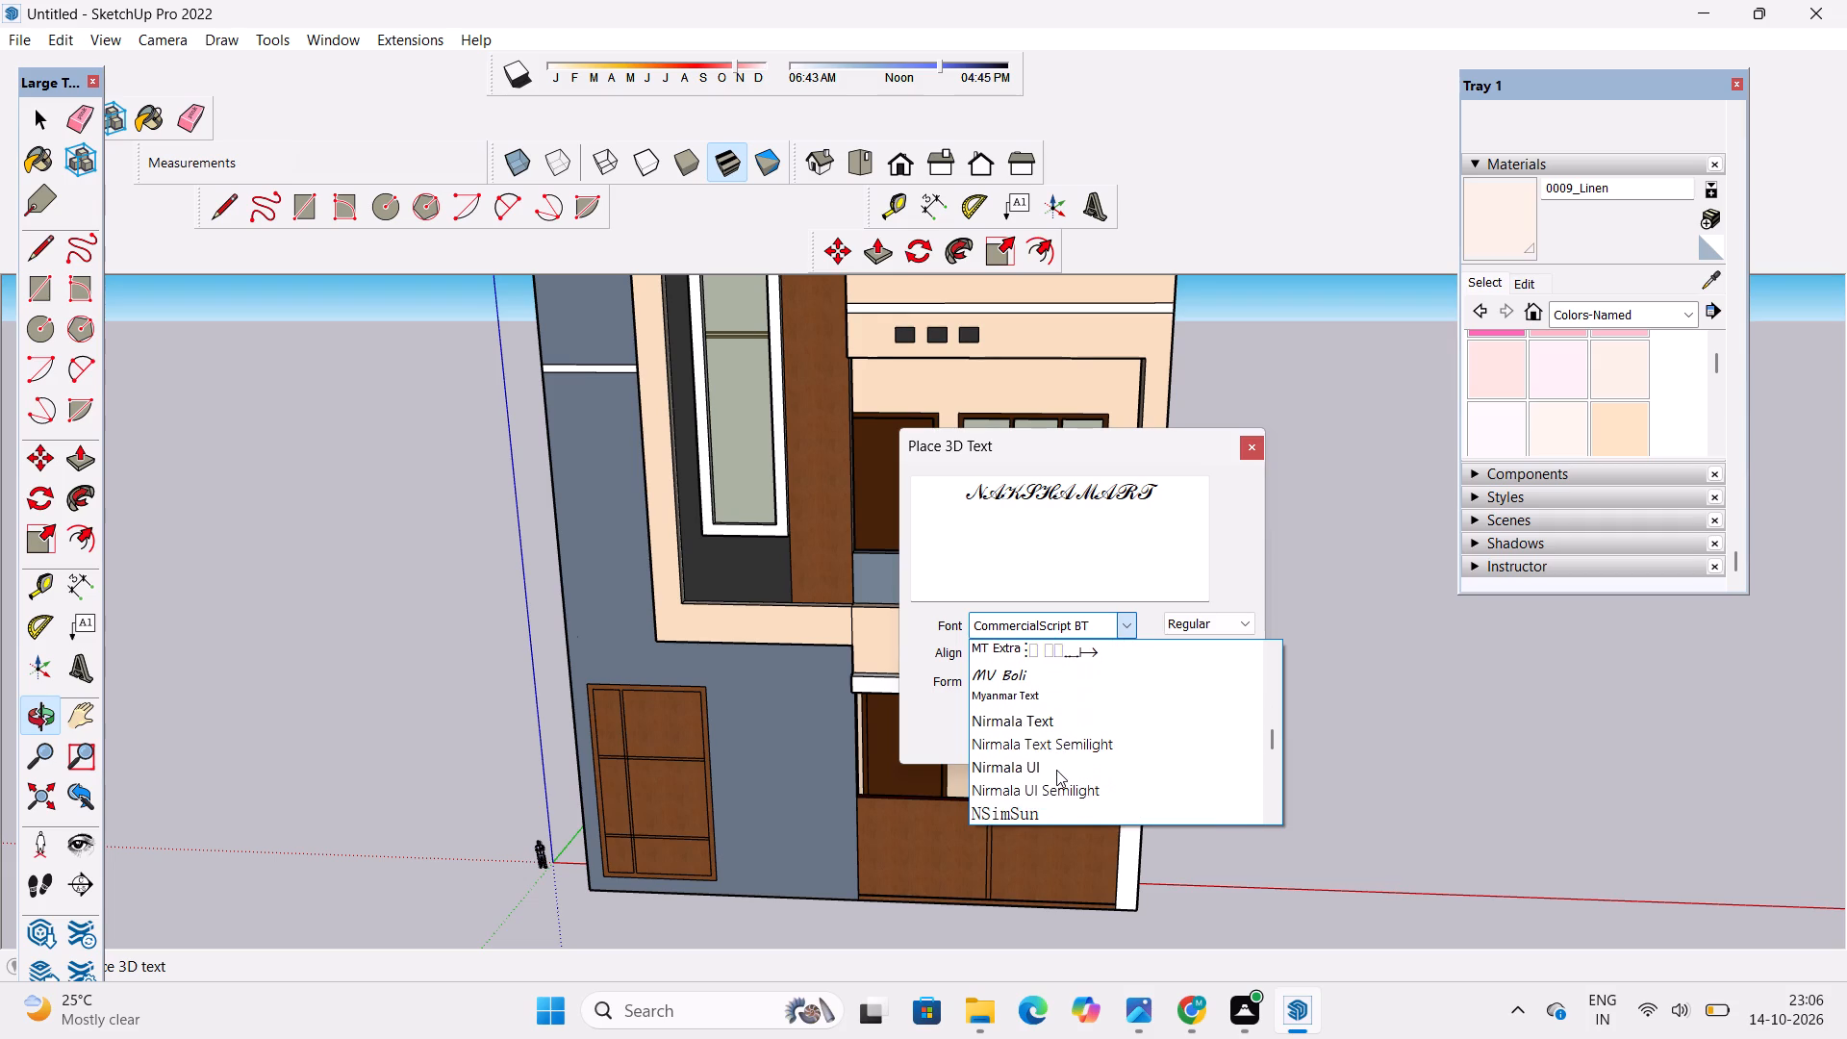
scroll(1056, 770, "down", 15)
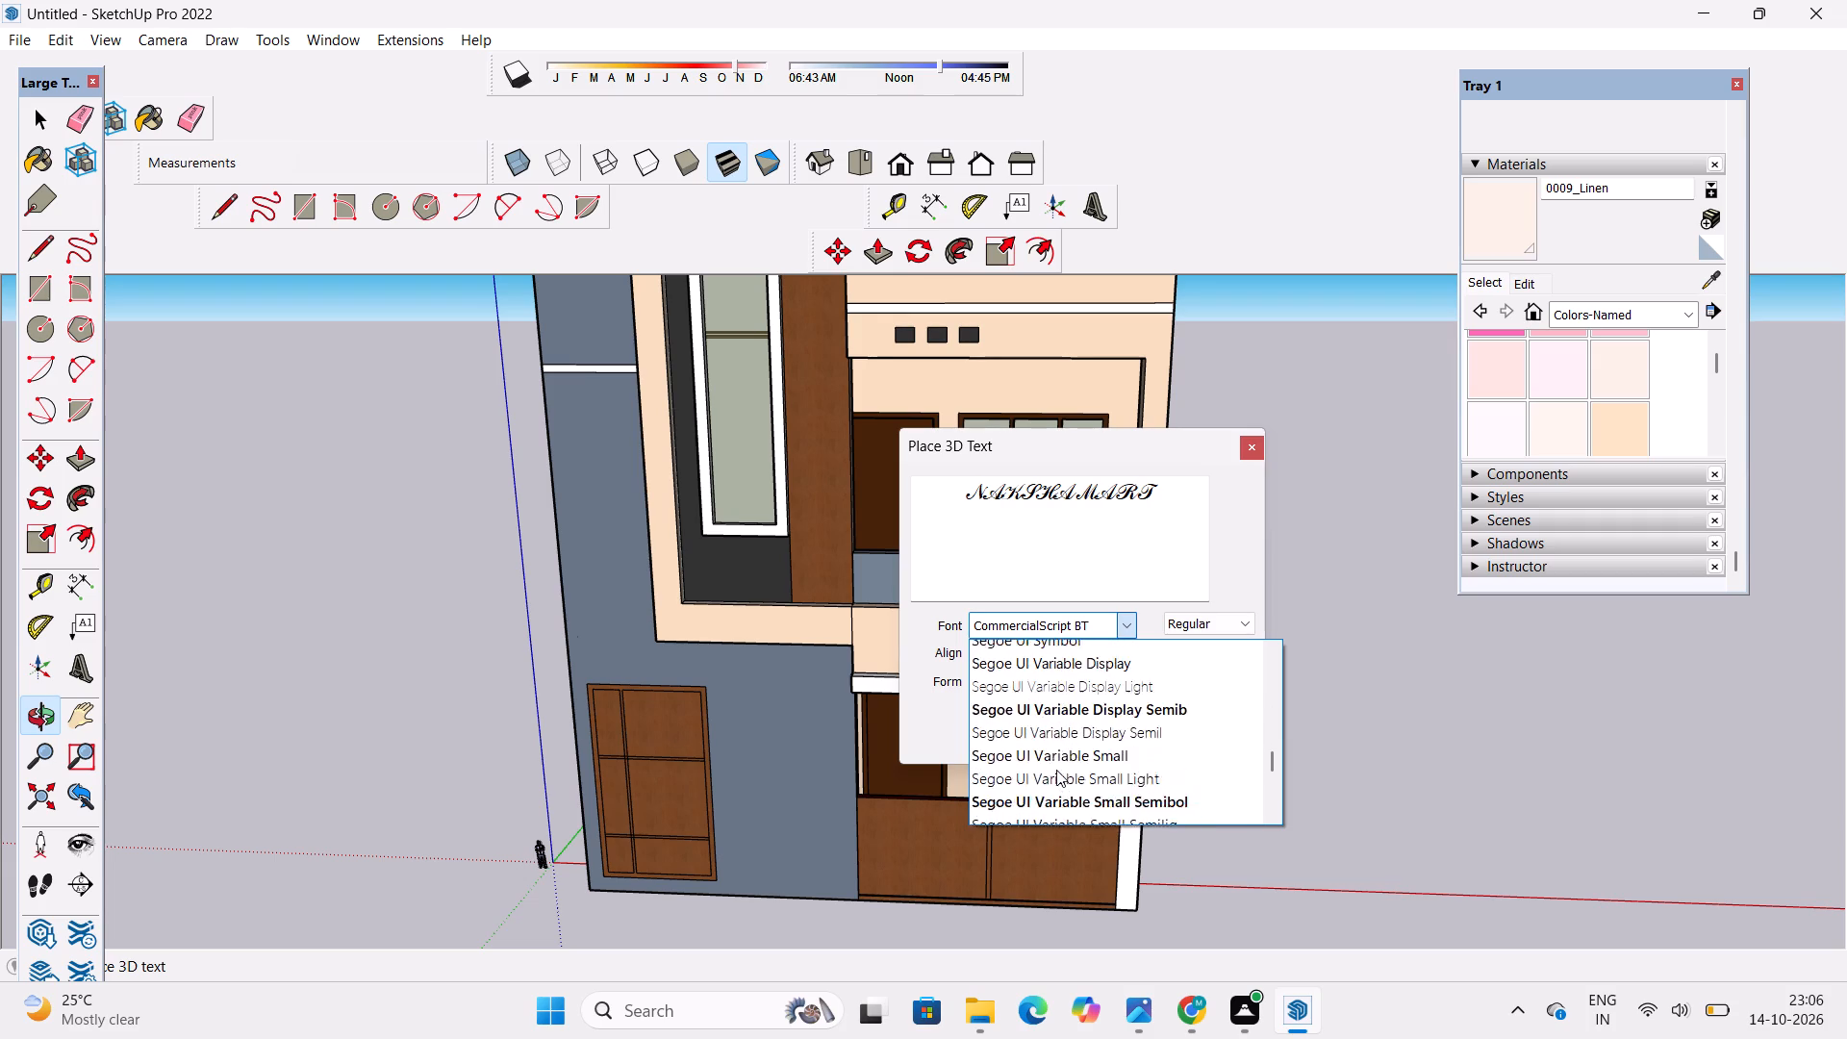
scroll(1056, 770, "down", 10)
scroll(1056, 770, "down", 20)
scroll(1056, 770, "down", 20)
scroll(1056, 770, "down", 20)
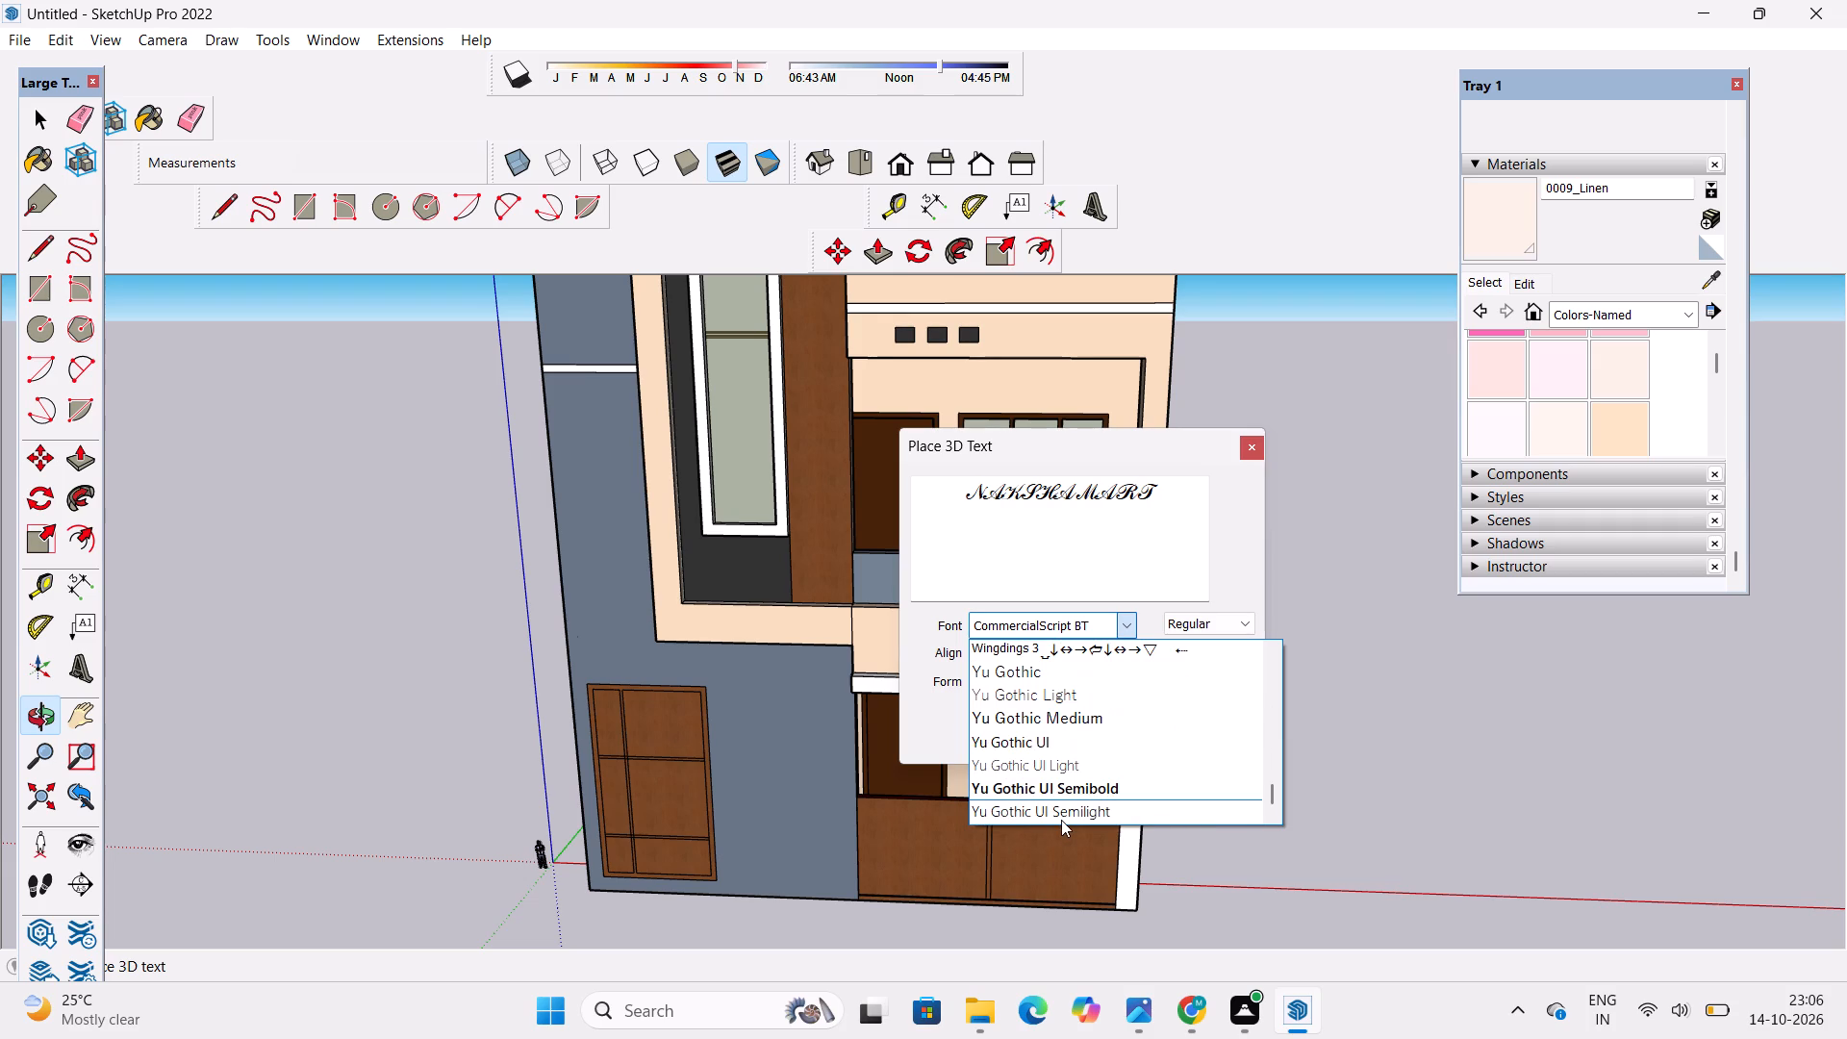
scroll(1061, 820, "down", 5)
scroll(1061, 820, "up", 7)
scroll(1061, 820, "up", 20)
scroll(1061, 820, "up", 15)
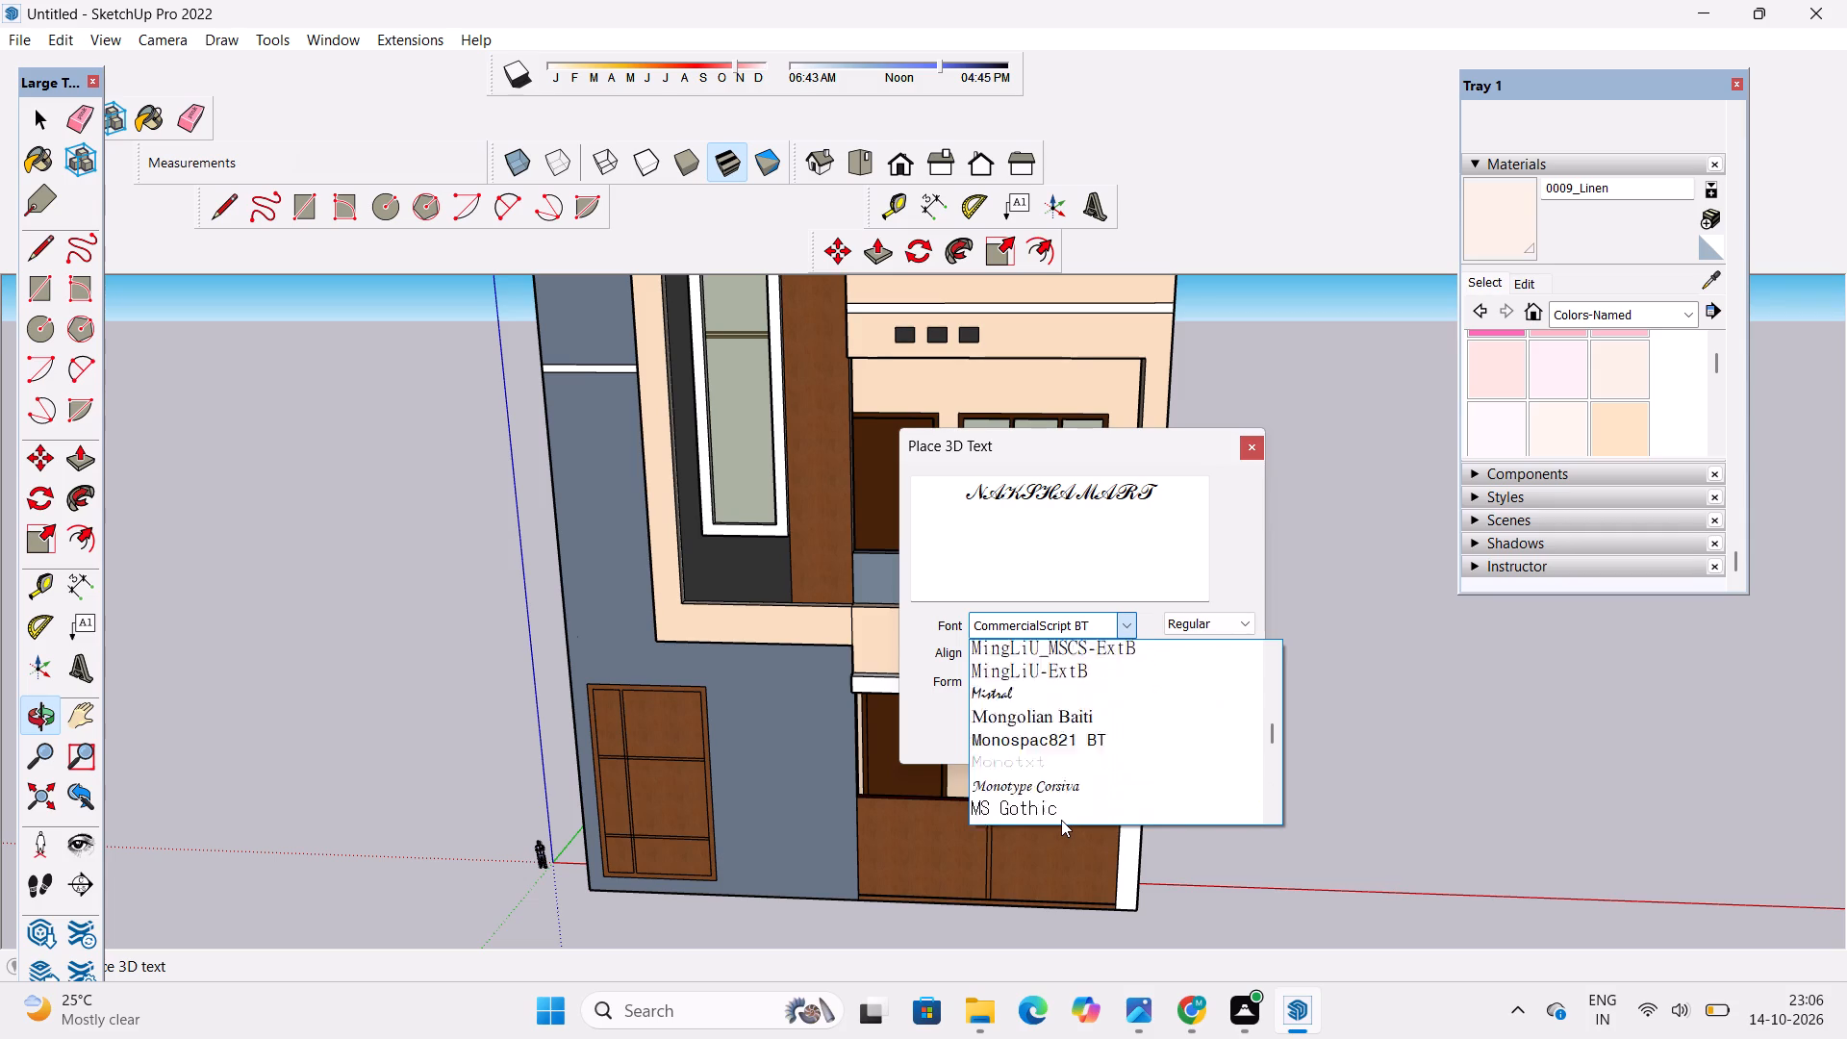
scroll(1061, 820, "up", 20)
scroll(1061, 820, "up", 4)
scroll(1061, 820, "down", 5)
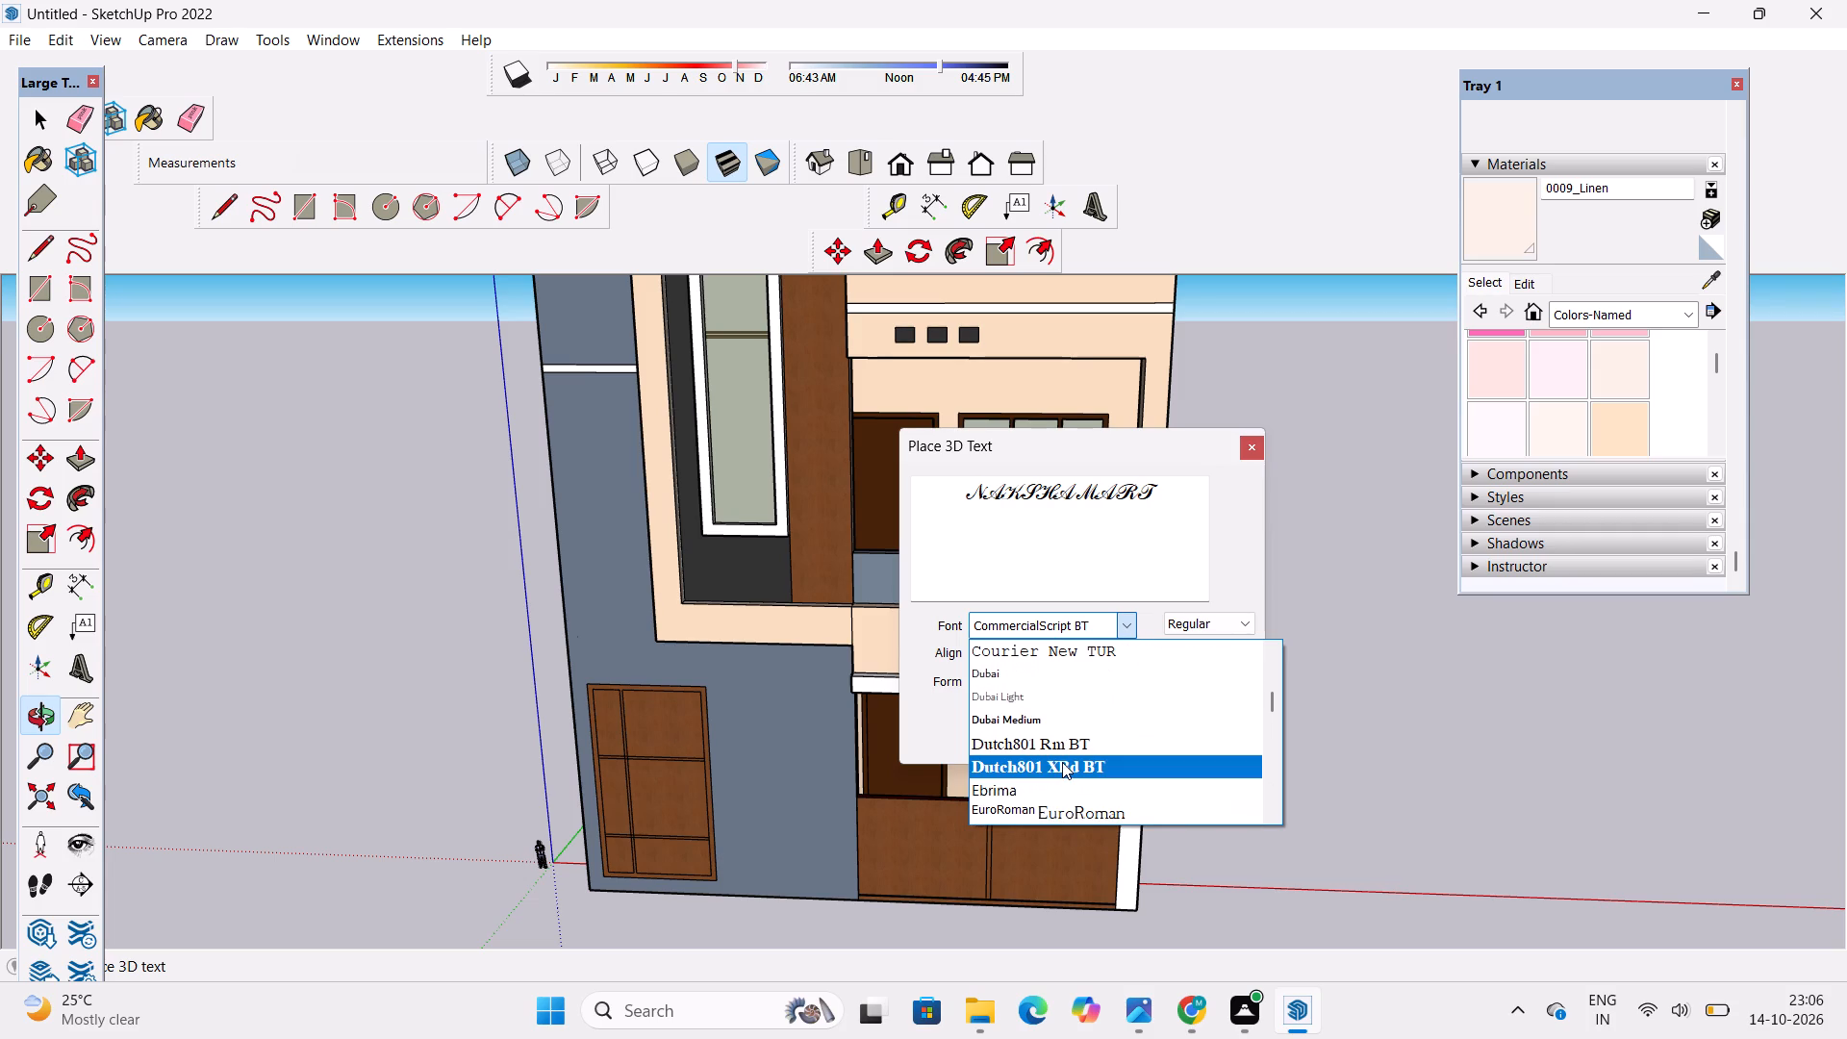
scroll(1062, 762, "down", 3)
scroll(1062, 762, "up", 1)
scroll(1062, 762, "down", 2)
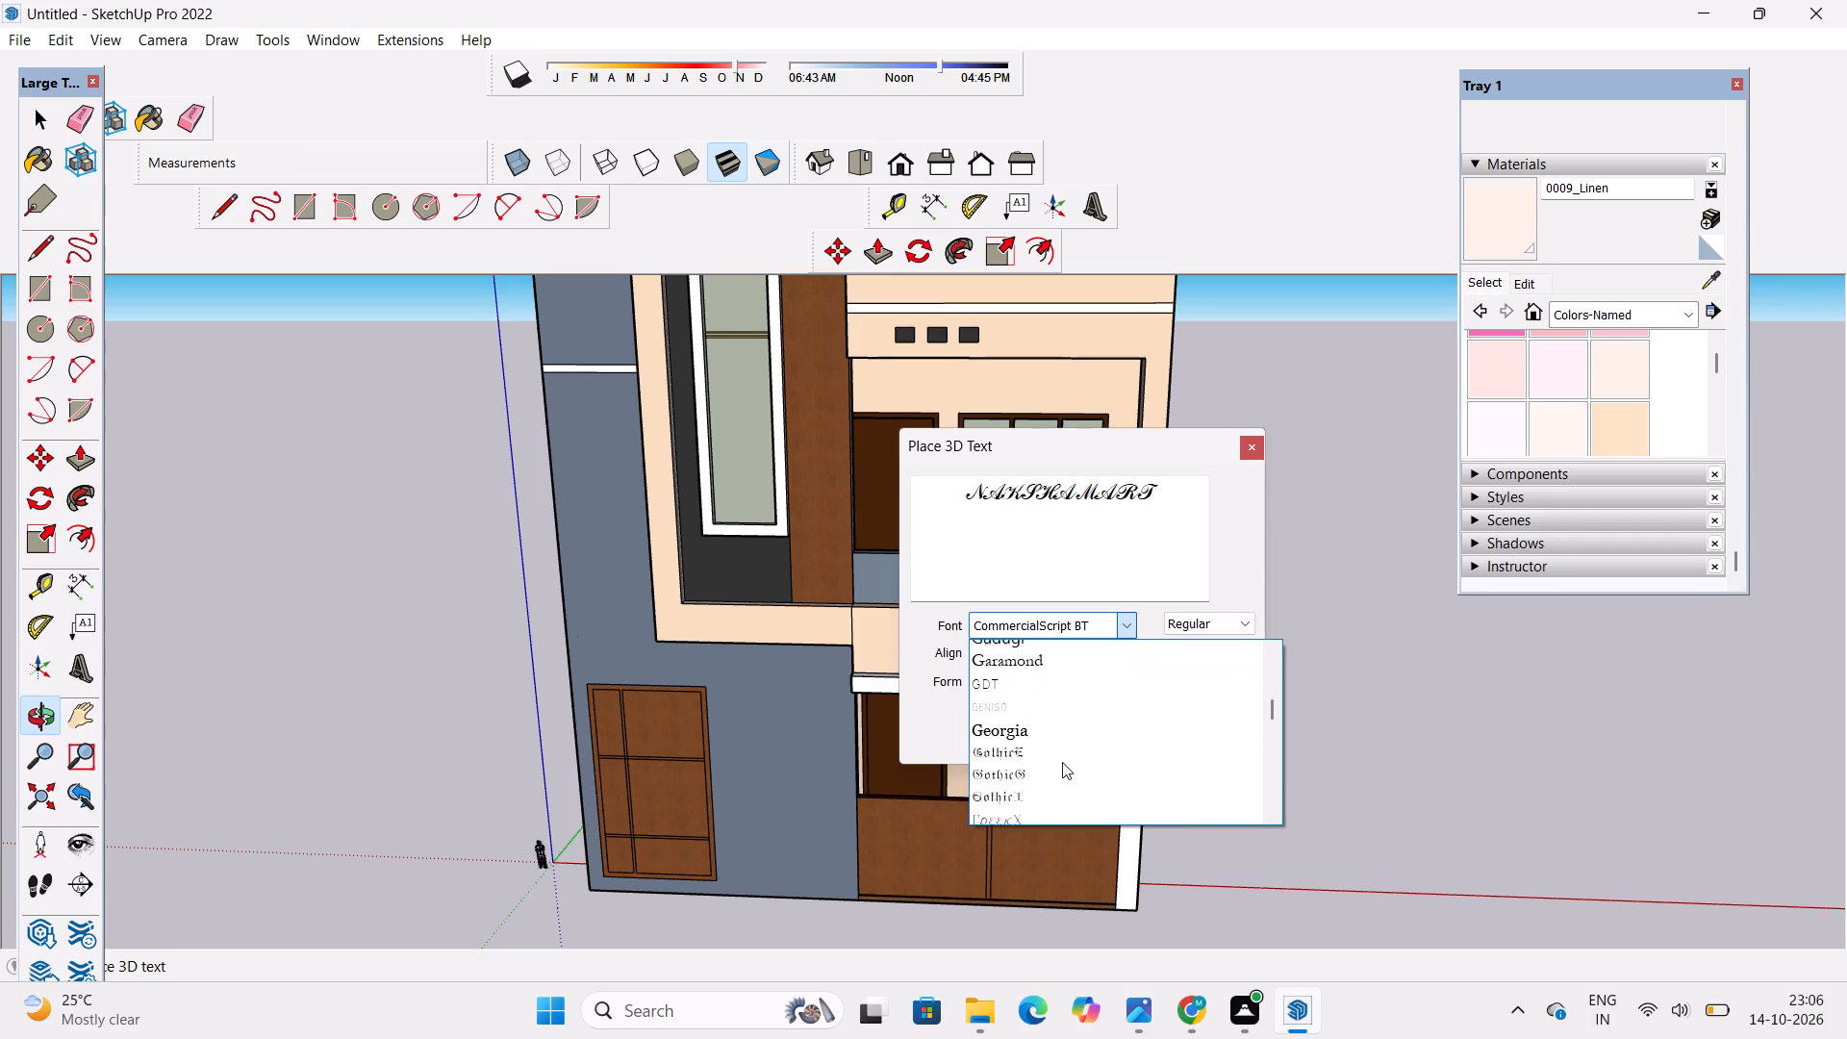
scroll(1062, 762, "down", 5)
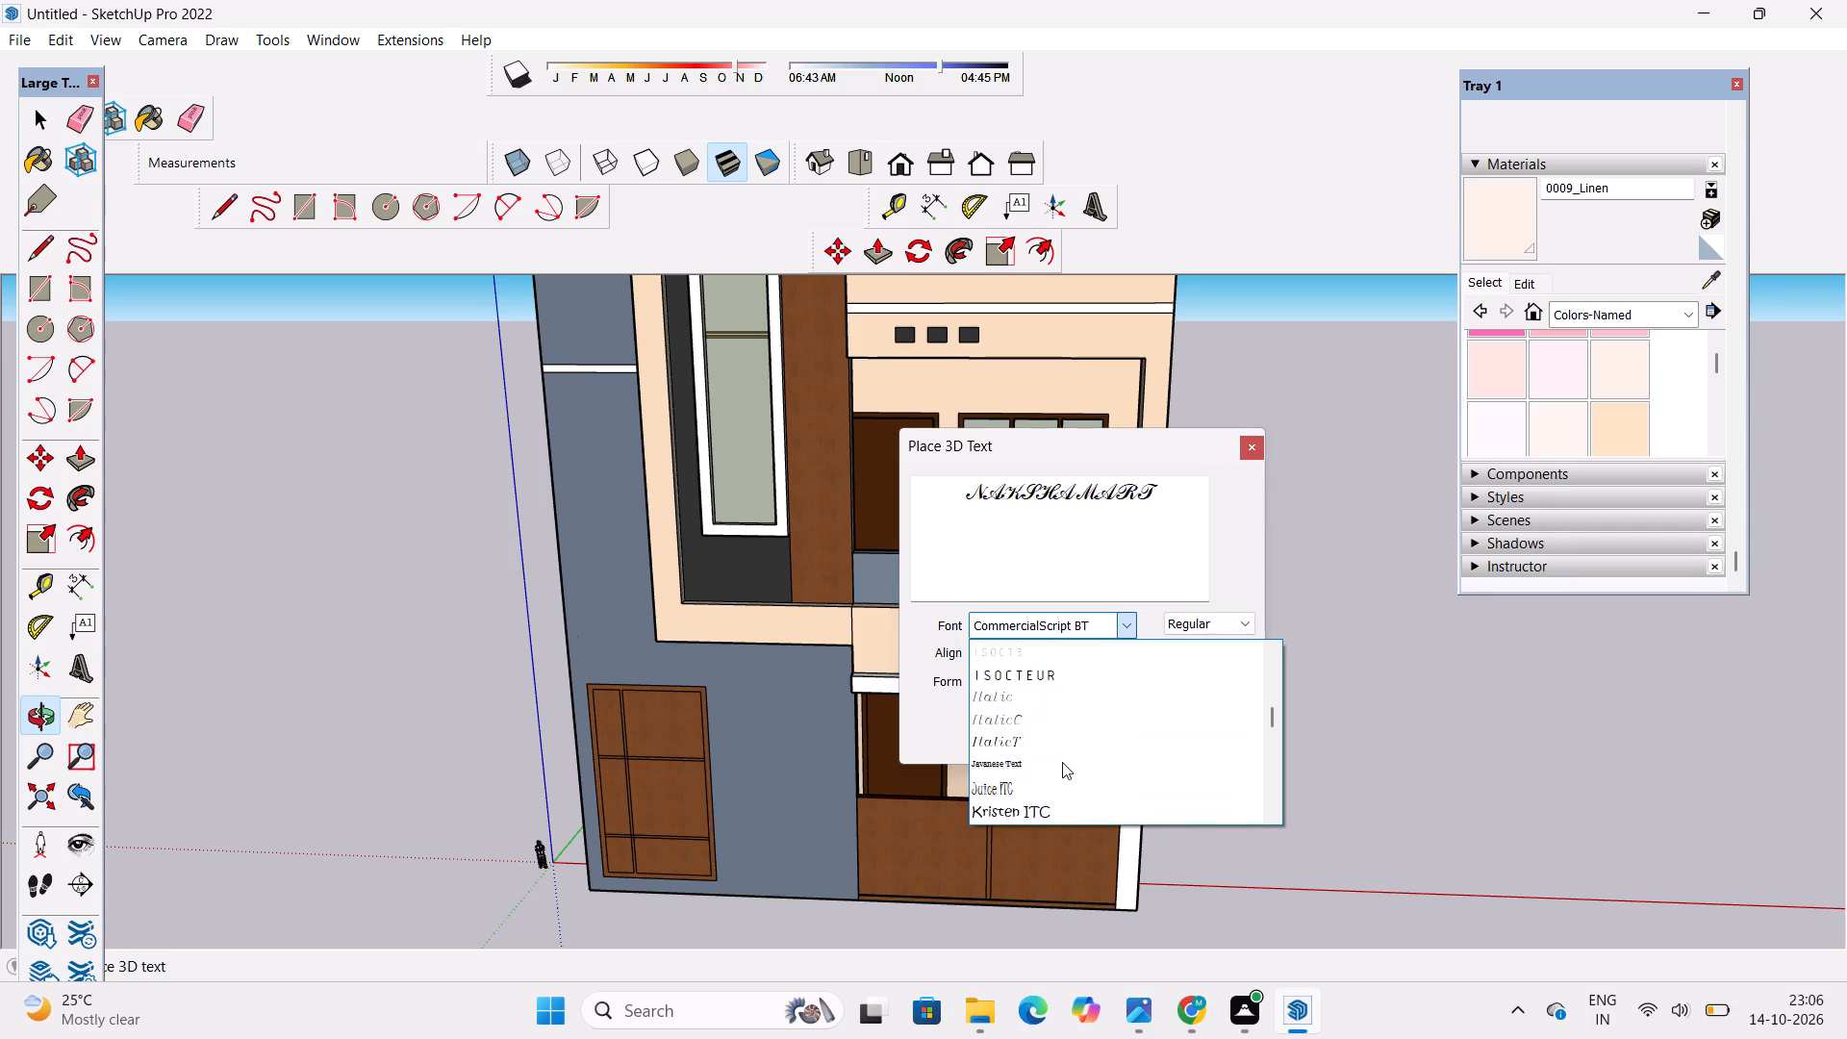
scroll(1062, 762, "down", 7)
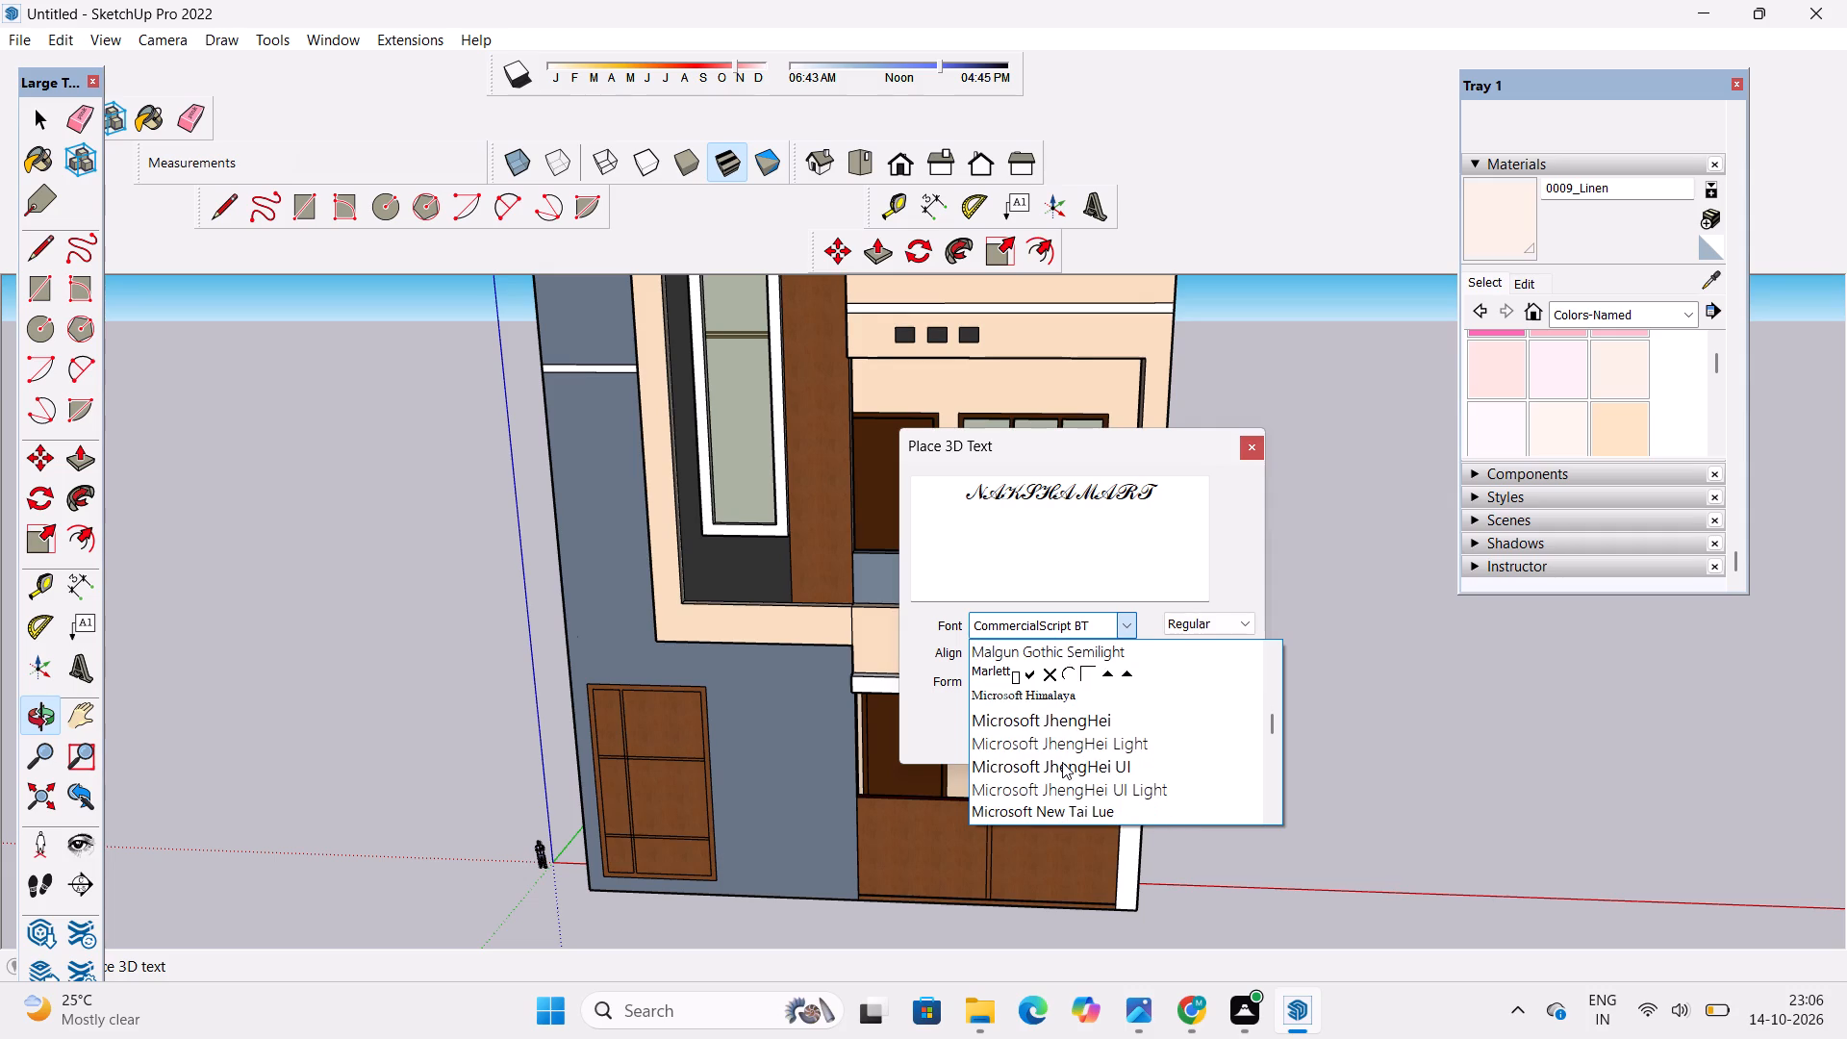
scroll(1062, 762, "down", 5)
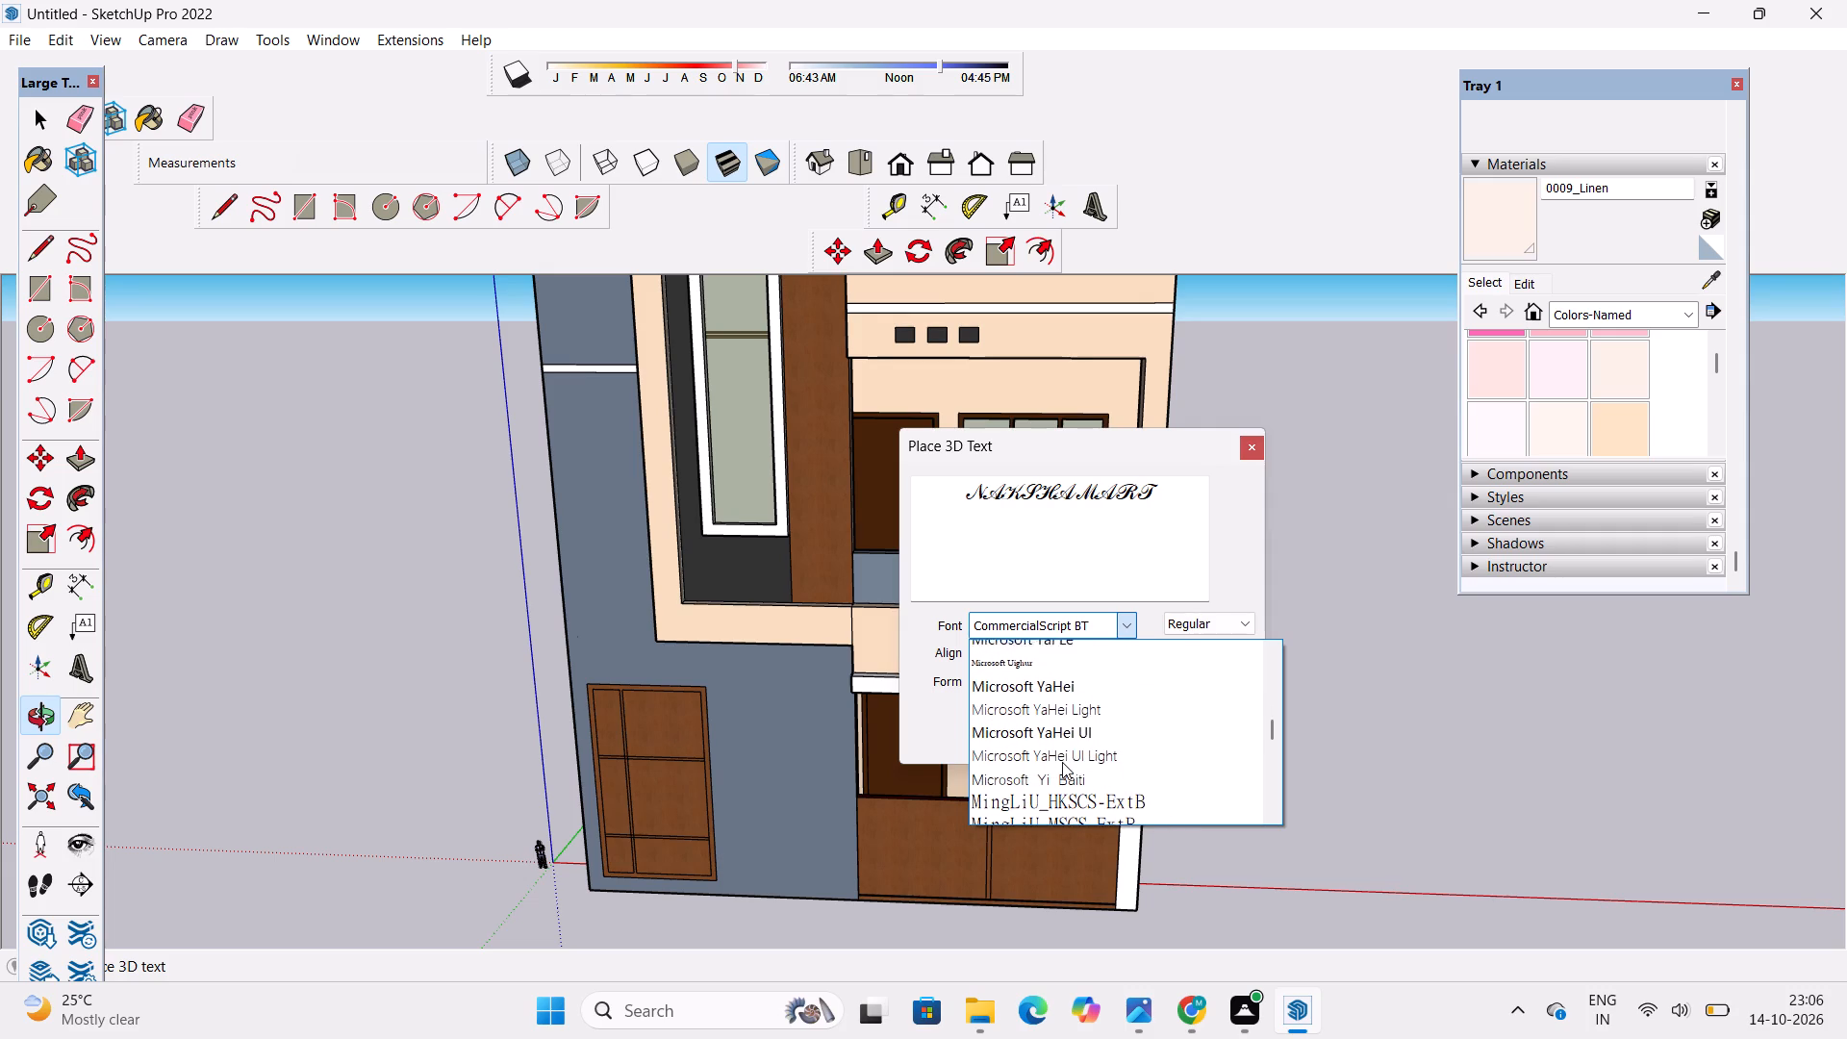
scroll(1062, 762, "down", 4)
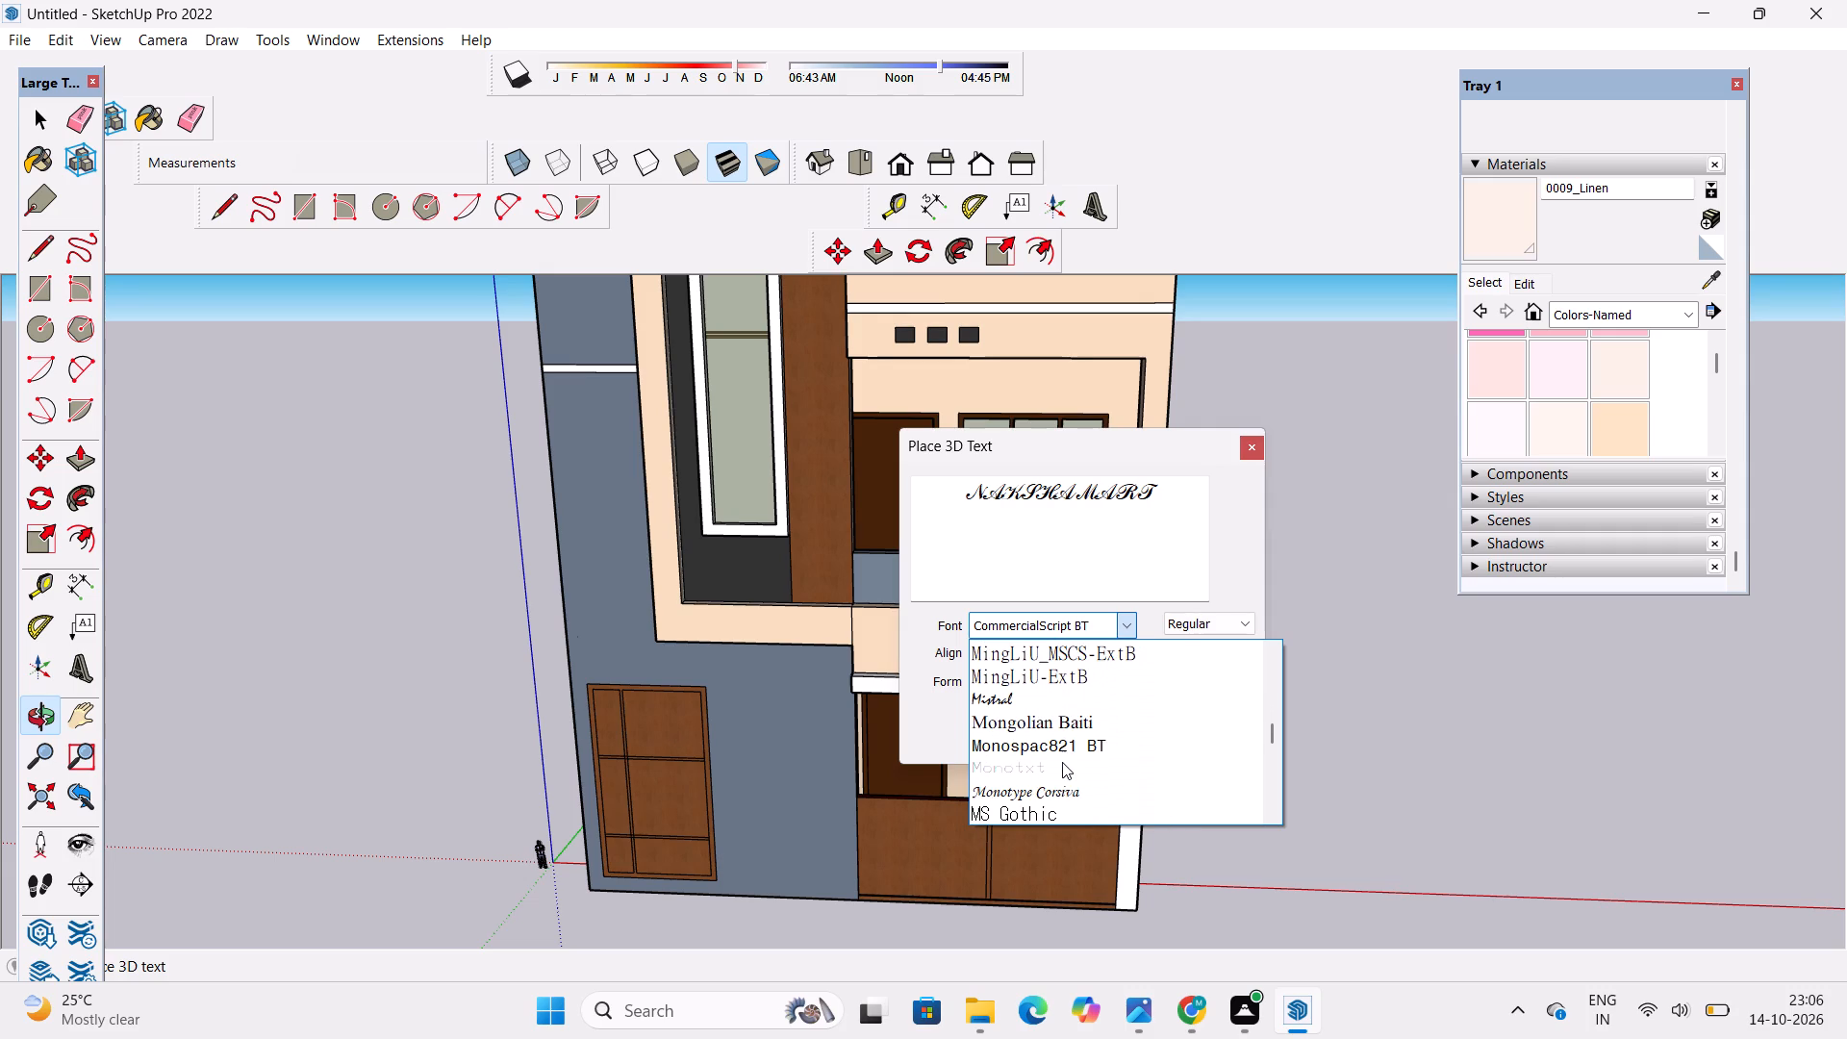
scroll(1062, 762, "down", 2)
scroll(1062, 762, "up", 1)
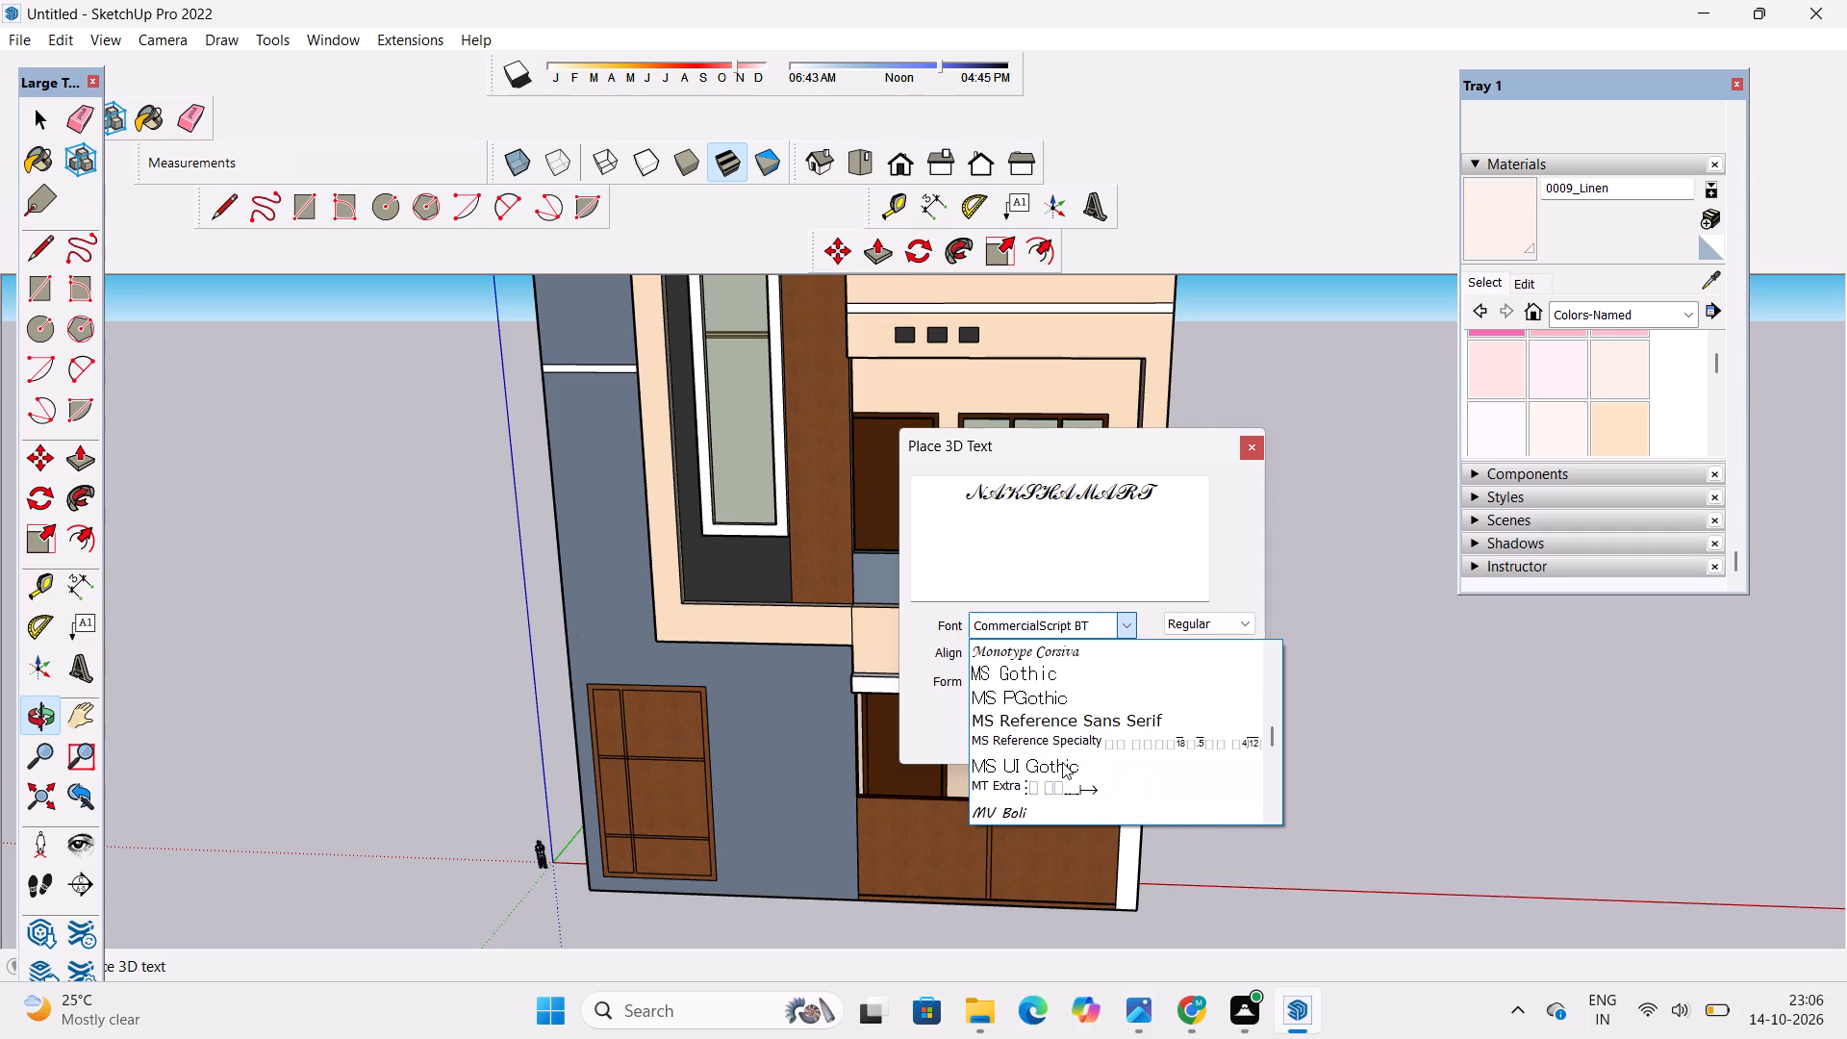
scroll(1062, 762, "up", 2)
double_click(1056, 725)
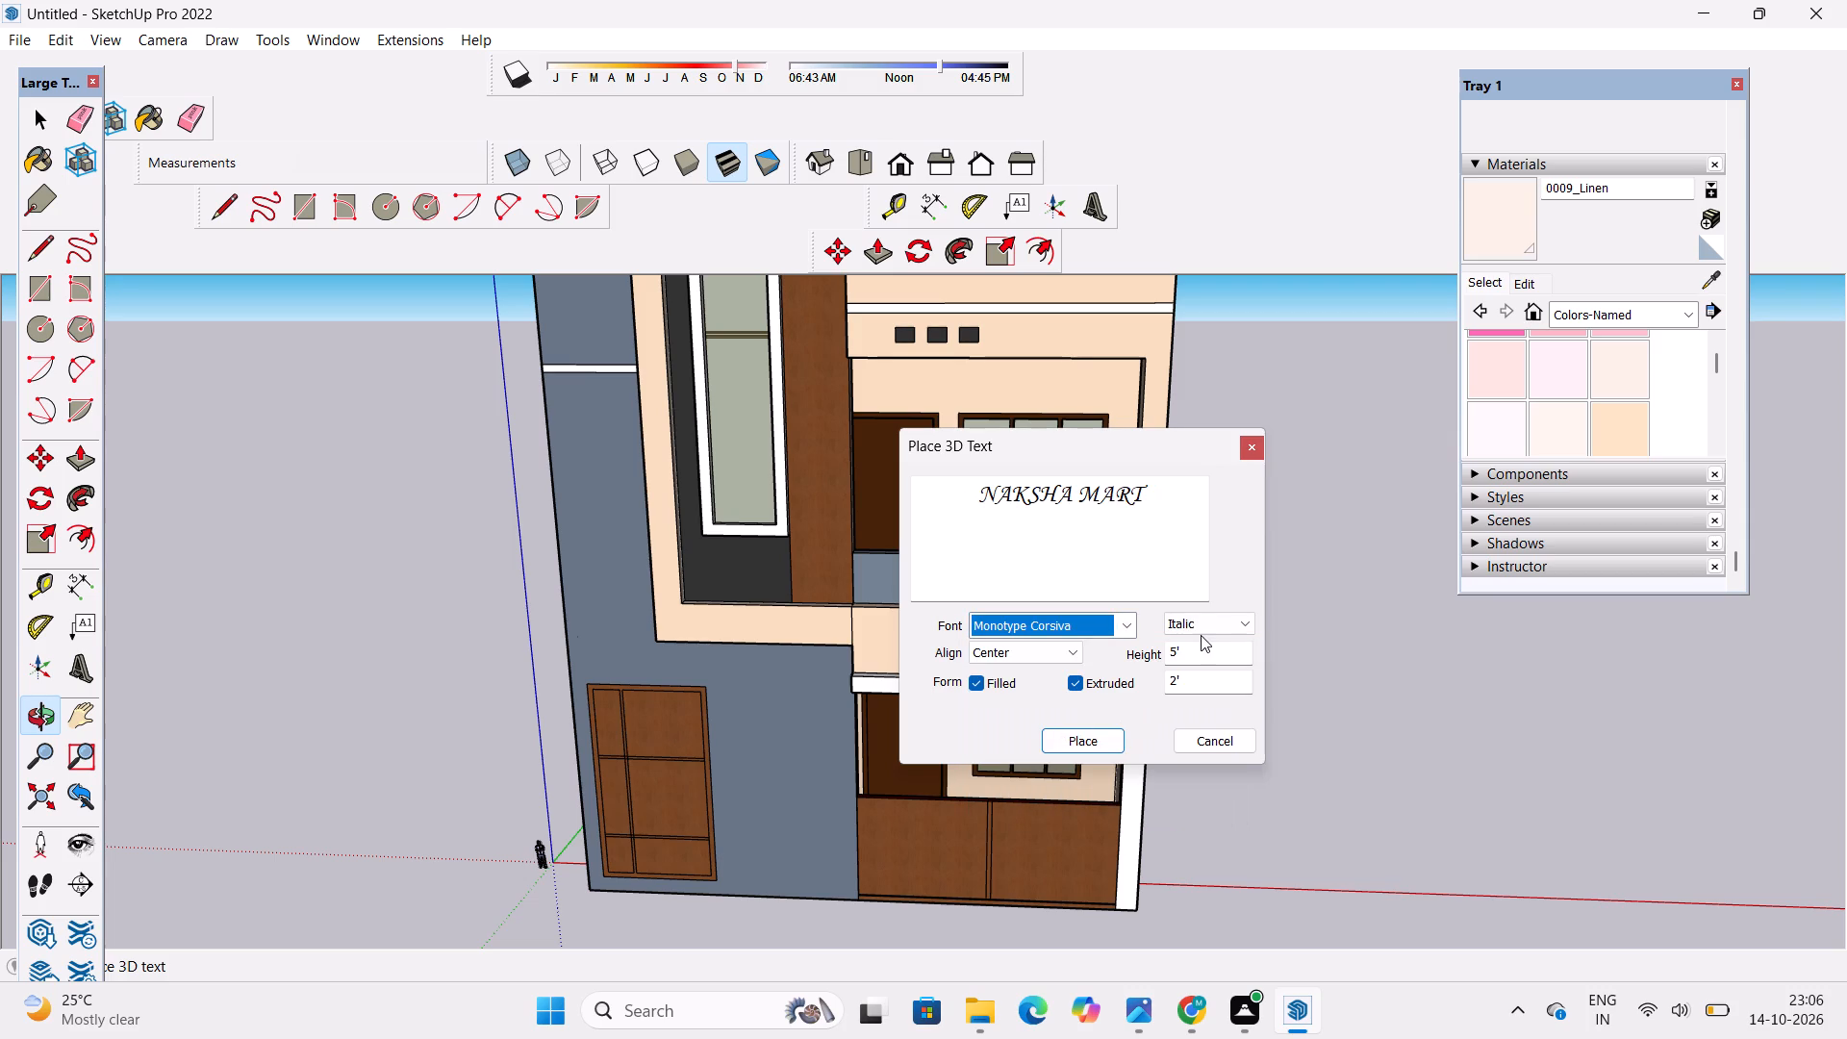
Set the 3D text height to 2' and place NAKSHA MART on the plain wall band above the ground-floor white ledge.
left_click(1182, 656)
key("BackSpace")
key("BackSpace")
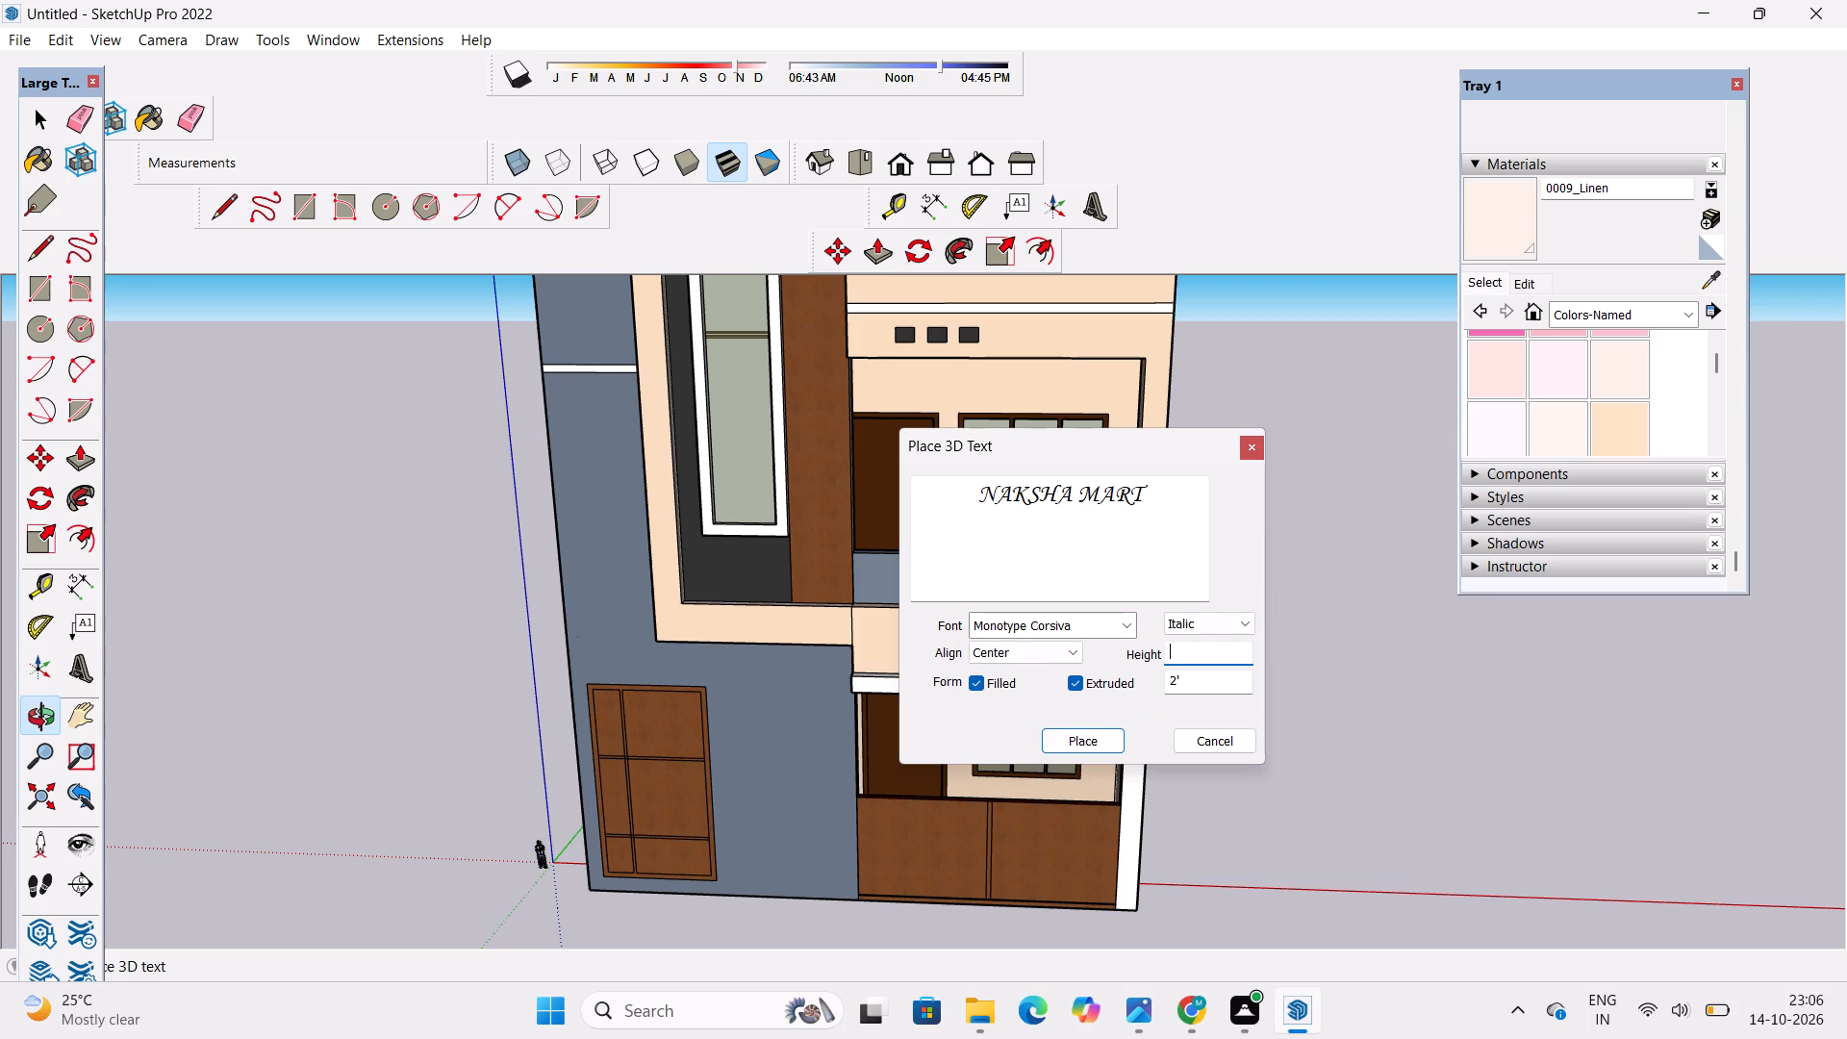
key("BackSpace")
type("2'")
key("Return")
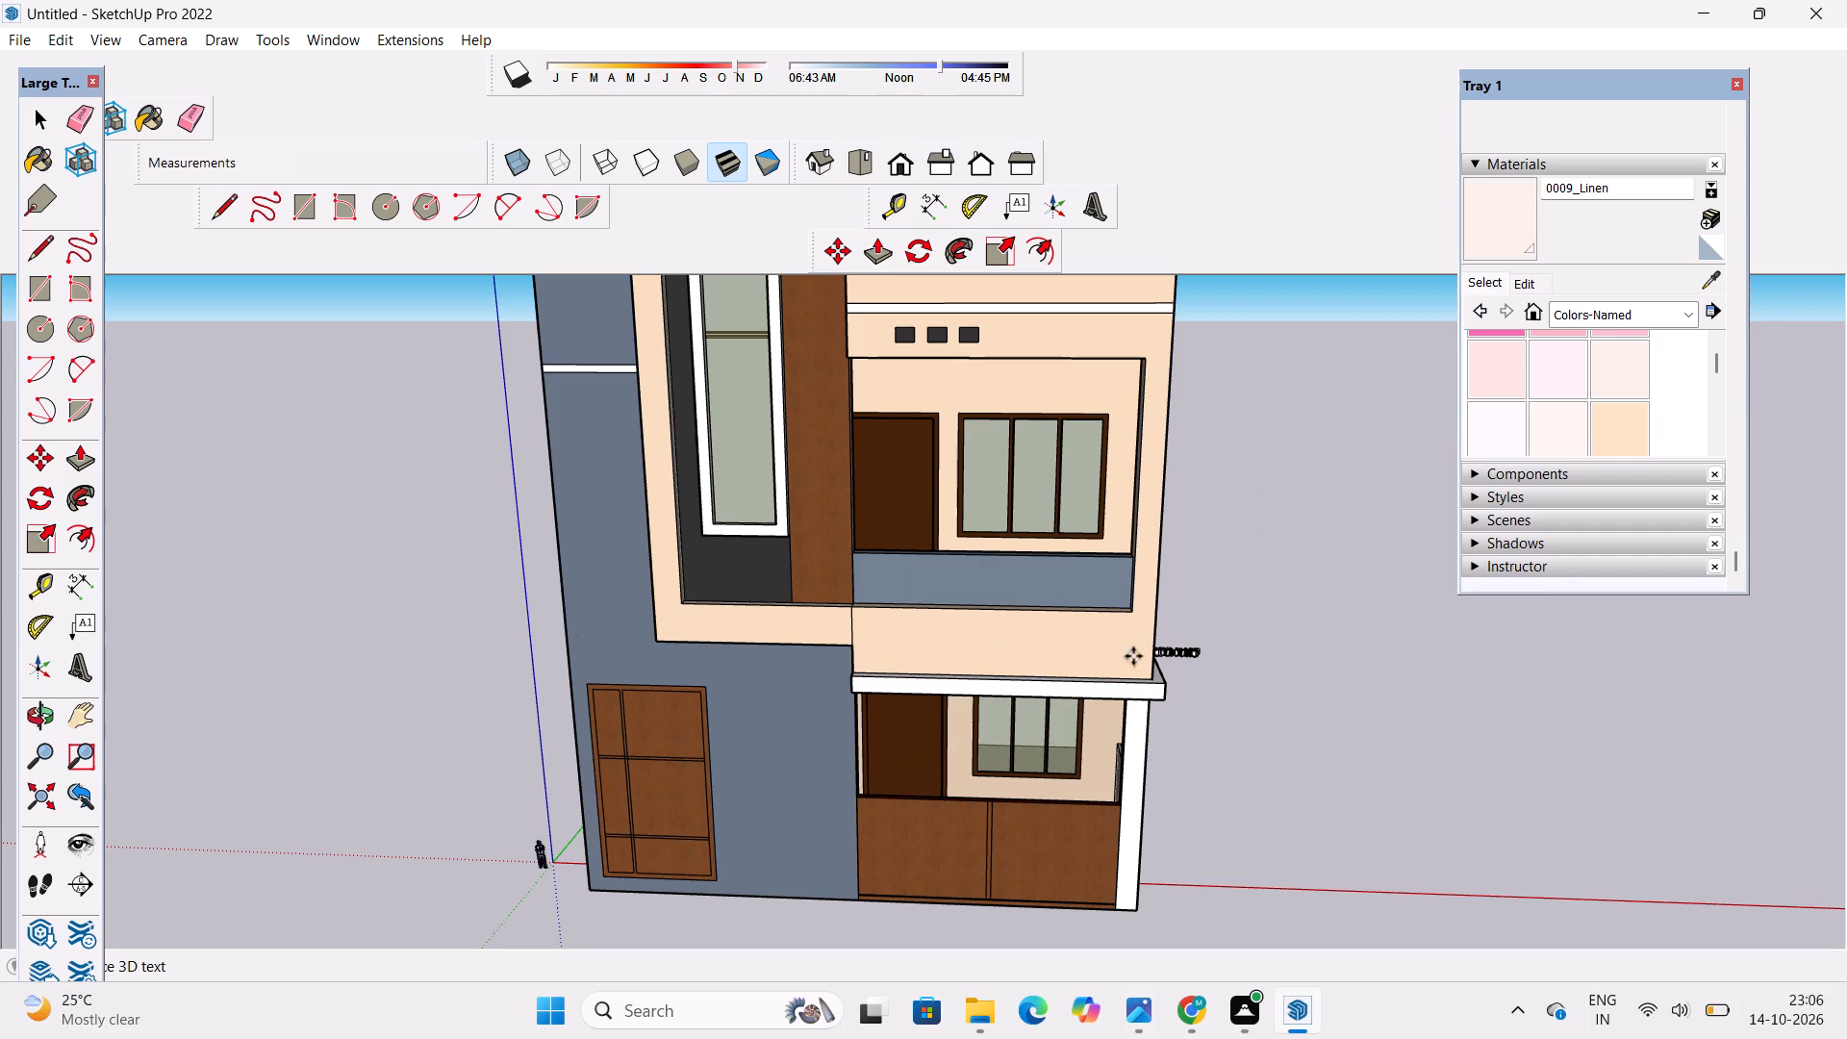
left_click(998, 649)
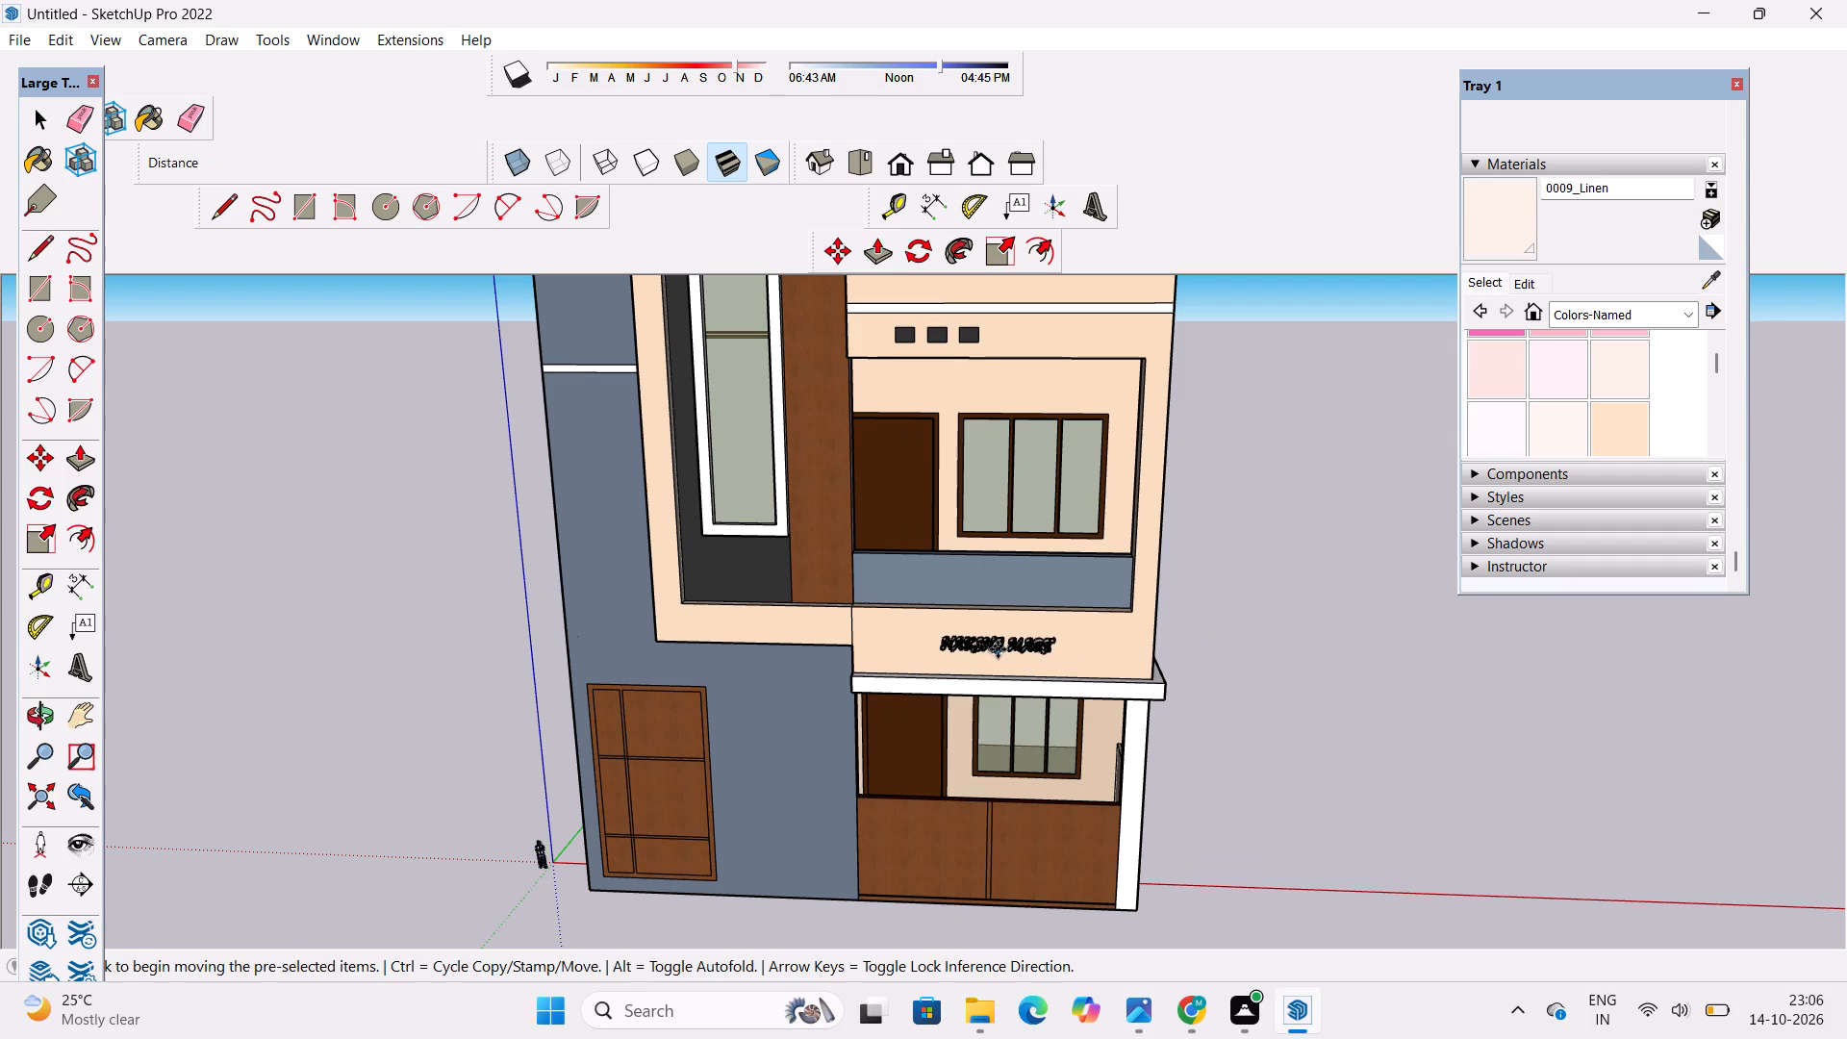
key("space")
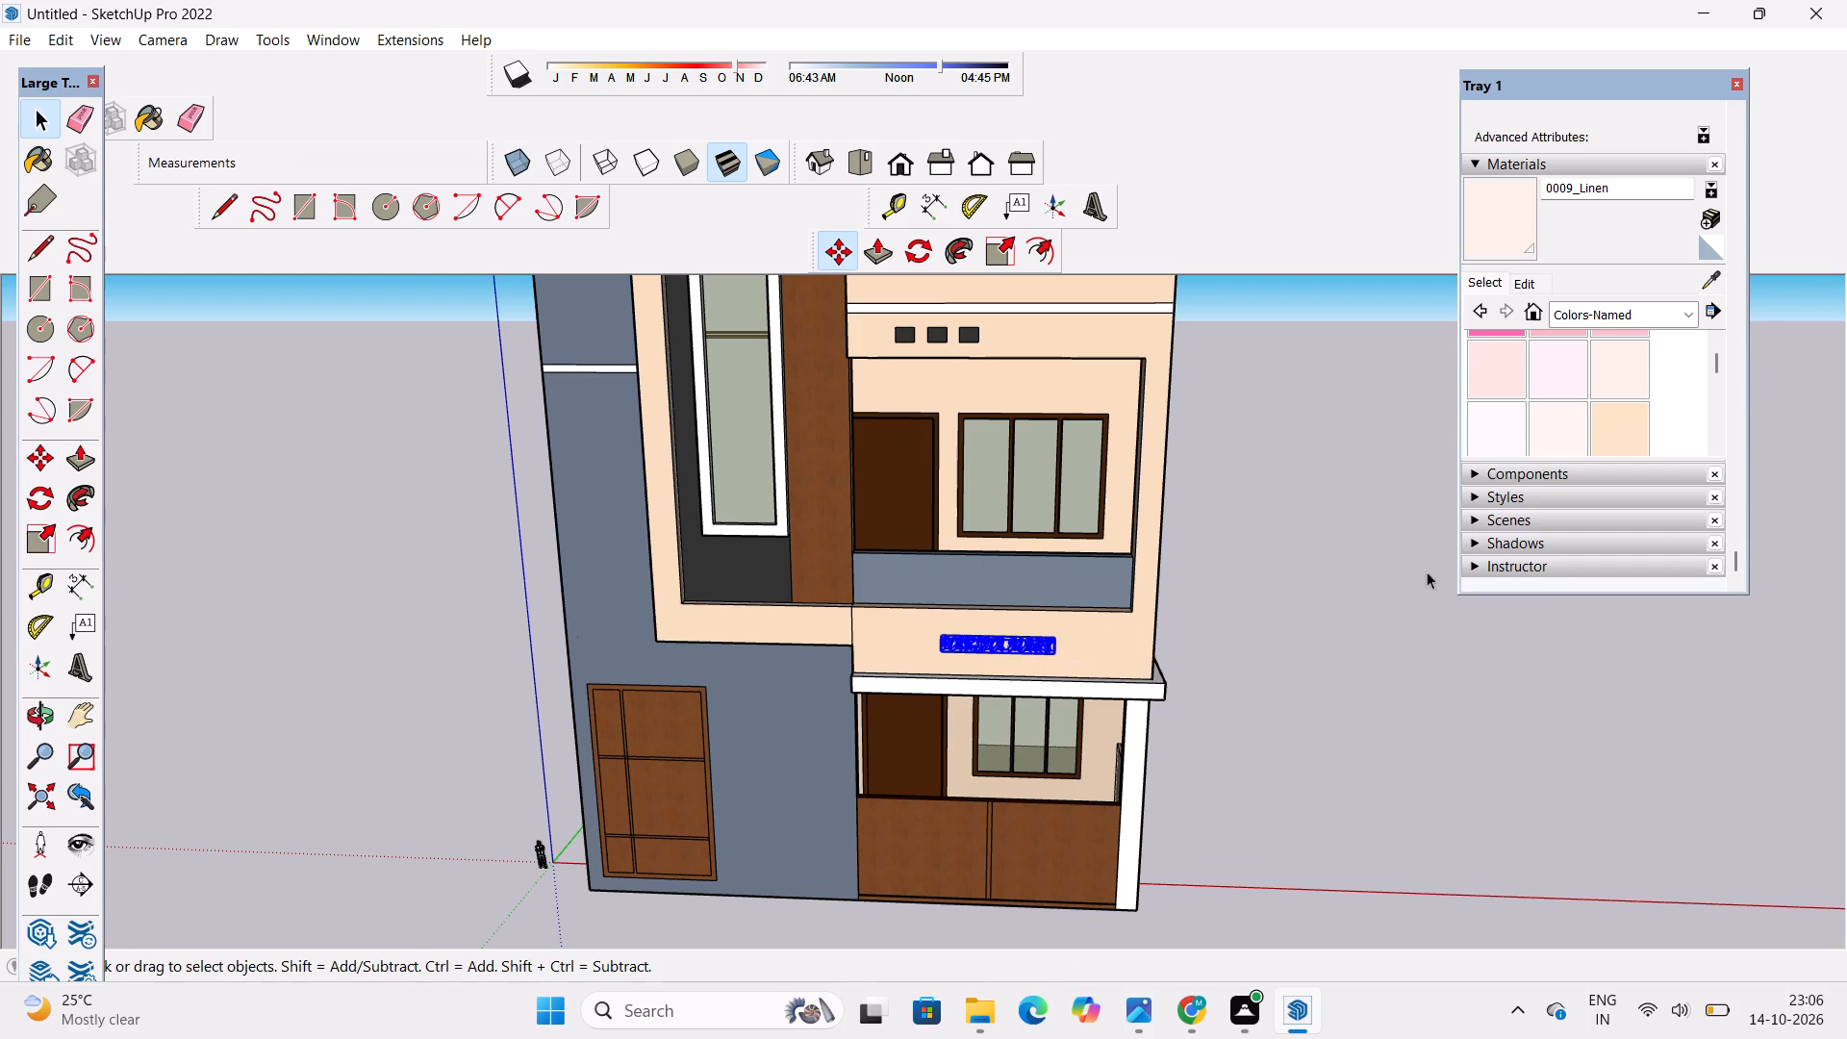
left_click(1351, 633)
Scale the NAKSHA MART lettering in its depth direction, outward from the wall, by a factor of 2.00.
scroll(1000, 647, "up", 18)
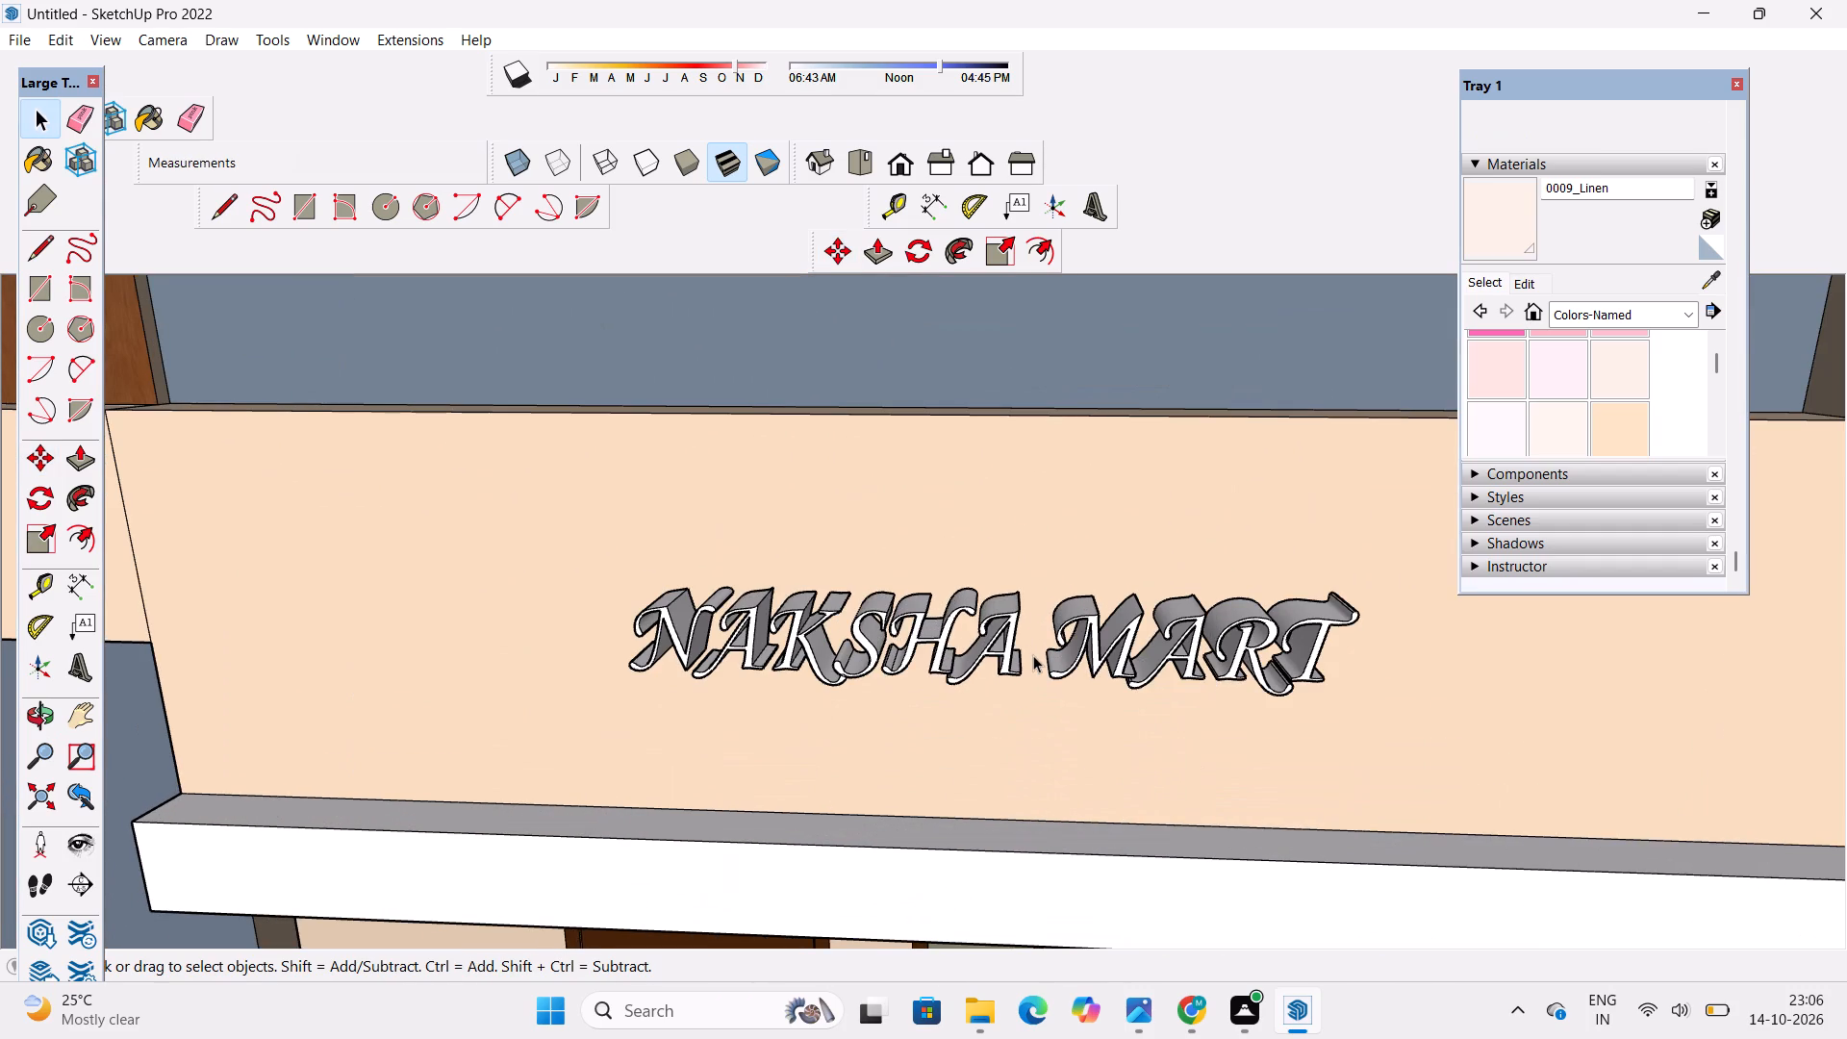
key("o")
scroll(1034, 623, "down", 5)
left_click_drag(1050, 731, 1088, 615)
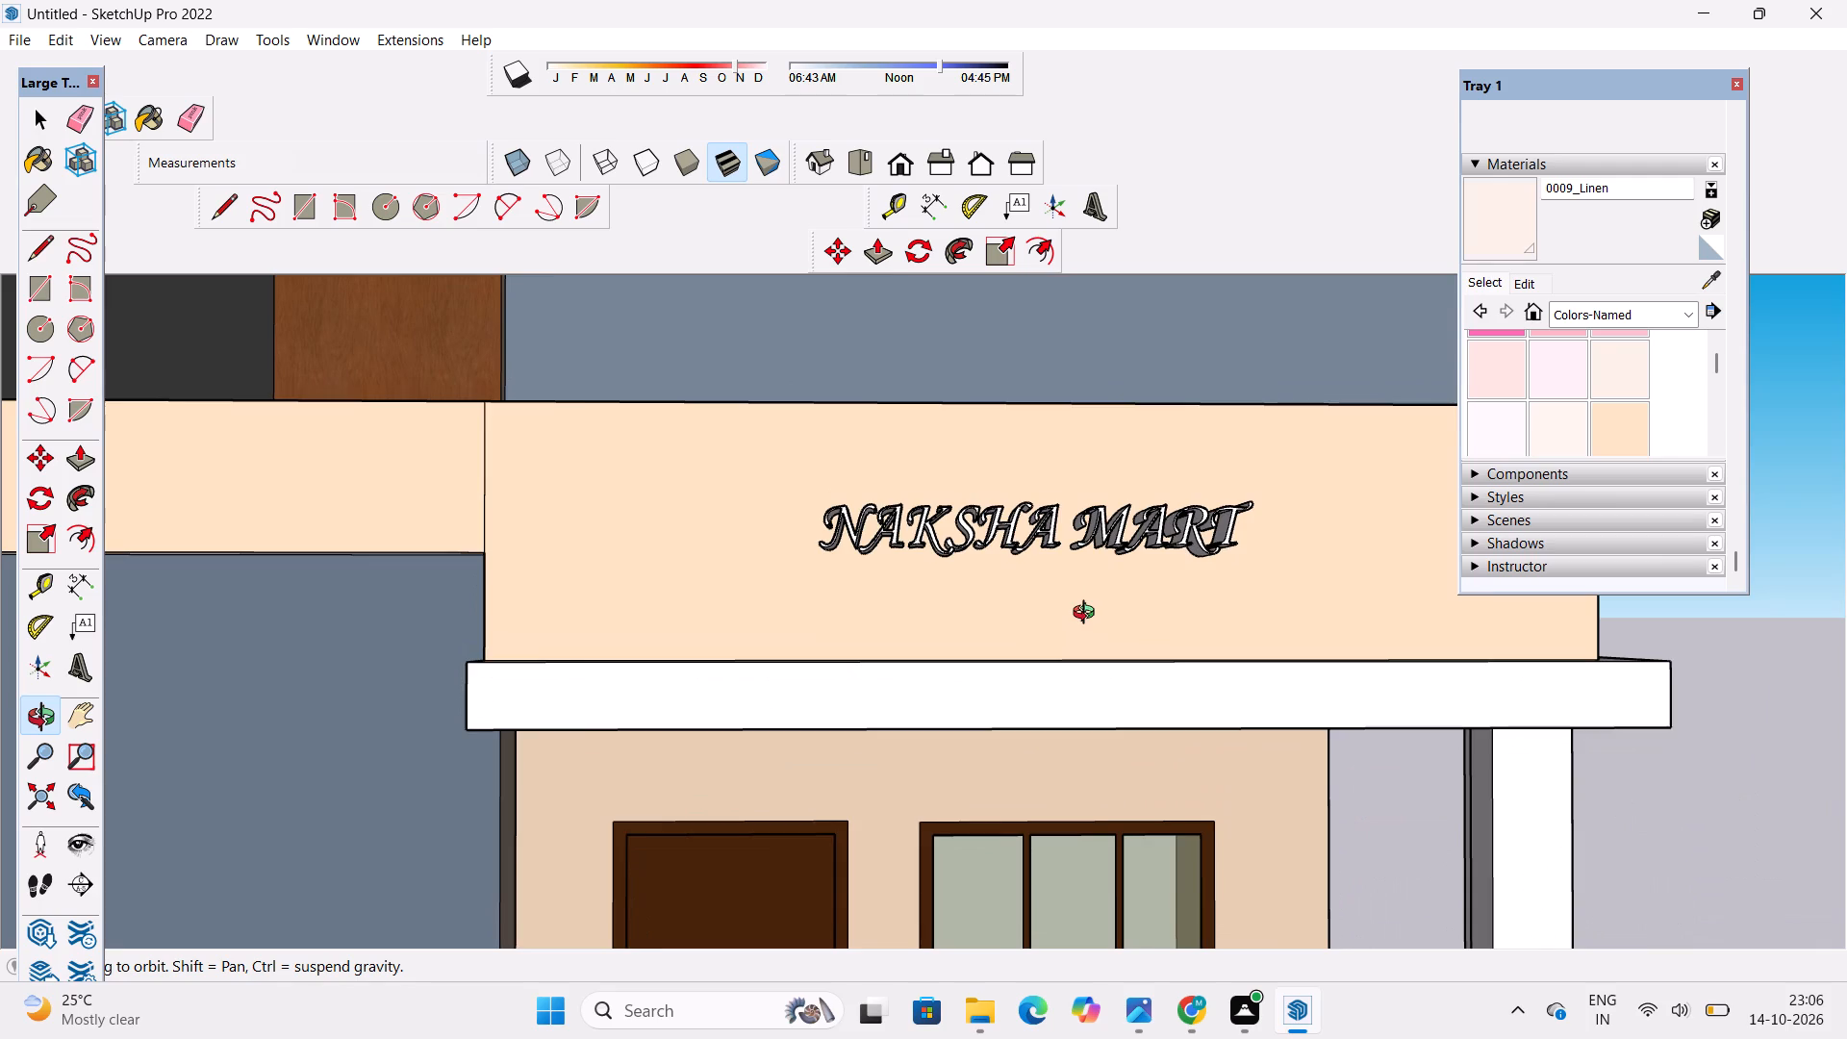
scroll(1083, 611, "down", 3)
scroll(1057, 653, "up", 2)
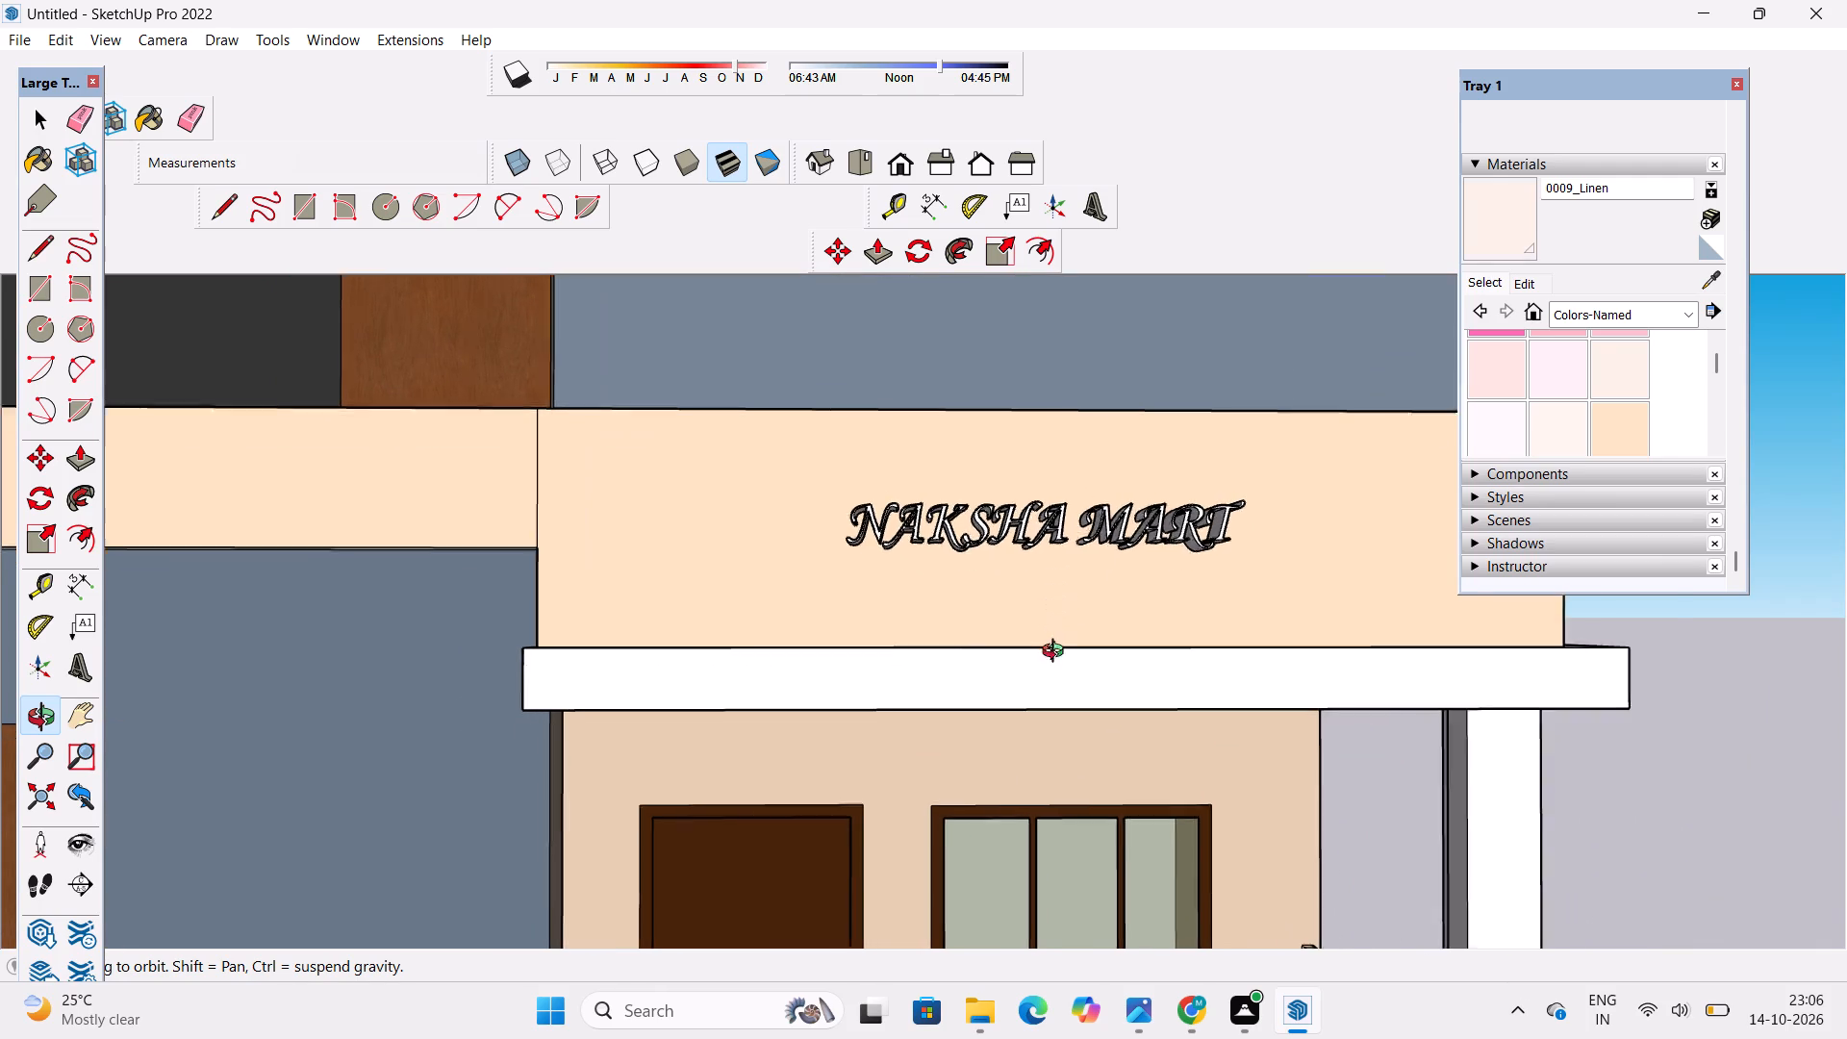
scroll(1057, 653, "up", 2)
left_click_drag(1047, 641, 1036, 642, "shift")
left_click_drag(1027, 564, 906, 627, "shift")
scroll(902, 621, "up", 2, "shift")
left_click_drag(900, 613, 905, 656)
left_click_drag(906, 661, 894, 624, "shift")
key("space")
left_click(862, 569)
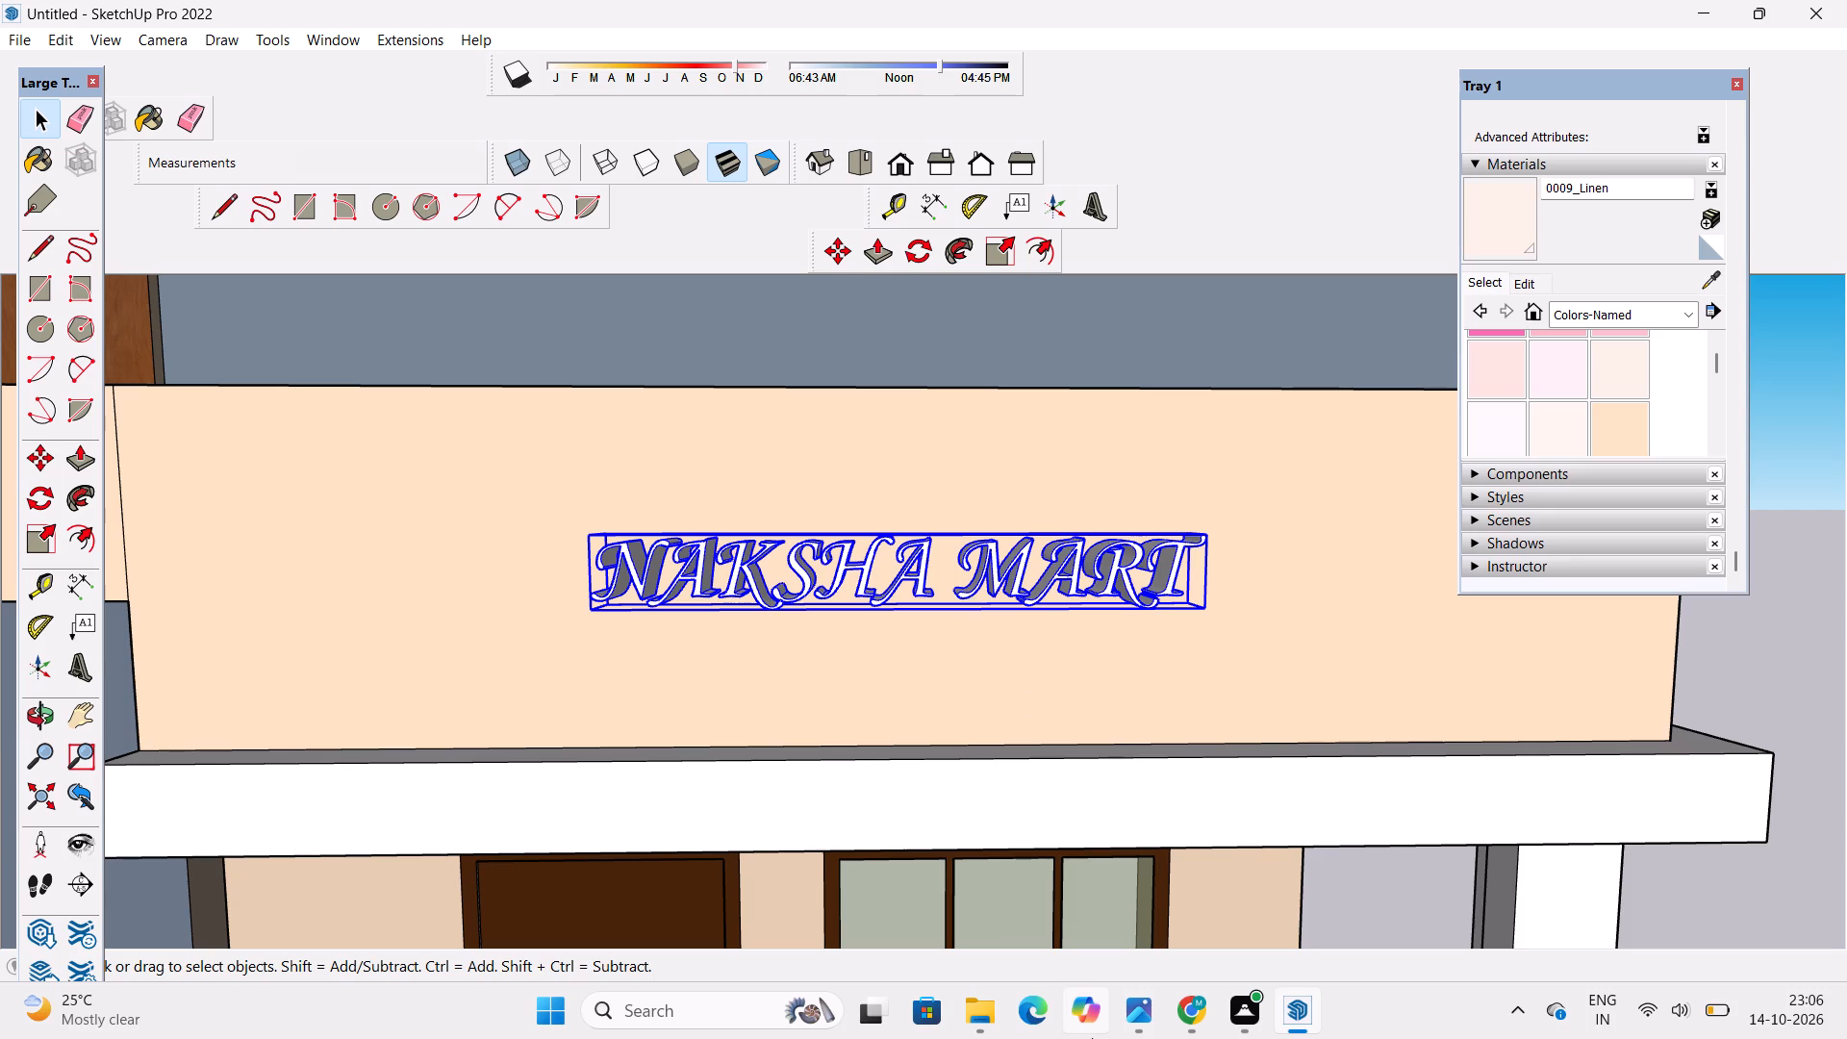
key("s")
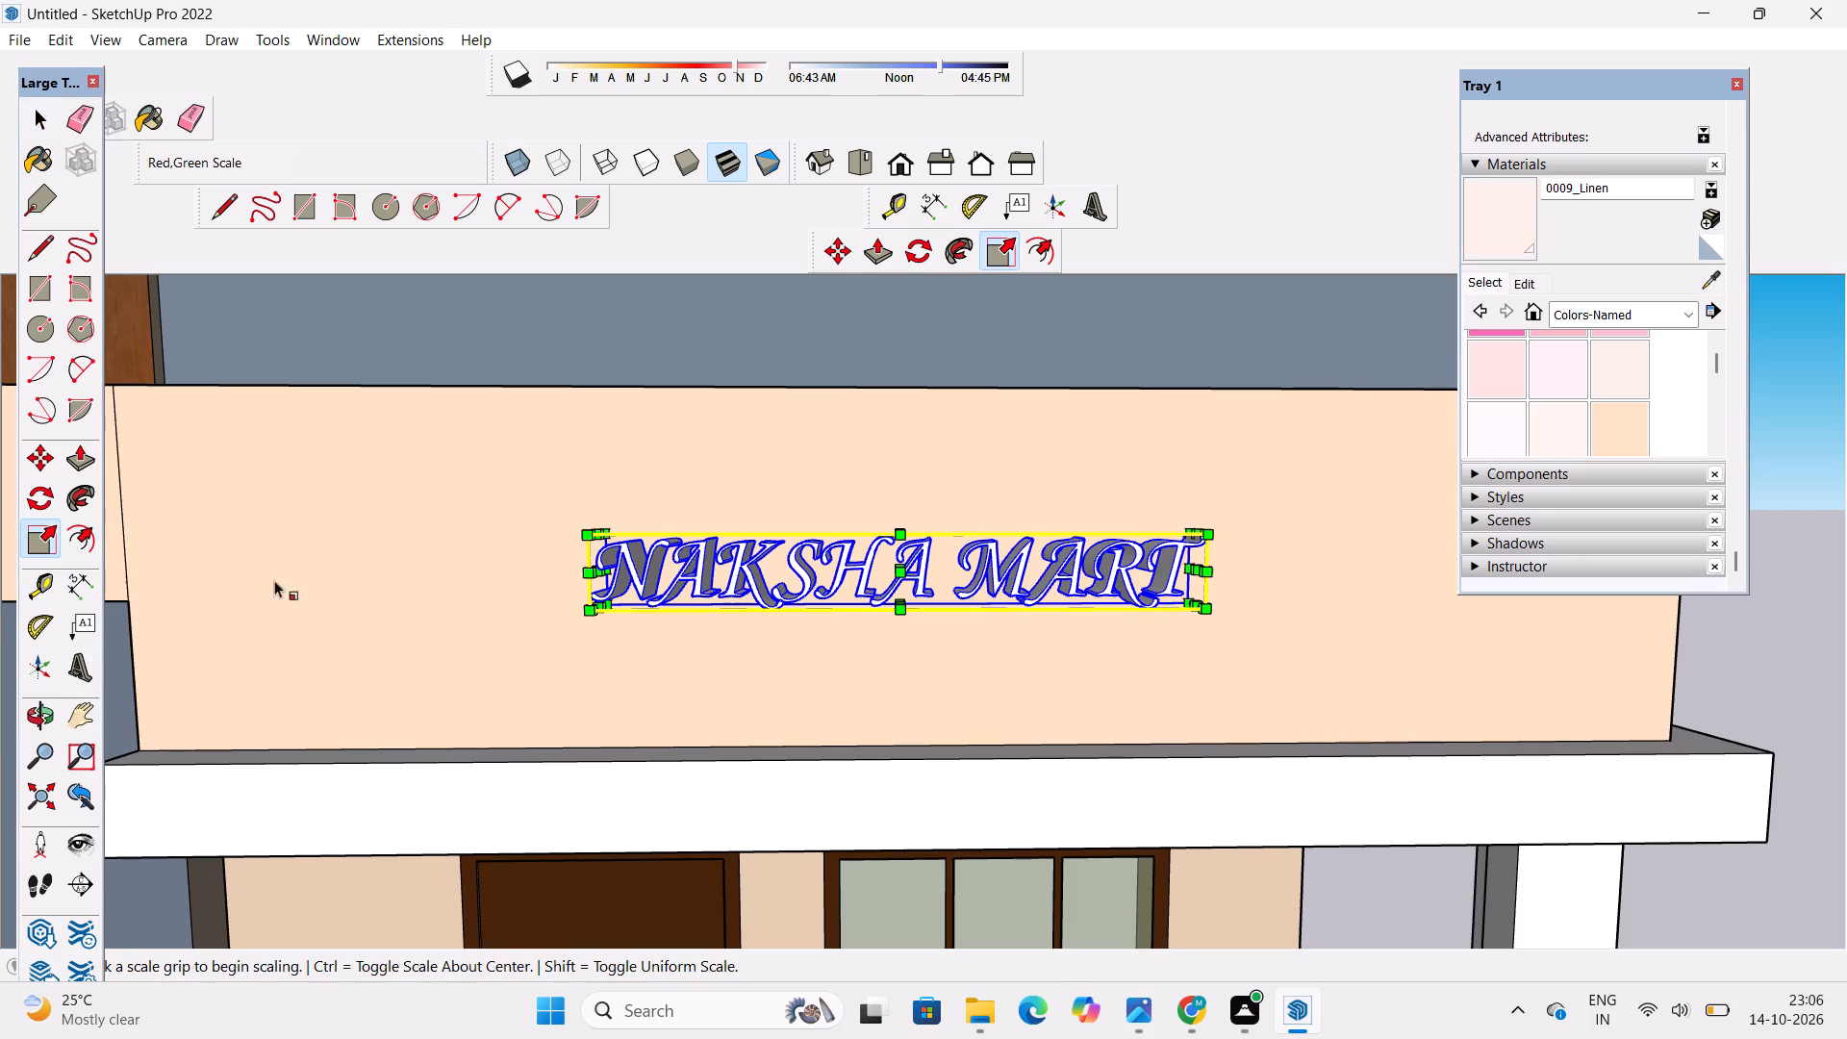
left_click(894, 575)
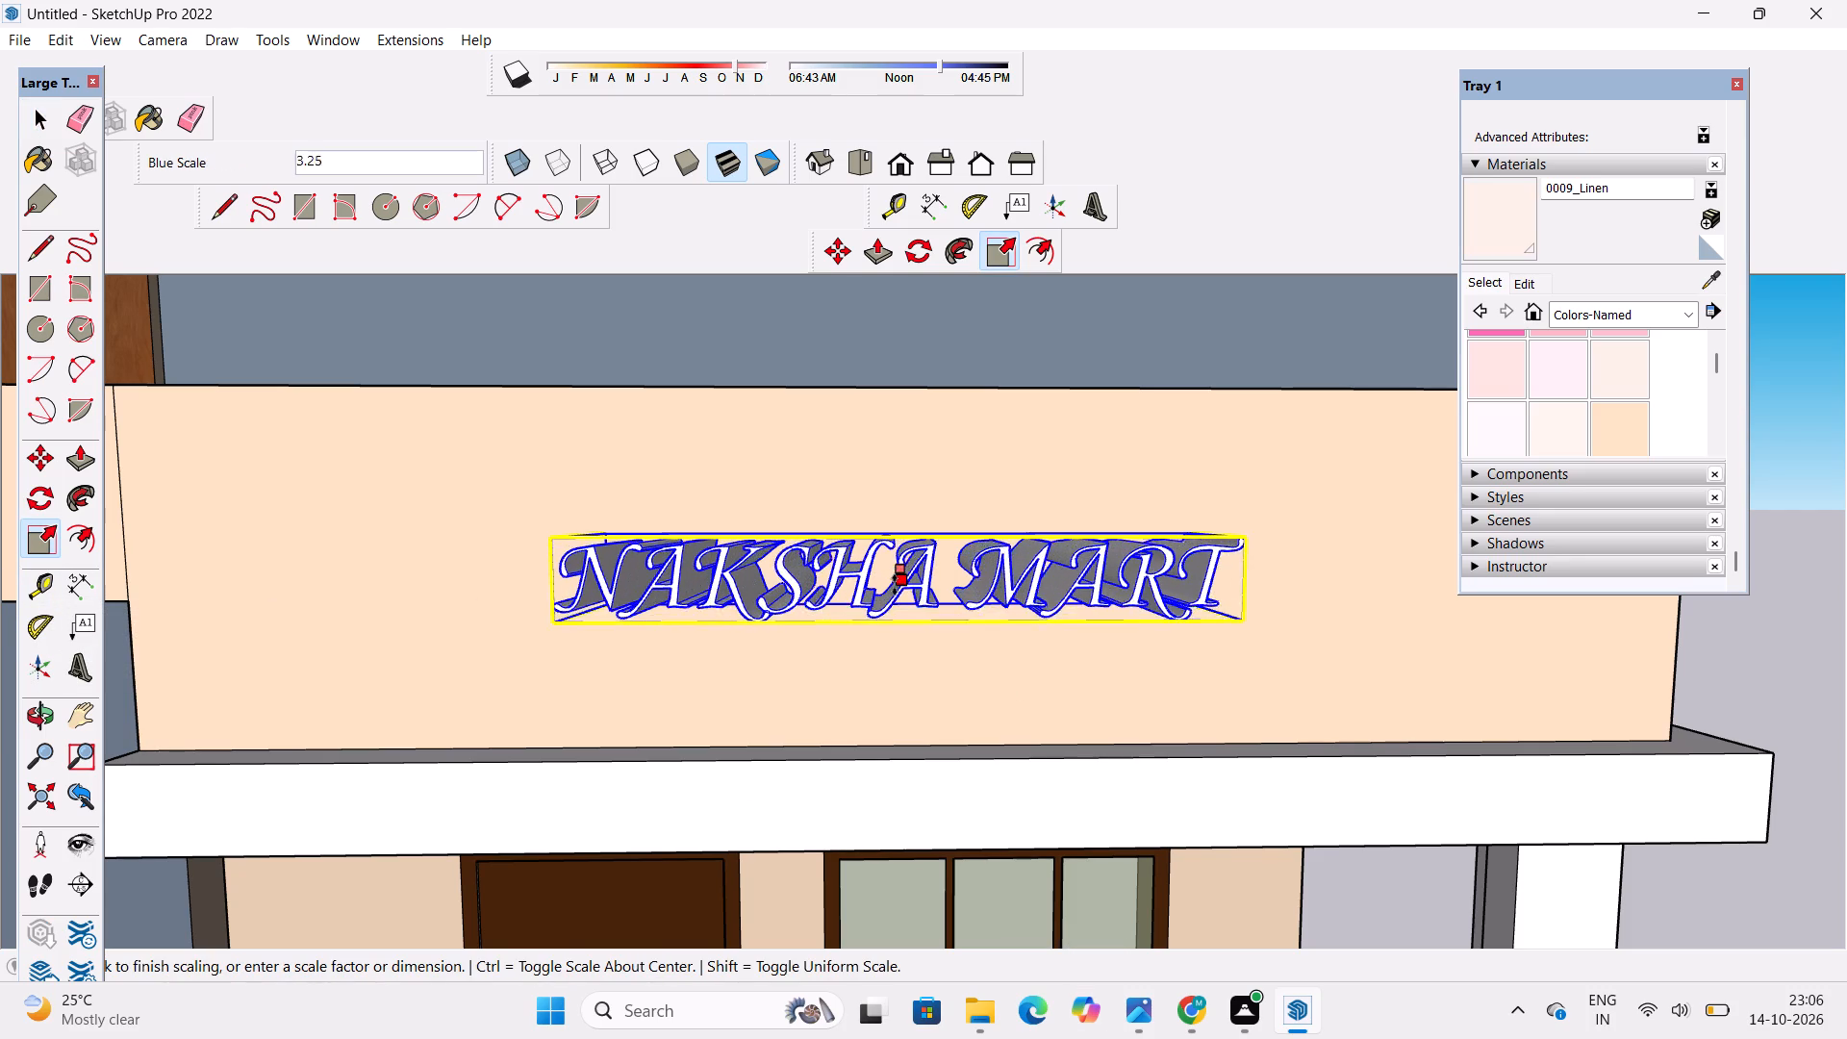
left_click(893, 574)
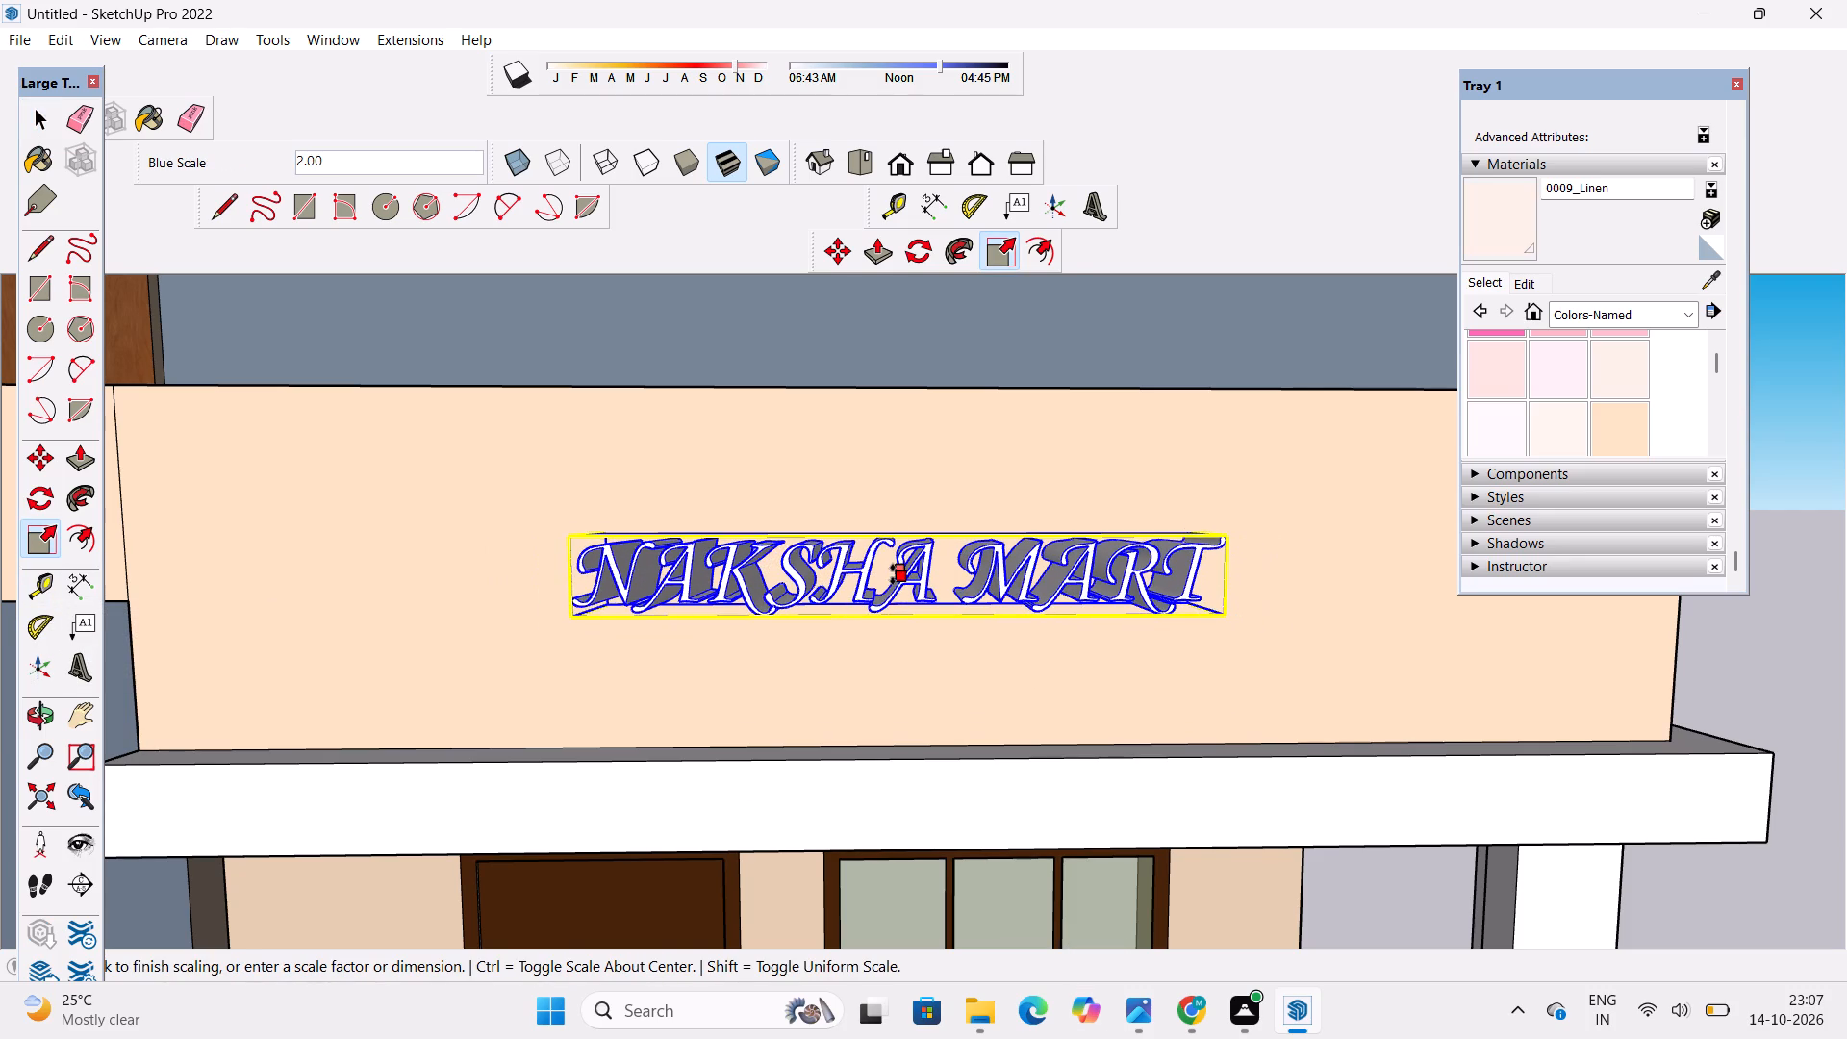
Examine the depth and placement of the NAKSHA MART lettering on the wall from the side and from the front.
key("o")
left_click_drag(1161, 667, 822, 687)
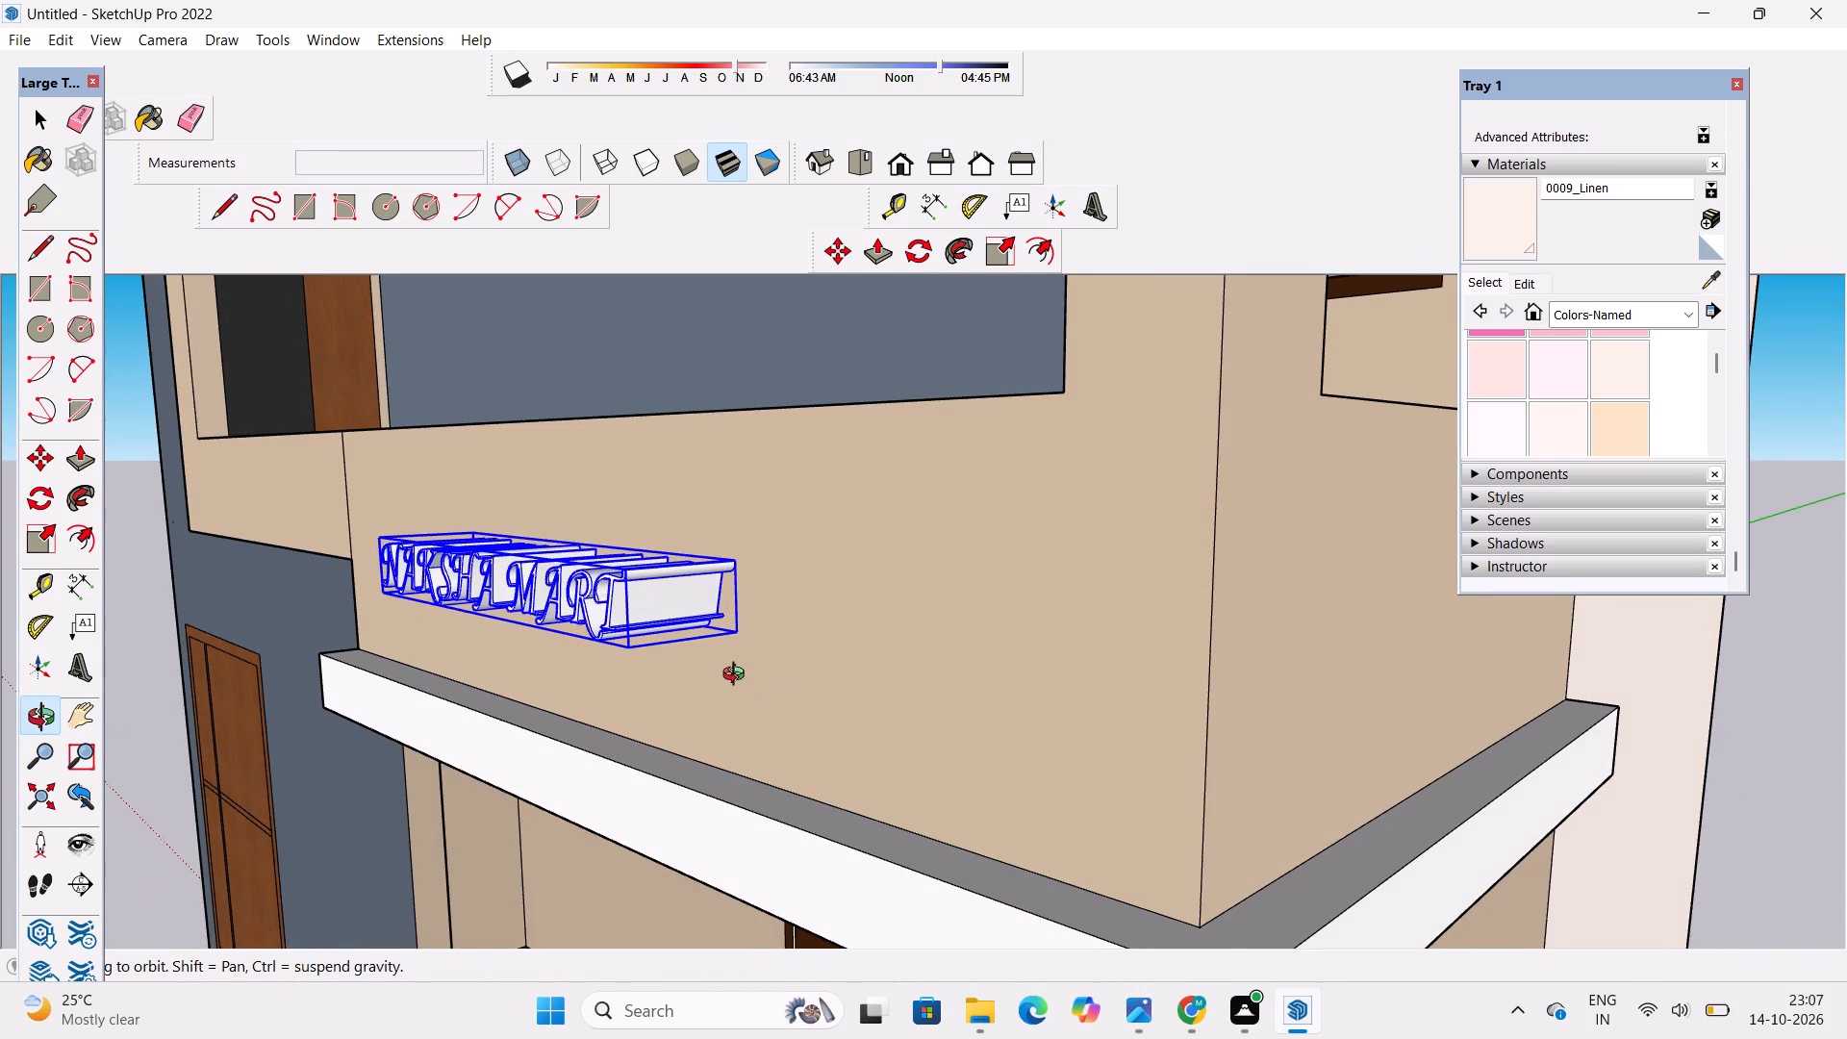
left_click_drag(681, 689, 697, 626, "shift")
key("space")
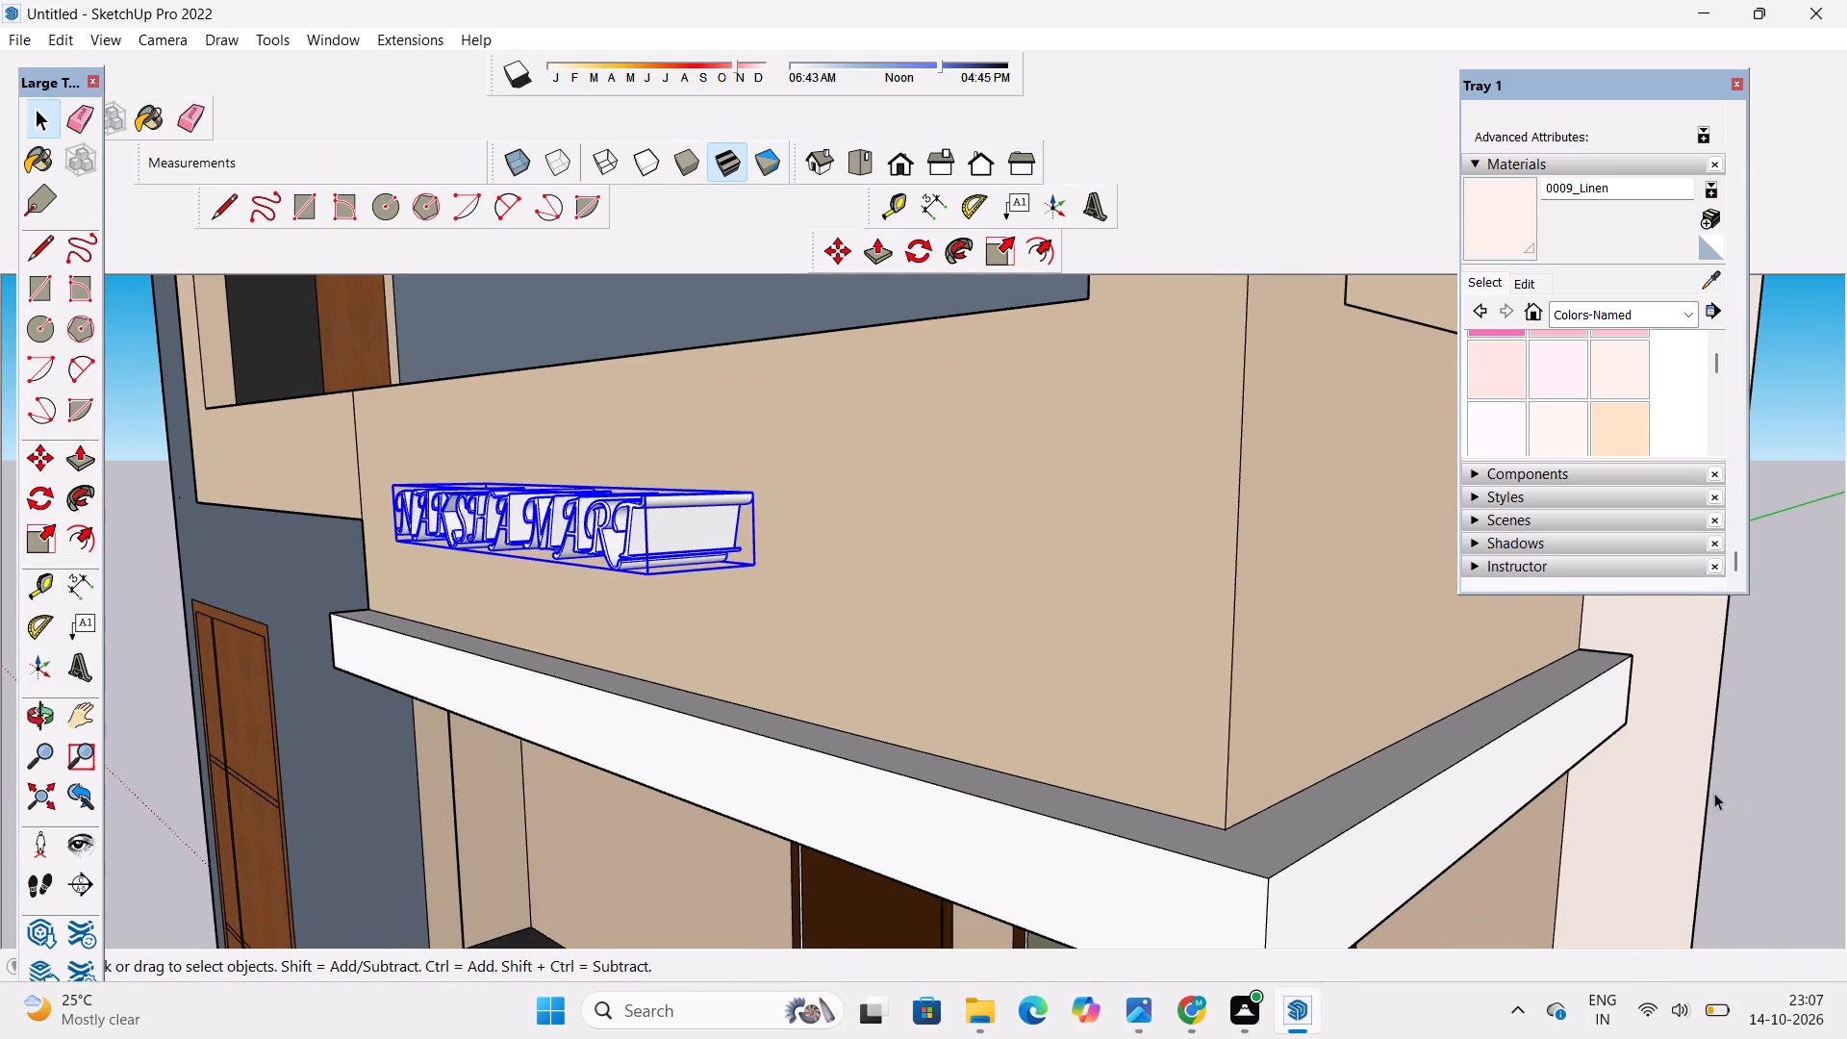
left_click(1717, 749)
scroll(714, 615, "up", 5)
key("o")
scroll(714, 600, "down", 4)
left_click_drag(592, 586, 715, 621)
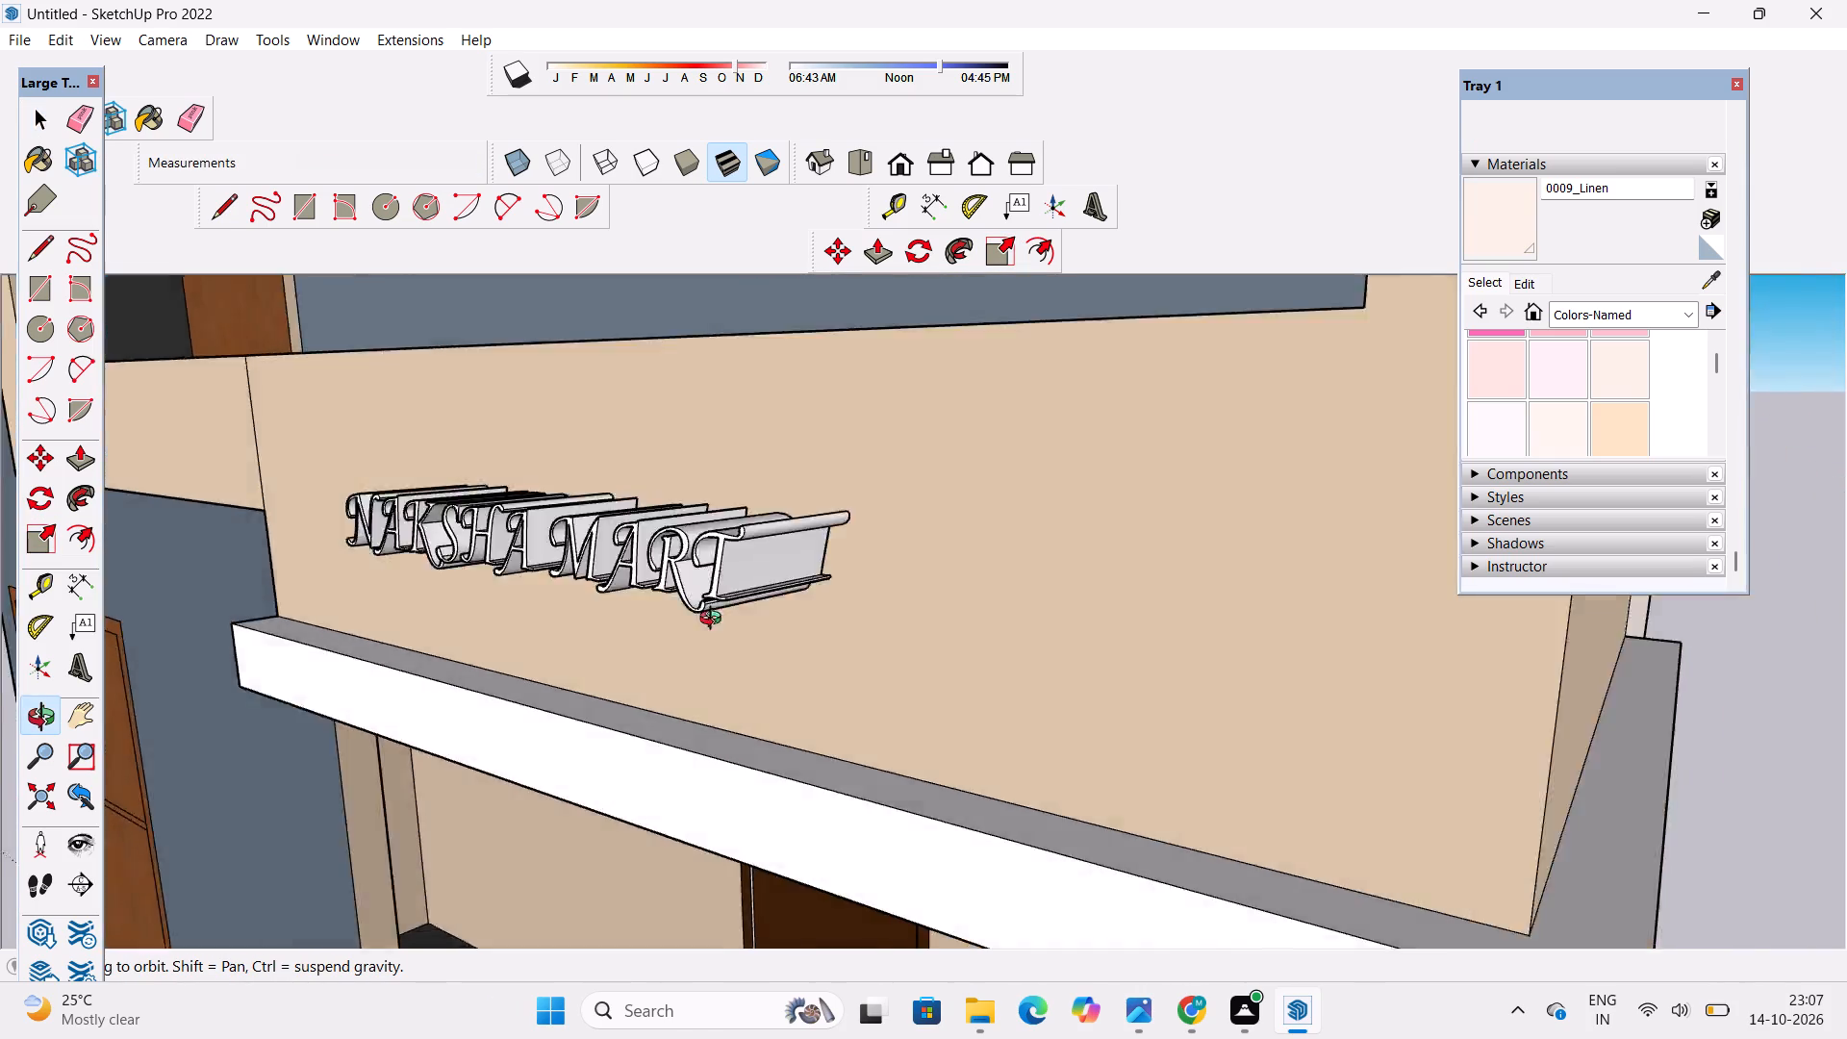
left_click_drag(715, 621, 859, 555)
scroll(856, 542, "down", 12)
left_click_drag(926, 624, 1092, 764)
scroll(1025, 686, "up", 5)
scroll(871, 611, "up", 4)
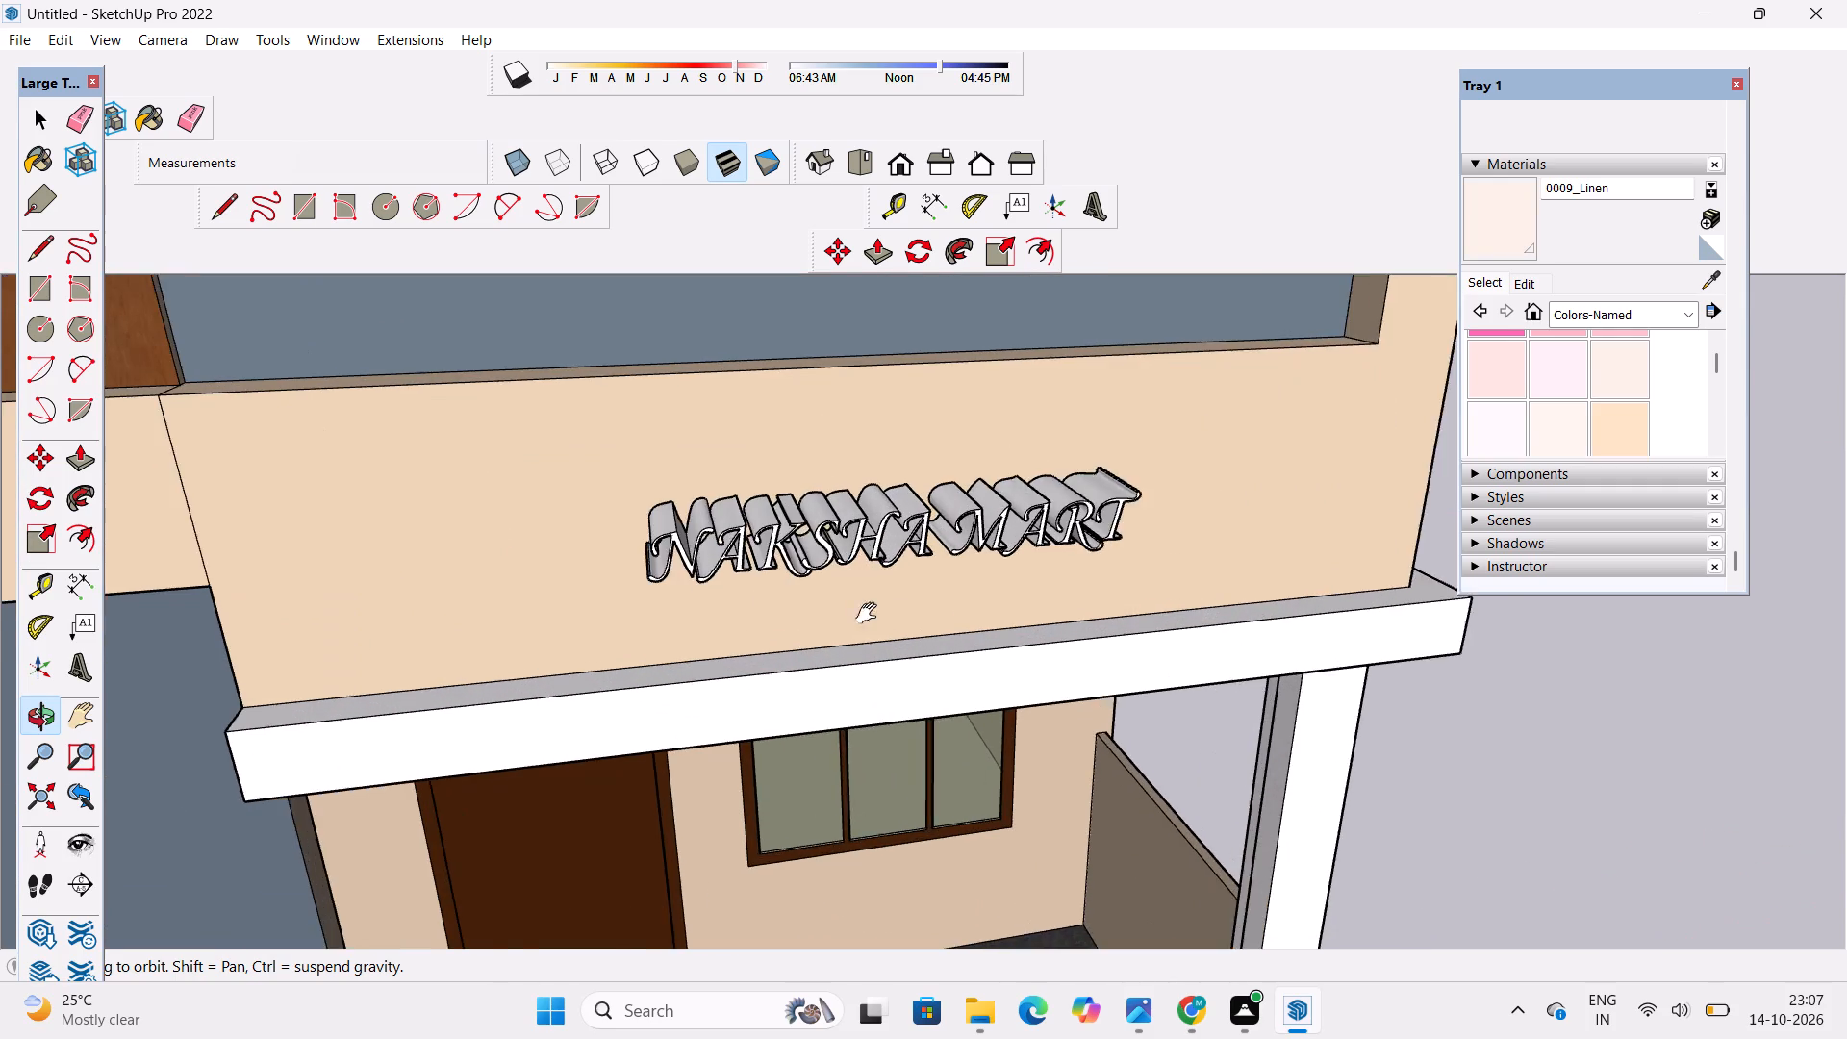
Examine the depth and size of the NAKSHA MART lettering from several angles and against the whole front elevation.
left_click_drag(870, 614, 861, 663, "shift")
left_click_drag(854, 669, 843, 621)
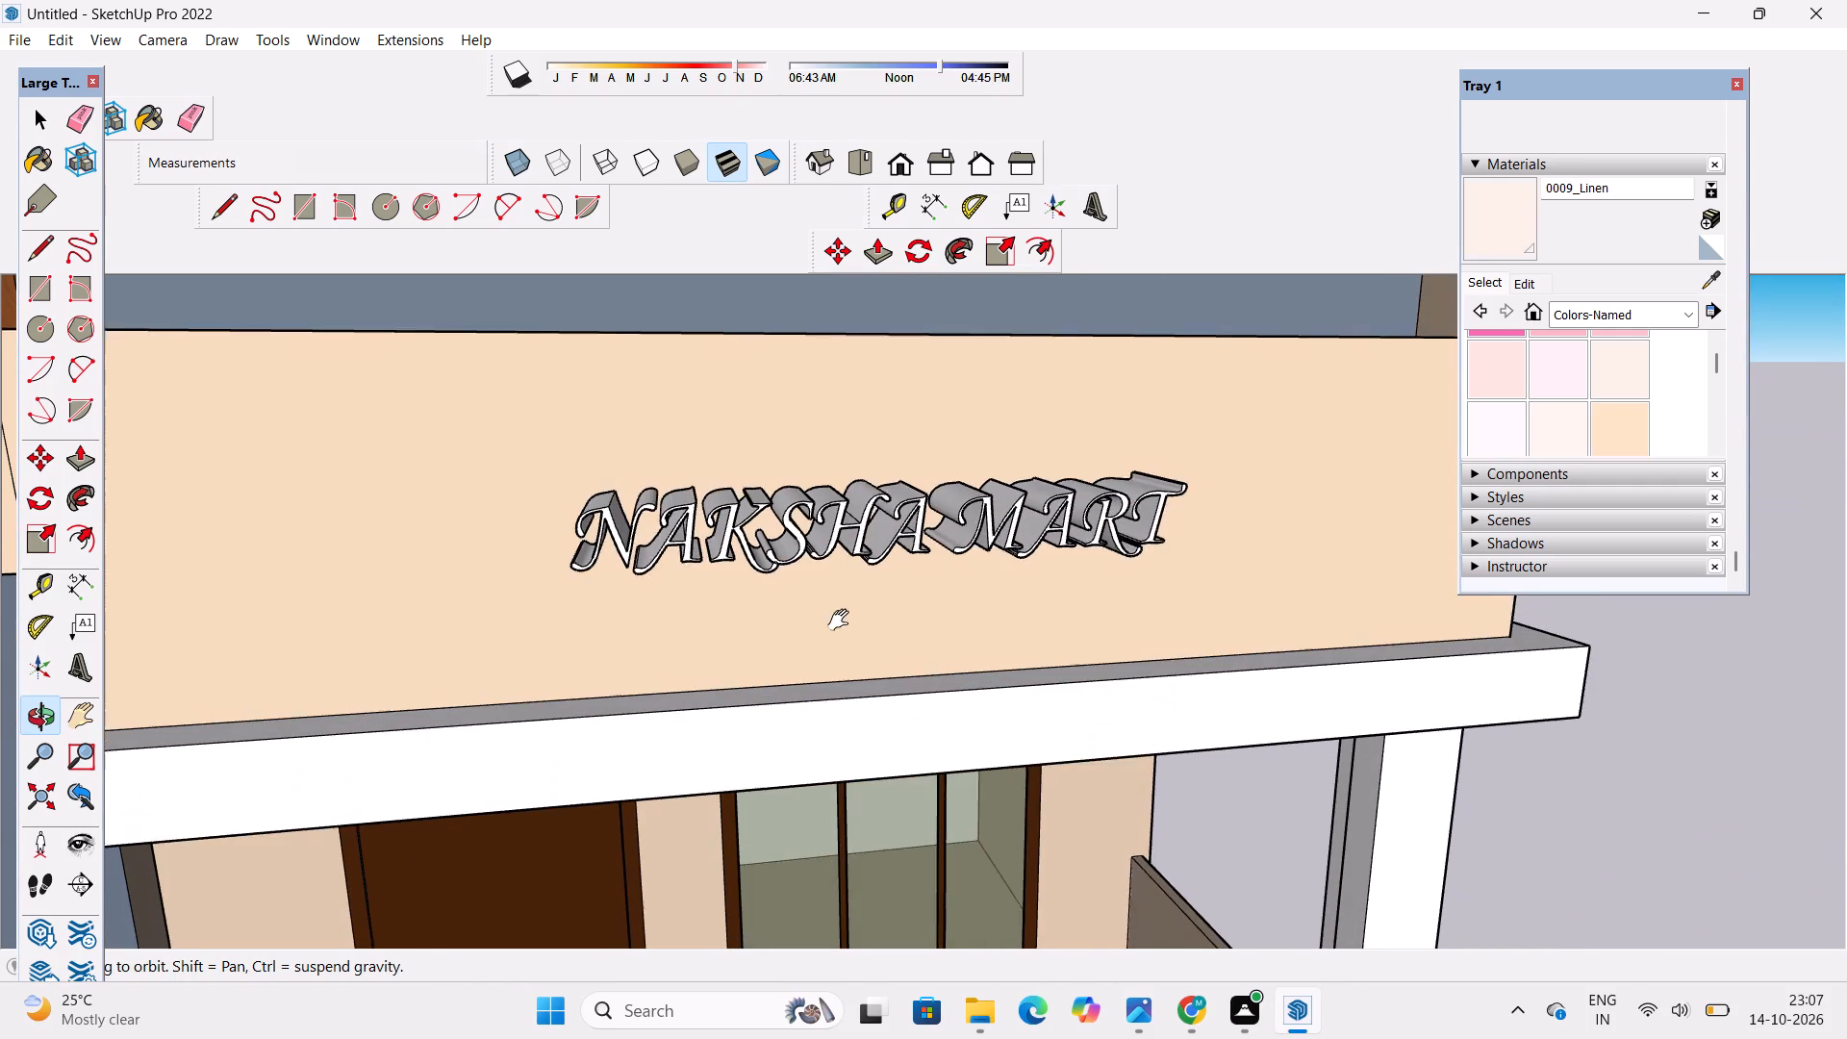
left_click_drag(843, 621, 838, 594)
scroll(828, 547, "down", 3, "shift")
scroll(886, 548, "down", 10)
left_click_drag(937, 662, 821, 492)
scroll(821, 471, "up", 2)
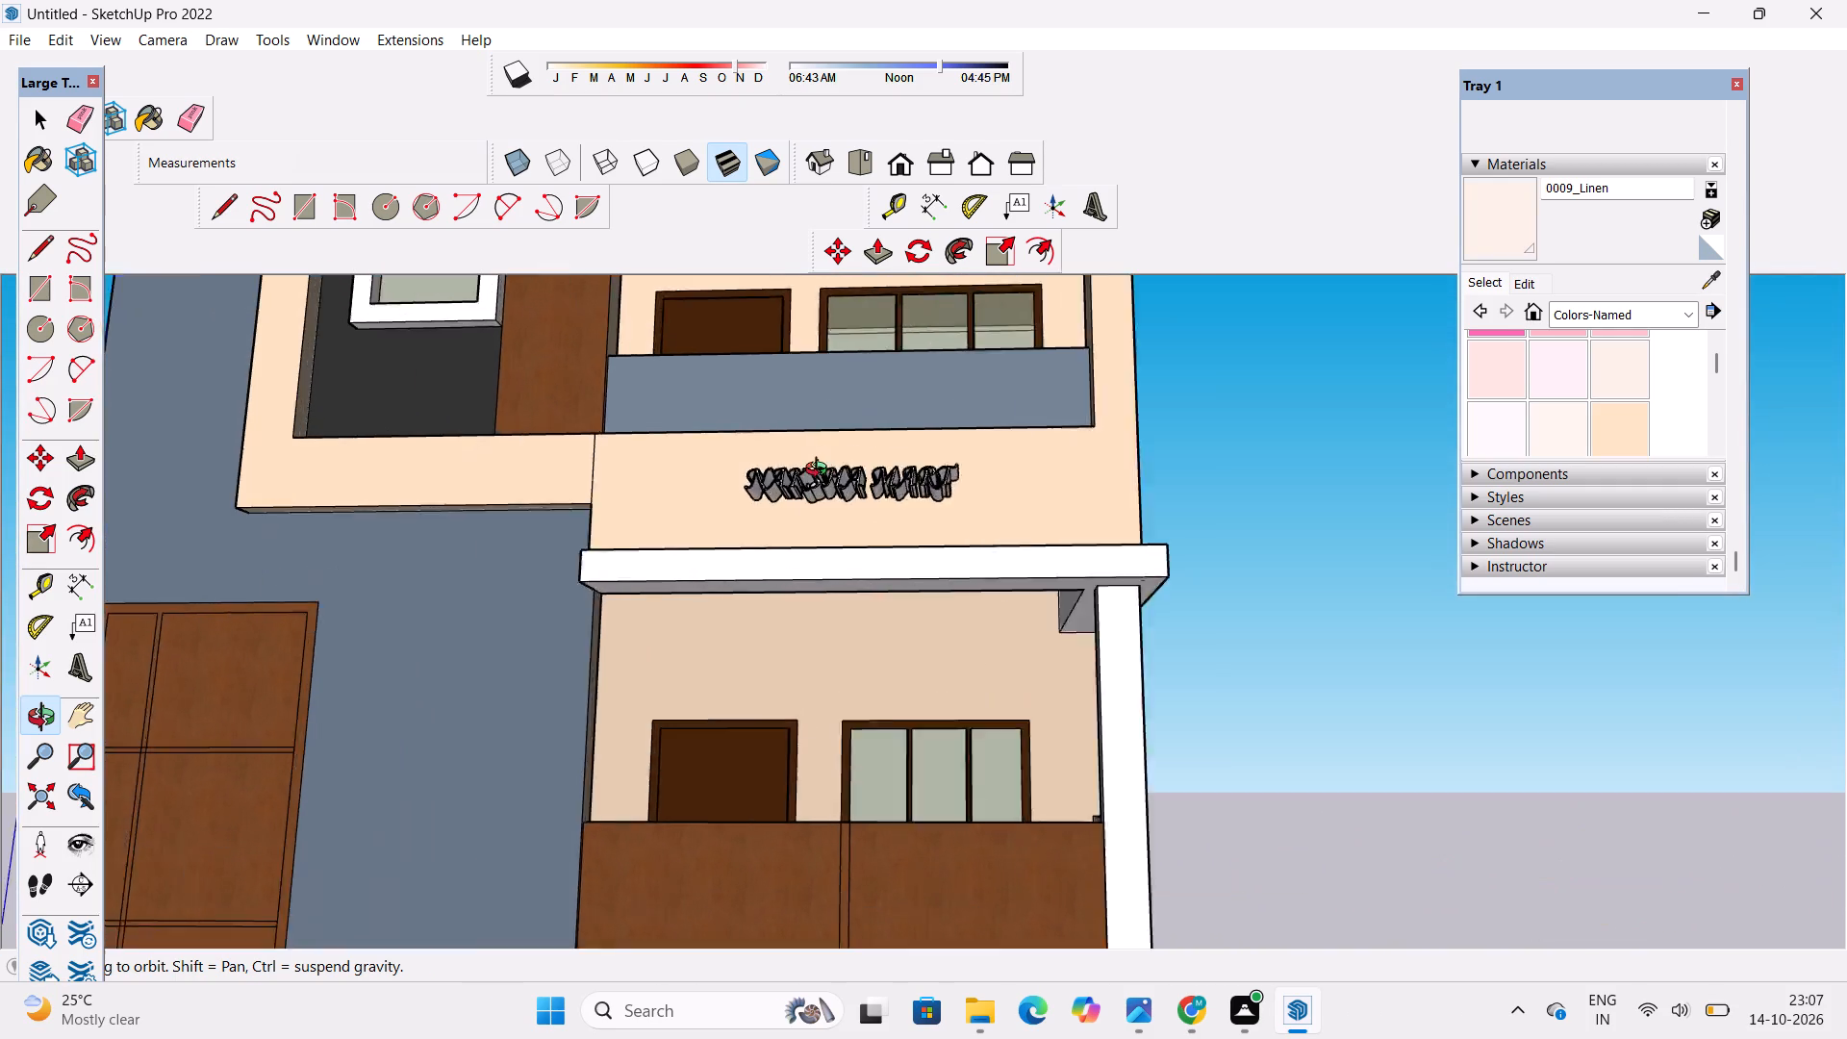
scroll(821, 471, "up", 16)
left_click_drag(832, 494, 837, 569)
scroll(806, 494, "down", 5, "shift")
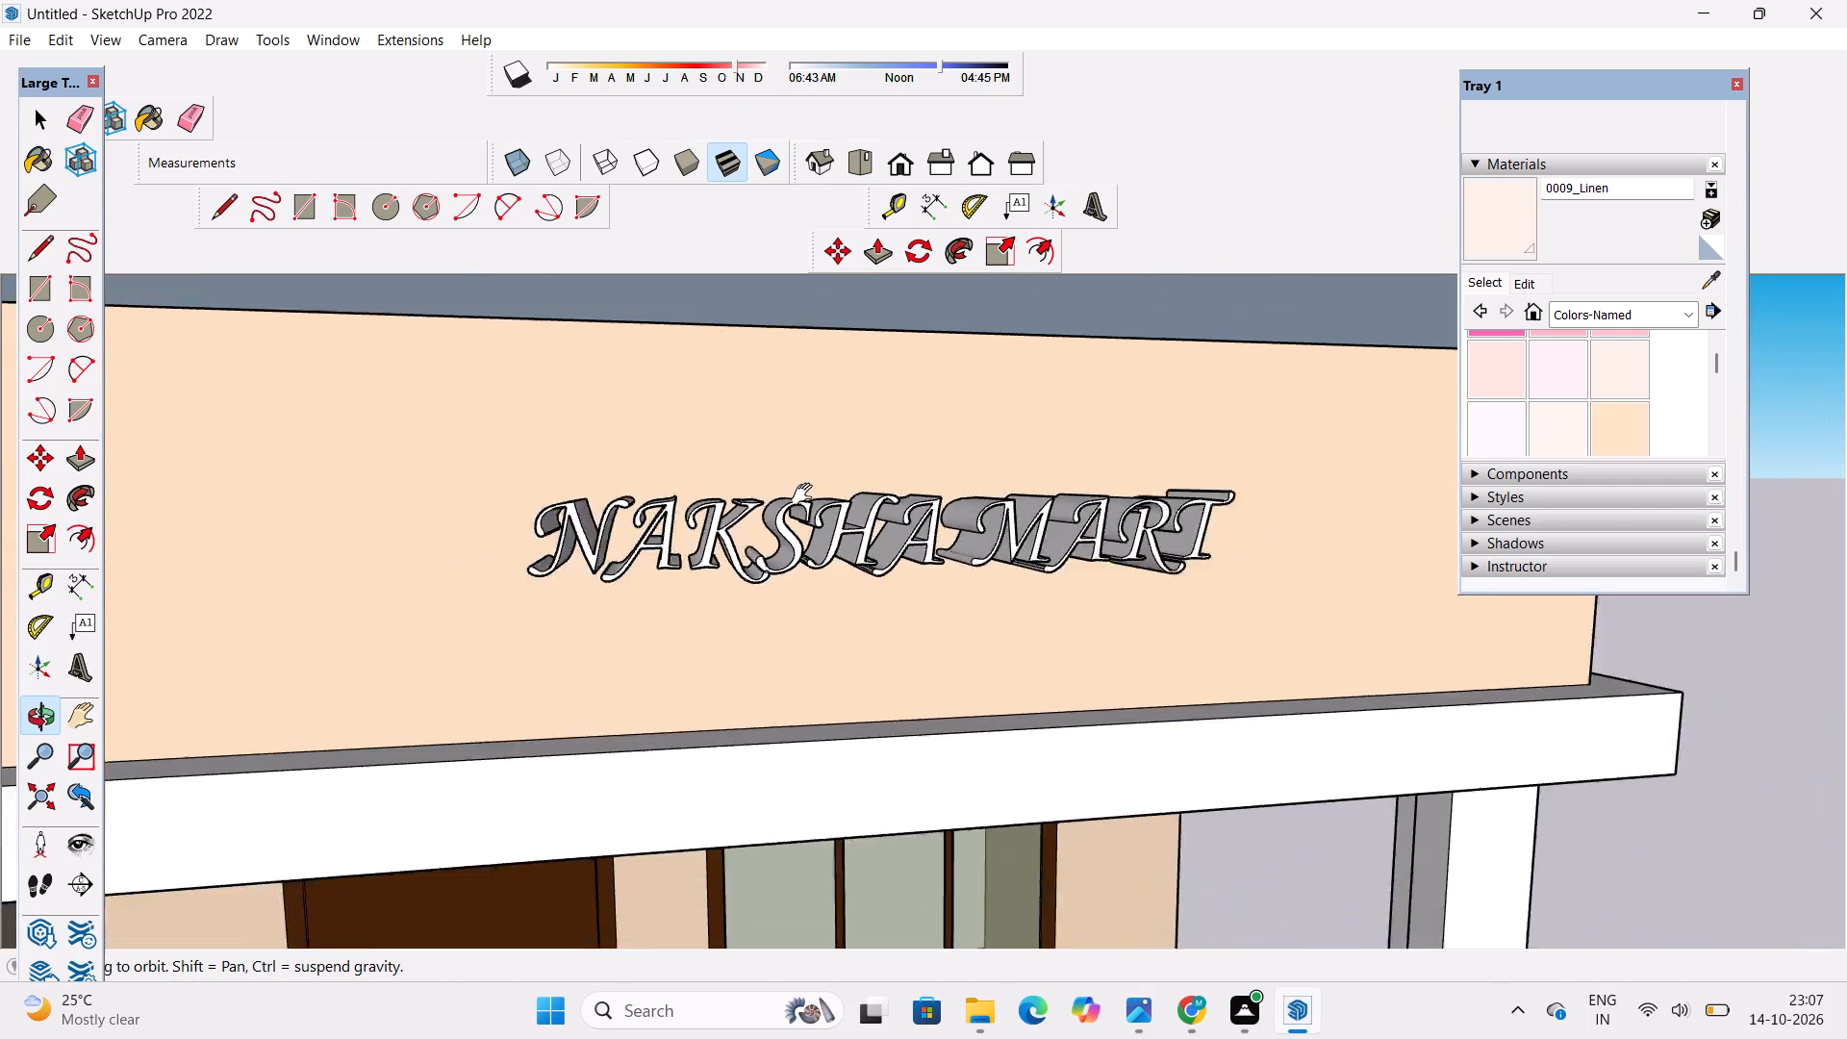
scroll(806, 494, "down", 1, "shift")
scroll(806, 518, "down", 13)
left_click_drag(1103, 779, 886, 775)
scroll(822, 664, "down", 5)
left_click_drag(813, 647, 977, 821, "shift")
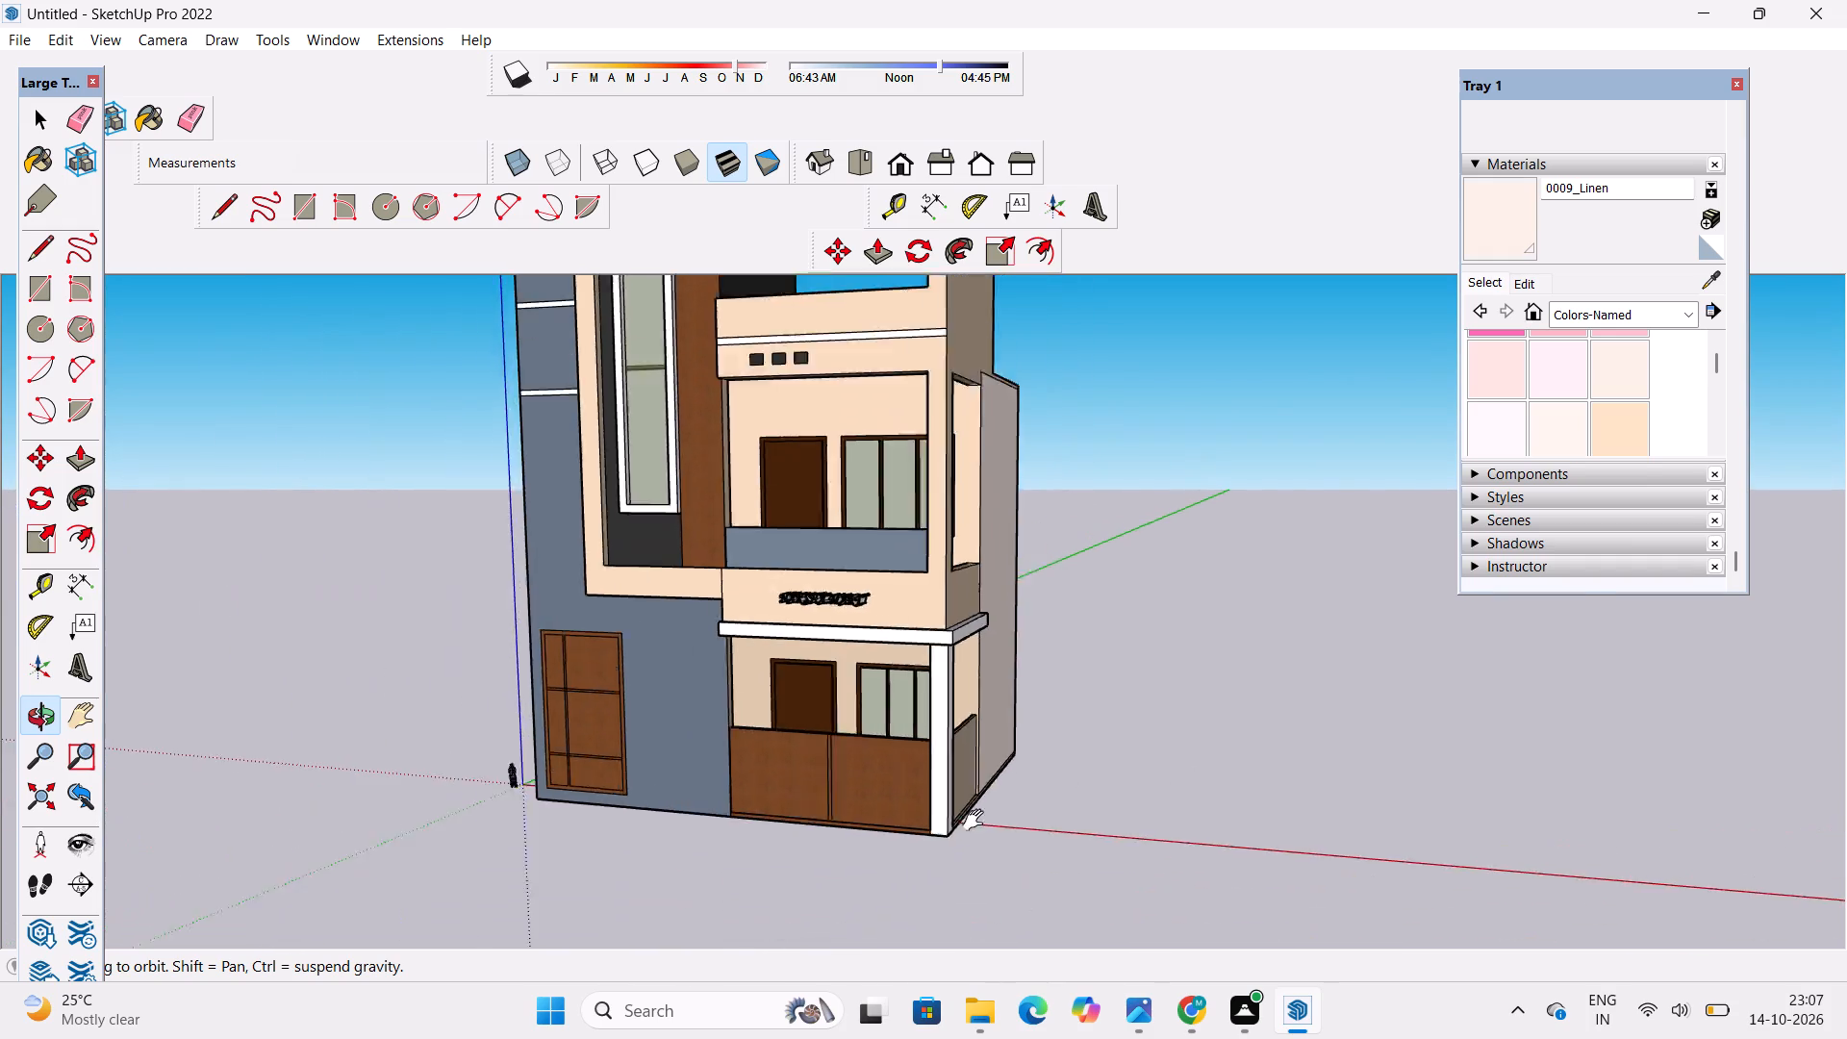
left_click_drag(977, 821, 1025, 854, "shift")
scroll(1025, 854, "up", 4)
left_click_drag(1025, 854, 918, 643, "shift")
left_click_drag(917, 642, 1001, 609)
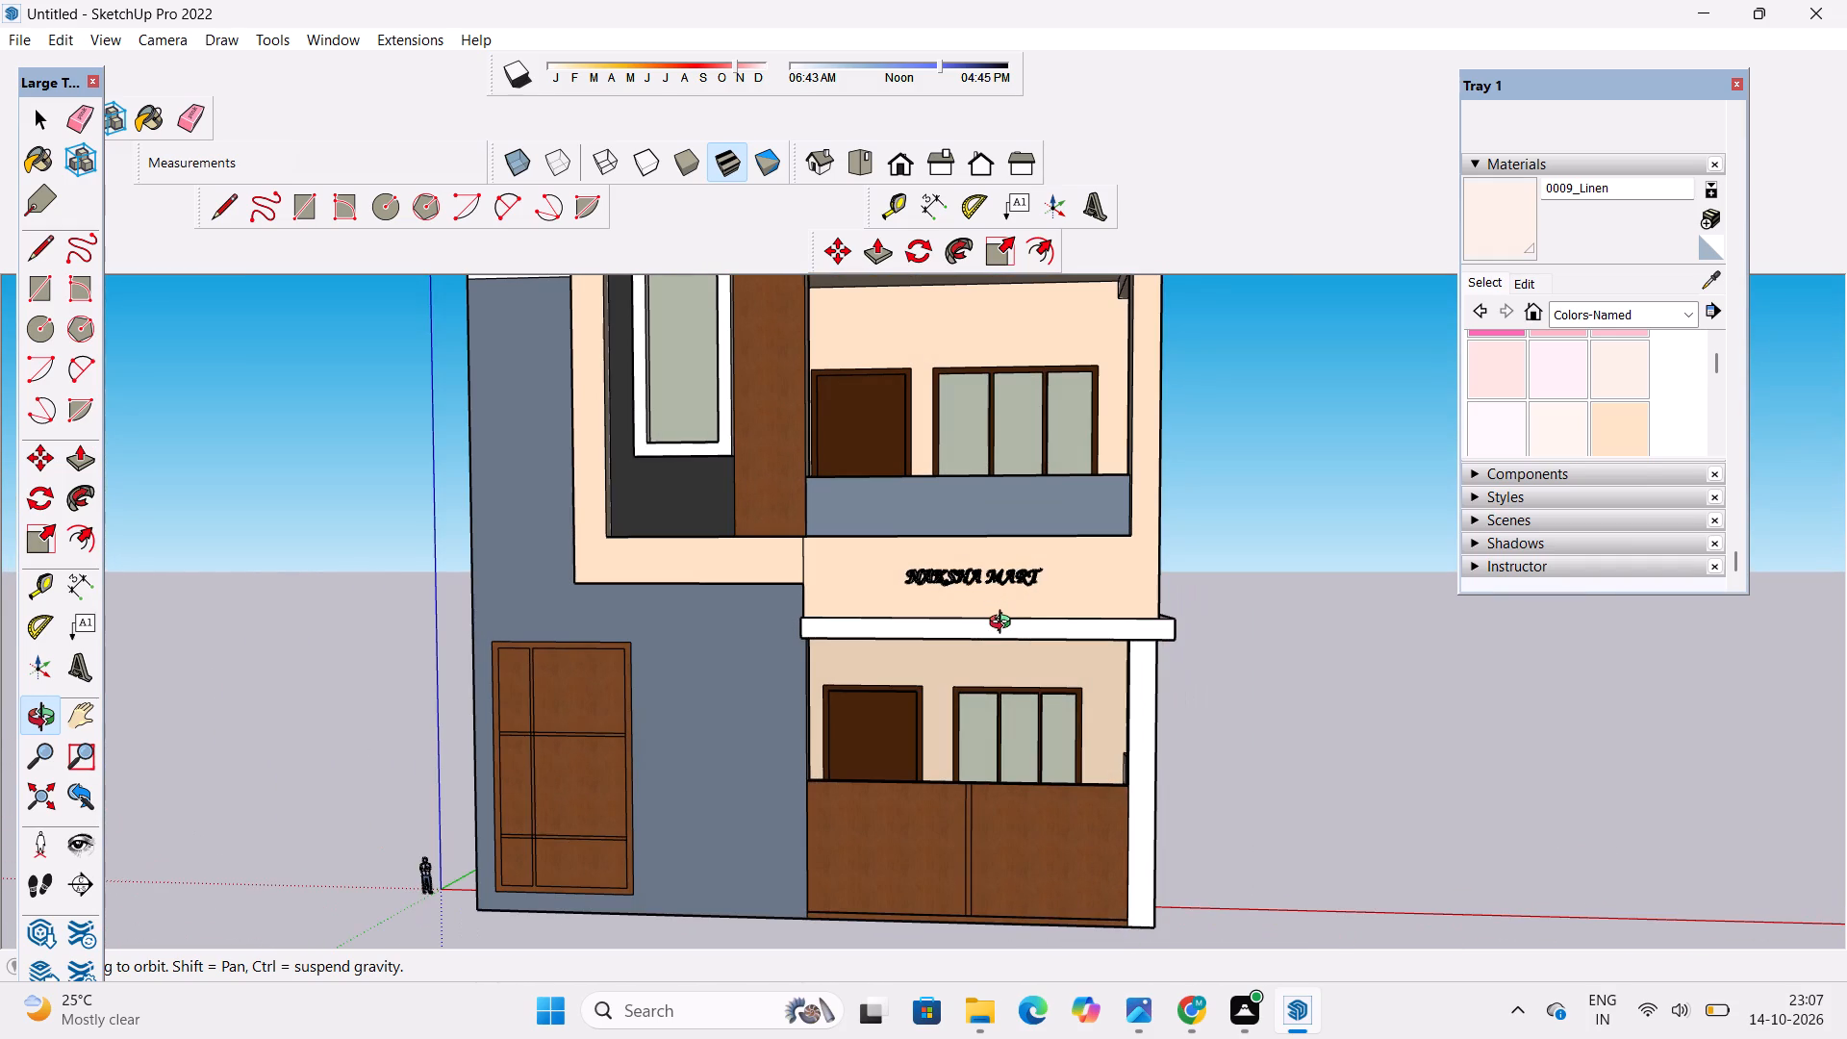
Undo the depth scaling and the placement of the NAKSHA MART lettering on the front wall band.
key("ctrl+z")
key("ctrl+z")
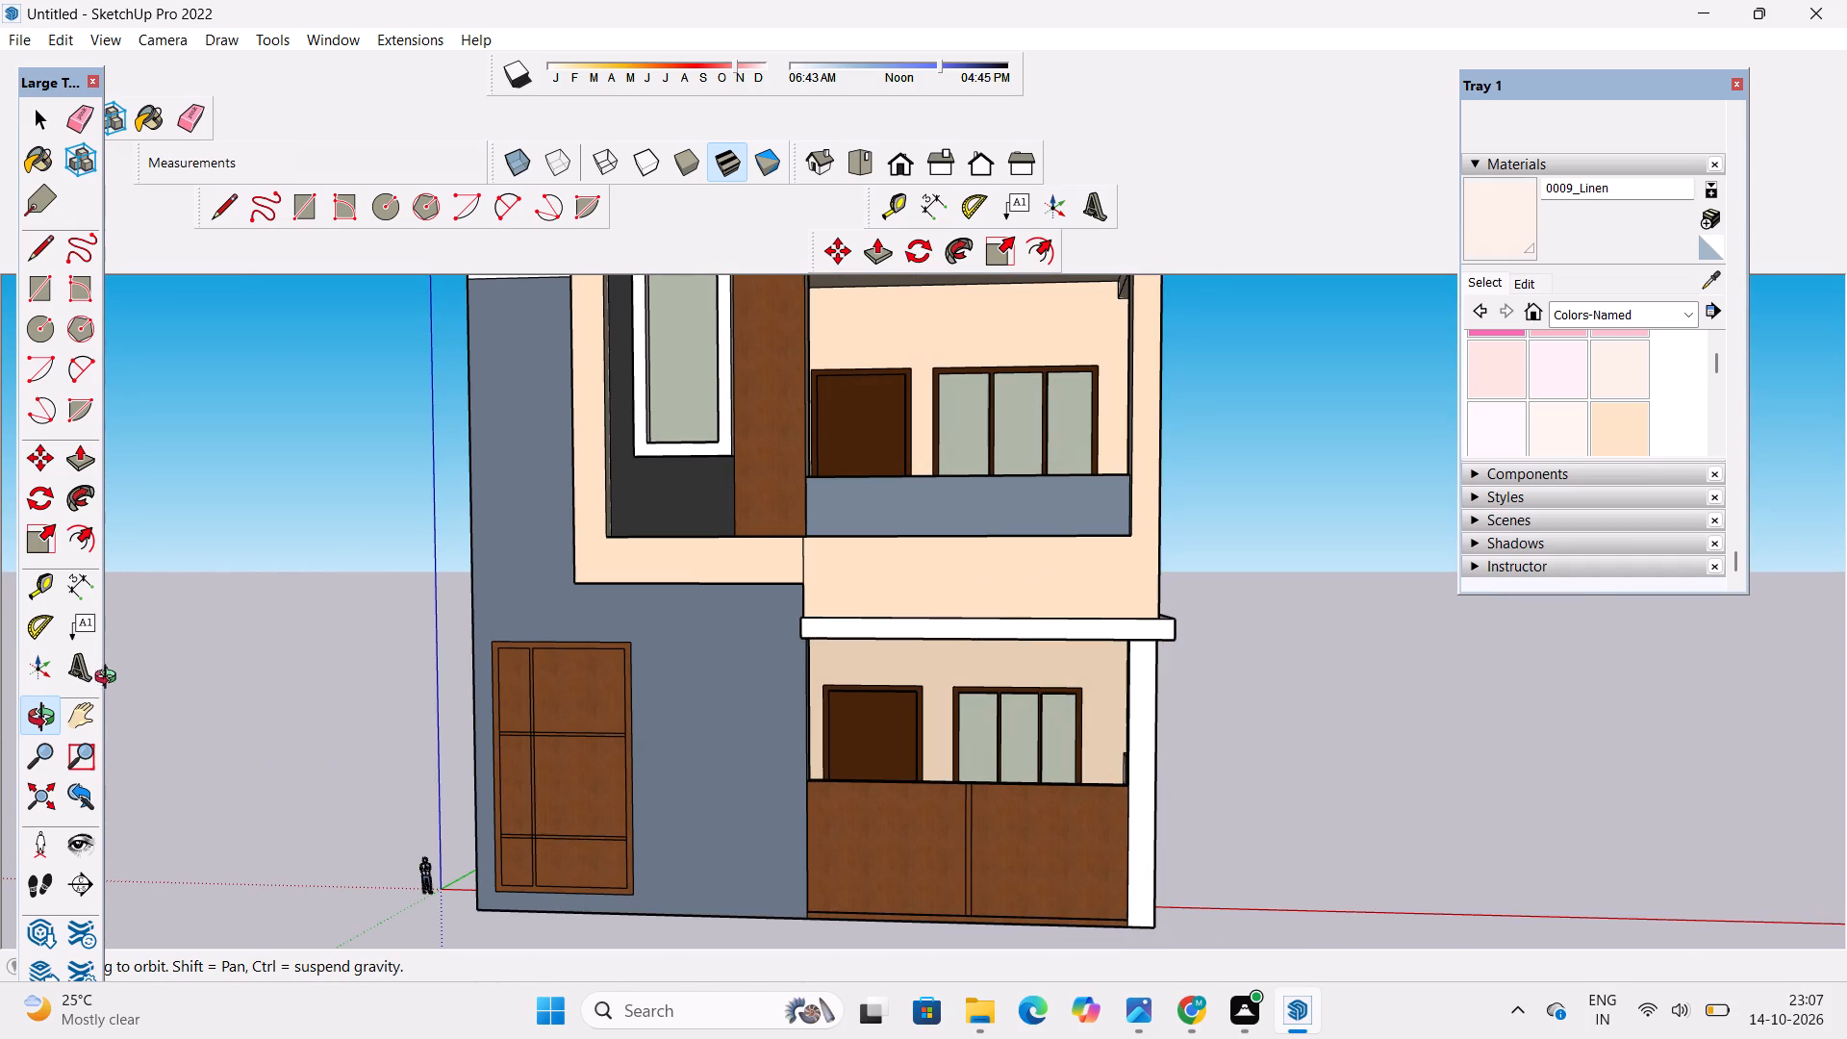
Start a new 3D text and set its height to 3'.
left_click(89, 673)
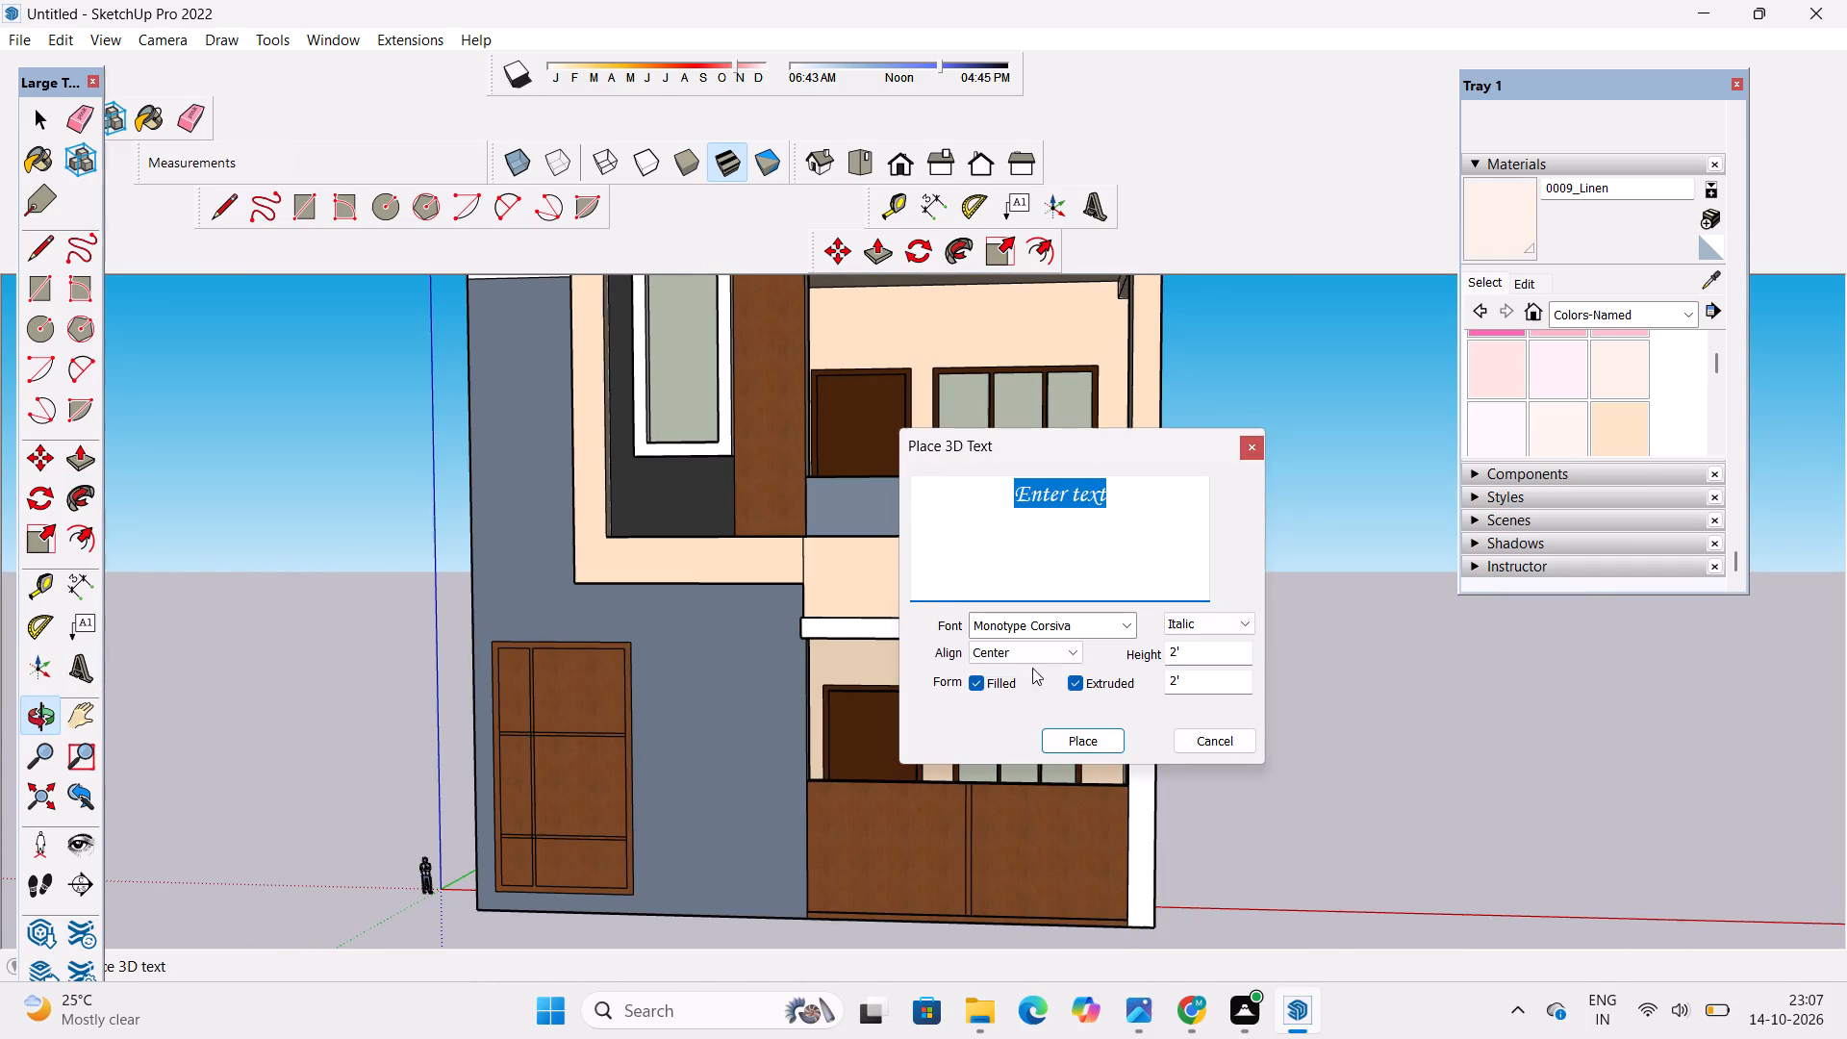
scroll(1180, 653, "up", 1)
left_click(1180, 653)
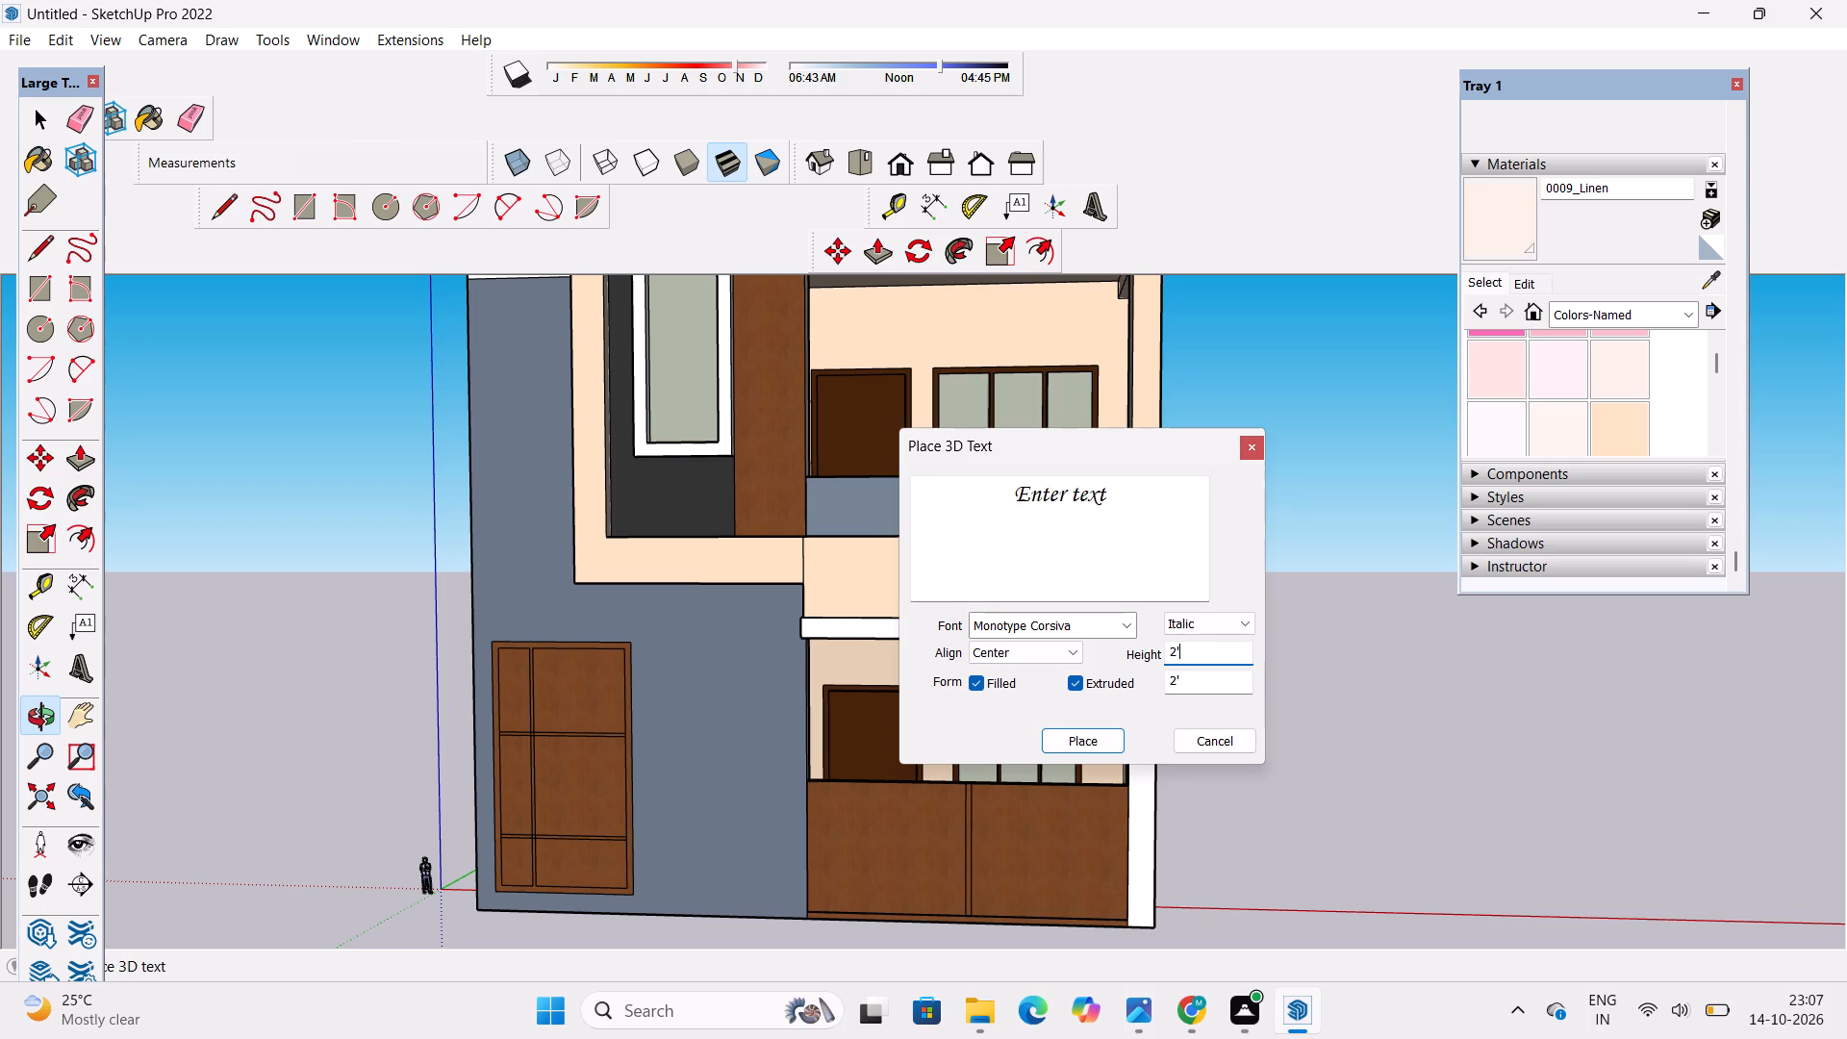
key("BackSpace")
key("BackSpace")
key("BackSpace")
key("BackSpace")
type("3'")
Replace the placeholder content of the 3D text with NAKSHA MART.
left_click(1109, 494)
key("BackSpace")
key("BackSpace")
key("BackSpace")
key("BackSpace")
key("BackSpace")
key("BackSpace")
key("BackSpace")
key("BackSpace")
key("BackSpace")
key("BackSpace")
key("BackSpace")
key("BackSpace")
key("BackSpace")
key("BackSpace")
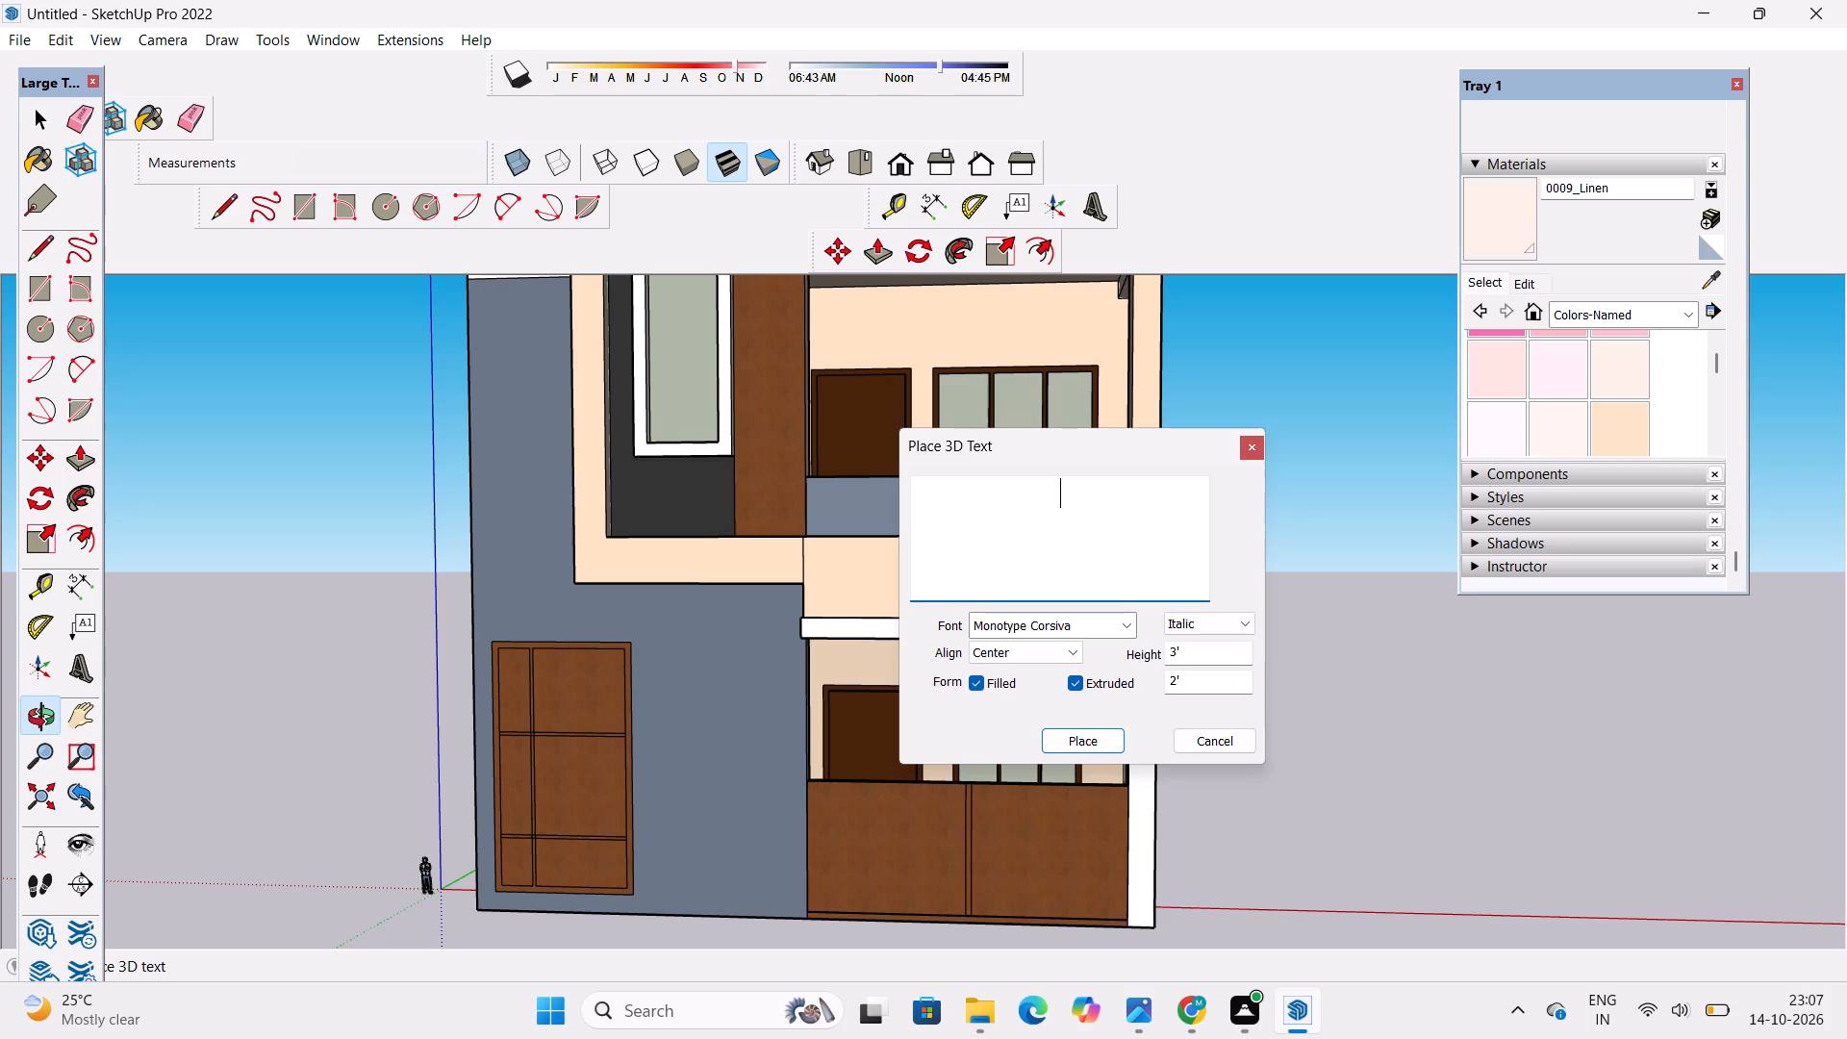
type("NAKHA")
key("BackSpace")
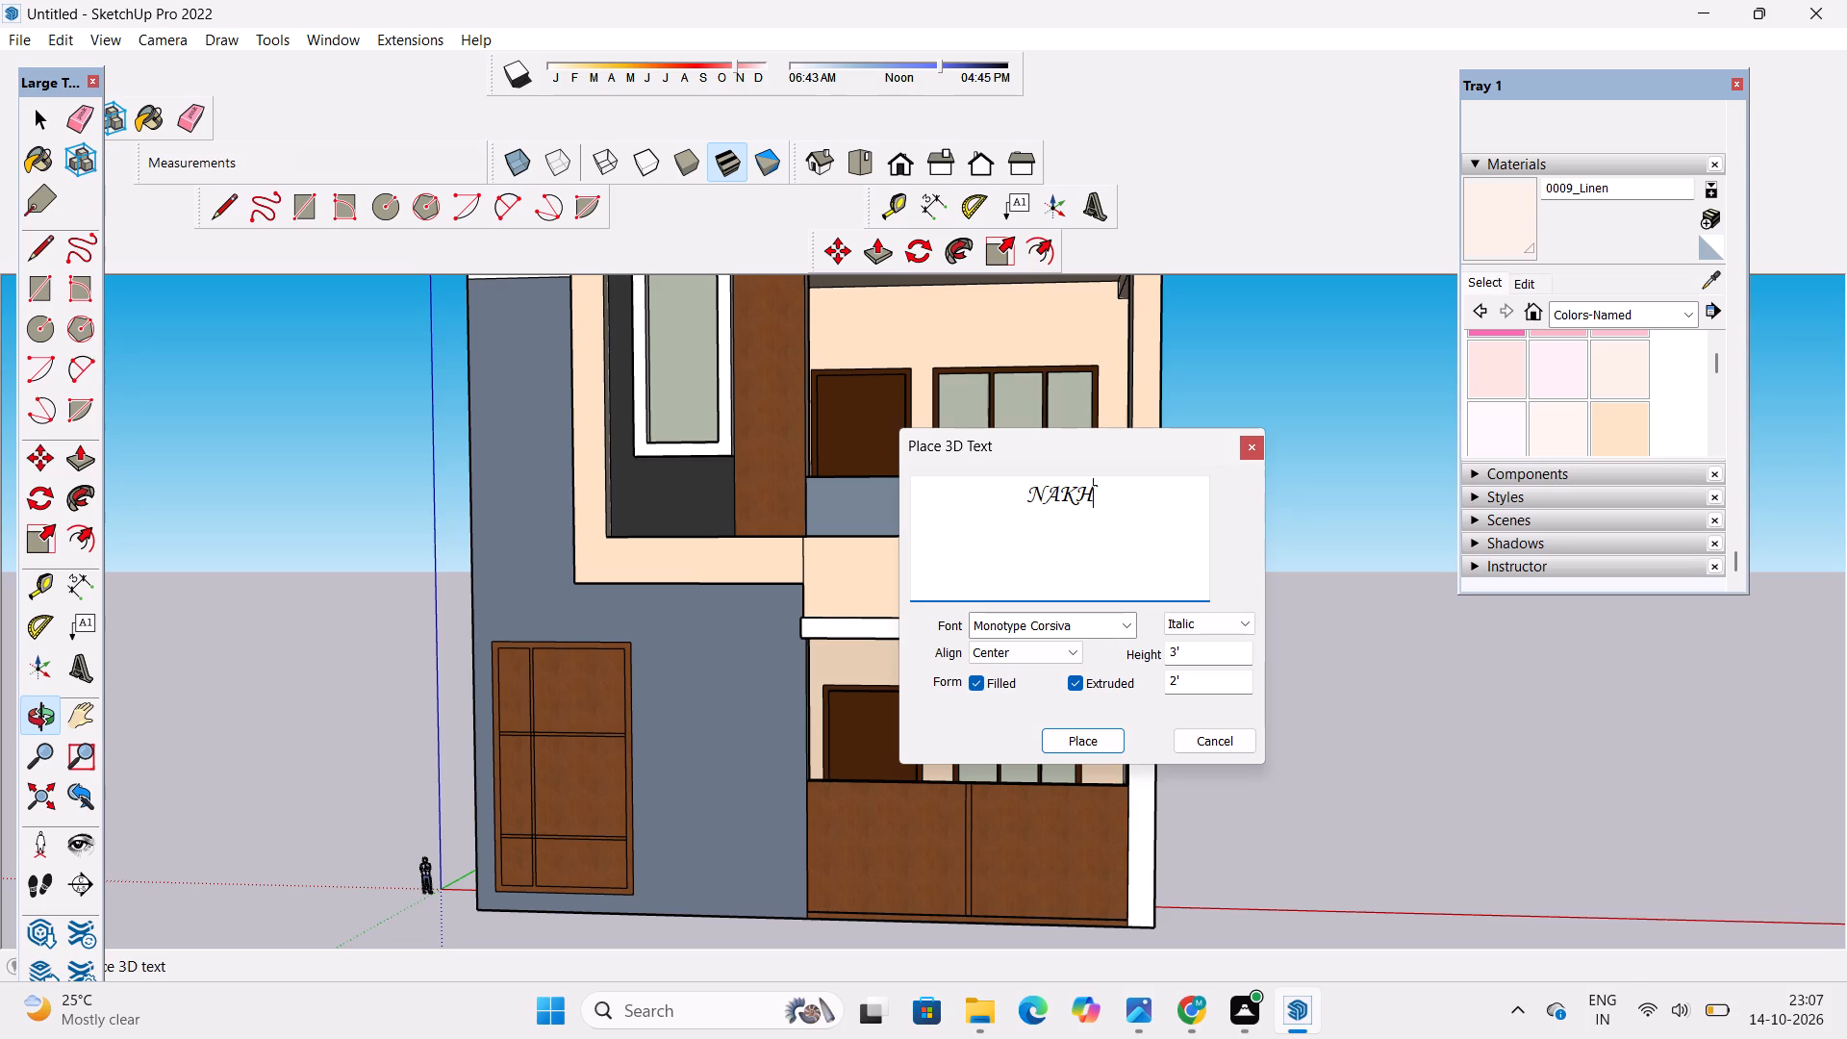
key("BackSpace")
type("SHA")
key("space")
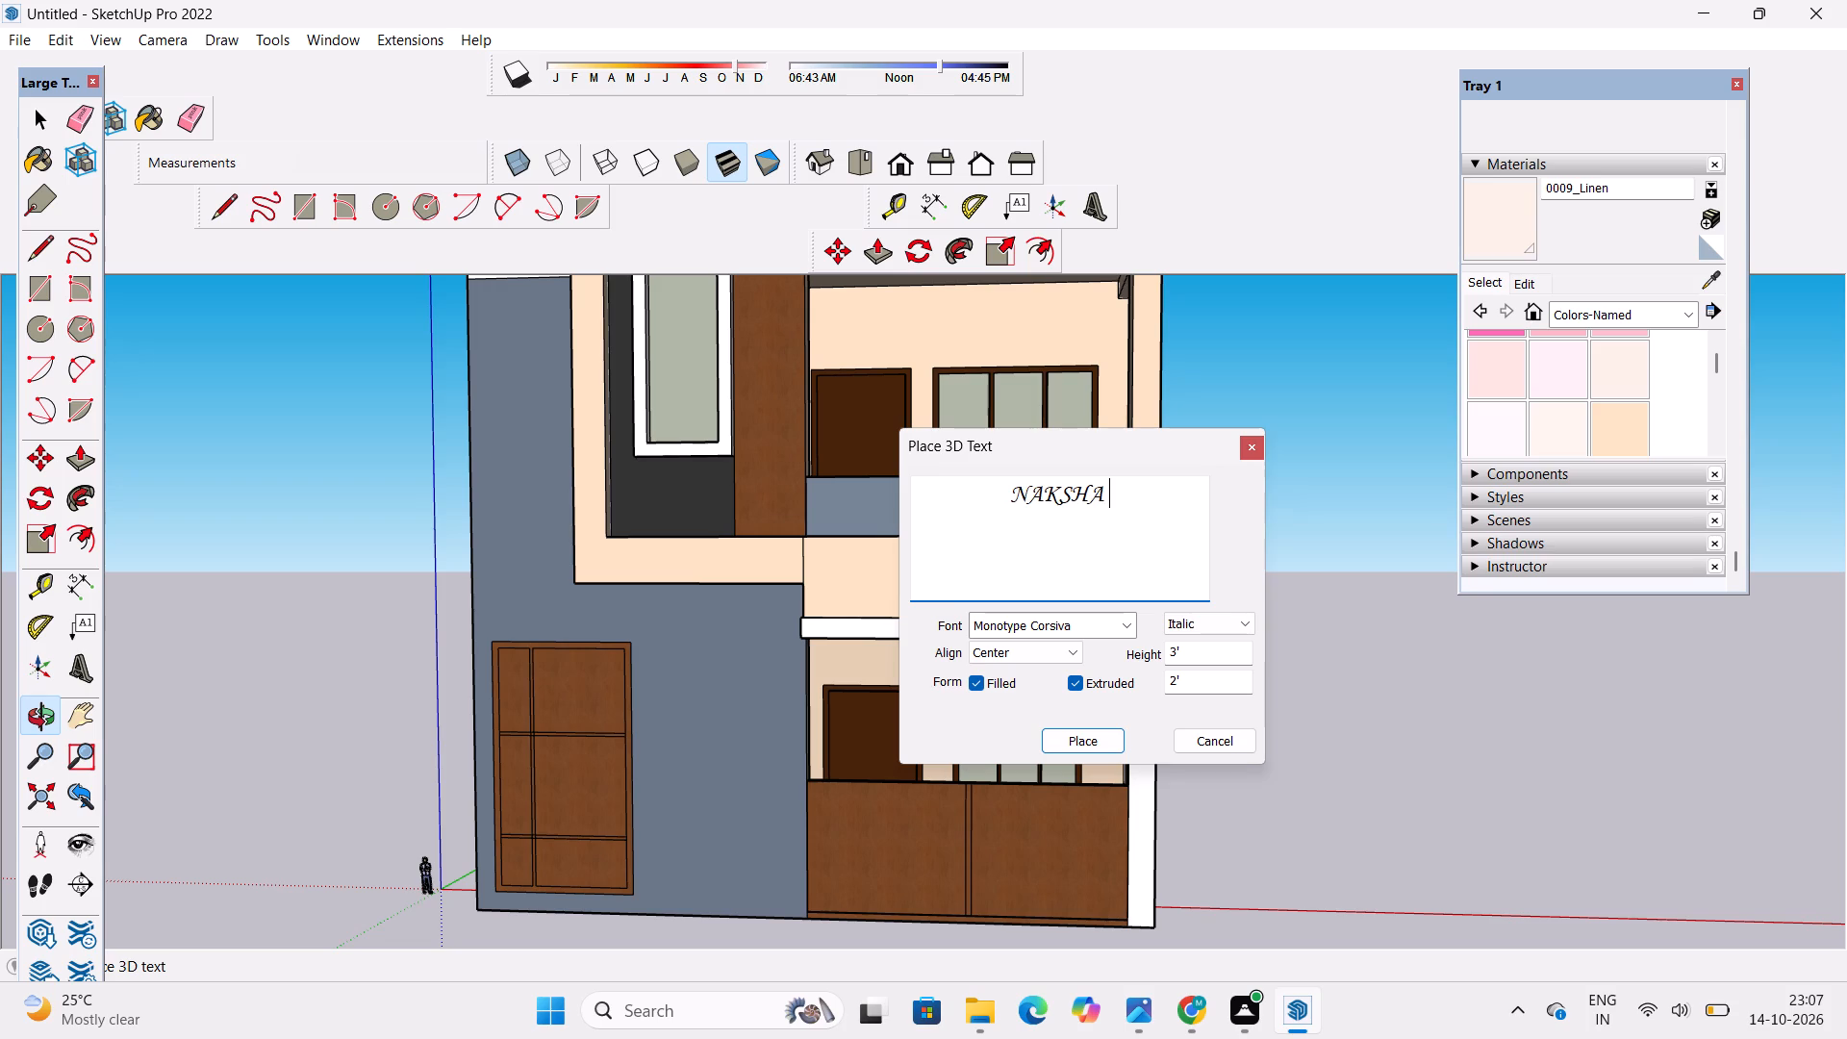
type("MART")
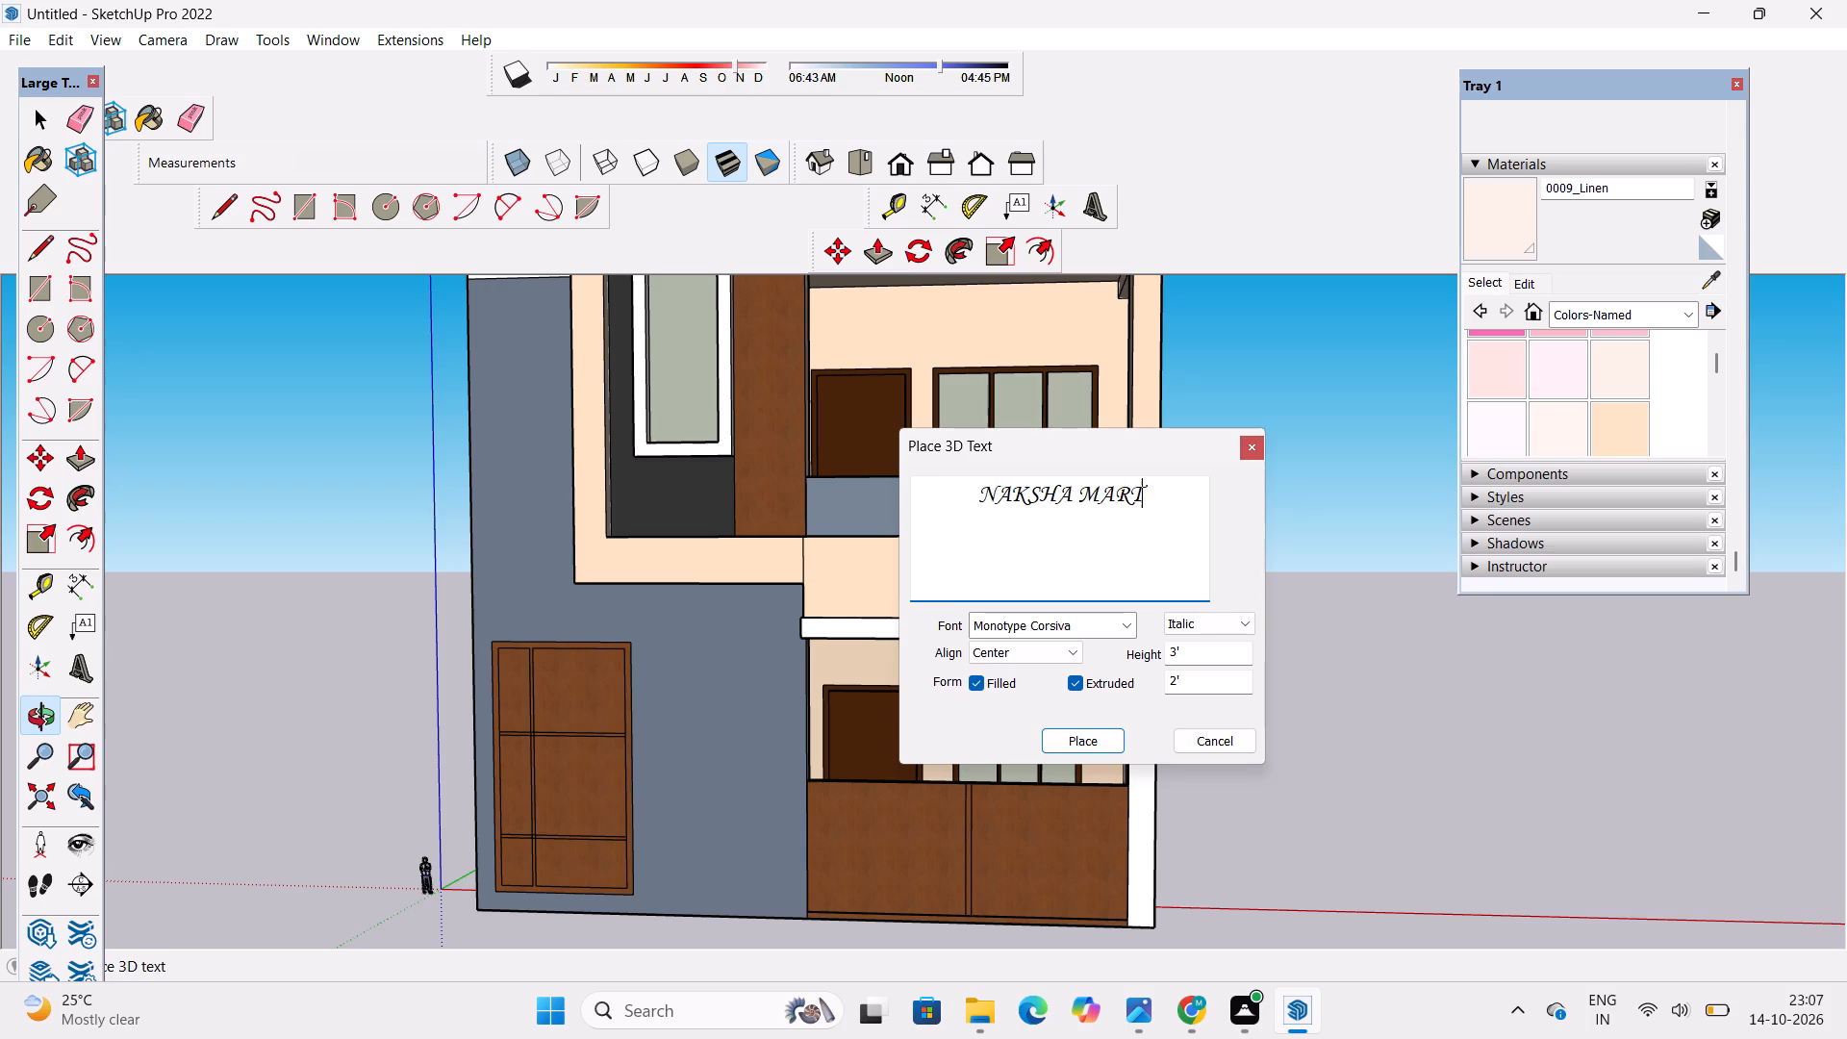
key("space")
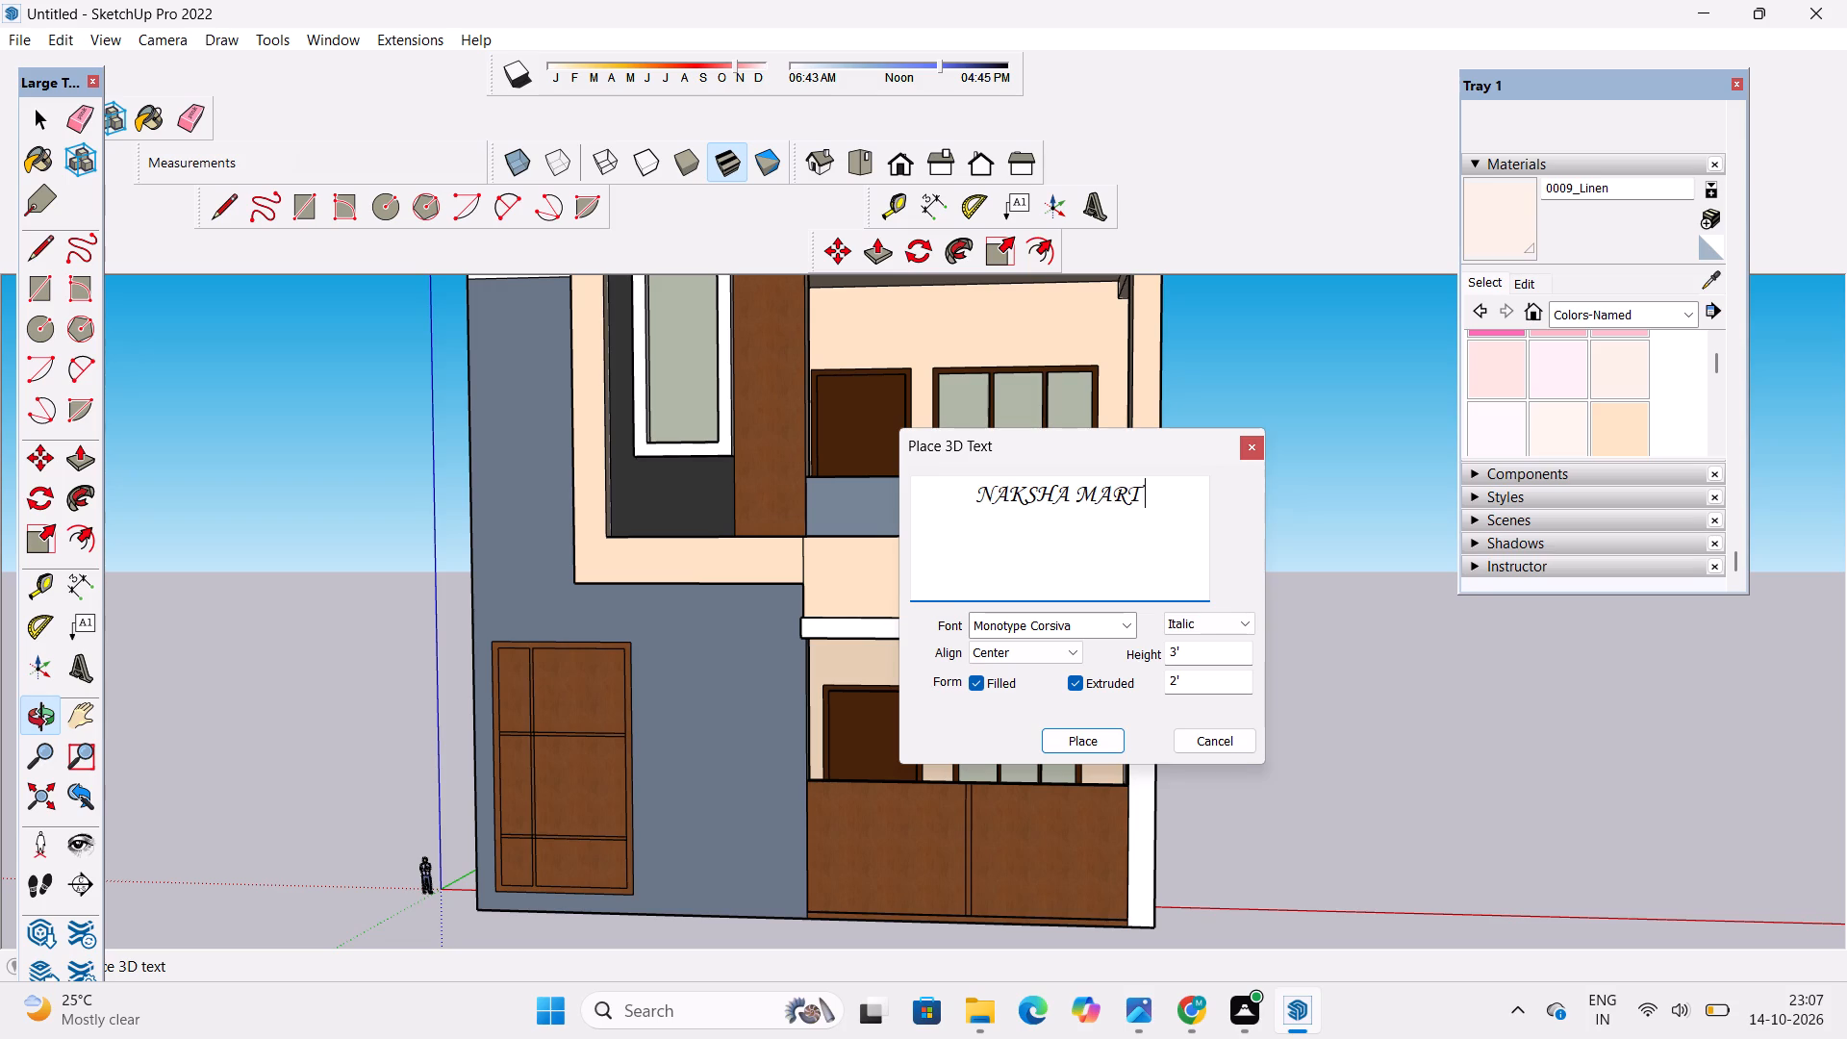
Place the NAKSHA MART 3D text on the plain wall band above the ground-floor white ledge.
left_click(1244, 622)
left_click(1244, 622)
left_click(1093, 745)
scroll(953, 595, "up", 5)
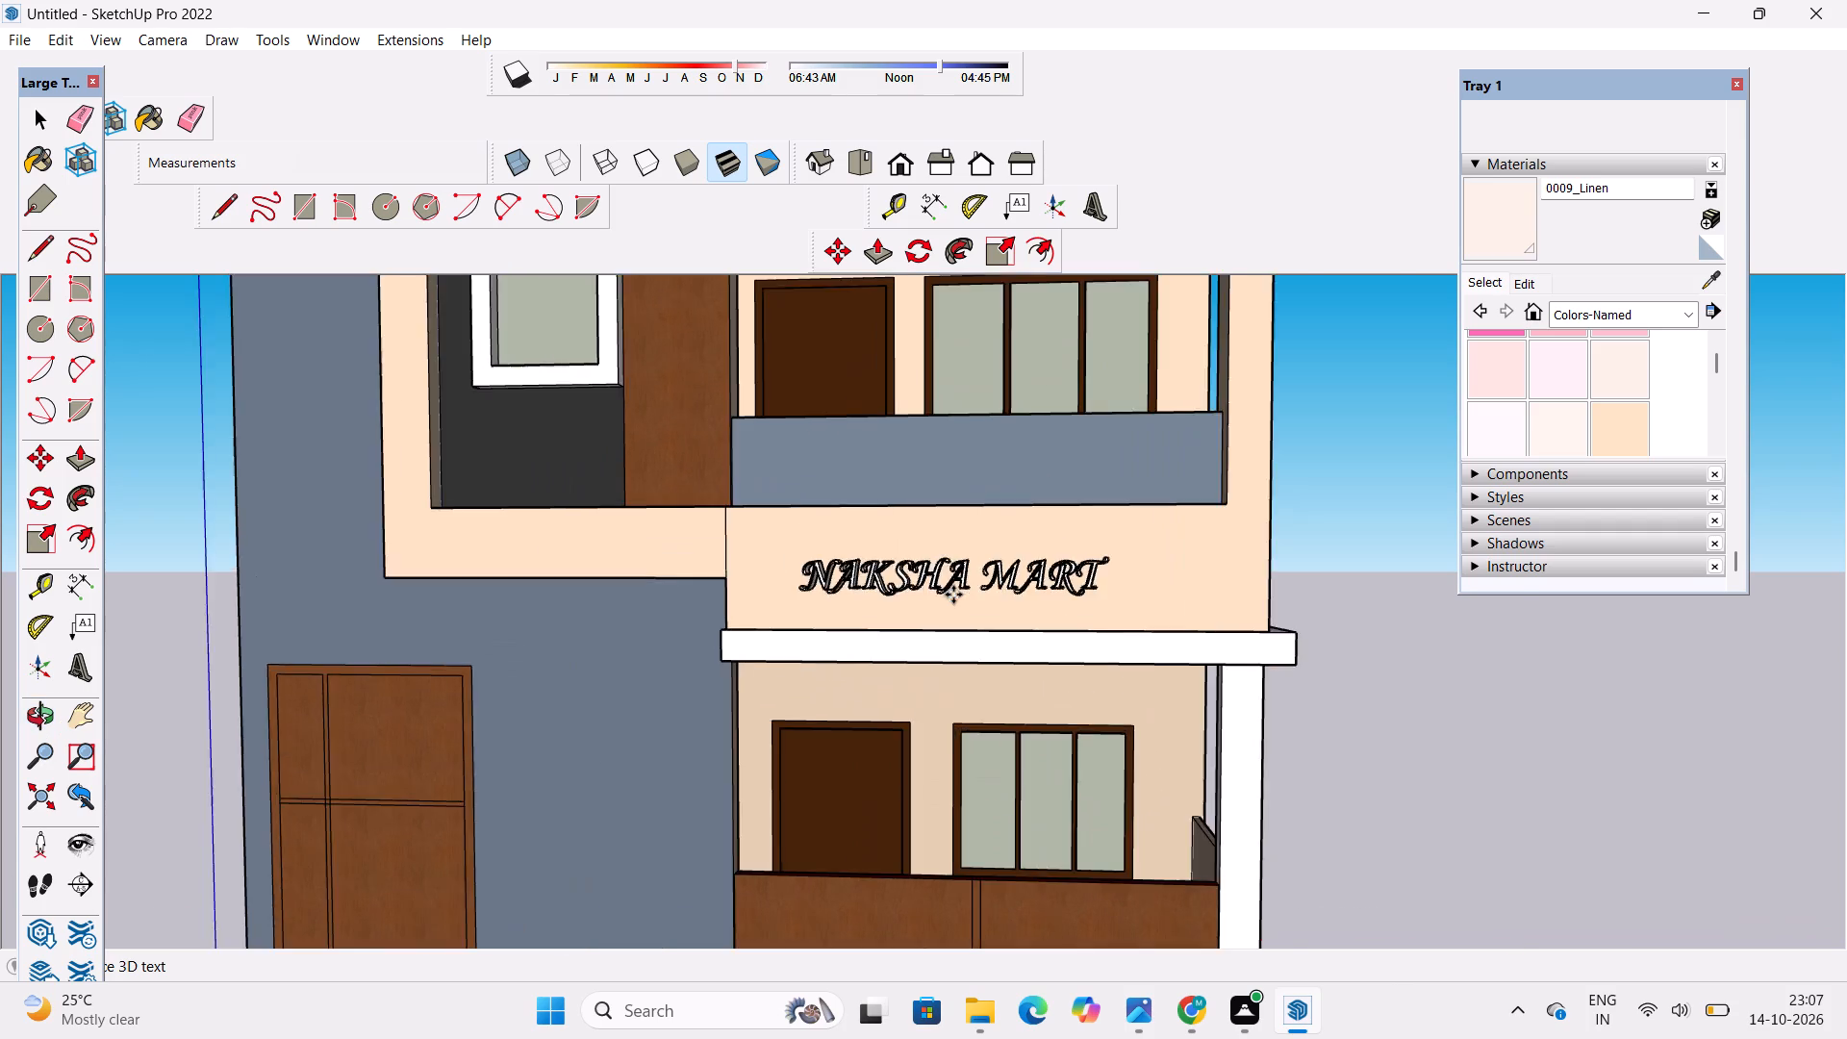
scroll(953, 595, "up", 4)
left_click(993, 576)
scroll(1108, 641, "down", 9)
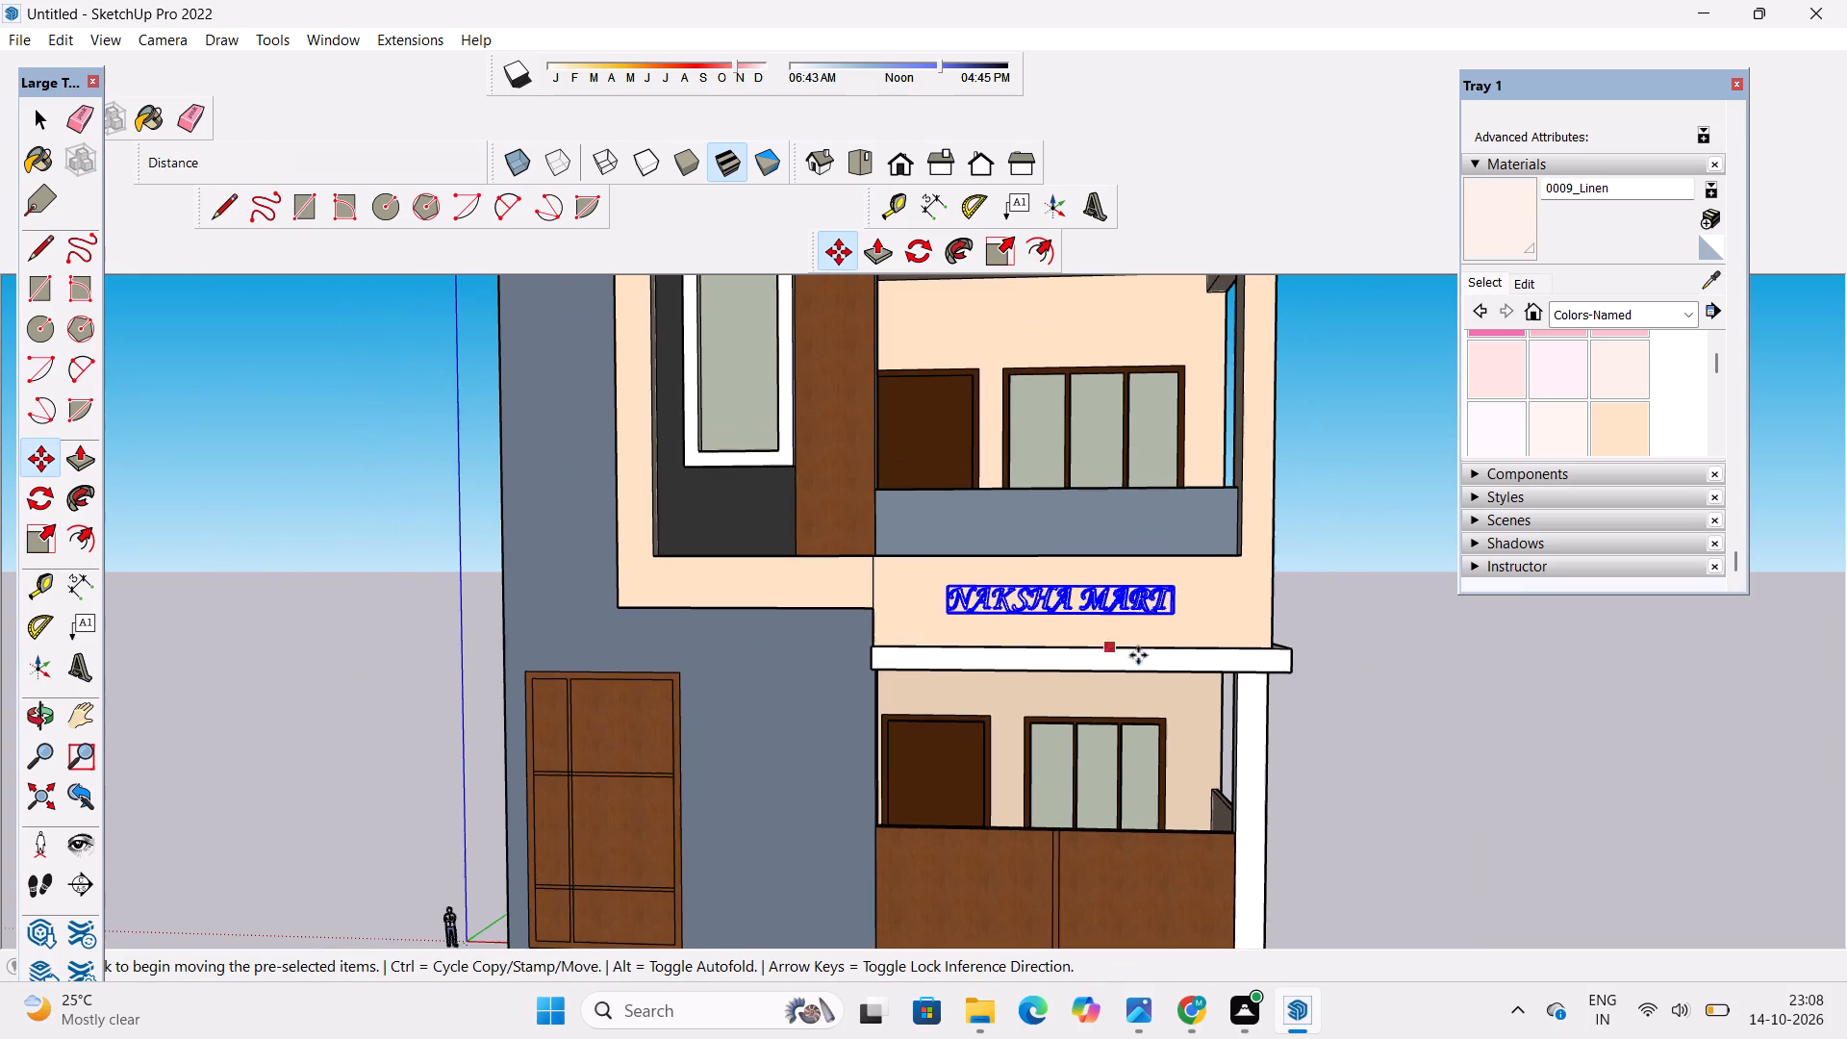
key("space")
left_click(1368, 621)
Examine the new NAKSHA MART lettering's size, depth and placement up close and against the whole front elevation.
scroll(1129, 628, "up", 6)
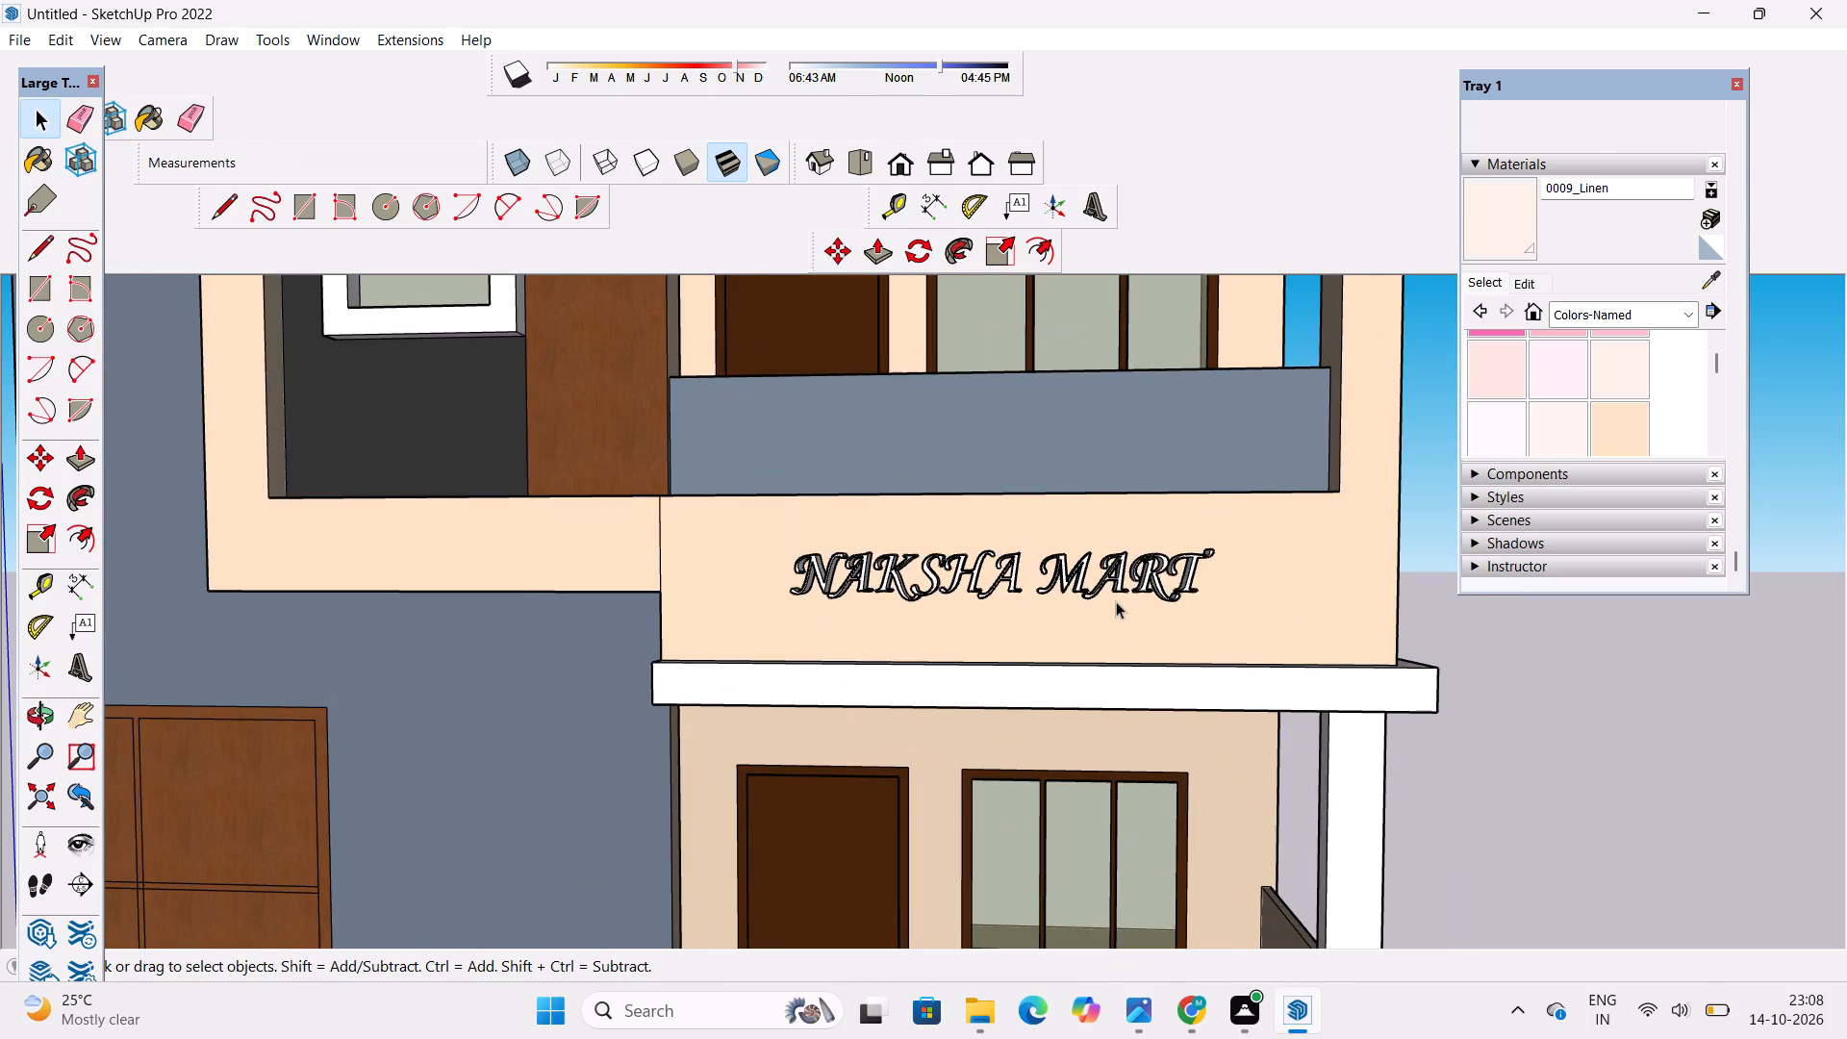
scroll(1115, 600, "down", 3)
key("o")
left_click_drag(951, 616, 1245, 728)
scroll(1187, 649, "up", 2)
left_click_drag(1252, 731, 1104, 640)
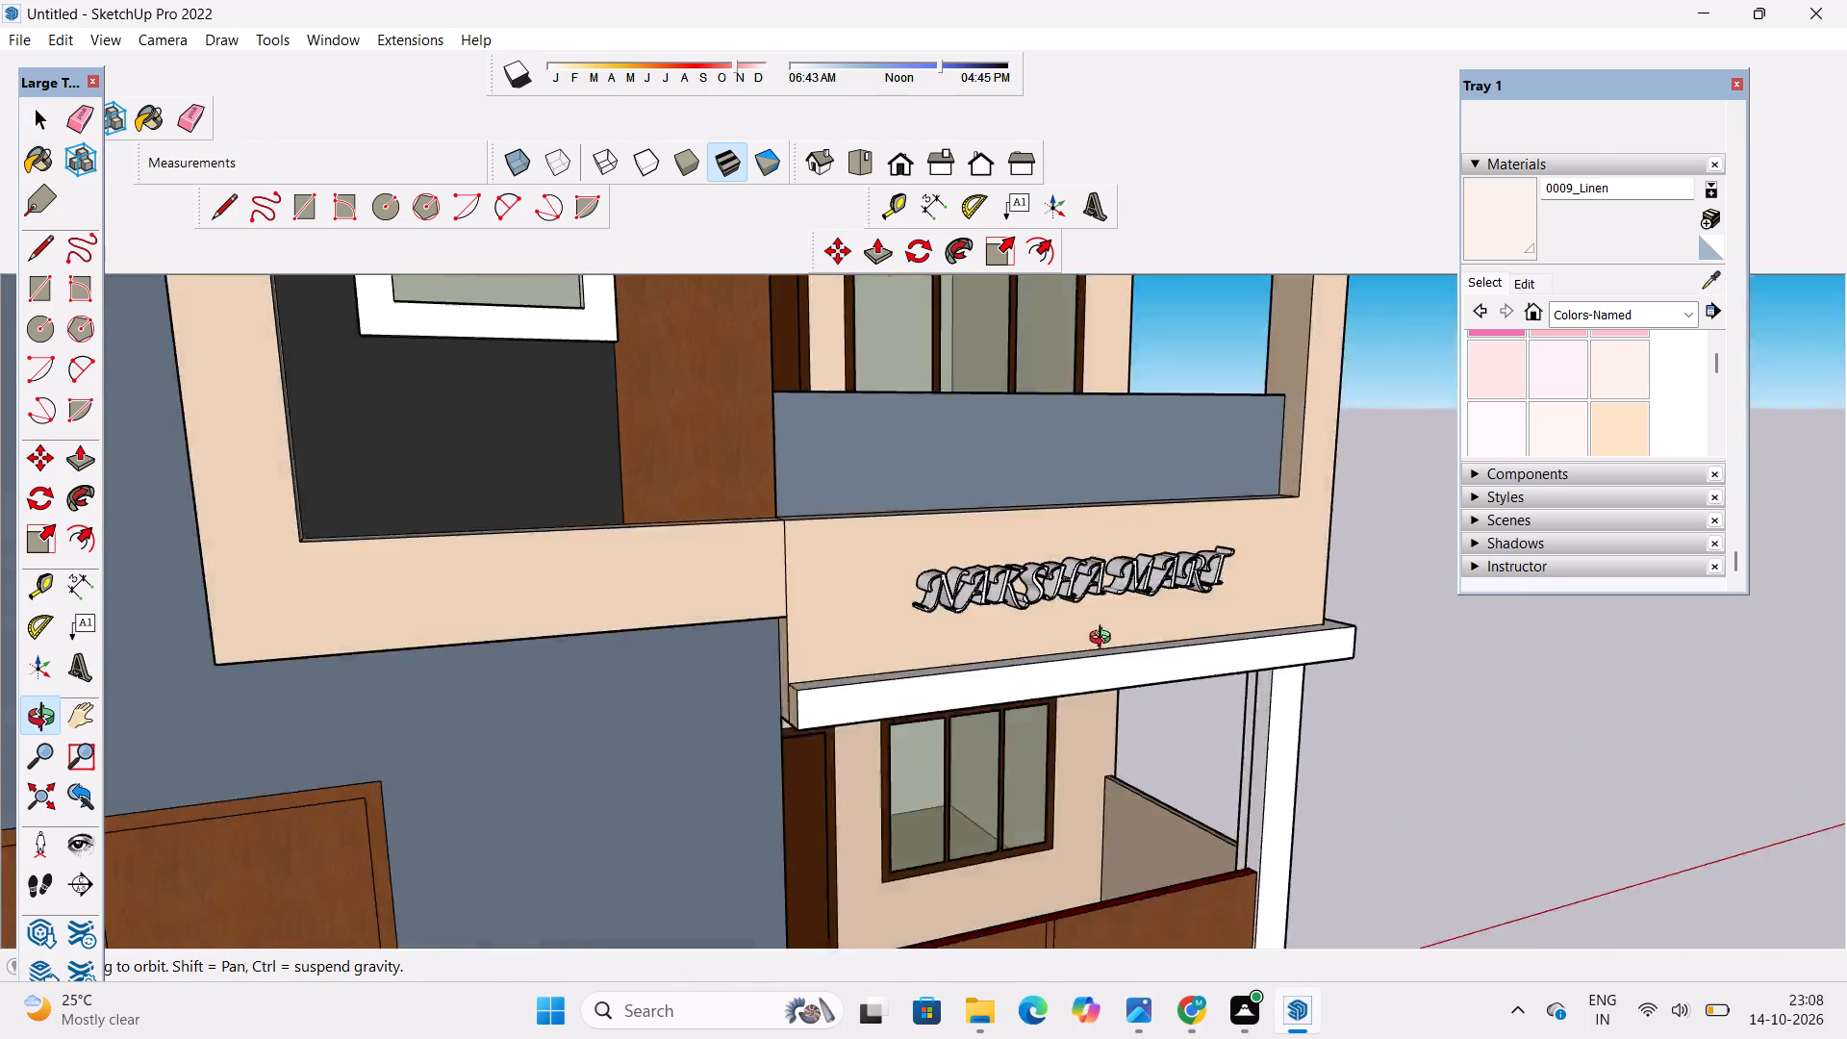
left_click_drag(1104, 640, 992, 585)
scroll(988, 584, "down", 6)
left_click_drag(995, 599, 1017, 689)
scroll(988, 669, "down", 5)
left_click_drag(988, 669, 988, 728, "shift")
scroll(988, 728, "up", 5)
left_click_drag(1048, 790, 980, 657, "shift")
left_click(977, 676)
scroll(977, 676, "down", 4)
left_click_drag(977, 687, 992, 728)
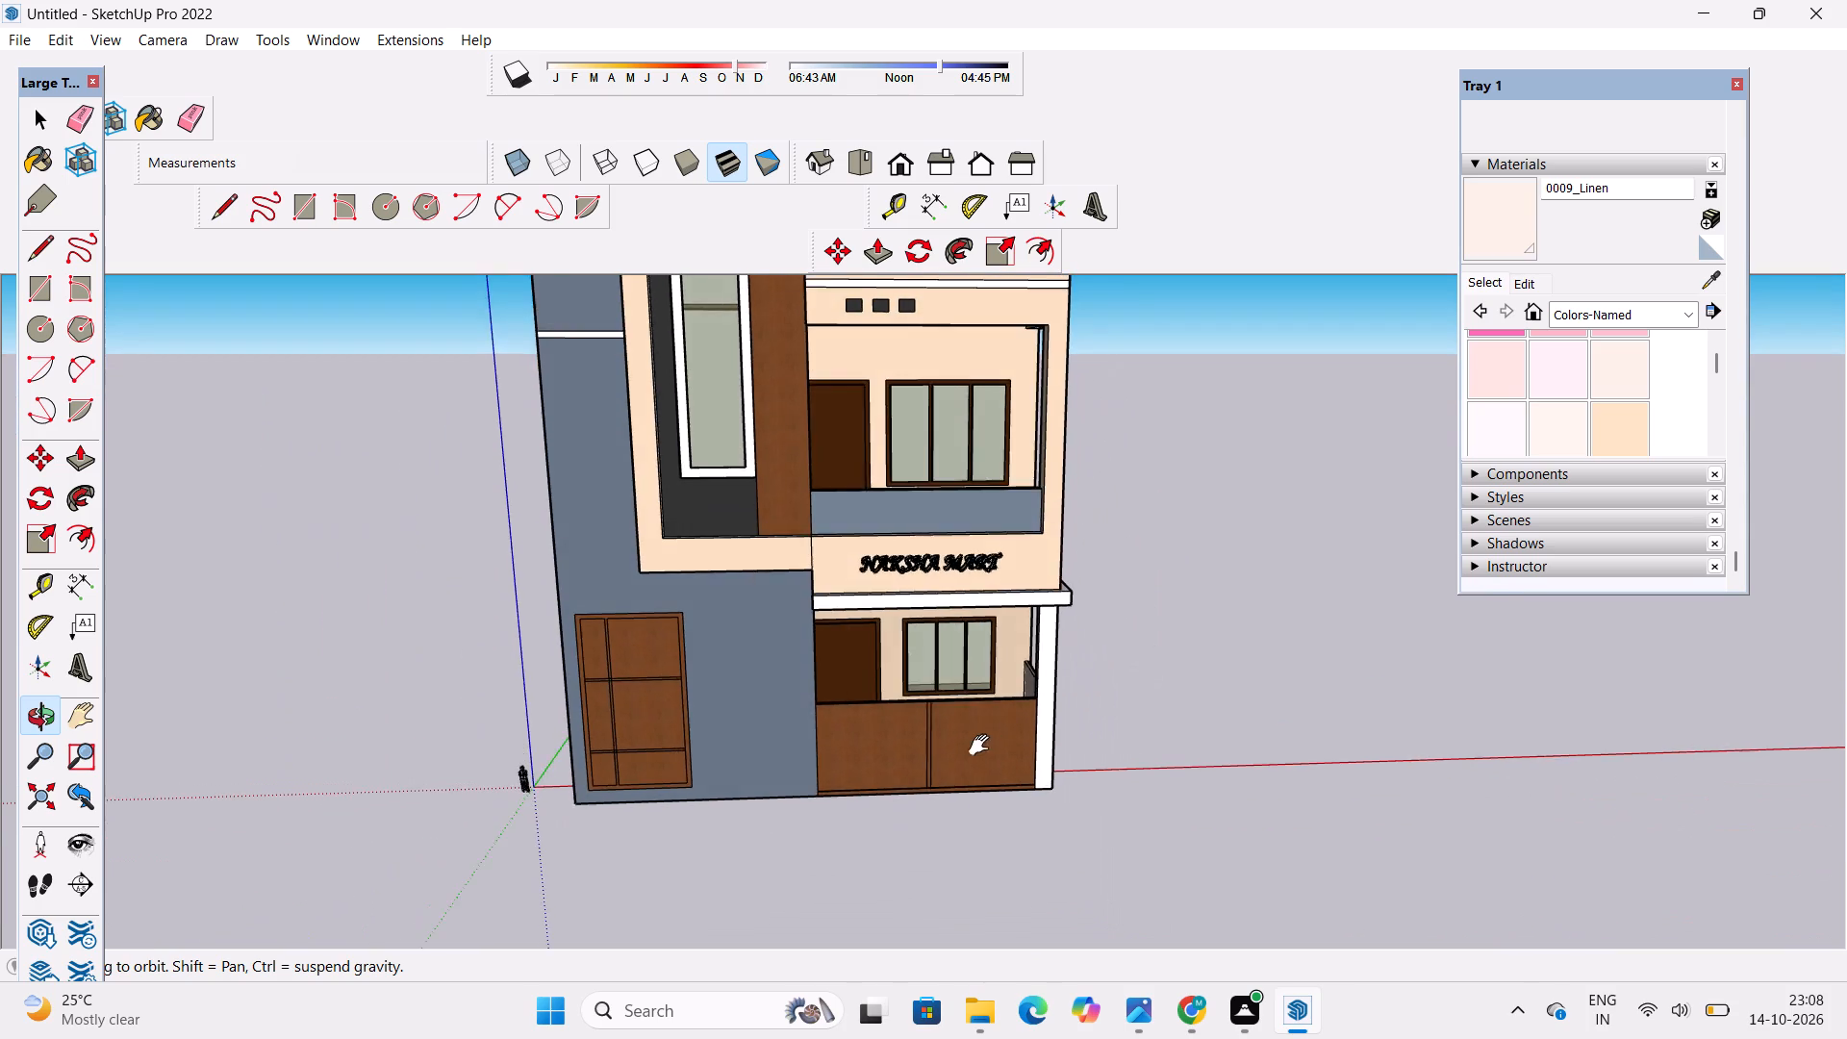
left_click_drag(943, 759, 923, 665)
scroll(800, 683, "up", 2)
left_click_drag(735, 681, 778, 762, "shift")
left_click_drag(778, 762, 941, 748)
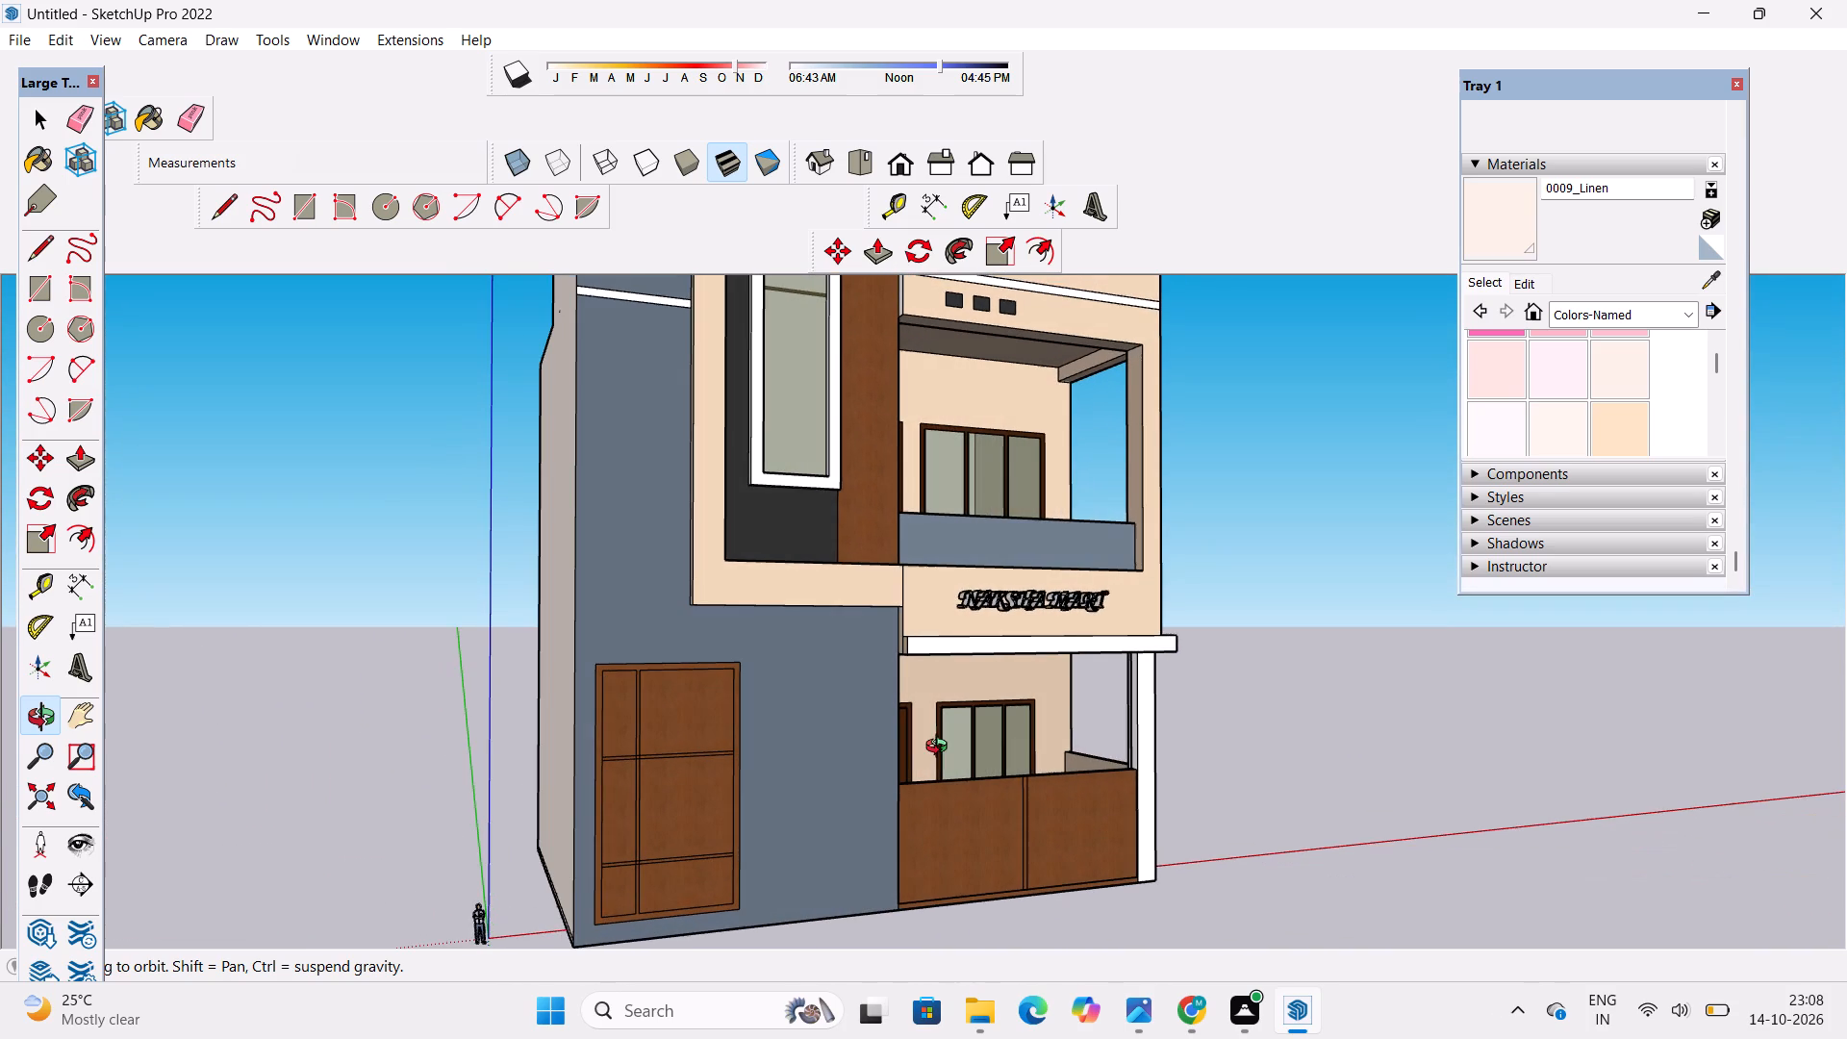
Draw a horizontal line across the blue-grey front wall, from the white ledge's lower corner to the wall's outer edge above the brown panelled door.
key("l")
scroll(774, 672, "up", 5)
scroll(935, 668, "up", 5)
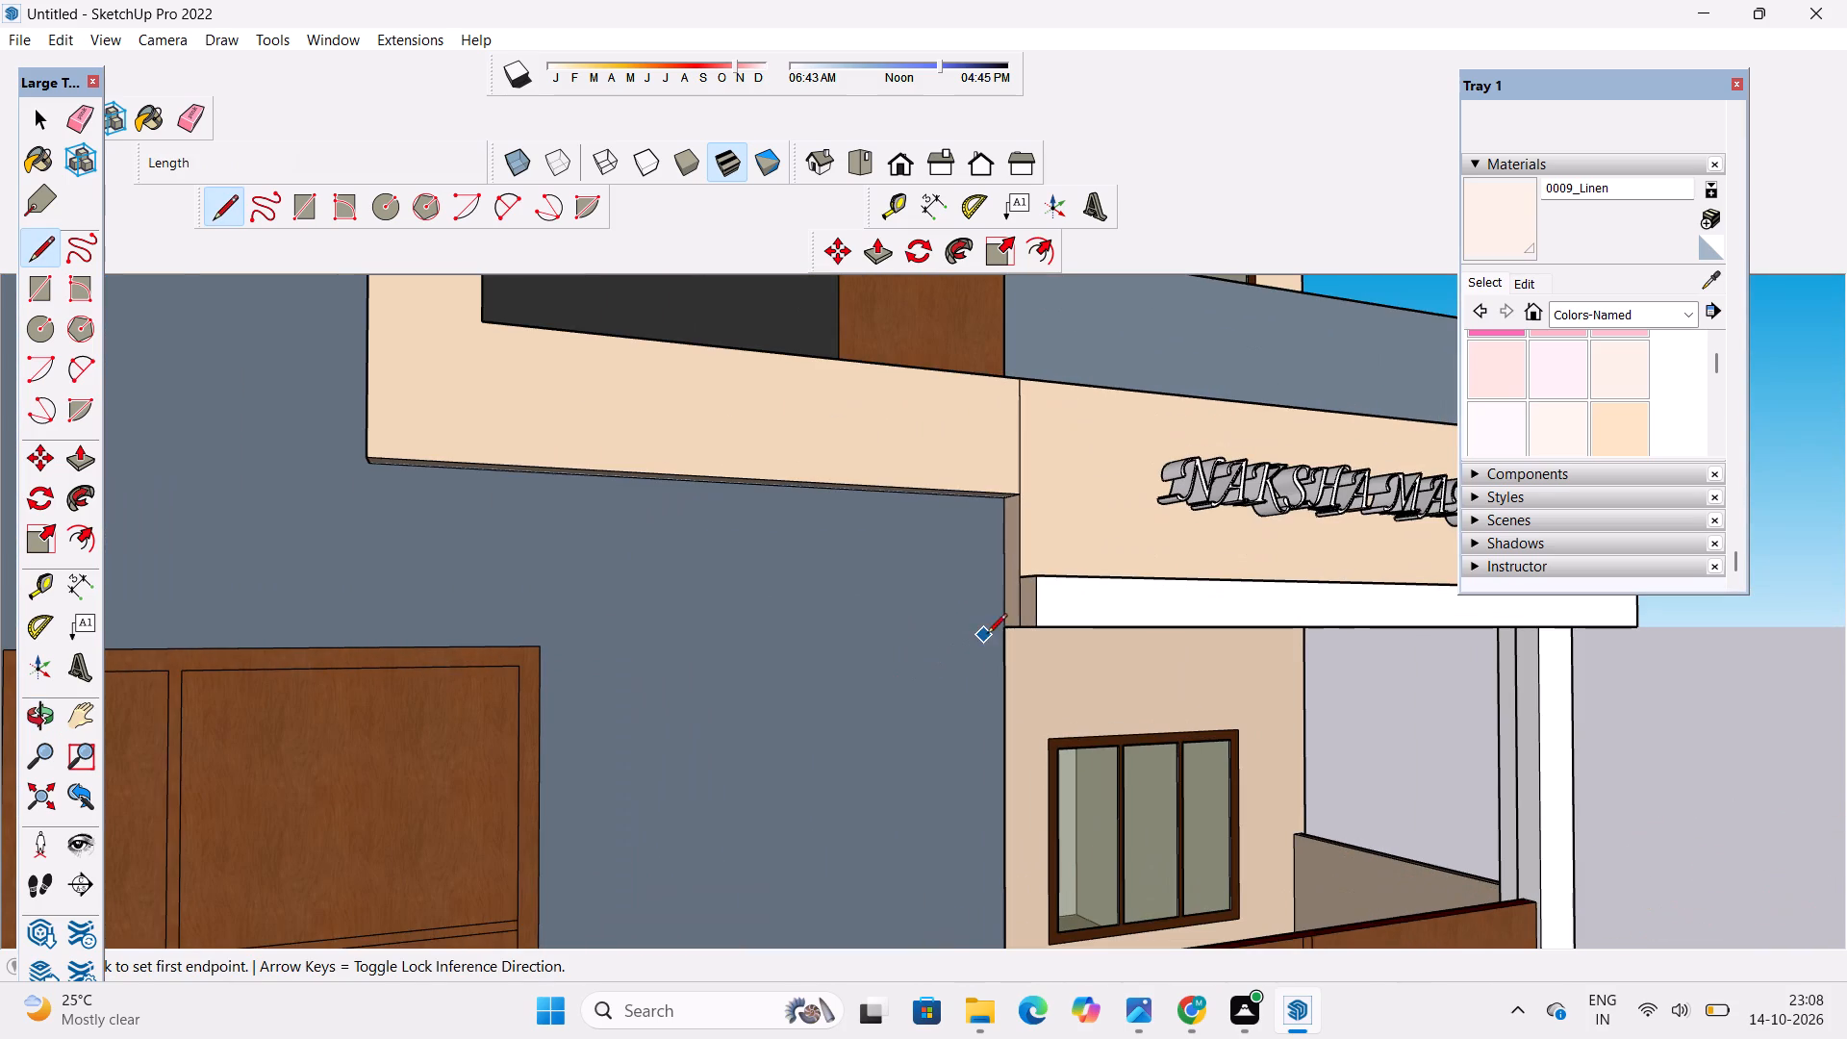
left_click(1011, 626)
scroll(846, 624, "down", 10)
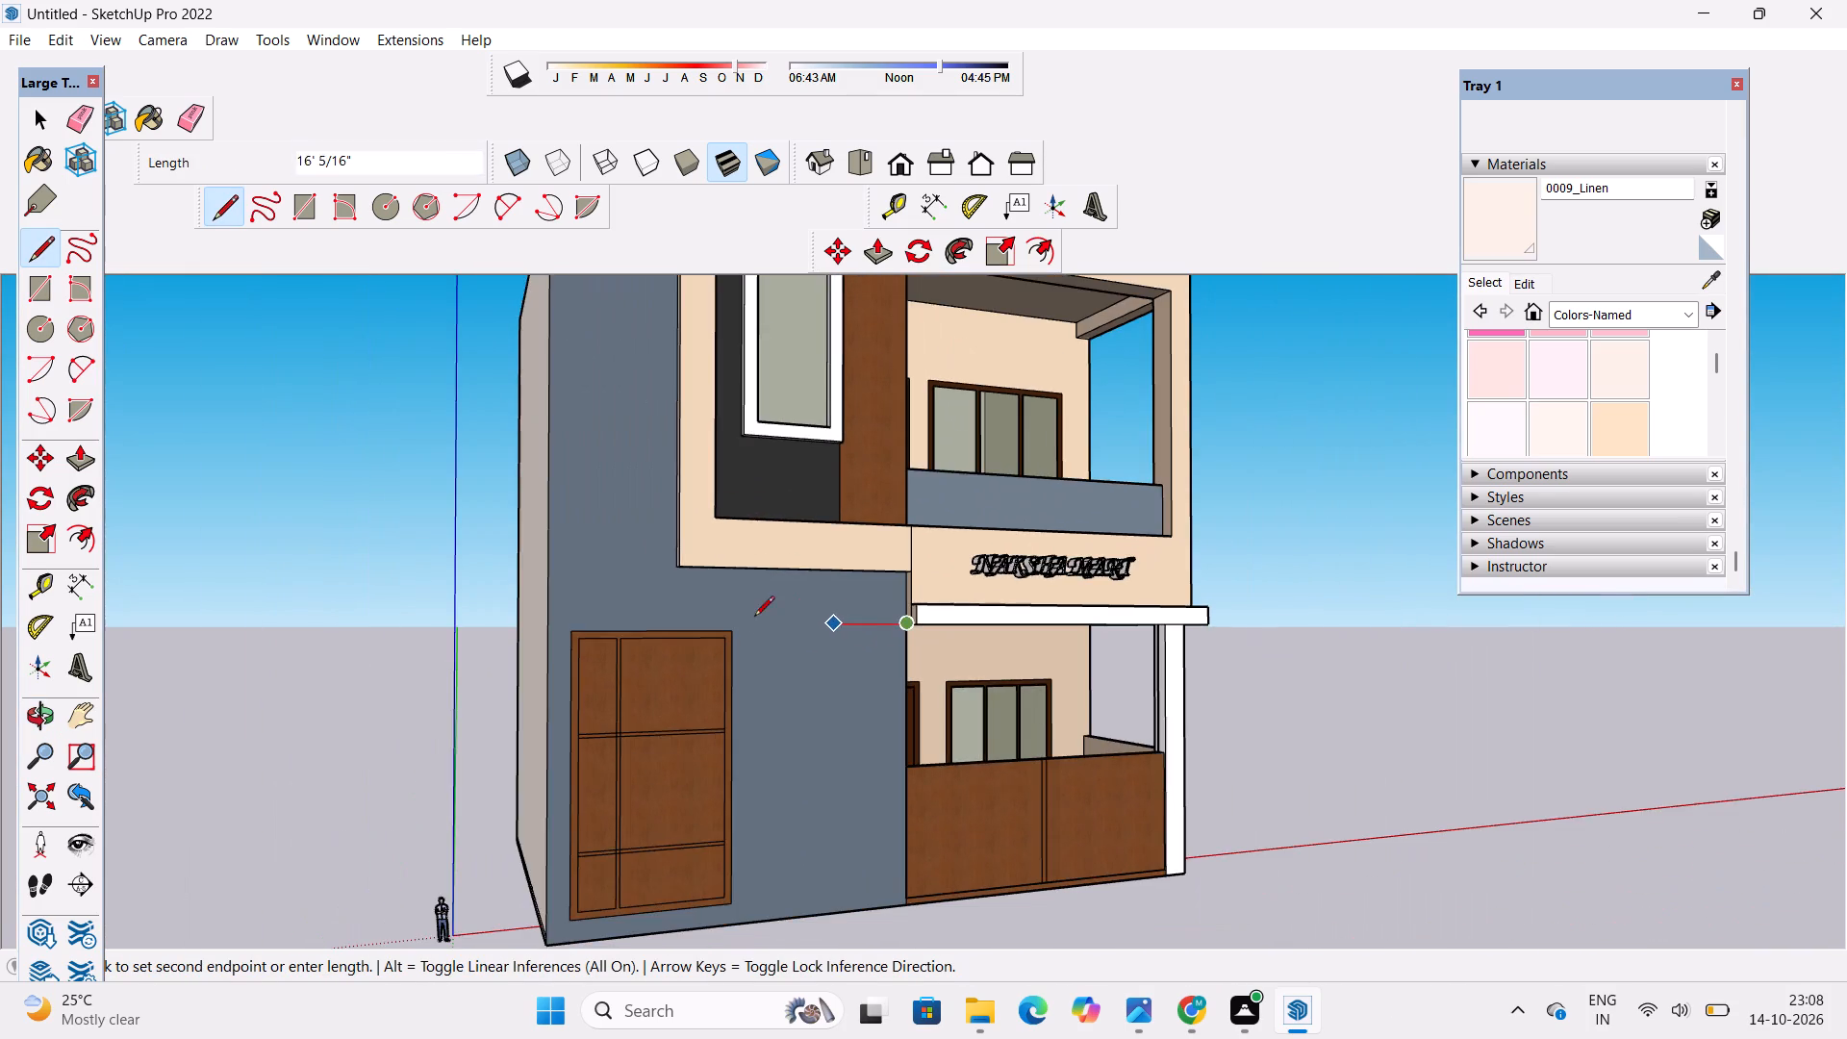
scroll(753, 618, "down", 4)
scroll(534, 600, "up", 3)
left_click(646, 629)
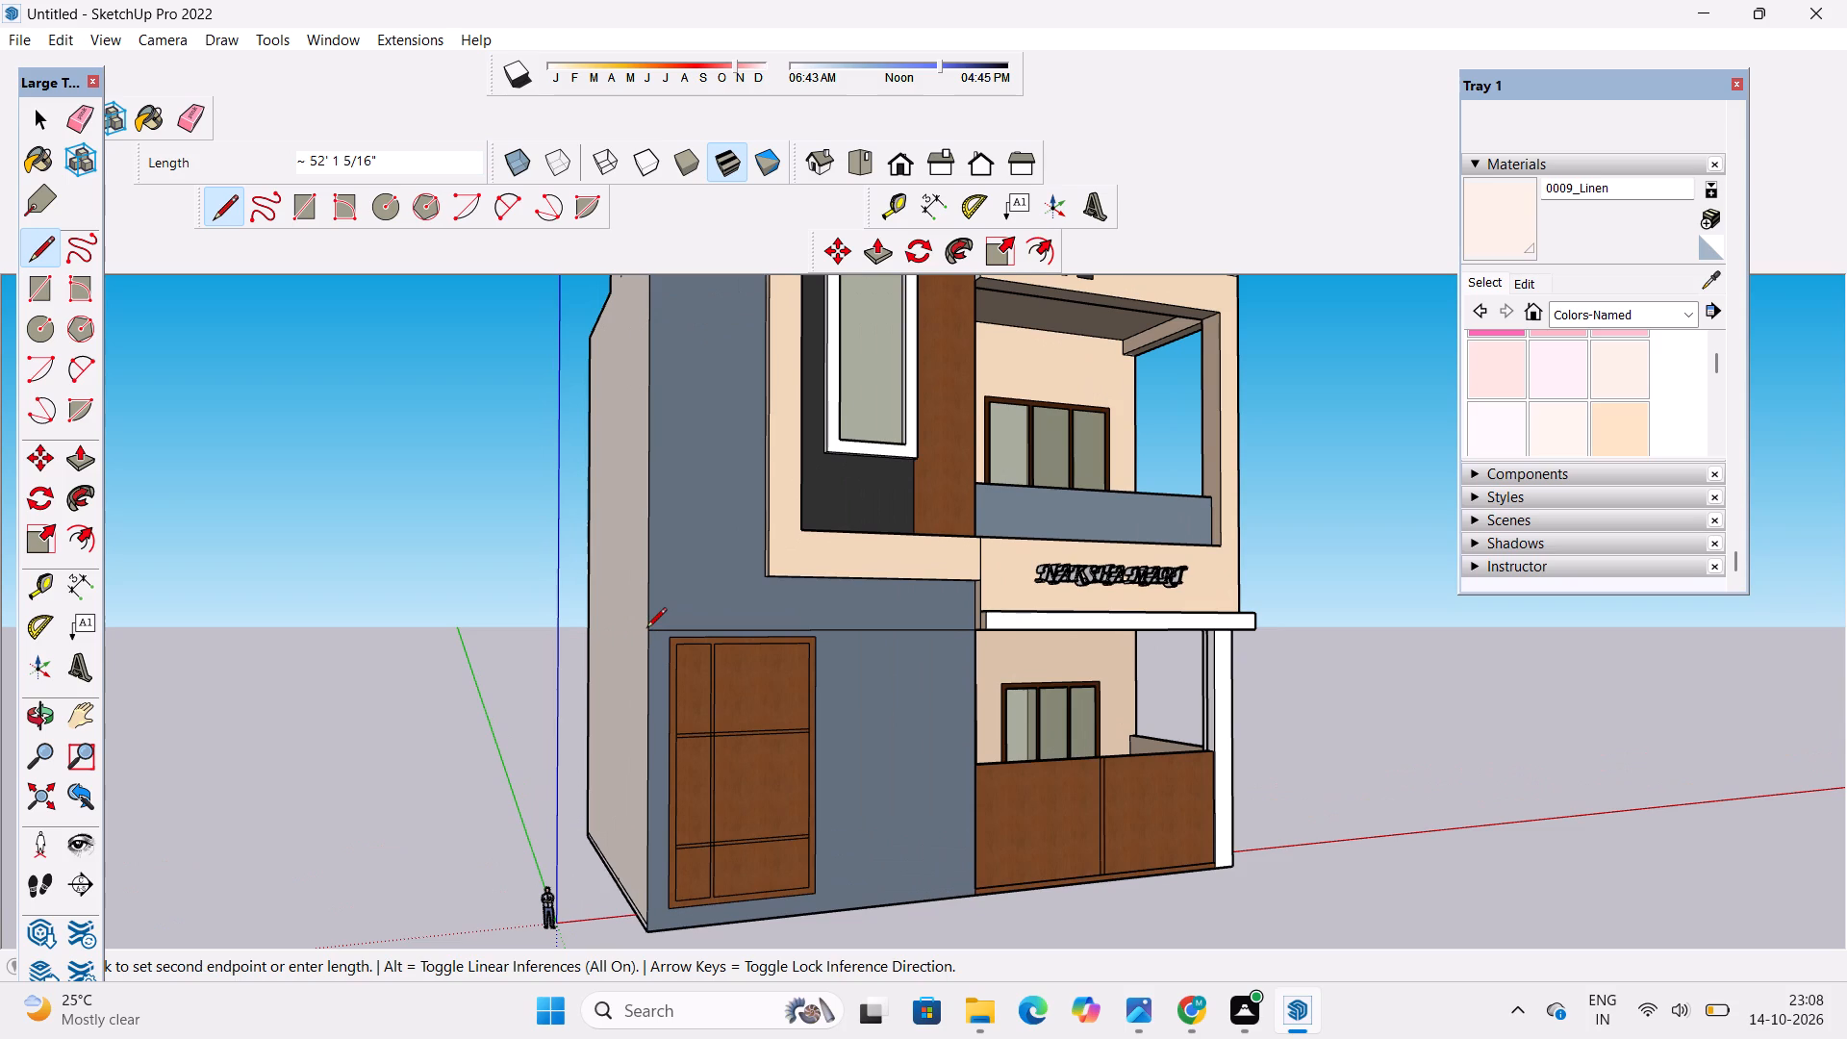
key("space")
Paint the ground-floor front wall around the brown panelled door with the 0012_Bisque colour.
scroll(597, 590, "down", 3)
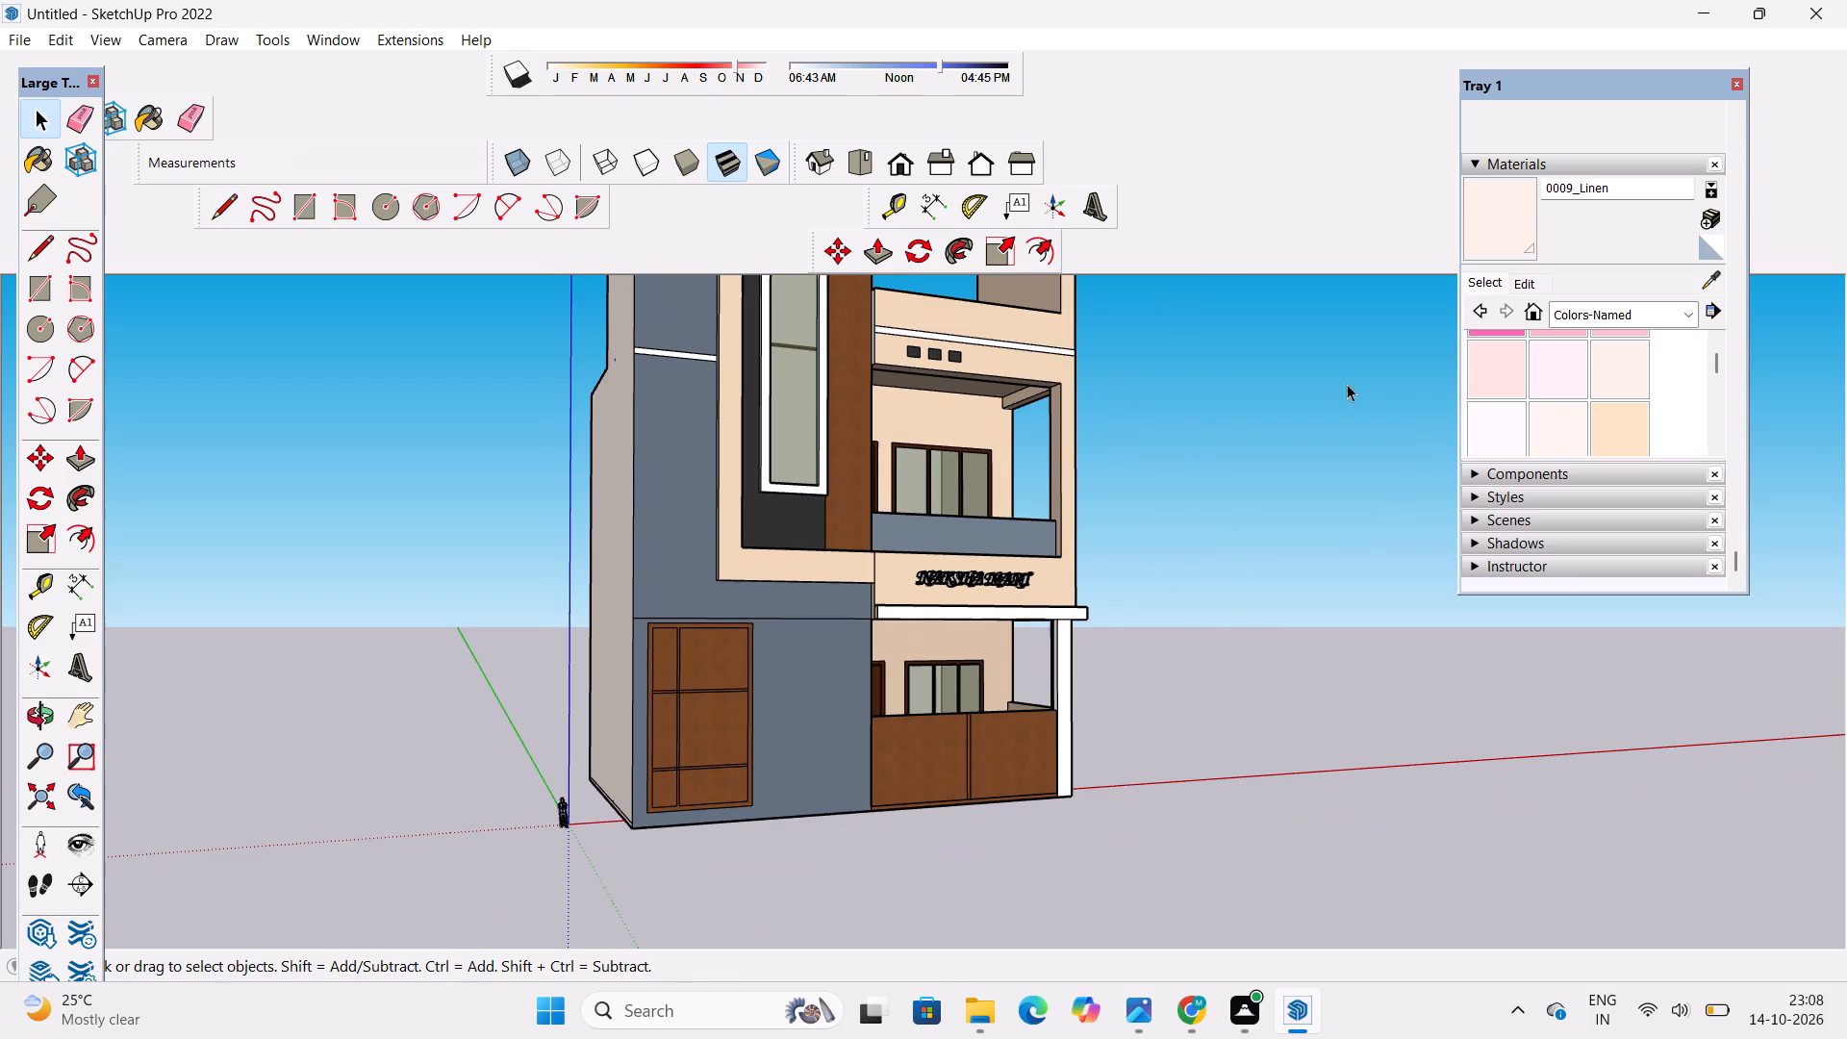
left_click(1617, 421)
scroll(816, 686, "up", 4)
left_click(816, 686)
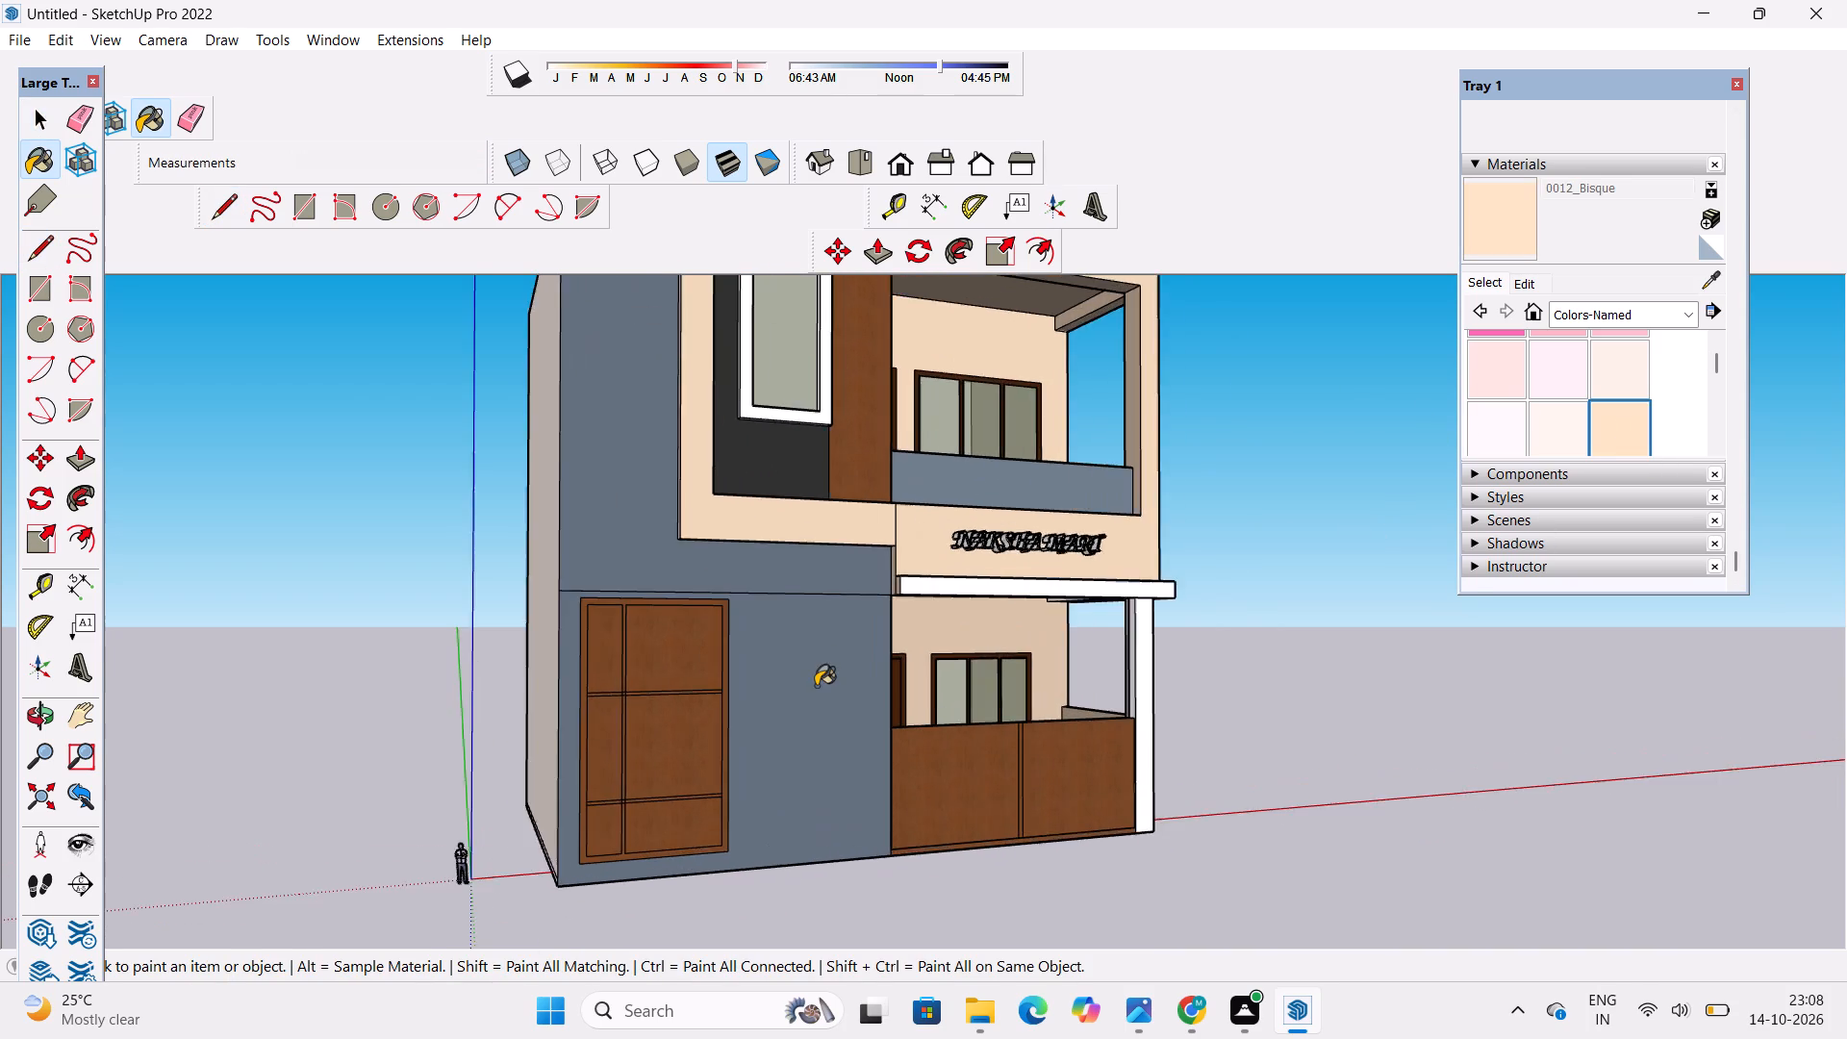
scroll(720, 666, "down", 5)
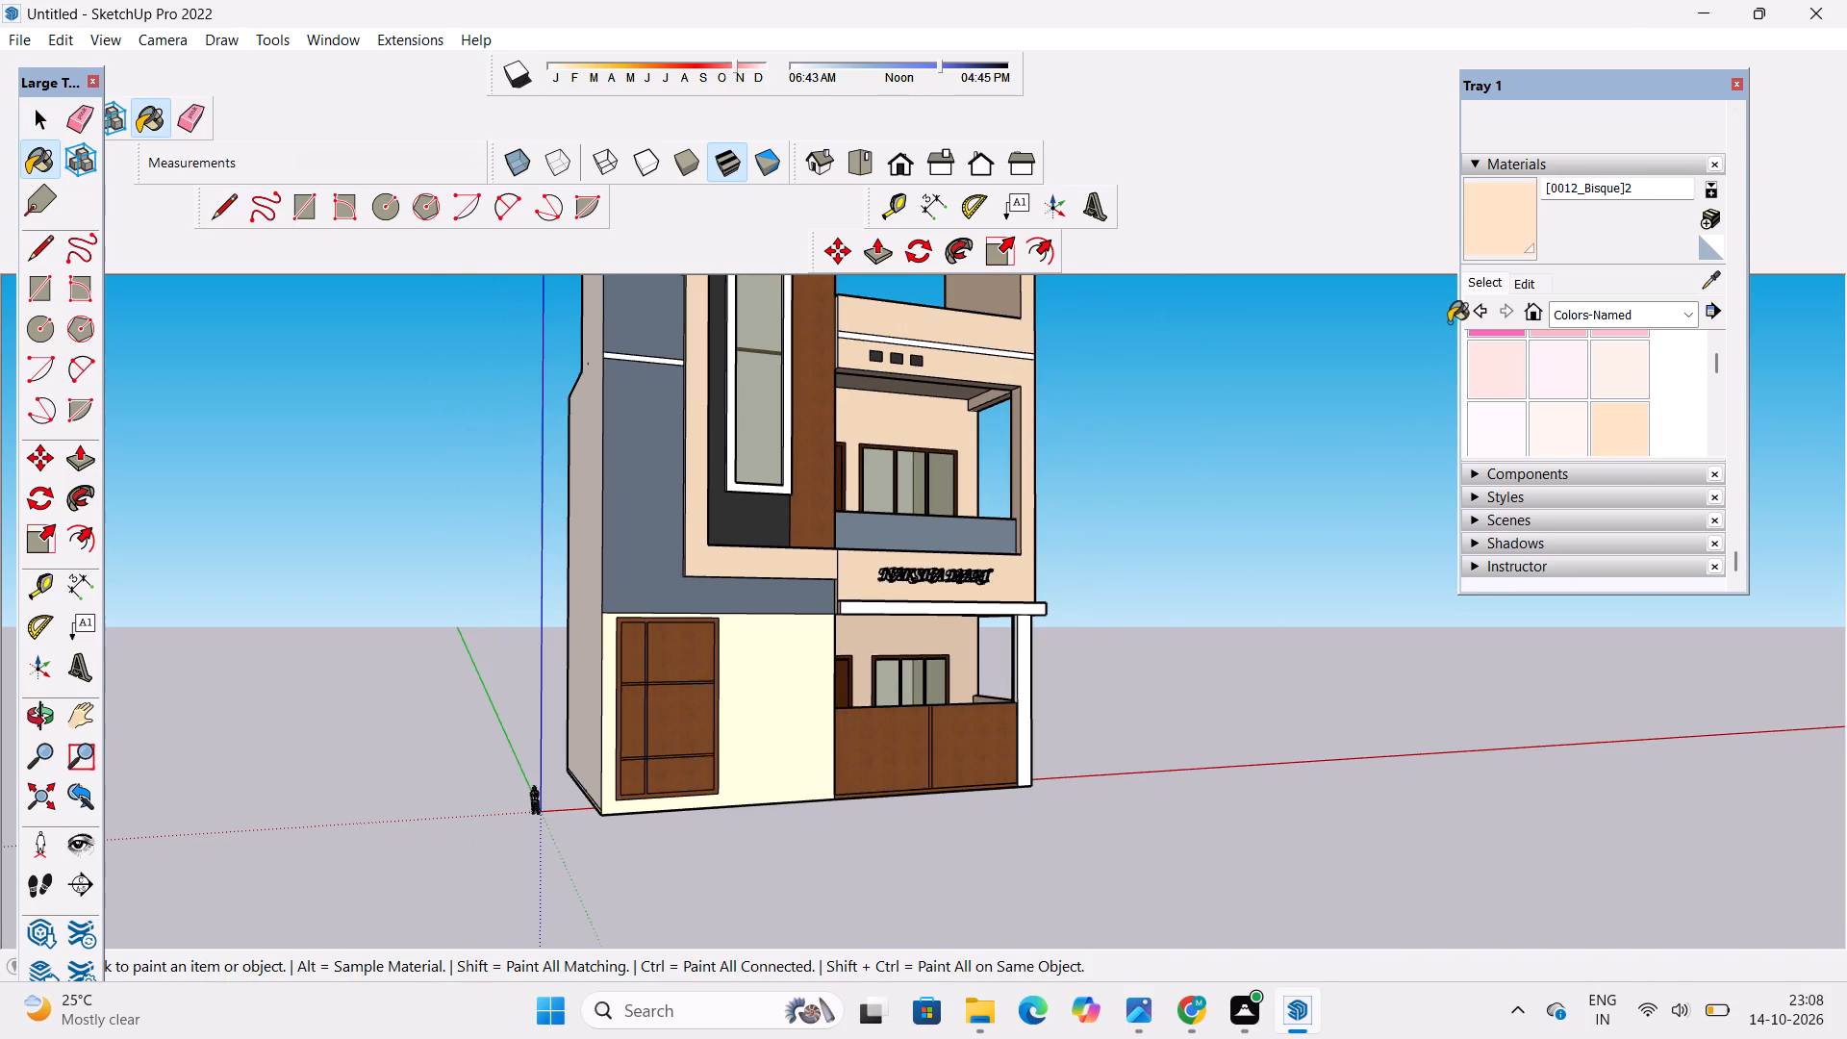
left_click(1480, 236)
left_click(772, 712)
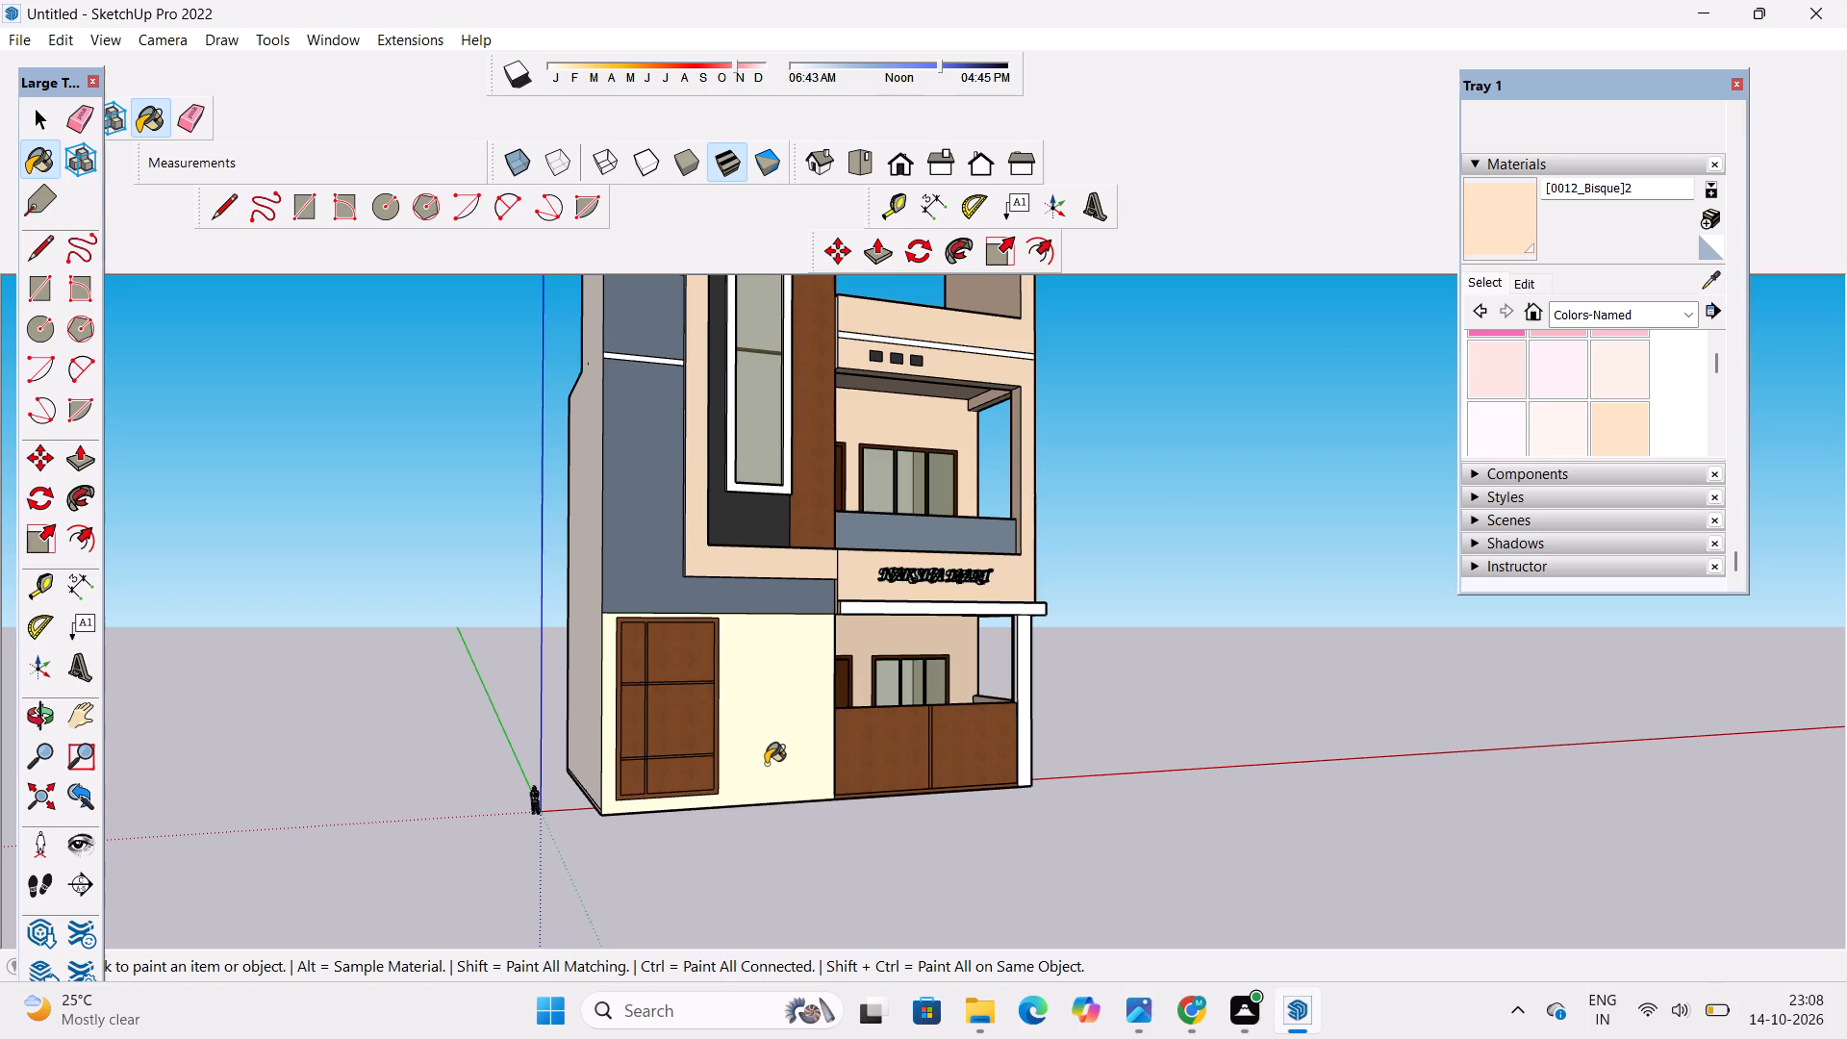
left_click(777, 738)
left_click(1483, 231)
left_click(786, 703)
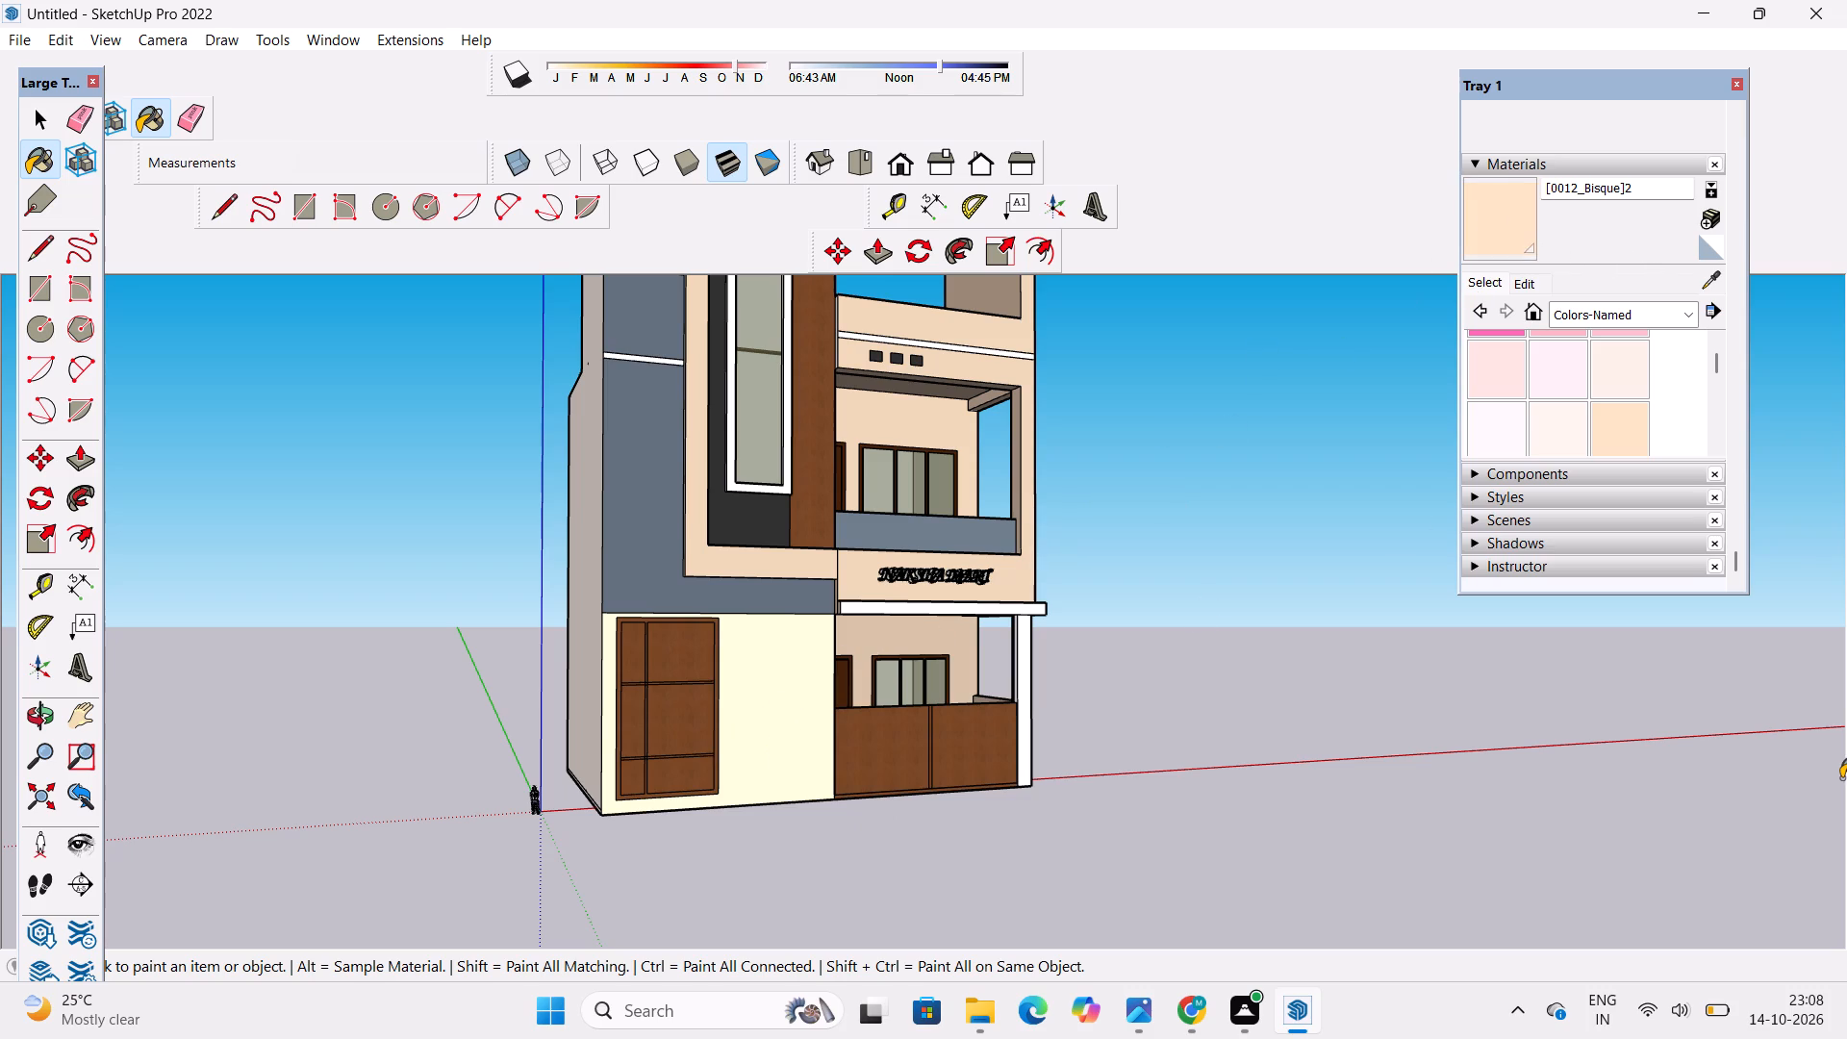
Darken the [0012_Bisque]2 material used on the ground-floor front wall by lowering its colour brightness.
left_click(1523, 287)
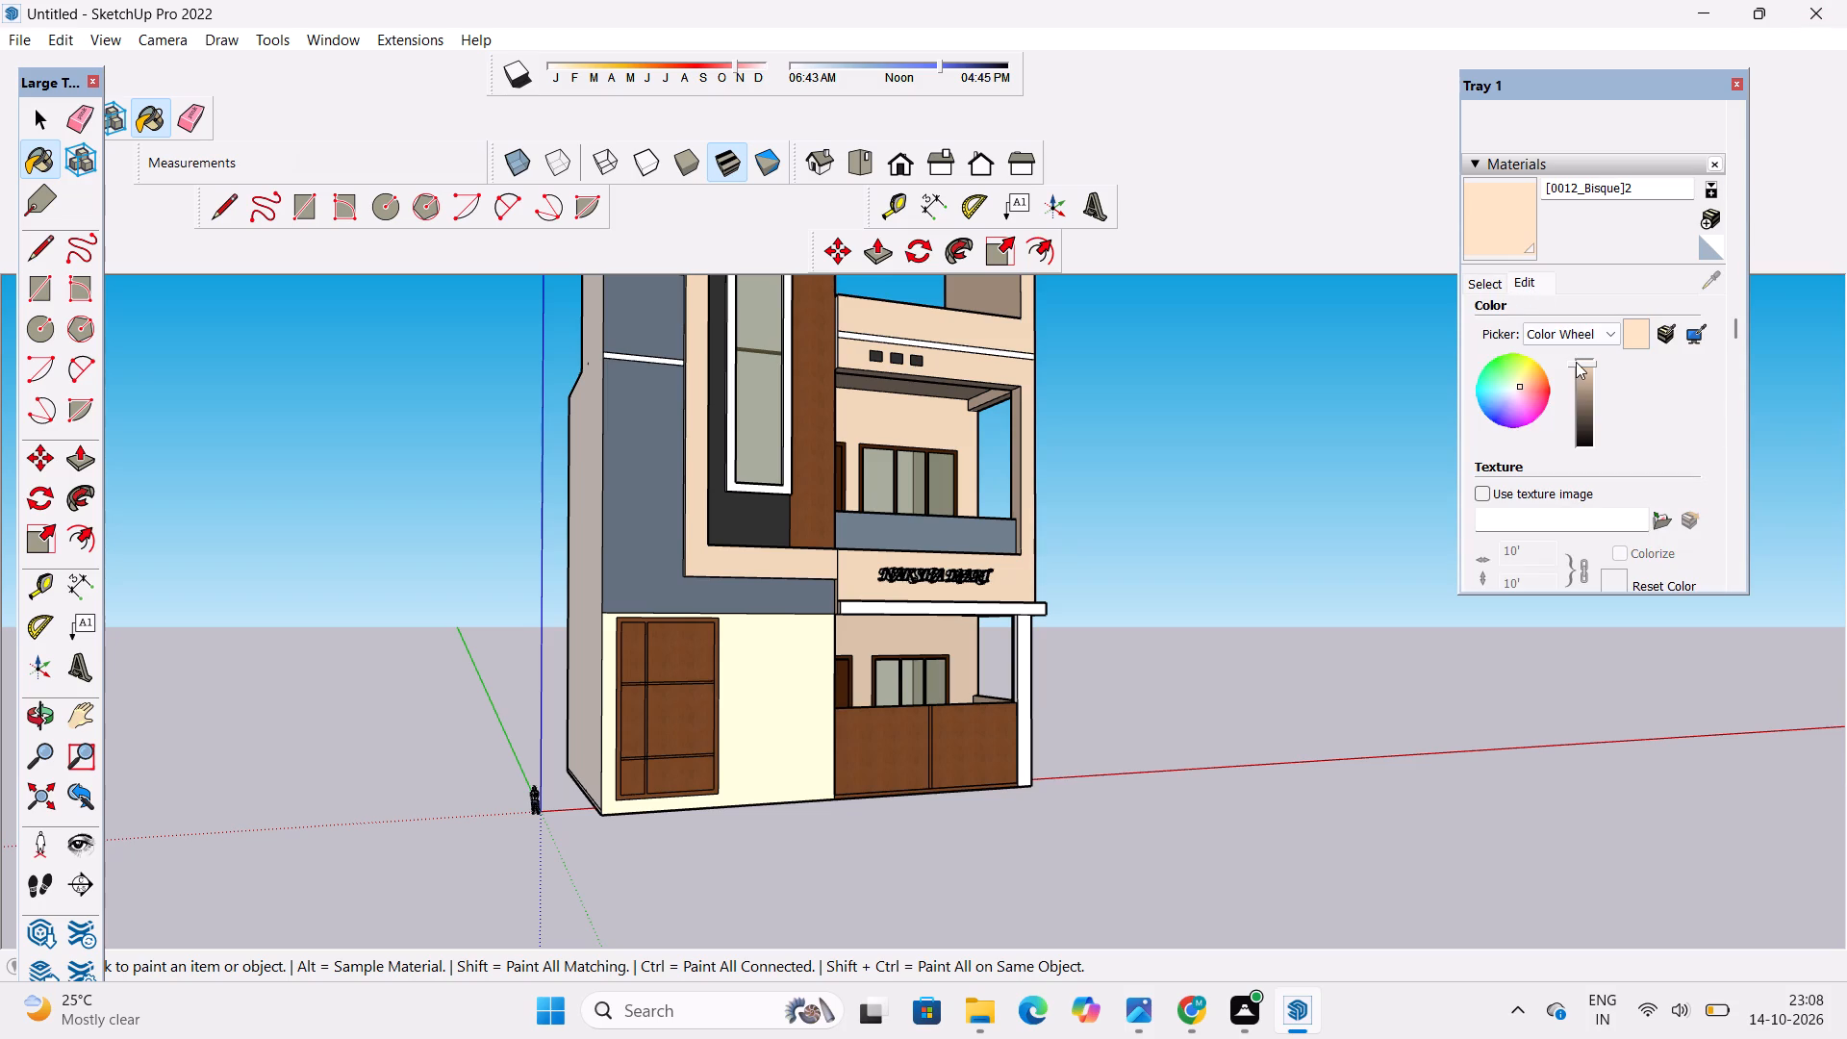
left_click(1579, 368)
left_click(1582, 378)
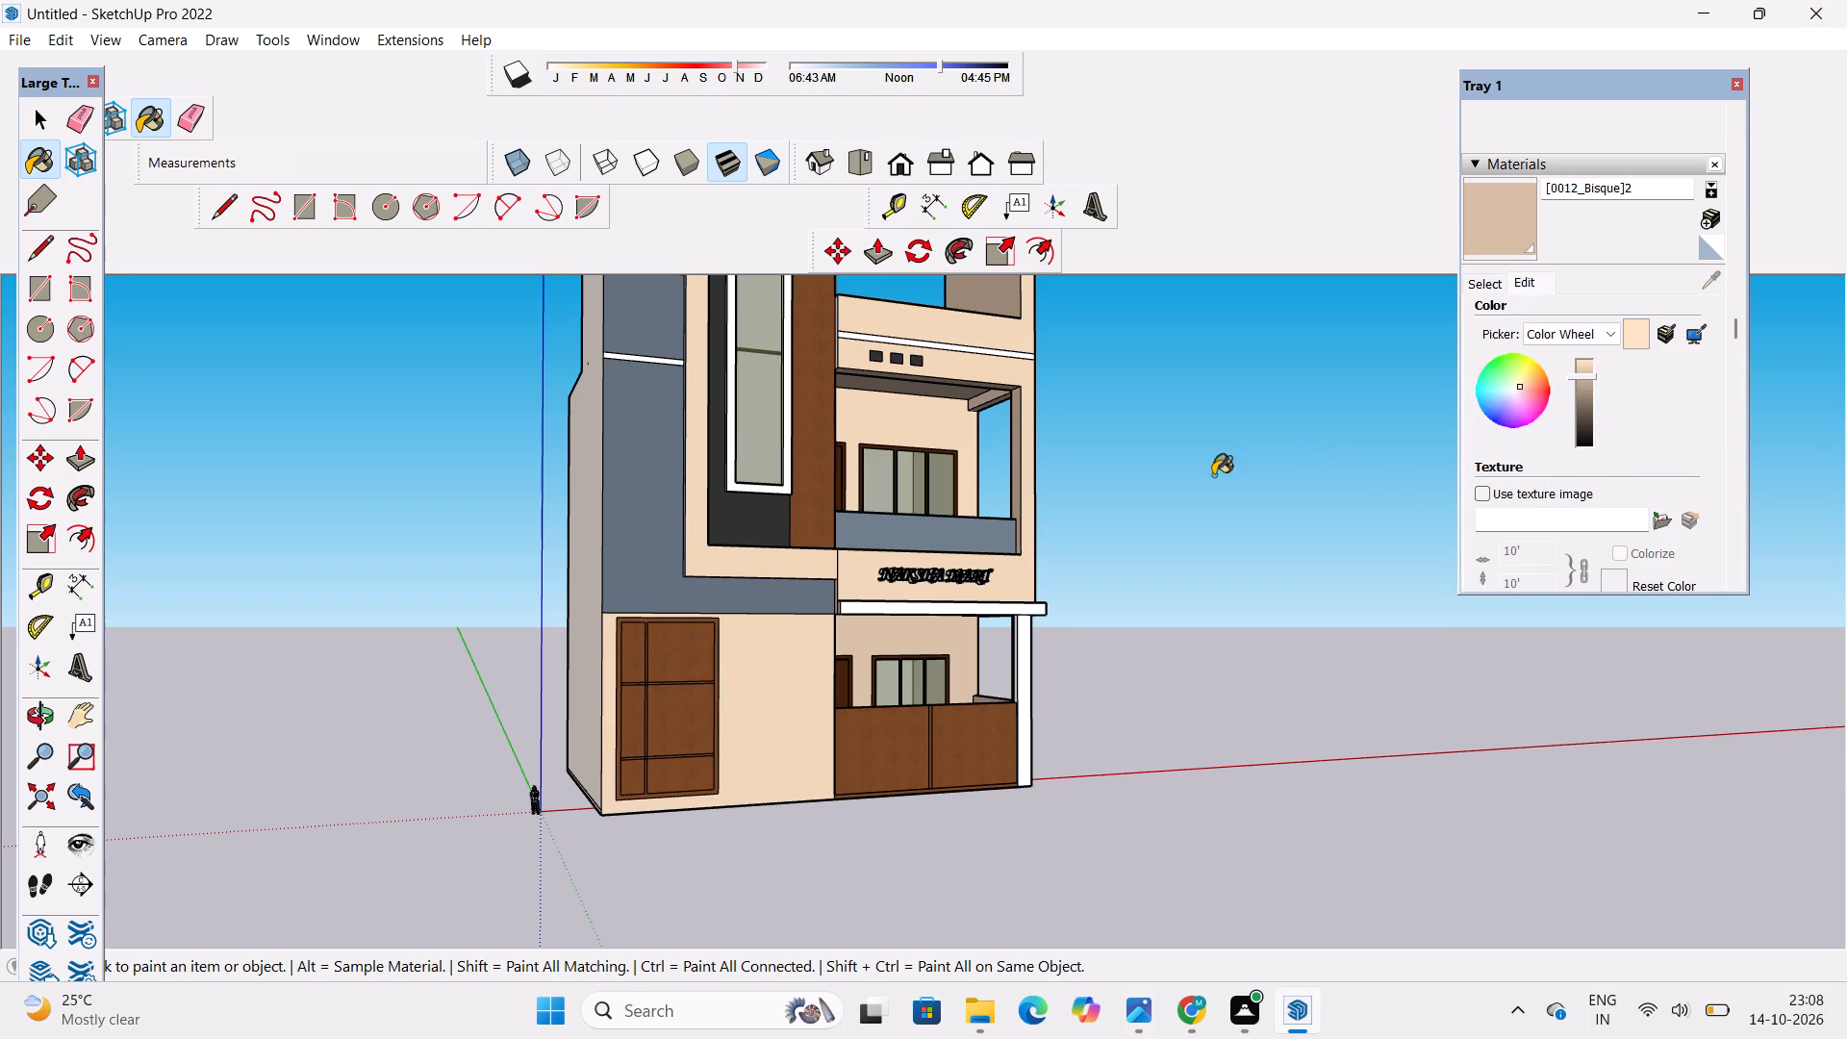
Examine the finished front elevation from above, from ground level and up close, including the bisque ground-floor wall and NAKSHA MART lettering.
key("o")
left_click(38, 719)
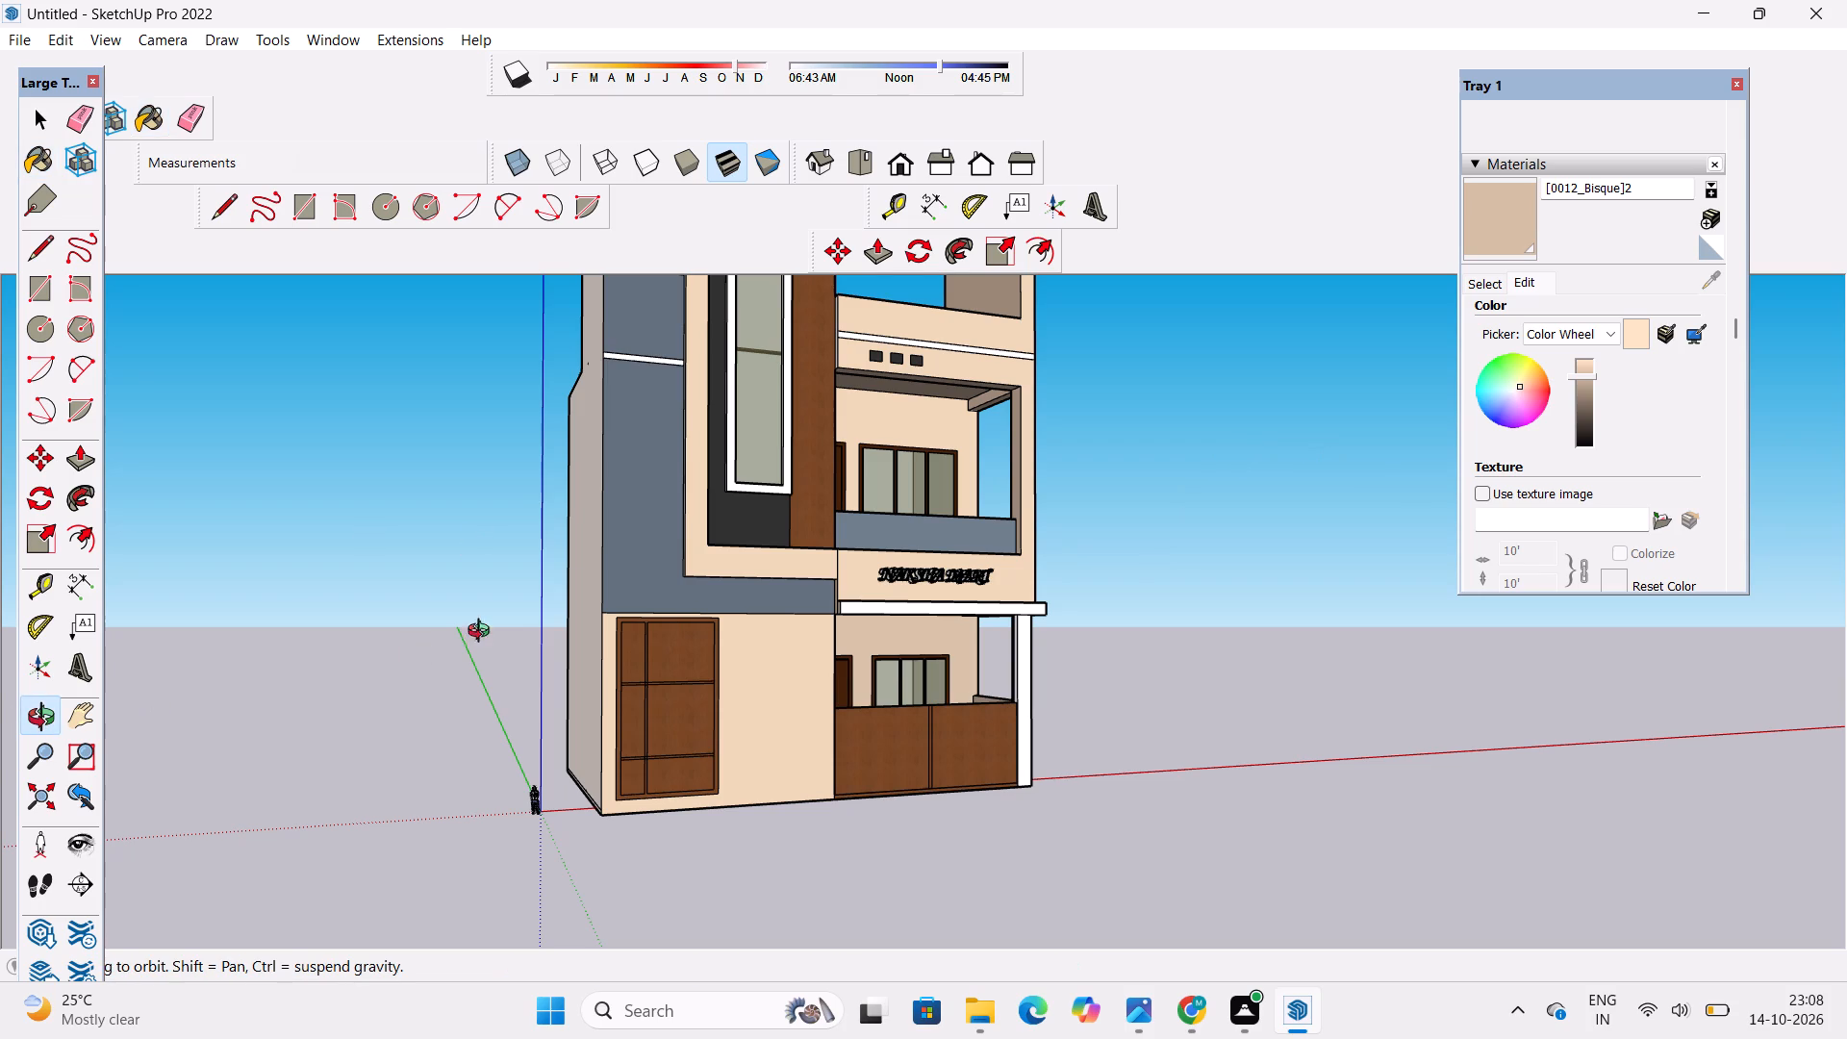
left_click_drag(592, 588, 458, 792)
scroll(458, 792, "down", 4, "ctrl")
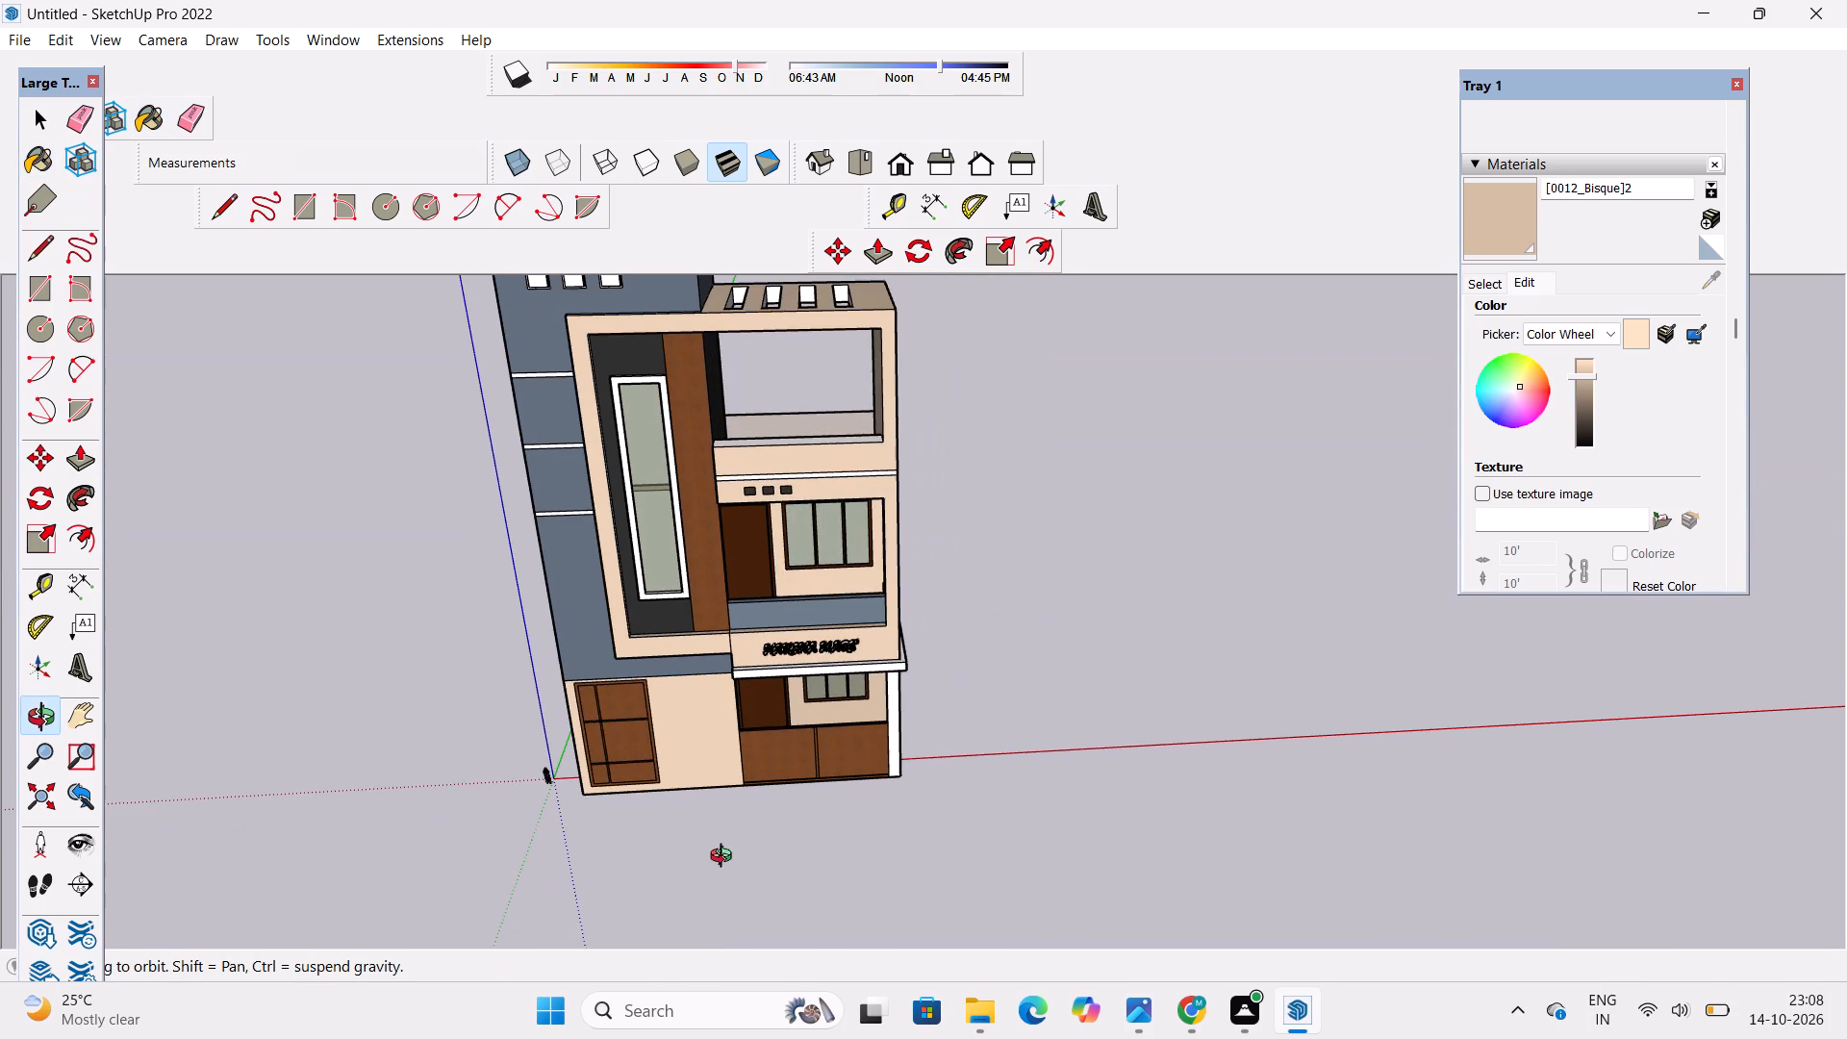
left_click_drag(725, 858, 721, 599)
scroll(721, 599, "down", 4, "ctrl")
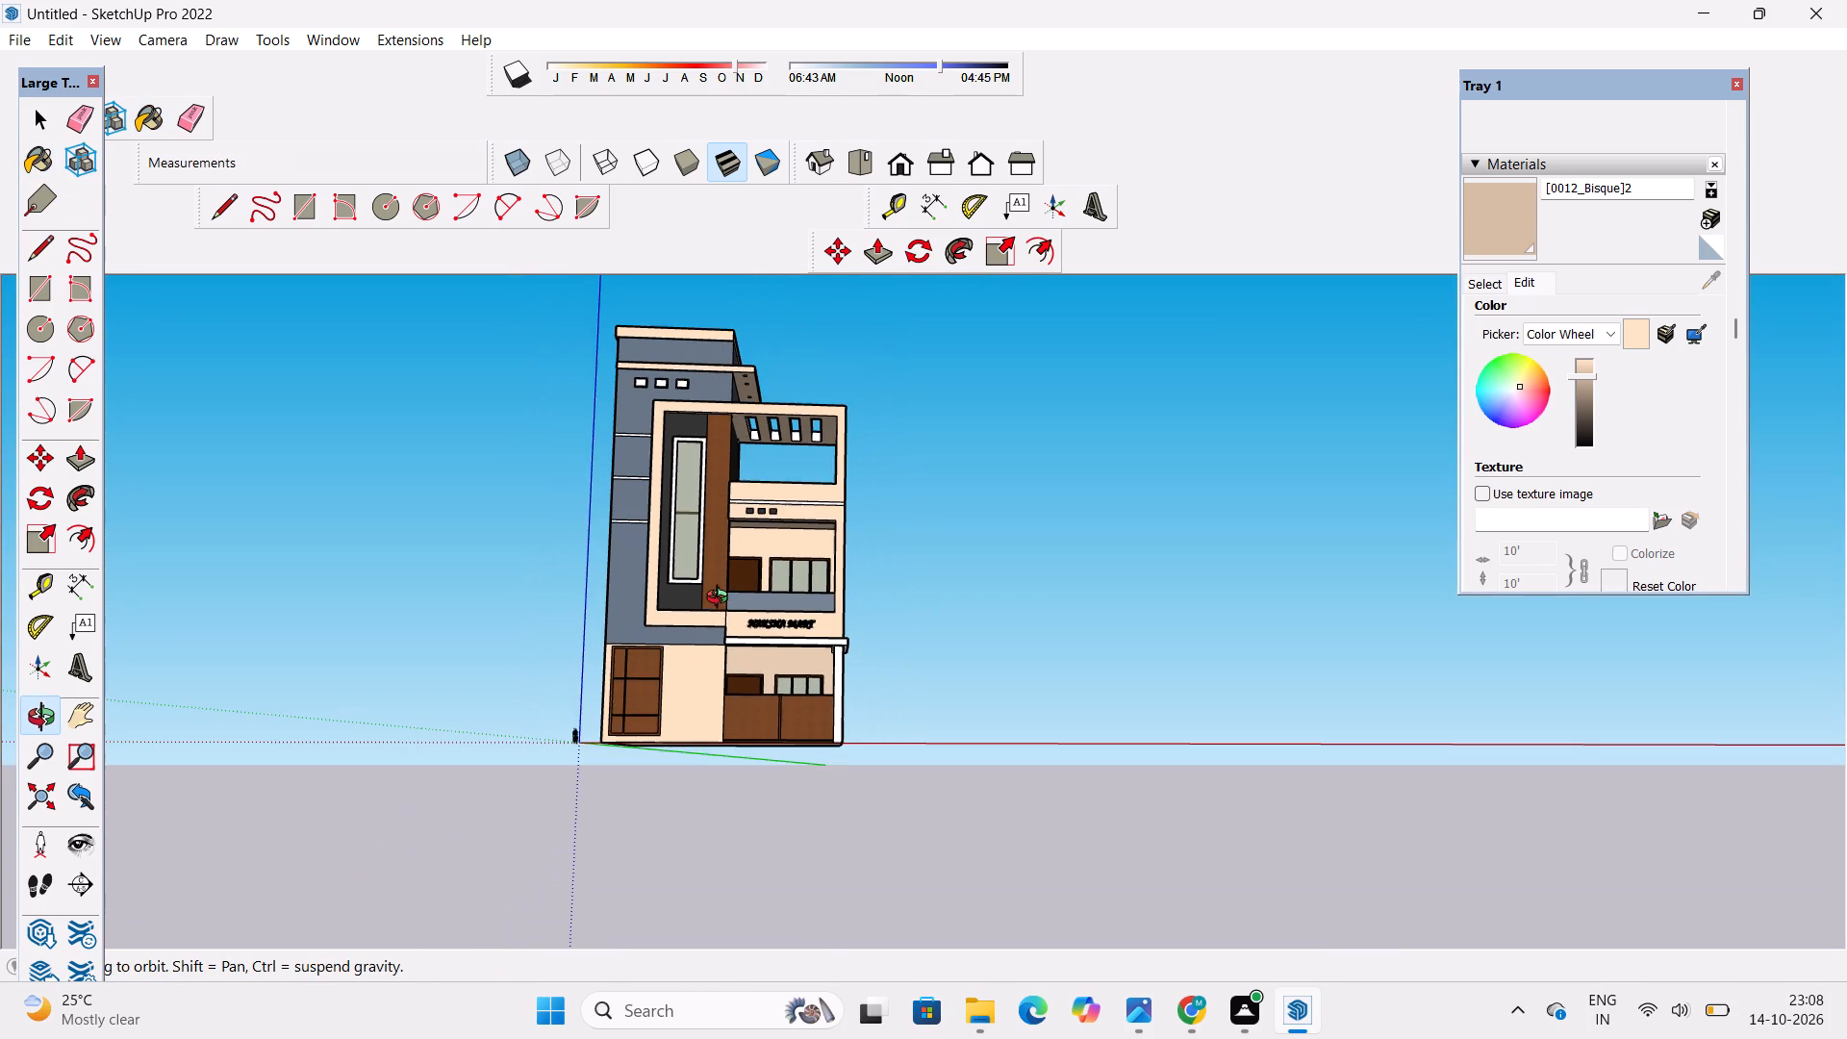
left_click_drag(788, 526, 790, 640)
scroll(790, 640, "up", 5, "ctrl")
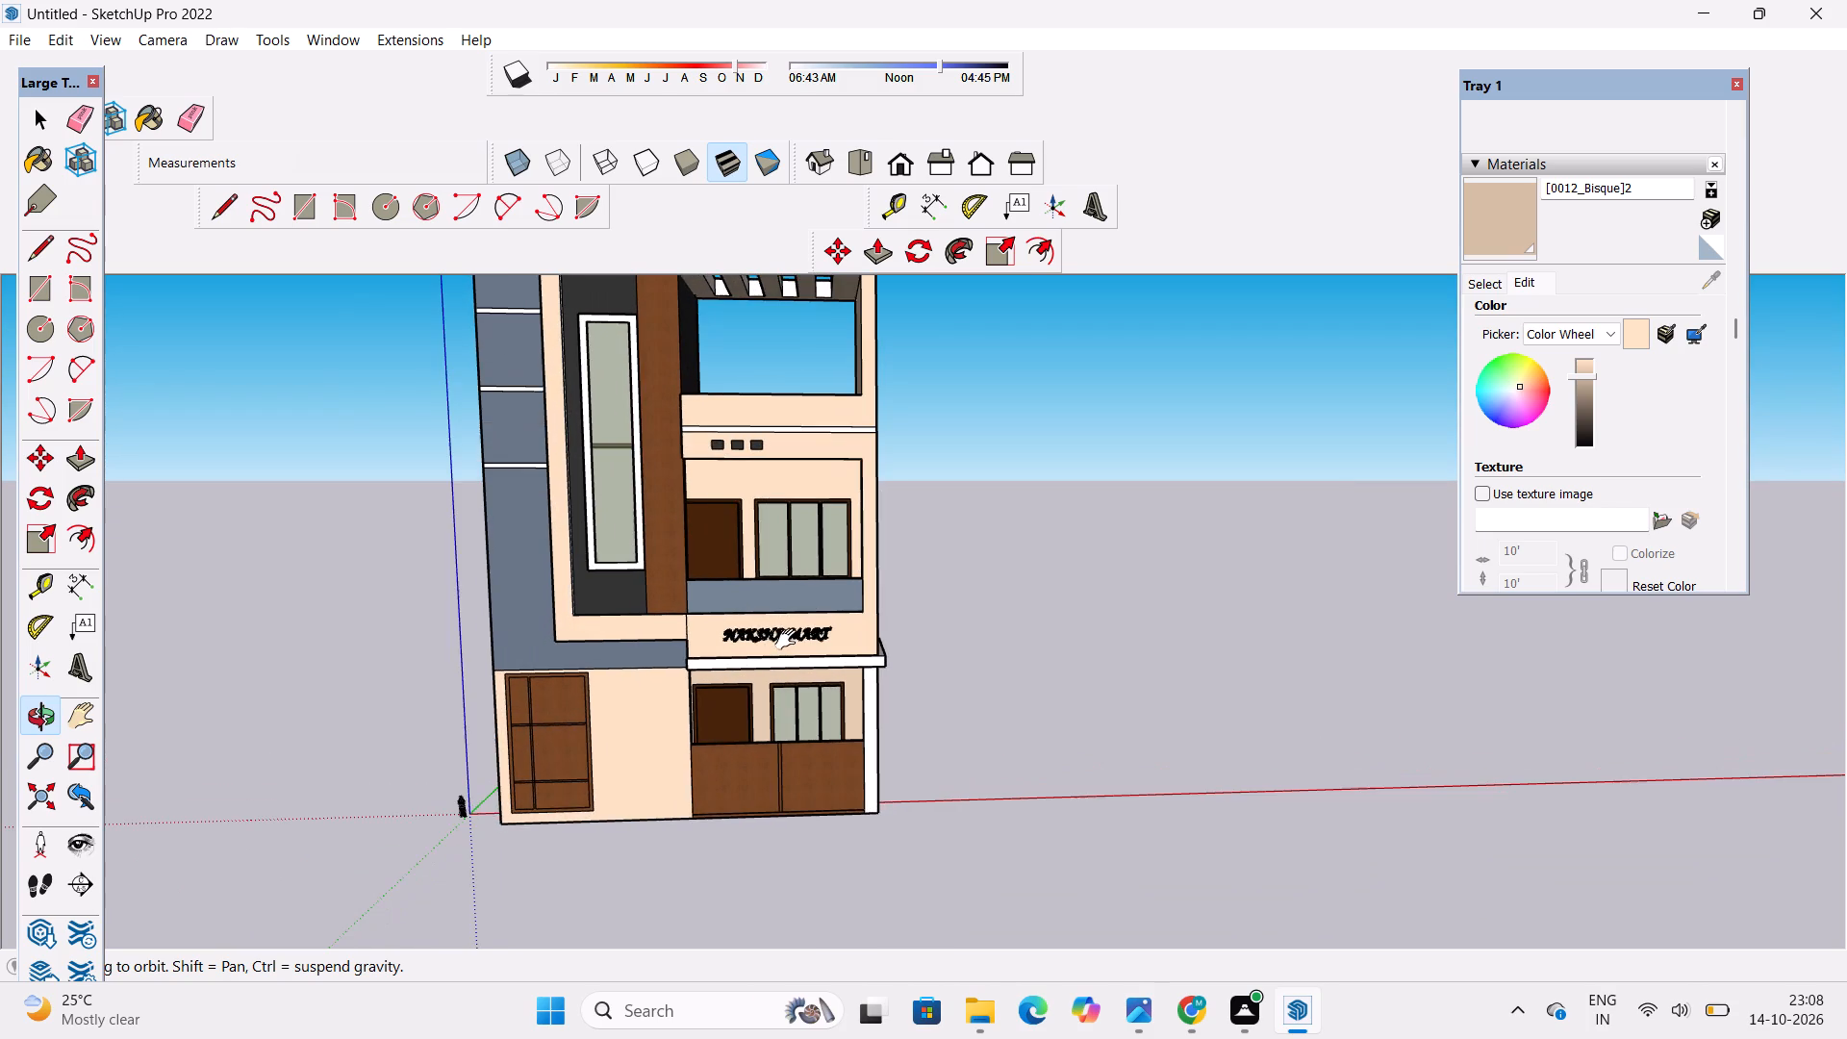
scroll(790, 640, "up", 5, "ctrl+shift")
scroll(790, 640, "down", 2, "ctrl")
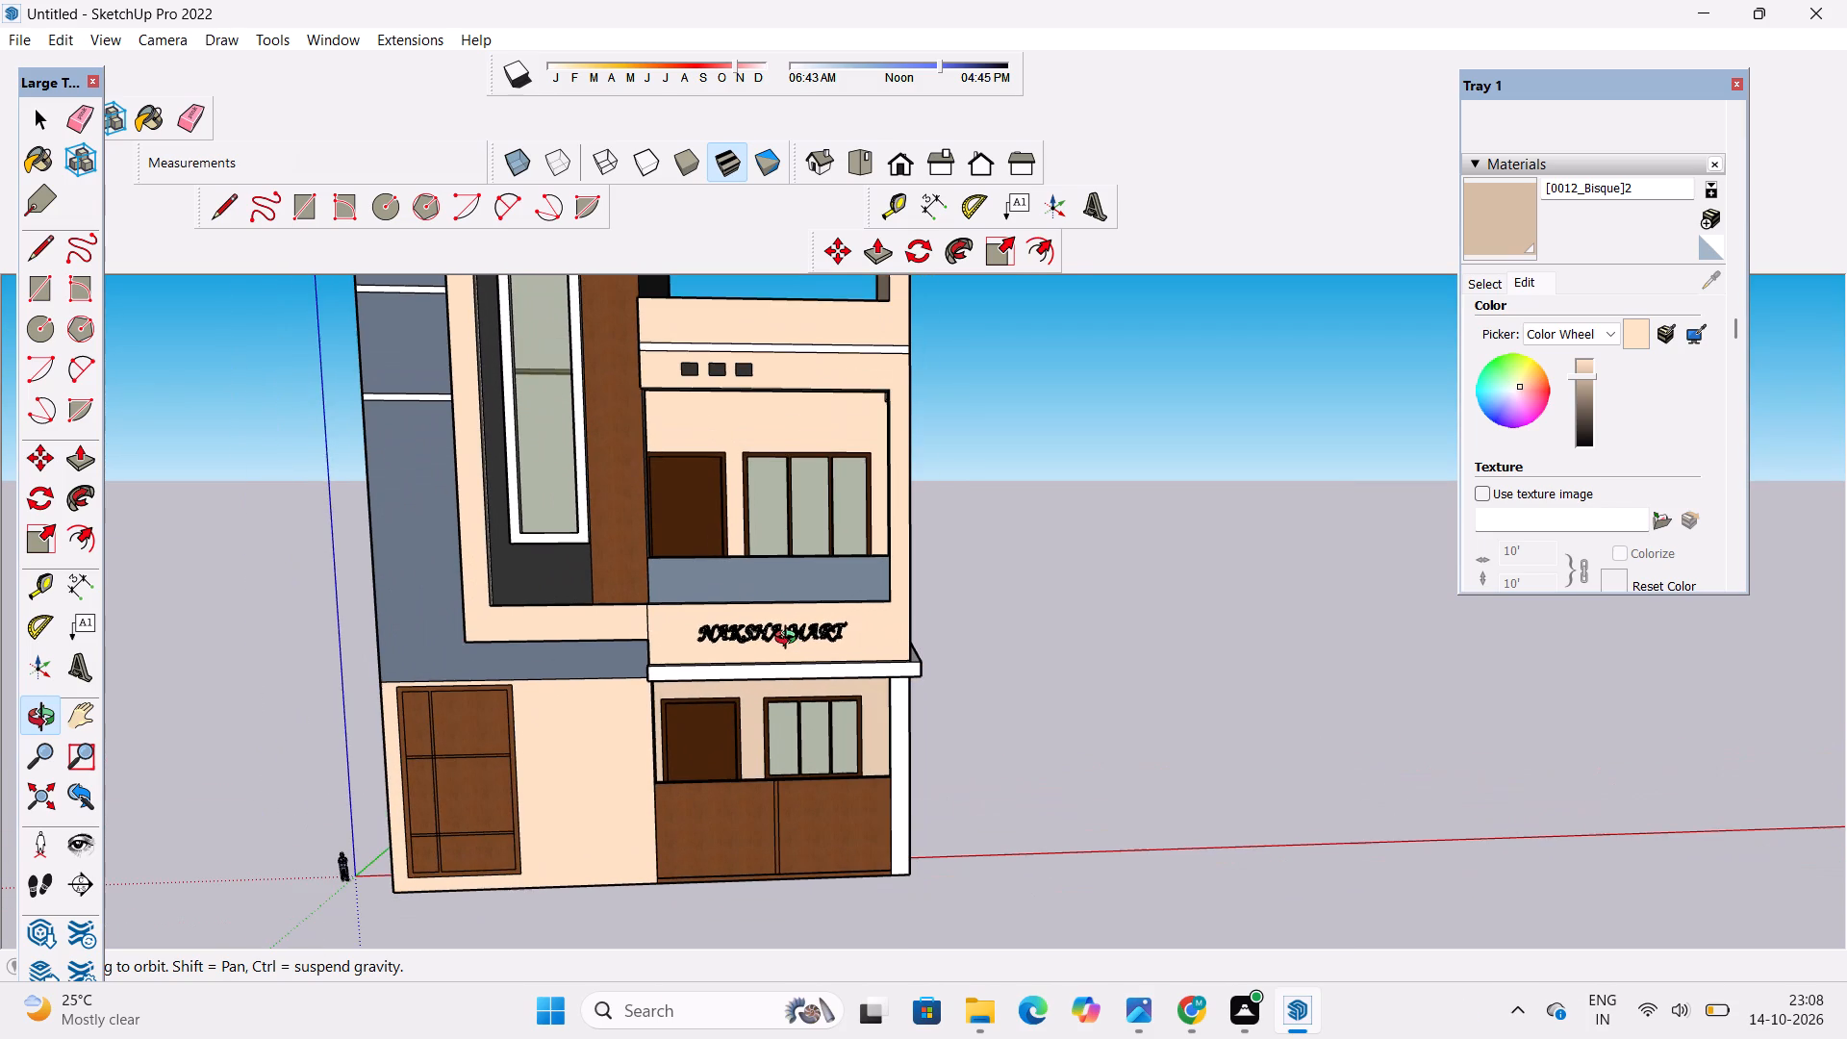
Close the tray holding the material settings.
left_click(1737, 85)
Save the model in the Downloads folder as a SketchUp file named "house design 123".
key("ctrl+s")
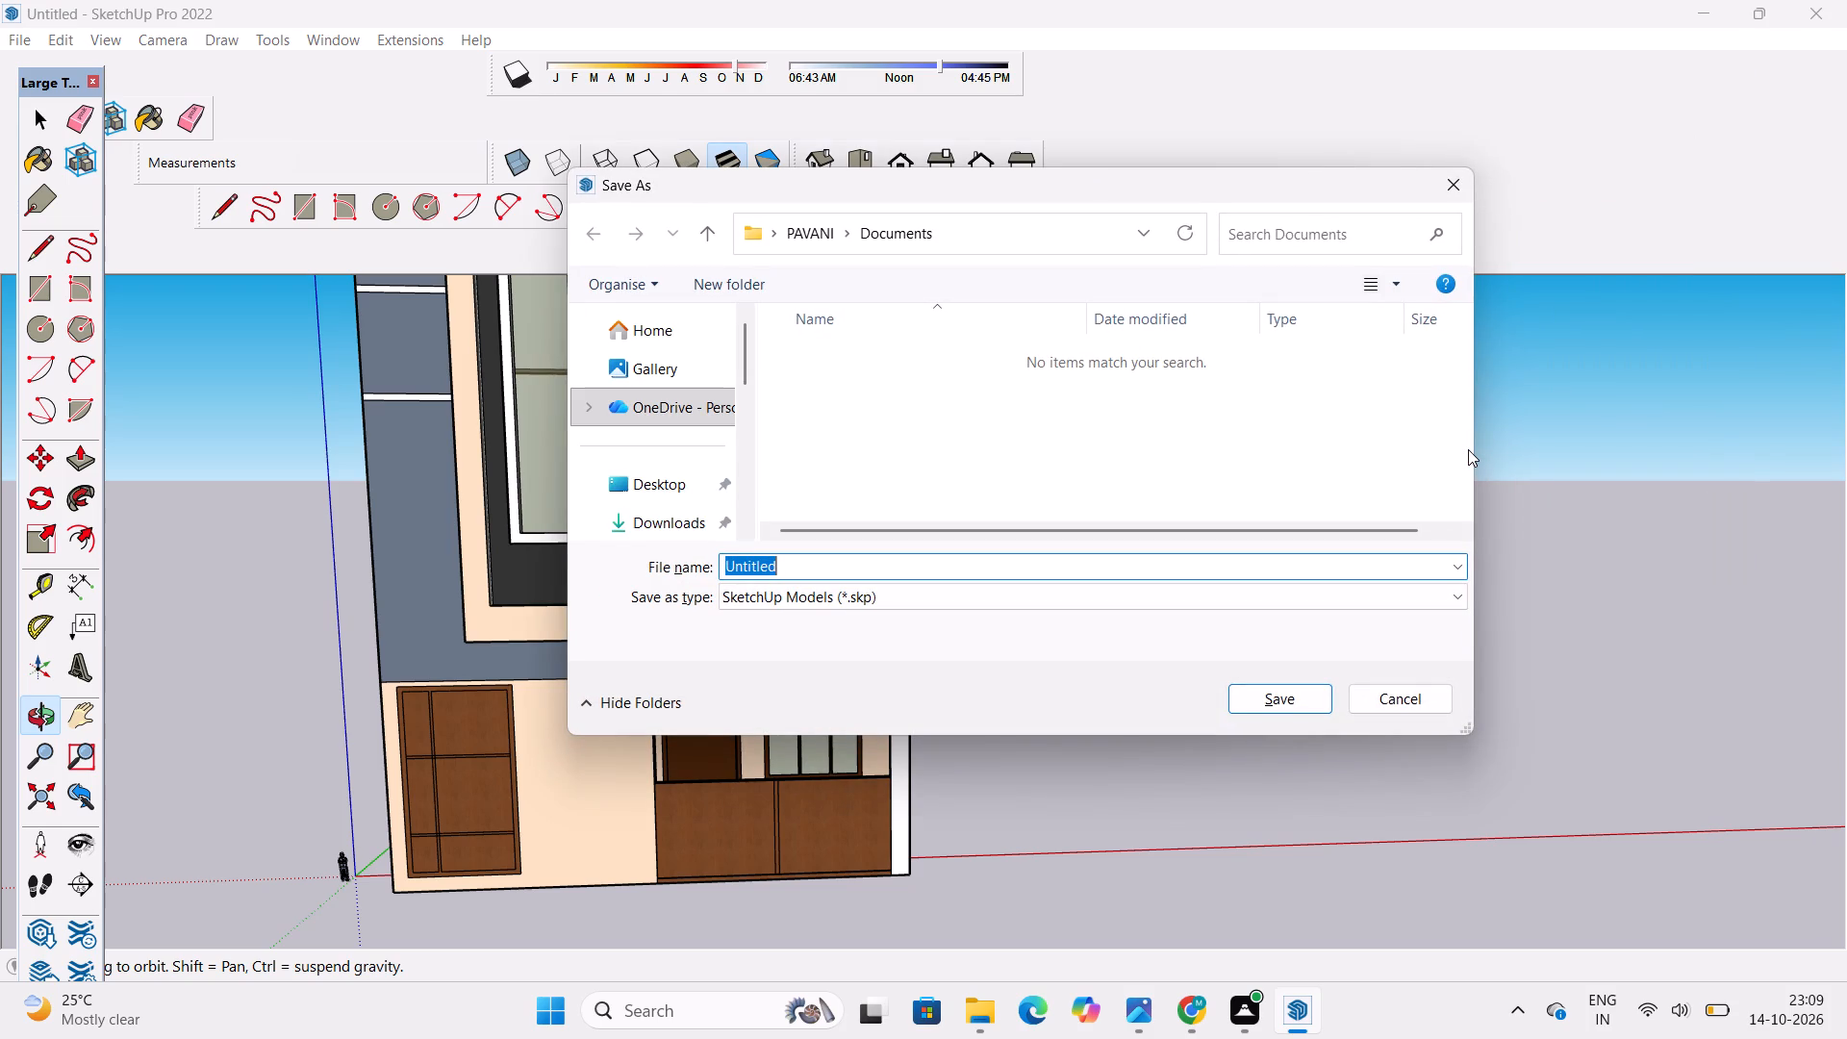
left_click(692, 525)
left_click(795, 570)
key("BackSpace")
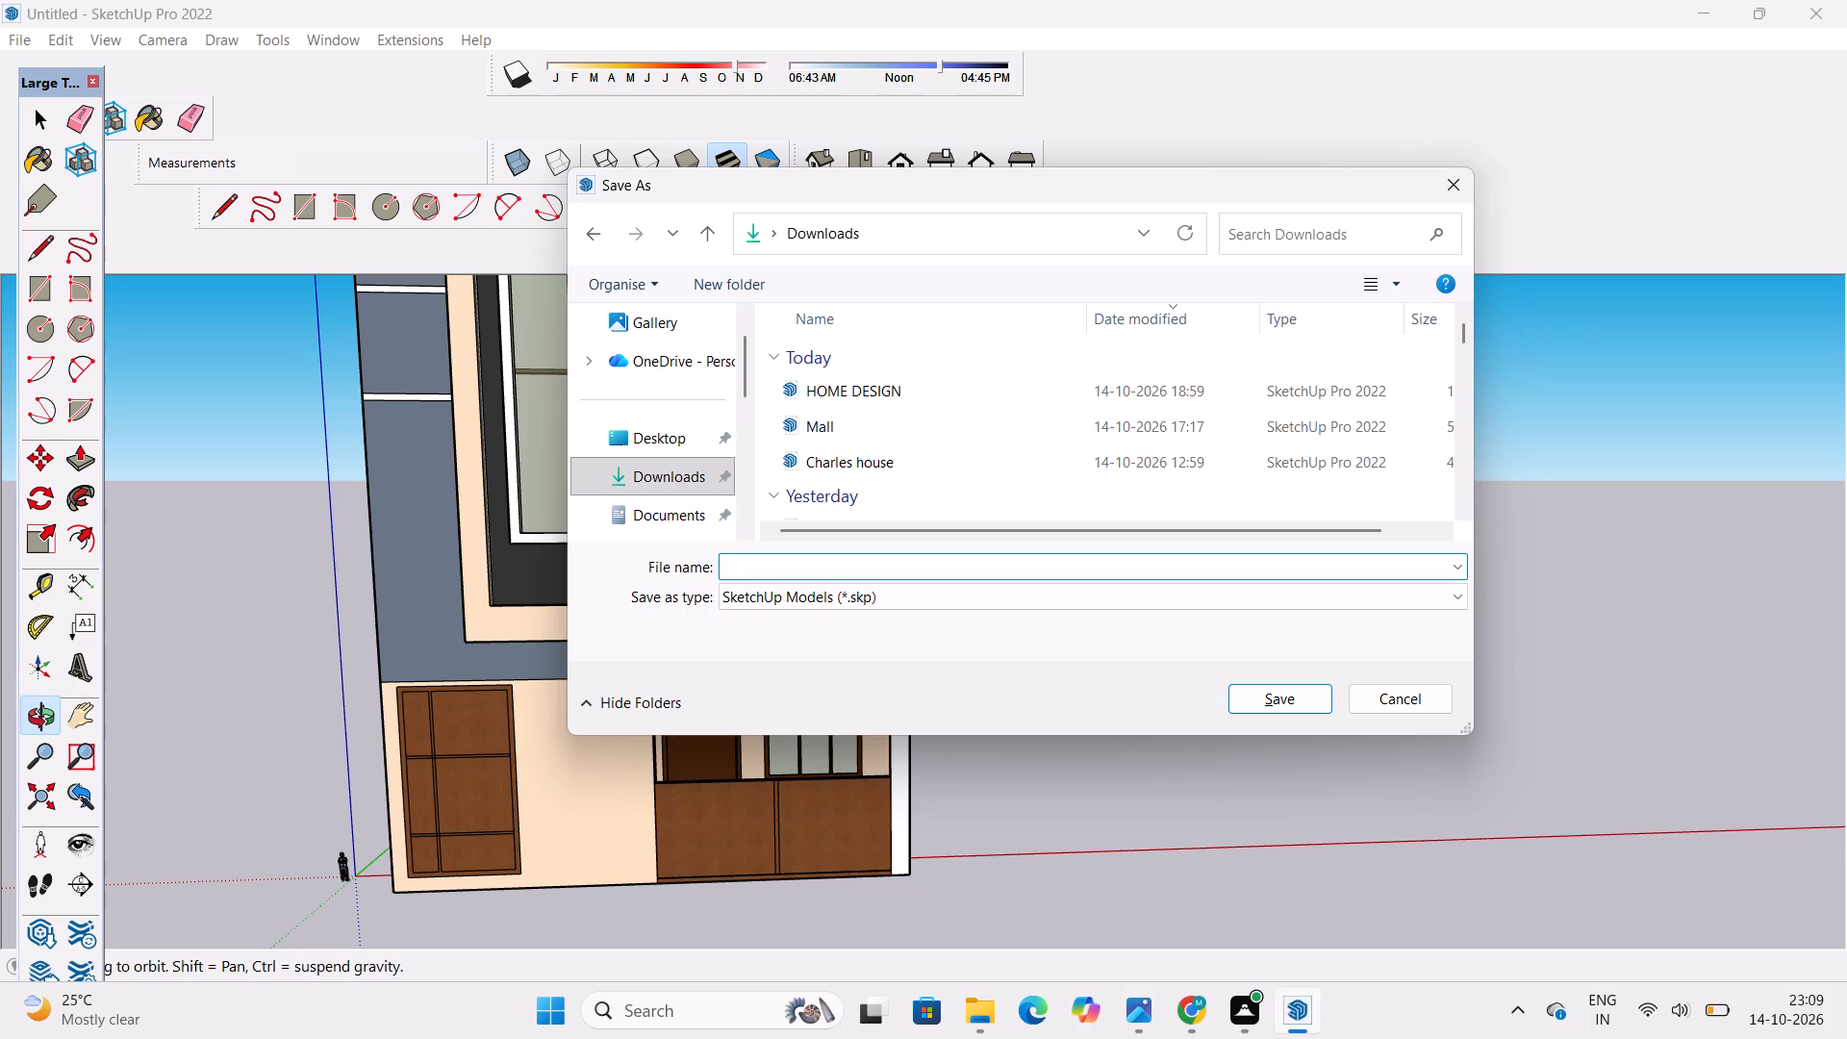
type("house")
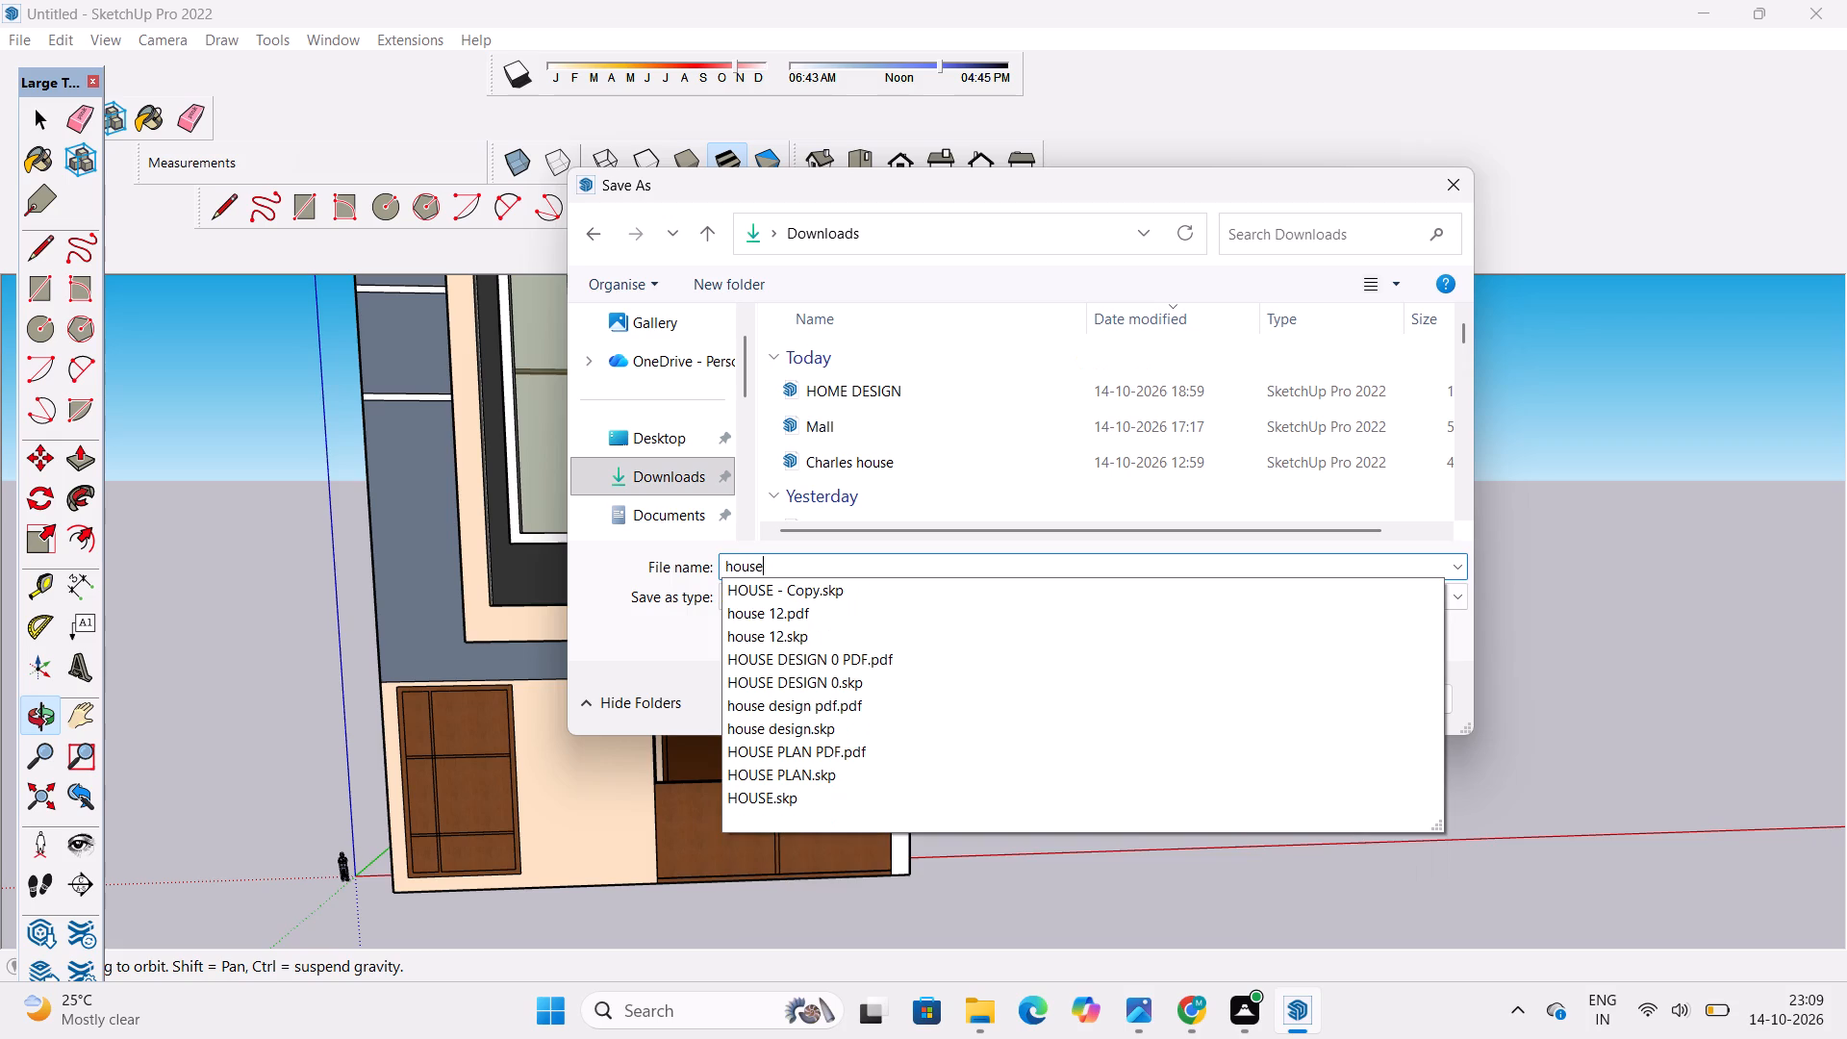
key("space")
type("design")
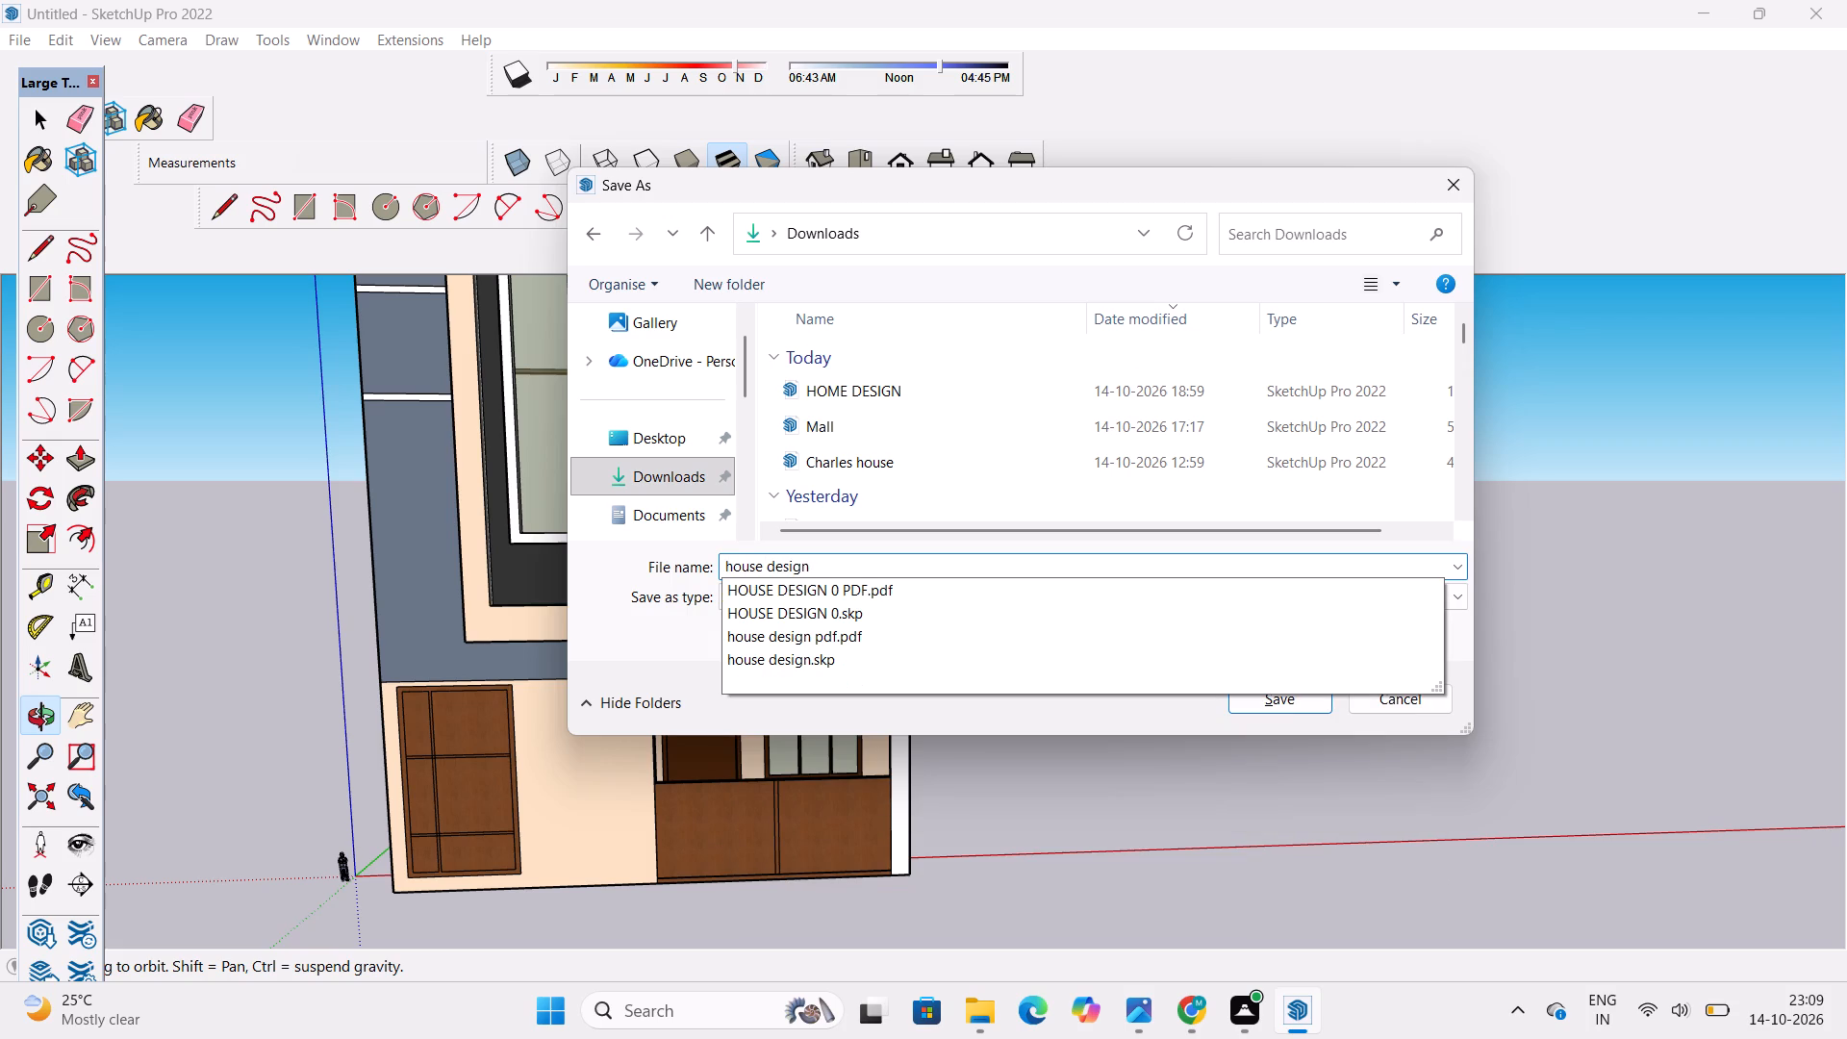
key("space")
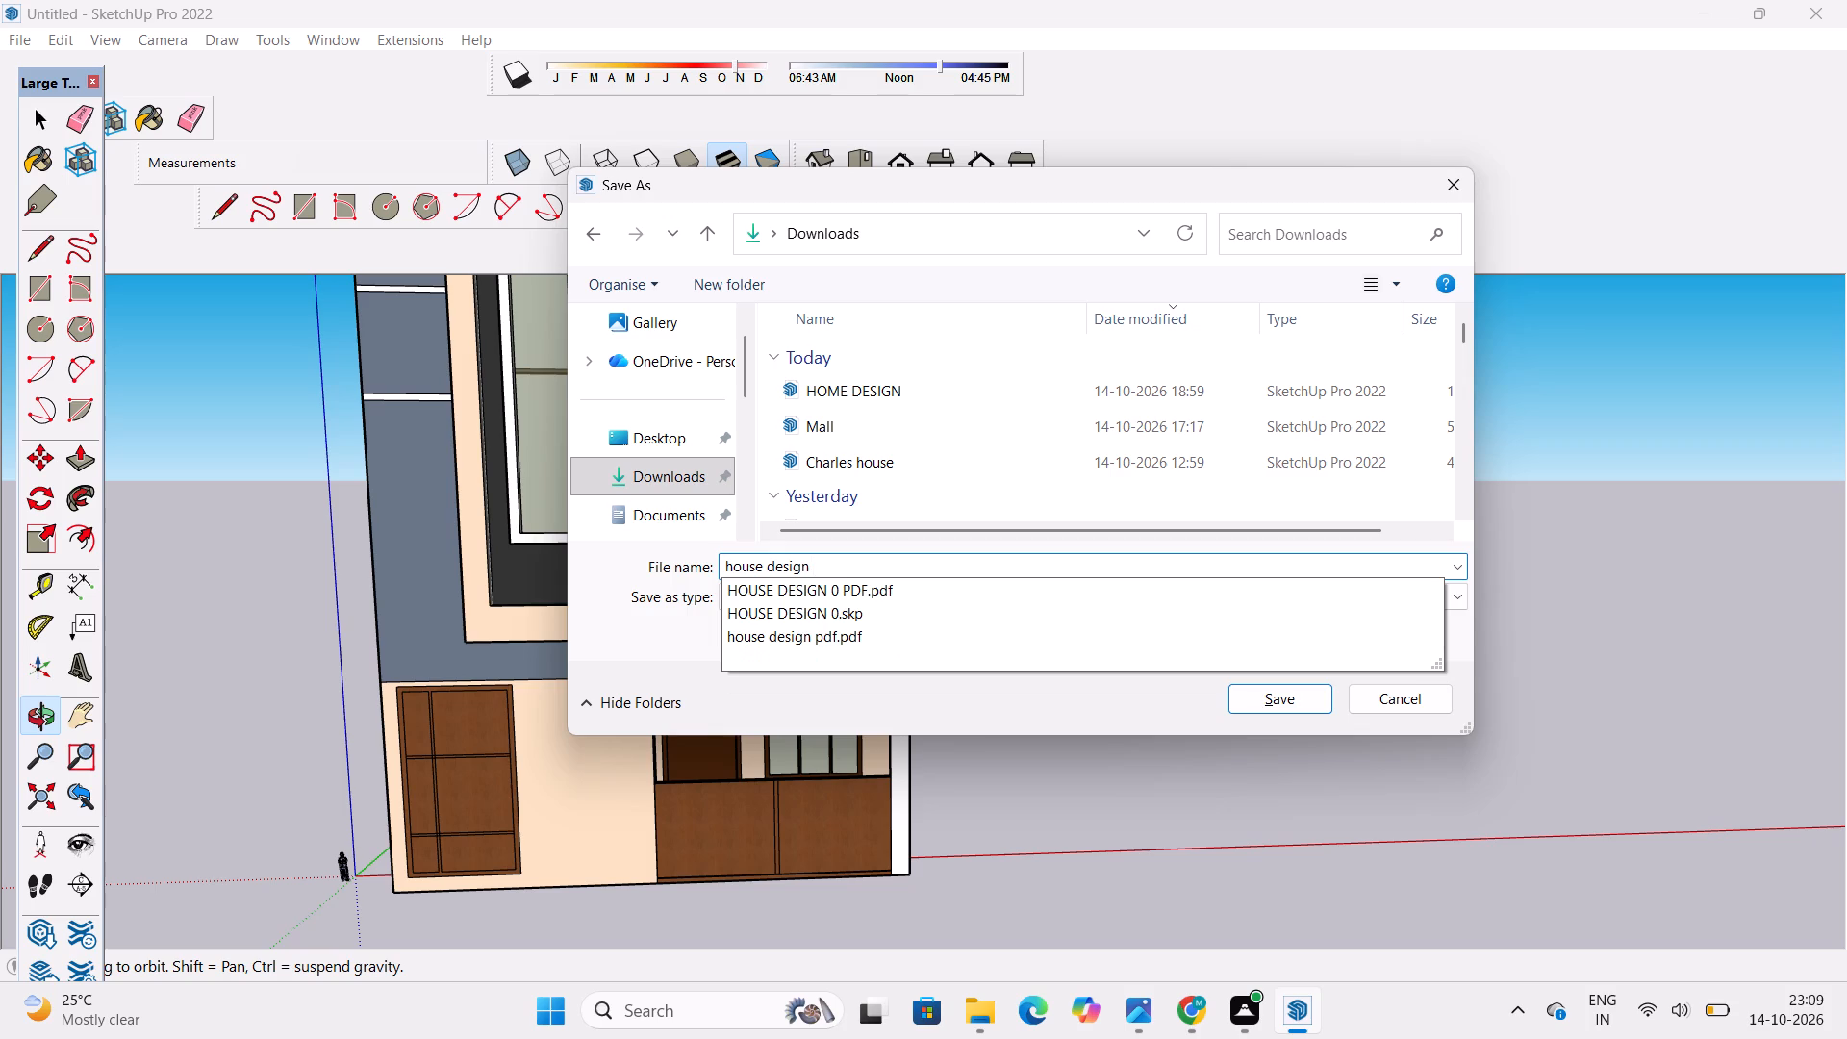
type("123")
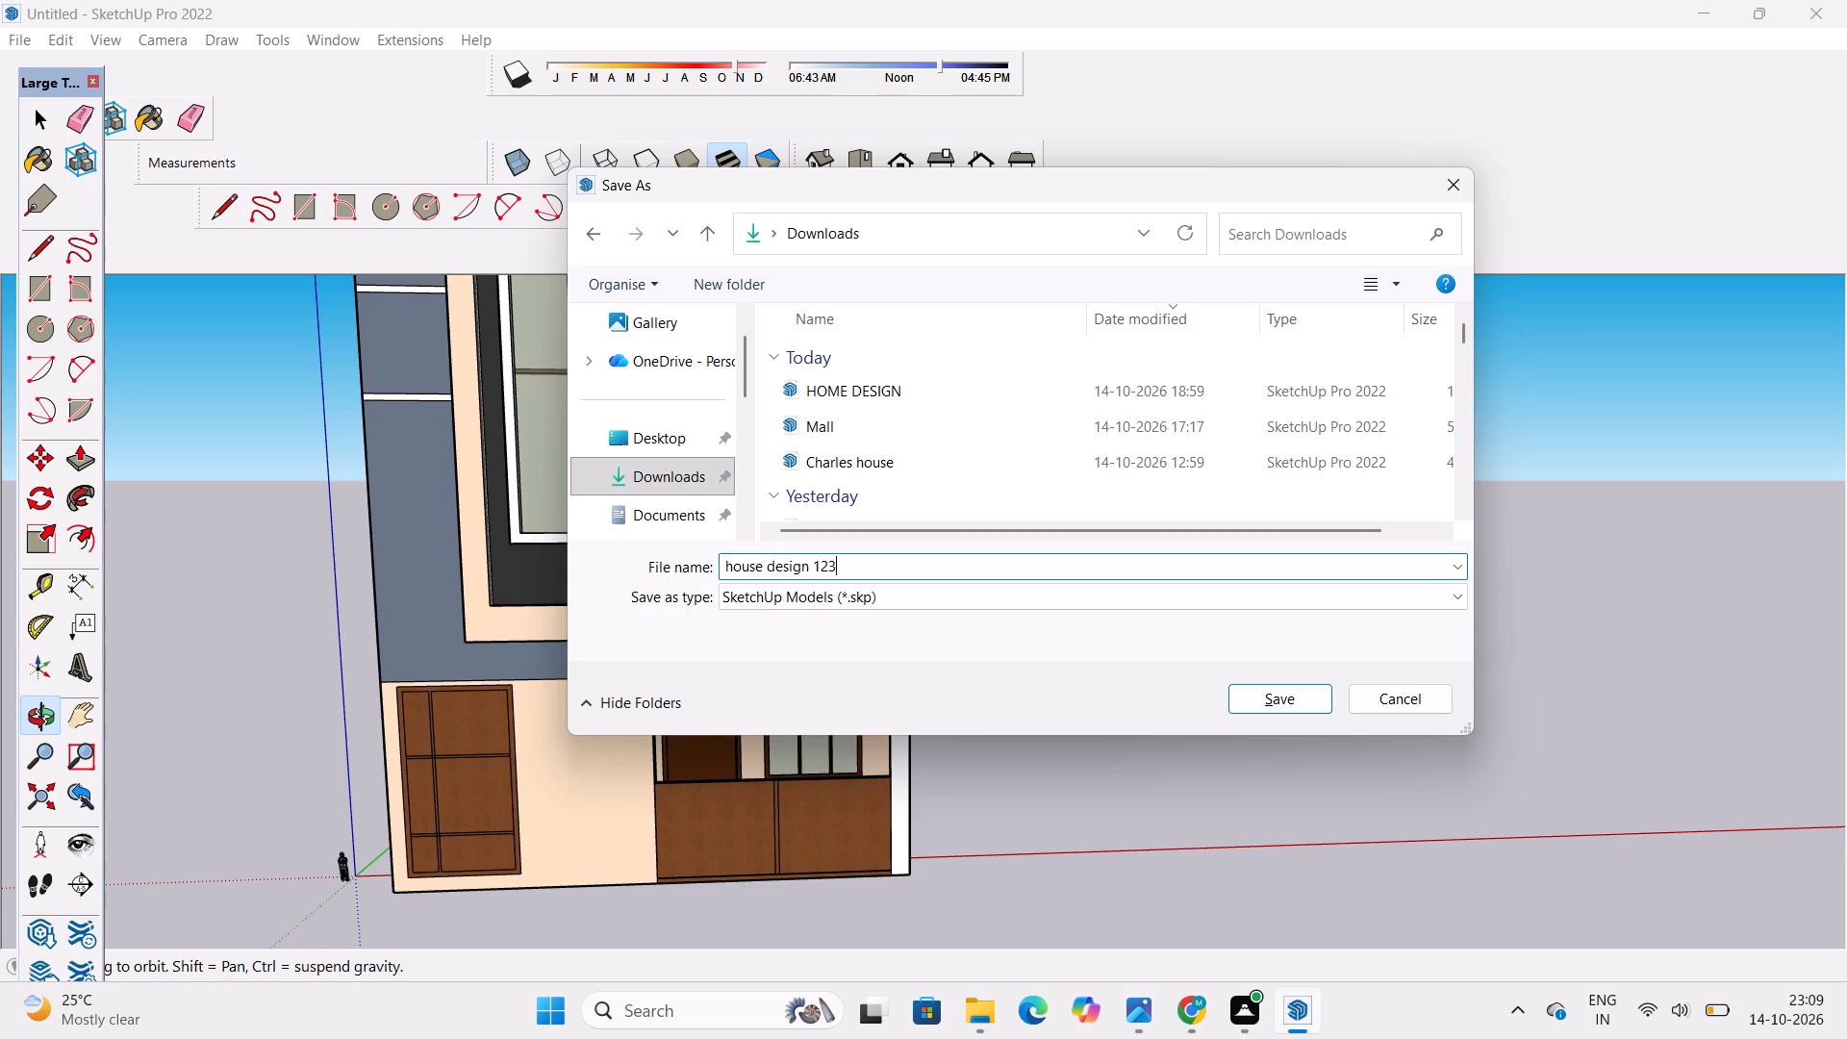
left_click(1305, 705)
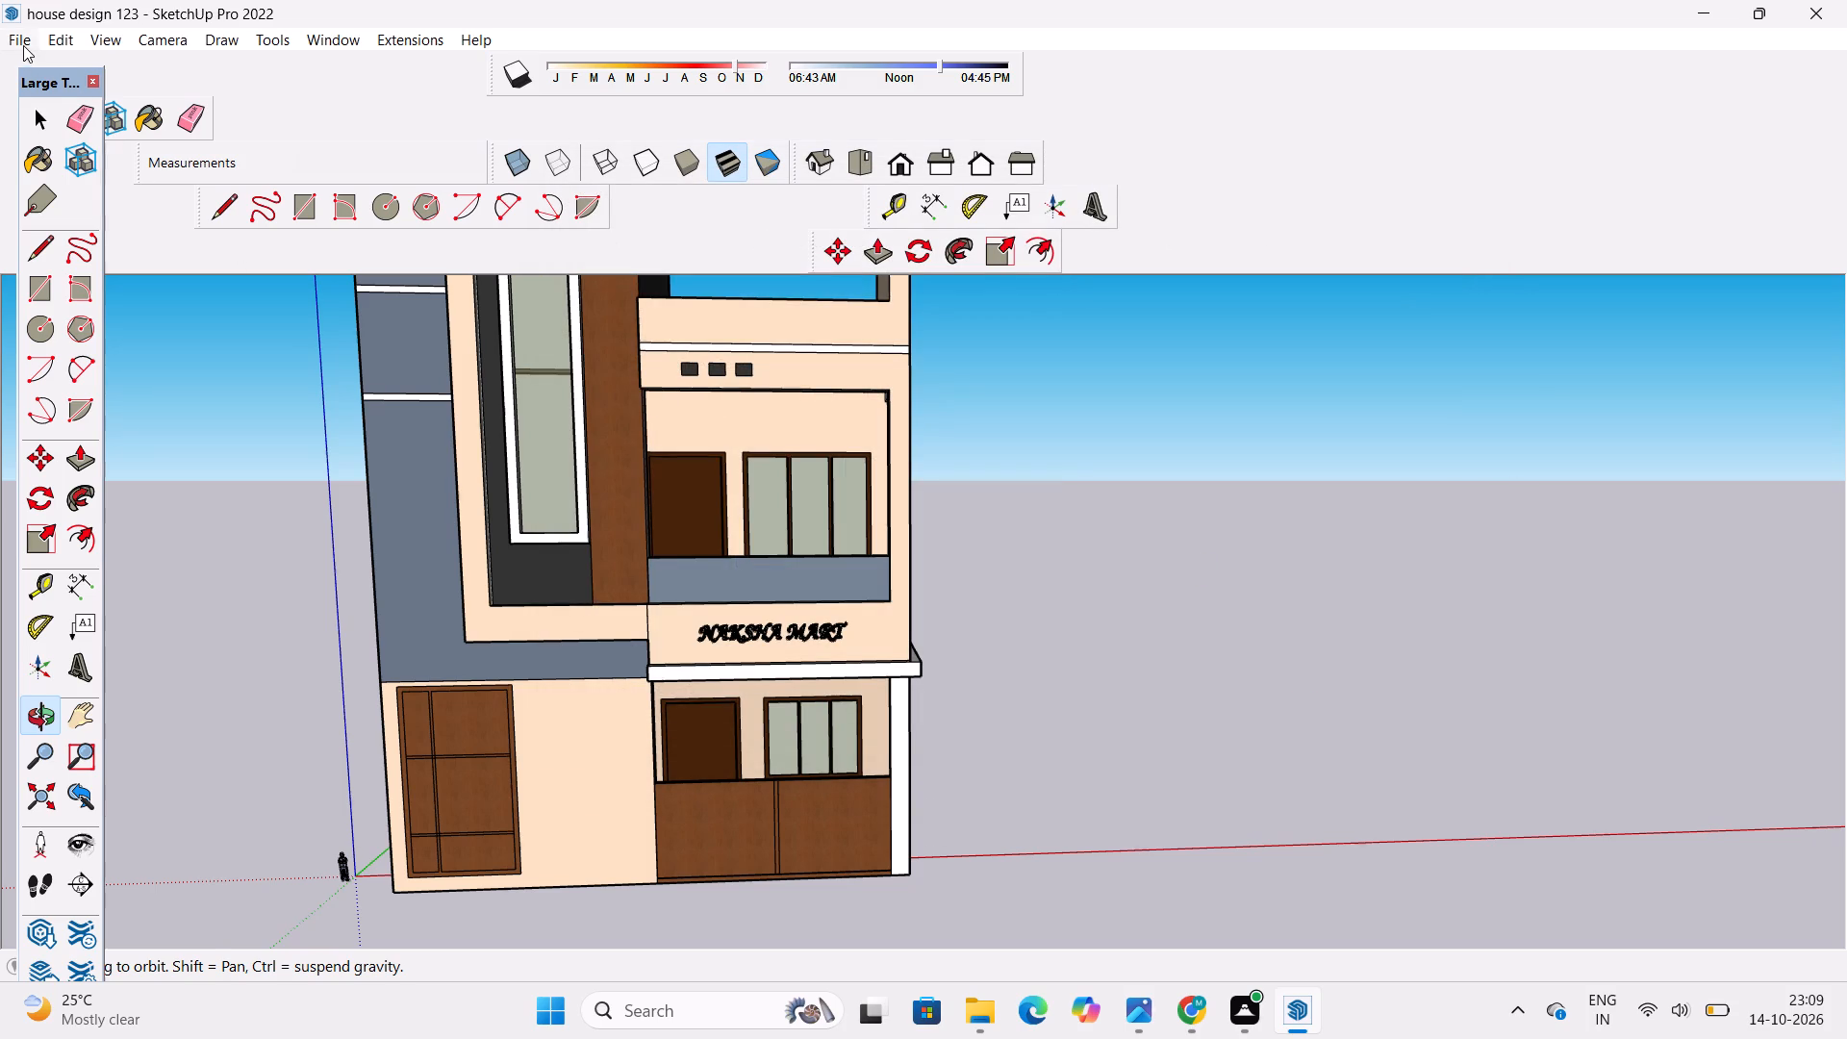
Export the current view as a 2D graphic PDF named "house design 123 pdf" into the Downloads folder.
left_click(21, 42)
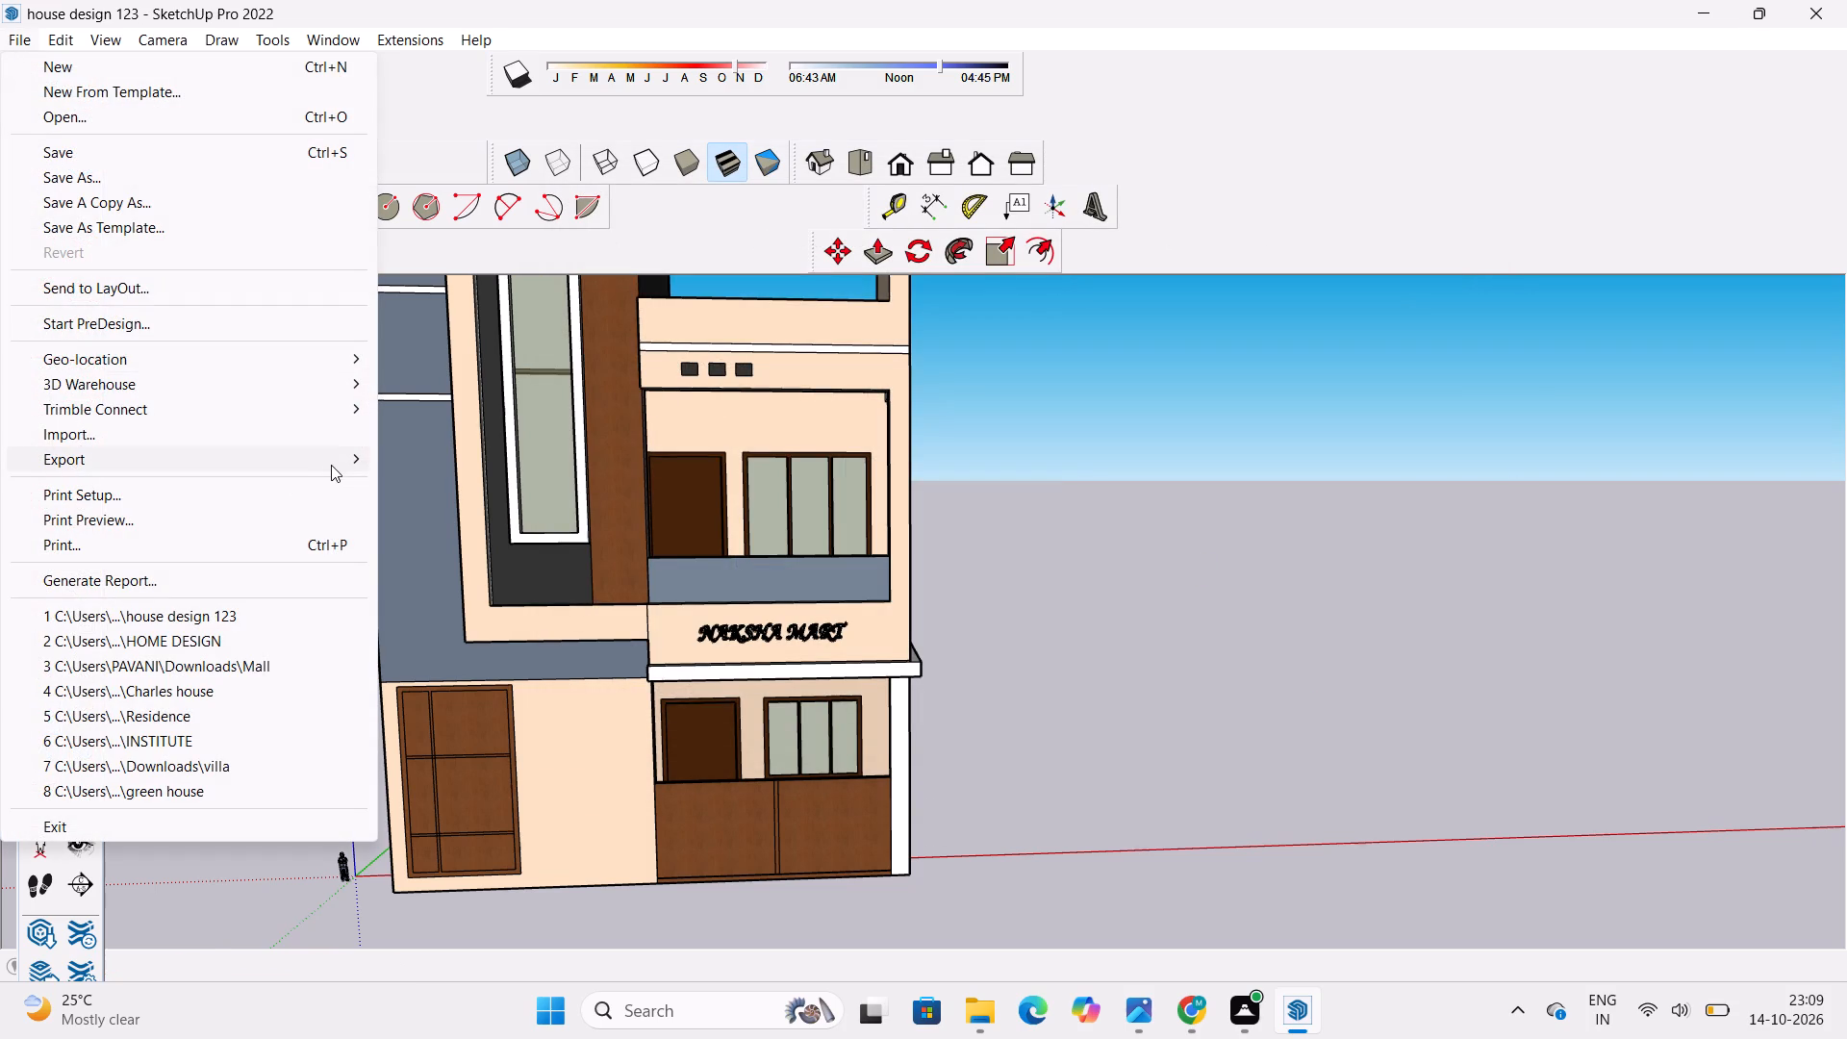
left_click(415, 482)
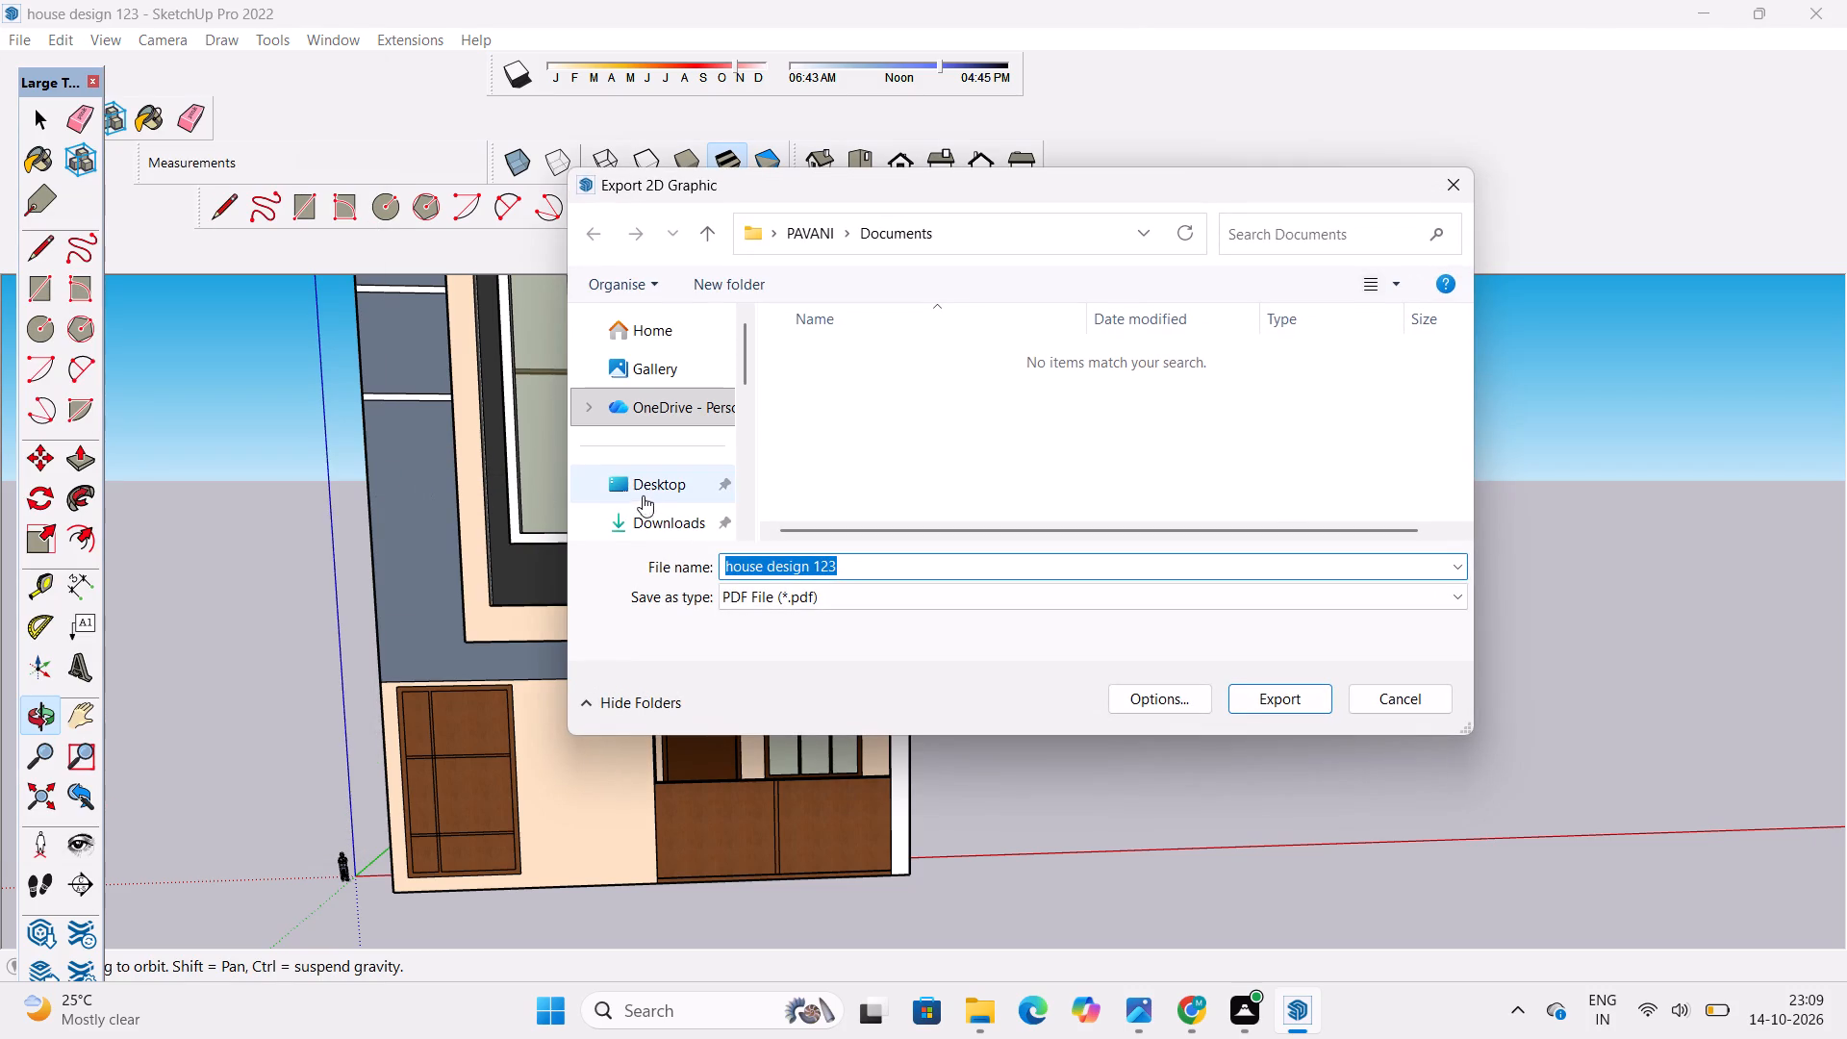
left_click(661, 520)
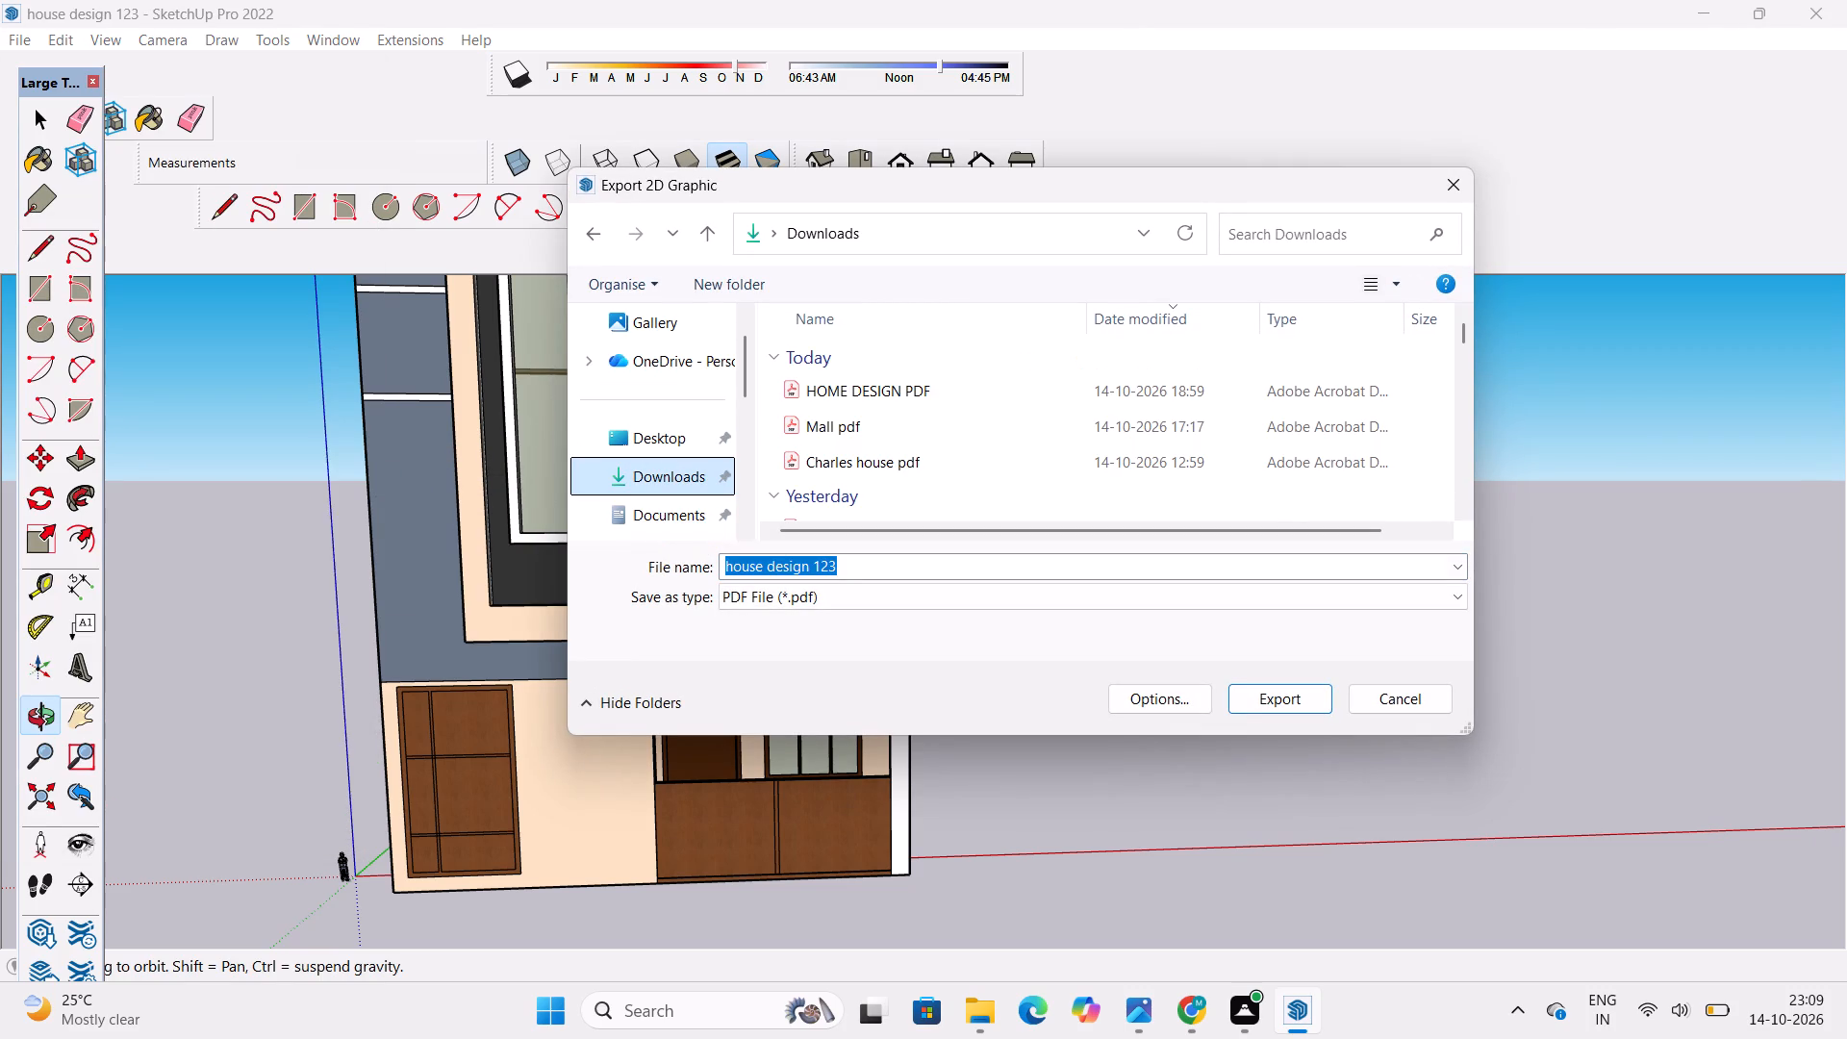
double_click(849, 560)
left_click(849, 560)
key("space")
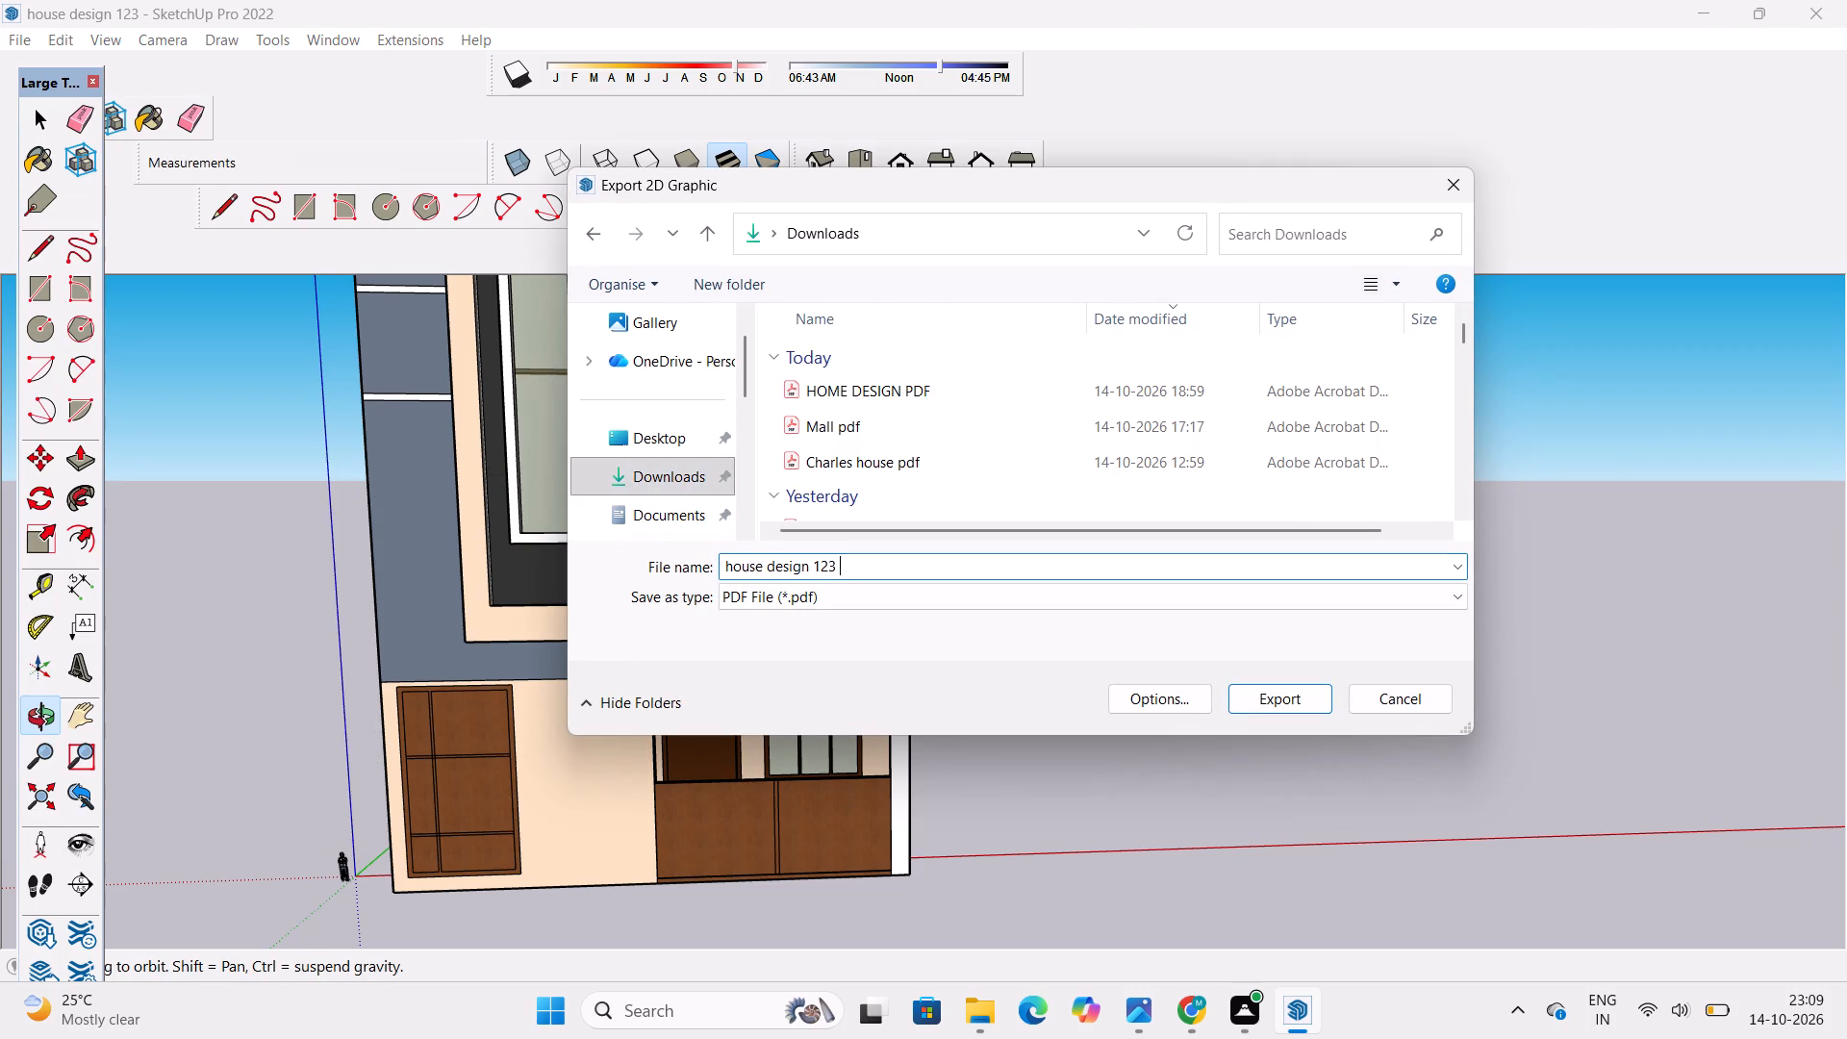
type("pdf")
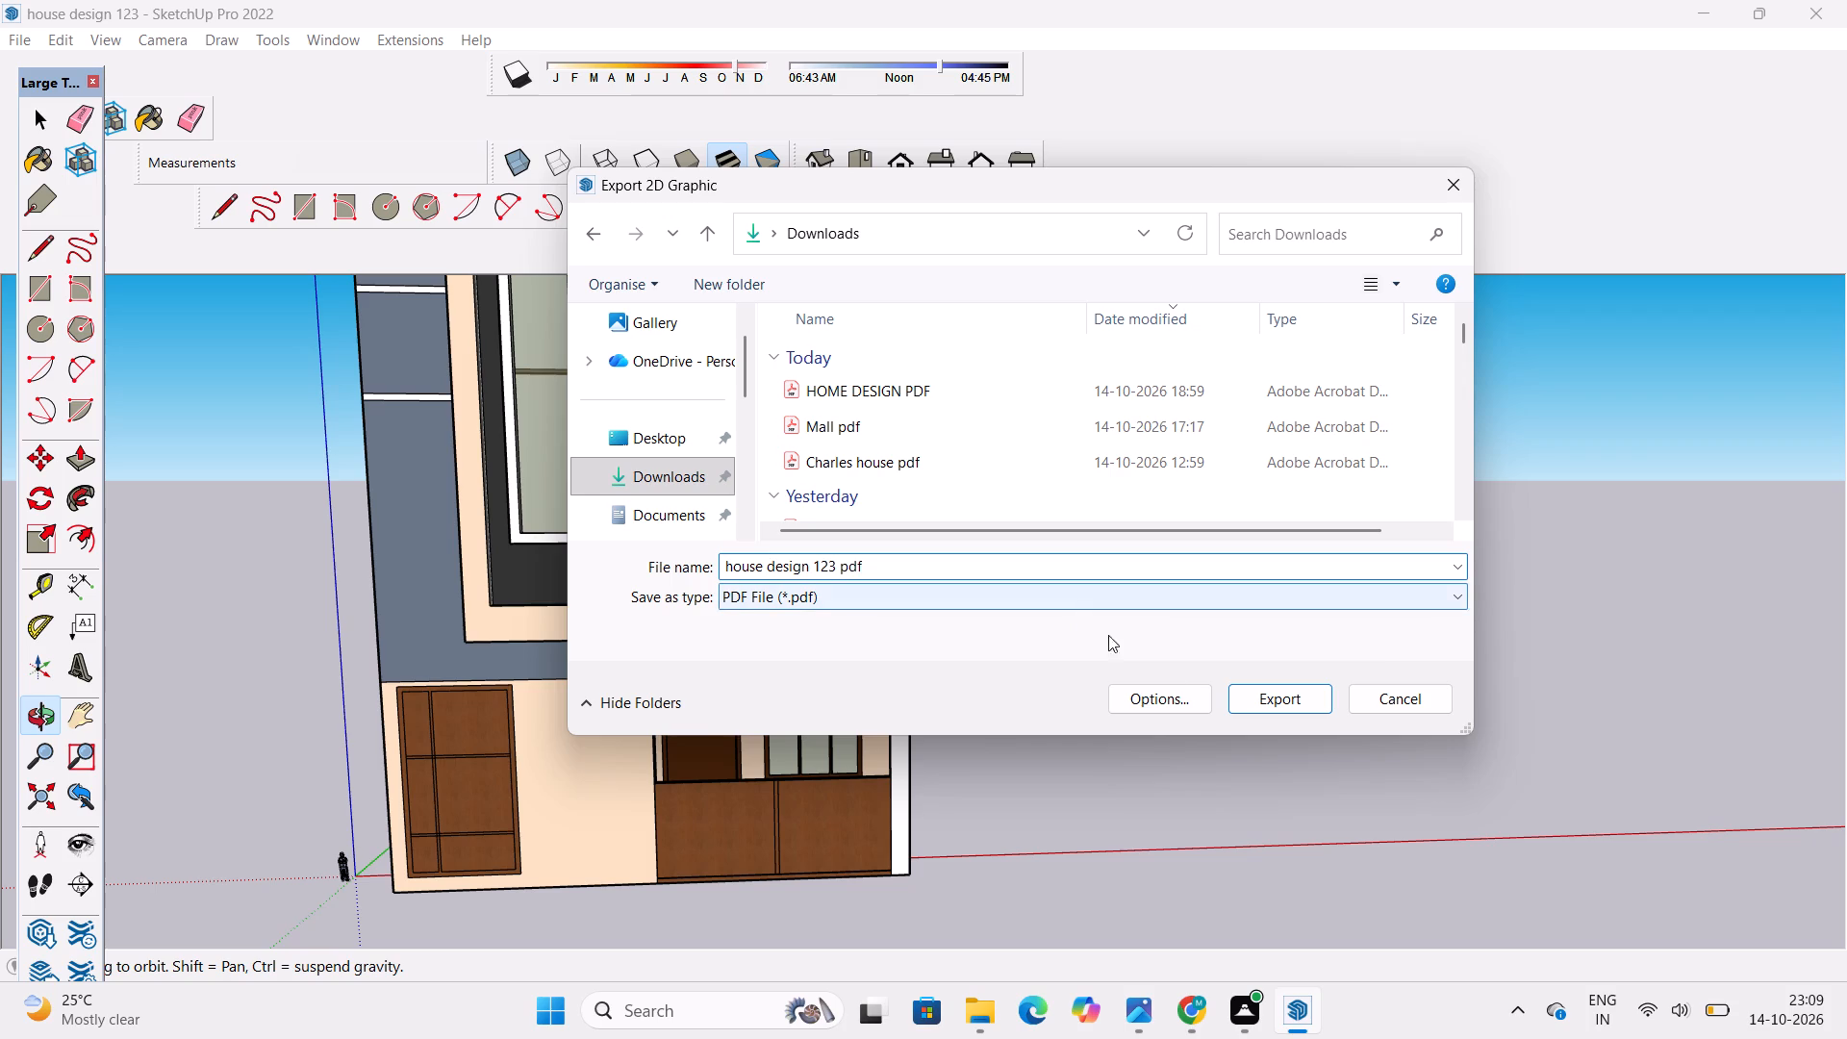
left_click(1267, 703)
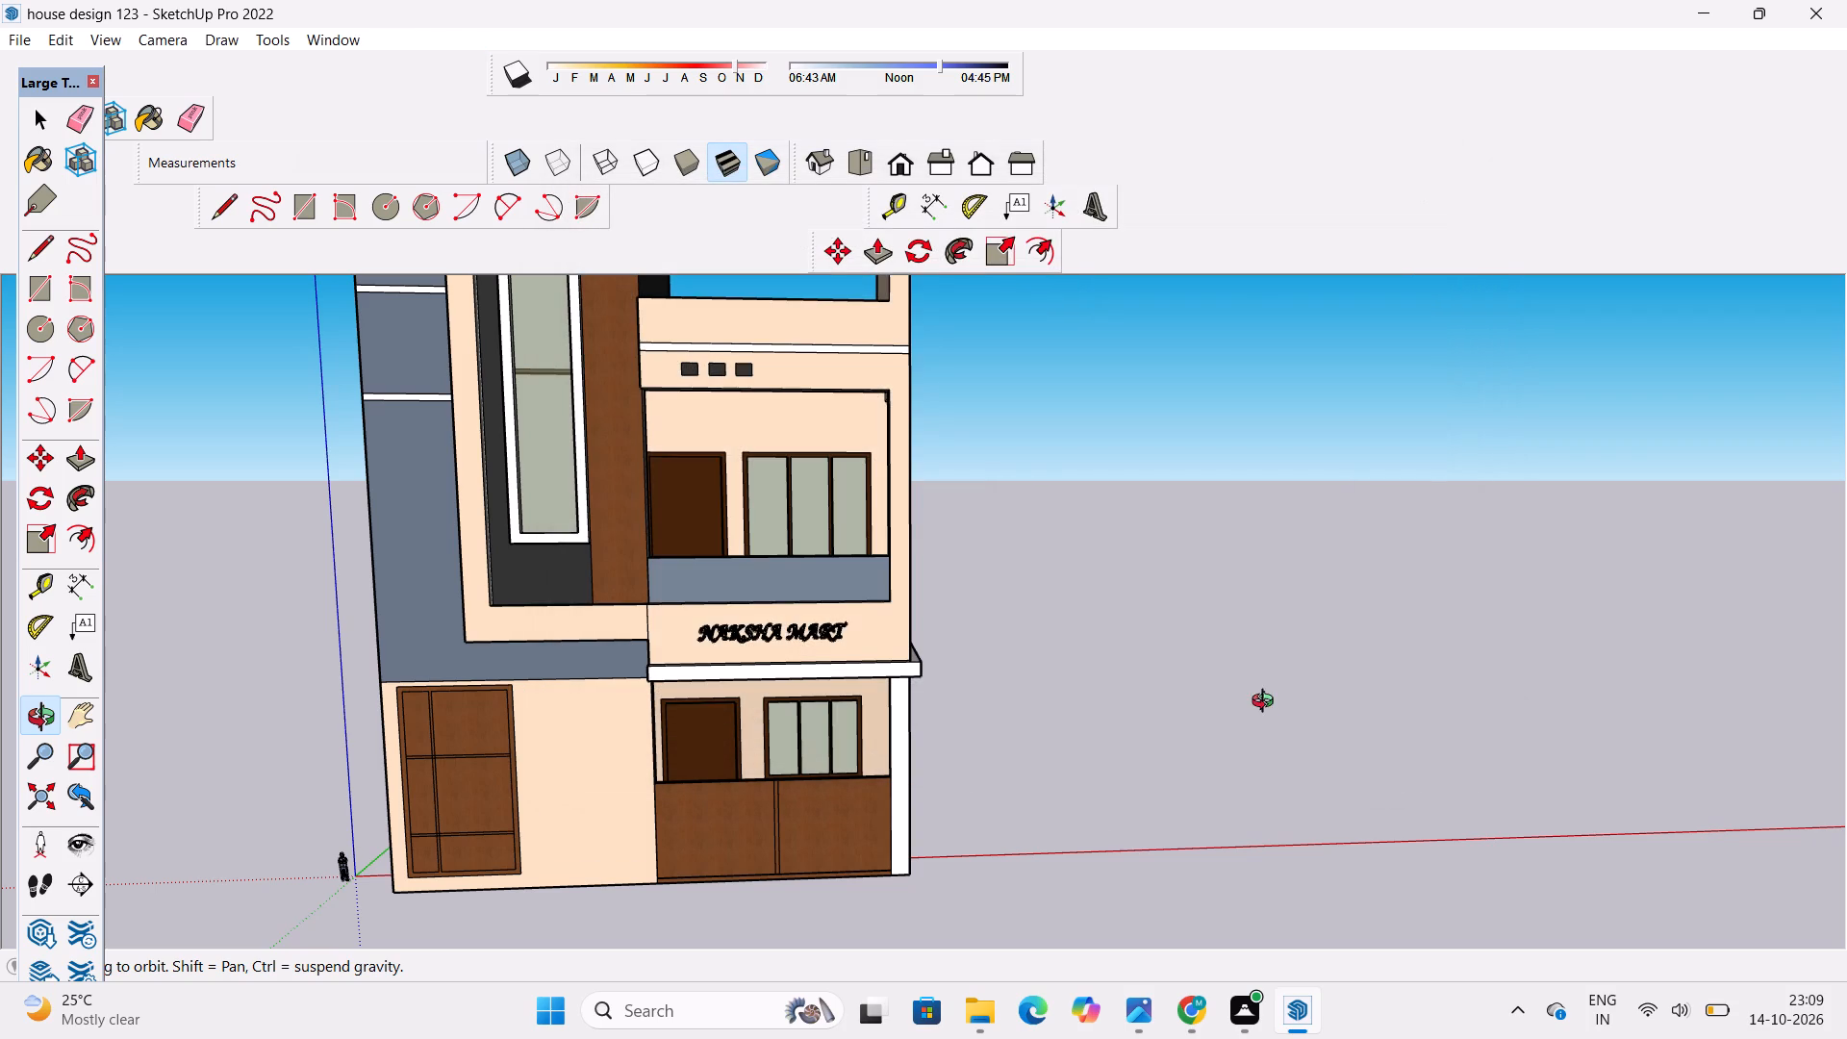